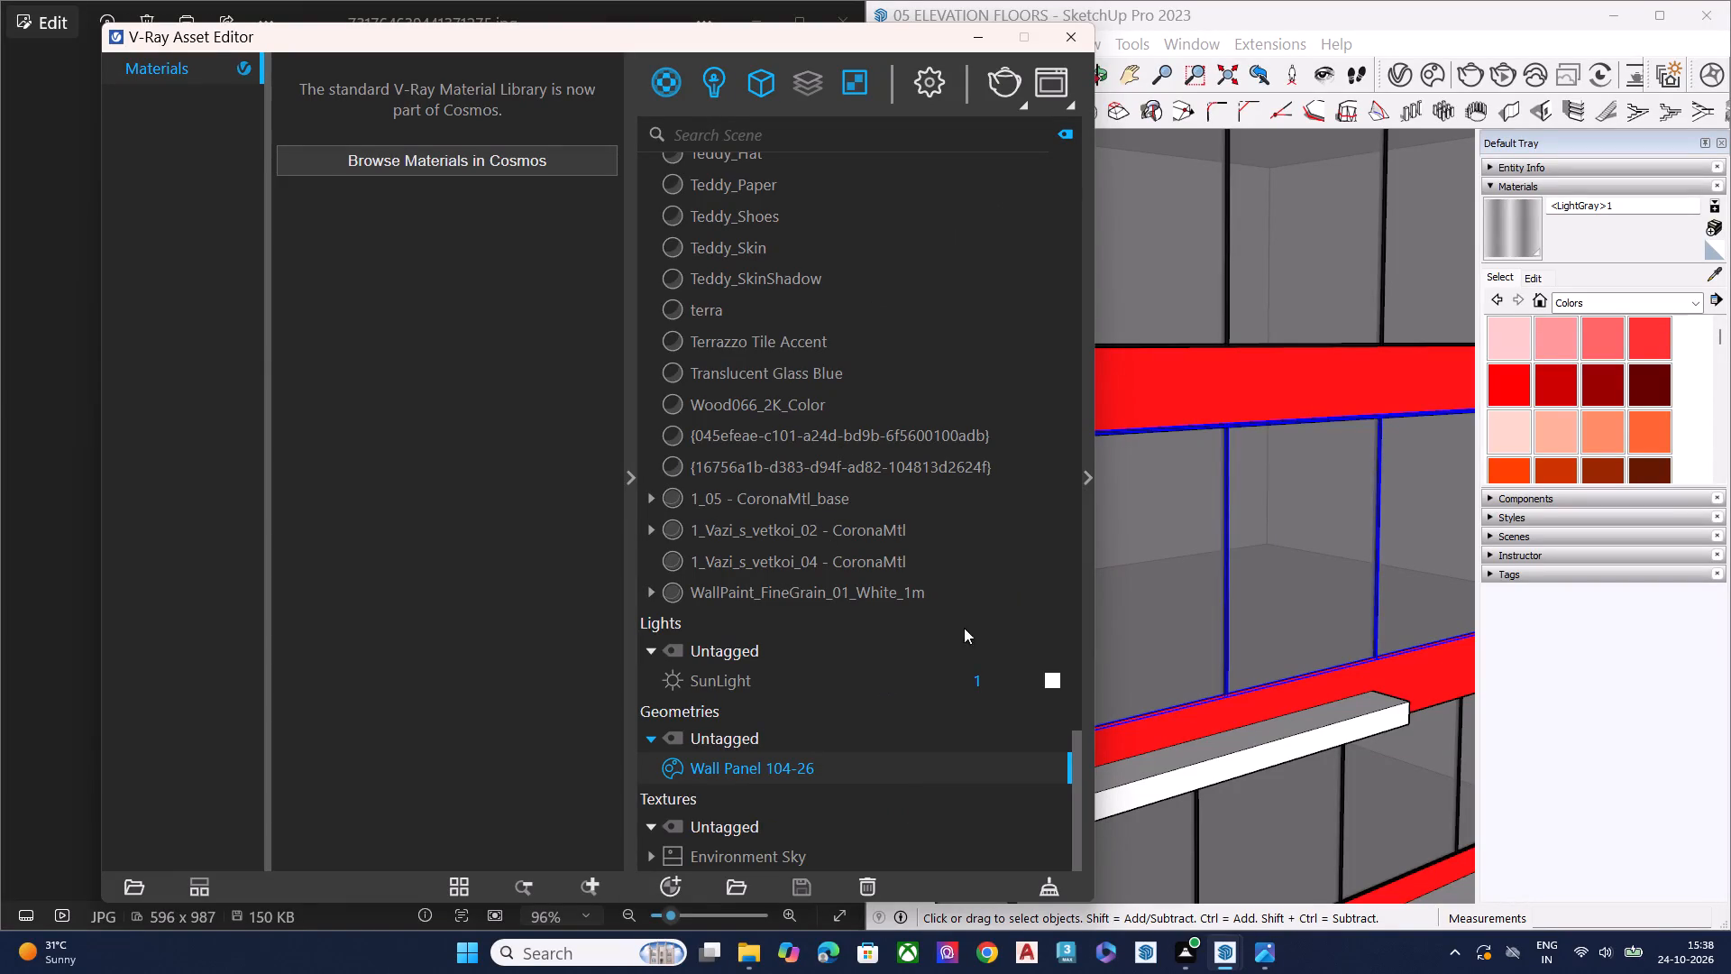
# Examine the scene materials in the V-Ray Asset Editor by previewing several colour and cover swatches, and close the editor.
pyautogui.click(1084, 482)
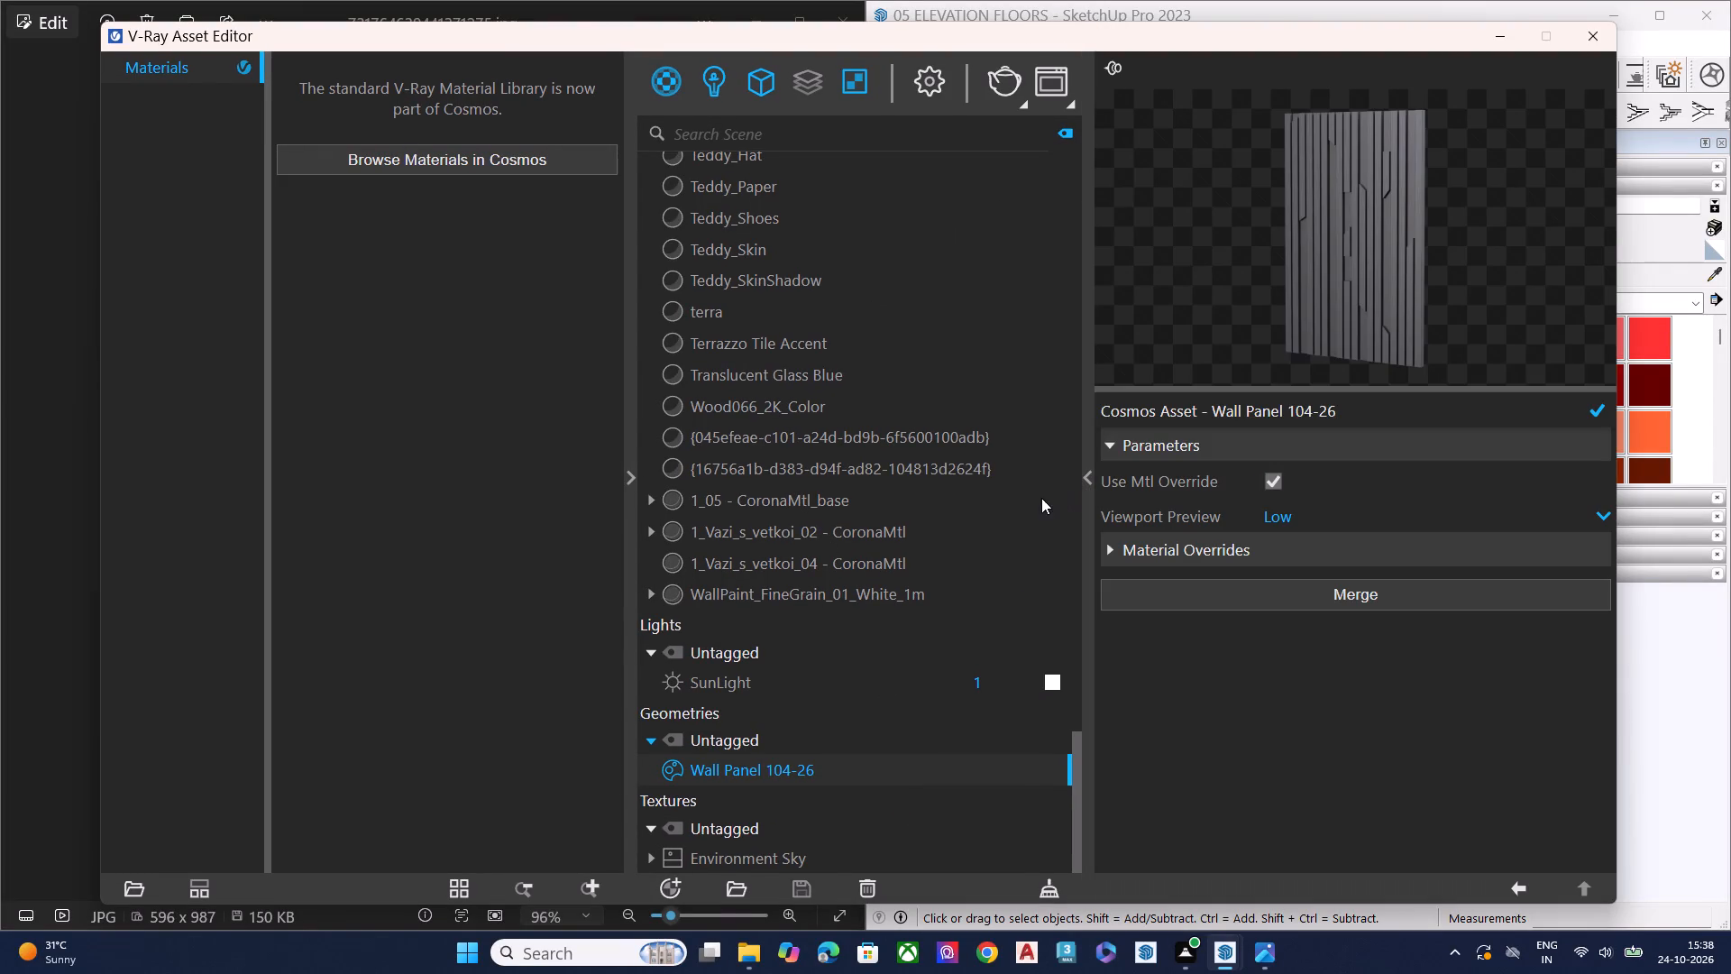
pyautogui.scroll(6, 750, 329)
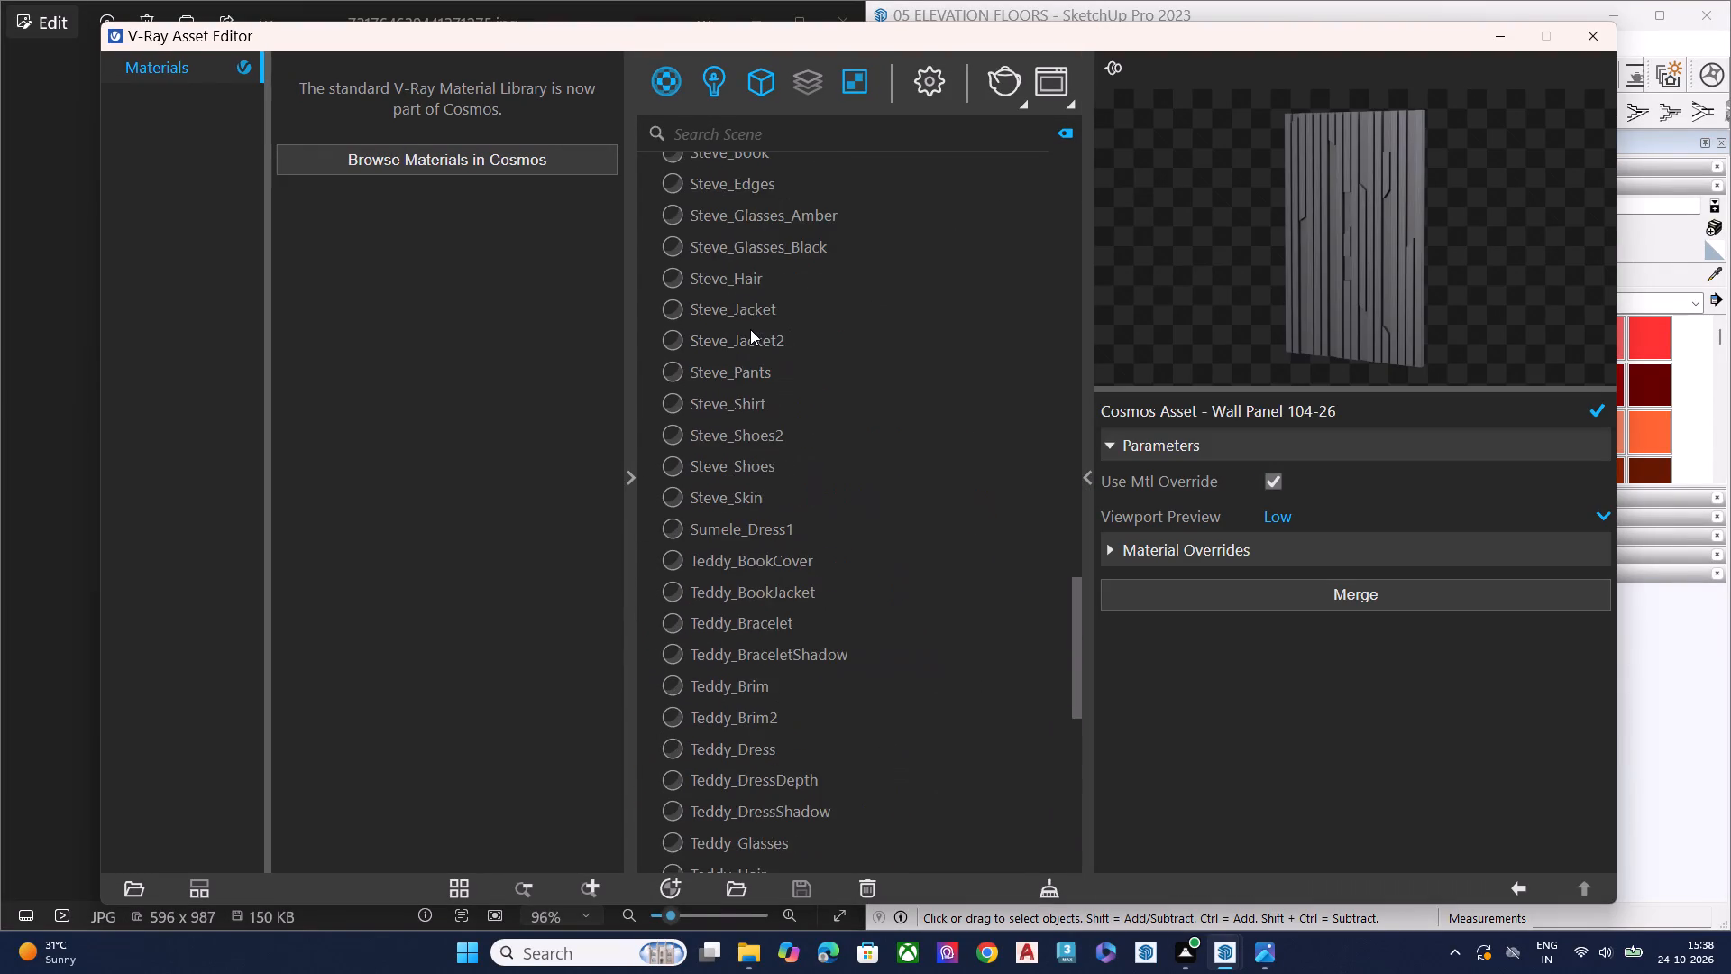
pyautogui.scroll(4, 750, 329)
pyautogui.scroll(-1, 750, 329)
pyautogui.scroll(15, 750, 329)
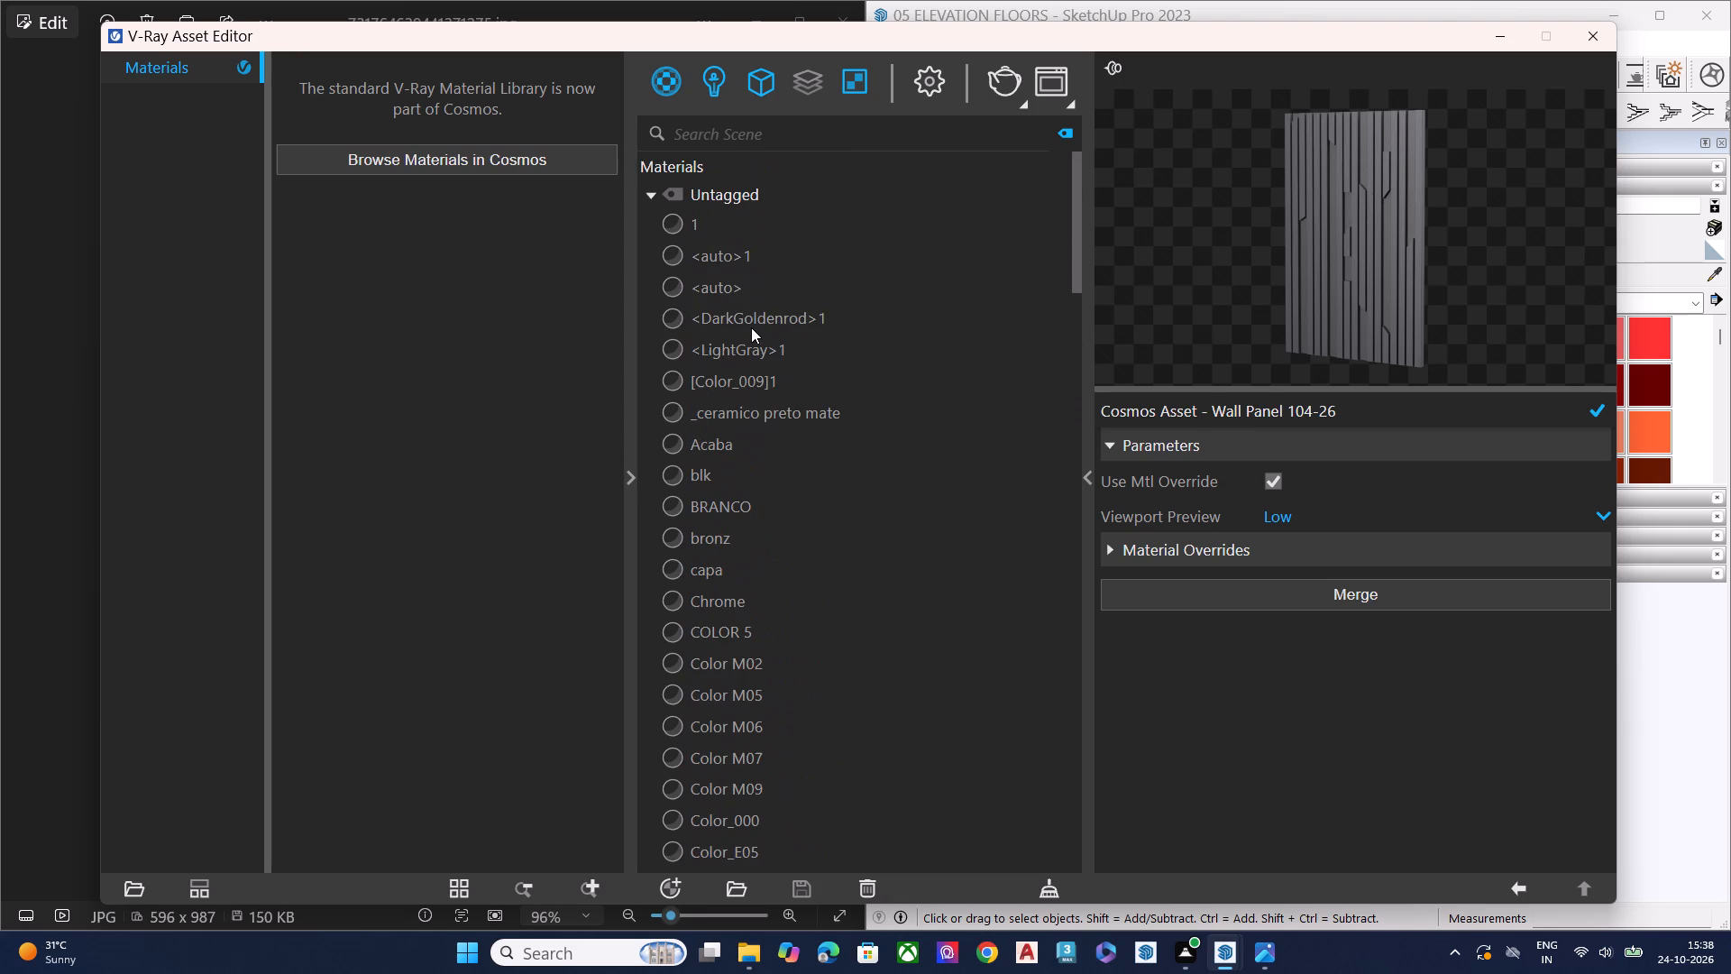
pyautogui.scroll(3, 751, 327)
pyautogui.click(740, 609)
pyautogui.click(744, 623)
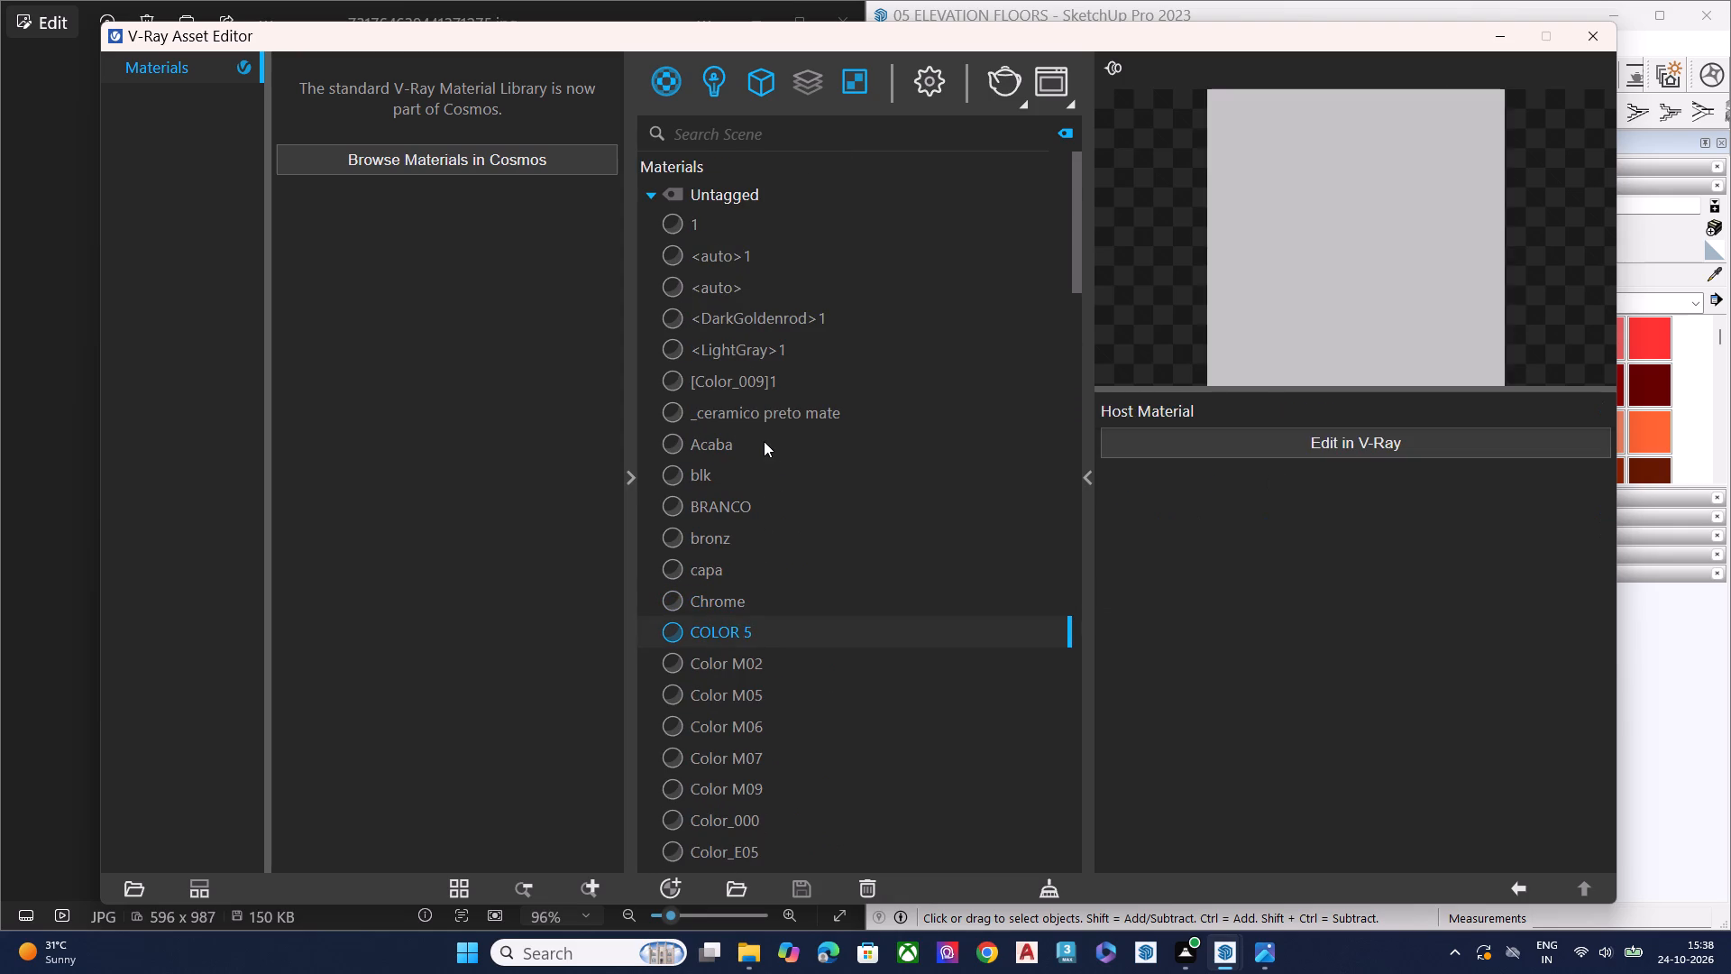
pyautogui.scroll(-4, 764, 441)
pyautogui.click(737, 435)
pyautogui.click(736, 395)
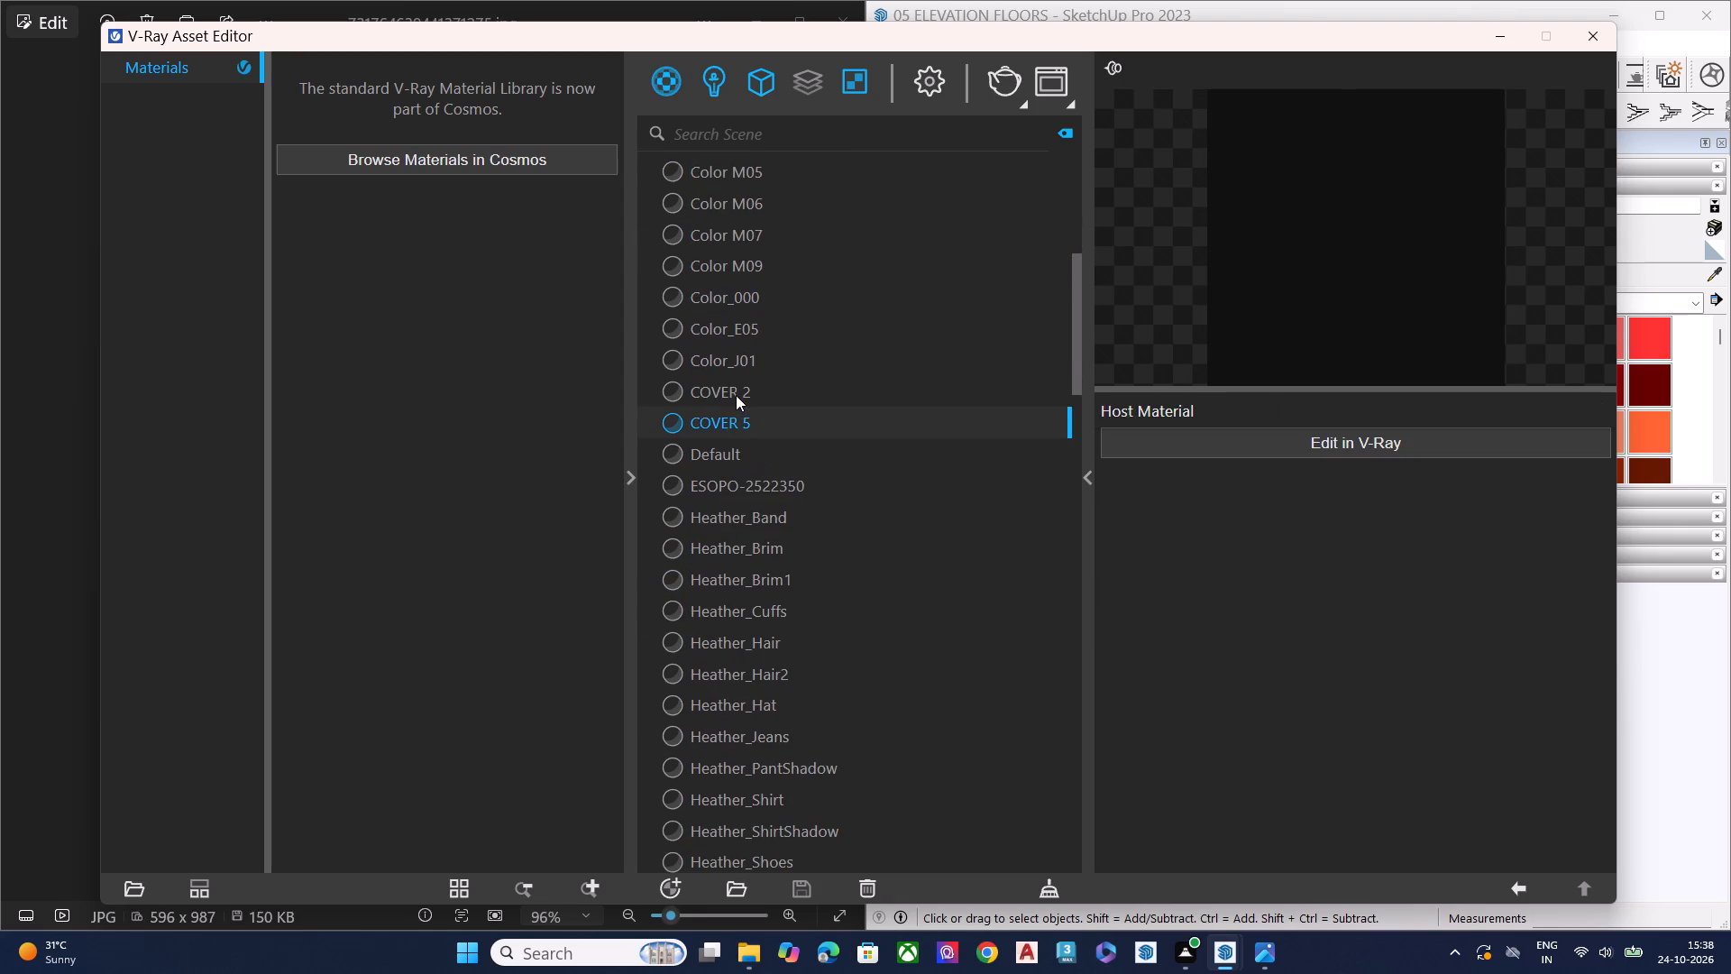
pyautogui.scroll(5, 737, 386)
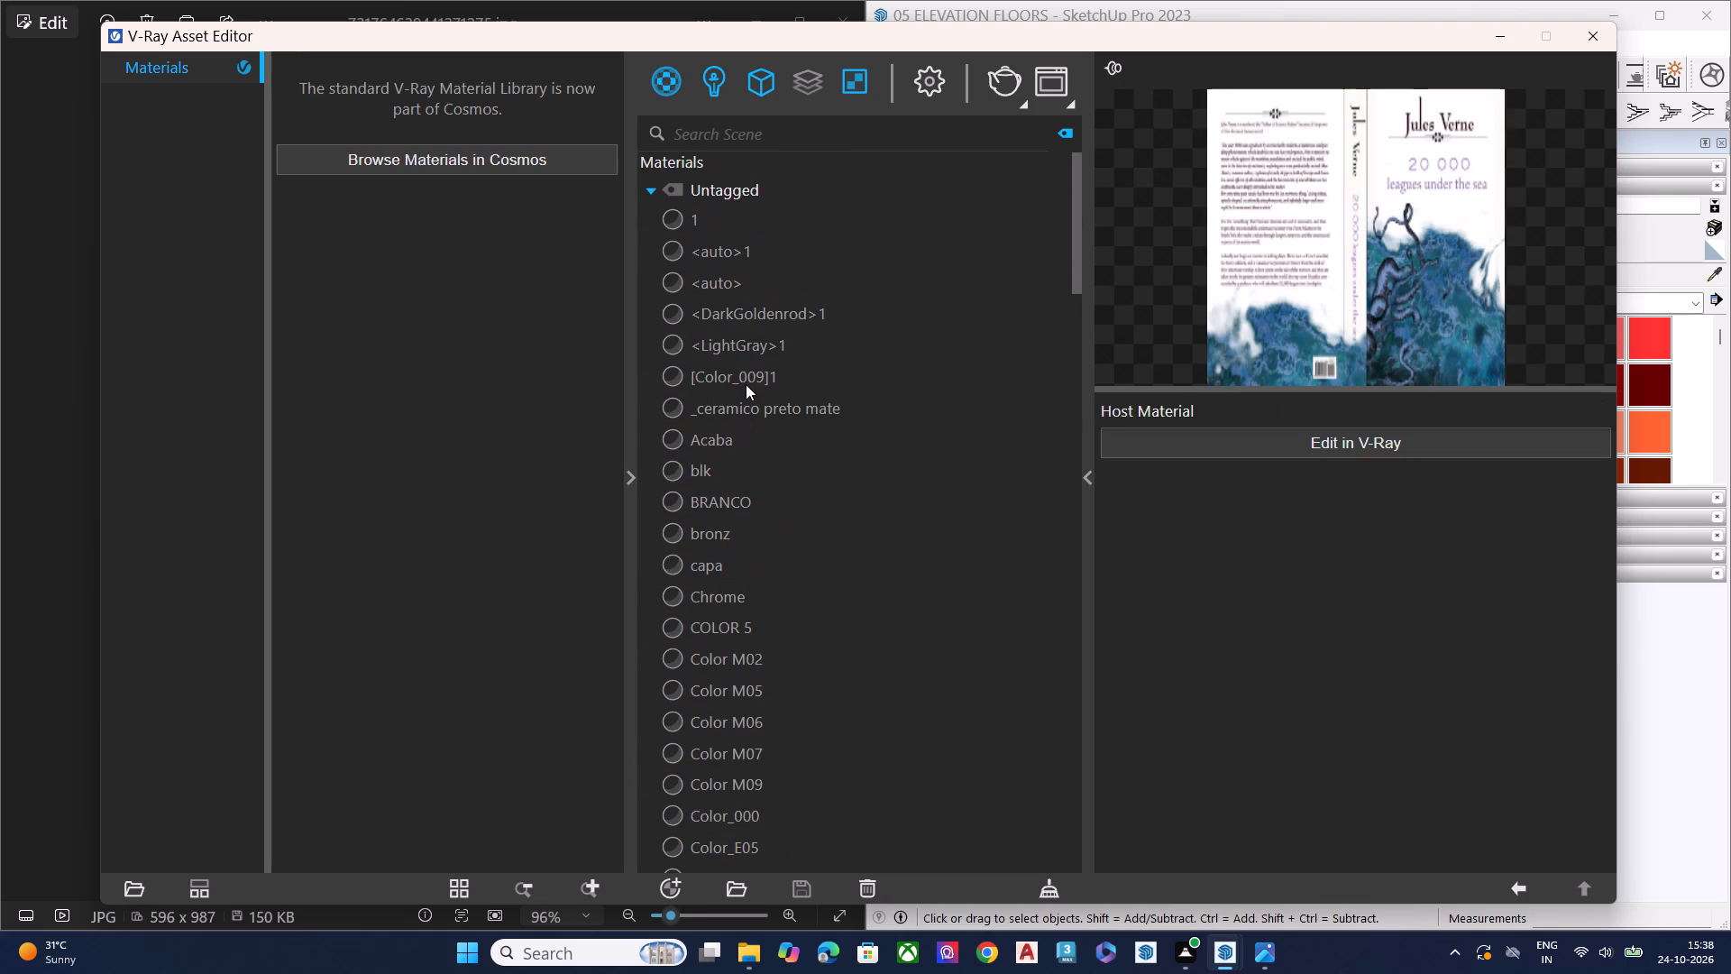
pyautogui.click(746, 384)
pyautogui.click(746, 356)
pyautogui.click(763, 326)
pyautogui.click(731, 291)
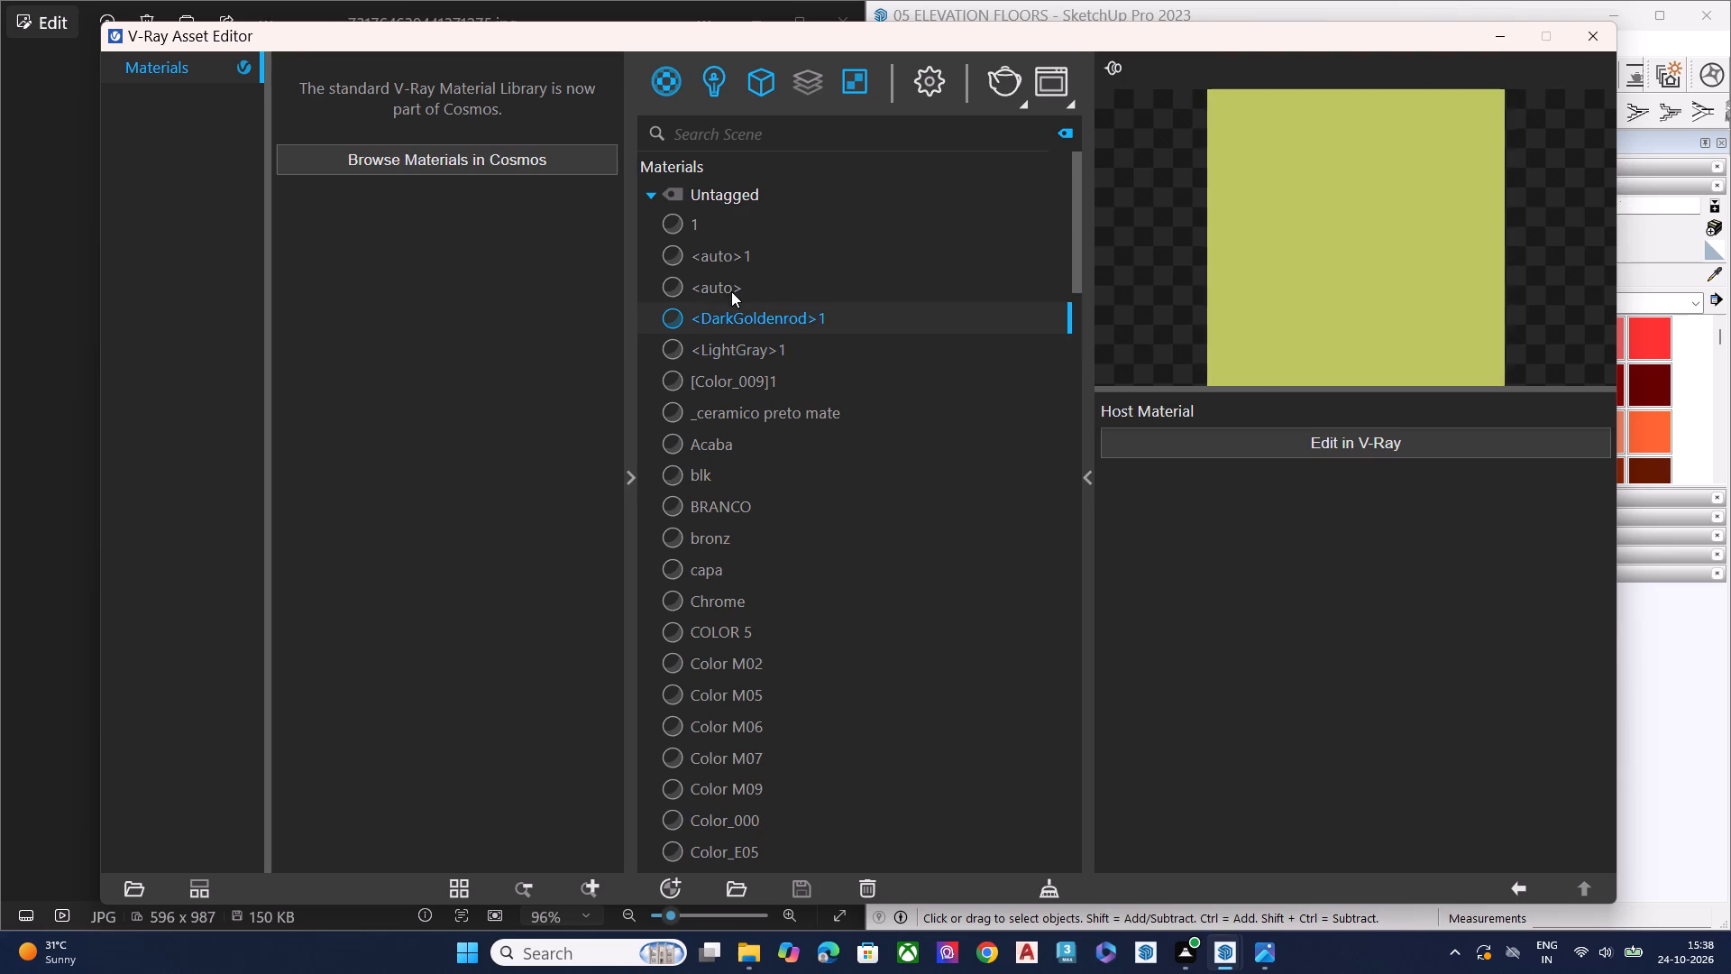
pyautogui.click(728, 250)
pyautogui.click(730, 289)
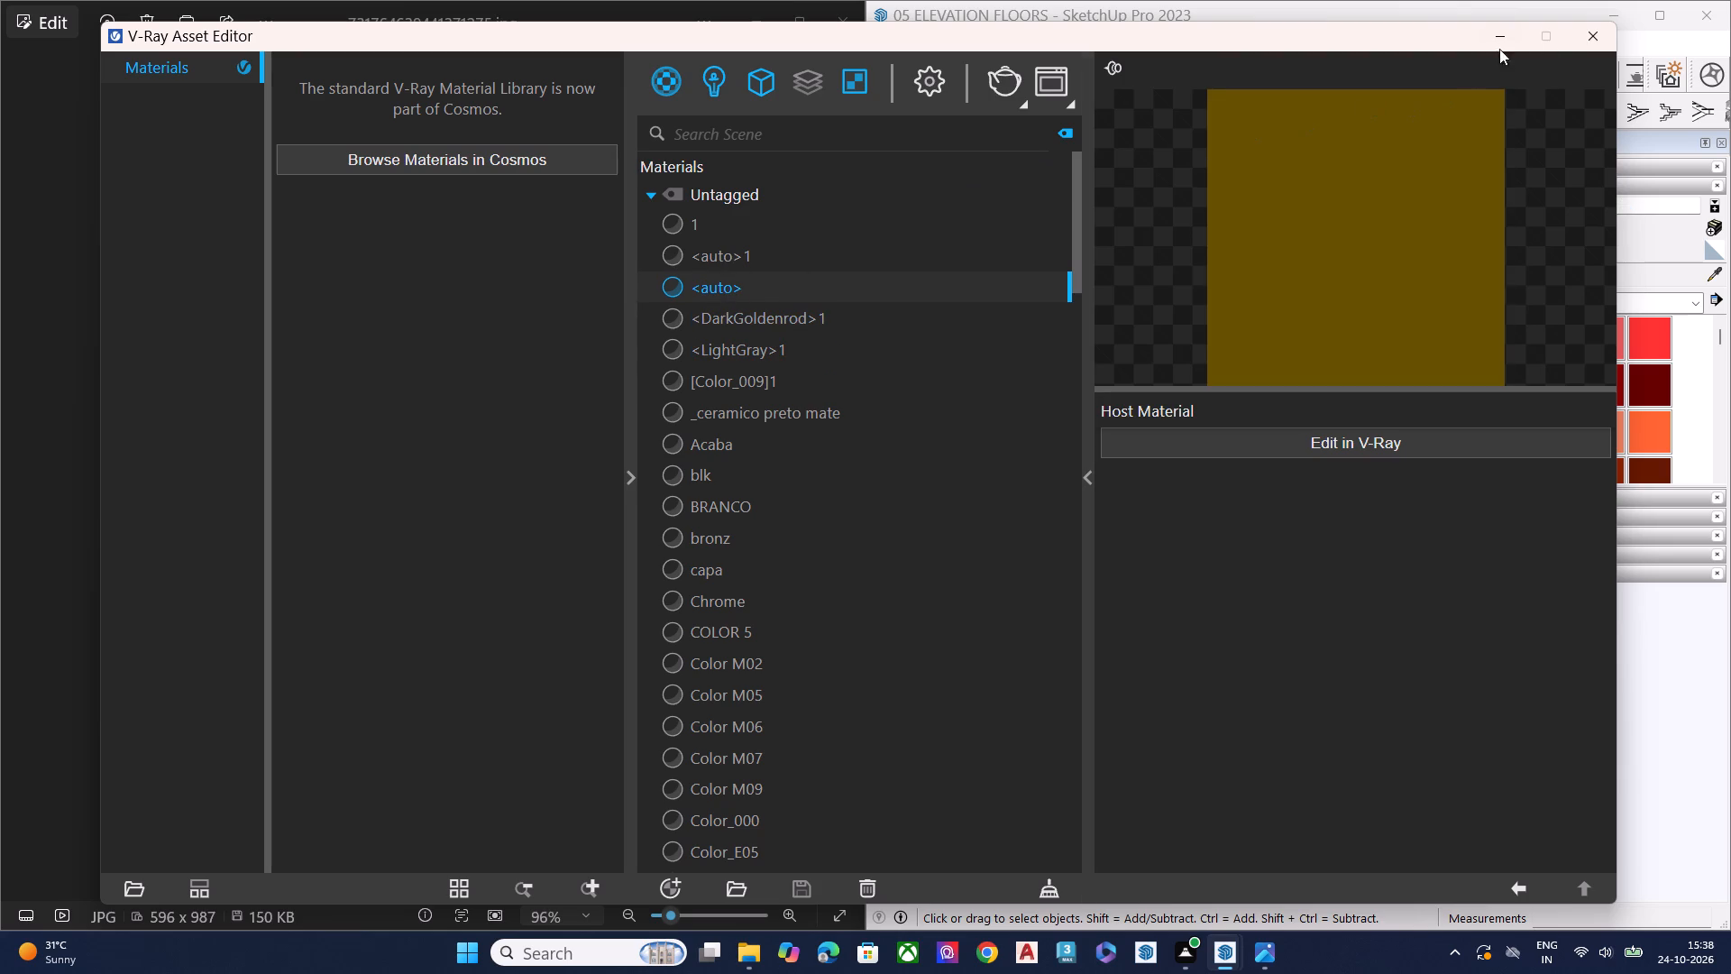
pyautogui.click(1587, 33)
# Push/Pull the front-right inner face of the corner opening in the roof slab outward to enlarge the opening.
pyautogui.scroll(-7, 793, 418)
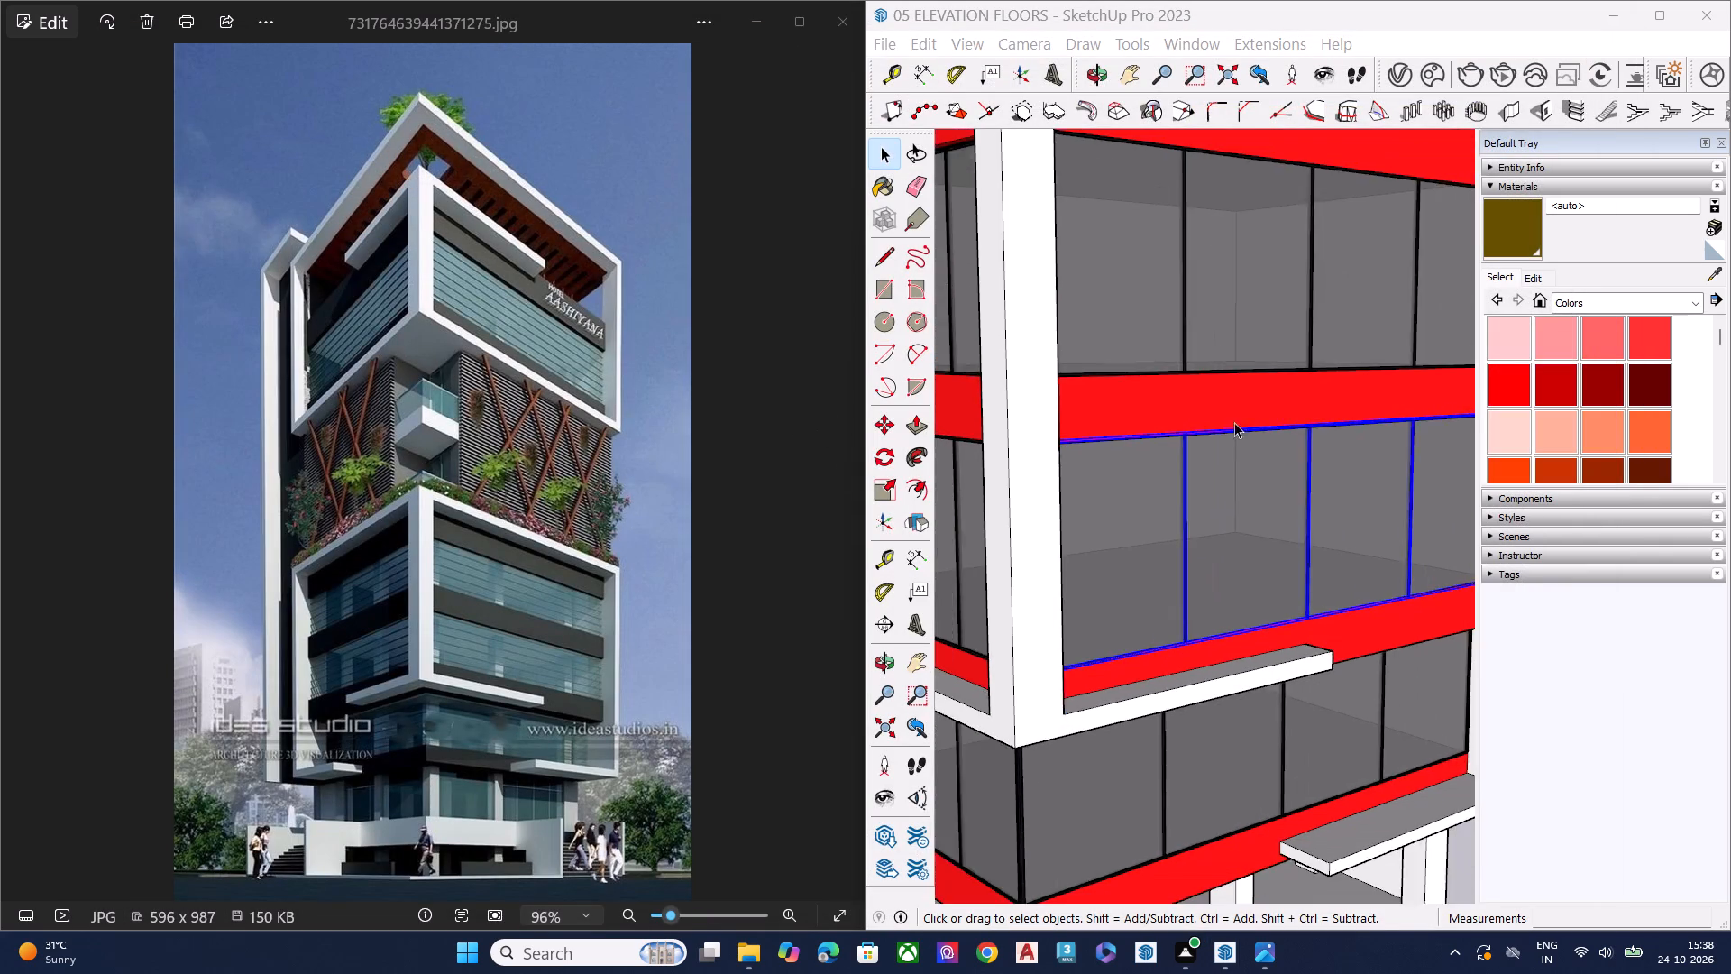
pyautogui.scroll(-1, 1234, 425)
pyautogui.scroll(1, 1234, 428)
pyautogui.scroll(-8, 1238, 443)
pyautogui.moveTo(1214, 547); pyautogui.dragTo(1203, 436, button='middle')
pyautogui.scroll(1, 1208, 413)
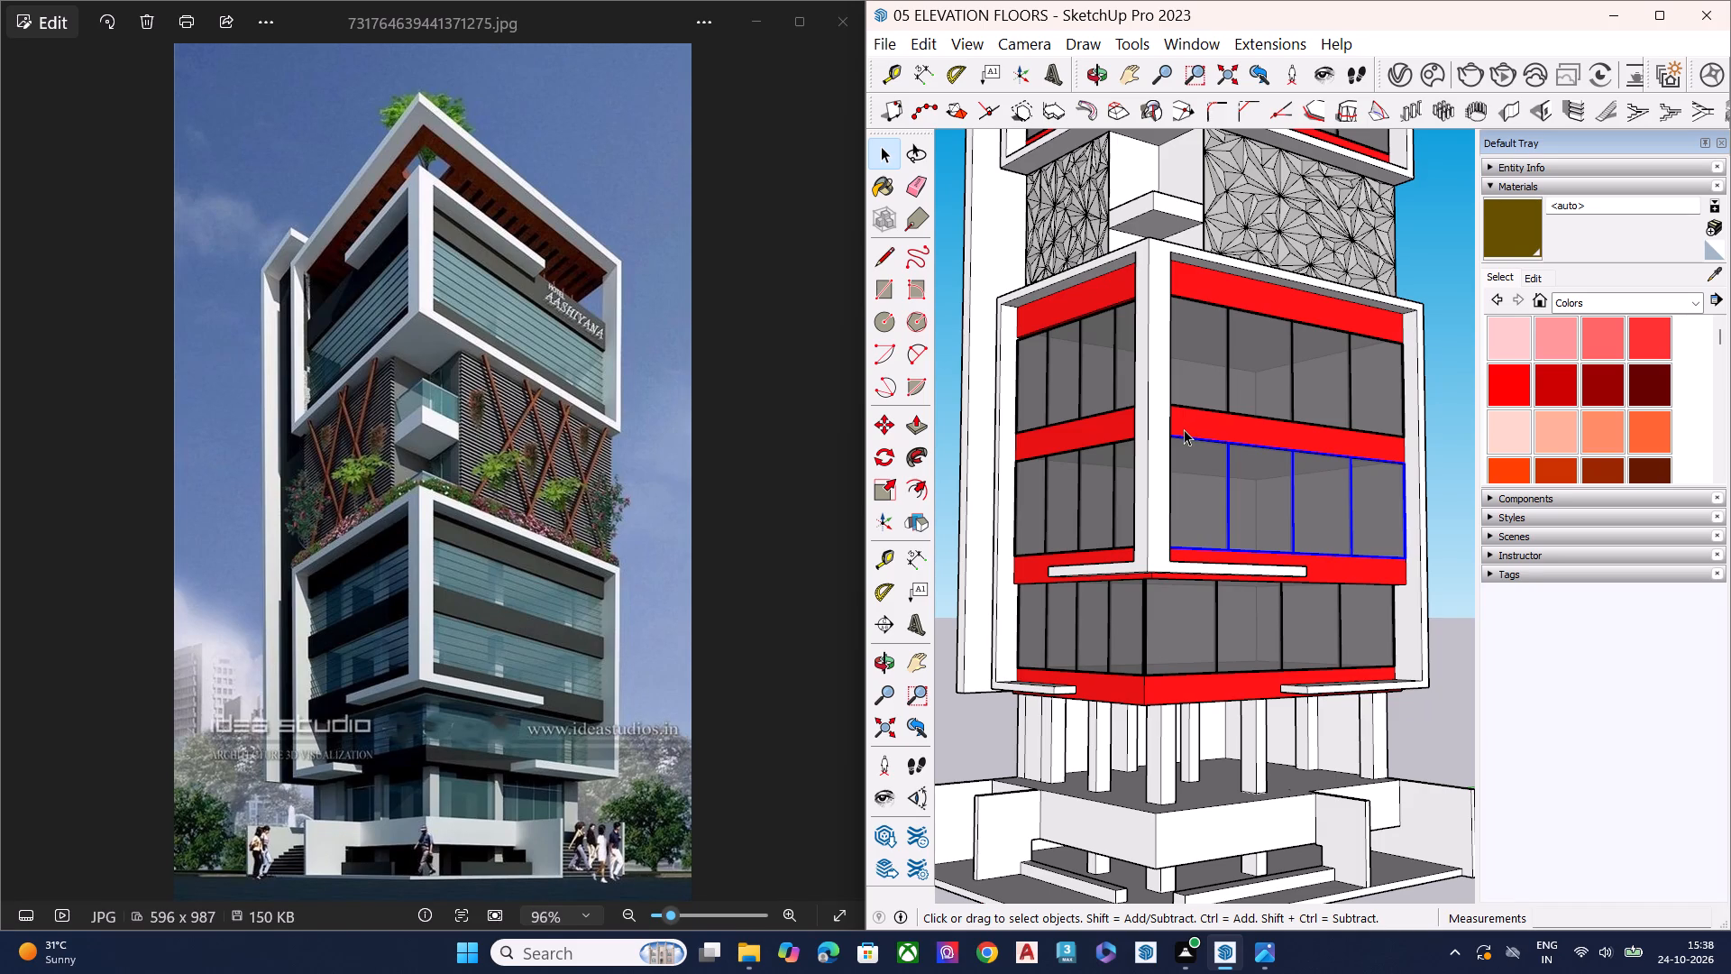
pyautogui.scroll(-8, 1187, 456)
pyautogui.moveTo(1207, 533); pyautogui.dragTo(1236, 381, button='middle')
pyautogui.scroll(9, 1235, 216)
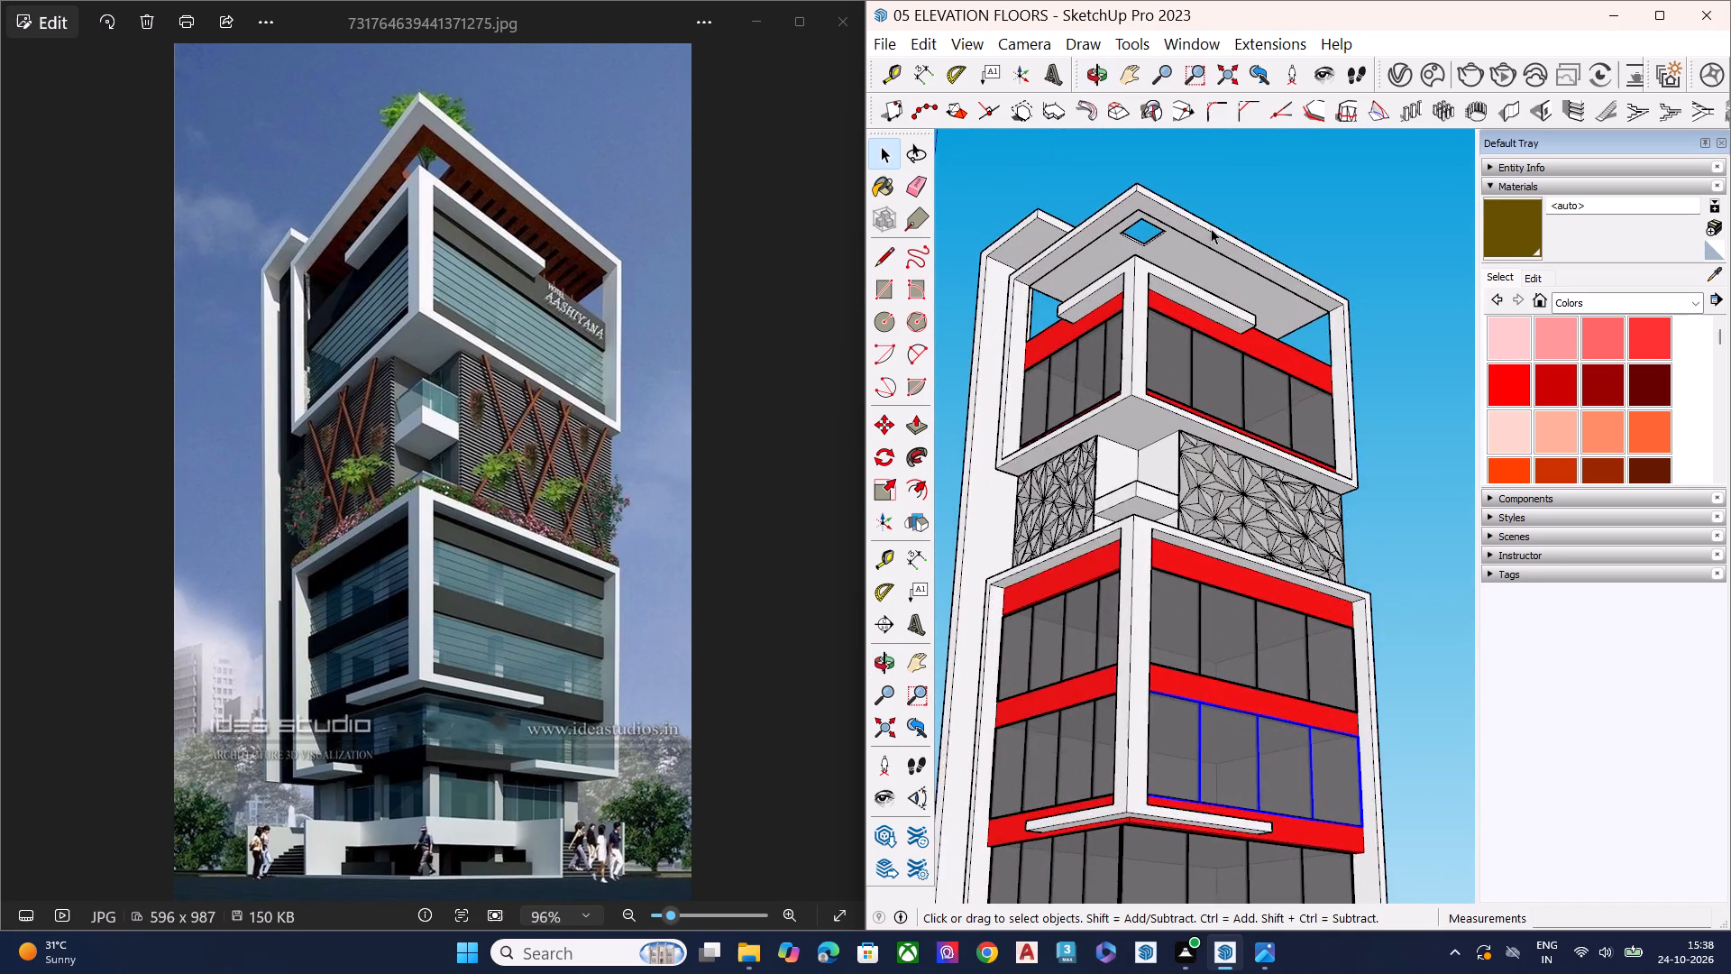
pyautogui.scroll(7, 1127, 252)
pyautogui.moveTo(1131, 265); pyautogui.dragTo(1170, 215, button='middle')
pyautogui.scroll(7, 1155, 242)
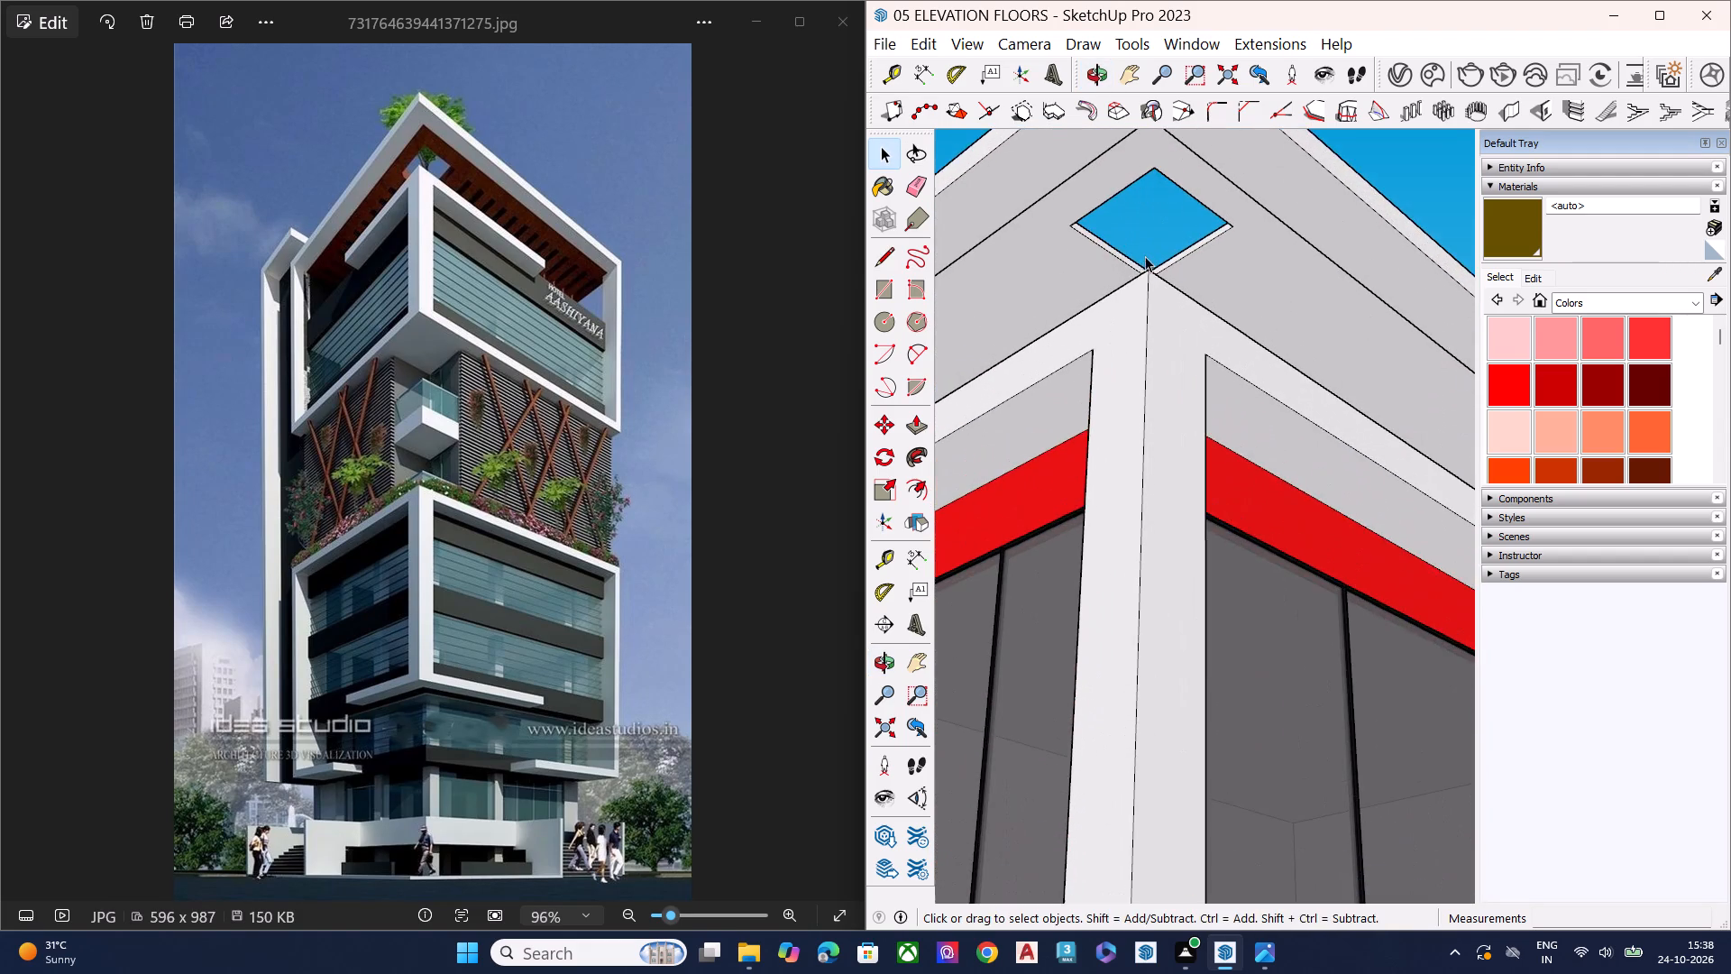
pyautogui.moveTo(1148, 282); pyautogui.dragTo(1139, 391, button='middle')
pyautogui.scroll(6, 1135, 390)
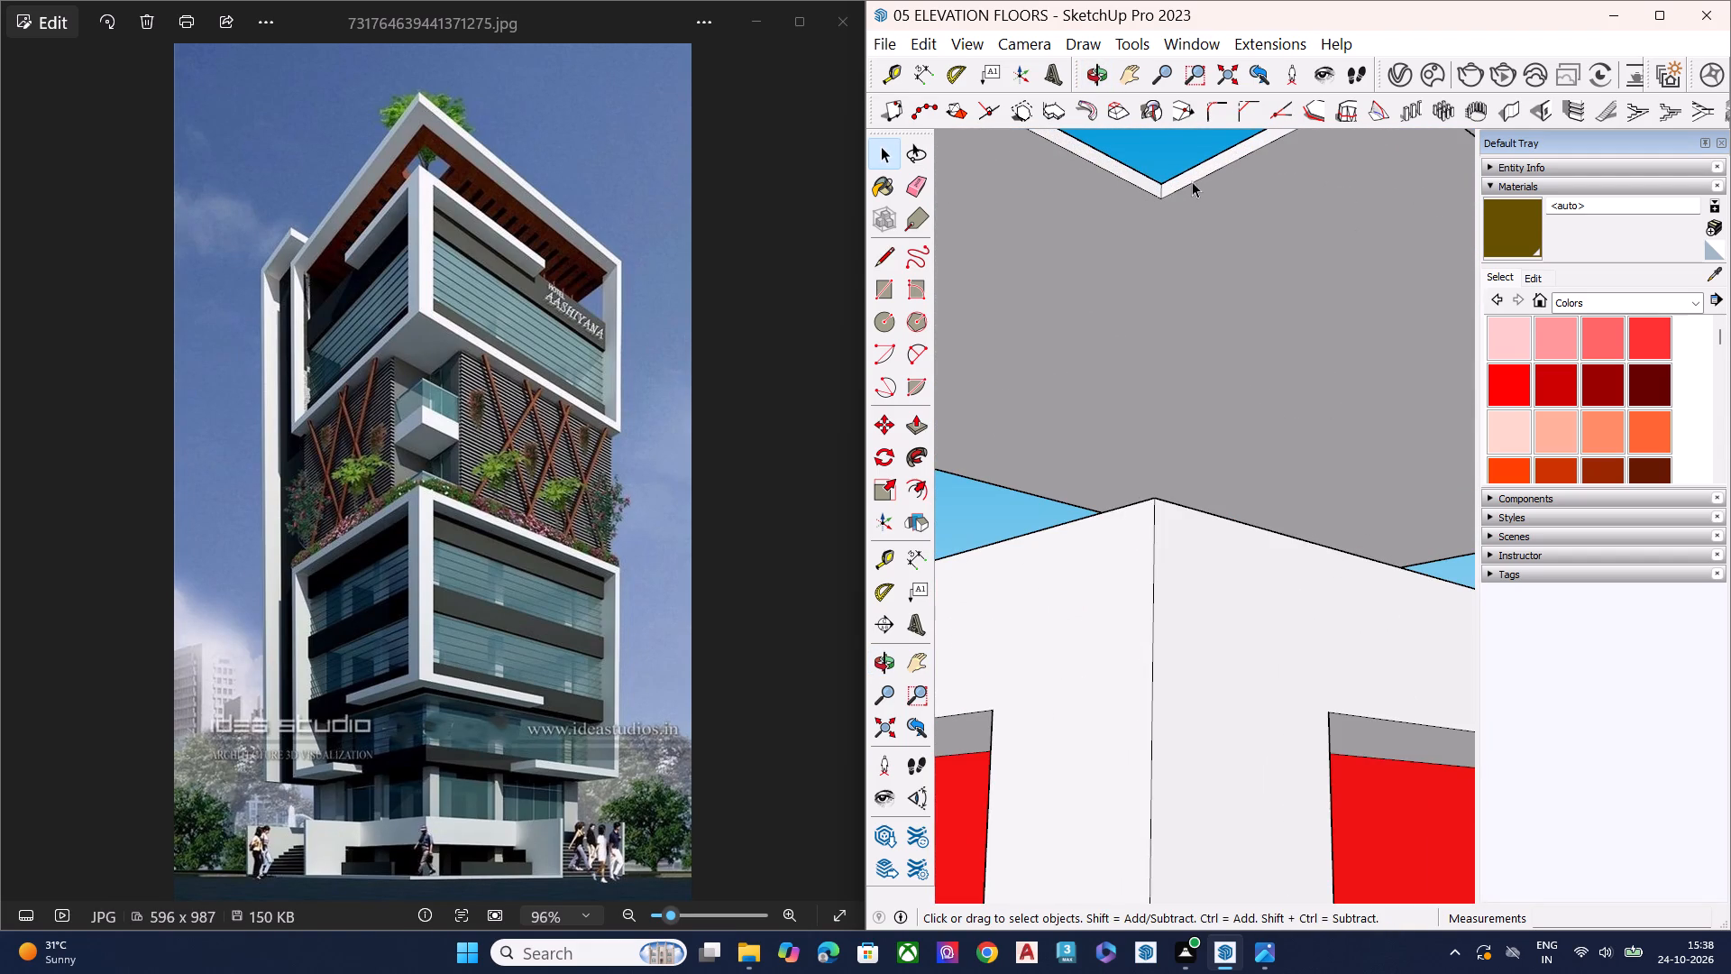
pyautogui.click(1192, 179)
pyautogui.click(1192, 175)
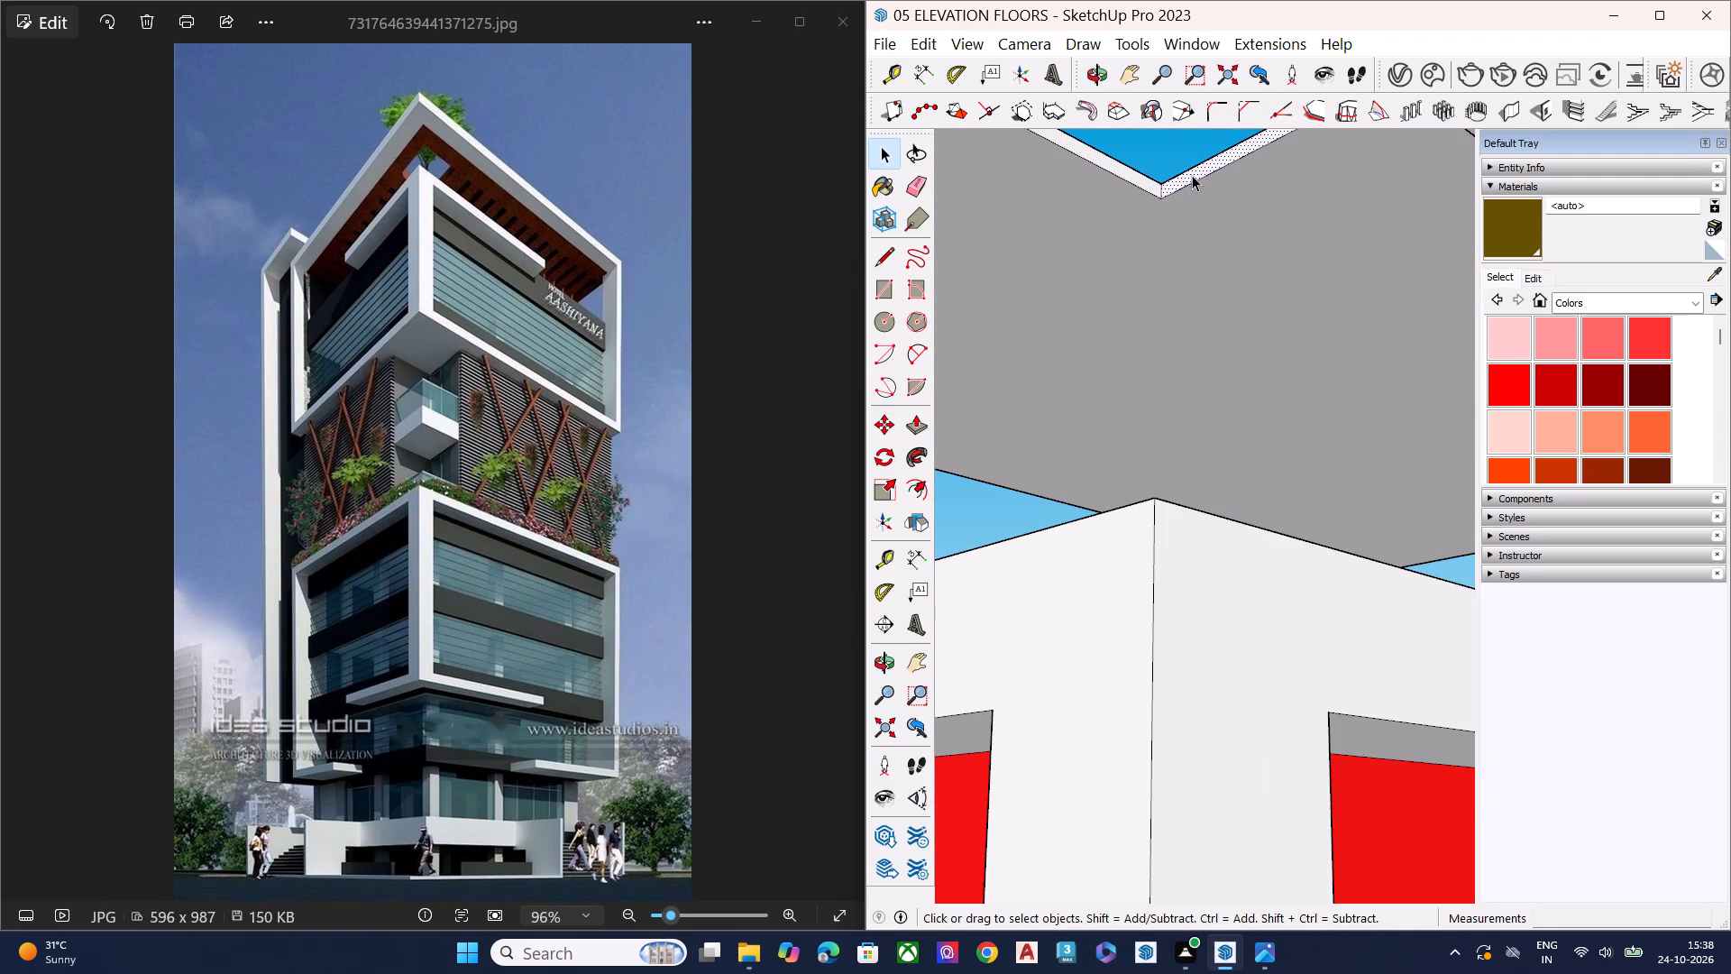
pyautogui.press('p')
pyautogui.click(1192, 175)
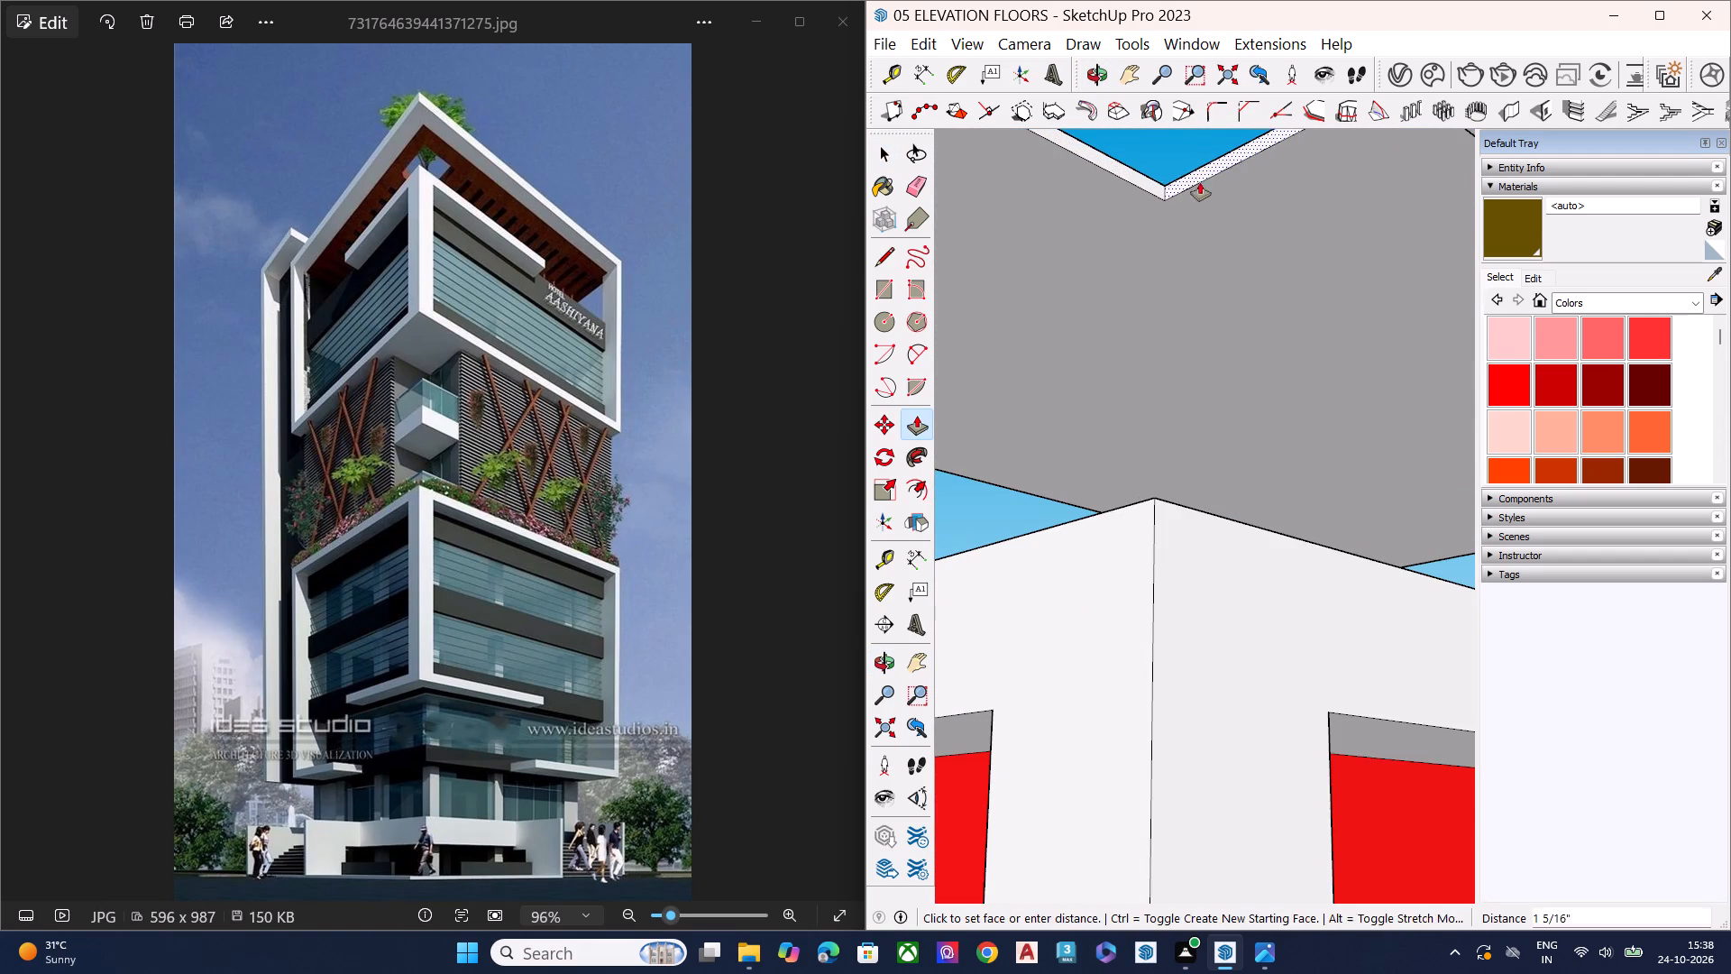
pyautogui.click(1214, 191)
pyautogui.press('space')
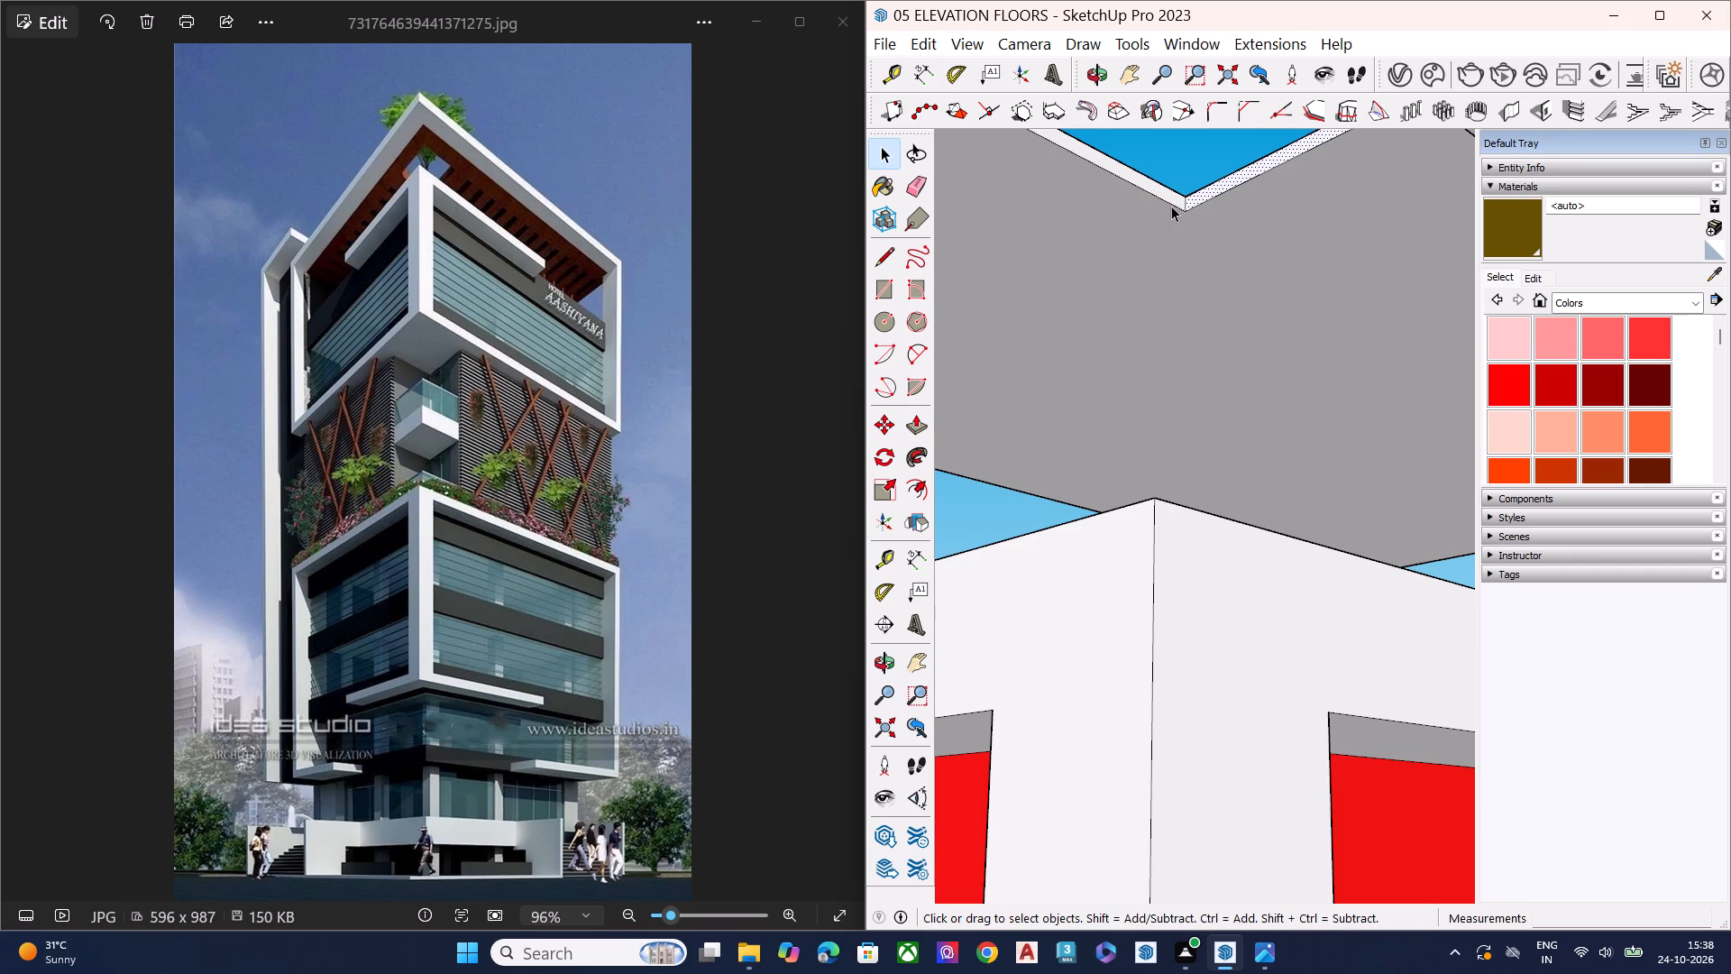
# Push/Pull the front-left inner face of the roof slab's corner opening outward by about 9 3/4" and clear the selection.
pyautogui.click(1172, 195)
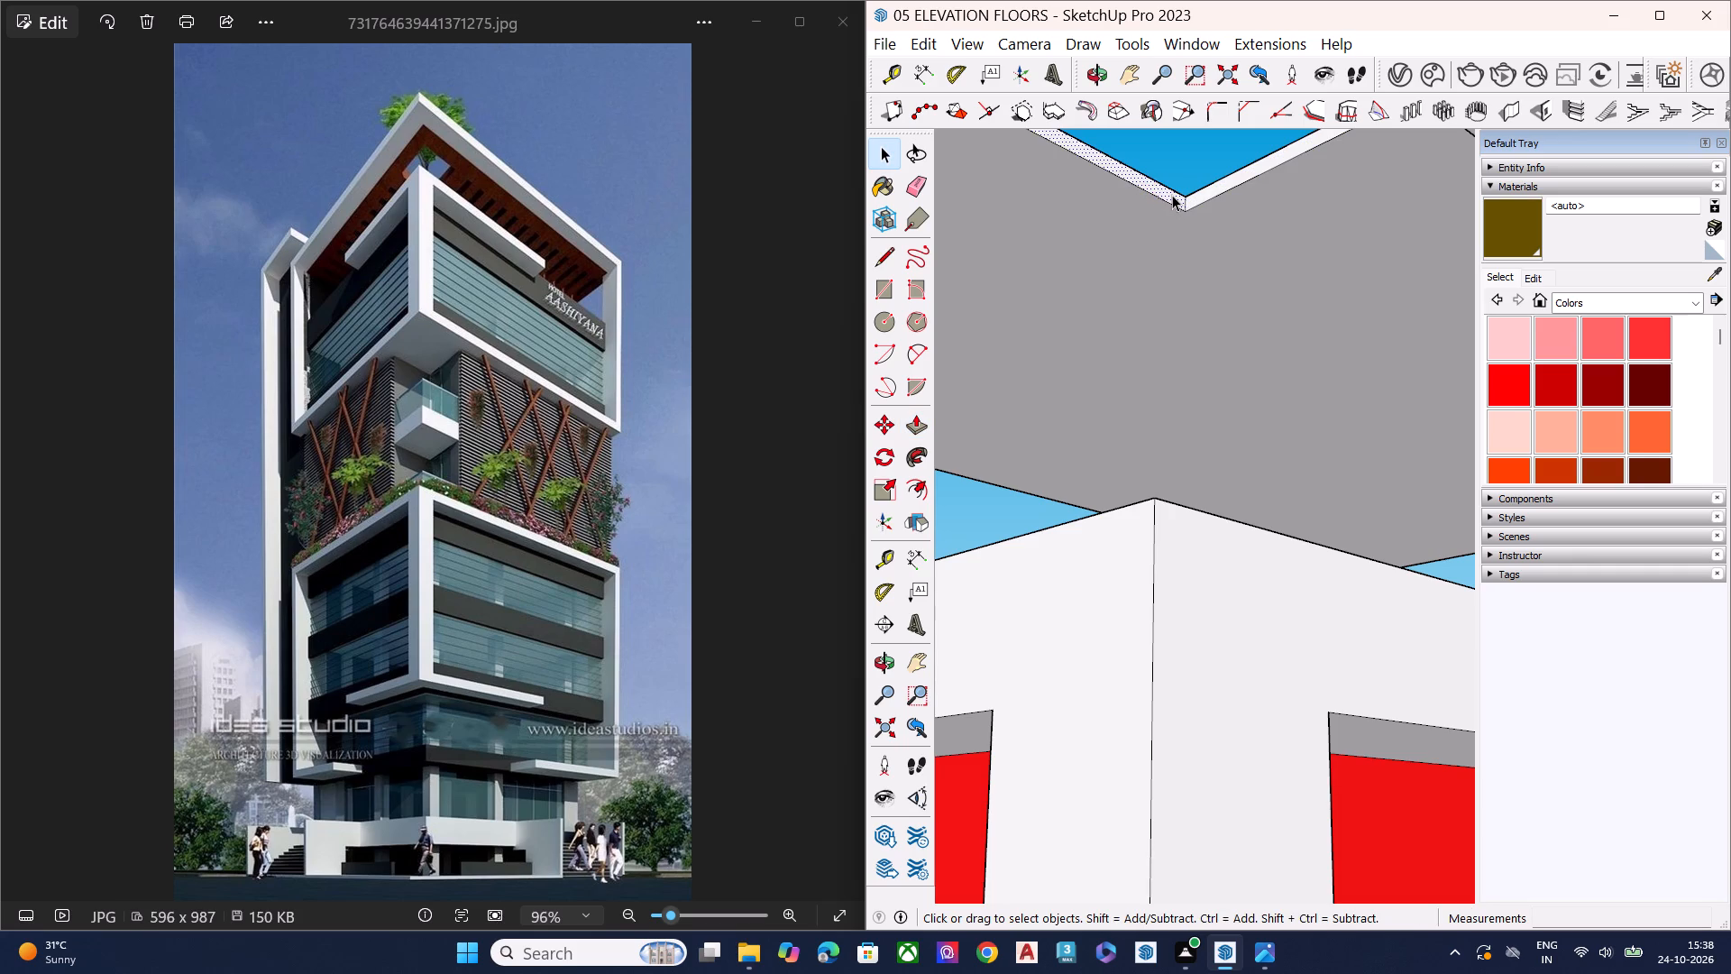
pyautogui.press('p')
pyautogui.click(1159, 197)
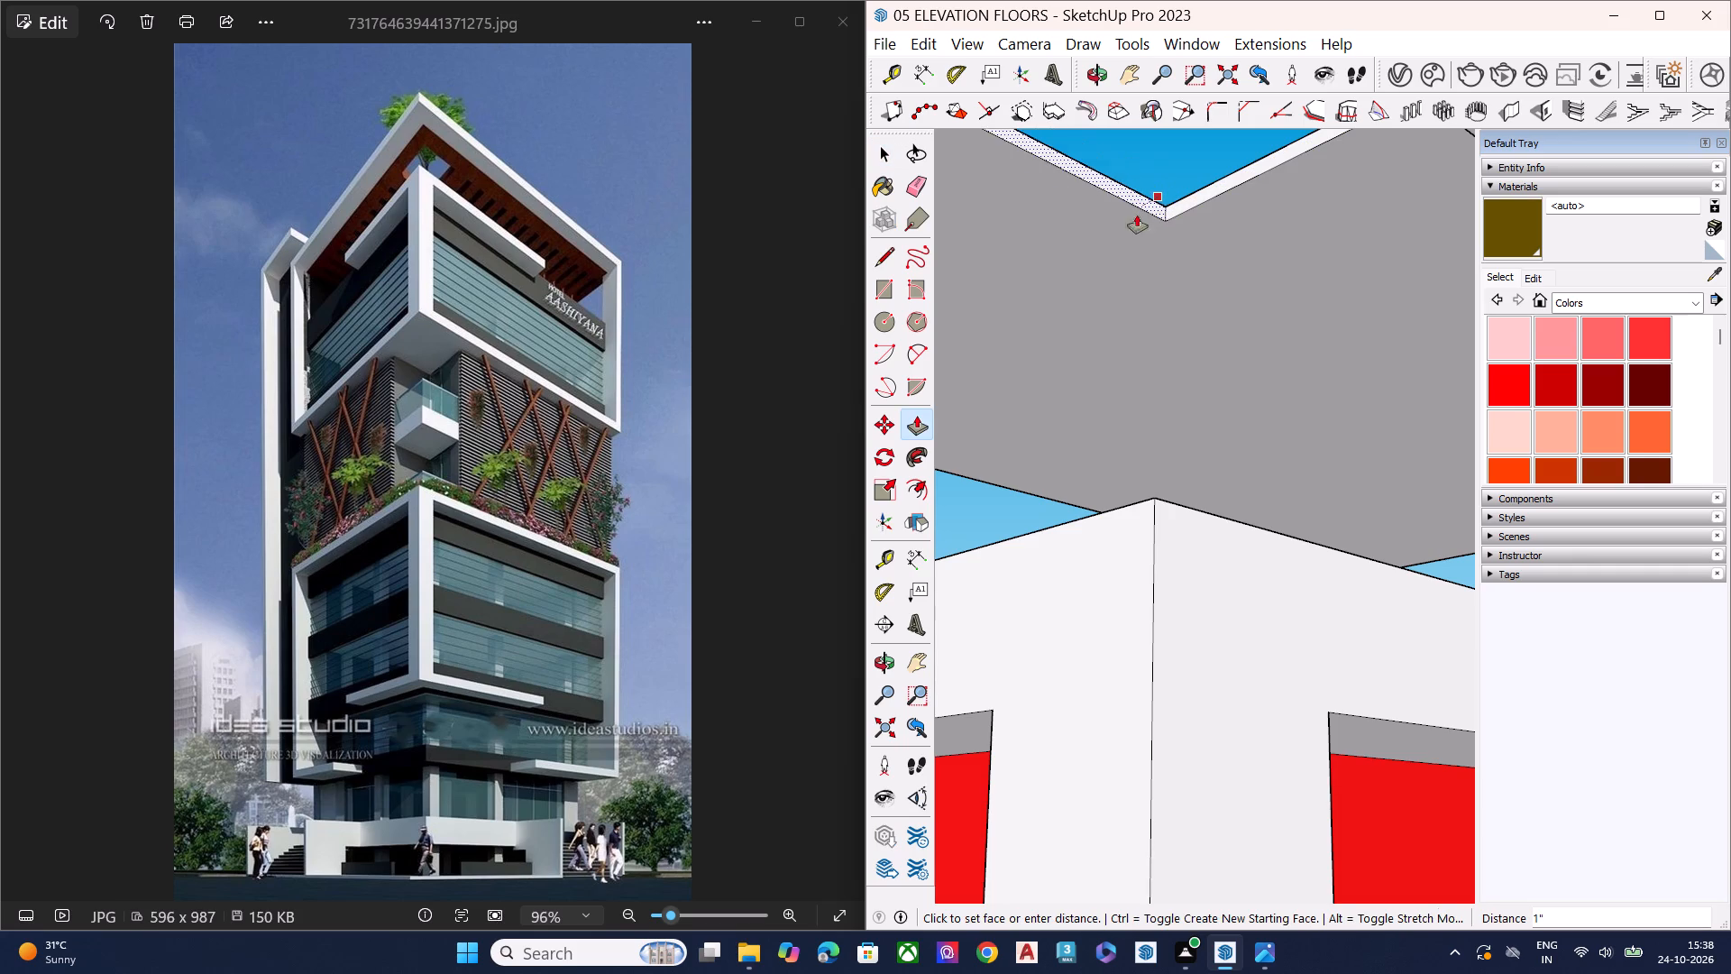
pyautogui.click(1139, 222)
pyautogui.scroll(-7, 1195, 271)
pyautogui.moveTo(1200, 339); pyautogui.dragTo(1198, 255, button='middle')
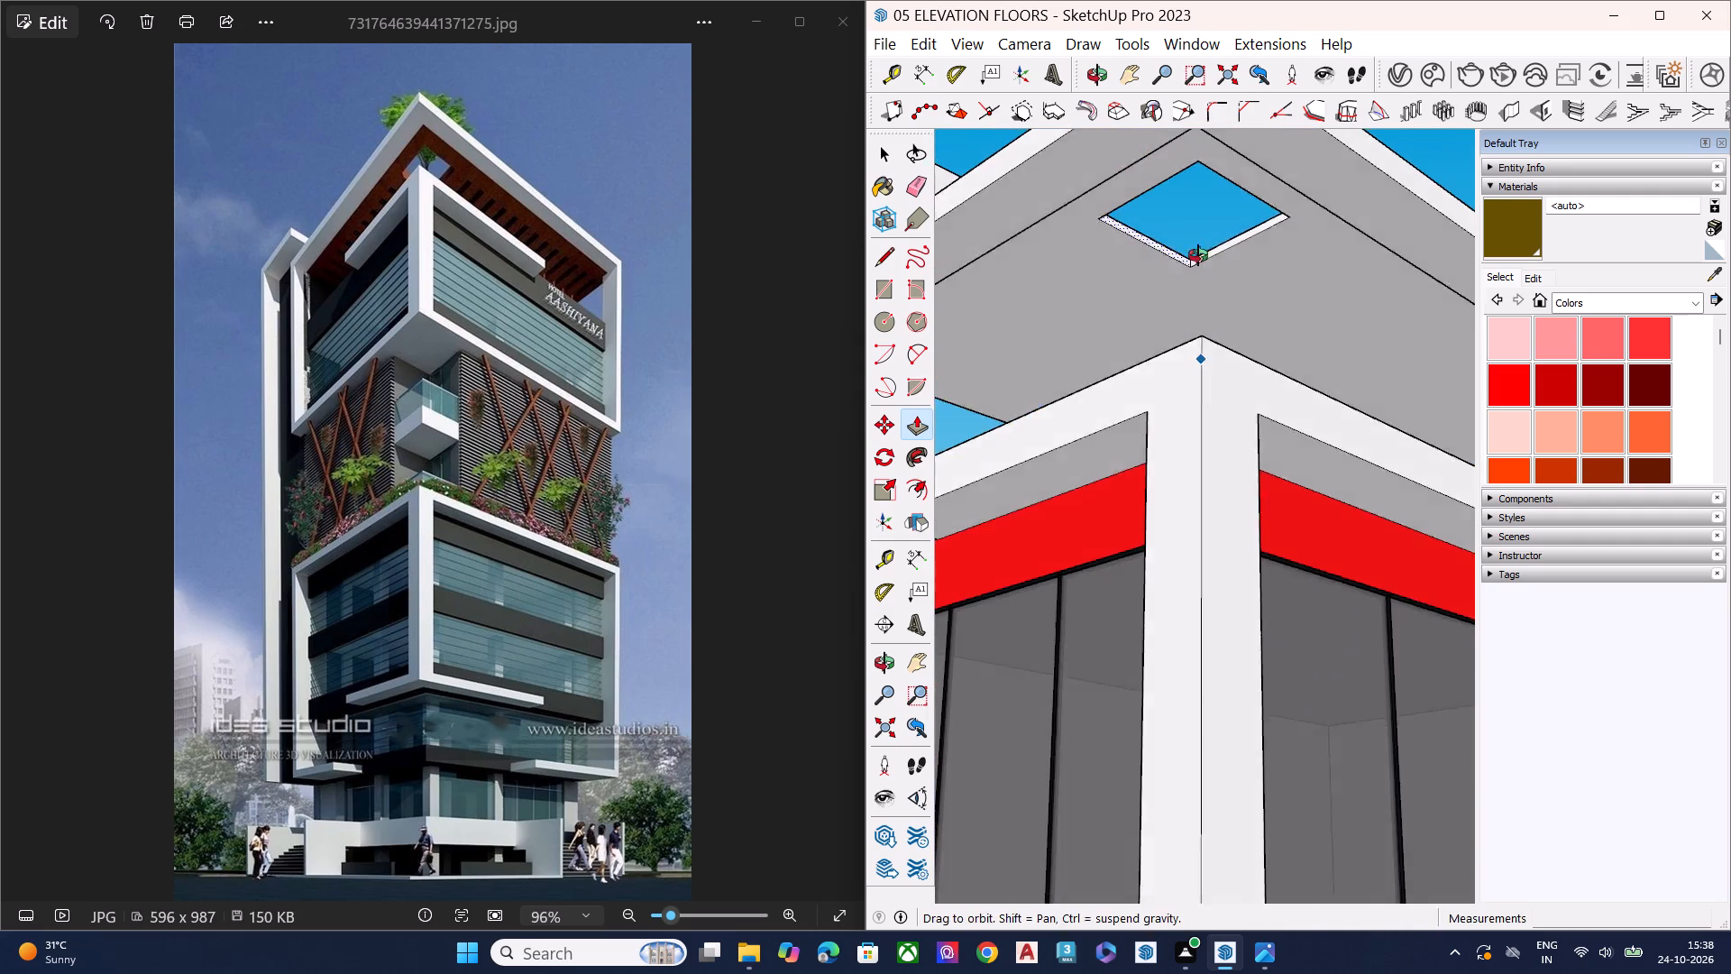
pyautogui.moveTo(1198, 255); pyautogui.dragTo(1204, 226, button='middle')
pyautogui.scroll(-1, 1193, 257)
pyautogui.scroll(1, 1194, 260)
pyautogui.scroll(-5, 1194, 260)
pyautogui.moveTo(1204, 286); pyautogui.dragTo(1205, 257, button='middle')
pyautogui.scroll(7, 1213, 229)
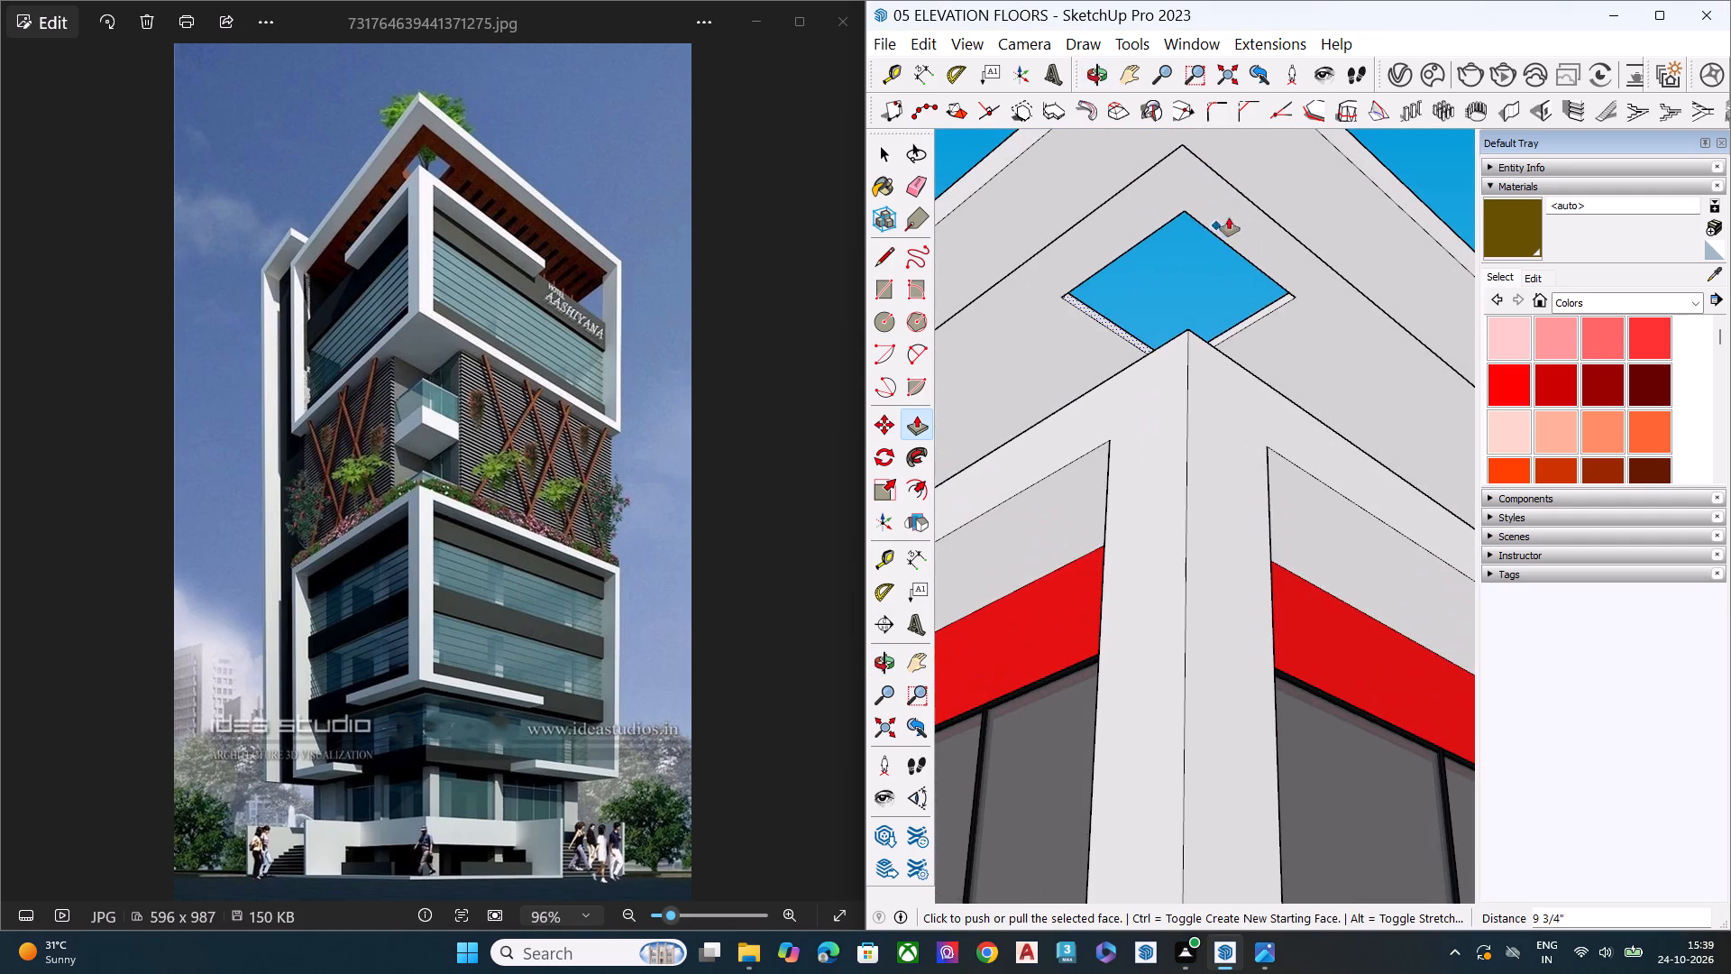
pyautogui.moveTo(1237, 213); pyautogui.dragTo(1302, 177, button='middle')
pyautogui.scroll(3, 1302, 178)
pyautogui.scroll(-1, 1217, 253)
pyautogui.scroll(3, 1215, 253)
pyautogui.moveTo(1250, 296); pyautogui.dragTo(1441, 461, button='middle')
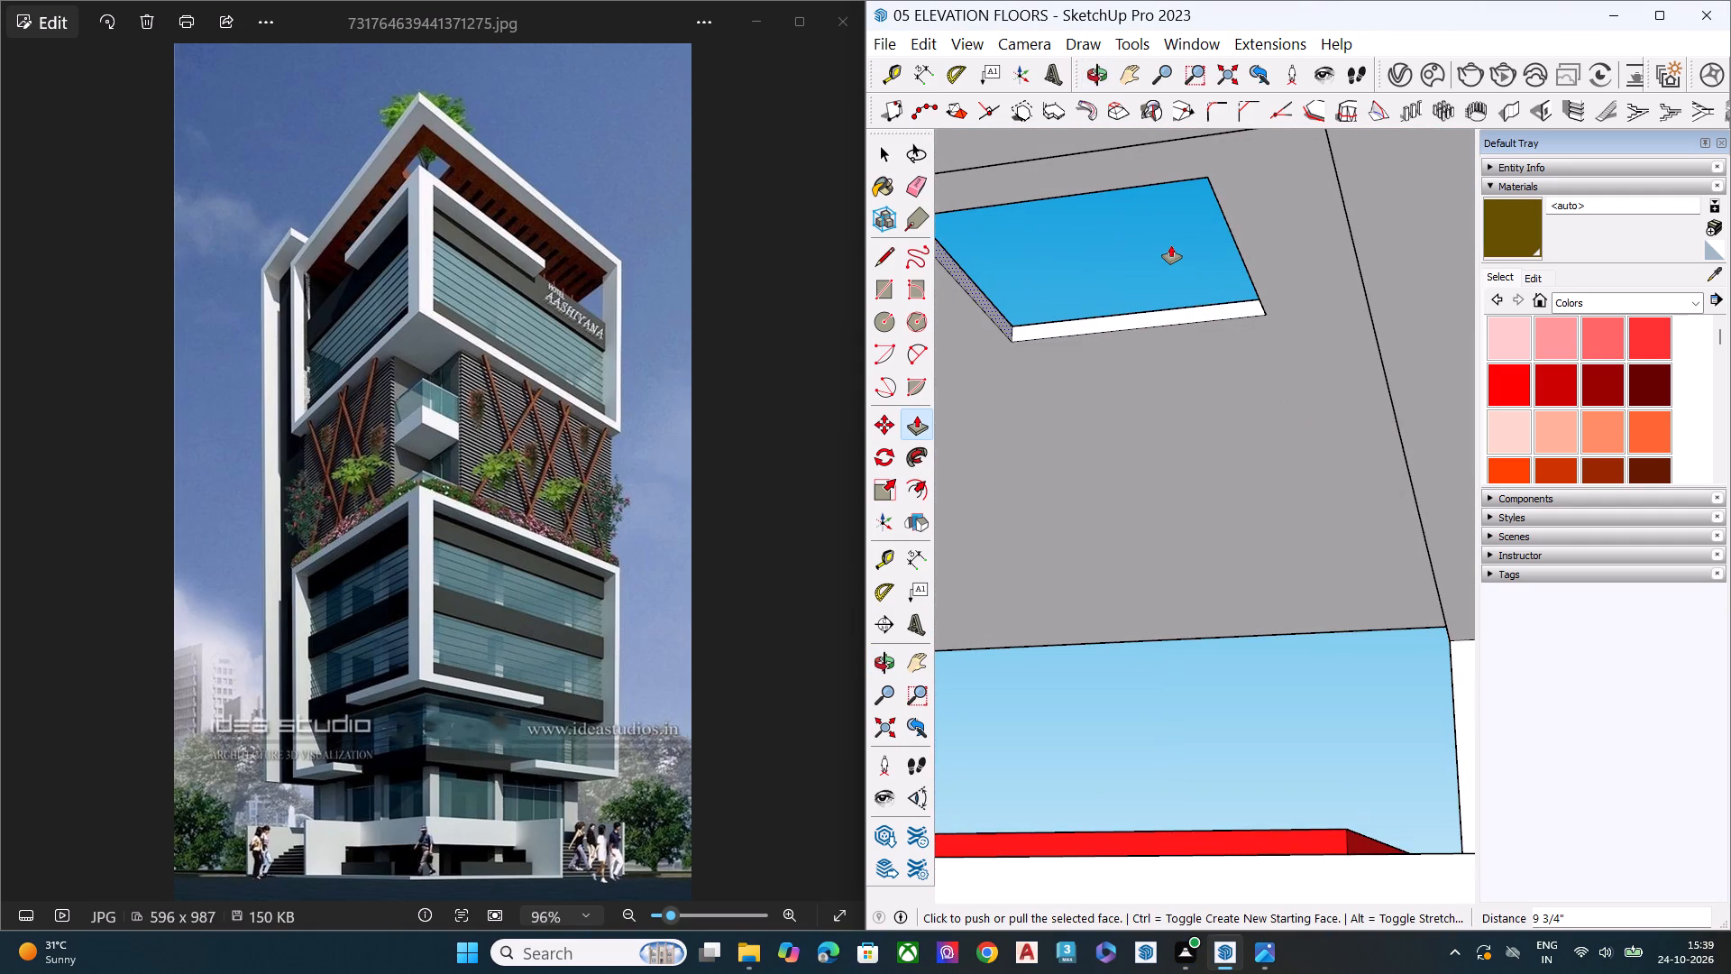
pyautogui.click(1171, 245)
pyautogui.press('space')
pyautogui.click(1171, 245)
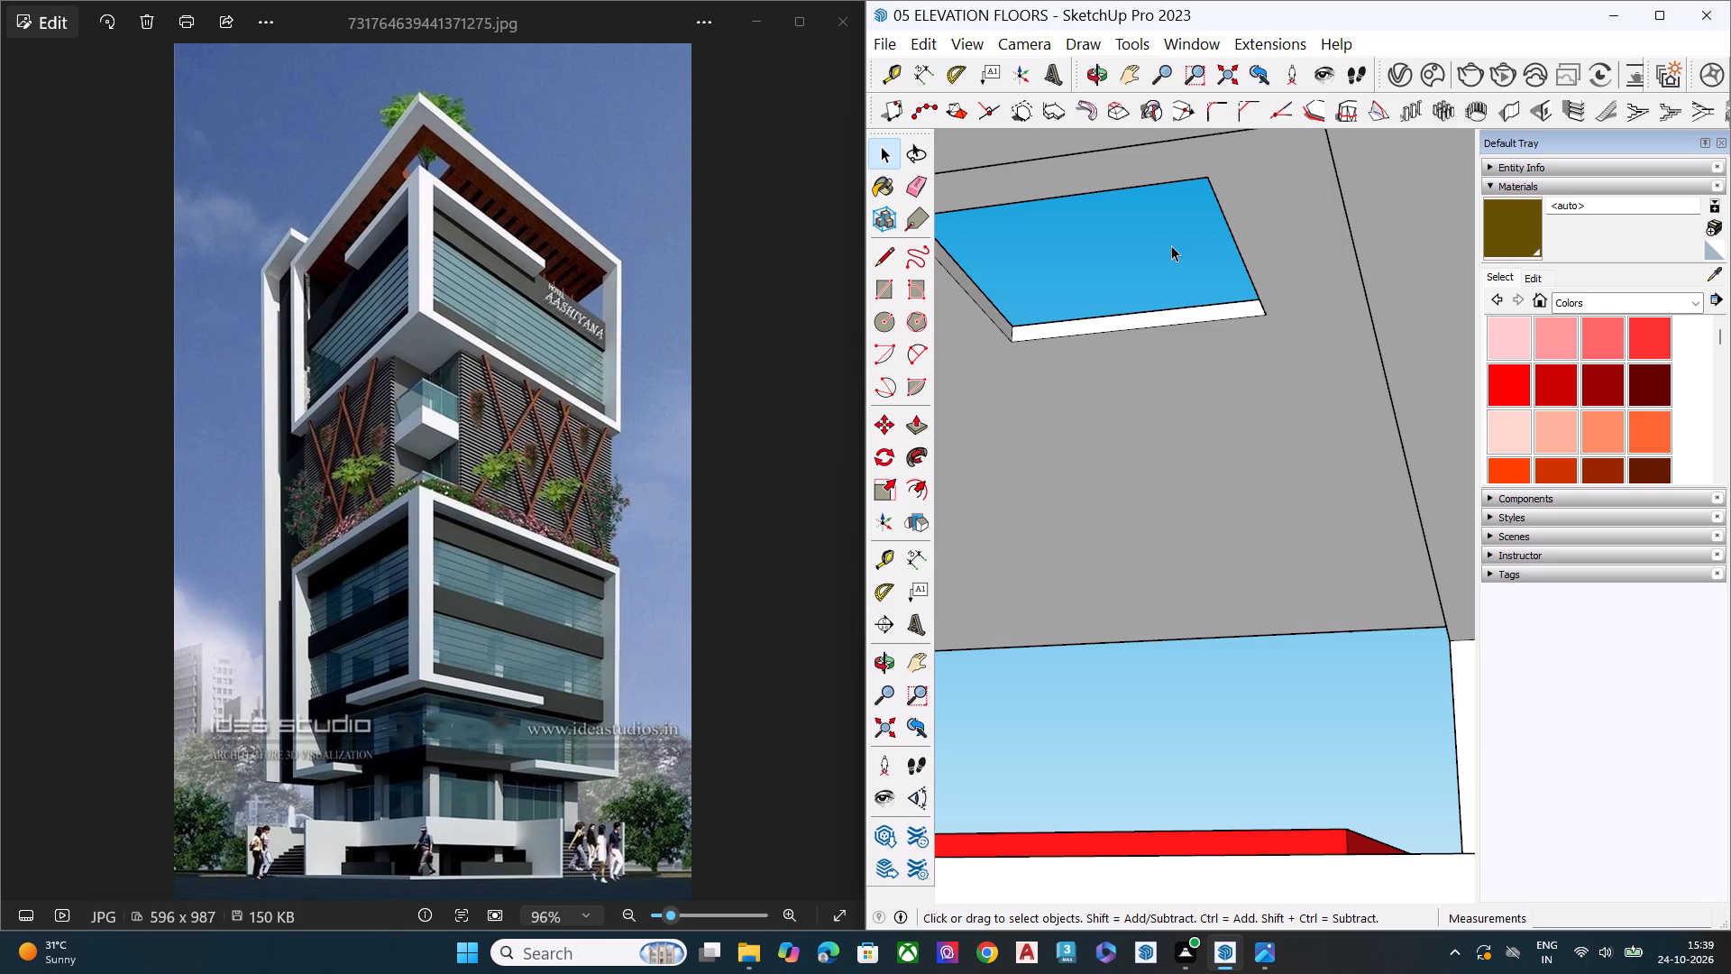
# Examine the roof opening and the whole tower from below and from the front against the reference photo.
pyautogui.scroll(-8, 1102, 396)
pyautogui.scroll(1, 1198, 503)
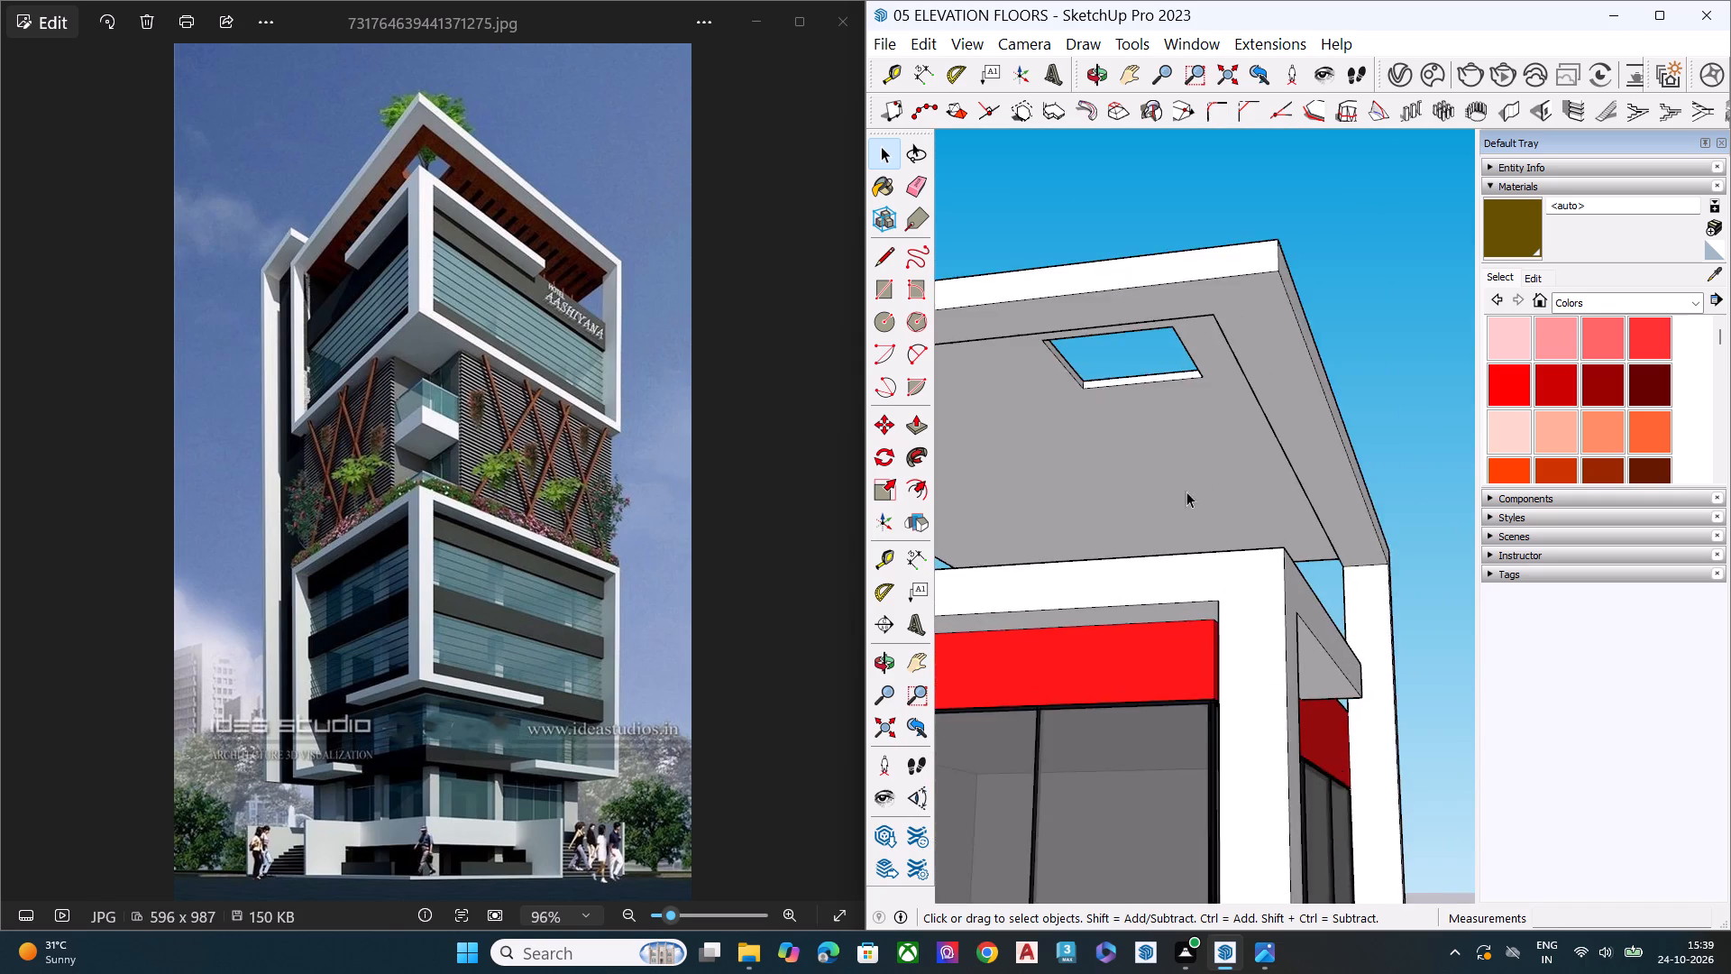
pyautogui.scroll(-9, 1156, 491)
pyautogui.moveTo(1210, 605); pyautogui.dragTo(1021, 430, button='middle')
pyautogui.moveTo(1223, 506); pyautogui.dragTo(1161, 491, button='middle')
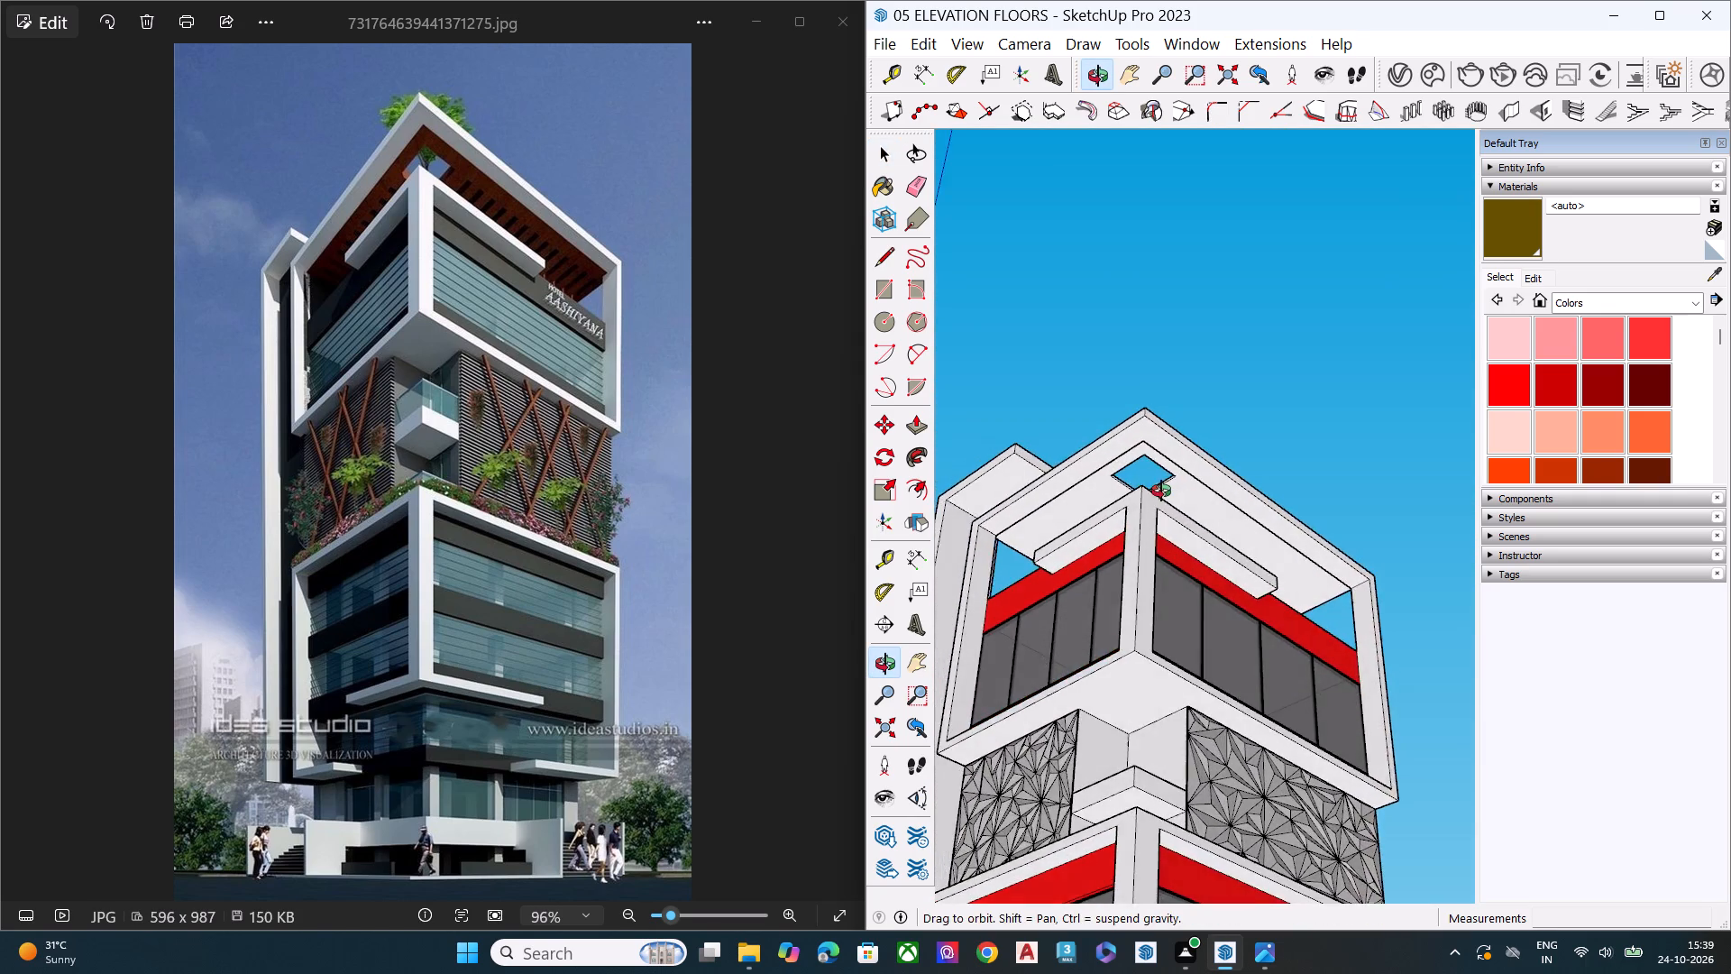
pyautogui.moveTo(1161, 491); pyautogui.dragTo(1124, 486, button='middle')
pyautogui.scroll(9, 1128, 482)
pyautogui.scroll(-9, 1158, 482)
pyautogui.moveTo(1172, 545); pyautogui.dragTo(1195, 526, button='middle')
pyautogui.scroll(-16, 1158, 494)
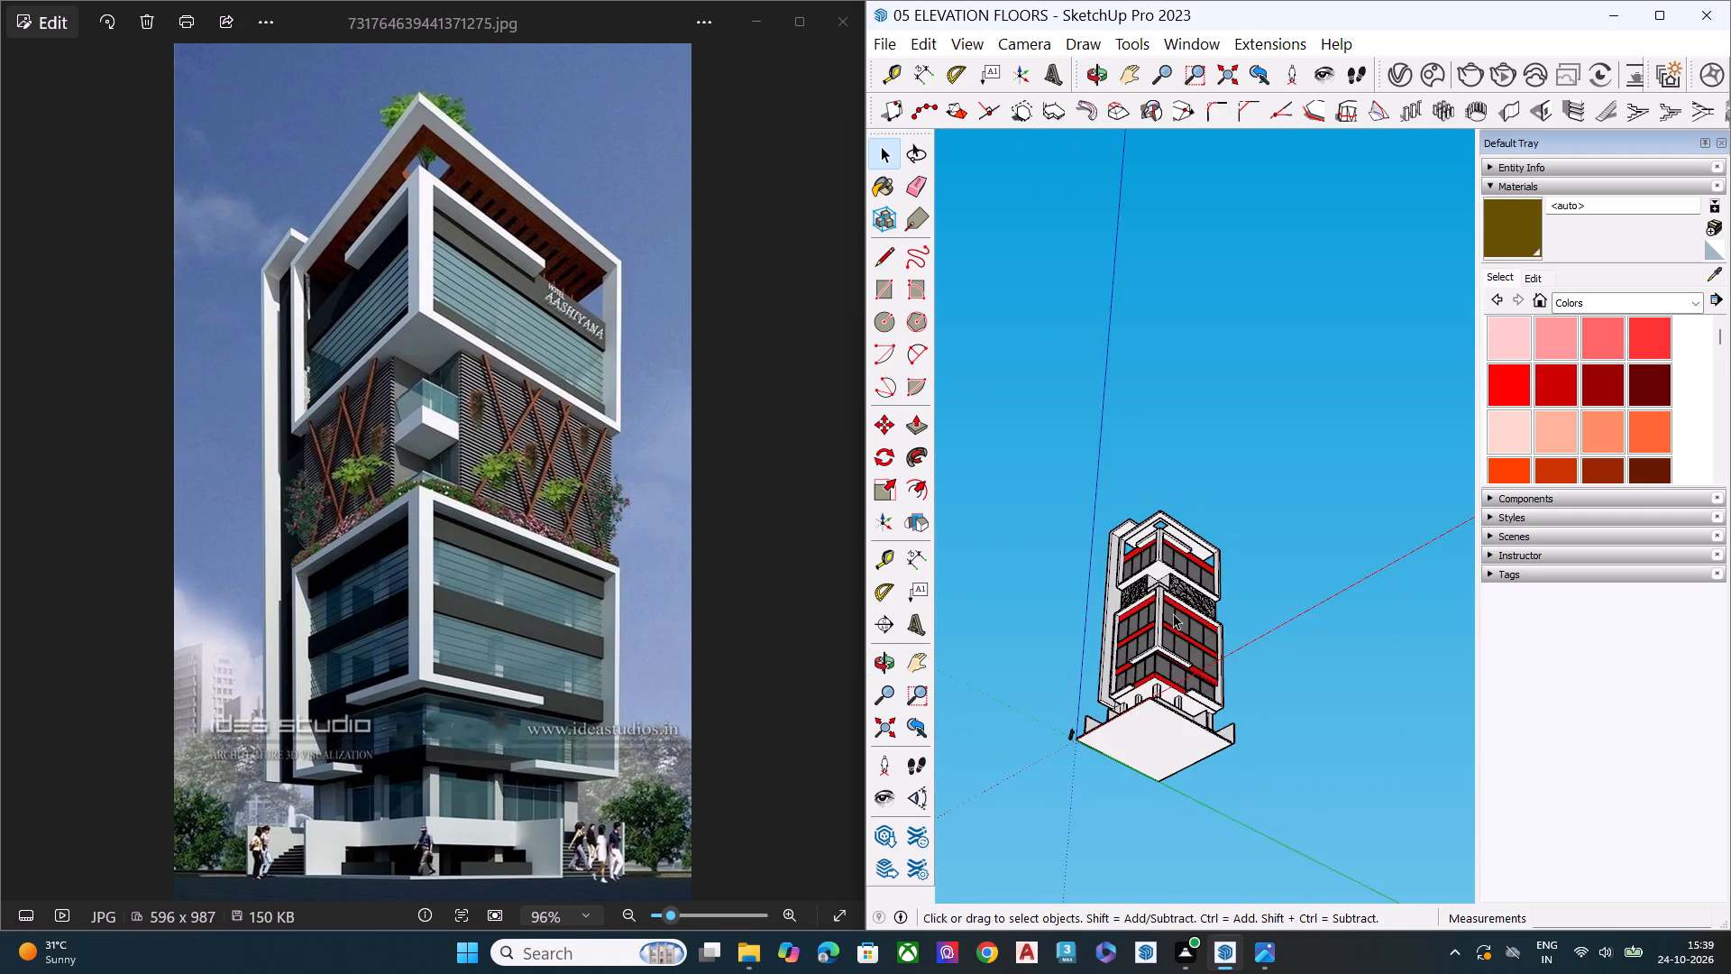
pyautogui.moveTo(1173, 616); pyautogui.dragTo(1173, 711, button='middle')
pyautogui.scroll(7, 1167, 738)
pyautogui.scroll(1, 1127, 426)
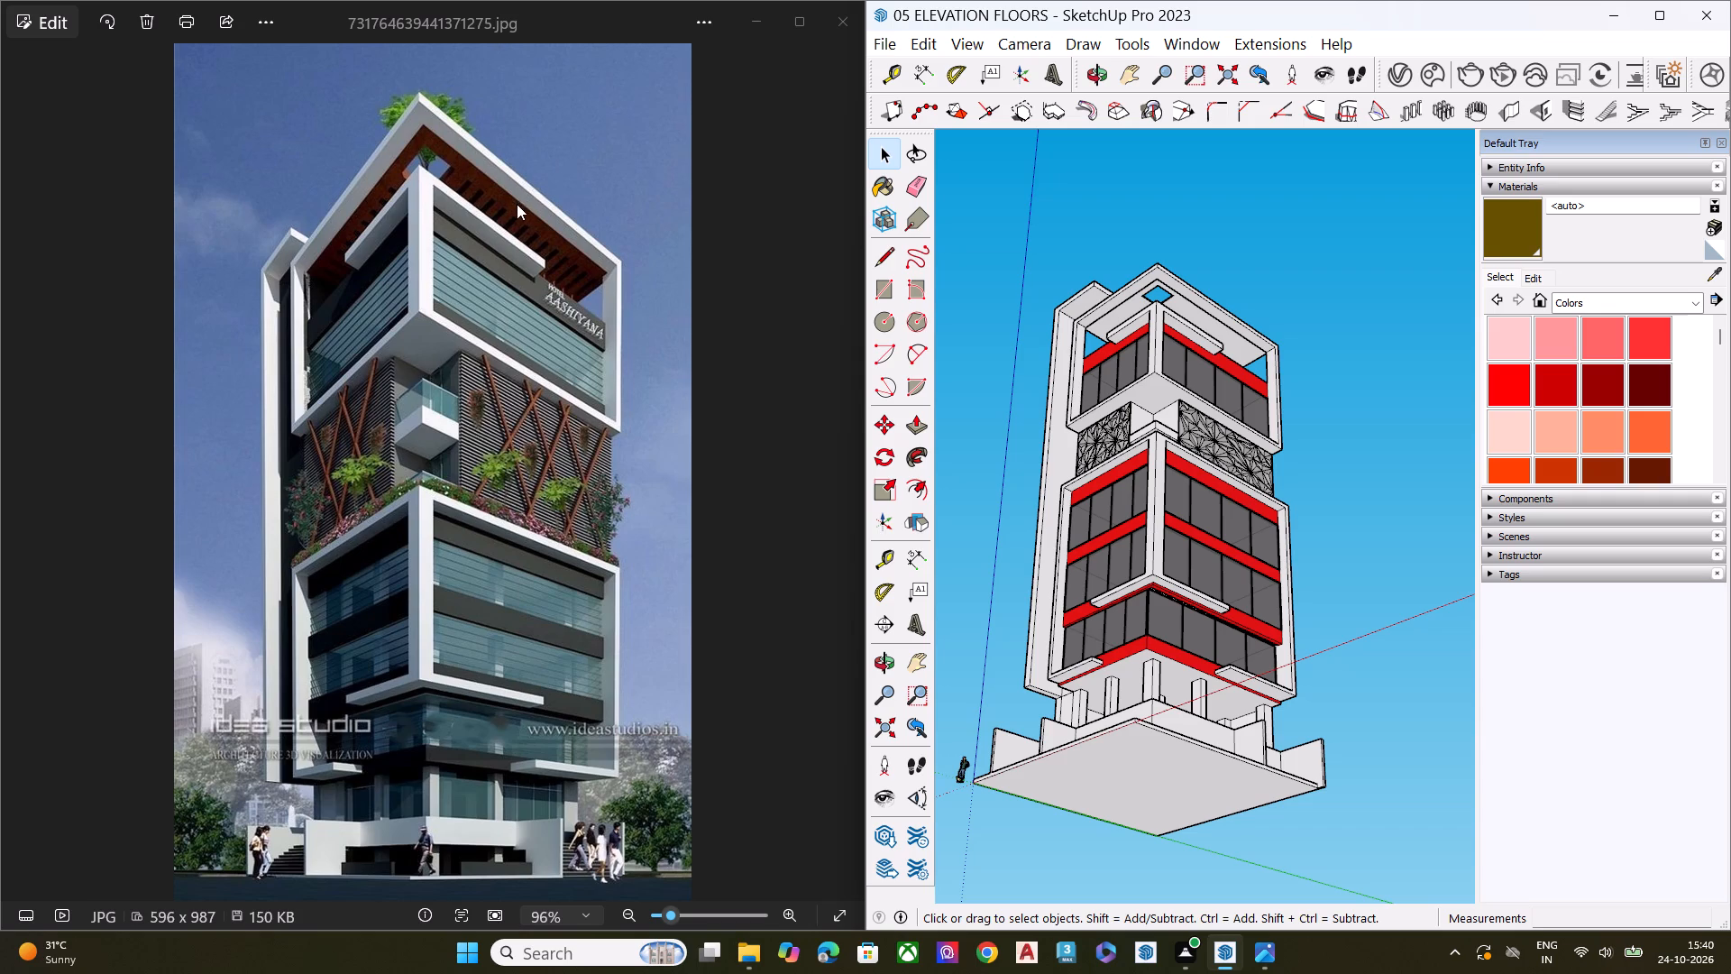
pyautogui.moveTo(1277, 541); pyautogui.dragTo(1269, 809, button='middle')
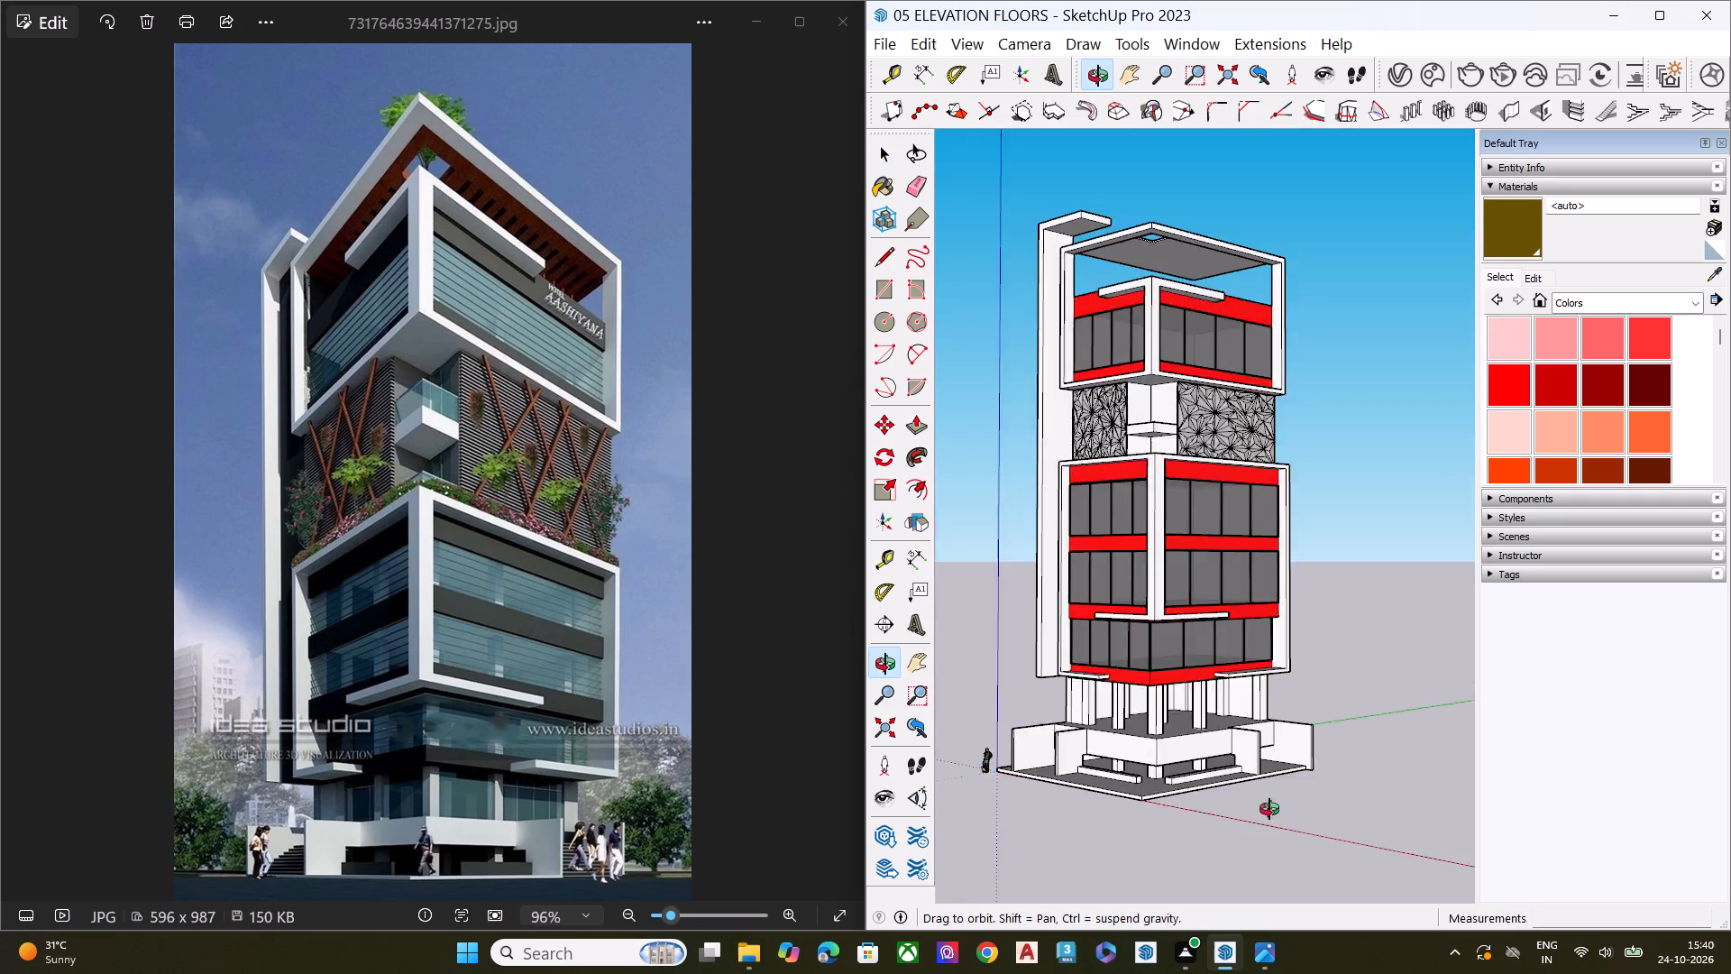
pyautogui.moveTo(1269, 809); pyautogui.dragTo(1263, 815, button='middle')
# Paint the left boundary walls and both front faces of the raised base wall with Color M07 from the Colors collection.
pyautogui.scroll(10, 1189, 815)
pyautogui.moveTo(1140, 714); pyautogui.dragTo(1134, 659, button='middle')
pyautogui.scroll(1, 1104, 703)
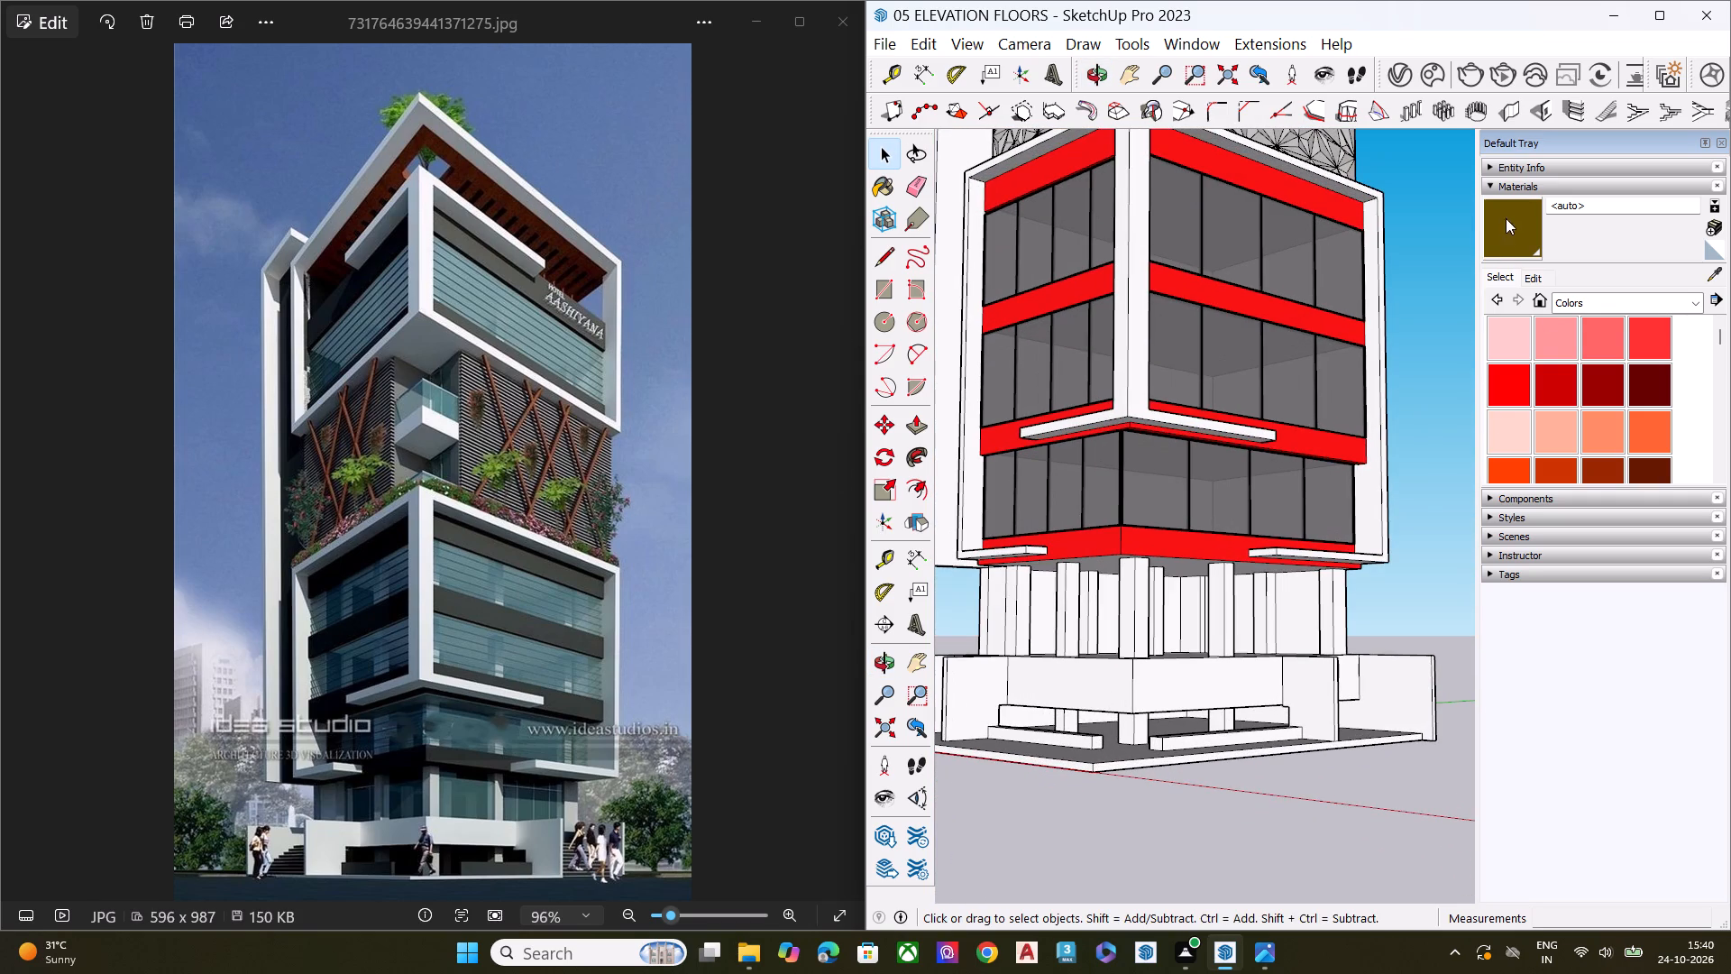
pyautogui.click(1526, 280)
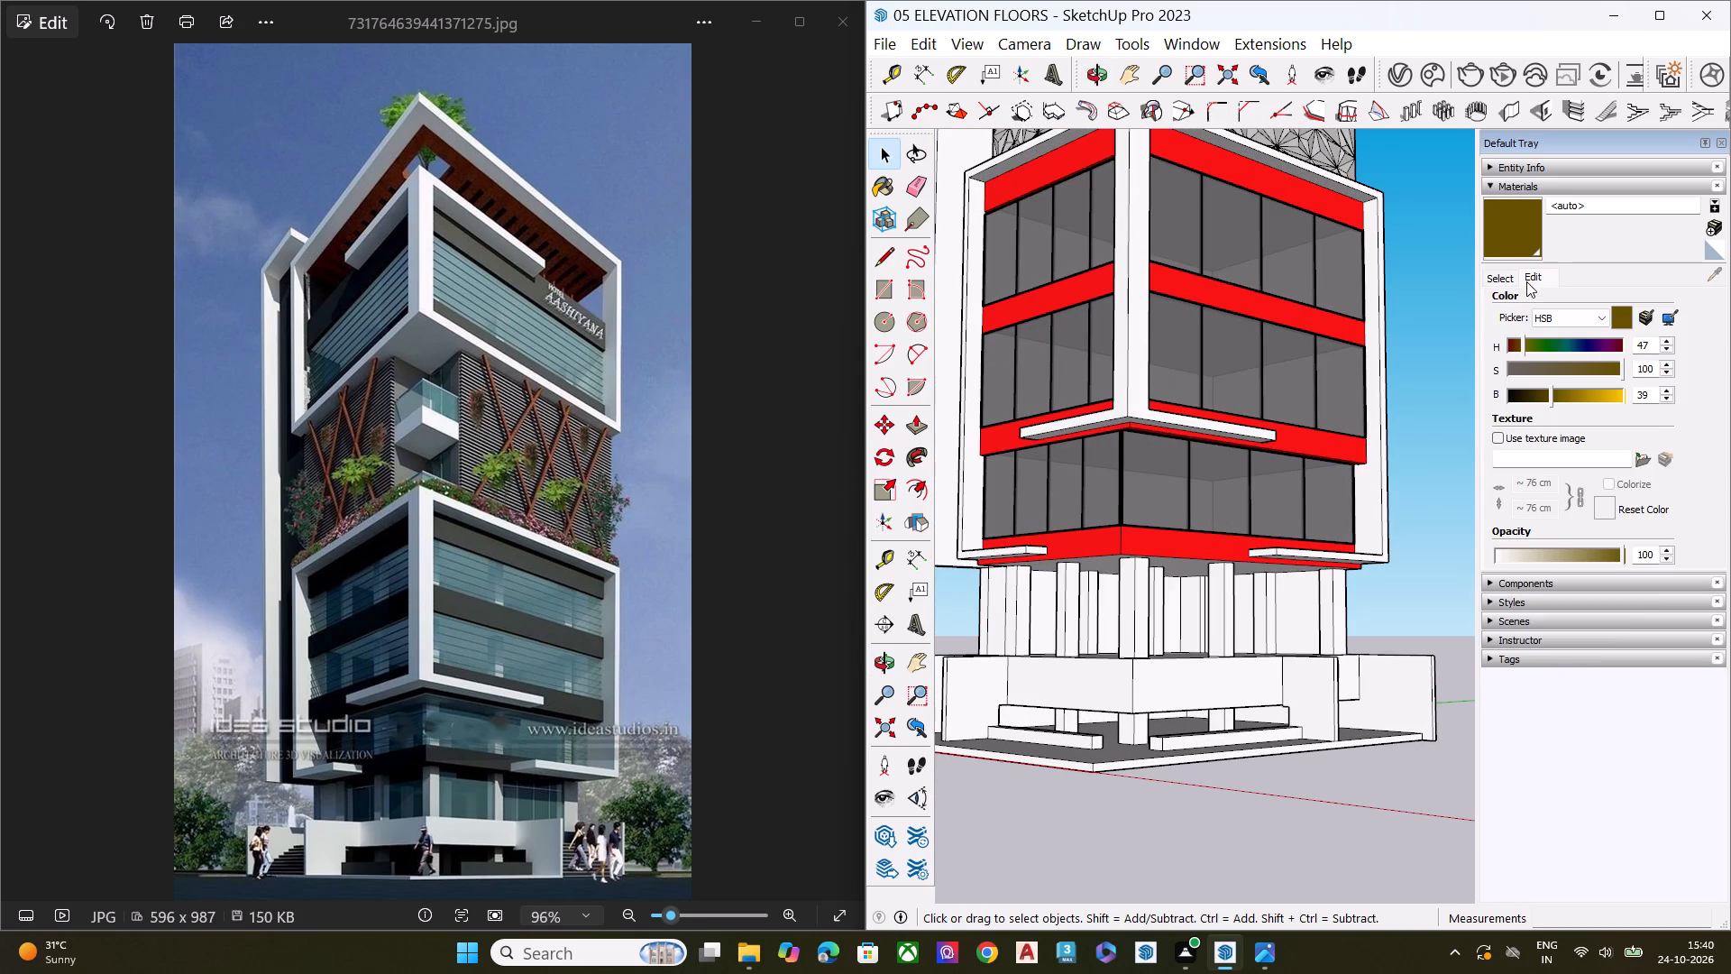
pyautogui.click(1509, 281)
pyautogui.scroll(-6, 1583, 436)
pyautogui.scroll(1, 1582, 438)
pyautogui.scroll(-3, 1584, 438)
pyautogui.scroll(-1, 1662, 434)
pyautogui.scroll(1, 1662, 435)
pyautogui.scroll(-3, 1662, 436)
pyautogui.scroll(1, 1662, 438)
pyautogui.scroll(-4, 1662, 438)
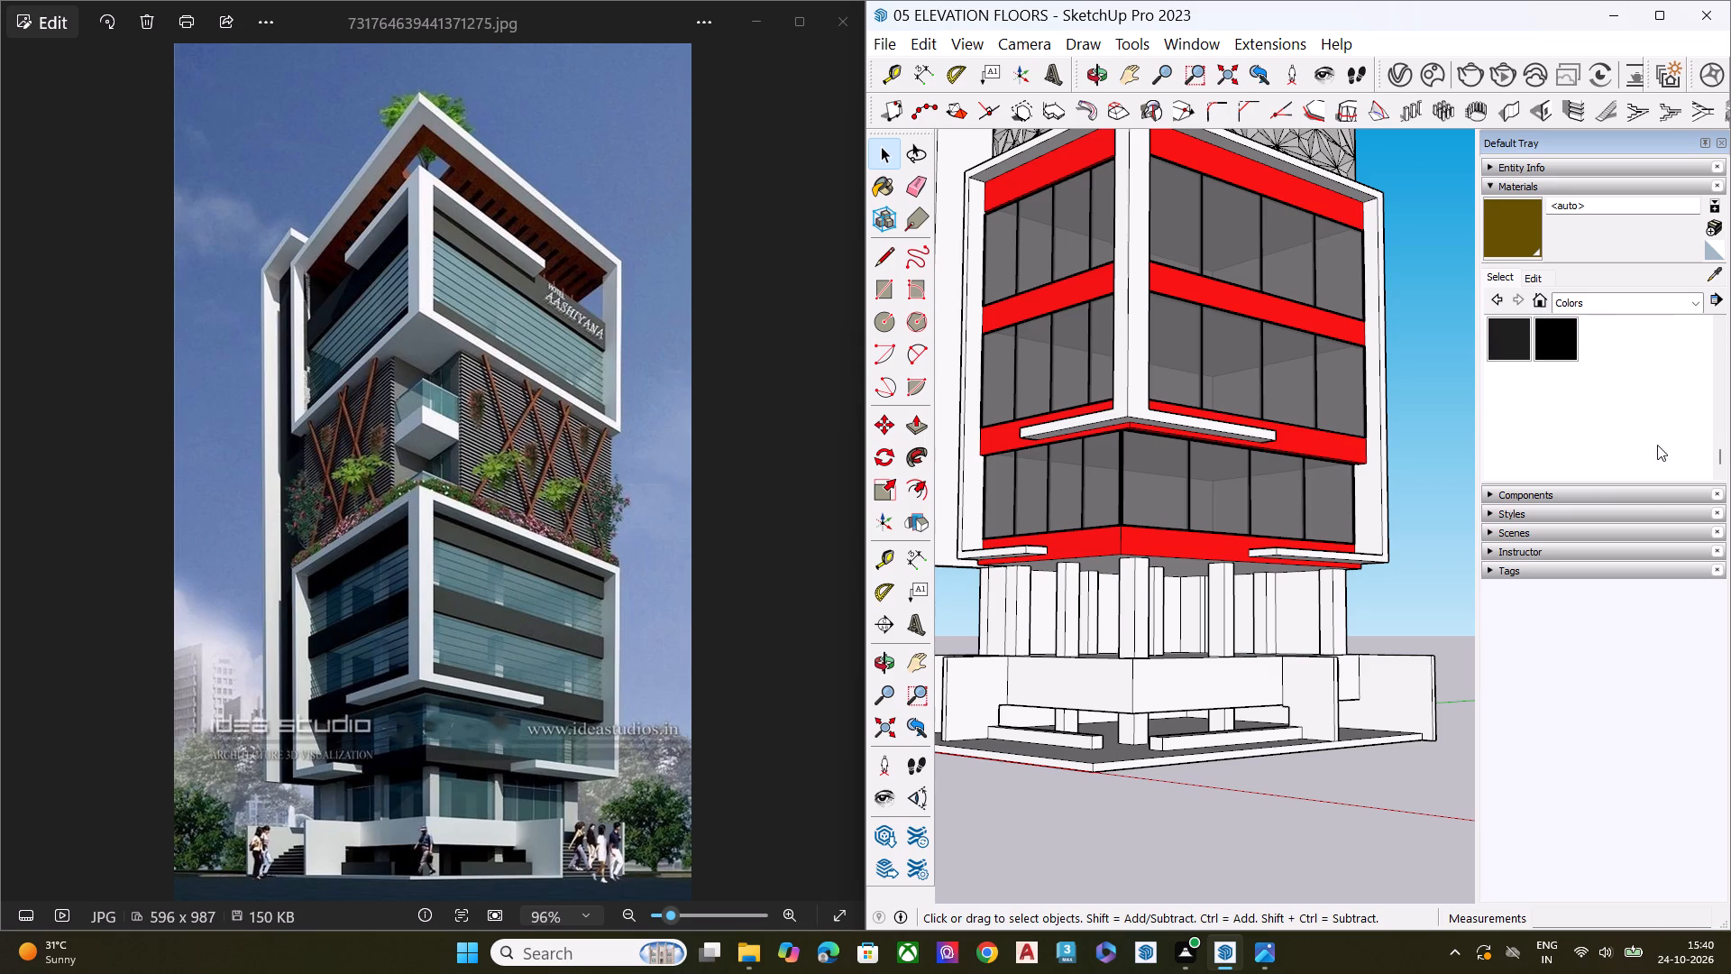
pyautogui.scroll(1, 1605, 406)
pyautogui.click(1637, 404)
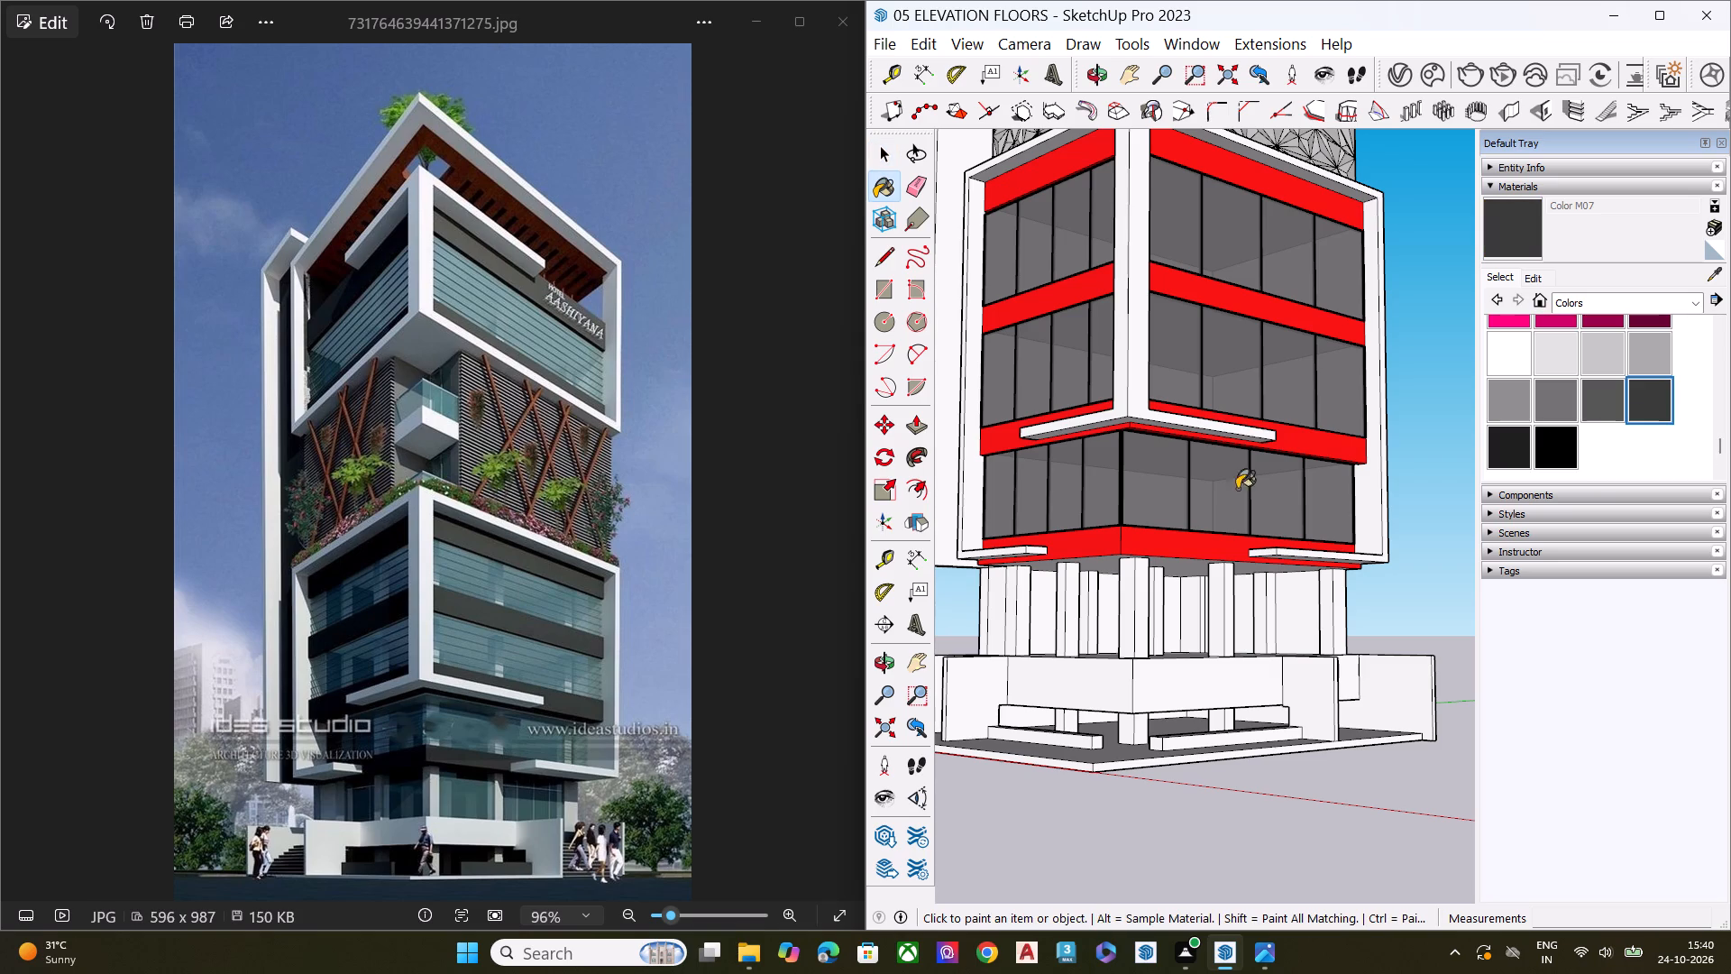
pyautogui.scroll(-8, 1076, 517)
pyautogui.middleClick(1136, 634)
pyautogui.scroll(6, 1131, 629)
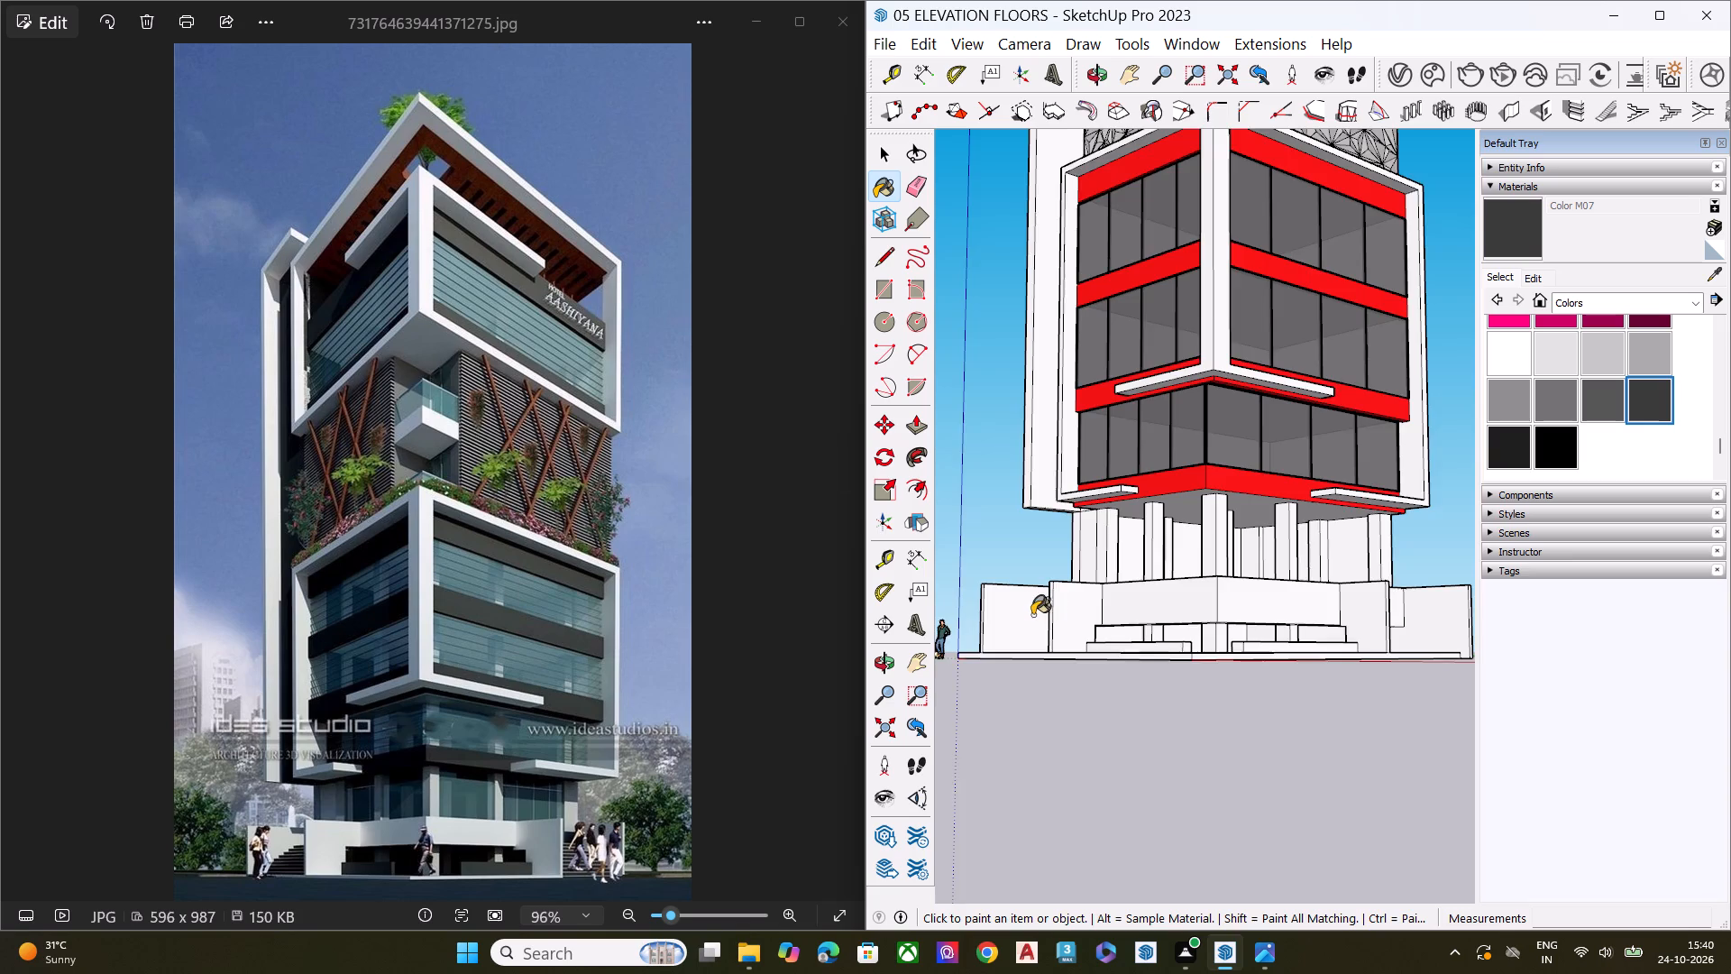
pyautogui.scroll(5, 1024, 615)
pyautogui.click(1001, 622)
pyautogui.click(1097, 604)
pyautogui.click(1204, 593)
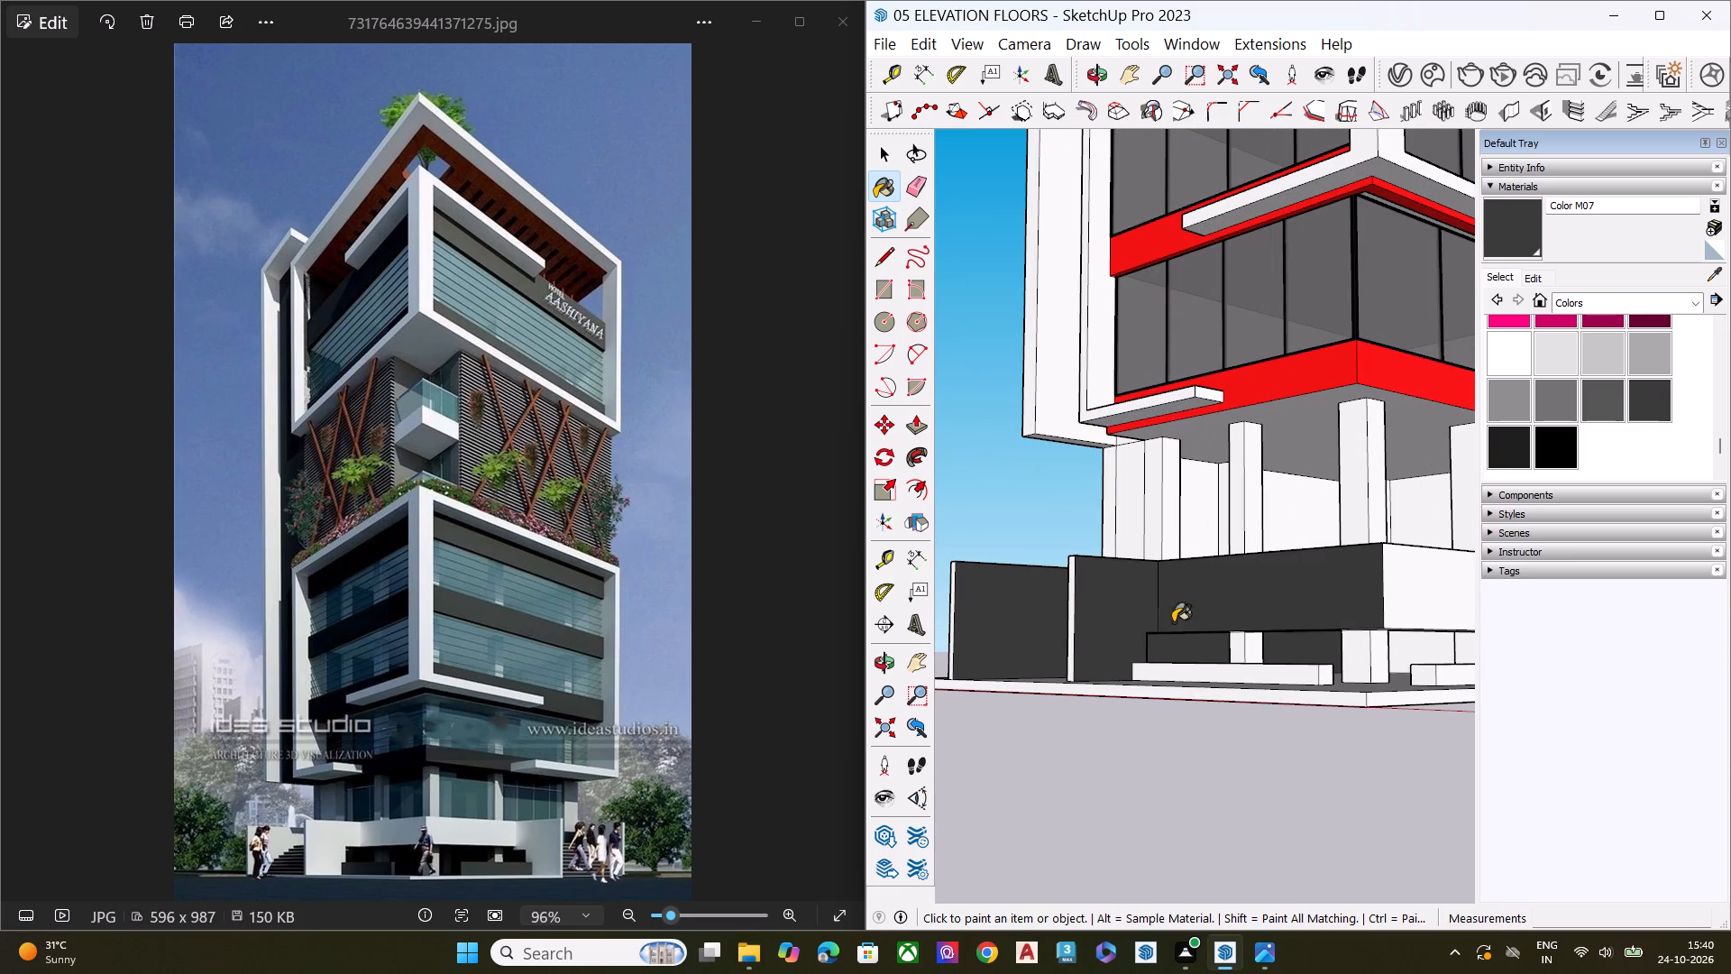
pyautogui.moveTo(1406, 639); pyautogui.dragTo(1305, 618, button='middle')
pyautogui.click(1346, 593)
# Paint the boundary walls on the right side of the raised base with Color M07.
pyautogui.scroll(-6, 1112, 610)
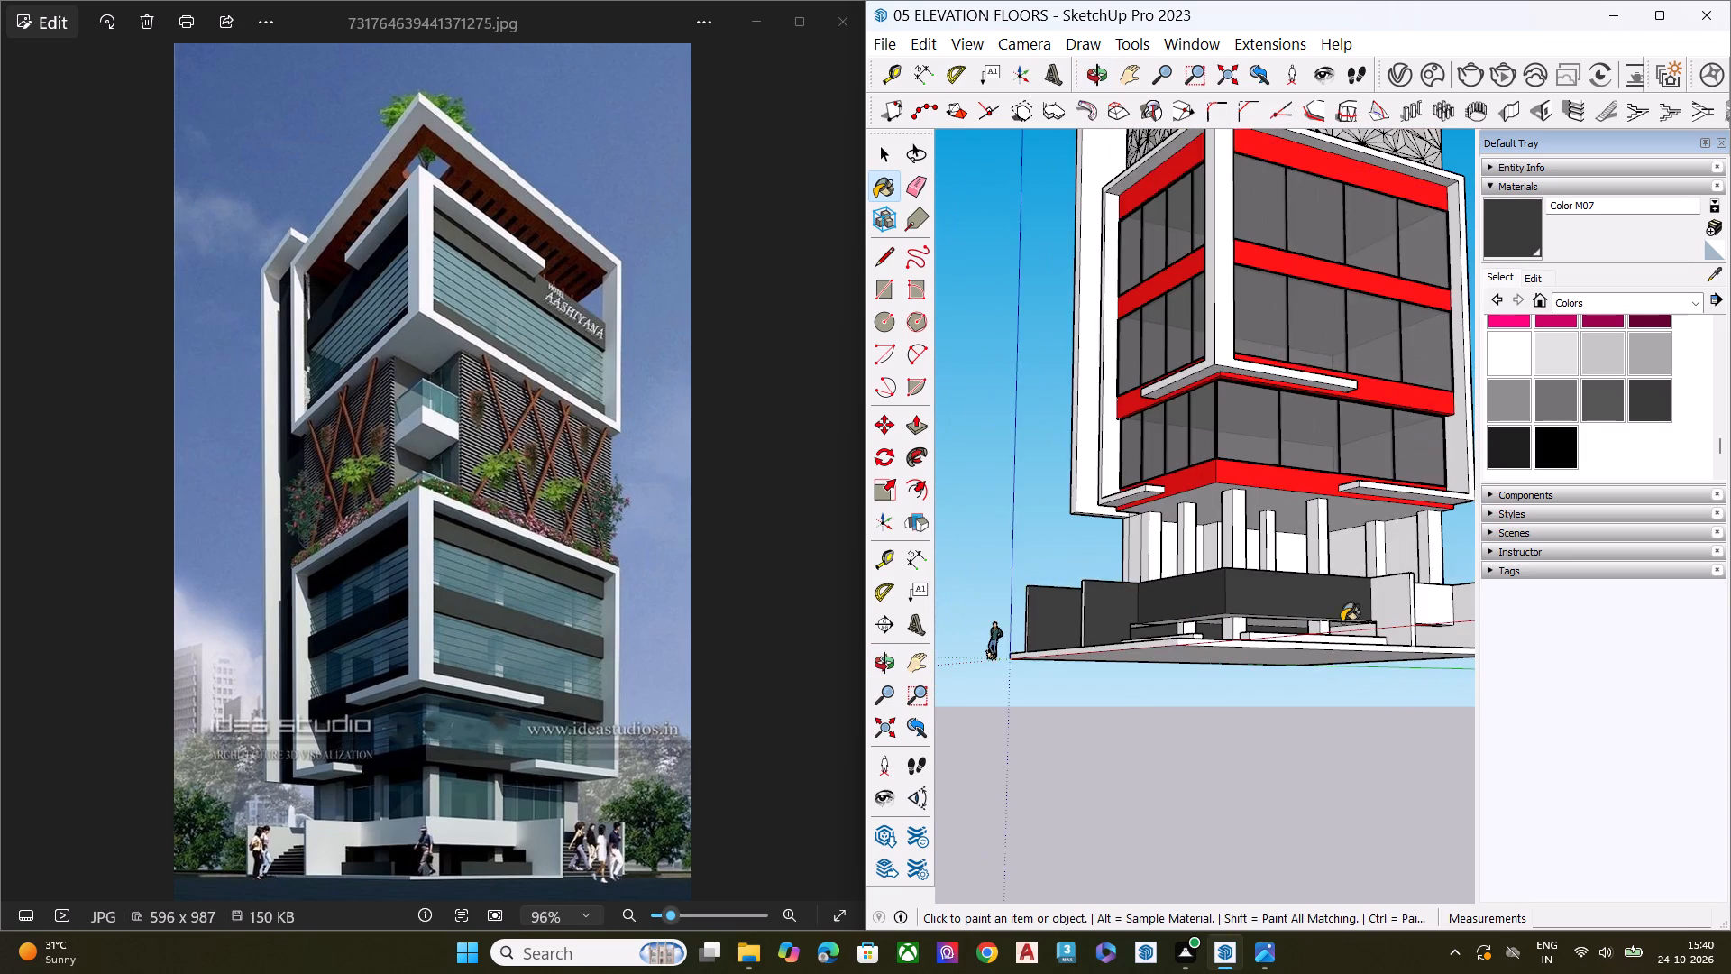
pyautogui.scroll(4, 1389, 609)
pyautogui.scroll(-2, 1391, 608)
pyautogui.scroll(2, 1391, 607)
pyautogui.click(1391, 607)
pyautogui.scroll(-6, 1156, 635)
pyautogui.scroll(3, 1341, 618)
pyautogui.click(1319, 626)
pyautogui.click(1358, 628)
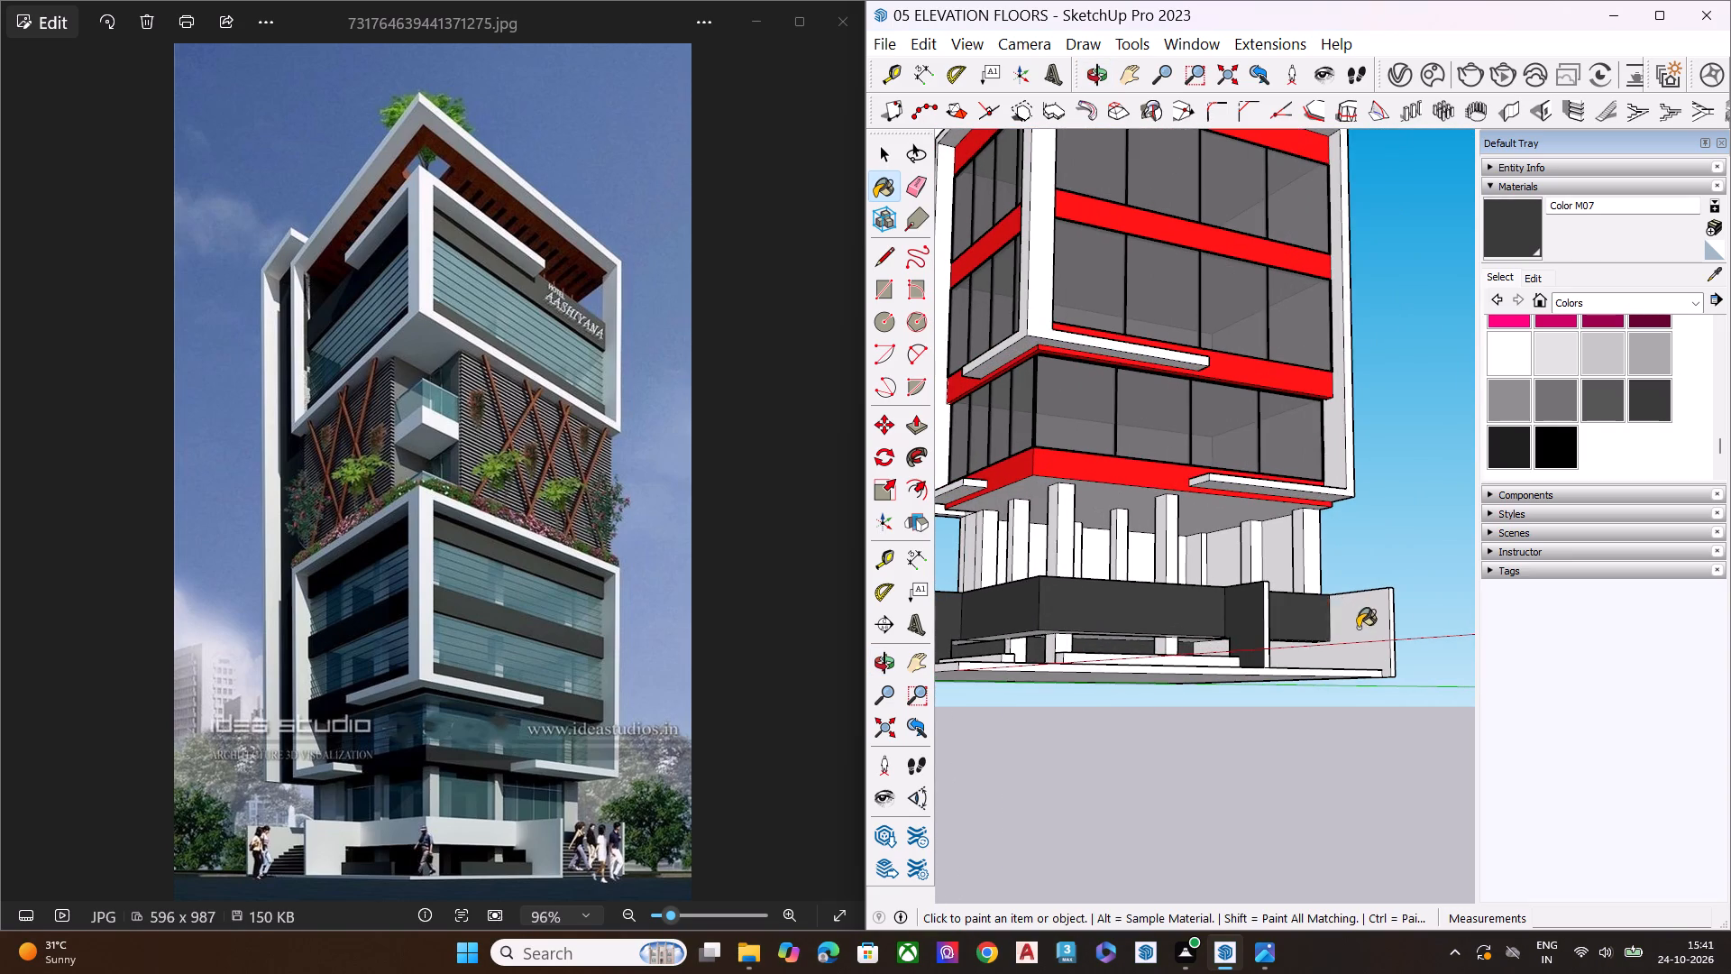
# Paint the two low ledges on either side of the front corner with Color M07.
pyautogui.scroll(-5, 1391, 647)
pyautogui.moveTo(1276, 655); pyautogui.dragTo(1395, 655, button='middle')
pyautogui.scroll(-4, 1351, 685)
pyautogui.scroll(1, 1356, 723)
pyautogui.scroll(-4, 1357, 728)
pyautogui.moveTo(1296, 721); pyautogui.dragTo(1305, 795, button='middle')
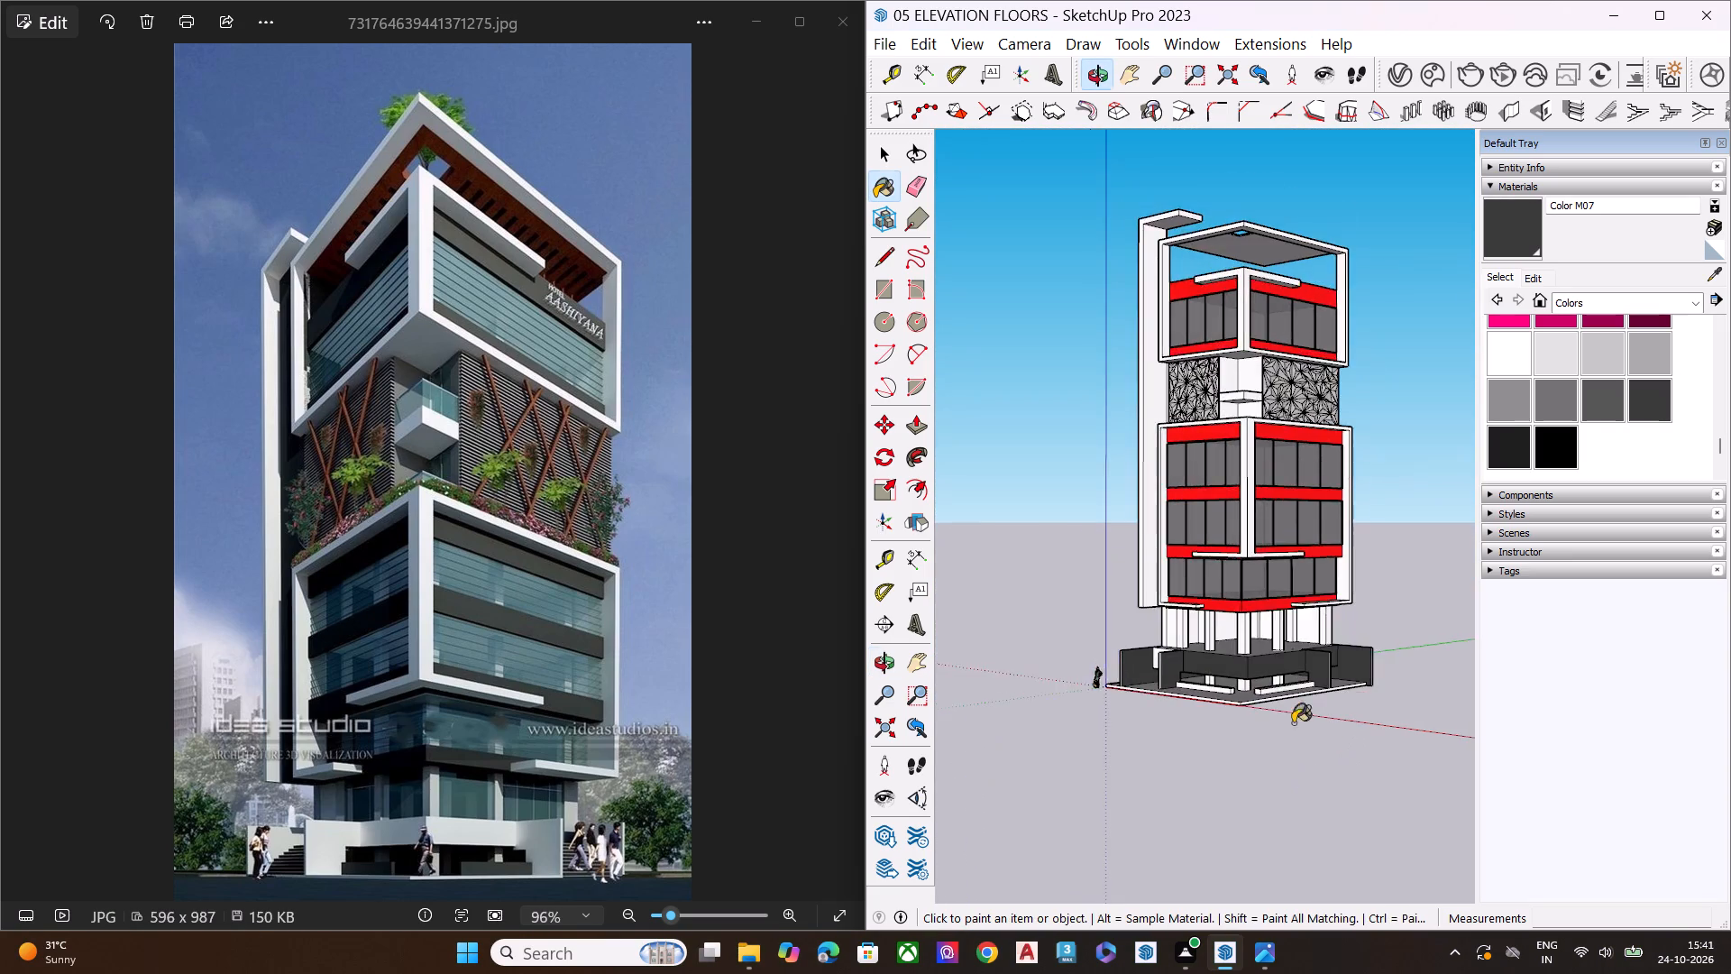
pyautogui.scroll(7, 1293, 720)
pyautogui.moveTo(1214, 703); pyautogui.dragTo(1193, 680, button='middle')
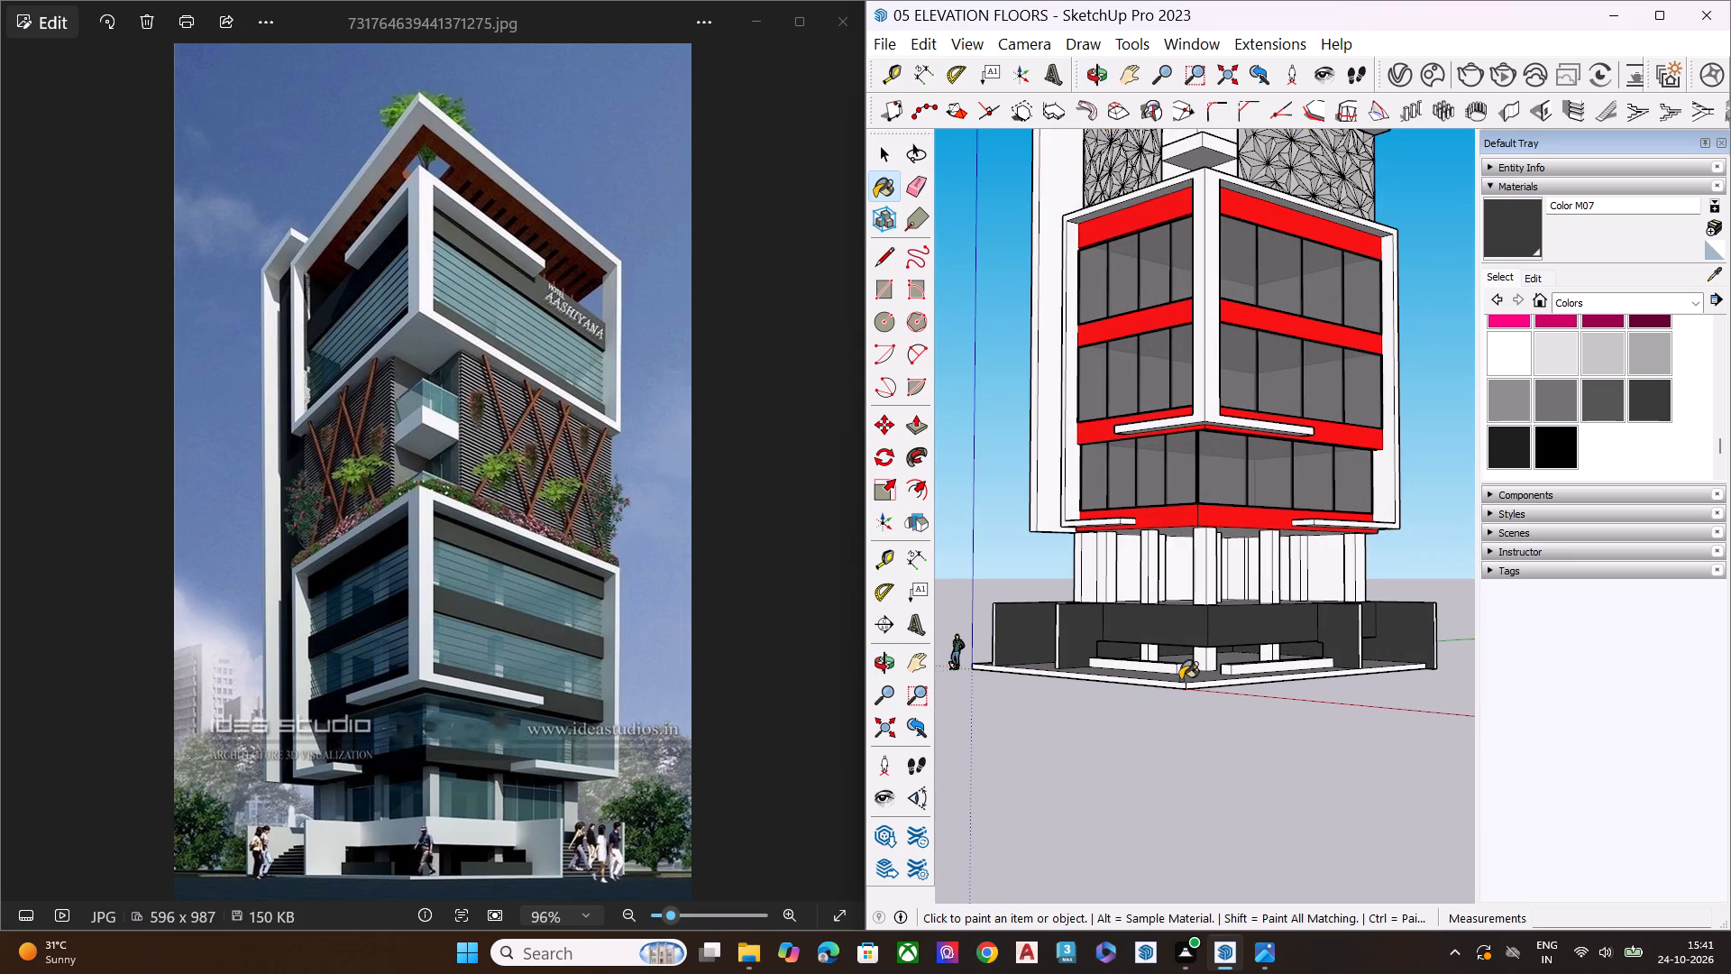
pyautogui.scroll(7, 1177, 682)
pyautogui.click(1138, 648)
pyautogui.click(1187, 657)
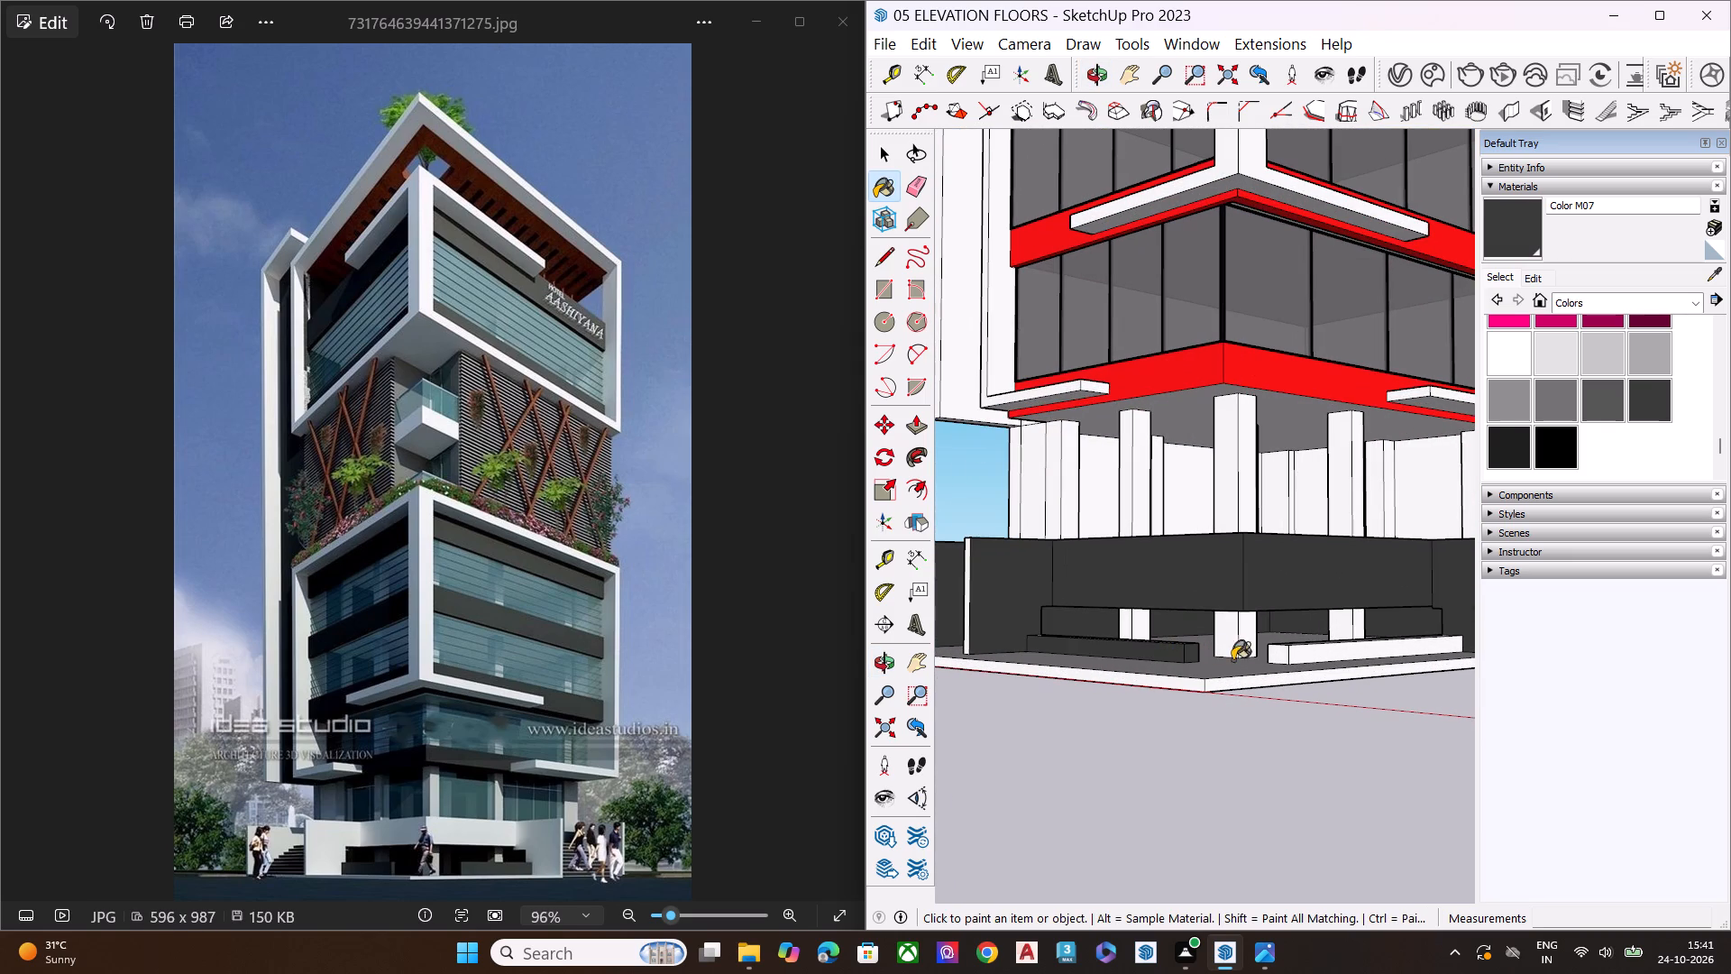
pyautogui.click(1278, 649)
pyautogui.click(1309, 657)
pyautogui.scroll(-5, 1268, 682)
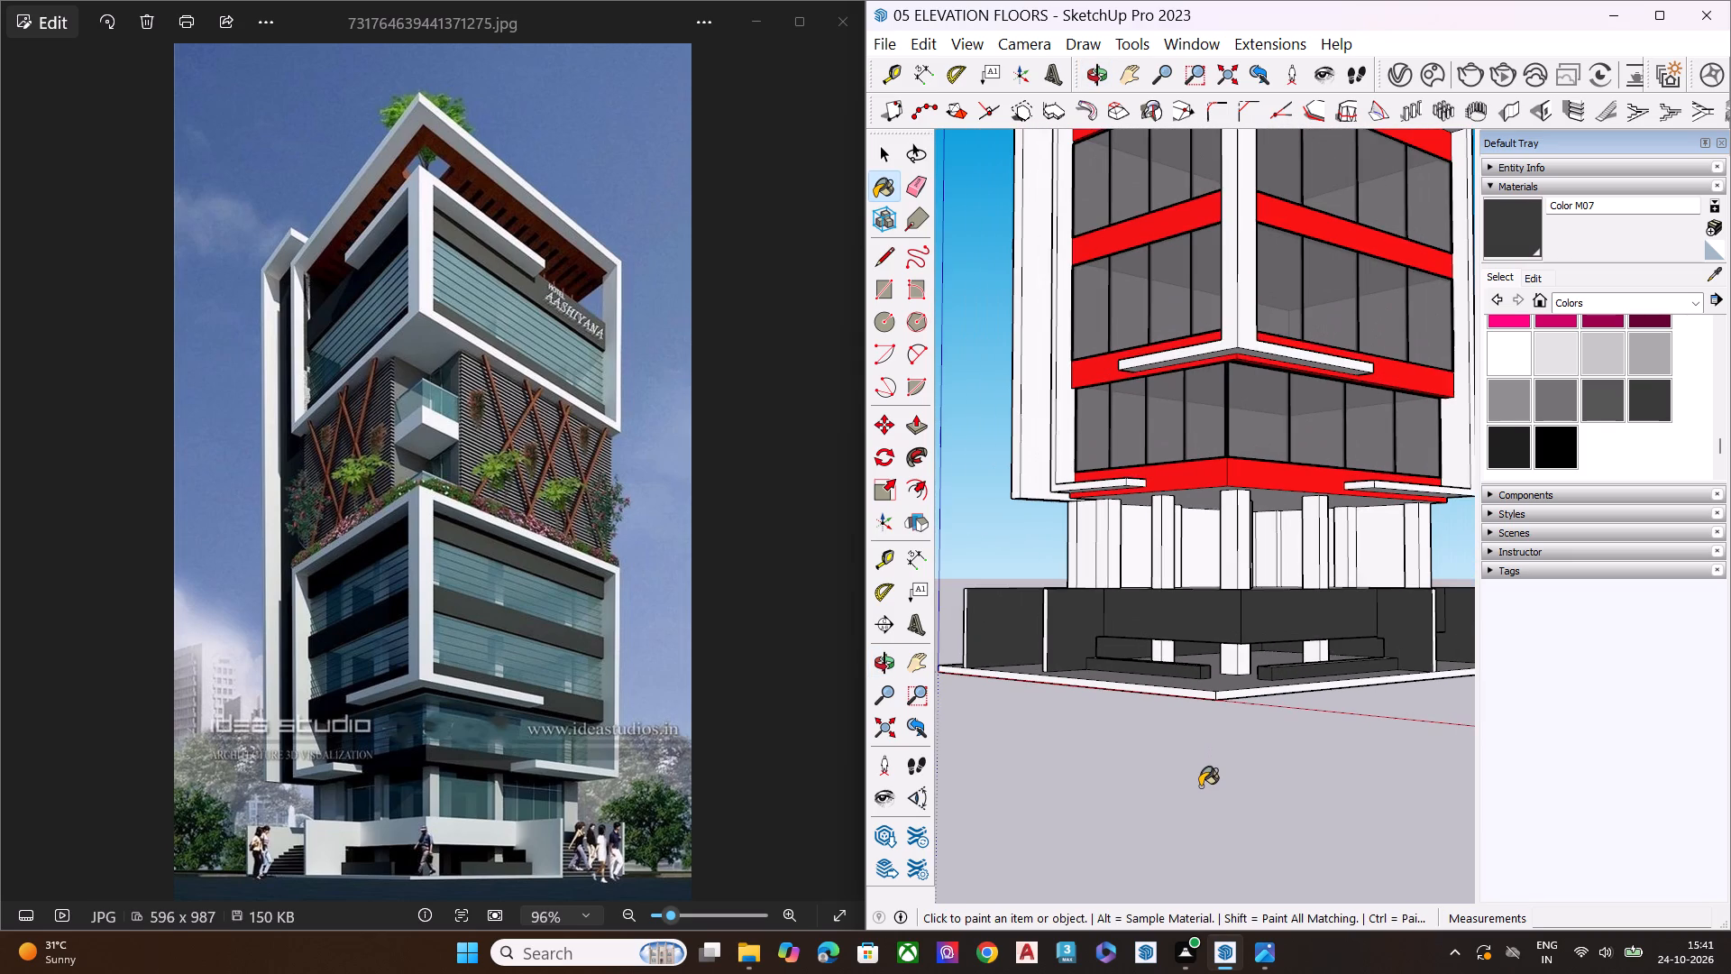
# Paint the narrow front end faces of both left boundary walls with Color M07.
pyautogui.scroll(5, 962, 518)
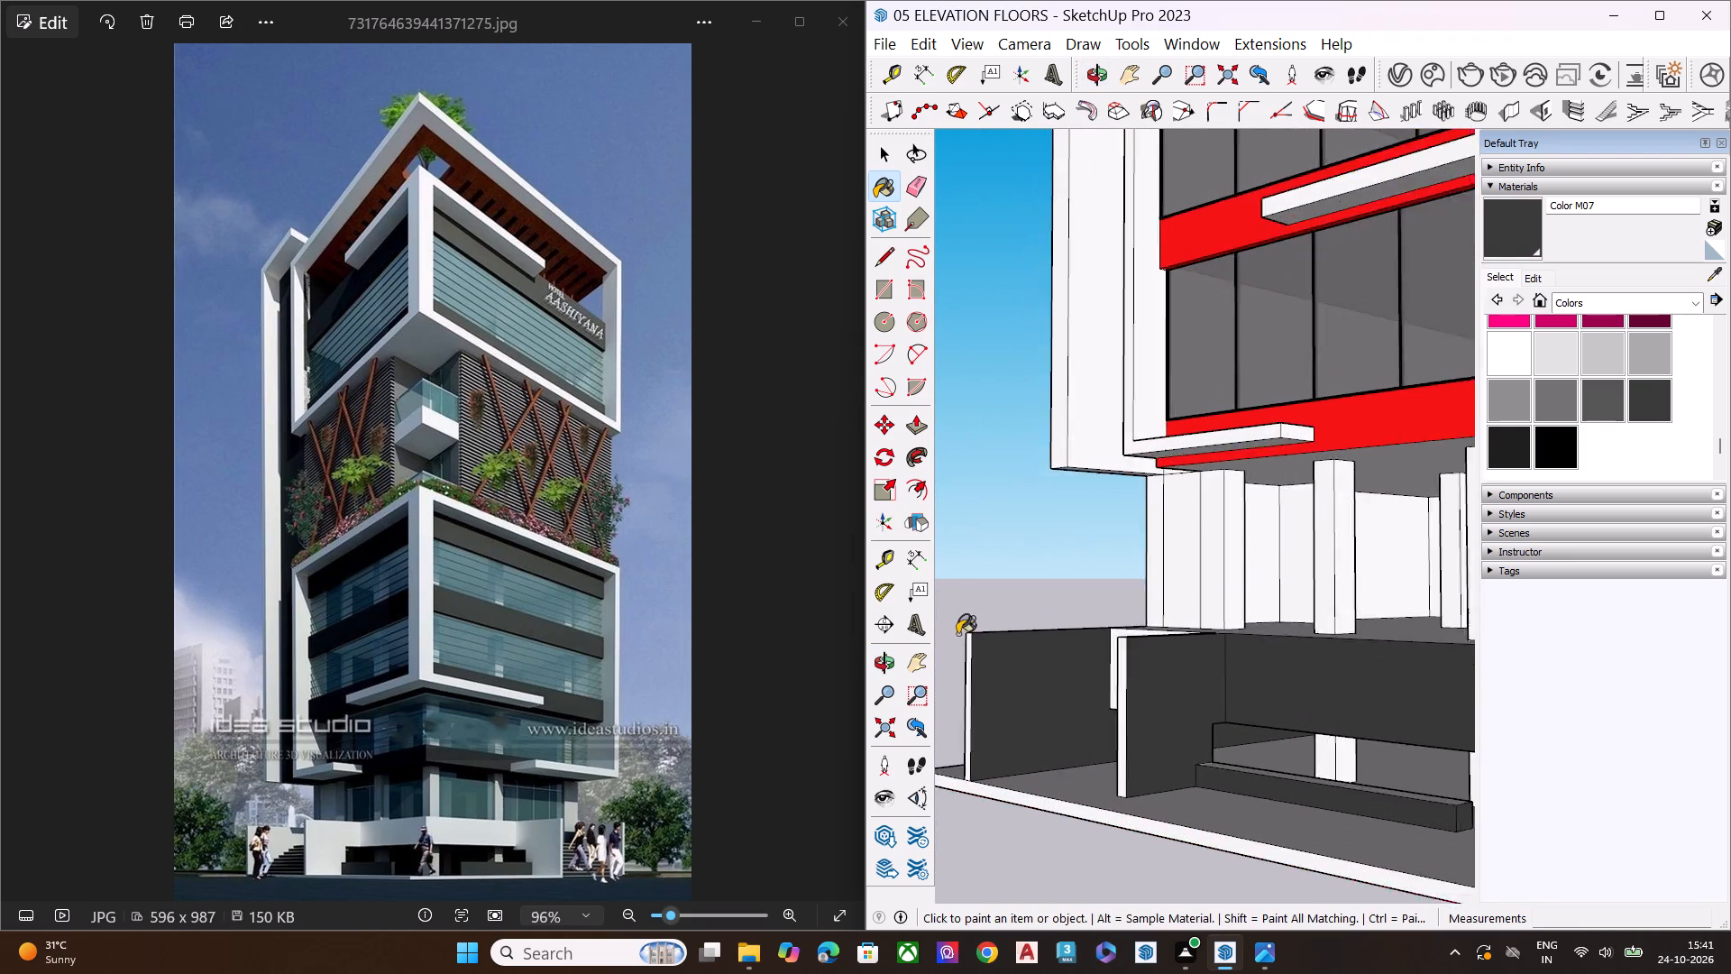
pyautogui.scroll(4, 957, 634)
pyautogui.scroll(-1, 970, 666)
pyautogui.scroll(4, 969, 666)
pyautogui.click(971, 652)
pyautogui.click(1280, 658)
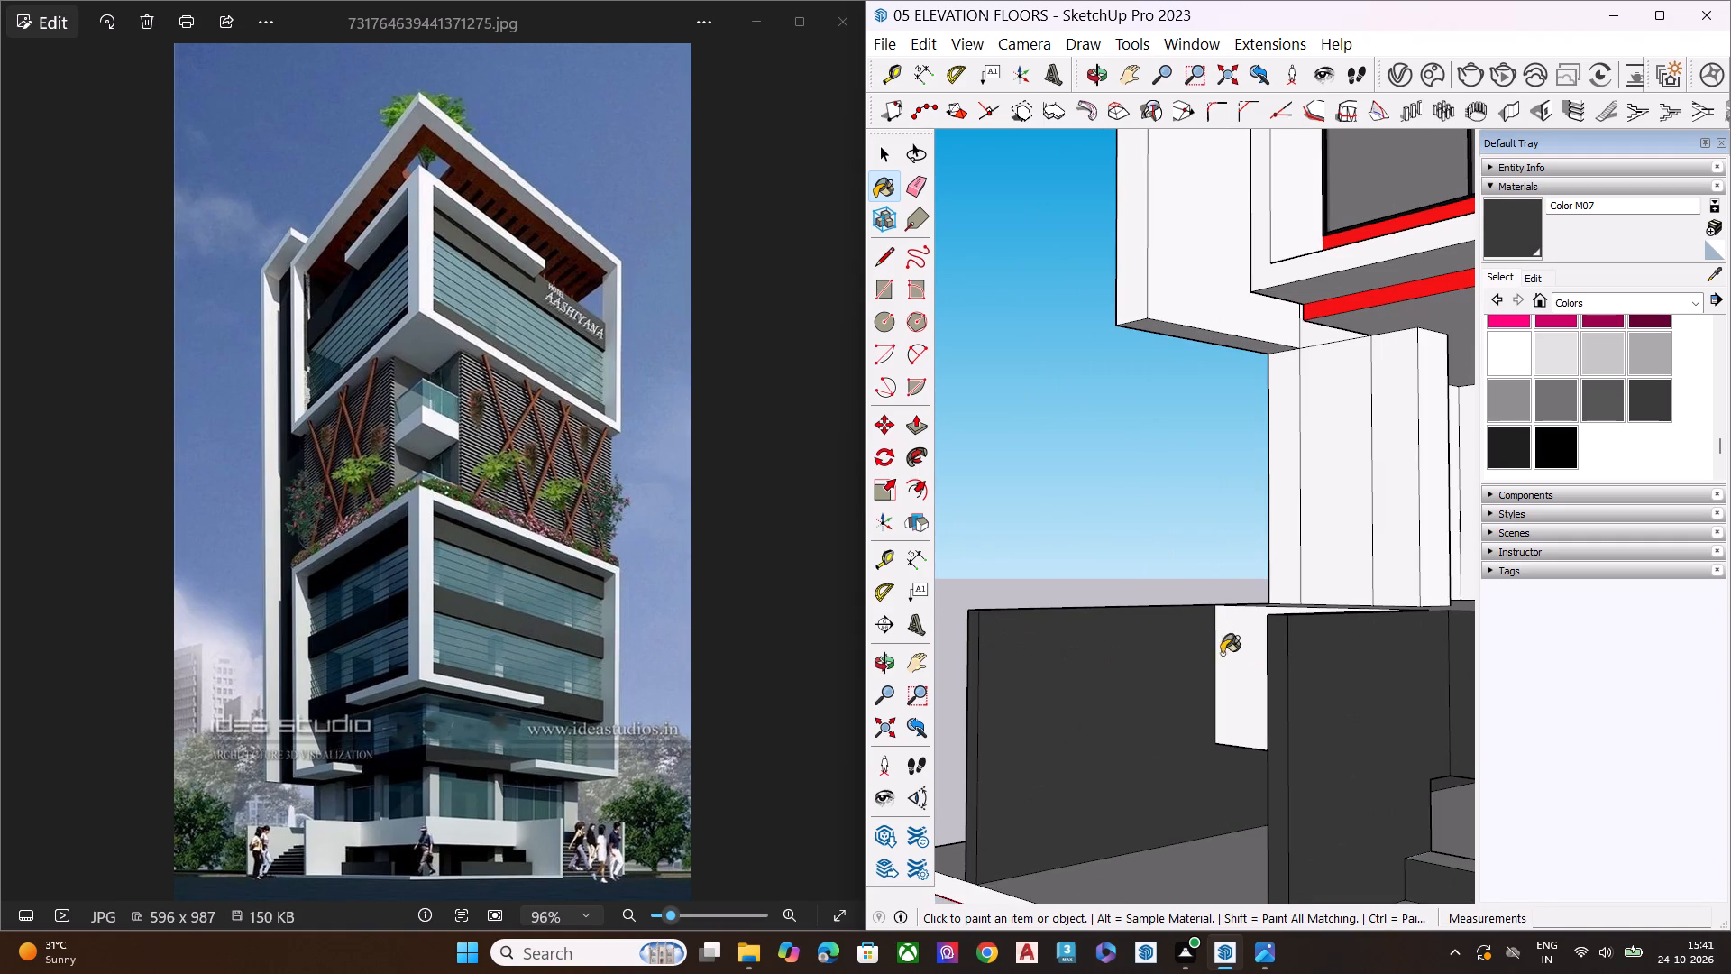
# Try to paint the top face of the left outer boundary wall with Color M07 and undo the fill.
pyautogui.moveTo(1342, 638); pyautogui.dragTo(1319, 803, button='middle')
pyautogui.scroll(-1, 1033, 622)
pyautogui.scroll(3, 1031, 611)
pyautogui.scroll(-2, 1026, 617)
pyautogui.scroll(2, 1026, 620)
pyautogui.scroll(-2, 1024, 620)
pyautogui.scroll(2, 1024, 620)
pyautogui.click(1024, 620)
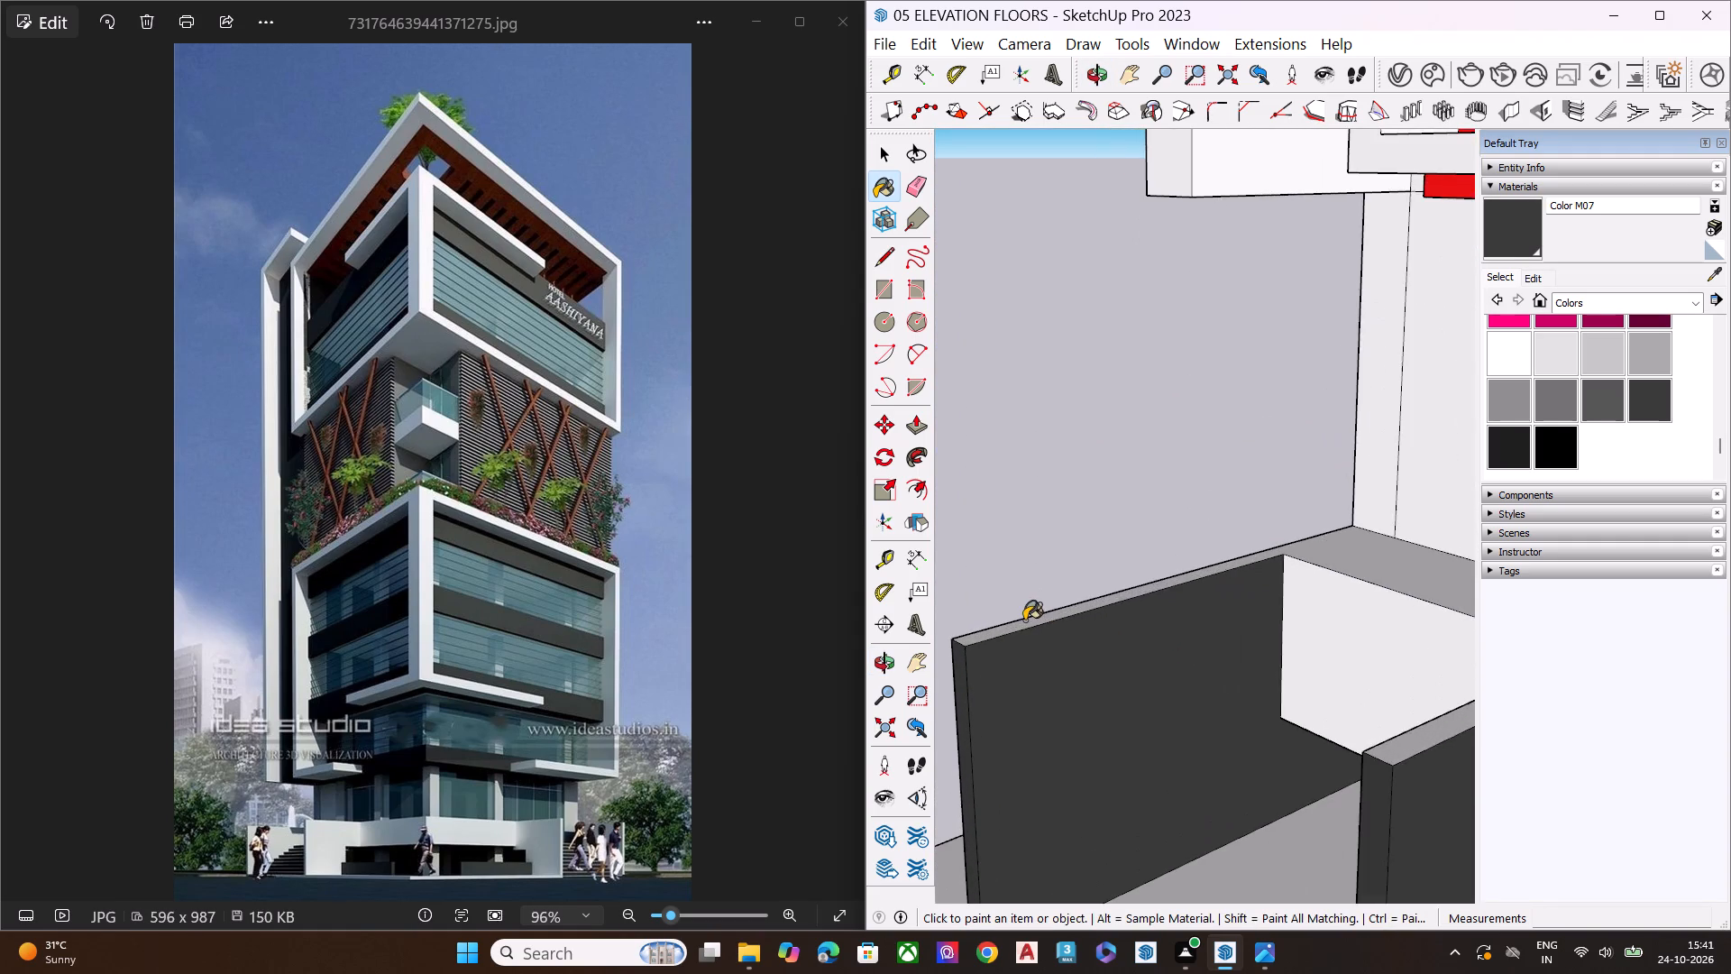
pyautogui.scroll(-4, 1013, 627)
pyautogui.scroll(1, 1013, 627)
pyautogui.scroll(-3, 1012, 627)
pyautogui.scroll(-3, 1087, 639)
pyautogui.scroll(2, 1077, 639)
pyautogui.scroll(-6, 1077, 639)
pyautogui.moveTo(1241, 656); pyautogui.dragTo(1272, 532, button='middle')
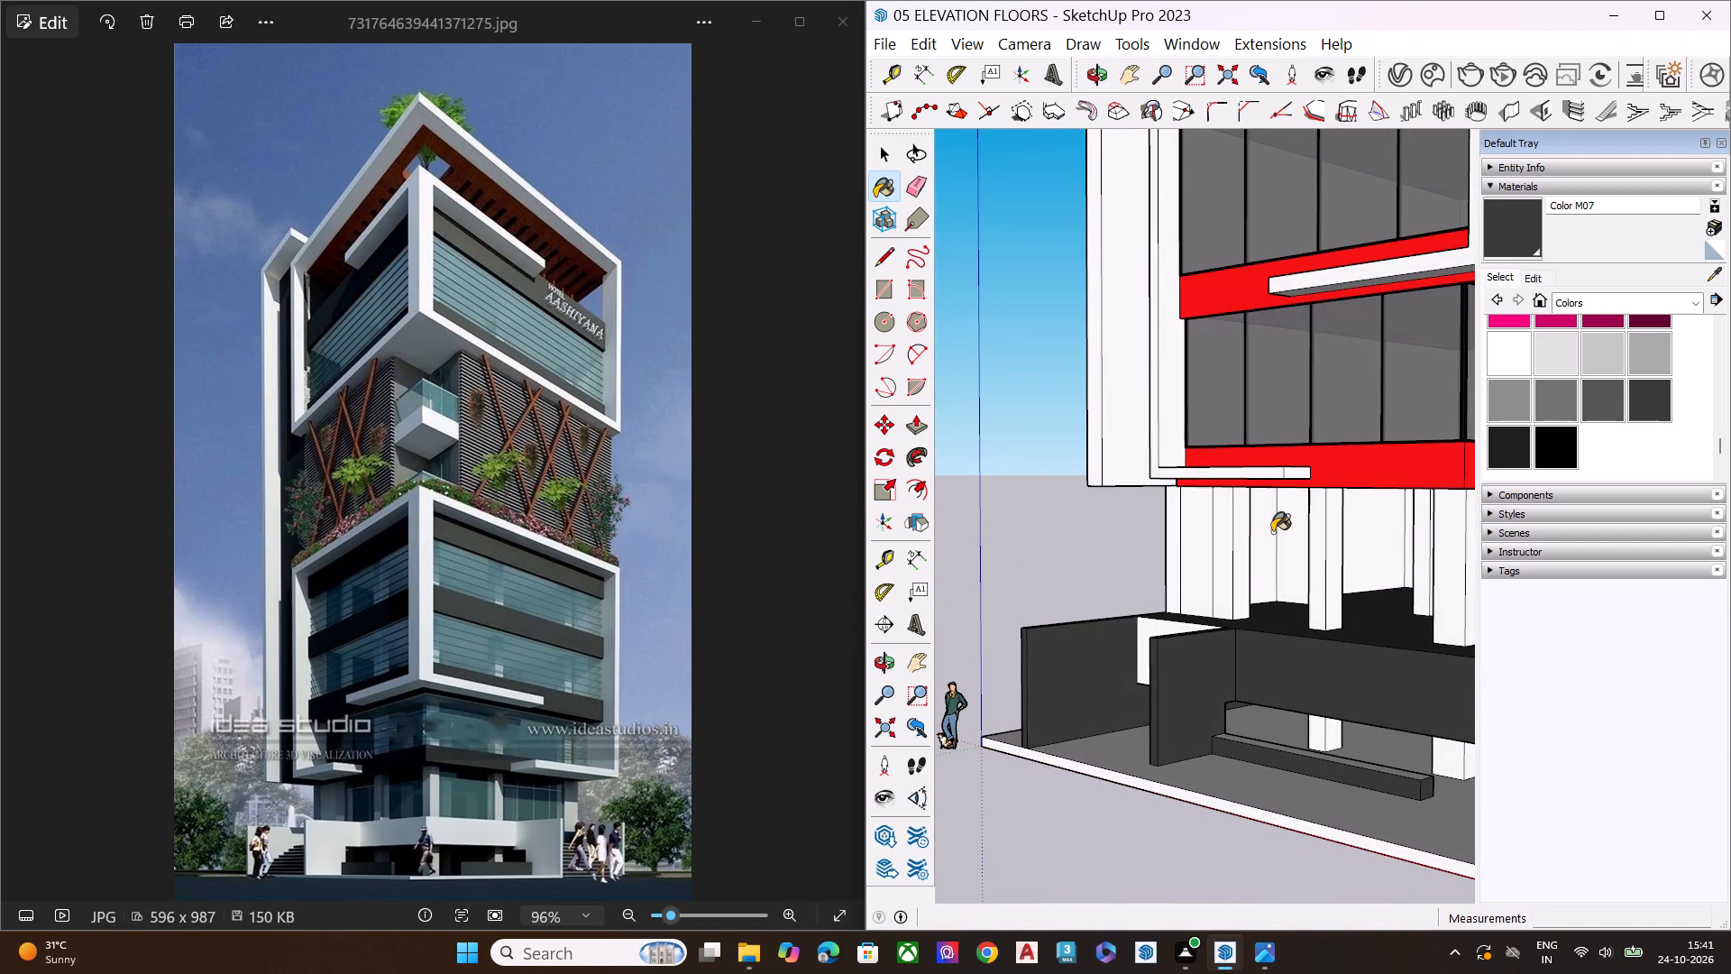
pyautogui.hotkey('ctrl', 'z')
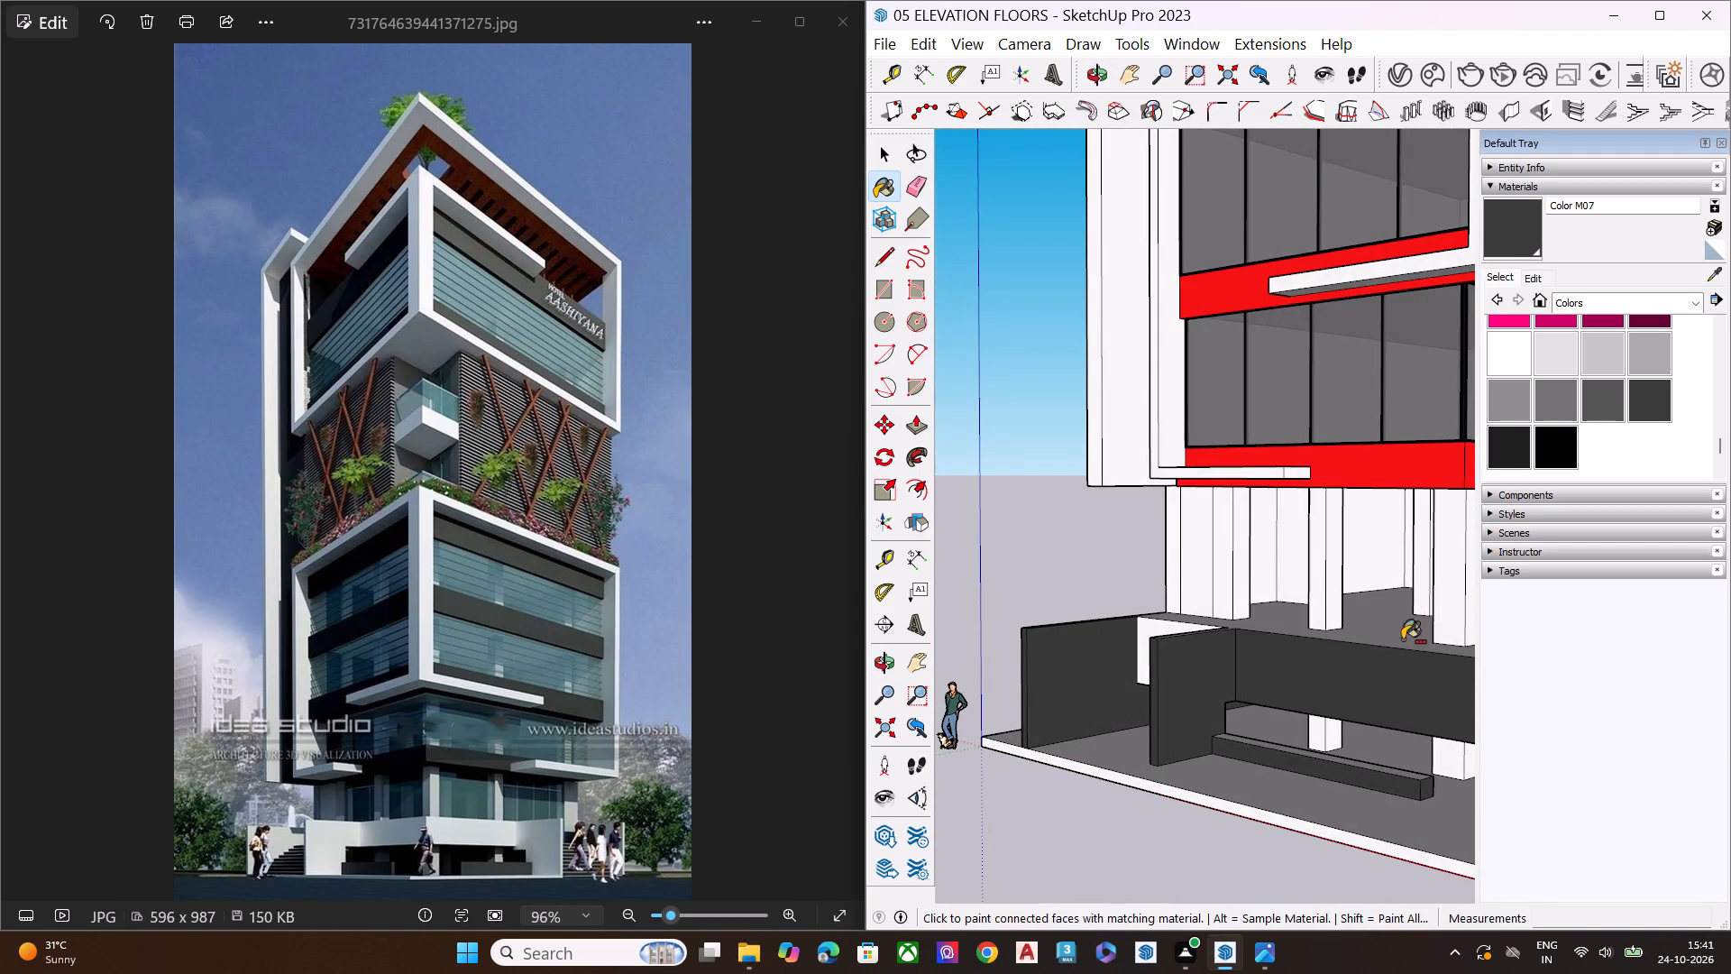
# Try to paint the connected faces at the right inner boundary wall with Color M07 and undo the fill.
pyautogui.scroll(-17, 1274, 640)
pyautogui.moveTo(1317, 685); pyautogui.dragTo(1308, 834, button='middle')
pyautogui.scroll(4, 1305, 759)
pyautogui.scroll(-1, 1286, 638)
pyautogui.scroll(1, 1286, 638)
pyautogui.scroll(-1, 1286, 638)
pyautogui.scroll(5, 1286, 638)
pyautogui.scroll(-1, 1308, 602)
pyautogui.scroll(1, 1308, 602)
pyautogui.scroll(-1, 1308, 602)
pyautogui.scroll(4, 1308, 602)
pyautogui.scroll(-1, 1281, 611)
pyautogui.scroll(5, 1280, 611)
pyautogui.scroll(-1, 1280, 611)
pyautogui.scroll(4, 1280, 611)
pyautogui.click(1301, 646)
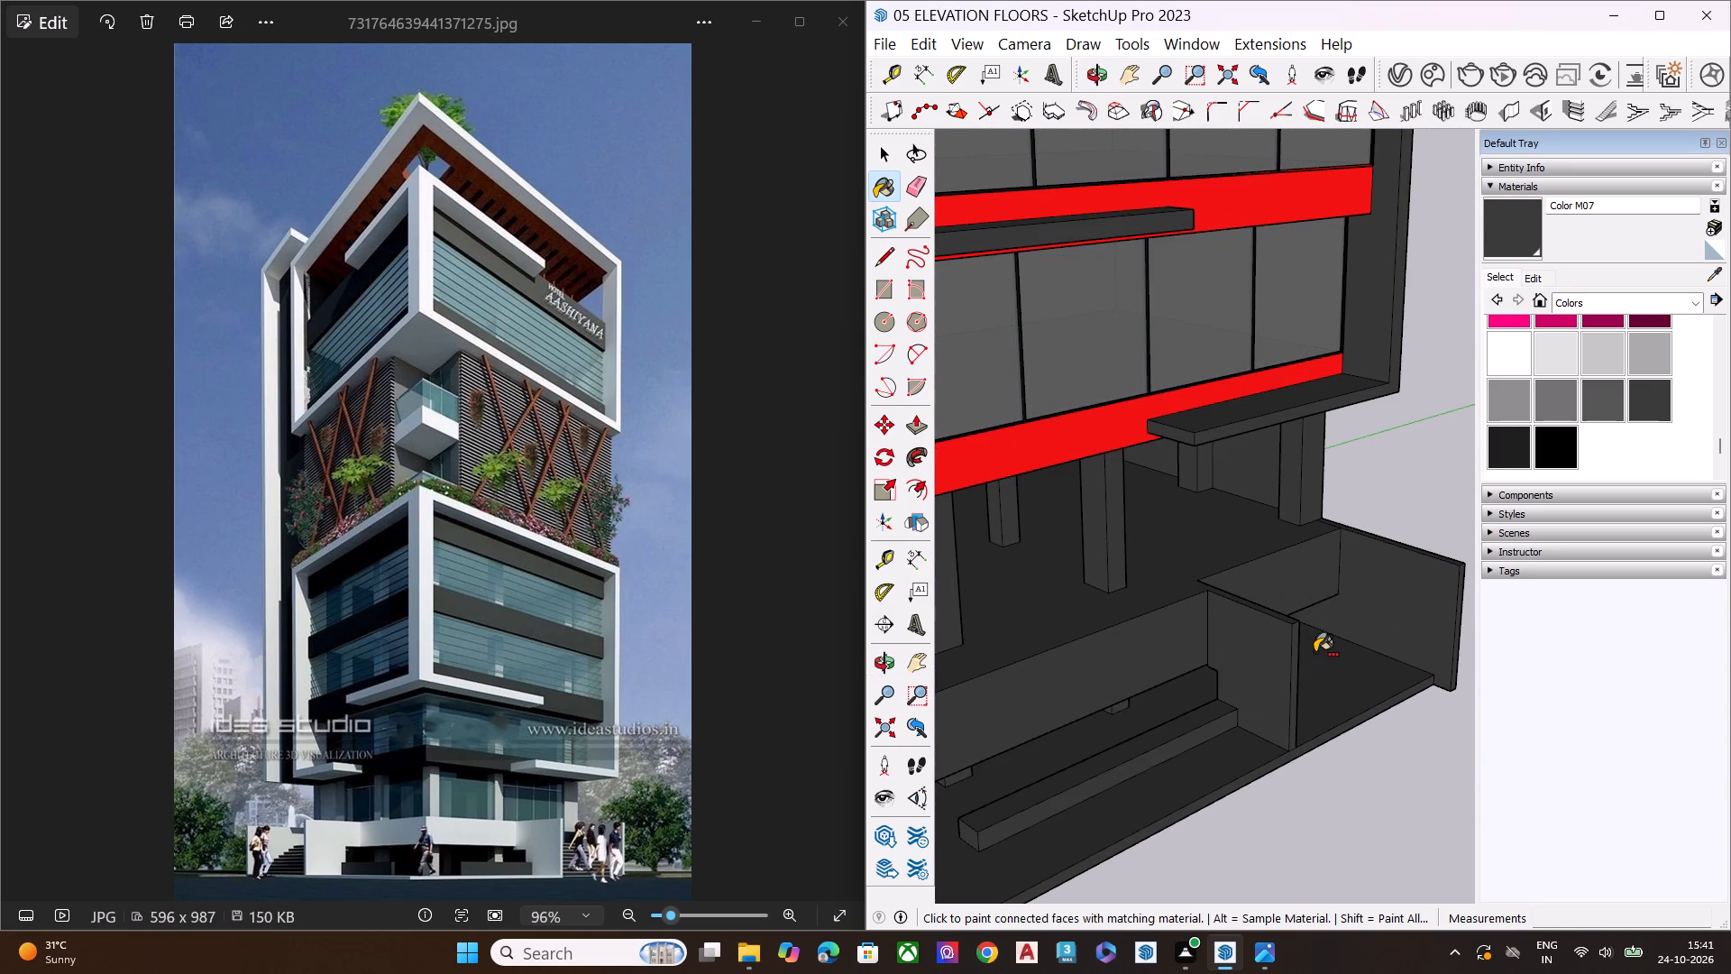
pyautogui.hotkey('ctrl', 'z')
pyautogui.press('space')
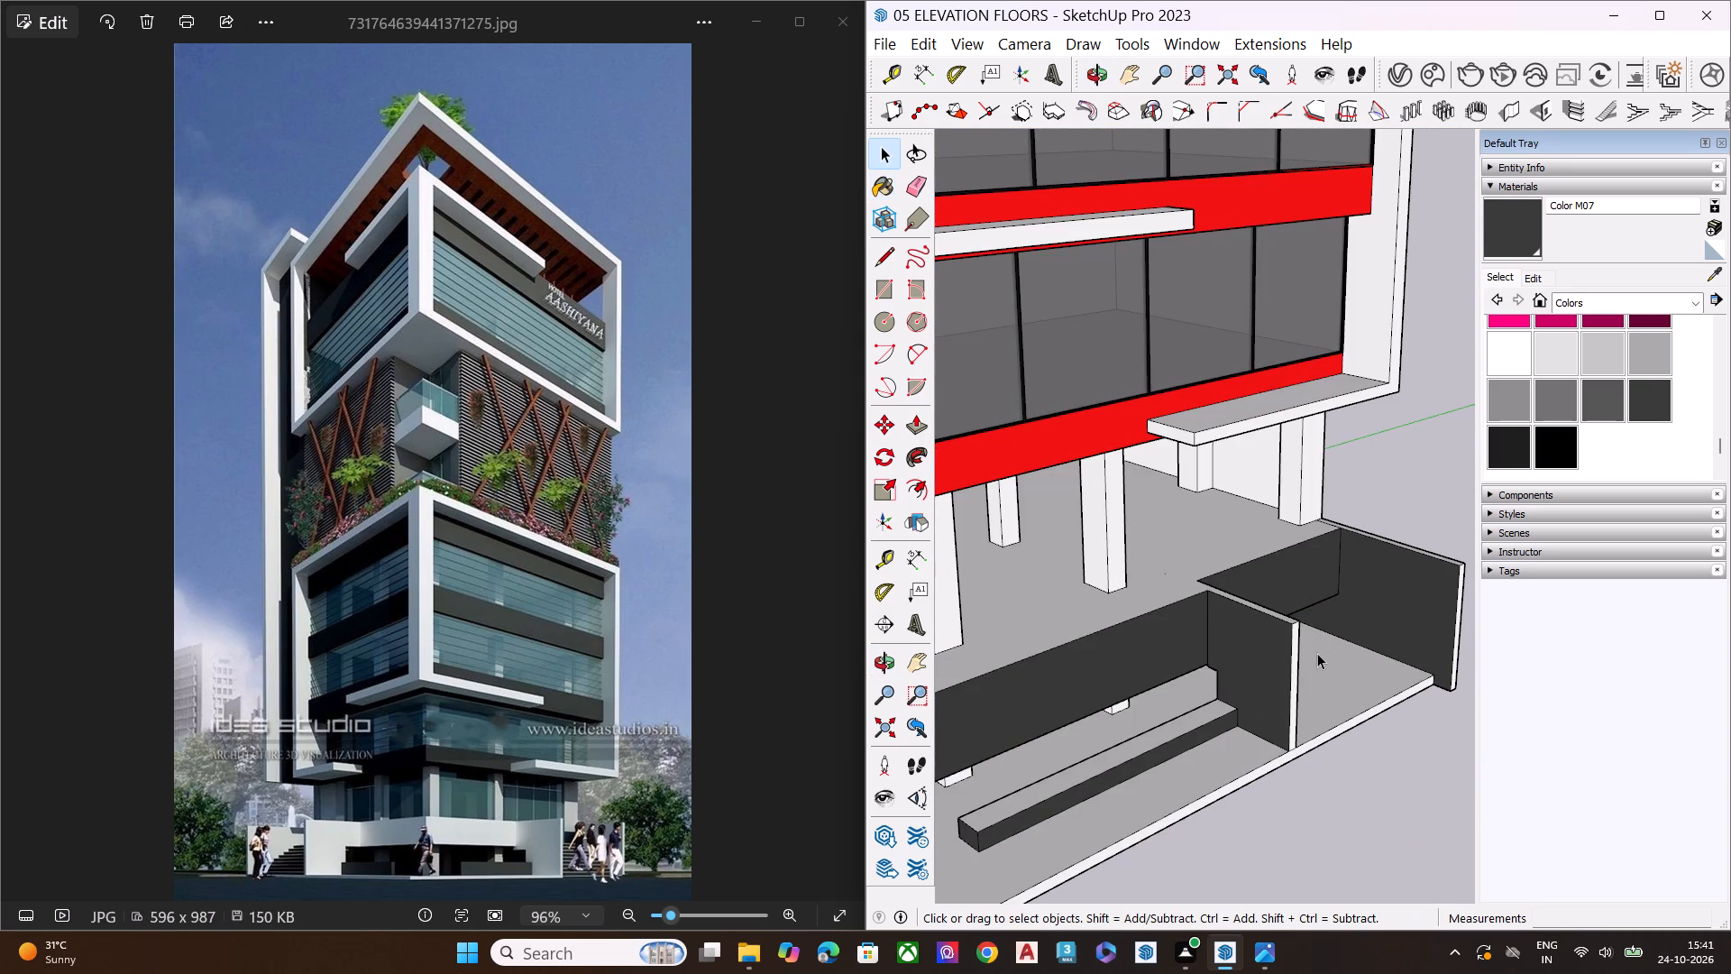
# Draw two lines separating the right inner boundary wall's top from the floor slab, extending its side edge and crossing at its back corner.
pyautogui.moveTo(1350, 560); pyautogui.dragTo(1092, 828, button='middle')
pyautogui.scroll(3, 1228, 687)
pyautogui.scroll(-1, 1256, 657)
pyautogui.scroll(3, 1256, 657)
pyautogui.scroll(2, 1370, 504)
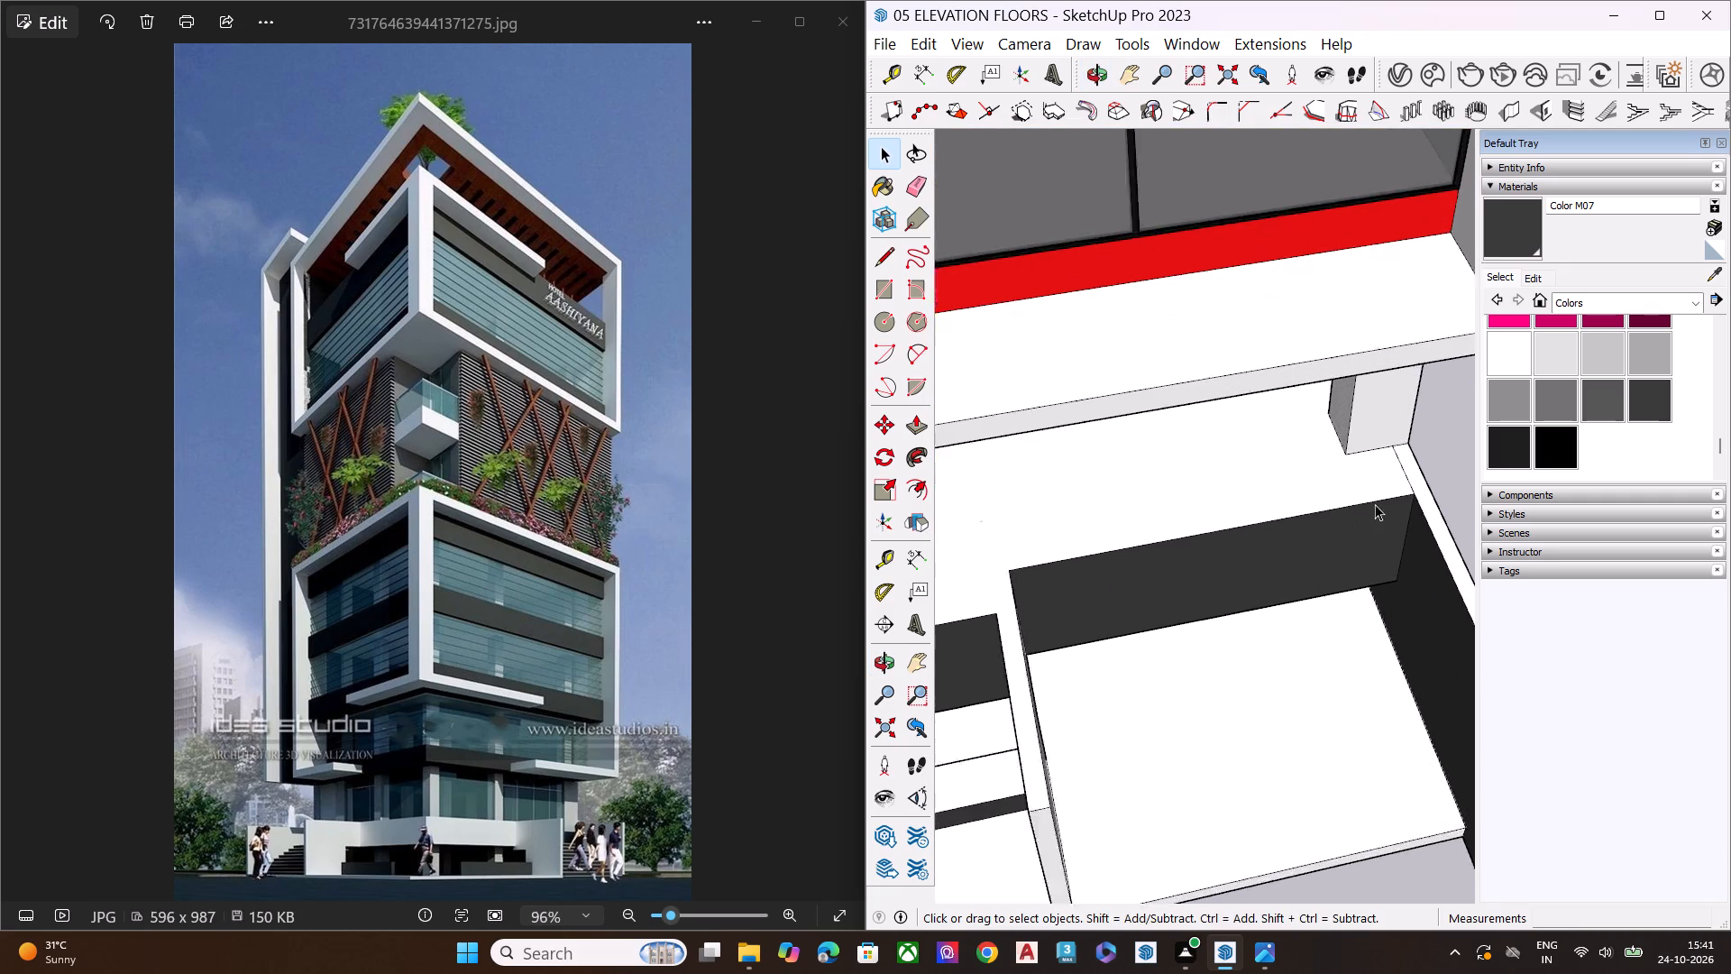
pyautogui.scroll(6, 1375, 504)
pyautogui.scroll(-8, 1227, 463)
pyautogui.scroll(-8, 1338, 517)
pyautogui.moveTo(1223, 602); pyautogui.dragTo(1215, 636, button='middle')
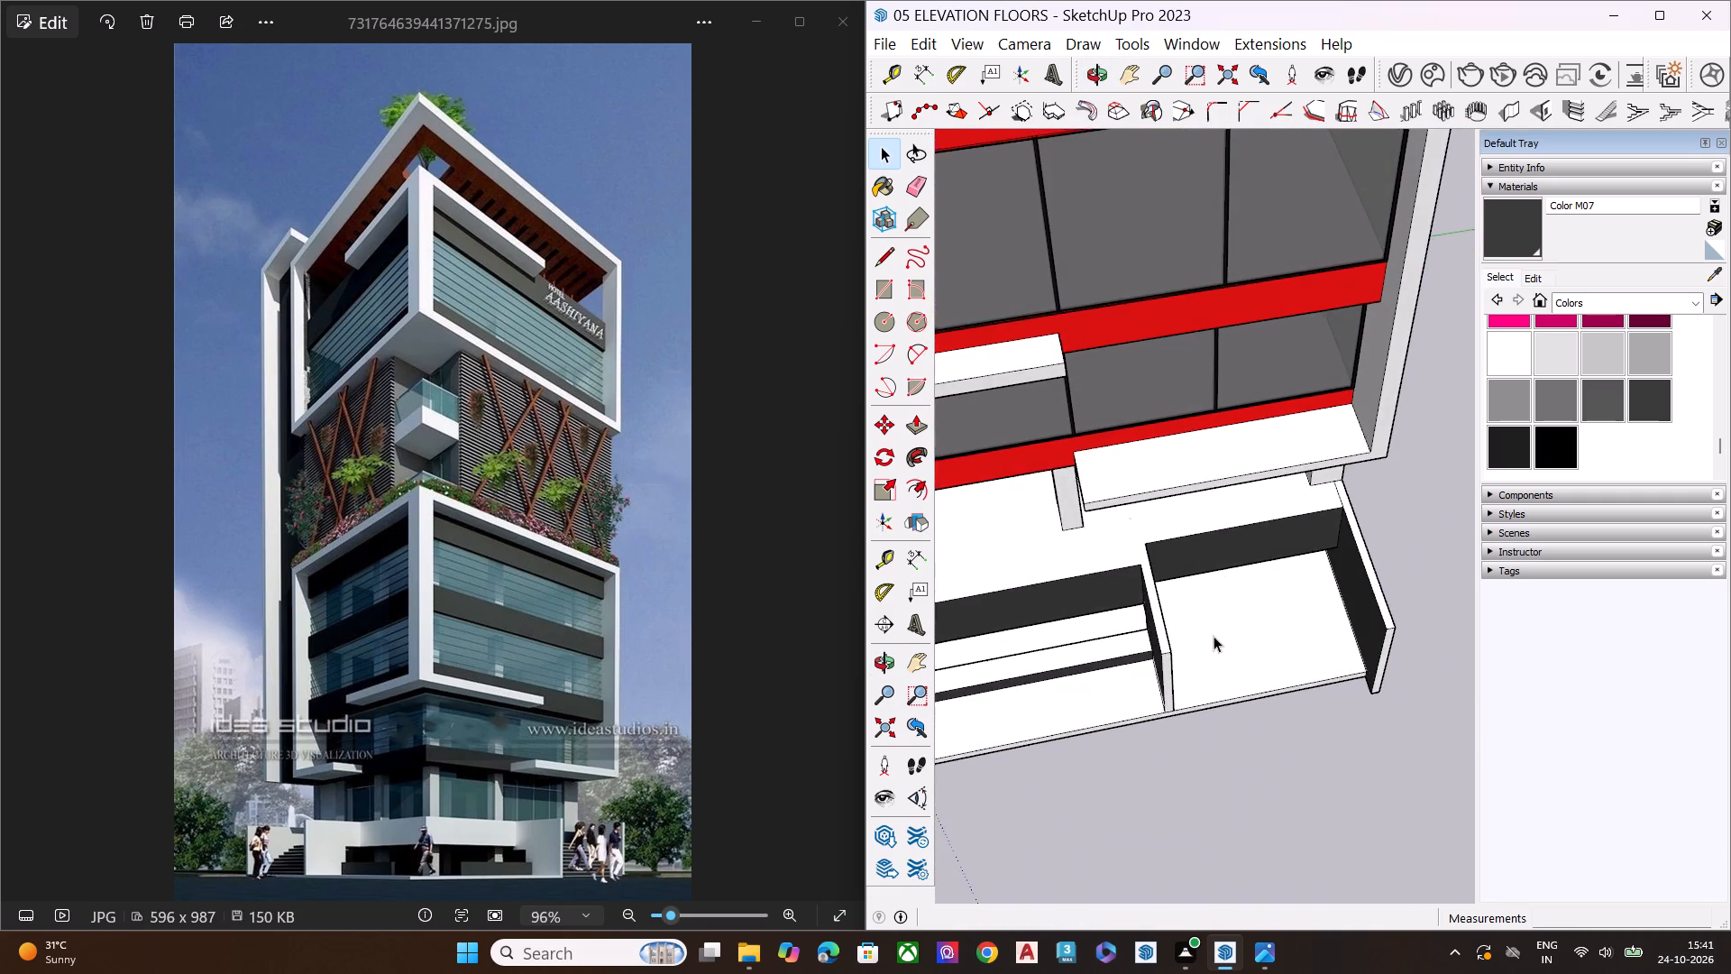
pyautogui.scroll(6, 1165, 610)
pyautogui.press('l')
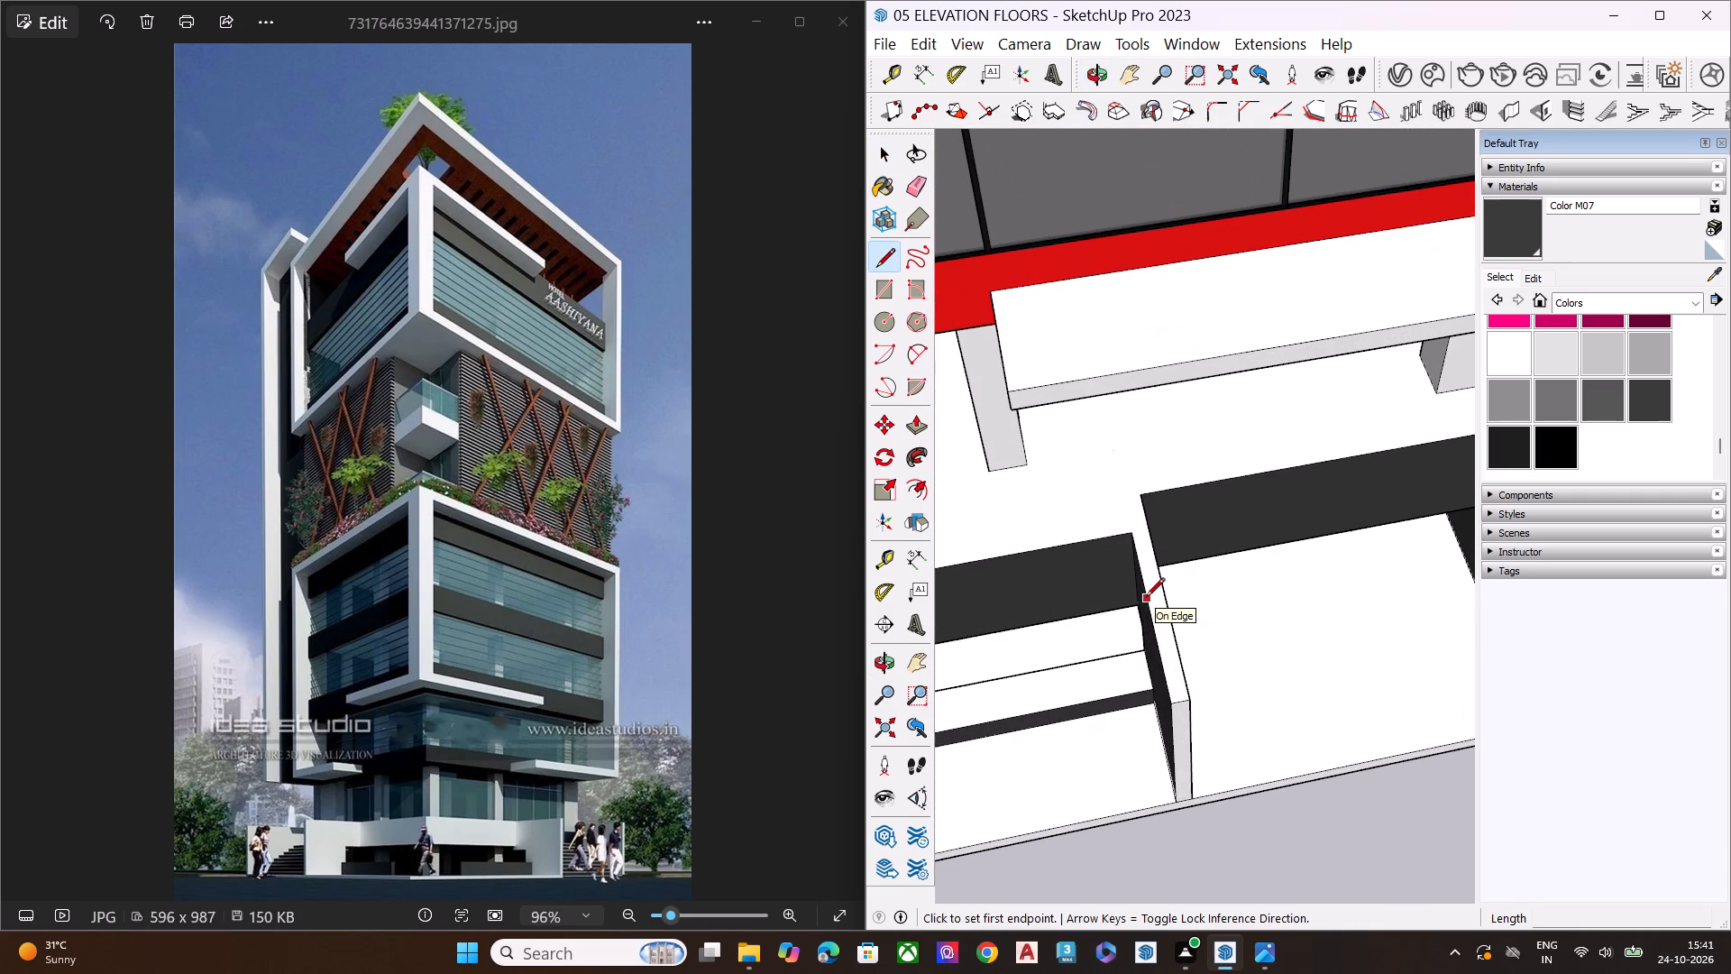
pyautogui.click(1131, 537)
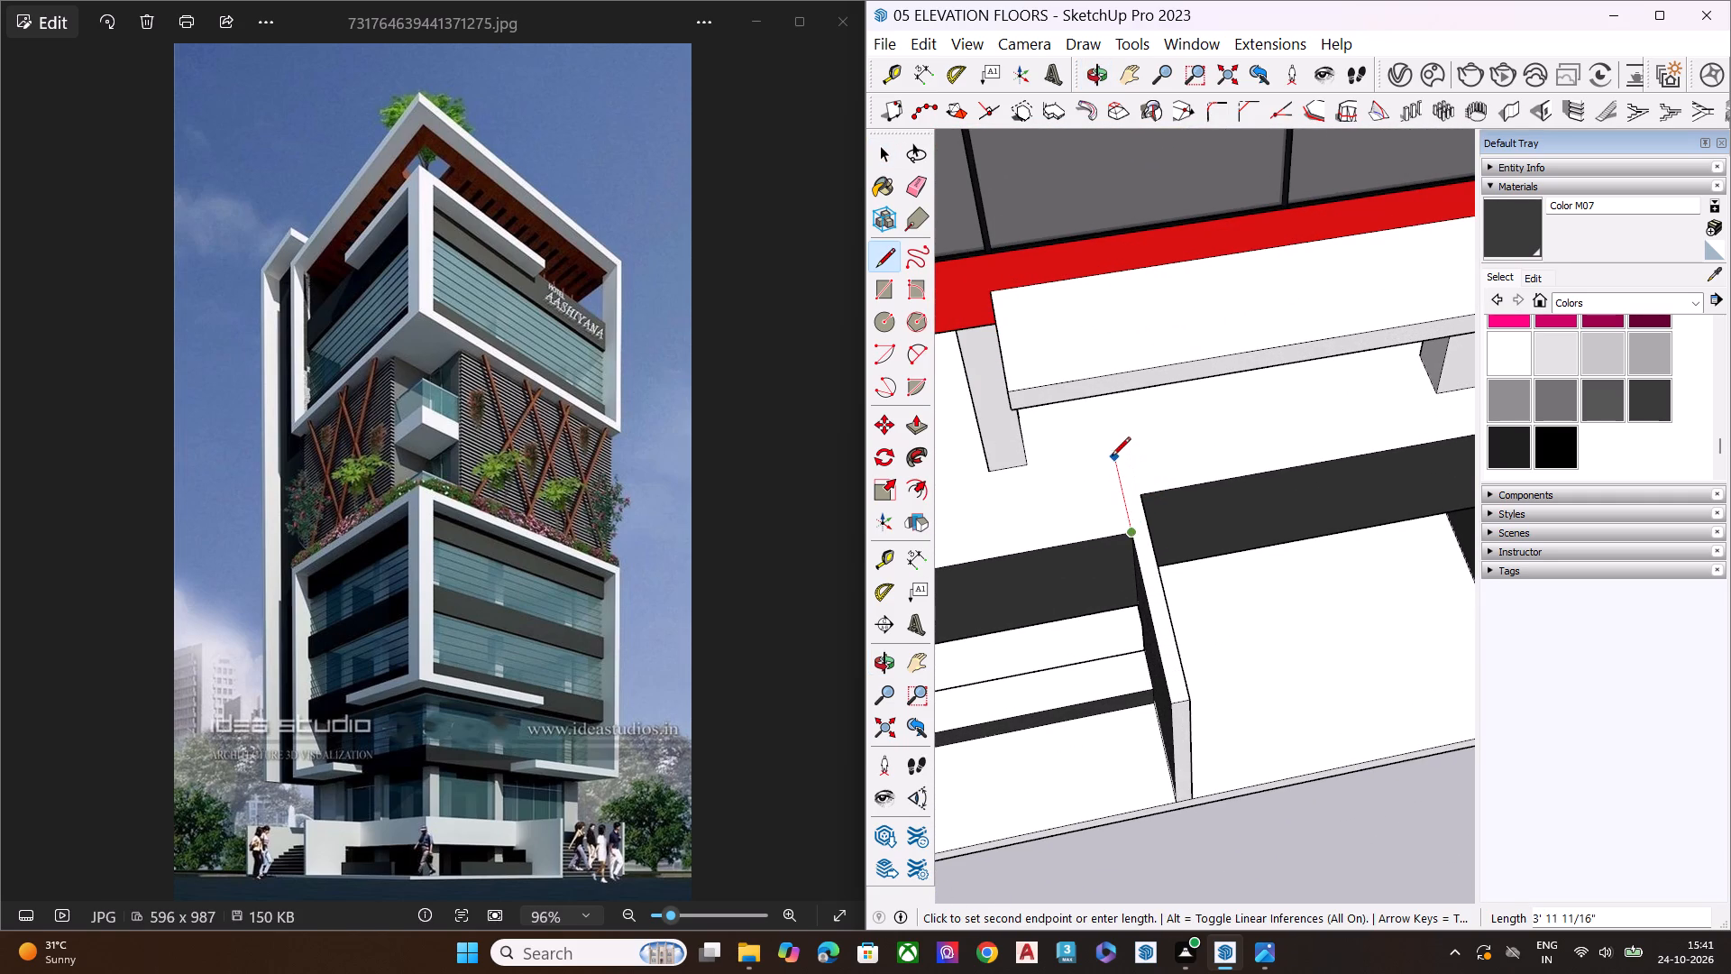
pyautogui.click(1104, 447)
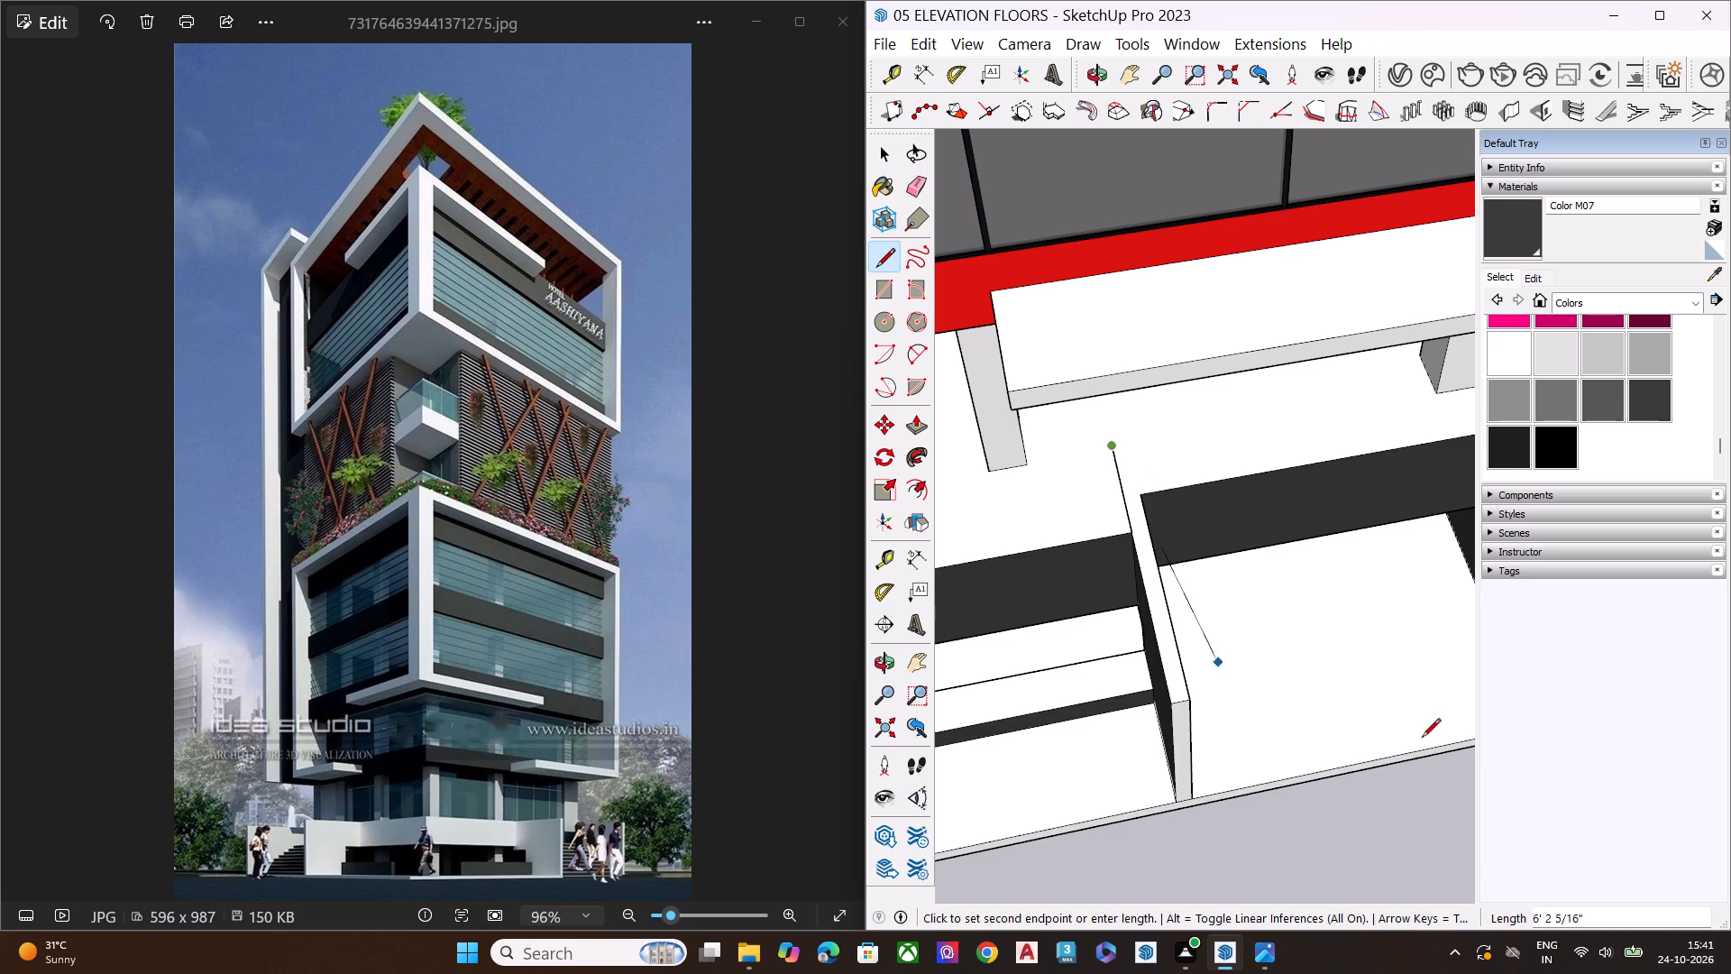
pyautogui.press('space')
pyautogui.write('PL')
pyautogui.scroll(6, 1125, 485)
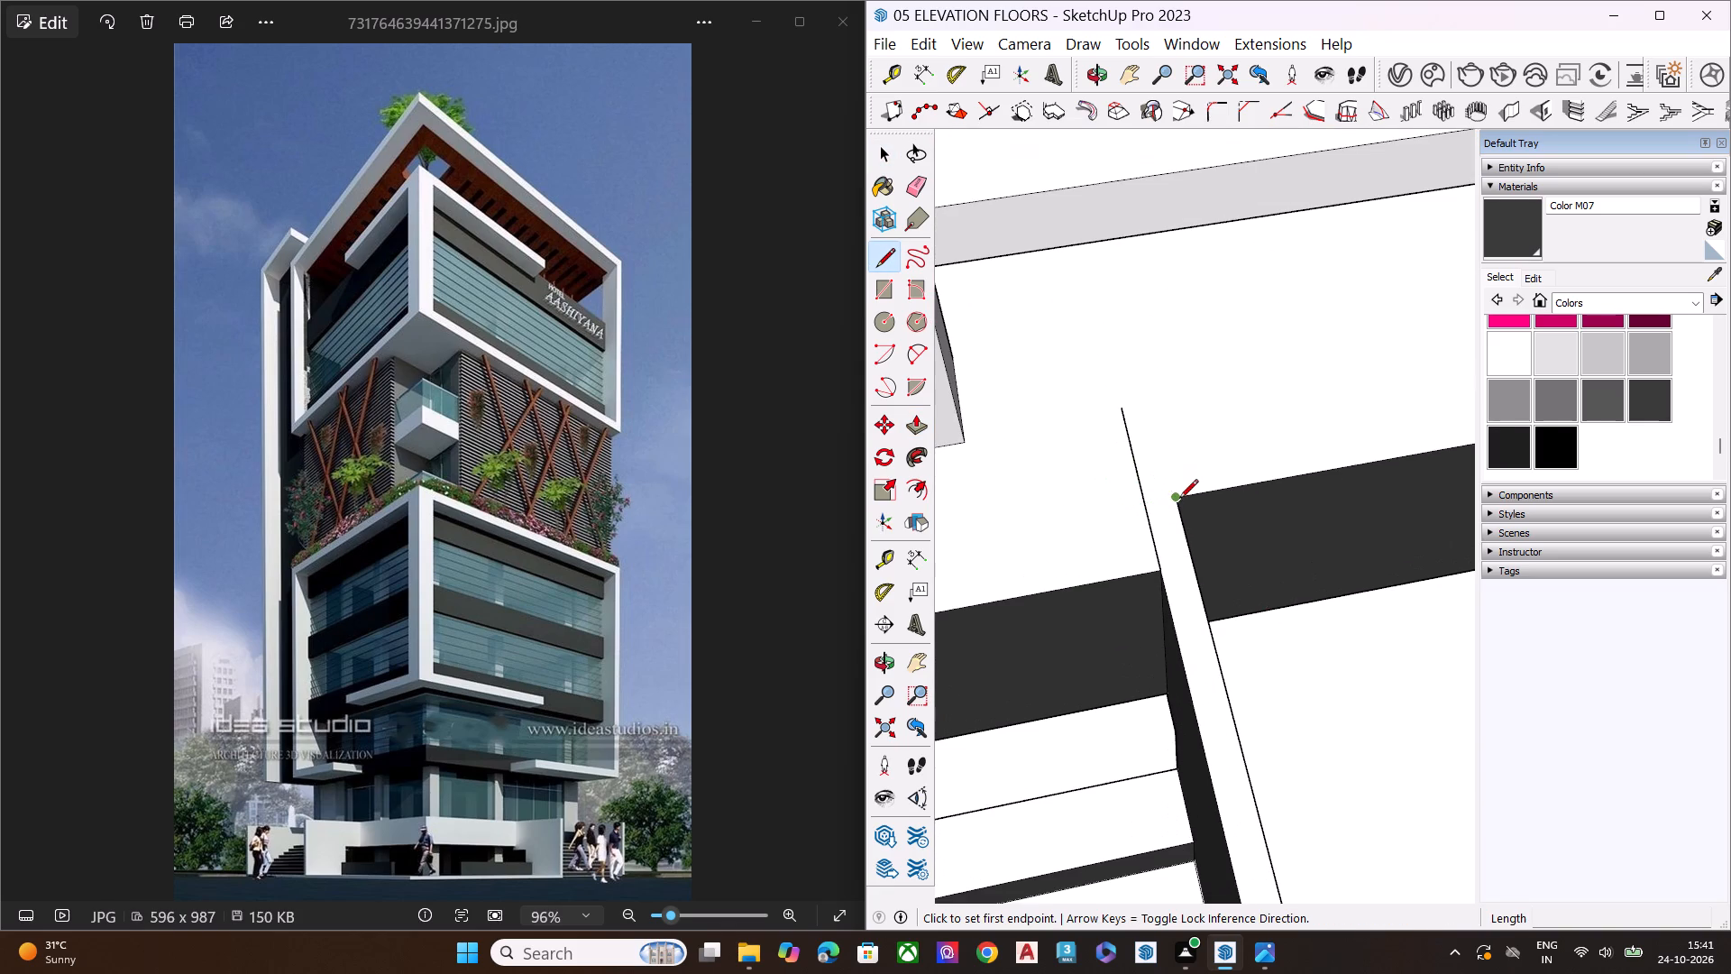
pyautogui.click(1179, 500)
pyautogui.click(1098, 517)
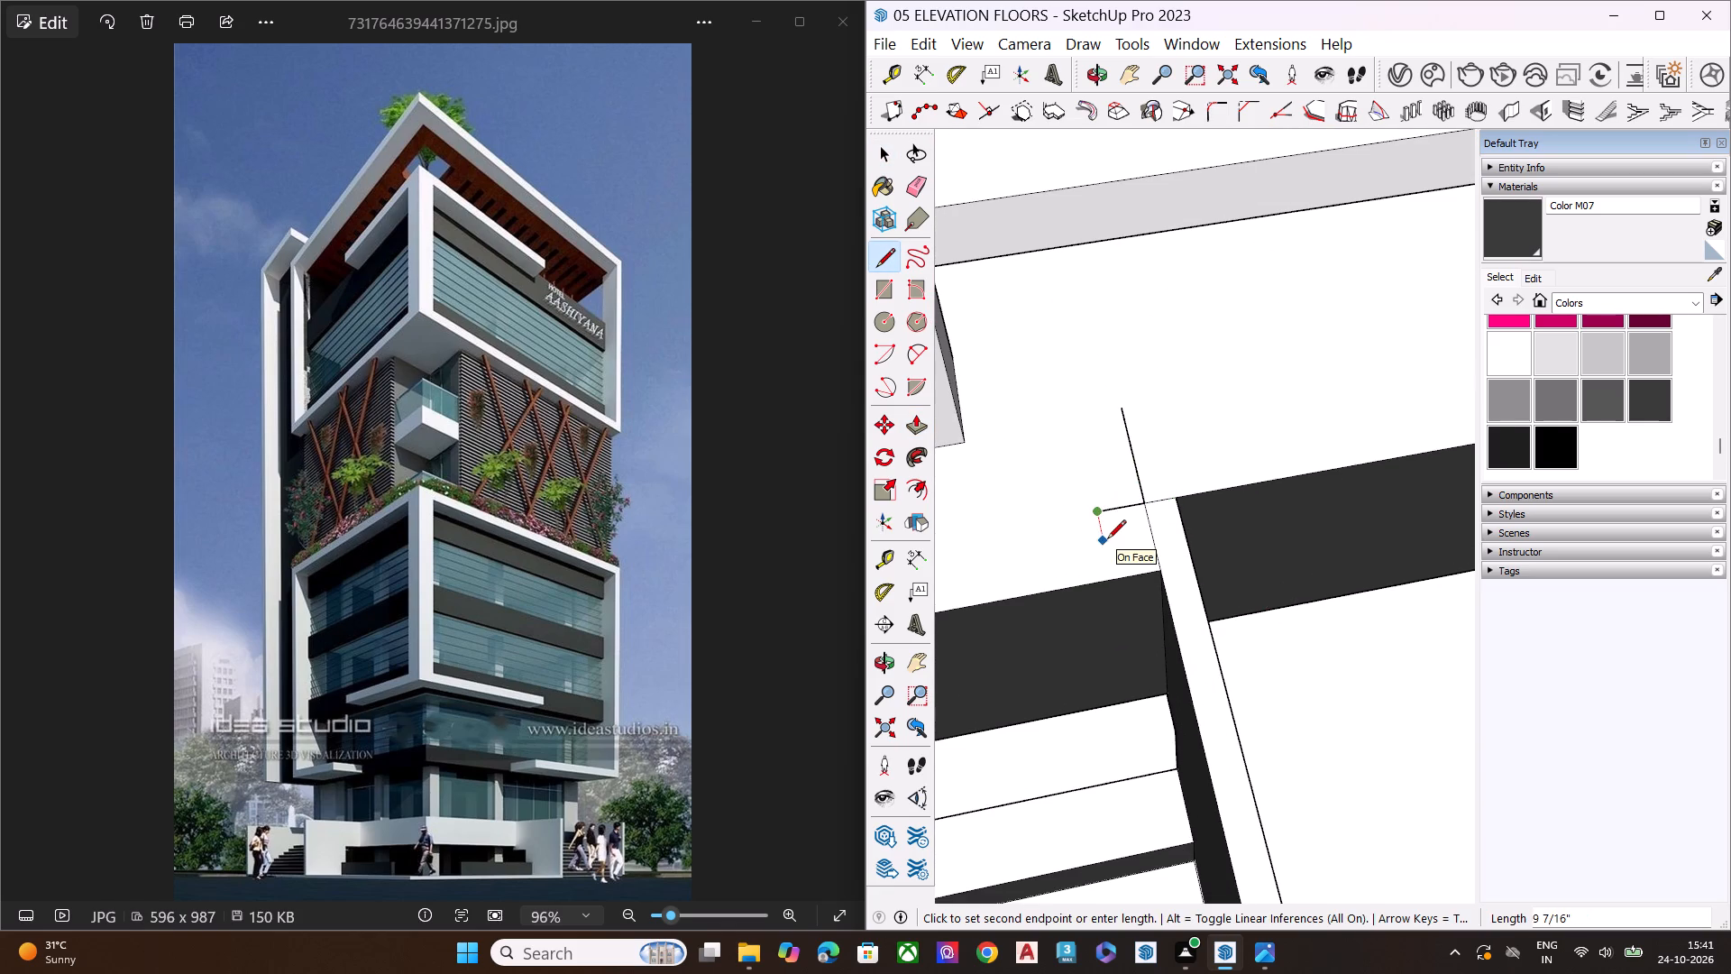
# Erase the overhanging line ends at the back corner of the right inner wall's top.
pyautogui.press('space')
pyautogui.write('E')
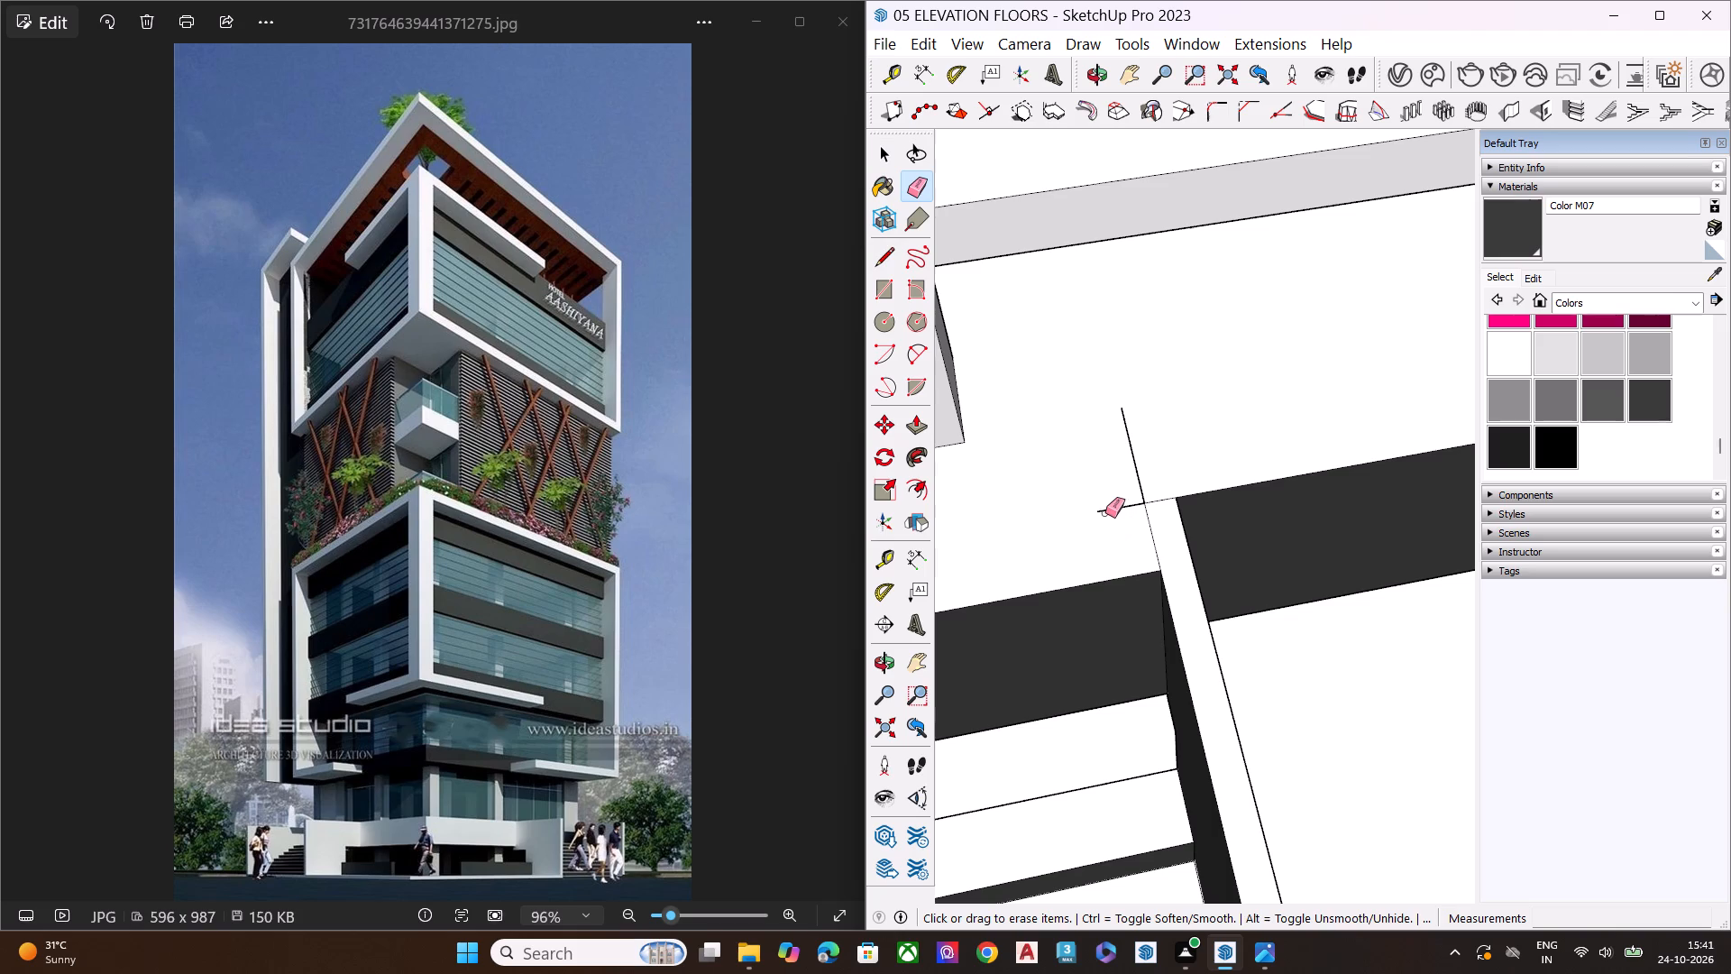
pyautogui.click(1113, 510)
pyautogui.click(1140, 488)
pyautogui.click(1122, 409)
# Draw a line across the right outer boundary wall's top at its inner corner and erase the leftover edge behind it.
pyautogui.scroll(-15, 1010, 466)
pyautogui.scroll(2, 1239, 446)
pyautogui.scroll(-1, 1242, 444)
pyautogui.scroll(8, 1243, 443)
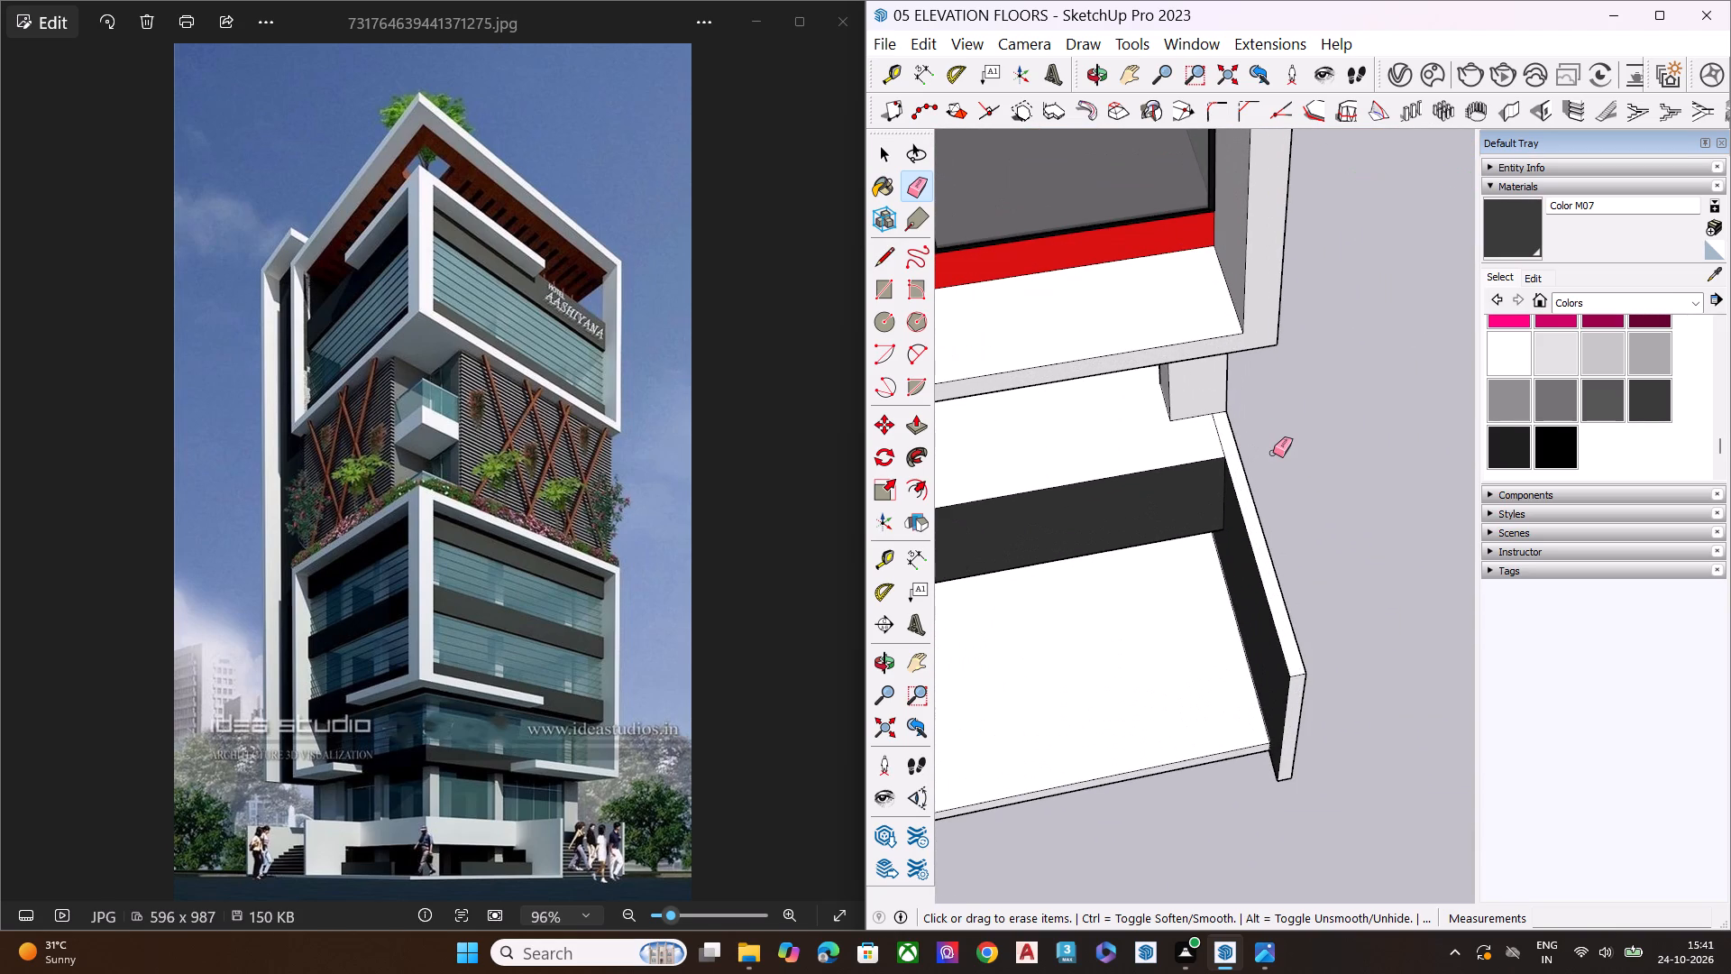
pyautogui.press('space')
pyautogui.write('L')
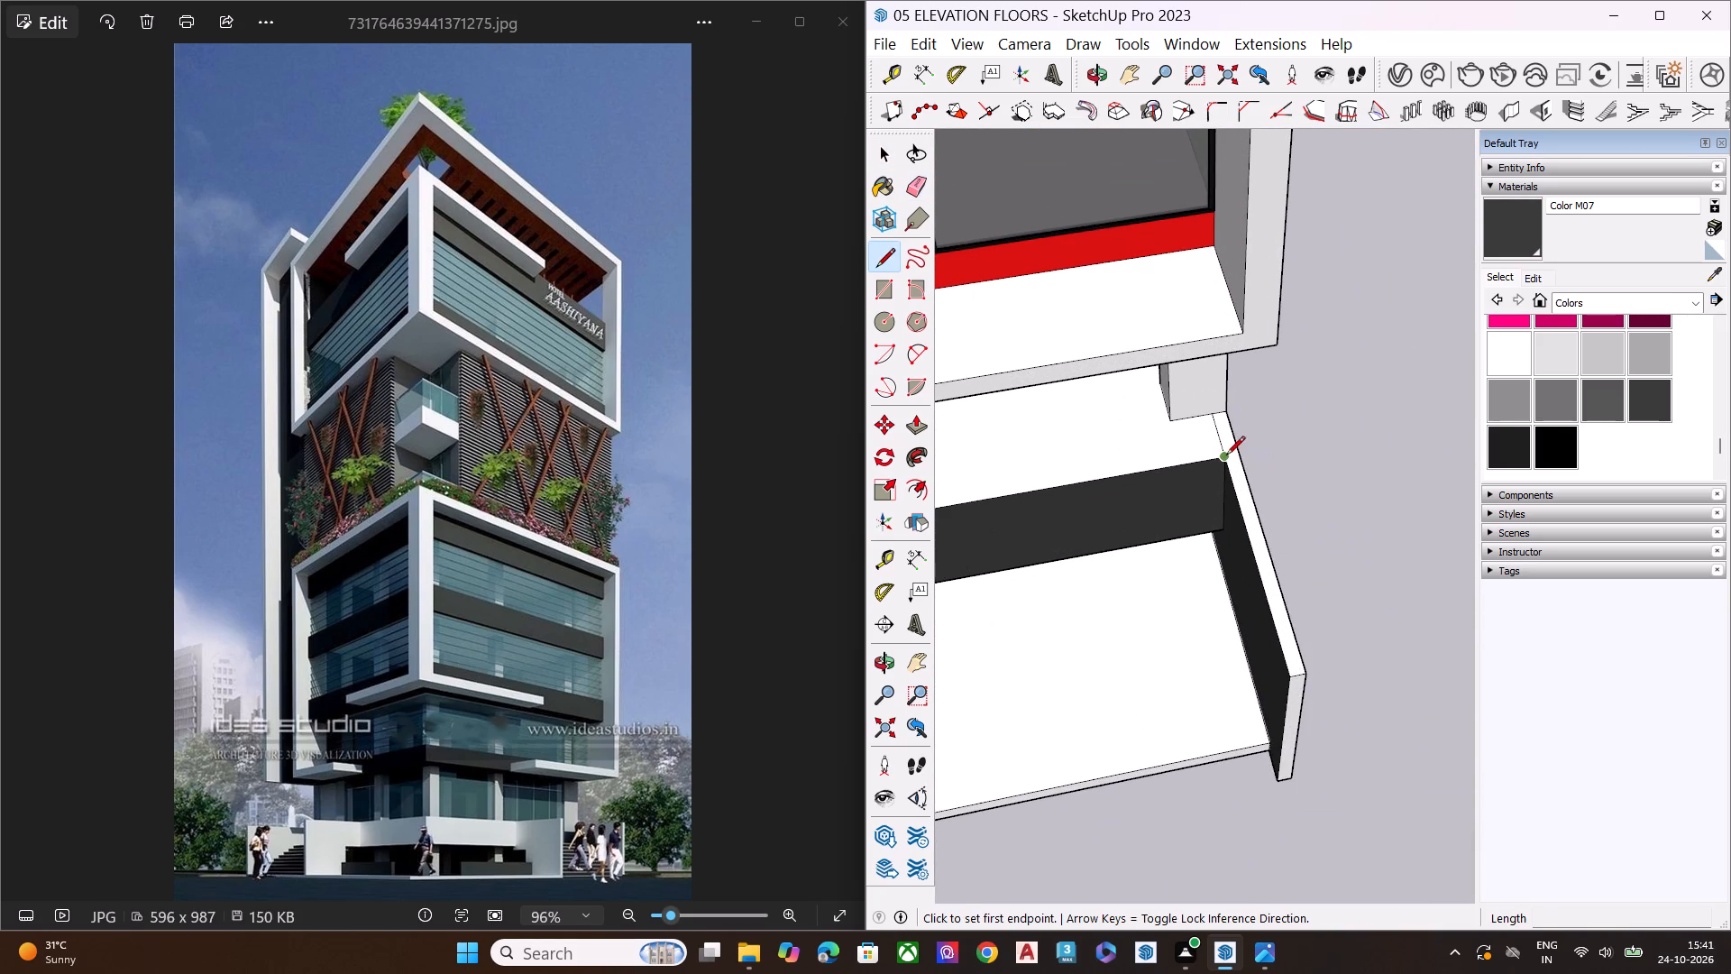
pyautogui.click(1224, 455)
pyautogui.click(1238, 451)
pyautogui.scroll(-1, 1231, 450)
pyautogui.scroll(6, 1230, 450)
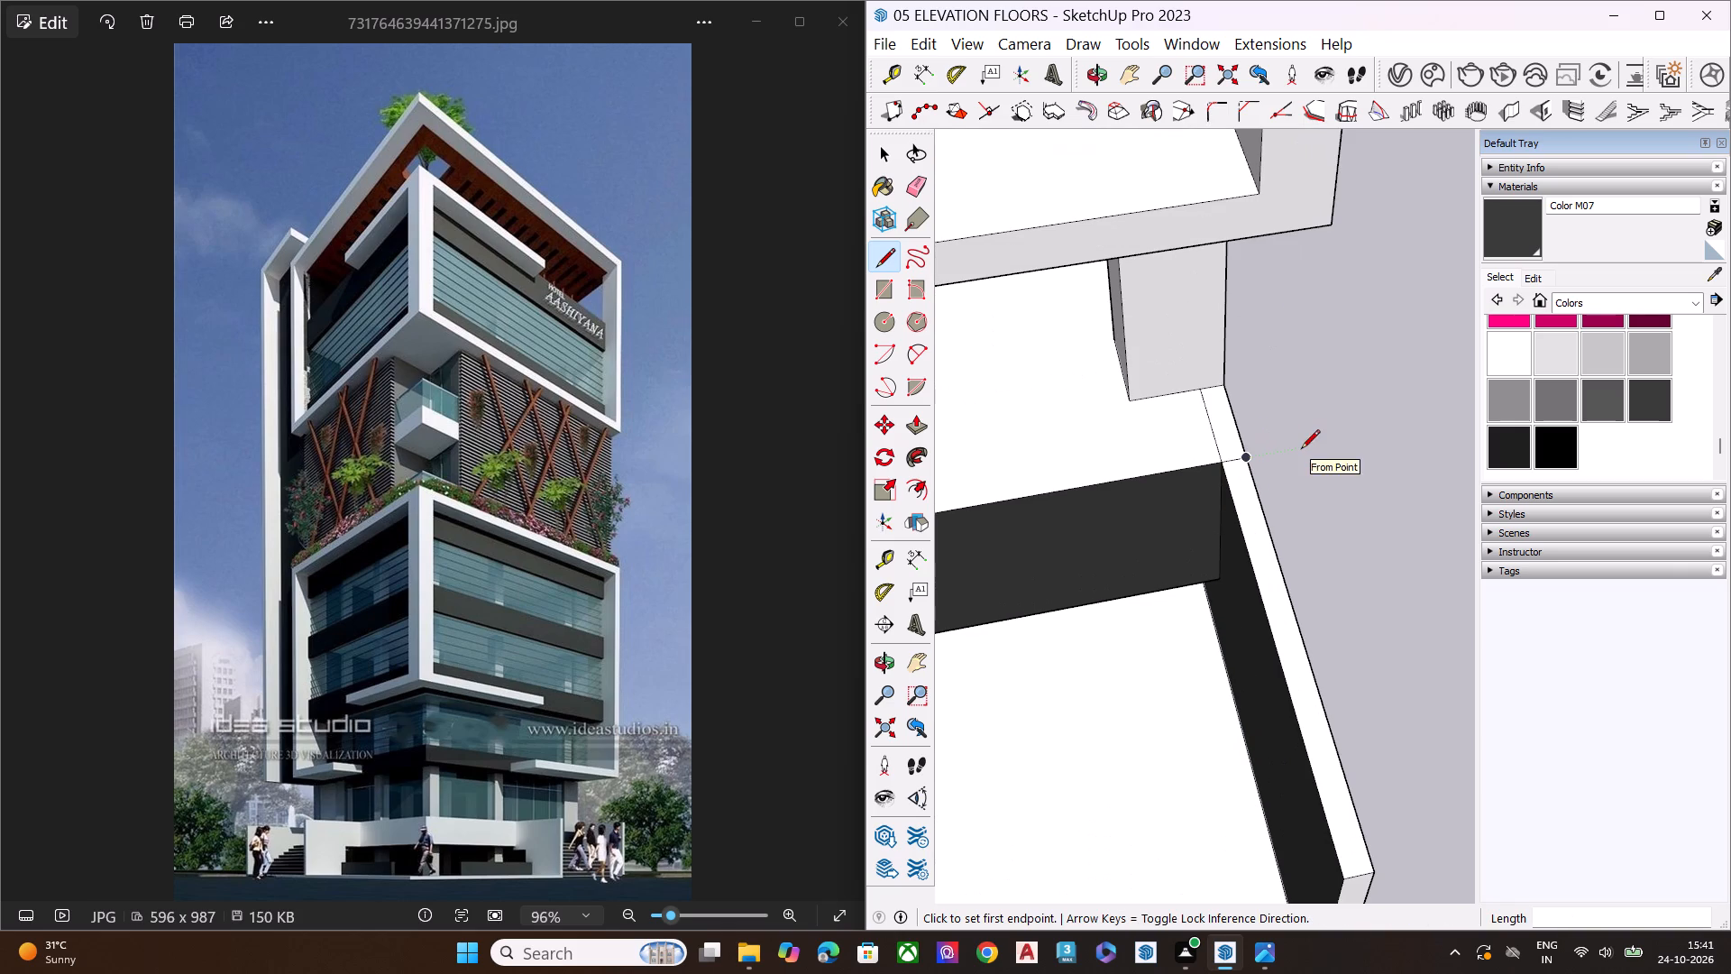
pyautogui.press('space')
pyautogui.press('e')
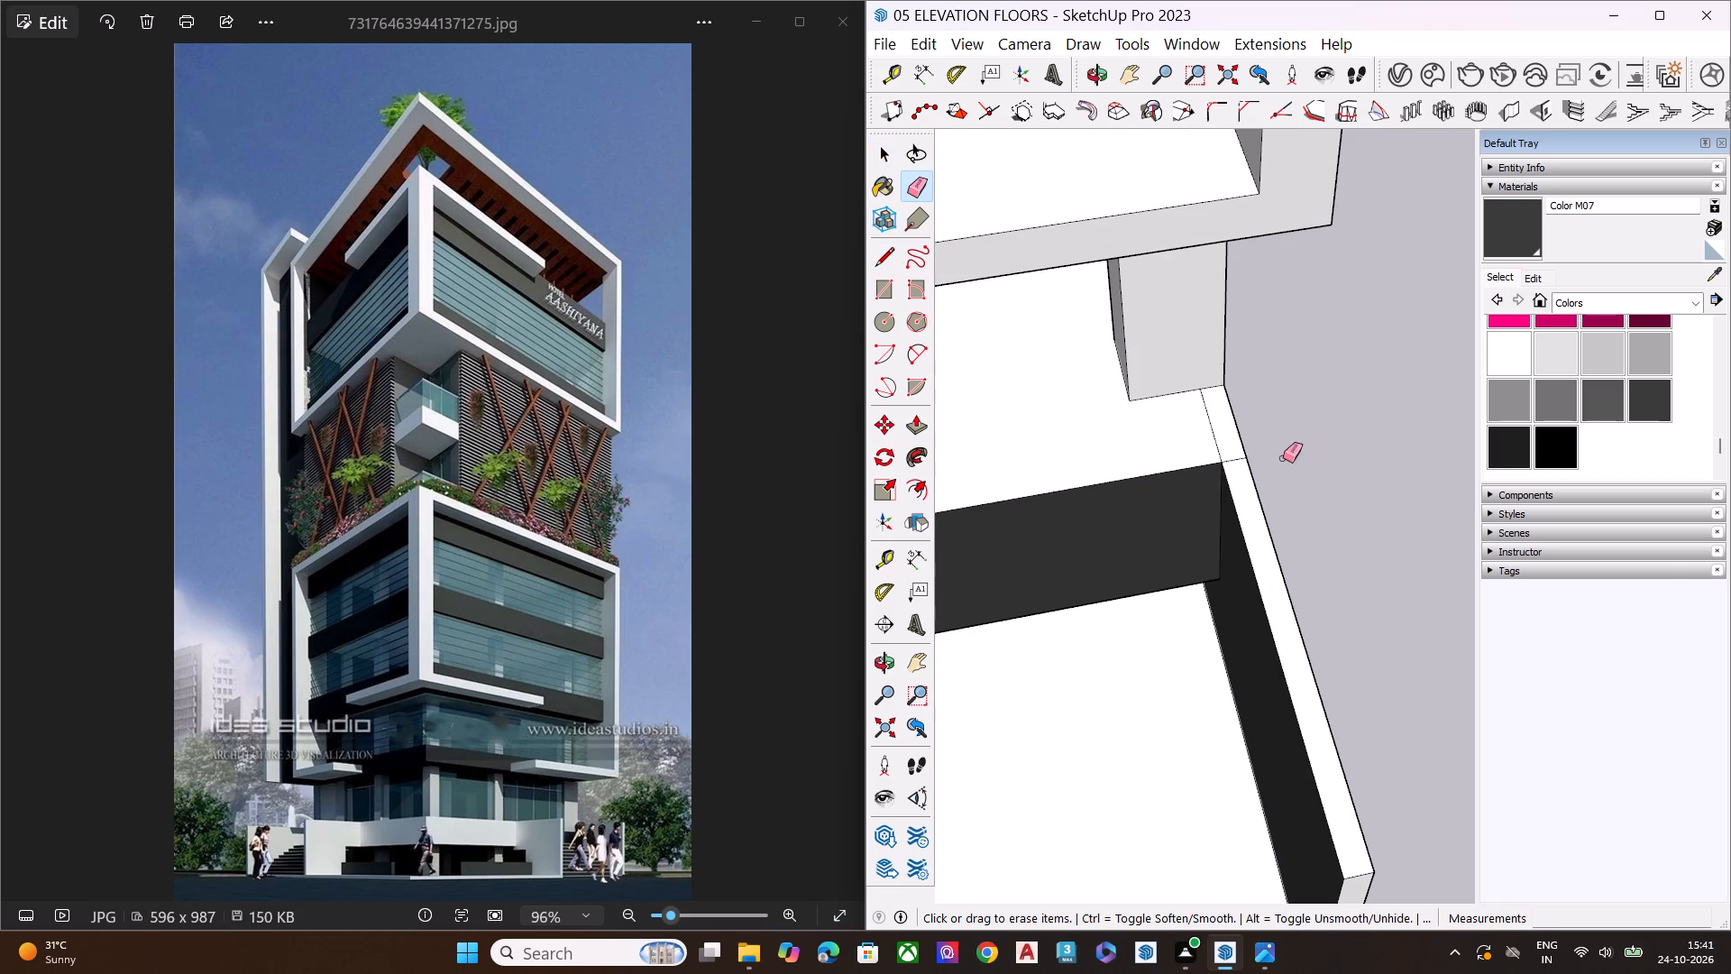
pyautogui.click(1212, 432)
pyautogui.scroll(-5, 1297, 431)
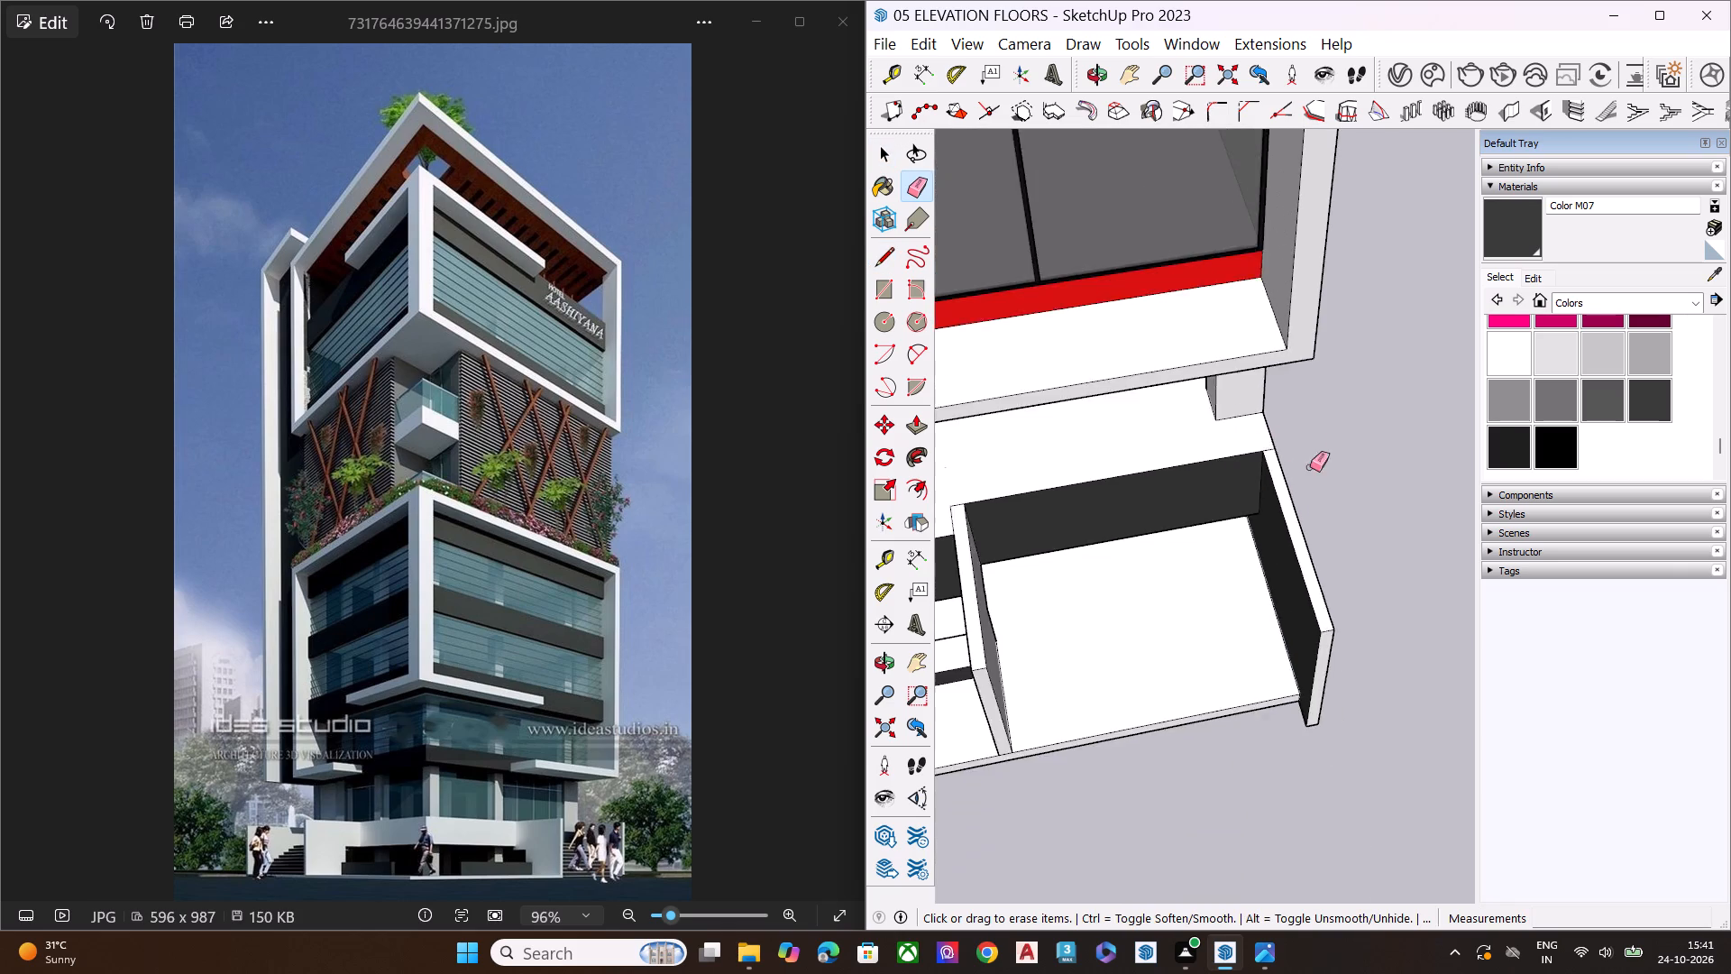
# Paint the top and end faces of both right boundary walls with Color M07.
pyautogui.scroll(-2, 1310, 467)
pyautogui.moveTo(1310, 492); pyautogui.dragTo(1371, 446, button='middle')
pyautogui.press('space')
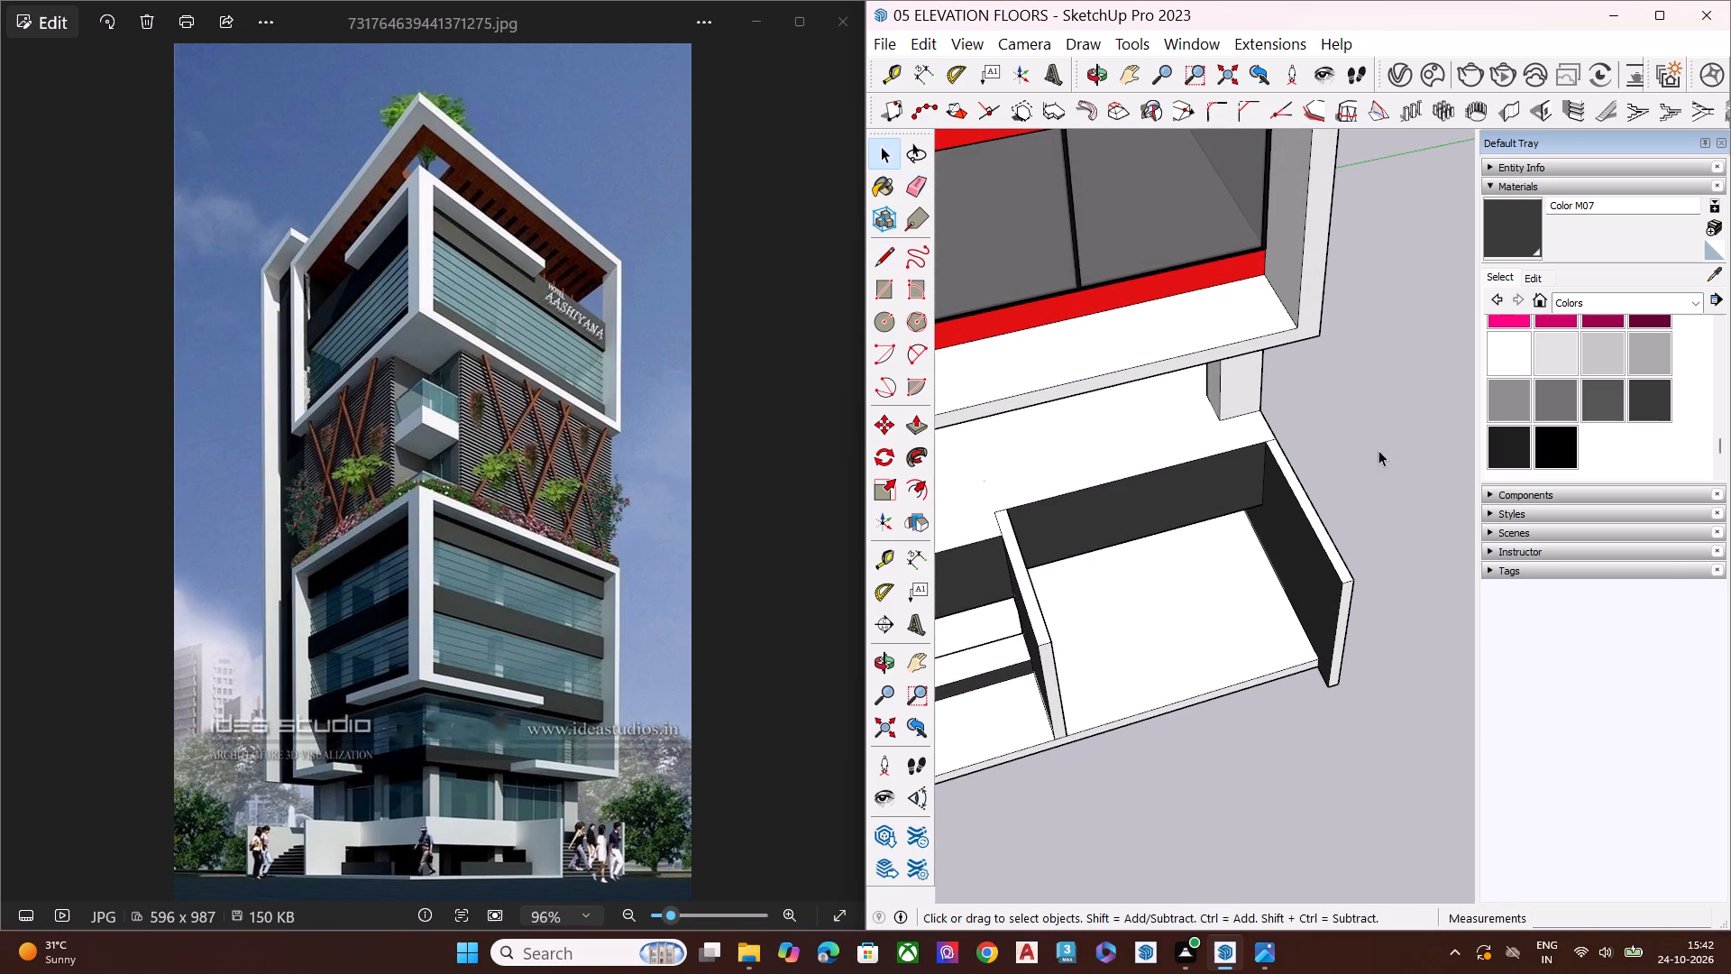
pyautogui.click(1520, 223)
pyautogui.scroll(3, 1303, 523)
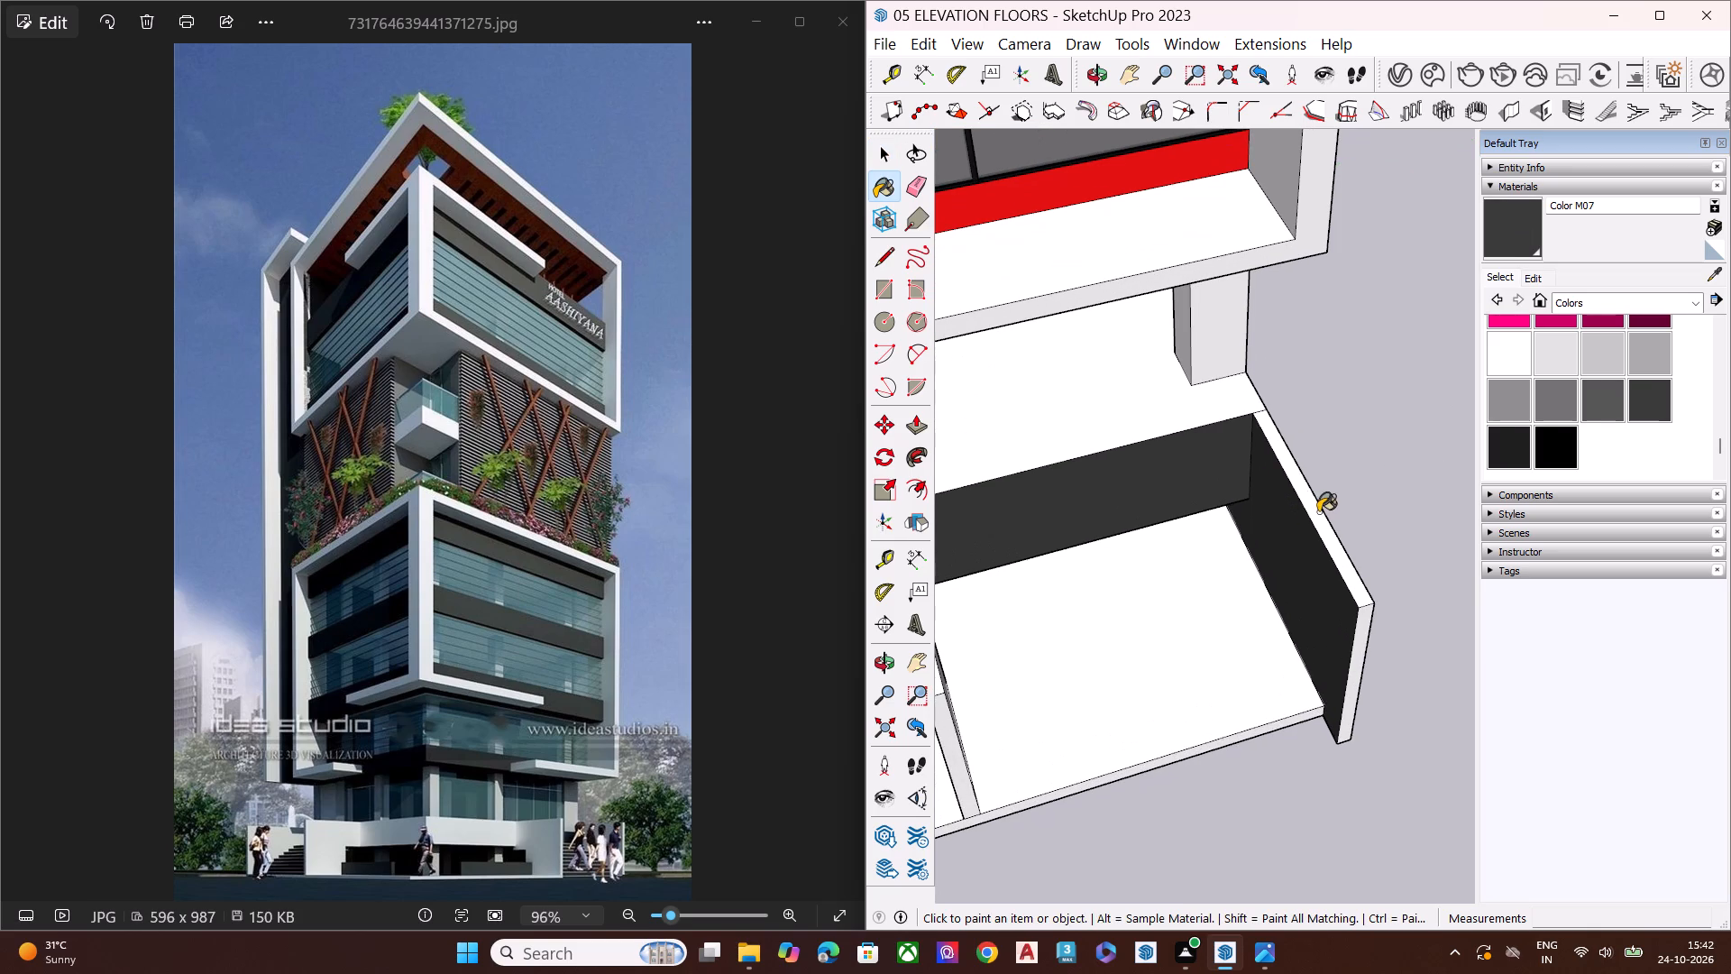
pyautogui.click(1318, 512)
pyautogui.click(1365, 618)
pyautogui.scroll(-4, 1407, 572)
pyautogui.scroll(1, 1406, 577)
pyautogui.scroll(-2, 1402, 583)
pyautogui.scroll(4, 1127, 592)
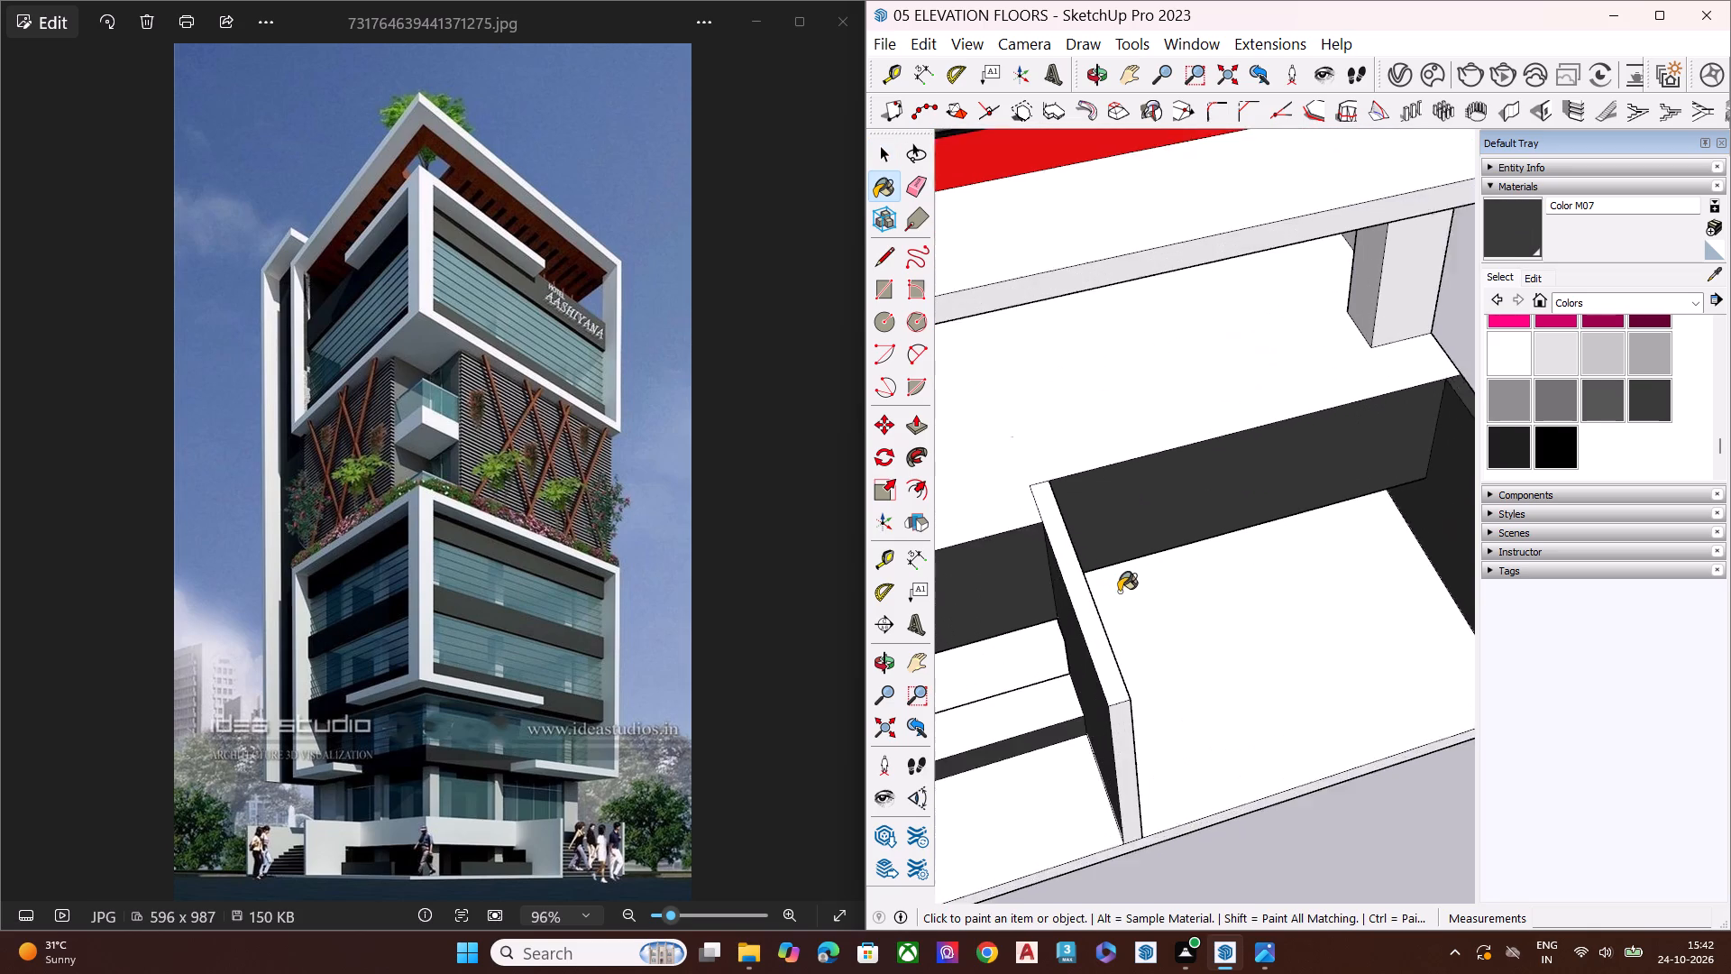
pyautogui.scroll(3, 1119, 592)
pyautogui.click(1090, 628)
pyautogui.click(1122, 747)
# Examine the painted base walls and ledges from above, the side and the front corner.
pyautogui.scroll(-1, 1154, 644)
pyautogui.scroll(1, 1154, 644)
pyautogui.scroll(-7, 1156, 642)
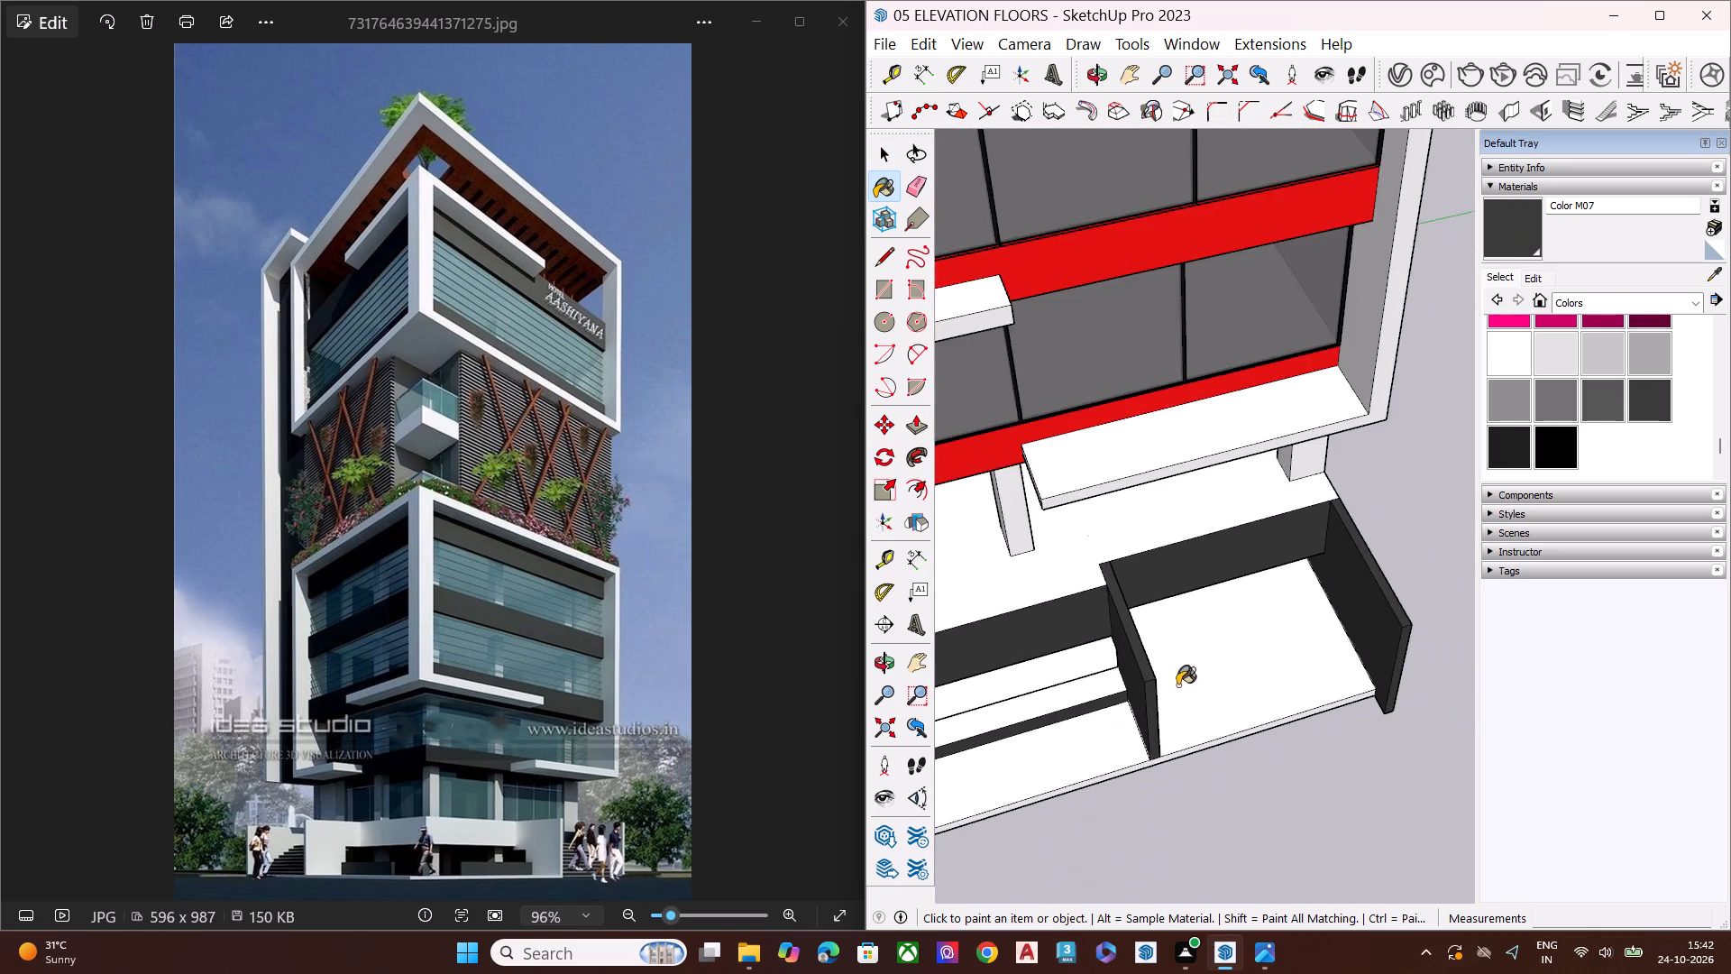
pyautogui.moveTo(1177, 682); pyautogui.dragTo(1373, 416, button='middle')
pyautogui.scroll(-2, 1145, 555)
pyautogui.moveTo(1151, 570); pyautogui.dragTo(1358, 491, button='middle')
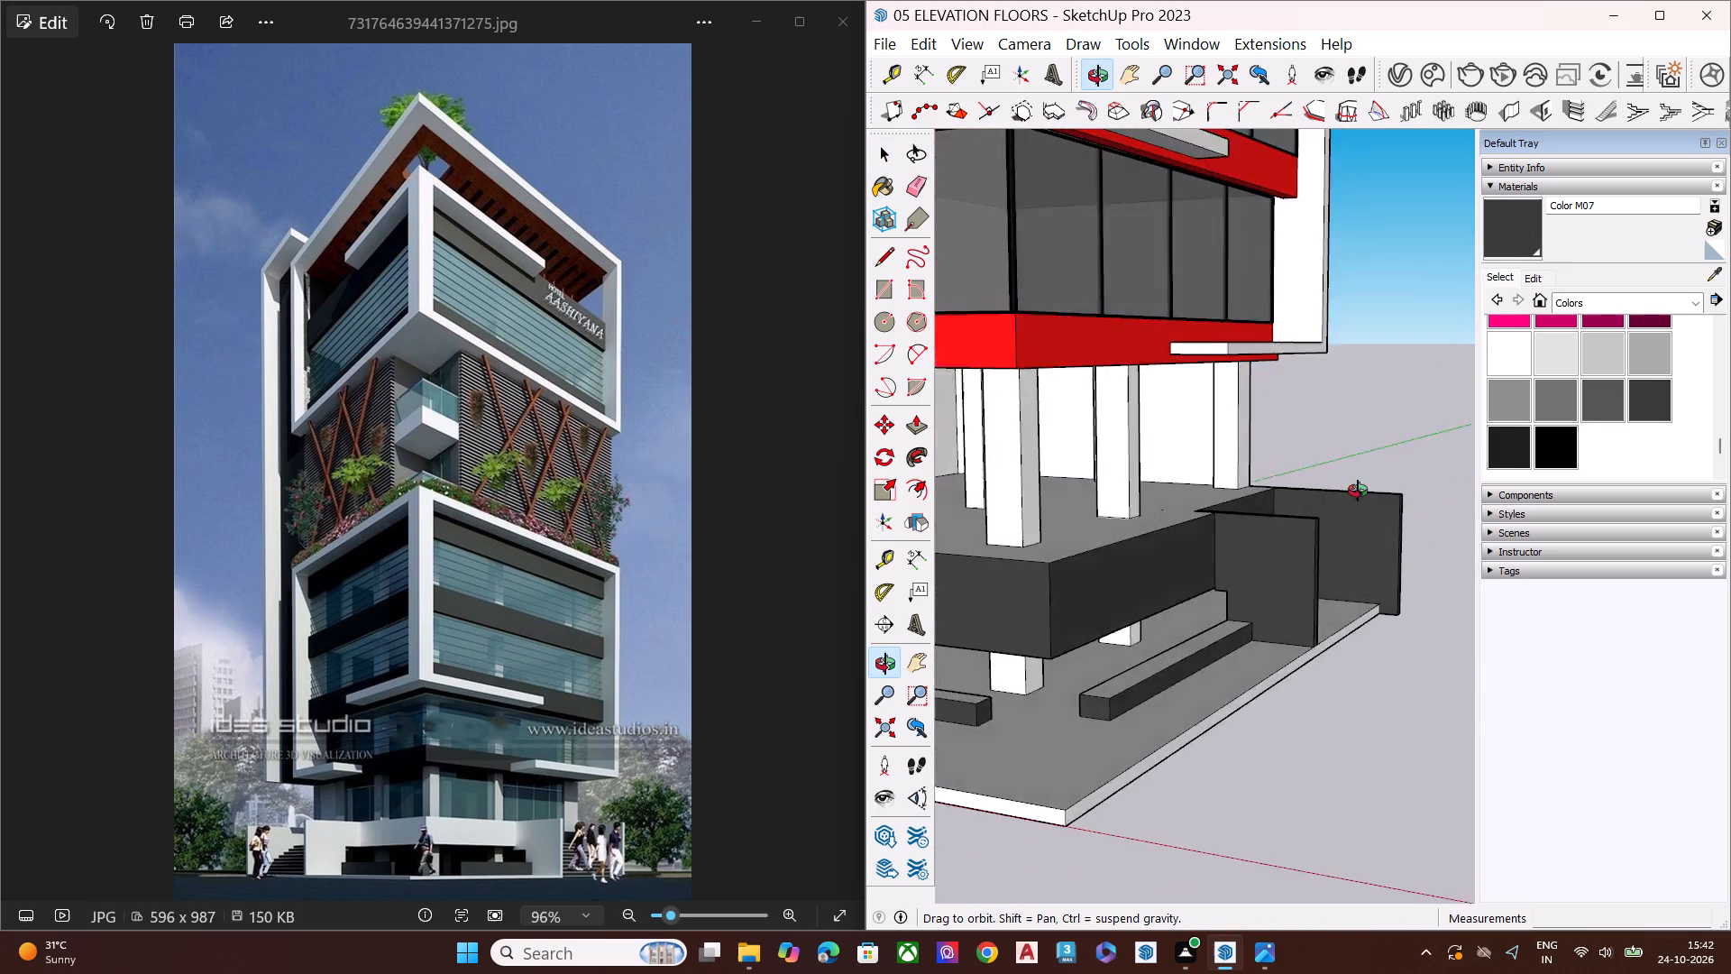
pyautogui.moveTo(1358, 491); pyautogui.dragTo(725, 515, button='middle')
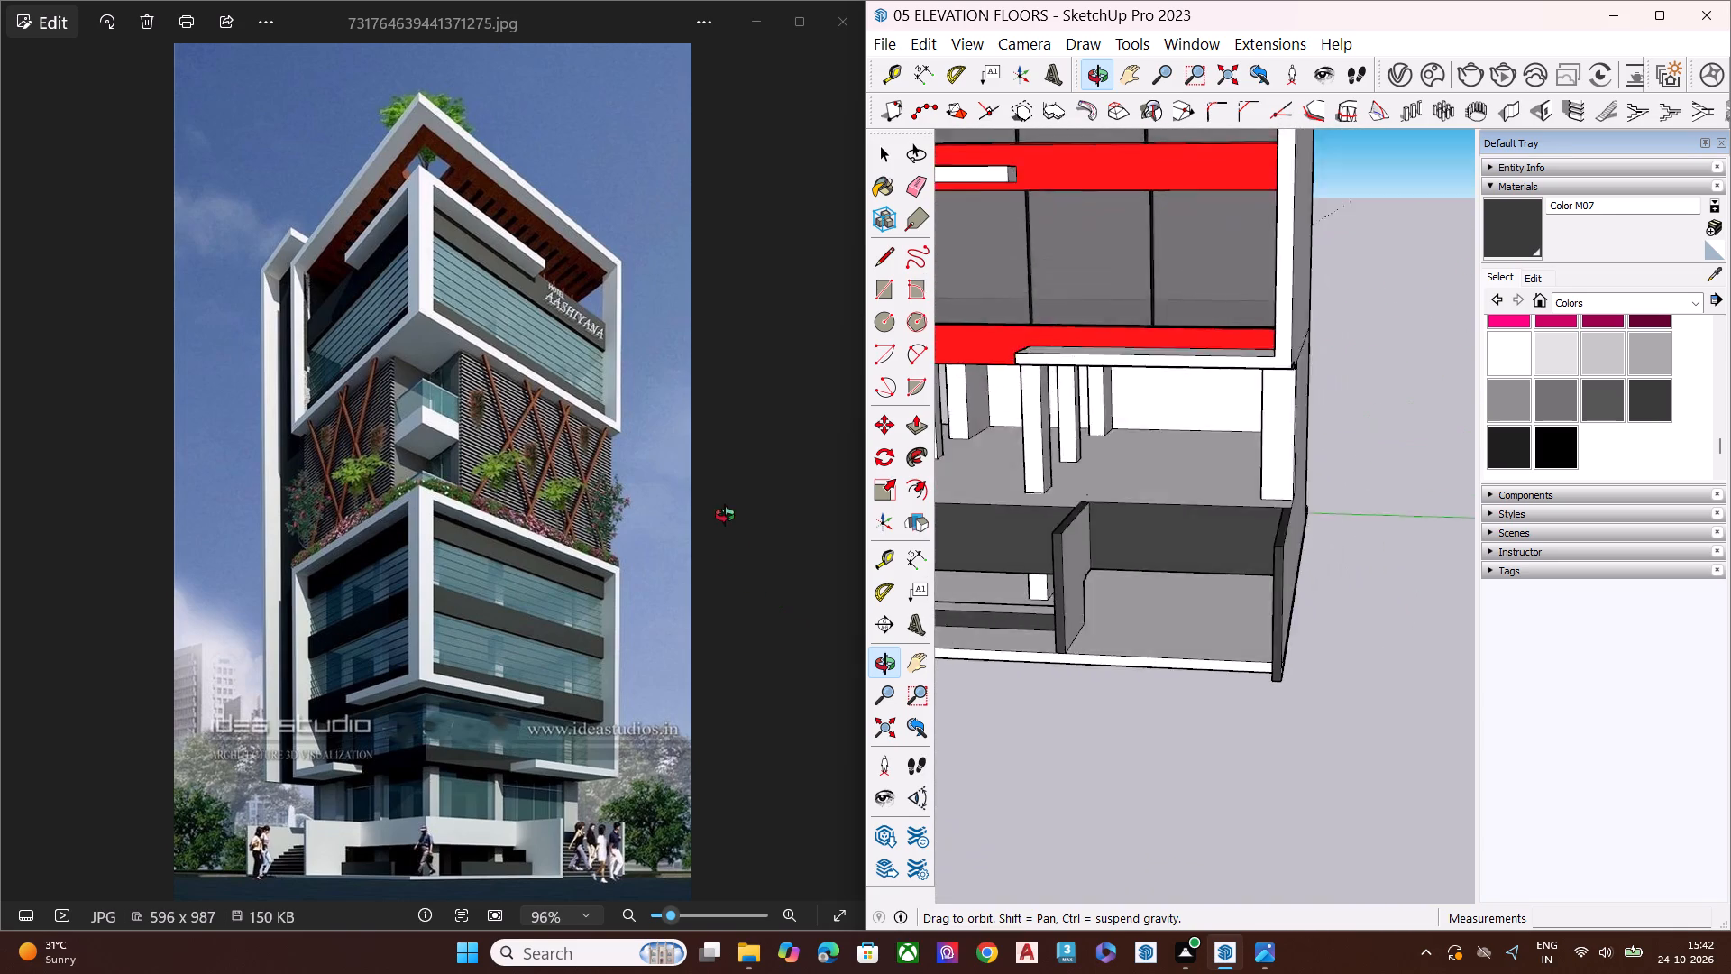
pyautogui.moveTo(725, 515); pyautogui.dragTo(1424, 415, button='middle')
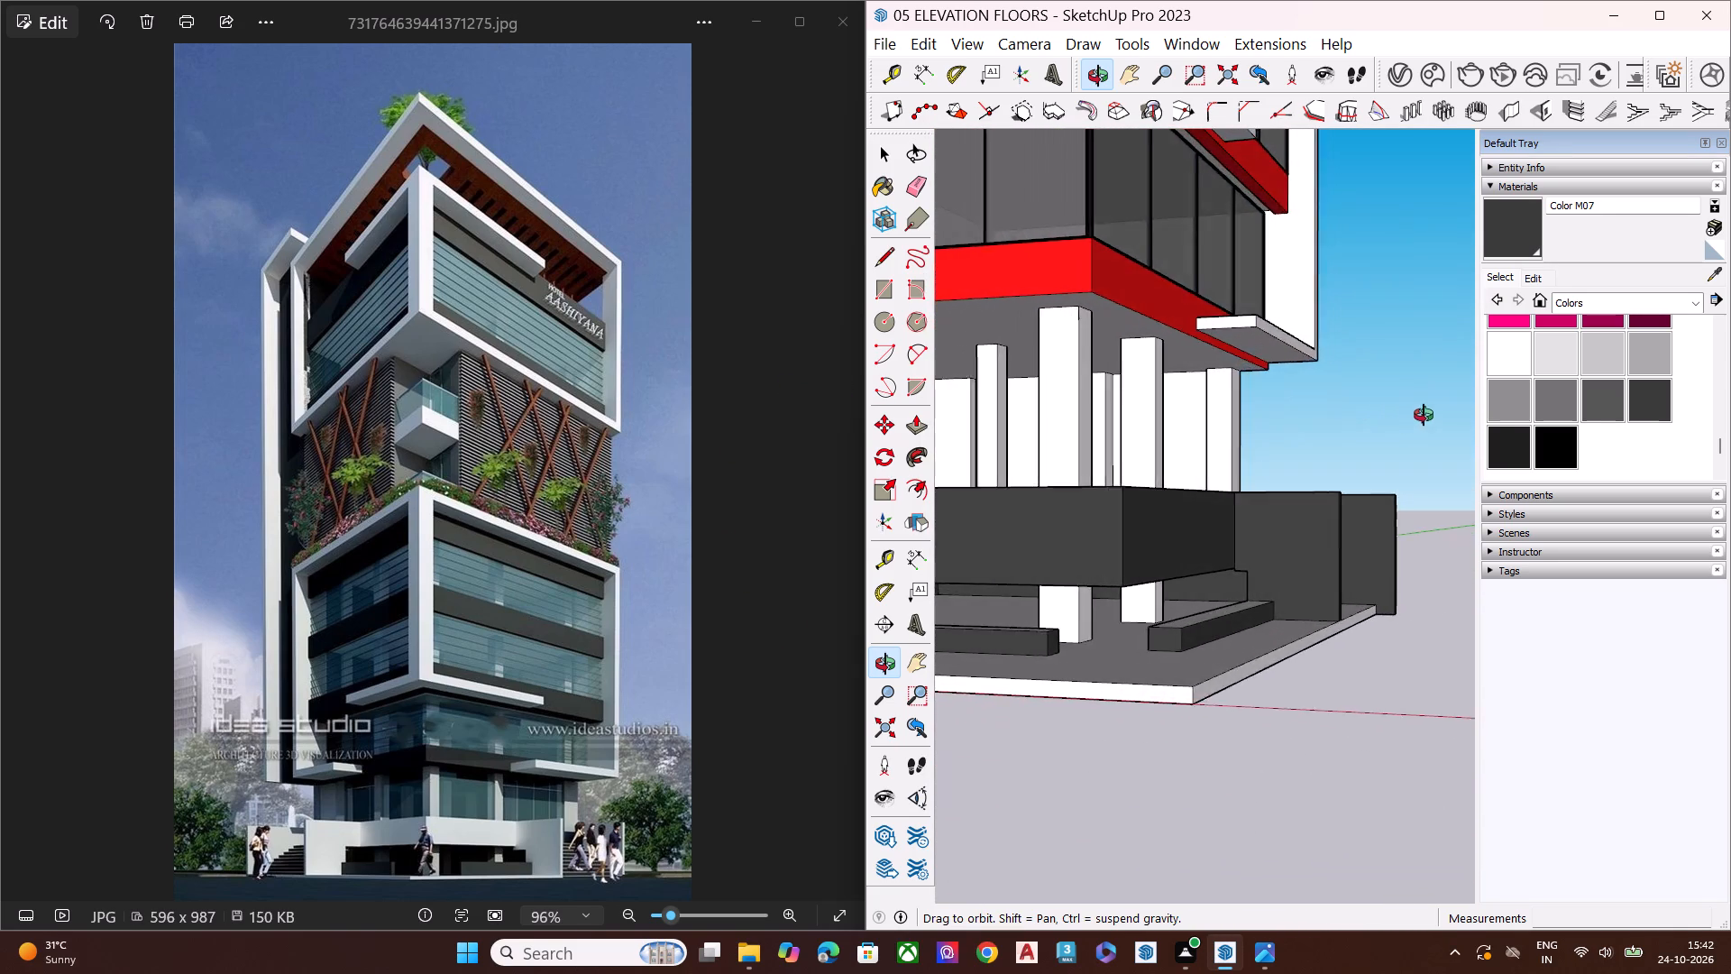
# Examine the whole tower from the front corner and compare its colours with the reference photo.
pyautogui.moveTo(1424, 415); pyautogui.dragTo(1430, 414, button='middle')
pyautogui.scroll(1, 1430, 414)
pyautogui.scroll(-7, 1413, 421)
pyautogui.moveTo(1314, 603); pyautogui.dragTo(1125, 563, button='middle')
pyautogui.scroll(1, 1125, 563)
pyautogui.scroll(-2, 1204, 593)
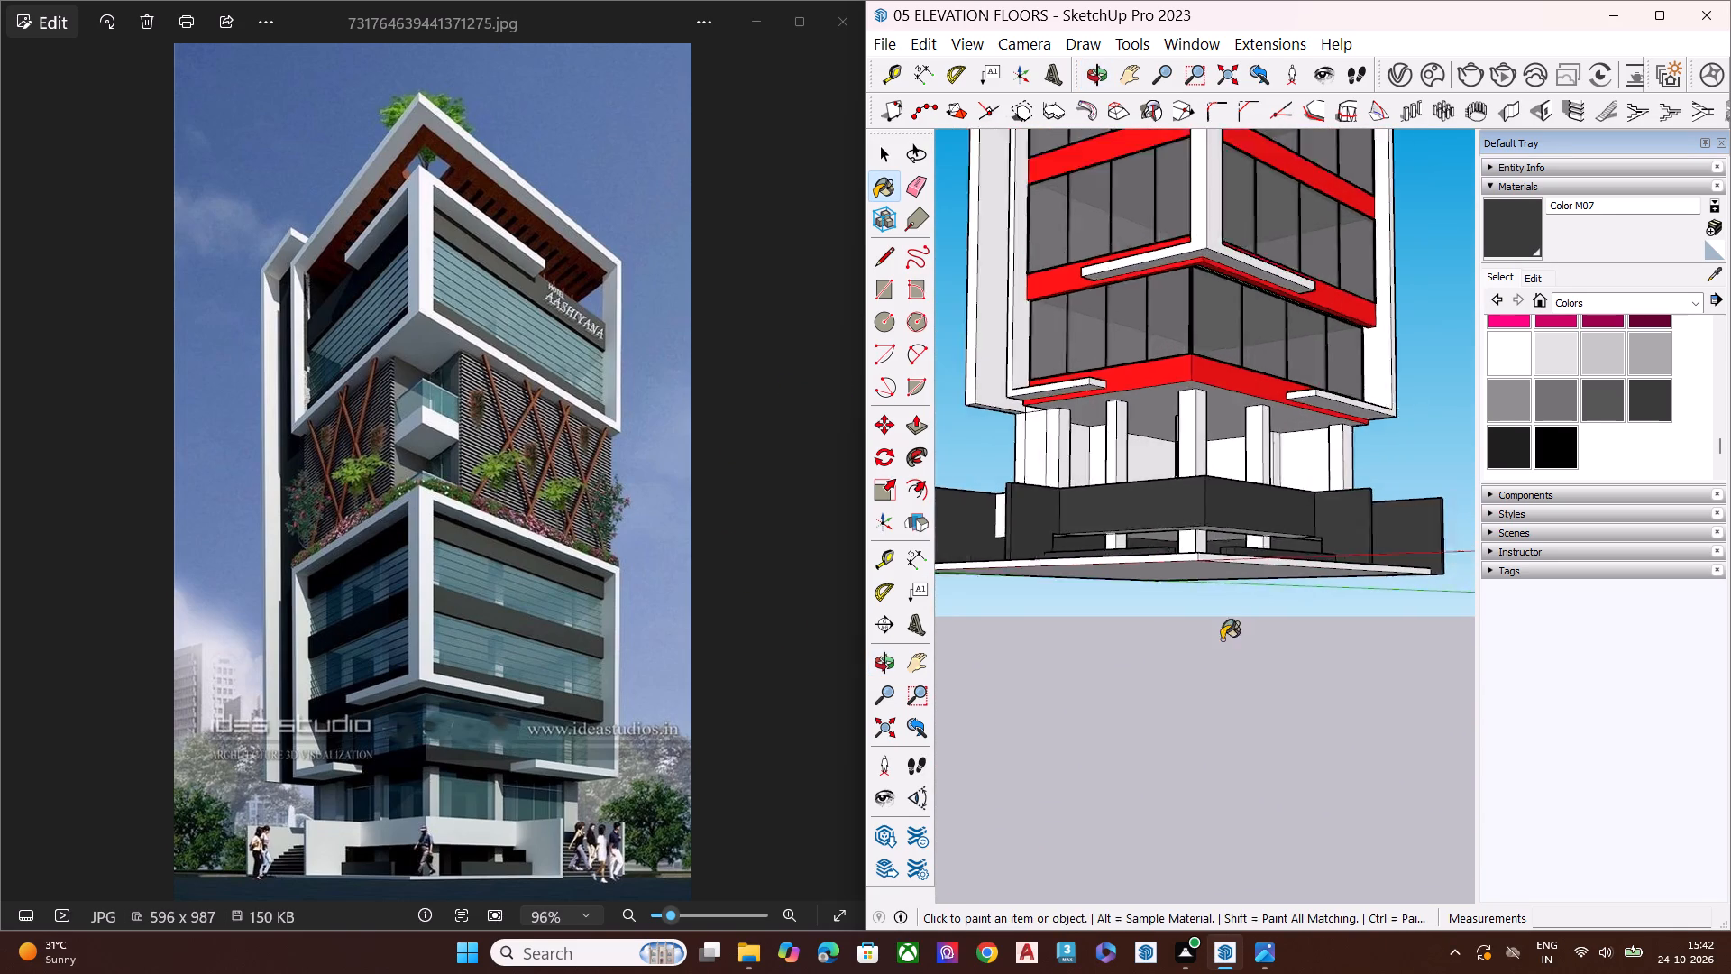
pyautogui.scroll(-7, 1222, 639)
pyautogui.scroll(-5, 1274, 690)
pyautogui.moveTo(1293, 638); pyautogui.dragTo(1194, 621, button='middle')
pyautogui.scroll(5, 1250, 534)
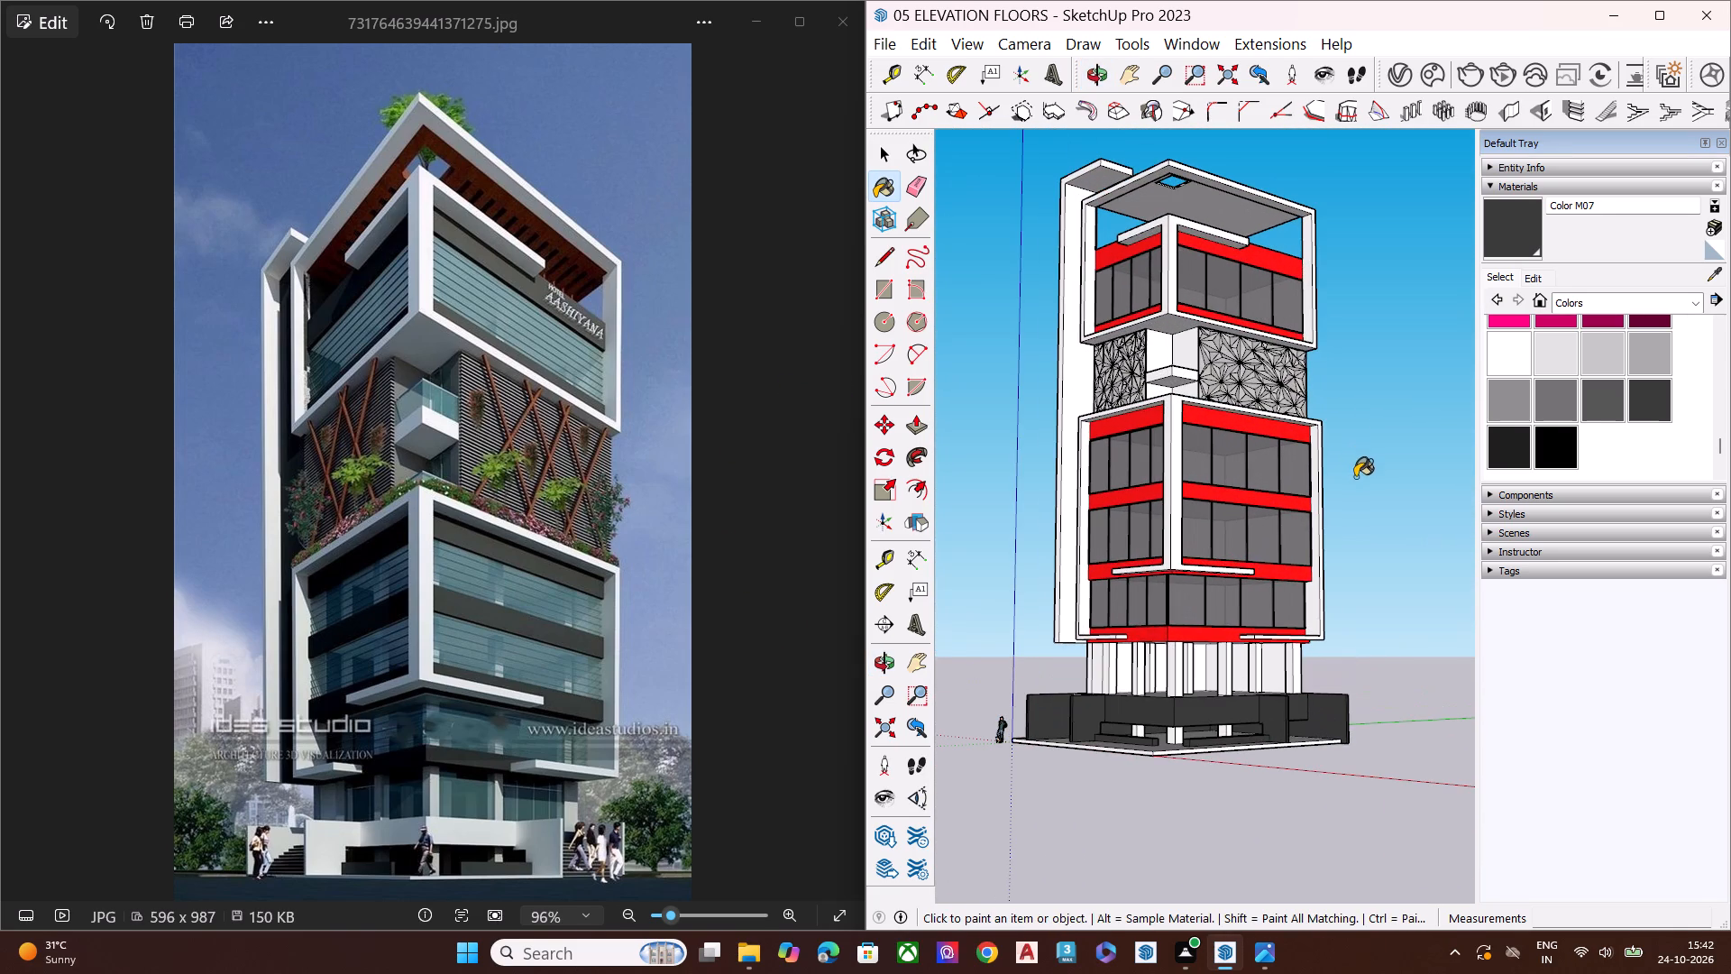
pyautogui.press('space')
pyautogui.press('space')
pyautogui.press('space')
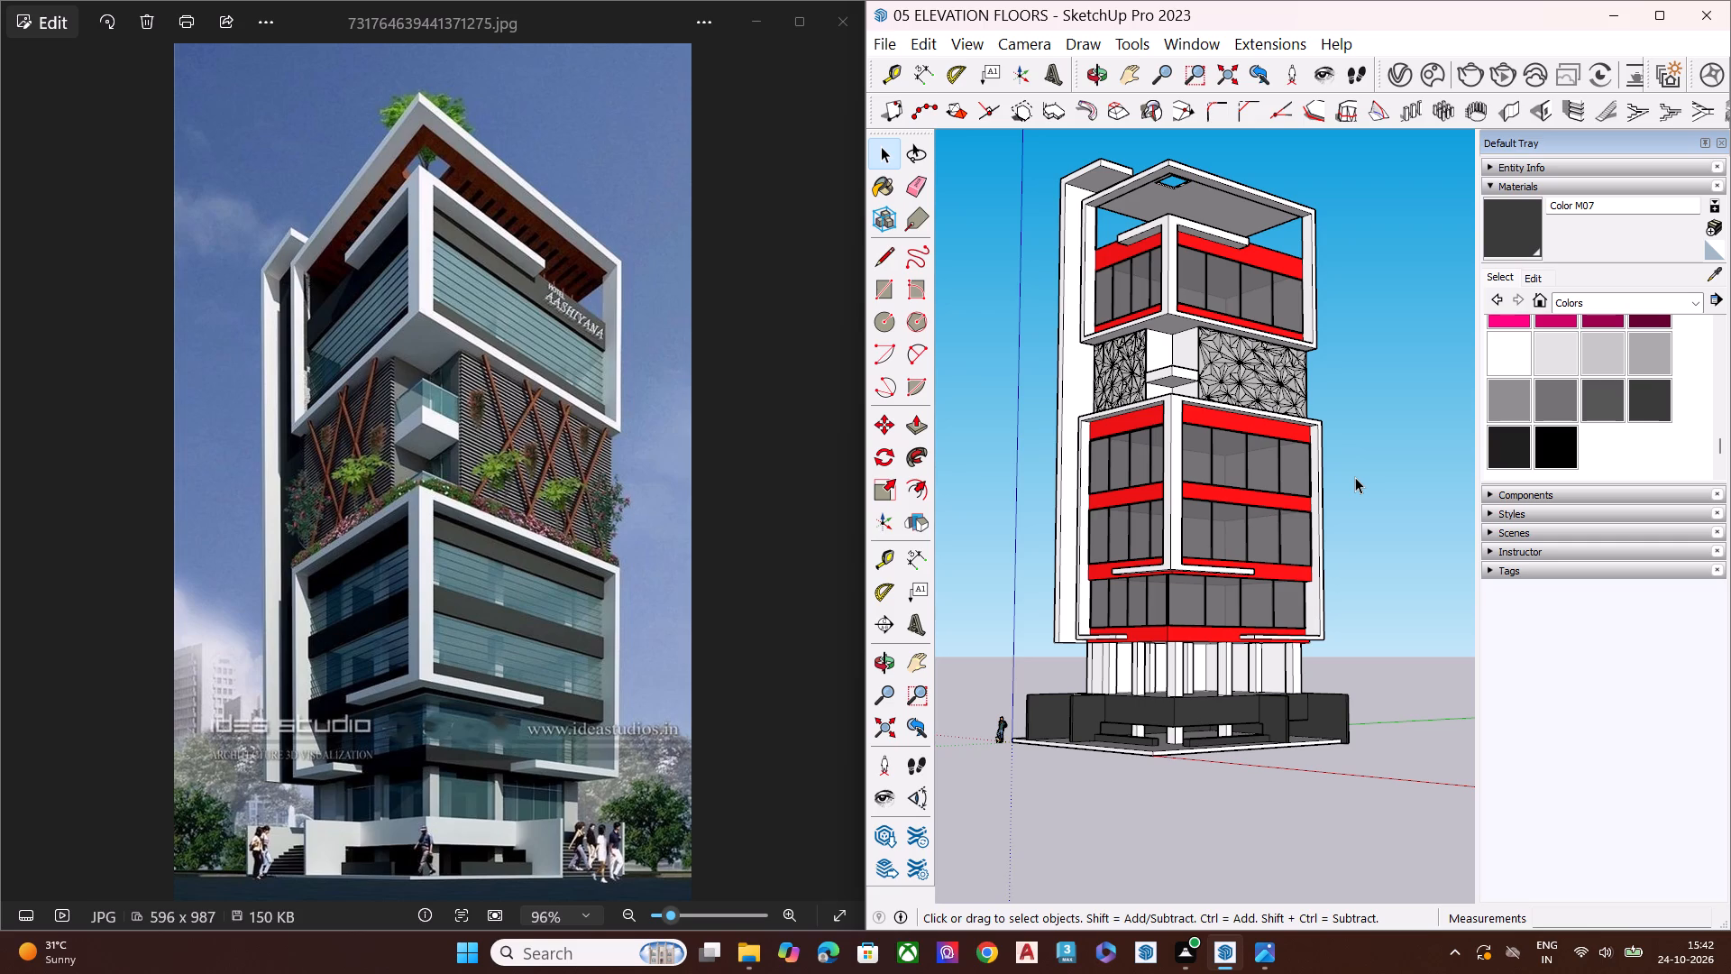
pyautogui.press('space')
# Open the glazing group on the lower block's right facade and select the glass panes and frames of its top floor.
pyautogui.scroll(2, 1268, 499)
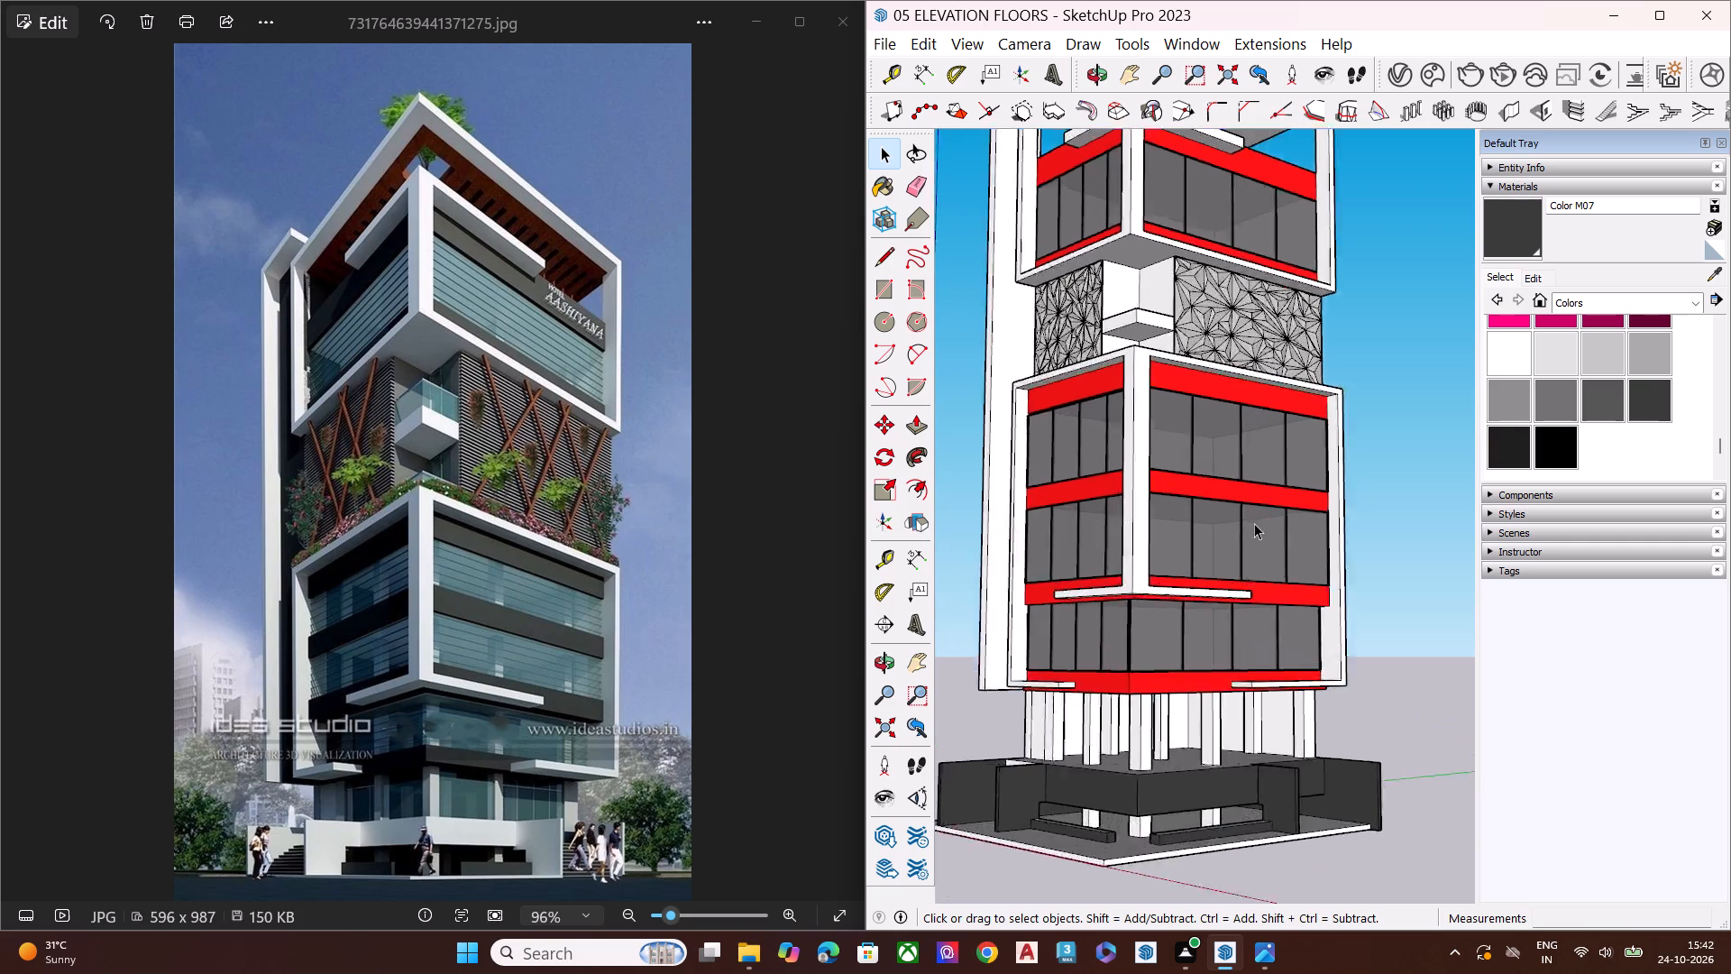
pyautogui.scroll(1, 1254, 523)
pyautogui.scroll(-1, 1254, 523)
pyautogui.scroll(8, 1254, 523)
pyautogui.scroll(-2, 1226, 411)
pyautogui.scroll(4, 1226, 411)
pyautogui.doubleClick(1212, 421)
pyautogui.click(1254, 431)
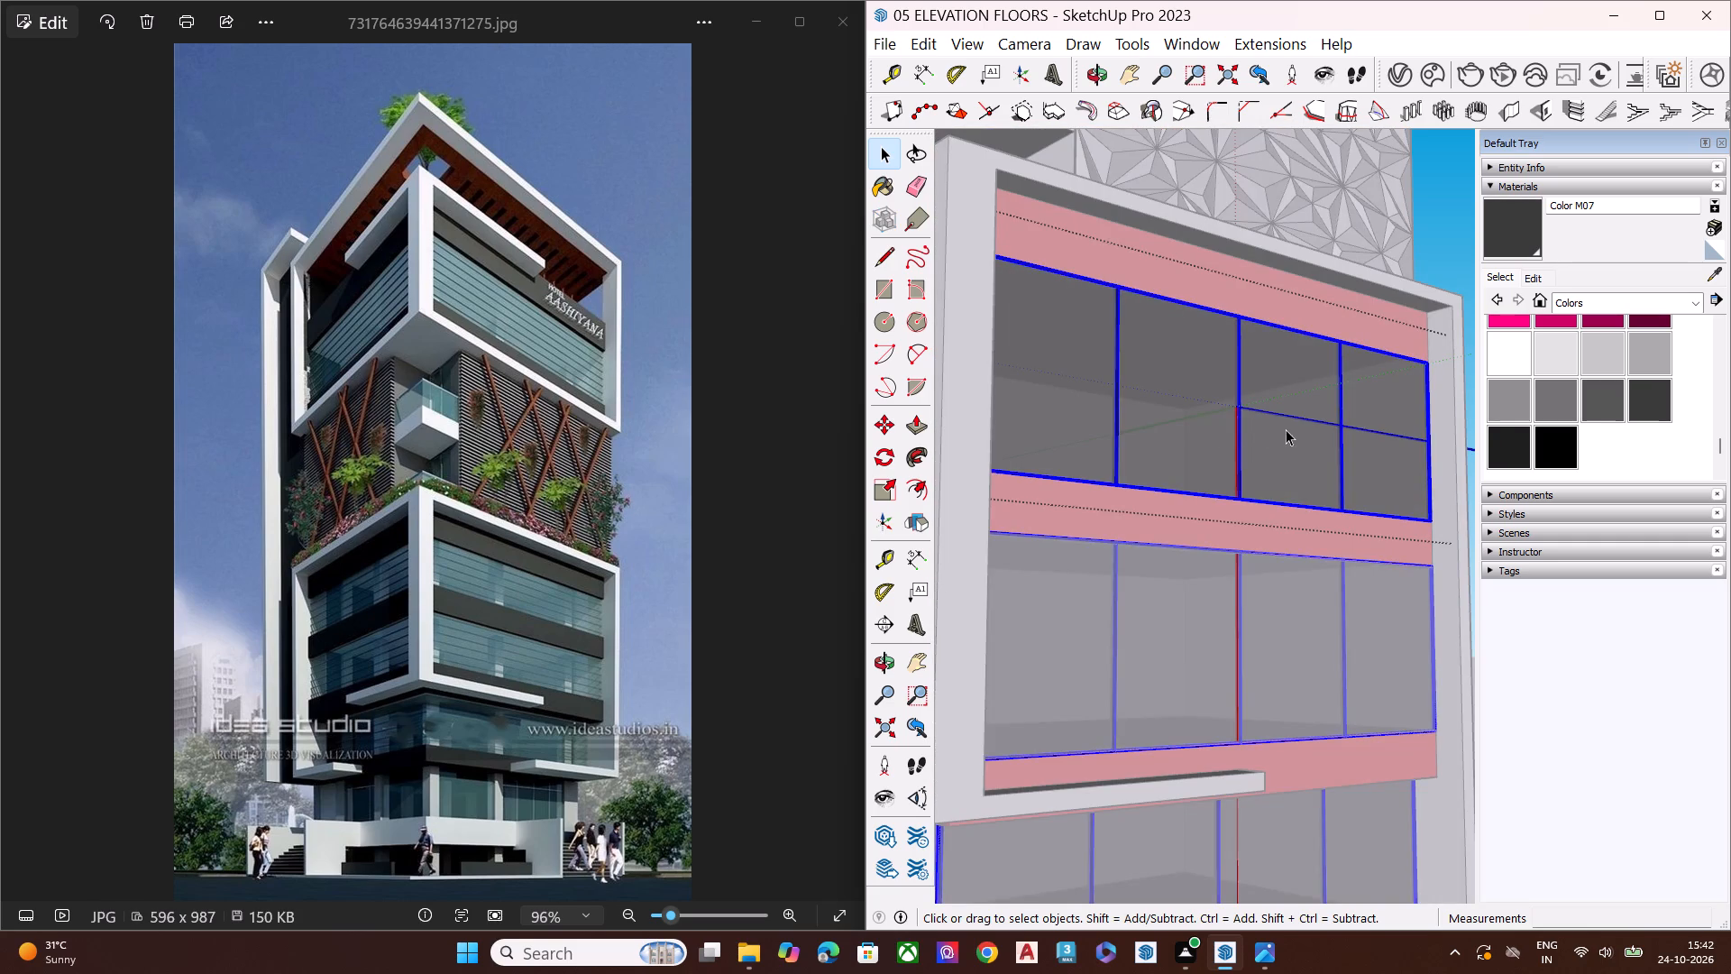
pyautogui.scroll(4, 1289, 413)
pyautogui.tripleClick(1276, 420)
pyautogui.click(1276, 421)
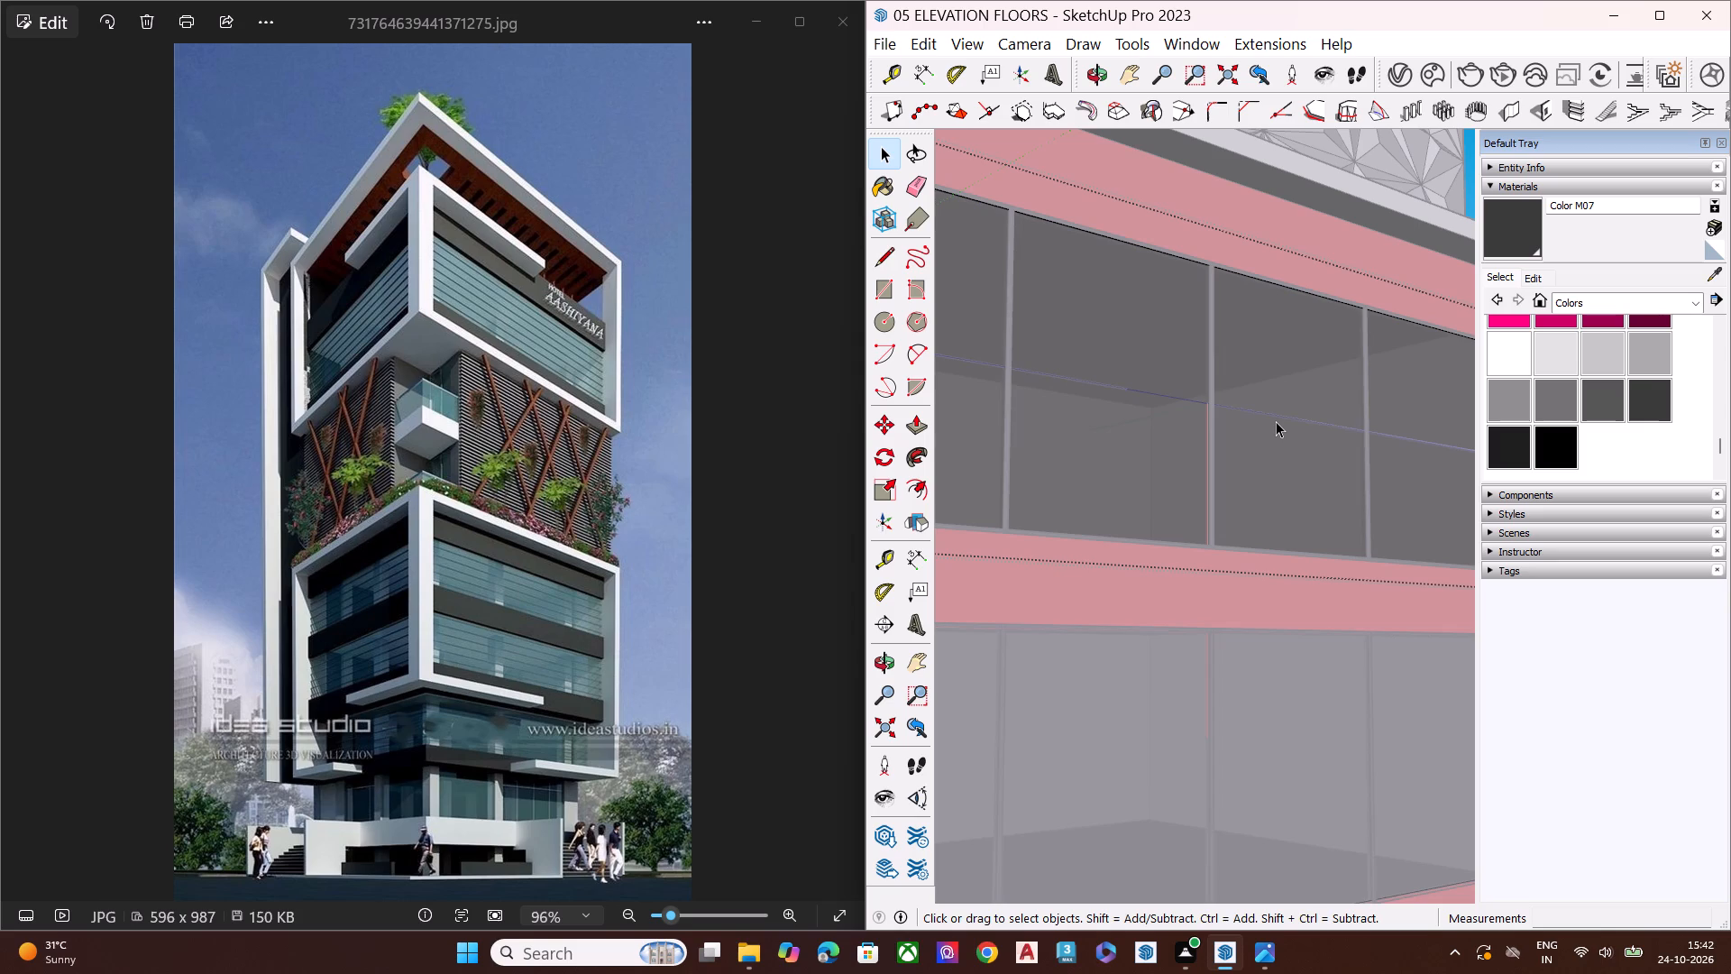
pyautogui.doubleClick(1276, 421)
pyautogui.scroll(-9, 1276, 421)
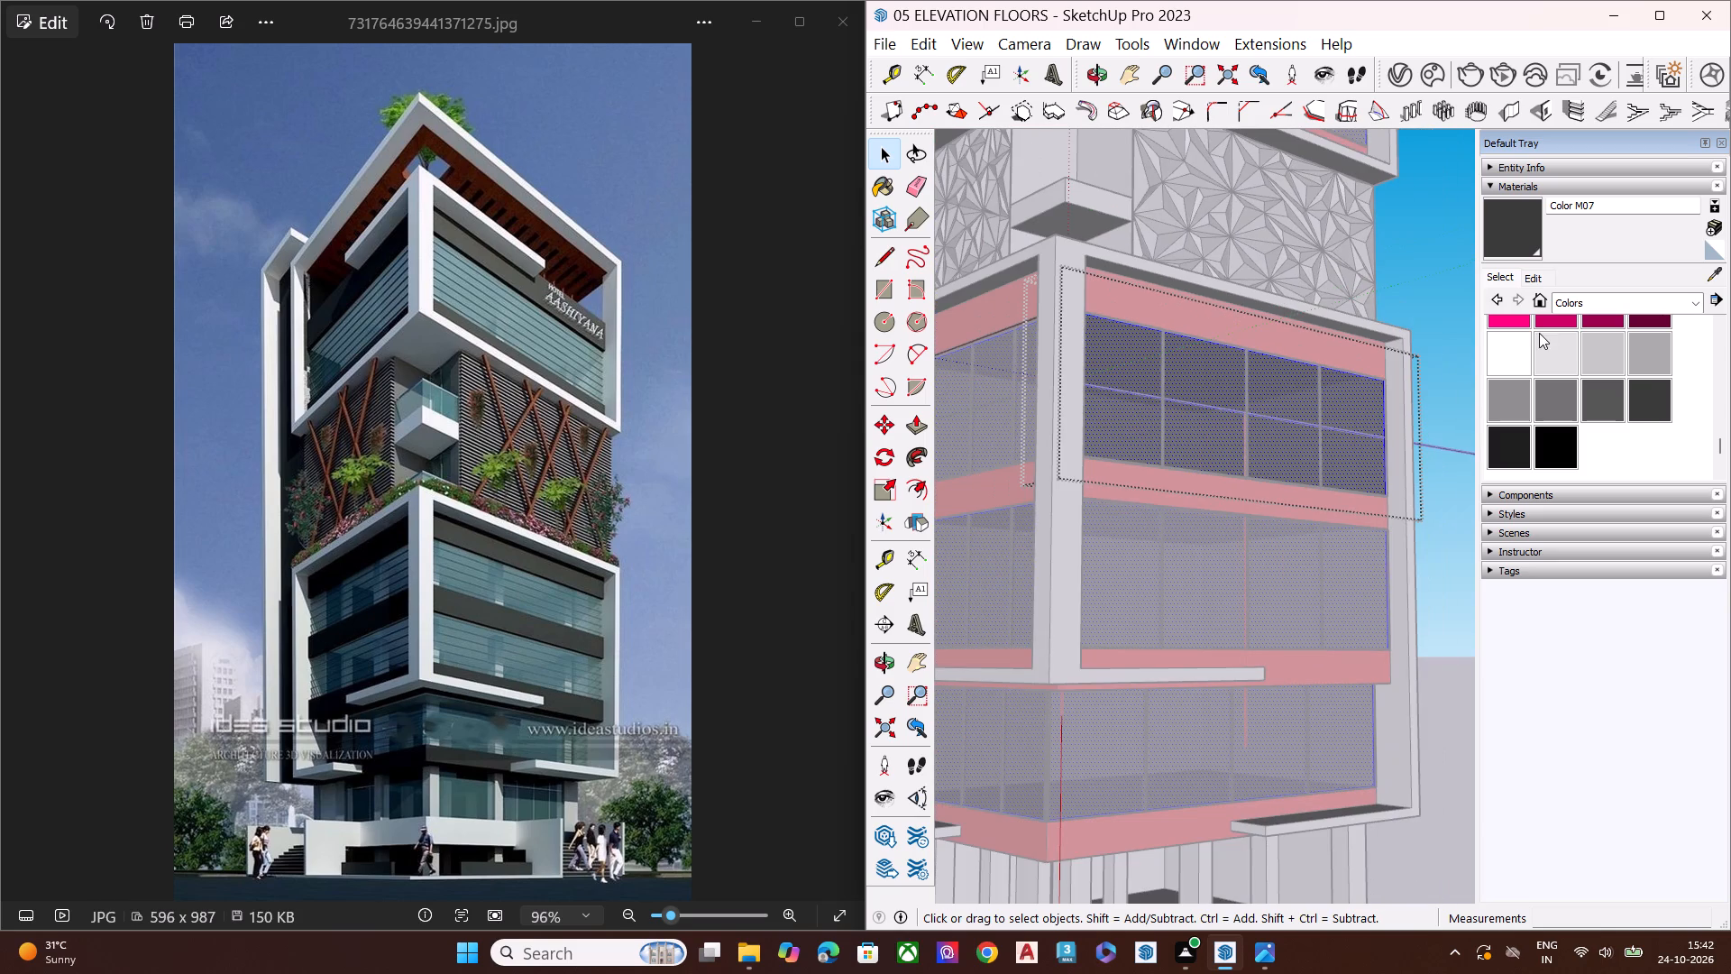
# Darken Color M07 to an HSB brightness of 9 and exit the glazing group.
pyautogui.click(1535, 269)
pyautogui.click(1529, 278)
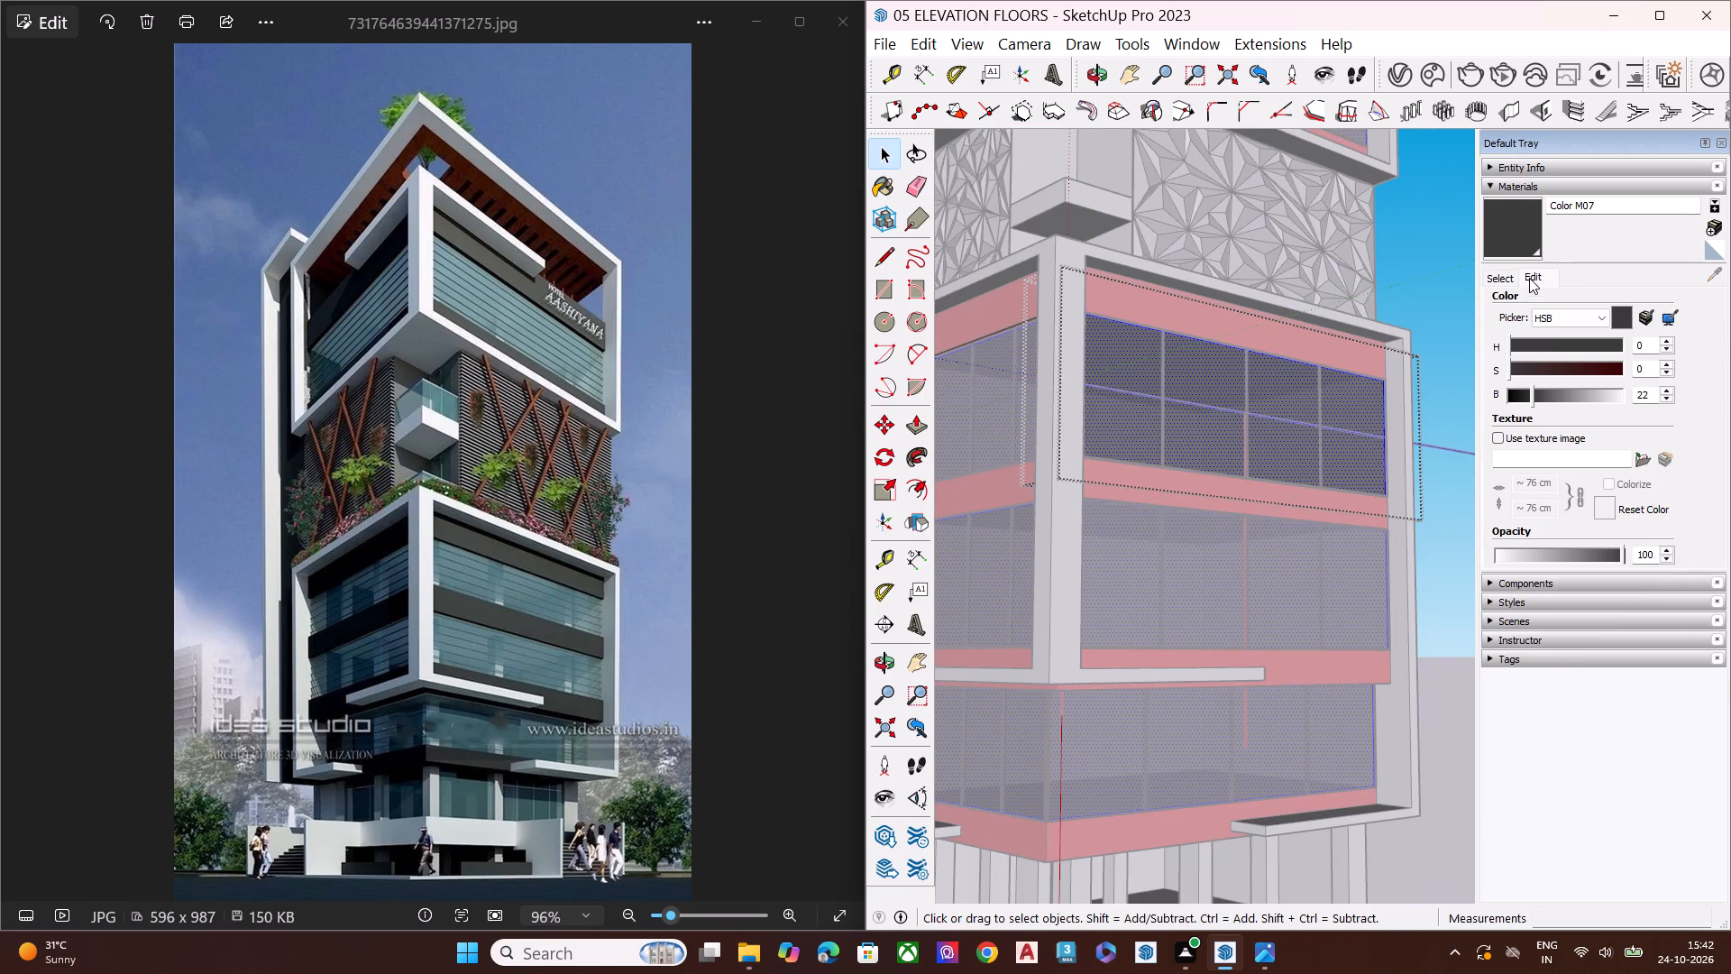
pyautogui.click(1533, 400)
pyautogui.click(1521, 395)
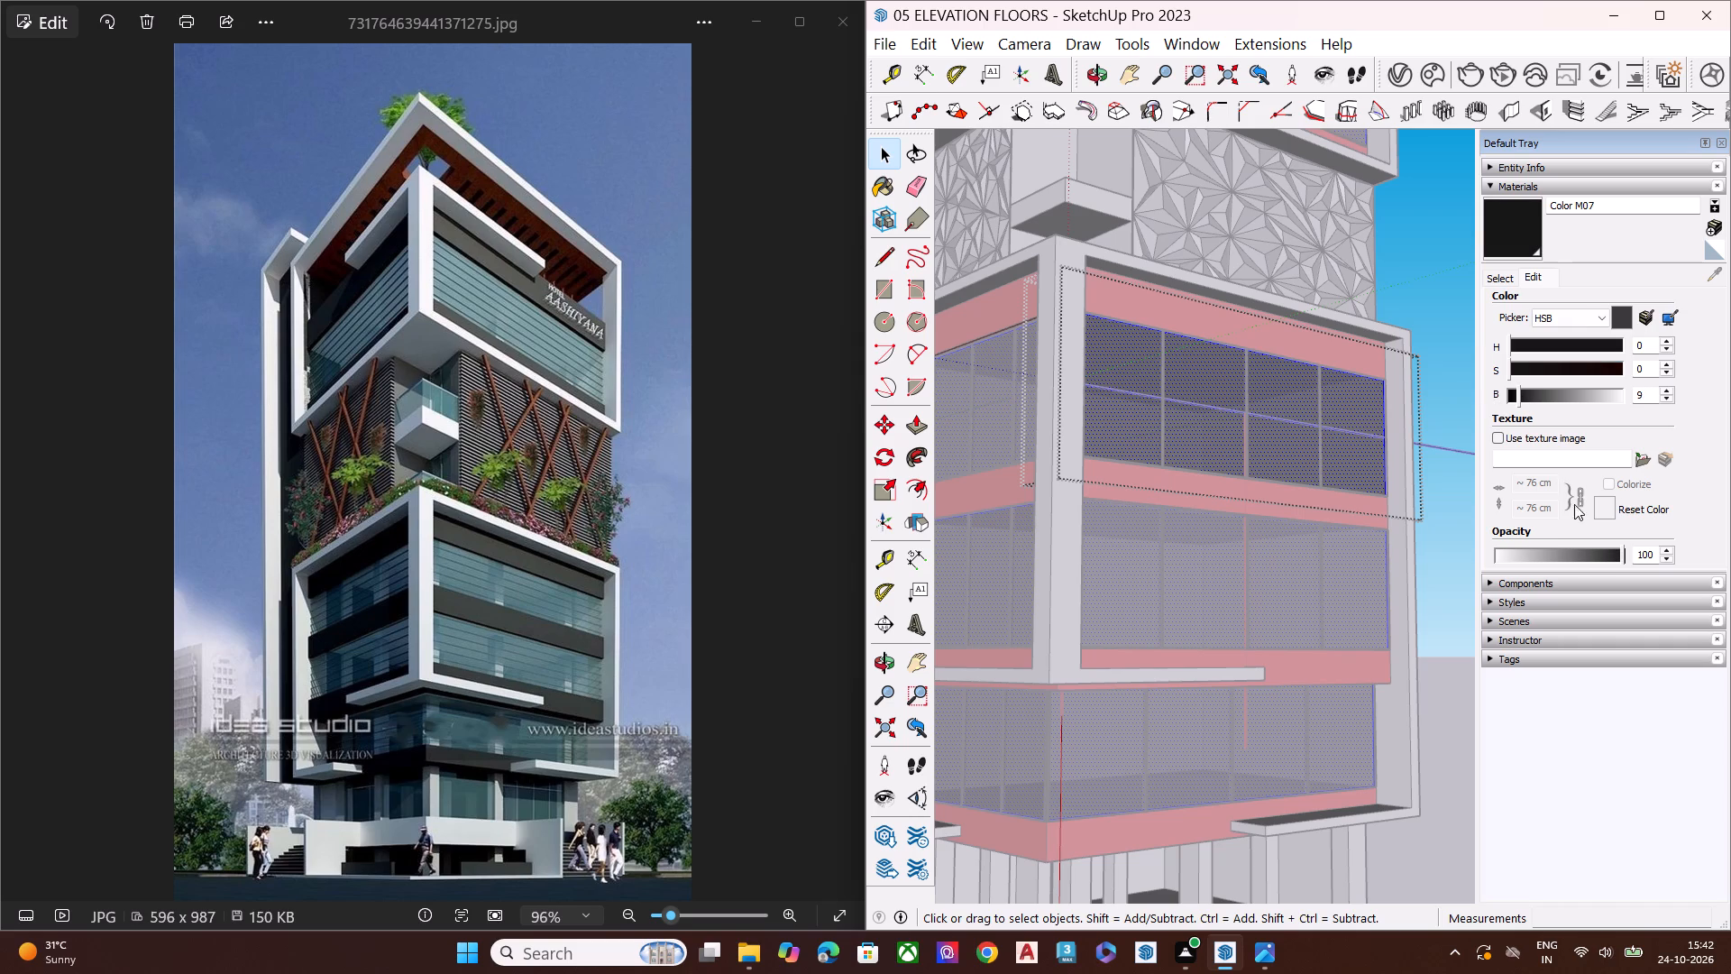
pyautogui.click(1455, 410)
pyautogui.moveTo(1293, 475); pyautogui.dragTo(1297, 482, button='middle')
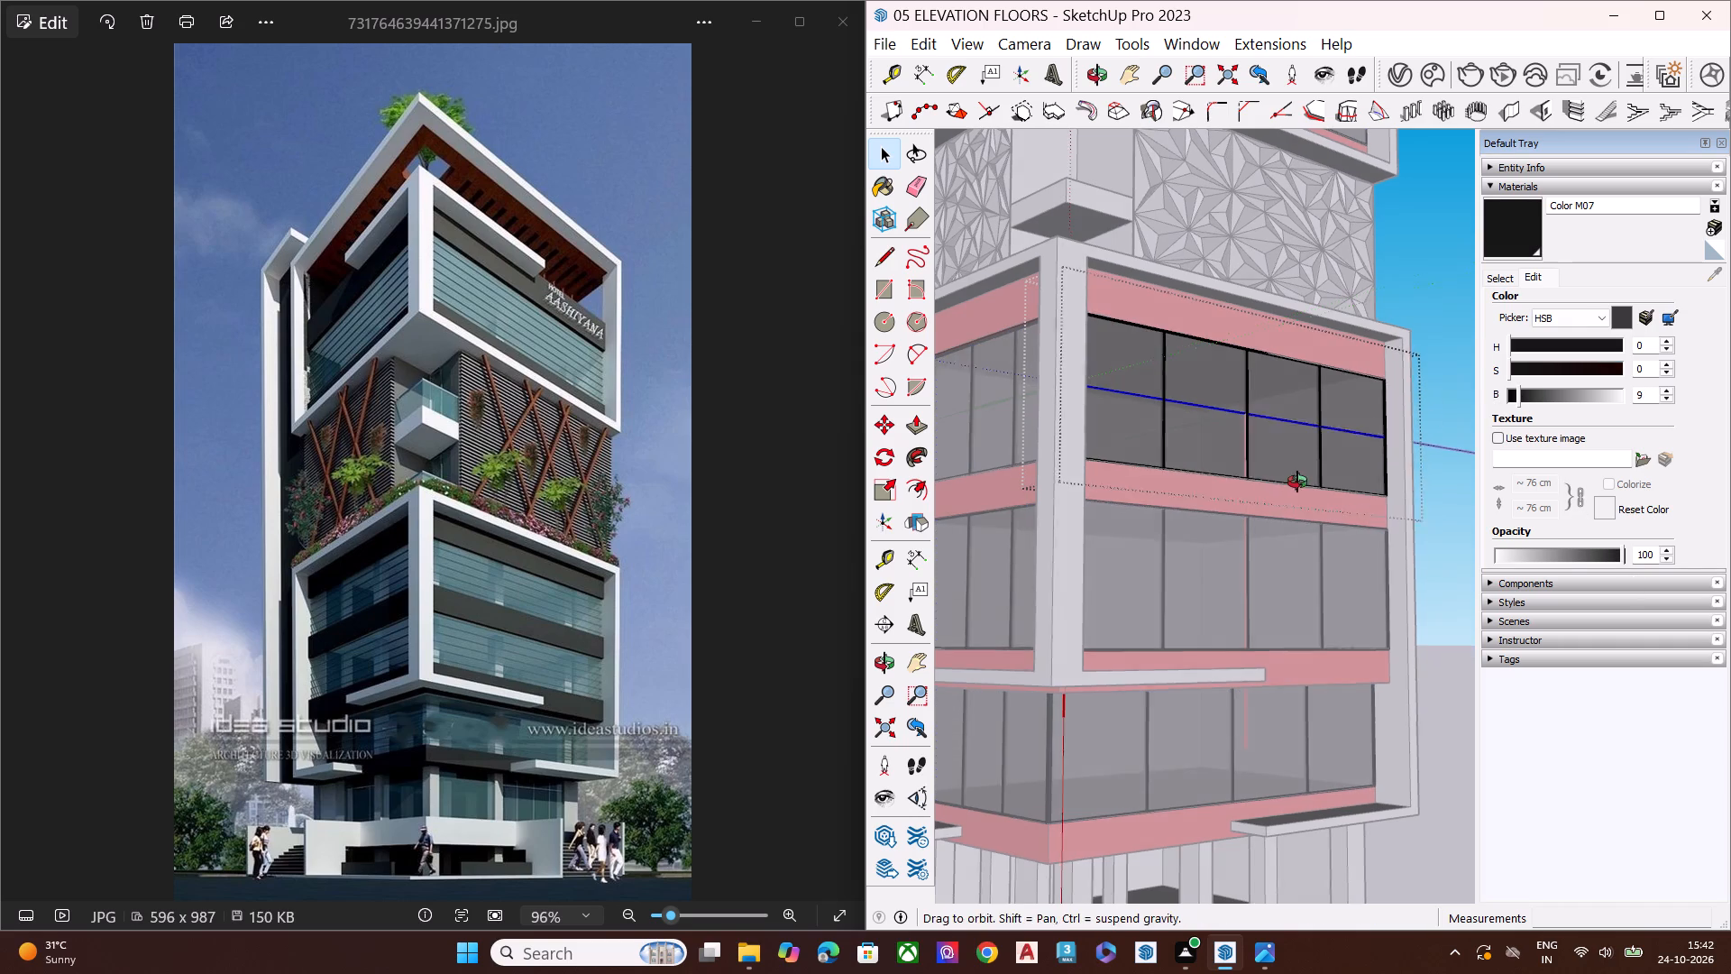
pyautogui.moveTo(1297, 482); pyautogui.dragTo(1307, 488, button='middle')
pyautogui.click(1441, 378)
pyautogui.scroll(-8, 1442, 434)
pyautogui.click(1451, 522)
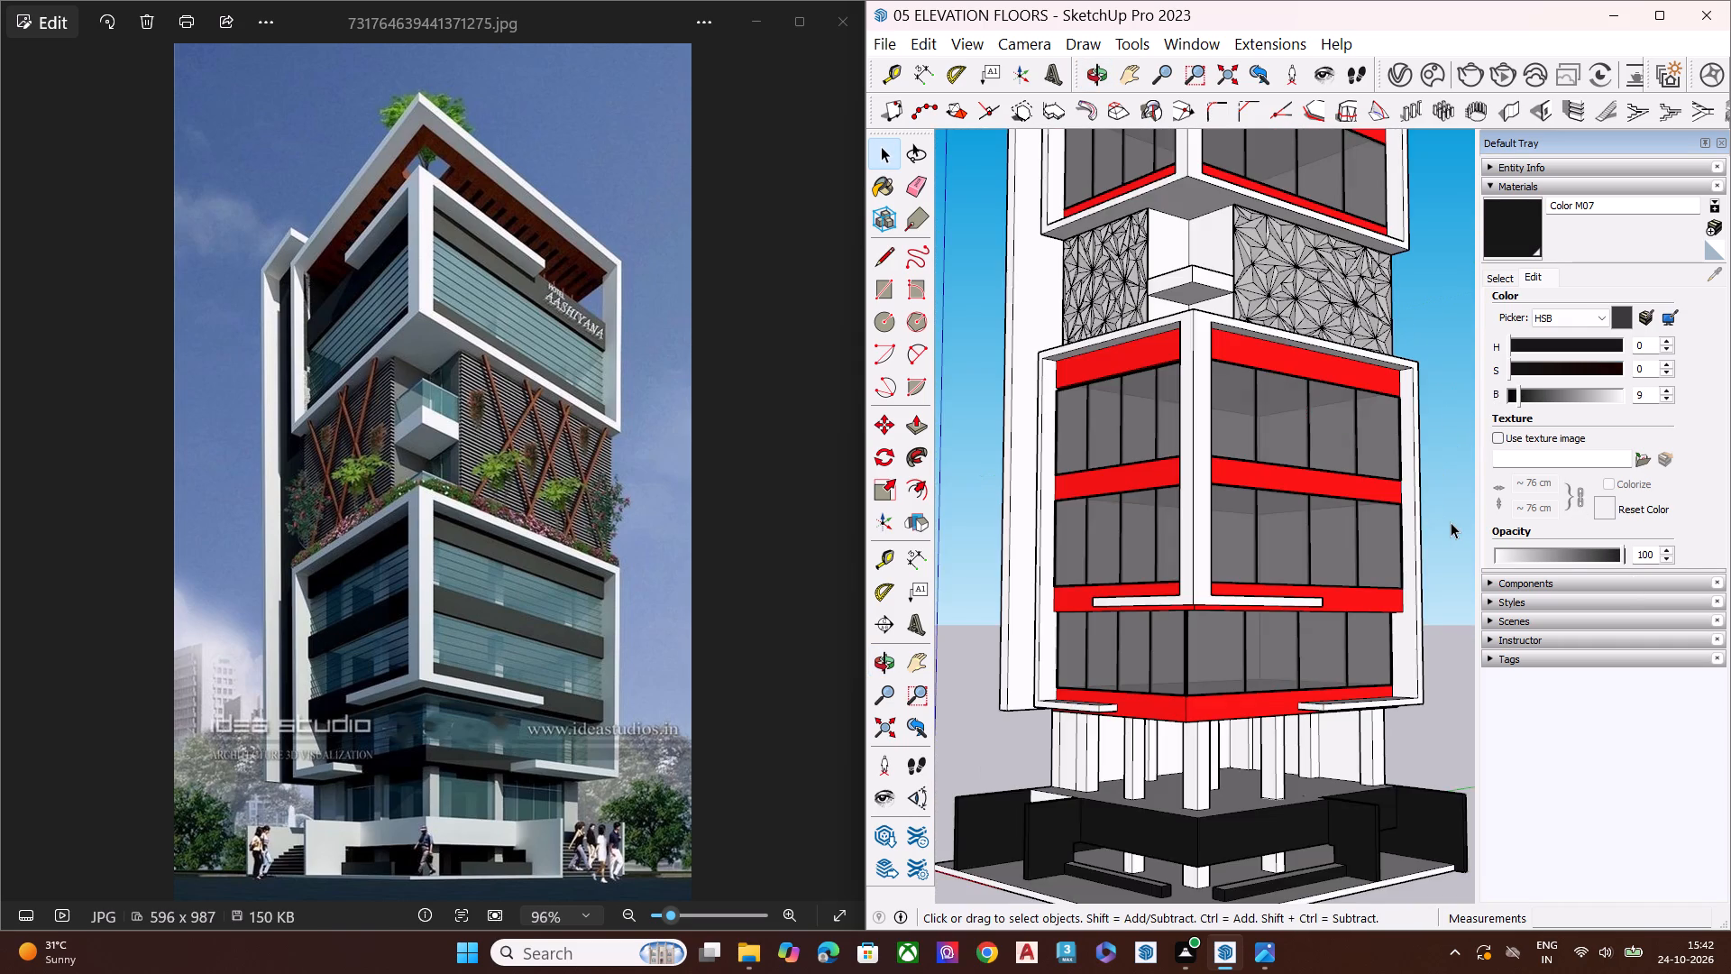
# Examine the full tower with its darkened base walls from above and below at the front corner.
pyautogui.scroll(1, 1296, 444)
pyautogui.scroll(-1, 1296, 444)
pyautogui.scroll(3, 1296, 444)
pyautogui.scroll(-4, 1295, 444)
pyautogui.scroll(1, 1295, 461)
pyautogui.scroll(-5, 1296, 474)
pyautogui.moveTo(1300, 448); pyautogui.dragTo(1299, 521, button='middle')
pyautogui.scroll(-8, 1293, 490)
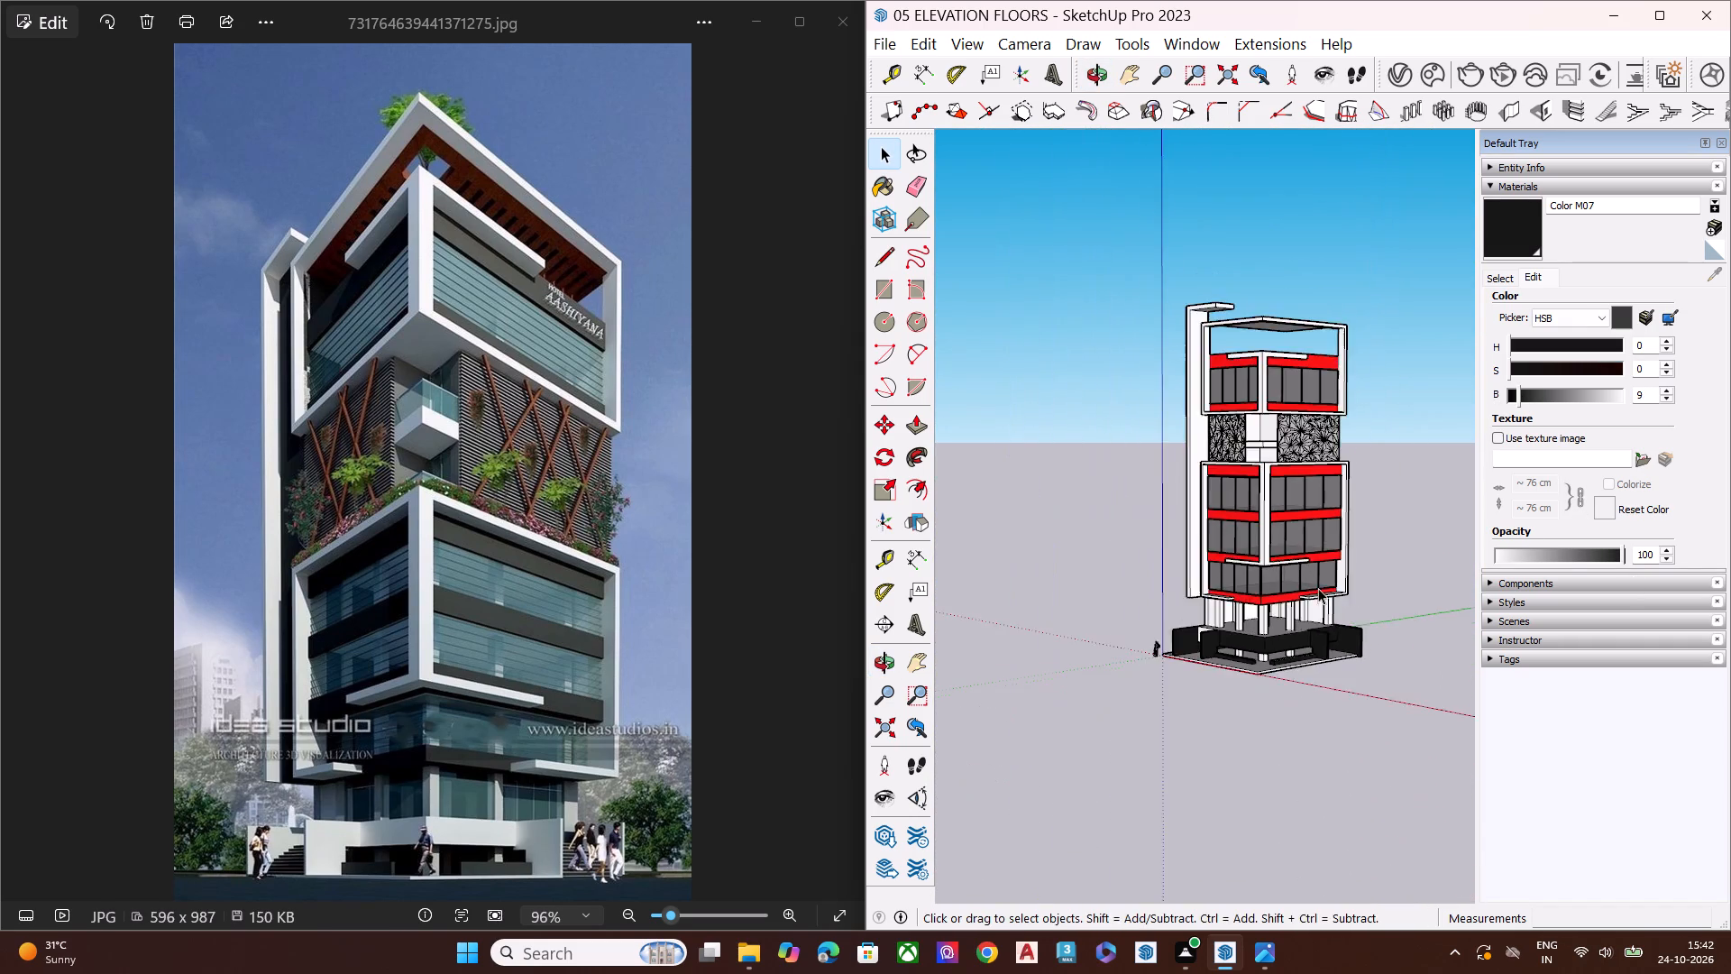
pyautogui.moveTo(1305, 545); pyautogui.dragTo(1290, 400, button='middle')
pyautogui.scroll(4, 1303, 445)
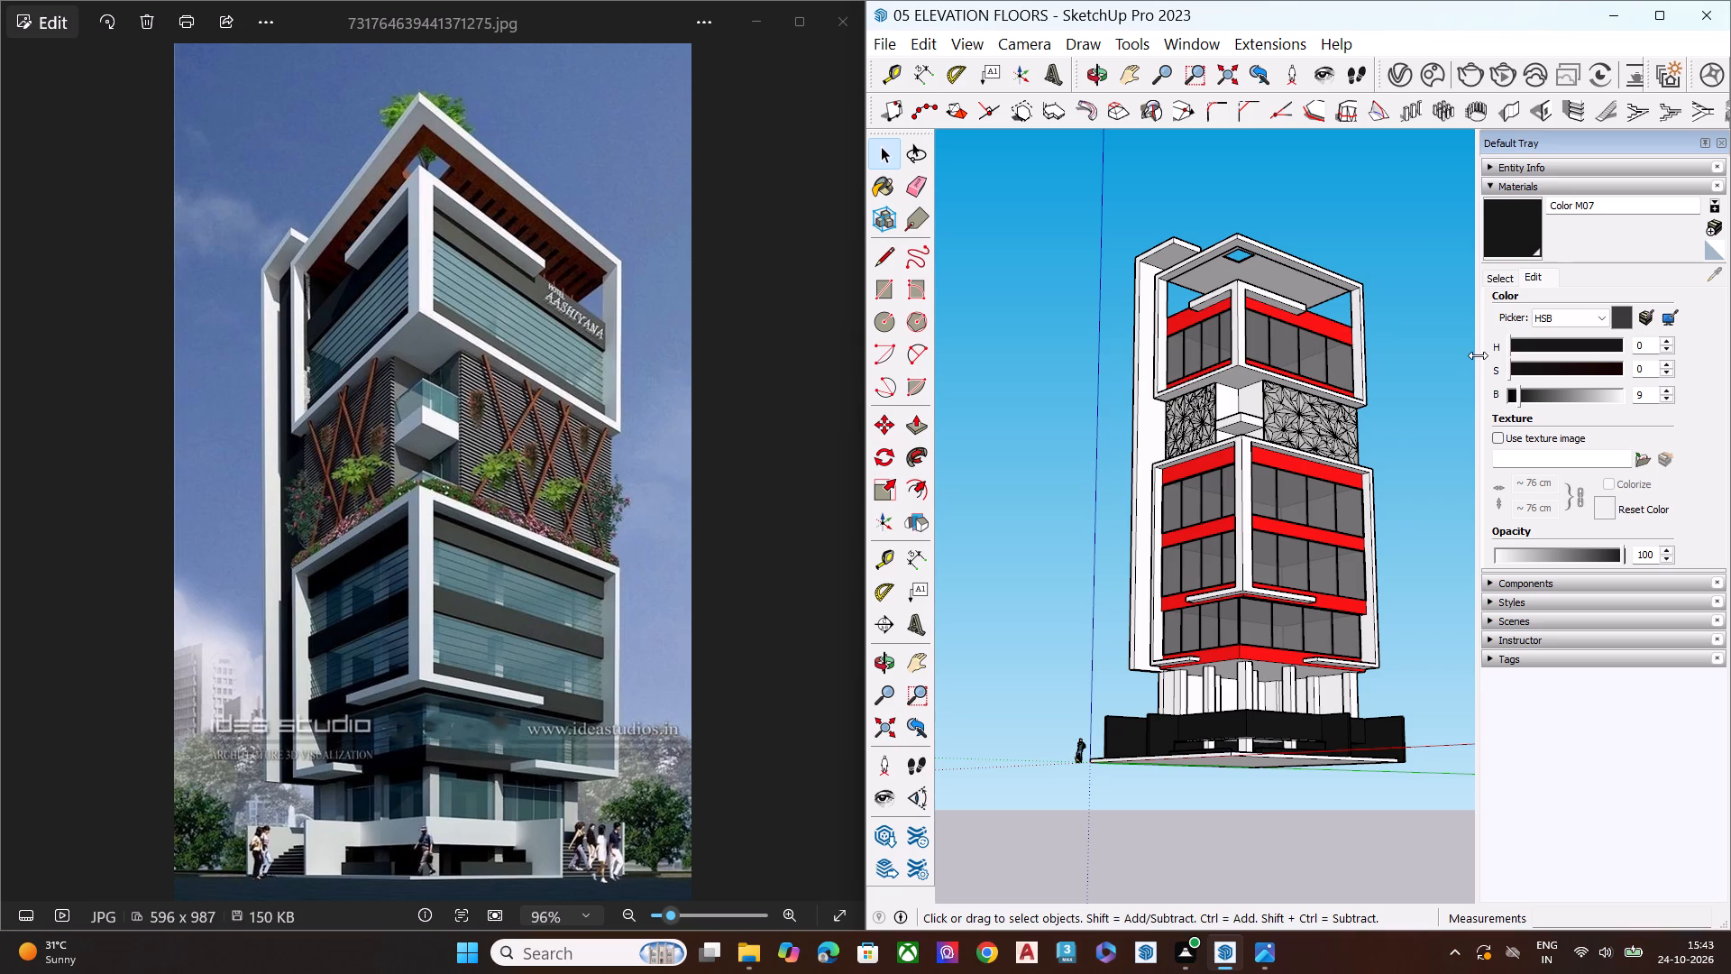
# Examine the recessed middle floor's corner balcony and the adjoining patterned panels up close.
pyautogui.scroll(4, 1317, 413)
pyautogui.scroll(1, 1119, 354)
pyautogui.scroll(-1, 1119, 354)
pyautogui.scroll(2, 1119, 354)
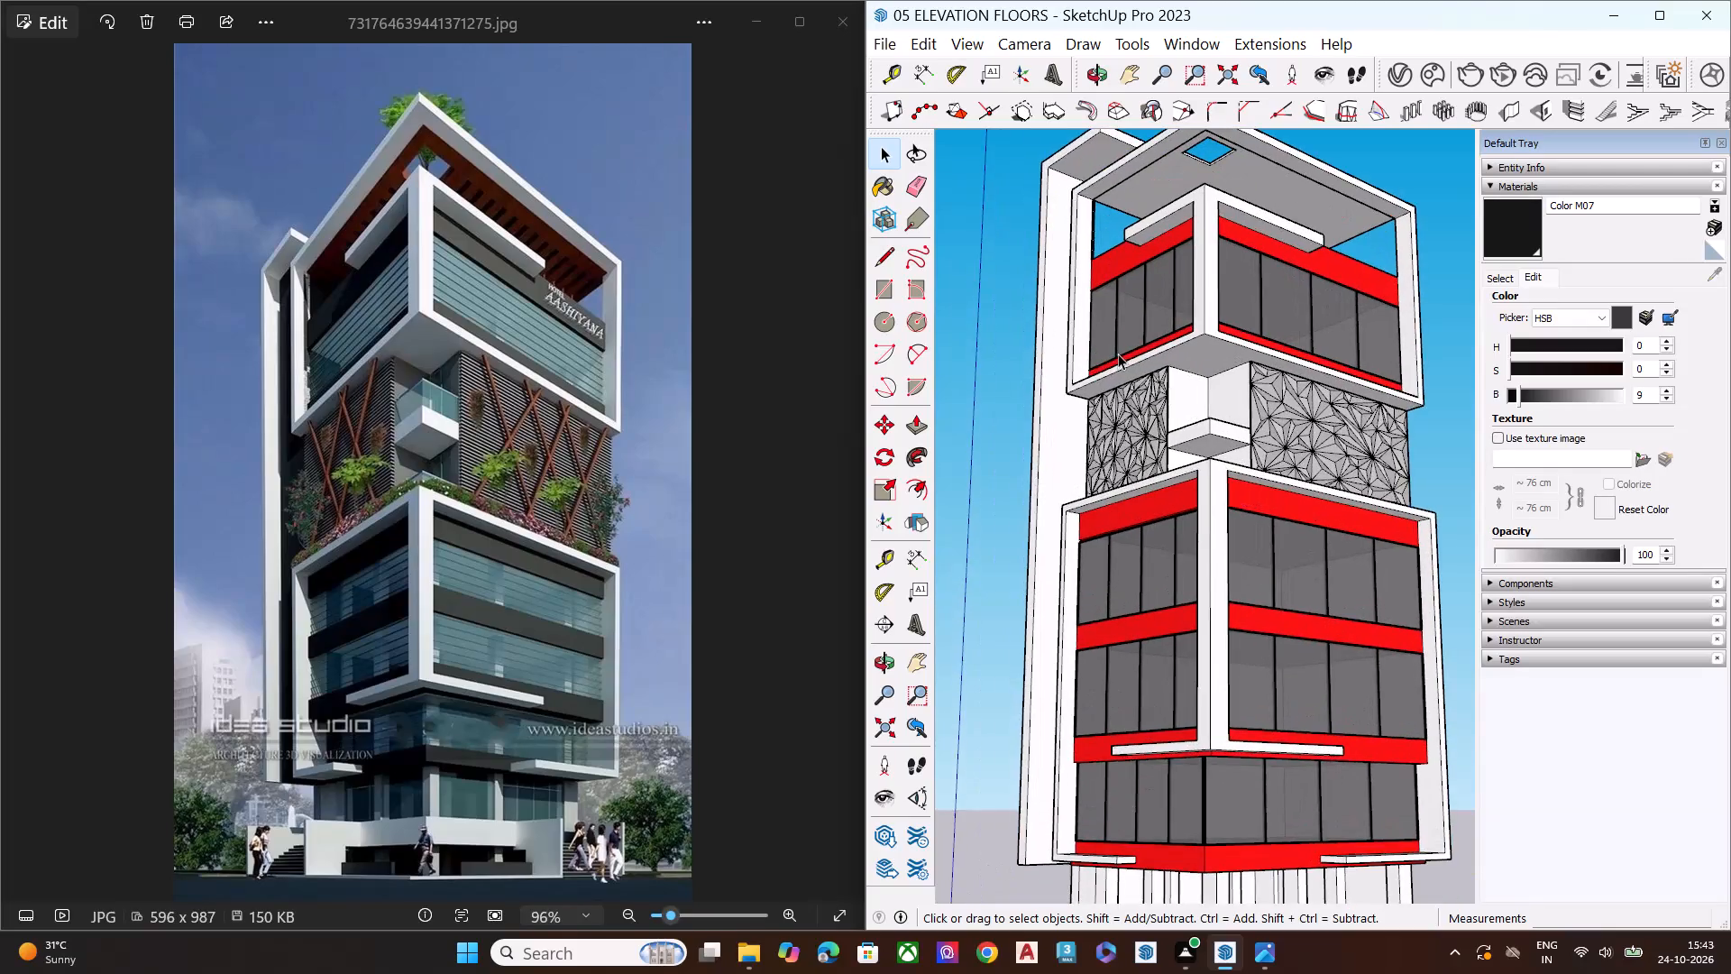
pyautogui.scroll(5, 1118, 354)
pyautogui.scroll(3, 1202, 363)
pyautogui.moveTo(1313, 390); pyautogui.dragTo(1308, 497, button='middle')
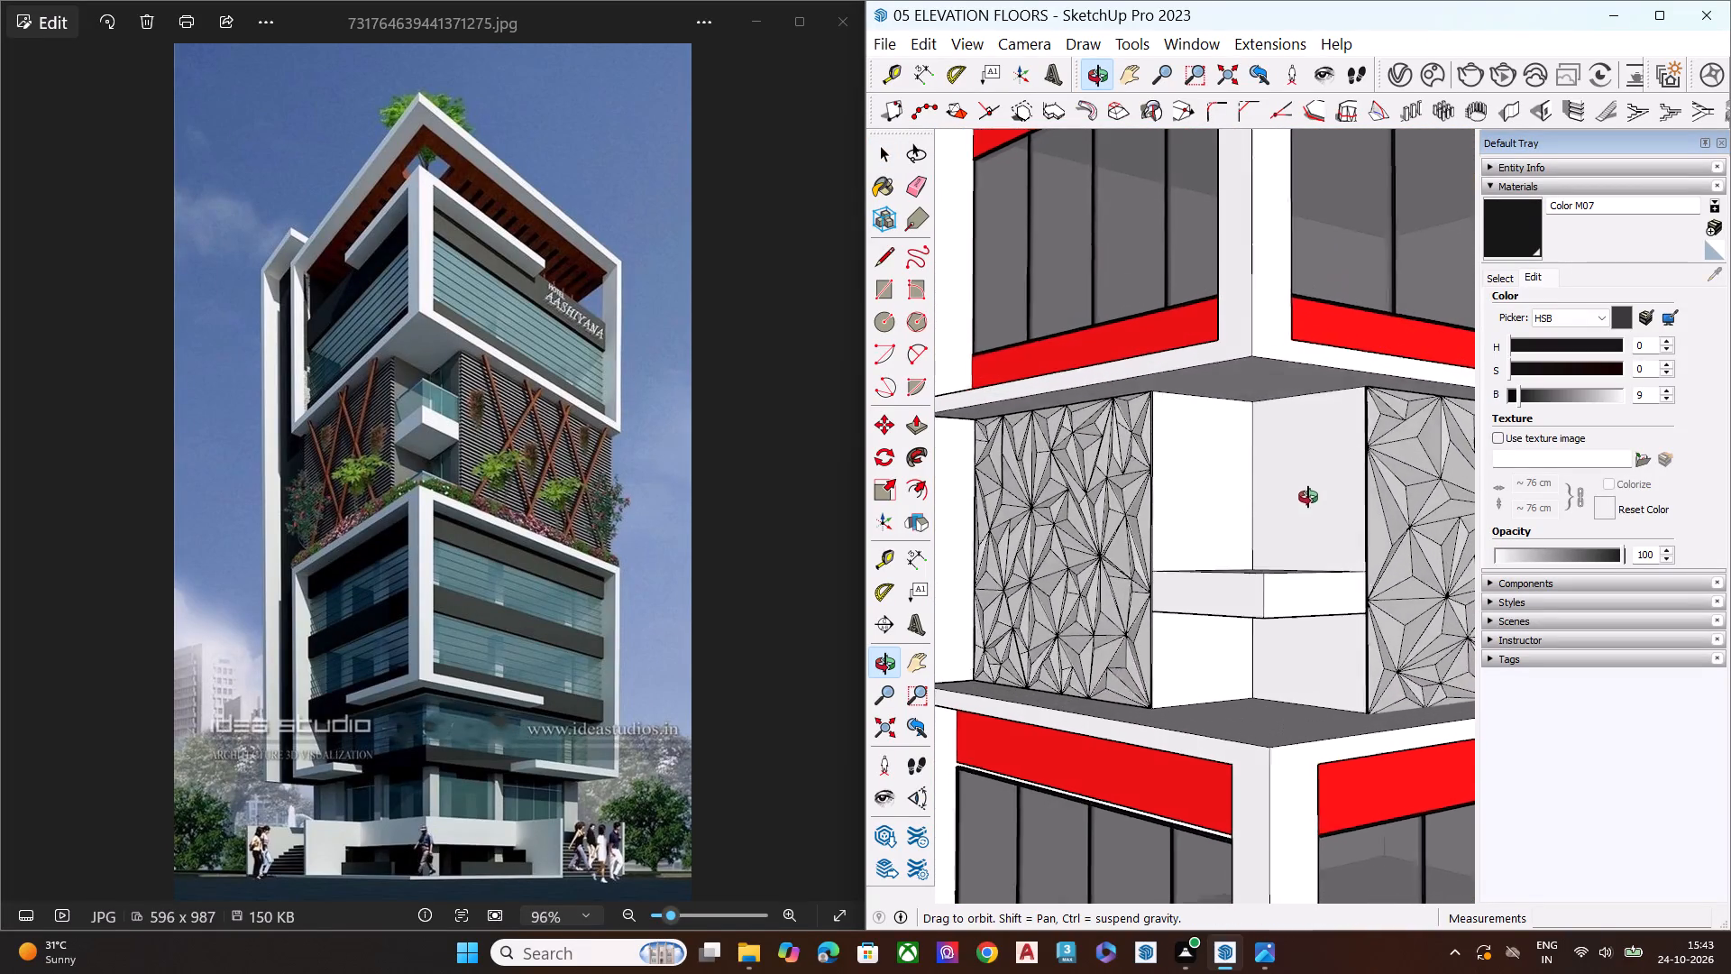
pyautogui.moveTo(1308, 497); pyautogui.dragTo(1313, 509, button='middle')
pyautogui.scroll(3, 1285, 551)
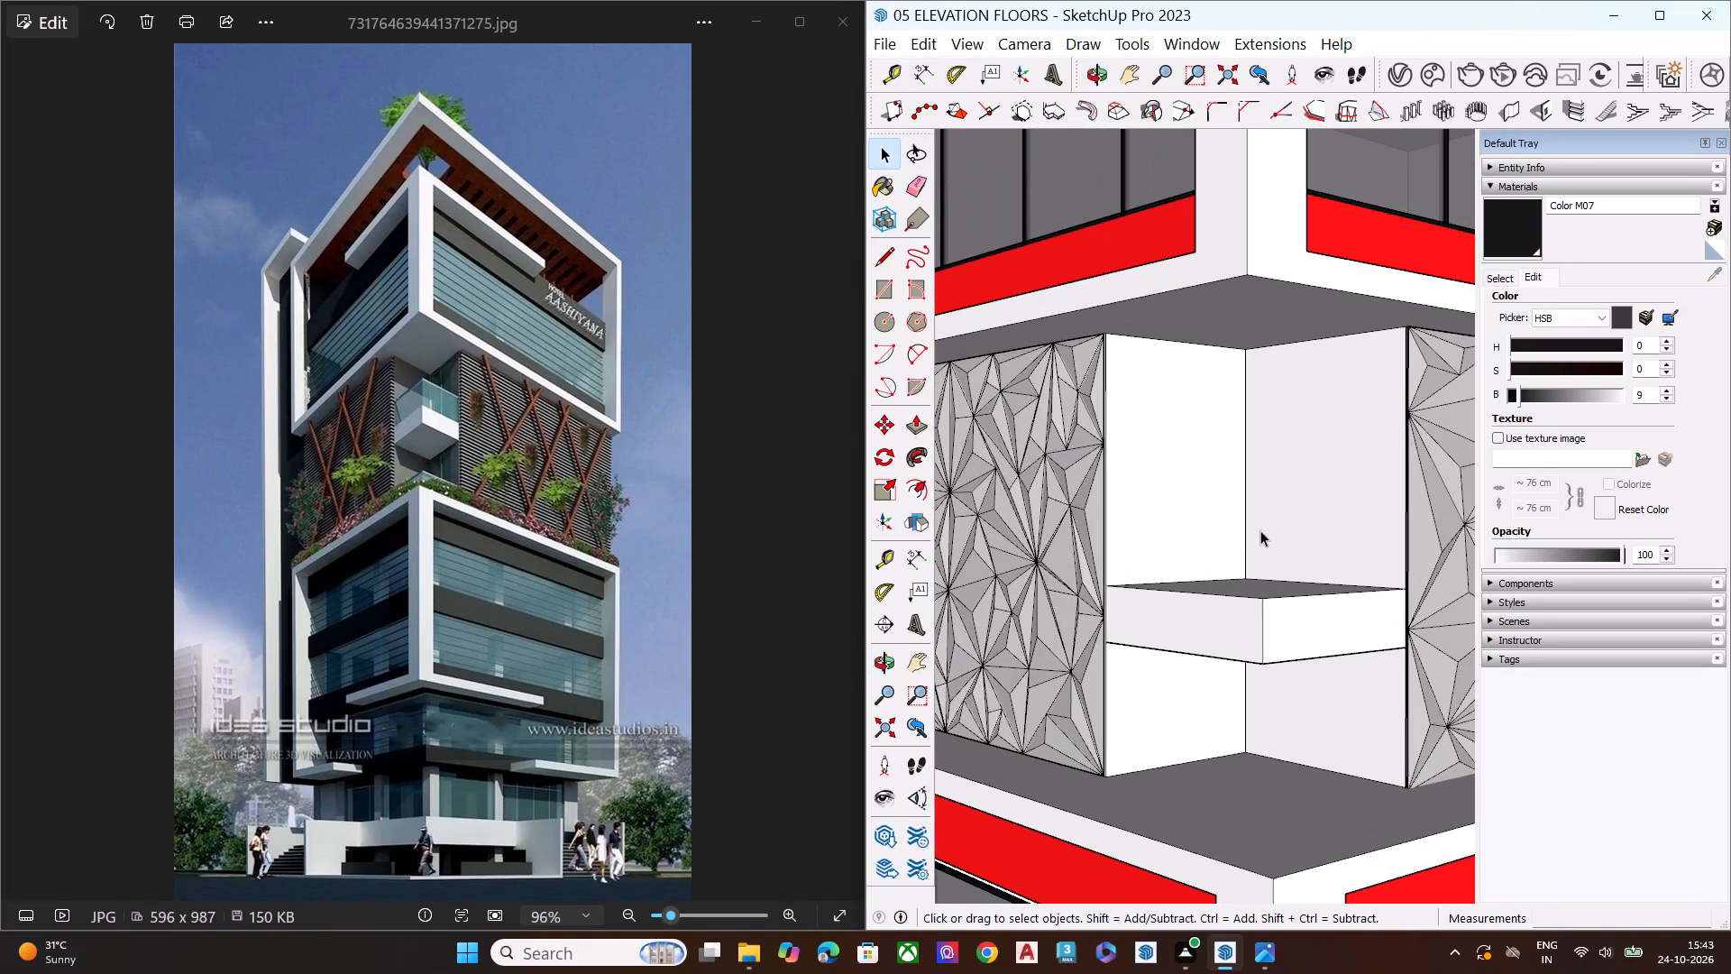
pyautogui.moveTo(1255, 525); pyautogui.dragTo(1241, 506, button='middle')
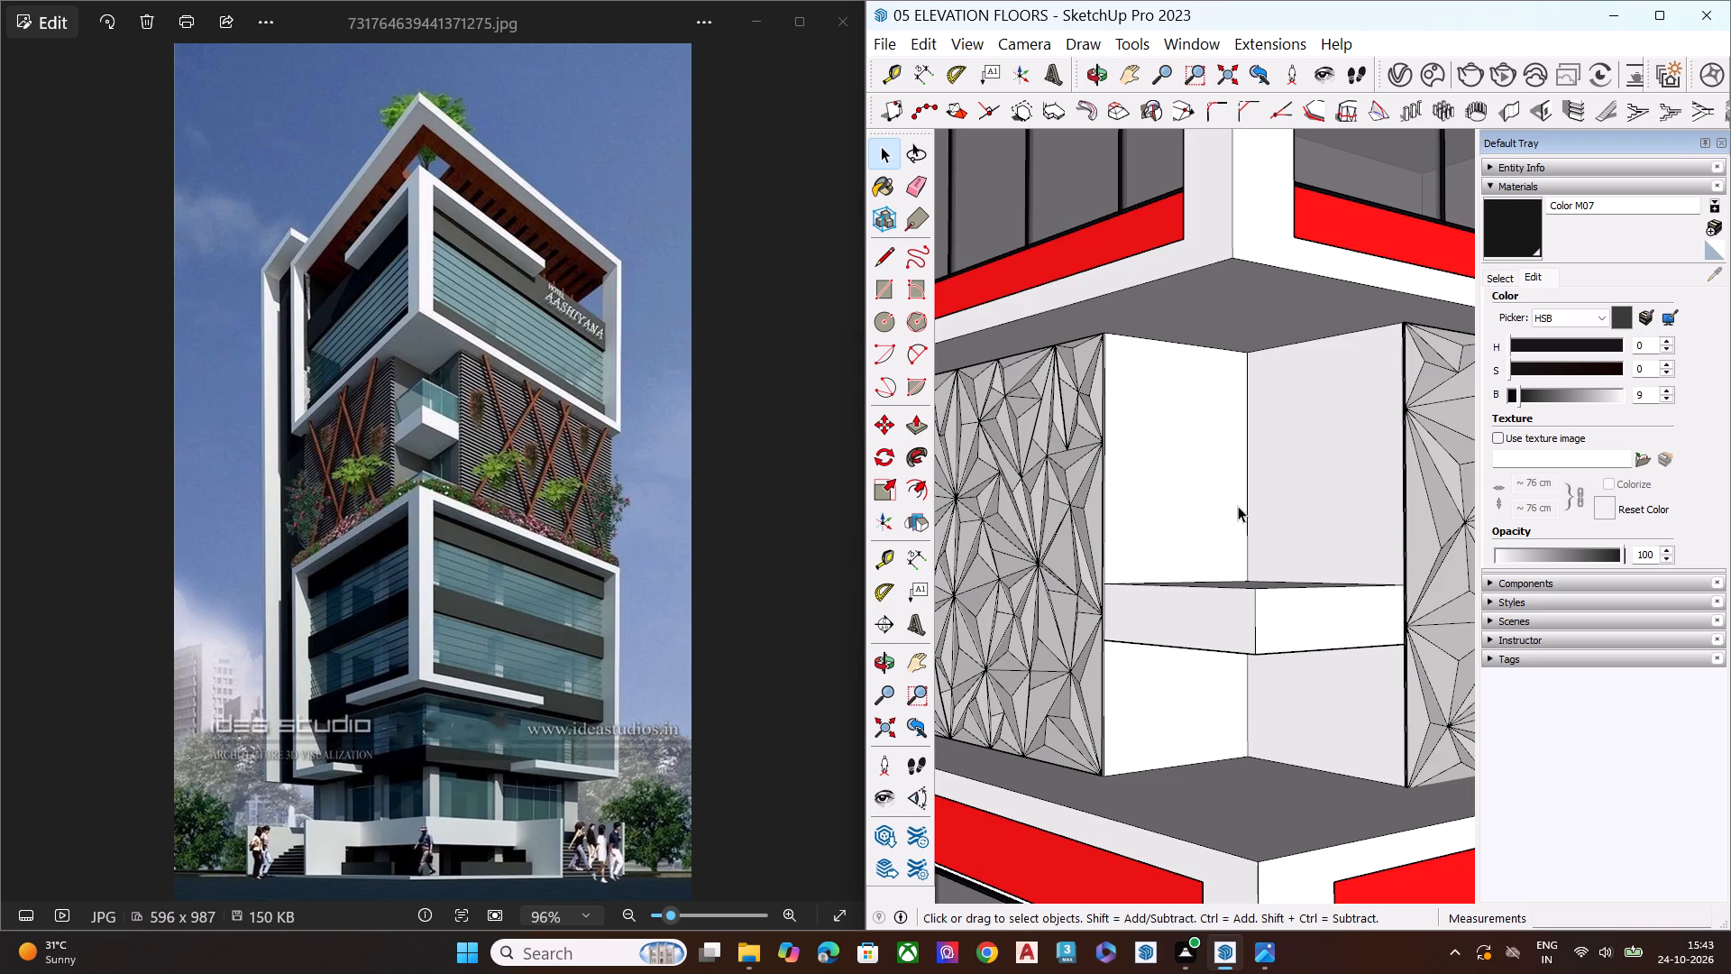
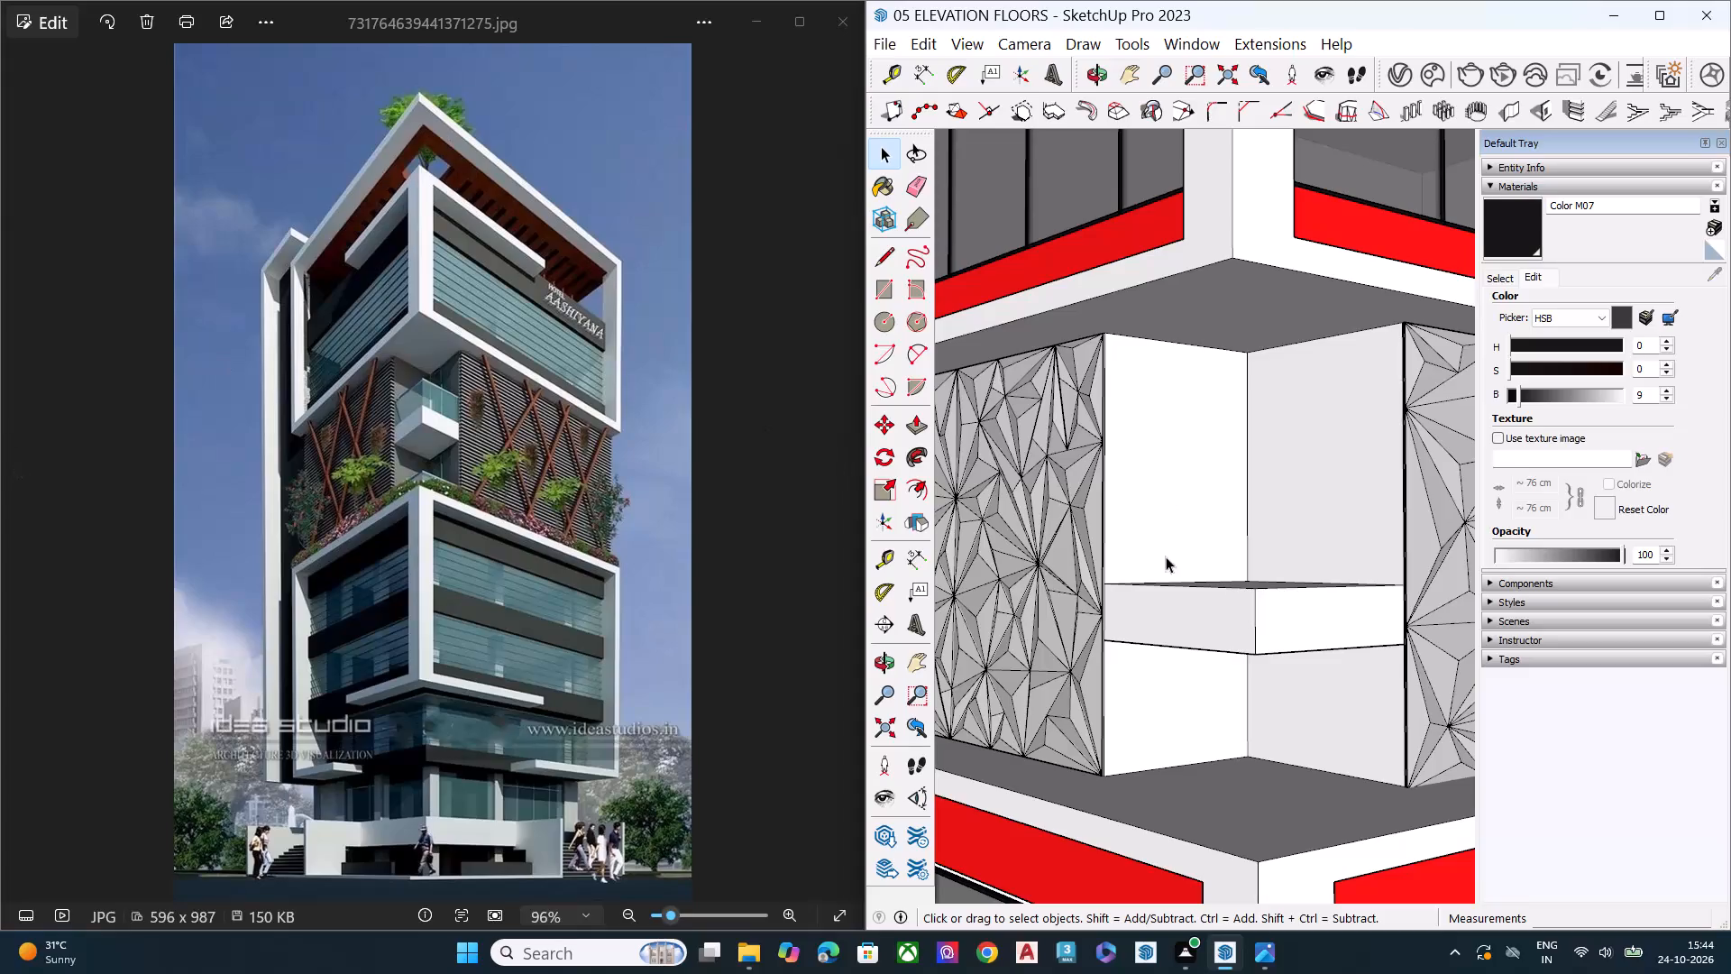
# Examine the whole tower from the lower block up to the roof frame, comparing its front corner with the reference photo.
pyautogui.scroll(-4, 1209, 580)
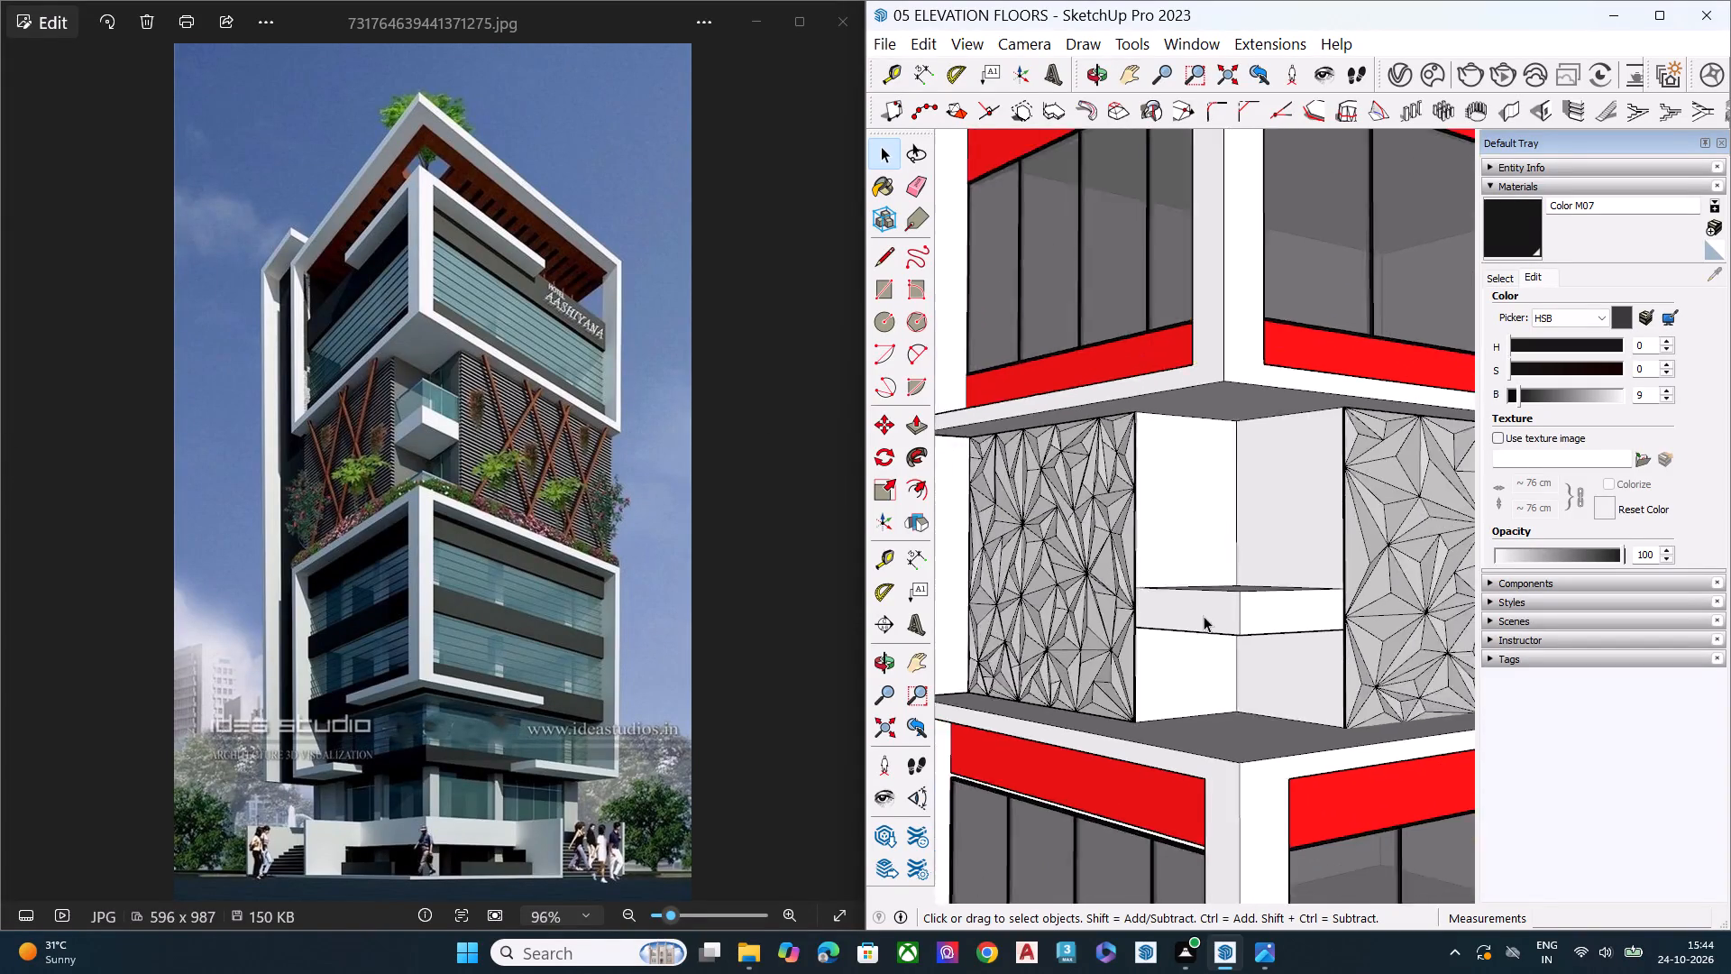
pyautogui.scroll(-4, 1204, 616)
pyautogui.scroll(-2, 1080, 435)
pyautogui.scroll(1, 1061, 438)
pyautogui.scroll(-12, 1061, 438)
pyautogui.scroll(1, 1093, 378)
pyautogui.scroll(-1, 1107, 398)
pyautogui.scroll(4, 1140, 681)
pyautogui.scroll(-1, 1137, 684)
pyautogui.scroll(4, 1137, 684)
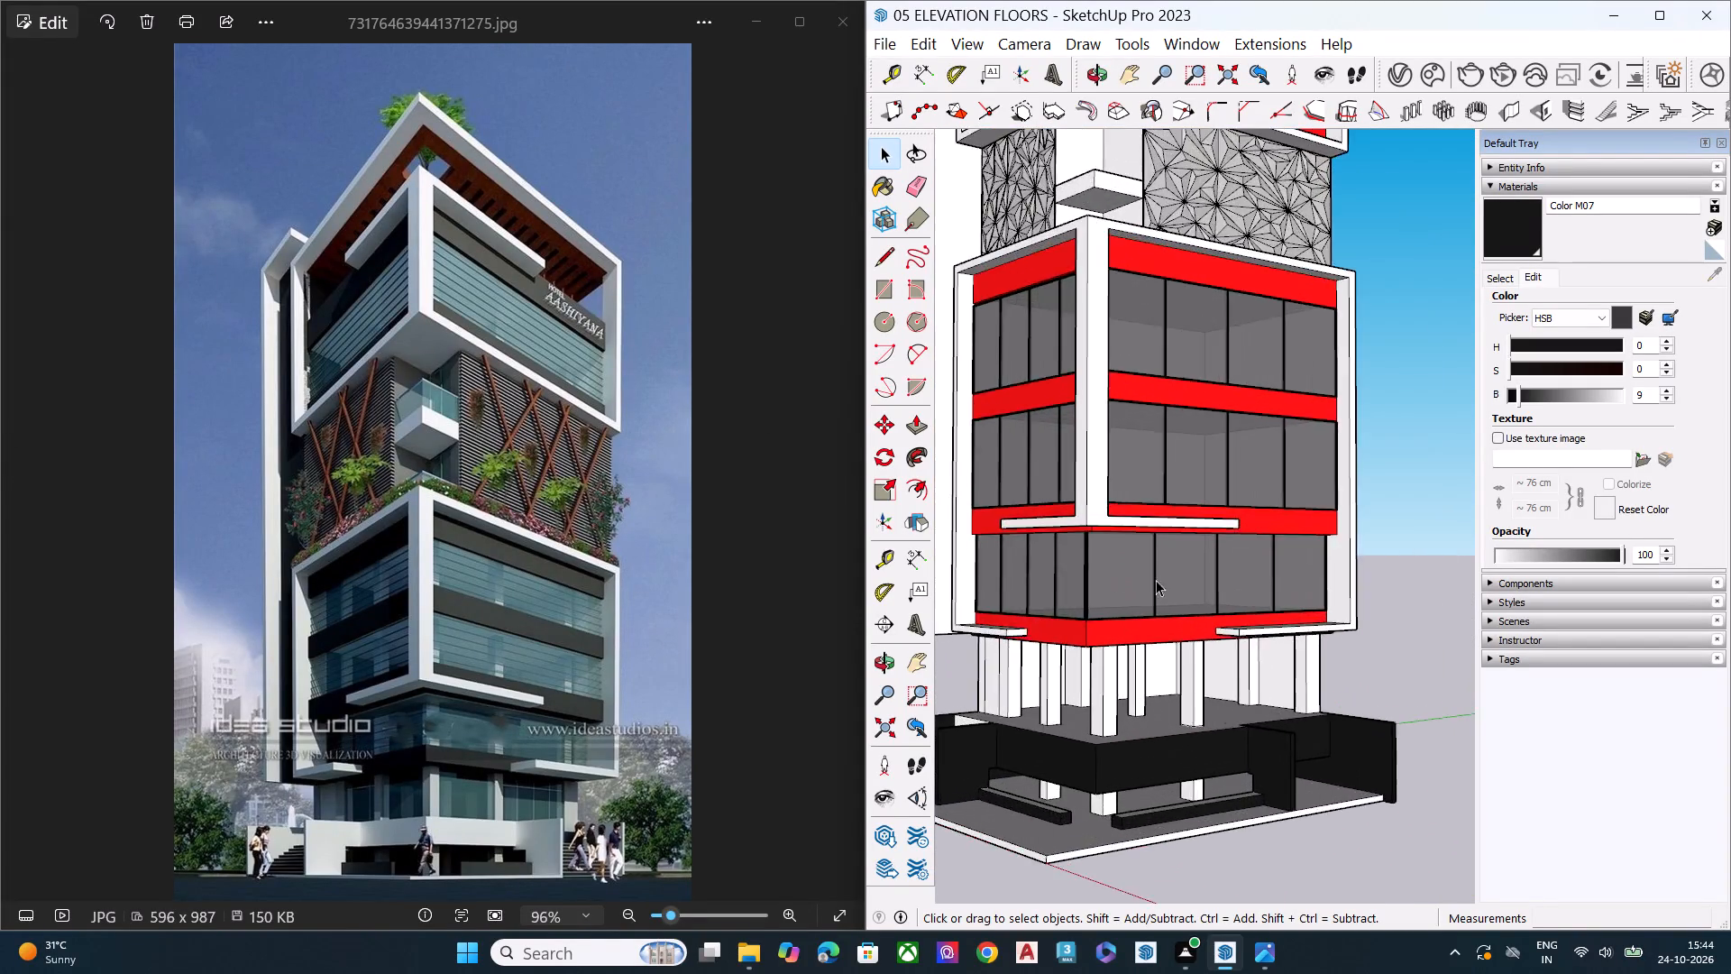
pyautogui.scroll(-2, 1174, 572)
pyautogui.scroll(2, 1184, 575)
pyautogui.scroll(-4, 1188, 576)
pyautogui.scroll(7, 1141, 163)
pyautogui.scroll(-6, 1159, 289)
pyautogui.scroll(1, 1161, 293)
pyautogui.scroll(-2, 1161, 293)
pyautogui.moveTo(1221, 421); pyautogui.dragTo(1286, 312, button='middle')
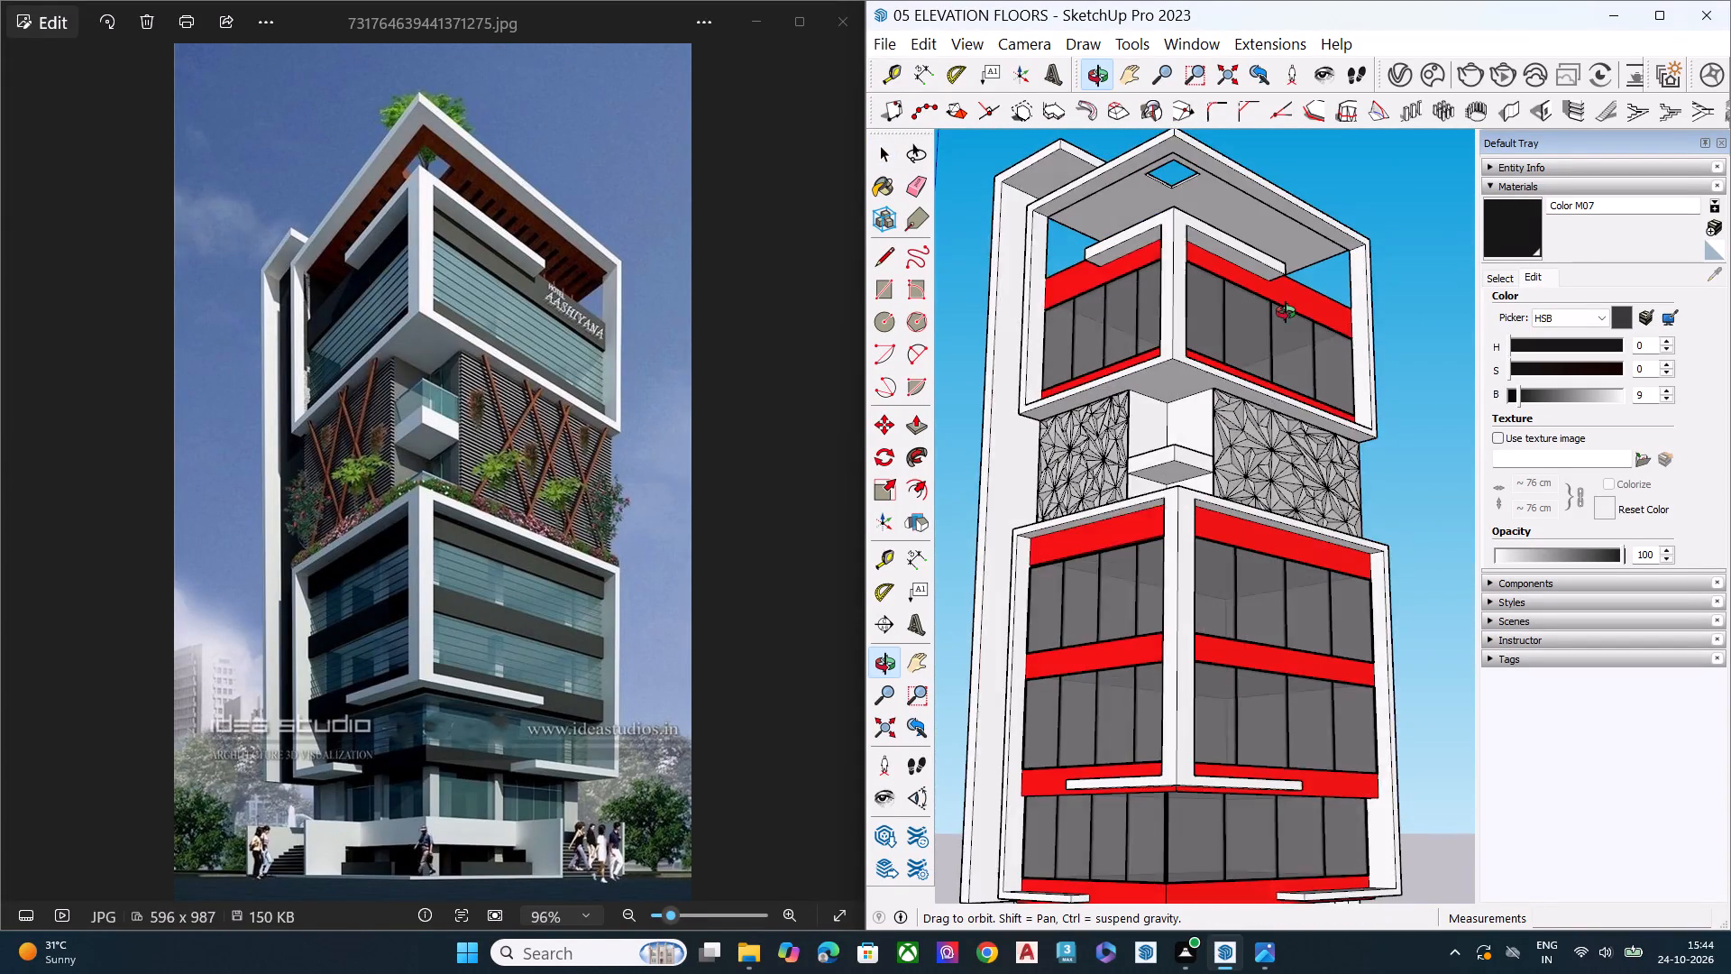
pyautogui.moveTo(1286, 312); pyautogui.dragTo(1355, 306, button='middle')
pyautogui.scroll(1, 1305, 314)
pyautogui.scroll(-5, 1140, 384)
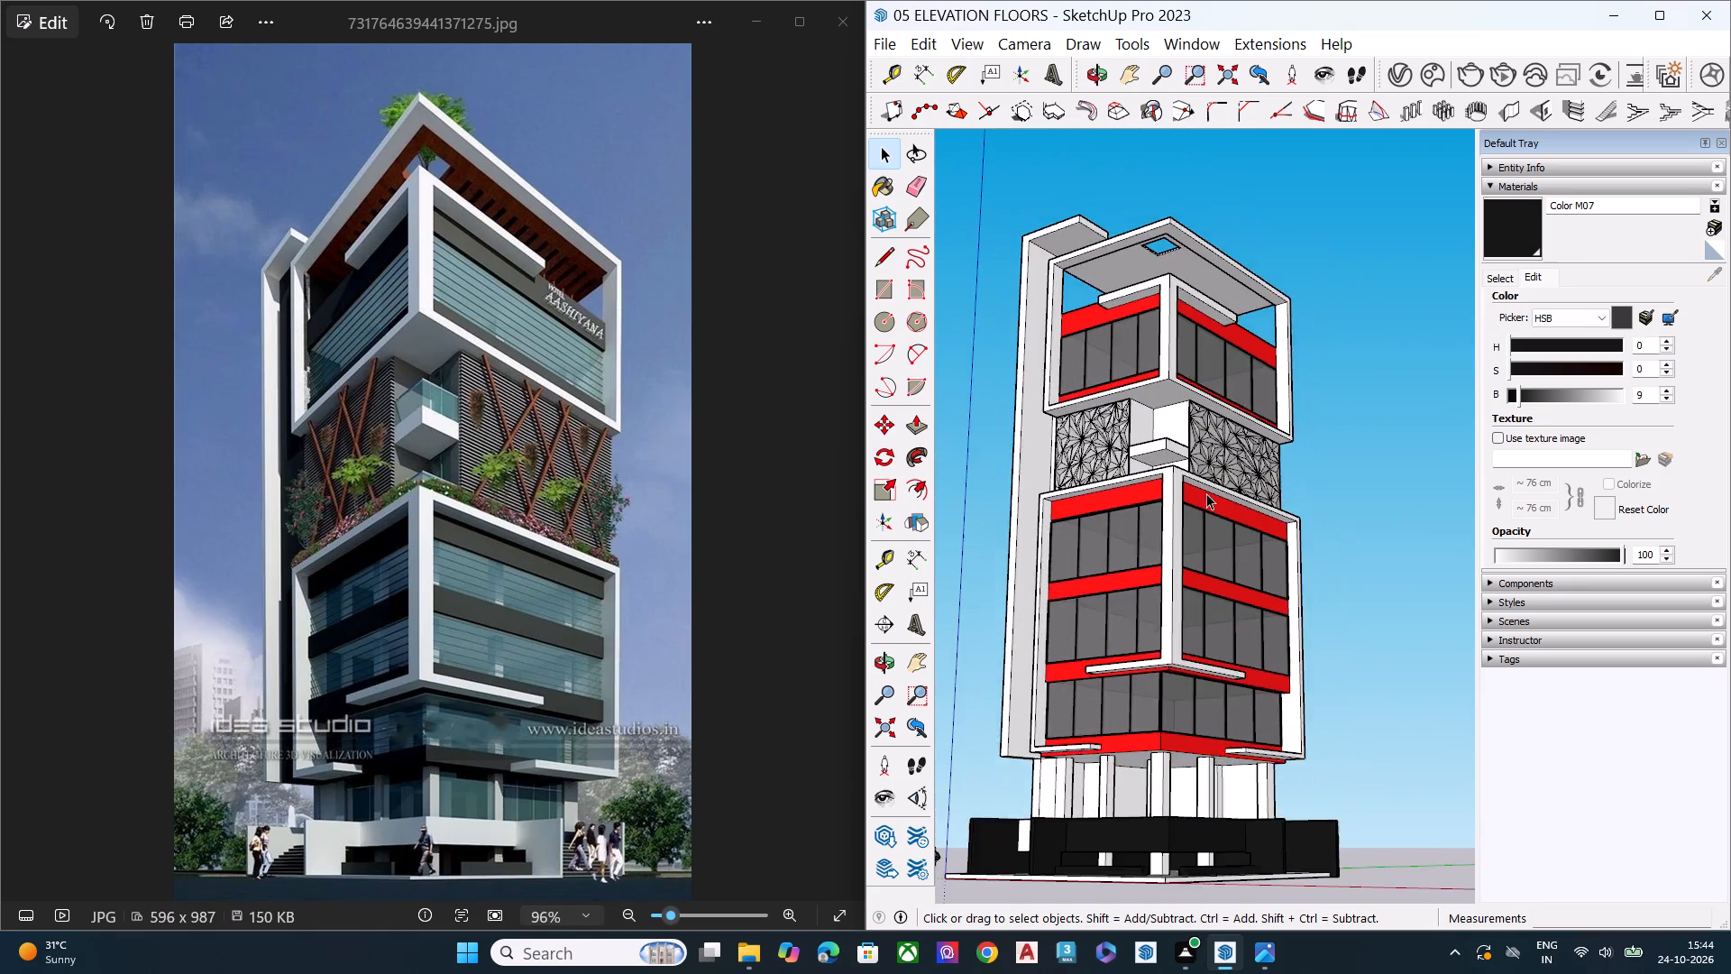
pyautogui.moveTo(1207, 499); pyautogui.dragTo(1207, 553, button='middle')
pyautogui.scroll(3, 1207, 553)
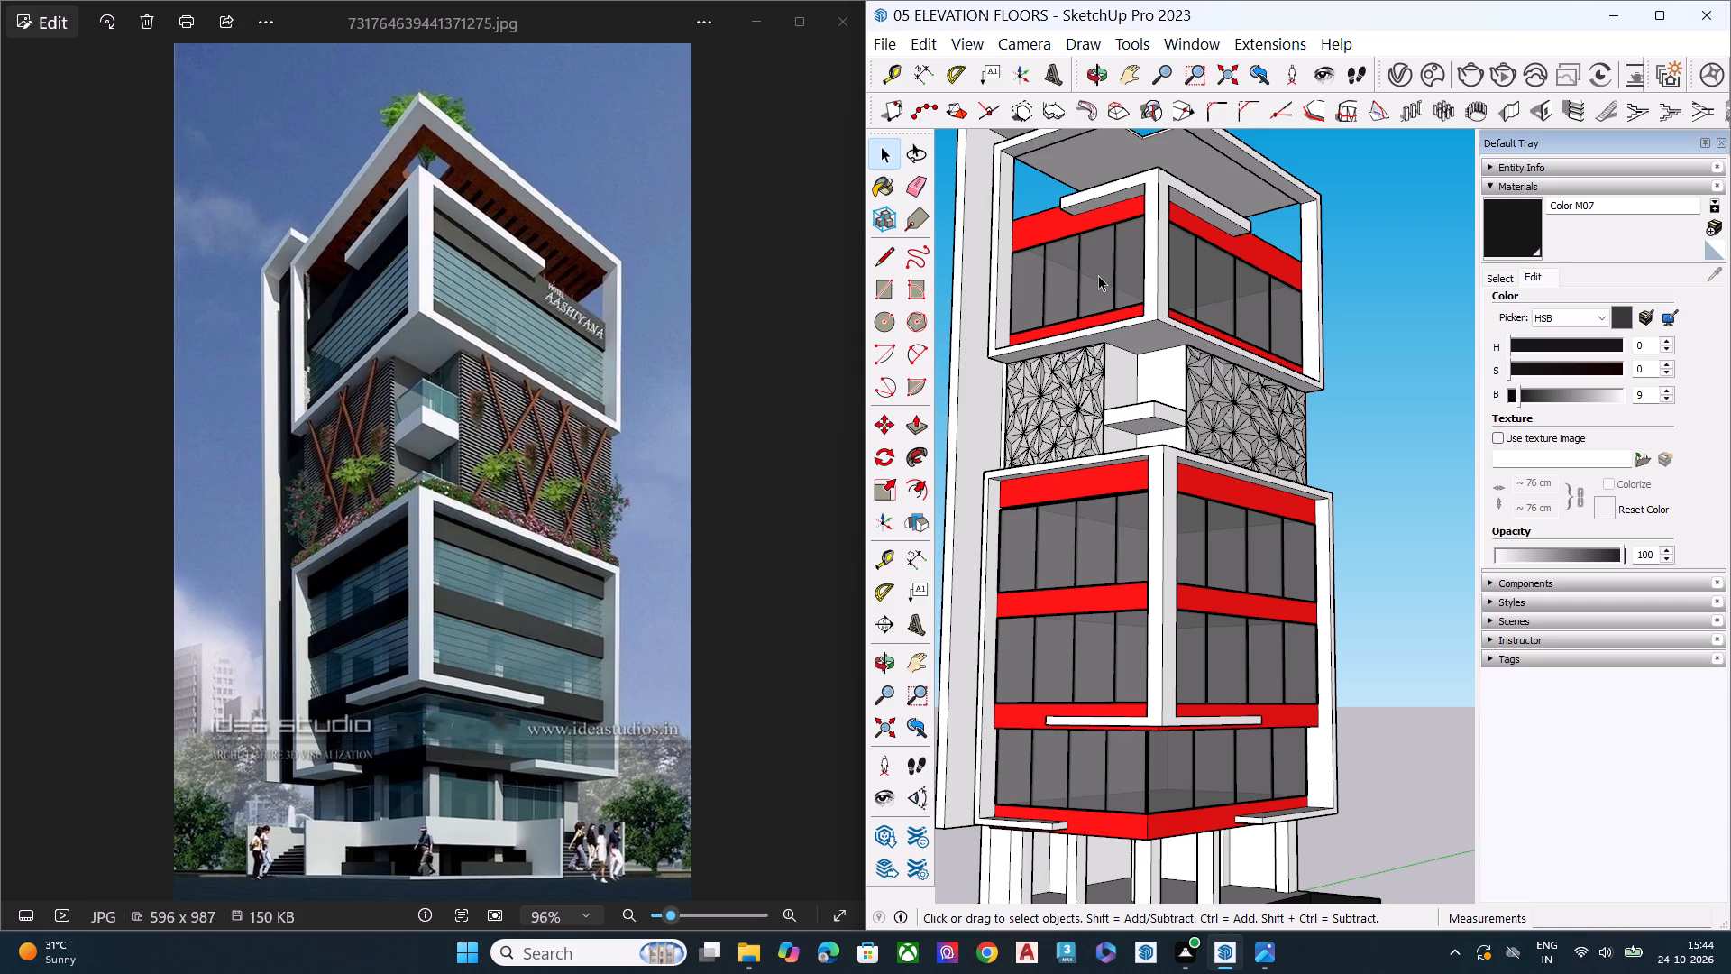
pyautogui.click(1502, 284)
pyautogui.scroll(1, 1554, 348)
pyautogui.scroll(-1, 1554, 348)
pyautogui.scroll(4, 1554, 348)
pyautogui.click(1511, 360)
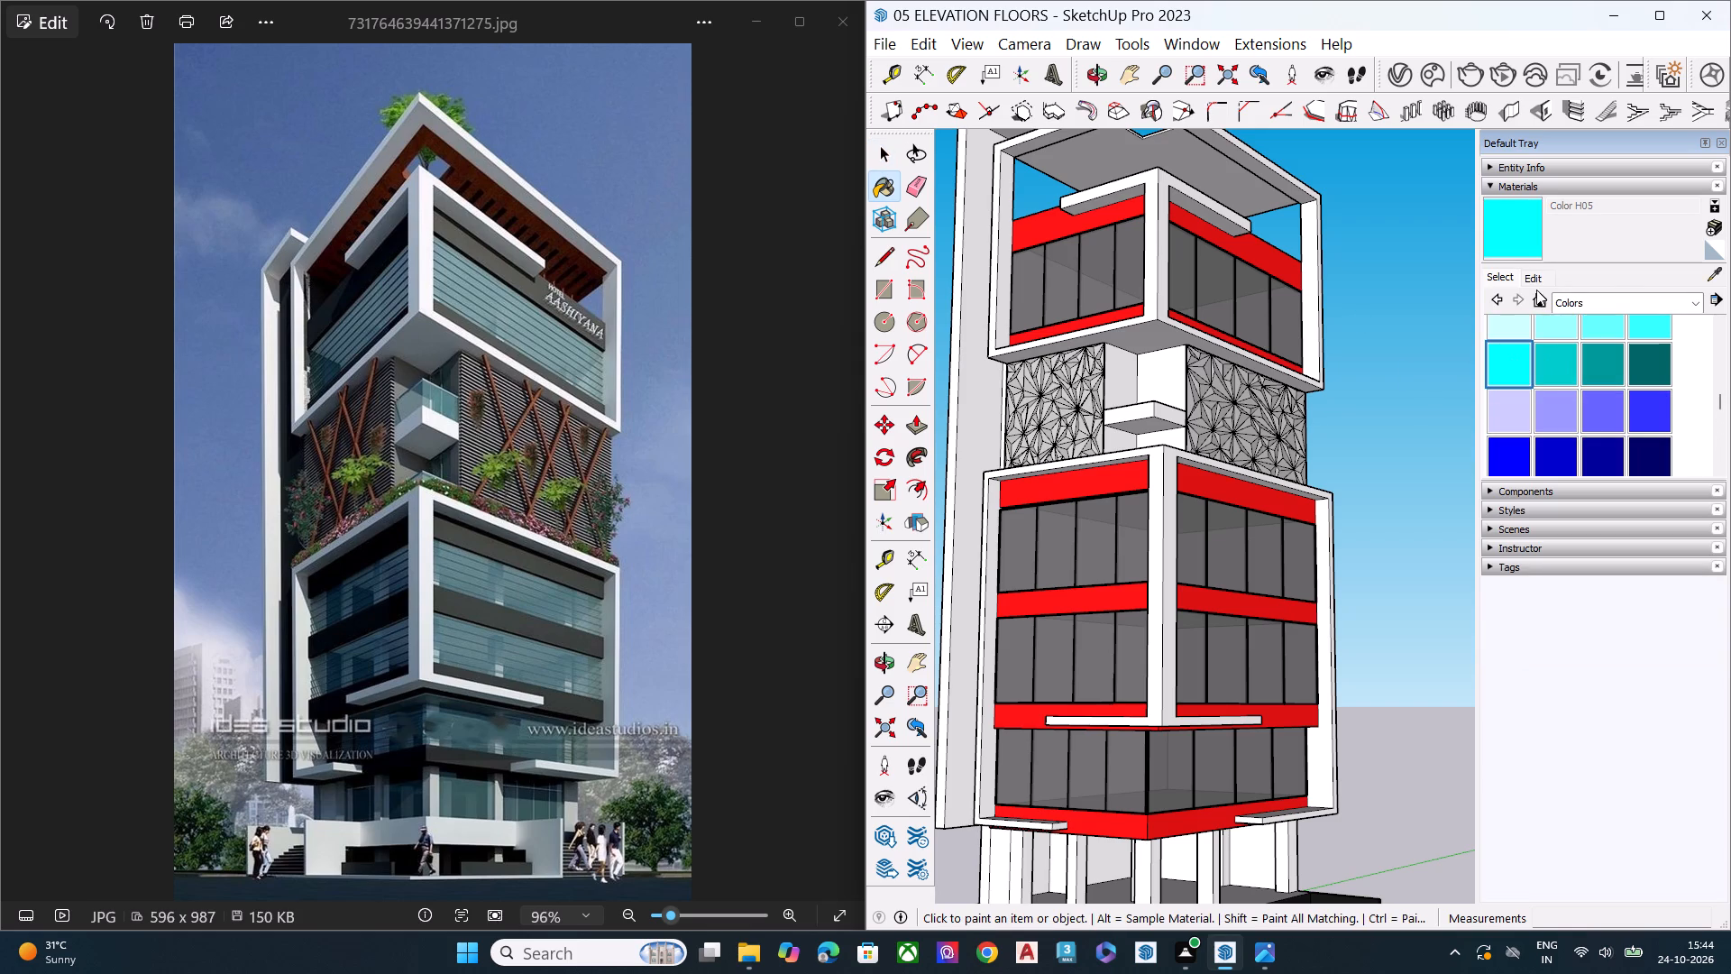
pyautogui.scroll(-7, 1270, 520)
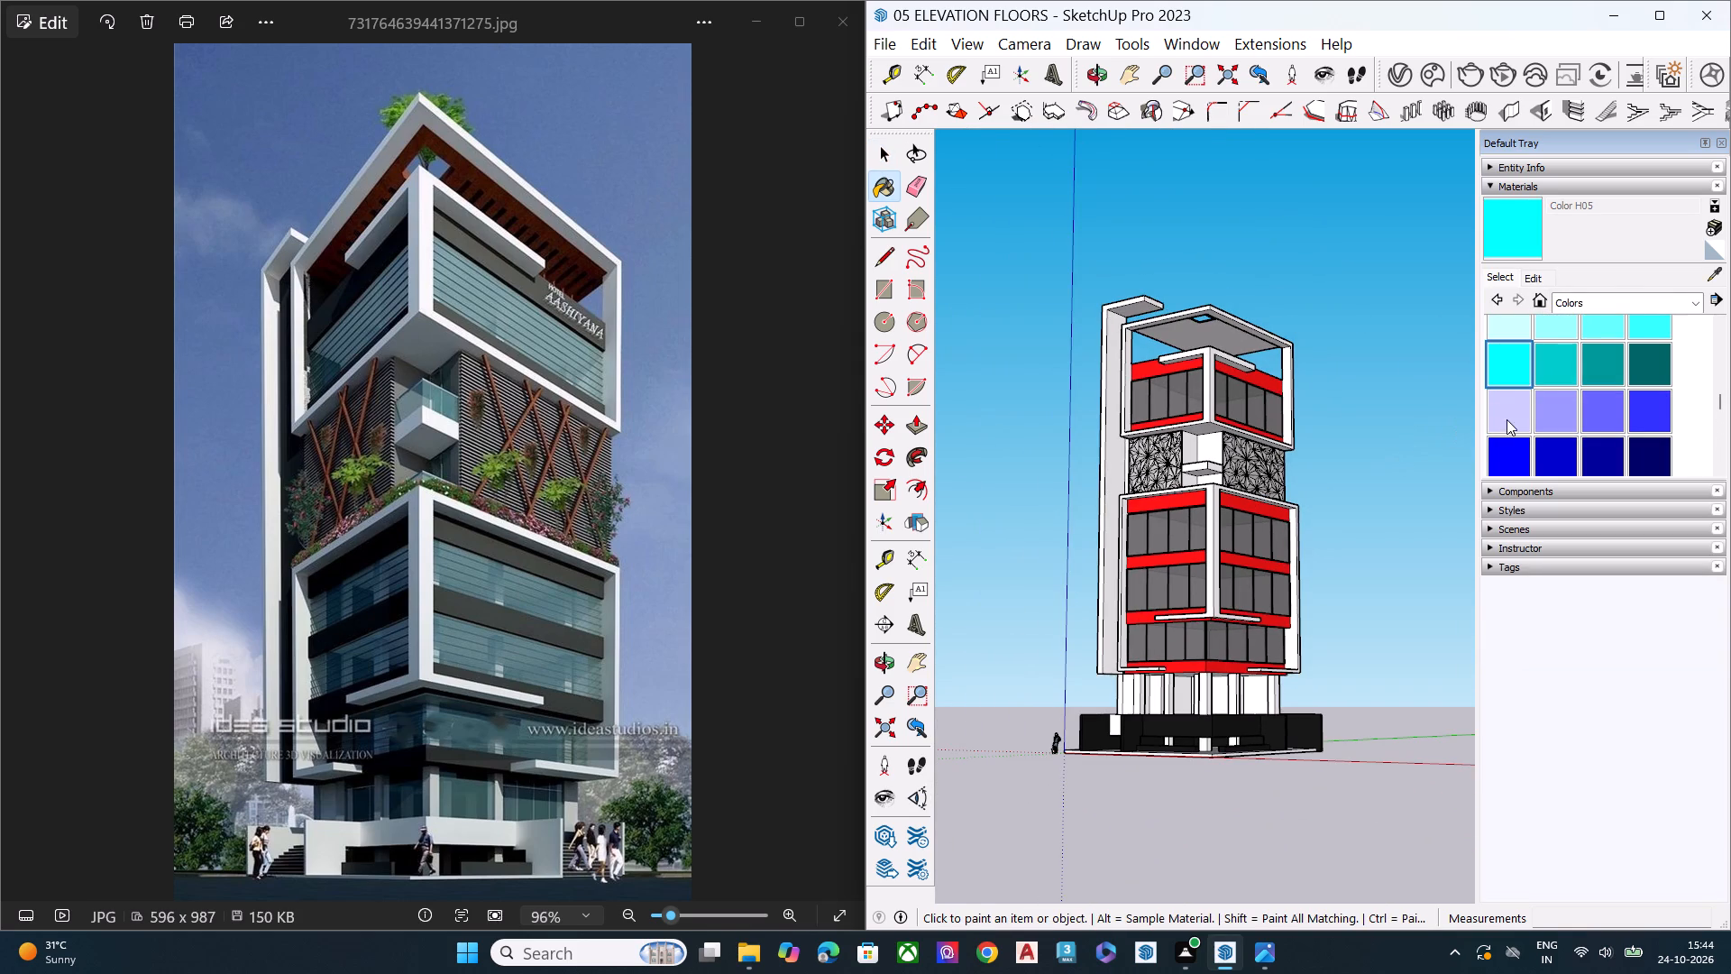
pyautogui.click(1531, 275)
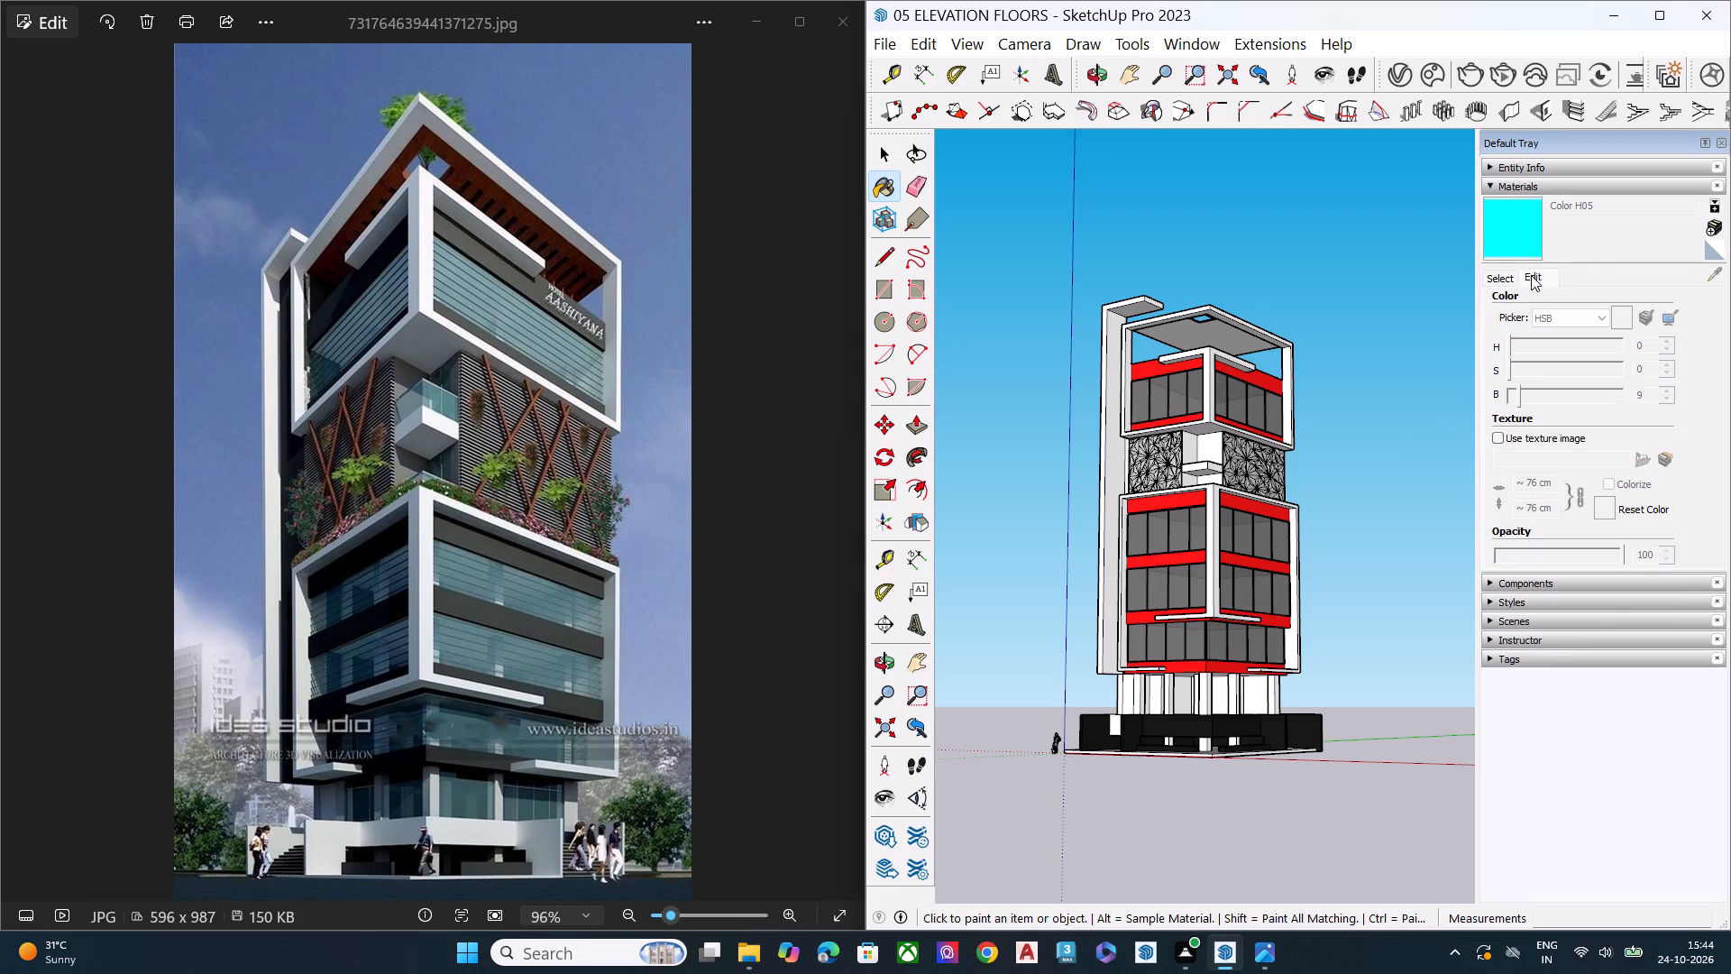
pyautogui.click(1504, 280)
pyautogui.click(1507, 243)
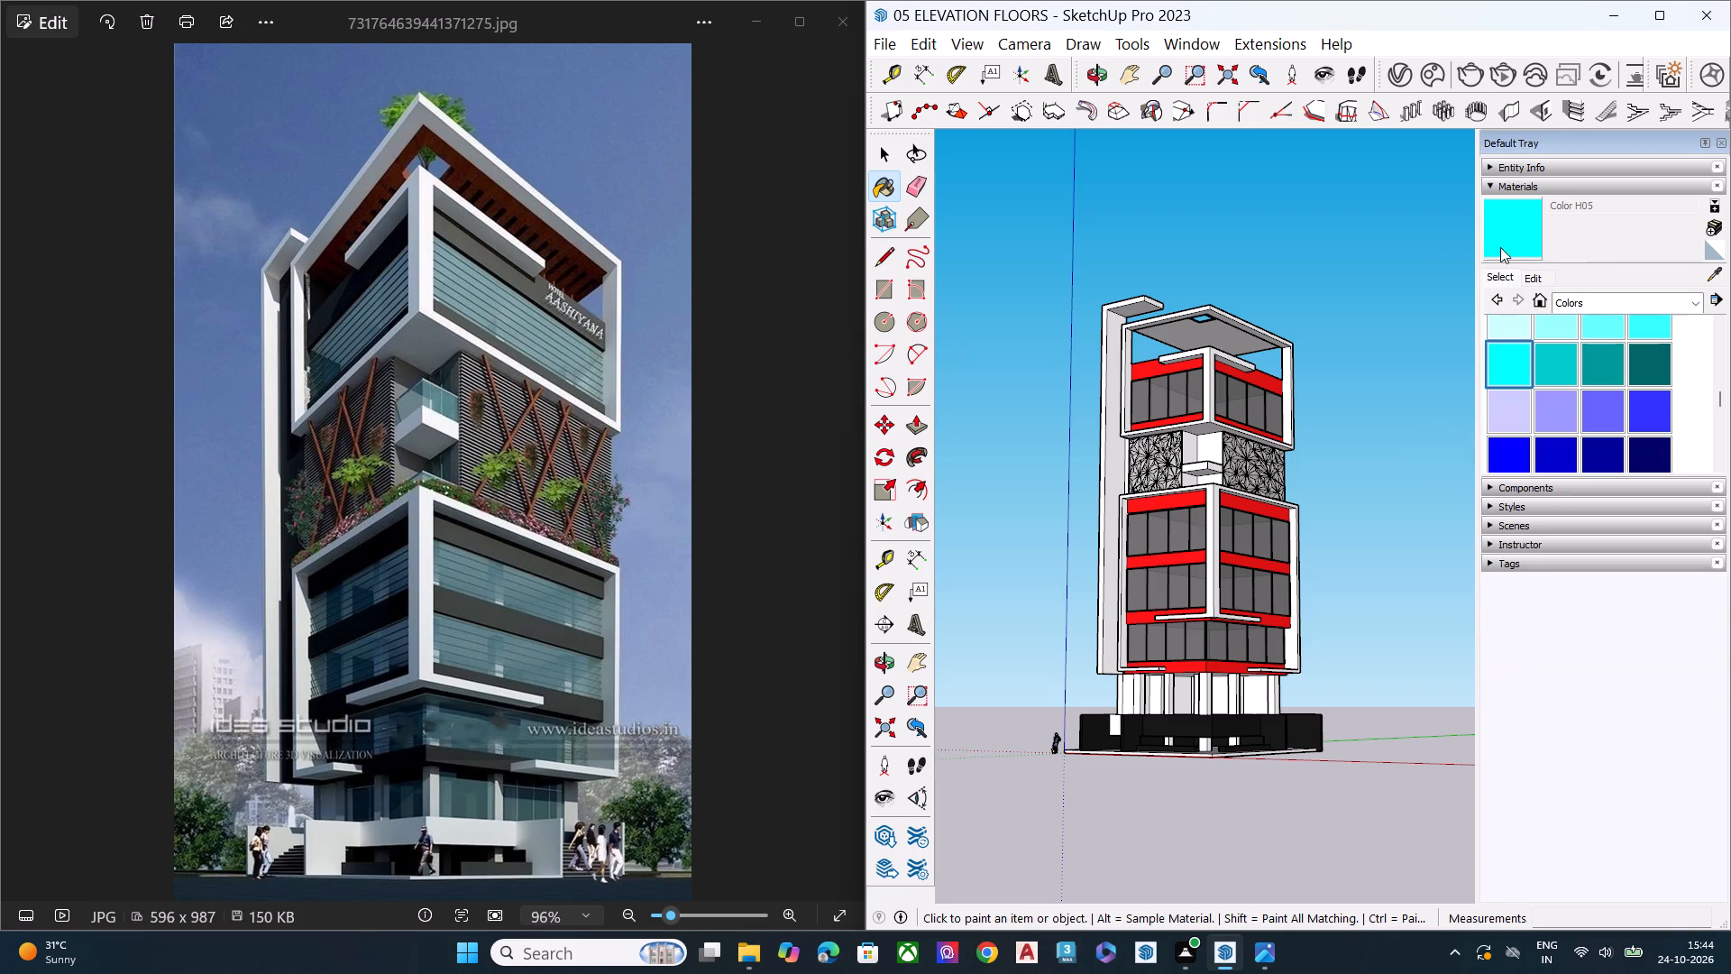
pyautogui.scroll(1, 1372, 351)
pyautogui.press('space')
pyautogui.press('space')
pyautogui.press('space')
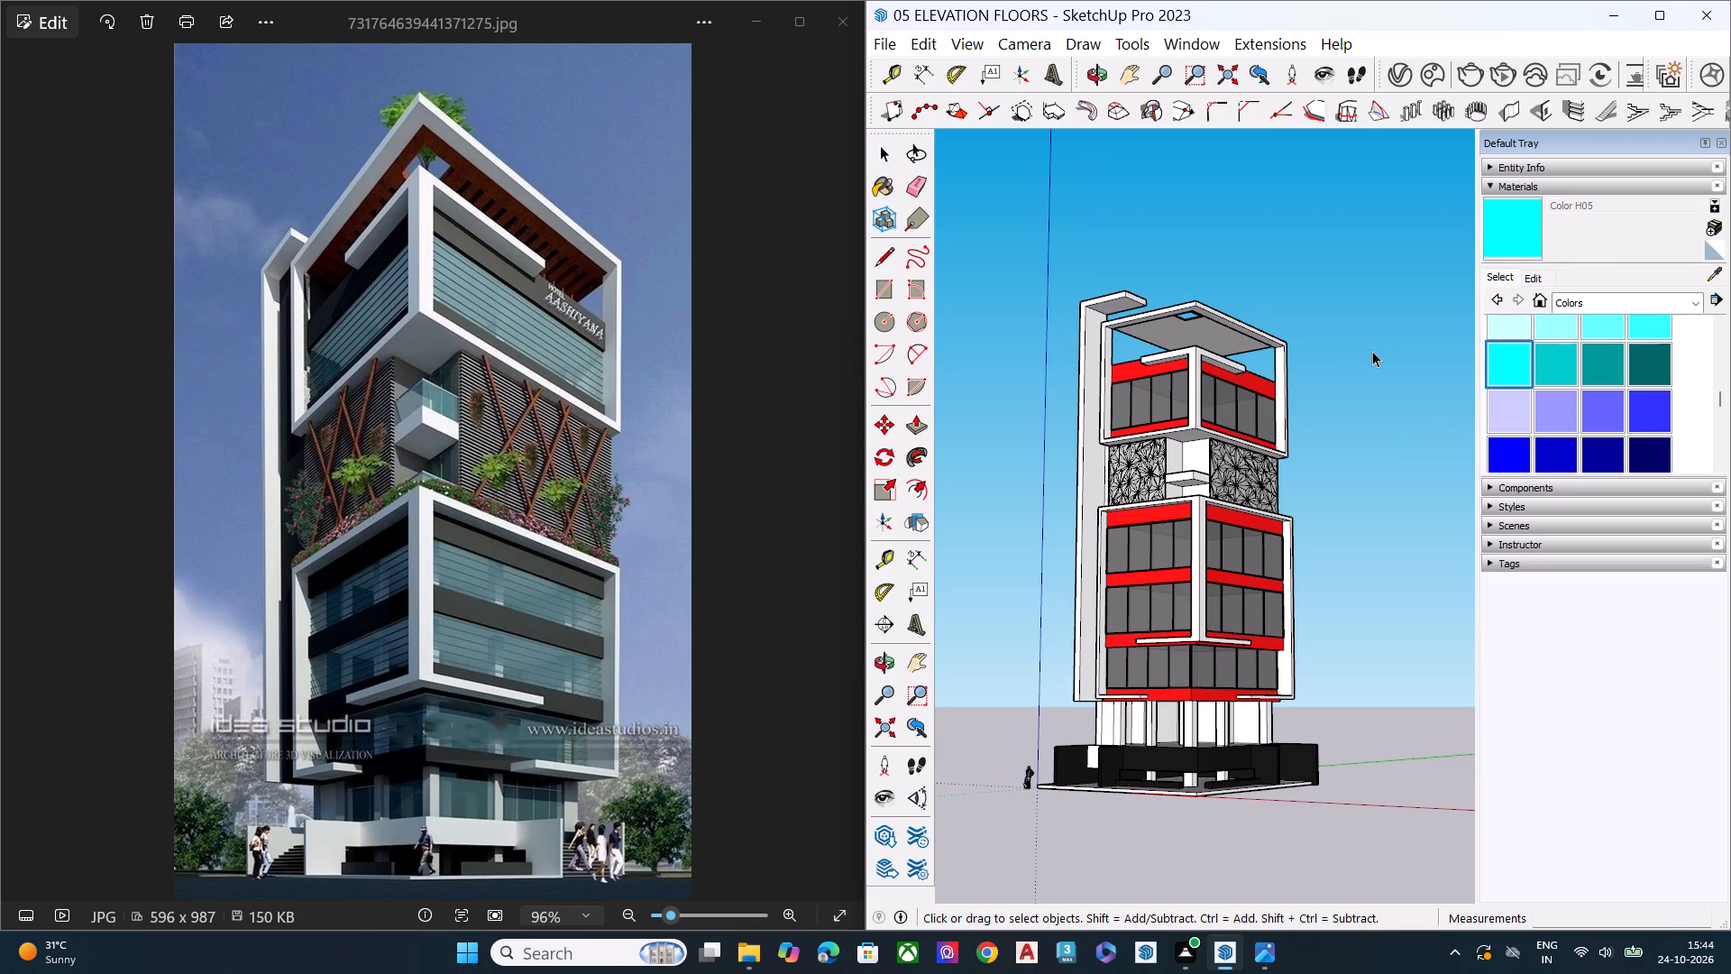
# Create a new Generic material in the V-Ray Asset Editor and open its diffuse colour for editing.
pyautogui.click(1394, 69)
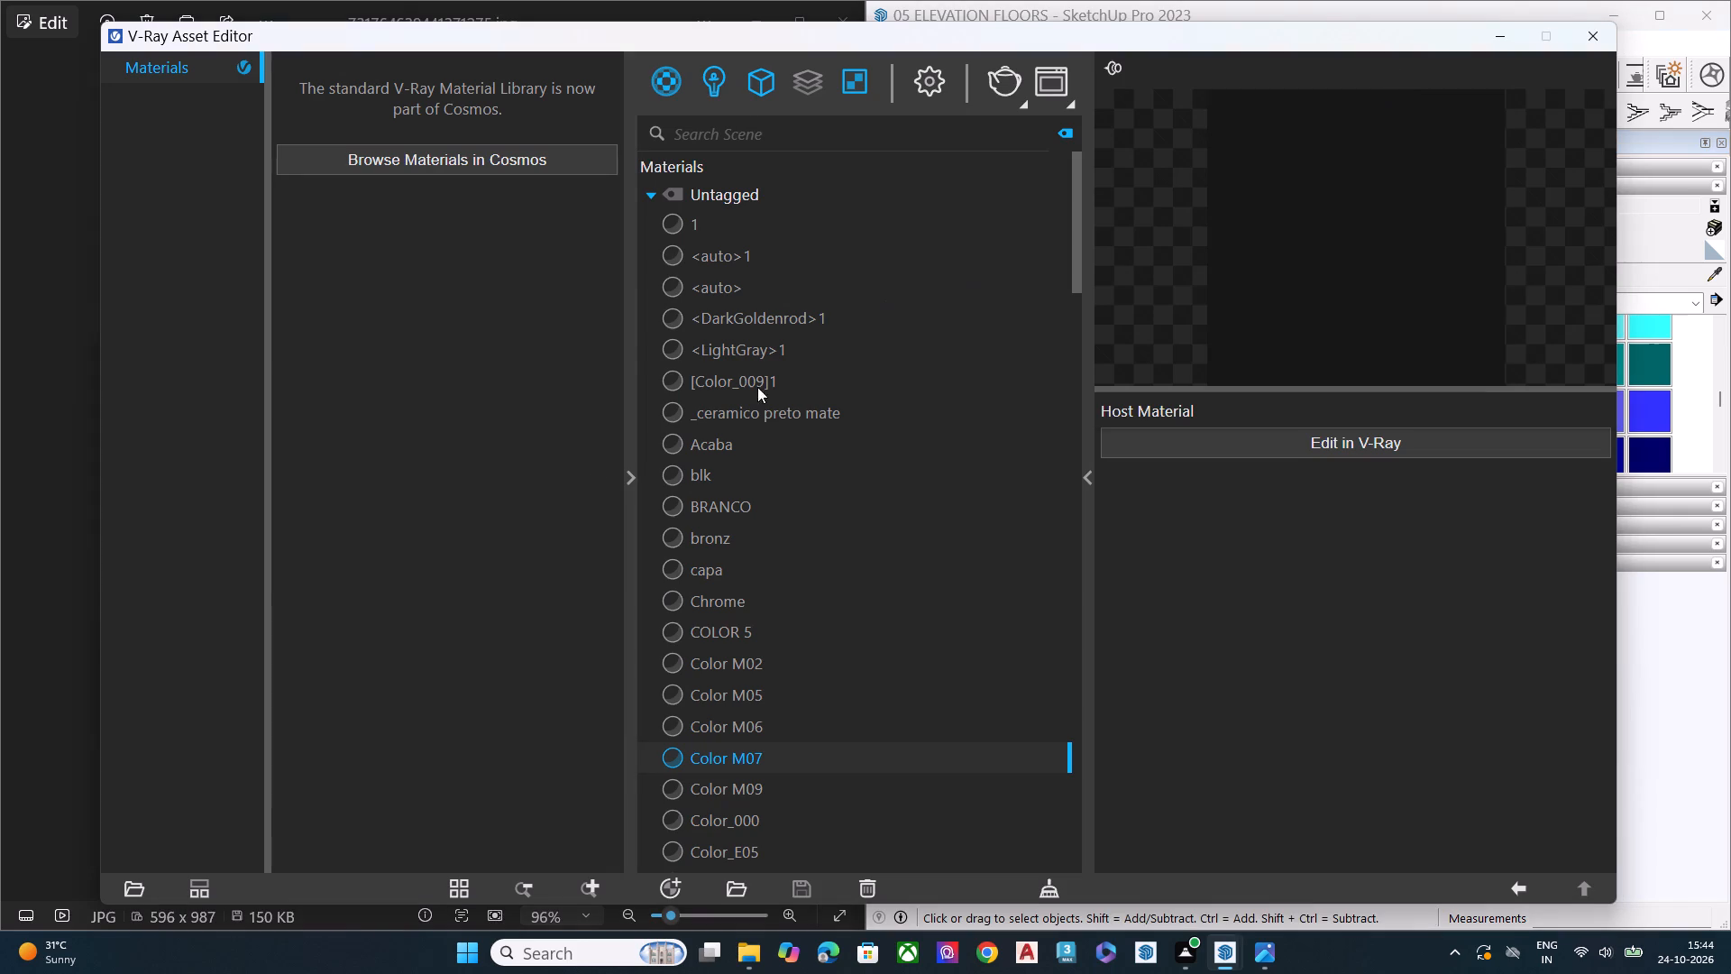
pyautogui.click(678, 884)
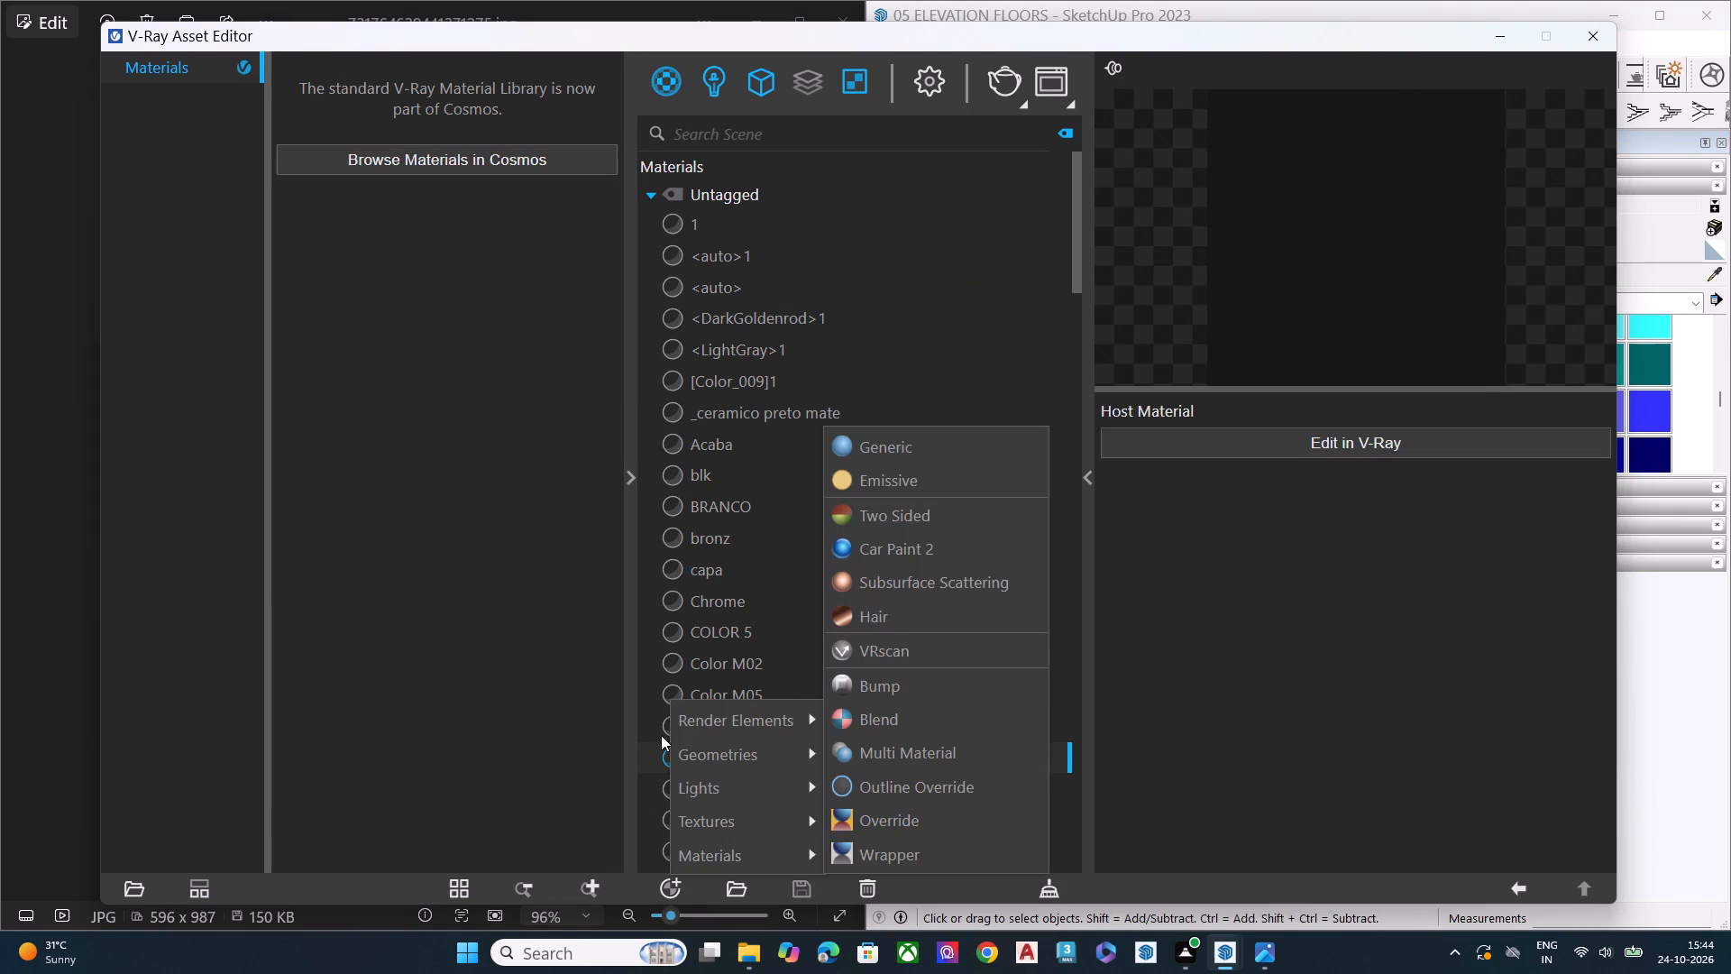
pyautogui.click(902, 450)
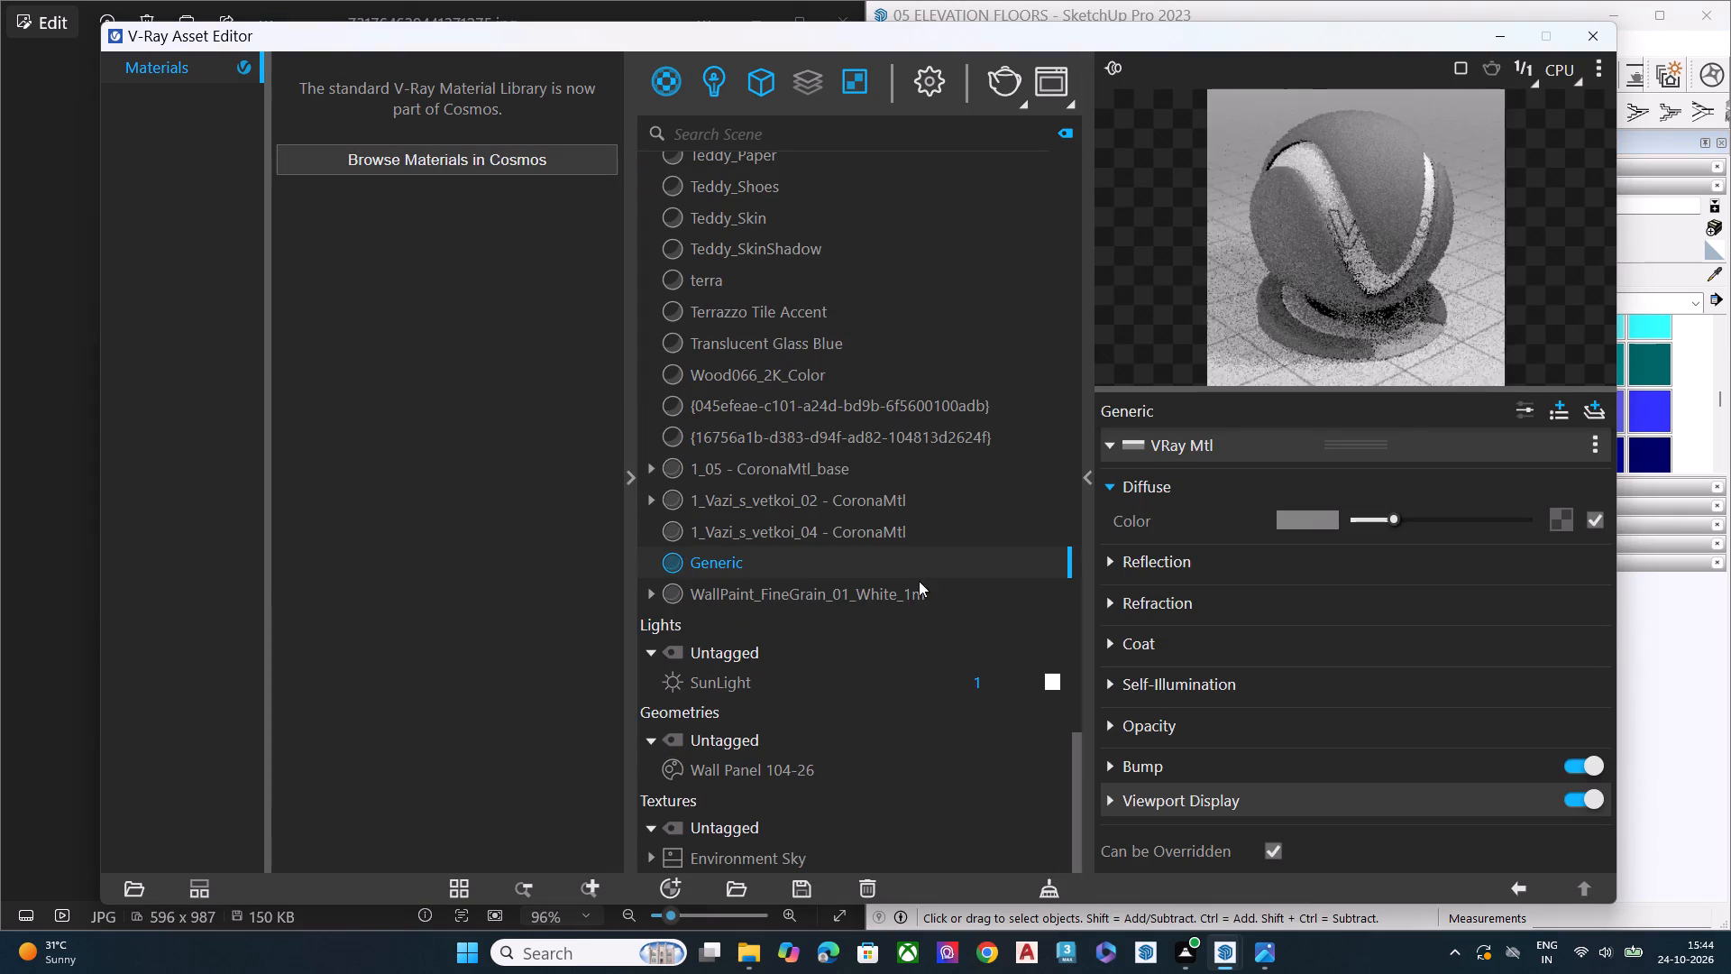
pyautogui.click(1305, 520)
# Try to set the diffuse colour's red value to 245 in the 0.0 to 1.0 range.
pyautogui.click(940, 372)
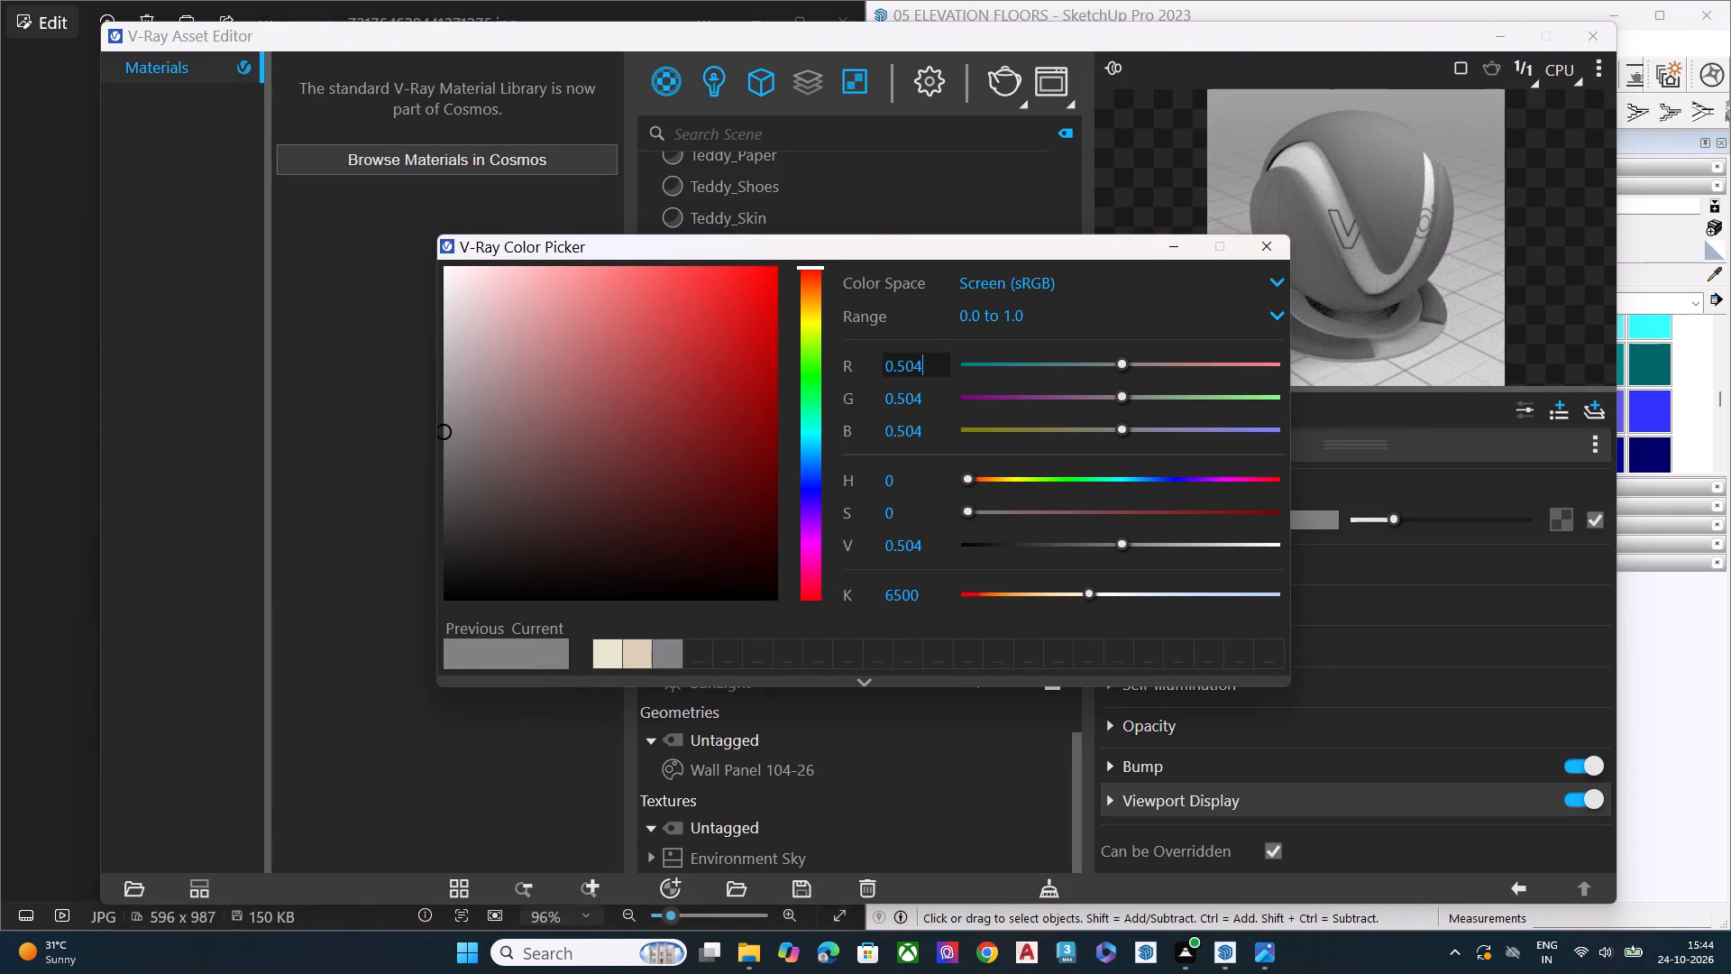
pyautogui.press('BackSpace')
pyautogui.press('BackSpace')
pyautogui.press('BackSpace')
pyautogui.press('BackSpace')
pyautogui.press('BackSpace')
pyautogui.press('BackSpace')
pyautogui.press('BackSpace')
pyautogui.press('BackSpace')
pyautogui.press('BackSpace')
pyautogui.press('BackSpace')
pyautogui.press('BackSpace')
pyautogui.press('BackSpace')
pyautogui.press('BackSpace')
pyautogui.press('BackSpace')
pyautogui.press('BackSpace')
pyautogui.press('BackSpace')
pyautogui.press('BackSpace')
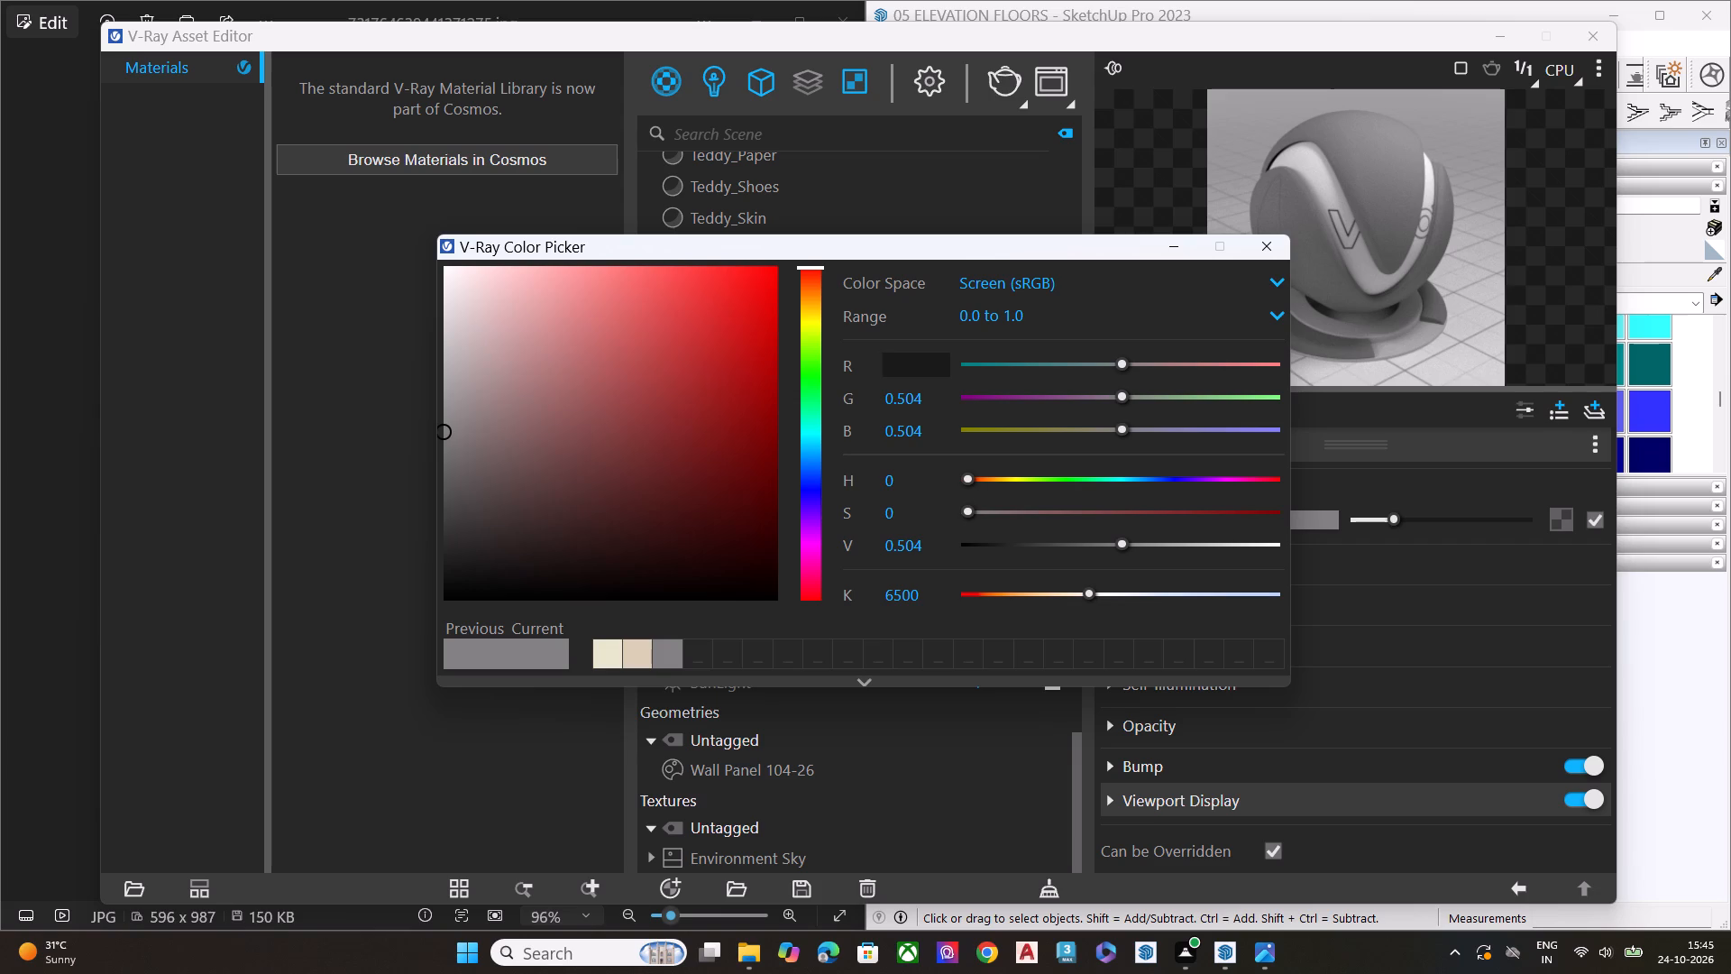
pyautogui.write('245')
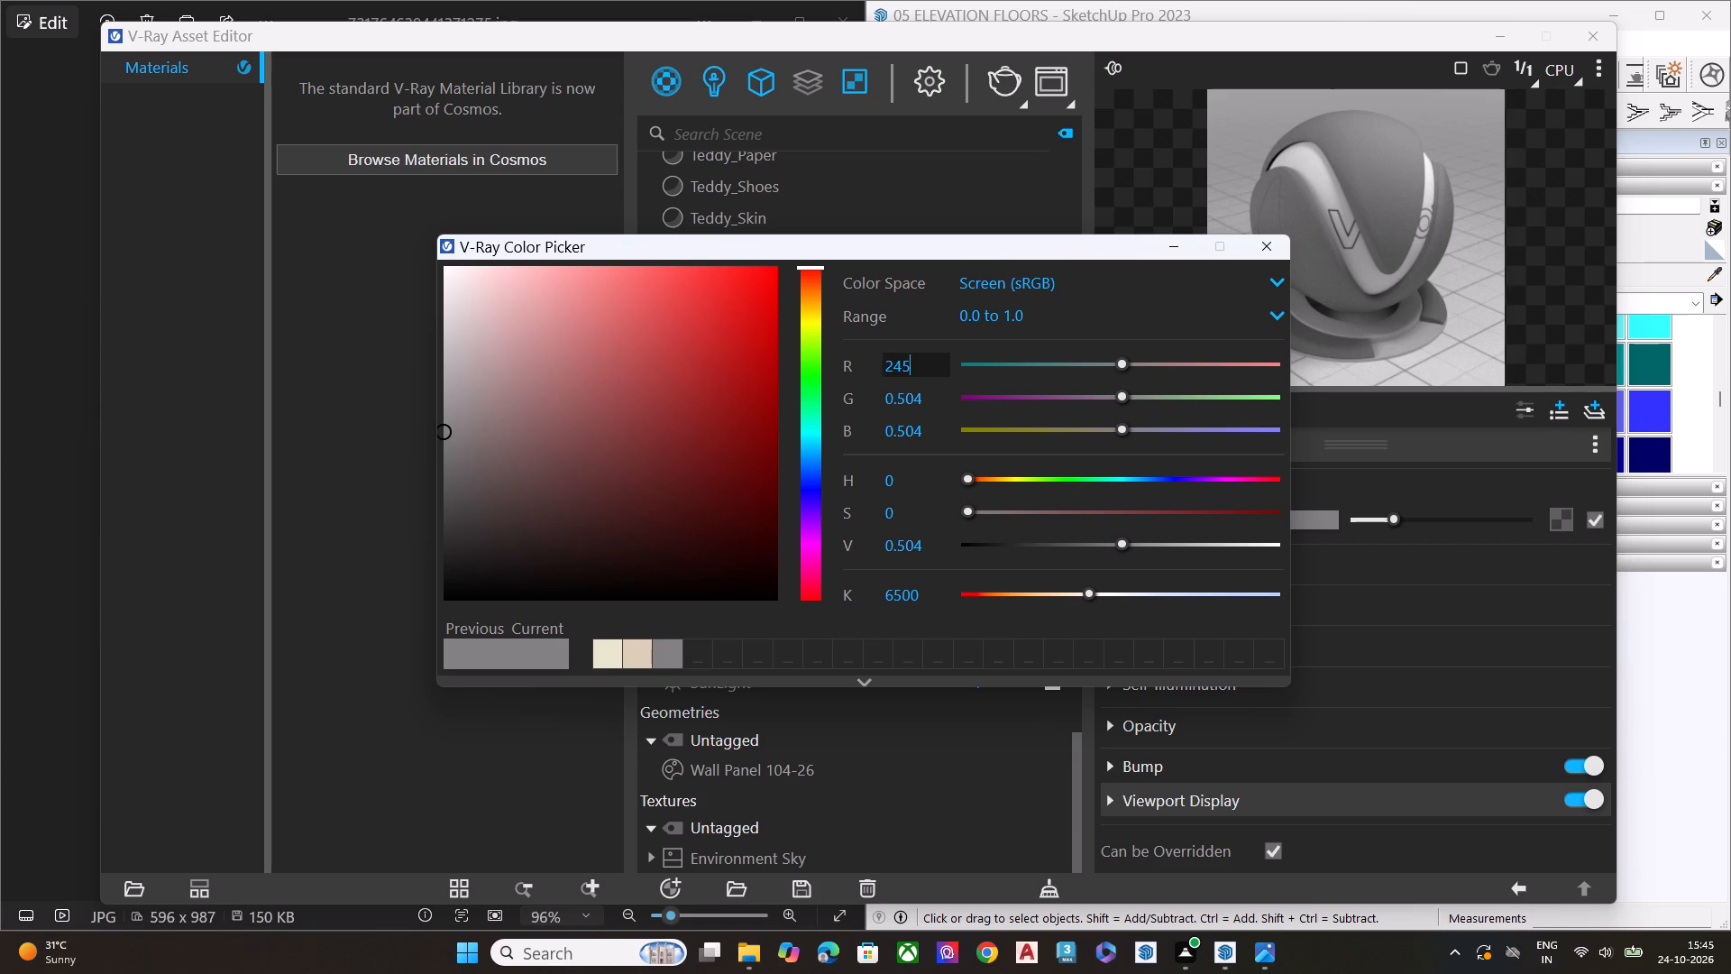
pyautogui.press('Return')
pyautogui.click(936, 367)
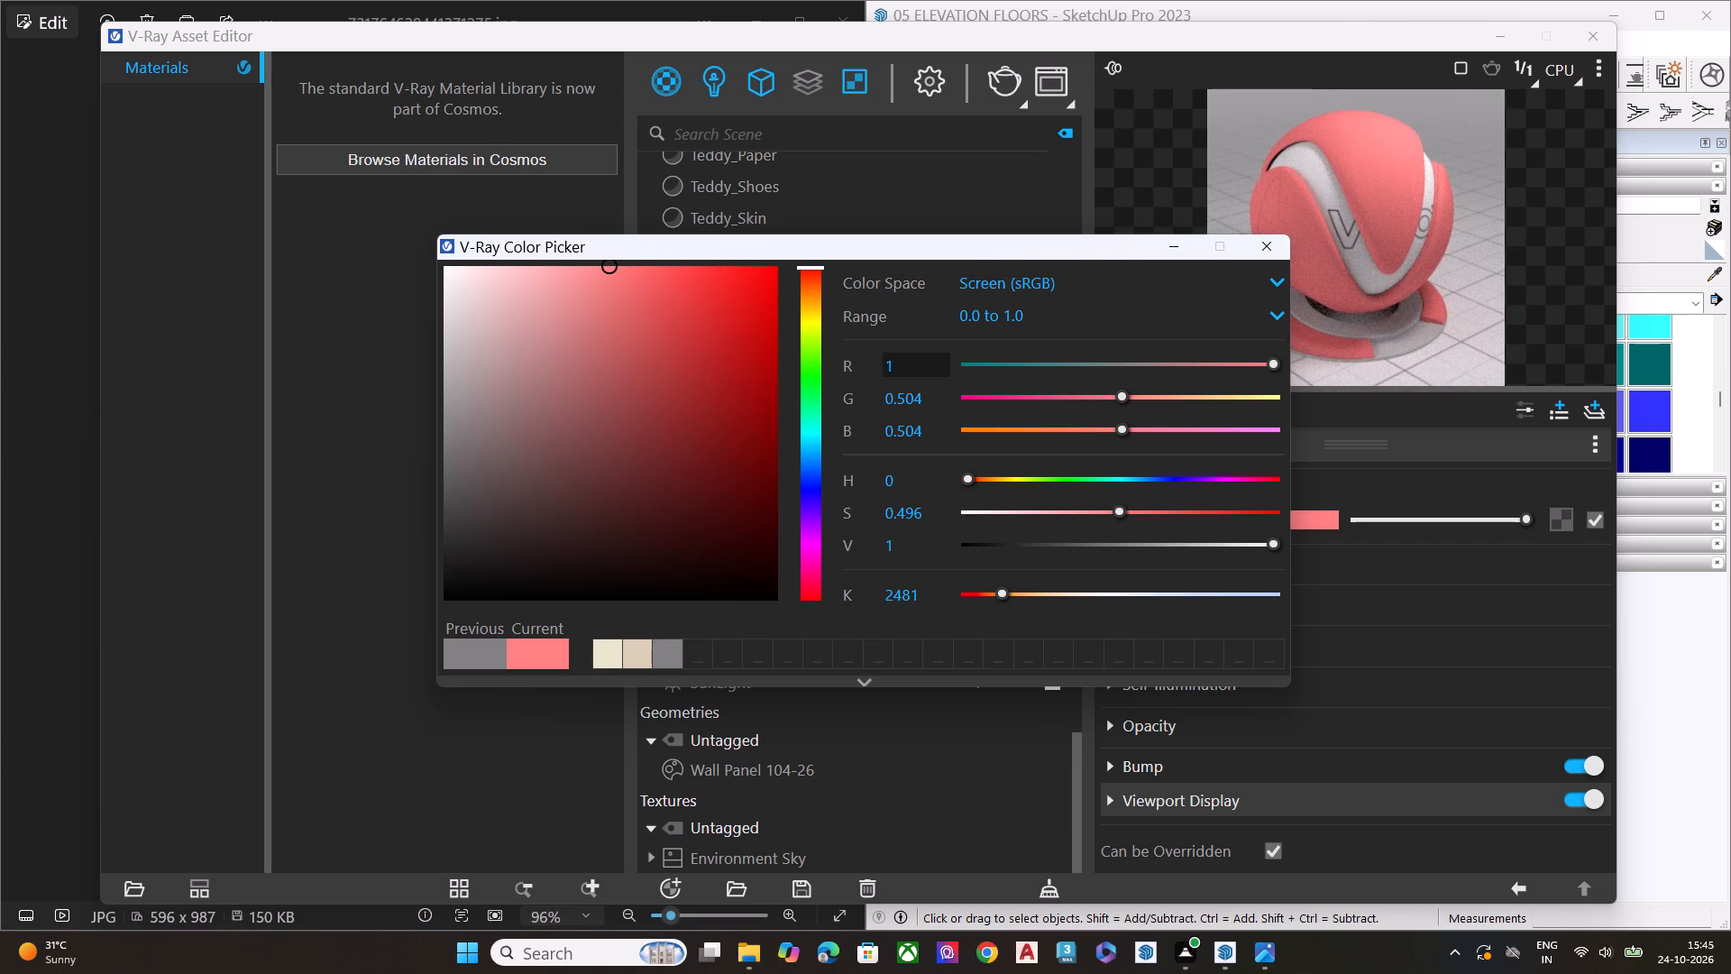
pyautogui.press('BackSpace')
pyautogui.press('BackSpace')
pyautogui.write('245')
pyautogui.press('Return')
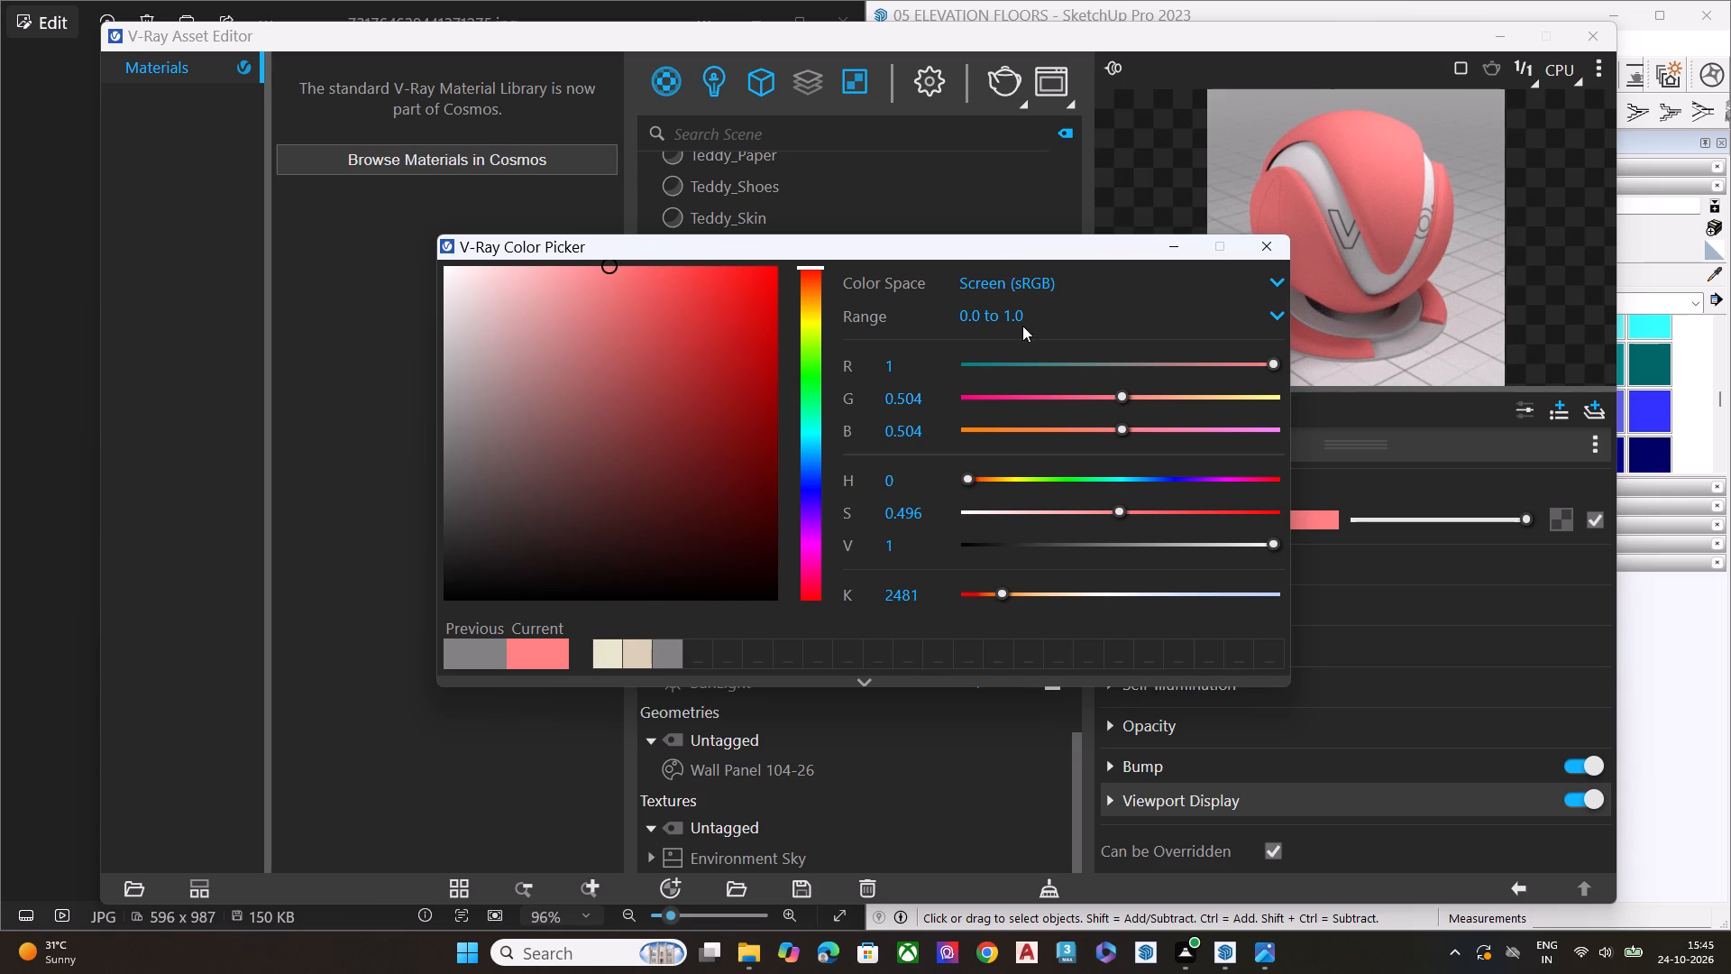
# Switch the colour range to 0 to 255 and set the diffuse red value to 245.
pyautogui.click(1022, 326)
pyautogui.click(1029, 318)
pyautogui.click(1048, 381)
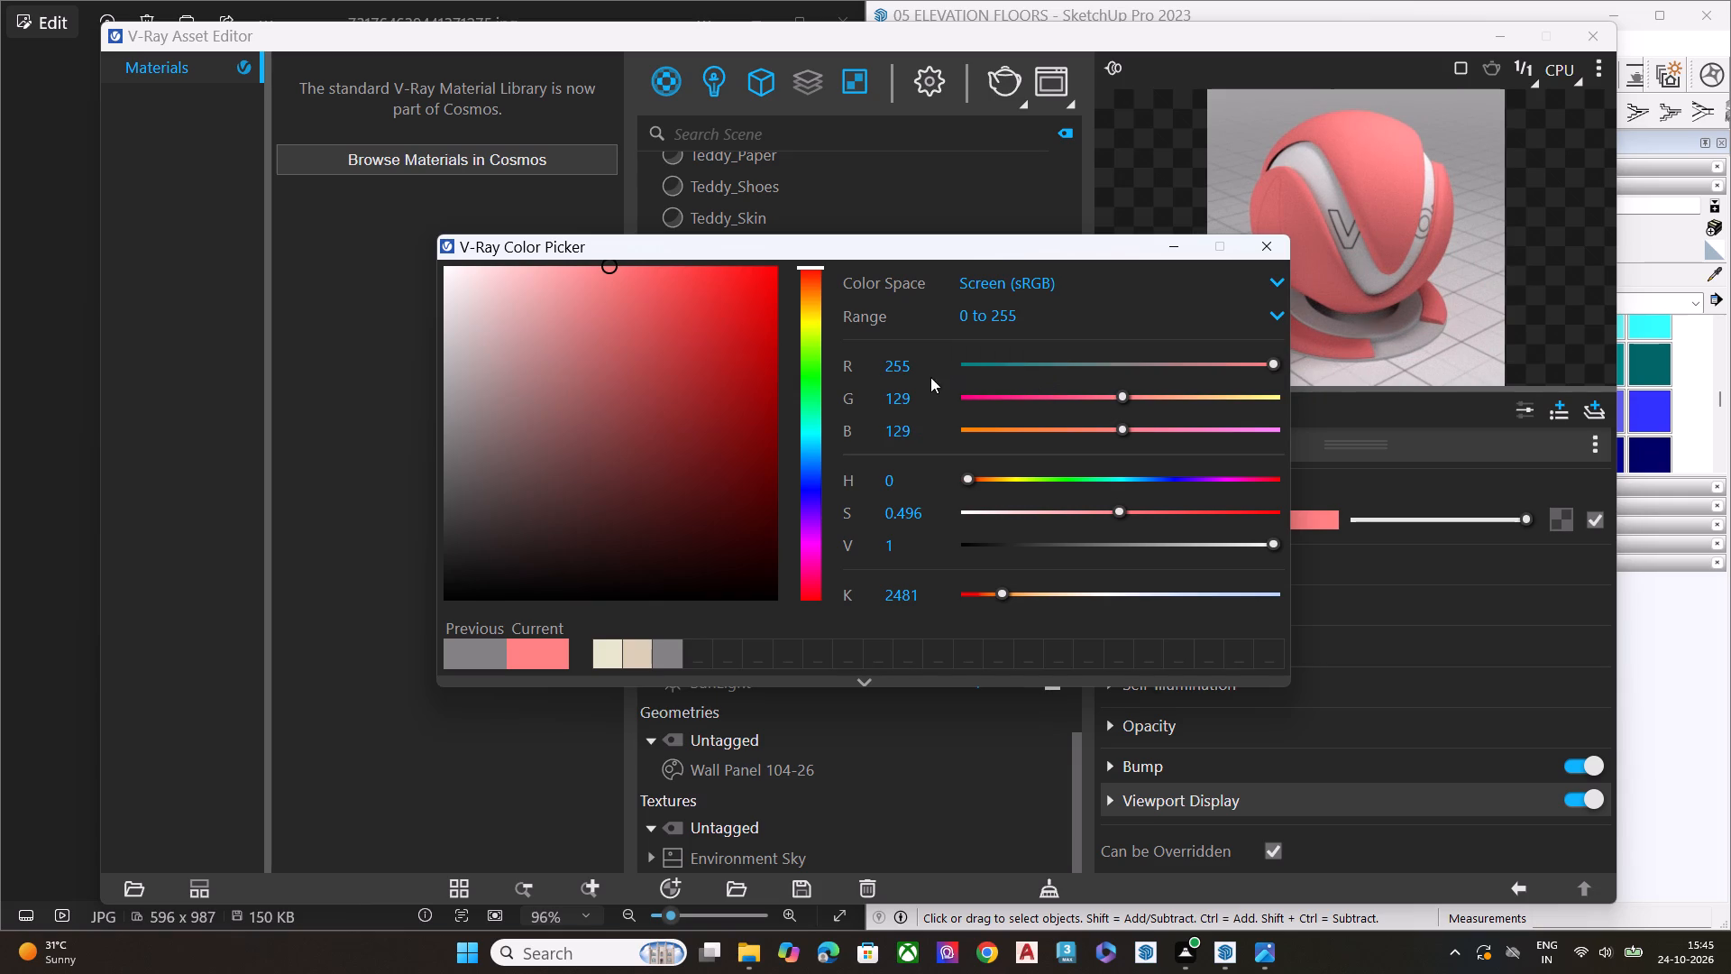
pyautogui.click(924, 371)
pyautogui.press('BackSpace')
pyautogui.press('BackSpace')
pyautogui.press('BackSpace')
pyautogui.press('BackSpace')
pyautogui.write('245')
pyautogui.press('Return')
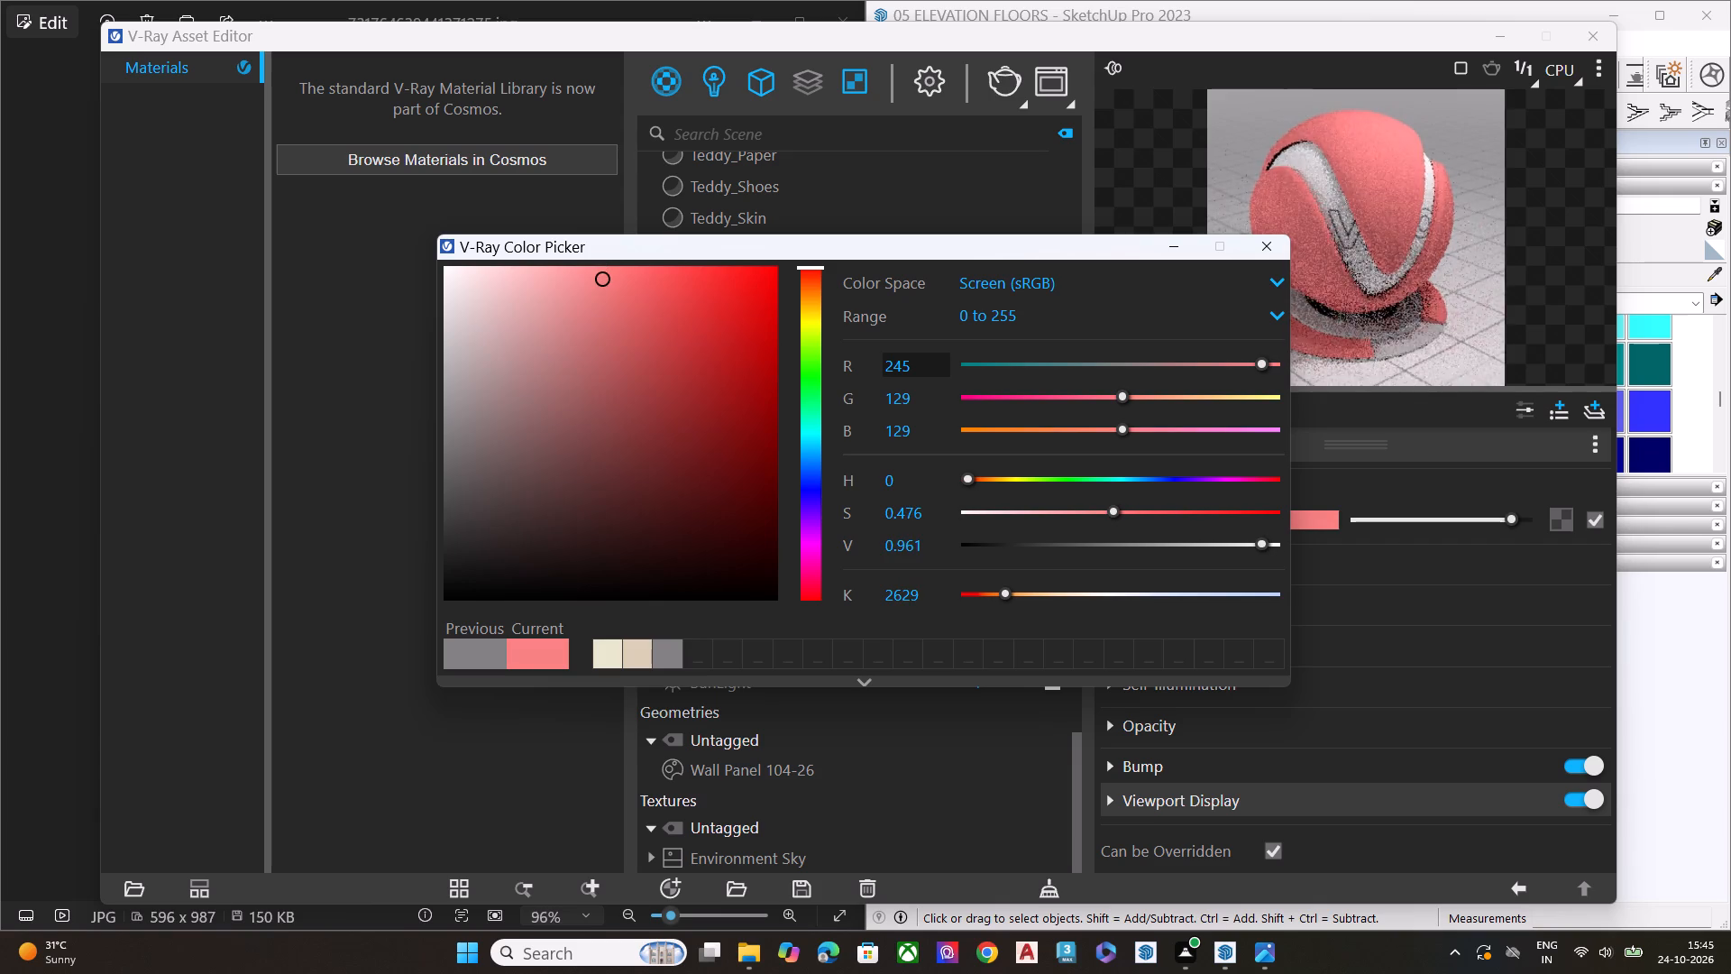
# Set the diffuse colour's green value to 242 and its blue value to 232.
pyautogui.click(910, 397)
pyautogui.press('BackSpace')
pyautogui.press('BackSpace')
pyautogui.press('BackSpace')
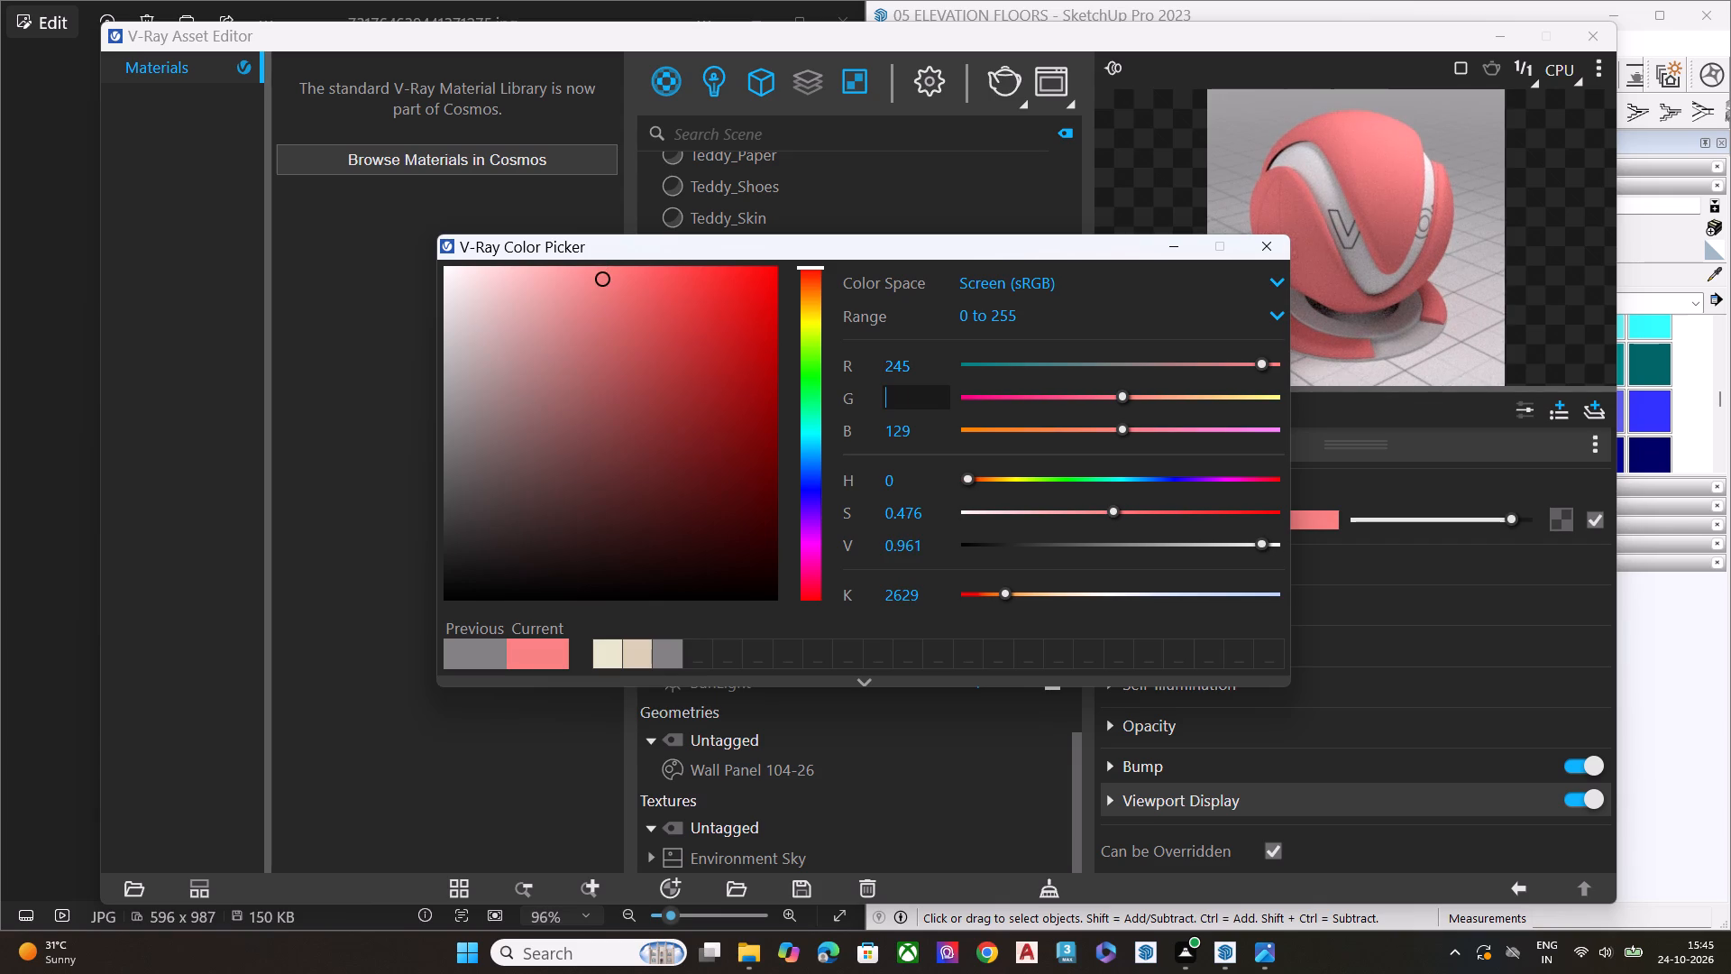
pyautogui.press('BackSpace')
pyautogui.press('BackSpace')
pyautogui.press('BackSpace')
pyautogui.press('BackSpace')
pyautogui.write('242')
pyautogui.press('Return')
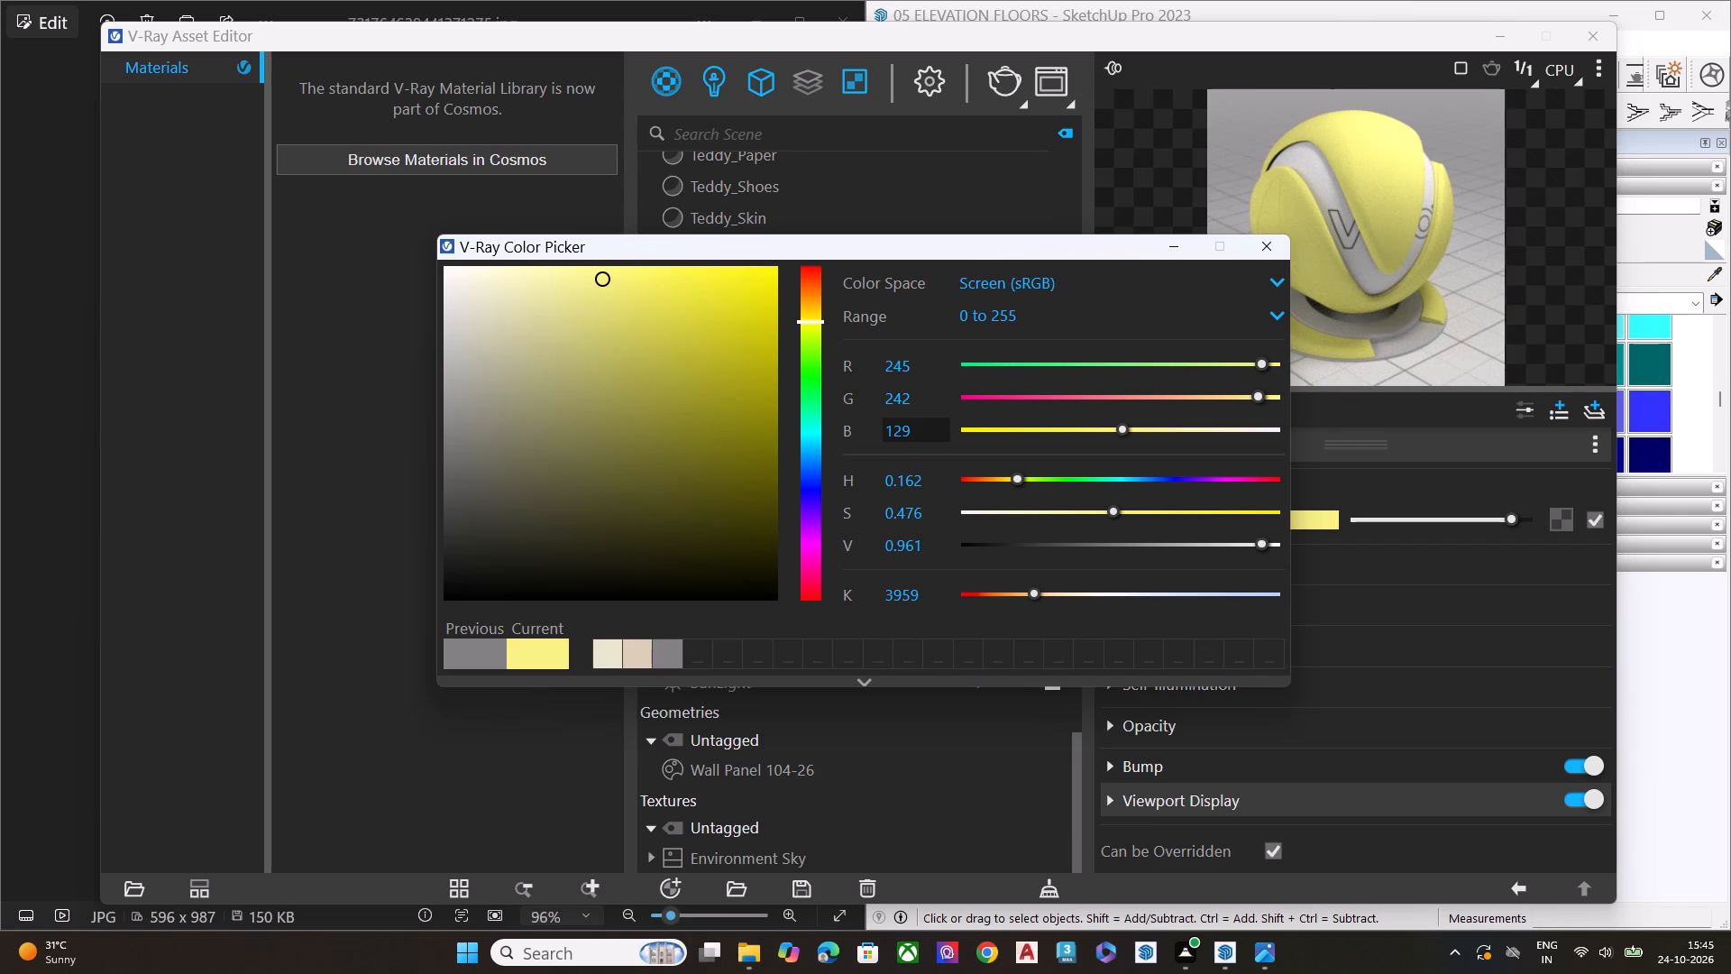
pyautogui.click(936, 427)
pyautogui.press('BackSpace')
pyautogui.press('BackSpace')
pyautogui.press('BackSpace')
pyautogui.press('BackSpace')
pyautogui.press('BackSpace')
pyautogui.press('BackSpace')
pyautogui.write('232')
pyautogui.press('Return')
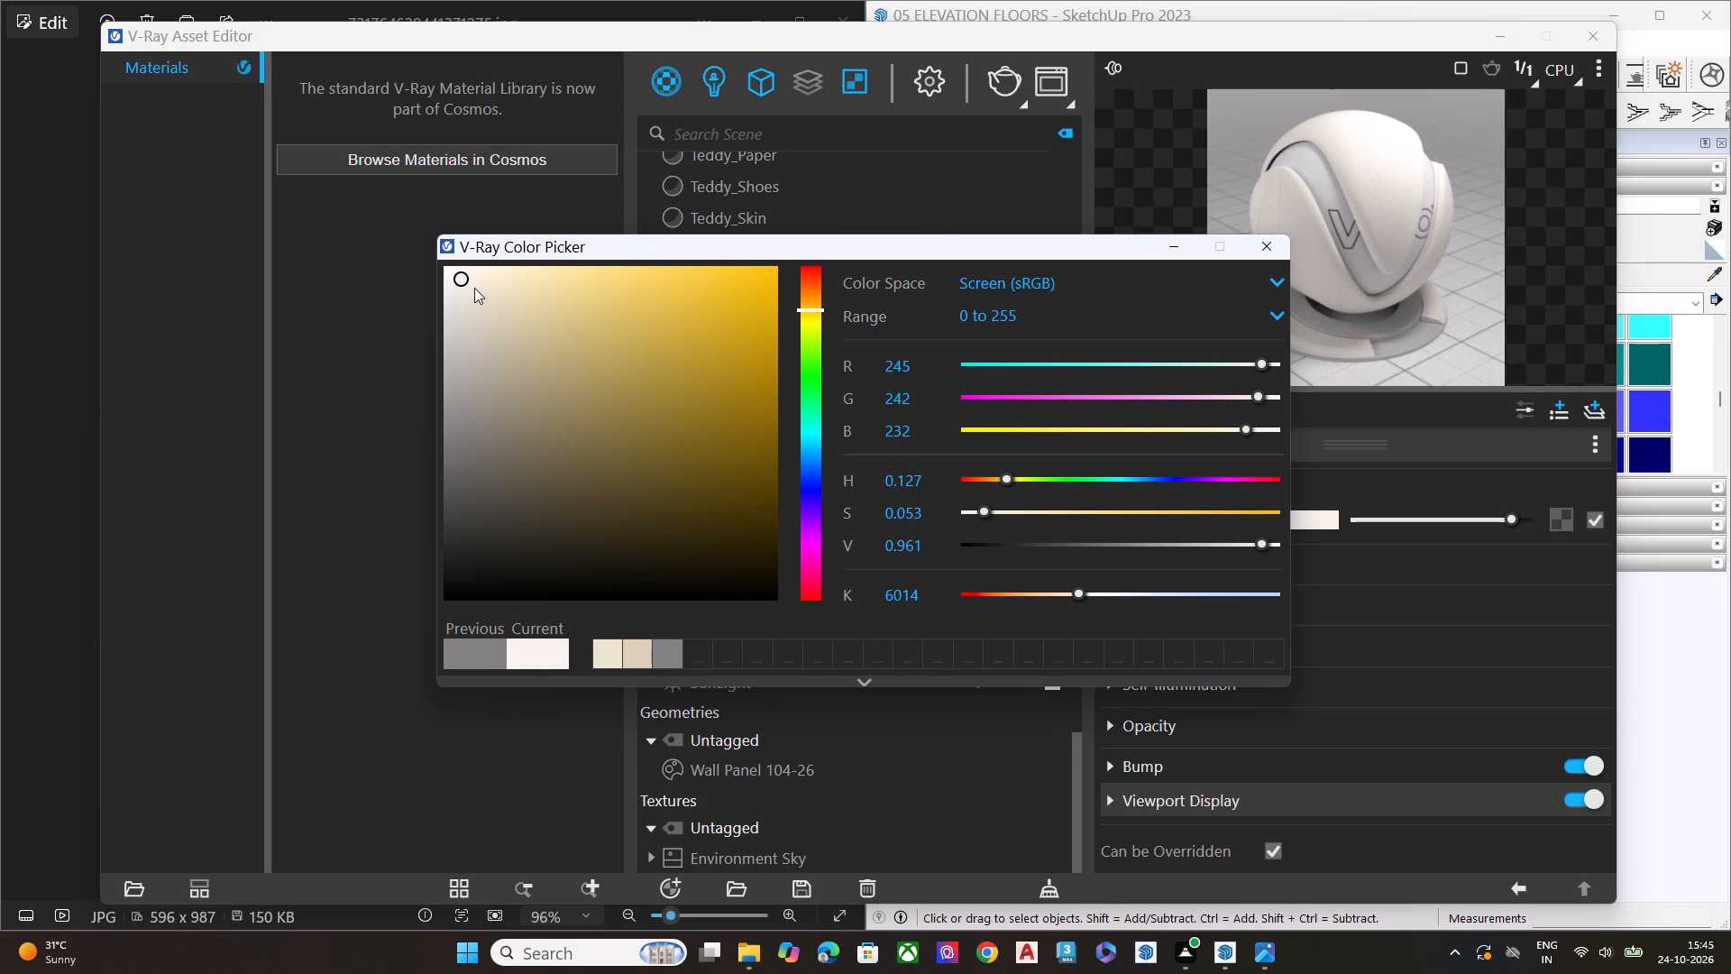
# Shift the diffuse colour to a slightly darker, more saturated cream and close the colour picker.
pyautogui.moveTo(456, 282); pyautogui.dragTo(472, 280)
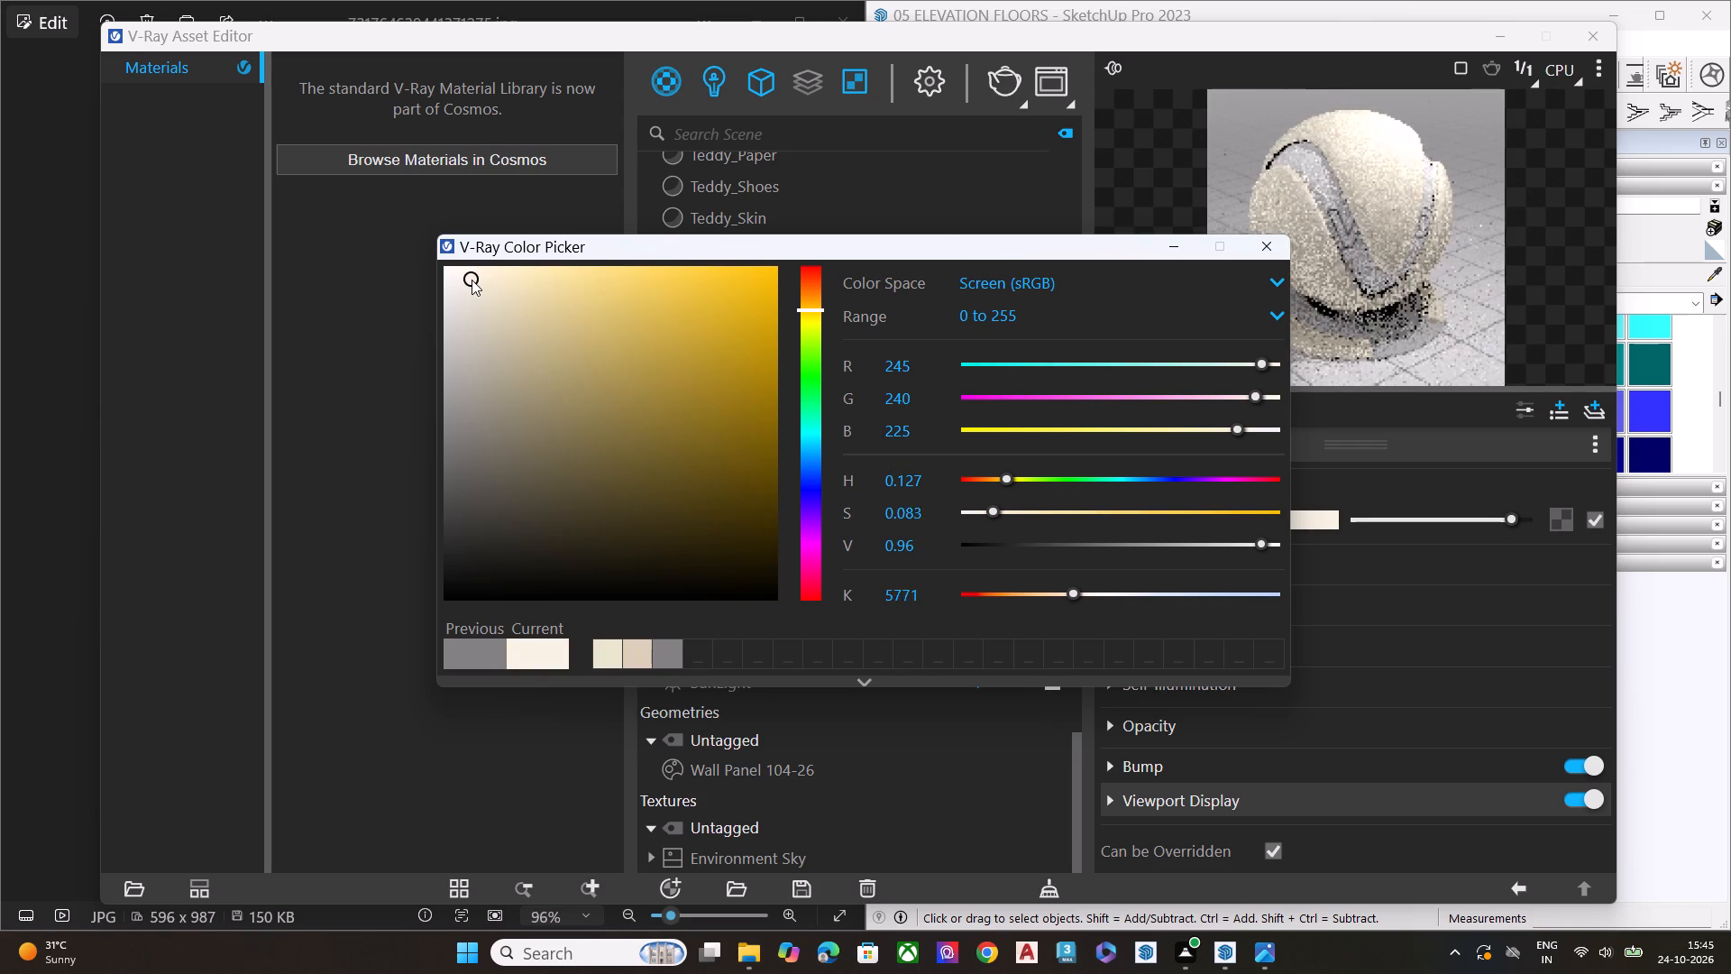
pyautogui.moveTo(472, 280); pyautogui.dragTo(470, 292)
pyautogui.click(1292, 244)
pyautogui.click(1263, 253)
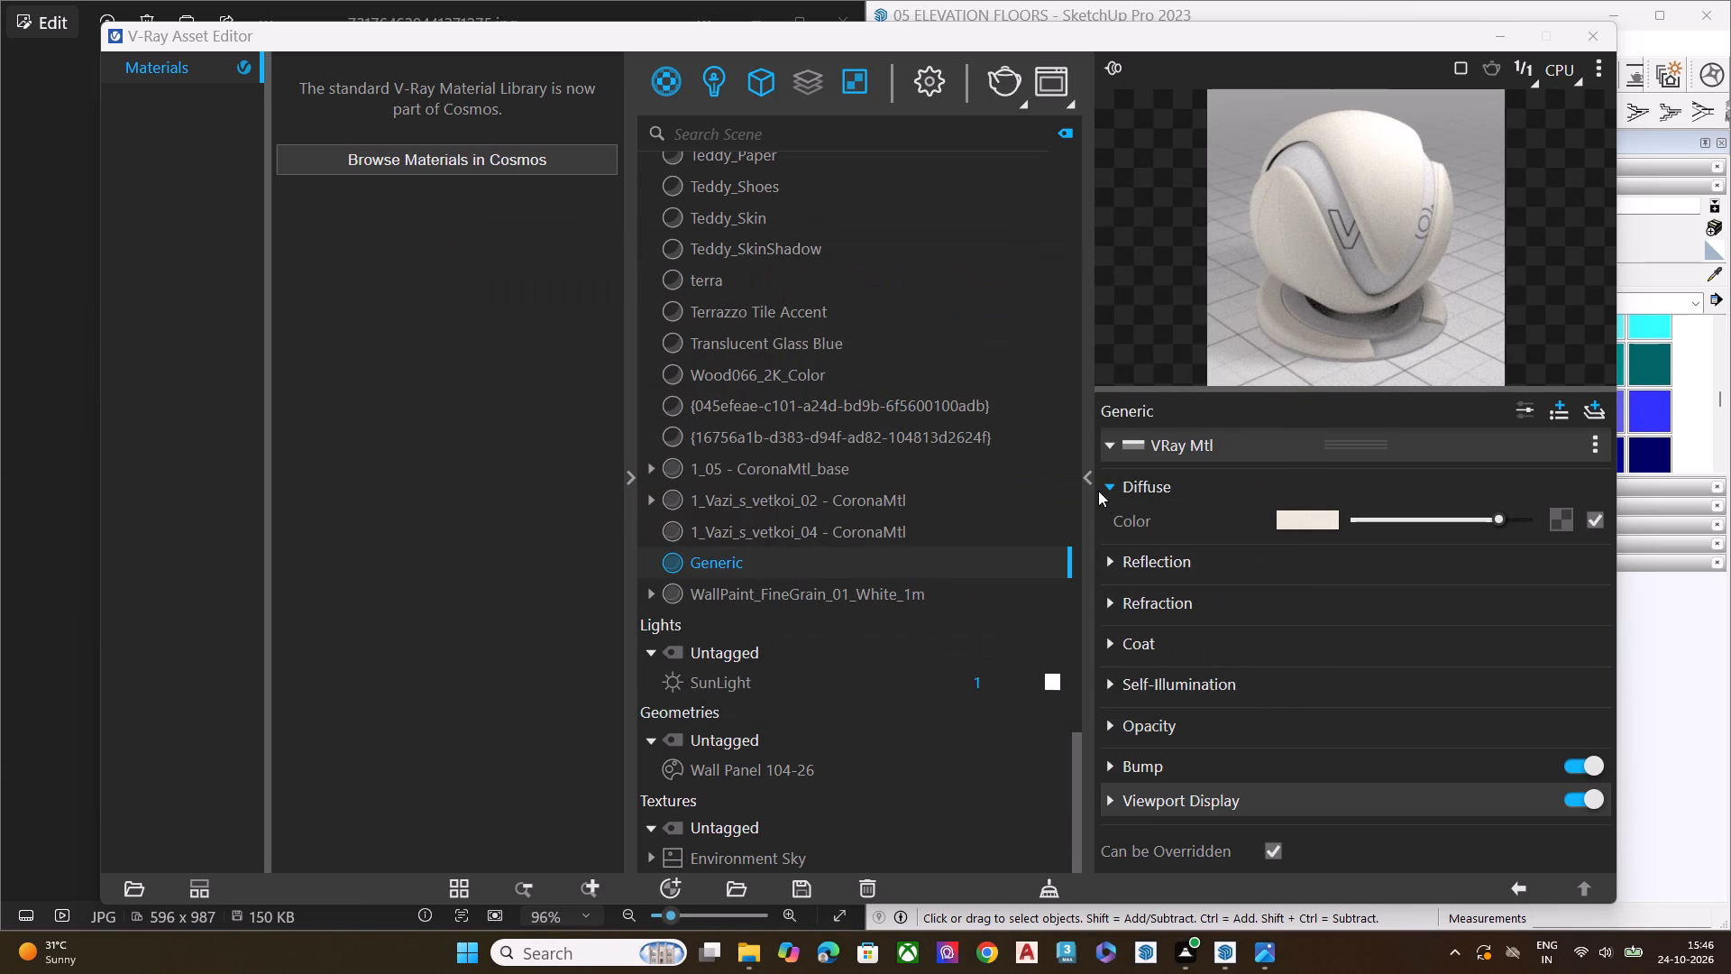
# Return to the SketchUp model and paint the tall side fin and its top overhang with the cream Generic material.
pyautogui.click(703, 564)
pyautogui.click(1505, 41)
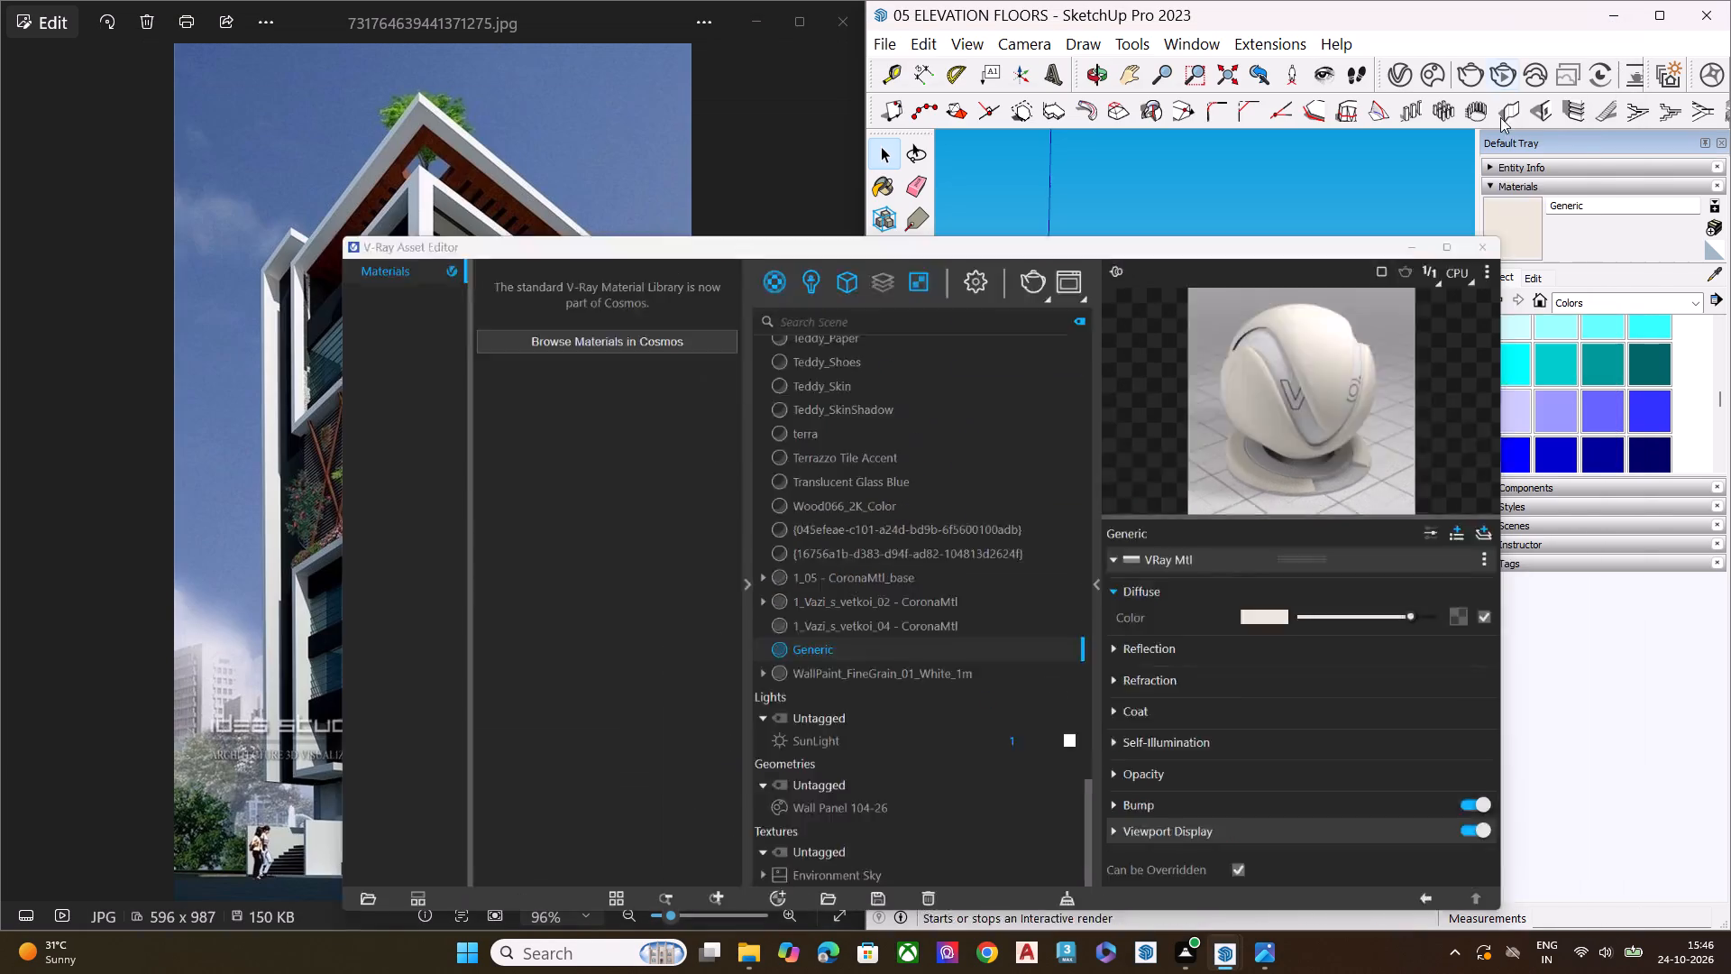
pyautogui.click(1522, 225)
pyautogui.scroll(5, 1105, 338)
pyautogui.scroll(-1, 1155, 335)
pyautogui.scroll(4, 1155, 335)
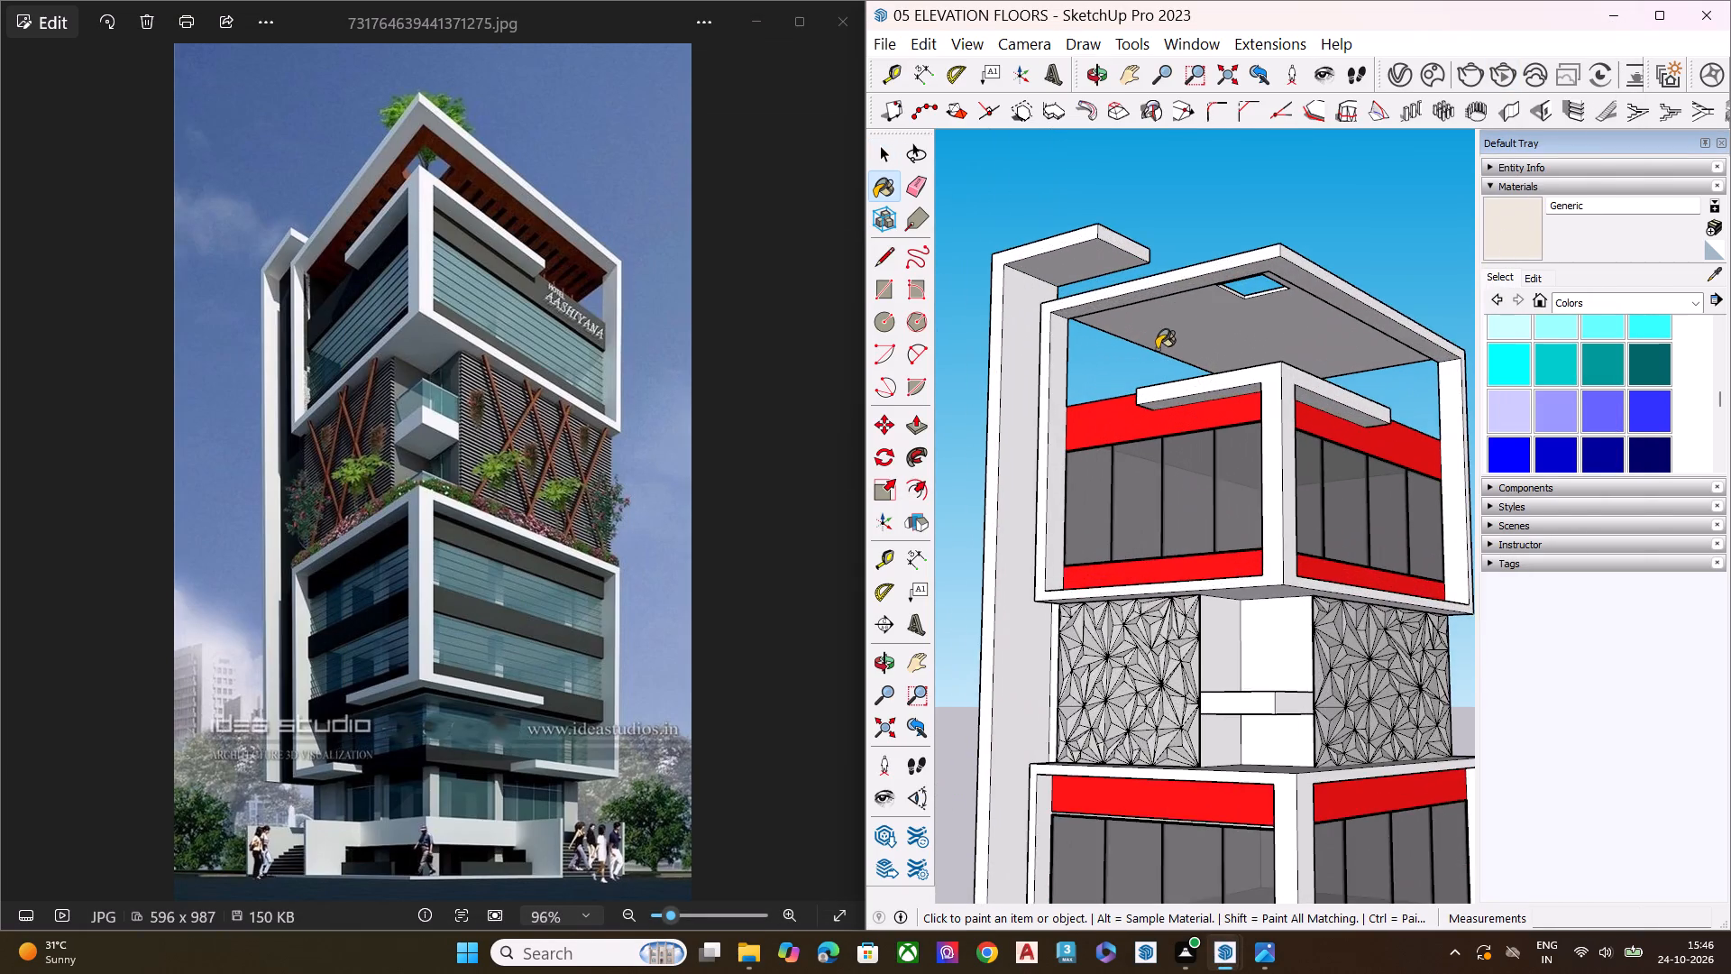
pyautogui.scroll(1, 1151, 350)
pyautogui.moveTo(1139, 350); pyautogui.dragTo(1016, 337, button='middle')
pyautogui.scroll(6, 1014, 329)
pyautogui.click(982, 274)
pyautogui.click(1016, 280)
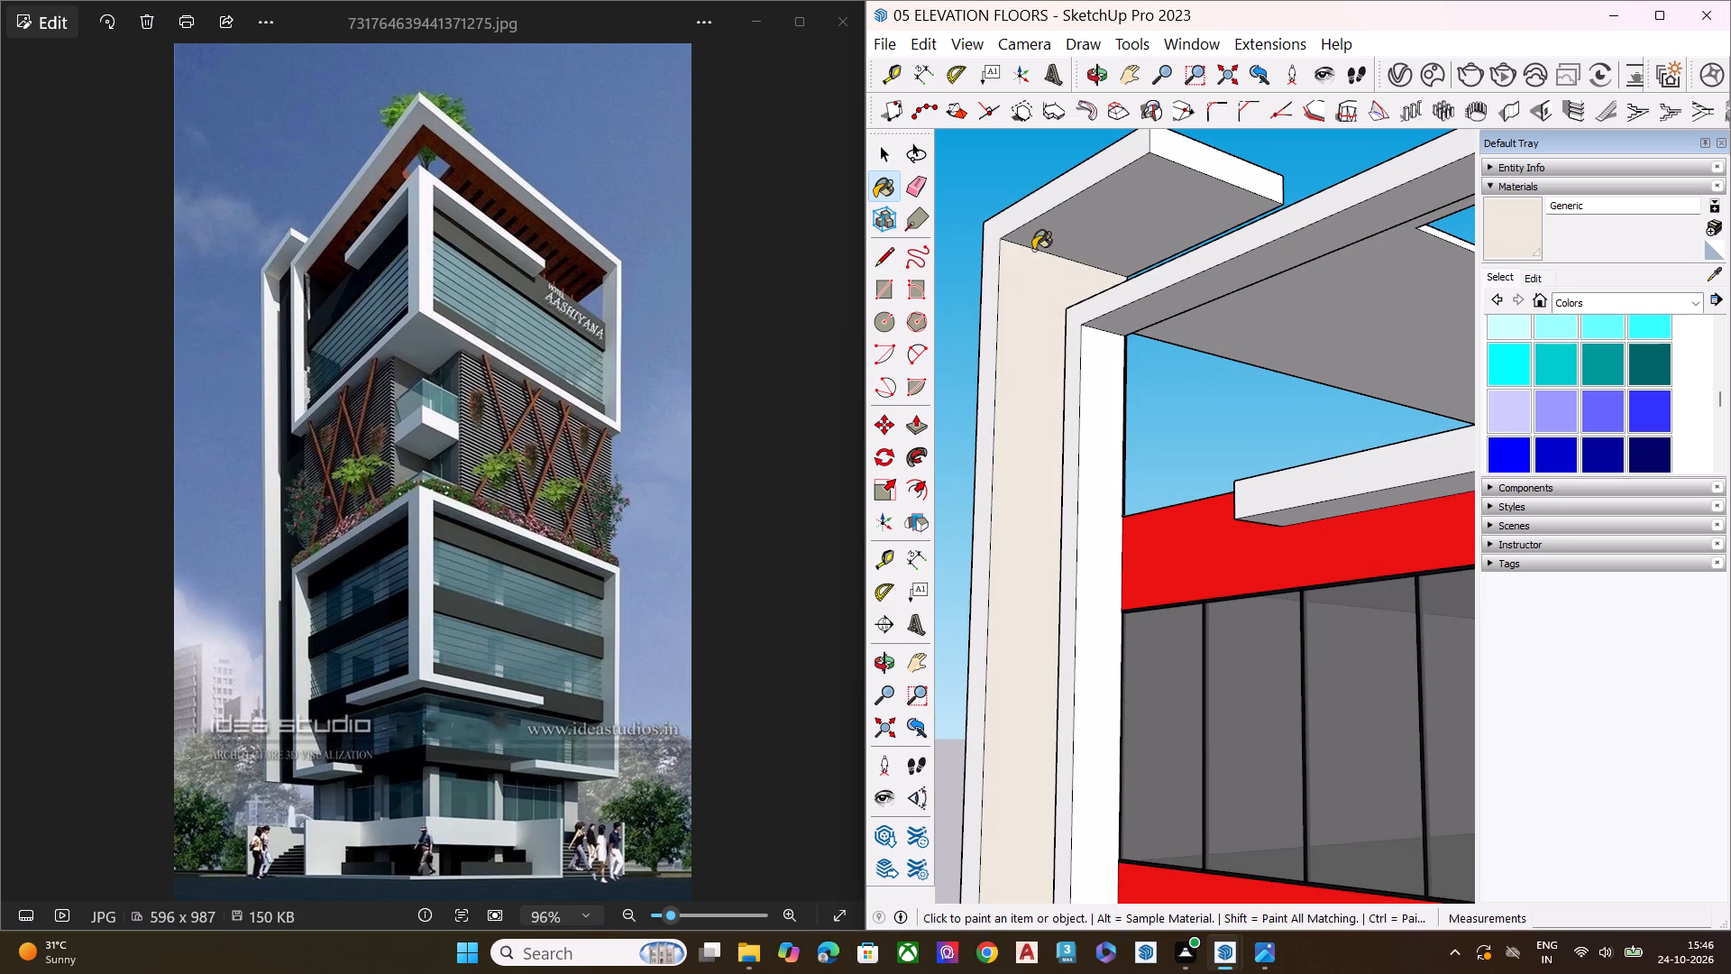
pyautogui.click(1061, 186)
pyautogui.click(1206, 158)
pyautogui.click(1168, 195)
# Paint the roof canopy's edges and the top-floor frame's uprights with the cream Generic material.
pyautogui.click(1131, 290)
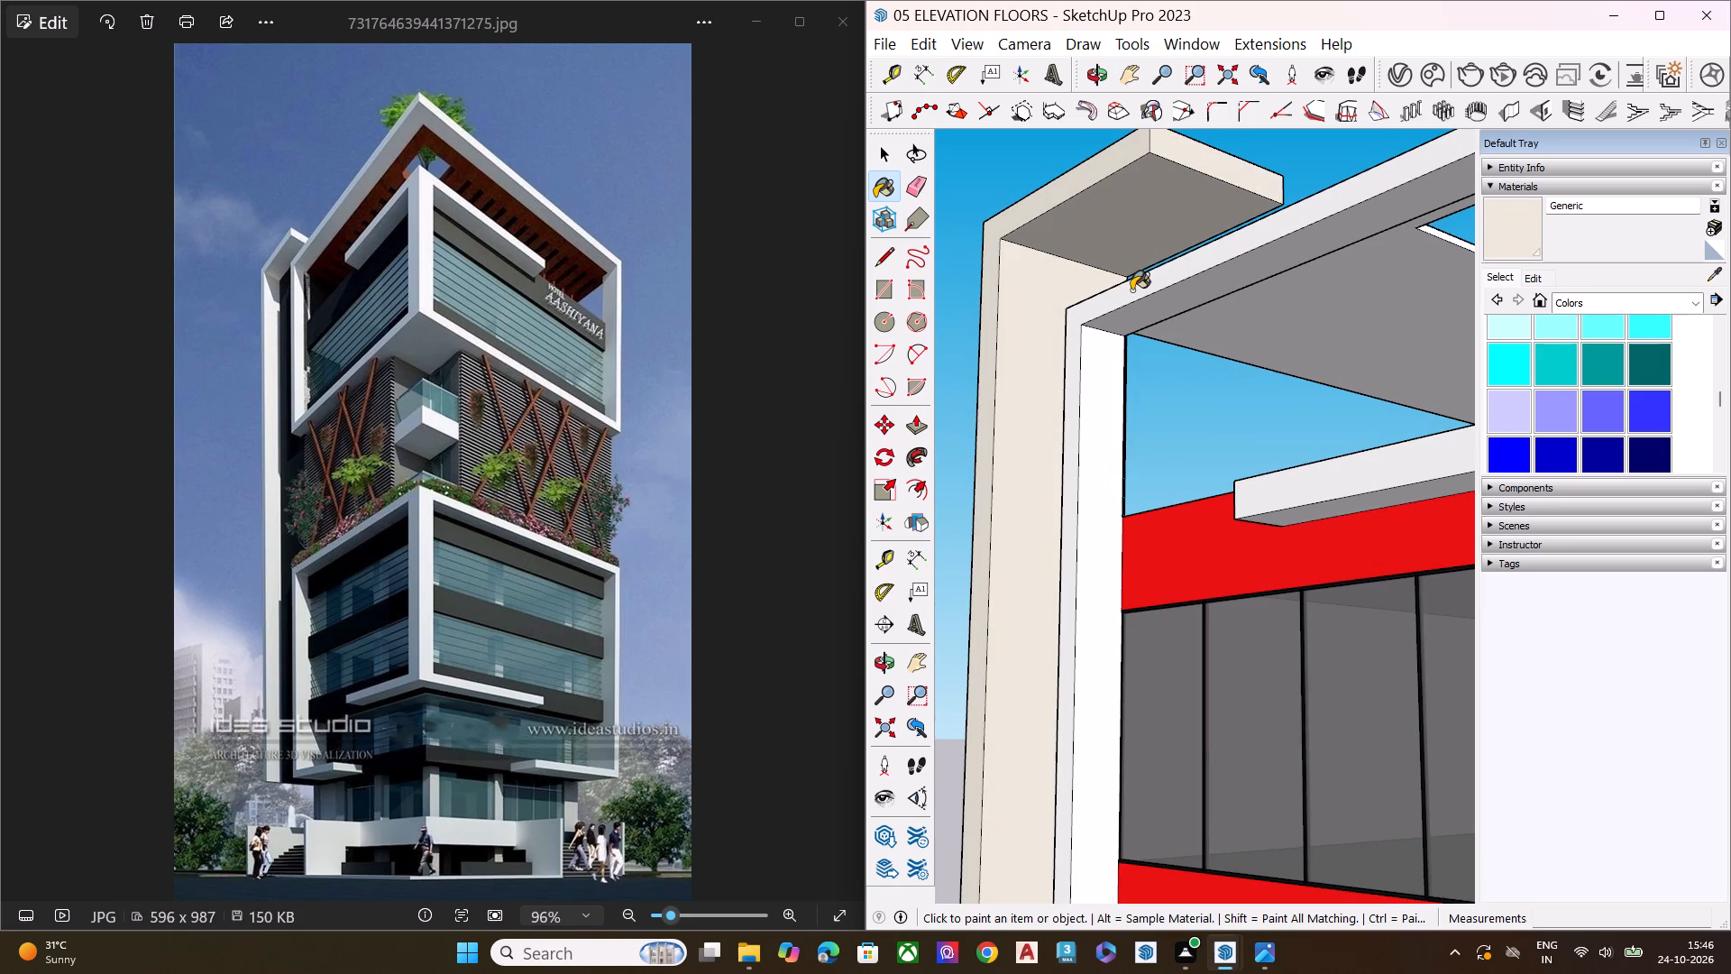
pyautogui.click(1085, 366)
pyautogui.scroll(-8, 1020, 296)
pyautogui.scroll(11, 1299, 246)
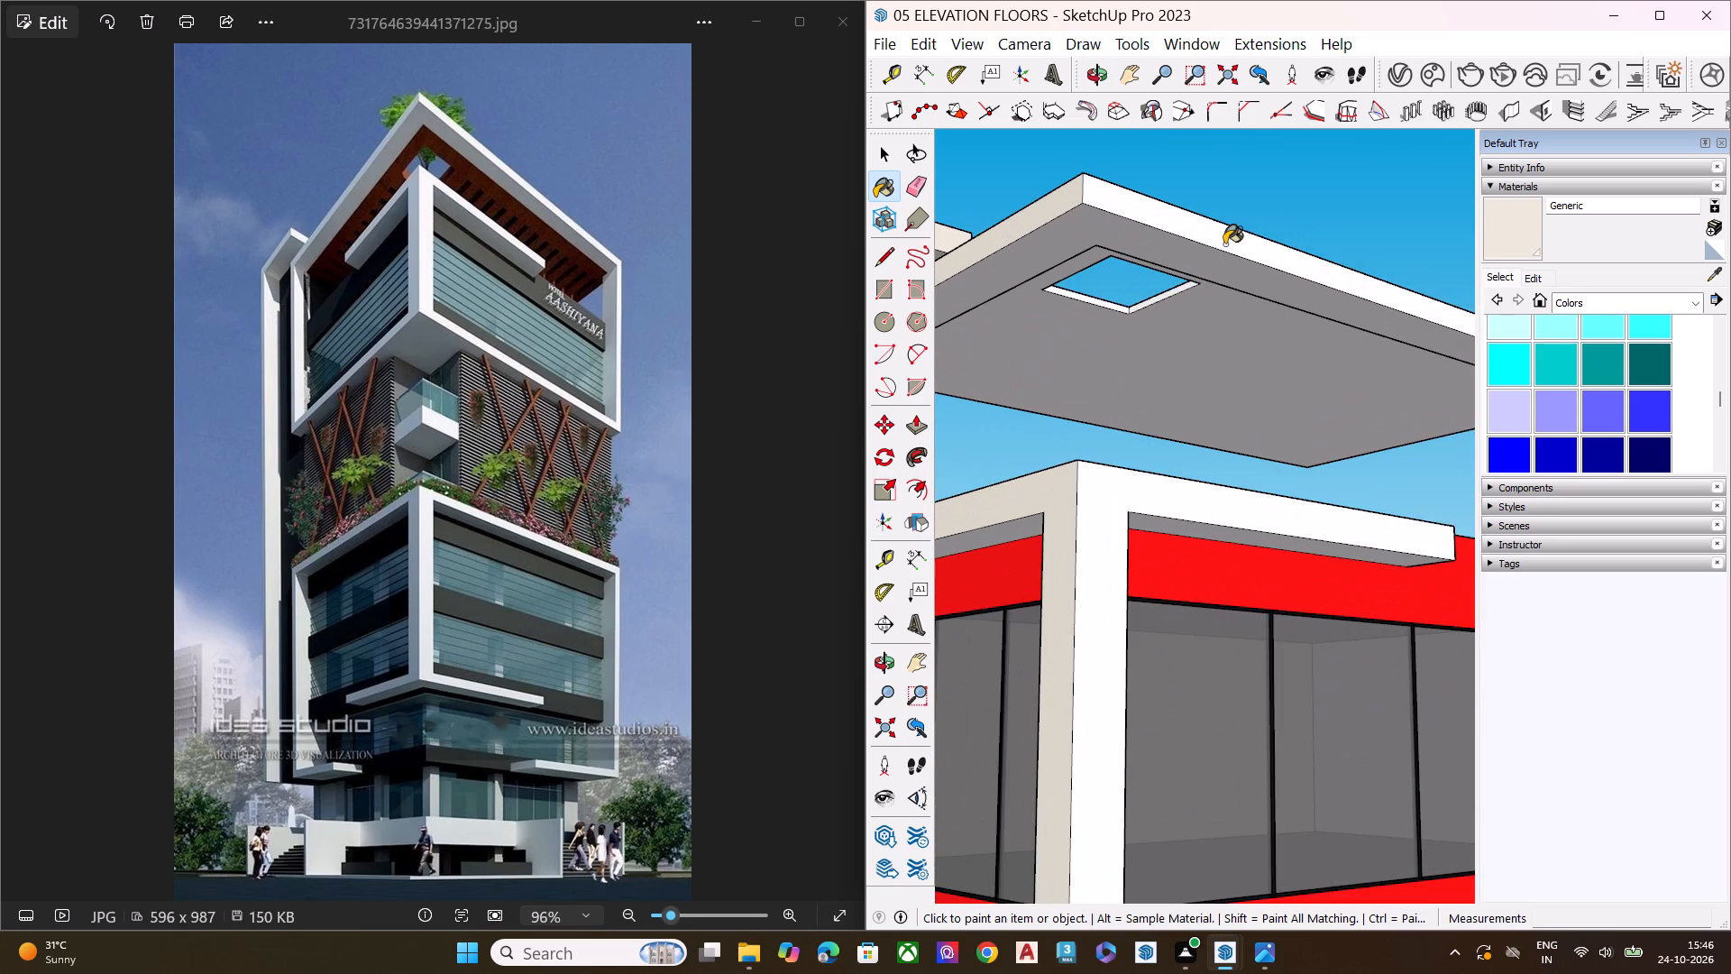
pyautogui.click(1224, 244)
pyautogui.click(1153, 247)
pyautogui.scroll(-2, 1156, 244)
pyautogui.scroll(3, 1156, 244)
pyautogui.scroll(-6, 1156, 244)
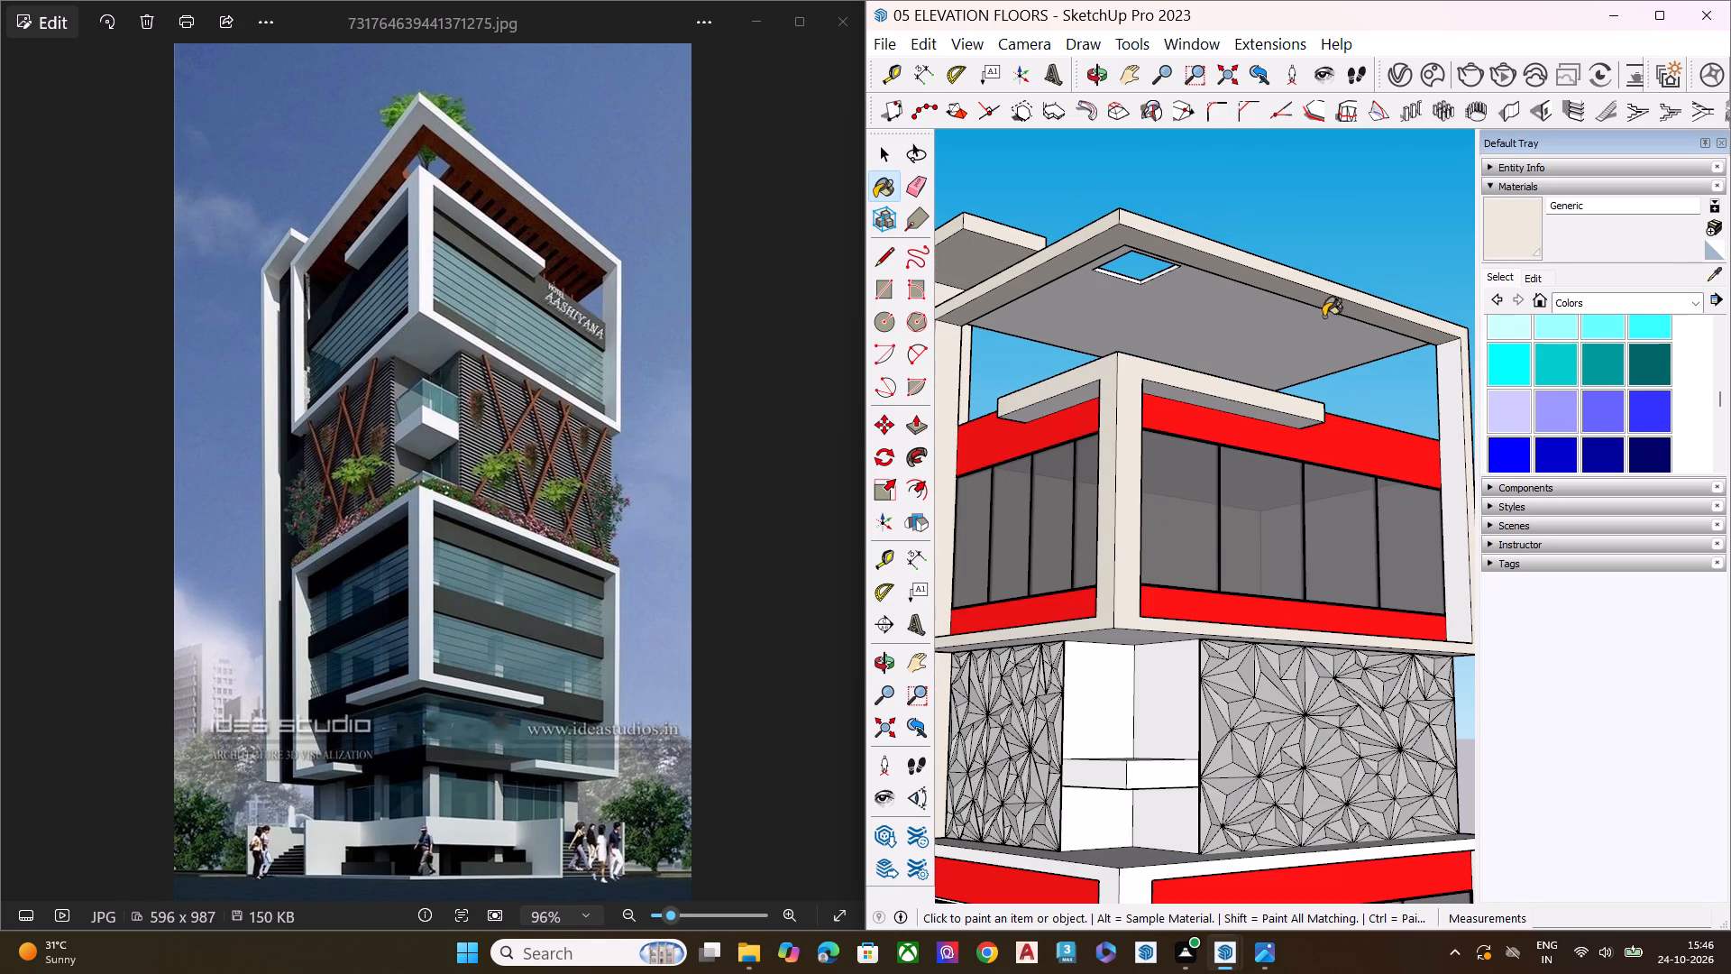
pyautogui.click(1449, 371)
# Paint the underside of the top-floor frame, above the patterned panels, with the cream Generic material.
pyautogui.scroll(-7, 1209, 312)
pyautogui.scroll(4, 1250, 403)
pyautogui.scroll(-1, 1250, 403)
pyautogui.scroll(5, 1250, 403)
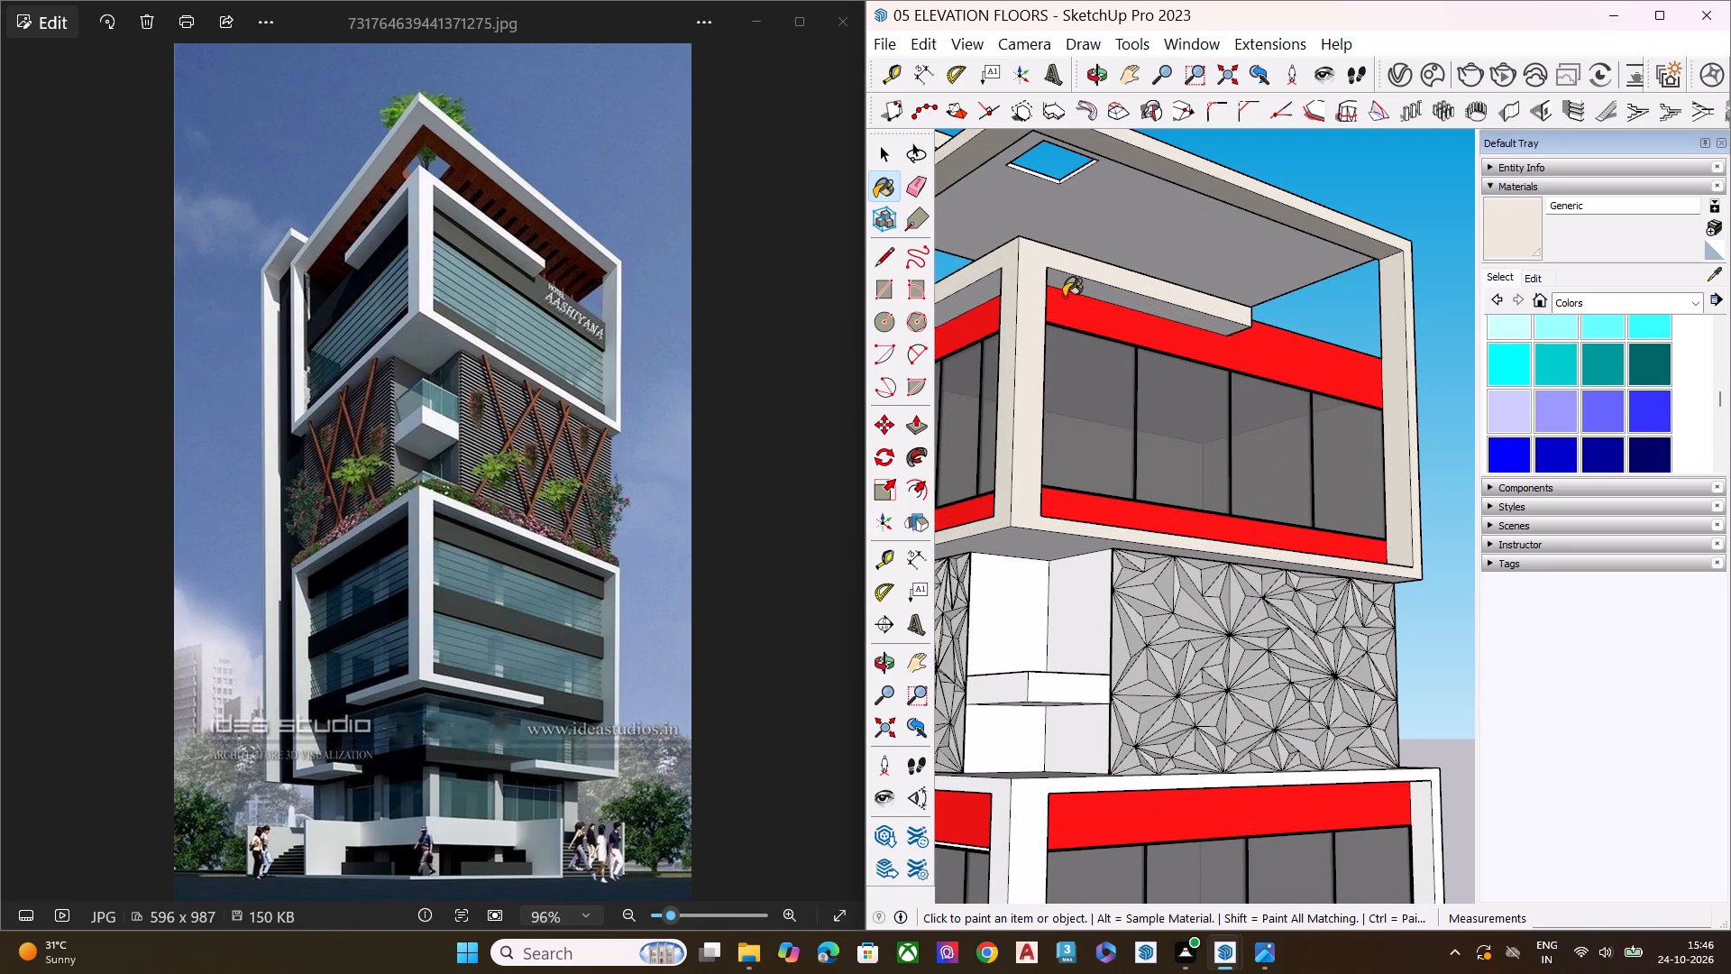
pyautogui.scroll(2, 1050, 520)
pyautogui.scroll(-4, 1039, 528)
pyautogui.scroll(1, 1043, 549)
pyautogui.moveTo(1045, 538); pyautogui.dragTo(1071, 335, button='middle')
pyautogui.click(1035, 458)
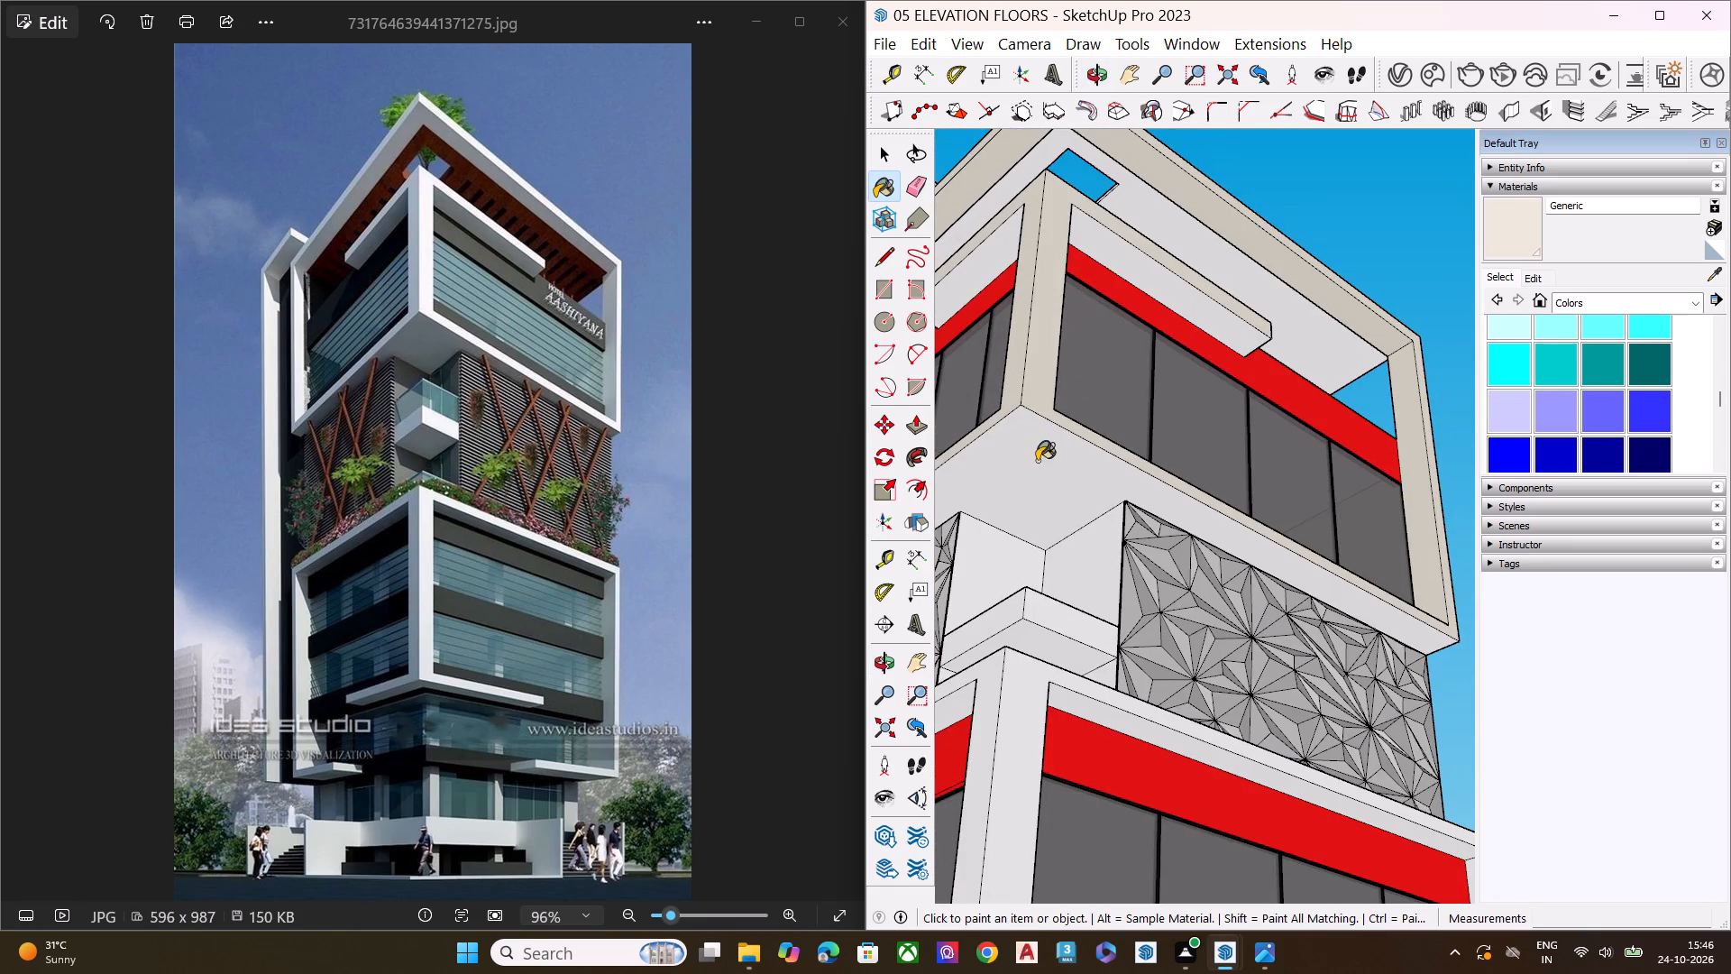
pyautogui.scroll(-5, 1159, 448)
pyautogui.moveTo(1135, 538); pyautogui.dragTo(1136, 613, button='middle')
pyautogui.scroll(2, 1149, 500)
pyautogui.scroll(-1, 1149, 496)
pyautogui.scroll(5, 1144, 475)
pyautogui.click(1095, 452)
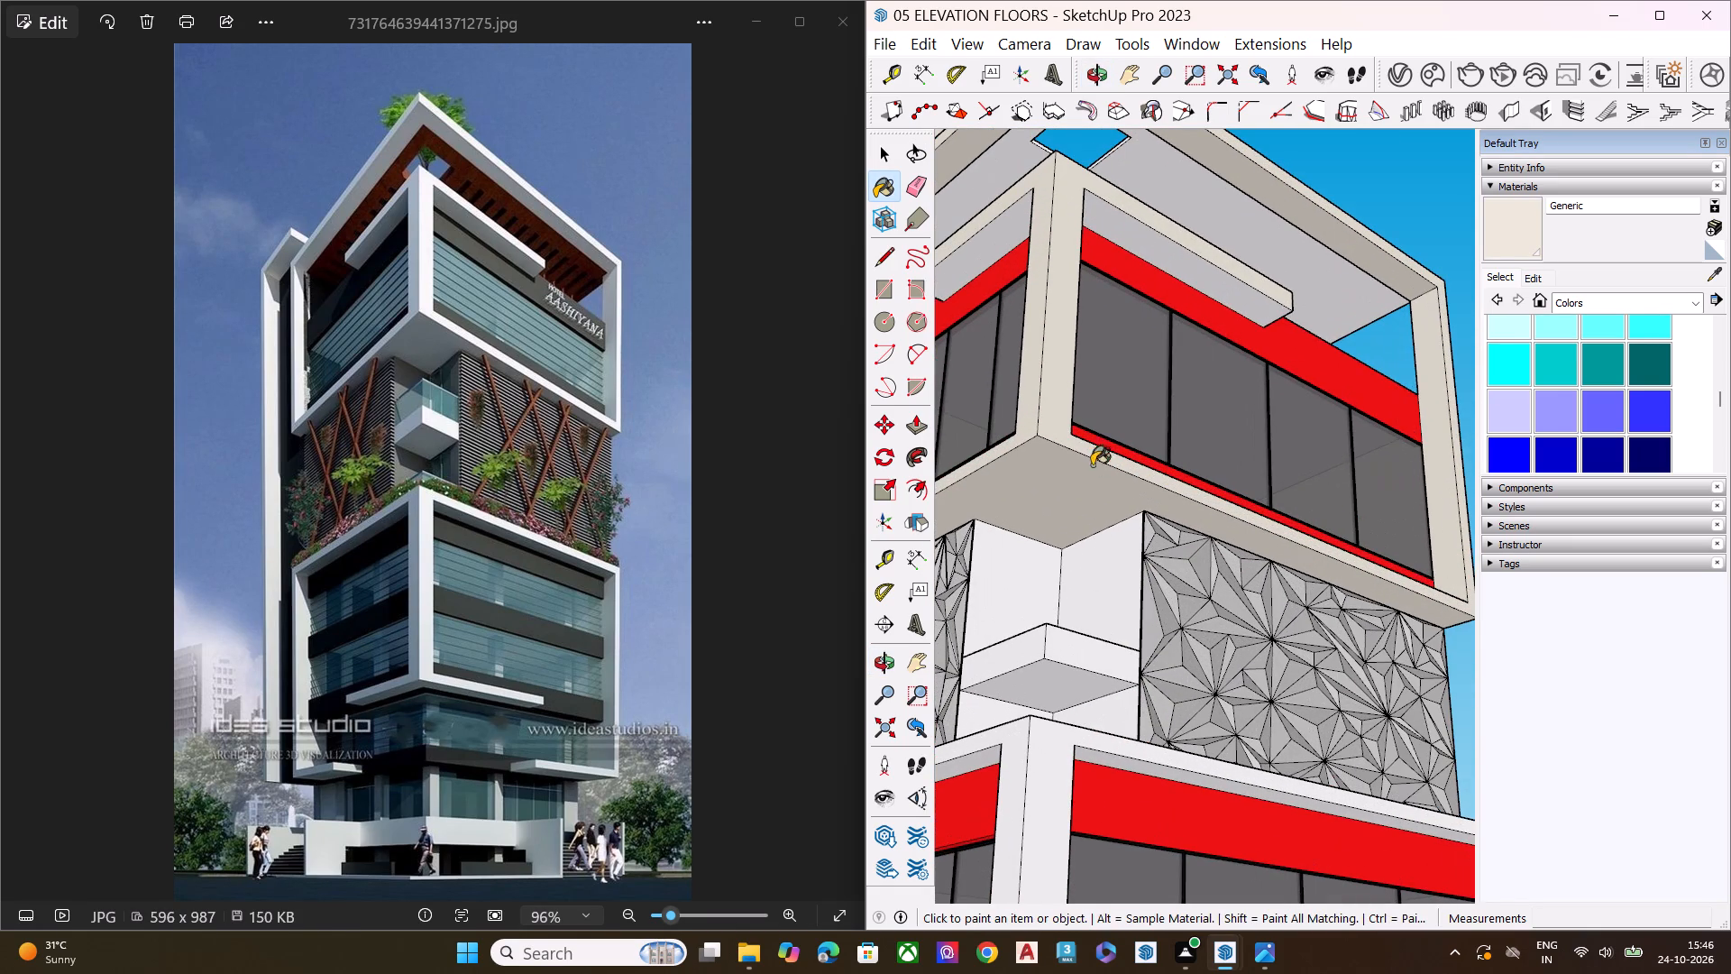
# Paint the recessed corner walls between the patterned panels and the projecting balcony block with the cream Generic material.
pyautogui.click(1099, 569)
pyautogui.click(1020, 569)
pyautogui.scroll(-6, 1121, 535)
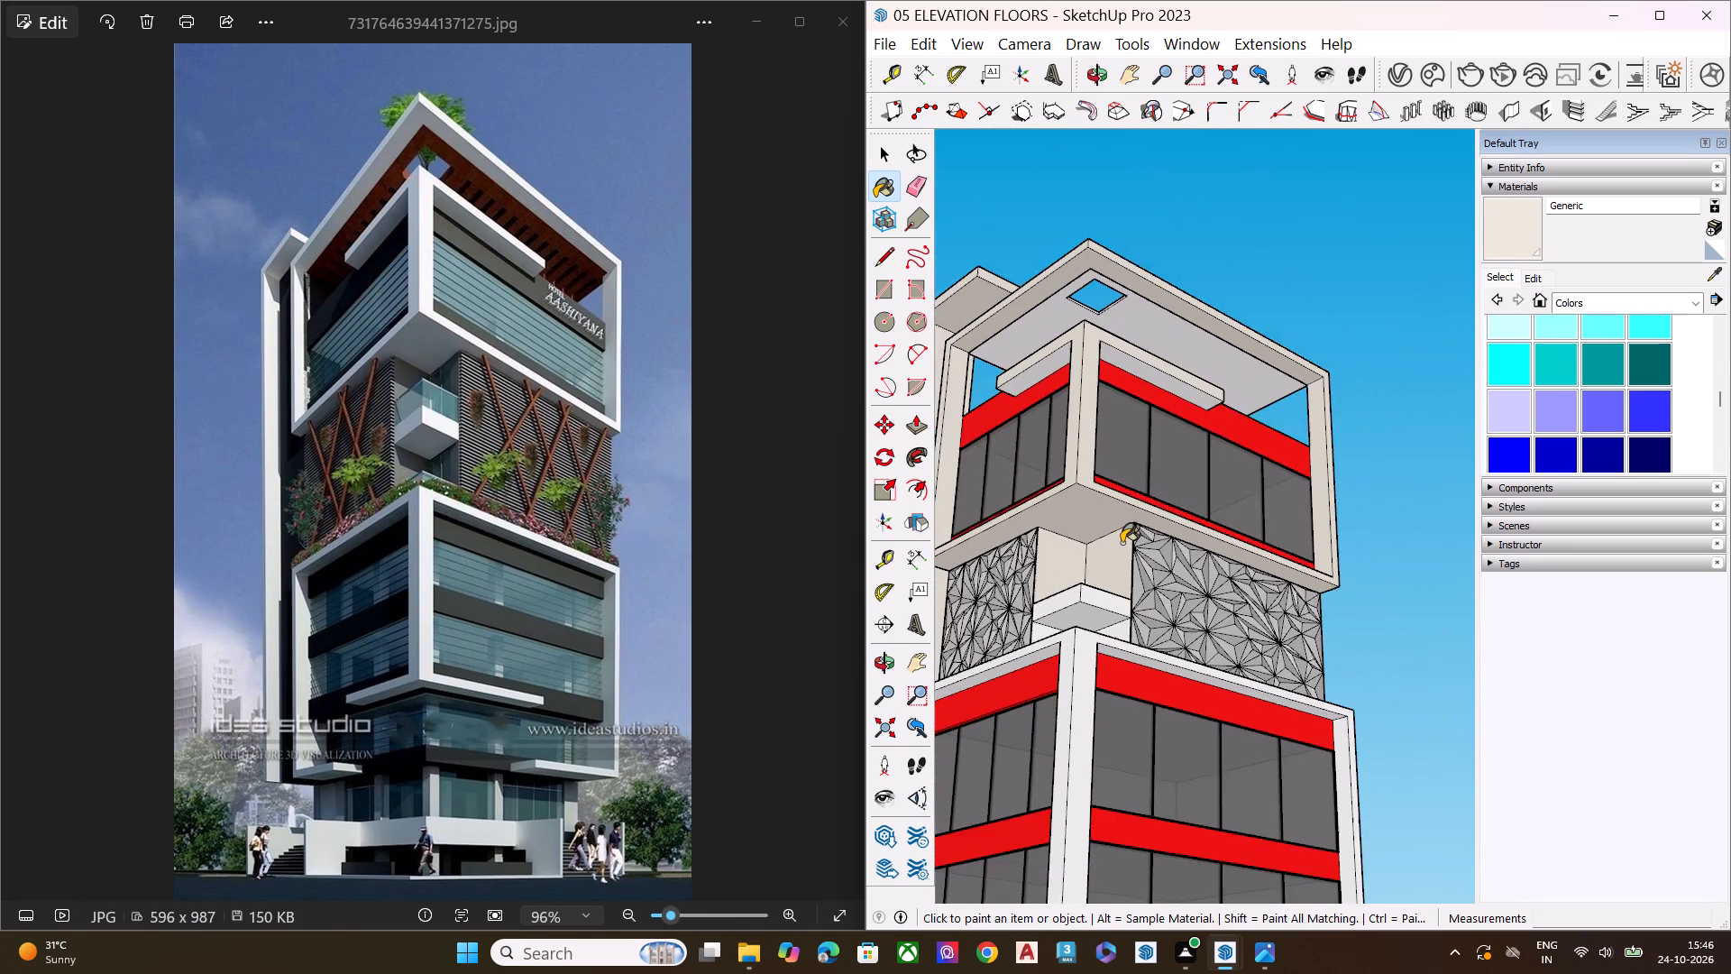
pyautogui.moveTo(1122, 543); pyautogui.dragTo(1122, 686, button='middle')
pyautogui.scroll(7, 1112, 696)
pyautogui.click(1045, 651)
pyautogui.click(1116, 639)
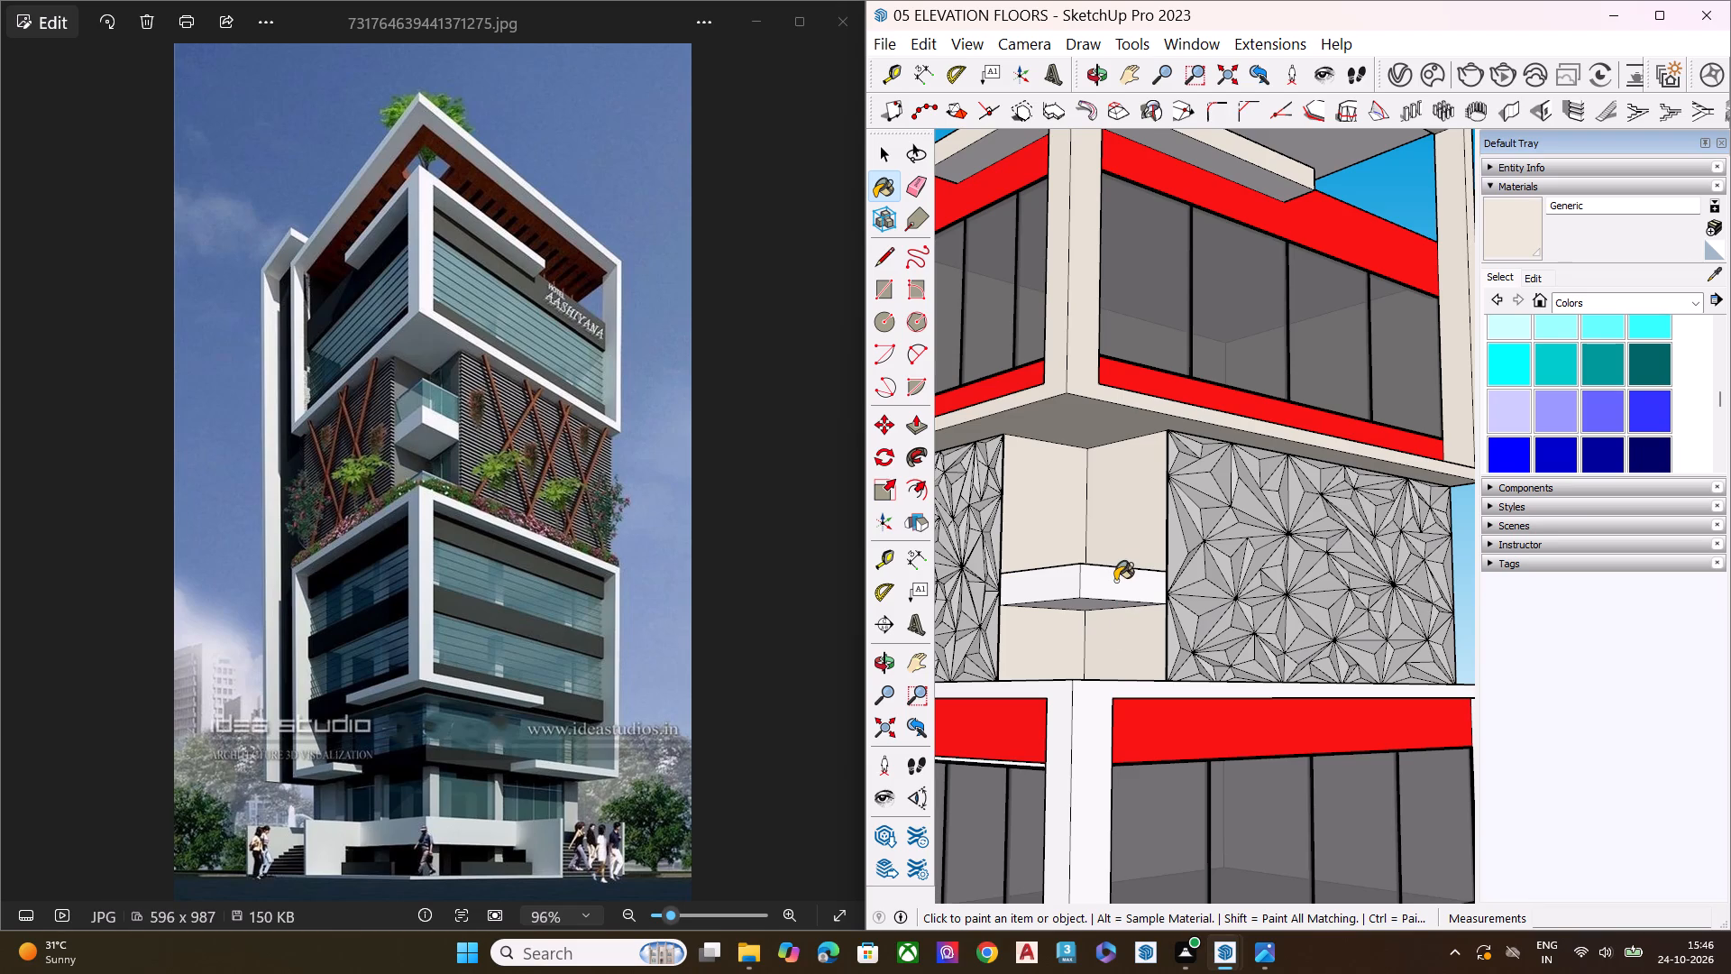
pyautogui.click(1115, 581)
pyautogui.click(1034, 575)
pyautogui.scroll(-6, 1034, 567)
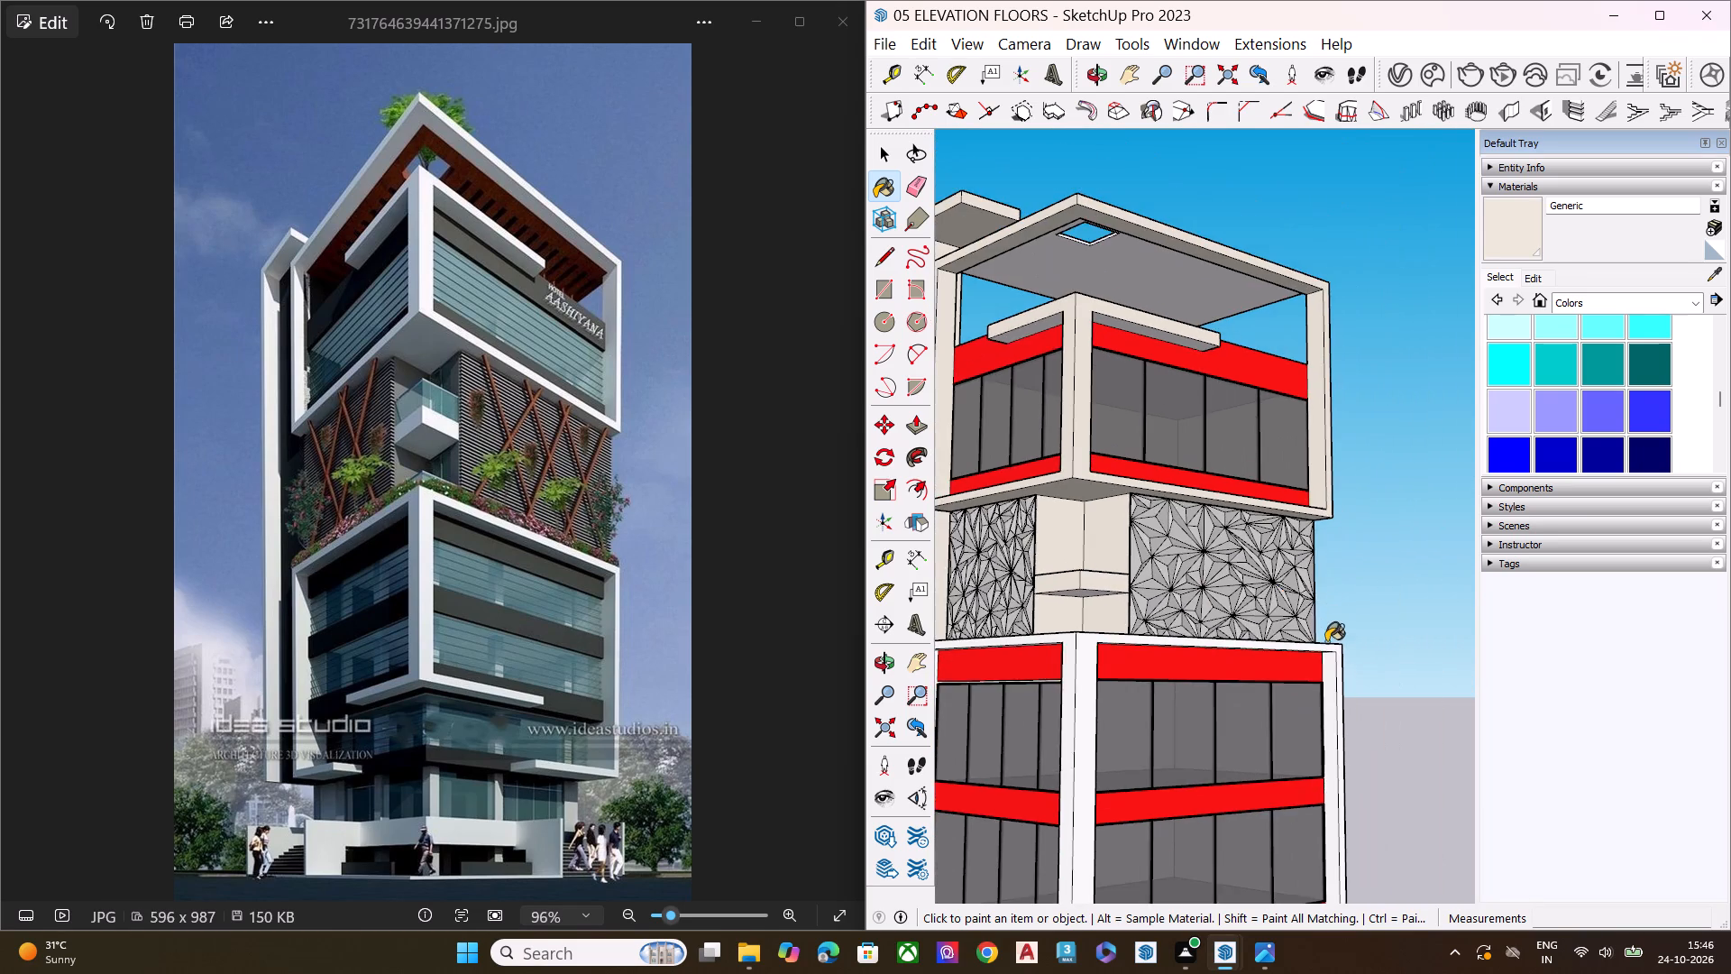
# Paint the outer uprights and top edges of the lower block's frame with the cream Generic material on both facades.
pyautogui.scroll(4, 1325, 663)
pyautogui.click(1328, 666)
pyautogui.click(1345, 645)
pyautogui.scroll(1, 1333, 588)
pyautogui.scroll(-4, 1333, 586)
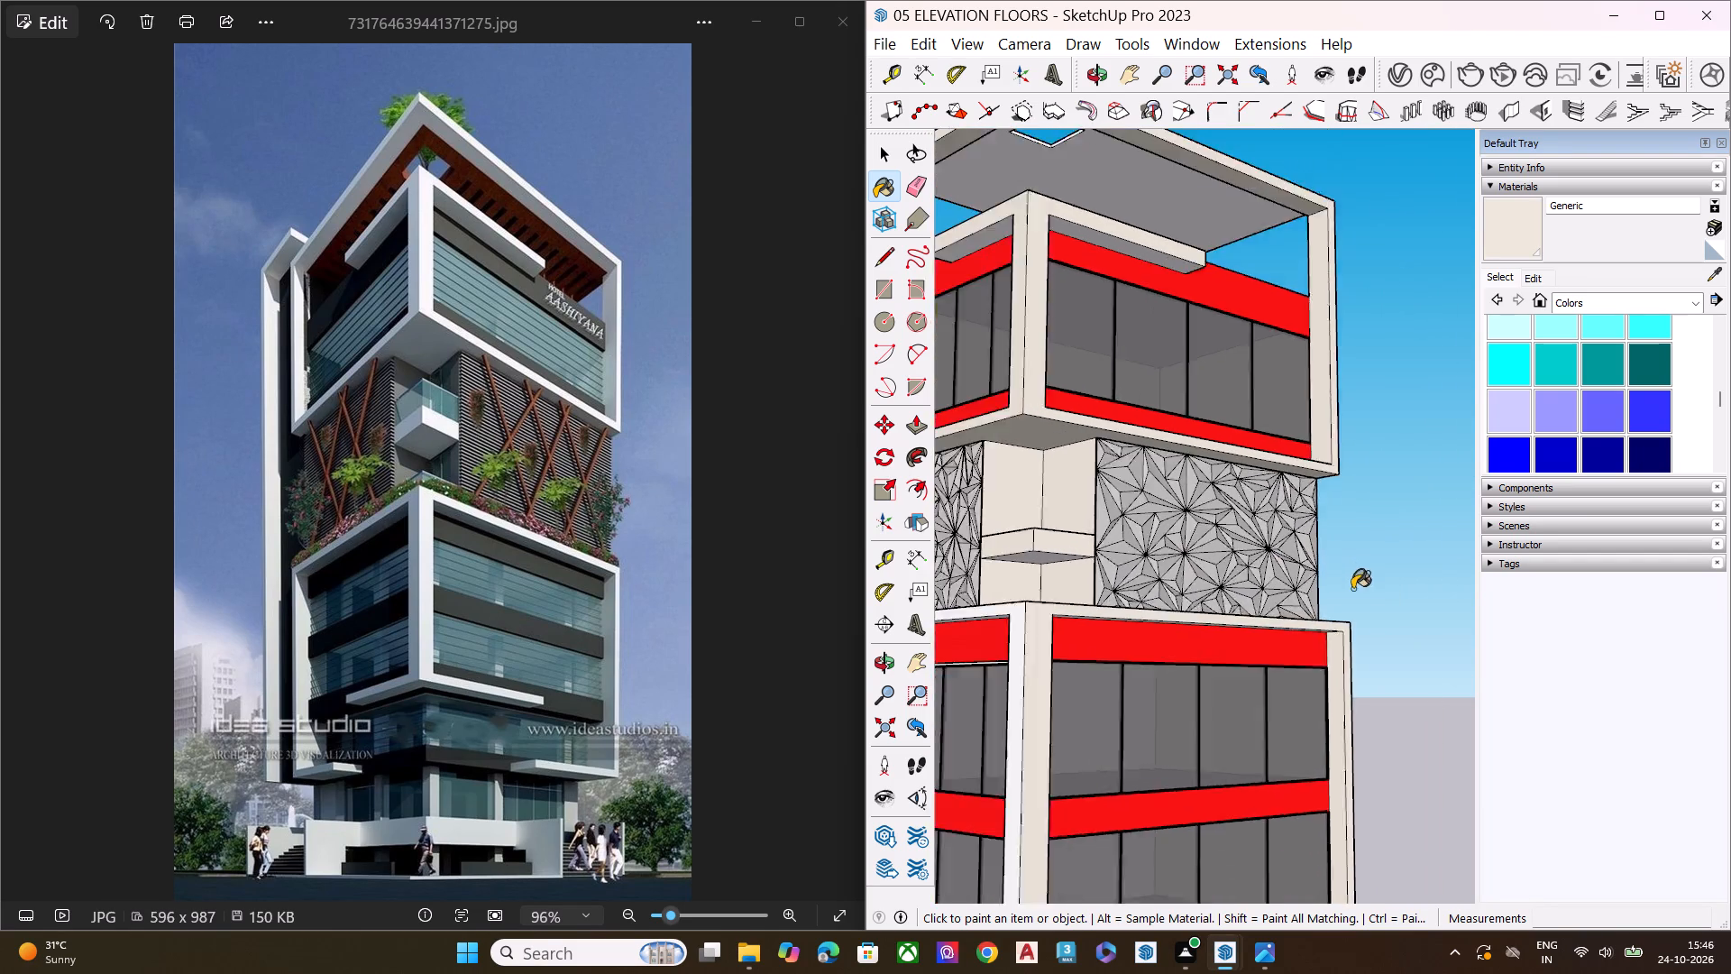
pyautogui.scroll(-3, 1352, 589)
pyautogui.scroll(6, 1061, 604)
pyautogui.scroll(-2, 1067, 605)
pyautogui.scroll(3, 1070, 607)
pyautogui.click(1154, 618)
pyautogui.scroll(-8, 1186, 583)
pyautogui.scroll(2, 1051, 621)
pyautogui.scroll(-1, 1049, 621)
pyautogui.scroll(6, 1049, 621)
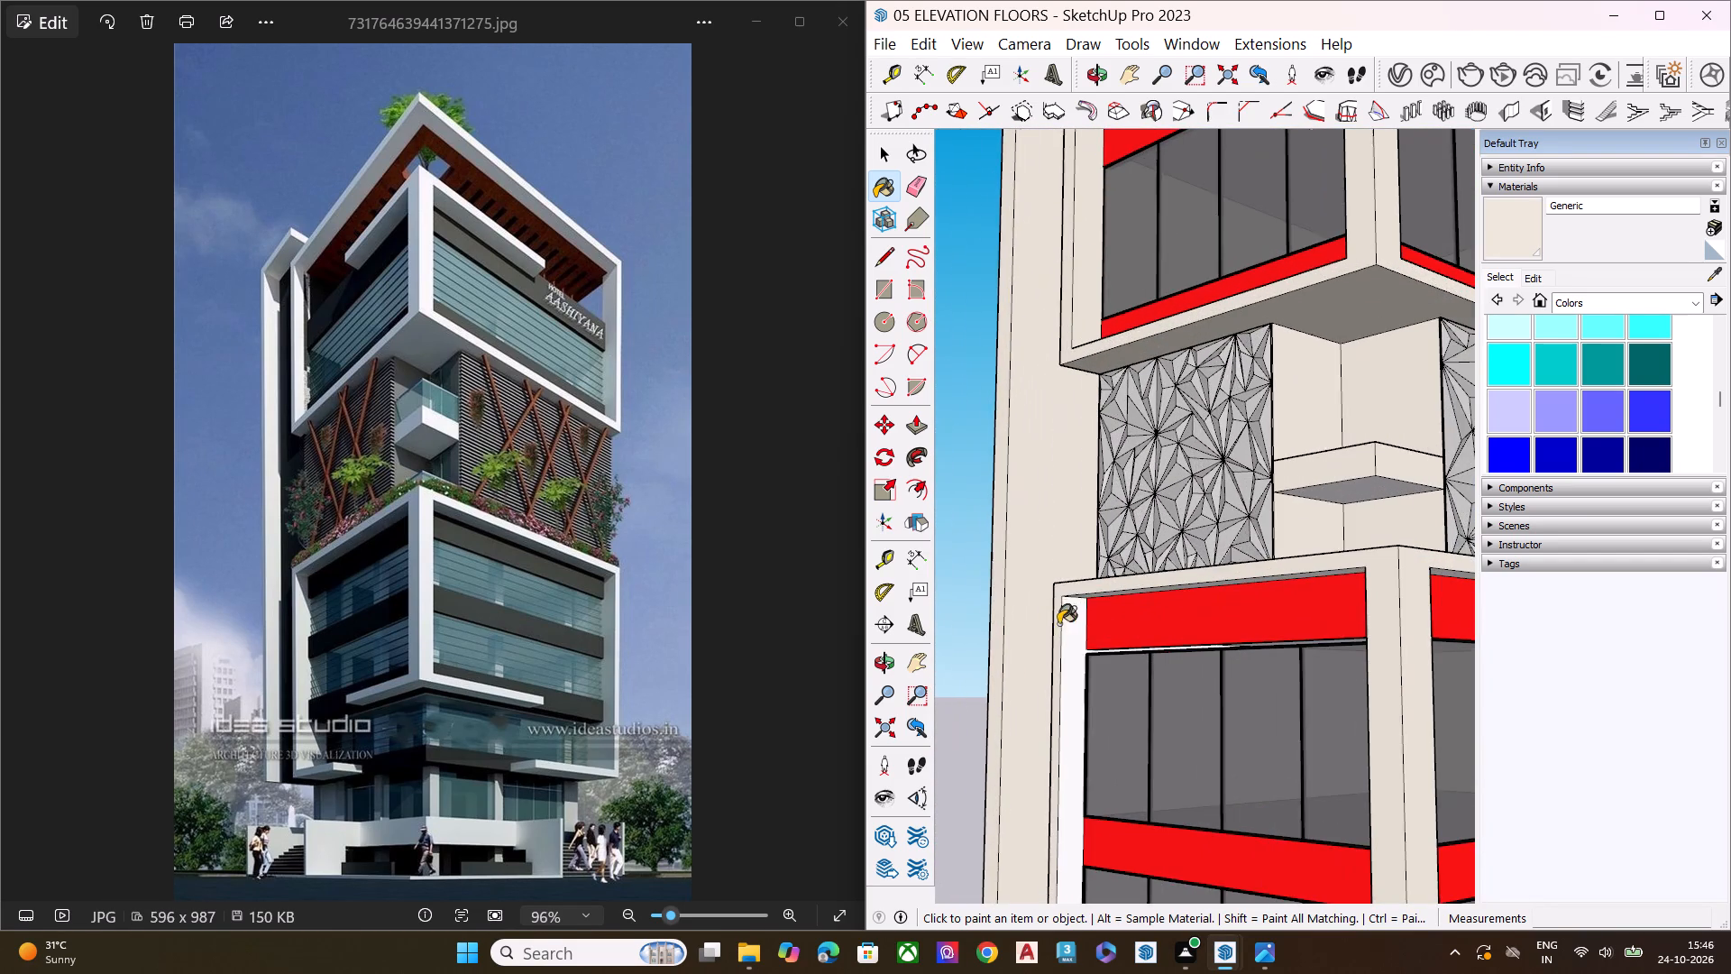
pyautogui.click(1072, 624)
# Scale the lower block's top-floor window frame on the left facade upward to close the gap beneath the red band.
pyautogui.scroll(-1, 1046, 566)
pyautogui.scroll(1, 1046, 566)
pyautogui.scroll(-5, 1046, 566)
pyautogui.moveTo(1134, 631); pyautogui.dragTo(1090, 496, button='middle')
pyautogui.scroll(4, 1087, 614)
pyautogui.scroll(-1, 1078, 633)
pyautogui.scroll(3, 1075, 639)
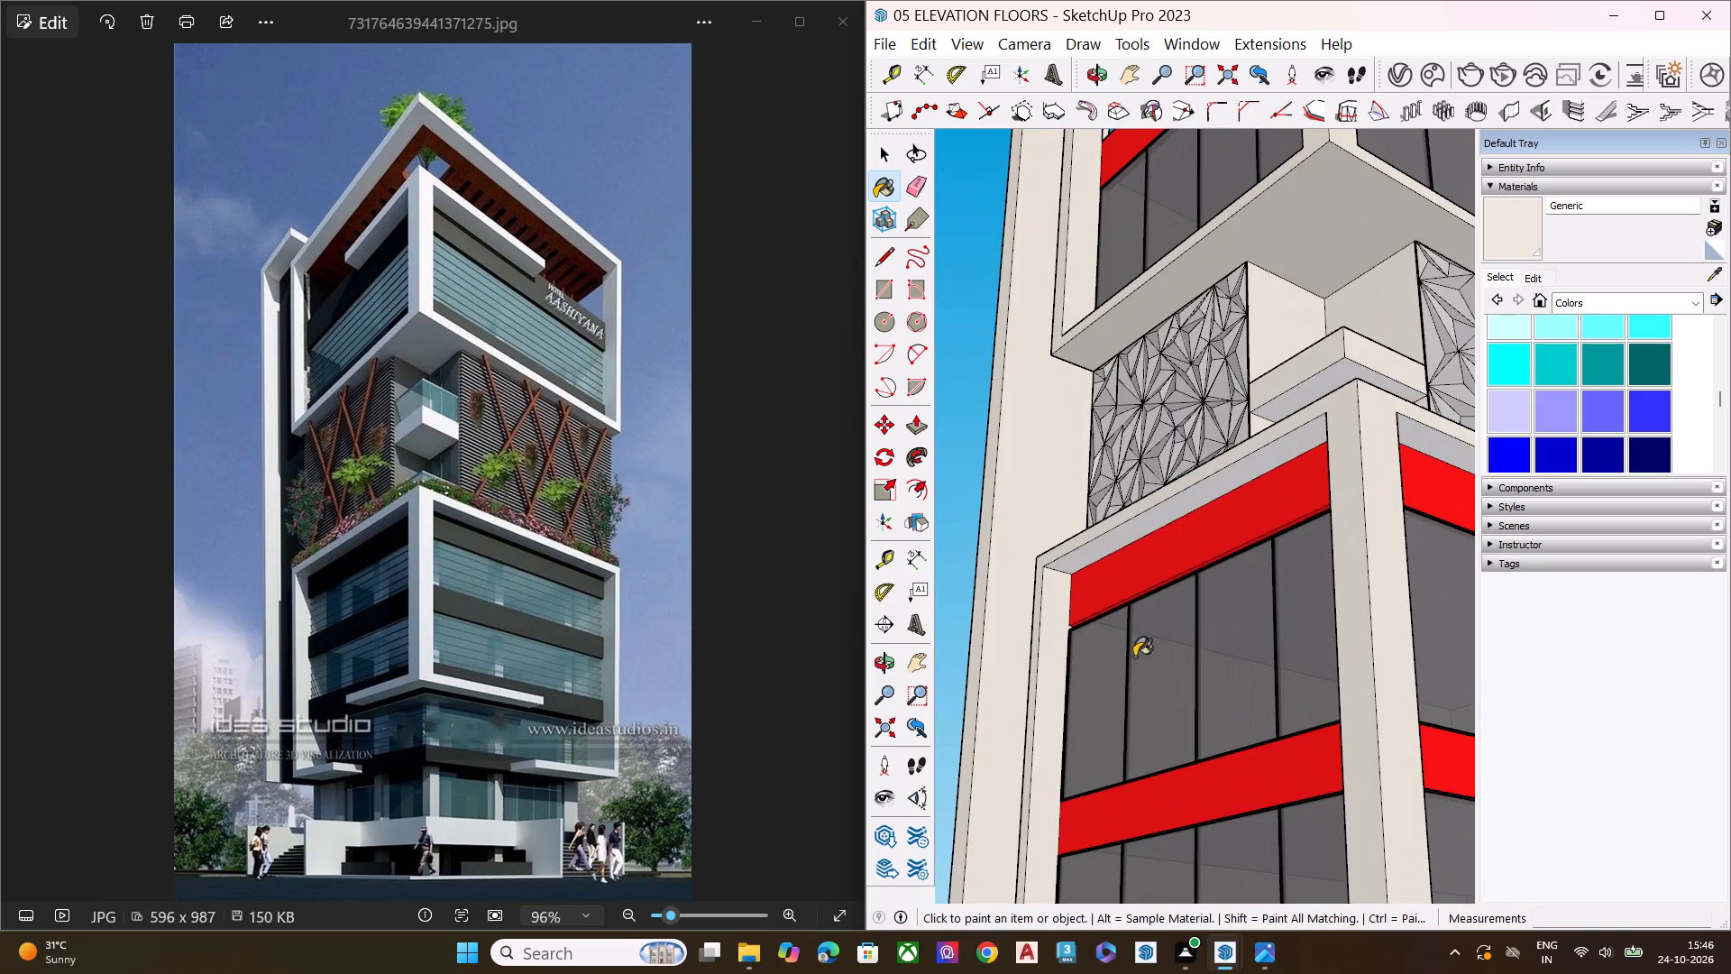
pyautogui.scroll(3, 1174, 662)
pyautogui.scroll(-1, 1177, 662)
pyautogui.scroll(6, 1187, 664)
pyautogui.moveTo(1089, 652); pyautogui.dragTo(1277, 795, button='middle')
pyautogui.scroll(2, 1179, 711)
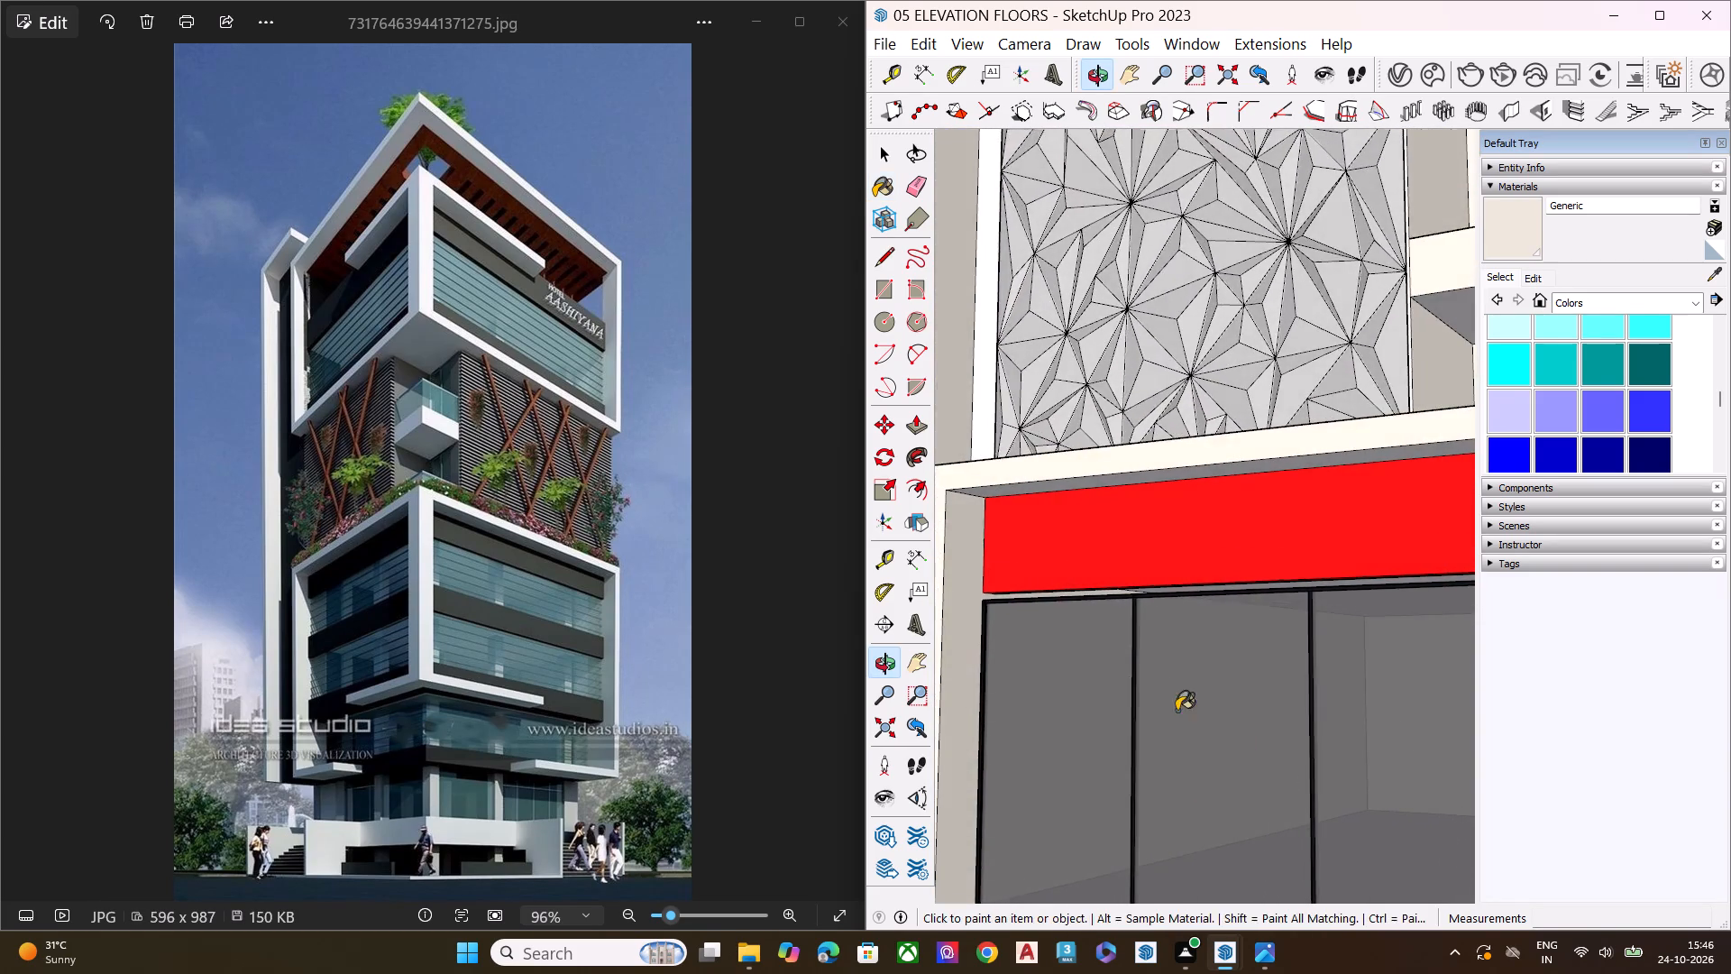
pyautogui.scroll(4, 1177, 711)
pyautogui.press('space')
pyautogui.click(1107, 611)
pyautogui.scroll(-8, 1009, 574)
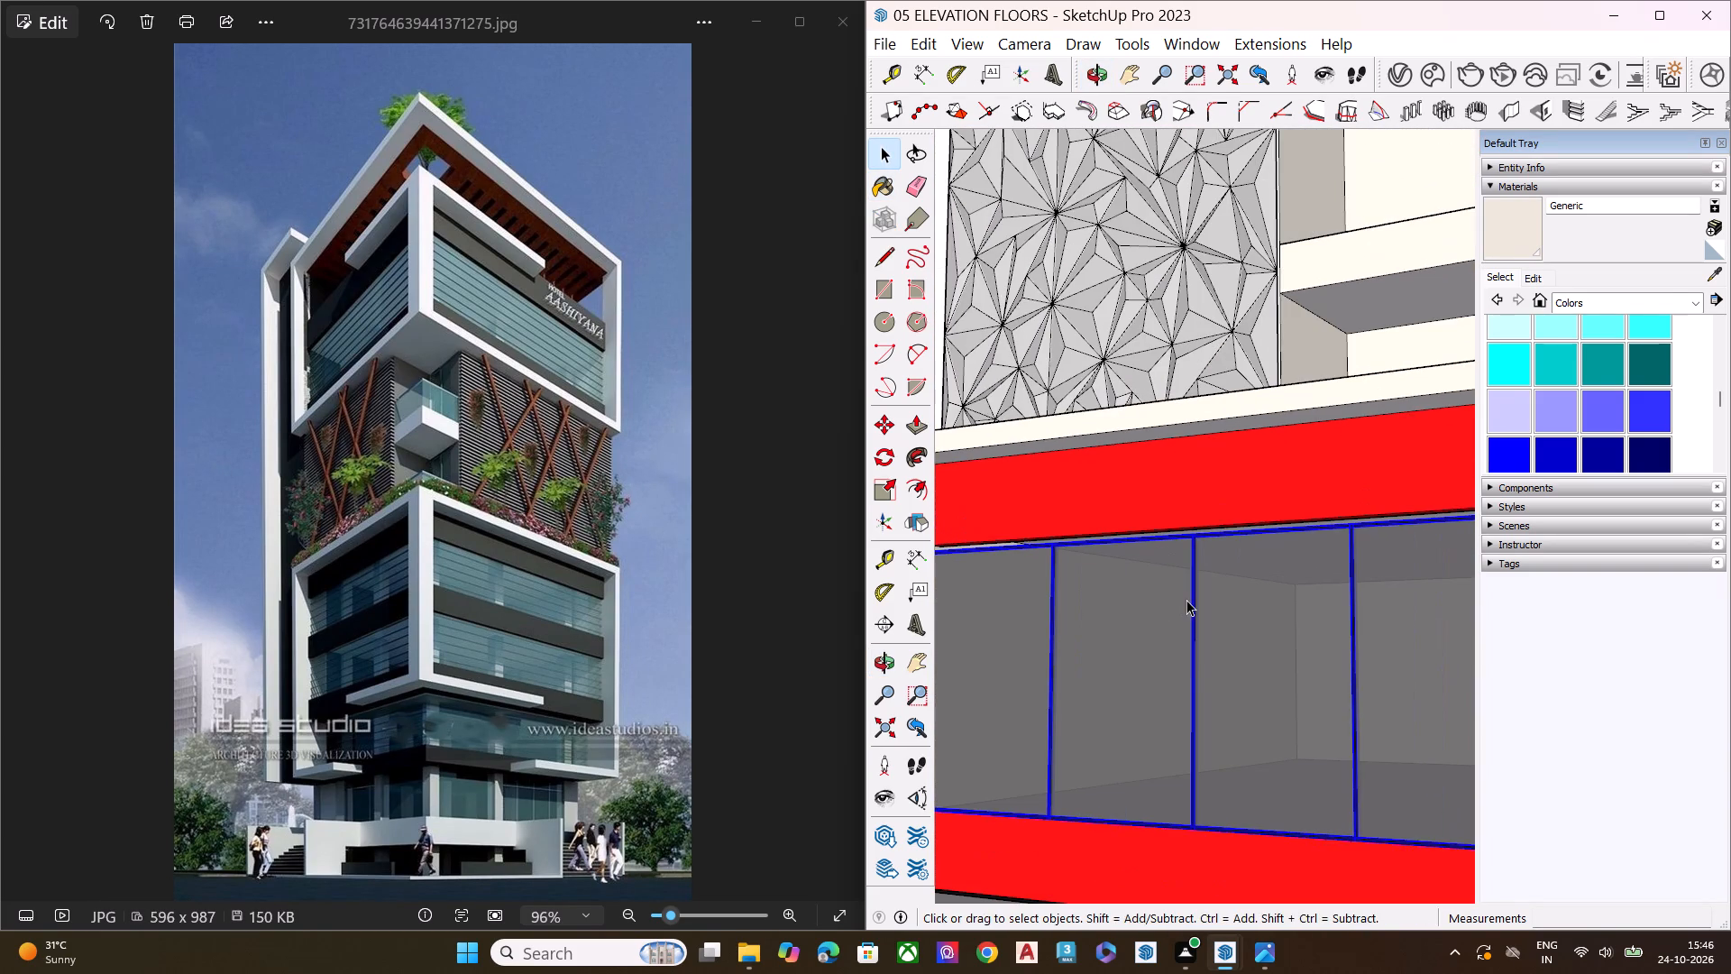
pyautogui.press('s')
pyautogui.scroll(8, 1201, 533)
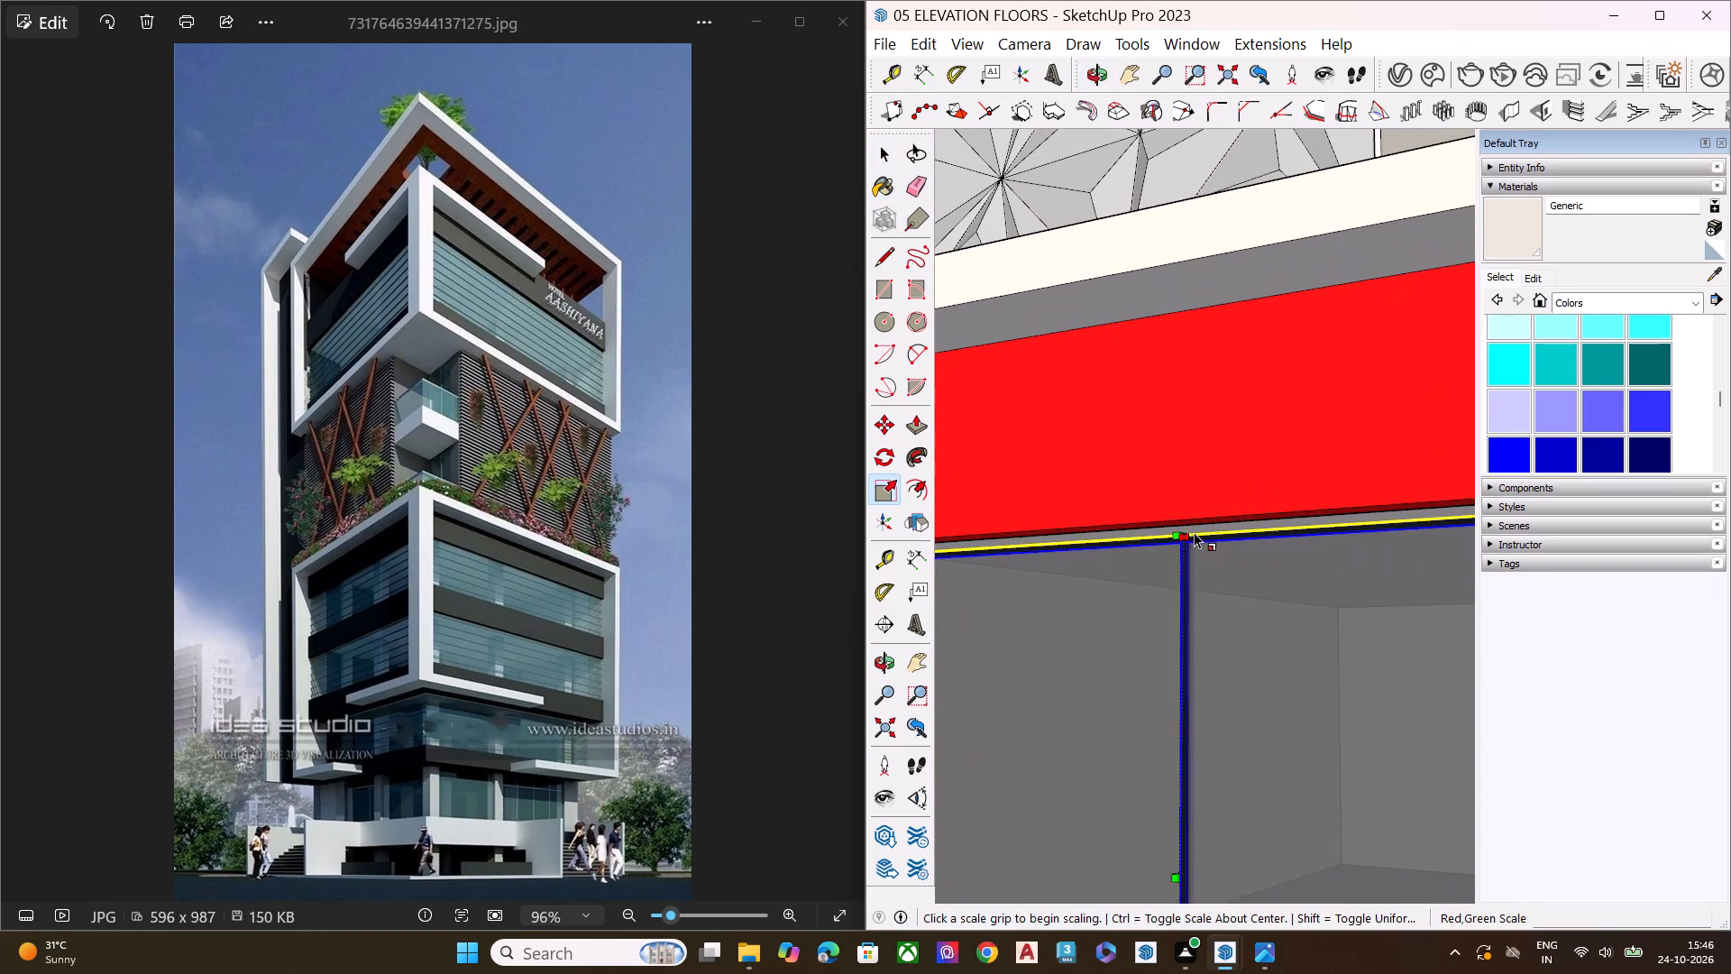
pyautogui.scroll(2, 1191, 532)
pyautogui.scroll(-1, 1191, 532)
pyautogui.scroll(8, 1191, 532)
pyautogui.click(1148, 552)
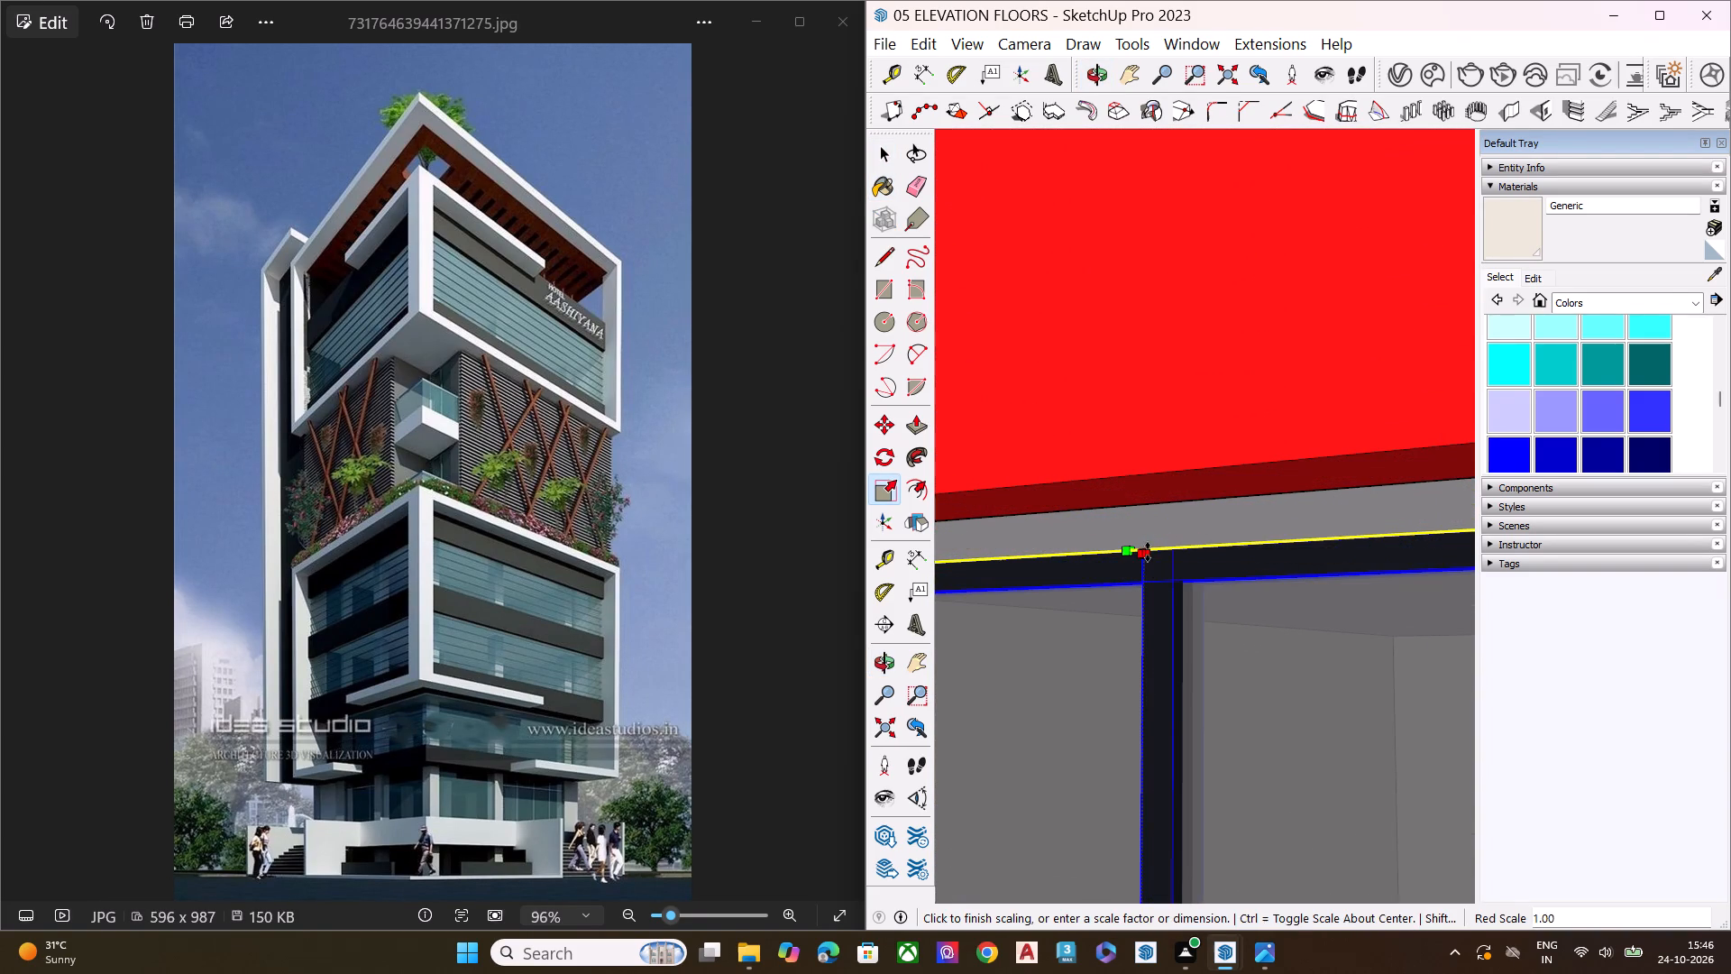
pyautogui.click(1146, 503)
pyautogui.press('space')
pyautogui.scroll(-8, 1097, 470)
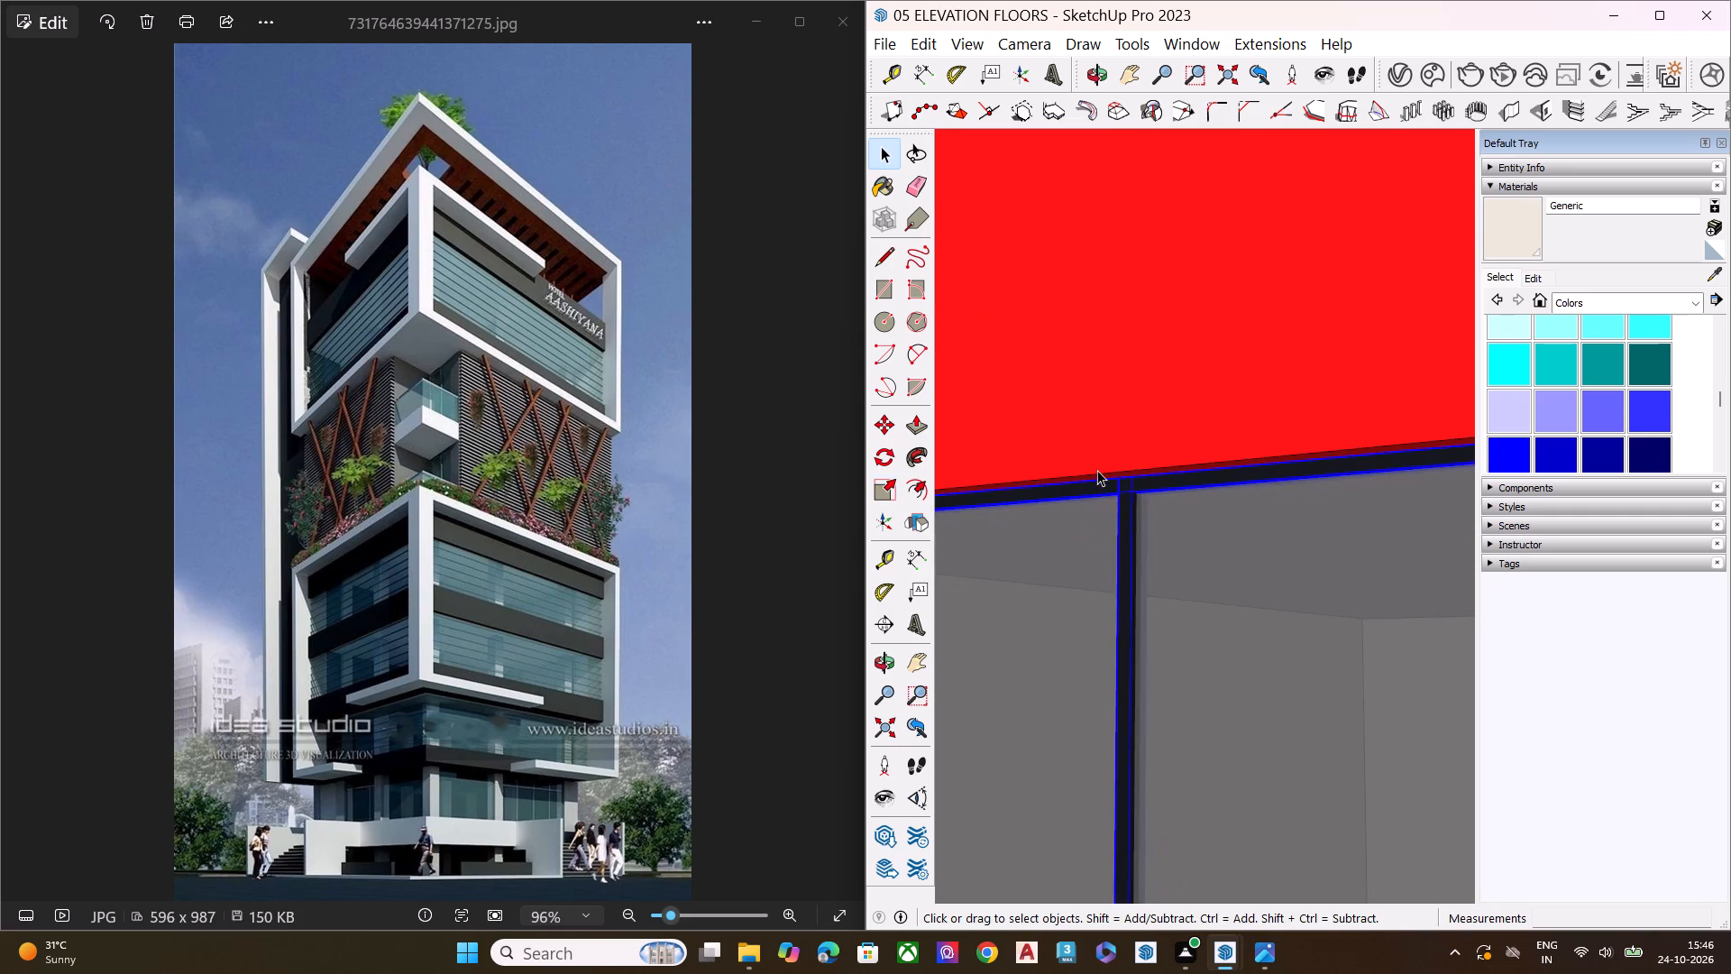
pyautogui.scroll(-17, 1097, 470)
pyautogui.scroll(1, 1168, 387)
pyautogui.scroll(-4, 1167, 388)
pyautogui.scroll(-14, 1087, 399)
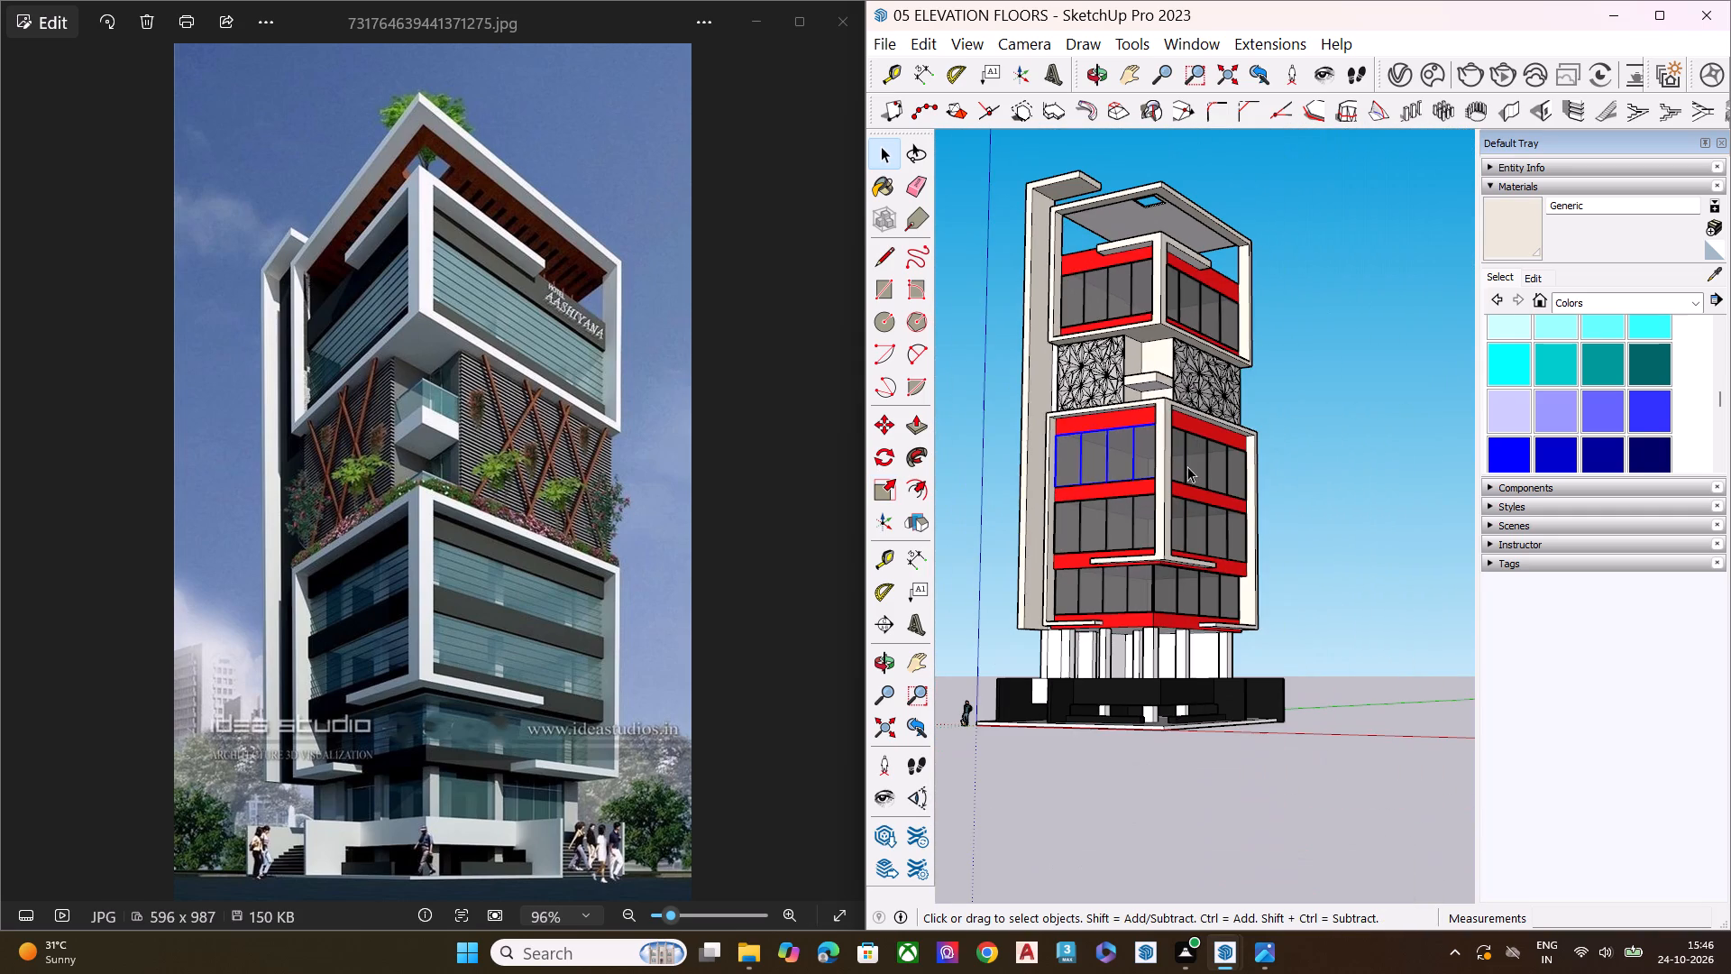
pyautogui.scroll(-1, 1187, 466)
pyautogui.click(1336, 476)
# Paint the lower block's corner ledge underside and the short right-hand ledge above the columns with the cream Generic material.
pyautogui.click(1509, 226)
pyautogui.scroll(7, 1235, 612)
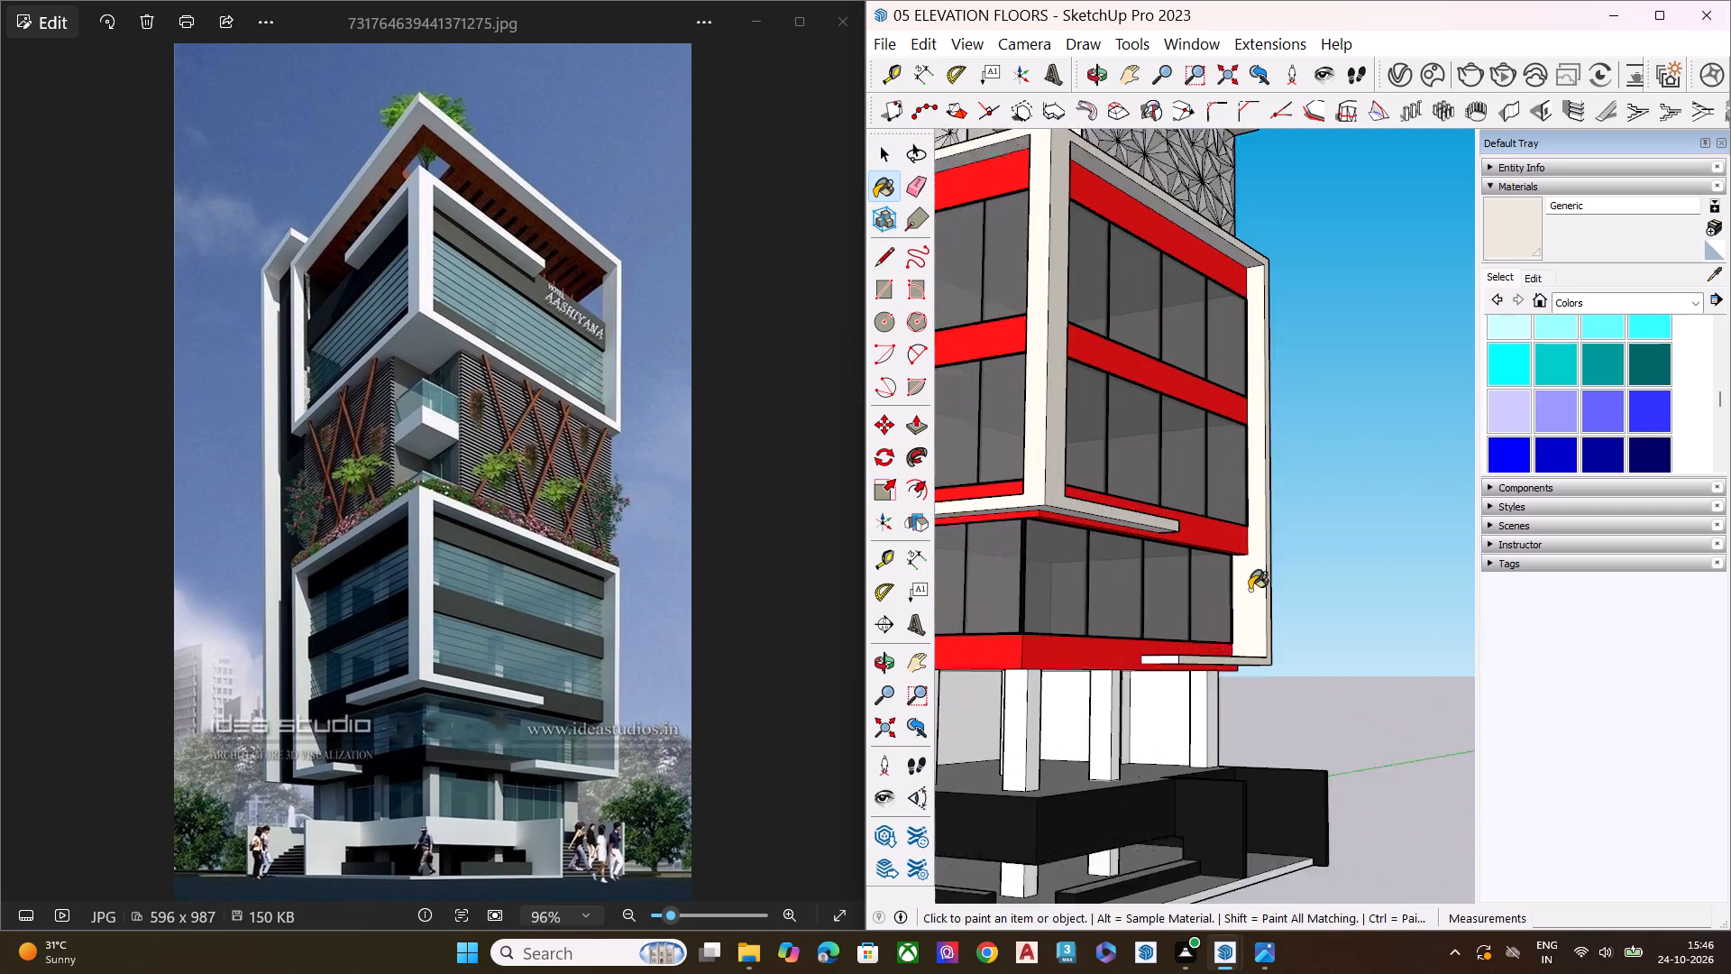
pyautogui.scroll(1, 1250, 590)
pyautogui.moveTo(1278, 548); pyautogui.dragTo(1232, 421, button='middle')
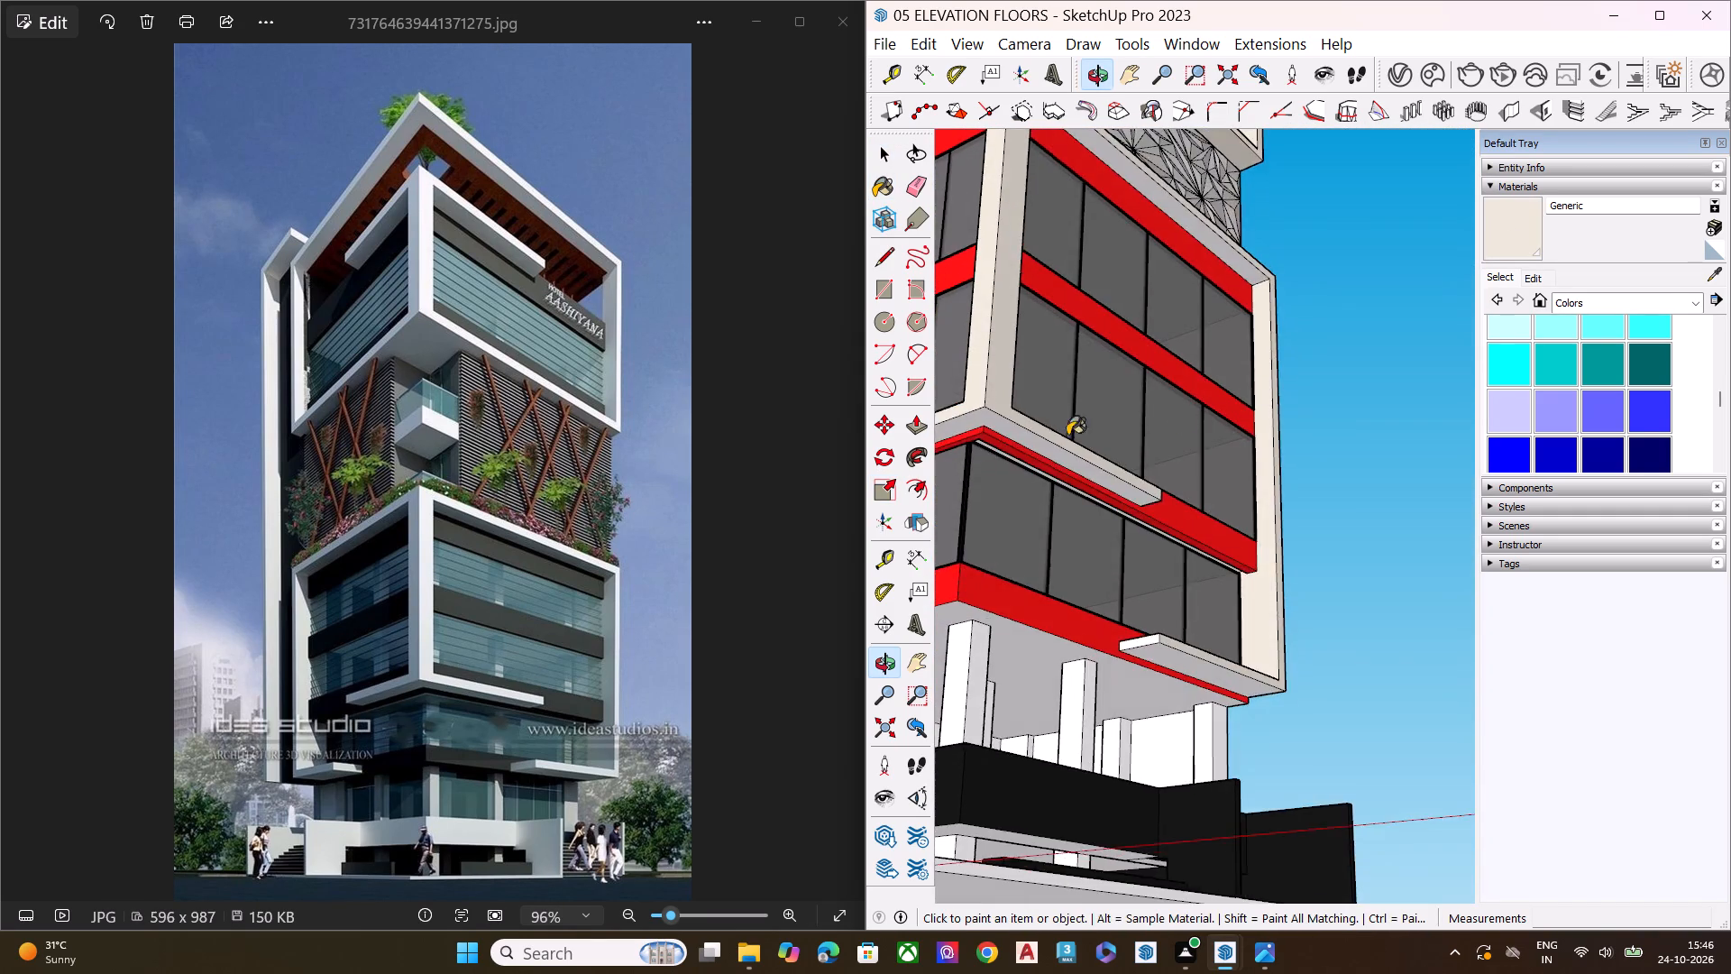
pyautogui.scroll(7, 966, 445)
pyautogui.click(1012, 394)
pyautogui.scroll(-7, 1052, 376)
pyautogui.scroll(2, 1221, 706)
pyautogui.scroll(-1, 1223, 707)
pyautogui.scroll(5, 1223, 707)
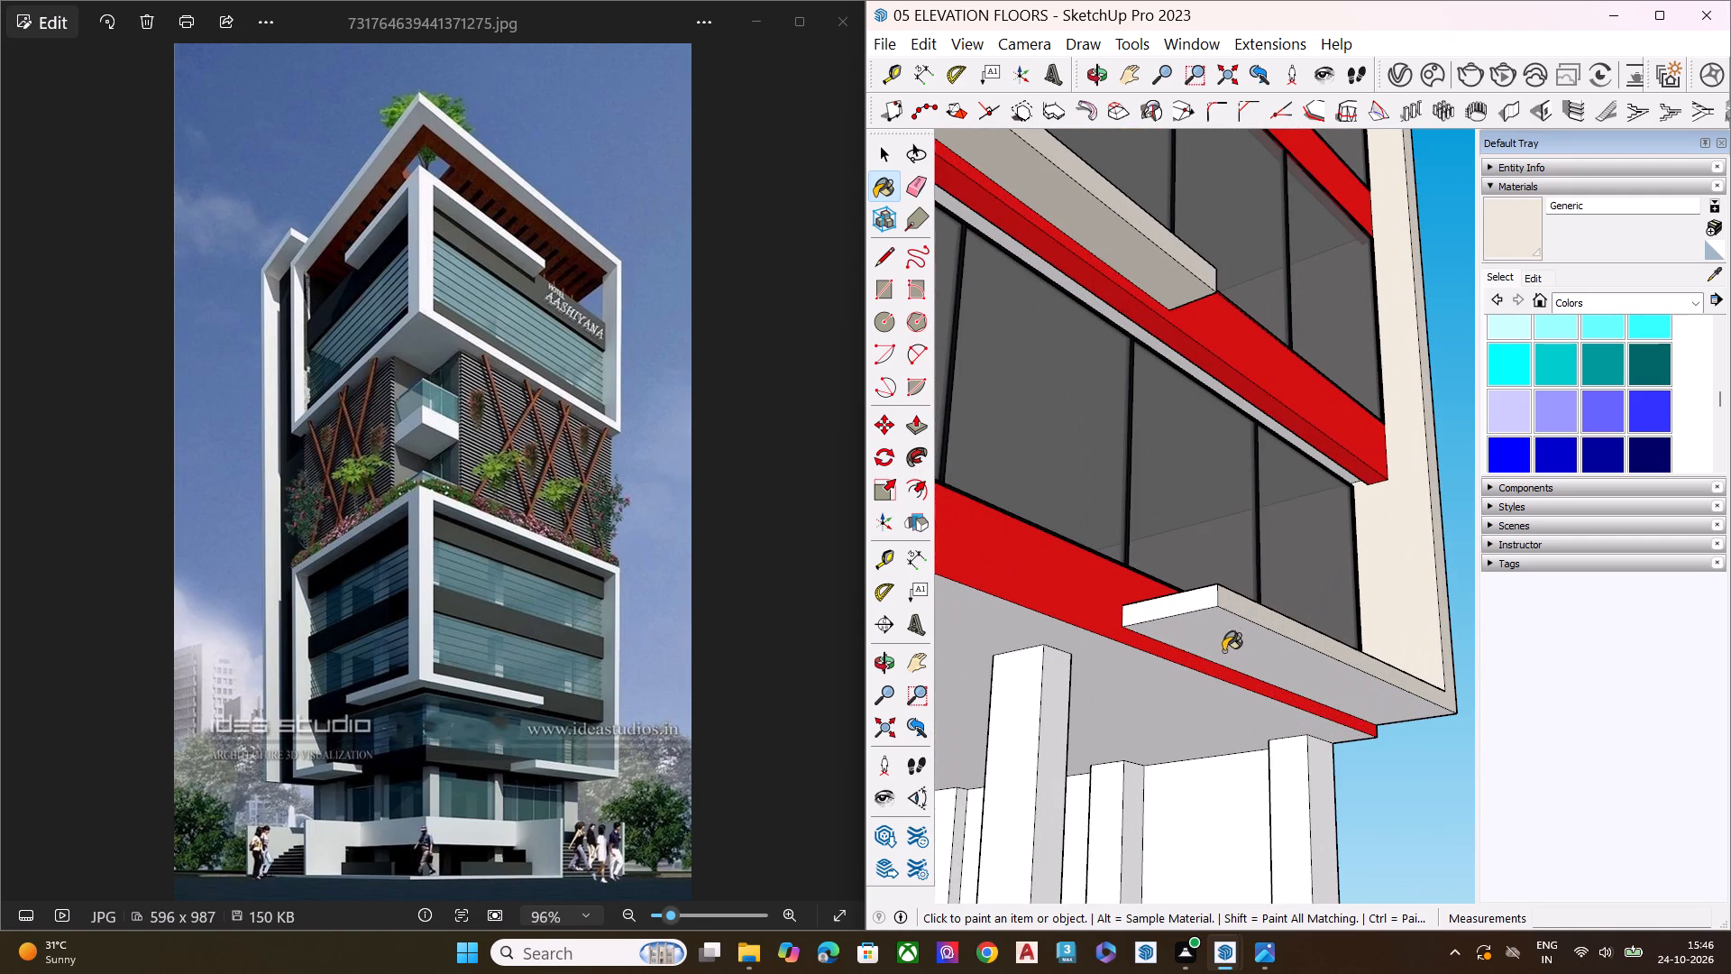
pyautogui.click(1224, 638)
pyautogui.click(1183, 603)
pyautogui.moveTo(1236, 616); pyautogui.dragTo(1296, 973, button='middle')
pyautogui.click(1286, 765)
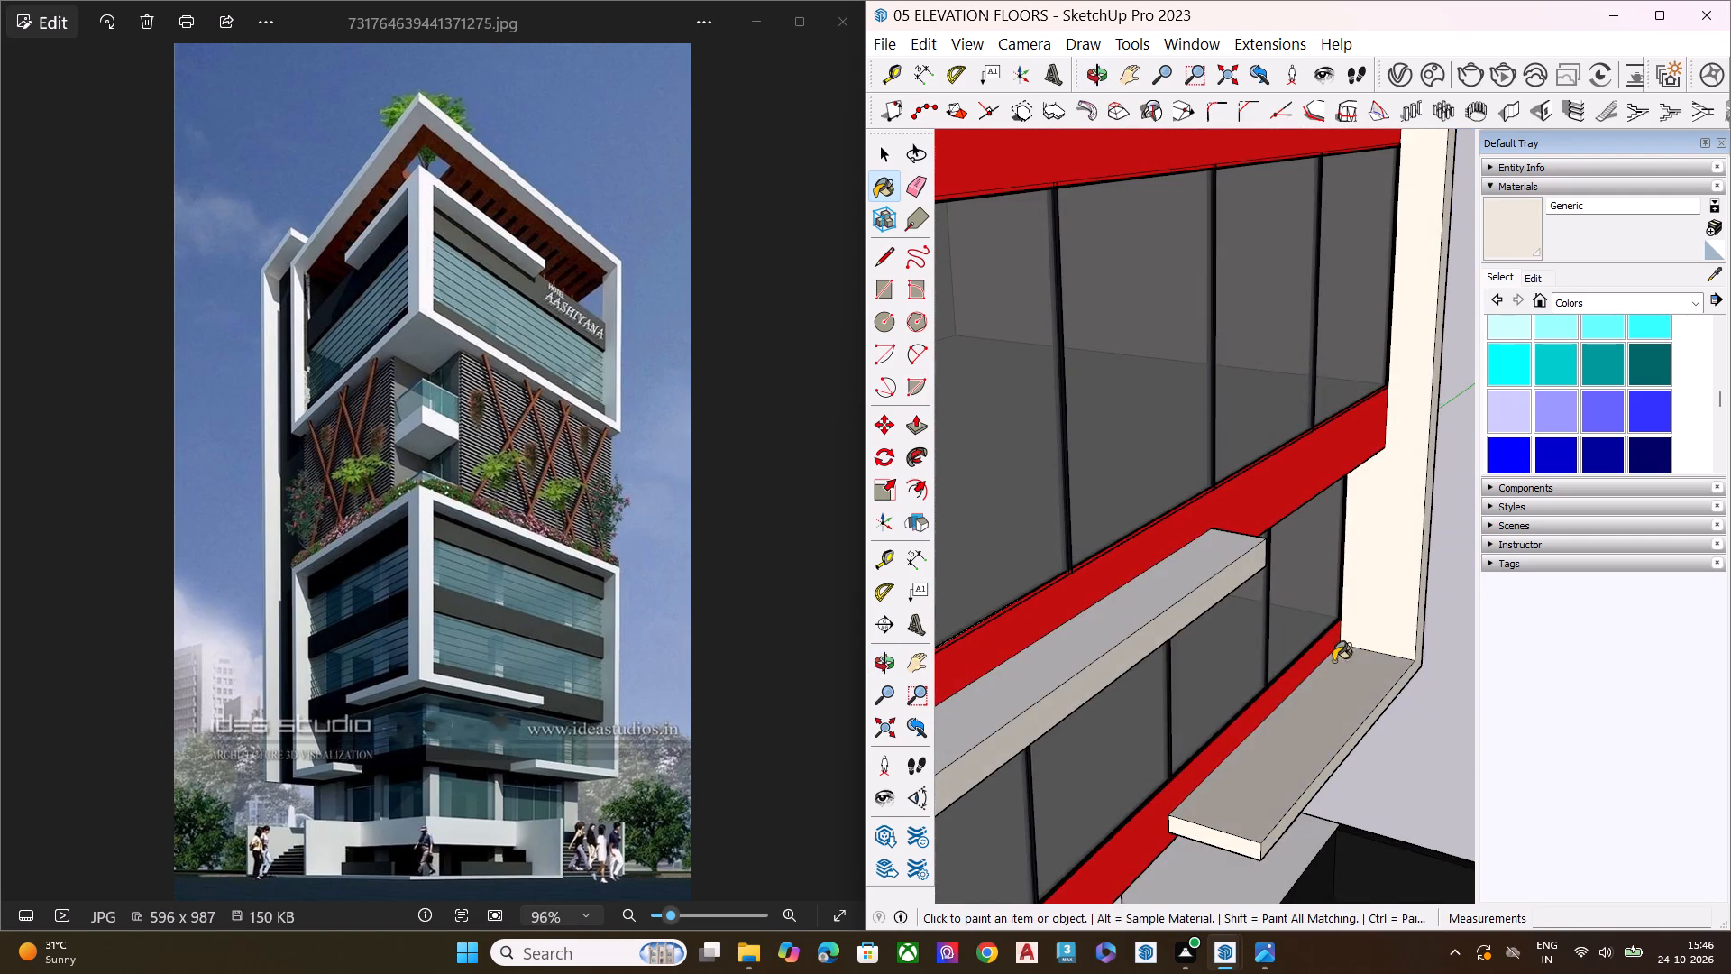
# Paint the lower frame's top, the balcony block's top and the top-floor frame's inner sill with the cream Generic material.
pyautogui.scroll(-7, 1341, 648)
pyautogui.moveTo(1355, 661); pyautogui.dragTo(1389, 580, button='middle')
pyautogui.moveTo(1080, 498); pyautogui.dragTo(1105, 813, button='middle')
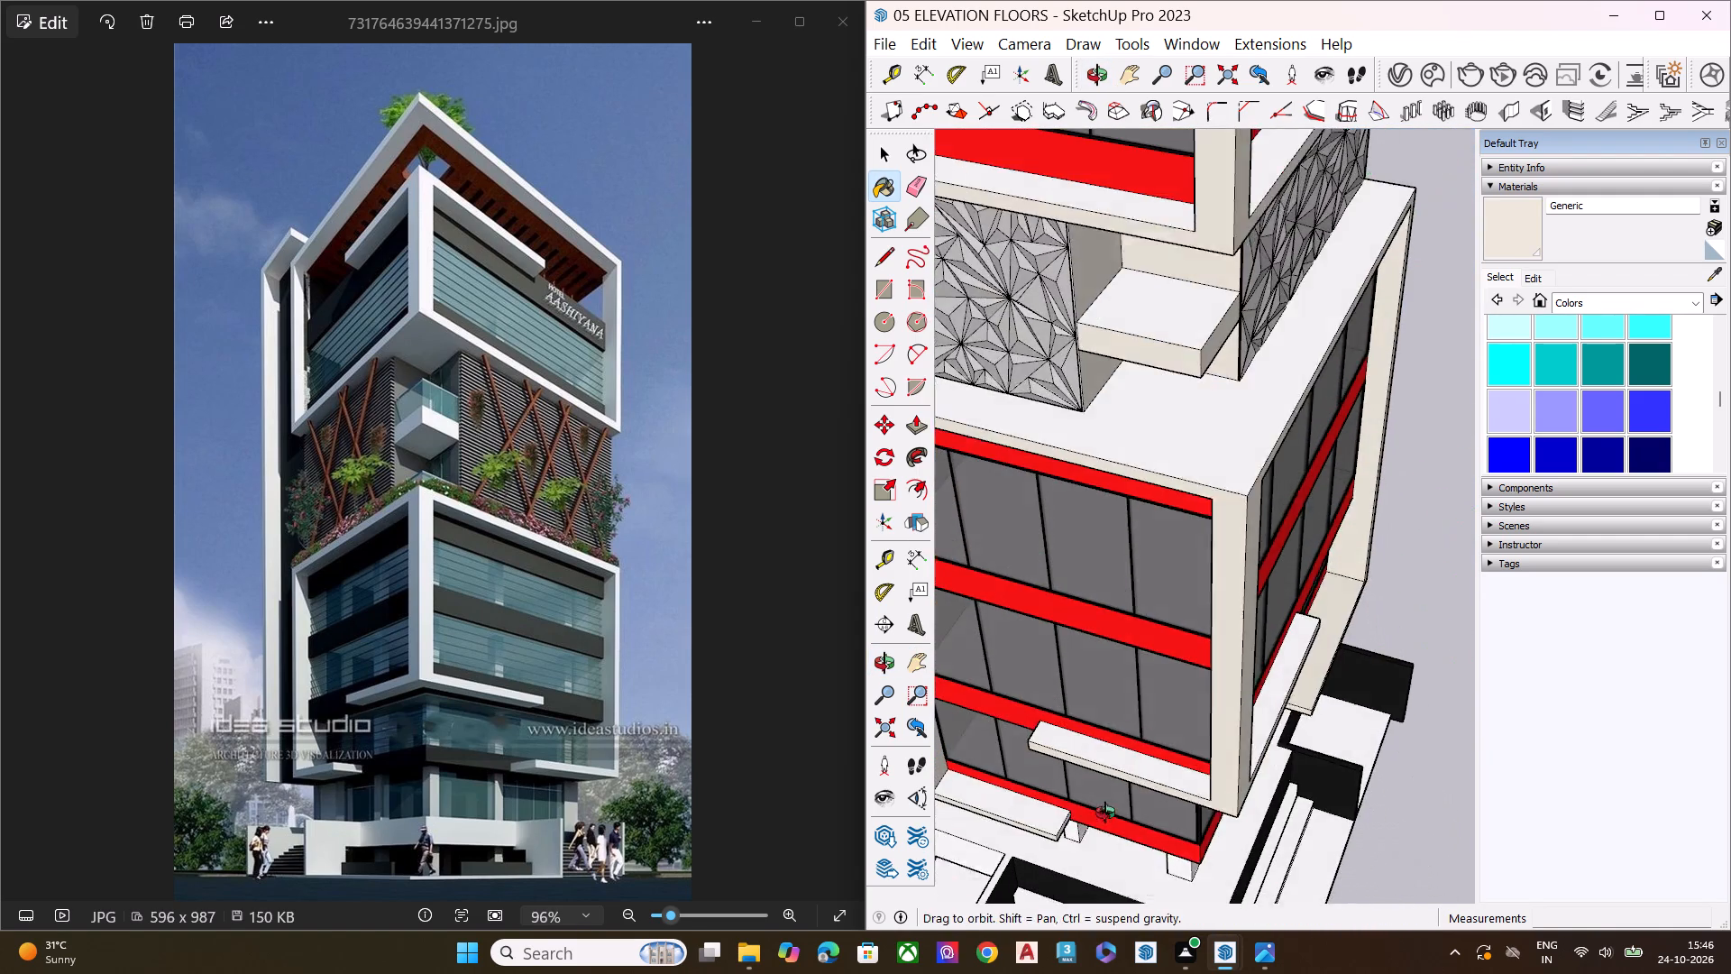
pyautogui.moveTo(1105, 813); pyautogui.dragTo(1103, 828, button='middle')
pyautogui.click(1213, 516)
pyautogui.click(1143, 379)
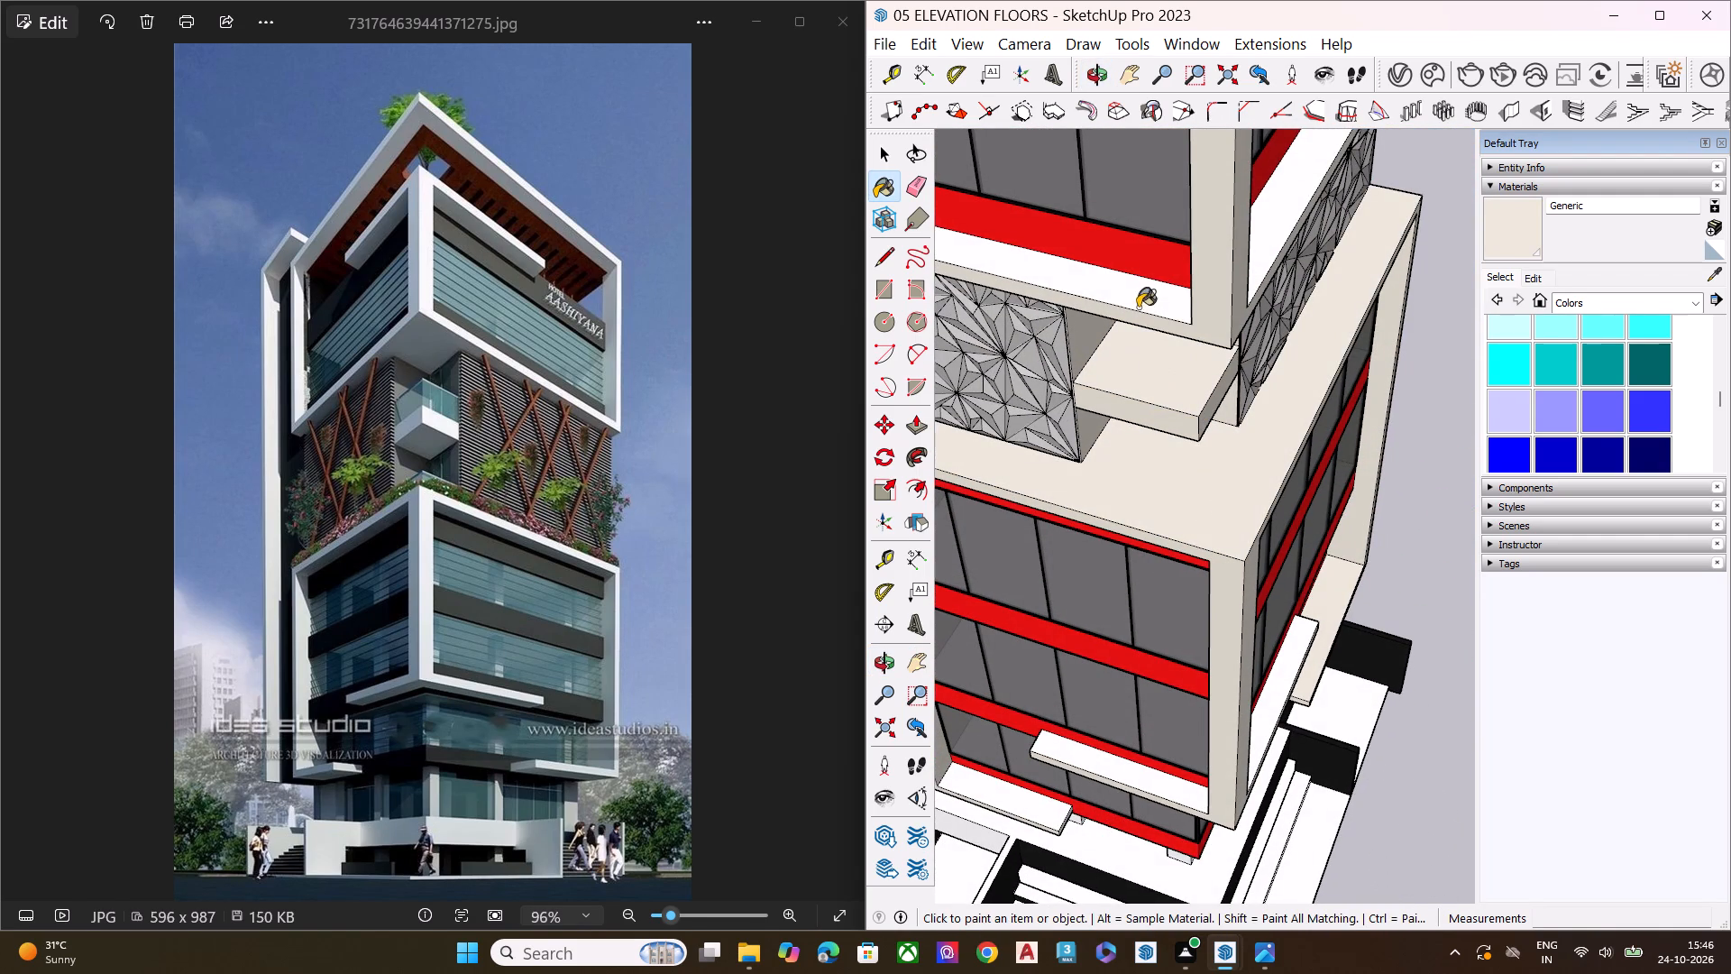
pyautogui.click(1138, 308)
pyautogui.scroll(-7, 1200, 459)
# Paint the tops of the top-floor corner ledge, the roof canopy and the tall side fin with the cream Generic material.
pyautogui.middleClick(1211, 627)
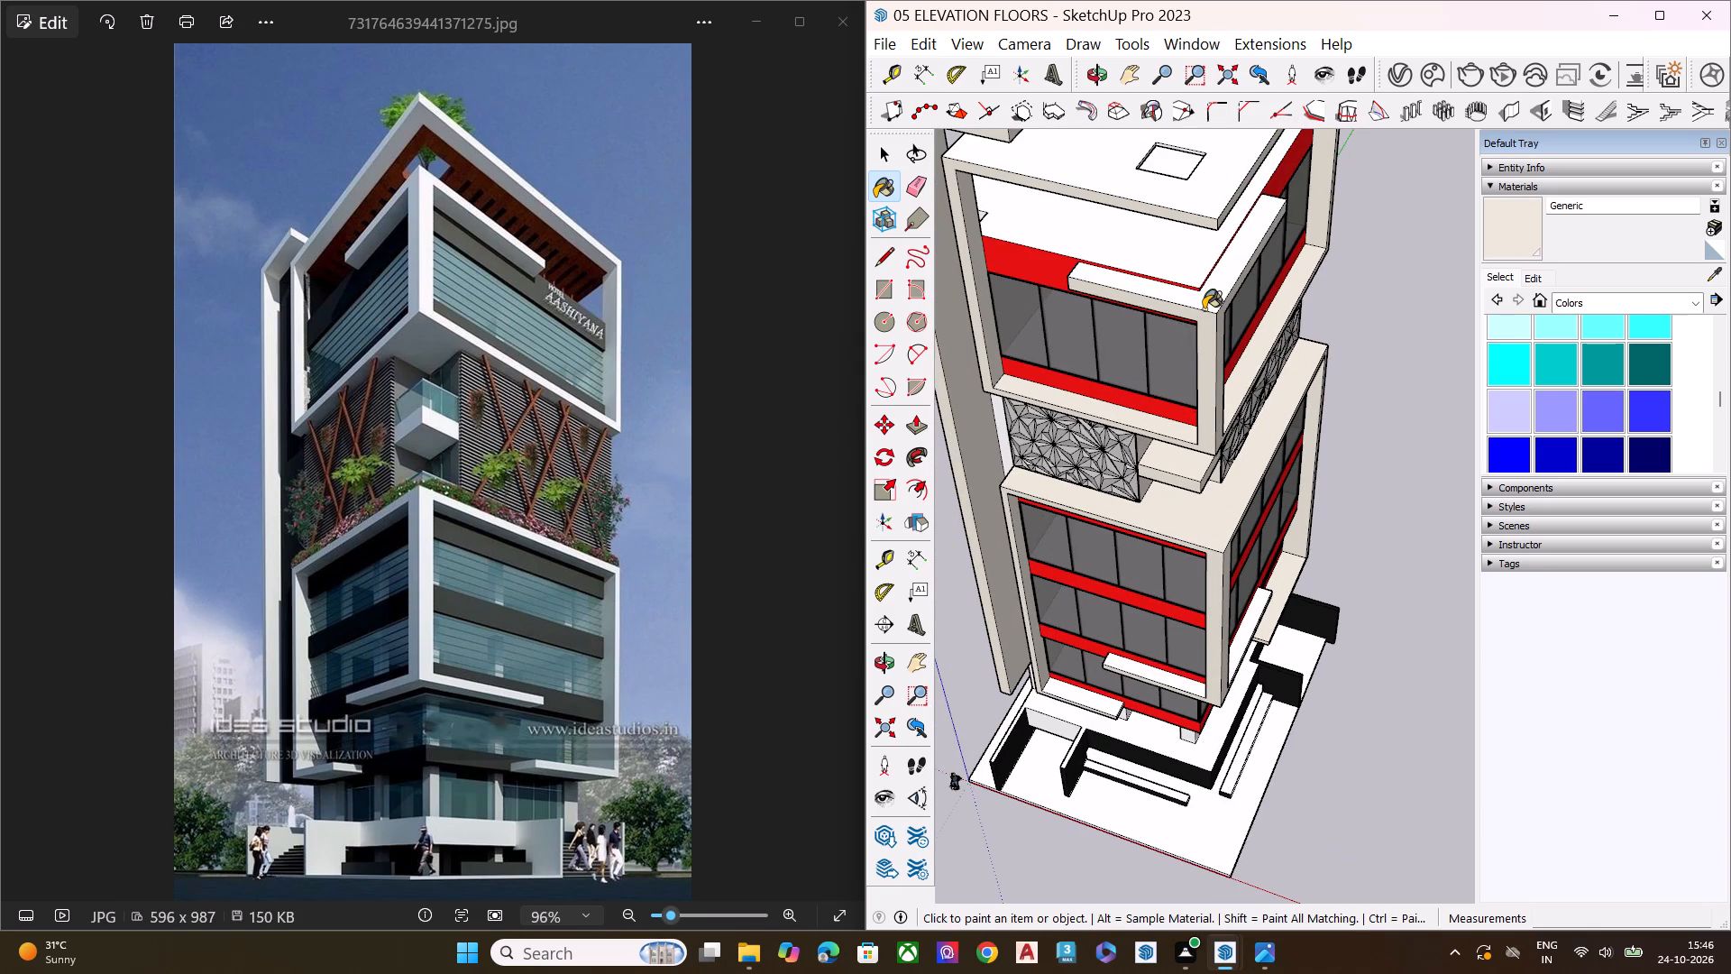
pyautogui.click(1204, 309)
pyautogui.click(1211, 299)
pyautogui.scroll(-1, 1140, 498)
pyautogui.scroll(2, 1150, 511)
pyautogui.scroll(-4, 1156, 518)
pyautogui.scroll(1, 1177, 549)
pyautogui.scroll(-1, 1177, 551)
pyautogui.click(1127, 263)
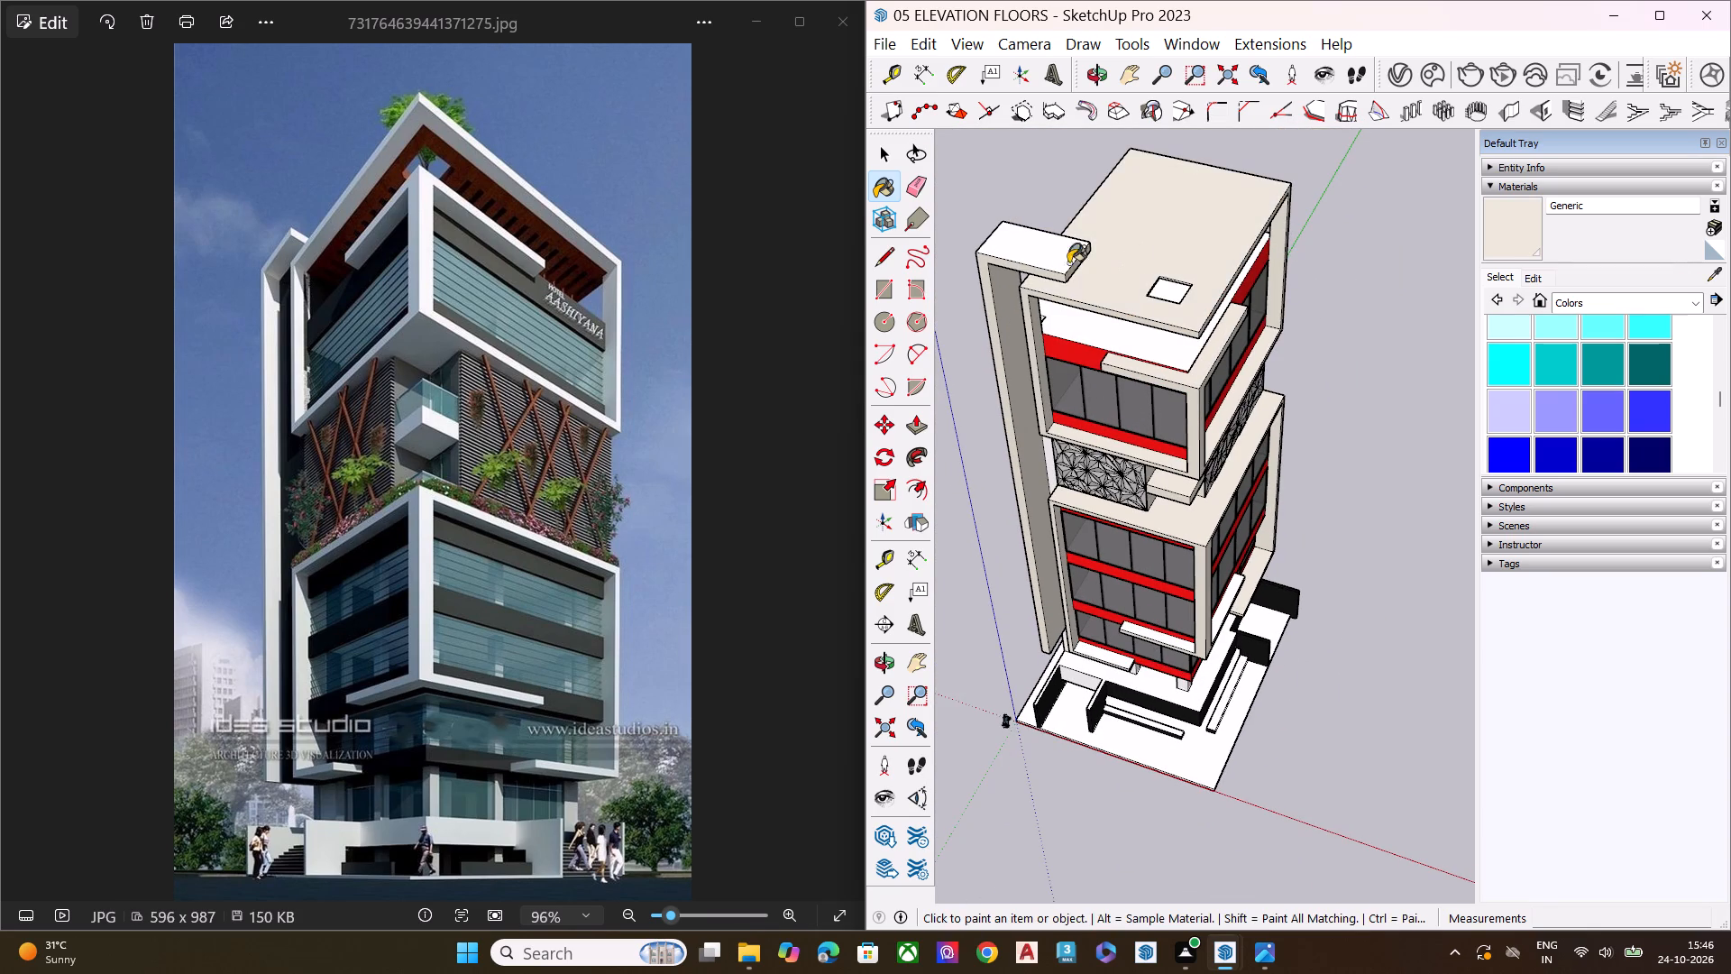
pyautogui.click(1044, 258)
# Paint the left arm of the corner ledge at the bottom of the lower frame with the cream Generic material.
pyautogui.moveTo(1053, 264); pyautogui.dragTo(1002, 140, button='middle')
pyautogui.scroll(8, 1117, 247)
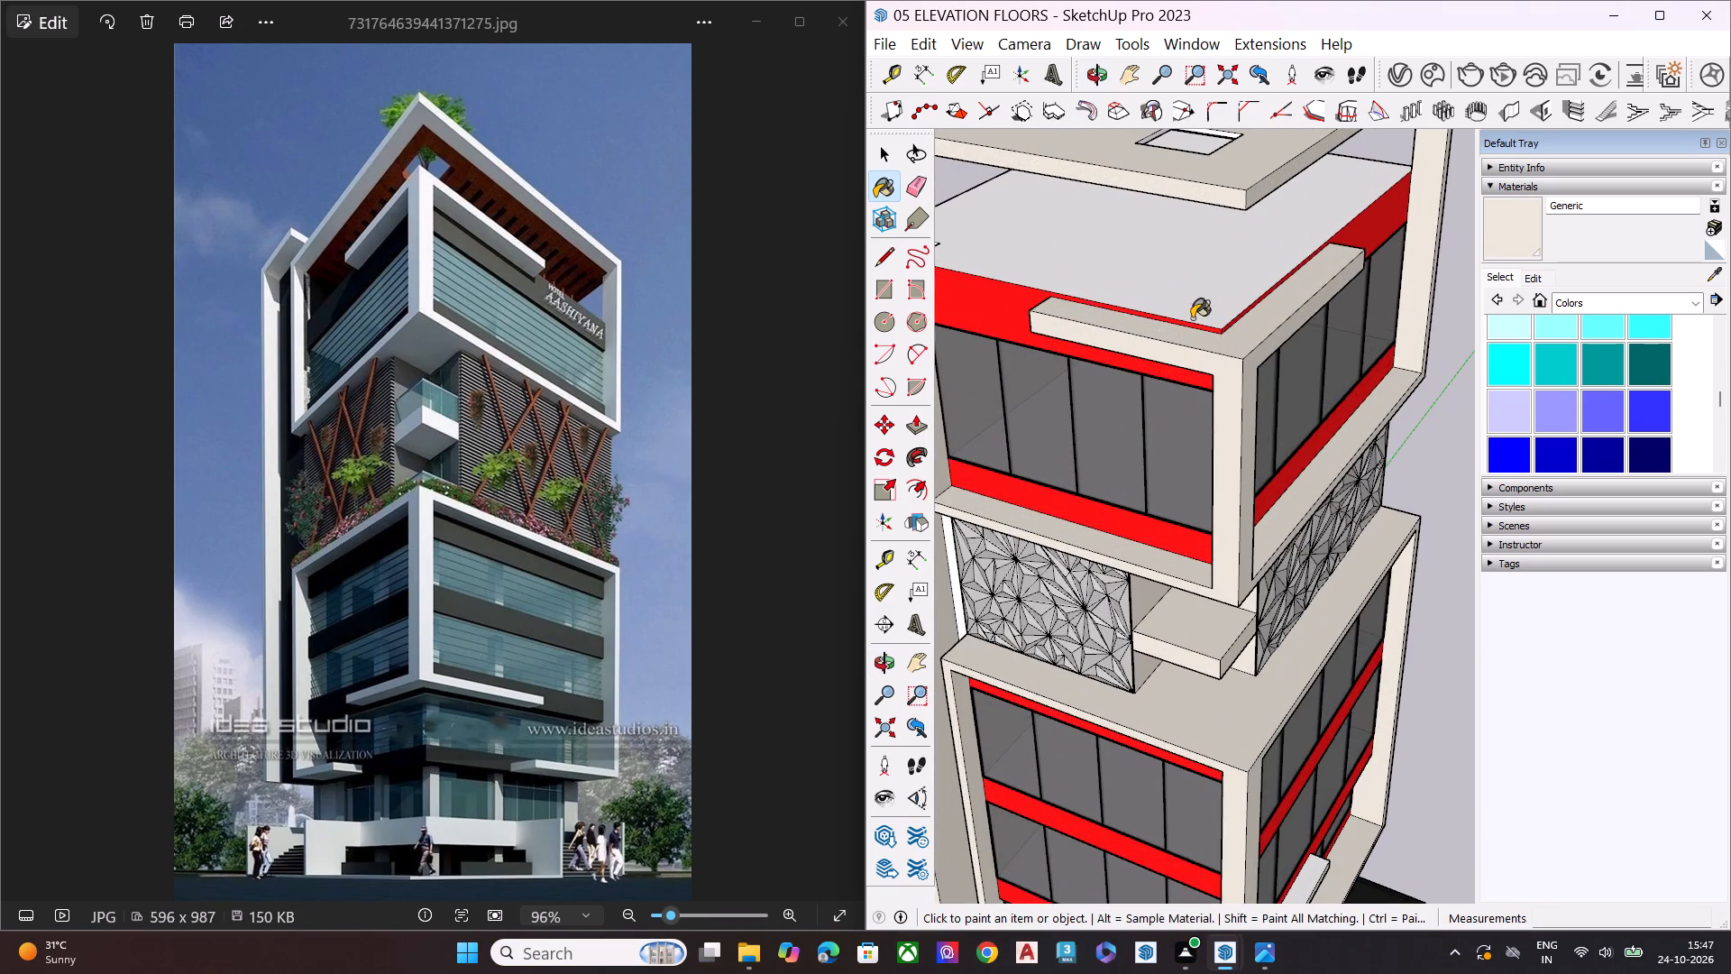
pyautogui.scroll(-4, 1231, 408)
pyautogui.moveTo(1245, 574); pyautogui.dragTo(1152, 225, button='middle')
pyautogui.scroll(5, 1088, 316)
pyautogui.scroll(-8, 1068, 367)
pyautogui.scroll(2, 1121, 344)
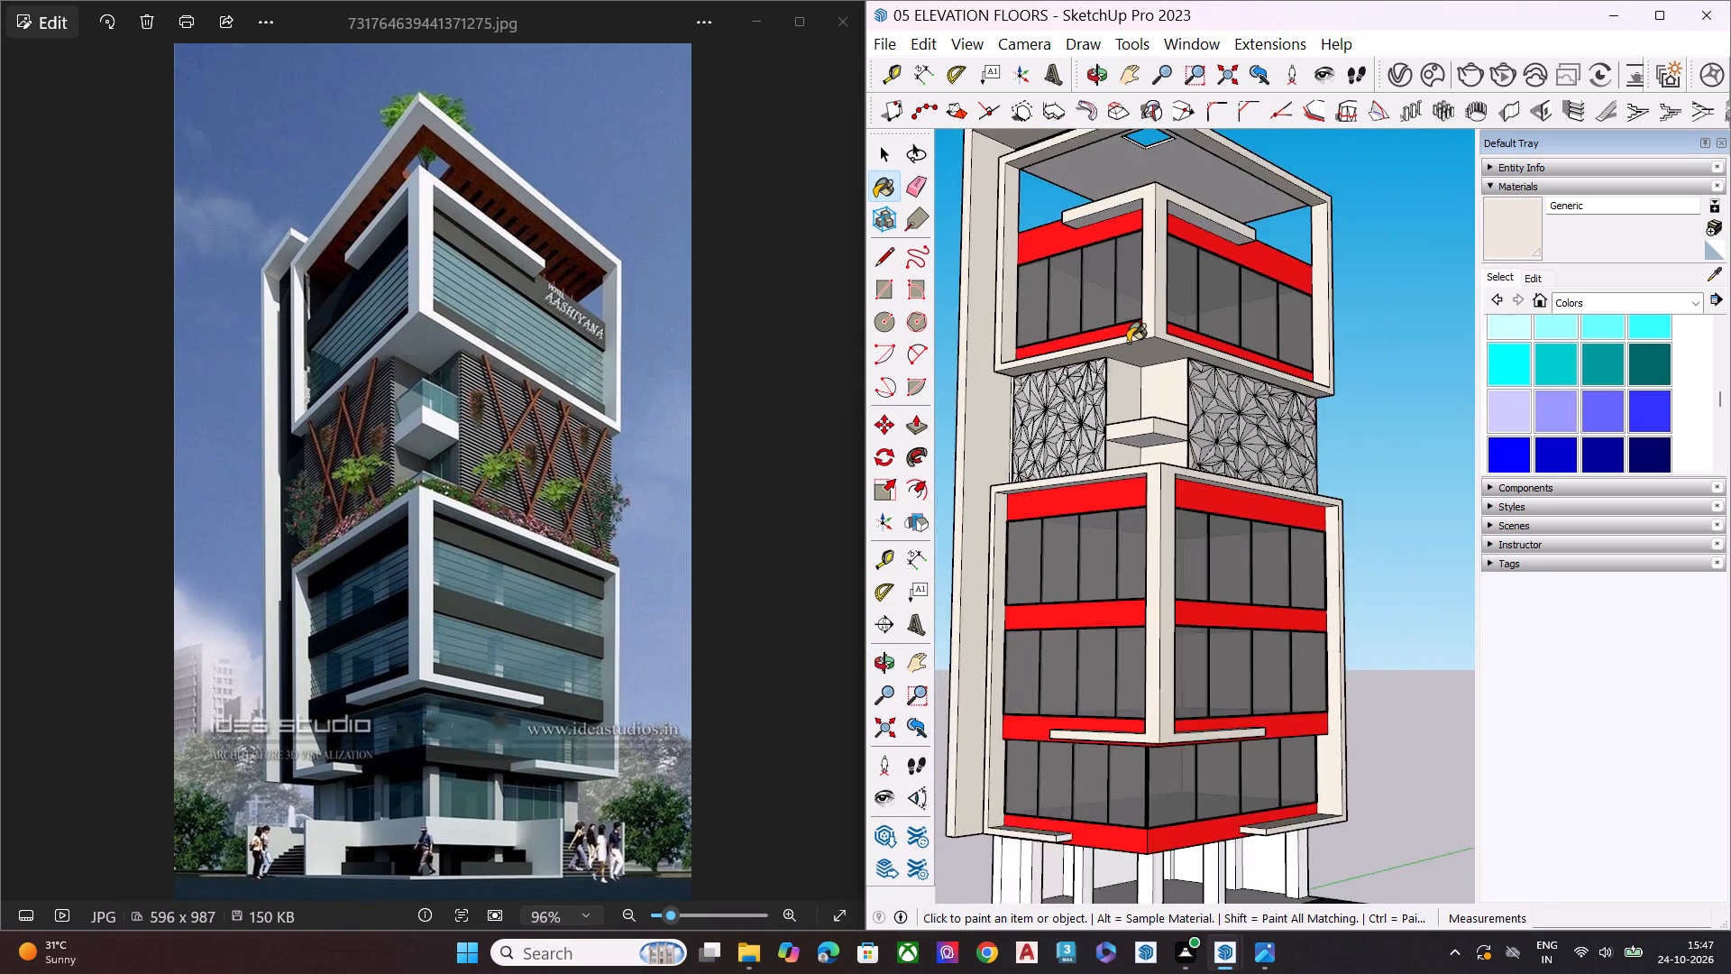
pyautogui.scroll(-8, 1132, 367)
pyautogui.moveTo(1179, 514); pyautogui.dragTo(1151, 390, button='middle')
pyautogui.scroll(5, 1175, 479)
pyautogui.press('space')
pyautogui.scroll(1, 1133, 708)
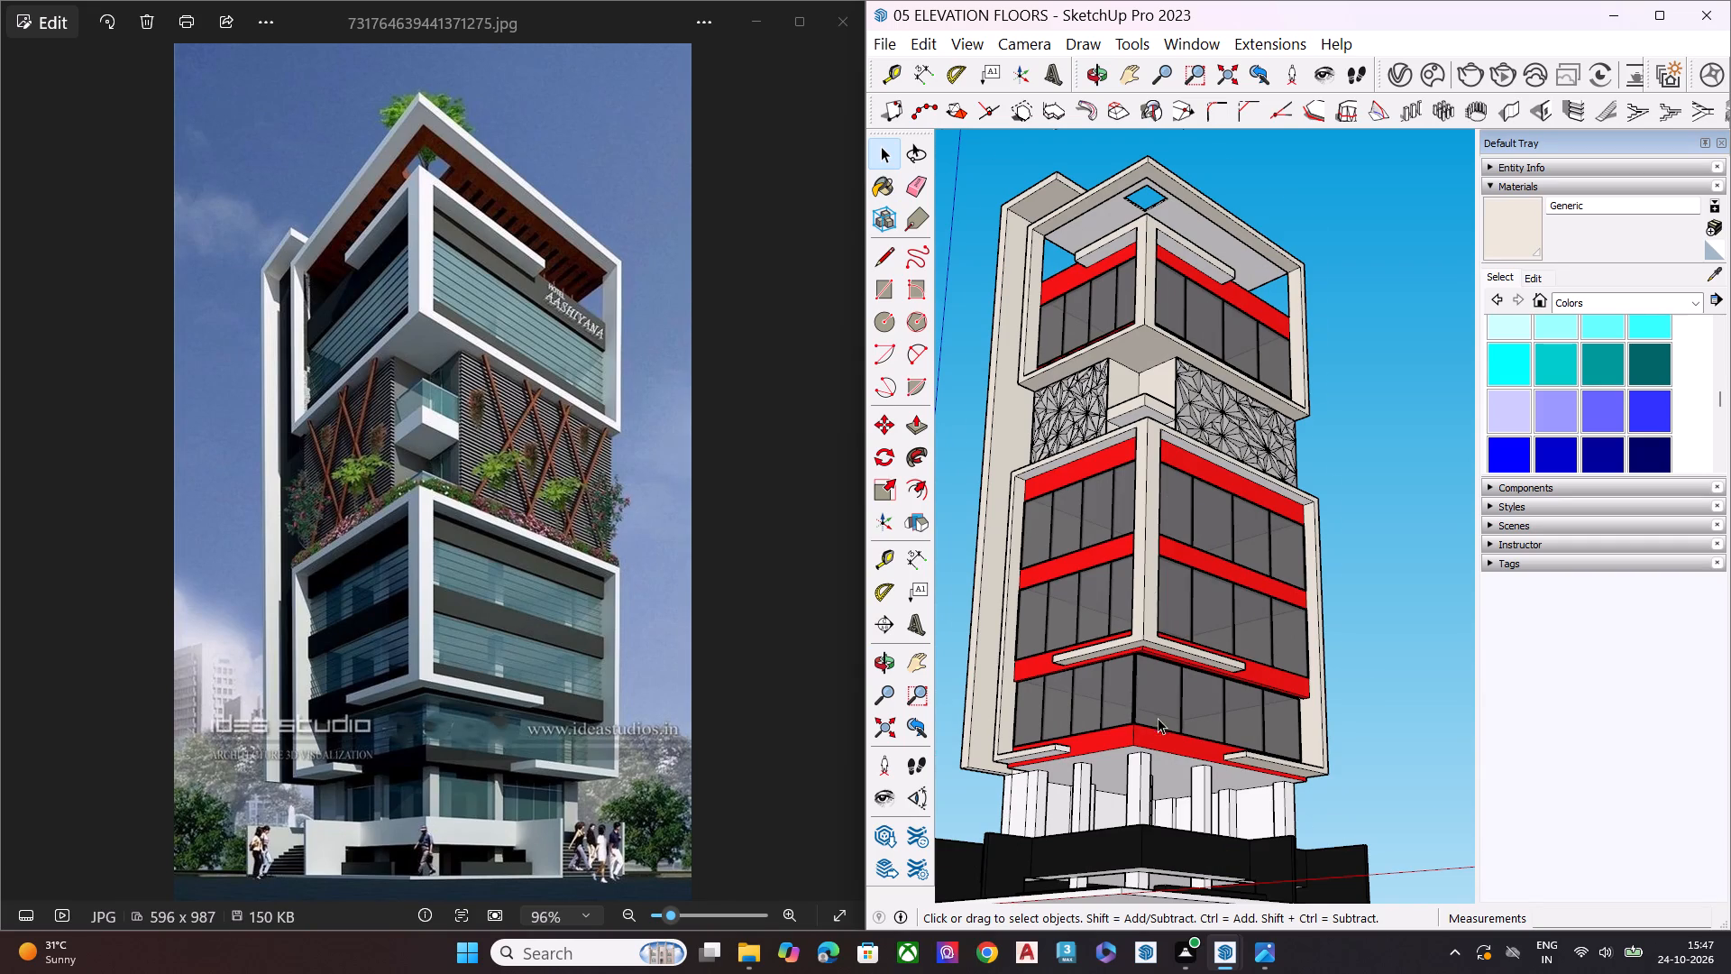
pyautogui.click(1514, 233)
pyautogui.scroll(1, 1103, 720)
pyautogui.scroll(-2, 1102, 717)
pyautogui.moveTo(1099, 648); pyautogui.dragTo(1112, 565, button='middle')
pyautogui.scroll(2, 1103, 631)
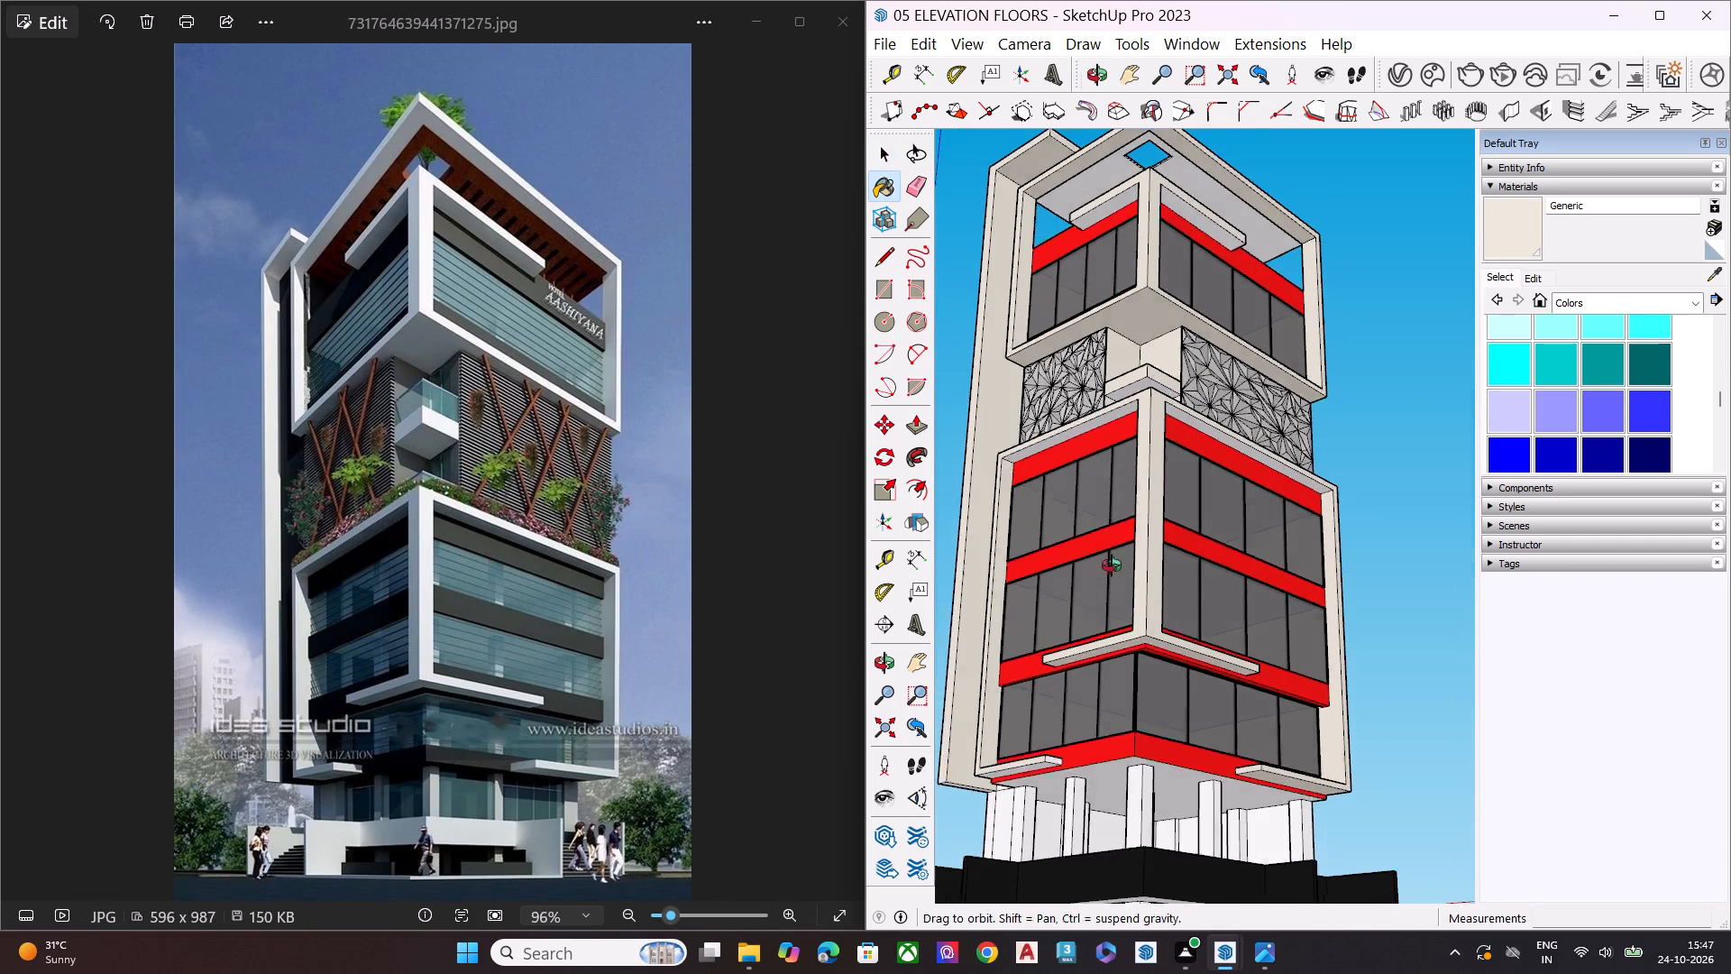
pyautogui.moveTo(1112, 565); pyautogui.dragTo(1115, 519, button='middle')
pyautogui.scroll(11, 1112, 565)
pyautogui.click(1172, 601)
pyautogui.scroll(-2, 1168, 520)
pyautogui.scroll(2, 1173, 517)
pyautogui.scroll(-1, 1177, 514)
pyautogui.scroll(1, 1177, 514)
pyautogui.scroll(-3, 1177, 514)
pyautogui.scroll(1, 1177, 514)
pyautogui.scroll(-4, 1177, 514)
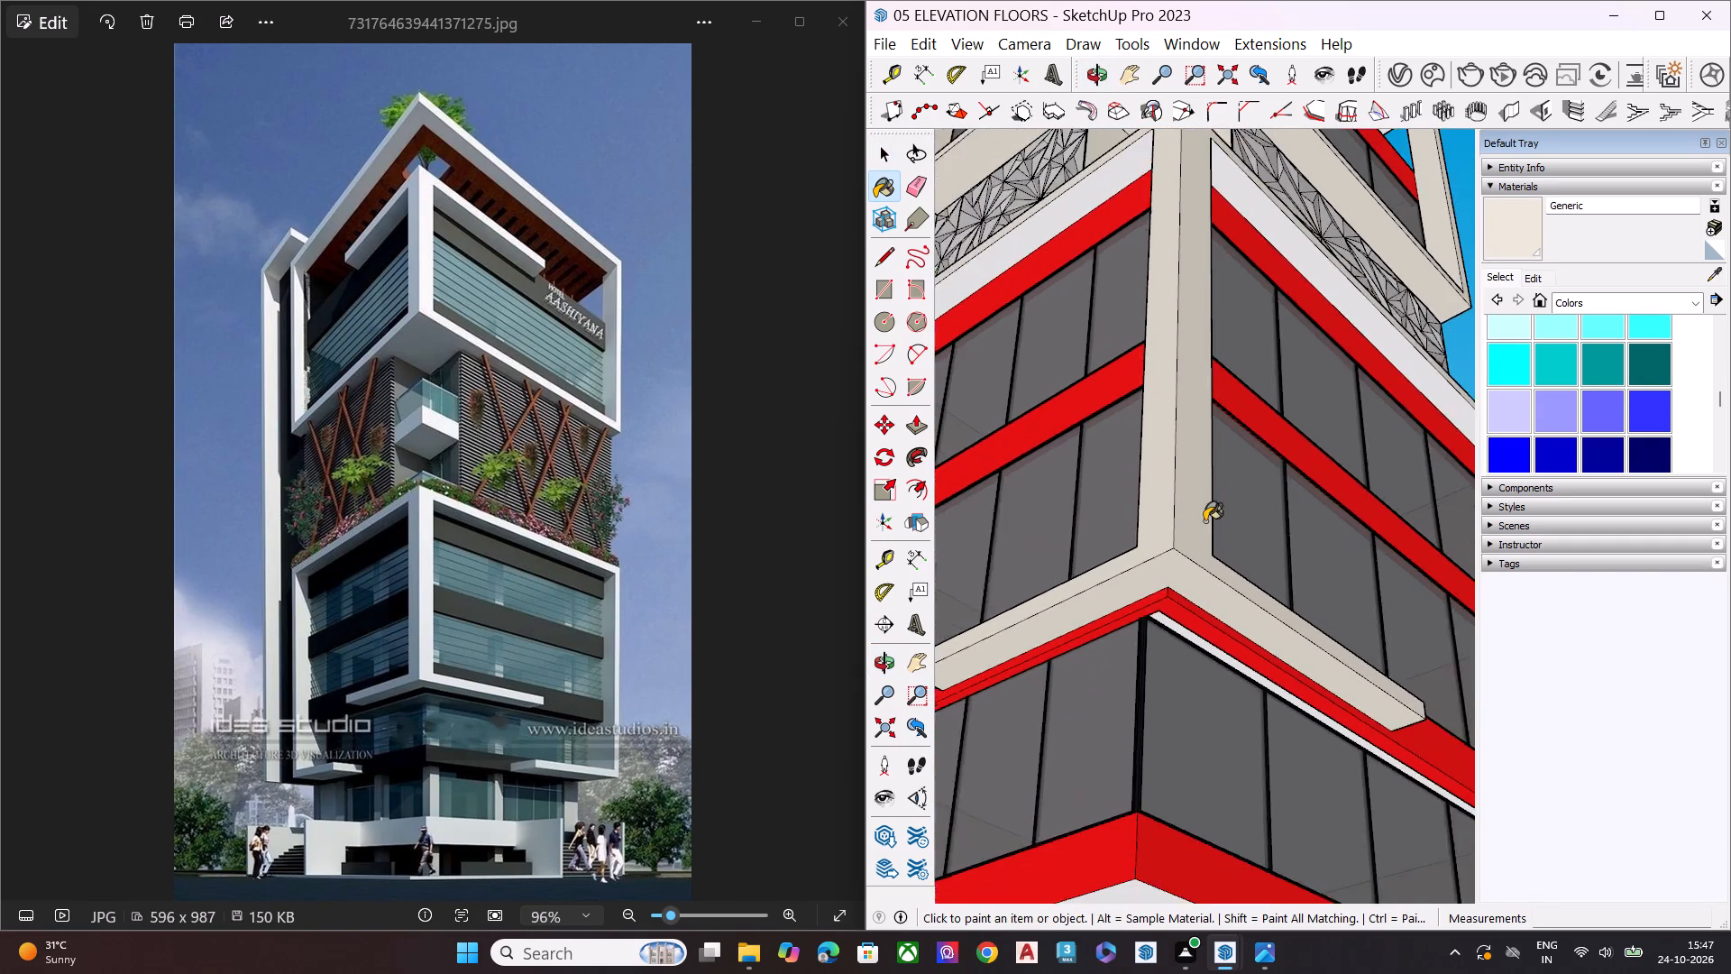
# Paint the short ledge above the columns on the left facade with the cream Generic material.
pyautogui.scroll(-2, 1204, 521)
pyautogui.scroll(2, 1209, 528)
pyautogui.scroll(-3, 1211, 530)
pyautogui.scroll(1, 1067, 806)
pyautogui.scroll(-2, 1200, 635)
pyautogui.scroll(2, 1202, 635)
pyautogui.scroll(-3, 1206, 633)
pyautogui.scroll(4, 1017, 784)
pyautogui.scroll(-3, 1004, 798)
pyautogui.scroll(2, 1001, 803)
pyautogui.click(1029, 762)
pyautogui.scroll(-4, 1002, 698)
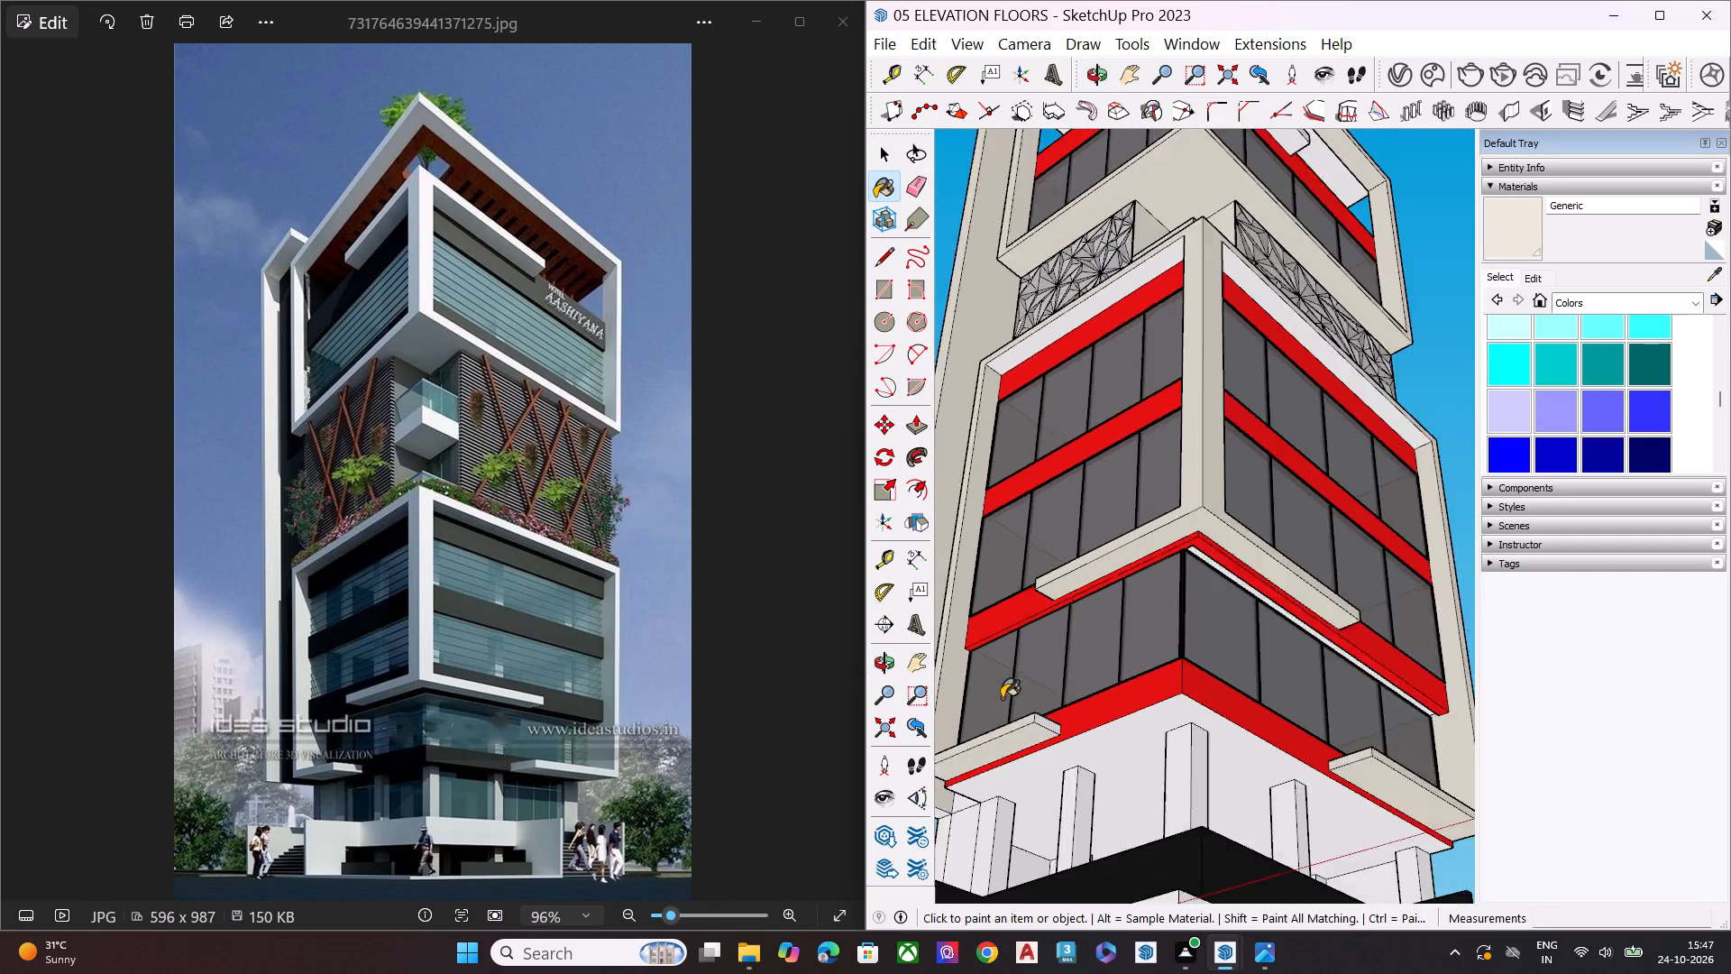
# Paint the short ledge above the columns on the right facade with the cream Generic material.
pyautogui.scroll(-4, 1002, 698)
pyautogui.scroll(8, 1210, 766)
pyautogui.click(1277, 729)
pyautogui.scroll(-7, 1257, 705)
pyautogui.moveTo(1195, 698); pyautogui.dragTo(1195, 822, button='middle')
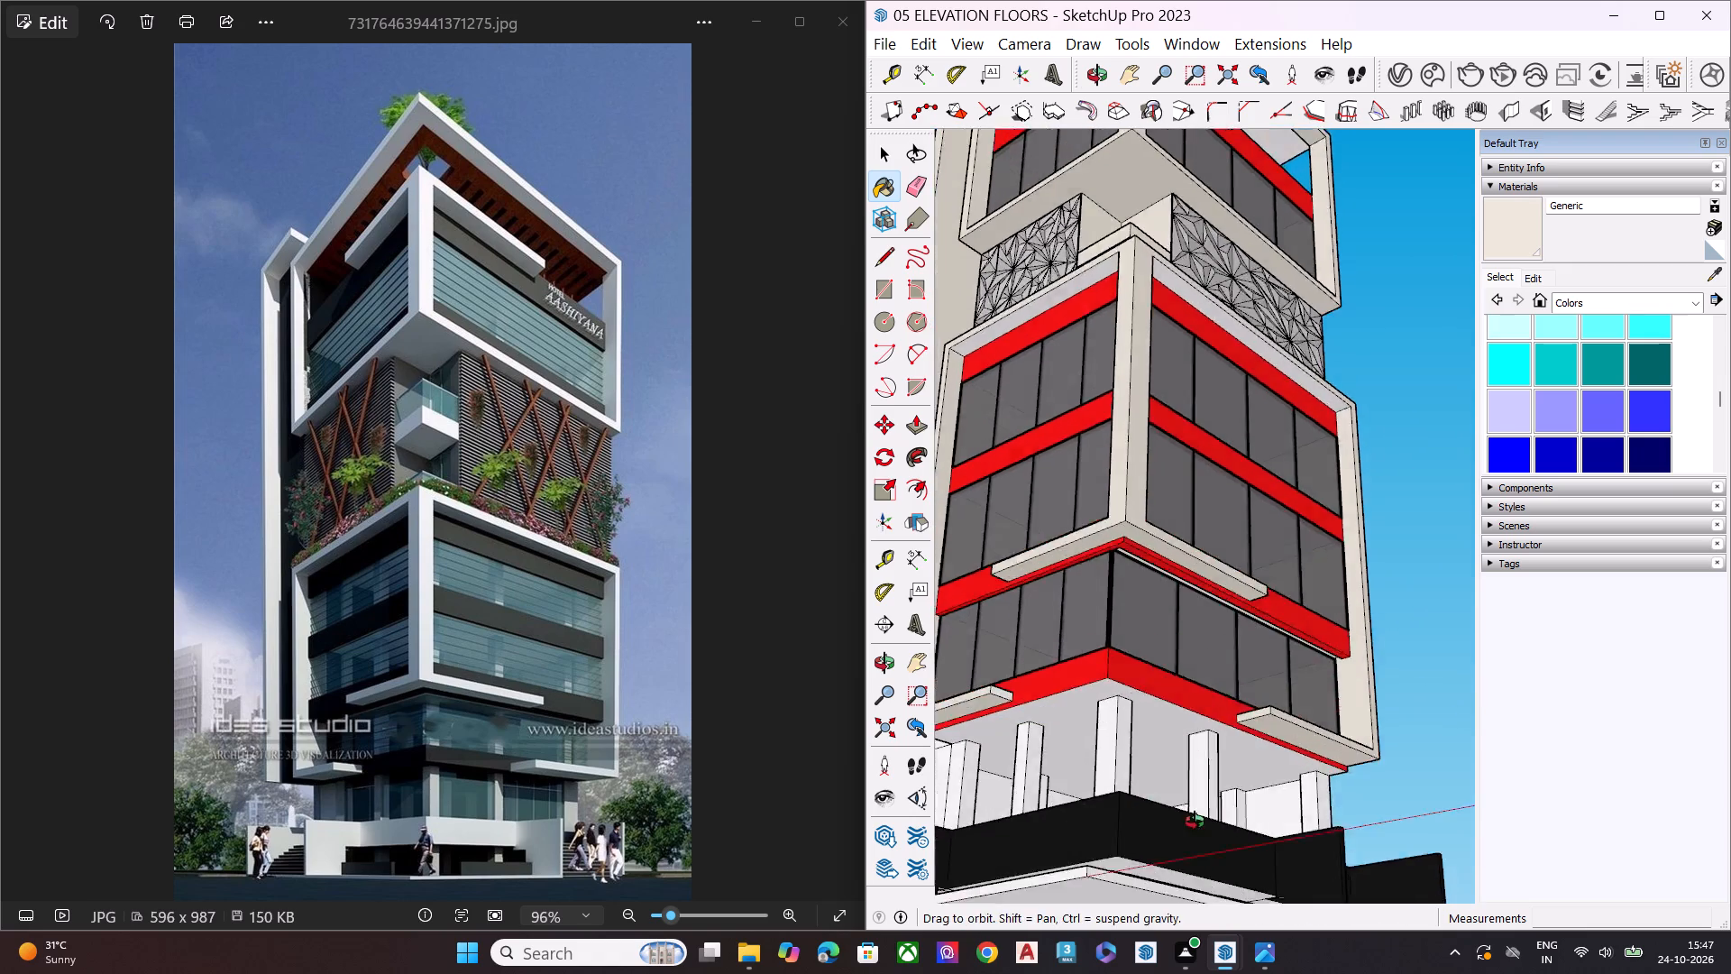
pyautogui.moveTo(1195, 822); pyautogui.dragTo(1196, 899, button='middle')
pyautogui.press('space')
# Paint the roof canopy's underside with the dark red Material4 from the SketchUp folder of the Nilaya-Arc collection.
pyautogui.scroll(-6, 1186, 592)
pyautogui.moveTo(1251, 654); pyautogui.dragTo(1255, 716, button='middle')
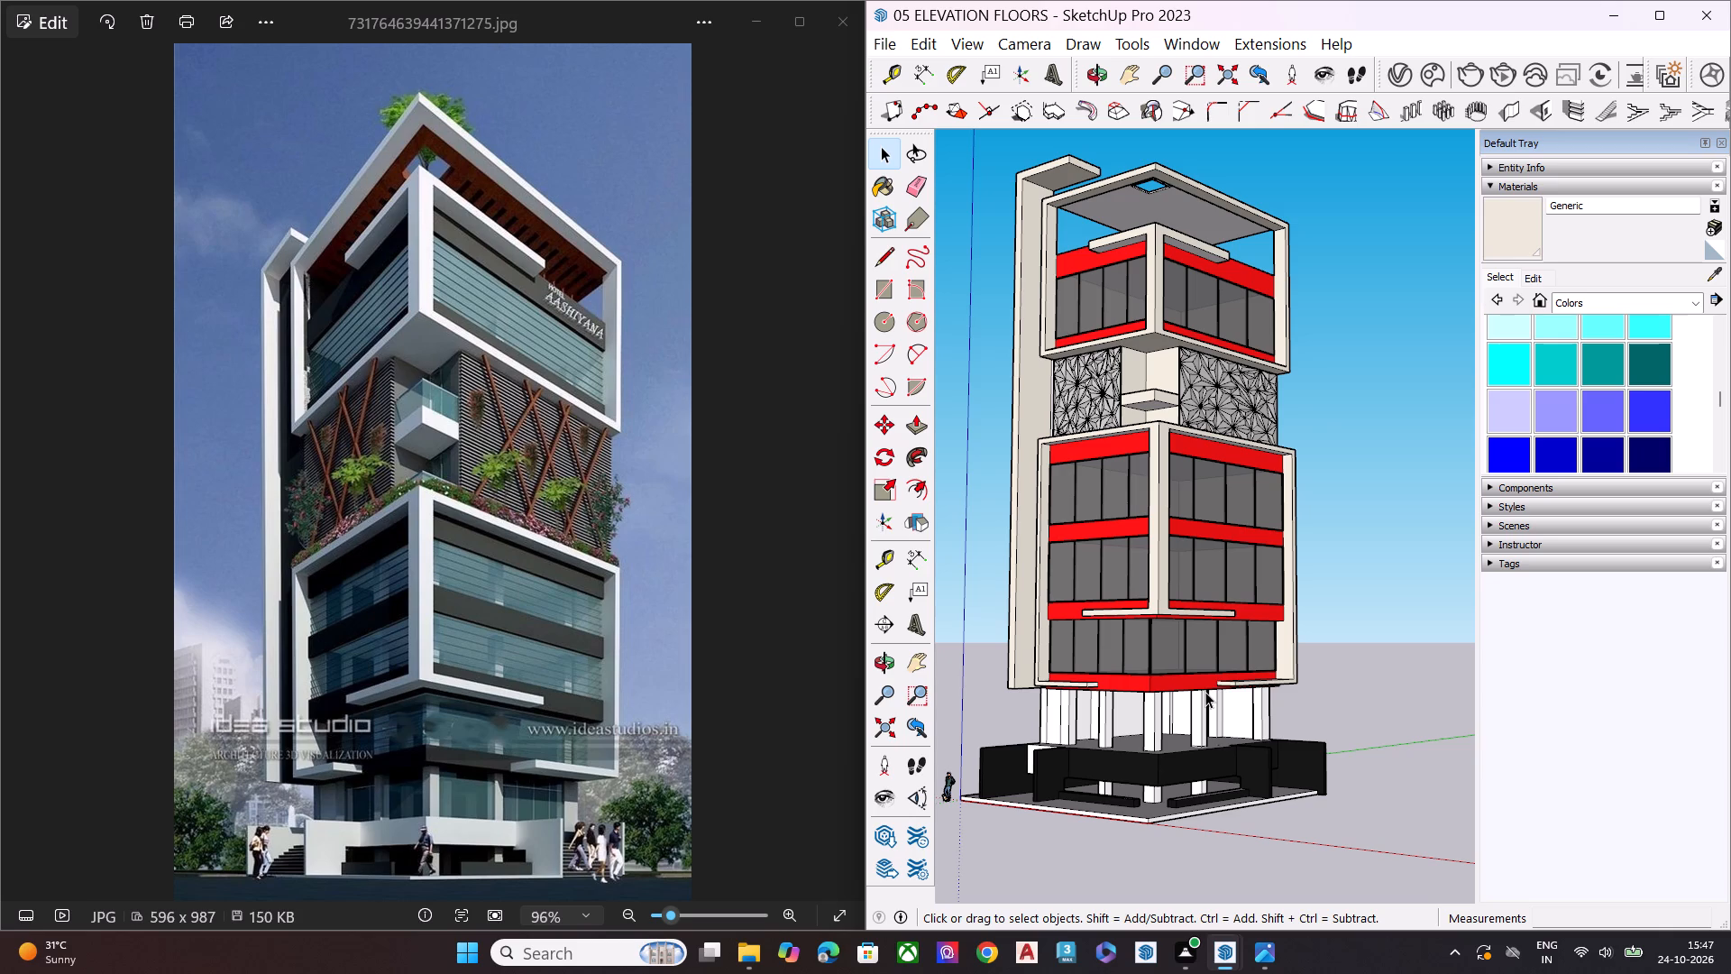
pyautogui.scroll(8, 1156, 209)
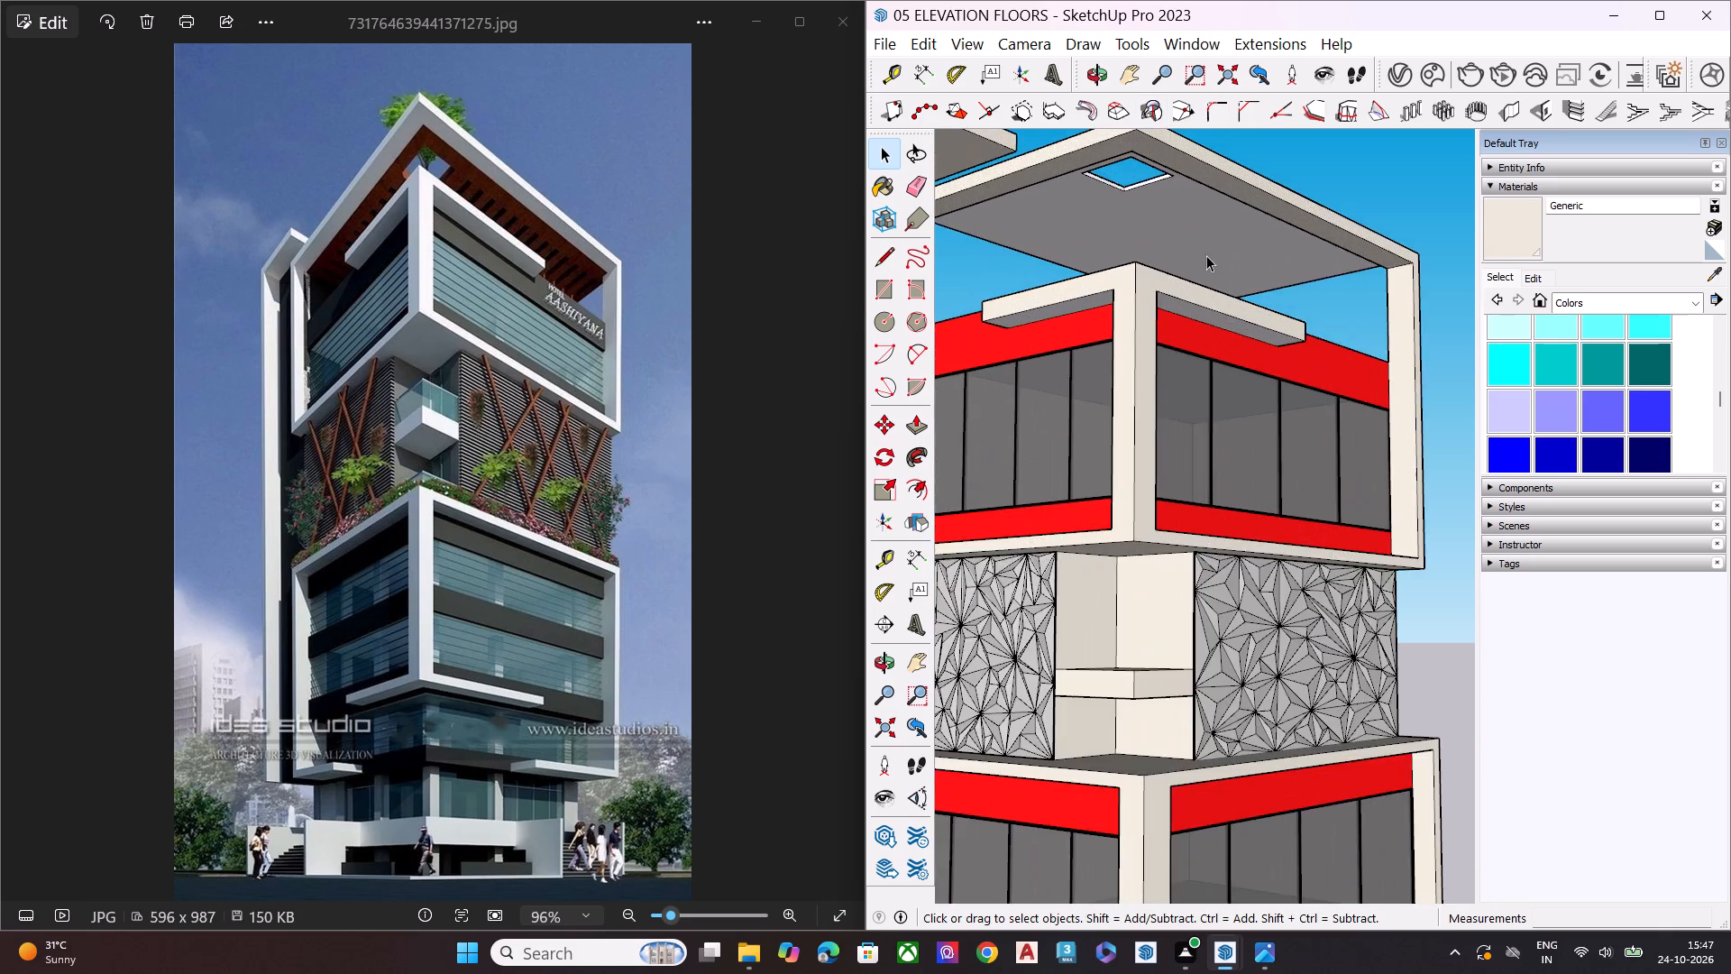
pyautogui.moveTo(1204, 255); pyautogui.dragTo(1177, 168, button='middle')
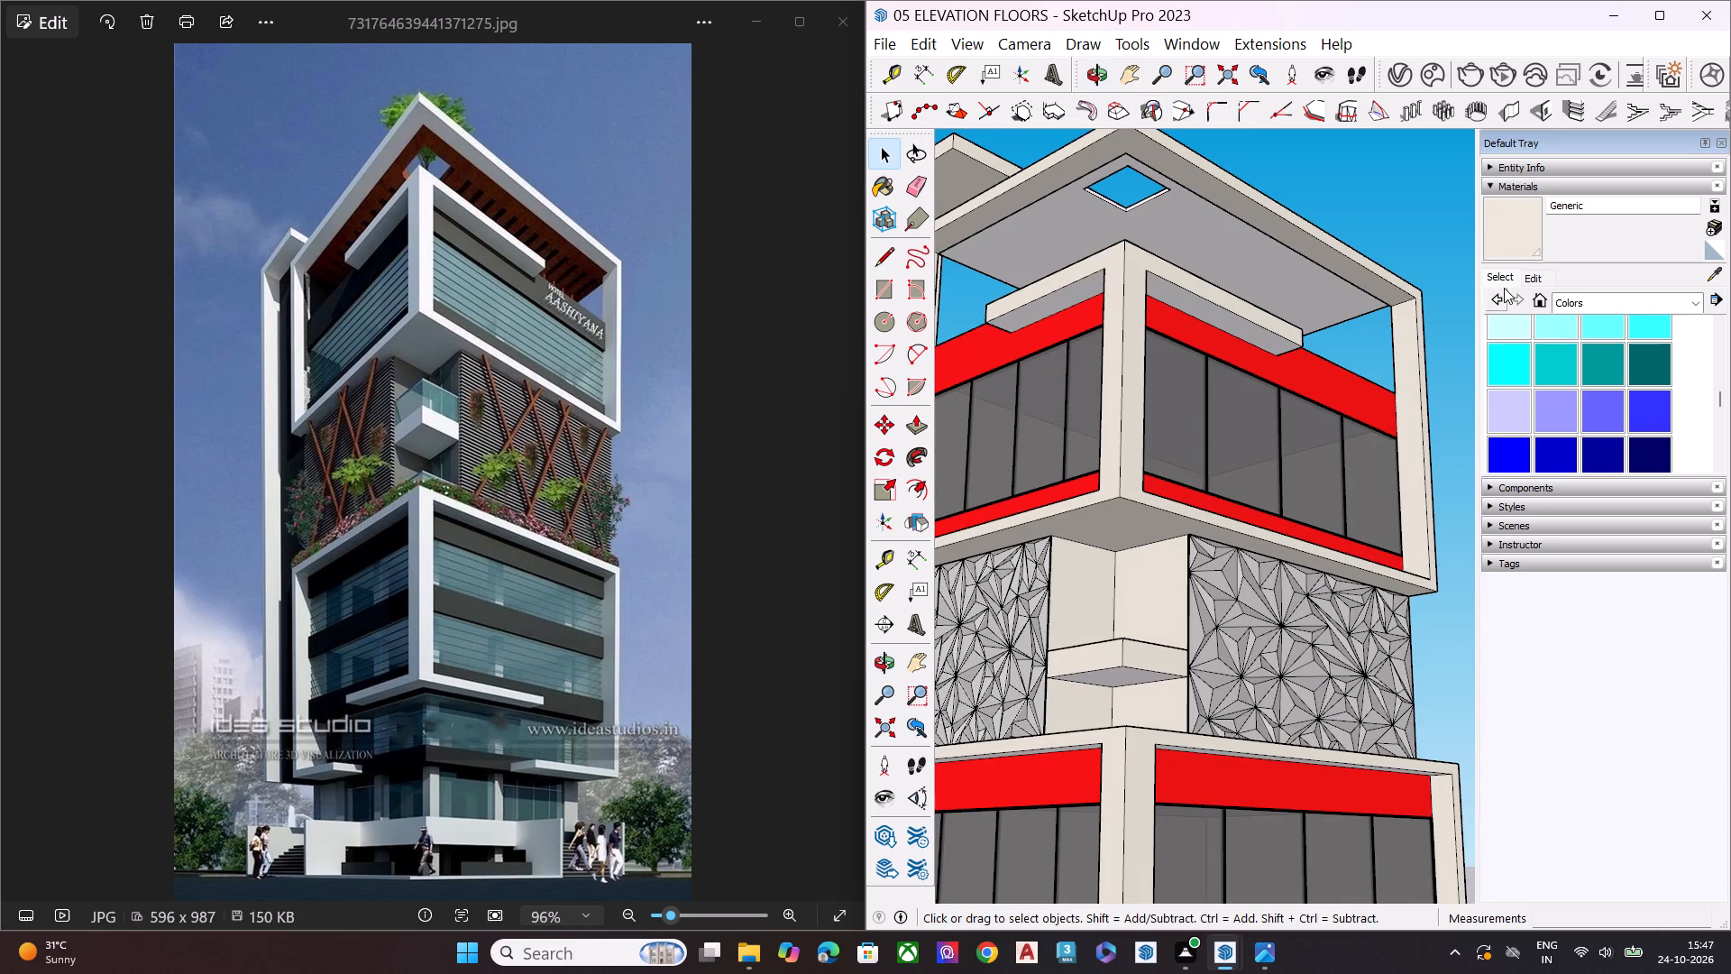
pyautogui.click(1504, 288)
pyautogui.click(1506, 279)
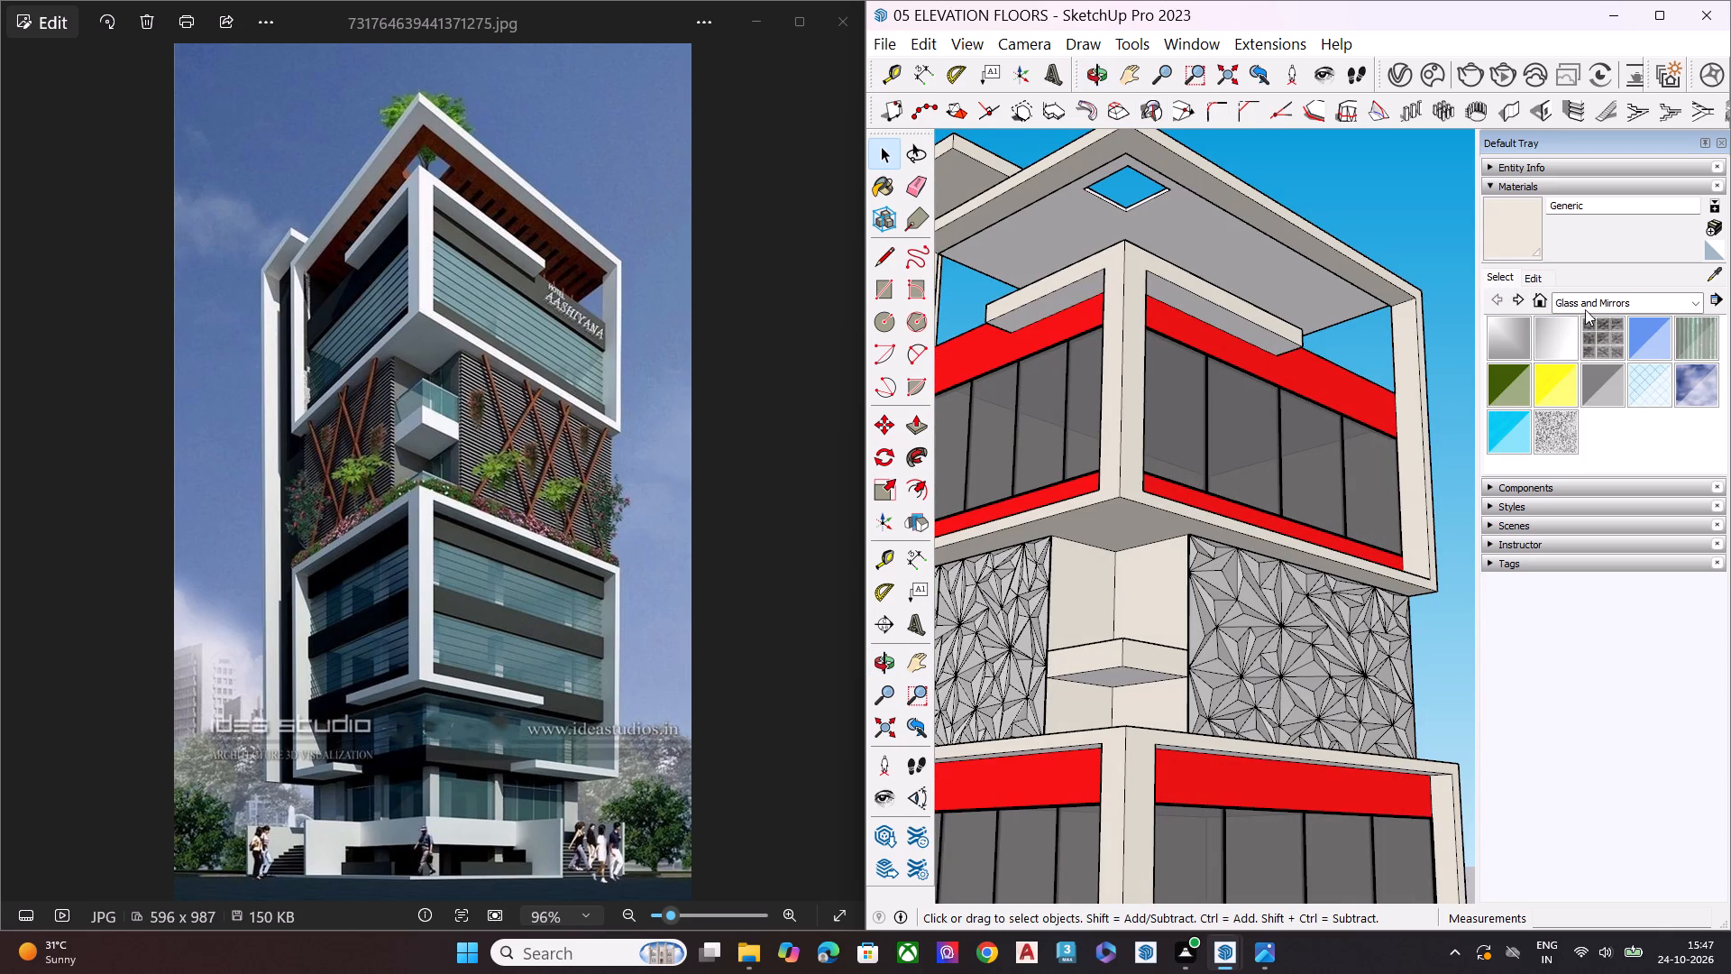
pyautogui.click(1588, 305)
pyautogui.scroll(-2, 1600, 458)
pyautogui.scroll(1, 1596, 464)
pyautogui.scroll(-3, 1595, 465)
pyautogui.click(1605, 531)
pyautogui.press('space')
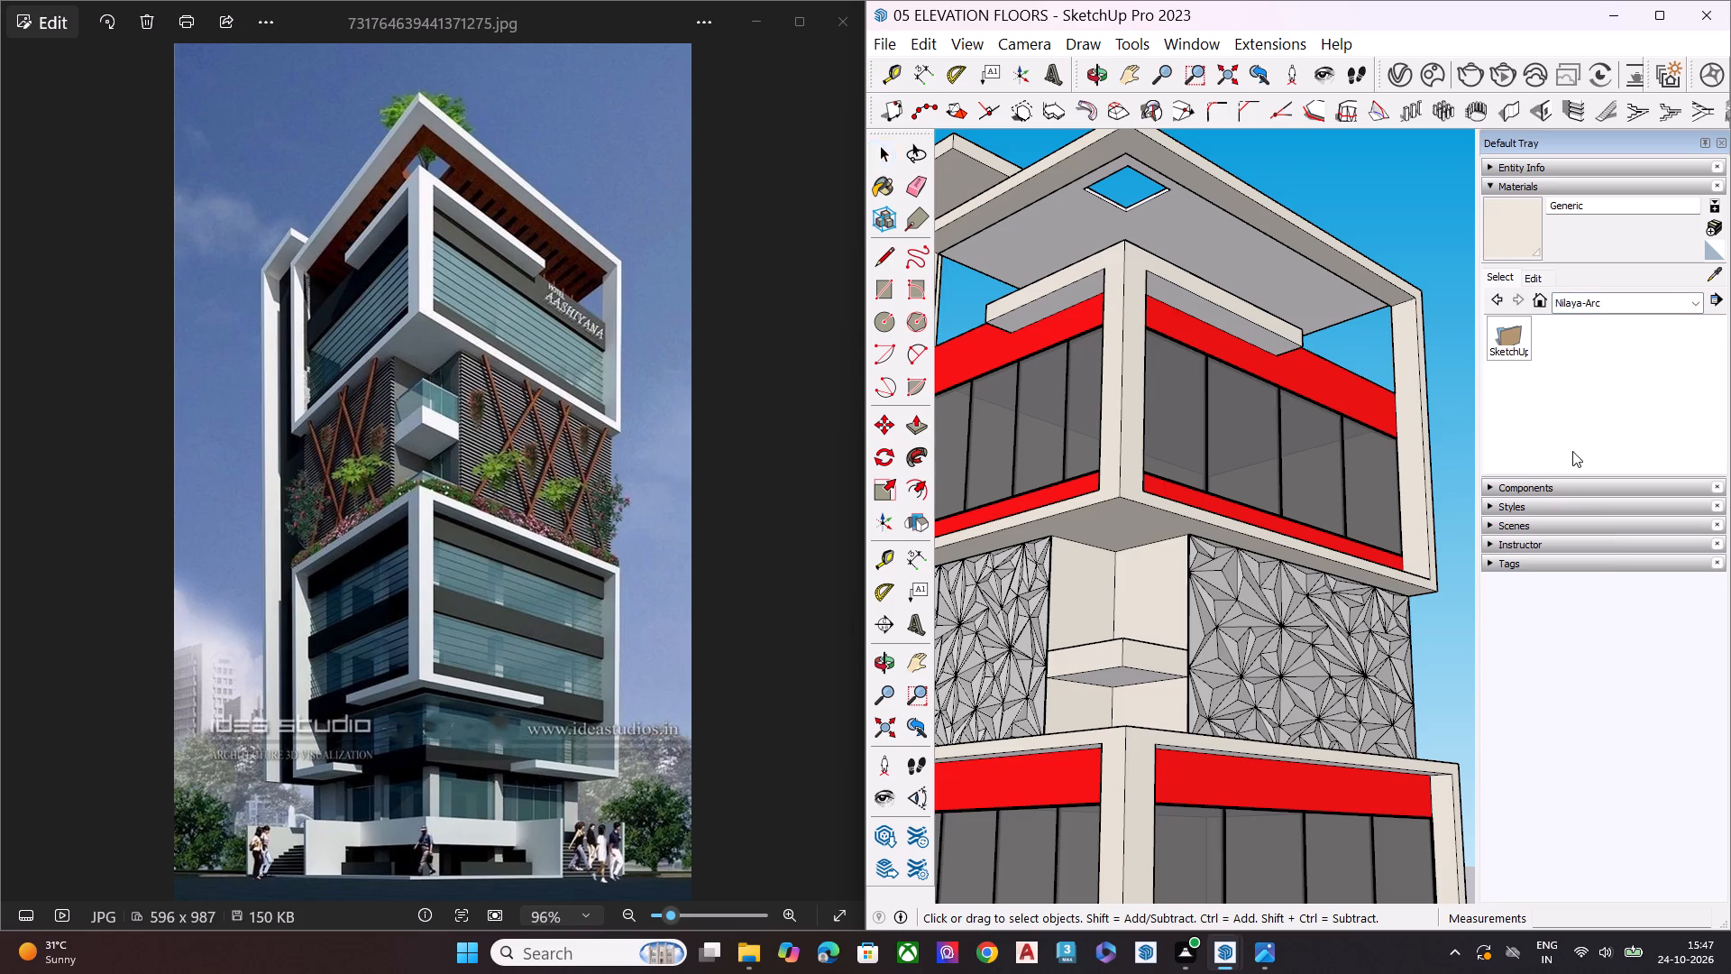
pyautogui.press('space')
pyautogui.click(1505, 346)
pyautogui.click(1569, 347)
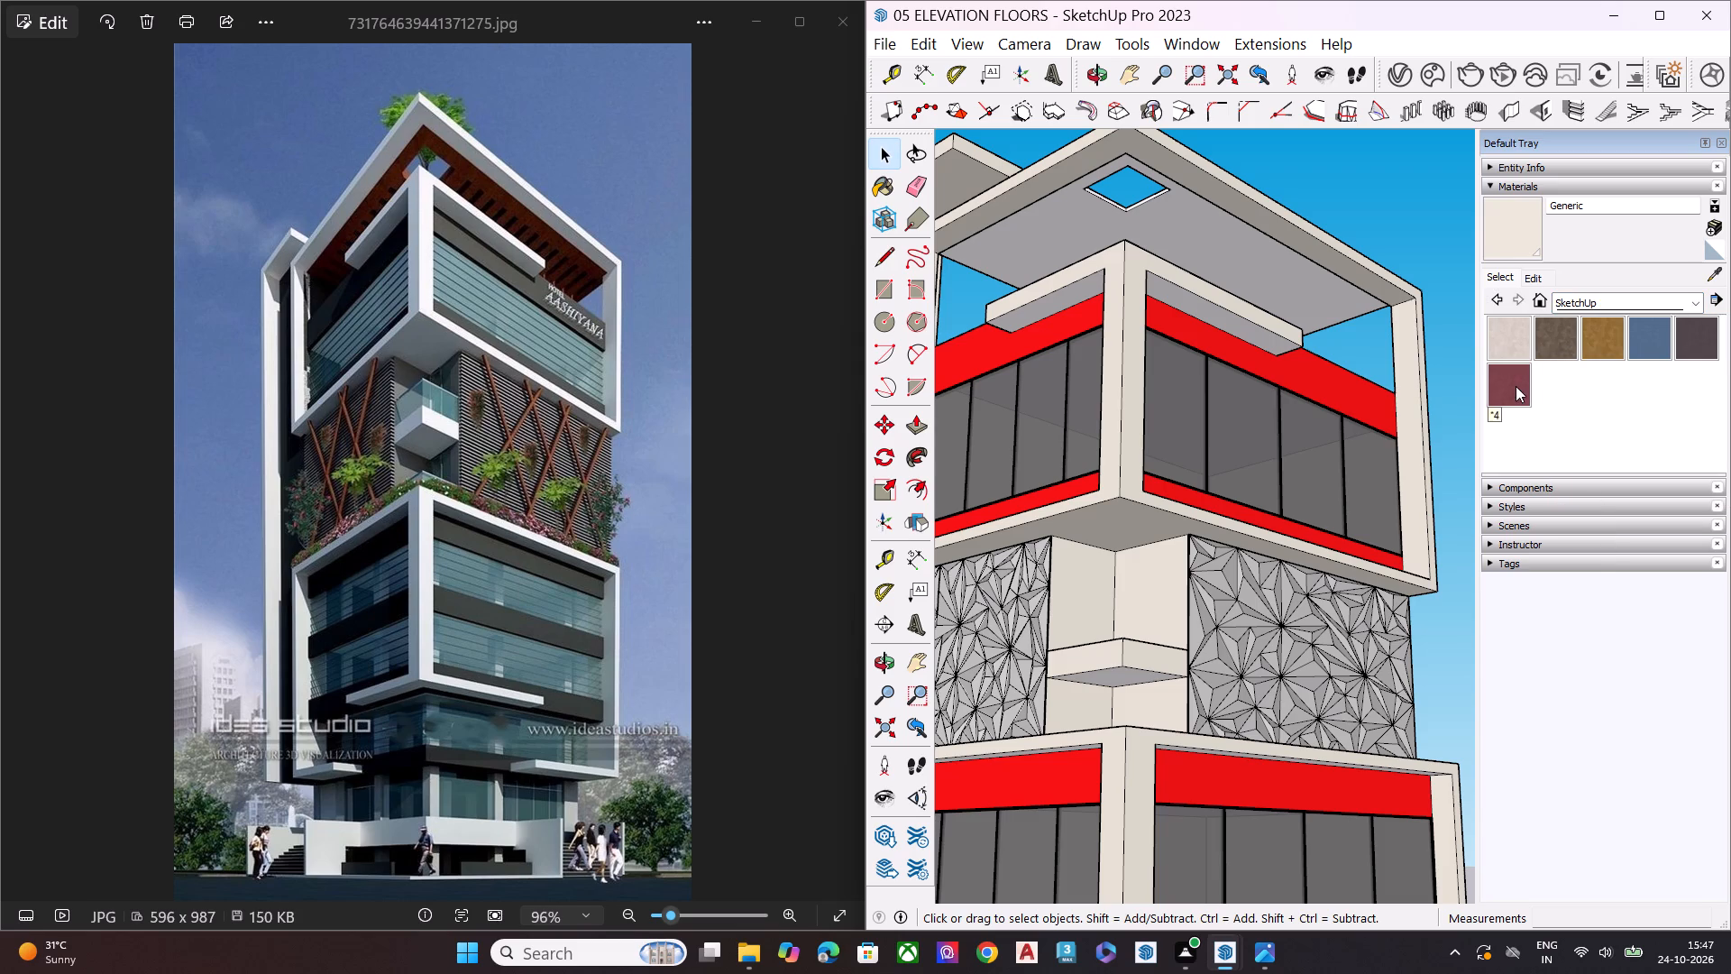
pyautogui.click(1516, 386)
pyautogui.click(1219, 256)
pyautogui.press('space')
# Paint the two inner edge faces of the canopy opening visible from below with Material4.
pyautogui.scroll(4, 1161, 201)
pyautogui.scroll(-1, 1073, 189)
pyautogui.scroll(1, 1048, 185)
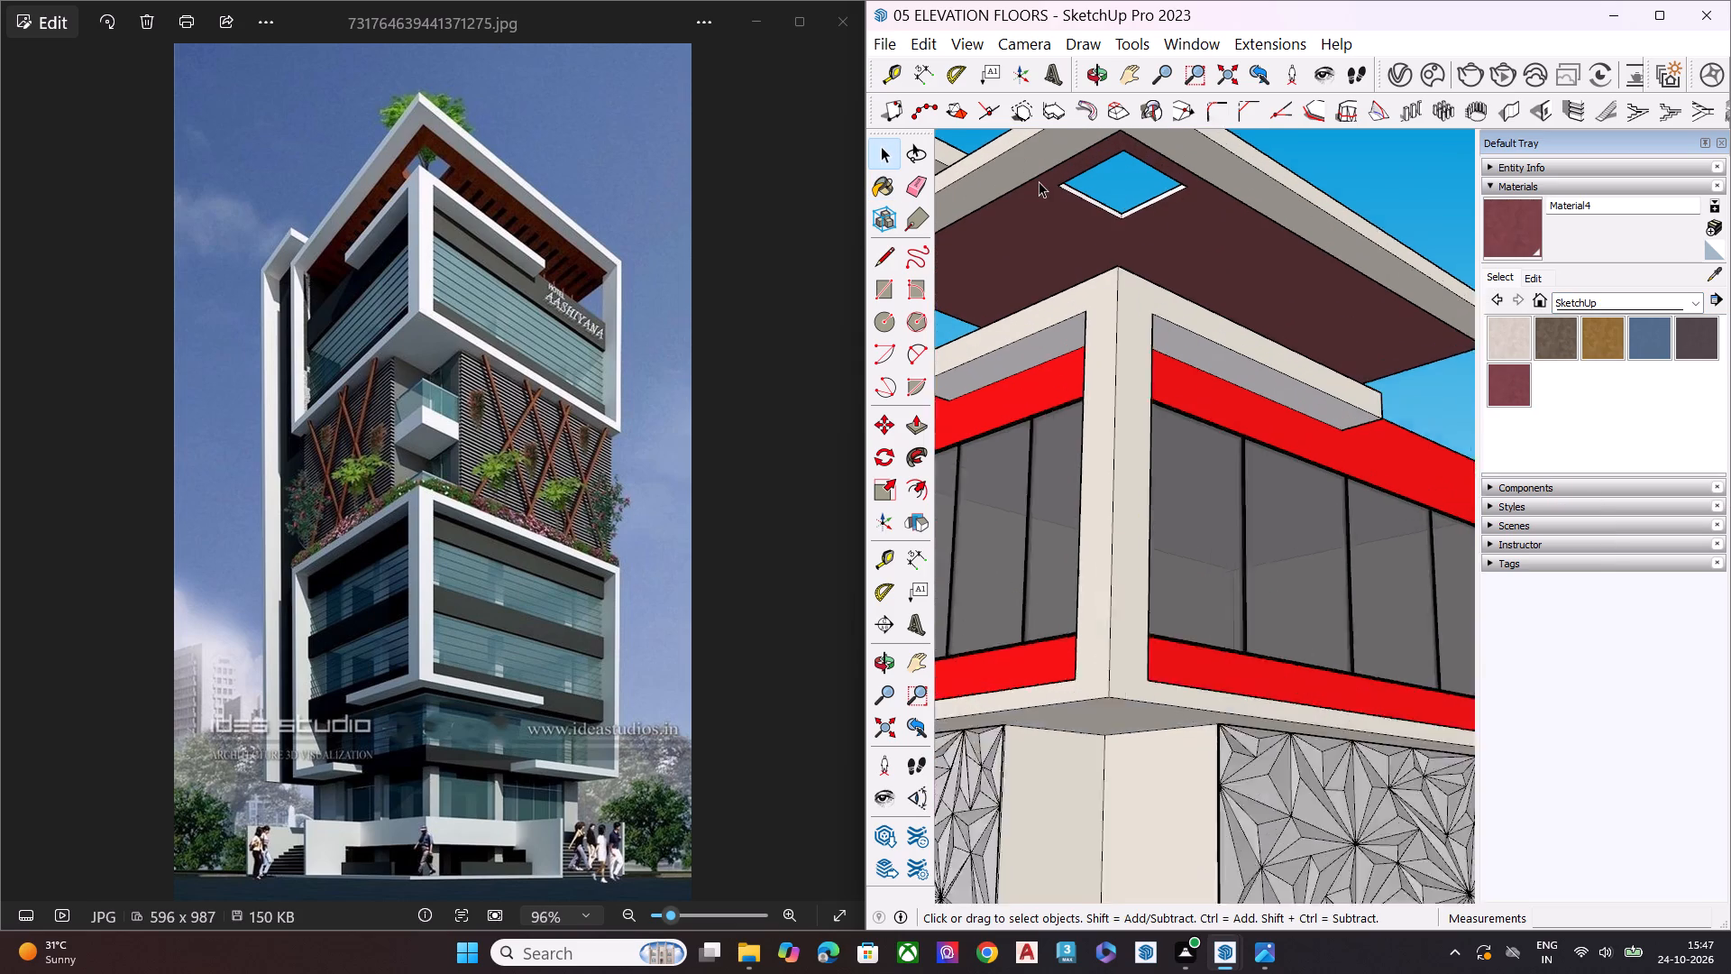
pyautogui.scroll(3, 1039, 181)
pyautogui.click(1498, 234)
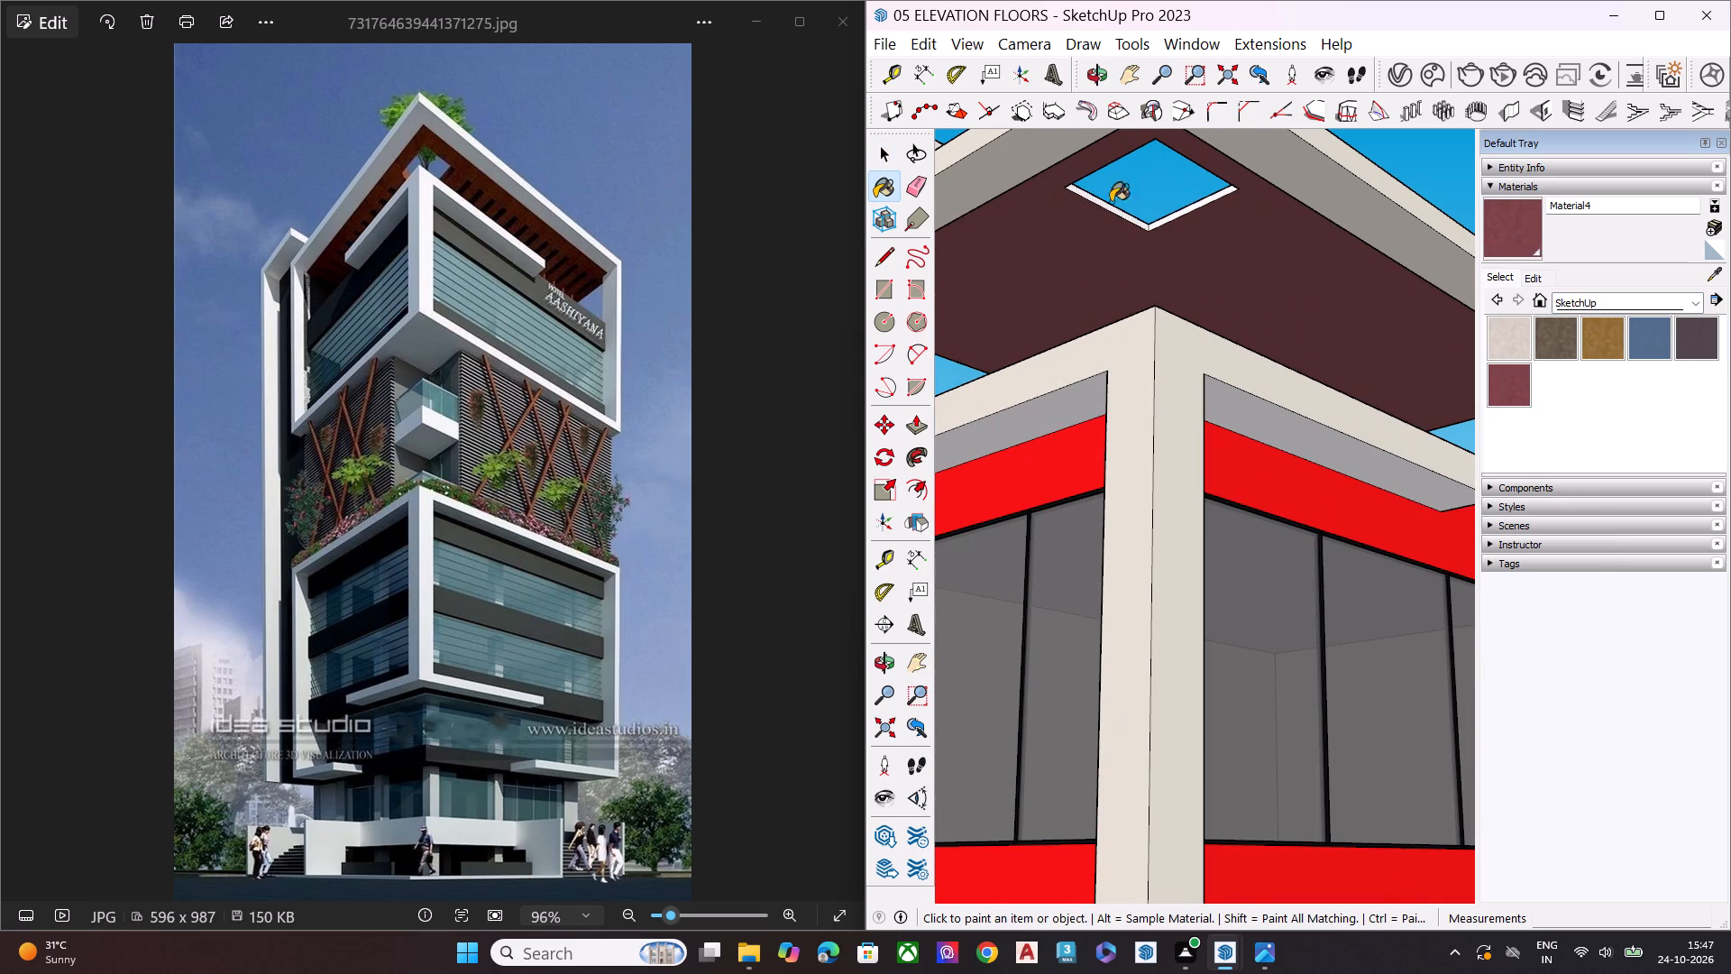
pyautogui.scroll(6, 1064, 202)
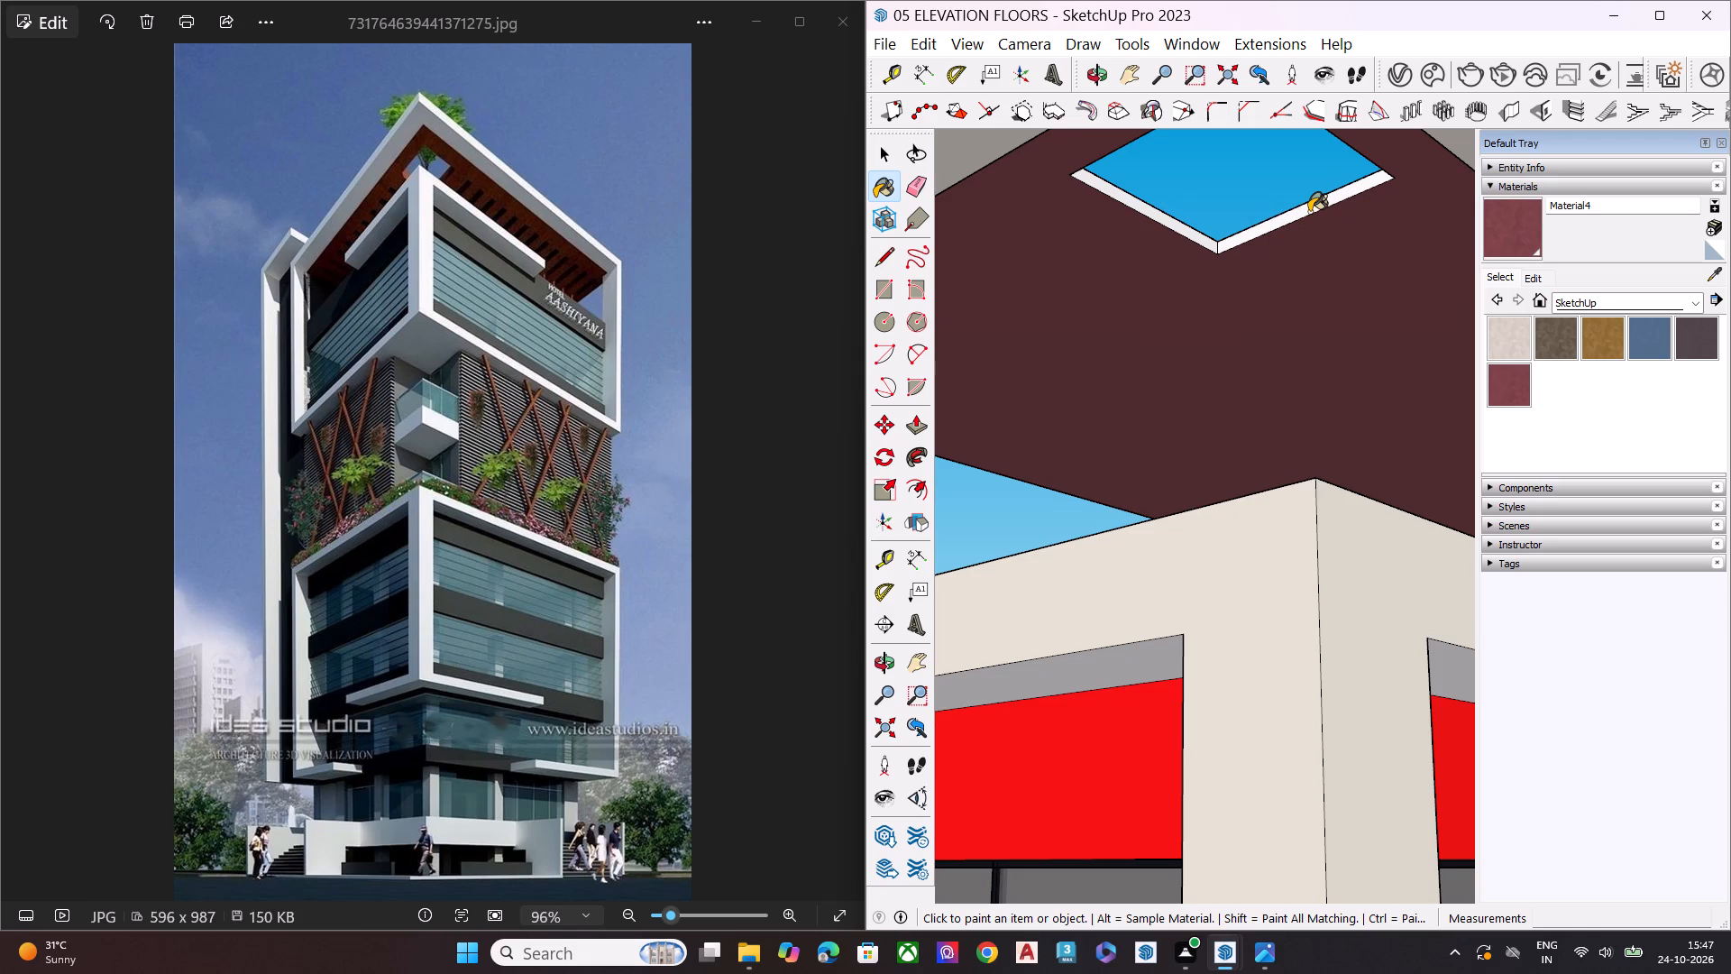
pyautogui.click(1309, 212)
pyautogui.click(1183, 228)
# Paint the remaining inner edge faces of the canopy opening from above with Material4.
pyautogui.scroll(-2, 1250, 232)
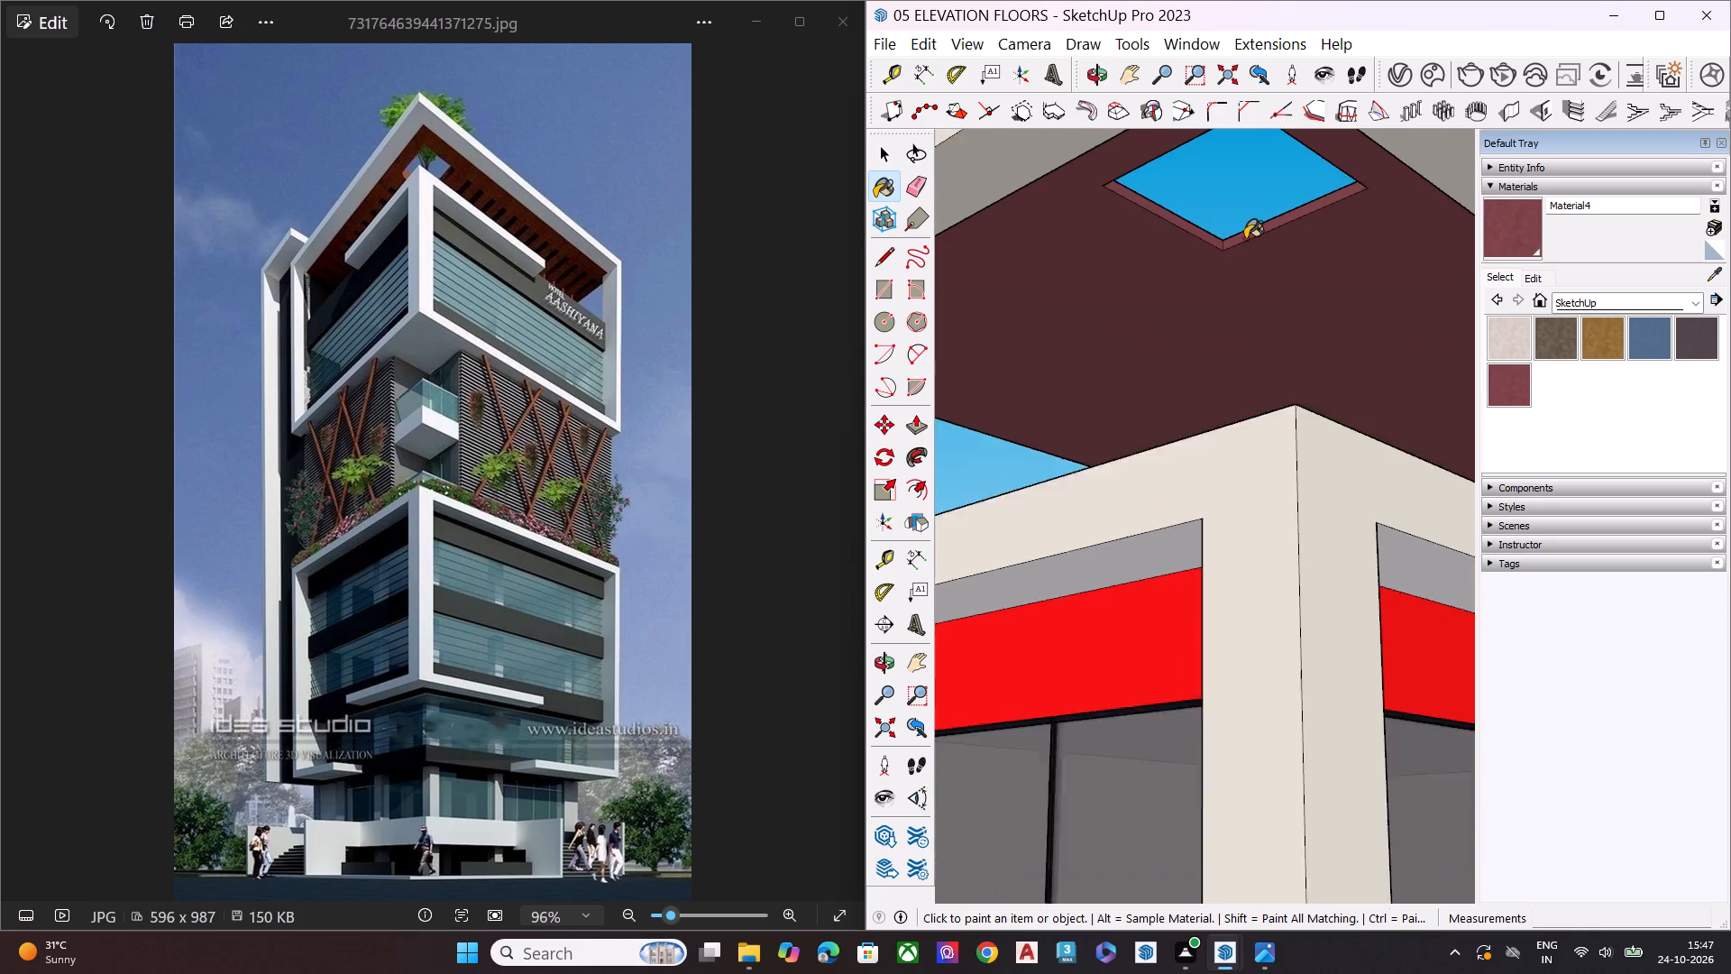
pyautogui.scroll(-16, 1245, 239)
pyautogui.scroll(-8, 1300, 271)
pyautogui.moveTo(1364, 308); pyautogui.dragTo(1164, 315, button='middle')
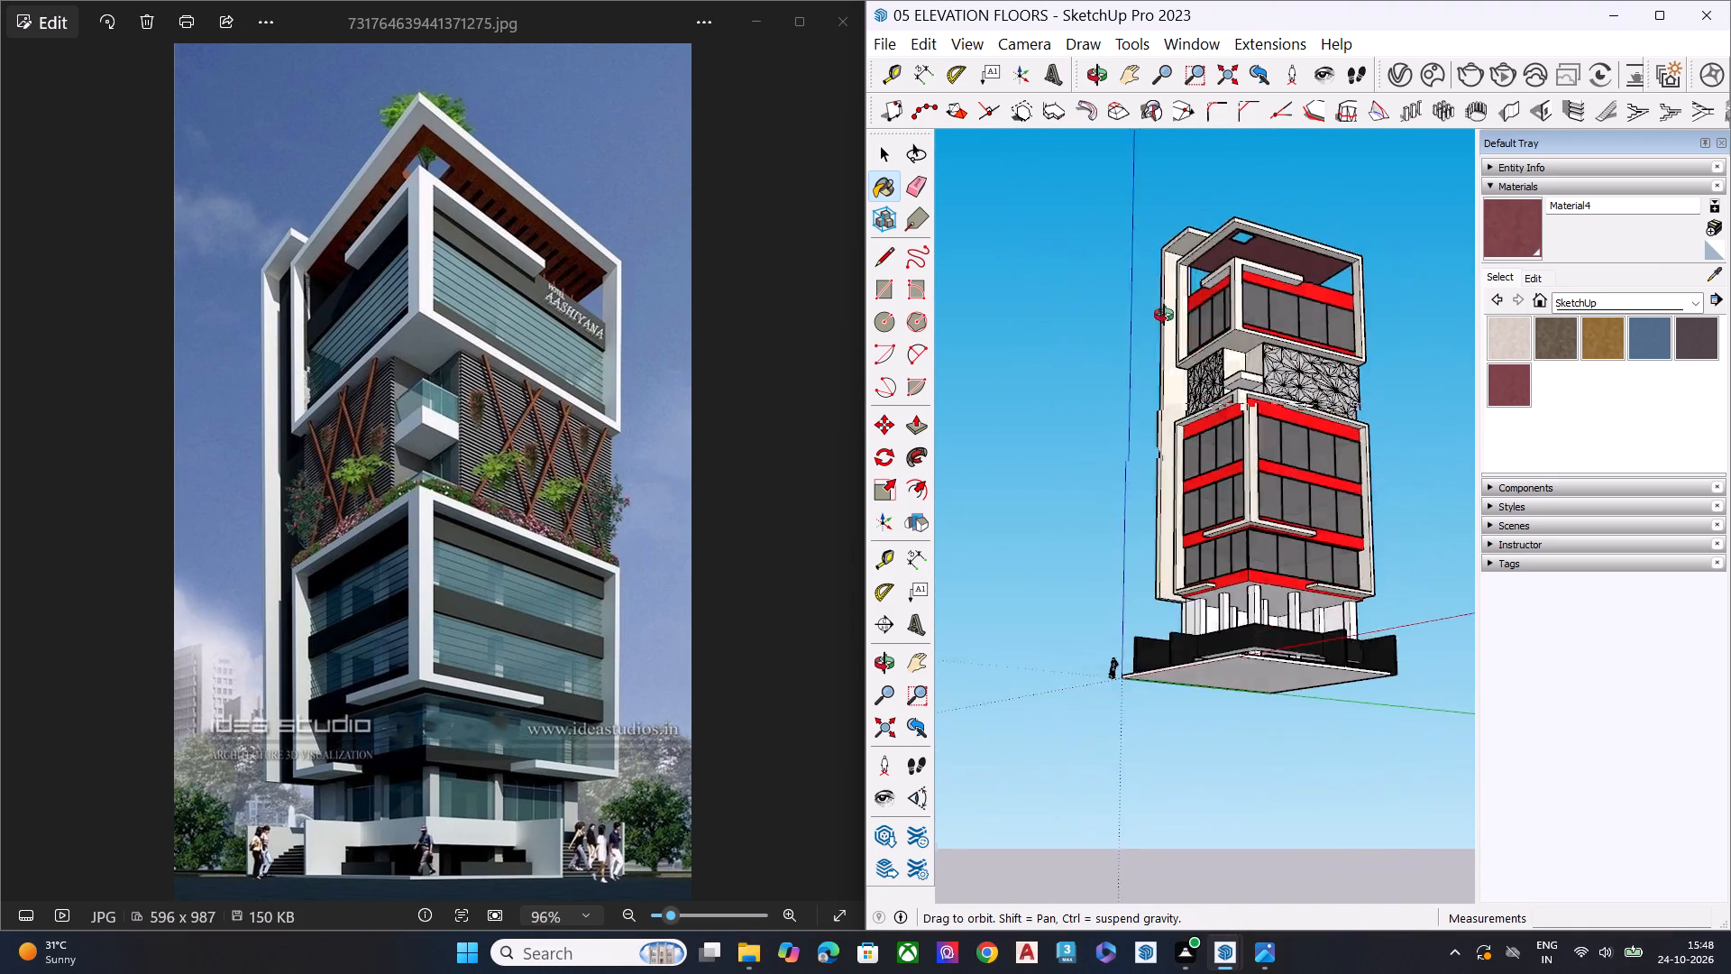
pyautogui.moveTo(1164, 315); pyautogui.dragTo(1023, 317, button='middle')
pyautogui.moveTo(1237, 313); pyautogui.dragTo(1021, 318, button='middle')
pyautogui.moveTo(1230, 256); pyautogui.dragTo(1199, 489, button='middle')
pyautogui.scroll(4, 1088, 265)
pyautogui.scroll(-1, 1083, 229)
pyautogui.scroll(1, 1083, 229)
pyautogui.moveTo(1299, 224); pyautogui.dragTo(1065, 416, button='middle')
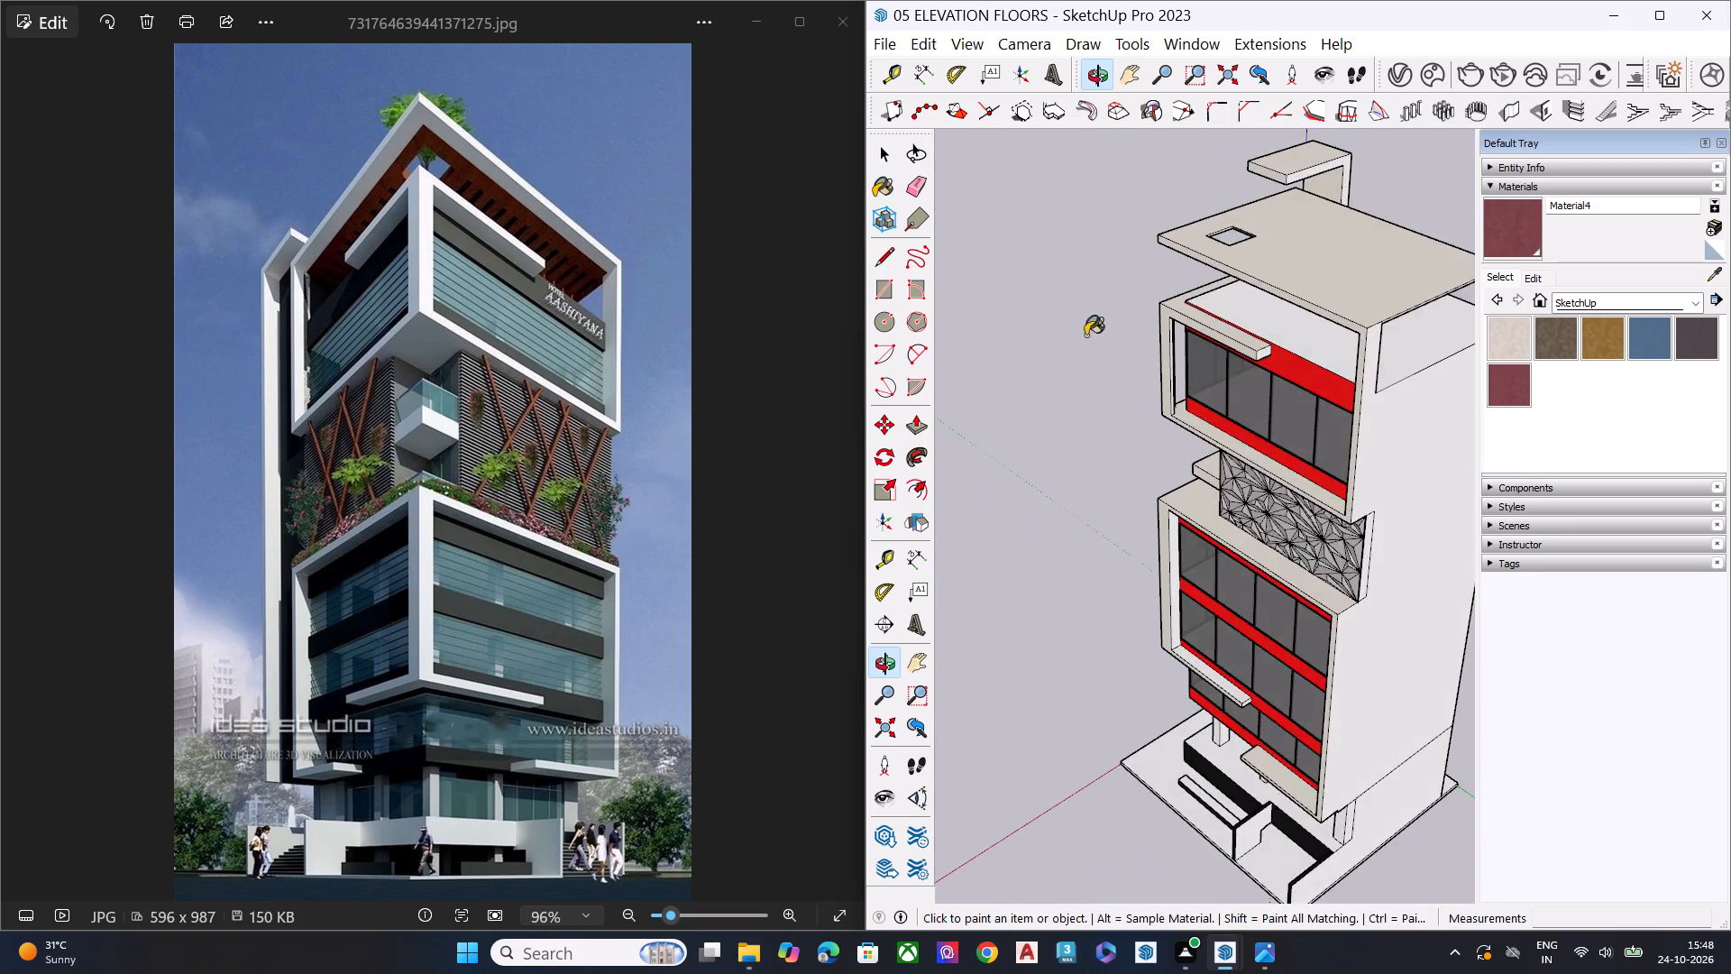
pyautogui.scroll(1, 1160, 214)
pyautogui.scroll(-1, 1177, 214)
pyautogui.scroll(12, 1179, 214)
pyautogui.scroll(-1, 1215, 243)
pyautogui.scroll(2, 1214, 244)
pyautogui.scroll(-1, 1211, 249)
pyautogui.scroll(4, 1210, 251)
pyautogui.scroll(-1, 1248, 246)
pyautogui.scroll(2, 1248, 246)
pyautogui.click(1247, 243)
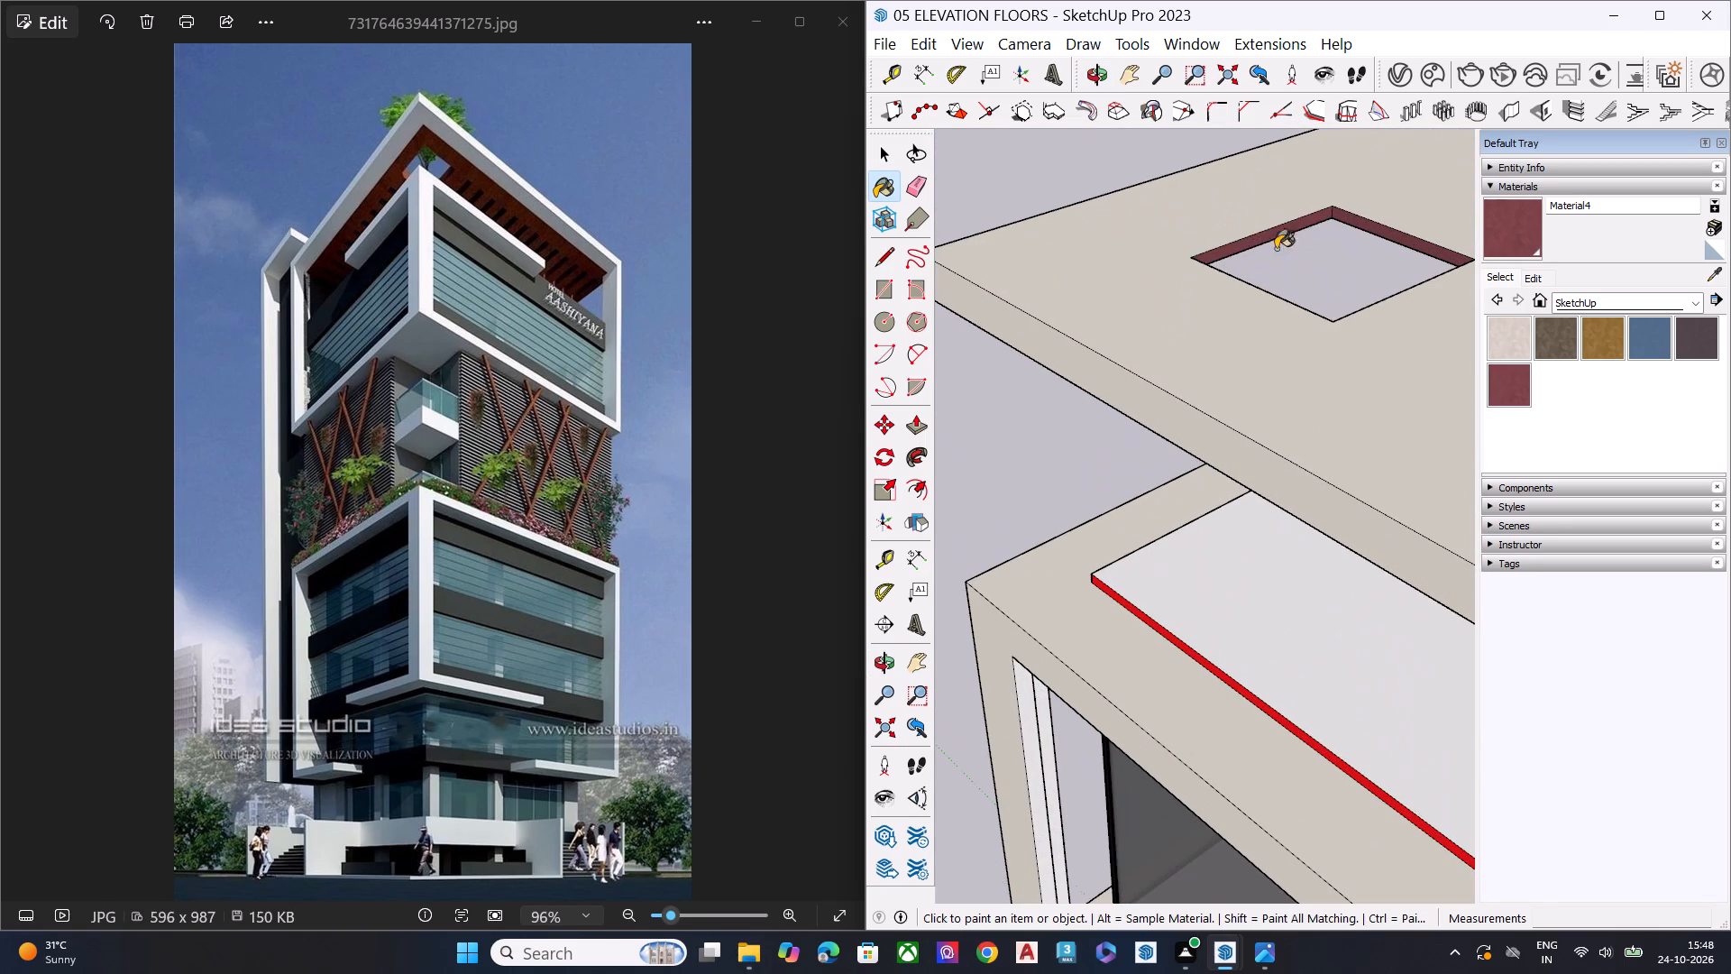
pyautogui.moveTo(1319, 255); pyautogui.dragTo(985, 321, button='middle')
pyautogui.scroll(9, 1002, 308)
pyautogui.scroll(-1, 1009, 305)
pyautogui.scroll(1, 1014, 305)
pyautogui.moveTo(1140, 305); pyautogui.dragTo(957, 278, button='middle')
pyautogui.scroll(1, 966, 261)
pyautogui.click(968, 253)
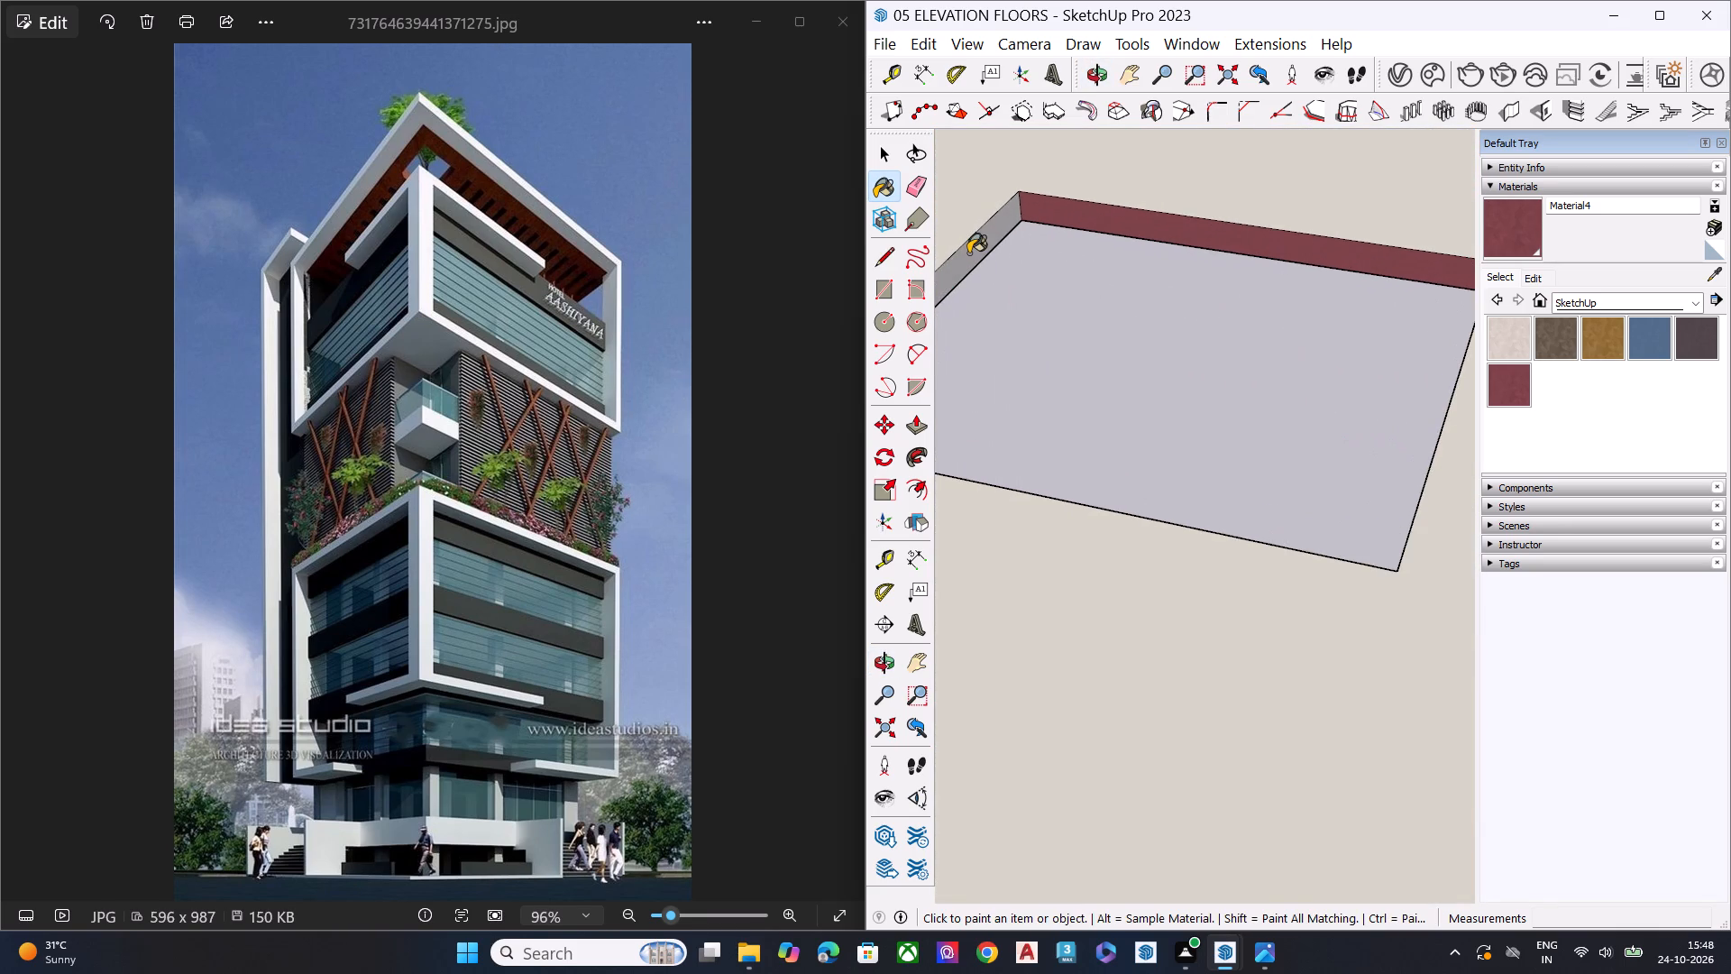
pyautogui.scroll(-7, 1052, 260)
pyautogui.moveTo(1015, 328); pyautogui.dragTo(1430, 315, button='middle')
pyautogui.press('space')
# Pick the cream Generic material in the V-Ray Asset Editor and paint both undersides of the top-floor corner ledge with it.
pyautogui.scroll(-5, 1130, 280)
pyautogui.scroll(1, 1128, 295)
pyautogui.scroll(-2, 1123, 316)
pyautogui.moveTo(1190, 345); pyautogui.dragTo(1589, 235, button='middle')
pyautogui.scroll(-6, 1247, 224)
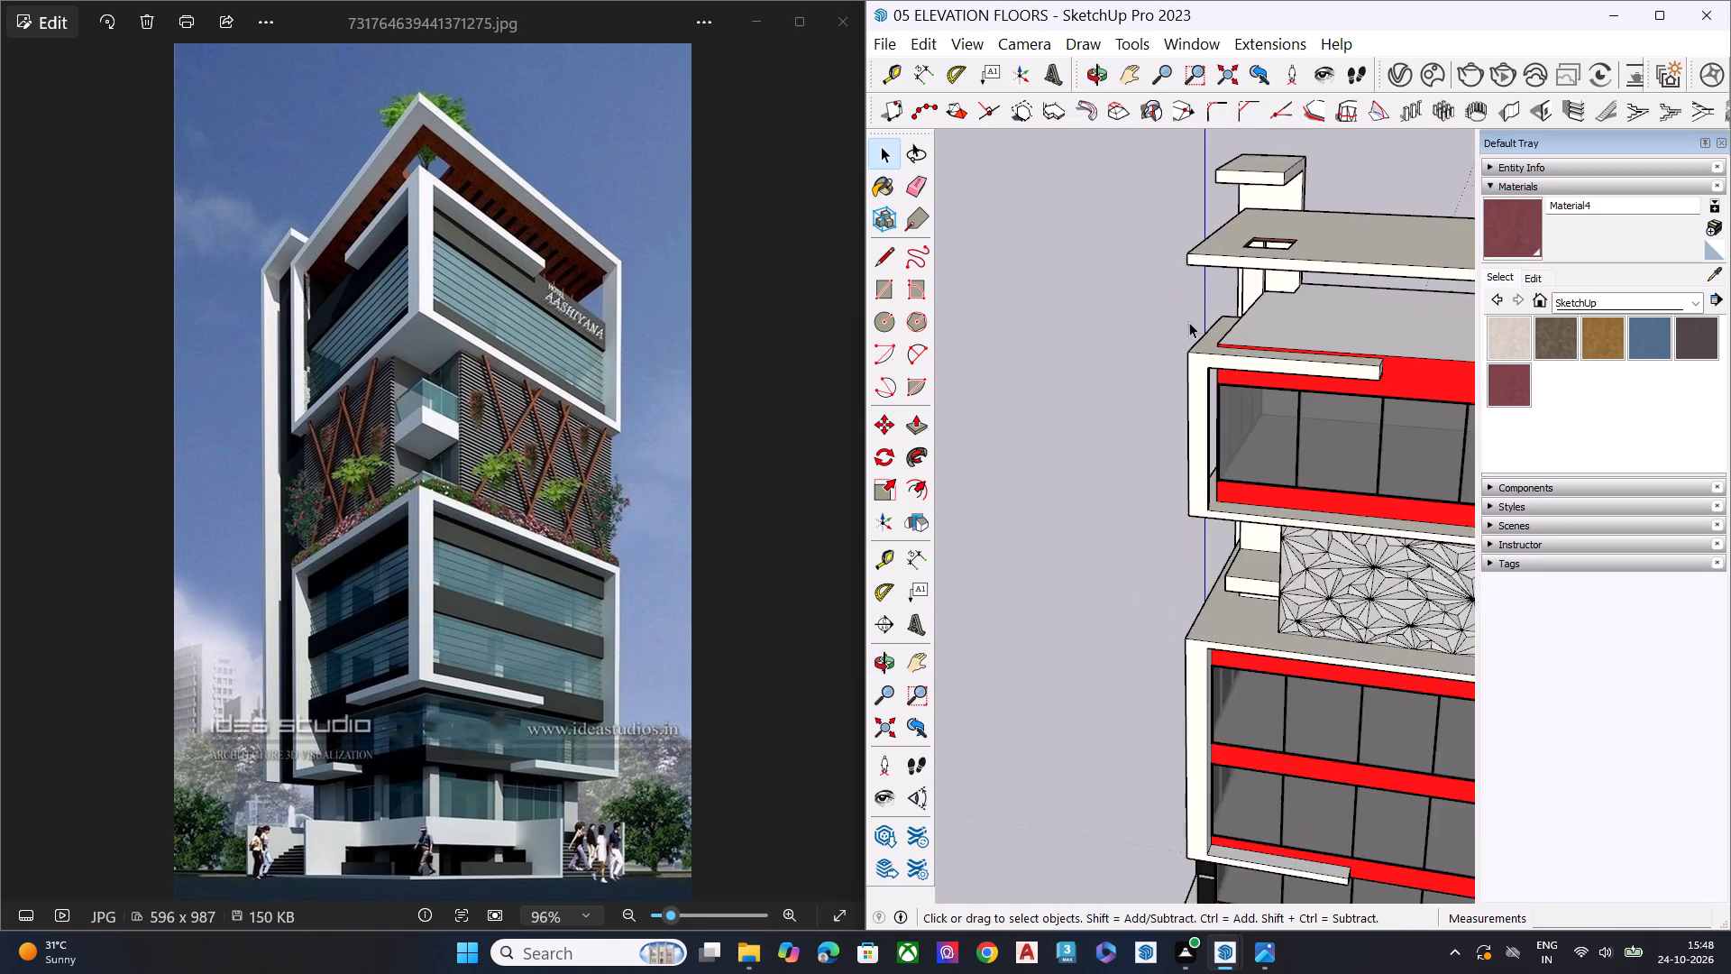
pyautogui.moveTo(1247, 262); pyautogui.dragTo(1461, 42, button='middle')
pyautogui.scroll(-6, 1271, 175)
pyautogui.moveTo(1330, 253); pyautogui.dragTo(1612, 88, button='middle')
pyautogui.scroll(8, 1452, 273)
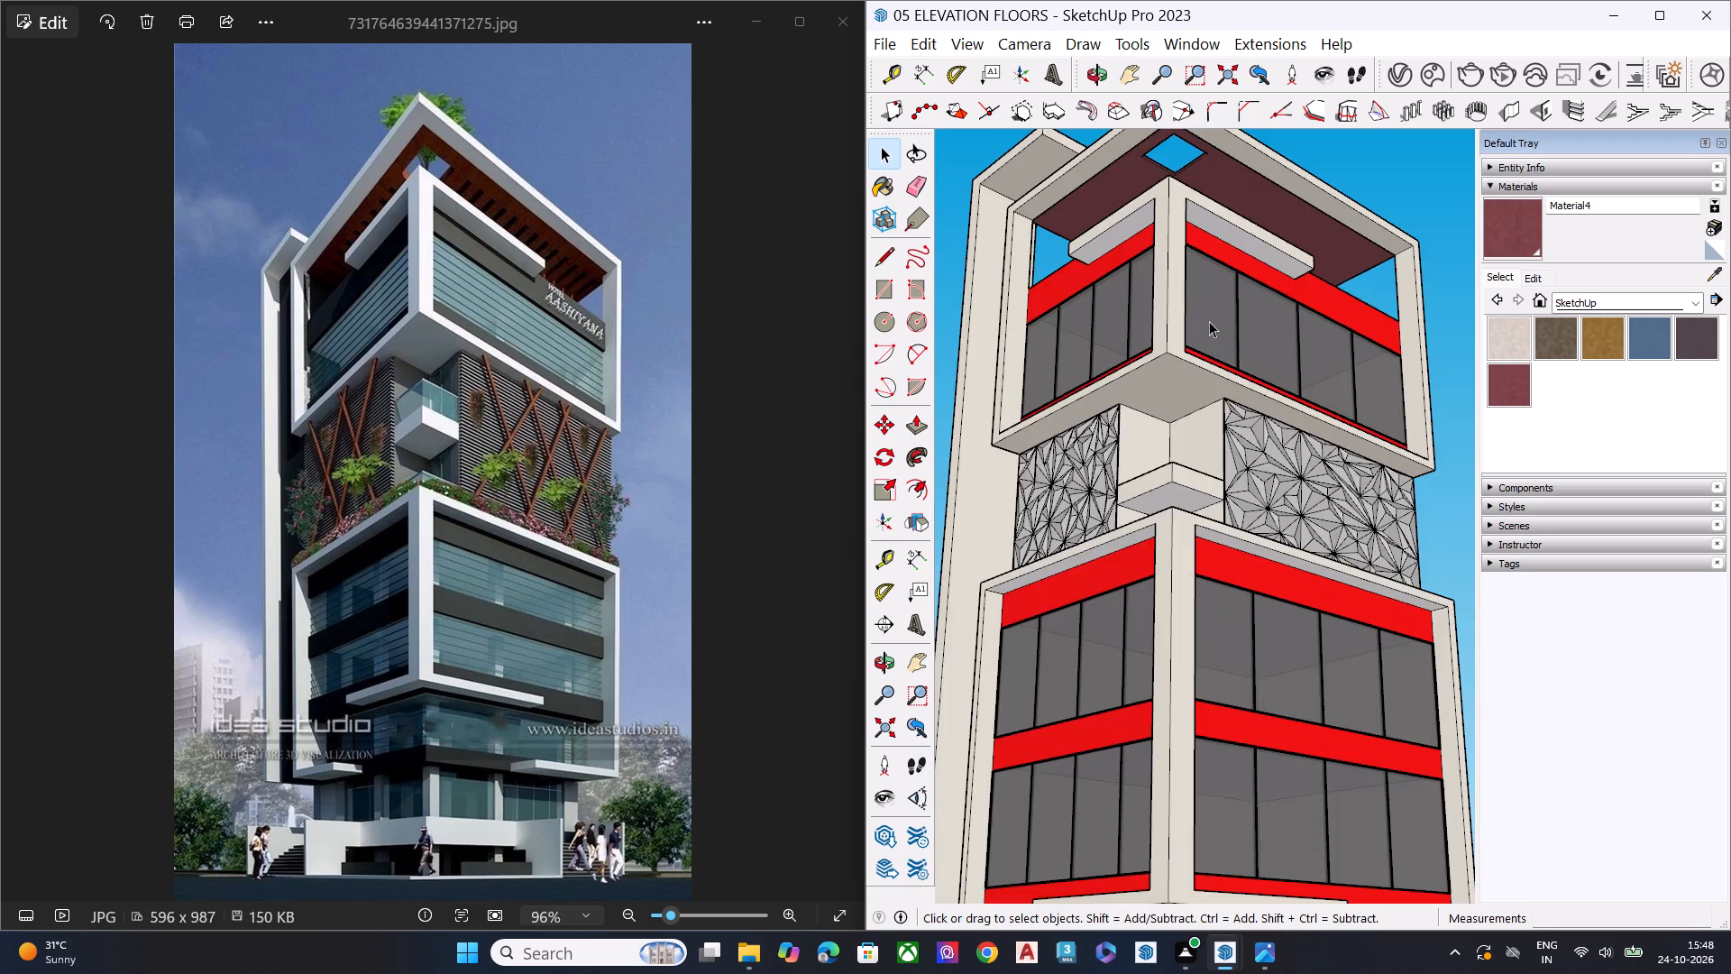
pyautogui.scroll(-6, 1188, 307)
pyautogui.scroll(11, 1271, 254)
pyautogui.press('space')
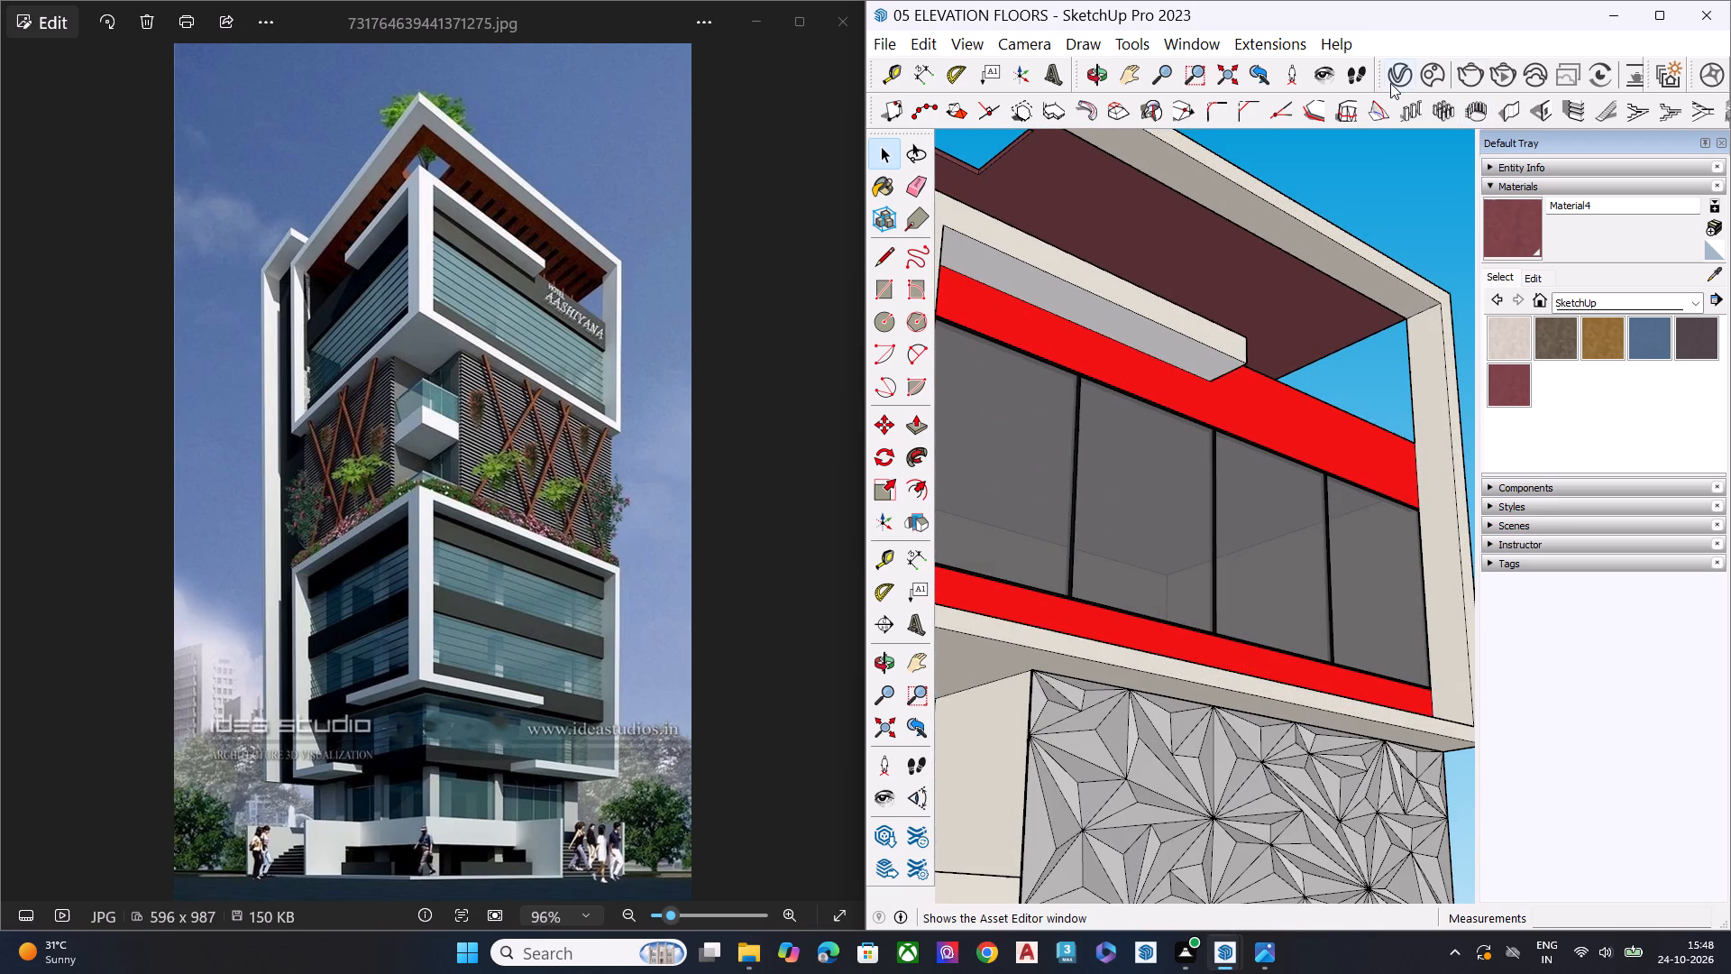
pyautogui.click(1406, 76)
pyautogui.scroll(-3, 730, 488)
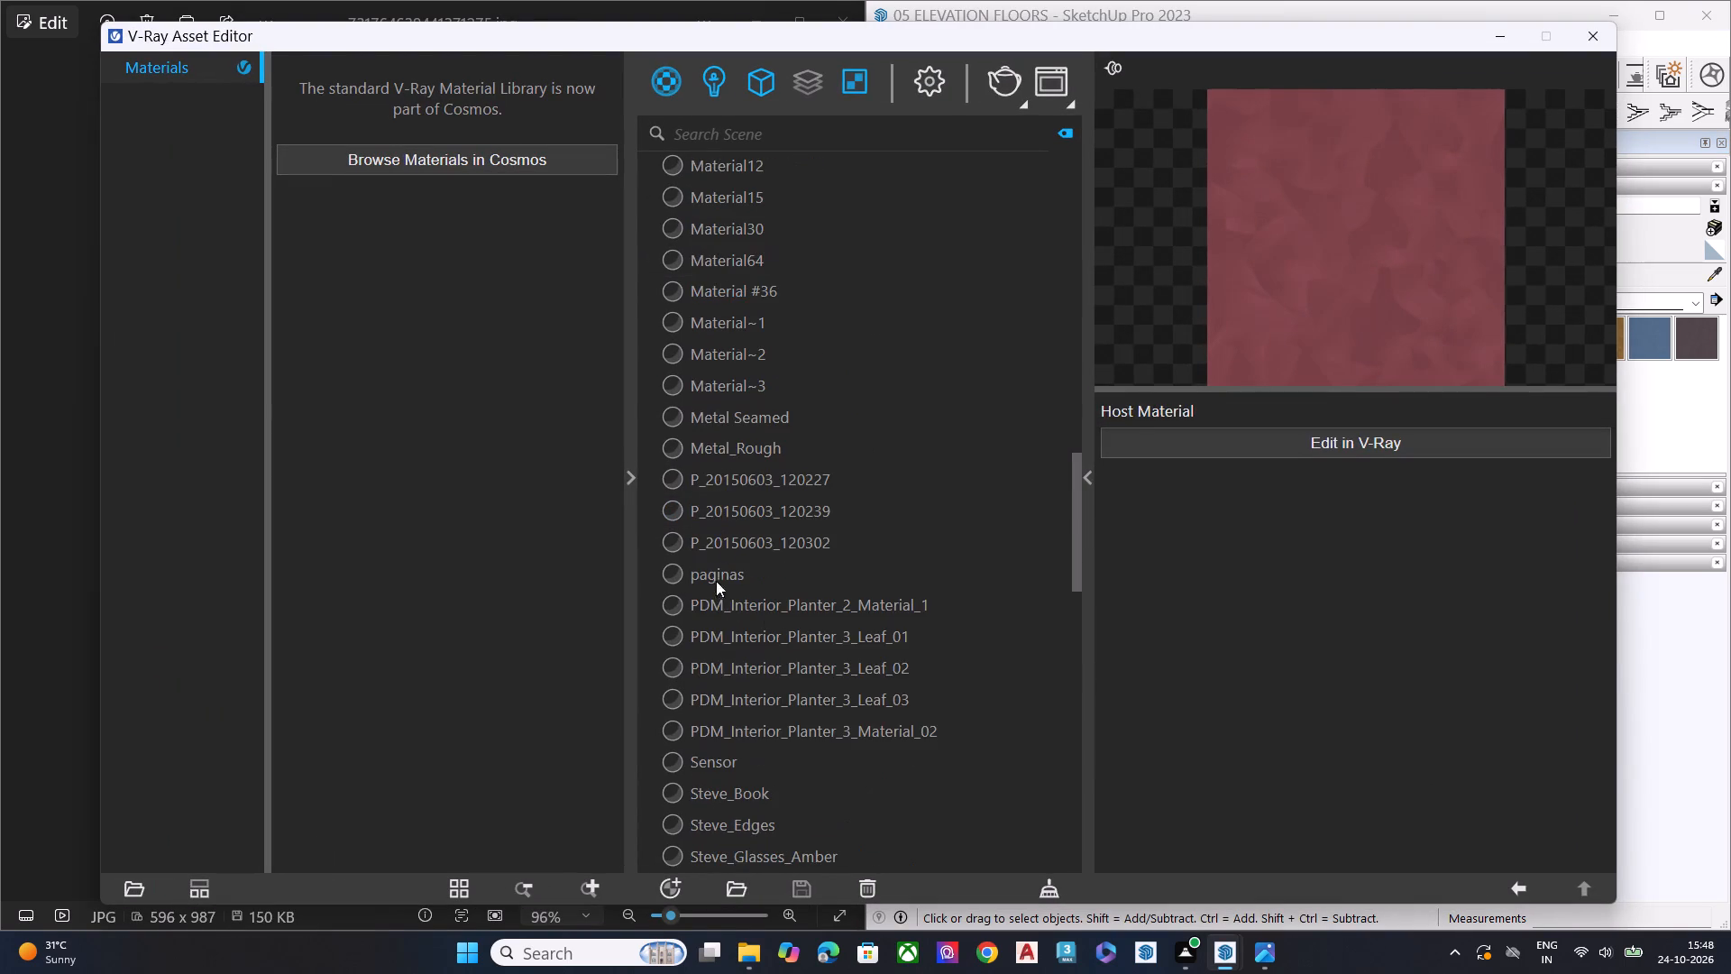
pyautogui.scroll(-4, 708, 627)
pyautogui.scroll(-1, 731, 524)
pyautogui.scroll(2, 731, 524)
pyautogui.scroll(-11, 731, 524)
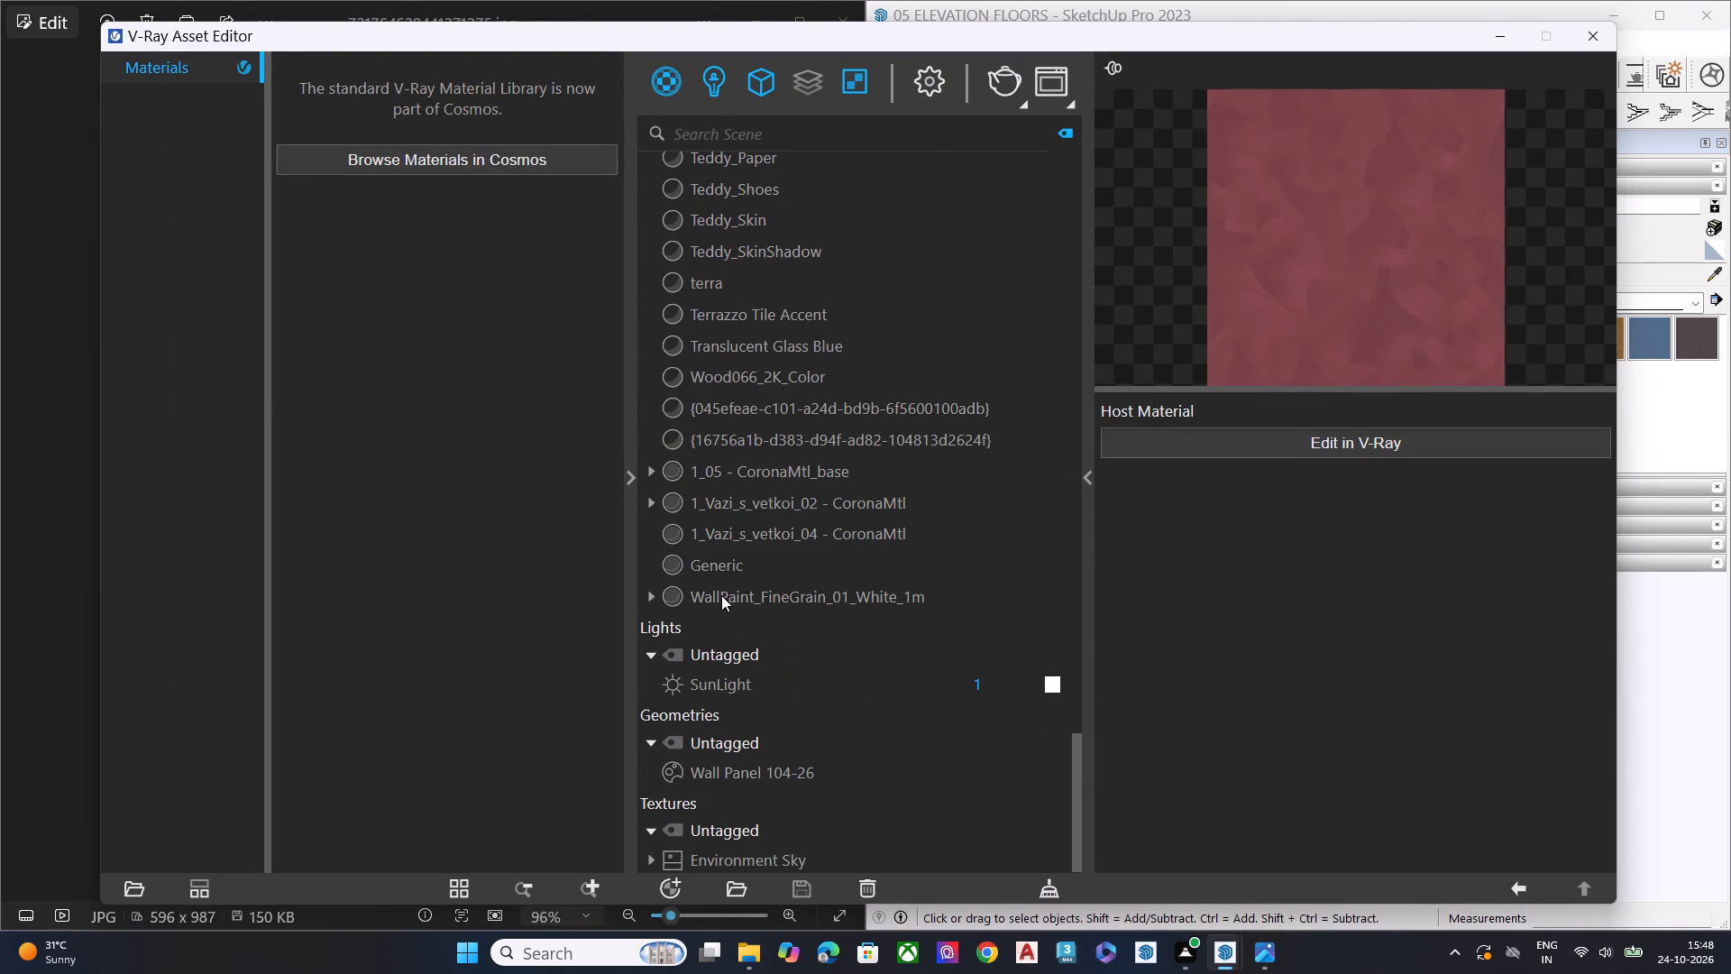
pyautogui.scroll(-2, 721, 595)
pyautogui.click(720, 573)
pyautogui.click(720, 568)
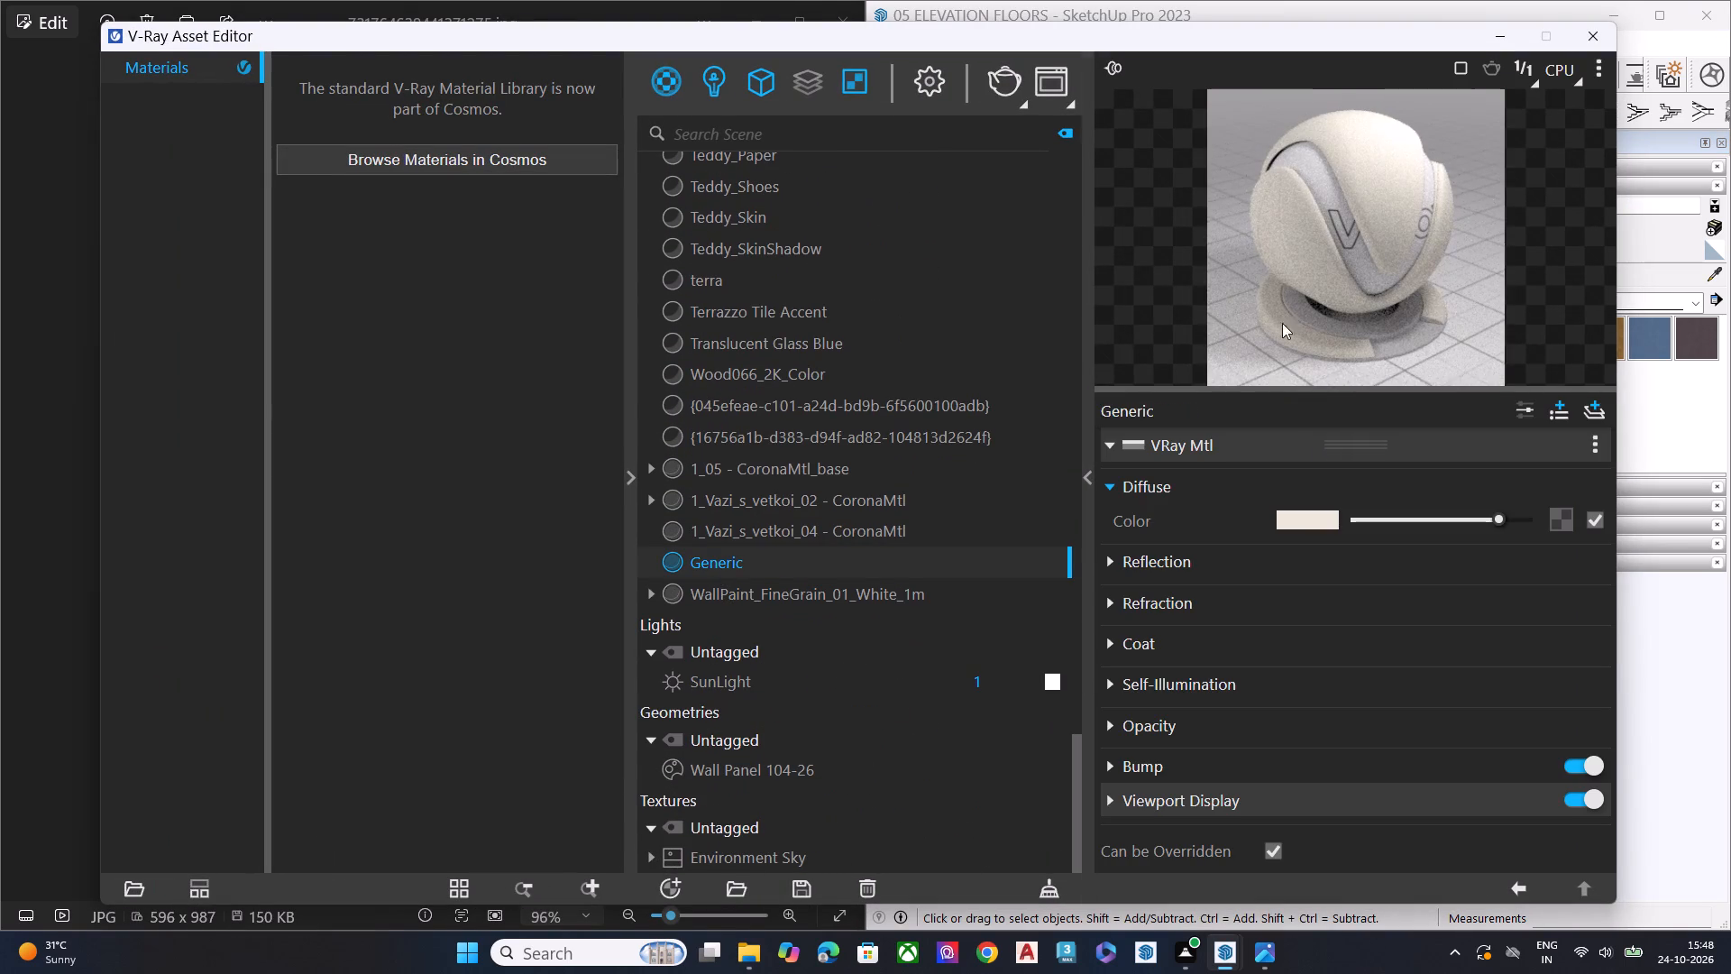
pyautogui.click(1498, 34)
pyautogui.click(1534, 228)
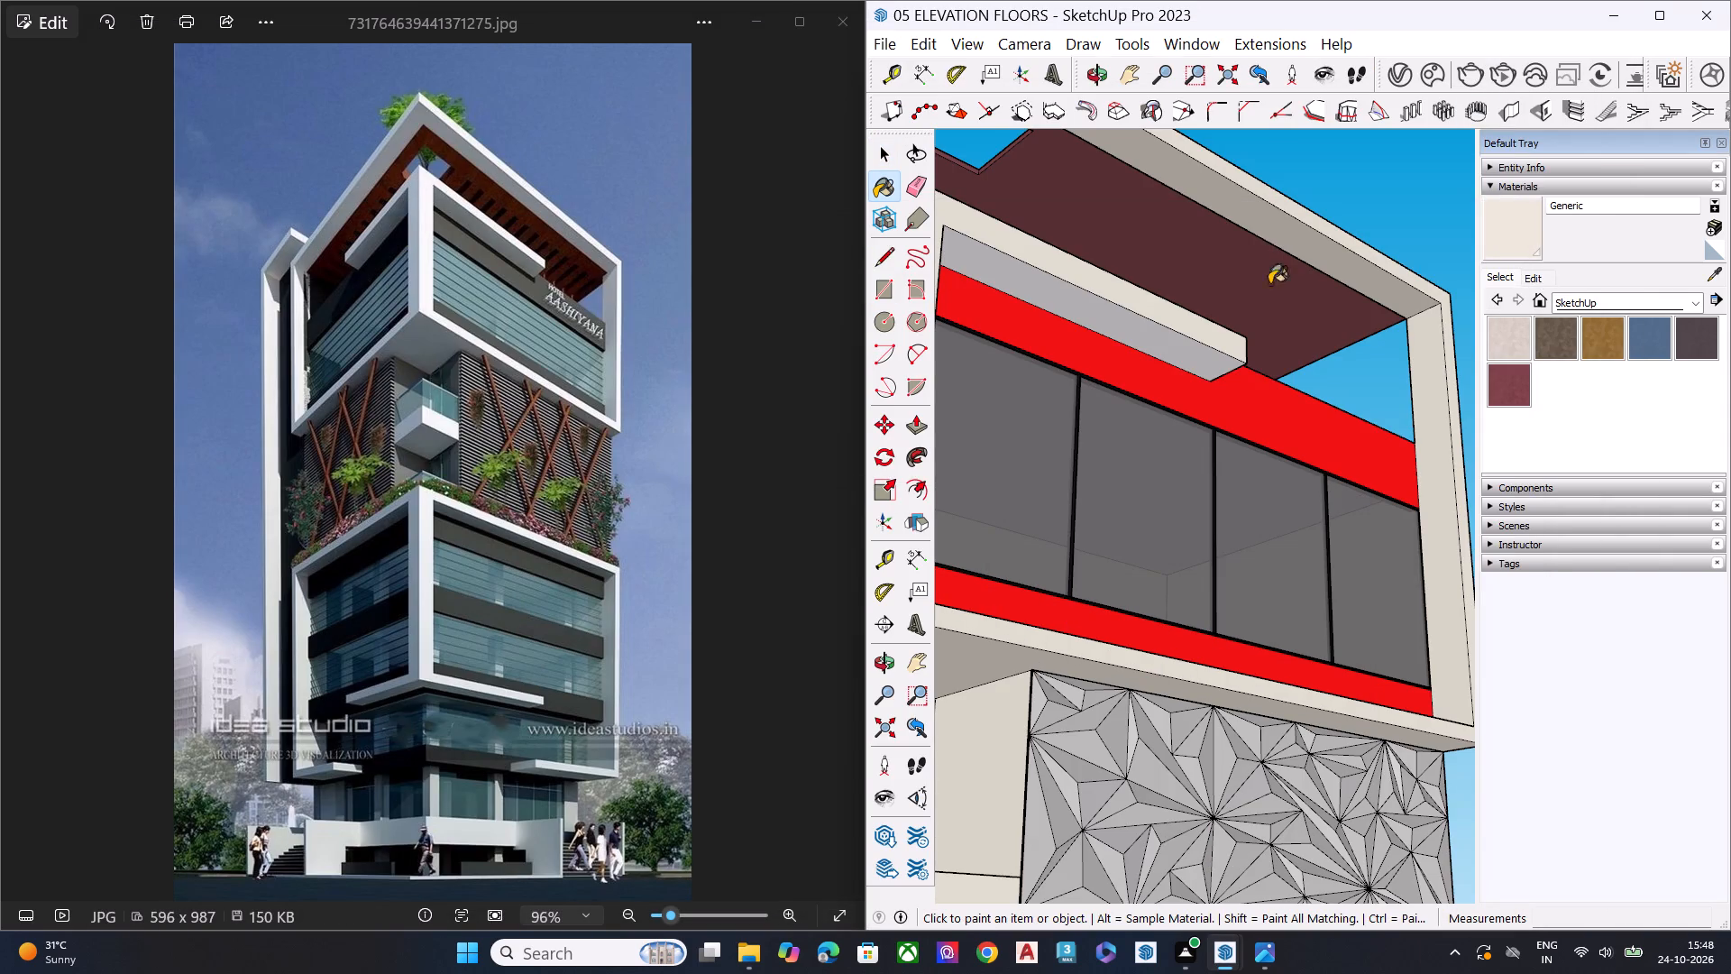
pyautogui.click(1186, 342)
pyautogui.scroll(-6, 1211, 341)
pyautogui.moveTo(1075, 303); pyautogui.dragTo(1069, 243, button='middle')
pyautogui.scroll(7, 1052, 253)
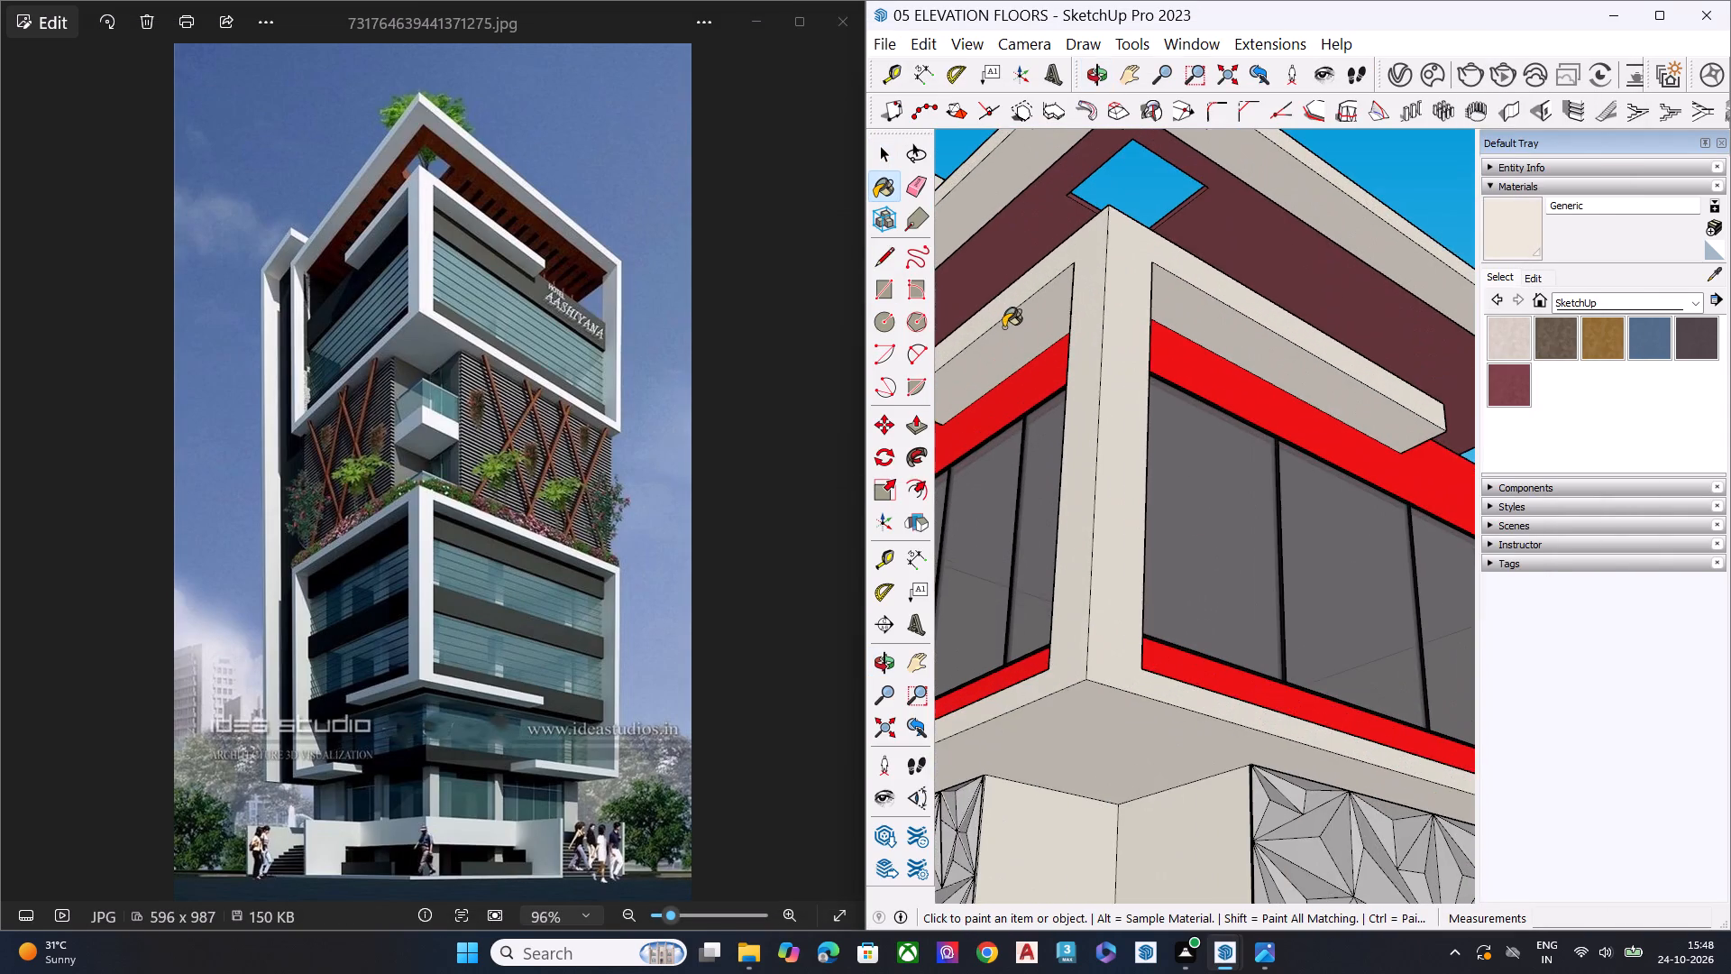
pyautogui.click(1005, 327)
# Paint the underside of the balcony block with the cream Generic material.
pyautogui.scroll(-7, 1113, 283)
pyautogui.scroll(-1, 1167, 351)
pyautogui.scroll(2, 1167, 351)
pyautogui.scroll(-4, 1167, 351)
pyautogui.scroll(7, 1115, 574)
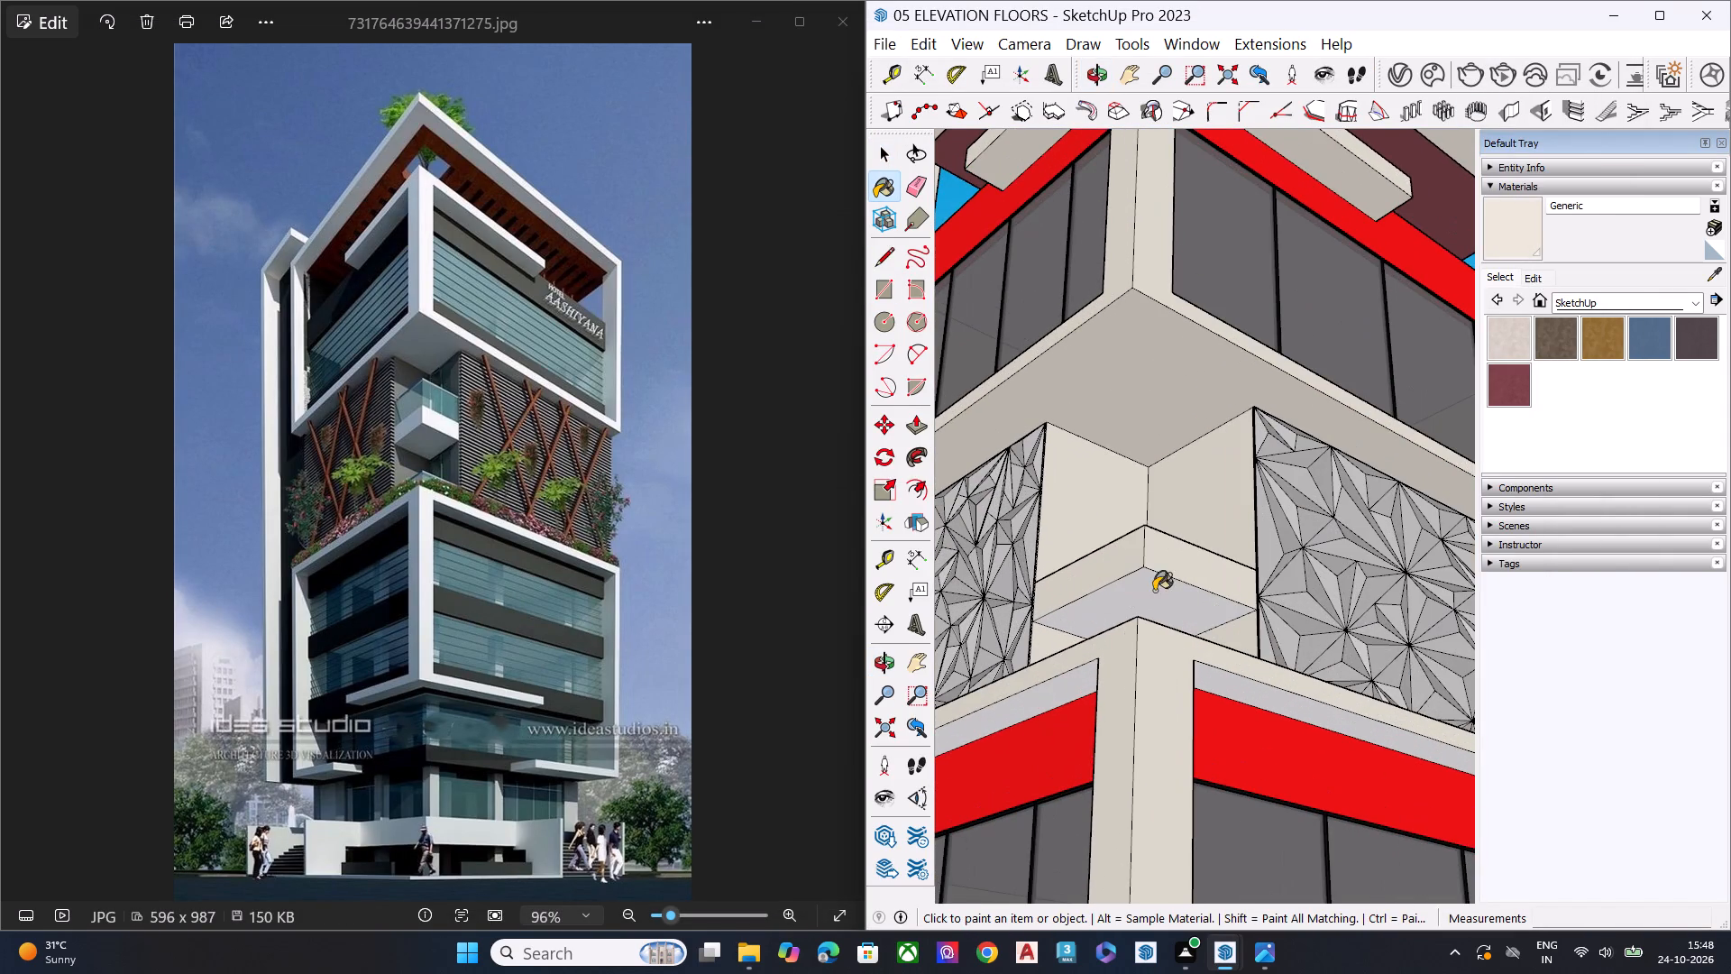
pyautogui.click(1154, 591)
# Paint the lower frame's inner top faces on both facades with the cream Generic material.
pyautogui.scroll(-8, 1124, 409)
pyautogui.scroll(8, 1113, 556)
pyautogui.click(1090, 473)
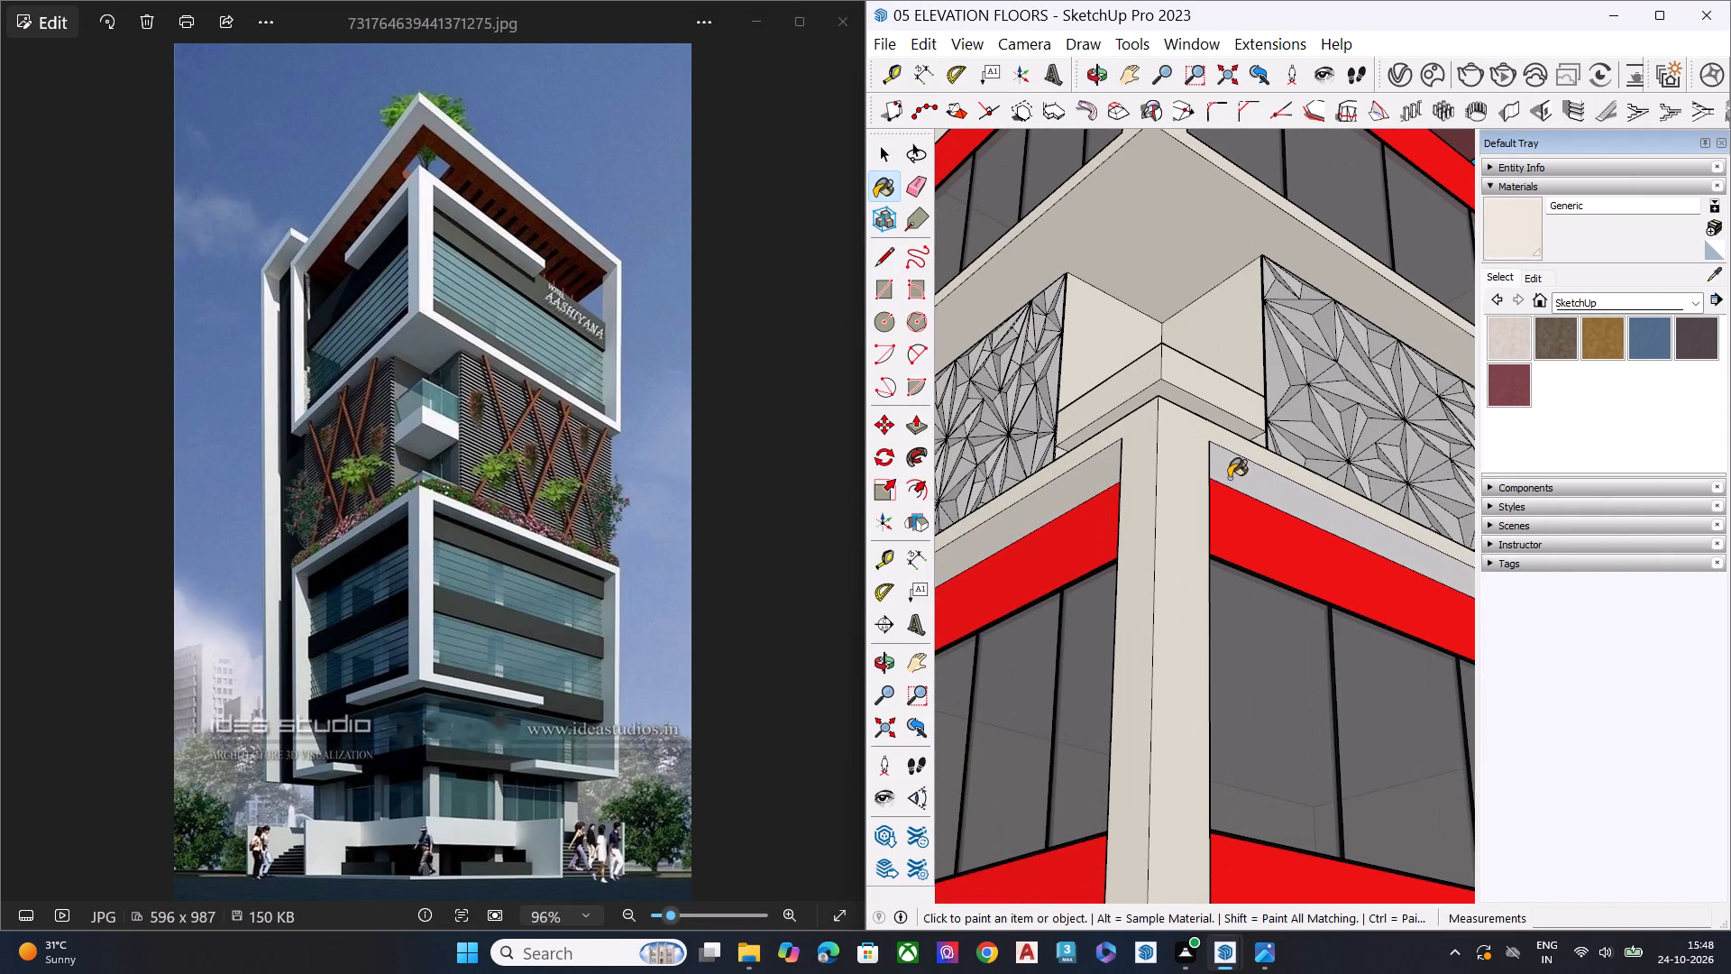
pyautogui.click(1229, 478)
# Paint the undersides of the corner ledge at the bottom of the lower frame with the cream Generic material.
pyautogui.scroll(-10, 1162, 413)
pyautogui.moveTo(1155, 715); pyautogui.dragTo(1219, 629, button='middle')
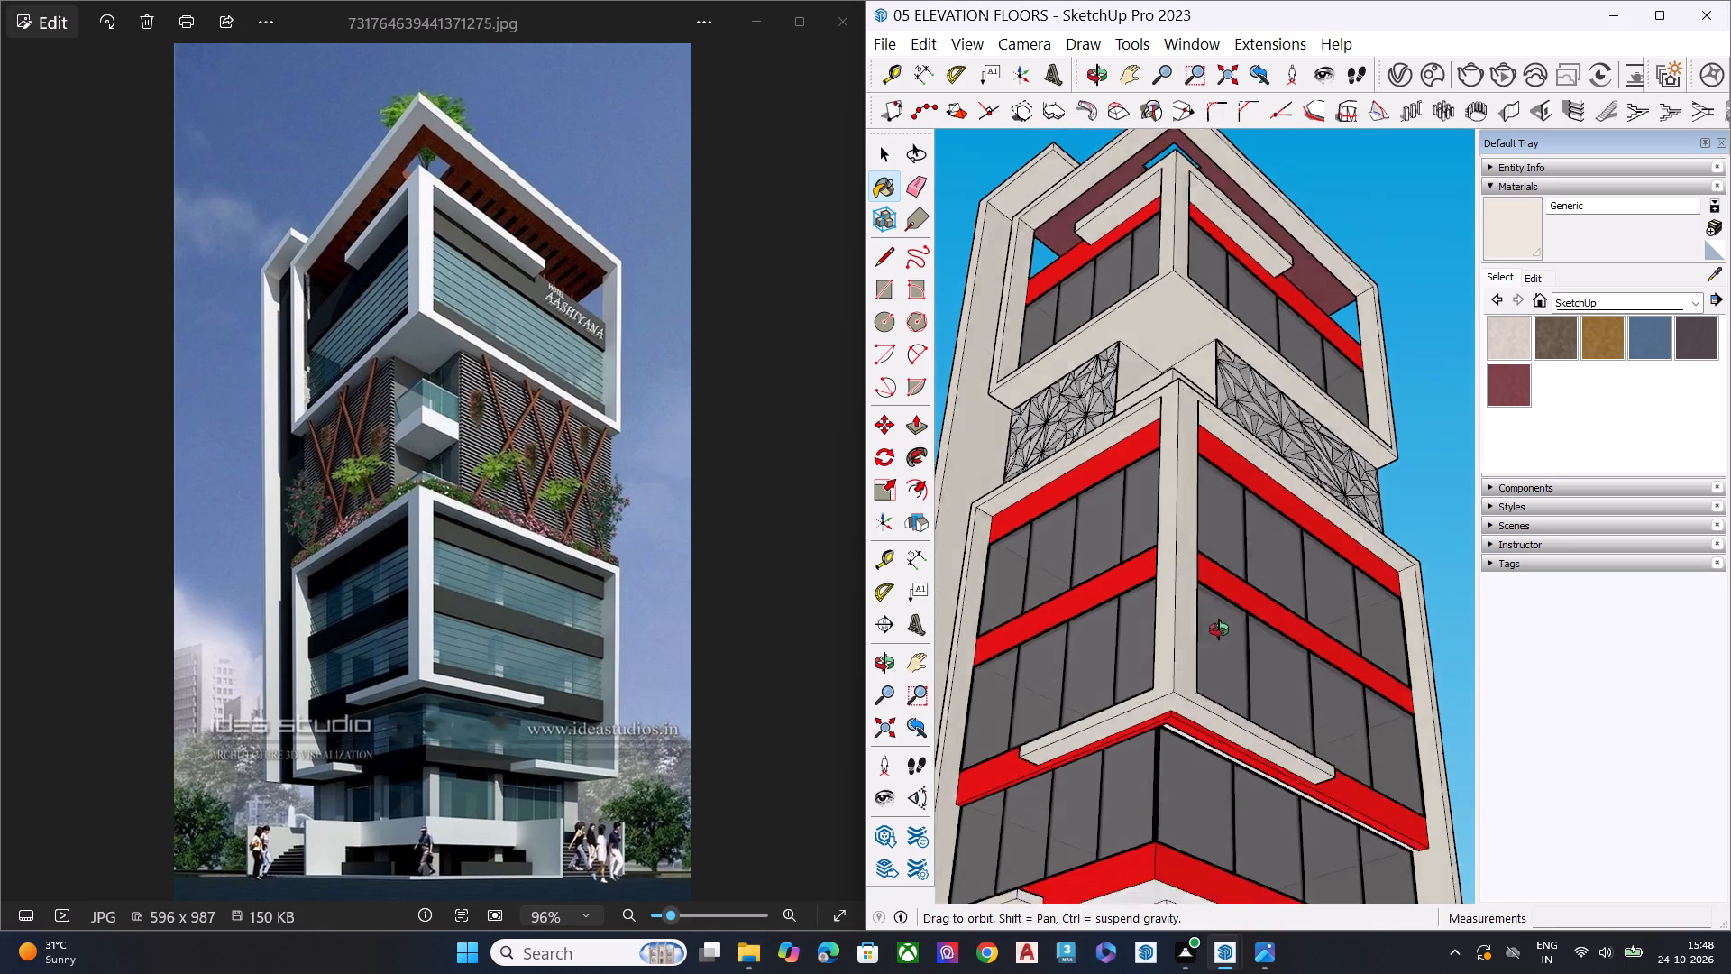
pyautogui.moveTo(1219, 629); pyautogui.dragTo(1330, 529, button='middle')
pyautogui.scroll(6, 1231, 607)
pyautogui.click(1135, 629)
pyautogui.click(1181, 581)
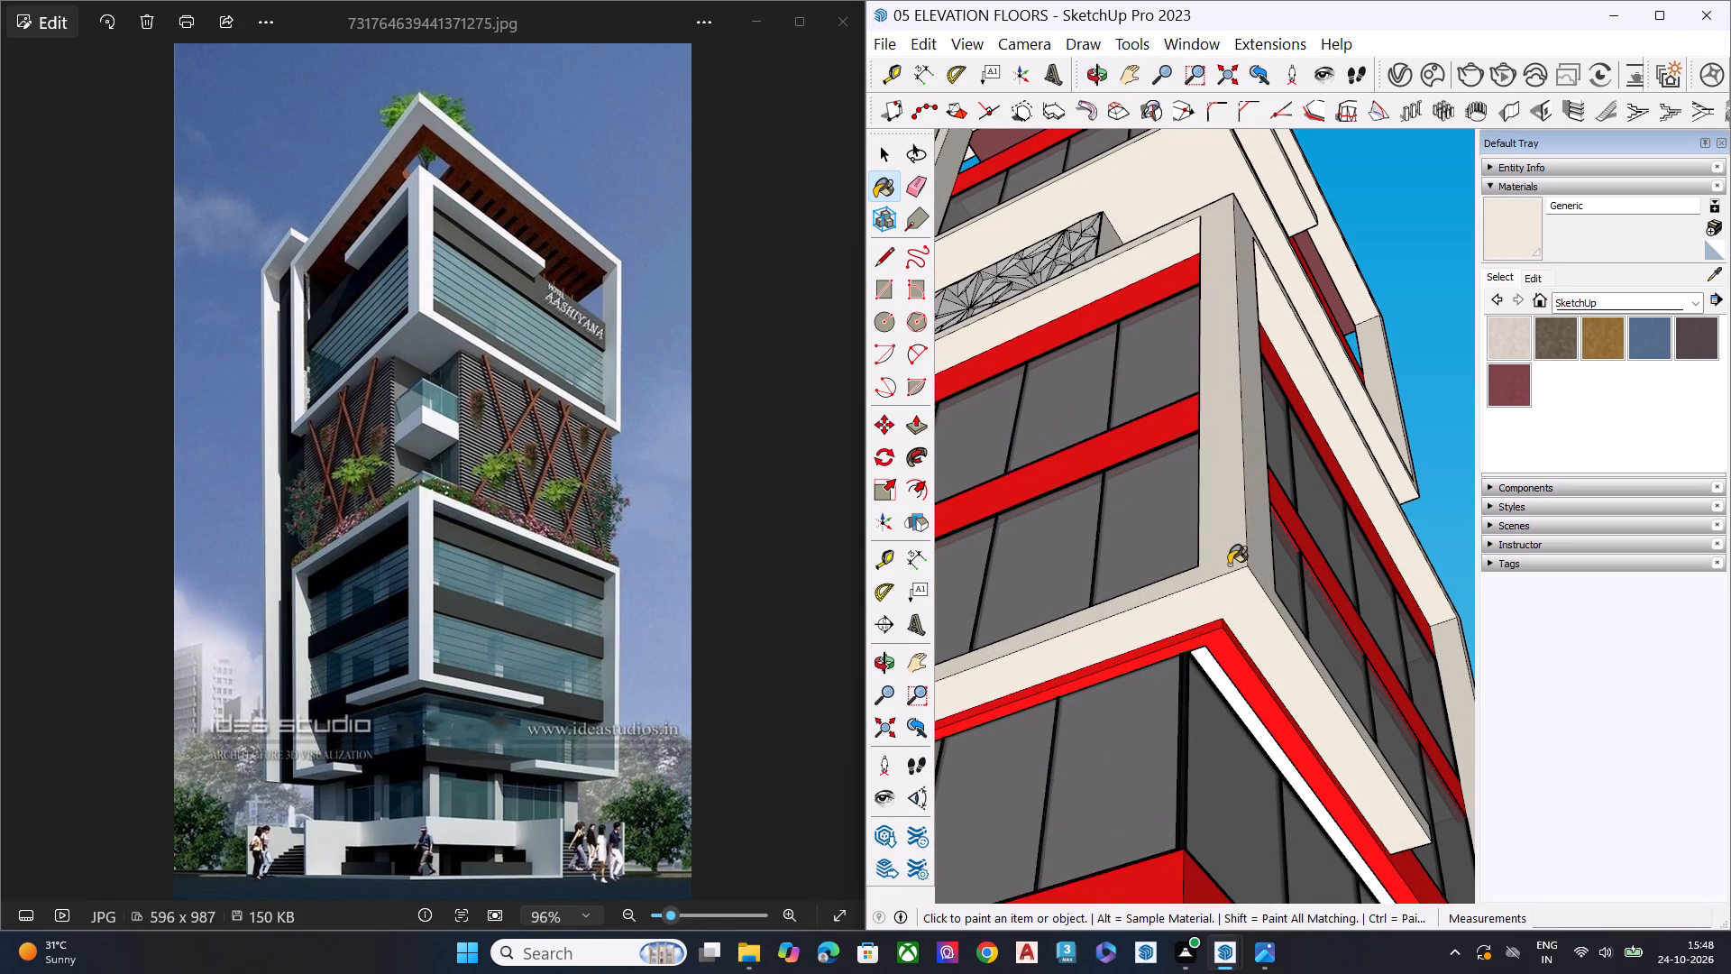
# Paint the remaining face of the short ledge above the columns on the left facade with the cream Generic material.
pyautogui.scroll(-10, 1175, 540)
pyautogui.scroll(1, 1124, 540)
pyautogui.scroll(-4, 1126, 539)
pyautogui.moveTo(1165, 641); pyautogui.dragTo(1148, 794, button='middle')
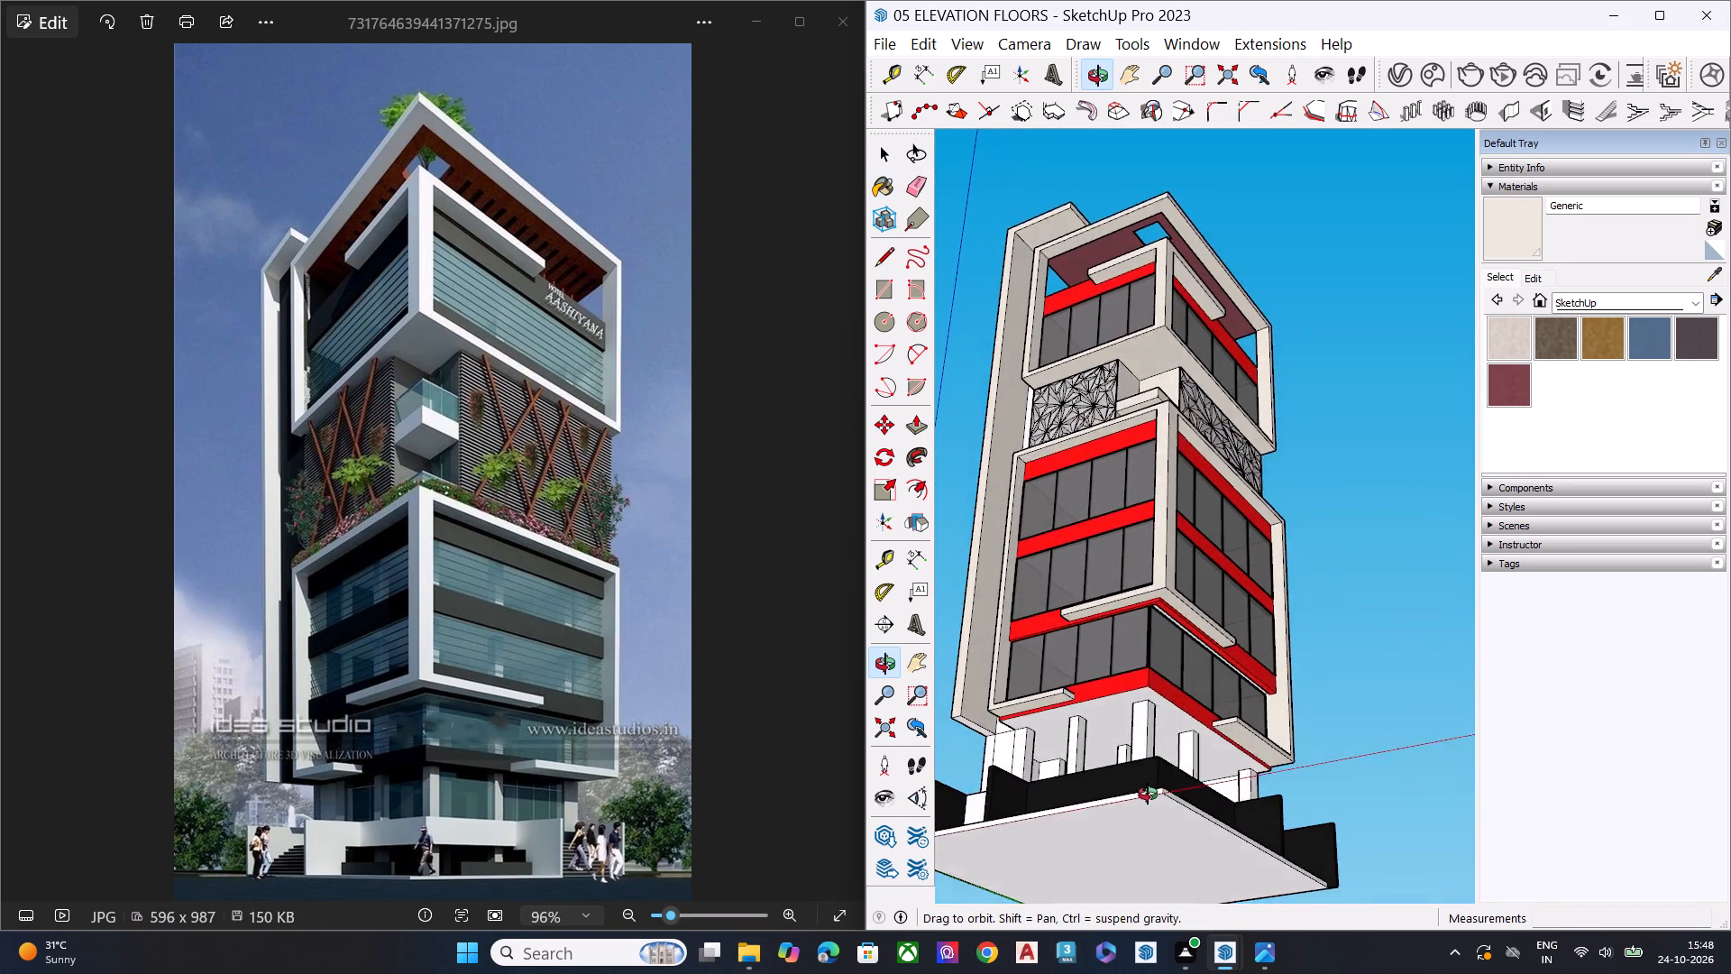
pyautogui.moveTo(1148, 794); pyautogui.dragTo(1111, 812, button='middle')
pyautogui.scroll(6, 1031, 769)
pyautogui.moveTo(1000, 655); pyautogui.dragTo(1128, 552, button='middle')
pyautogui.scroll(5, 1128, 552)
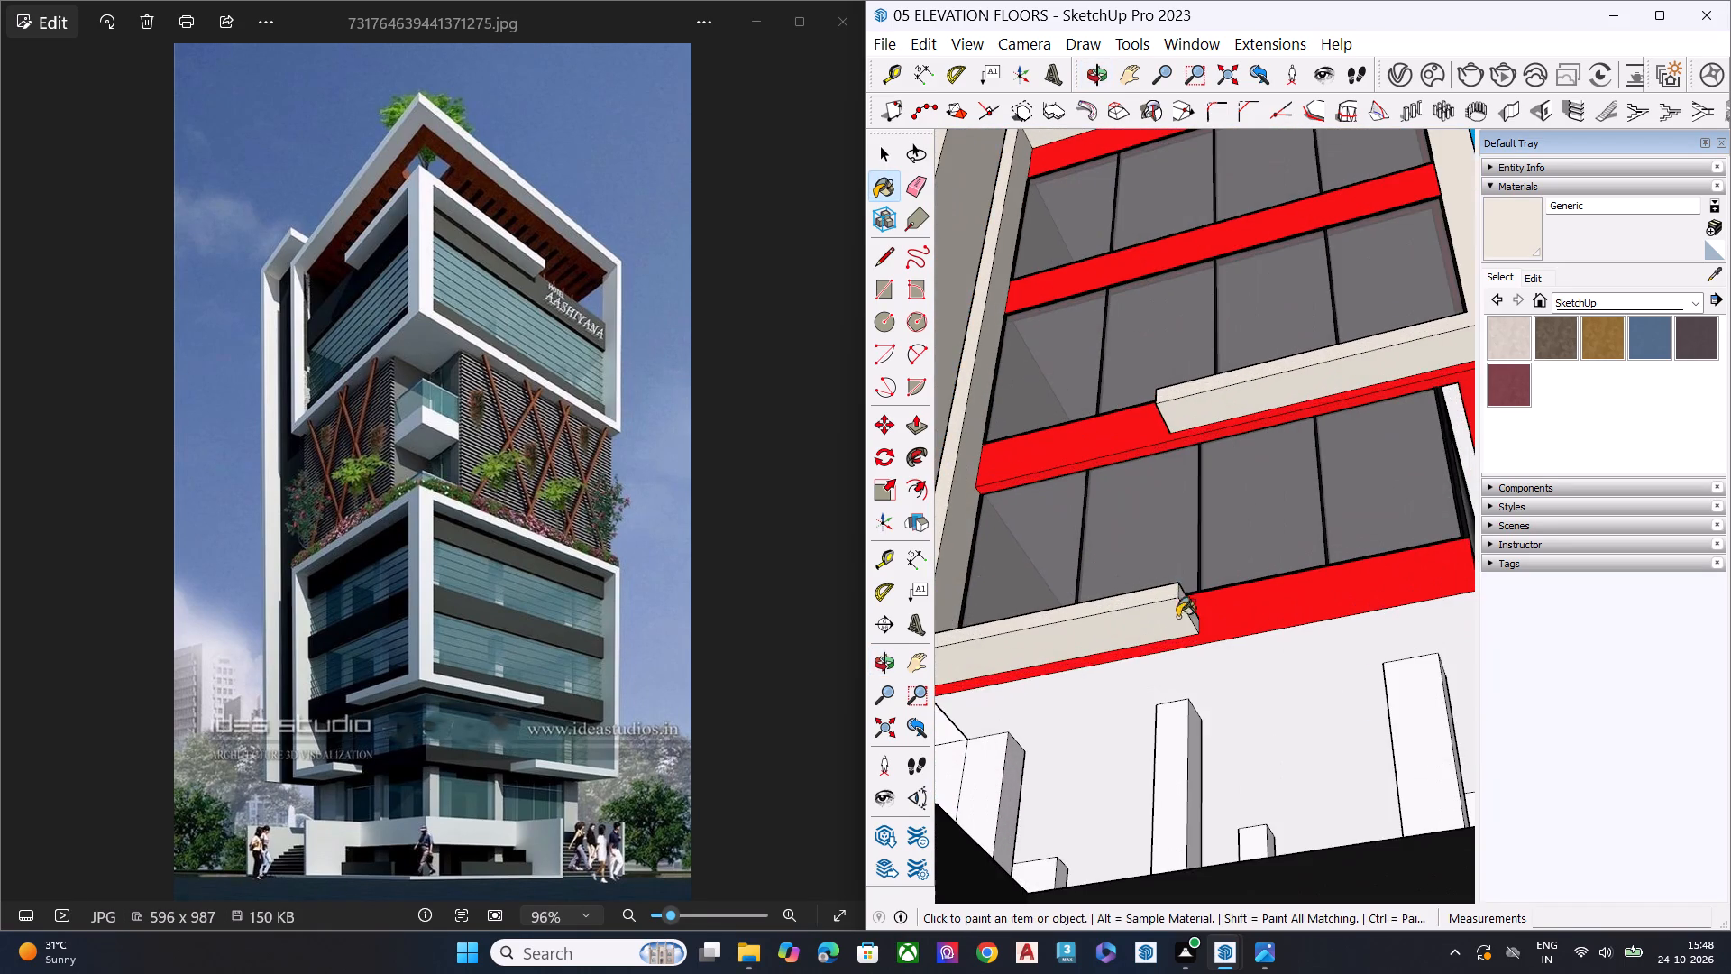
pyautogui.moveTo(1187, 621); pyautogui.dragTo(1071, 664, button='middle')
pyautogui.scroll(3, 1183, 626)
pyautogui.scroll(-1, 1119, 607)
pyautogui.scroll(3, 1119, 607)
pyautogui.click(1159, 642)
# Paint the bottom face of the tall side fin with the cream Generic material.
pyautogui.scroll(-8, 1159, 611)
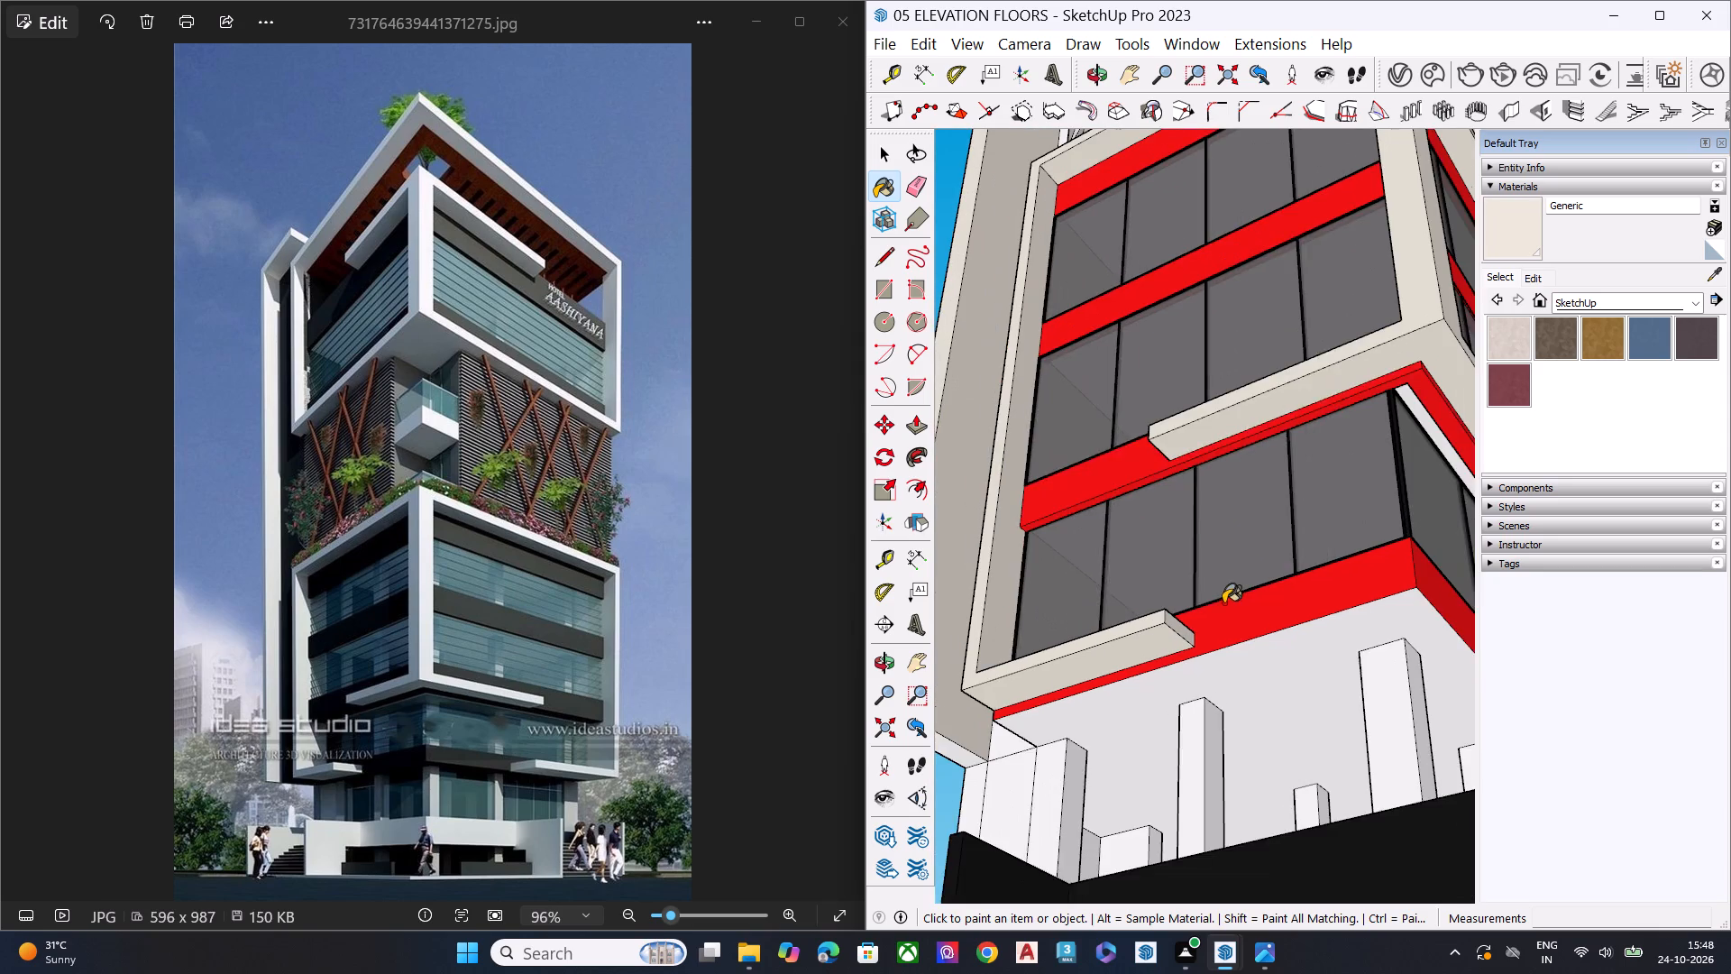
pyautogui.scroll(2, 1026, 580)
pyautogui.scroll(-4, 1020, 580)
pyautogui.scroll(1, 1337, 639)
pyautogui.scroll(-5, 1070, 600)
pyautogui.scroll(9, 975, 659)
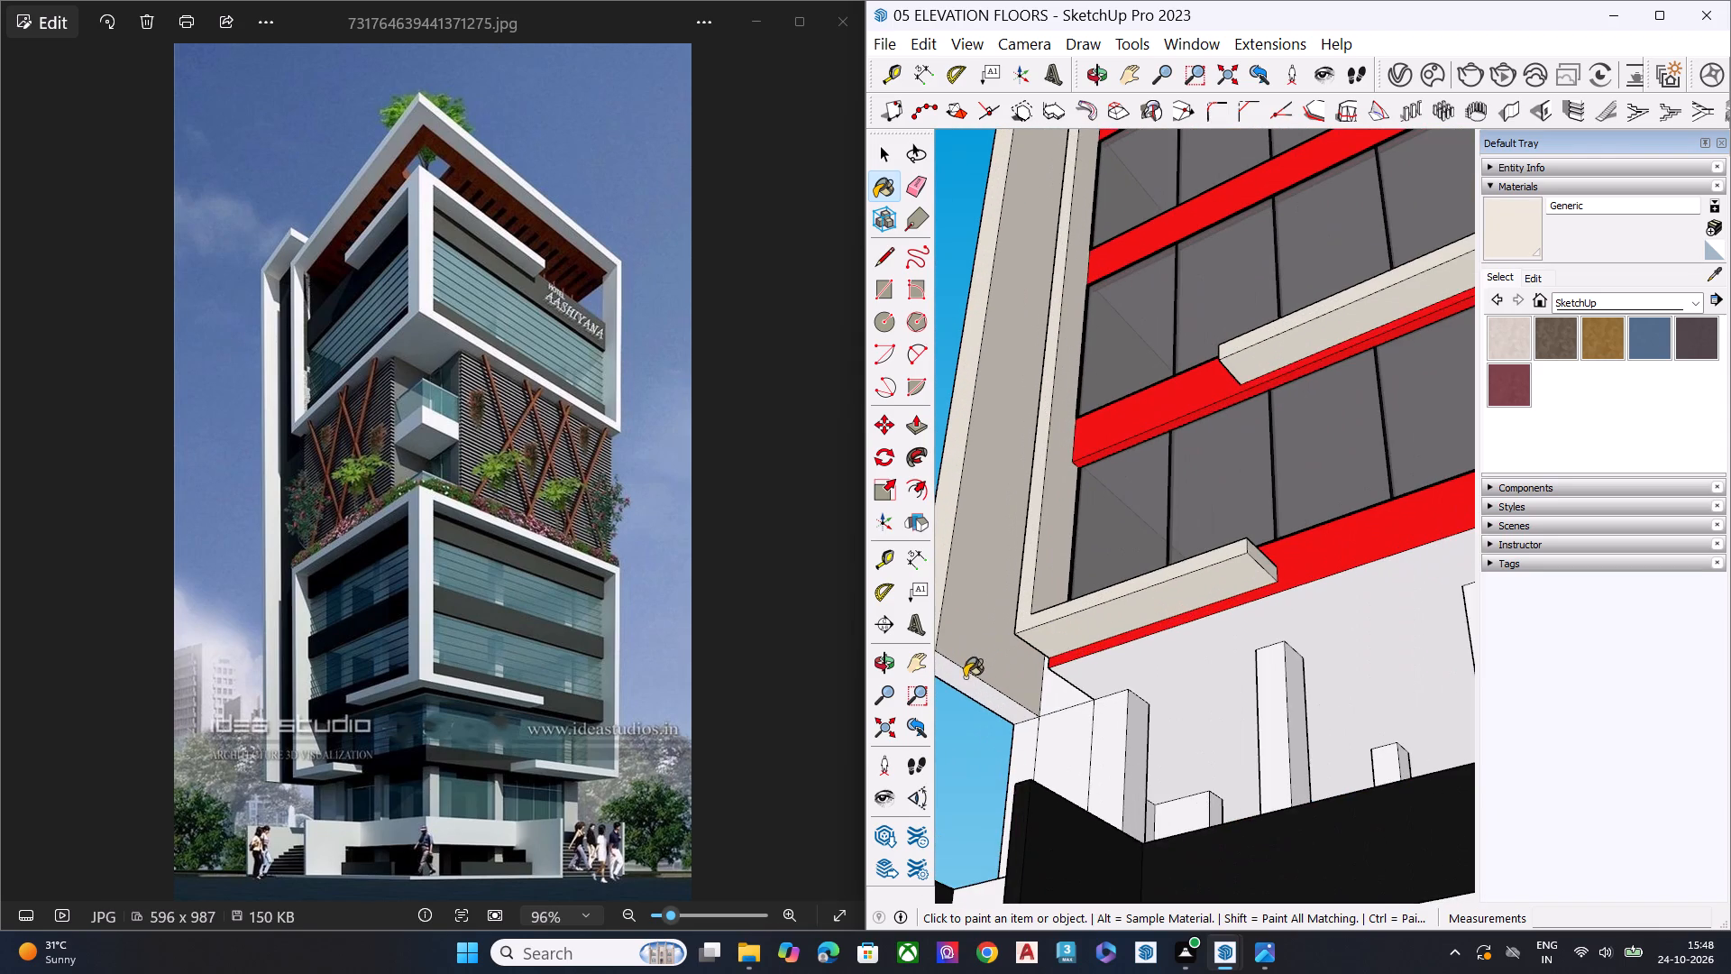
pyautogui.click(965, 677)
pyautogui.press('space')
# Examine the tower's lower floors, ledges and column area from below and from the front for remaining unpainted faces.
pyautogui.scroll(-7, 984, 575)
pyautogui.moveTo(1152, 496); pyautogui.dragTo(966, 774, button='middle')
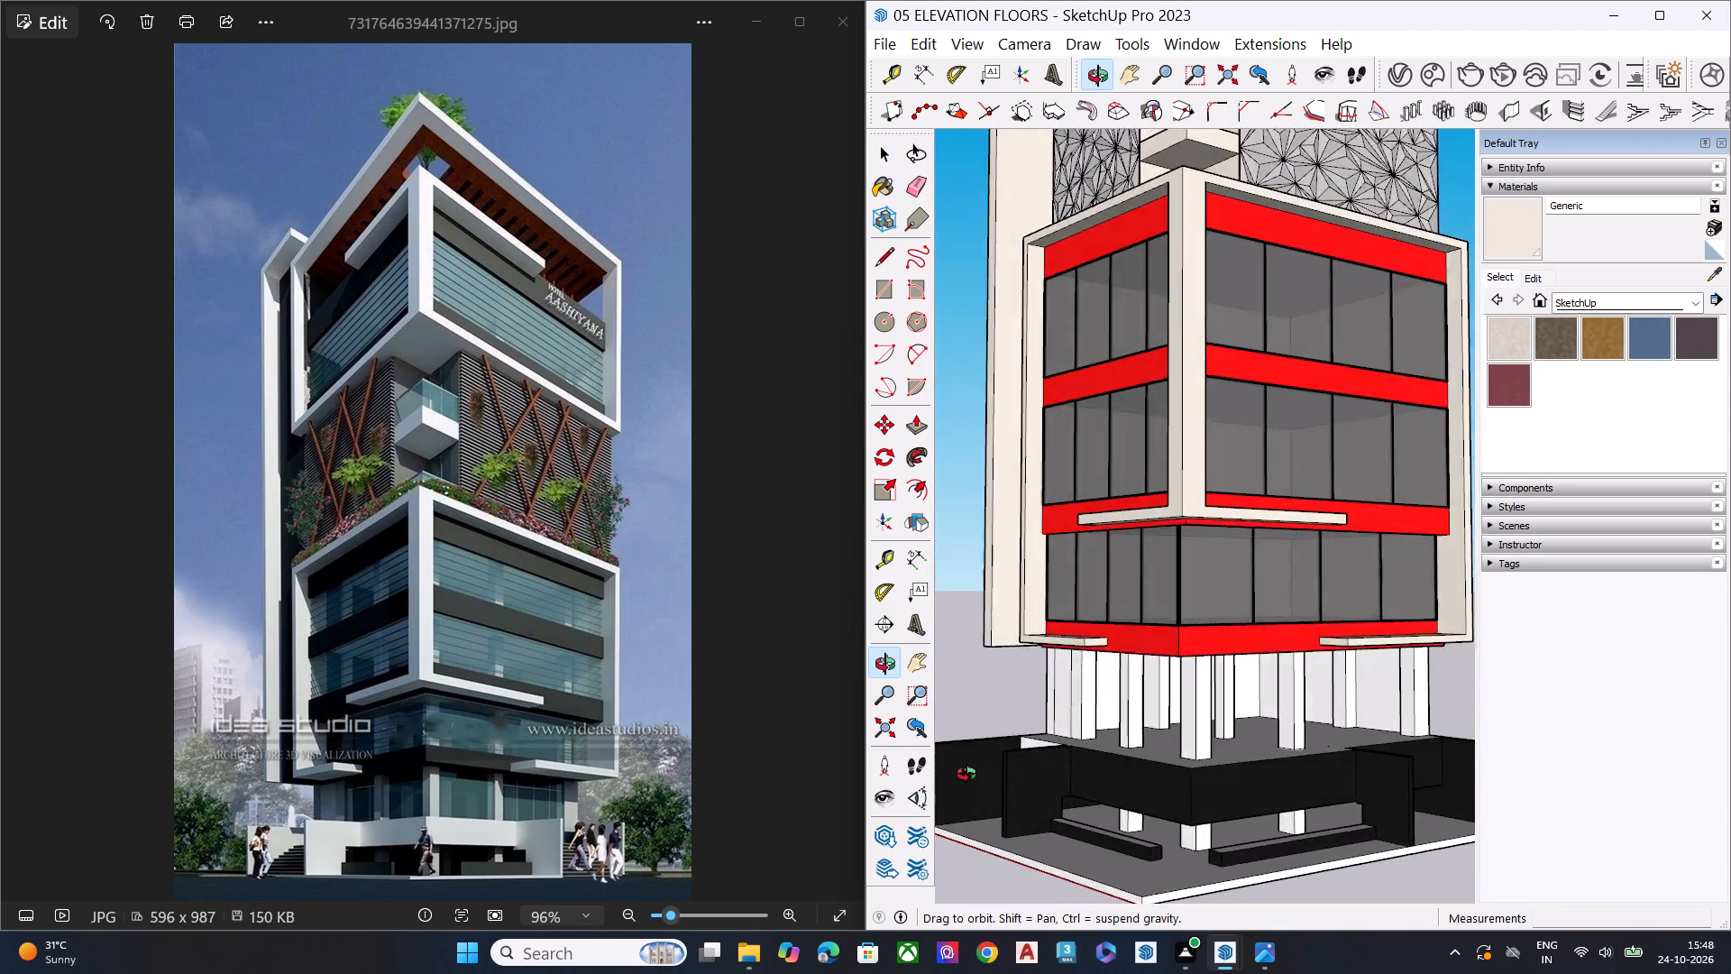
pyautogui.moveTo(966, 774); pyautogui.dragTo(1120, 634, button='middle')
pyautogui.scroll(9, 1099, 657)
pyautogui.moveTo(1083, 604); pyautogui.dragTo(1217, 563, button='middle')
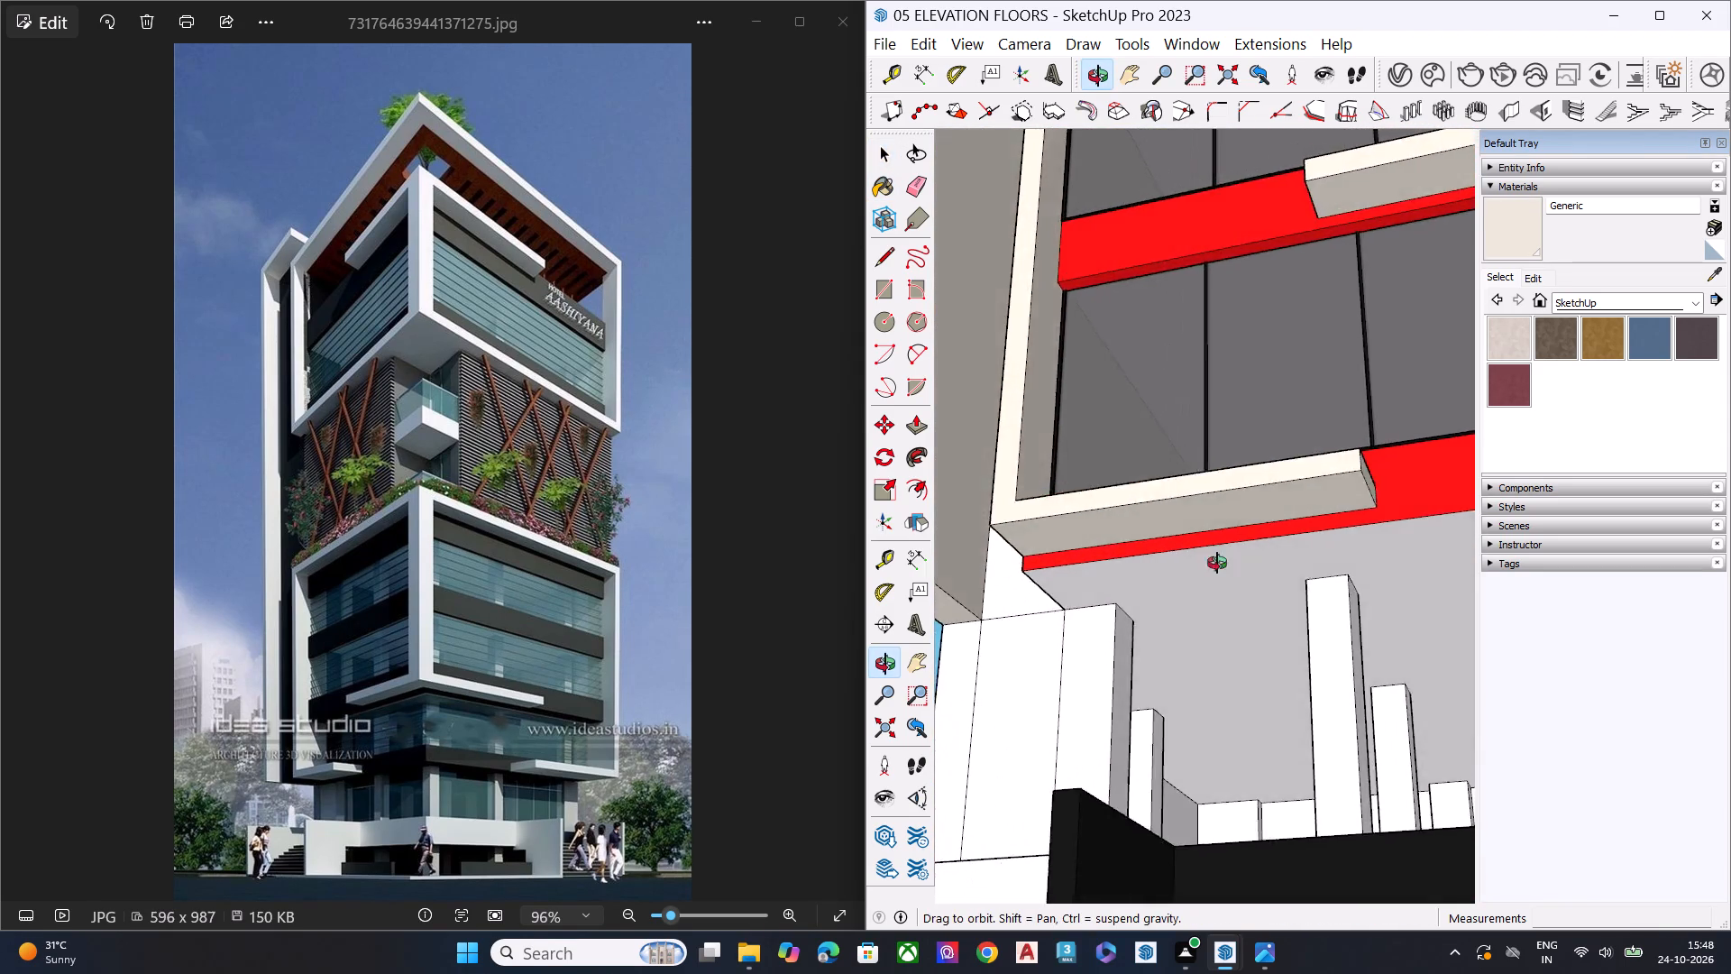
pyautogui.moveTo(1217, 563); pyautogui.dragTo(986, 603, button='middle')
pyautogui.scroll(-13, 1085, 539)
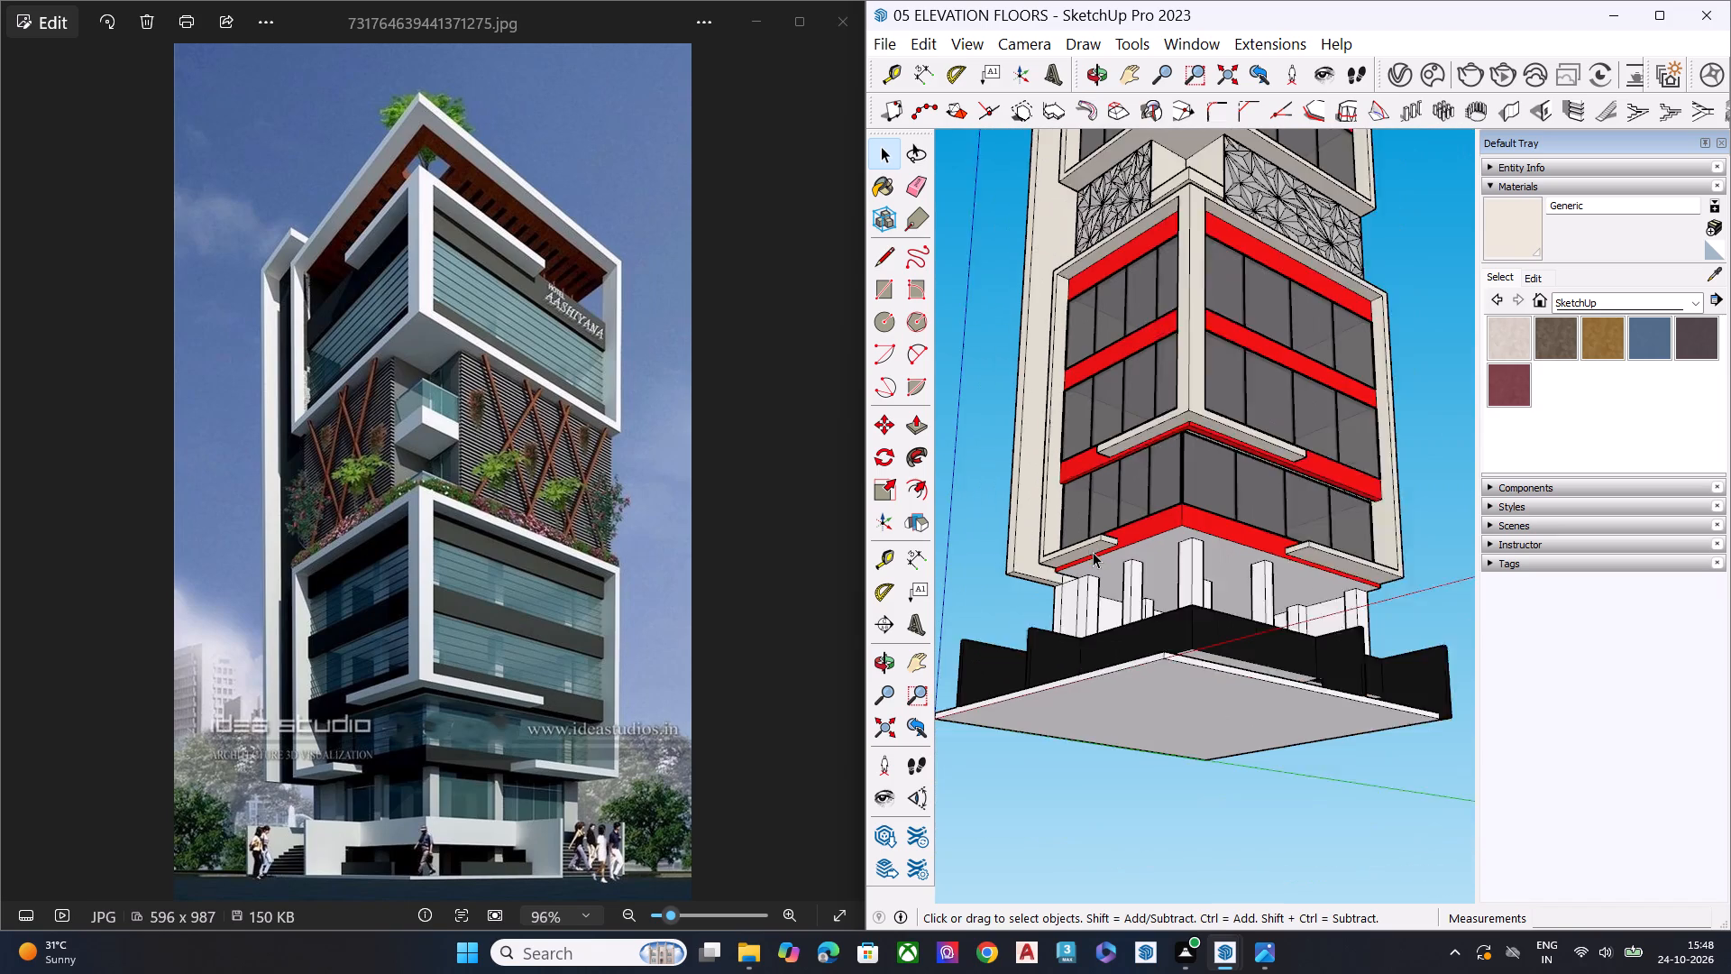
pyautogui.scroll(-3, 1093, 552)
pyautogui.moveTo(1198, 560); pyautogui.dragTo(1261, 721, button='middle')
pyautogui.scroll(1, 1345, 349)
pyautogui.scroll(-1, 1354, 335)
pyautogui.scroll(5, 1356, 332)
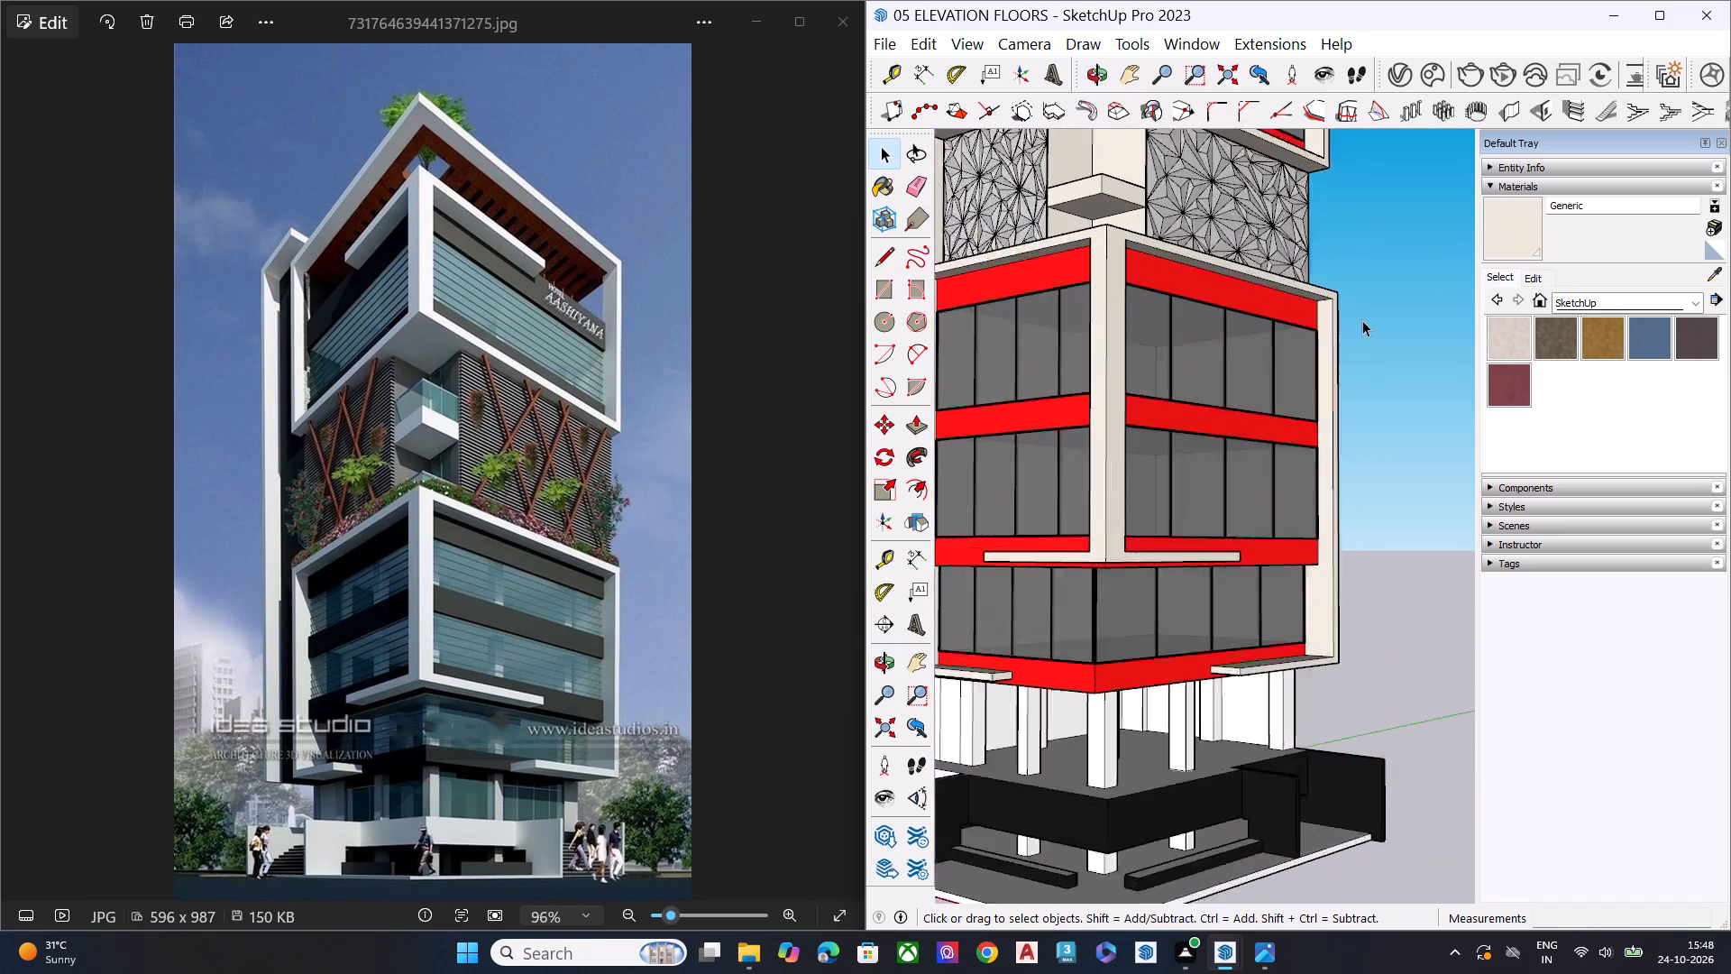
# Examine the red bands, corner frame and ledges of the lower floors on both facades, including how the bands meet the frame.
pyautogui.scroll(7, 1362, 320)
pyautogui.scroll(-4, 1333, 366)
pyautogui.moveTo(1323, 439); pyautogui.dragTo(1345, 436, button='middle')
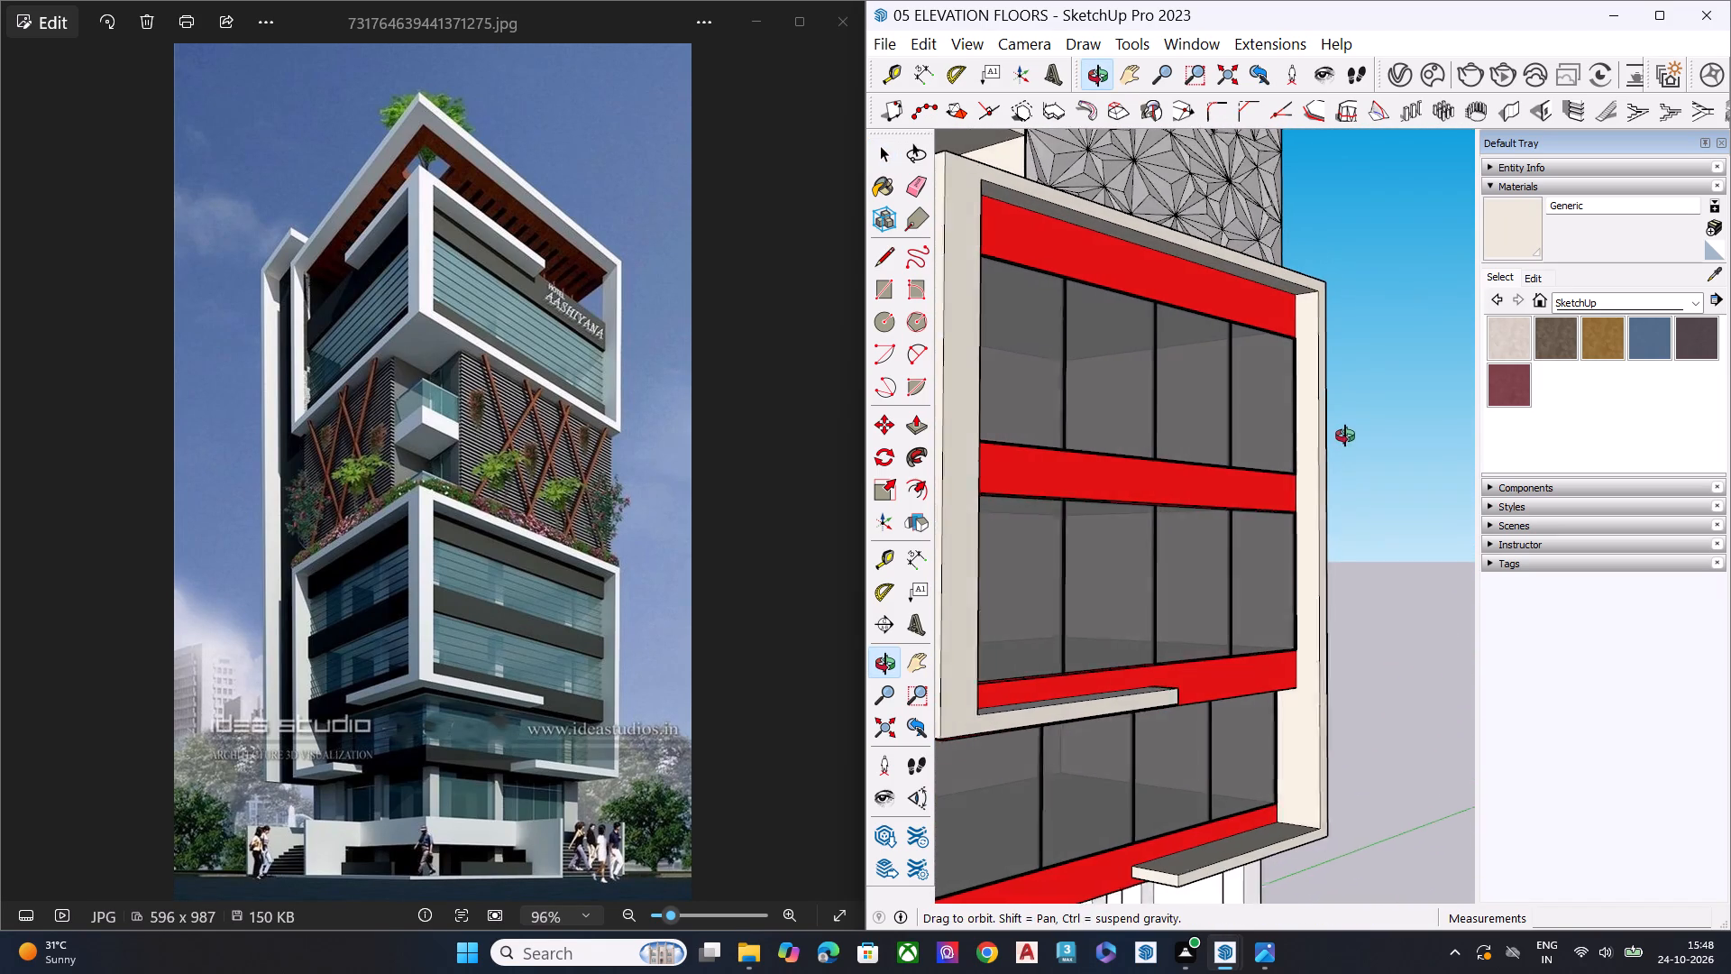
pyautogui.moveTo(1345, 436); pyautogui.dragTo(1349, 438, button='middle')
pyautogui.scroll(2, 1337, 368)
pyautogui.scroll(-5, 1320, 366)
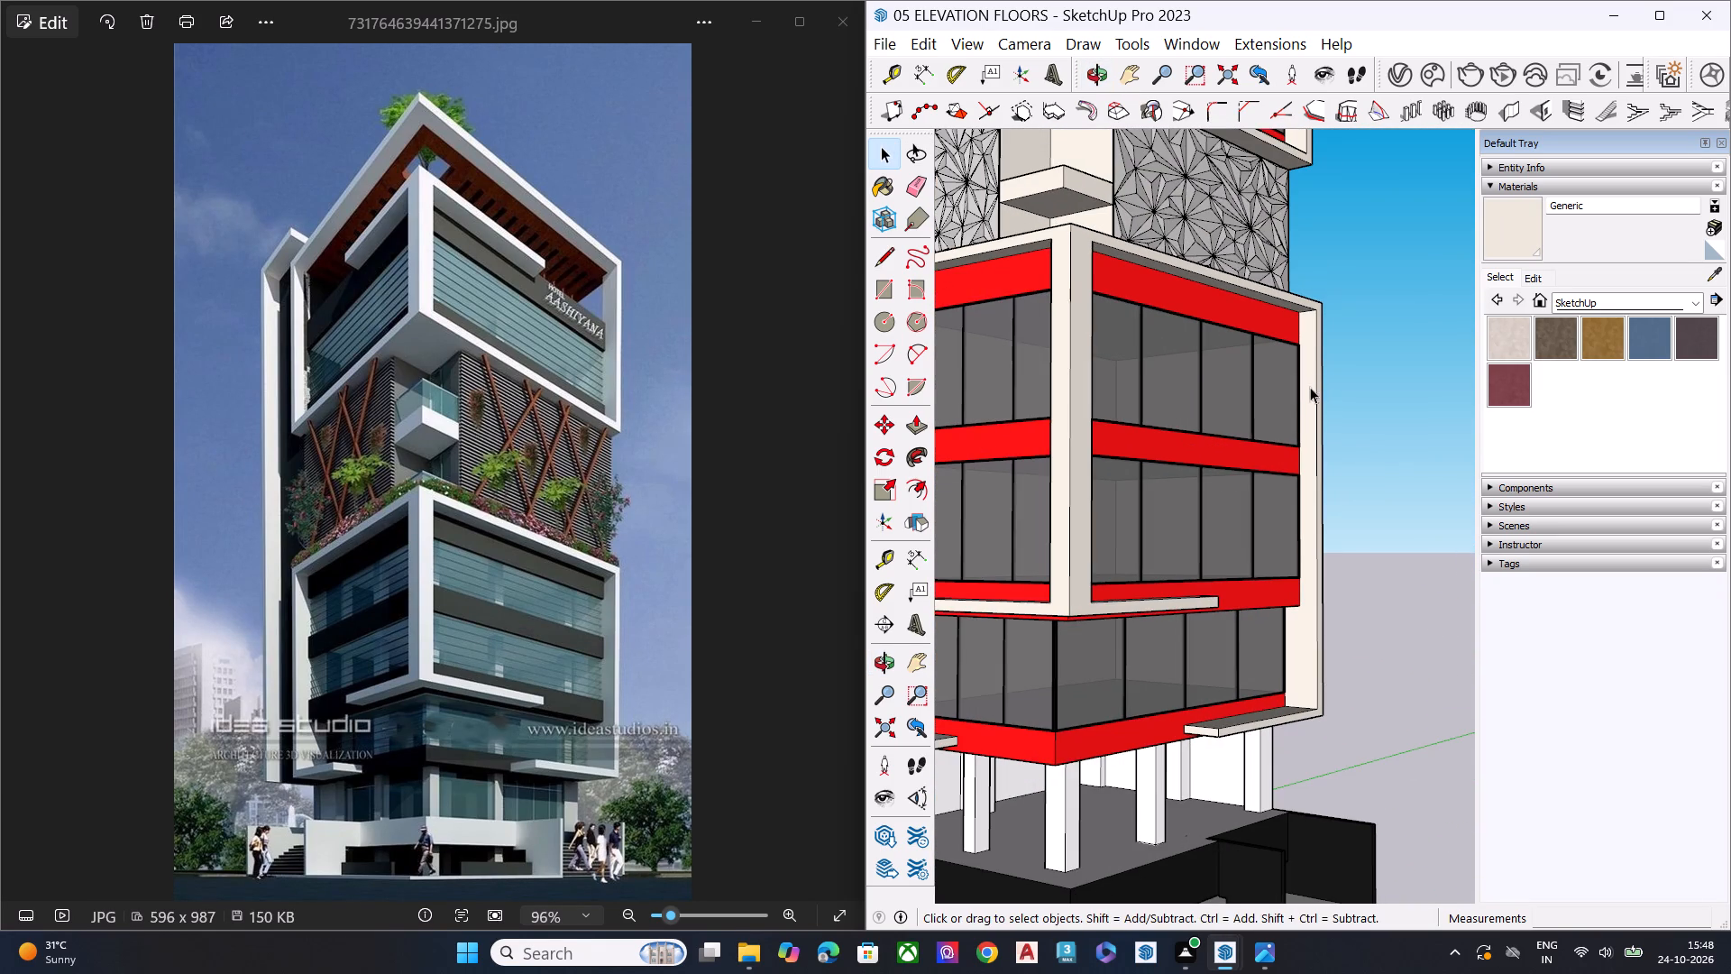
pyautogui.moveTo(1294, 629); pyautogui.dragTo(1364, 608, button='middle')
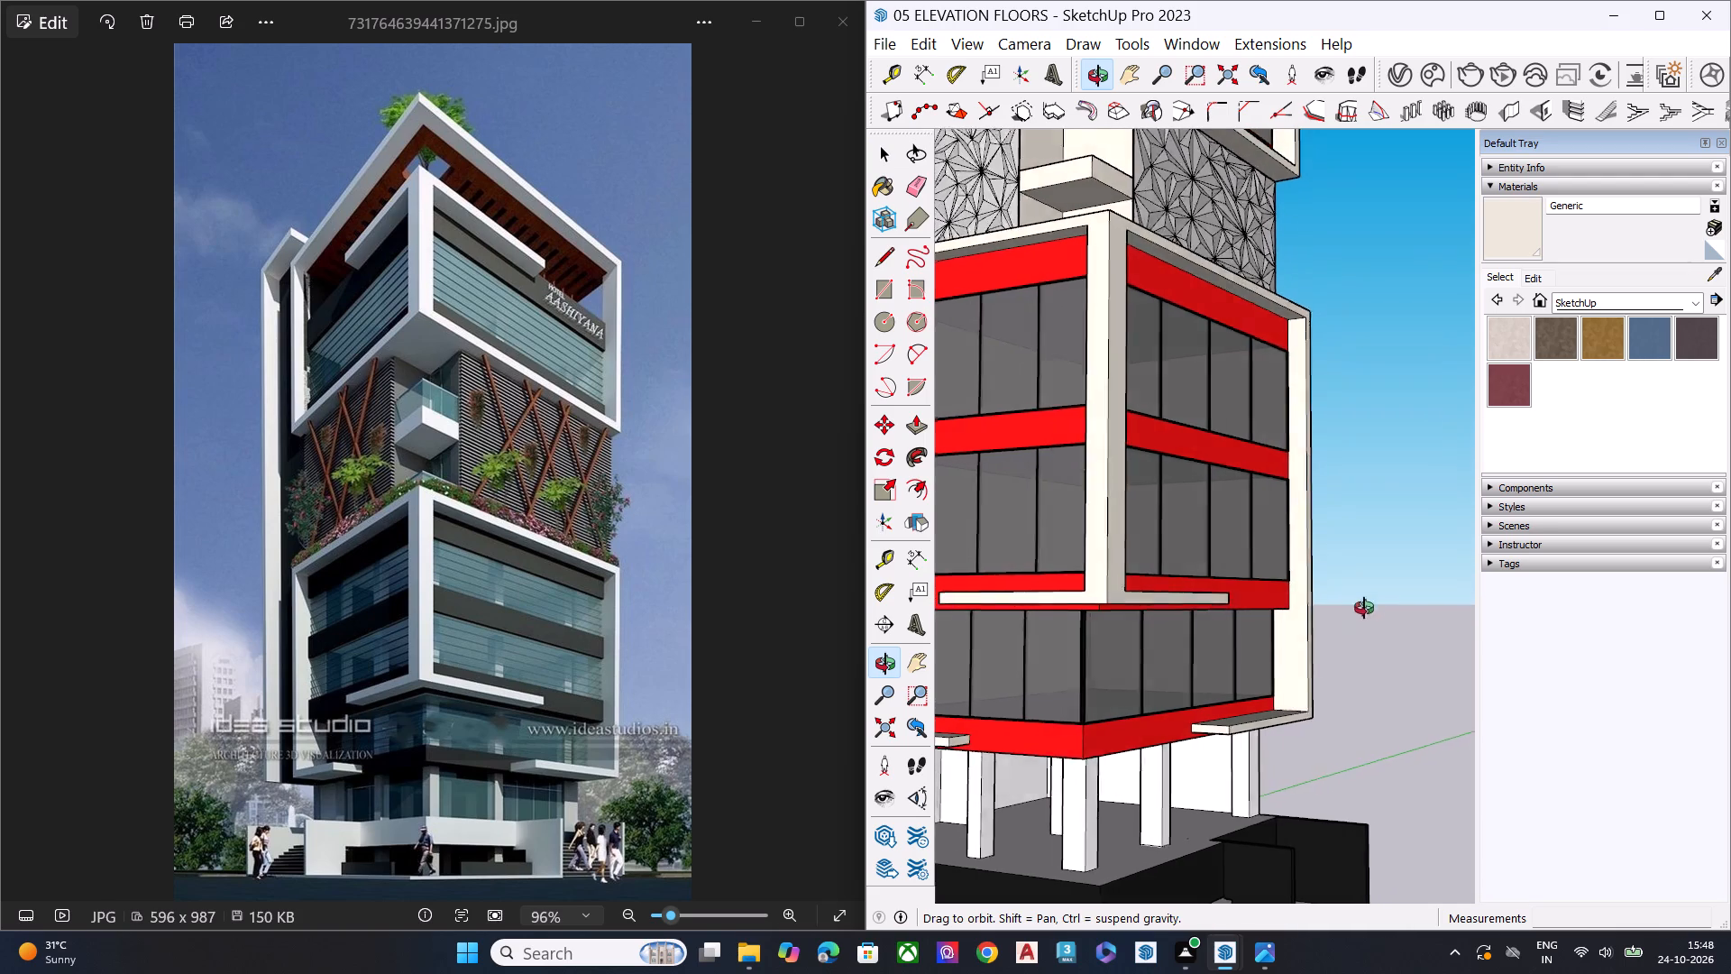
pyautogui.moveTo(1364, 608); pyautogui.dragTo(1506, 653, button='middle')
pyautogui.moveTo(1381, 652); pyautogui.dragTo(1418, 645, button='middle')
pyautogui.moveTo(1321, 565); pyautogui.dragTo(1347, 565)
pyautogui.scroll(8, 1248, 358)
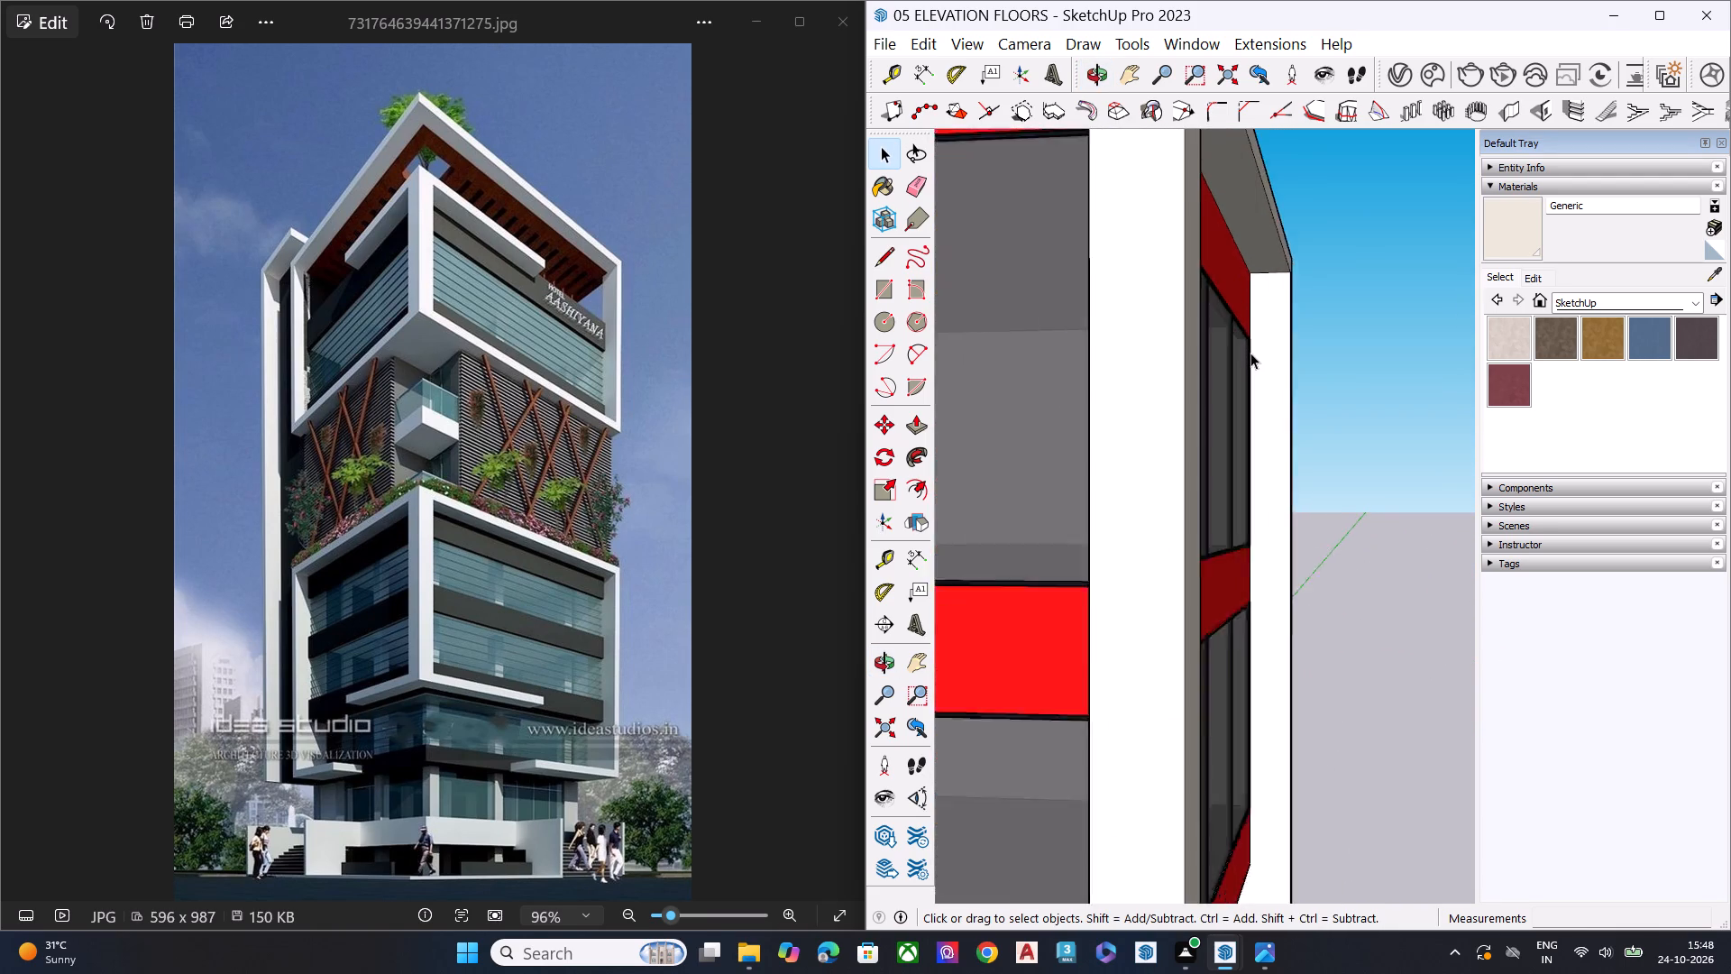
pyautogui.scroll(2, 1250, 353)
pyautogui.scroll(-7, 1271, 366)
pyautogui.moveTo(1274, 791); pyautogui.dragTo(1277, 721, button='middle')
pyautogui.scroll(1, 1269, 749)
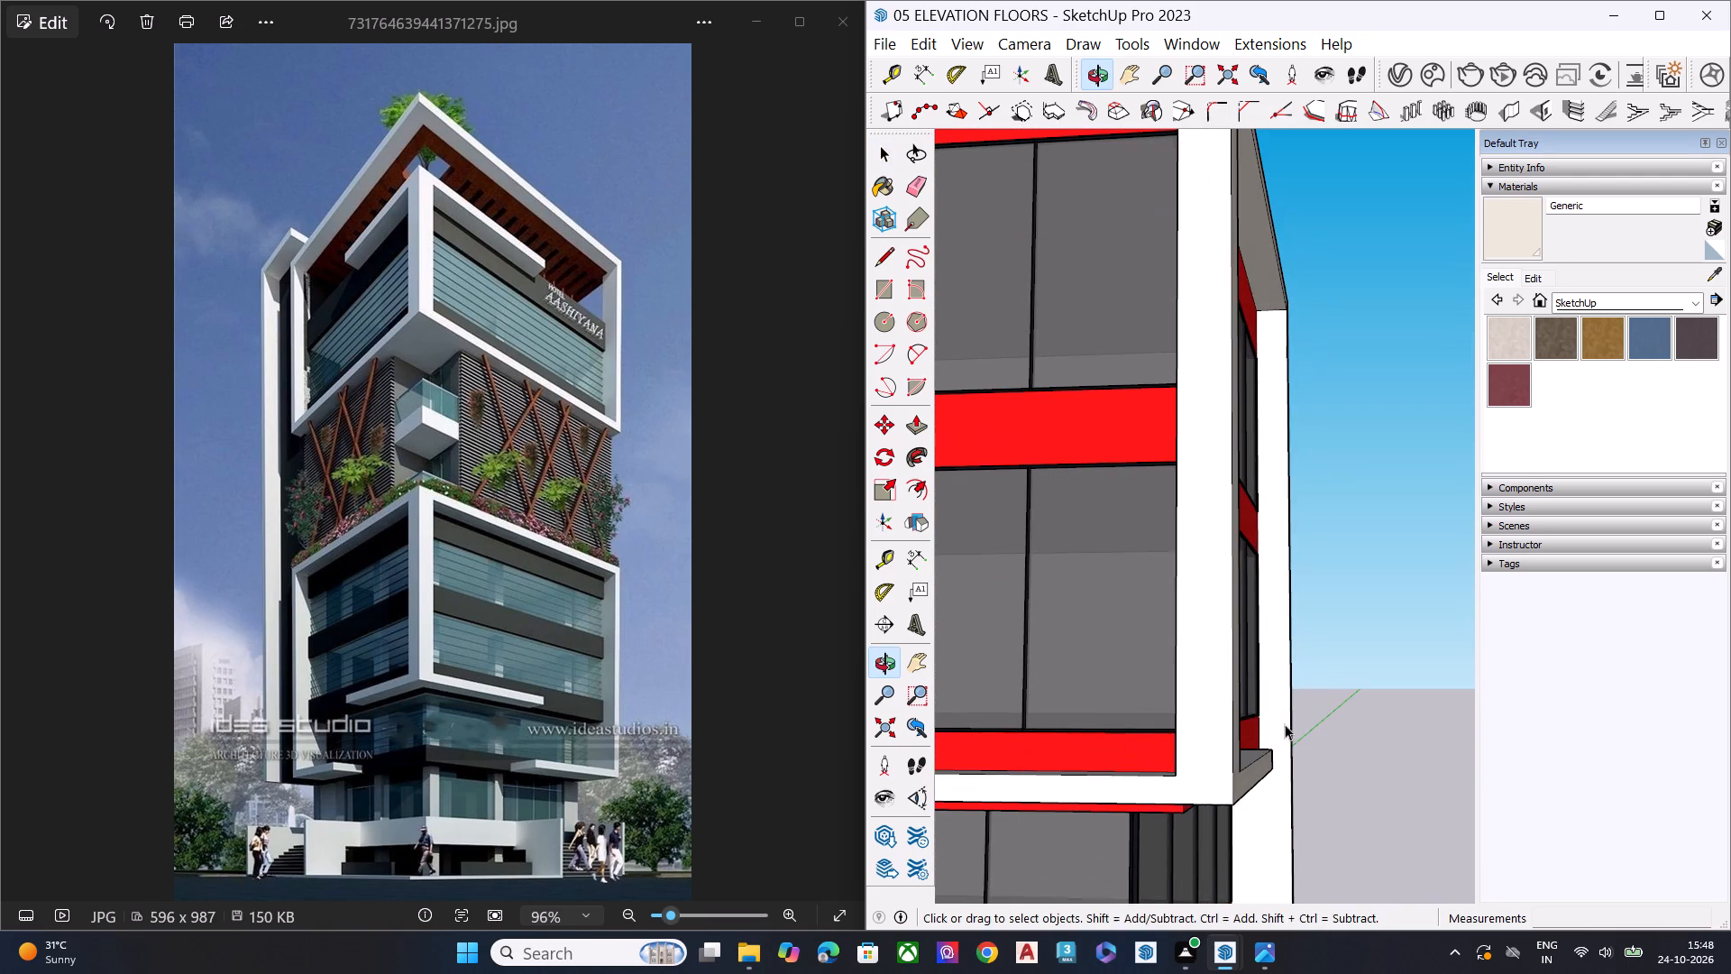
pyautogui.moveTo(1304, 730); pyautogui.dragTo(899, 712, button='middle')
pyautogui.scroll(-9, 1135, 526)
pyautogui.scroll(1, 1159, 540)
pyautogui.scroll(-2, 1159, 543)
pyautogui.scroll(1, 1240, 622)
pyautogui.moveTo(1240, 622); pyautogui.dragTo(1175, 658, button='middle')
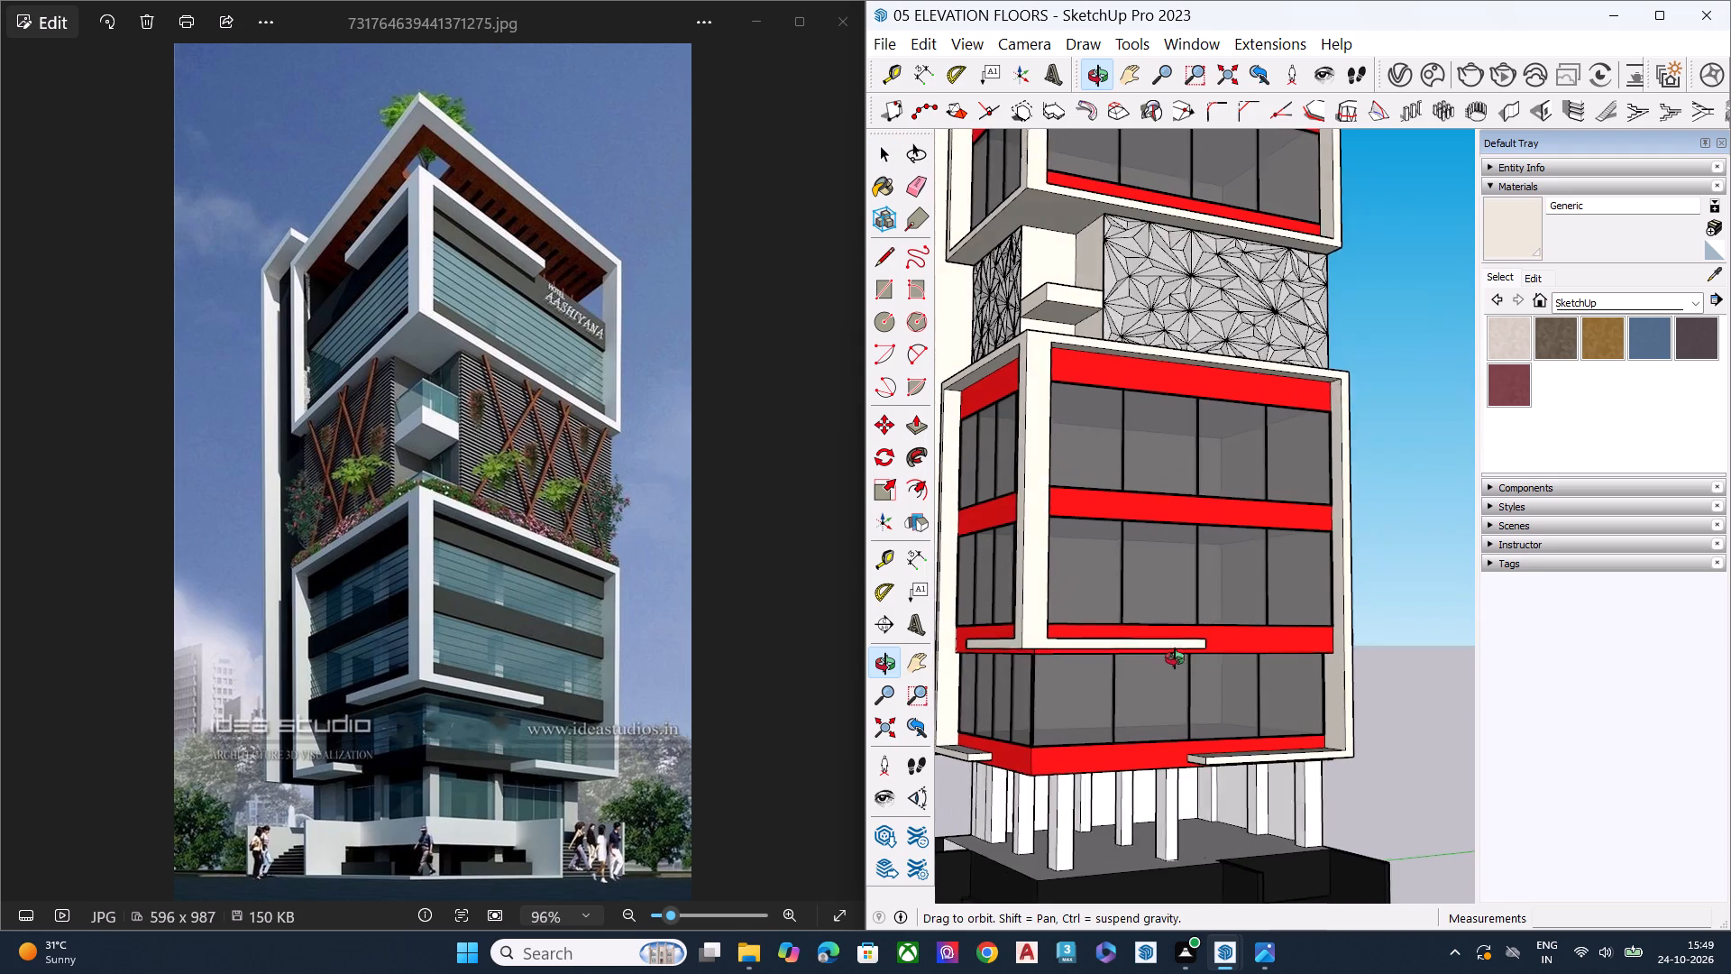
pyautogui.moveTo(1175, 658); pyautogui.dragTo(1171, 660, button='middle')
pyautogui.moveTo(1109, 672); pyautogui.dragTo(905, 686, button='middle')
pyautogui.moveTo(1189, 542); pyautogui.dragTo(1146, 683, button='middle')
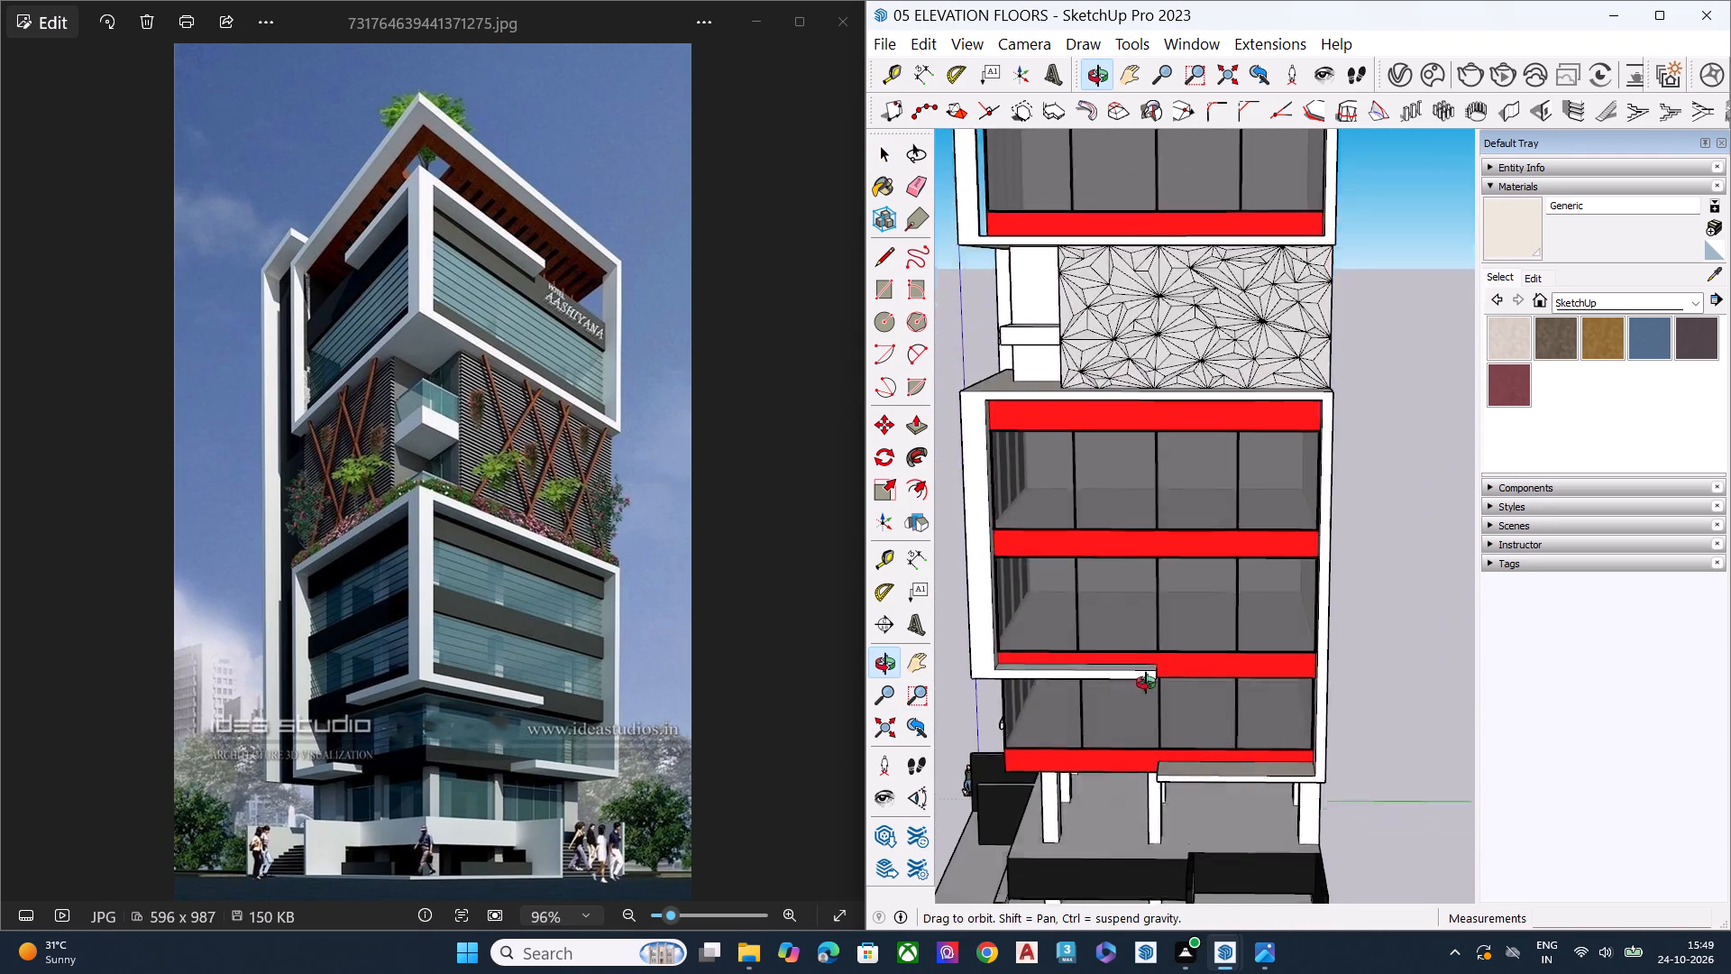
pyautogui.moveTo(1146, 683); pyautogui.dragTo(1531, 831, button='middle')
pyautogui.moveTo(1188, 730); pyautogui.dragTo(1526, 473, button='middle')
pyautogui.moveTo(1363, 604); pyautogui.dragTo(835, 567, button='middle')
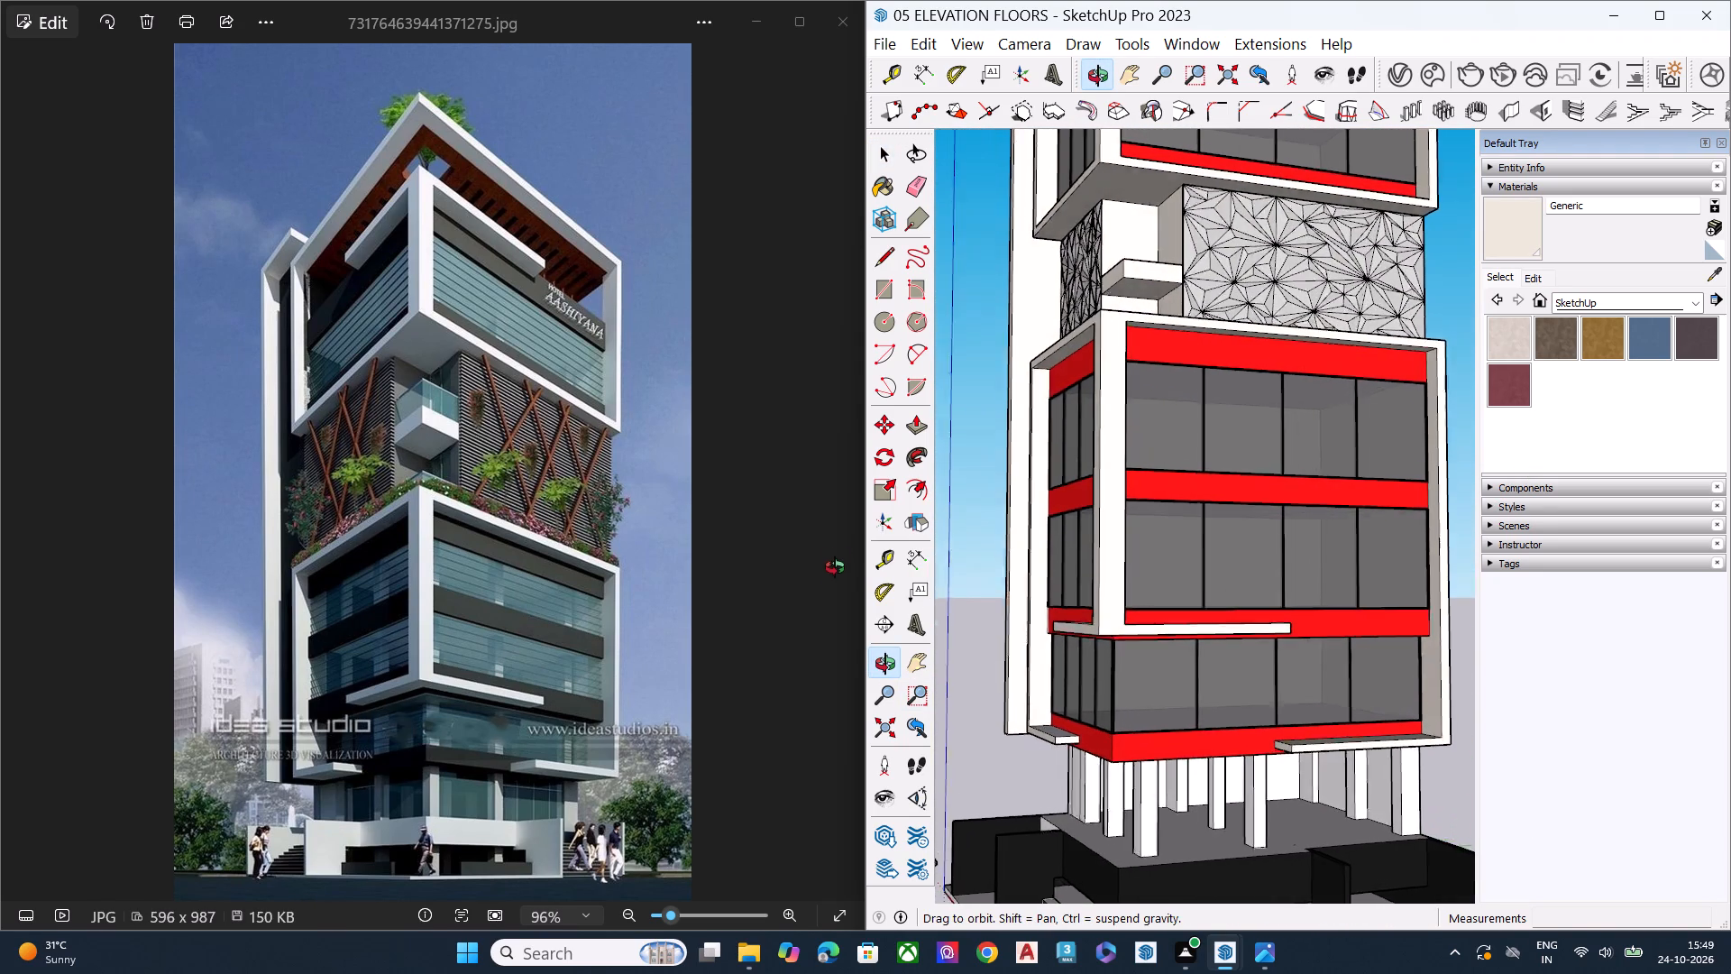
pyautogui.moveTo(835, 567); pyautogui.dragTo(834, 502, button='middle')
pyautogui.scroll(3, 991, 665)
pyautogui.scroll(-2, 1089, 669)
pyautogui.scroll(5, 1089, 669)
pyautogui.scroll(2, 1040, 609)
pyautogui.scroll(-2, 1032, 598)
pyautogui.scroll(5, 1032, 597)
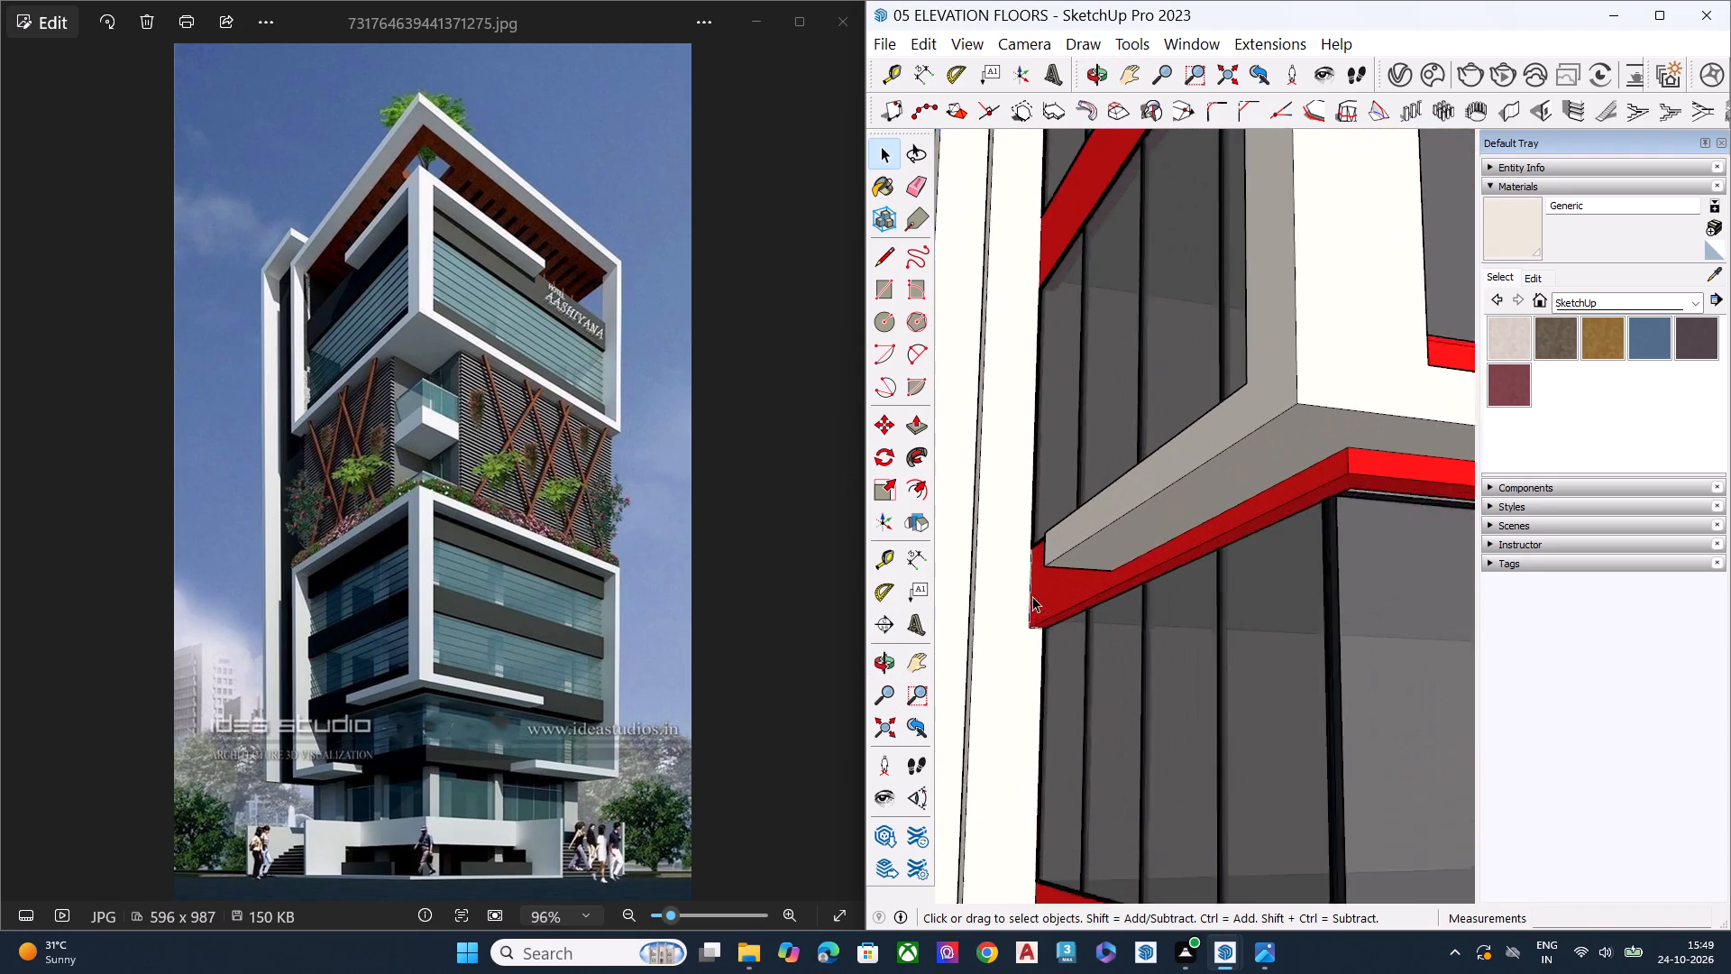
pyautogui.scroll(3, 1032, 596)
pyautogui.scroll(-7, 1090, 592)
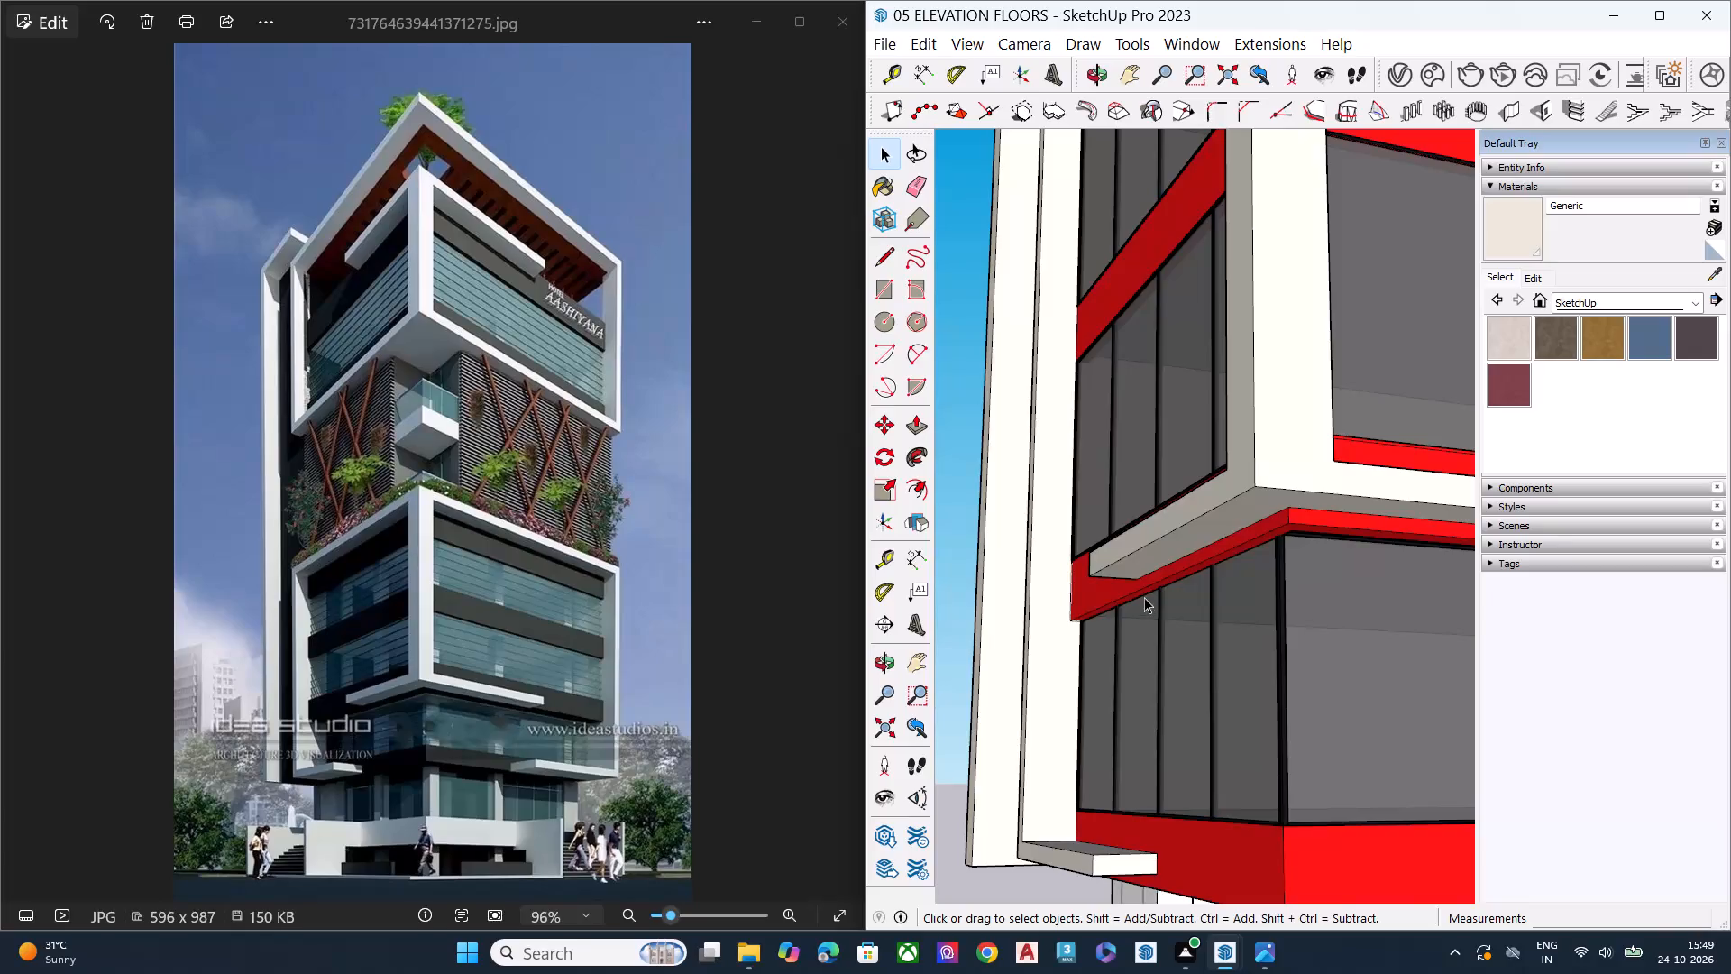
pyautogui.scroll(-6, 1145, 597)
pyautogui.moveTo(1230, 578); pyautogui.dragTo(1158, 796, button='middle')
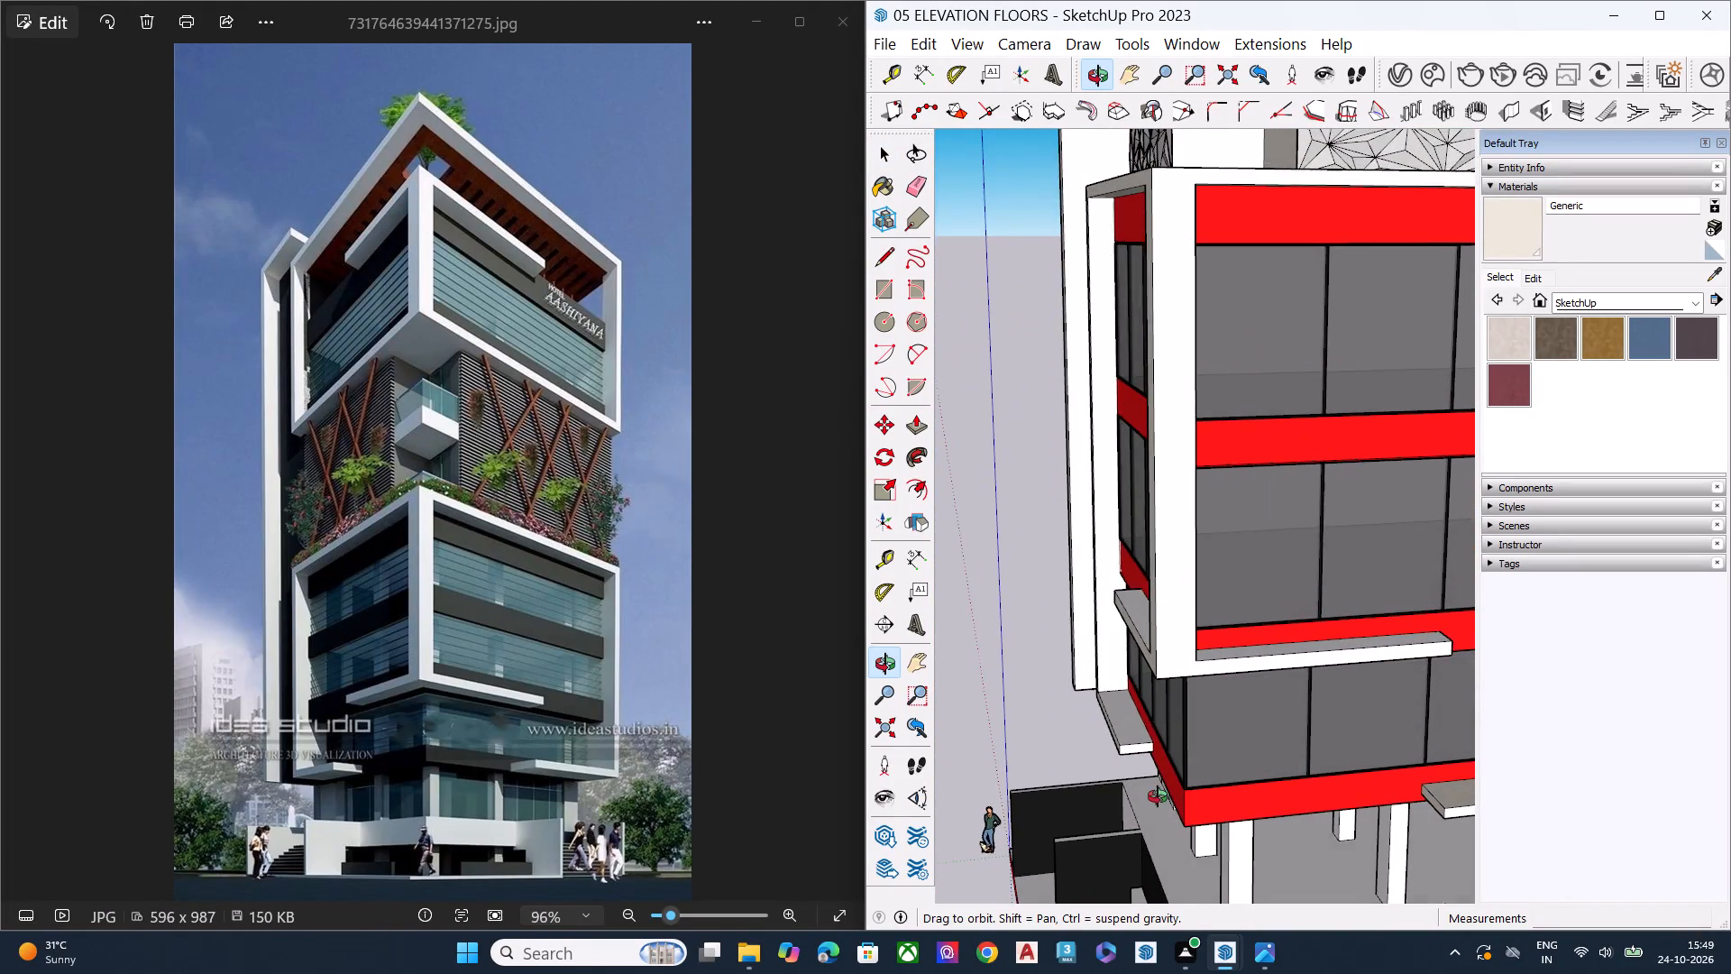
pyautogui.moveTo(1158, 796); pyautogui.dragTo(1159, 797, button='middle')
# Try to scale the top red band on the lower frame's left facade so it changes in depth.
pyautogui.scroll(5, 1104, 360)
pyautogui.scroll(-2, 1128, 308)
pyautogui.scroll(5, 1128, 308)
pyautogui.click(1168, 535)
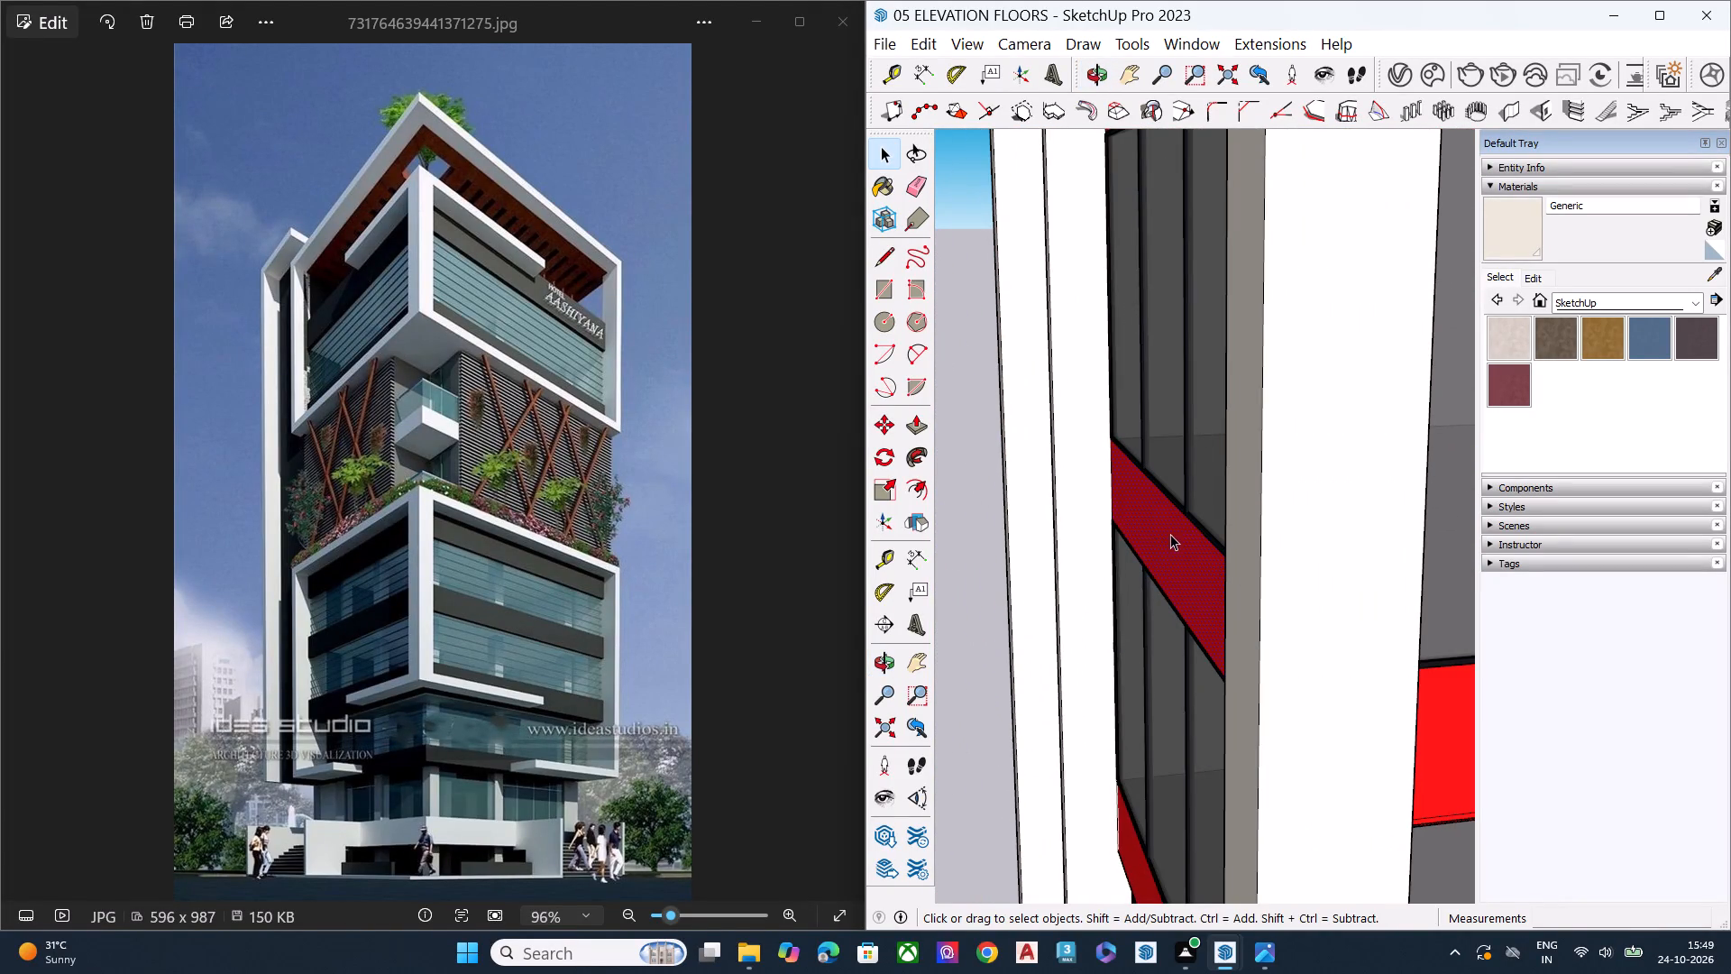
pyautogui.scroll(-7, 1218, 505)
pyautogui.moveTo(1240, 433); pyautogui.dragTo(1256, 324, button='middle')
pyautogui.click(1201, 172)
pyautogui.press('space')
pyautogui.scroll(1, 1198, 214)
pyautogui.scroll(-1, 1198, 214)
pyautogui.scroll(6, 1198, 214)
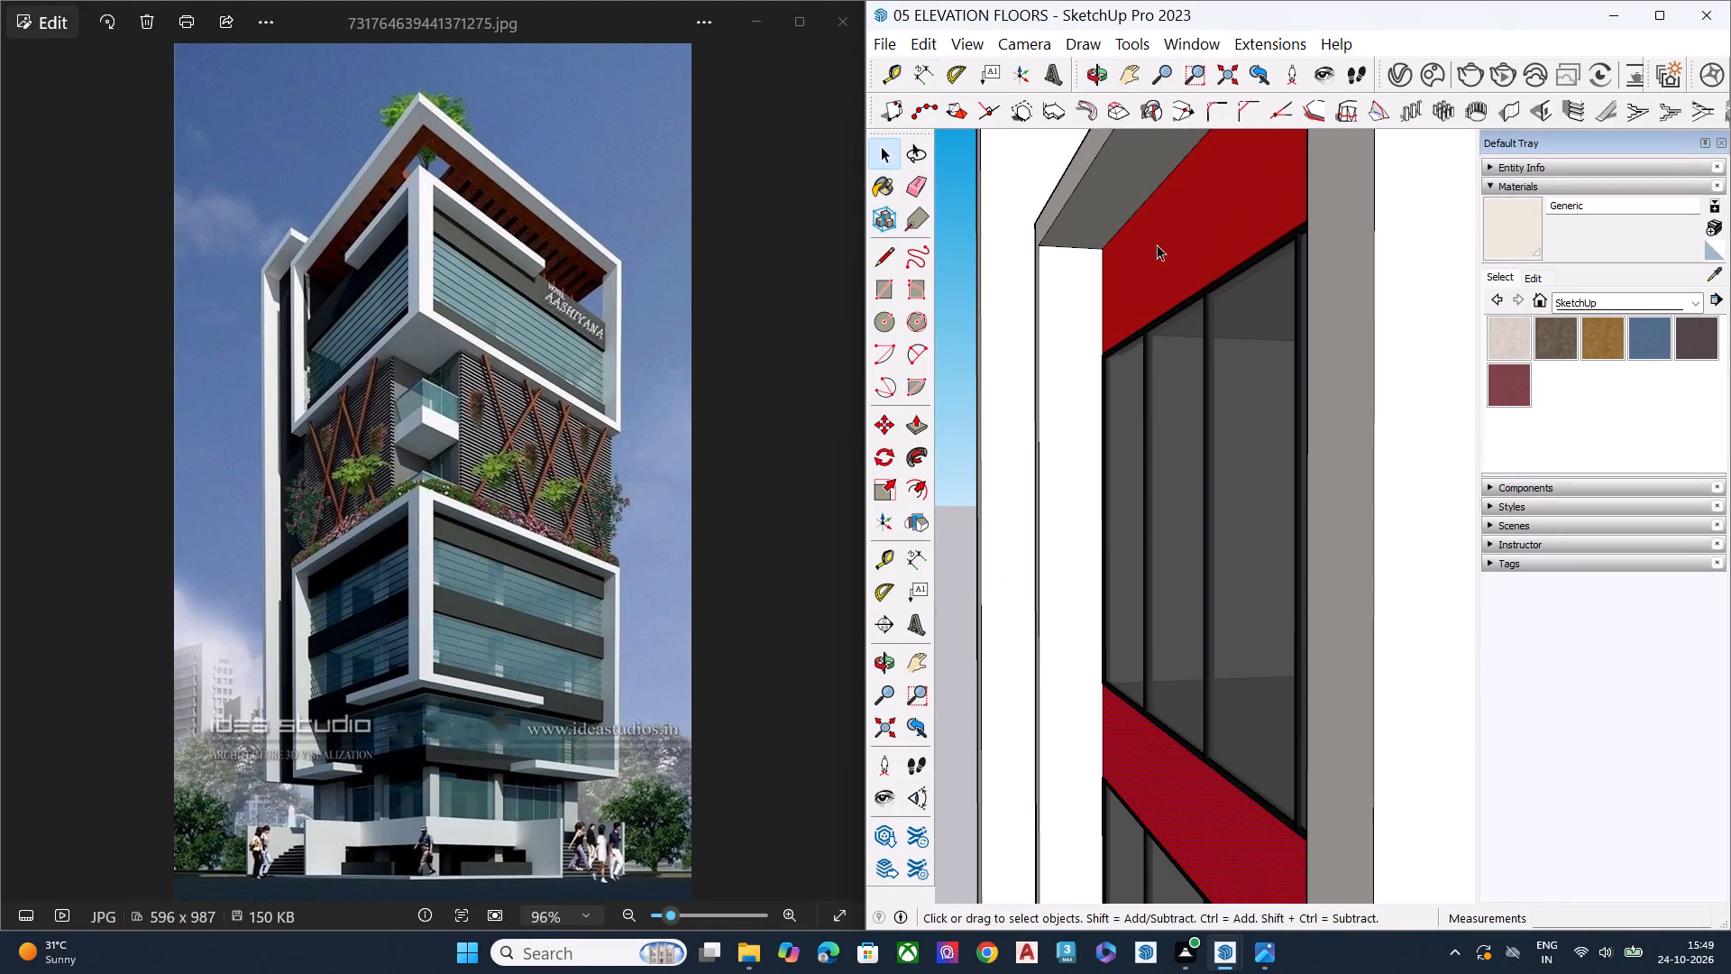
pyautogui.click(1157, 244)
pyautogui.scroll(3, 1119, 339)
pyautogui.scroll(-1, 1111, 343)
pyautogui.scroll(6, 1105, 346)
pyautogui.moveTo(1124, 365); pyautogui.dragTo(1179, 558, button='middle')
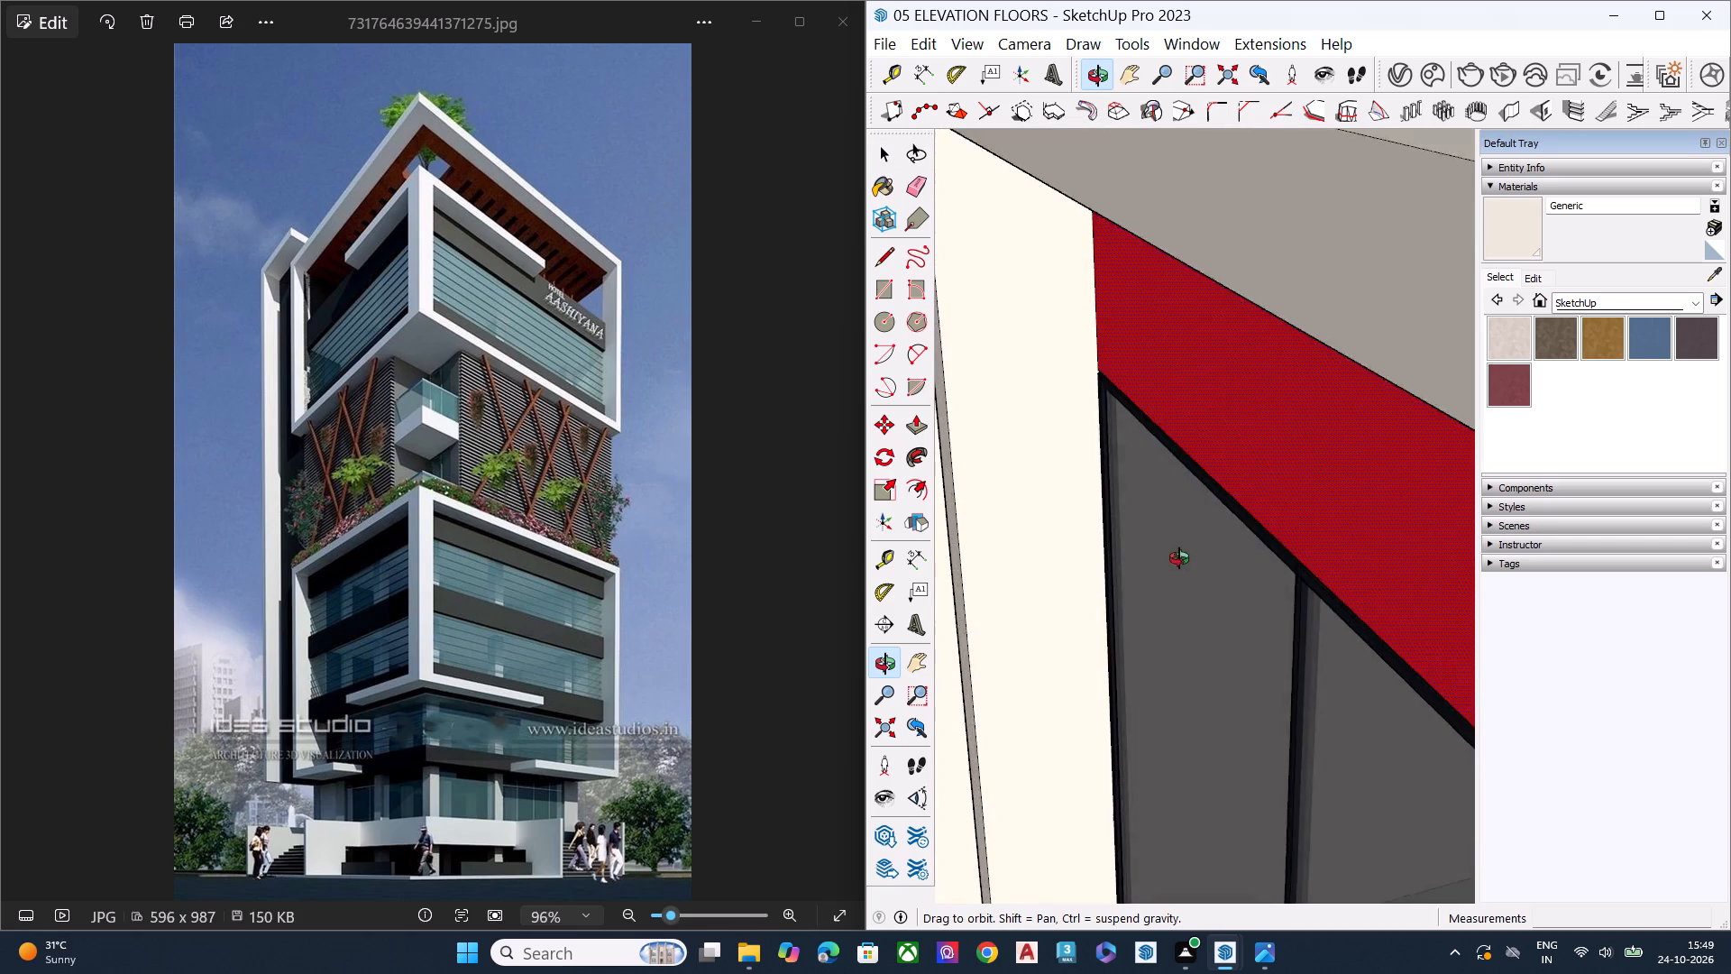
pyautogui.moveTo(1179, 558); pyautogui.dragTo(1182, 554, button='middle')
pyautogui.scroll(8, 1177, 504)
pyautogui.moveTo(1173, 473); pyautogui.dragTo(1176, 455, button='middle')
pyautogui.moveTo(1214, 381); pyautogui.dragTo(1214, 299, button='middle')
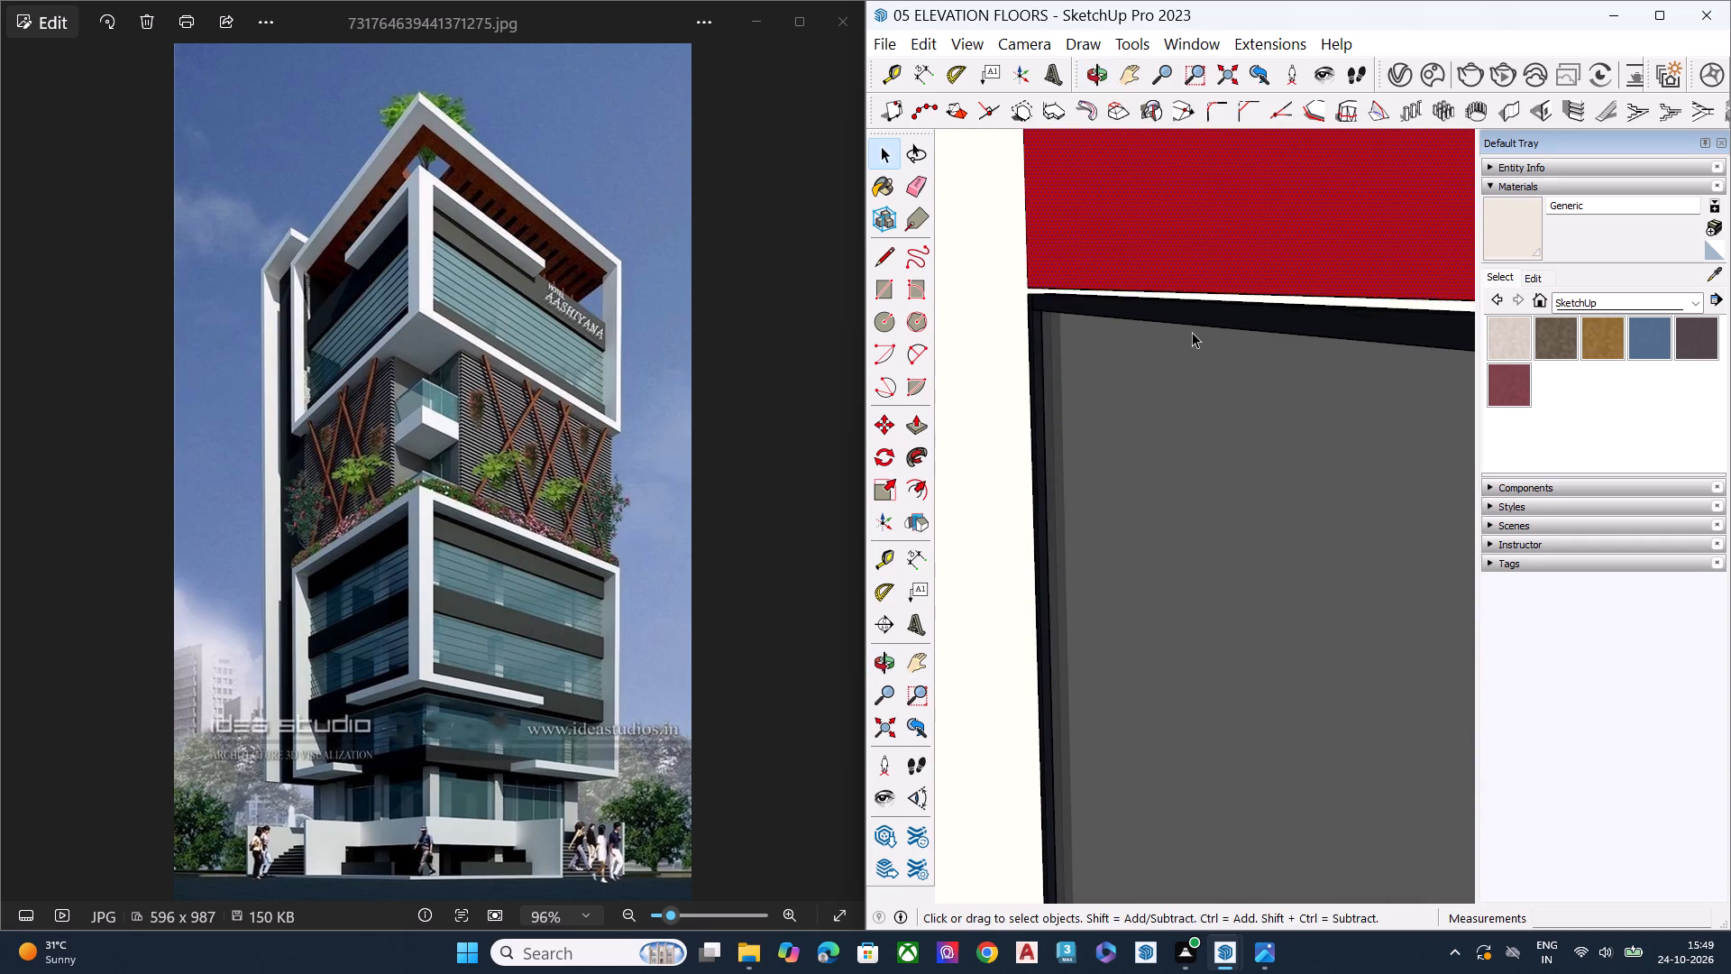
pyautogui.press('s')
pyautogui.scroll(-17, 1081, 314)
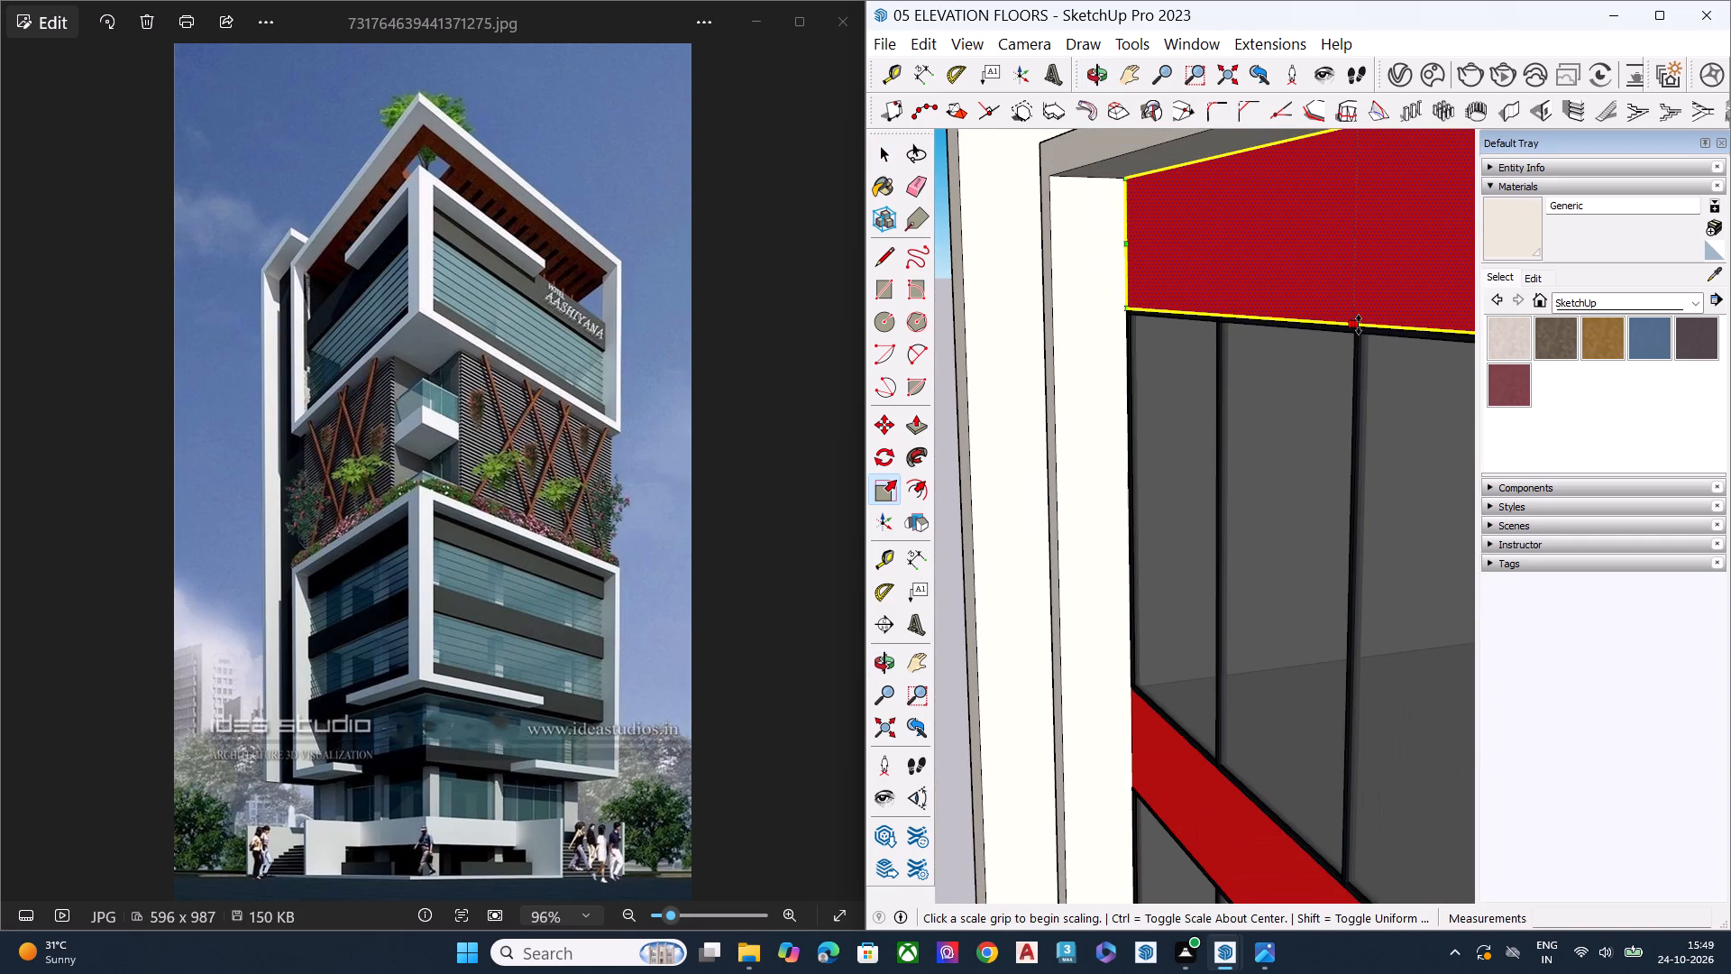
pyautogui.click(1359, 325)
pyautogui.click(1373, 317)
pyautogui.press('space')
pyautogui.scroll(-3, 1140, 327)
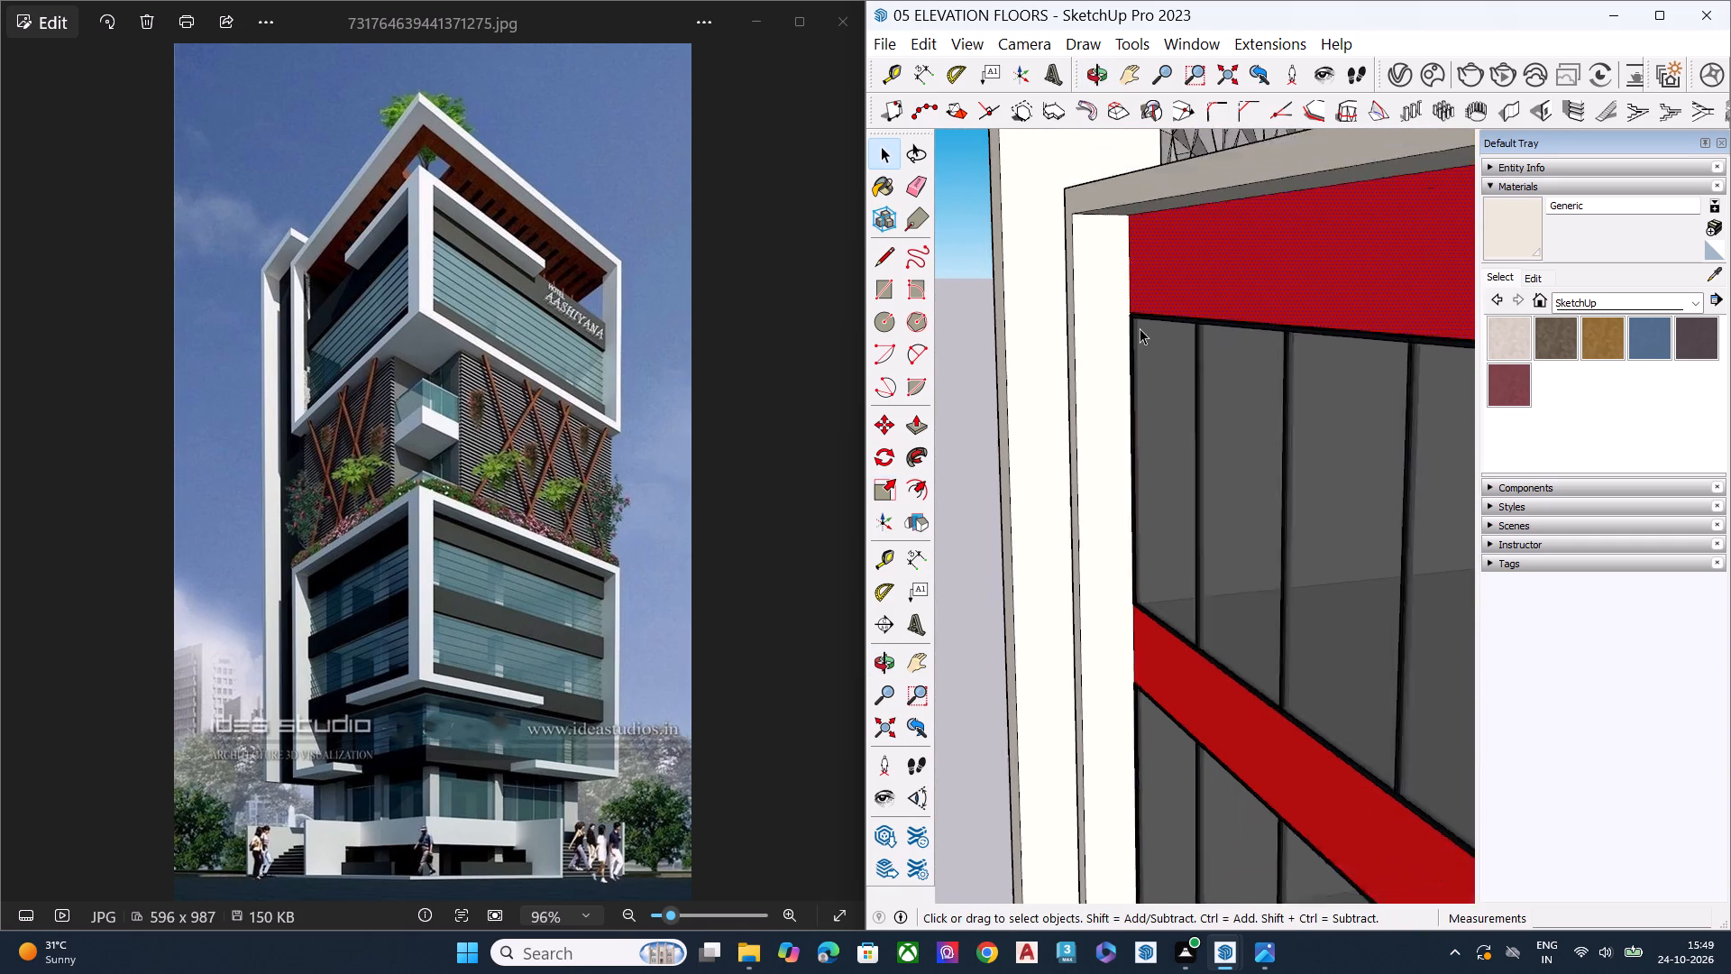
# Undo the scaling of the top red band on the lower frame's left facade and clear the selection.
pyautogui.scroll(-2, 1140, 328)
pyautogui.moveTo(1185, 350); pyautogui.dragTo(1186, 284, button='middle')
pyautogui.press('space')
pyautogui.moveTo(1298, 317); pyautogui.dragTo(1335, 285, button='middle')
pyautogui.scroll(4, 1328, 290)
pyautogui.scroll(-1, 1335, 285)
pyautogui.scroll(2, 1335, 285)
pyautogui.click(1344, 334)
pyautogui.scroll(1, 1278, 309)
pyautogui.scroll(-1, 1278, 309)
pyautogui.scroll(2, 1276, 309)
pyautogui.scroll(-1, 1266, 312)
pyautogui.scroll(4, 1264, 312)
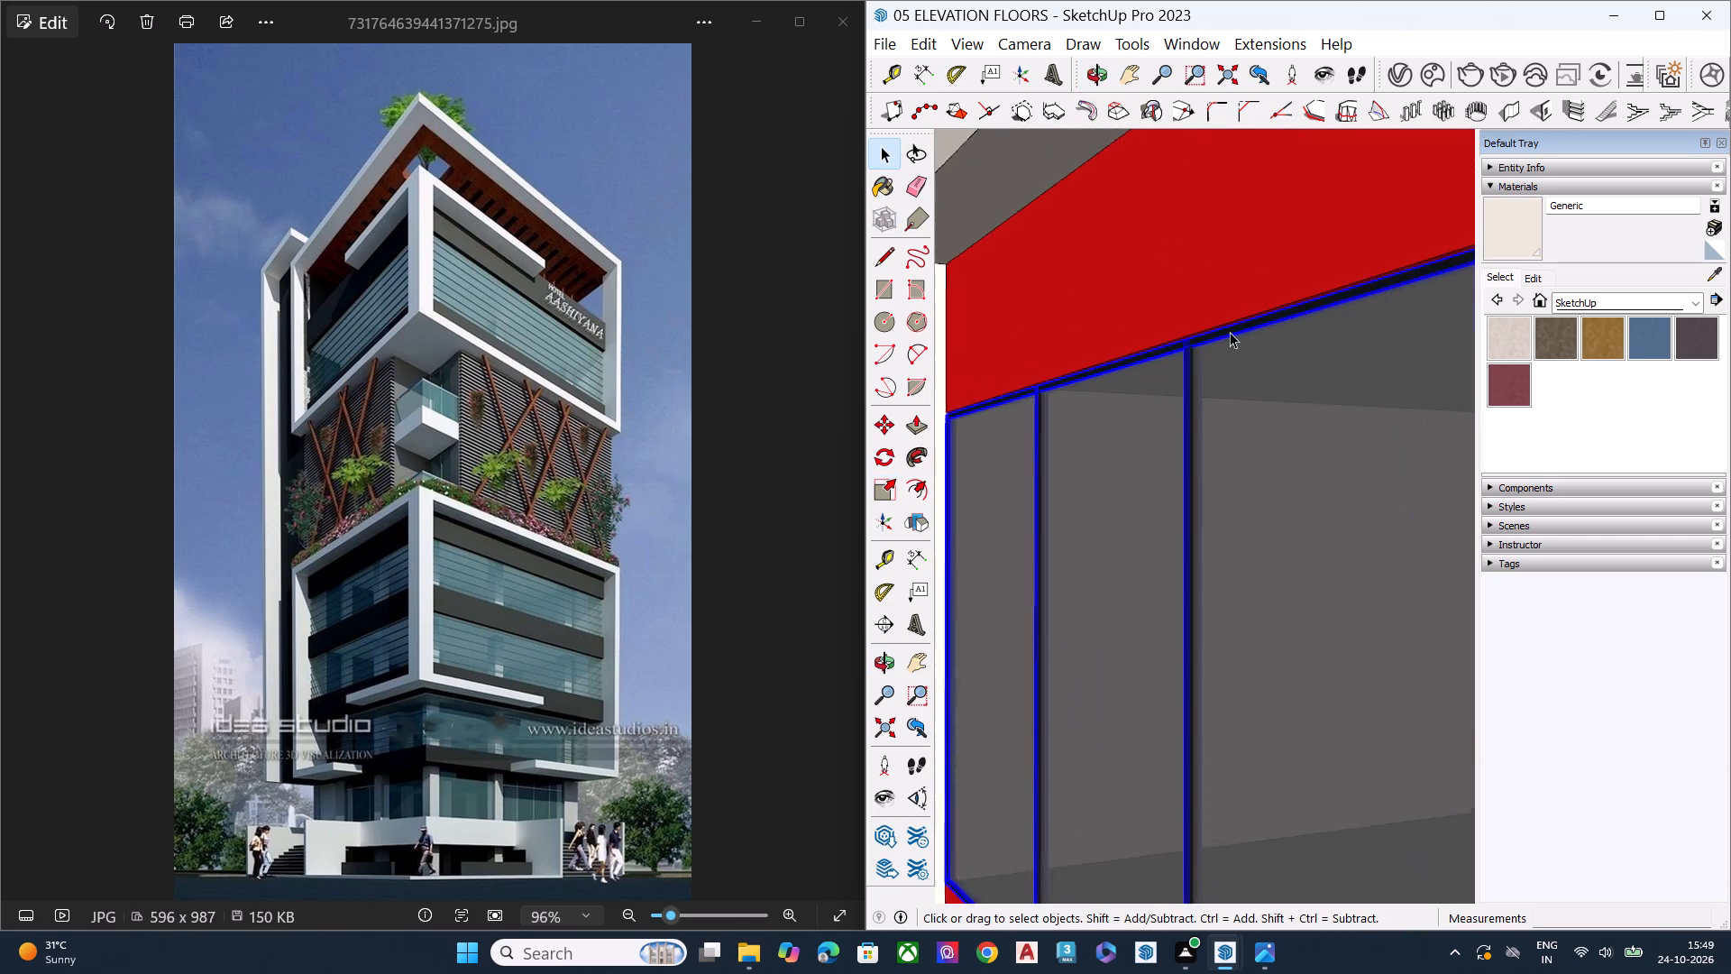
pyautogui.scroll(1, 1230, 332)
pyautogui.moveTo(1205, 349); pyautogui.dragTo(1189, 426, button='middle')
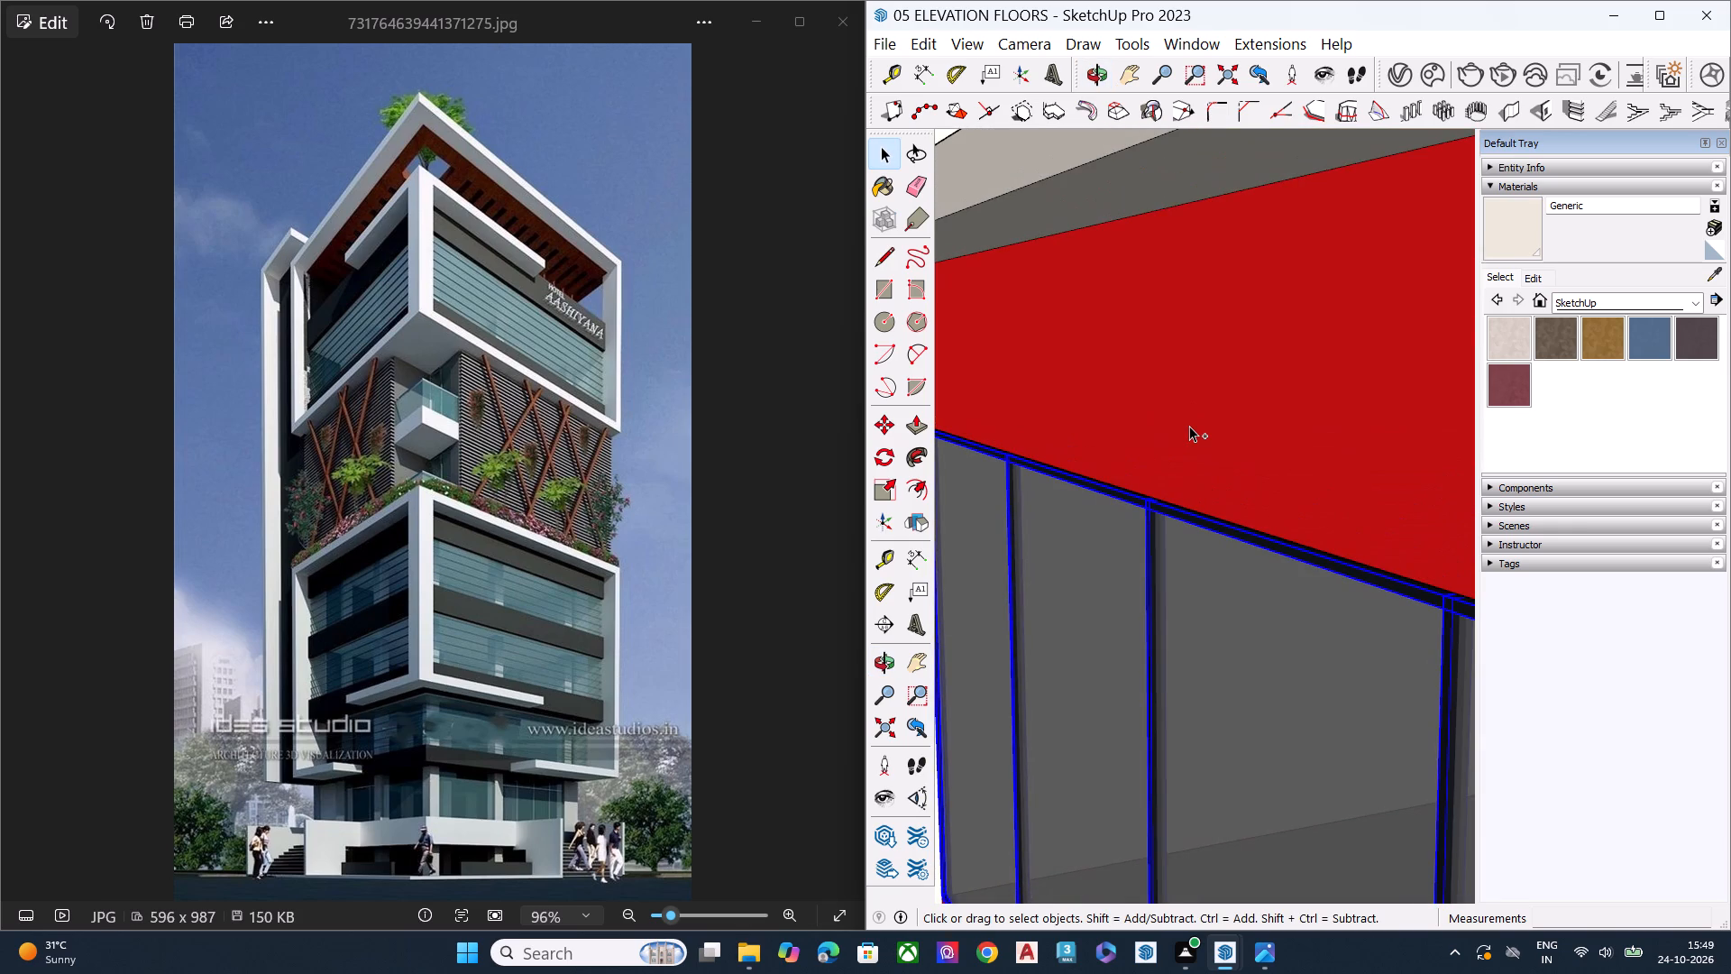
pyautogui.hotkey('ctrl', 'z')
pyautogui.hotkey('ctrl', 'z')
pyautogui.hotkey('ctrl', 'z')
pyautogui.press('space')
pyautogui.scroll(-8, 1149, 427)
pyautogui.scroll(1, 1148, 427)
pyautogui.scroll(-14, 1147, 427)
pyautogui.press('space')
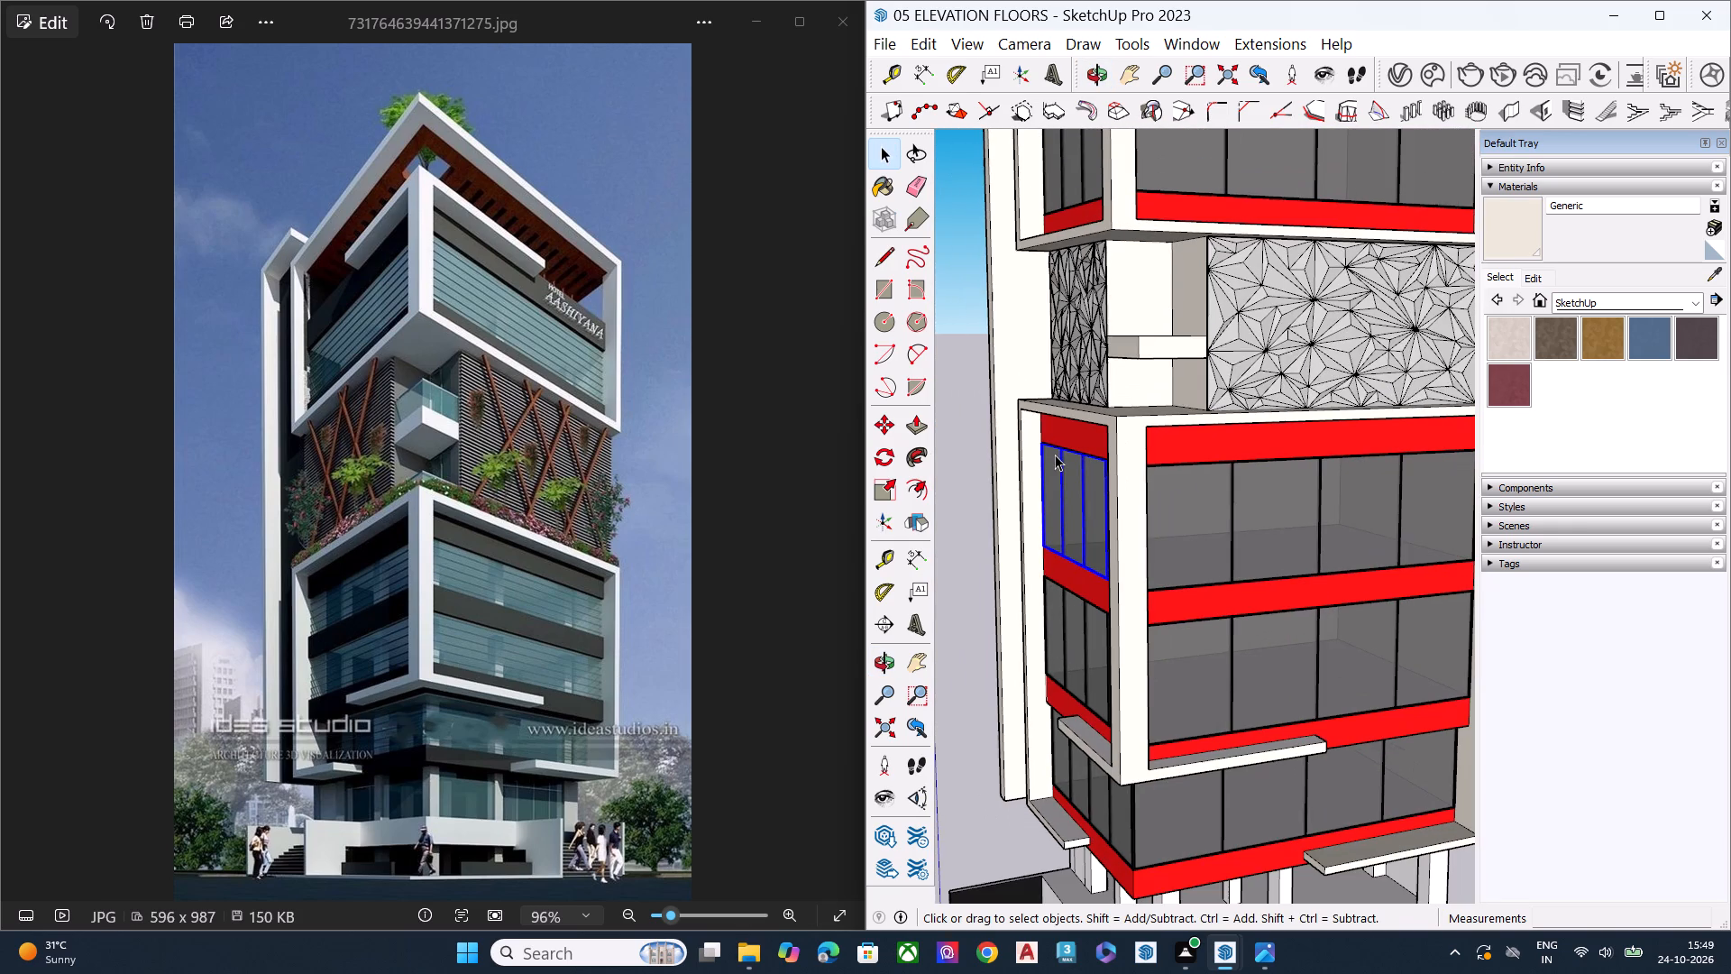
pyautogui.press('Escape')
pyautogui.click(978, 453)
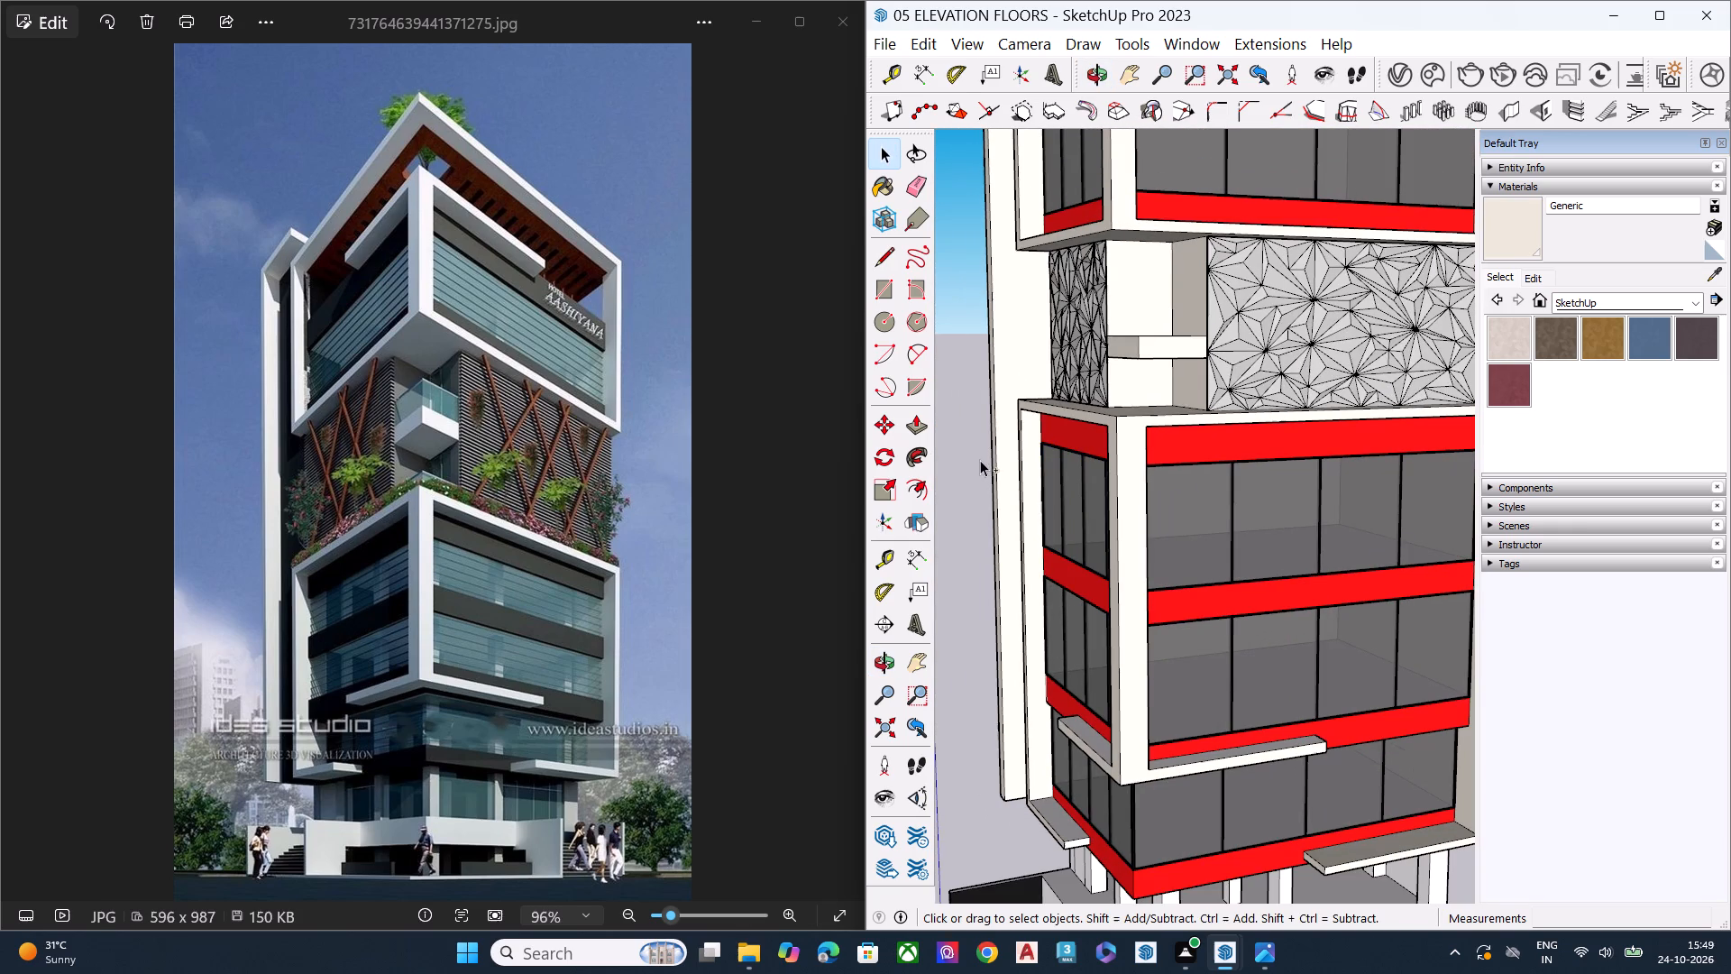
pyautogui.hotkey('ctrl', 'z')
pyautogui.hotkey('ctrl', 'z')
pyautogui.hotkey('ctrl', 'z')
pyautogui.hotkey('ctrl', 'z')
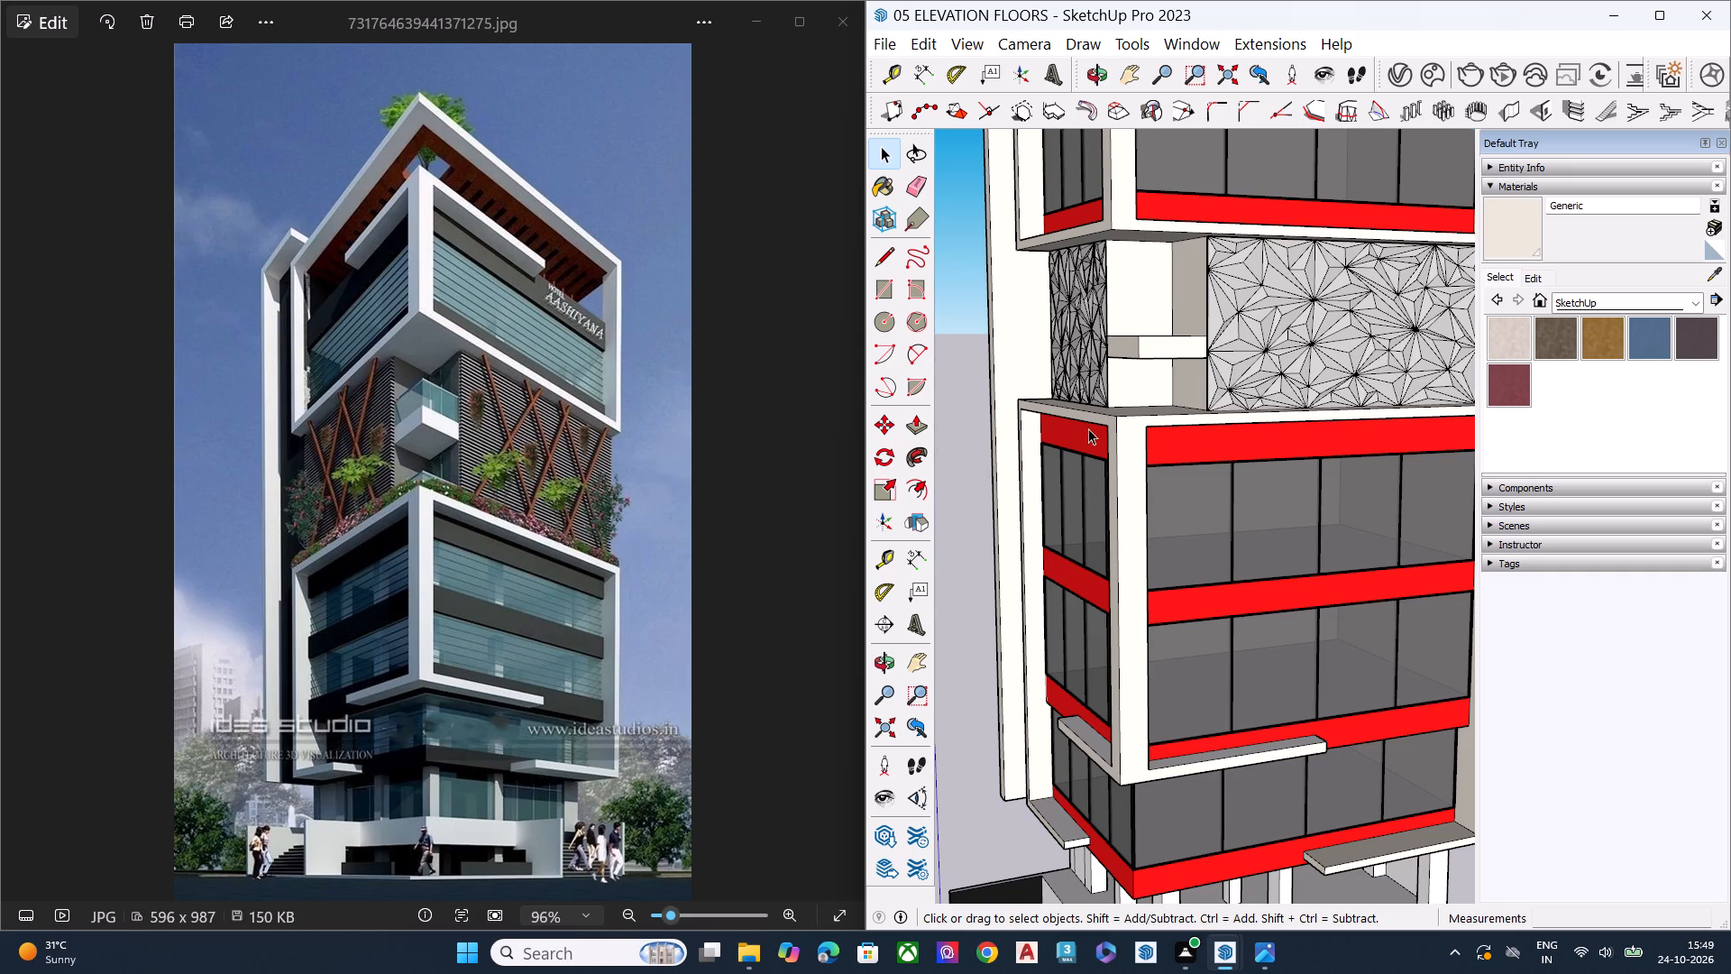
# Examine the lower frame's red bands, windows and corner from below, from the front and from the left side.
pyautogui.scroll(-5, 1088, 431)
pyautogui.moveTo(1107, 482); pyautogui.dragTo(1141, 384, button='middle')
pyautogui.scroll(8, 1146, 374)
pyautogui.press('space')
pyautogui.scroll(4, 1078, 472)
pyautogui.middleClick(1079, 441)
pyautogui.scroll(-2, 1080, 434)
pyautogui.scroll(1, 1080, 434)
pyautogui.scroll(2, 1026, 531)
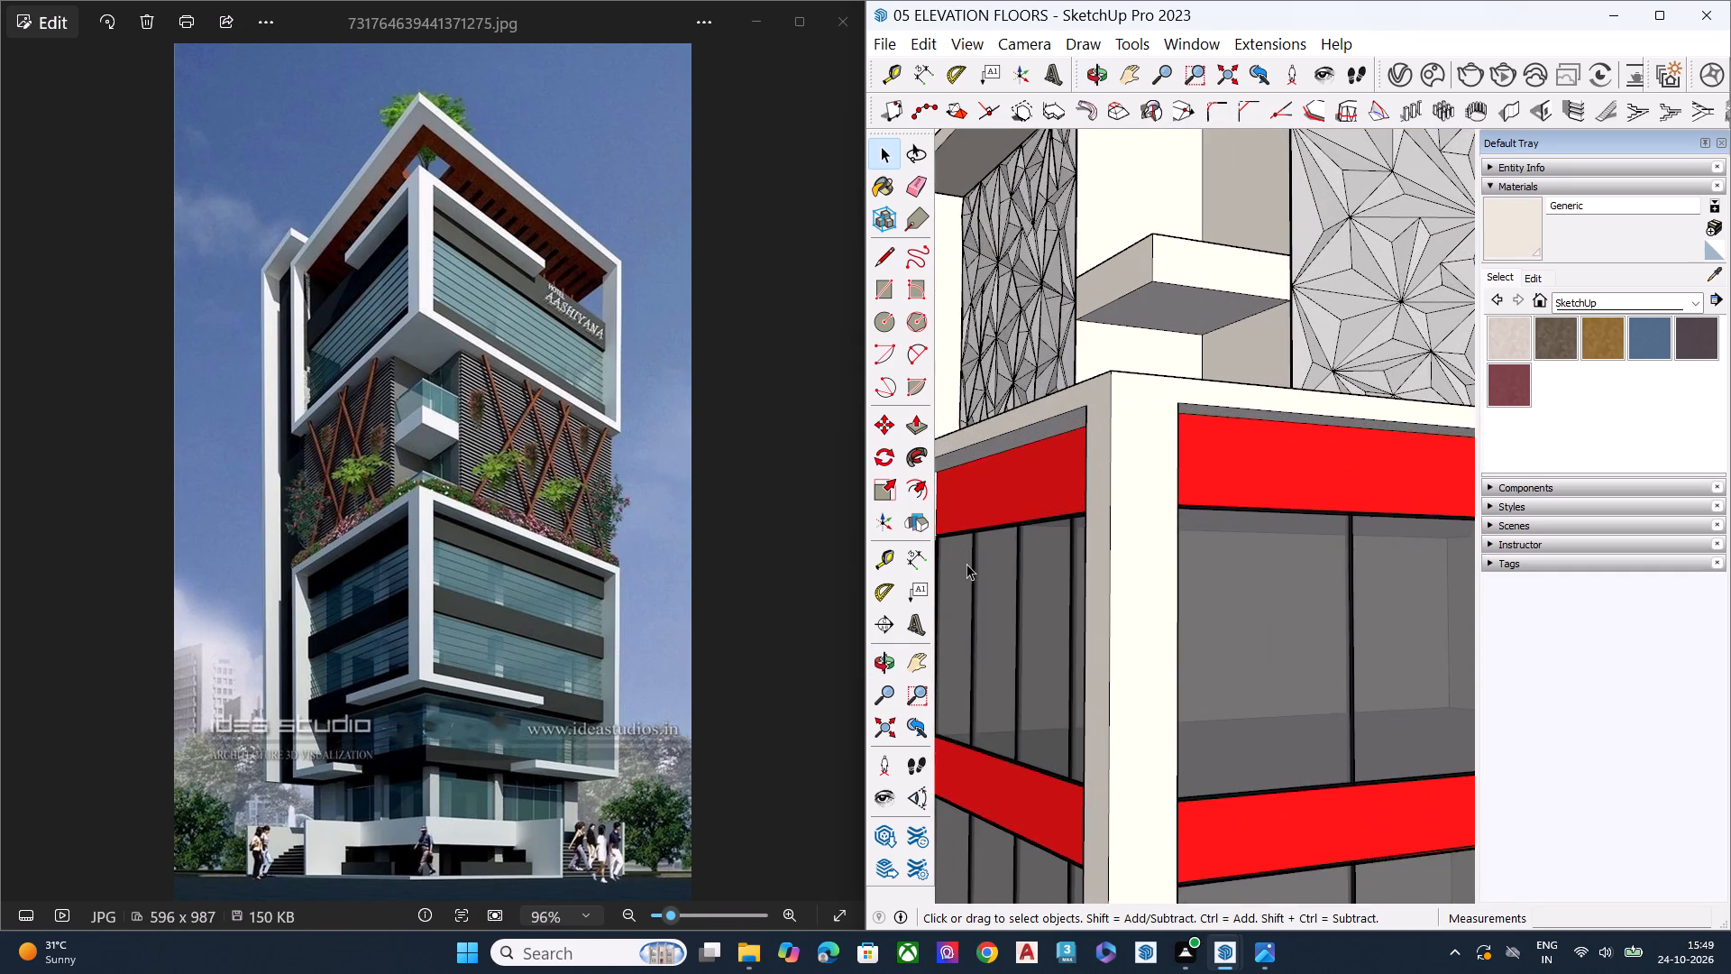
pyautogui.moveTo(1015, 526); pyautogui.dragTo(1085, 208, button='middle')
pyautogui.moveTo(1115, 721); pyautogui.dragTo(1168, 474, button='middle')
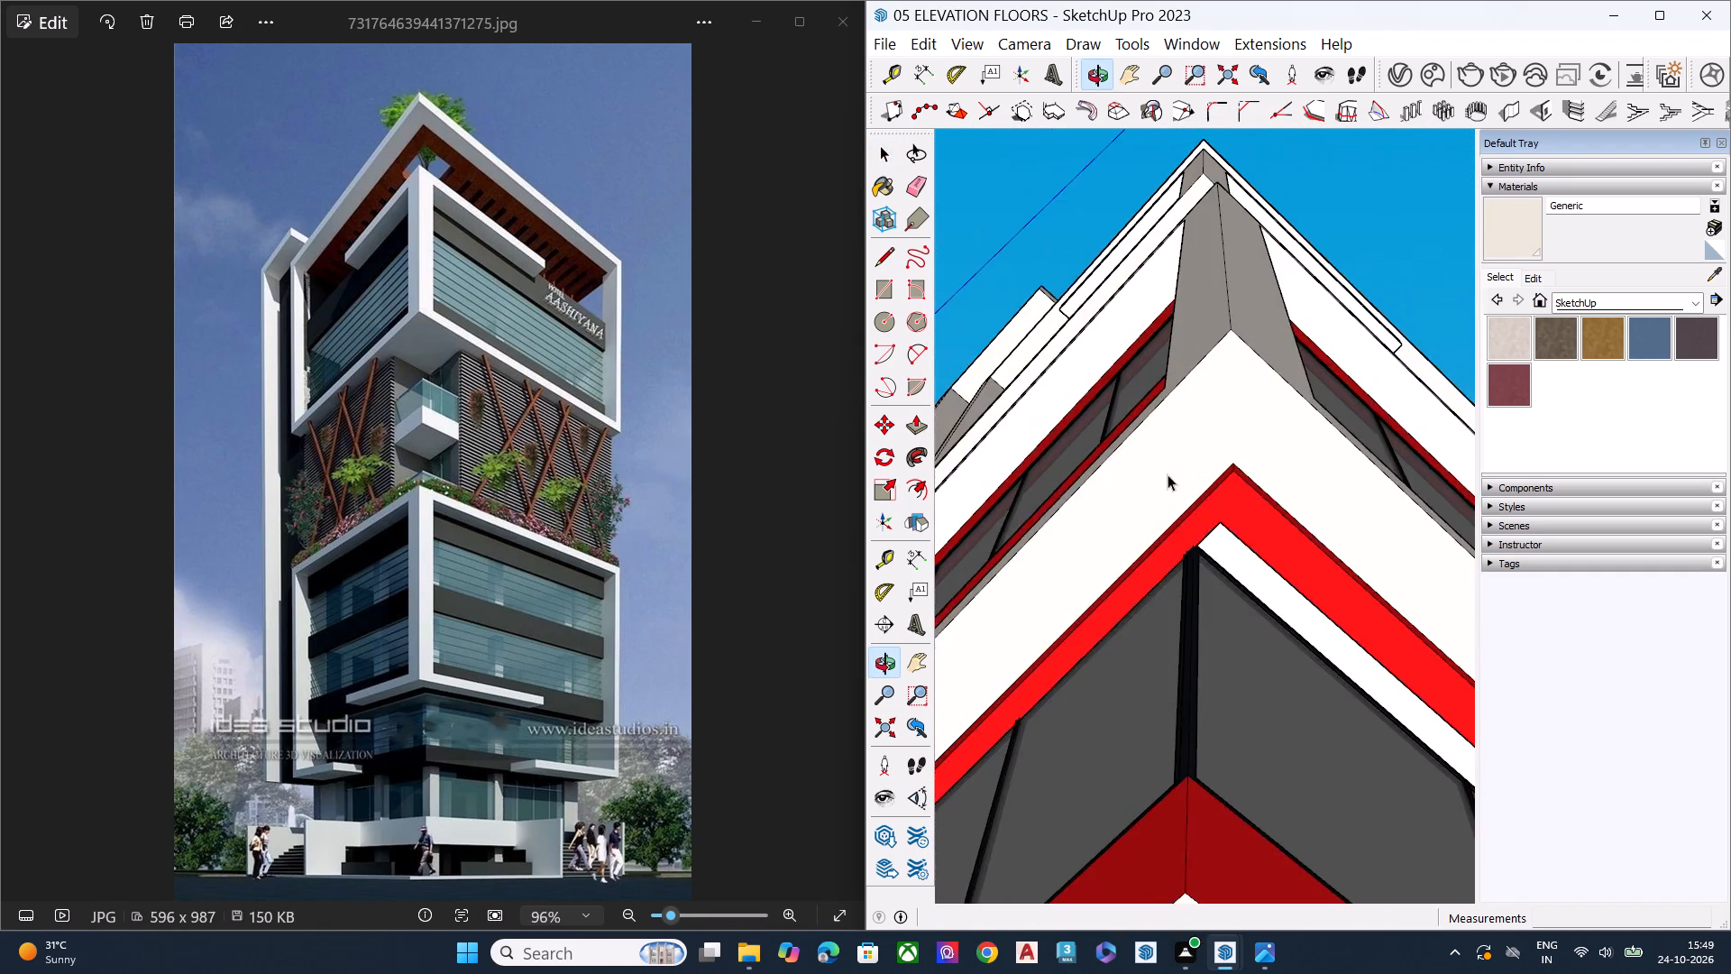
pyautogui.scroll(7, 1167, 469)
pyautogui.scroll(-2, 1164, 445)
pyautogui.scroll(2, 1169, 445)
pyautogui.moveTo(1216, 444); pyautogui.dragTo(1383, 839, button='middle')
pyautogui.scroll(-3, 1223, 306)
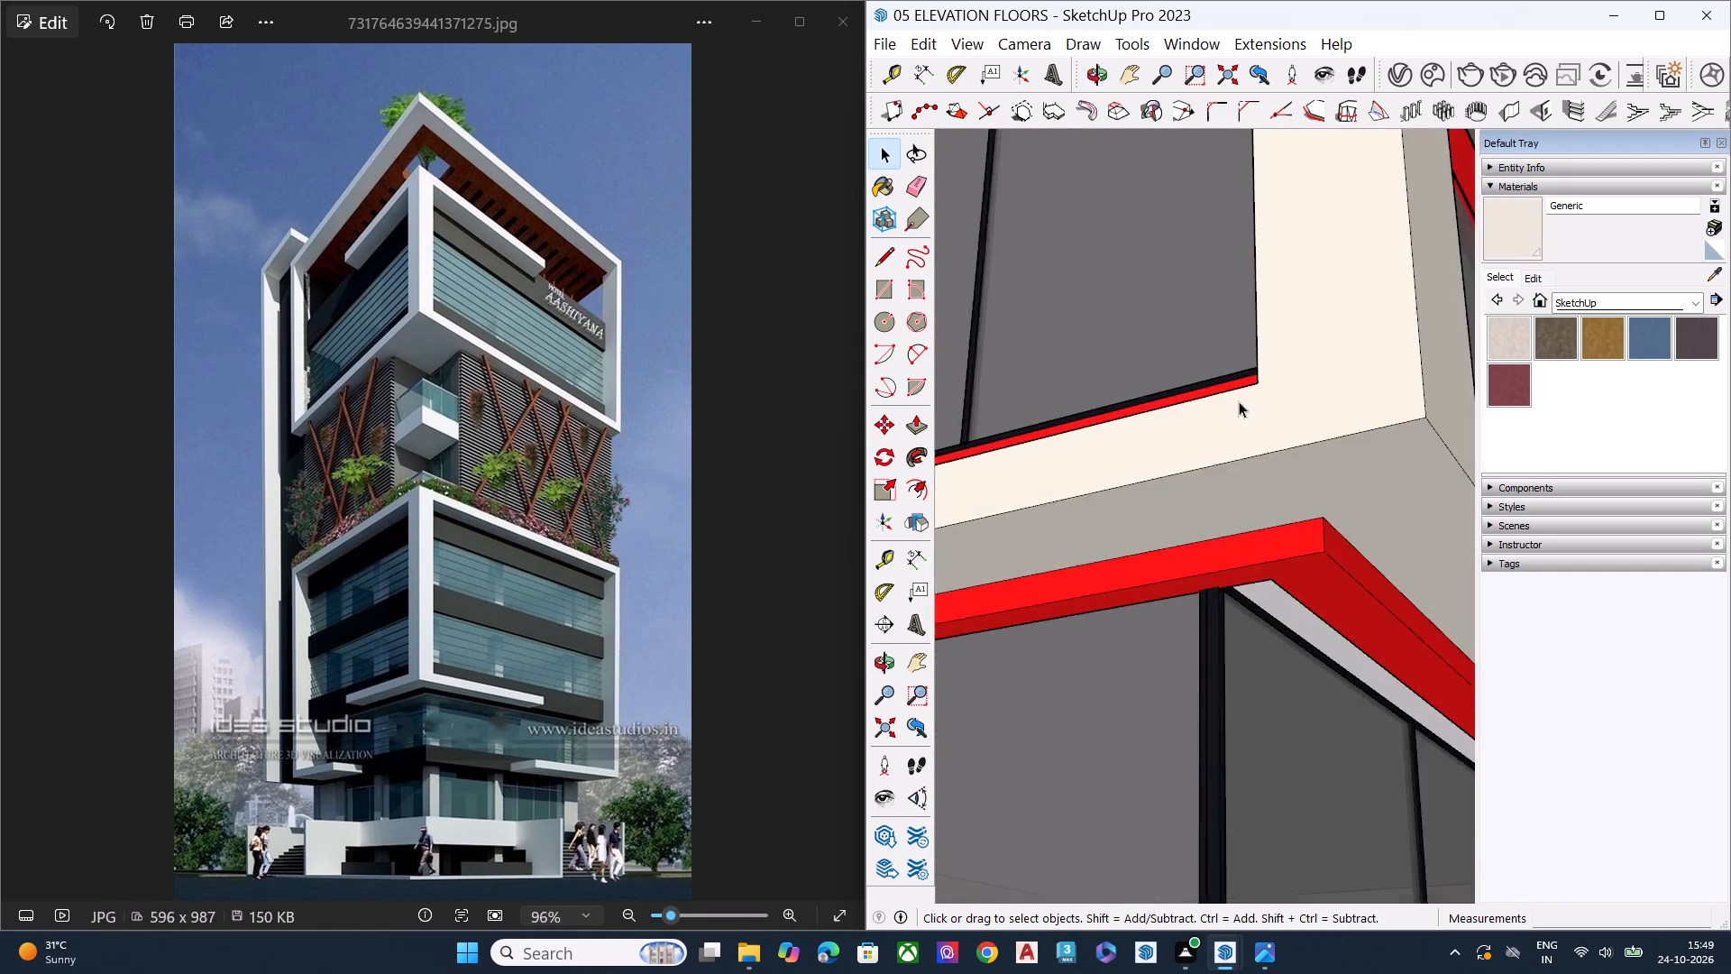
pyautogui.scroll(-4, 1239, 401)
pyautogui.moveTo(1287, 496); pyautogui.dragTo(1326, 795, button='middle')
pyautogui.moveTo(1063, 439); pyautogui.dragTo(1463, 471, button='middle')
pyautogui.scroll(-9, 1277, 396)
pyautogui.moveTo(1120, 459); pyautogui.dragTo(1146, 477, button='middle')
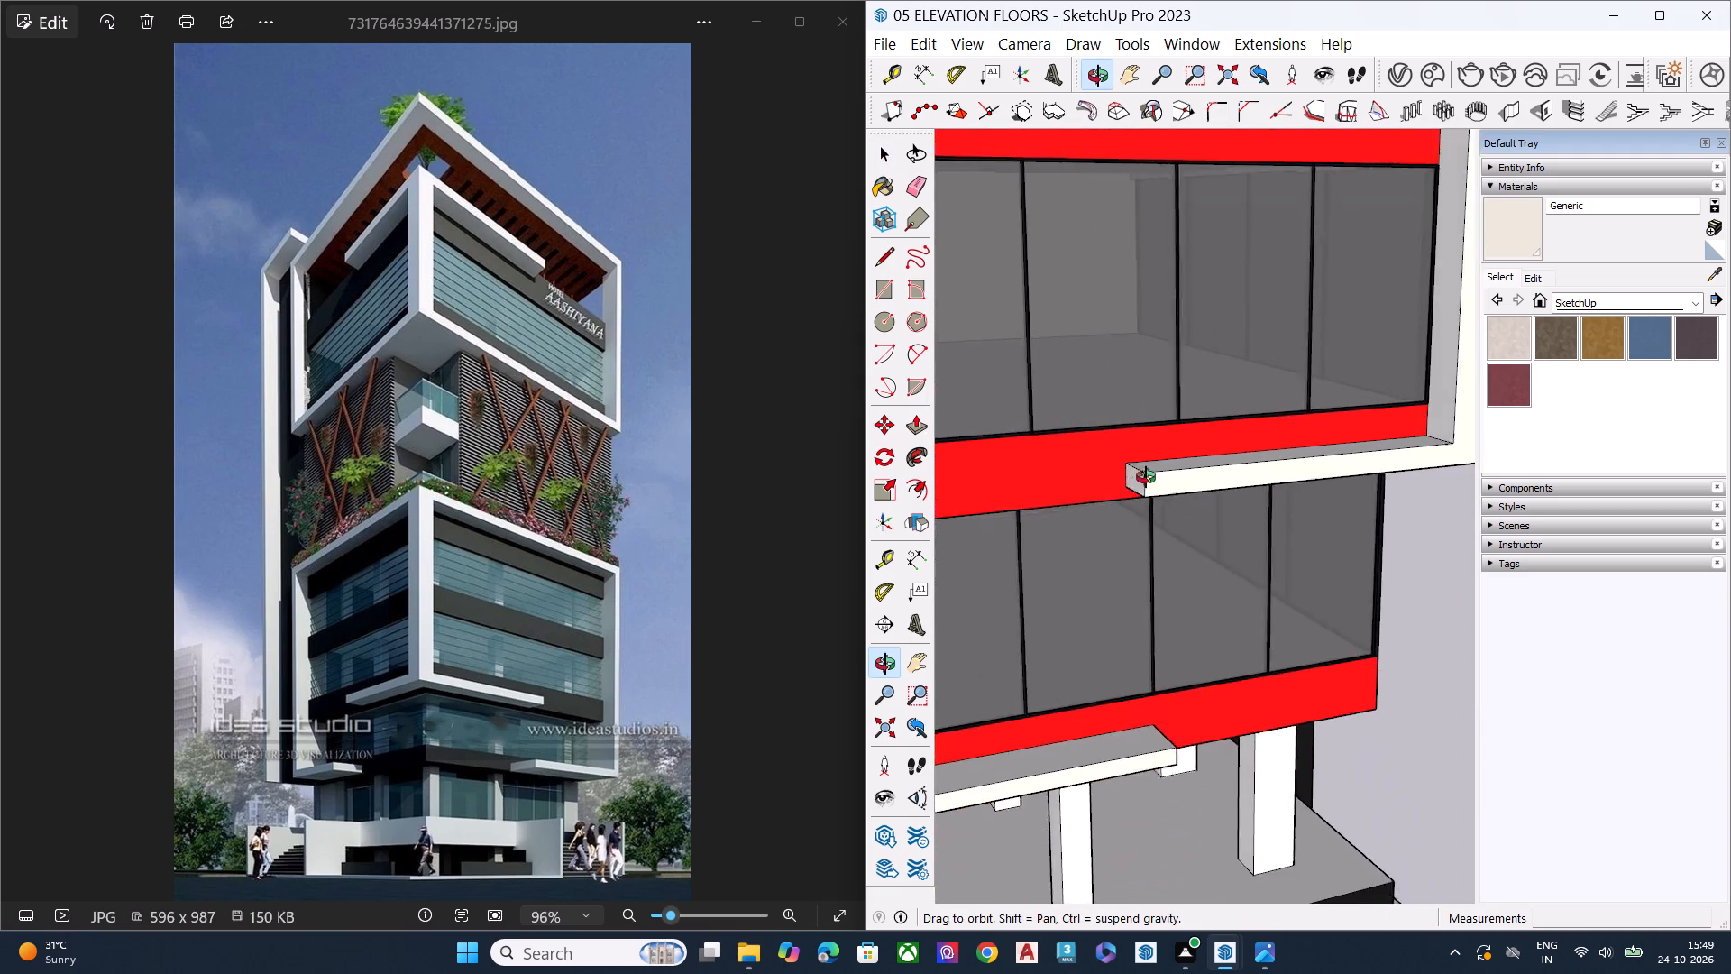
pyautogui.moveTo(1146, 477); pyautogui.dragTo(1351, 511, button='middle')
pyautogui.scroll(-20, 1185, 208)
pyautogui.scroll(-4, 1185, 208)
pyautogui.scroll(1, 1190, 570)
pyautogui.scroll(-2, 1201, 583)
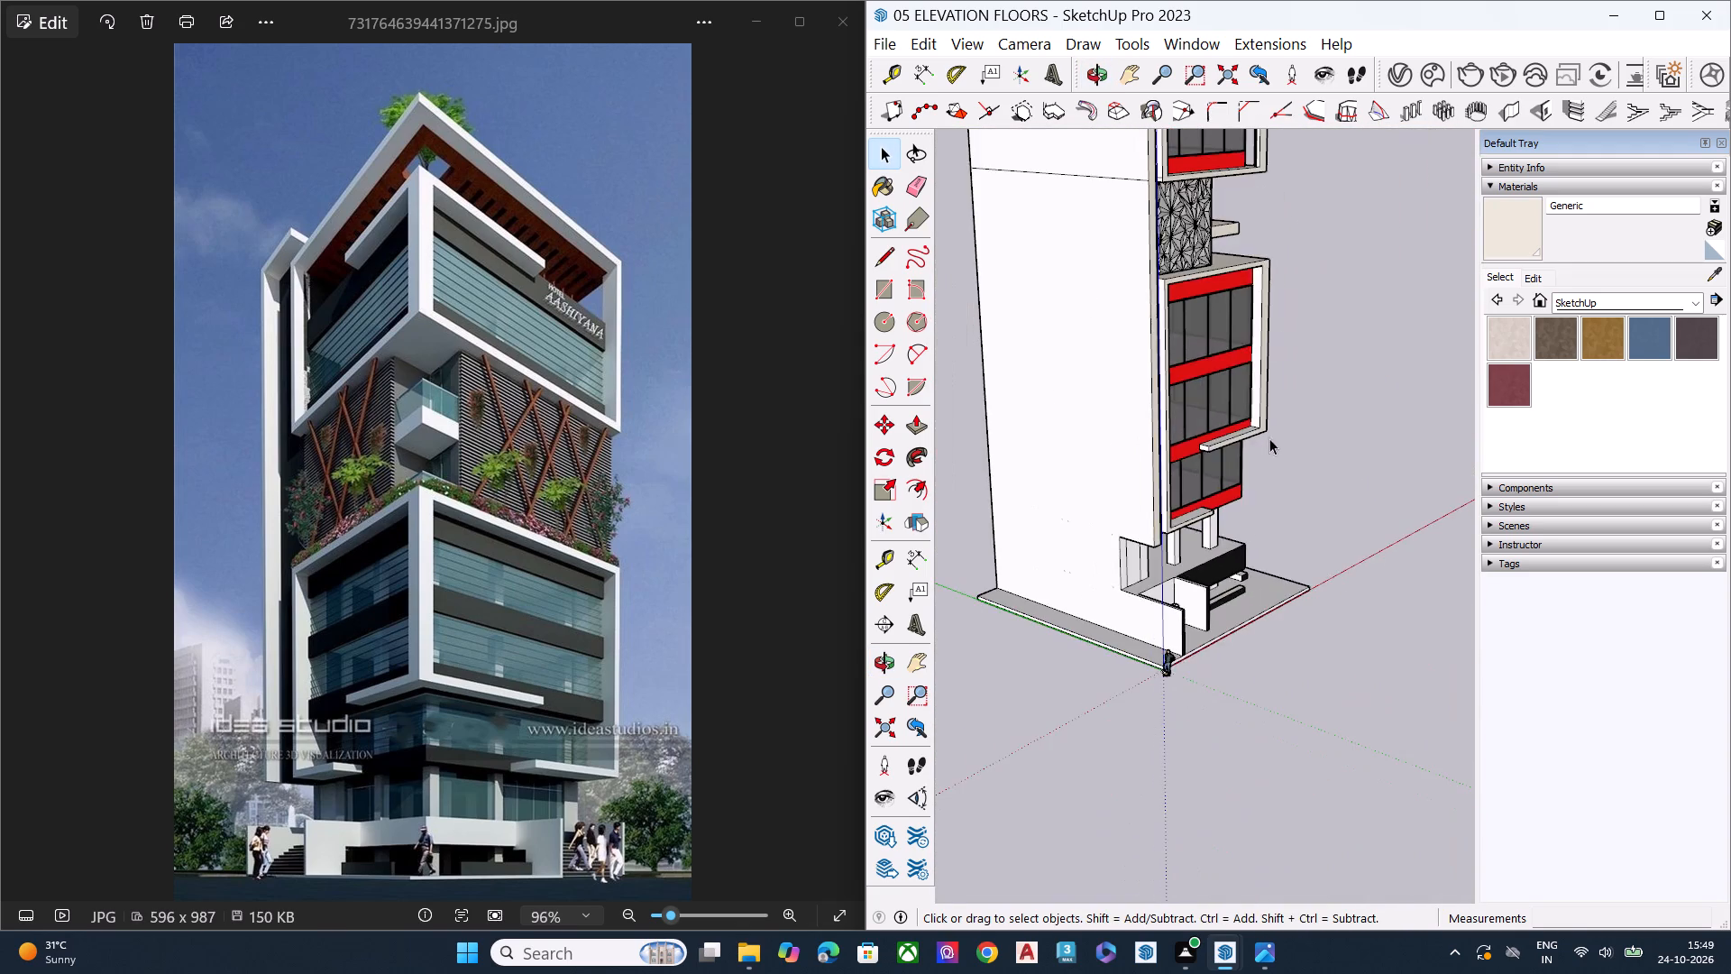
# Push/Pull the top red band on the lower frame's left facade slightly outward, in front of the window frames.
pyautogui.moveTo(1271, 399); pyautogui.dragTo(1287, 192, button='middle')
pyautogui.scroll(12, 1287, 200)
pyautogui.click(1192, 291)
pyautogui.scroll(1, 1197, 311)
pyautogui.scroll(-1, 1197, 311)
pyautogui.scroll(6, 1197, 311)
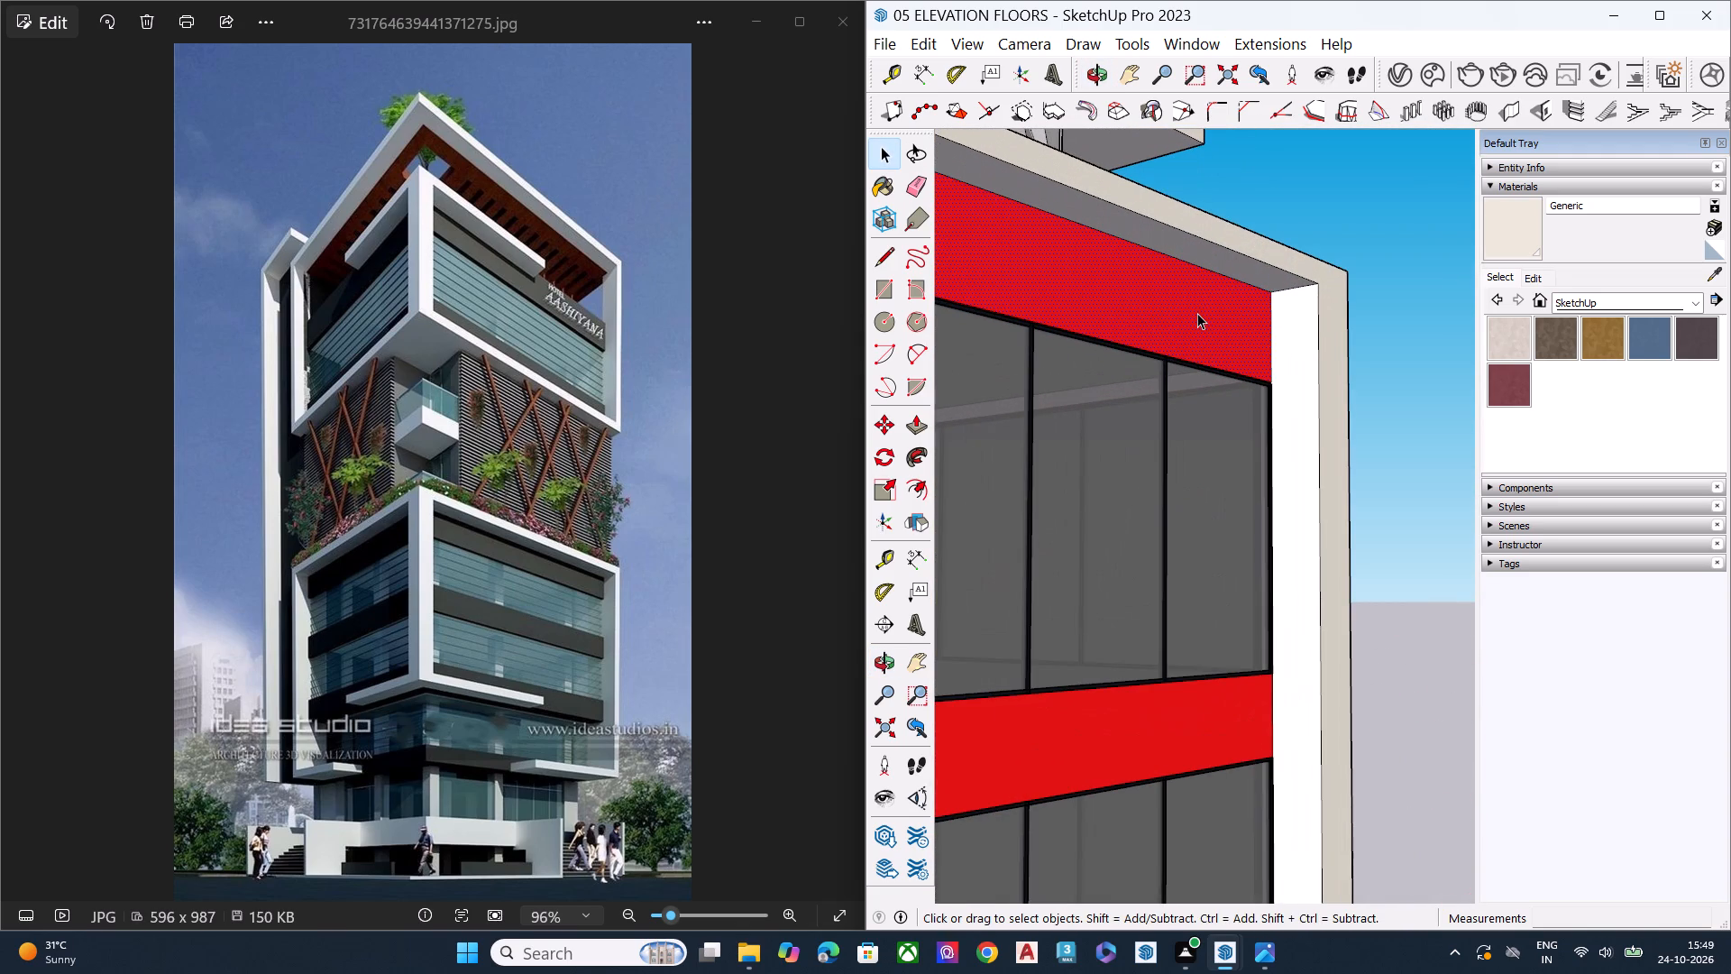
pyautogui.press('p')
pyautogui.click(1197, 313)
pyautogui.click(1208, 311)
pyautogui.press('space')
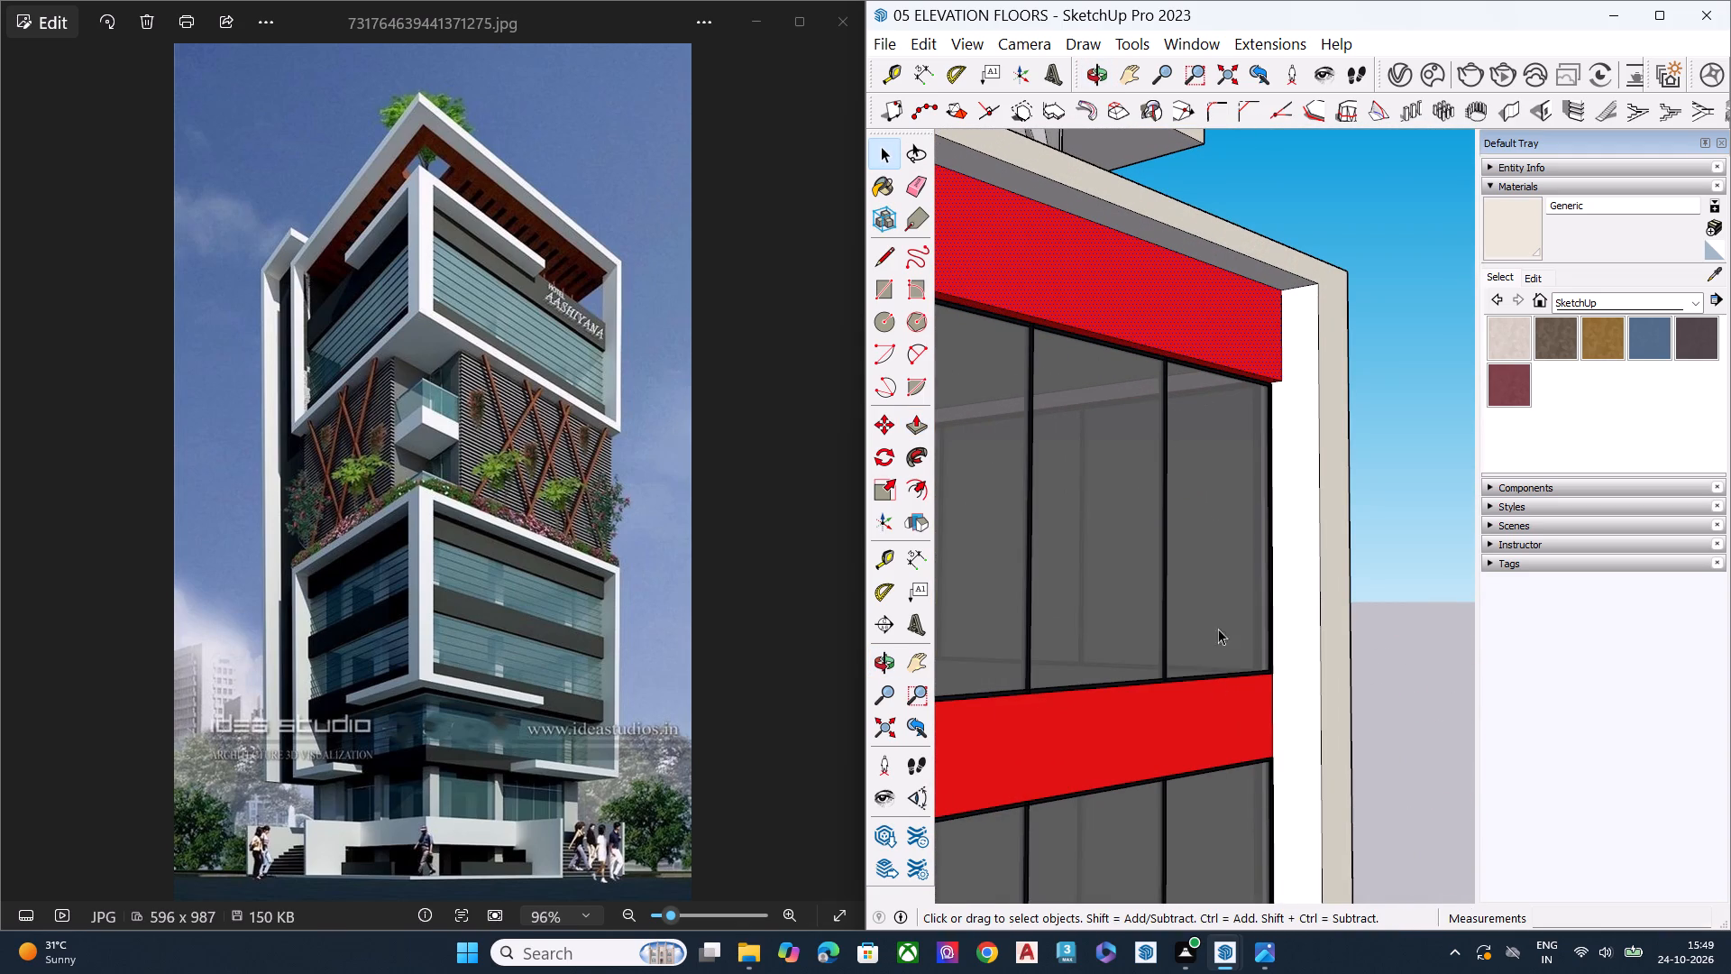
# Push/Pull the middle red band on the left facade outward 6 1/4", flush with the top band.
pyautogui.click(1195, 758)
pyautogui.press('p')
pyautogui.click(1197, 718)
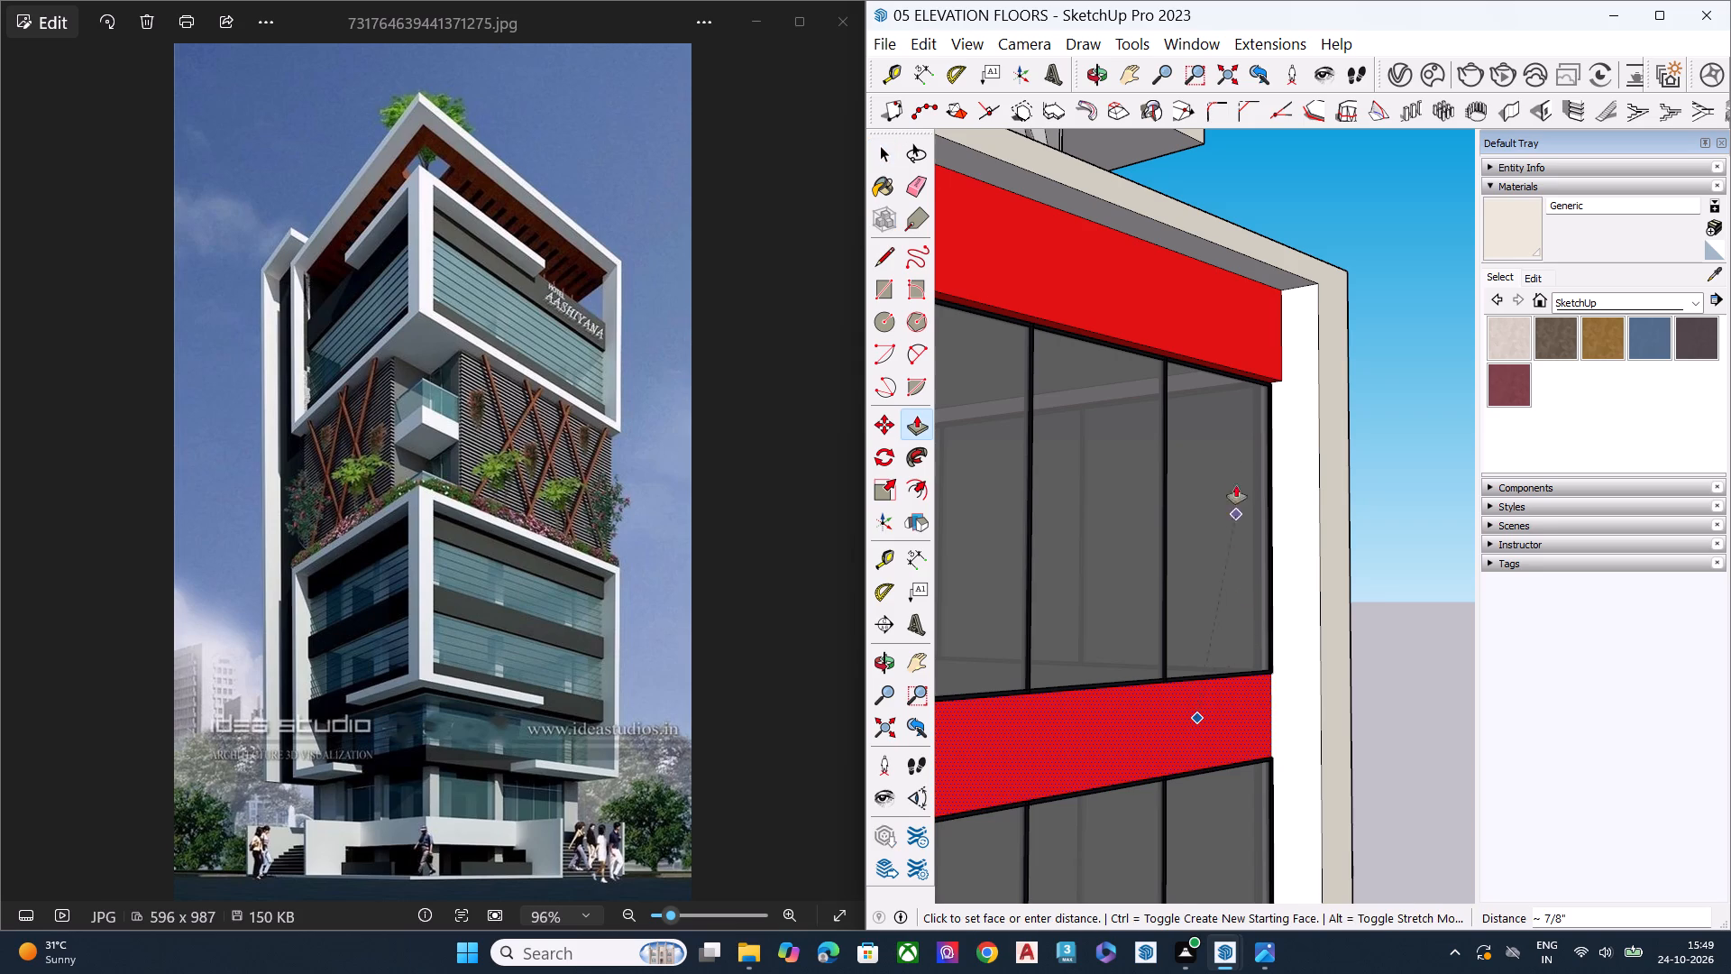
pyautogui.click(1262, 372)
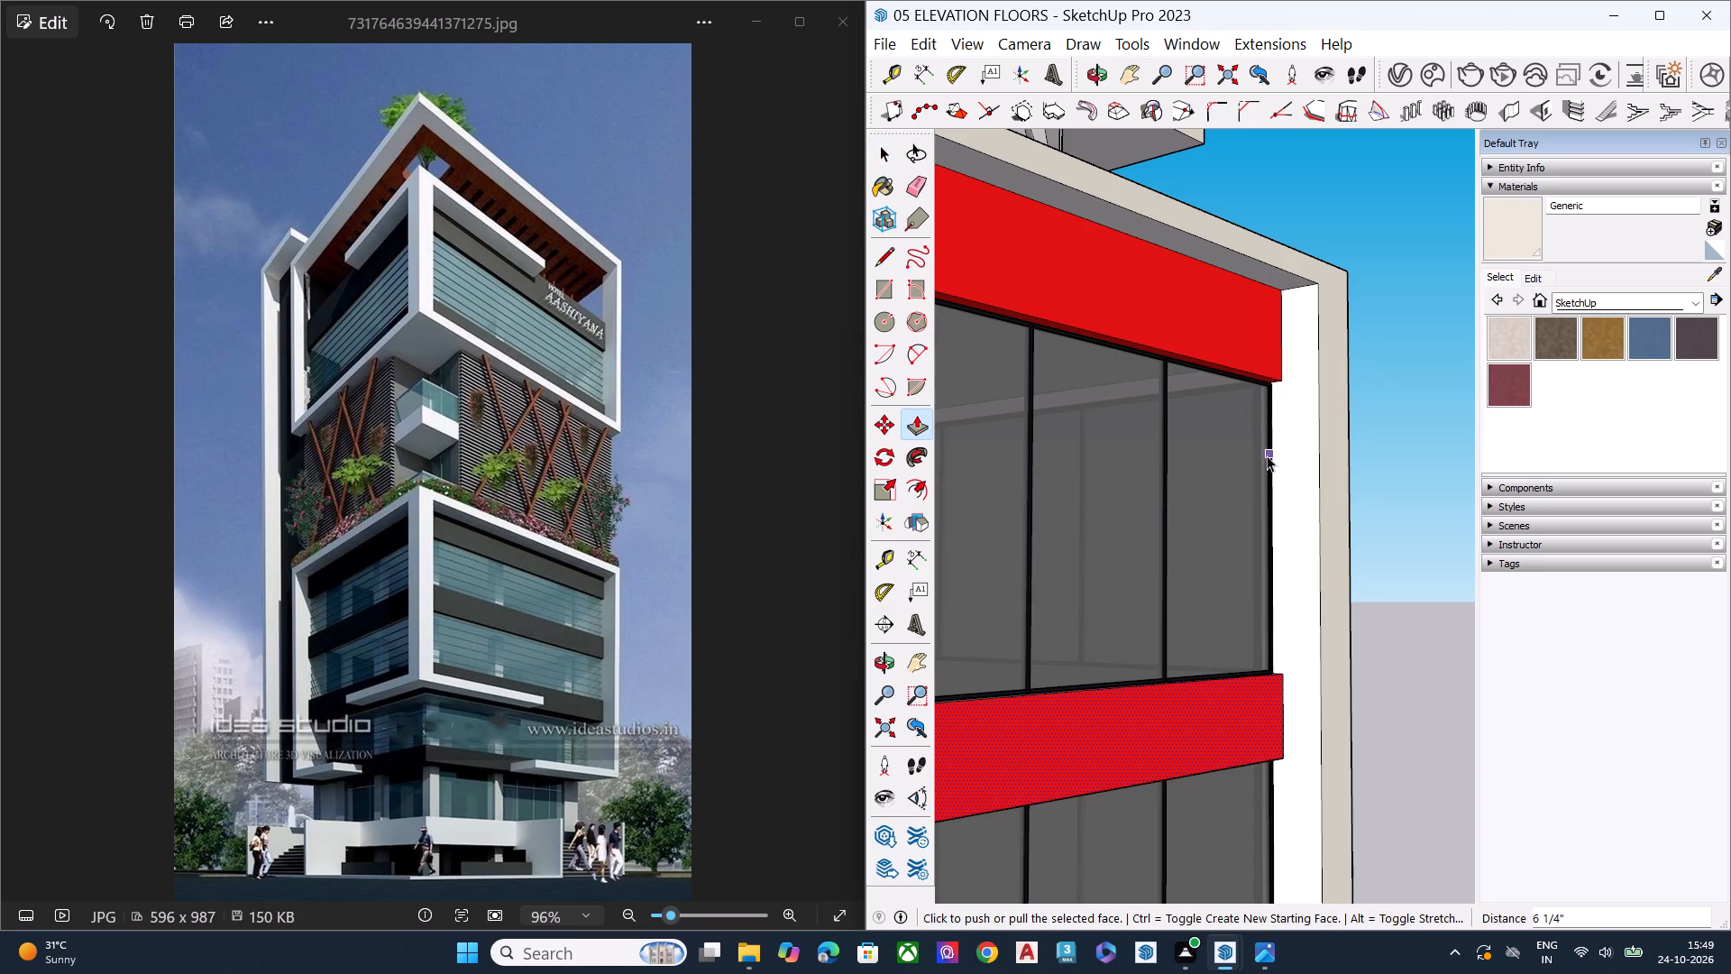
pyautogui.press('space')
# Push/Pull the bottom red band on the lower frame's left facade outward, flush with the middle band.
pyautogui.moveTo(1292, 463); pyautogui.dragTo(917, 463, button='middle')
pyautogui.scroll(1, 982, 429)
pyautogui.scroll(-6, 1300, 384)
pyautogui.scroll(2, 1378, 444)
pyautogui.scroll(-1, 1375, 466)
pyautogui.moveTo(1294, 491); pyautogui.dragTo(1024, 500, button='middle')
pyautogui.scroll(1, 1020, 499)
pyautogui.scroll(-2, 1391, 364)
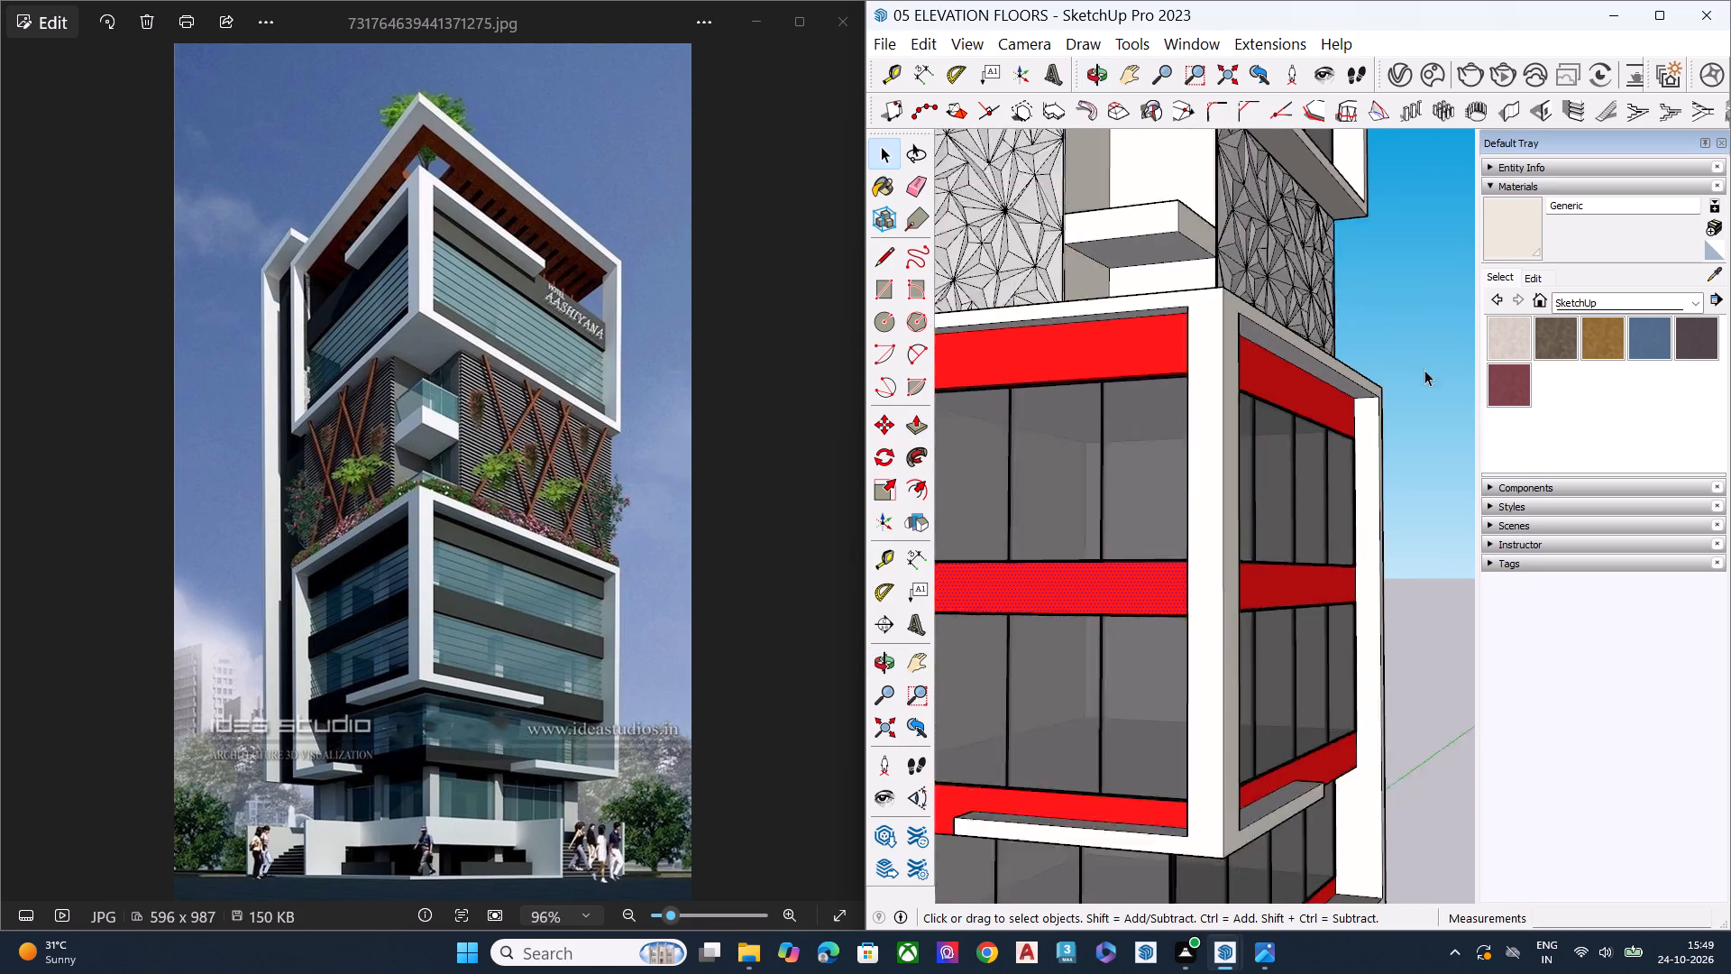
pyautogui.scroll(-7, 1424, 370)
pyautogui.moveTo(1353, 471); pyautogui.dragTo(1084, 473, button='middle')
pyautogui.moveTo(1028, 515); pyautogui.dragTo(1072, 507, button='middle')
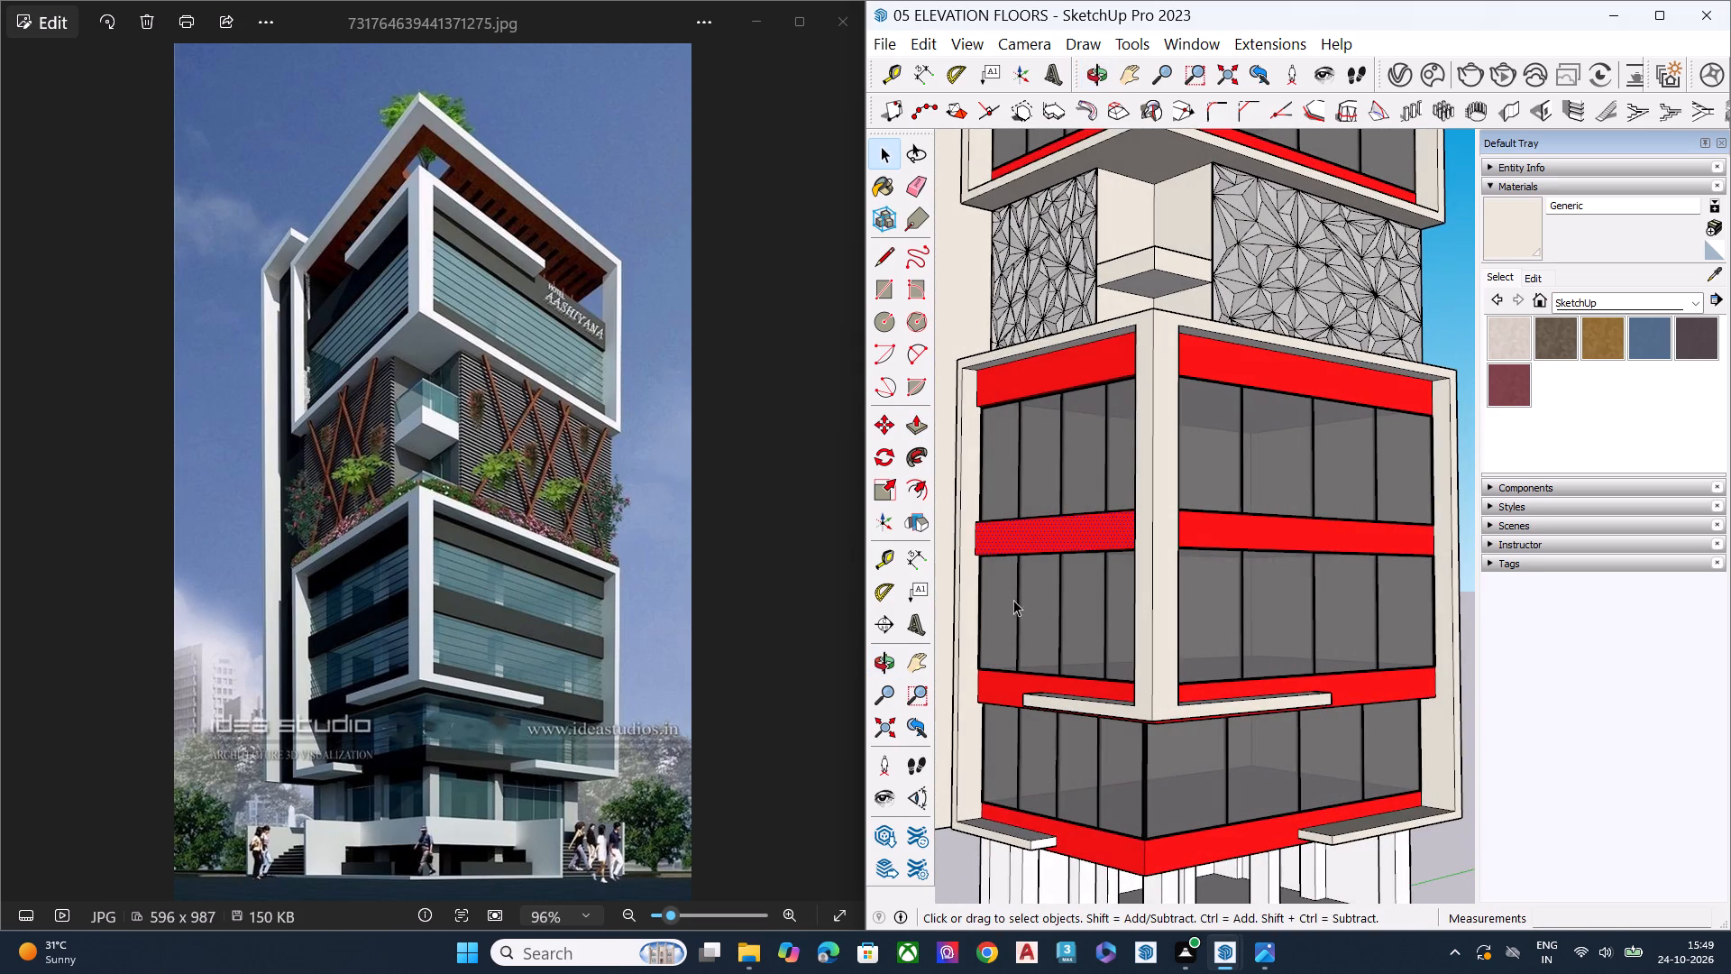
pyautogui.scroll(3, 1011, 610)
pyautogui.click(994, 706)
pyautogui.press('p')
pyautogui.click(994, 706)
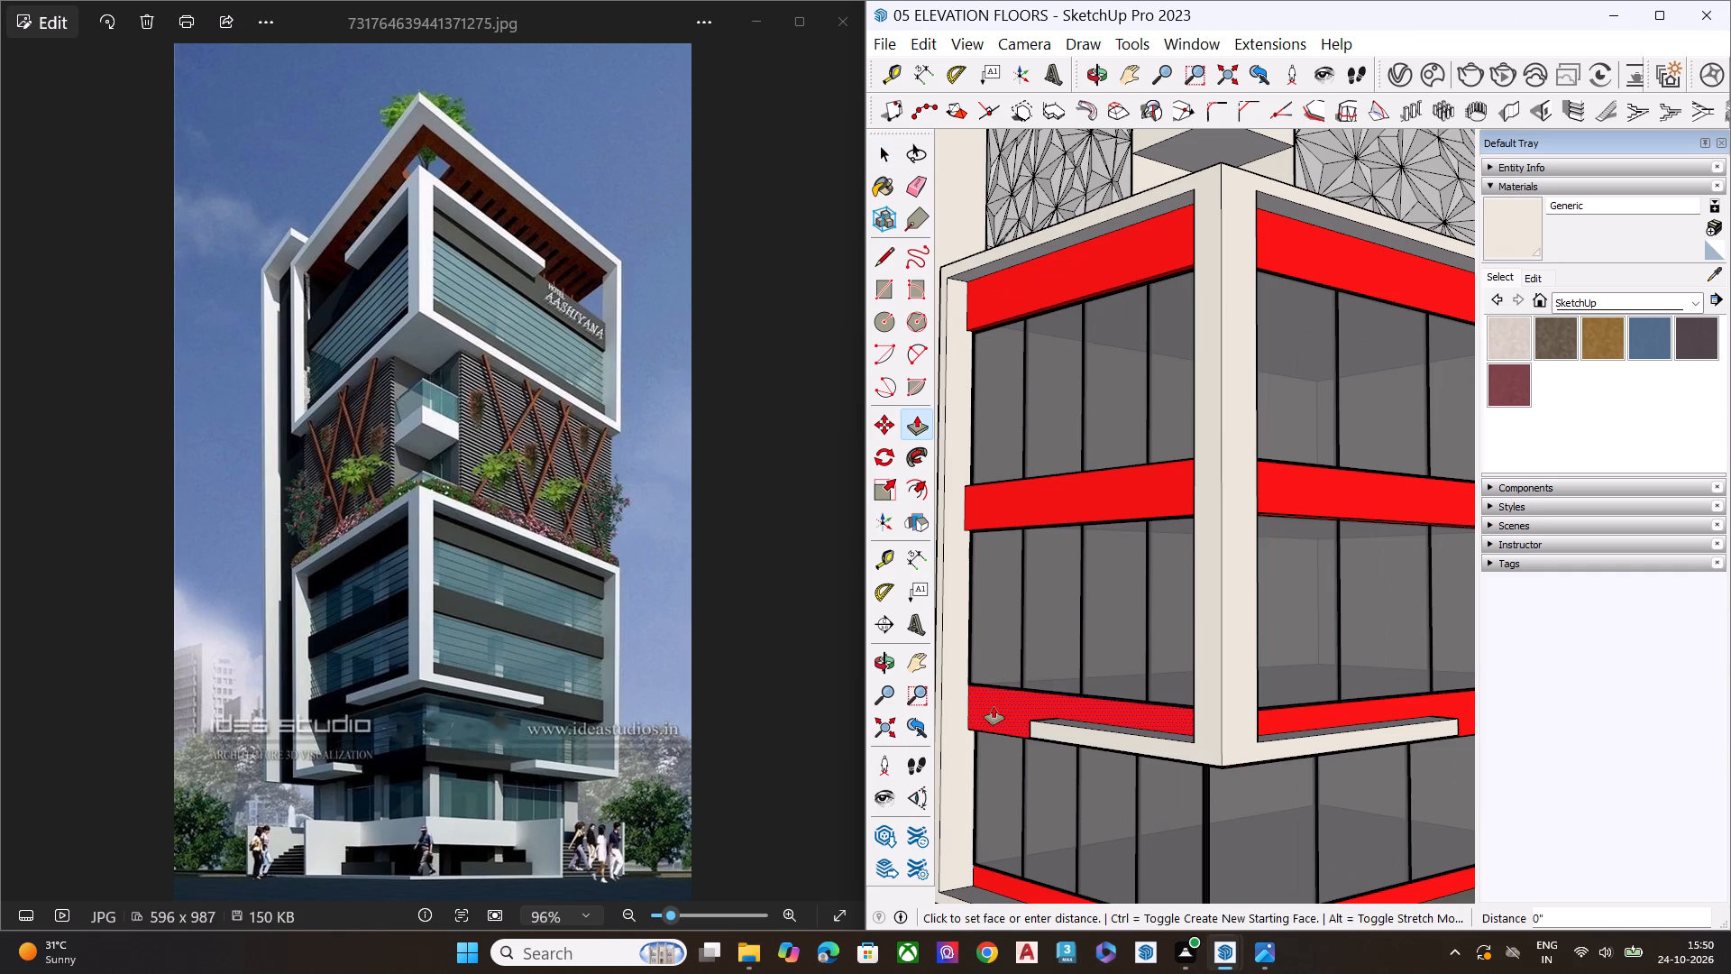
pyautogui.click(1003, 514)
pyautogui.press('space')
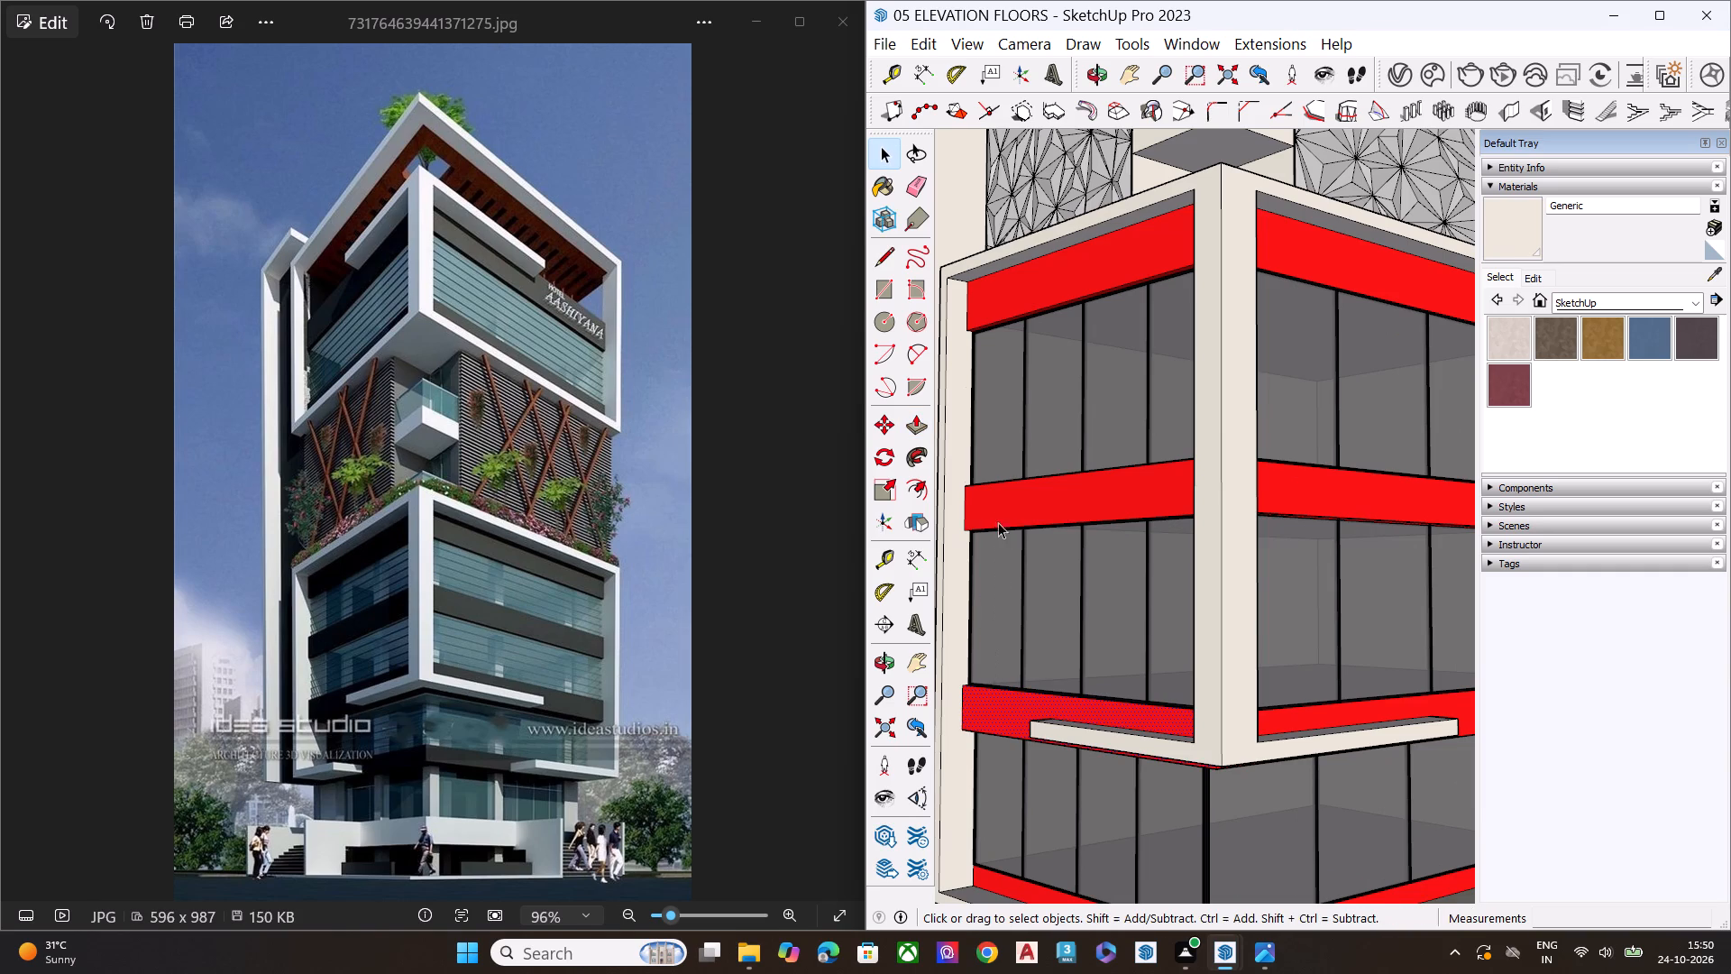
# Push/Pull the left face of the red base band under the lowest windows outward 1' 1 9/16", flush with the red band above.
pyautogui.scroll(-1, 990, 565)
pyautogui.scroll(3, 987, 565)
pyautogui.scroll(-2, 987, 565)
pyautogui.scroll(3, 987, 565)
pyautogui.scroll(-4, 986, 566)
pyautogui.moveTo(1212, 587); pyautogui.dragTo(966, 584, button='middle')
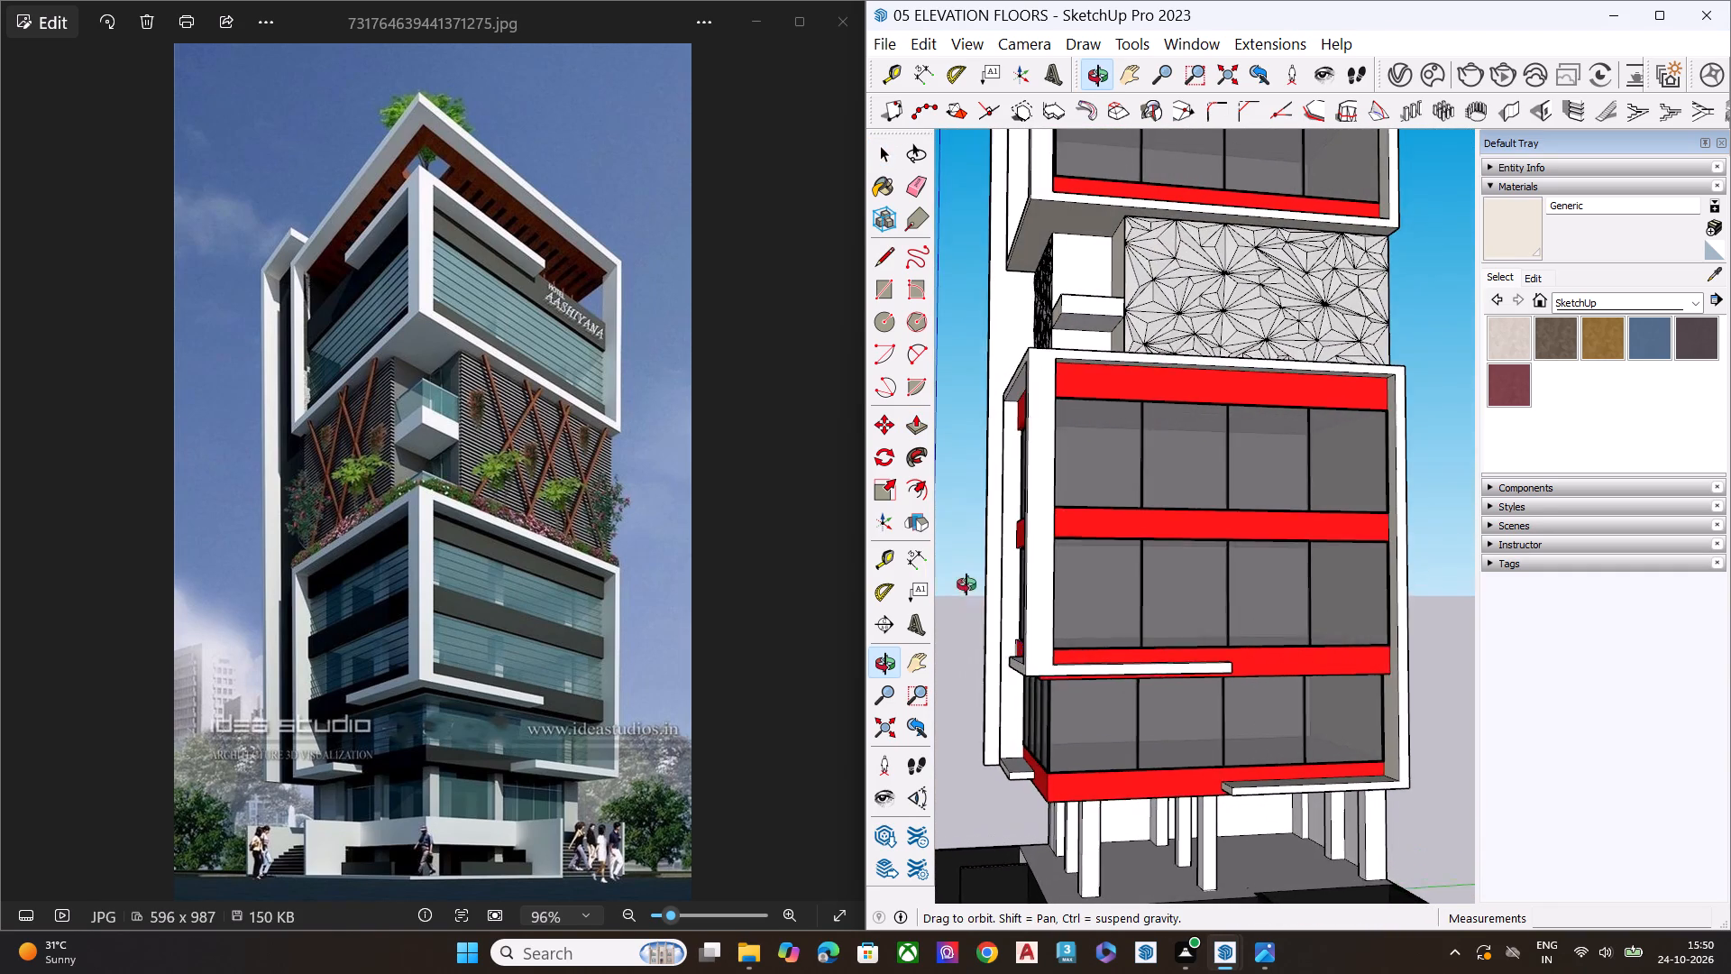
pyautogui.moveTo(966, 584); pyautogui.dragTo(966, 576, button='middle')
pyautogui.scroll(7, 1021, 758)
pyautogui.click(1041, 783)
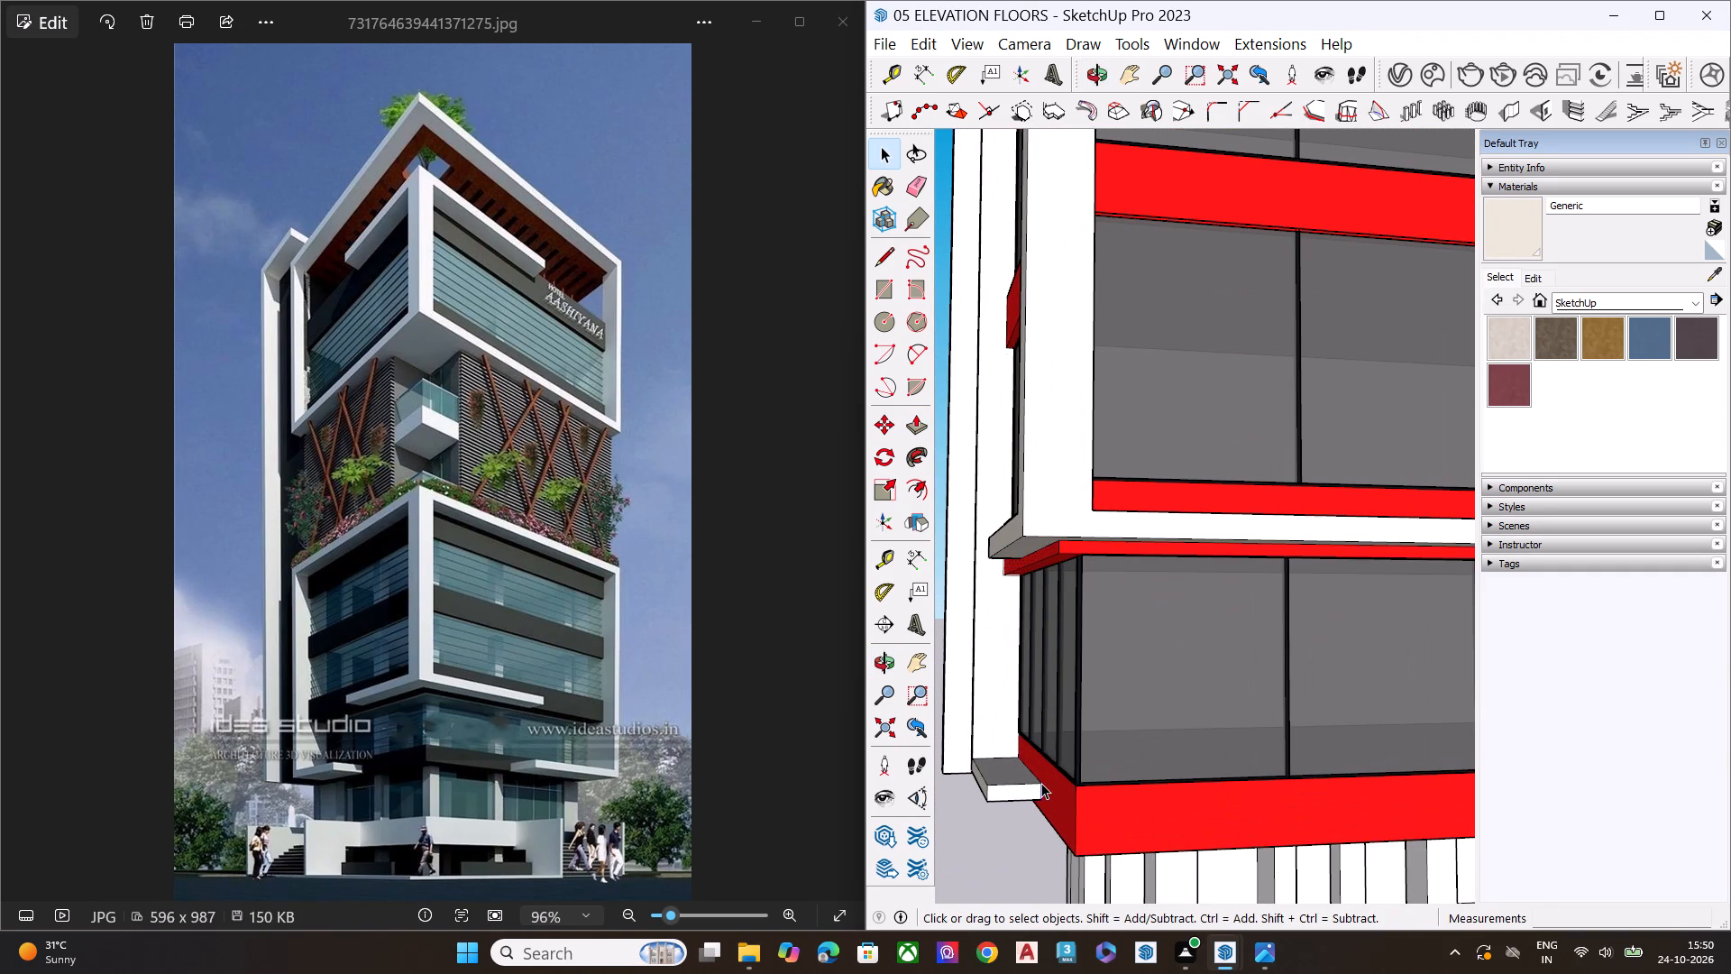
pyautogui.scroll(-4, 1062, 699)
pyautogui.moveTo(1062, 701); pyautogui.dragTo(1104, 648, button='middle')
pyautogui.scroll(3, 1070, 720)
pyautogui.click(1068, 747)
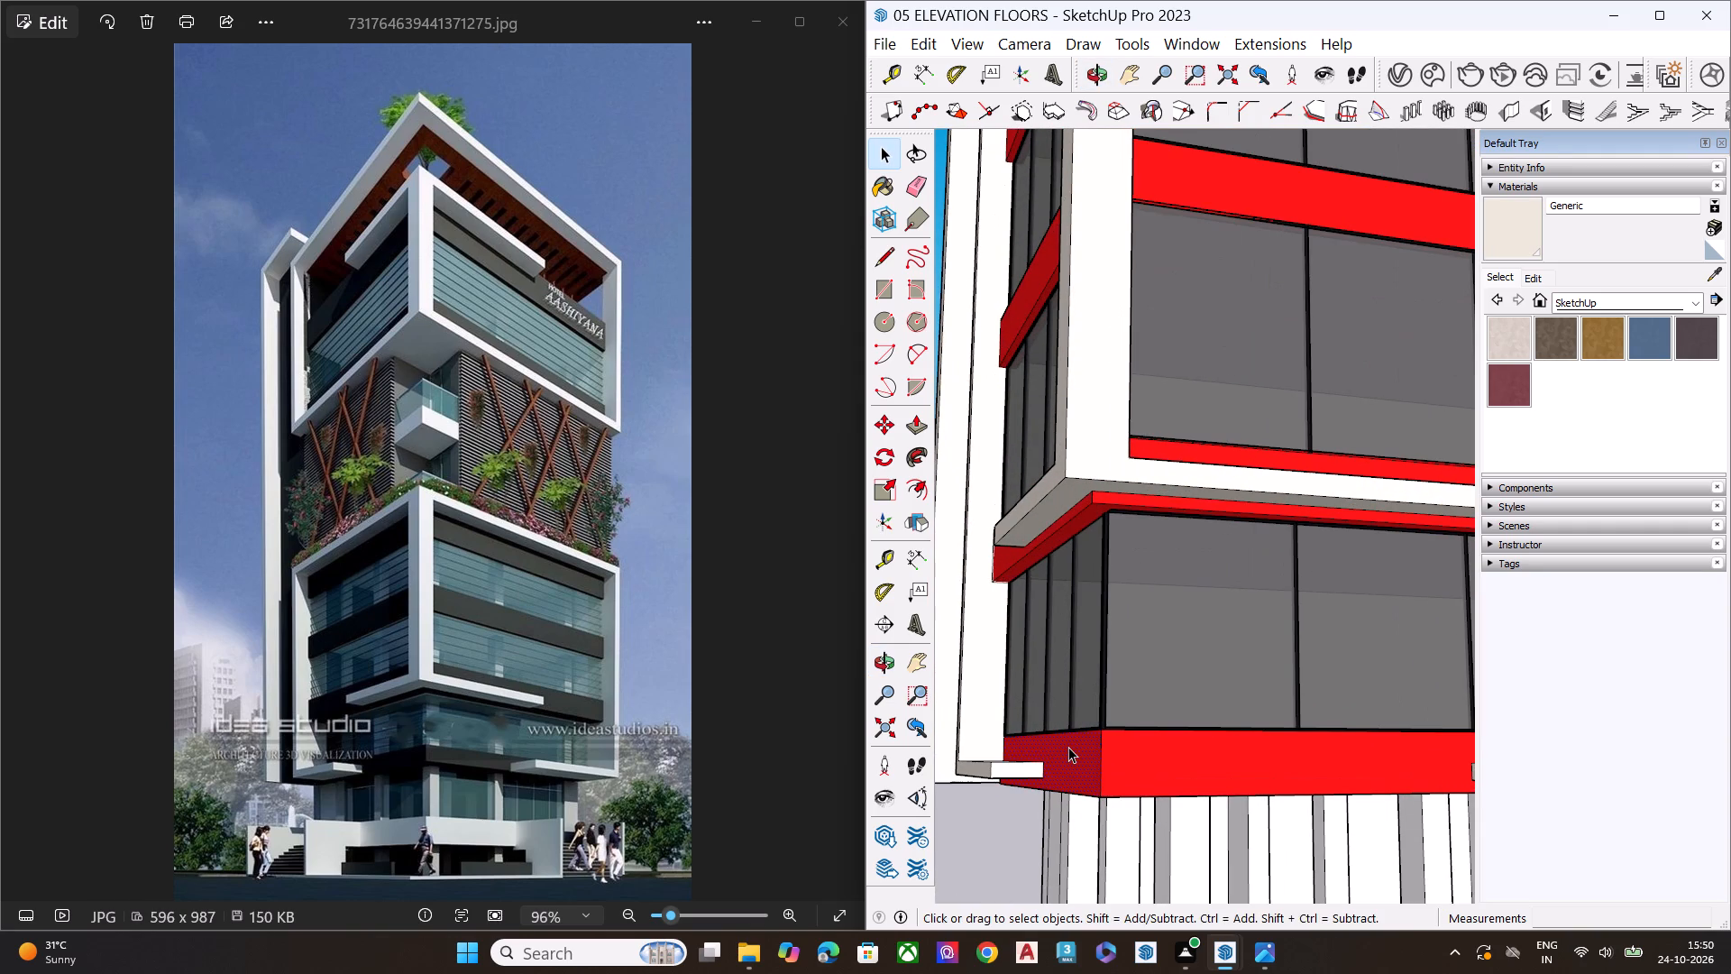
pyautogui.press('p')
pyautogui.click(1068, 747)
pyautogui.click(1080, 509)
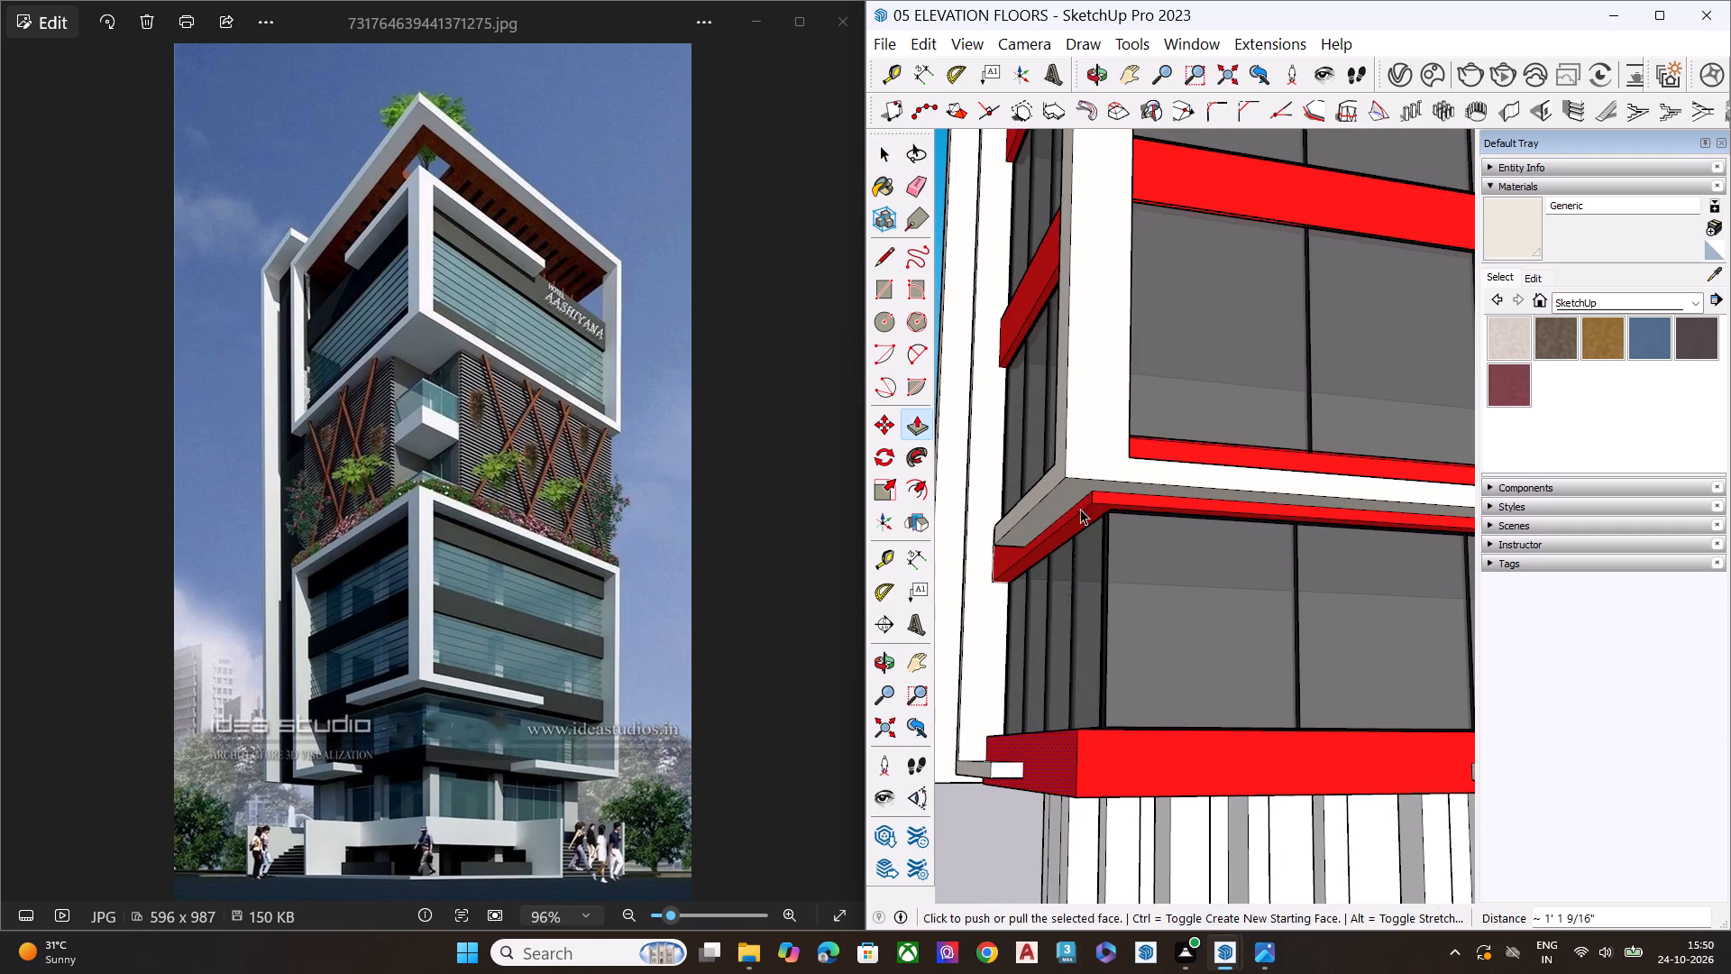
pyautogui.press('space')
# Push/Pull the right face of the red base band outward about 2' 3/4", in line with the red band above, and clear the selection.
pyautogui.scroll(-4, 1028, 674)
pyautogui.scroll(1, 1069, 680)
pyautogui.scroll(-5, 1071, 680)
pyautogui.scroll(1, 1104, 669)
pyautogui.scroll(-6, 1104, 669)
pyautogui.moveTo(1035, 691); pyautogui.dragTo(1395, 806, button='middle')
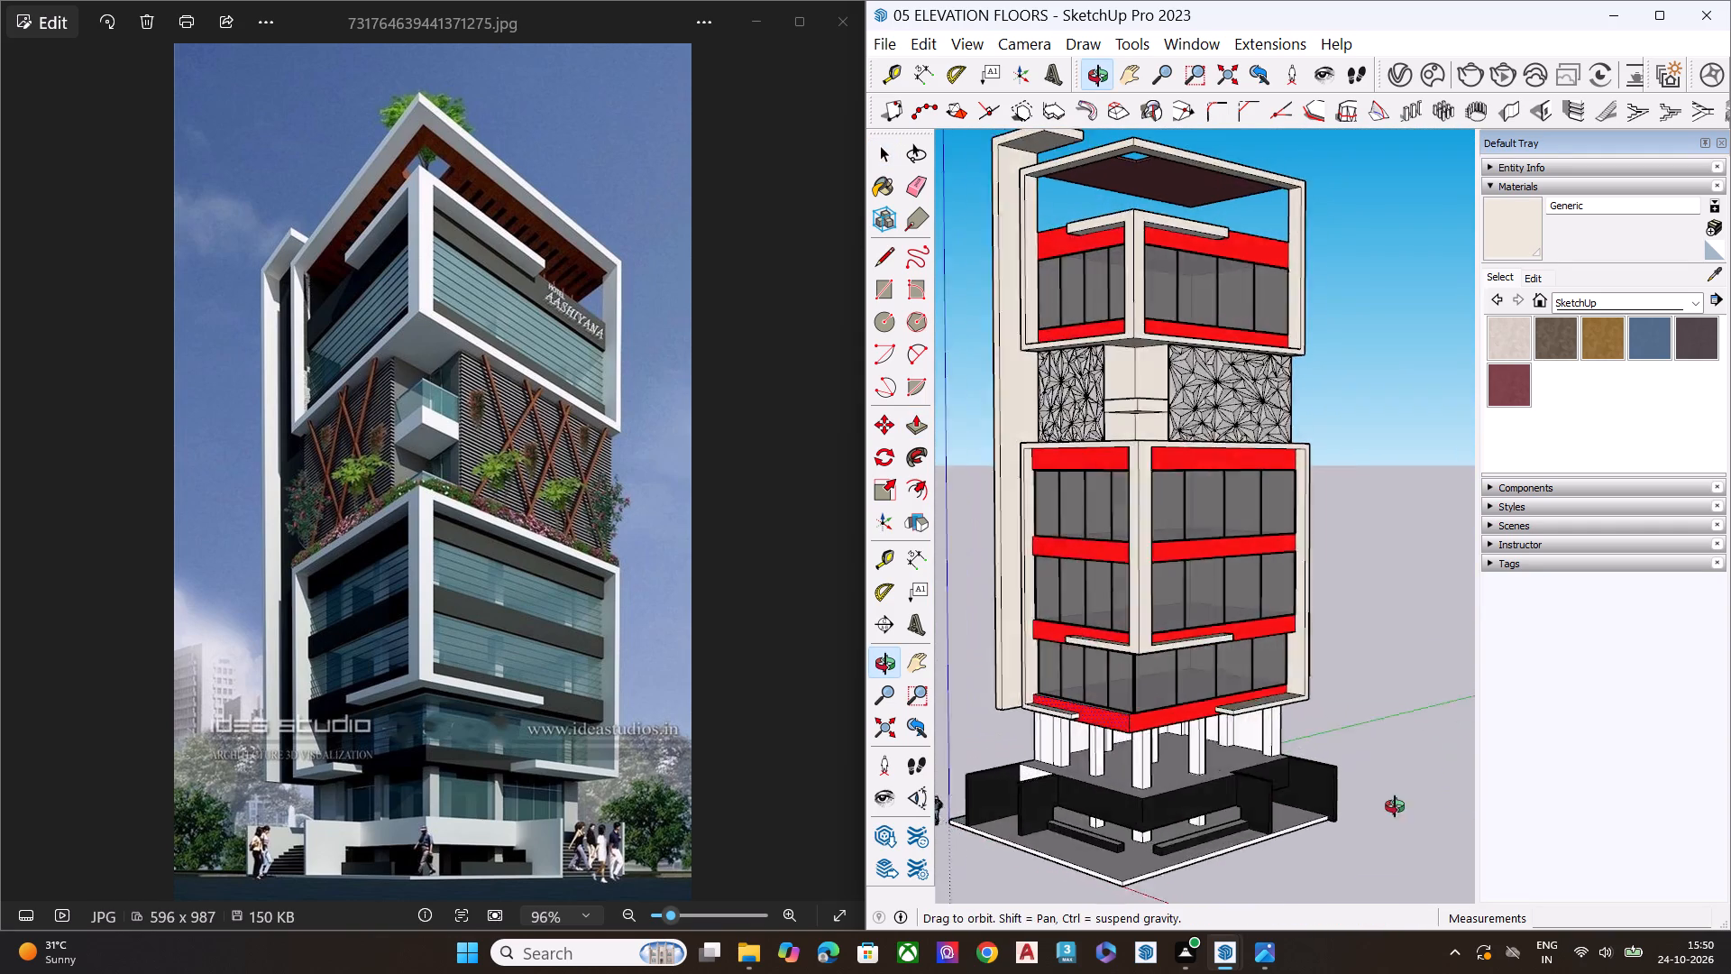
pyautogui.moveTo(1395, 806); pyautogui.dragTo(1439, 803, button='middle')
pyautogui.click(1350, 670)
pyautogui.moveTo(1271, 669); pyautogui.dragTo(1401, 485, button='middle')
pyautogui.scroll(4, 1253, 575)
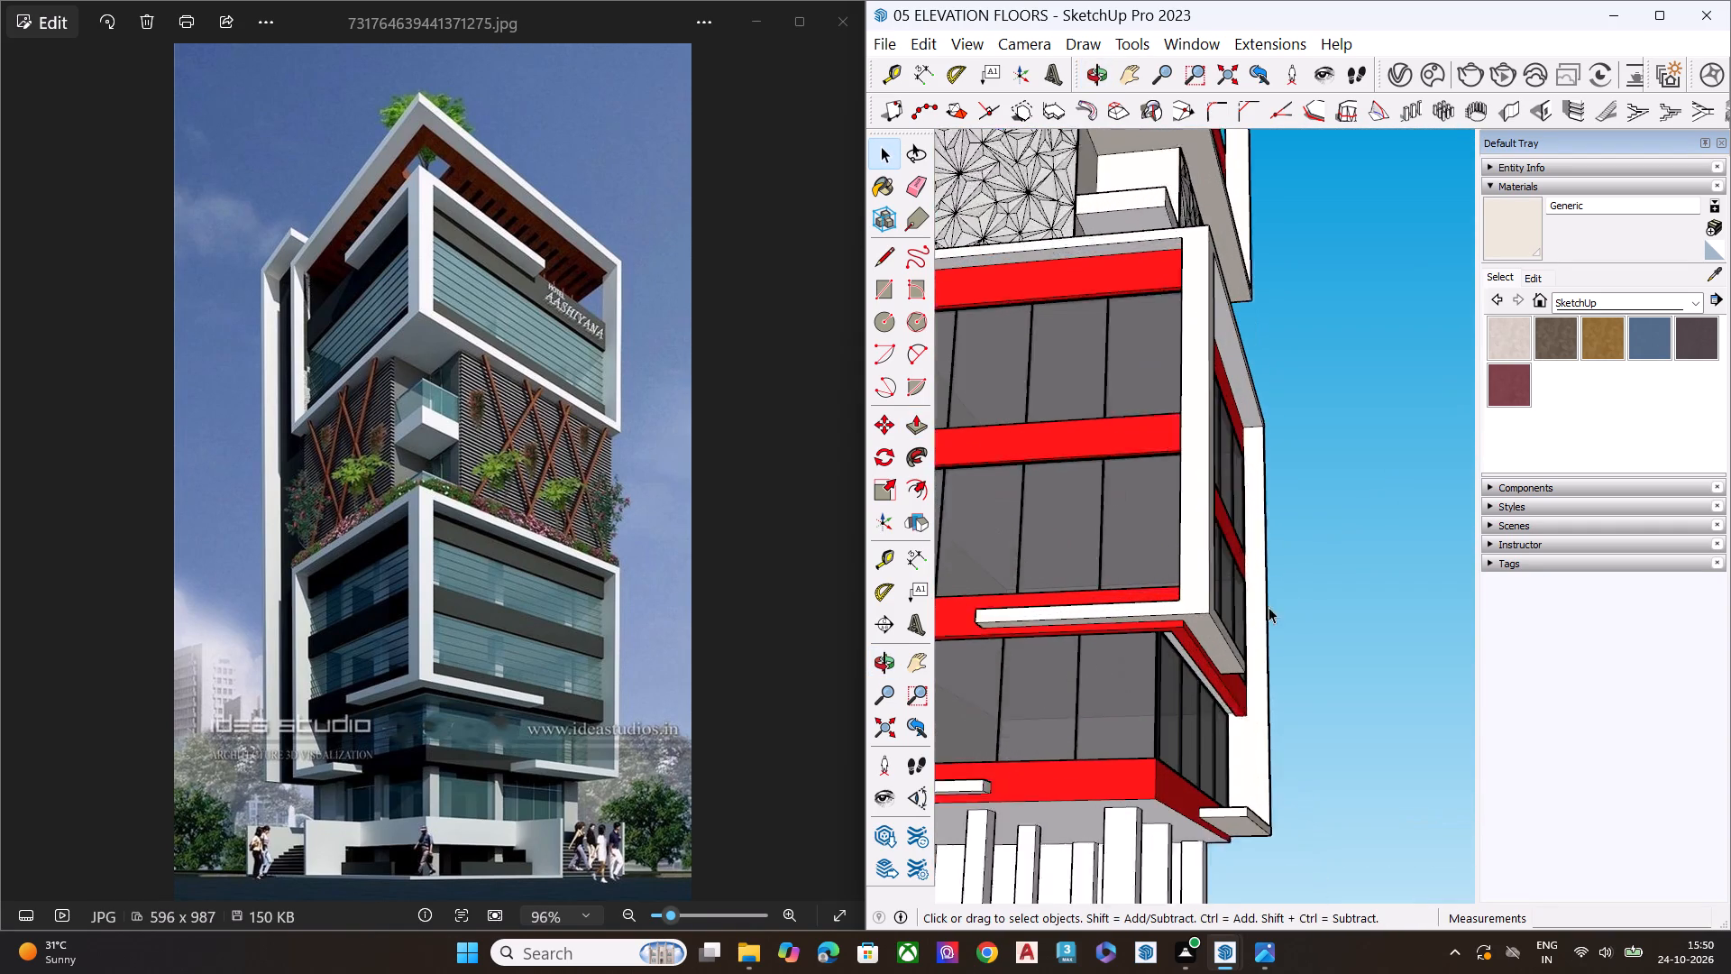
pyautogui.scroll(3, 1268, 607)
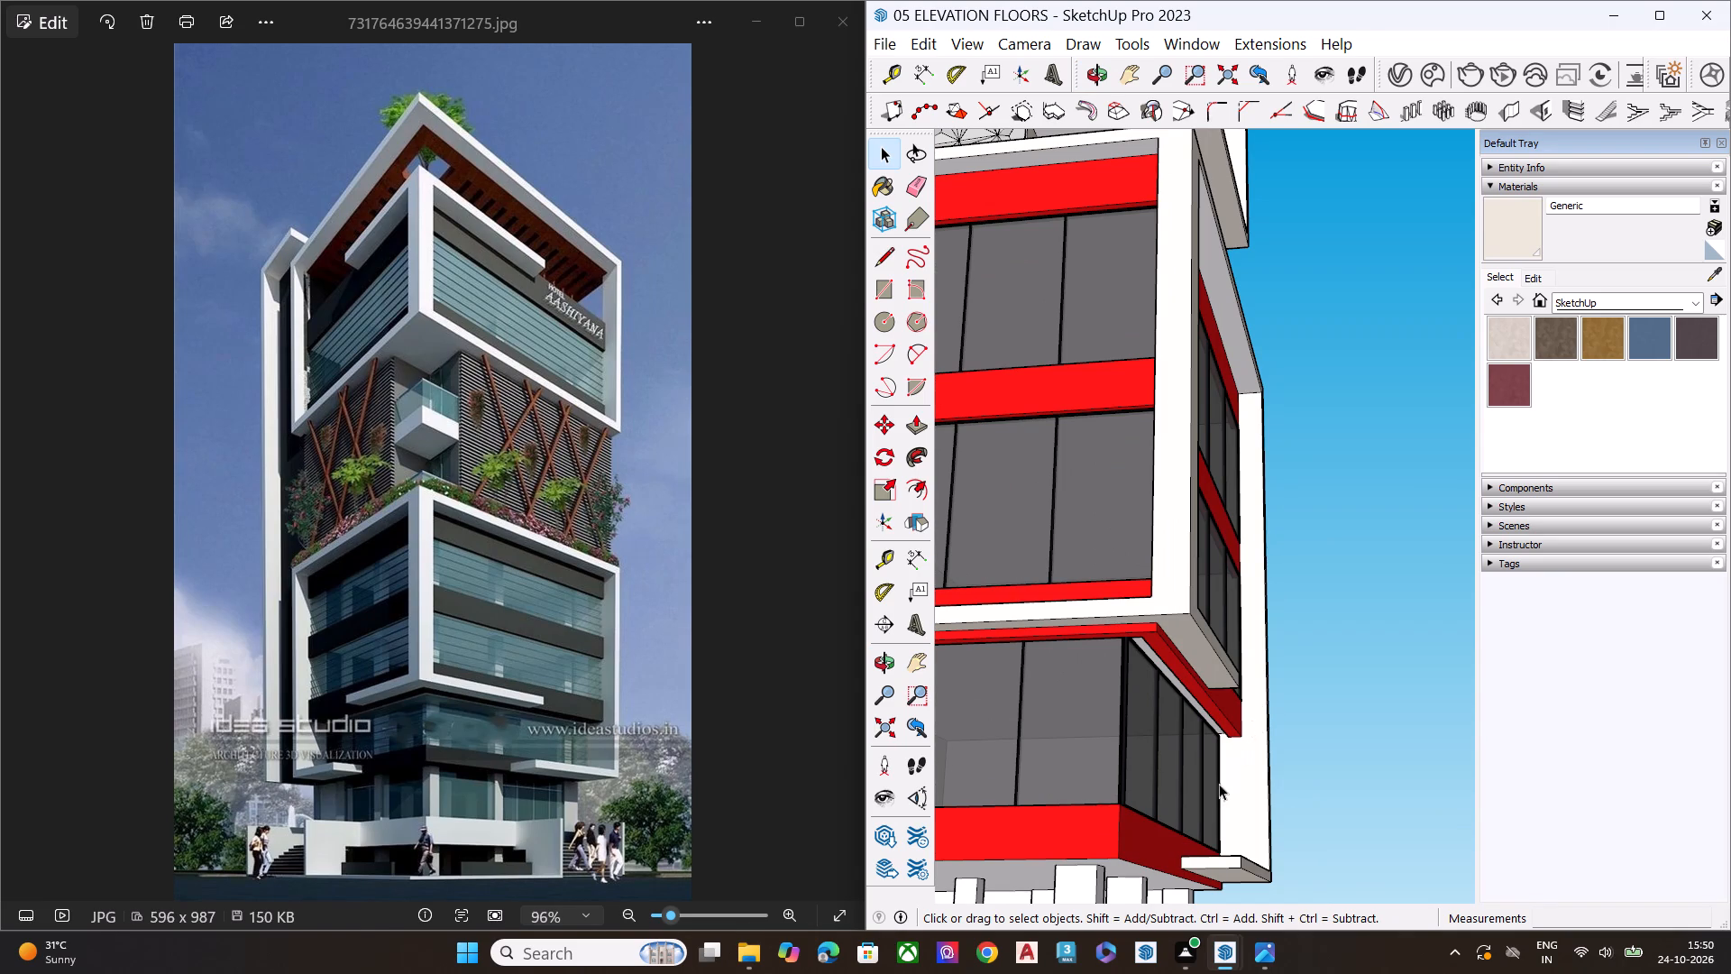
pyautogui.moveTo(1212, 834); pyautogui.dragTo(1223, 874, button='middle')
pyautogui.scroll(-1, 1203, 874)
pyautogui.scroll(3, 1197, 870)
pyautogui.click(1175, 865)
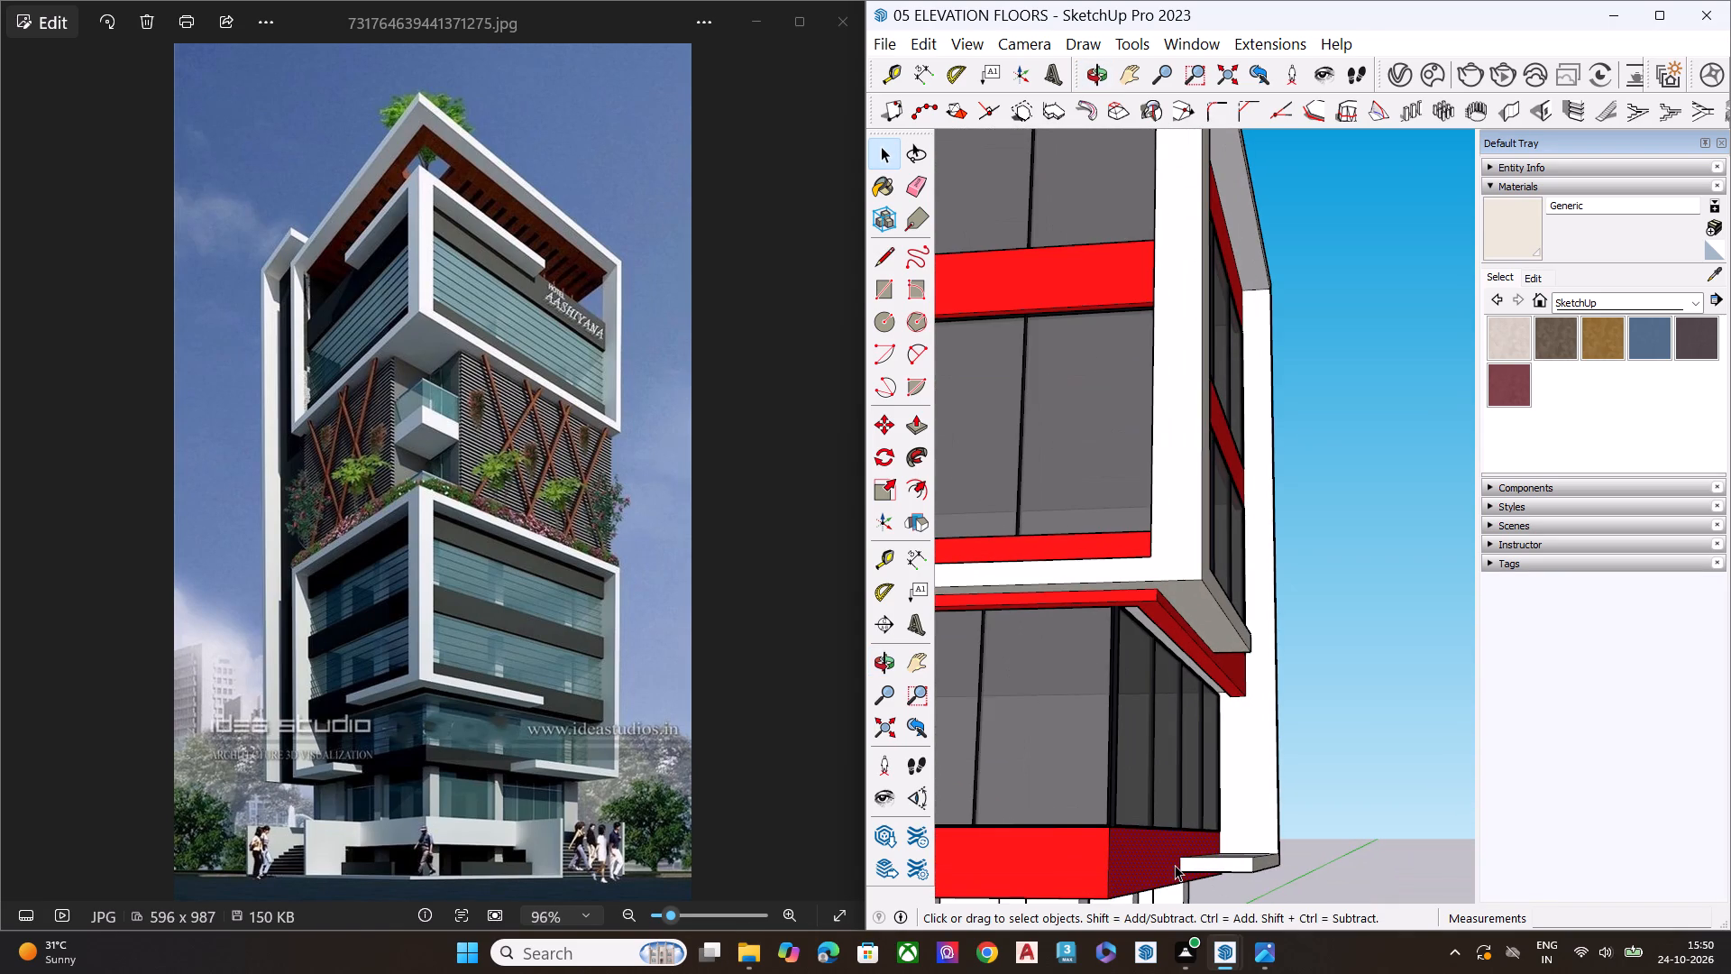
pyautogui.press('p')
pyautogui.click(1163, 865)
pyautogui.click(1232, 678)
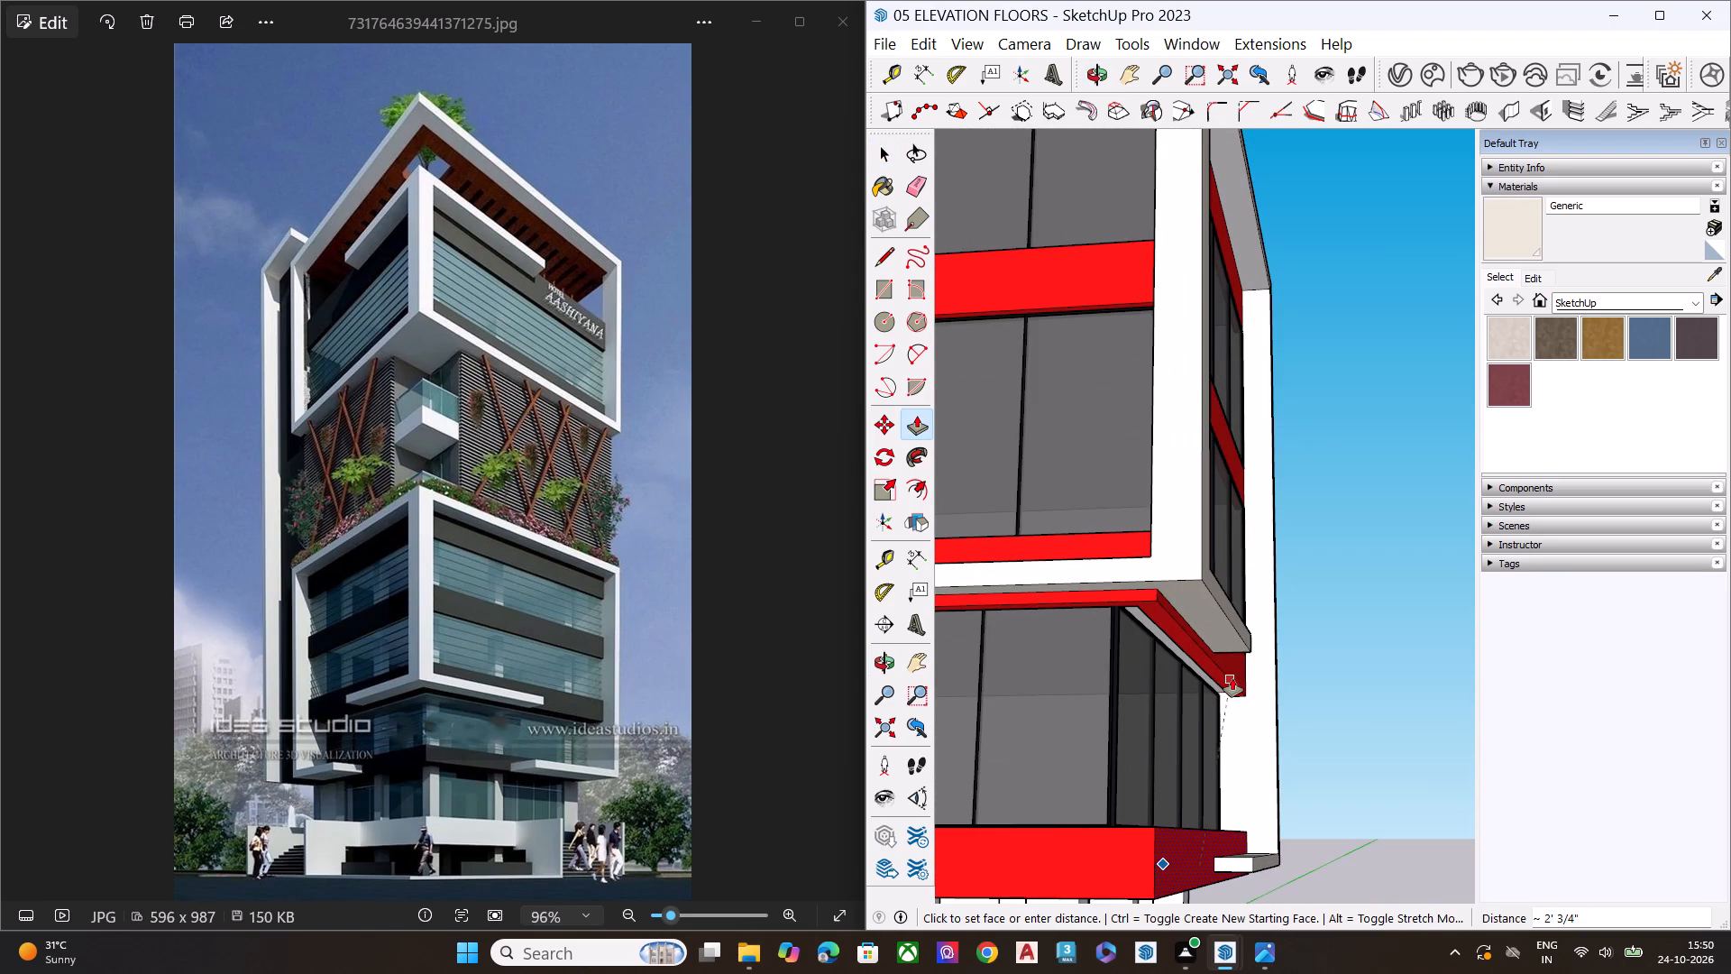
pyautogui.press('space')
pyautogui.click(1349, 706)
# Move the lowest floor's right-facade window outward from its top corner to the inner edge of the red band above.
pyautogui.moveTo(1289, 701); pyautogui.dragTo(1320, 815, button='middle')
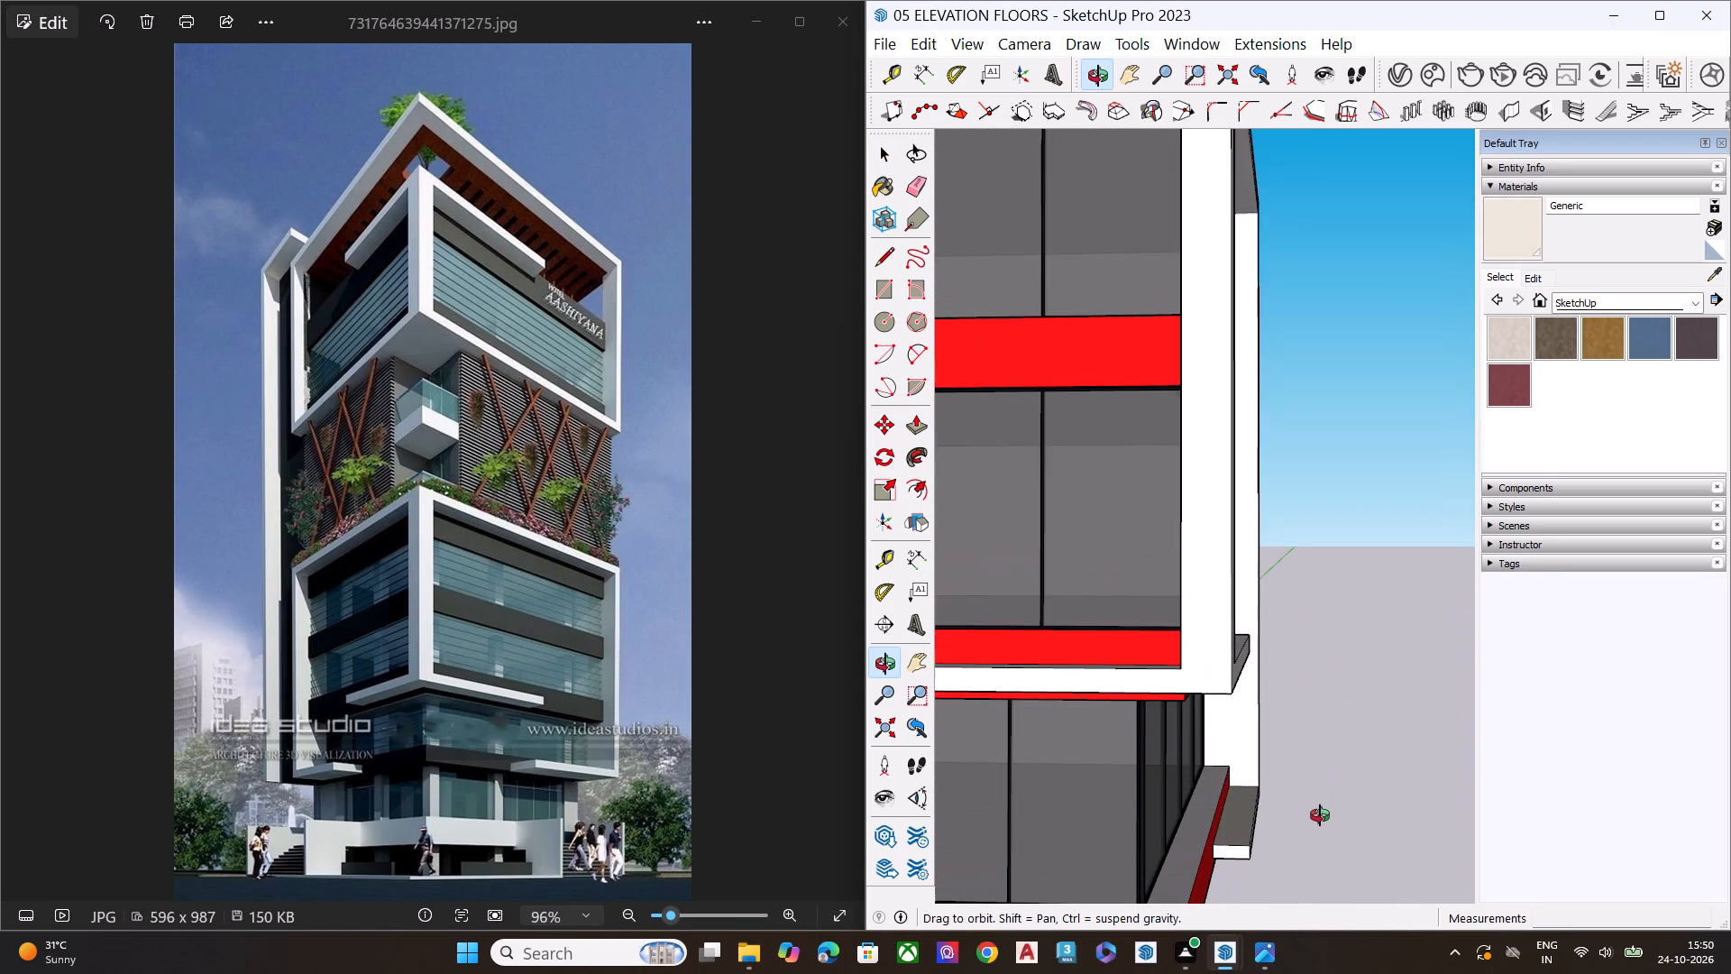
pyautogui.moveTo(1320, 815); pyautogui.dragTo(1303, 602, button='middle')
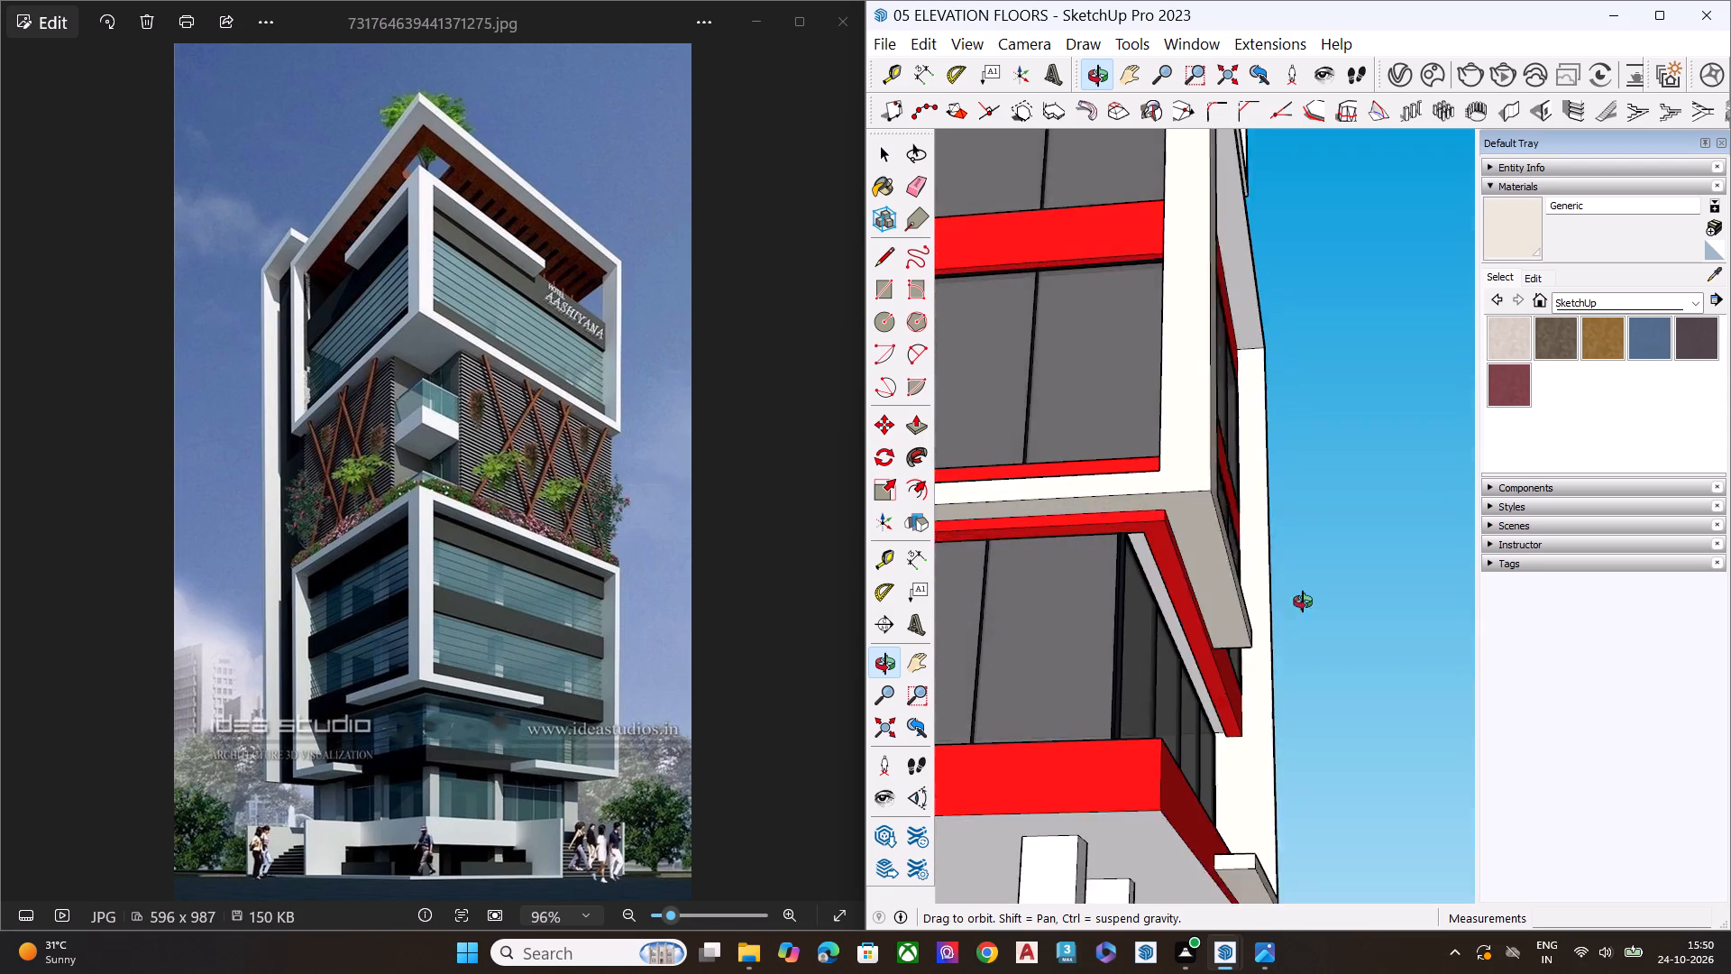
pyautogui.moveTo(1303, 602); pyautogui.dragTo(1303, 599, button='middle')
pyautogui.scroll(1, 1304, 594)
pyautogui.scroll(-9, 1304, 594)
pyautogui.moveTo(1226, 672); pyautogui.dragTo(1067, 795, button='middle')
pyautogui.scroll(9, 1082, 753)
pyautogui.moveTo(1224, 578); pyautogui.dragTo(1248, 471, button='middle')
pyautogui.scroll(8, 1246, 473)
pyautogui.moveTo(1248, 471); pyautogui.dragTo(1273, 459, button='middle')
pyautogui.moveTo(1283, 459); pyautogui.dragTo(1295, 459, button='middle')
pyautogui.click(1258, 534)
pyautogui.moveTo(1276, 522); pyautogui.dragTo(1339, 446, button='middle')
pyautogui.scroll(2, 1318, 469)
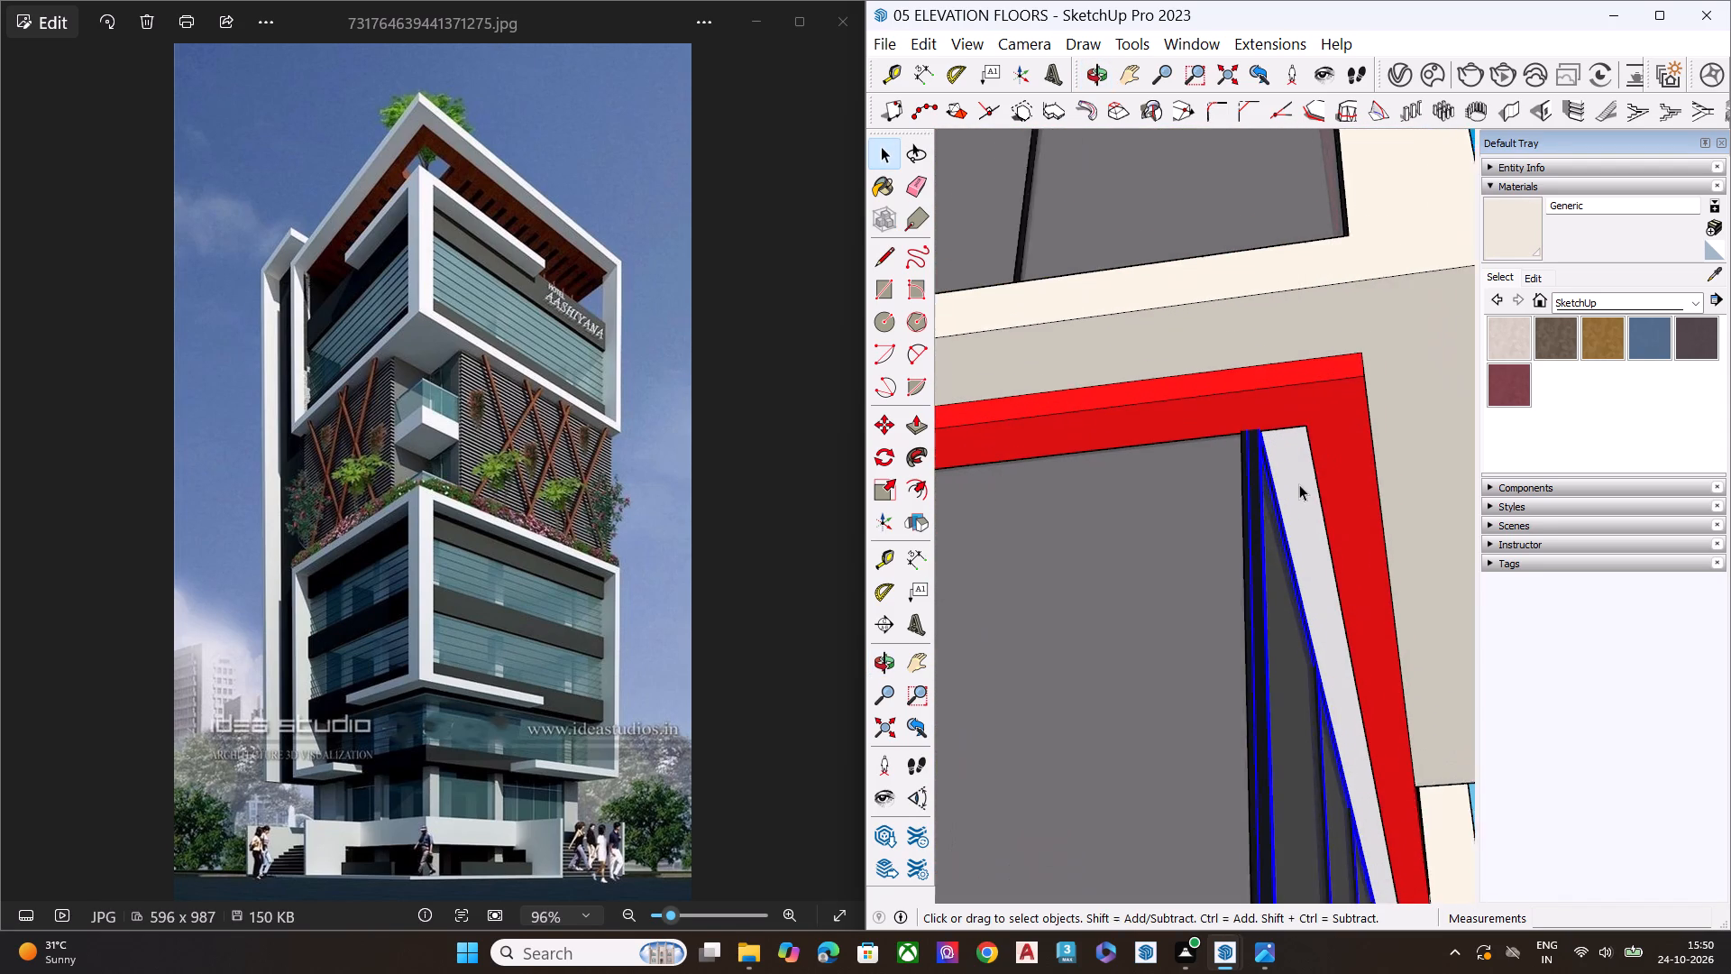
pyautogui.scroll(2, 1299, 484)
pyautogui.press('p')
pyautogui.press('m')
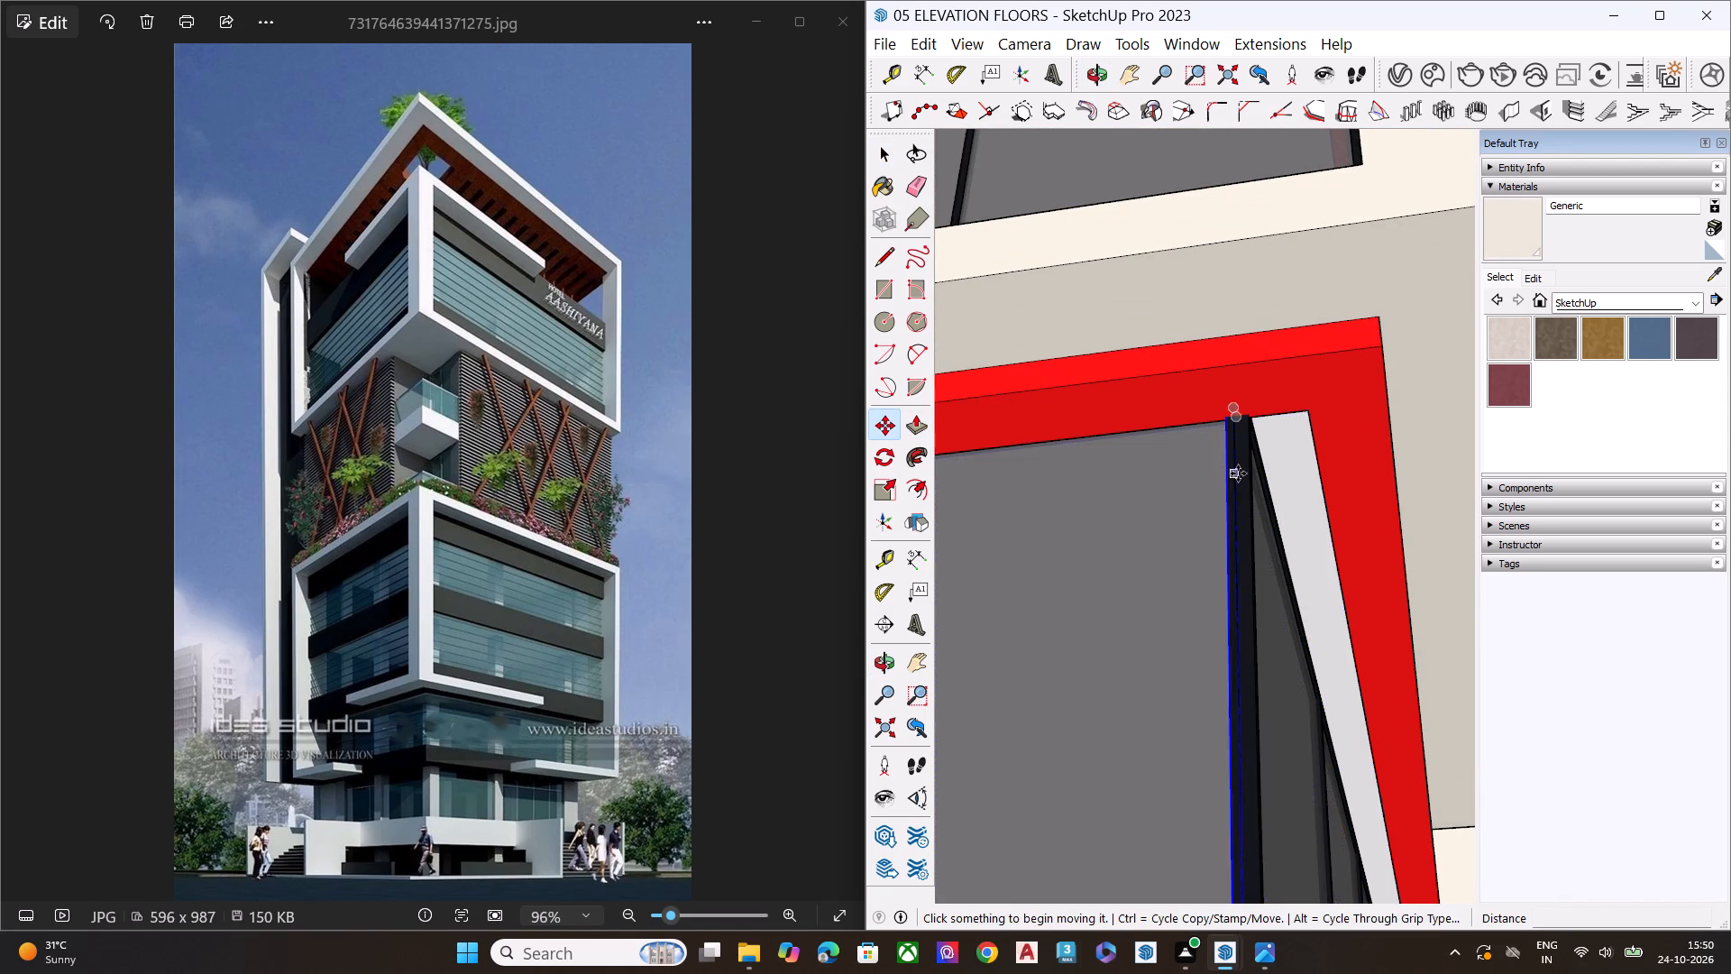
pyautogui.press('space')
pyautogui.click(1241, 483)
pyautogui.press('m')
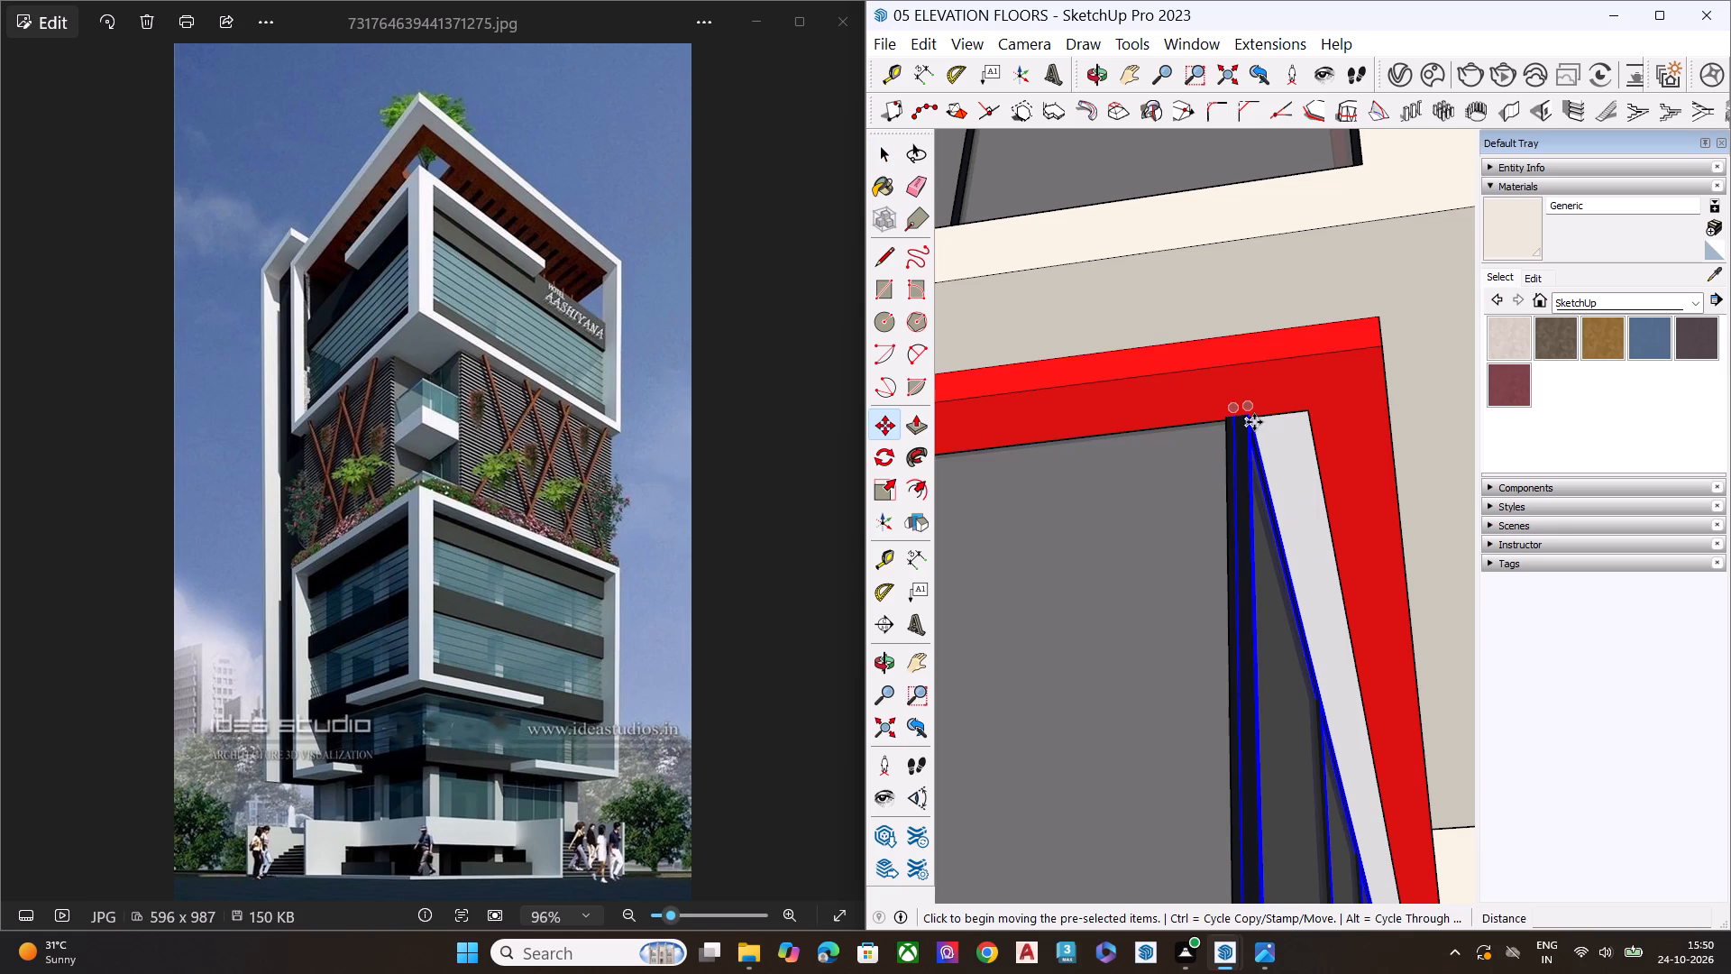
pyautogui.click(1251, 417)
pyautogui.click(1311, 412)
pyautogui.press('space')
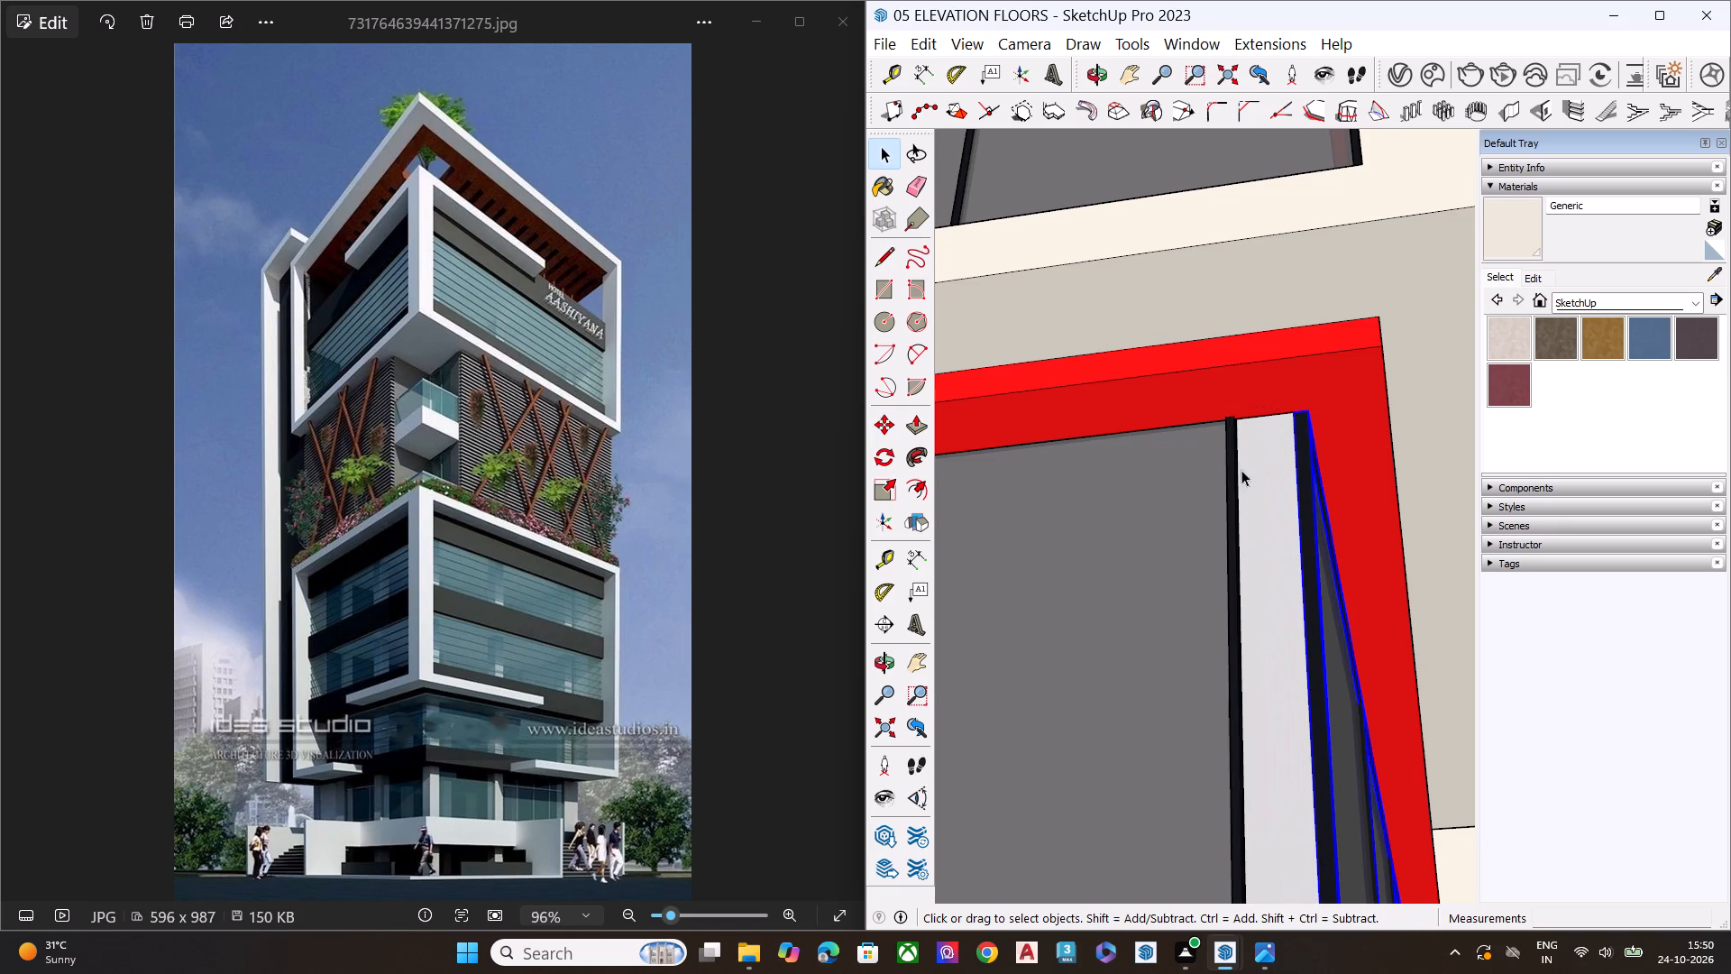
# Scale the lowest floor's left-facade window lengthwise by about 1.04 so it meets the right-facade window at the corner, and clear the selection.
pyautogui.click(1215, 480)
pyautogui.scroll(-9, 1290, 464)
pyautogui.moveTo(1320, 538); pyautogui.dragTo(1115, 821, button='middle')
pyautogui.scroll(2, 1115, 821)
pyautogui.scroll(-9, 1106, 786)
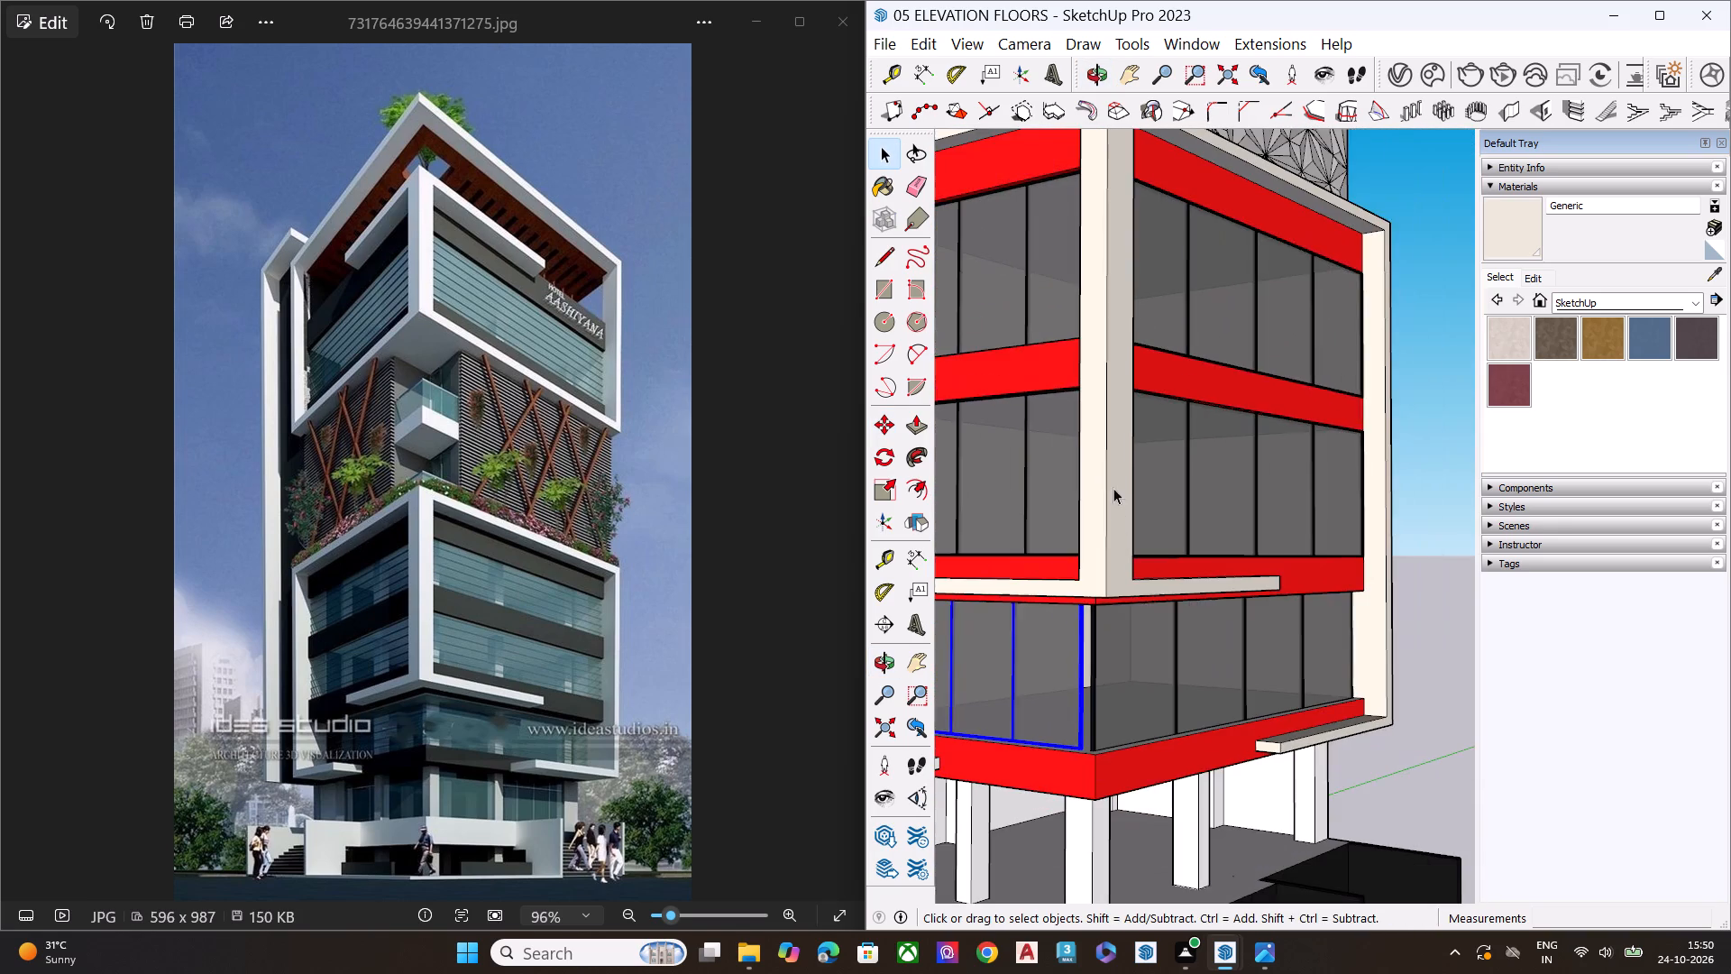
pyautogui.scroll(-1, 1113, 488)
pyautogui.scroll(5, 1072, 701)
pyautogui.press('s')
pyautogui.scroll(8, 1095, 656)
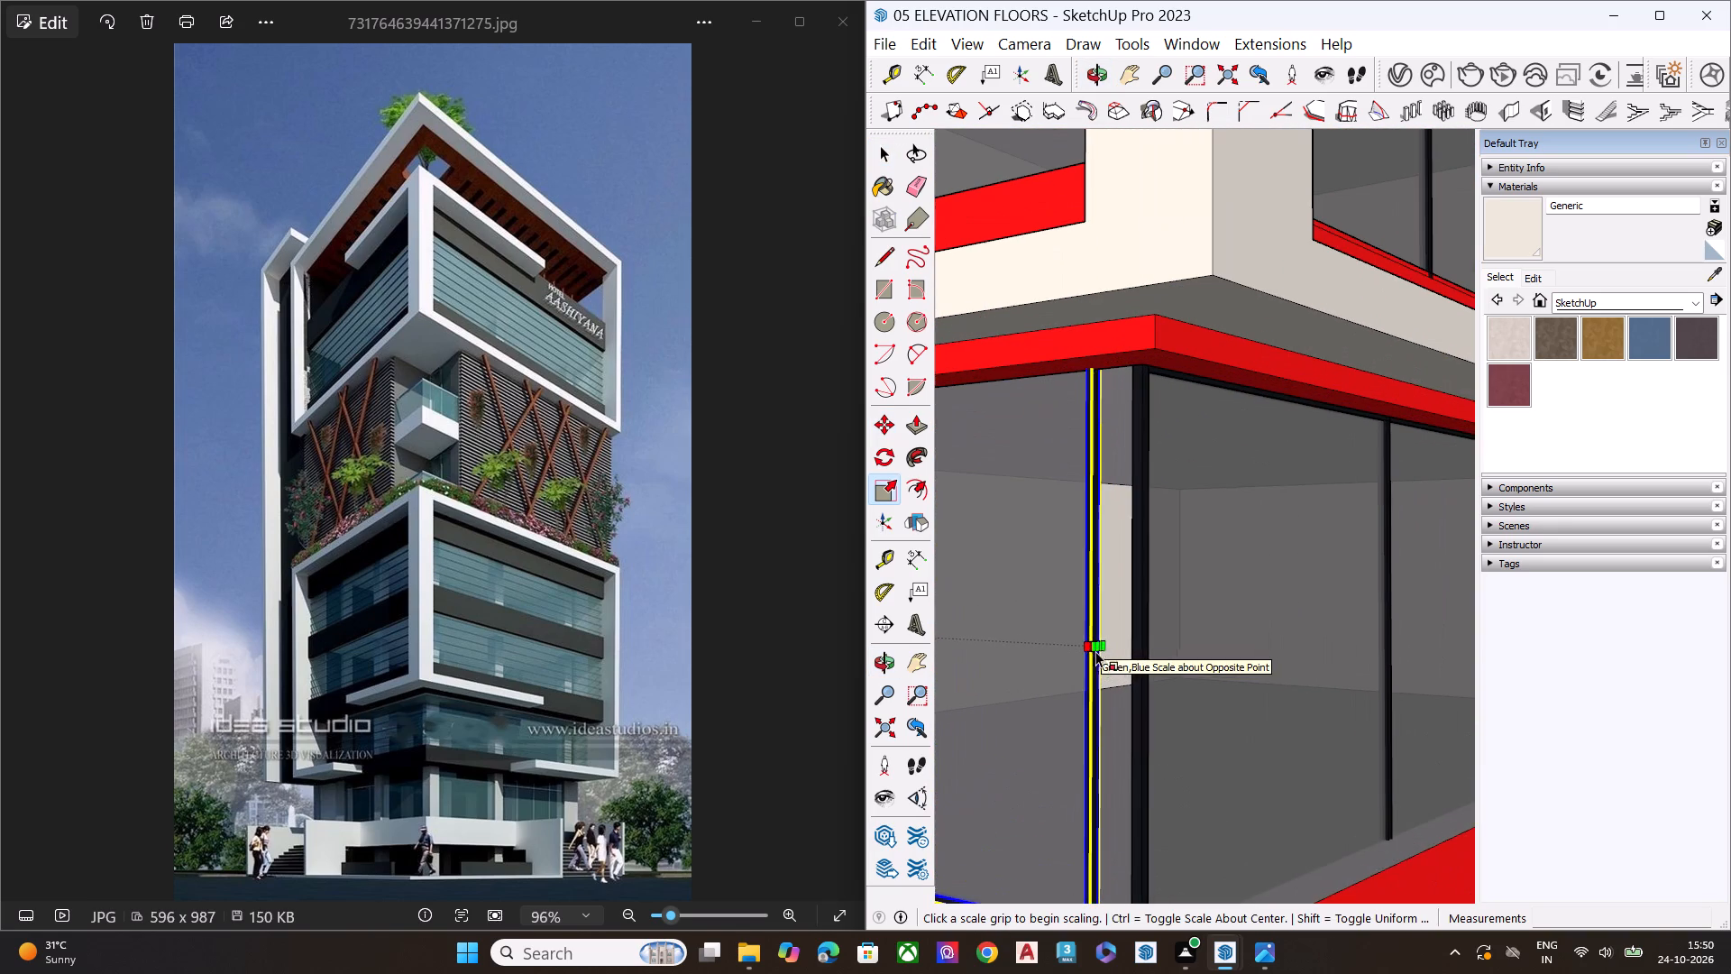
pyautogui.click(1100, 643)
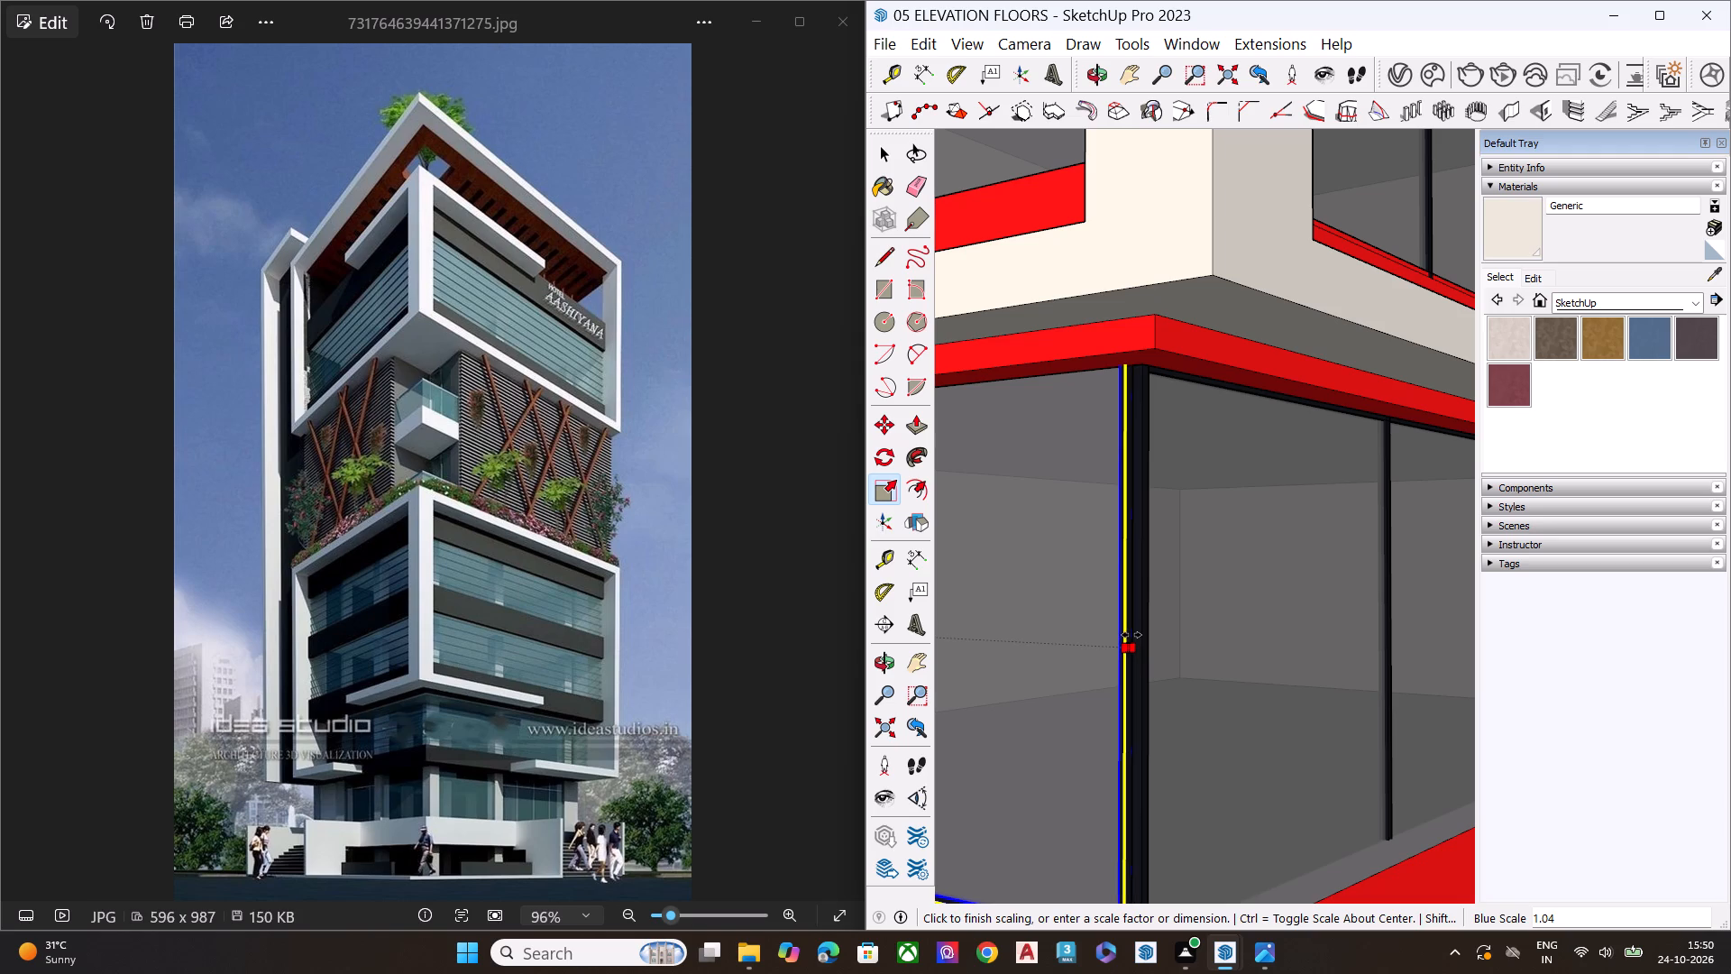
pyautogui.click(1134, 634)
pyautogui.scroll(-9, 1060, 576)
pyautogui.press('space')
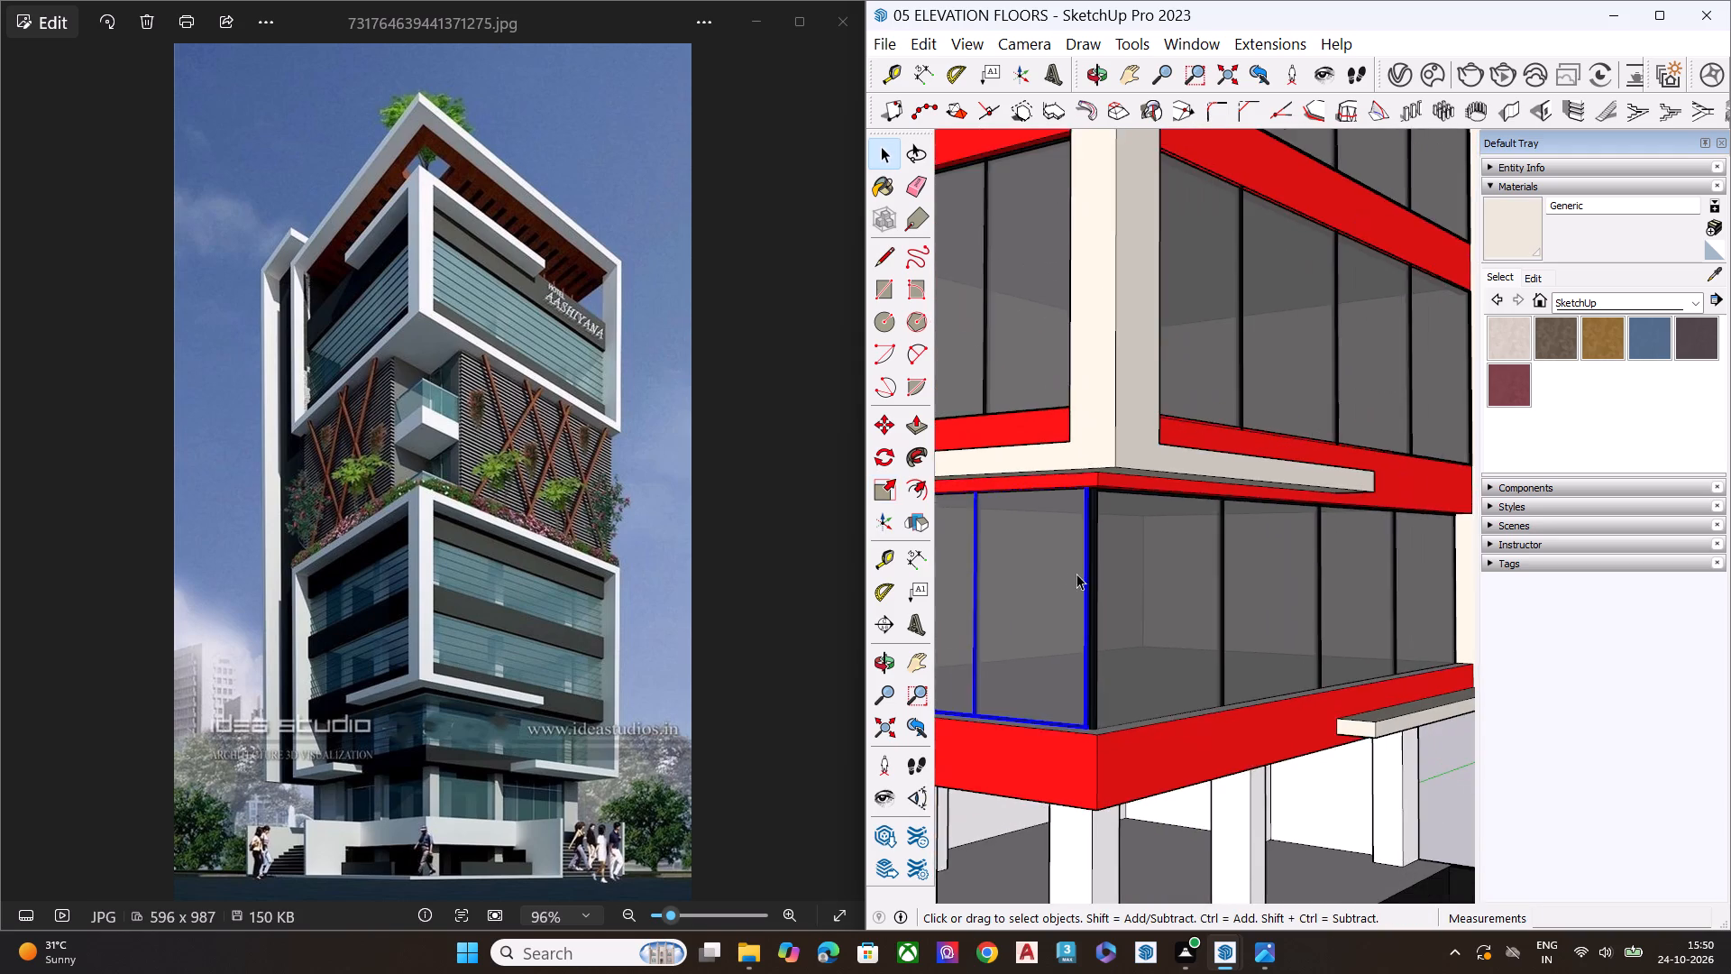
pyautogui.scroll(-11, 1077, 574)
pyautogui.scroll(1, 1154, 558)
pyautogui.scroll(-6, 1155, 558)
pyautogui.click(1311, 545)
pyautogui.press('space')
# Move the lowest floor's left-facade window about 1' 10 9/16", from its bottom corner to the outer top corner of the red base band.
pyautogui.scroll(-8, 1331, 558)
pyautogui.moveTo(1284, 582); pyautogui.dragTo(1165, 666, button='middle')
pyautogui.scroll(3, 1148, 664)
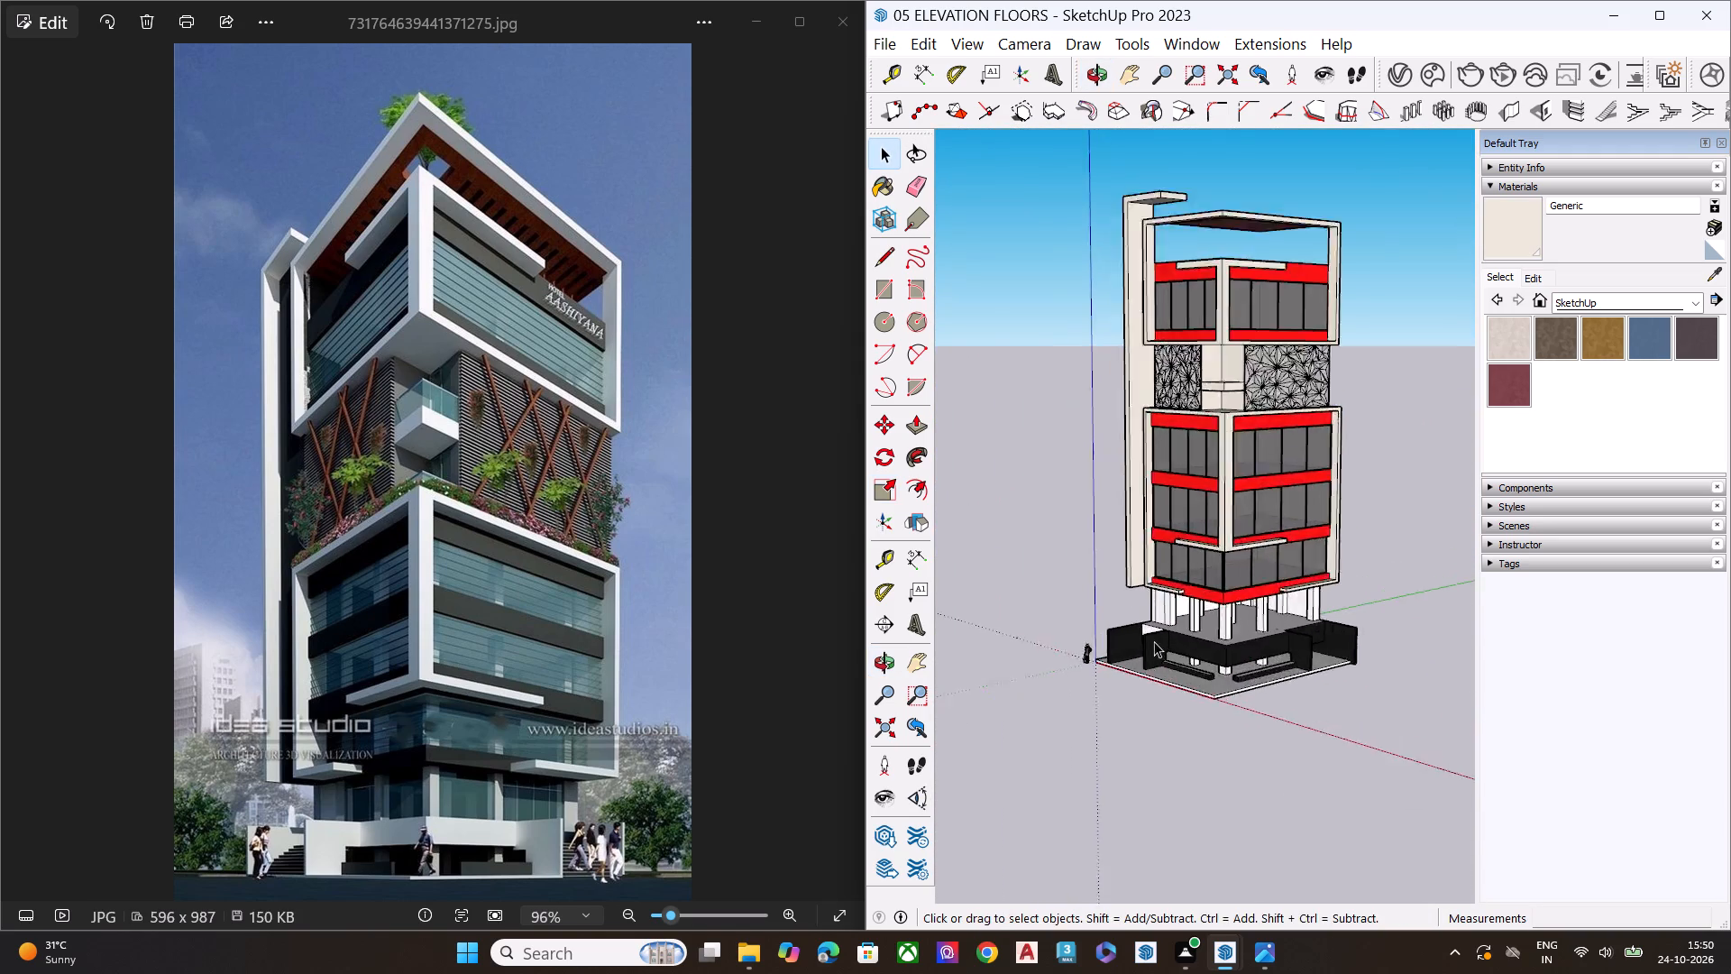
pyautogui.scroll(6, 1154, 641)
pyautogui.moveTo(1321, 577); pyautogui.dragTo(1214, 566, button='middle')
pyautogui.scroll(7, 1222, 551)
pyautogui.scroll(-8, 1057, 562)
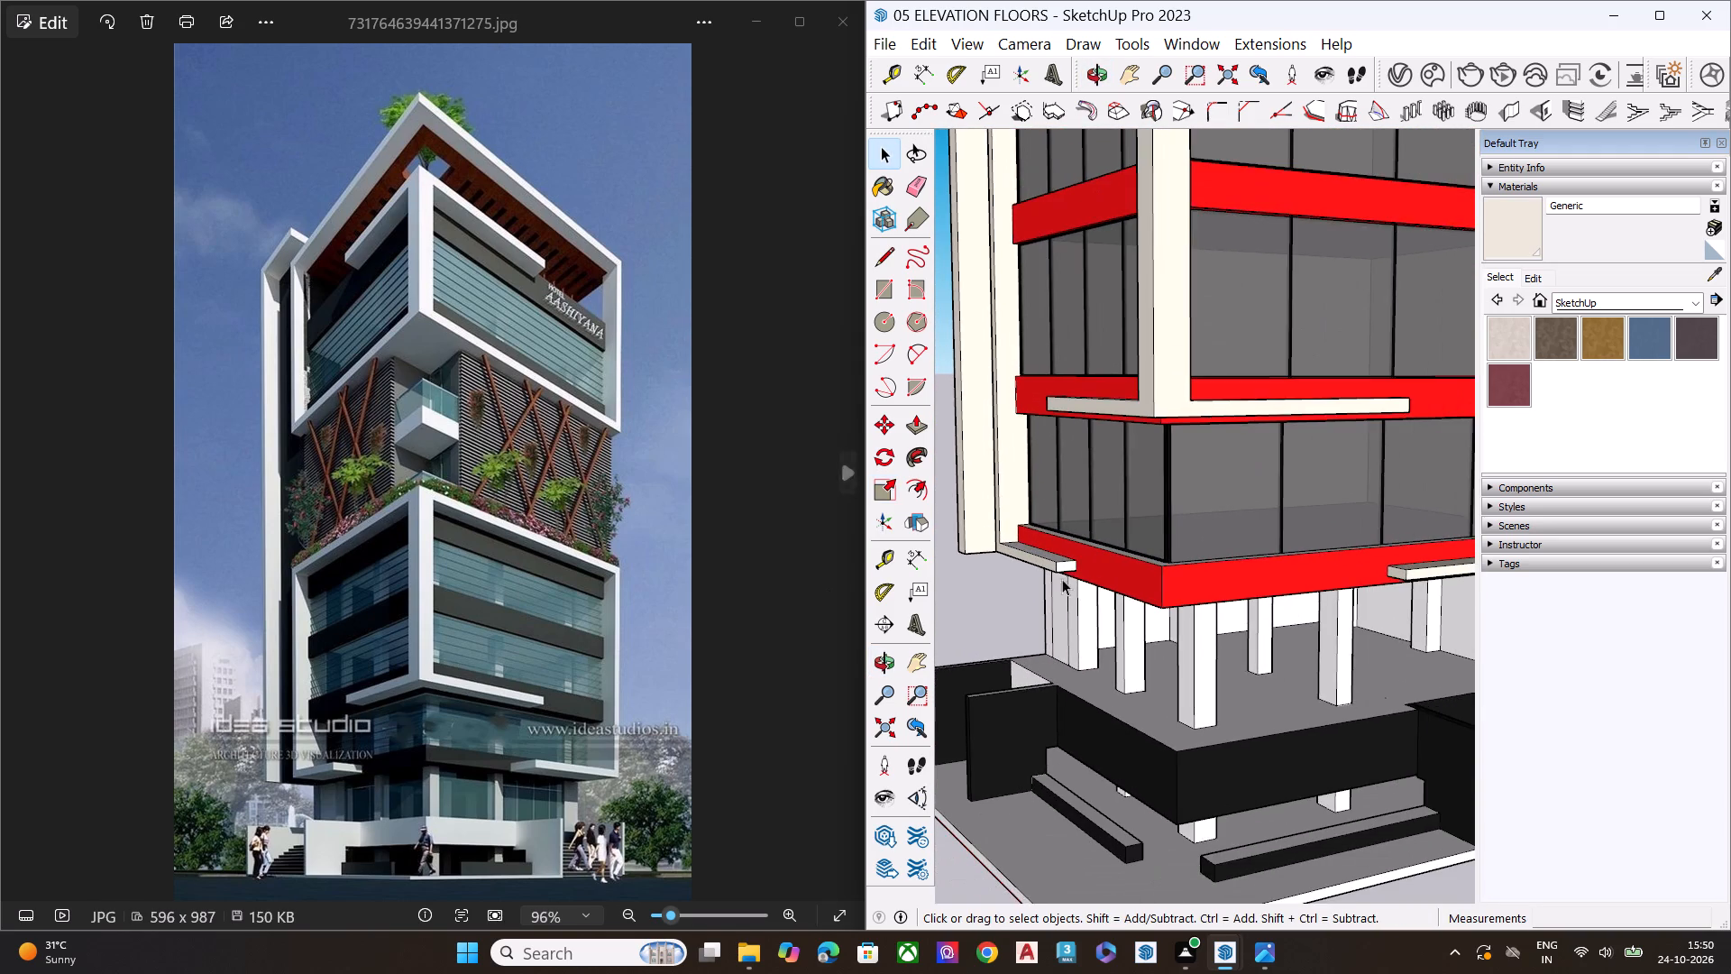
pyautogui.scroll(-1, 1137, 567)
pyautogui.scroll(1, 1138, 567)
pyautogui.scroll(-6, 1138, 567)
pyautogui.moveTo(1145, 589); pyautogui.dragTo(1110, 743, button='middle')
pyautogui.scroll(4, 1141, 554)
pyautogui.scroll(-1, 1157, 519)
pyautogui.scroll(1, 1157, 519)
pyautogui.scroll(-1, 1157, 519)
pyautogui.scroll(1, 1157, 519)
pyautogui.scroll(-1, 1126, 672)
pyautogui.scroll(8, 1126, 673)
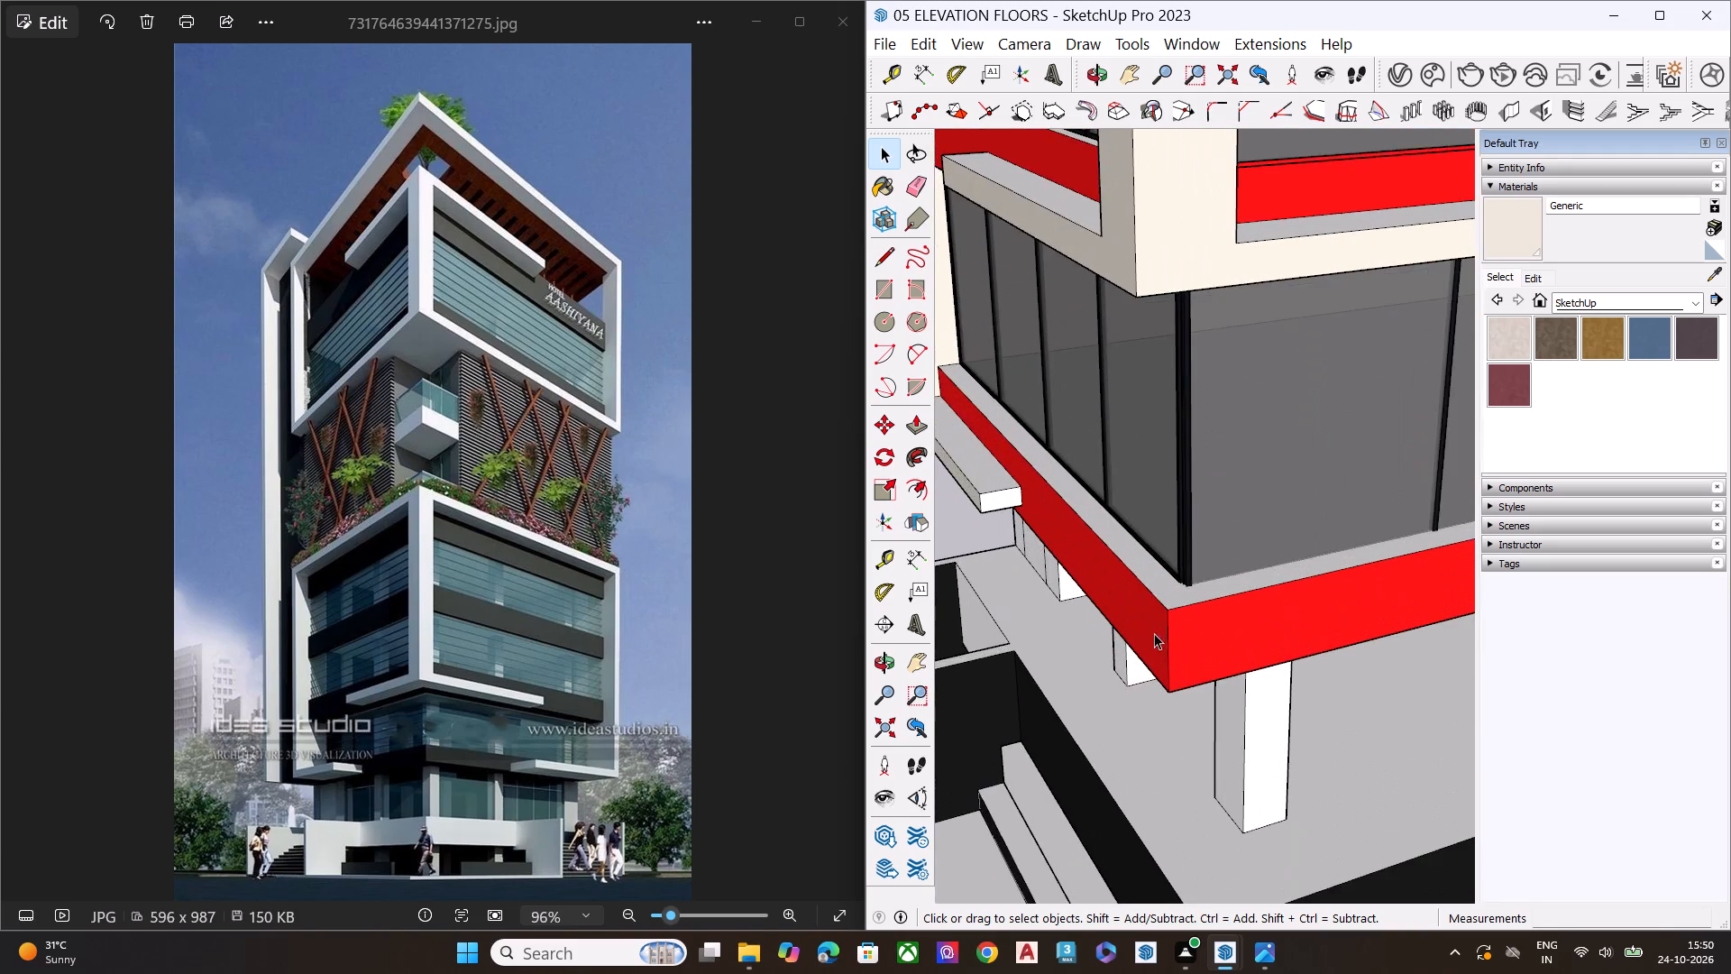
pyautogui.scroll(11, 1187, 571)
pyautogui.moveTo(1183, 605); pyautogui.dragTo(1118, 497, button='middle')
pyautogui.scroll(2, 1116, 490)
pyautogui.scroll(-1, 1115, 486)
pyautogui.scroll(1, 1115, 486)
pyautogui.scroll(-1, 1115, 486)
pyautogui.scroll(2, 1115, 486)
pyautogui.click(1126, 514)
pyautogui.scroll(1, 1126, 547)
pyautogui.scroll(-1, 1126, 547)
pyautogui.scroll(6, 1126, 547)
pyautogui.press('m')
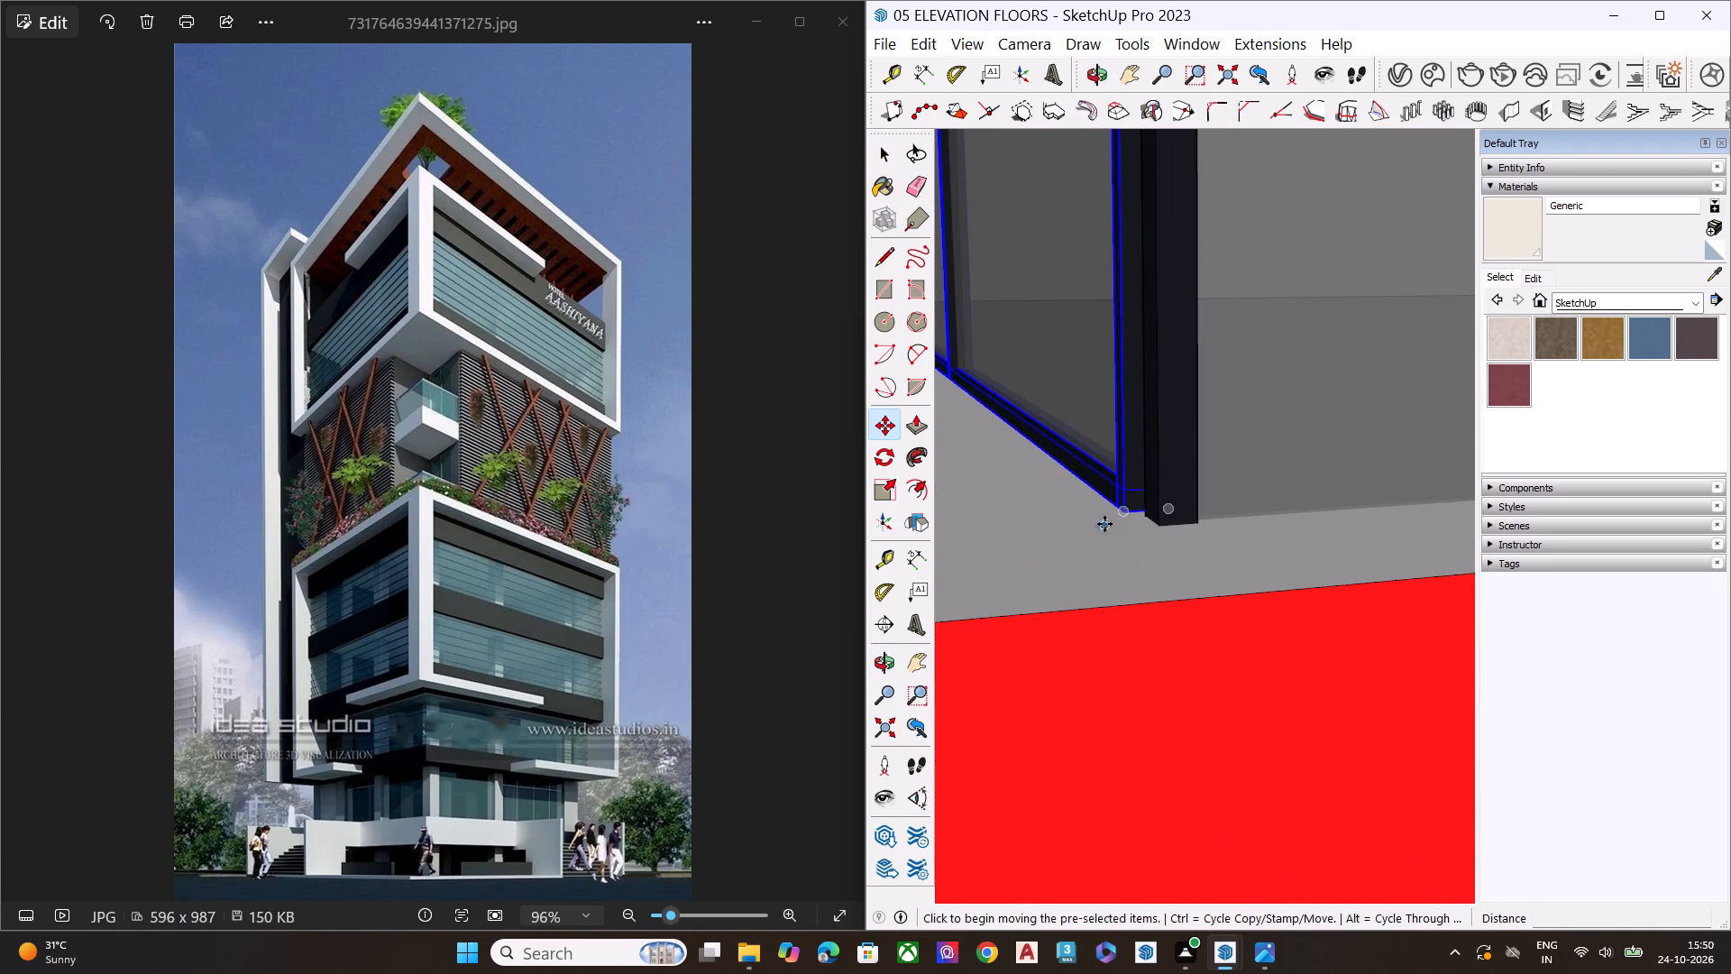
pyautogui.click(1119, 509)
pyautogui.scroll(-3, 1035, 493)
pyautogui.scroll(1, 1060, 501)
pyautogui.scroll(-5, 1062, 502)
pyautogui.scroll(1, 1122, 522)
pyautogui.scroll(-5, 1123, 524)
pyautogui.click(1022, 554)
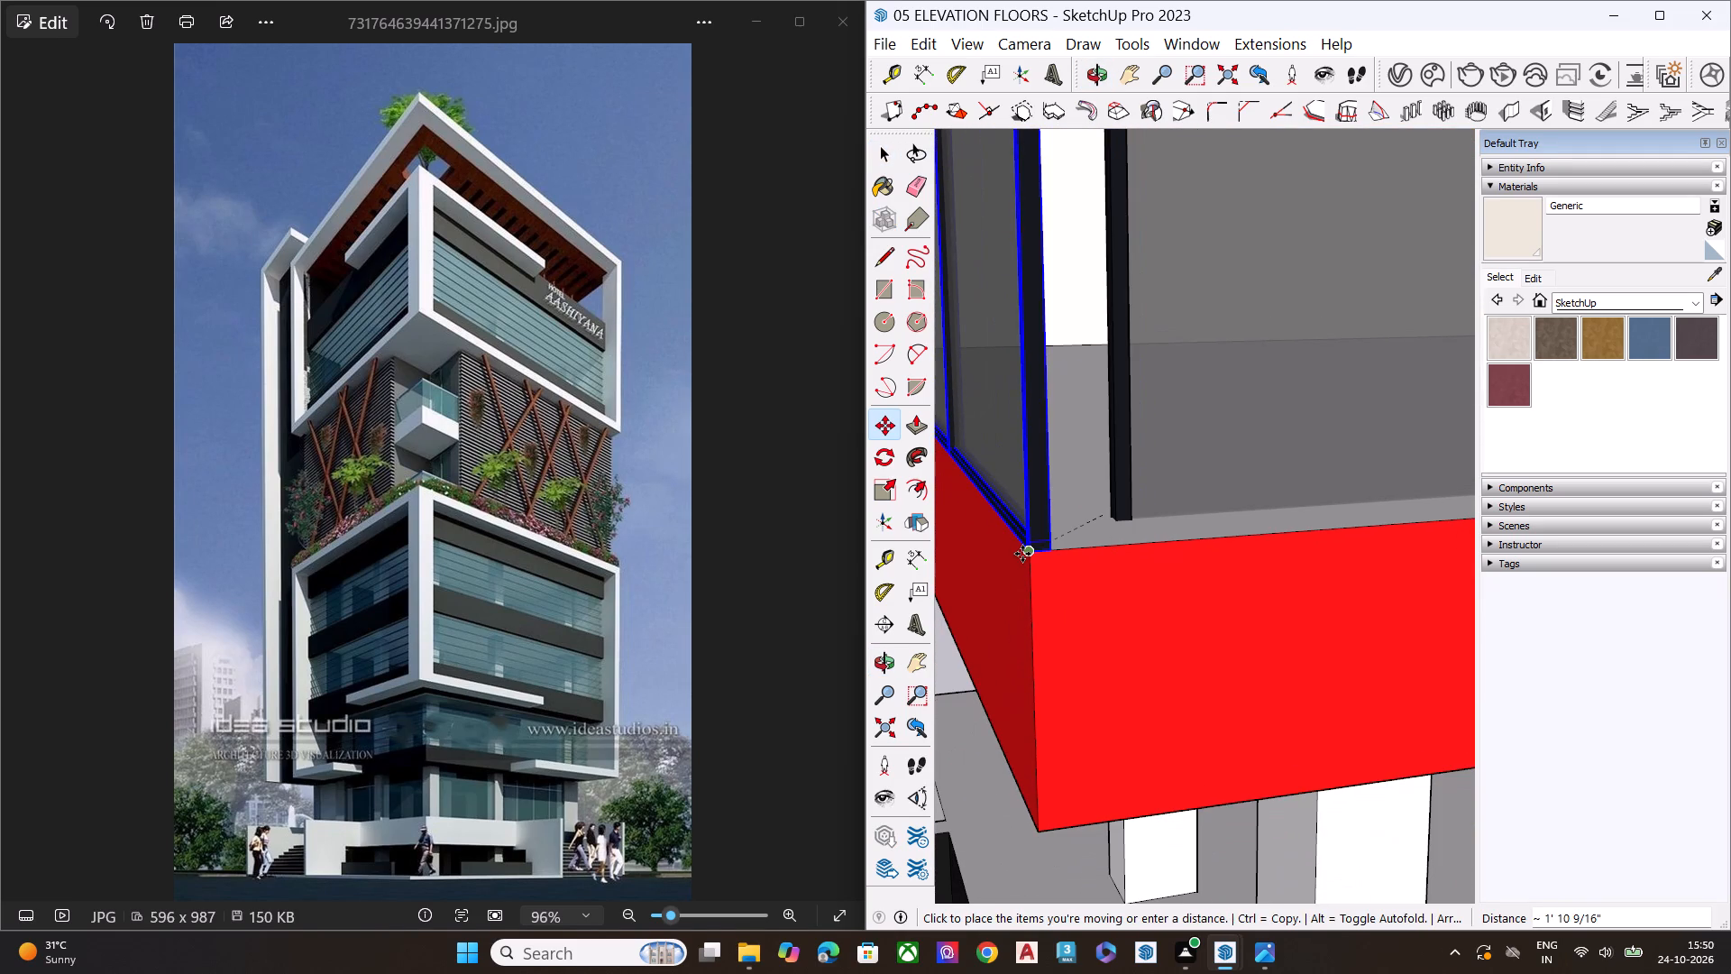
# Move the lowest floor's right-facade window outward to the red base band's outer edge, meeting the left-facade window at the corner.
pyautogui.scroll(-2, 1129, 521)
pyautogui.scroll(1, 1134, 530)
pyautogui.scroll(-6, 1136, 533)
pyautogui.moveTo(1163, 502); pyautogui.dragTo(1231, 482, button='middle')
pyautogui.press('space')
pyautogui.click(1256, 486)
pyautogui.scroll(1, 1241, 471)
pyautogui.scroll(-2, 1237, 478)
pyautogui.scroll(1, 1233, 496)
pyautogui.scroll(-2, 1230, 515)
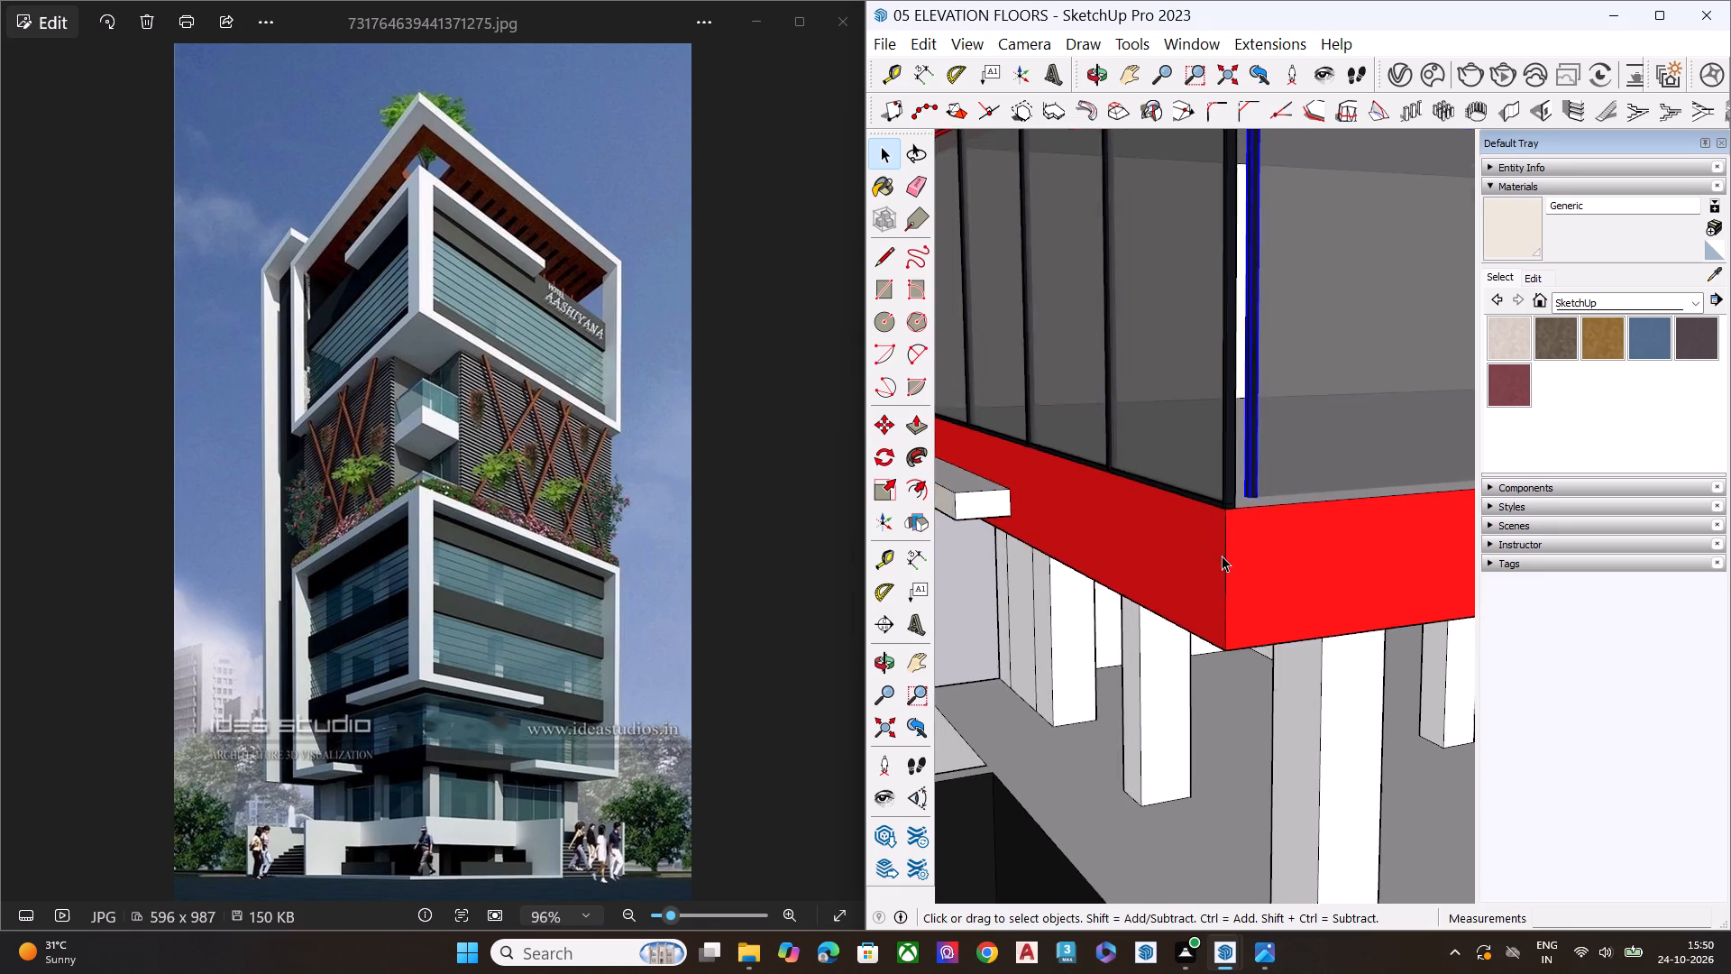
pyautogui.scroll(-2, 1222, 556)
pyautogui.moveTo(1219, 550); pyautogui.dragTo(1242, 743, button='middle')
pyautogui.scroll(4, 1265, 790)
pyautogui.scroll(-1, 1259, 822)
pyautogui.scroll(4, 1256, 832)
pyautogui.press('m')
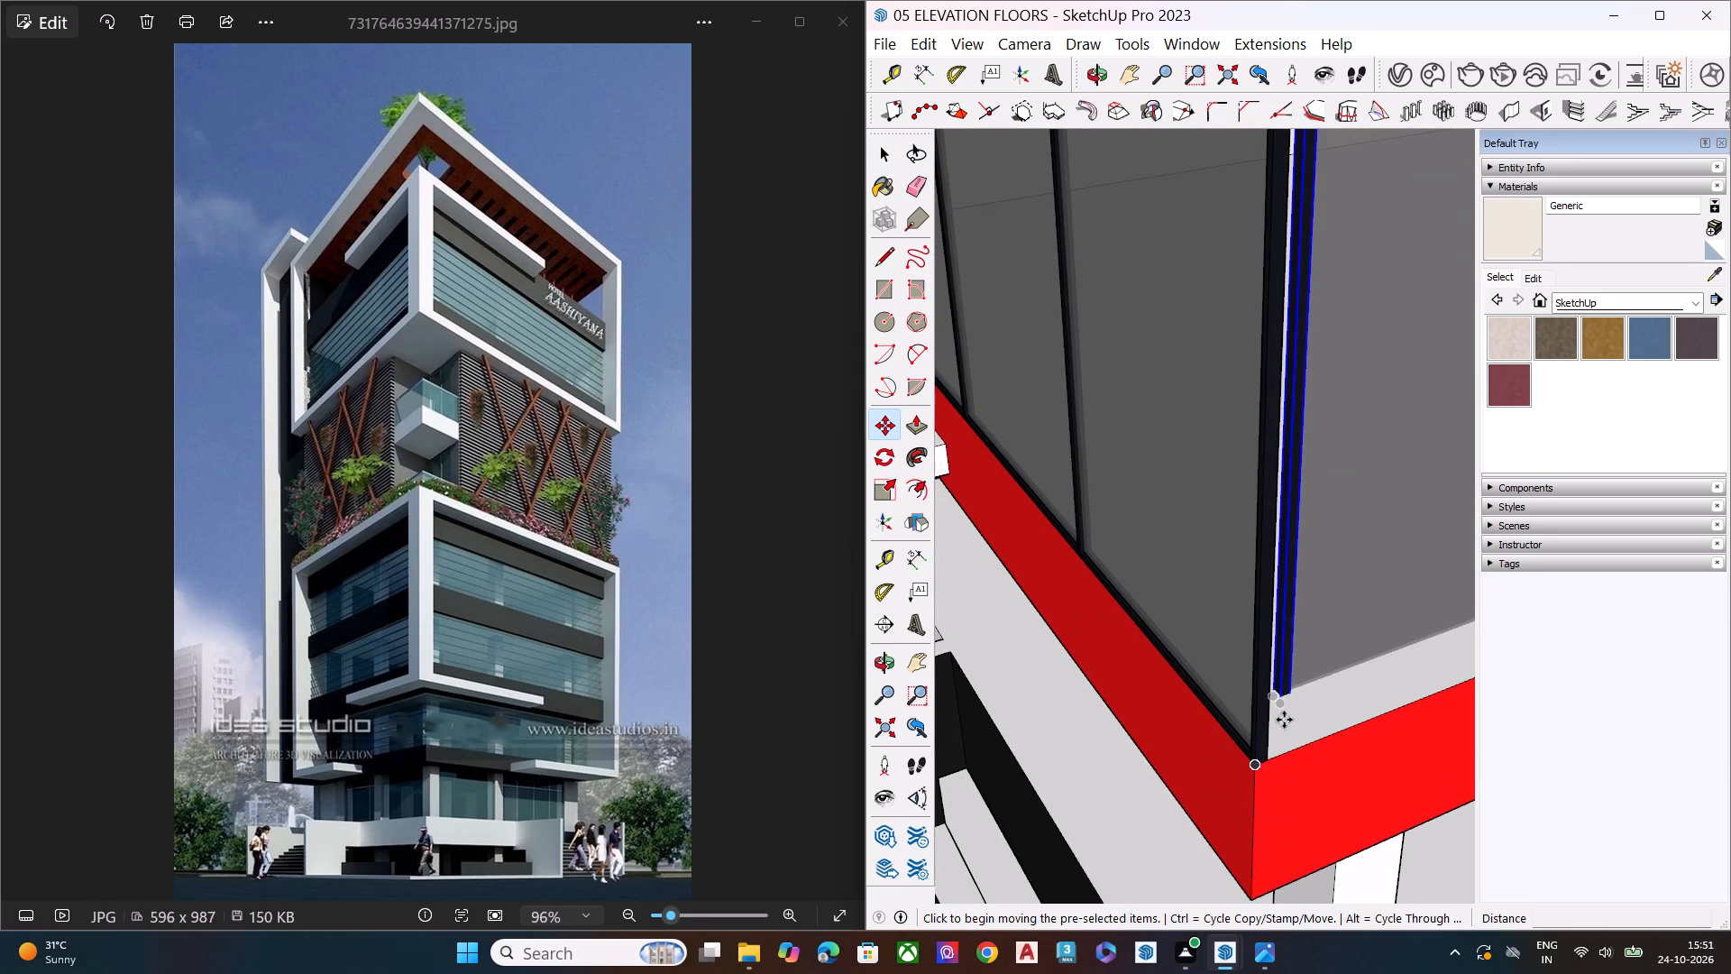
pyautogui.scroll(7, 1285, 707)
pyautogui.click(1260, 665)
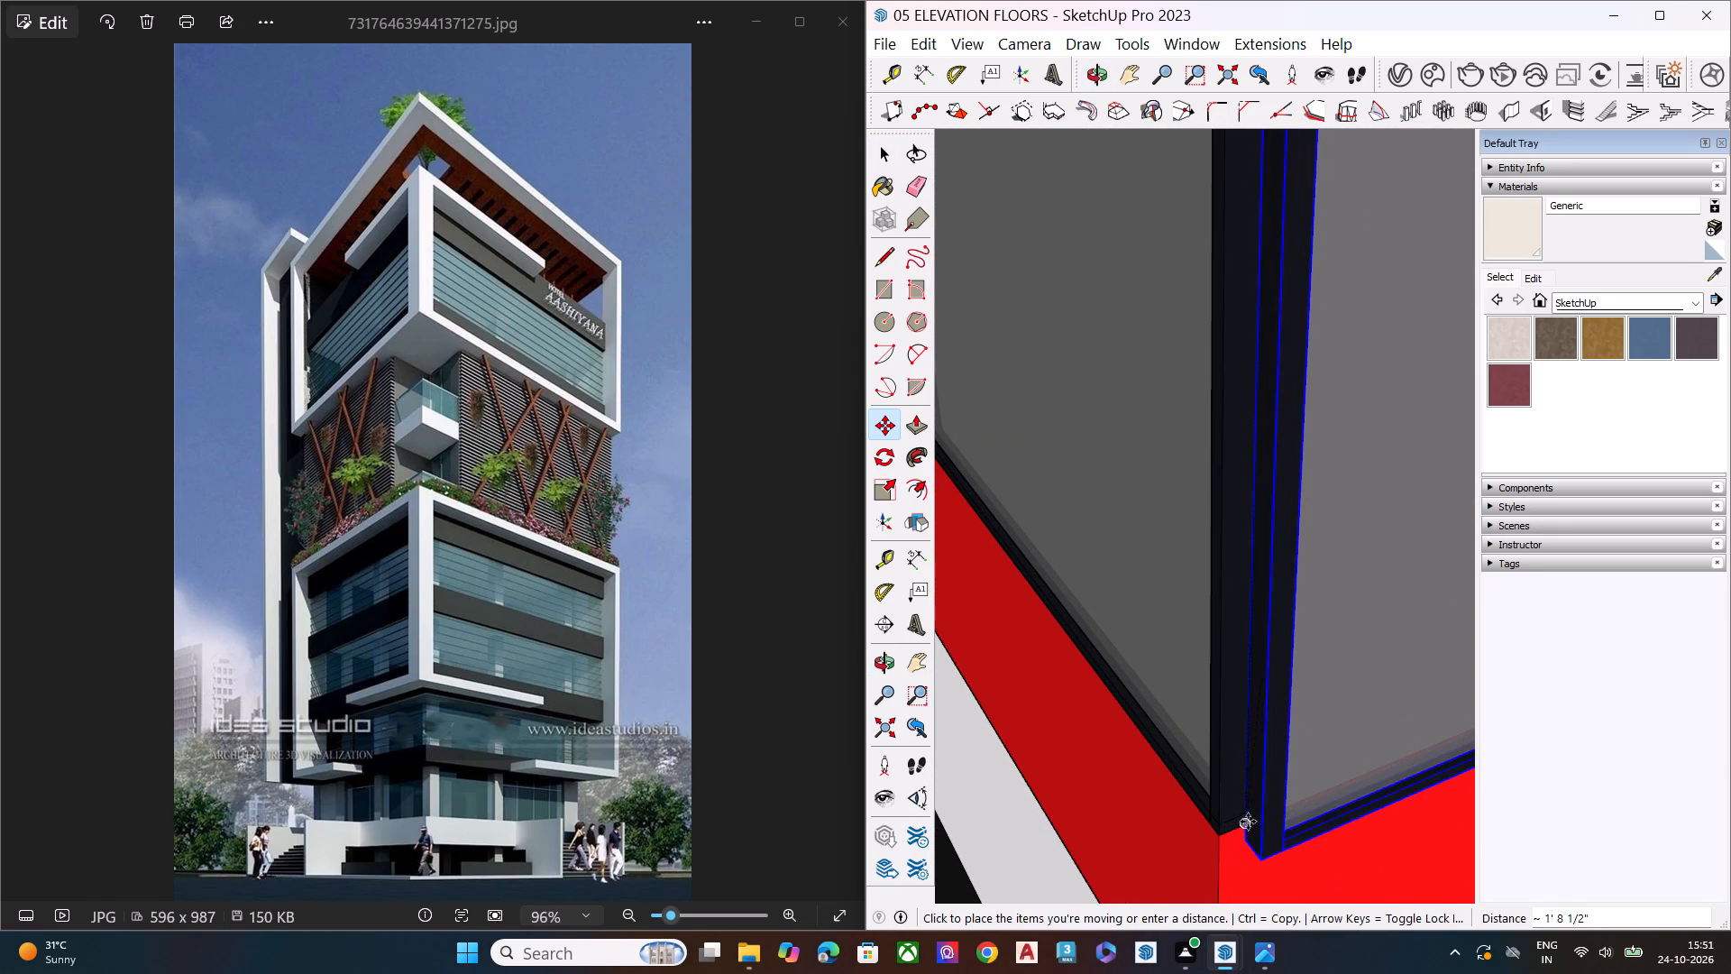
pyautogui.click(1247, 822)
pyautogui.click(1264, 860)
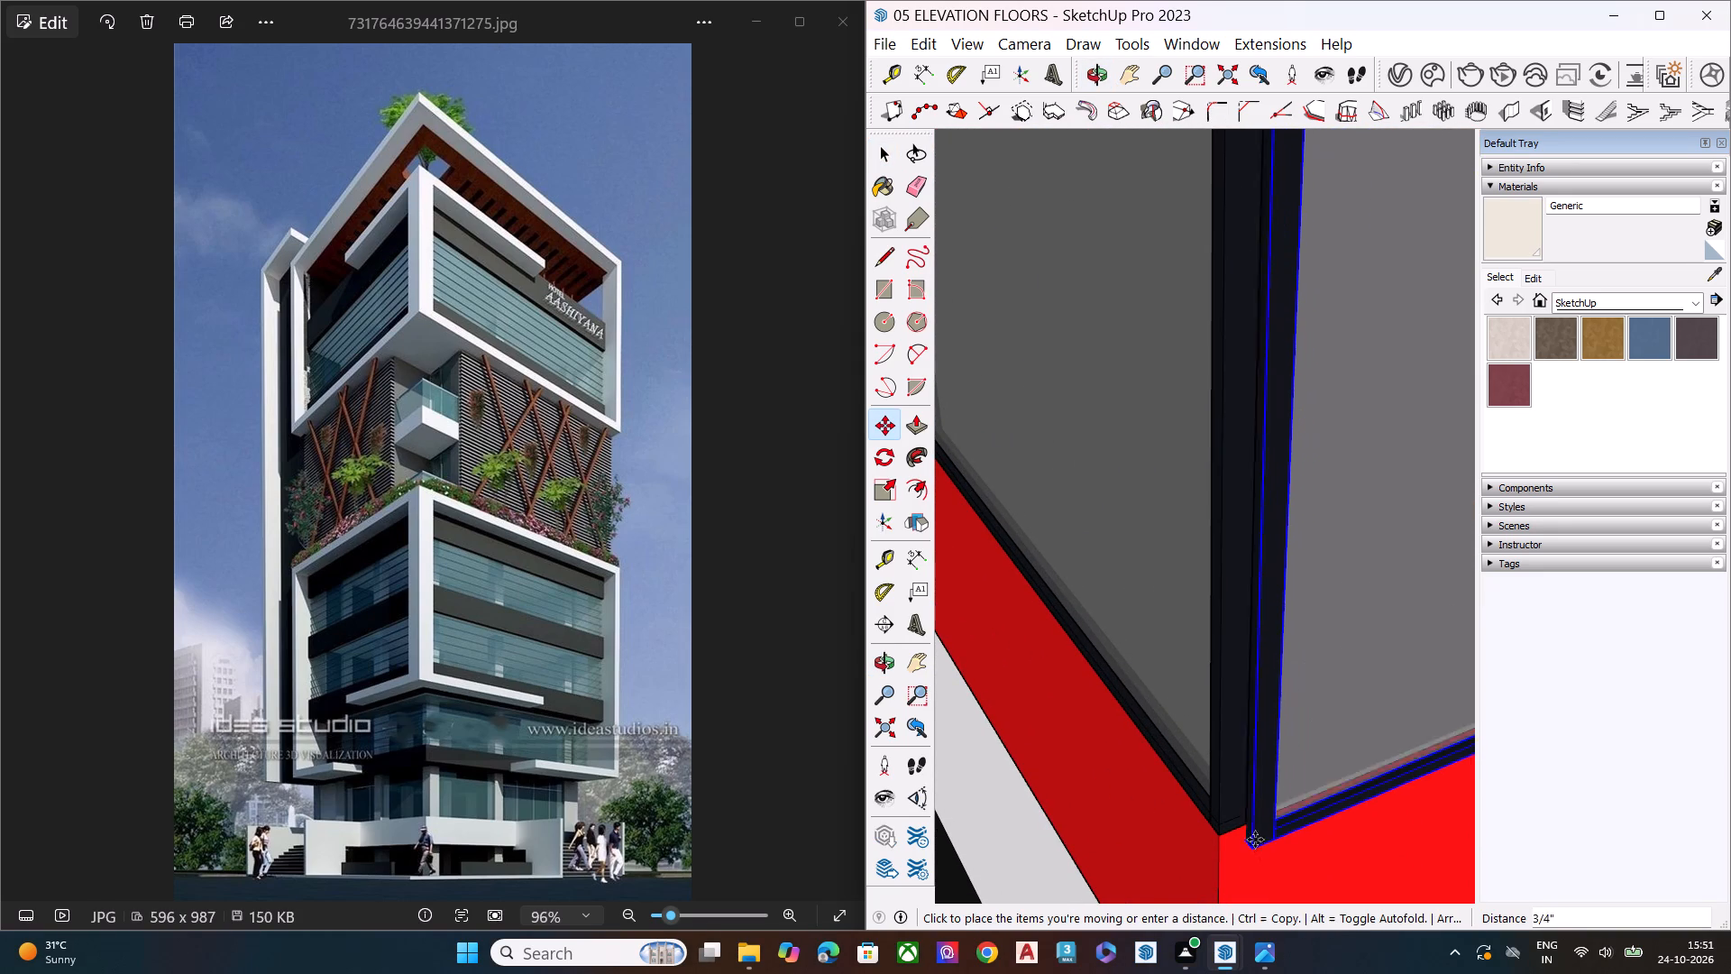
pyautogui.click(1250, 827)
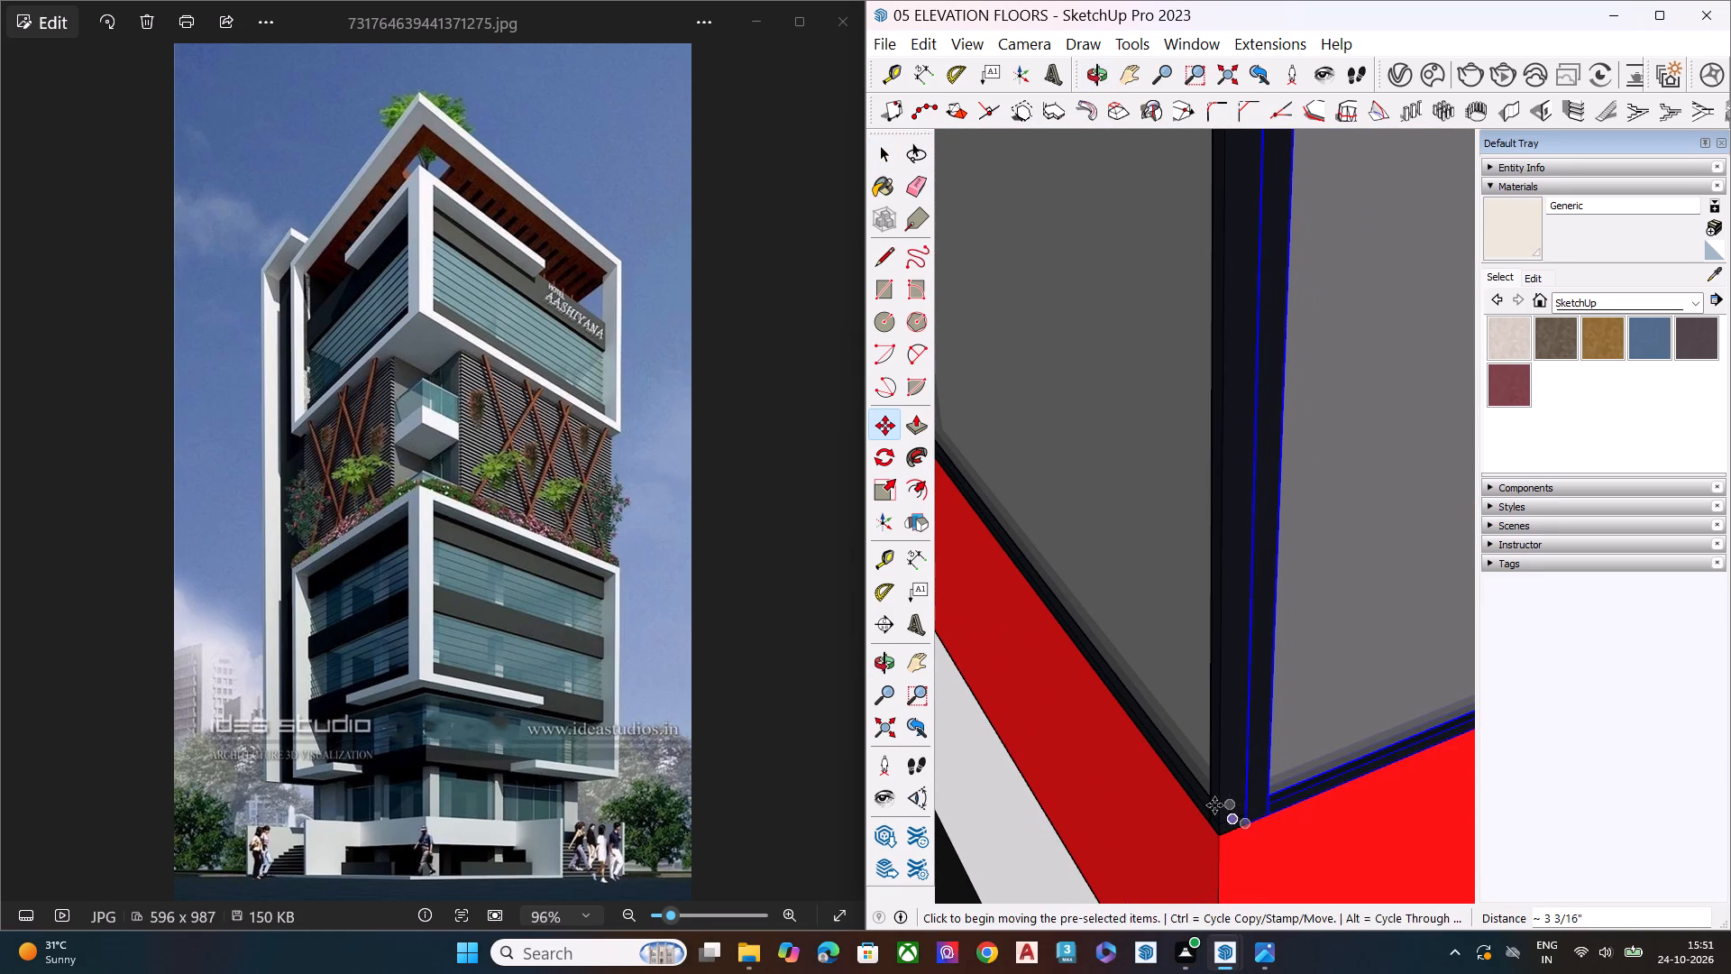
# Scale down the height of the lowest floor's left-facade window so its top edge meets the underside of the red band above.
pyautogui.press('space')
pyautogui.scroll(-3, 1114, 754)
pyautogui.scroll(1, 1114, 756)
pyautogui.scroll(-1, 1114, 757)
pyautogui.scroll(1, 1116, 758)
pyautogui.scroll(-2, 1118, 760)
pyautogui.moveTo(1190, 768); pyautogui.dragTo(1120, 532, button='middle')
pyautogui.scroll(1, 1120, 528)
pyautogui.scroll(-3, 1147, 548)
pyautogui.scroll(1, 1157, 579)
pyautogui.scroll(-6, 1157, 582)
pyautogui.scroll(1, 1158, 651)
pyautogui.scroll(-14, 1158, 652)
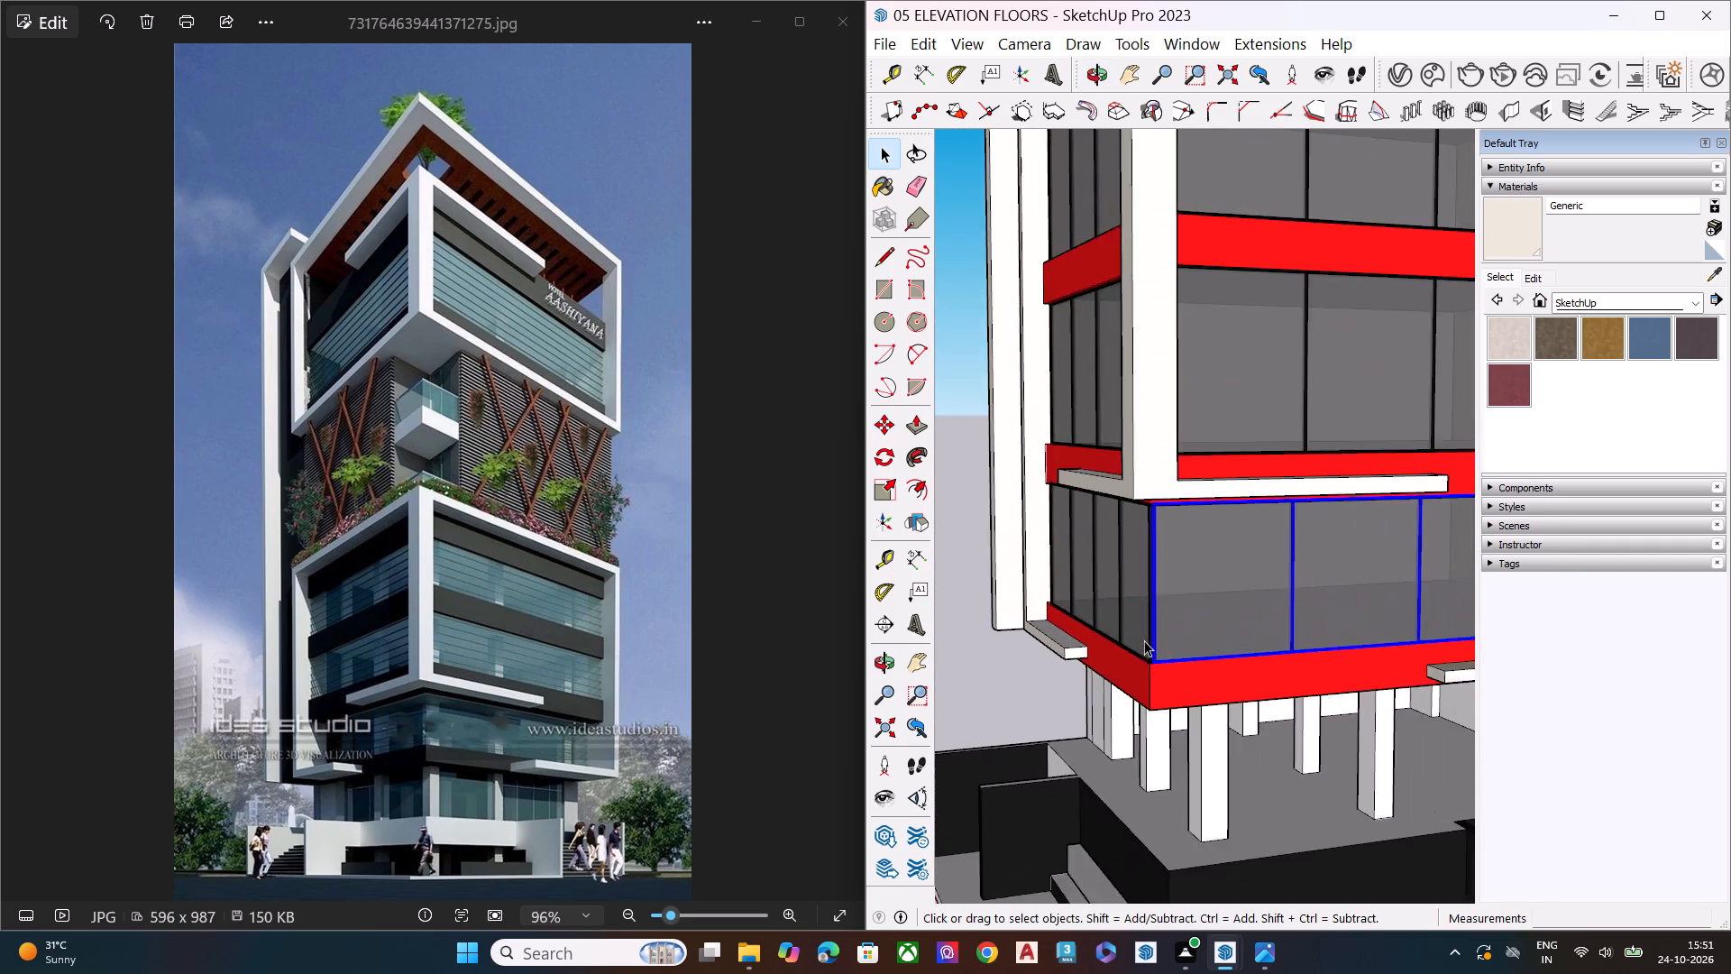
pyautogui.moveTo(1145, 515); pyautogui.dragTo(1158, 373, button='middle')
pyautogui.scroll(4, 1159, 372)
pyautogui.scroll(-2, 1163, 365)
pyautogui.scroll(4, 1163, 365)
pyautogui.scroll(3, 1165, 443)
pyautogui.scroll(-1, 1165, 443)
pyautogui.scroll(12, 1165, 444)
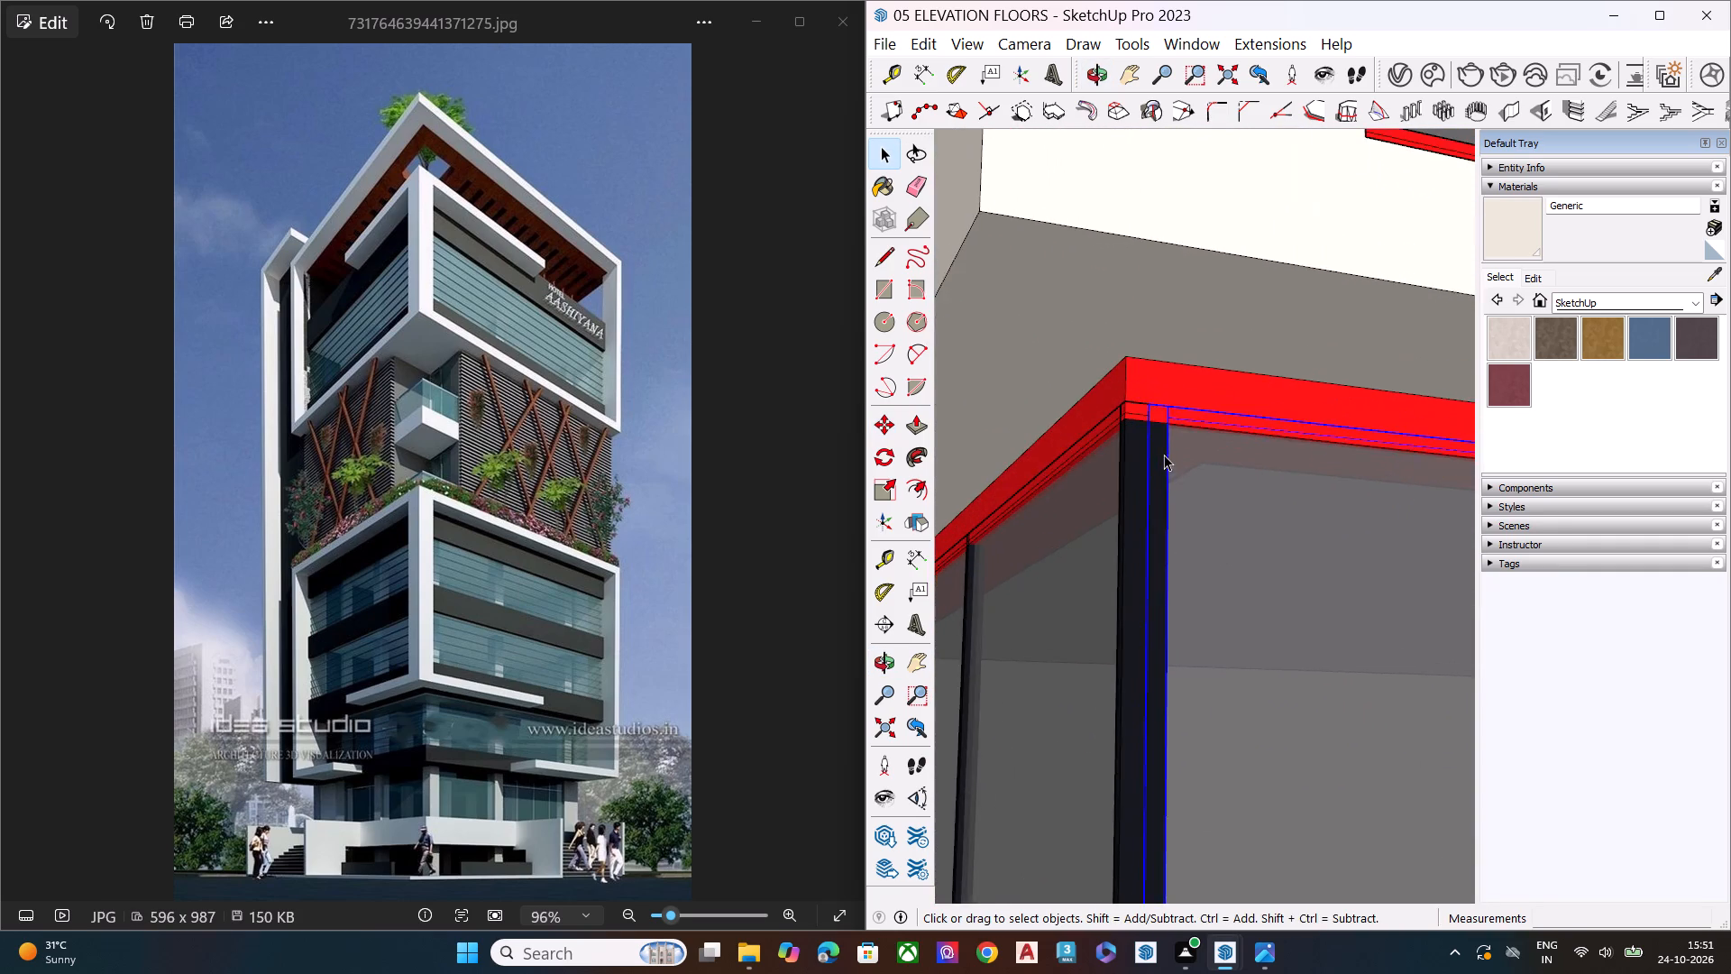
pyautogui.scroll(-10, 1168, 442)
pyautogui.moveTo(1129, 475); pyautogui.dragTo(1187, 503, button='middle')
pyautogui.scroll(8, 1185, 489)
pyautogui.press('space')
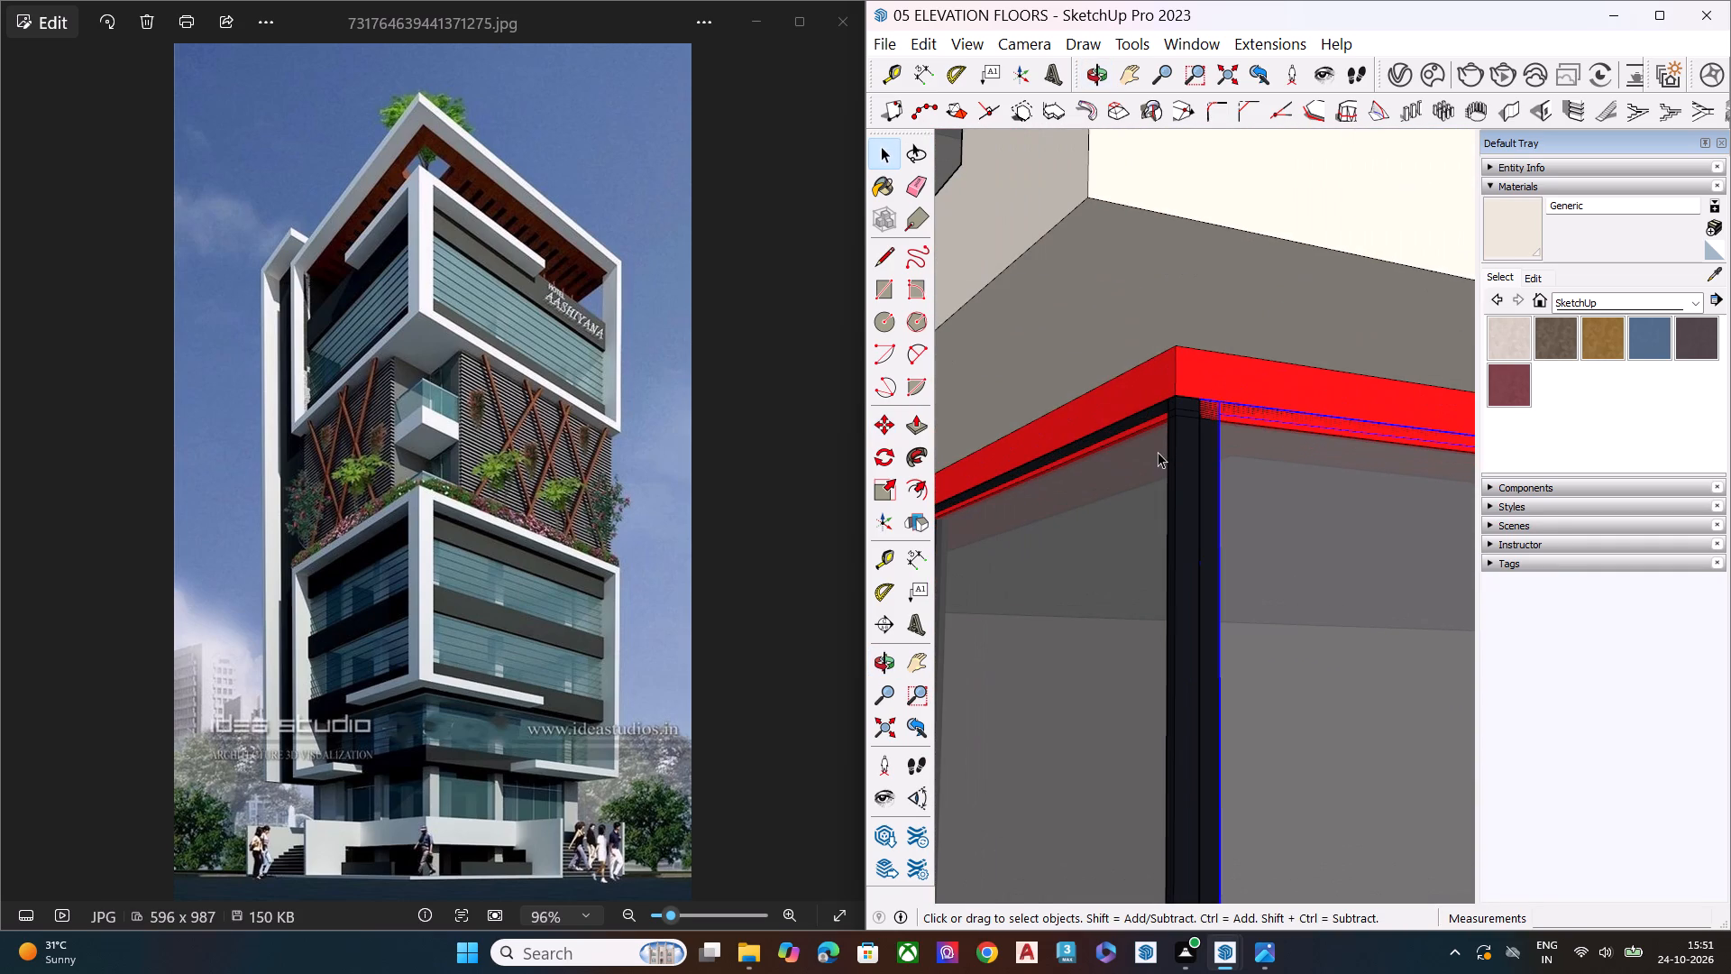
pyautogui.click(1177, 440)
pyautogui.scroll(2, 1129, 417)
pyautogui.scroll(-4, 1281, 452)
pyautogui.scroll(2, 1314, 498)
pyautogui.scroll(-9, 1317, 505)
pyautogui.scroll(2, 1078, 538)
pyautogui.scroll(-1, 1063, 550)
pyautogui.scroll(2, 1049, 559)
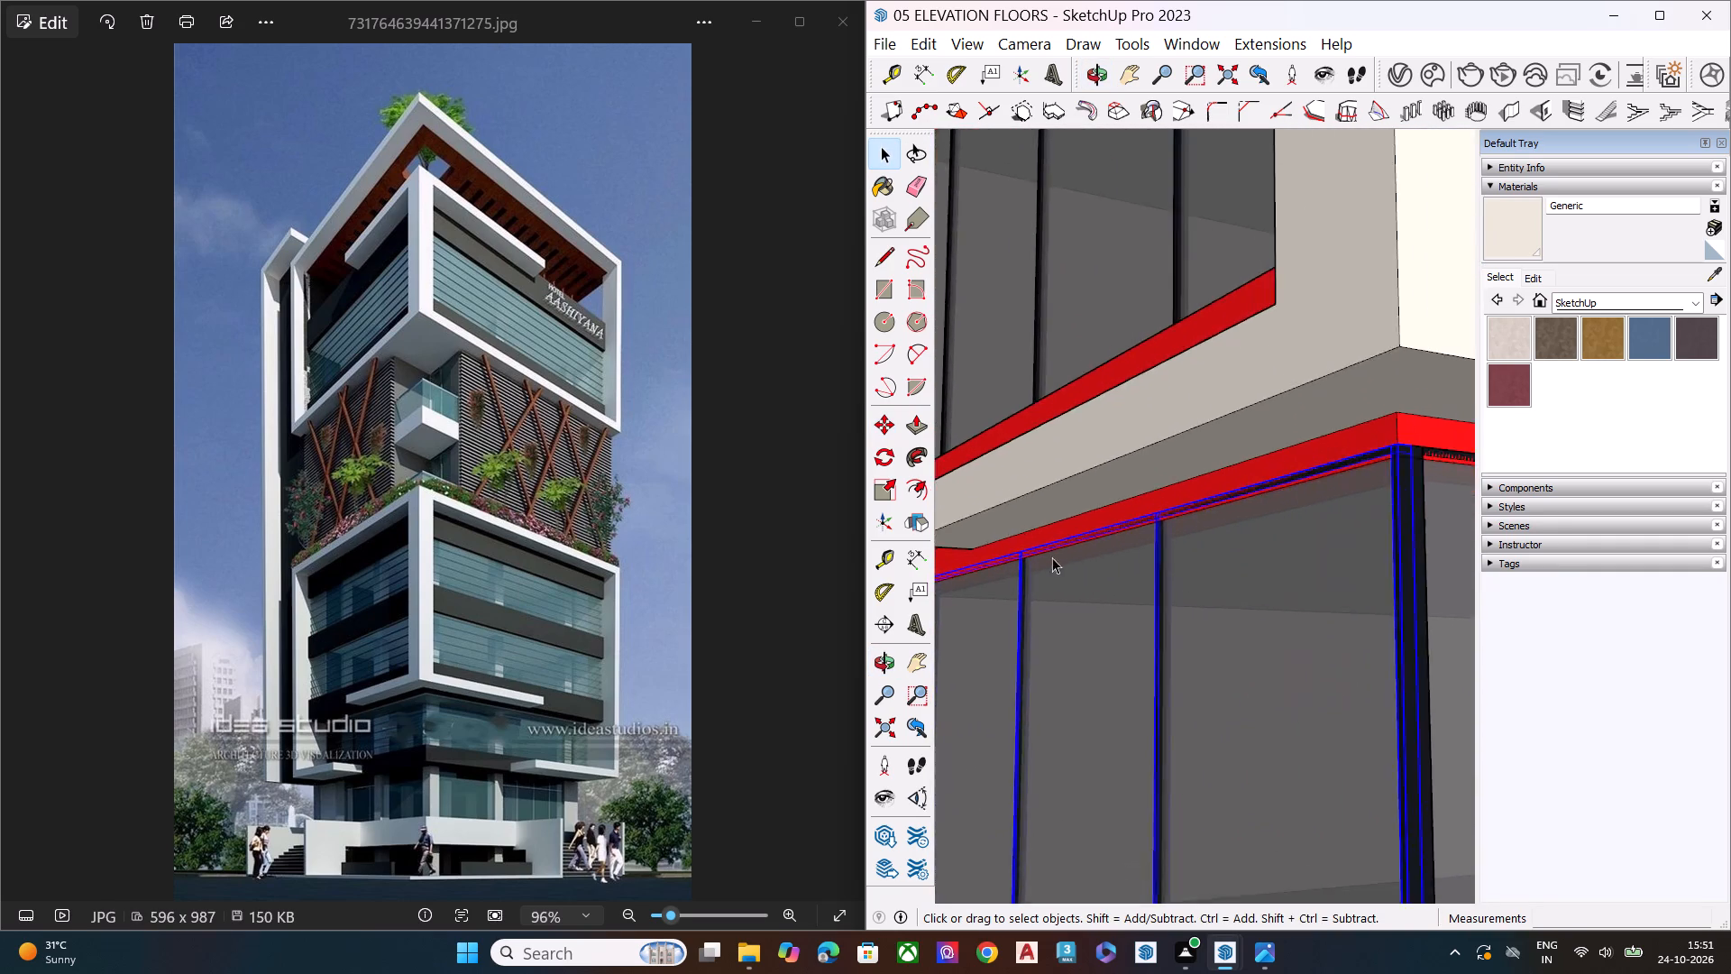
pyautogui.scroll(-1, 1109, 557)
pyautogui.scroll(1, 1118, 559)
pyautogui.scroll(-6, 1137, 563)
pyautogui.scroll(8, 1025, 573)
pyautogui.press('w')
pyautogui.scroll(-7, 1100, 590)
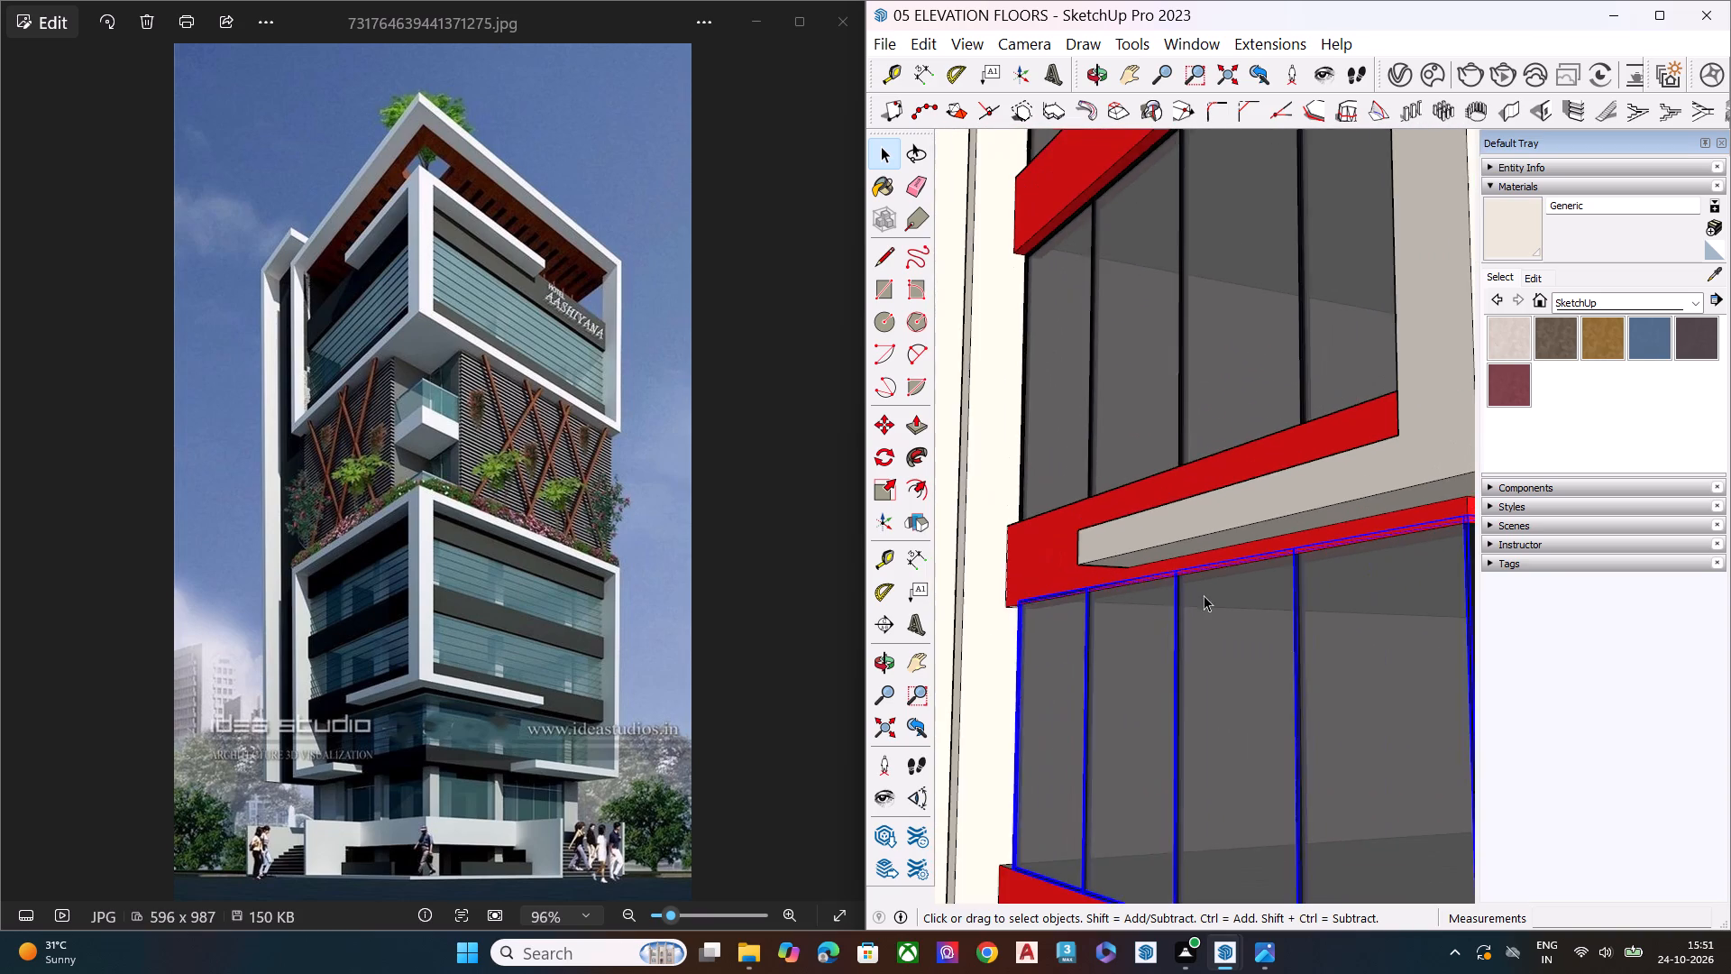
pyautogui.scroll(-1, 1204, 595)
pyautogui.scroll(1, 1221, 600)
pyautogui.press('d')
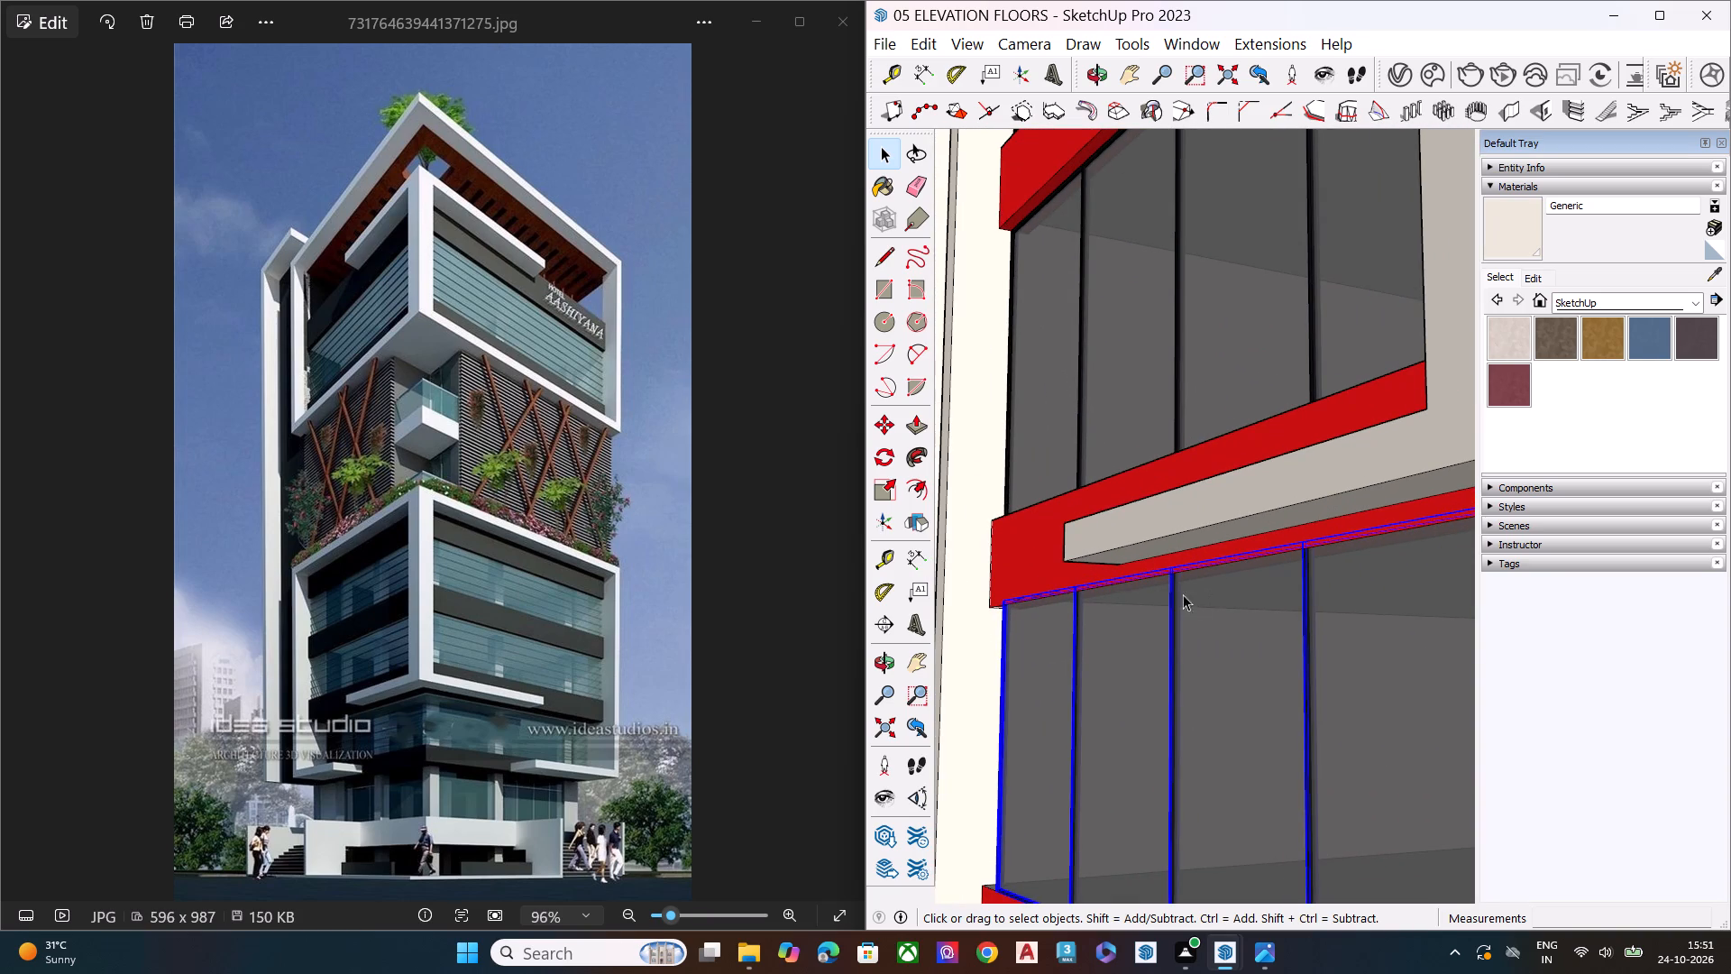
pyautogui.click(1182, 637)
pyautogui.scroll(-6, 1150, 634)
pyautogui.press('s')
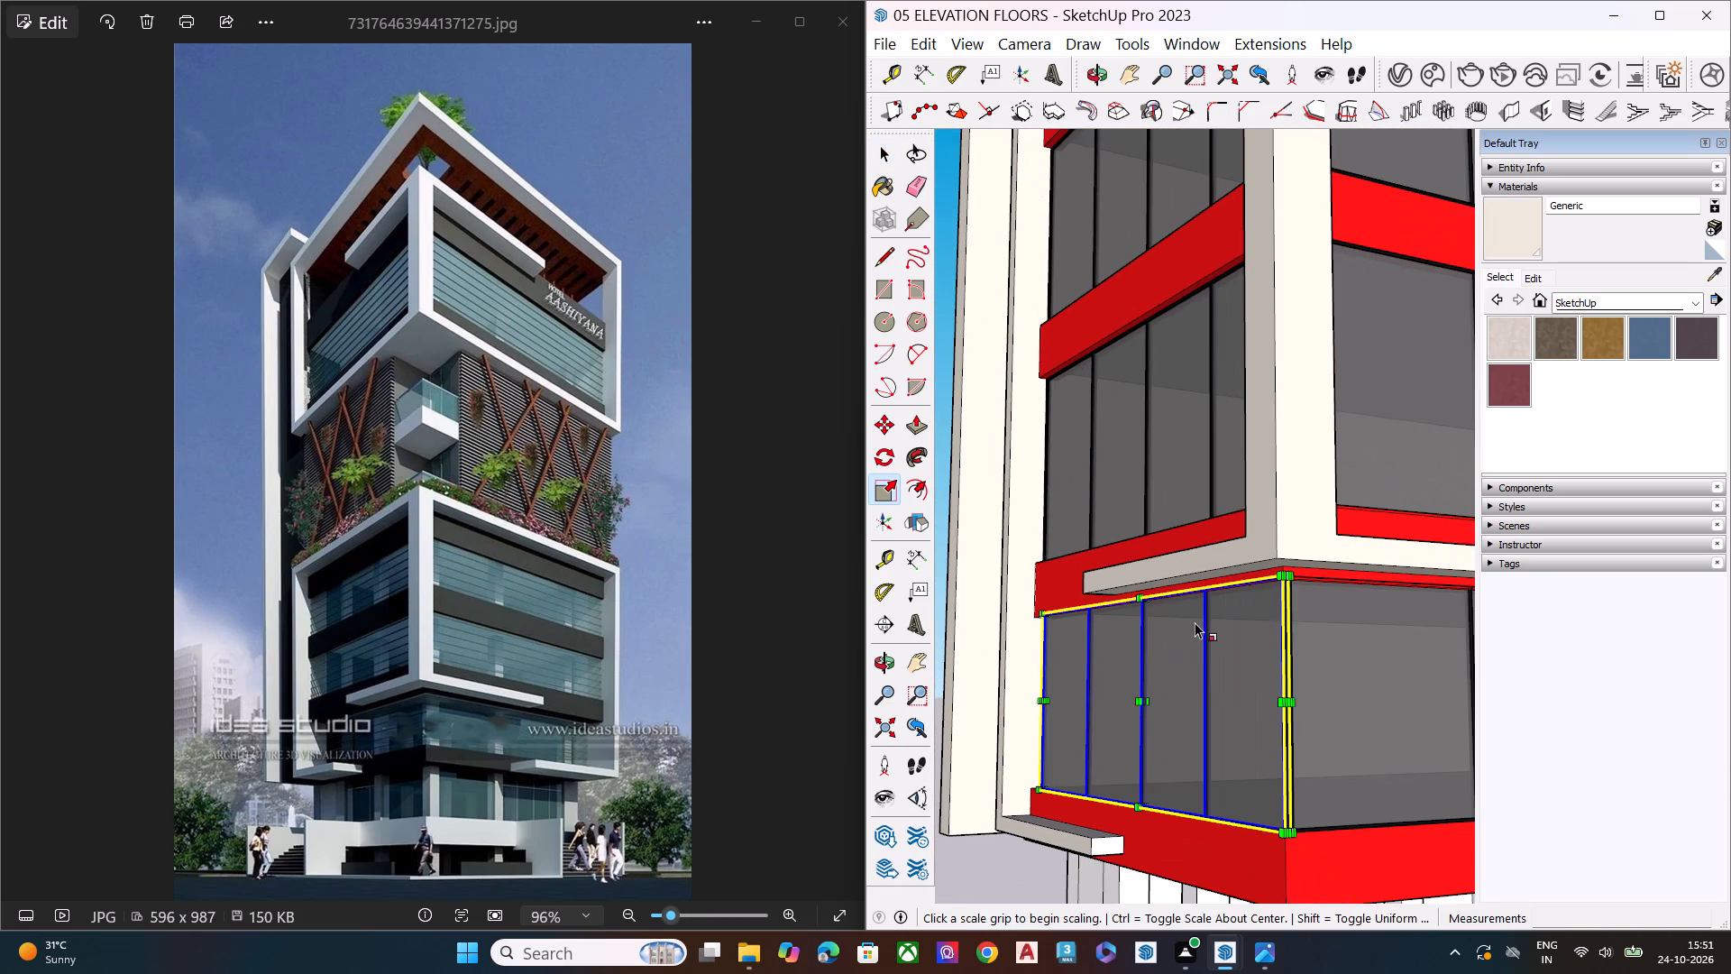
pyautogui.scroll(7, 1199, 605)
pyautogui.scroll(18, 1101, 603)
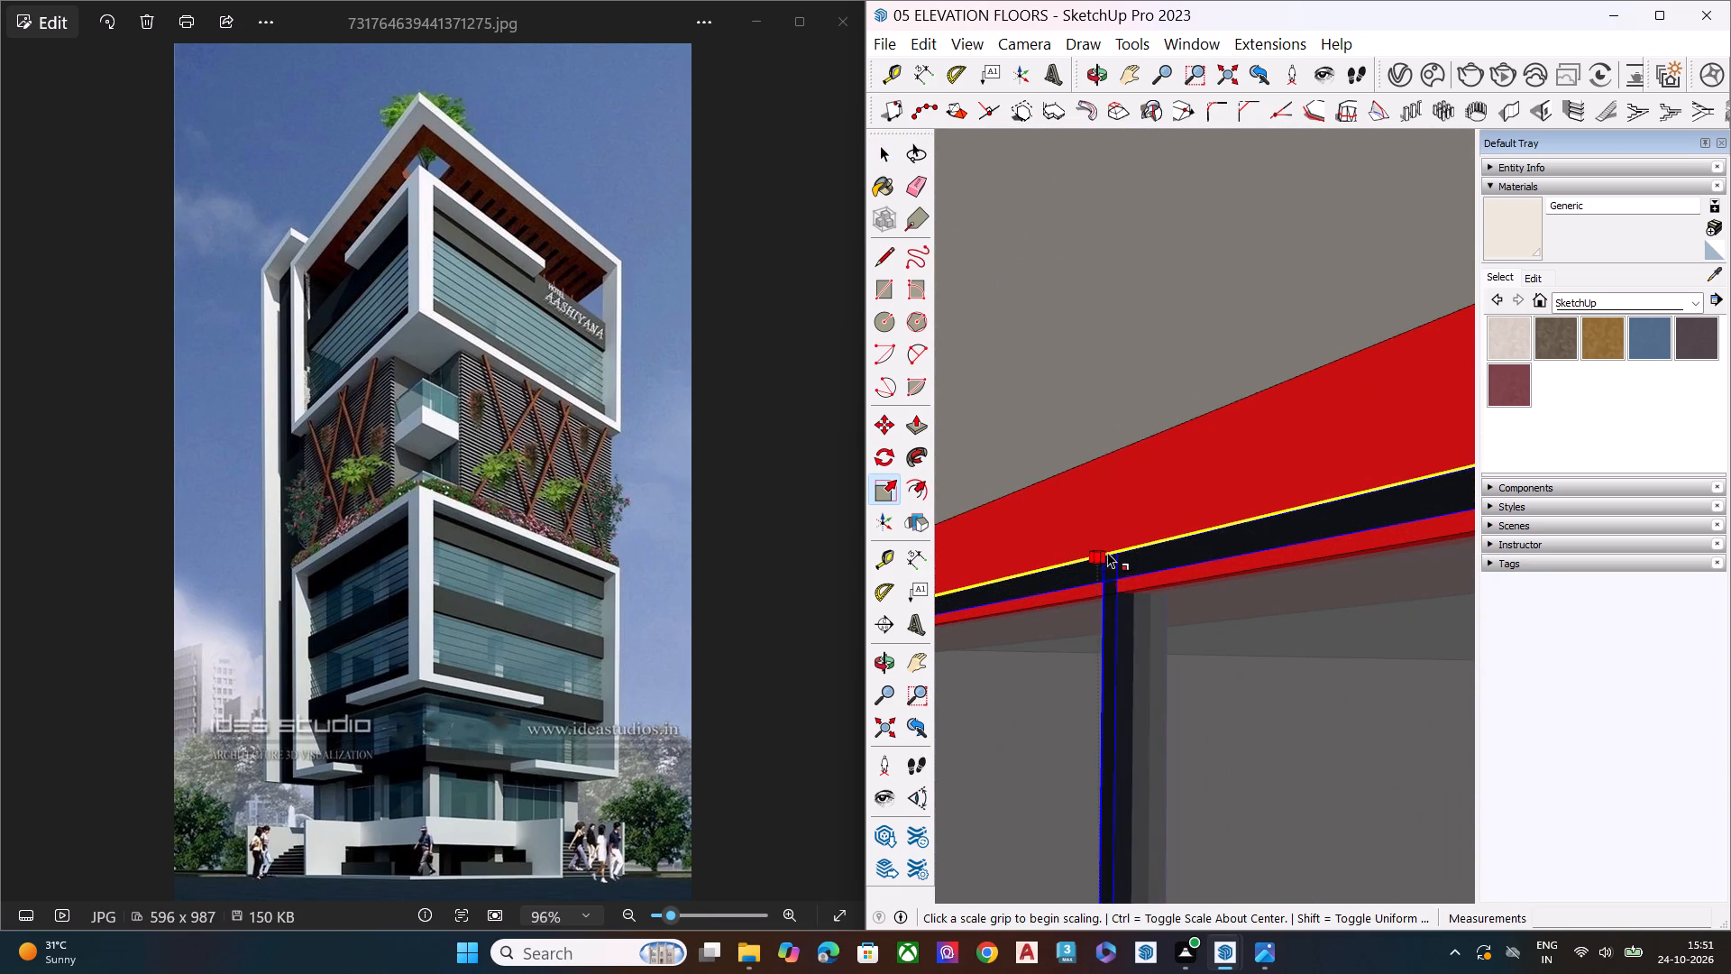
pyautogui.click(1120, 556)
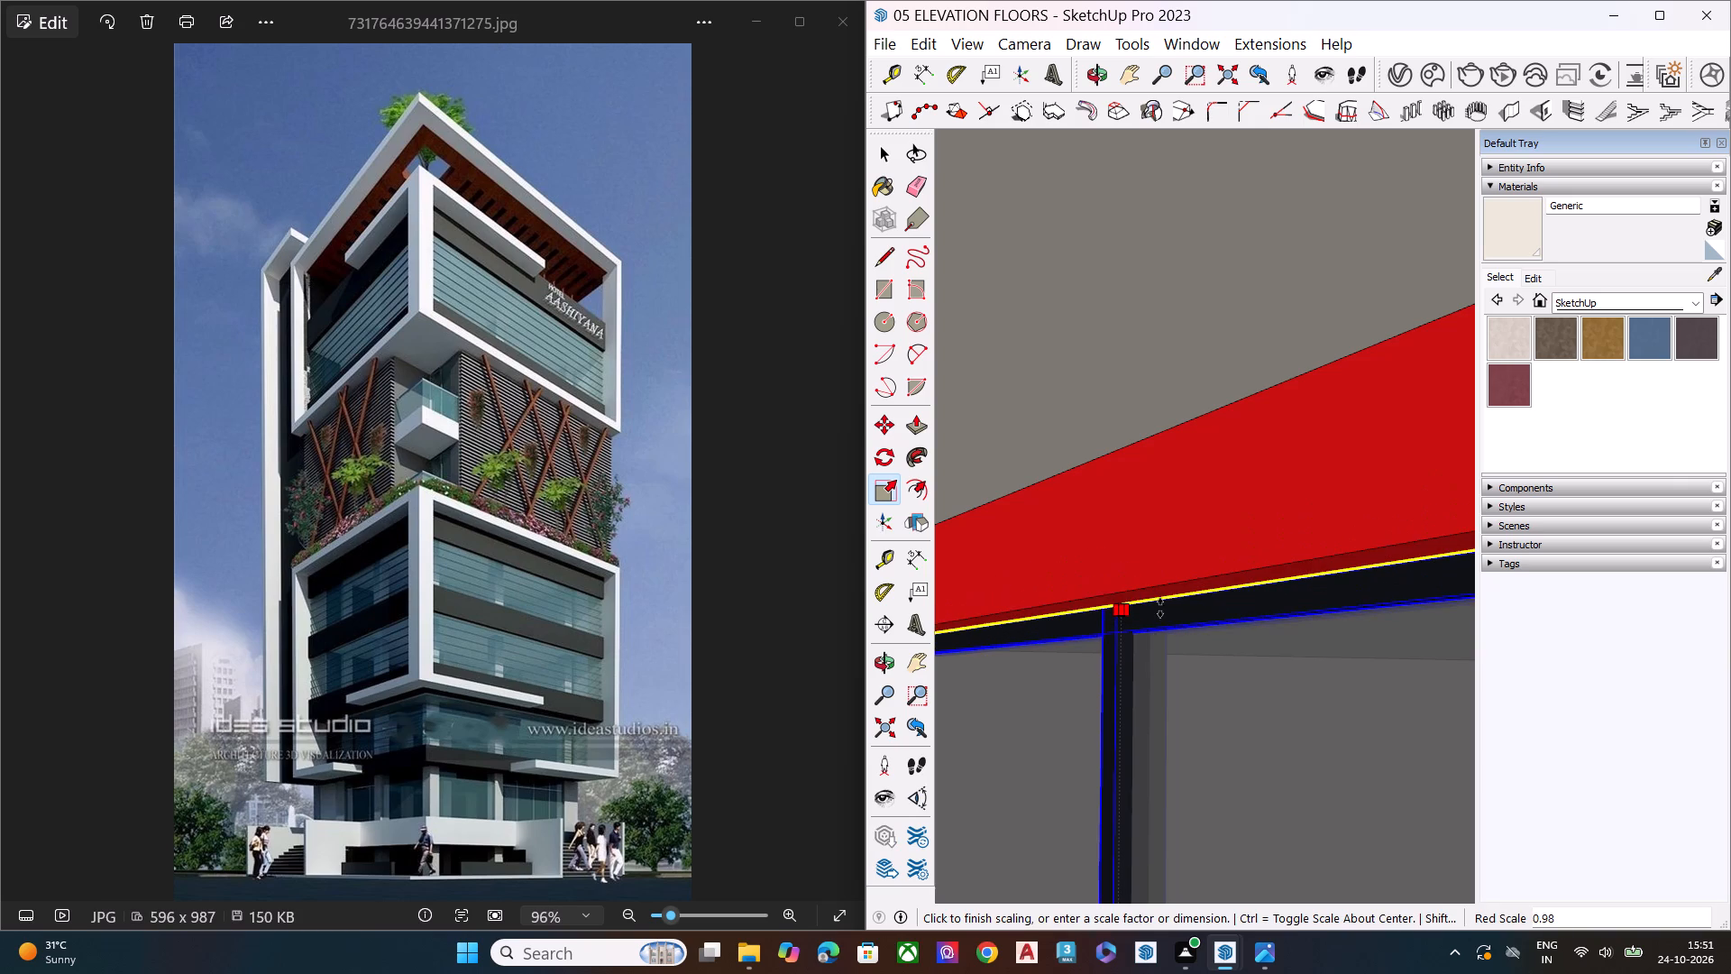
pyautogui.click(1195, 589)
pyautogui.press('space')
pyautogui.scroll(-5, 964, 557)
pyautogui.scroll(1, 958, 568)
pyautogui.scroll(-3, 958, 568)
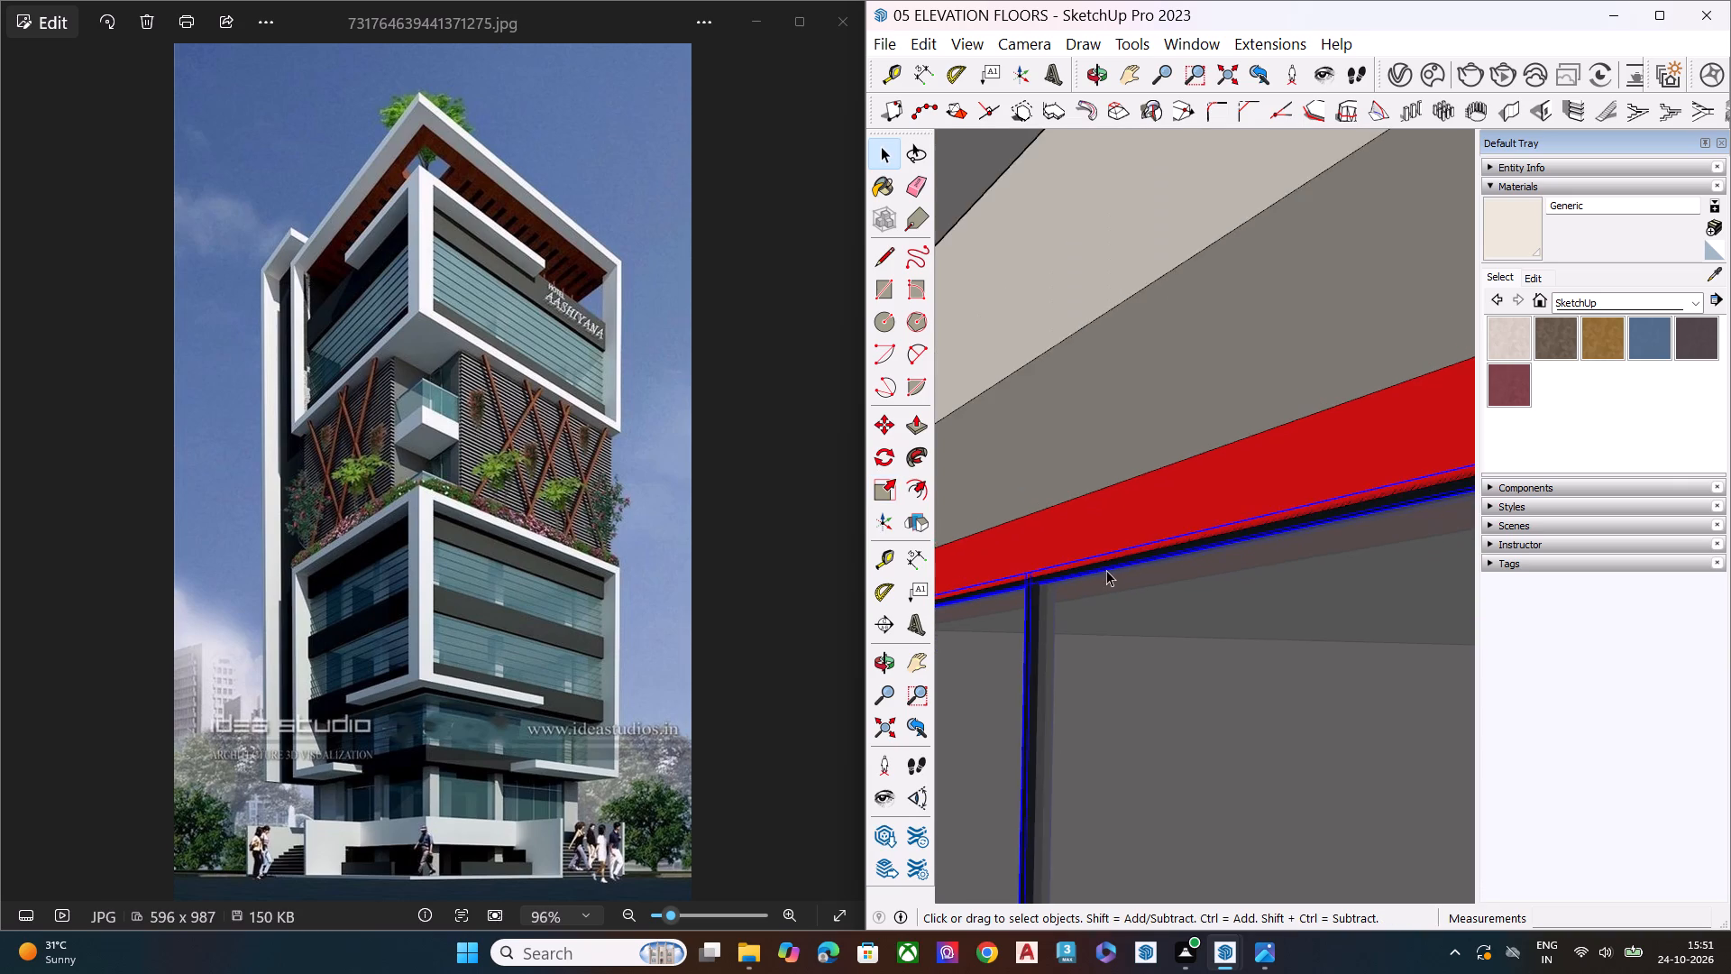
pyautogui.scroll(-2, 1109, 570)
pyautogui.scroll(7, 1078, 589)
pyautogui.press('s')
pyautogui.scroll(5, 1028, 567)
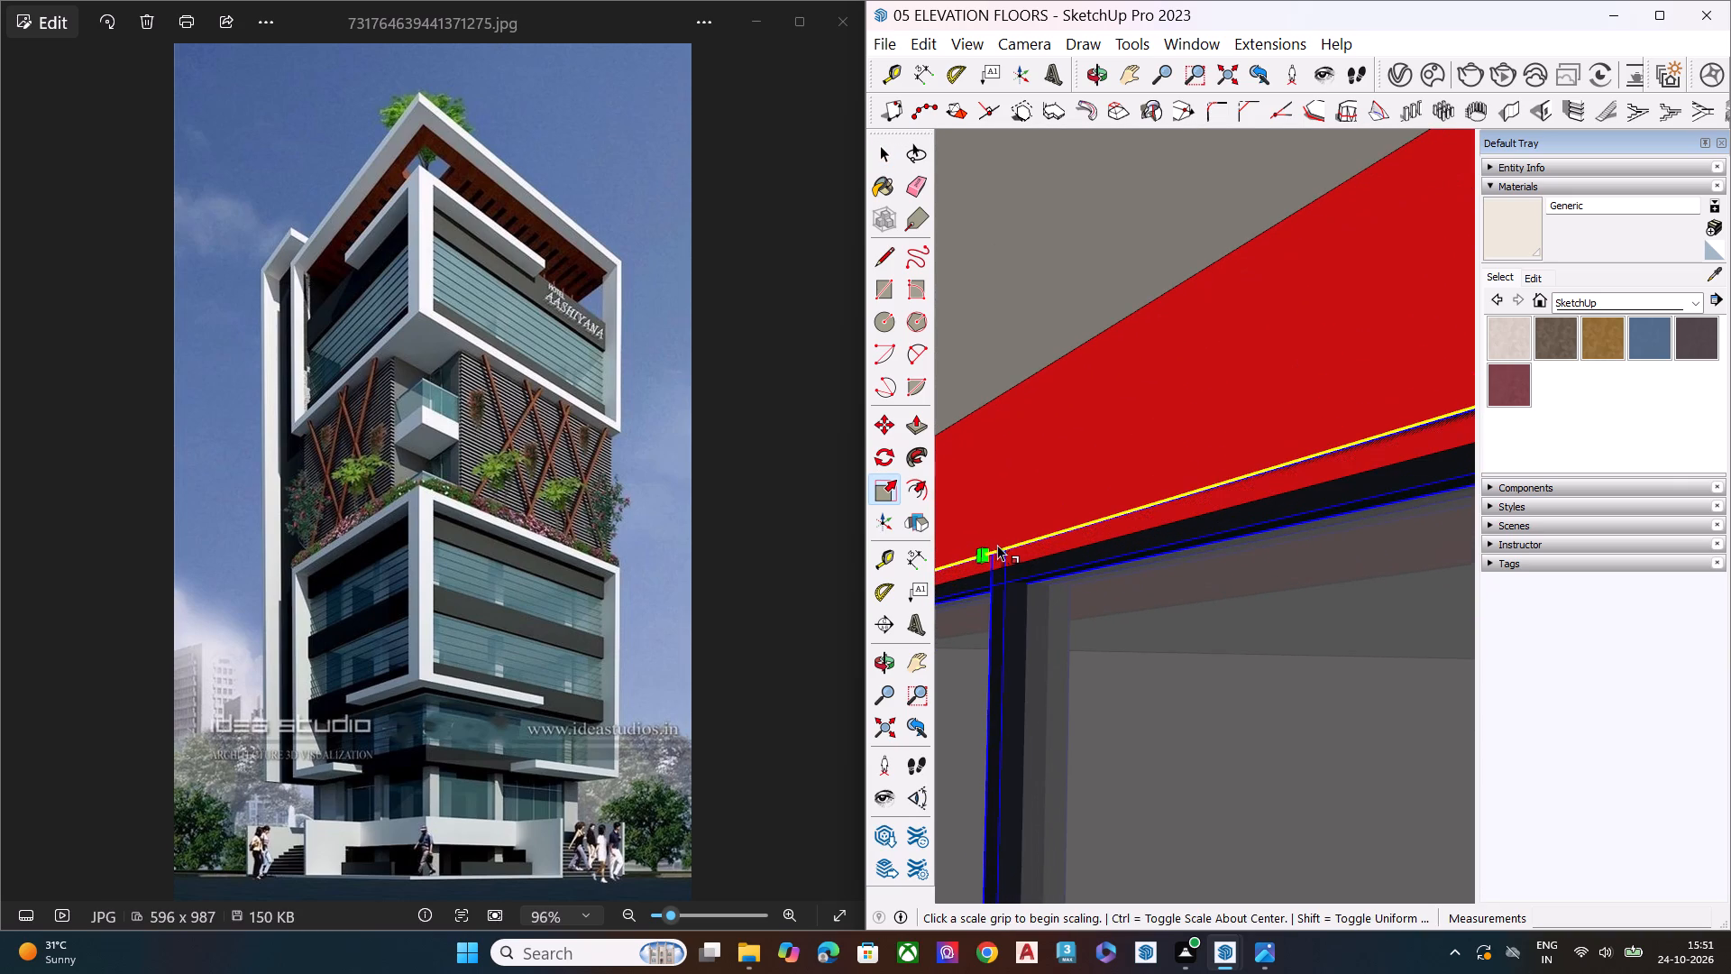
pyautogui.click(1014, 562)
pyautogui.click(1016, 585)
pyautogui.scroll(-6, 1023, 536)
pyautogui.scroll(1, 1023, 536)
pyautogui.scroll(-1, 1023, 536)
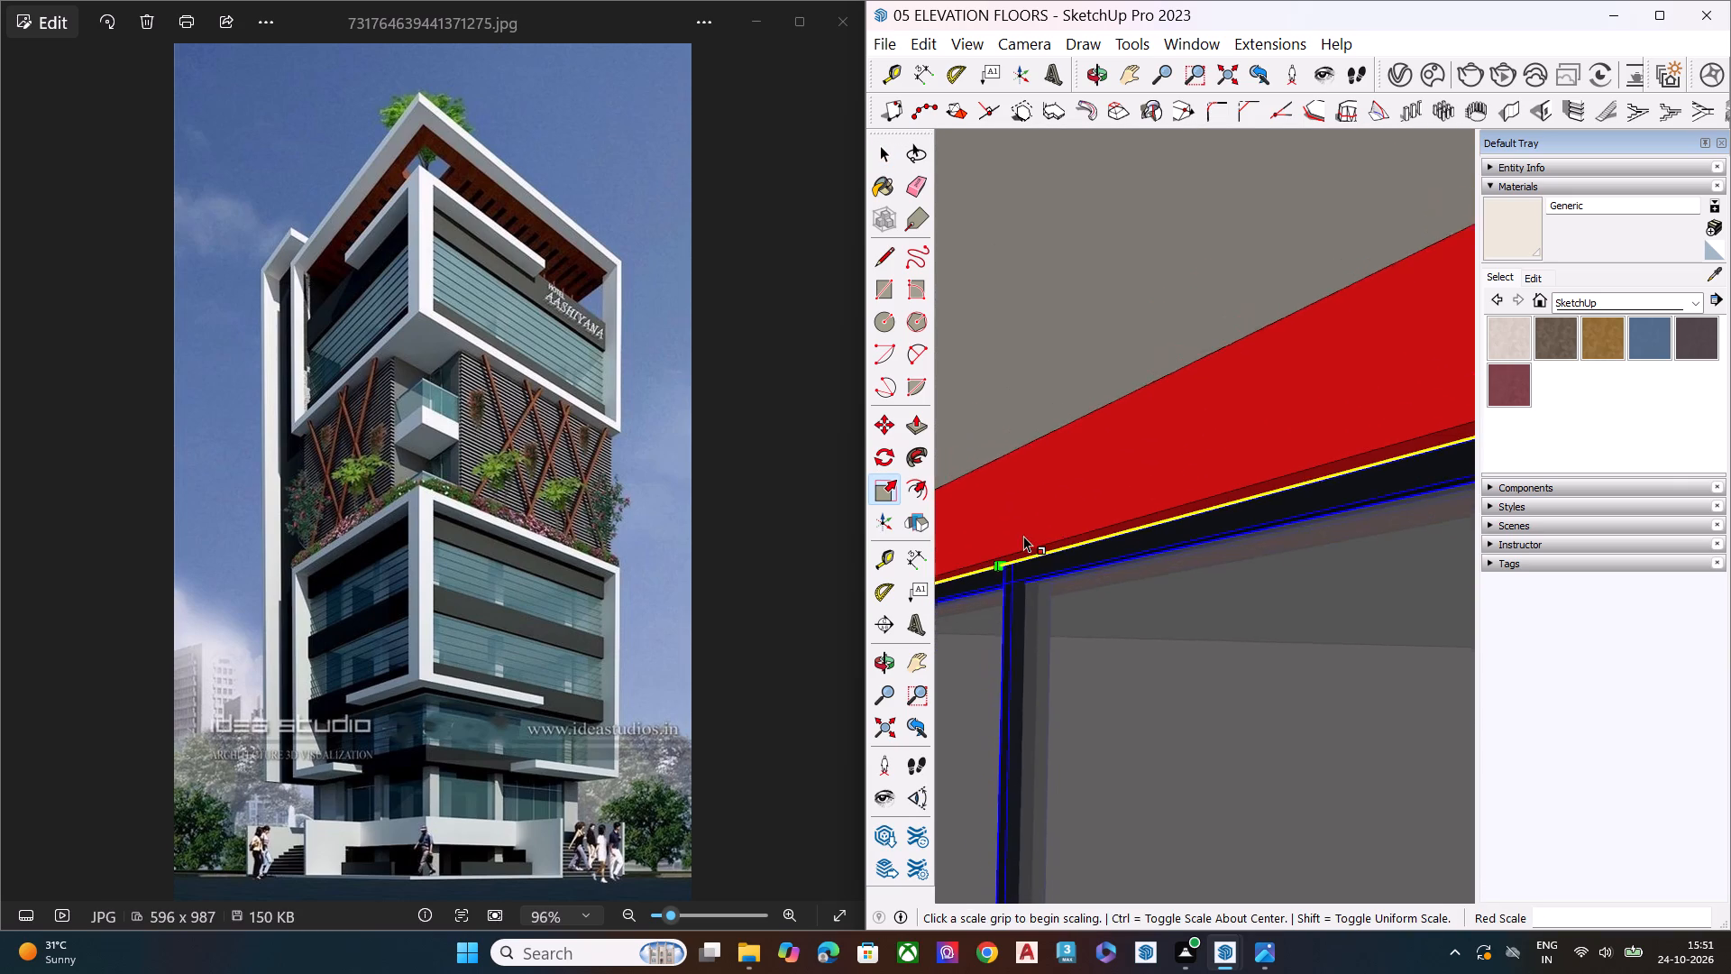
# Scale the lowest floor's right-facade window vertically by about 0.98 so its top meets the red band's underside, and clear the selection.
pyautogui.scroll(-10, 1023, 536)
pyautogui.scroll(-10, 1116, 510)
pyautogui.moveTo(1335, 503); pyautogui.dragTo(1225, 641, button='middle')
pyautogui.scroll(8, 1278, 568)
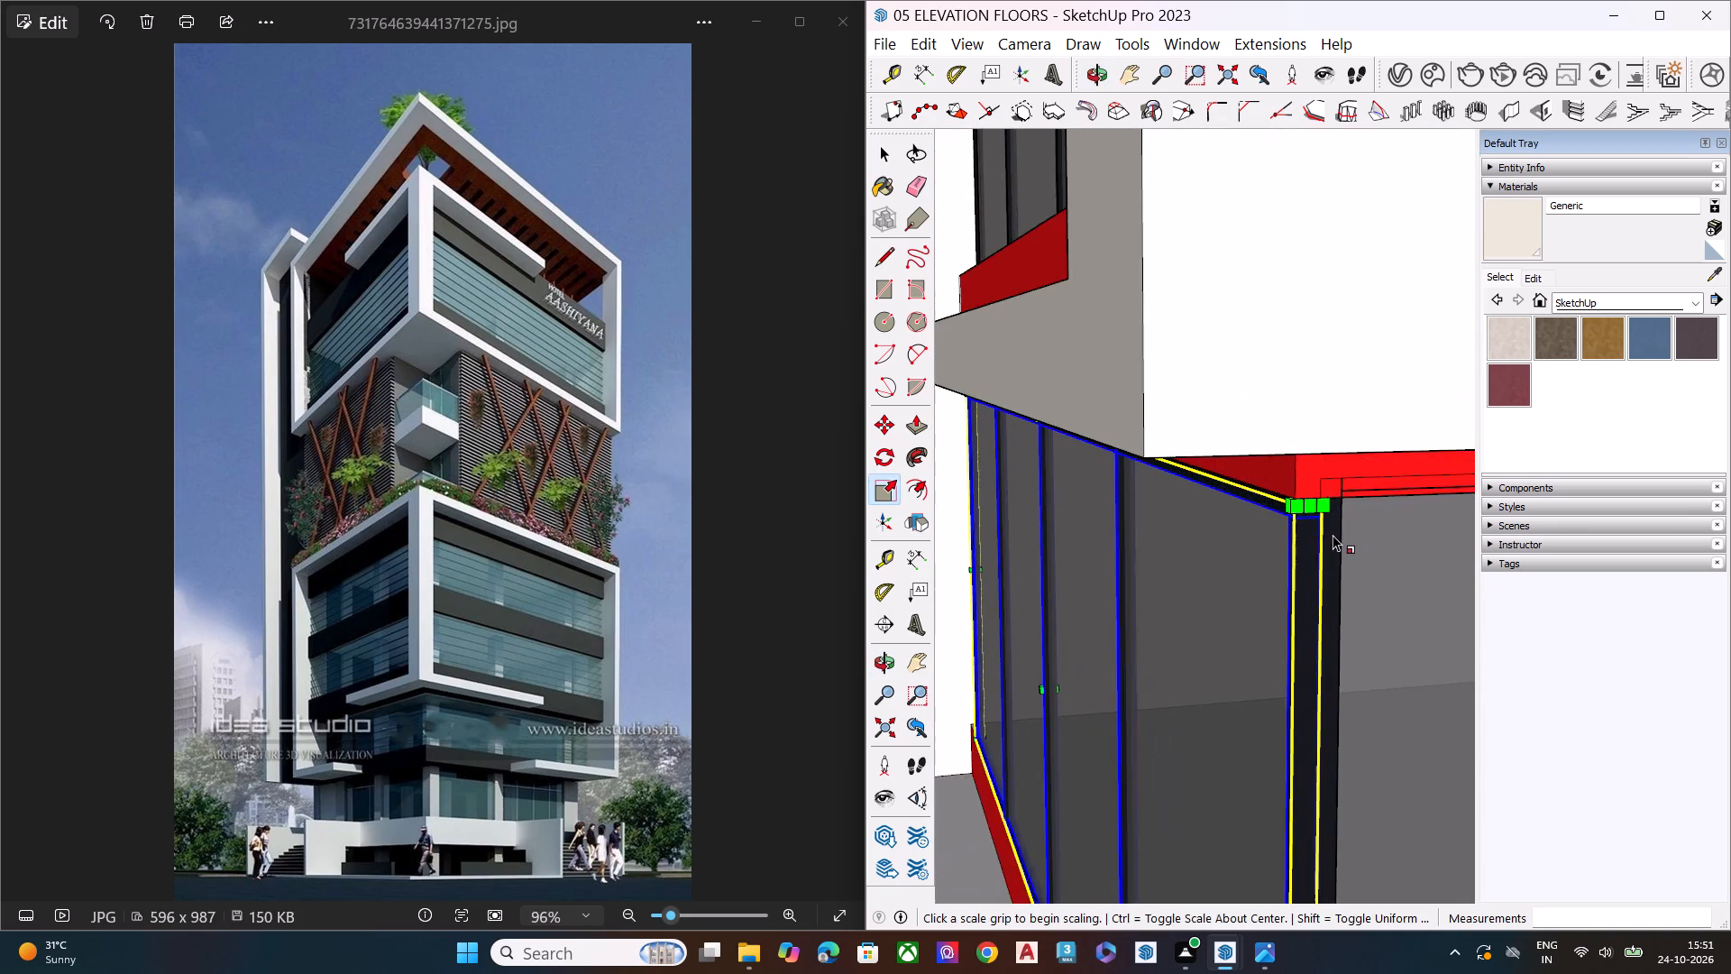
pyautogui.press('space')
pyautogui.click(1337, 513)
pyautogui.scroll(1, 1020, 464)
pyautogui.scroll(-16, 1003, 477)
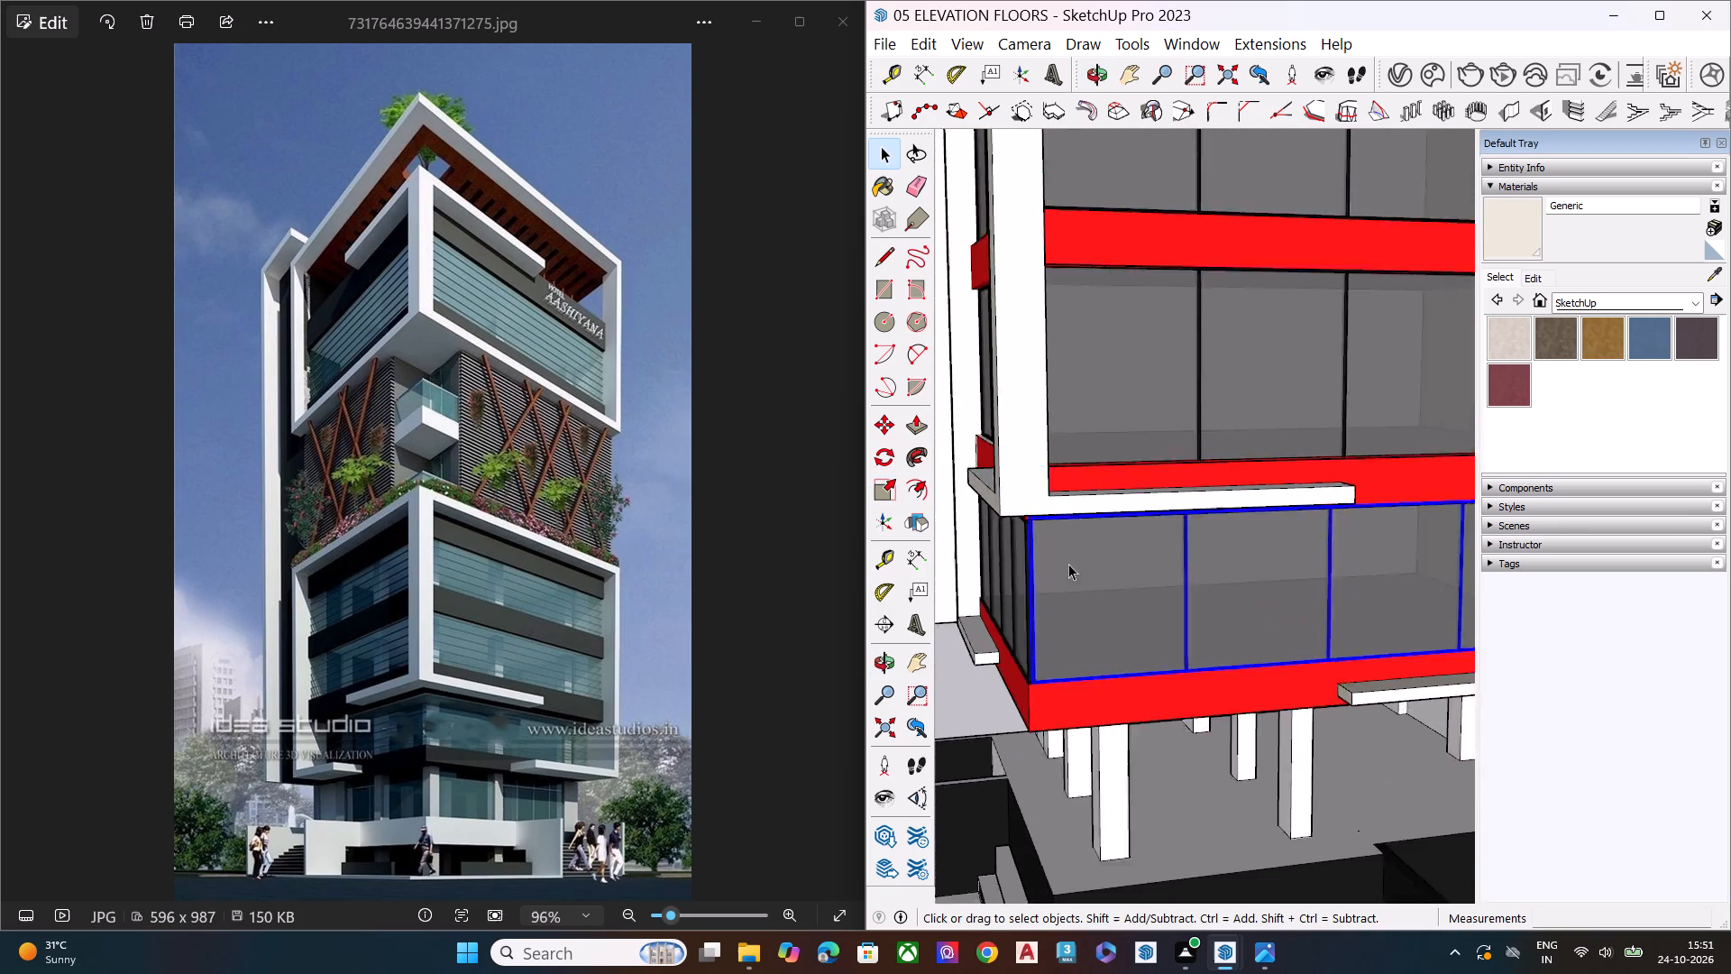
pyautogui.scroll(-1, 1068, 564)
pyautogui.moveTo(1284, 569); pyautogui.dragTo(876, 569, button='middle')
pyautogui.moveTo(1280, 557); pyautogui.dragTo(1107, 518, button='middle')
pyautogui.scroll(8, 1106, 504)
pyautogui.scroll(-6, 1134, 545)
pyautogui.scroll(1, 1301, 577)
pyautogui.scroll(-1, 1301, 577)
pyautogui.moveTo(1123, 584); pyautogui.dragTo(1085, 458, button='middle')
pyautogui.scroll(7, 1089, 447)
pyautogui.press('s')
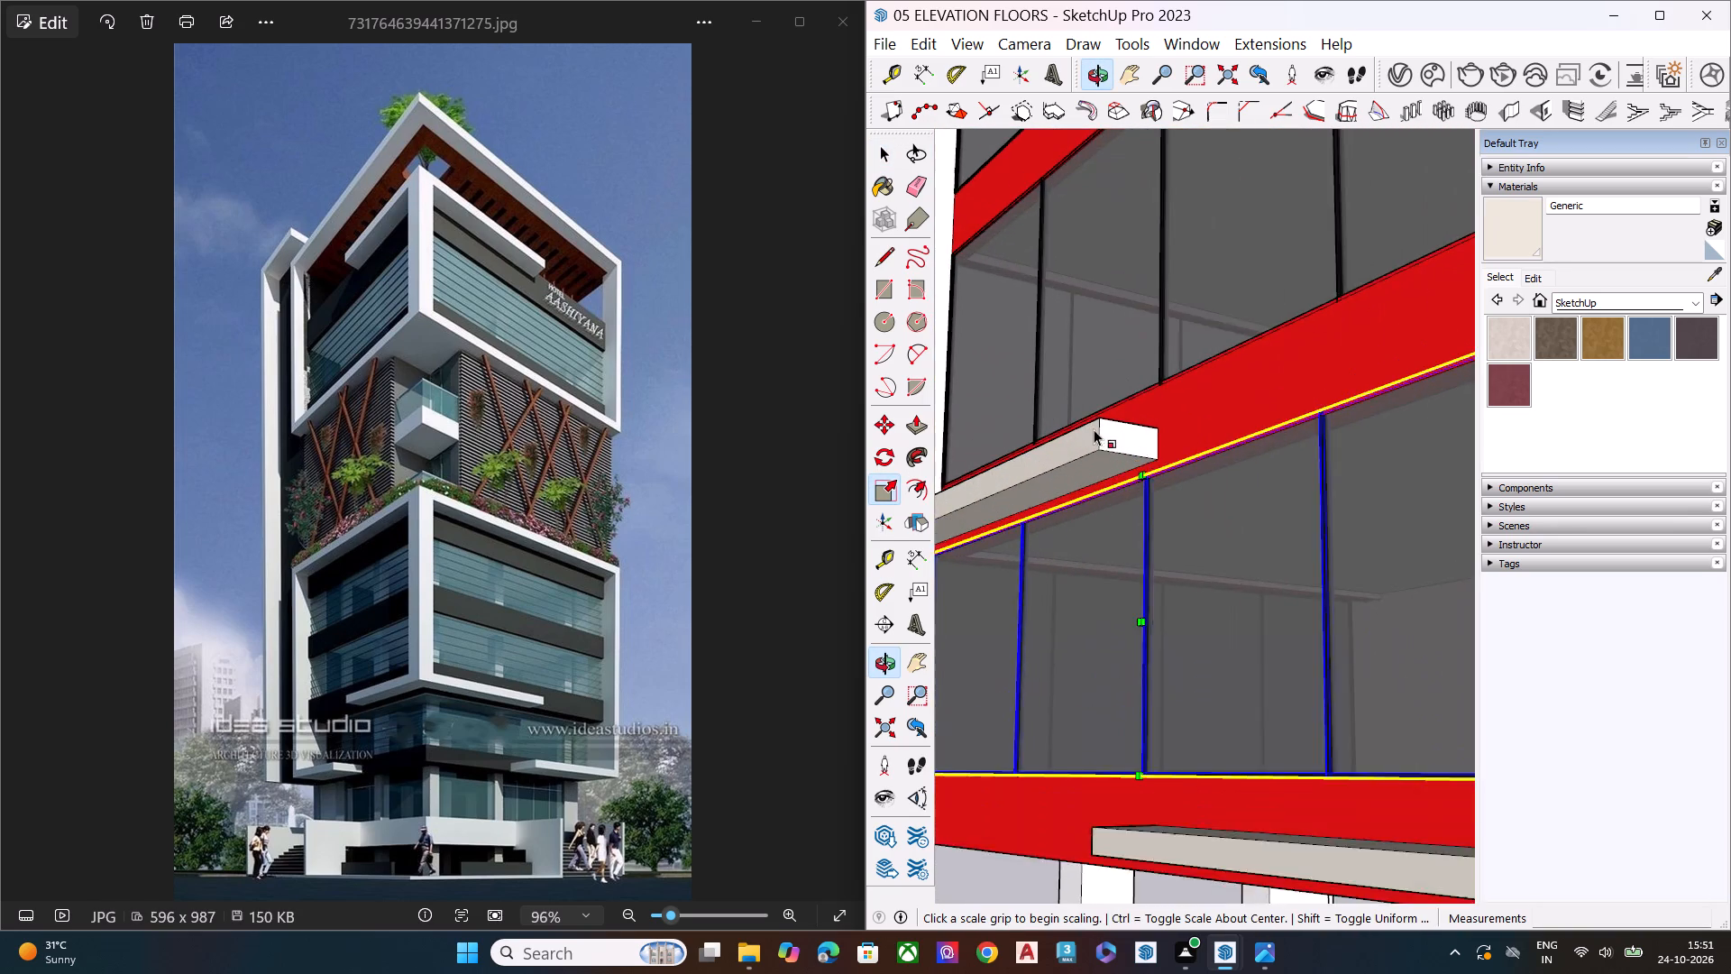
pyautogui.scroll(6, 1159, 486)
pyautogui.click(1152, 478)
pyautogui.click(1155, 486)
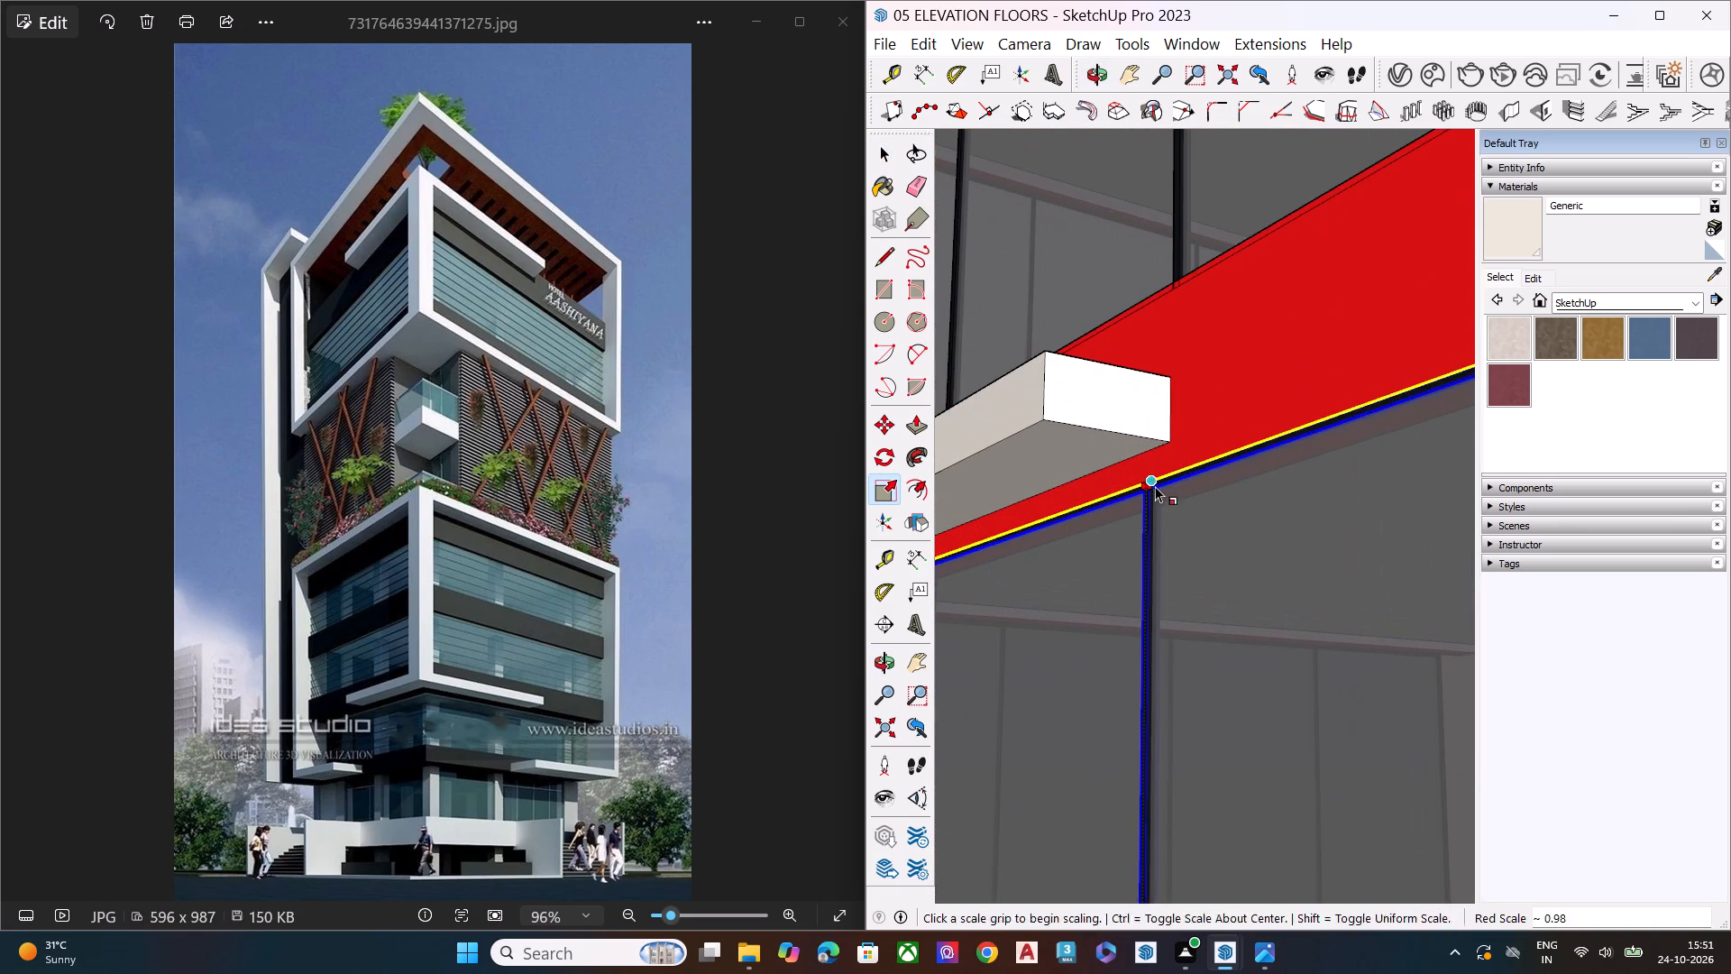
pyautogui.press('space')
pyautogui.scroll(-8, 1166, 494)
pyautogui.scroll(2, 1191, 505)
pyautogui.scroll(-4, 1191, 506)
pyautogui.scroll(3, 1191, 506)
pyautogui.scroll(-3, 1165, 477)
pyautogui.scroll(1, 1160, 513)
pyautogui.scroll(-7, 1160, 513)
pyautogui.scroll(3, 1160, 513)
pyautogui.scroll(-2, 1162, 503)
pyautogui.scroll(1, 1163, 524)
pyautogui.scroll(-6, 1164, 532)
pyautogui.press('space')
pyautogui.click(1000, 675)
# Examine the tower's facades from several sides, checking the windows against the red bands and the overall massing against the reference photo.
pyautogui.scroll(-5, 1030, 583)
pyautogui.scroll(1, 1038, 593)
pyautogui.scroll(-1, 1045, 604)
pyautogui.scroll(1, 1045, 606)
pyautogui.scroll(-1, 1055, 624)
pyautogui.moveTo(1055, 618); pyautogui.dragTo(1287, 657, button='middle')
pyautogui.press('space')
pyautogui.scroll(-4, 1198, 492)
pyautogui.moveTo(1186, 519); pyautogui.dragTo(1235, 748, button='middle')
pyautogui.moveTo(1091, 550); pyautogui.dragTo(1446, 519, button='middle')
pyautogui.moveTo(1213, 534); pyautogui.dragTo(1528, 476, button='middle')
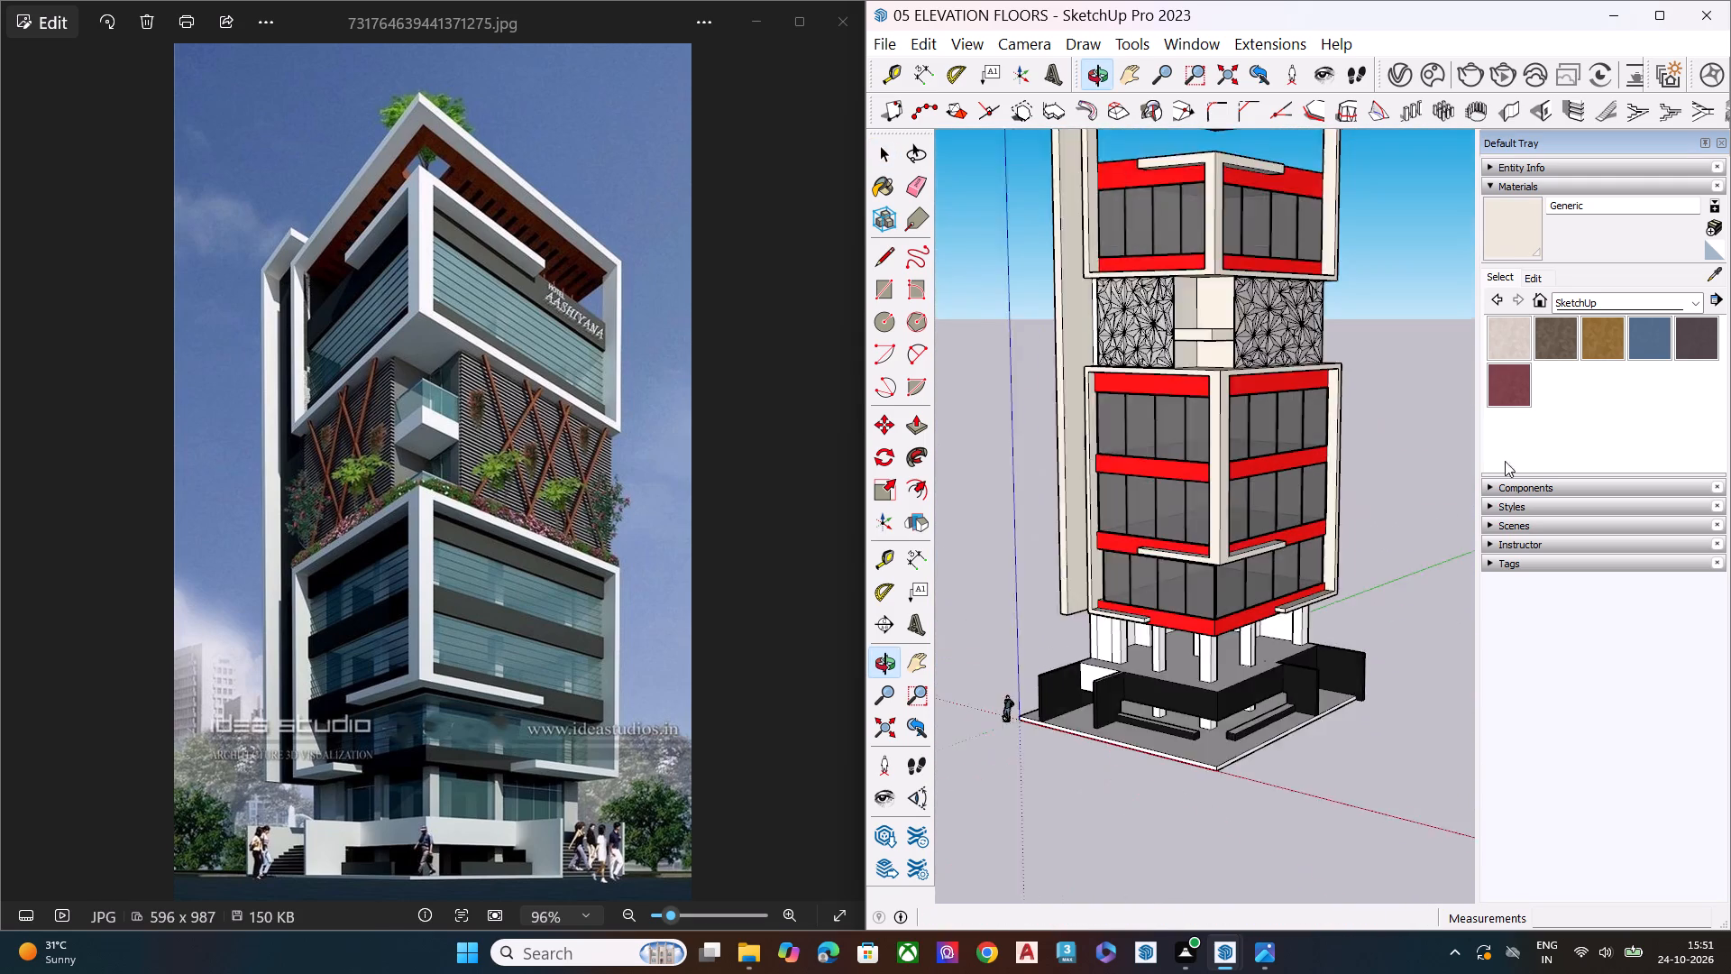
pyautogui.scroll(8, 1375, 411)
pyautogui.moveTo(1121, 482); pyautogui.dragTo(1328, 405, button='middle')
pyautogui.scroll(19, 1328, 406)
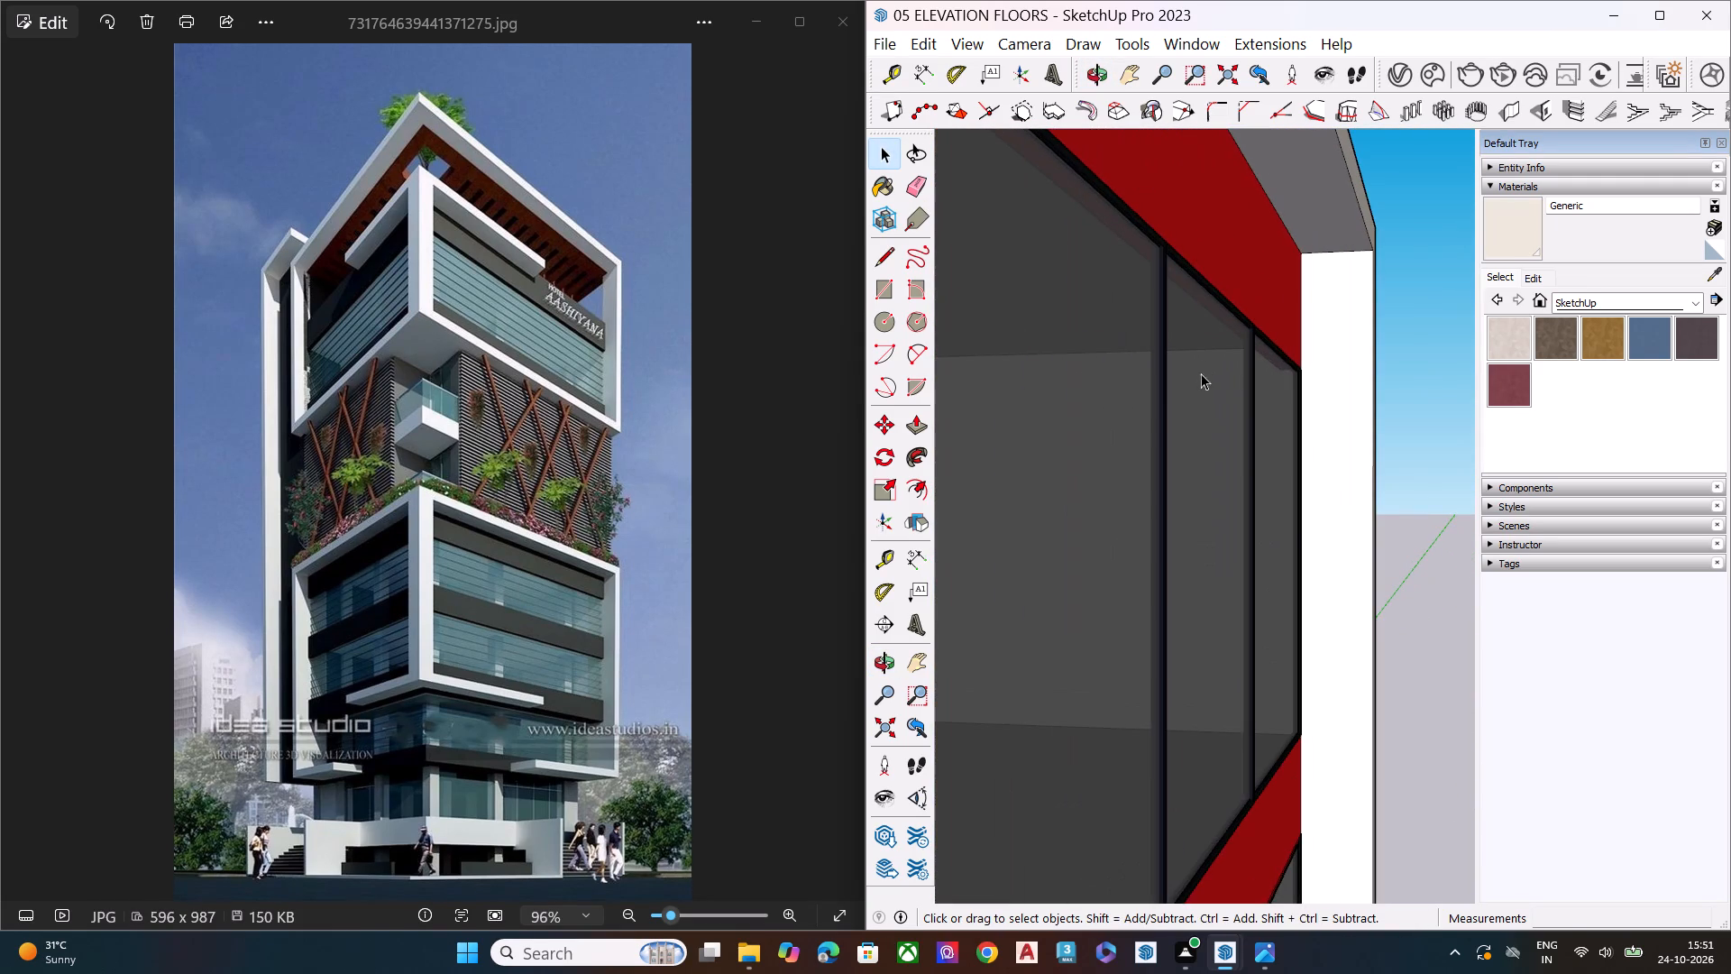
pyautogui.moveTo(1241, 463); pyautogui.dragTo(1246, 564, button='middle')
pyautogui.press('space')
pyautogui.scroll(-1, 1117, 383)
pyautogui.scroll(1, 1123, 387)
pyautogui.scroll(-8, 1123, 388)
pyautogui.scroll(4, 1274, 402)
pyautogui.scroll(-2, 1288, 404)
pyautogui.scroll(1, 1290, 404)
pyautogui.scroll(-14, 1290, 404)
pyautogui.press('space')
pyautogui.scroll(1, 1330, 433)
pyautogui.scroll(-7, 1328, 433)
pyautogui.scroll(1, 1168, 313)
pyautogui.moveTo(1168, 311); pyautogui.dragTo(1169, 301, button='middle')
pyautogui.moveTo(1257, 545); pyautogui.dragTo(1133, 345, button='middle')
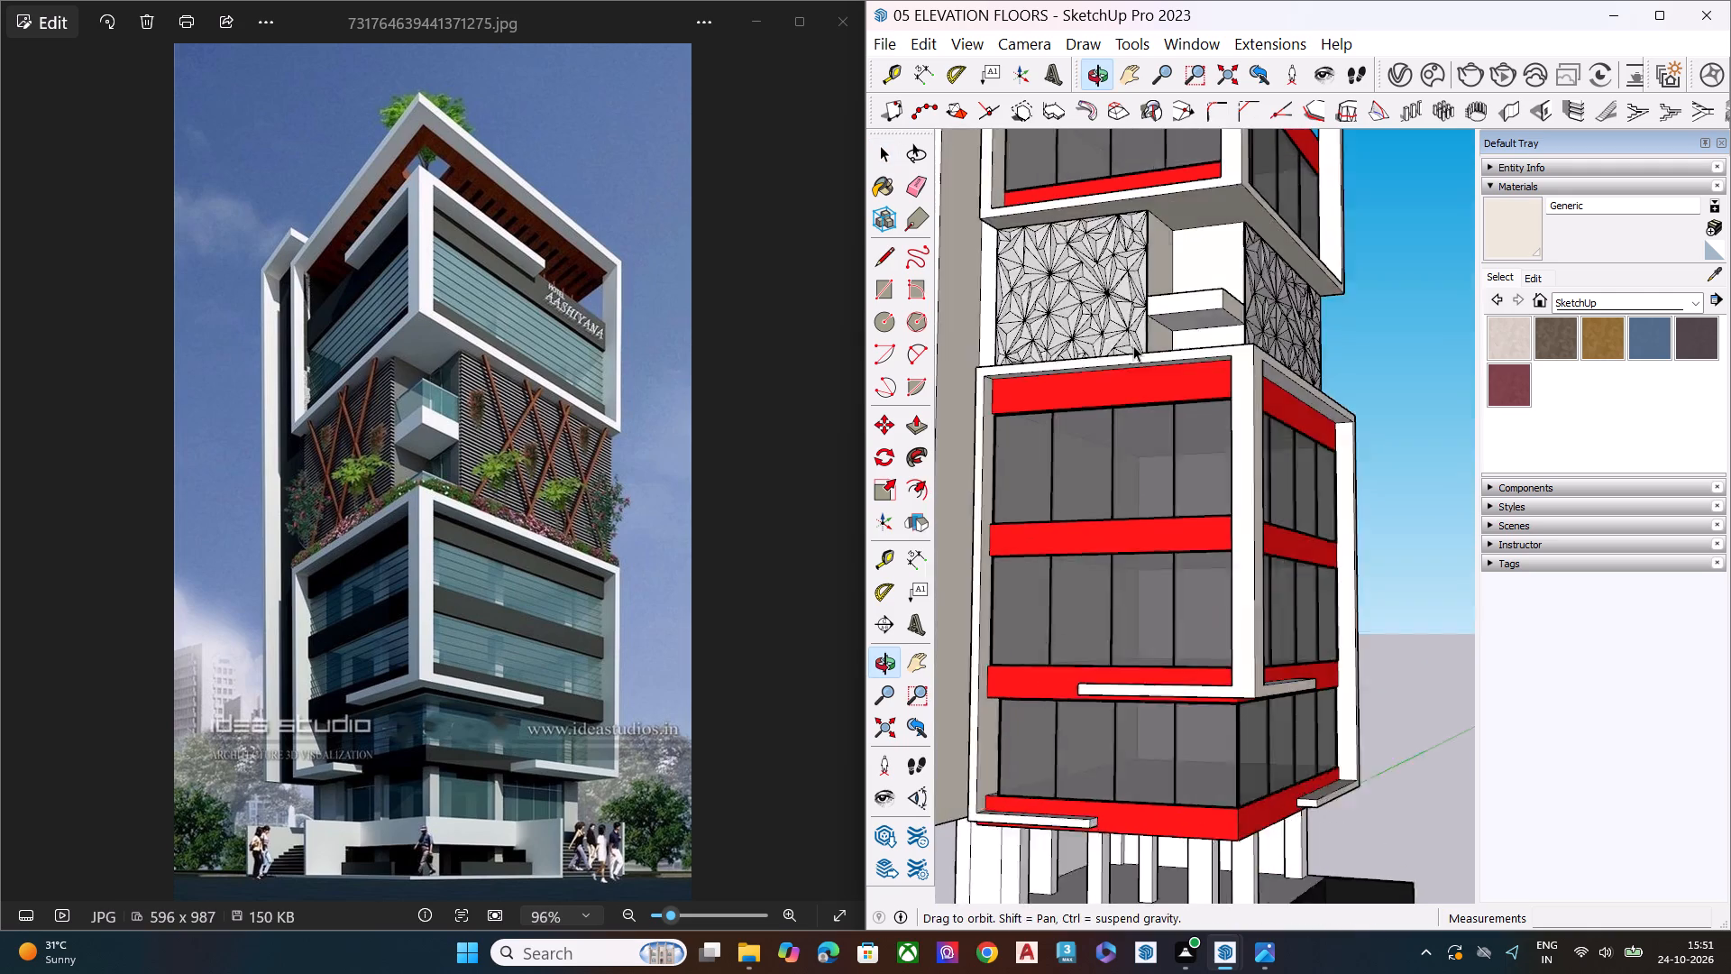
pyautogui.moveTo(1133, 345); pyautogui.dragTo(1136, 347, button='middle')
pyautogui.scroll(-6, 1139, 354)
pyautogui.press('space')
pyautogui.moveTo(1171, 608); pyautogui.dragTo(1171, 504, button='middle')
pyautogui.scroll(12, 1172, 600)
pyautogui.press('space')
pyautogui.scroll(1, 1169, 544)
pyautogui.scroll(-2, 1166, 544)
pyautogui.scroll(1, 1141, 541)
pyautogui.scroll(-7, 1119, 536)
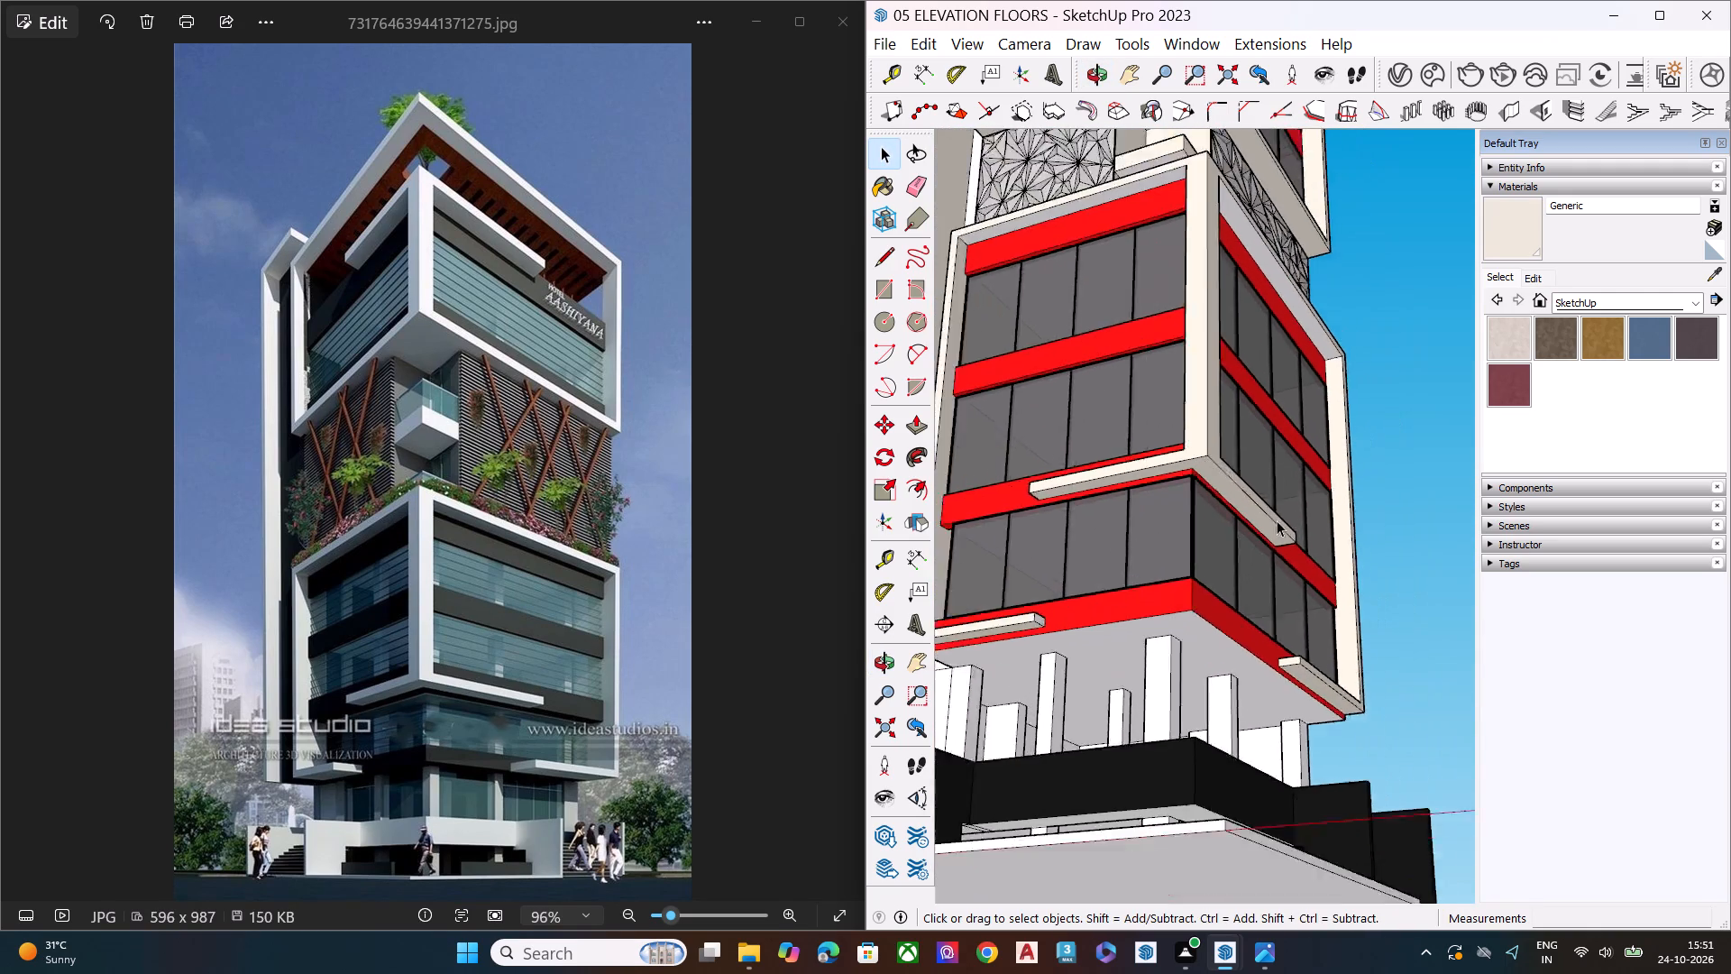
pyautogui.scroll(-3, 1277, 520)
pyautogui.scroll(1, 1214, 363)
pyautogui.moveTo(1214, 362); pyautogui.dragTo(1230, 589, button='middle')
pyautogui.moveTo(1338, 397); pyautogui.dragTo(971, 400, button='middle')
pyautogui.moveTo(1229, 416); pyautogui.dragTo(1021, 416, button='middle')
pyautogui.moveTo(1239, 455); pyautogui.dragTo(1009, 409, button='middle')
pyautogui.scroll(1, 1264, 419)
pyautogui.moveTo(1265, 419); pyautogui.dragTo(1079, 421, button='middle')
pyautogui.scroll(7, 1127, 355)
pyautogui.scroll(-9, 1110, 363)
pyautogui.scroll(1, 1223, 538)
pyautogui.scroll(-2, 1223, 538)
pyautogui.moveTo(1057, 358); pyautogui.dragTo(1500, 327, button='middle')
pyautogui.moveTo(1264, 392); pyautogui.dragTo(1573, 381, button='middle')
pyautogui.moveTo(1232, 476); pyautogui.dragTo(1545, 433, button='middle')
pyautogui.moveTo(1301, 409); pyautogui.dragTo(1626, 407, button='middle')
pyautogui.scroll(8, 1388, 259)
pyautogui.scroll(-7, 1223, 332)
pyautogui.moveTo(1054, 381); pyautogui.dragTo(1230, 381, button='middle')
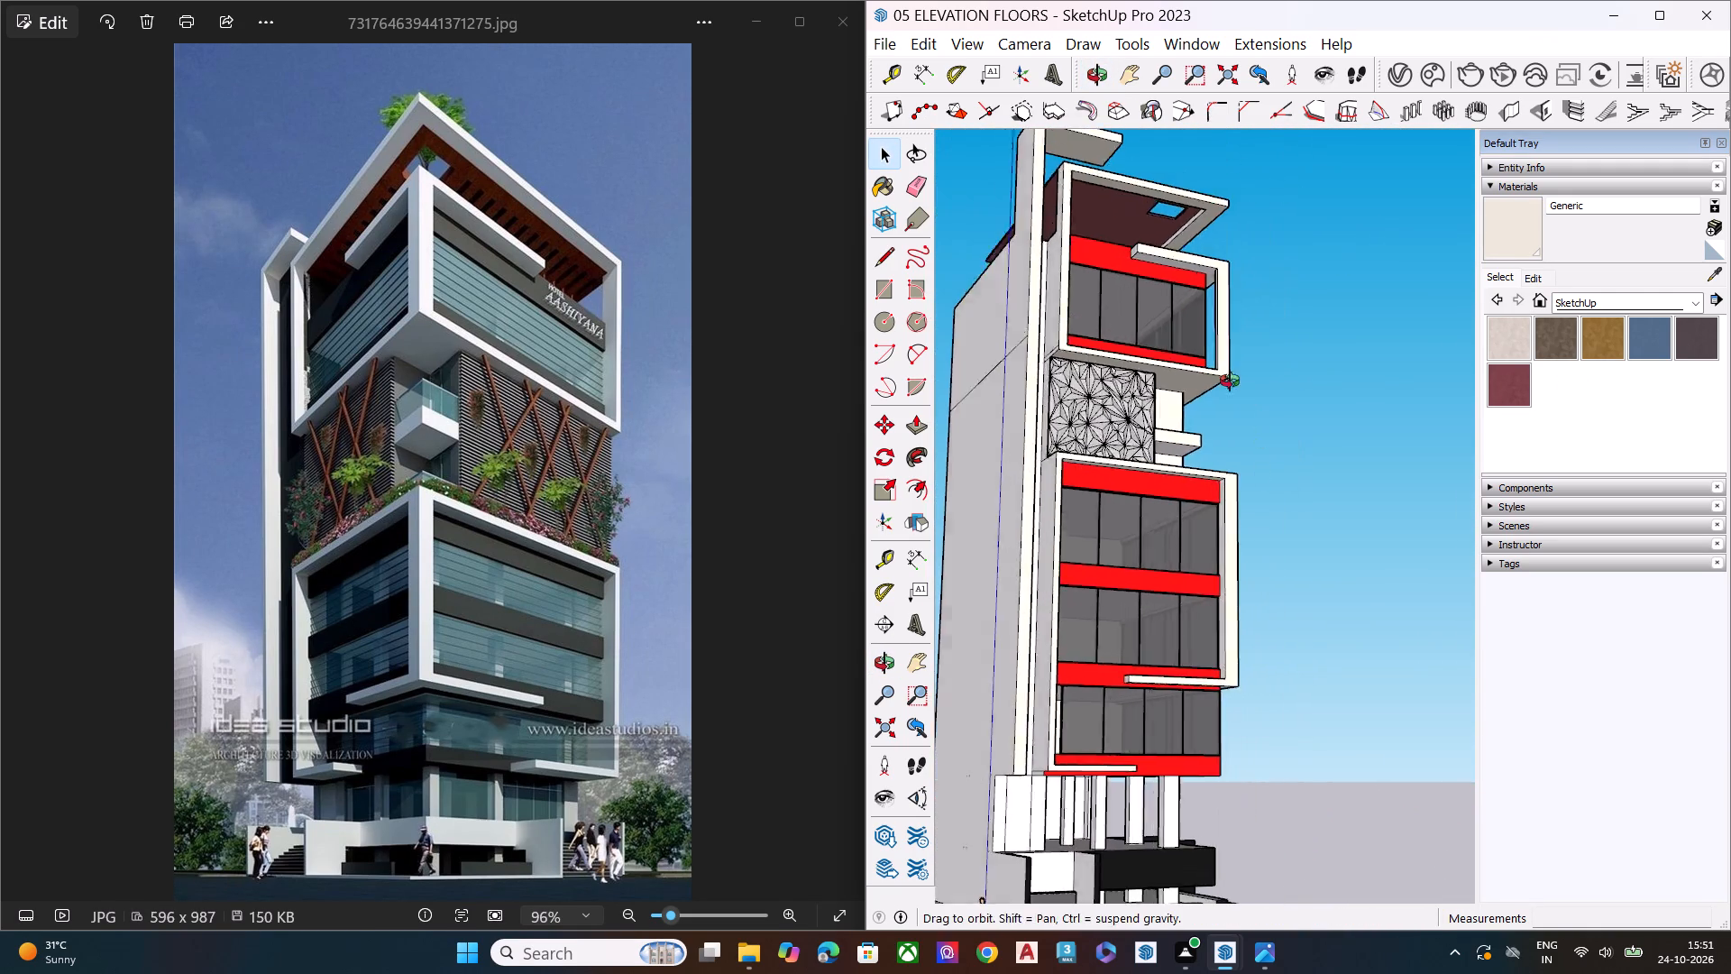
# Delete the stray dividing line on the tower's plain side wall.
pyautogui.moveTo(1230, 381); pyautogui.dragTo(1297, 381, button='middle')
pyautogui.scroll(4, 1105, 339)
pyautogui.click(1072, 319)
pyautogui.press('Delete')
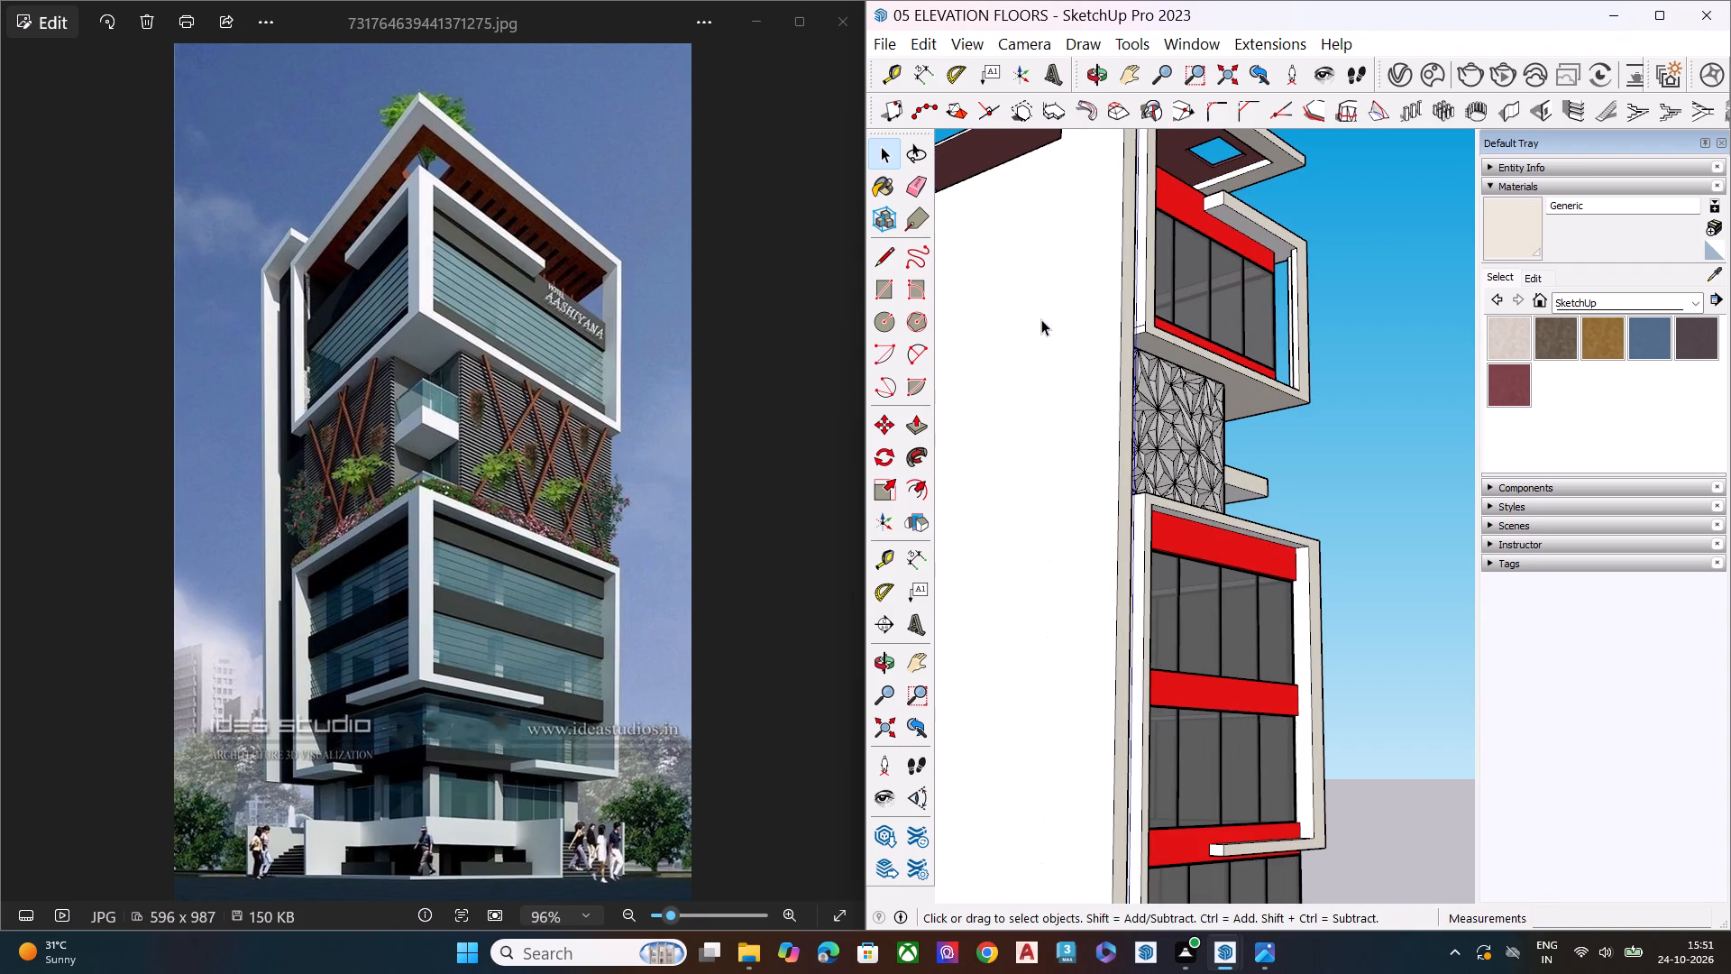
# Draw two lines on top of the corner balcony slab, slightly inset from and parallel to its two outer edges.
pyautogui.scroll(-9, 1044, 322)
pyautogui.moveTo(1183, 437); pyautogui.dragTo(1141, 534, button='middle')
pyautogui.press('space')
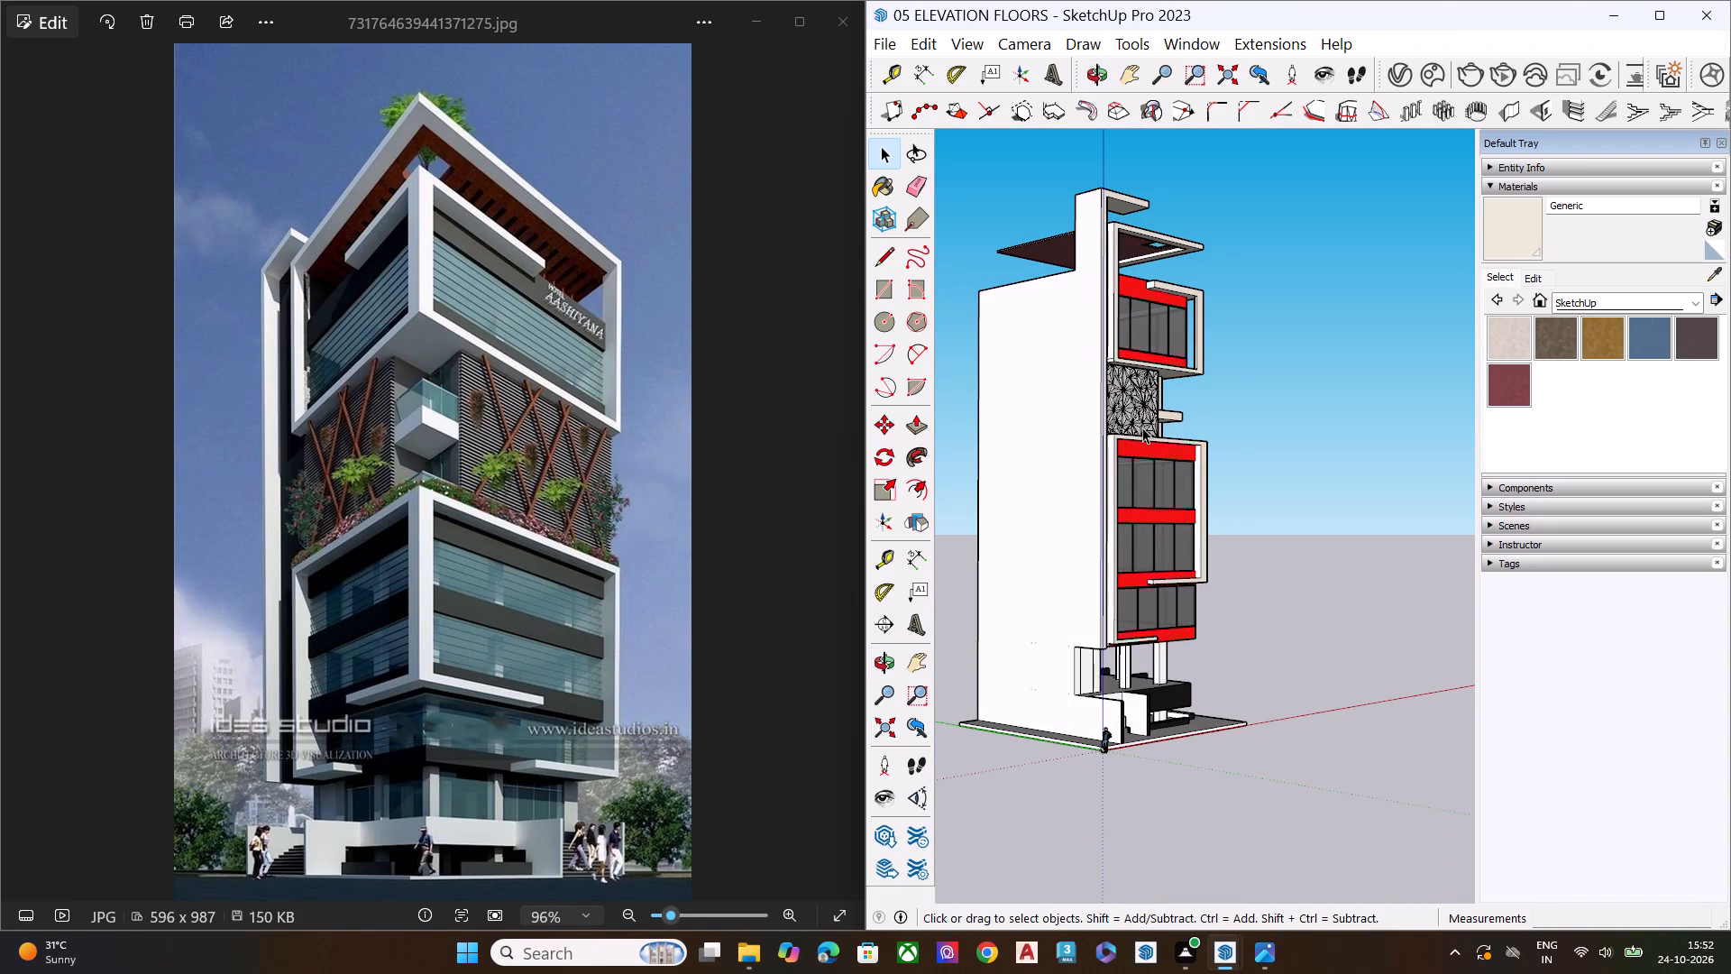
pyautogui.moveTo(1142, 452); pyautogui.dragTo(979, 455, button='middle')
pyautogui.scroll(6, 1085, 472)
pyautogui.scroll(1, 1198, 527)
pyautogui.moveTo(1198, 527); pyautogui.dragTo(933, 509, button='middle')
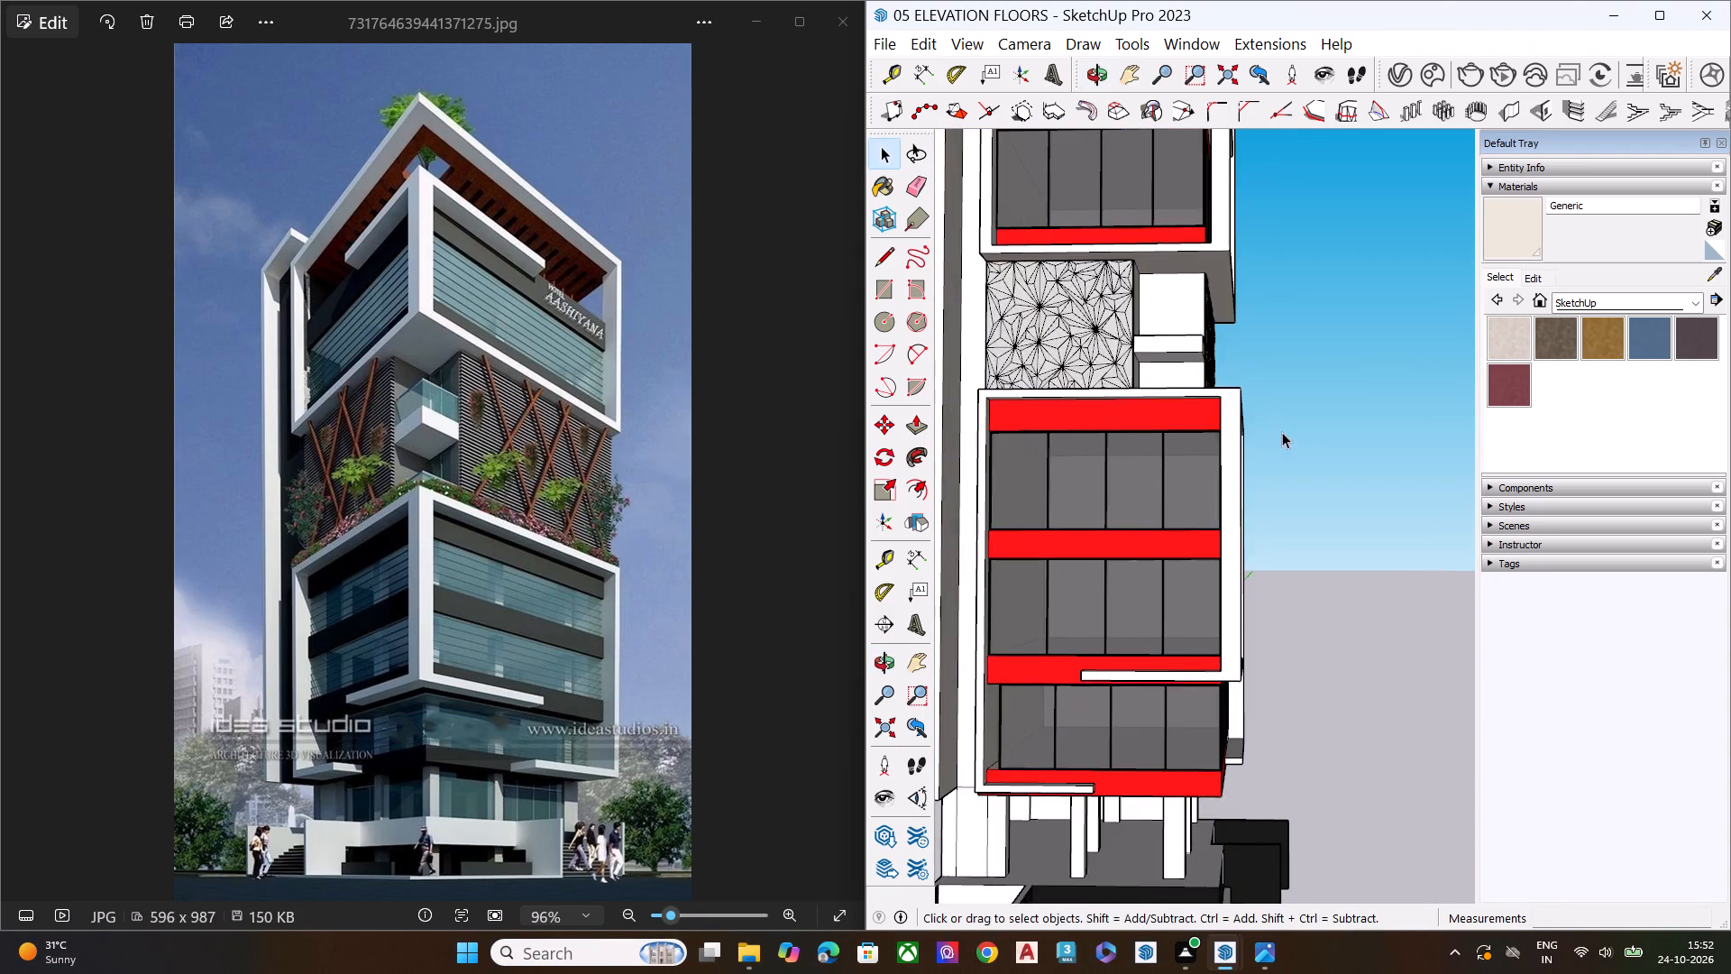
pyautogui.moveTo(1262, 445); pyautogui.dragTo(1107, 546, button='middle')
pyautogui.scroll(7, 1075, 332)
pyautogui.moveTo(1226, 400); pyautogui.dragTo(1010, 446, button='middle')
pyautogui.scroll(7, 1076, 409)
pyautogui.press('space')
pyautogui.scroll(-6, 1167, 376)
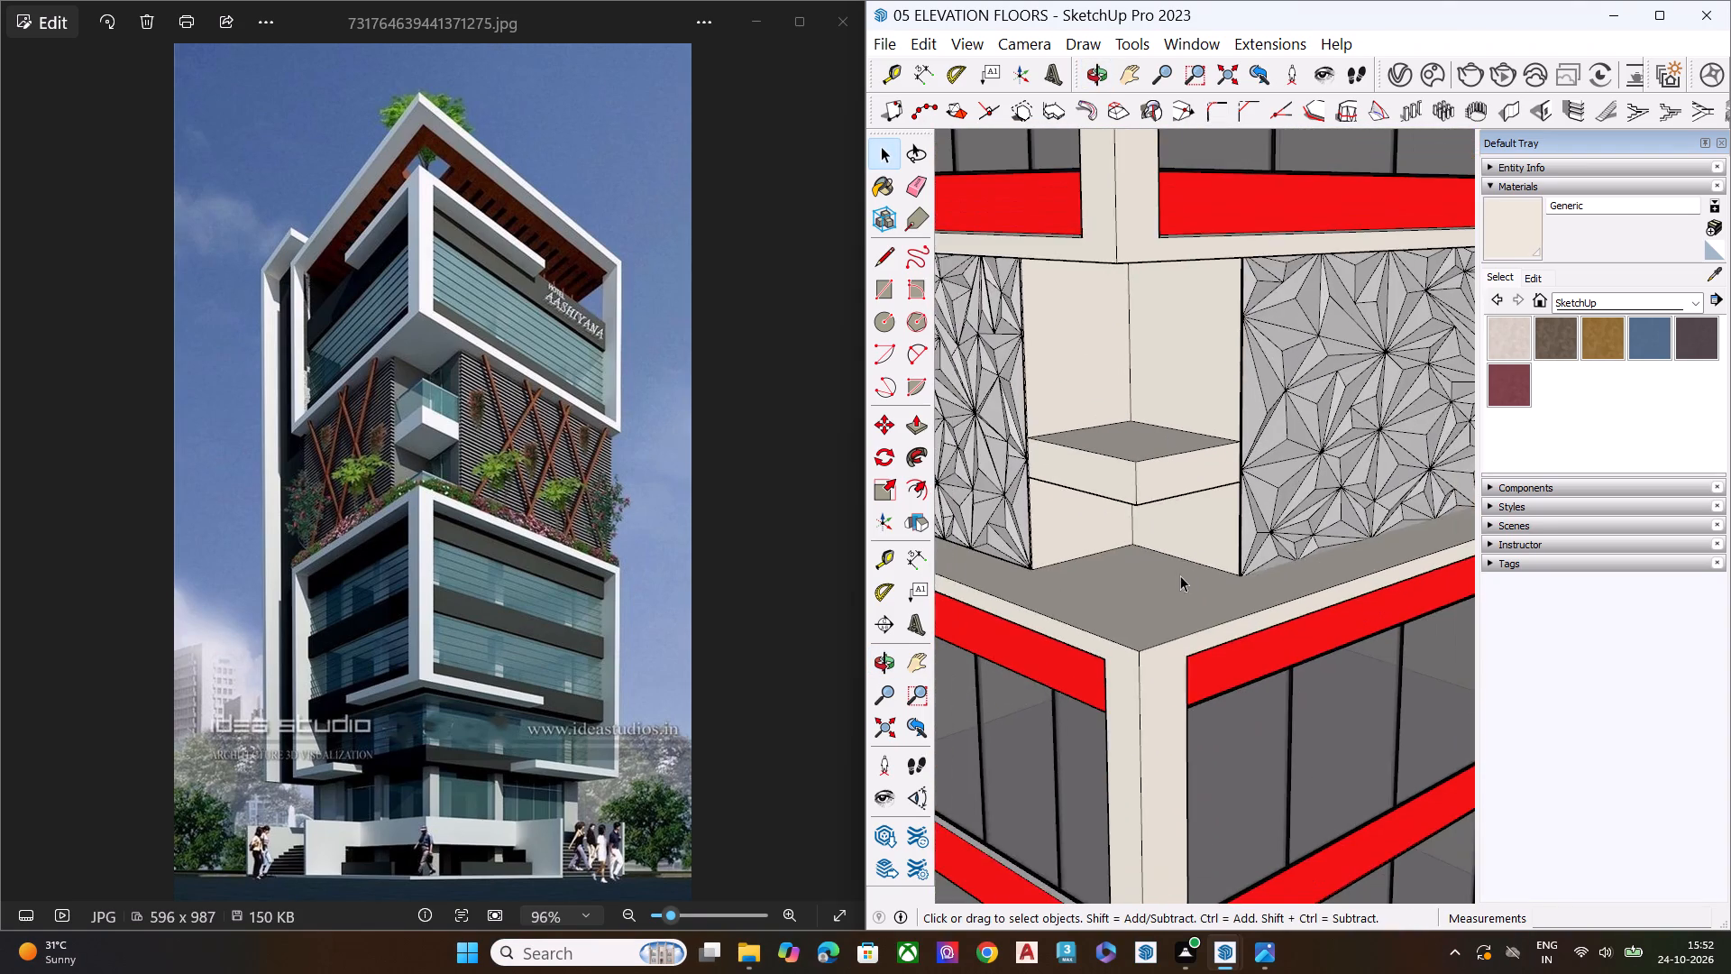
pyautogui.moveTo(1155, 579); pyautogui.dragTo(1096, 609, button='middle')
pyautogui.scroll(7, 1066, 466)
pyautogui.moveTo(1179, 489); pyautogui.dragTo(1050, 541, button='middle')
pyautogui.press('l')
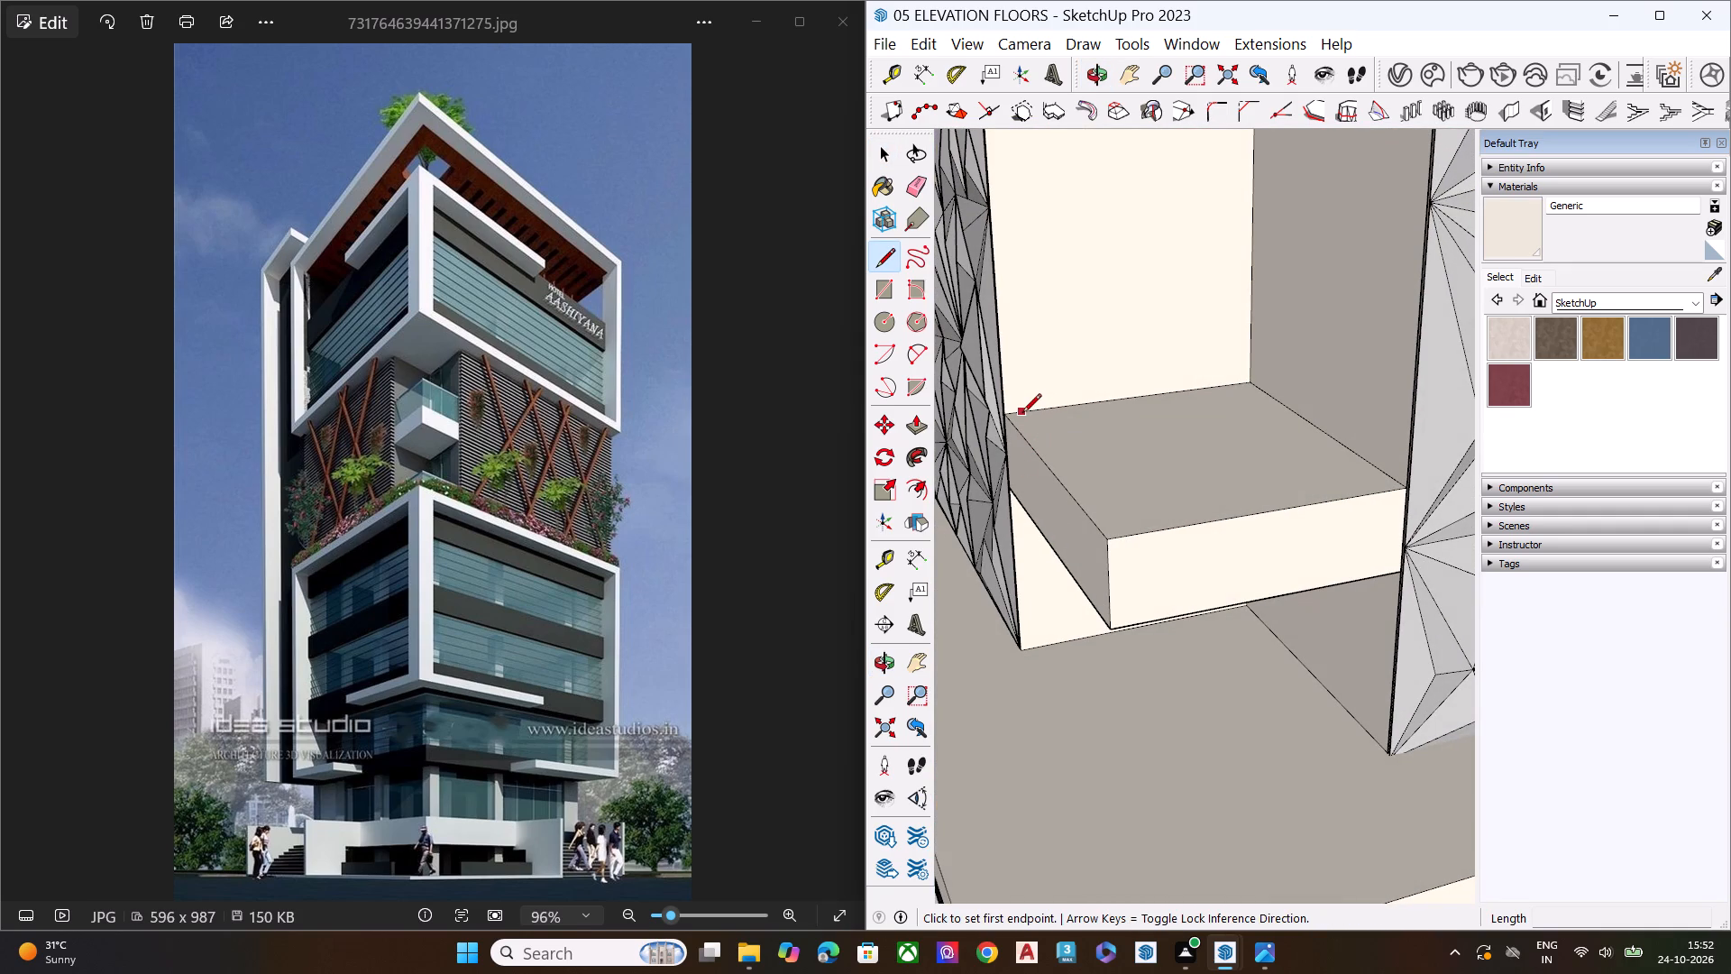
pyautogui.click(1022, 414)
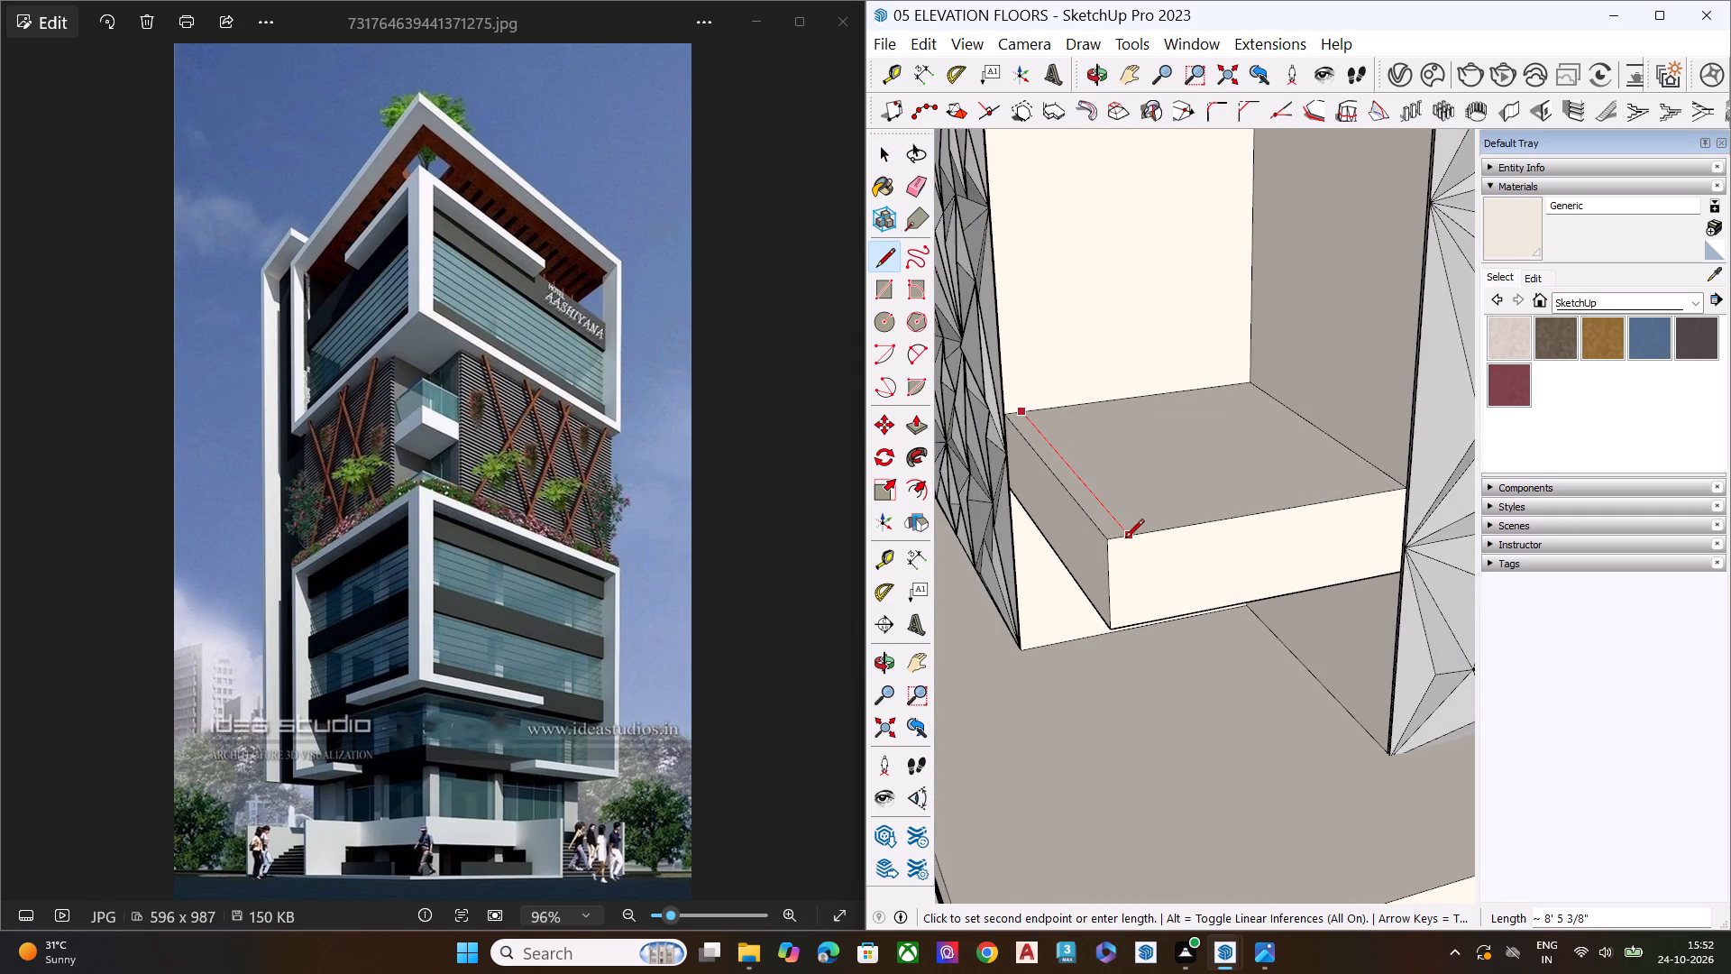
pyautogui.click(1125, 539)
pyautogui.click(1102, 528)
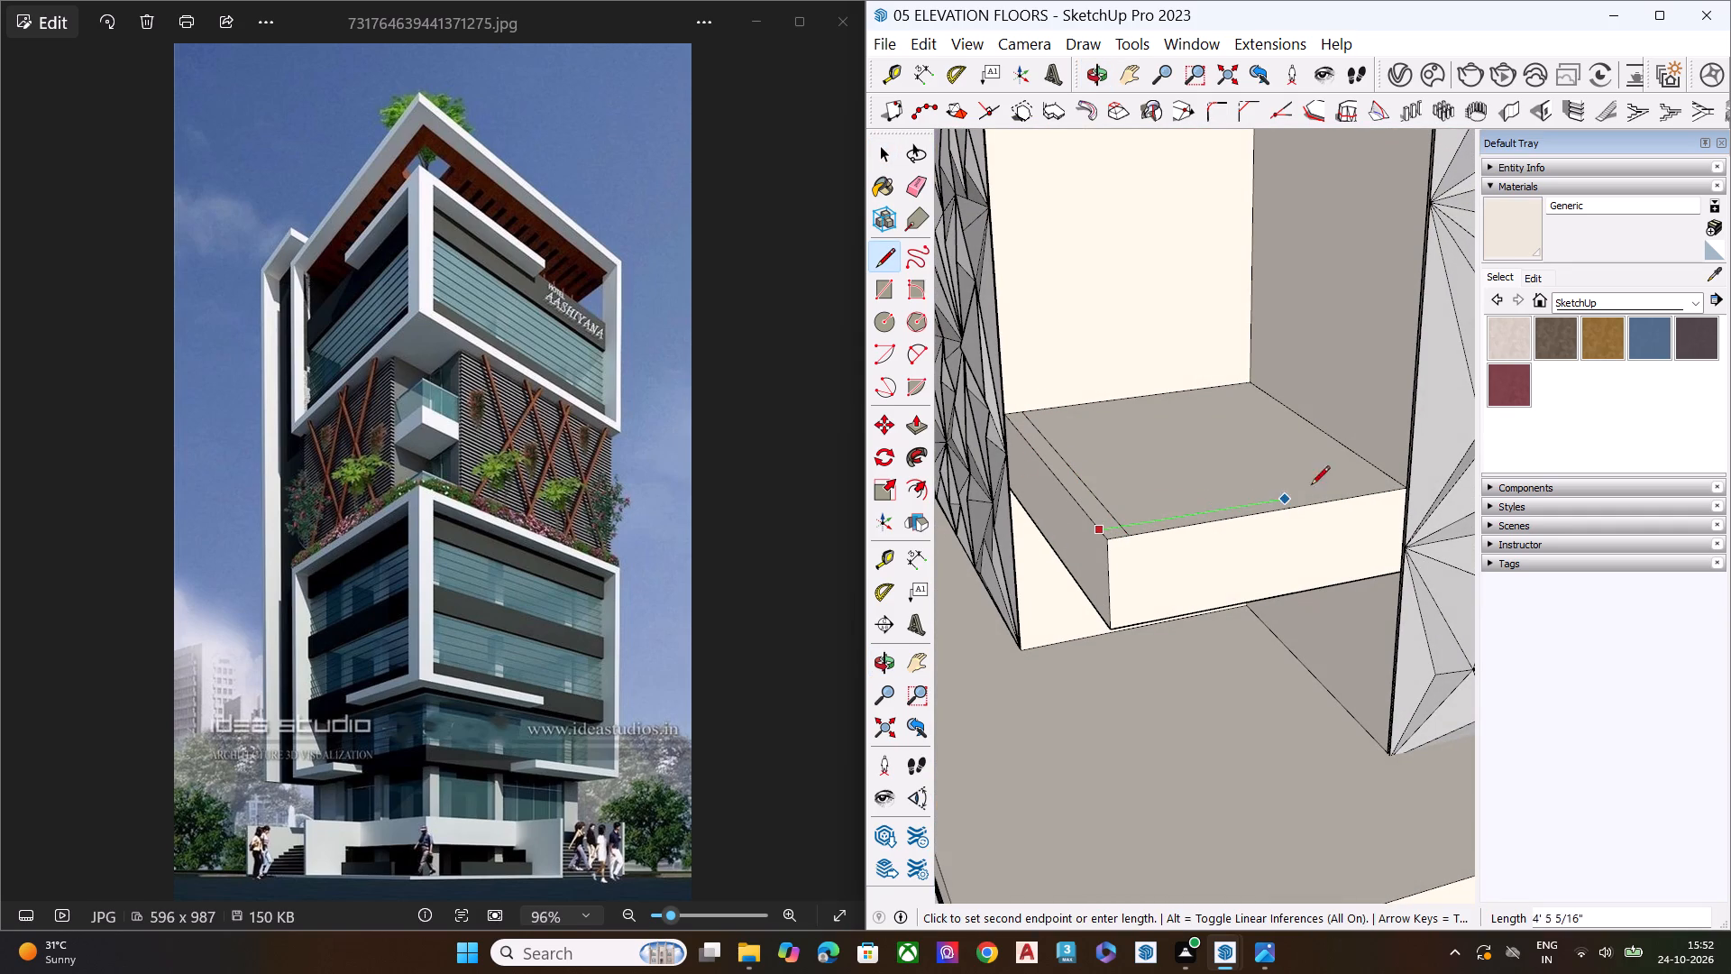
pyautogui.click(1394, 478)
pyautogui.press('space')
# Erase the short line ends that overshoot the inset corner on the balcony slab, leaving a clean L-shaped rim outline.
pyautogui.moveTo(1158, 522); pyautogui.dragTo(1156, 574, button='middle')
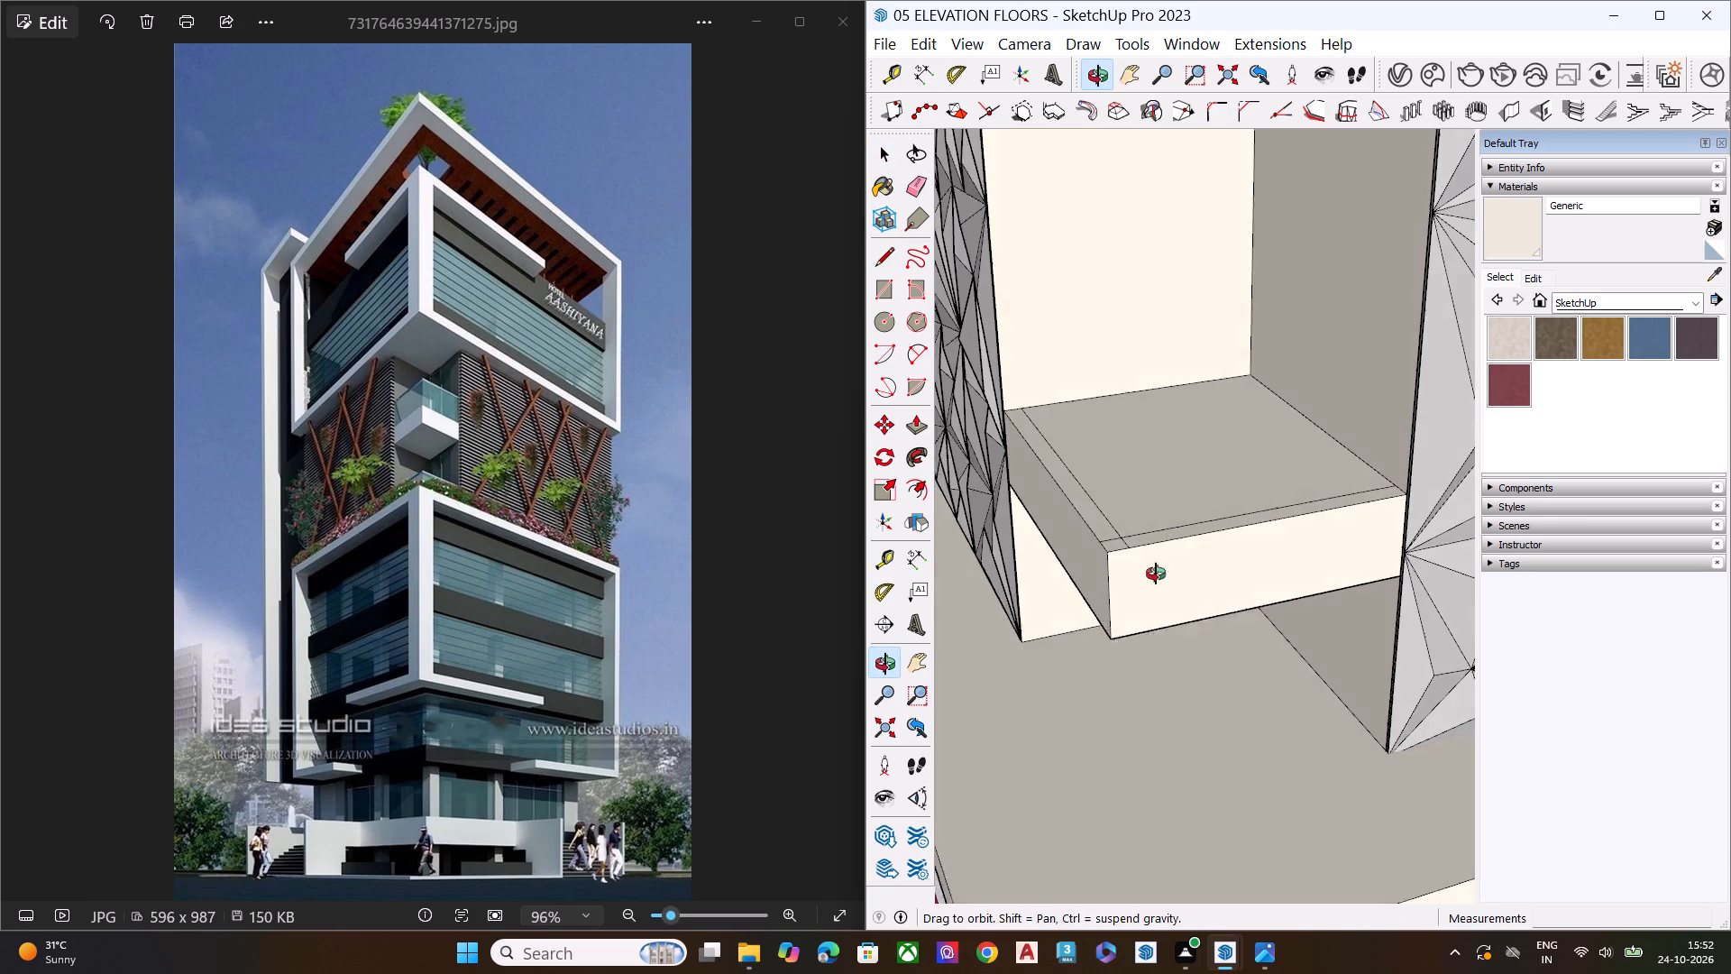
pyautogui.moveTo(1156, 574); pyautogui.dragTo(1140, 620, button='middle')
pyautogui.press('e')
pyautogui.scroll(7, 1117, 594)
pyautogui.click(1115, 564)
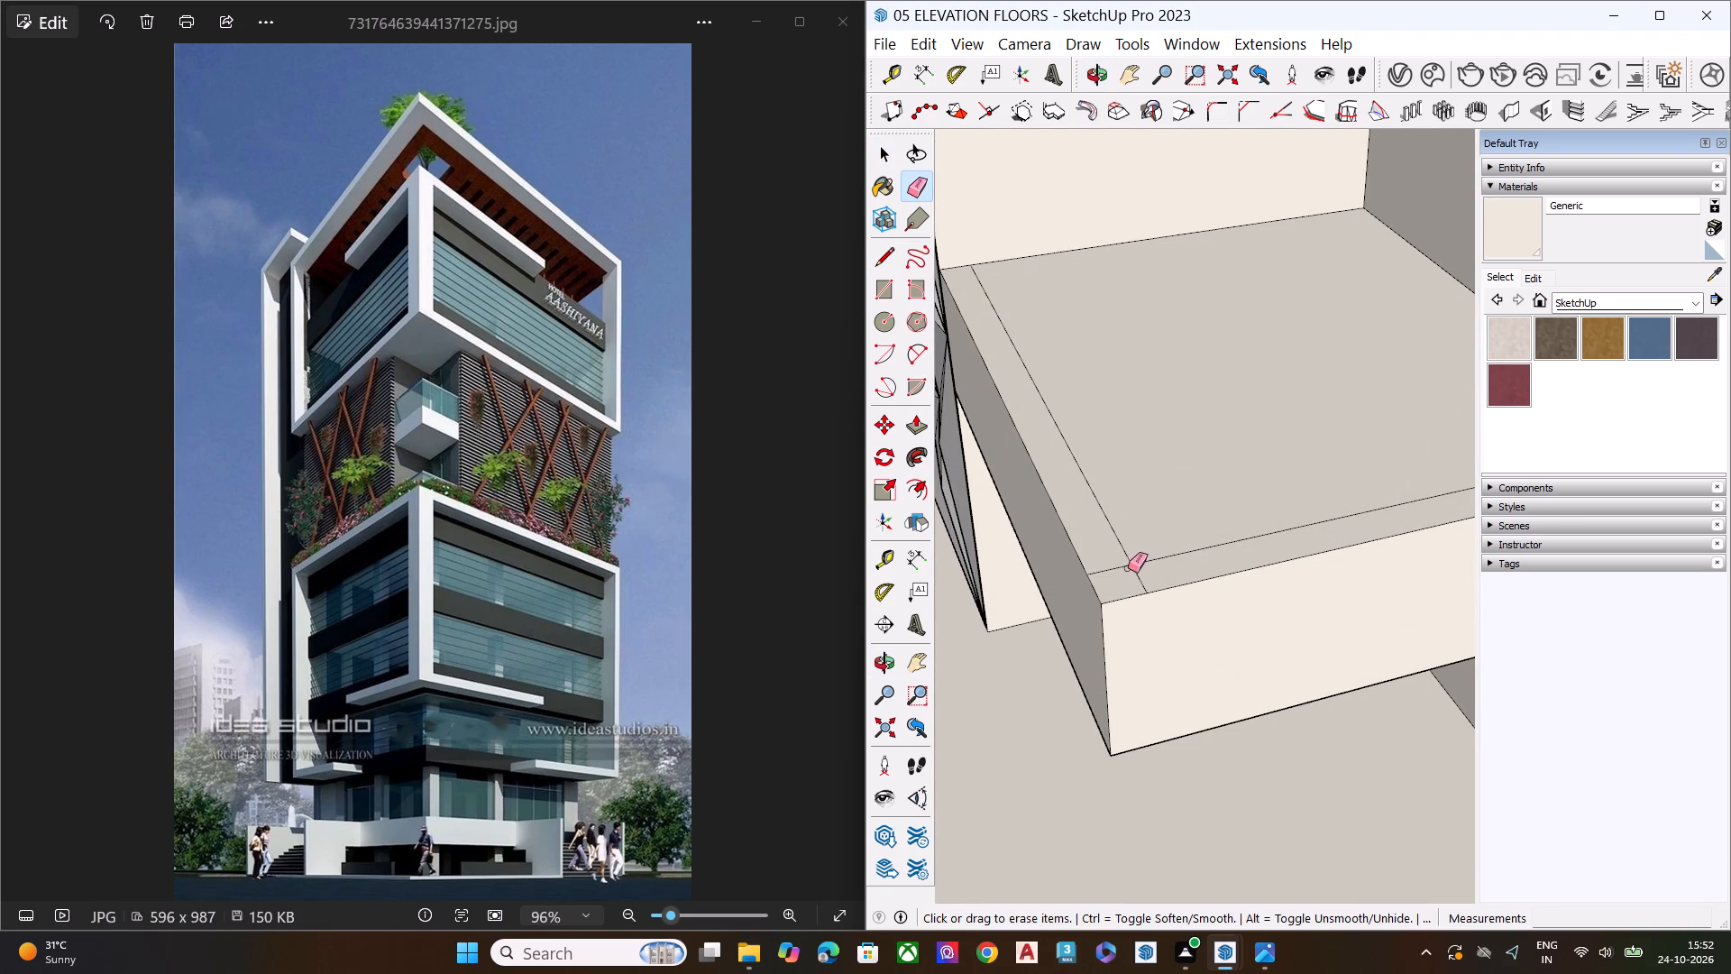
pyautogui.click(1118, 567)
pyautogui.click(1142, 585)
pyautogui.press('space')
# Push the balcony slab's inner top face down to recess it behind the narrow outer rim, and clear the selection.
pyautogui.scroll(-1, 1131, 525)
pyautogui.scroll(3, 1131, 525)
pyautogui.scroll(-6, 1131, 525)
pyautogui.moveTo(1140, 562); pyautogui.dragTo(1147, 540, button='middle')
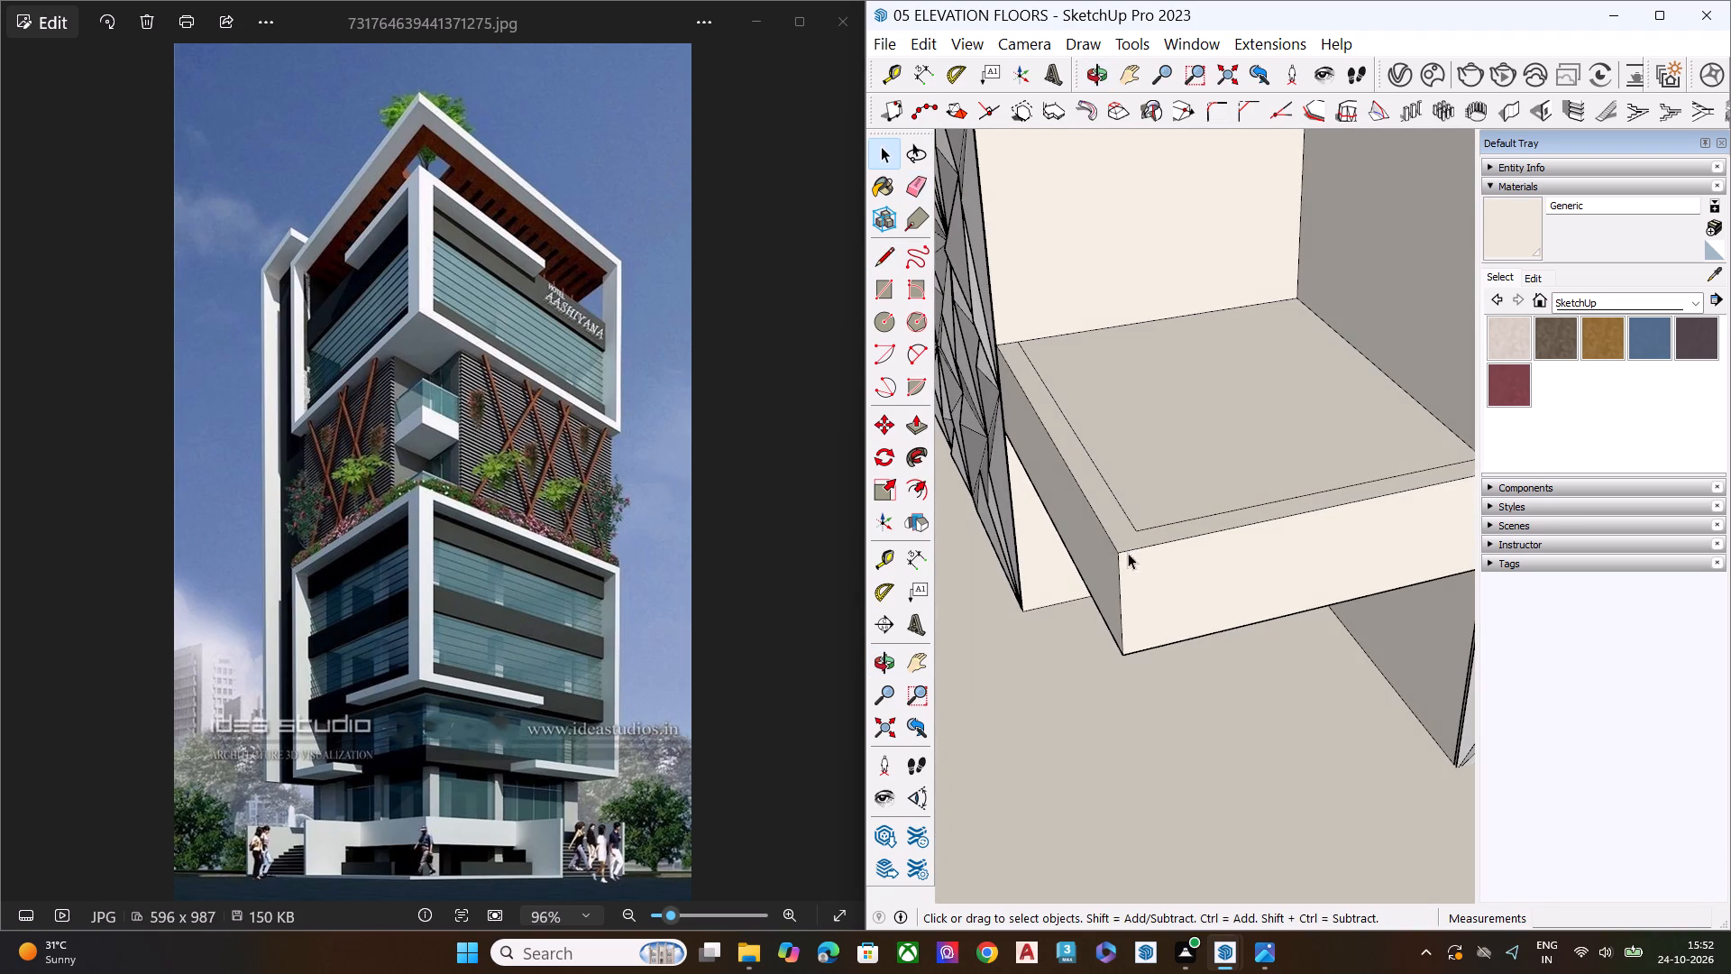
pyautogui.scroll(-8, 1144, 508)
pyautogui.moveTo(1164, 552); pyautogui.dragTo(1174, 505, button='middle')
pyautogui.scroll(3, 1178, 450)
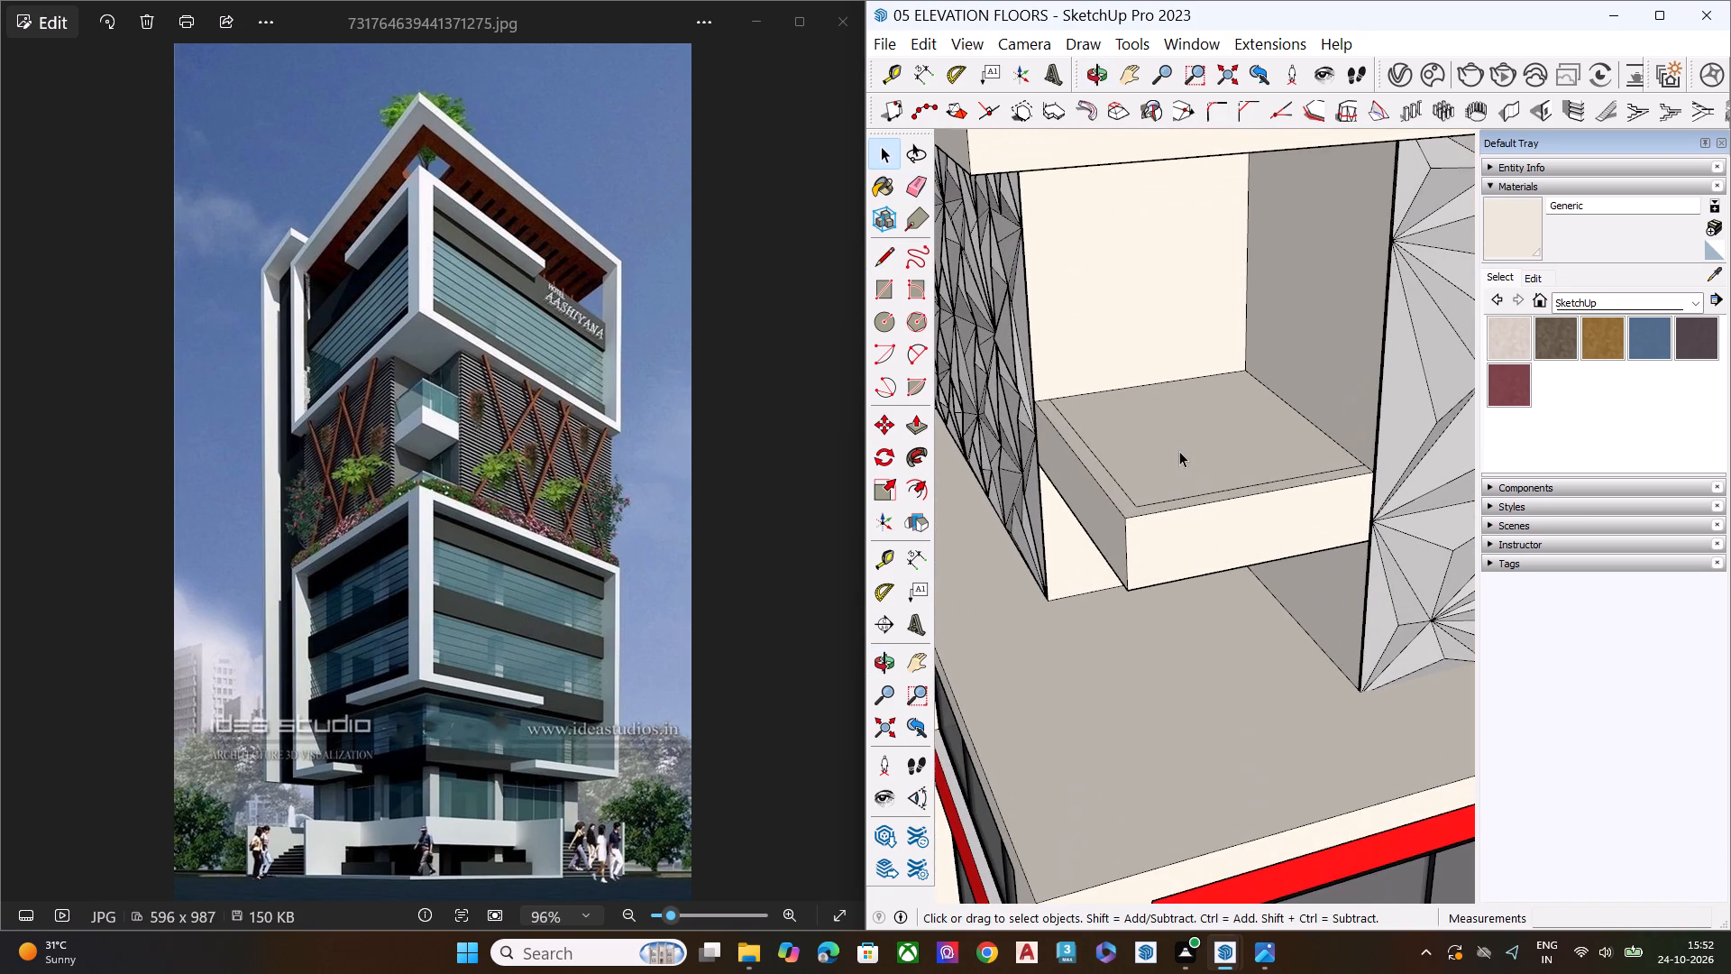
pyautogui.click(1179, 451)
pyautogui.press('p')
pyautogui.click(1206, 427)
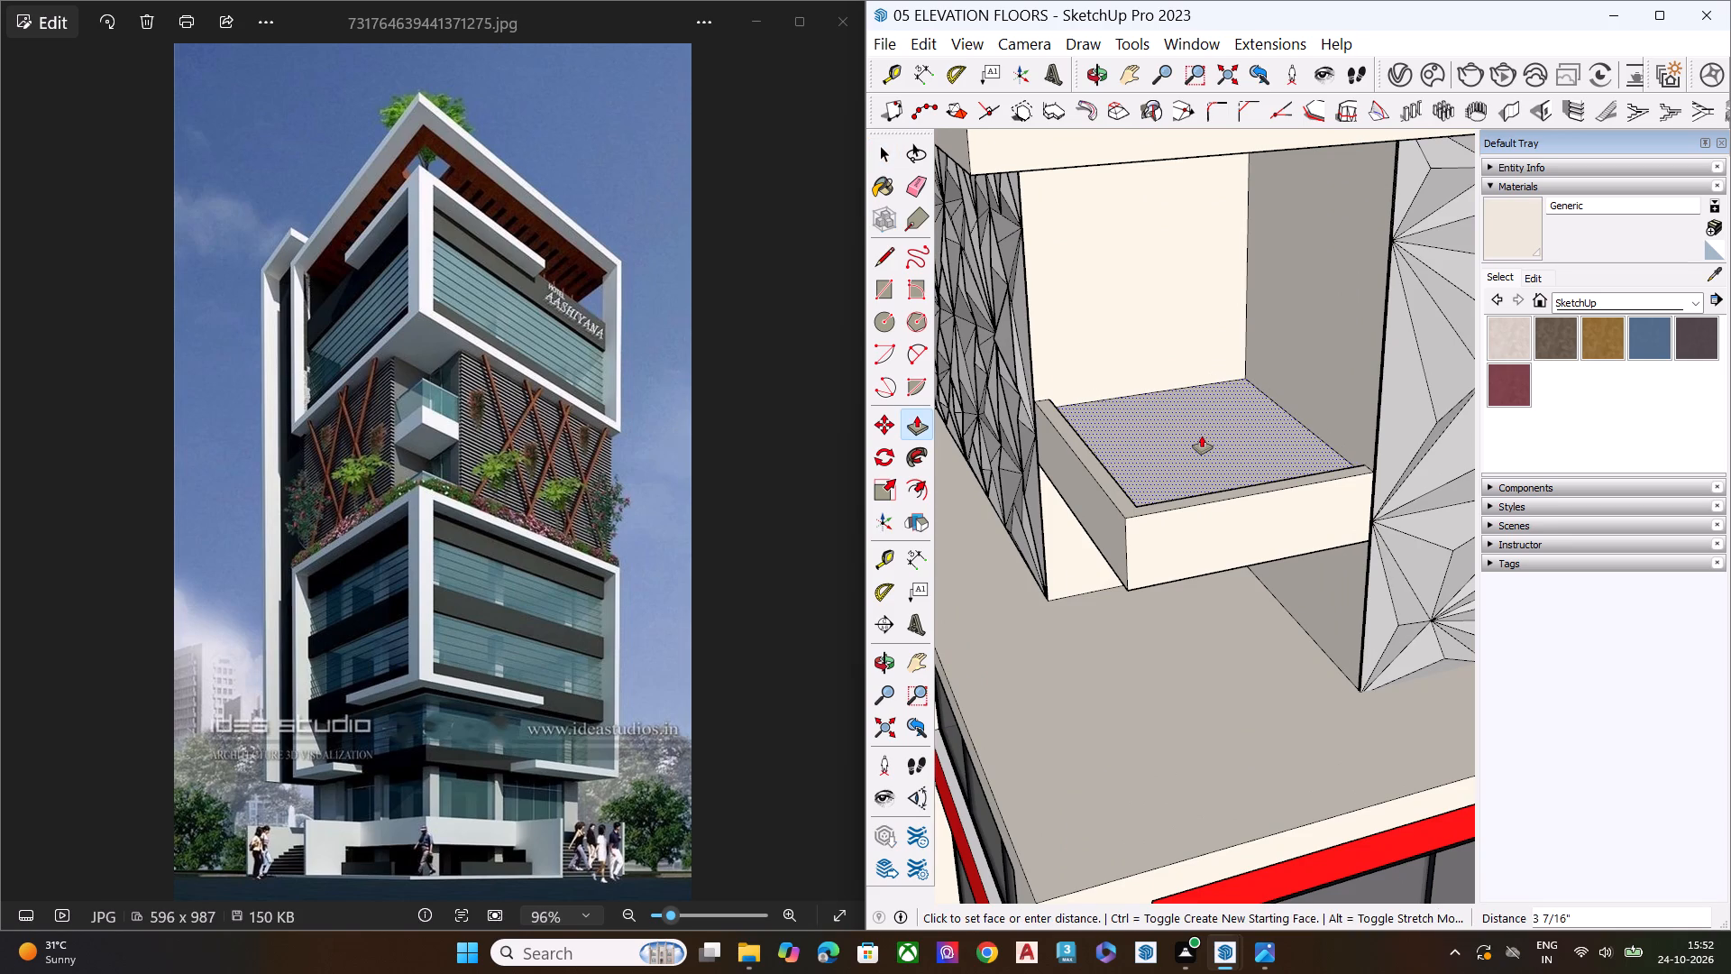
pyautogui.press('space')
pyautogui.scroll(-4, 1158, 441)
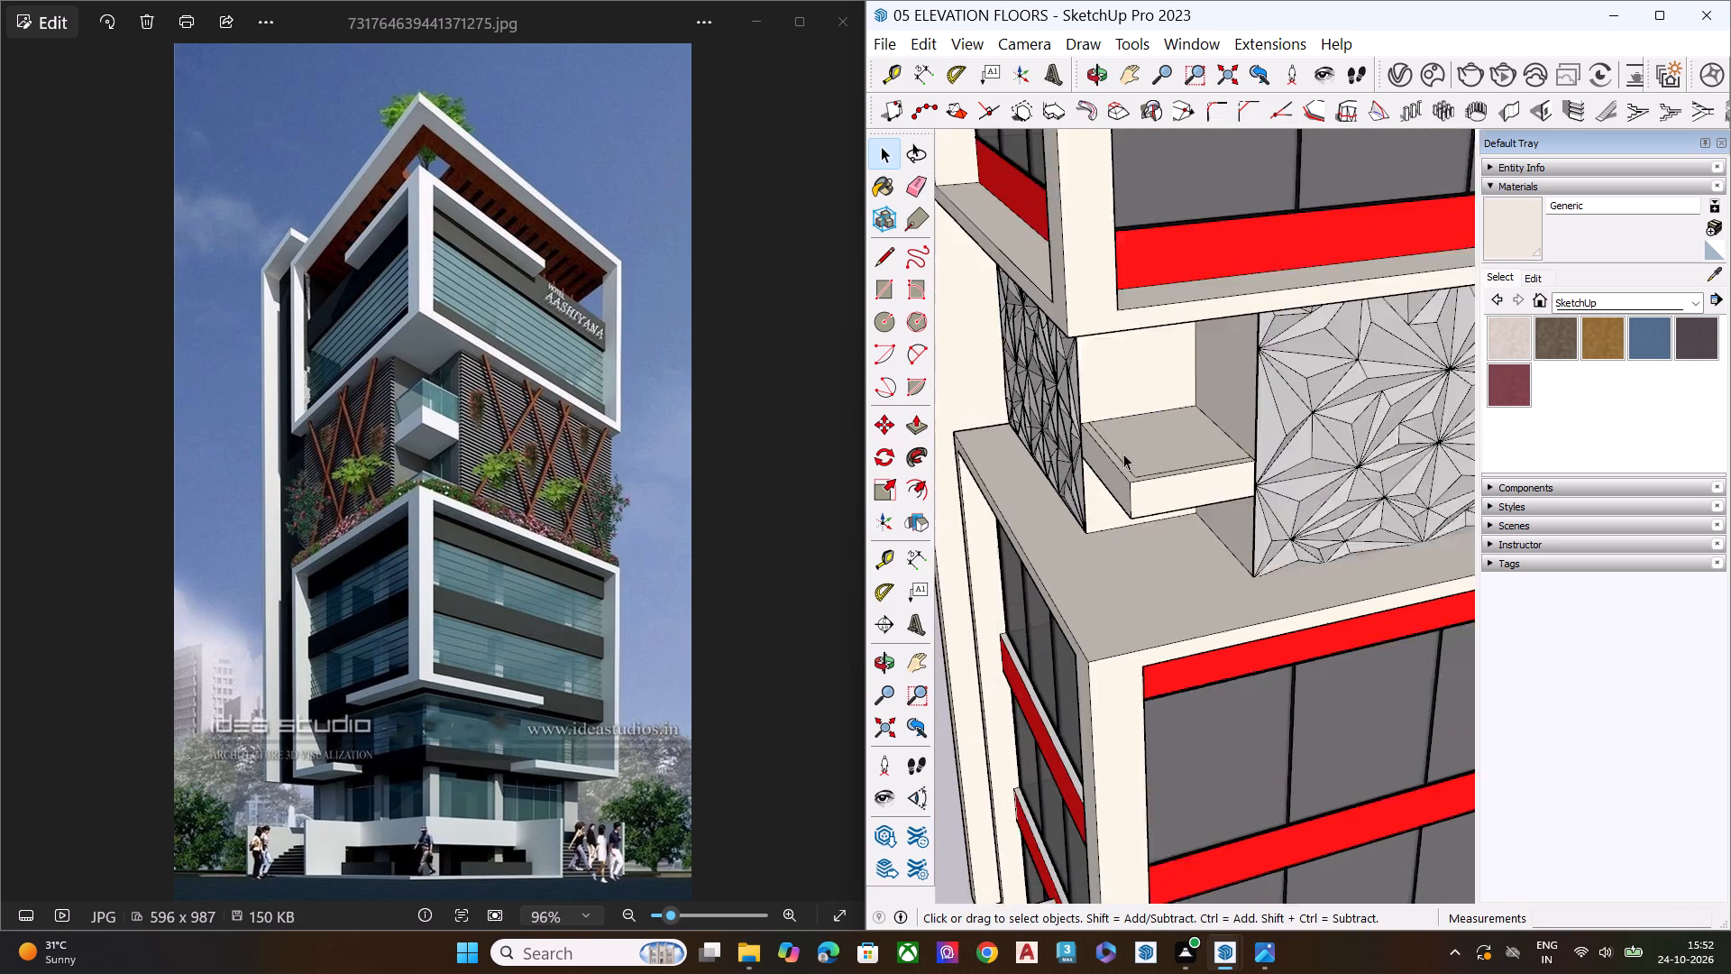
pyautogui.scroll(-8, 1123, 454)
pyautogui.scroll(2, 1121, 459)
pyautogui.scroll(-2, 1122, 459)
pyautogui.scroll(1, 1124, 458)
pyautogui.scroll(-4, 1124, 458)
pyautogui.press('space')
pyautogui.click(983, 632)
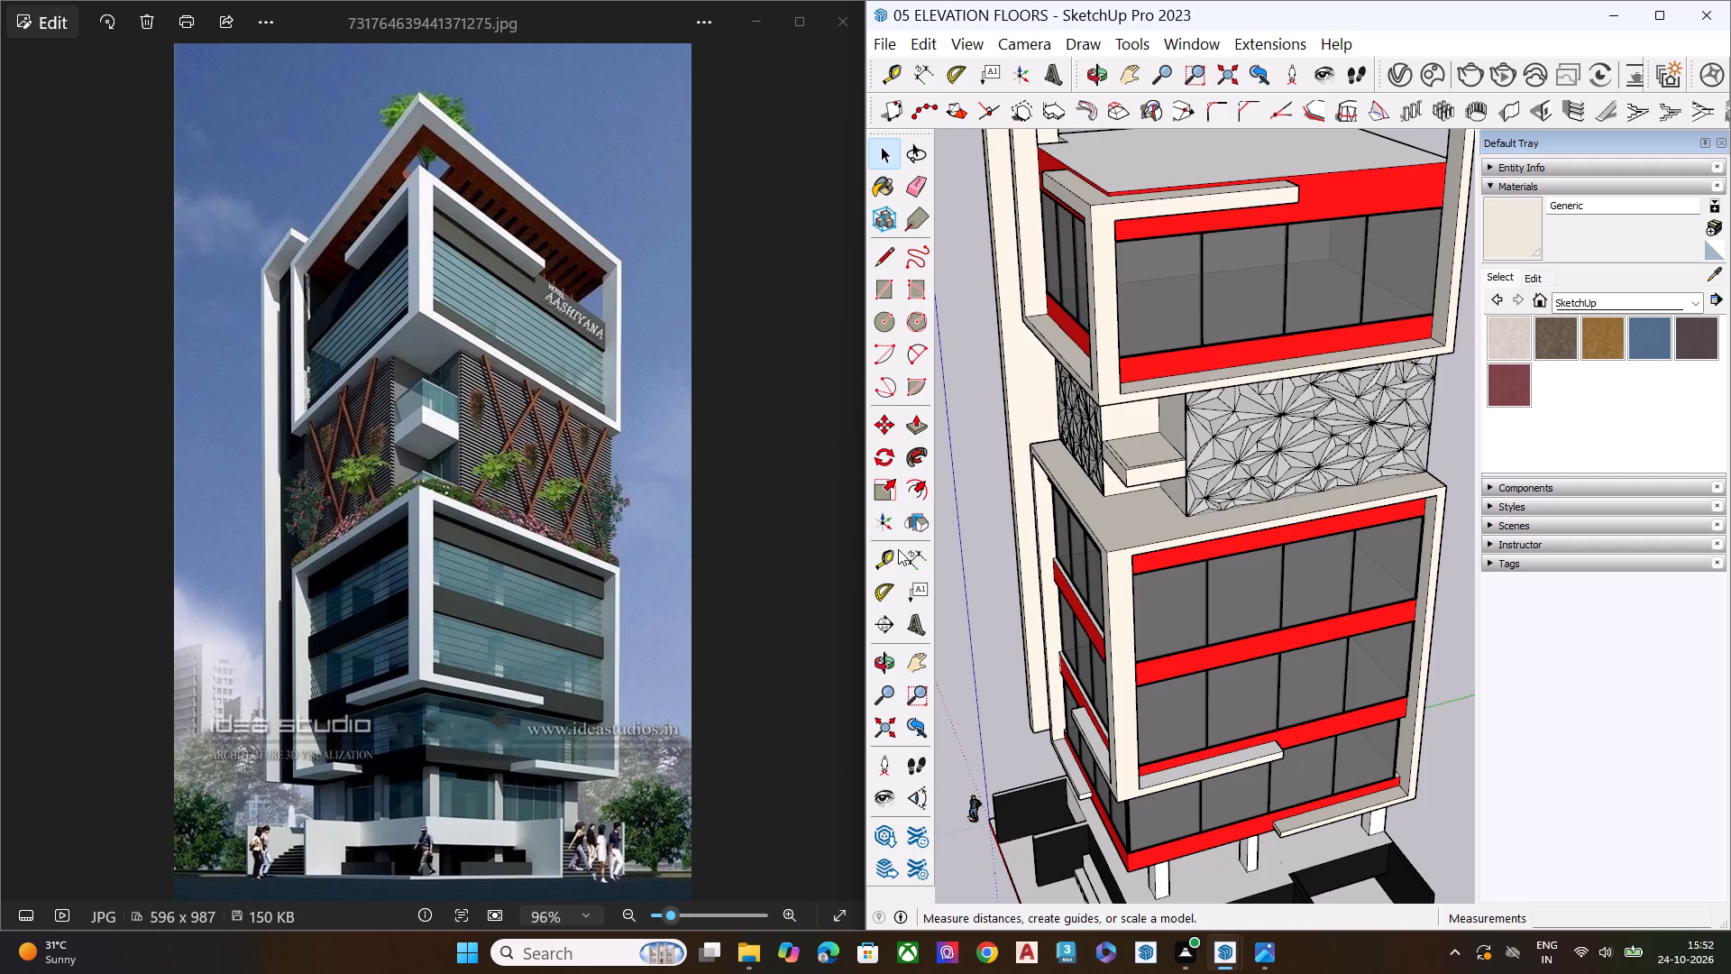
# Paint the unpainted faces of the projecting ledges on the tower's top frame with the cream material.
pyautogui.scroll(-8, 1085, 568)
pyautogui.scroll(1, 1152, 683)
pyautogui.moveTo(1144, 746); pyautogui.dragTo(1116, 446, button='middle')
pyautogui.moveTo(1124, 414); pyautogui.dragTo(1244, 629, button='middle')
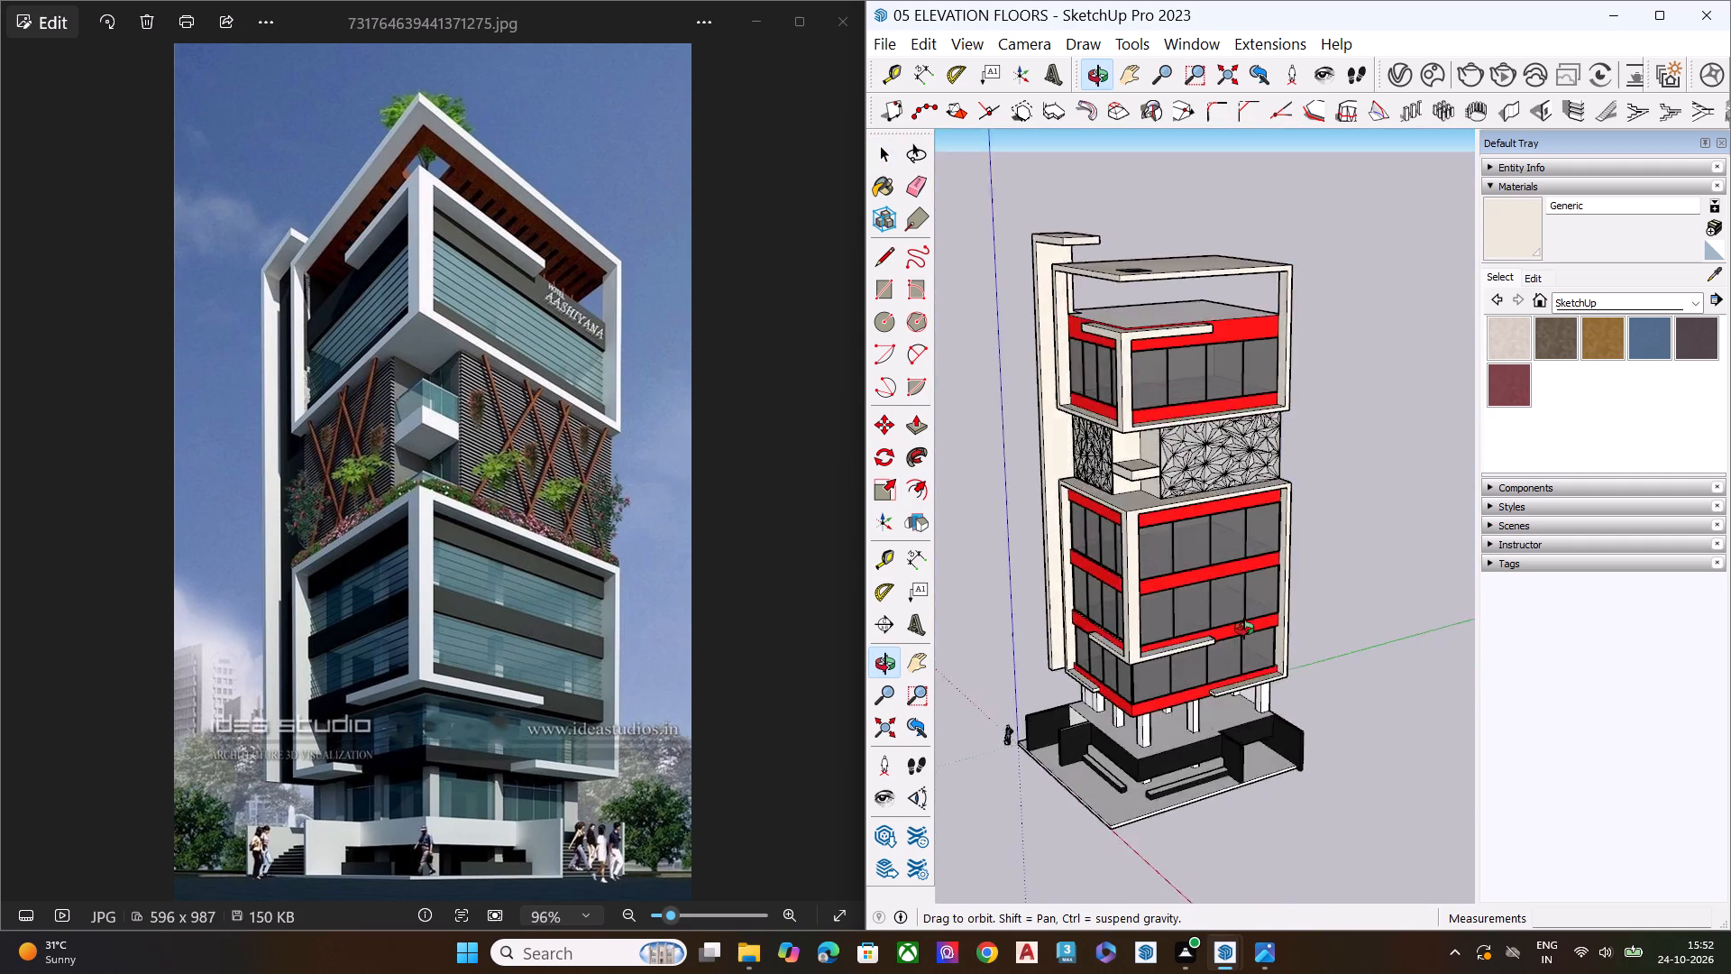
pyautogui.moveTo(1244, 629); pyautogui.dragTo(1400, 200, button='middle')
pyautogui.scroll(3, 1240, 285)
pyautogui.scroll(-1, 1109, 294)
pyautogui.scroll(4, 1102, 294)
pyautogui.click(1516, 242)
pyautogui.scroll(3, 1186, 327)
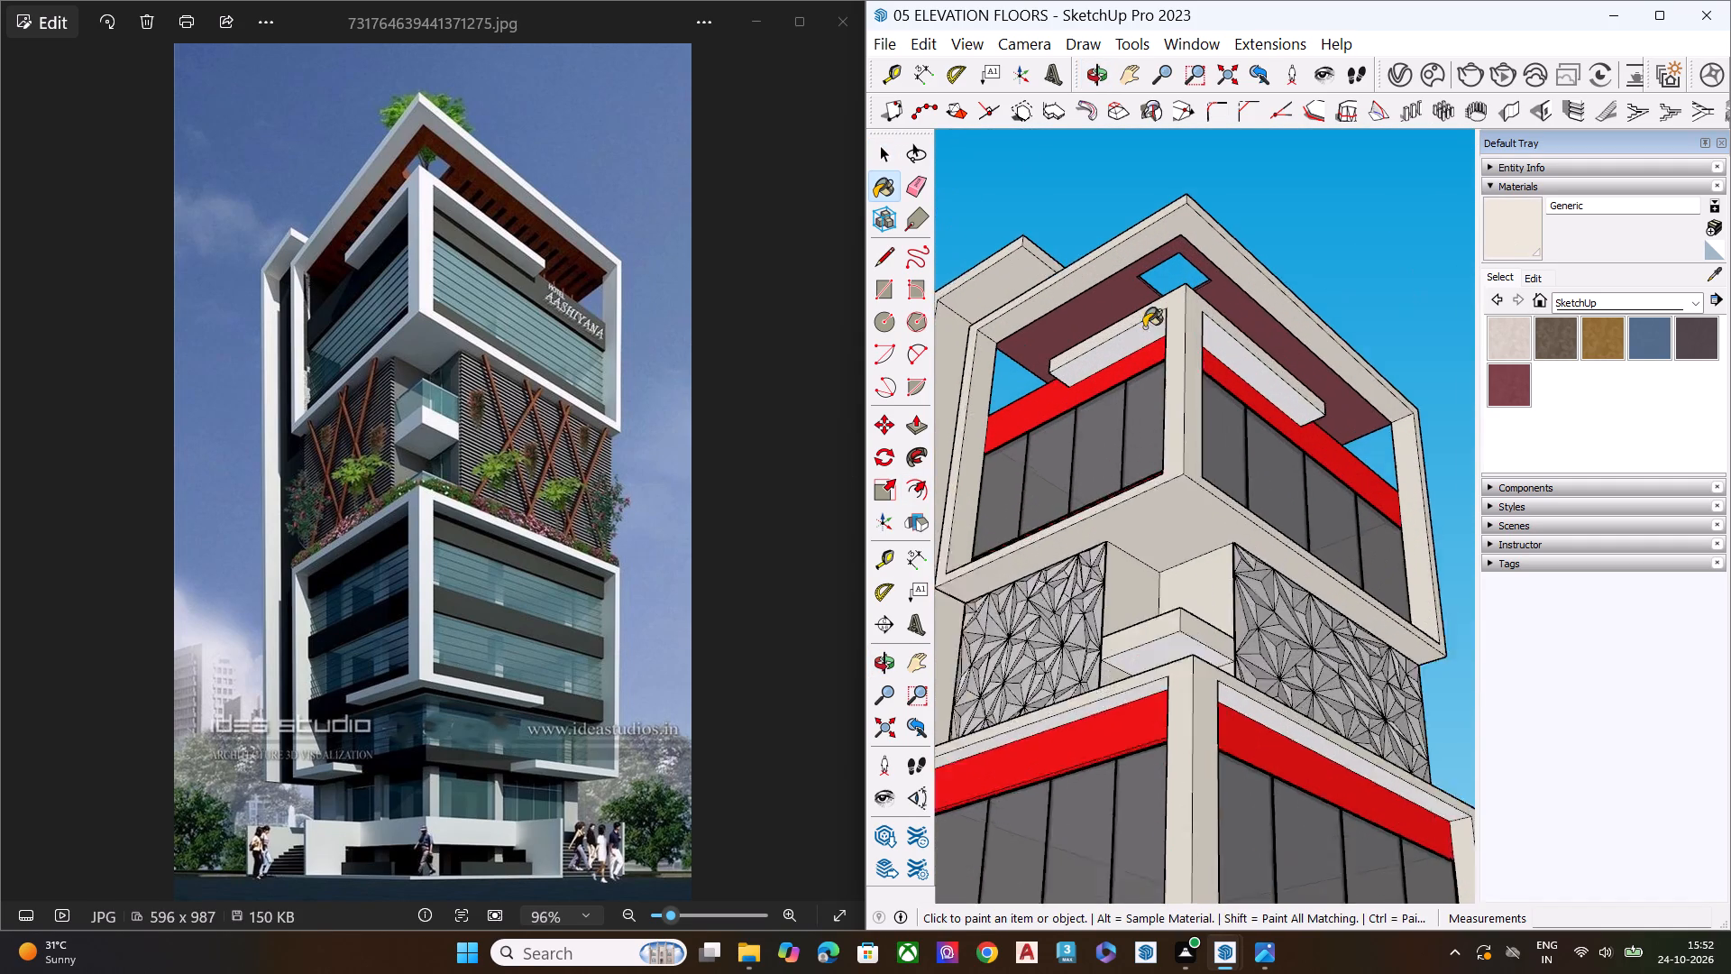
pyautogui.scroll(3, 1144, 327)
pyautogui.click(1115, 340)
pyautogui.scroll(-16, 1205, 337)
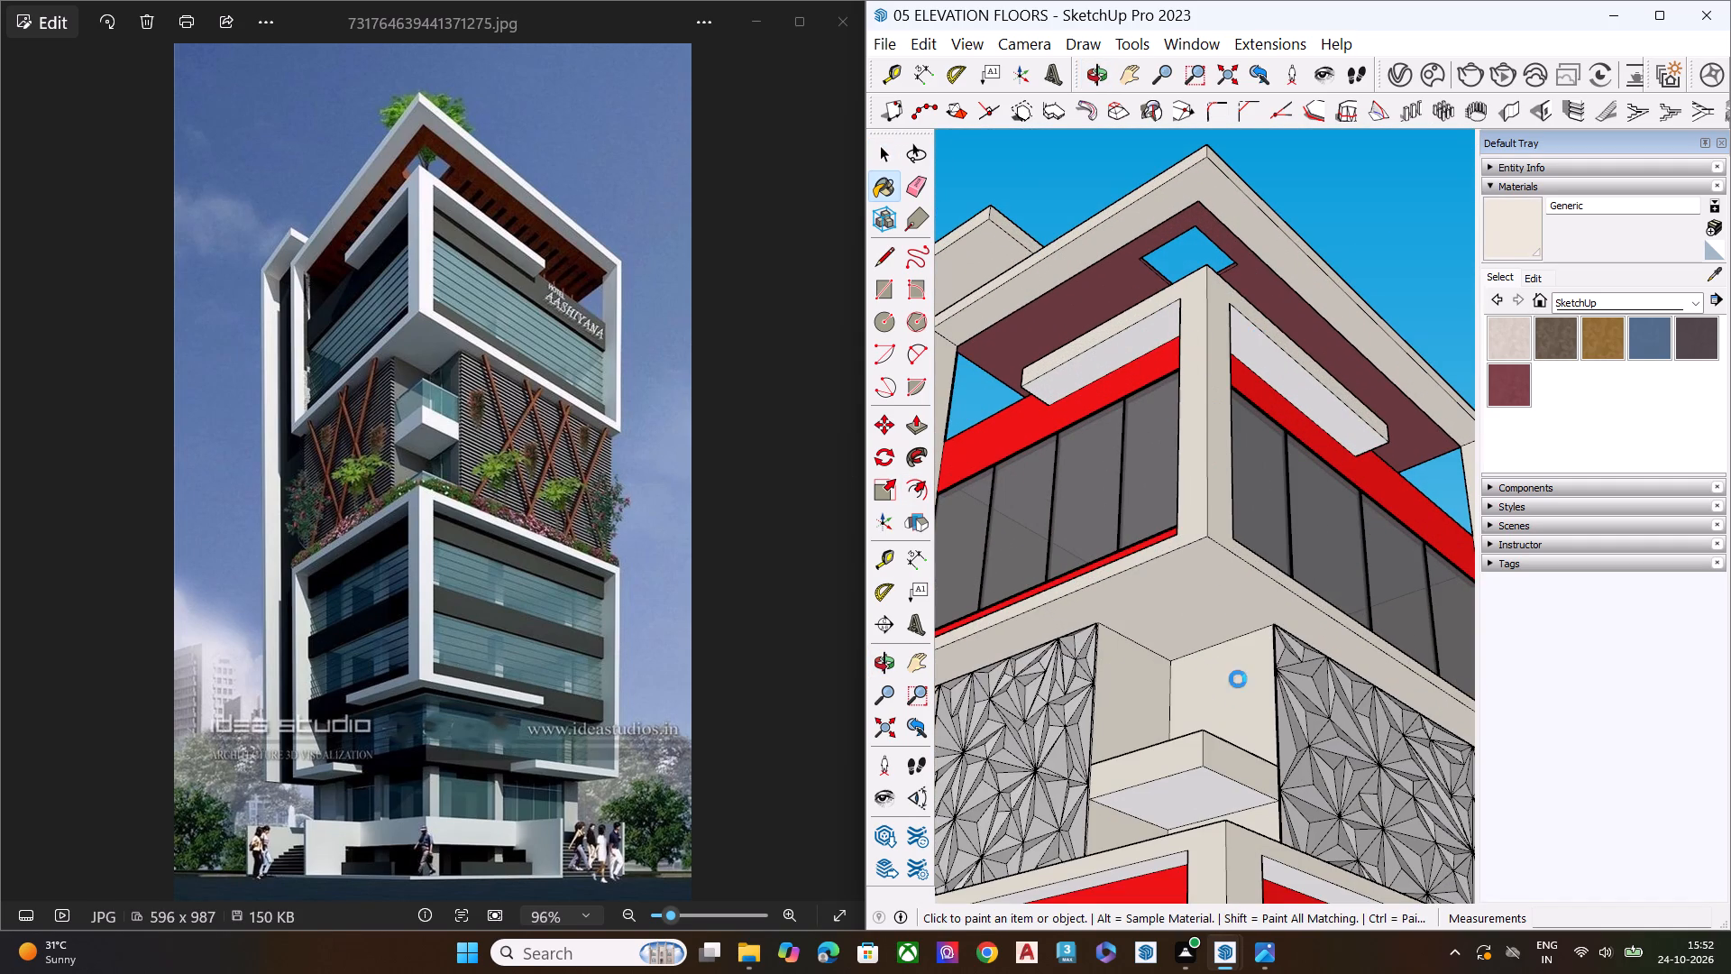
pyautogui.scroll(1, 1195, 797)
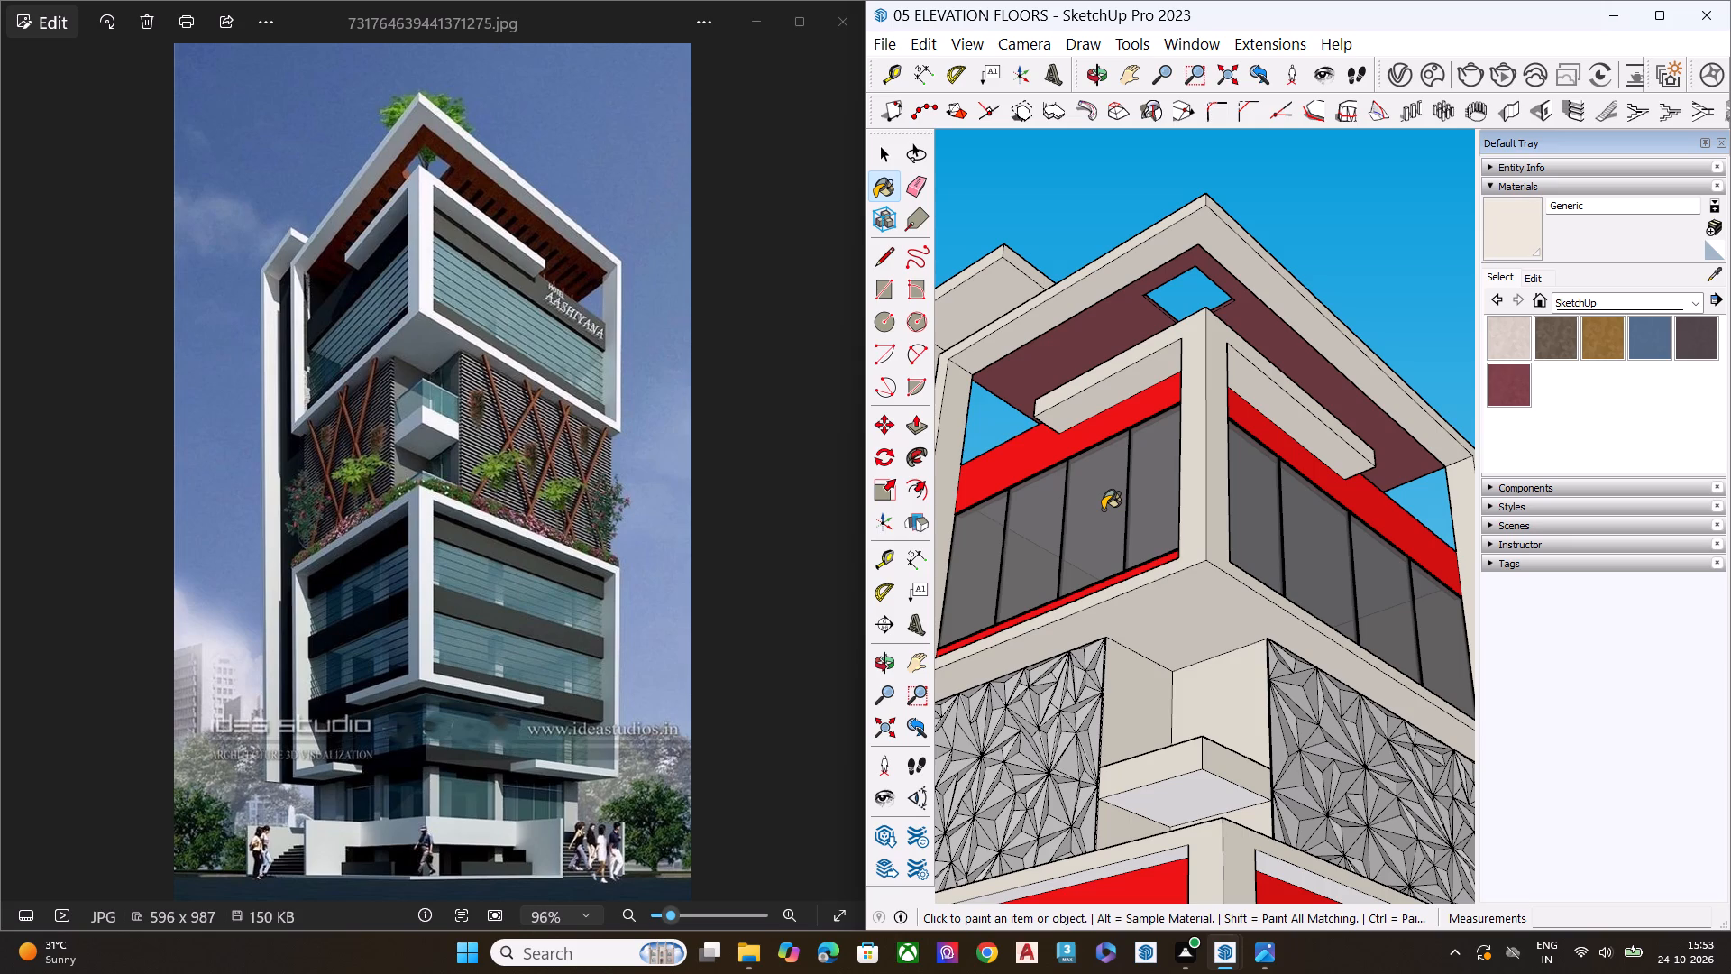
pyautogui.press('space')
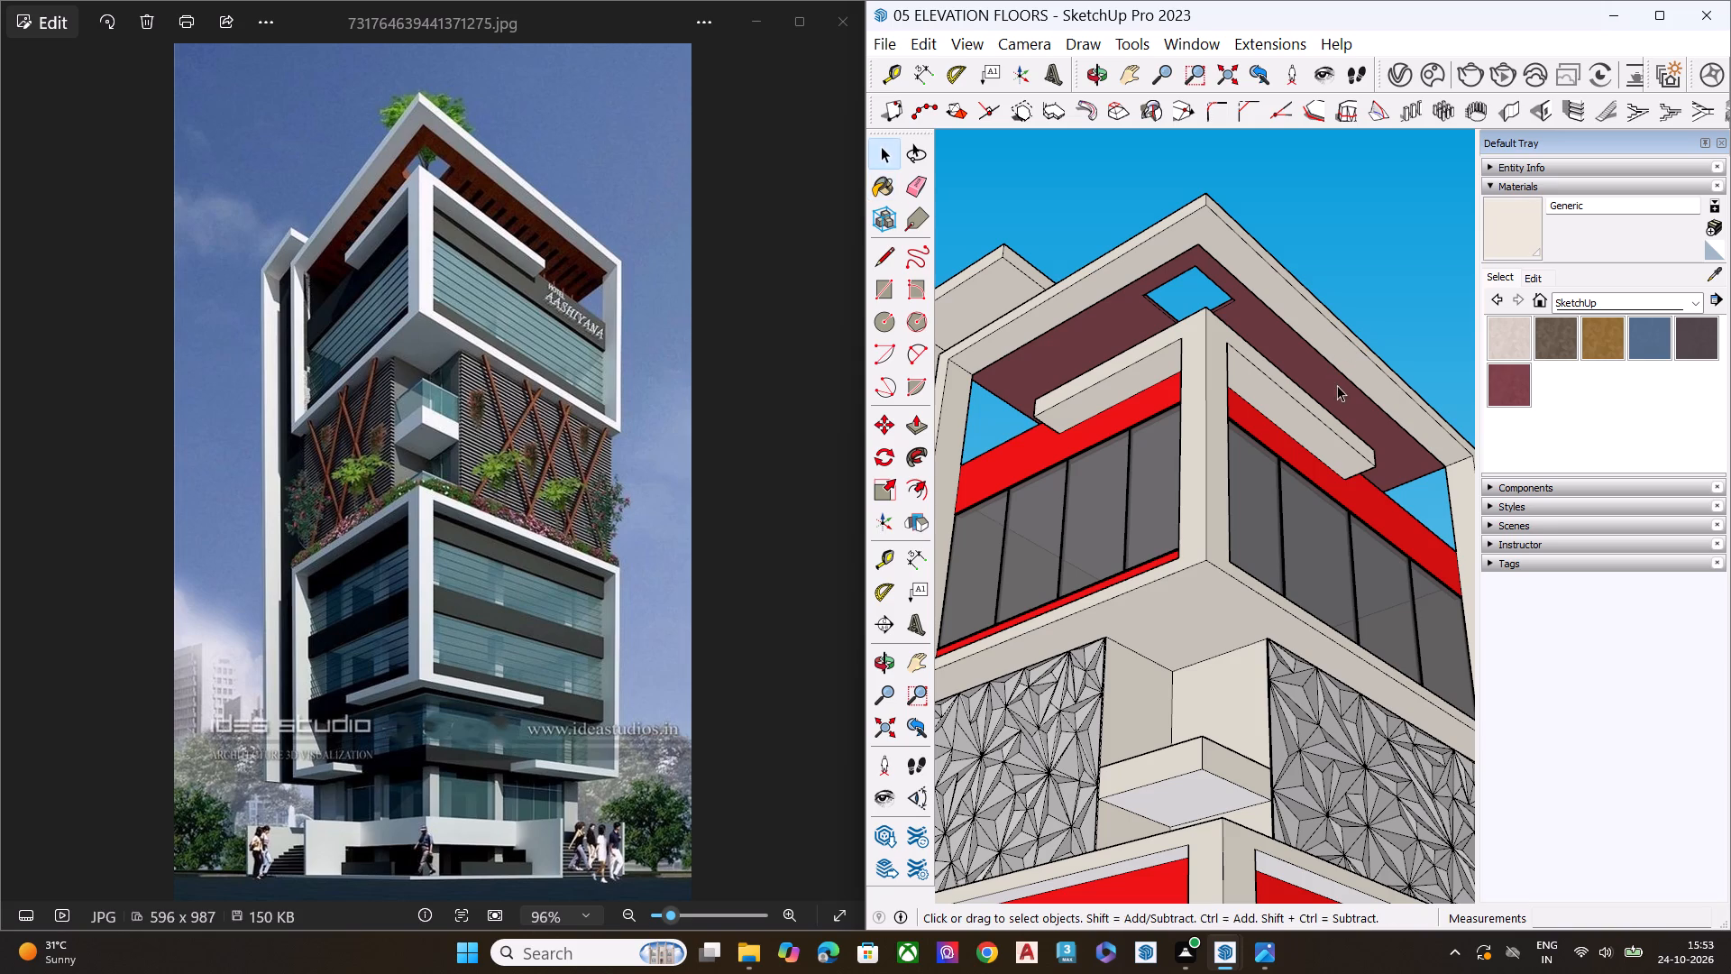
pyautogui.press('space')
pyautogui.click(1380, 307)
# Paint the undersides of the lower block's top frame cream on both facades, including the remaining face near the corner ledge.
pyautogui.scroll(-6, 1203, 294)
pyautogui.moveTo(1210, 352); pyautogui.dragTo(1228, 542, button='middle')
pyautogui.scroll(-5, 1141, 349)
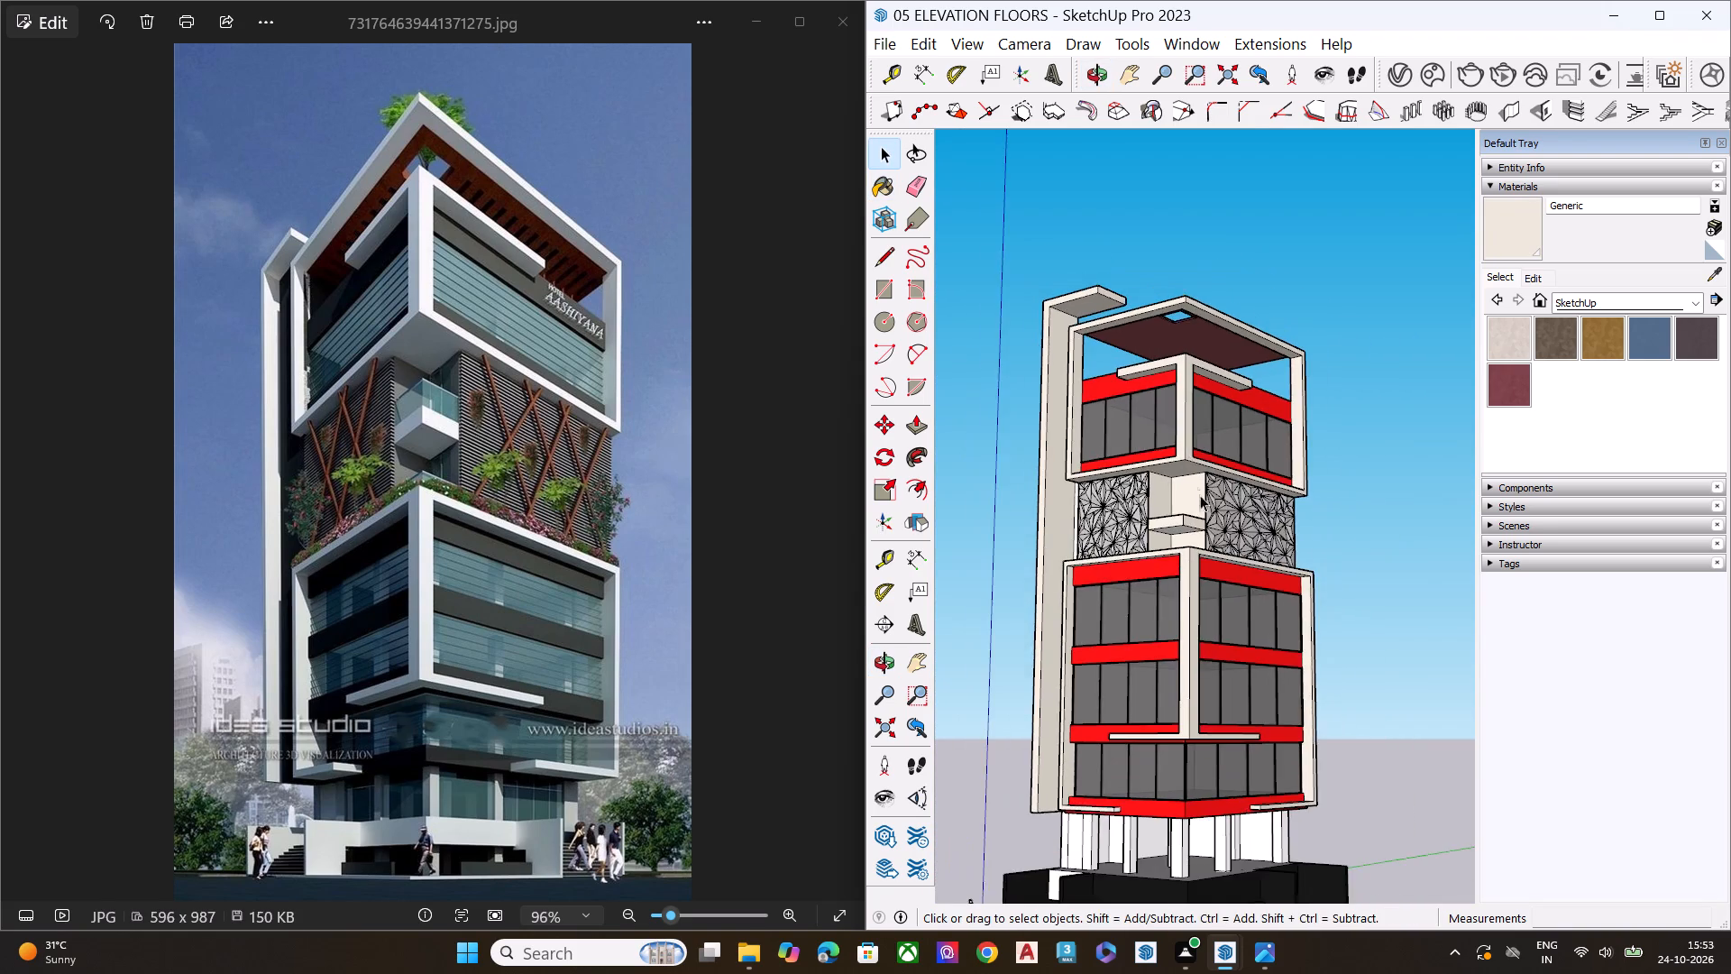
pyautogui.moveTo(1204, 515); pyautogui.dragTo(1213, 611, button='middle')
pyautogui.scroll(8, 1209, 796)
pyautogui.scroll(-6, 1162, 429)
pyautogui.moveTo(1154, 514); pyautogui.dragTo(1131, 337, button='middle')
pyautogui.scroll(4, 1147, 502)
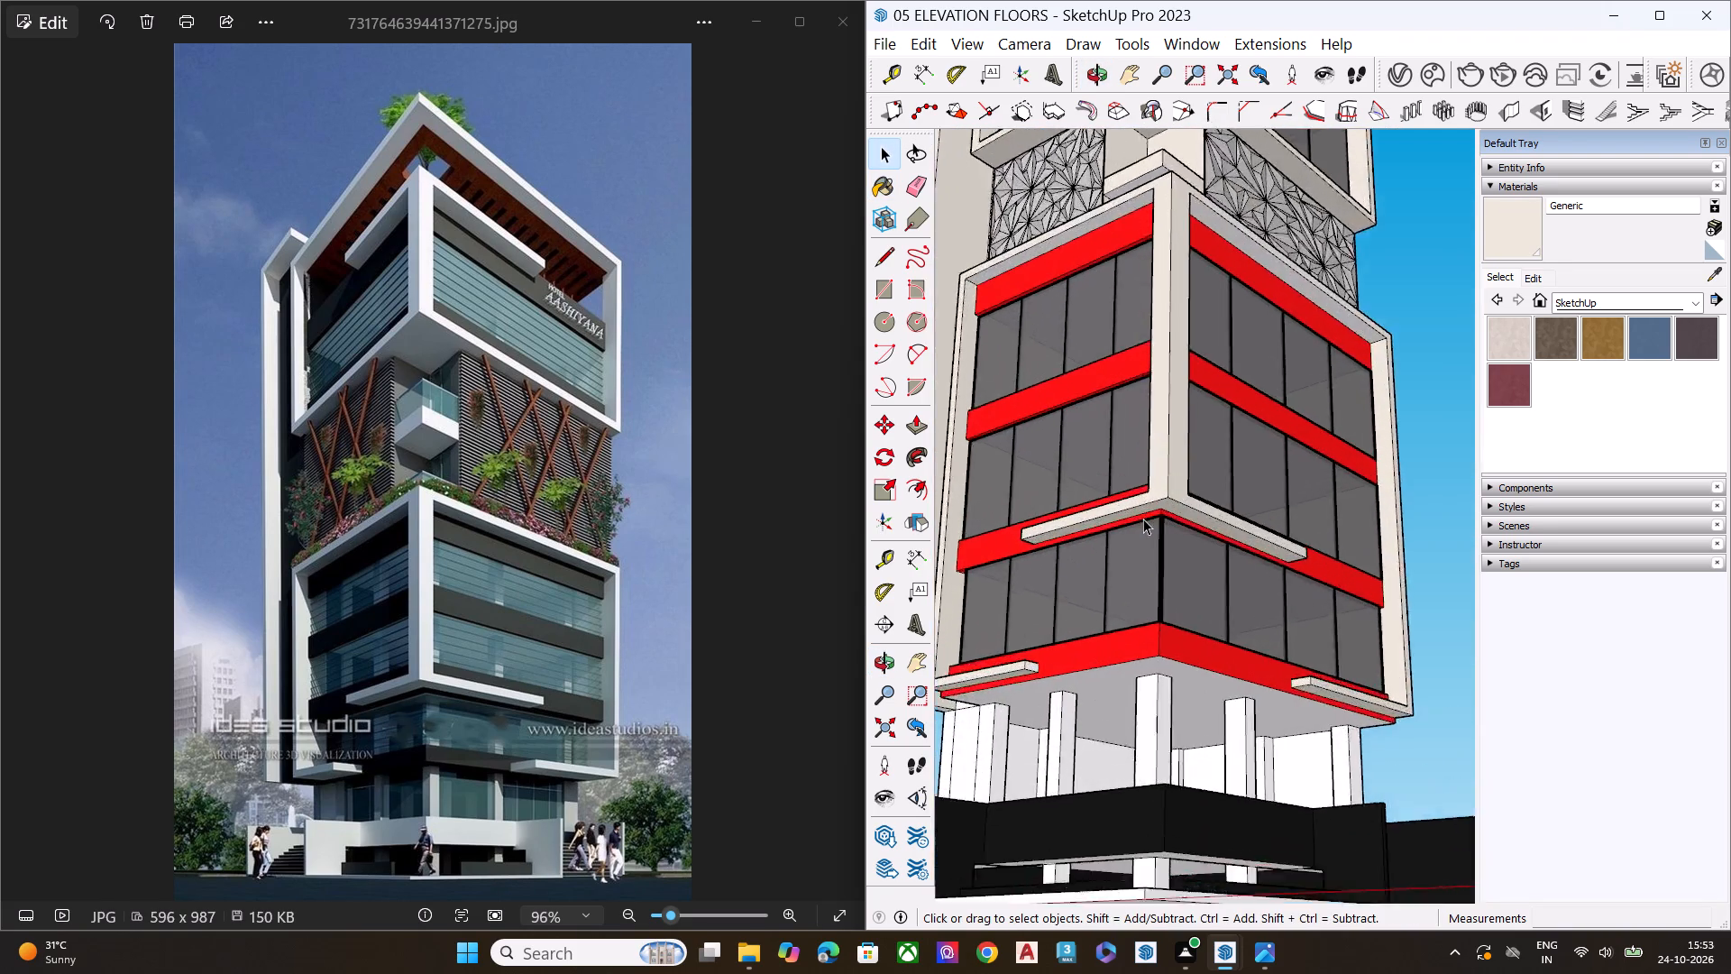
pyautogui.scroll(3, 1143, 519)
pyautogui.scroll(-4, 1184, 426)
pyautogui.moveTo(1224, 500); pyautogui.dragTo(1195, 400, button='middle')
pyautogui.scroll(6, 1199, 361)
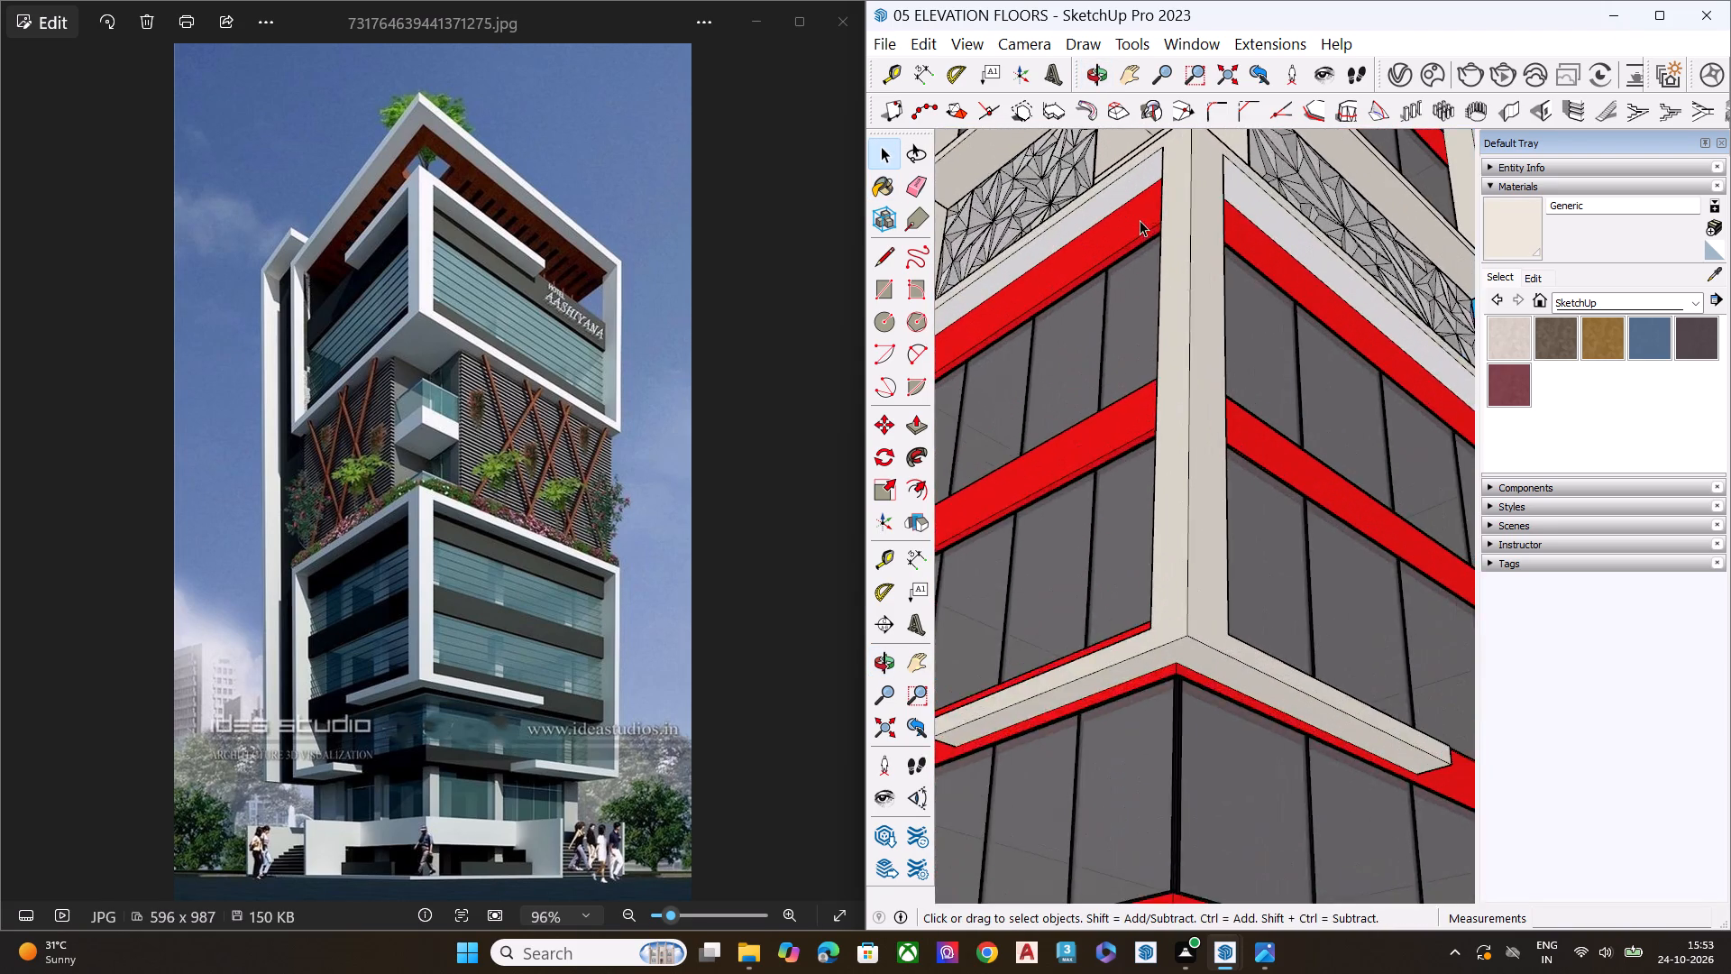
pyautogui.scroll(-4, 1156, 234)
pyautogui.click(1514, 229)
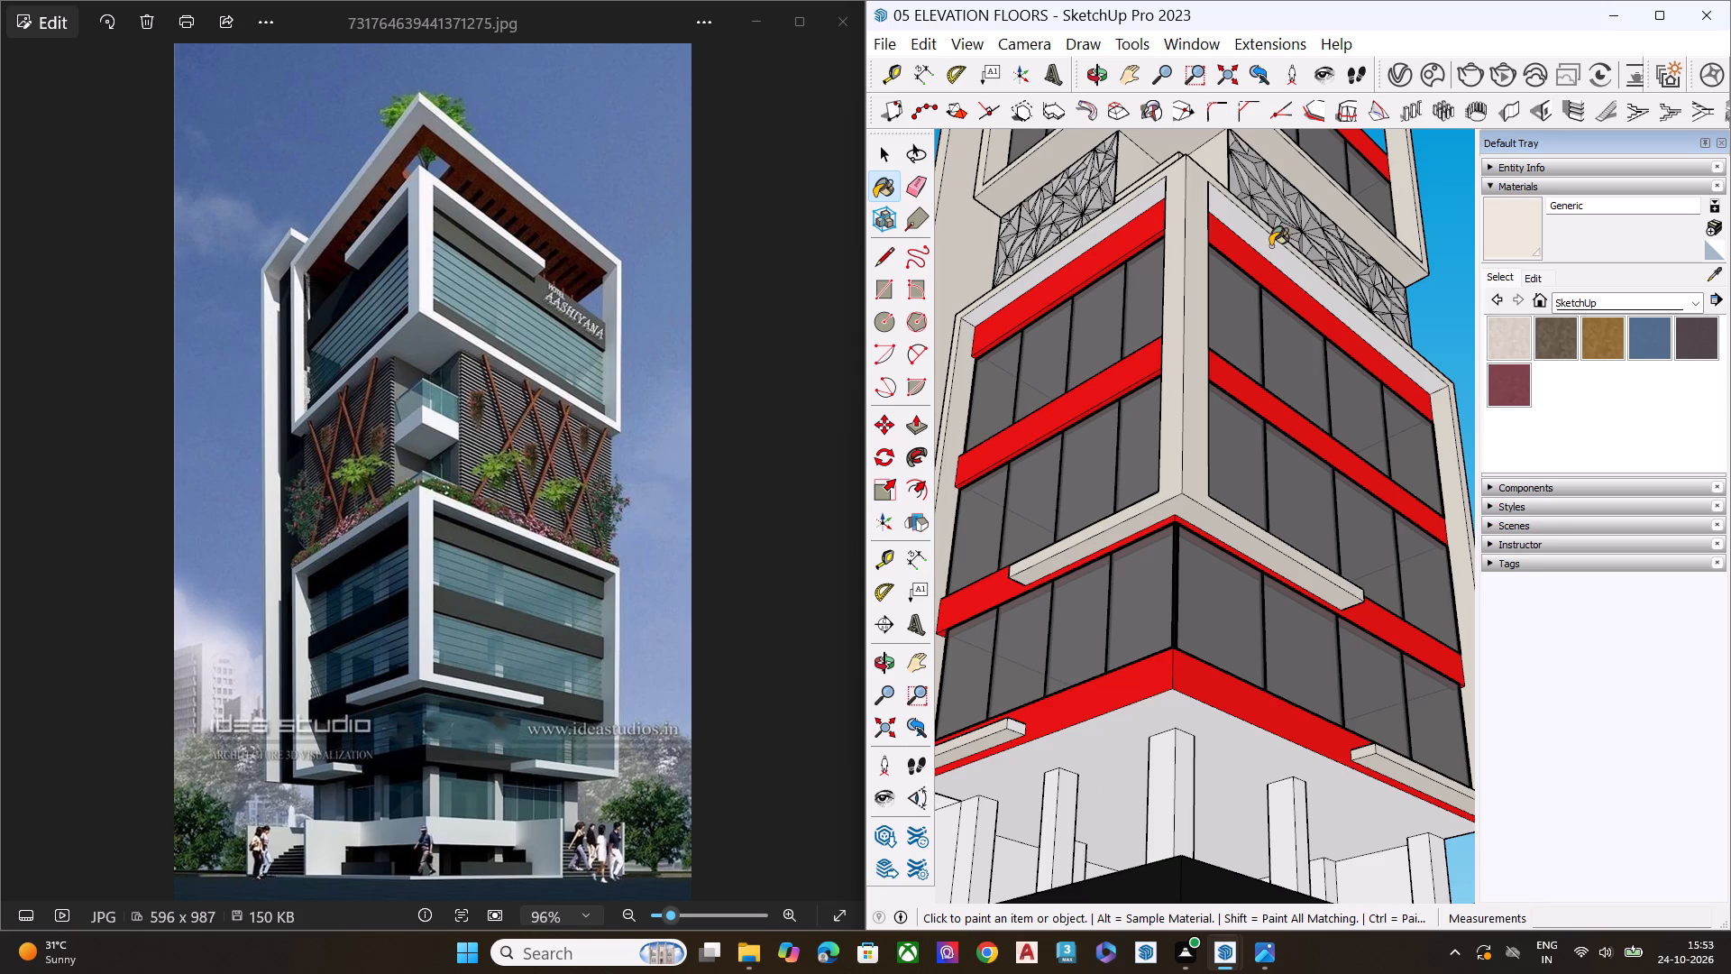
pyautogui.click(1270, 246)
pyautogui.click(1130, 211)
pyautogui.moveTo(1147, 522); pyautogui.dragTo(1143, 393, button='middle')
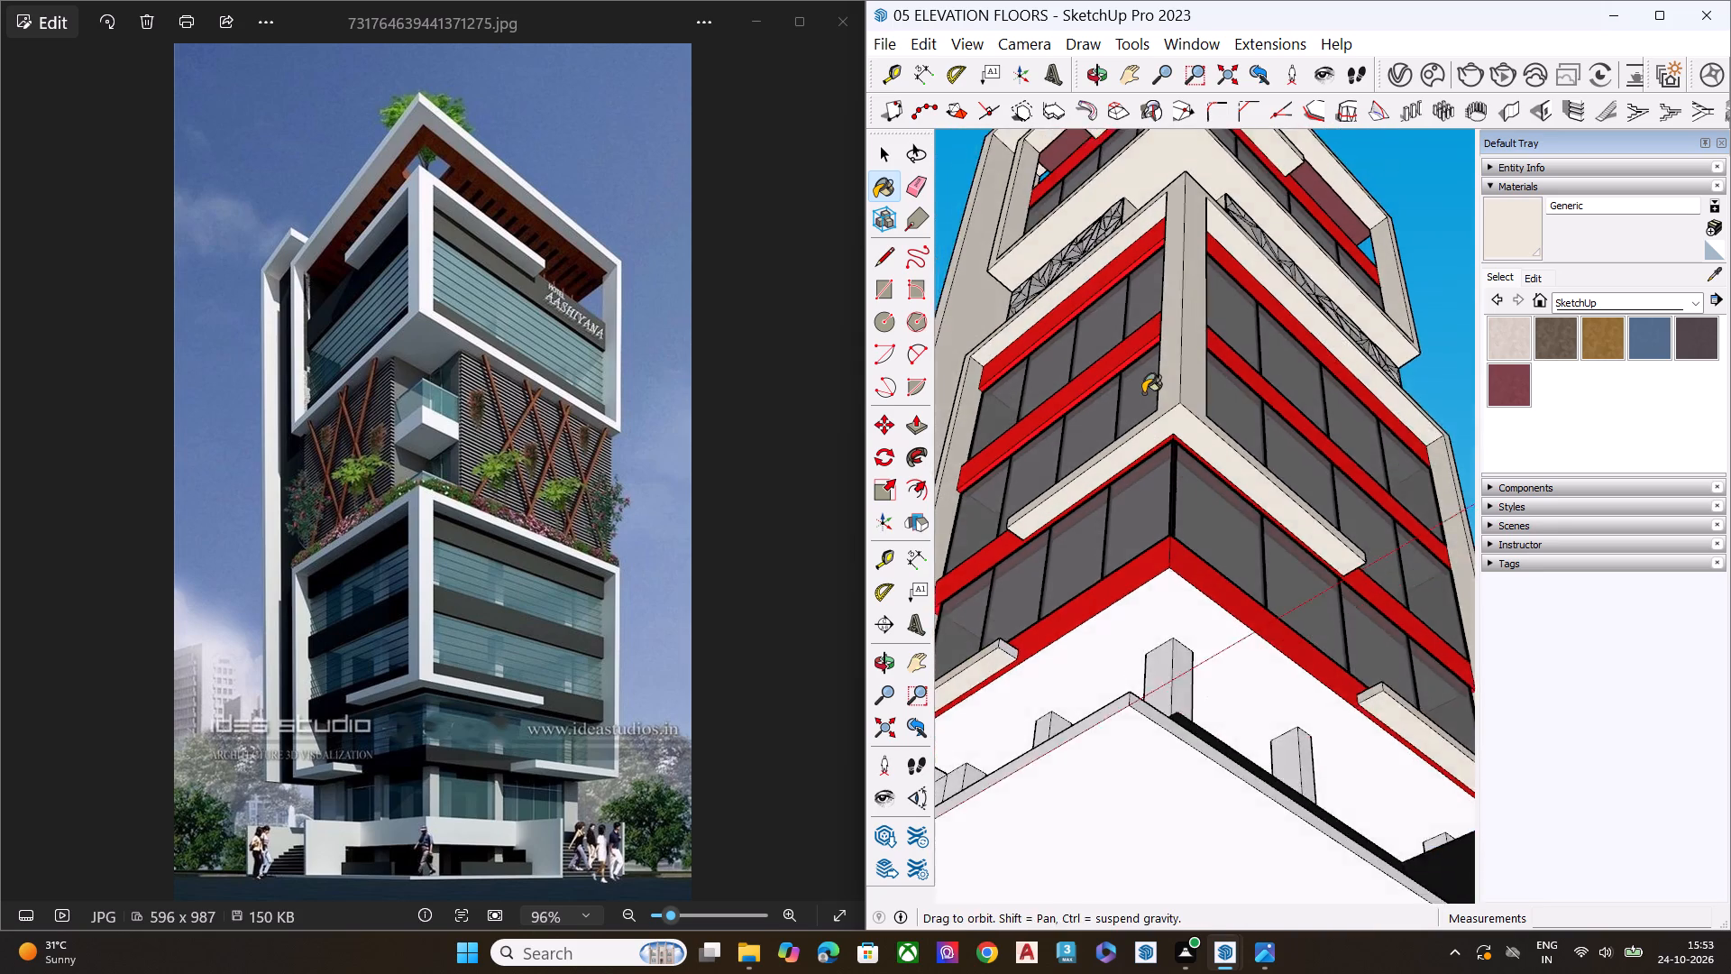
pyautogui.scroll(2, 1145, 393)
pyautogui.scroll(-1, 1155, 390)
pyautogui.scroll(3, 1158, 389)
pyautogui.click(1200, 441)
# Paint the top faces of the lower block's corner ledge cream on both the right and left facades.
pyautogui.scroll(-6, 1189, 398)
pyautogui.moveTo(1183, 383); pyautogui.dragTo(1195, 610, button='middle')
pyautogui.moveTo(1195, 501); pyautogui.dragTo(1195, 822, button='middle')
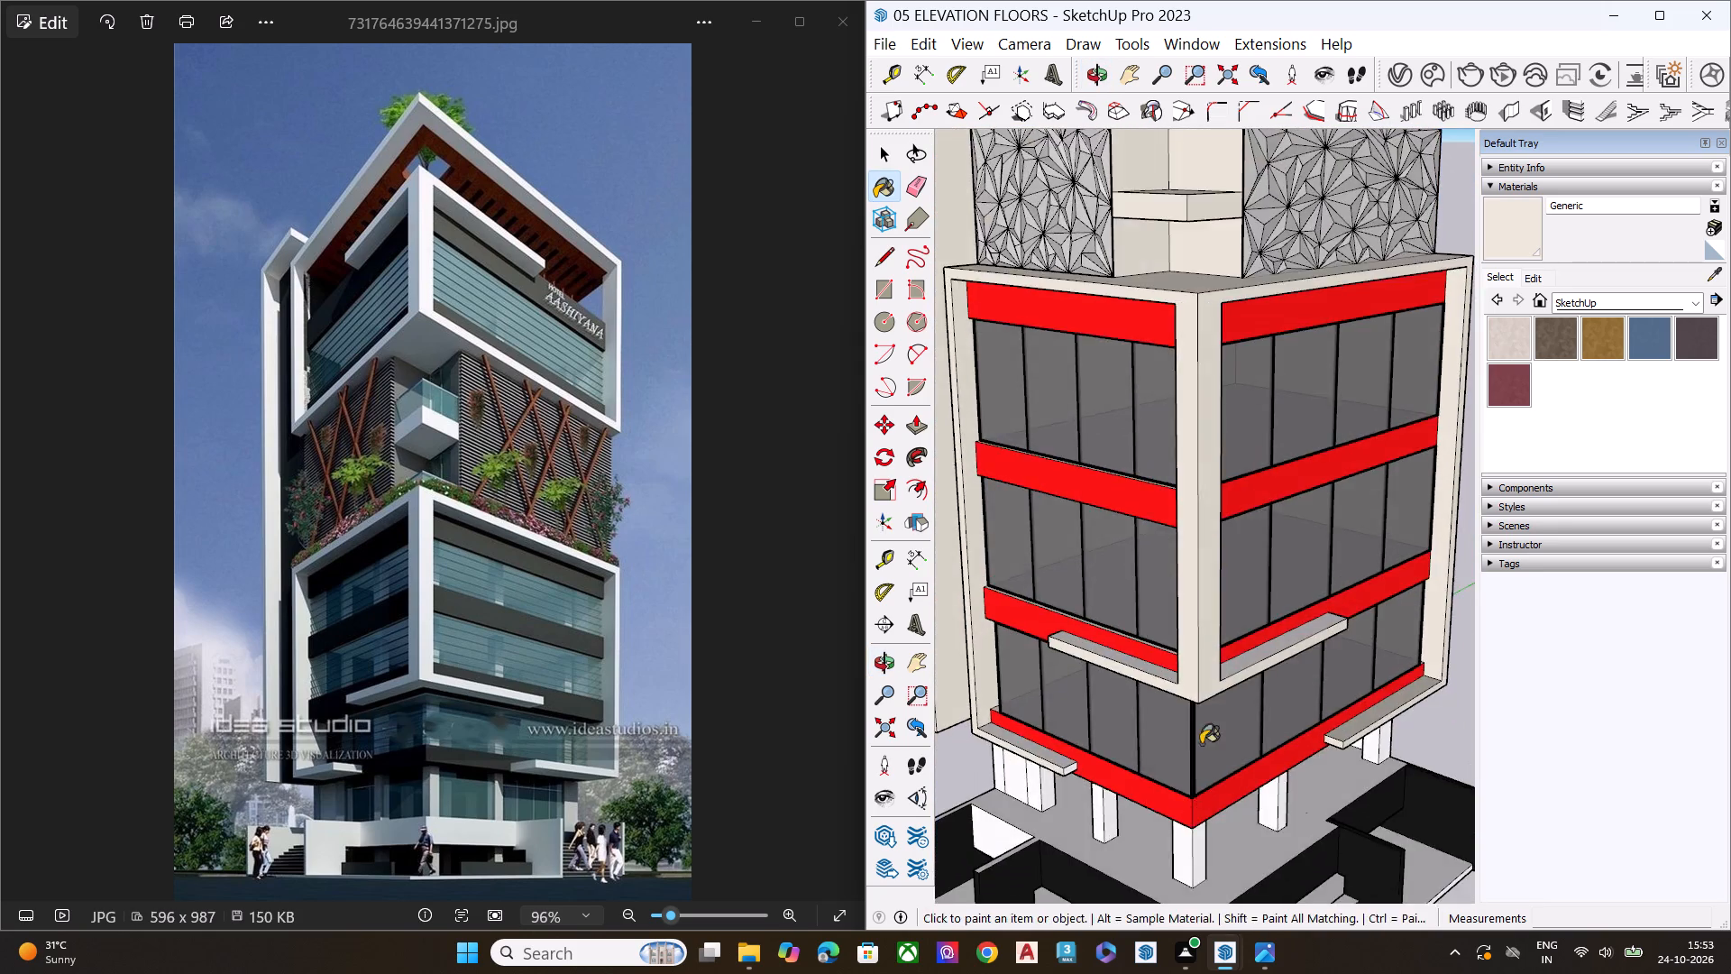
pyautogui.moveTo(1204, 742); pyautogui.dragTo(1205, 875, button='middle')
pyautogui.moveTo(1195, 721); pyautogui.dragTo(1199, 685, button='middle')
pyautogui.scroll(5, 1256, 672)
pyautogui.click(1264, 698)
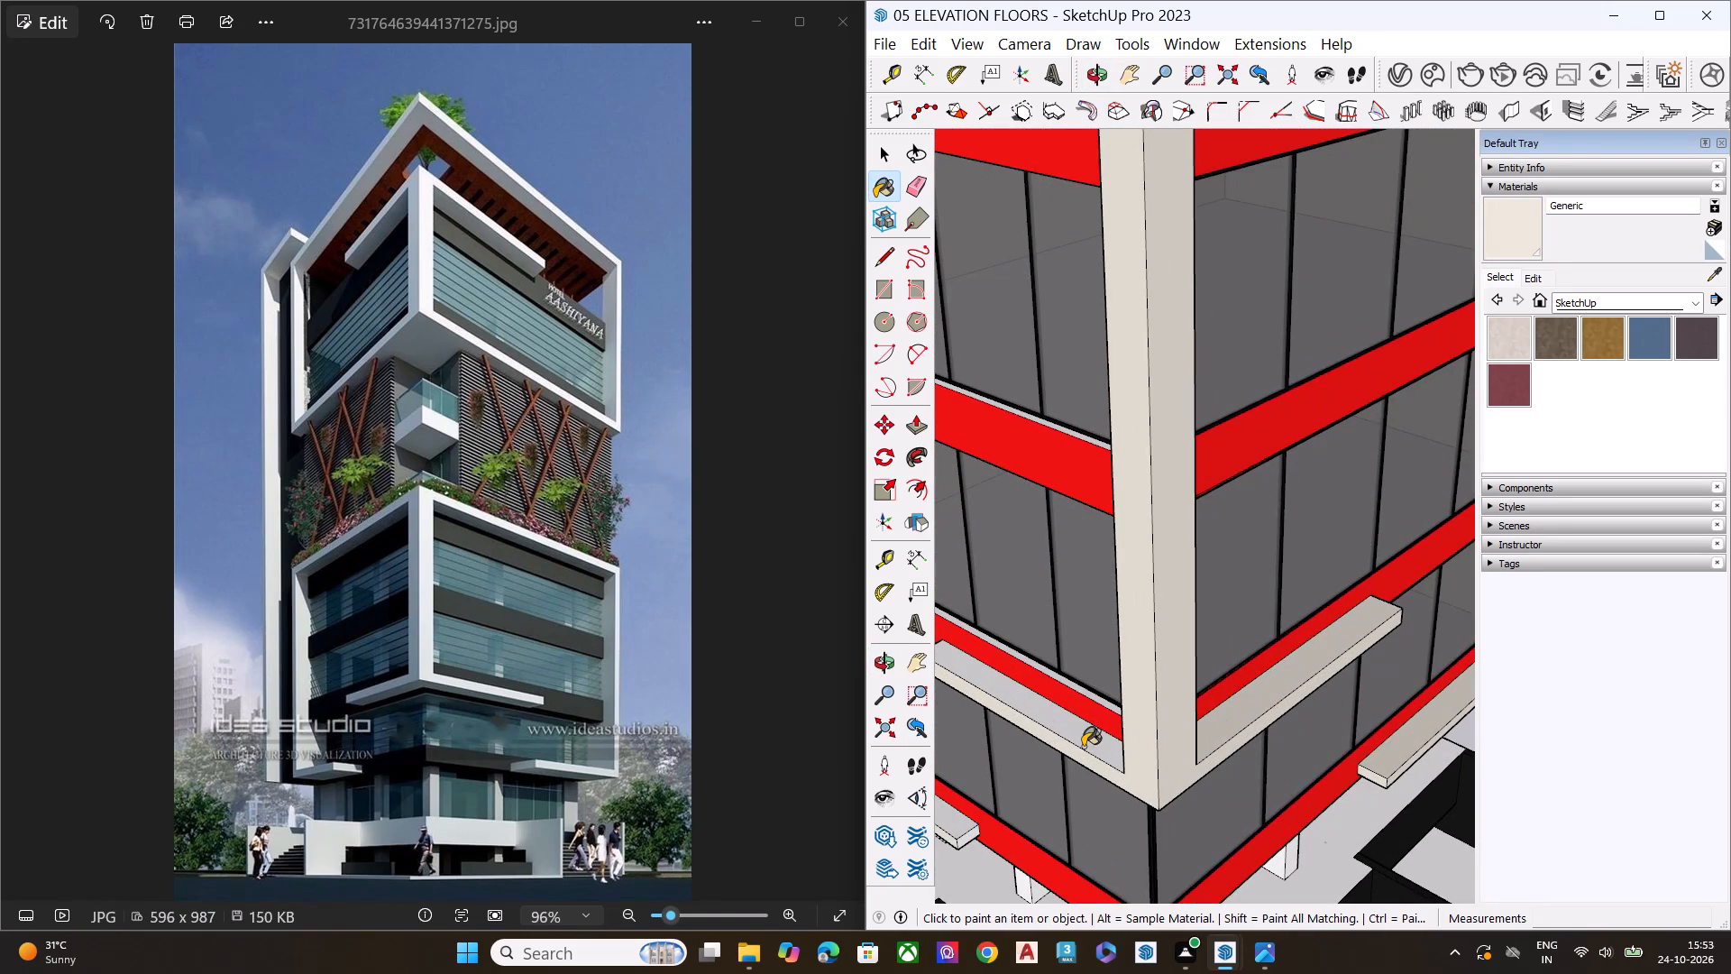
pyautogui.click(1085, 734)
# Examine the lower block's facades from several angles, checking the painted ledges and how the windows sit against the red bands.
pyautogui.scroll(-4, 1137, 585)
pyautogui.scroll(4, 1080, 633)
pyautogui.scroll(-1, 1078, 633)
pyautogui.scroll(1, 1078, 633)
pyautogui.scroll(-1, 1077, 634)
pyautogui.scroll(4, 1076, 635)
pyautogui.scroll(-4, 1177, 530)
pyautogui.scroll(1, 1177, 540)
pyautogui.scroll(-2, 1178, 544)
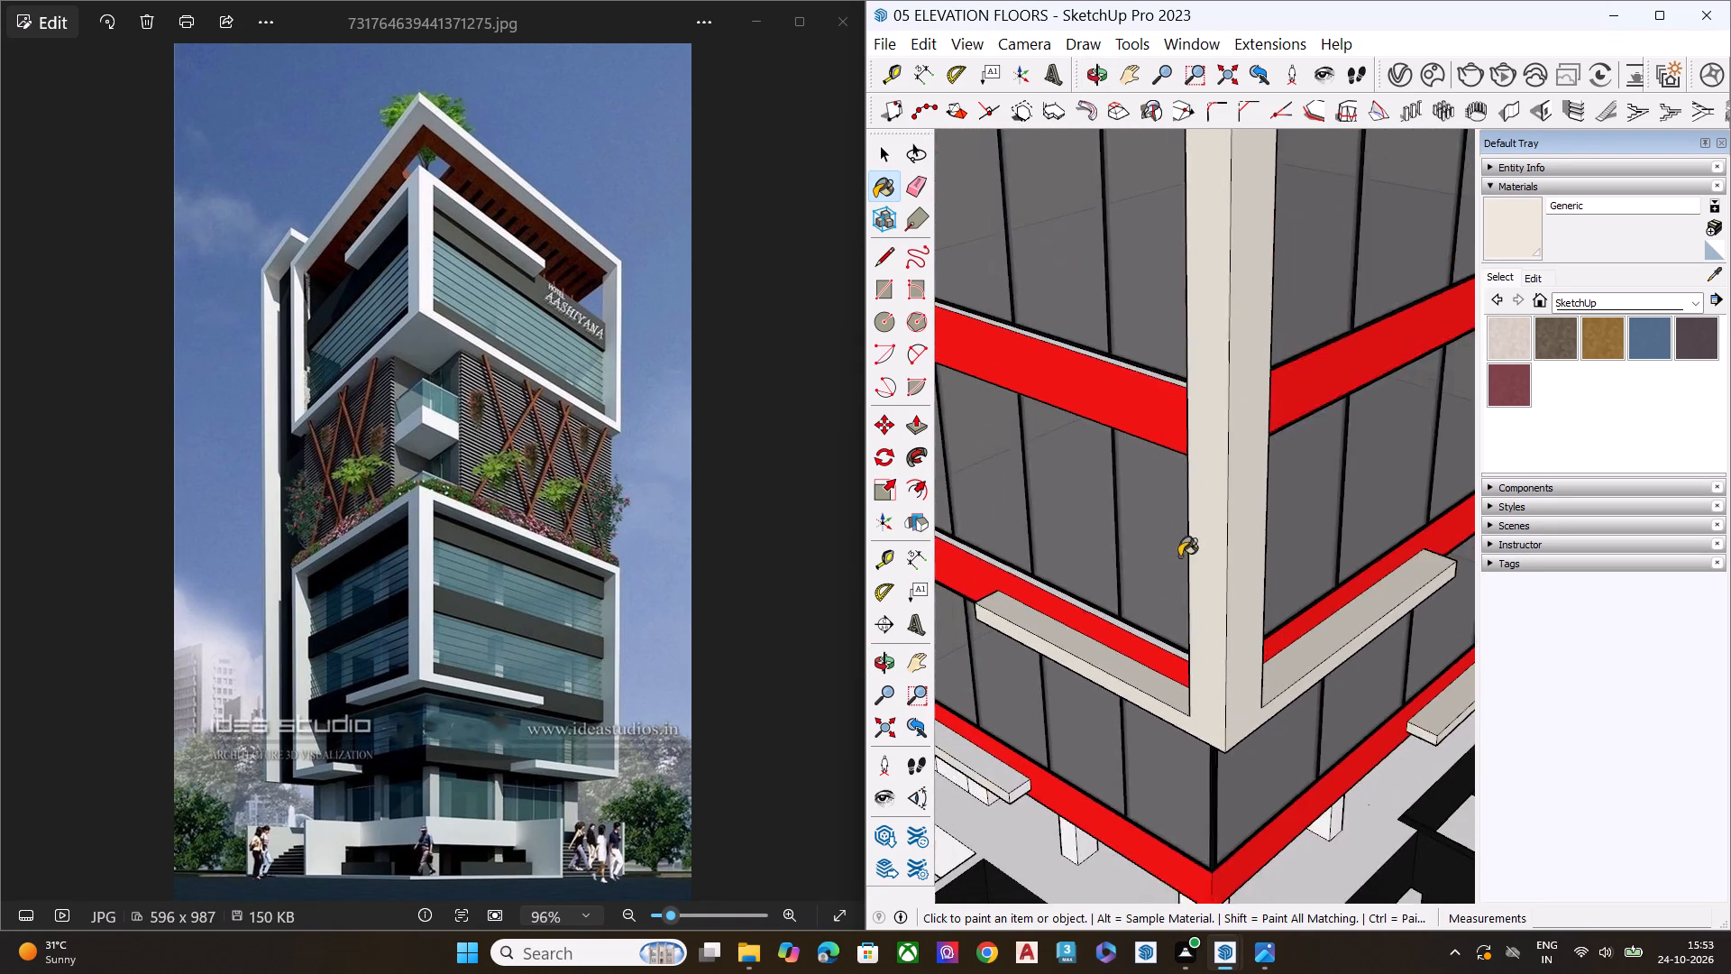
pyautogui.scroll(-2, 1179, 556)
pyautogui.moveTo(1182, 587); pyautogui.dragTo(1188, 687, button='middle')
pyautogui.moveTo(1169, 741); pyautogui.dragTo(1154, 801, button='middle')
pyautogui.moveTo(1070, 753); pyautogui.dragTo(1339, 629, button='middle')
pyautogui.moveTo(1267, 656); pyautogui.dragTo(1184, 525, button='middle')
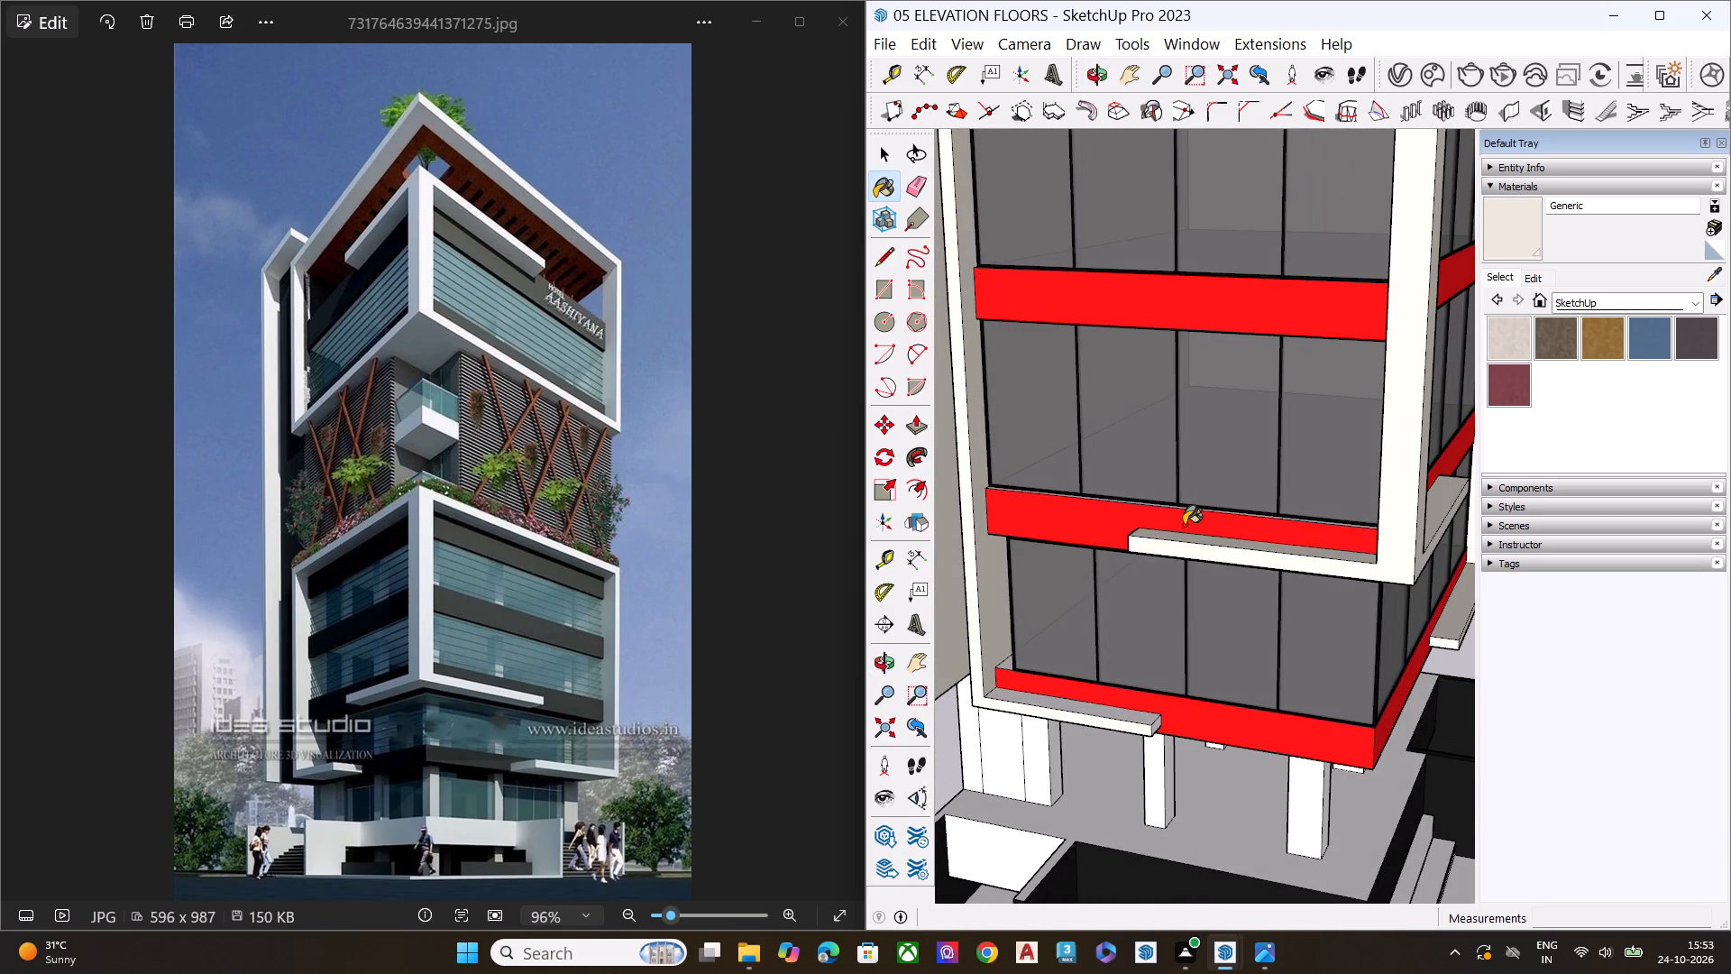
pyautogui.press('space')
pyautogui.scroll(-1, 1305, 496)
pyautogui.moveTo(1296, 513); pyautogui.dragTo(1021, 740, button='middle')
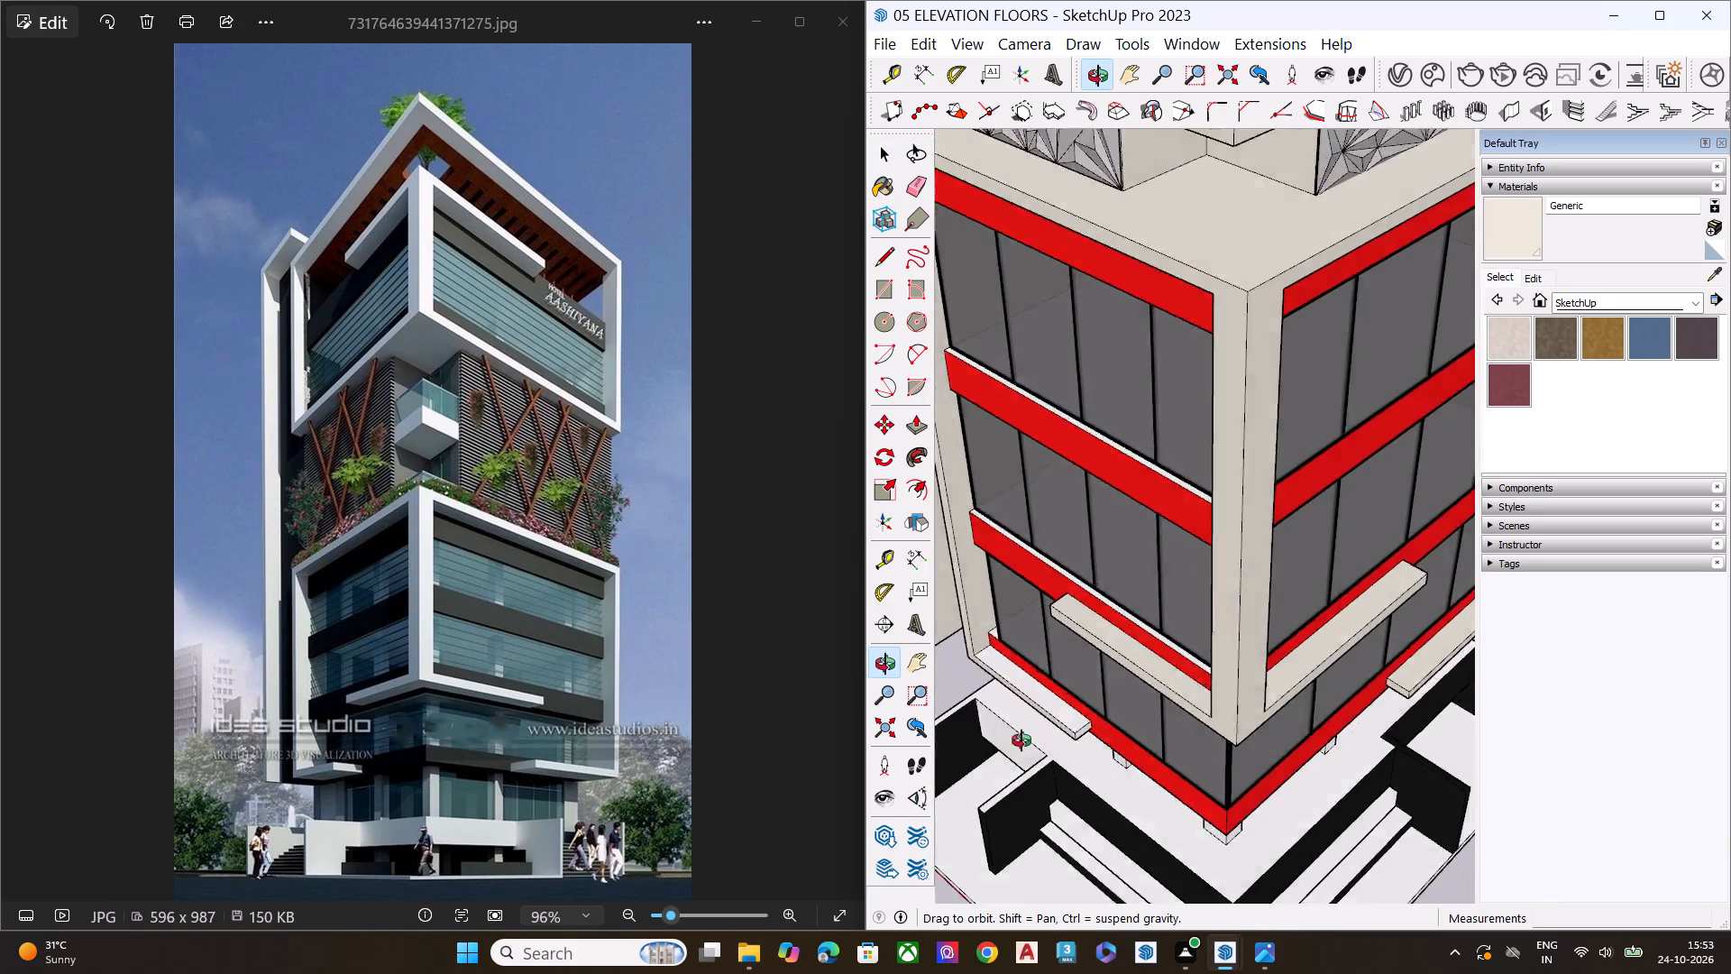
pyautogui.moveTo(1021, 740); pyautogui.dragTo(1000, 764, button='middle')
pyautogui.scroll(1, 1053, 685)
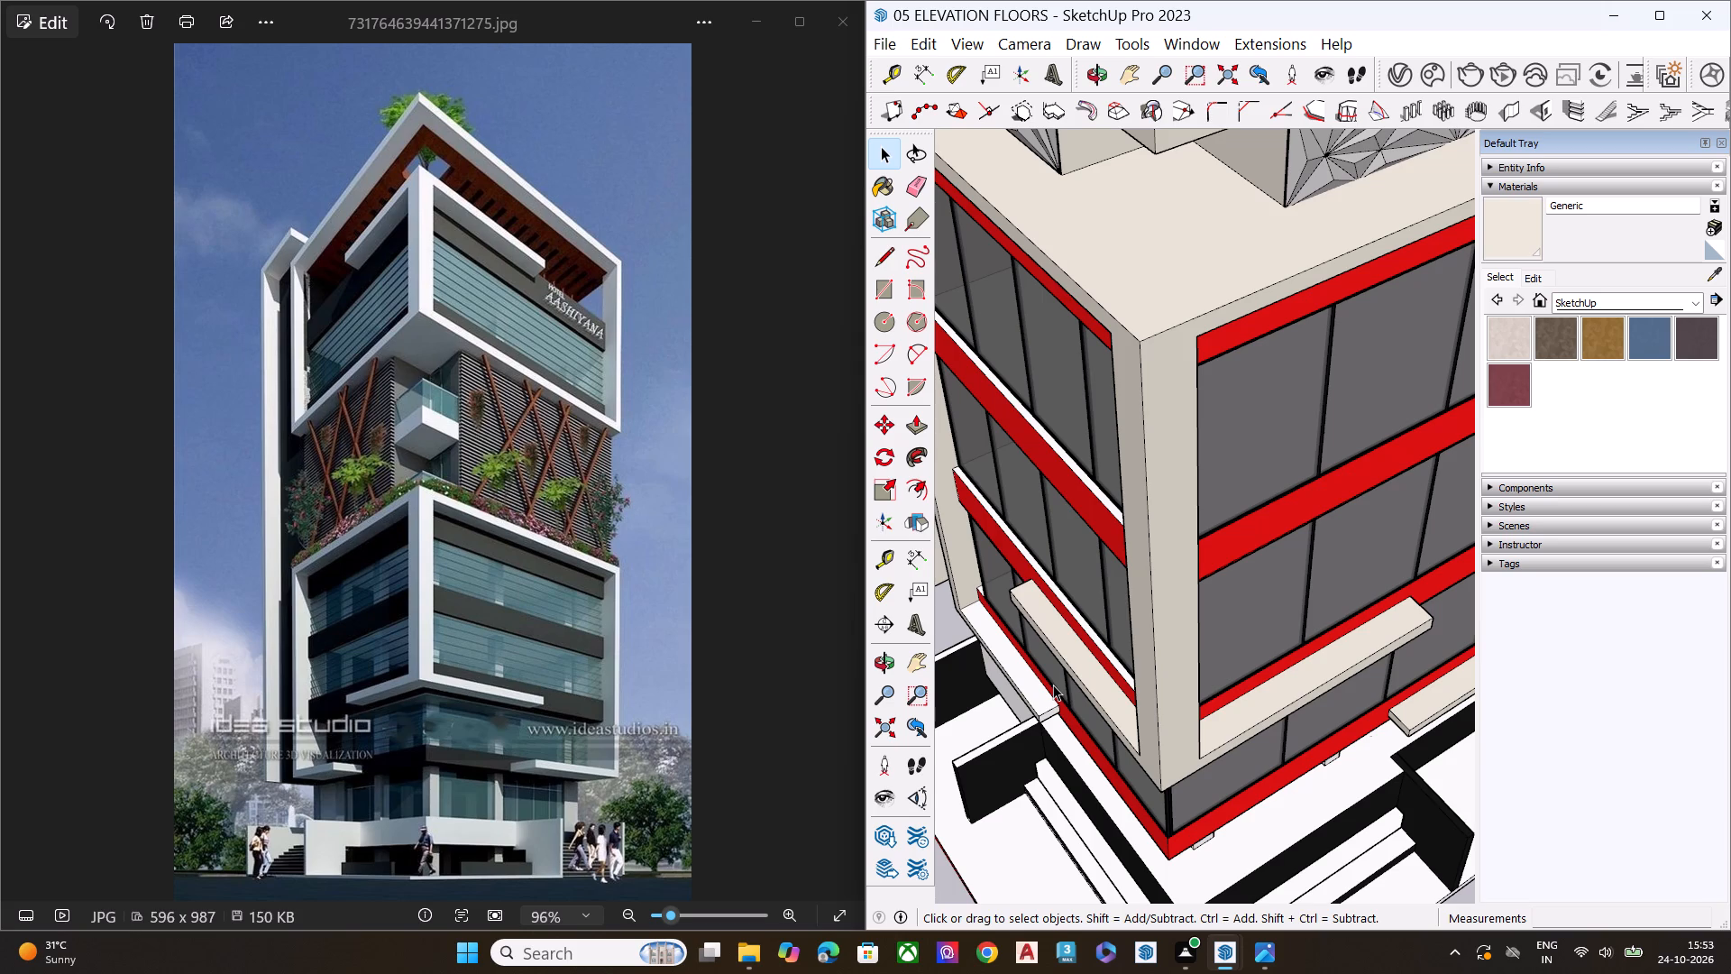
# Move the top window of the lower block's left facade outward to the front edge of the red band below it.
pyautogui.click(1070, 417)
pyautogui.scroll(1, 1071, 458)
pyautogui.scroll(-1, 1071, 458)
pyautogui.scroll(4, 1074, 458)
pyautogui.scroll(-2, 1085, 462)
pyautogui.scroll(3, 1099, 465)
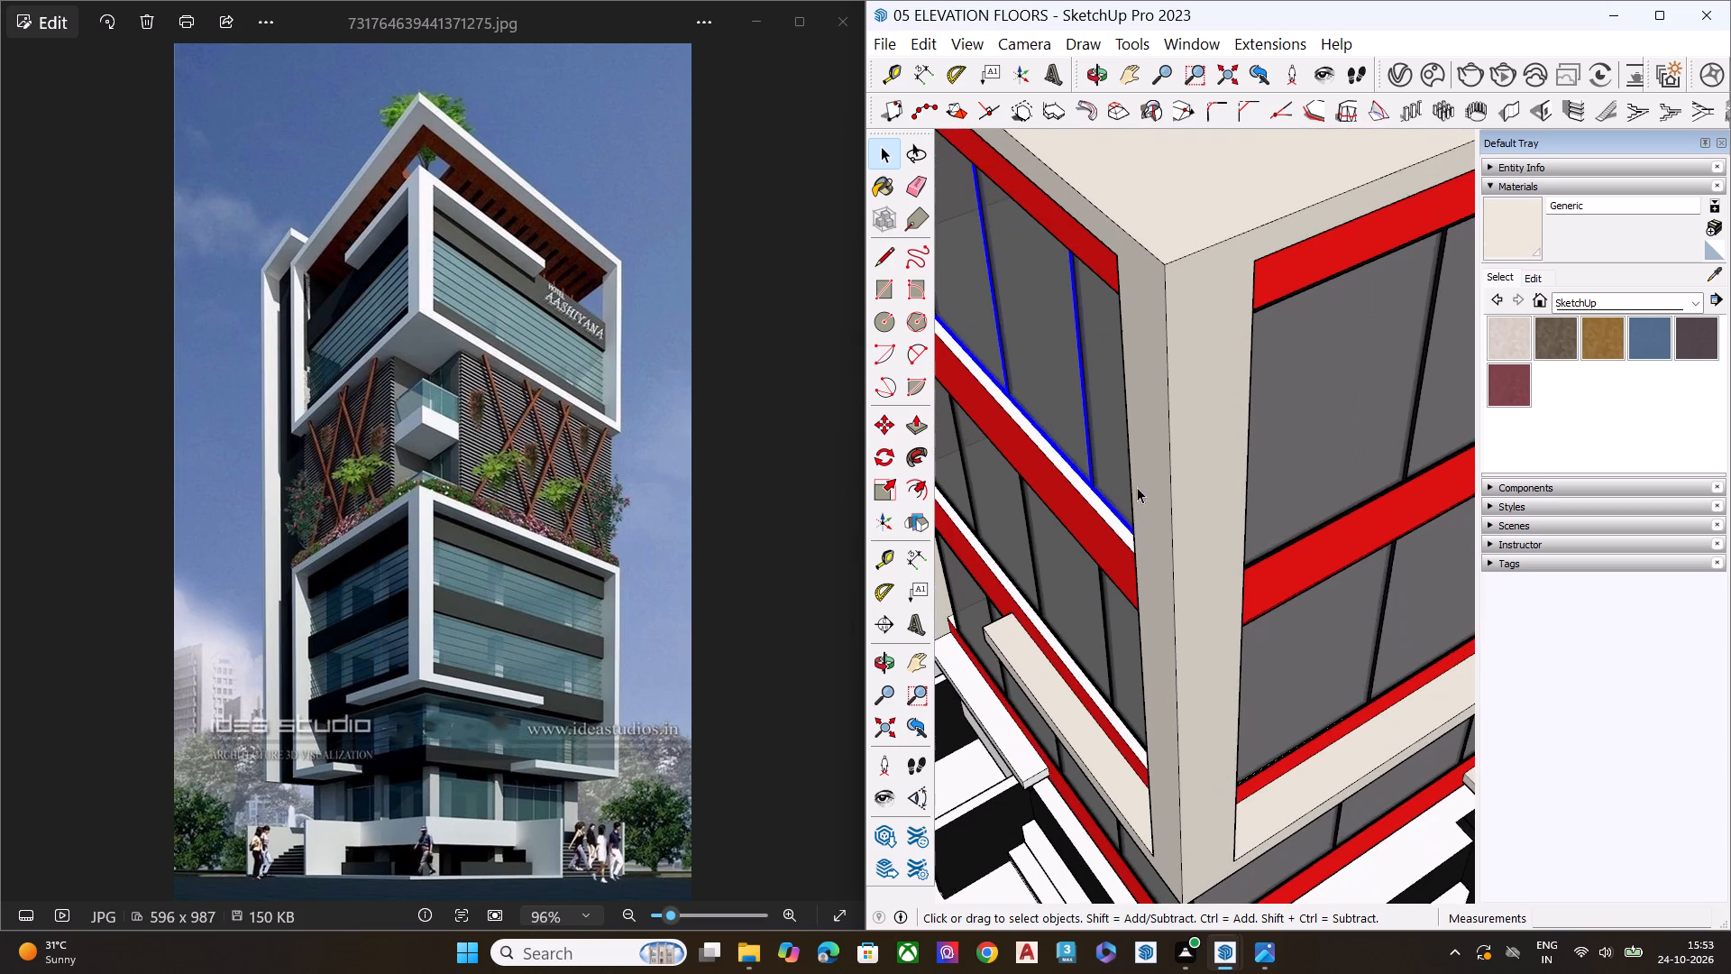
pyautogui.moveTo(1116, 510); pyautogui.dragTo(1263, 491, button='middle')
pyautogui.scroll(9, 1275, 571)
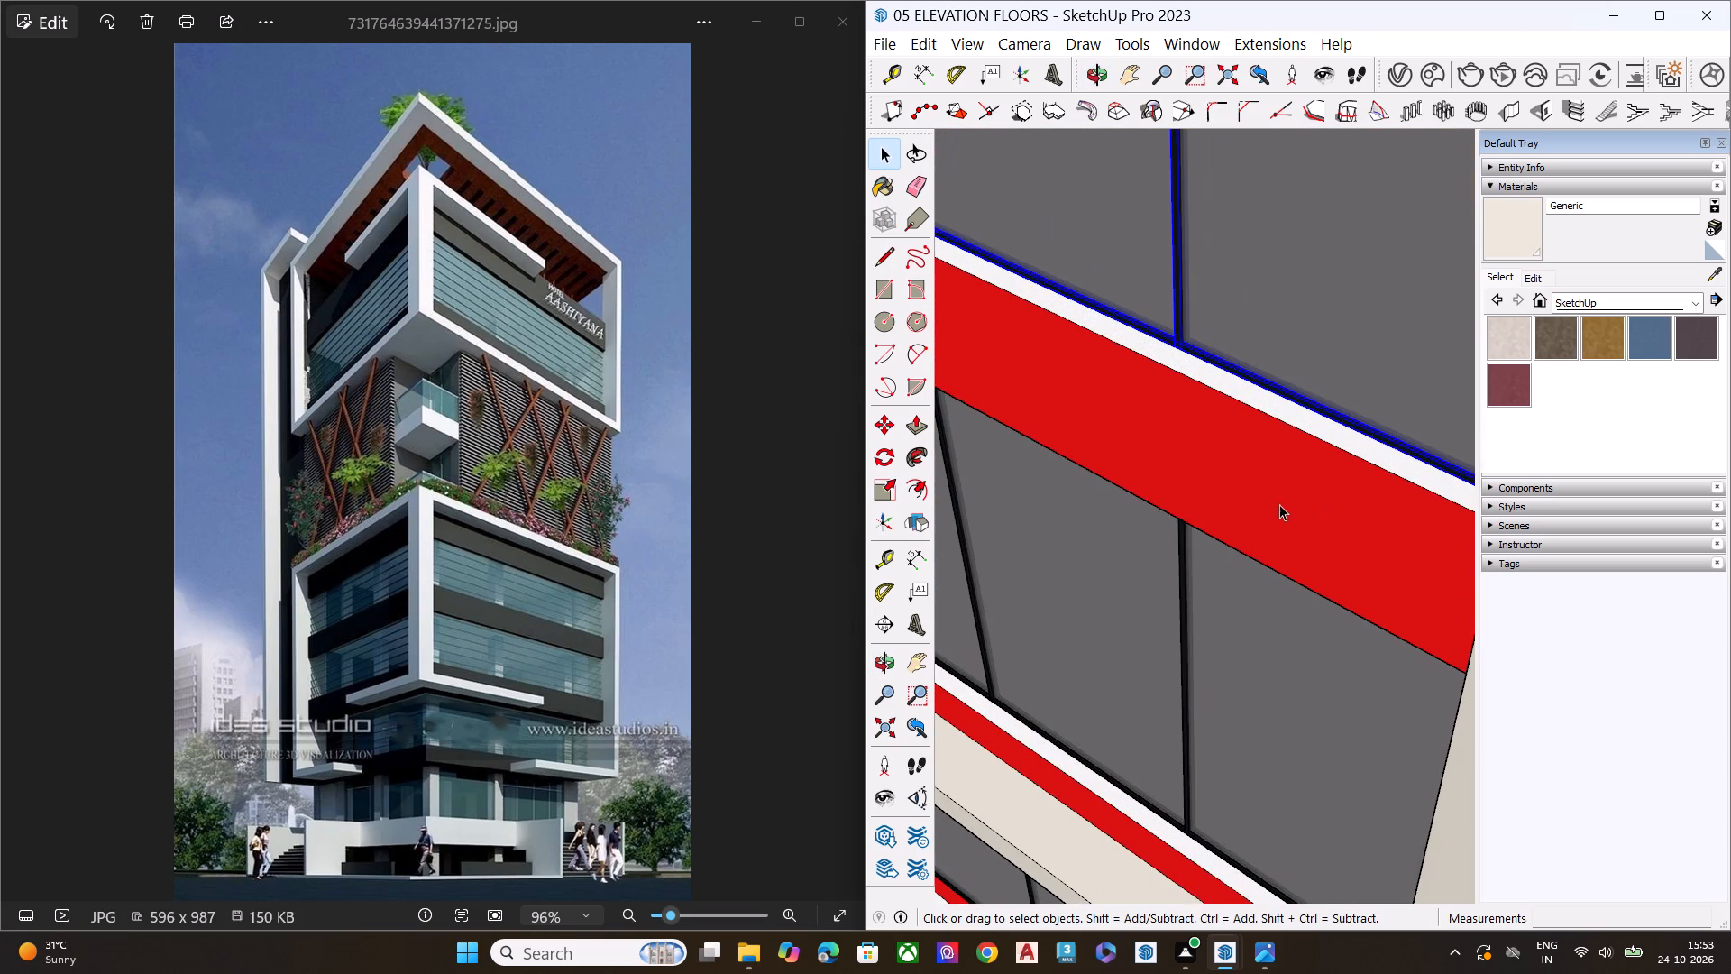
pyautogui.scroll(-3, 1281, 503)
pyautogui.scroll(1, 1281, 505)
pyautogui.scroll(-4, 1281, 505)
pyautogui.moveTo(1374, 426); pyautogui.dragTo(1360, 503, button='middle')
pyautogui.scroll(3, 1359, 515)
pyautogui.press('m')
pyautogui.scroll(-3, 1241, 305)
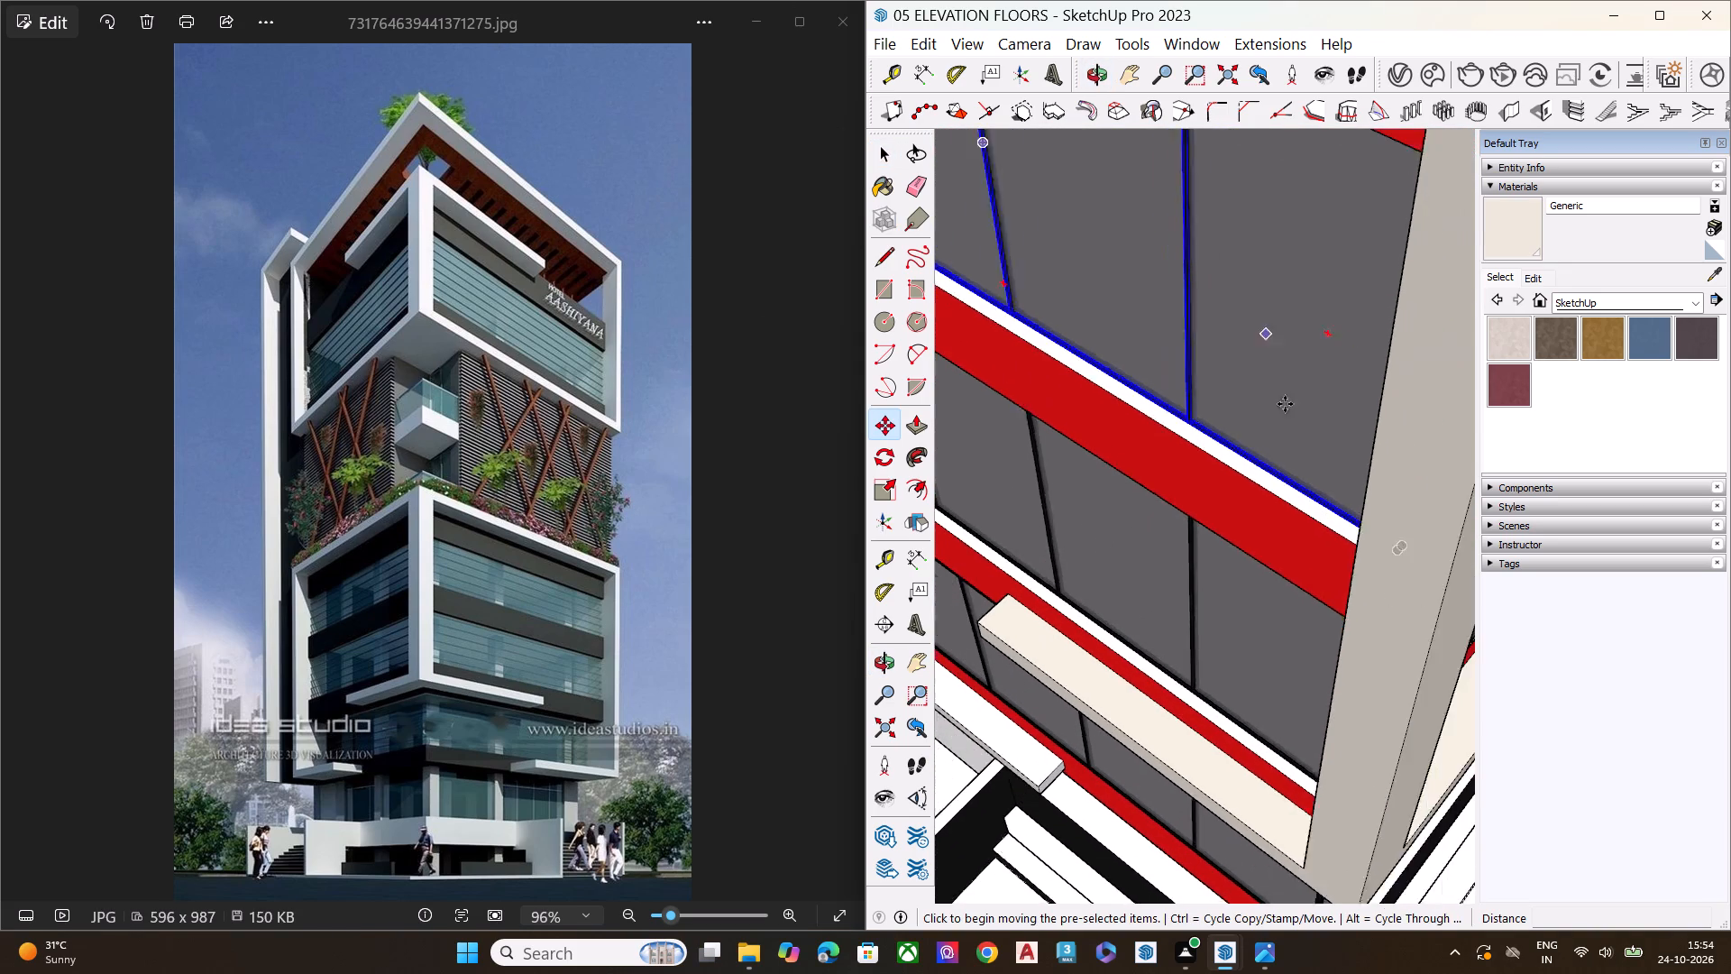
pyautogui.scroll(-4, 1285, 404)
pyautogui.moveTo(1302, 549); pyautogui.dragTo(1453, 556, button='middle')
pyautogui.scroll(-7, 1005, 511)
pyautogui.moveTo(1126, 565); pyautogui.dragTo(1410, 530, button='middle')
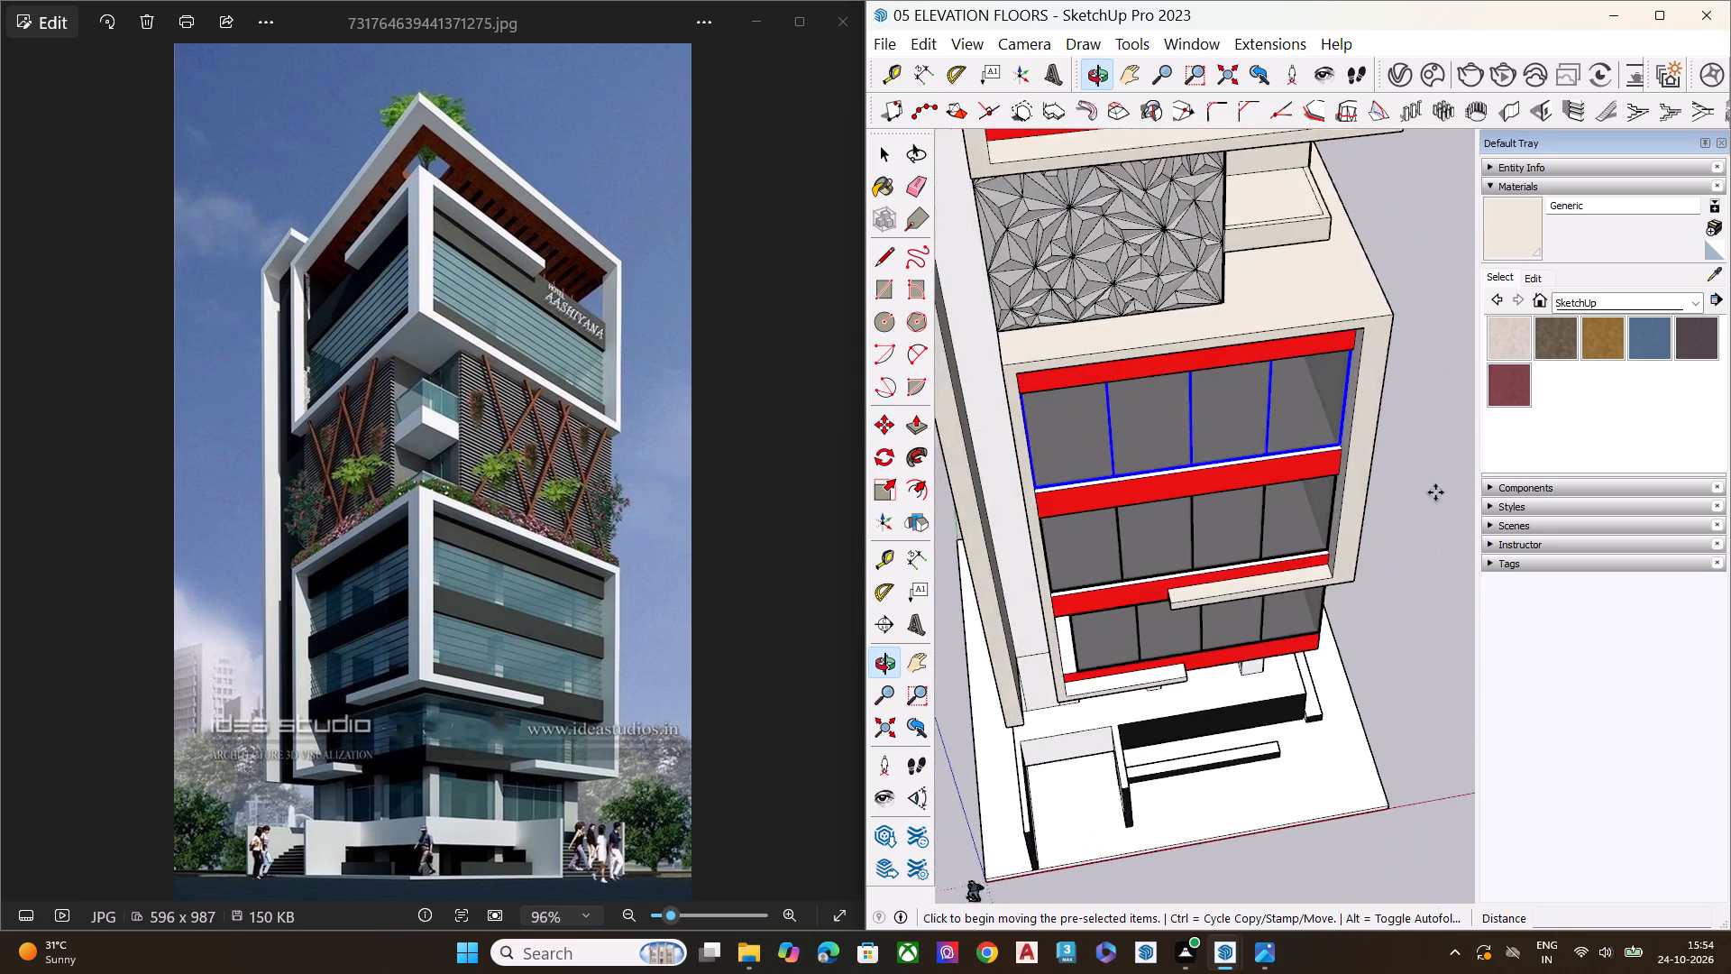
pyautogui.scroll(5, 1434, 480)
pyautogui.scroll(-1, 1317, 439)
pyautogui.scroll(5, 1317, 439)
pyautogui.scroll(-2, 1353, 452)
pyautogui.scroll(3, 1353, 452)
pyautogui.scroll(-3, 1353, 452)
pyautogui.scroll(10, 1353, 452)
pyautogui.scroll(-1, 1347, 448)
pyautogui.scroll(2, 1345, 448)
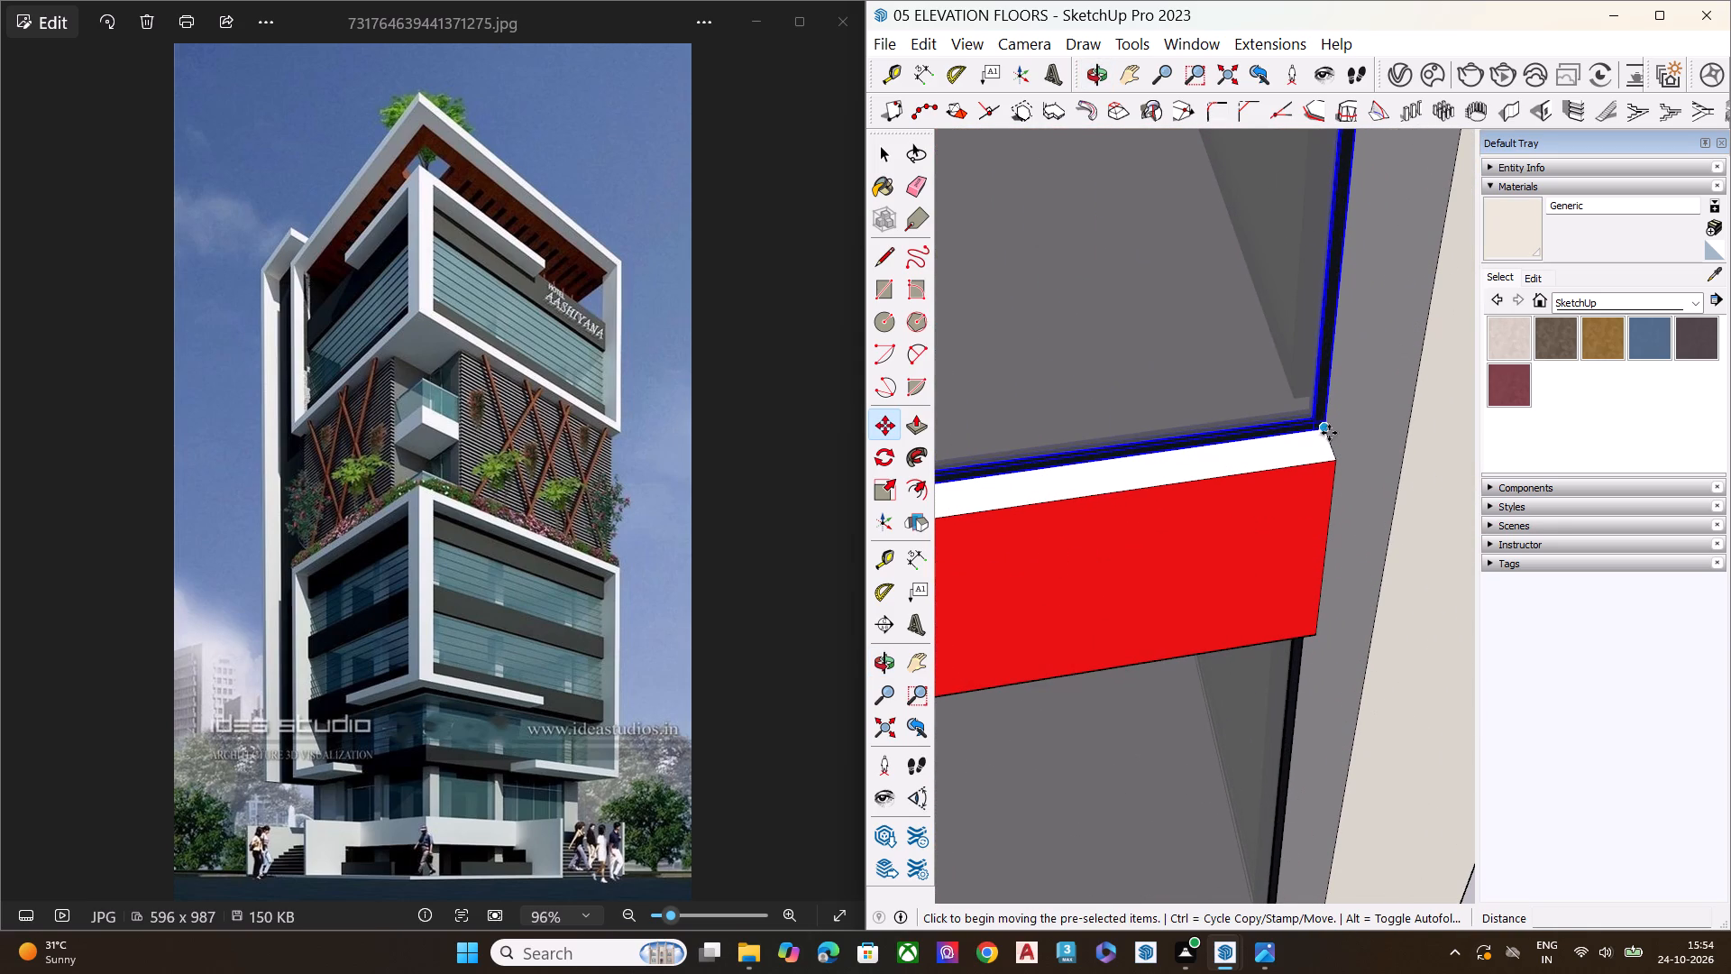
pyautogui.click(1329, 433)
pyautogui.click(1342, 455)
# Fine-tune the same top window's position, snapping its lower outer corner exactly onto the red band's front corner.
pyautogui.scroll(5, 1320, 482)
pyautogui.scroll(-1, 1333, 463)
pyautogui.scroll(4, 1333, 463)
pyautogui.scroll(-1, 1333, 463)
pyautogui.scroll(4, 1333, 463)
pyautogui.scroll(-1, 1339, 454)
pyautogui.scroll(3, 1339, 454)
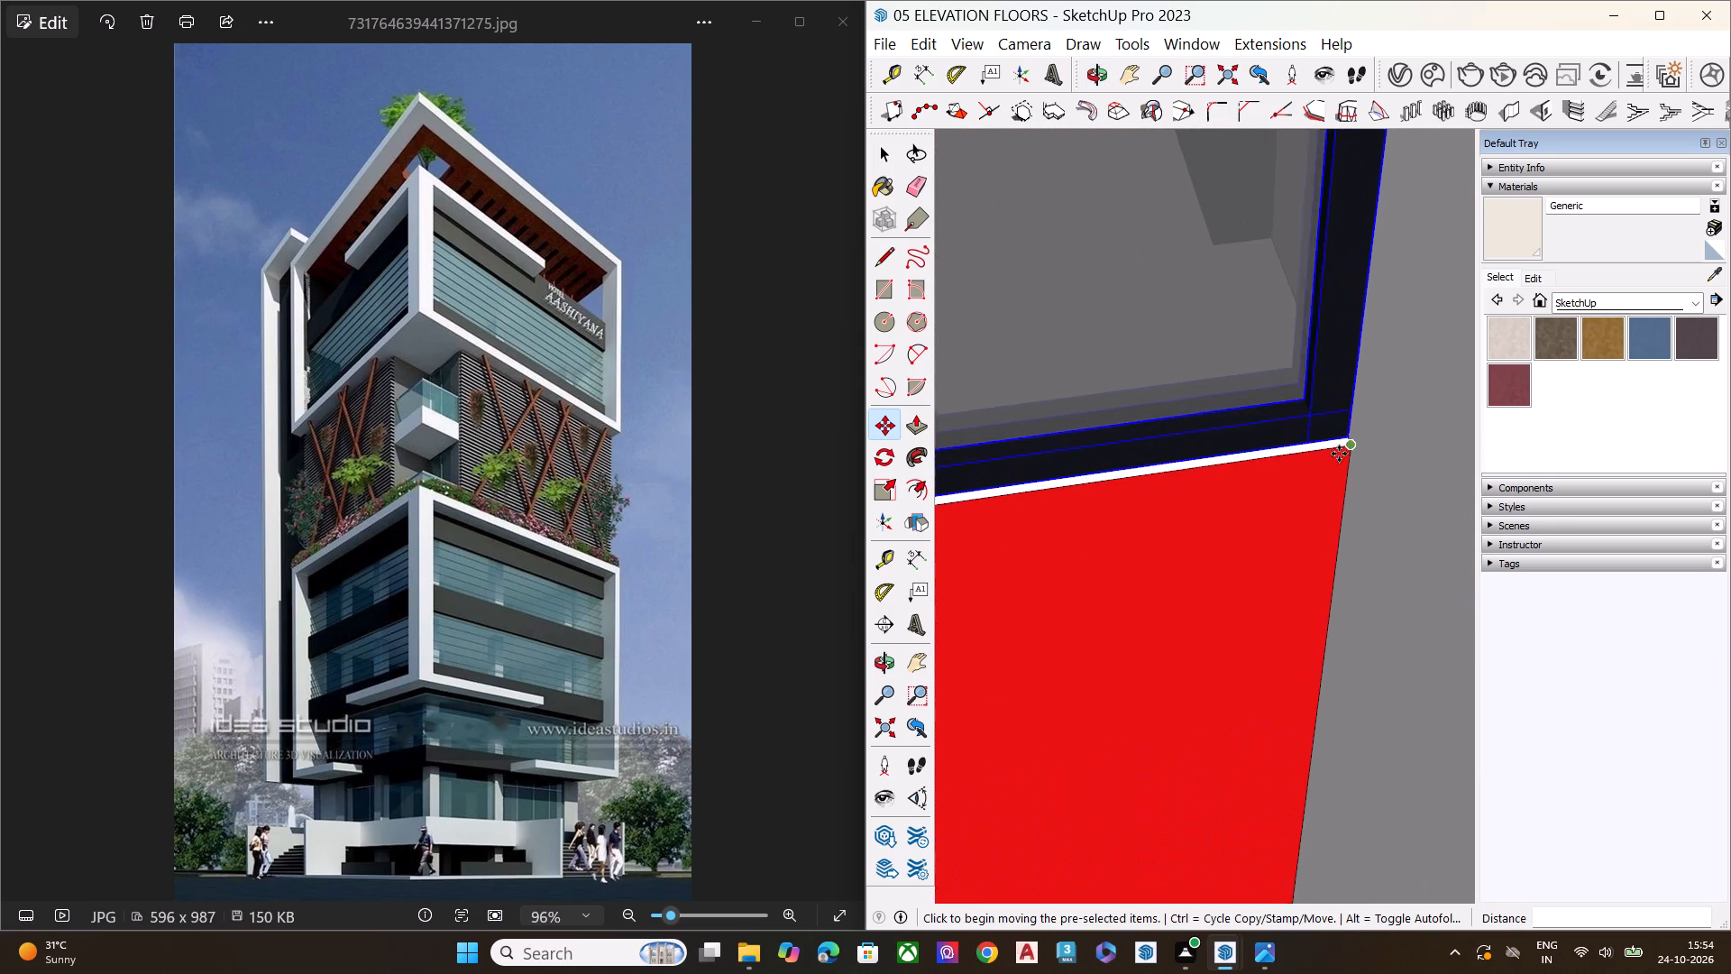
pyautogui.scroll(5, 1339, 454)
pyautogui.click(1349, 429)
pyautogui.click(1356, 439)
pyautogui.press('space')
pyautogui.scroll(-9, 1324, 440)
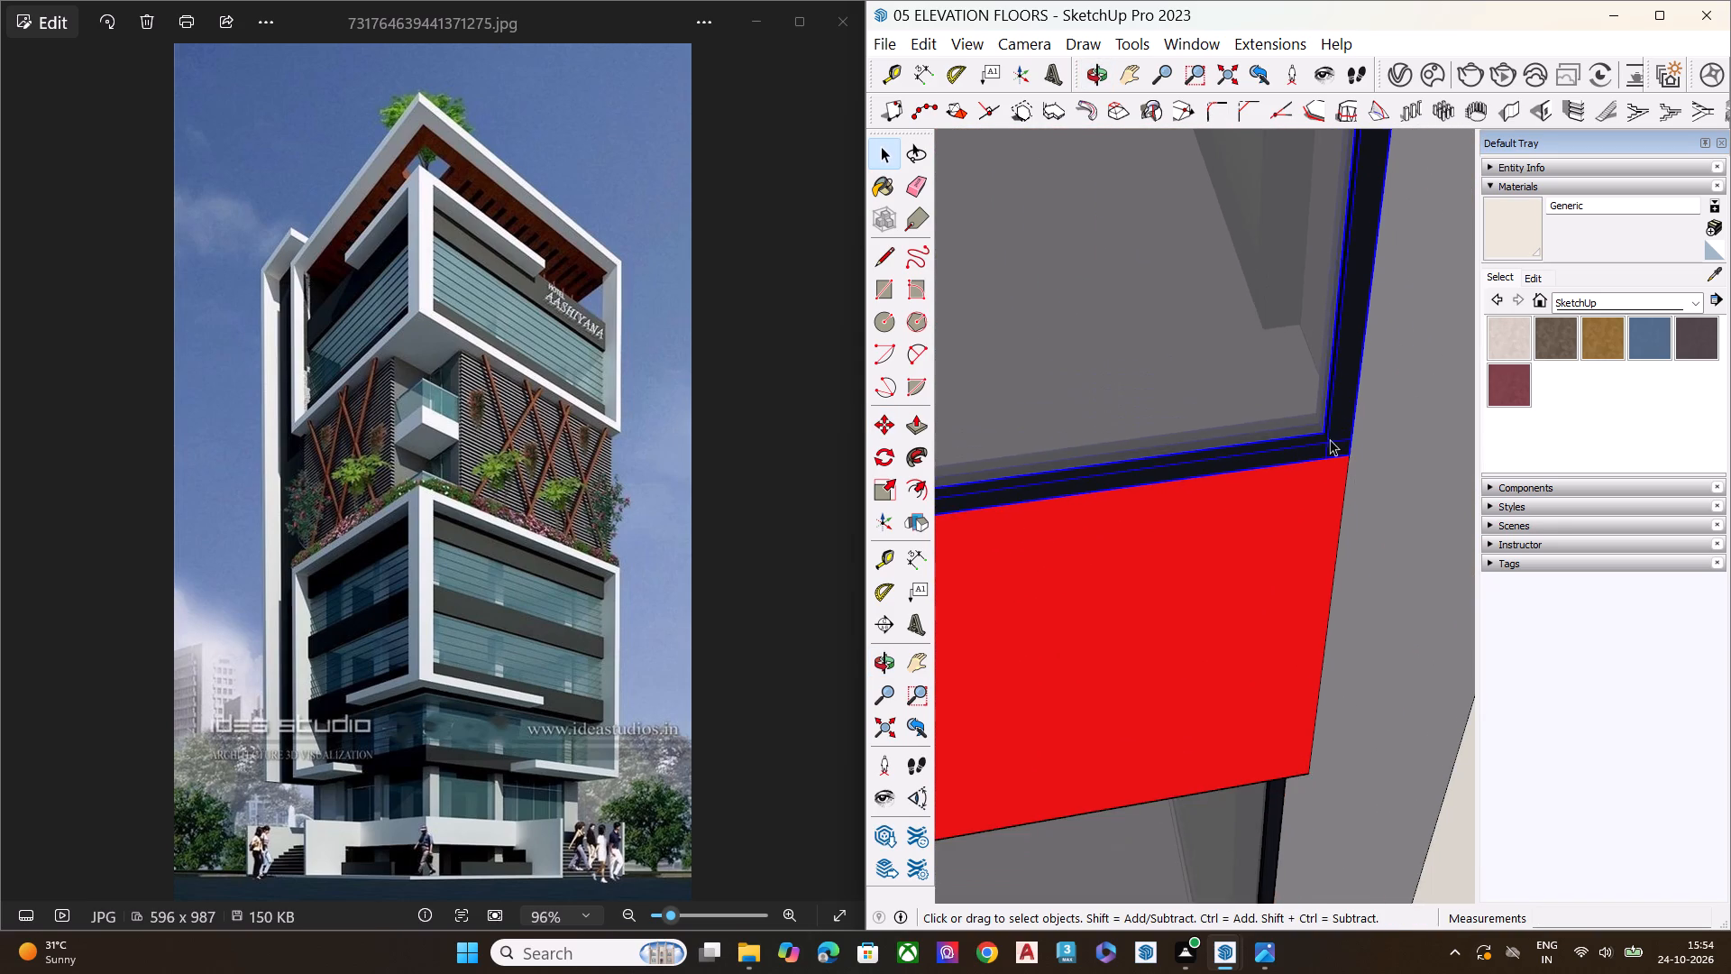
pyautogui.scroll(-12, 1330, 439)
pyautogui.scroll(1, 1362, 453)
pyautogui.scroll(-15, 1368, 456)
pyautogui.scroll(-10, 1327, 519)
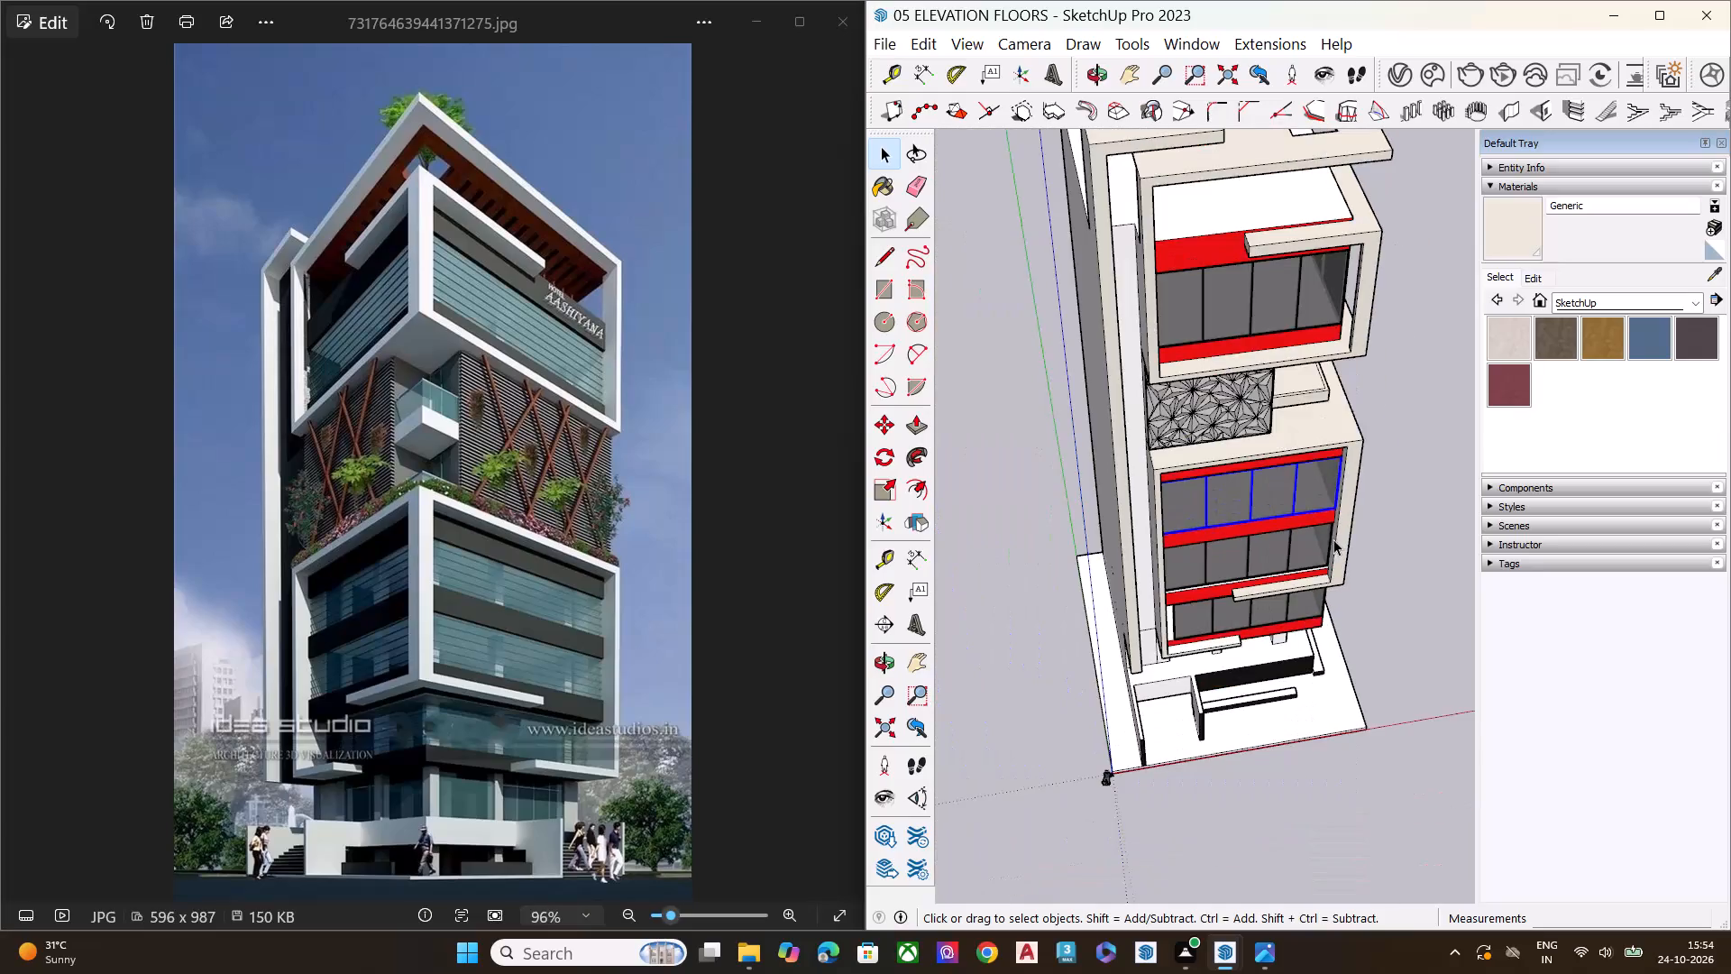
pyautogui.moveTo(1330, 537); pyautogui.dragTo(1304, 209, button='middle')
pyautogui.moveTo(1300, 416); pyautogui.dragTo(991, 409, button='middle')
pyautogui.scroll(10, 1221, 387)
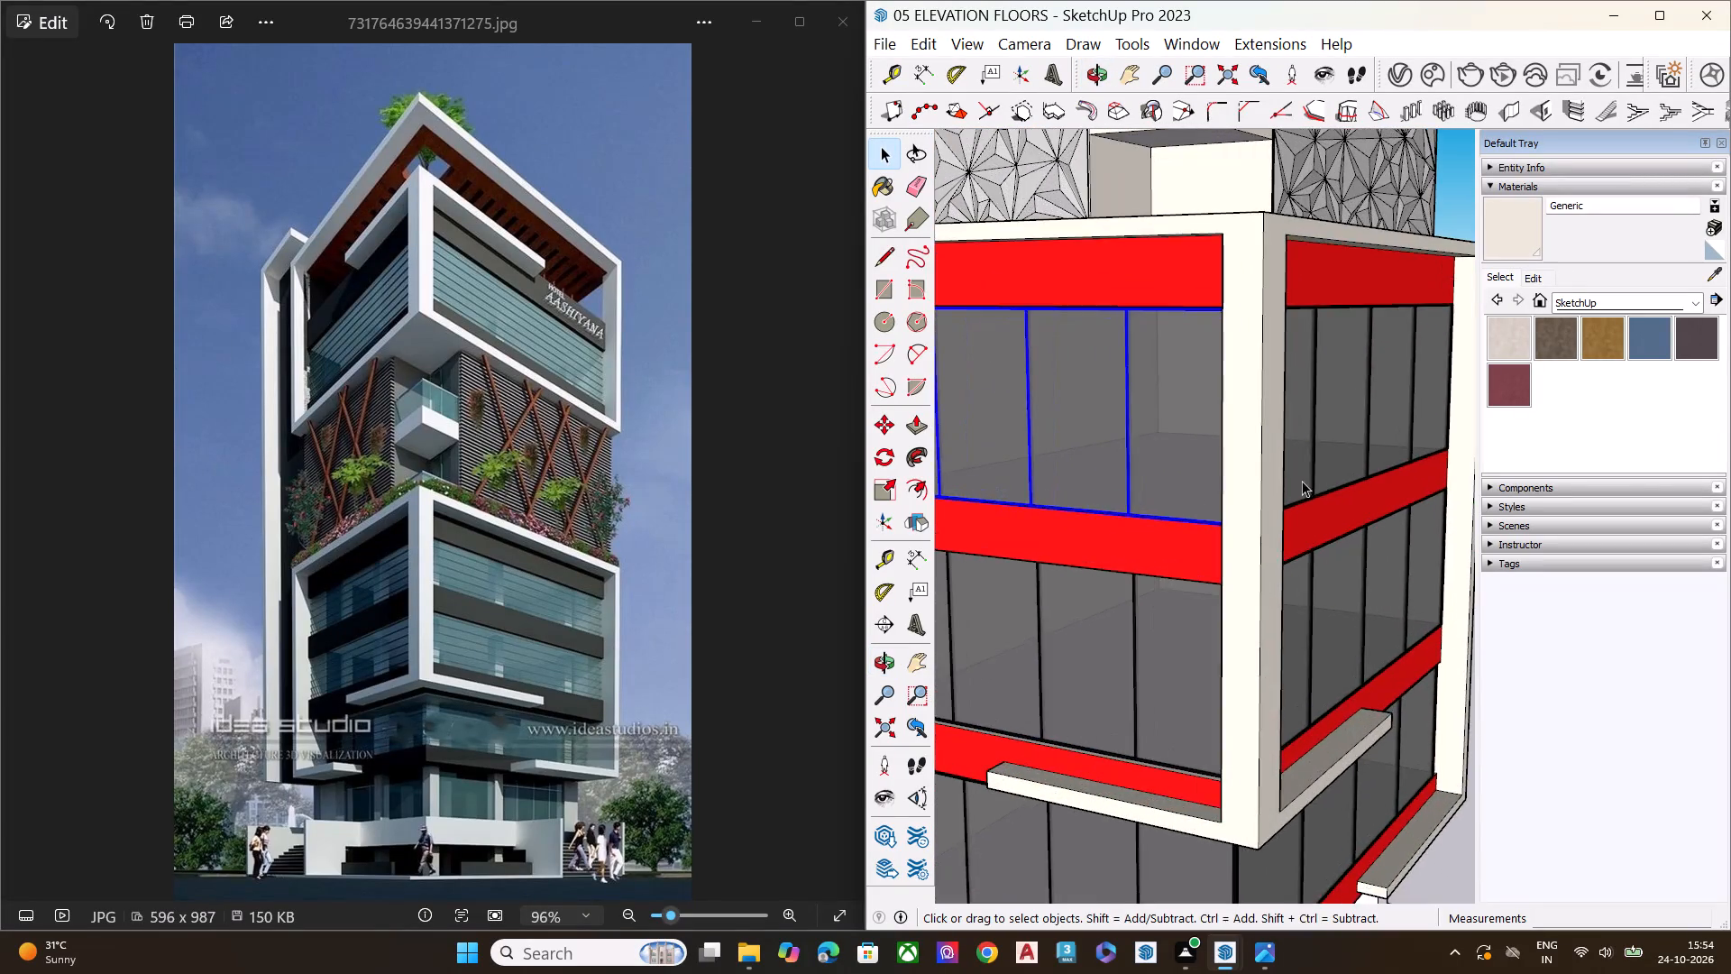
pyautogui.moveTo(1304, 496); pyautogui.dragTo(1337, 484, button='middle')
pyautogui.scroll(2, 1338, 483)
pyautogui.scroll(-8, 1338, 482)
pyautogui.click(1444, 556)
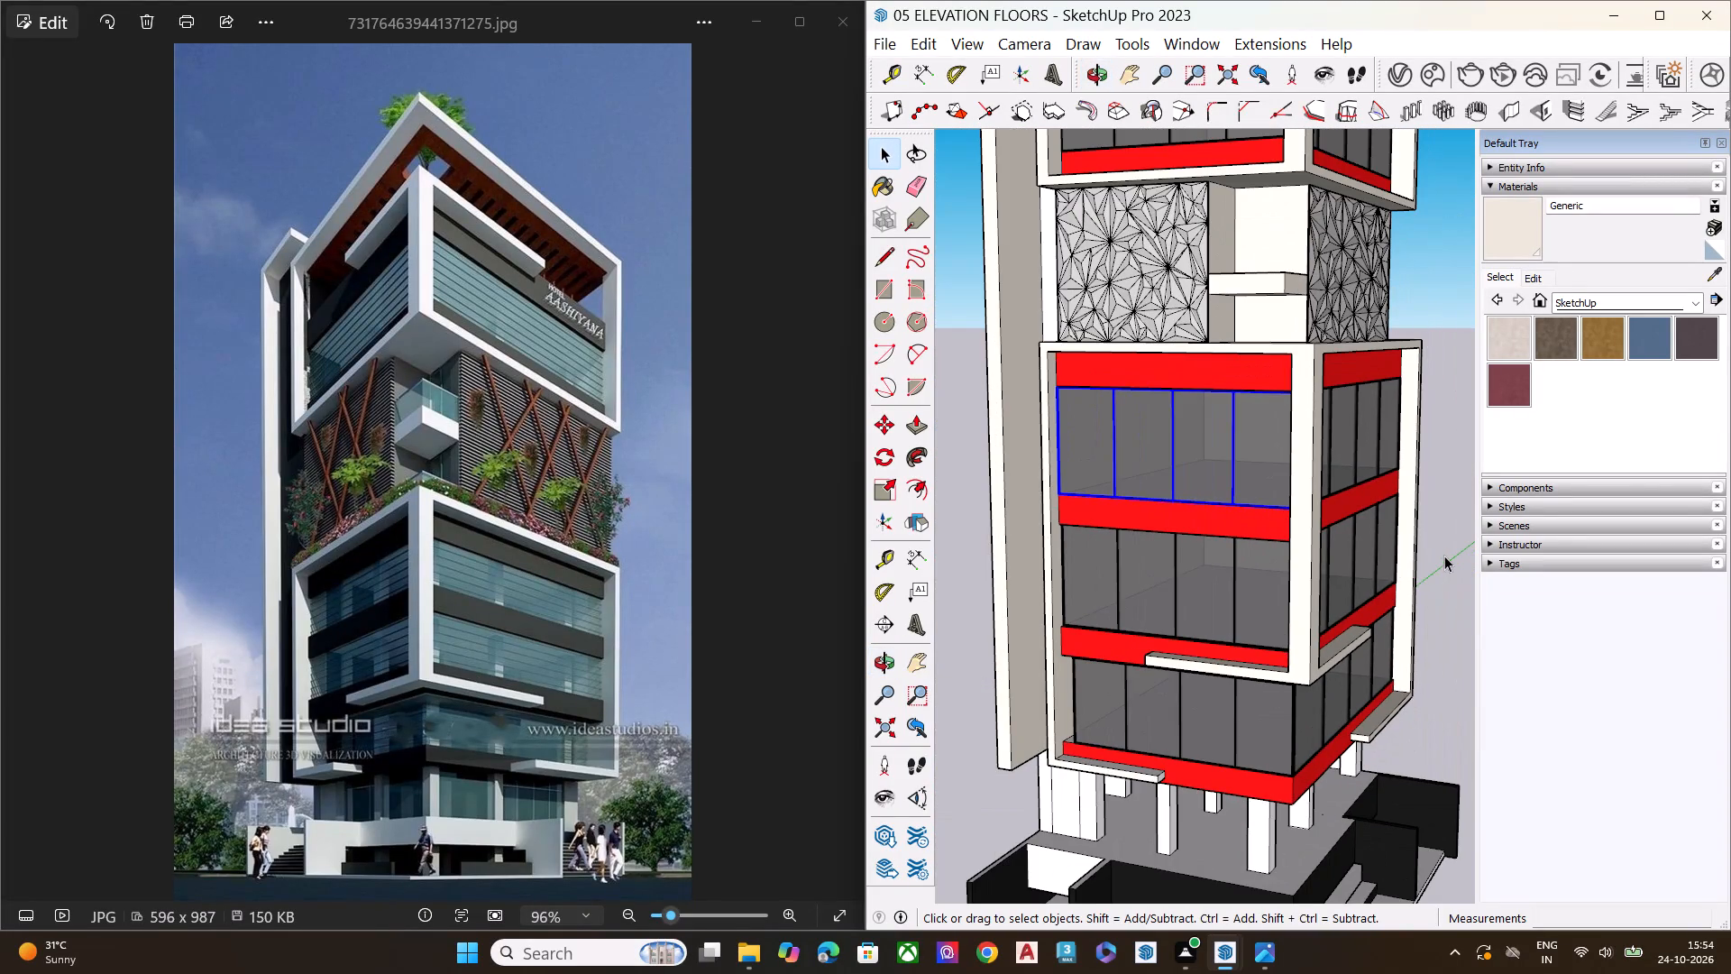
# Move the middle window of the lower block's left facade outward 6 1/4" so it sits flush with the red band's front.
pyautogui.press('space')
pyautogui.scroll(1, 1295, 596)
pyautogui.moveTo(1294, 600); pyautogui.dragTo(1021, 786, button='middle')
pyautogui.scroll(8, 1024, 785)
pyautogui.scroll(-9, 1005, 575)
pyautogui.scroll(10, 1123, 553)
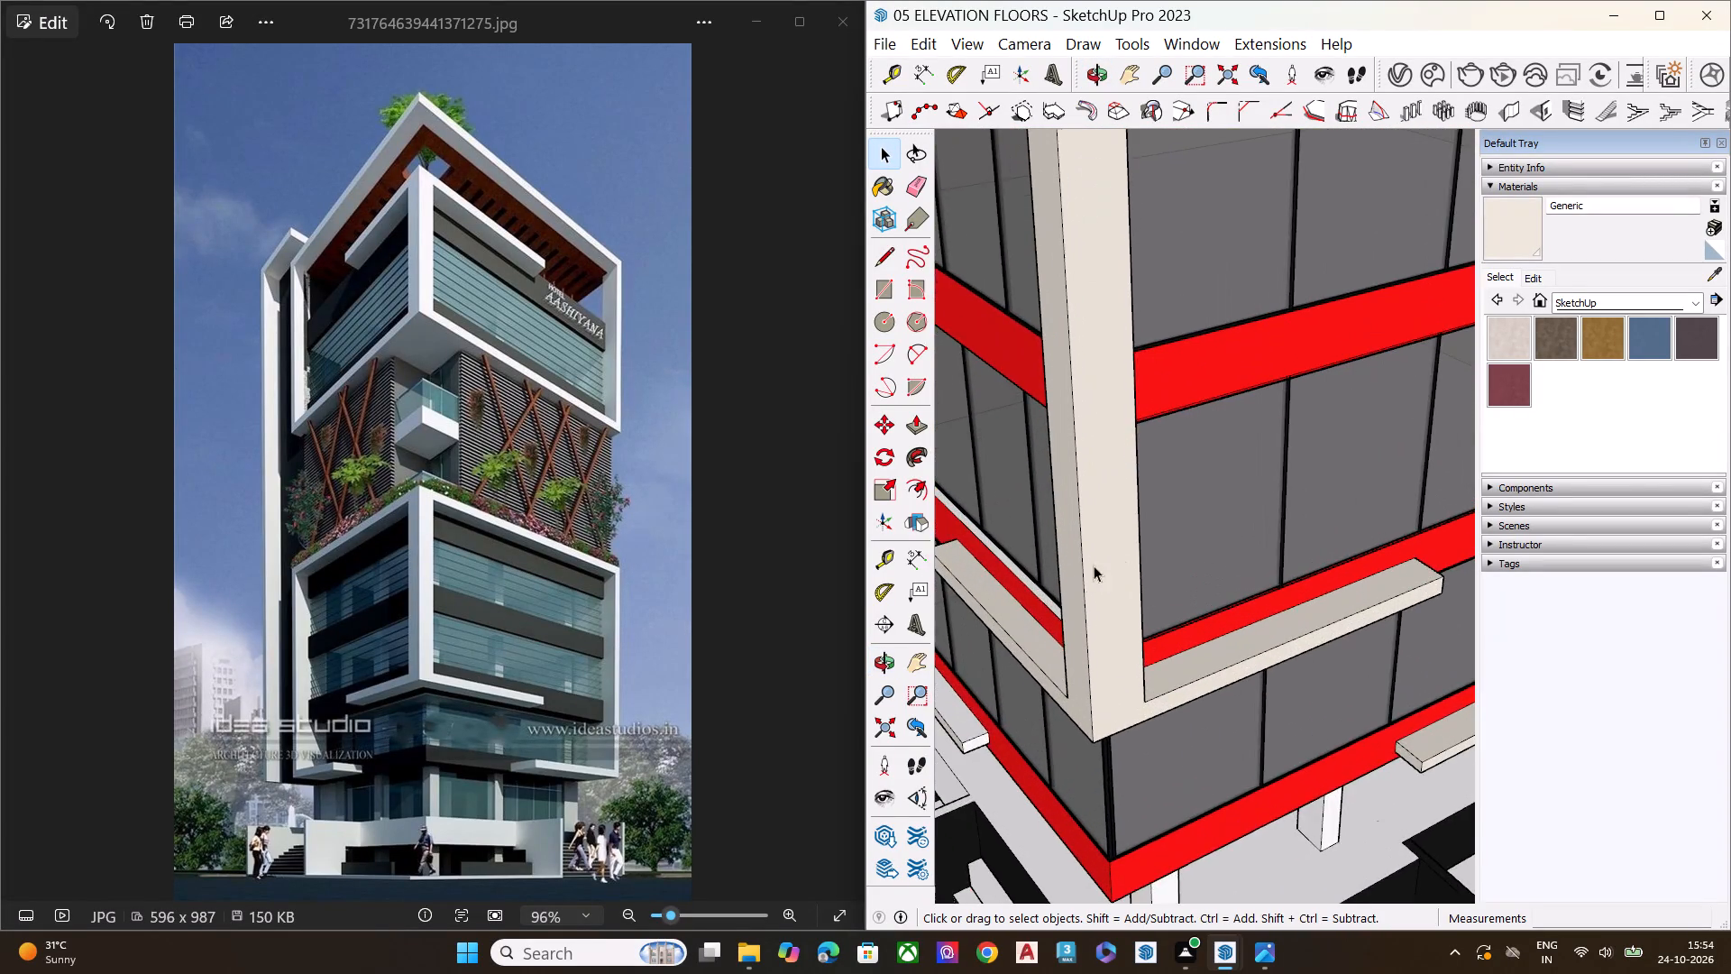
pyautogui.scroll(3, 1038, 589)
pyautogui.scroll(-1, 1037, 589)
pyautogui.scroll(4, 1037, 589)
pyautogui.click(1064, 602)
pyautogui.scroll(1, 1078, 638)
pyautogui.moveTo(1094, 640); pyautogui.dragTo(1169, 643, button='middle')
pyautogui.scroll(5, 1169, 644)
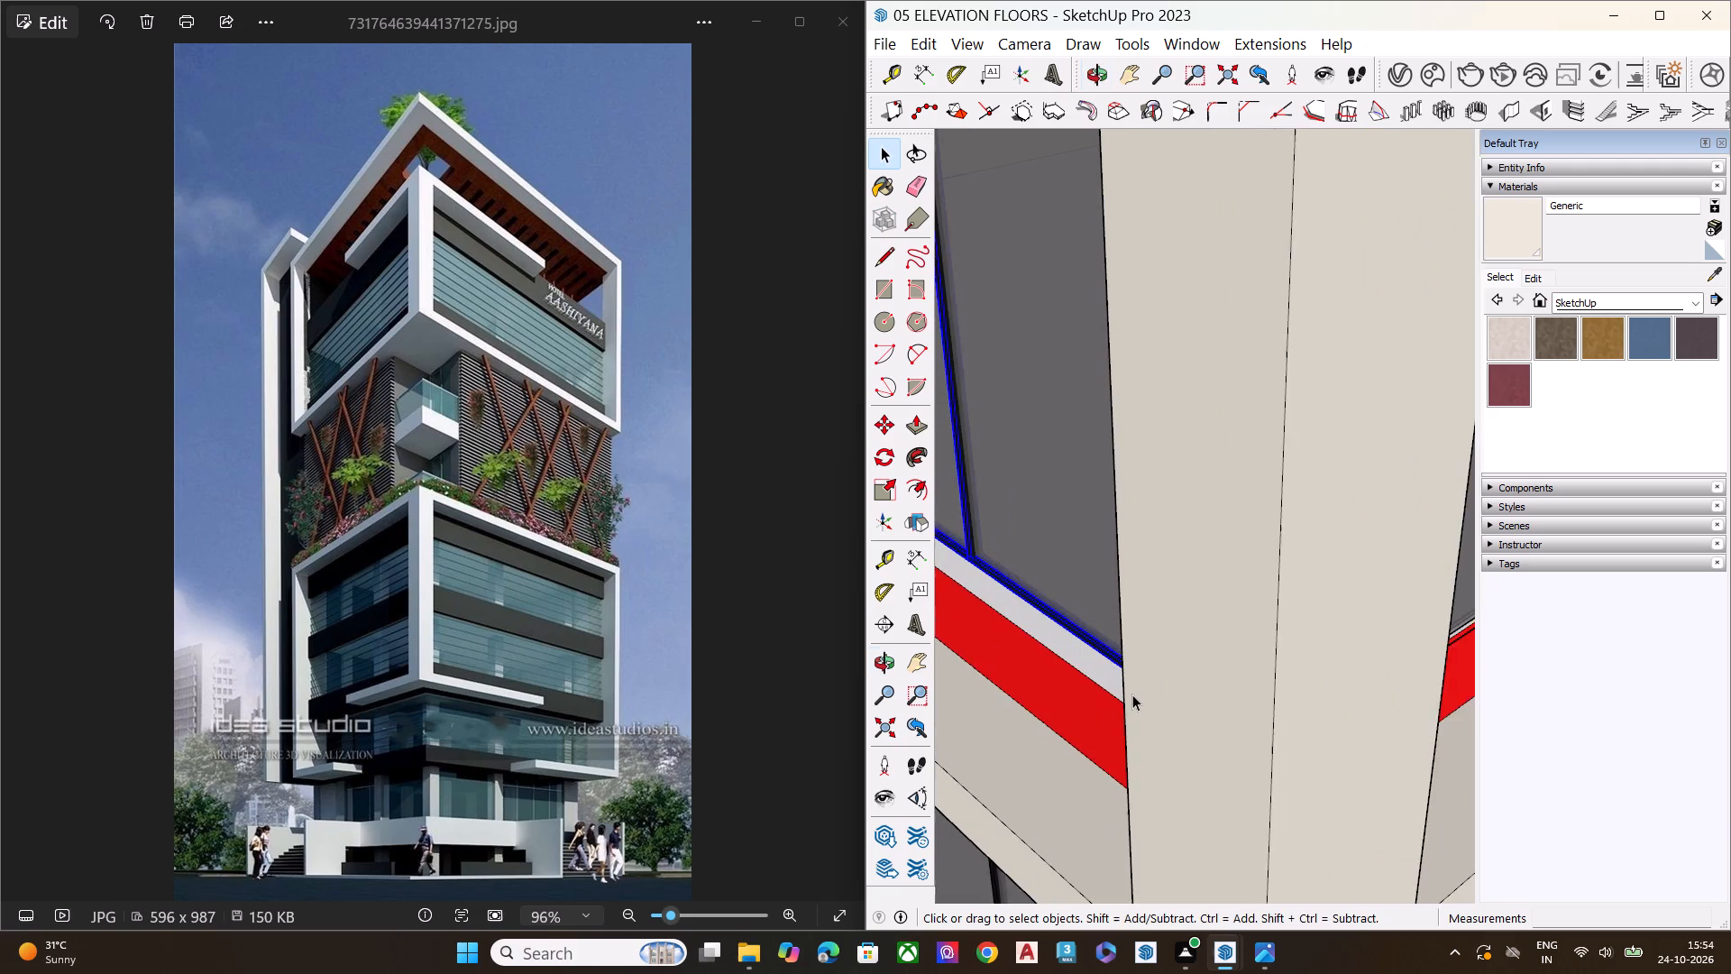
pyautogui.moveTo(1158, 692); pyautogui.dragTo(1341, 665, button='middle')
pyautogui.scroll(3, 1310, 727)
pyautogui.moveTo(1184, 752); pyautogui.dragTo(1393, 696, button='middle')
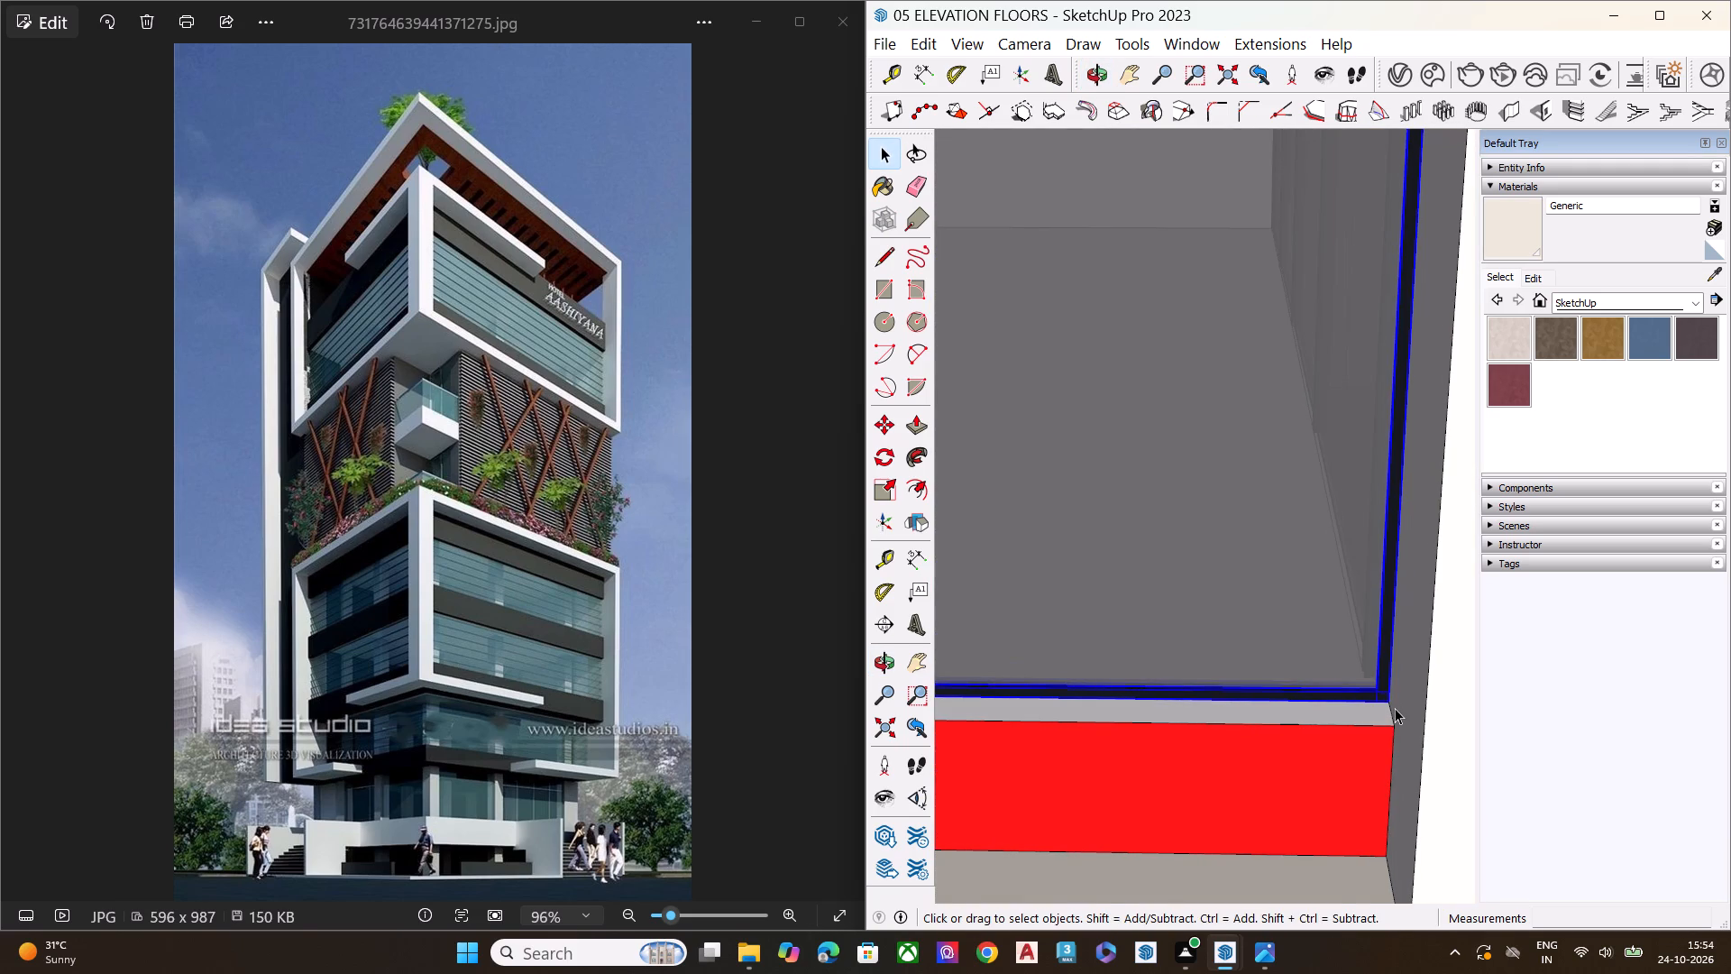
pyautogui.press('m')
pyautogui.click(1388, 701)
pyautogui.click(1399, 722)
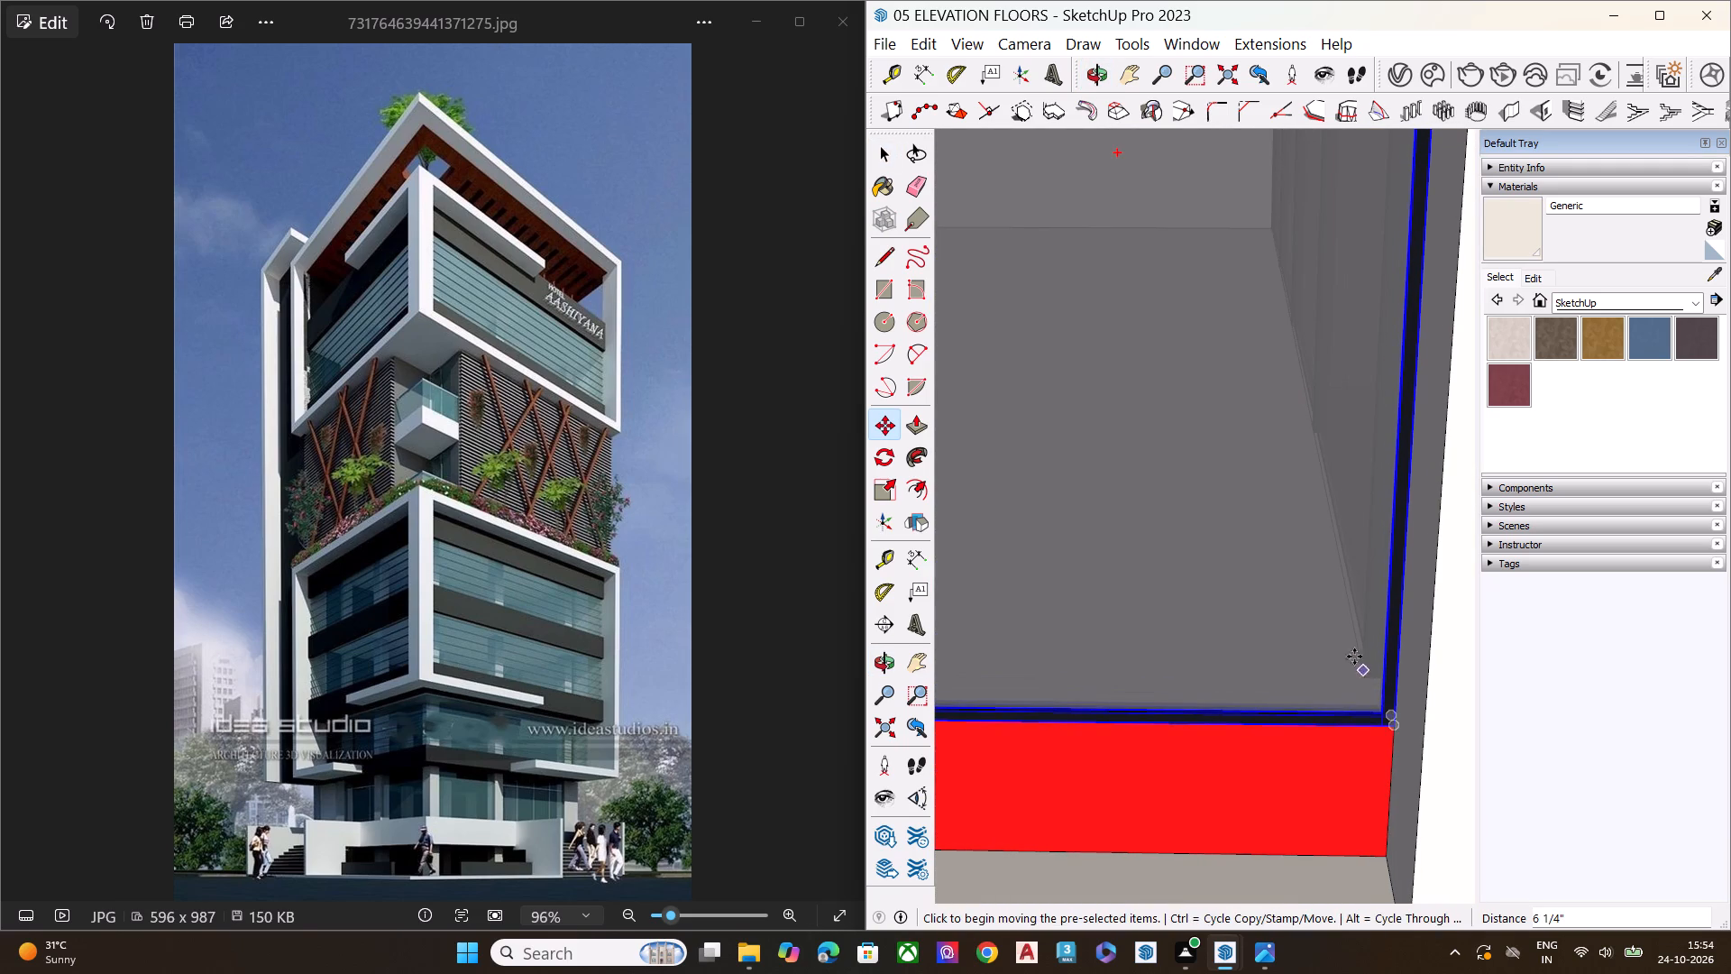
pyautogui.scroll(-6, 1358, 646)
pyautogui.press('space')
pyautogui.scroll(-9, 1273, 679)
pyautogui.press('space')
pyautogui.scroll(2, 1305, 659)
pyautogui.scroll(-6, 1321, 660)
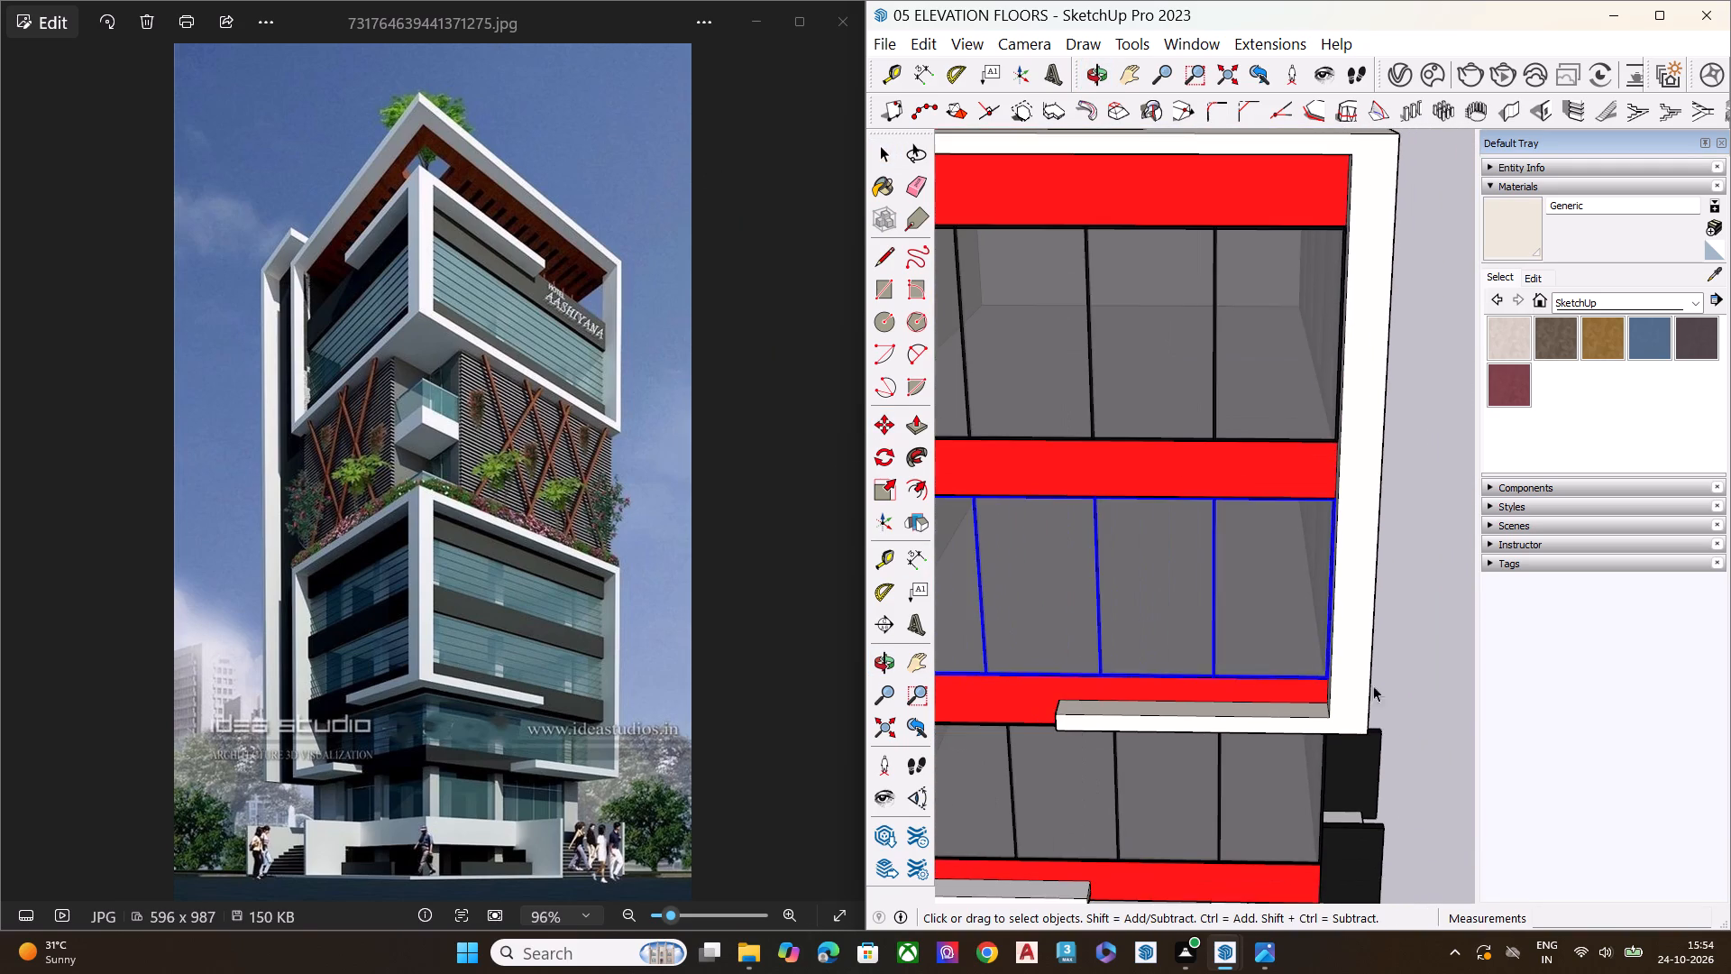
pyautogui.click(1425, 663)
# Widen the lower block's bottom window on the left facade by a scale of about 1.06, extending it away from the tower corner.
pyautogui.scroll(-3, 1457, 708)
pyautogui.scroll(2, 1457, 709)
pyautogui.scroll(-6, 1456, 710)
pyautogui.moveTo(1365, 745); pyautogui.dragTo(1261, 751, button='middle')
pyautogui.scroll(3, 1131, 797)
pyautogui.scroll(-1, 1126, 800)
pyautogui.scroll(1, 1124, 801)
pyautogui.scroll(-1, 1122, 802)
pyautogui.scroll(2, 1122, 802)
pyautogui.moveTo(1153, 801); pyautogui.dragTo(1182, 736, button='middle')
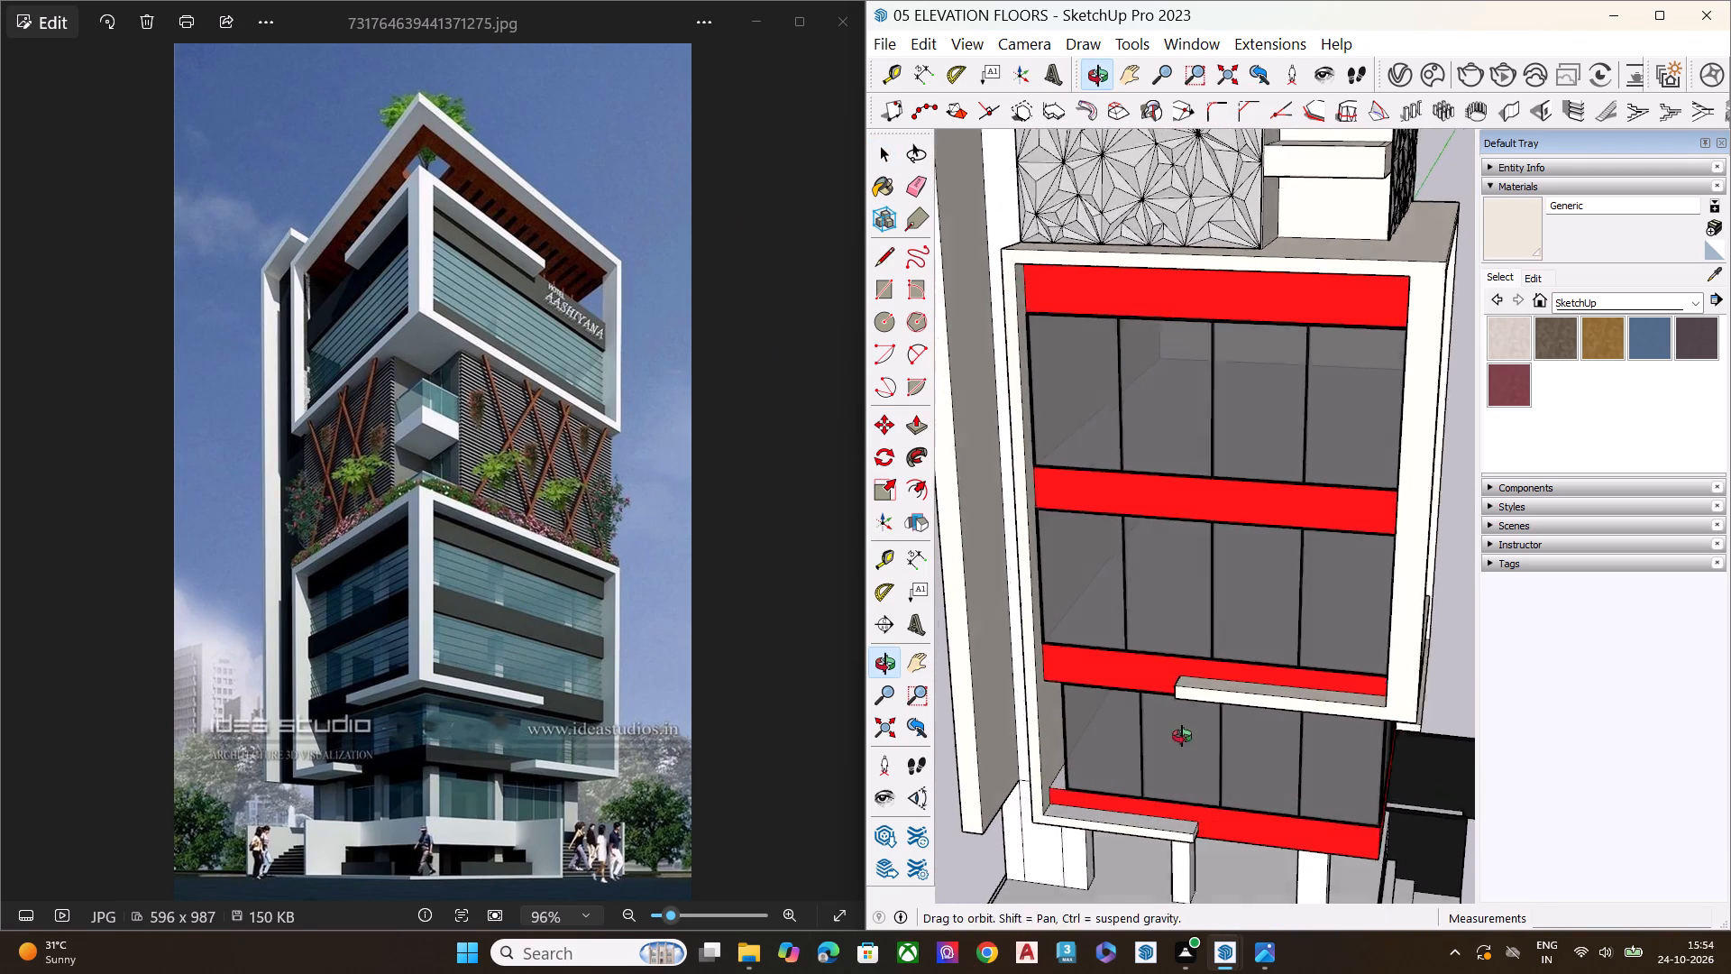
pyautogui.moveTo(1182, 736); pyautogui.dragTo(1195, 674, button='middle')
pyautogui.scroll(3, 1186, 716)
pyautogui.moveTo(1442, 865); pyautogui.dragTo(1164, 973, button='middle')
pyautogui.scroll(1, 1113, 799)
pyautogui.scroll(1, 1302, 666)
pyautogui.scroll(-9, 1302, 666)
pyautogui.moveTo(1186, 787); pyautogui.dragTo(1201, 769, button='middle')
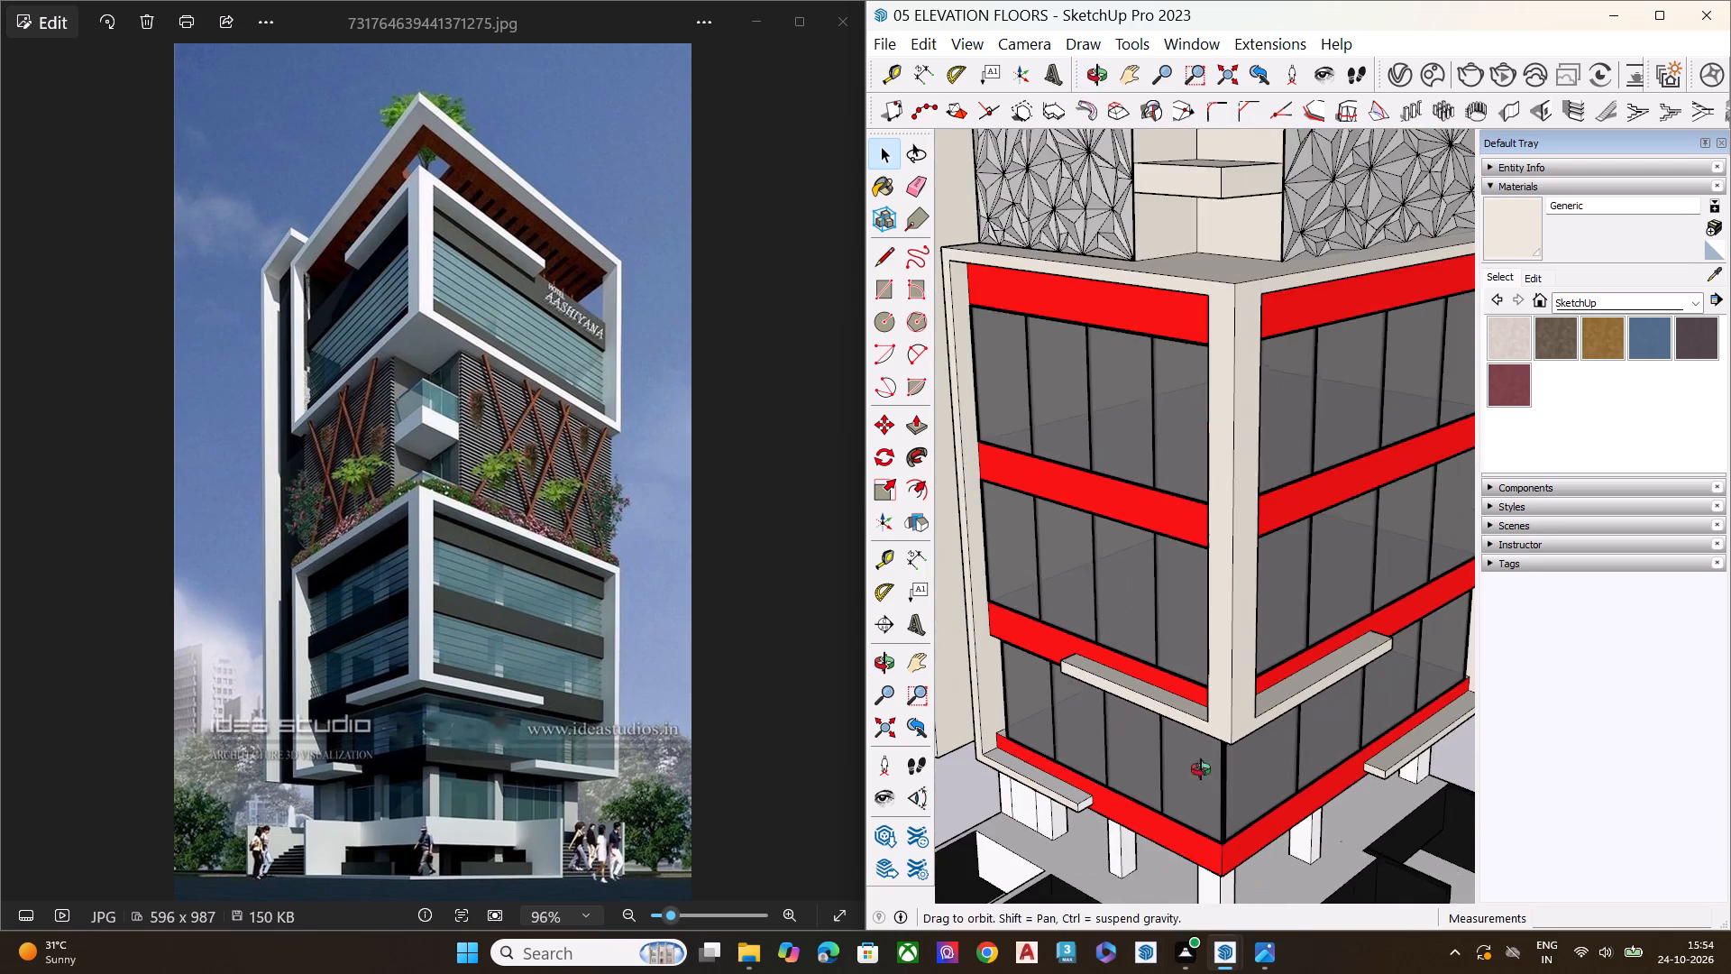
pyautogui.moveTo(1201, 769); pyautogui.dragTo(1369, 693, button='middle')
pyautogui.scroll(2, 1323, 719)
pyautogui.scroll(-1, 1090, 715)
pyautogui.scroll(4, 1083, 712)
pyautogui.click(1086, 690)
pyautogui.scroll(1, 1124, 694)
pyautogui.moveTo(1135, 694); pyautogui.dragTo(1146, 691, button='middle')
pyautogui.press('s')
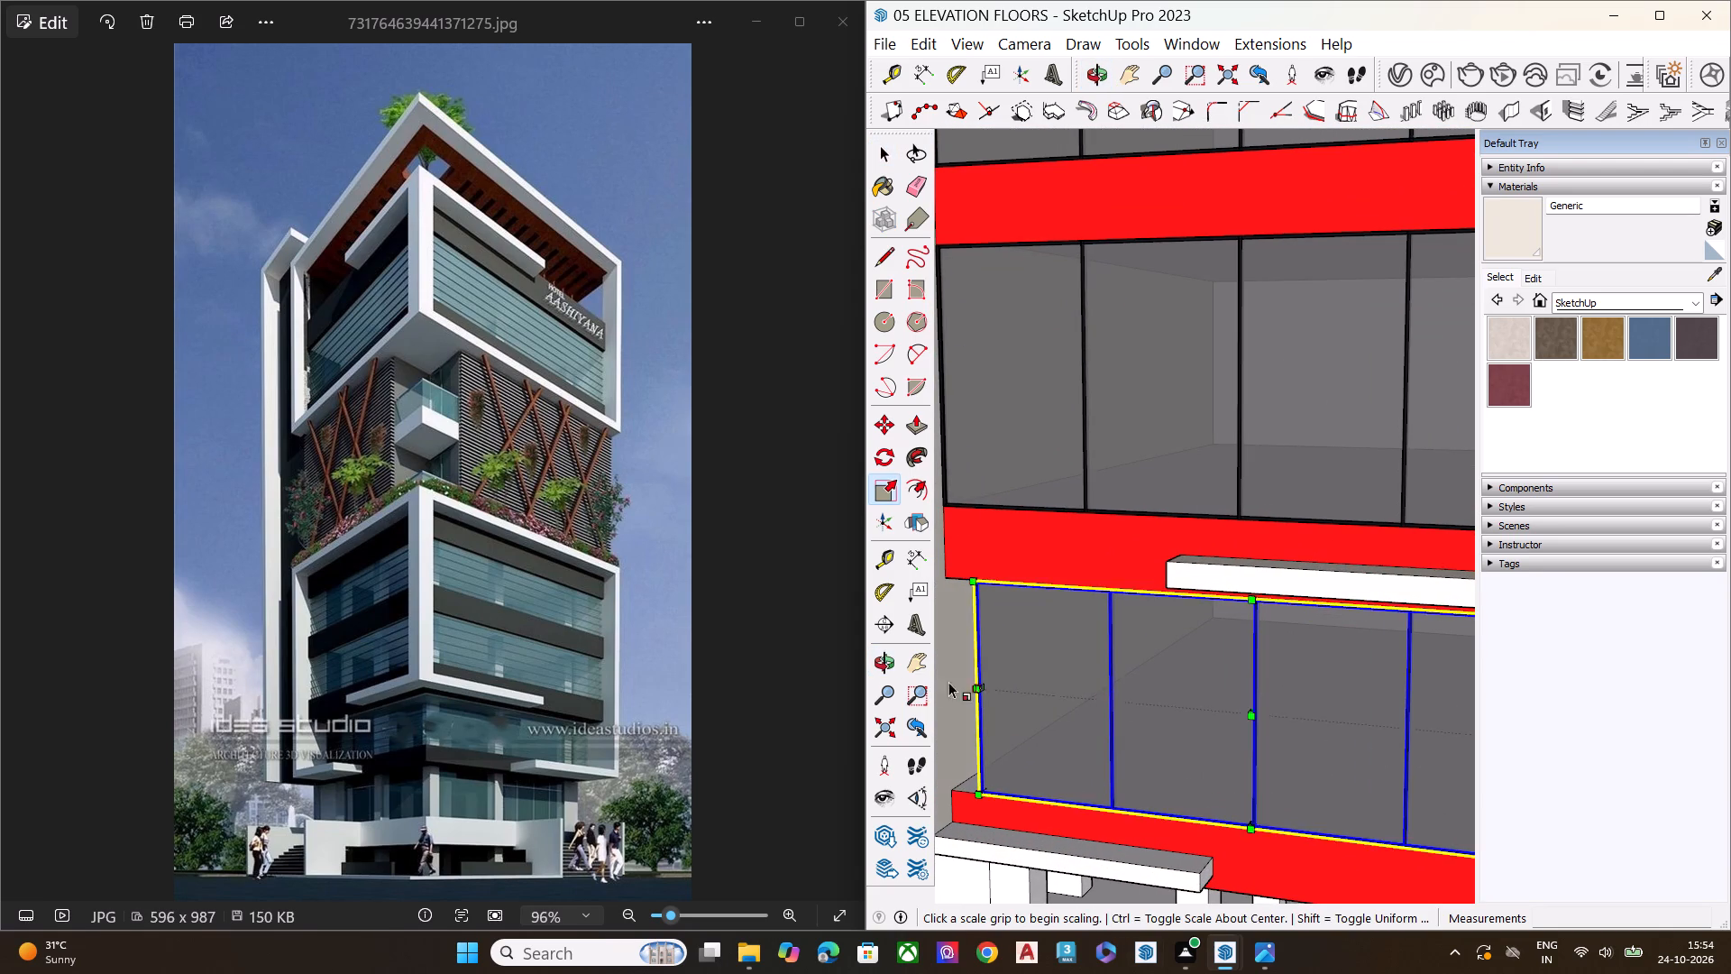
pyautogui.scroll(6, 938, 673)
pyautogui.click(1003, 688)
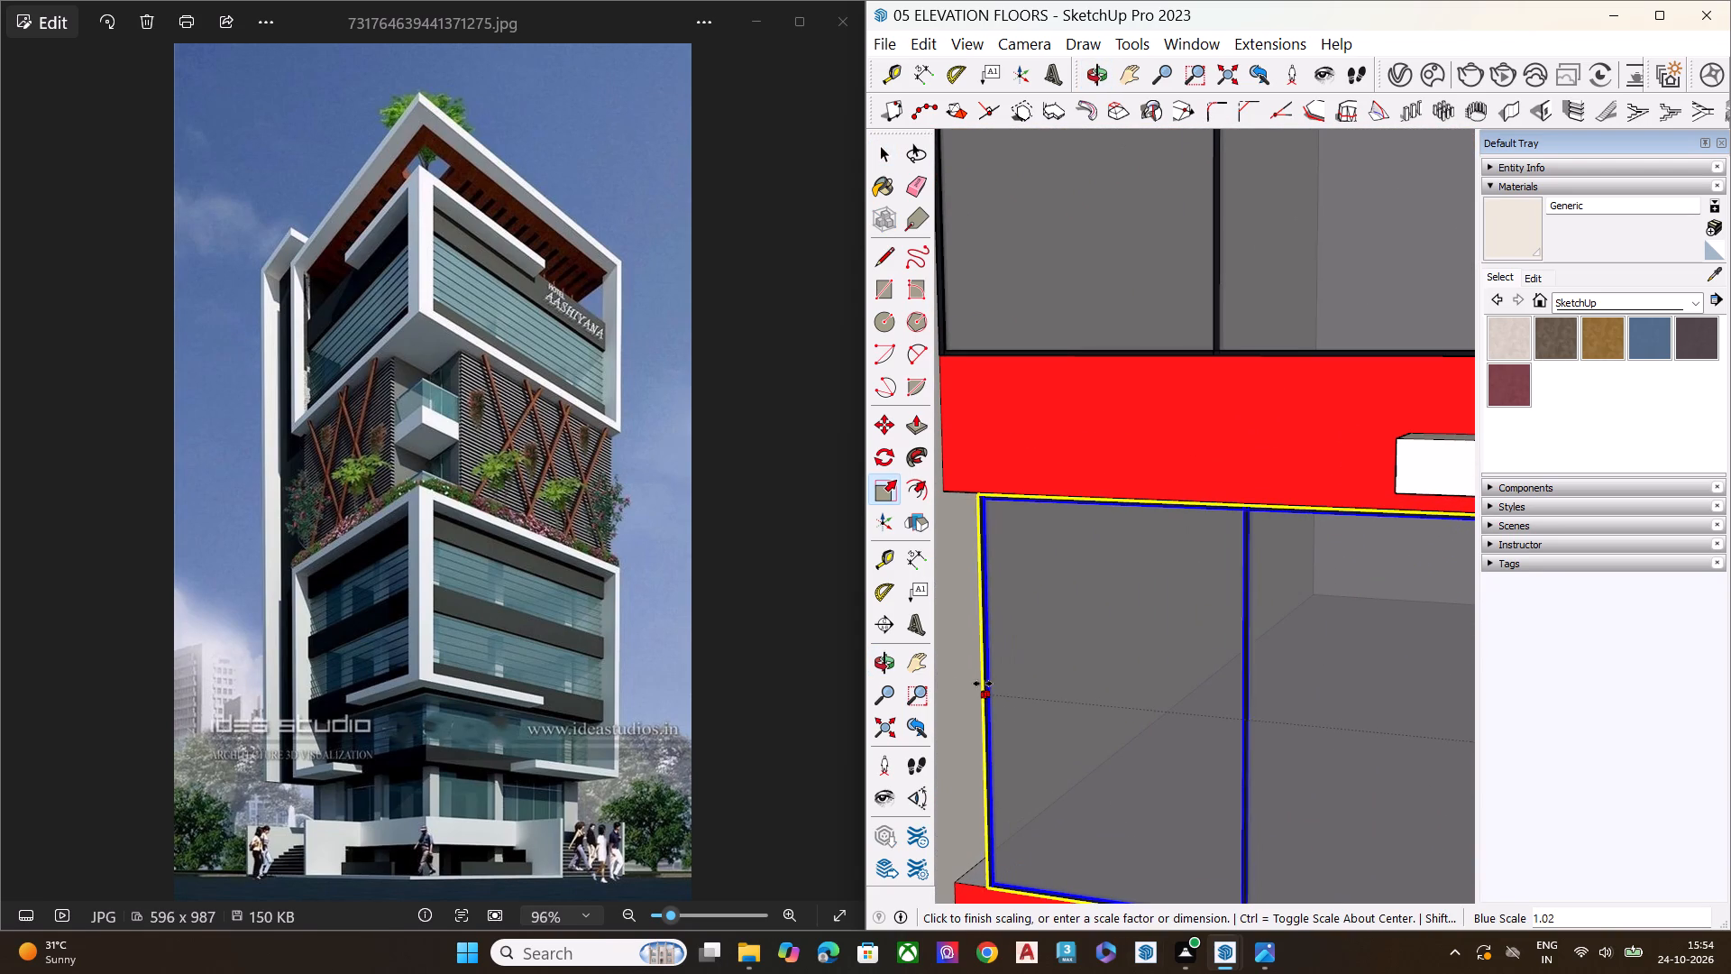
pyautogui.scroll(-8, 944, 676)
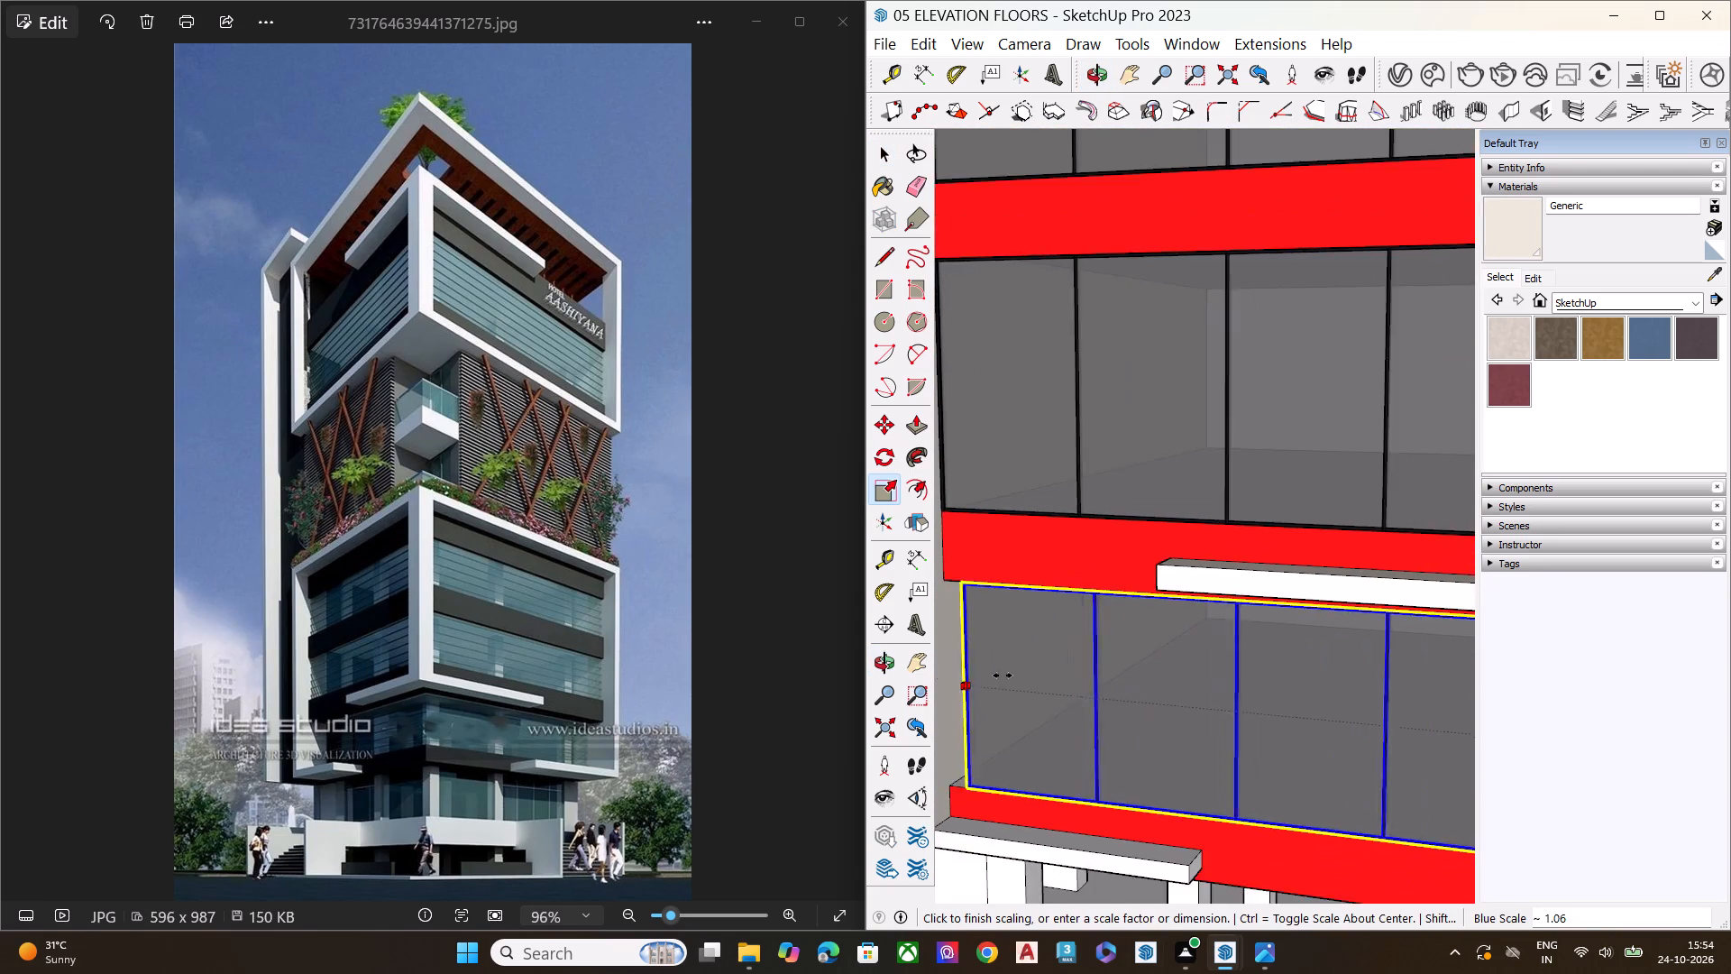
pyautogui.scroll(-7, 1055, 680)
pyautogui.click(999, 674)
pyautogui.press('space')
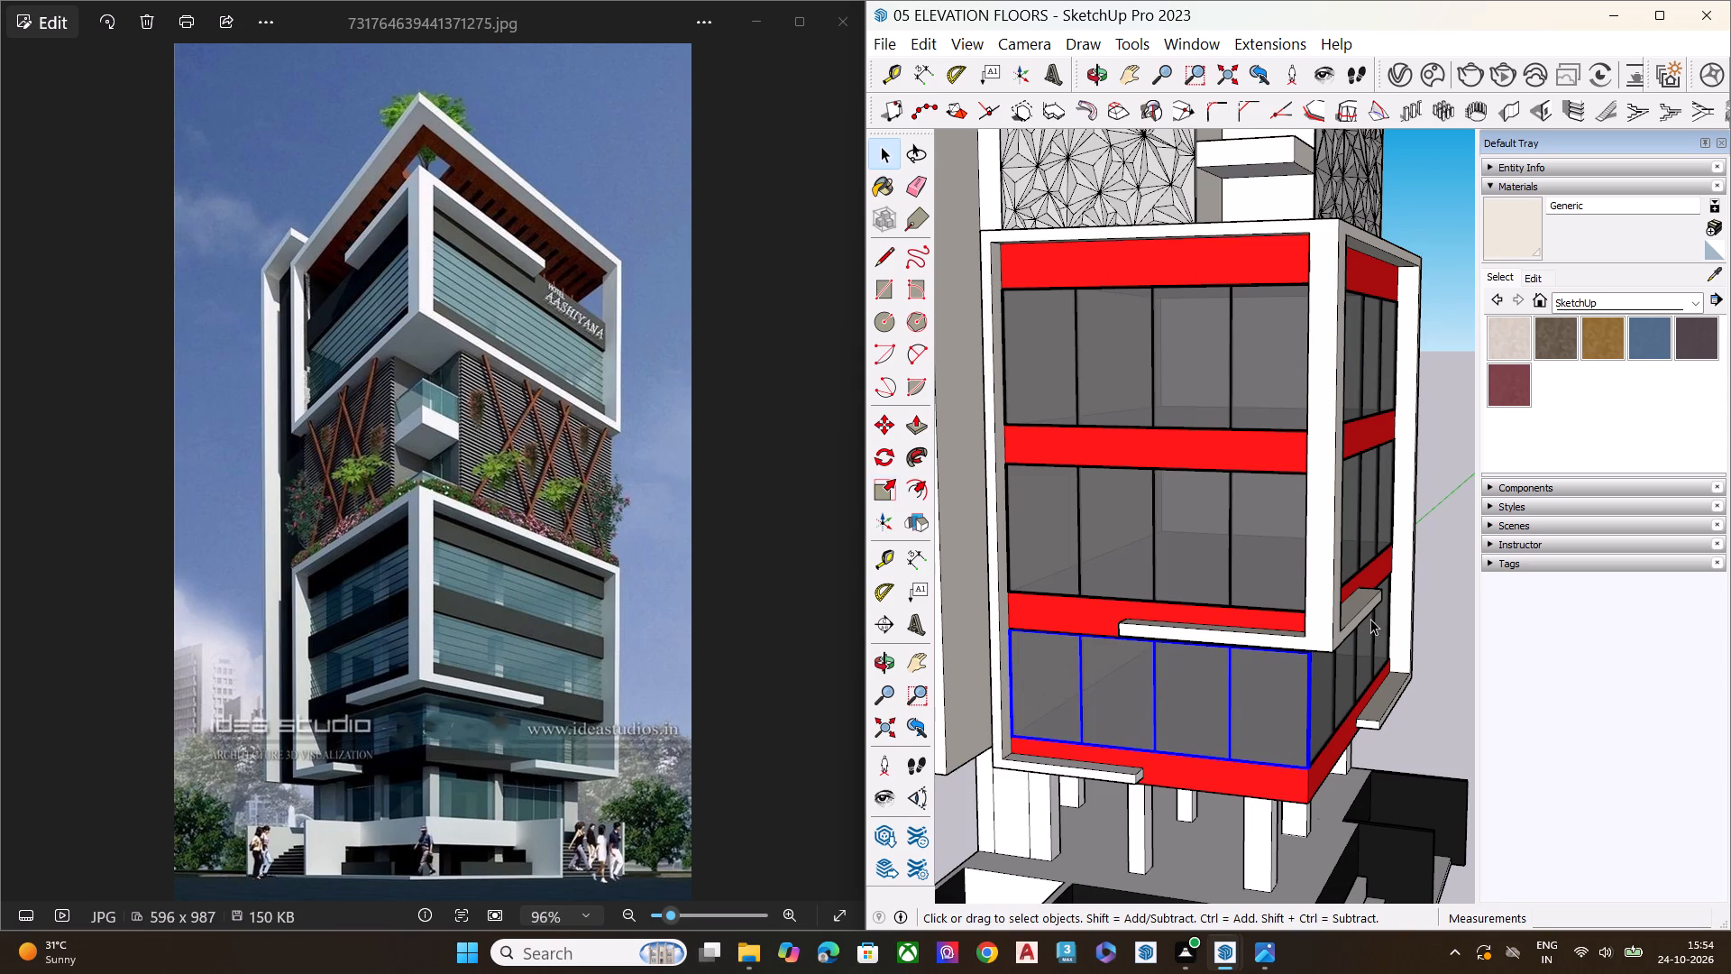
pyautogui.click(1447, 591)
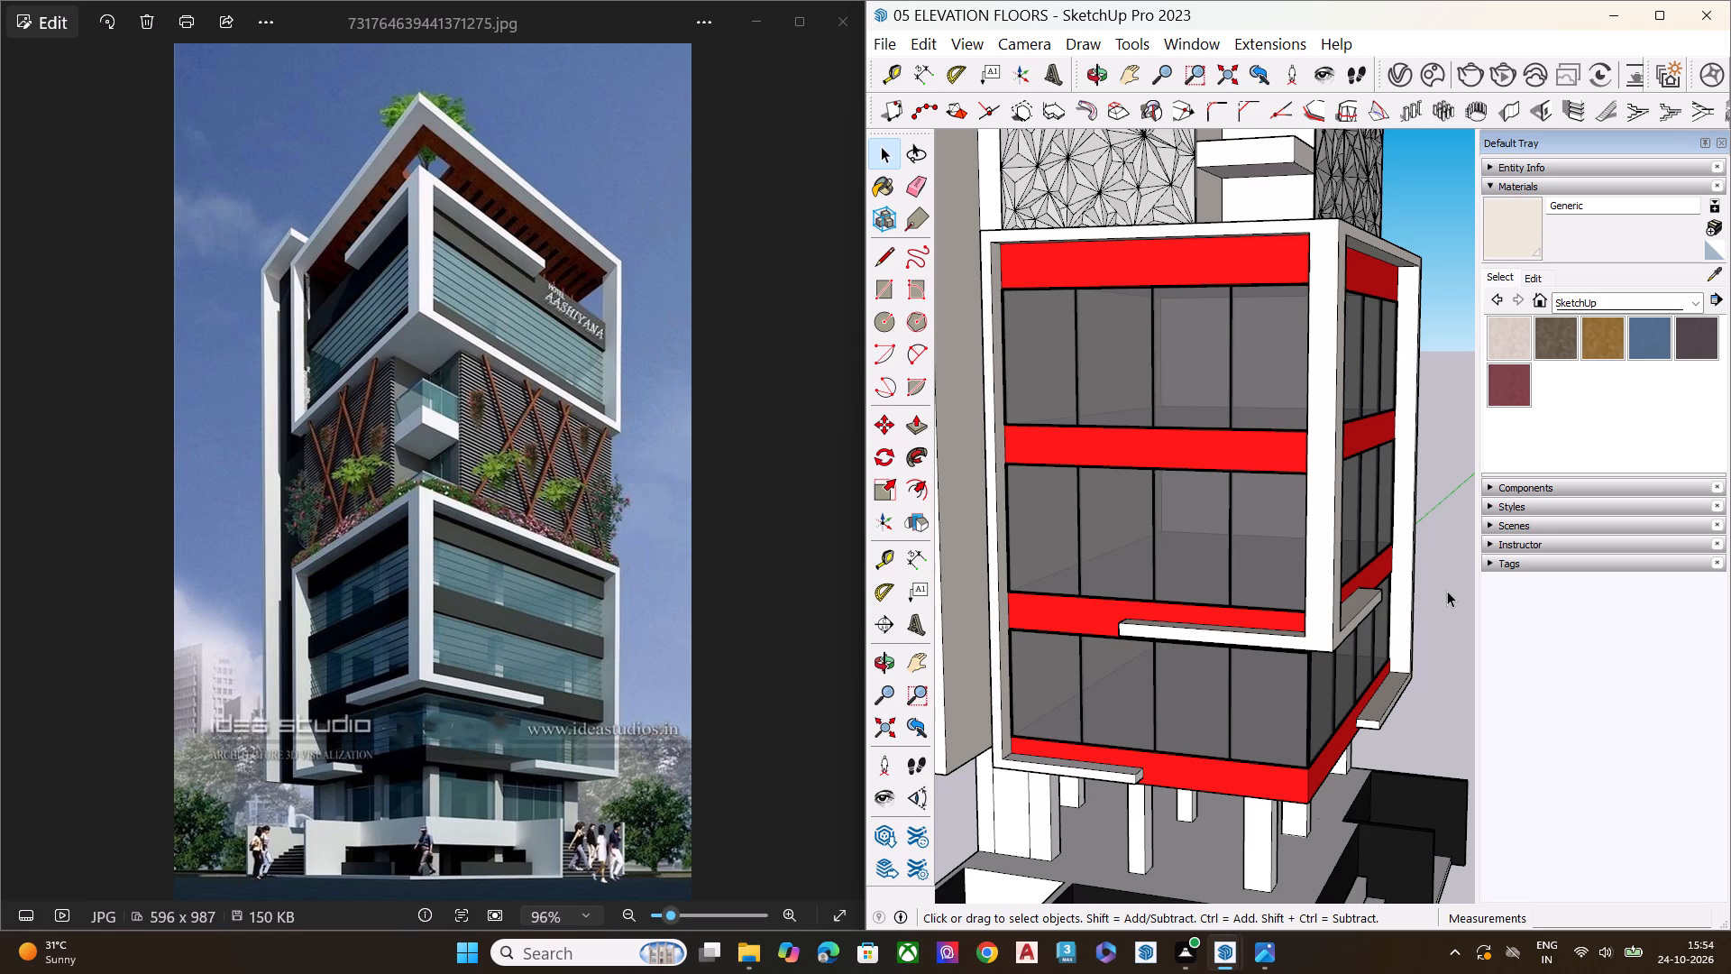
# Examine the tower's facades from several angles, including the patterned panels and balcony between the upper and lower blocks.
pyautogui.scroll(-3, 1186, 414)
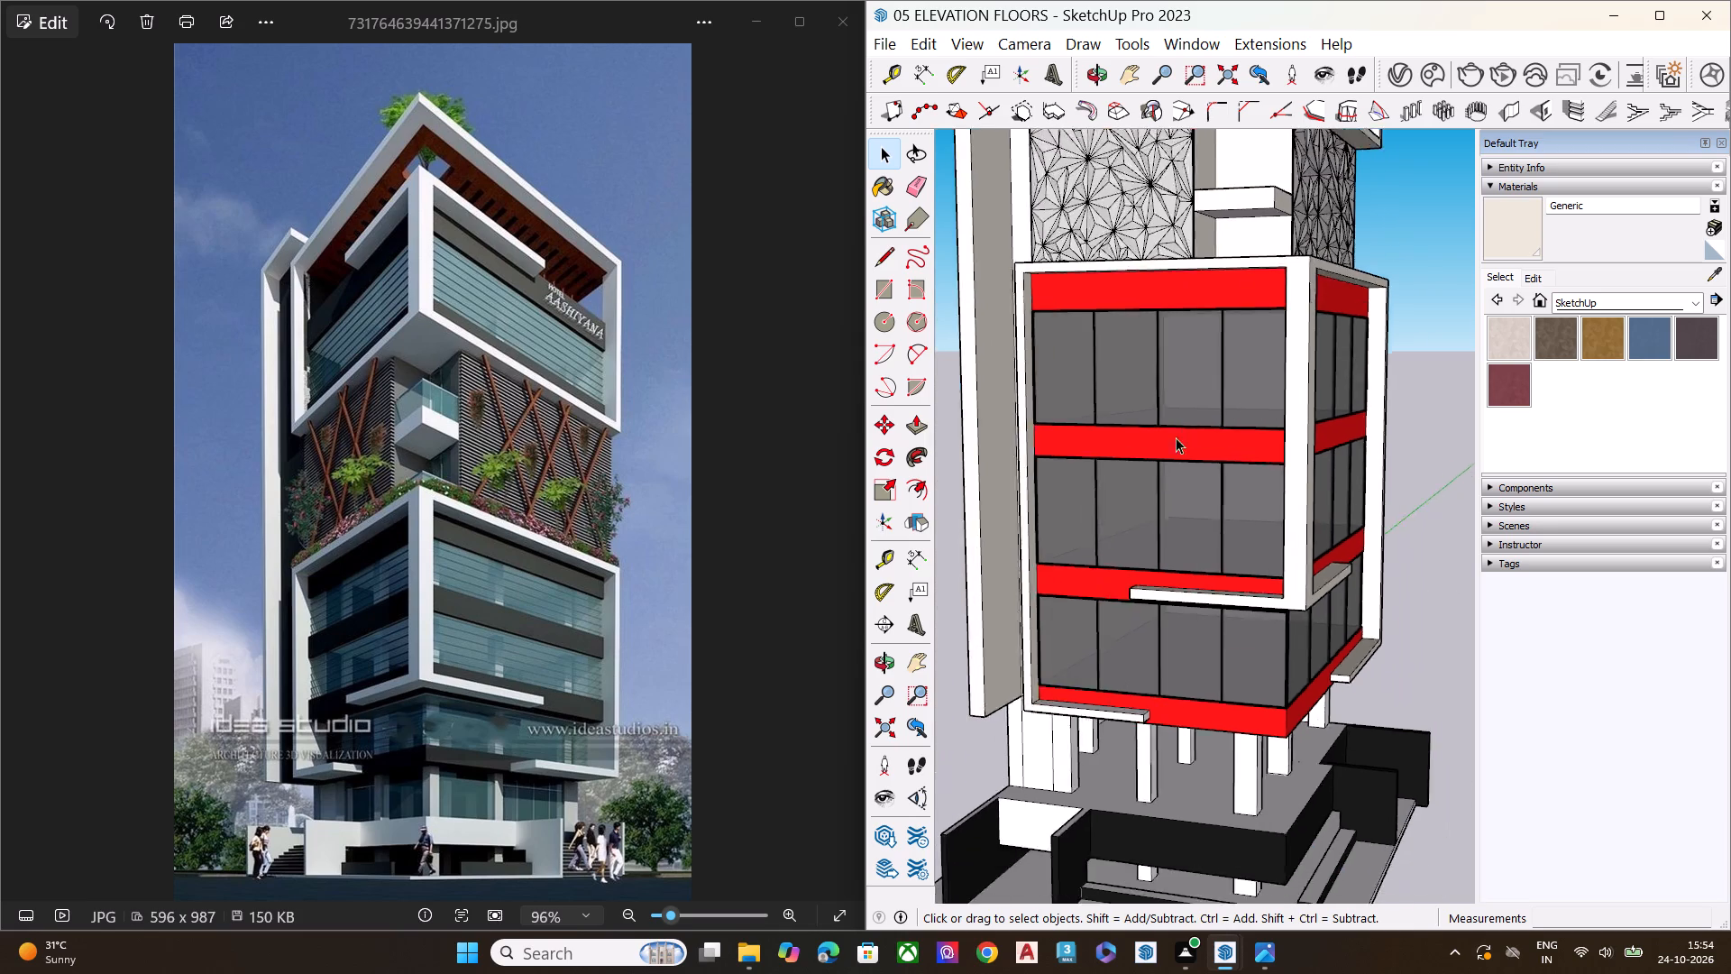
pyautogui.scroll(-4, 1176, 437)
pyautogui.moveTo(1236, 569); pyautogui.dragTo(1102, 556, button='middle')
pyautogui.scroll(10, 1246, 388)
pyautogui.scroll(-4, 1351, 392)
pyautogui.scroll(1, 1333, 427)
pyautogui.scroll(-5, 1330, 434)
pyautogui.click(1411, 338)
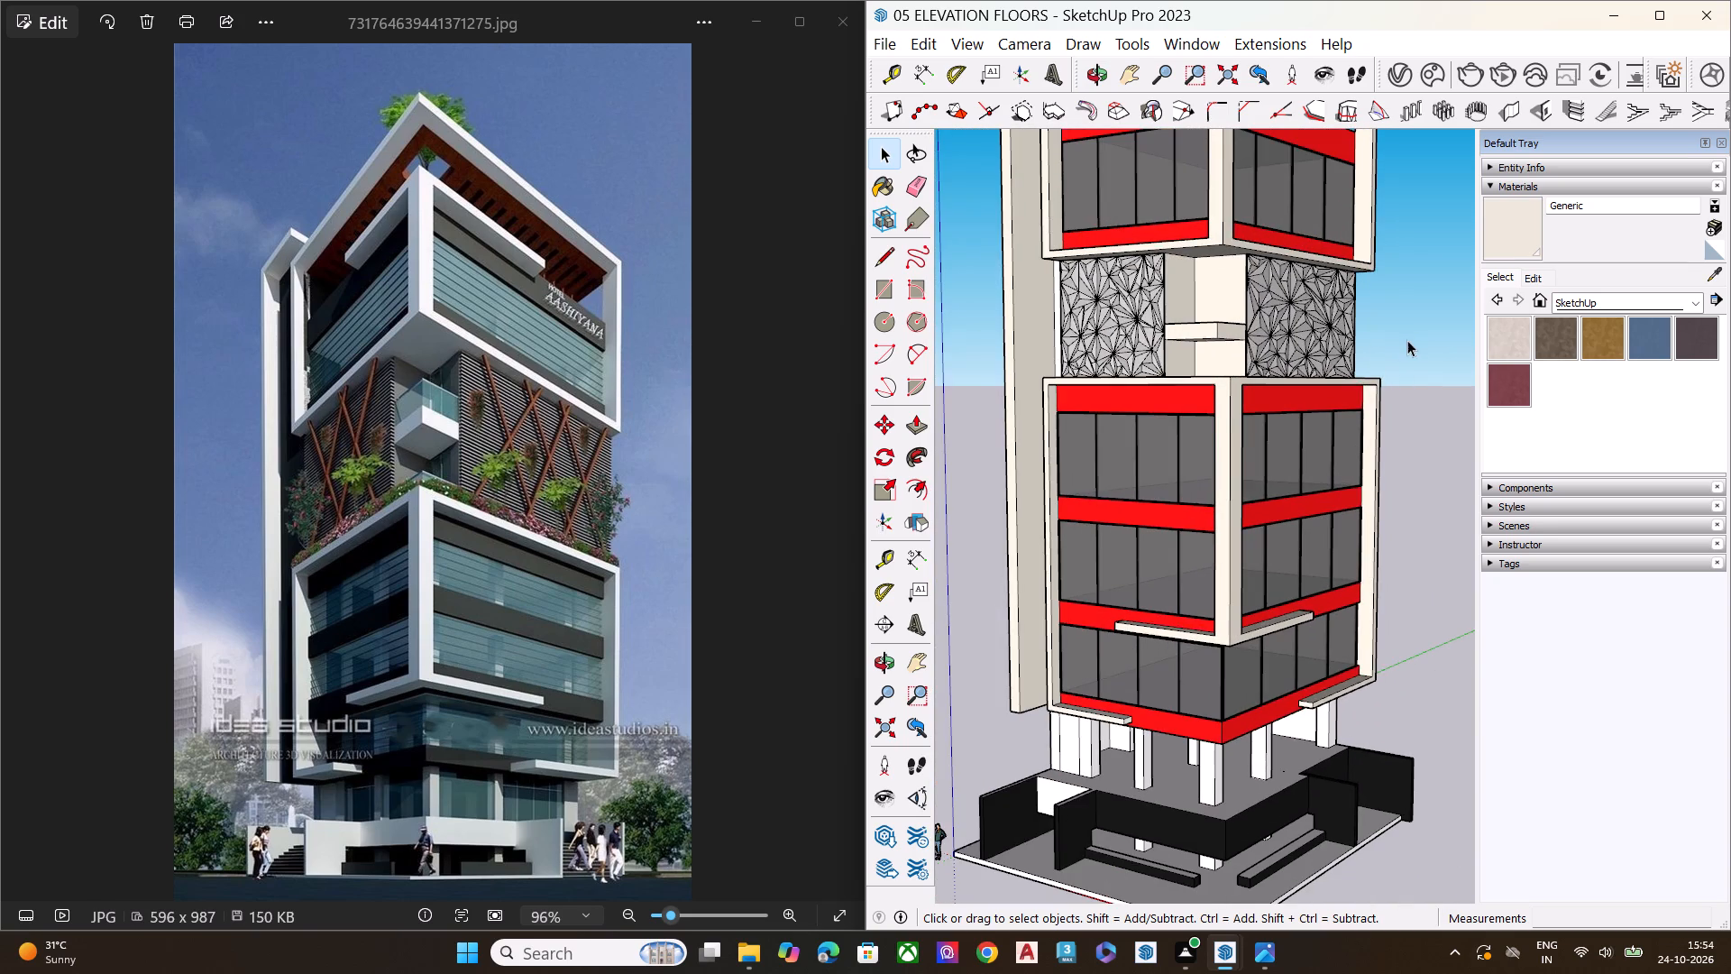
pyautogui.scroll(-1, 1331, 437)
pyautogui.scroll(1, 1331, 439)
pyautogui.scroll(-4, 1330, 441)
pyautogui.scroll(1, 1330, 453)
pyautogui.scroll(-4, 1330, 457)
pyautogui.moveTo(1322, 519); pyautogui.dragTo(1232, 605, button='middle')
pyautogui.scroll(4, 1153, 324)
pyautogui.scroll(-1, 1157, 322)
pyautogui.scroll(4, 1158, 324)
pyautogui.moveTo(1187, 421); pyautogui.dragTo(1433, 356, button='middle')
pyautogui.scroll(4, 1347, 362)
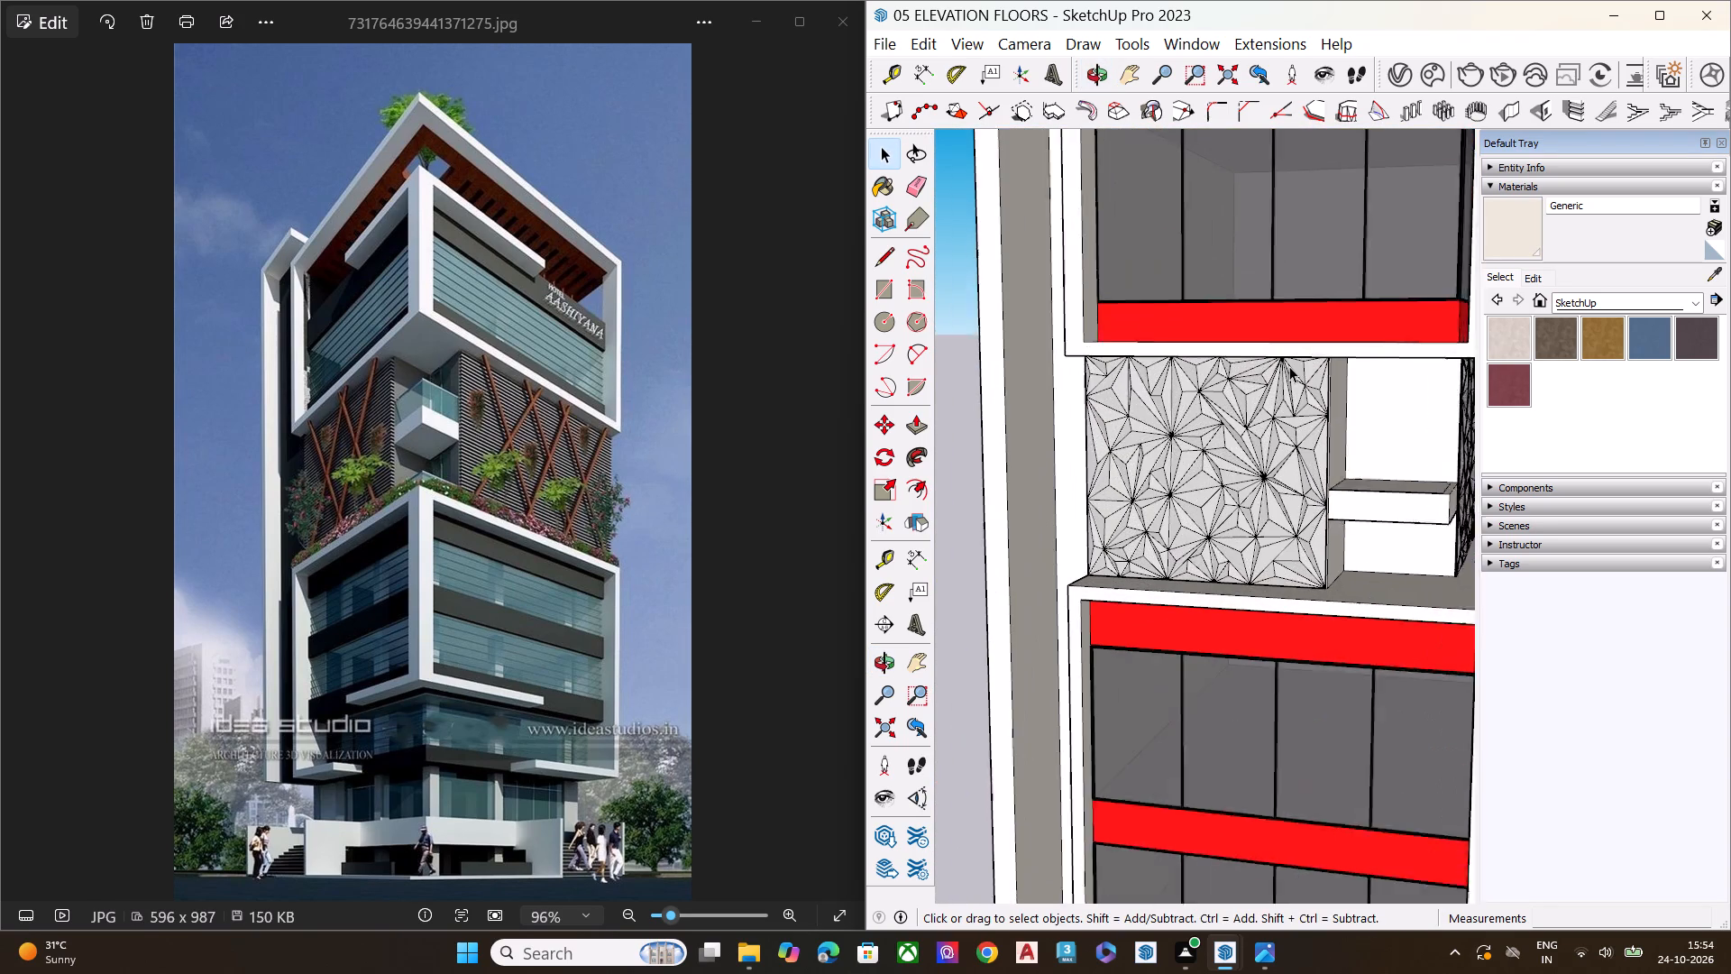
pyautogui.scroll(2, 1289, 366)
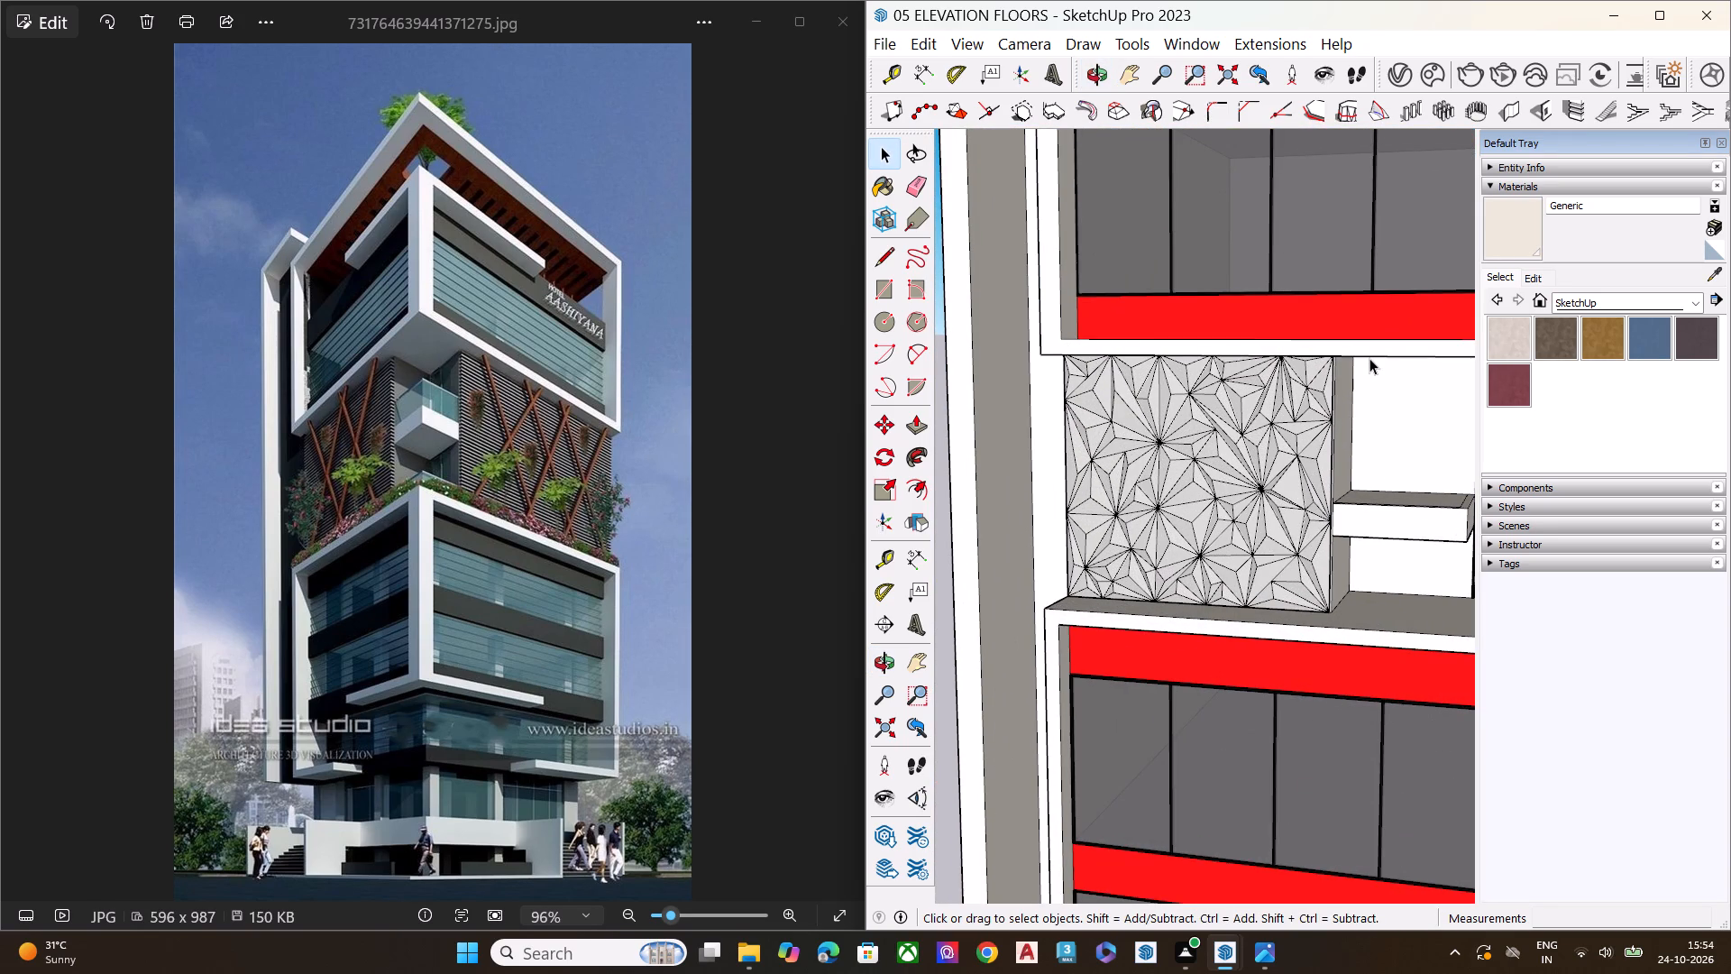
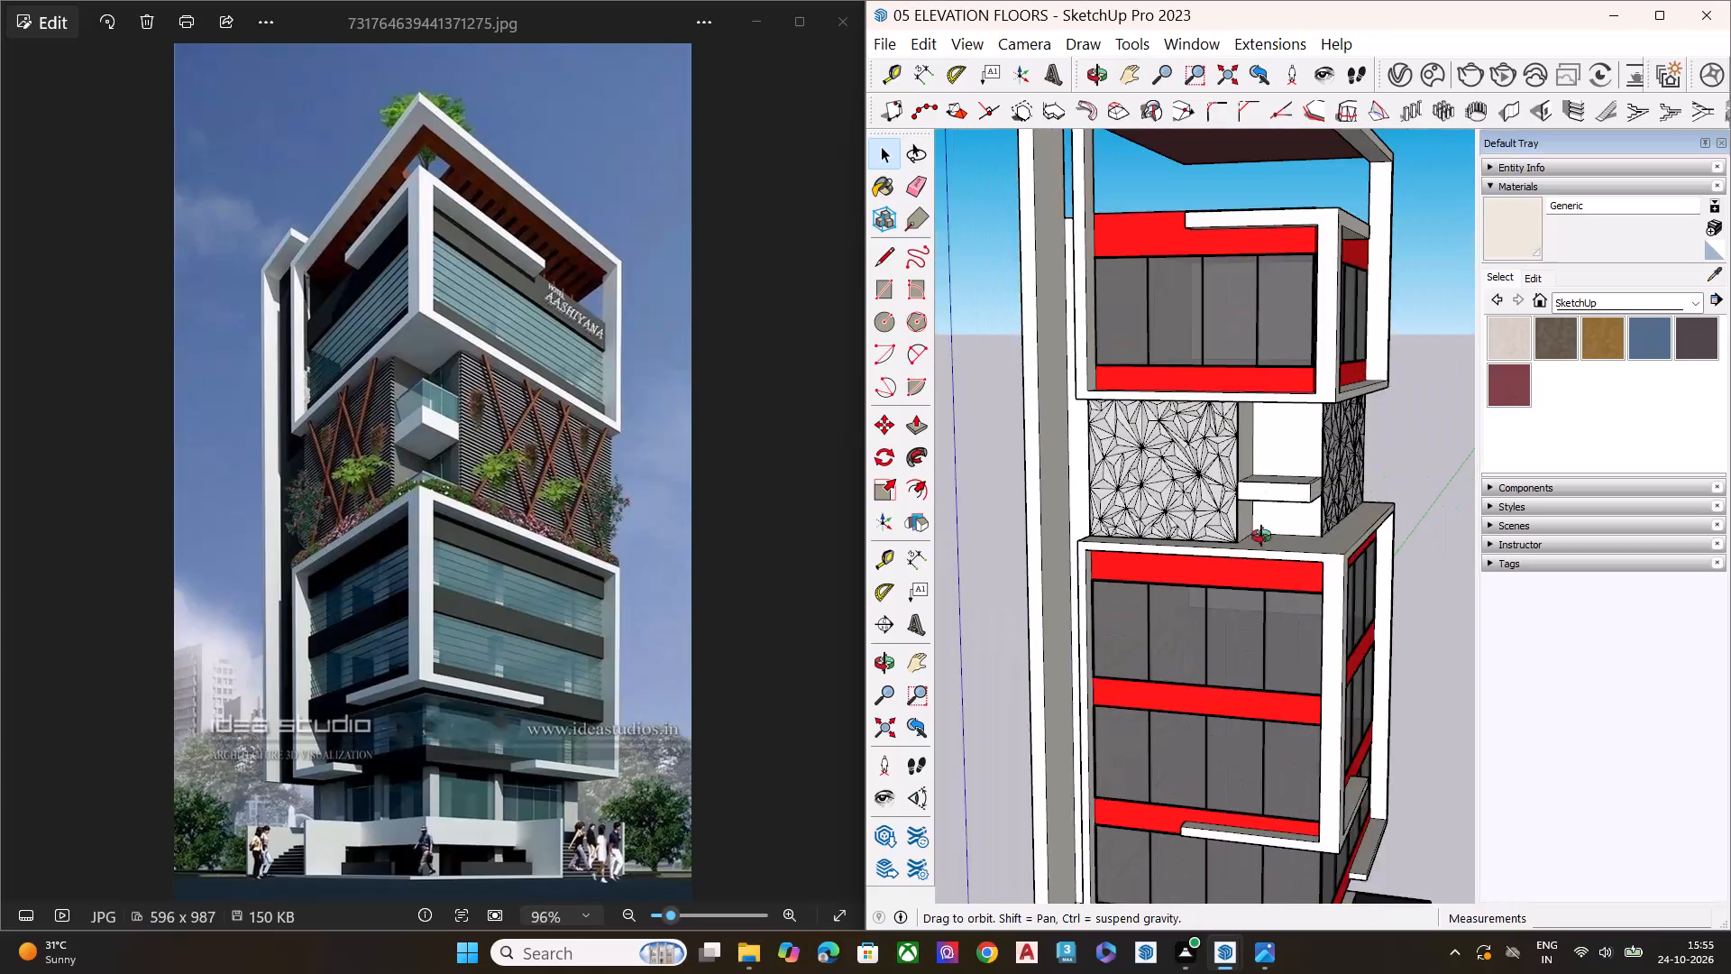
# Examine the corner balcony slab and the patterned screen walls between the upper and lower glazed blocks from several angles.
pyautogui.moveTo(1261, 536); pyautogui.dragTo(1227, 662, button='middle')
pyautogui.scroll(3, 1268, 587)
pyautogui.scroll(-1, 1294, 571)
pyautogui.scroll(4, 1294, 571)
pyautogui.moveTo(1288, 572); pyautogui.dragTo(1198, 650, button='middle')
pyautogui.scroll(3, 1195, 632)
pyautogui.scroll(-1, 1198, 586)
pyautogui.scroll(2, 1198, 586)
pyautogui.scroll(-1, 1202, 576)
pyautogui.scroll(1, 1204, 576)
pyautogui.scroll(-2, 1205, 578)
pyautogui.scroll(1, 1207, 581)
pyautogui.scroll(-3, 1208, 583)
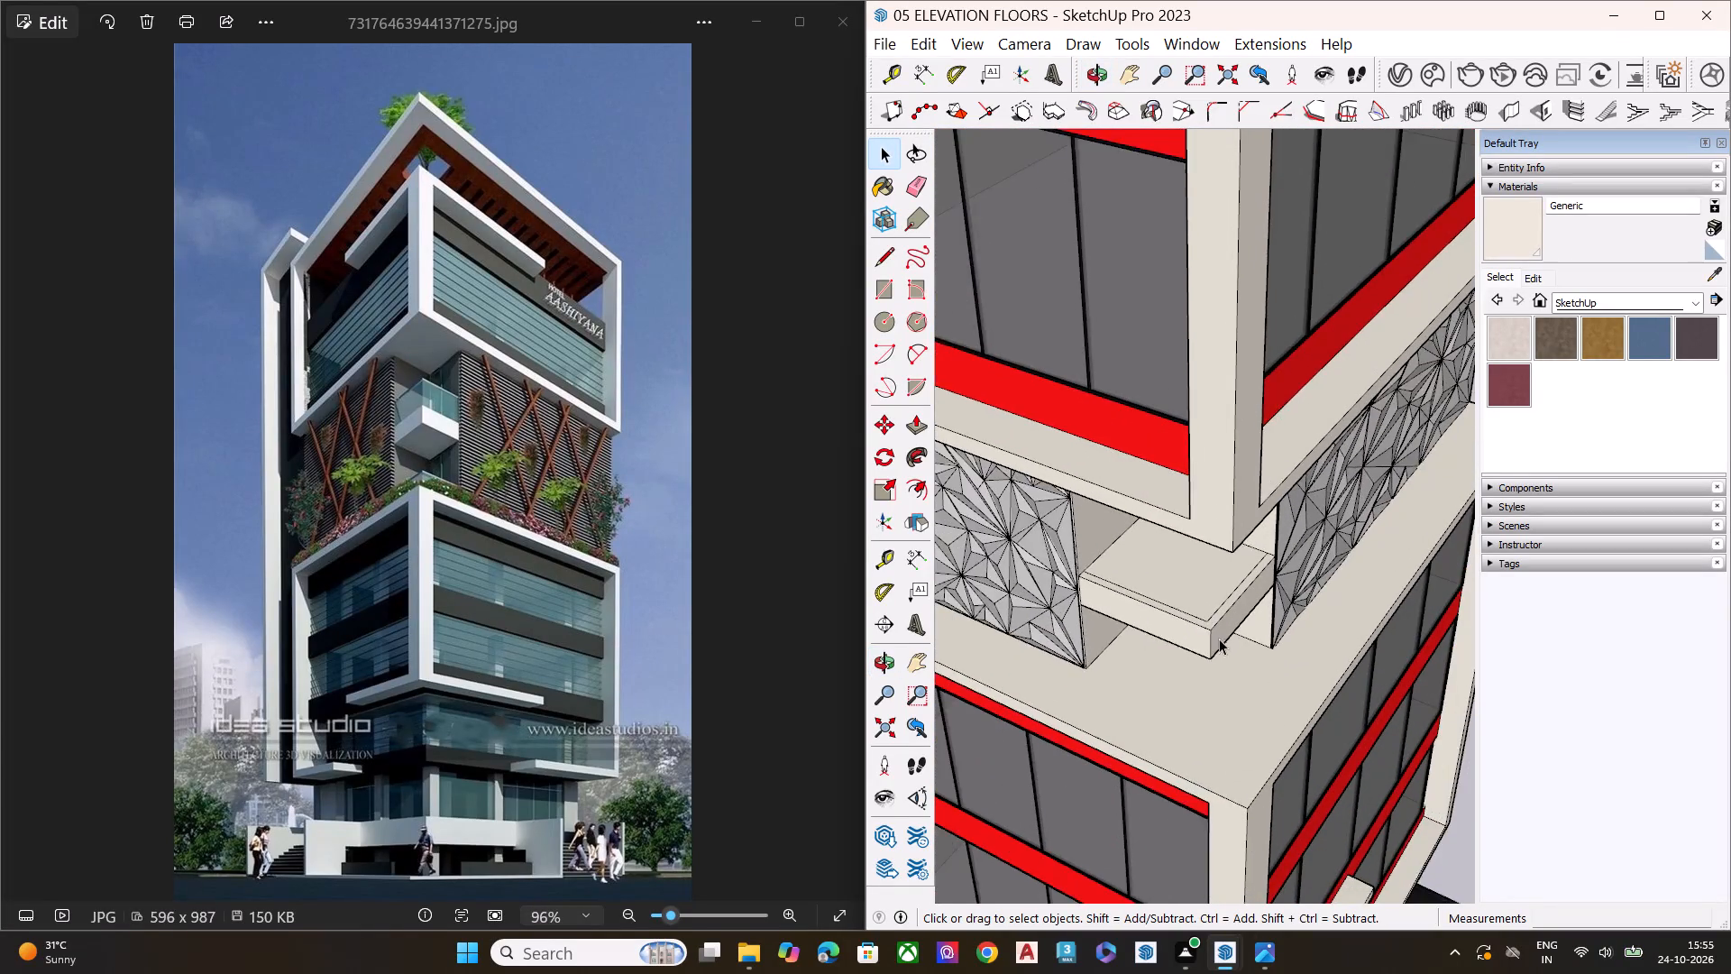
pyautogui.moveTo(1210, 630); pyautogui.dragTo(1198, 552, button='middle')
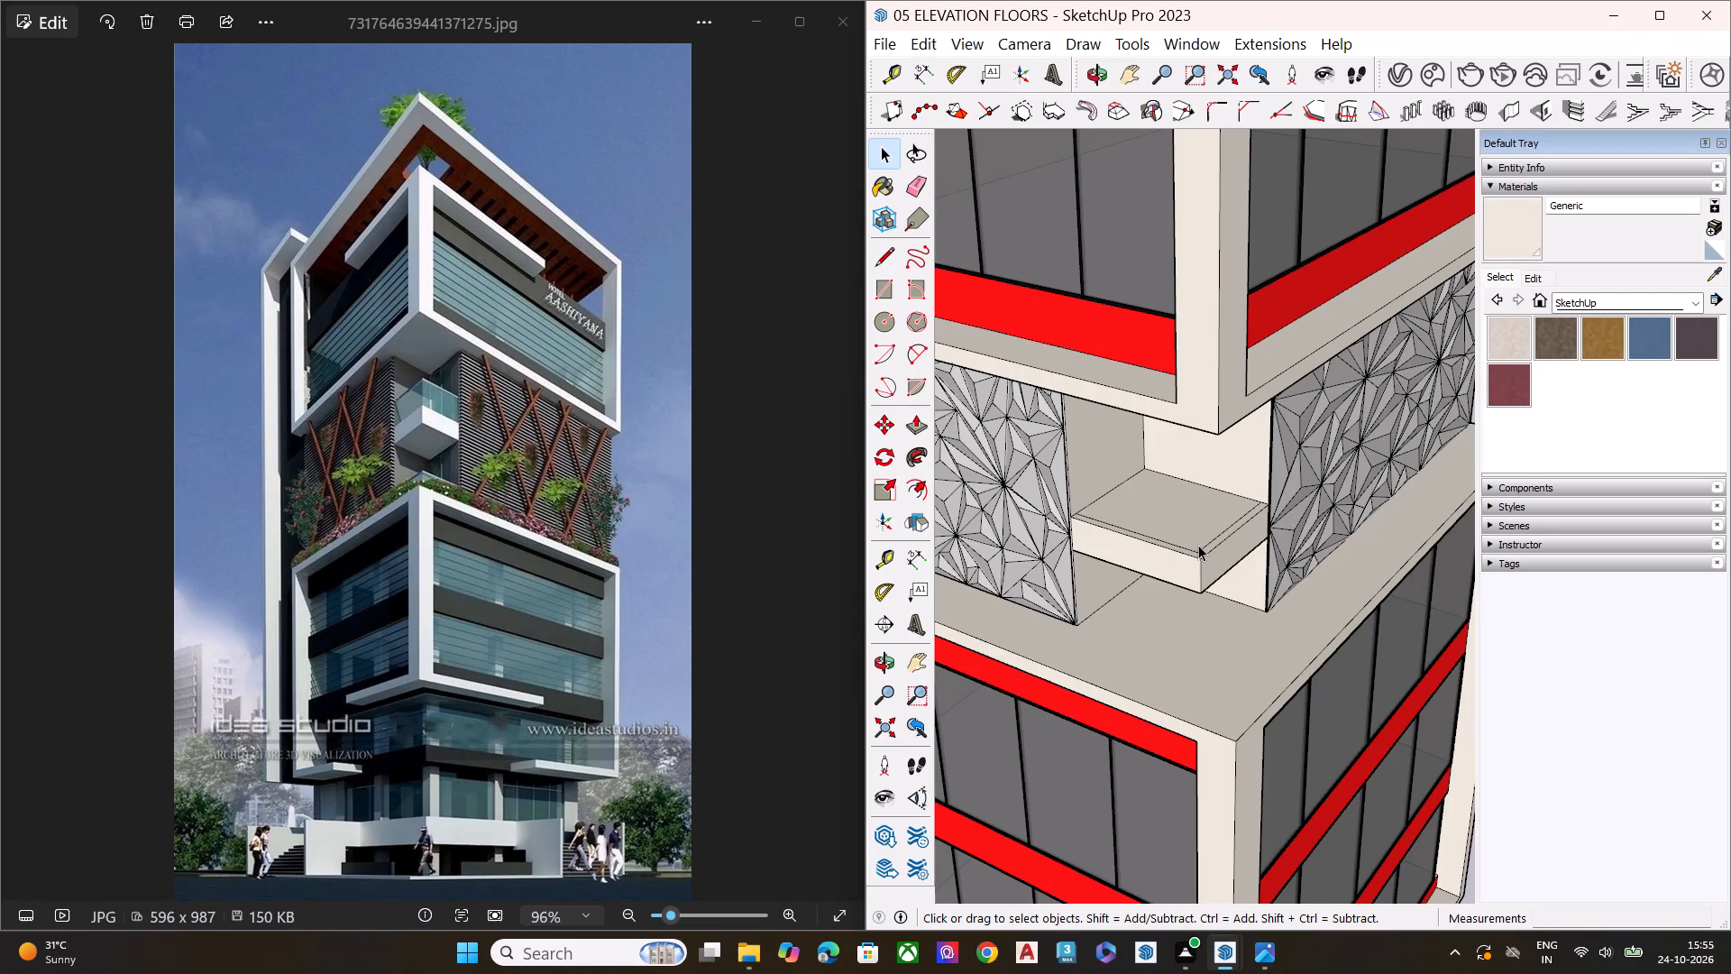
pyautogui.scroll(-5, 1220, 587)
pyautogui.scroll(1, 1219, 590)
pyautogui.scroll(-3, 1218, 591)
pyautogui.moveTo(1220, 596); pyautogui.dragTo(1108, 406, button='middle')
pyautogui.scroll(1, 1113, 398)
pyautogui.scroll(-4, 1152, 507)
pyautogui.scroll(1, 1155, 544)
pyautogui.scroll(-1, 1155, 555)
pyautogui.scroll(1, 1155, 557)
pyautogui.scroll(-4, 1156, 565)
pyautogui.moveTo(1179, 534); pyautogui.dragTo(1261, 436, button='middle')
pyautogui.scroll(3, 1260, 439)
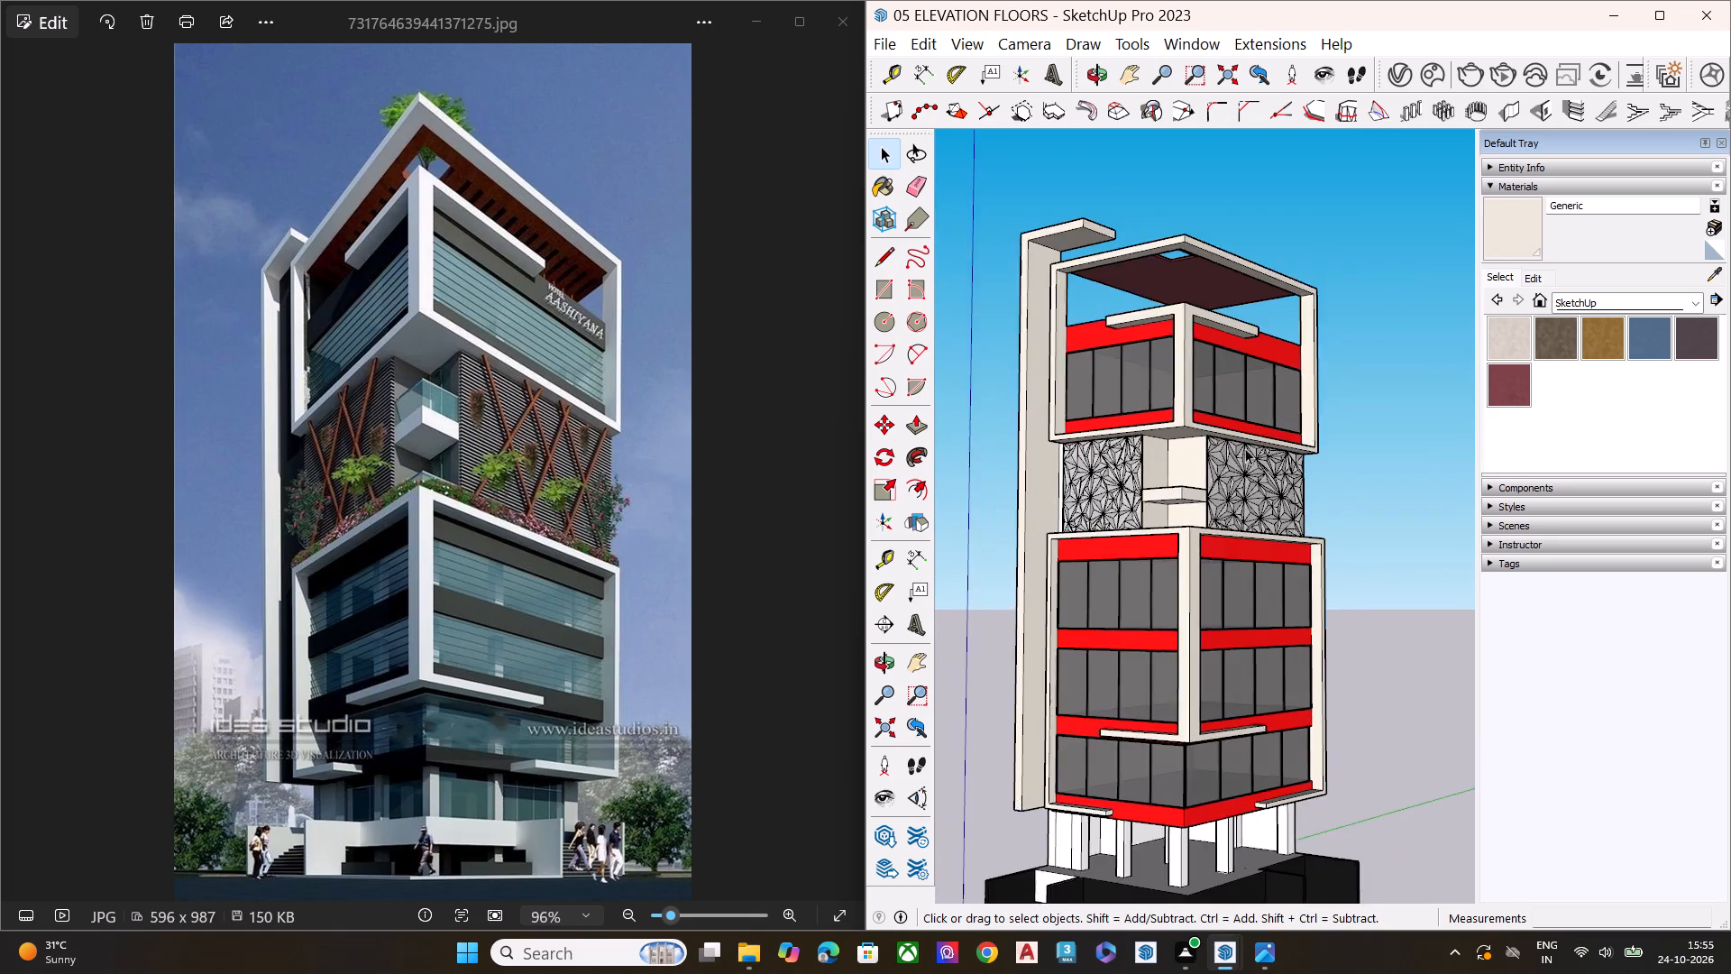
pyautogui.scroll(6, 1245, 448)
pyautogui.scroll(-5, 1188, 507)
pyautogui.moveTo(1219, 561); pyautogui.dragTo(1274, 682, button='middle')
pyautogui.scroll(7, 1194, 586)
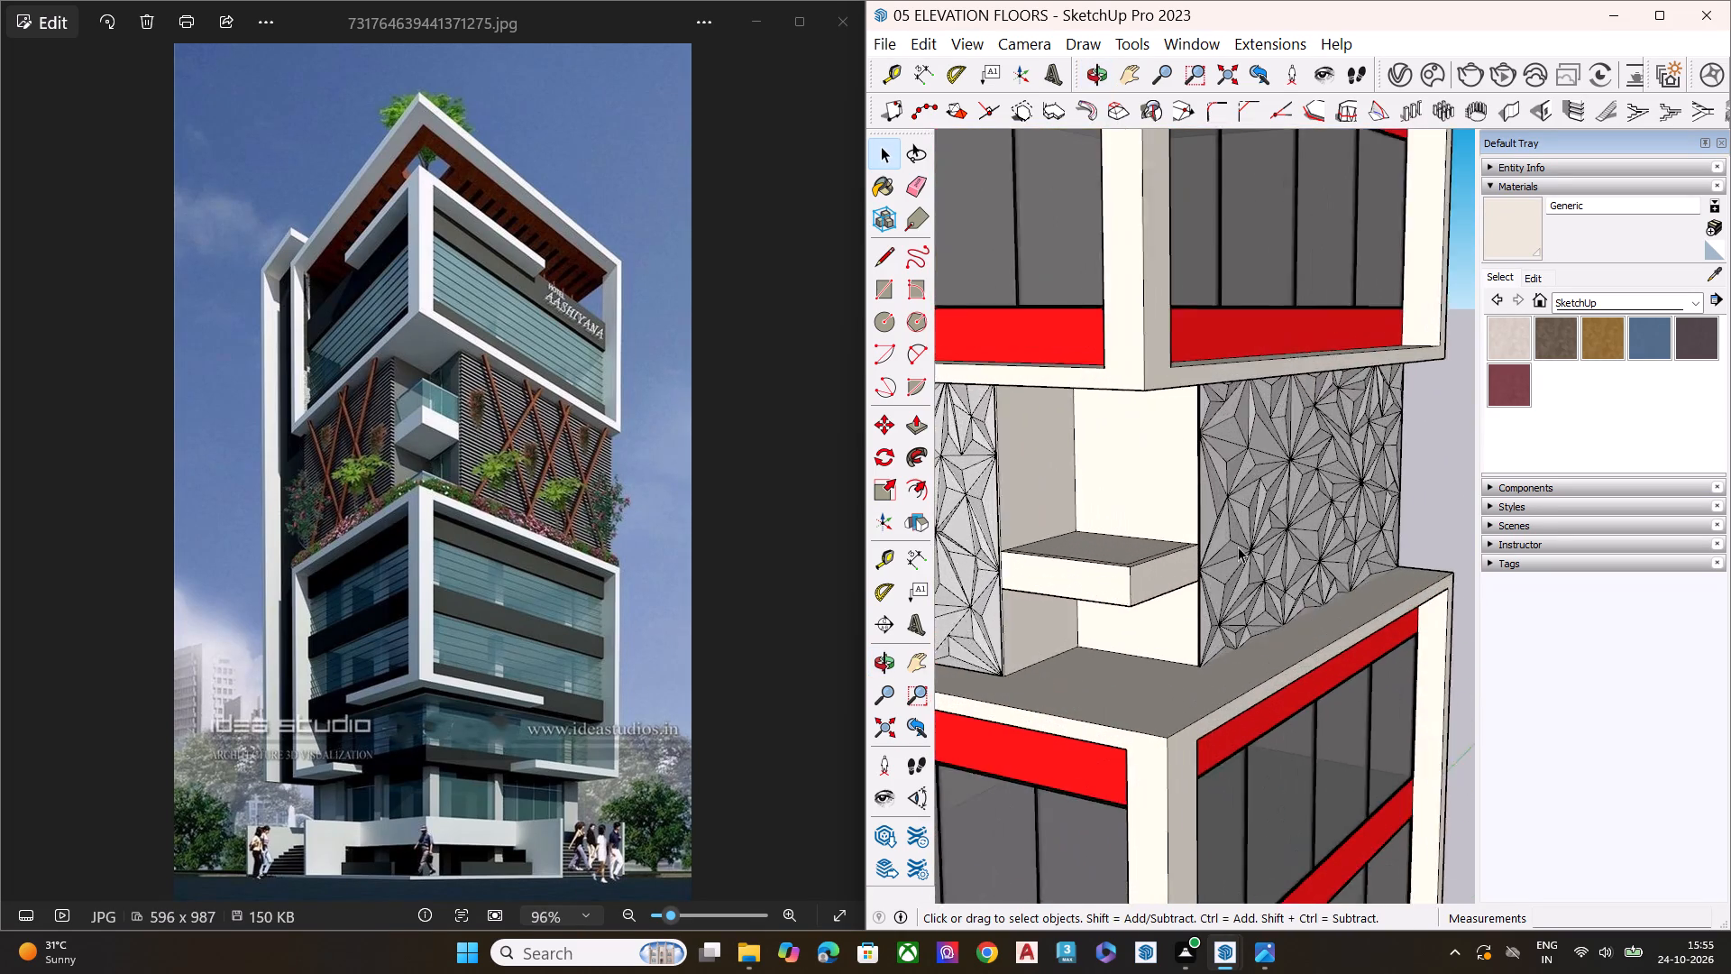
pyautogui.scroll(-3, 1266, 598)
pyautogui.moveTo(1236, 651); pyautogui.dragTo(1003, 599, button='middle')
pyautogui.moveTo(1268, 575); pyautogui.dragTo(1004, 457, button='middle')
pyautogui.moveTo(1301, 501); pyautogui.dragTo(1057, 502, button='middle')
pyautogui.moveTo(1223, 542); pyautogui.dragTo(1055, 547, button='middle')
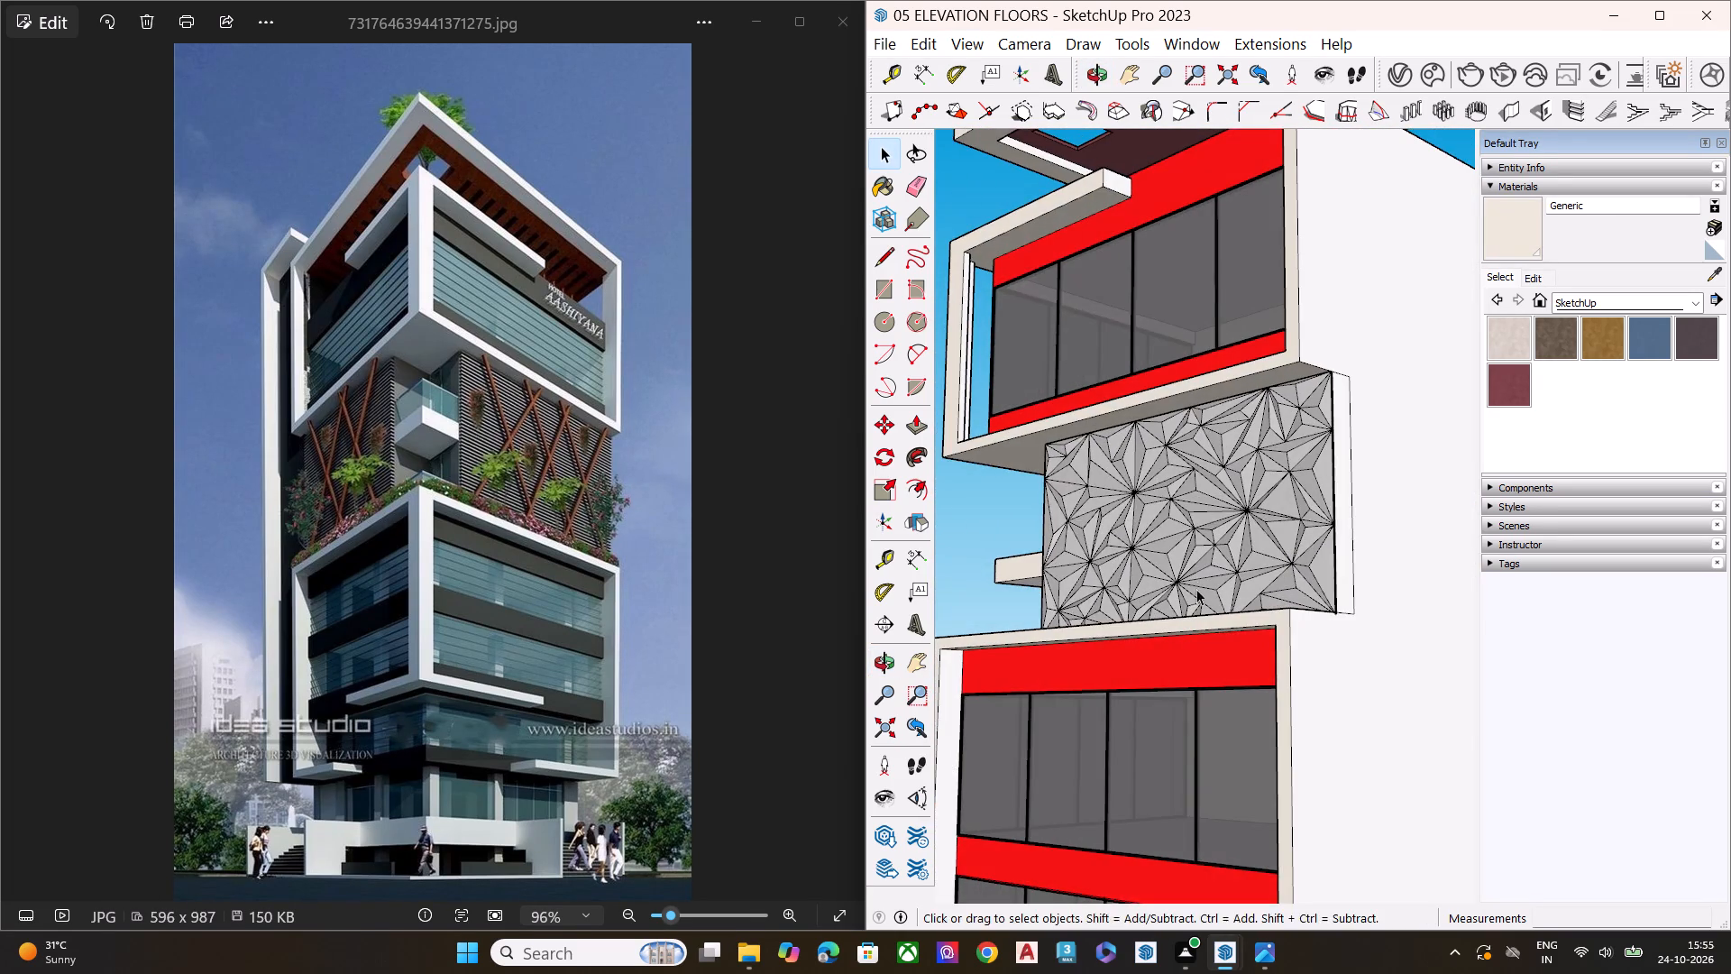
# Examine the tower's roof and rear, and the columns and dark walls at its base.
pyautogui.moveTo(1213, 660); pyautogui.dragTo(1079, 888, button='middle')
pyautogui.scroll(-2, 1122, 370)
pyautogui.scroll(1, 1124, 381)
pyautogui.scroll(-2, 1124, 381)
pyautogui.scroll(1, 1121, 430)
pyautogui.scroll(-4, 1119, 434)
pyautogui.moveTo(1125, 457); pyautogui.dragTo(1115, 846, button='middle')
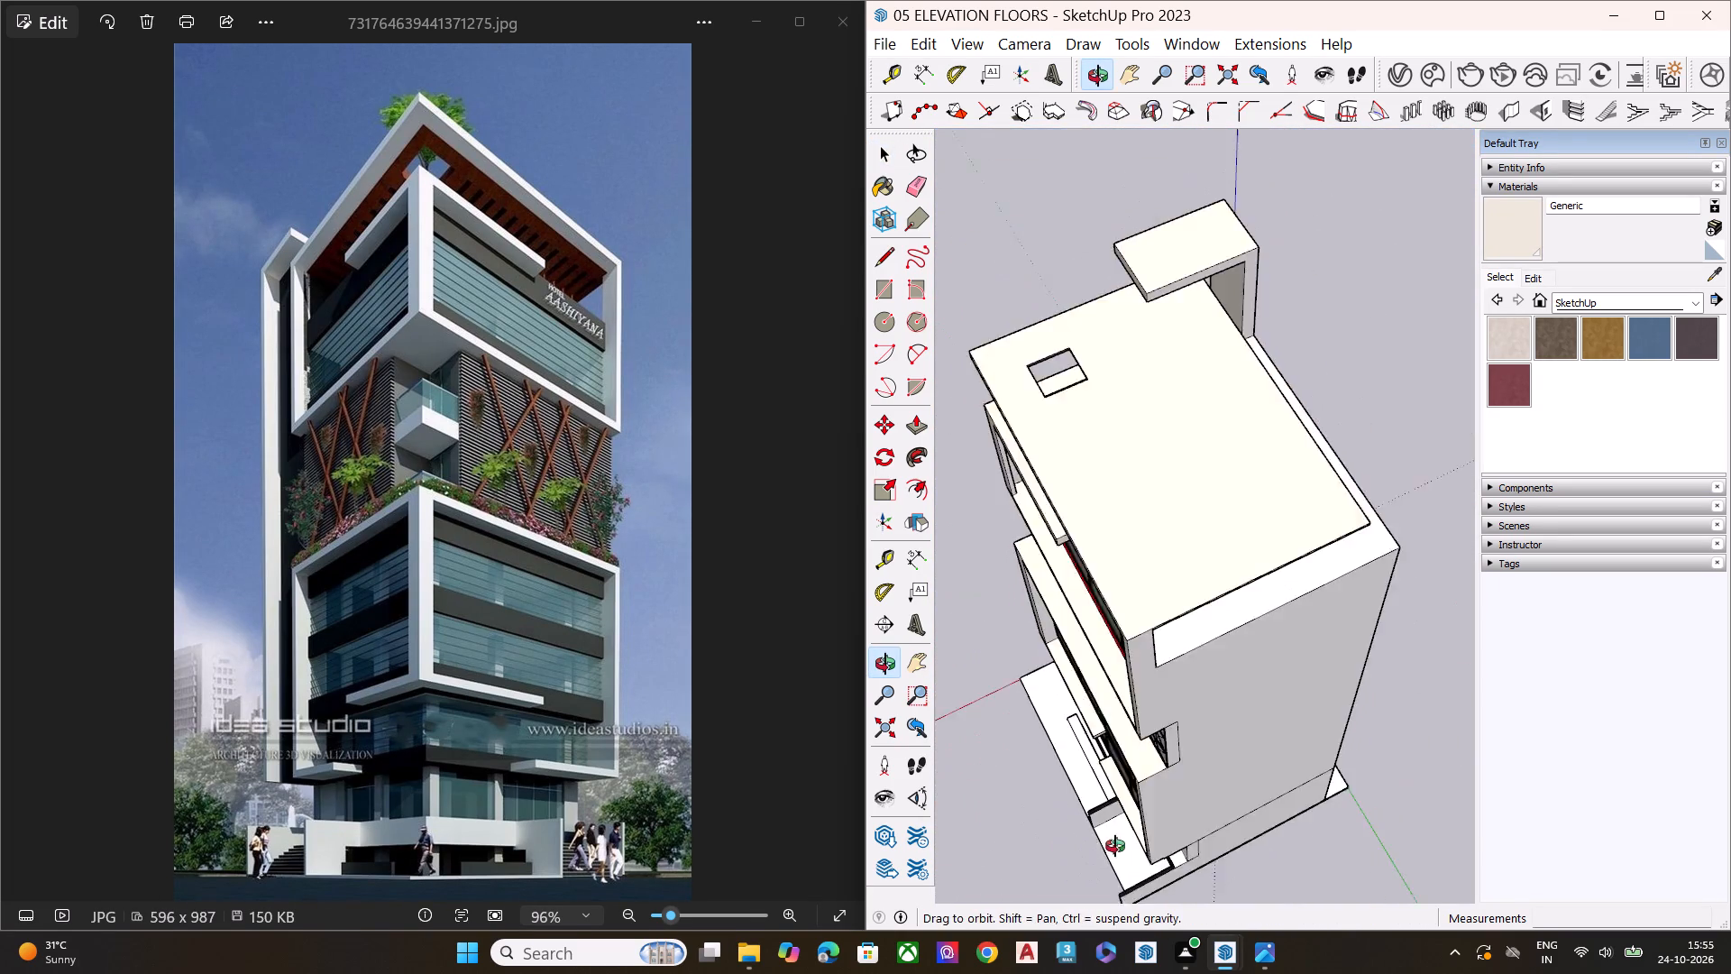
pyautogui.moveTo(1115, 846); pyautogui.dragTo(1115, 847, button='middle')
pyautogui.scroll(9, 1040, 774)
pyautogui.scroll(12, 1156, 742)
pyautogui.moveTo(1168, 712); pyautogui.dragTo(1450, 353, button='middle')
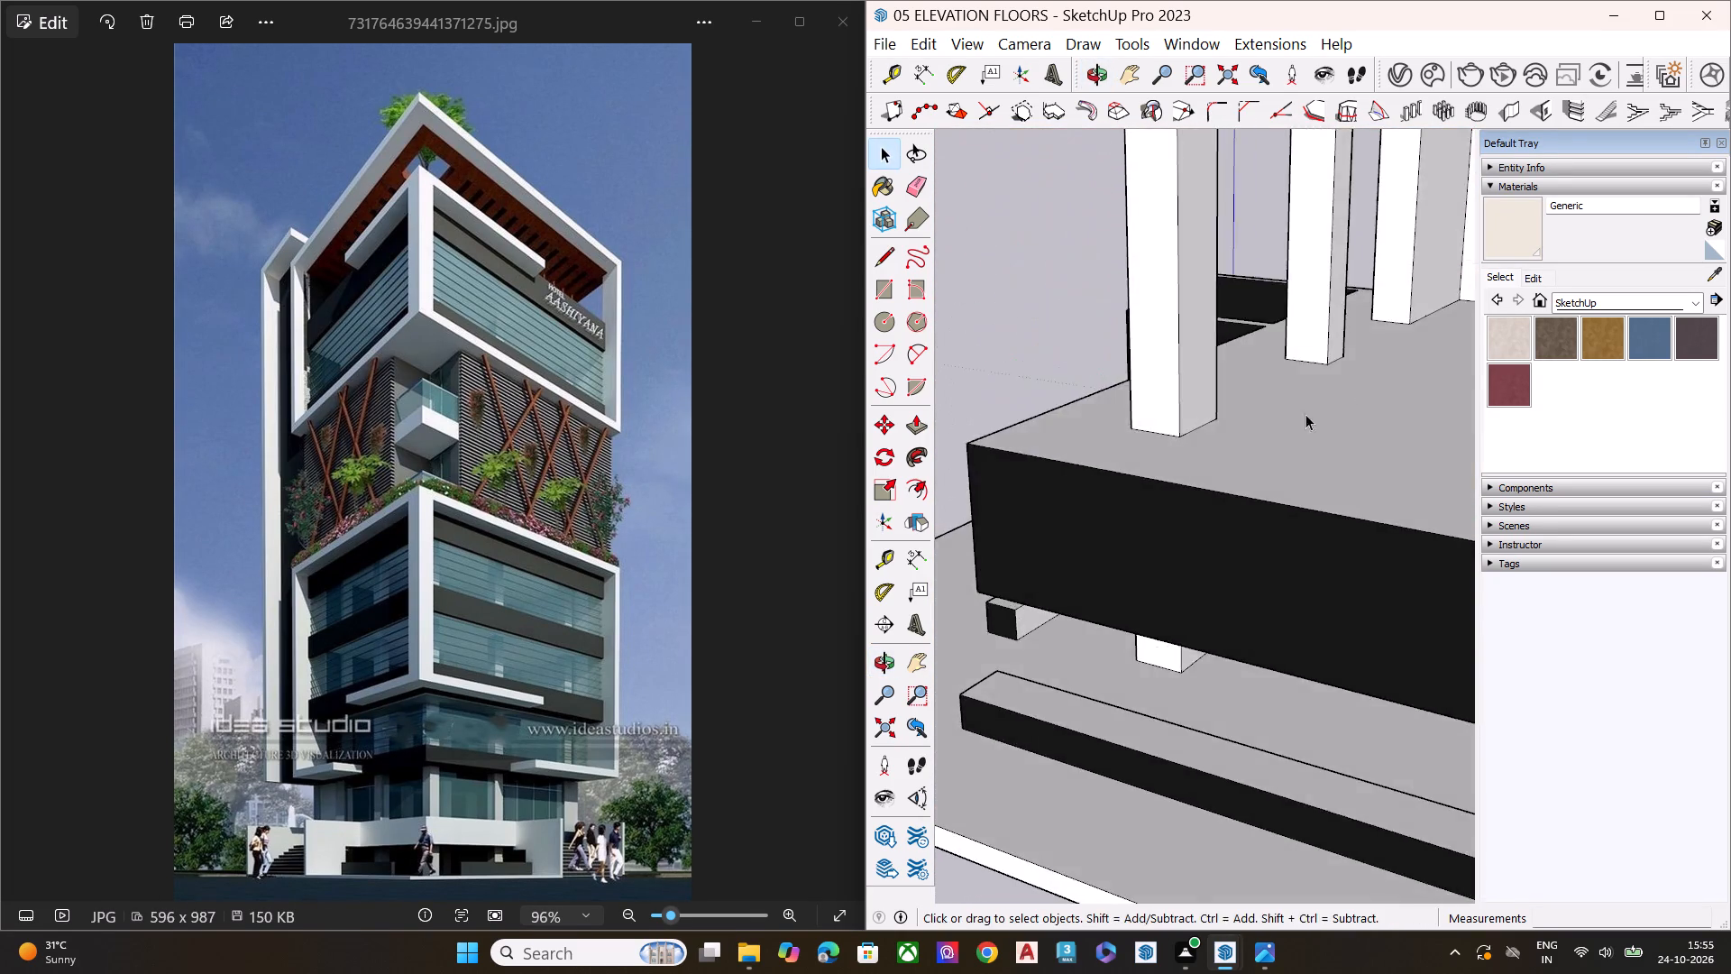
pyautogui.scroll(-6, 1160, 437)
pyautogui.moveTo(1119, 510); pyautogui.dragTo(1597, 320, button='middle')
pyautogui.moveTo(1244, 452); pyautogui.dragTo(1424, 441, button='middle')
pyautogui.scroll(-8, 1117, 490)
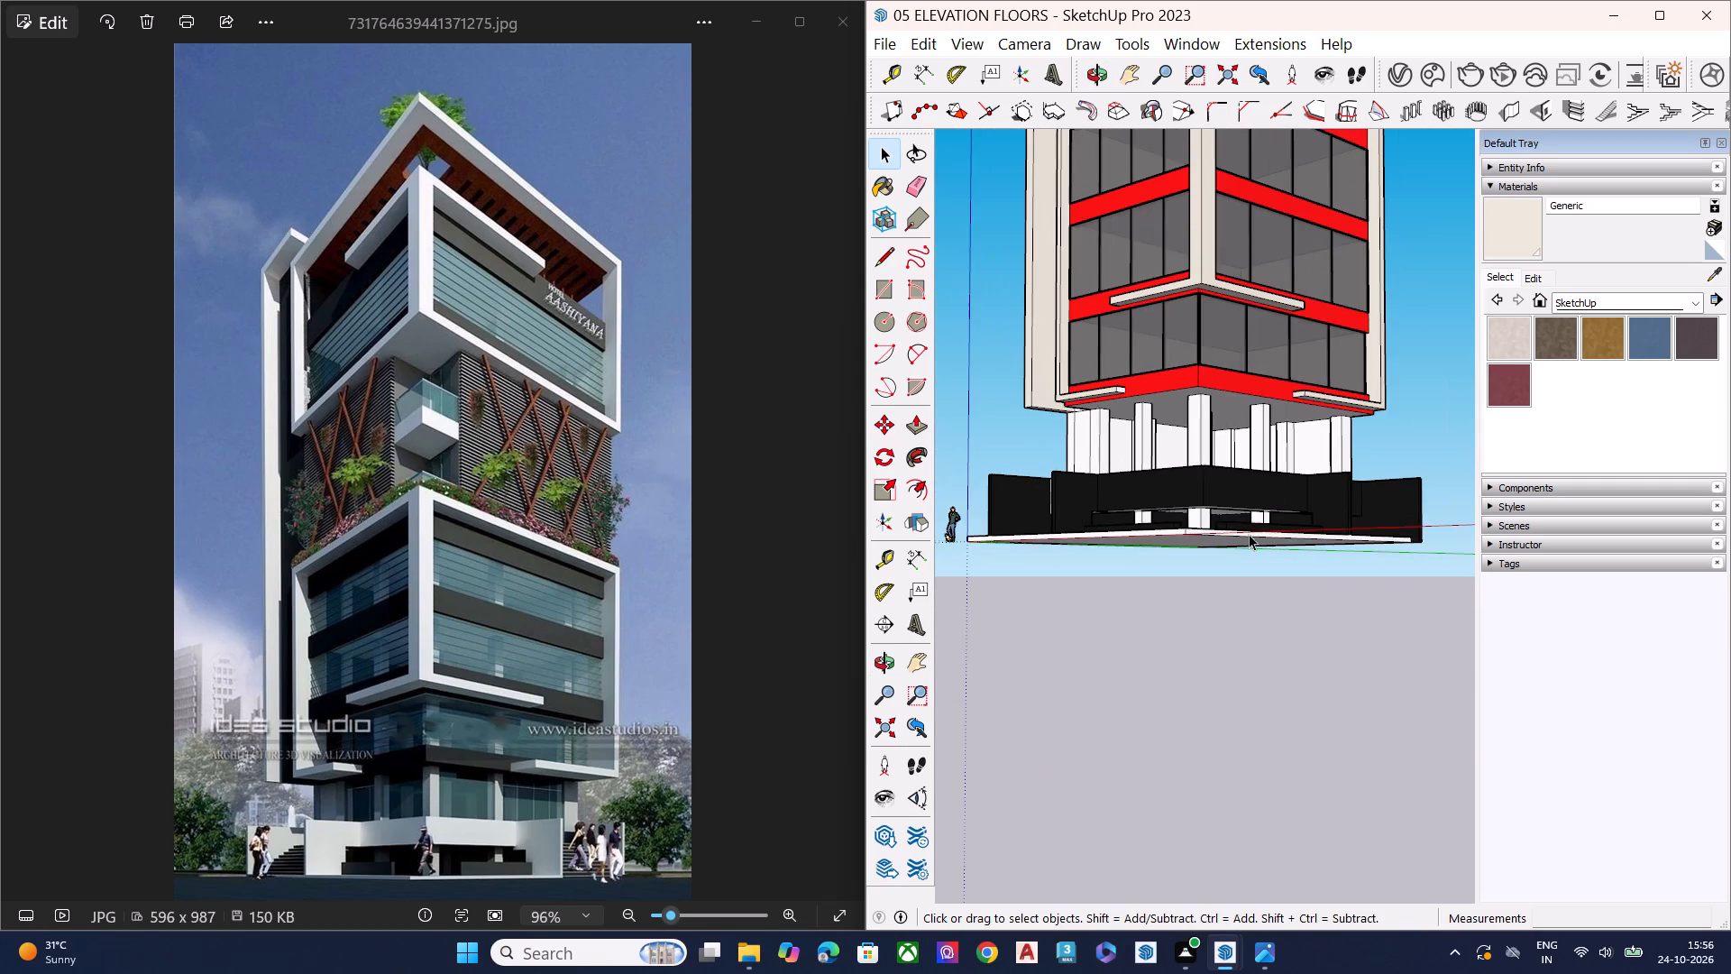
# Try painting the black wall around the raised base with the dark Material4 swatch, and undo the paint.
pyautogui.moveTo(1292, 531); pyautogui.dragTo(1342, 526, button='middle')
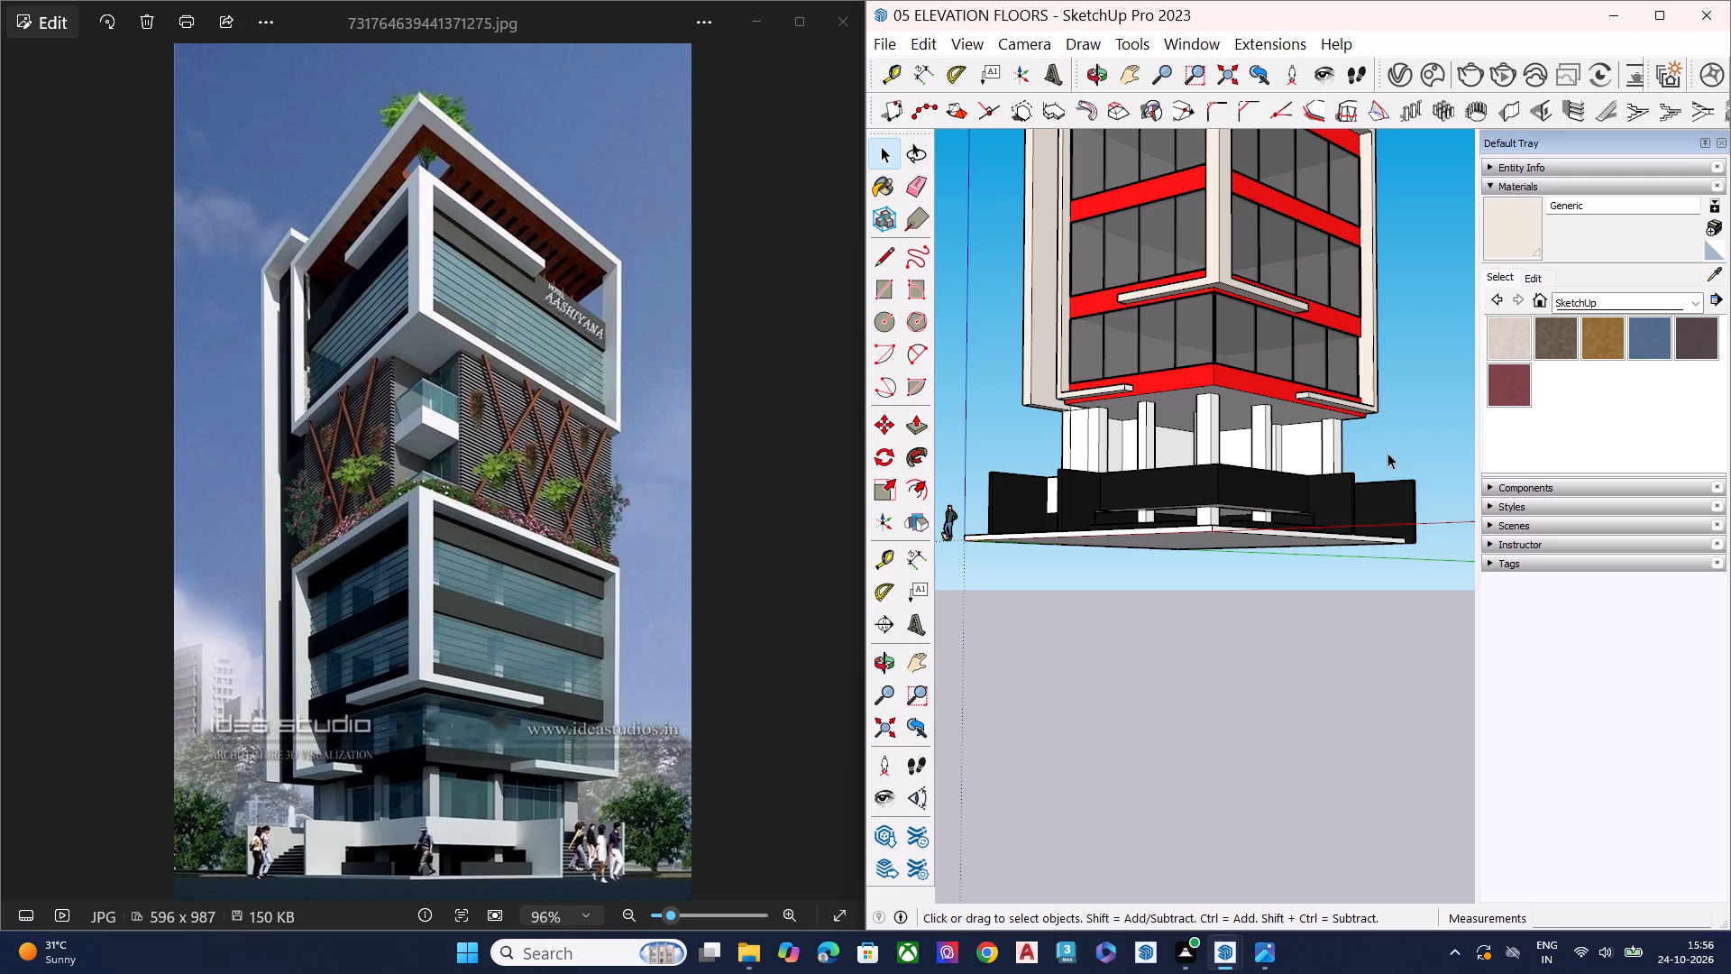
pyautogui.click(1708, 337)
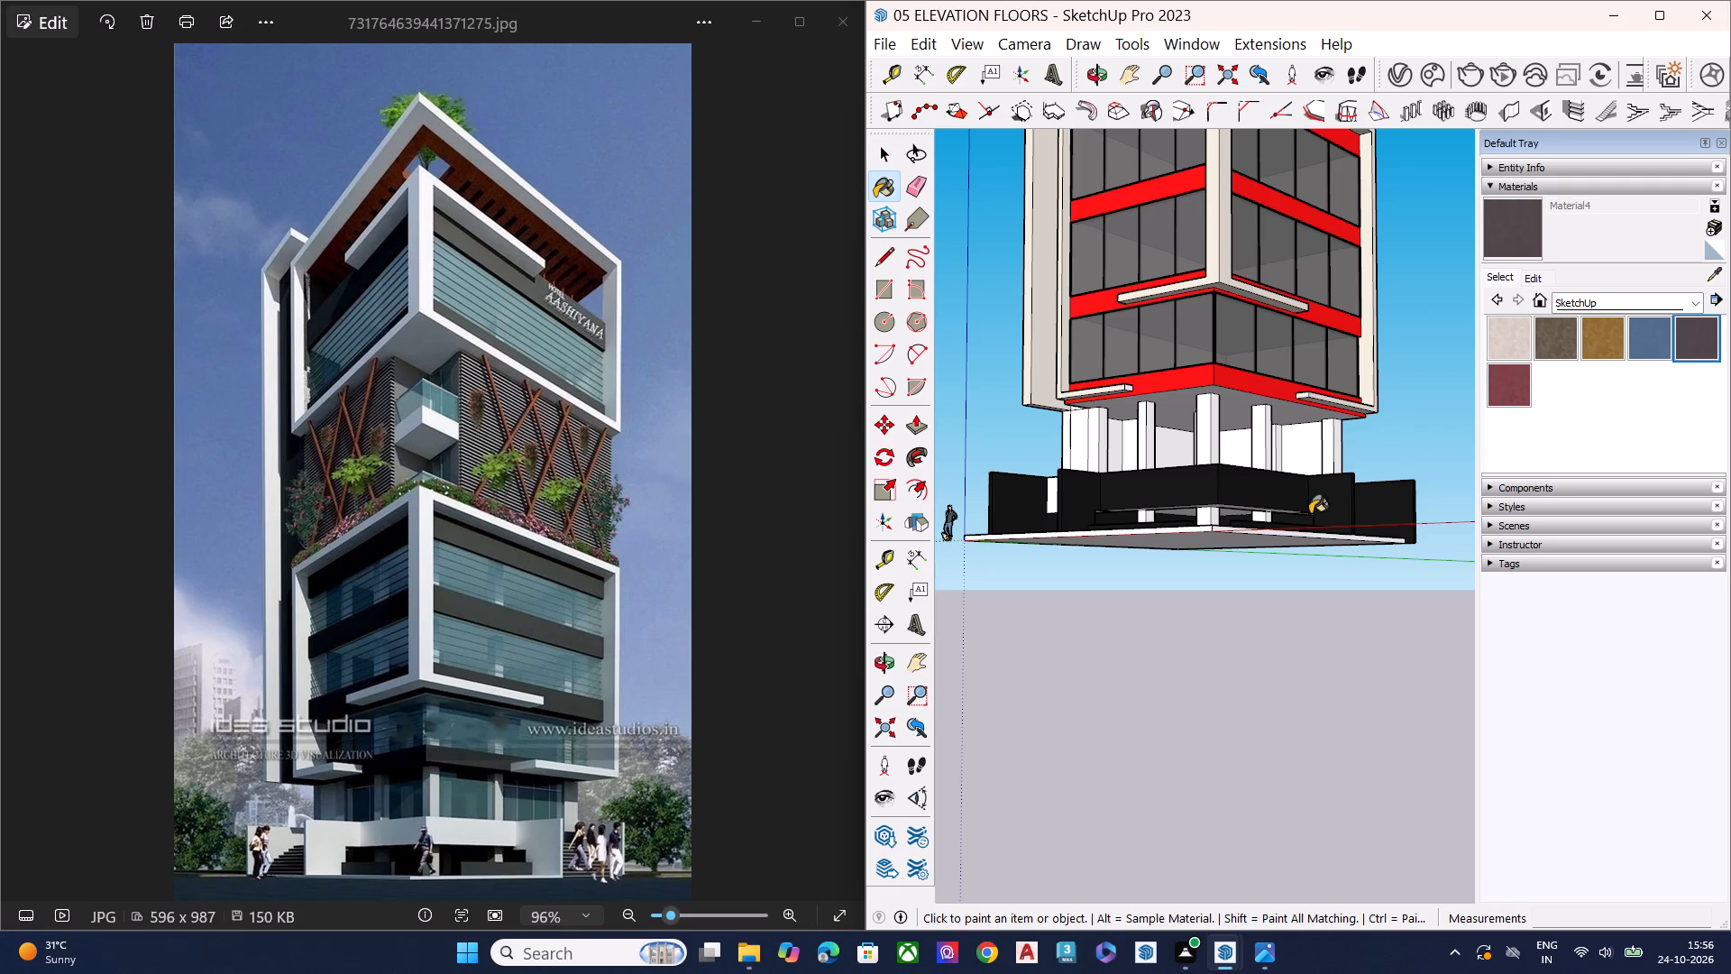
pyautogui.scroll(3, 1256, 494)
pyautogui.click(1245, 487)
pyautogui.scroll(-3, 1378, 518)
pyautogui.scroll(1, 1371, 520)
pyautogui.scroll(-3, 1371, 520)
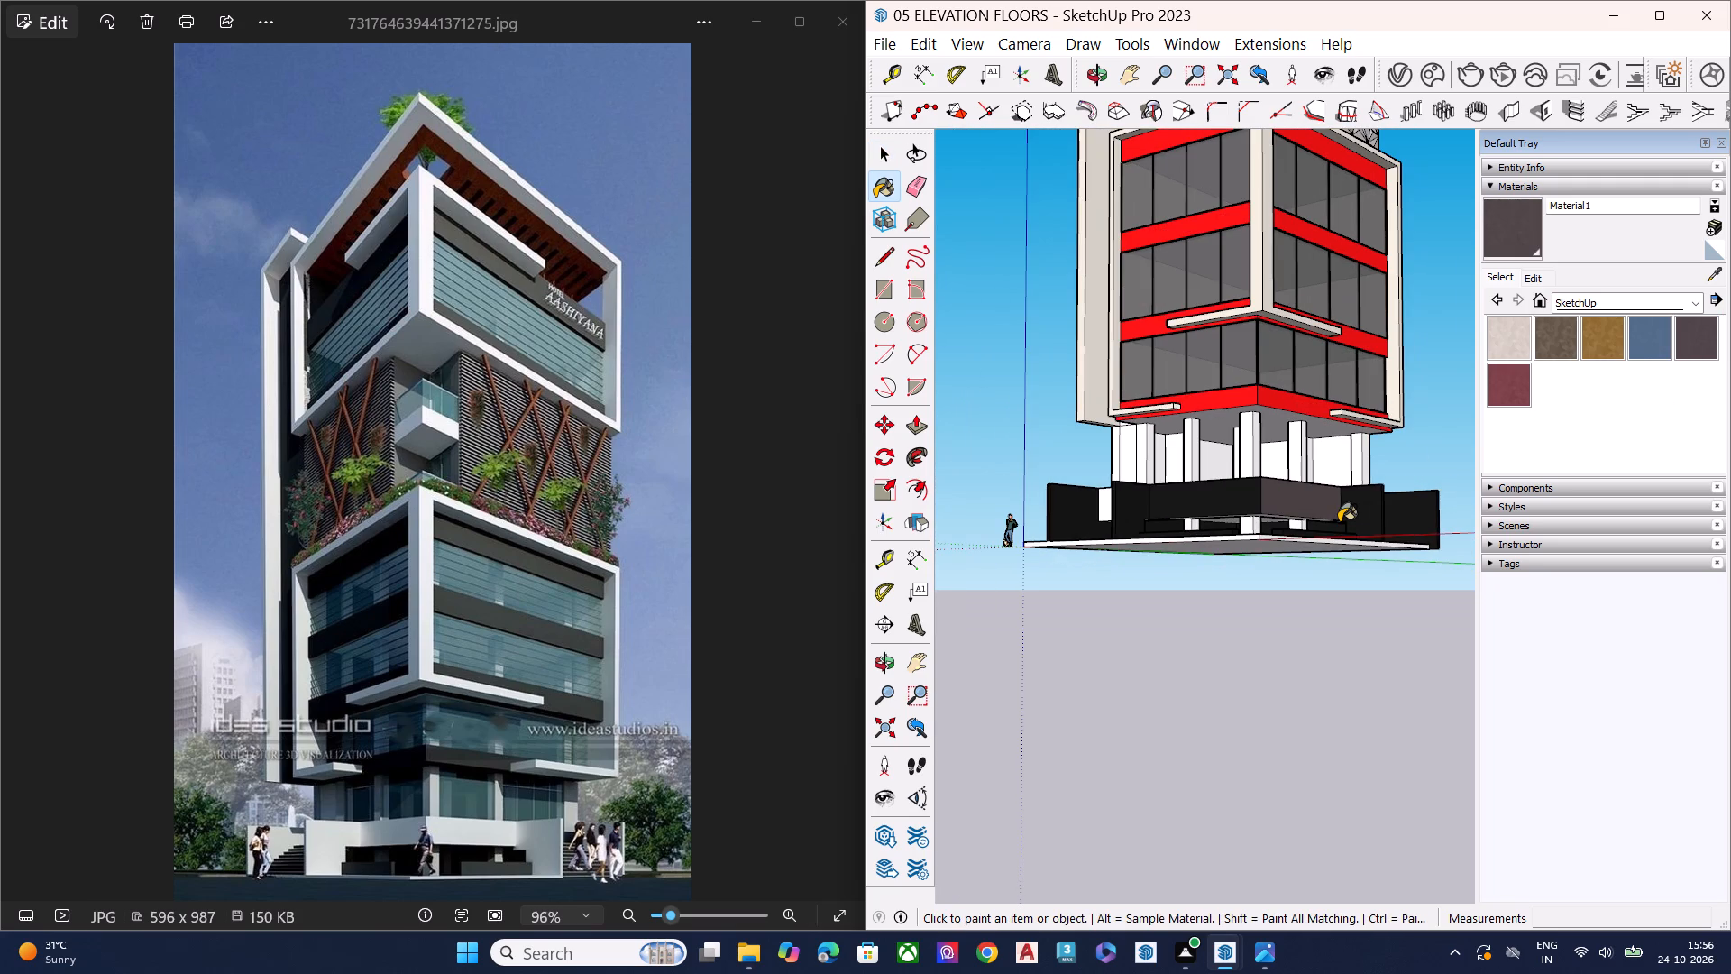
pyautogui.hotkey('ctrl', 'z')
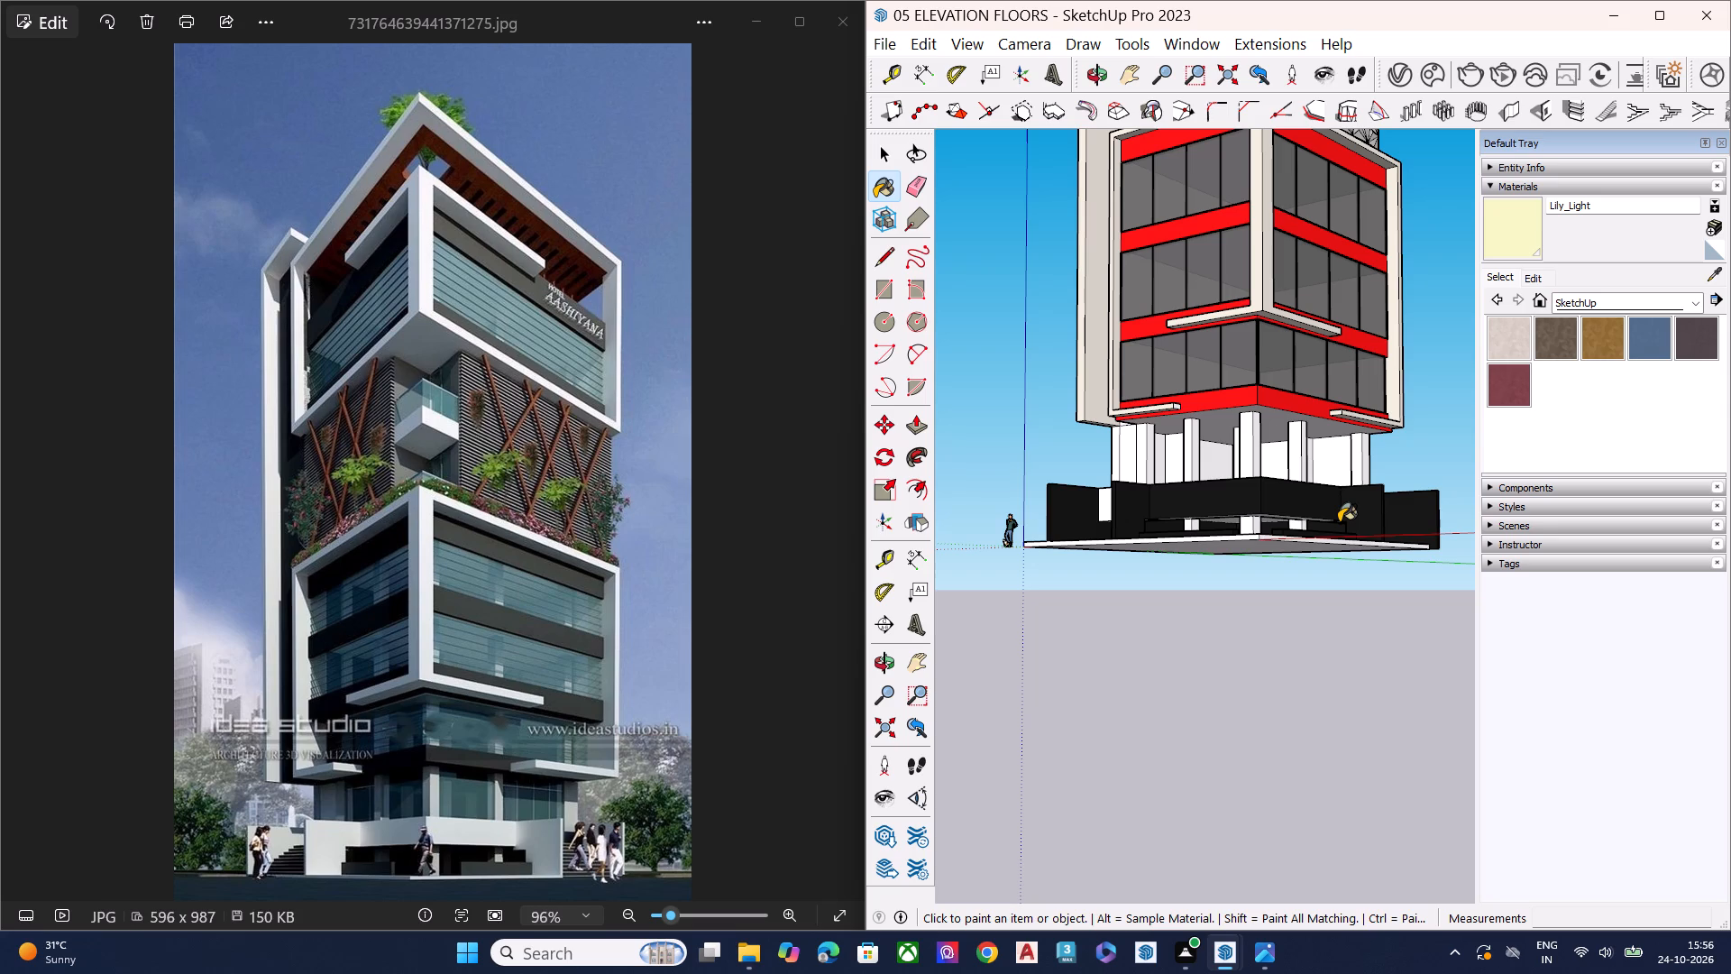
# Review the whole tower's elevation from the front corner, from the base up to the roof canopy.
pyautogui.scroll(-4, 1203, 442)
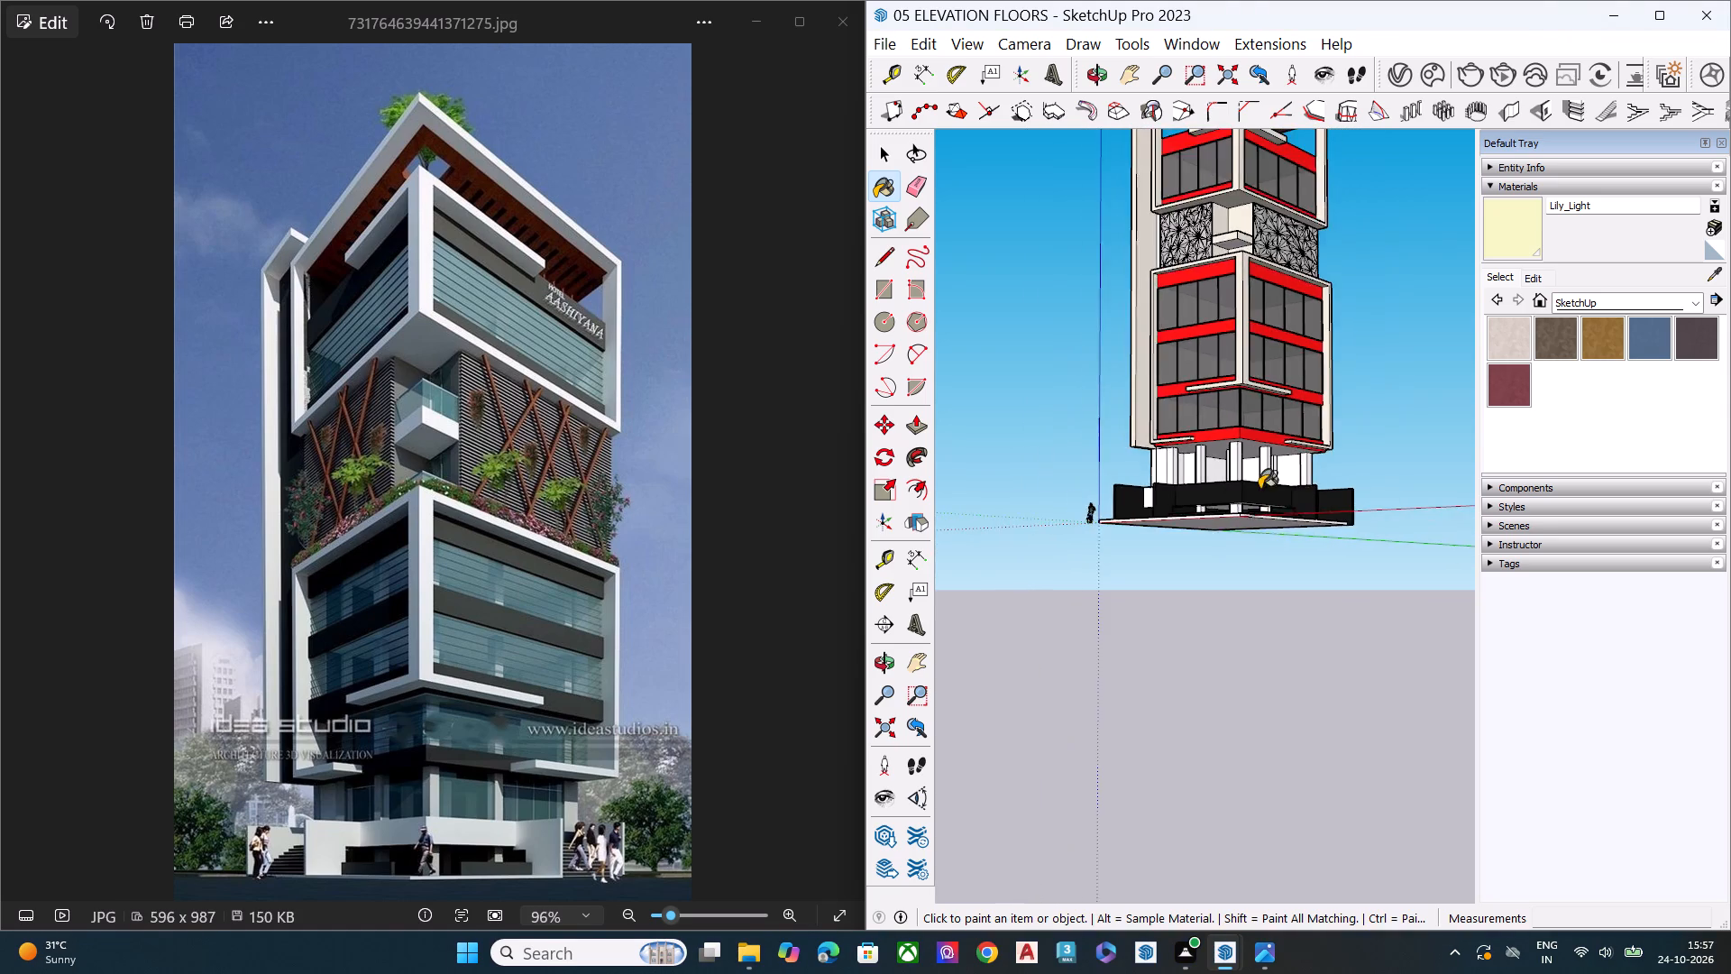
pyautogui.scroll(-3, 1259, 489)
pyautogui.moveTo(1256, 438); pyautogui.dragTo(1252, 492, button='middle')
pyautogui.scroll(6, 1309, 434)
pyautogui.press('space')
pyautogui.press('space')
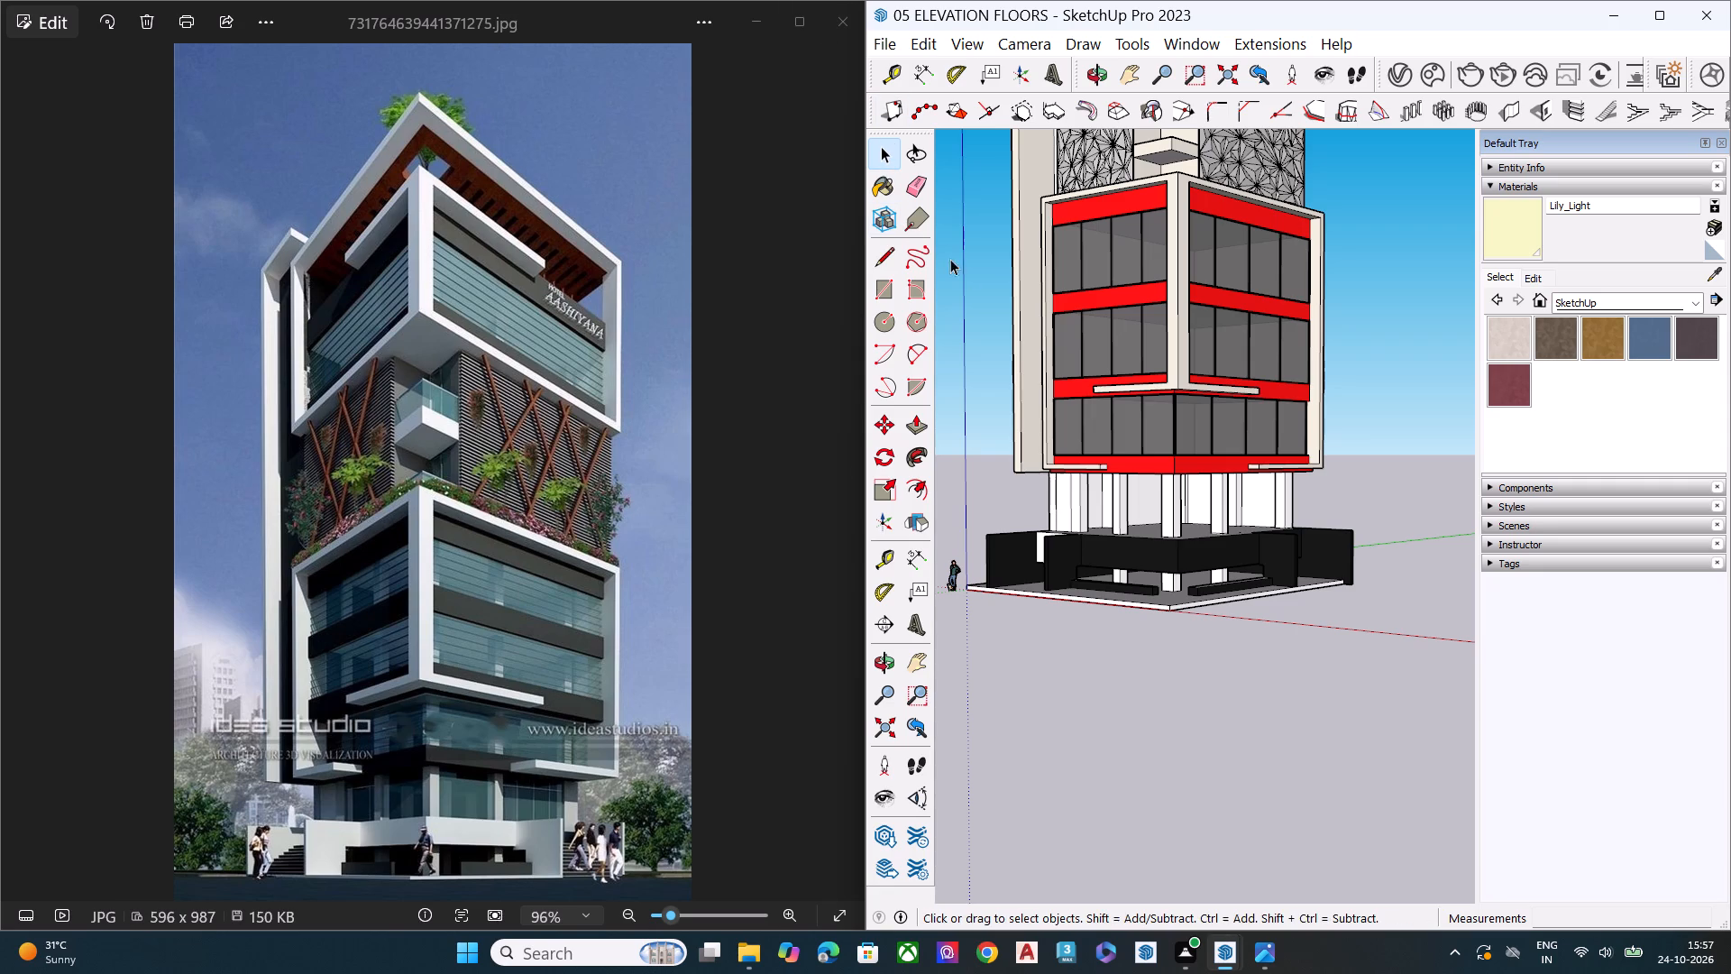
pyautogui.scroll(-12, 869, 349)
pyautogui.scroll(5, 1195, 377)
pyautogui.scroll(-2, 1195, 369)
pyautogui.scroll(4, 1195, 369)
pyautogui.moveTo(1228, 383); pyautogui.dragTo(888, 289, button='middle')
pyautogui.moveTo(1060, 280); pyautogui.dragTo(1374, 228, button='middle')
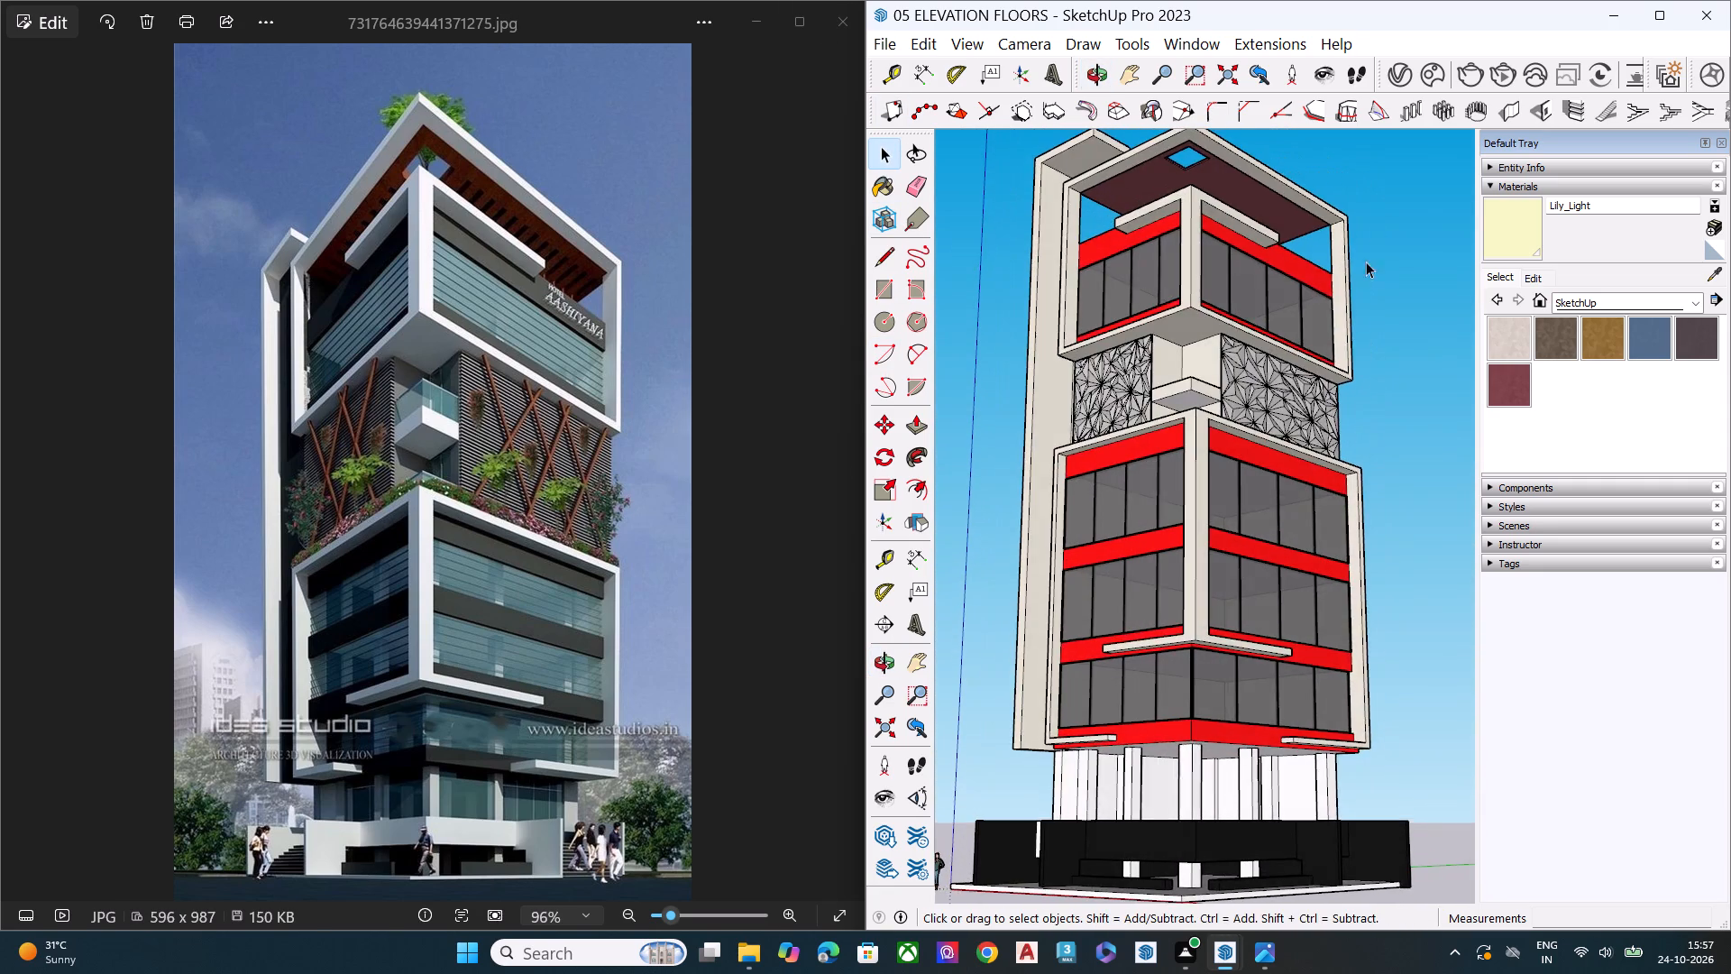
pyautogui.scroll(-4, 1143, 402)
pyautogui.moveTo(1222, 421); pyautogui.dragTo(1250, 345, button='middle')
pyautogui.scroll(1, 1250, 345)
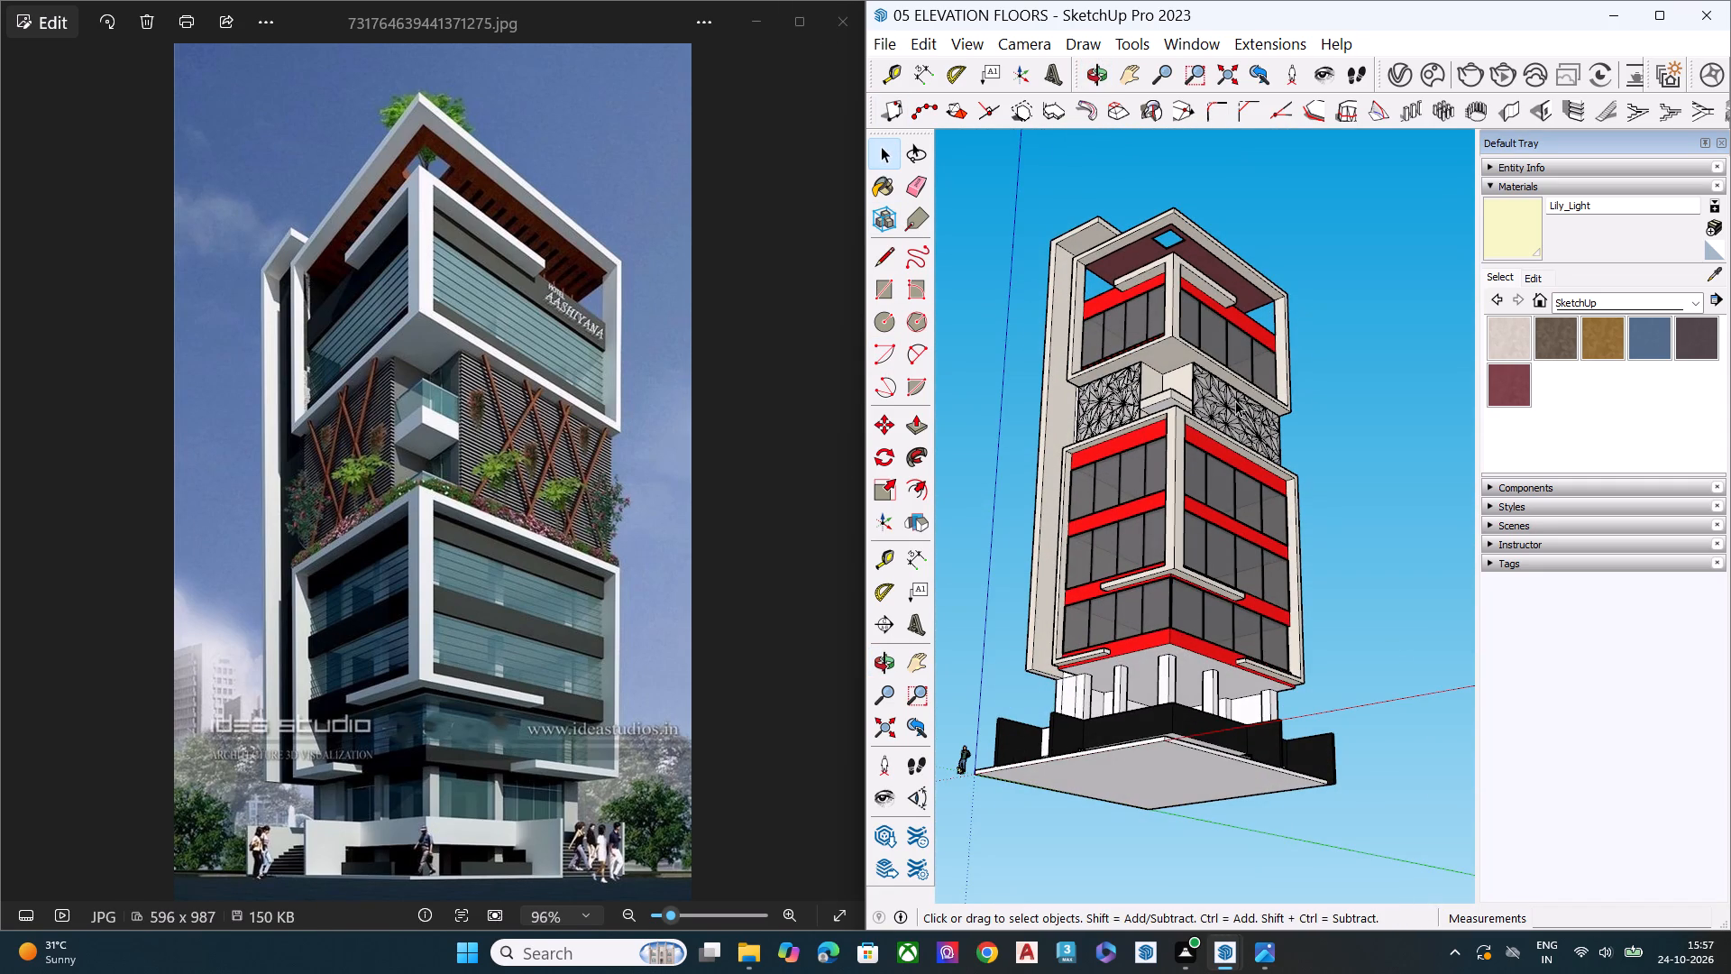
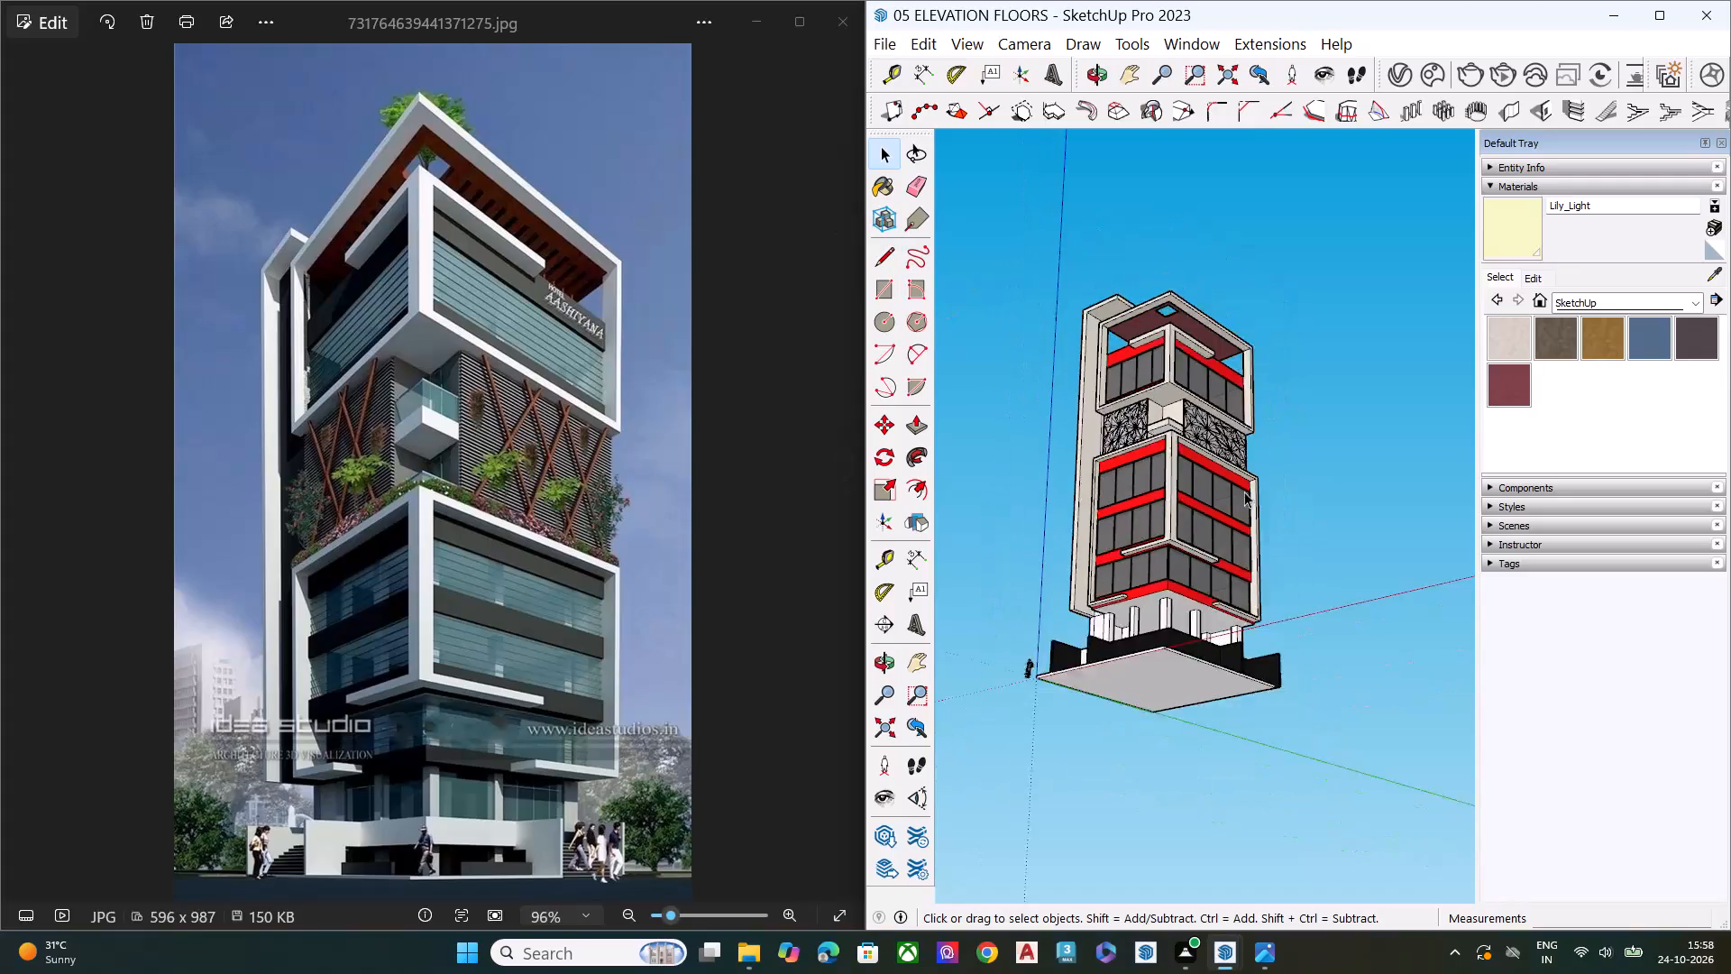
# Review the whole tower's front and side elevations from low and raised viewpoints, comparing them with the reference building image.
pyautogui.moveTo(1272, 511); pyautogui.dragTo(1260, 702, button='middle')
pyautogui.scroll(2, 1238, 676)
pyautogui.scroll(-1, 1184, 622)
pyautogui.scroll(8, 1184, 622)
pyautogui.moveTo(1170, 553); pyautogui.dragTo(1257, 712, button='middle')
pyautogui.scroll(-6, 1225, 508)
pyautogui.scroll(10, 493, 552)
pyautogui.scroll(-1, 546, 519)
pyautogui.scroll(6, 546, 519)
pyautogui.scroll(-9, 486, 522)
pyautogui.scroll(-8, 604, 508)
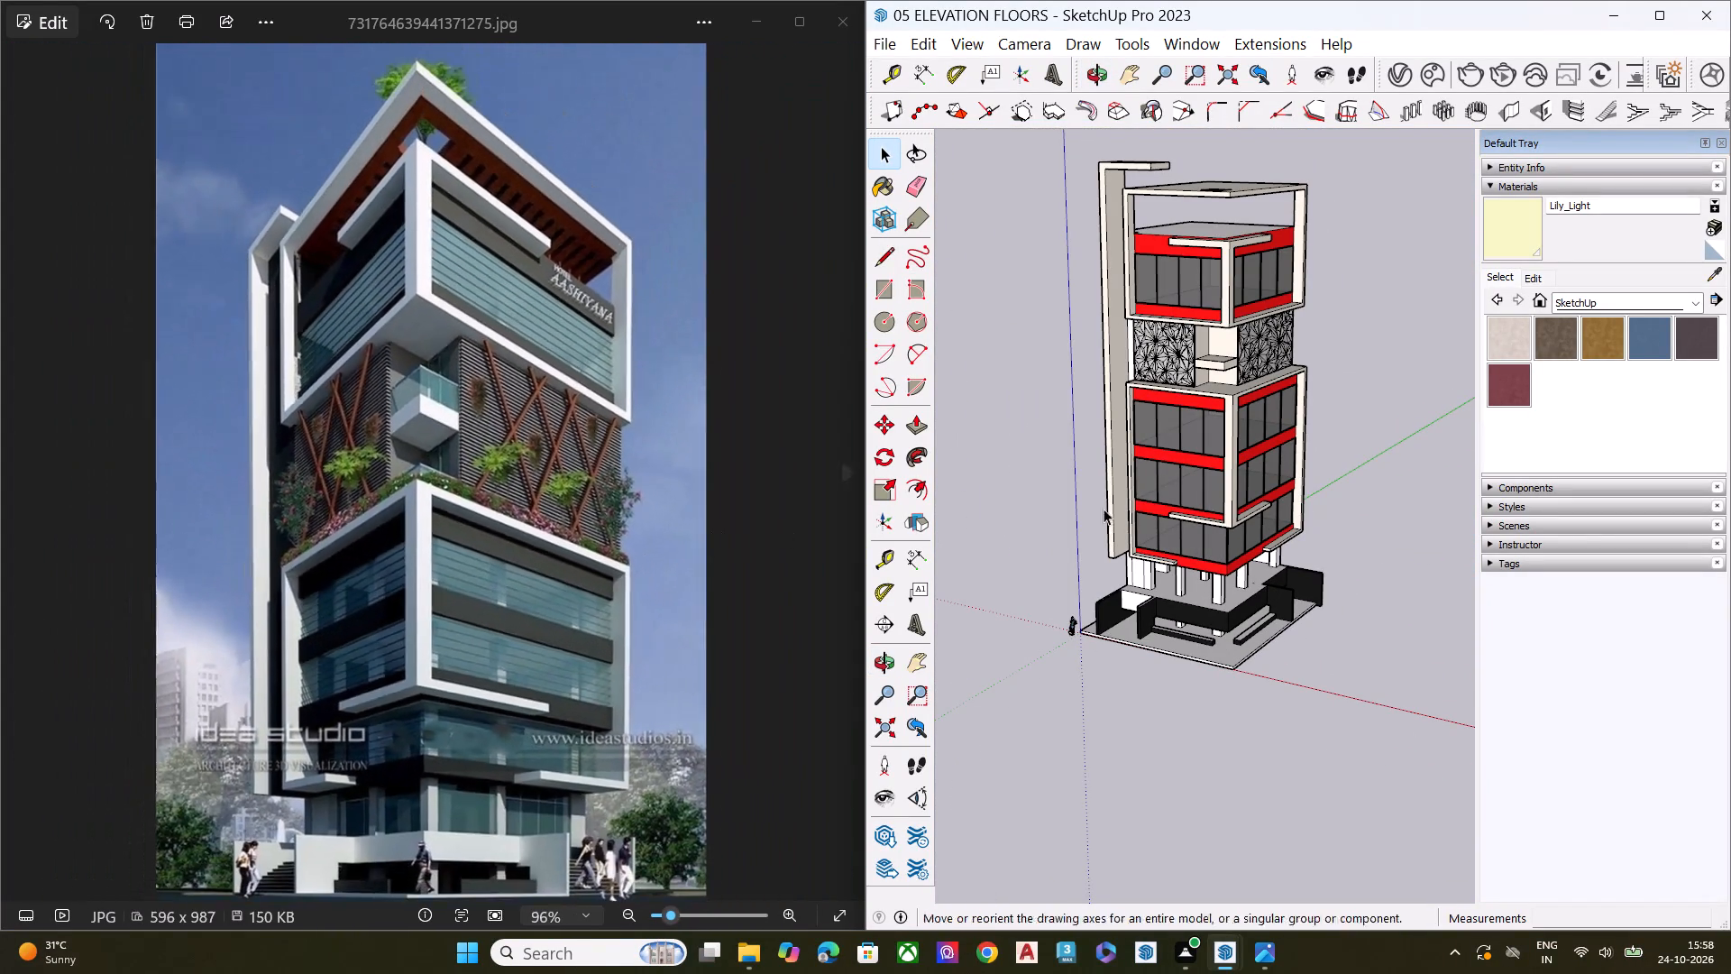
# Examine the corner balcony recess and patterned screen walls, up close and in relation to the glazed blocks above and below.
pyautogui.moveTo(1321, 440); pyautogui.dragTo(1174, 281, button='middle')
pyautogui.scroll(11, 1182, 288)
pyautogui.moveTo(1146, 459); pyautogui.dragTo(1114, 388, button='middle')
pyautogui.scroll(2, 1114, 385)
pyautogui.scroll(-3, 1149, 360)
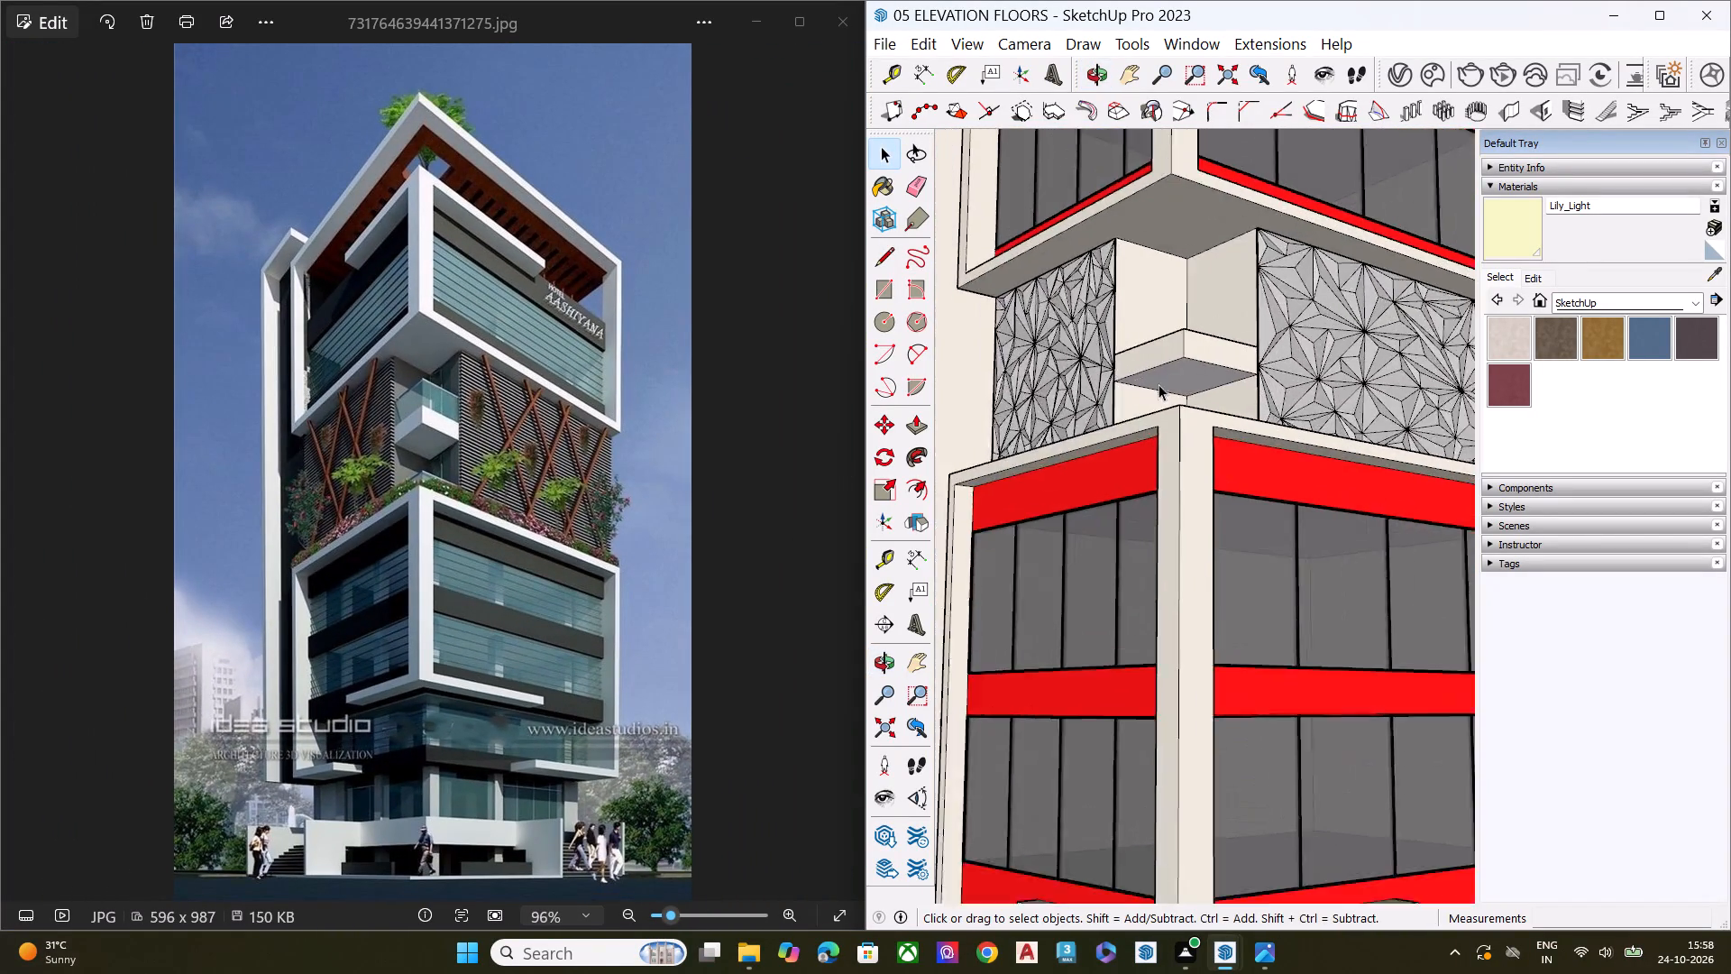
pyautogui.scroll(-13, 1159, 384)
pyautogui.moveTo(1214, 520); pyautogui.dragTo(1206, 427, button='middle')
pyautogui.scroll(1, 1214, 520)
pyautogui.scroll(3, 1209, 404)
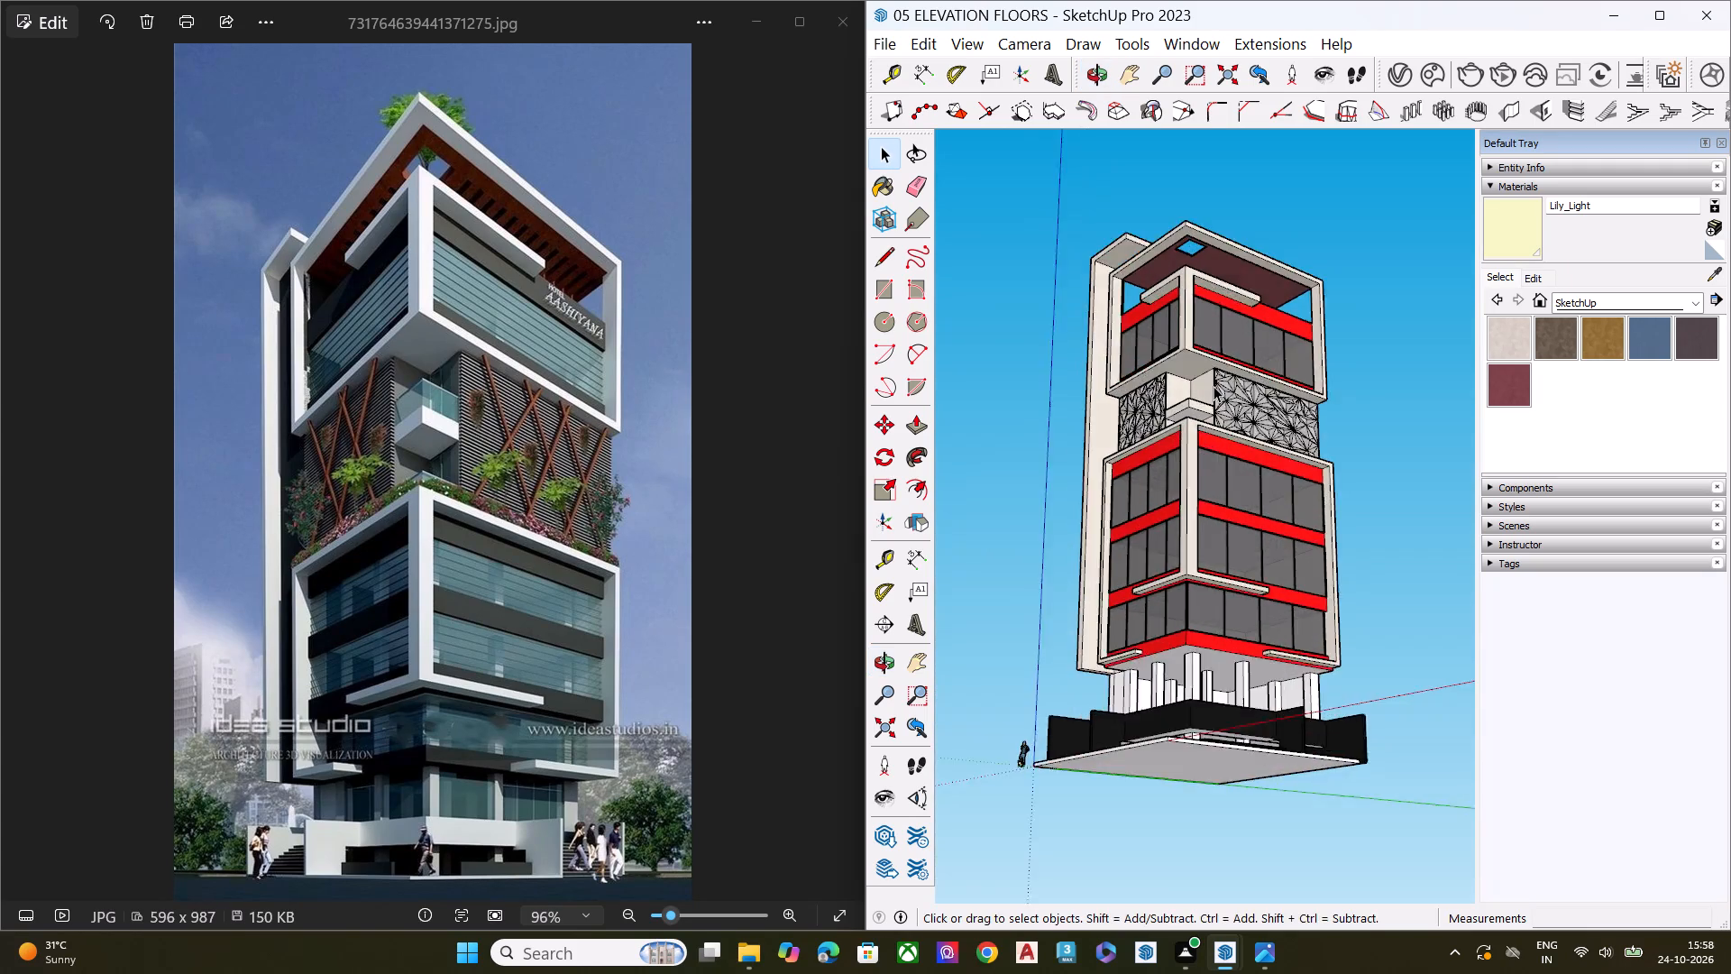
pyautogui.scroll(3, 1214, 386)
pyautogui.scroll(-5, 1232, 430)
pyautogui.moveTo(1257, 500); pyautogui.dragTo(1165, 781, button='middle')
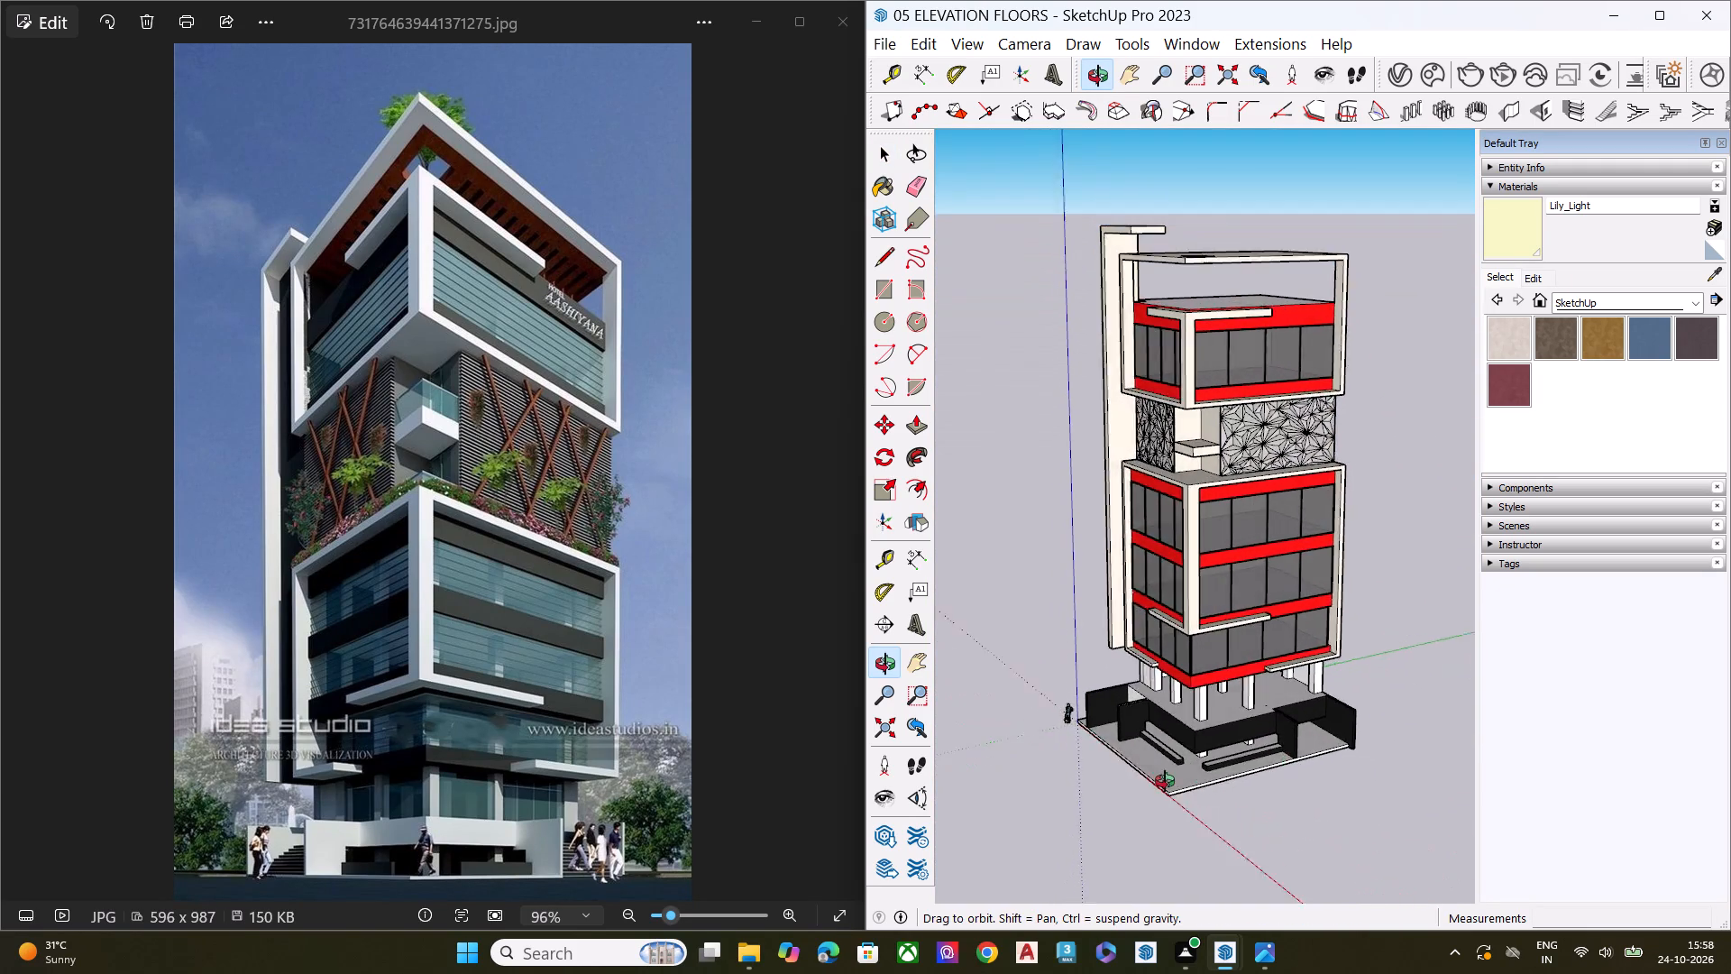
pyautogui.moveTo(1165, 781); pyautogui.dragTo(1160, 781, button='middle')
pyautogui.scroll(5, 1162, 400)
pyautogui.moveTo(1229, 456); pyautogui.dragTo(1141, 429, button='middle')
pyautogui.scroll(7, 1141, 429)
pyautogui.moveTo(1250, 427); pyautogui.dragTo(1252, 382, button='middle')
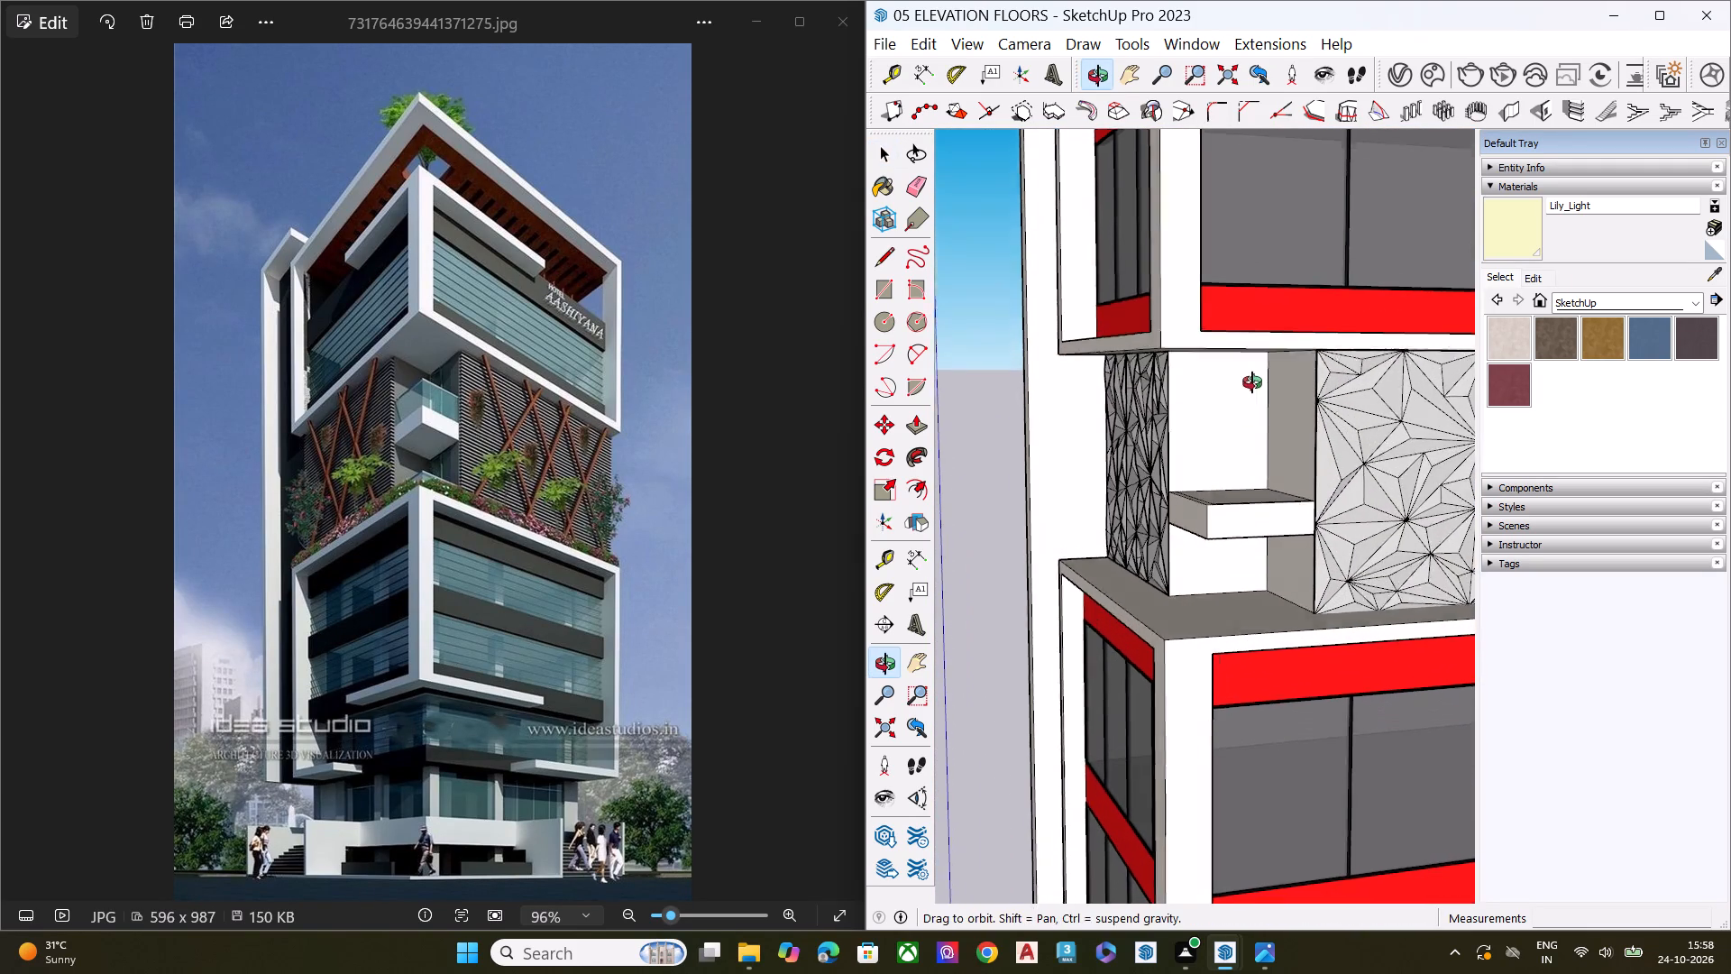
pyautogui.moveTo(1252, 382); pyautogui.dragTo(1252, 381, button='middle')
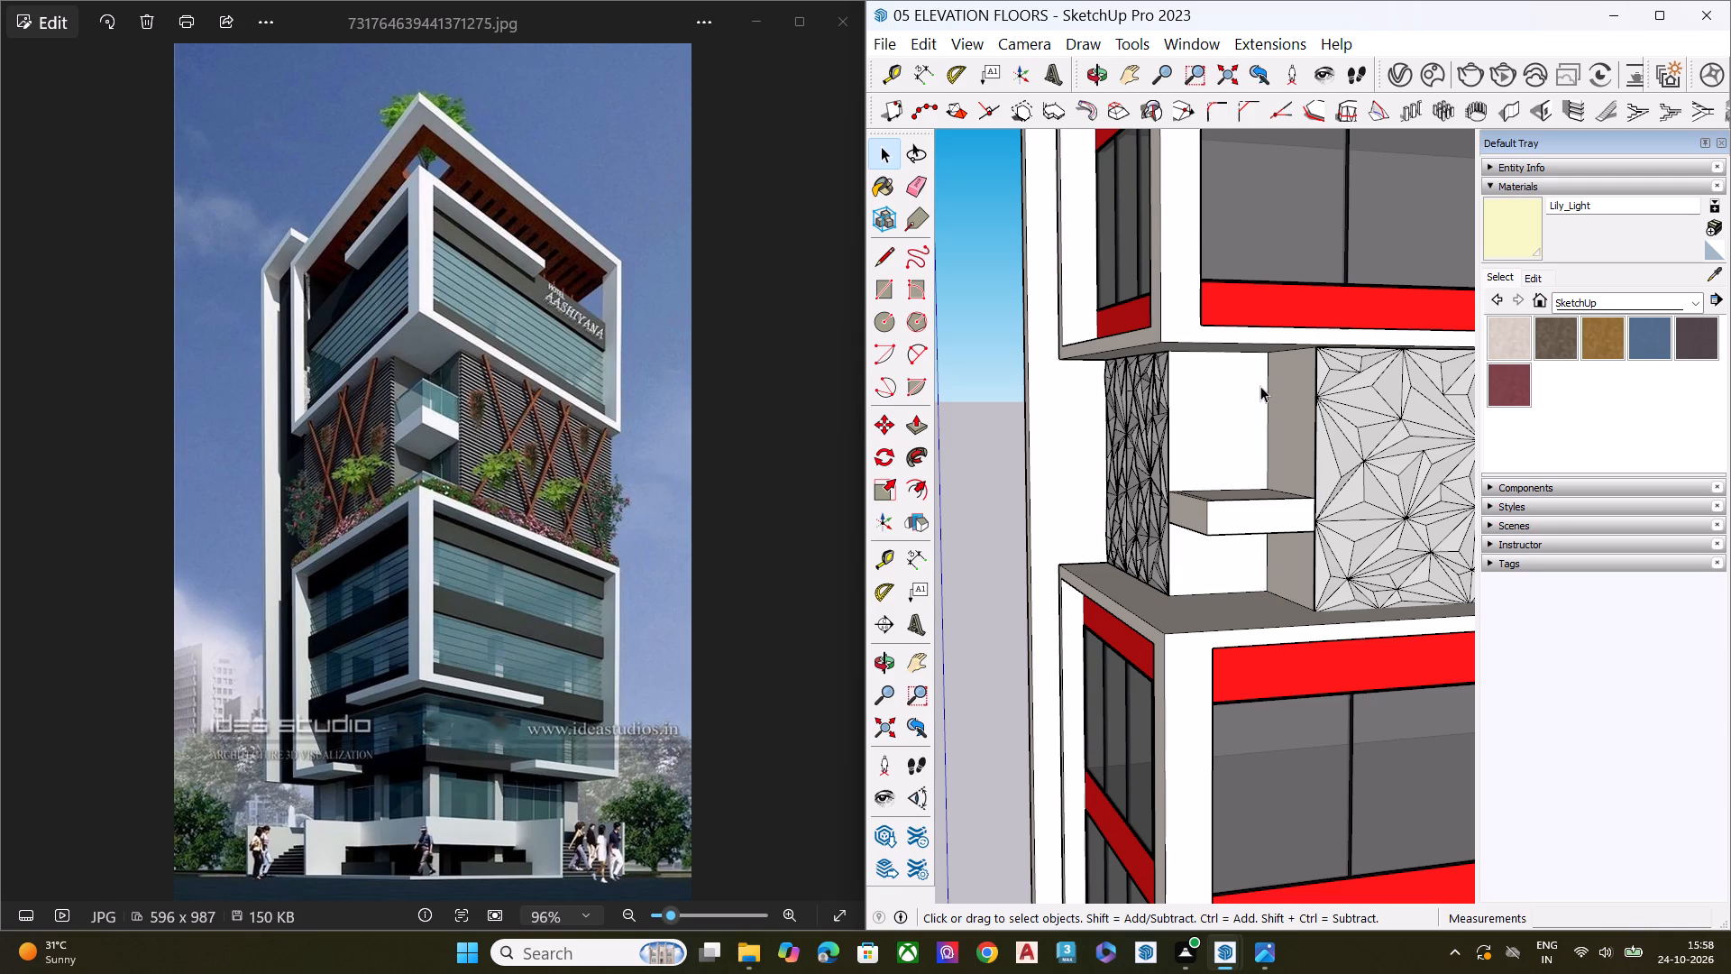
pyautogui.scroll(-7, 1334, 478)
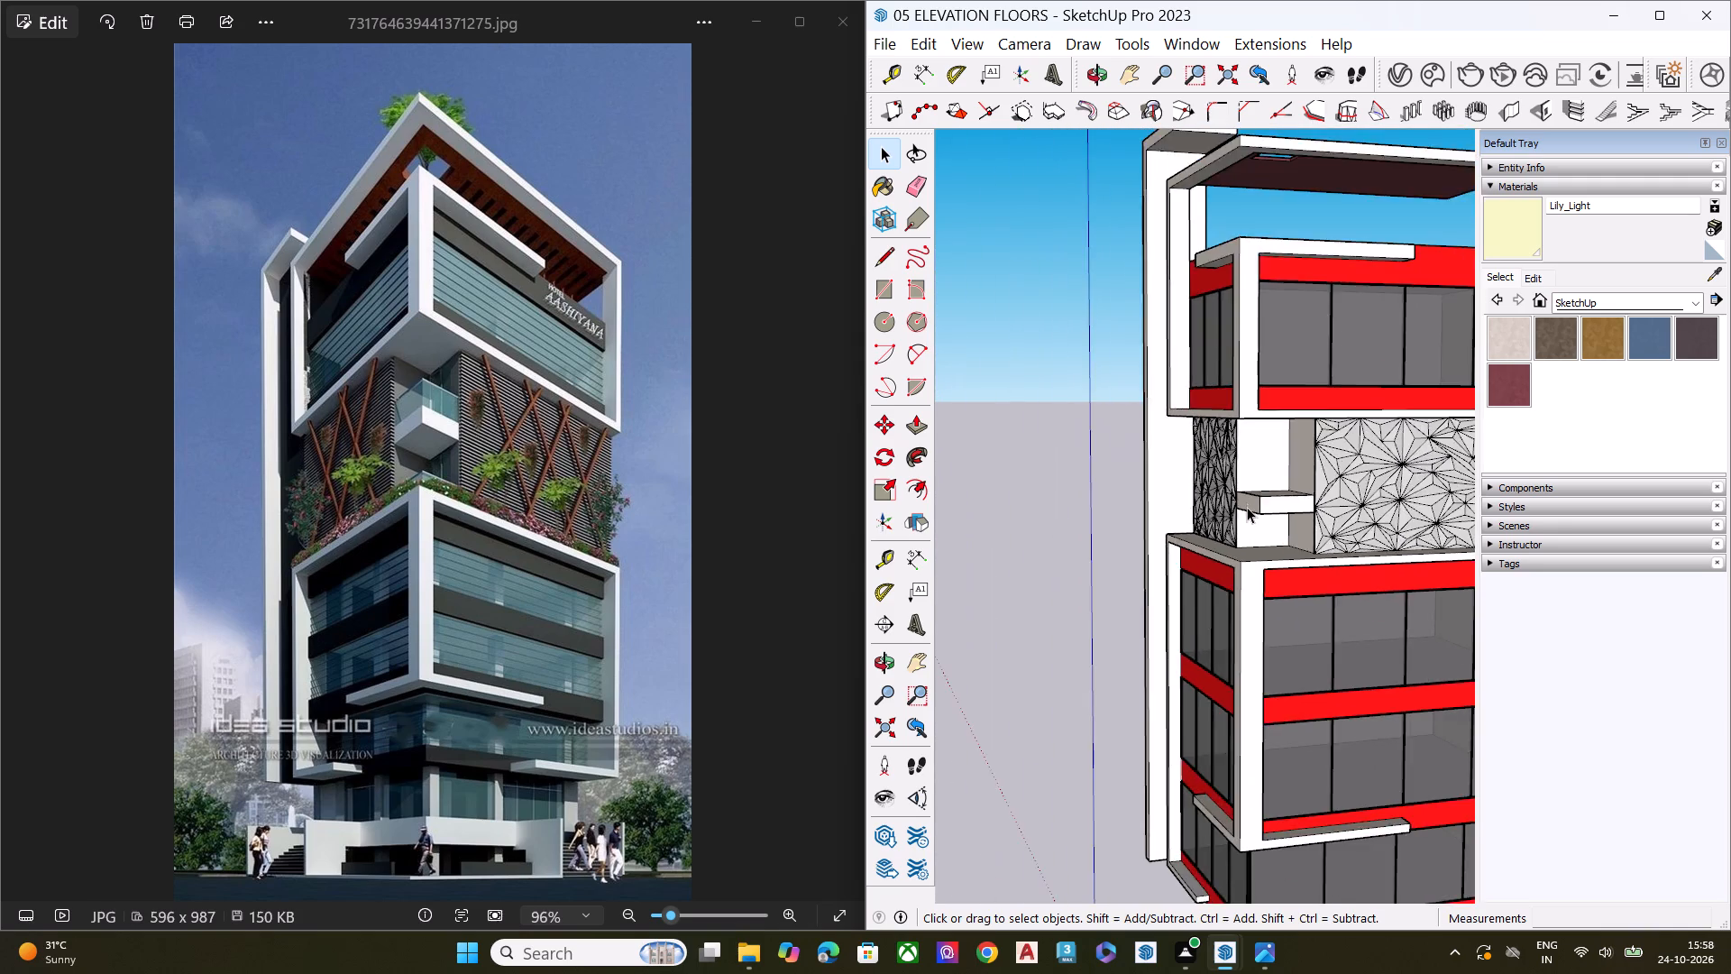
pyautogui.moveTo(1267, 514); pyautogui.dragTo(1562, 673, button='middle')
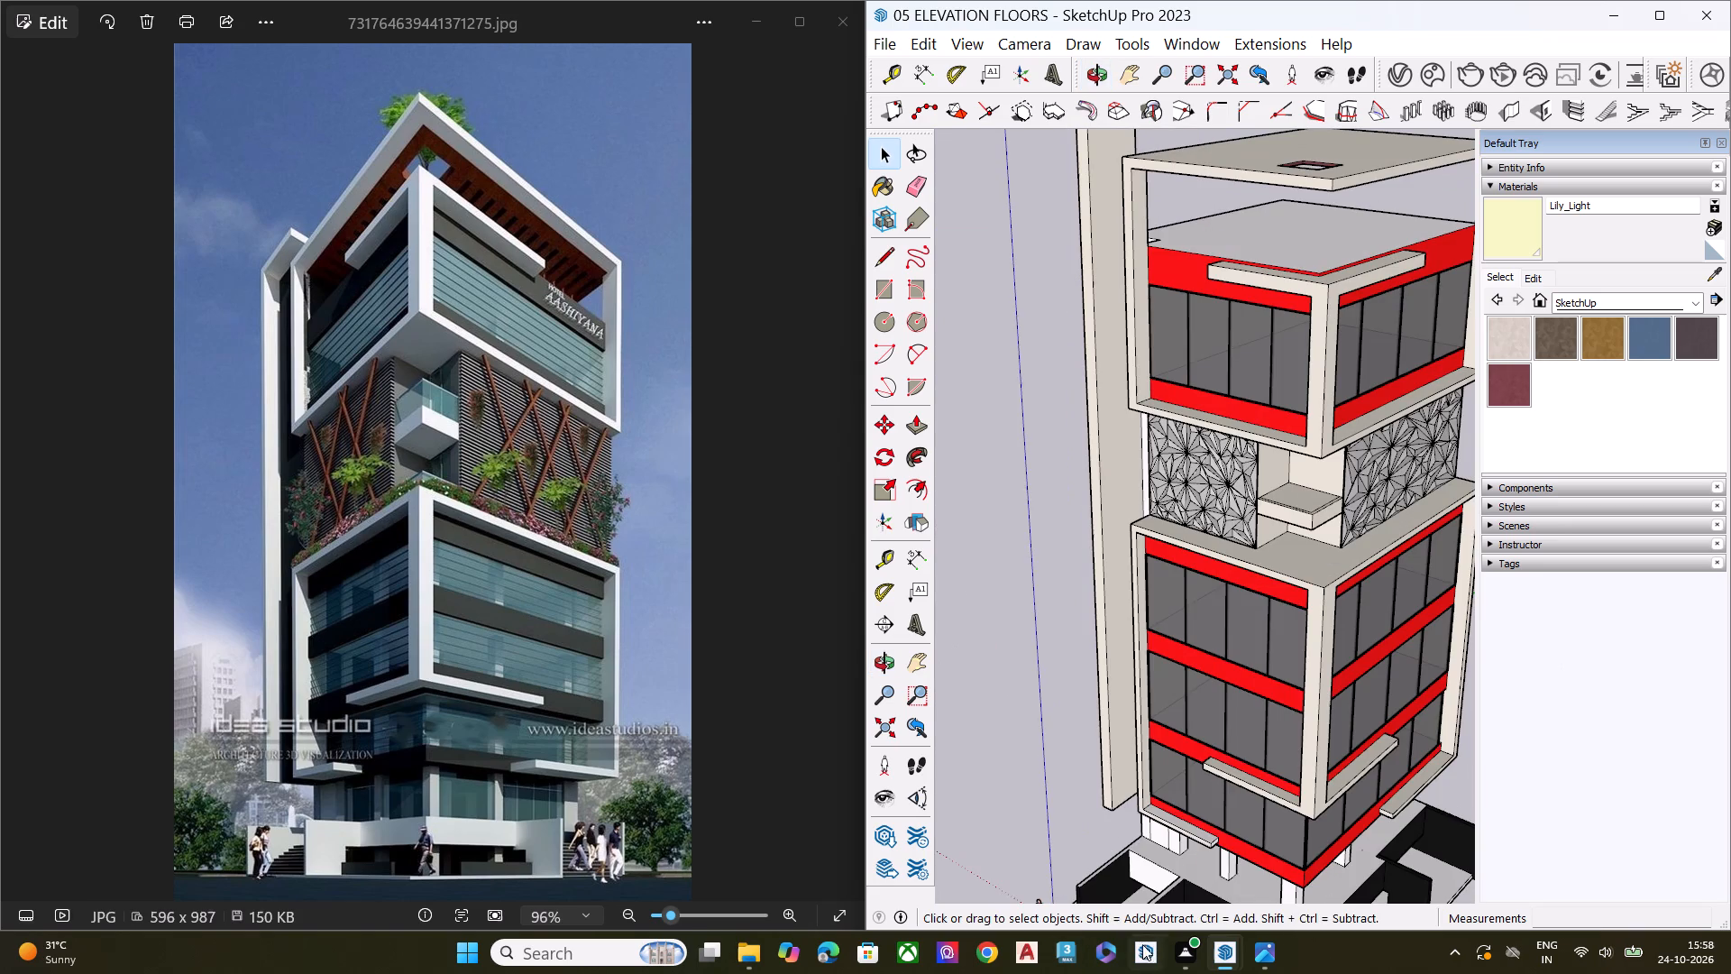
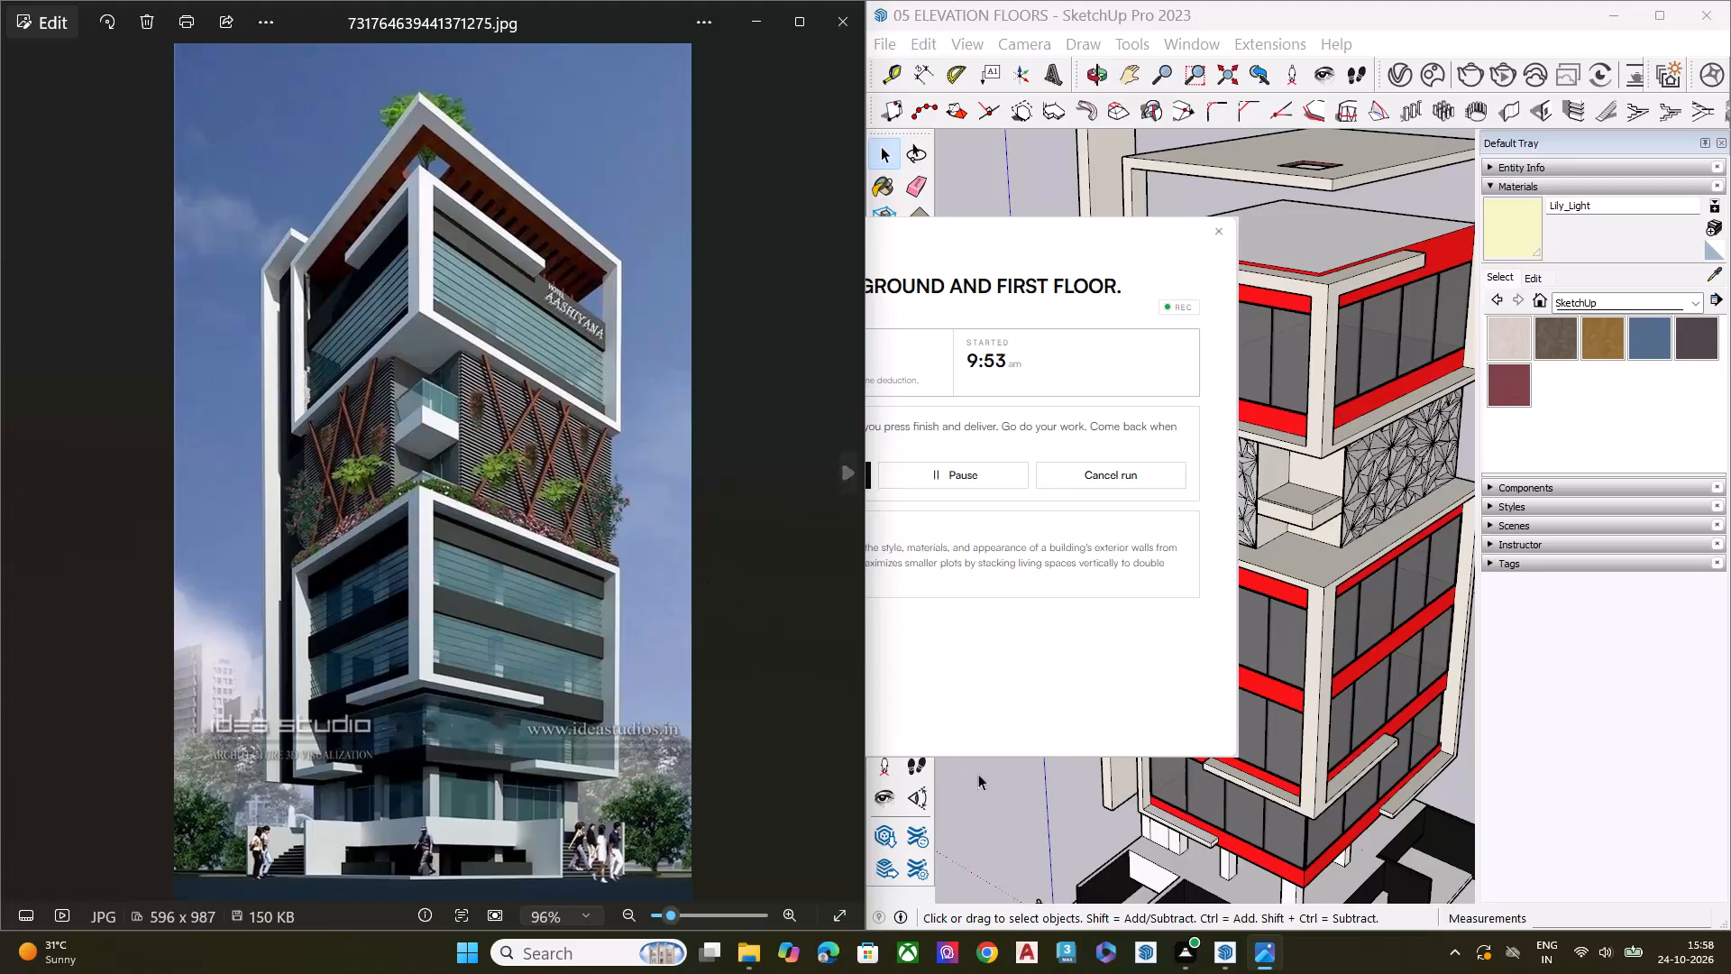
# Bring the tower model back into view beside the reference building image and compare their overall elevations from a low viewpoint.
pyautogui.click(1008, 798)
pyautogui.click(1283, 23)
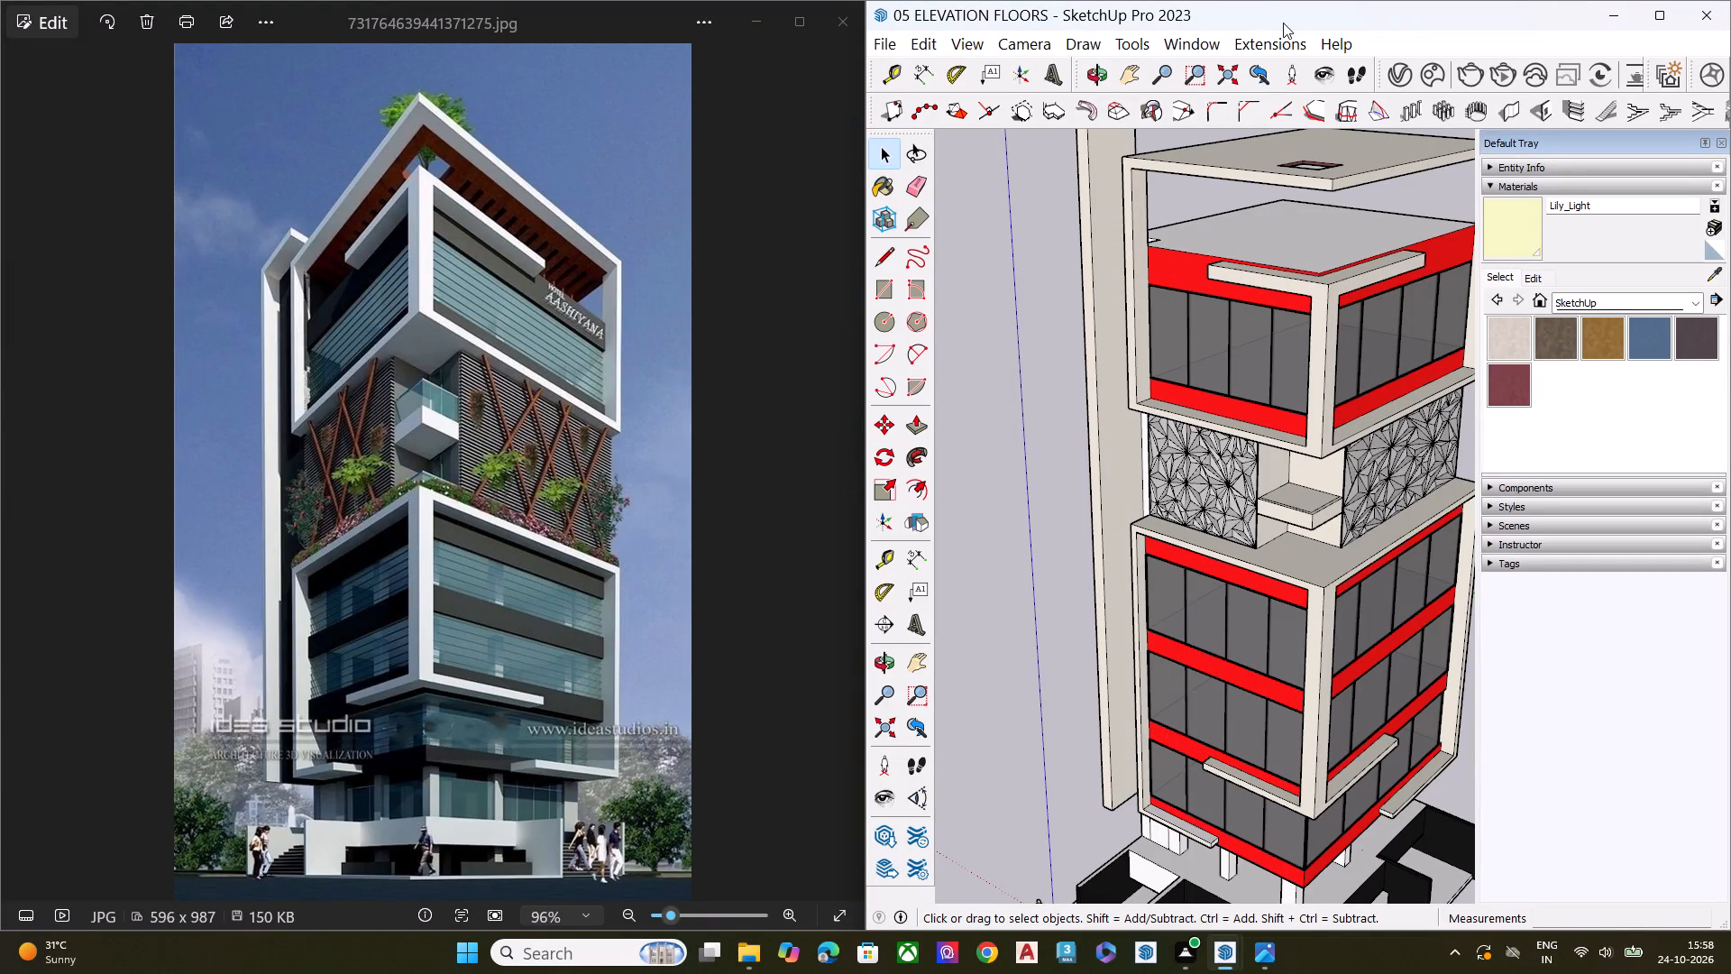
pyautogui.click(1301, 13)
pyautogui.click(603, 24)
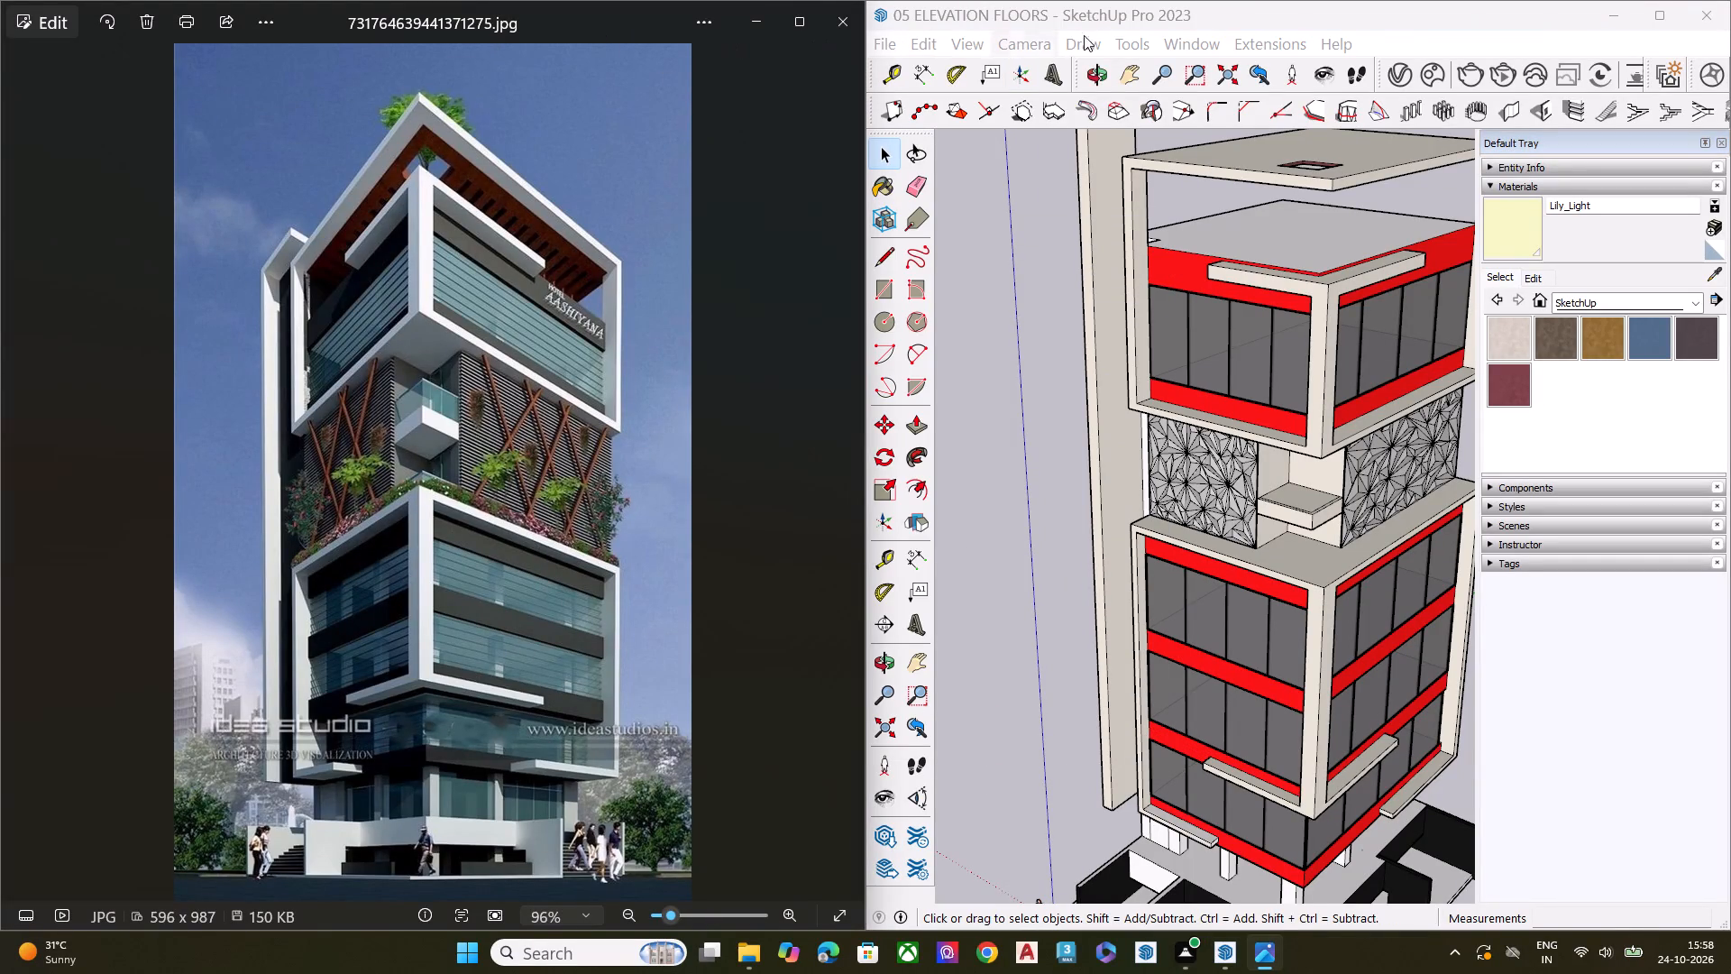
pyautogui.click(1250, 8)
pyautogui.scroll(-8, 1045, 438)
pyautogui.moveTo(1149, 564); pyautogui.dragTo(1190, 407, button='middle')
pyautogui.scroll(1, 1178, 662)
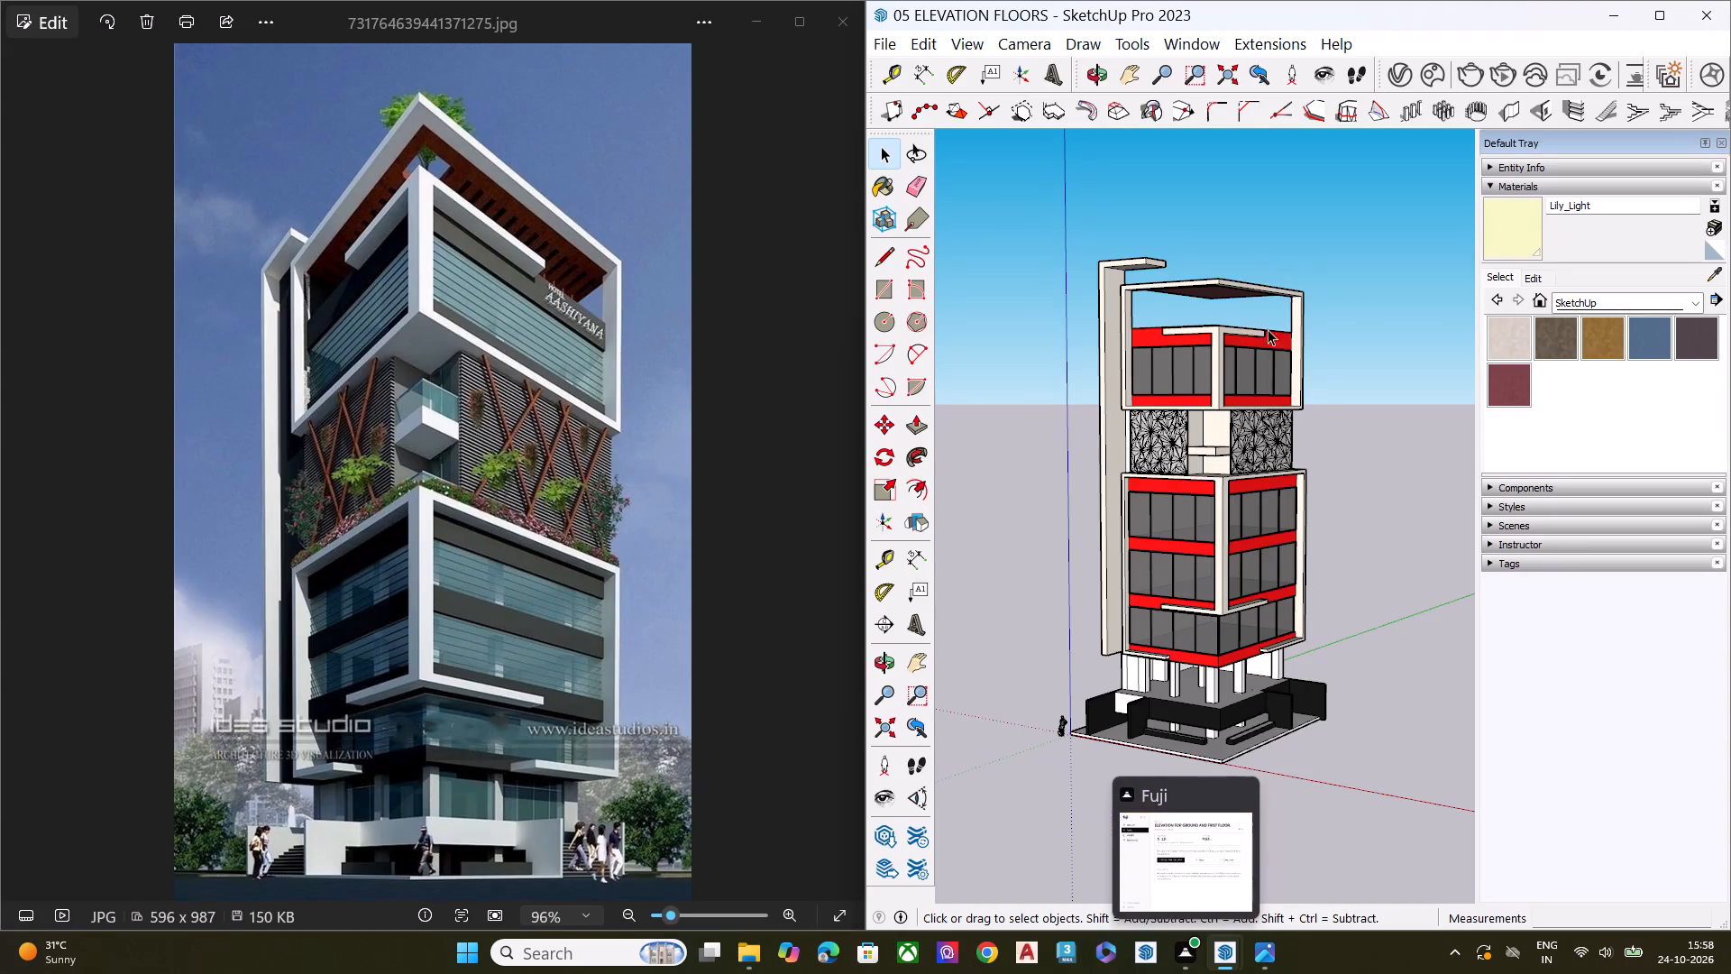
pyautogui.scroll(-1, 1291, 477)
pyautogui.scroll(2, 1291, 477)
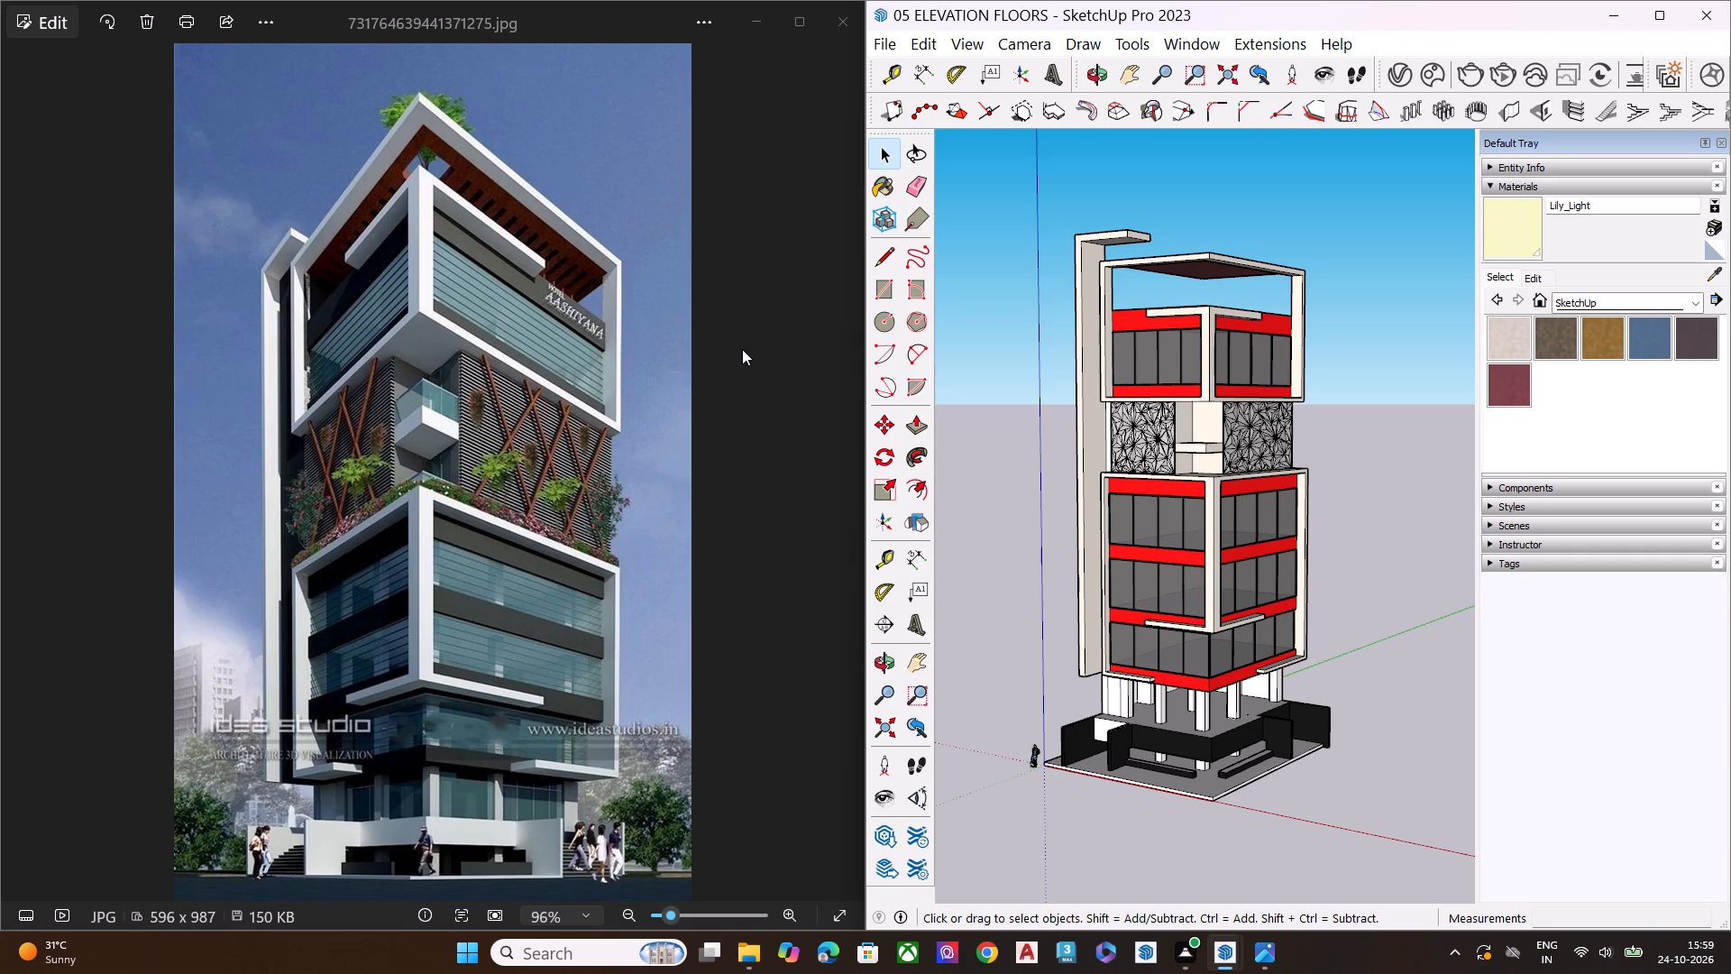
pyautogui.scroll(1, 742, 349)
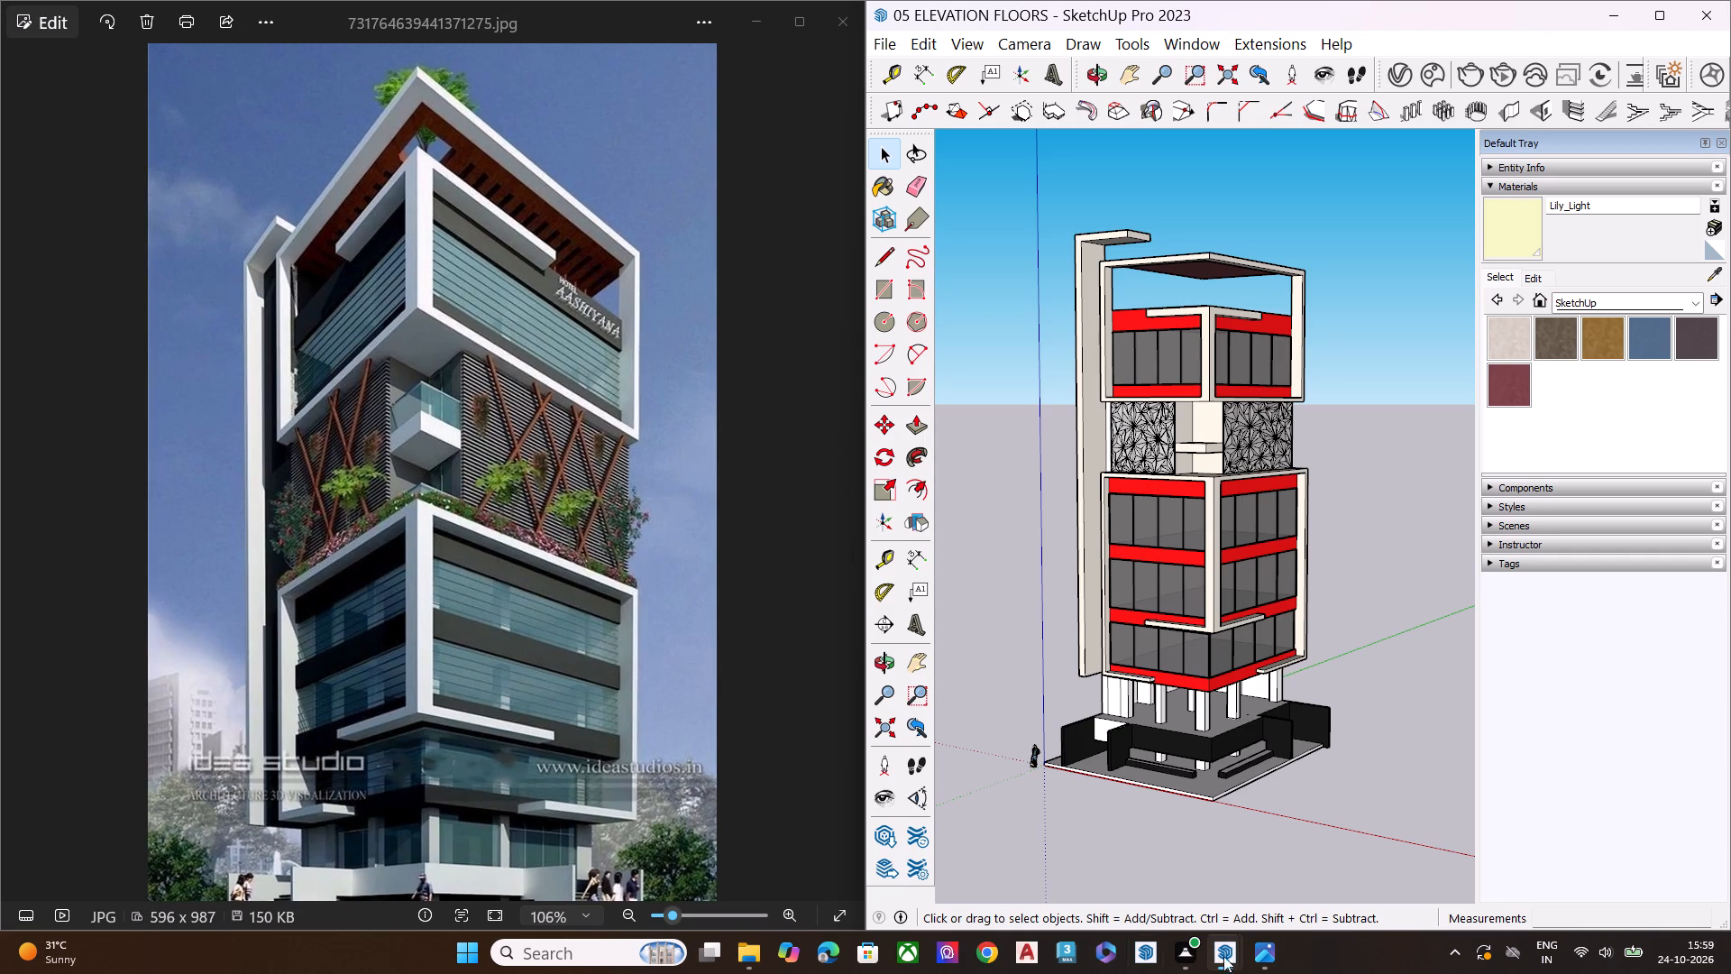
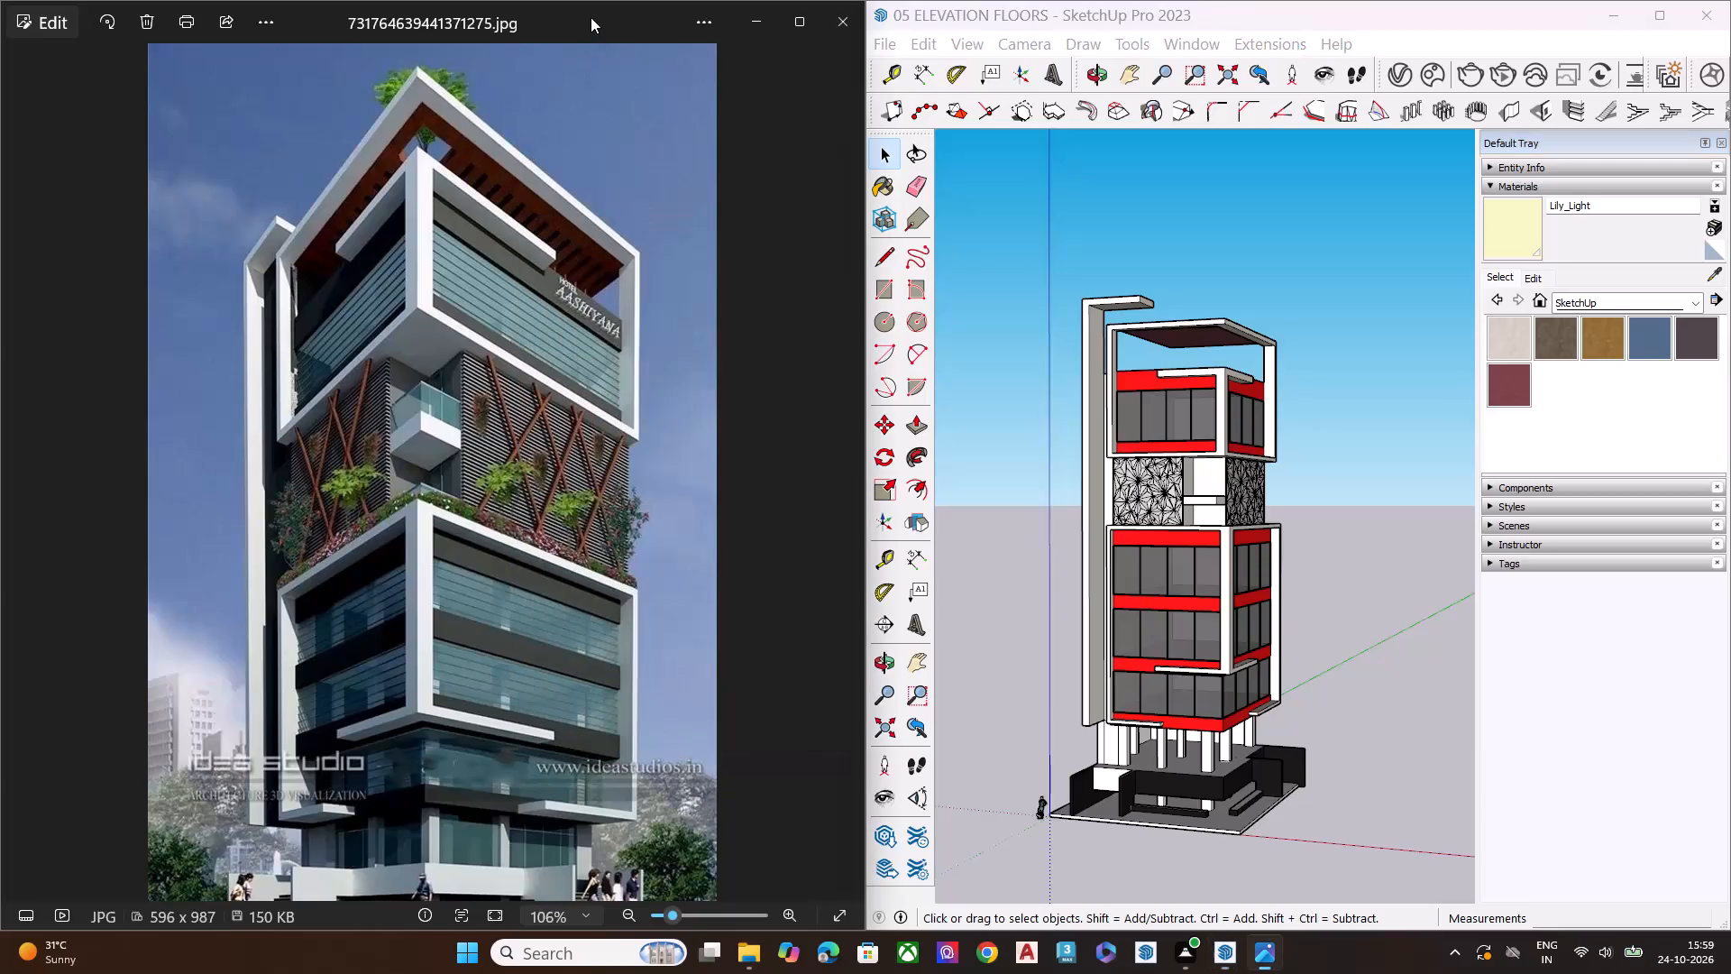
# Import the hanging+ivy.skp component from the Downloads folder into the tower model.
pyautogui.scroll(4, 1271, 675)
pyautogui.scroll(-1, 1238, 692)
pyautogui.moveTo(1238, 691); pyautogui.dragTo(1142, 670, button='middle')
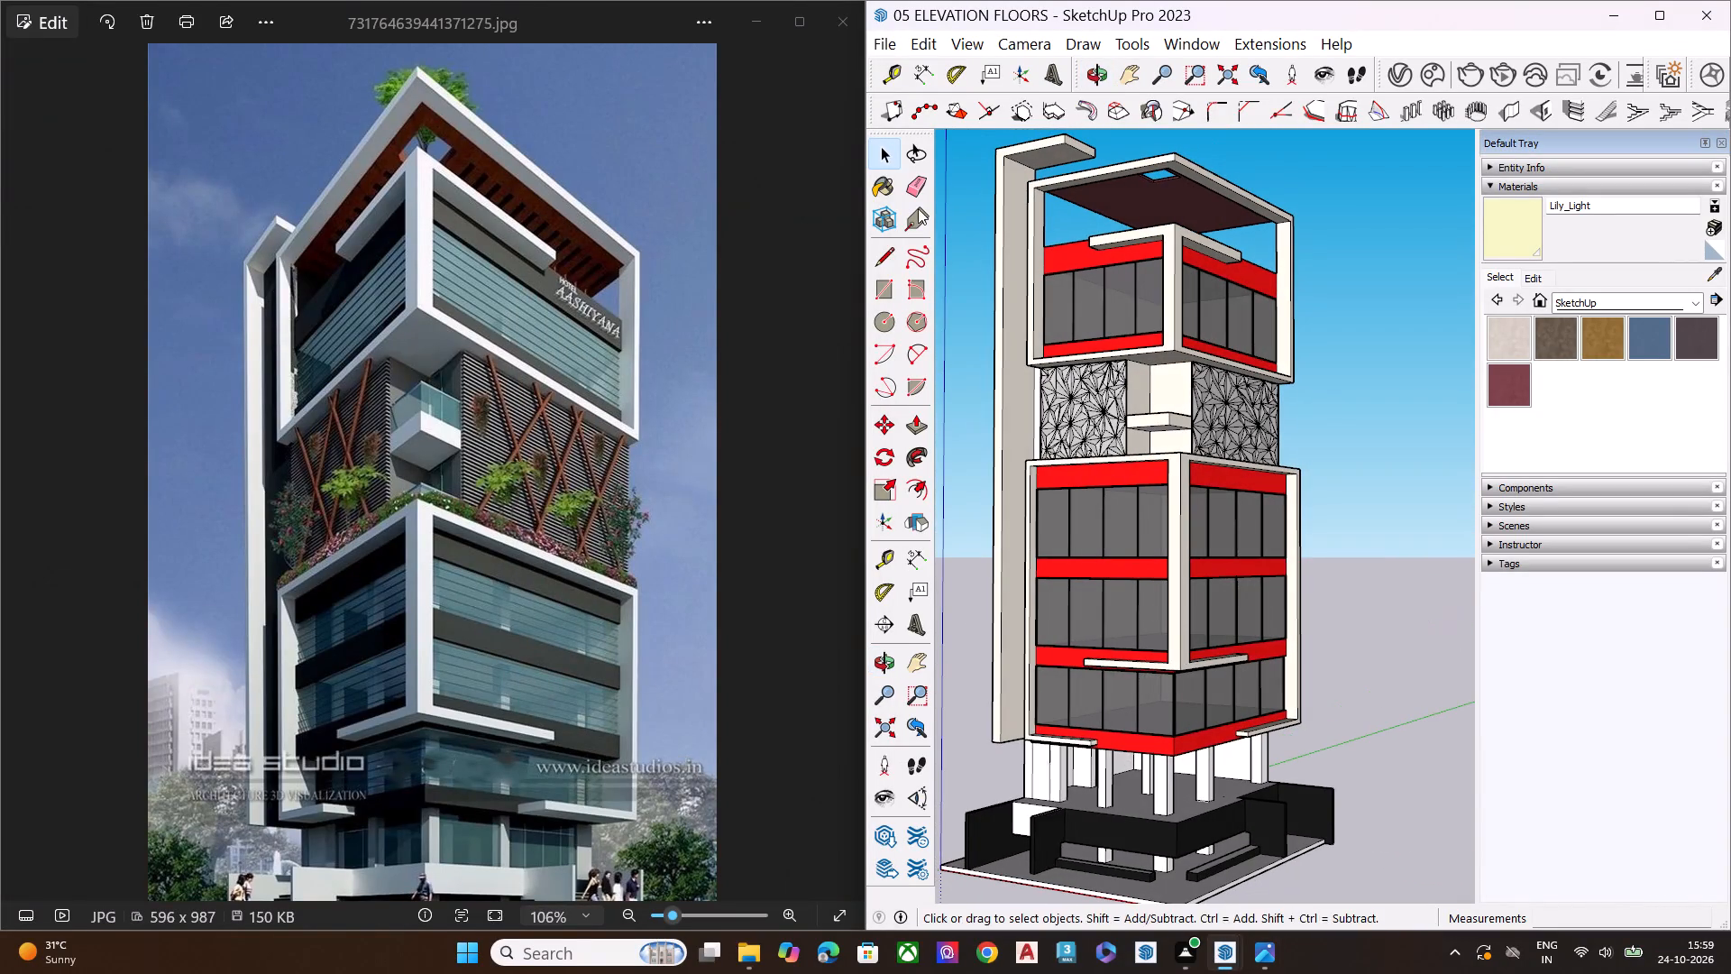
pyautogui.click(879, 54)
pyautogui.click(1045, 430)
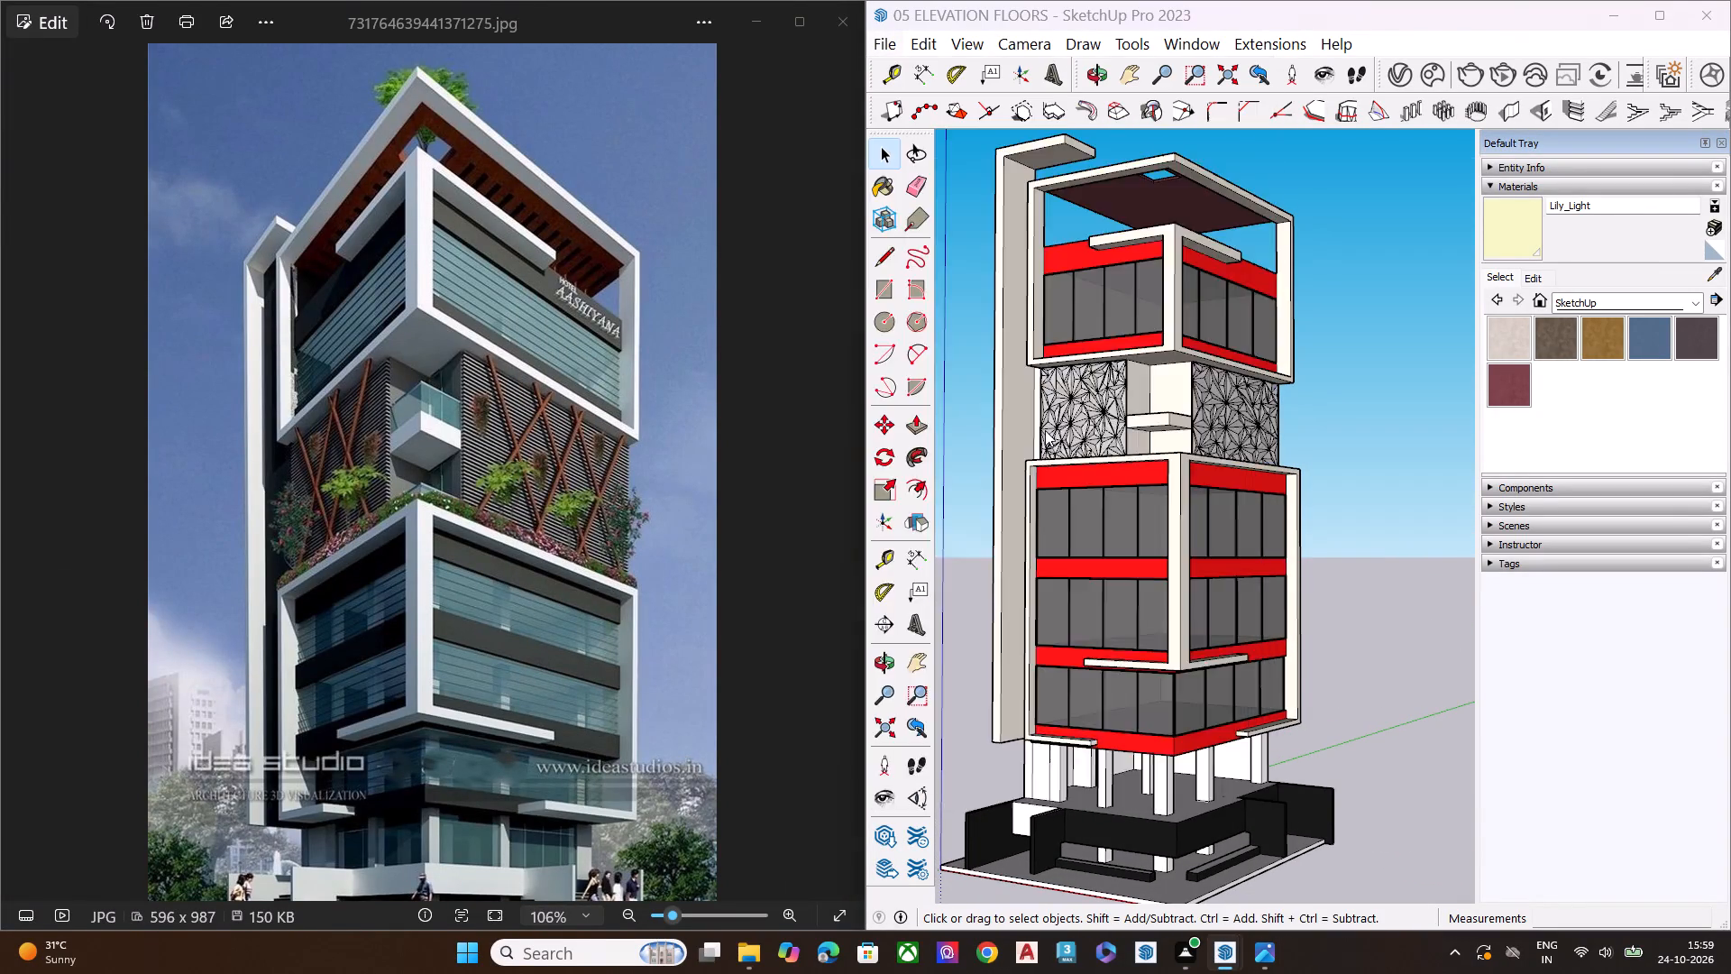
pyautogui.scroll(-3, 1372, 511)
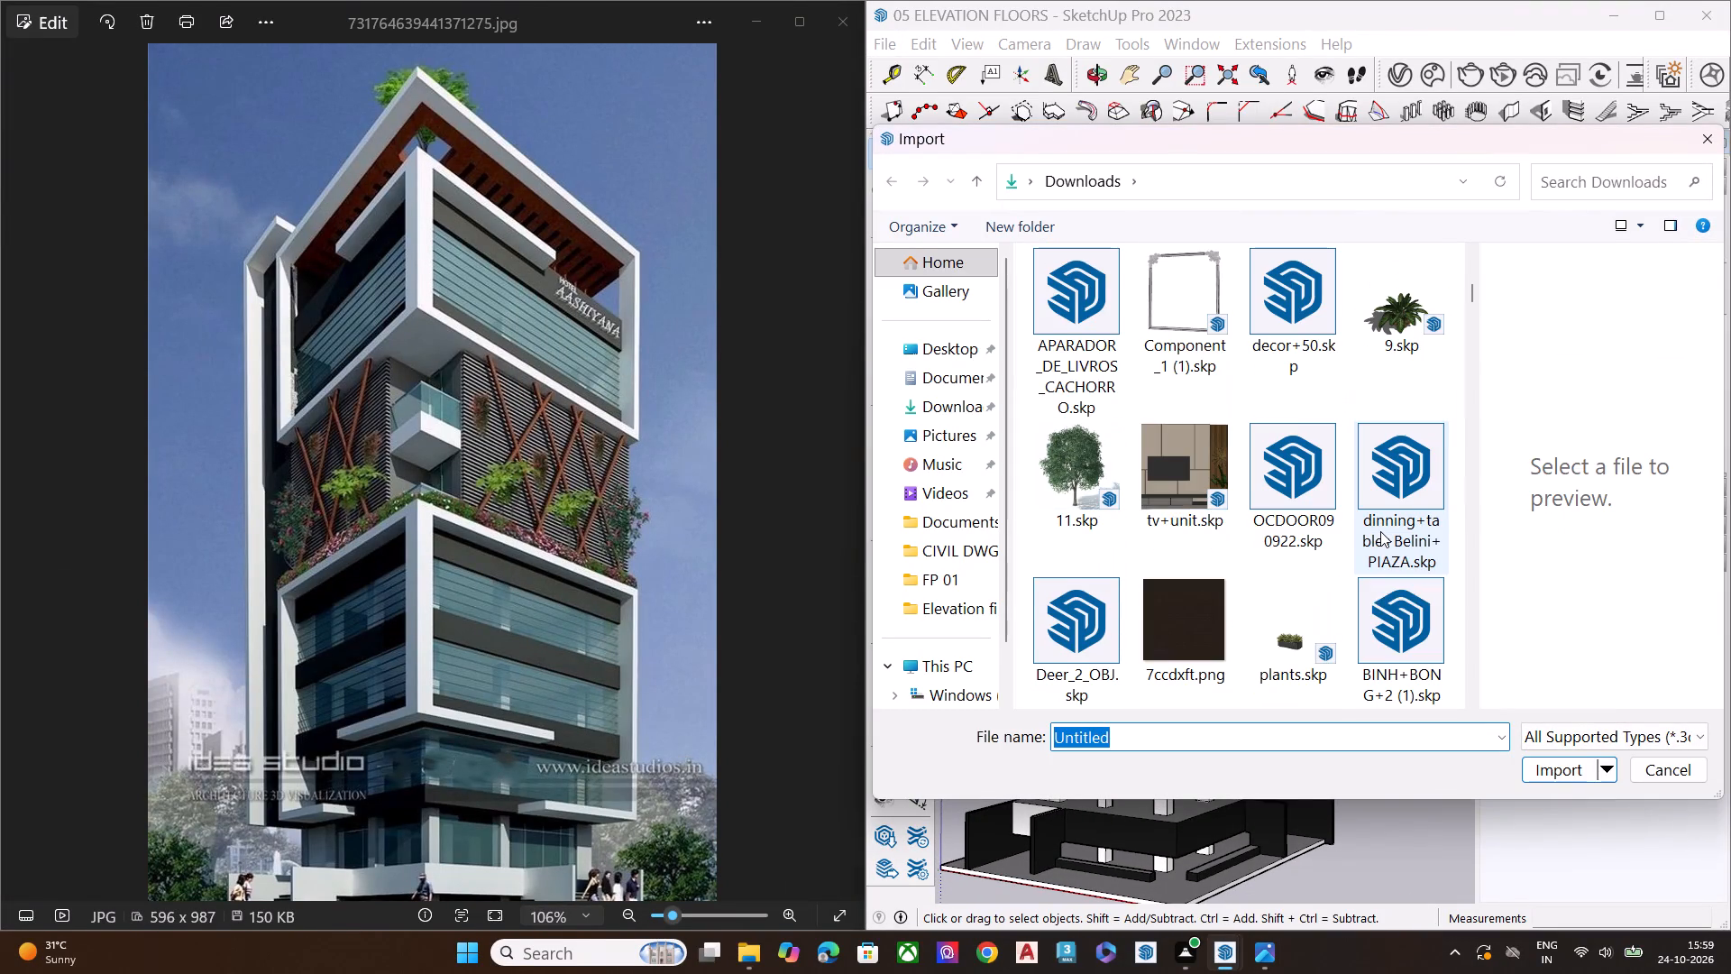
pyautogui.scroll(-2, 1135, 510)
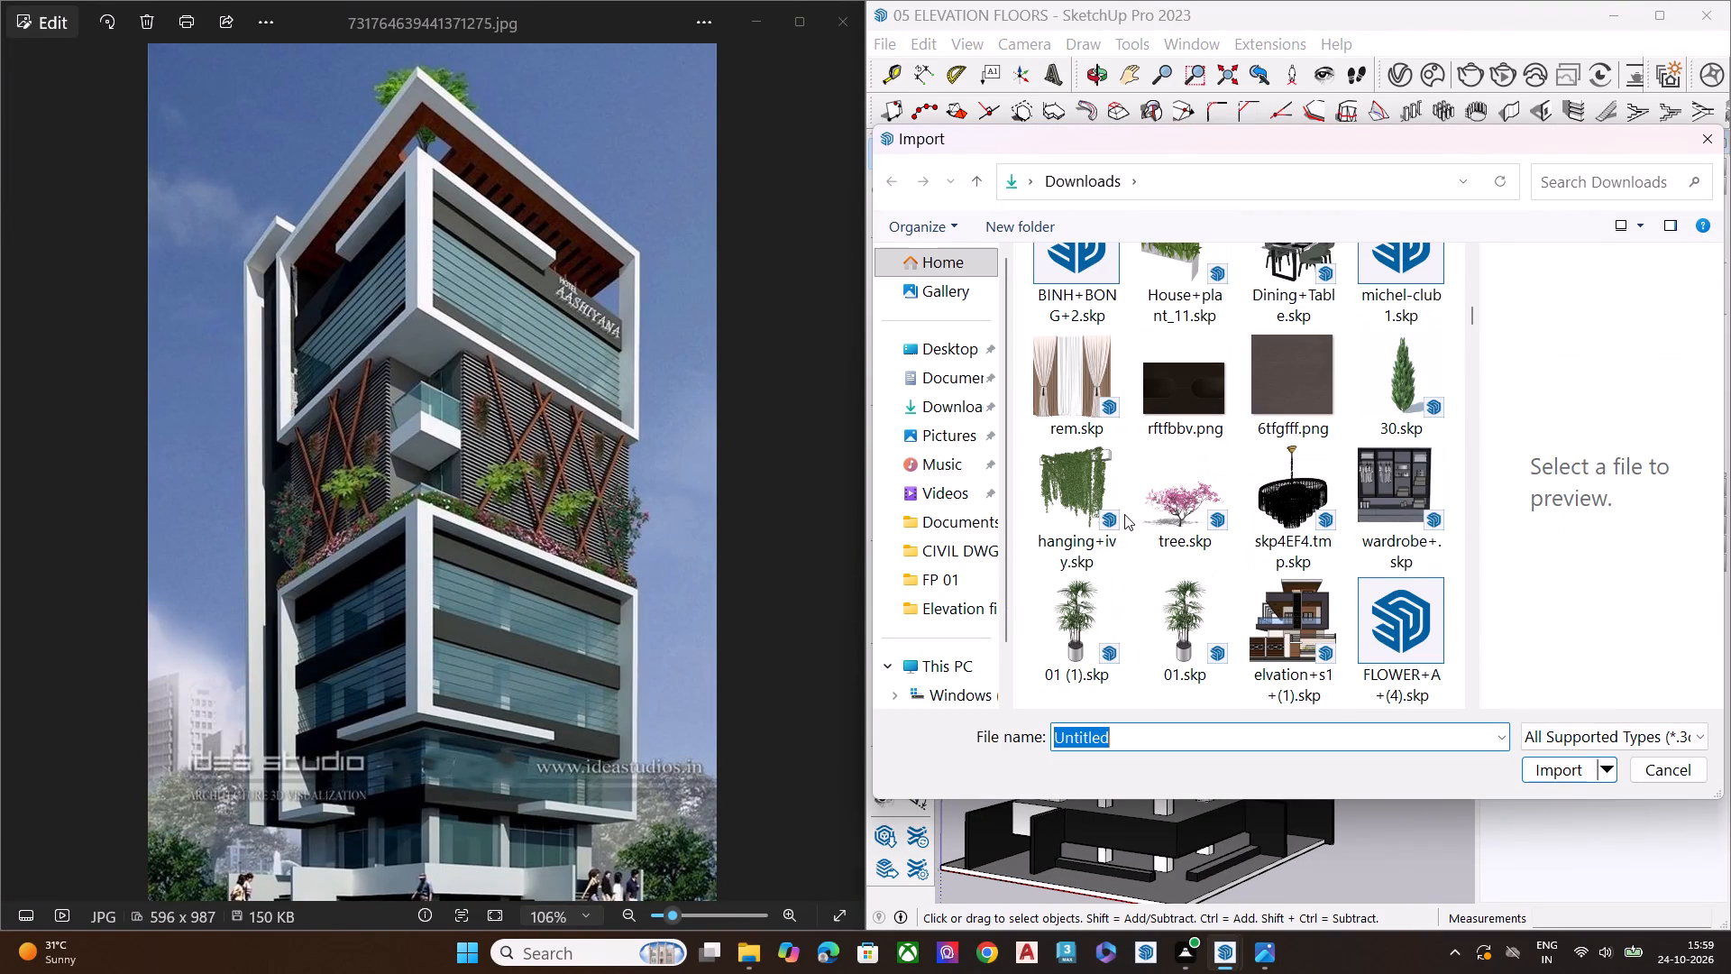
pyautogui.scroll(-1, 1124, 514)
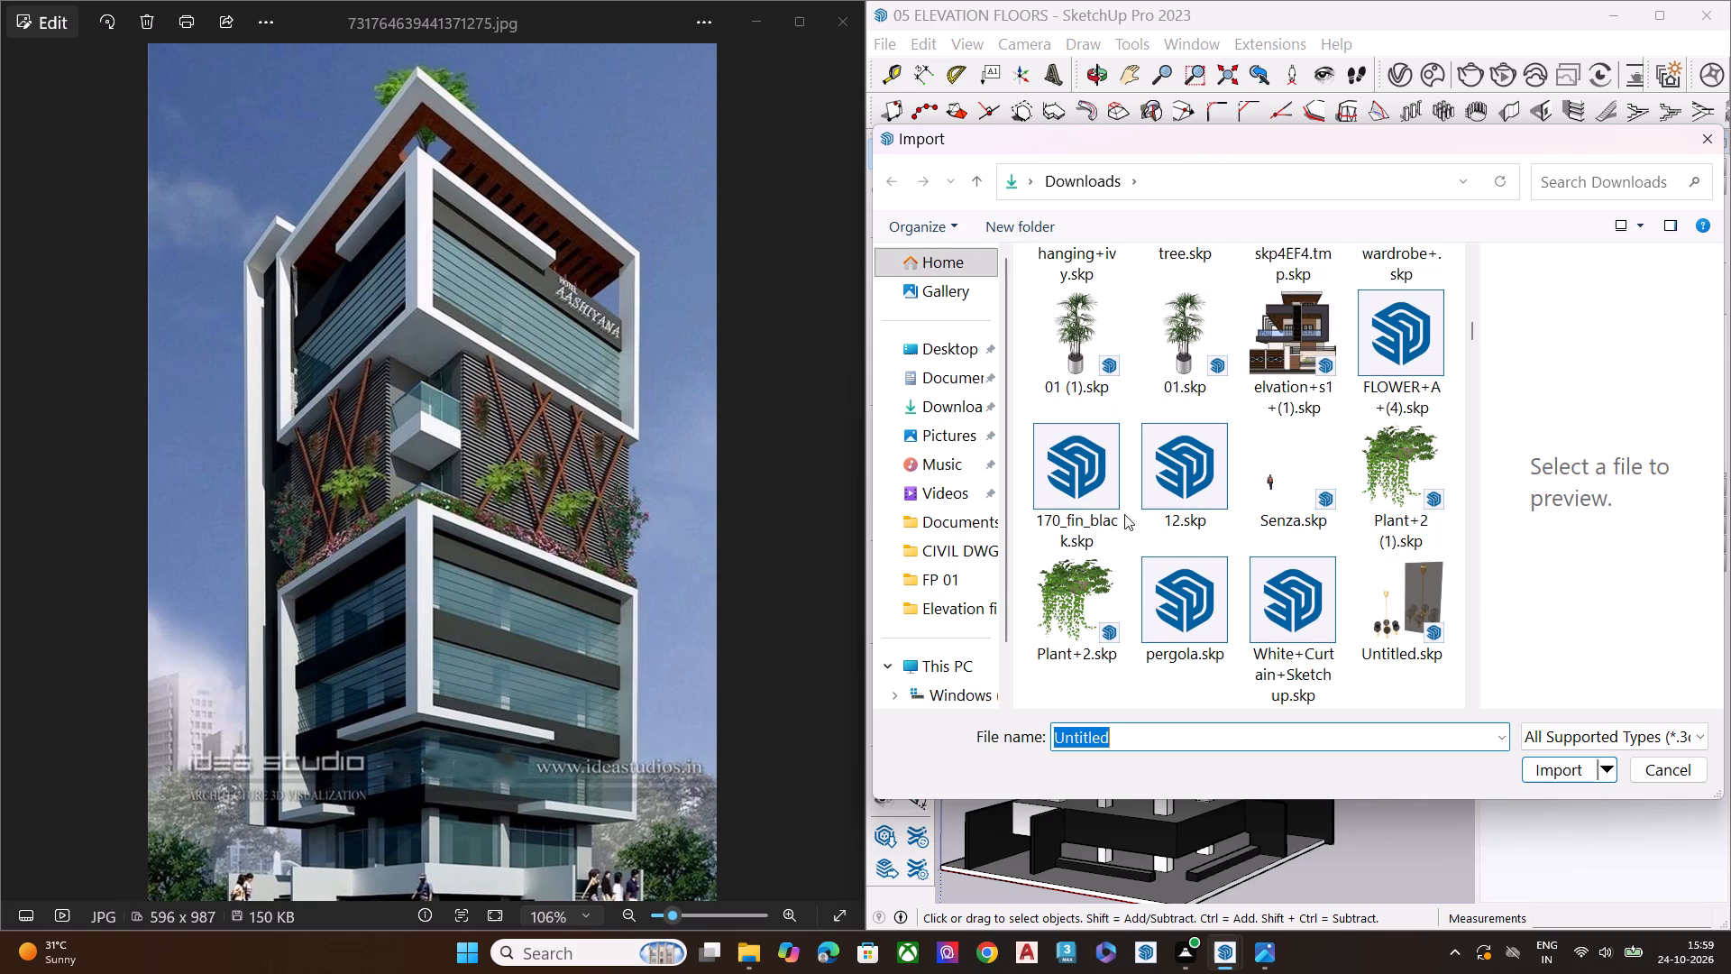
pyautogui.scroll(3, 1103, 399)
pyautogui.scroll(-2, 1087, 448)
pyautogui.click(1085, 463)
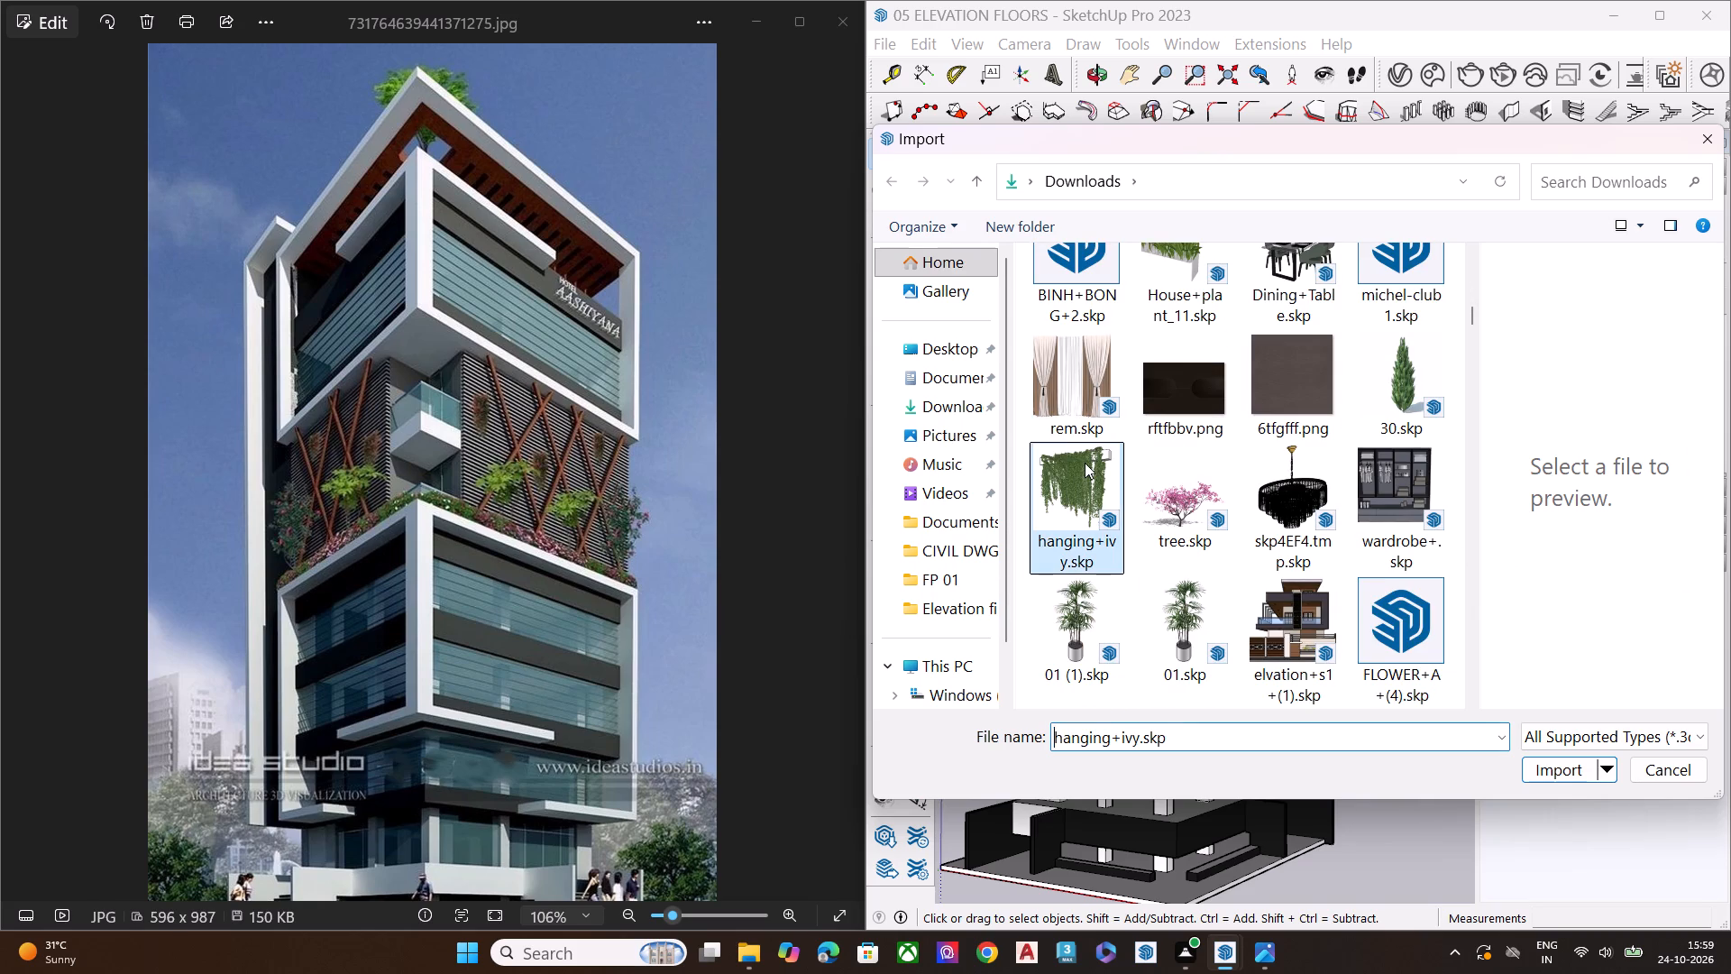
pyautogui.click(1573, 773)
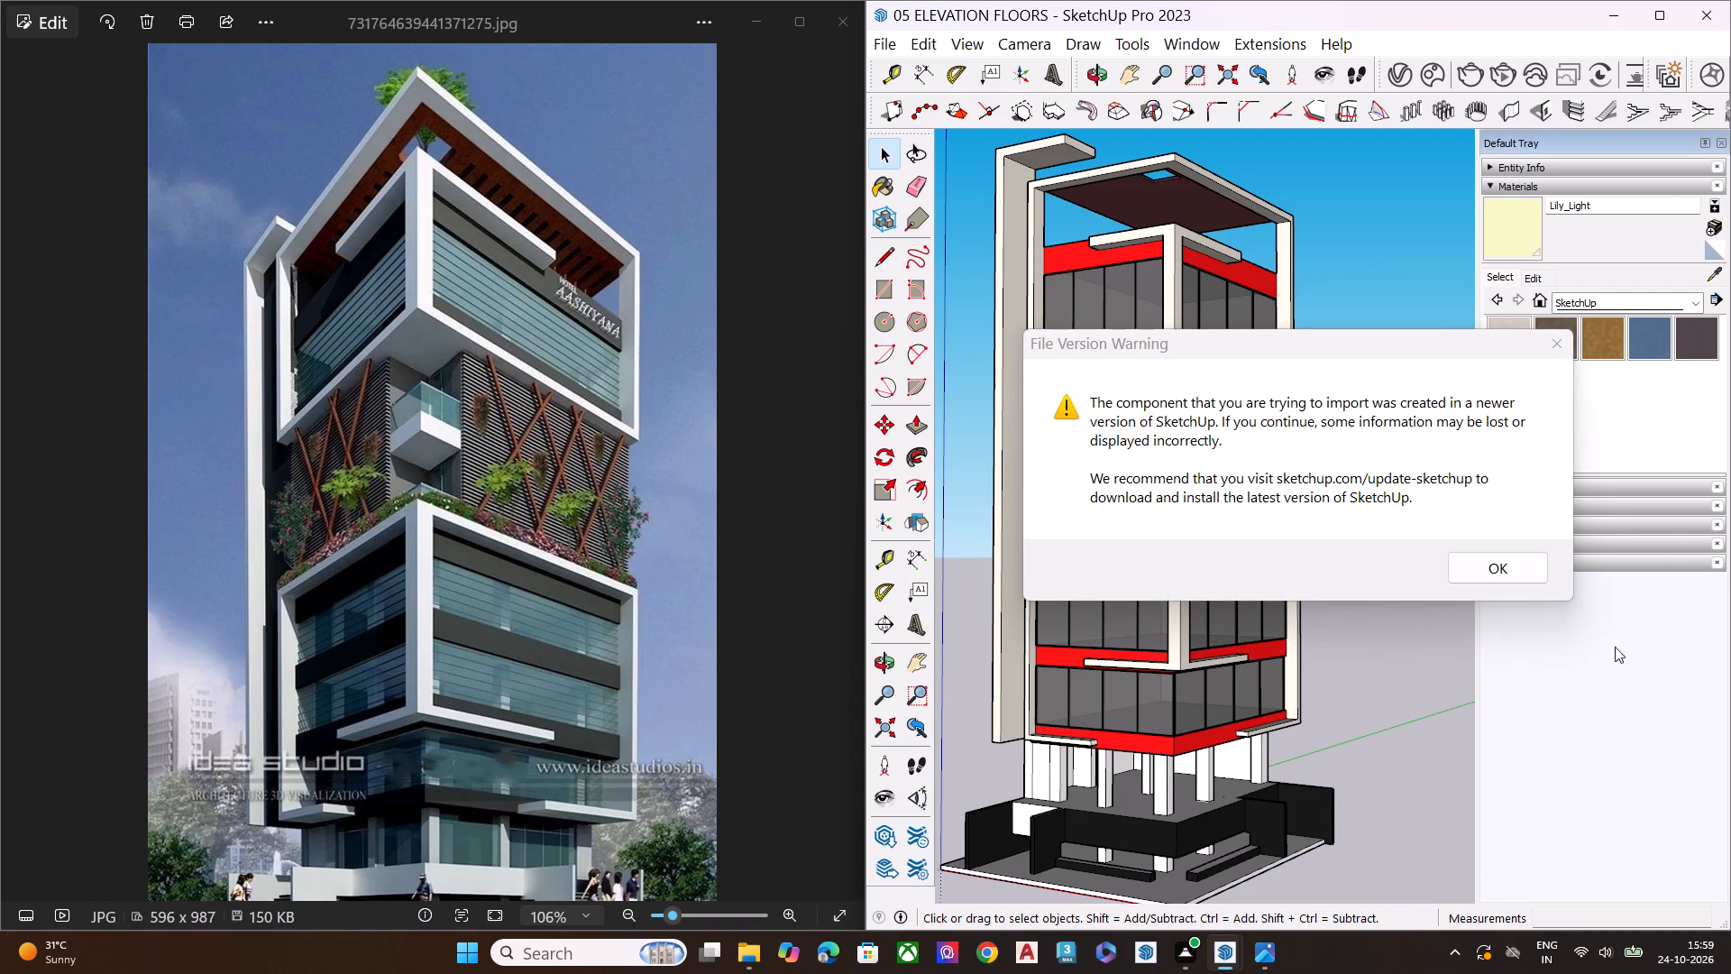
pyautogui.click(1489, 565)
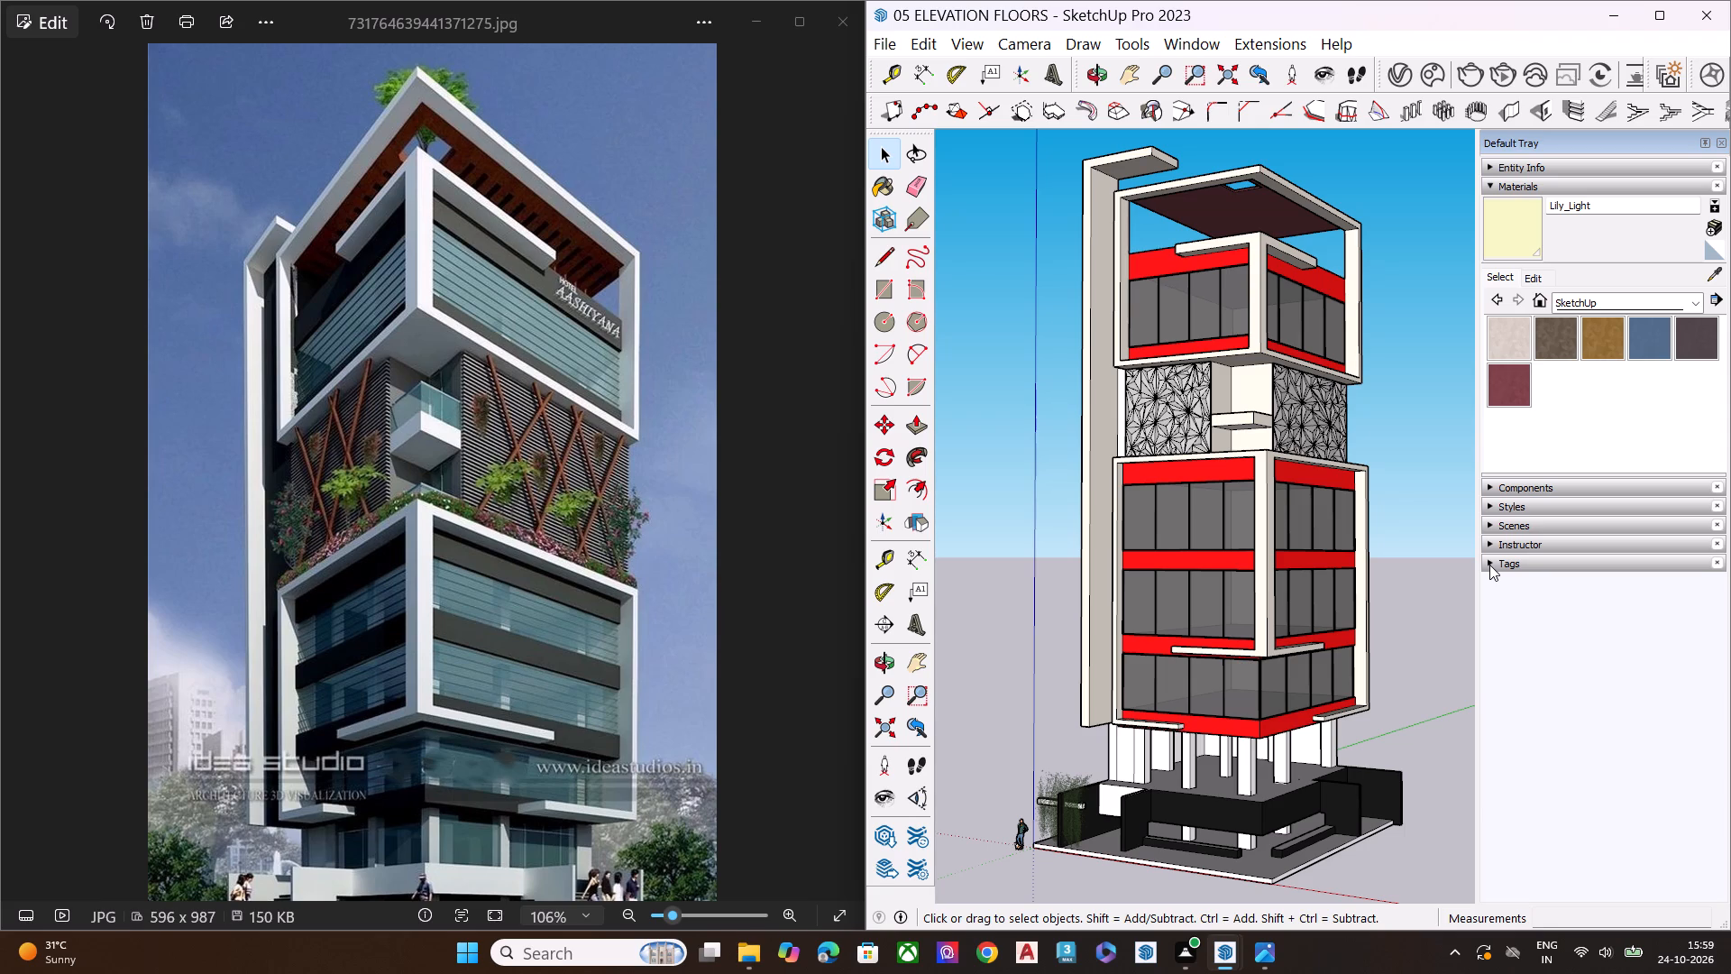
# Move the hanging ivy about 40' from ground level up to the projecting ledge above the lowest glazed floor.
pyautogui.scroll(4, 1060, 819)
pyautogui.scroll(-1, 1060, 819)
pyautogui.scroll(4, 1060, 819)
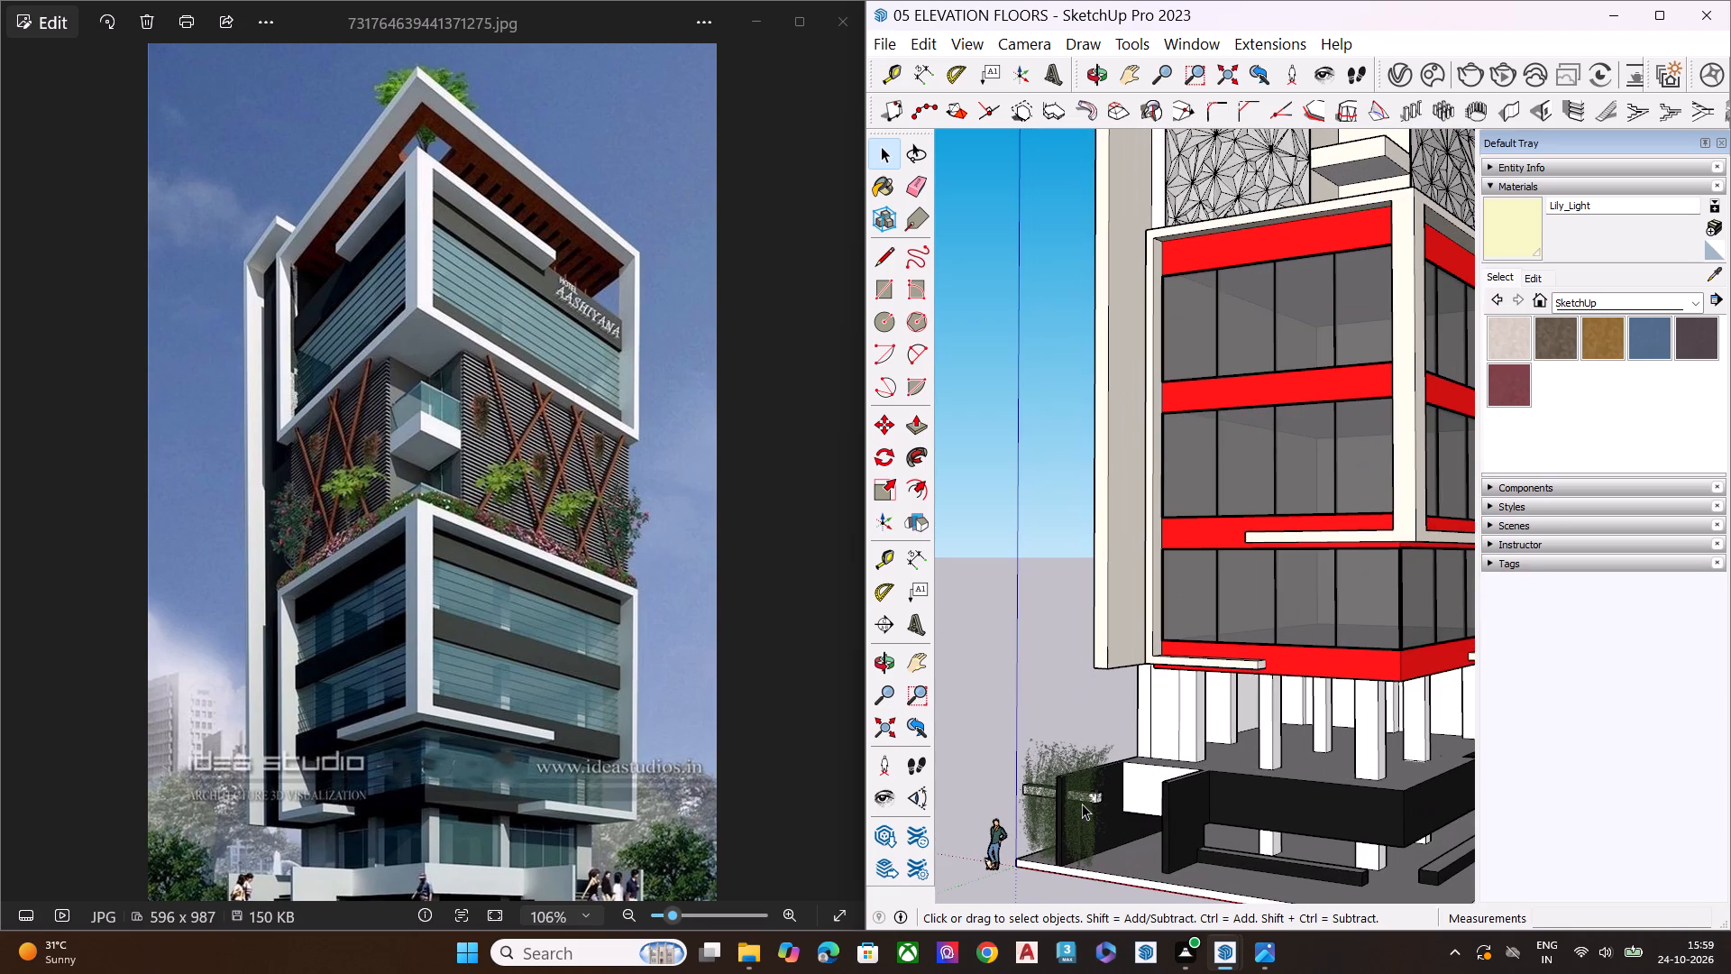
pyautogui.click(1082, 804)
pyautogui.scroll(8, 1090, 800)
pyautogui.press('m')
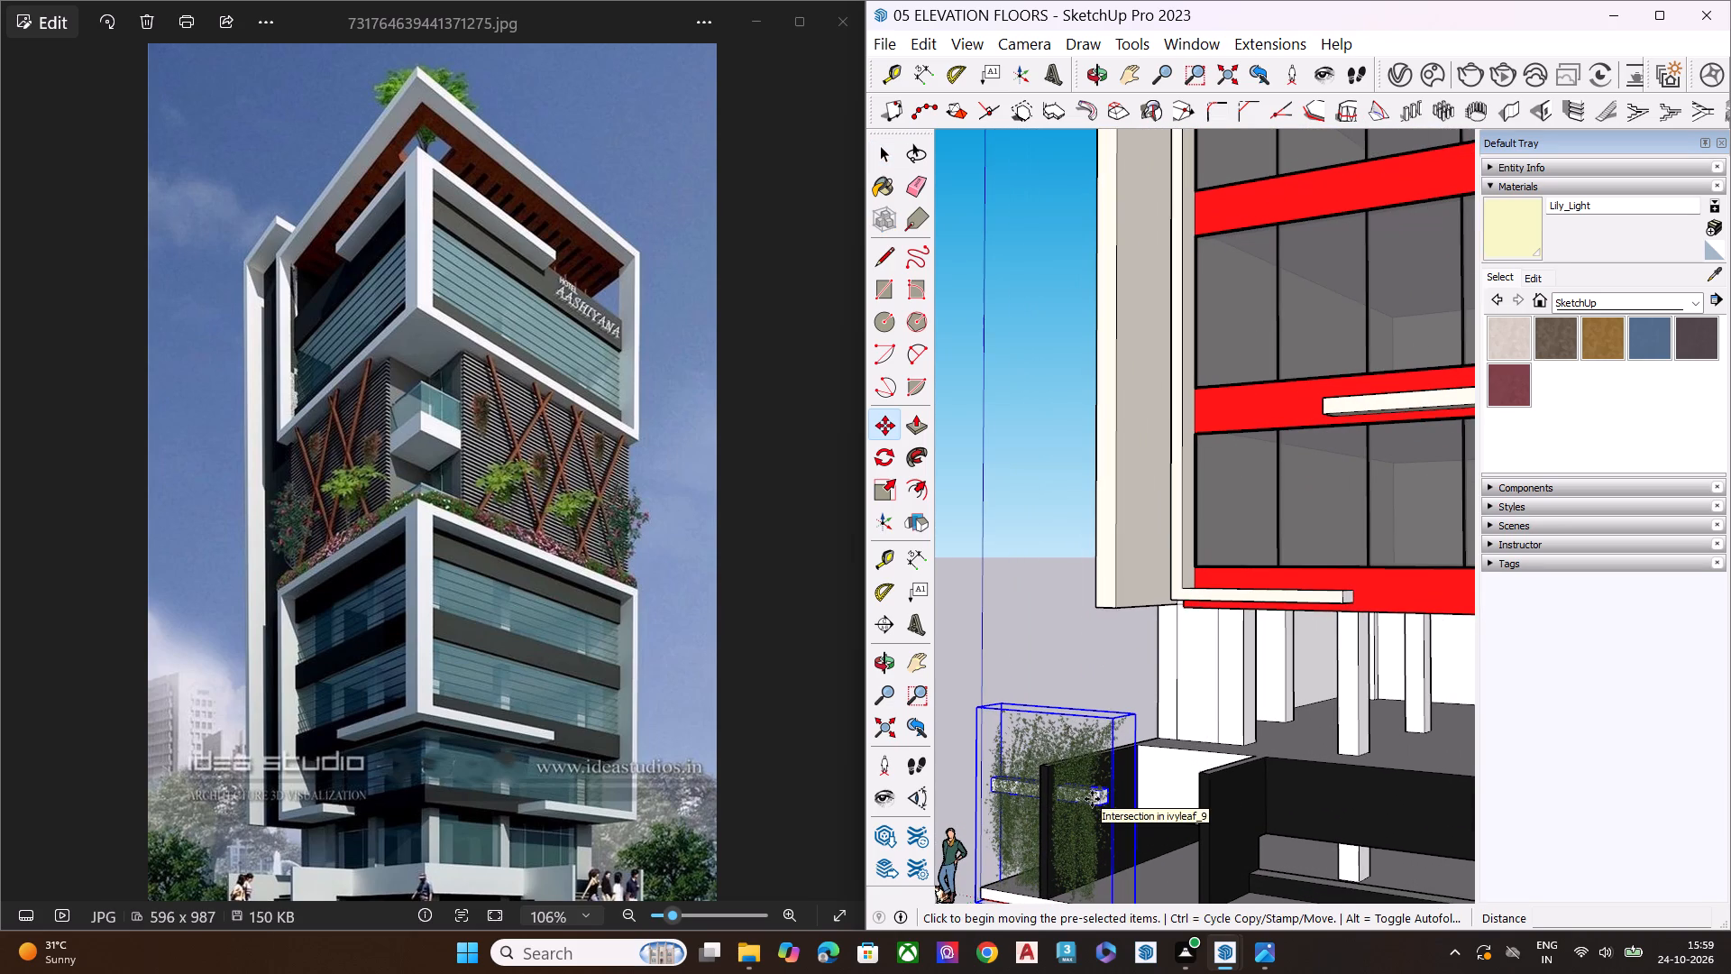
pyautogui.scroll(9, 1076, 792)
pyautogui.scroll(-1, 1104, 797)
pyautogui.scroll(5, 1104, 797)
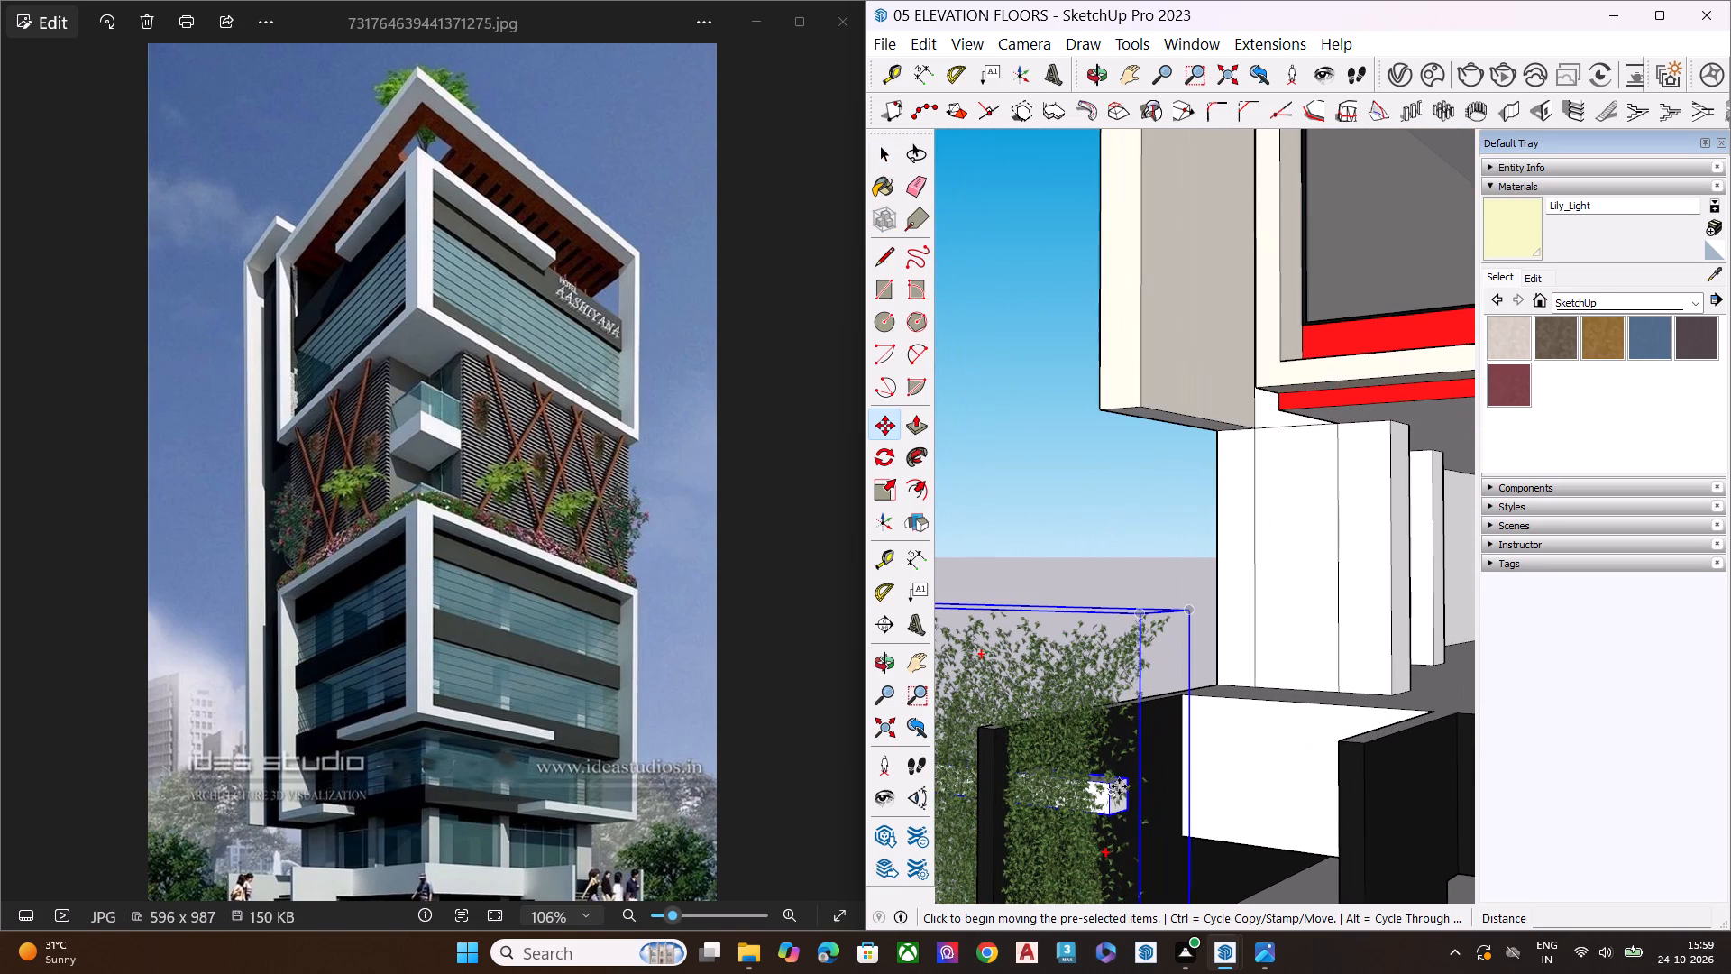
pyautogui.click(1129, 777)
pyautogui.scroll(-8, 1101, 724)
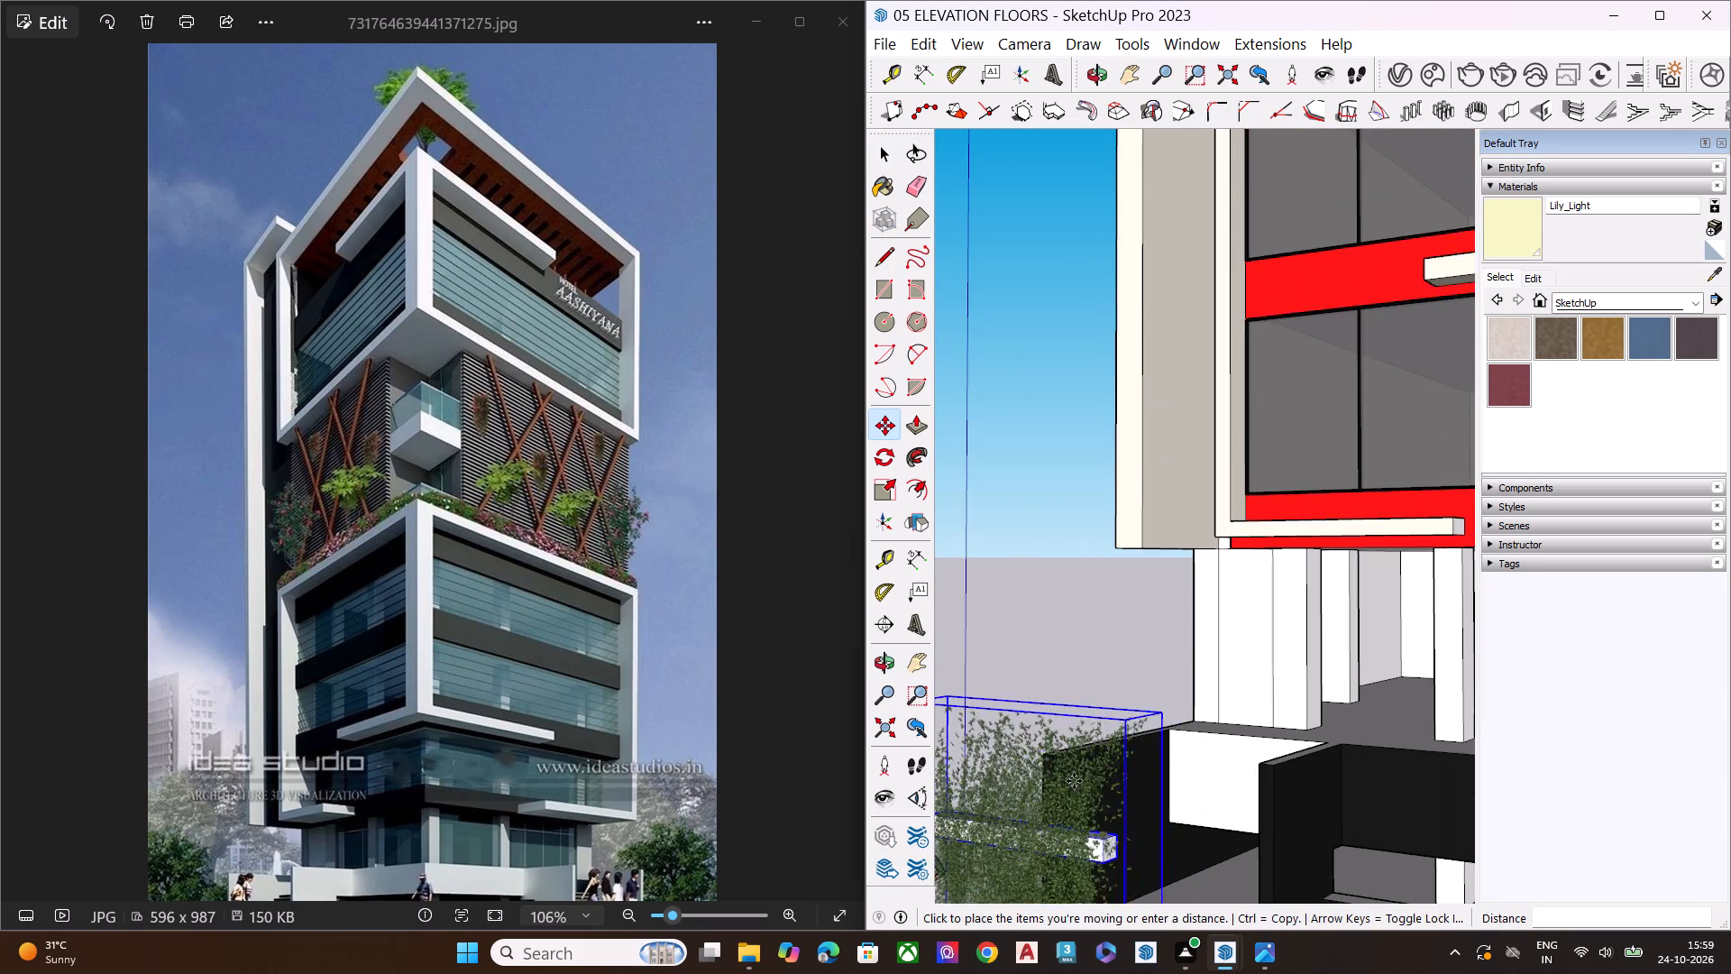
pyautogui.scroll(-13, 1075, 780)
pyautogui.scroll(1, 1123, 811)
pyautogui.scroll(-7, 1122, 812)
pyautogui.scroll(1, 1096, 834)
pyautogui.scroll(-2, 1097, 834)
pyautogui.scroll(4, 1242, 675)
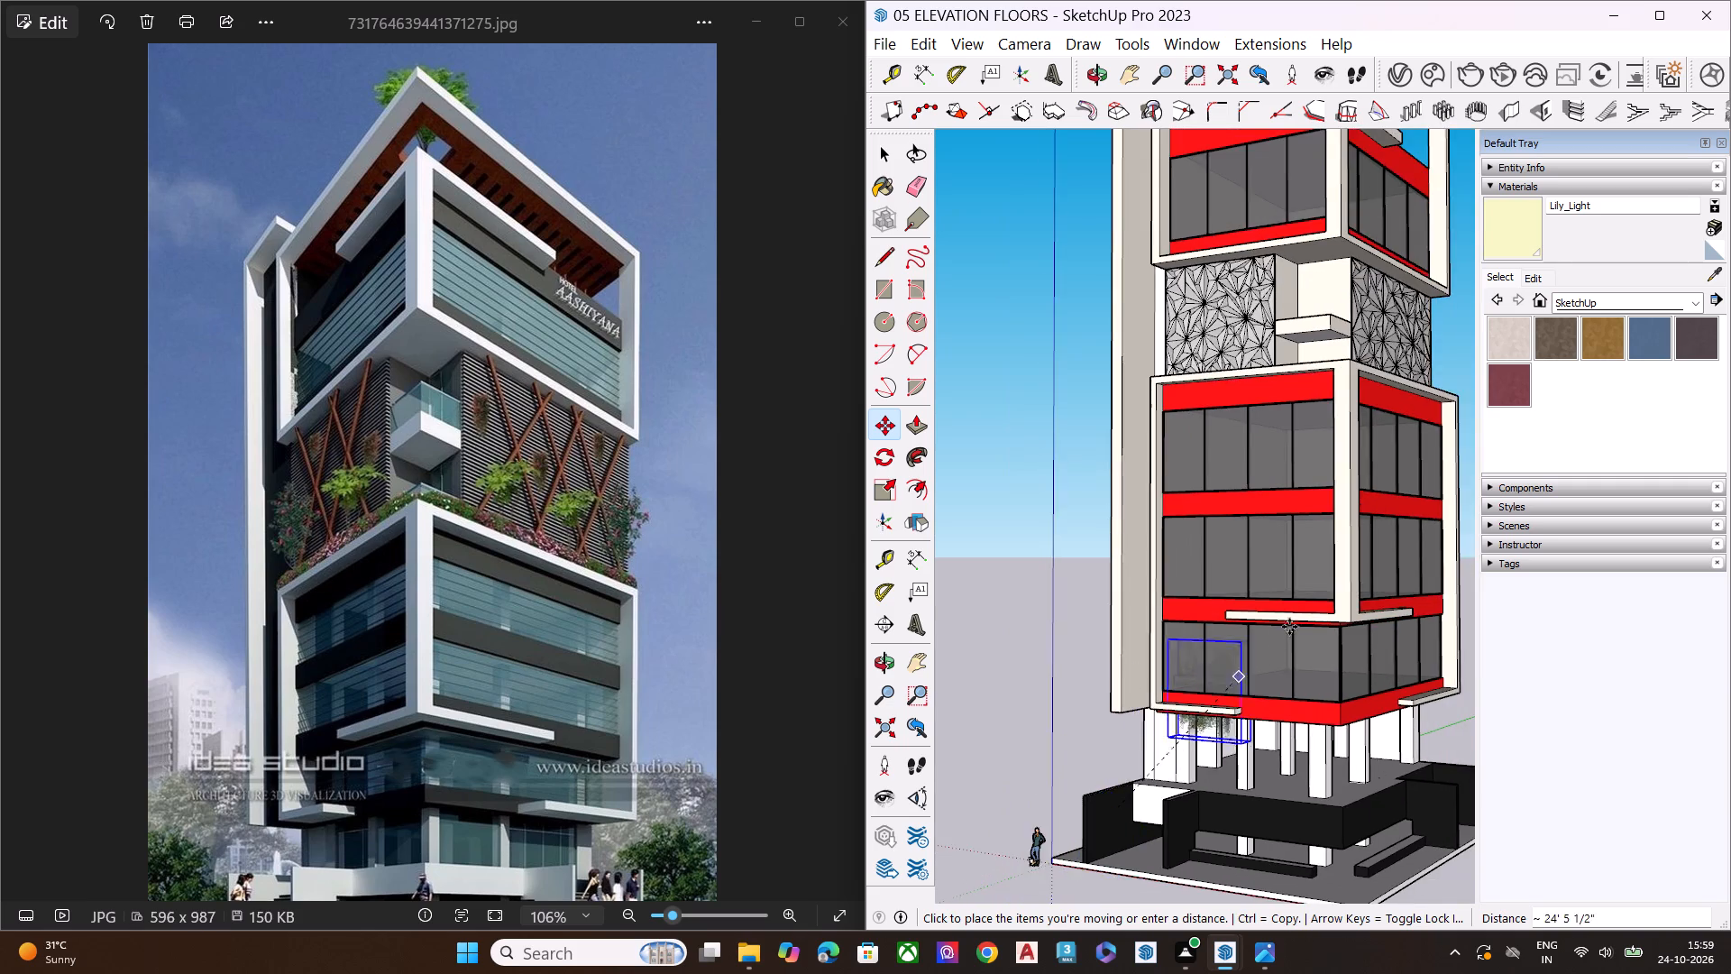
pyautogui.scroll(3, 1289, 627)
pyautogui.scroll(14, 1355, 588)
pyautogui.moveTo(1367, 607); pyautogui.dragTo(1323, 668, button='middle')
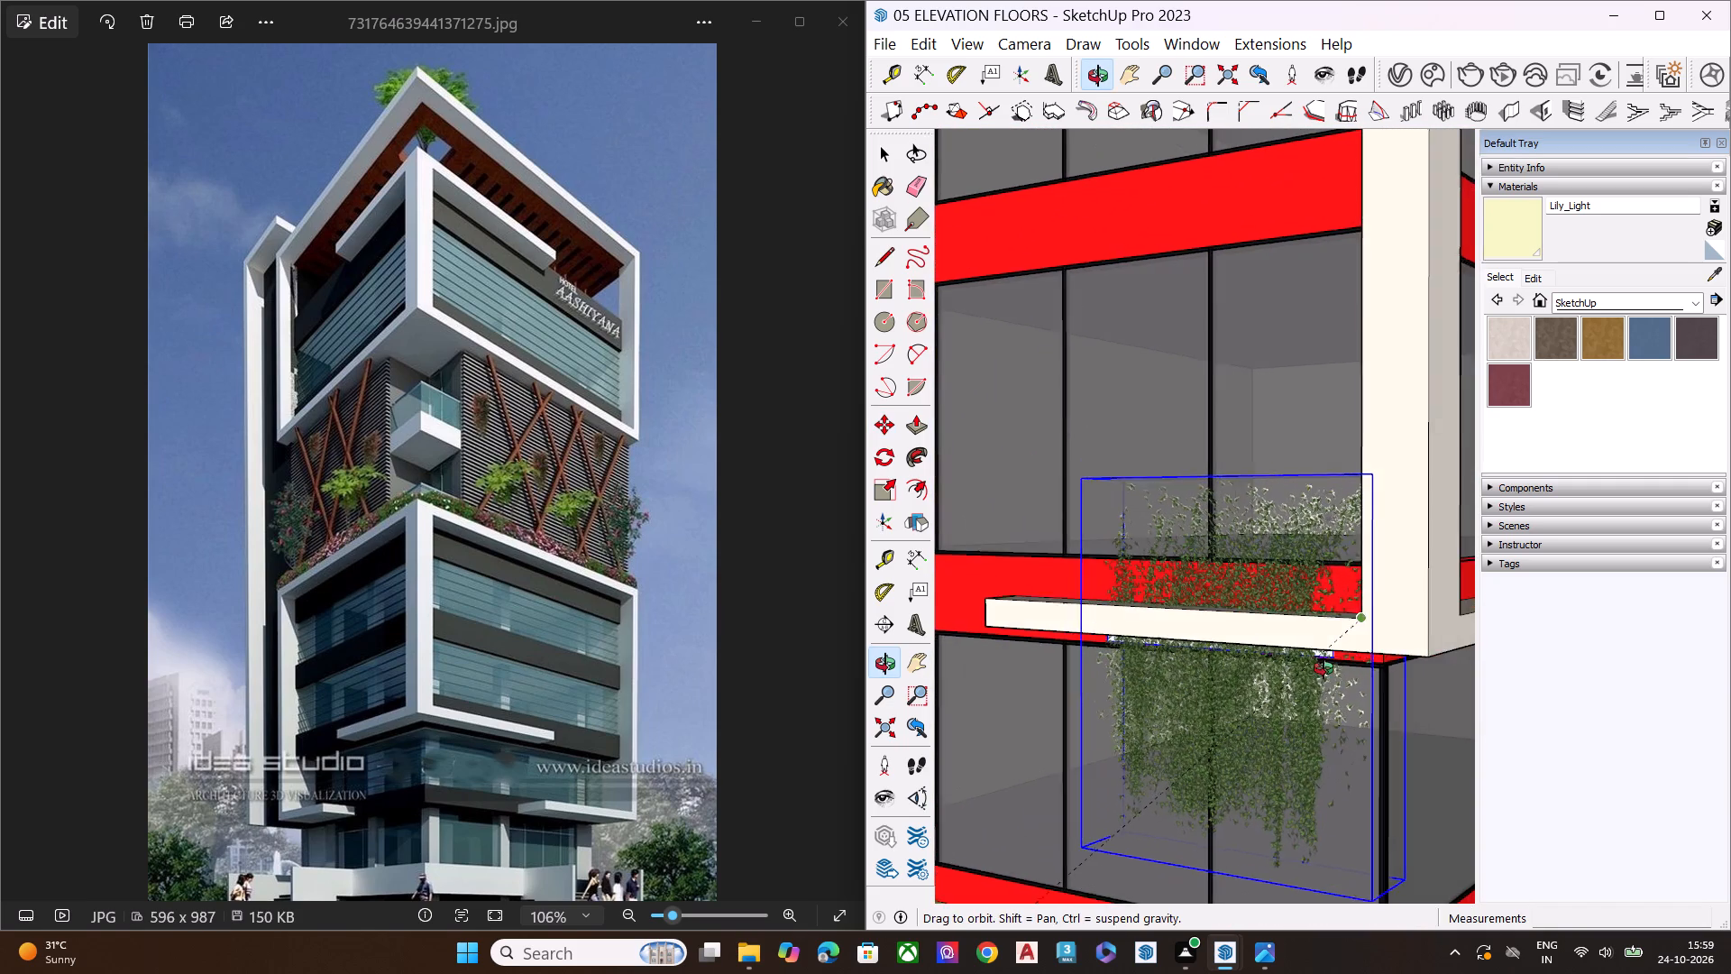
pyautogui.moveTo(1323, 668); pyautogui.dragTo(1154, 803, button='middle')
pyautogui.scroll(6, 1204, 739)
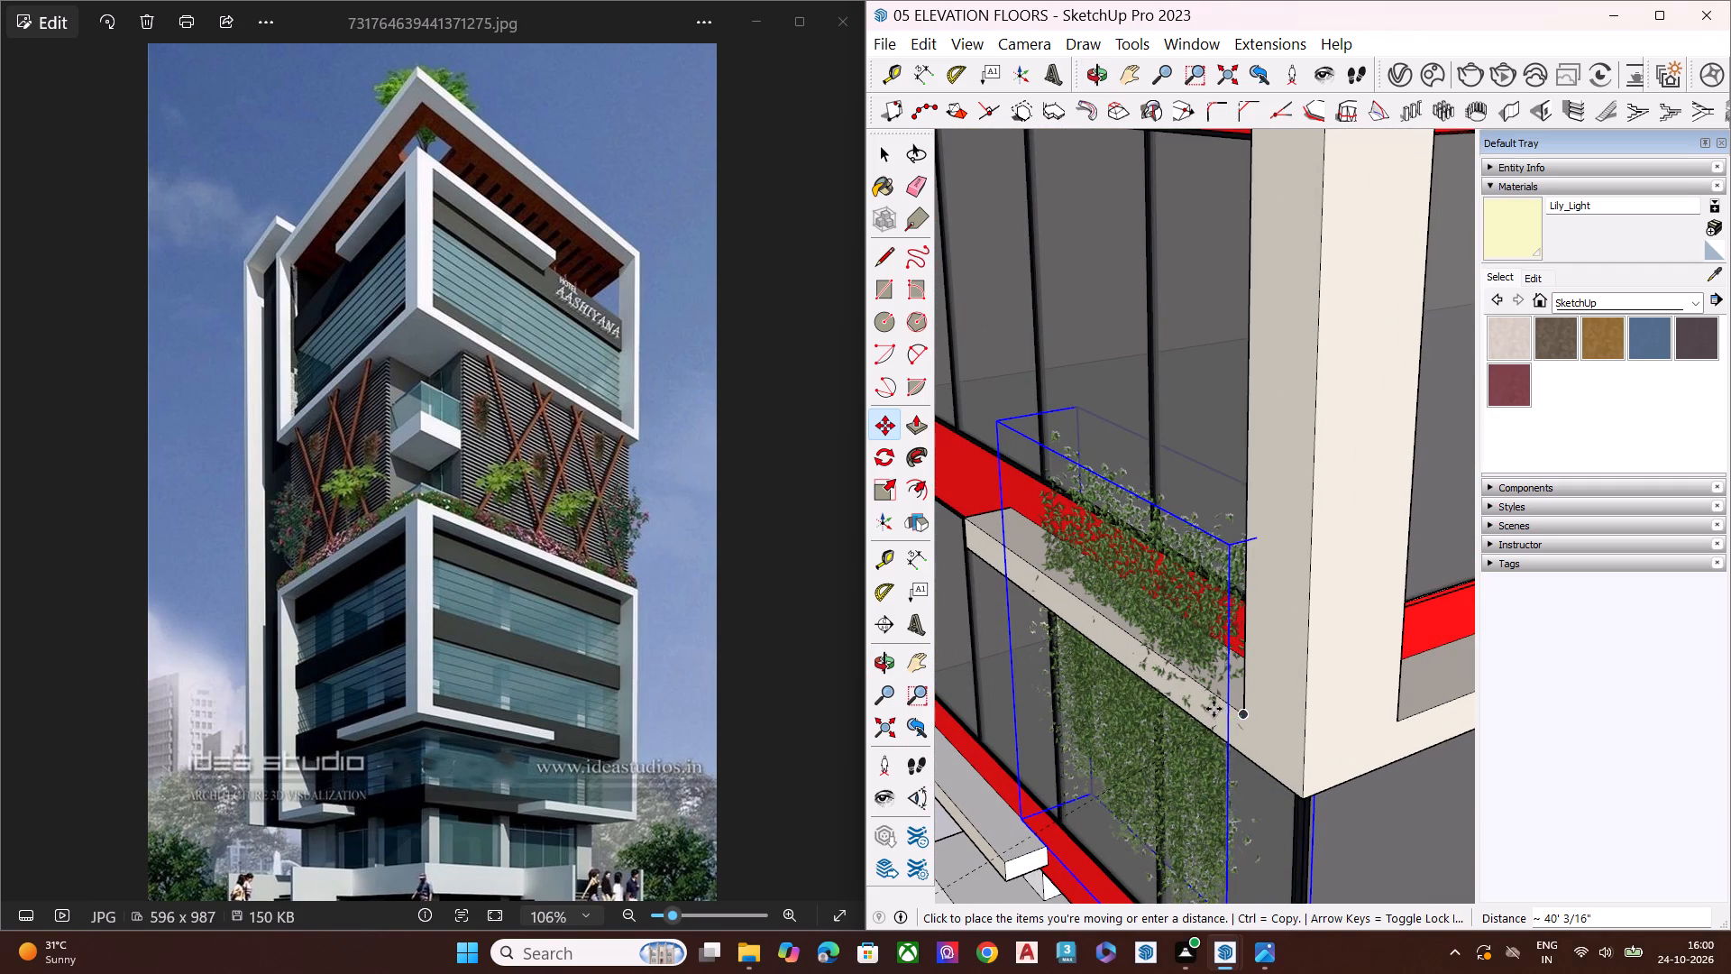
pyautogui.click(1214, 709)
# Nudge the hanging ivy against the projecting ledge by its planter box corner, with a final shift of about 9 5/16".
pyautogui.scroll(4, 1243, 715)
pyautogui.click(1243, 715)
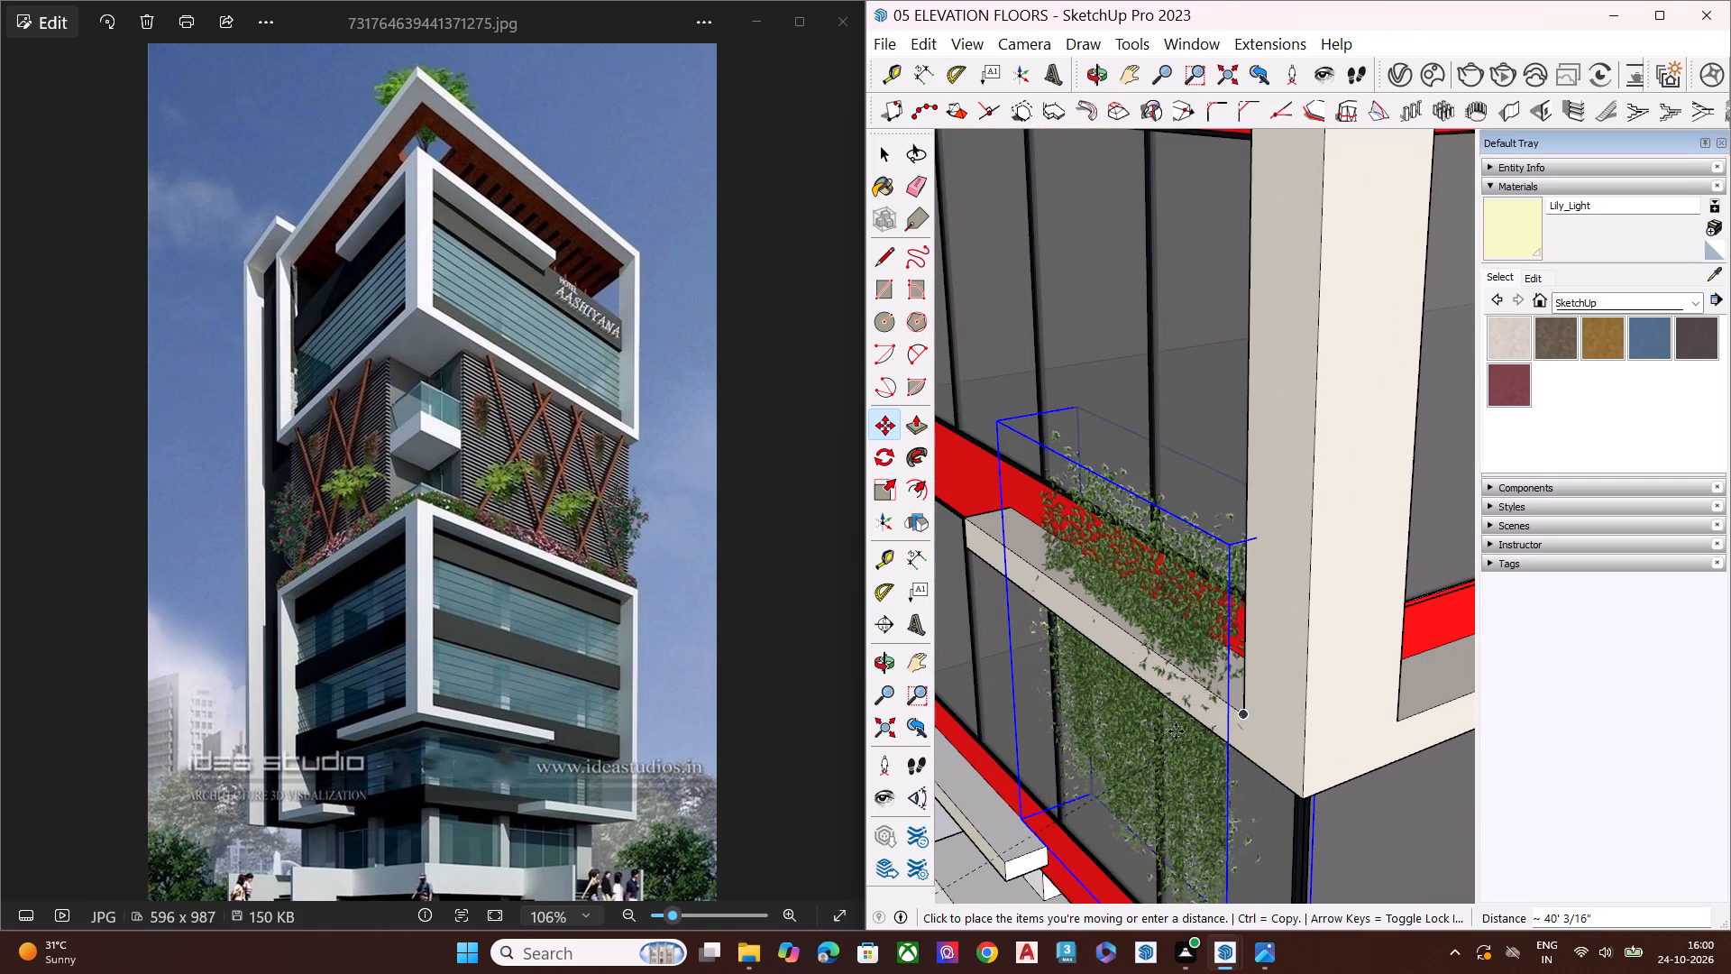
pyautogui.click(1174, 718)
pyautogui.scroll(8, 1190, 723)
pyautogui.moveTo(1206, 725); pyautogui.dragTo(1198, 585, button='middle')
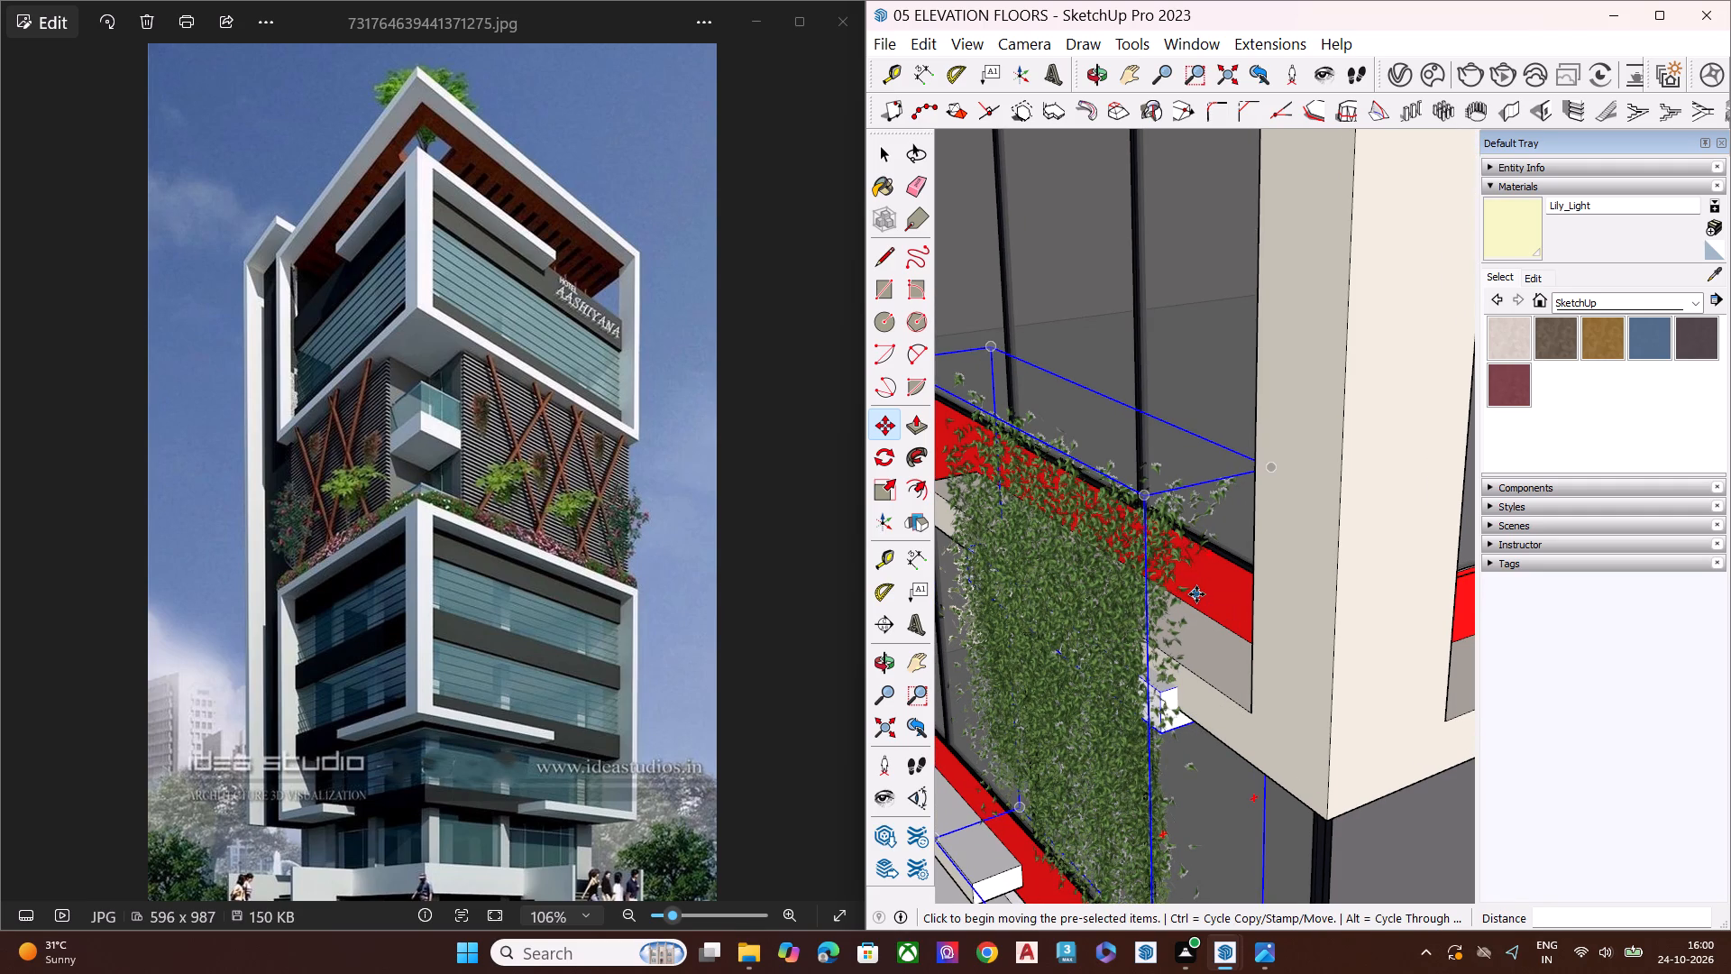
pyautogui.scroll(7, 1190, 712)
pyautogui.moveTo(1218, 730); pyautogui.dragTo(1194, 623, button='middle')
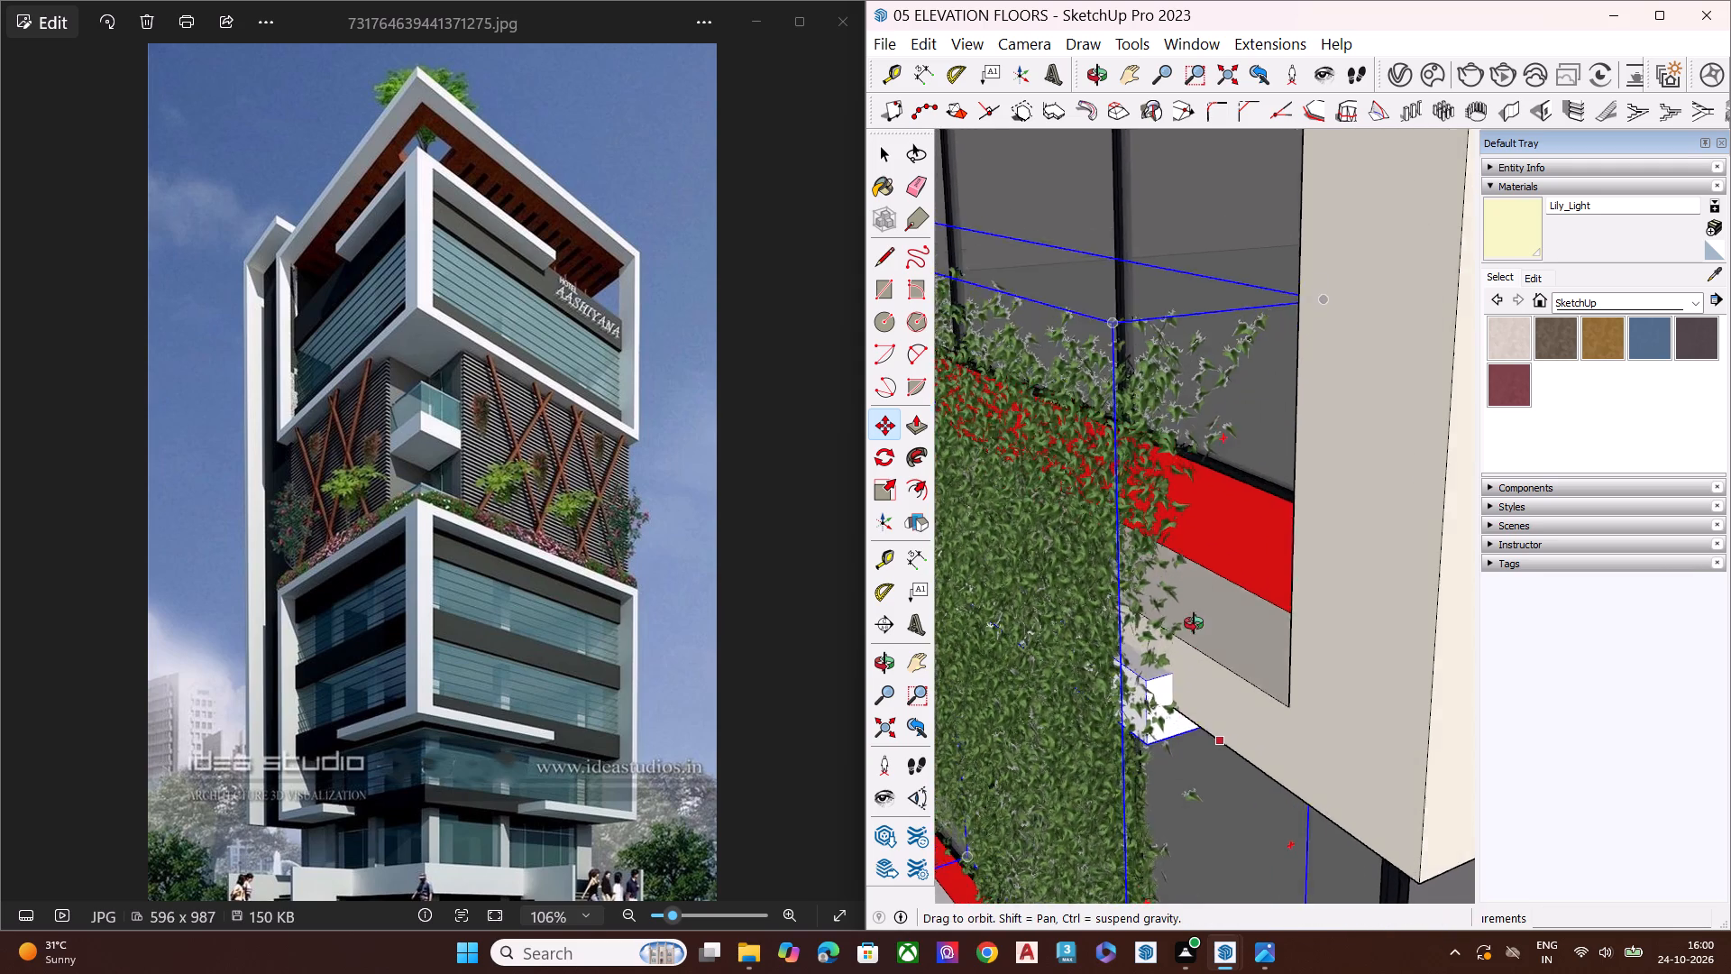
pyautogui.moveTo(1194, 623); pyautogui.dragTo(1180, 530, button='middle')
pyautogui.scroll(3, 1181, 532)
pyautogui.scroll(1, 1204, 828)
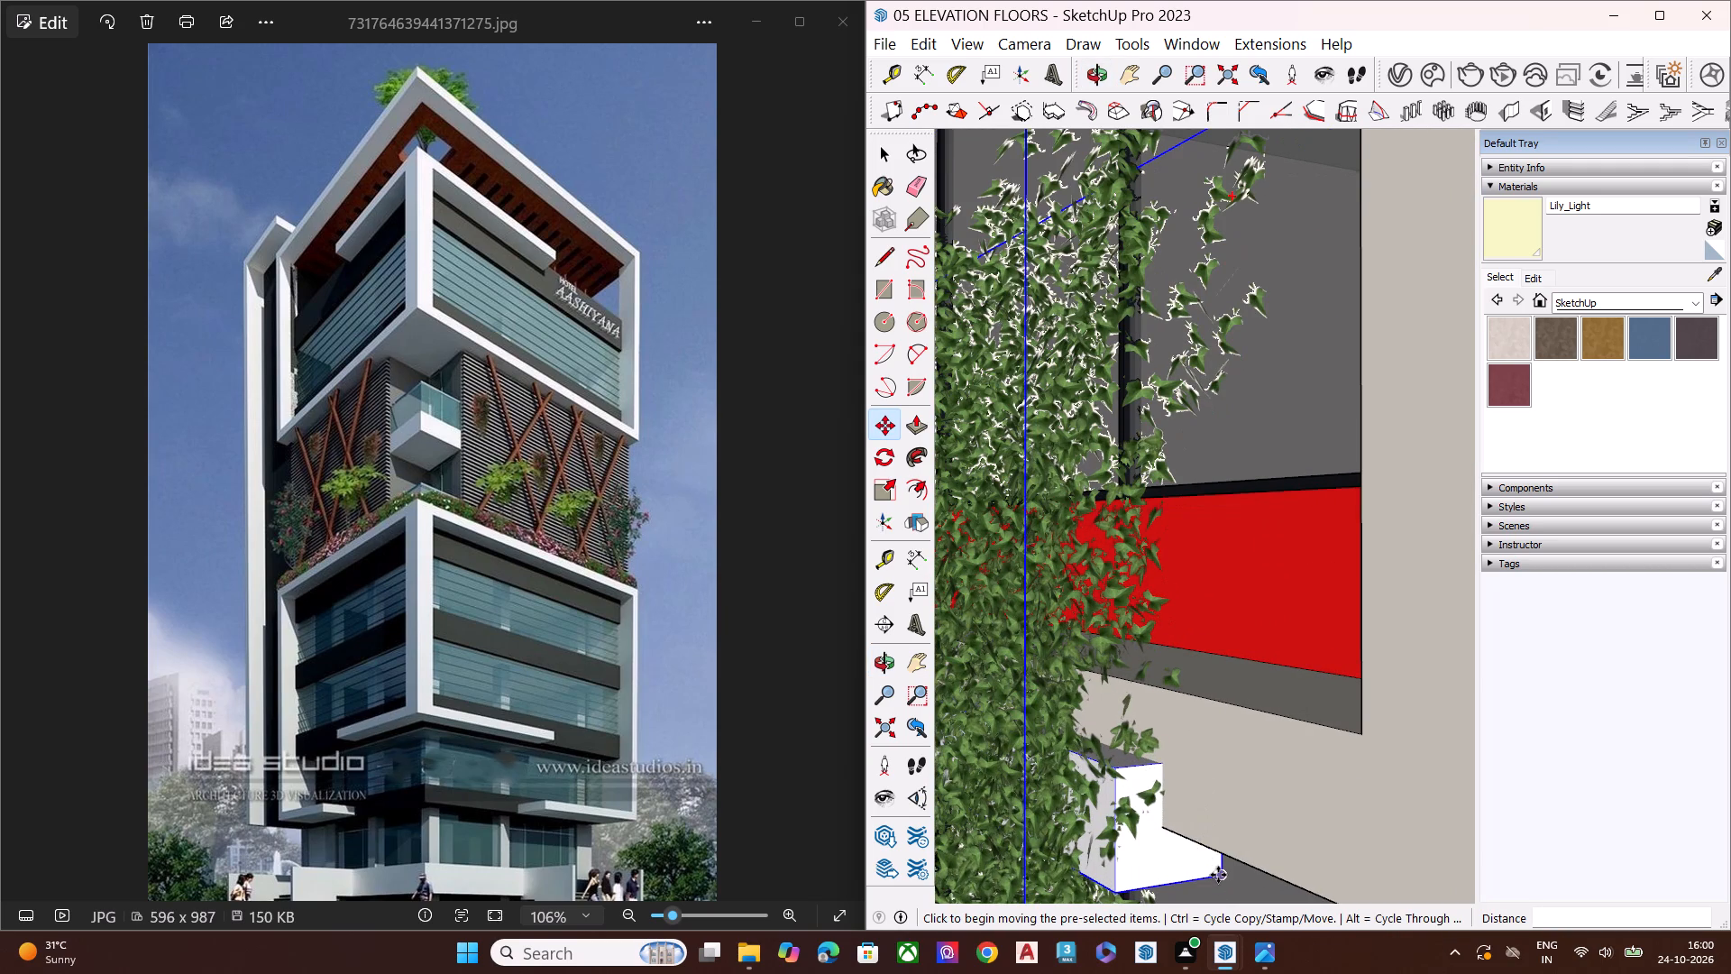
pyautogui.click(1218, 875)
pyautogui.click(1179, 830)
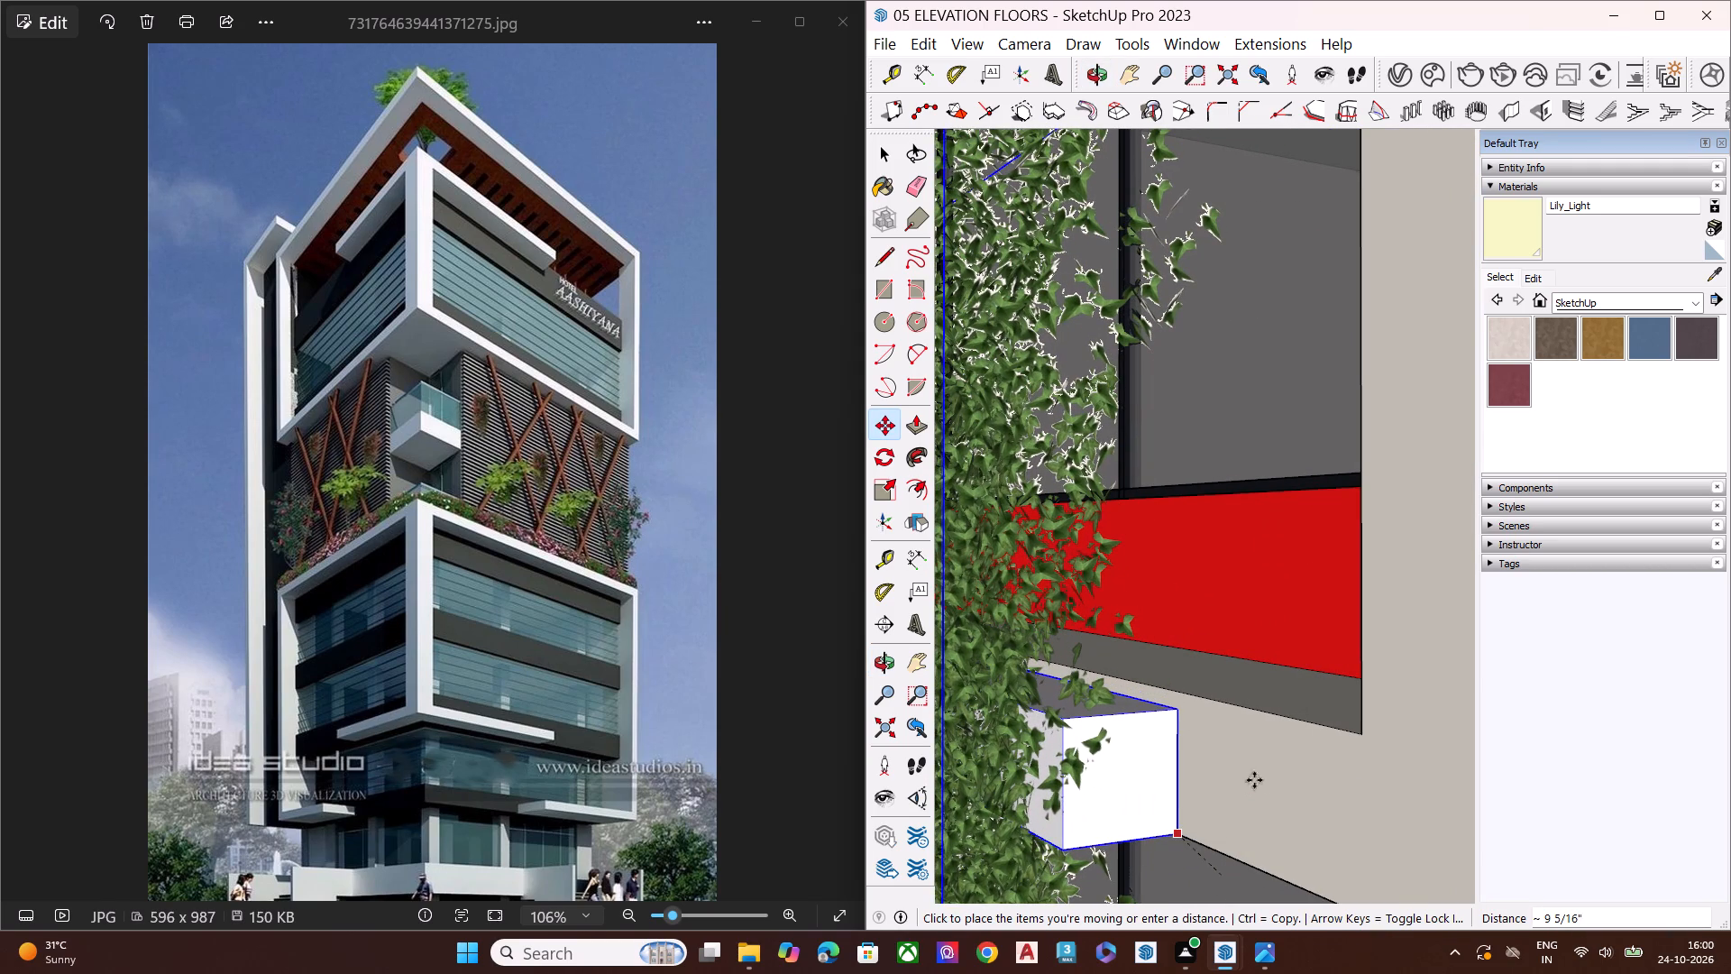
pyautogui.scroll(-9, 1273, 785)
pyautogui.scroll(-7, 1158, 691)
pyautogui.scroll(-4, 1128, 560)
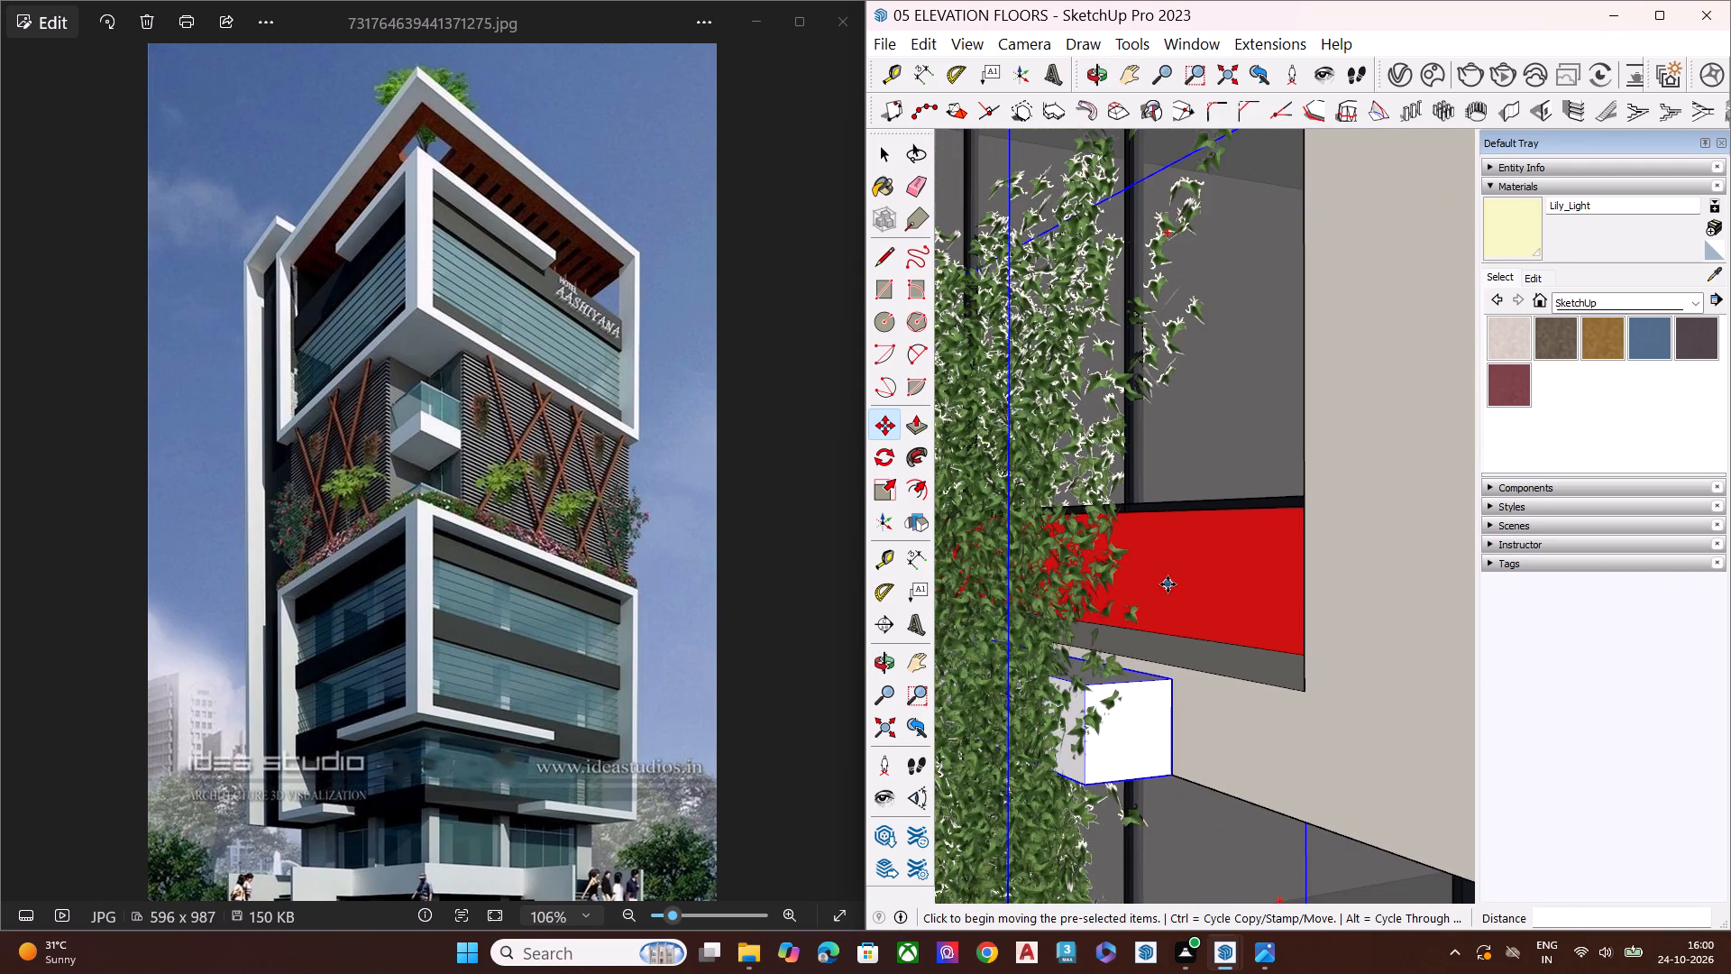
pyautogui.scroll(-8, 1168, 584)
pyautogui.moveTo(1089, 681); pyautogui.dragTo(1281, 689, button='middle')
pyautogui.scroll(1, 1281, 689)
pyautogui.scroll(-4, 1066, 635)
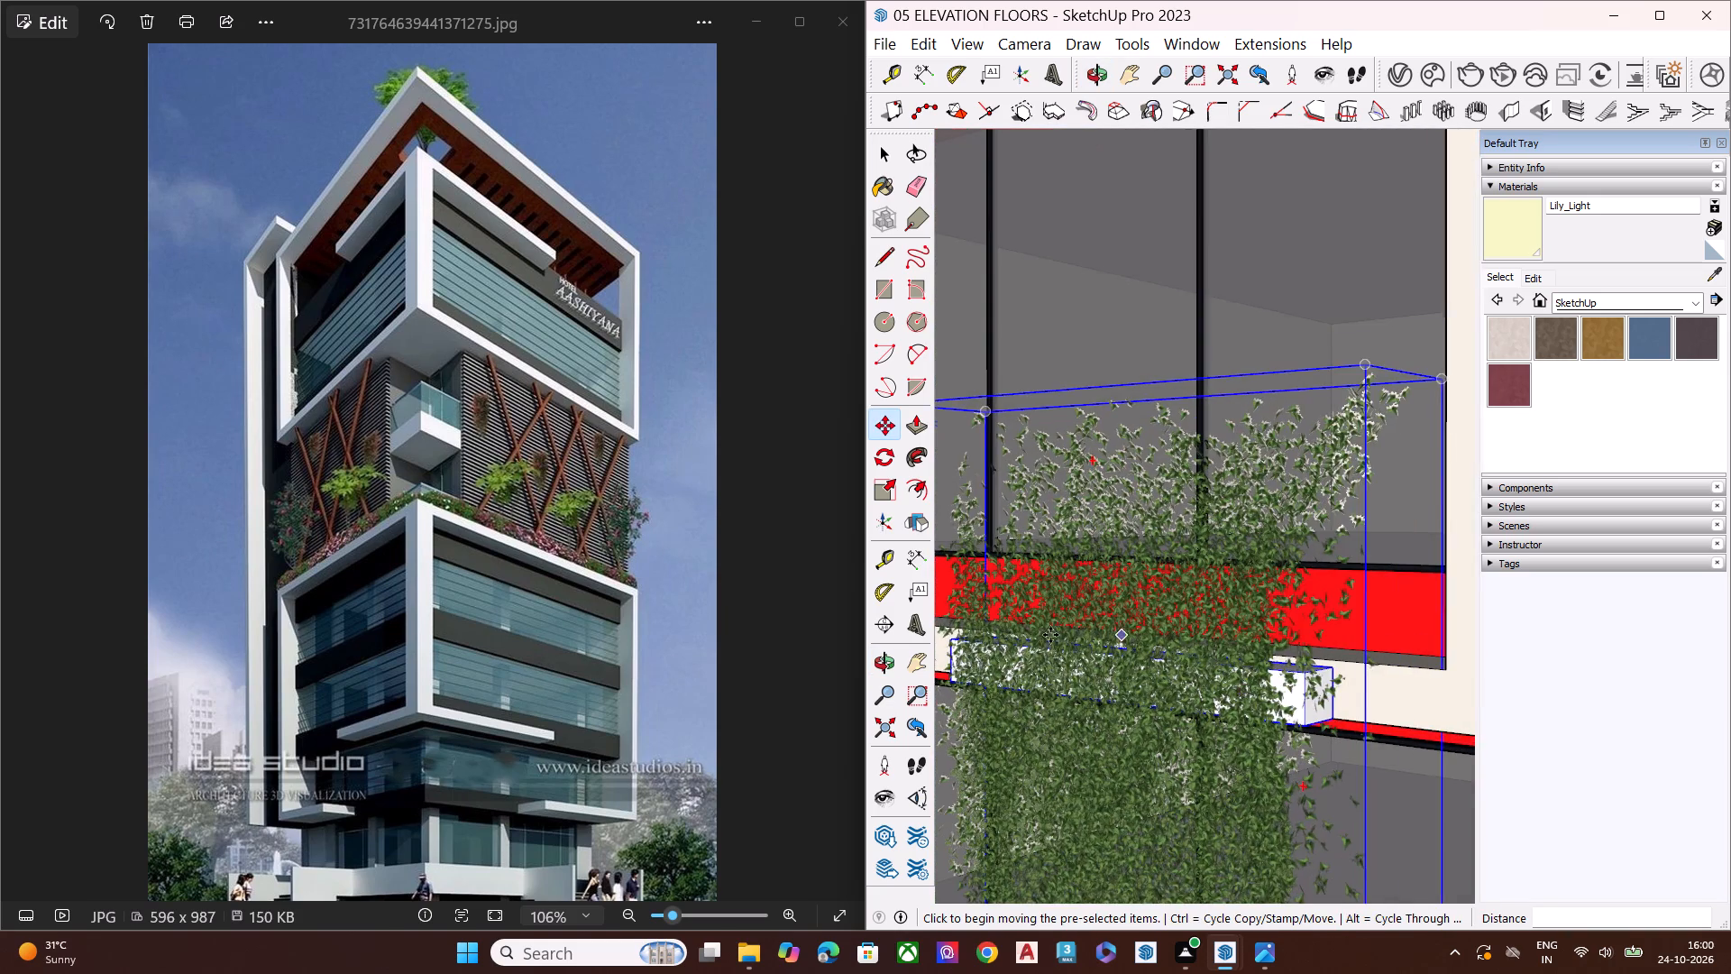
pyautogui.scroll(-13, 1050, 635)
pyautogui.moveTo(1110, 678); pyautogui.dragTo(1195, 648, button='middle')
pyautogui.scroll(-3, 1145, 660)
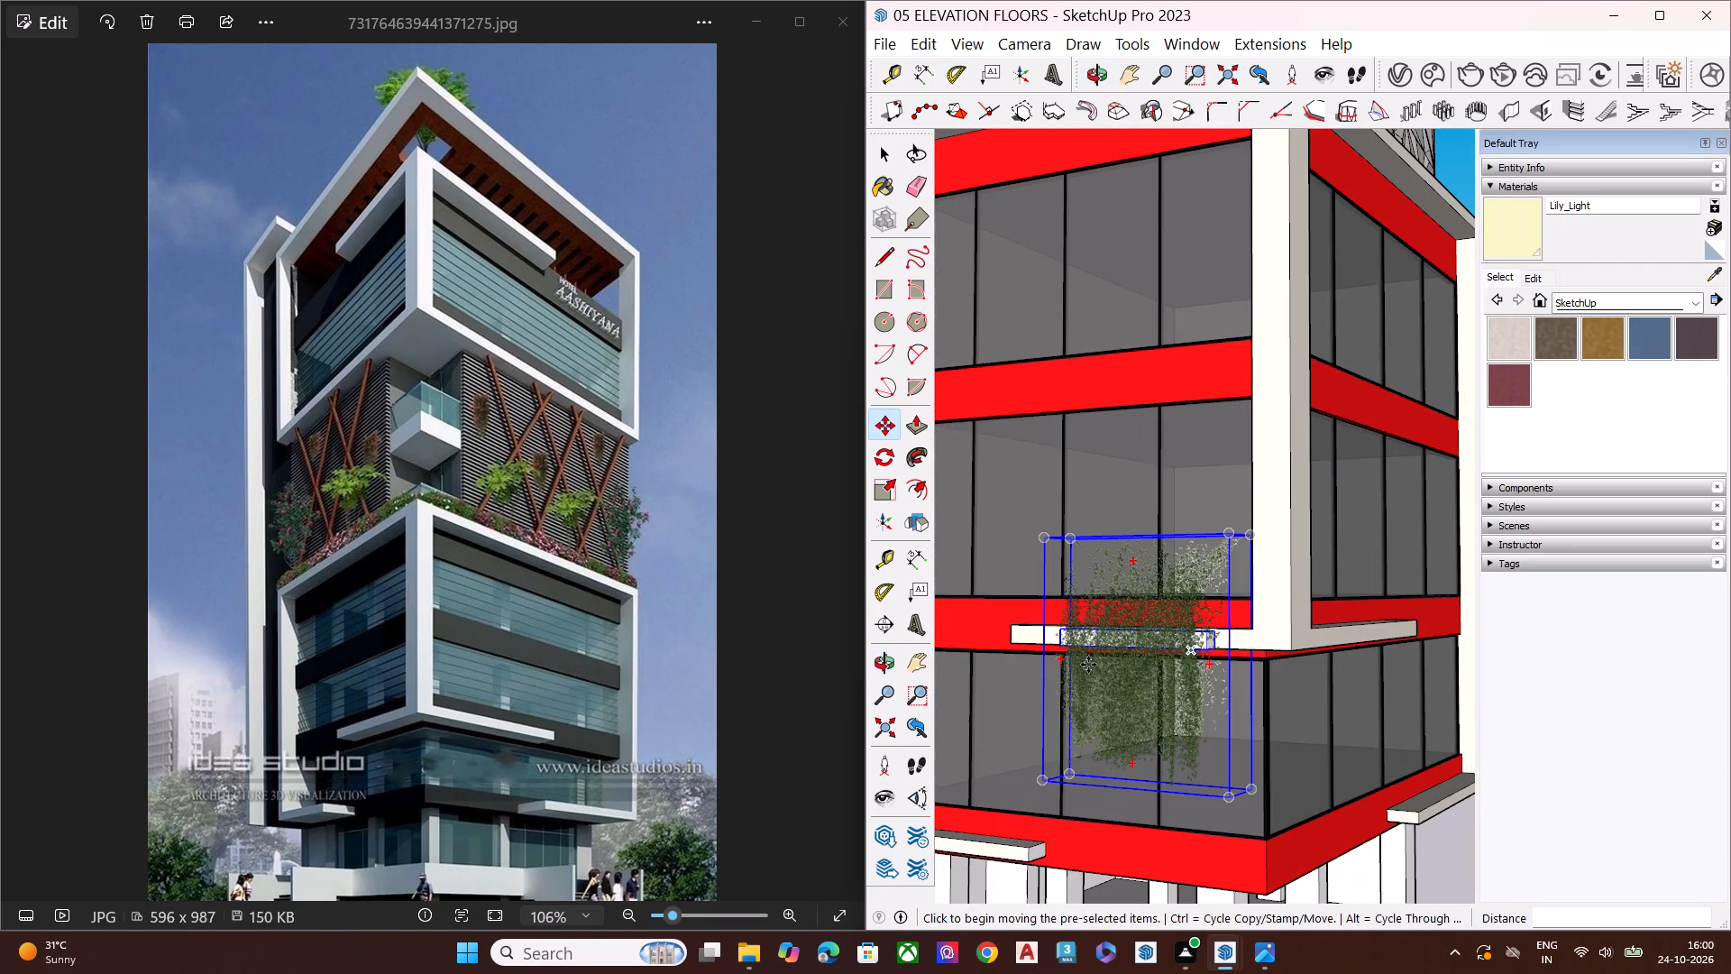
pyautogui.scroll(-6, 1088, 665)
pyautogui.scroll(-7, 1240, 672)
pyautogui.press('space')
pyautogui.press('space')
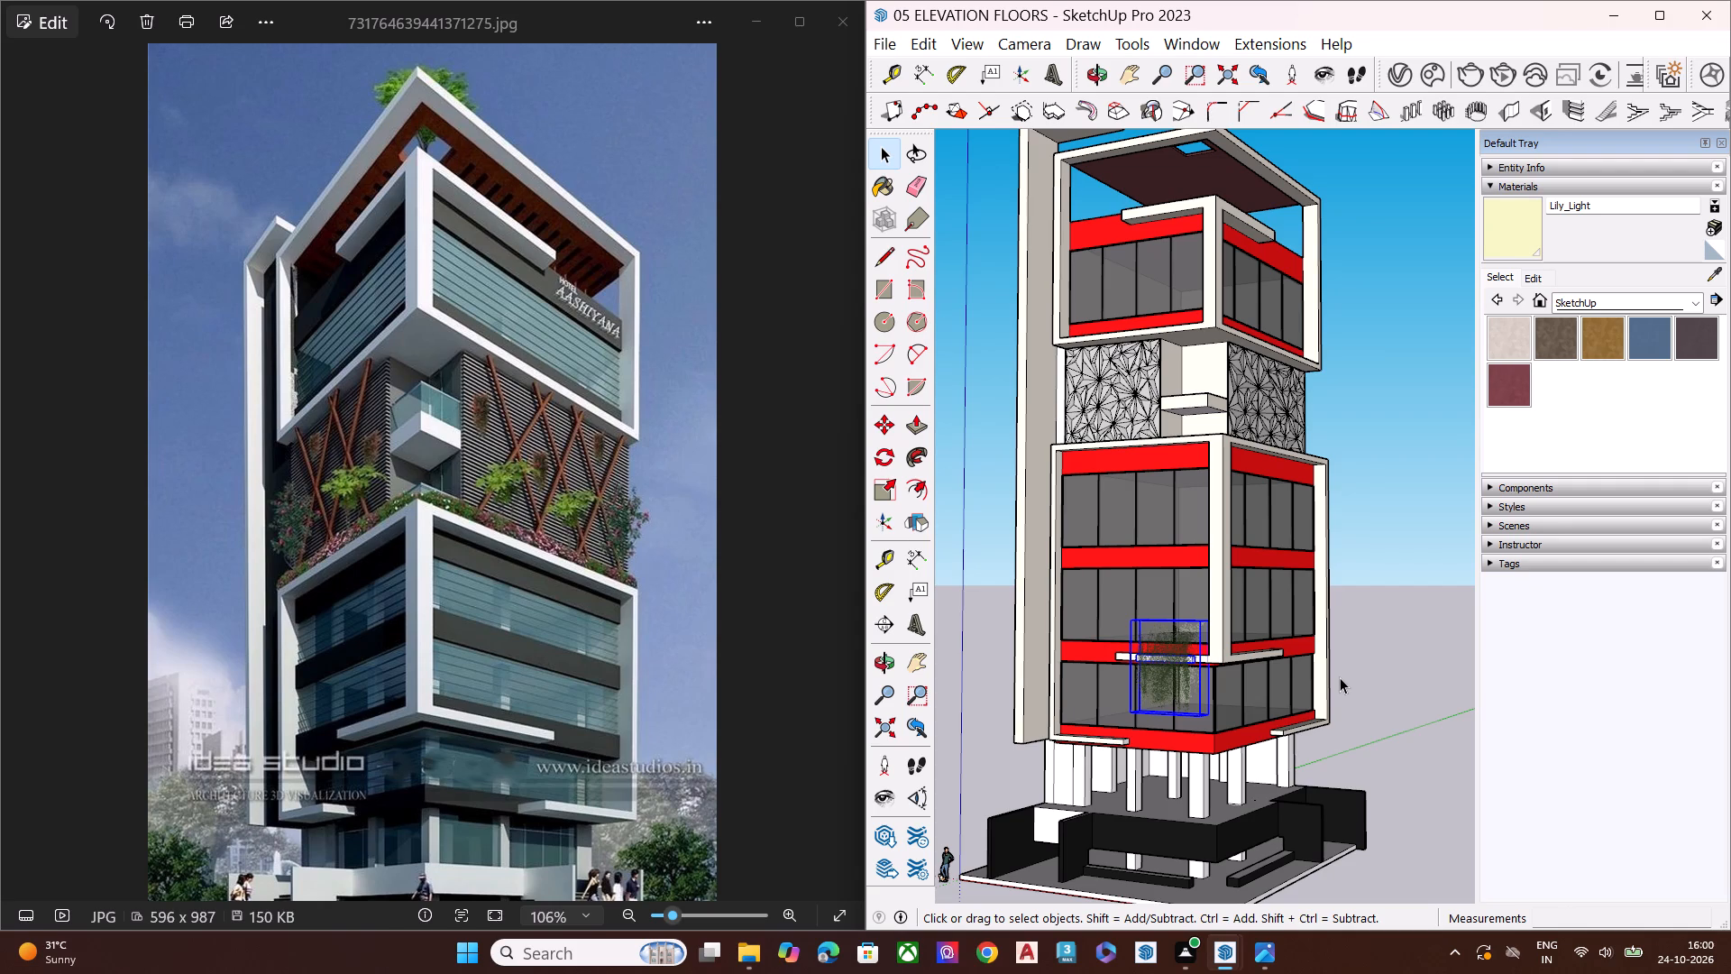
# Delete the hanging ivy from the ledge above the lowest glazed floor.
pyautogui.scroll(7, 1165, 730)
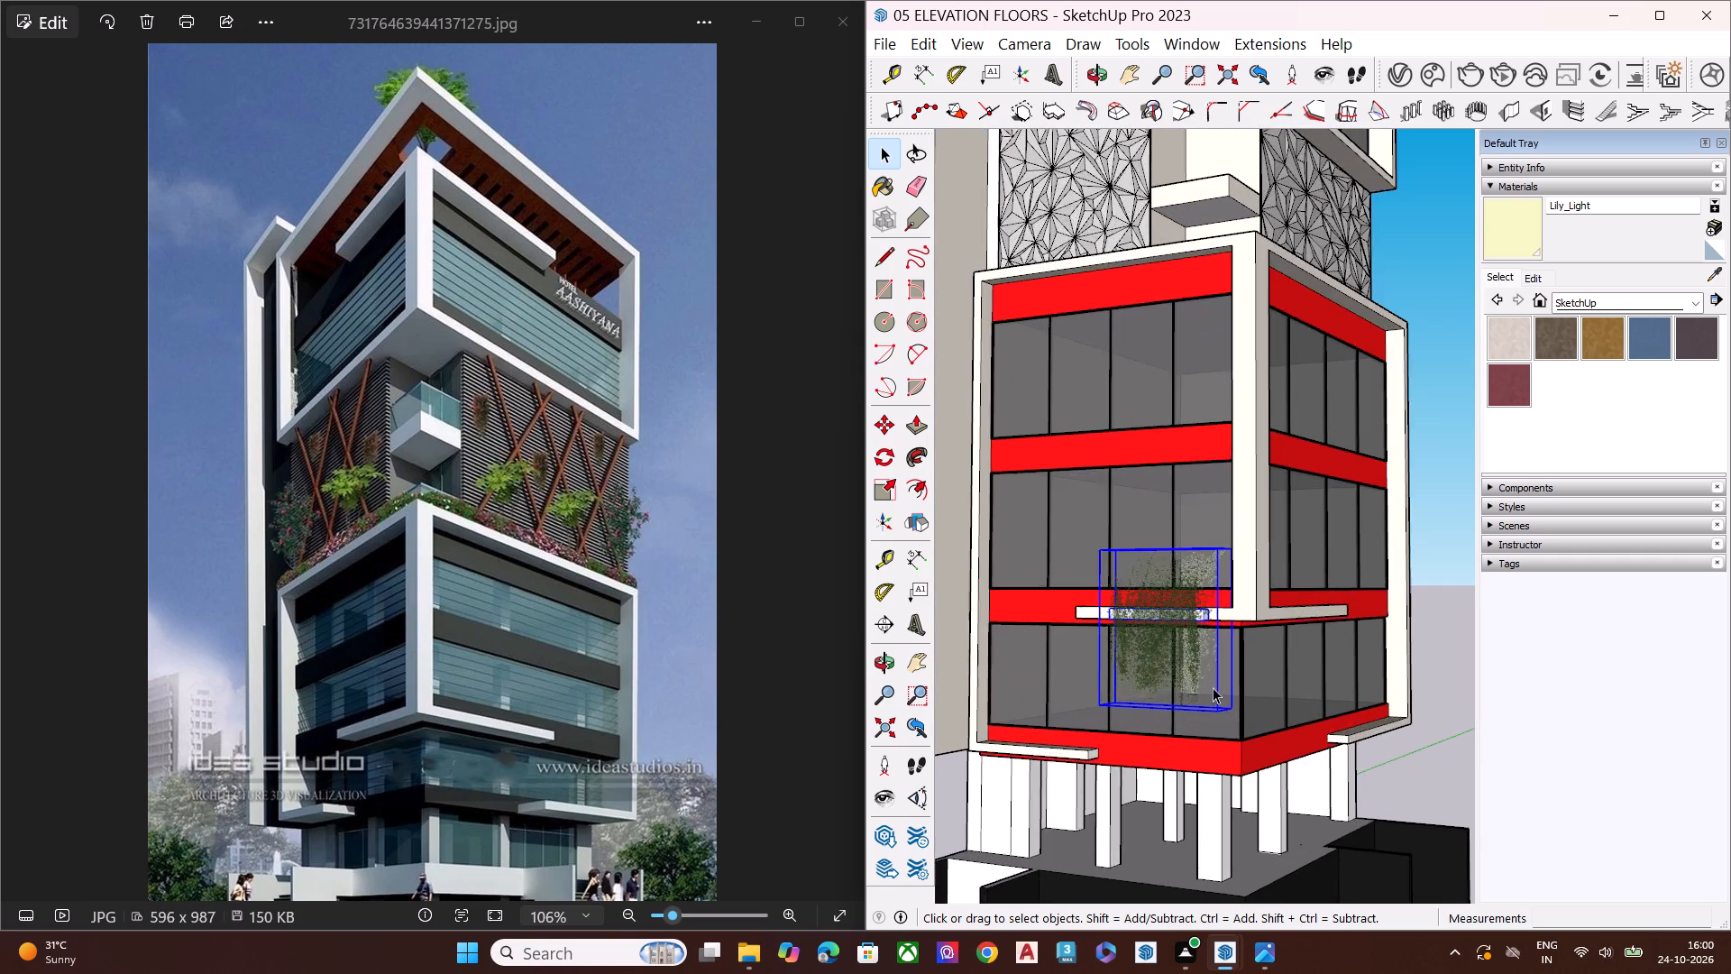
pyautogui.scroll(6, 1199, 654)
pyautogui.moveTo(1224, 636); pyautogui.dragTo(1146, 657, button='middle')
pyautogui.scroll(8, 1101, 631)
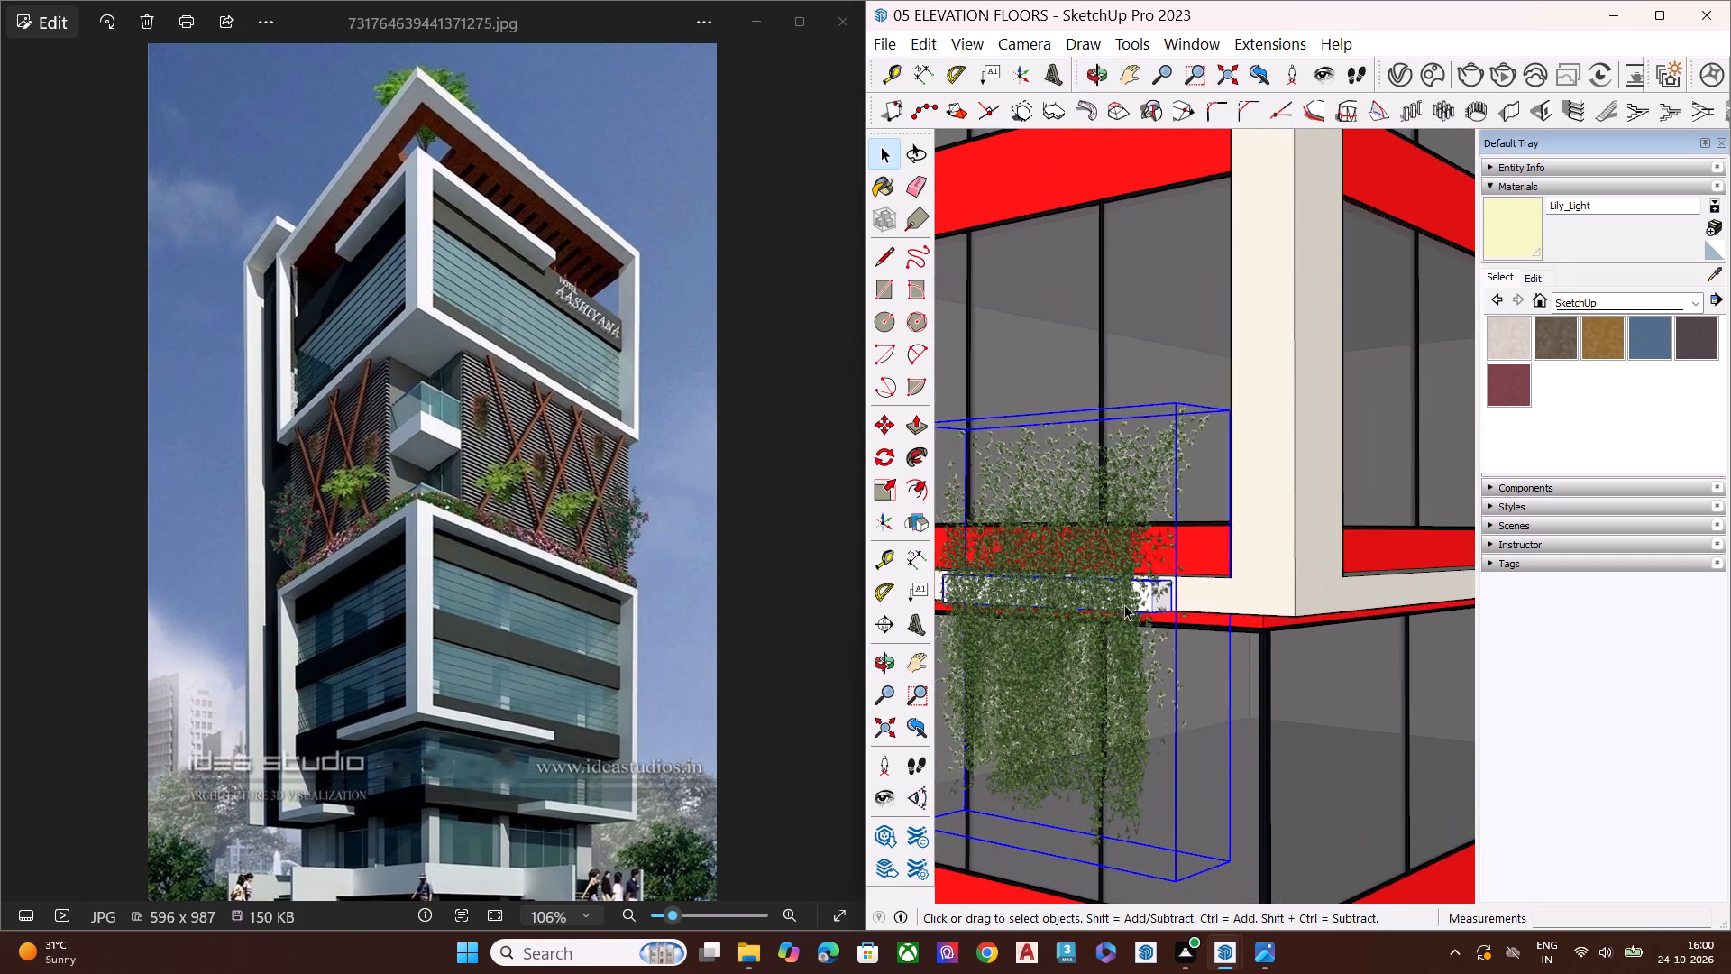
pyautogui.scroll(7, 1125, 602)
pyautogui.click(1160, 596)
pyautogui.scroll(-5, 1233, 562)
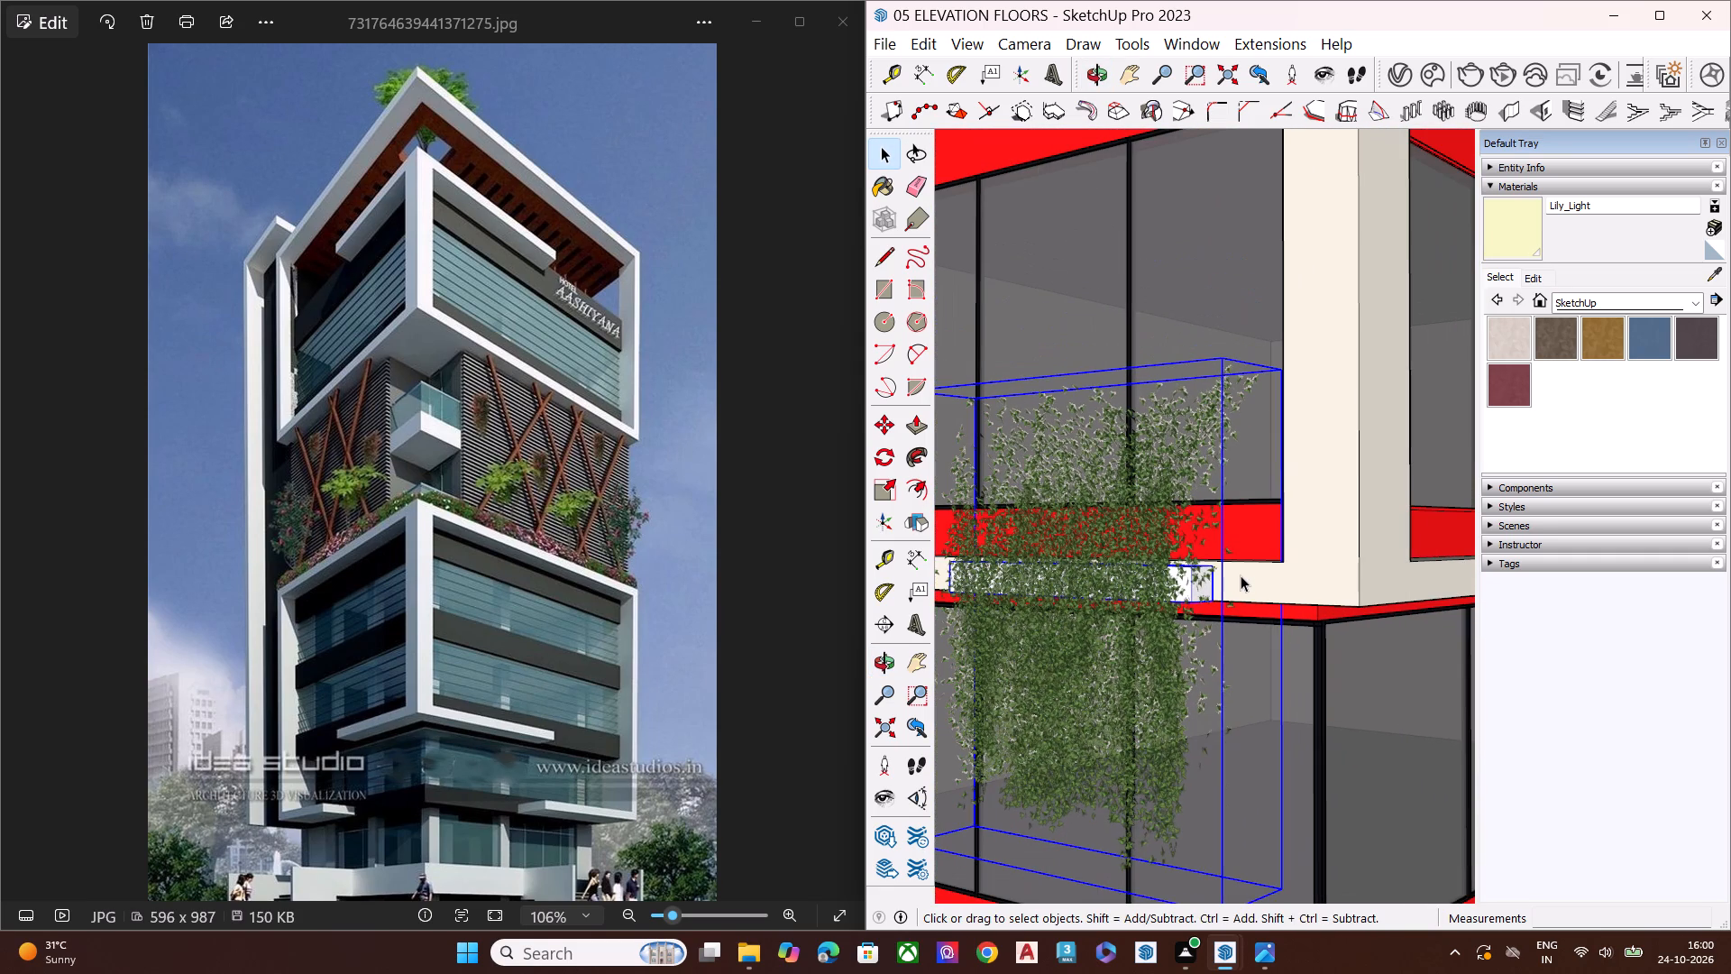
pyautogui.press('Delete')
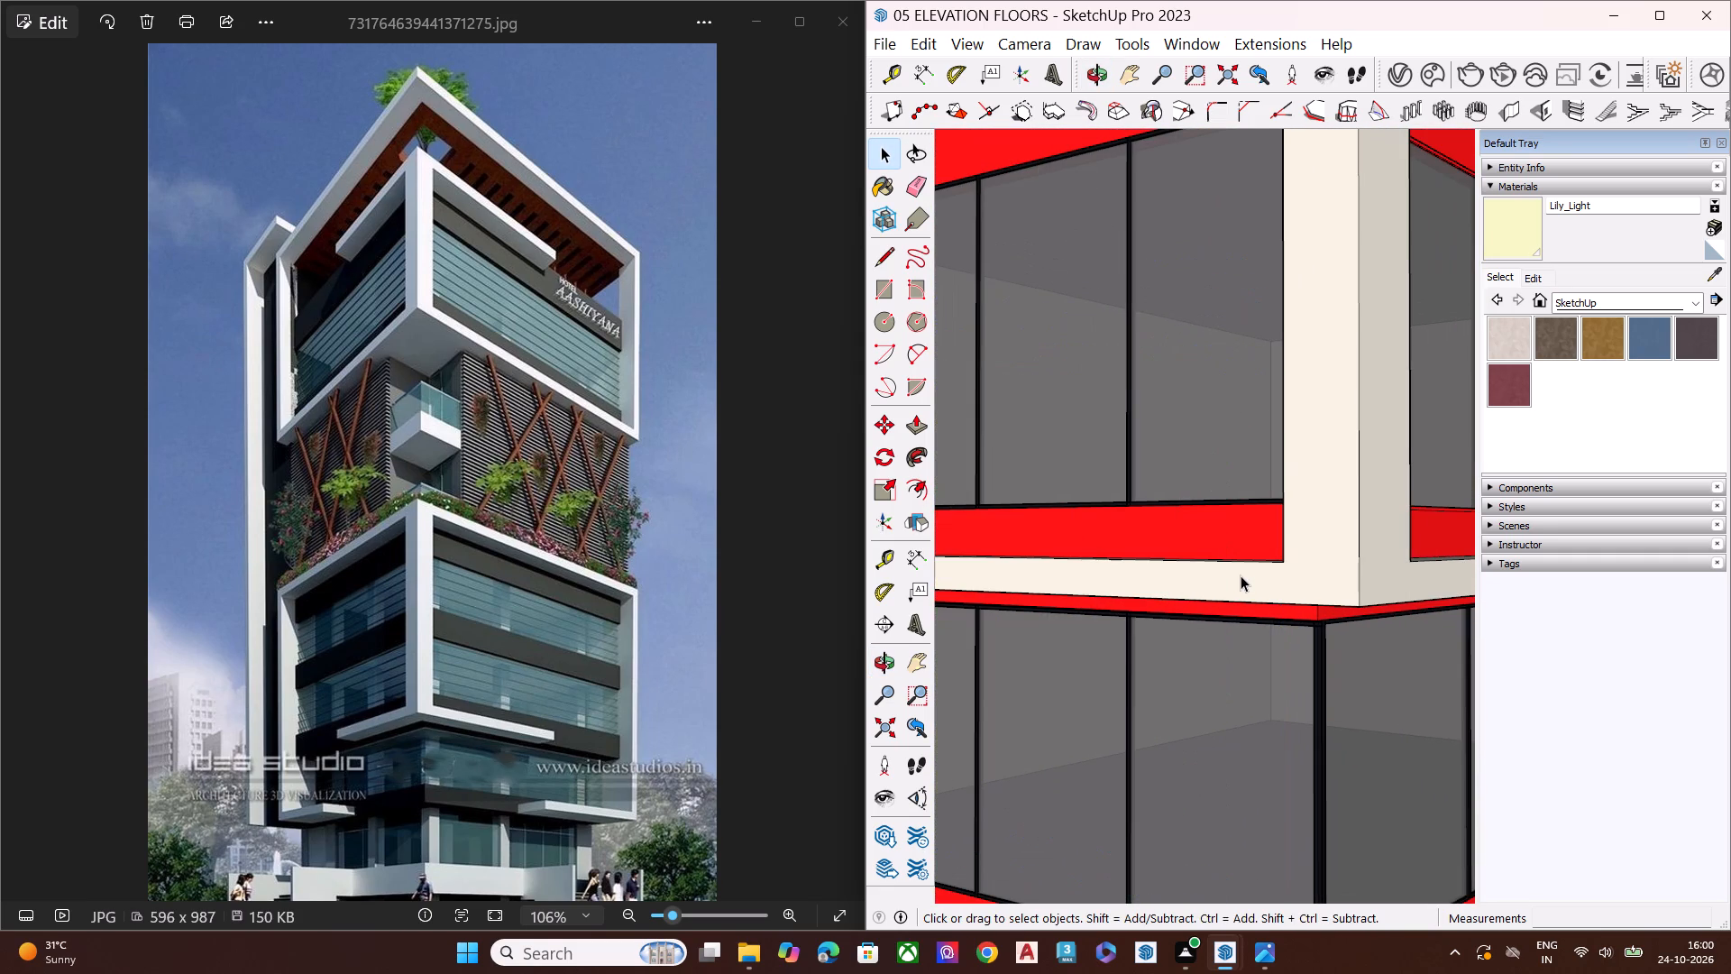
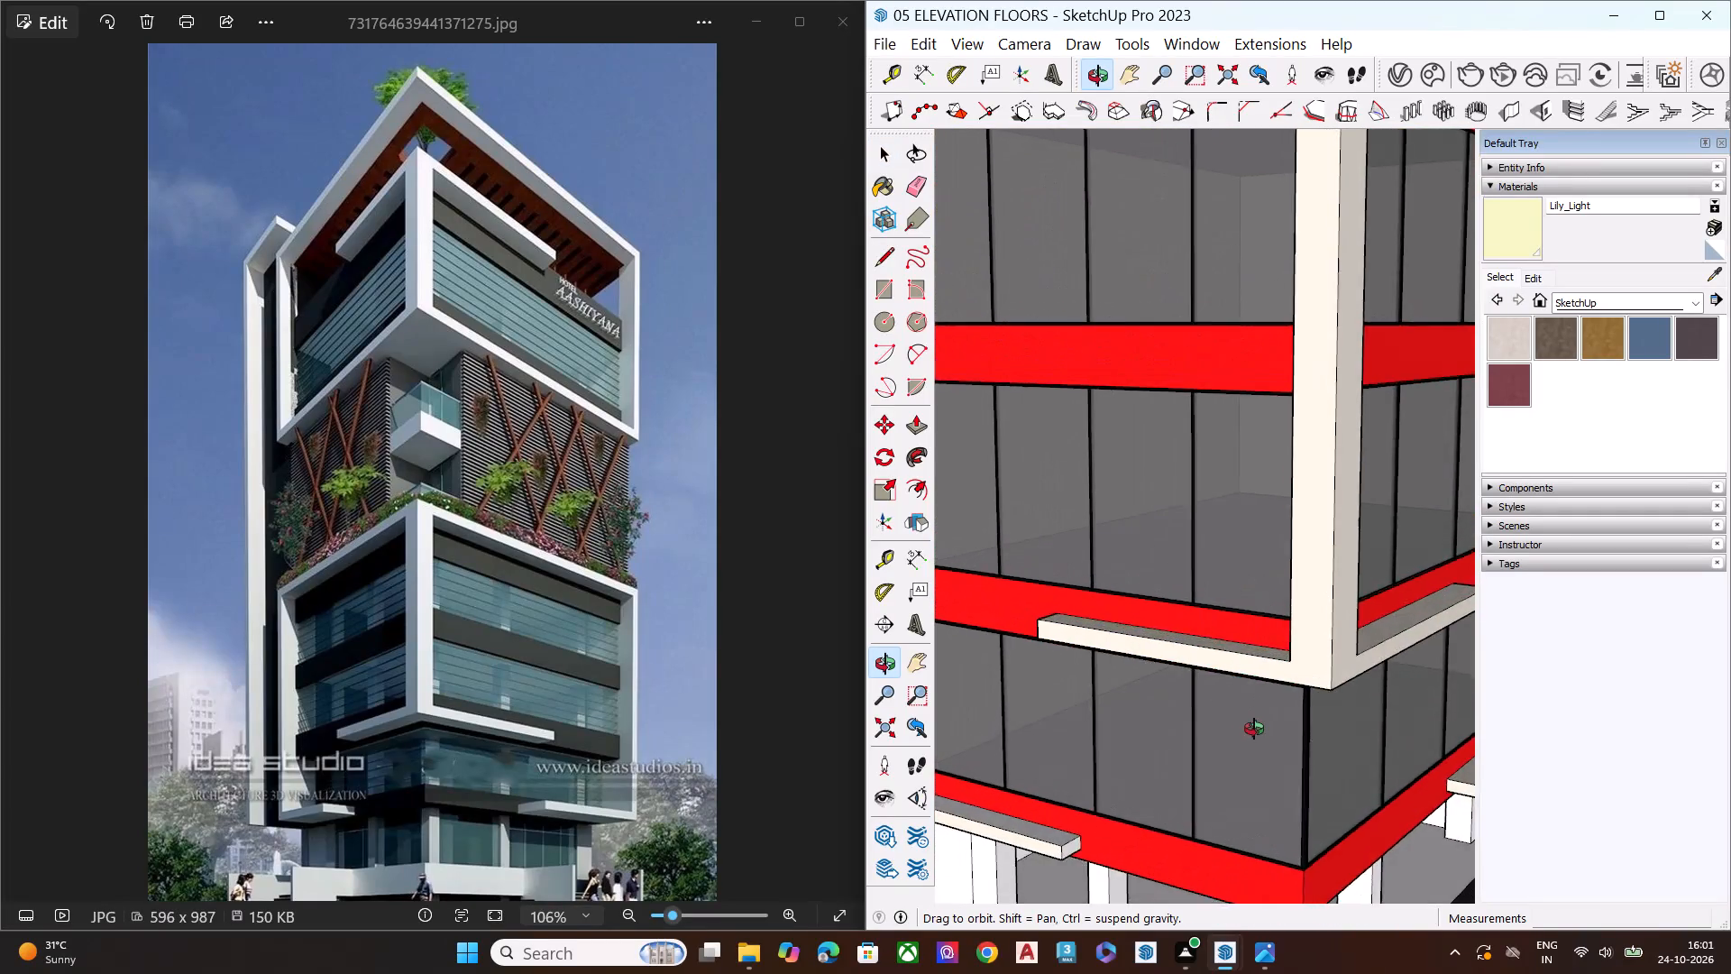
# Inspect the tower from above and from the front corner, comparing its floors, patterned middle screen and roof frame with the reference image.
pyautogui.moveTo(1254, 729); pyautogui.dragTo(1018, 631, button='middle')
pyautogui.scroll(7, 1112, 602)
pyautogui.scroll(-15, 1133, 635)
pyautogui.scroll(3, 1184, 668)
pyautogui.scroll(-1, 1184, 668)
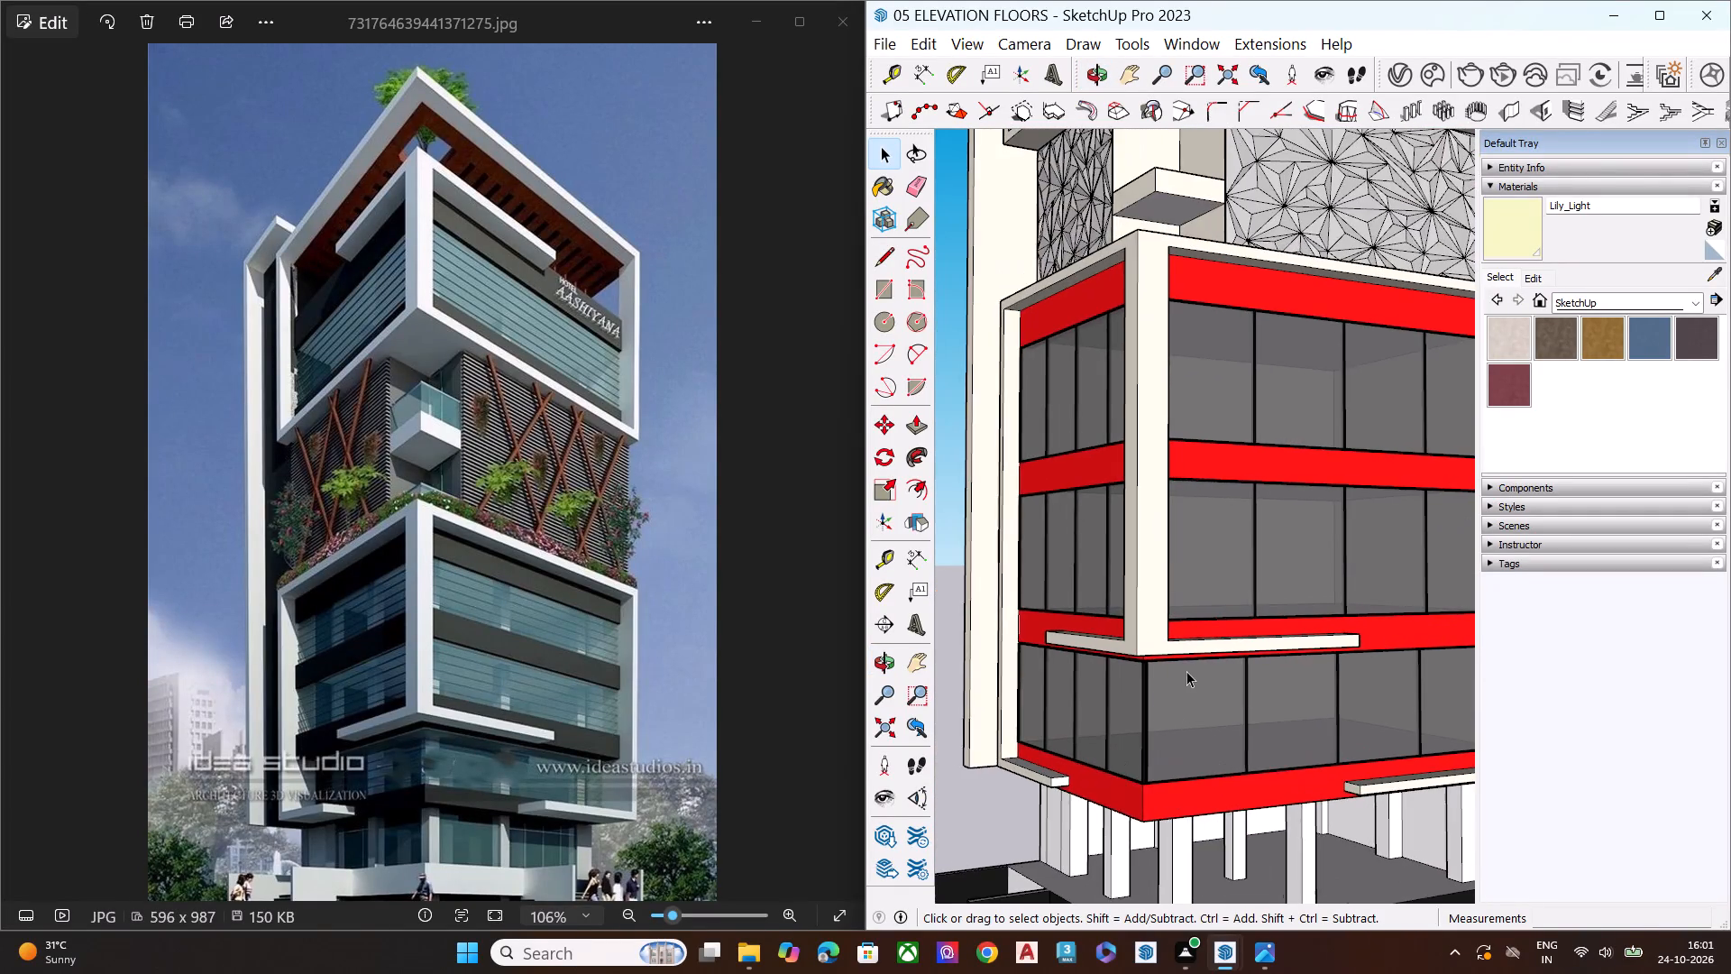
pyautogui.moveTo(1254, 678); pyautogui.dragTo(1210, 877, button='middle')
pyautogui.moveTo(1123, 379); pyautogui.dragTo(1122, 675, button='middle')
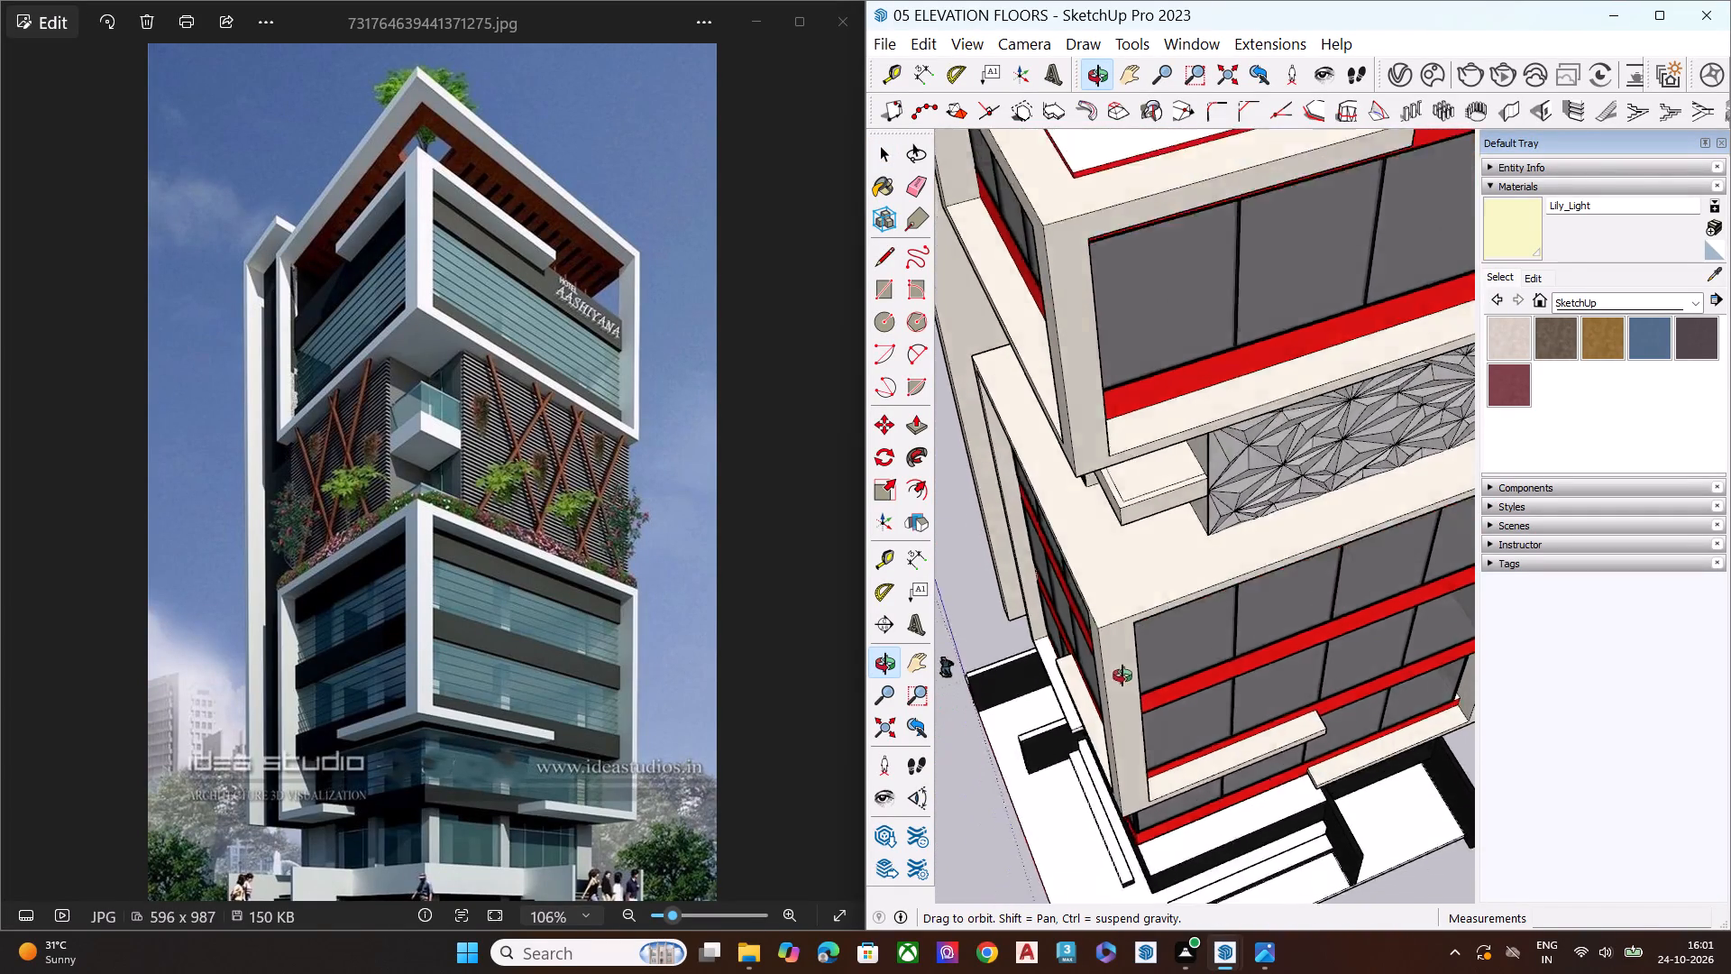
pyautogui.moveTo(1122, 675); pyautogui.dragTo(1166, 224, button='middle')
pyautogui.scroll(1, 1166, 224)
pyautogui.scroll(-1, 1166, 224)
pyautogui.scroll(1, 1166, 224)
pyautogui.scroll(-10, 1168, 356)
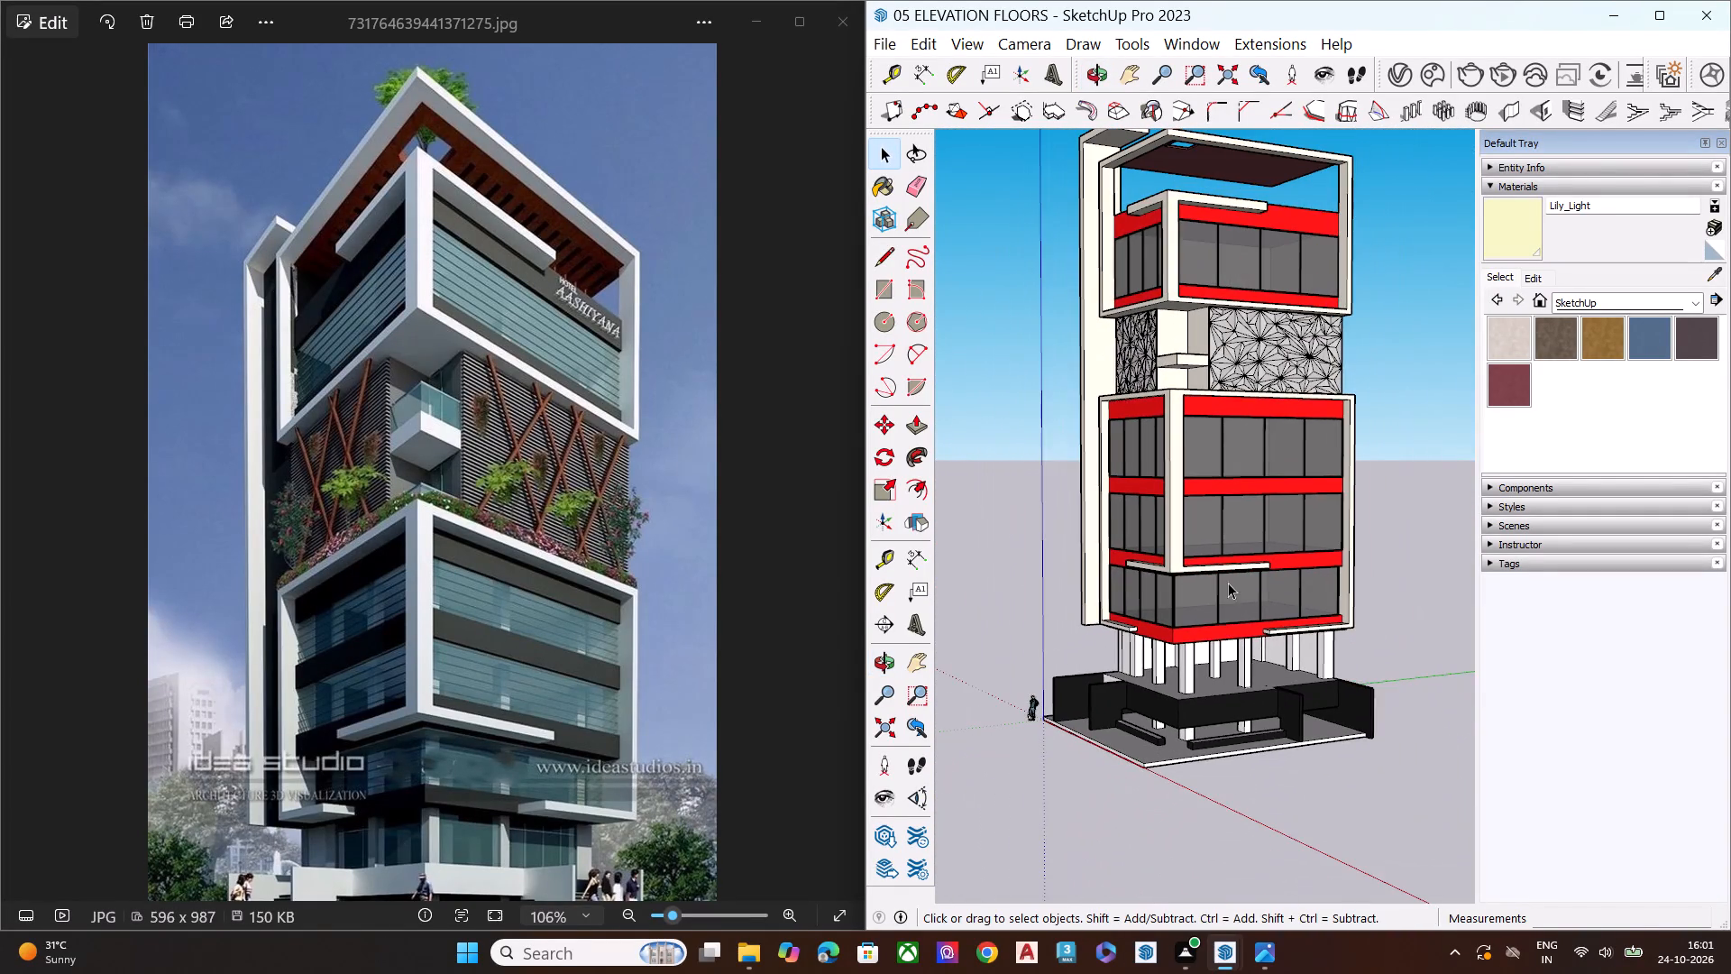
pyautogui.scroll(2, 1237, 276)
pyautogui.scroll(-6, 1213, 412)
pyautogui.scroll(1, 1235, 308)
pyautogui.moveTo(1235, 303); pyautogui.dragTo(1238, 248, button='middle')
pyautogui.scroll(2, 1217, 348)
pyautogui.scroll(-1, 1181, 537)
pyautogui.scroll(3, 1181, 537)
pyautogui.scroll(-2, 1184, 547)
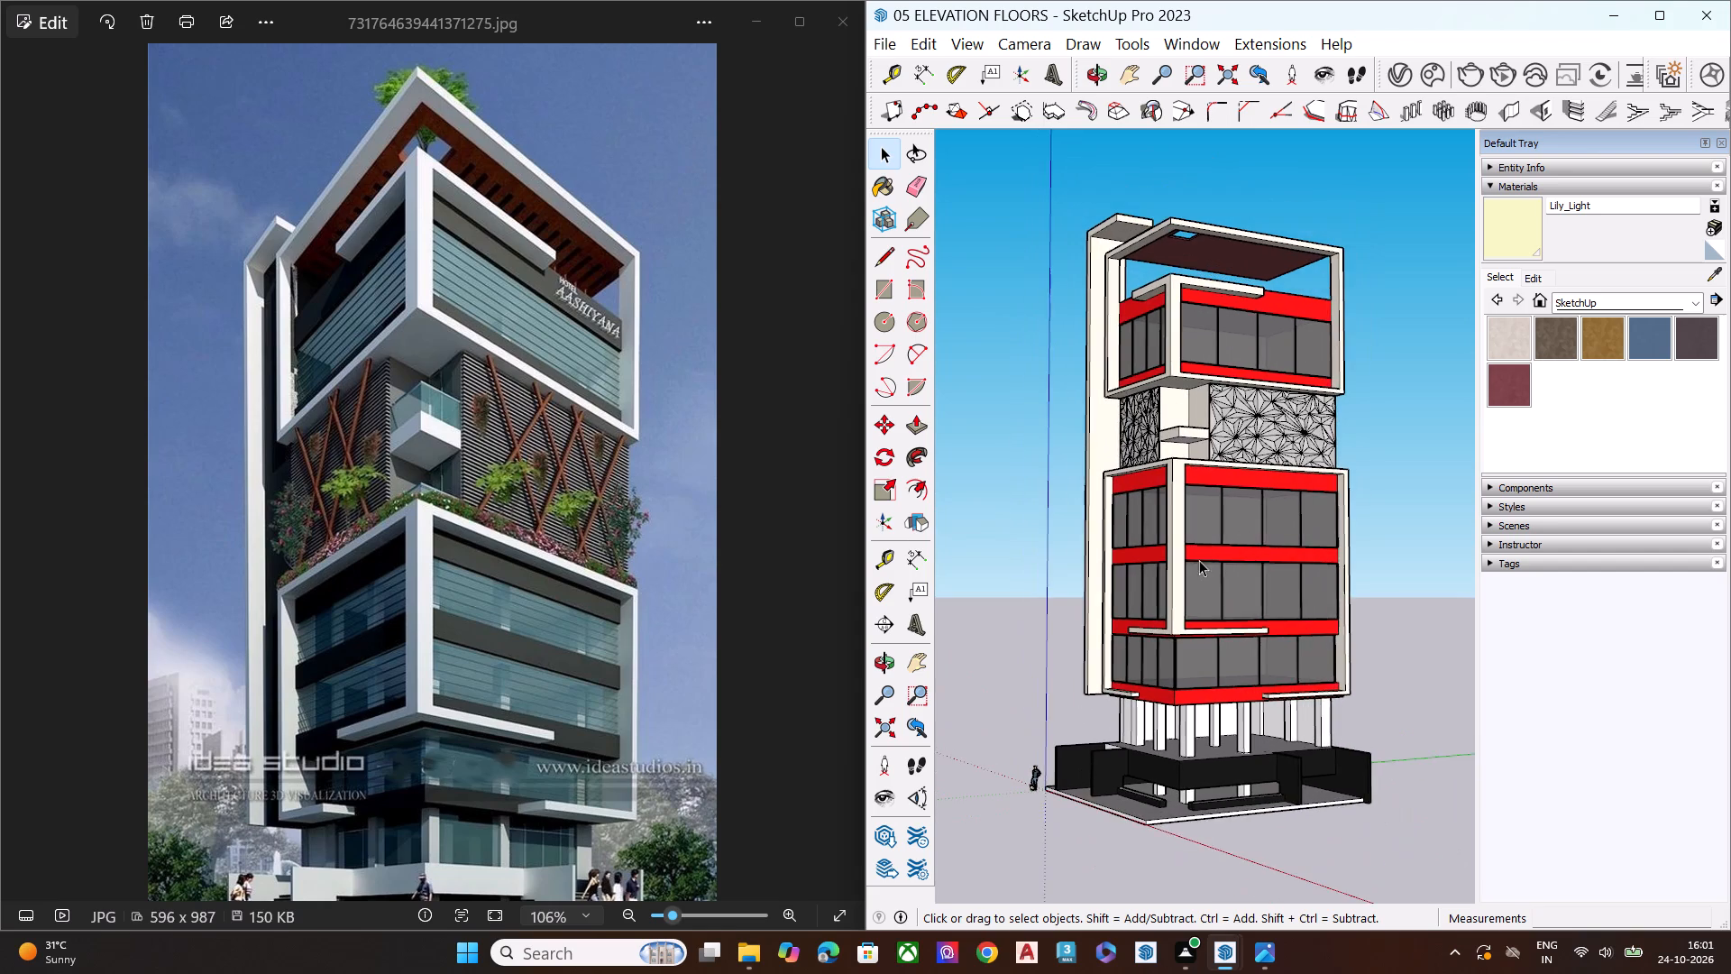
pyautogui.scroll(2, 1267, 348)
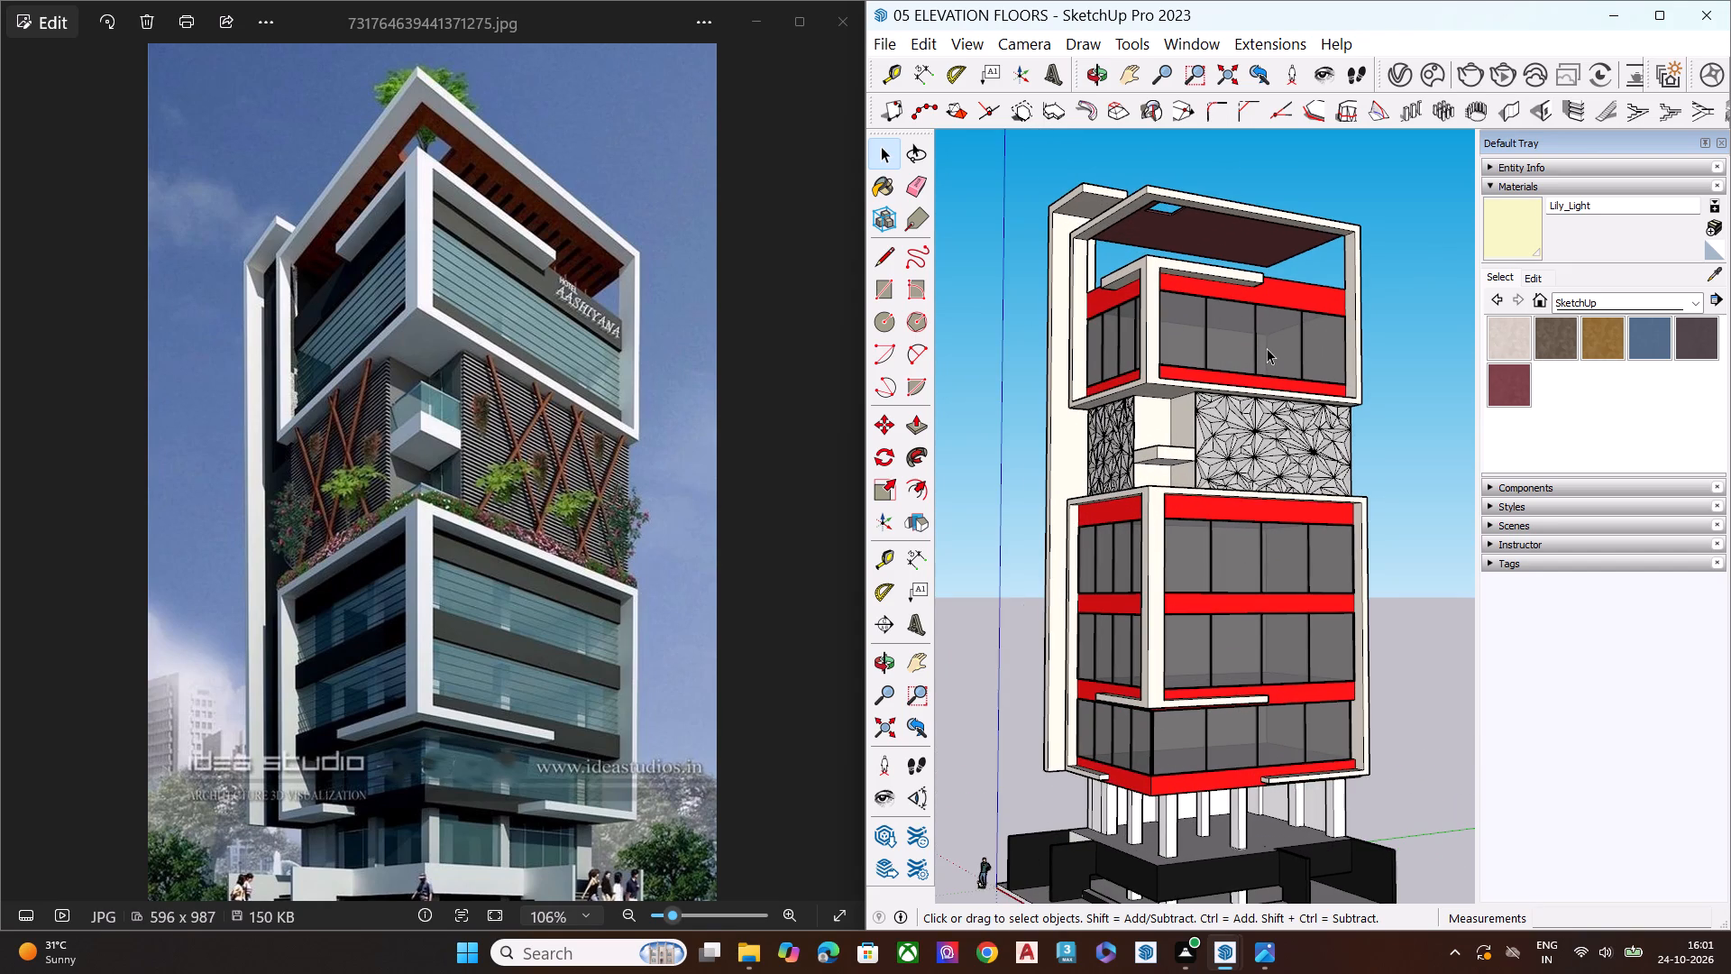
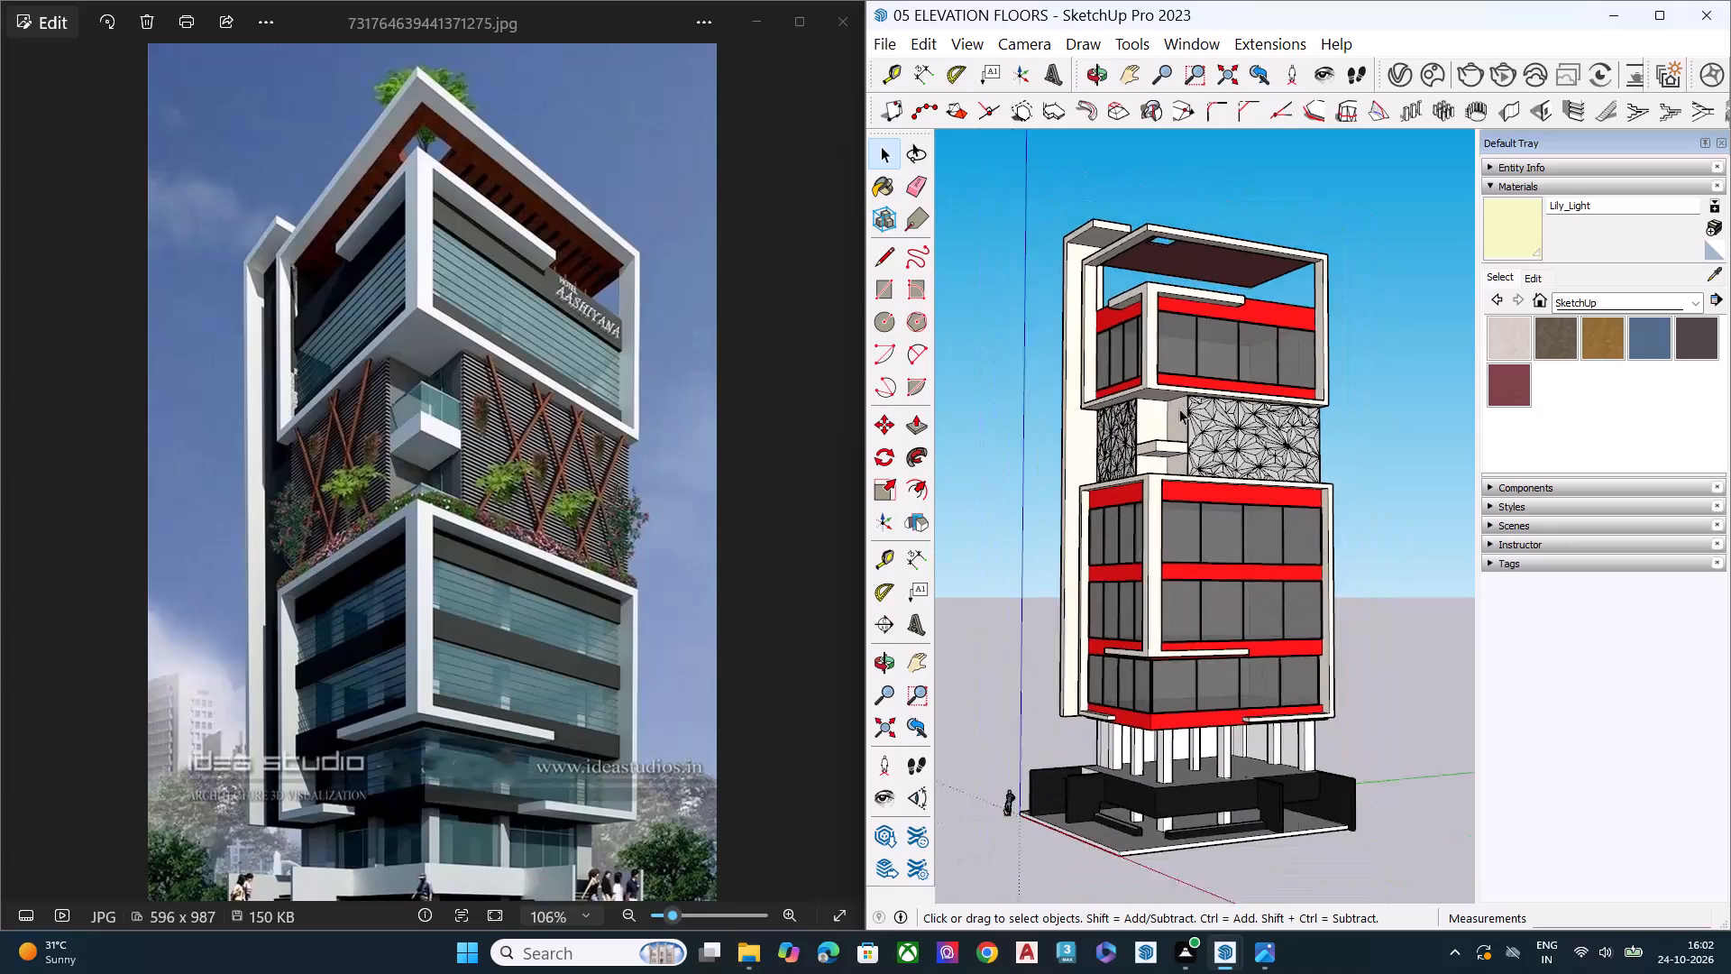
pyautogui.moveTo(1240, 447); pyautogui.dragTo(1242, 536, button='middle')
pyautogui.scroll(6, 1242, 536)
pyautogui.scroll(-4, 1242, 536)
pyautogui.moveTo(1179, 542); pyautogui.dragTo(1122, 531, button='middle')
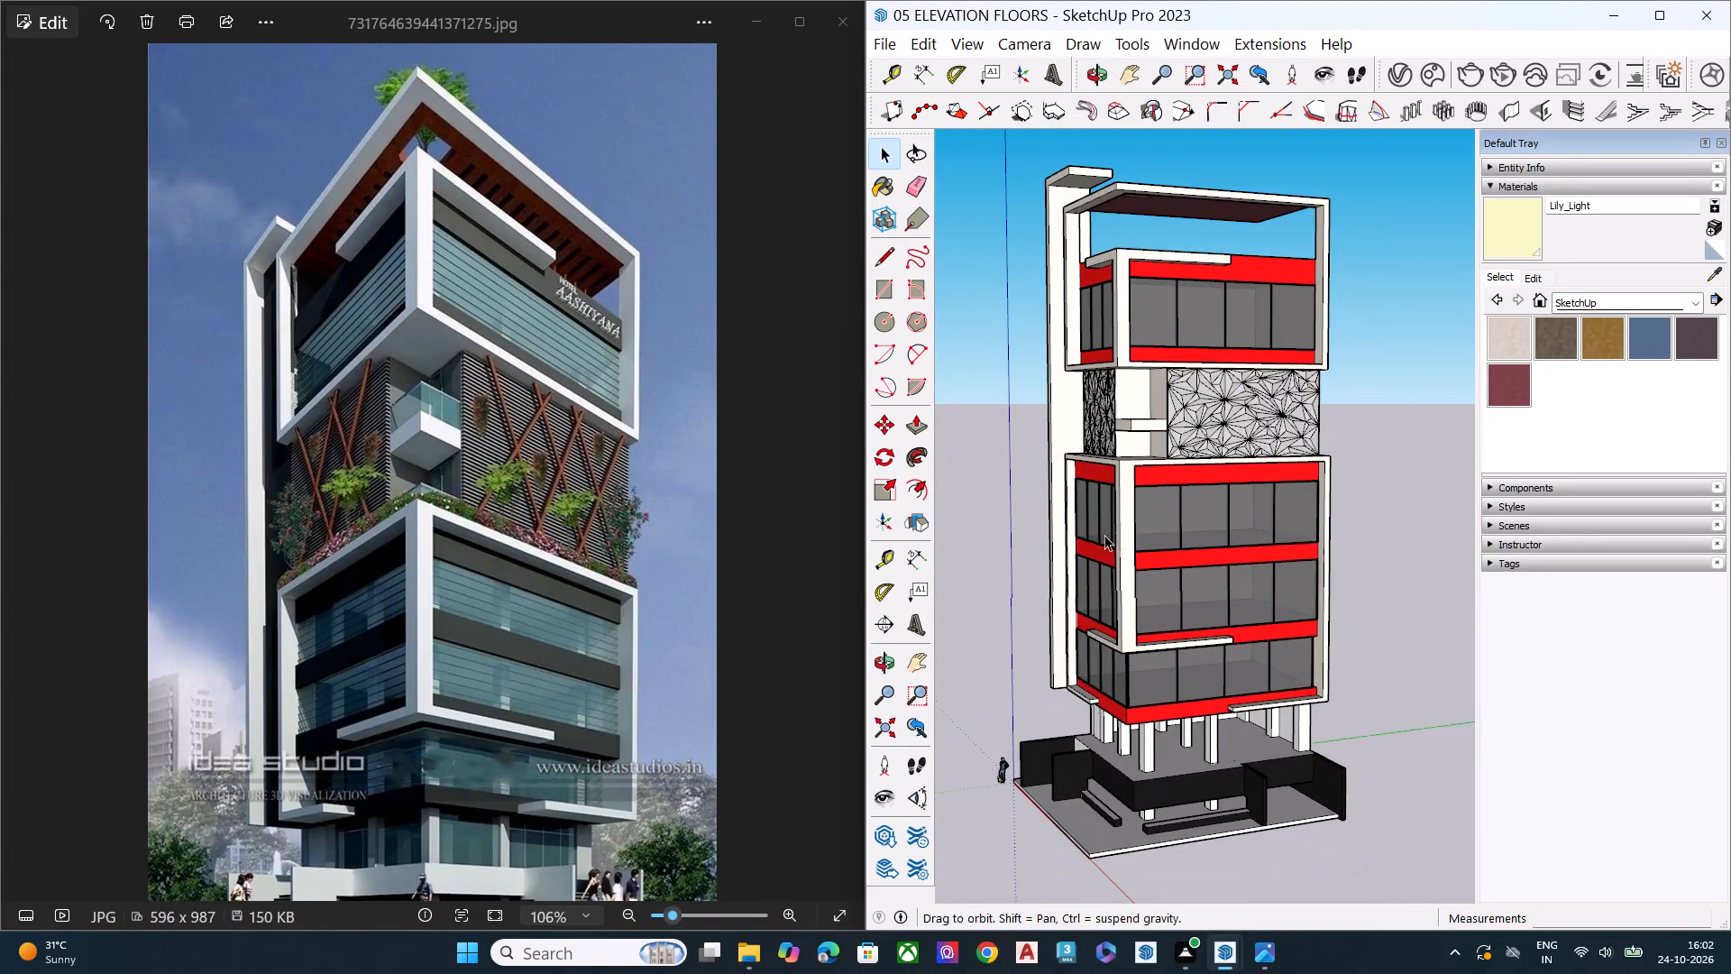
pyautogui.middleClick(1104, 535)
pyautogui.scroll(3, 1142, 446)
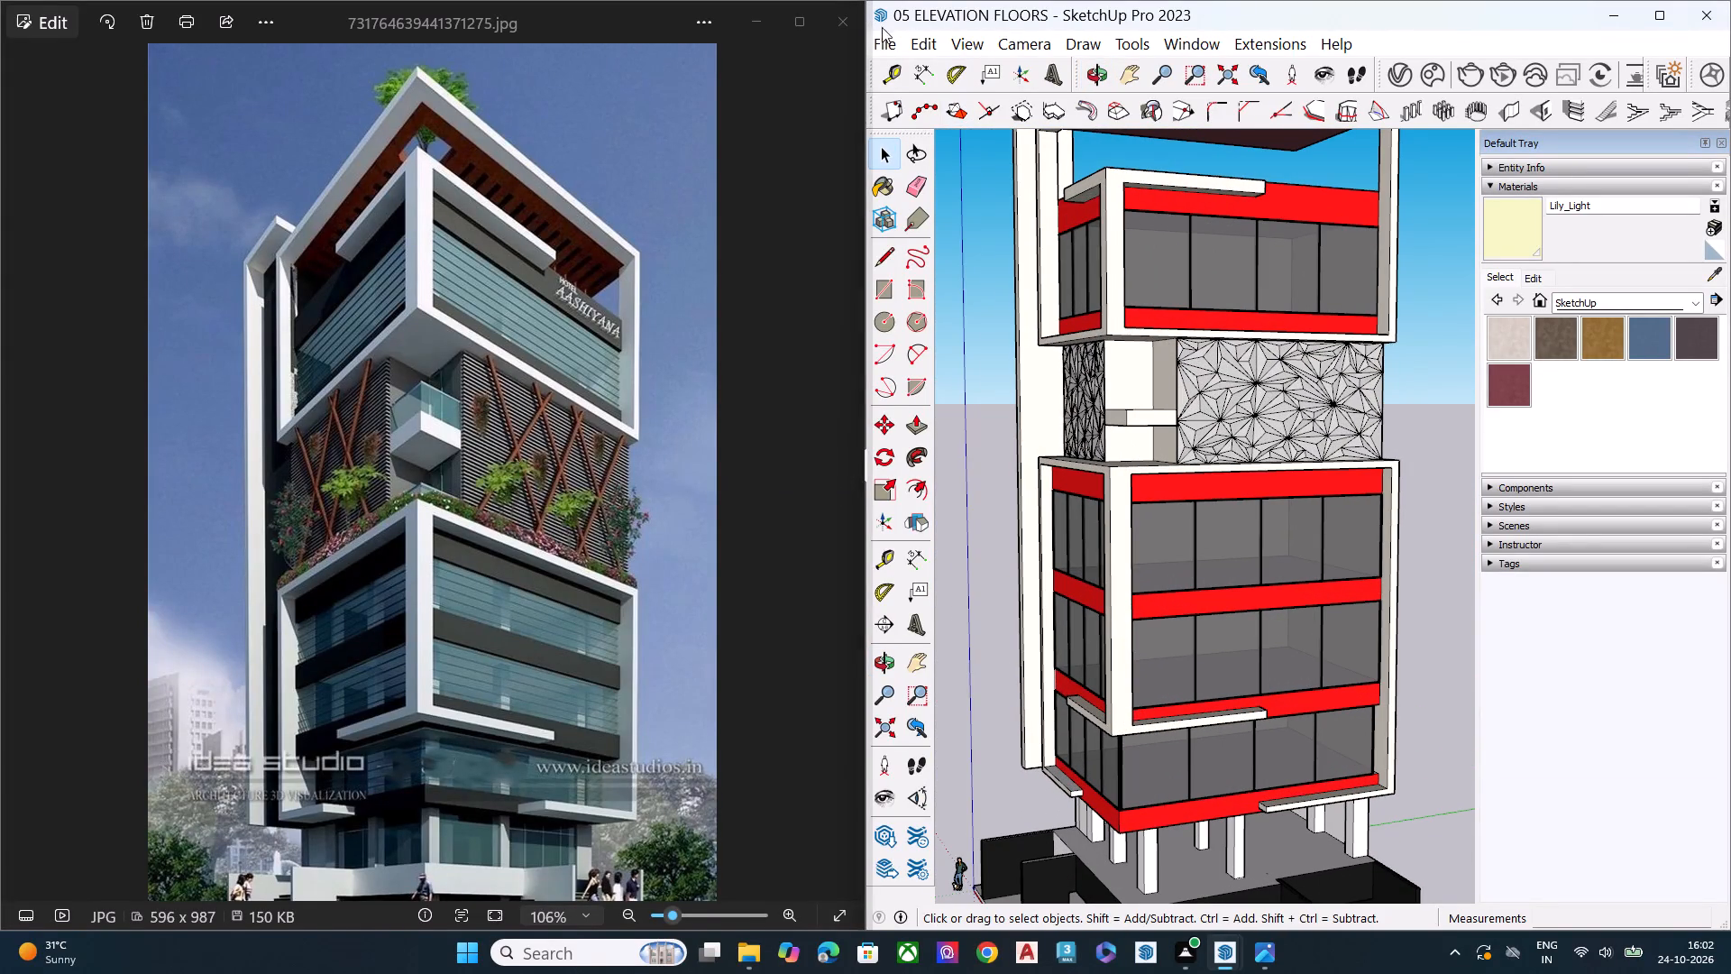
# Browse the Downloads folder for a planting model to import, previewing Plant+2 (1).skp, and leave without importing.
pyautogui.click(888, 49)
pyautogui.click(938, 409)
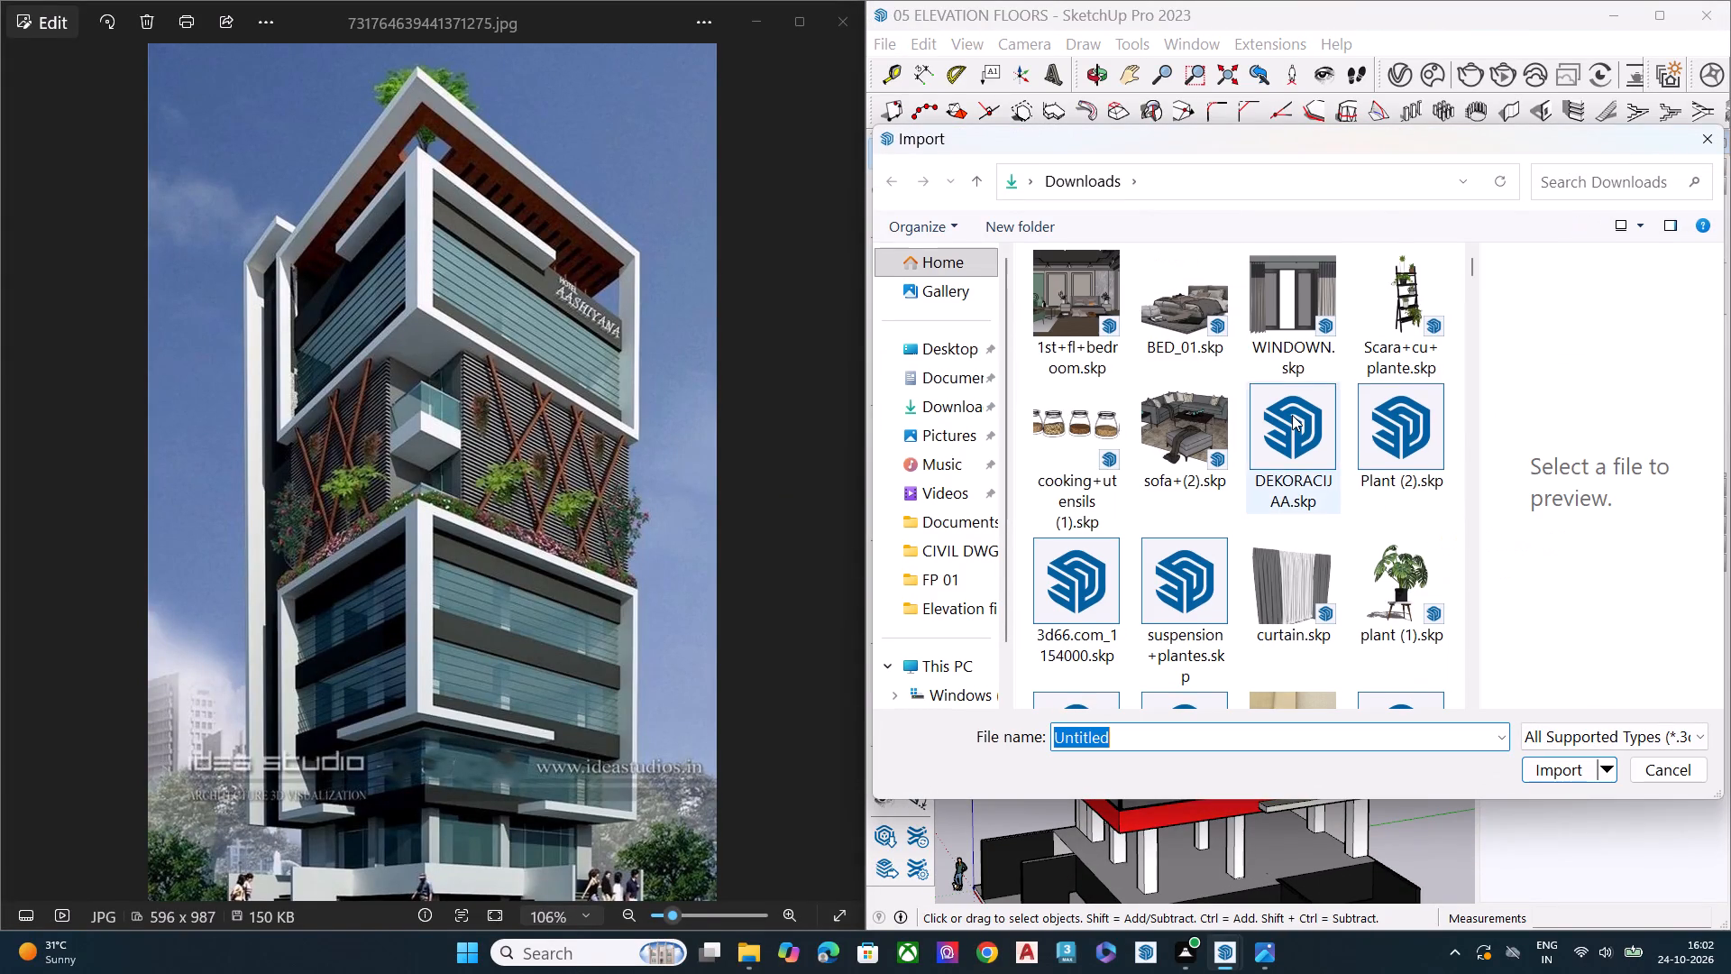
pyautogui.scroll(-3, 1301, 428)
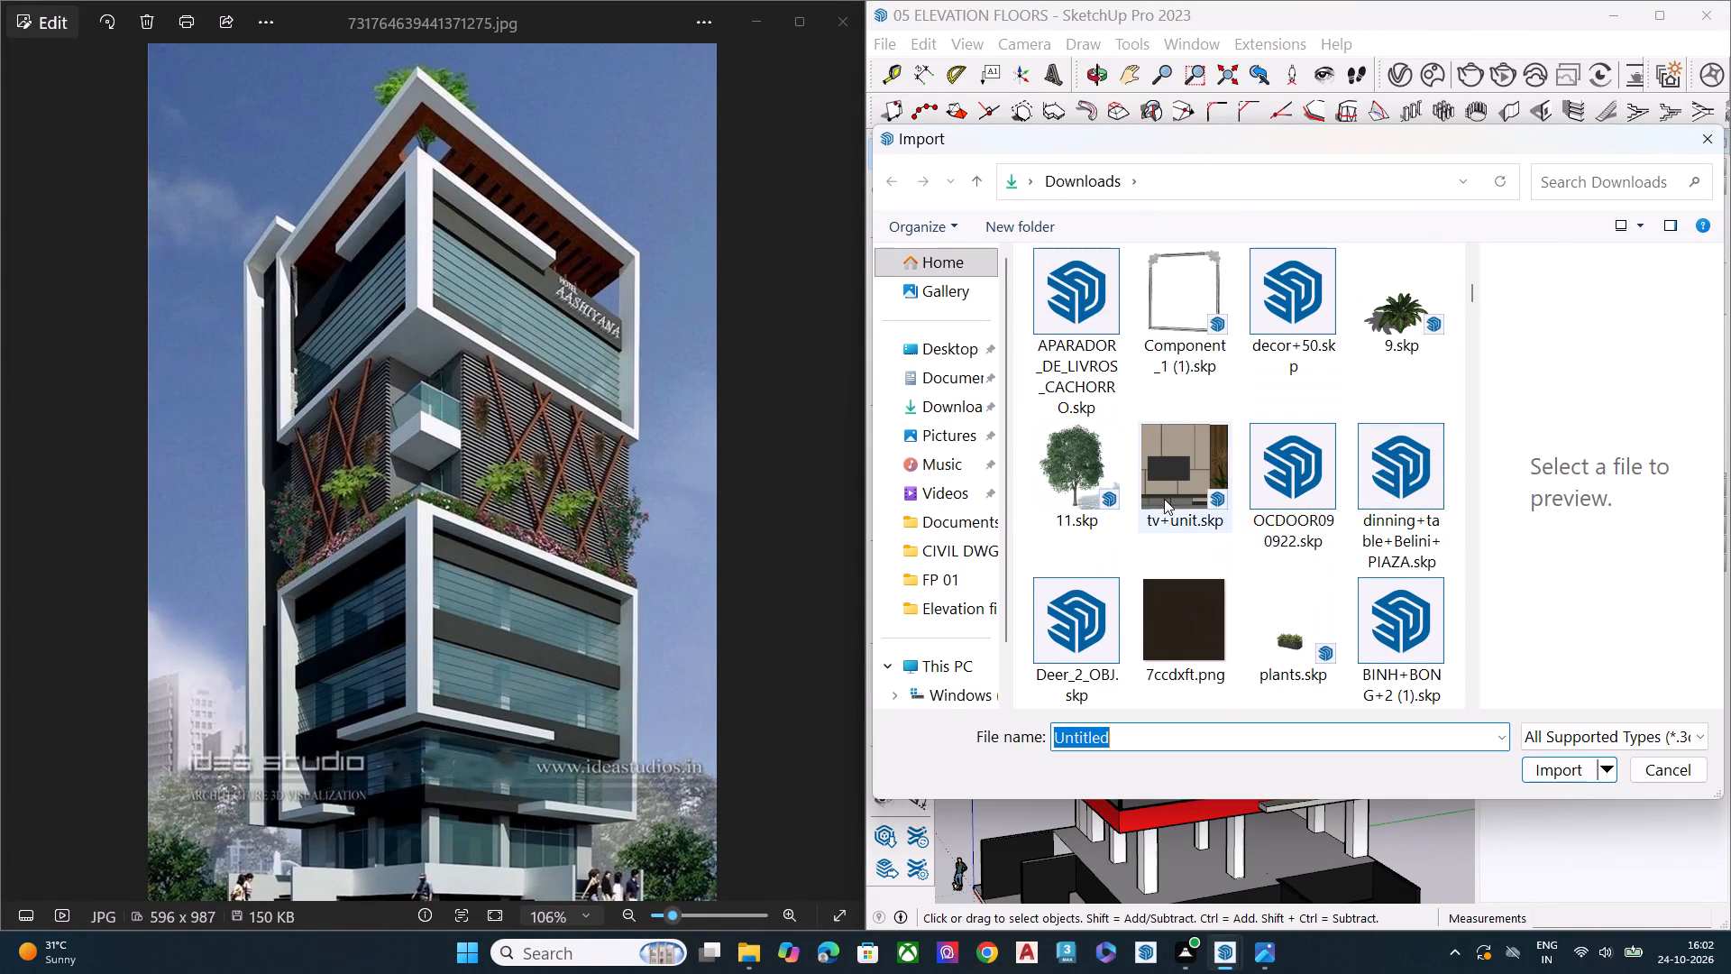
pyautogui.scroll(-2, 1343, 409)
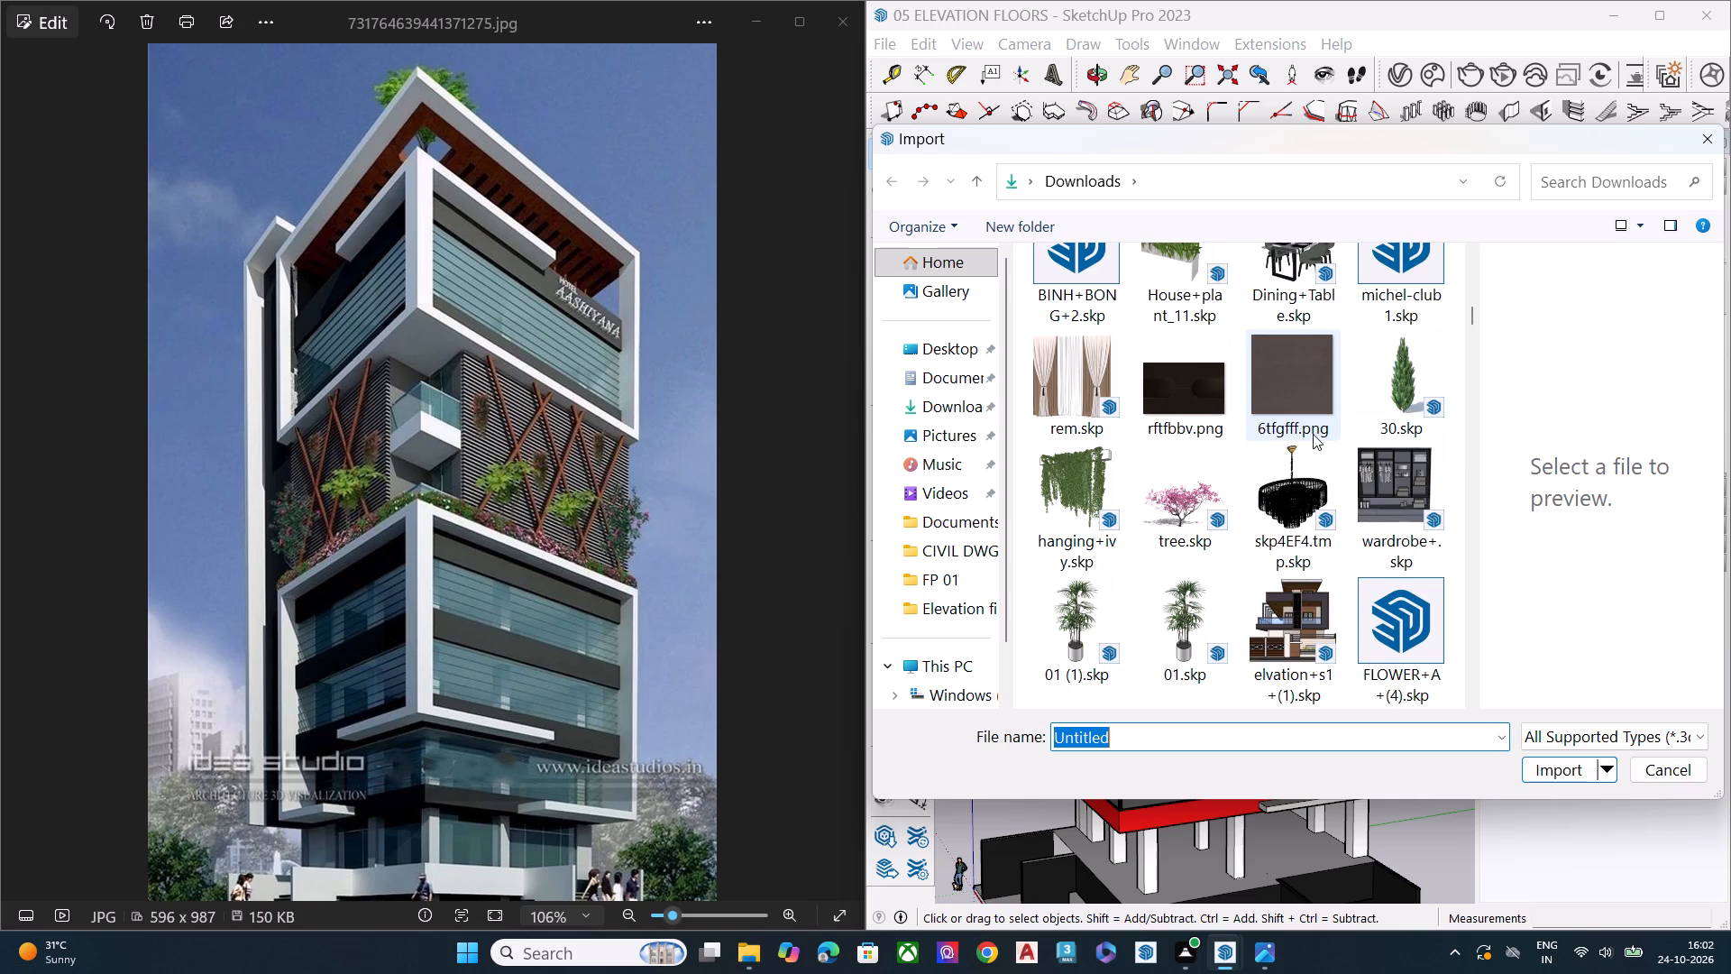
pyautogui.scroll(-1, 1274, 455)
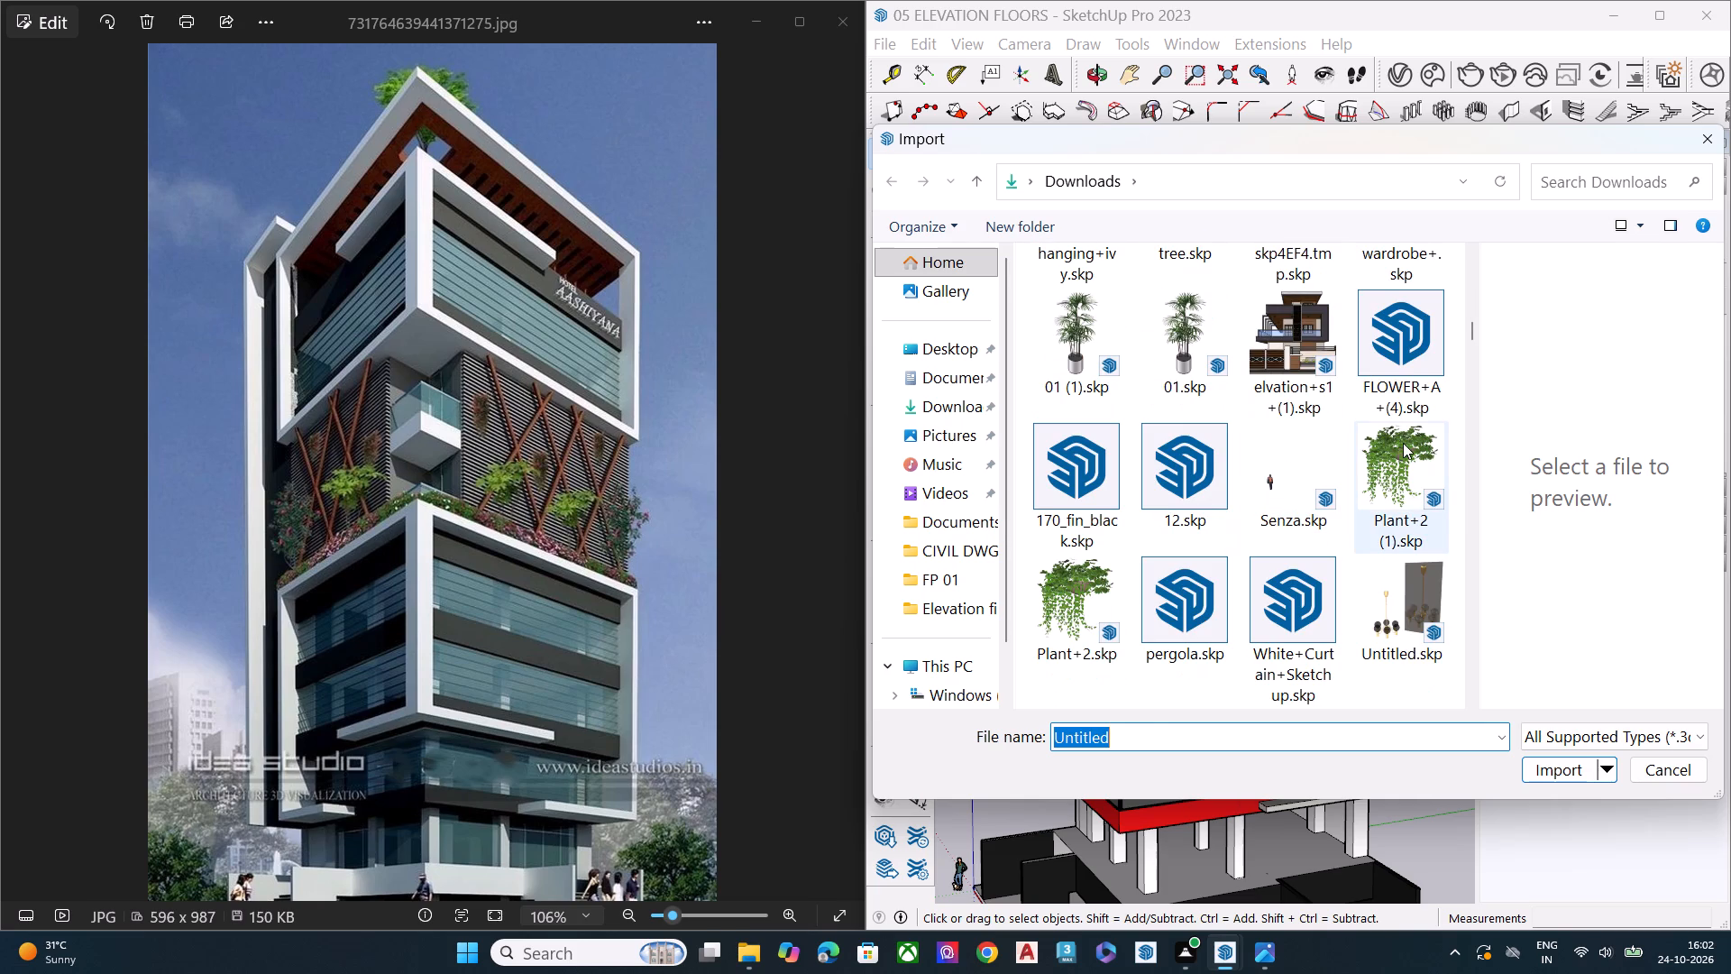
pyautogui.click(1400, 444)
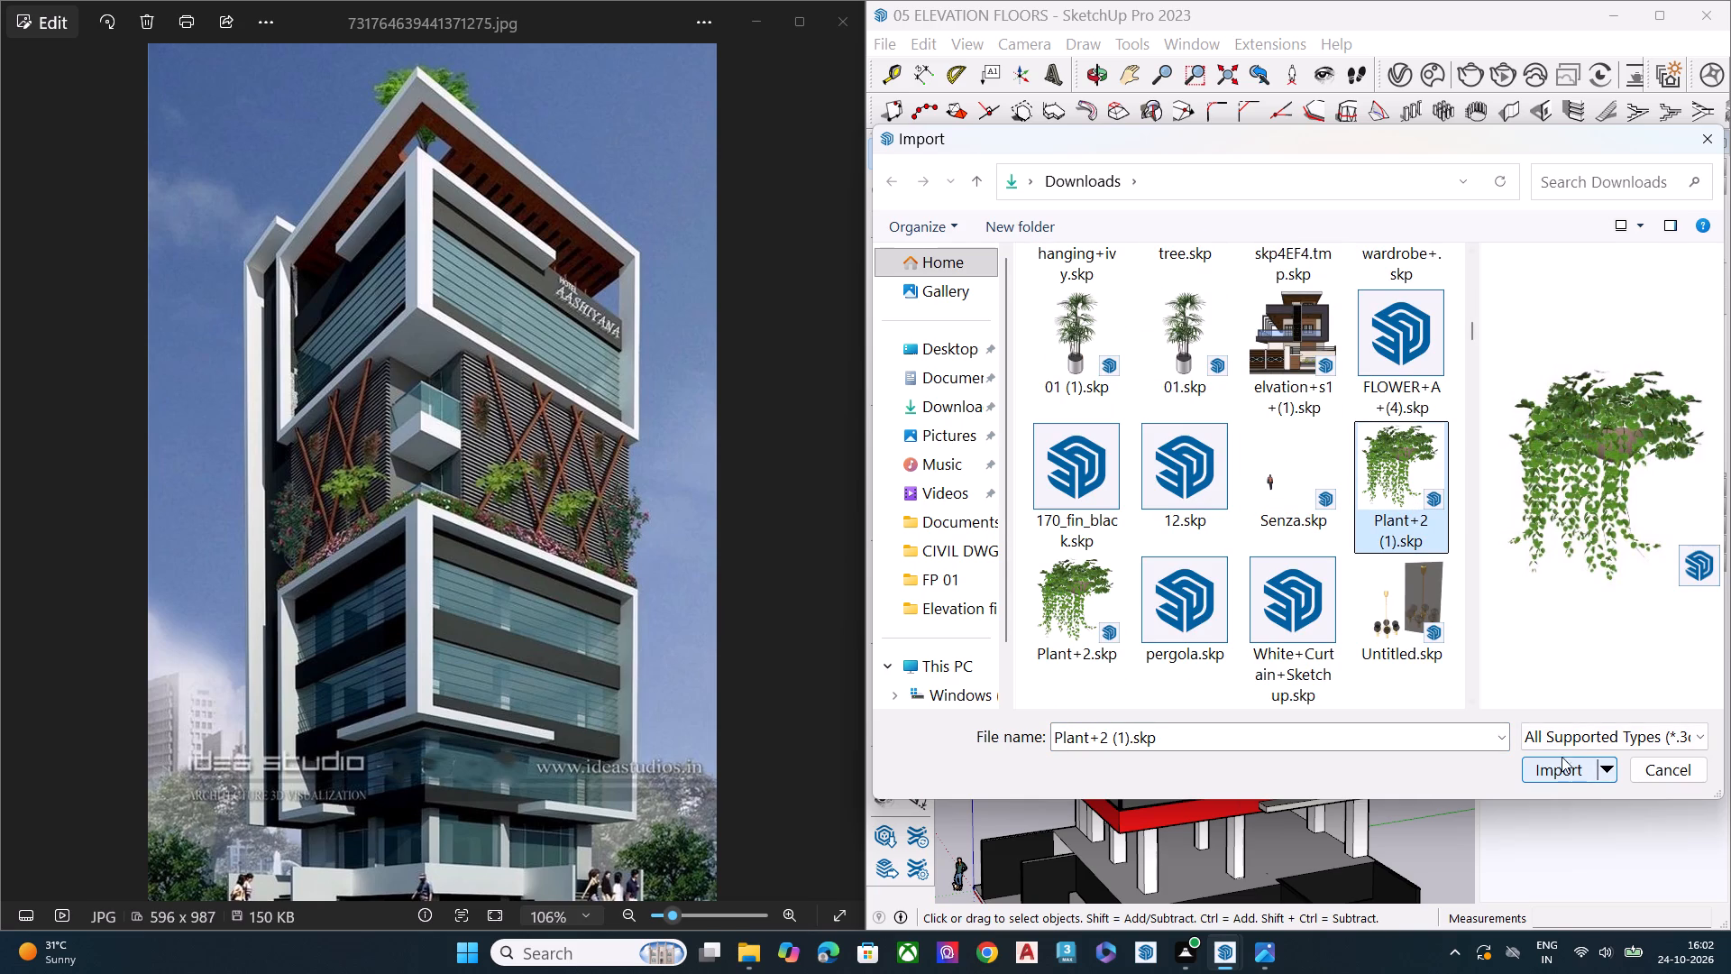
pyautogui.scroll(-2, 1240, 483)
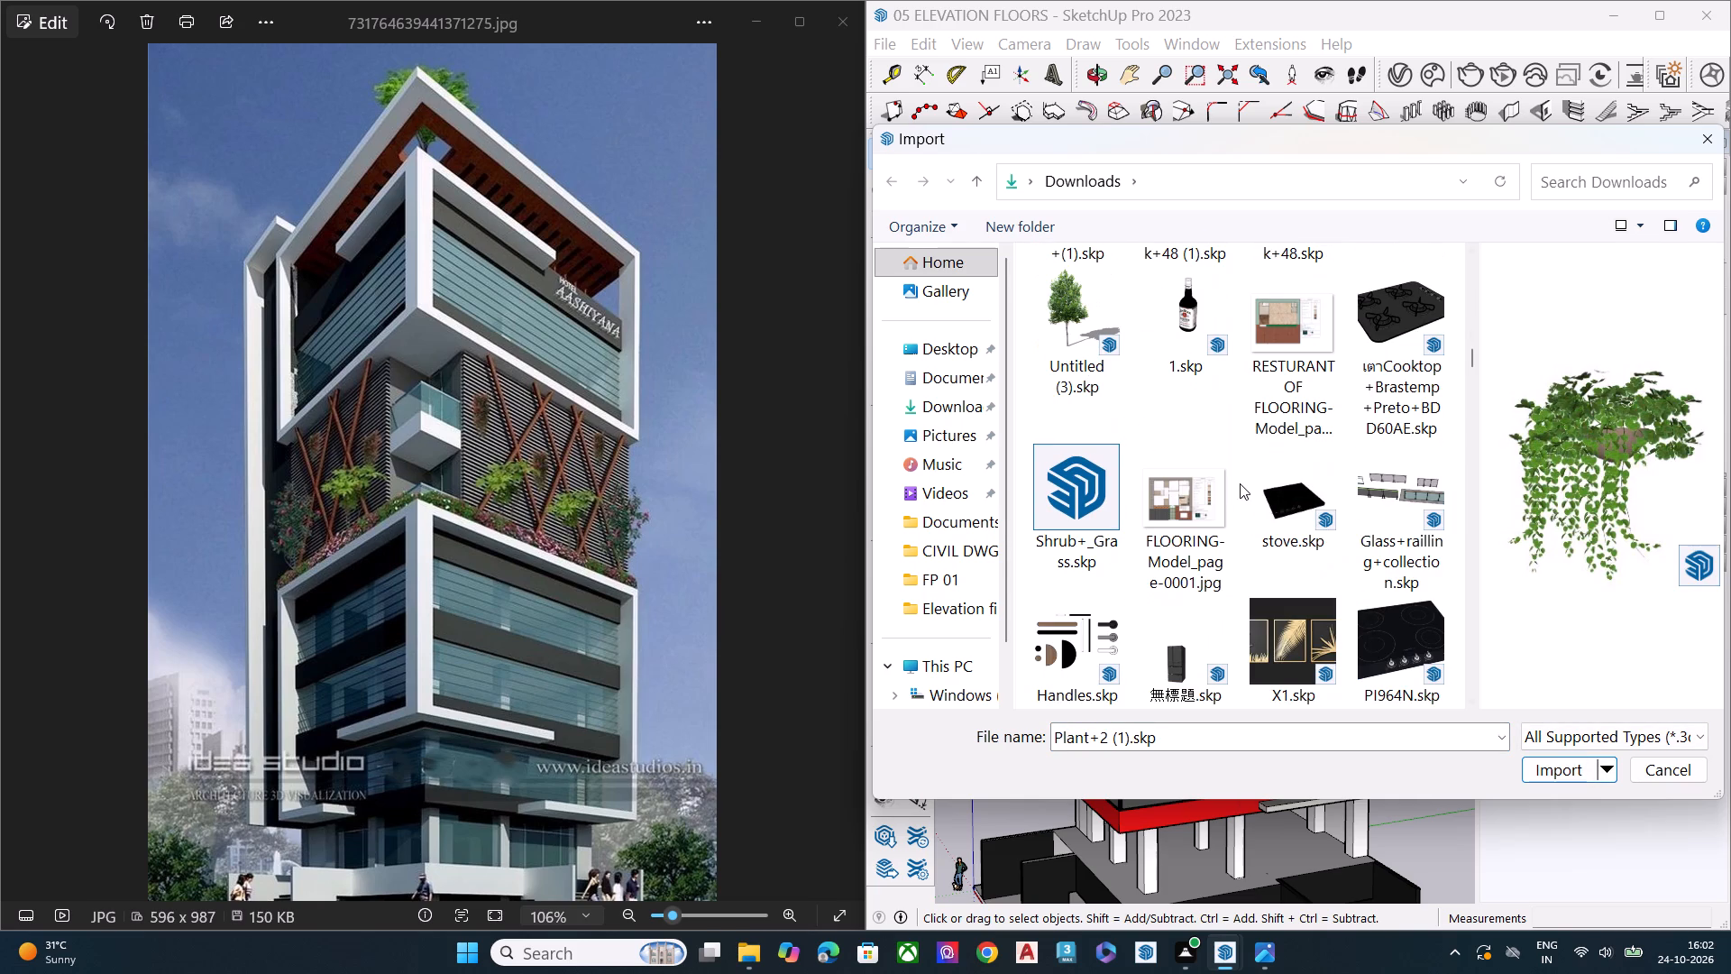
pyautogui.scroll(-6, 1240, 483)
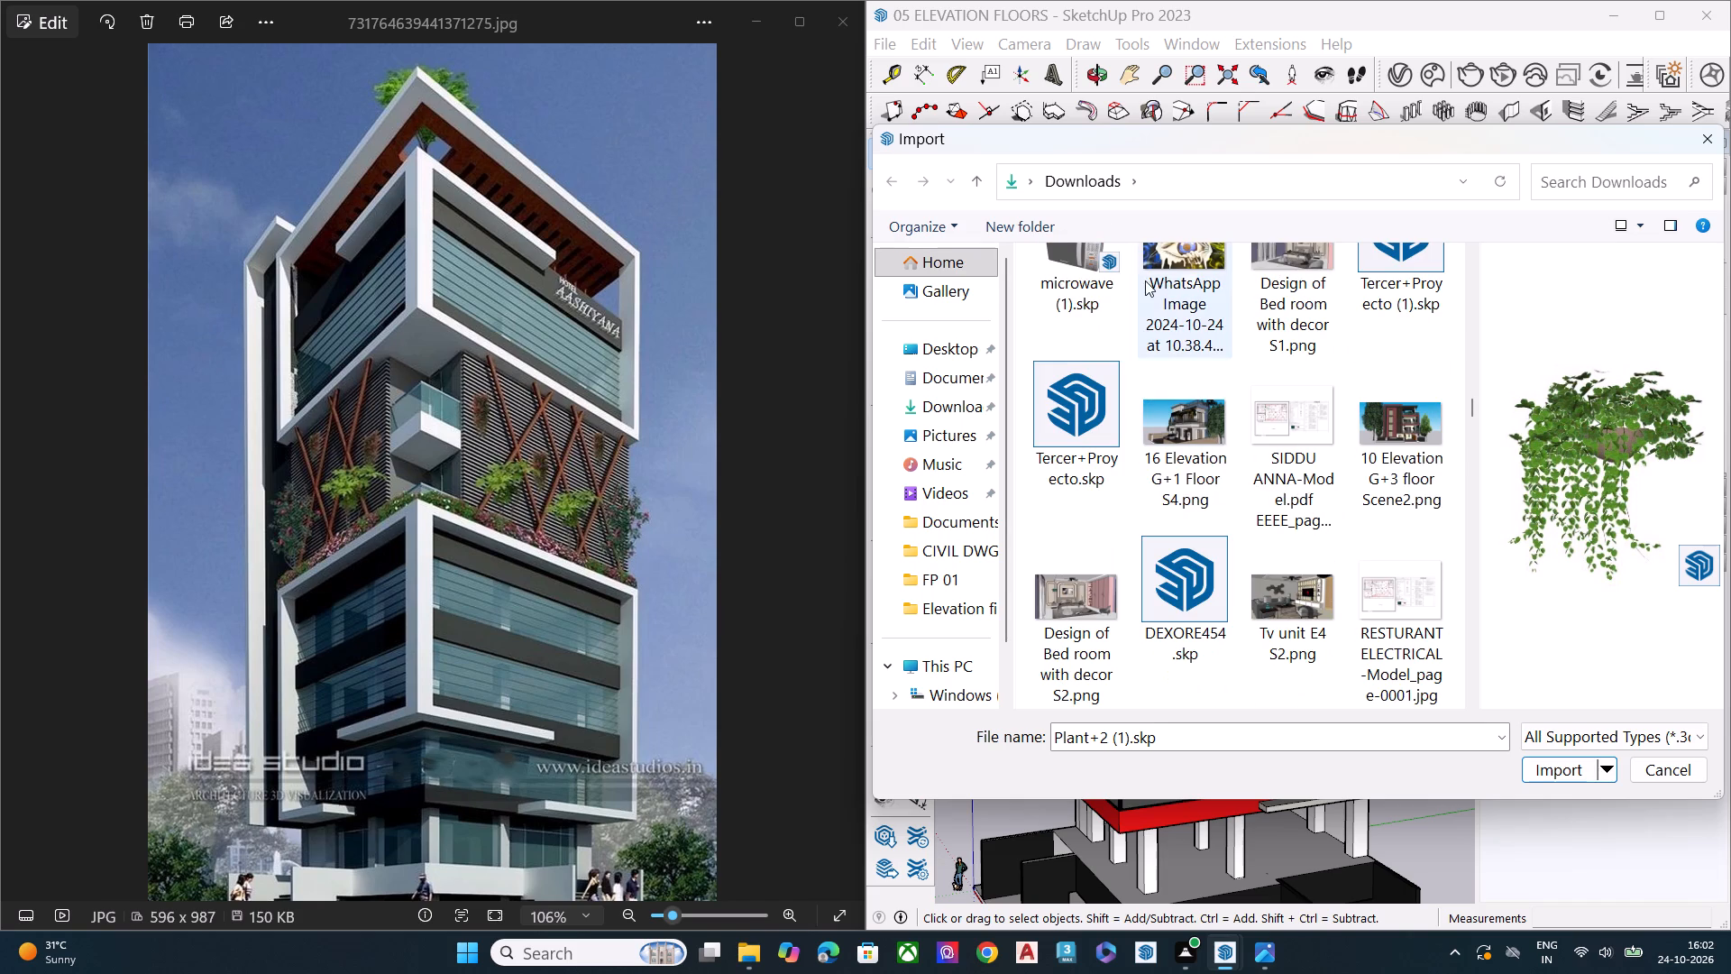
pyautogui.click(1709, 133)
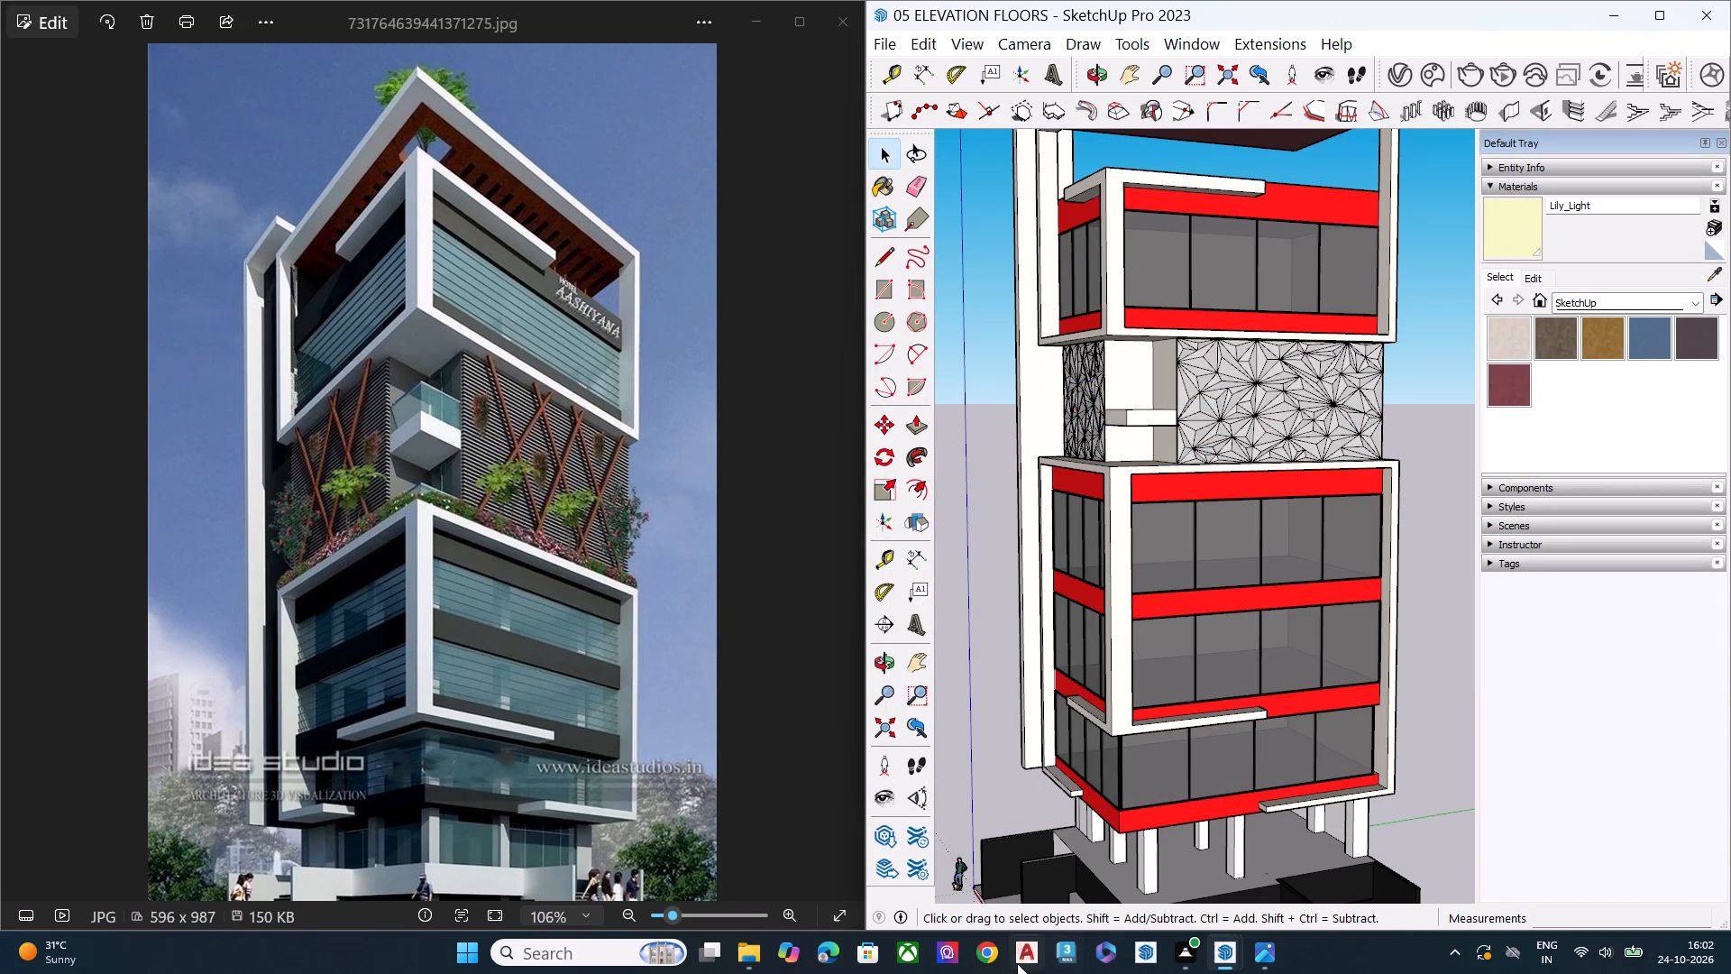
# Switch to Google Chrome and search Google for 3d warehouse.
pyautogui.click(986, 953)
pyautogui.click(408, 497)
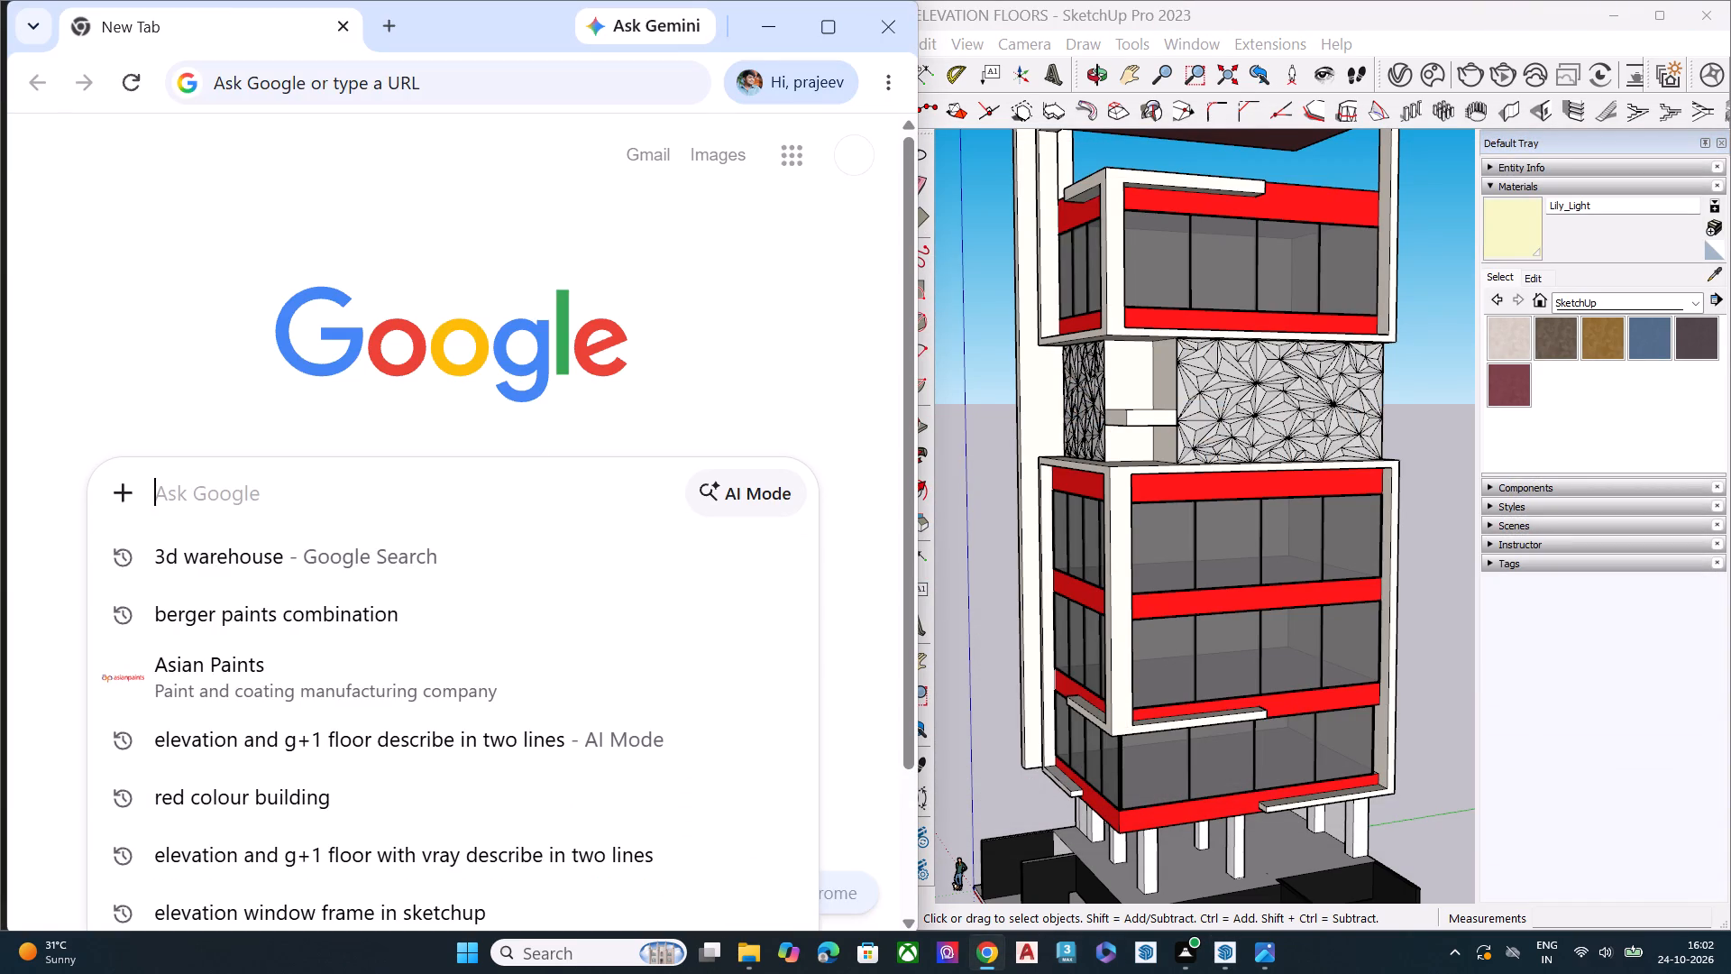
pyautogui.click(336, 574)
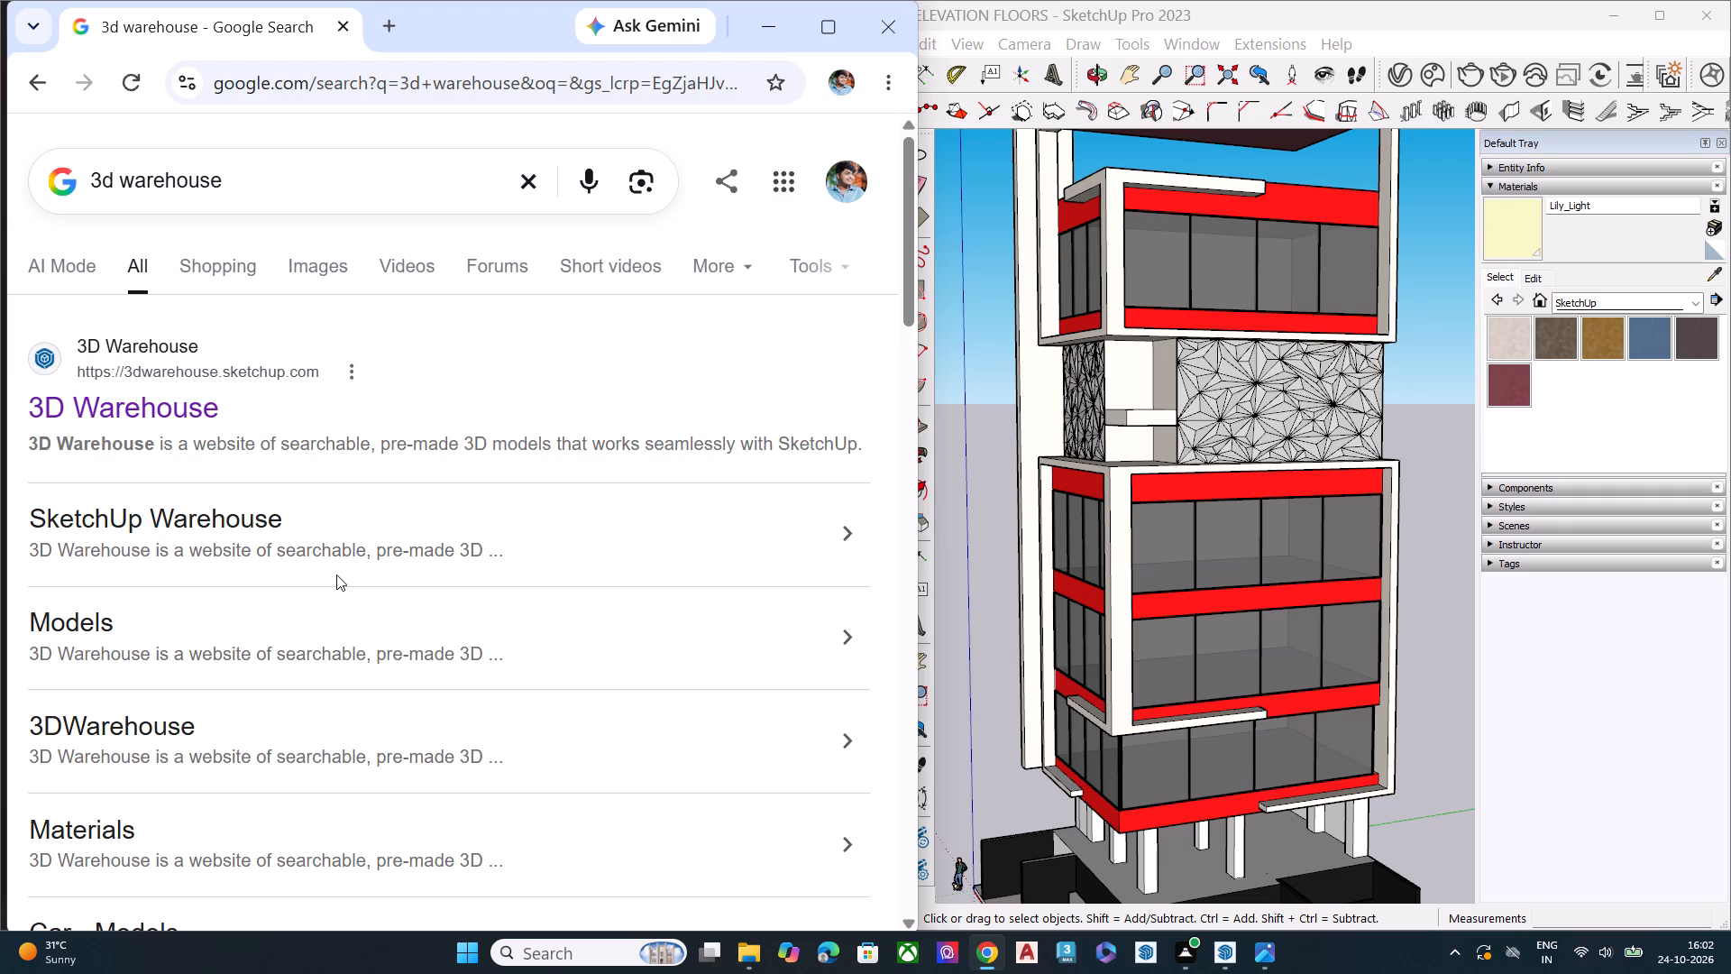
pyautogui.scroll(-7, 950, 448)
# Switch back to SketchUp and examine the tower's upper floors, roof frame, patterned screen and balcony from low corner angles.
pyautogui.moveTo(1098, 599); pyautogui.dragTo(1168, 456, button='middle')
pyautogui.scroll(1, 1157, 474)
pyautogui.scroll(-3, 1149, 482)
pyautogui.scroll(5, 1149, 482)
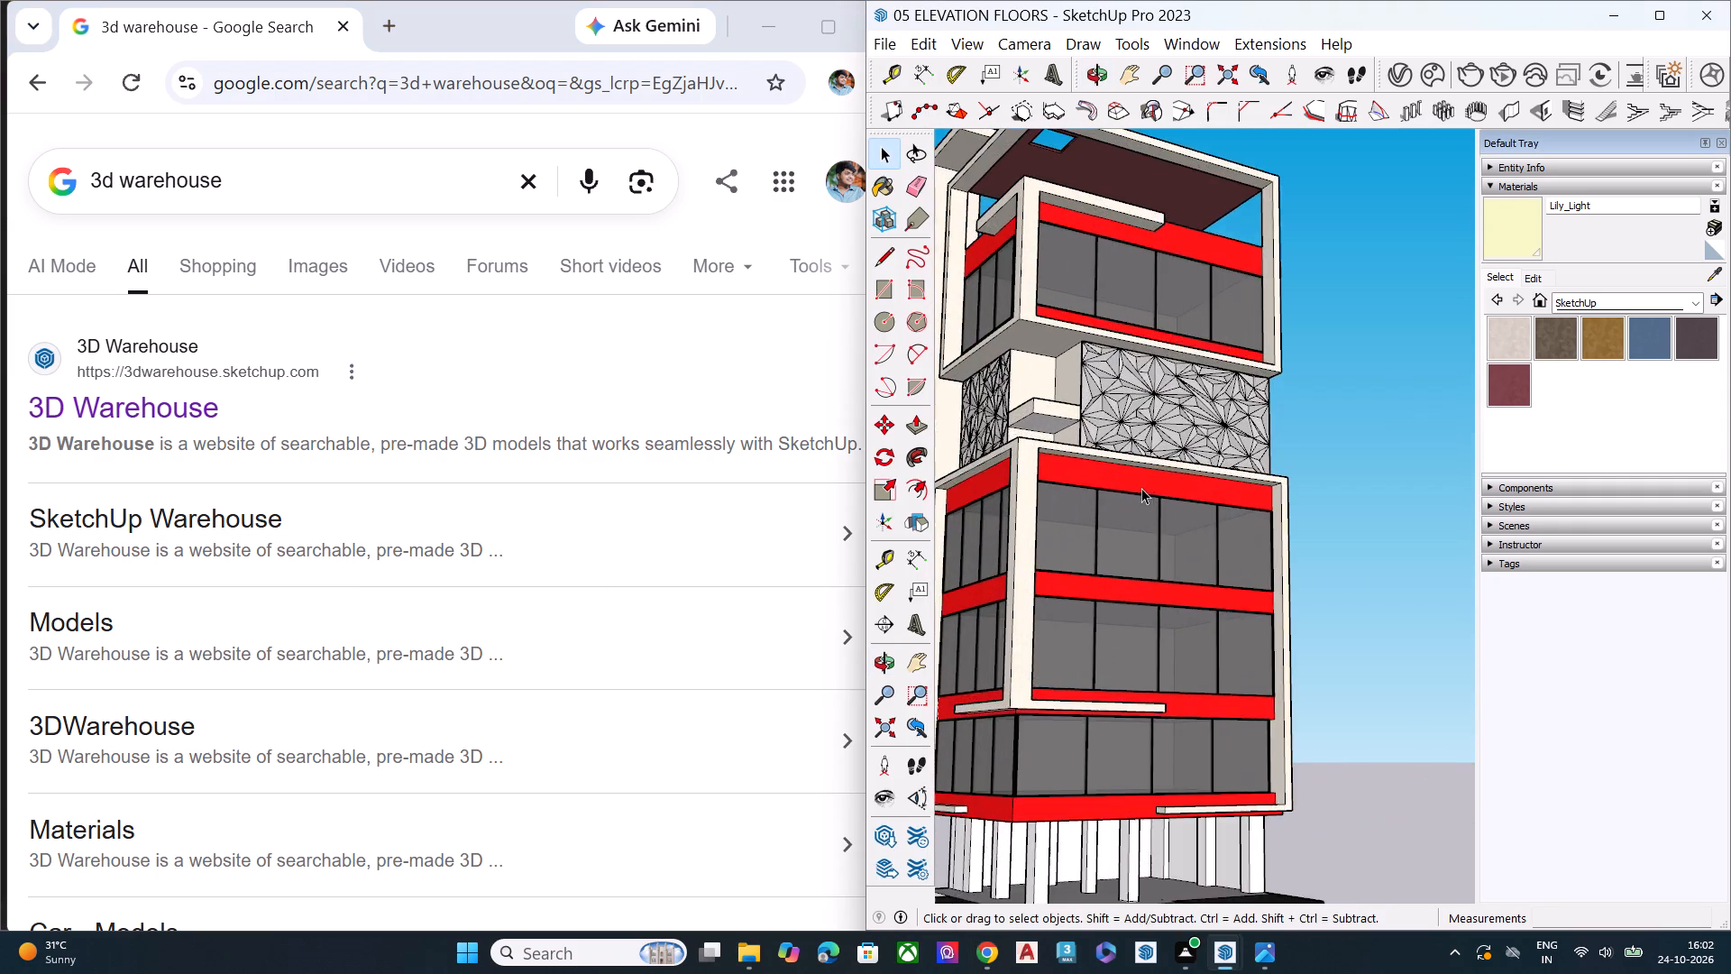
pyautogui.scroll(1, 1141, 488)
pyautogui.moveTo(1223, 522); pyautogui.dragTo(1014, 514, button='middle')
pyautogui.scroll(1, 1160, 472)
pyautogui.scroll(-5, 1176, 479)
pyautogui.moveTo(1099, 635); pyautogui.dragTo(1323, 602, button='middle')
pyautogui.scroll(7, 1087, 380)
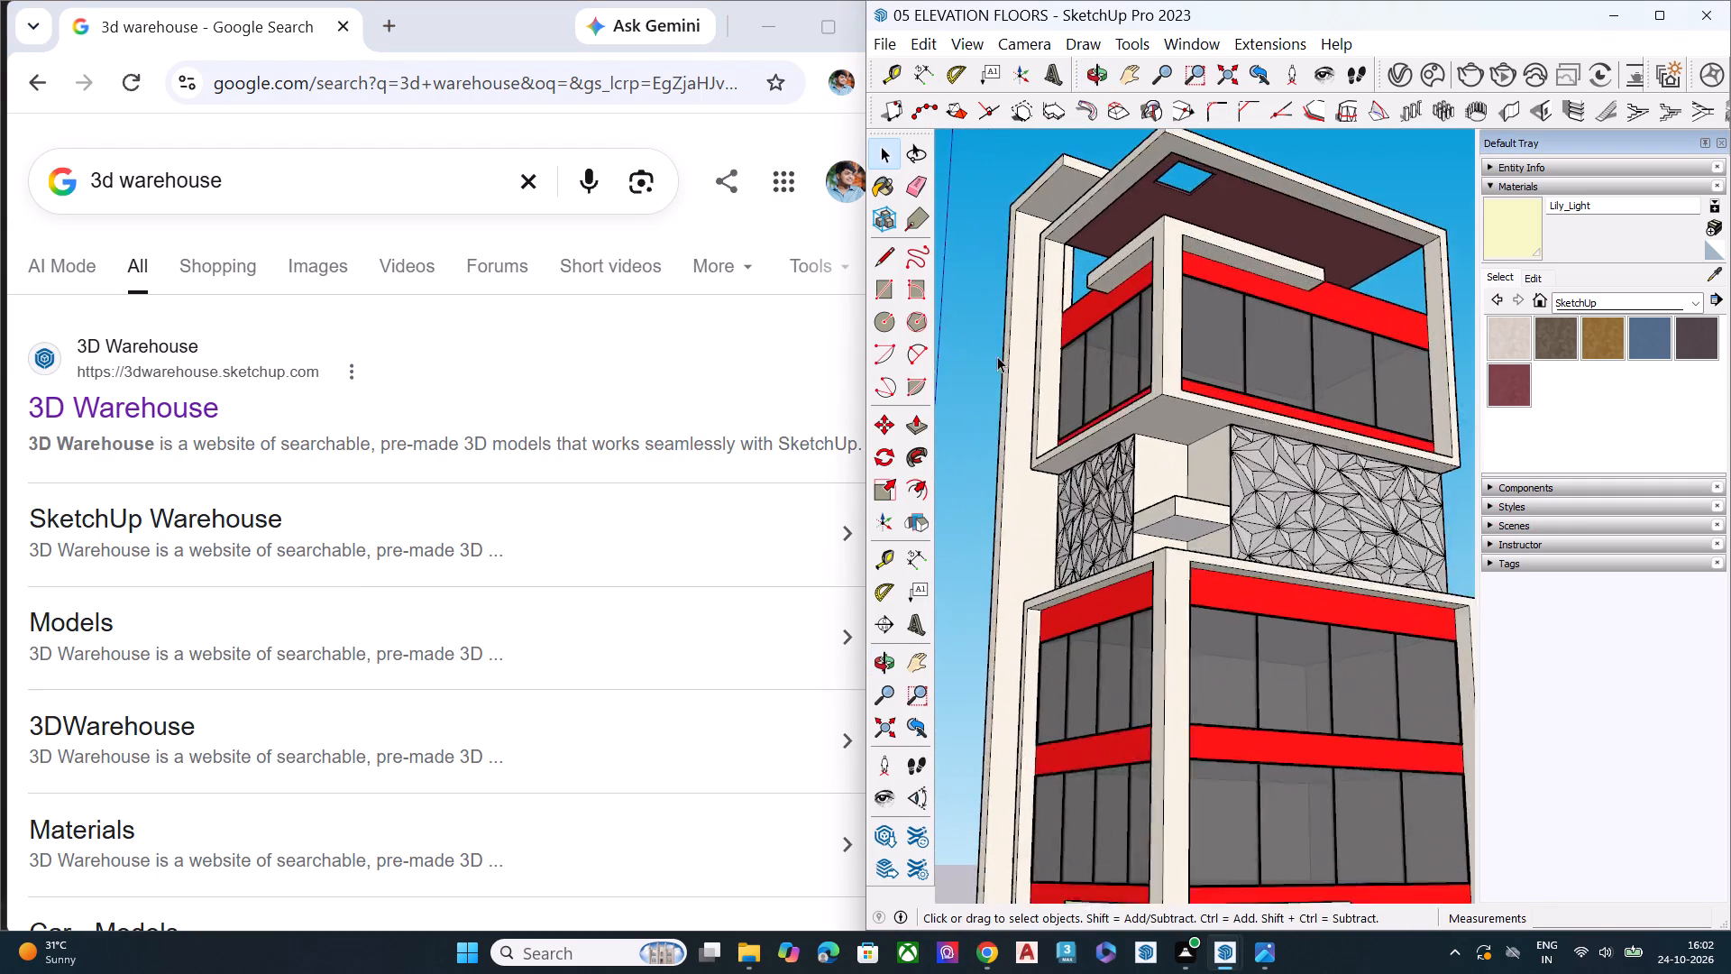
pyautogui.scroll(1, 997, 356)
pyautogui.scroll(-3, 1047, 381)
pyautogui.scroll(2, 1241, 458)
pyautogui.scroll(-6, 1250, 459)
pyautogui.moveTo(1309, 517); pyautogui.dragTo(1309, 597, button='middle')
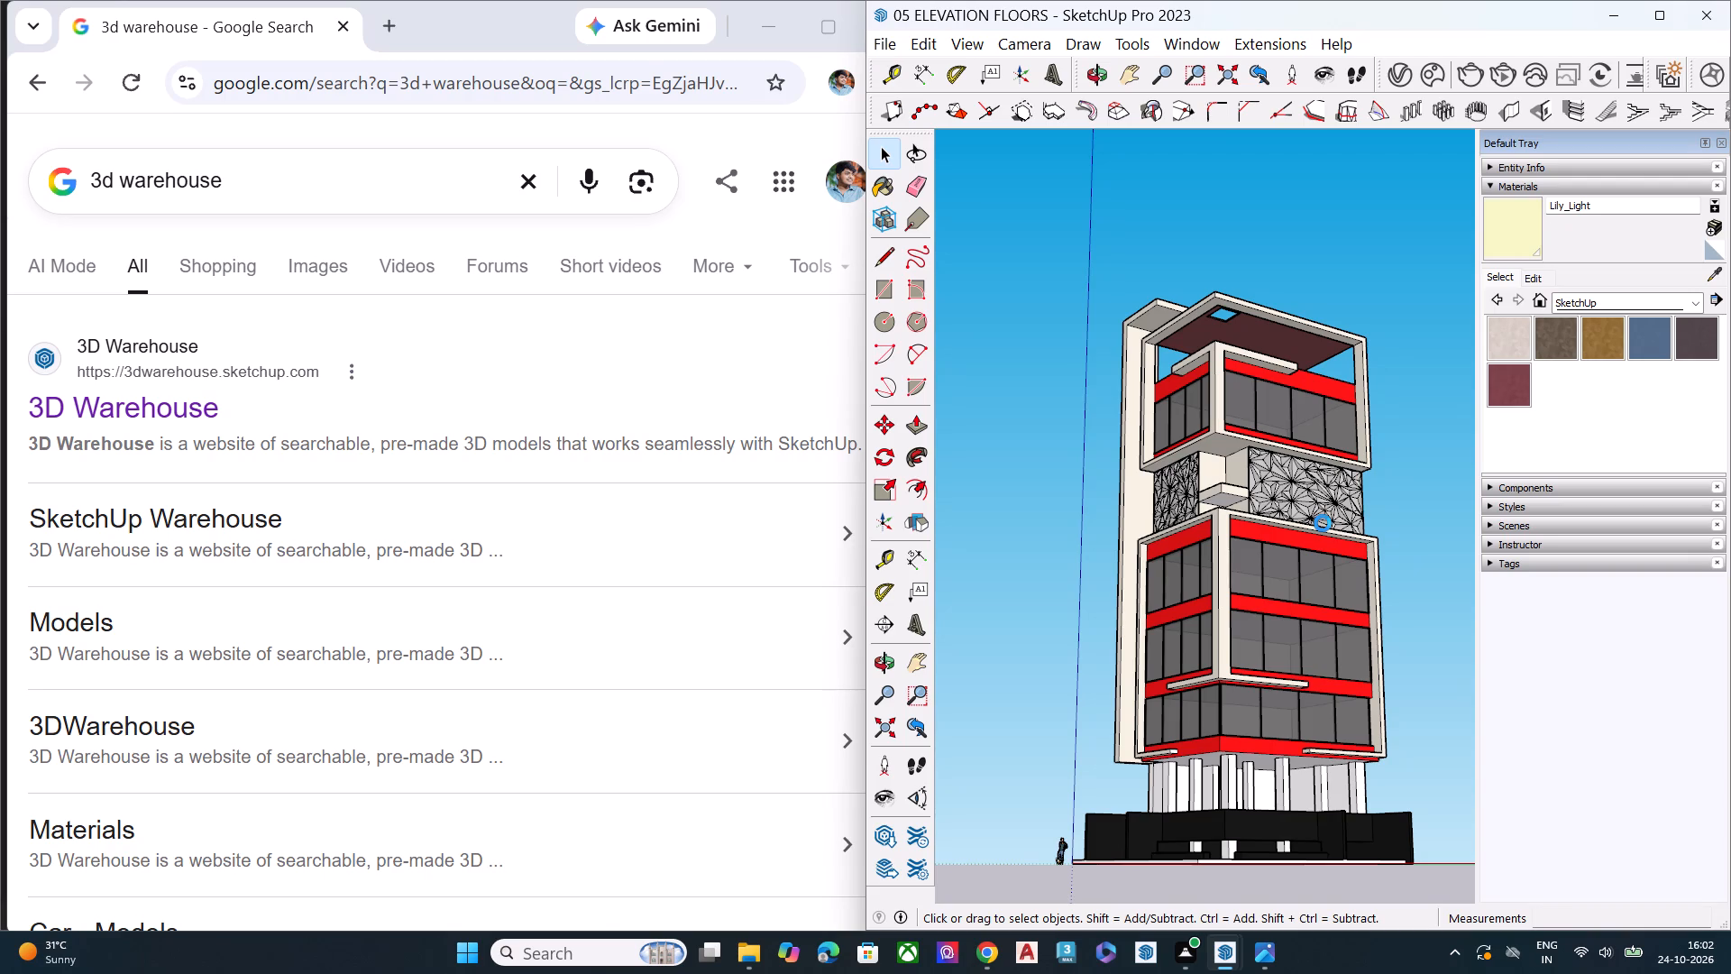
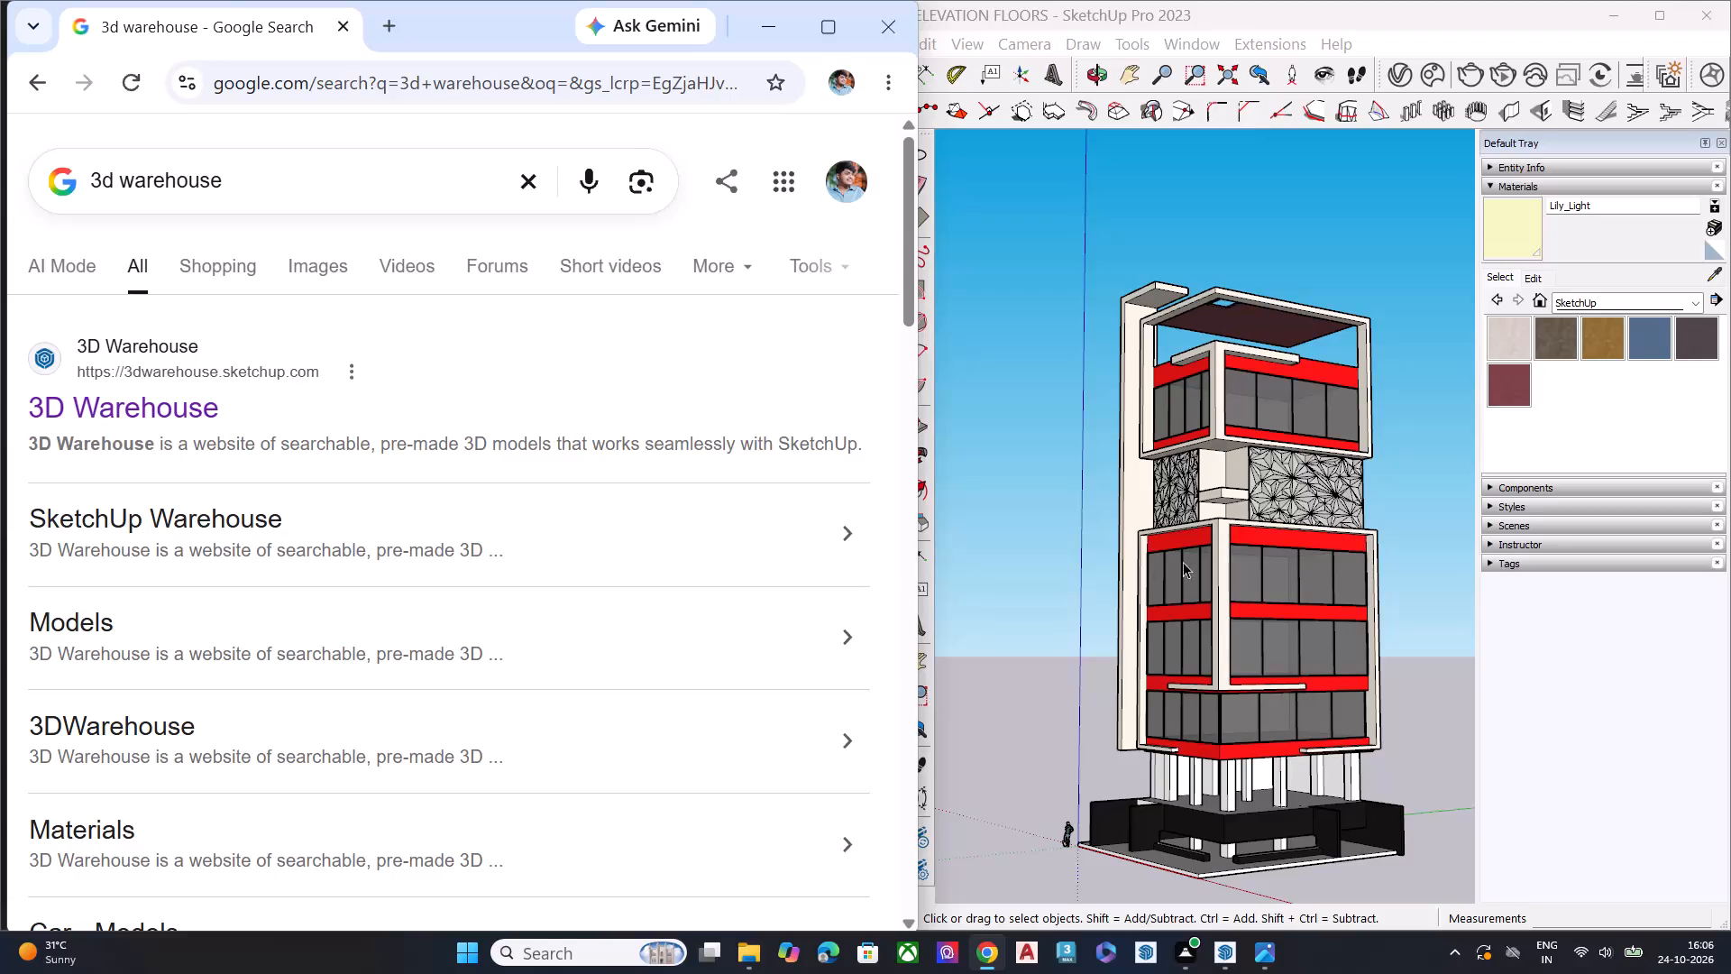
# Switch to SketchUp and examine the tower's lower glazed floors and corner ledges from high and low angles.
pyautogui.scroll(-6, 1266, 471)
pyautogui.scroll(1, 1259, 538)
pyautogui.scroll(-1, 1259, 550)
pyautogui.moveTo(1261, 605); pyautogui.dragTo(1238, 751, button='middle')
pyautogui.press('space')
pyautogui.scroll(2, 1336, 528)
pyautogui.scroll(-1, 1346, 519)
pyautogui.scroll(1, 1349, 519)
pyautogui.scroll(-1, 1351, 519)
pyautogui.scroll(5, 1352, 518)
pyautogui.doubleClick(1362, 530)
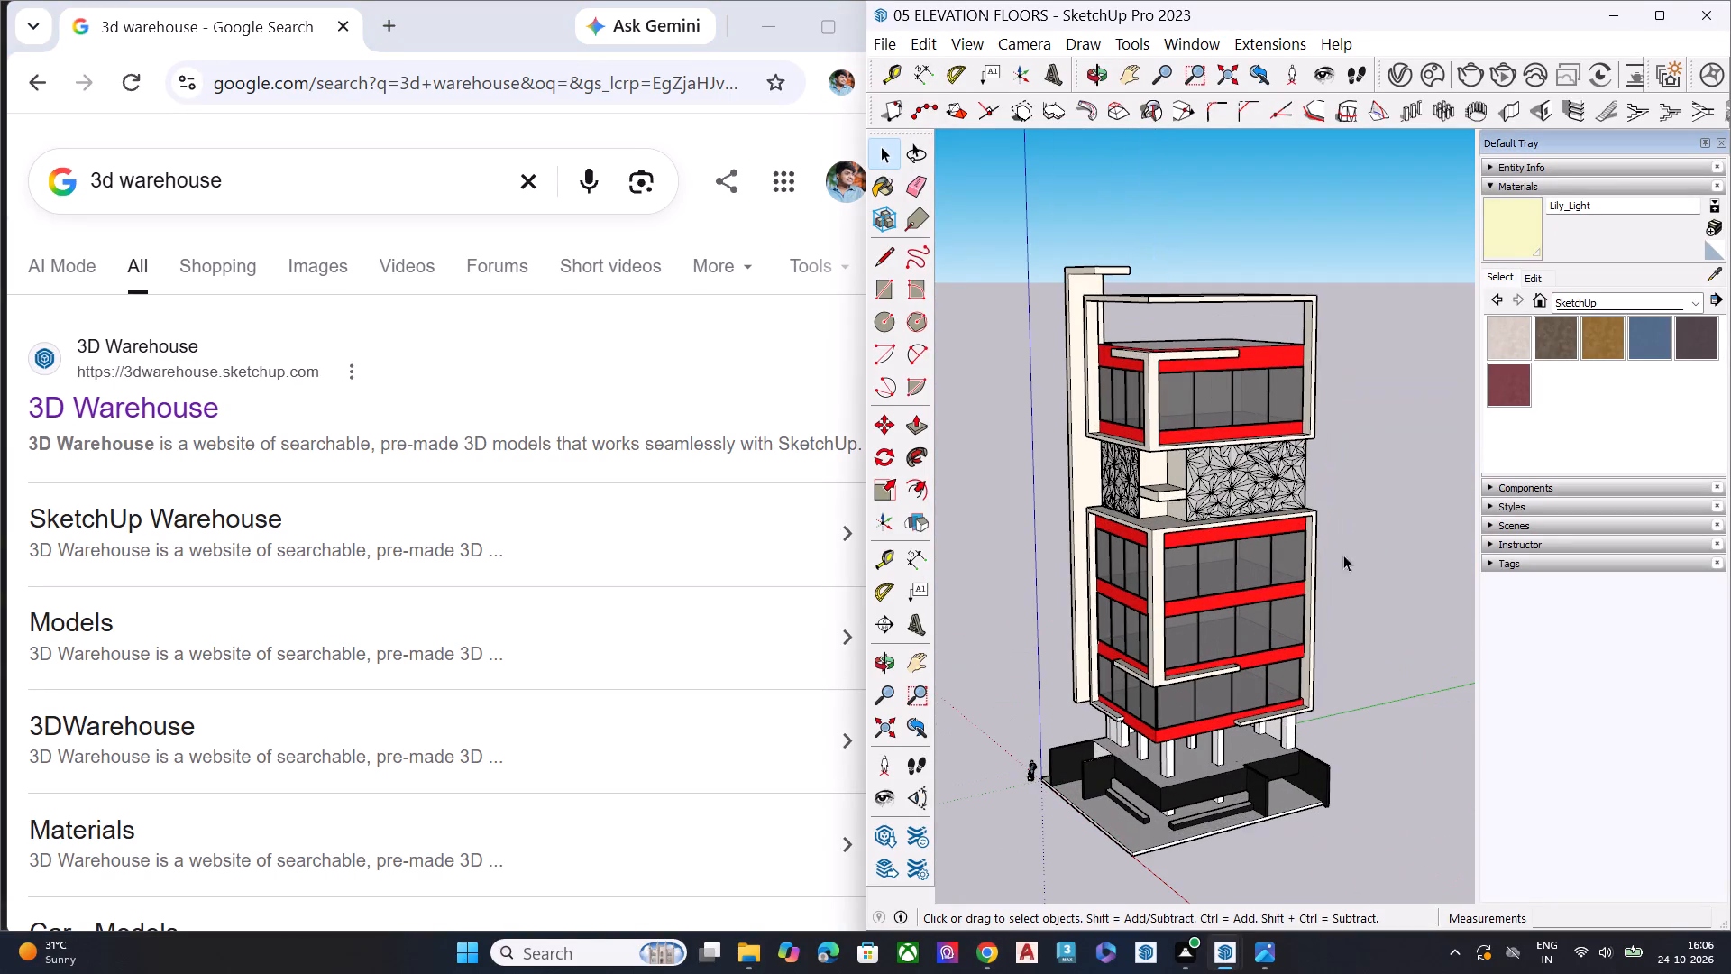
pyautogui.moveTo(1334, 587); pyautogui.dragTo(1343, 523, button='middle')
pyautogui.scroll(6, 1239, 688)
pyautogui.moveTo(1137, 673); pyautogui.dragTo(1122, 617, button='middle')
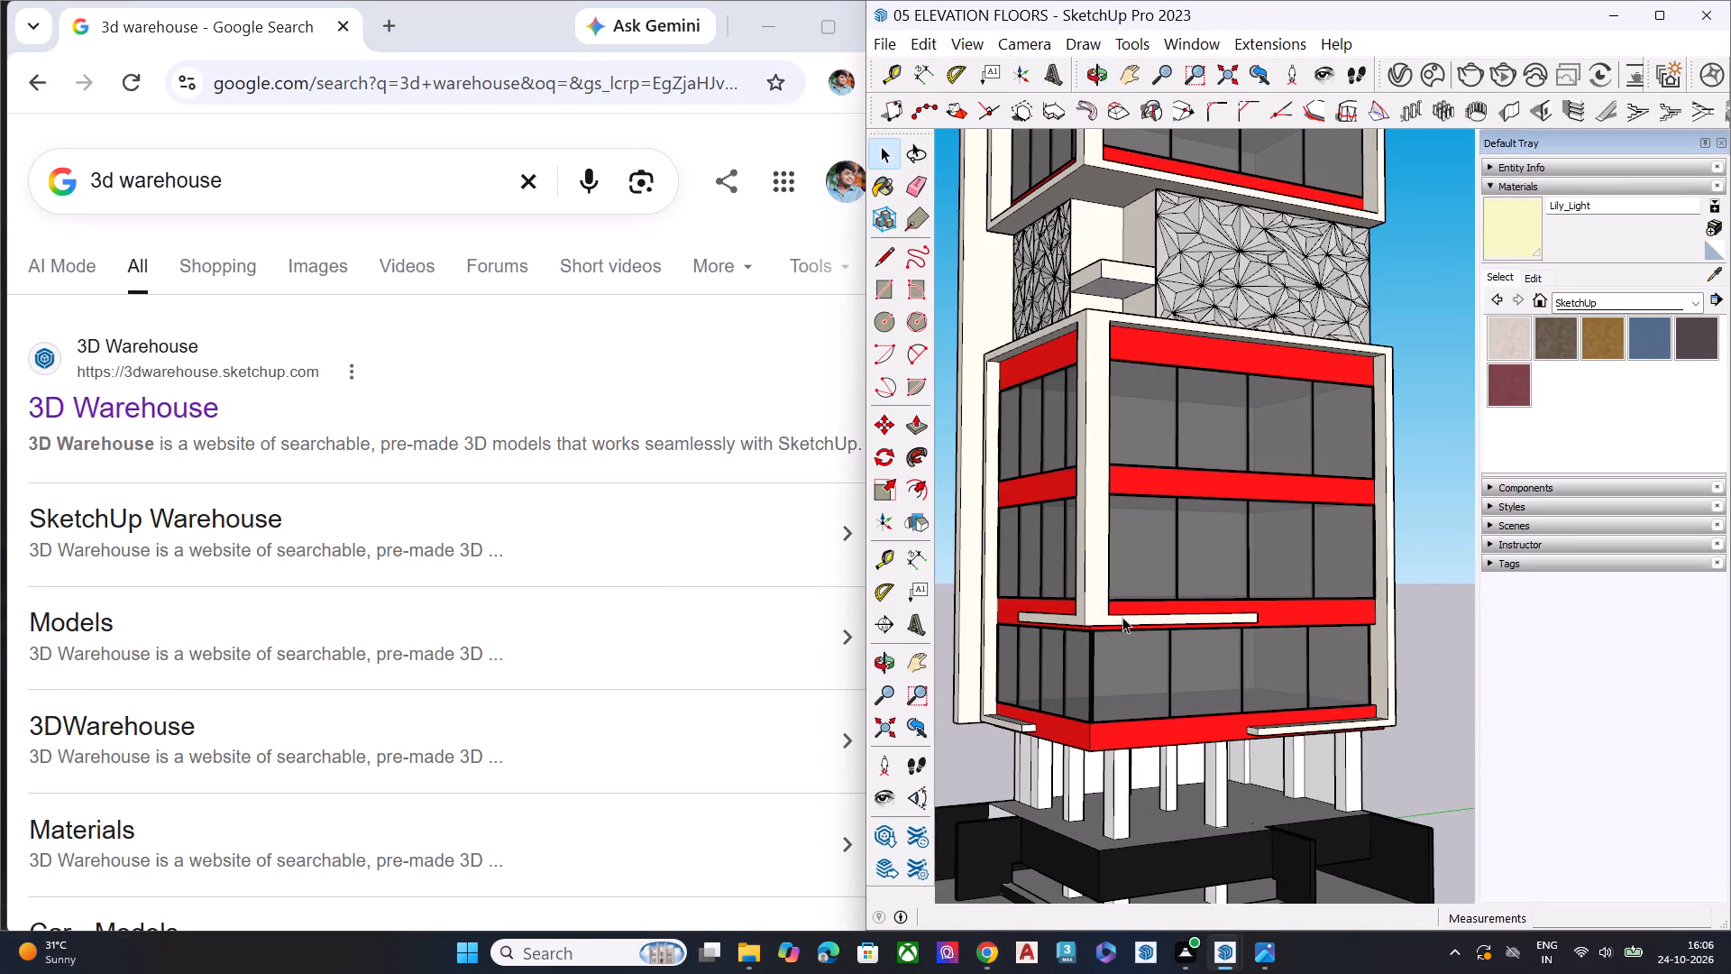
# Switch to Google Chrome and open the 3D Warehouse site from the search results.
pyautogui.click(87, 411)
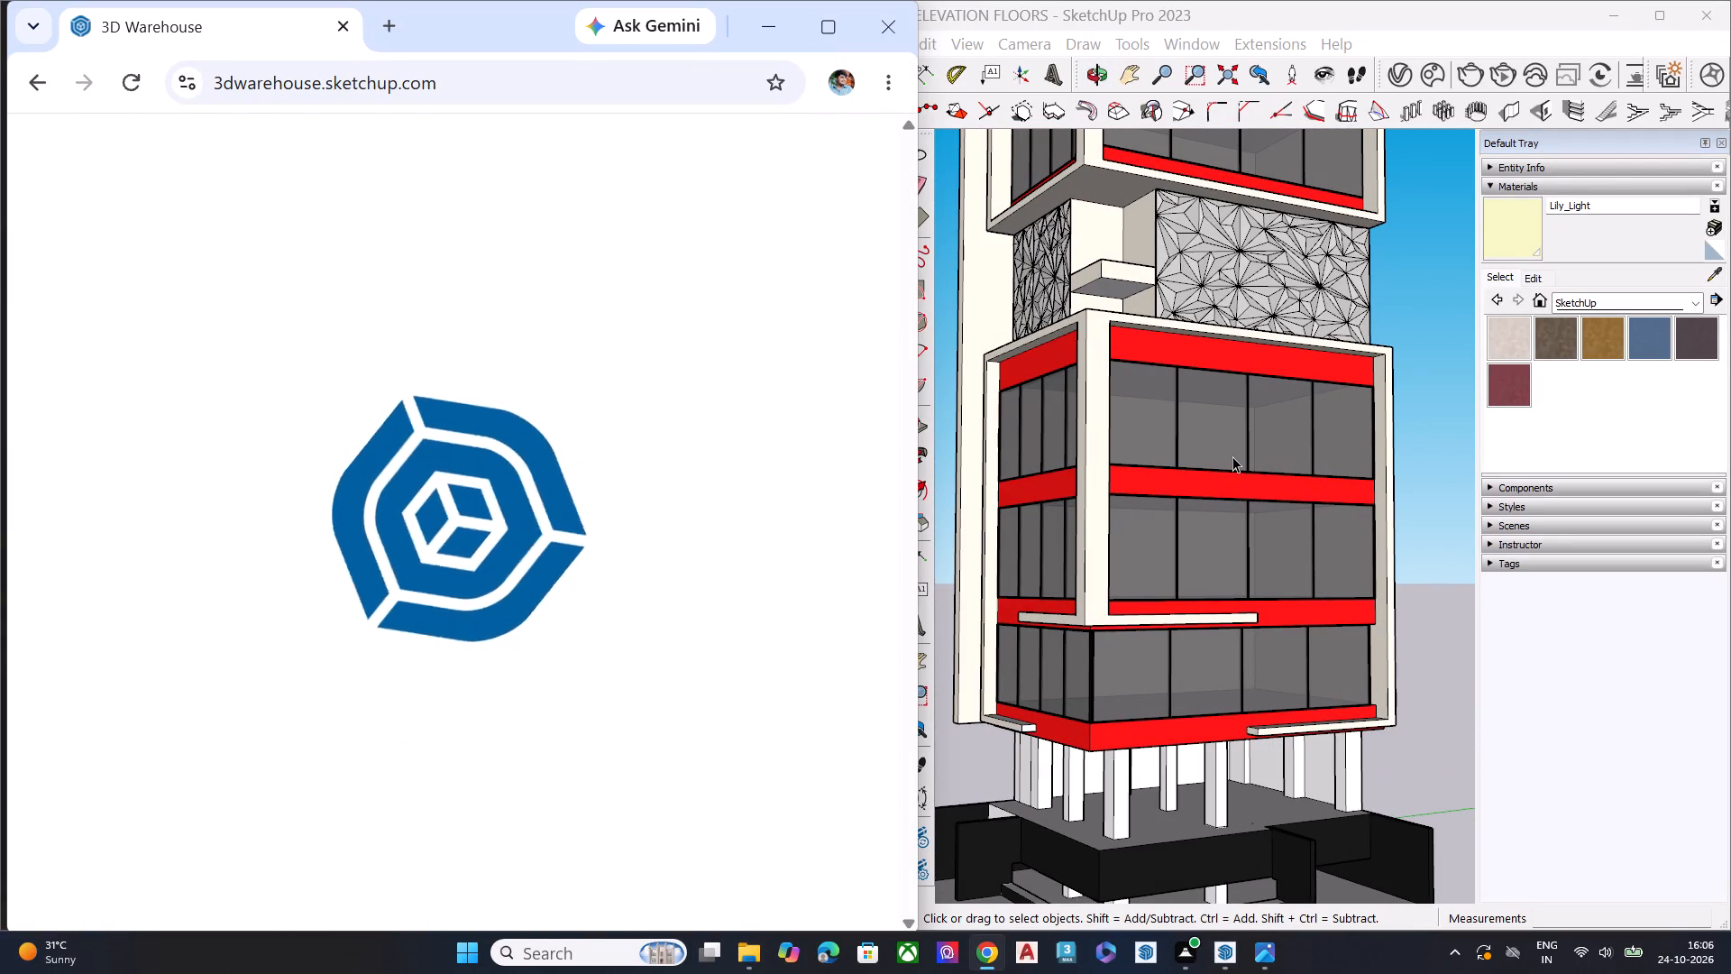
# Switch to SketchUp and import Shrub+_Grass.skp from the Downloads folder, accepting the newer file version.
pyautogui.click(936, 49)
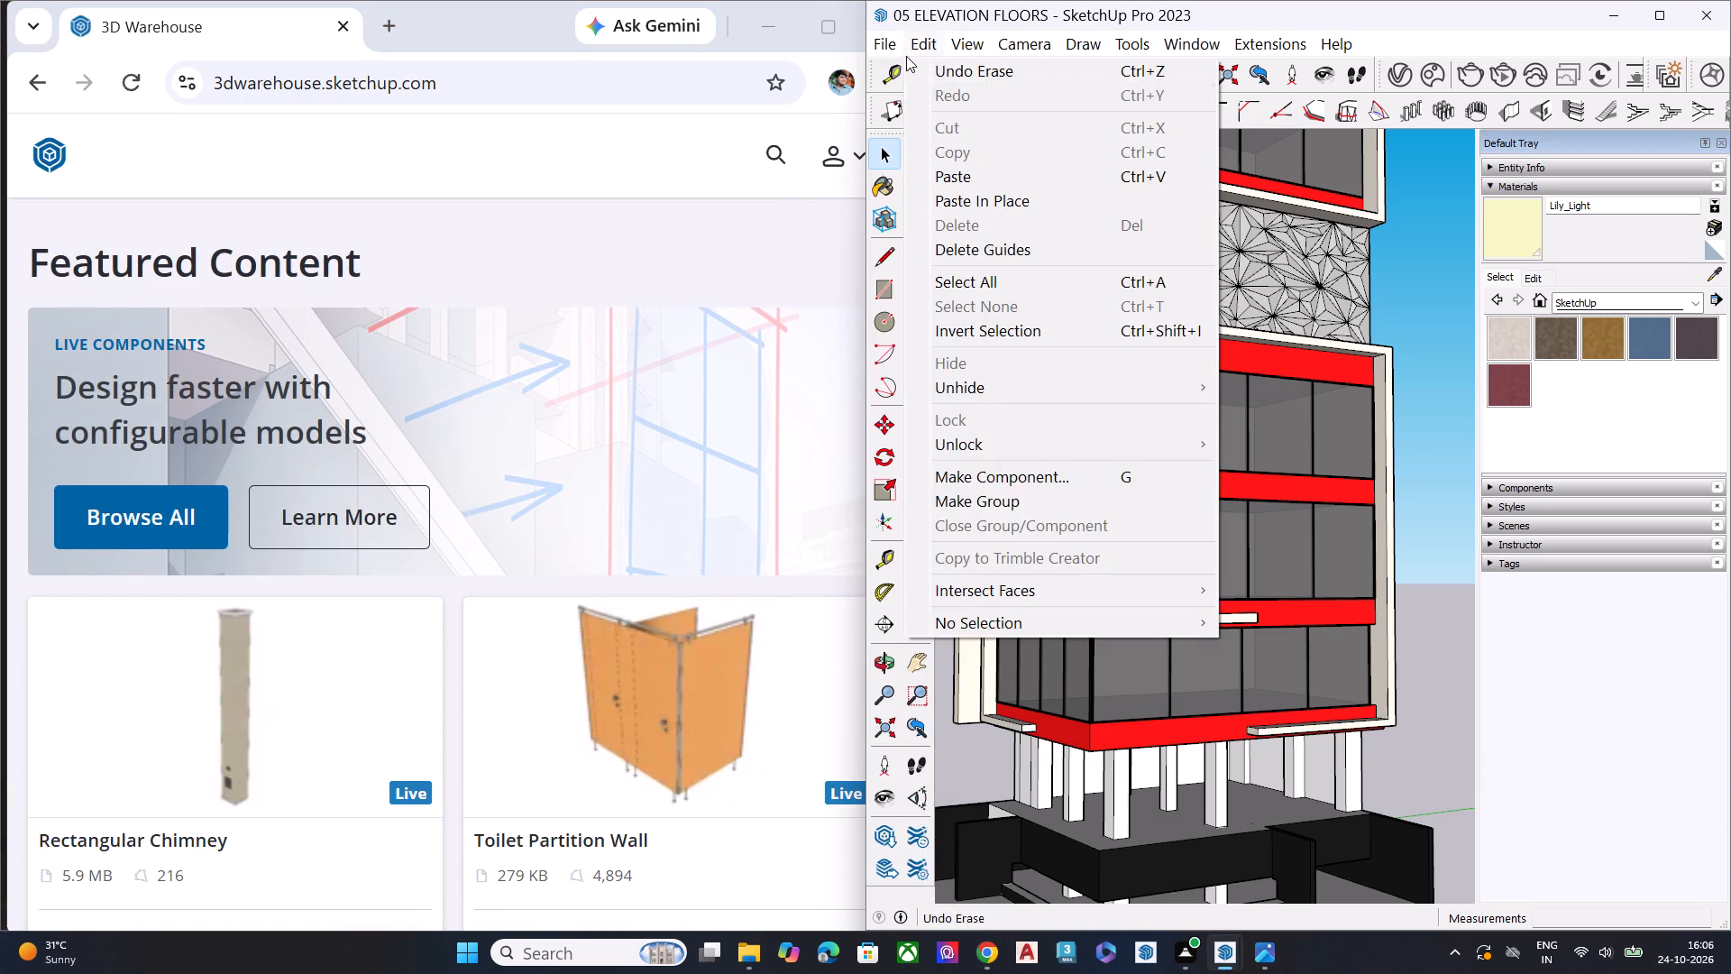
pyautogui.click(894, 51)
pyautogui.click(882, 44)
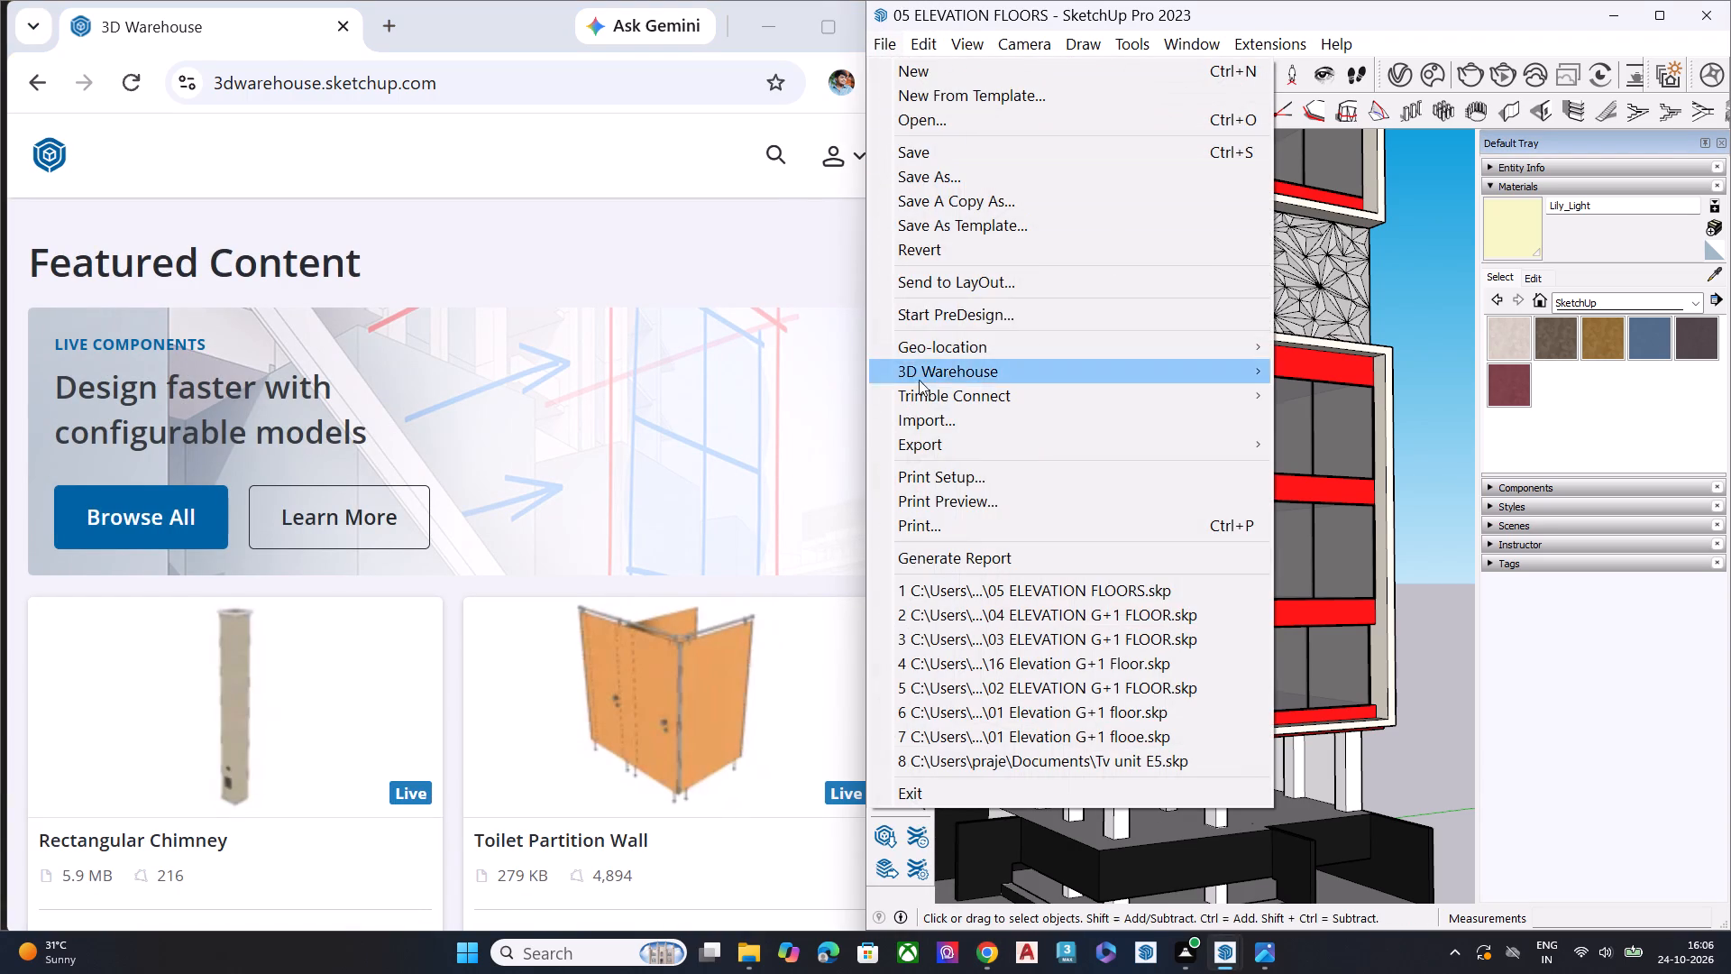
pyautogui.click(941, 409)
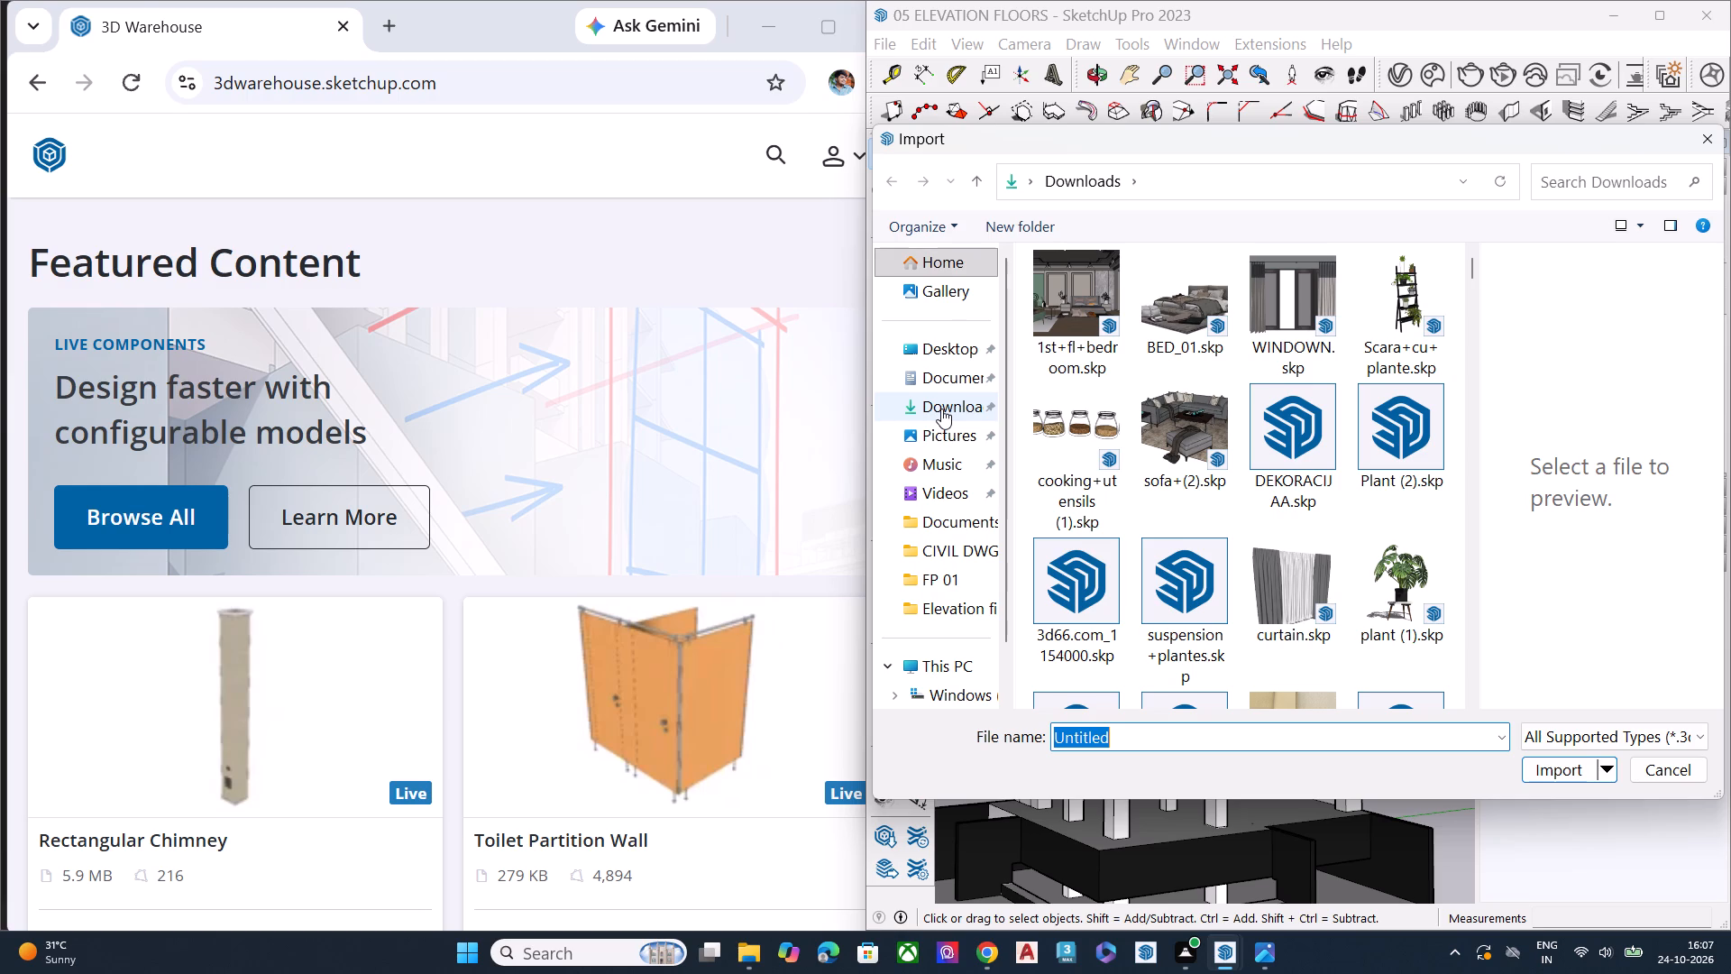
pyautogui.scroll(-7, 1251, 473)
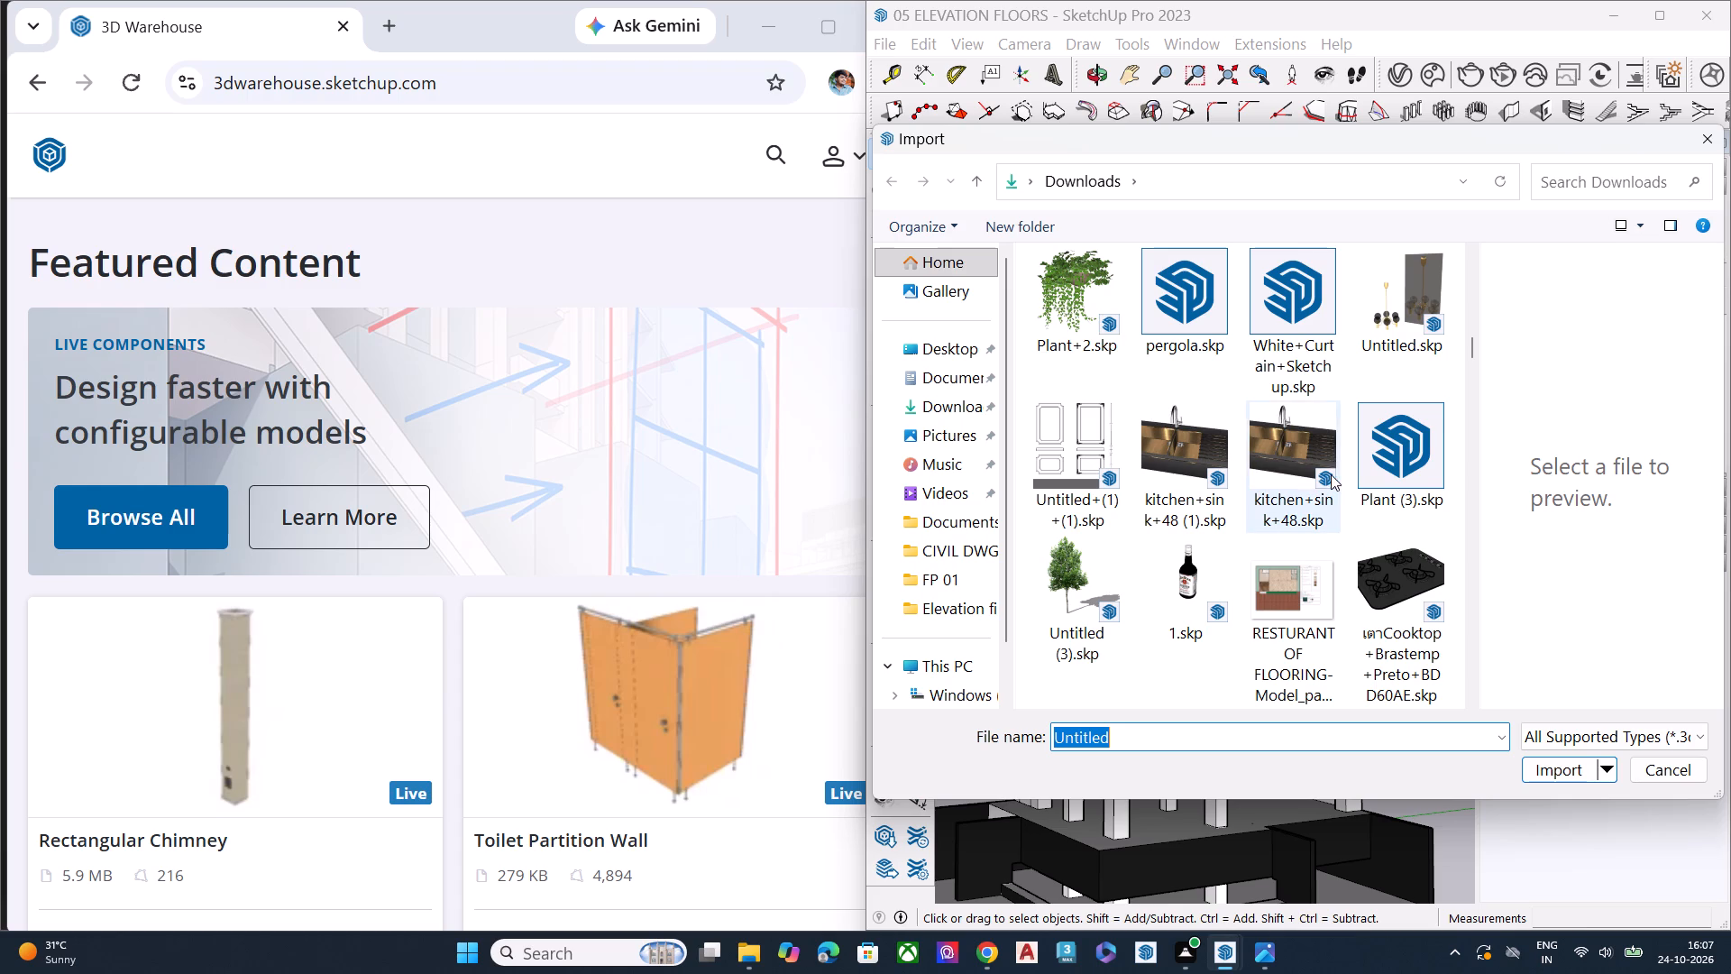
pyautogui.scroll(-1, 1328, 480)
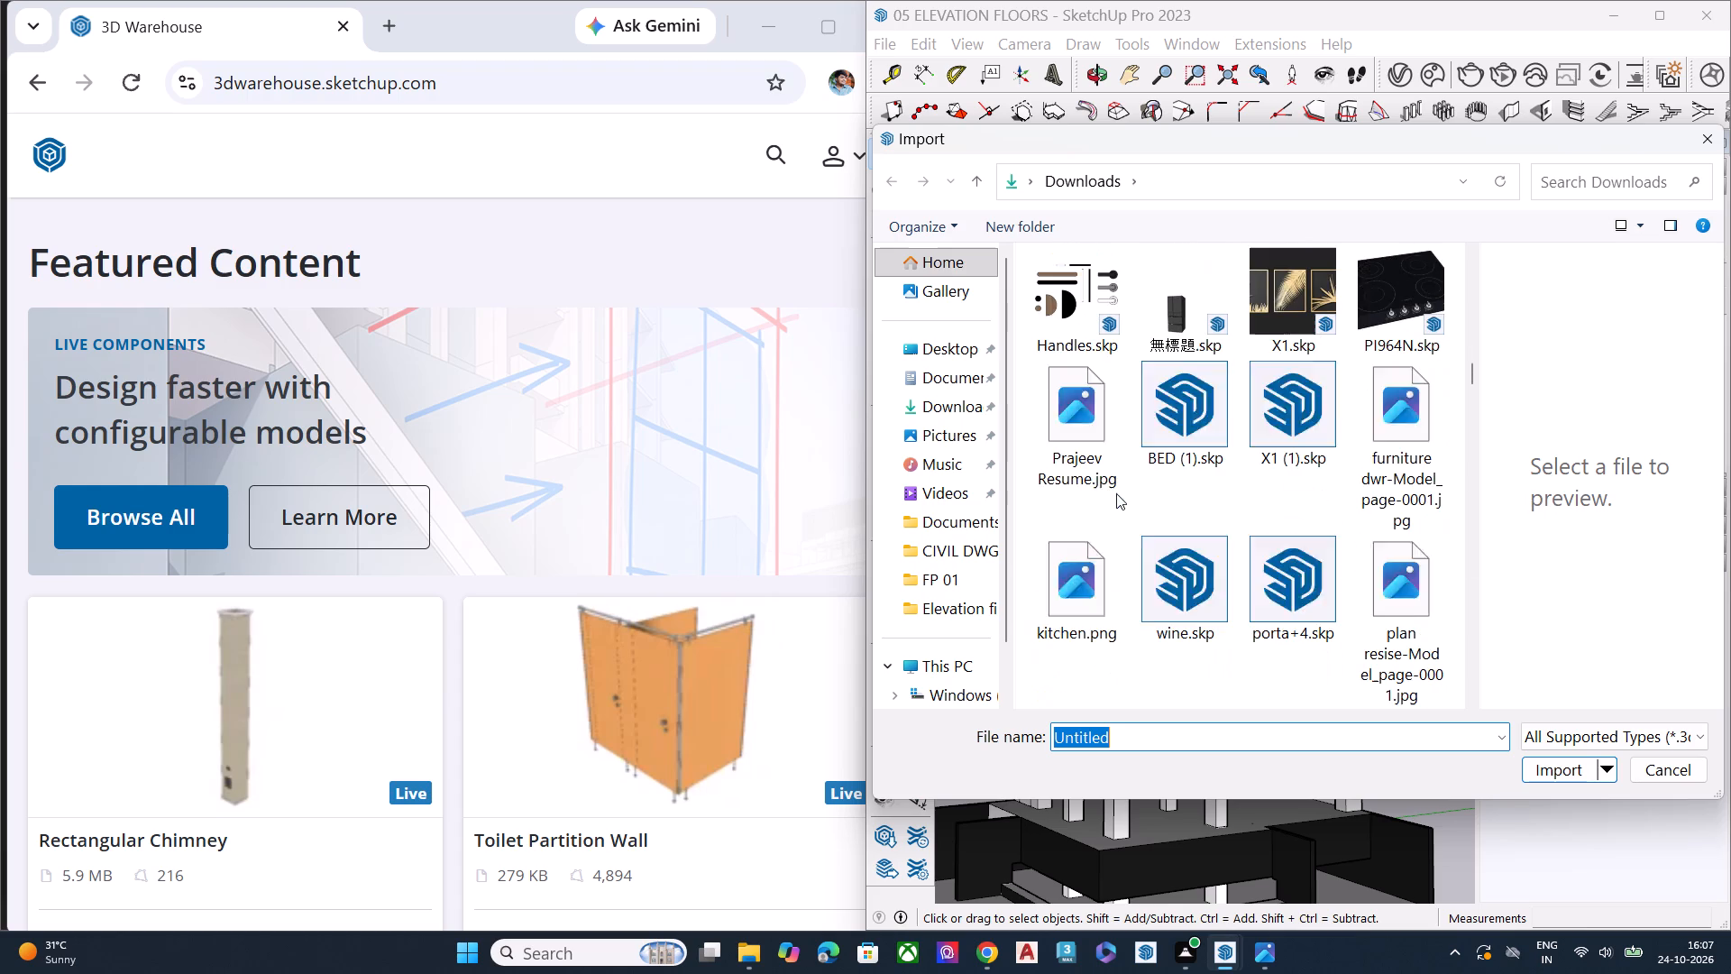
pyautogui.scroll(-1, 1116, 493)
pyautogui.scroll(1, 1118, 417)
pyautogui.click(1073, 465)
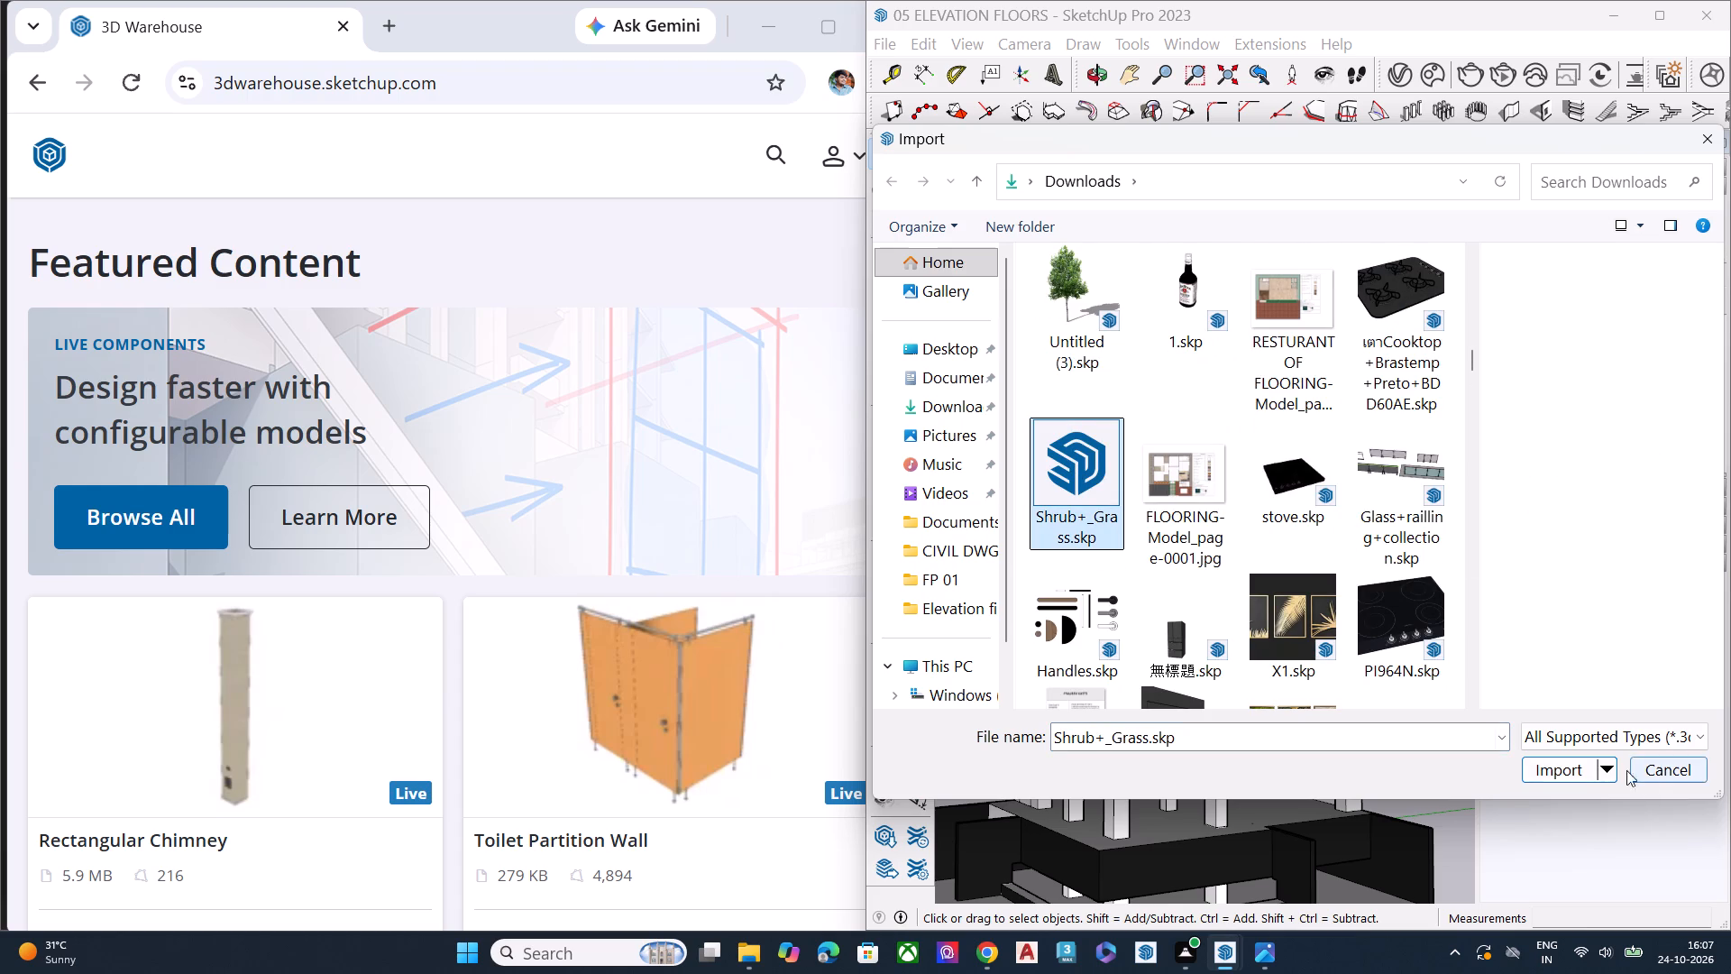
pyautogui.click(1525, 766)
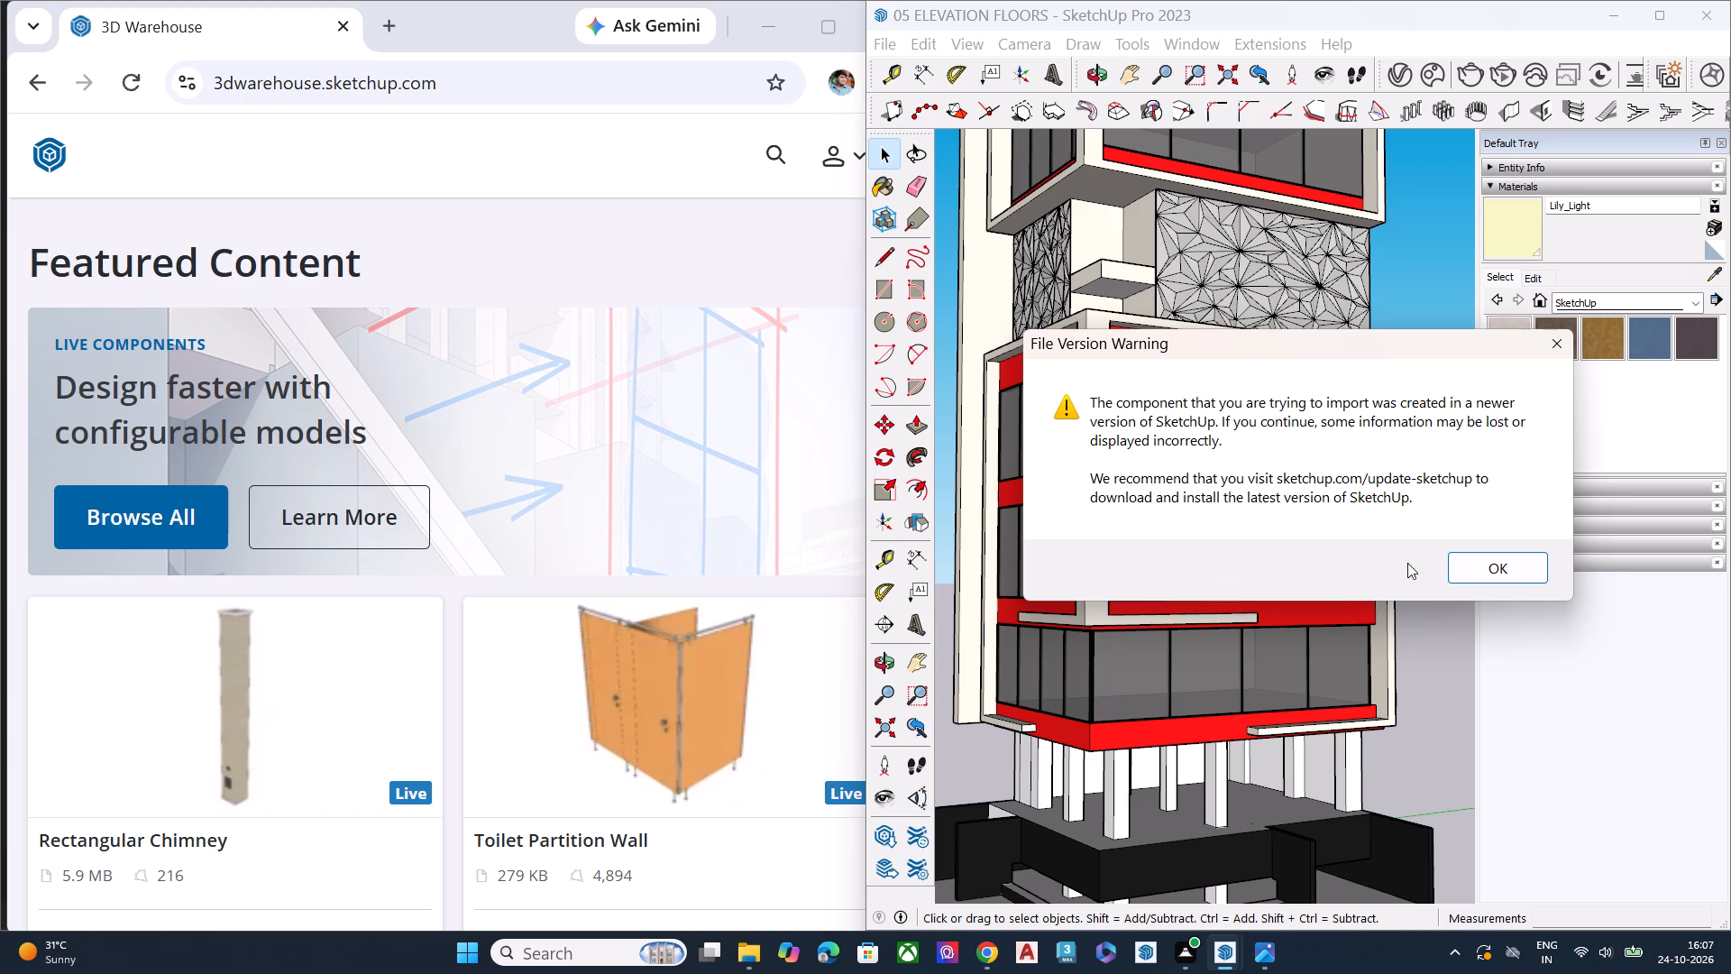
pyautogui.click(1467, 575)
# Place the imported climbing-plant trellis on the corner ledge above the lowest glazed floor, beside the white corner column.
pyautogui.scroll(-1, 1363, 603)
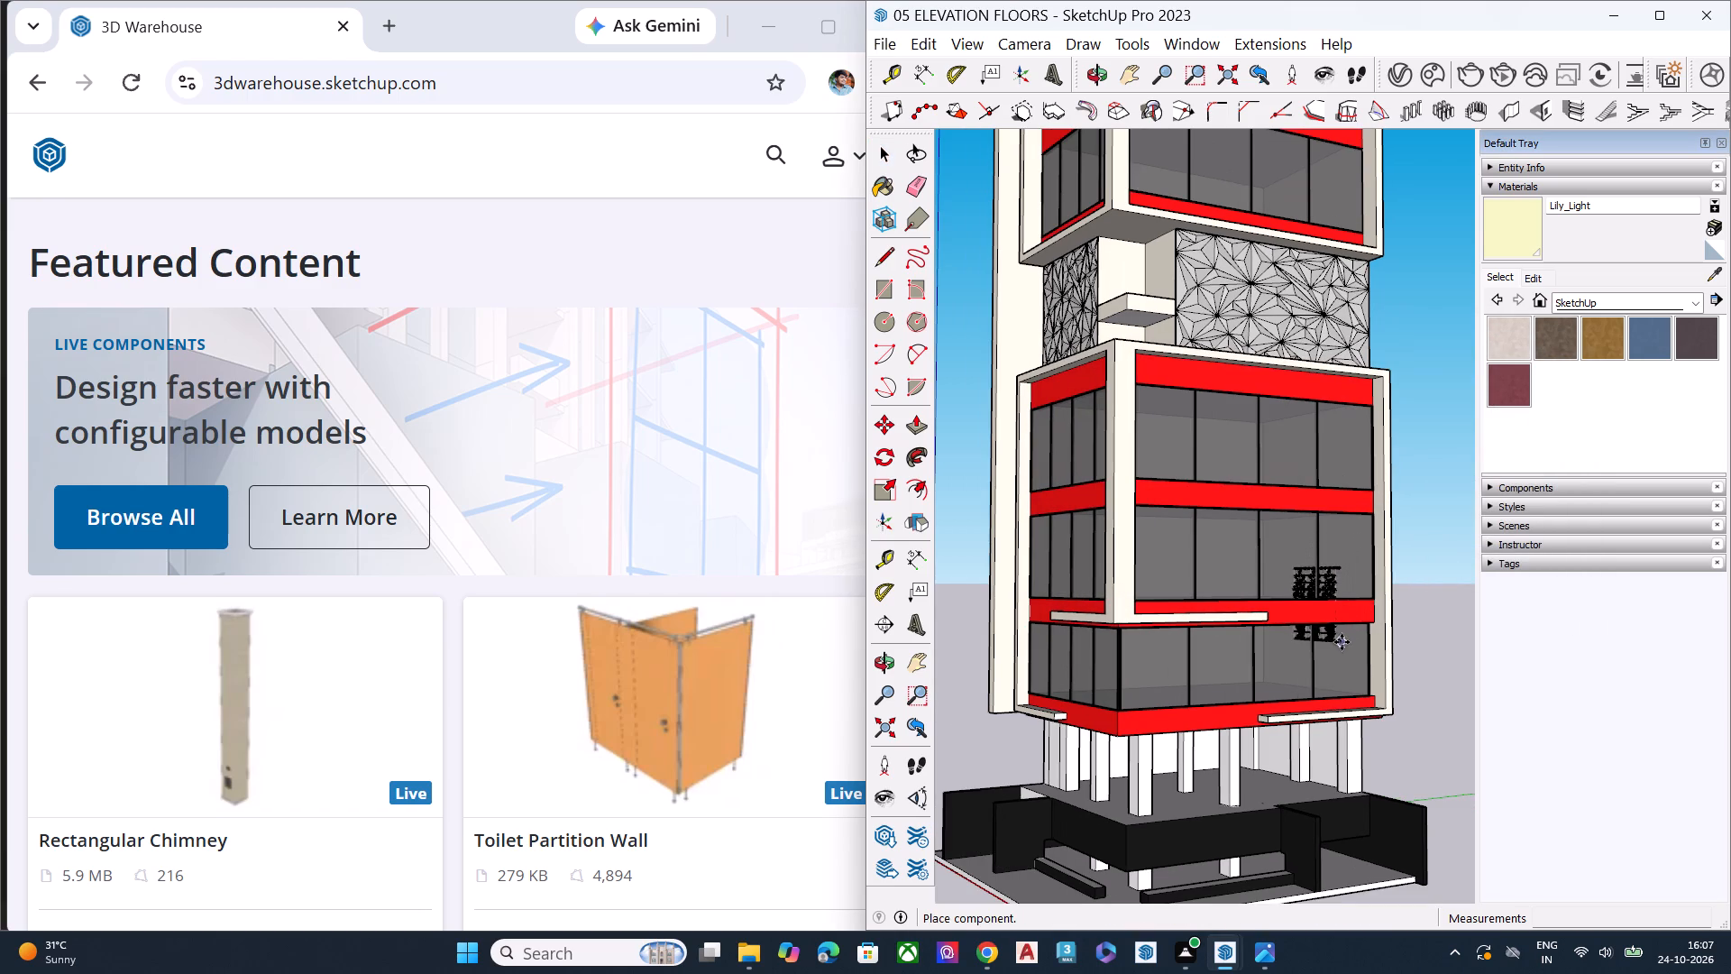
pyautogui.moveTo(1317, 619); pyautogui.dragTo(1256, 942, button='middle')
pyautogui.scroll(4, 1199, 717)
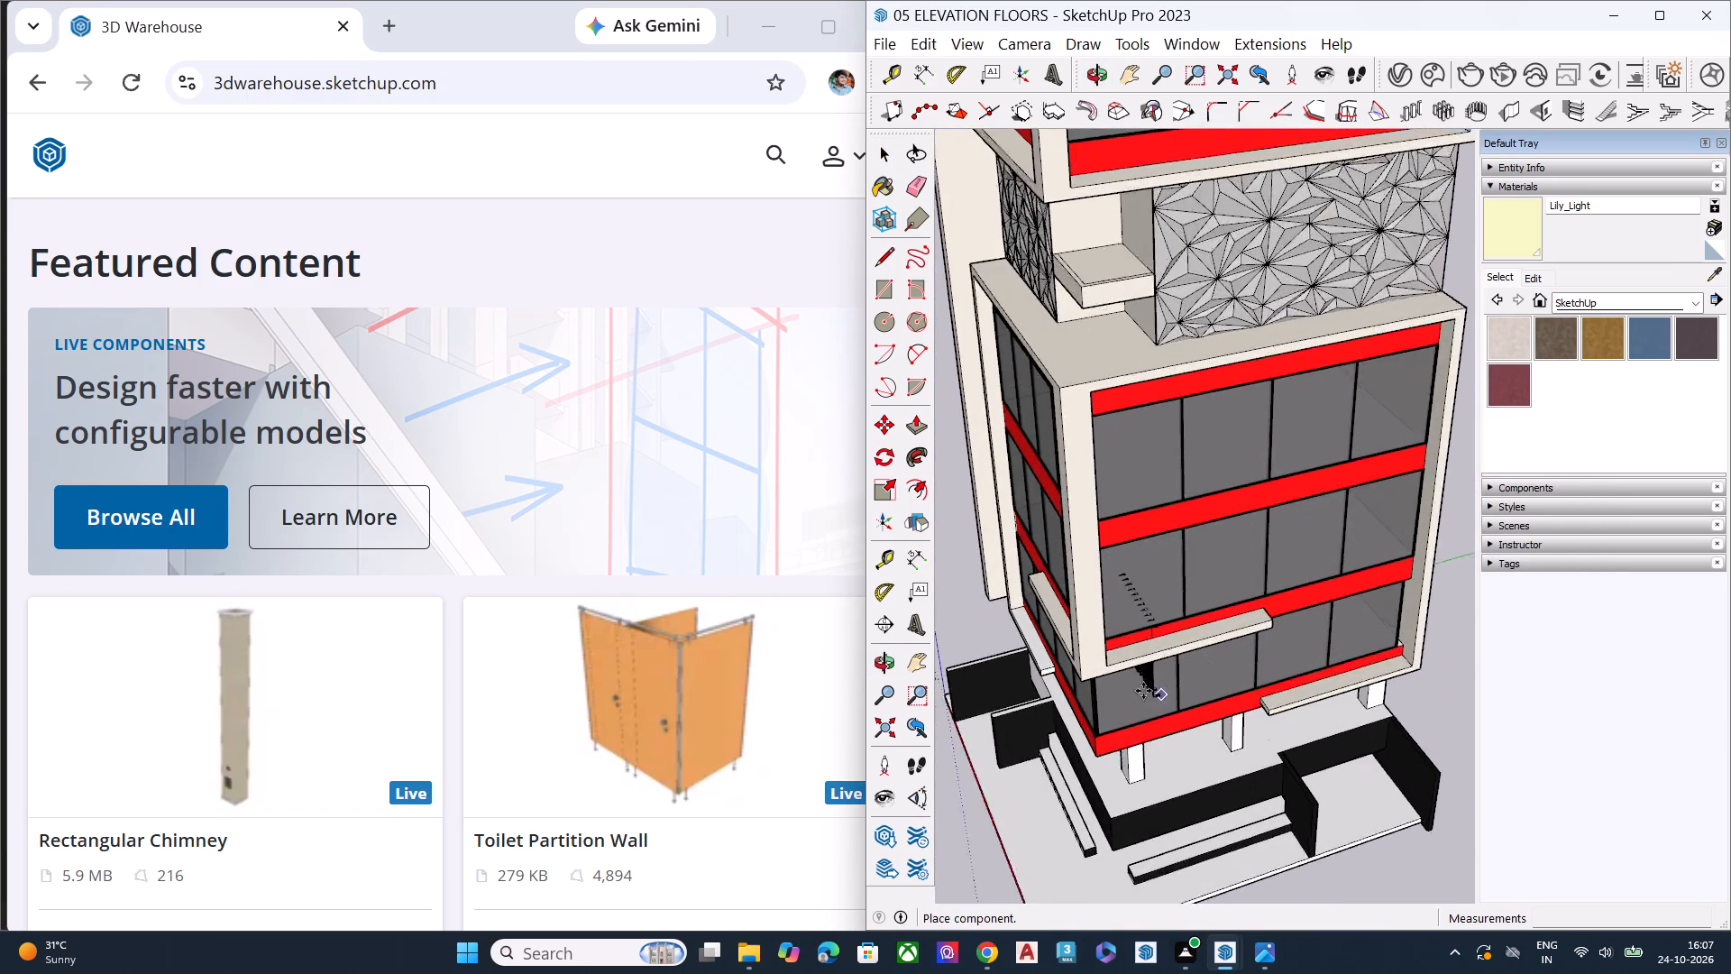
pyautogui.scroll(3, 1143, 691)
pyautogui.scroll(2, 1012, 630)
pyautogui.scroll(-1, 1012, 630)
pyautogui.scroll(5, 1012, 630)
pyautogui.moveTo(1021, 624); pyautogui.dragTo(1207, 512, button='middle')
pyautogui.scroll(2, 1180, 533)
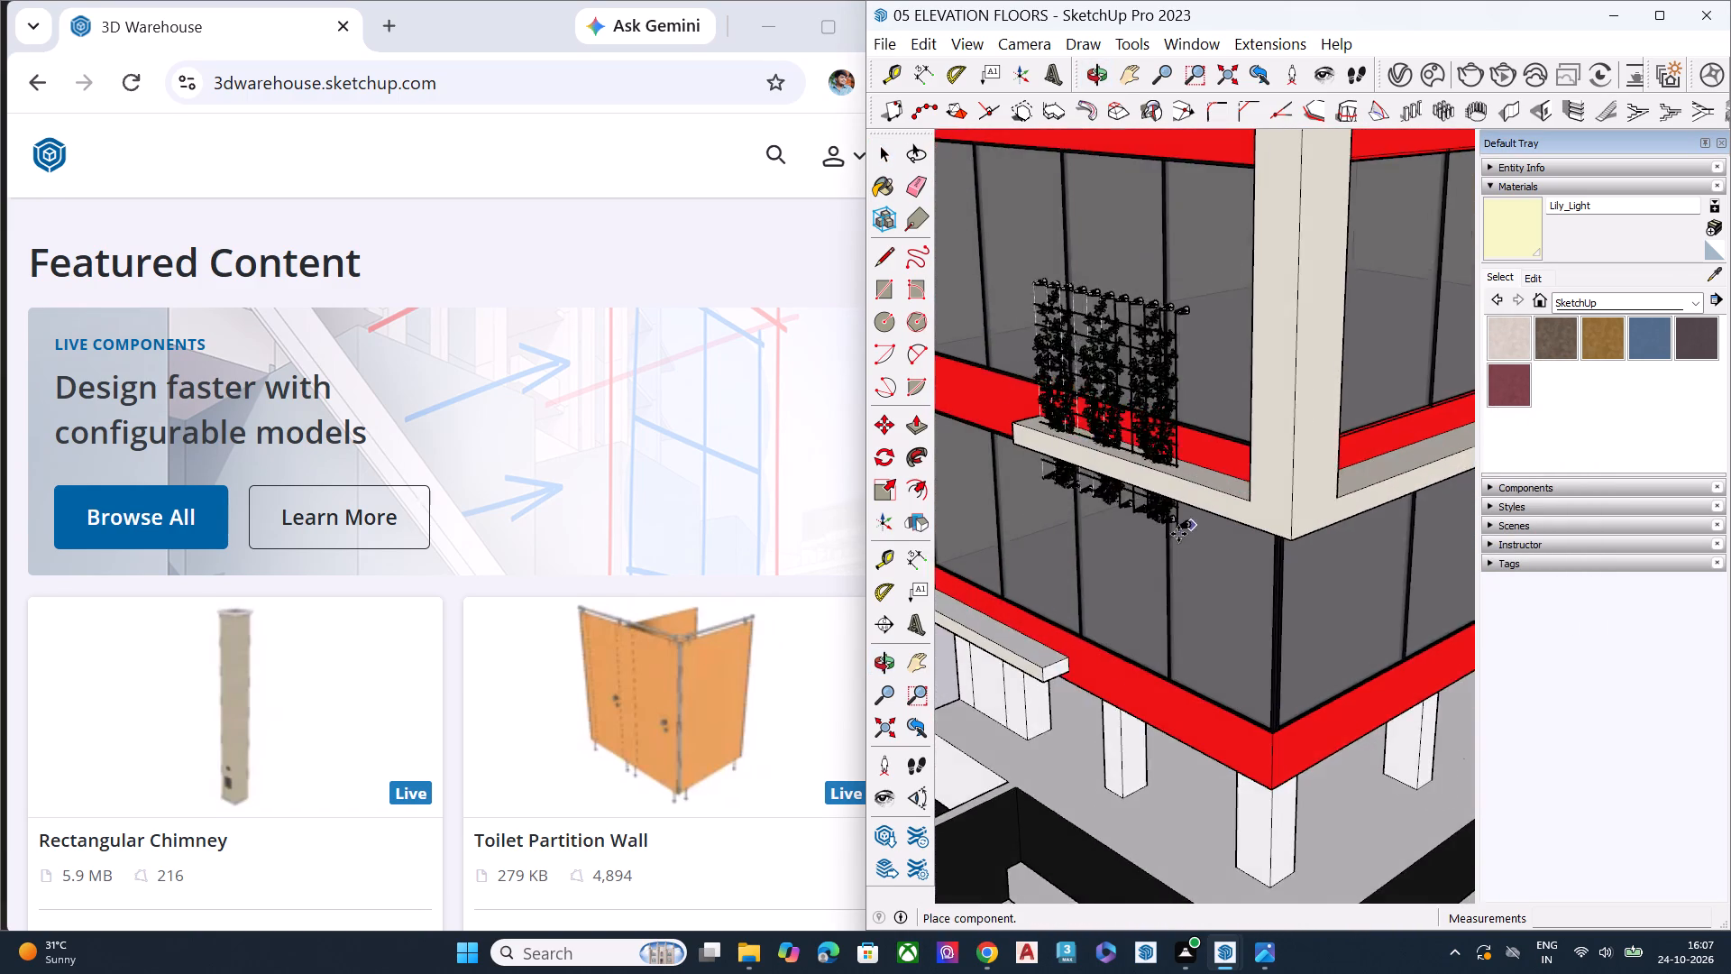
pyautogui.scroll(4, 1178, 534)
pyautogui.scroll(4, 1277, 498)
pyautogui.scroll(-1, 1278, 498)
pyautogui.scroll(1, 1278, 498)
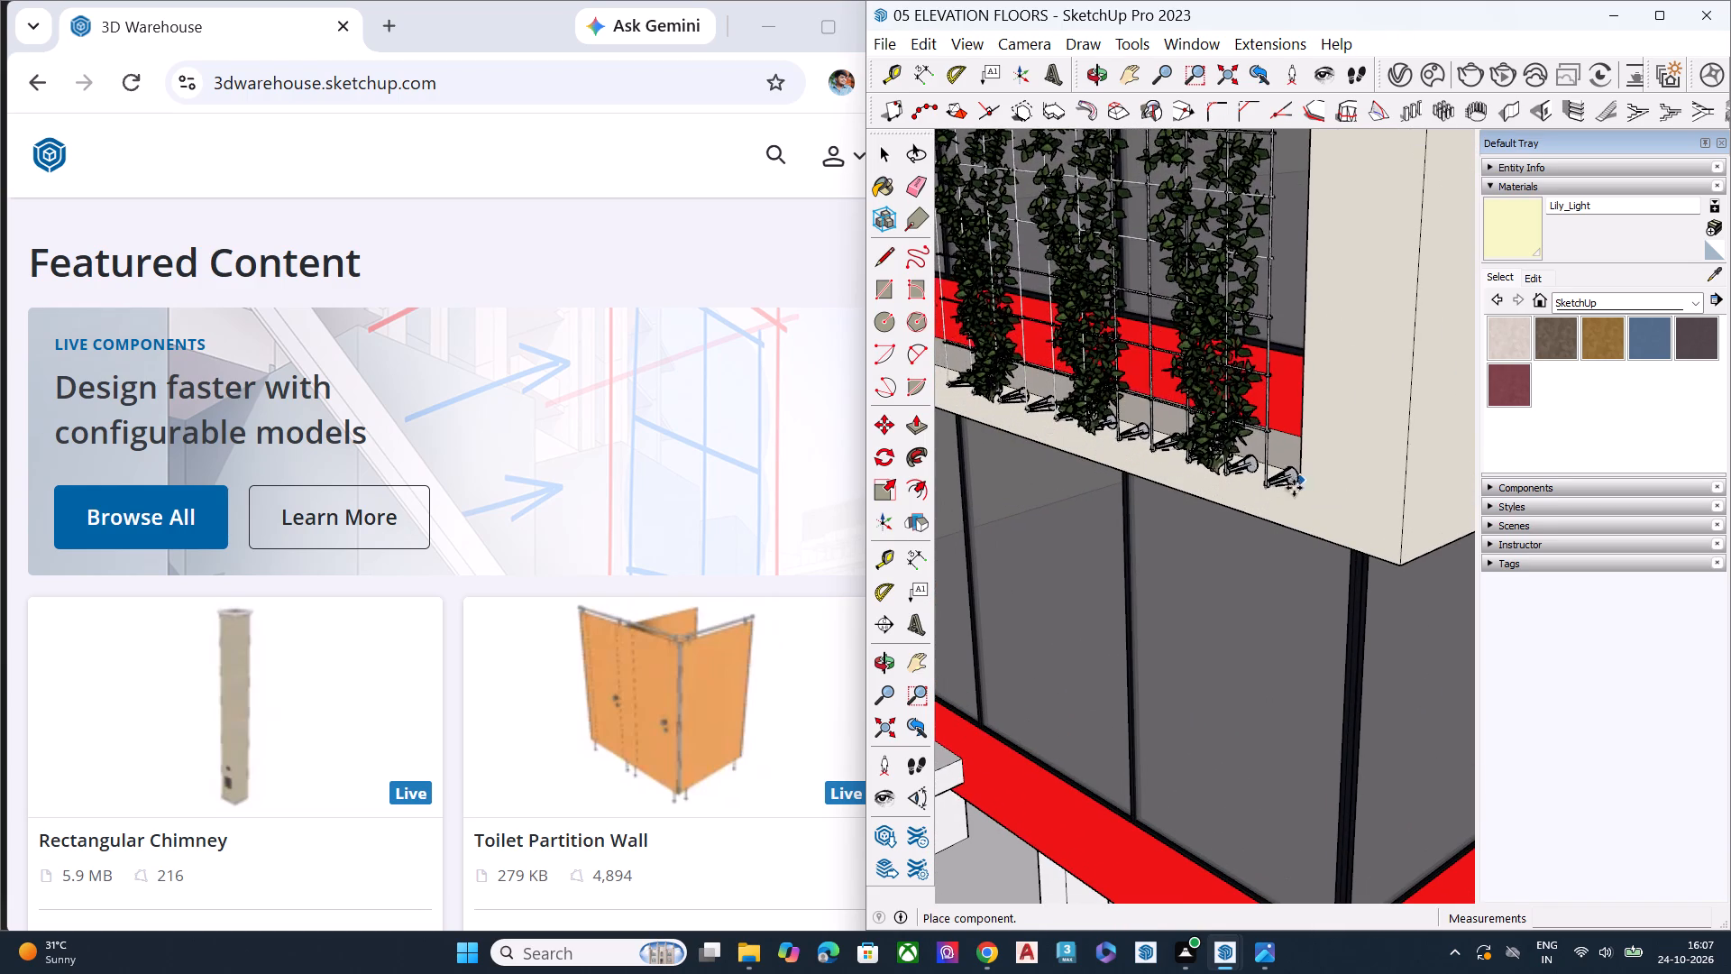
pyautogui.click(1296, 493)
# Examine the placed trellis against the whole tower from a low angle.
pyautogui.scroll(-9, 1231, 566)
pyautogui.scroll(-3, 1165, 672)
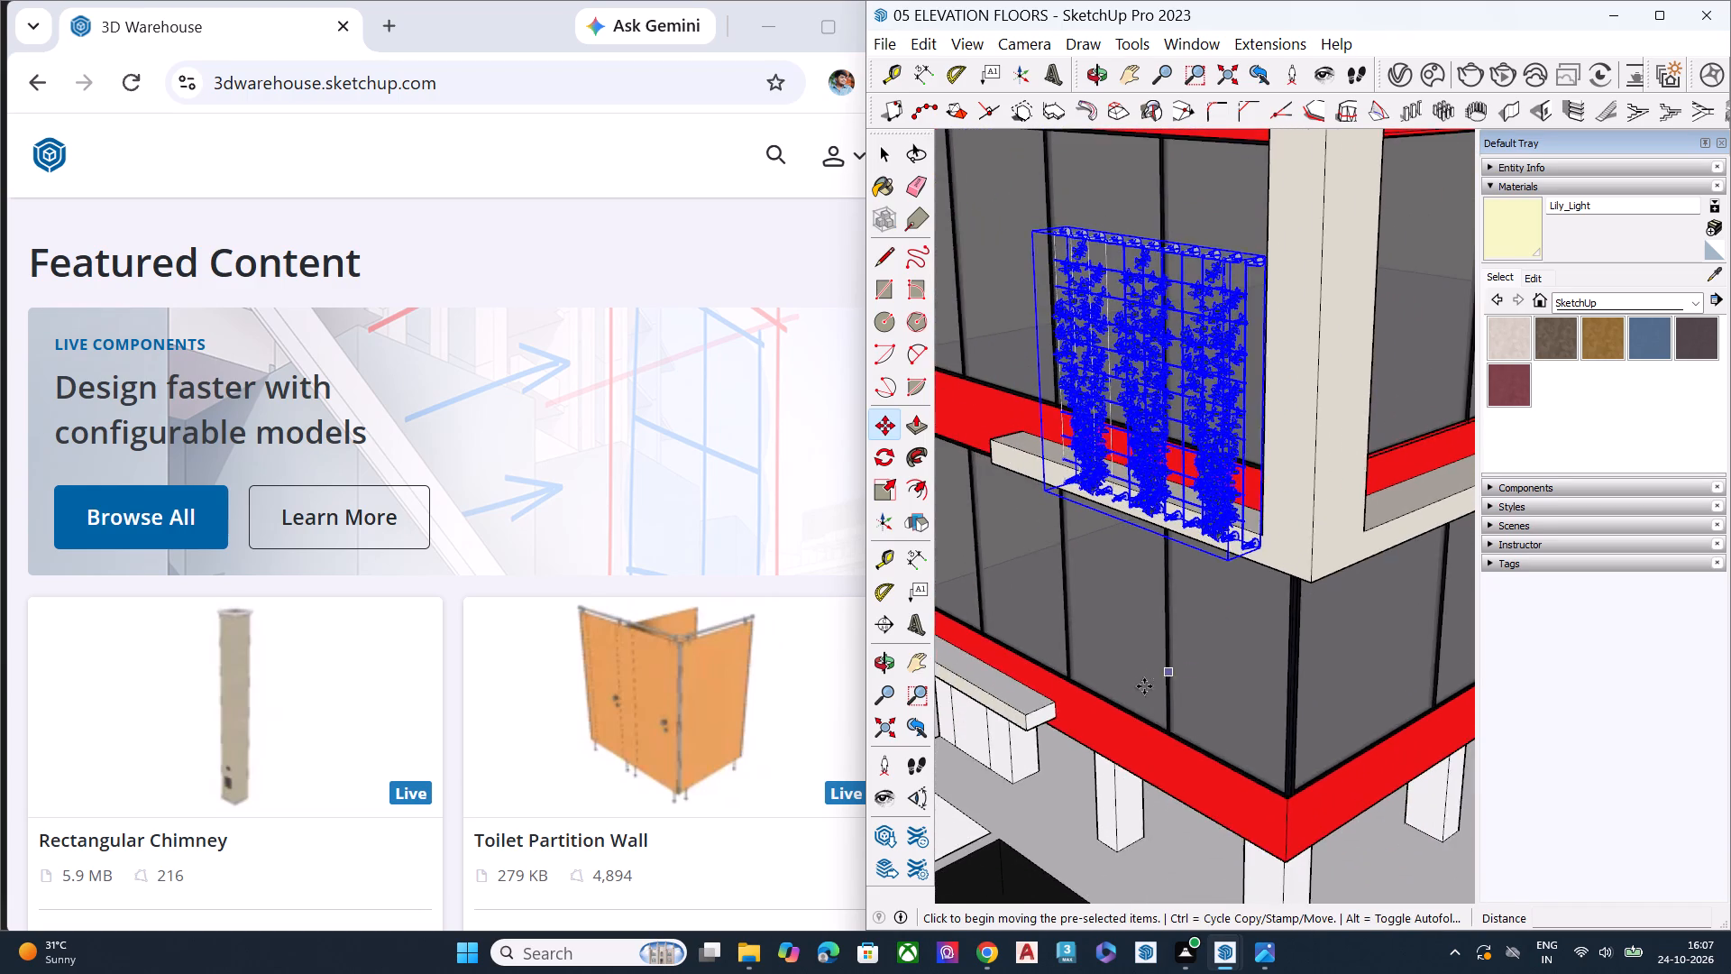
pyautogui.scroll(-7, 1144, 686)
pyautogui.moveTo(1254, 760); pyautogui.dragTo(1229, 464, button='middle')
pyautogui.scroll(1, 1232, 455)
pyautogui.scroll(-5, 1239, 518)
pyautogui.scroll(1, 1244, 574)
pyautogui.scroll(-4, 1244, 581)
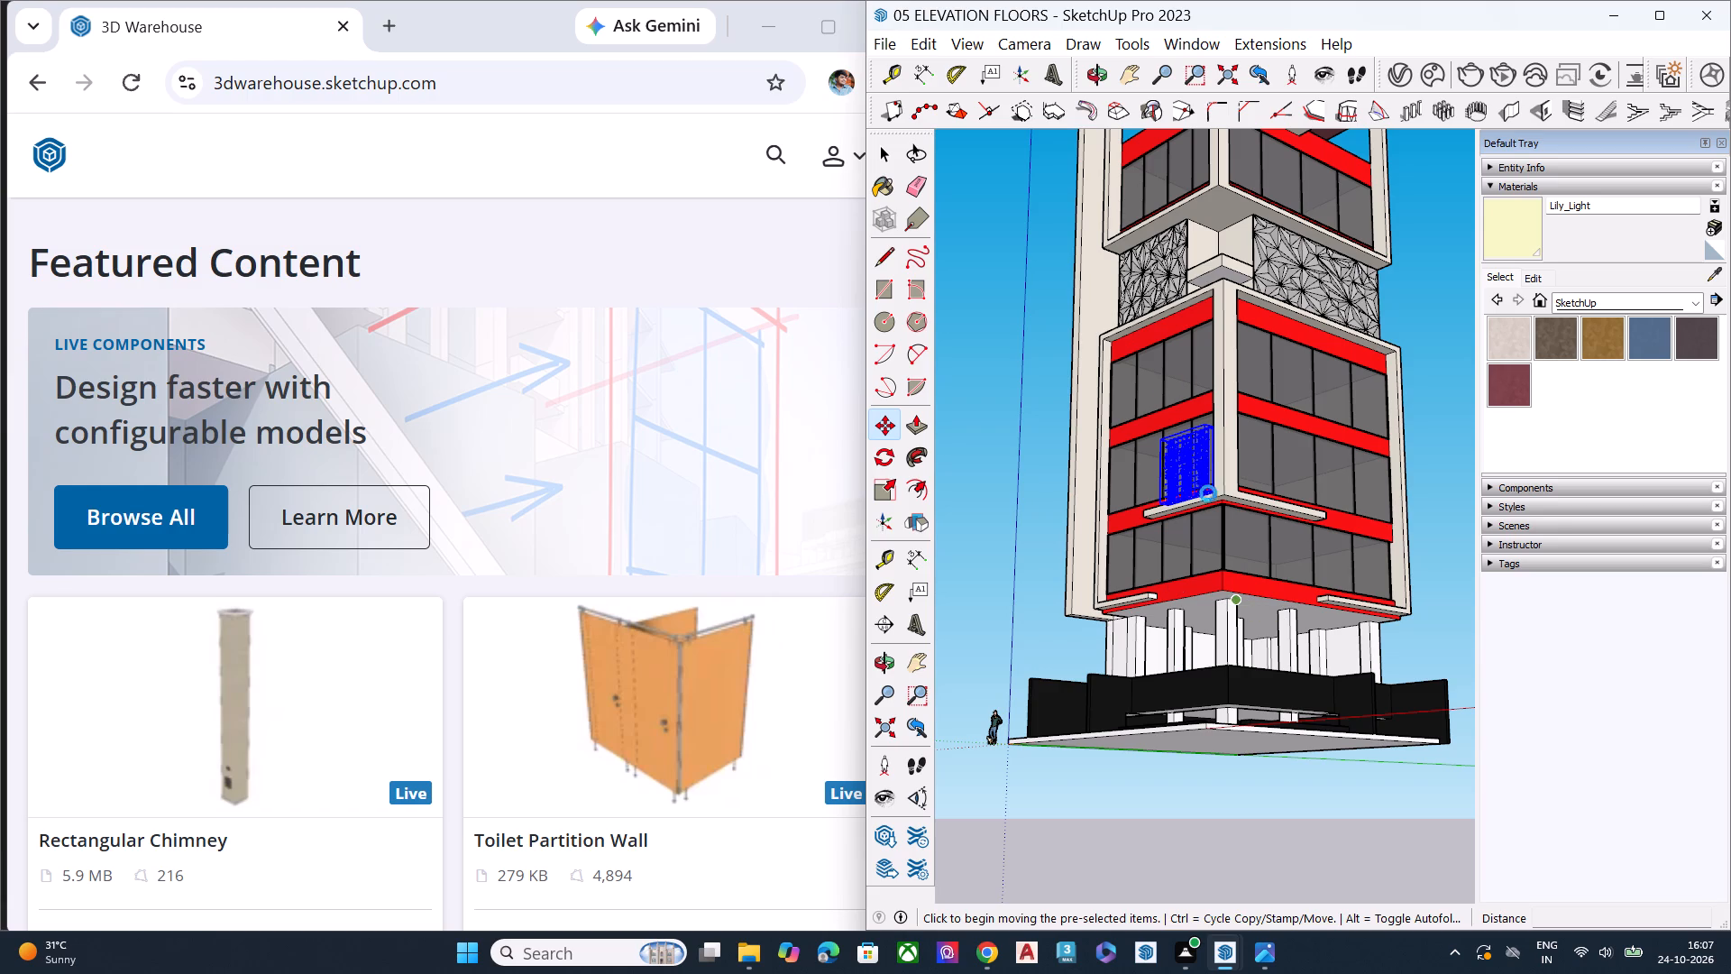
pyautogui.scroll(6, 1195, 490)
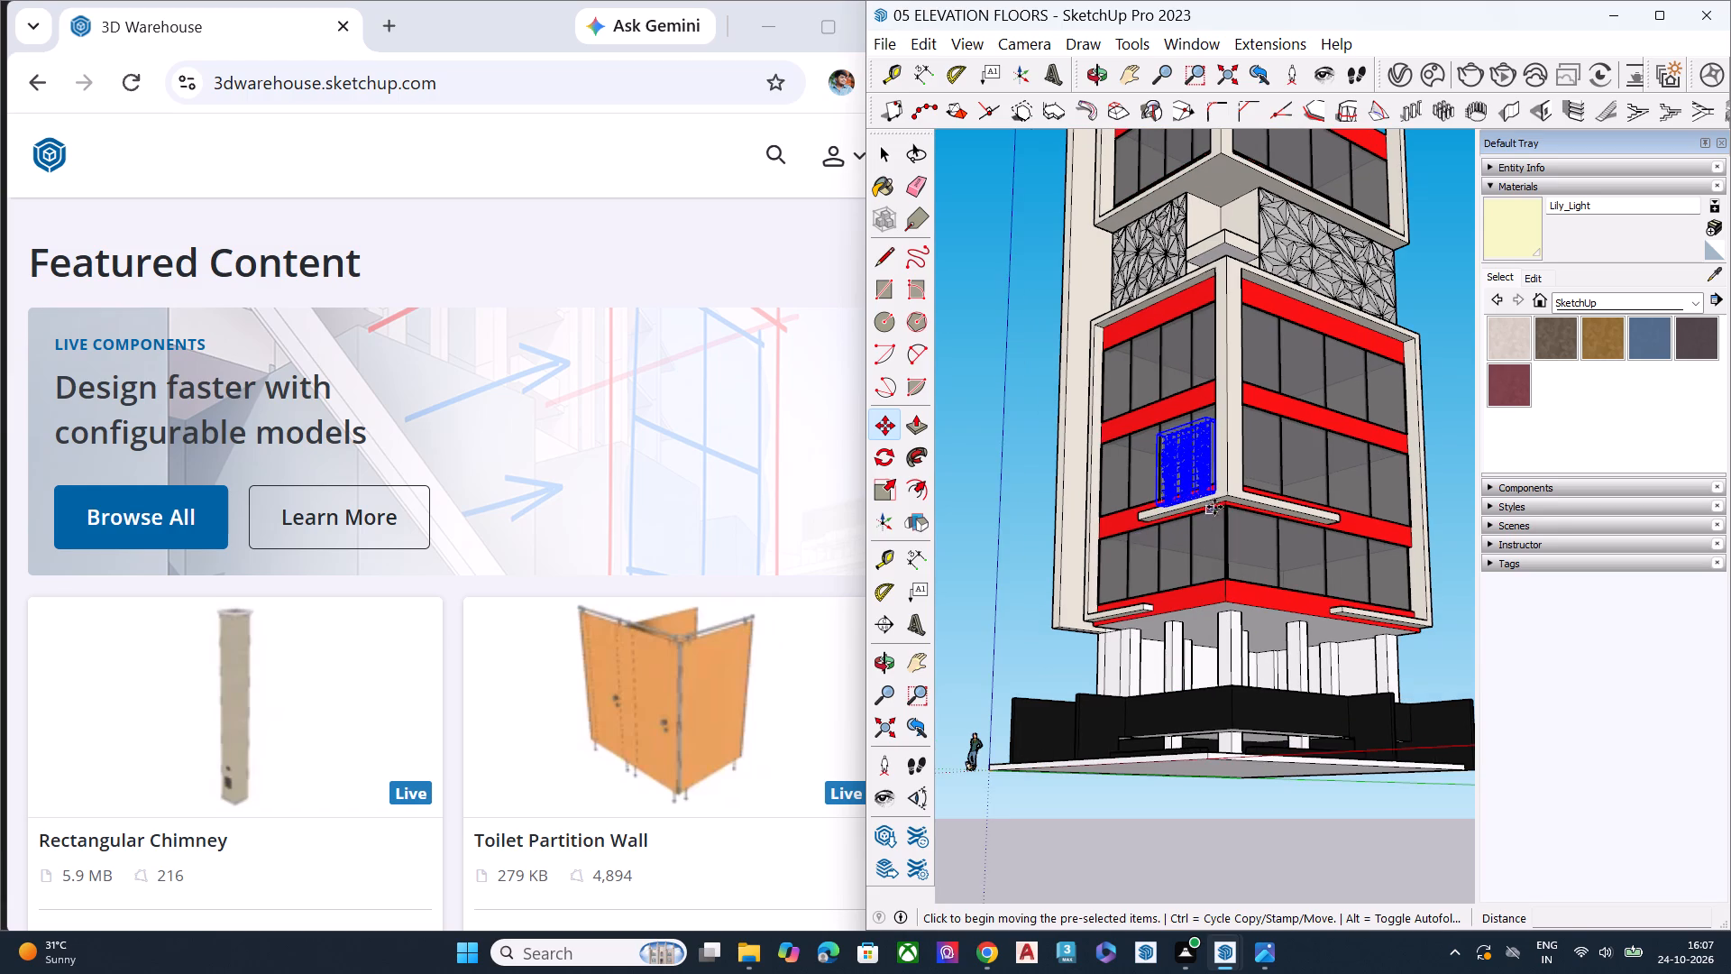
# Stretch the climbing-plant trellis upward along the blue axis to a scale of about 1.55.
pyautogui.moveTo(1217, 515); pyautogui.dragTo(1214, 613, button='middle')
pyautogui.scroll(6, 1214, 423)
pyautogui.press('space')
pyautogui.scroll(-1, 1214, 423)
pyautogui.scroll(2, 1214, 423)
pyautogui.scroll(2, 1181, 496)
pyautogui.scroll(-1, 1181, 496)
pyautogui.scroll(2, 1181, 496)
pyautogui.scroll(-1, 1179, 500)
pyautogui.scroll(6, 1179, 501)
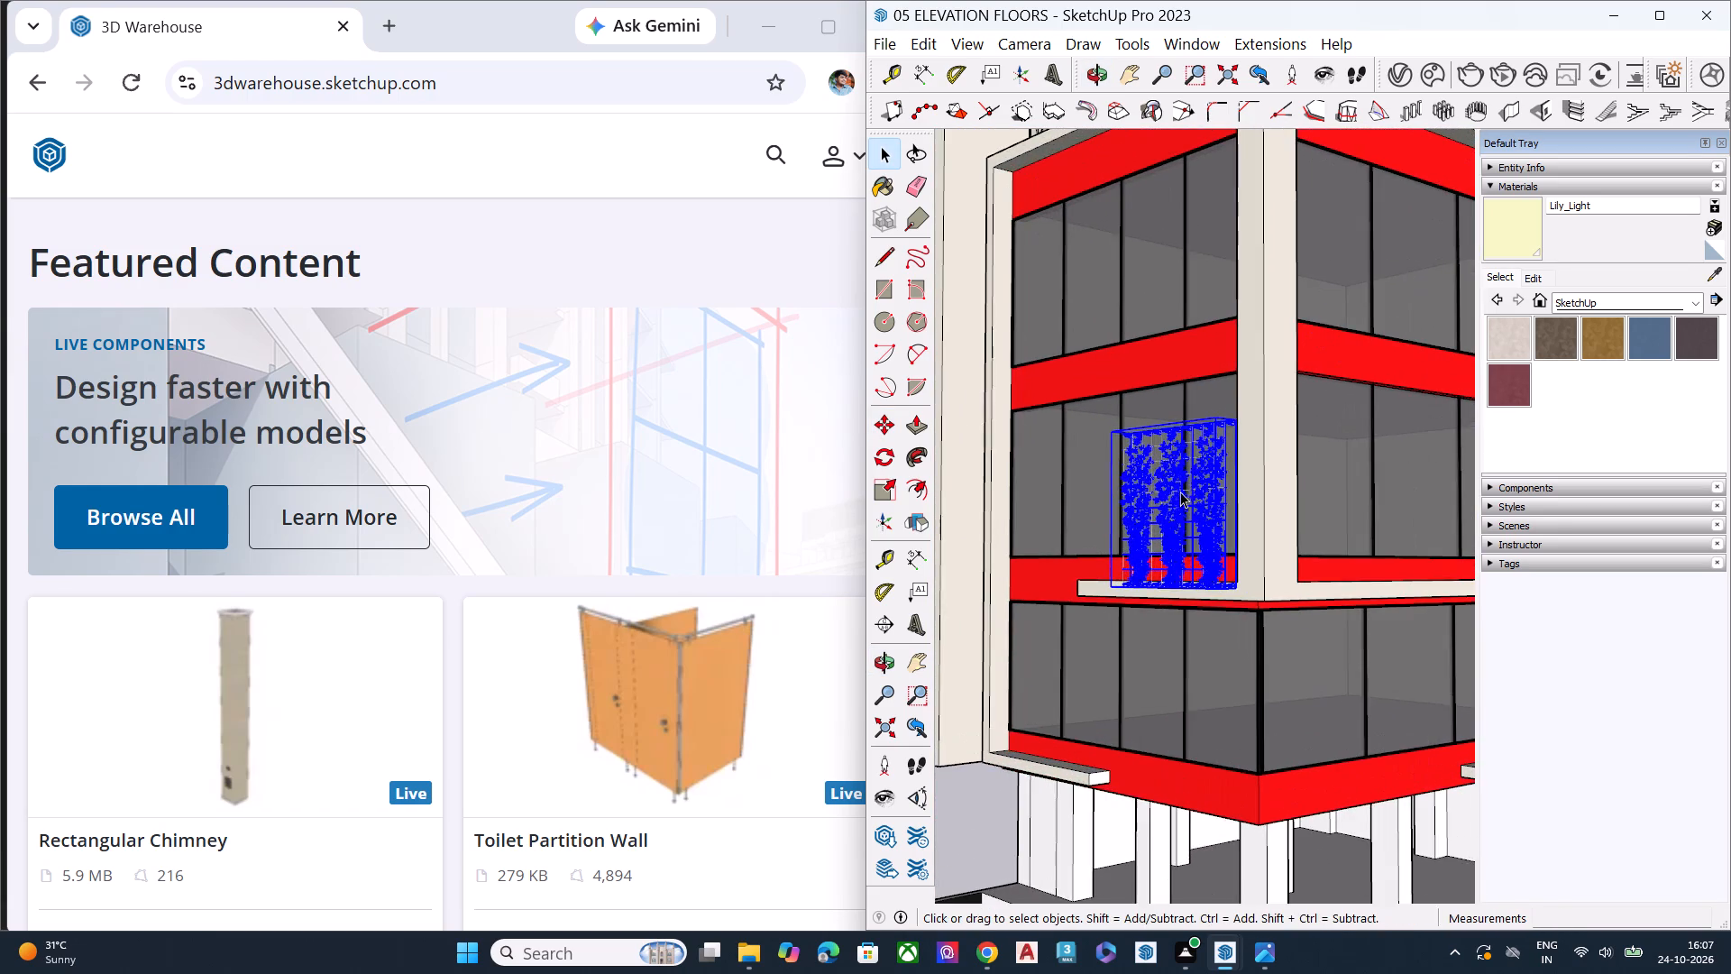
pyautogui.moveTo(1183, 493); pyautogui.dragTo(1156, 721, button='middle')
pyautogui.scroll(9, 1153, 657)
pyautogui.click(1185, 611)
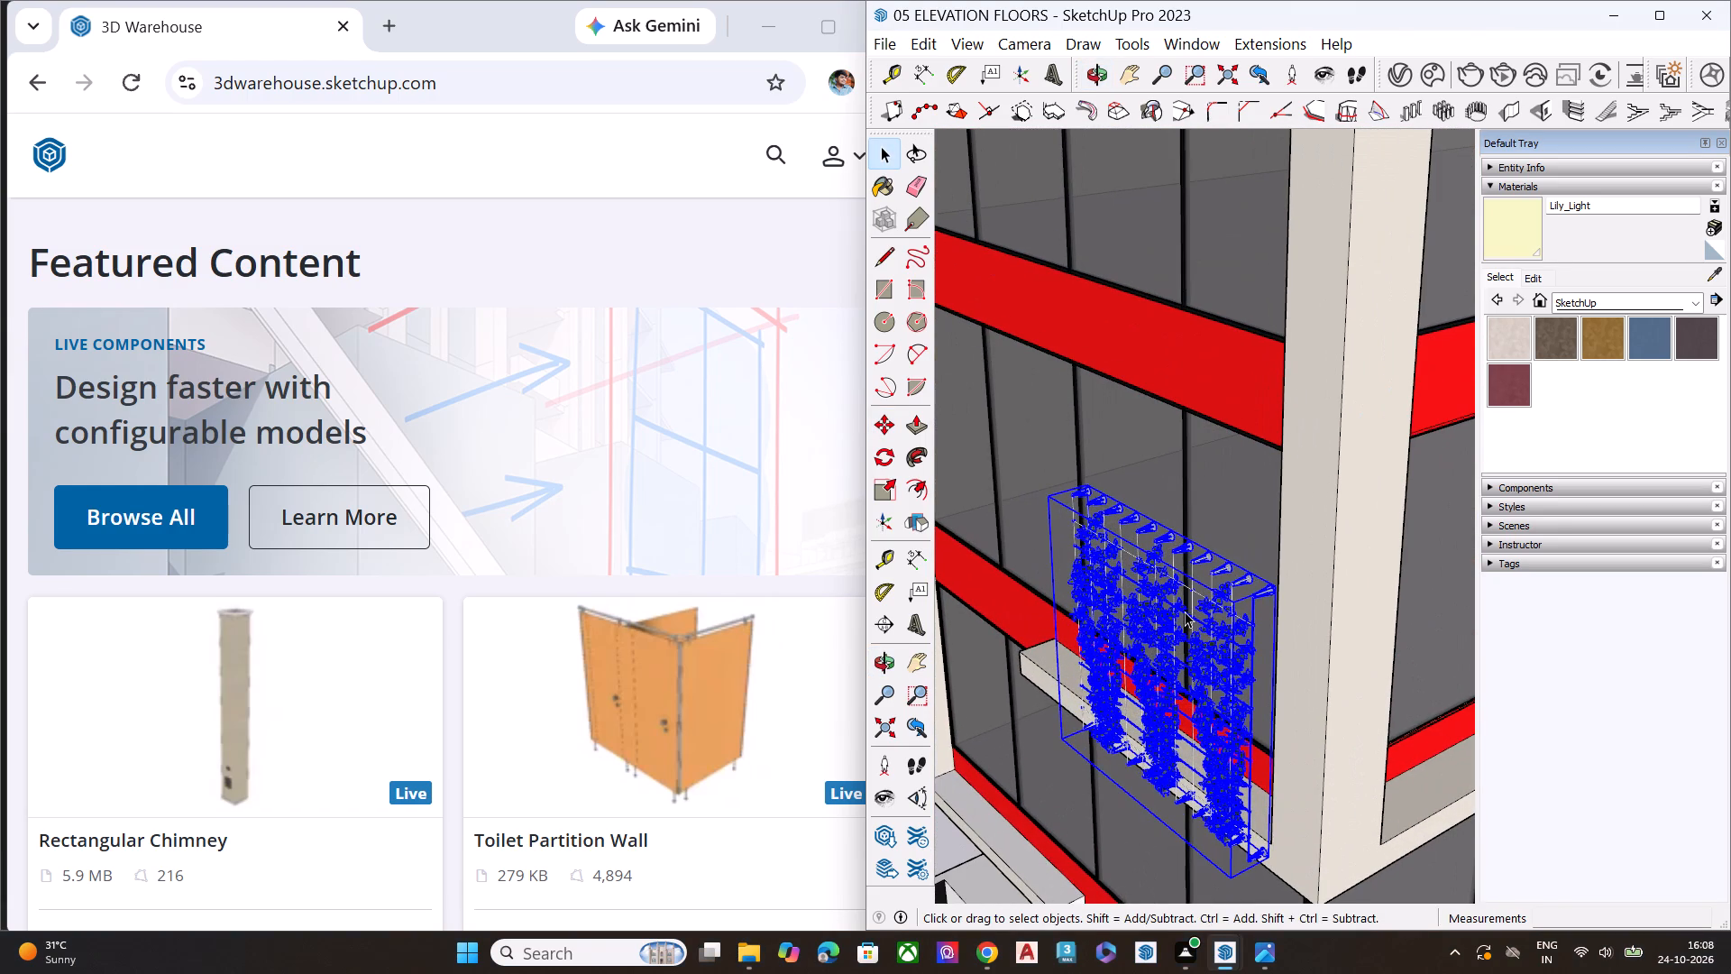
pyautogui.press('s')
pyautogui.click(1159, 529)
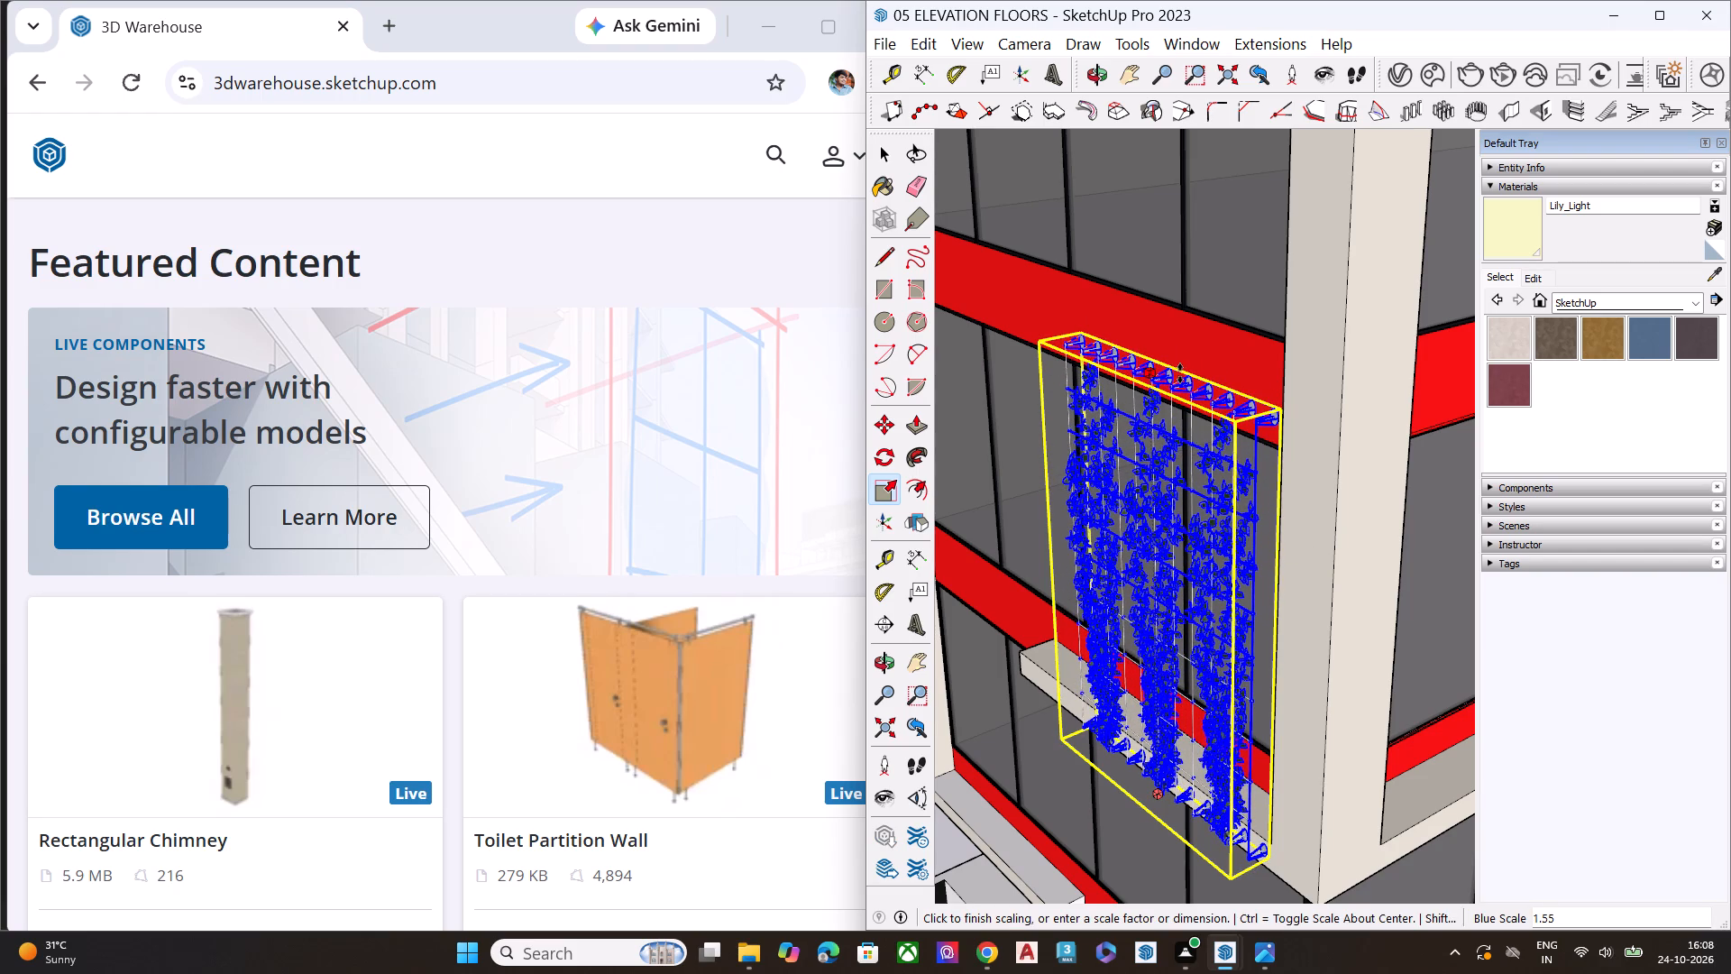
pyautogui.click(1180, 366)
pyautogui.press('space')
# Widen the trellis along the red axis, away from the corner column, to a scale of about 1.22.
pyautogui.scroll(1, 1160, 479)
pyautogui.scroll(-6, 1150, 501)
pyautogui.moveTo(1171, 583); pyautogui.dragTo(1255, 602, button='middle')
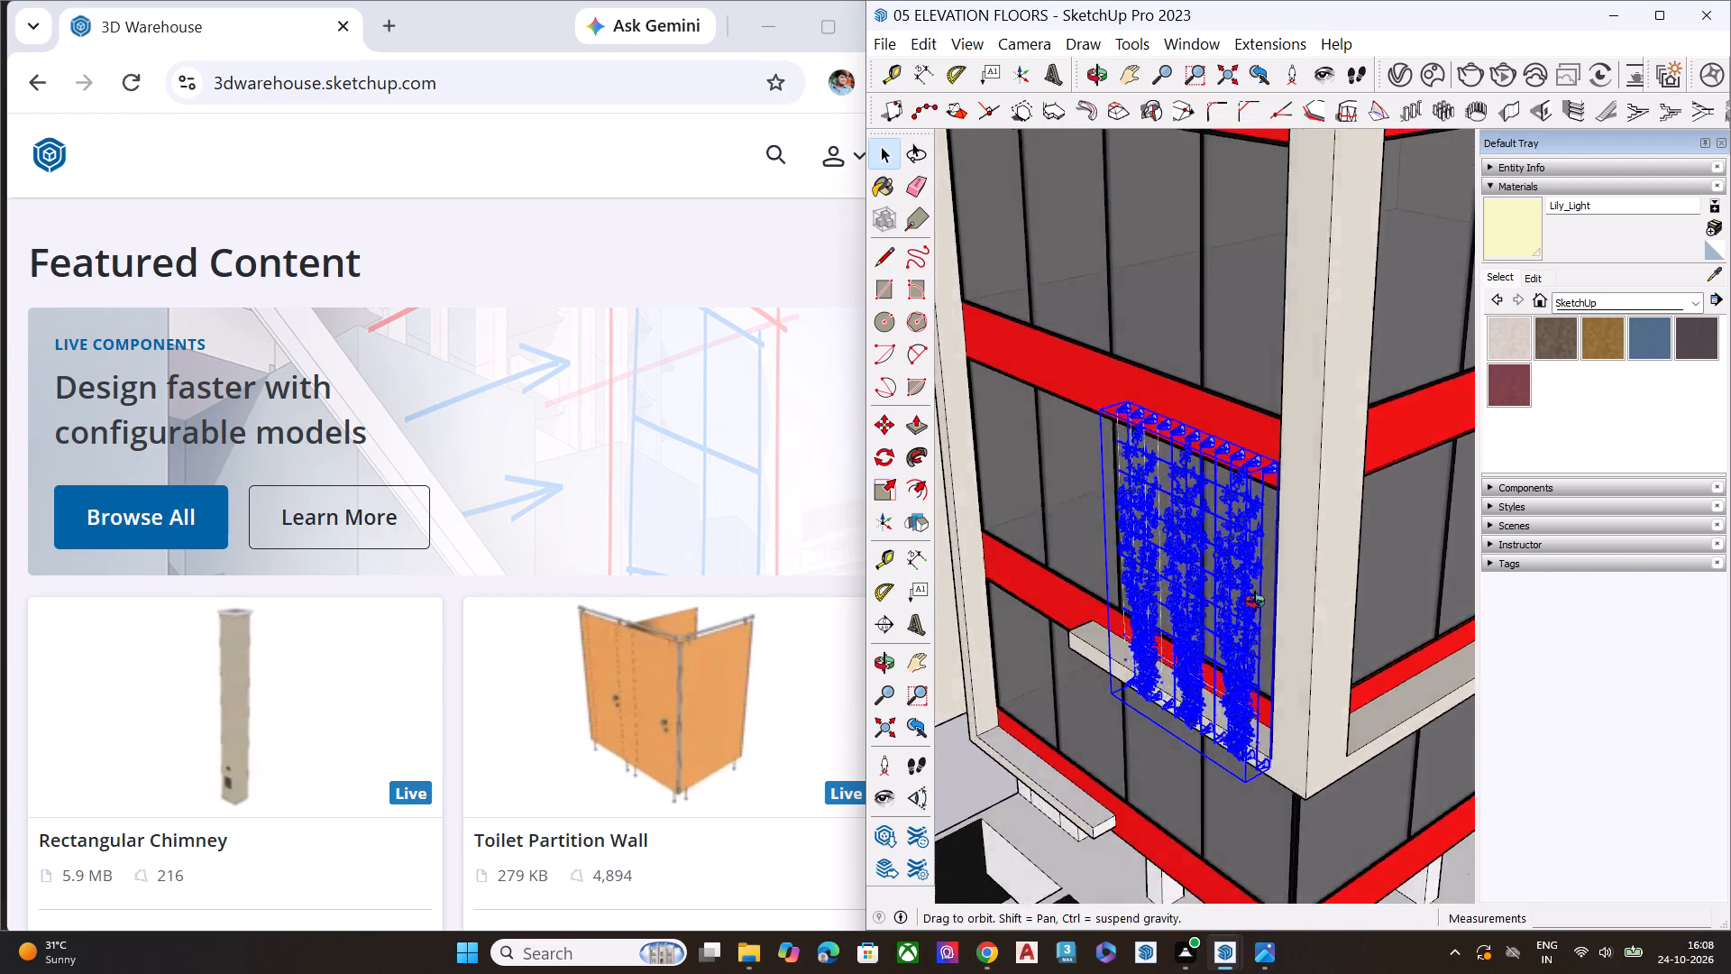
pyautogui.moveTo(1255, 602); pyautogui.dragTo(1405, 584, button='middle')
pyautogui.scroll(-16, 881, 409)
pyautogui.moveTo(1123, 538); pyautogui.dragTo(1332, 489, button='middle')
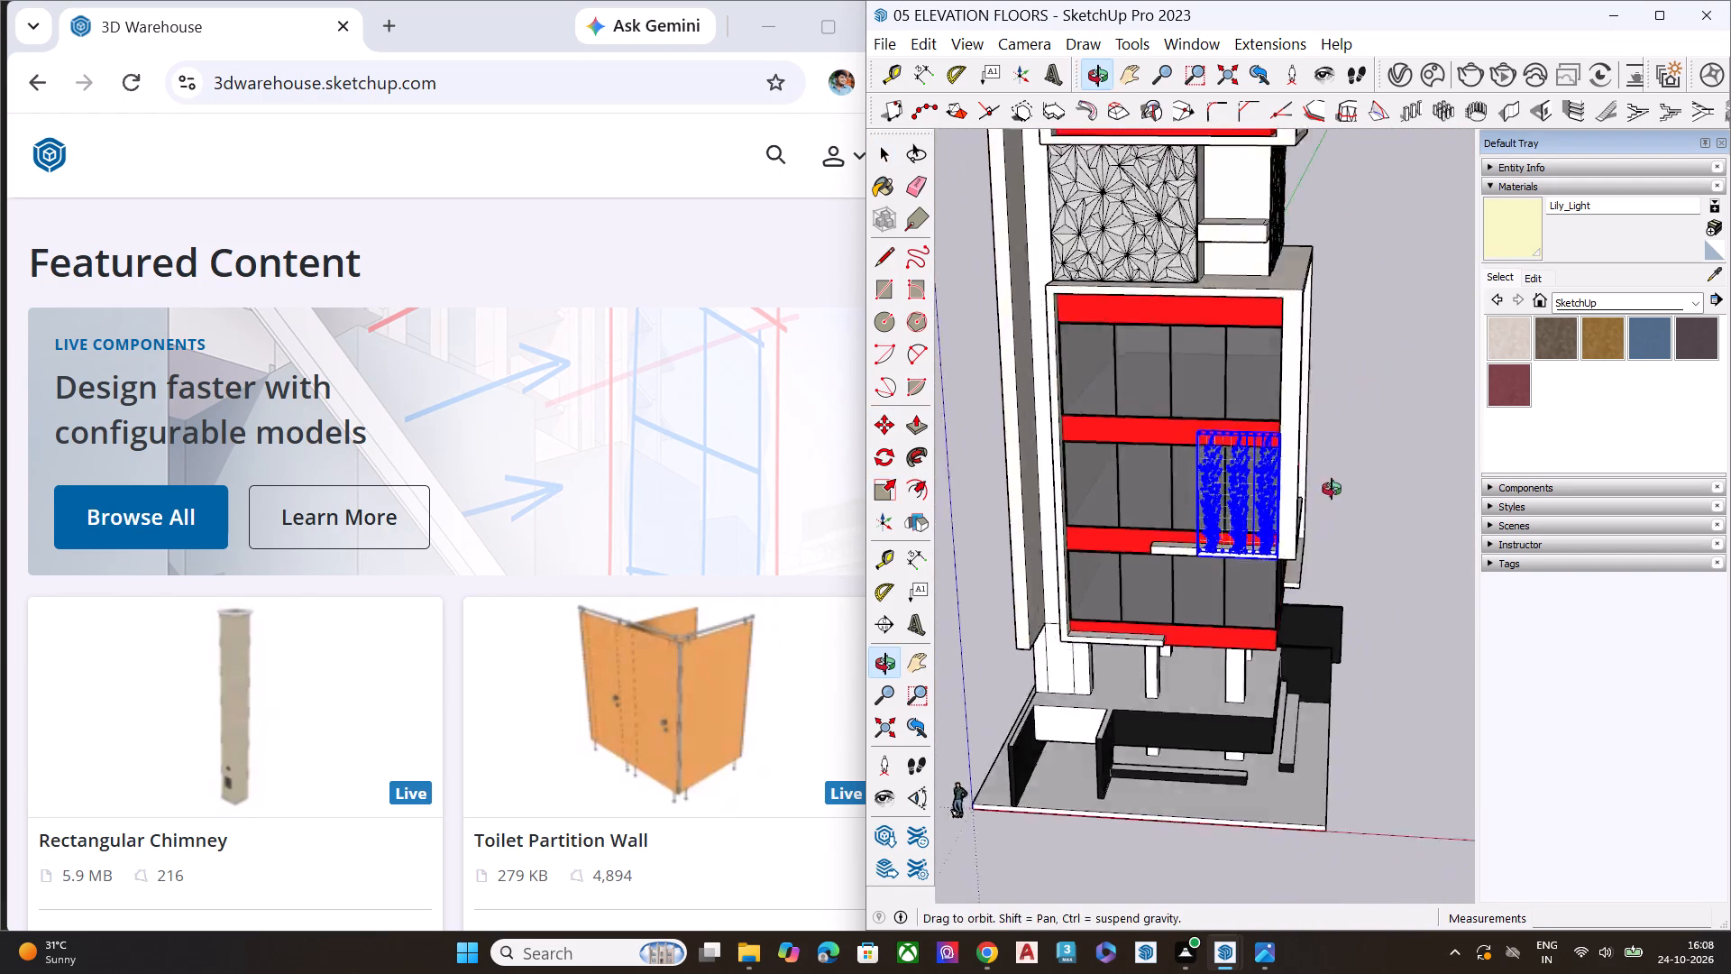
pyautogui.moveTo(1332, 489); pyautogui.dragTo(1332, 488, button='middle')
pyautogui.scroll(6, 1332, 488)
pyautogui.scroll(-2, 1221, 459)
pyautogui.scroll(1, 1195, 460)
pyautogui.moveTo(1165, 477); pyautogui.dragTo(1191, 474, button='middle')
pyautogui.press('s')
pyautogui.scroll(7, 1156, 472)
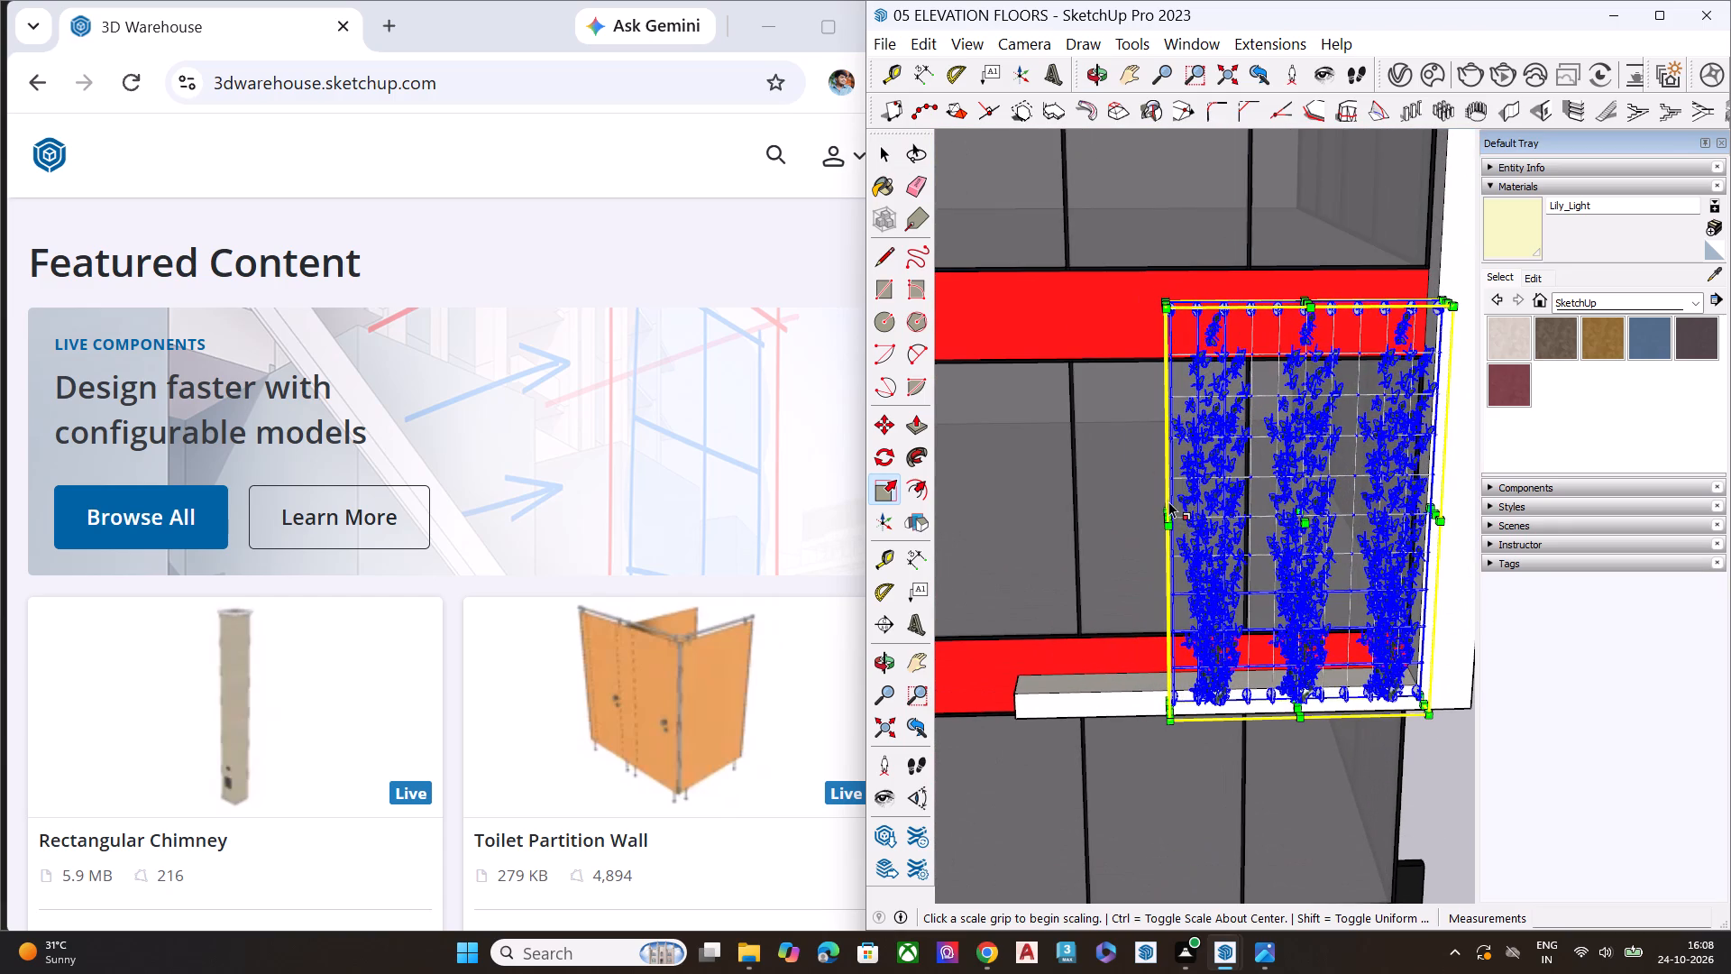
pyautogui.click(1168, 510)
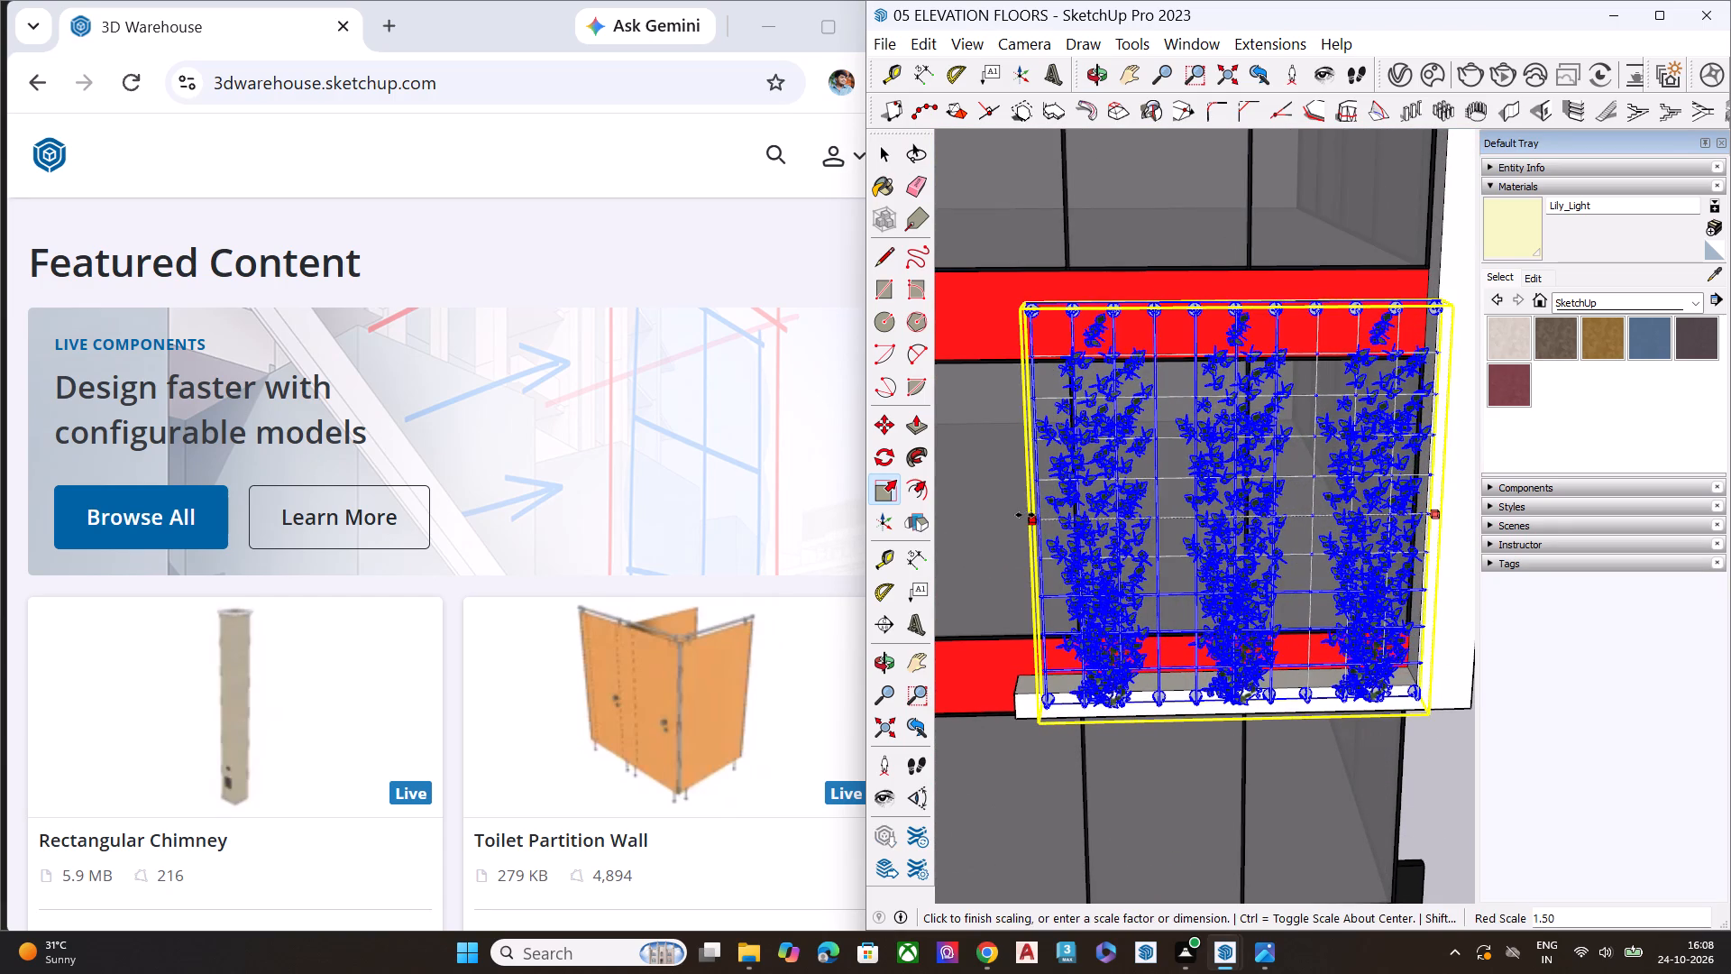
pyautogui.click(1109, 513)
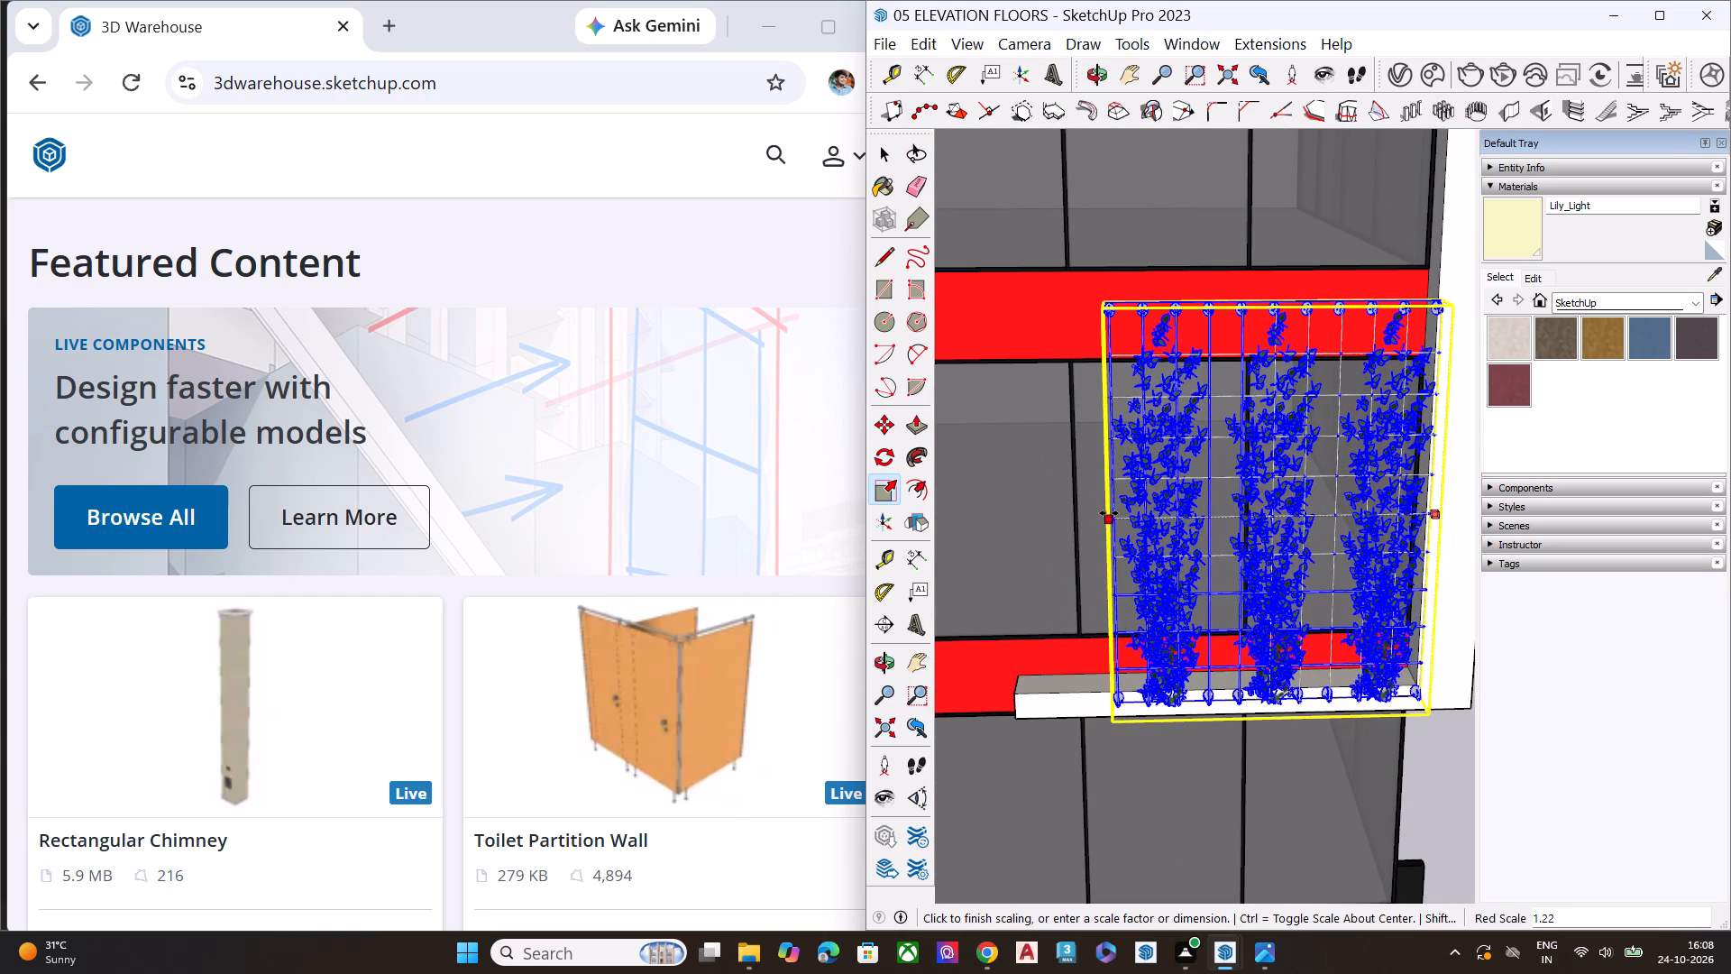
pyautogui.press('space')
# Move the climbing-plant trellis about 3 1/16" inward toward the facade, using the lower corner beside the corner column as base point.
pyautogui.scroll(-7, 1073, 474)
pyautogui.click(1364, 476)
pyautogui.moveTo(1390, 519); pyautogui.dragTo(1365, 394, button='middle')
pyautogui.scroll(7, 1295, 456)
pyautogui.moveTo(1273, 520); pyautogui.dragTo(1252, 593, button='middle')
pyautogui.scroll(7, 1252, 593)
pyautogui.scroll(-1, 1251, 593)
pyautogui.scroll(3, 1251, 593)
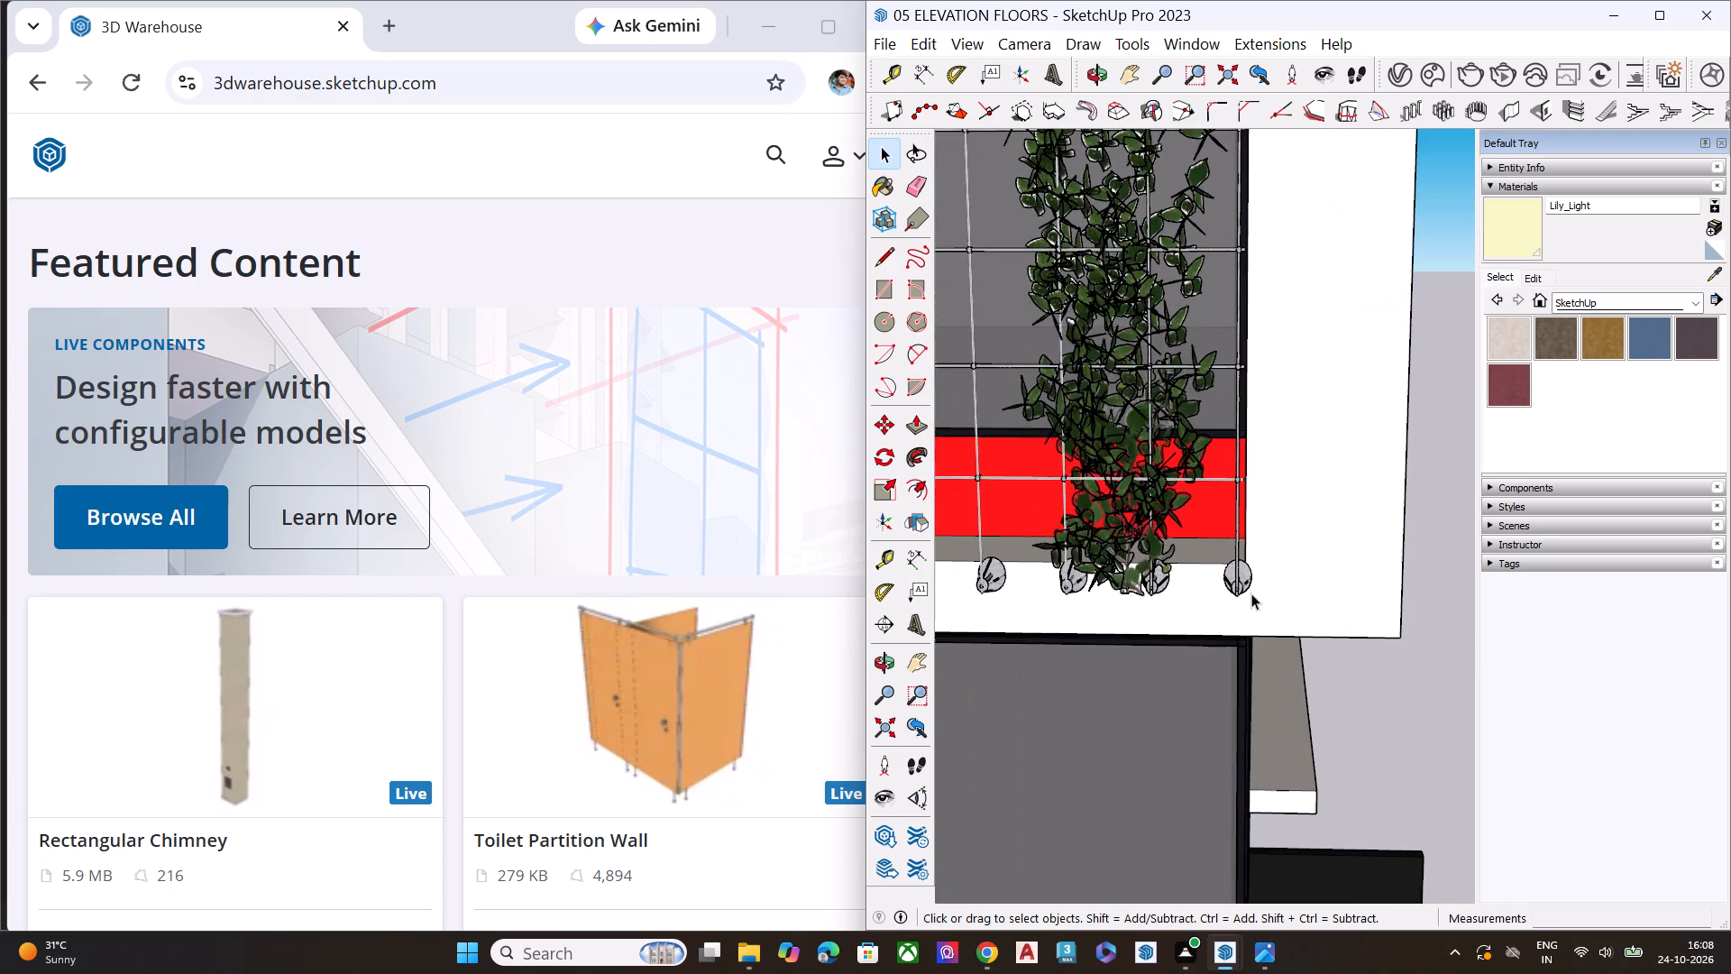
pyautogui.scroll(7, 1246, 590)
pyautogui.click(1249, 581)
pyautogui.scroll(1, 1252, 576)
pyautogui.moveTo(1251, 578); pyautogui.dragTo(1182, 658, button='middle')
pyautogui.scroll(2, 1182, 658)
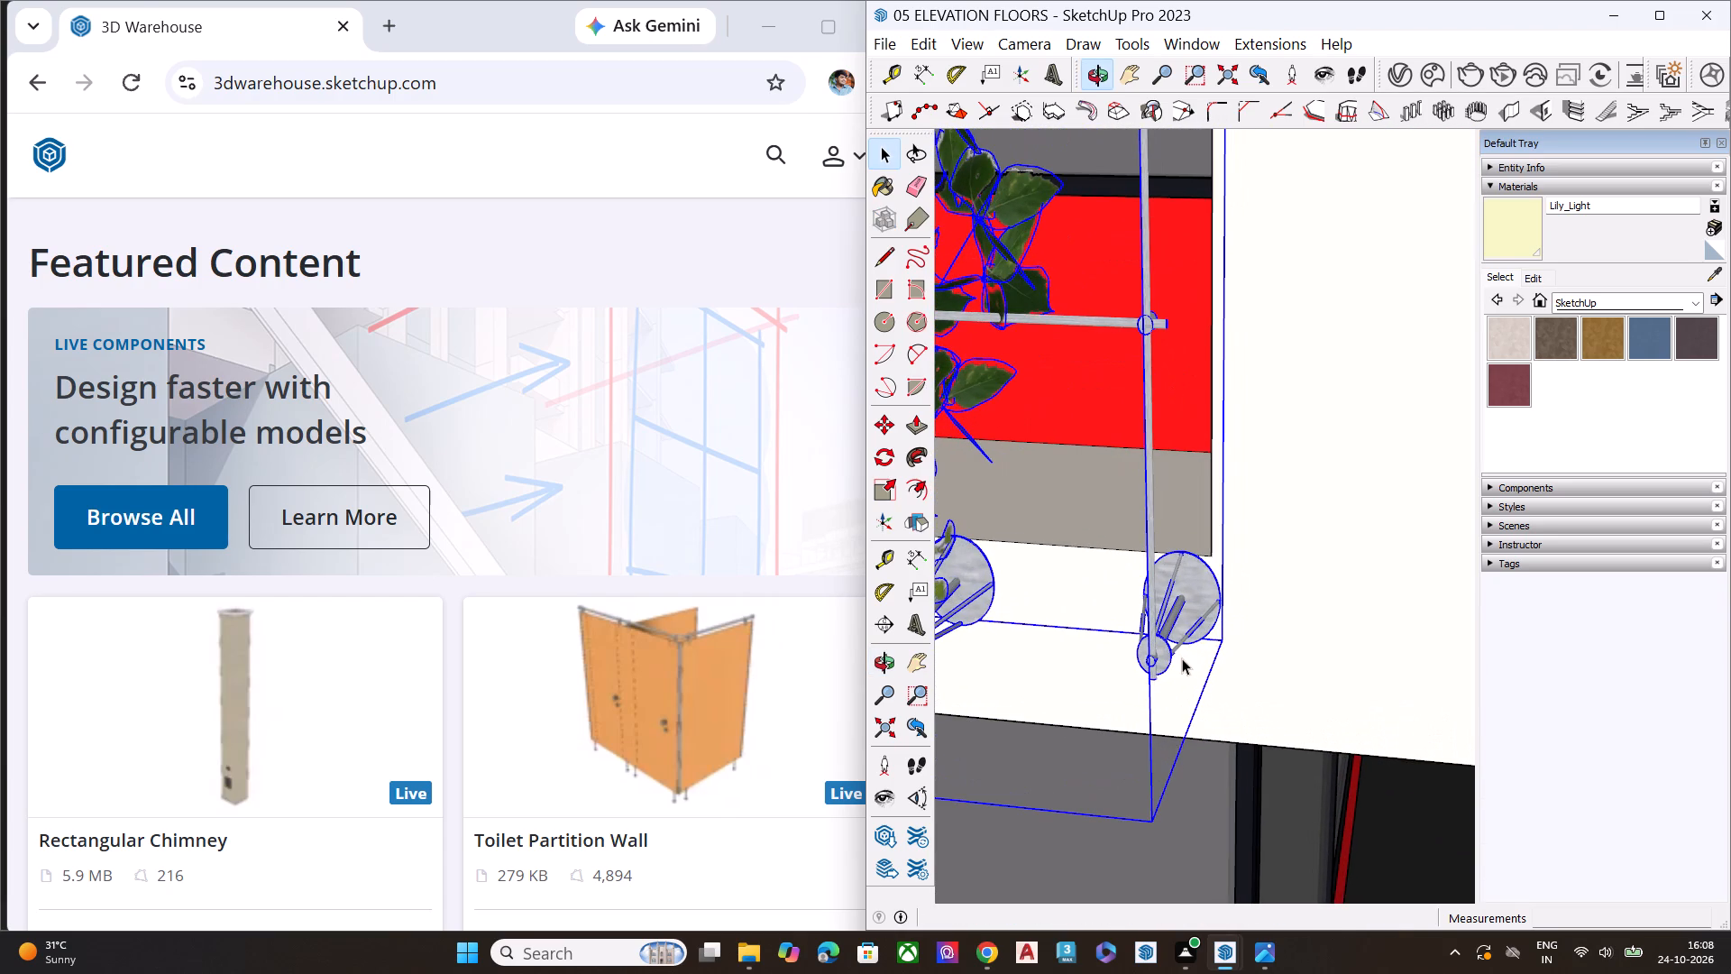
pyautogui.press('m')
pyautogui.moveTo(1193, 628); pyautogui.dragTo(1098, 814, button='middle')
pyautogui.scroll(8, 1104, 712)
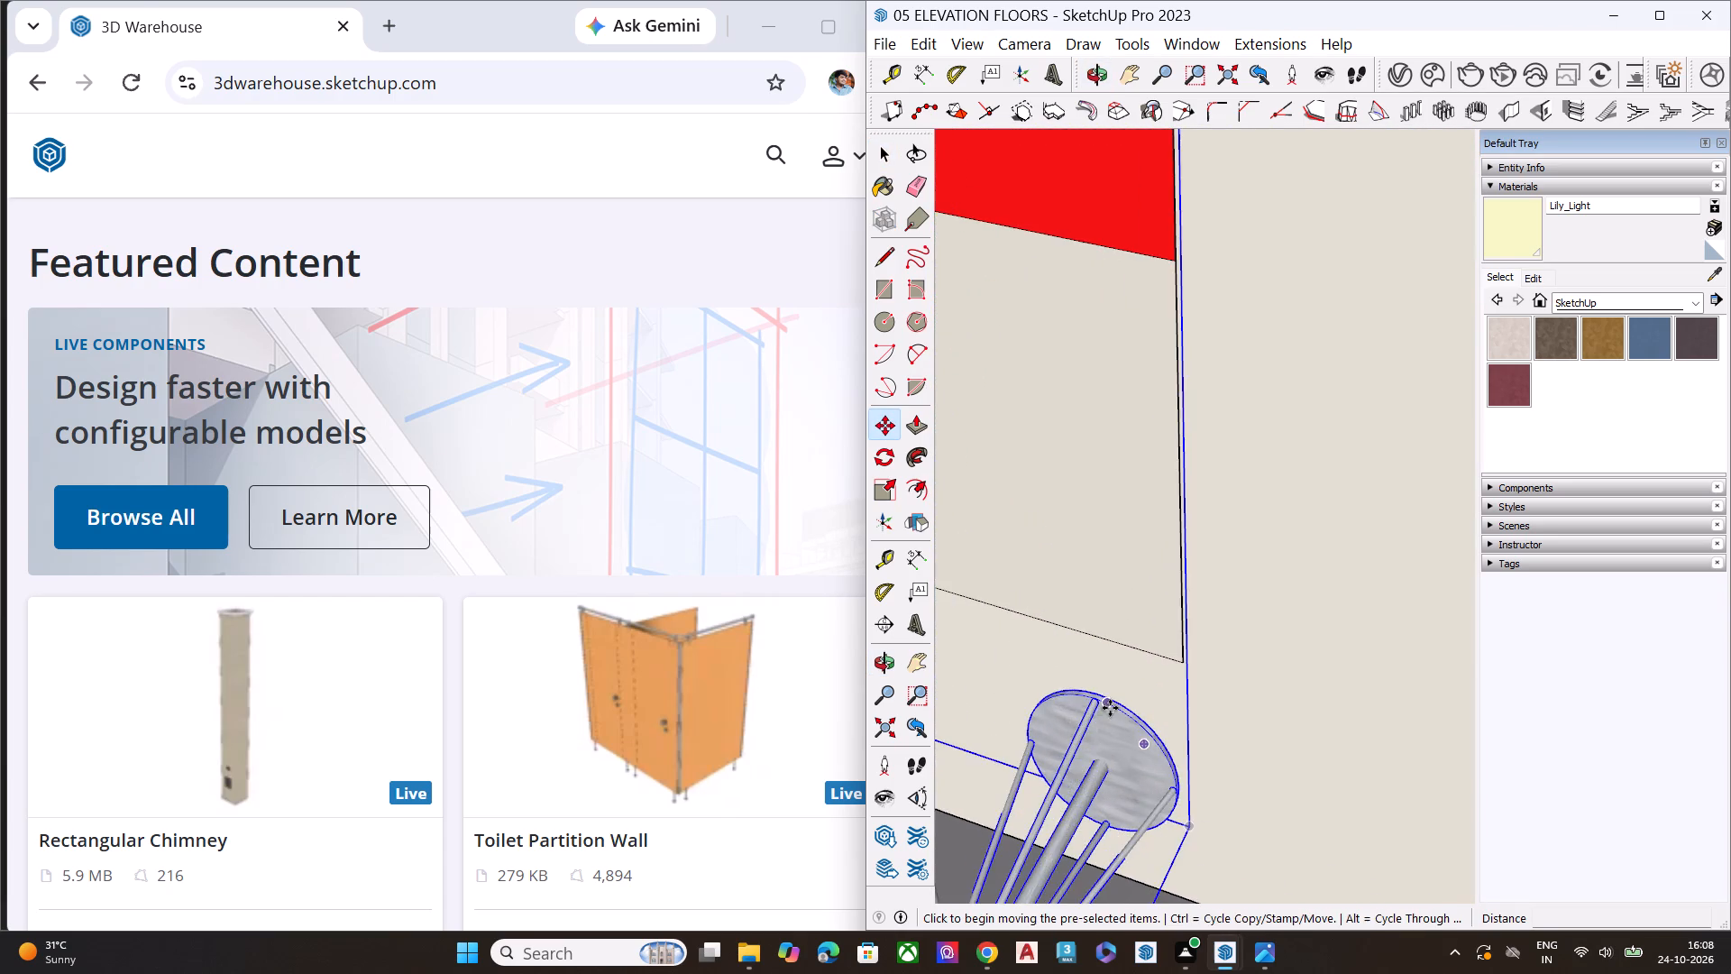
pyautogui.moveTo(1108, 708); pyautogui.dragTo(936, 757, button='middle')
pyautogui.scroll(-8, 1241, 593)
pyautogui.moveTo(1201, 666); pyautogui.dragTo(1077, 644, button='middle')
pyautogui.scroll(1, 1091, 588)
pyautogui.scroll(-1, 1185, 495)
pyautogui.scroll(1, 1186, 496)
pyautogui.scroll(-4, 1195, 509)
pyautogui.scroll(1, 1203, 540)
pyautogui.scroll(-15, 1204, 543)
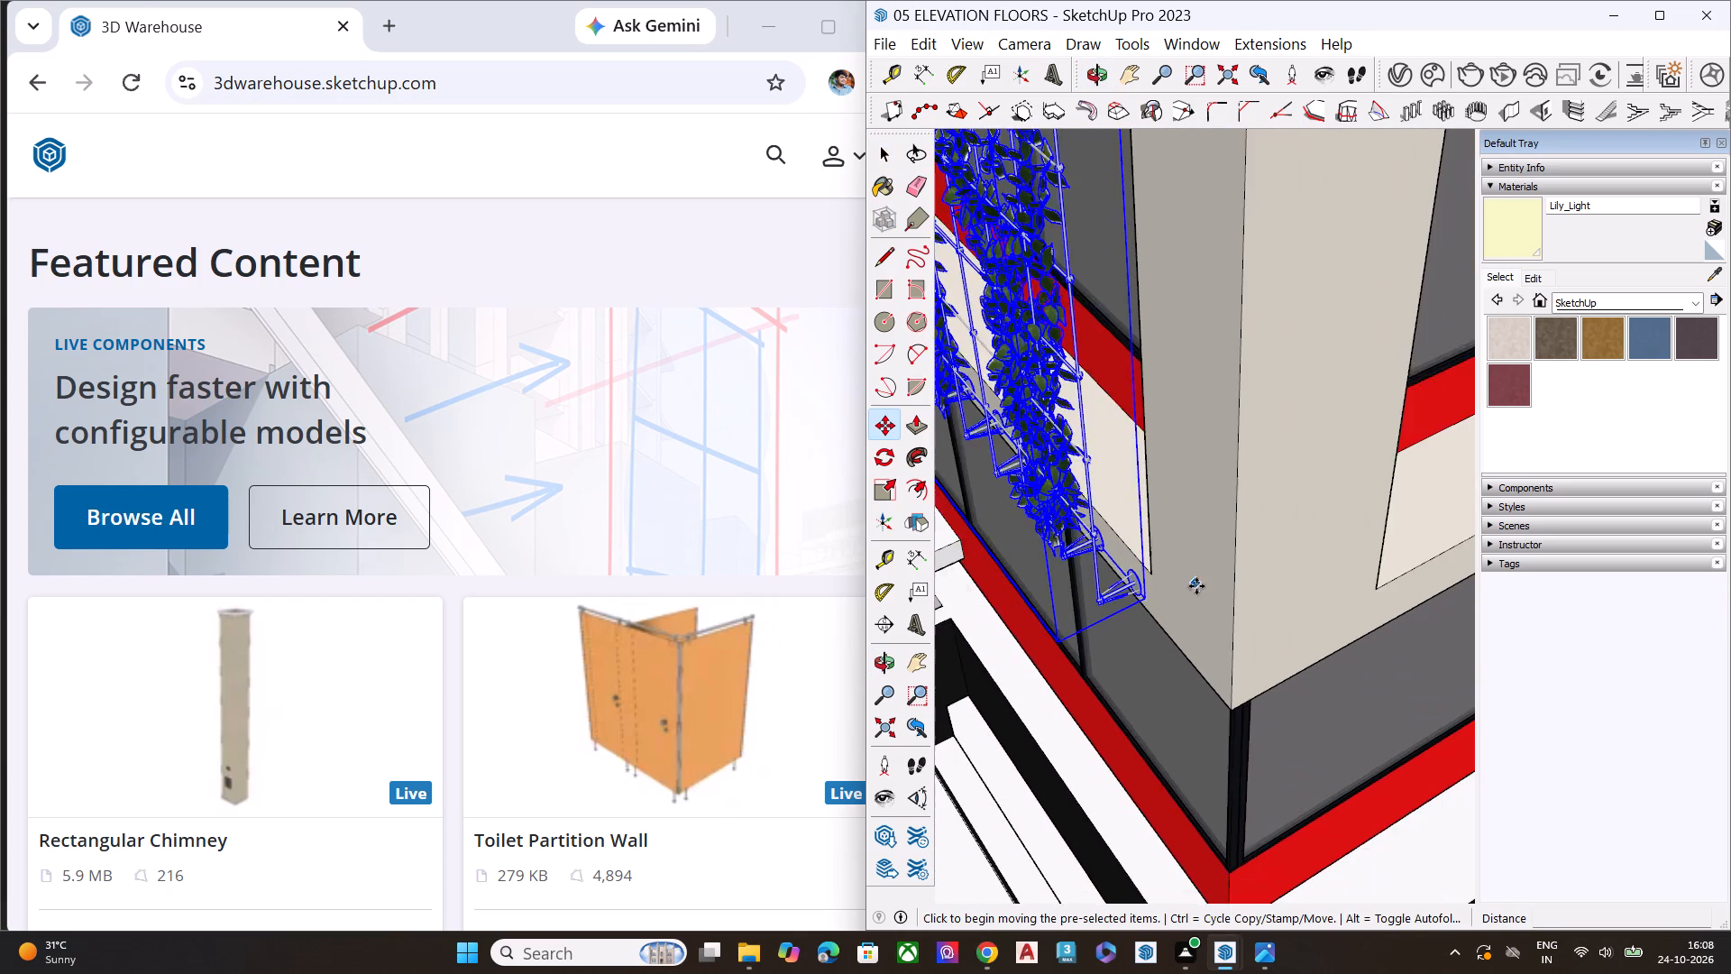
pyautogui.scroll(-2, 1196, 586)
pyautogui.moveTo(1198, 604); pyautogui.dragTo(1130, 604, button='middle')
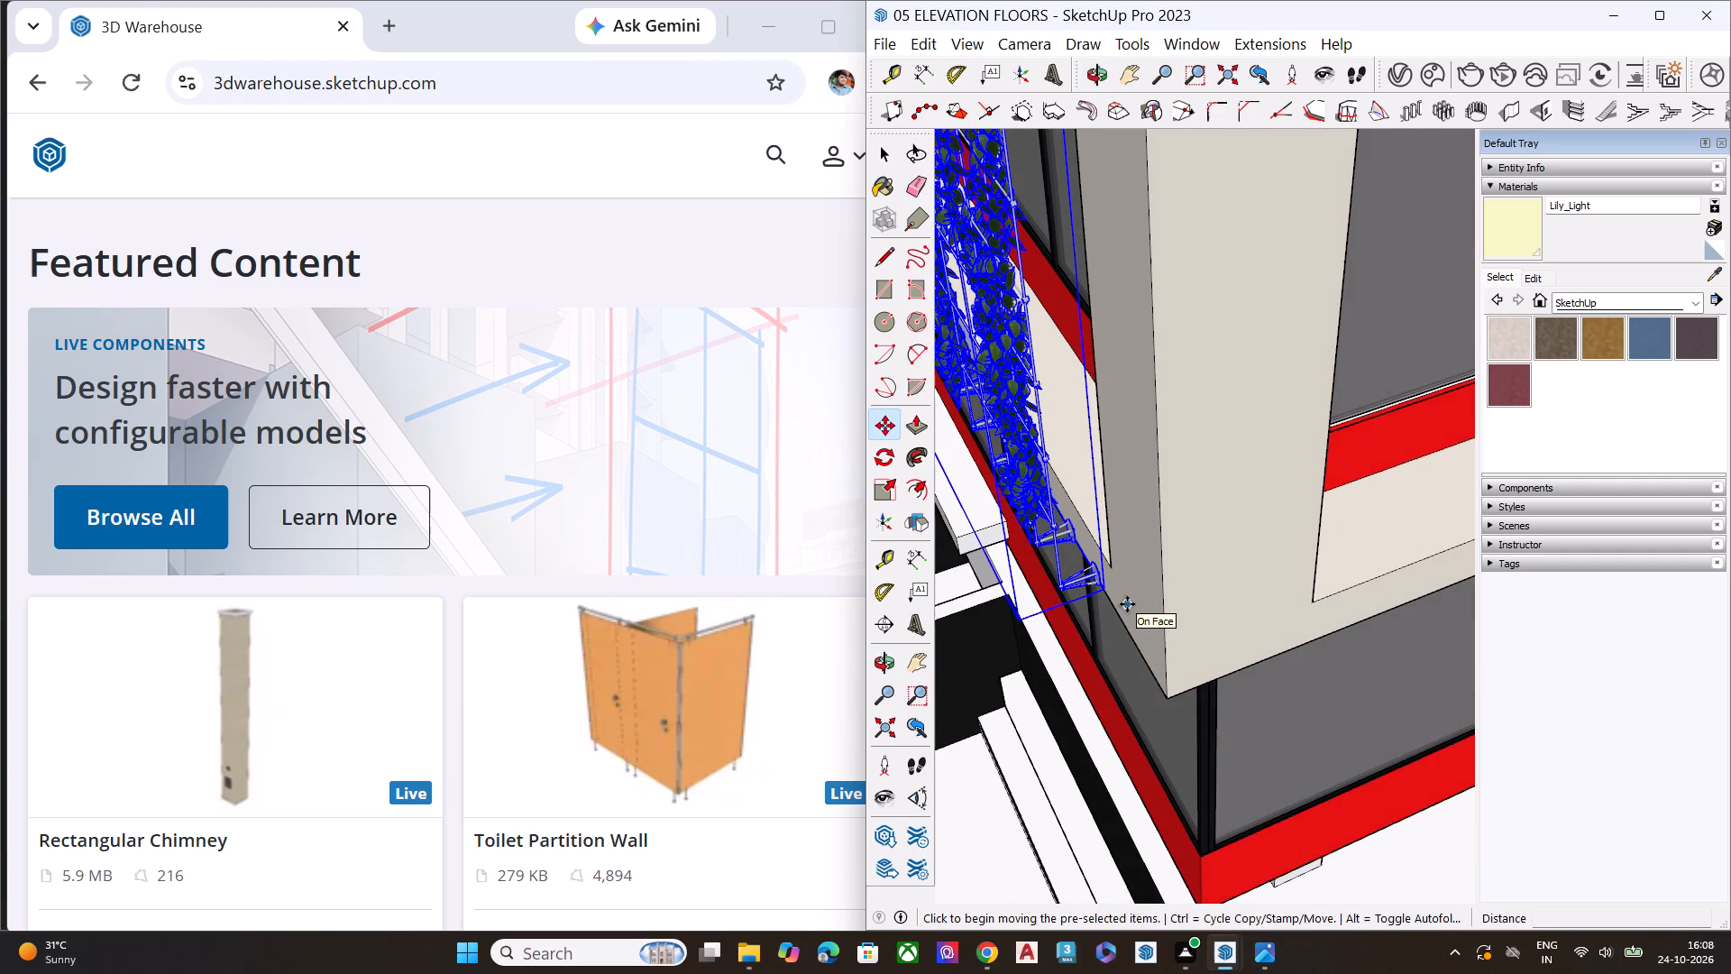
pyautogui.scroll(9, 1085, 605)
pyautogui.scroll(1, 1191, 483)
pyautogui.scroll(-5, 1187, 517)
pyautogui.scroll(2, 1268, 451)
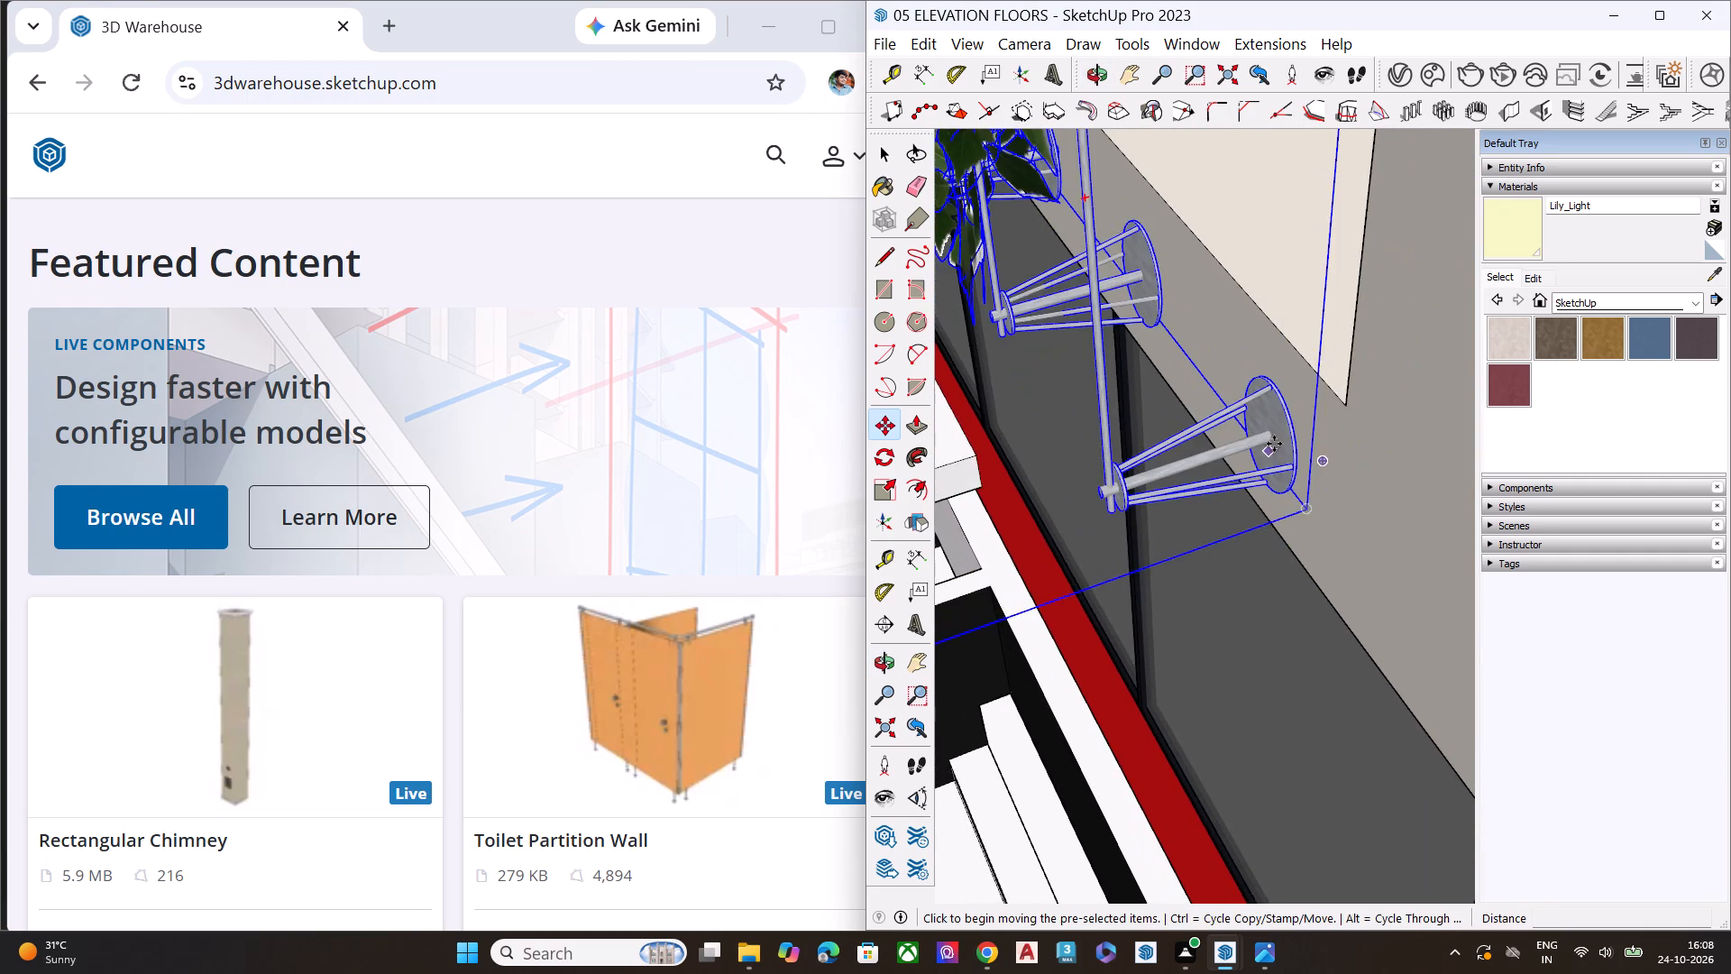
pyautogui.scroll(4, 1274, 444)
pyautogui.click(1328, 548)
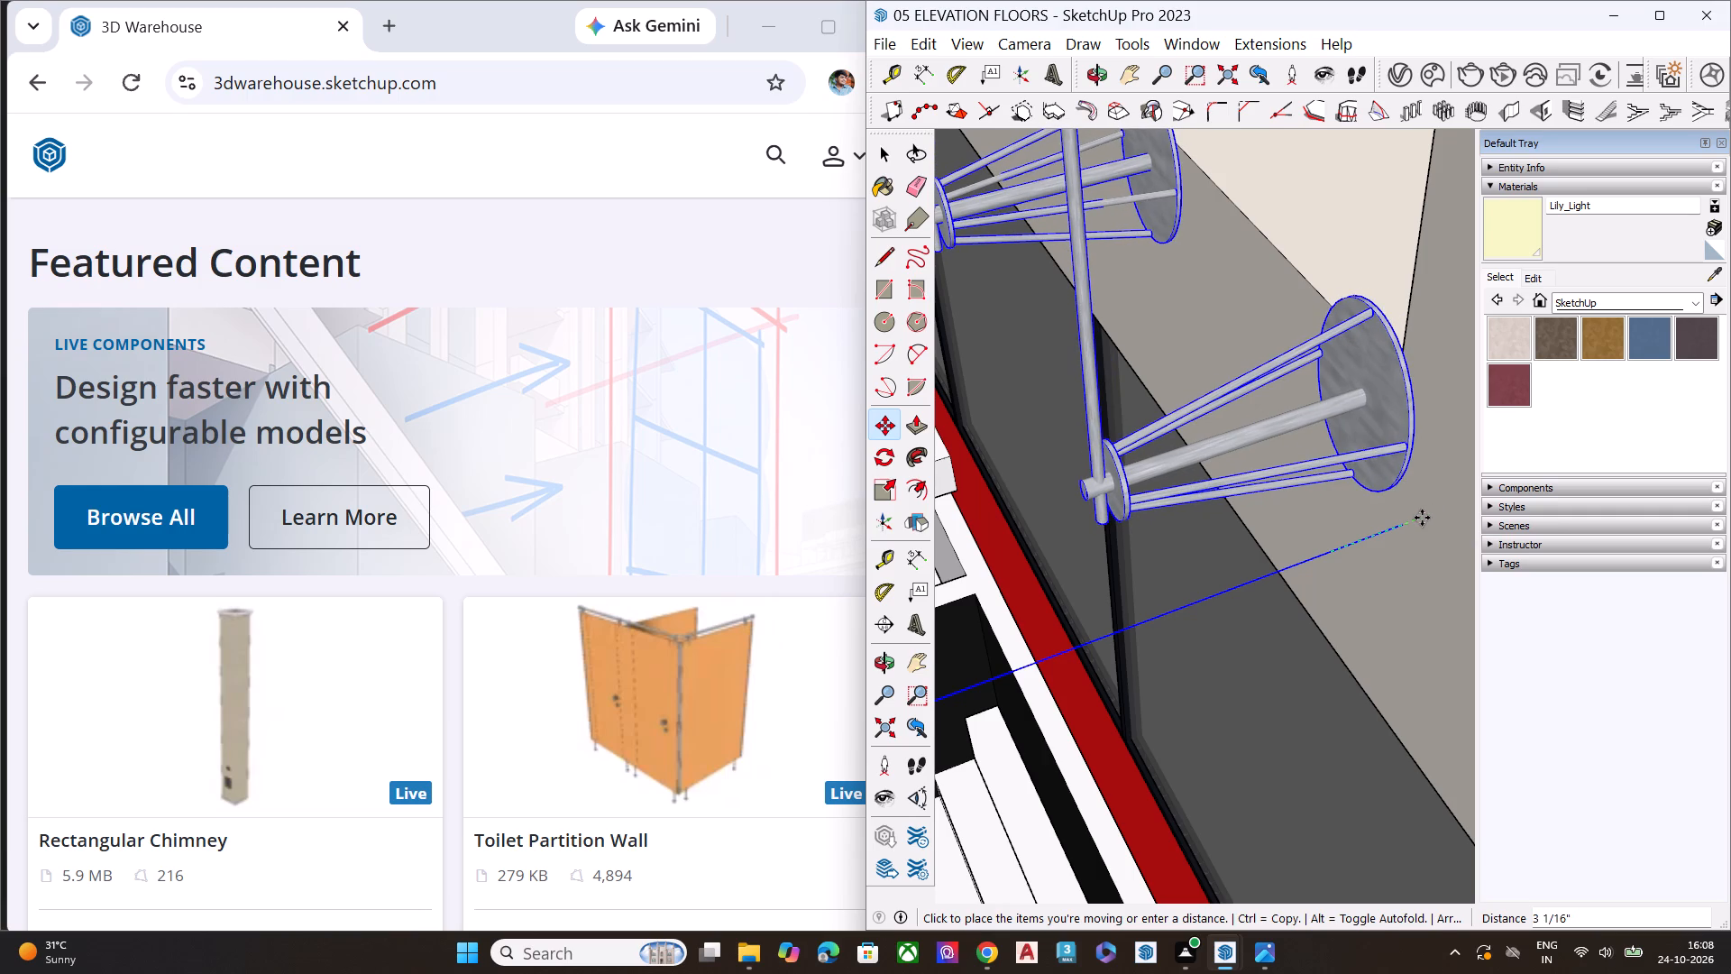
pyautogui.click(1422, 518)
pyautogui.scroll(-7, 1127, 520)
pyautogui.press('space')
# Lower the climbing-plant trellis about 2 7/16" vertically beside the corner column.
pyautogui.moveTo(1247, 556); pyautogui.dragTo(1181, 449, button='middle')
pyautogui.scroll(4, 1183, 454)
pyautogui.middleClick(1181, 447)
pyautogui.moveTo(1208, 548); pyautogui.dragTo(1204, 360, button='middle')
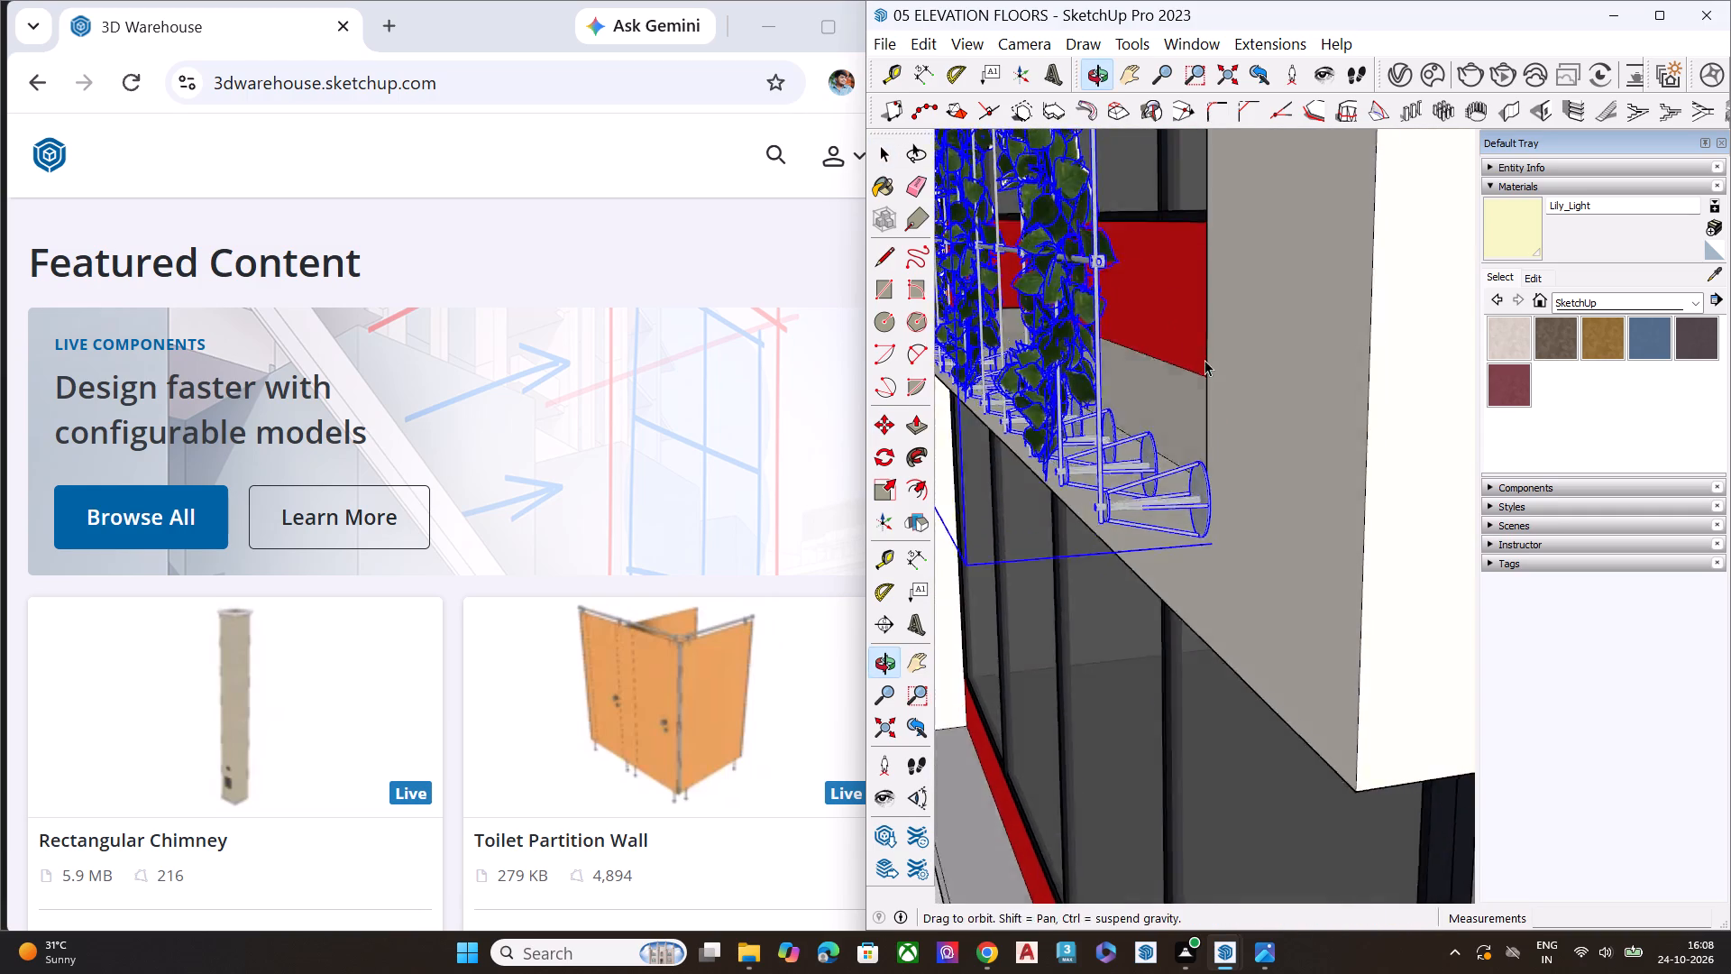
pyautogui.moveTo(1204, 360); pyautogui.dragTo(1206, 362, button='middle')
pyautogui.scroll(-1, 1184, 500)
pyautogui.scroll(8, 1189, 517)
pyautogui.scroll(-2, 1207, 538)
pyautogui.scroll(3, 1207, 538)
pyautogui.press('m')
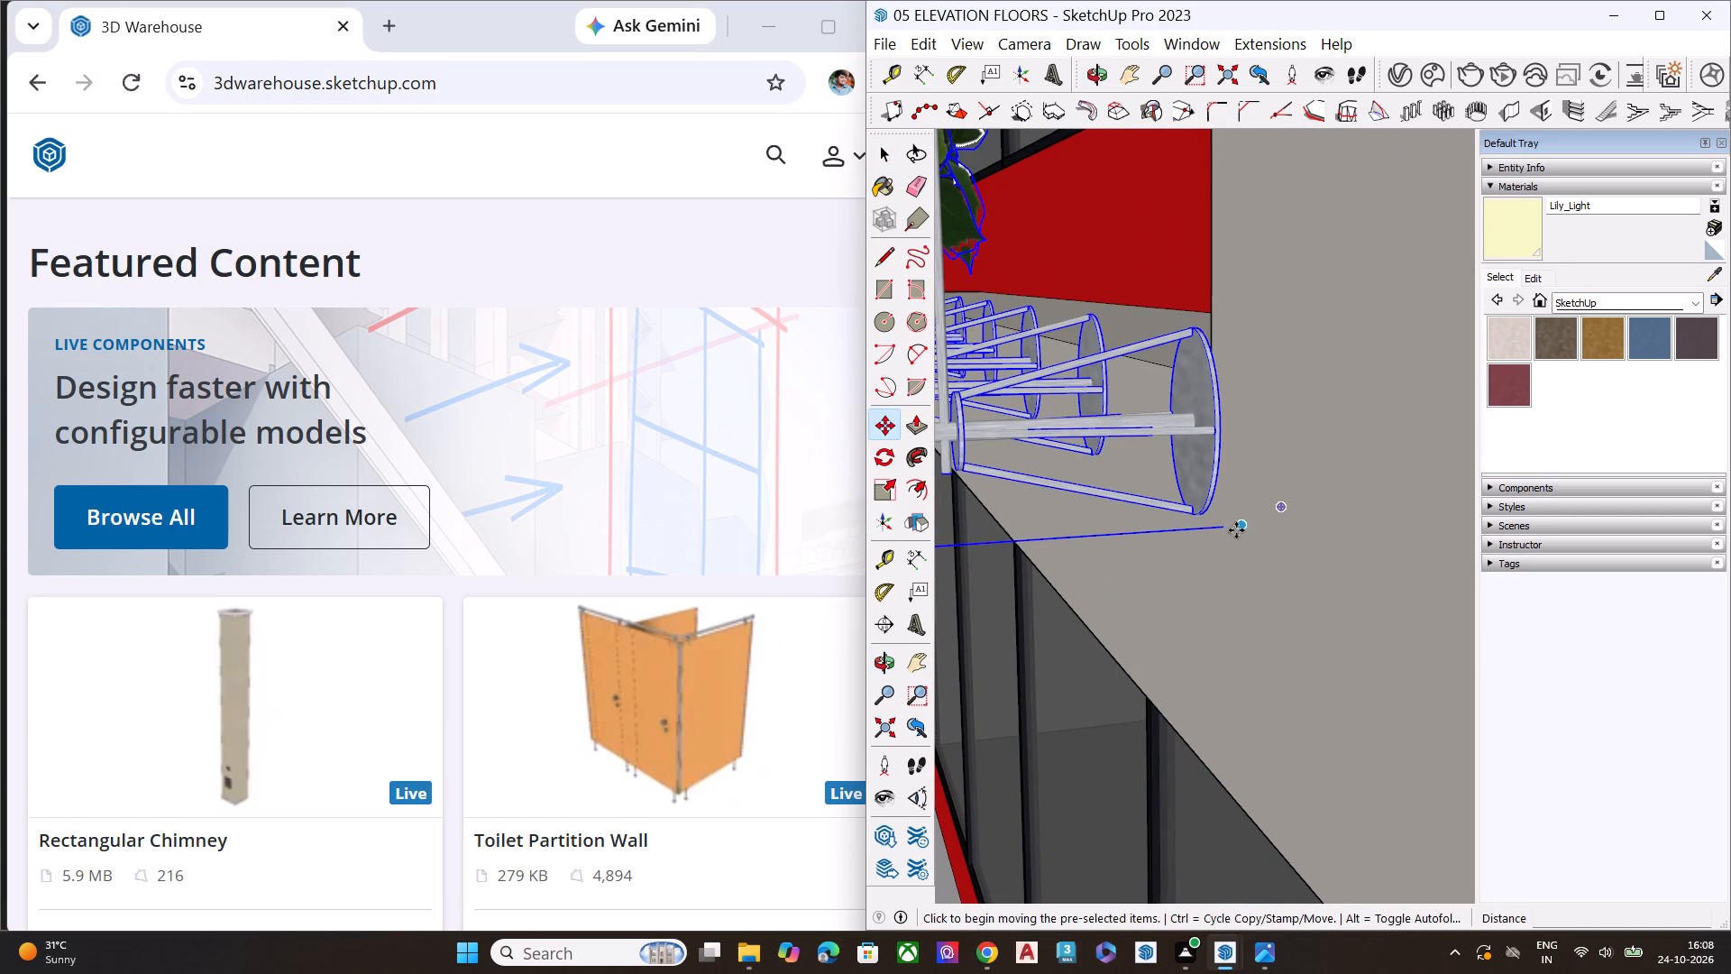
pyautogui.click(1241, 529)
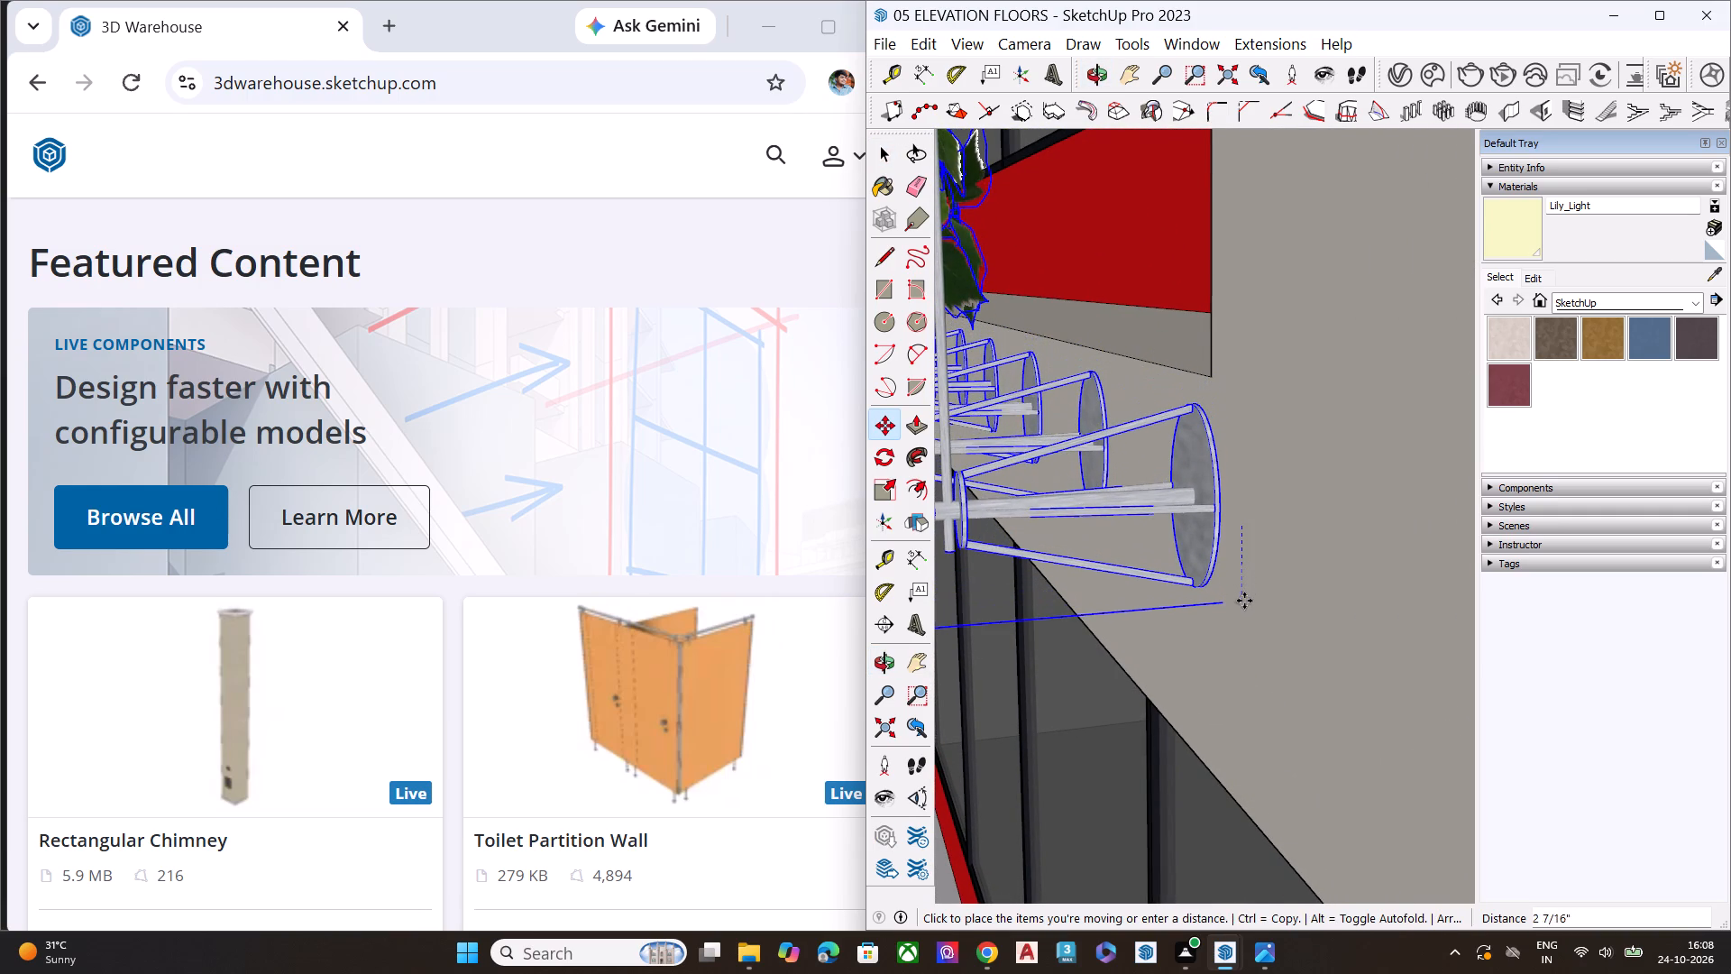
pyautogui.click(1244, 602)
pyautogui.press('space')
# Examine how the trellis's upper brackets meet the red band and the corner column.
pyautogui.scroll(-2, 1182, 554)
pyautogui.scroll(1, 1182, 554)
pyautogui.scroll(-2, 1182, 554)
pyautogui.scroll(1, 1182, 554)
pyautogui.scroll(-2, 1182, 554)
pyautogui.scroll(1, 1181, 556)
pyautogui.scroll(-10, 1180, 557)
pyautogui.scroll(1, 1190, 597)
pyautogui.scroll(-6, 1190, 597)
pyautogui.scroll(1, 1204, 617)
pyautogui.scroll(-14, 1205, 620)
pyautogui.scroll(2, 1168, 174)
pyautogui.scroll(-1, 1168, 170)
pyautogui.scroll(8, 1168, 170)
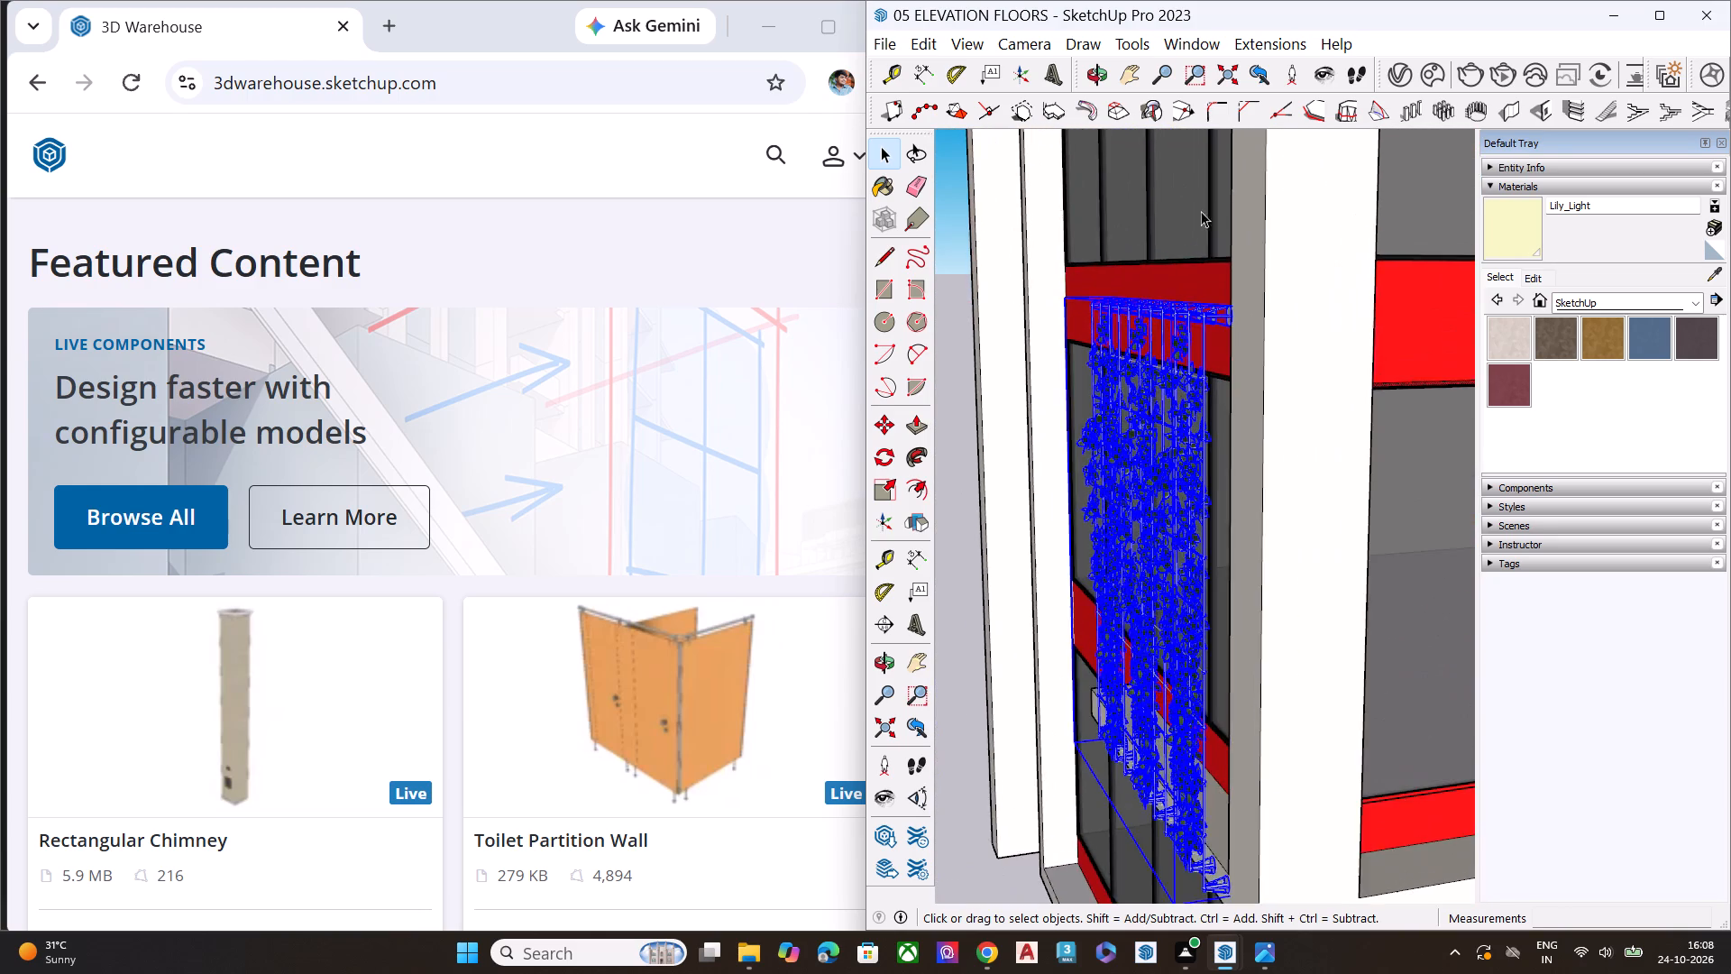
pyautogui.scroll(-3, 1264, 301)
pyautogui.scroll(12, 1264, 301)
pyautogui.scroll(-2, 1195, 327)
pyautogui.scroll(15, 1193, 329)
pyautogui.scroll(-9, 1195, 362)
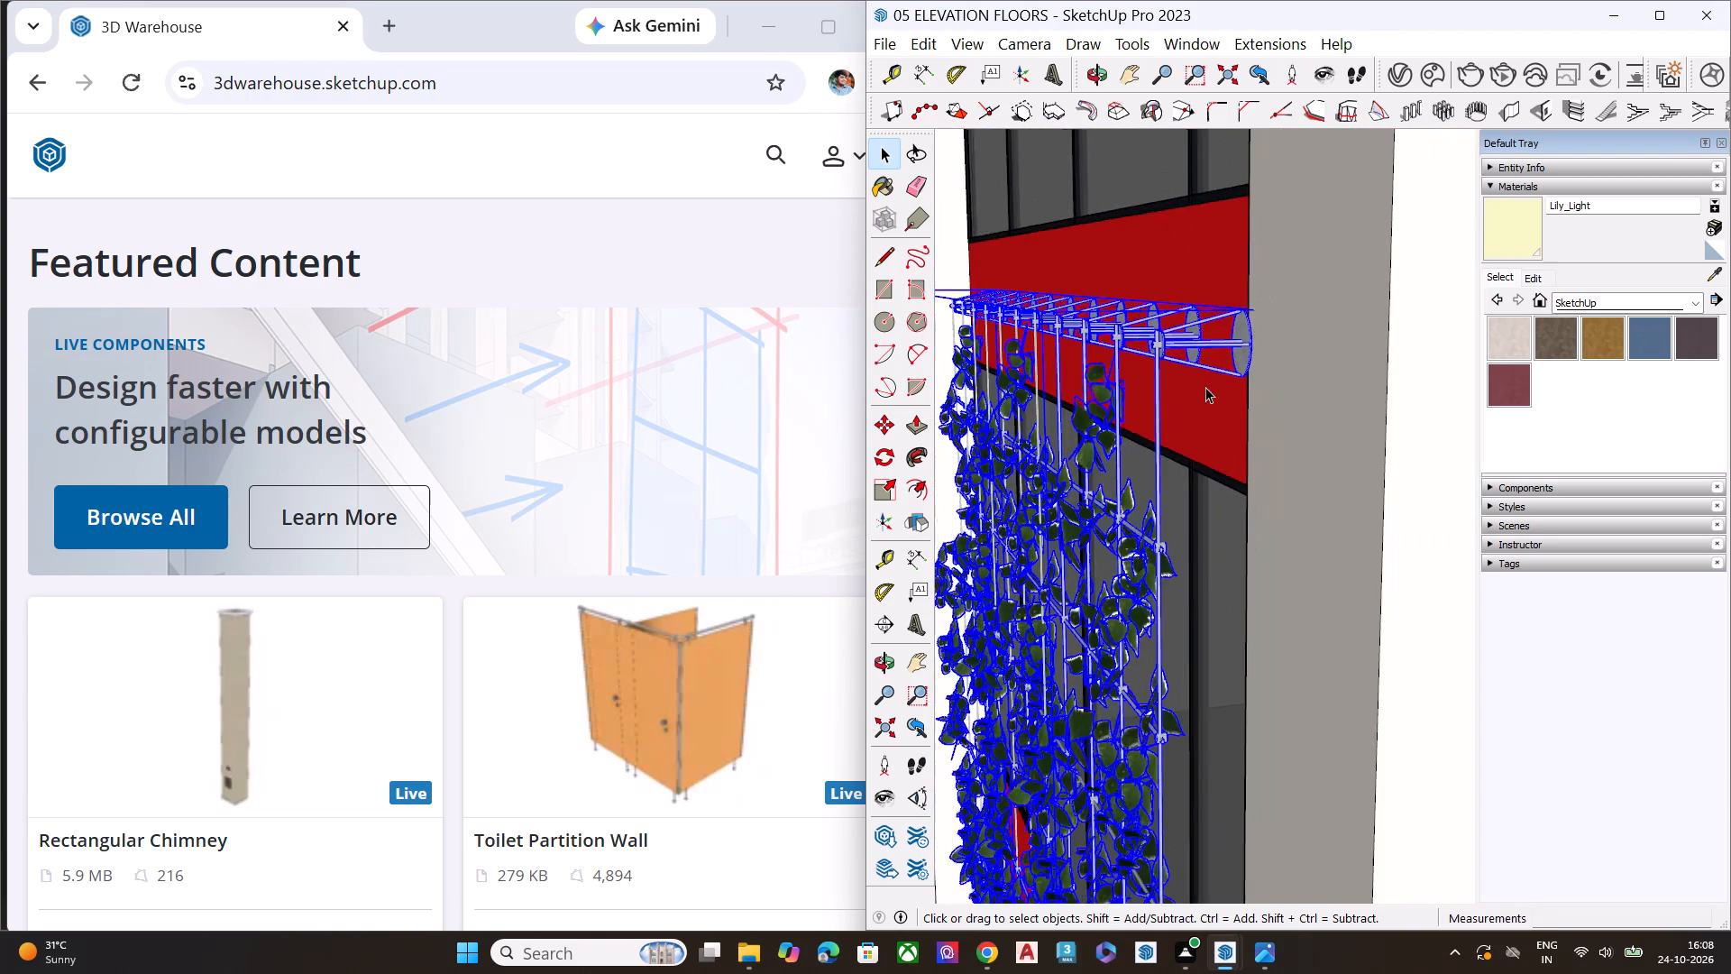
pyautogui.moveTo(1205, 387); pyautogui.dragTo(1337, 436, button='middle')
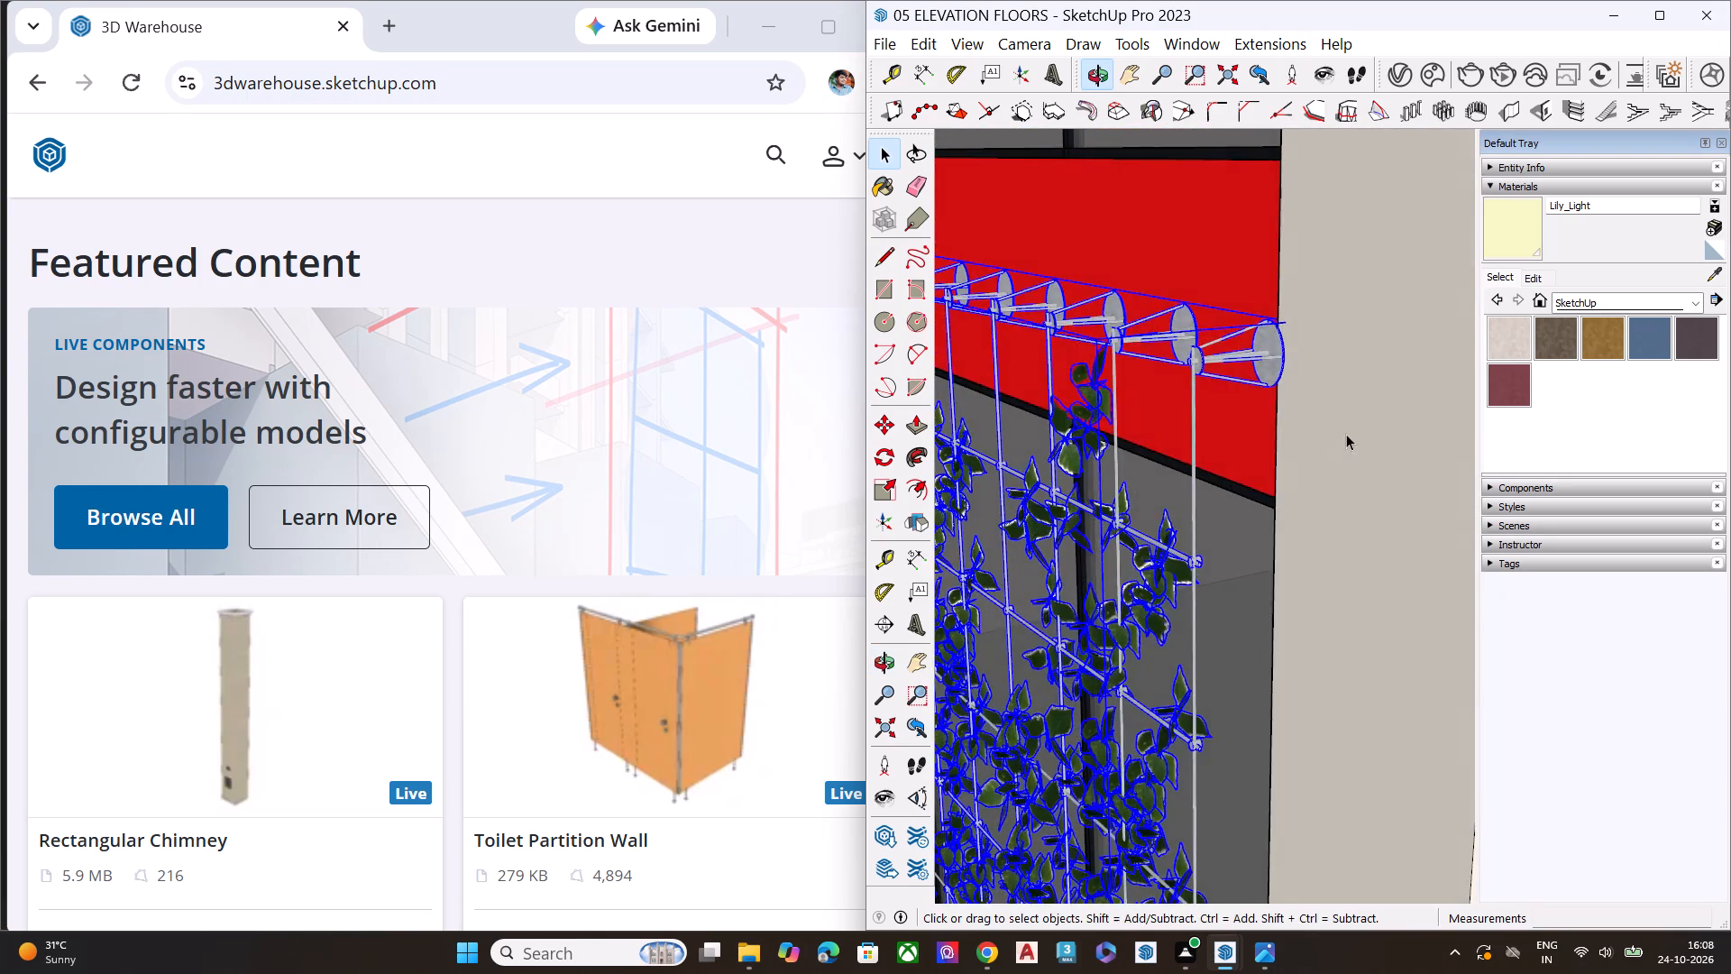
# Examine the trellis against the whole tower from several angles.
pyautogui.scroll(-19, 1250, 421)
pyautogui.scroll(-10, 1230, 438)
pyautogui.moveTo(1233, 521); pyautogui.dragTo(1232, 399, button='middle')
pyautogui.scroll(1, 1232, 506)
pyautogui.scroll(8, 1161, 340)
pyautogui.scroll(-9, 1125, 310)
pyautogui.scroll(1, 1214, 405)
pyautogui.scroll(-1, 1216, 406)
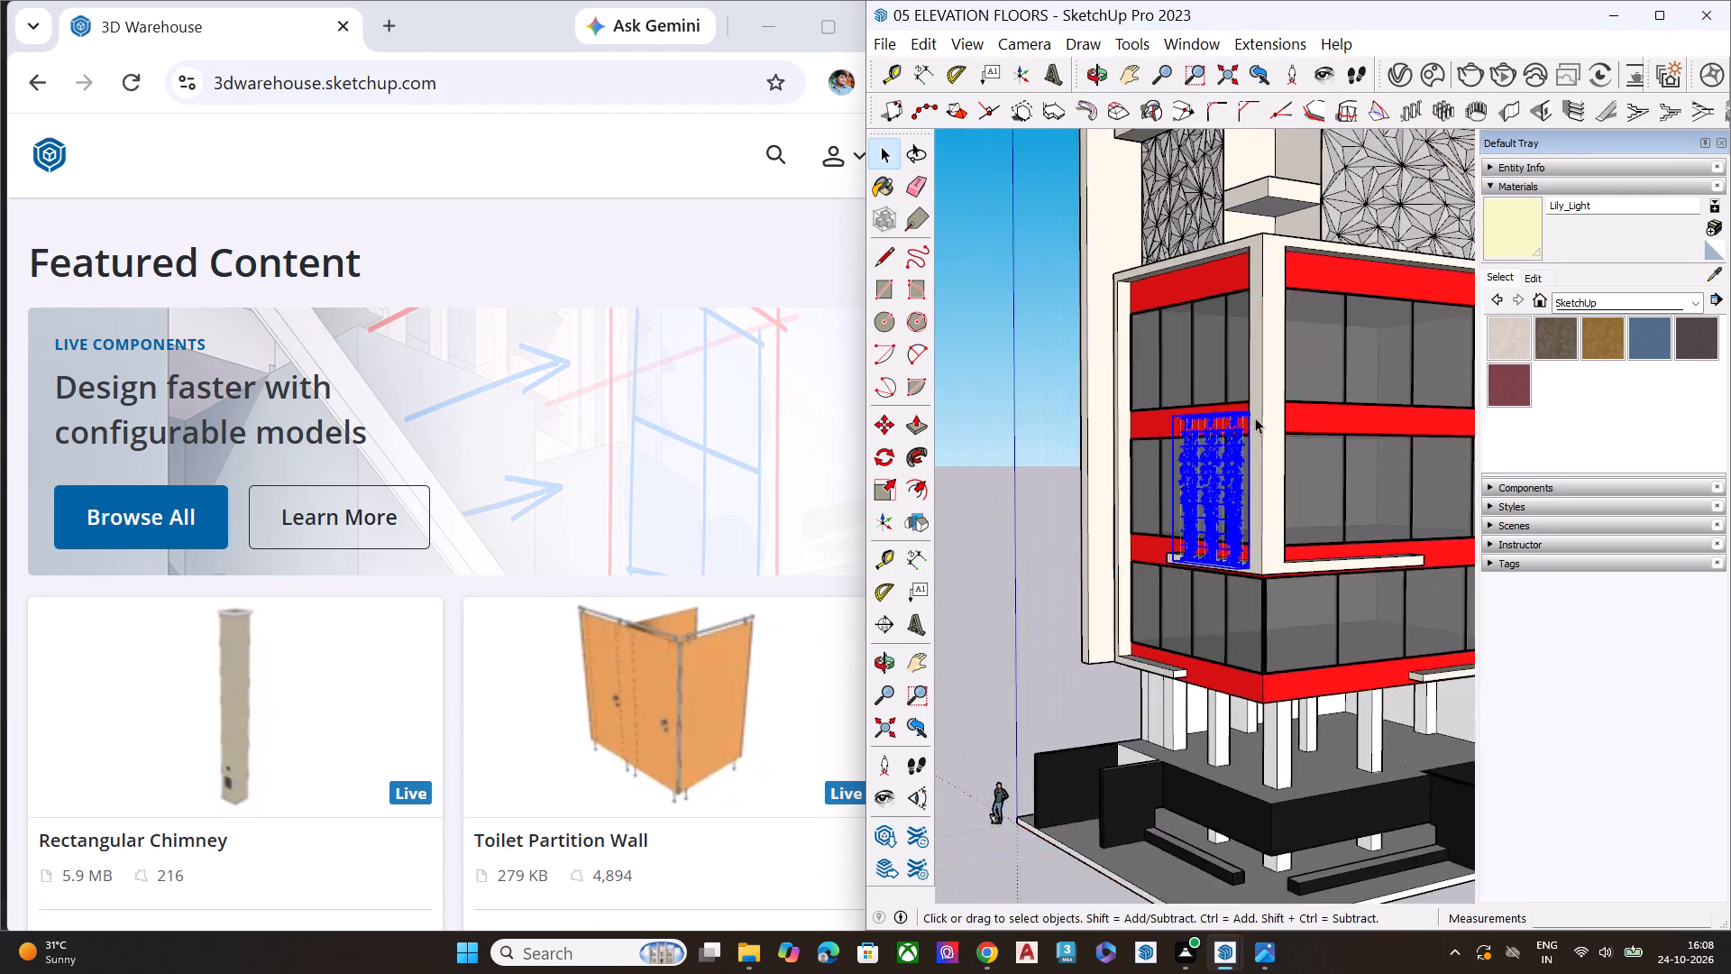
pyautogui.moveTo(1277, 418); pyautogui.dragTo(1553, 402, button='middle')
pyautogui.click(973, 580)
pyautogui.scroll(-1, 1087, 515)
pyautogui.scroll(1, 1095, 519)
pyautogui.scroll(-6, 1098, 521)
pyautogui.moveTo(1256, 565); pyautogui.dragTo(1044, 514, button='middle')
pyautogui.scroll(1, 1209, 403)
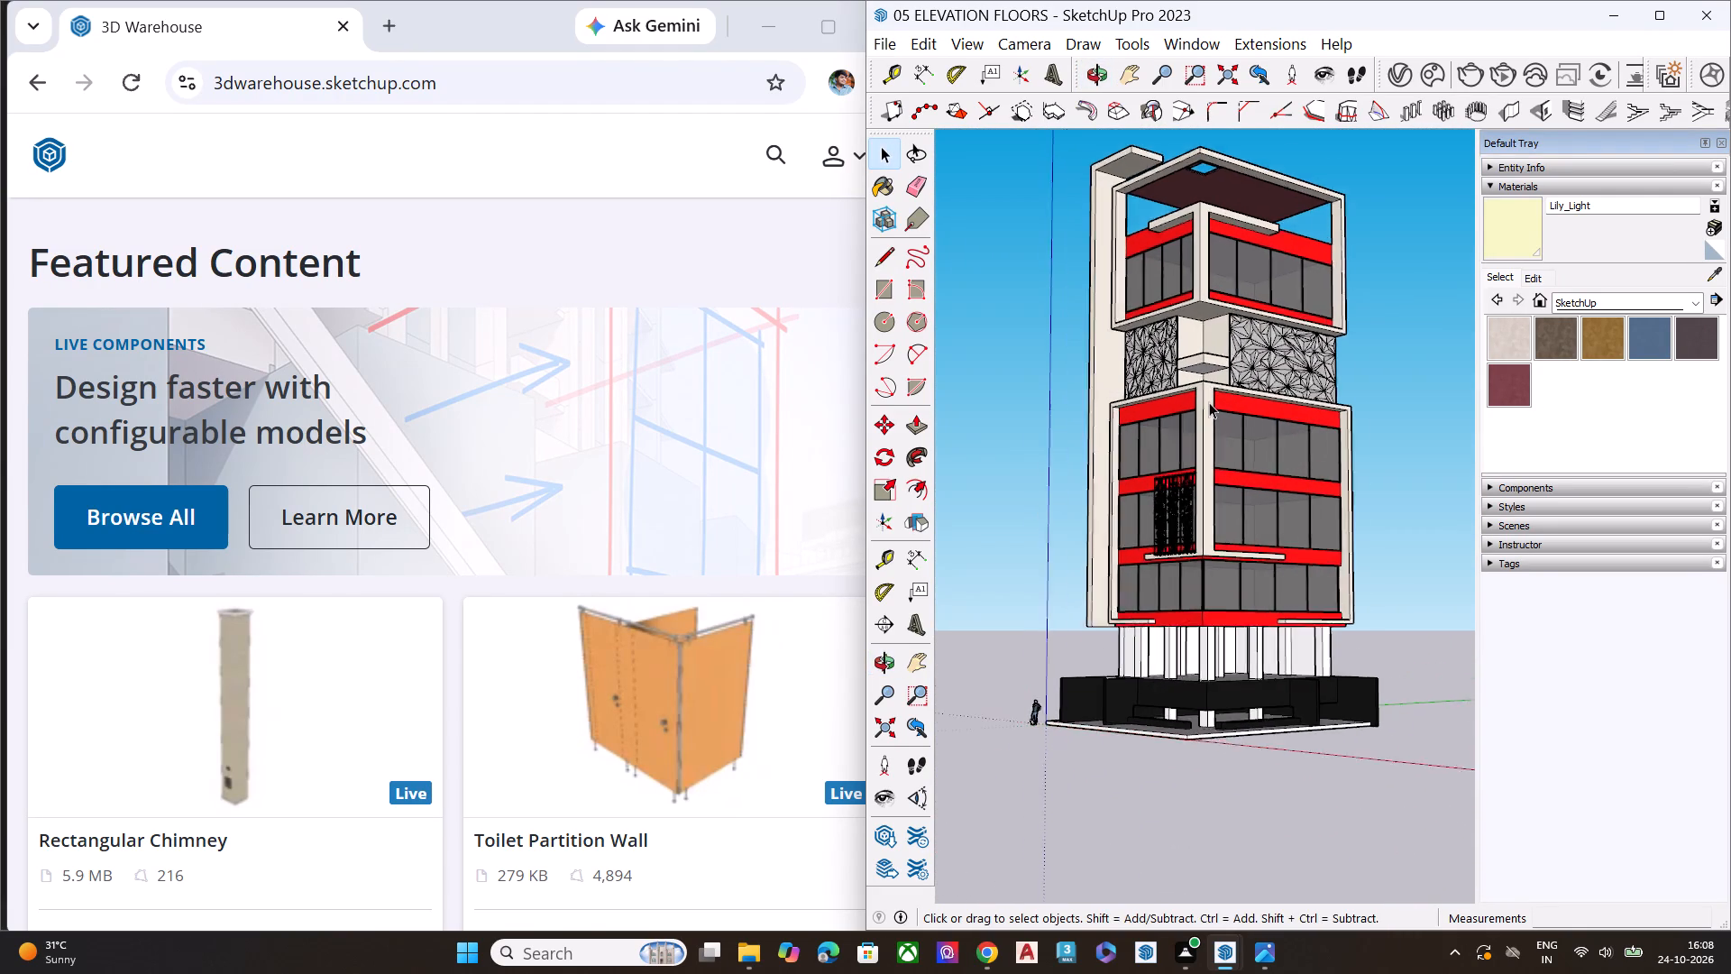
# Move the climbing-plant trellis about 69' 6" up to the topmost corner ledge under the roof frame, using its lower corner as base point.
pyautogui.scroll(4, 1209, 402)
pyautogui.scroll(-1, 1198, 438)
pyautogui.scroll(6, 1198, 440)
pyautogui.click(1164, 565)
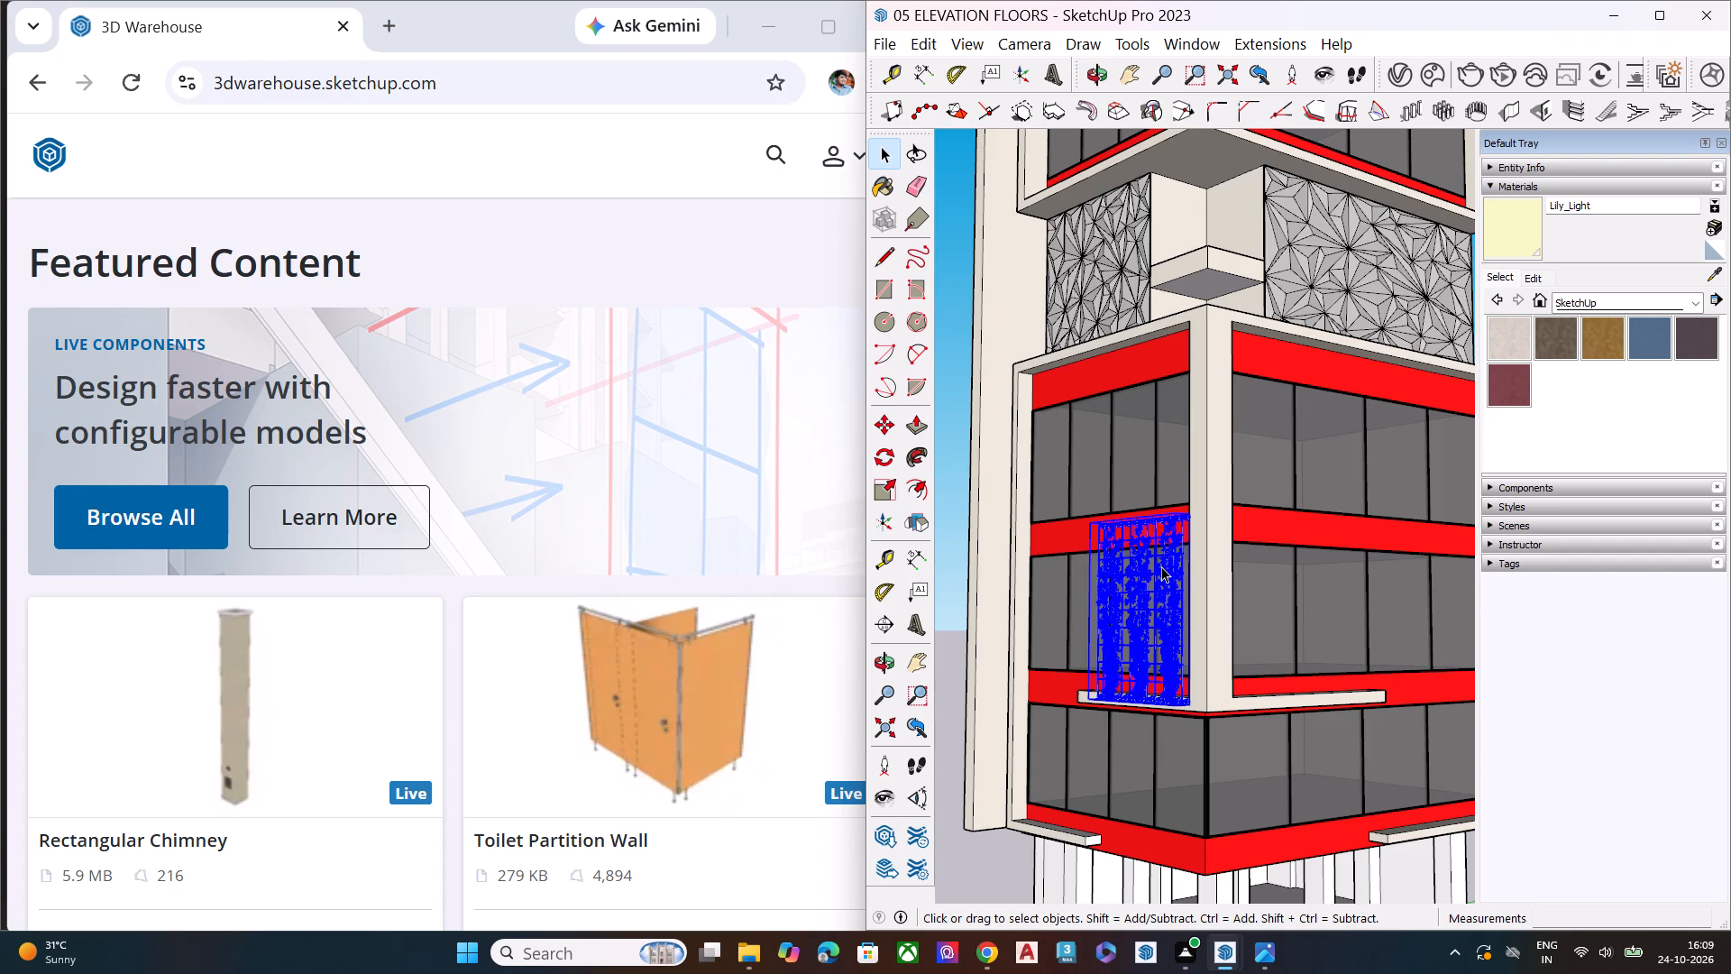
pyautogui.press('m')
pyautogui.click(1189, 703)
pyautogui.scroll(-3, 1127, 660)
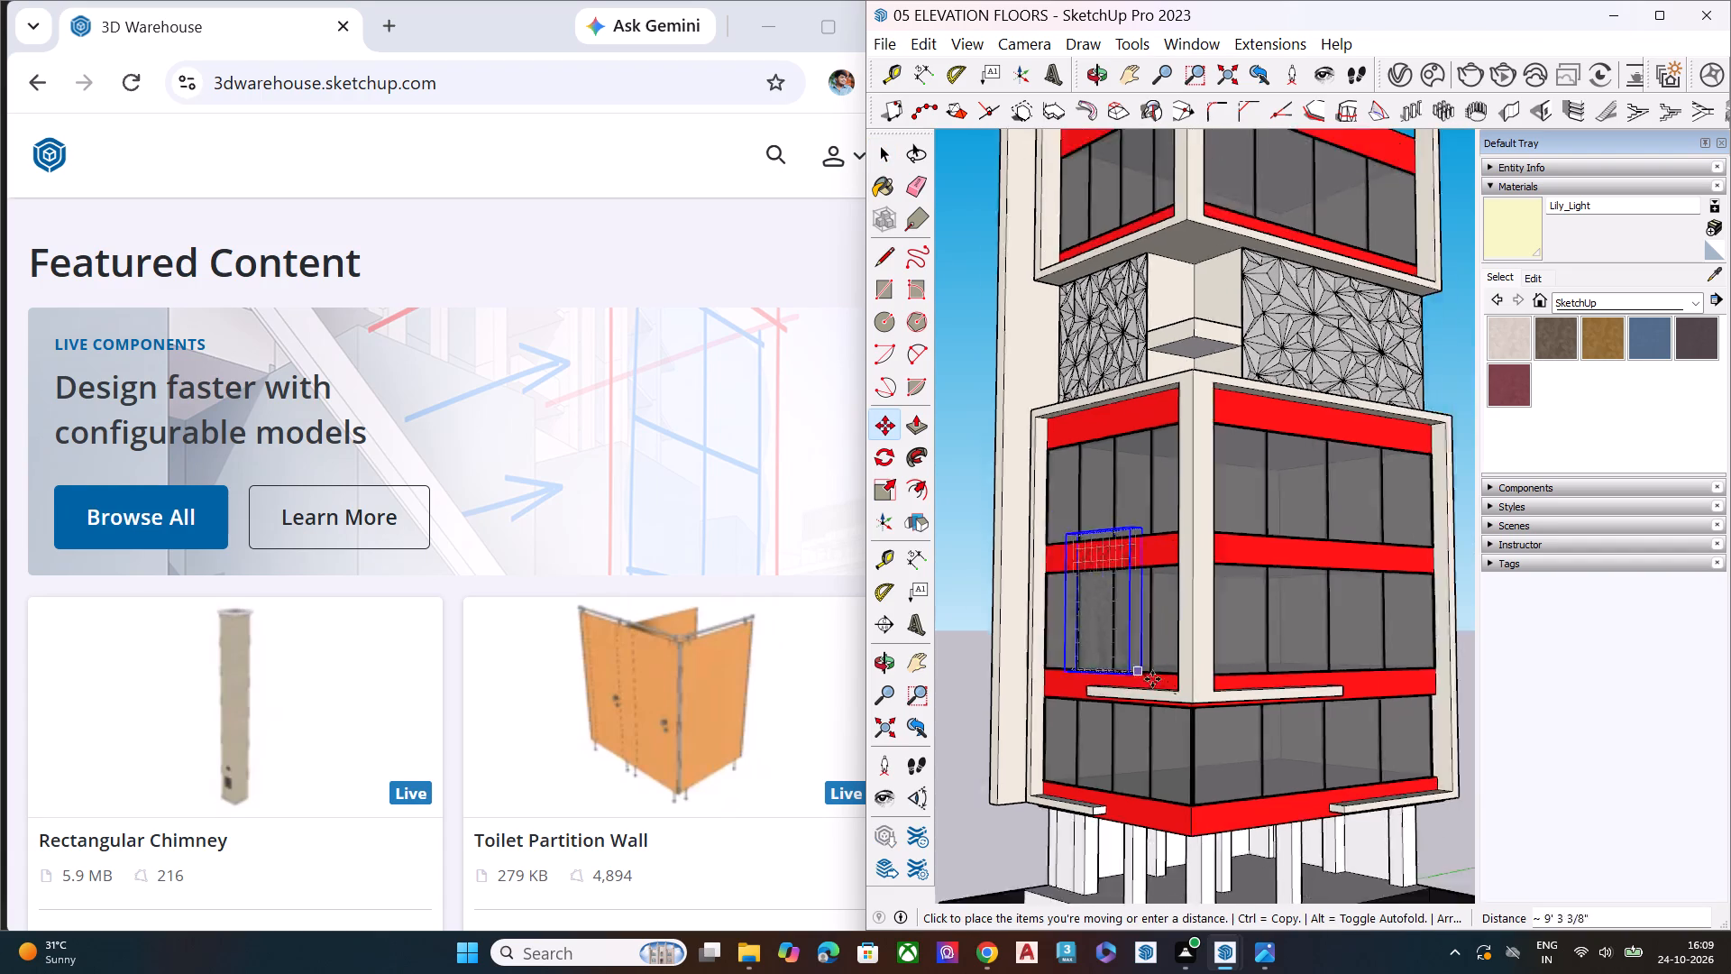
pyautogui.scroll(-18, 1152, 679)
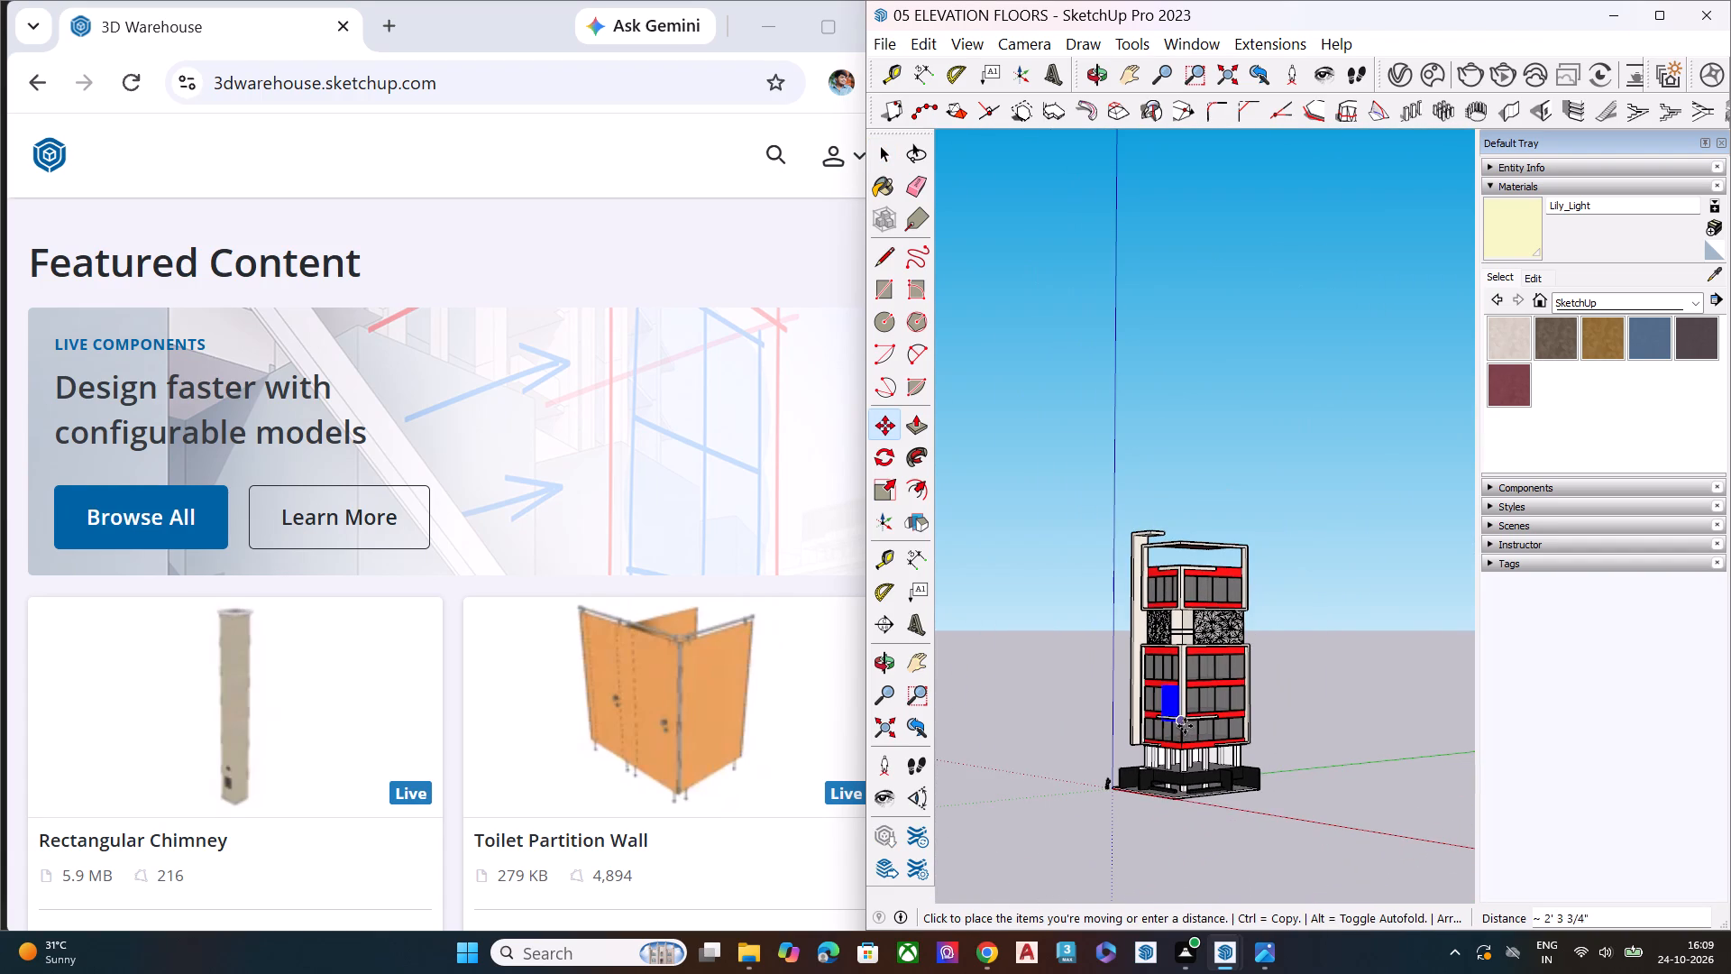
pyautogui.scroll(8, 1146, 493)
pyautogui.scroll(-1, 1195, 597)
pyautogui.scroll(6, 1195, 599)
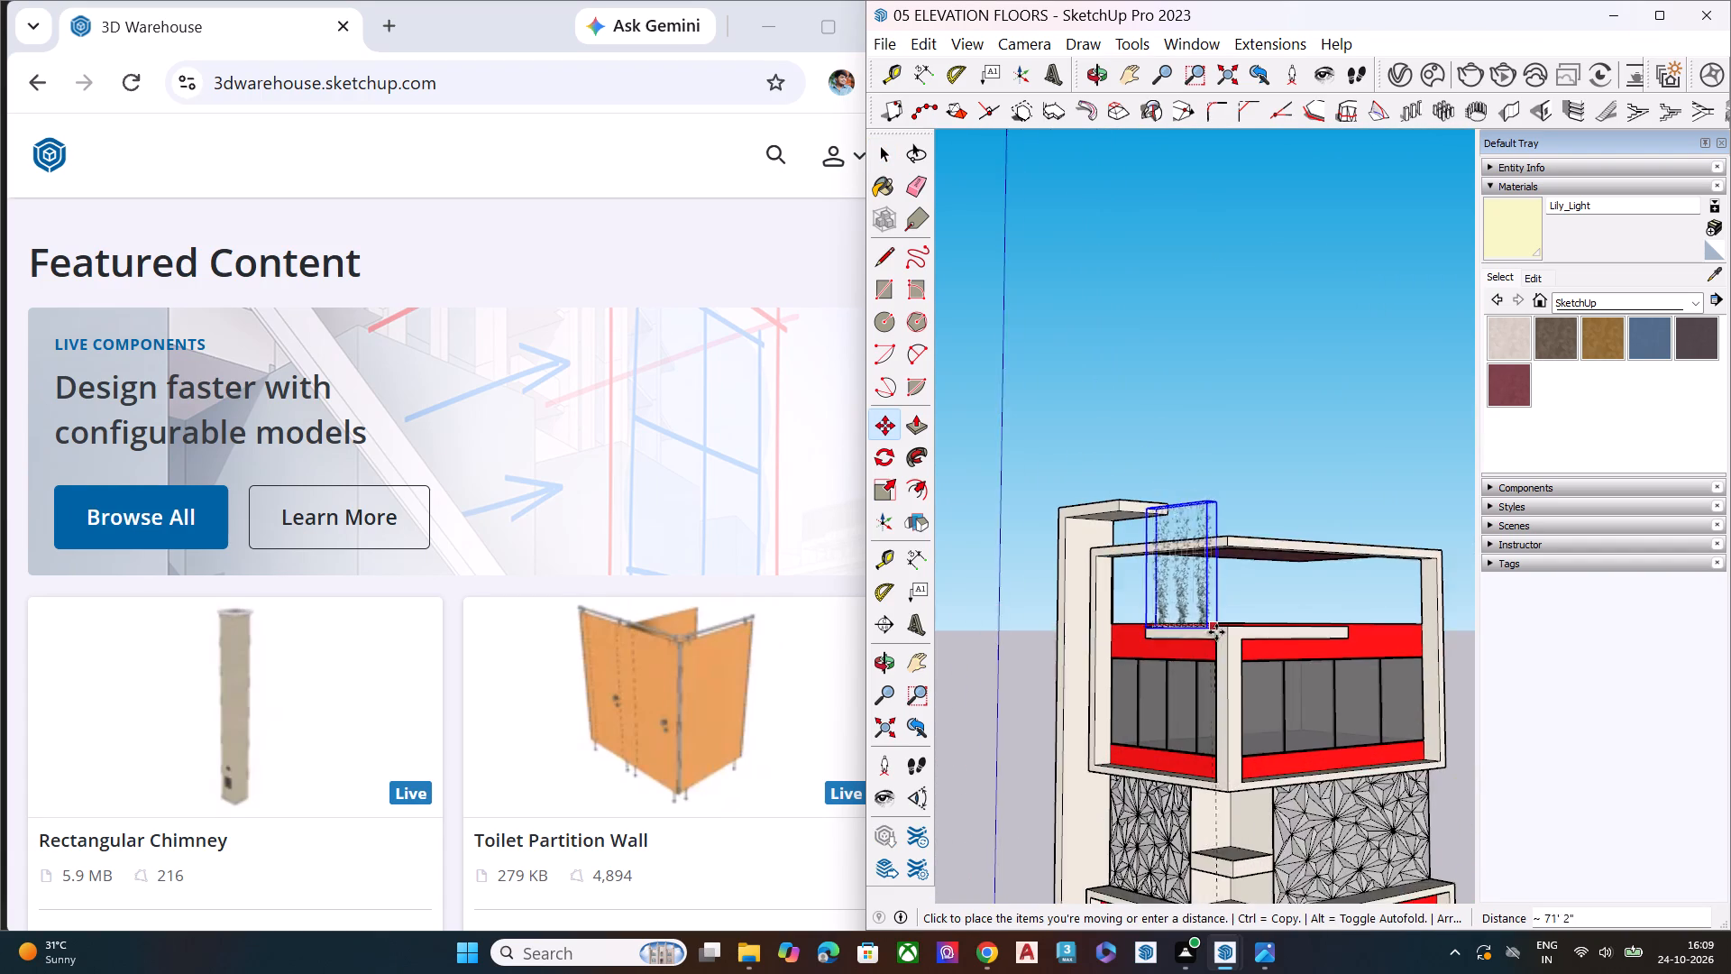
pyautogui.scroll(1, 1216, 632)
pyautogui.scroll(-4, 1216, 633)
pyautogui.scroll(9, 1215, 635)
pyautogui.scroll(-1, 1206, 644)
pyautogui.scroll(5, 1205, 645)
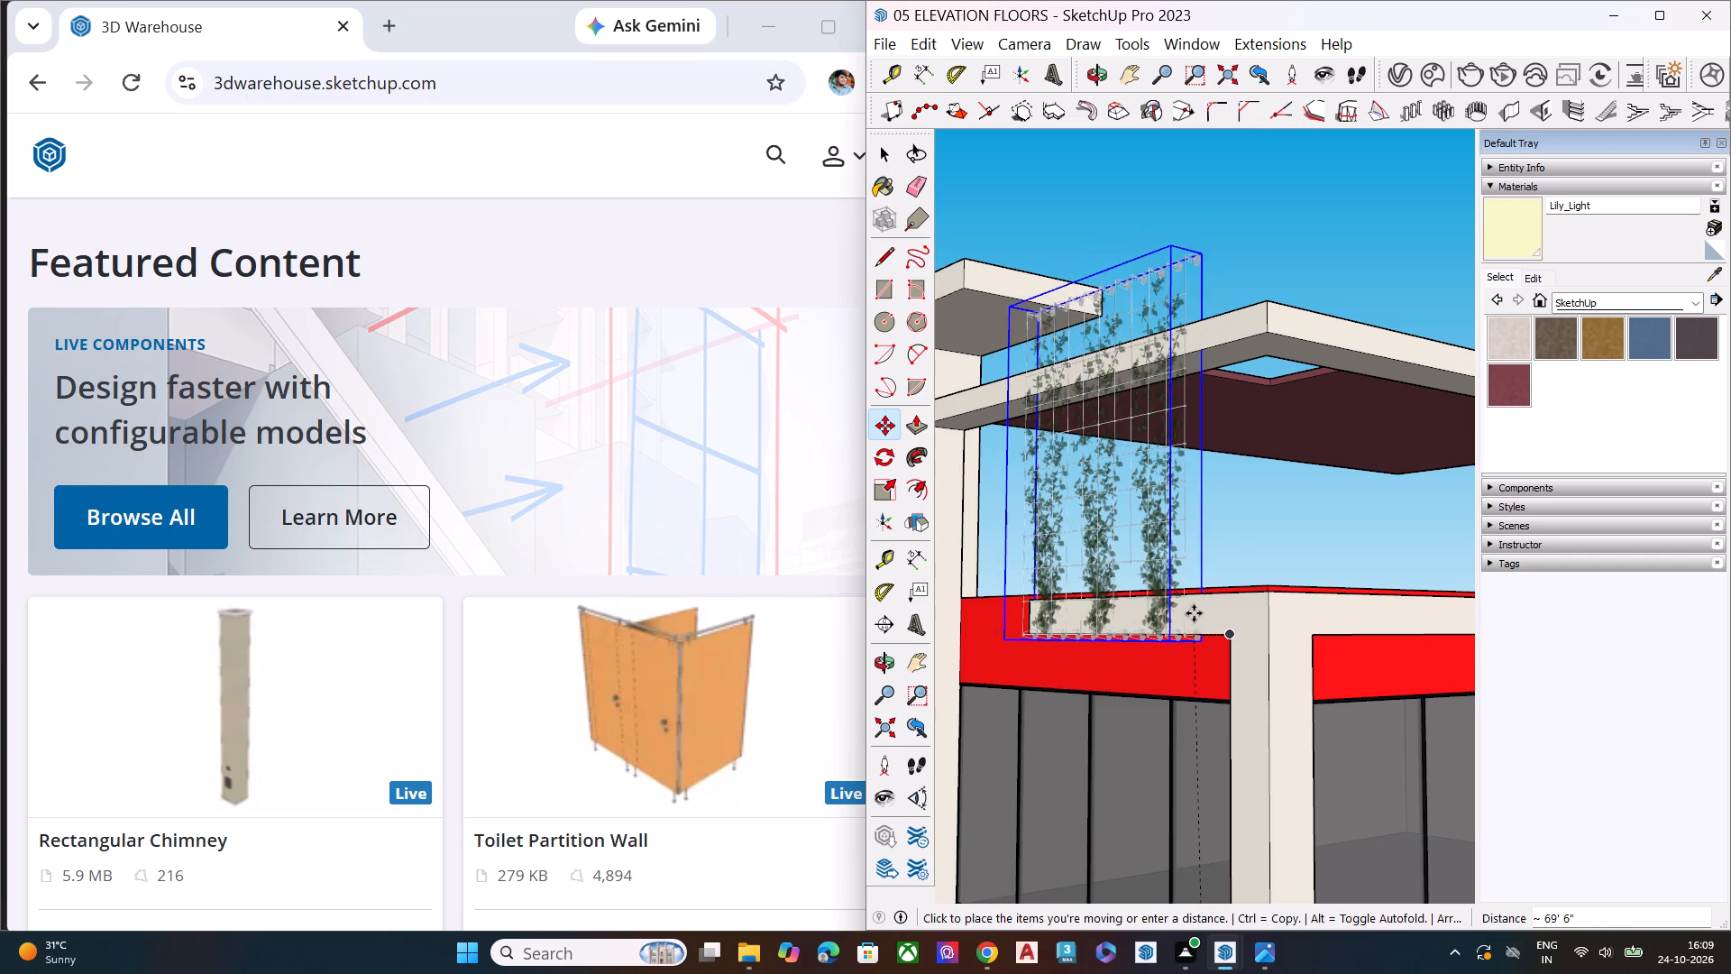
pyautogui.click(1194, 613)
# Raise the trellis slightly so its lowest brackets sit against the light ledge above the red band.
pyautogui.moveTo(1217, 649); pyautogui.dragTo(1105, 710, button='middle')
pyautogui.scroll(1, 1120, 705)
pyautogui.scroll(-1, 1105, 710)
pyautogui.scroll(16, 1105, 710)
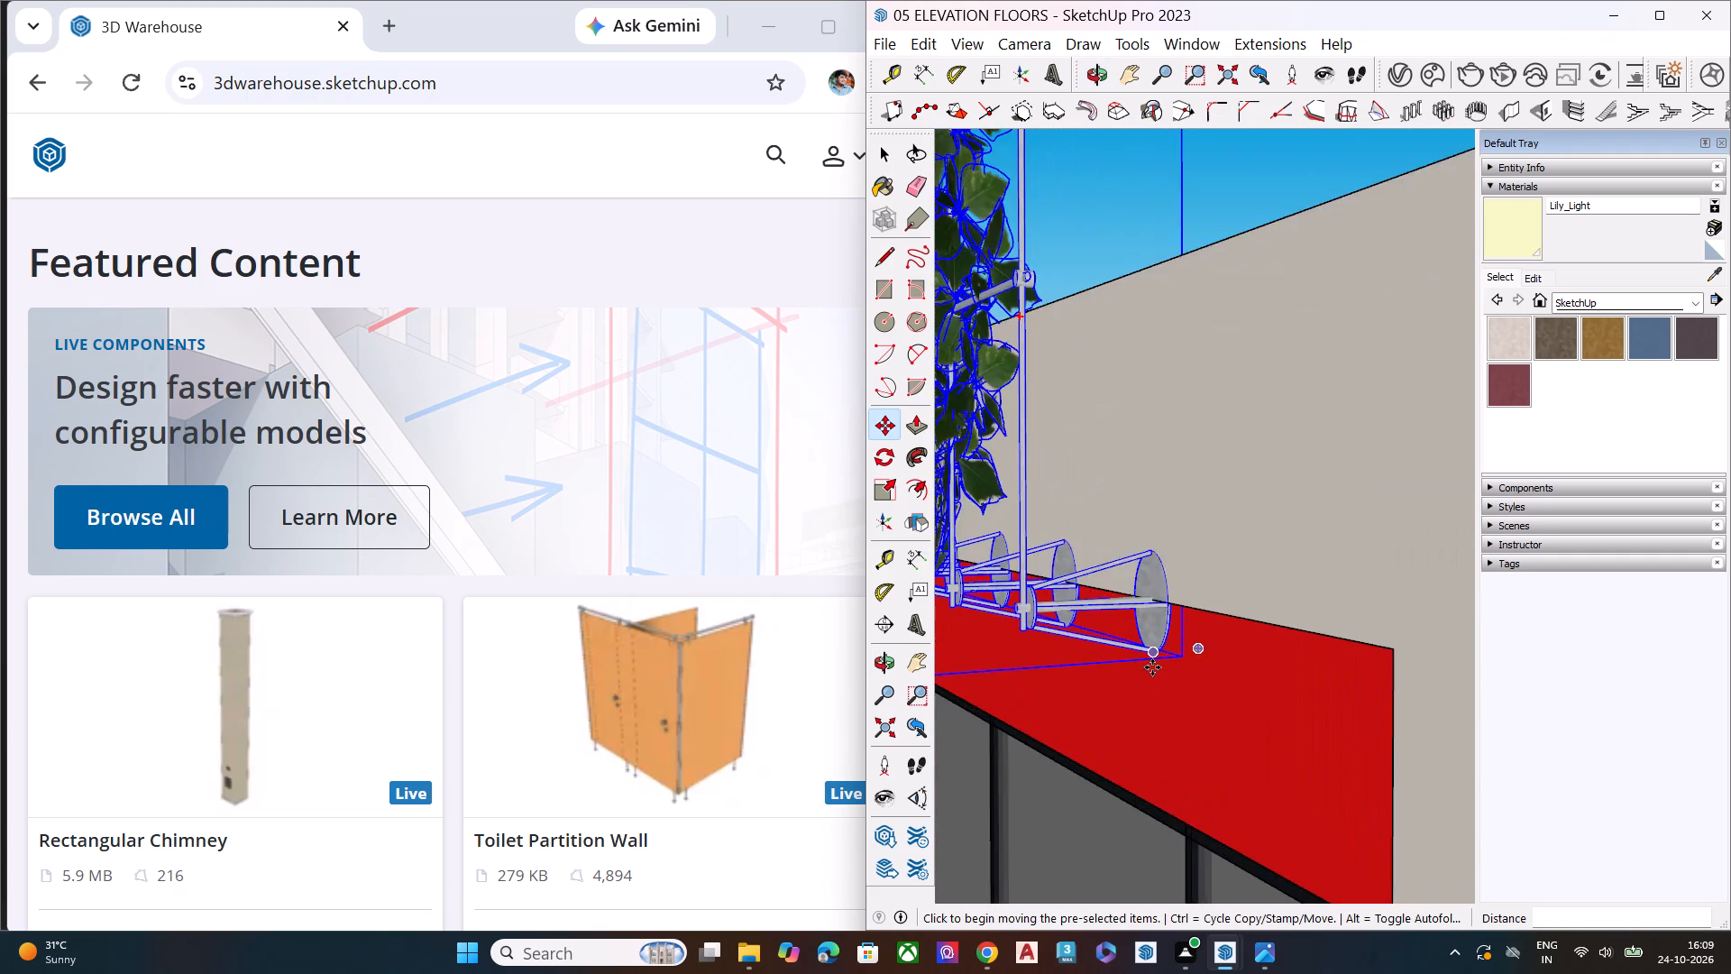
pyautogui.click(1187, 657)
pyautogui.click(1189, 481)
# Shift the trellis about 15/16" outward from the top ledge face, using its lower corner as base point.
pyautogui.scroll(-4, 1185, 535)
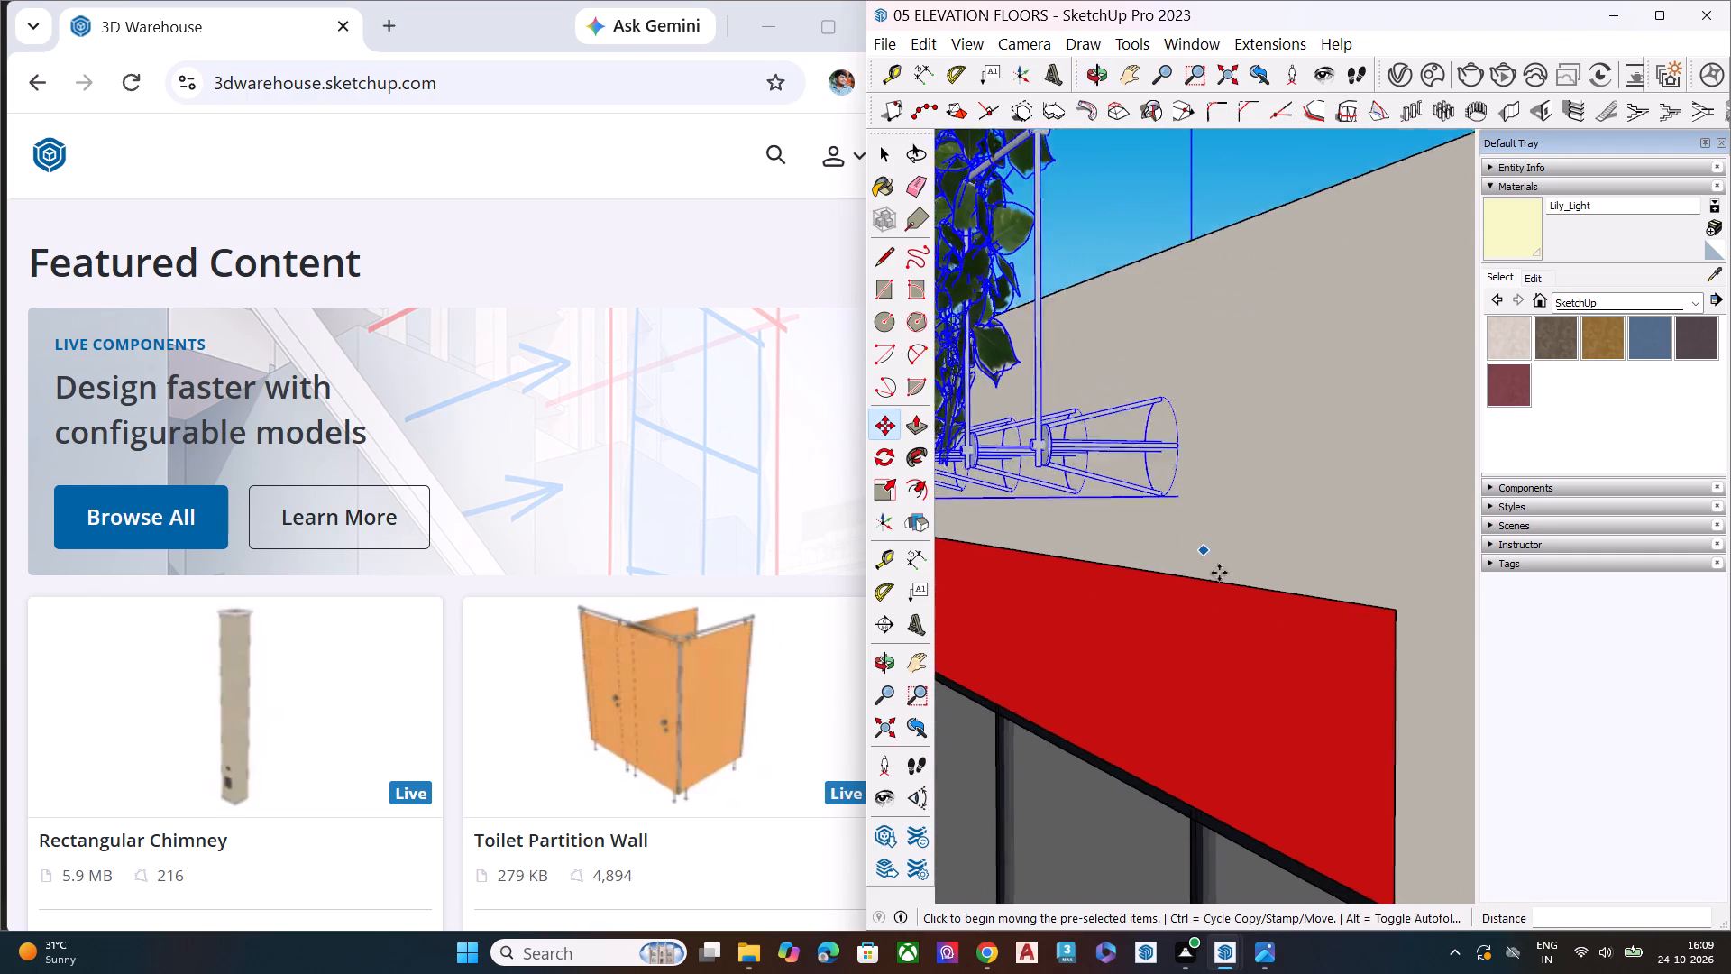
pyautogui.scroll(-1, 1219, 573)
pyautogui.scroll(2, 1228, 587)
pyautogui.scroll(-3, 1228, 588)
pyautogui.scroll(8, 1139, 446)
pyautogui.click(1277, 625)
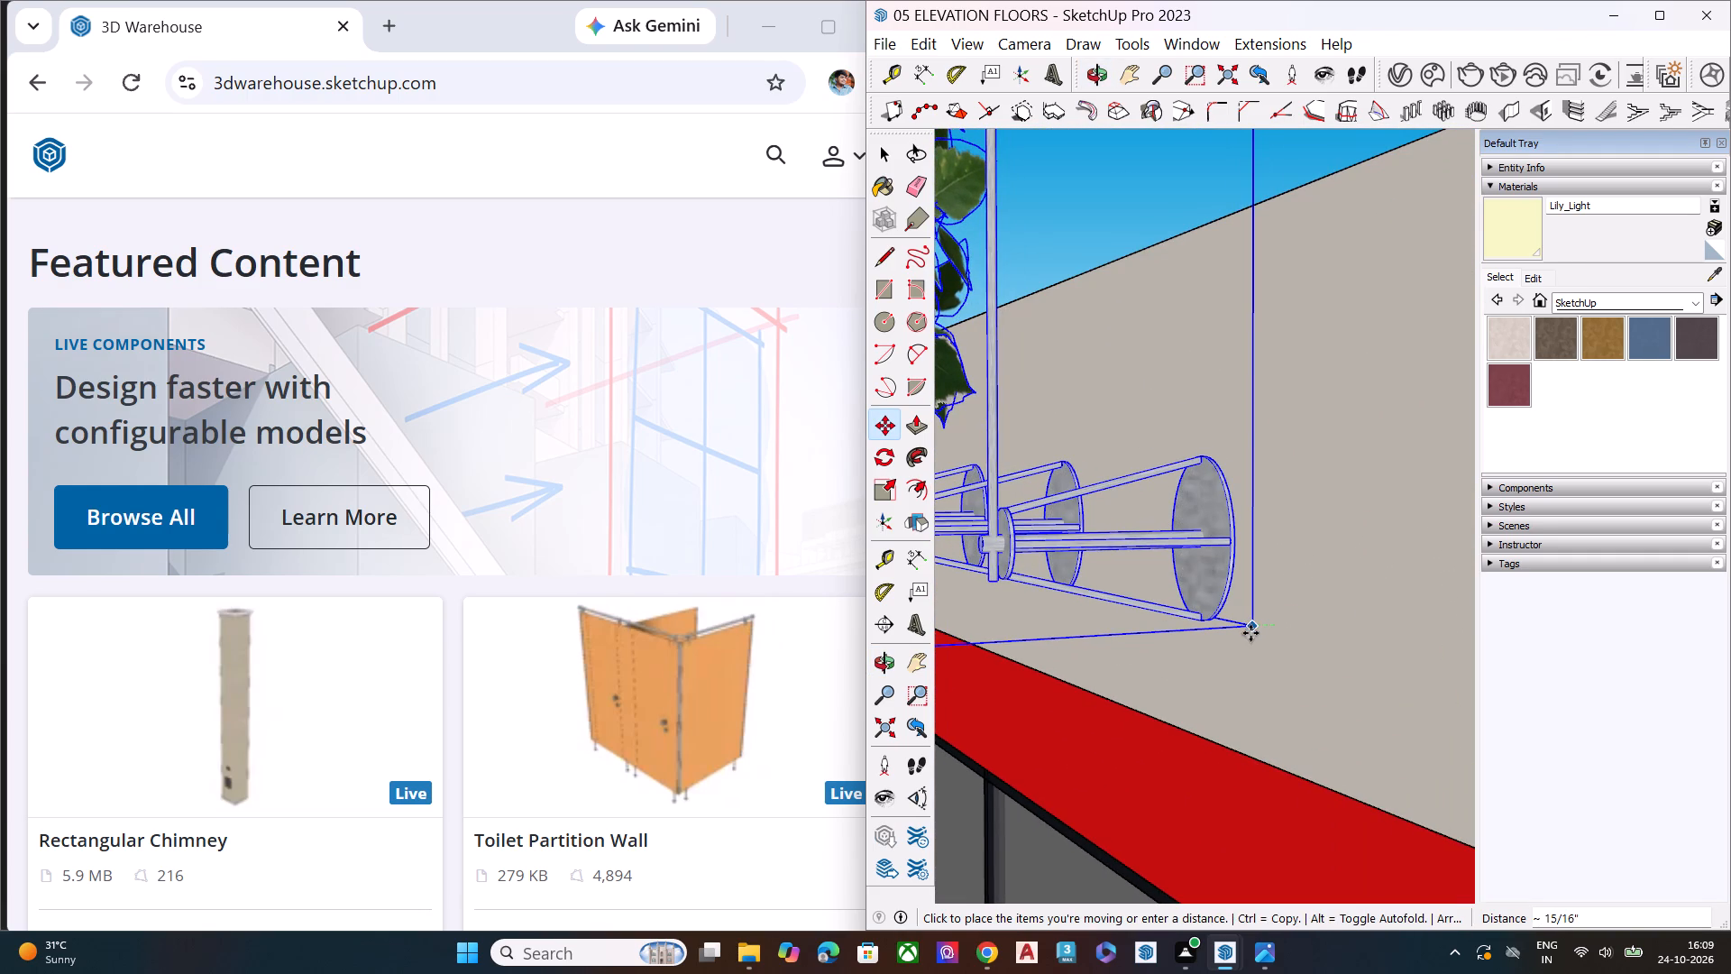
pyautogui.click(1250, 633)
pyautogui.press('space')
# Shorten the trellis from its top along the blue axis to a scale of about 0.78, fitting it to the roof frame edge.
pyautogui.scroll(-3, 1193, 569)
pyautogui.scroll(2, 1193, 569)
pyautogui.scroll(-14, 1194, 571)
pyautogui.scroll(1, 1208, 618)
pyautogui.moveTo(1208, 618); pyautogui.dragTo(1213, 617, button='middle')
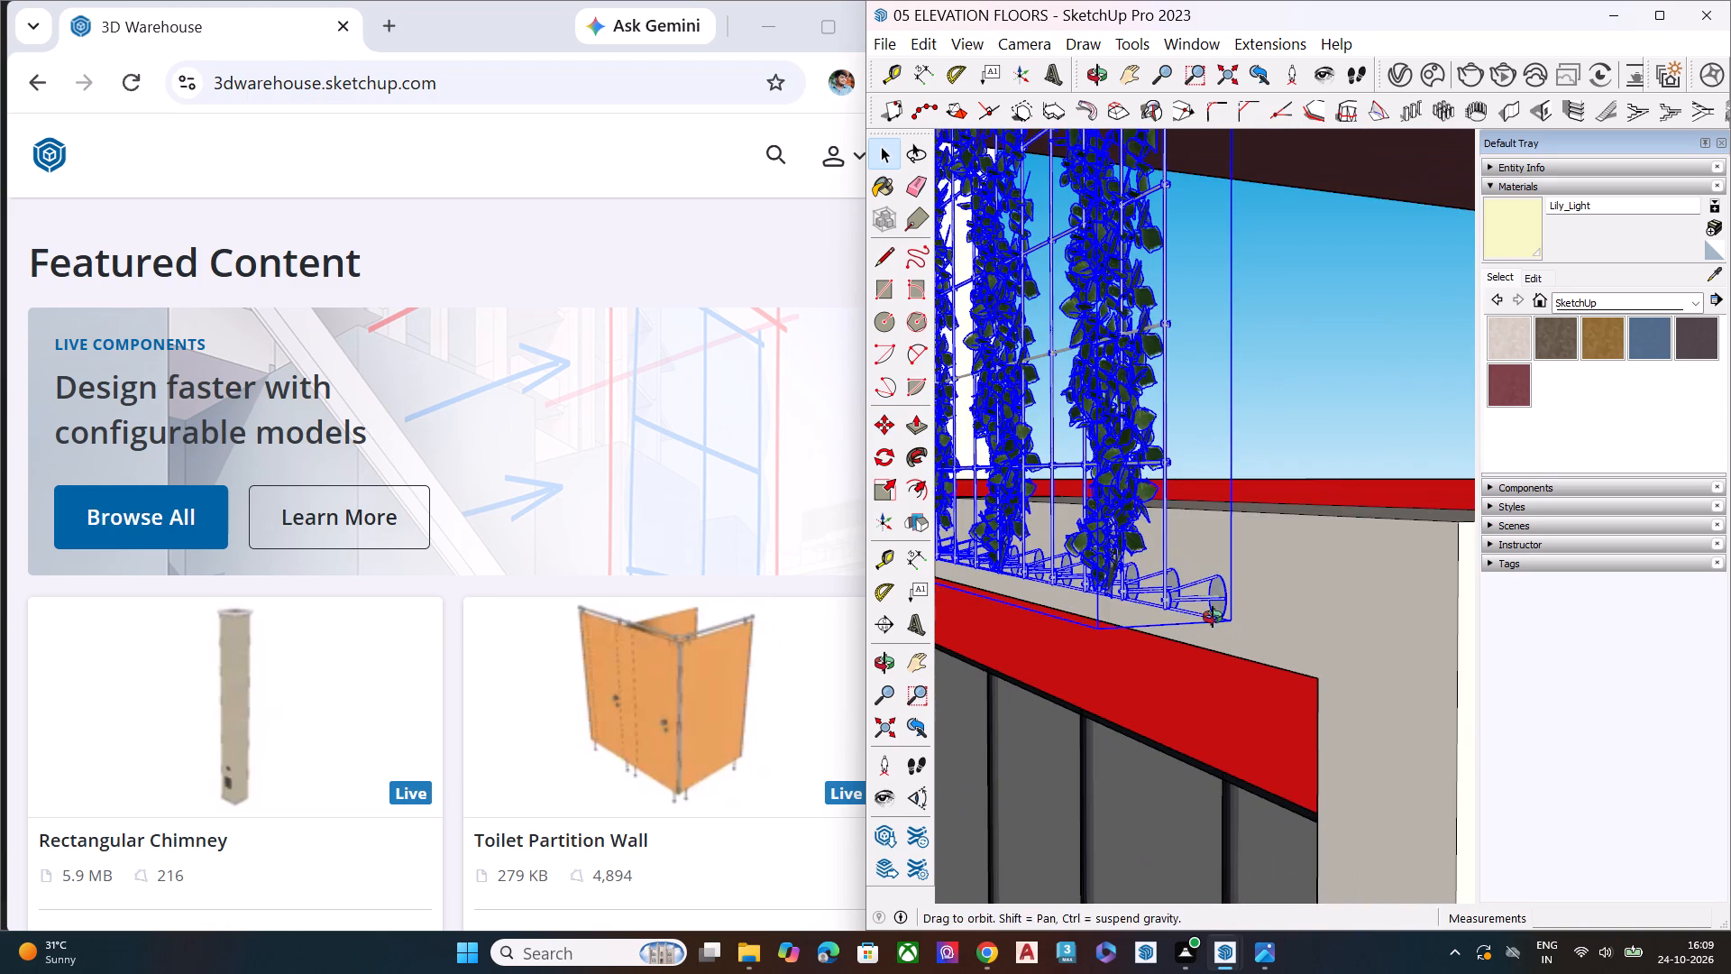
pyautogui.moveTo(1213, 617); pyautogui.dragTo(1253, 618, button='middle')
pyautogui.scroll(-9, 1266, 610)
pyautogui.scroll(-8, 1143, 594)
pyautogui.scroll(4, 1140, 226)
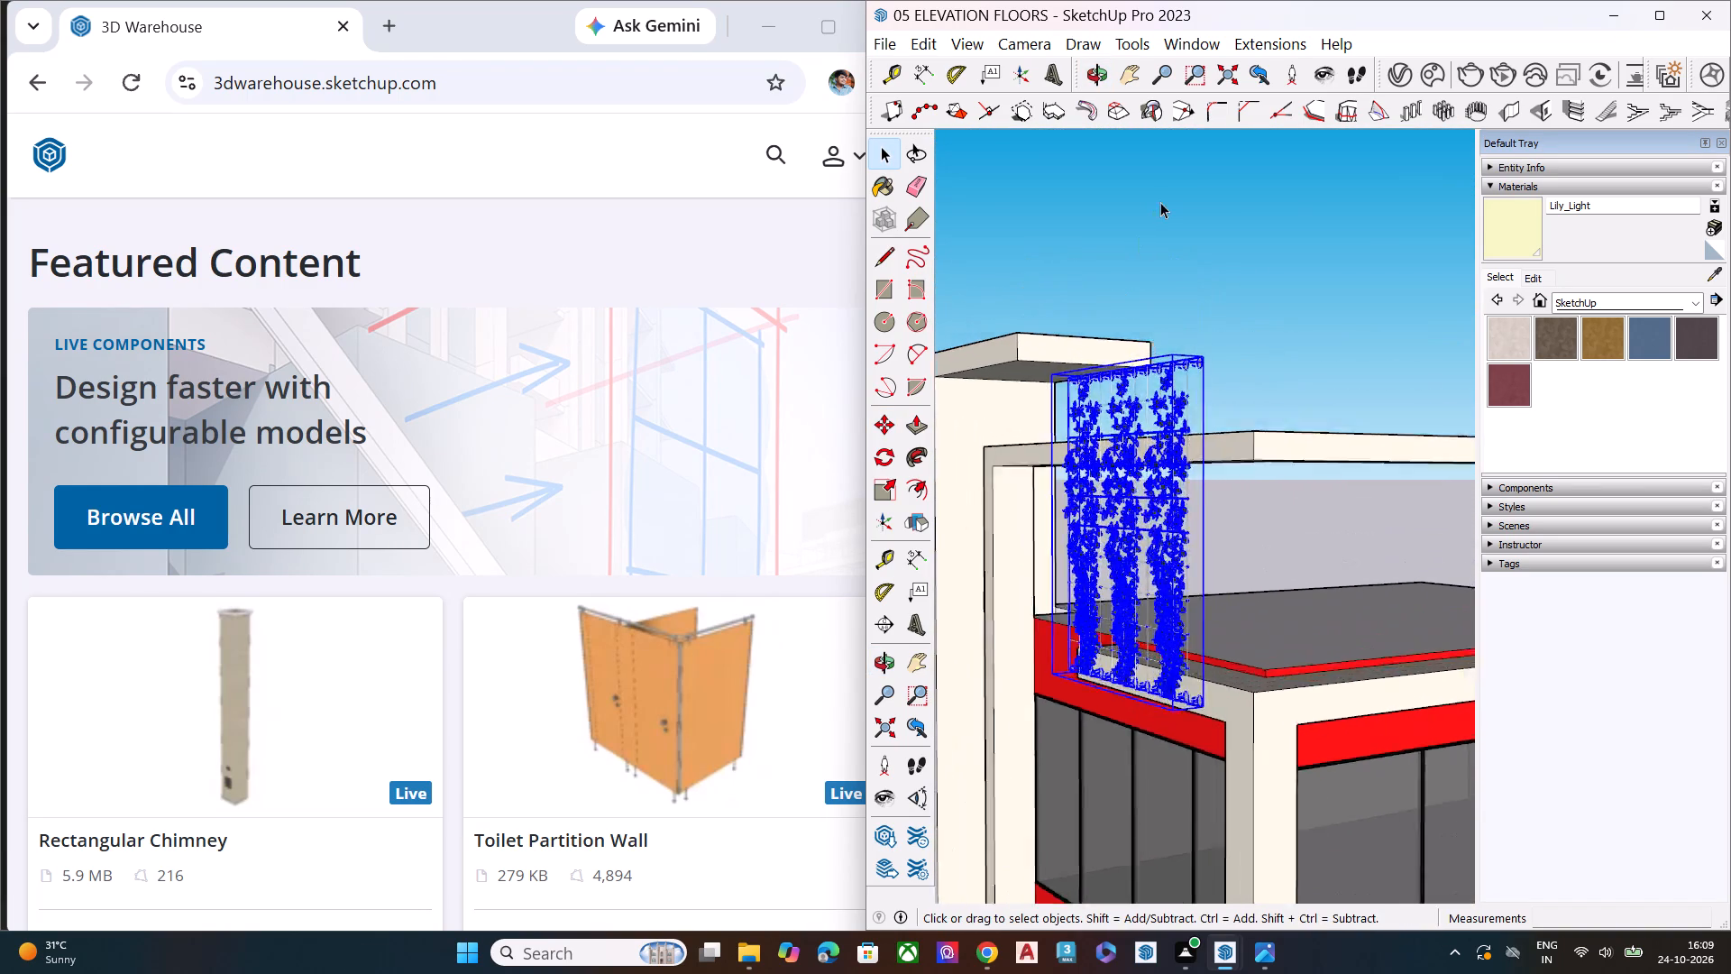
pyautogui.scroll(4, 1160, 202)
pyautogui.scroll(-1, 1172, 473)
pyautogui.scroll(7, 1172, 473)
pyautogui.press('s')
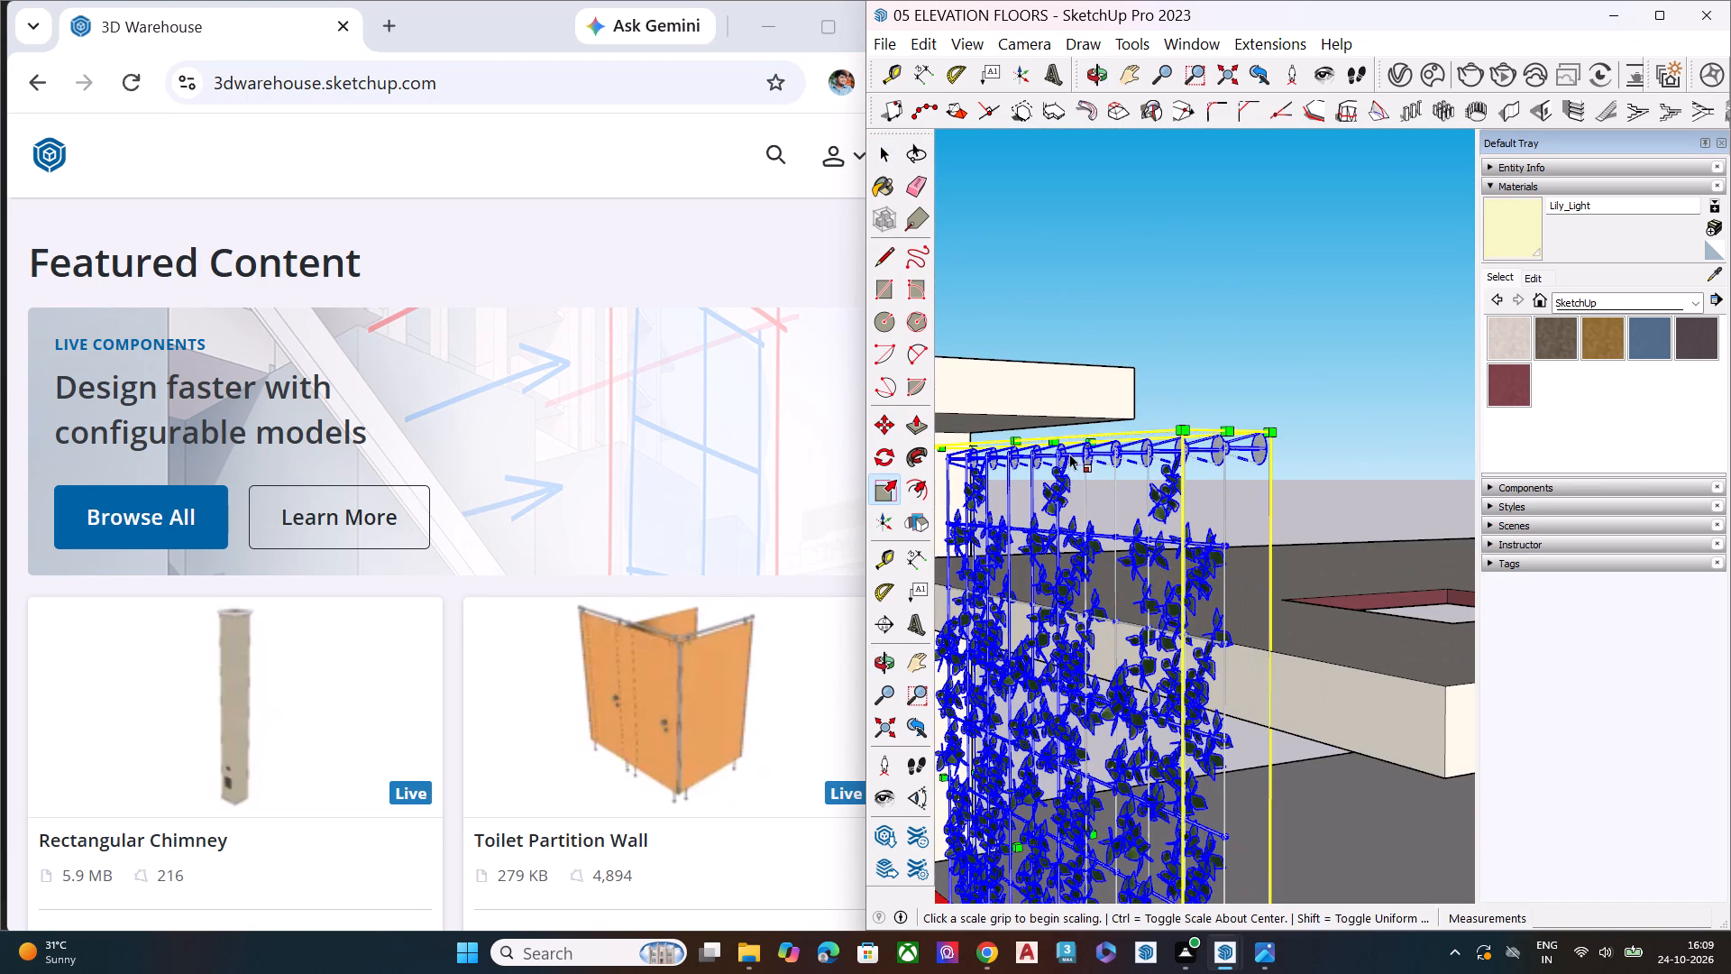
pyautogui.click(1058, 441)
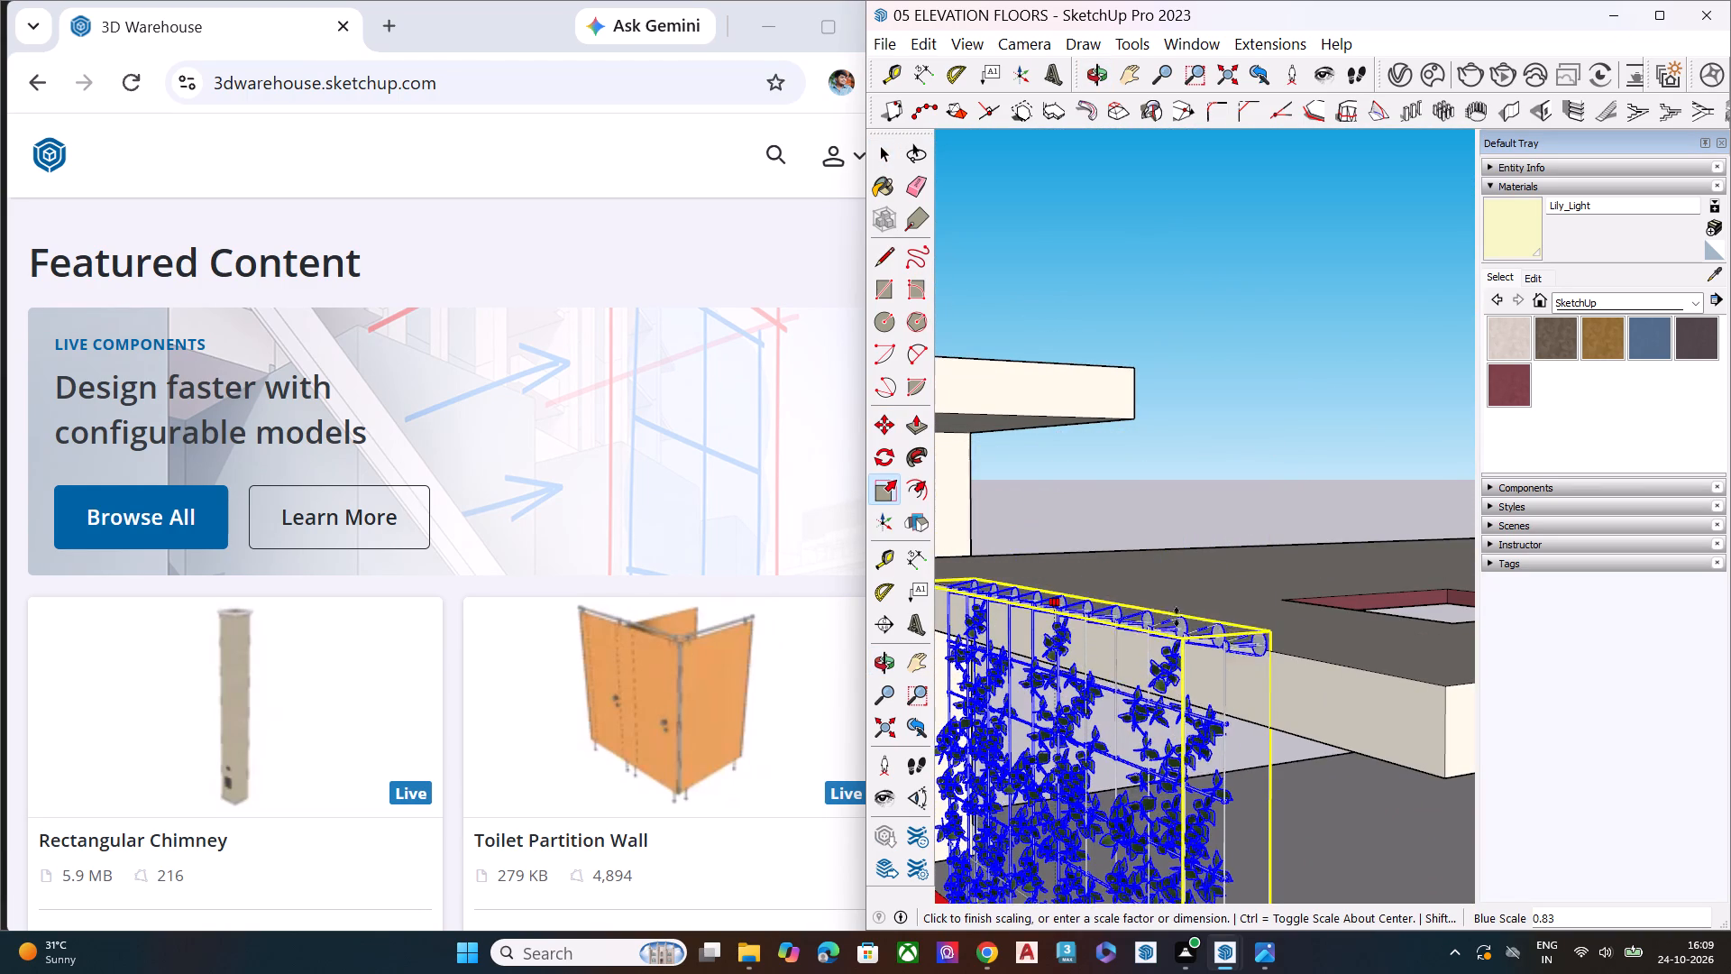
pyautogui.click(1279, 657)
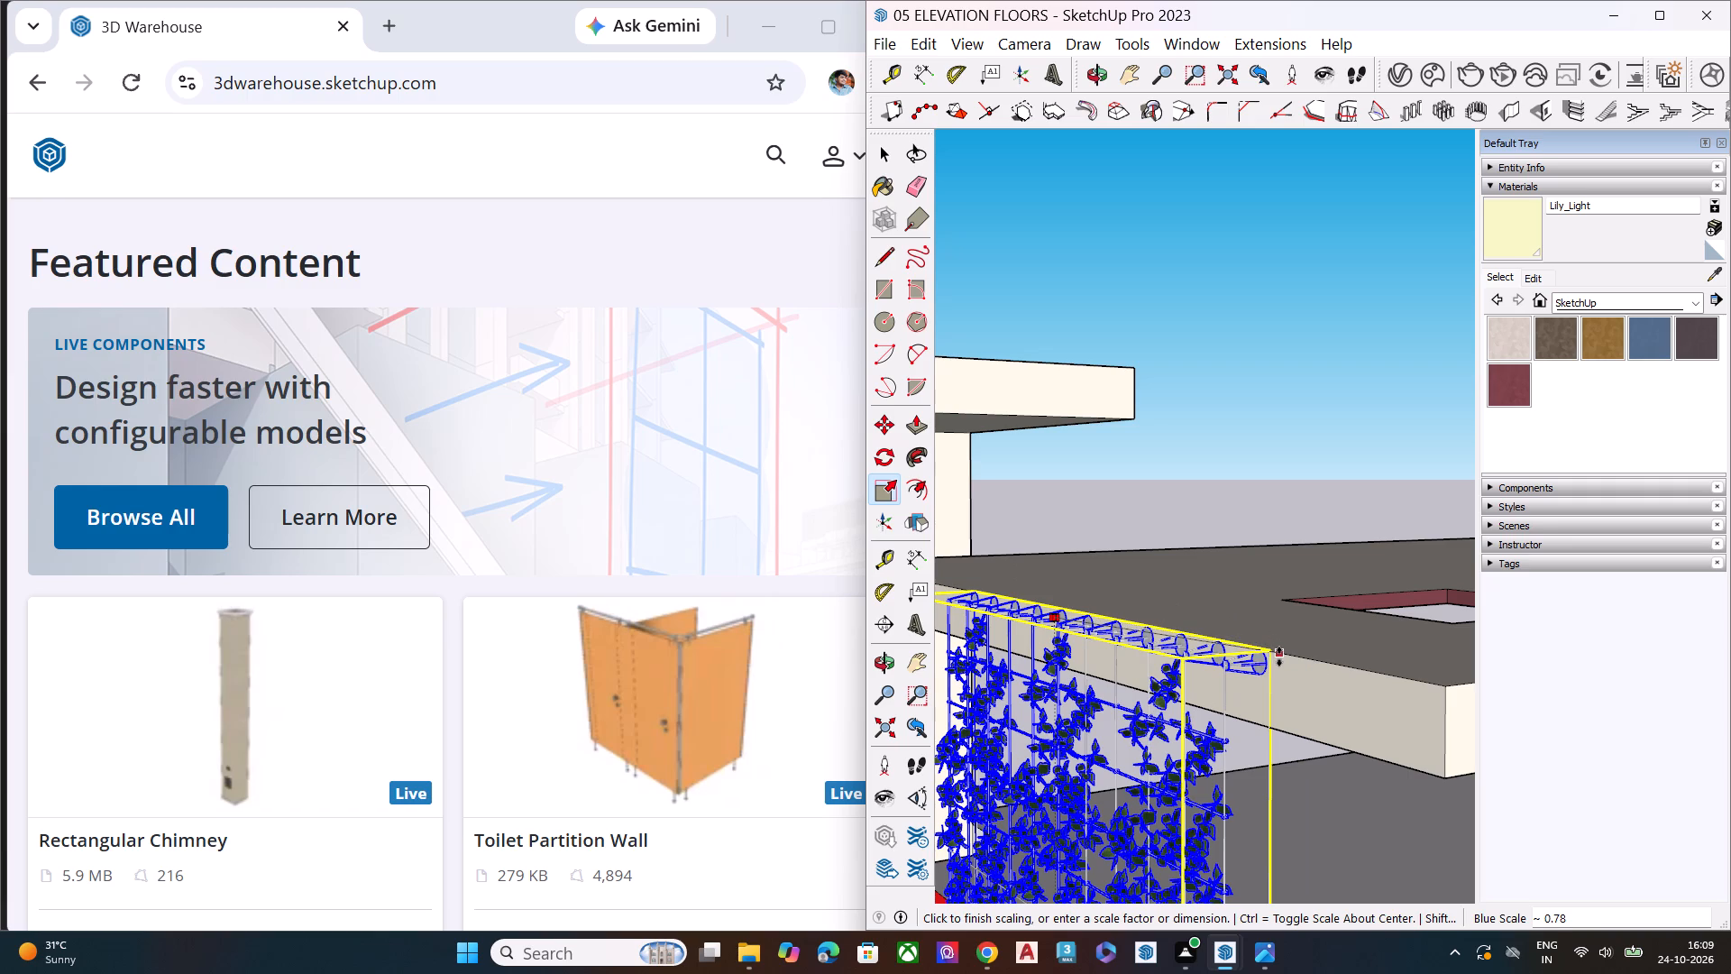
pyautogui.press('space')
pyautogui.click(1240, 434)
# Deepen the top-floor trellis along the green axis to a scale of about 1.03.
pyautogui.scroll(9, 1210, 626)
pyautogui.moveTo(1253, 671); pyautogui.dragTo(1162, 665, button='middle')
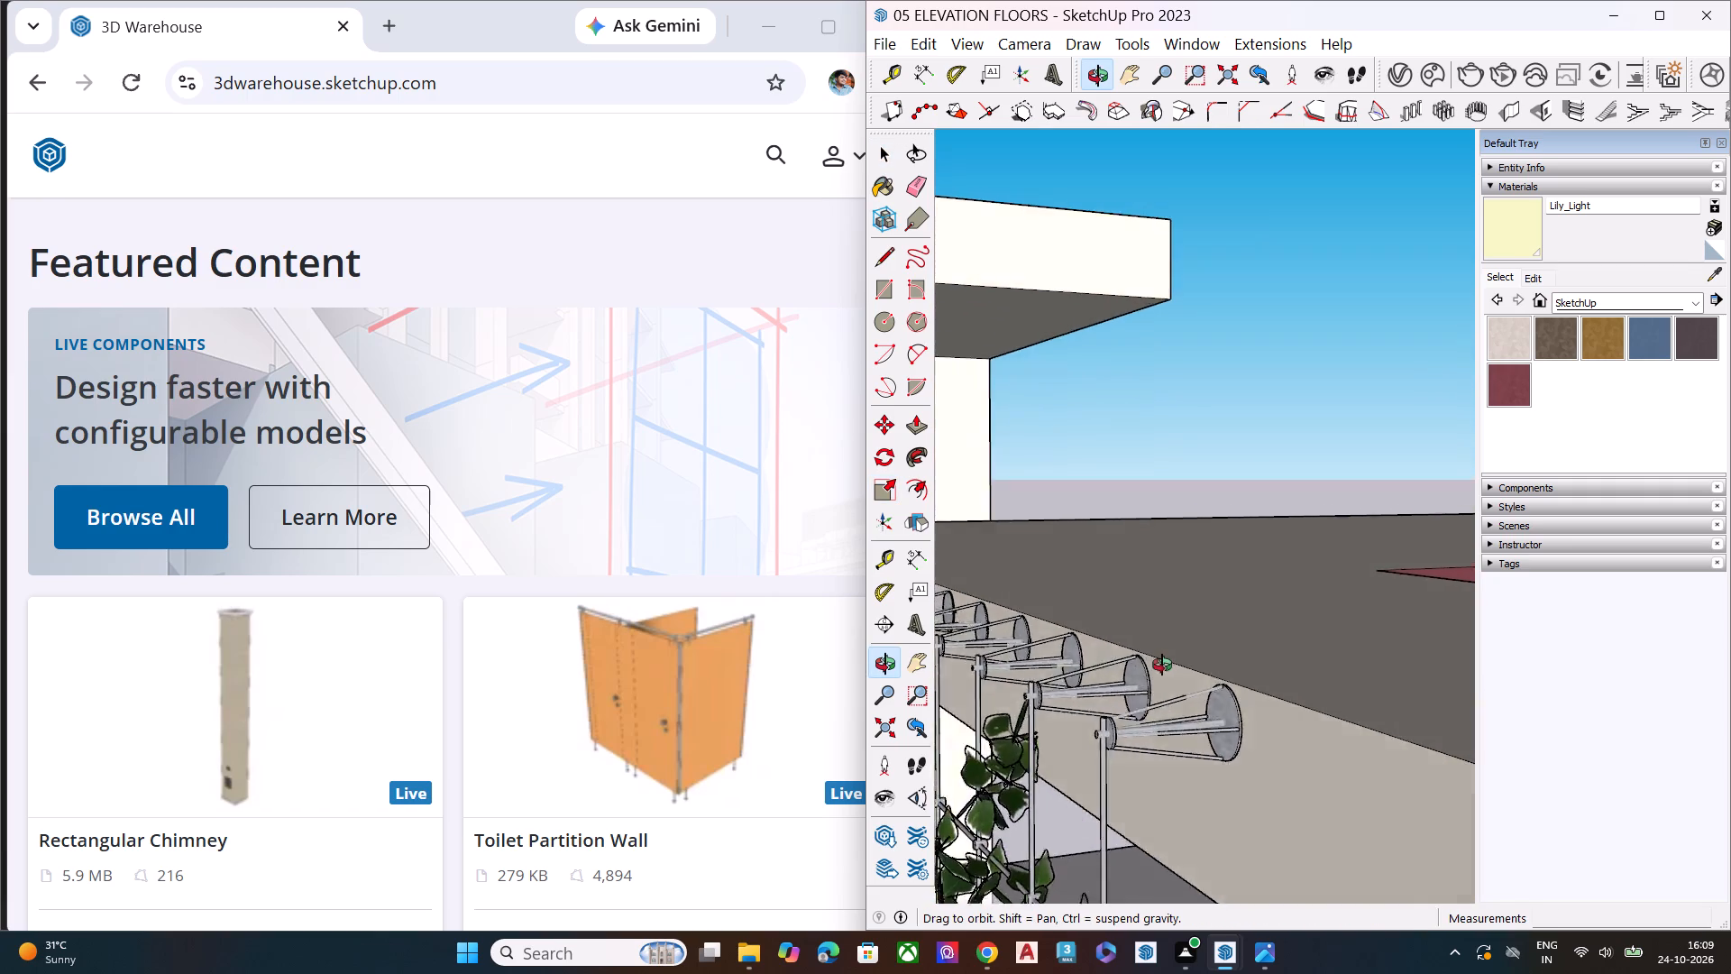
pyautogui.moveTo(1162, 665); pyautogui.dragTo(1119, 605, button='middle')
pyautogui.scroll(8, 1119, 605)
pyautogui.scroll(-6, 1168, 598)
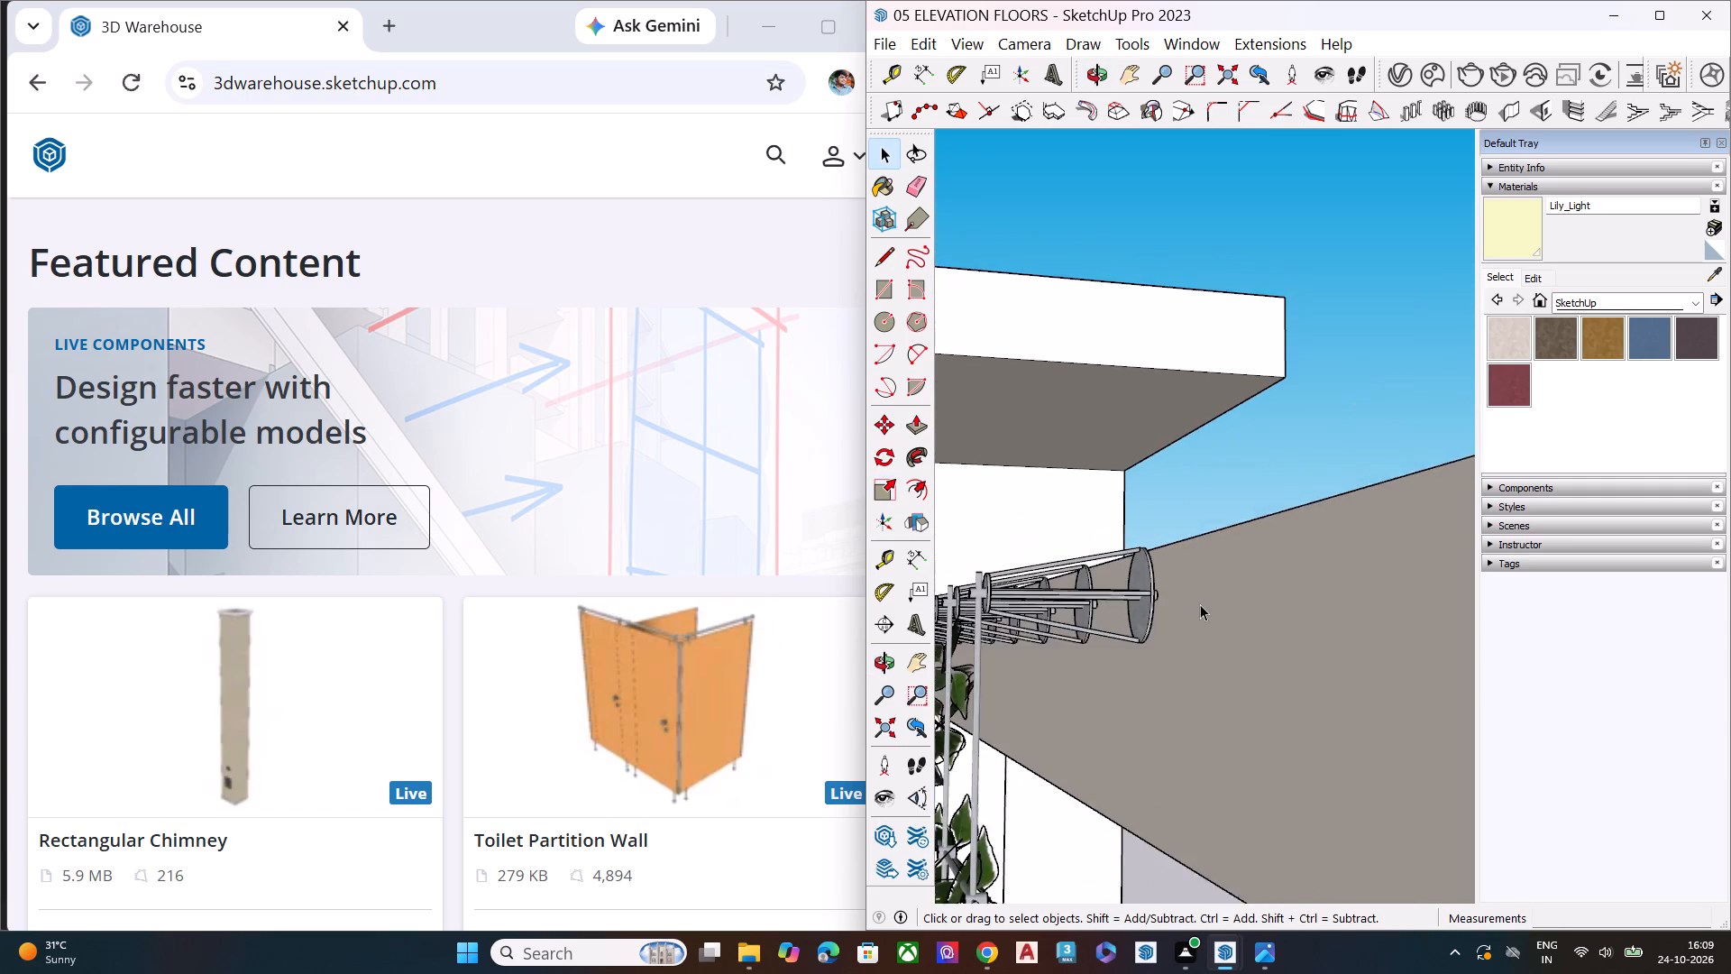
pyautogui.scroll(-19, 1200, 604)
pyautogui.moveTo(1179, 587); pyautogui.dragTo(1166, 620, button='middle')
pyautogui.scroll(1, 1172, 607)
pyautogui.click(1123, 660)
pyautogui.scroll(3, 1144, 713)
pyautogui.press('s')
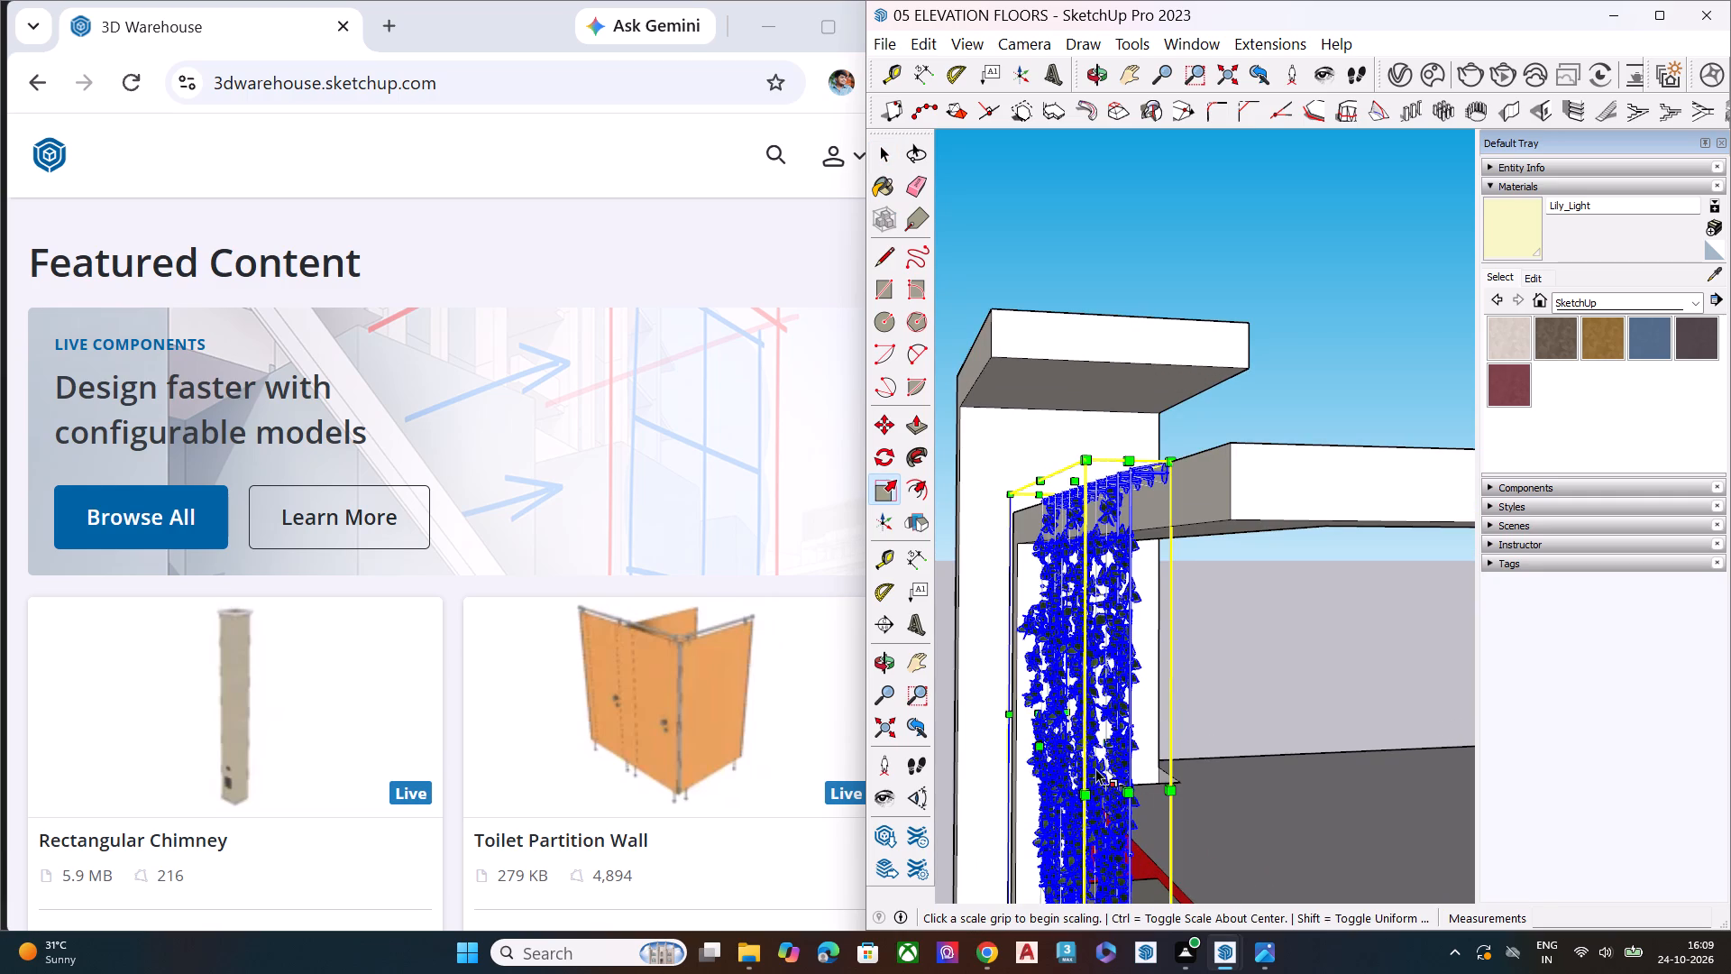
pyautogui.click(1103, 740)
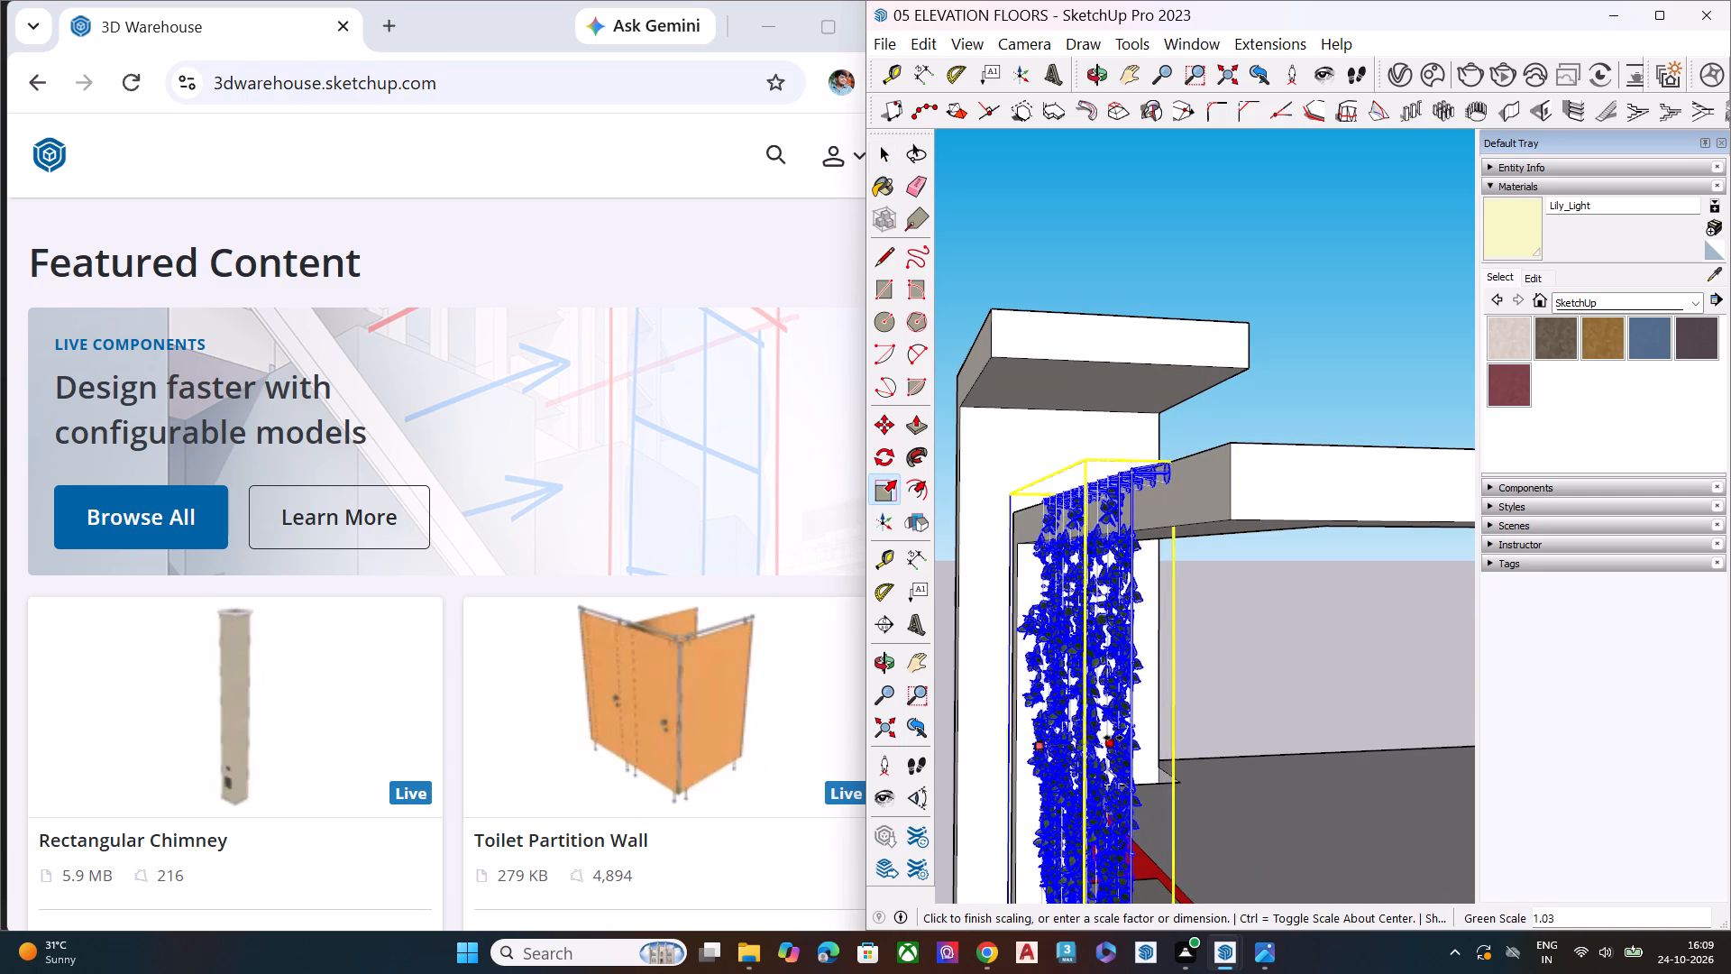
pyautogui.click(1109, 739)
pyautogui.press('space')
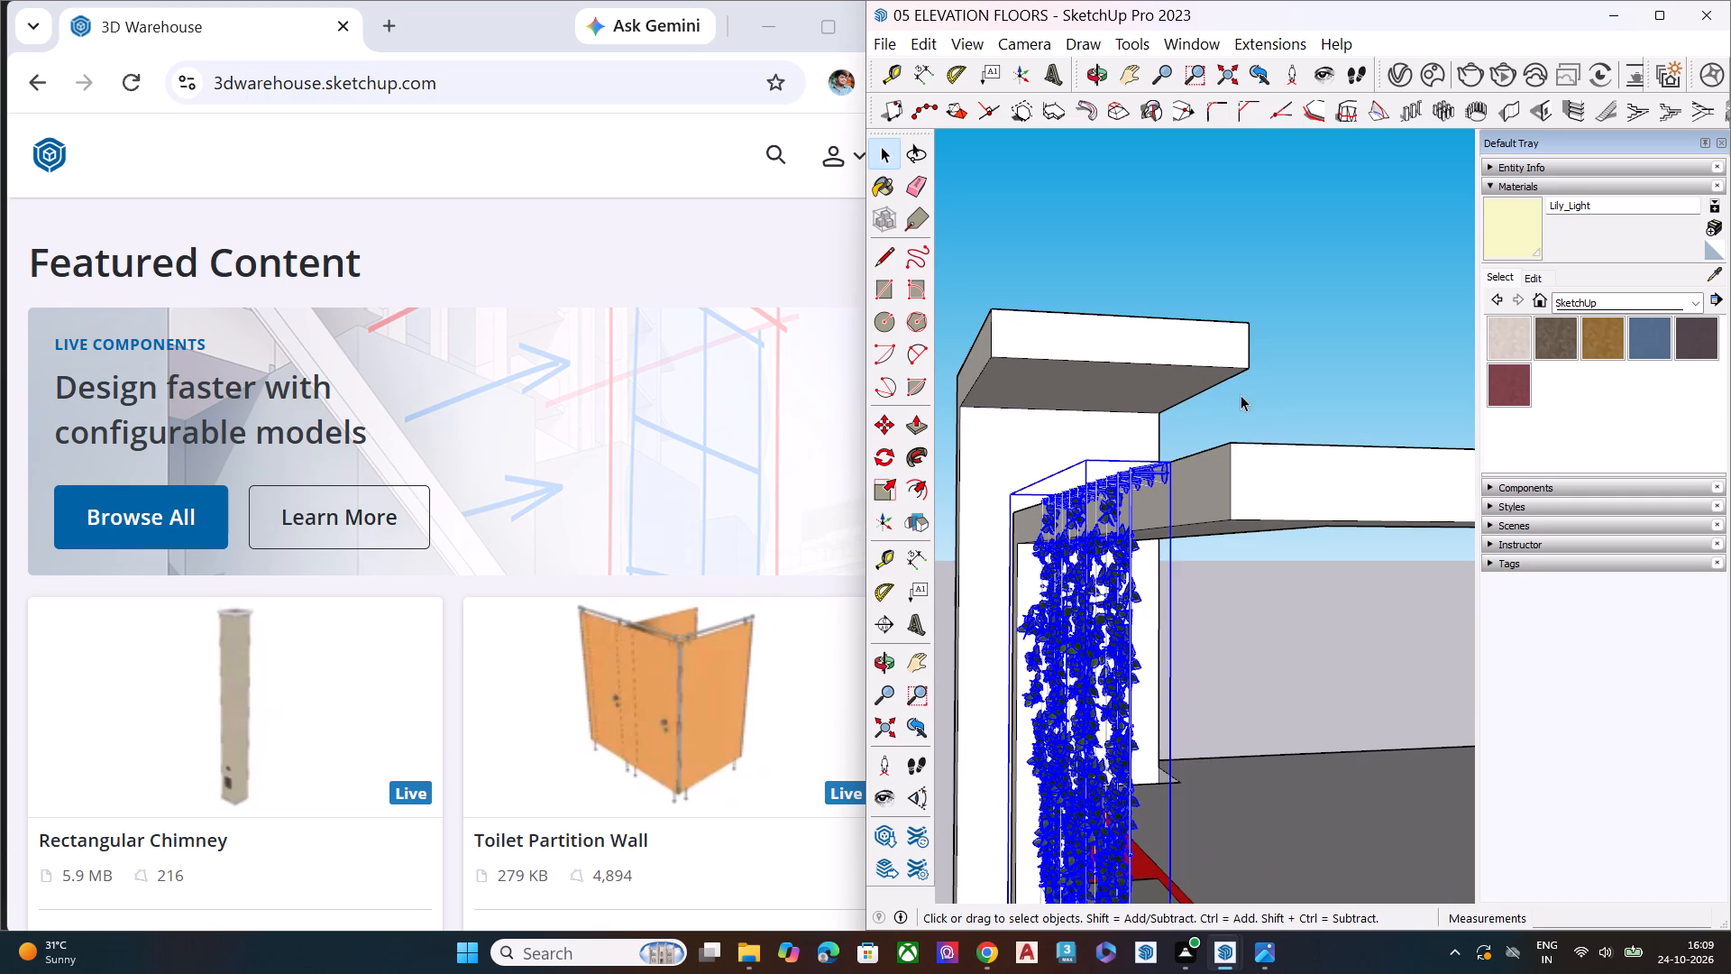
pyautogui.click(1234, 410)
# Examine the trellis between the top ledge and the roof frame, up close and against the whole tower.
pyautogui.scroll(-8, 1058, 414)
pyautogui.moveTo(1060, 451); pyautogui.dragTo(1174, 503, button='middle')
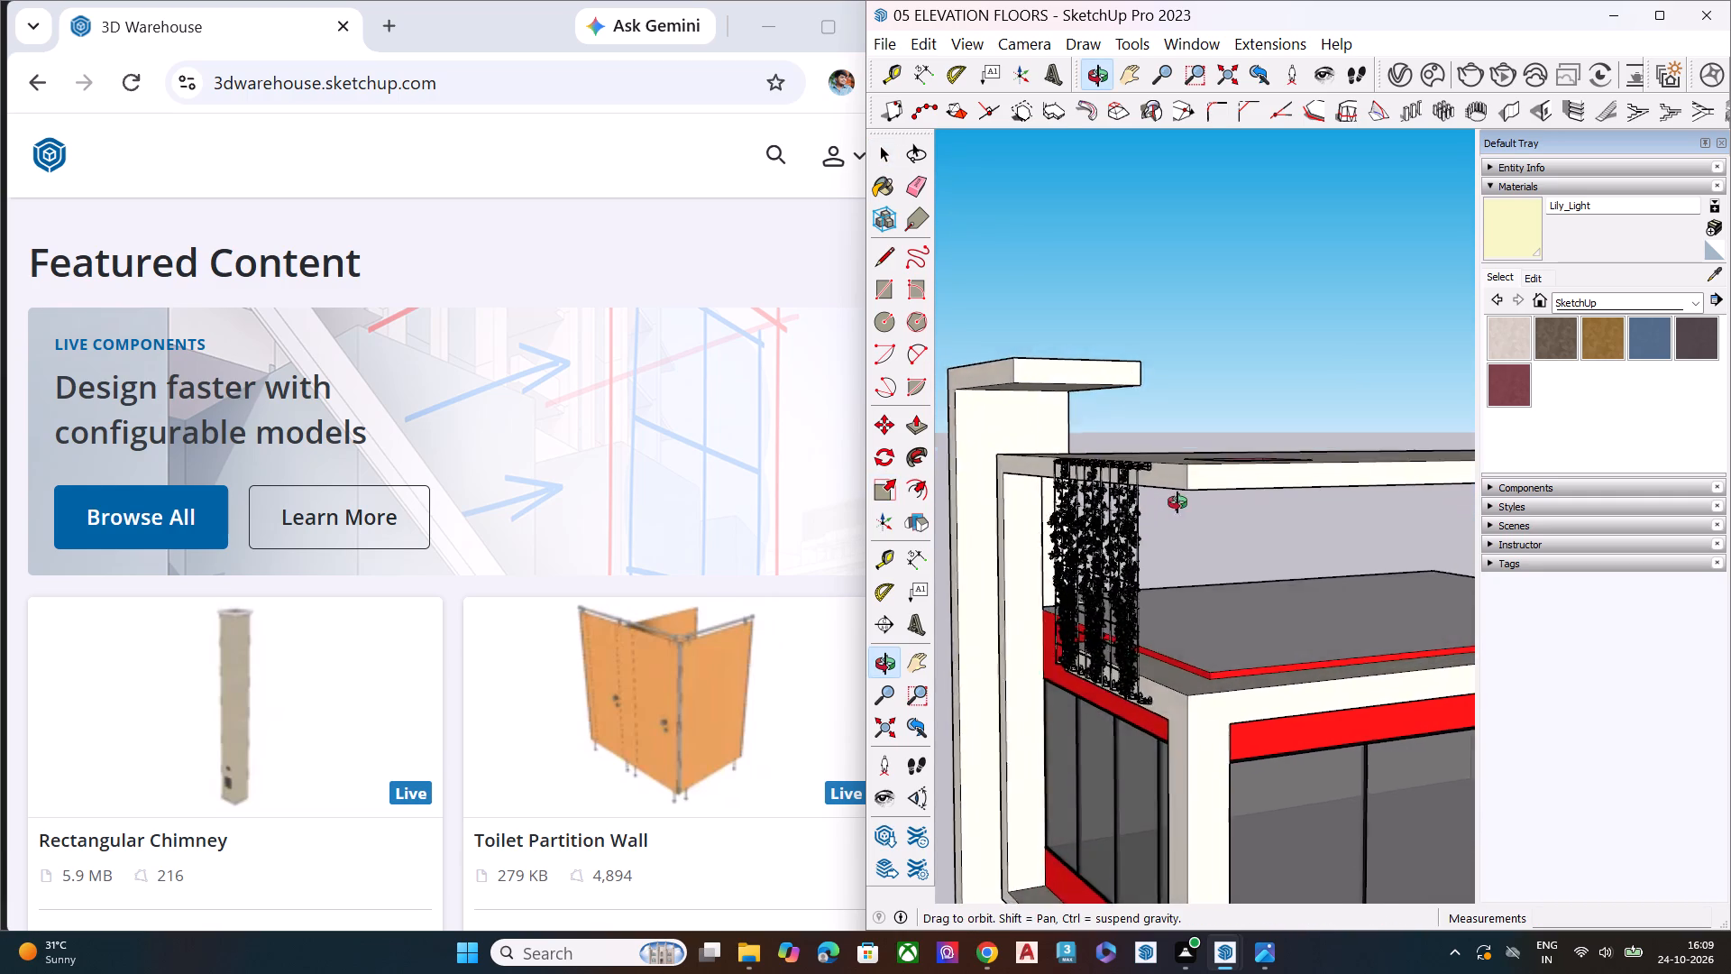
pyautogui.scroll(1, 1187, 478)
pyautogui.scroll(-9, 1132, 347)
pyautogui.moveTo(1124, 486); pyautogui.dragTo(1200, 425, button='middle')
pyautogui.scroll(-6, 1044, 435)
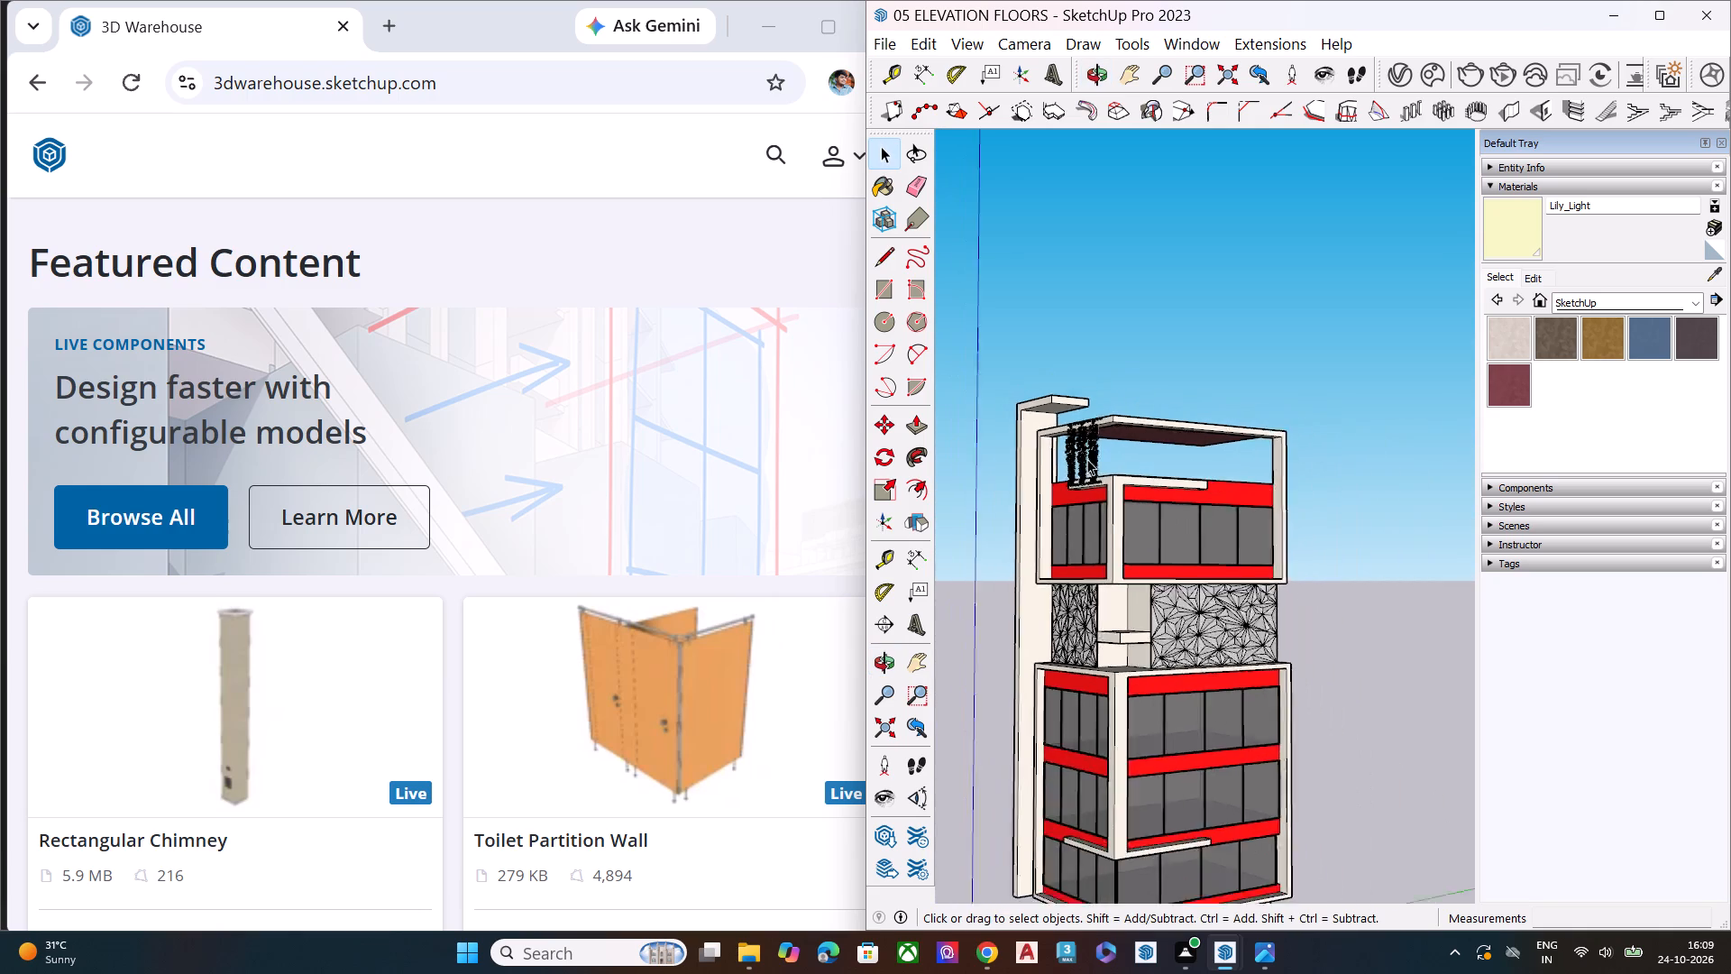
pyautogui.scroll(-2, 1087, 459)
pyautogui.scroll(1, 1127, 510)
pyautogui.moveTo(1162, 506); pyautogui.dragTo(1207, 493, button='middle')
pyautogui.scroll(10, 1121, 425)
pyautogui.scroll(-1, 1094, 450)
pyautogui.scroll(1, 1094, 450)
pyautogui.scroll(-2, 1094, 450)
pyautogui.scroll(3, 1094, 450)
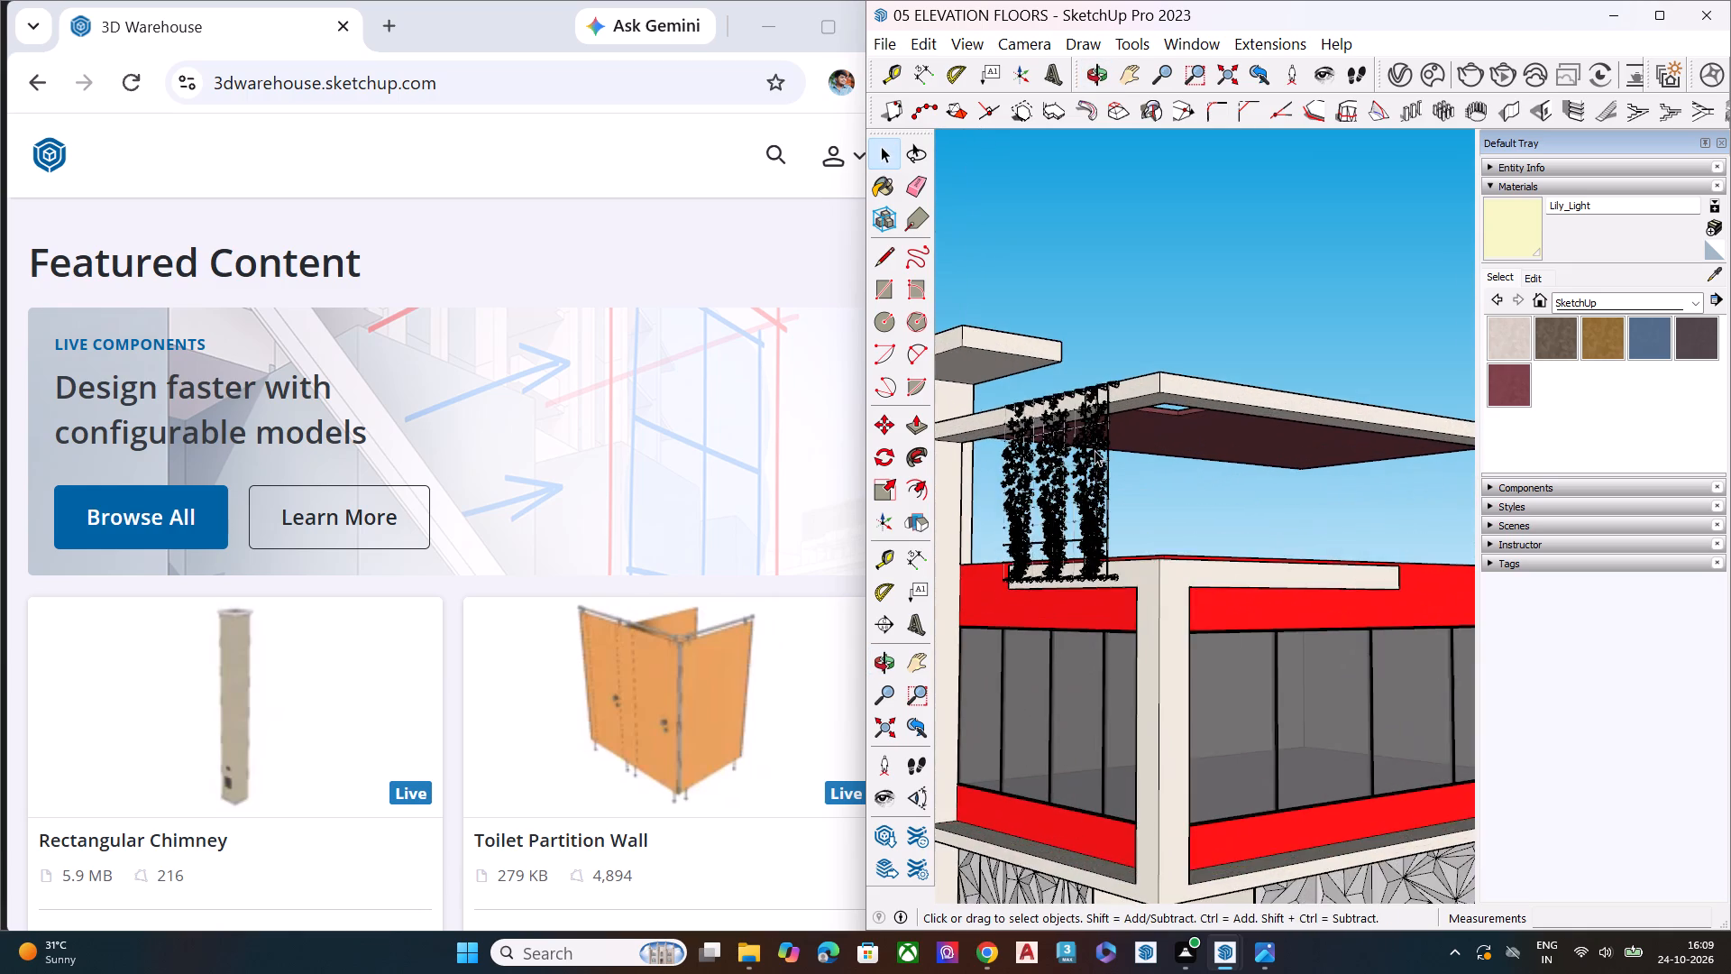
# Narrow the top-floor trellis along the red axis from its corner-side edge to a scale of about 0.66.
pyautogui.scroll(6, 1104, 471)
pyautogui.click(1108, 492)
pyautogui.scroll(-8, 1009, 400)
pyautogui.moveTo(1028, 450); pyautogui.dragTo(1123, 453, button='middle')
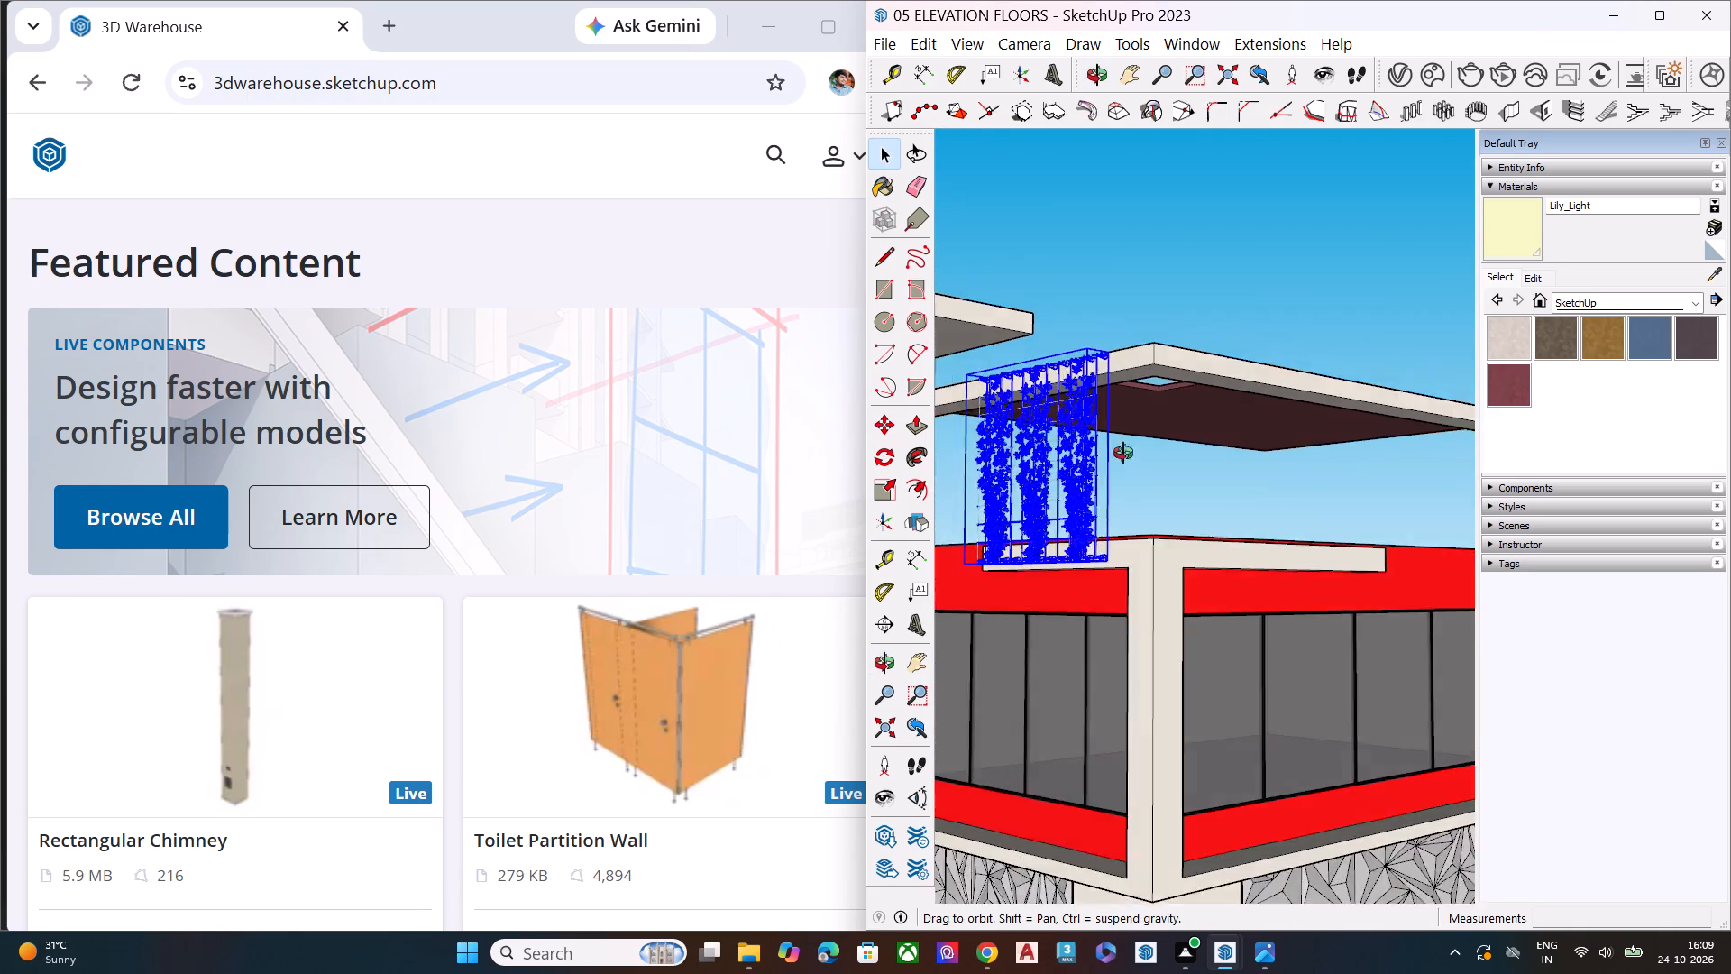
pyautogui.moveTo(1123, 453); pyautogui.dragTo(1424, 474, button='middle')
pyautogui.scroll(8, 1094, 521)
pyautogui.scroll(-7, 1003, 538)
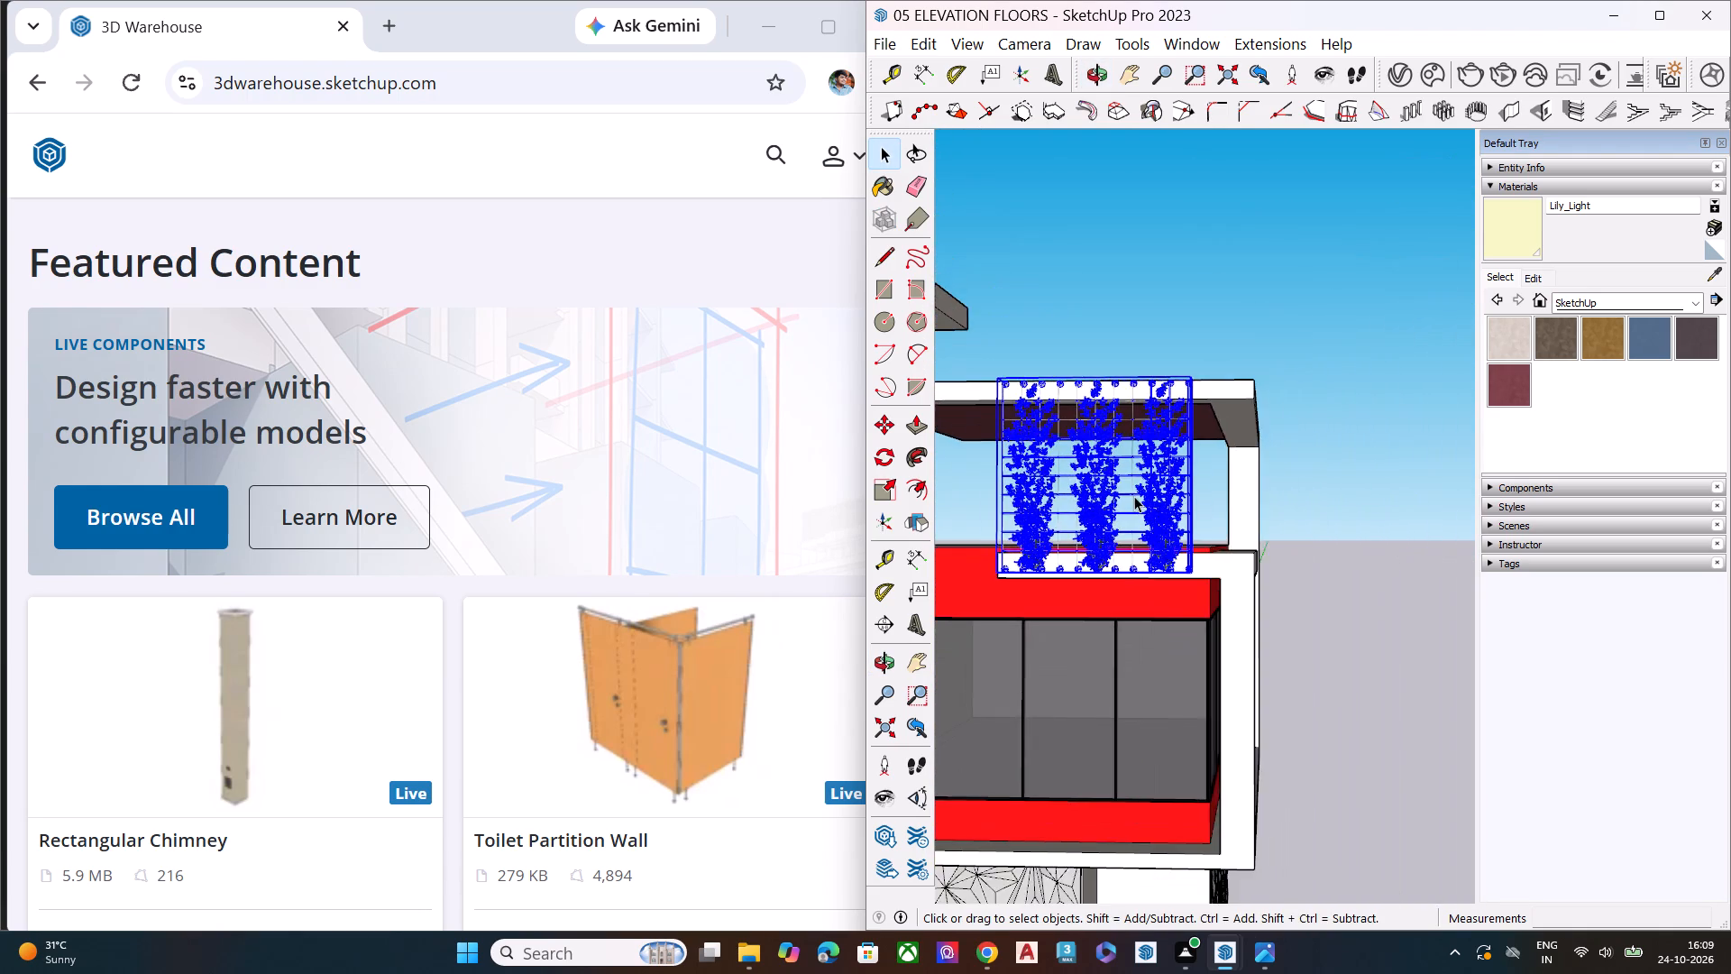
pyautogui.moveTo(1134, 496); pyautogui.dragTo(1138, 551, button='middle')
pyautogui.press('s')
pyautogui.scroll(7, 1159, 509)
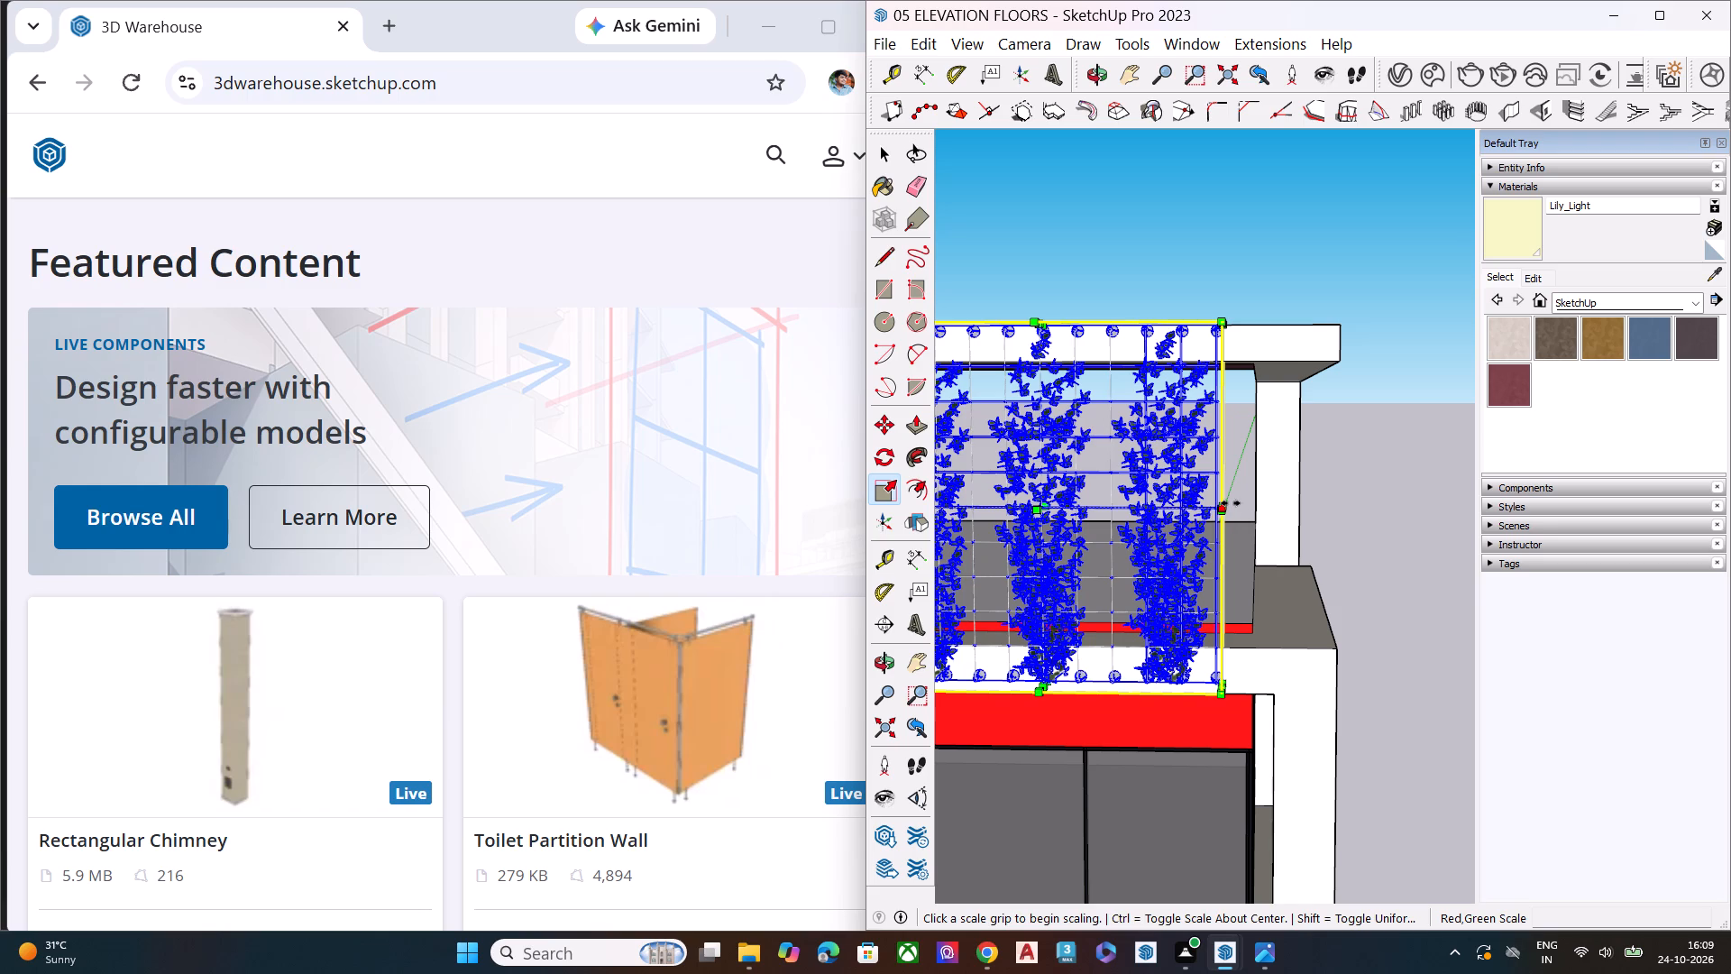
pyautogui.click(1231, 505)
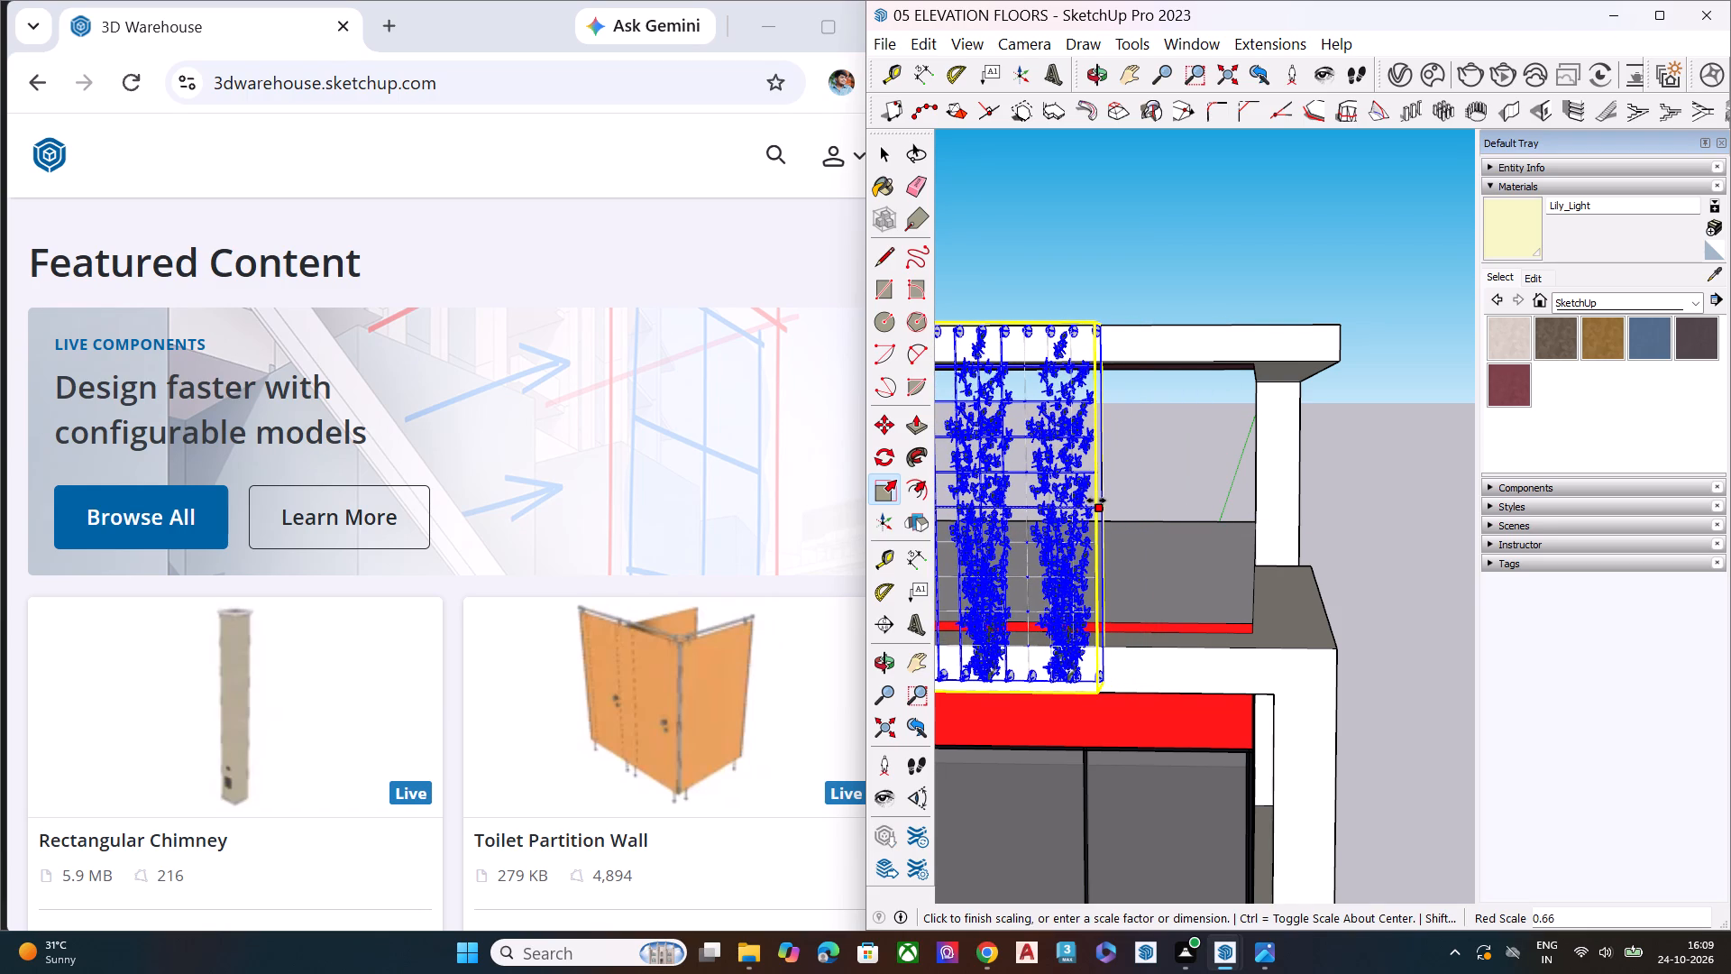
pyautogui.click(1094, 501)
pyautogui.press('space')
pyautogui.click(1165, 224)
# Shorten the trellis from its top along the blue axis to a scale of about 0.97, against the roof slab edge.
pyautogui.scroll(-3, 1159, 338)
pyautogui.scroll(2, 1159, 369)
pyautogui.scroll(-6, 1159, 373)
pyautogui.scroll(1, 1154, 432)
pyautogui.moveTo(1134, 441); pyautogui.dragTo(1142, 368, button='middle')
pyautogui.scroll(14, 1142, 368)
pyautogui.scroll(-1, 1108, 329)
pyautogui.scroll(5, 1108, 329)
pyautogui.moveTo(1143, 320); pyautogui.dragTo(1105, 394, button='middle')
pyautogui.scroll(3, 1104, 394)
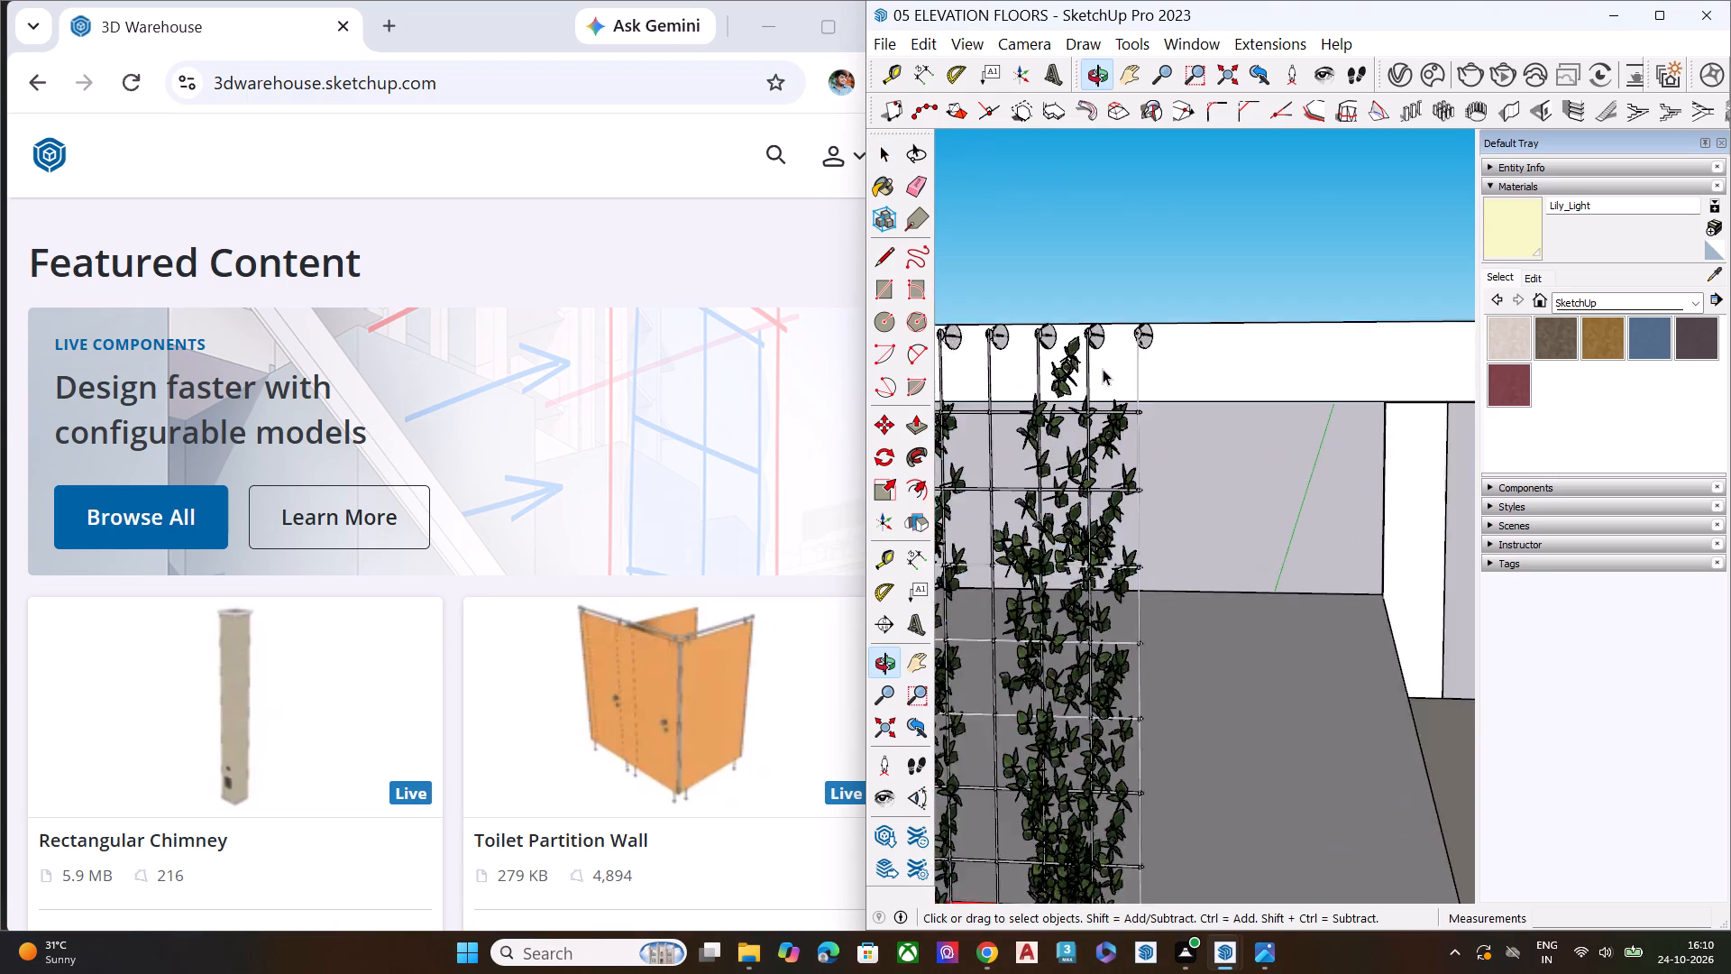
pyautogui.scroll(3, 1103, 369)
pyautogui.scroll(-2, 1103, 367)
pyautogui.scroll(1, 1103, 367)
pyautogui.click(1080, 323)
pyautogui.scroll(-5, 1186, 367)
pyautogui.moveTo(1213, 417); pyautogui.dragTo(1266, 524, button='middle')
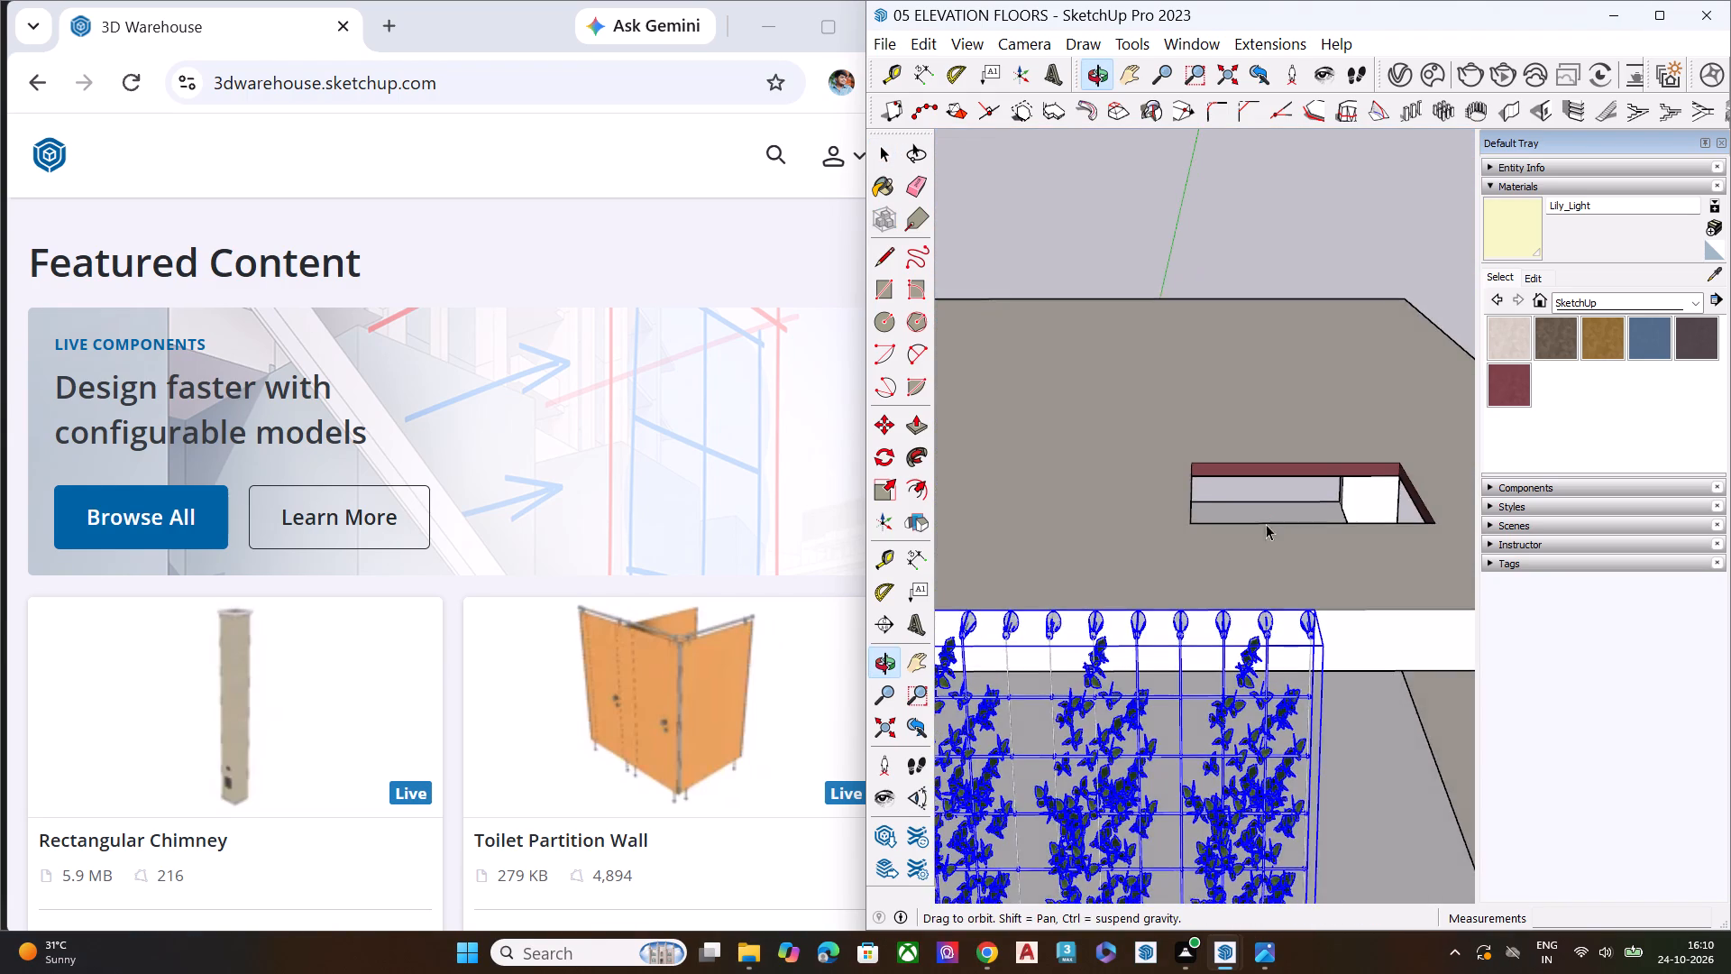
pyautogui.scroll(-1, 1264, 528)
pyautogui.scroll(2, 1035, 575)
pyautogui.scroll(-5, 1104, 574)
pyautogui.press('s')
pyautogui.scroll(4, 1062, 704)
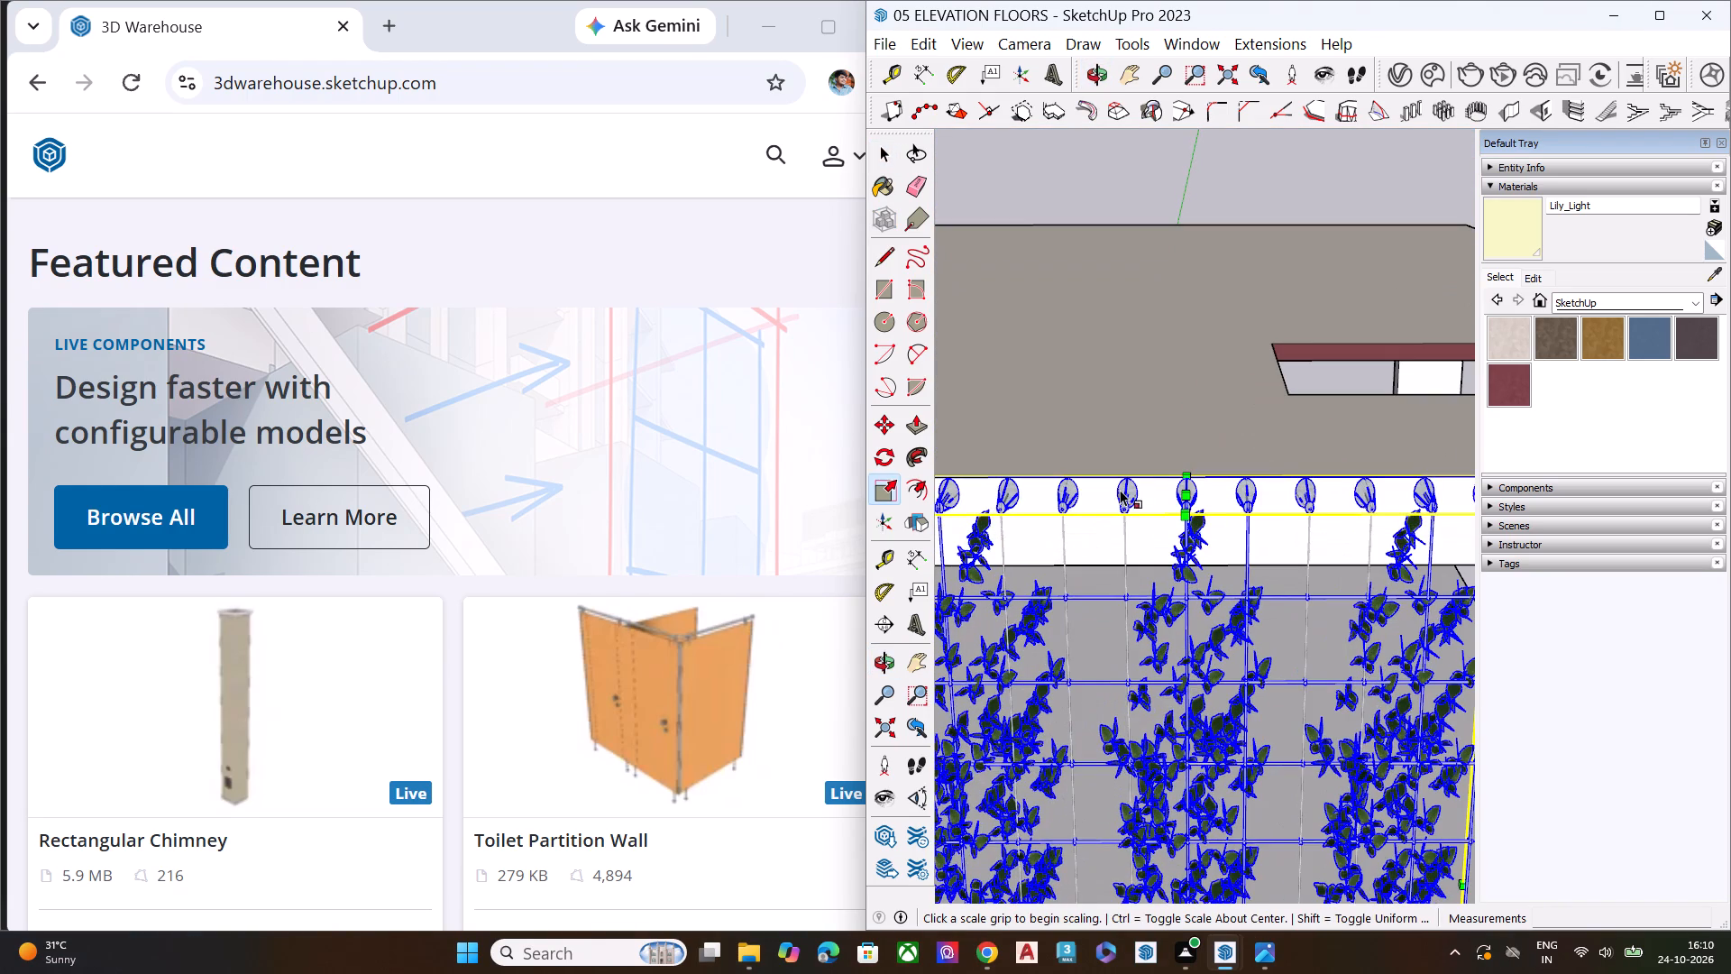
pyautogui.moveTo(1183, 493); pyautogui.dragTo(1186, 522)
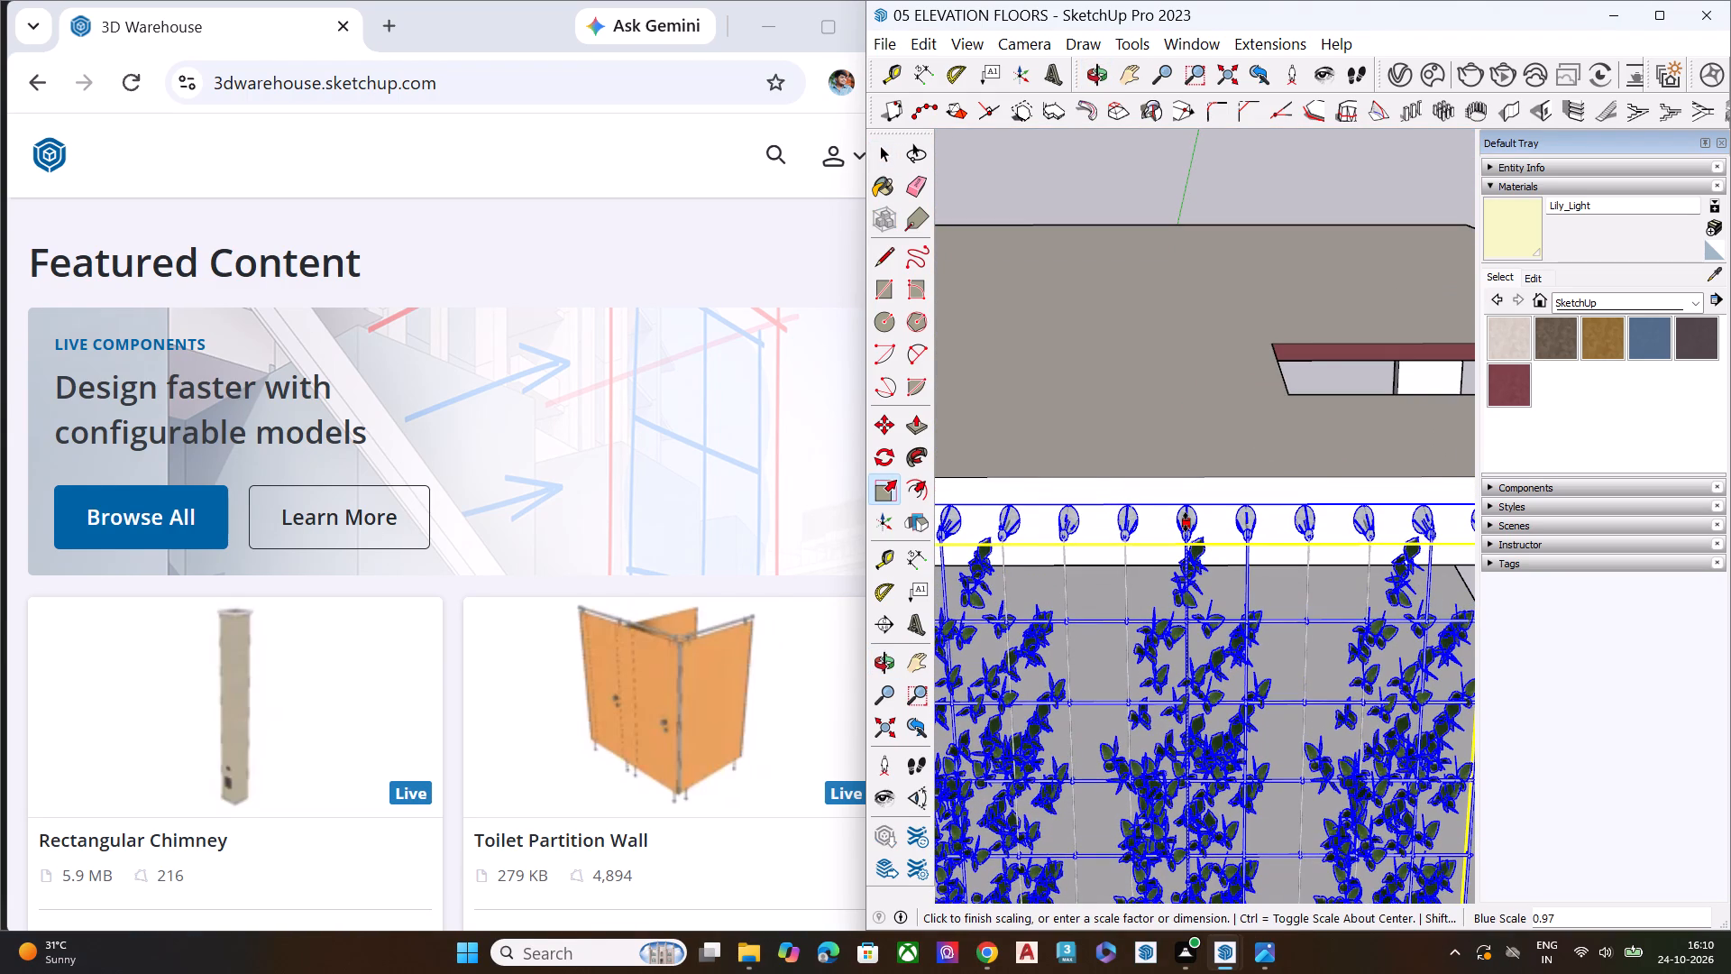
pyautogui.moveTo(1186, 522); pyautogui.dragTo(1189, 526)
pyautogui.press('space')
pyautogui.scroll(-4, 1145, 425)
pyautogui.scroll(1, 1145, 425)
pyautogui.scroll(-6, 1145, 425)
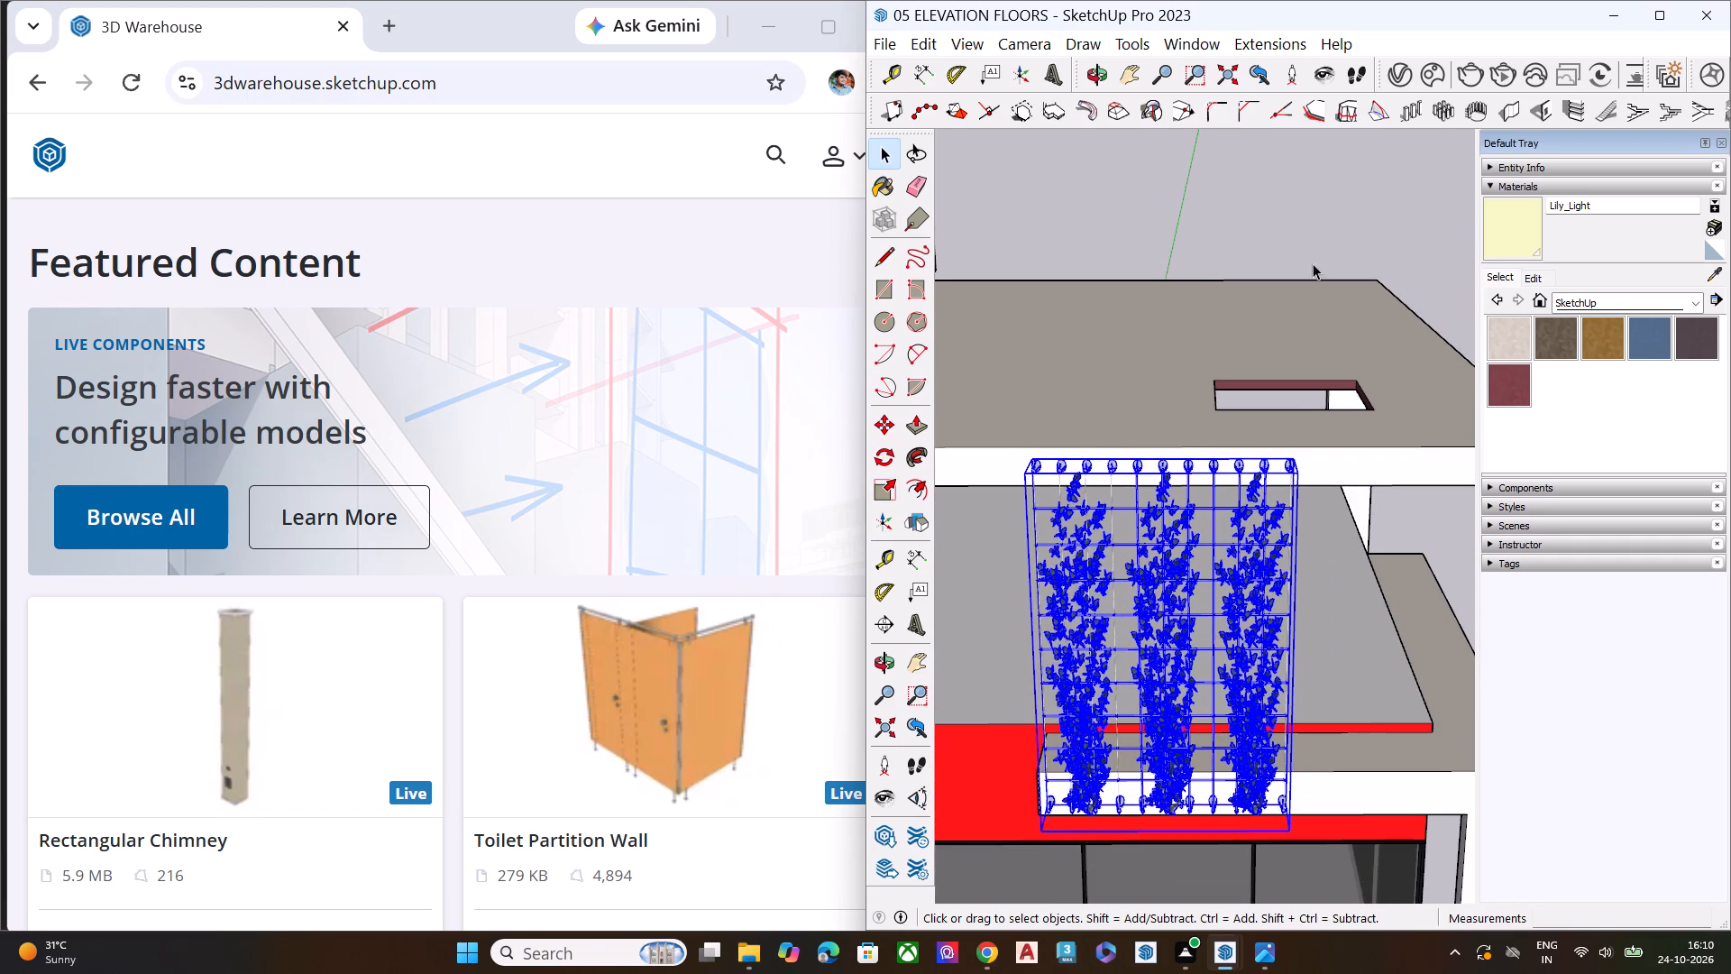
pyautogui.click(1333, 172)
# Copy the trellis along the red axis about 8' 3 3/8" toward the building corner, using its lower corner as base point.
pyautogui.moveTo(1291, 484); pyautogui.dragTo(1164, 457, button='middle')
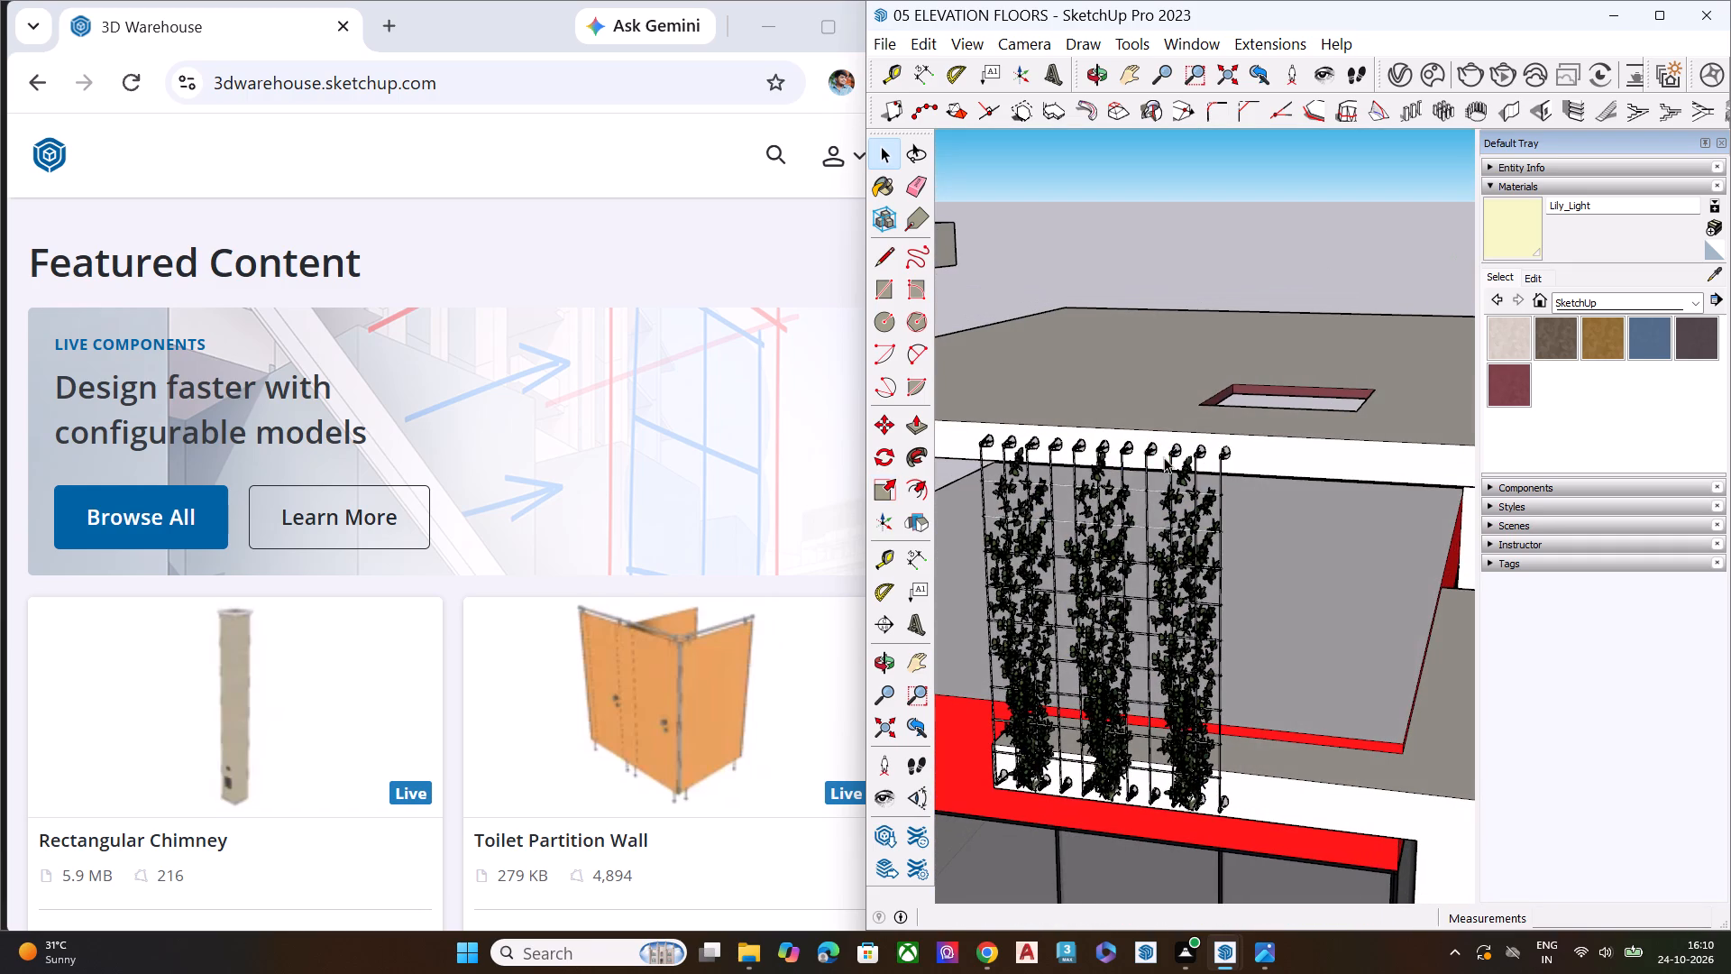
pyautogui.scroll(-6, 1168, 519)
pyautogui.moveTo(1359, 865); pyautogui.dragTo(1297, 847, button='middle')
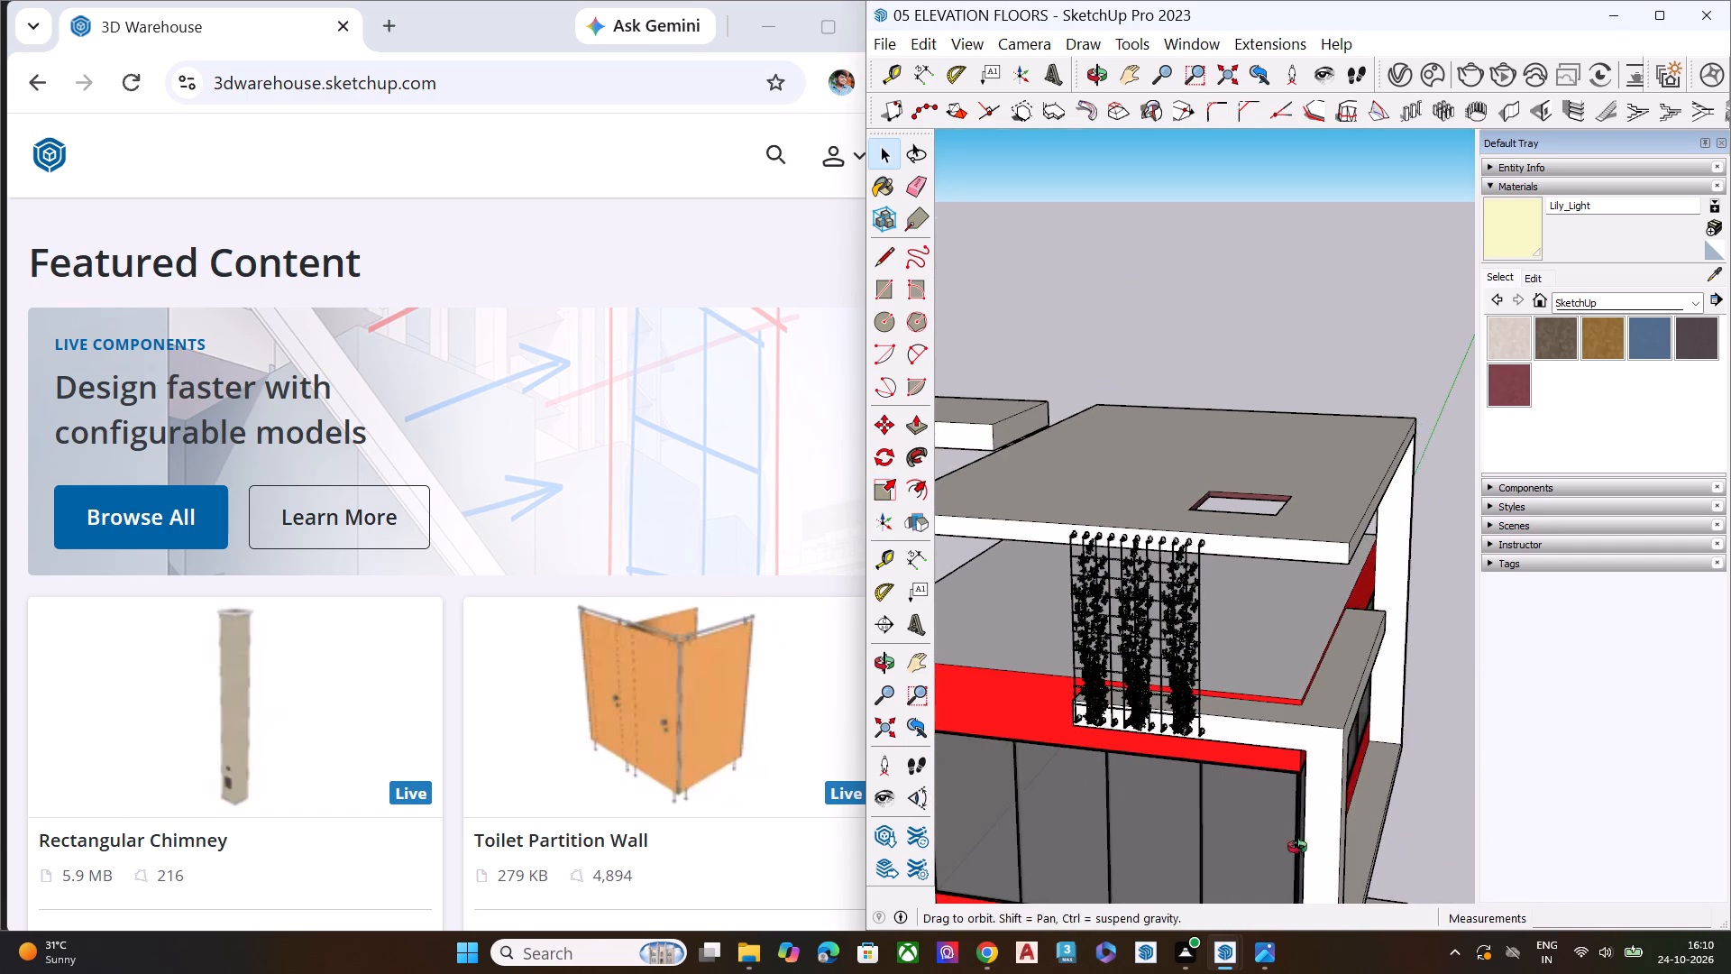
pyautogui.moveTo(1297, 847); pyautogui.dragTo(1224, 822, button='middle')
pyautogui.scroll(2, 1209, 789)
pyautogui.scroll(-1, 1200, 769)
pyautogui.scroll(7, 1196, 762)
pyautogui.click(1101, 691)
pyautogui.scroll(-1, 1095, 697)
pyautogui.scroll(4, 1095, 697)
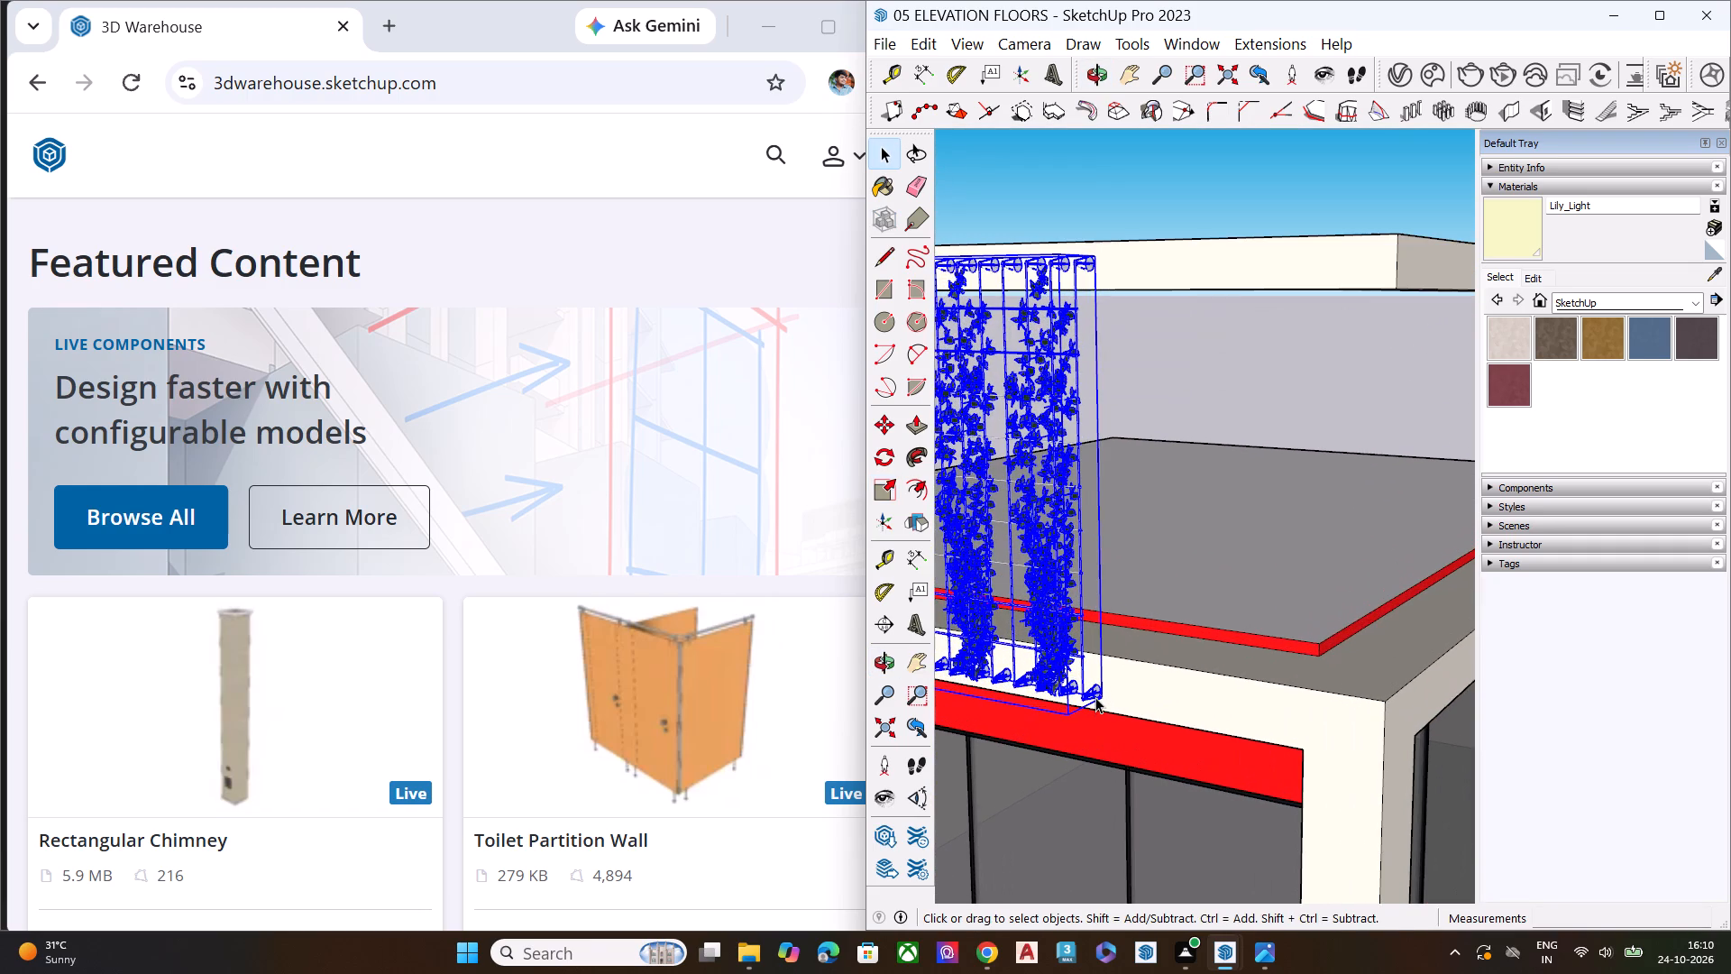
pyautogui.press('m')
pyautogui.click(1104, 699)
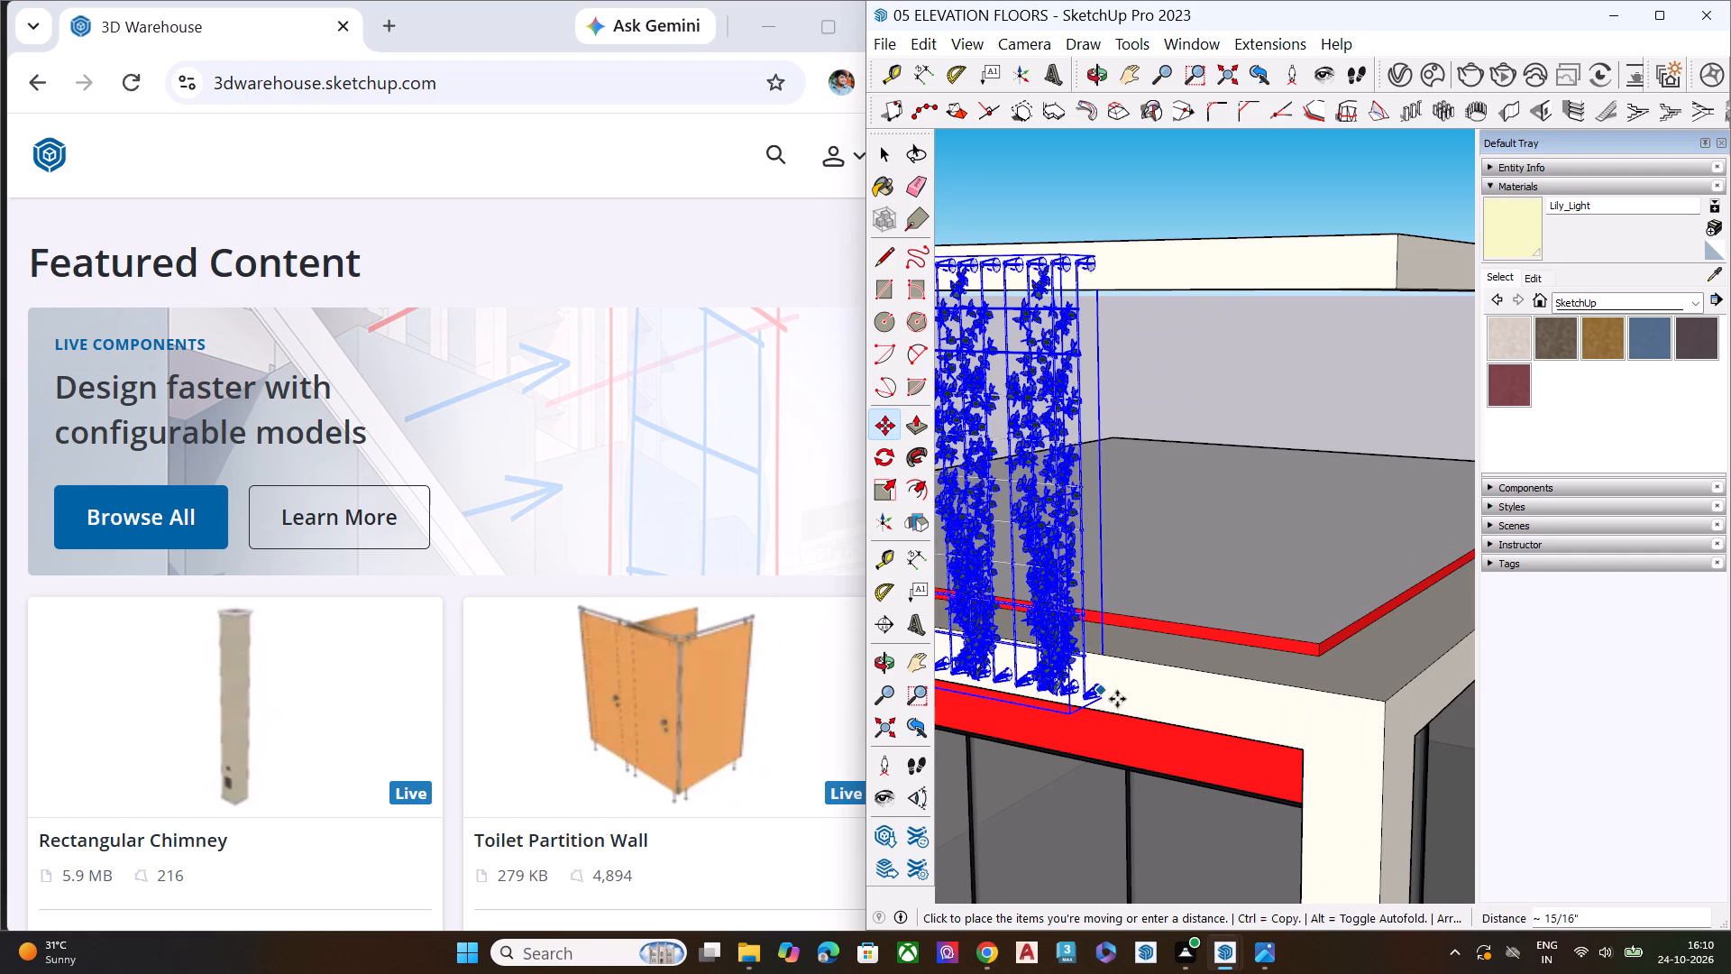
pyautogui.click(1375, 745)
pyautogui.press('space')
pyautogui.click(1351, 187)
# Examine the two adjoining trellis panels beneath the roof slab, up close and against the whole tower.
pyautogui.scroll(-2, 1270, 375)
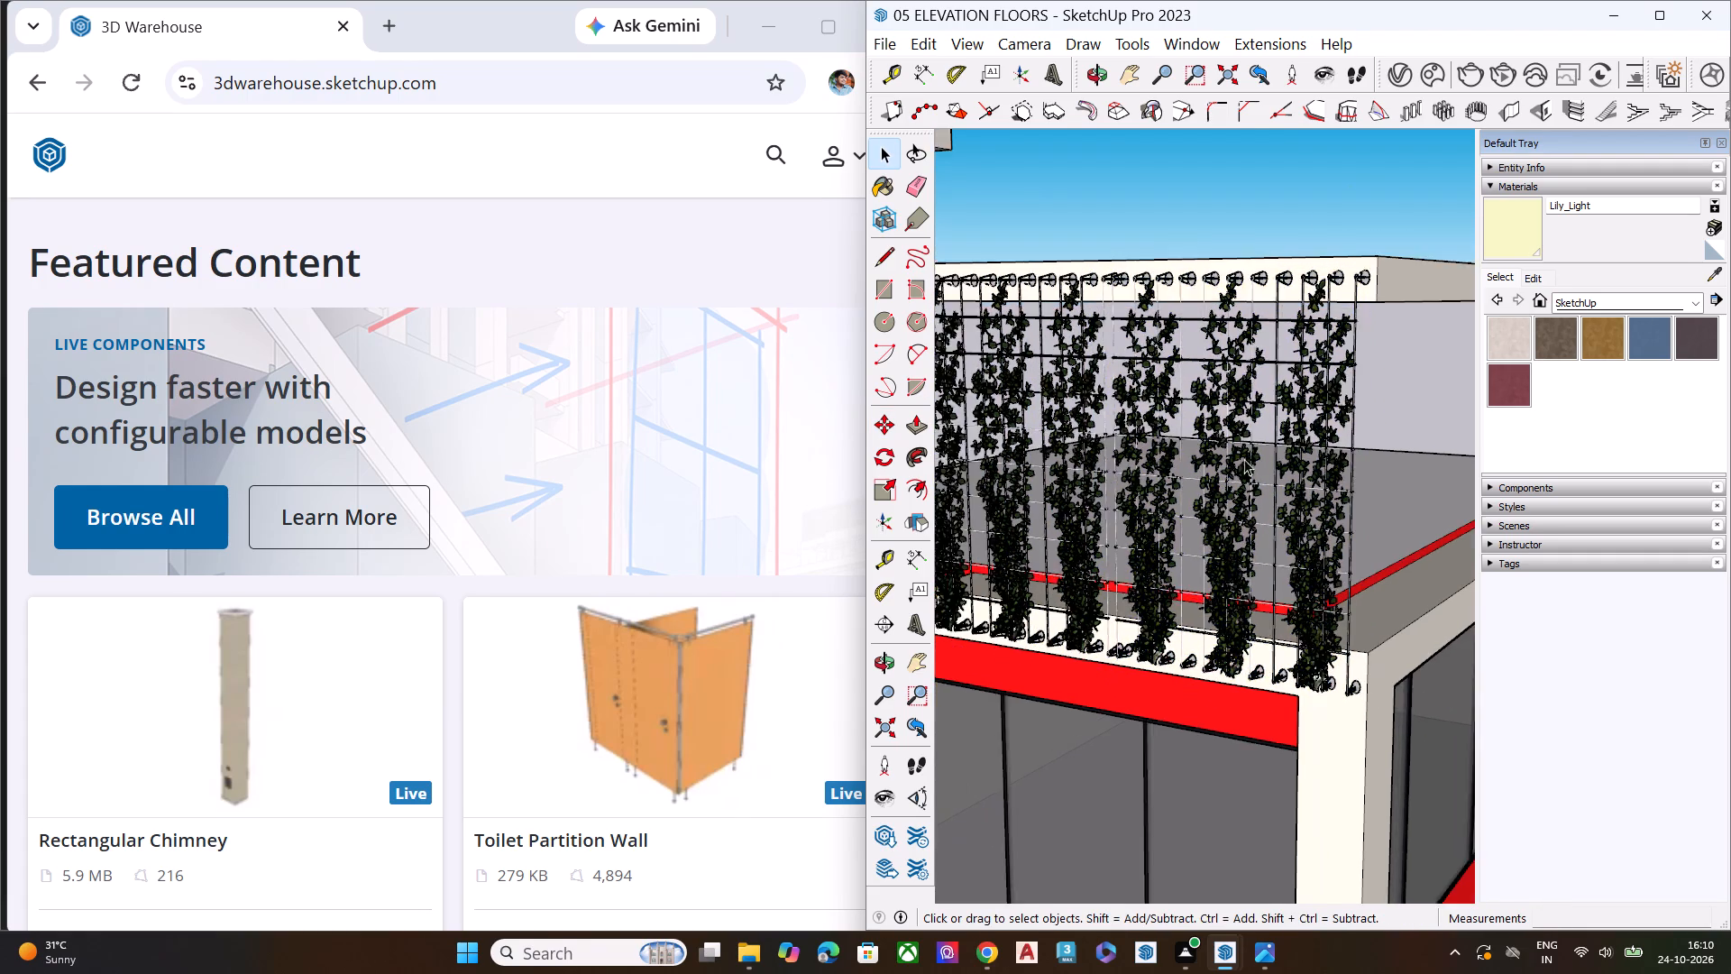
pyautogui.scroll(-6, 1244, 459)
pyautogui.moveTo(1239, 551); pyautogui.dragTo(1138, 405, button='middle')
pyautogui.middleClick(1022, 372)
pyautogui.scroll(1, 1046, 374)
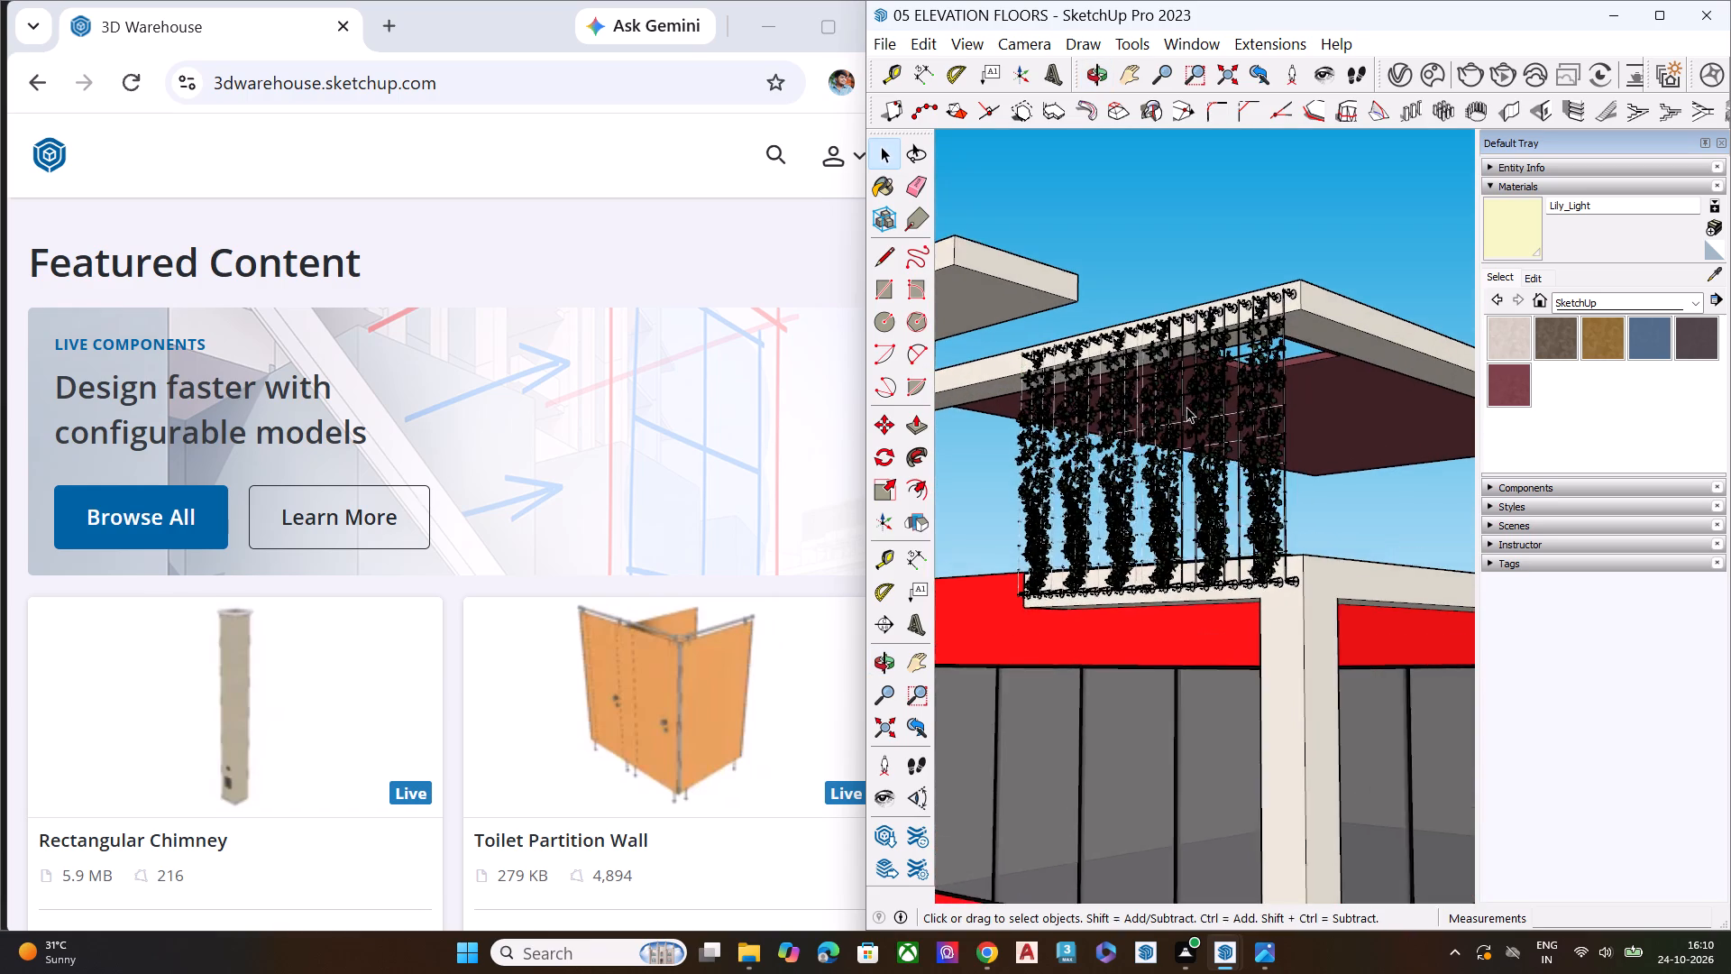
pyautogui.scroll(-8, 1186, 440)
pyautogui.scroll(-9, 1257, 568)
pyautogui.moveTo(1272, 580); pyautogui.dragTo(1084, 563, button='middle')
pyautogui.scroll(-9, 1189, 456)
pyautogui.scroll(-9, 1217, 639)
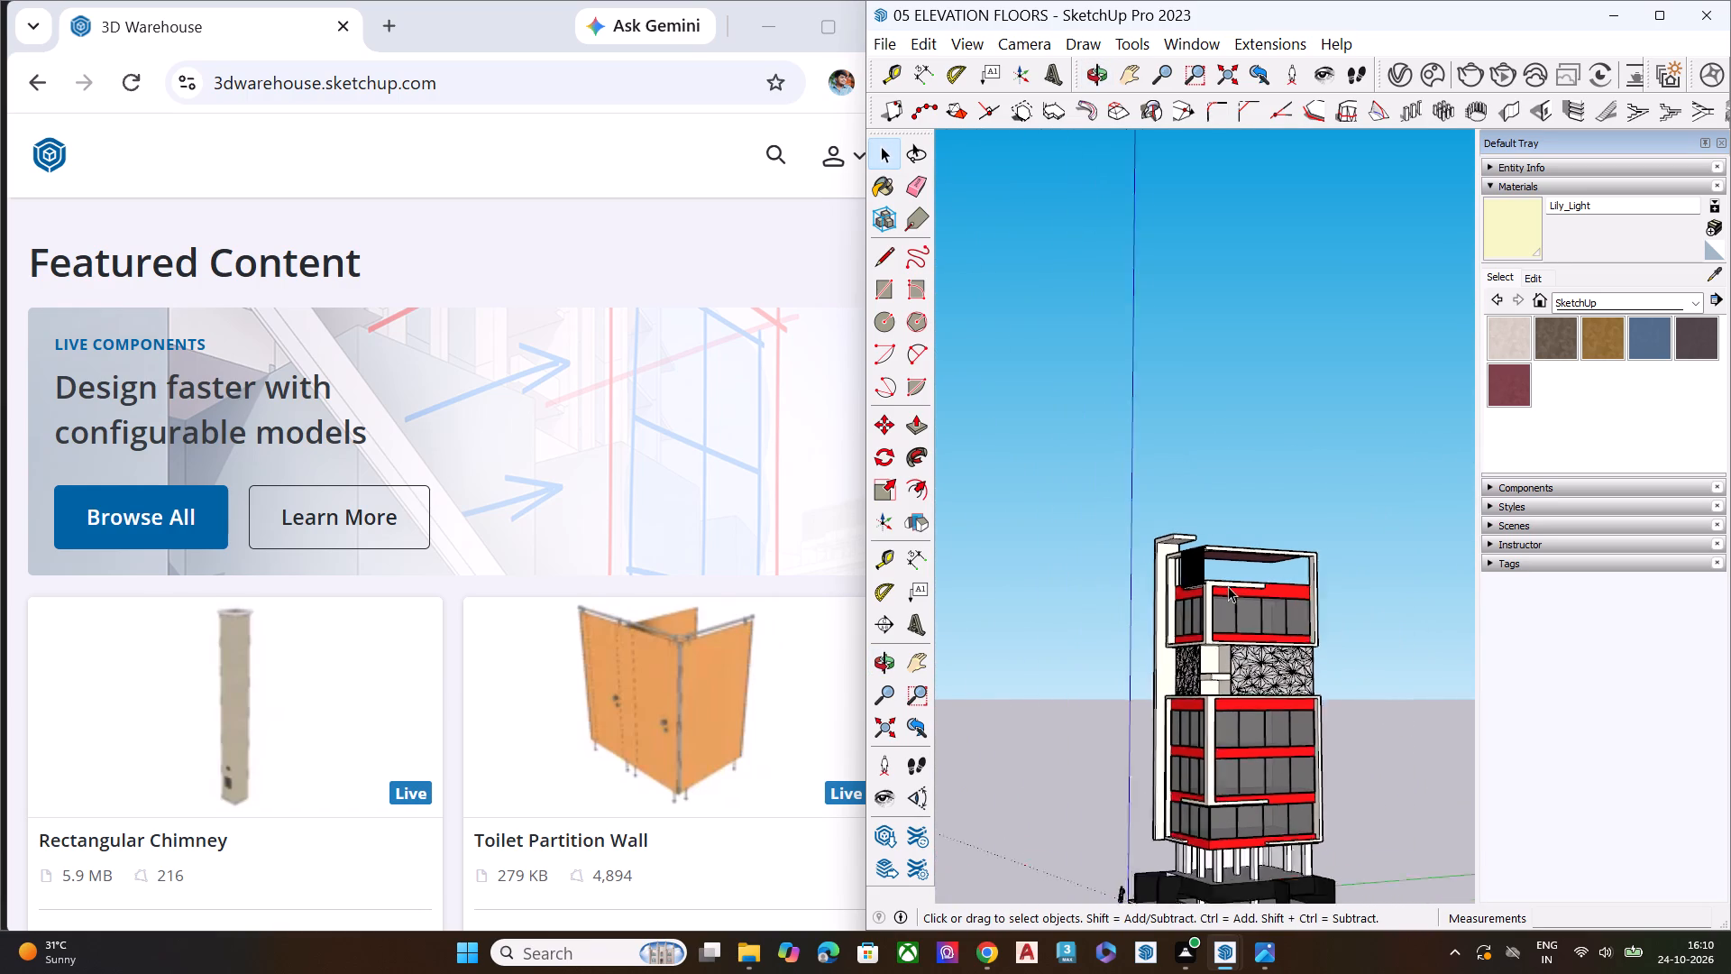
pyautogui.scroll(-6, 1228, 586)
pyautogui.scroll(6, 1227, 770)
pyautogui.scroll(-1, 1227, 771)
pyautogui.scroll(4, 1227, 771)
pyautogui.moveTo(1239, 501); pyautogui.dragTo(1343, 473, button='middle')
pyautogui.scroll(11, 1343, 473)
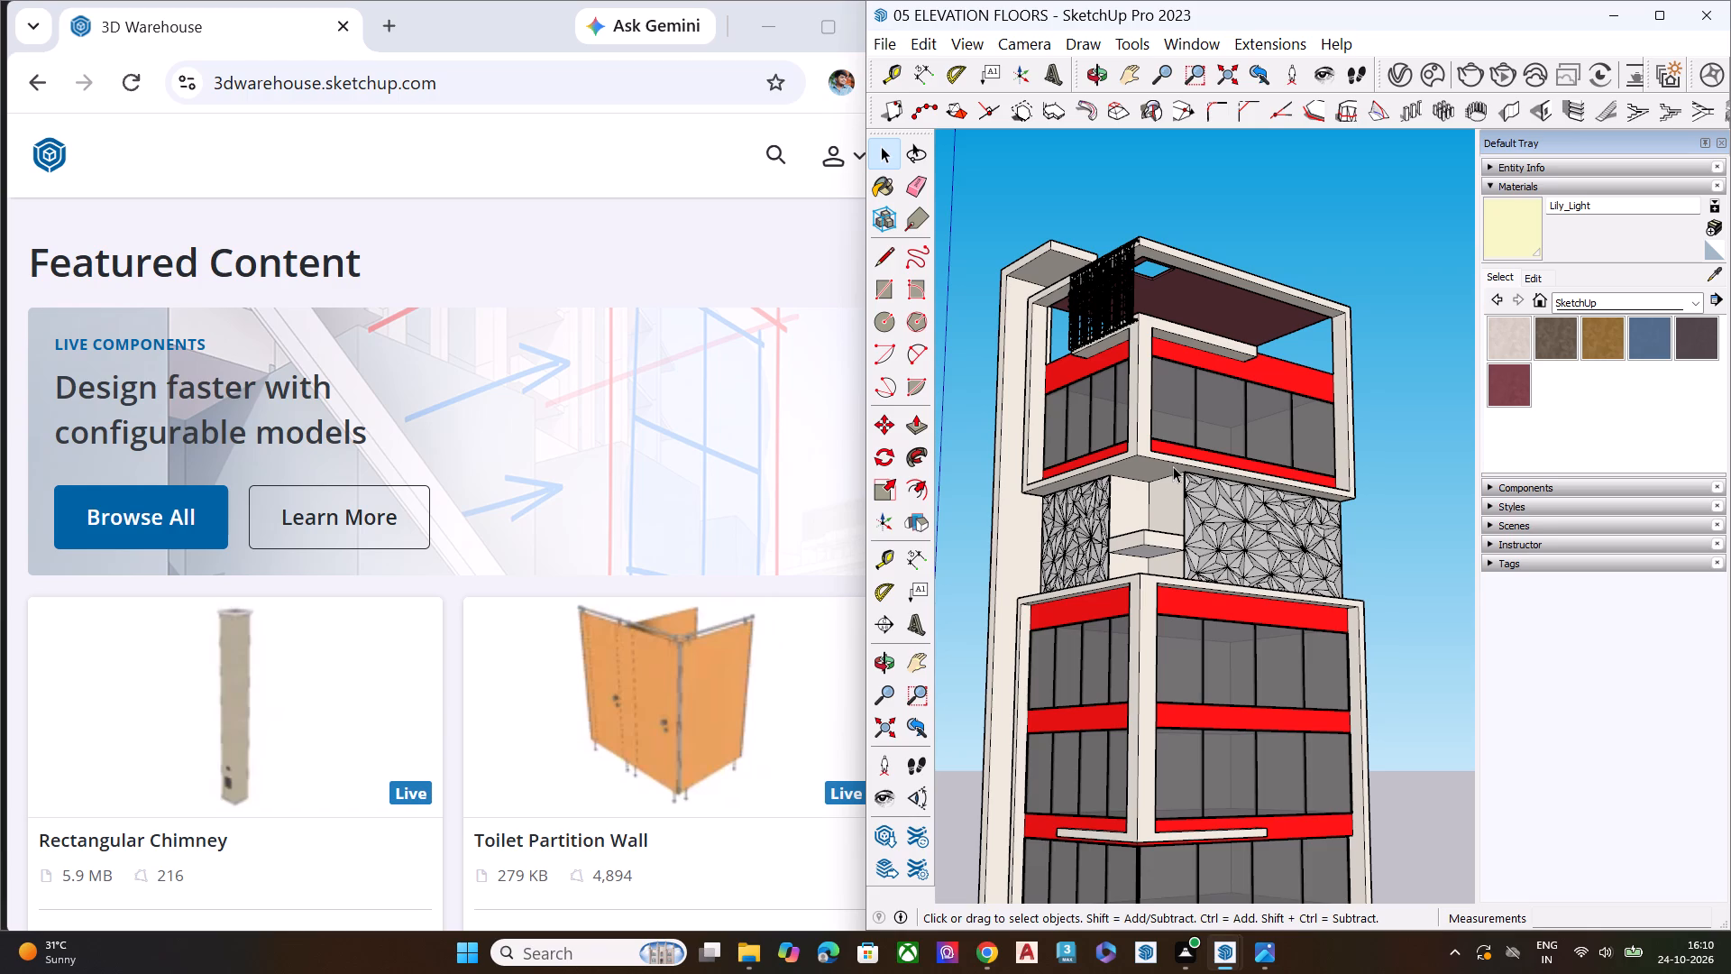
pyautogui.scroll(5, 1203, 276)
pyautogui.scroll(3, 1118, 287)
pyautogui.scroll(-1, 1099, 309)
pyautogui.scroll(5, 1098, 310)
pyautogui.moveTo(1113, 381); pyautogui.dragTo(1126, 425, button='middle')
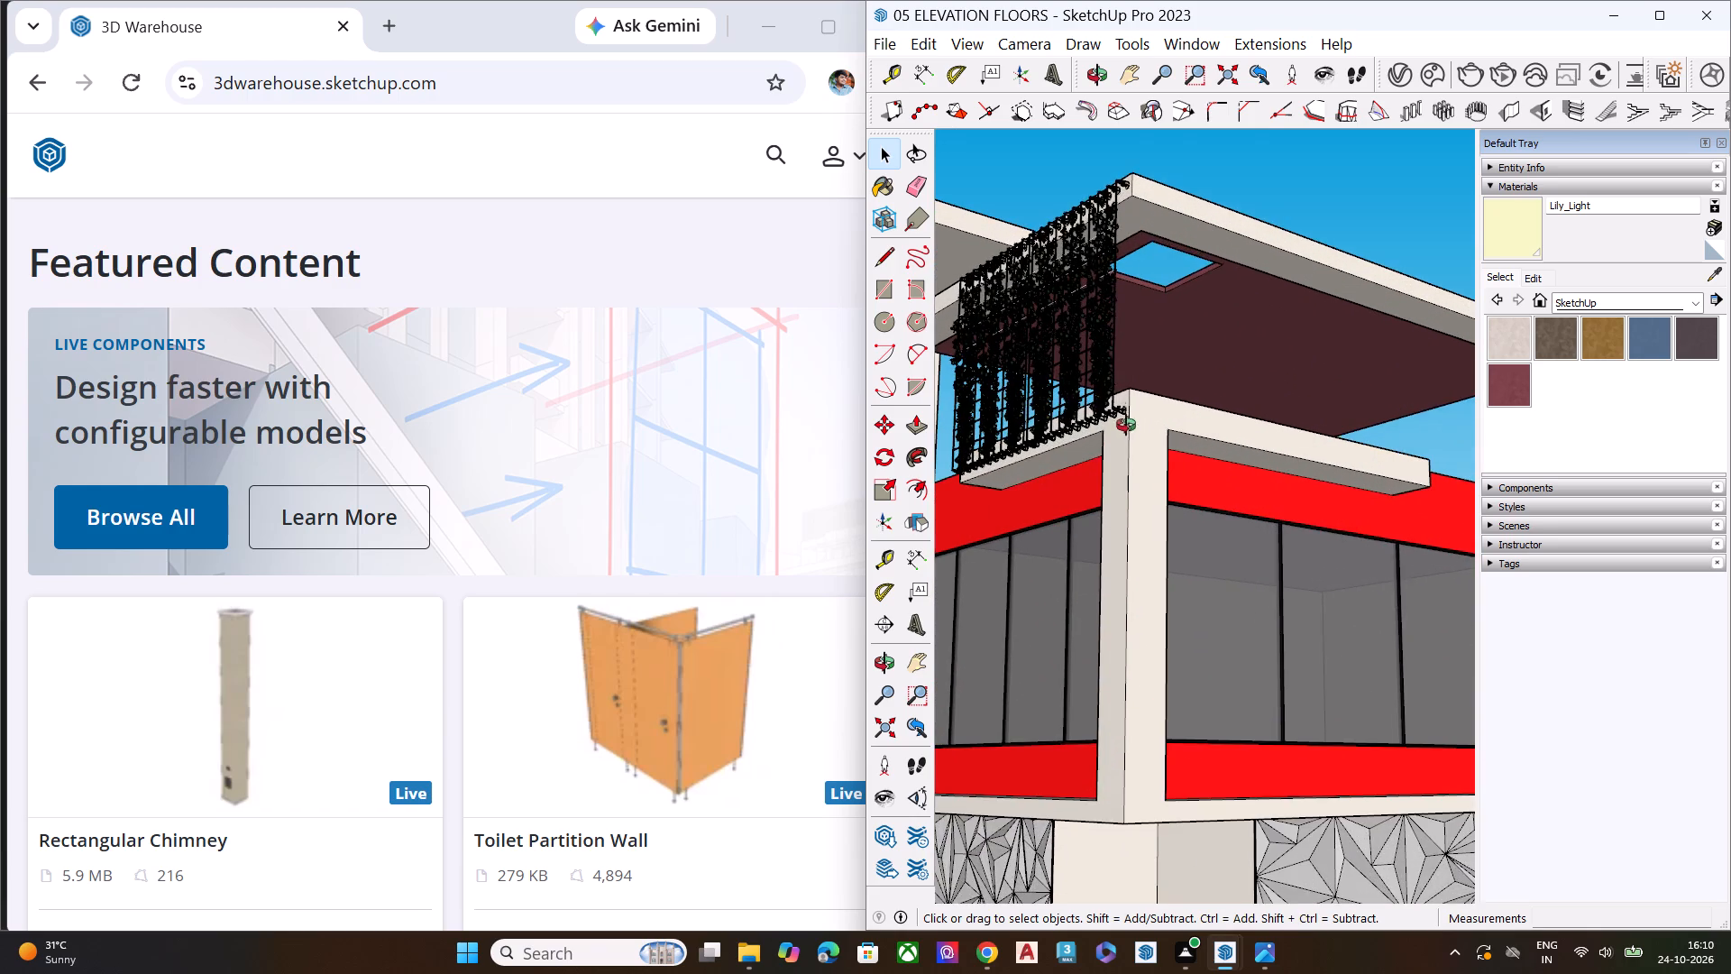
pyautogui.moveTo(1126, 425); pyautogui.dragTo(1129, 435, button='middle')
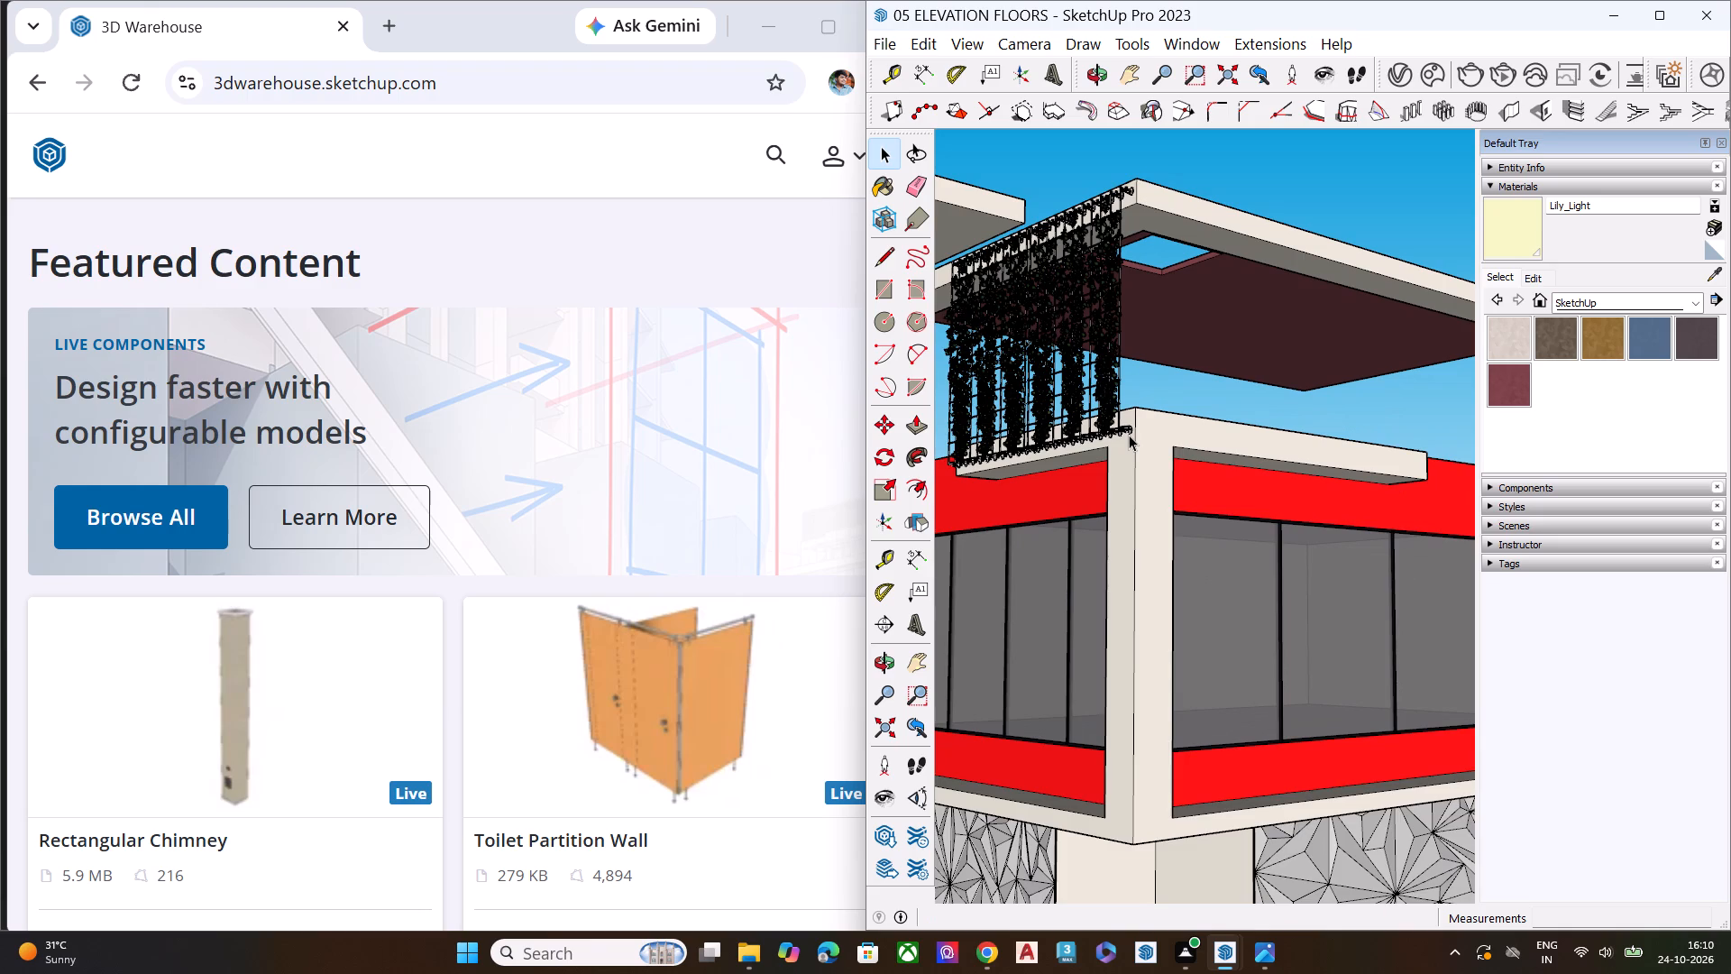
# Copy both trellis panels together from their lower corner into the open space beside the tower.
pyautogui.scroll(1, 1129, 435)
pyautogui.moveTo(1166, 434); pyautogui.dragTo(1168, 556, button='middle')
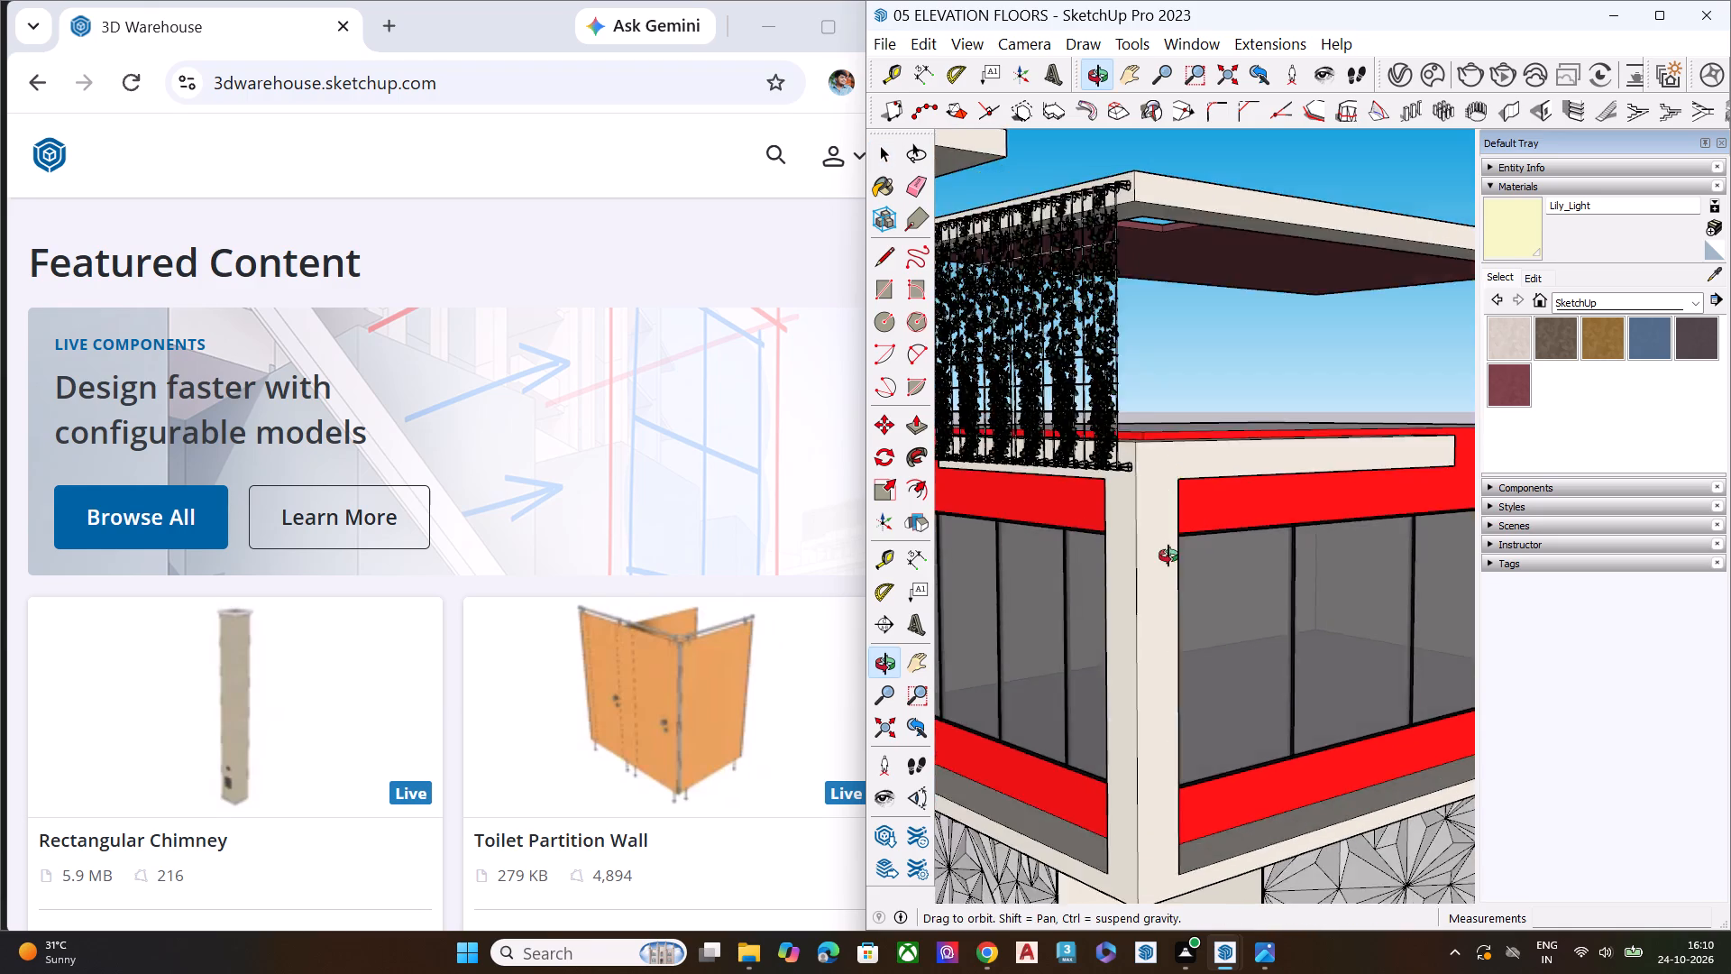
pyautogui.moveTo(1168, 556); pyautogui.dragTo(1202, 763, button='middle')
pyautogui.scroll(7, 1099, 480)
pyautogui.scroll(-9, 1268, 404)
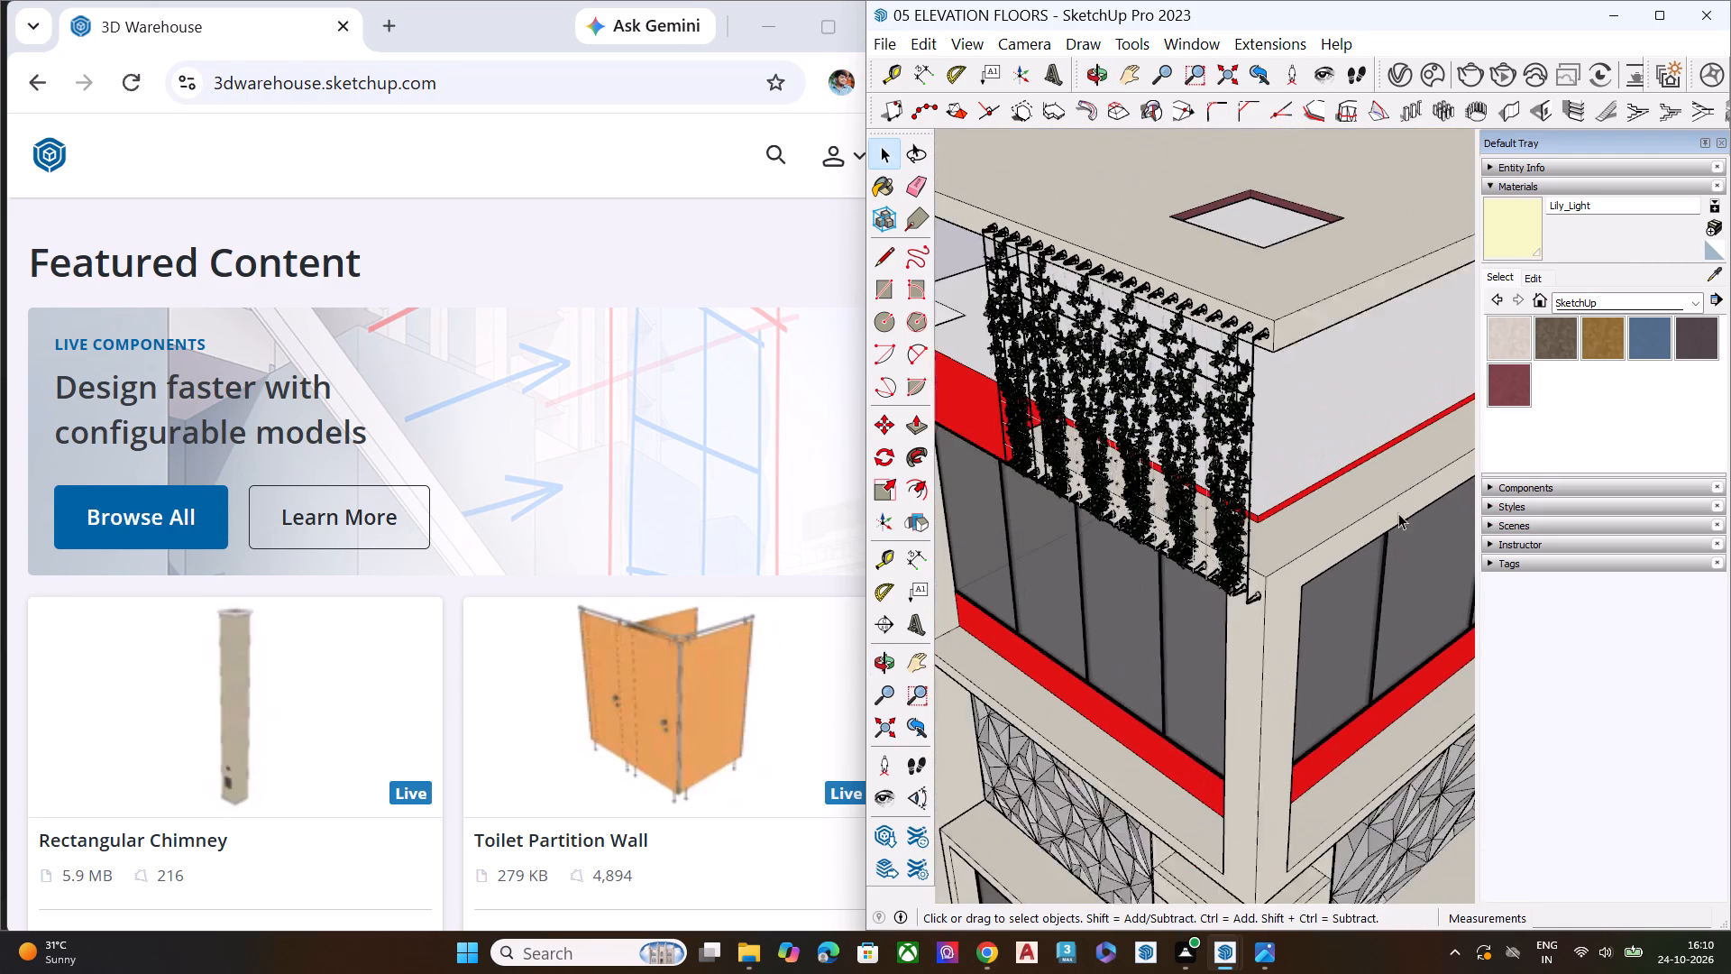
pyautogui.scroll(6, 1214, 338)
pyautogui.click(1216, 336)
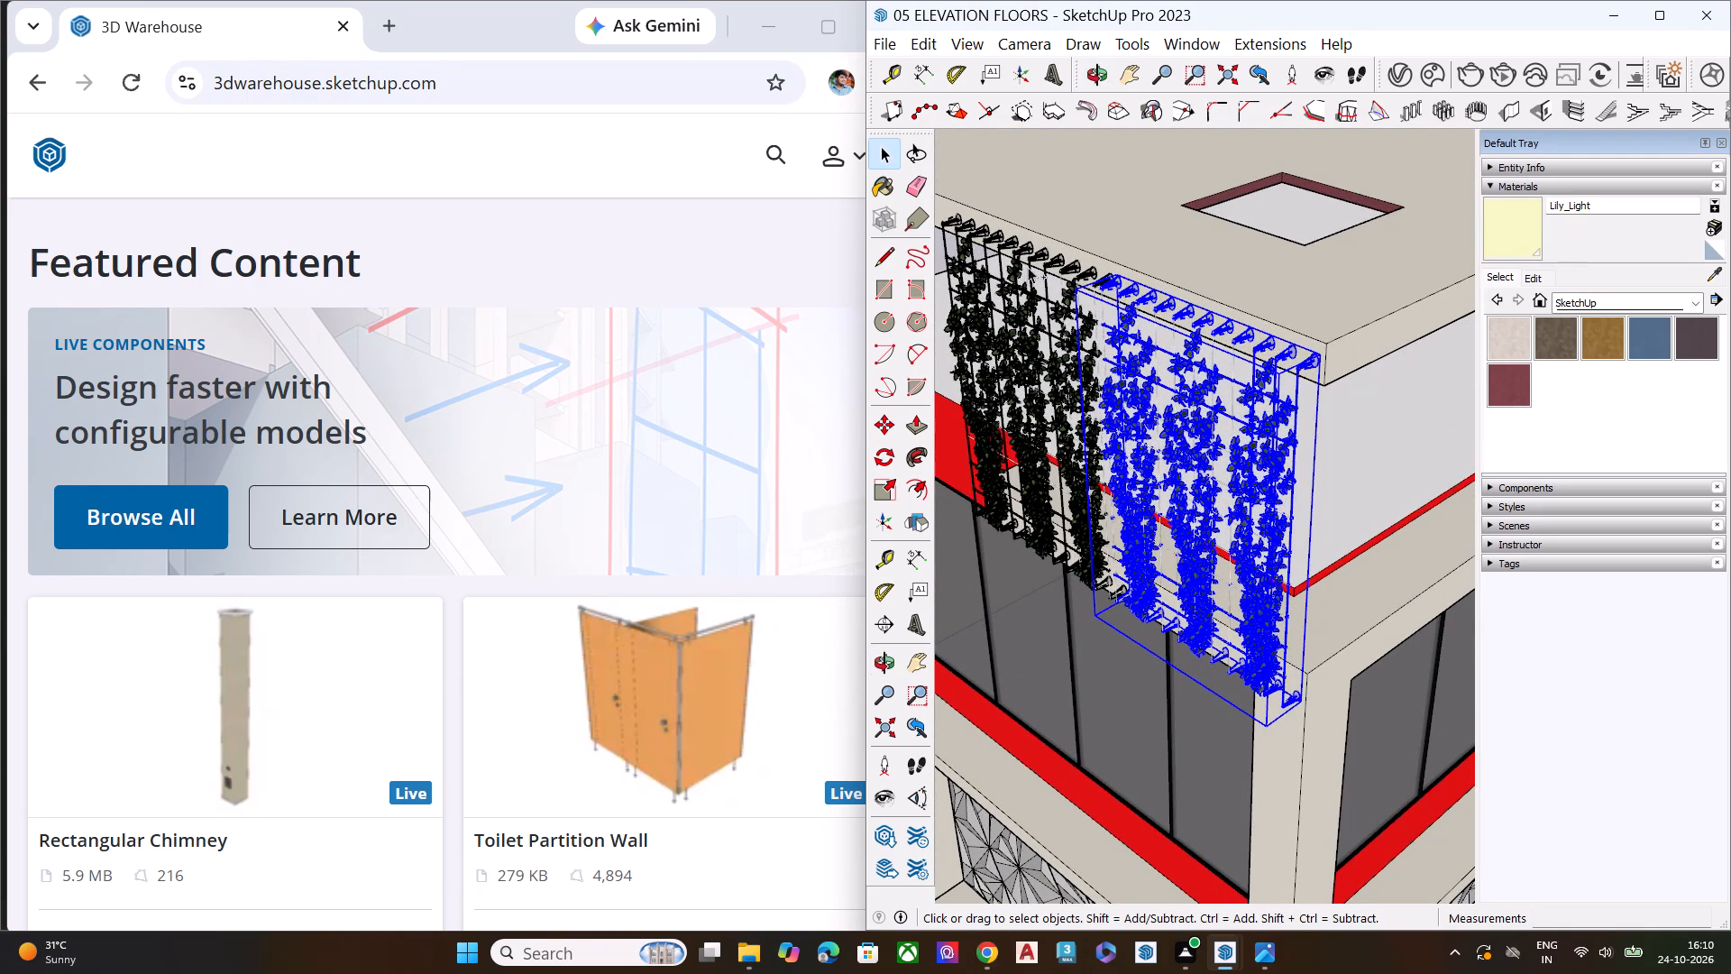
pyautogui.keyDown('ctrl'); pyautogui.click(1033, 255); pyautogui.keyUp('ctrl')
pyautogui.press('m')
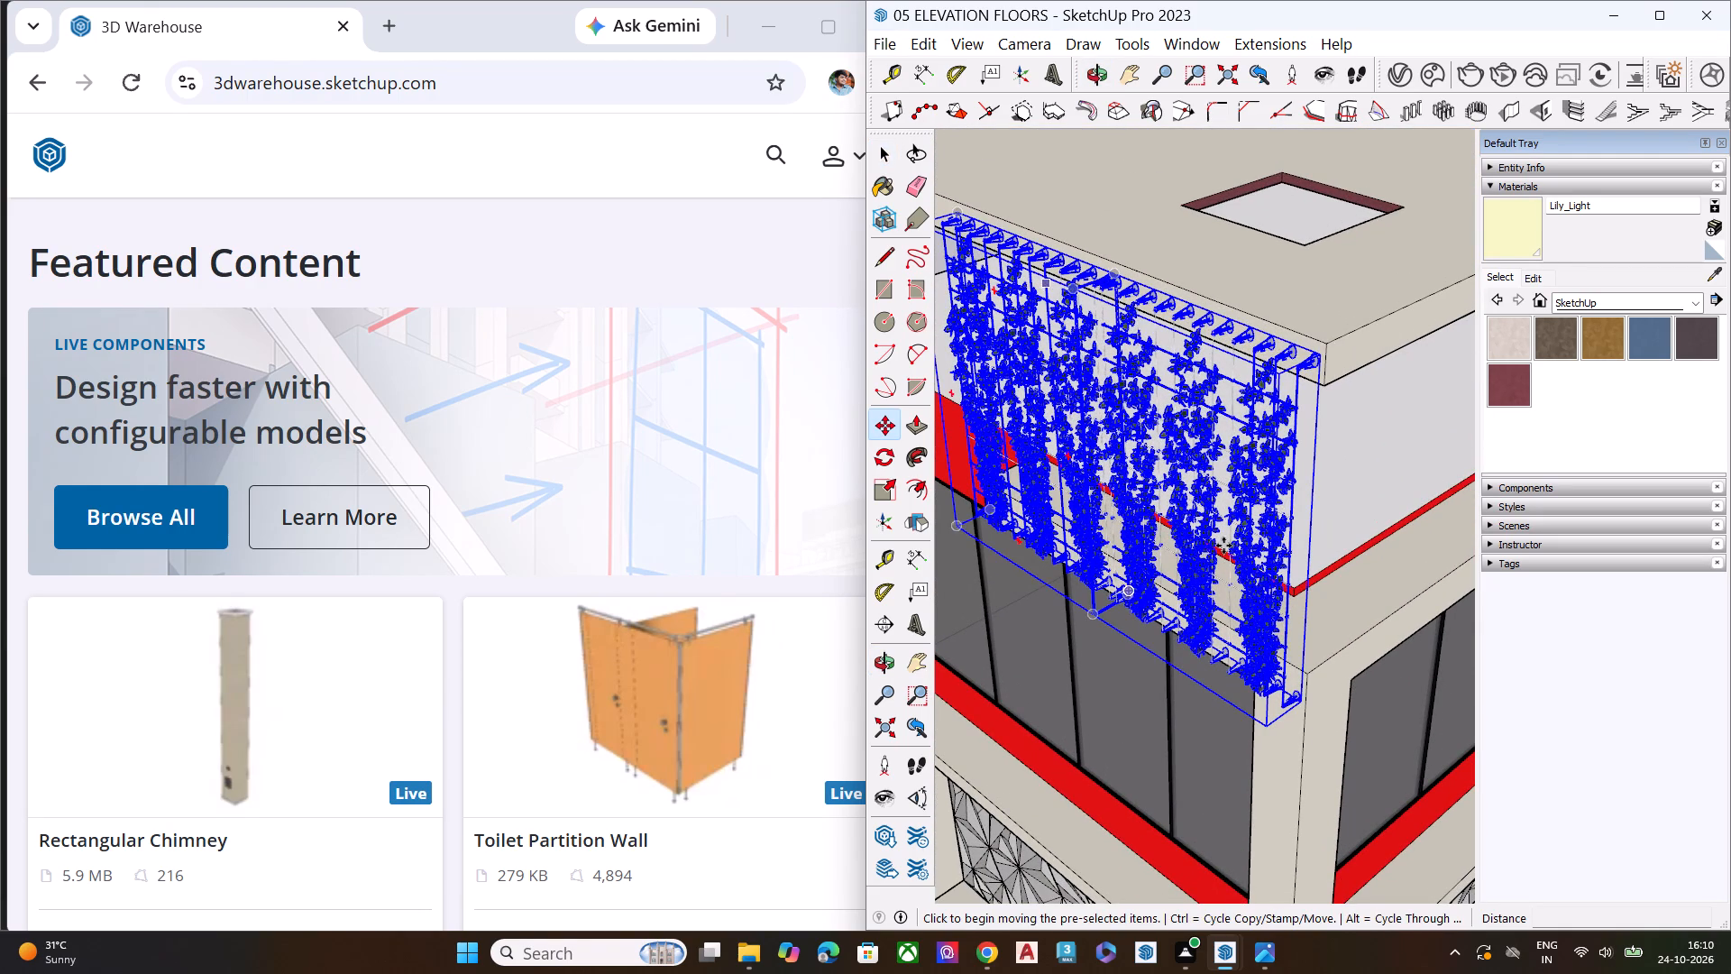
pyautogui.click(1302, 700)
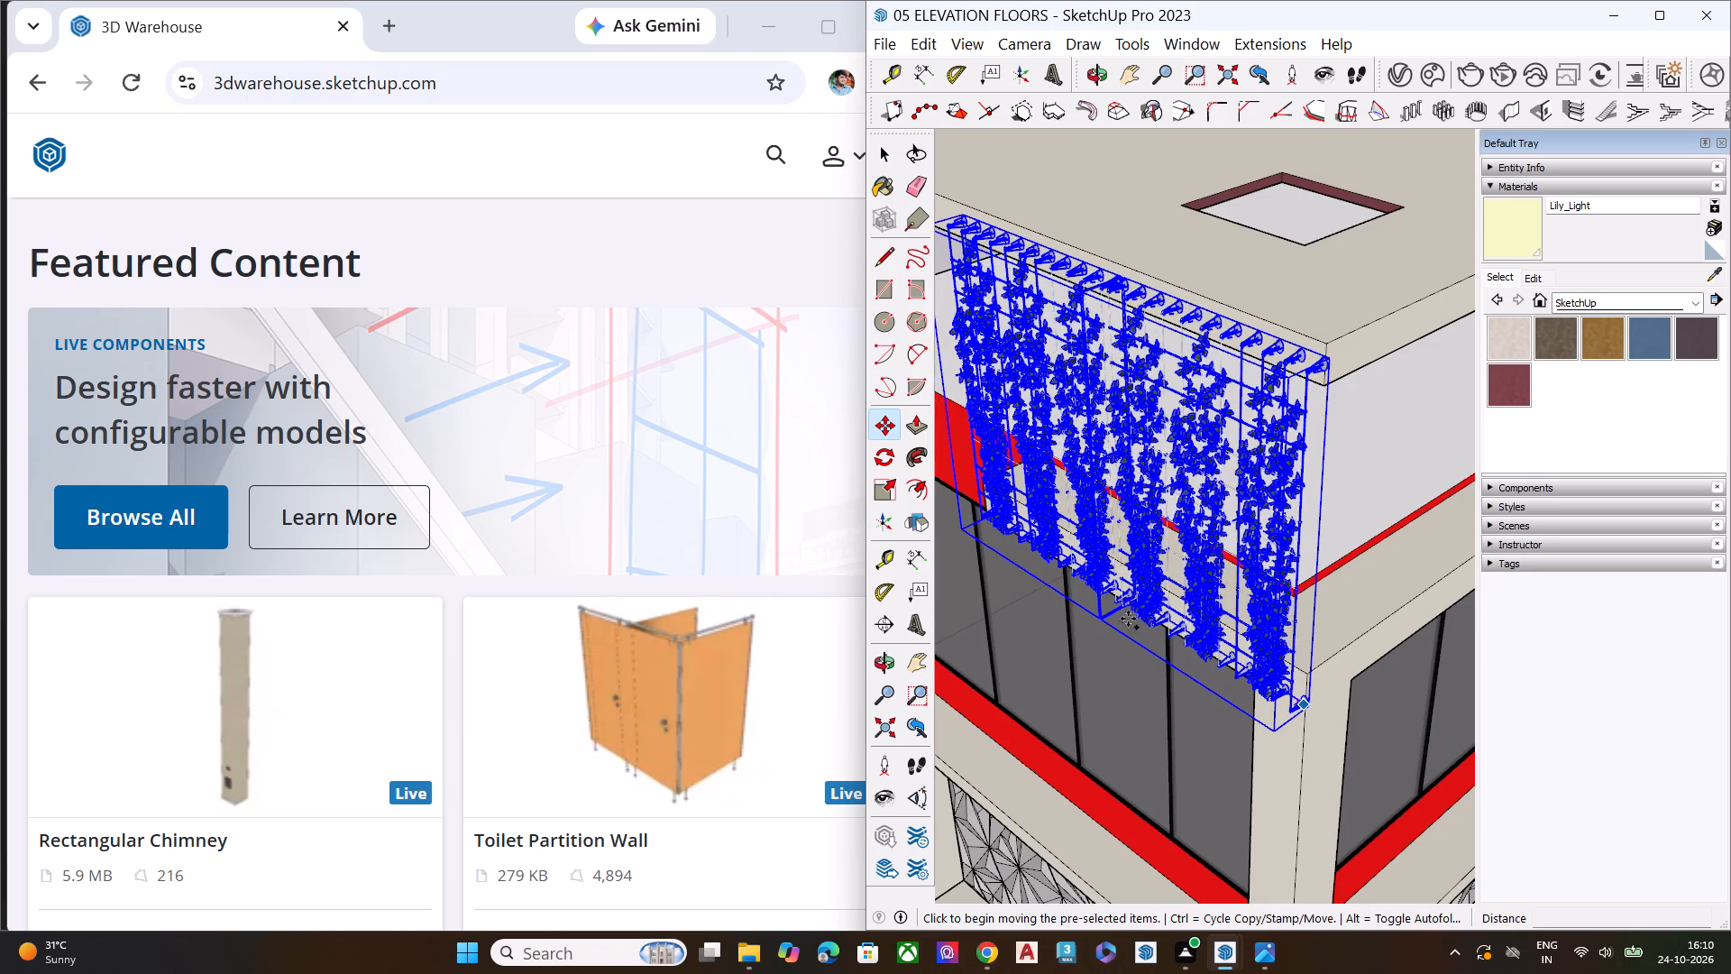
pyautogui.scroll(-8, 1040, 628)
pyautogui.scroll(-8, 1122, 591)
pyautogui.scroll(-4, 1050, 566)
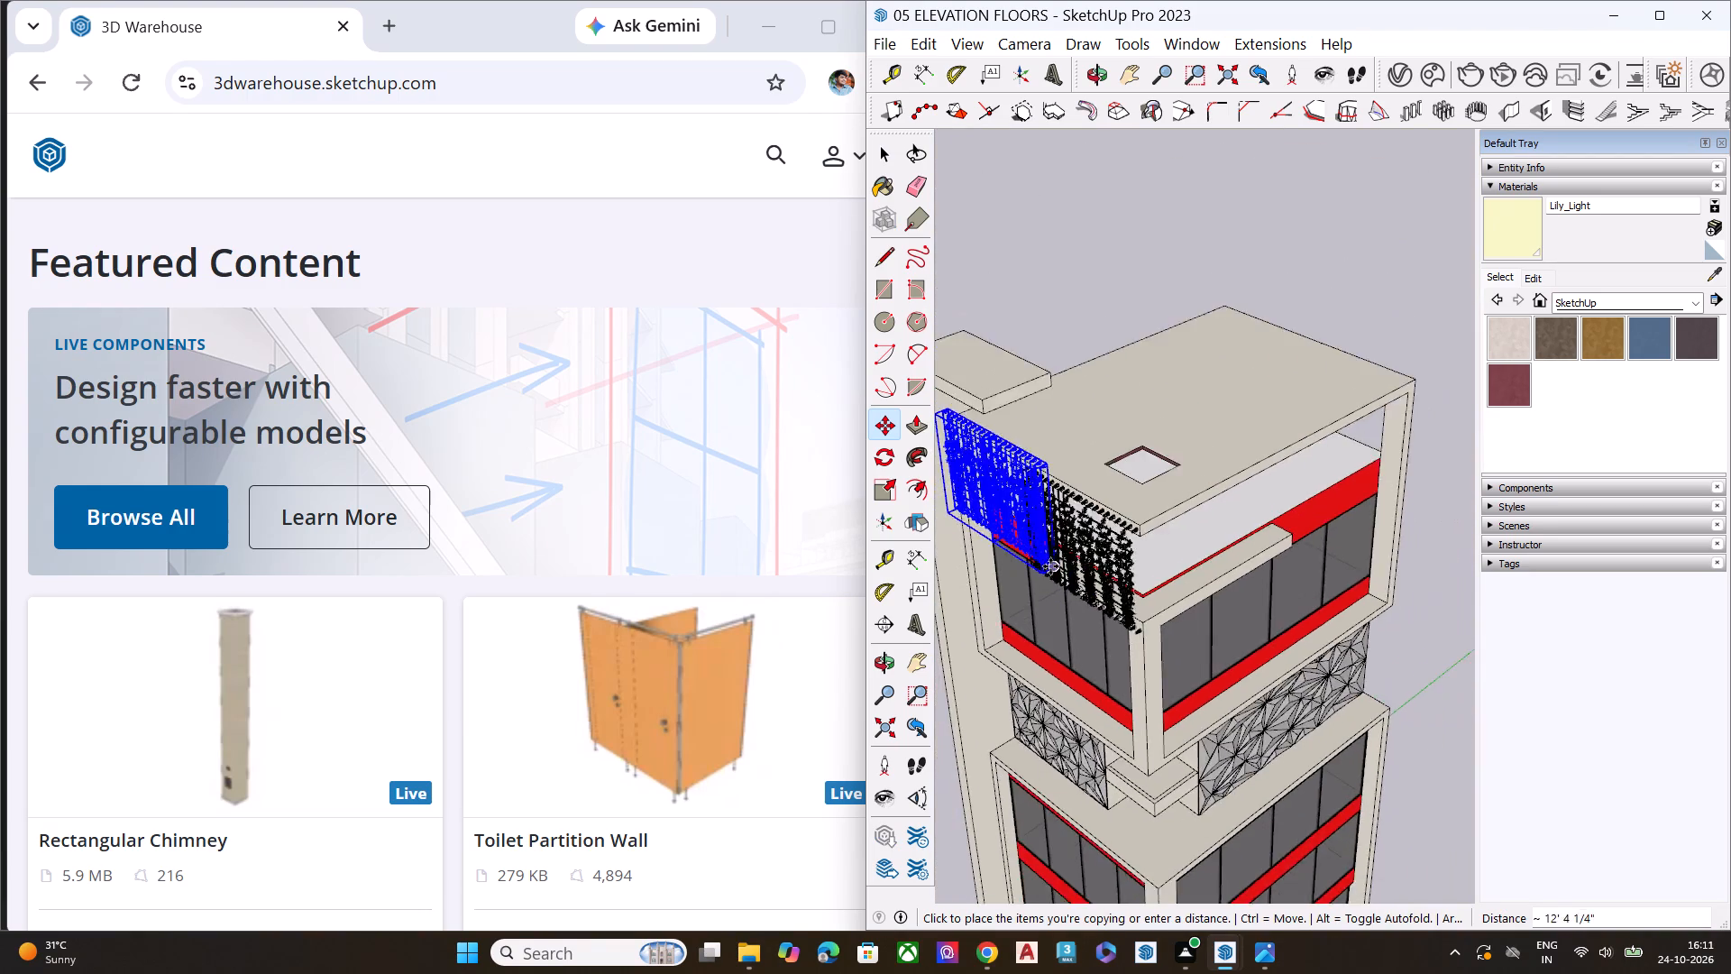
pyautogui.scroll(-10, 1050, 566)
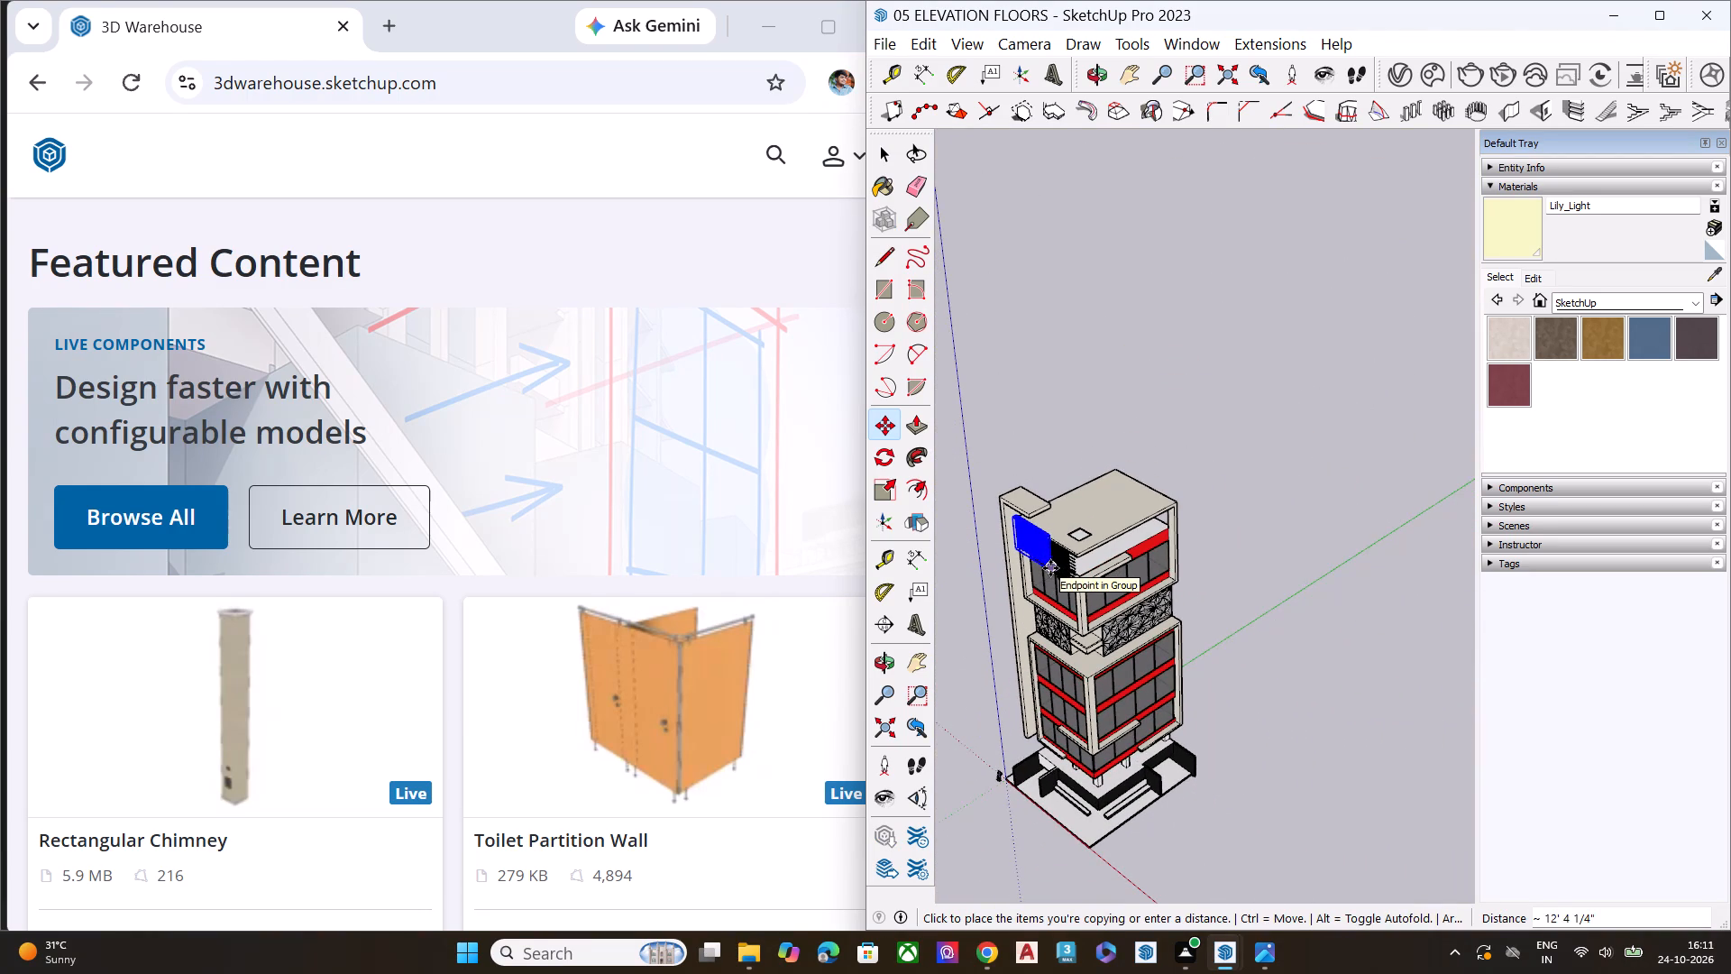
pyautogui.scroll(-2, 1114, 588)
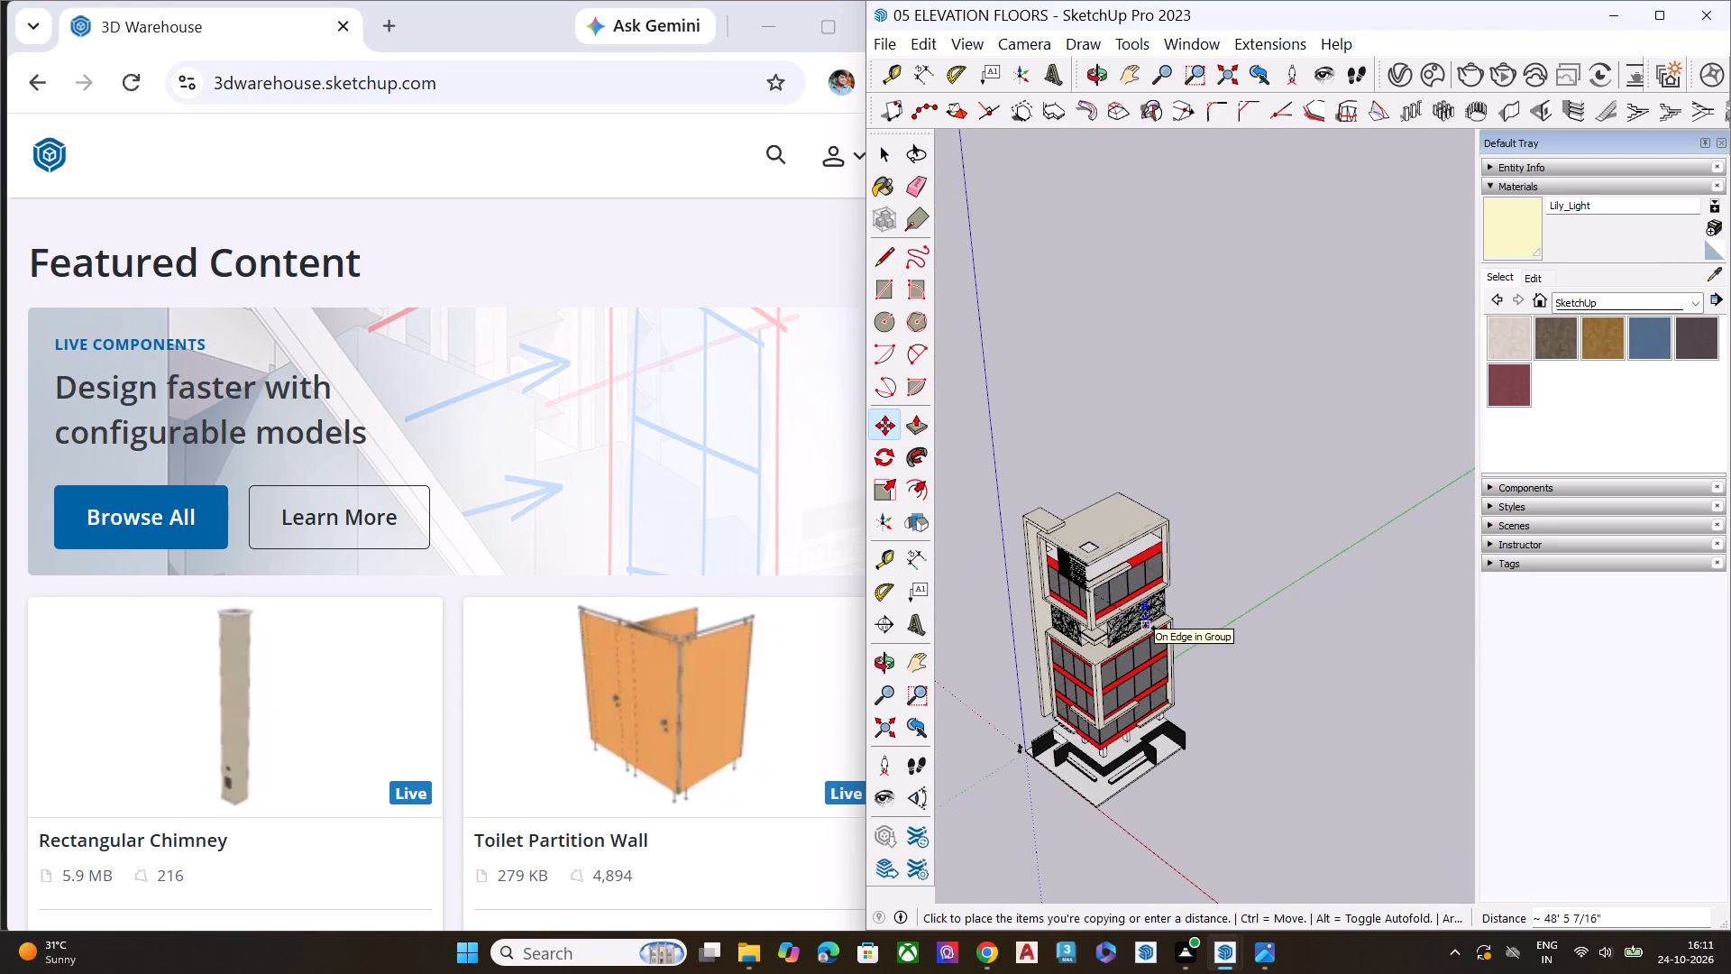
pyautogui.scroll(6, 1140, 623)
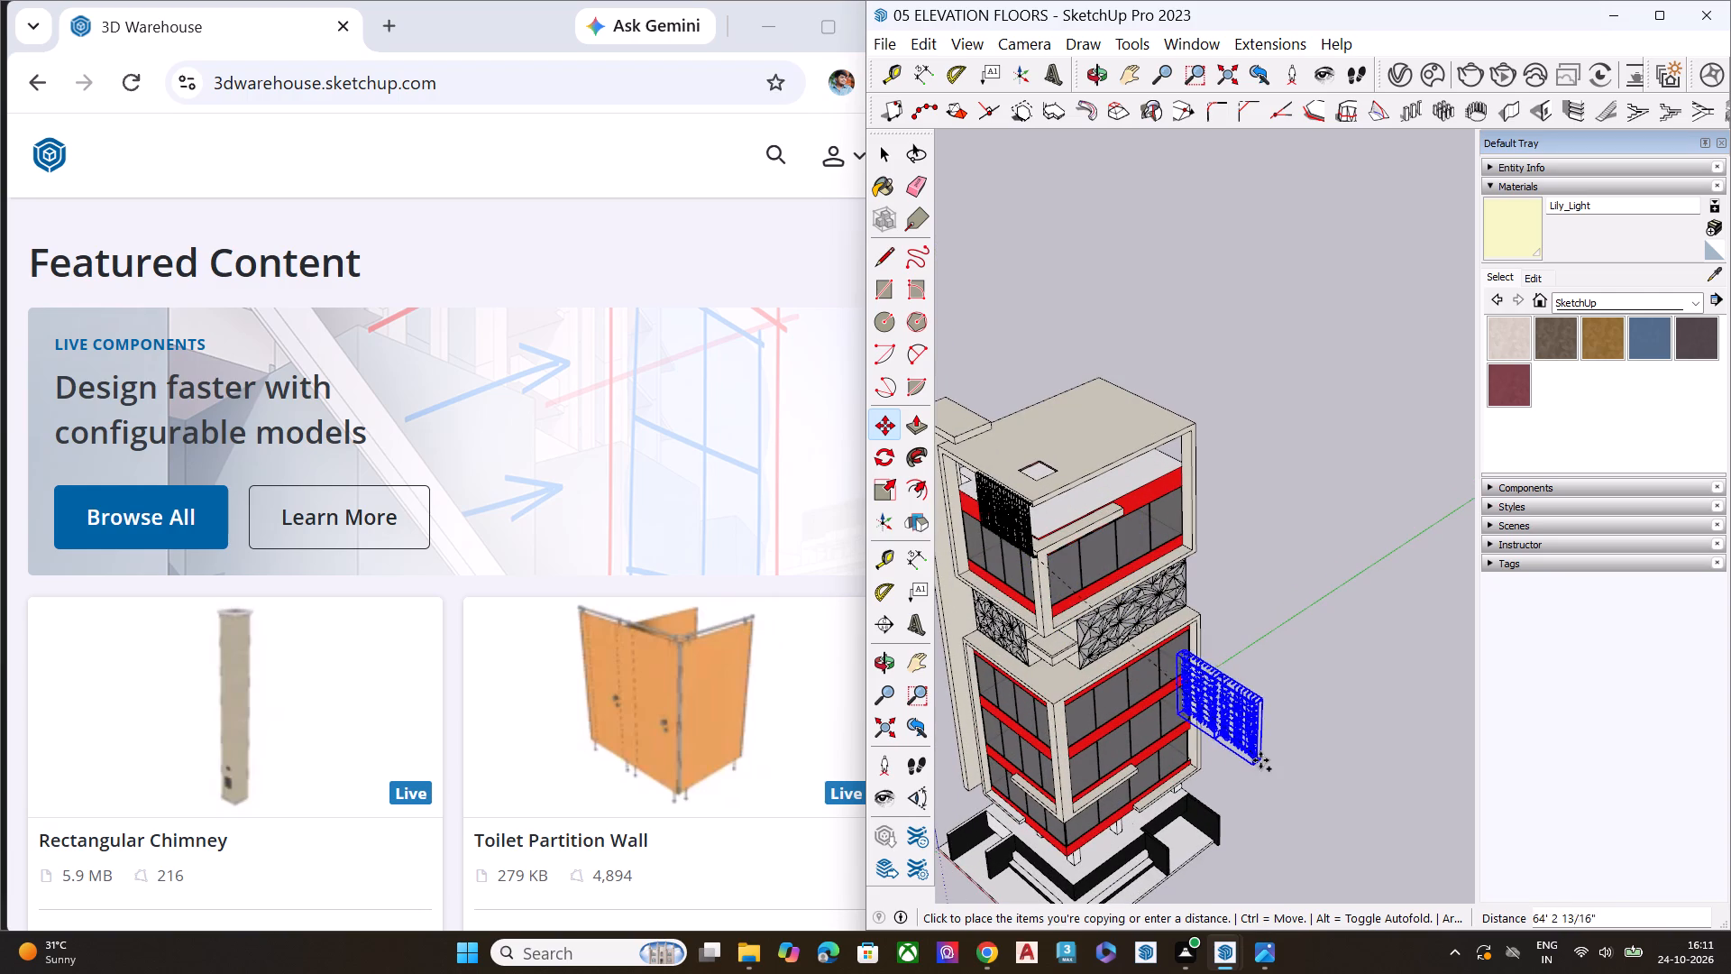
pyautogui.click(1289, 758)
# Rotate the copied trellis pair 90 degrees in plan about its lower corner to suit the adjacent facade.
pyautogui.middleClick(1216, 639)
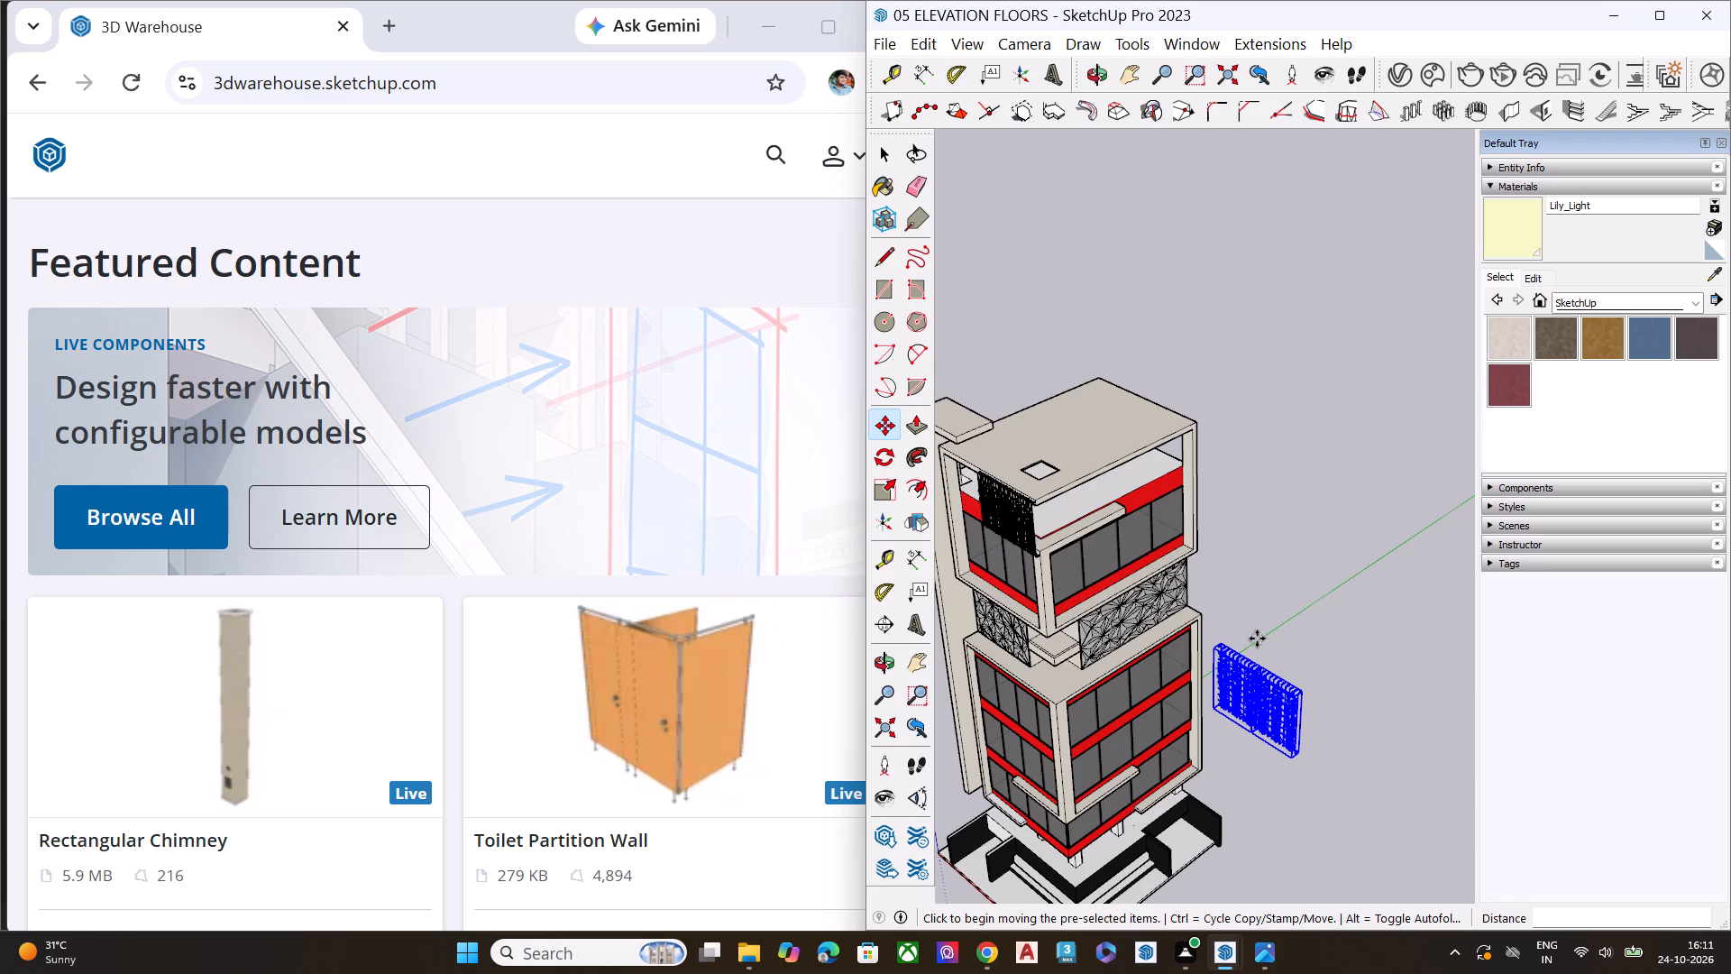
pyautogui.scroll(1, 1292, 655)
pyautogui.scroll(-1, 1292, 655)
pyautogui.scroll(7, 1292, 656)
pyautogui.press('space')
pyautogui.press('q')
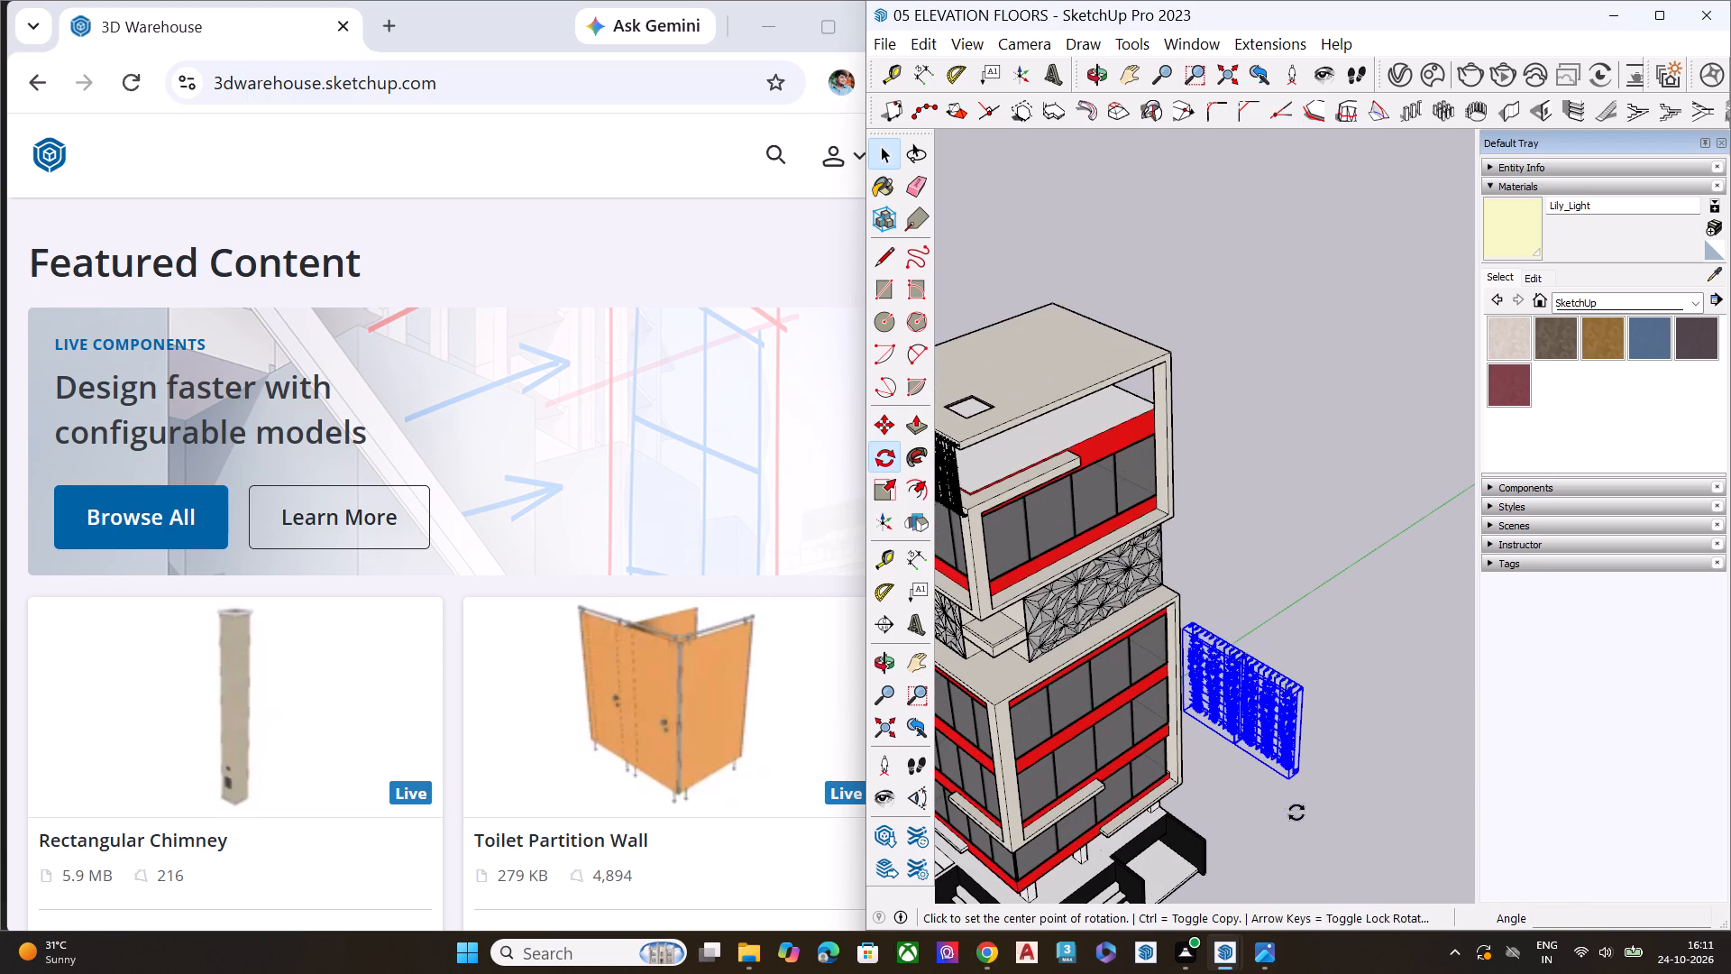
pyautogui.click(1301, 784)
pyautogui.click(1365, 820)
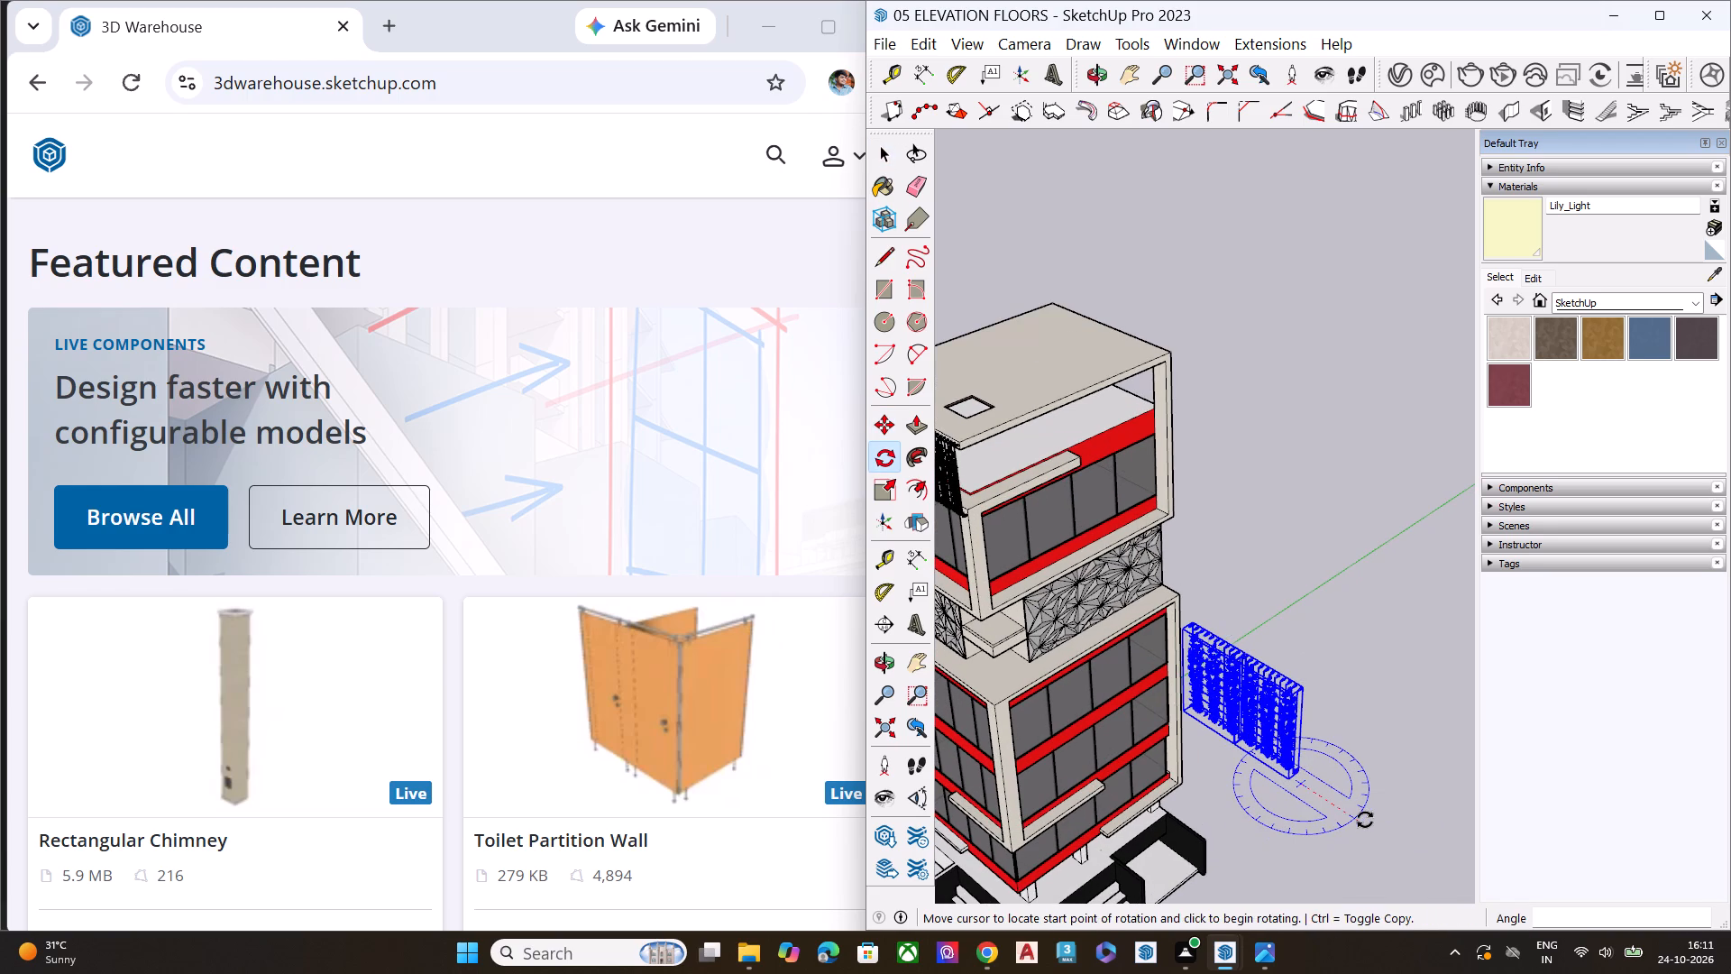
pyautogui.scroll(-9, 1328, 753)
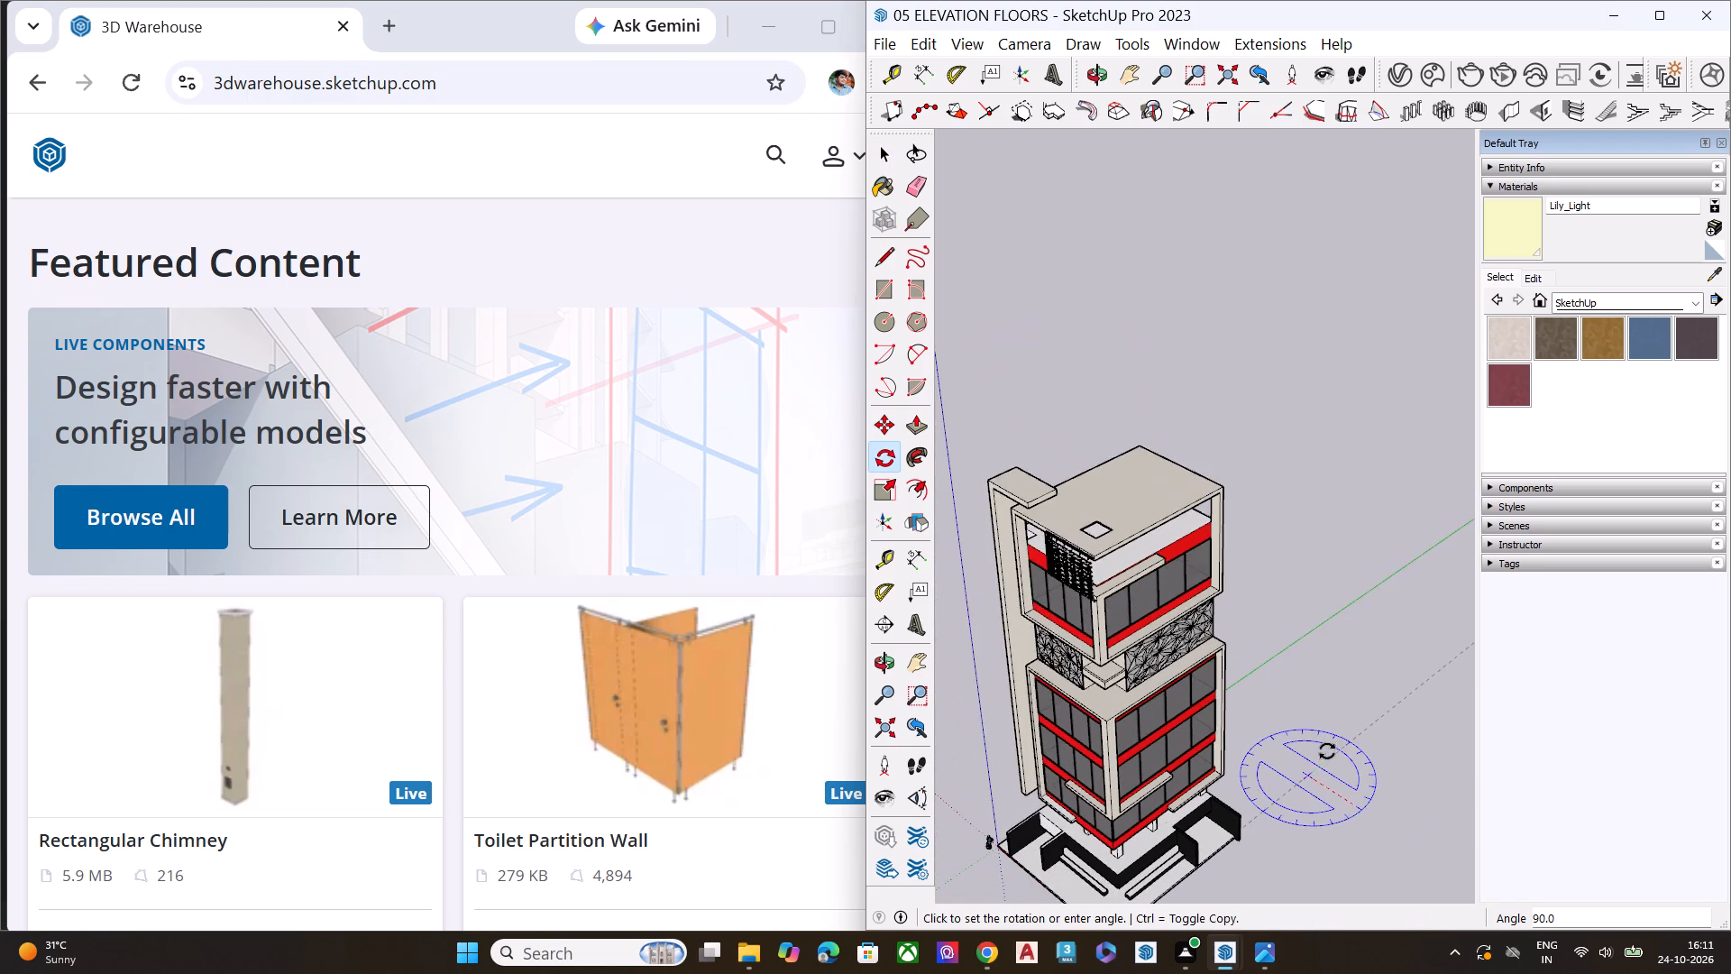
pyautogui.scroll(-9, 1333, 757)
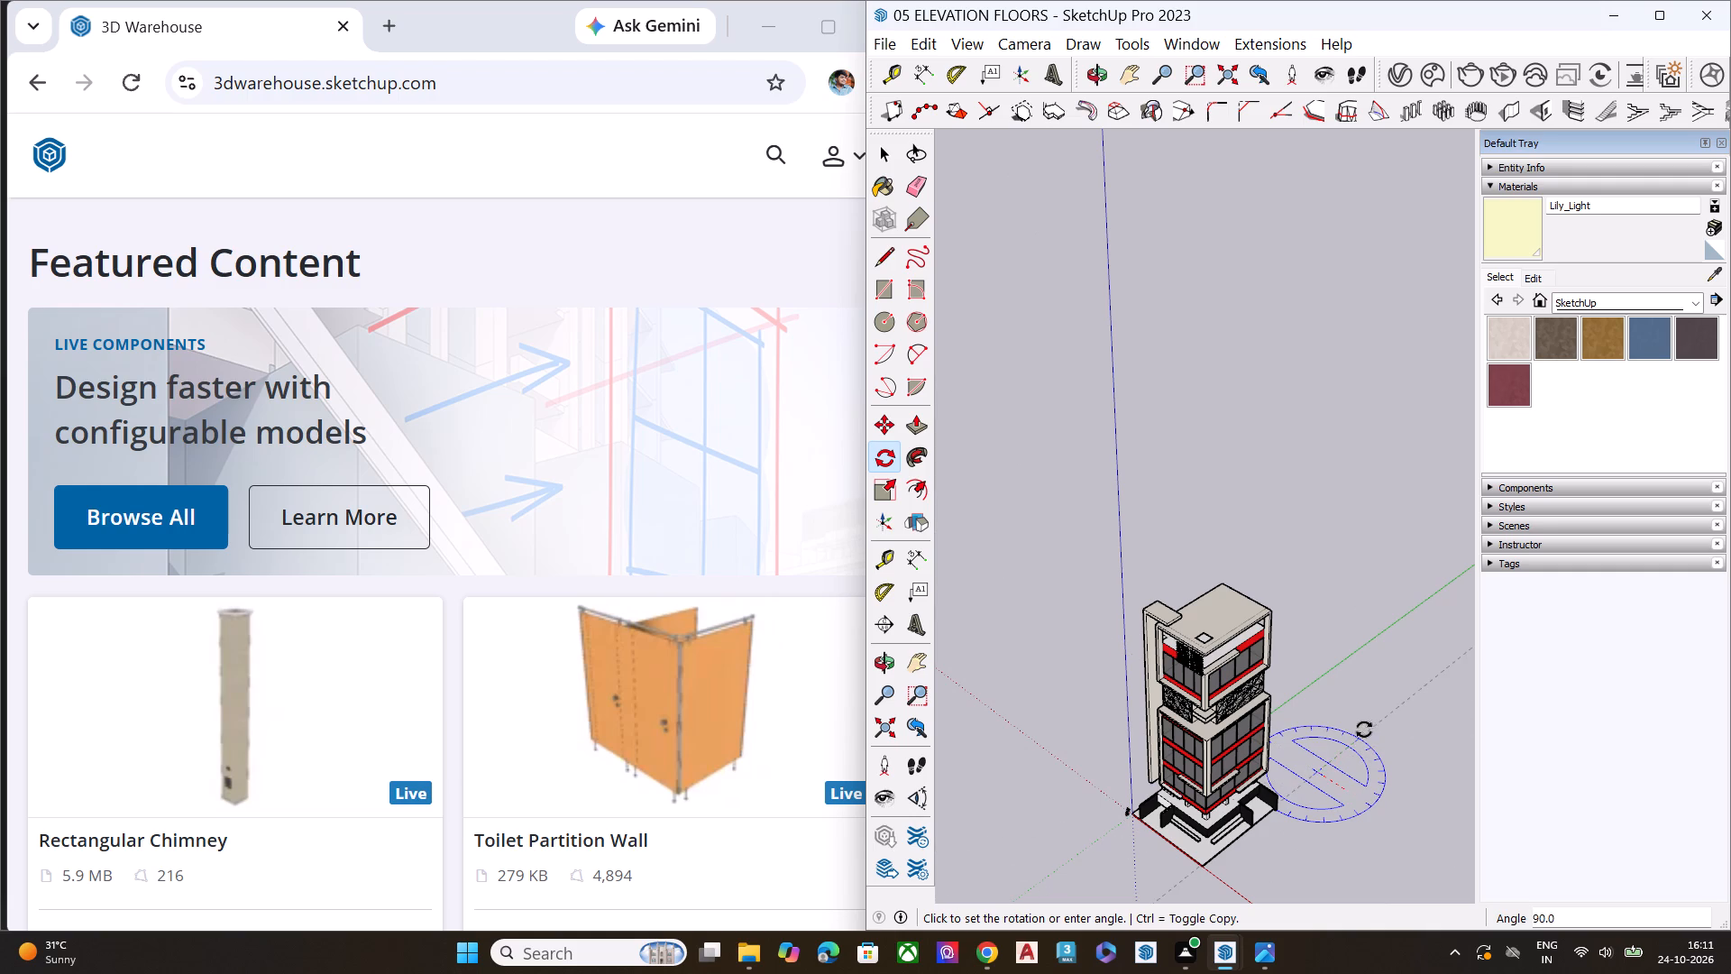
pyautogui.click(1364, 730)
pyautogui.press('space')
pyautogui.scroll(-8, 1270, 770)
pyautogui.scroll(9, 1419, 723)
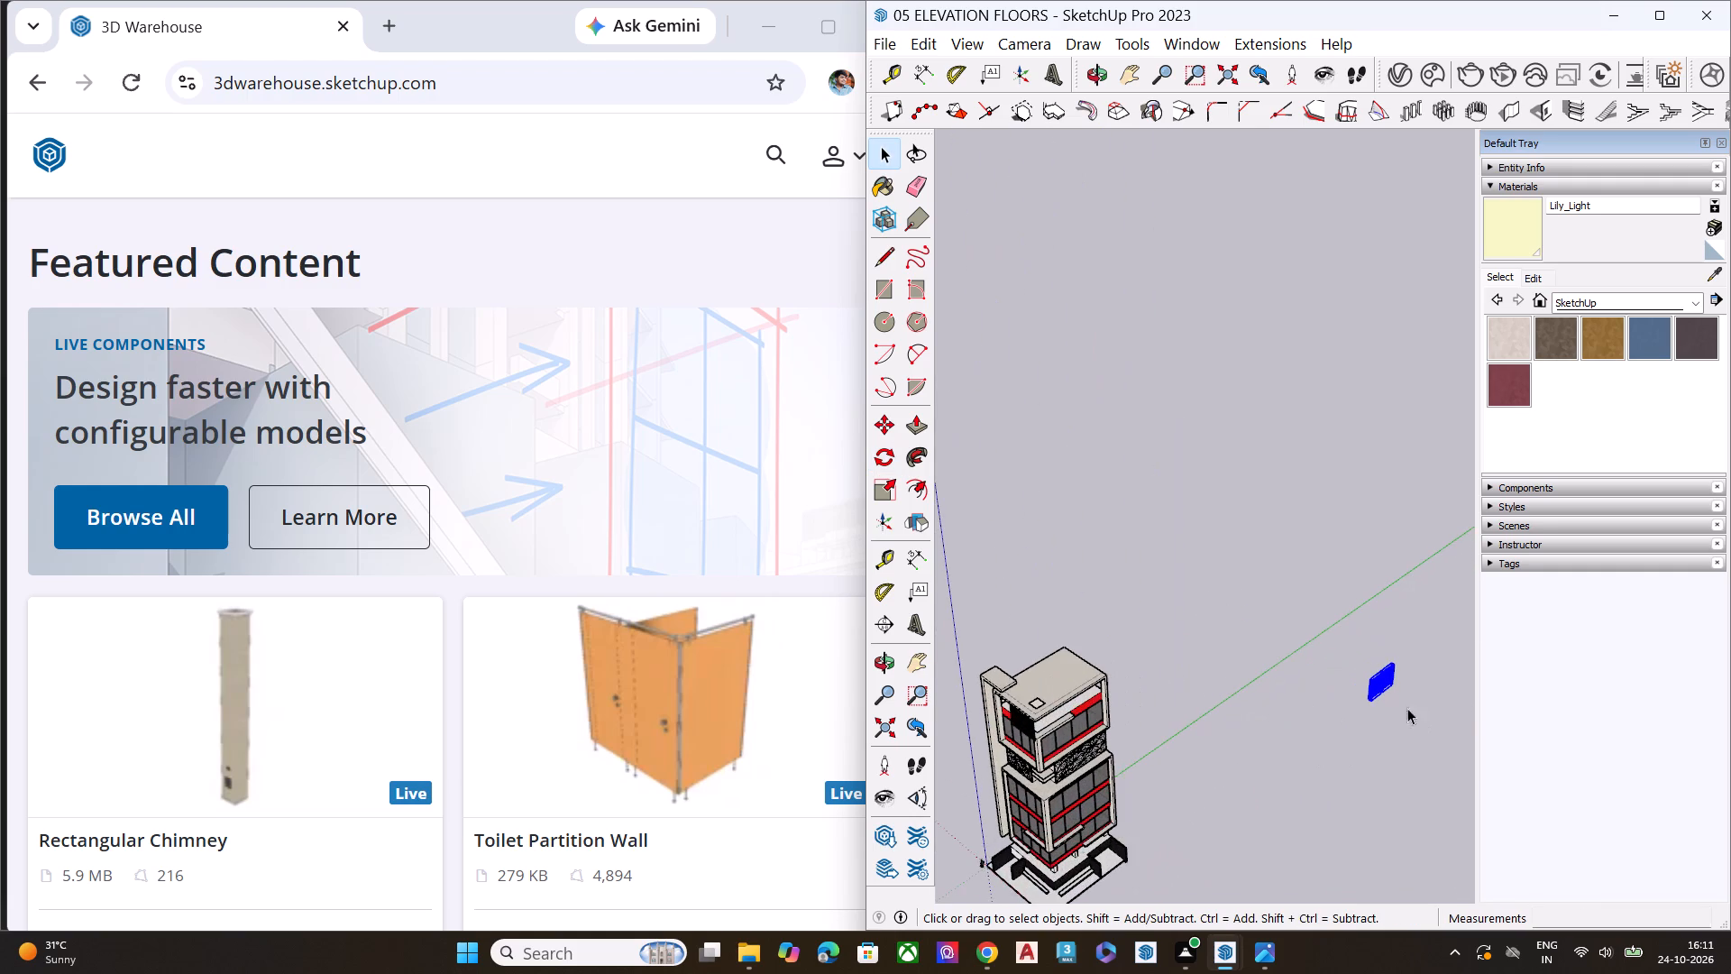
pyautogui.scroll(8, 1440, 695)
pyautogui.scroll(4, 1350, 669)
pyautogui.scroll(-1, 1350, 669)
pyautogui.scroll(5, 1350, 669)
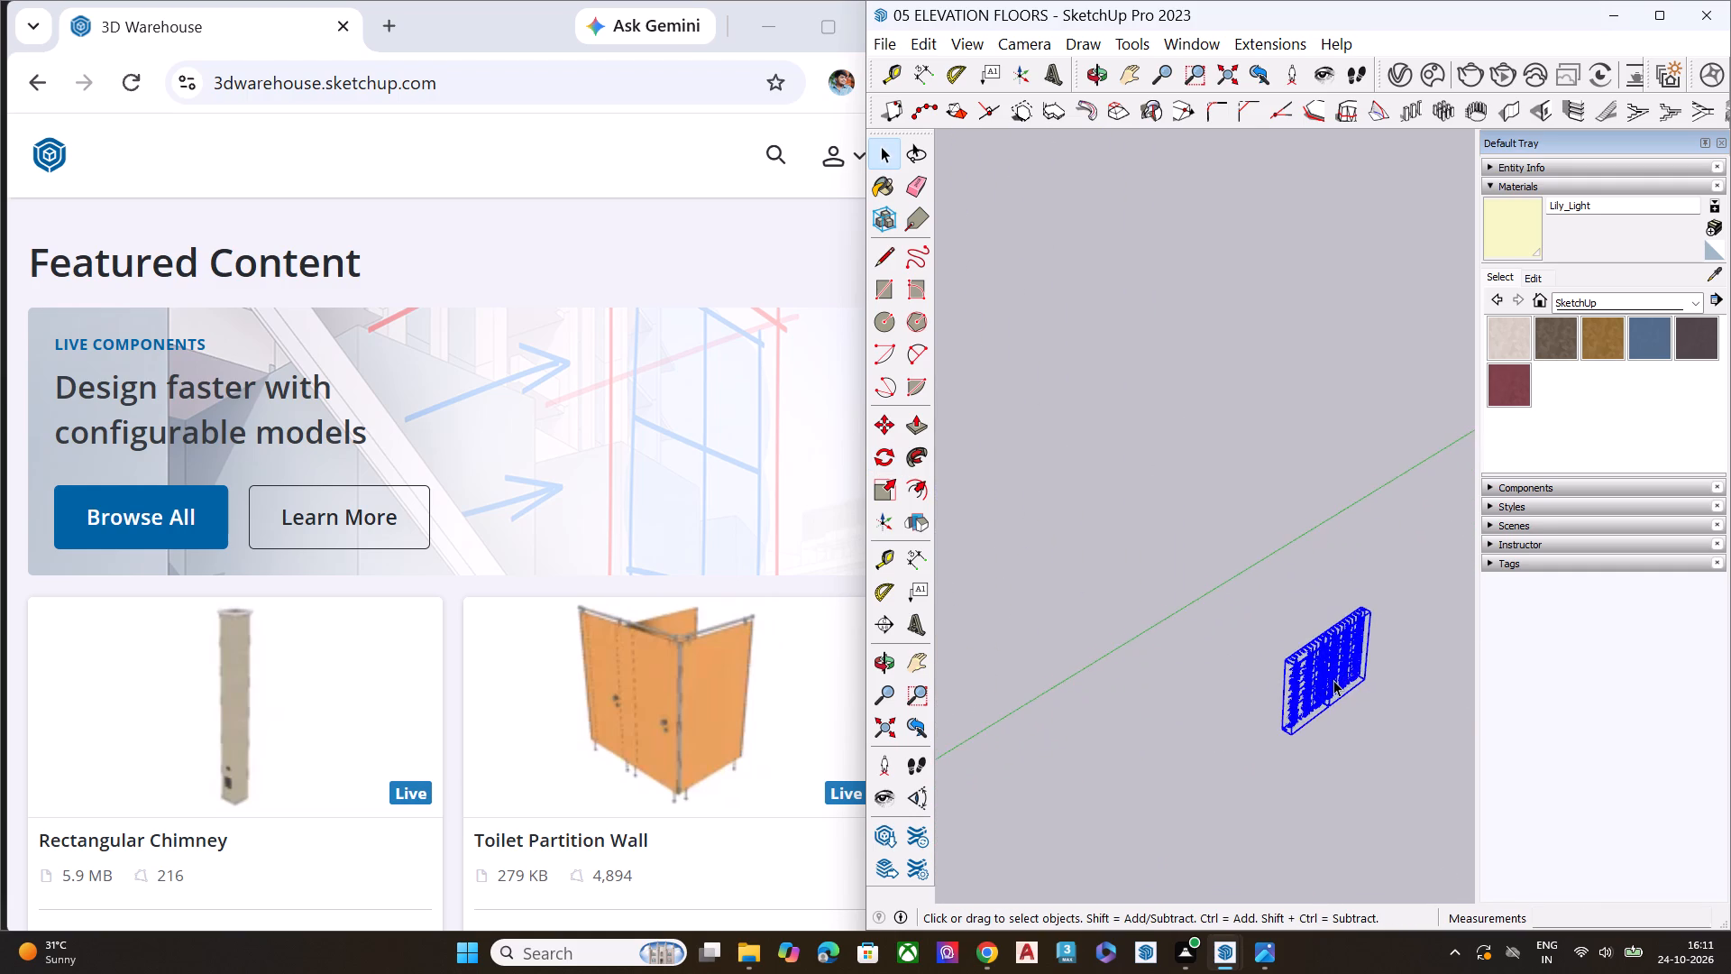
# Move the rotated trellis pair by its lower corner onto the adjacent top-floor facade, beside the corner column beneath the roof slab.
pyautogui.scroll(12, 1333, 680)
pyautogui.scroll(4, 1255, 712)
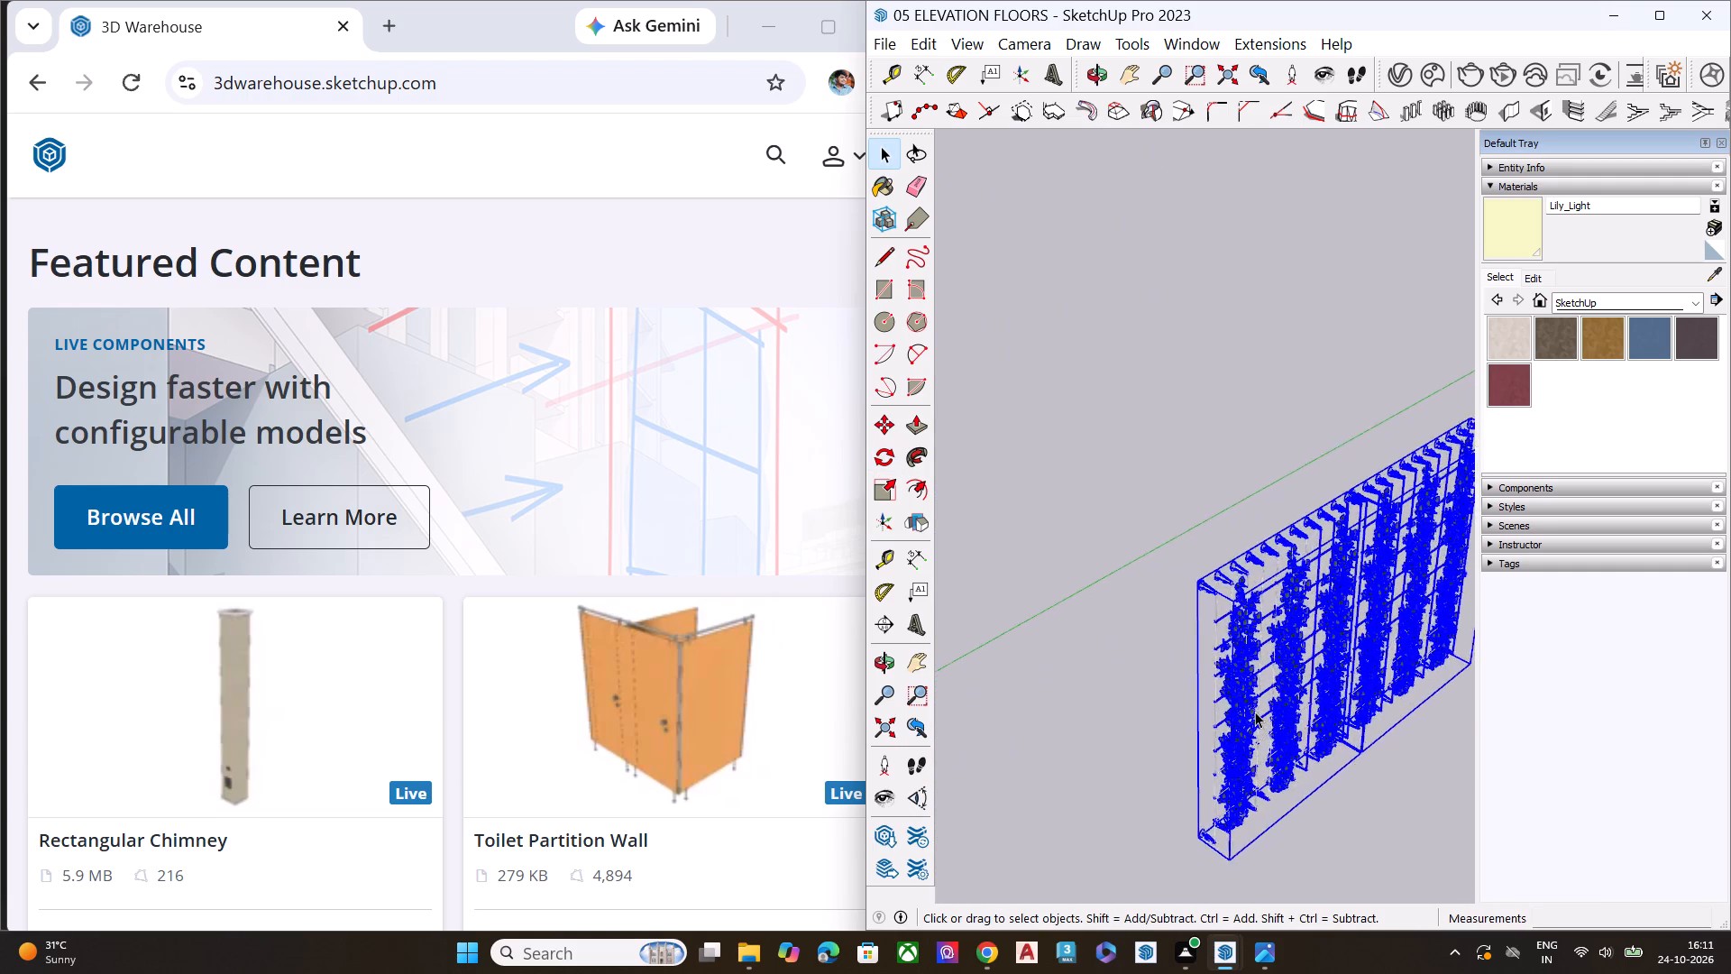
pyautogui.scroll(4, 1255, 712)
pyautogui.moveTo(1255, 712); pyautogui.dragTo(1292, 563, button='middle')
pyautogui.scroll(2, 1292, 563)
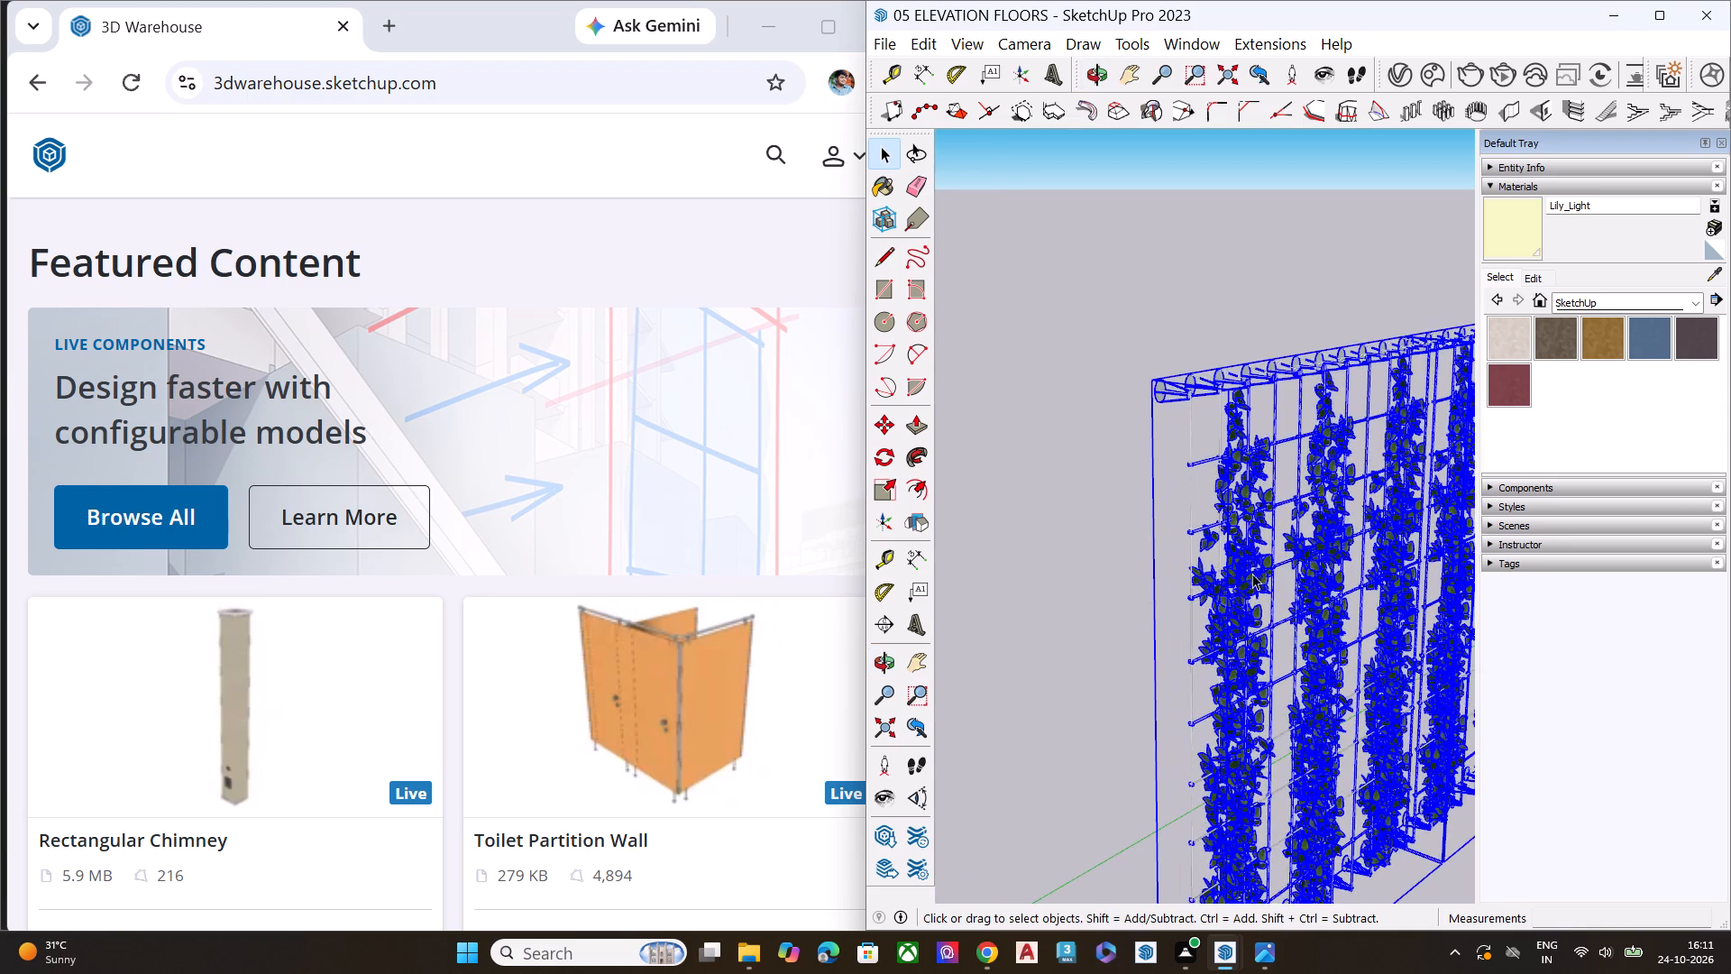
pyautogui.scroll(-5, 1240, 573)
pyautogui.moveTo(1241, 727); pyautogui.dragTo(1285, 660, button='middle')
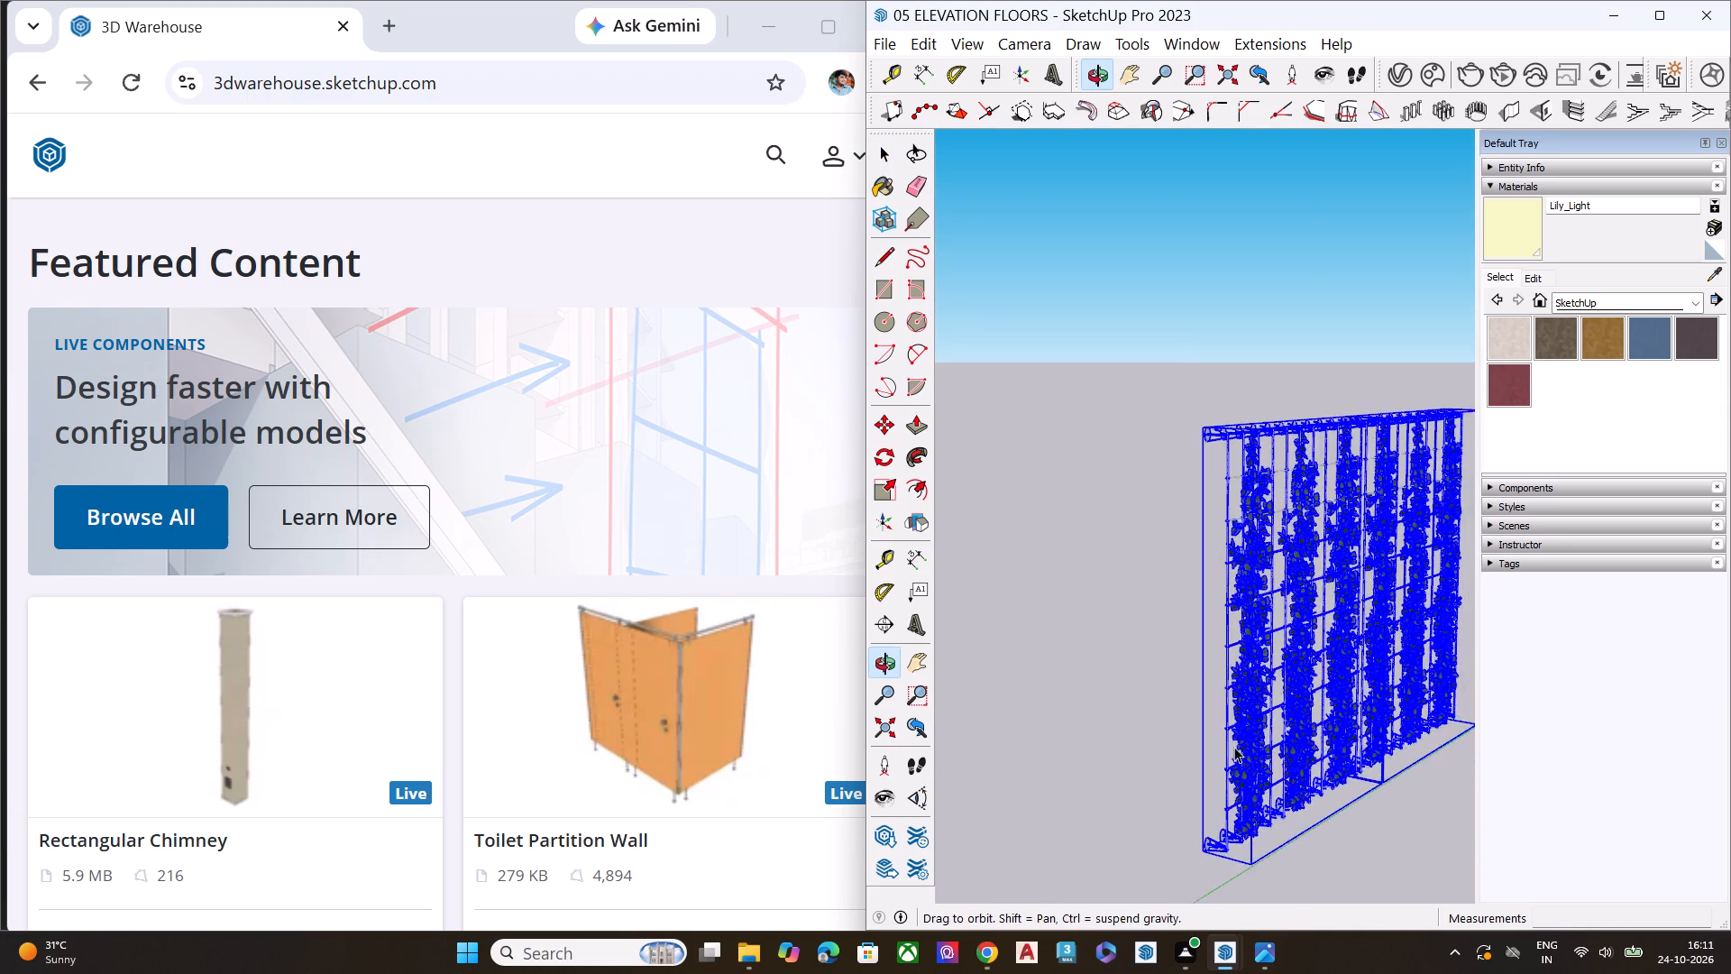
pyautogui.scroll(7, 1223, 764)
pyautogui.scroll(-7, 1153, 779)
pyautogui.scroll(3, 1114, 796)
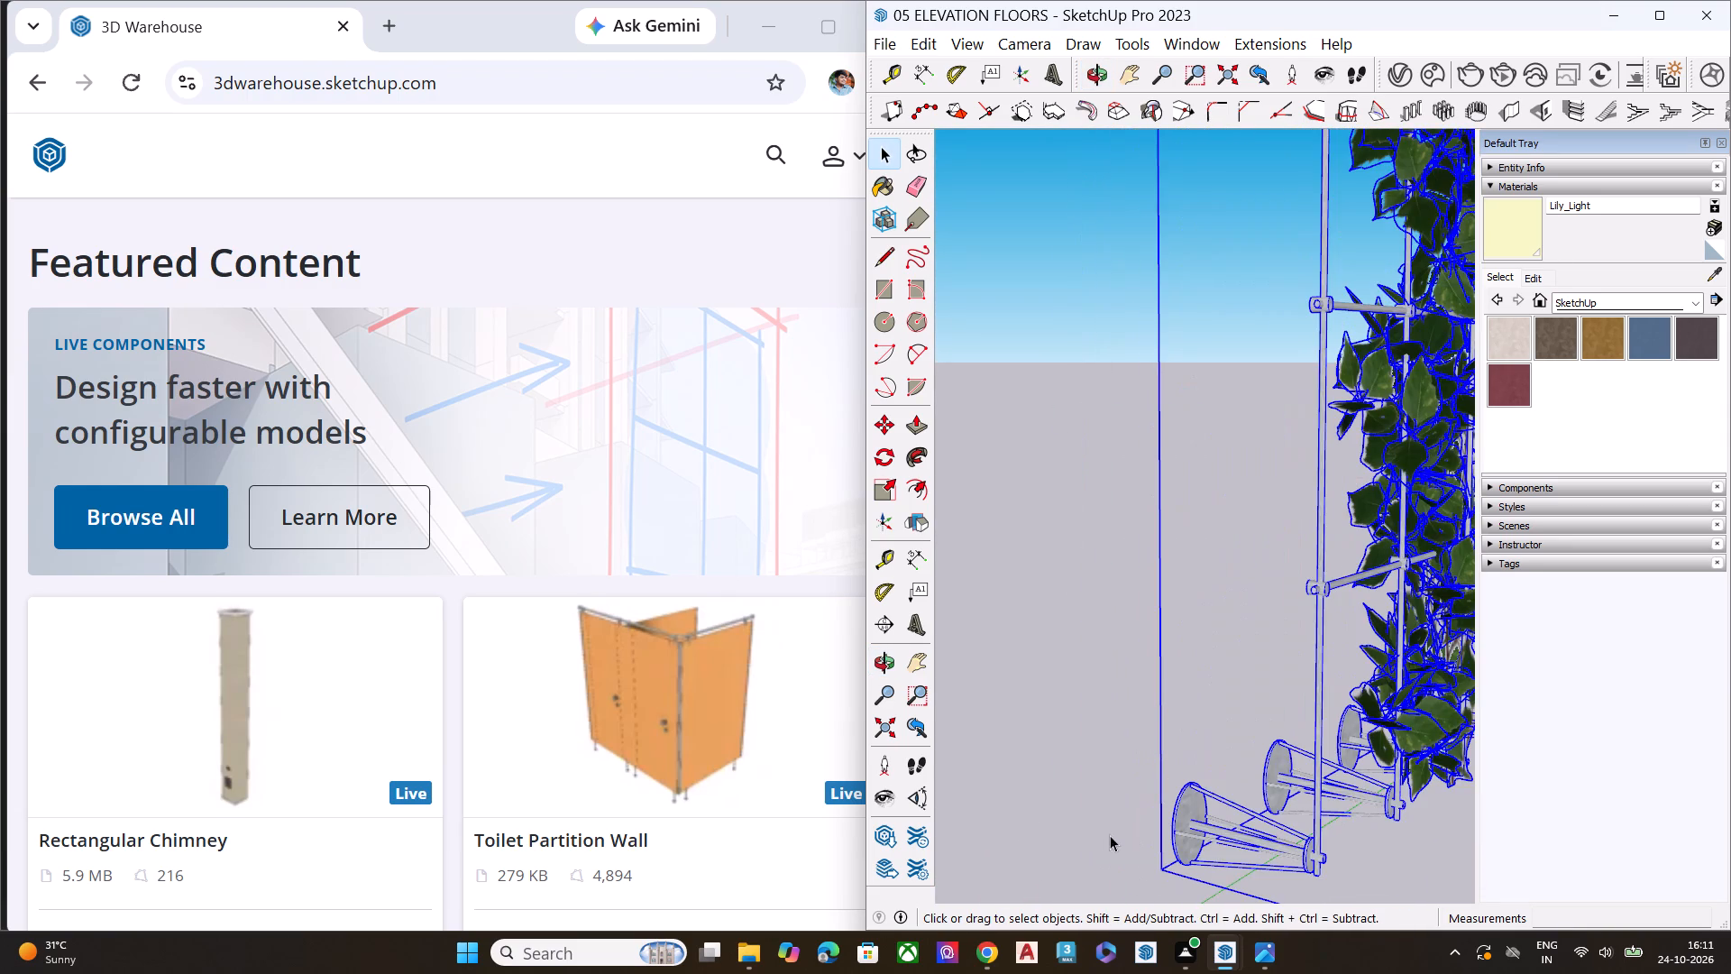
pyautogui.press('m')
pyautogui.click(1160, 868)
pyautogui.scroll(-4, 1202, 691)
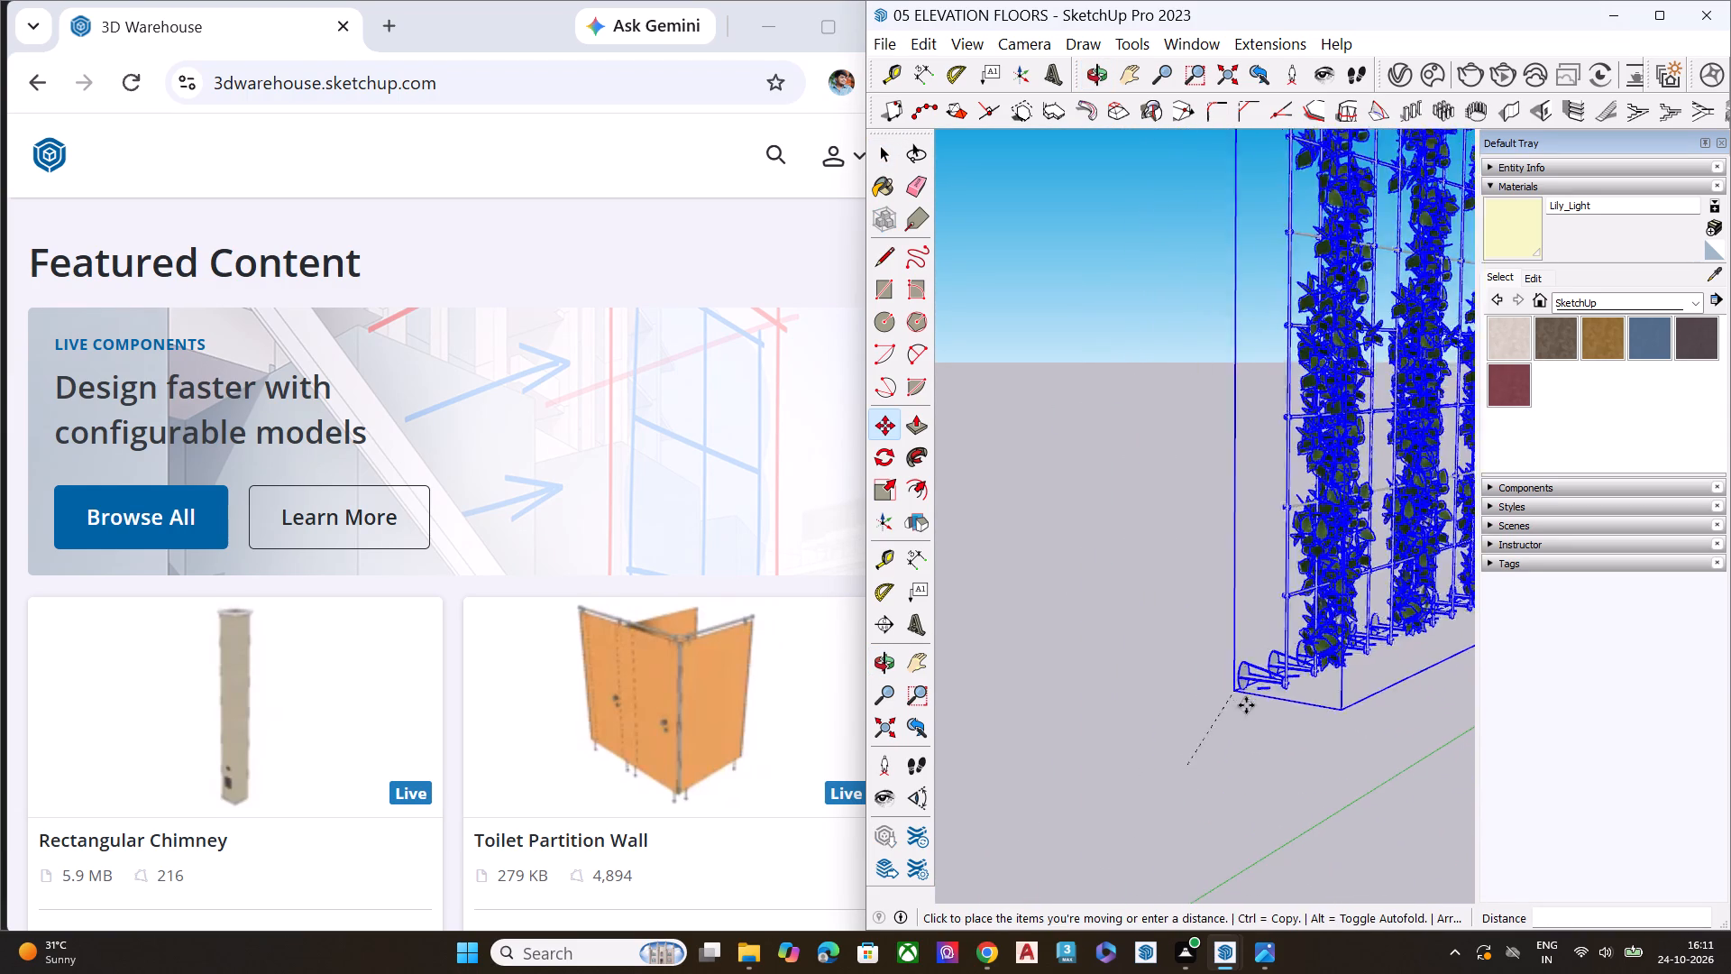
pyautogui.scroll(-2, 1246, 705)
pyautogui.scroll(-17, 1351, 718)
pyautogui.scroll(-4, 1387, 706)
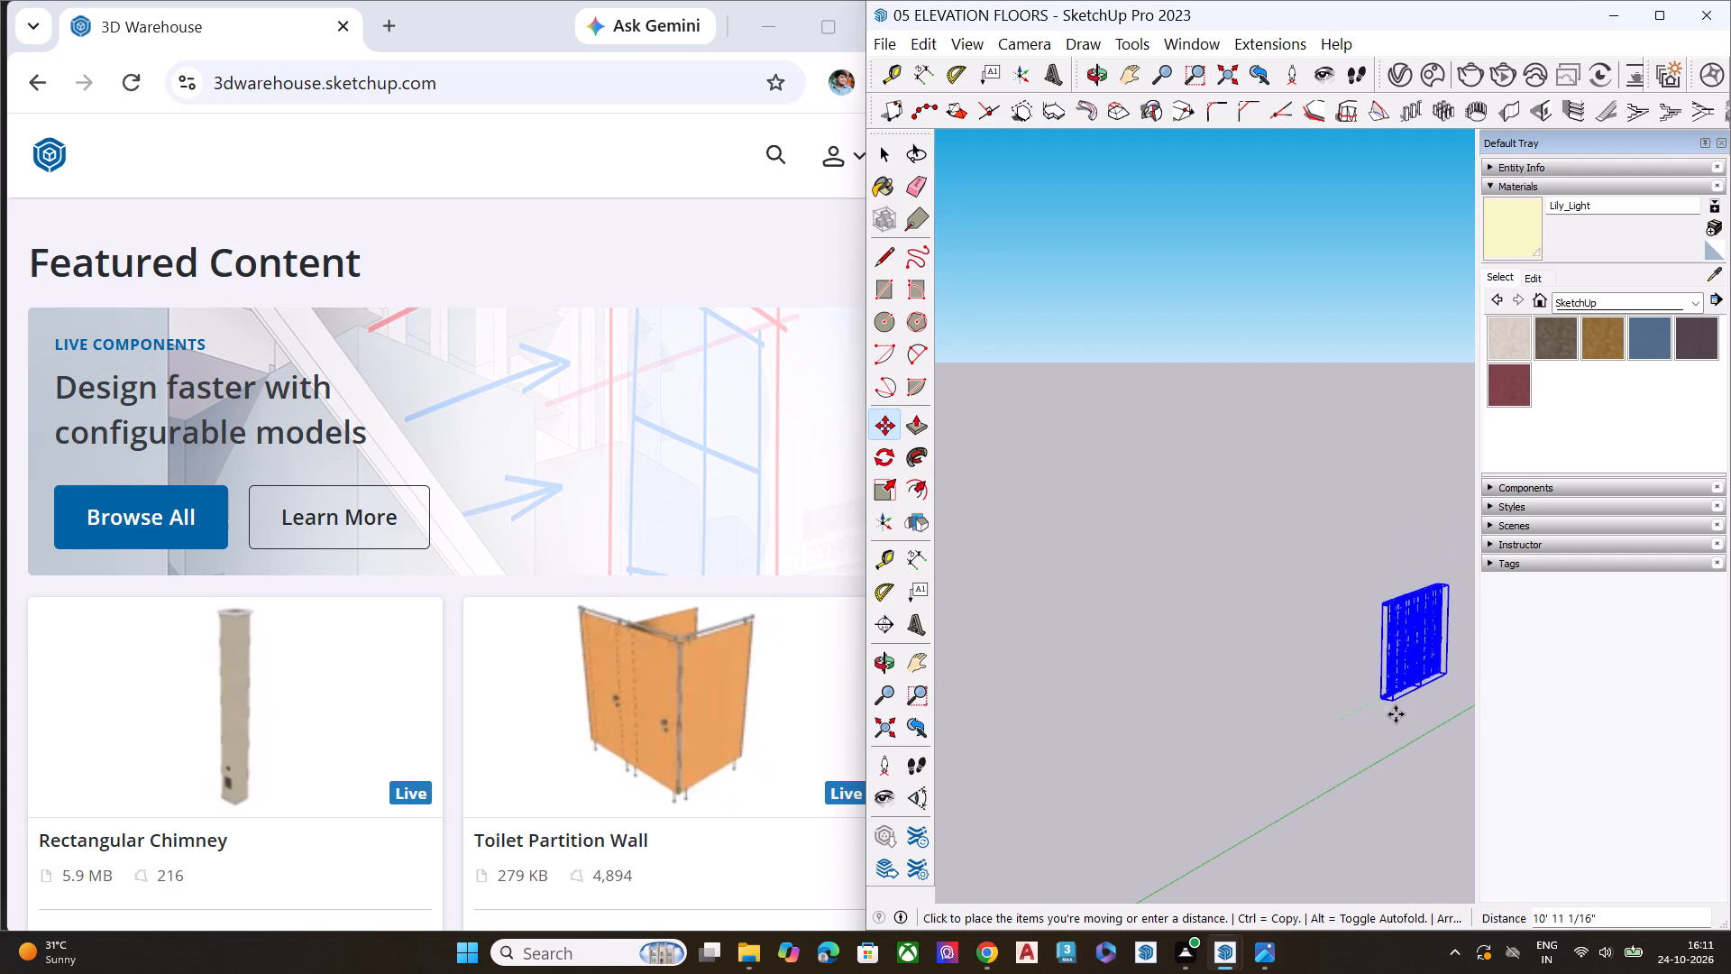
pyautogui.scroll(-18, 1396, 714)
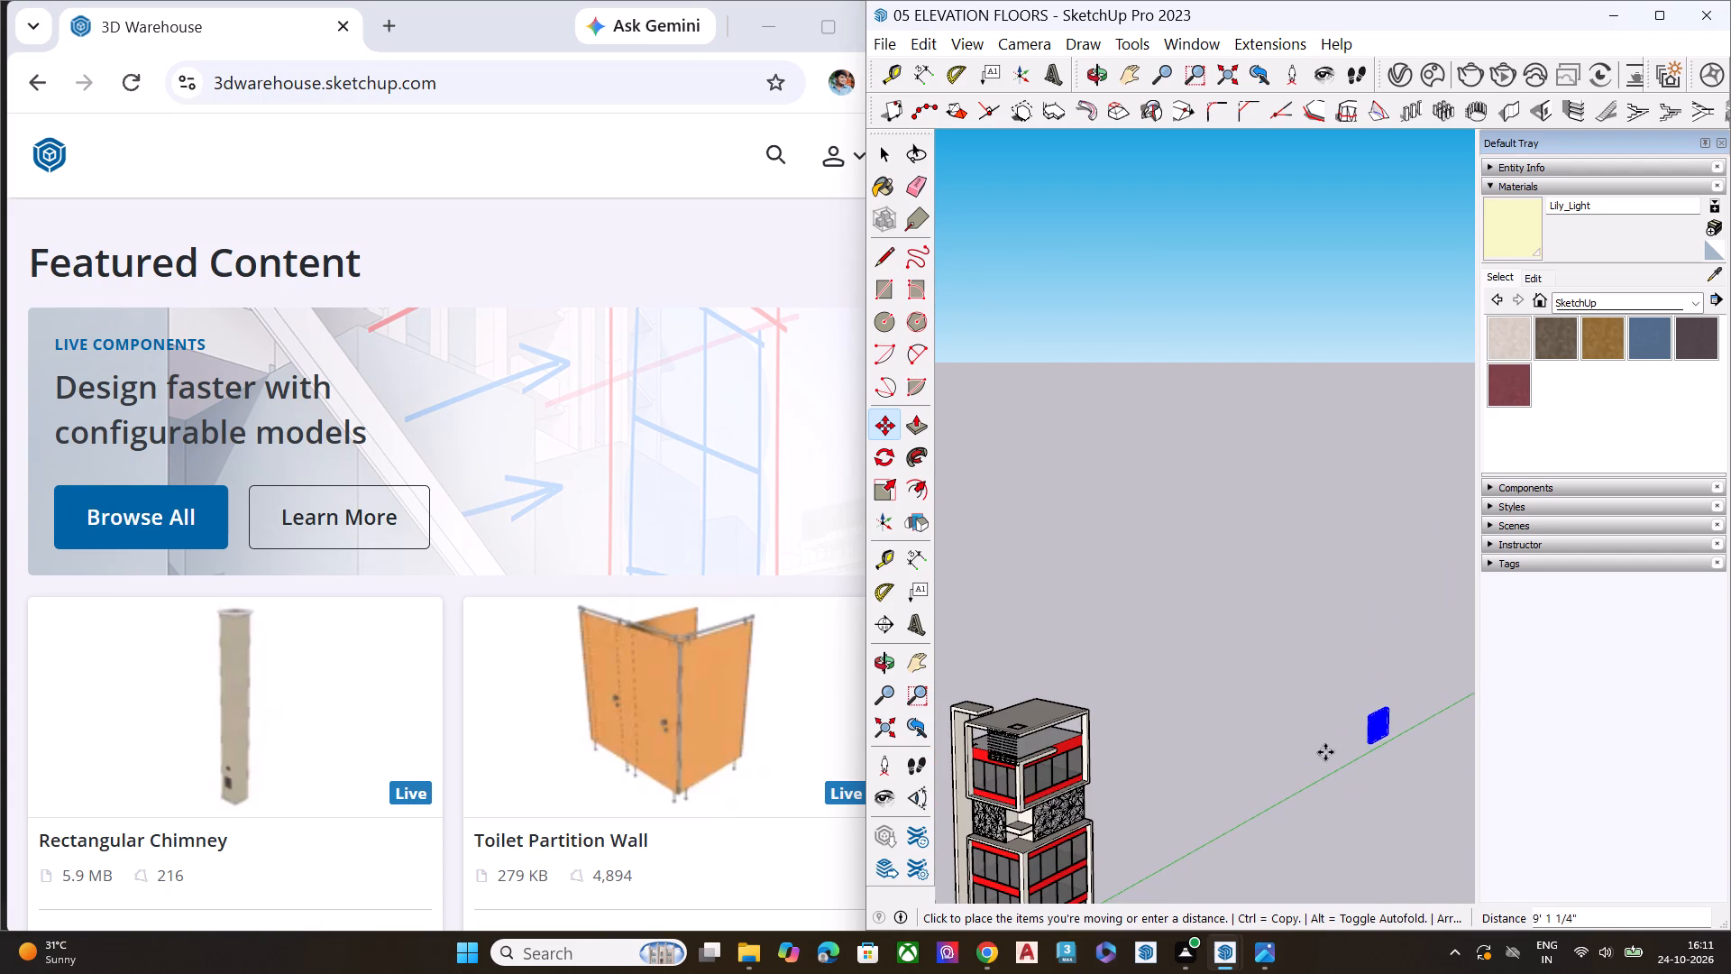
pyautogui.scroll(9, 1074, 755)
pyautogui.scroll(8, 991, 774)
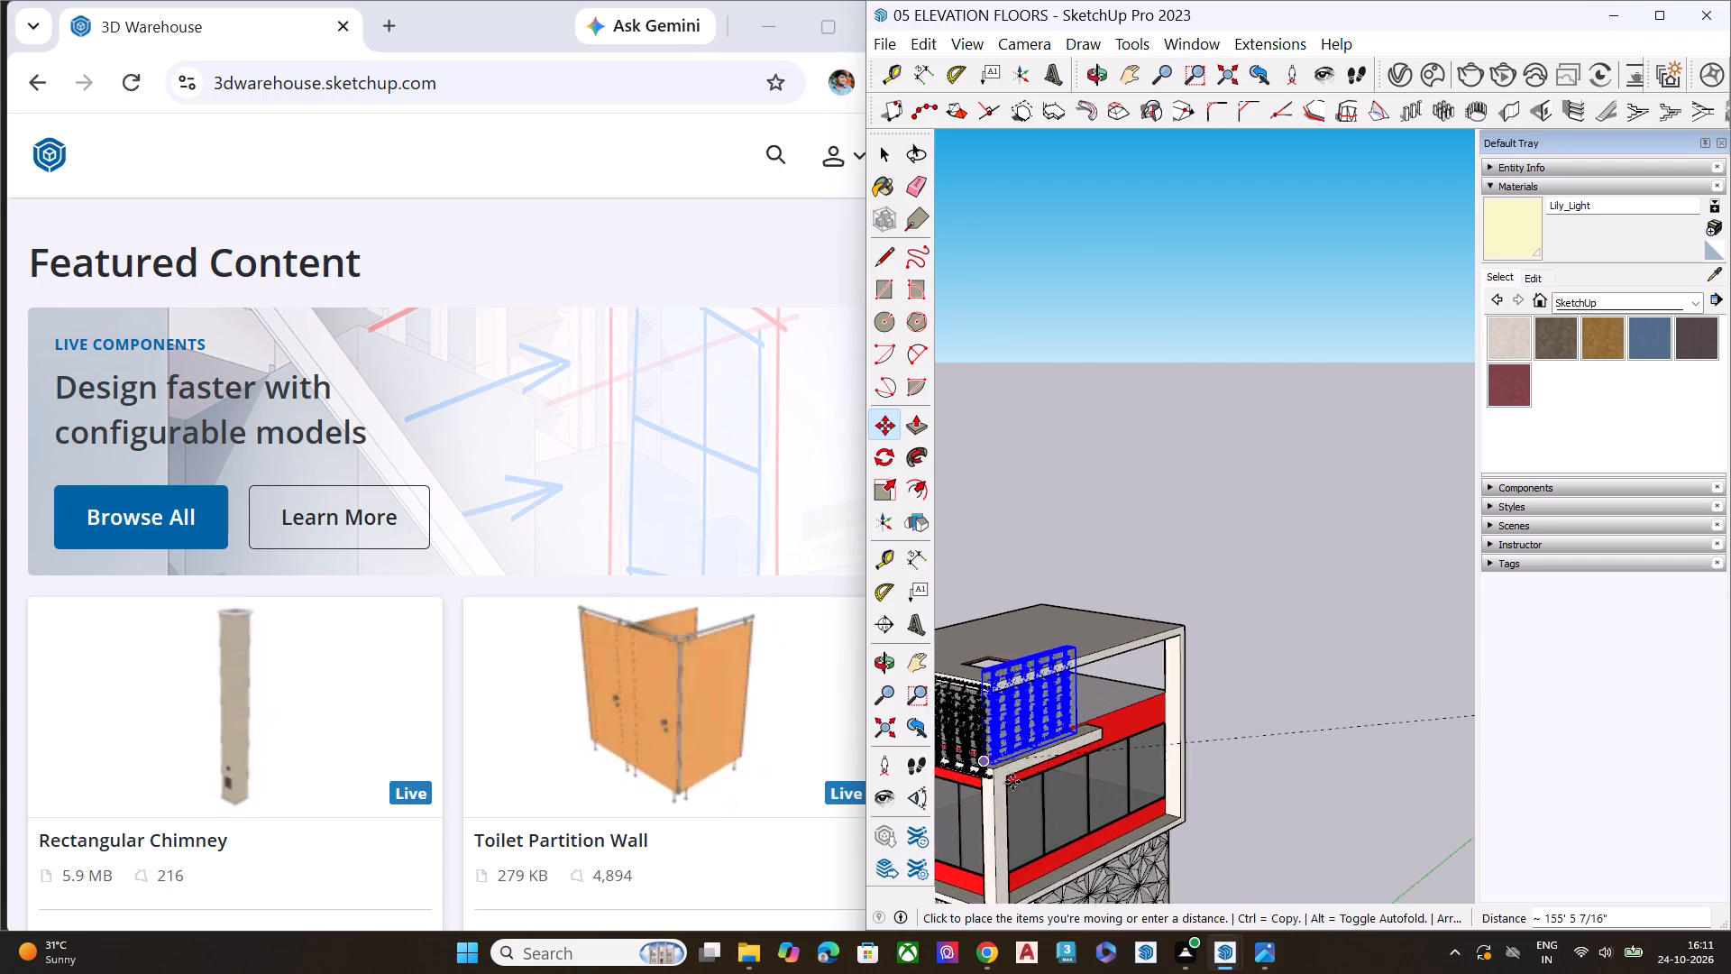
pyautogui.scroll(16, 1014, 782)
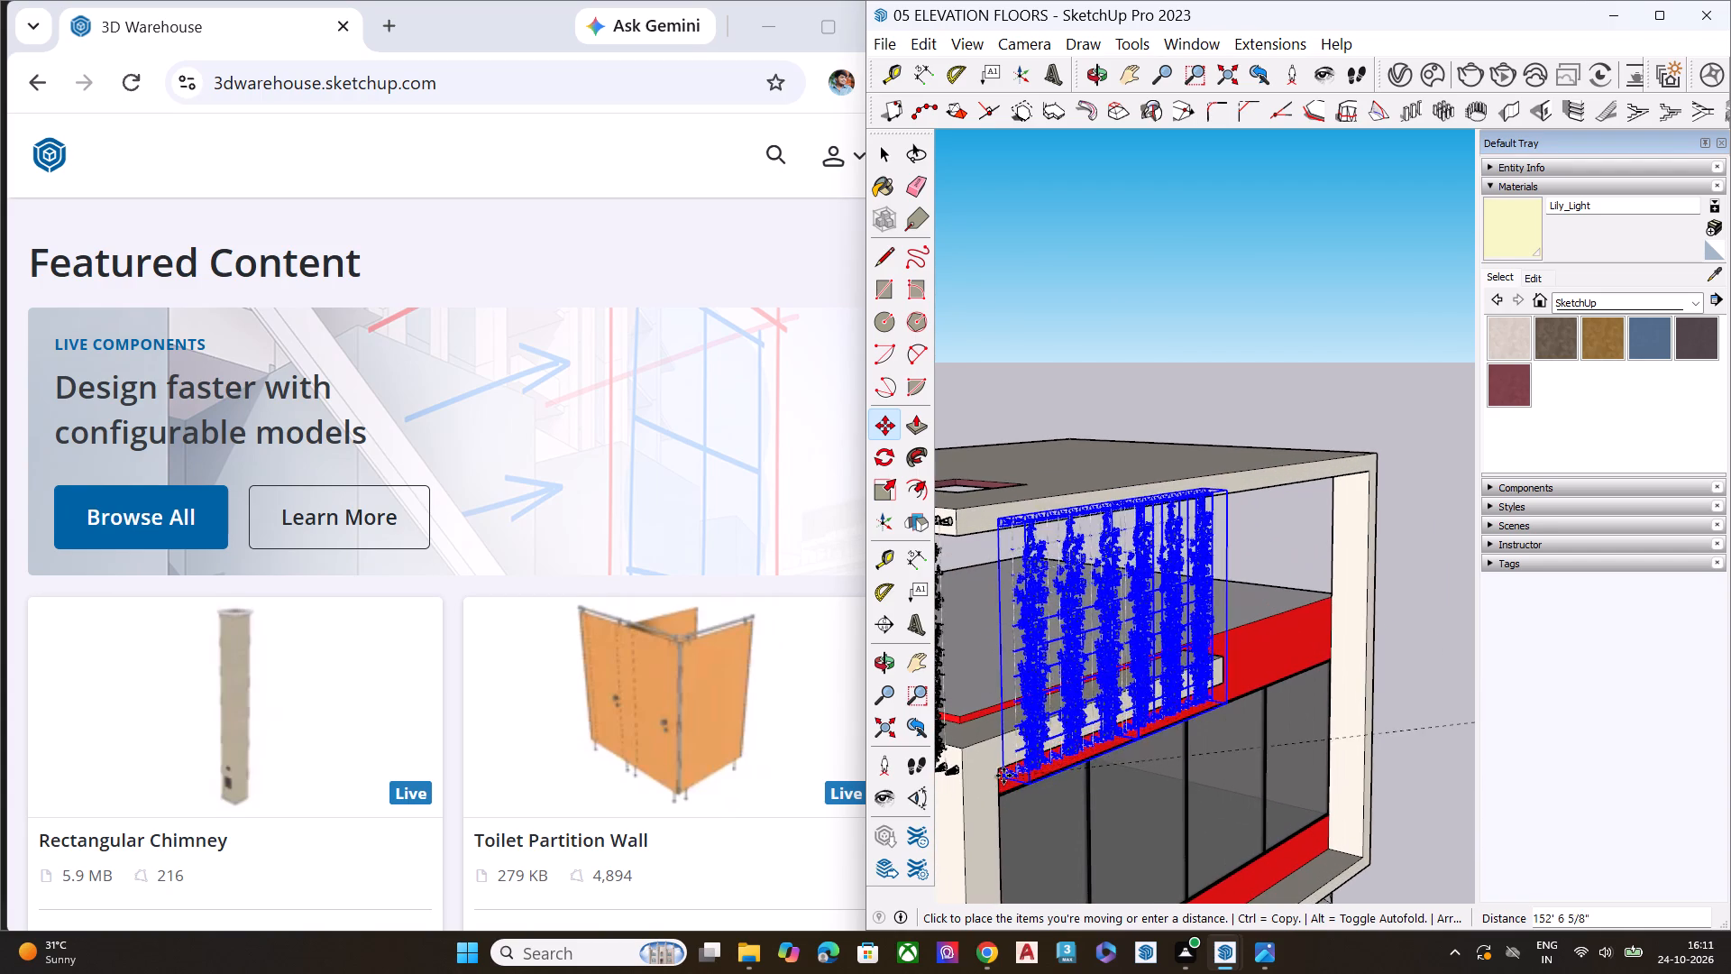
pyautogui.scroll(15, 996, 766)
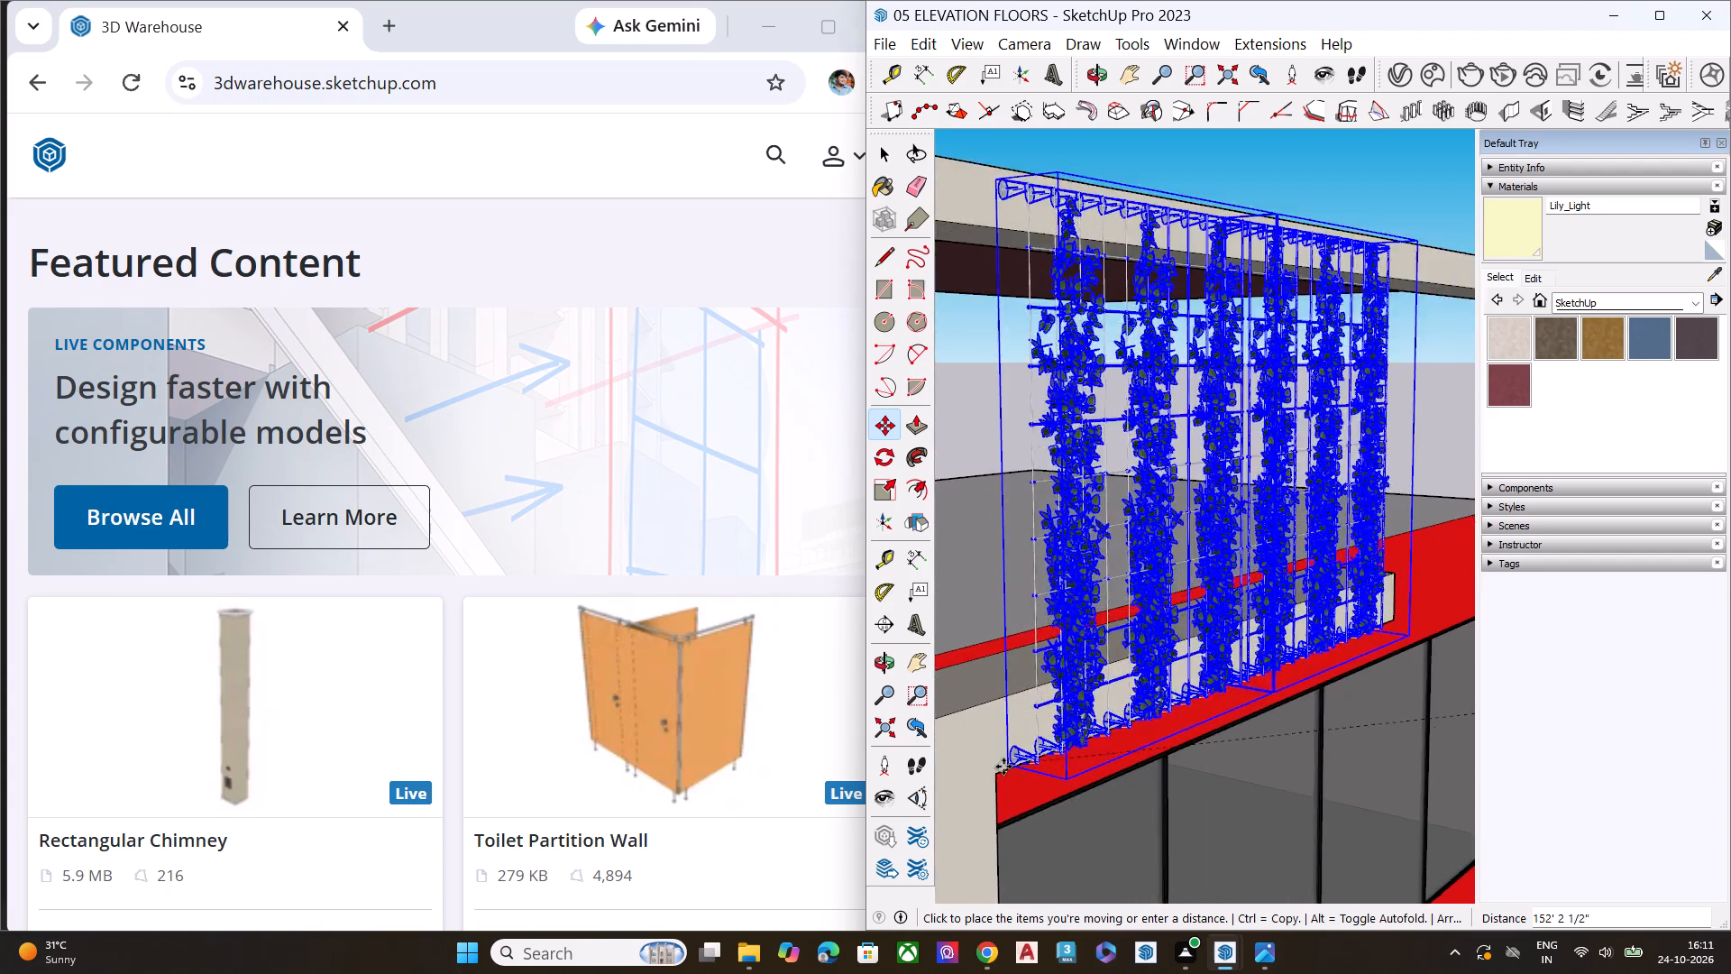
pyautogui.moveTo(999, 767); pyautogui.dragTo(1224, 762, button='middle')
pyautogui.scroll(7, 1222, 763)
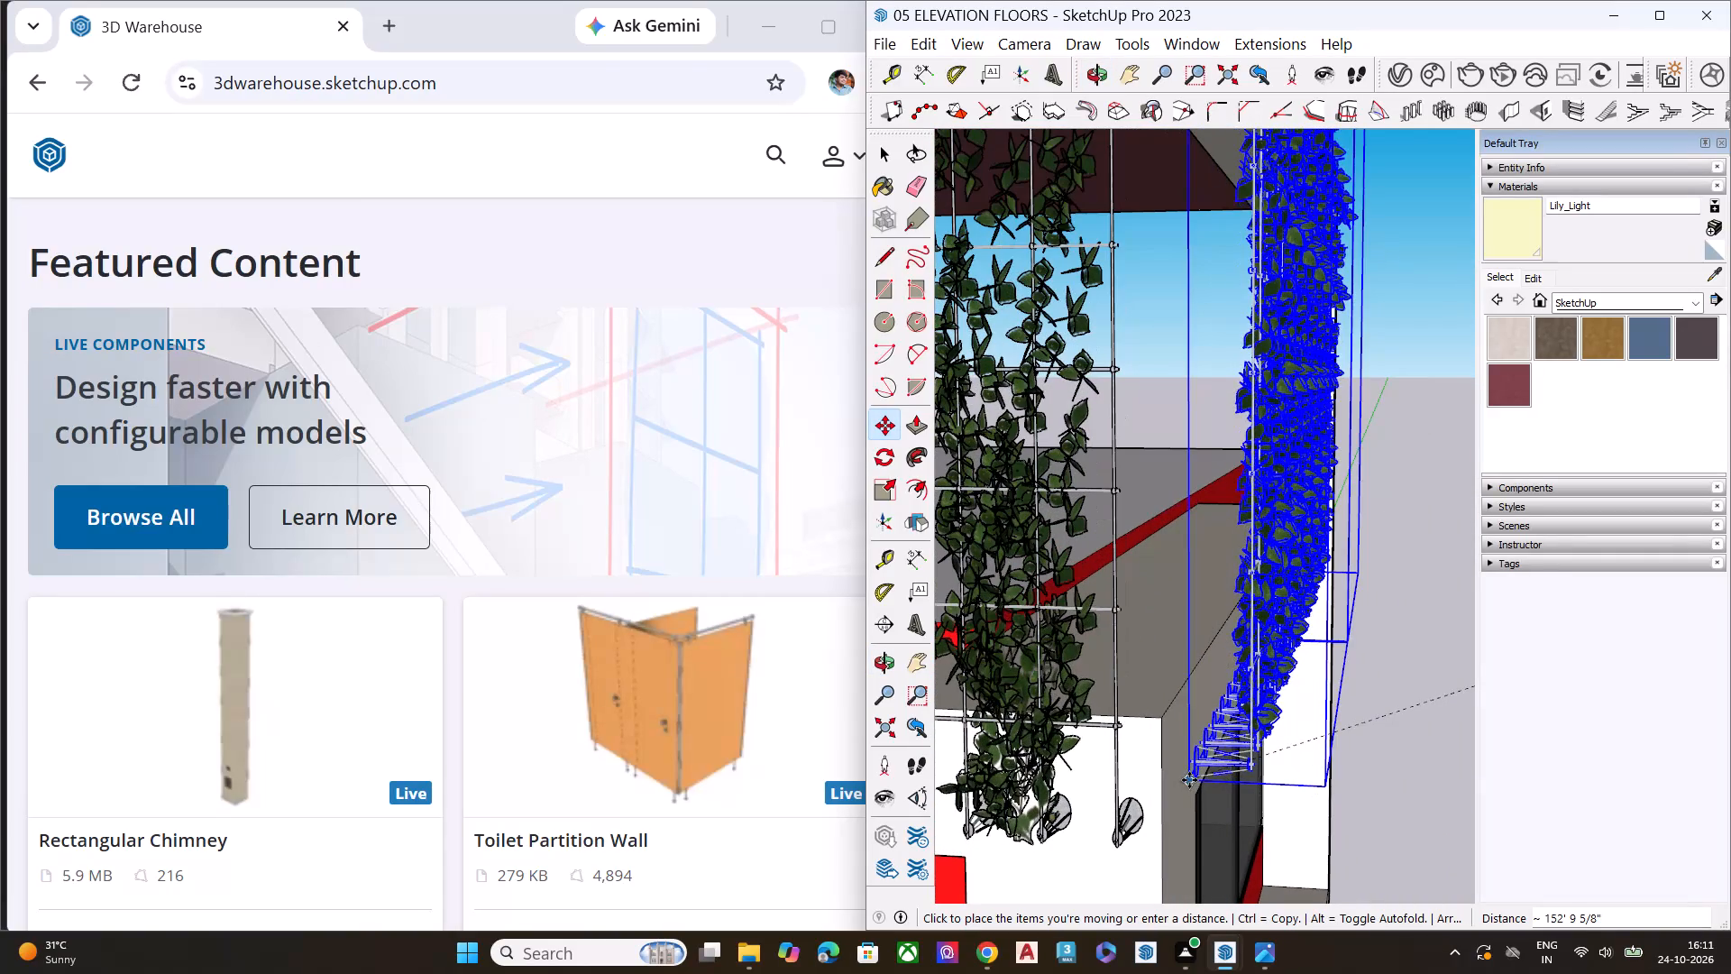
pyautogui.scroll(1, 1200, 787)
pyautogui.scroll(-1, 1200, 787)
pyautogui.scroll(3, 1199, 788)
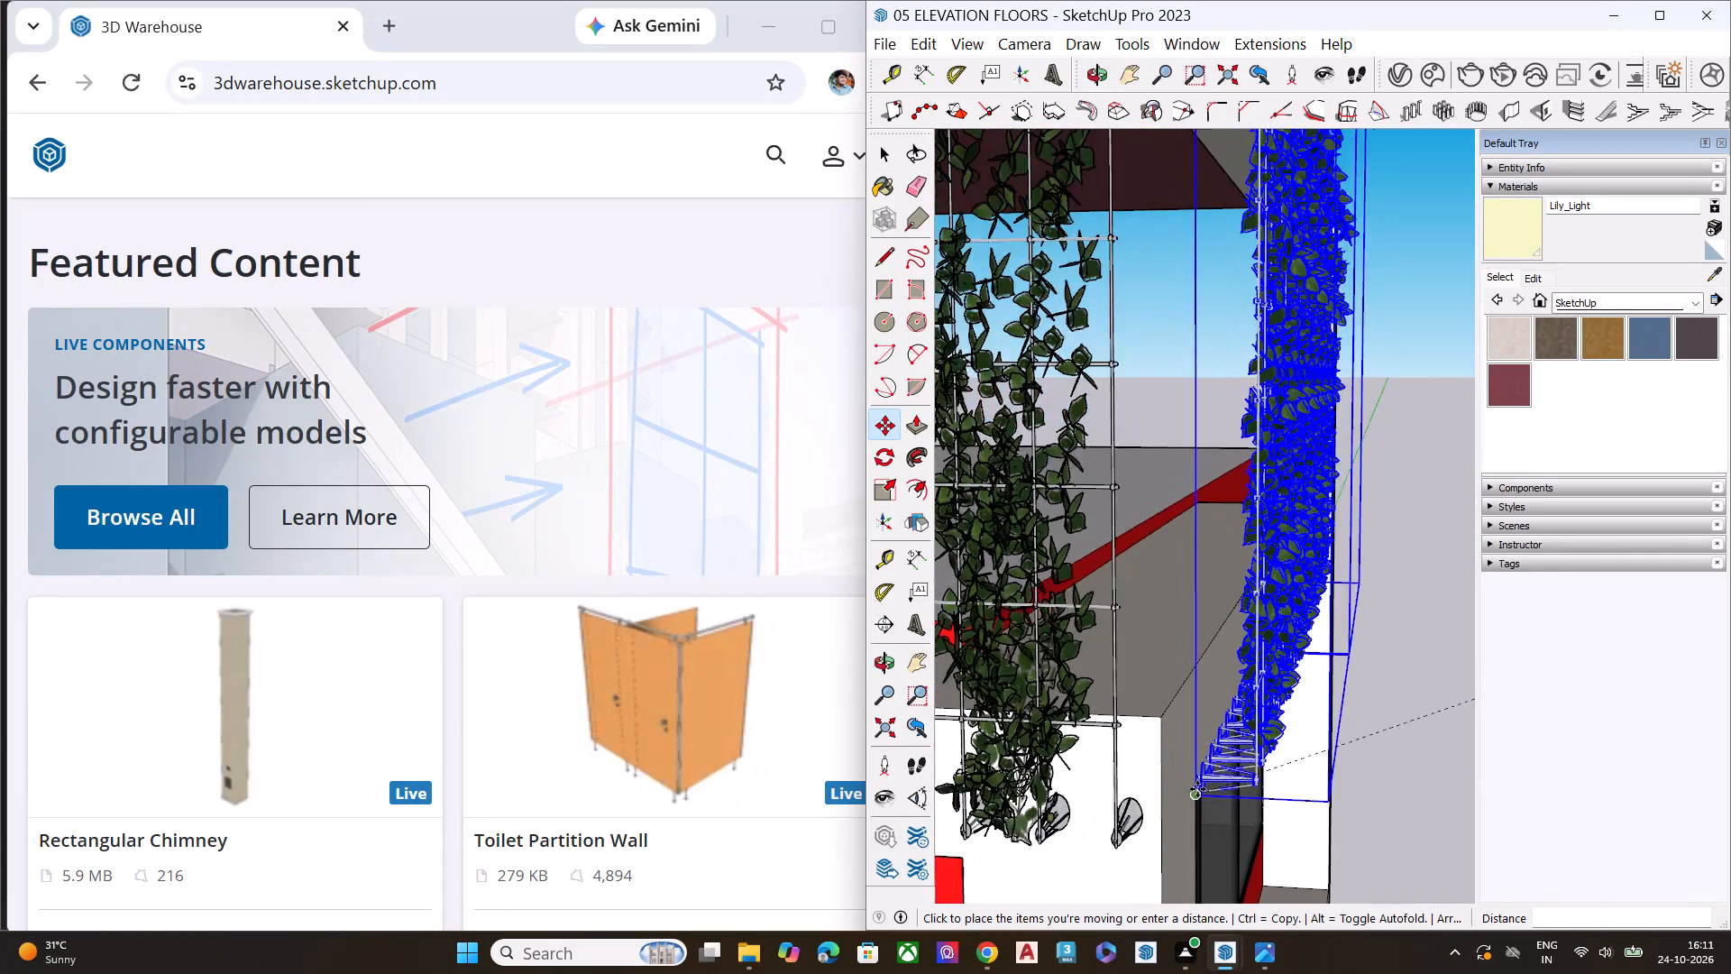
pyautogui.scroll(12, 1197, 789)
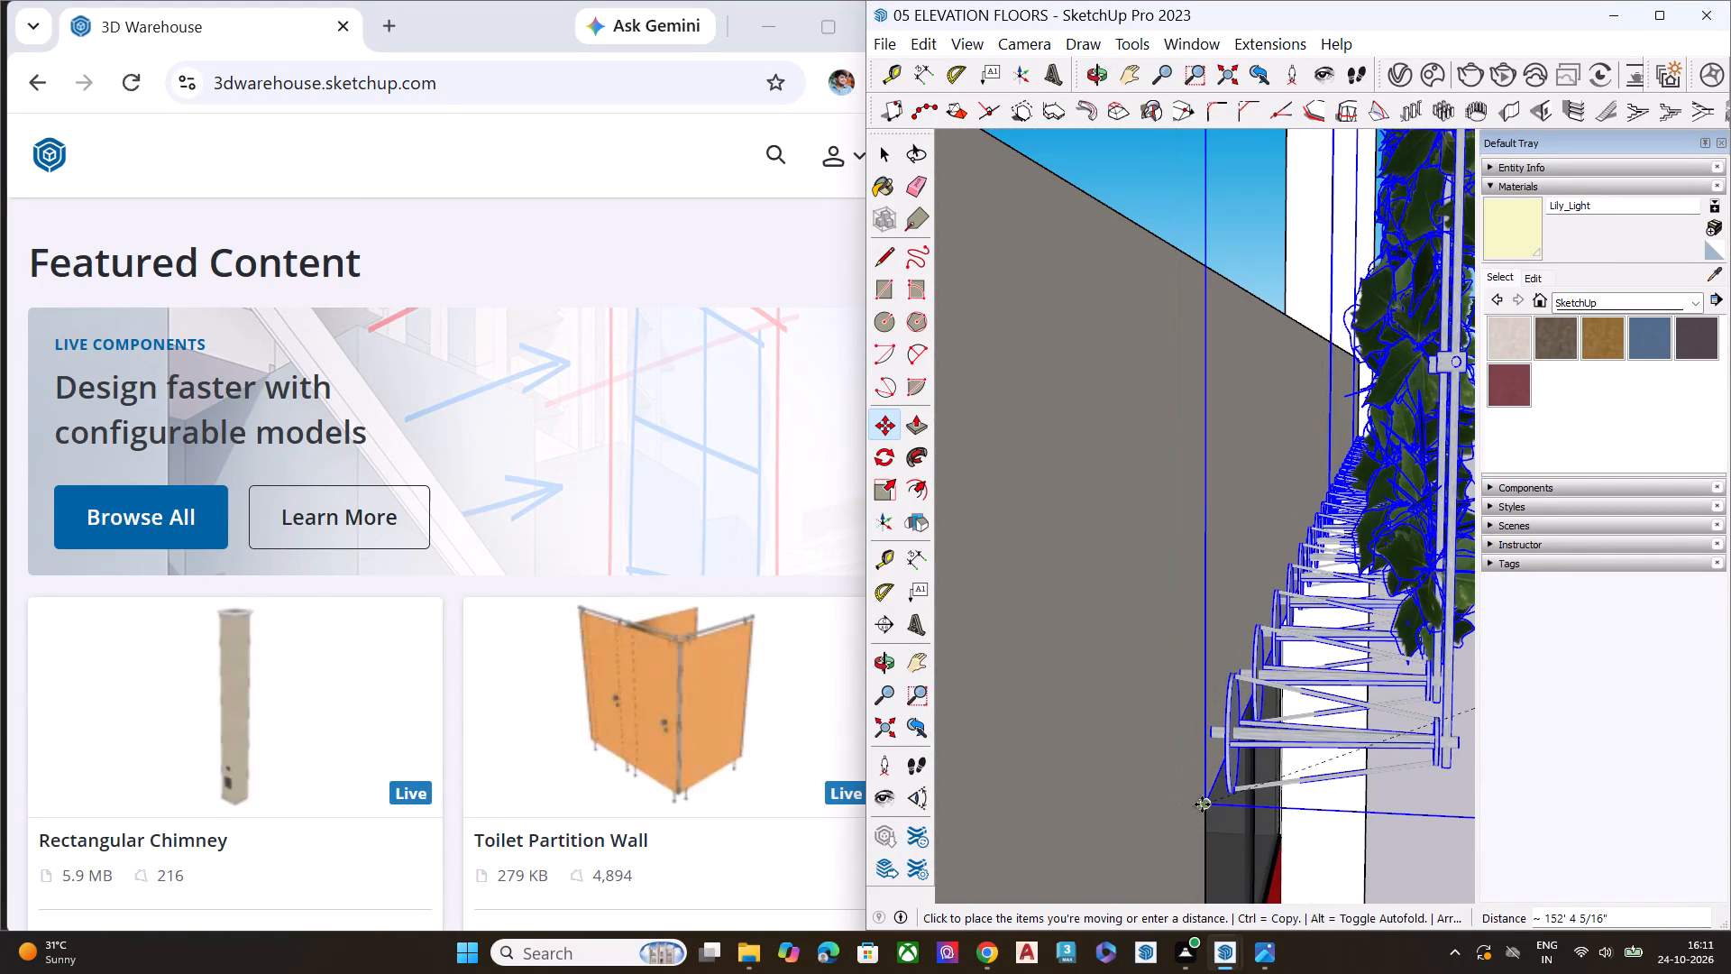
pyautogui.click(1202, 804)
# Nudge the trellis pair about 3/4" toward the facade so its brackets sit against the wall.
pyautogui.scroll(-6, 1155, 752)
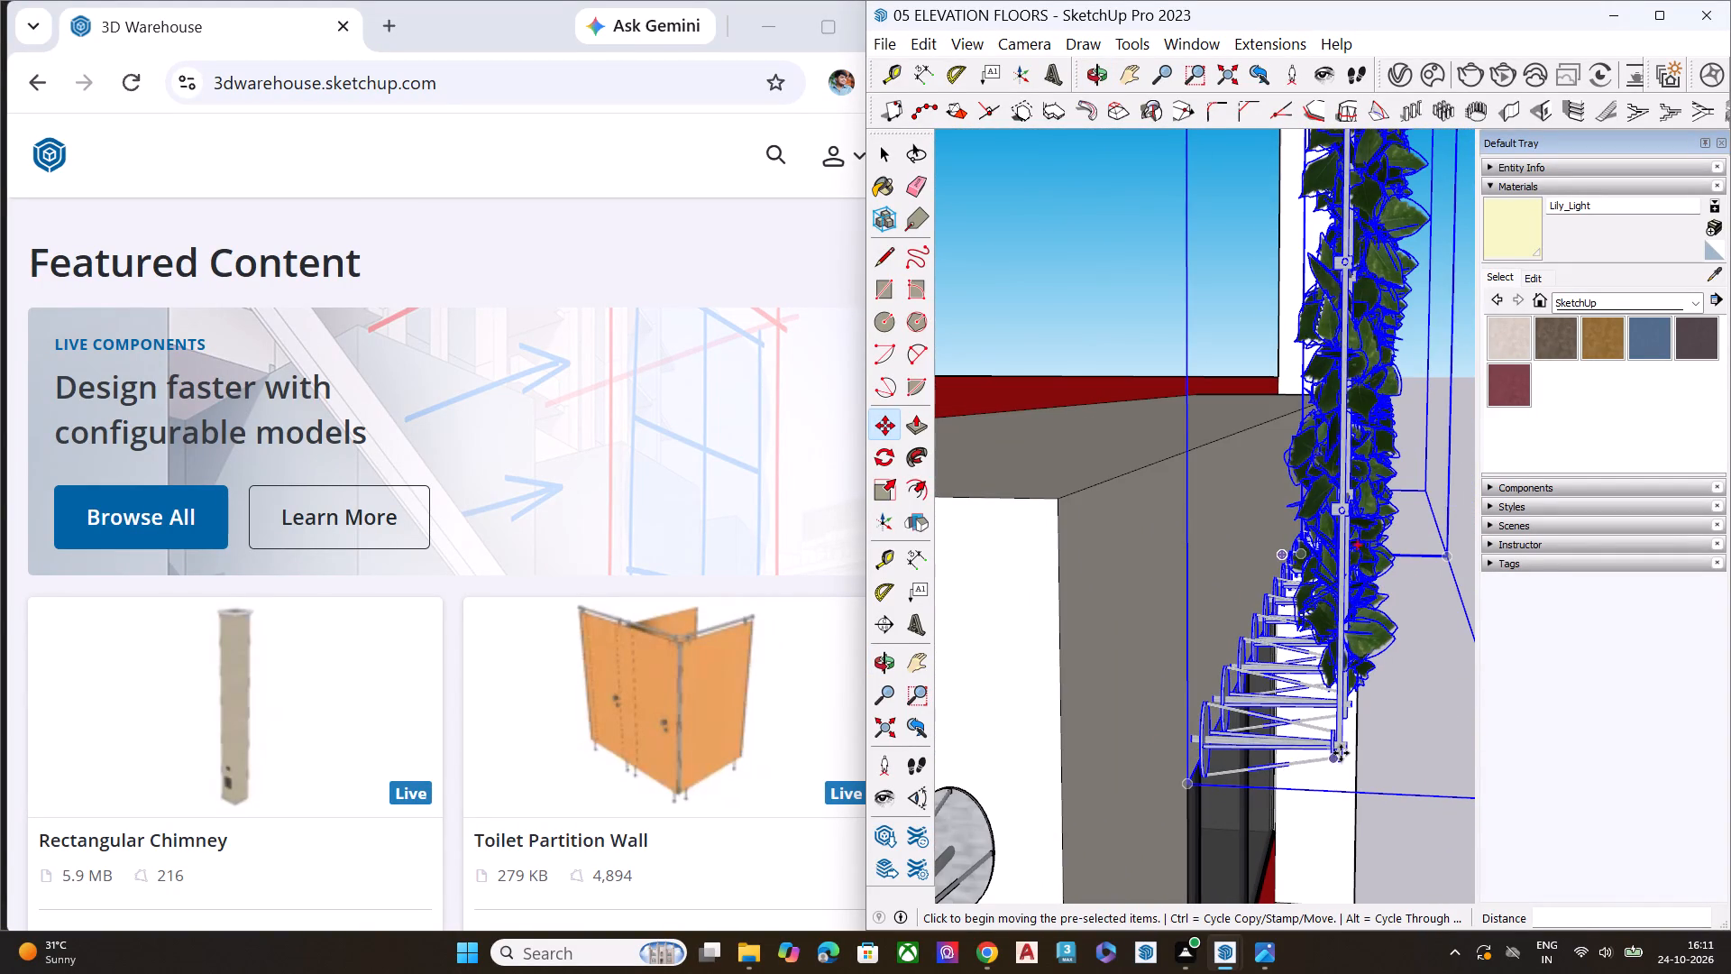
pyautogui.click(1341, 753)
pyautogui.click(1333, 757)
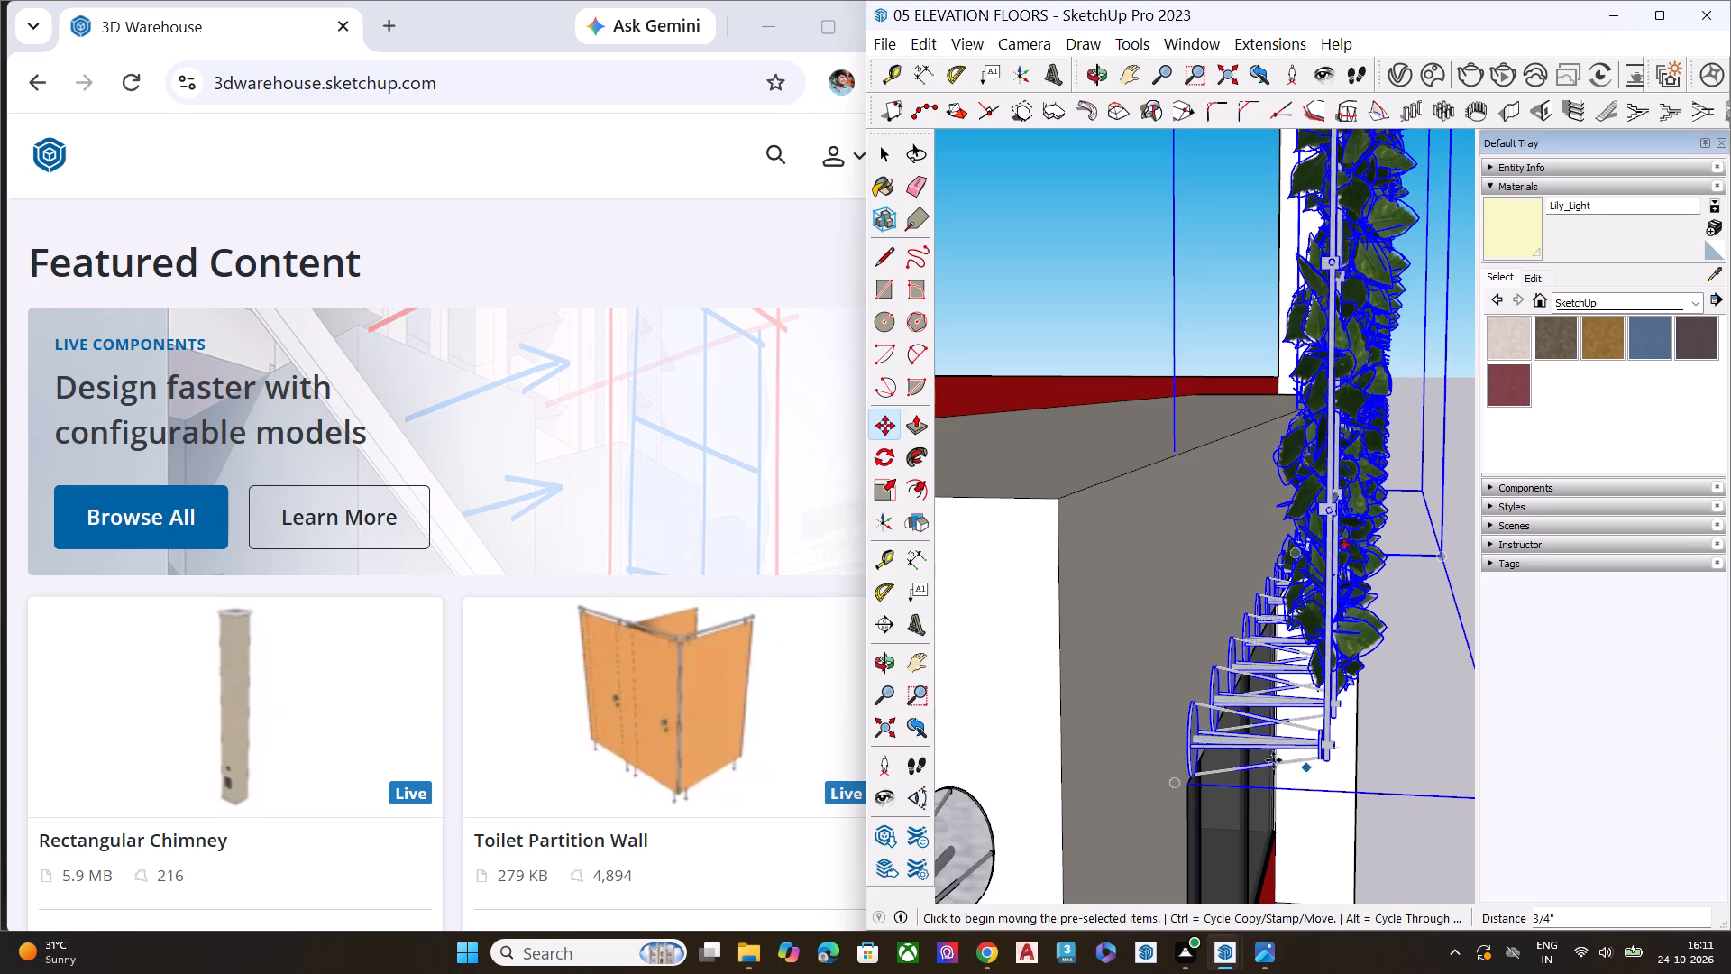
pyautogui.press('space')
pyautogui.scroll(-6, 1404, 648)
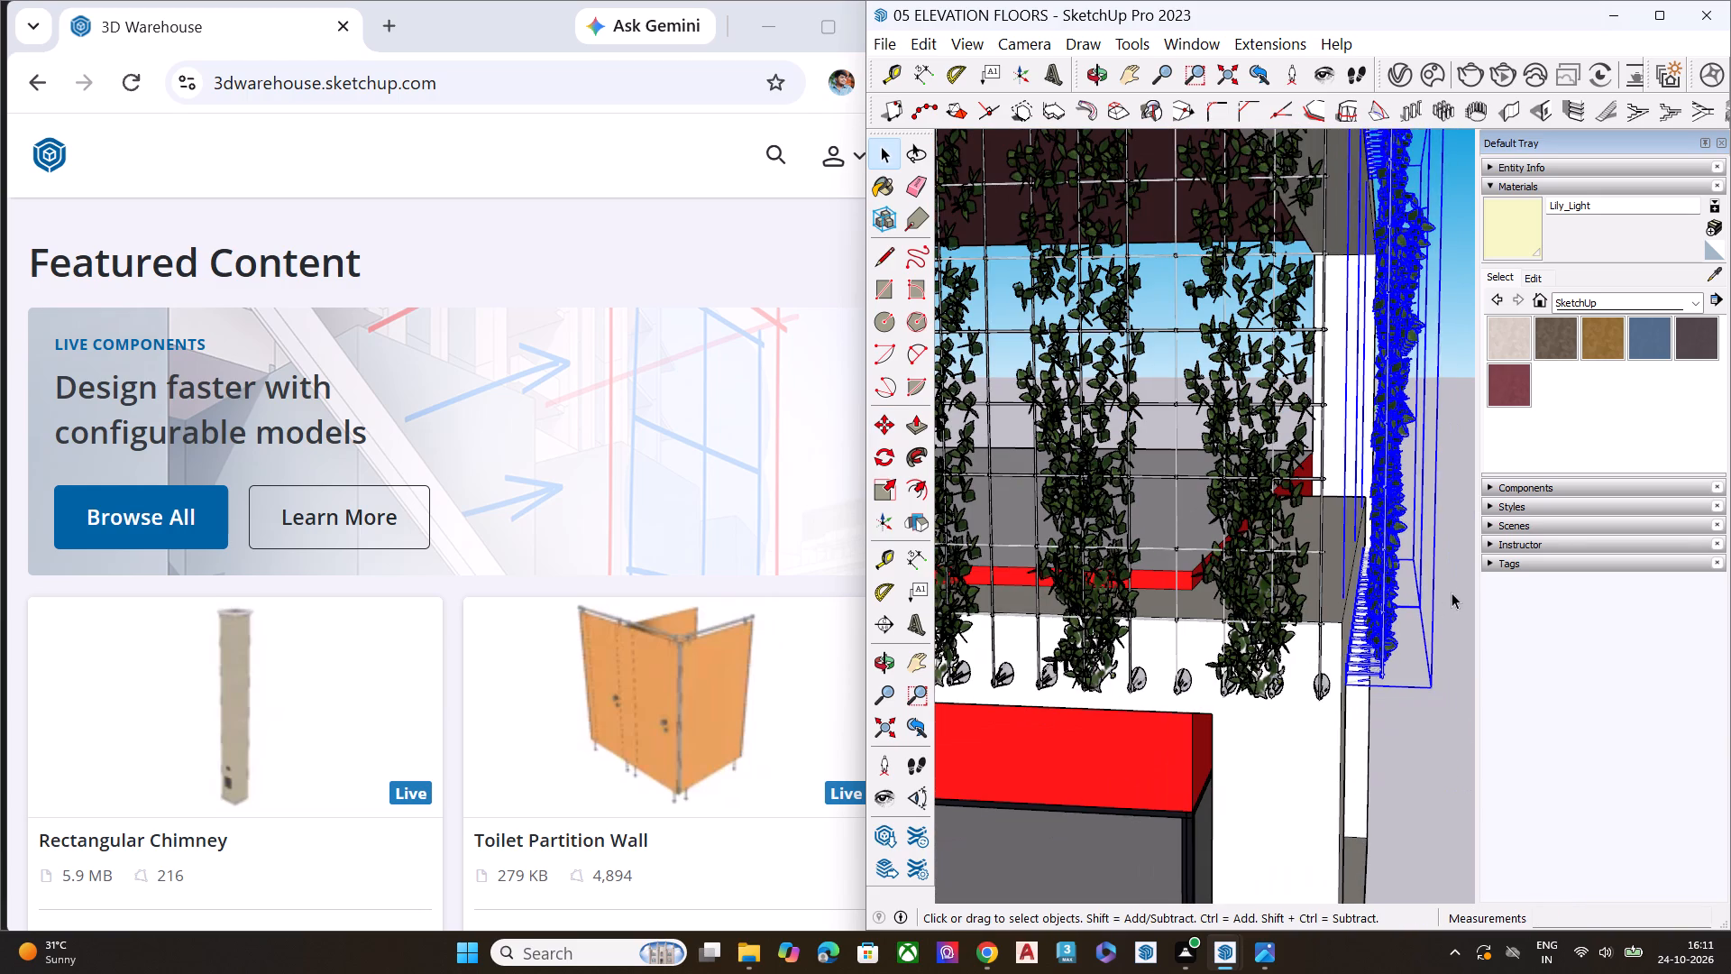
pyautogui.click(1452, 593)
# Scale the adjacent facade's trellis pair slightly upward along the blue axis so its top brackets sit higher on the roof slab edge.
pyautogui.scroll(-5, 1336, 718)
pyautogui.moveTo(1316, 744); pyautogui.dragTo(1142, 702, button='middle')
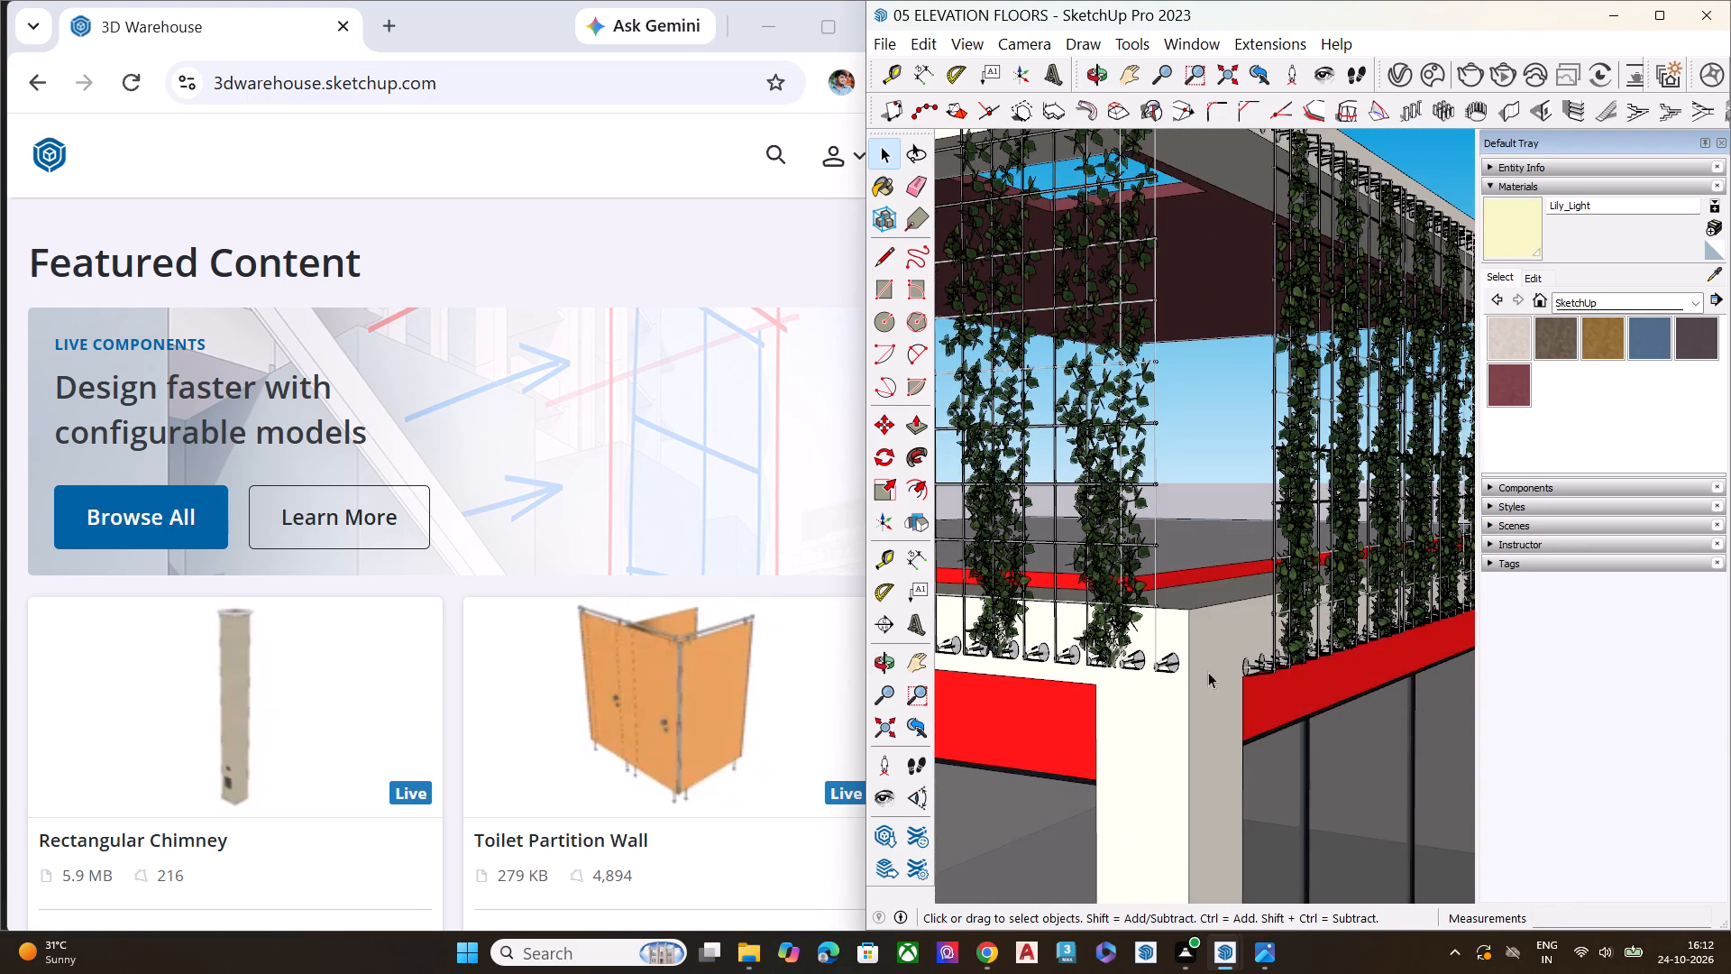
pyautogui.scroll(-7, 1211, 685)
pyautogui.scroll(8, 1218, 429)
pyautogui.scroll(-7, 1227, 464)
pyautogui.moveTo(1261, 548); pyautogui.dragTo(1290, 683, button='middle')
pyautogui.scroll(6, 1299, 611)
pyautogui.click(1266, 524)
pyautogui.click(1226, 547)
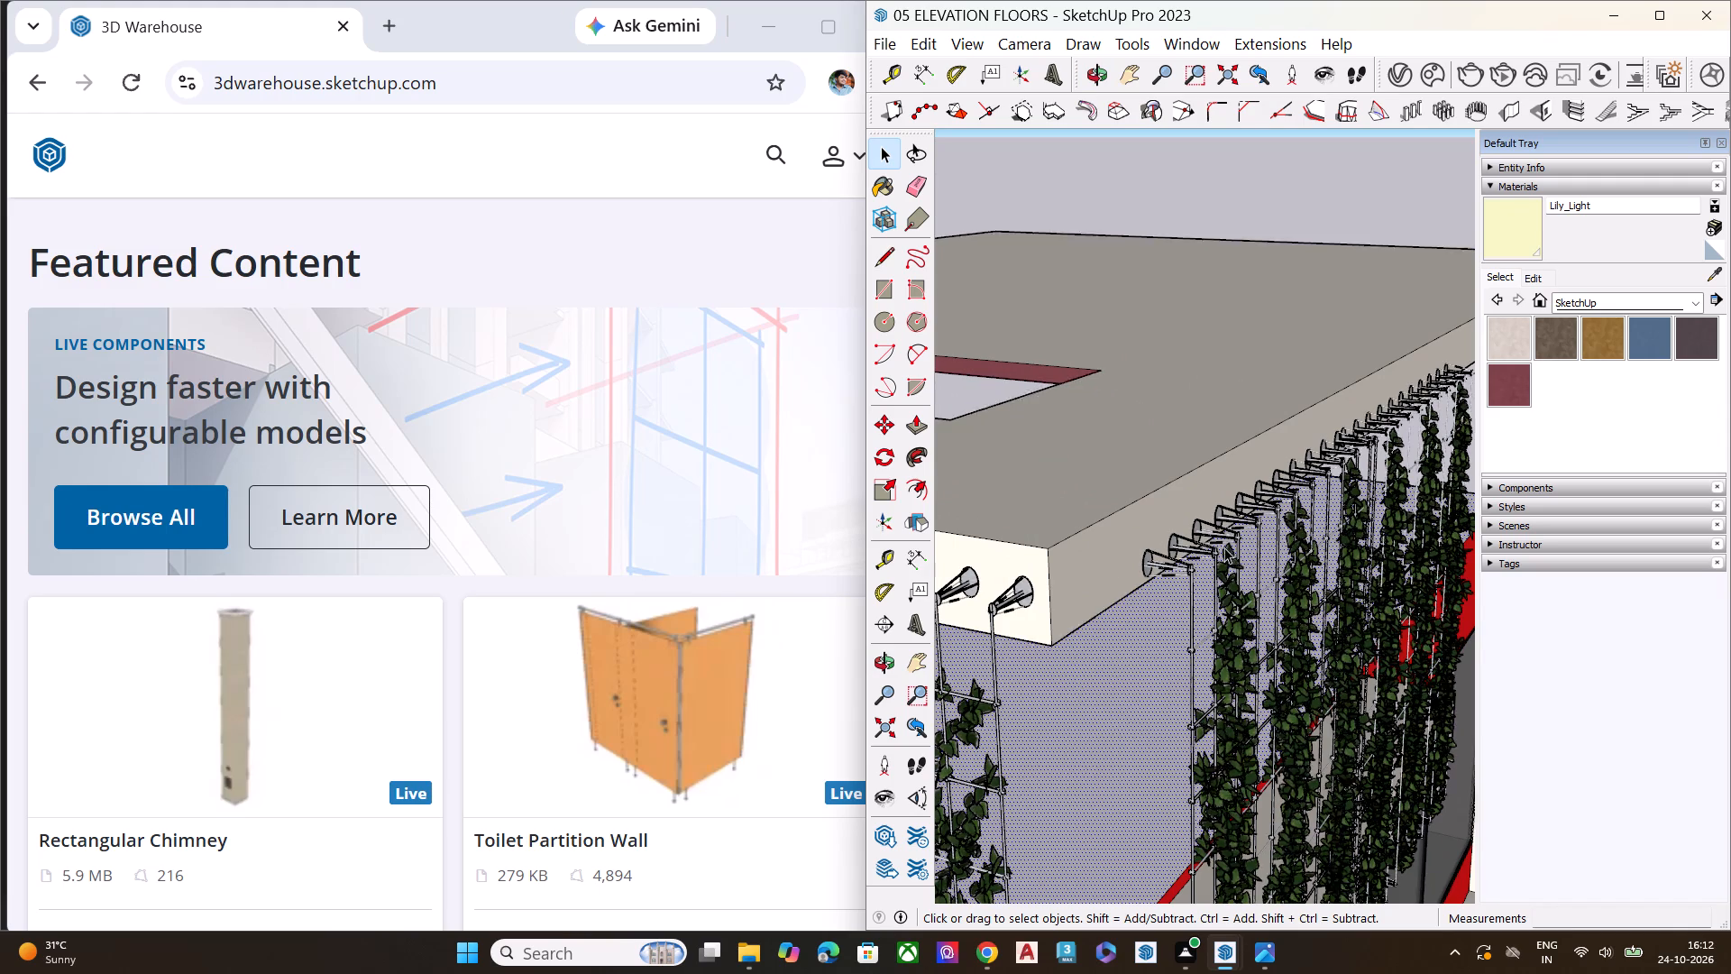
pyautogui.keyDown('ctrl'); pyautogui.click(1410, 410); pyautogui.keyUp('ctrl')
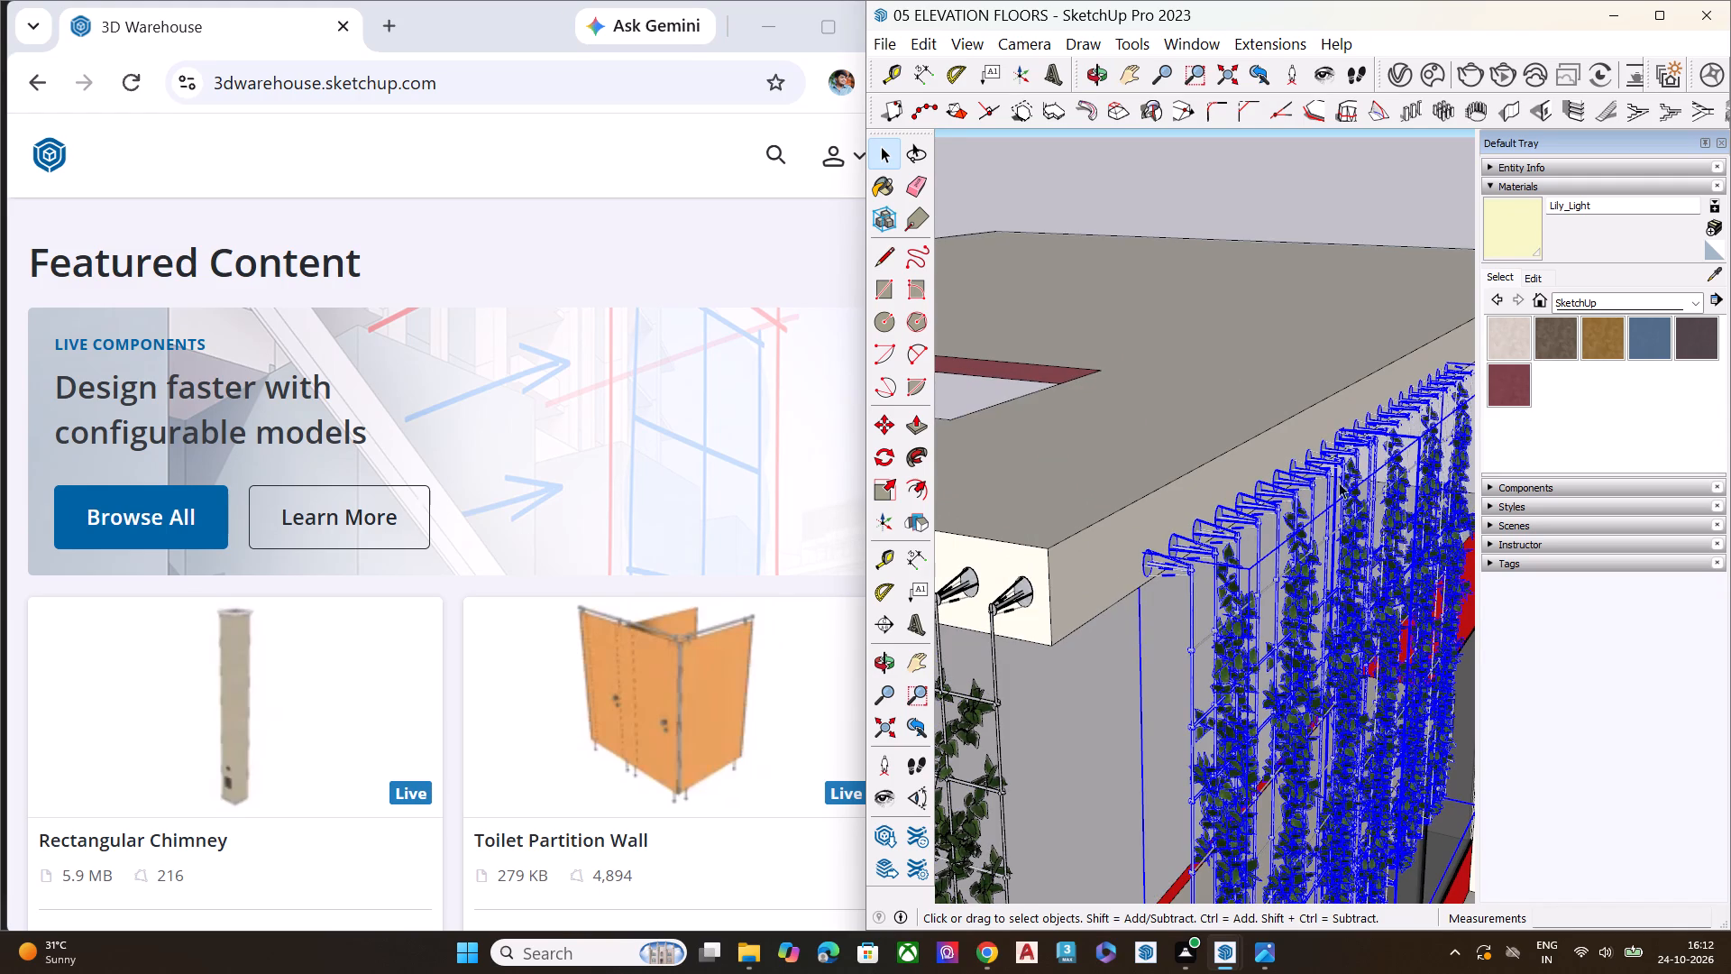
pyautogui.press('s')
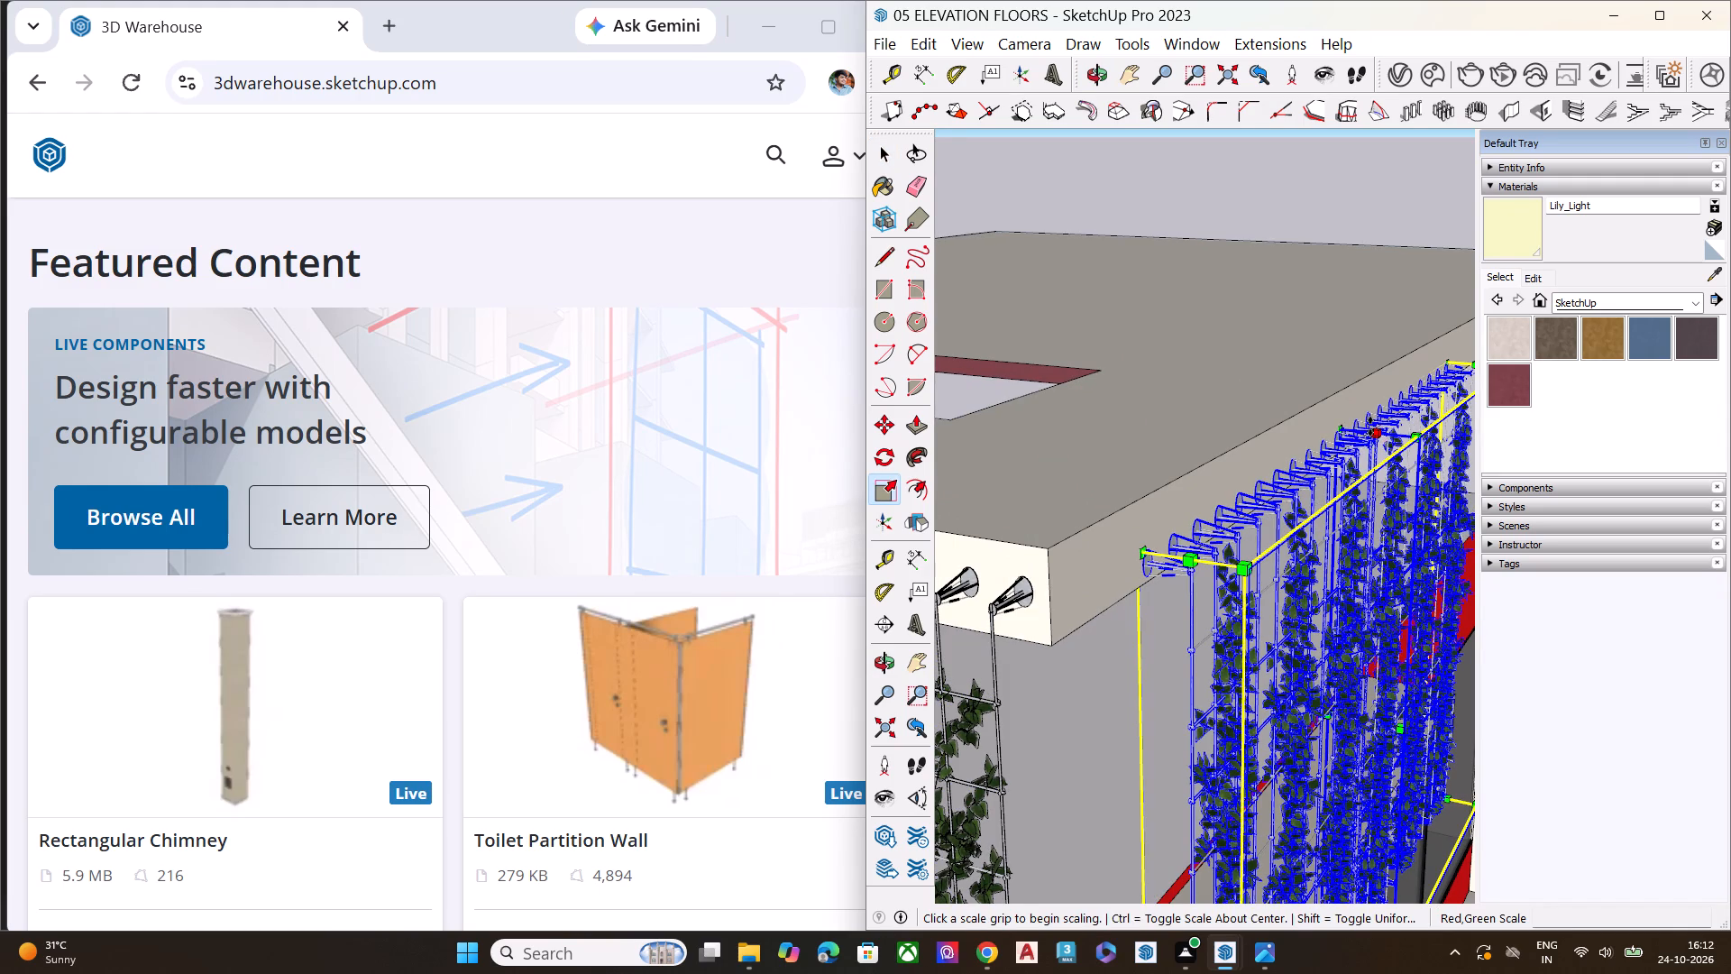
pyautogui.click(1373, 430)
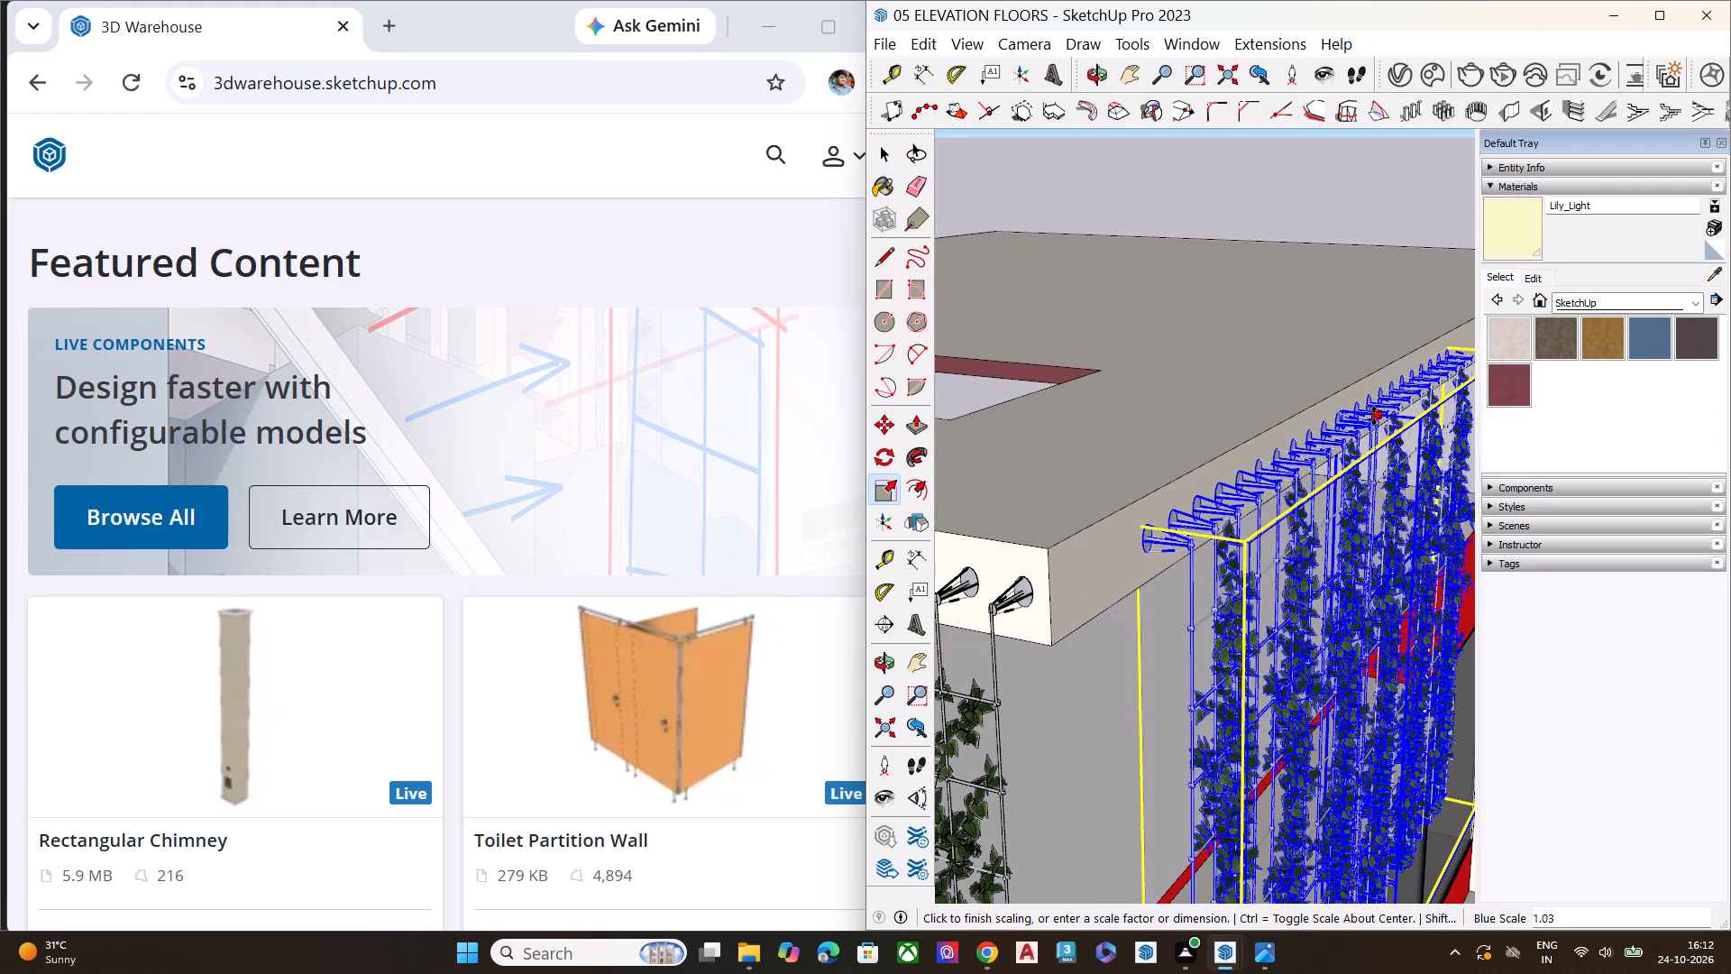
pyautogui.click(1374, 421)
pyautogui.press('space')
pyautogui.click(1382, 197)
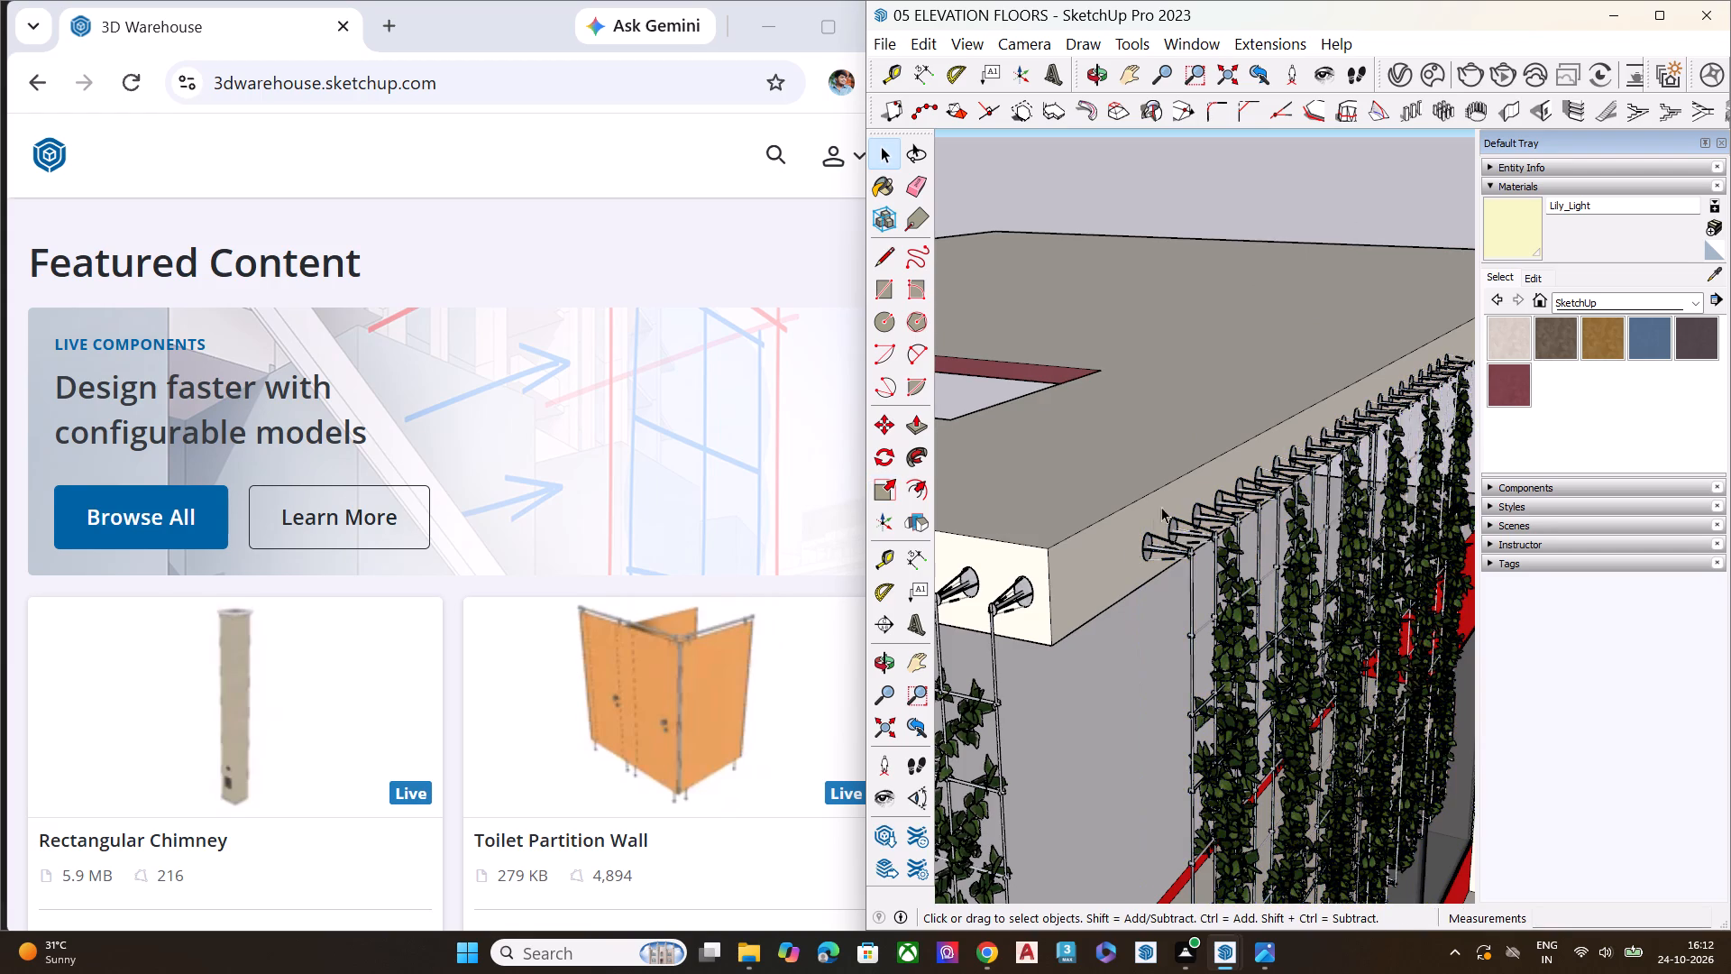
# Examine the trellises on both top-floor facades and the storeys below, up close and against the whole tower.
pyautogui.scroll(-8, 1119, 572)
pyautogui.moveTo(1212, 727); pyautogui.dragTo(1192, 578, button='middle')
pyautogui.scroll(1, 1196, 561)
pyautogui.scroll(-9, 1197, 557)
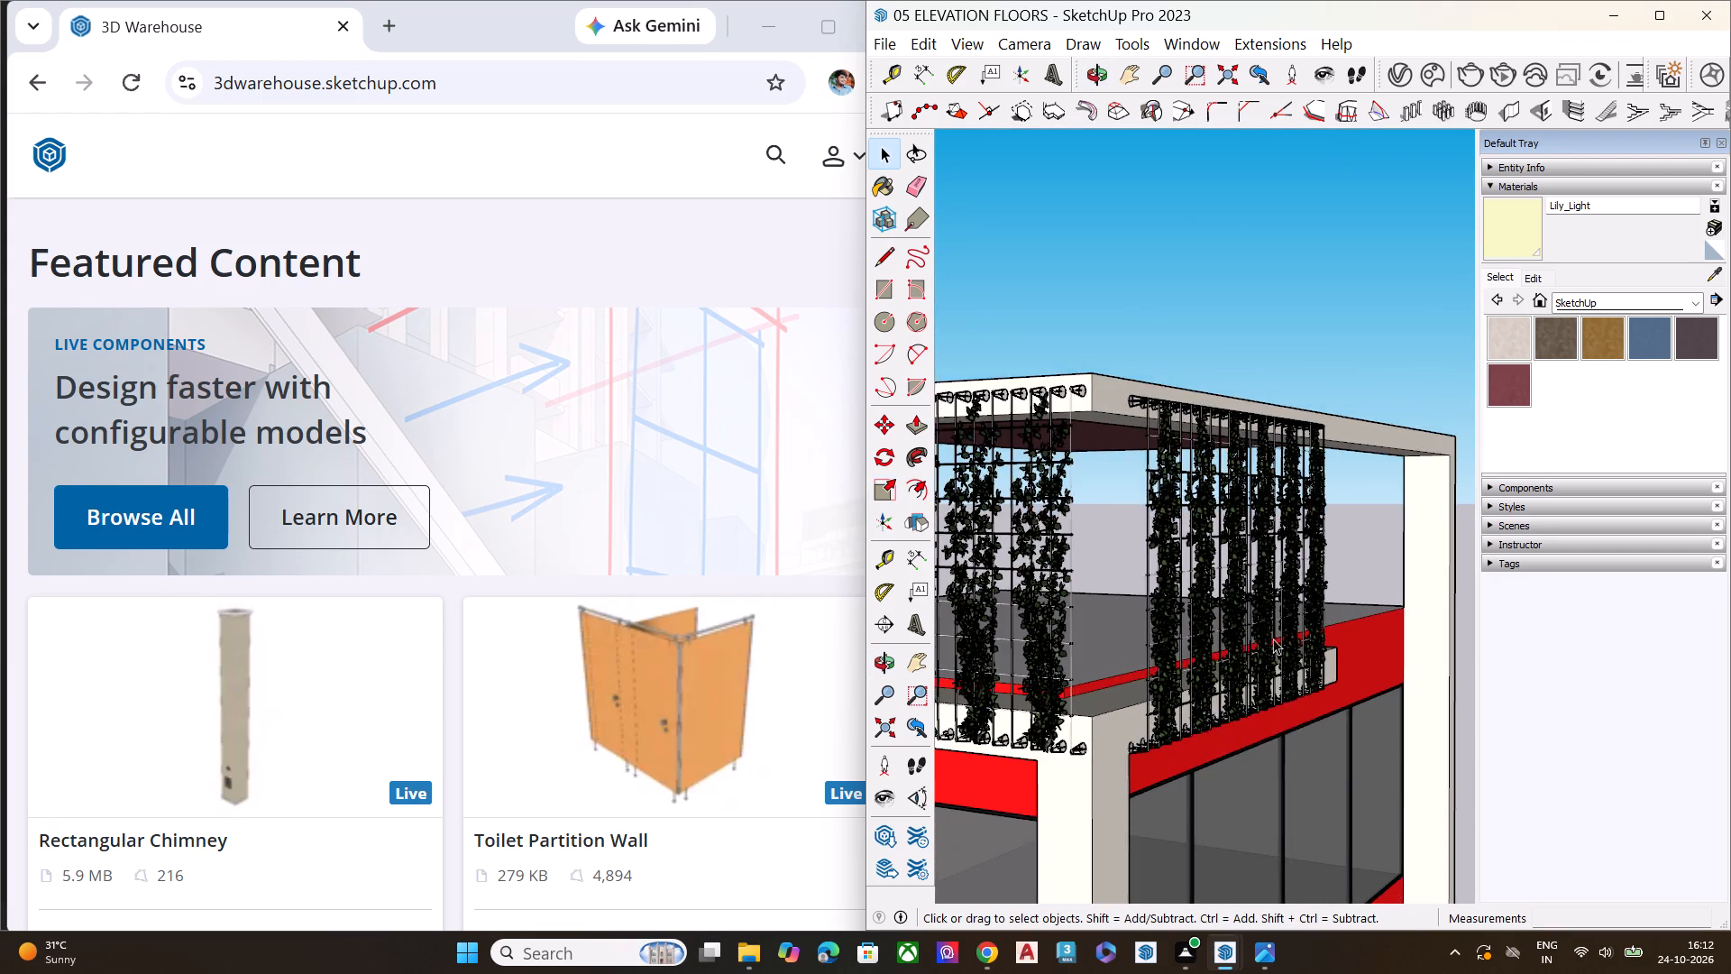
pyautogui.moveTo(1299, 686); pyautogui.dragTo(1146, 674, button='middle')
pyautogui.scroll(1, 1149, 667)
pyautogui.scroll(-10, 1274, 586)
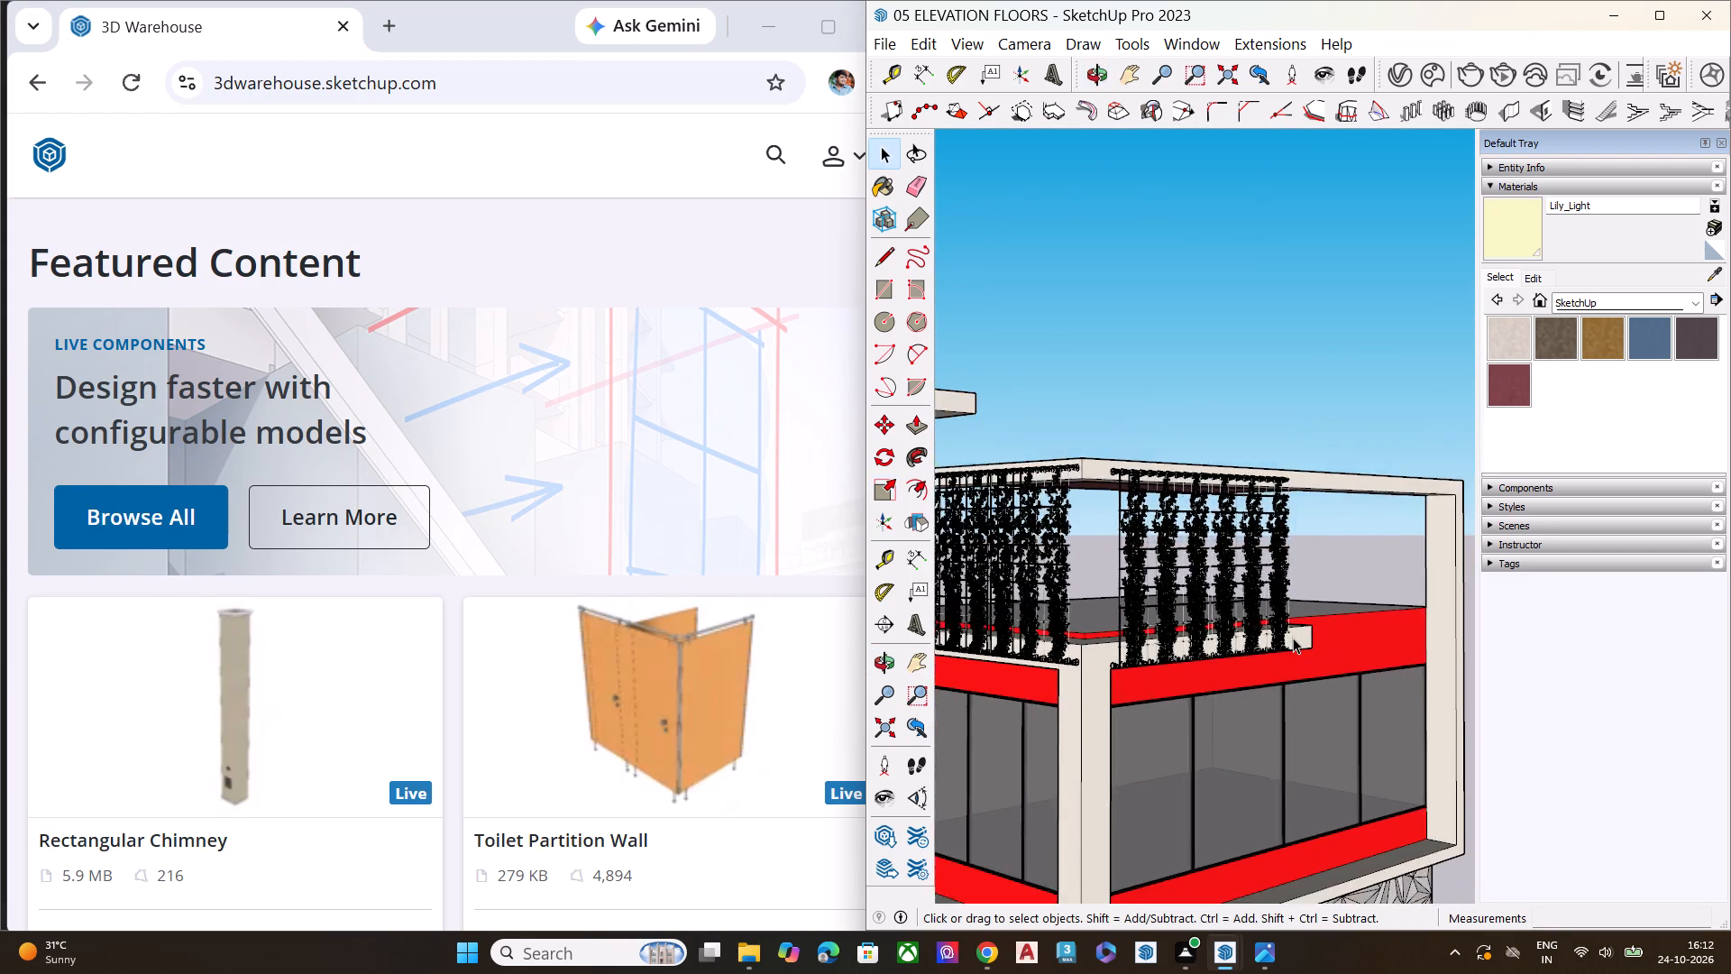
pyautogui.scroll(-10, 1259, 650)
pyautogui.scroll(1, 1210, 648)
pyautogui.scroll(-7, 1210, 648)
pyautogui.scroll(3, 1219, 802)
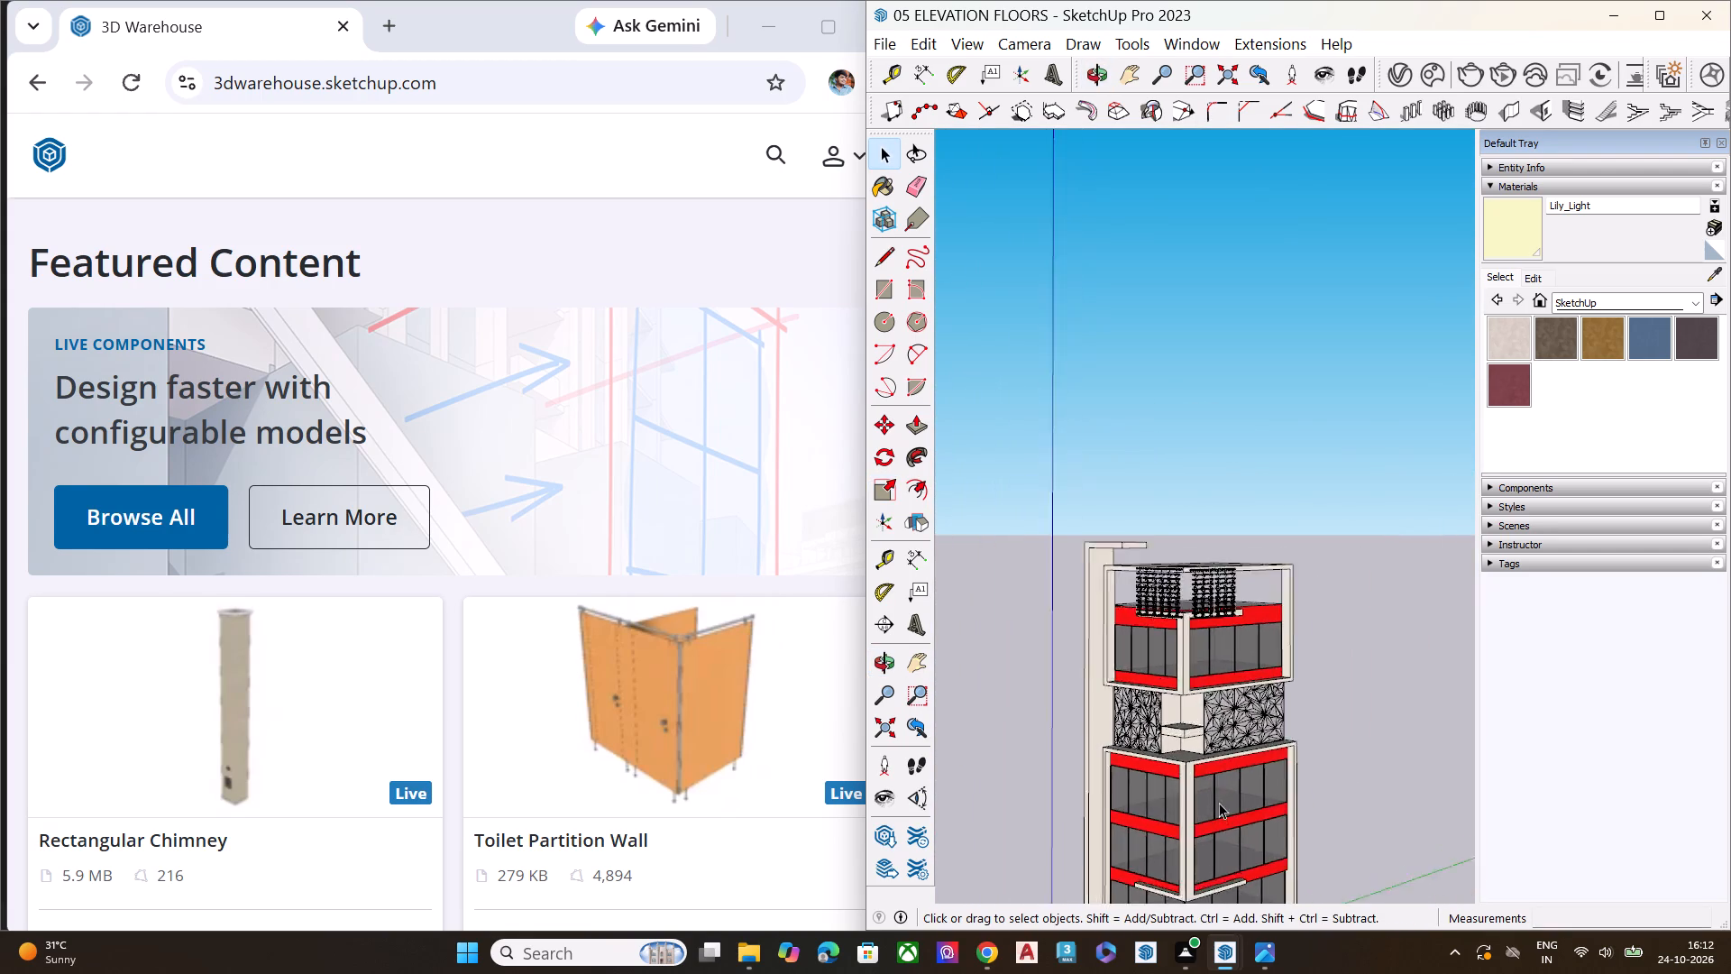
pyautogui.scroll(6, 1219, 803)
pyautogui.moveTo(1168, 701); pyautogui.dragTo(1186, 602, button='middle')
pyautogui.scroll(7, 1195, 653)
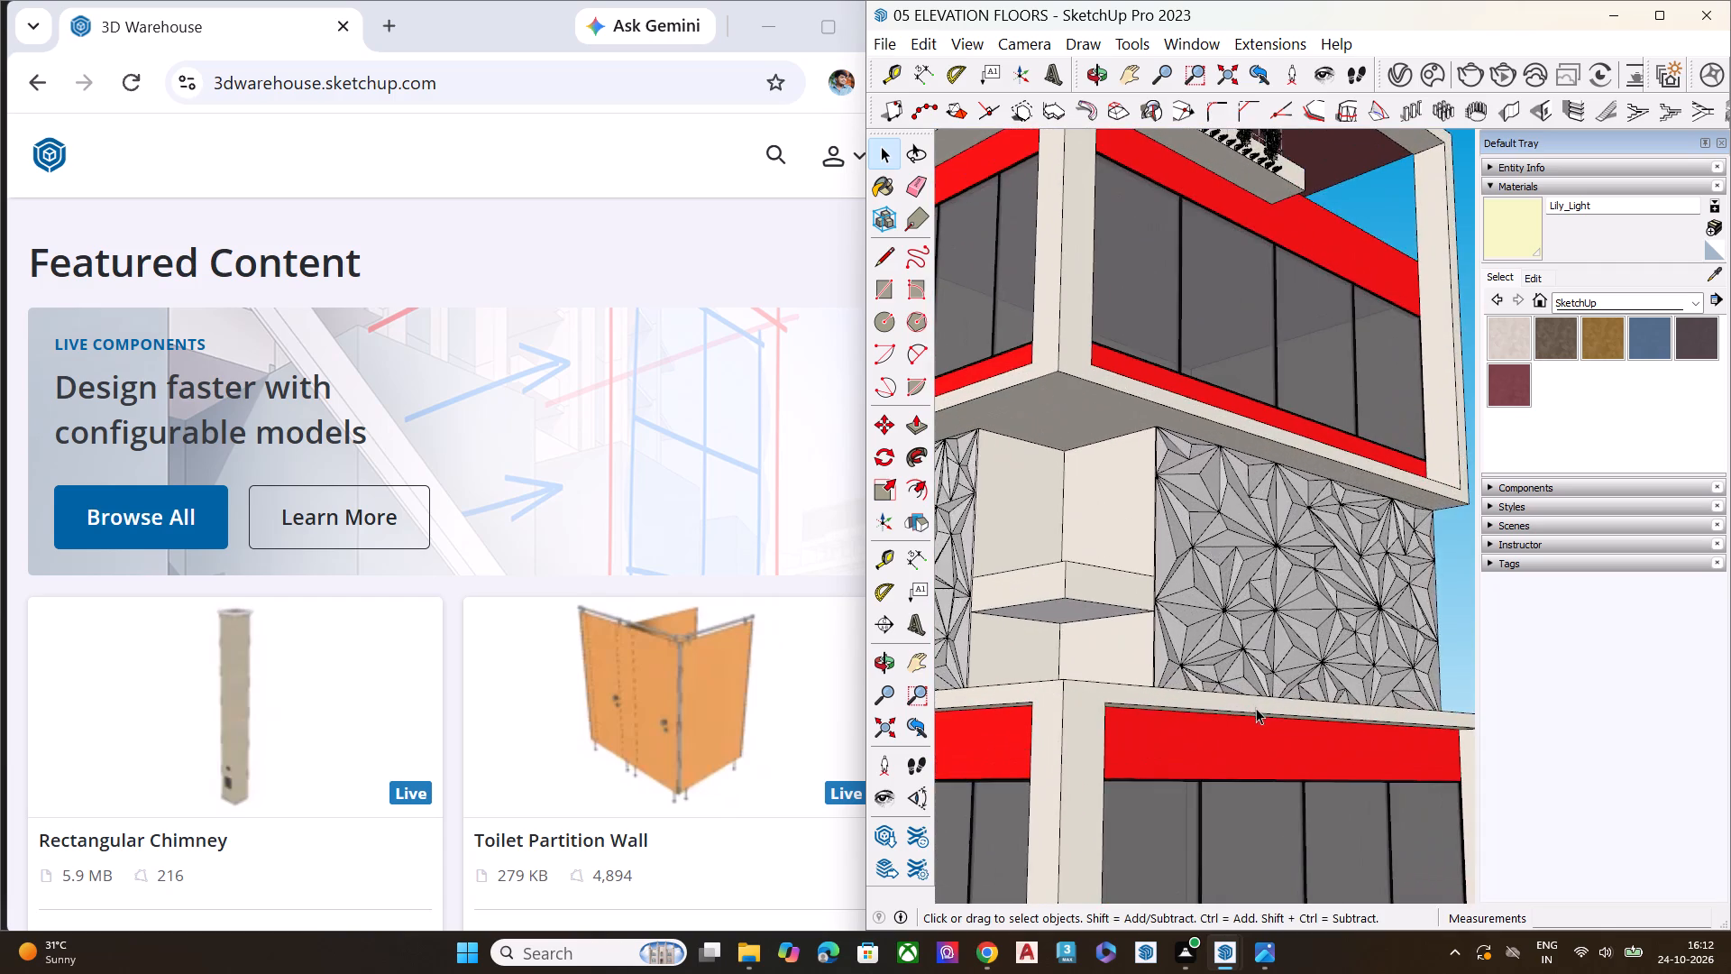
pyautogui.scroll(-12, 1252, 712)
pyautogui.moveTo(1233, 719); pyautogui.dragTo(1365, 772, button='middle')
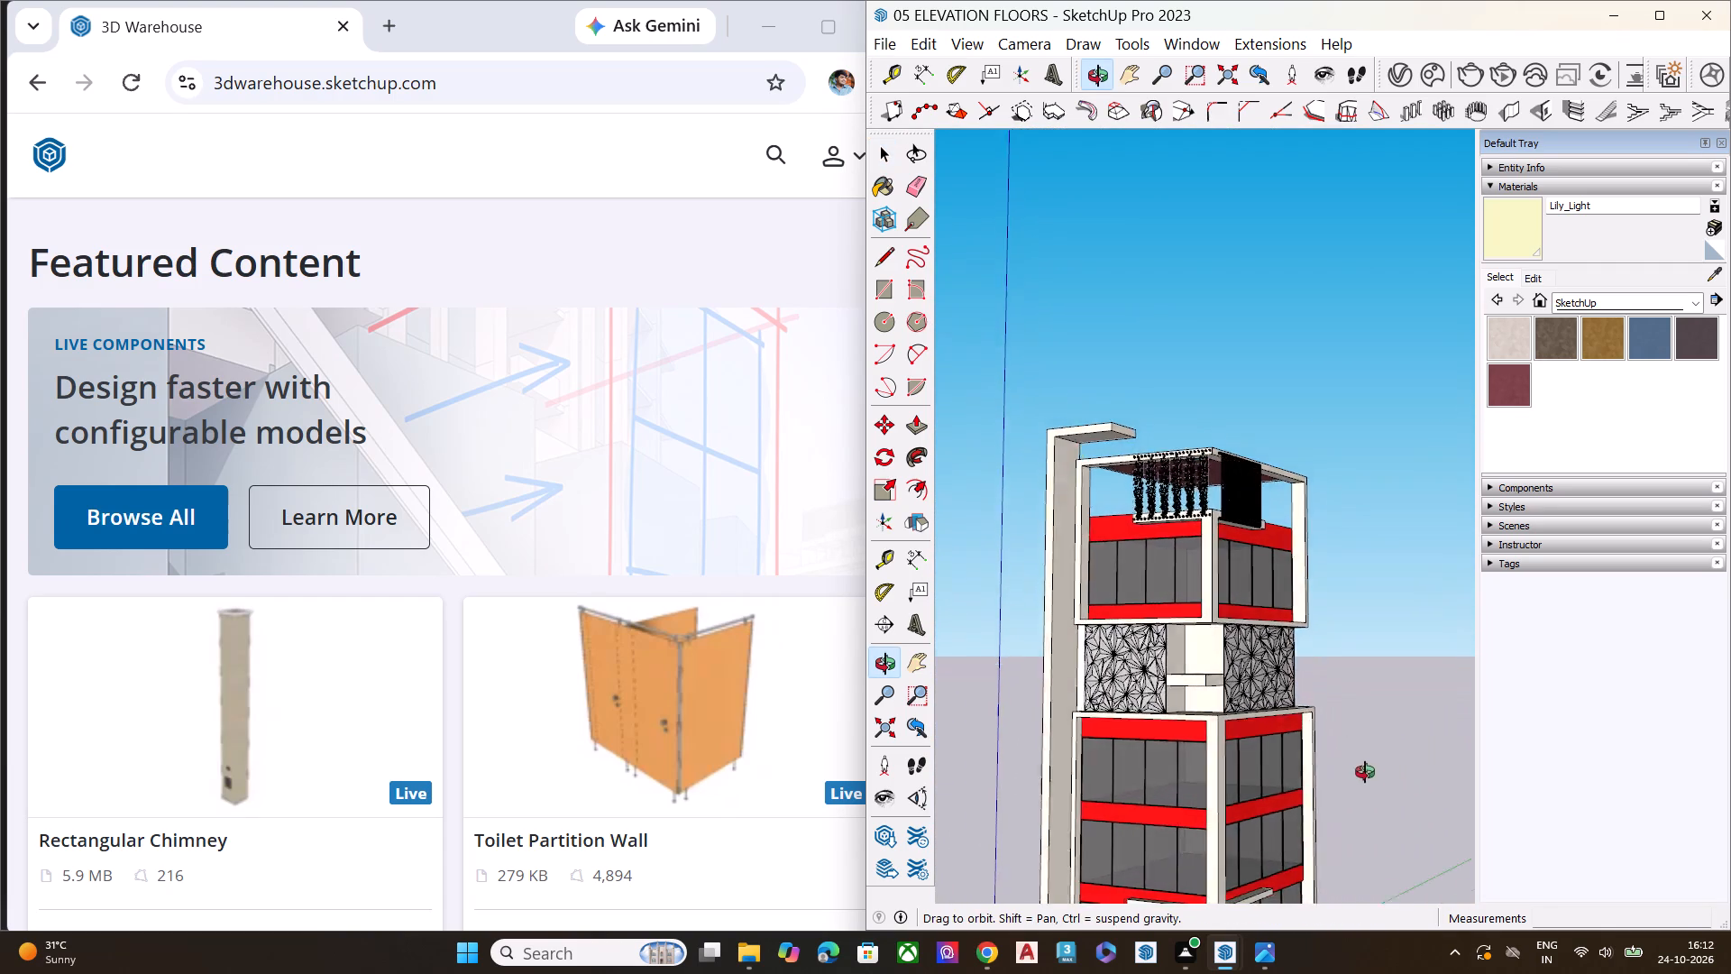
pyautogui.moveTo(1365, 772); pyautogui.dragTo(973, 751, button='middle')
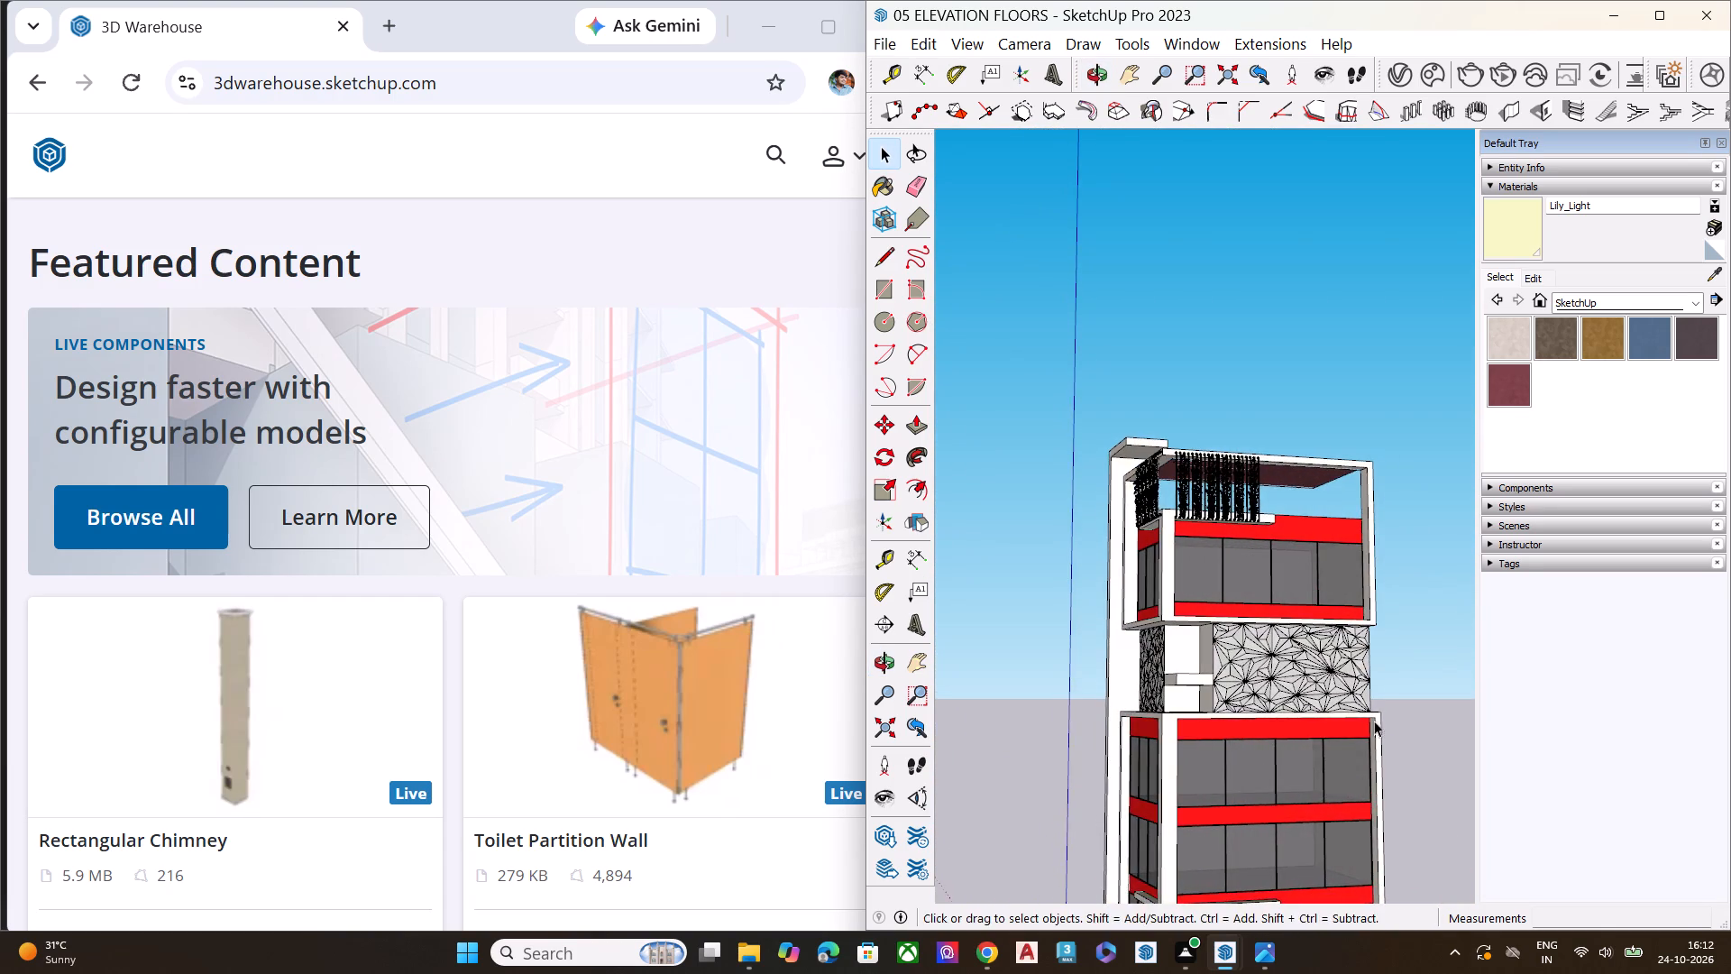
# Move the outer trellis of the top-floor pair about 31' 7" by its top corner onto the slab edge beside the patterned panel below.
pyautogui.moveTo(1293, 732); pyautogui.dragTo(1094, 763, button='middle')
pyautogui.scroll(3, 1145, 486)
pyautogui.scroll(-1, 1149, 475)
pyautogui.scroll(4, 1149, 475)
pyautogui.scroll(1, 1335, 476)
pyautogui.scroll(-2, 1345, 476)
pyautogui.scroll(5, 1347, 476)
pyautogui.click(1272, 505)
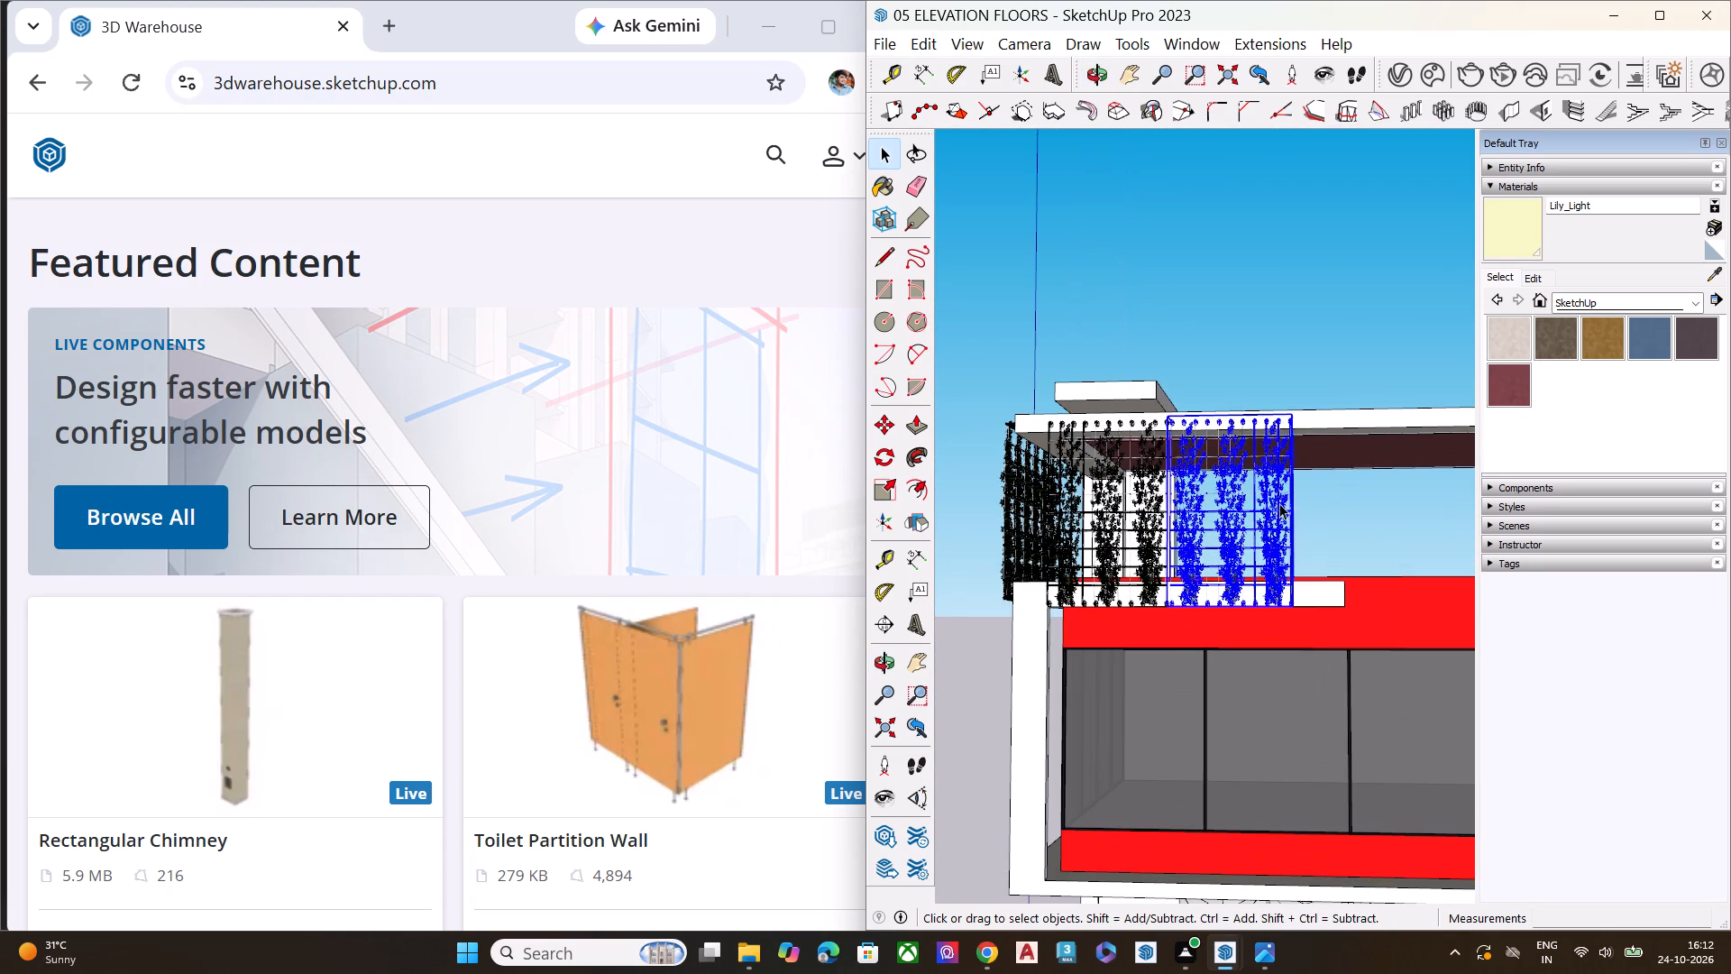
pyautogui.moveTo(1296, 534); pyautogui.dragTo(1003, 776, button='middle')
pyautogui.scroll(6, 1052, 644)
pyautogui.press('m')
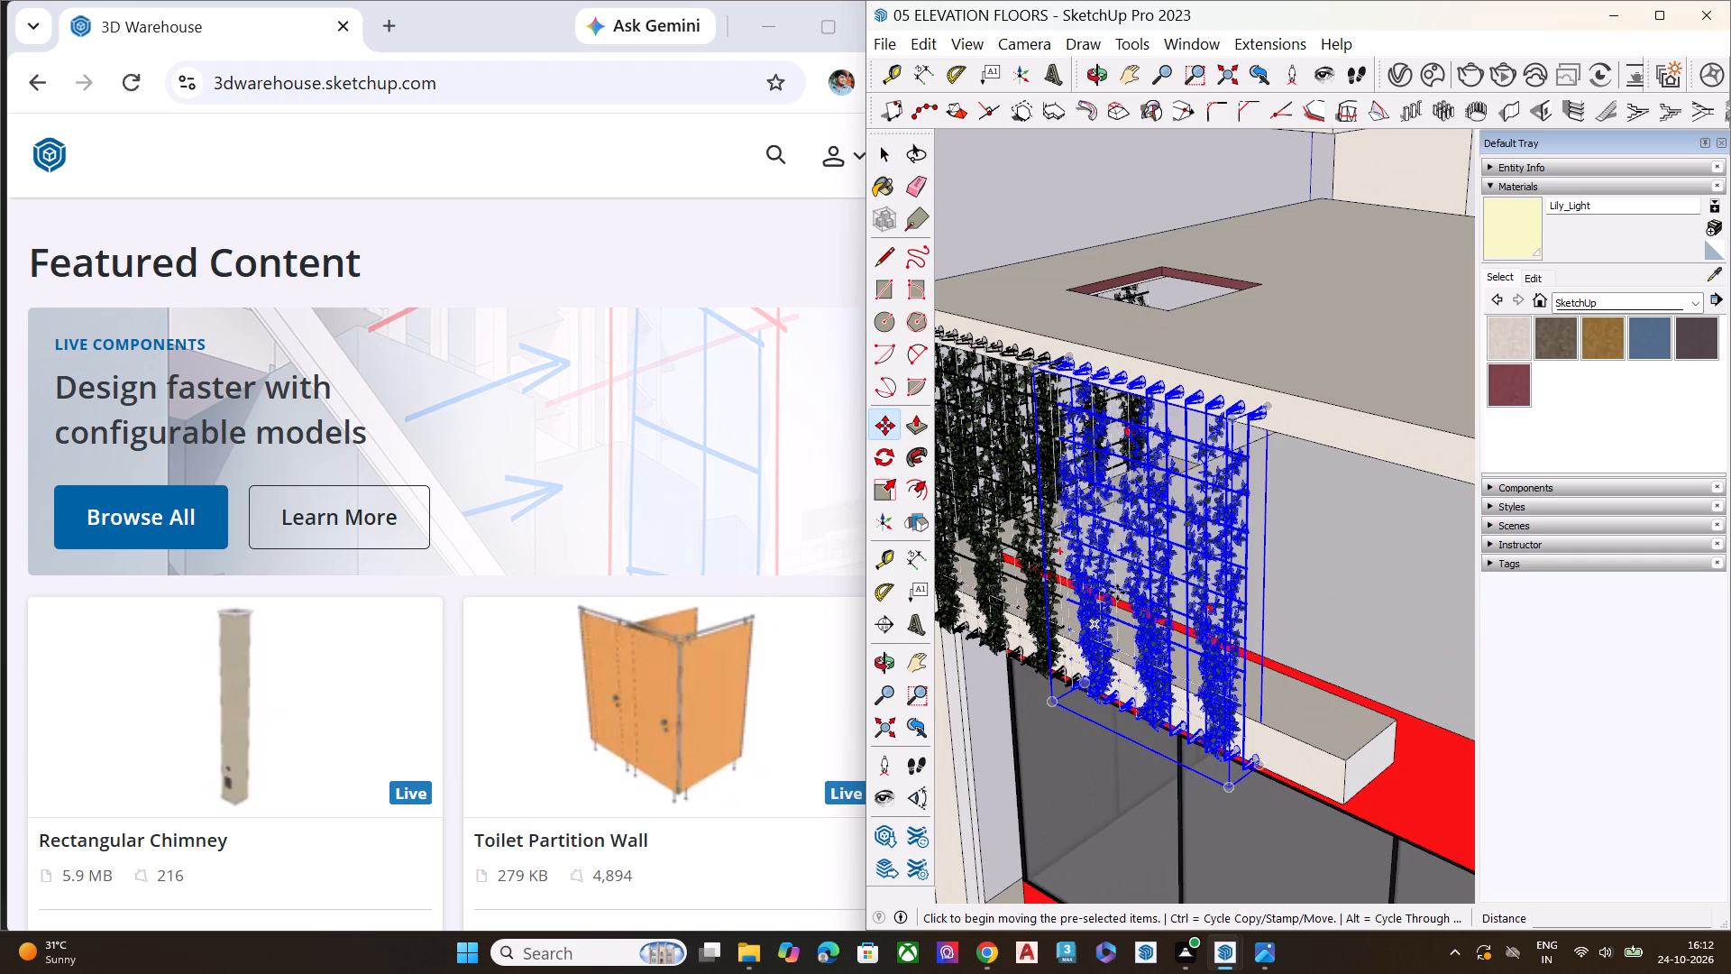
pyautogui.scroll(7, 1138, 561)
pyautogui.scroll(-8, 1214, 353)
pyautogui.scroll(3, 1278, 295)
pyautogui.scroll(-1, 1283, 290)
pyautogui.scroll(4, 1283, 290)
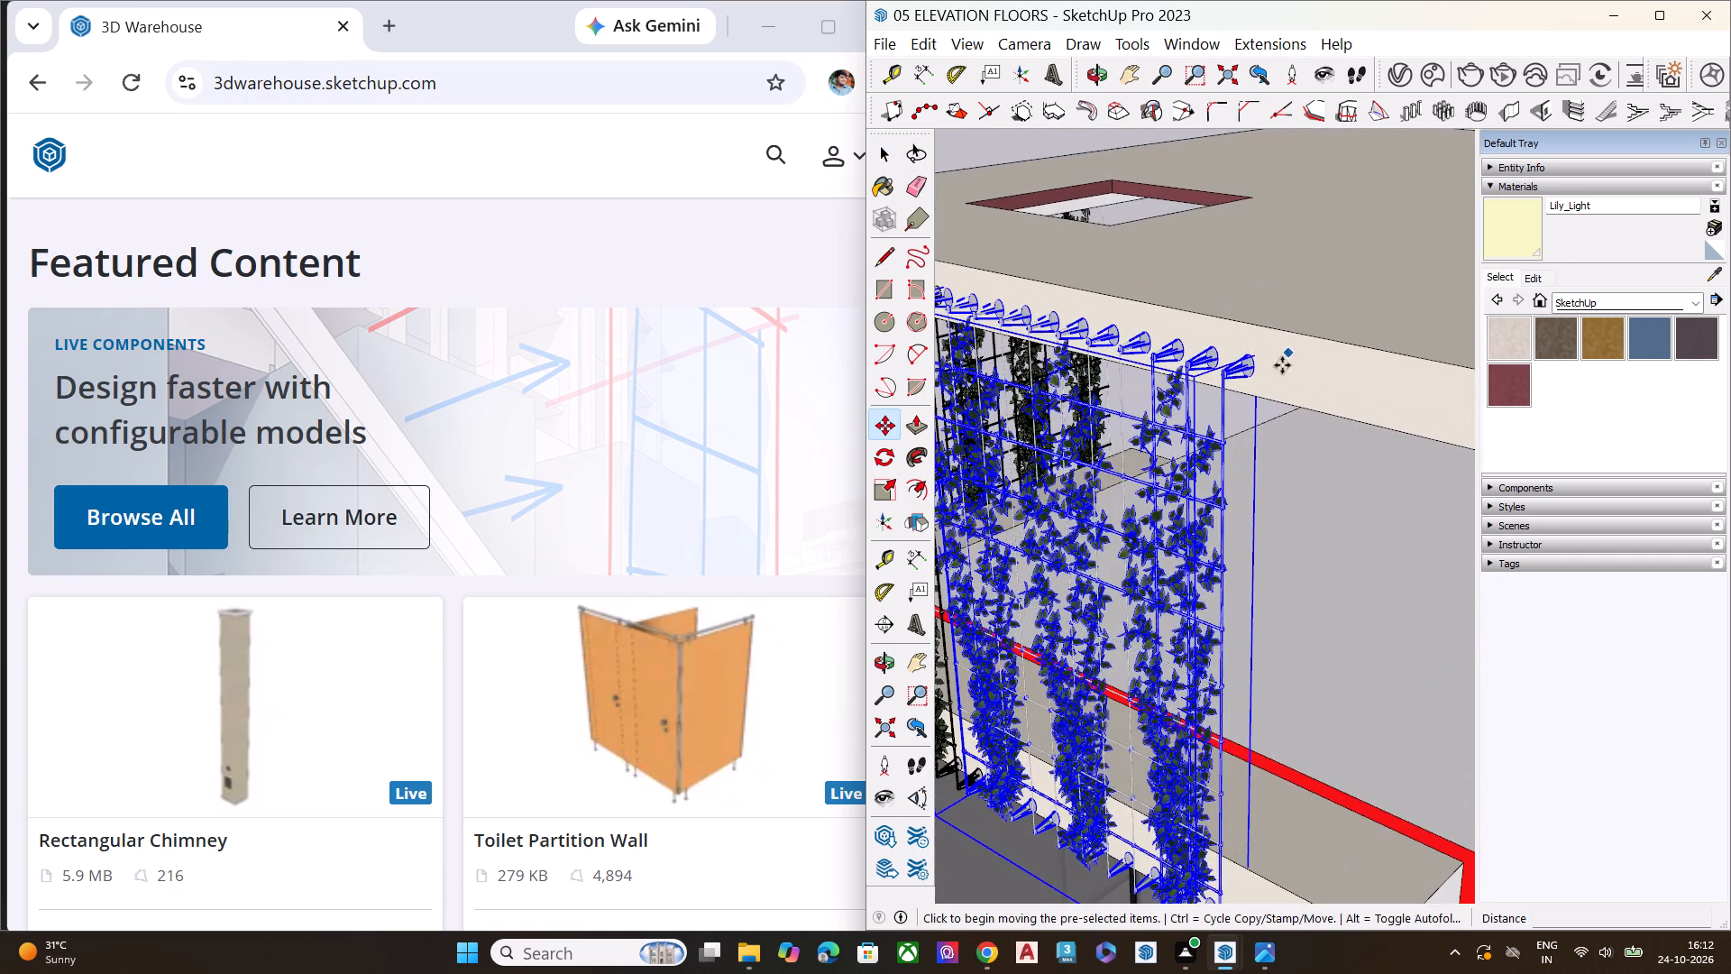
pyautogui.click(1252, 354)
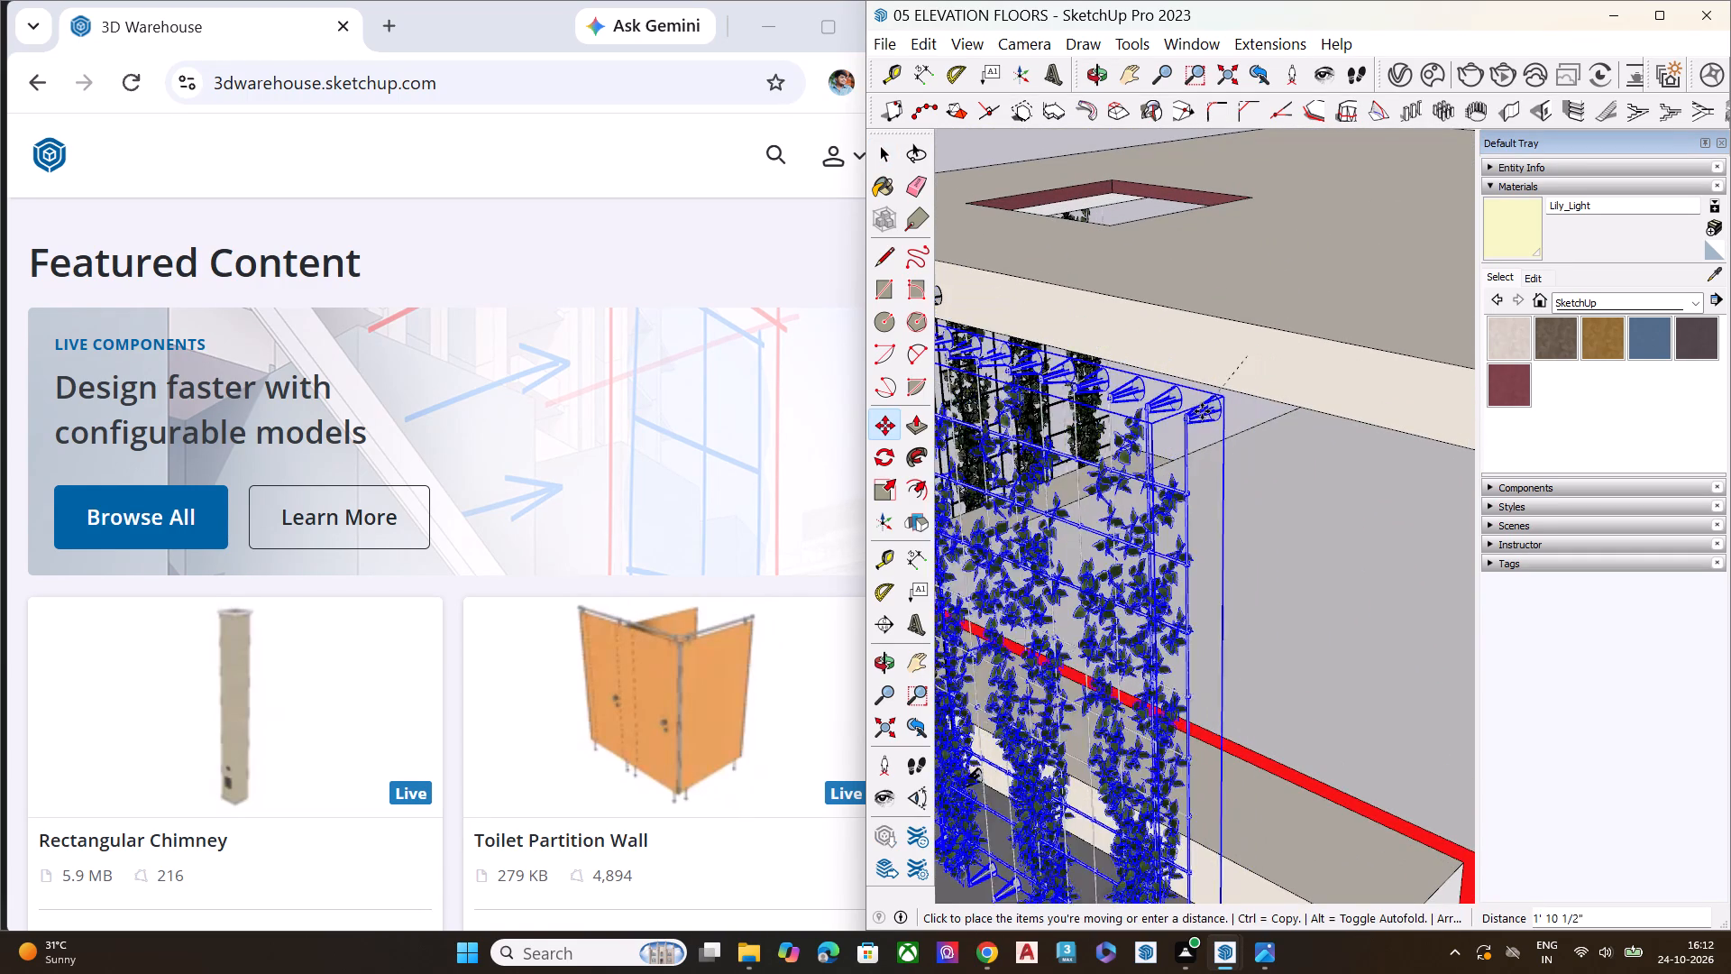
pyautogui.scroll(-8, 1155, 422)
pyautogui.scroll(-6, 1244, 436)
pyautogui.scroll(1, 1223, 484)
pyautogui.scroll(-10, 1223, 484)
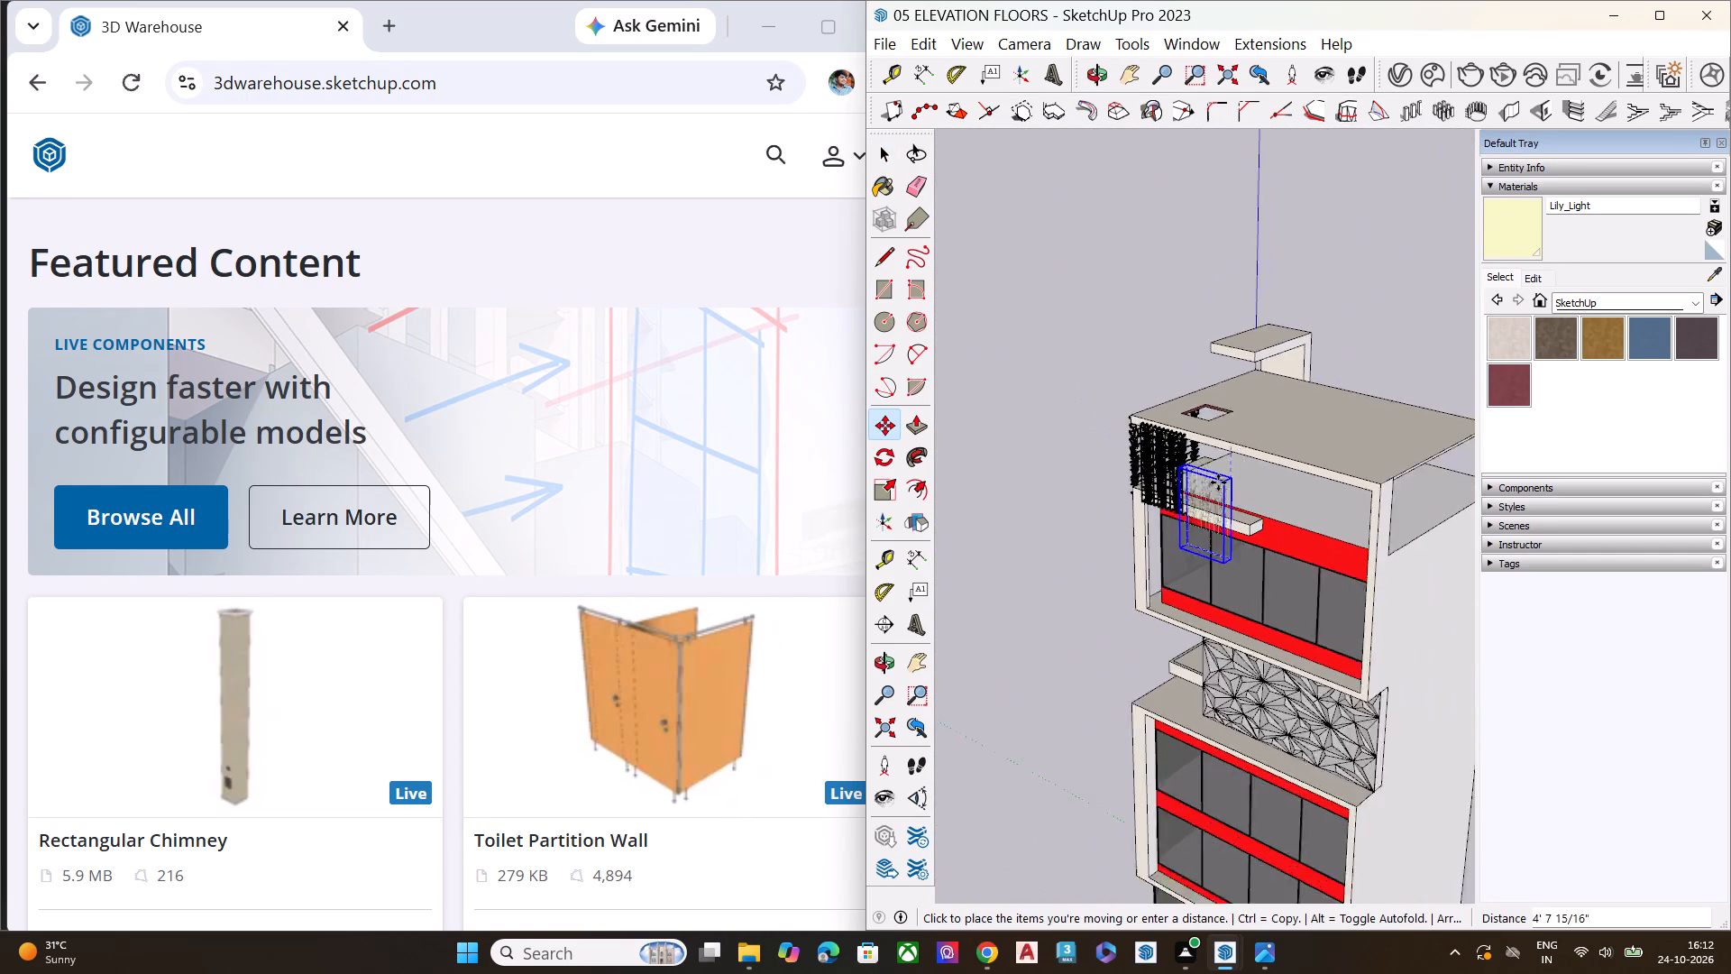
pyautogui.scroll(-3, 1218, 482)
pyautogui.scroll(4, 1217, 482)
pyautogui.scroll(-5, 1240, 495)
pyautogui.scroll(6, 1164, 663)
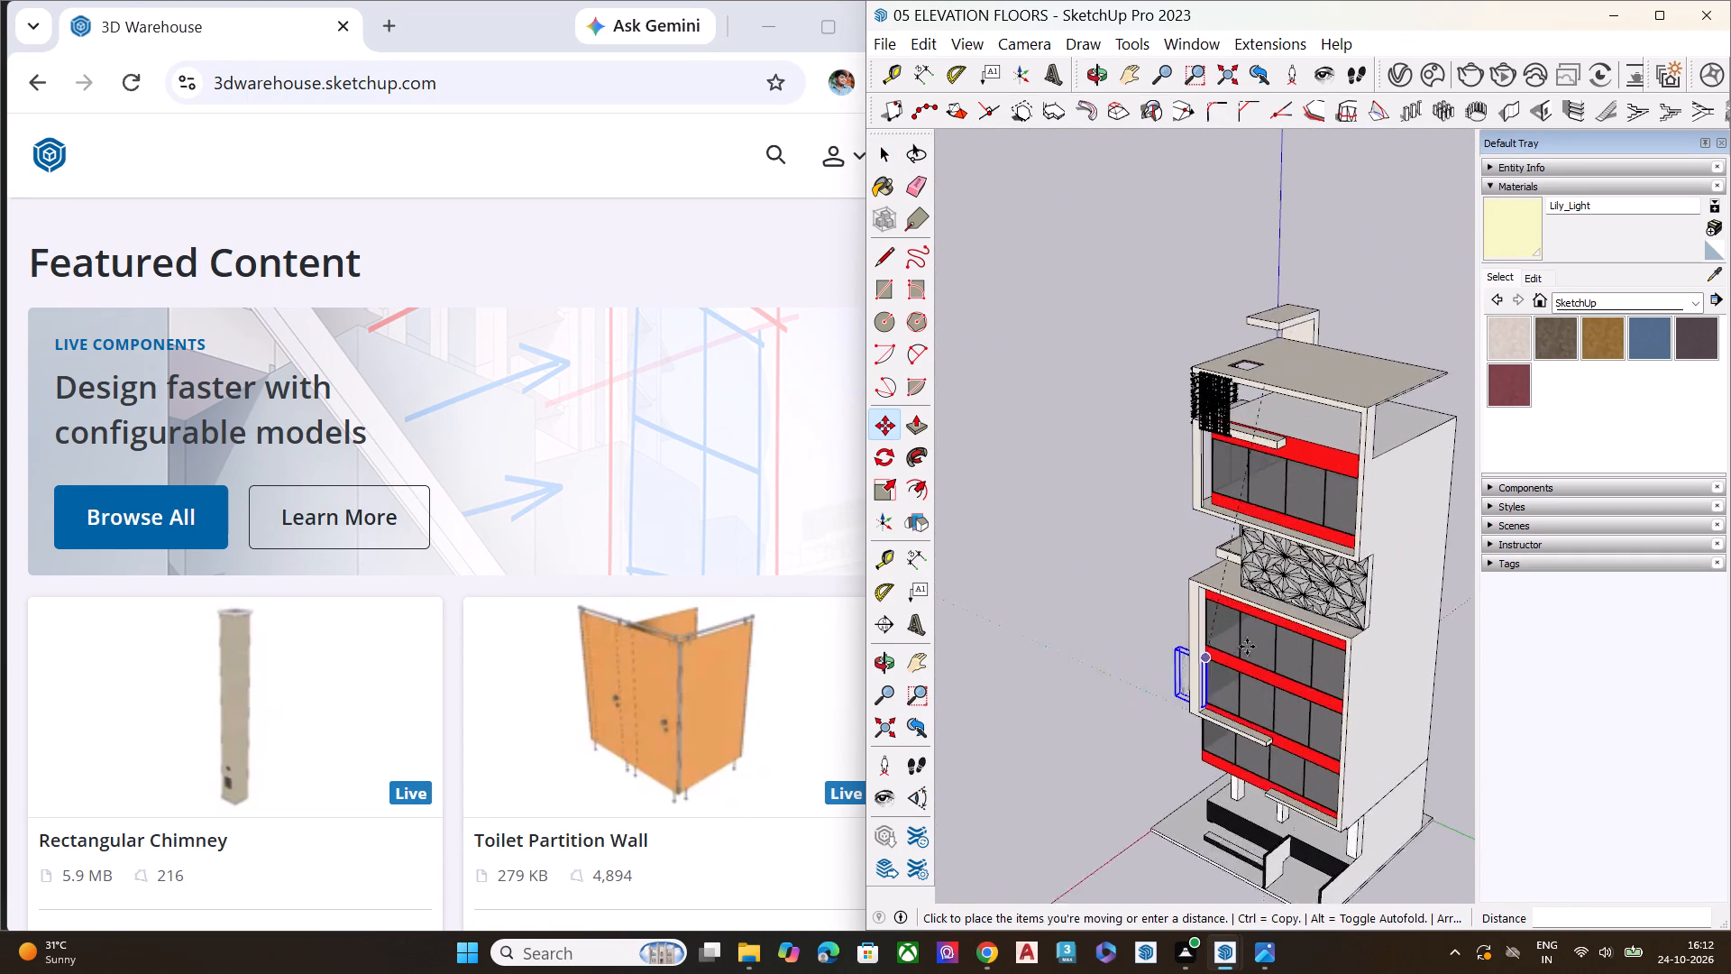
pyautogui.scroll(1, 1247, 647)
pyautogui.scroll(8, 1310, 555)
pyautogui.moveTo(1177, 543); pyautogui.dragTo(1369, 492, button='middle')
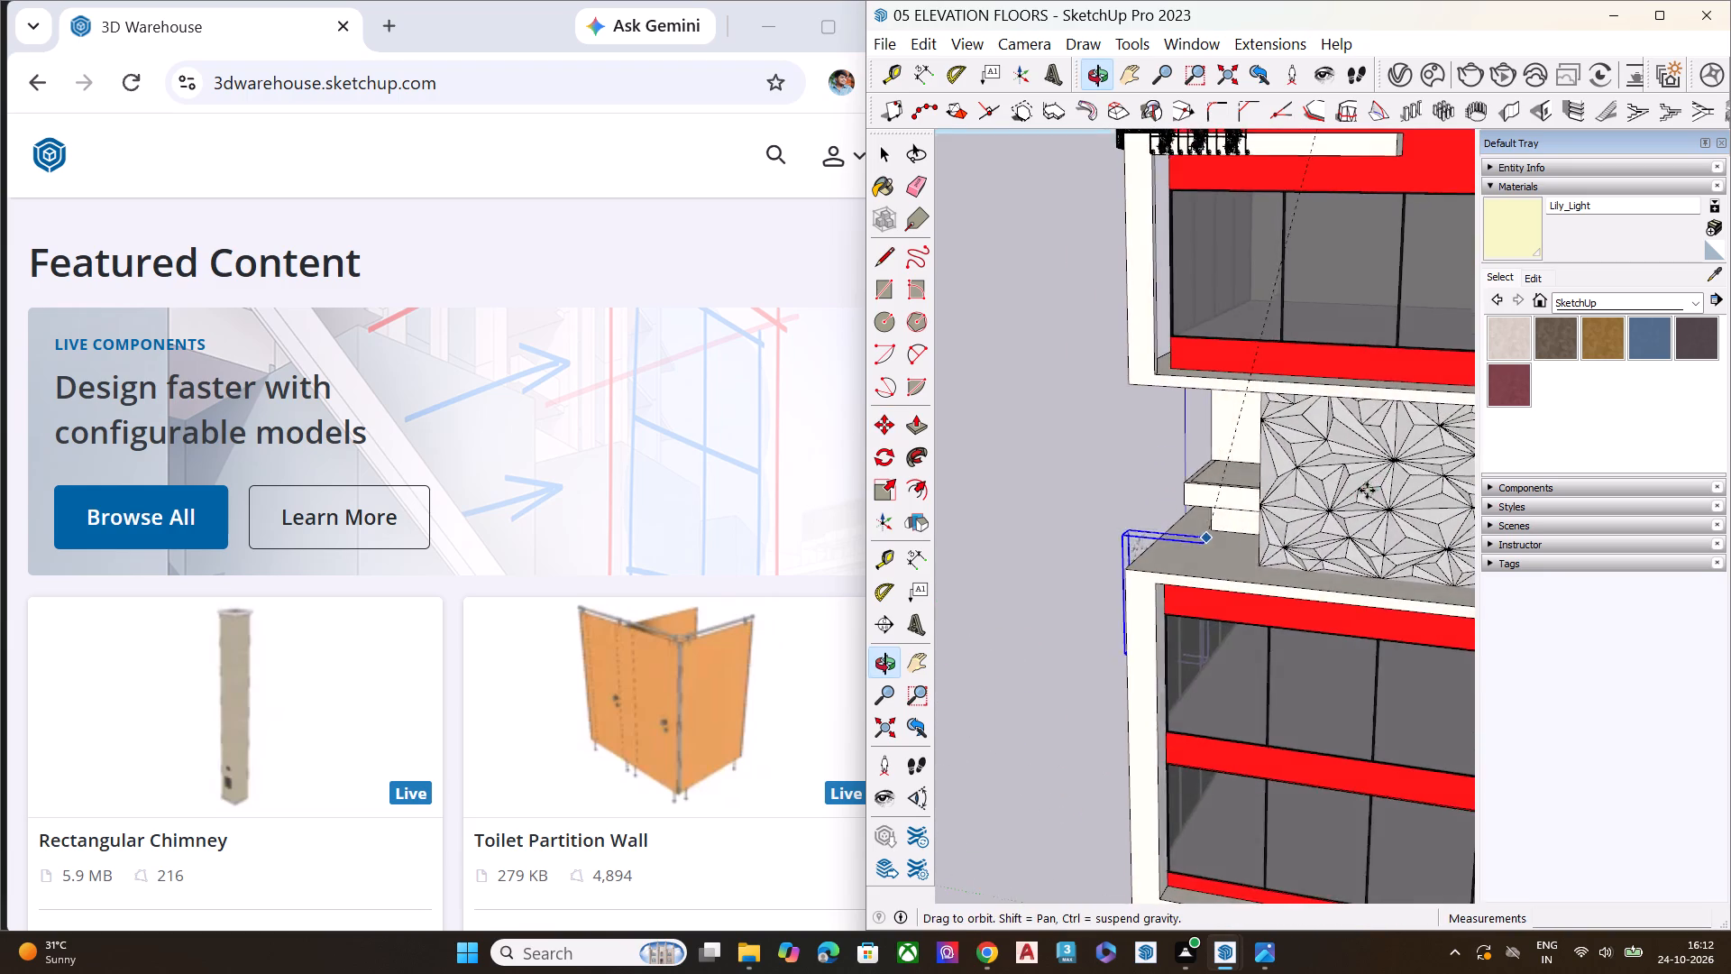
pyautogui.scroll(6, 1262, 478)
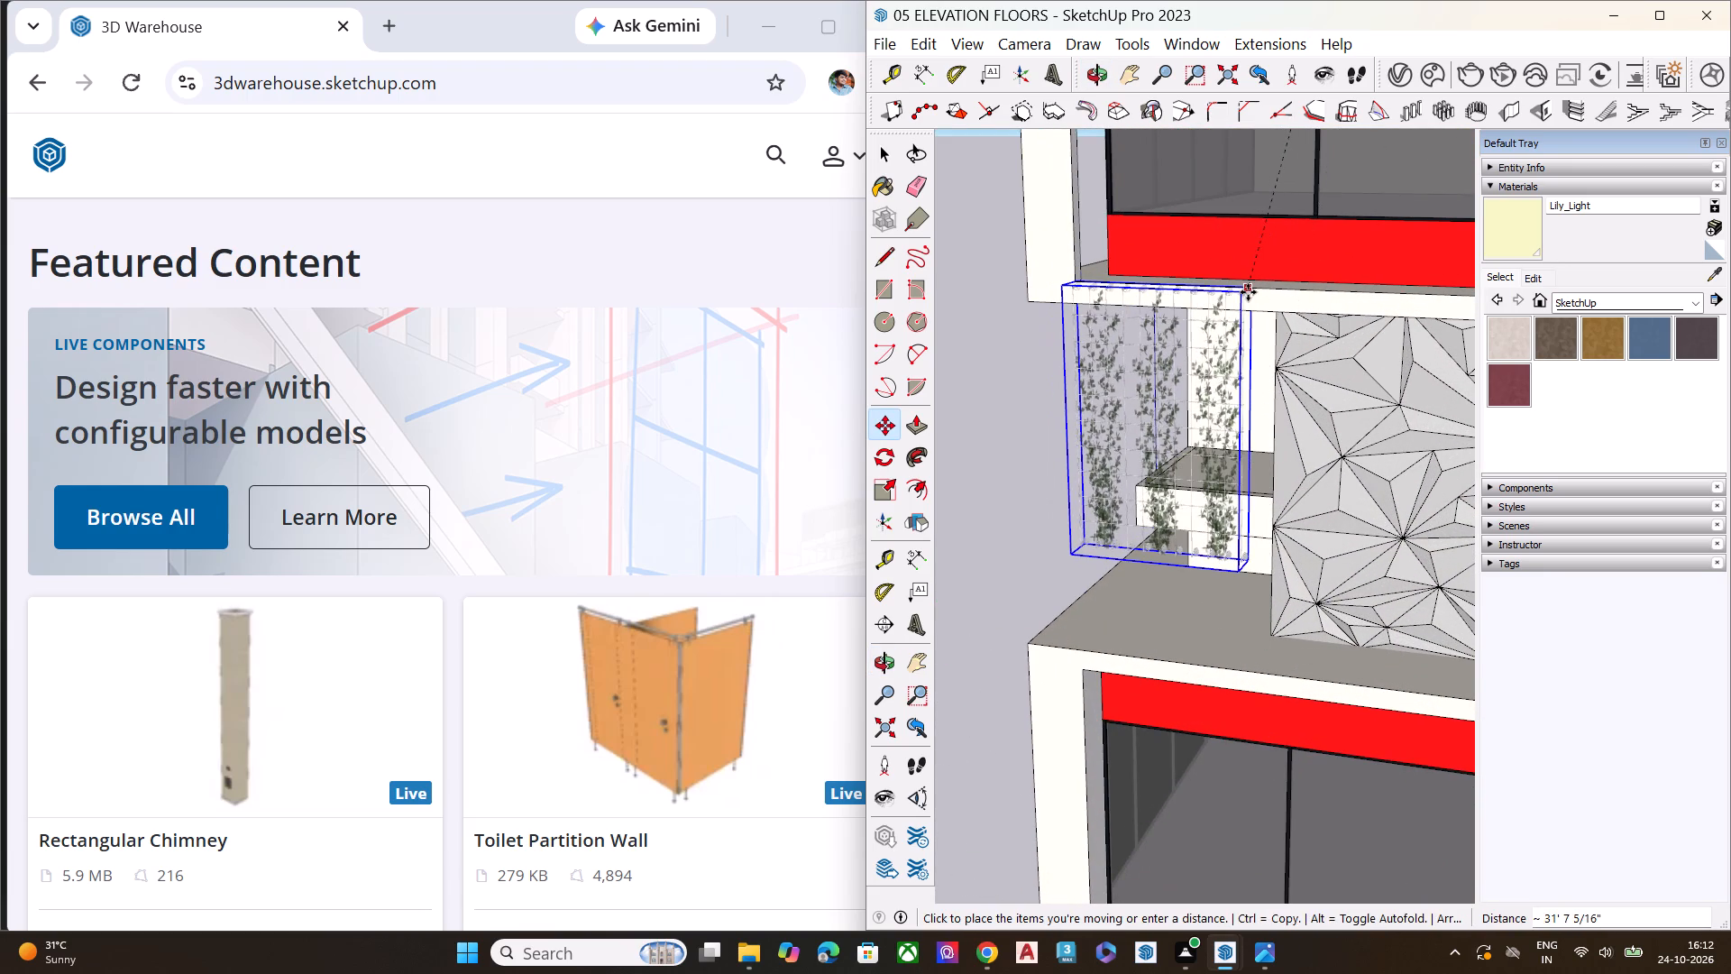
pyautogui.click(1248, 292)
# Nudge the moved trellis about 15/16" toward the slab edge so its top brackets sit against the slab face.
pyautogui.moveTo(1316, 332); pyautogui.dragTo(1191, 473, button='middle')
pyautogui.scroll(8, 1131, 459)
pyautogui.scroll(1, 1230, 364)
pyautogui.scroll(-1, 1230, 364)
pyautogui.scroll(12, 1230, 364)
pyautogui.click(1228, 368)
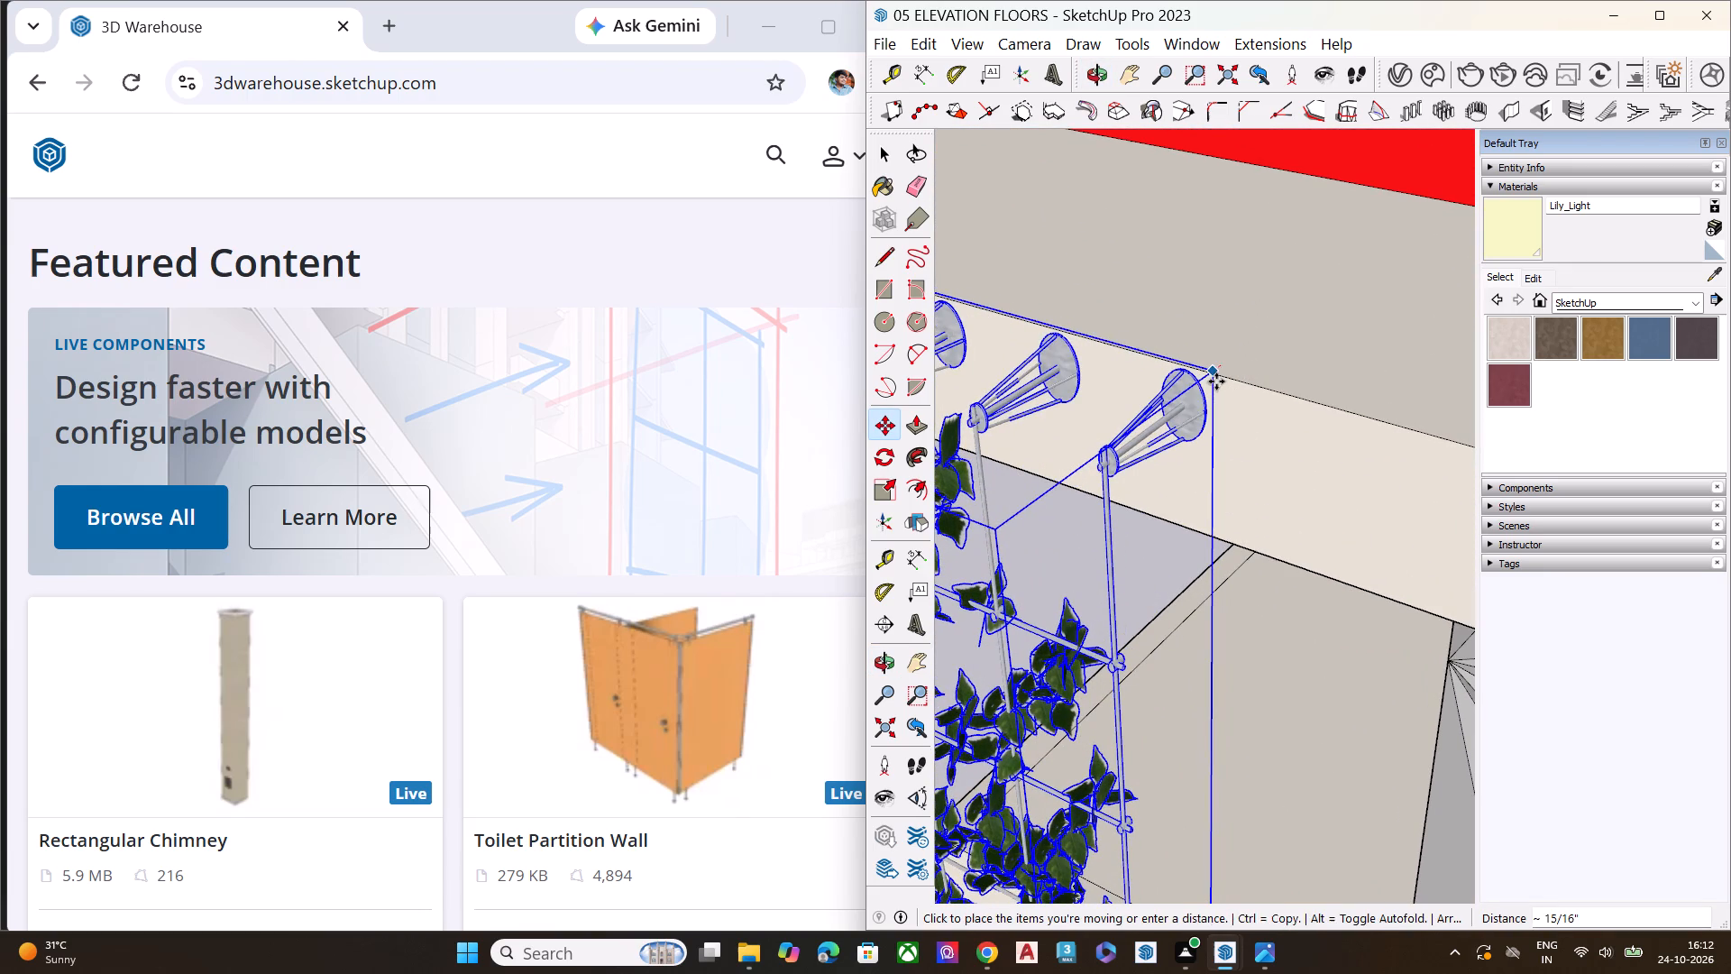
pyautogui.click(1216, 381)
pyautogui.press('space')
# Scale the trellis downward along the blue axis by about 1.42 so it reaches the slab below the patterned panel.
pyautogui.scroll(-8, 1189, 414)
pyautogui.moveTo(1258, 464); pyautogui.dragTo(1283, 431, button='middle')
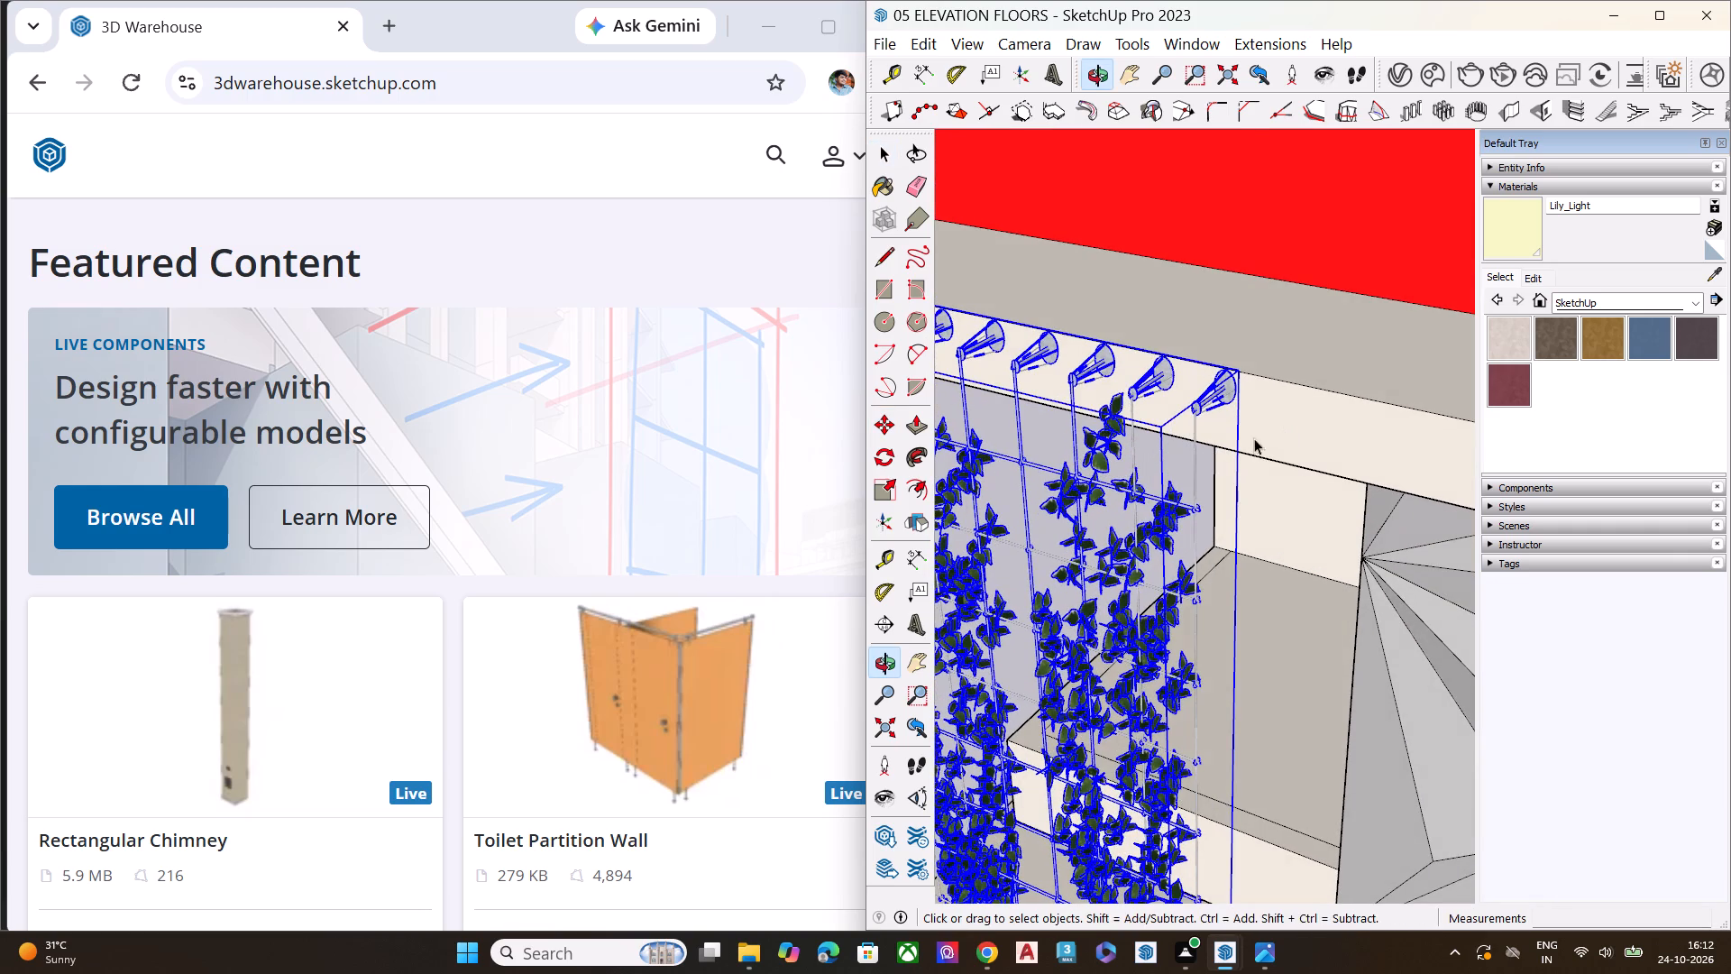
pyautogui.press('s')
pyautogui.scroll(-6, 1168, 460)
pyautogui.scroll(1, 1218, 455)
pyautogui.scroll(-9, 1218, 455)
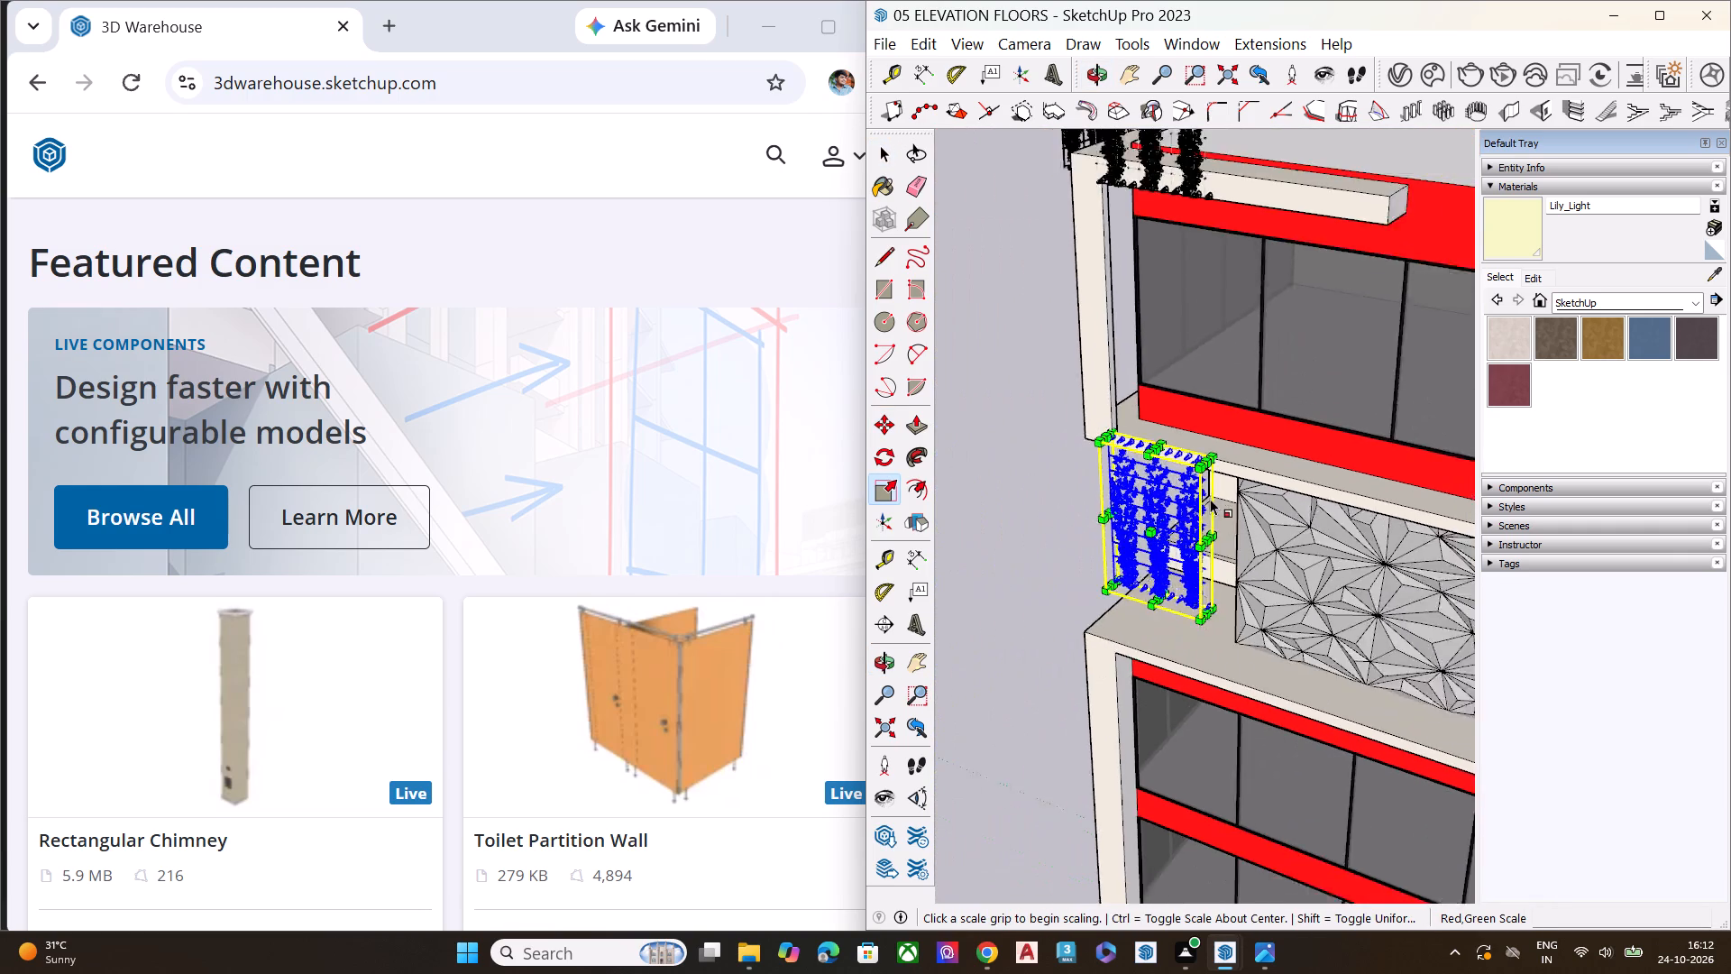
pyautogui.scroll(-2, 1210, 499)
pyautogui.moveTo(1186, 599); pyautogui.dragTo(1202, 408, button='middle')
pyautogui.moveTo(1189, 483); pyautogui.dragTo(1186, 417, button='middle')
pyautogui.scroll(6, 1181, 435)
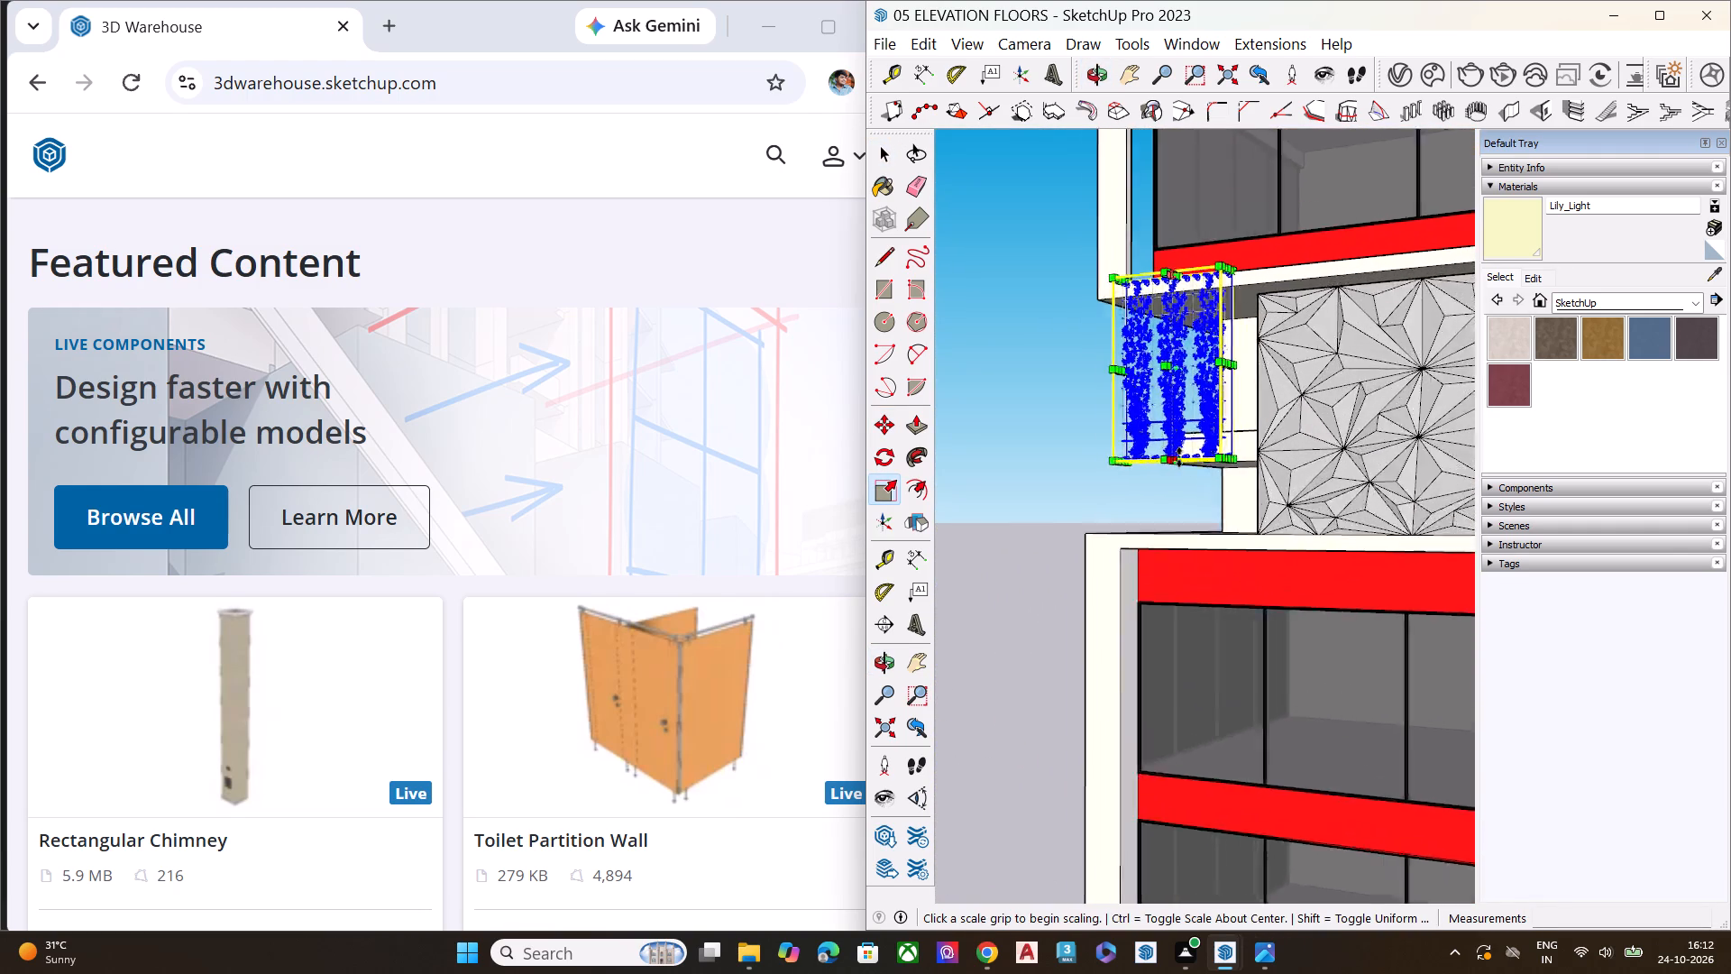
pyautogui.scroll(4, 1179, 457)
pyautogui.click(1168, 482)
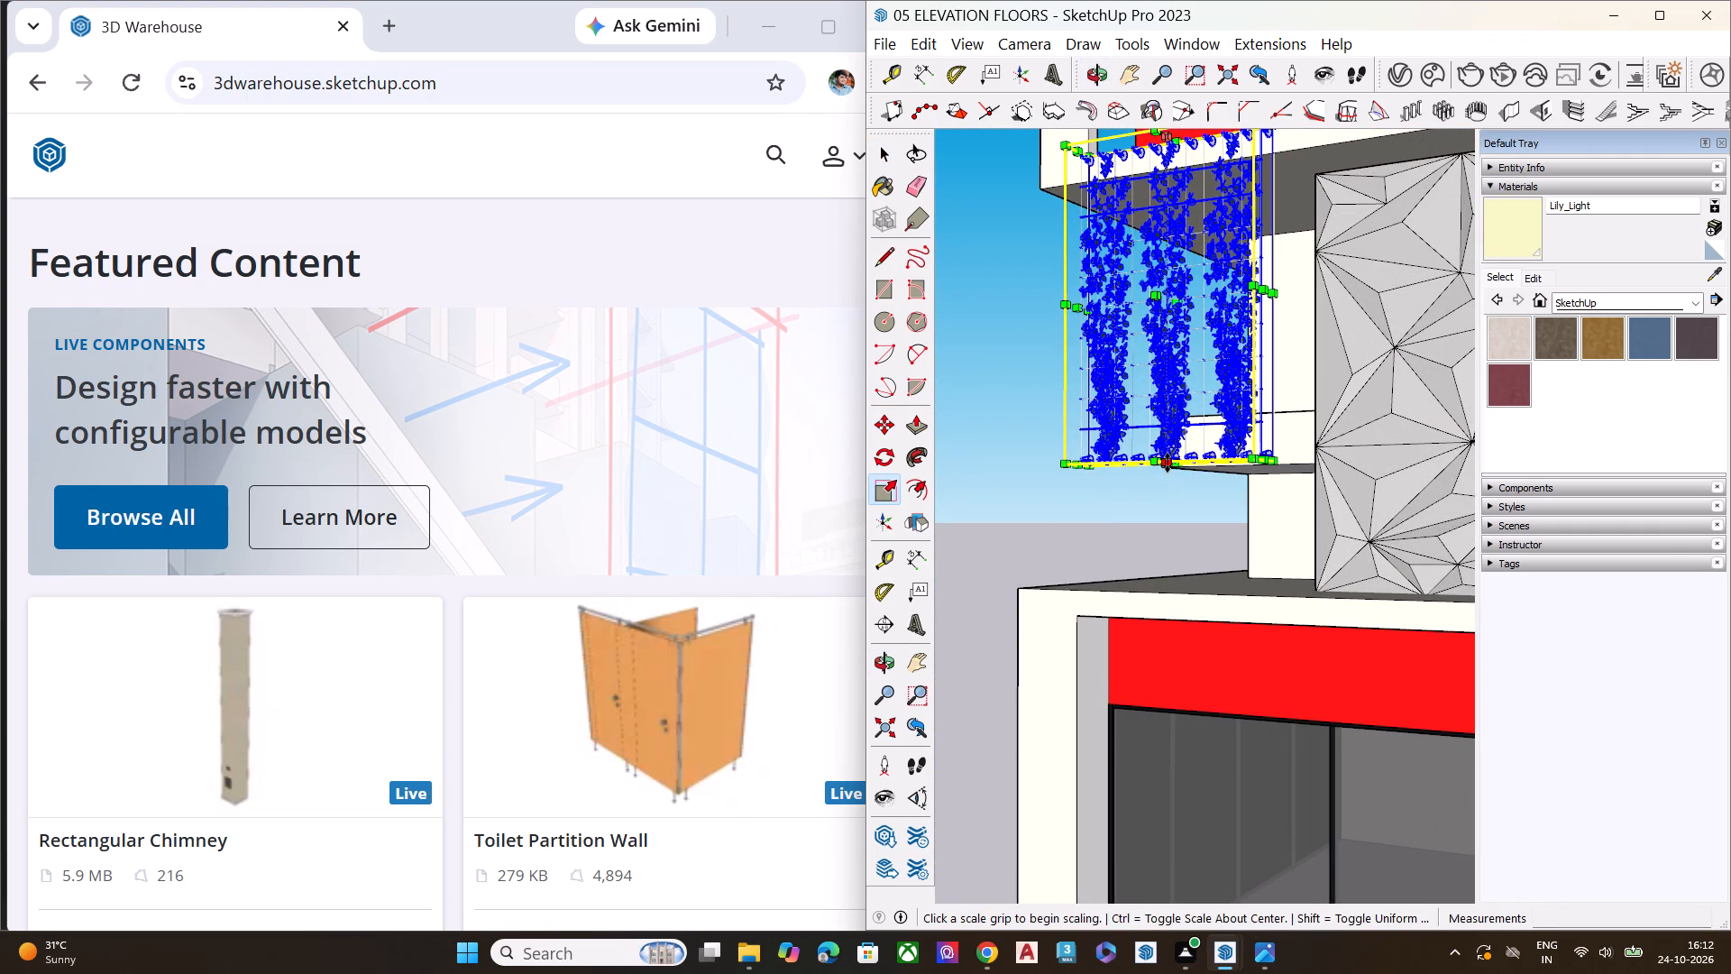
pyautogui.click(1168, 463)
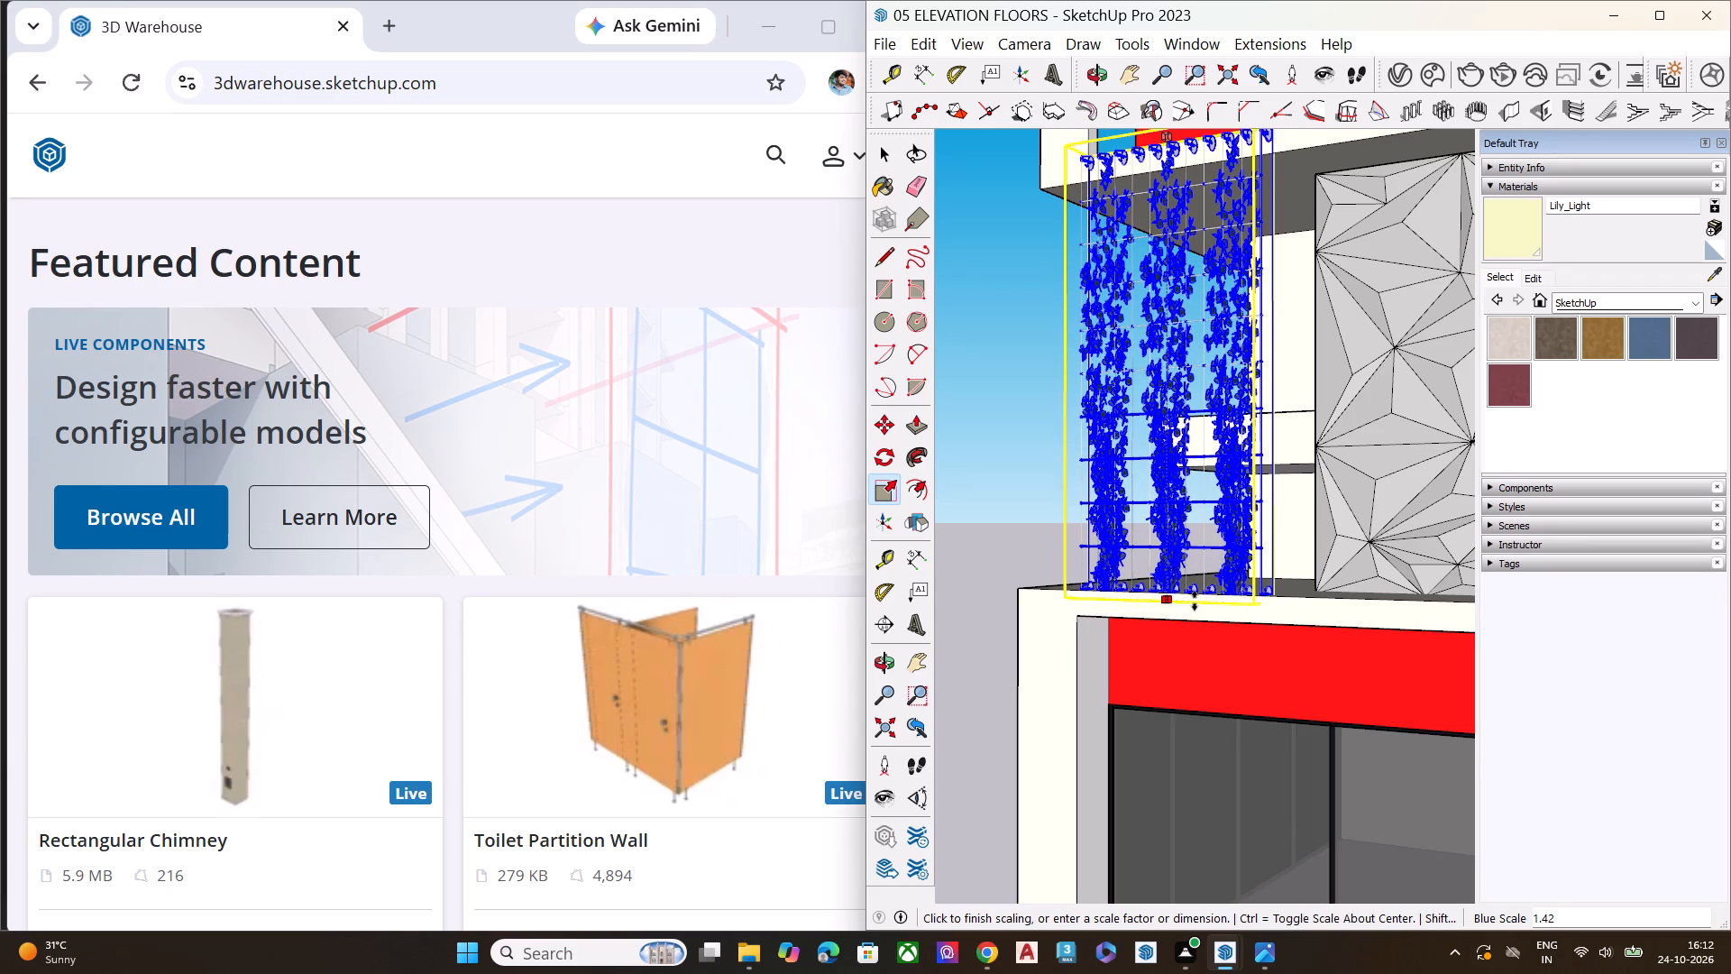
pyautogui.click(1196, 605)
# Examine the stretched trellis between the two slabs beside the patterned panel, up close and against the rest of the tower.
pyautogui.moveTo(1238, 603); pyautogui.dragTo(1040, 721, button='middle')
pyautogui.scroll(-2, 1209, 645)
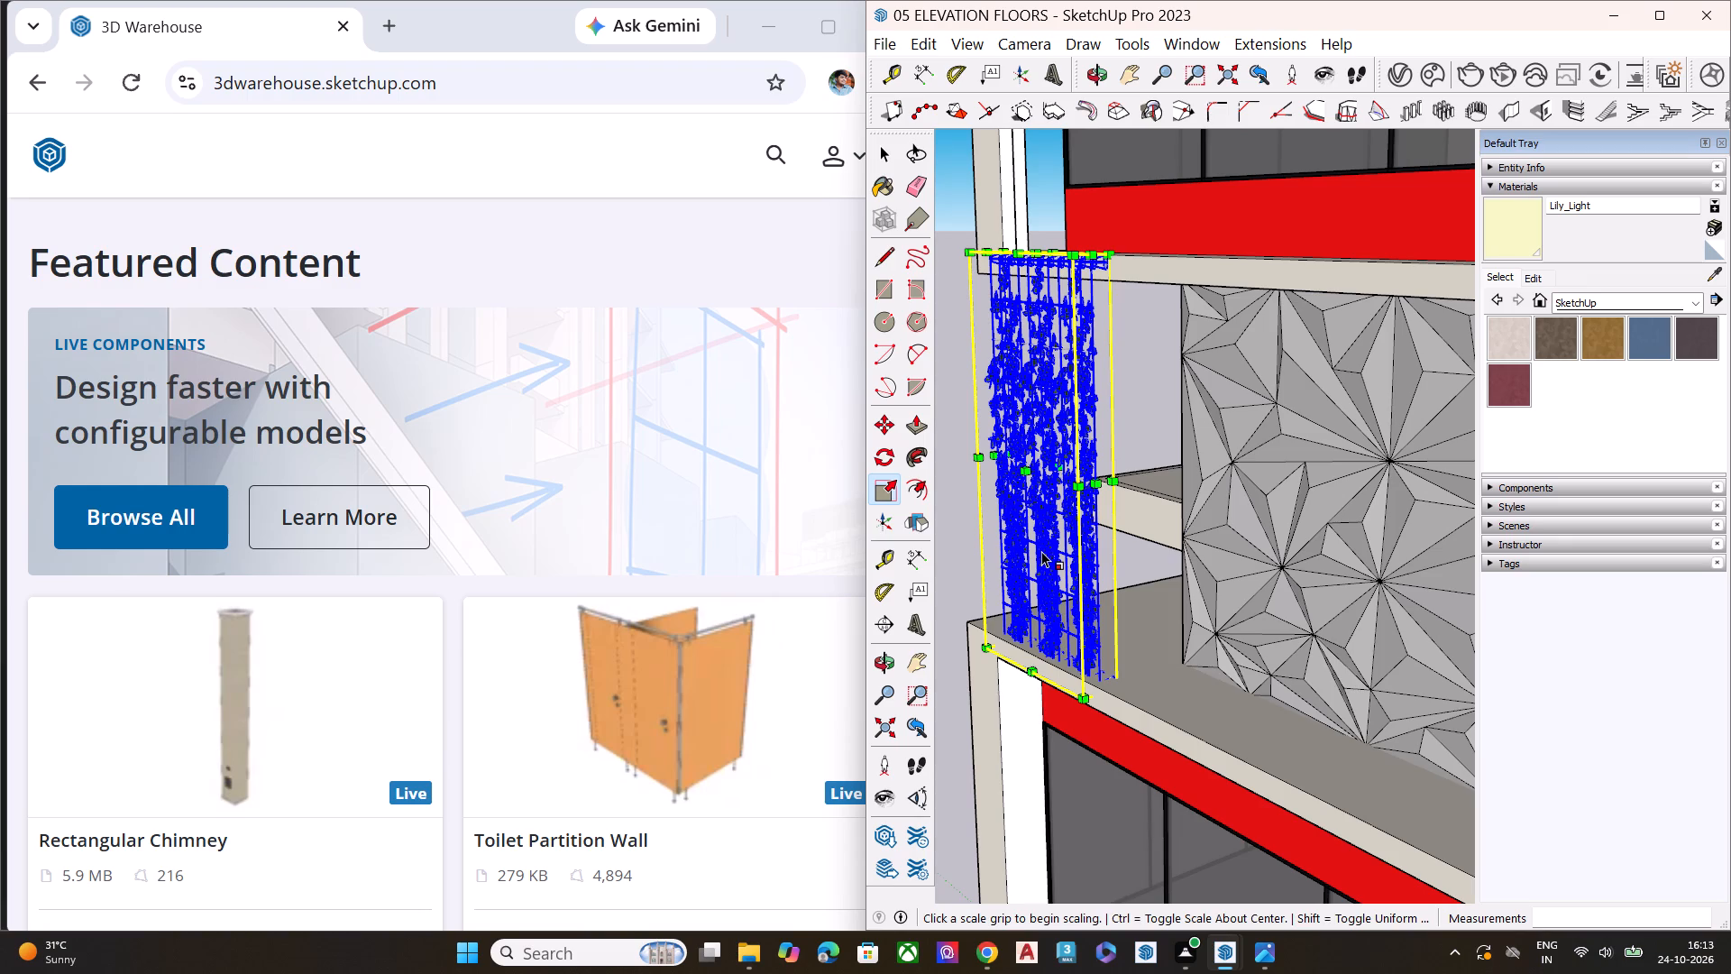
pyautogui.scroll(-3, 1104, 473)
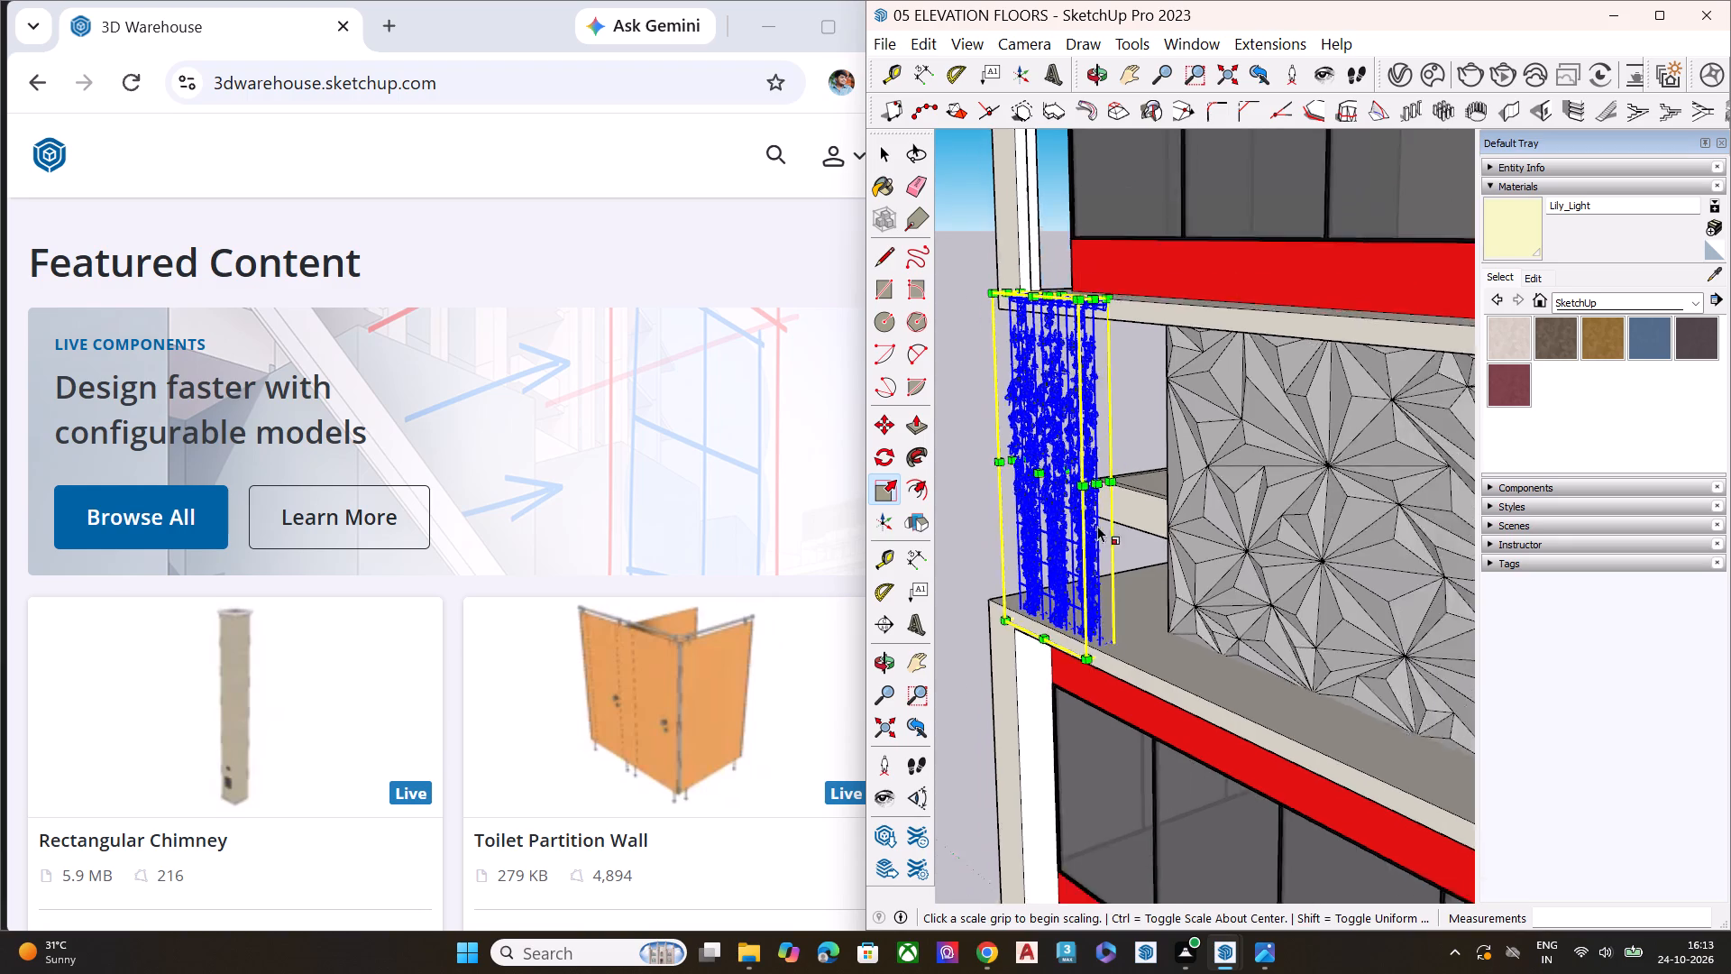
pyautogui.scroll(-4, 1097, 526)
pyautogui.moveTo(1093, 614); pyautogui.dragTo(1021, 613, button='middle')
pyautogui.scroll(10, 1023, 586)
pyautogui.scroll(1, 1079, 376)
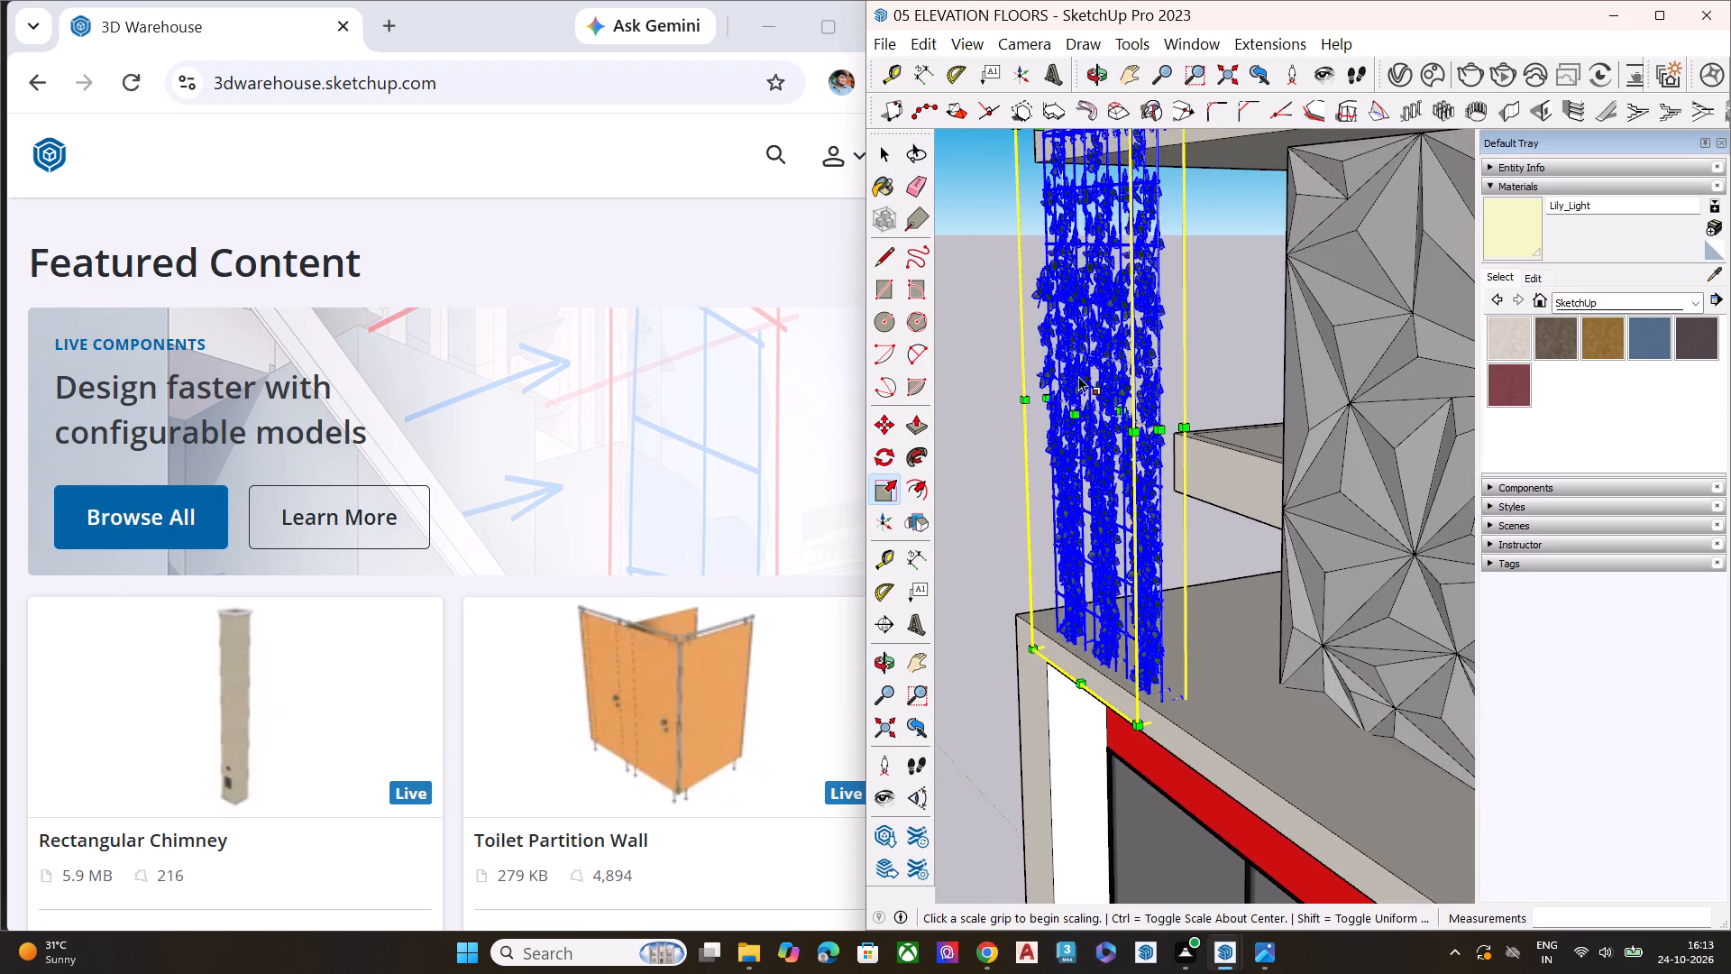
pyautogui.moveTo(1173, 470); pyautogui.dragTo(1086, 332, button='middle')
pyautogui.scroll(1, 1086, 332)
pyautogui.scroll(-5, 1032, 492)
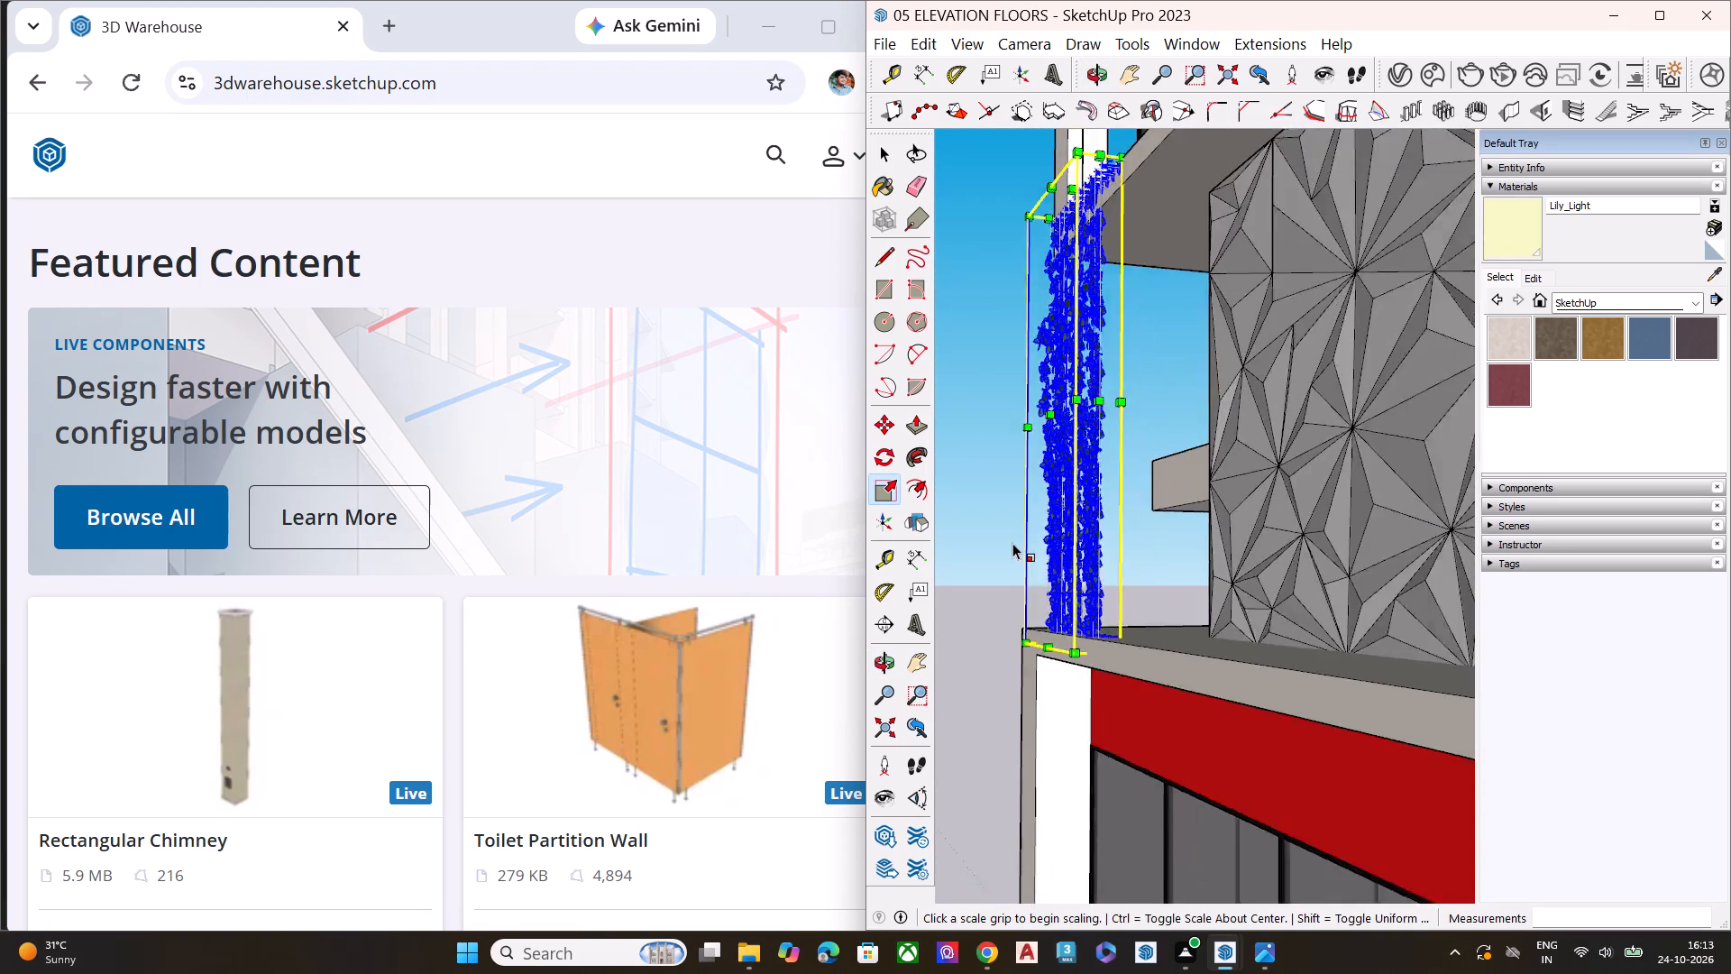
pyautogui.scroll(-3, 1012, 543)
pyautogui.scroll(1, 1011, 550)
pyautogui.scroll(-11, 1012, 552)
pyautogui.scroll(-7, 1171, 486)
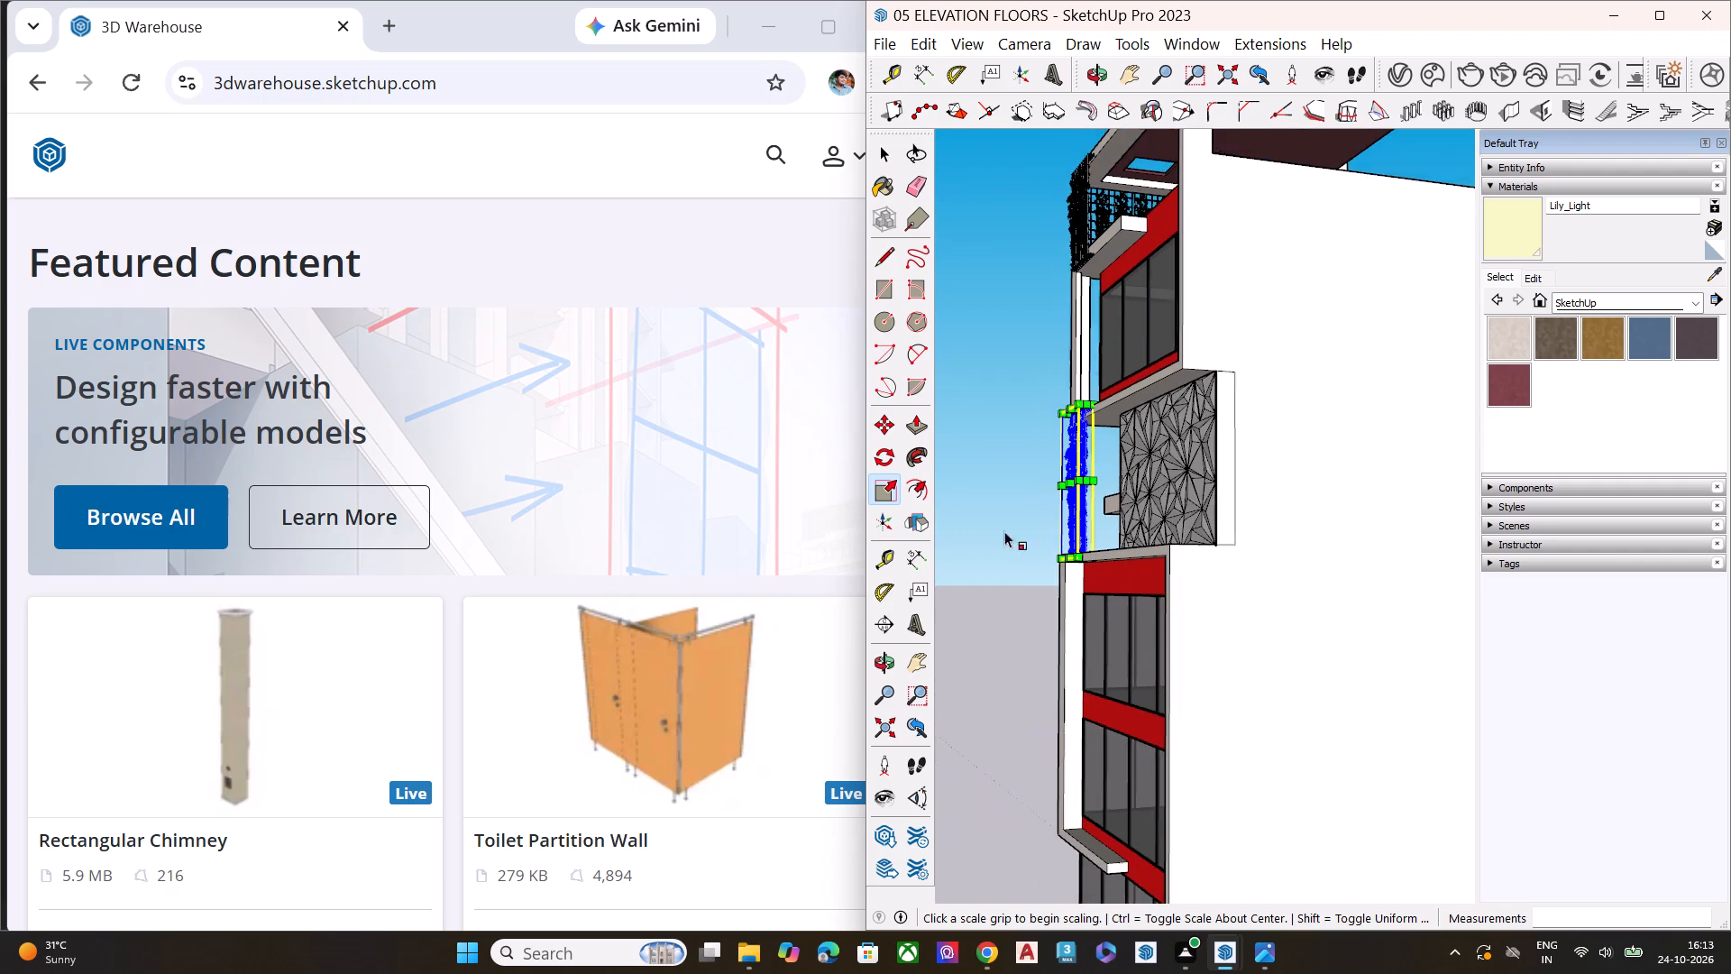
# Put the browser window away to reveal the reference image of the tower.
pyautogui.click(770, 19)
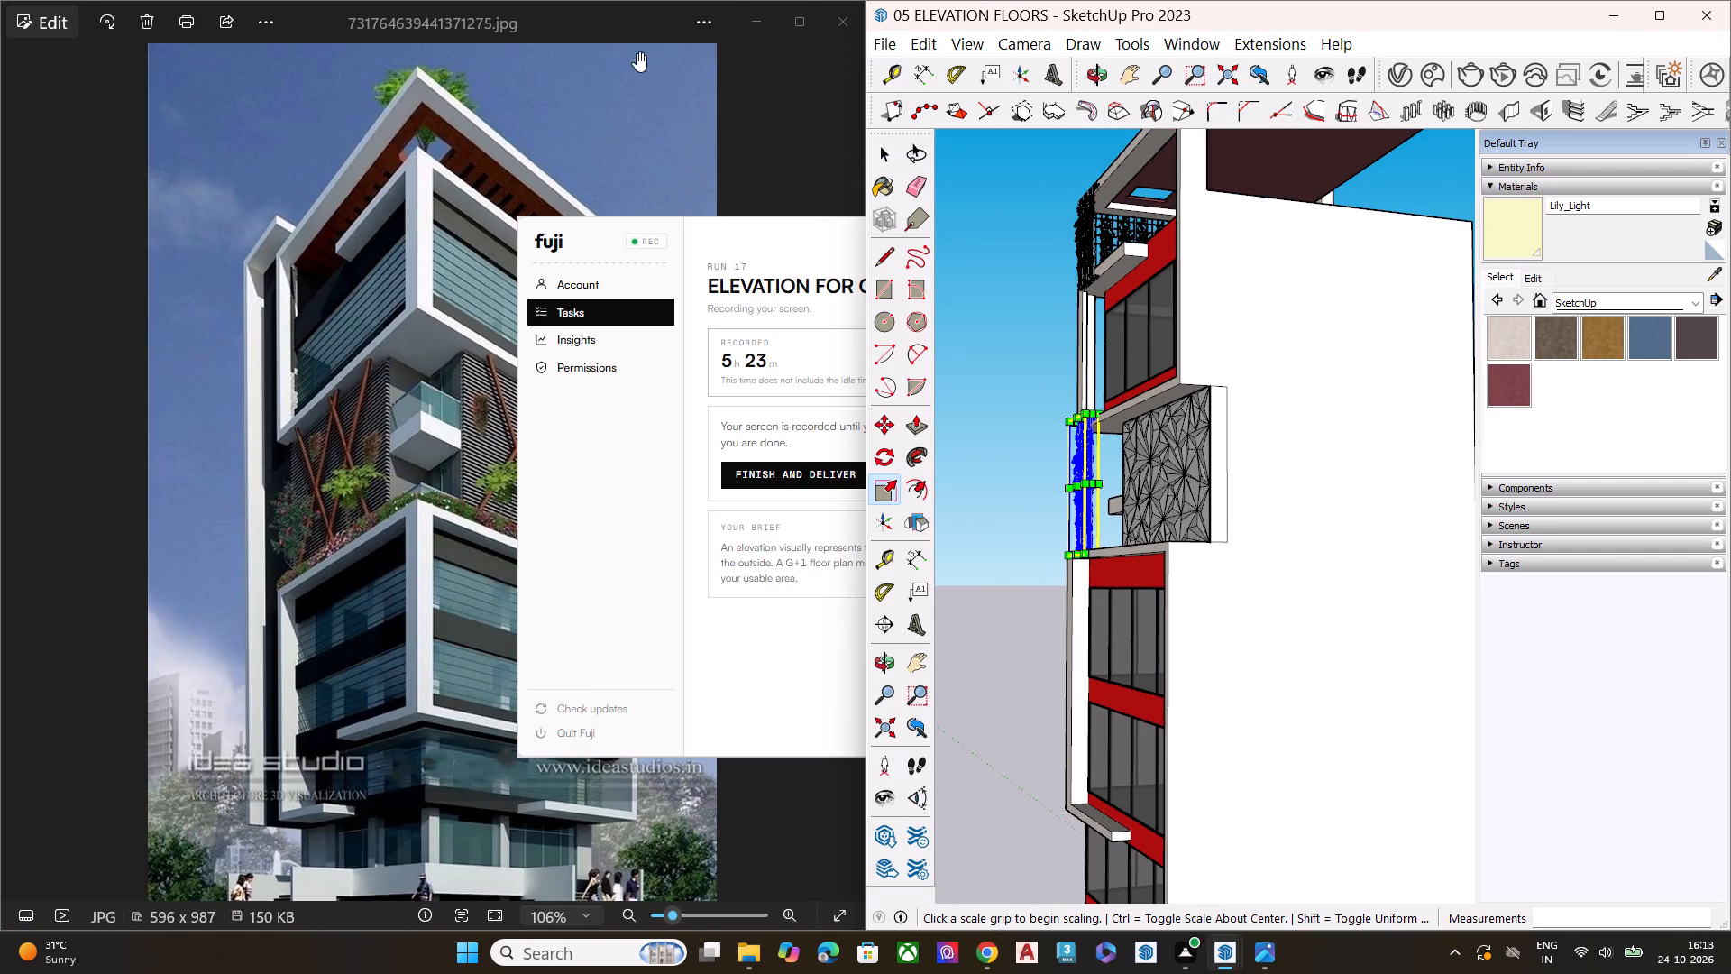
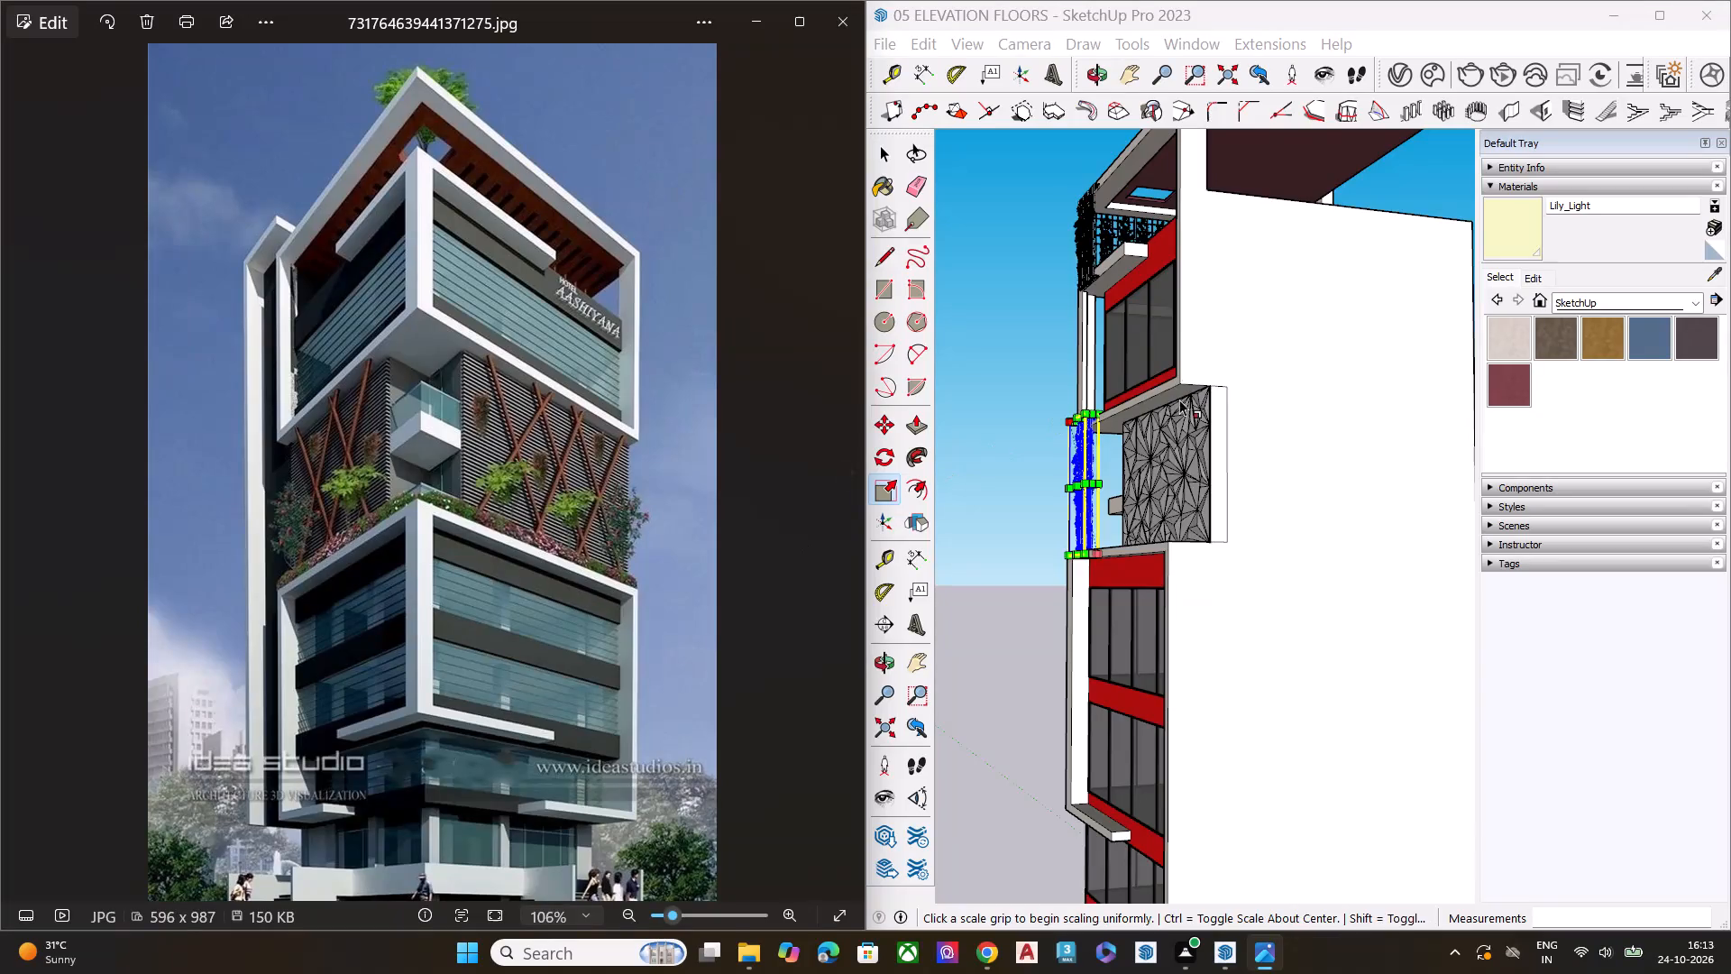
# Examine the stretched trellis on the recessed storey from several sides and compare its fit between the slabs with the reference image.
pyautogui.scroll(-6, 1175, 405)
pyautogui.moveTo(1152, 508); pyautogui.dragTo(1515, 527, button='middle')
pyautogui.scroll(-1, 1515, 527)
pyautogui.moveTo(1183, 560); pyautogui.dragTo(1582, 540, button='middle')
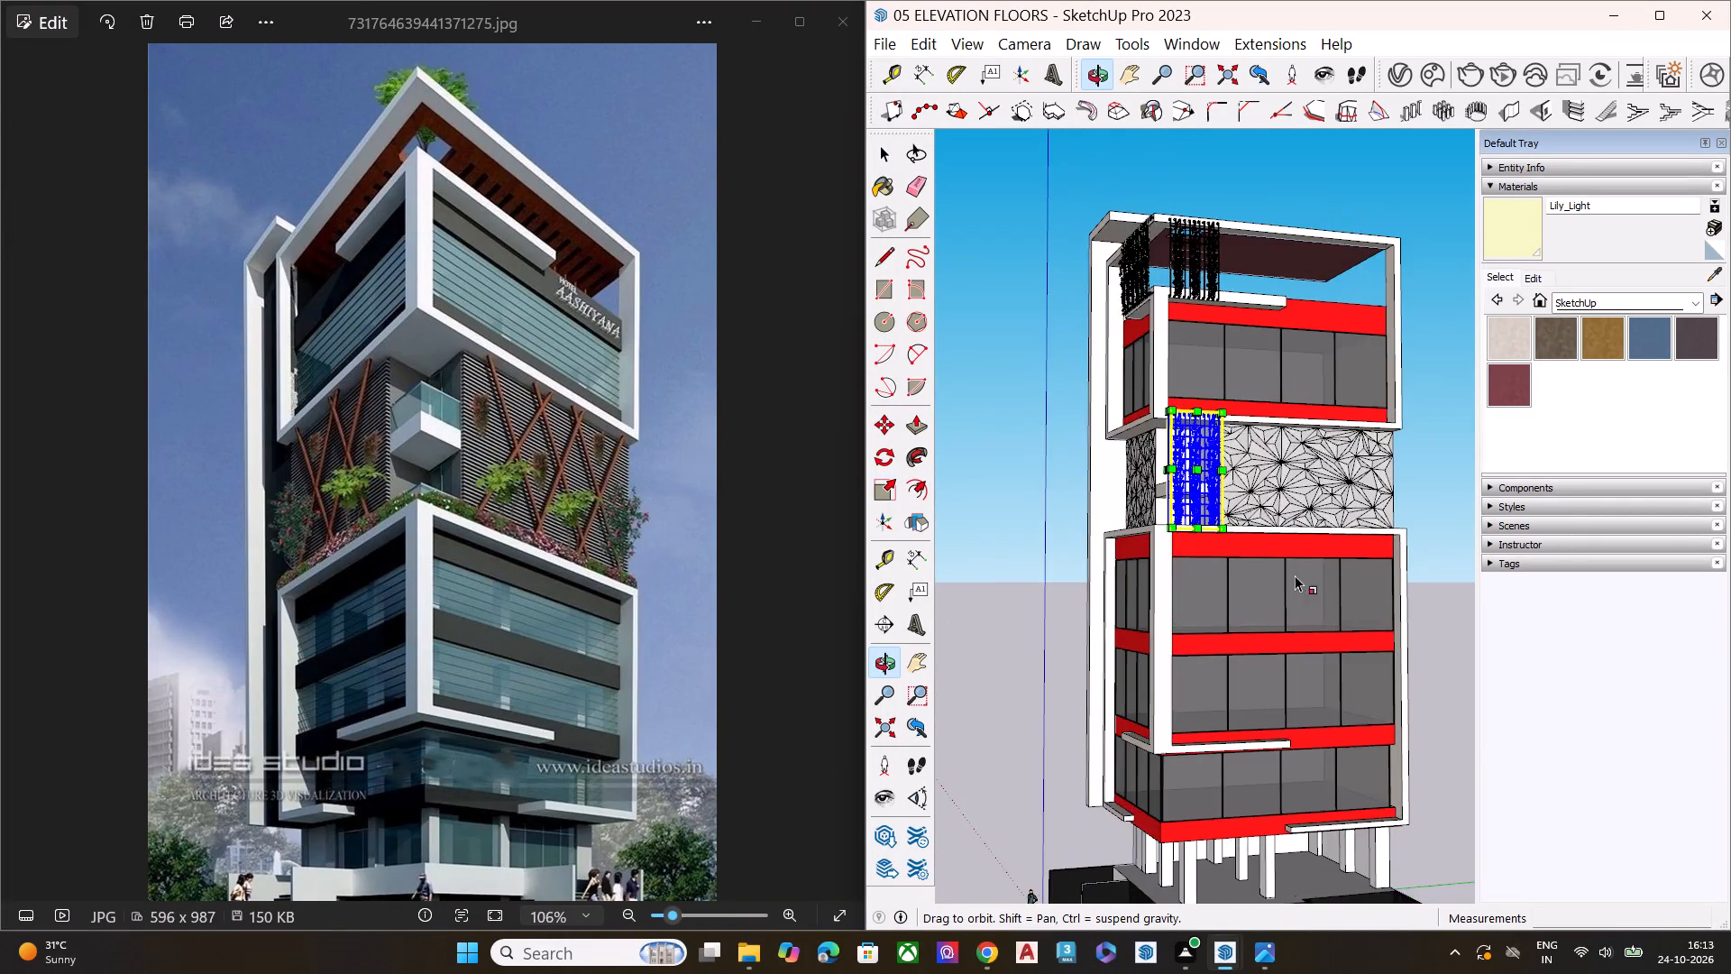
pyautogui.moveTo(1096, 575); pyautogui.dragTo(1437, 556, button='middle')
pyautogui.moveTo(1221, 477); pyautogui.dragTo(1305, 476, button='middle')
pyautogui.scroll(6, 1305, 476)
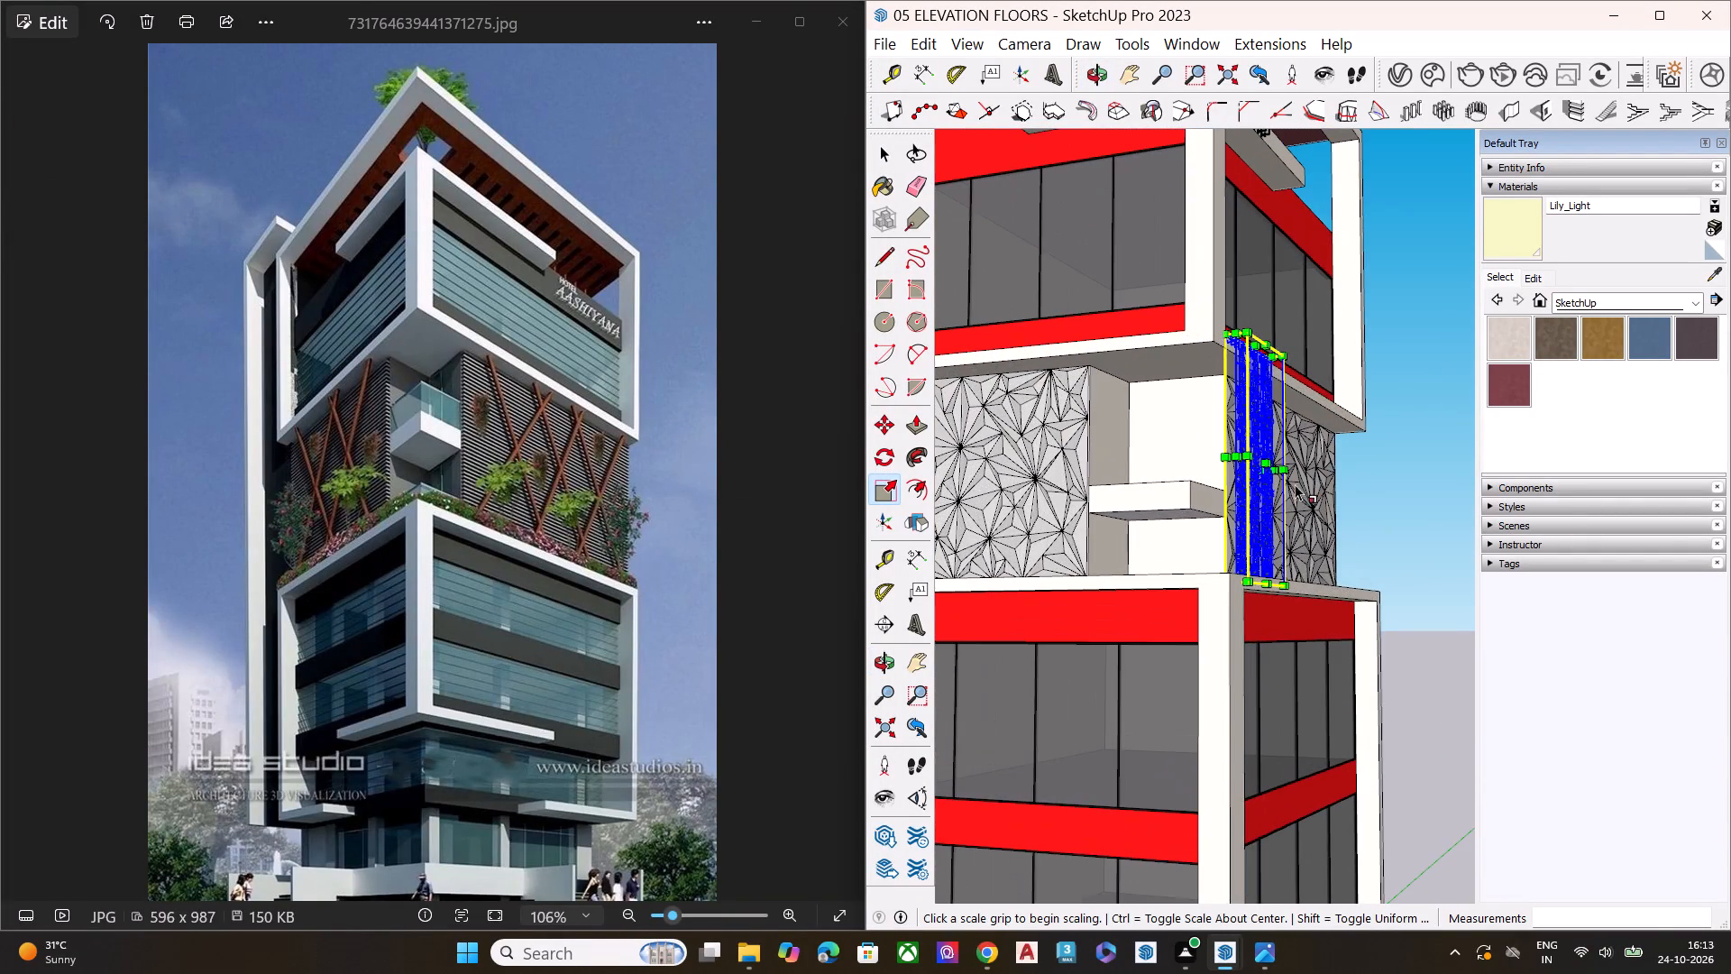
pyautogui.scroll(-5, 1281, 496)
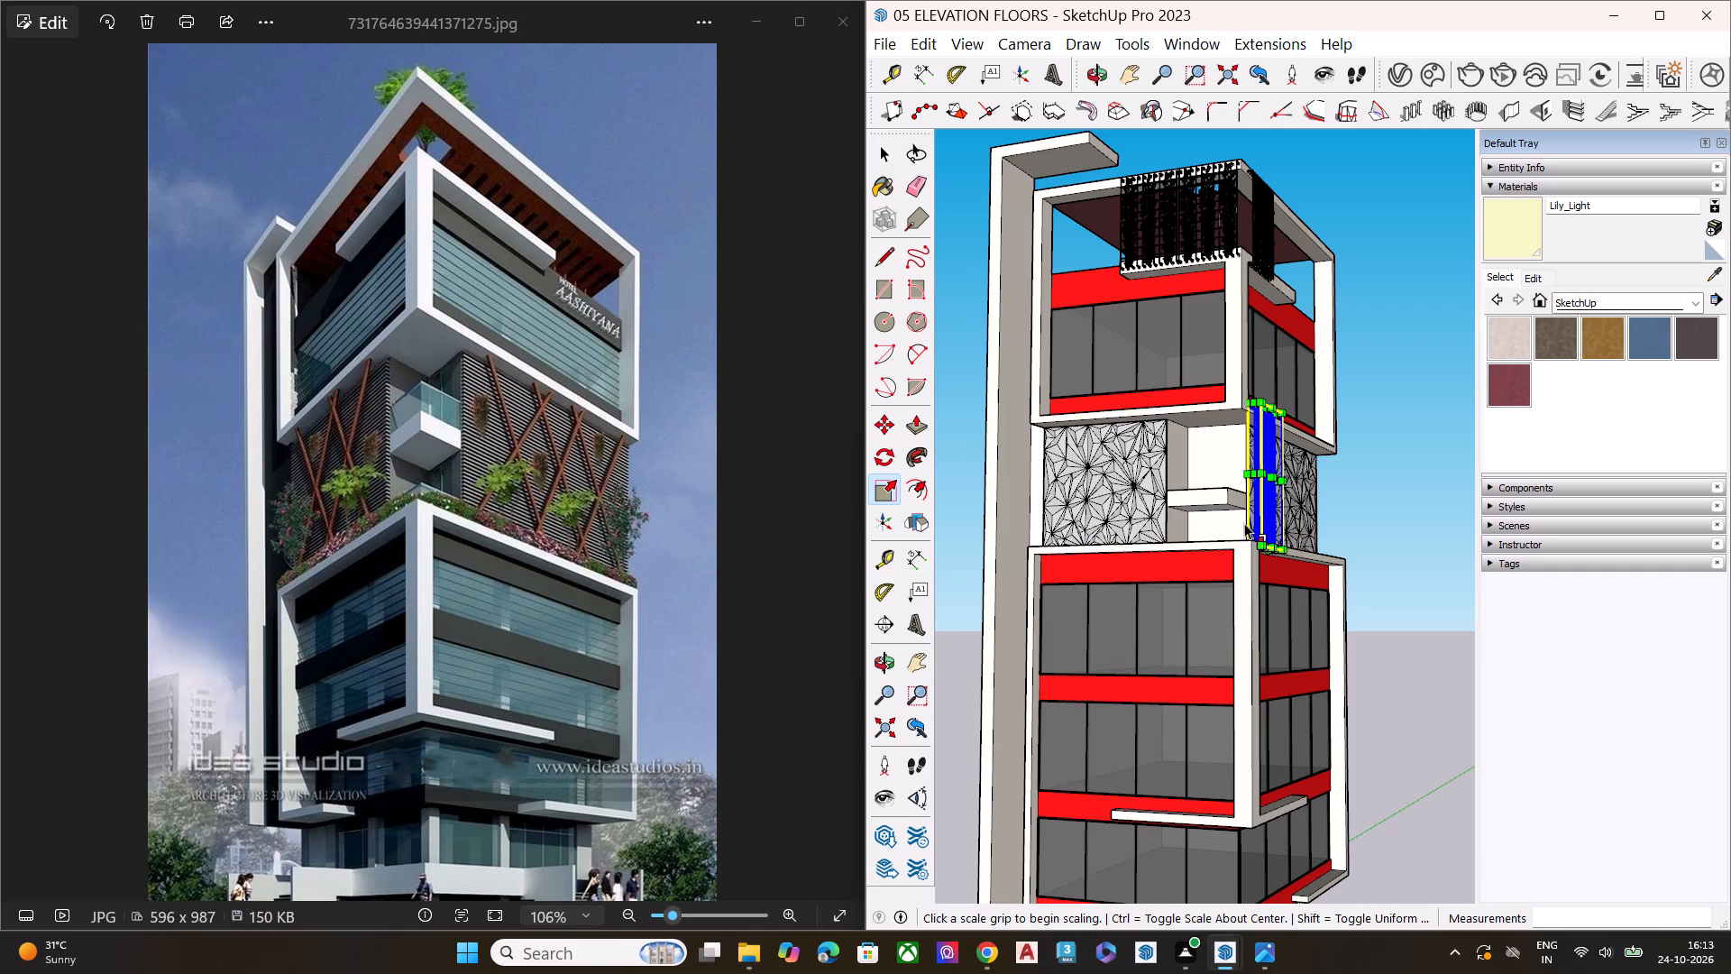
pyautogui.scroll(7, 1290, 414)
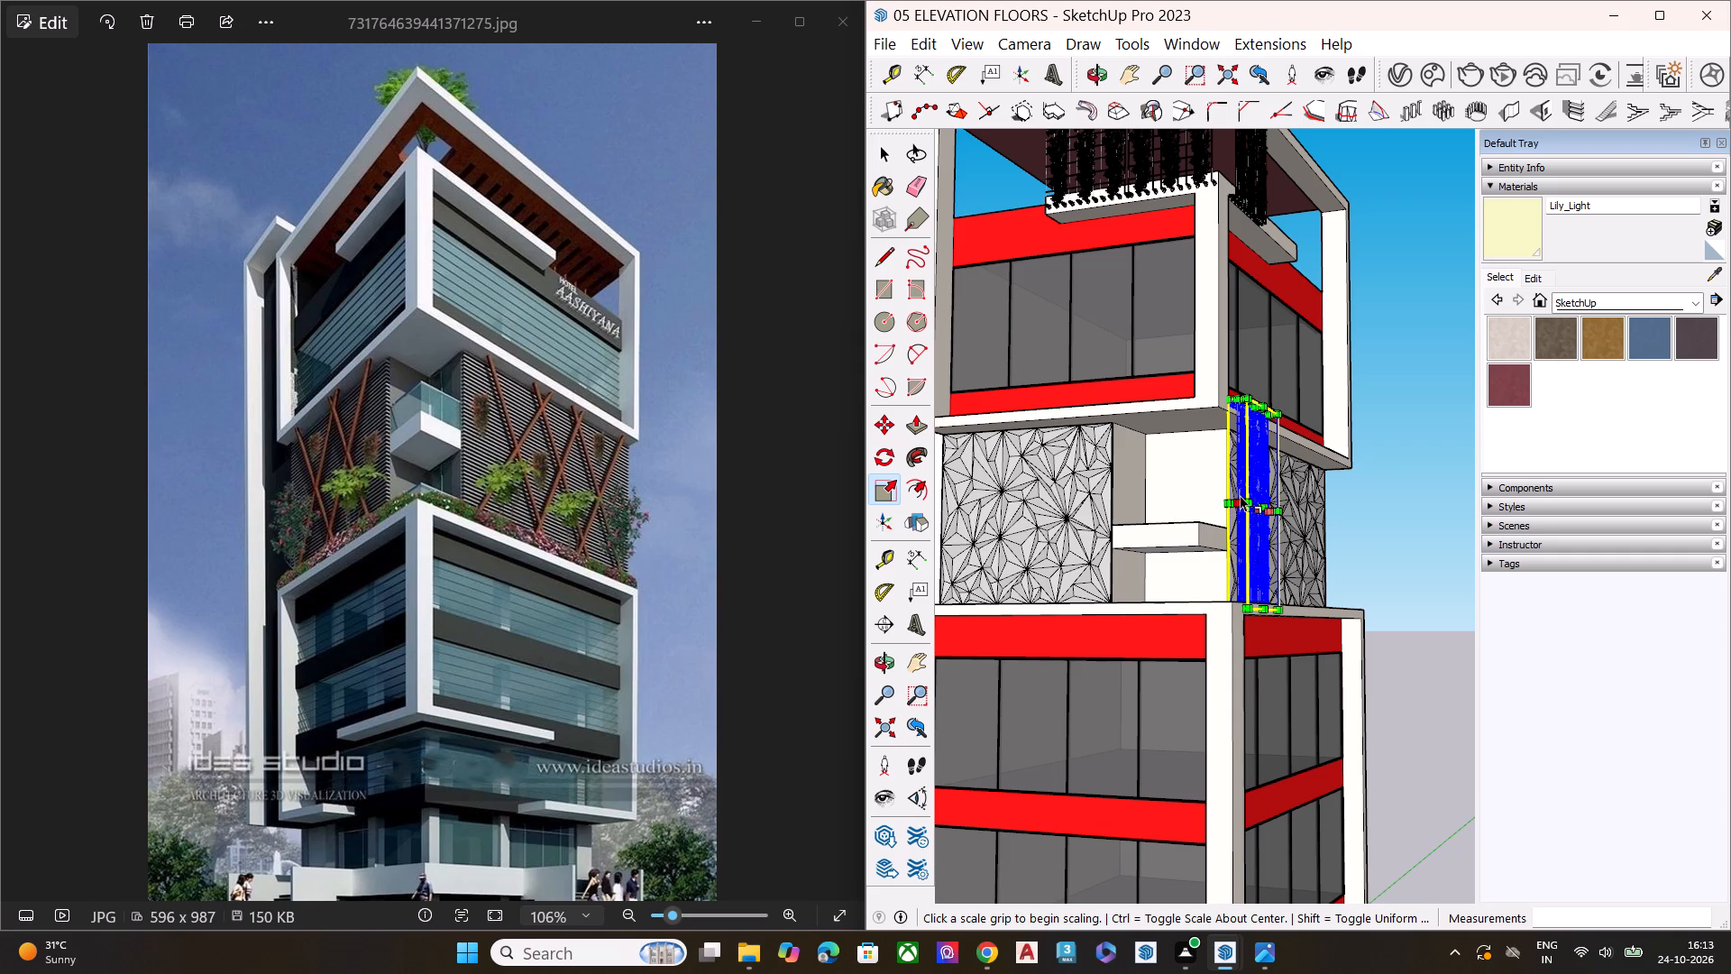
pyautogui.scroll(-5, 1241, 496)
pyautogui.moveTo(1311, 589); pyautogui.dragTo(1305, 675, button='middle')
pyautogui.press('space')
pyautogui.scroll(5, 1239, 567)
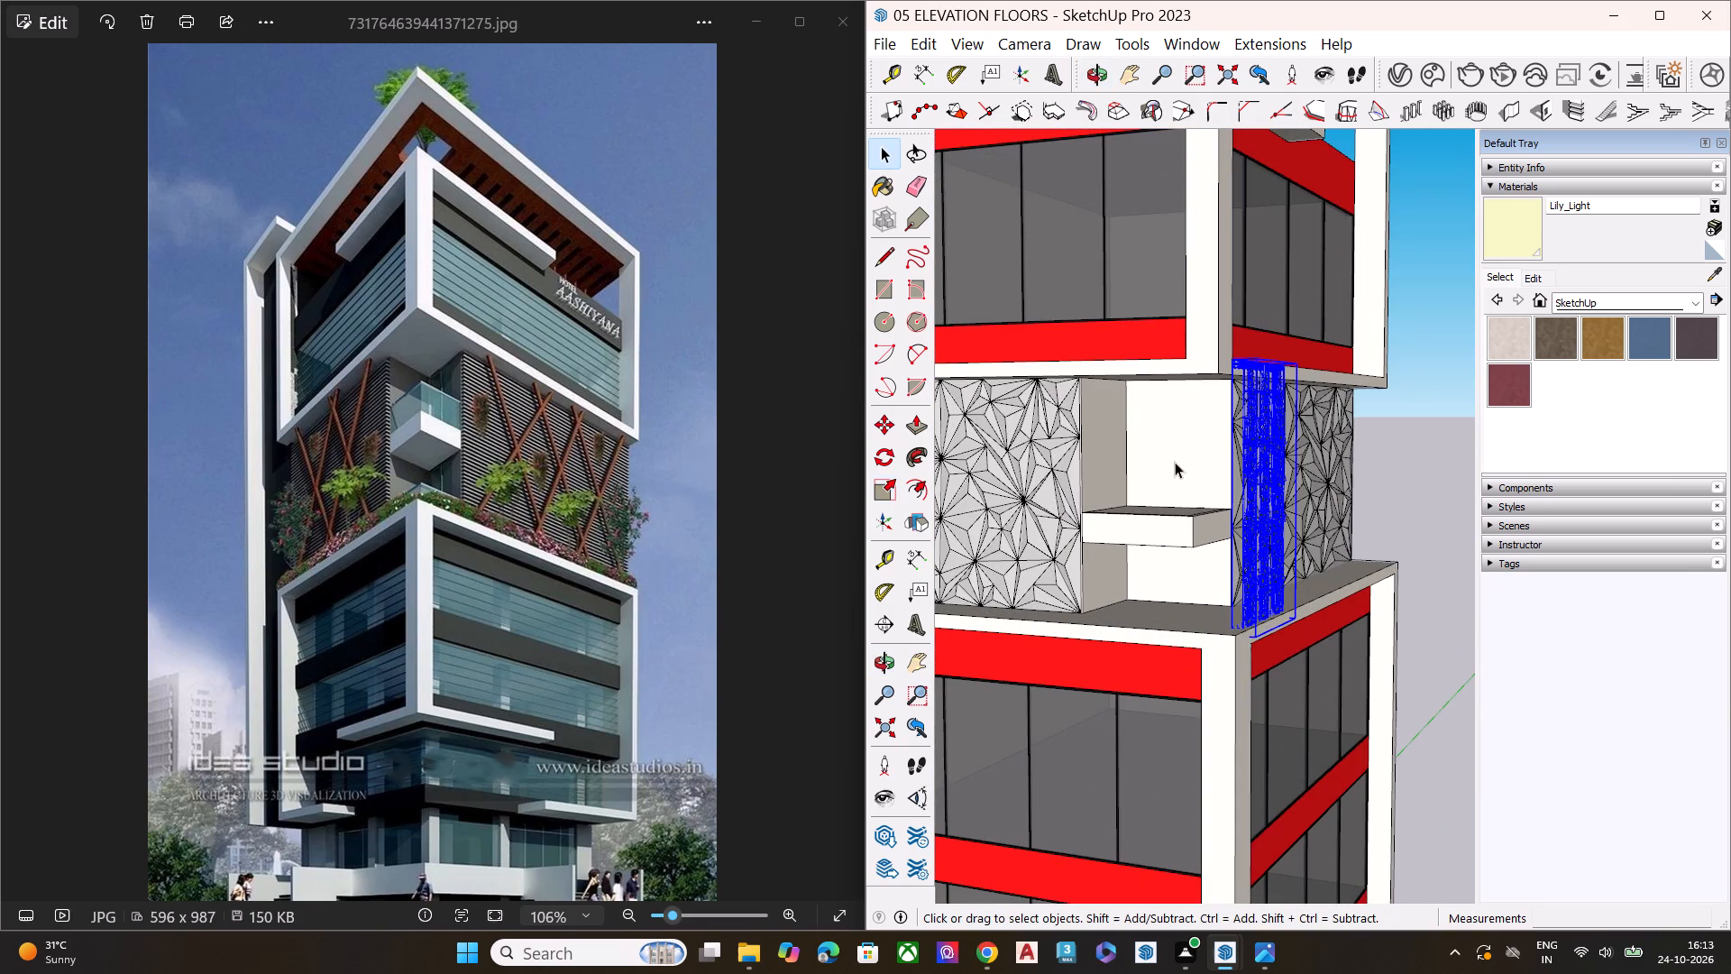
pyautogui.scroll(5, 1231, 429)
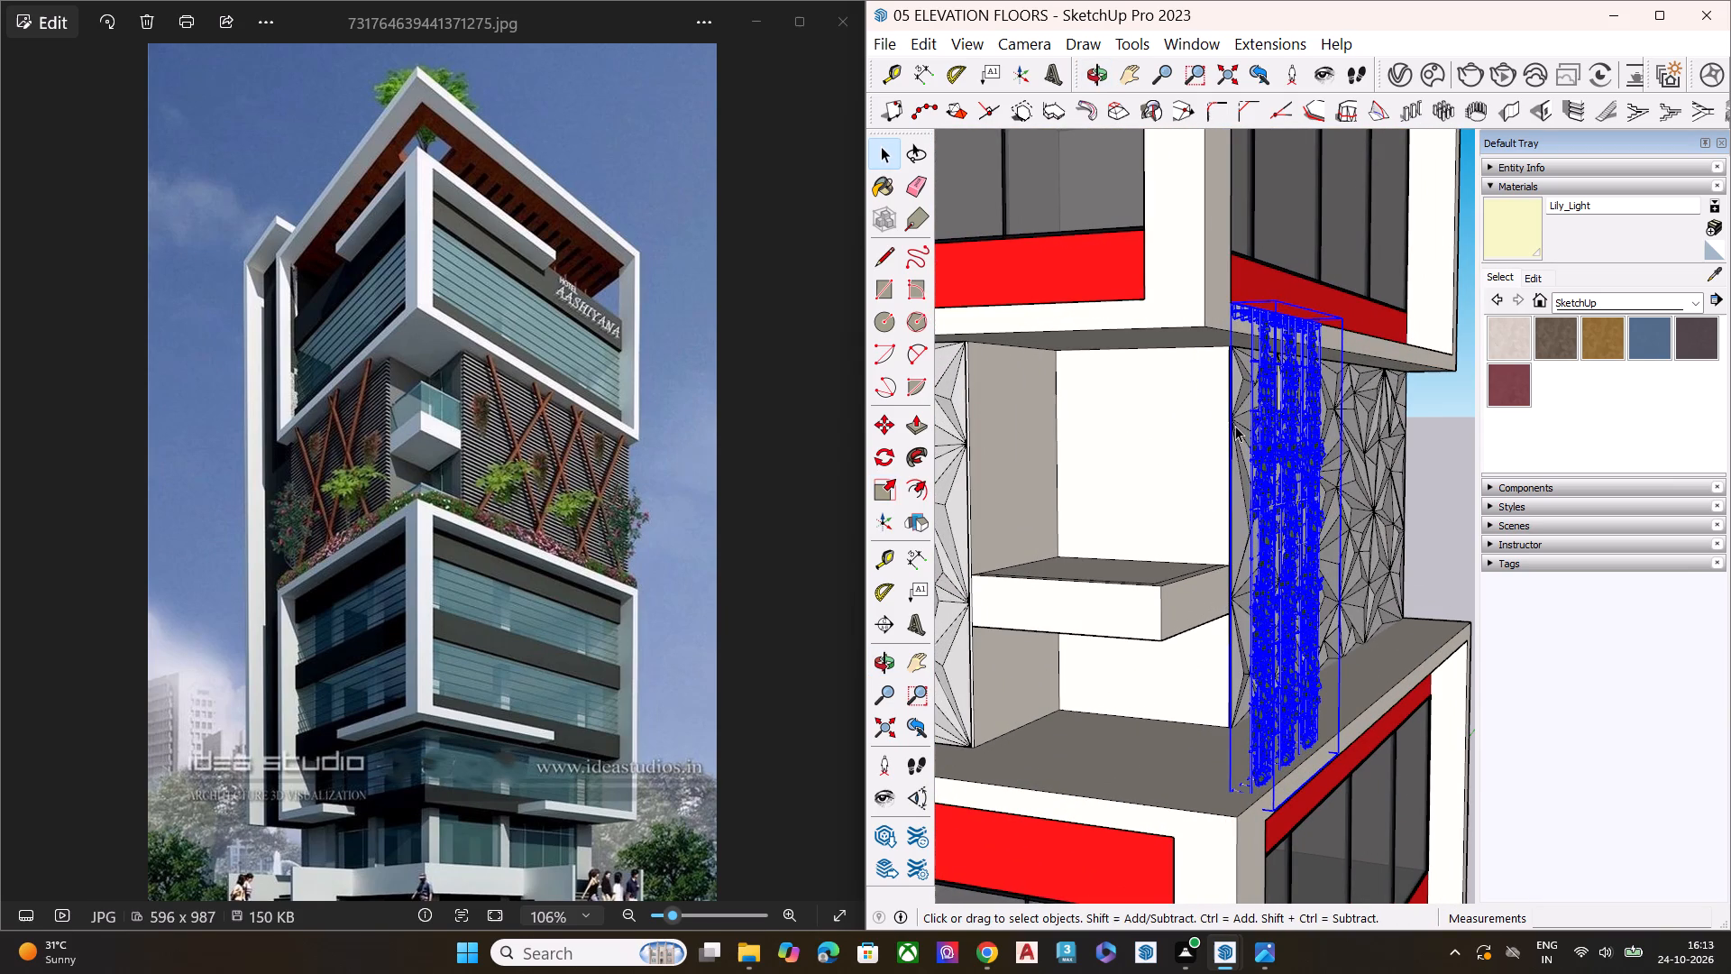
pyautogui.scroll(-2, 1235, 432)
pyautogui.scroll(1, 1236, 436)
pyautogui.scroll(-4, 1236, 437)
# Raise the trellis so its lower front corner sits at the top edge of the slab below the recessed storey.
pyautogui.moveTo(1293, 698); pyautogui.dragTo(1238, 591, button='middle')
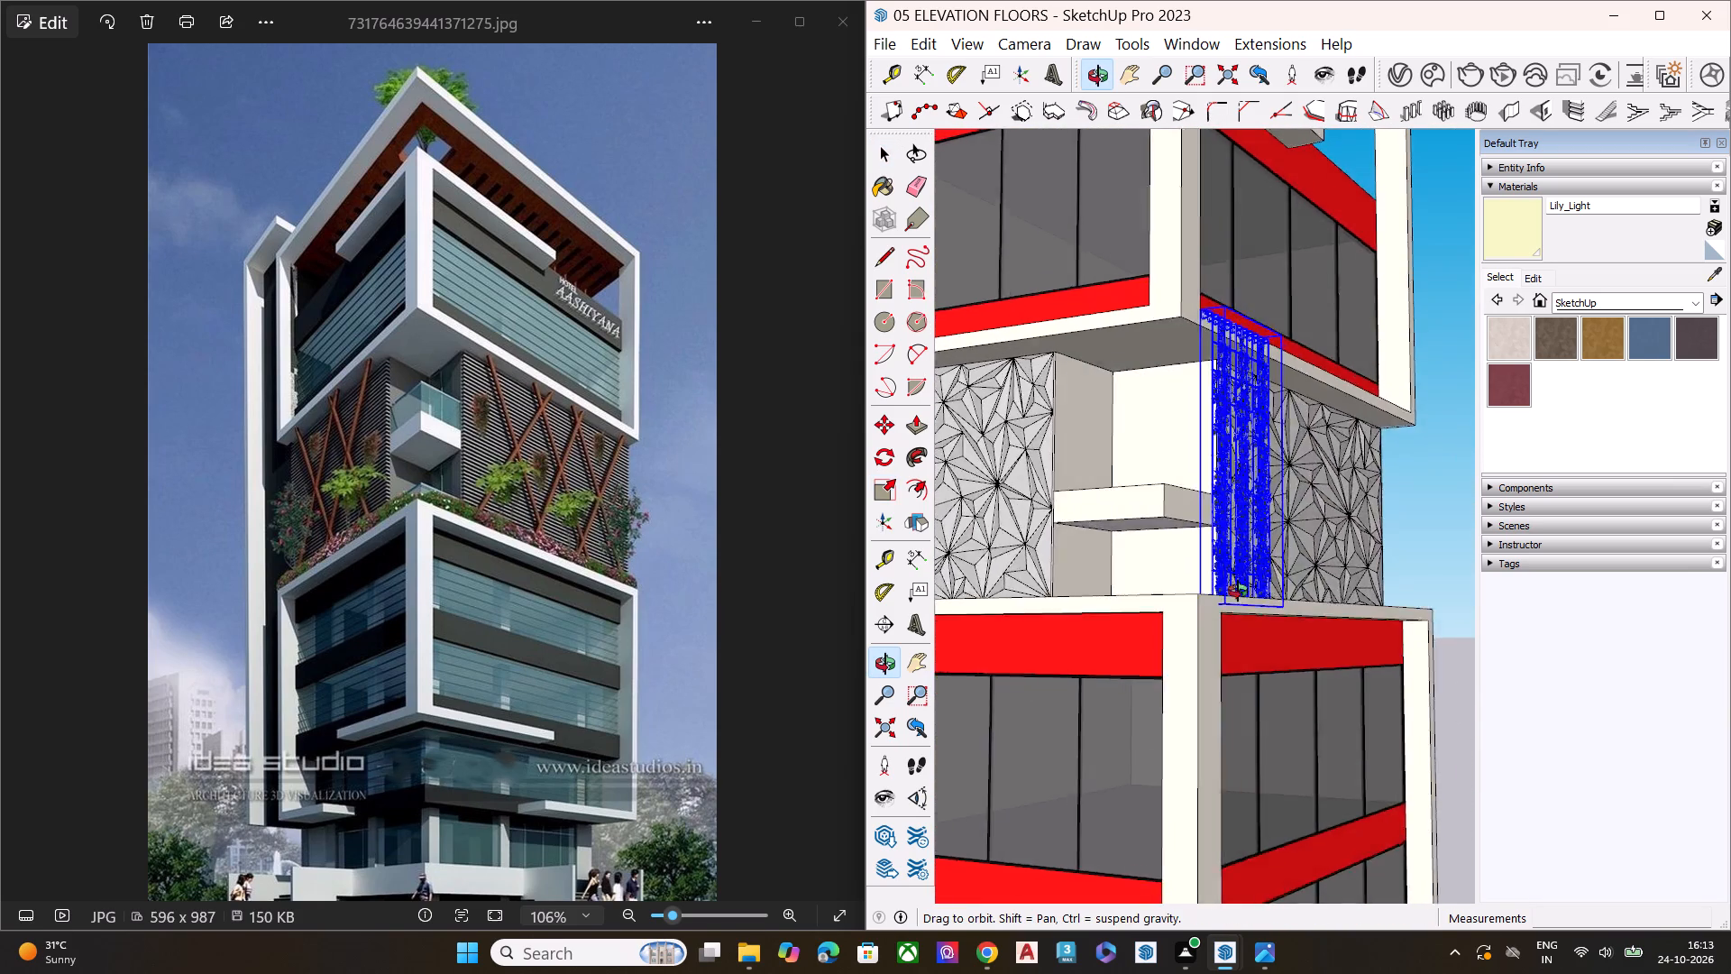
pyautogui.moveTo(1238, 591); pyautogui.dragTo(1314, 631, button='middle')
pyautogui.scroll(1, 1314, 631)
pyautogui.scroll(-1, 1314, 631)
pyautogui.scroll(6, 1314, 631)
pyautogui.moveTo(1220, 638); pyautogui.dragTo(1240, 796, button='middle')
pyautogui.scroll(2, 1241, 796)
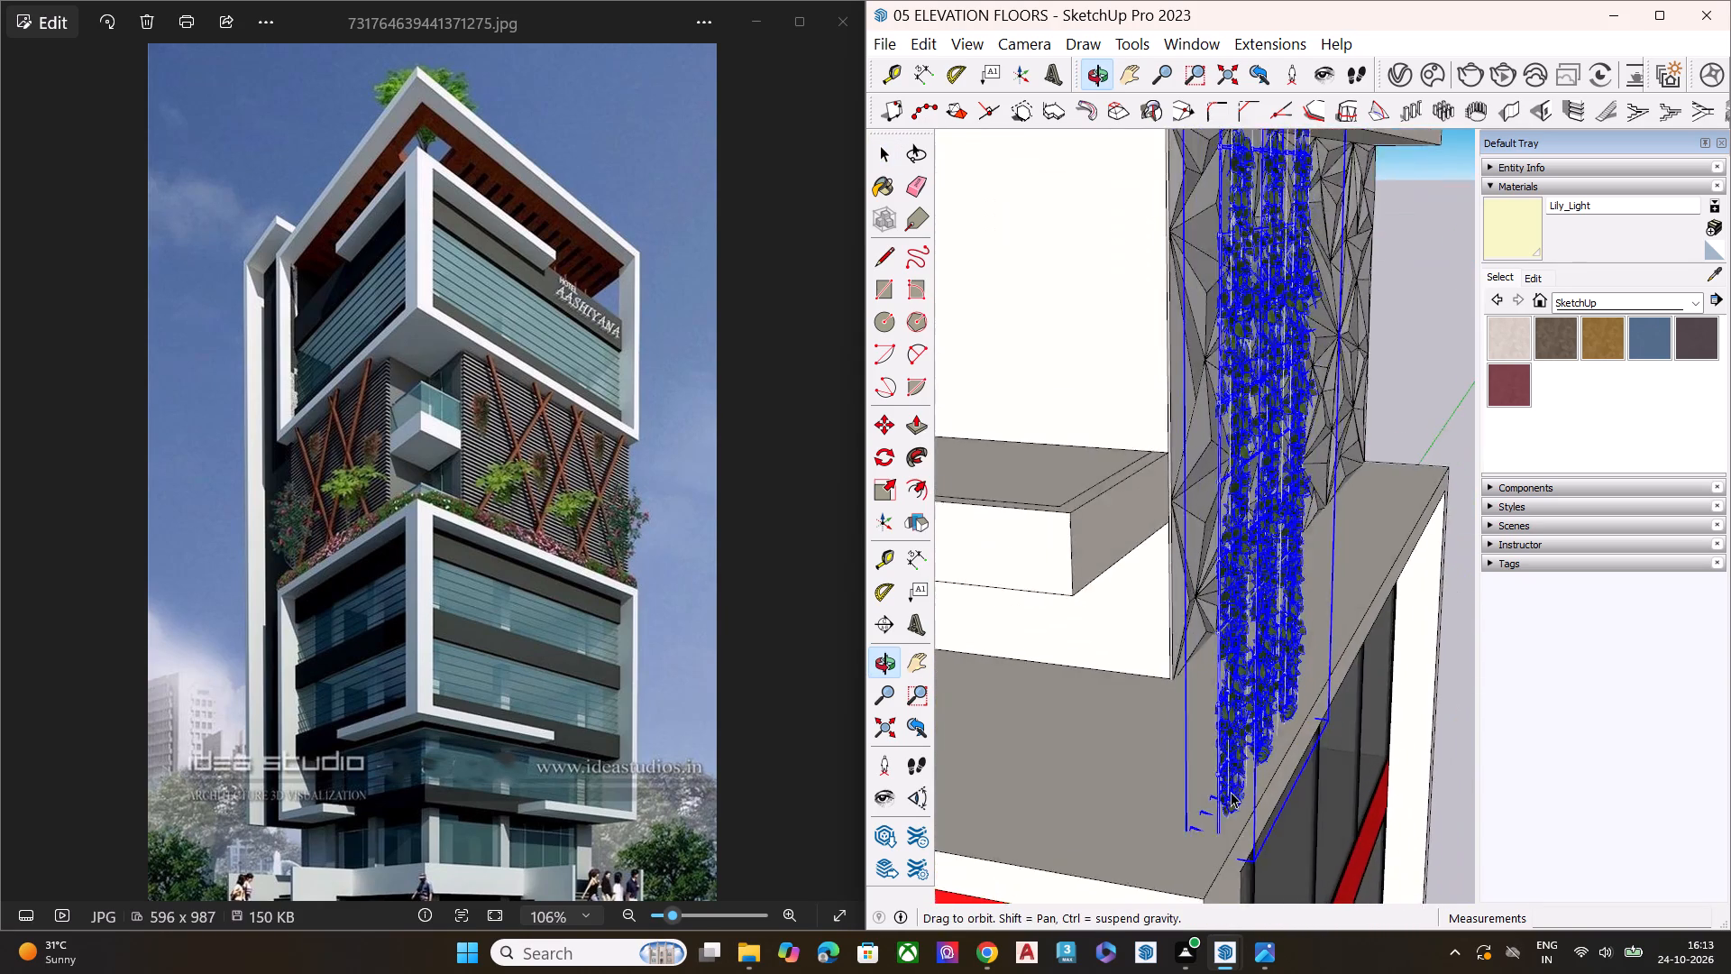
pyautogui.scroll(5, 1231, 792)
pyautogui.scroll(-7, 1215, 694)
pyautogui.scroll(7, 1184, 794)
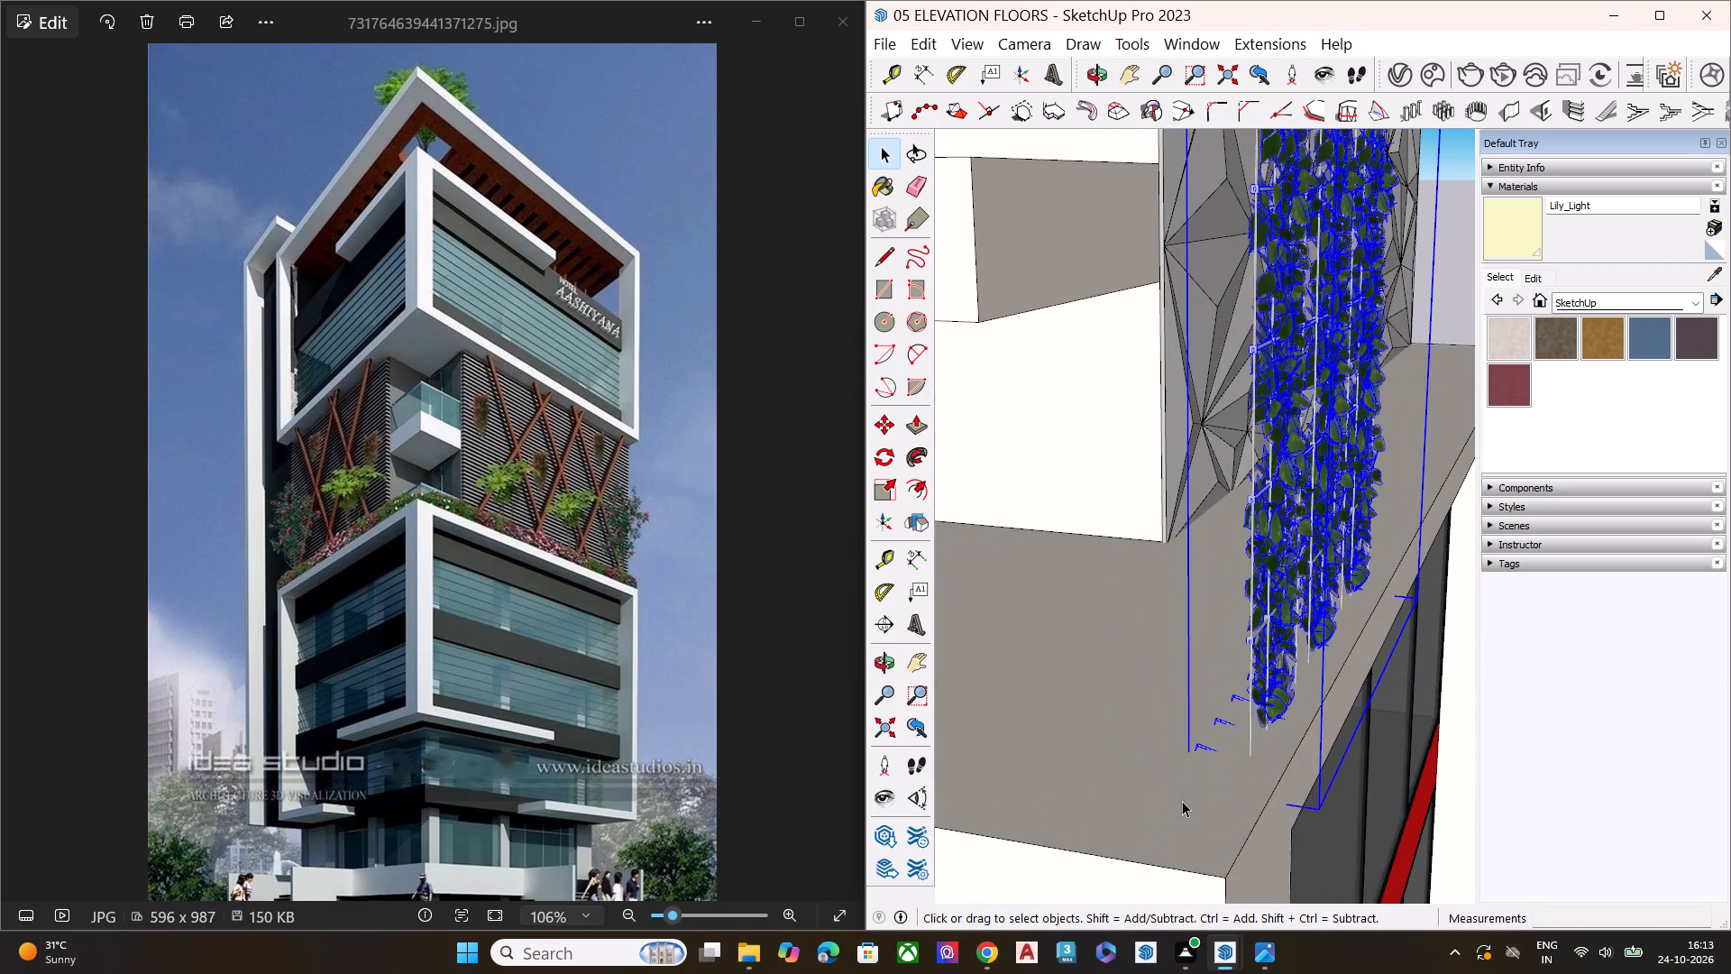
pyautogui.press('s')
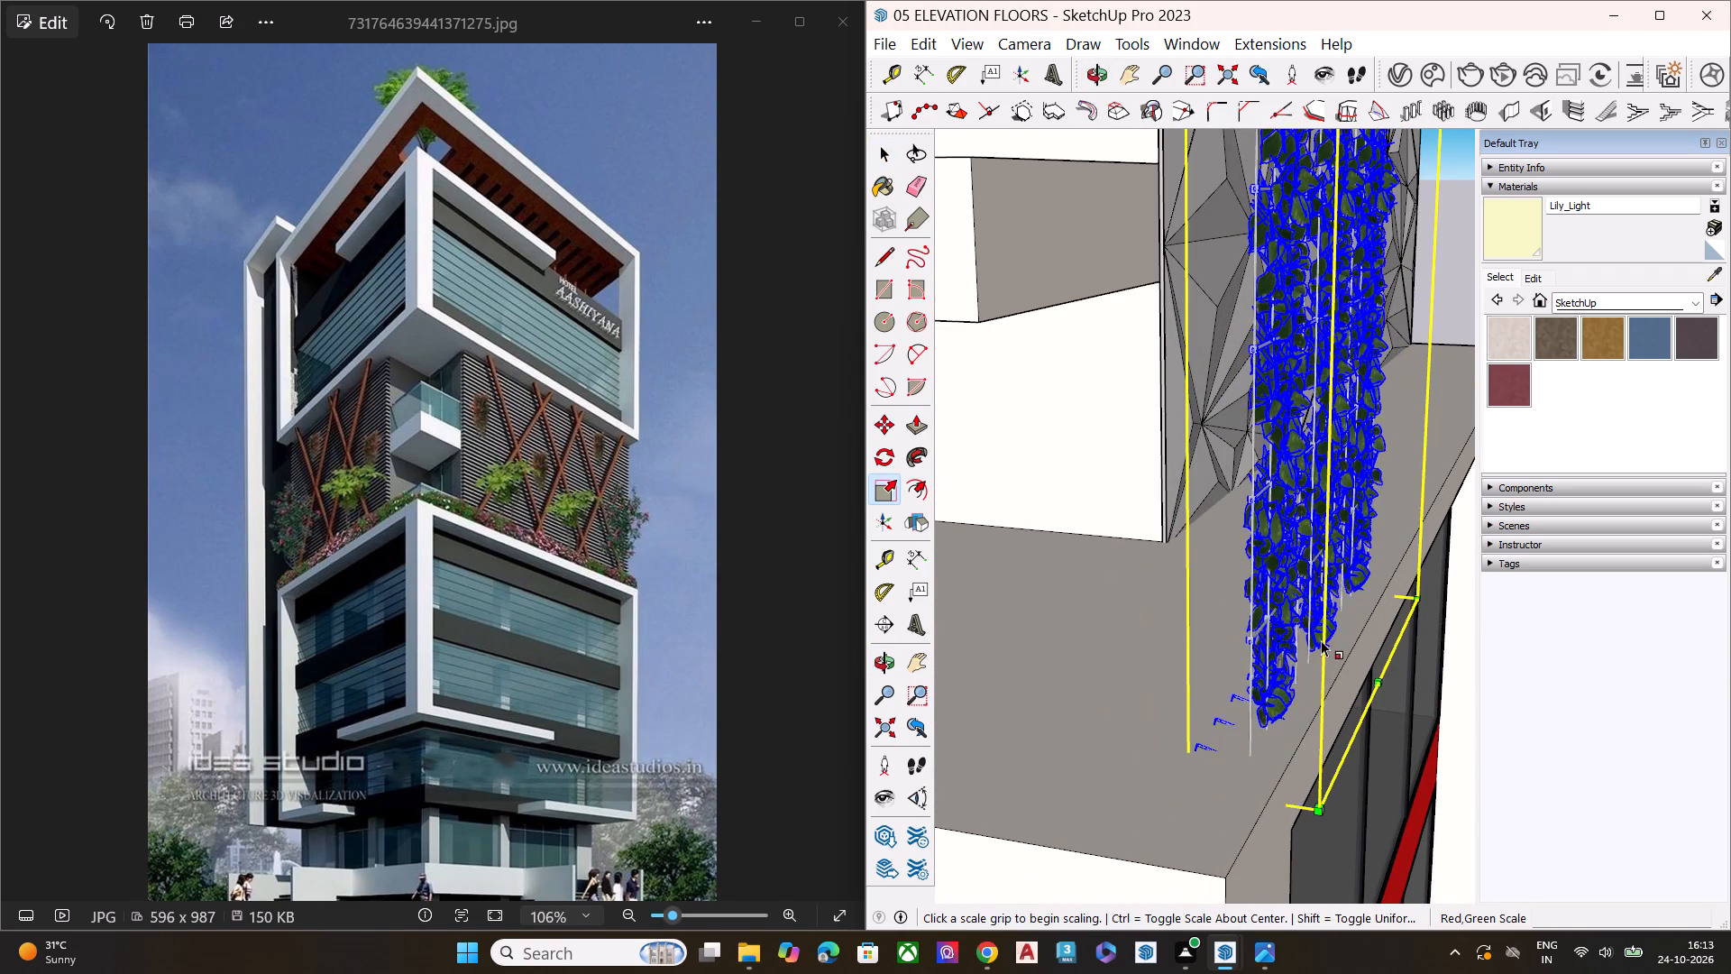
pyautogui.moveTo(1316, 653); pyautogui.dragTo(1362, 597, button='middle')
pyautogui.scroll(6, 1342, 620)
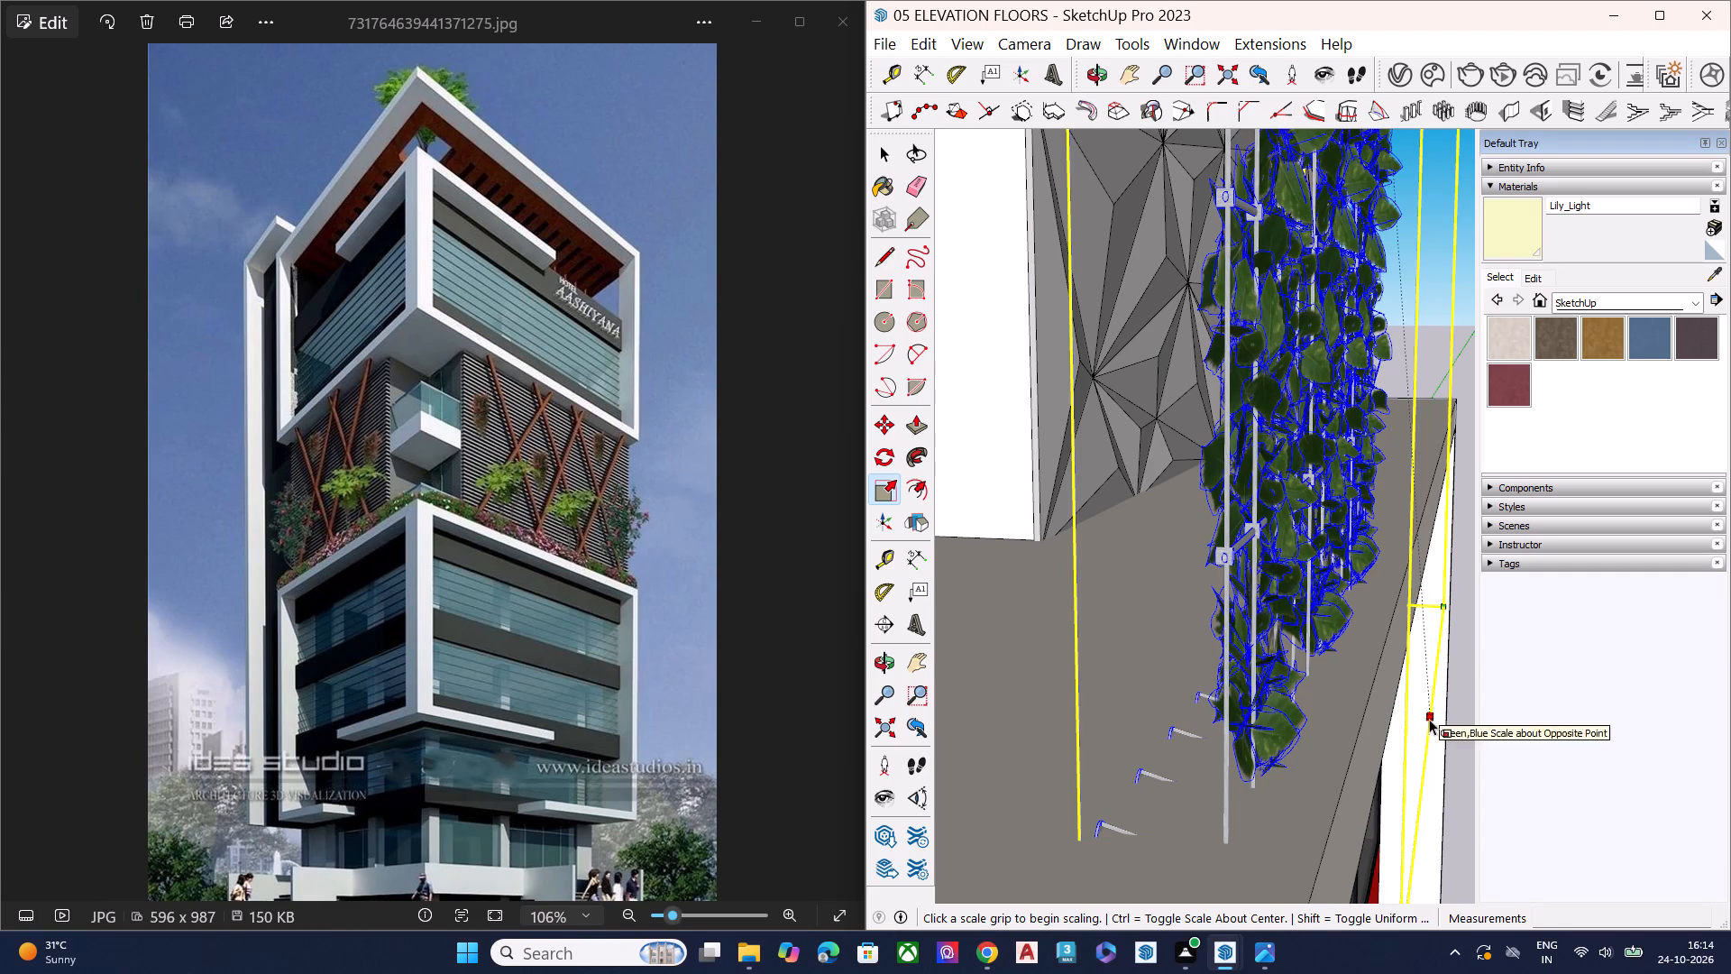
pyautogui.moveTo(1338, 705); pyautogui.dragTo(1274, 509, button='middle')
pyautogui.scroll(4, 1274, 509)
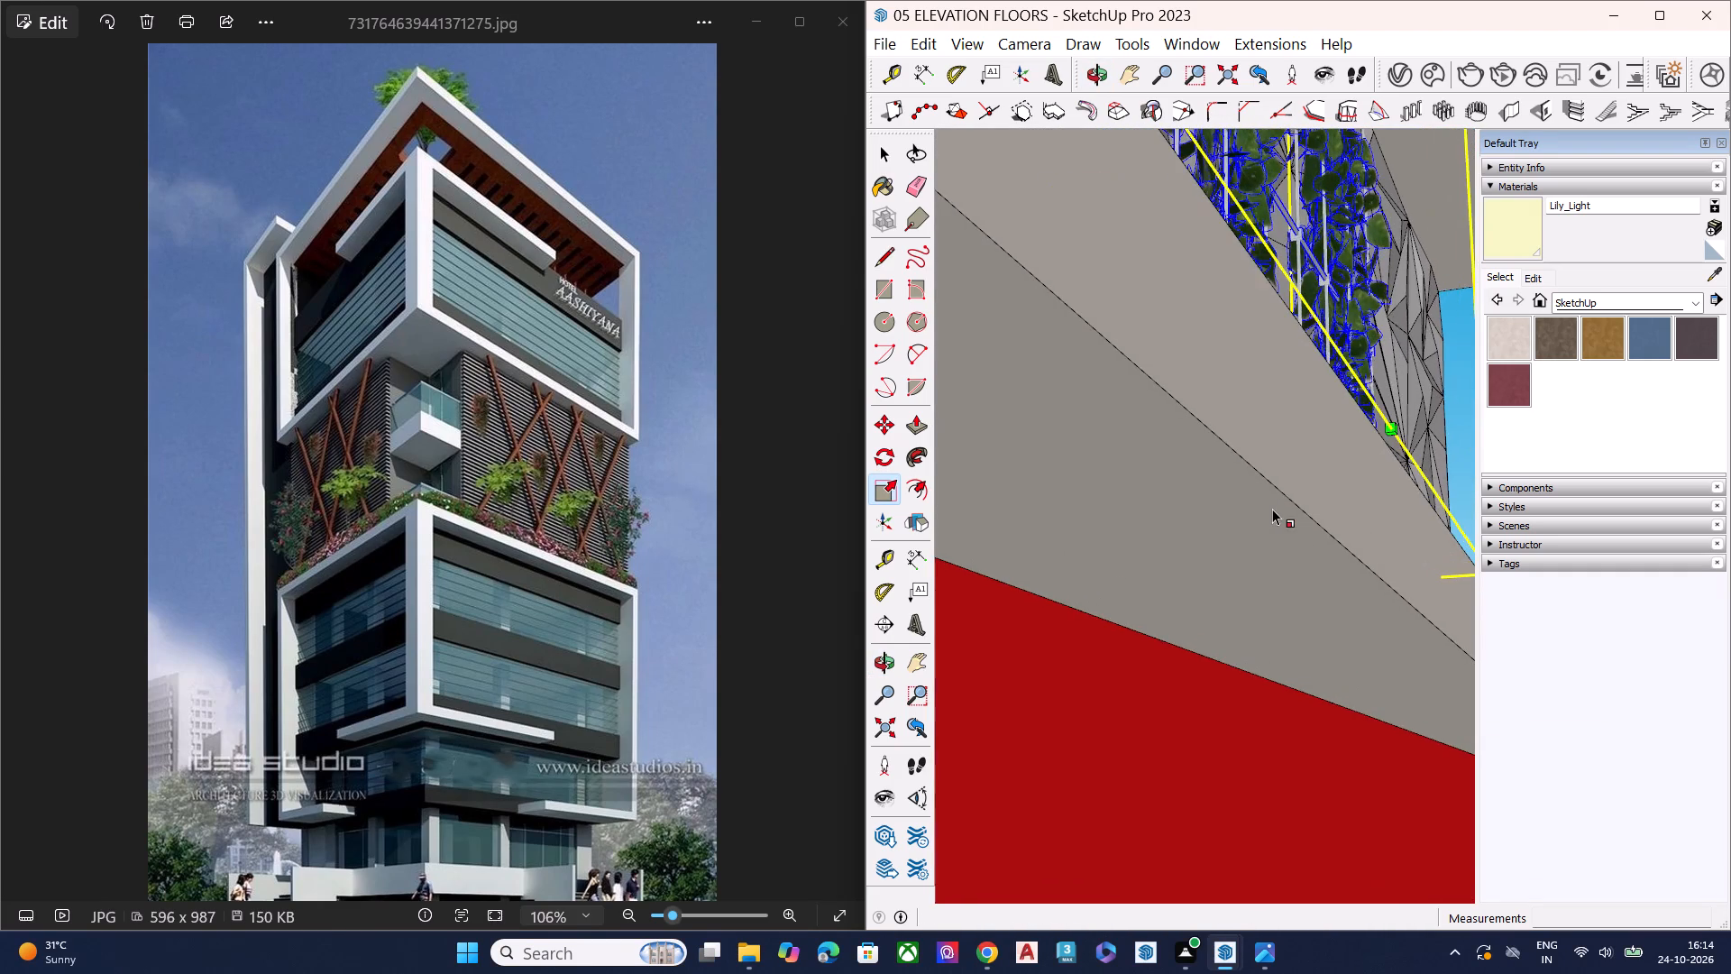
pyautogui.scroll(-4, 1278, 454)
pyautogui.scroll(1, 1274, 478)
pyautogui.scroll(-4, 1274, 478)
pyautogui.moveTo(1221, 440); pyautogui.dragTo(1205, 596, button='middle')
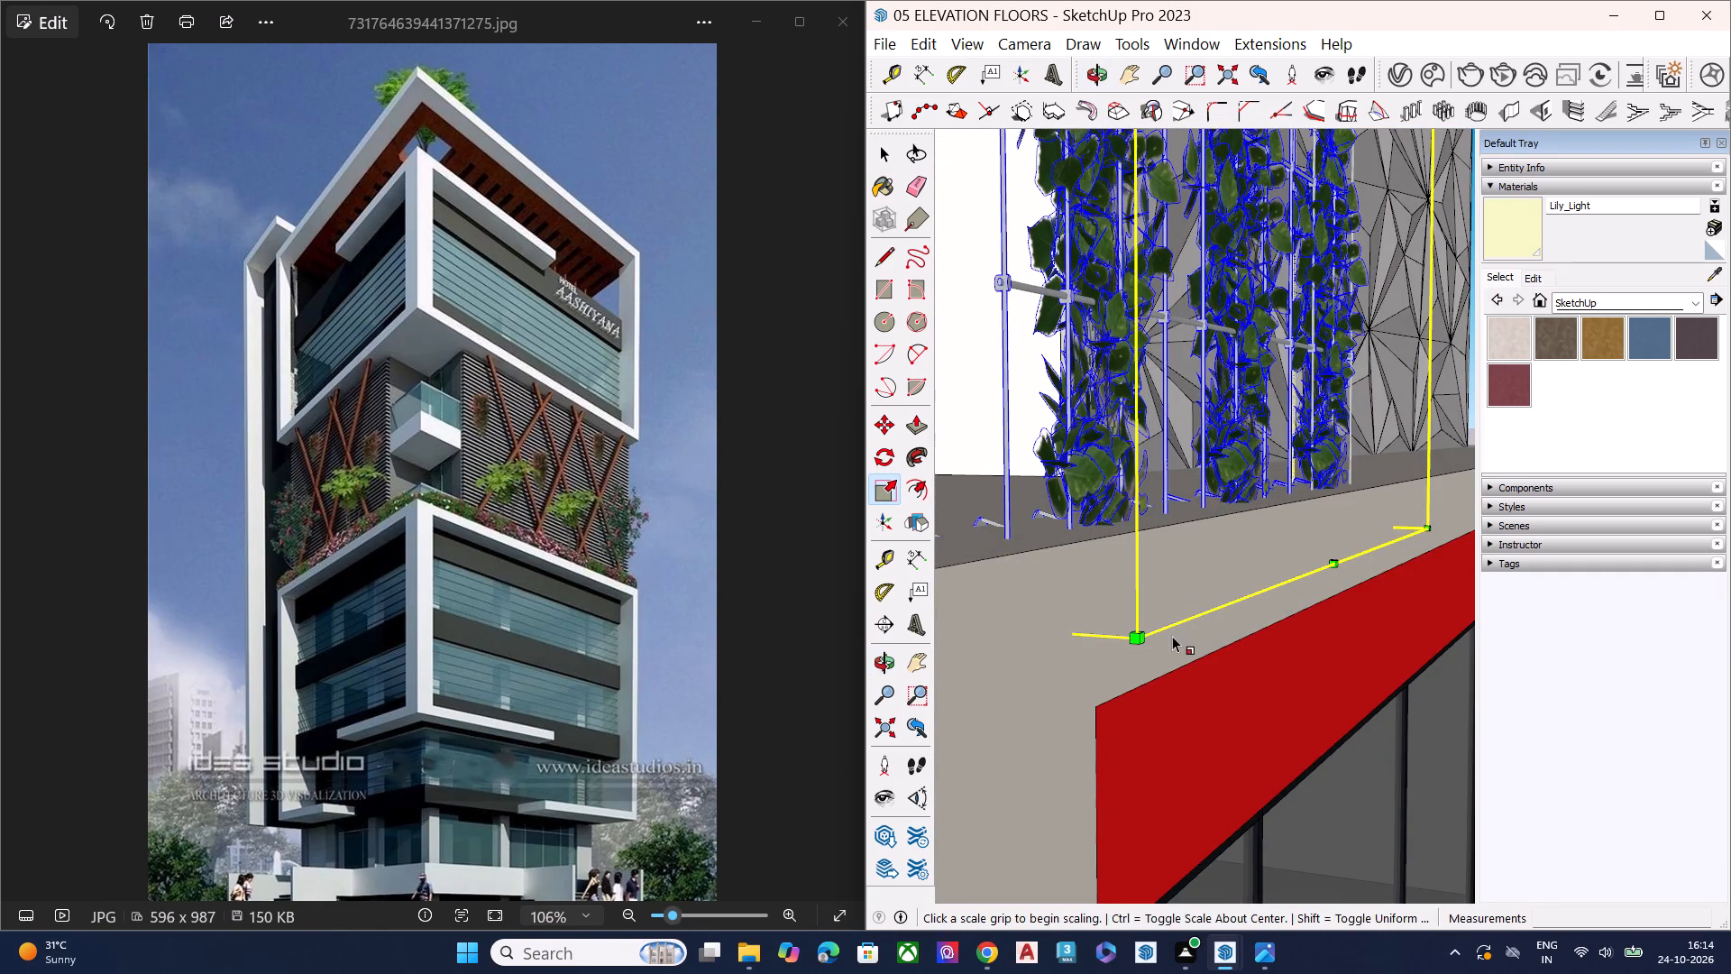
pyautogui.press('m')
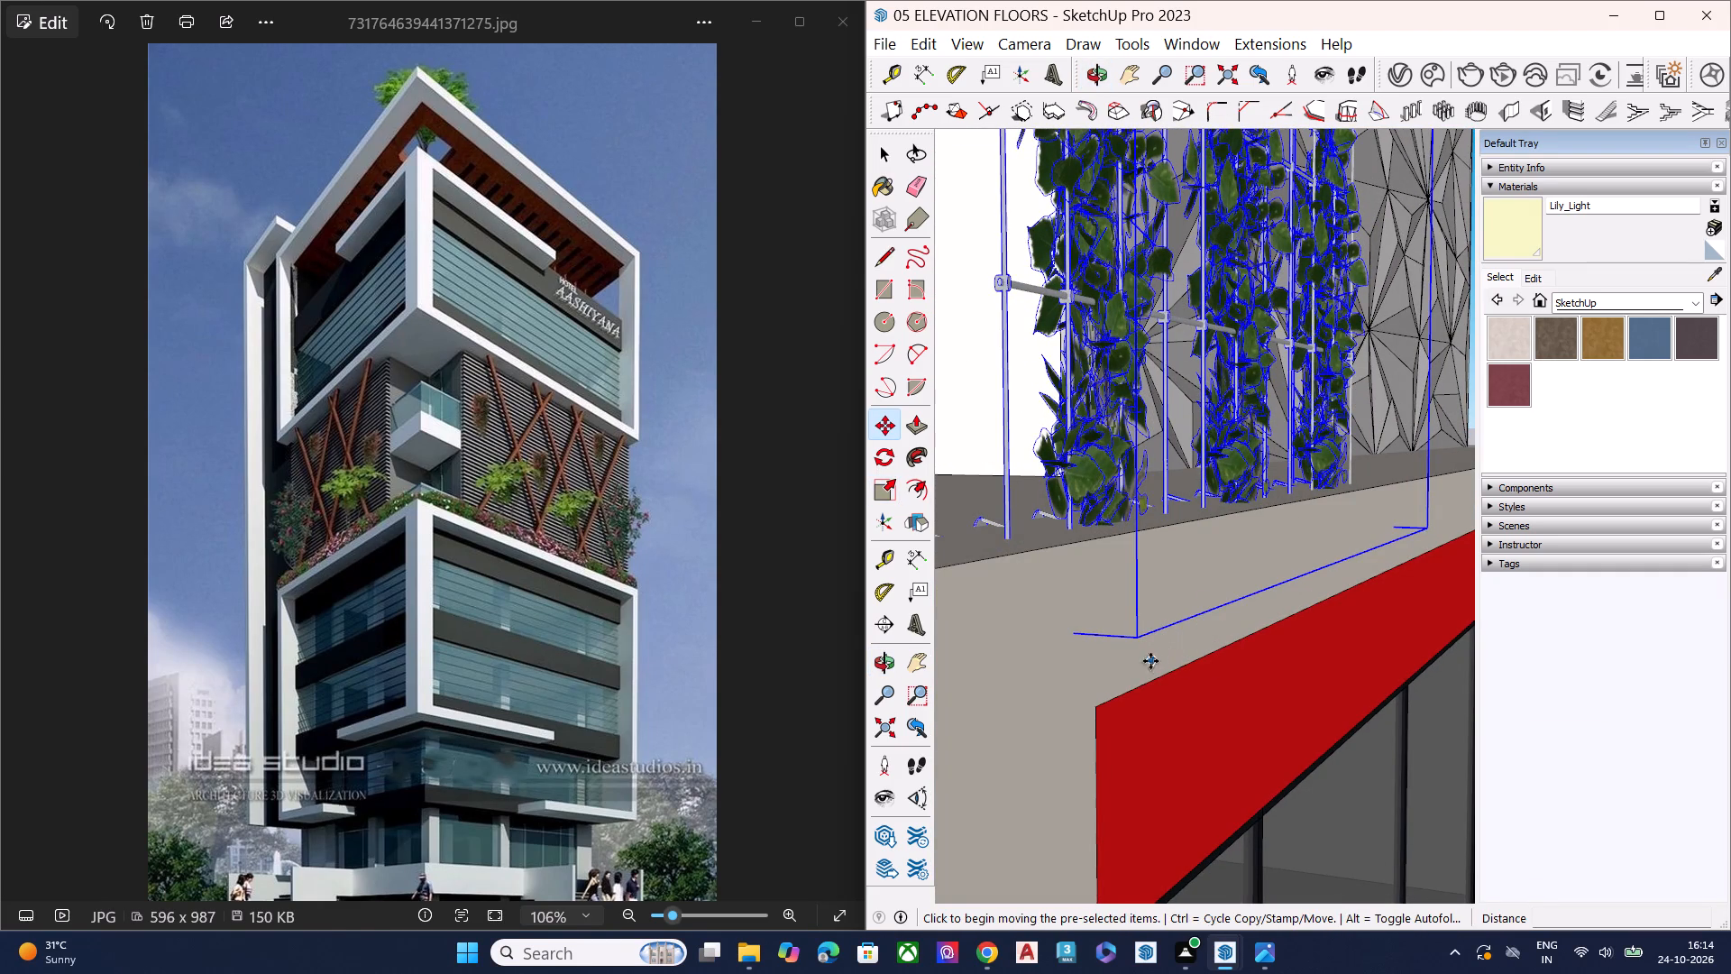
pyautogui.click(1139, 641)
pyautogui.click(1114, 539)
# Widen the trellis along the red axis by a scale of about 1.28, toward the patterned panel.
pyautogui.scroll(-3, 1174, 611)
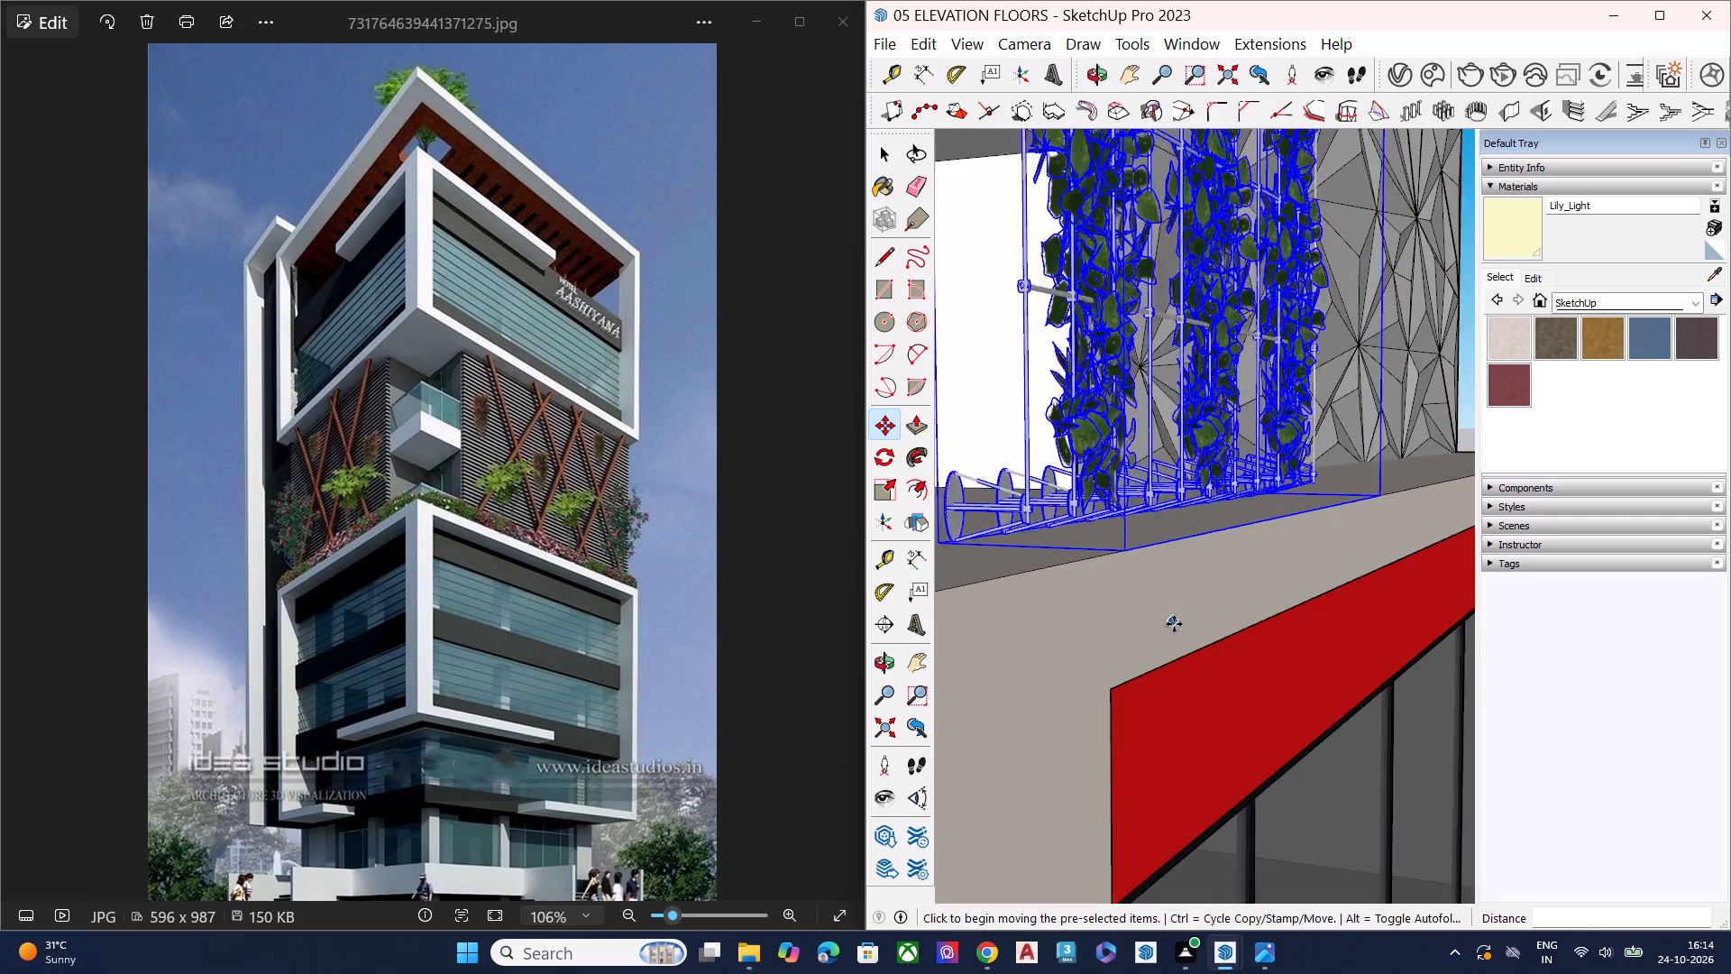
pyautogui.scroll(-8, 1174, 624)
pyautogui.scroll(1, 1186, 655)
pyautogui.scroll(-4, 1186, 655)
pyautogui.moveTo(1181, 598); pyautogui.dragTo(1267, 737, button='middle')
pyautogui.scroll(4, 1287, 265)
pyautogui.scroll(7, 1283, 145)
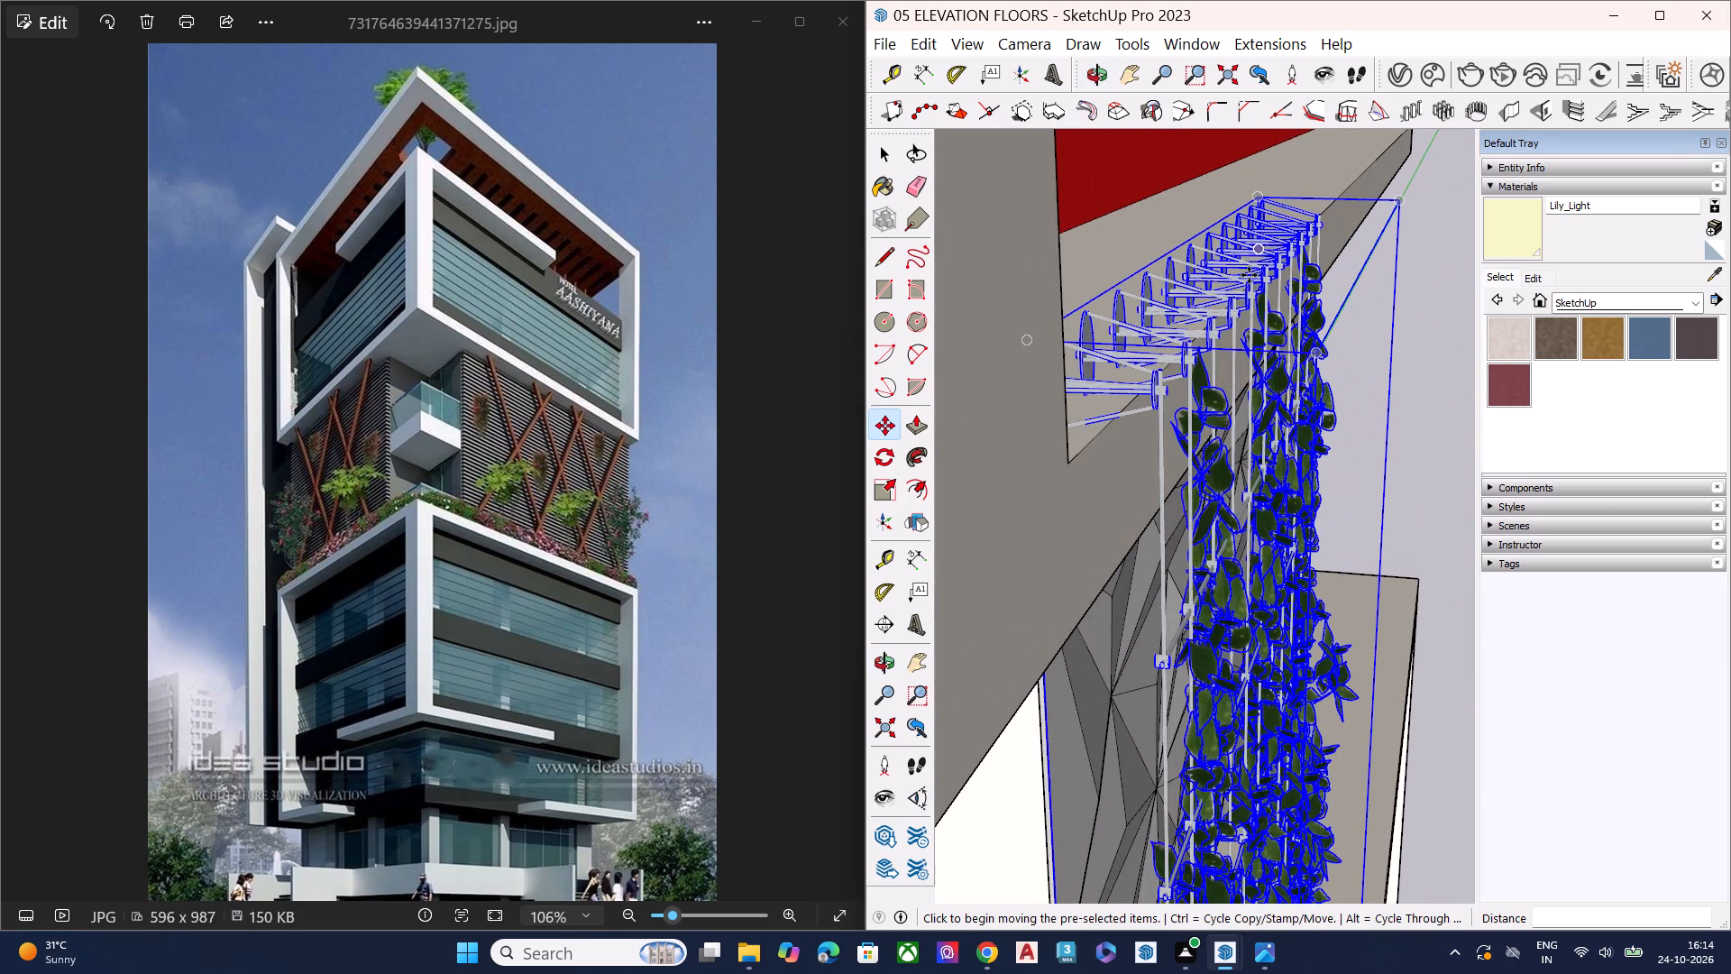
pyautogui.moveTo(1071, 430); pyautogui.dragTo(956, 527, button='middle')
pyautogui.scroll(1, 1055, 316)
pyautogui.scroll(-1, 1055, 316)
pyautogui.scroll(5, 1055, 316)
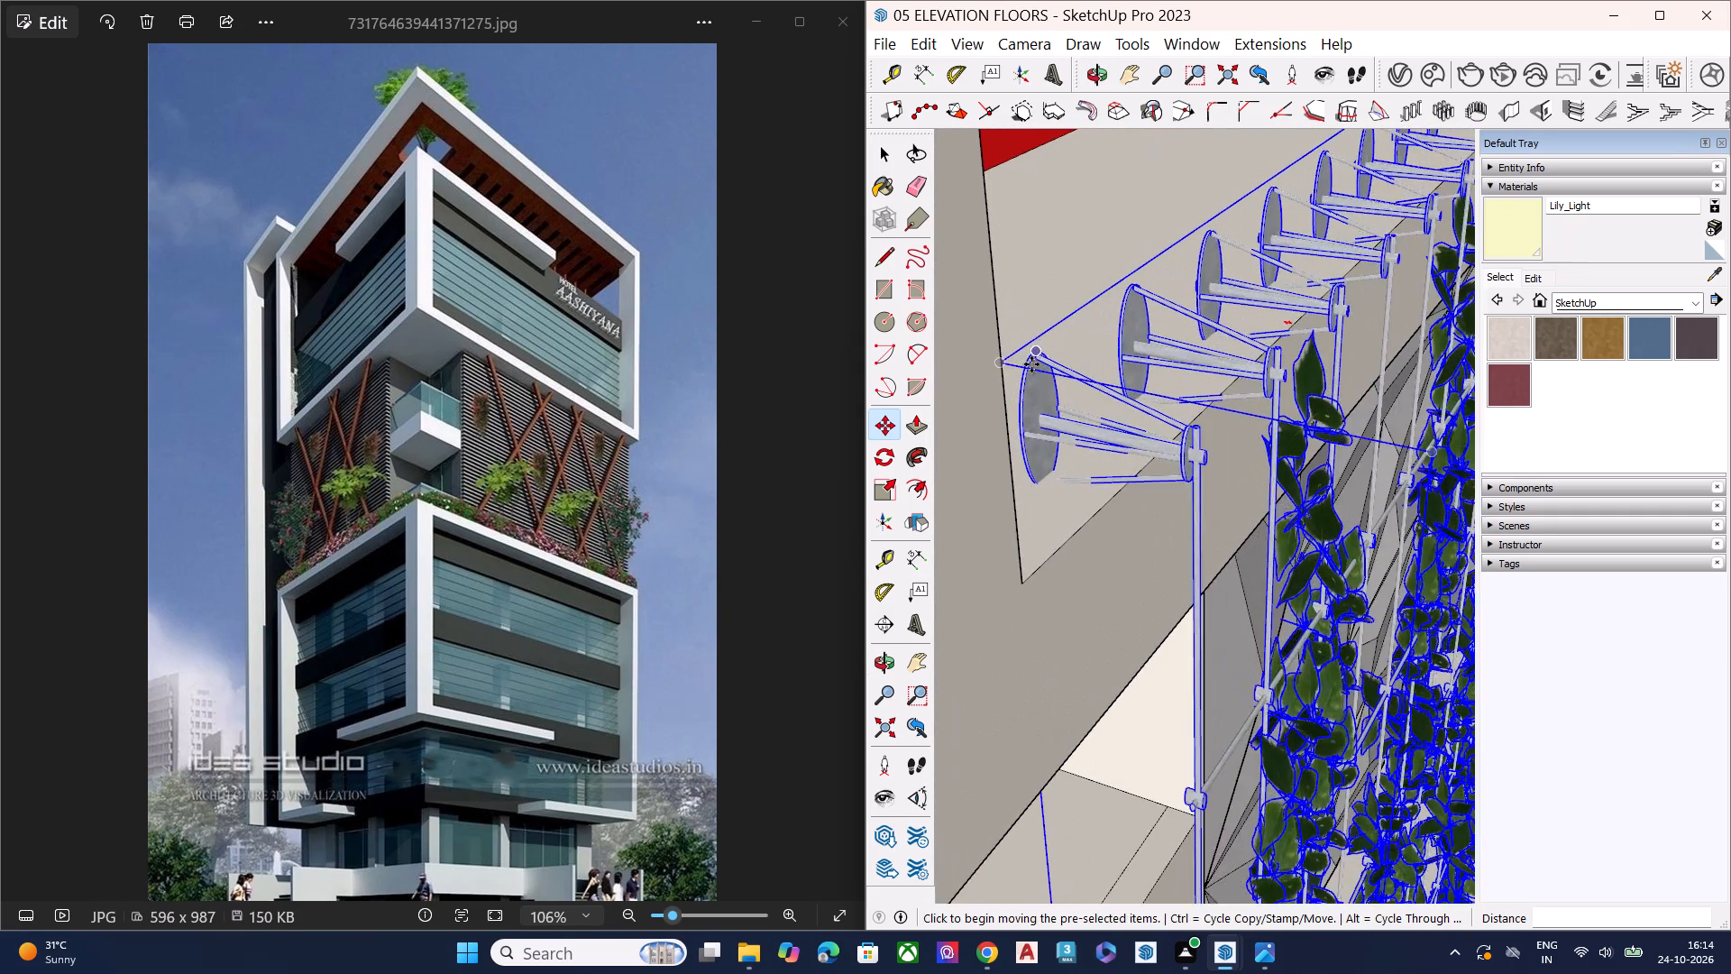
pyautogui.scroll(-4, 1061, 397)
pyautogui.moveTo(1204, 457); pyautogui.dragTo(1029, 506, button='middle')
pyautogui.press('s')
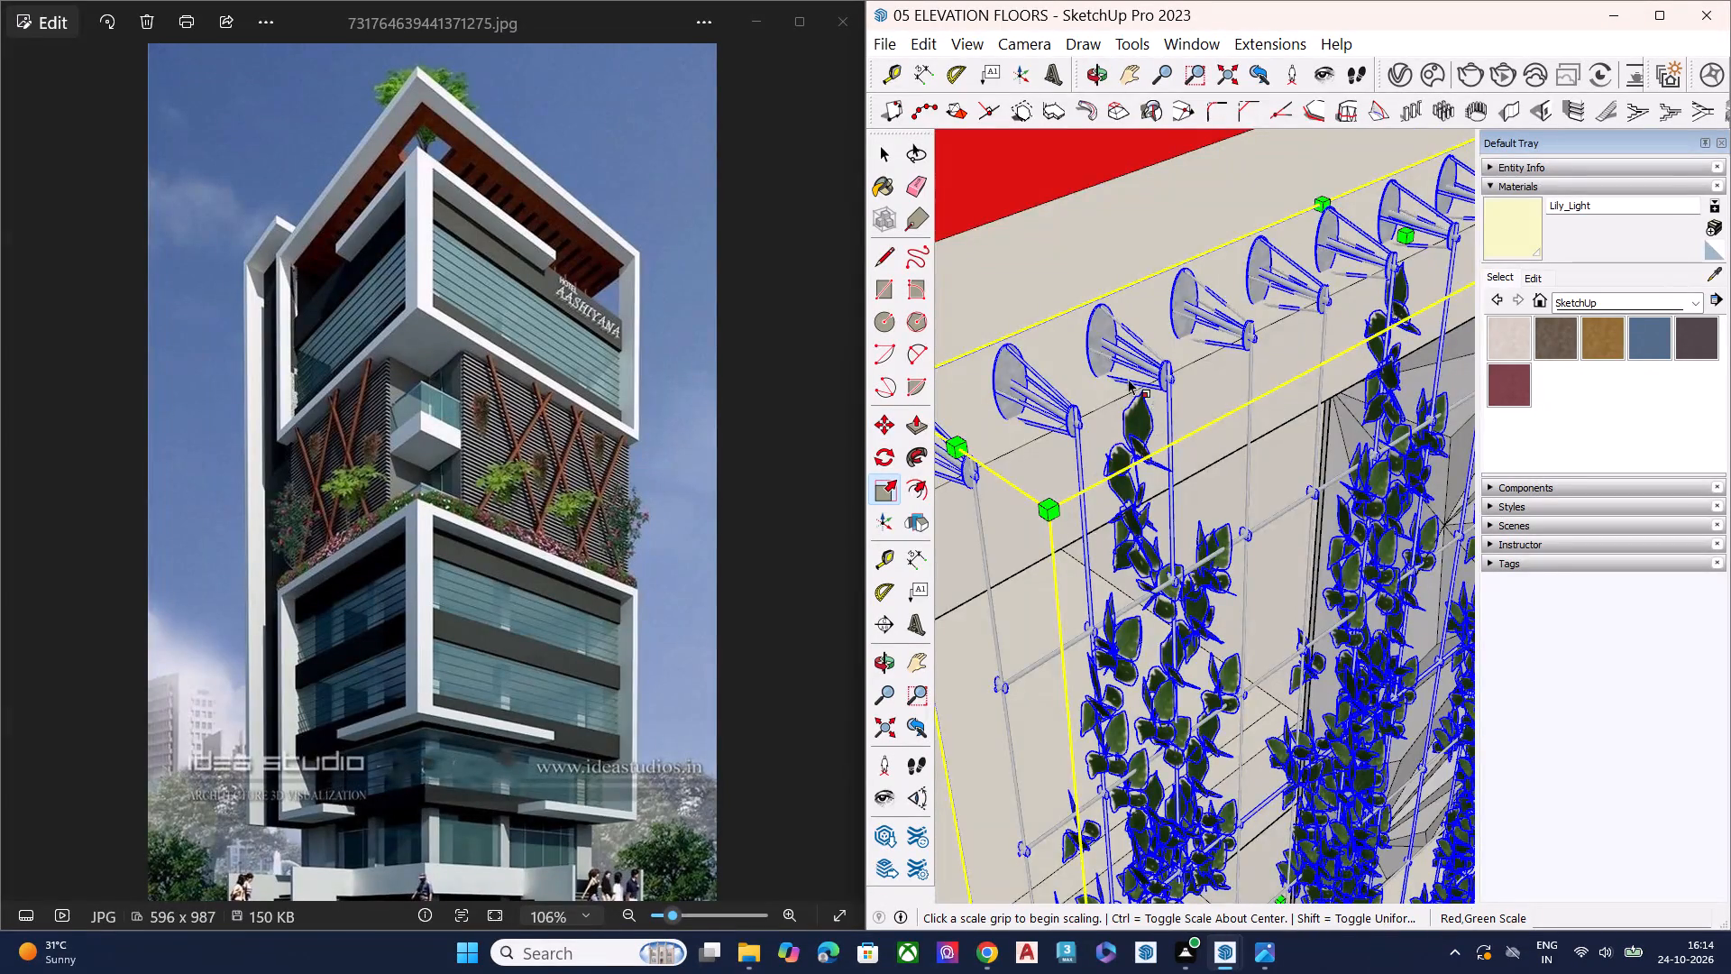
pyautogui.scroll(-9, 1118, 379)
pyautogui.click(1348, 608)
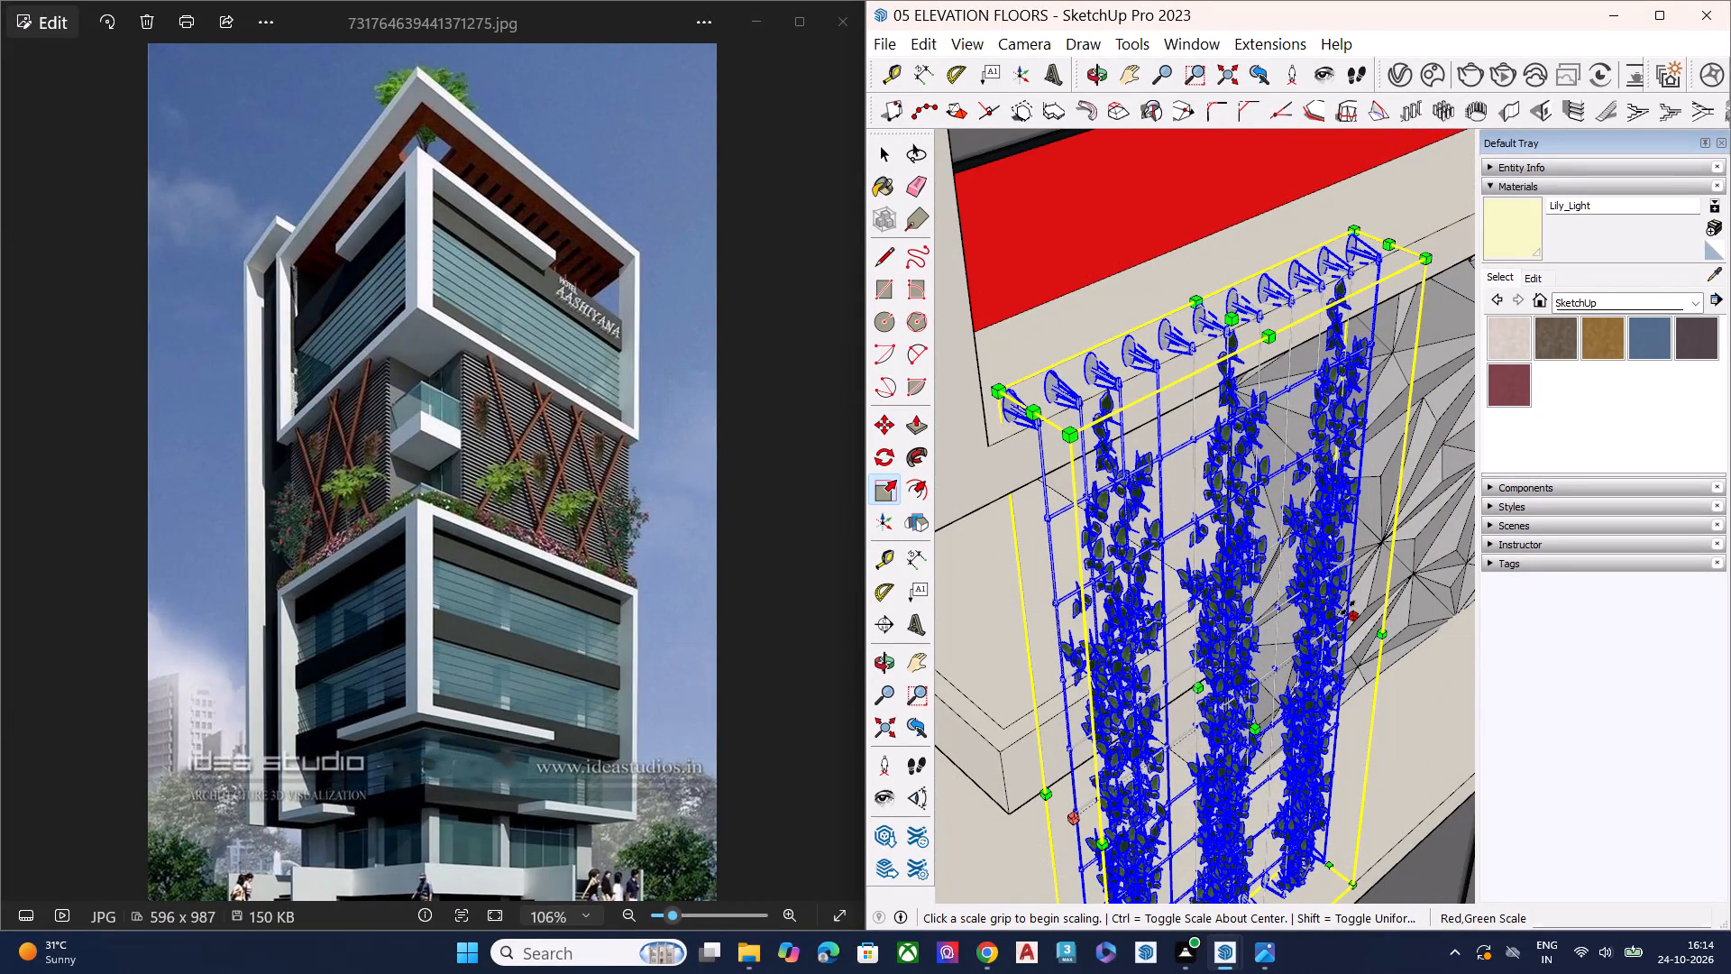
pyautogui.click(1415, 563)
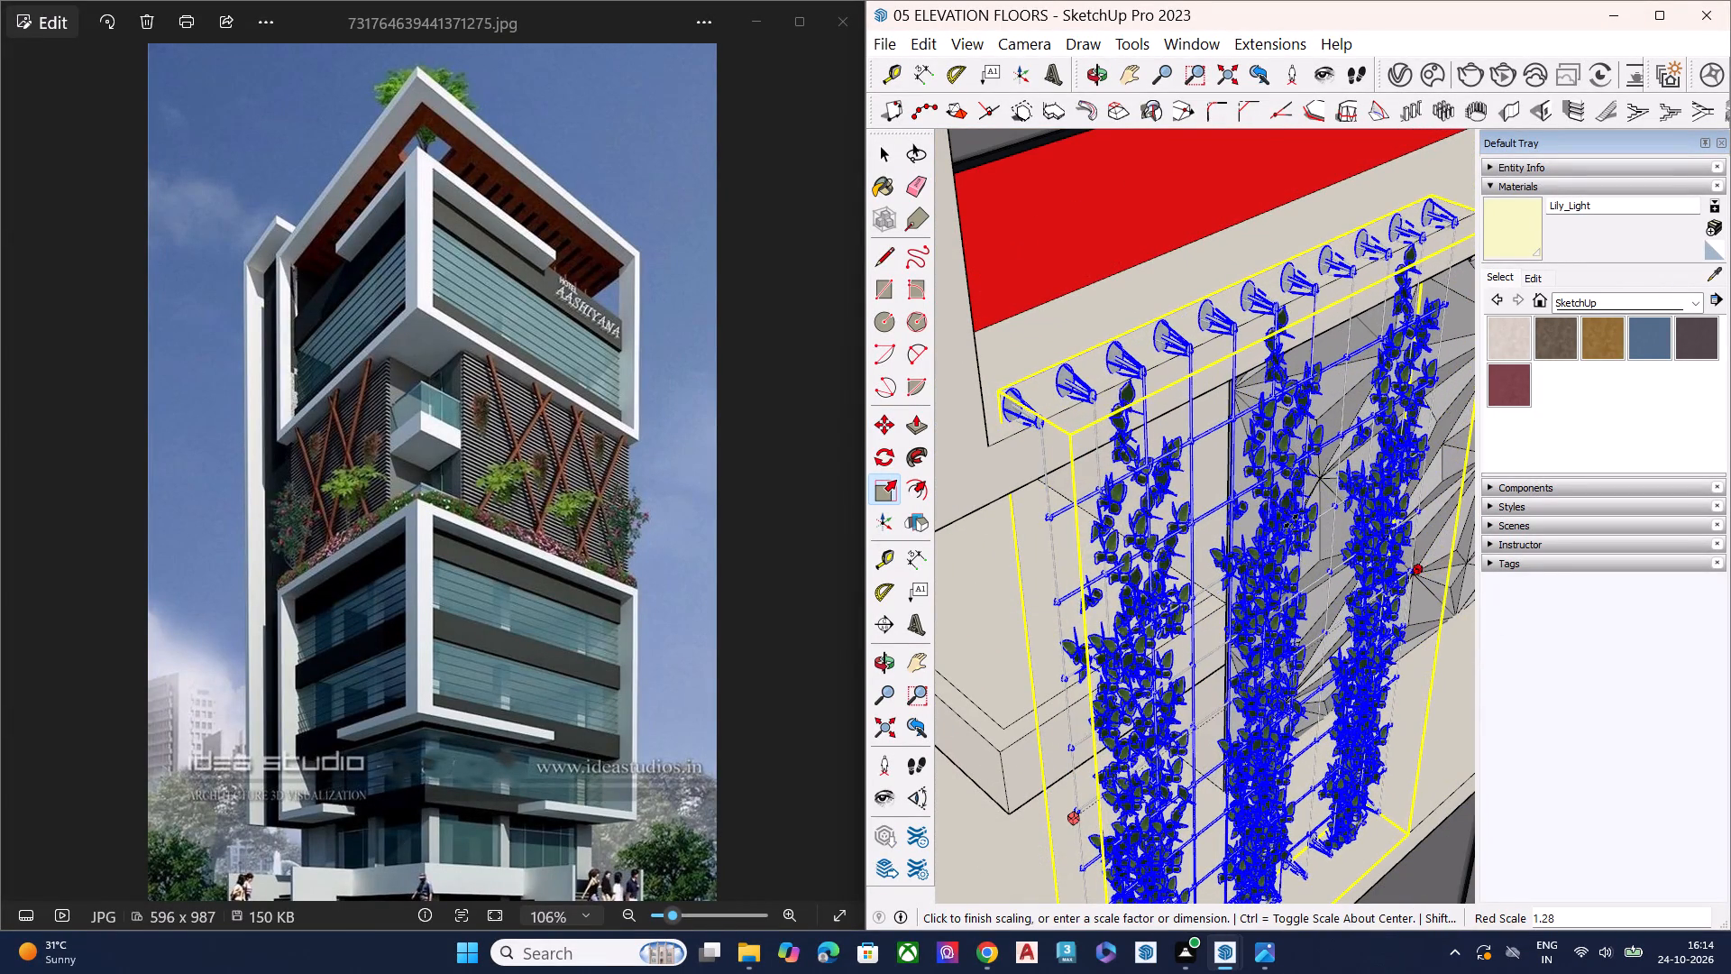
# Scale the trellis down from its top so the upper brackets come level with the upper slab's white face.
pyautogui.scroll(10, 1088, 372)
pyautogui.moveTo(1183, 377); pyautogui.dragTo(989, 266, button='middle')
pyautogui.scroll(-3, 1131, 295)
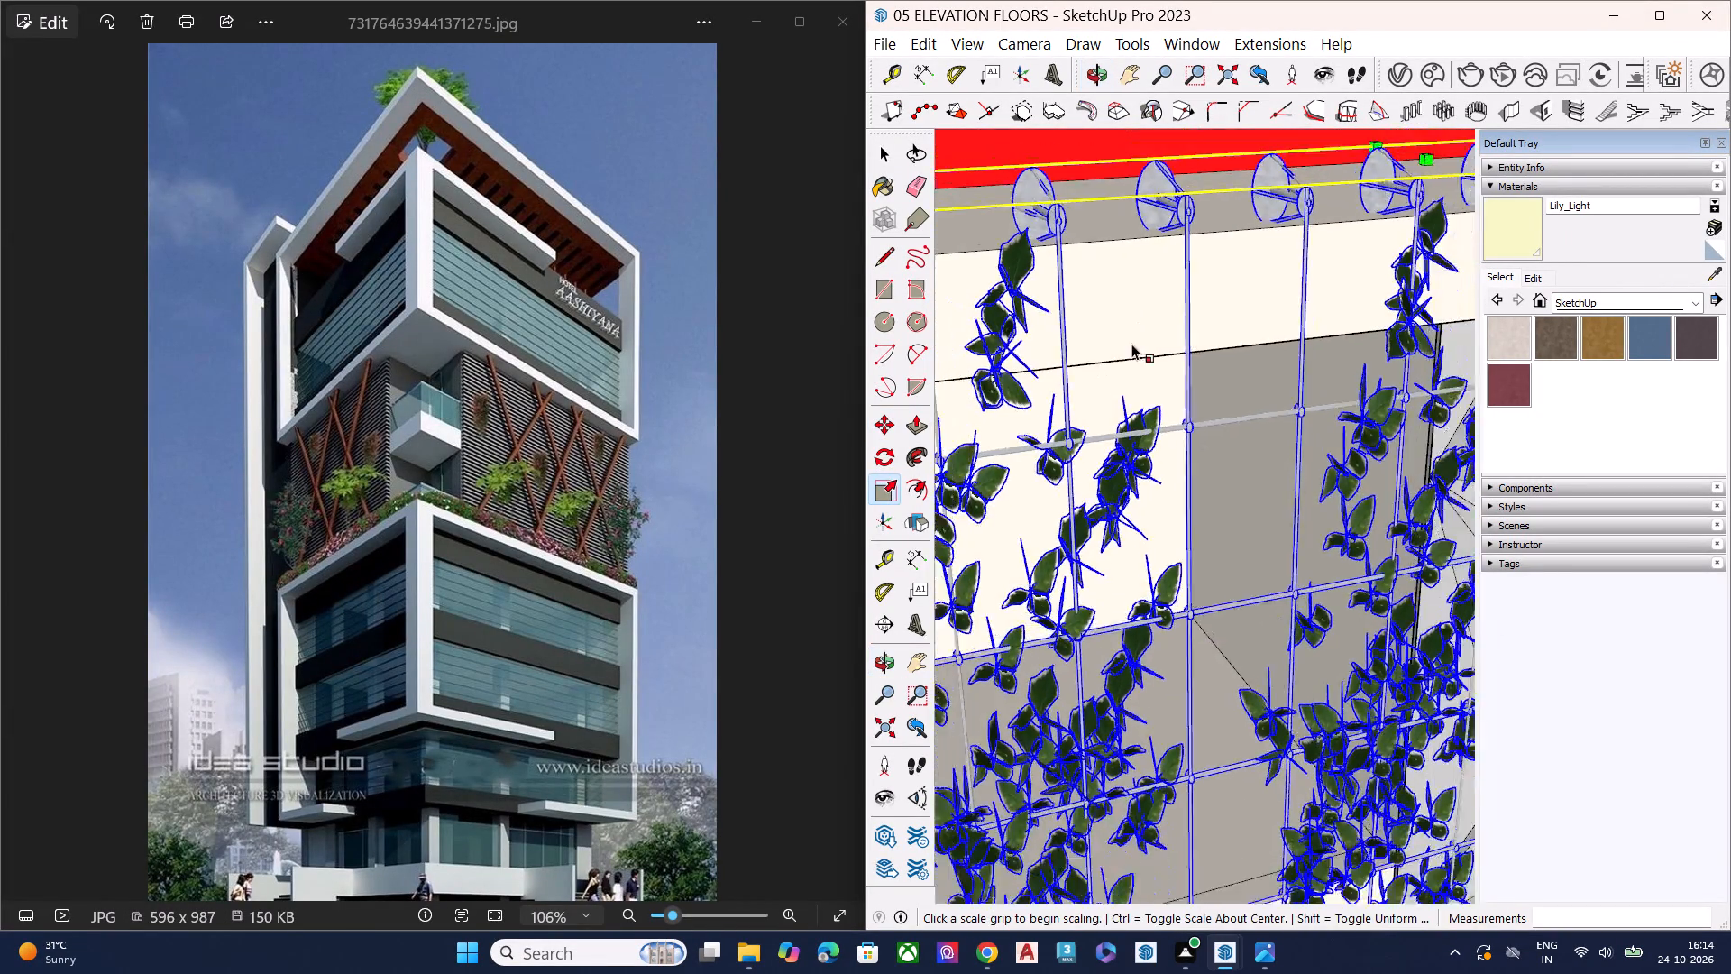
pyautogui.scroll(-4, 1131, 344)
pyautogui.scroll(1, 1169, 434)
pyautogui.moveTo(1169, 434); pyautogui.dragTo(1123, 425, button='middle')
pyautogui.moveTo(1261, 219); pyautogui.dragTo(1269, 272)
pyautogui.press('space')
# Move the trellis about 8 1/4" so its upper back corner meets the upper slab's edge beside the corner column.
pyautogui.scroll(-7, 1257, 256)
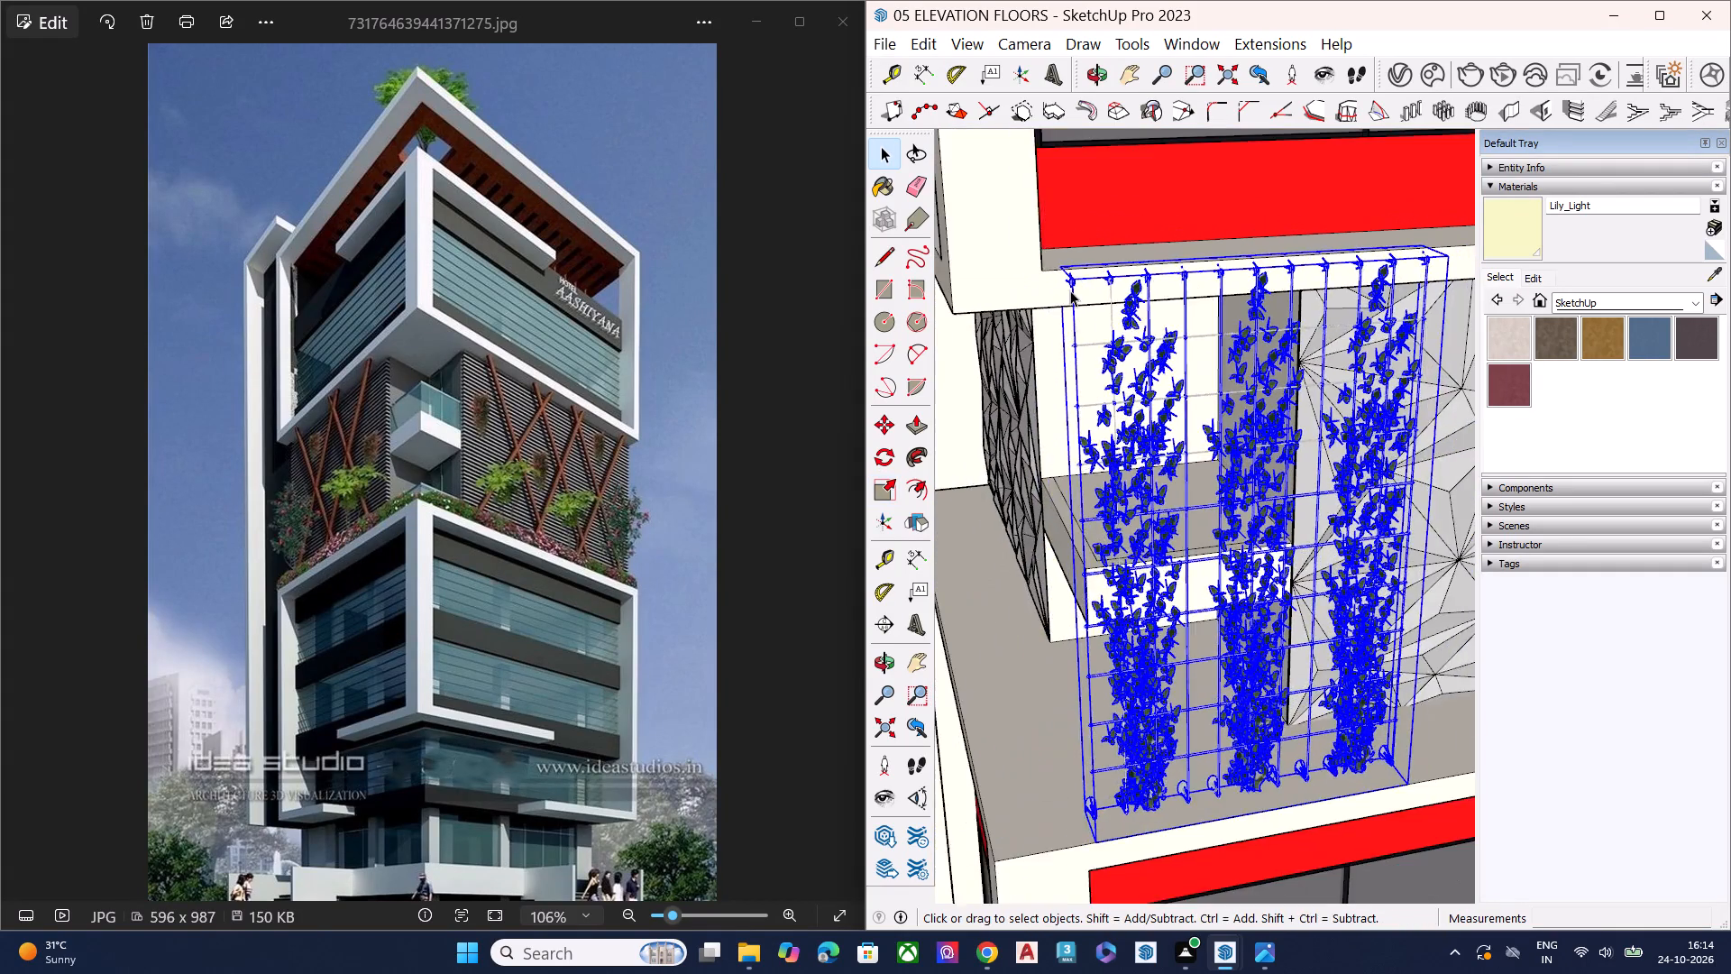
pyautogui.moveTo(1070, 292); pyautogui.dragTo(1208, 314, button='middle')
pyautogui.scroll(4, 1200, 316)
pyautogui.scroll(-1, 1149, 305)
pyautogui.scroll(2, 1149, 305)
pyautogui.scroll(-1, 1149, 305)
pyautogui.scroll(3, 1149, 305)
pyautogui.press('m')
pyautogui.scroll(5, 1122, 262)
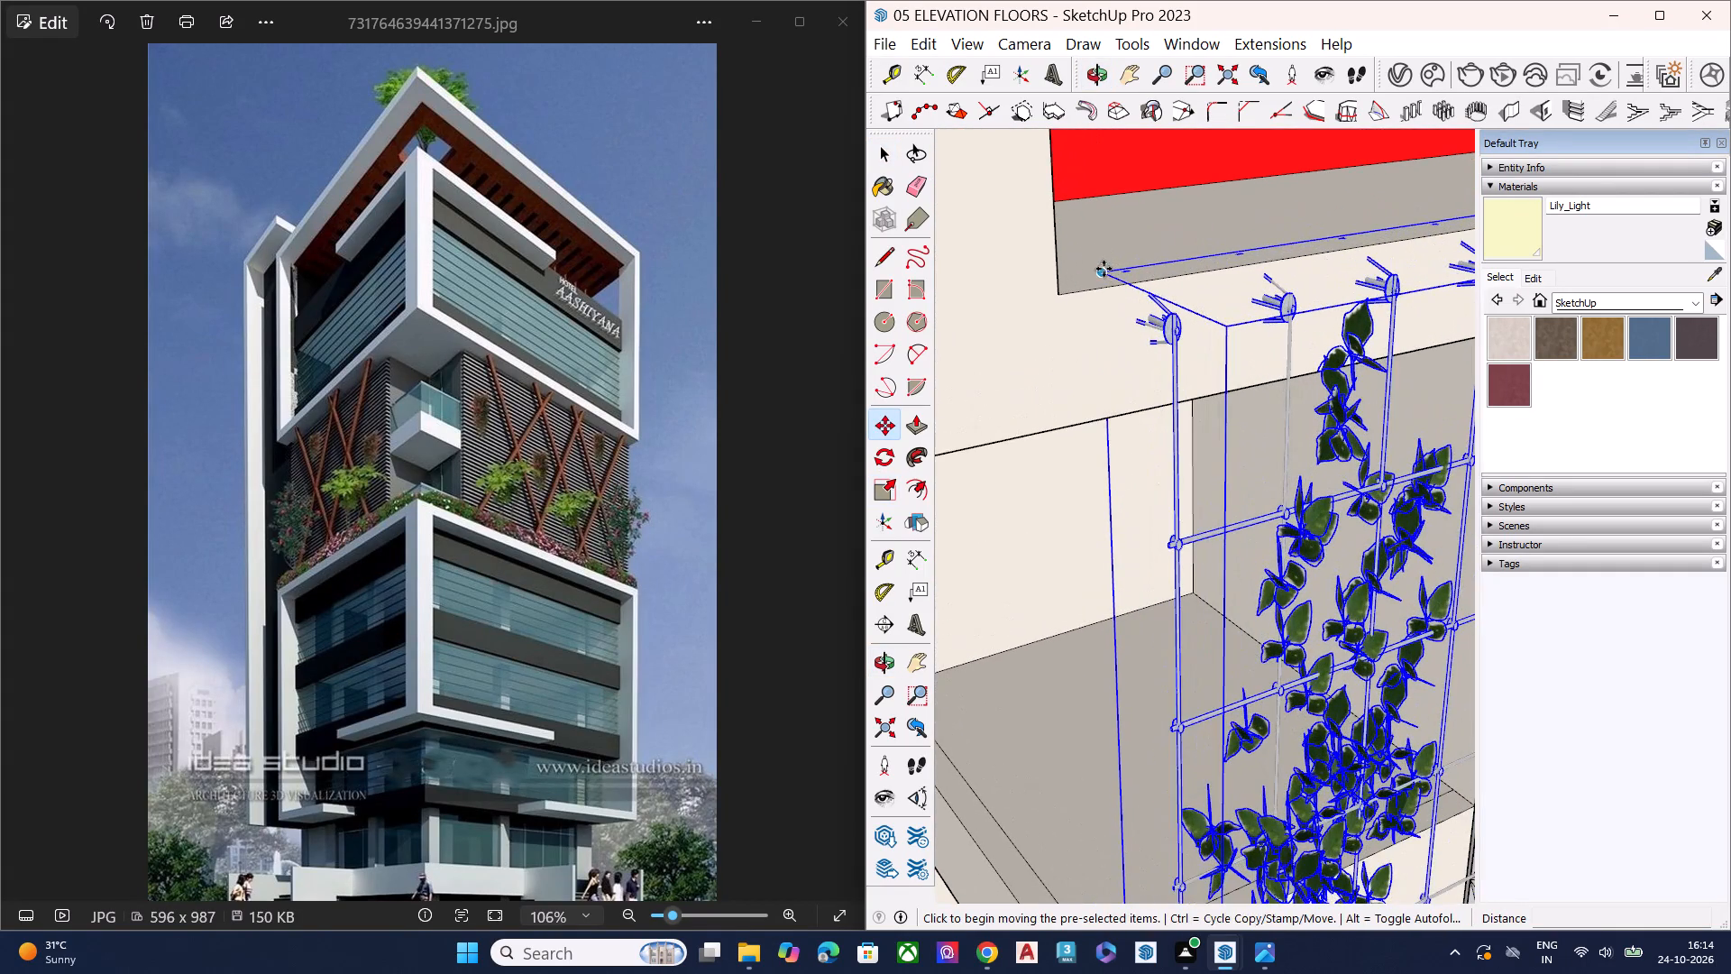
pyautogui.click(1101, 269)
pyautogui.click(1060, 297)
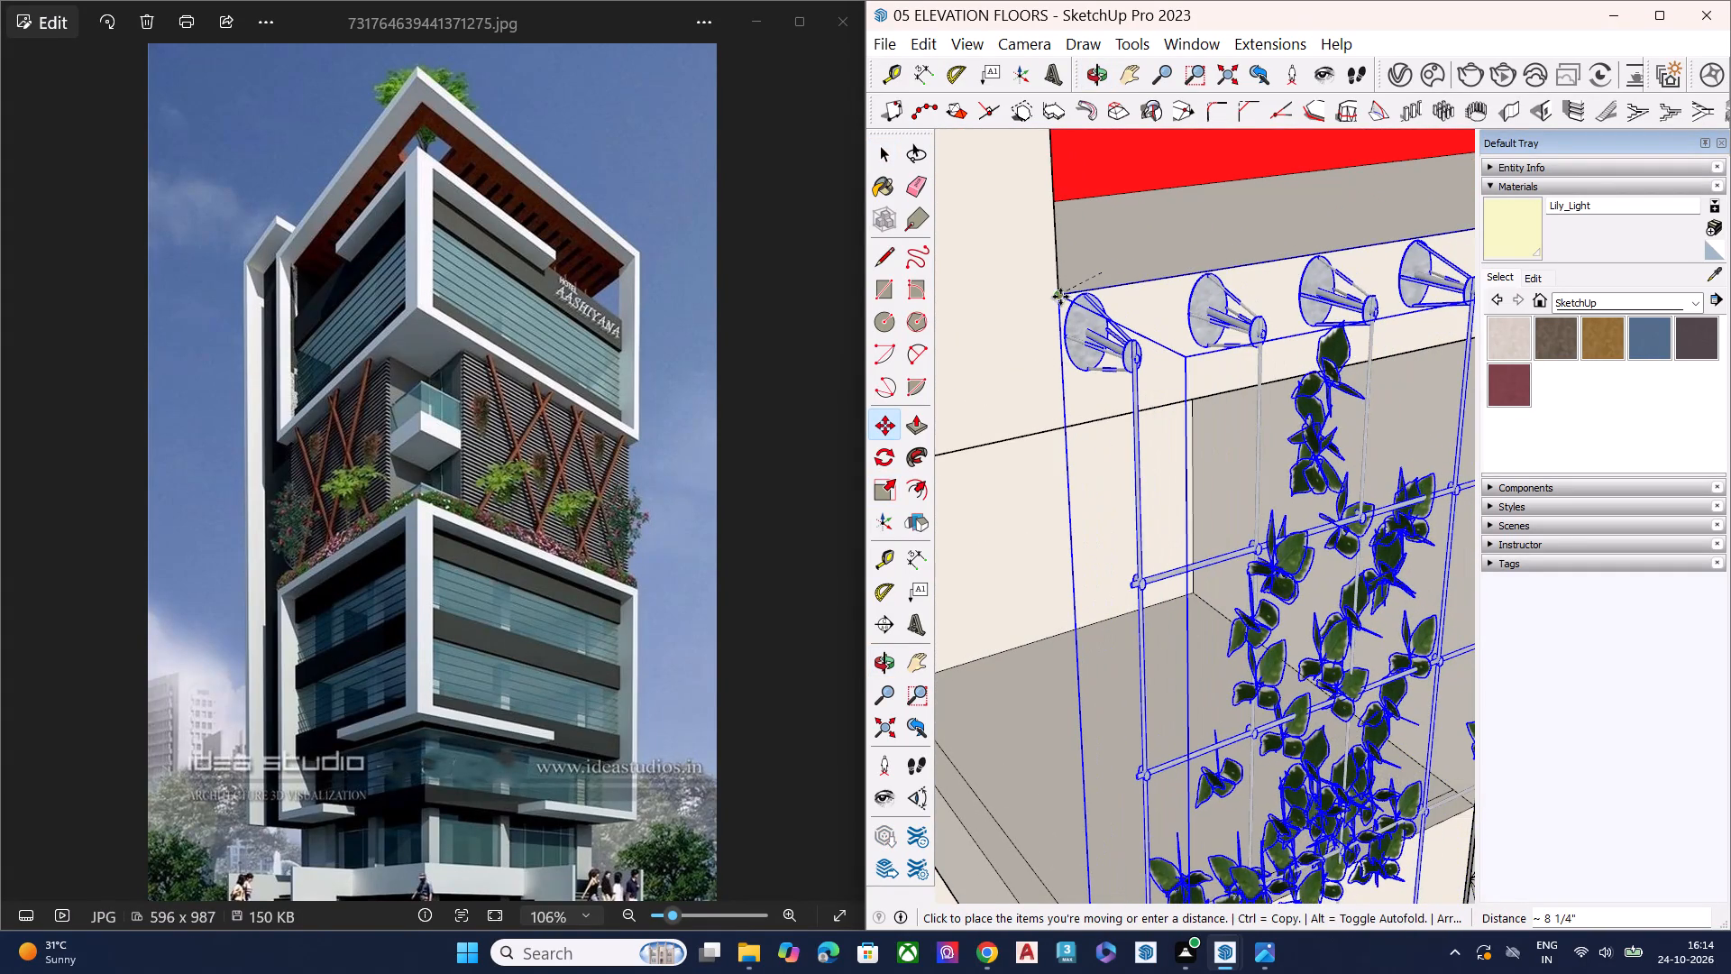
# Scale the trellis slightly shorter from its top so the upper brackets fit within the slab face below the red band.
pyautogui.scroll(-8, 993, 279)
pyautogui.moveTo(1135, 319); pyautogui.dragTo(1197, 301, button='middle')
pyautogui.scroll(-9, 975, 251)
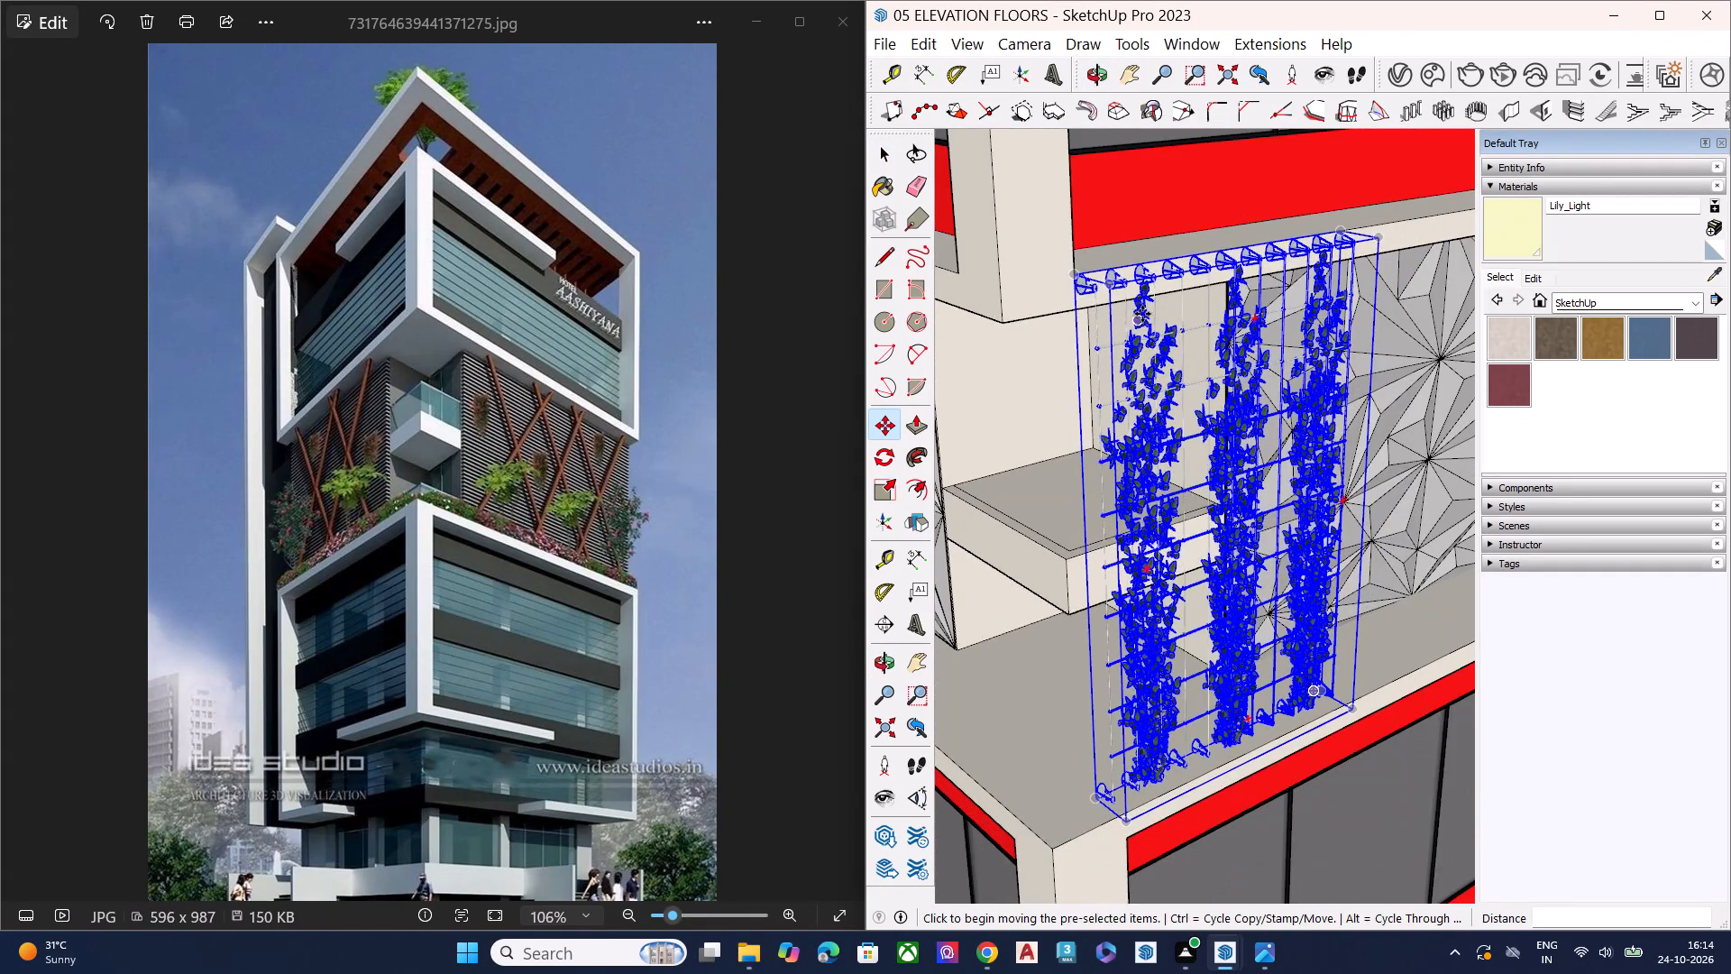
pyautogui.scroll(-4, 1177, 326)
pyautogui.moveTo(1213, 378); pyautogui.dragTo(1398, 274, button='middle')
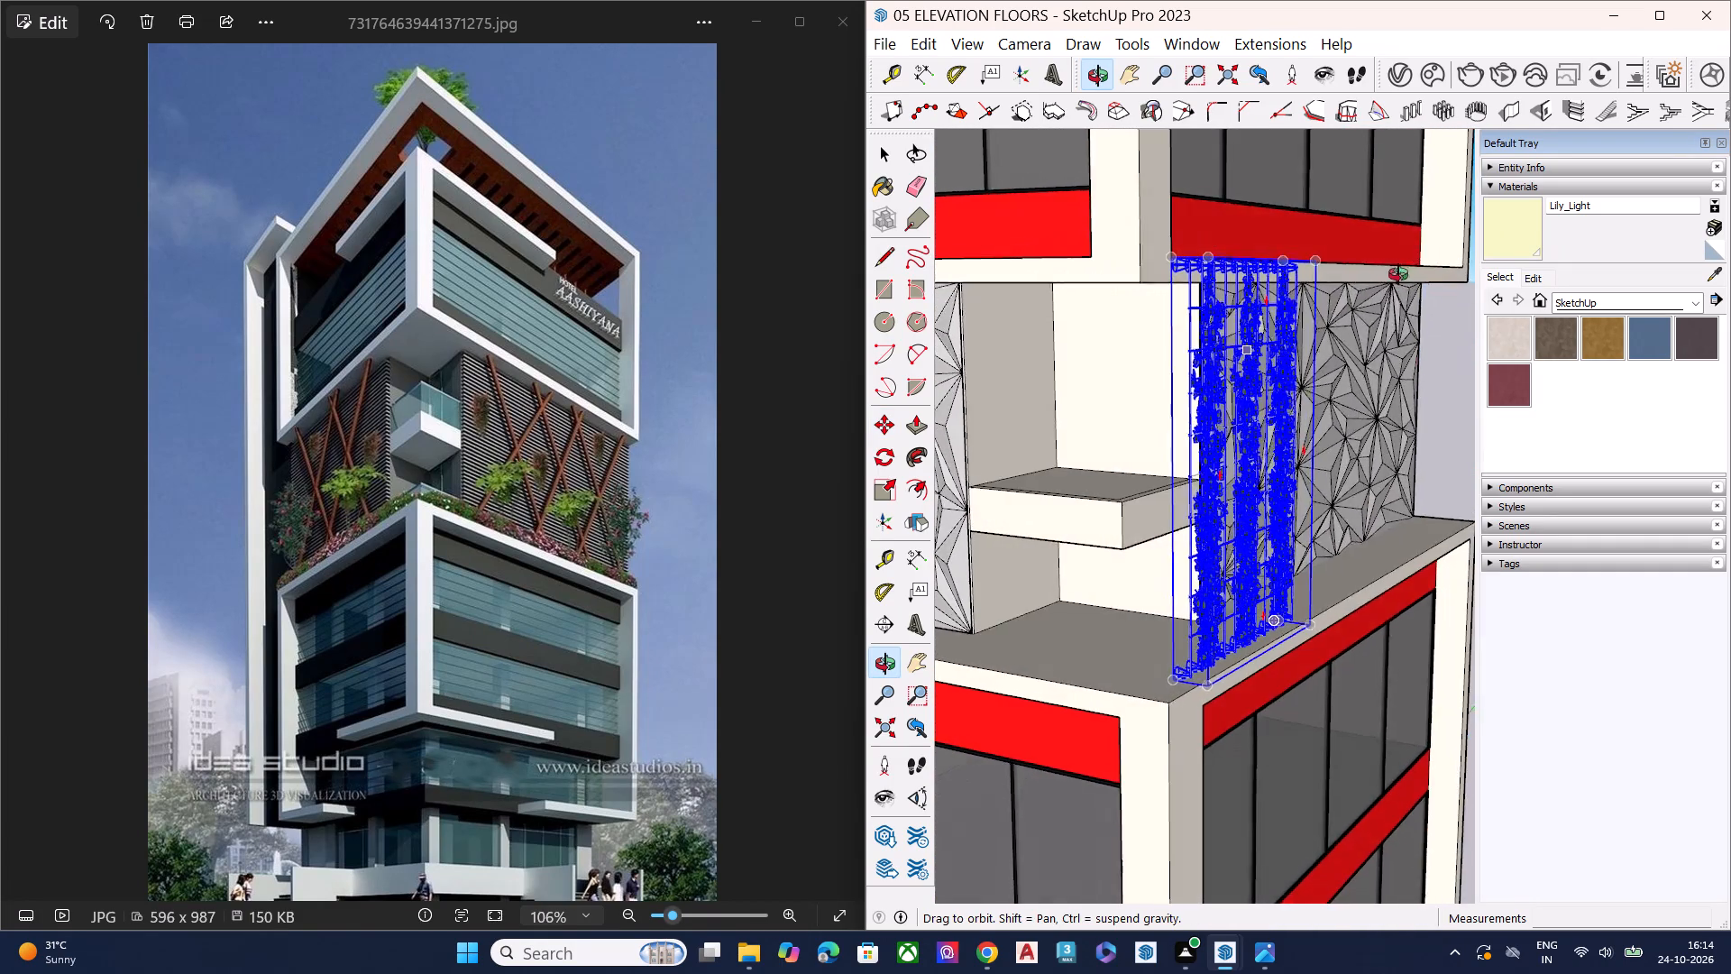
pyautogui.moveTo(1398, 274); pyautogui.dragTo(1405, 294, button='middle')
pyautogui.scroll(10, 1208, 291)
pyautogui.scroll(-2, 1185, 245)
pyautogui.scroll(5, 1185, 245)
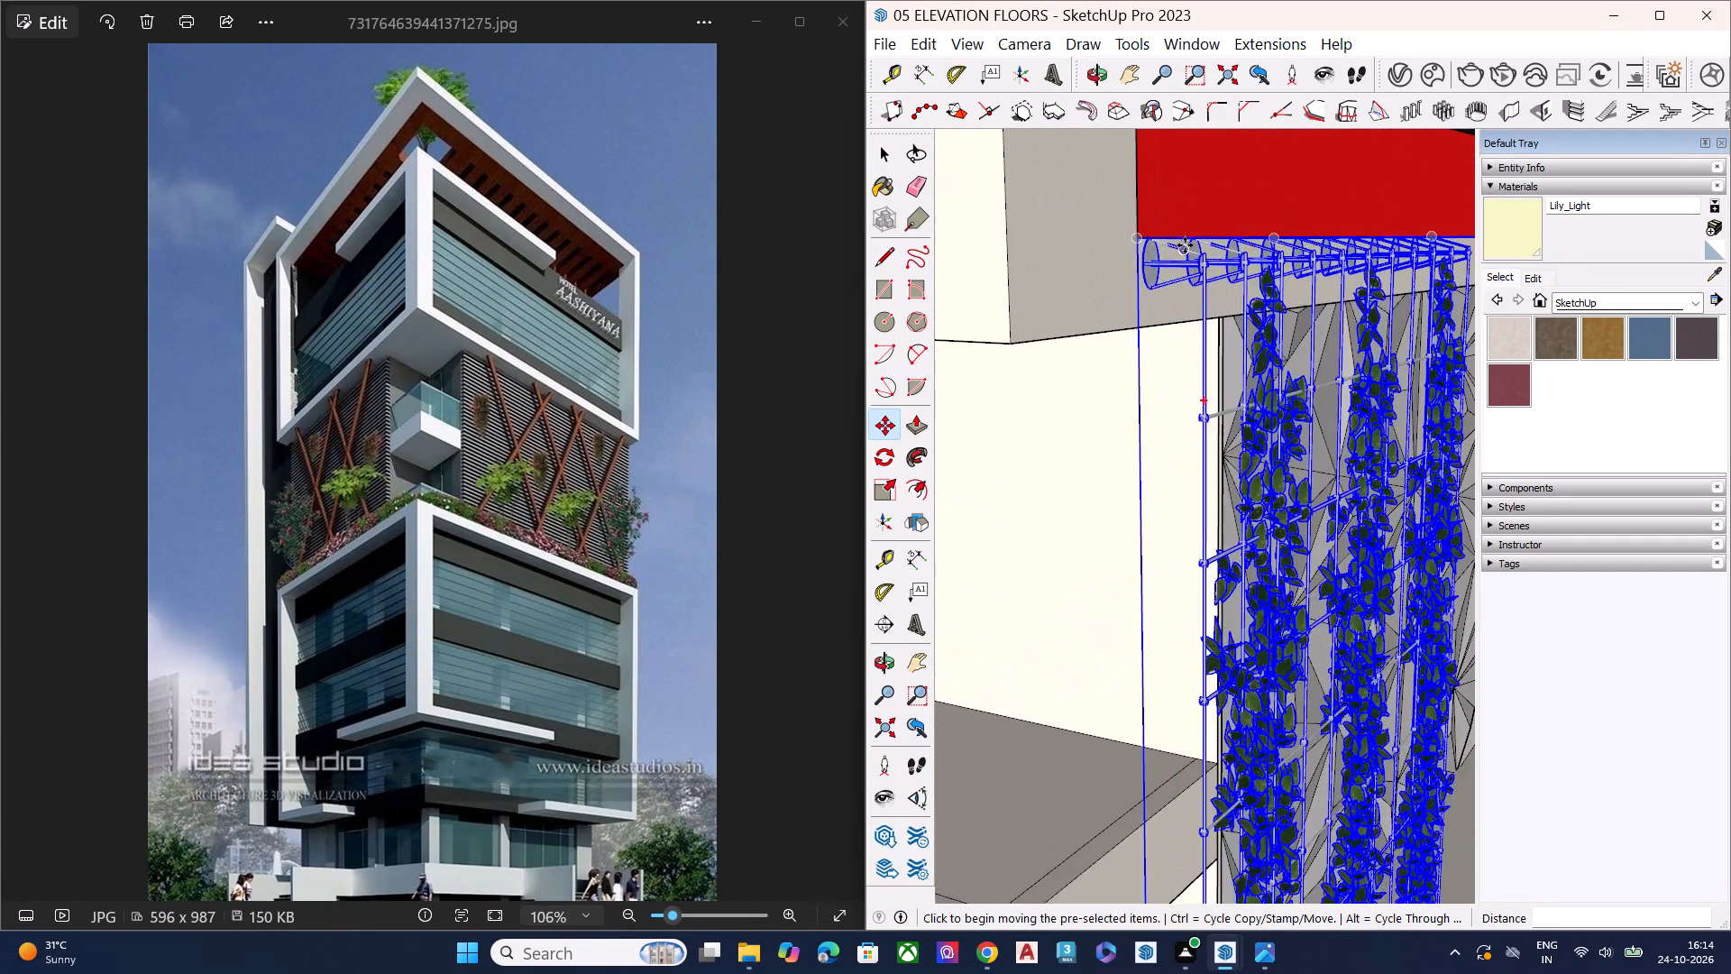
pyautogui.scroll(8, 1185, 248)
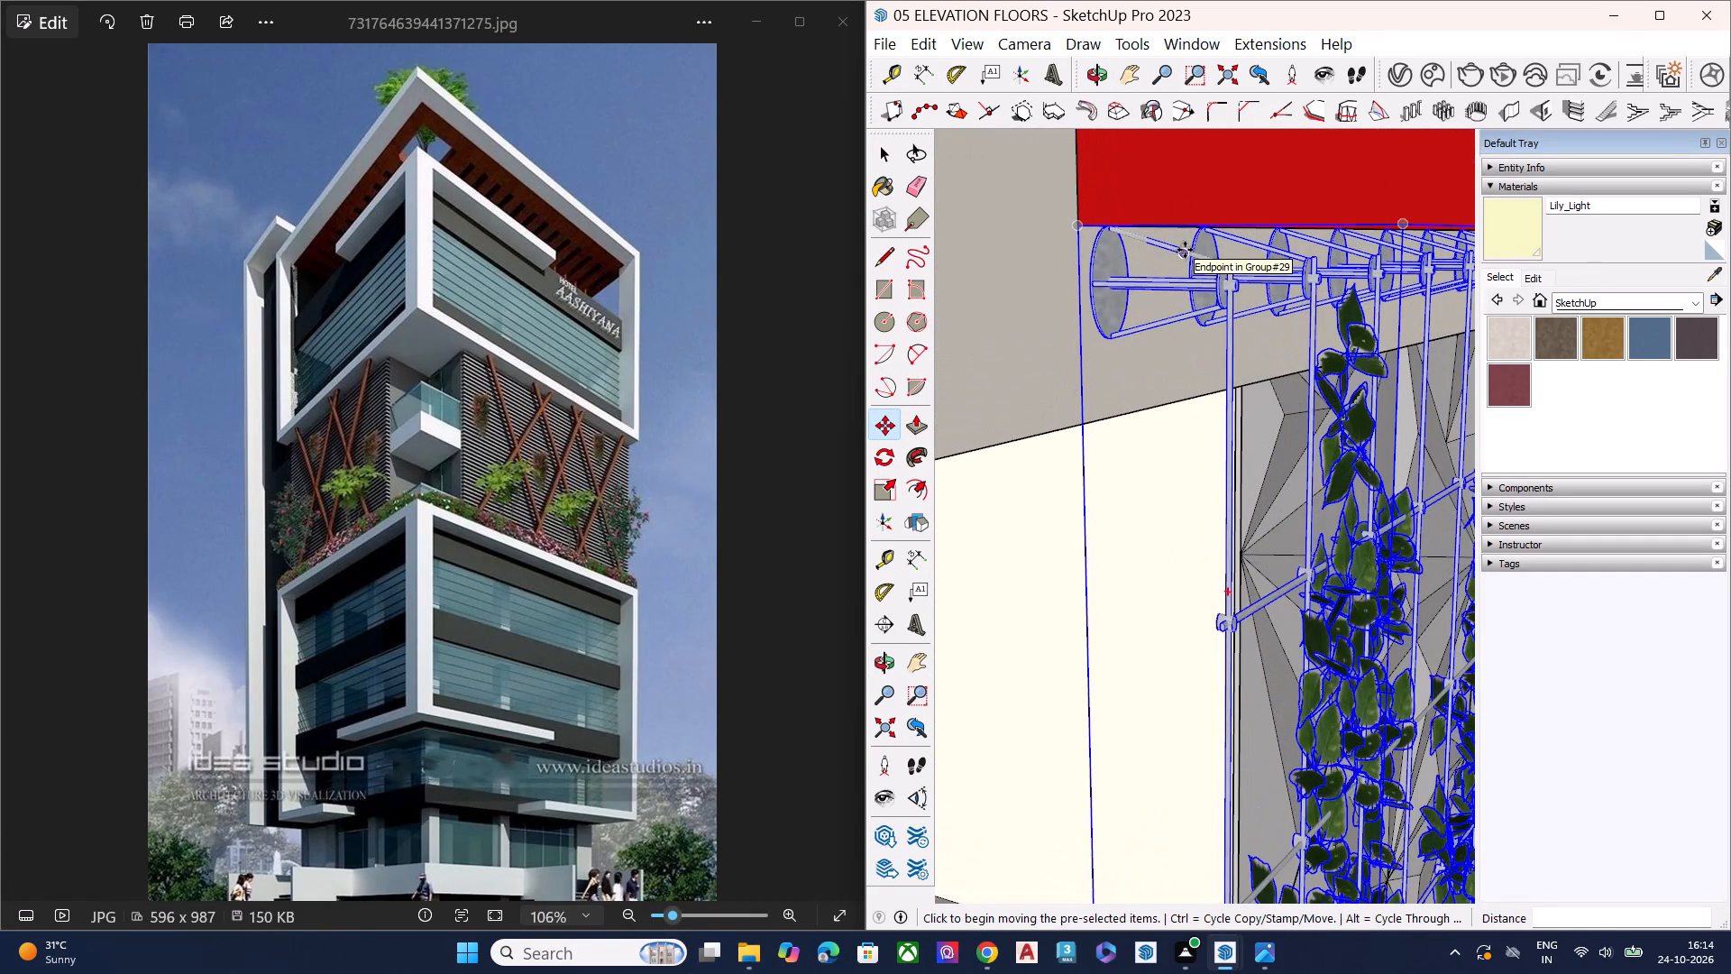
pyautogui.scroll(2, 1198, 280)
pyautogui.scroll(1, 1084, 254)
pyautogui.moveTo(1062, 260); pyautogui.dragTo(1021, 276, button='middle')
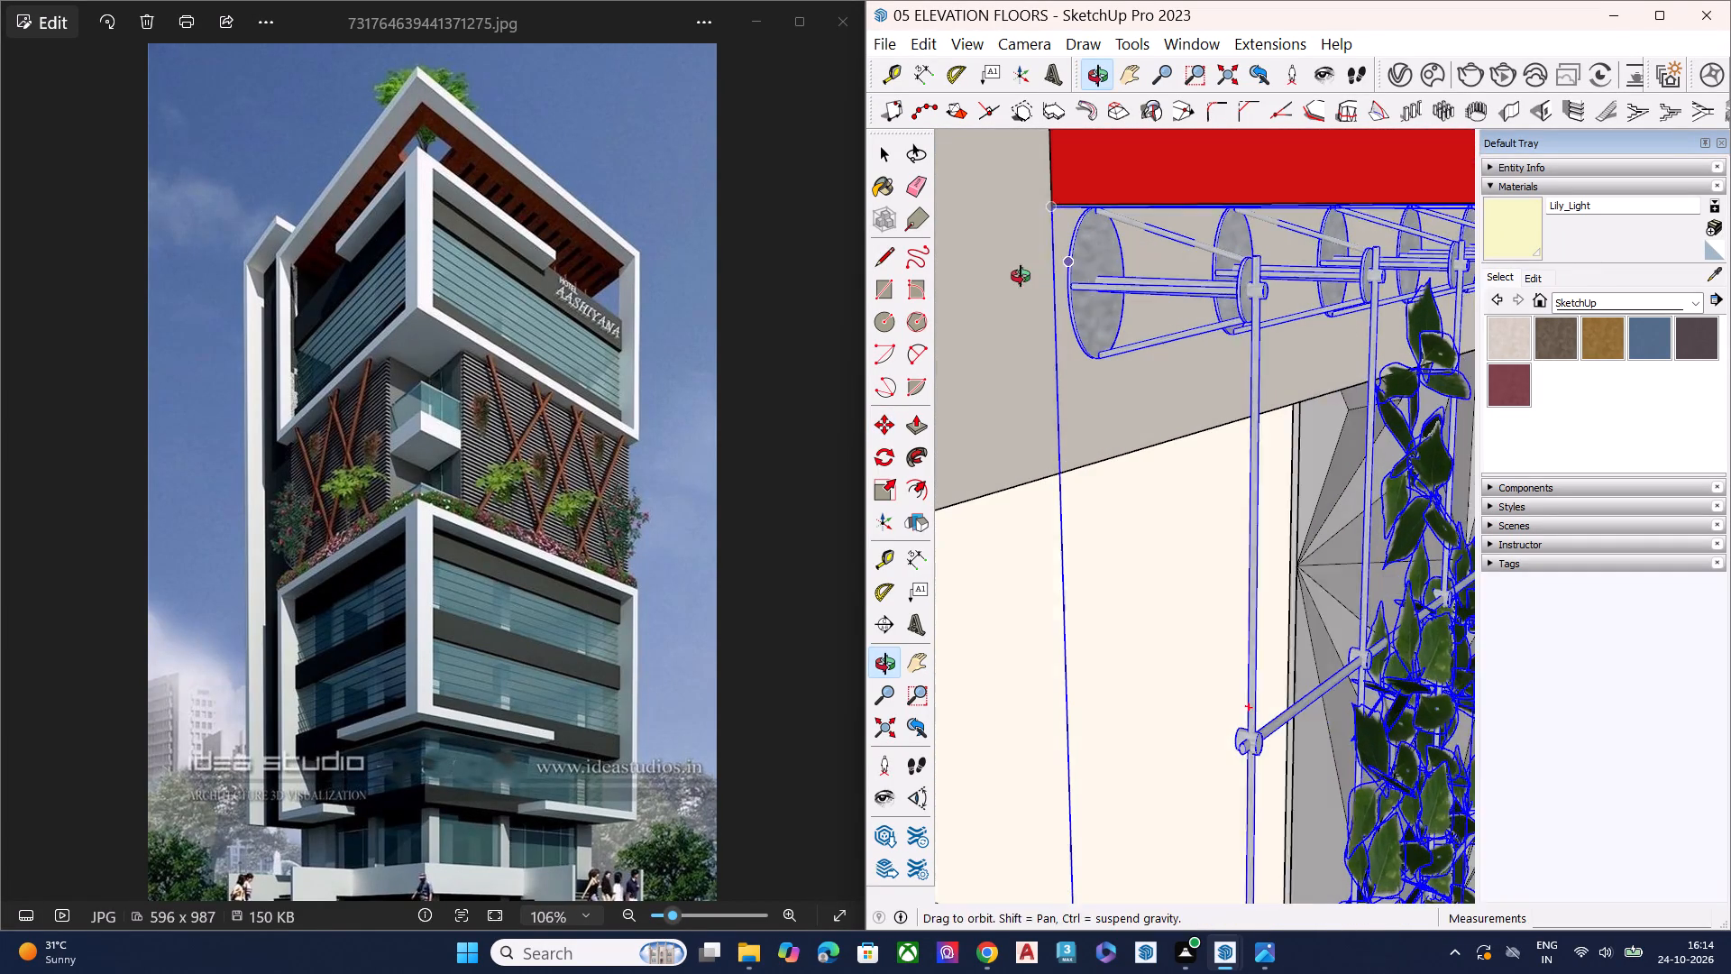
pyautogui.moveTo(1021, 276); pyautogui.dragTo(1010, 279, button='middle')
pyautogui.press('s')
pyautogui.scroll(-8, 1223, 279)
pyautogui.moveTo(1218, 317); pyautogui.dragTo(1035, 358, button='middle')
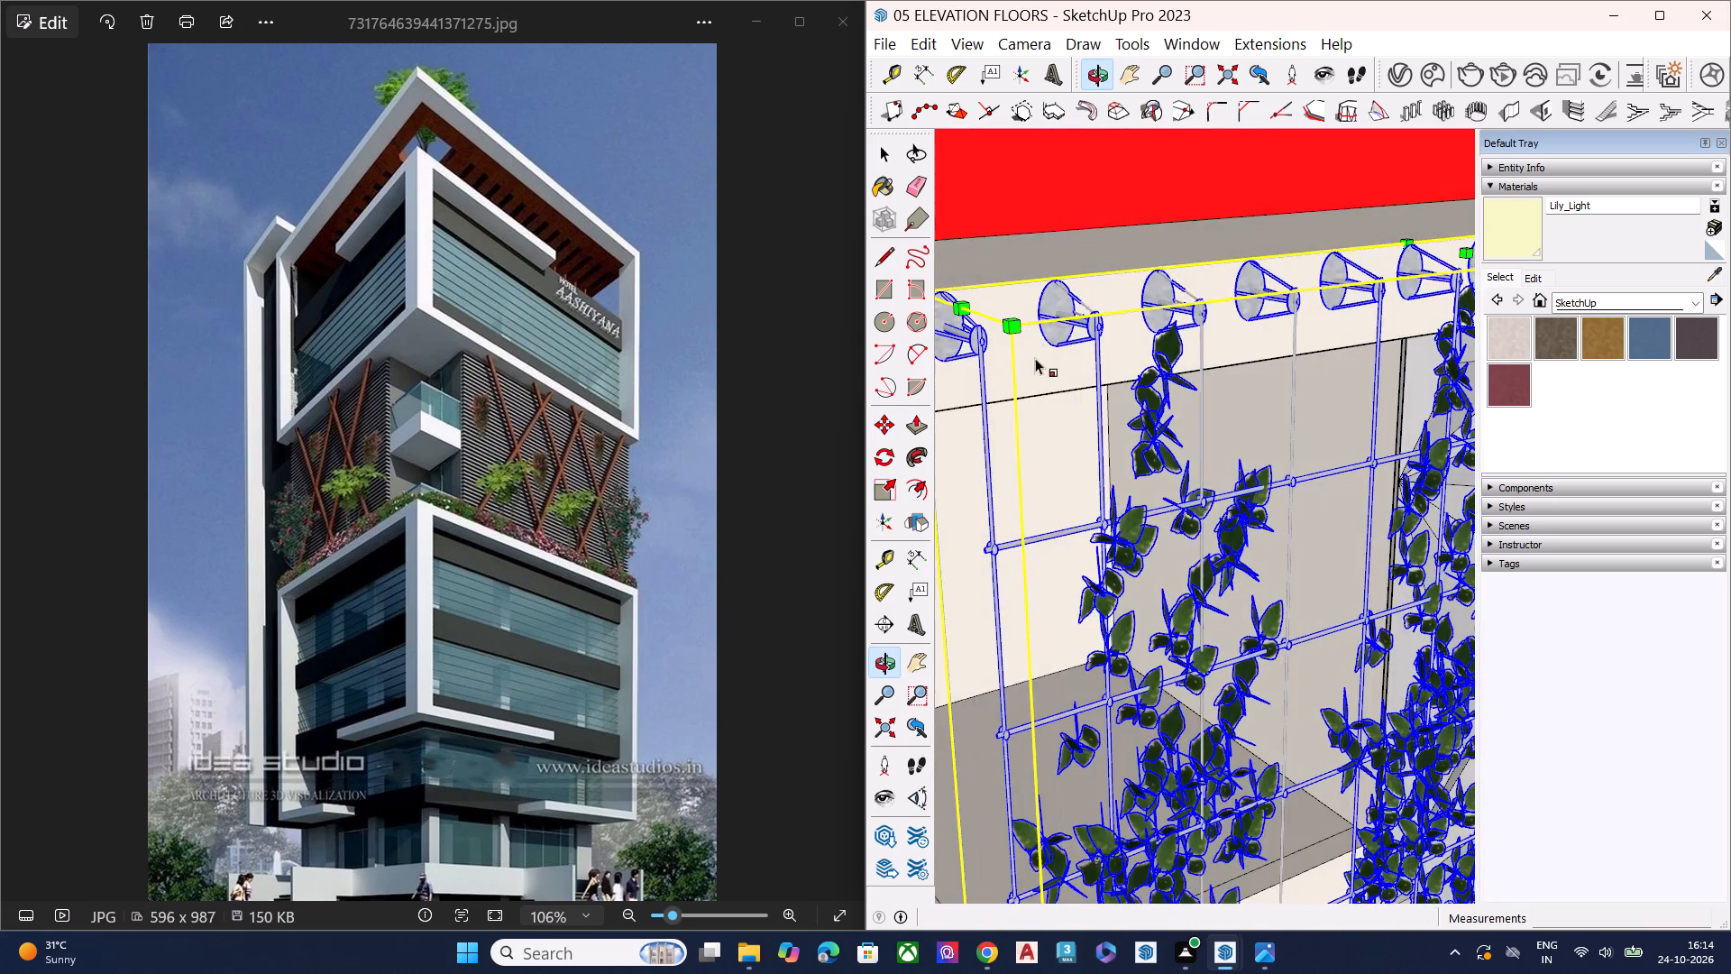
pyautogui.scroll(-8, 1158, 296)
pyautogui.moveTo(1274, 354); pyautogui.dragTo(1112, 365, button='middle')
pyautogui.scroll(4, 1238, 304)
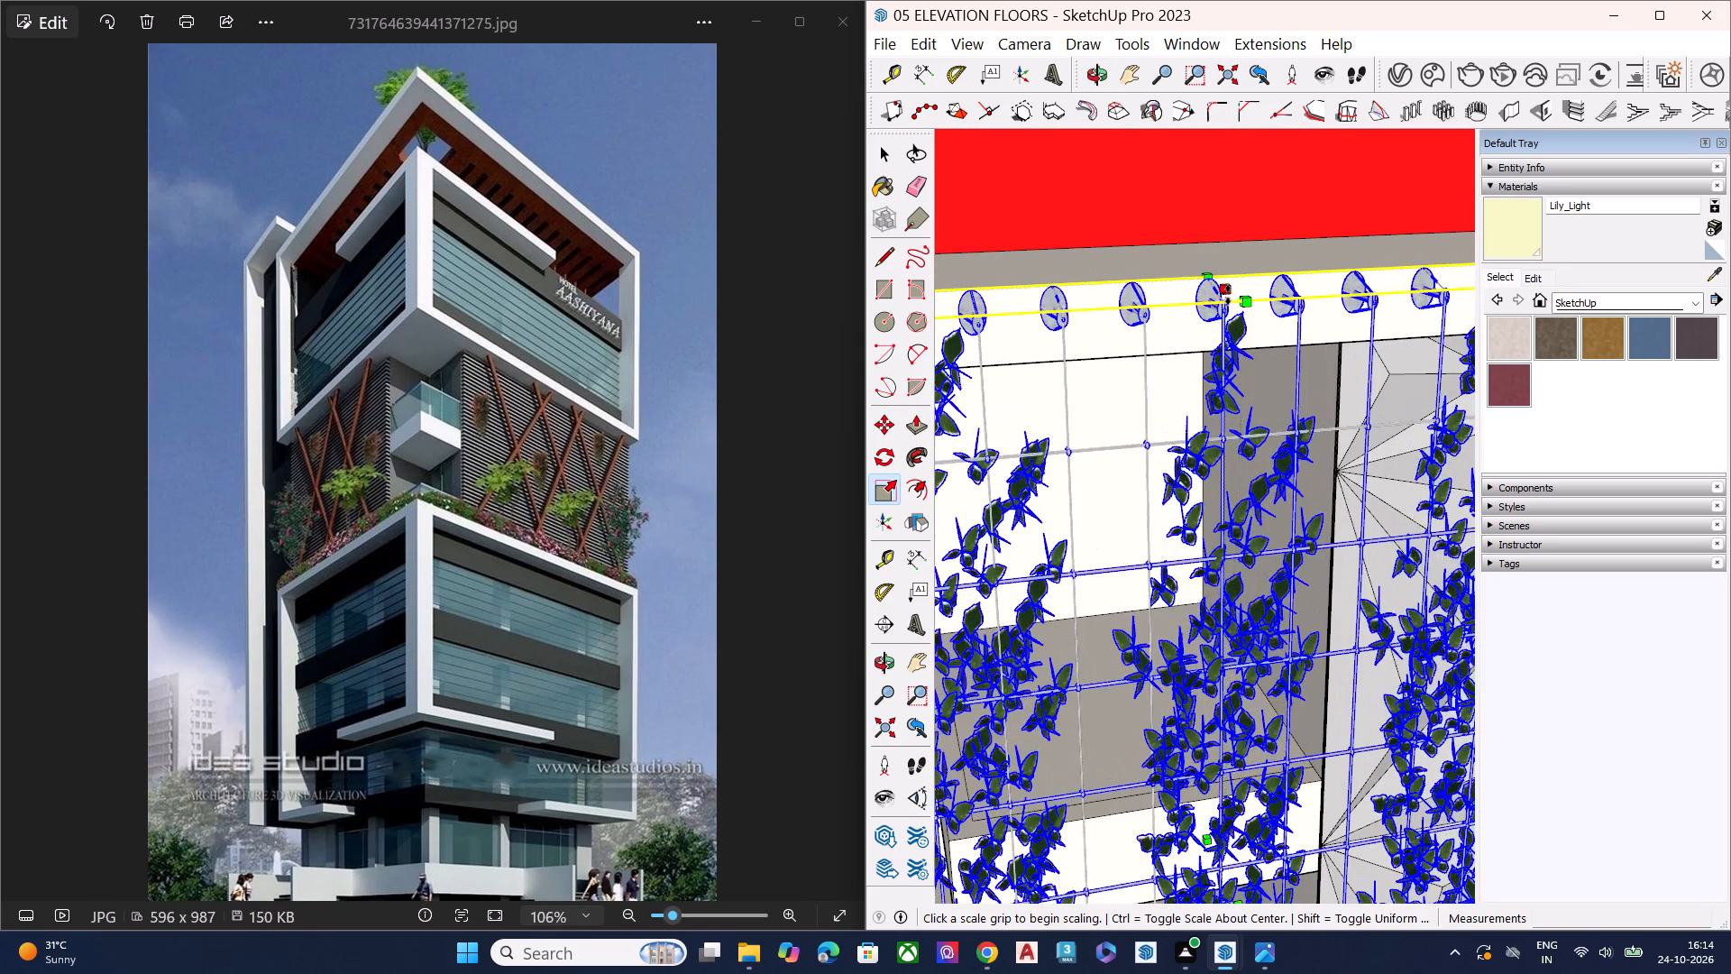
pyautogui.moveTo(1225, 289); pyautogui.dragTo(1224, 306)
pyautogui.press('space')
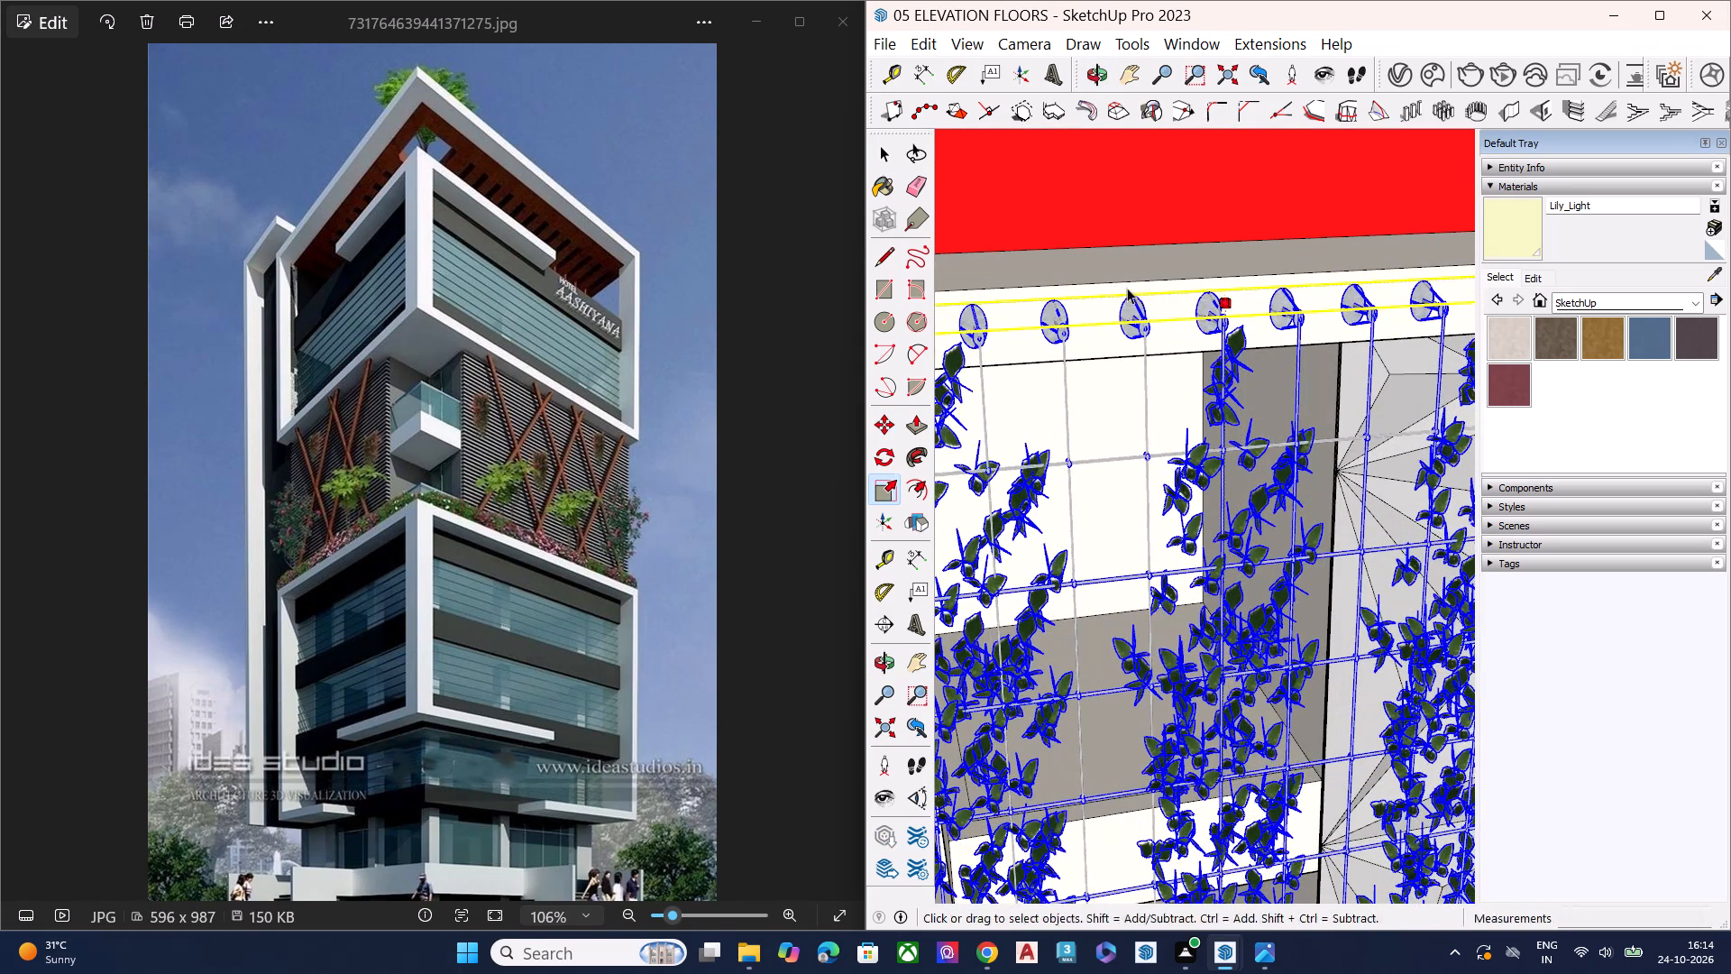
# Move the trellis along and down the lower slab's face, with a shift of about 1' 5 3/16", to the red band's top corner.
pyautogui.scroll(-17, 1127, 288)
pyautogui.moveTo(1198, 394); pyautogui.dragTo(1409, 378, button='middle')
pyautogui.scroll(8, 1309, 494)
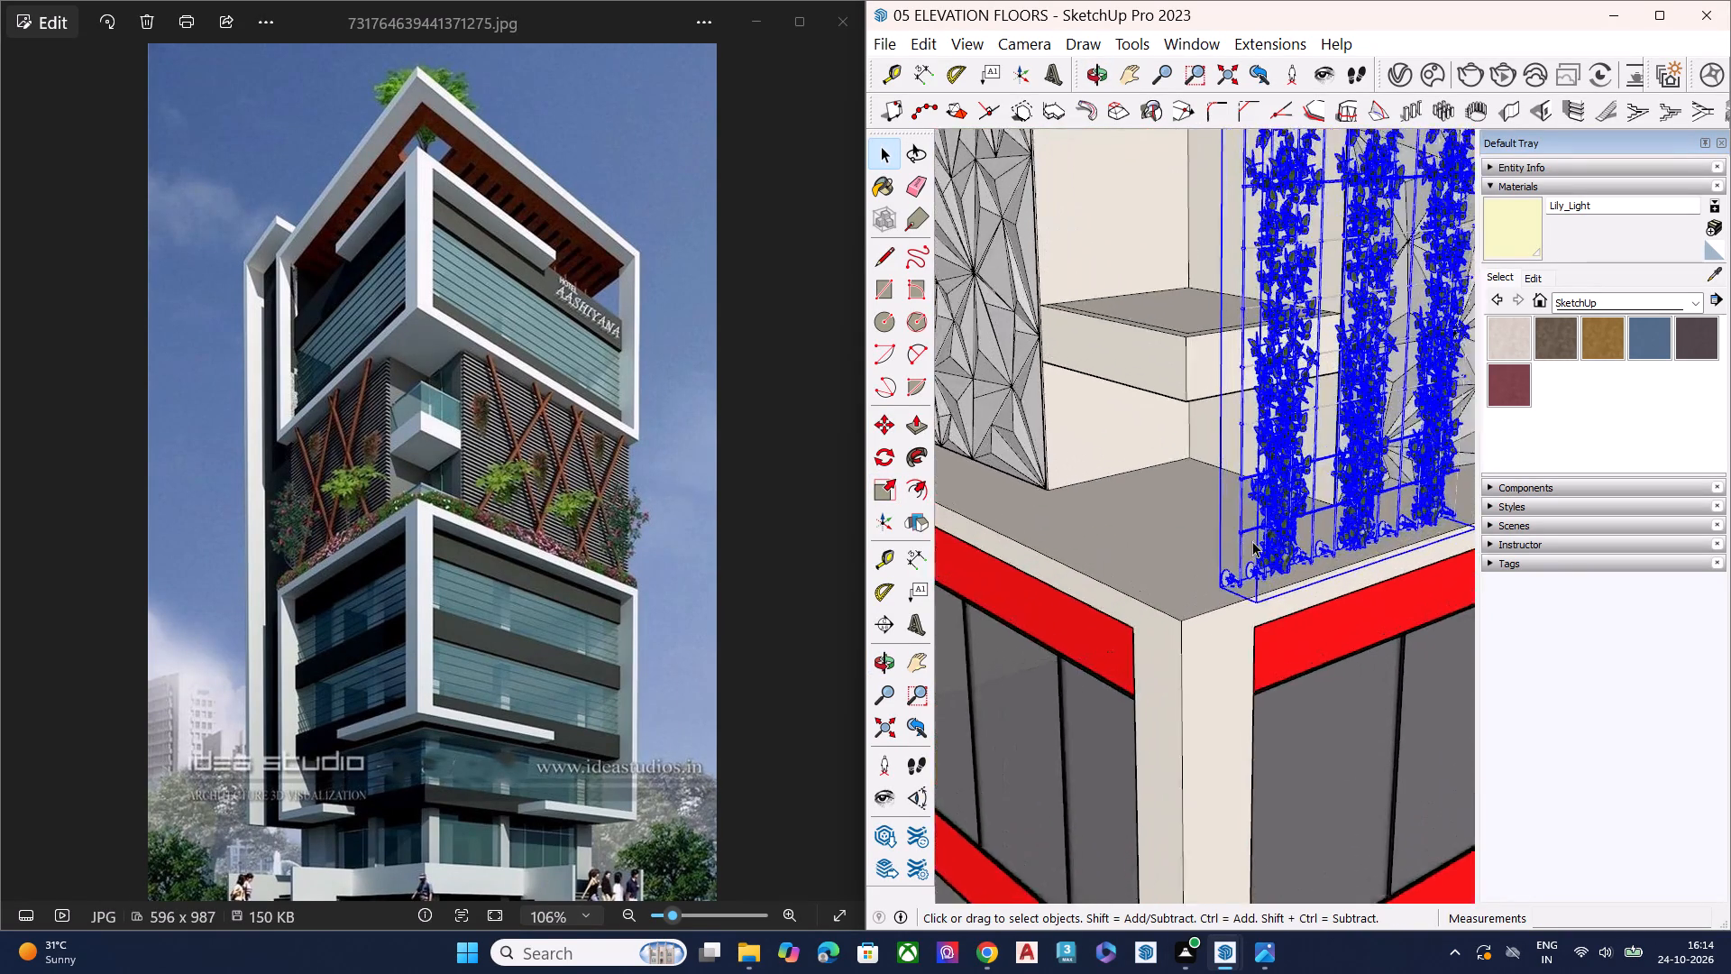
pyautogui.scroll(1, 1245, 569)
pyautogui.scroll(-2, 1245, 570)
pyautogui.scroll(7, 1244, 572)
pyautogui.press('m')
pyautogui.click(1178, 617)
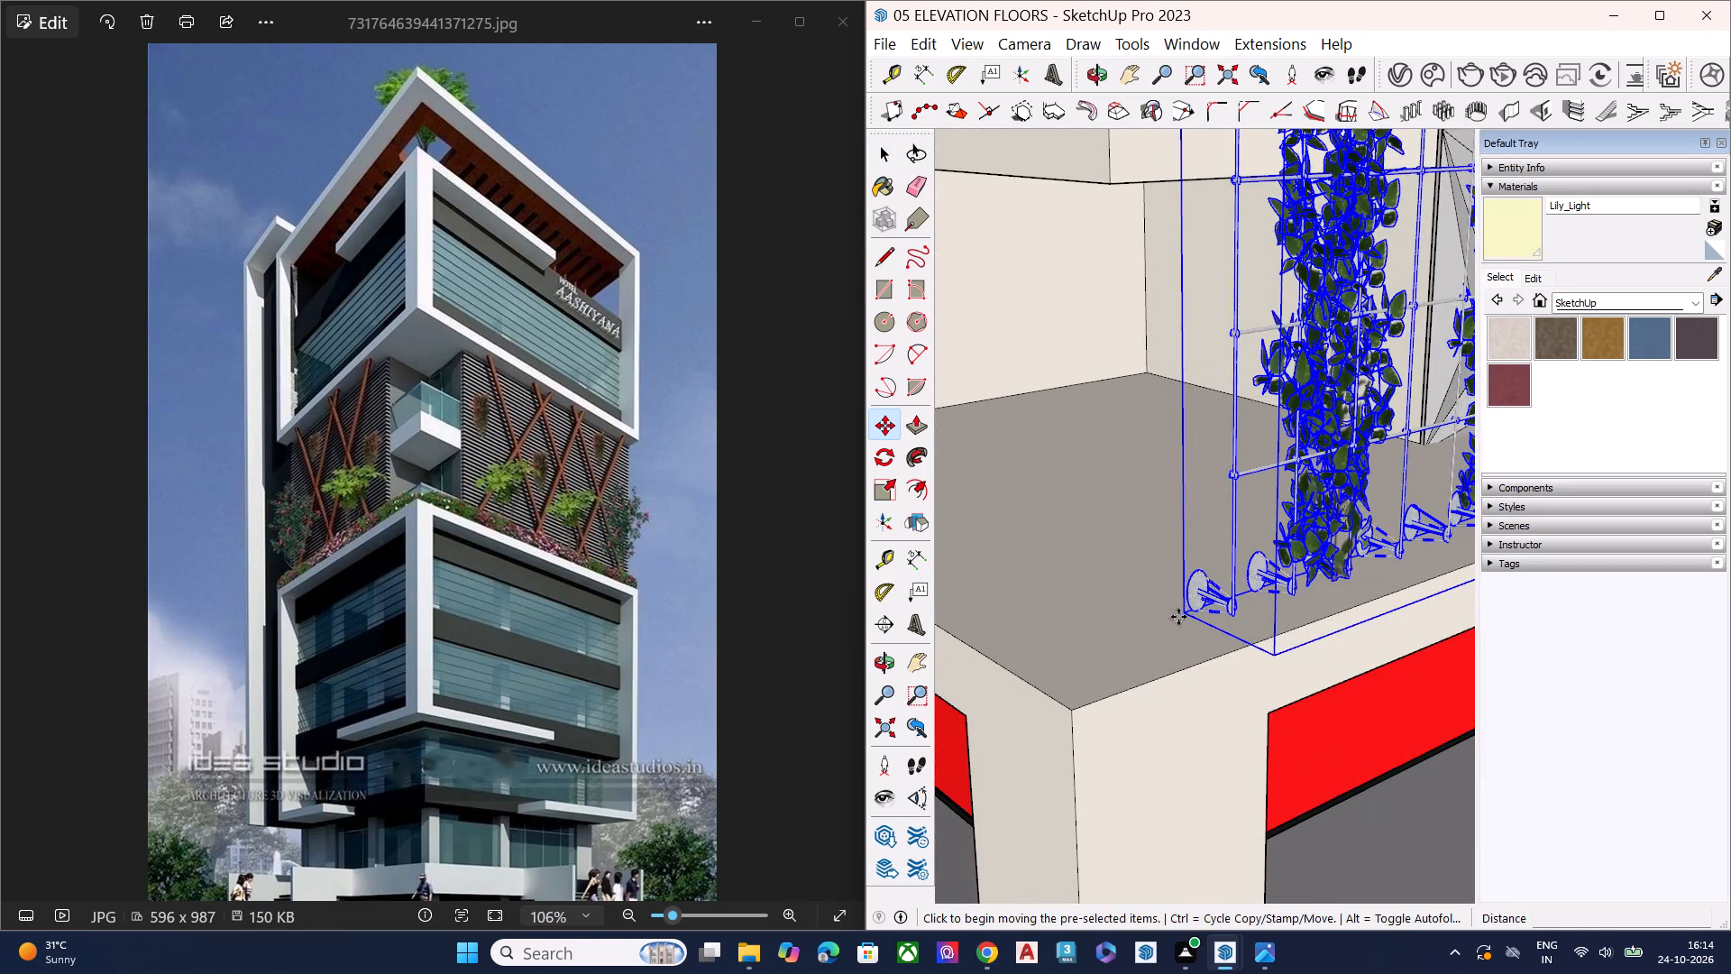
pyautogui.moveTo(1247, 648); pyautogui.dragTo(1272, 694)
pyautogui.moveTo(1257, 639); pyautogui.dragTo(1280, 705)
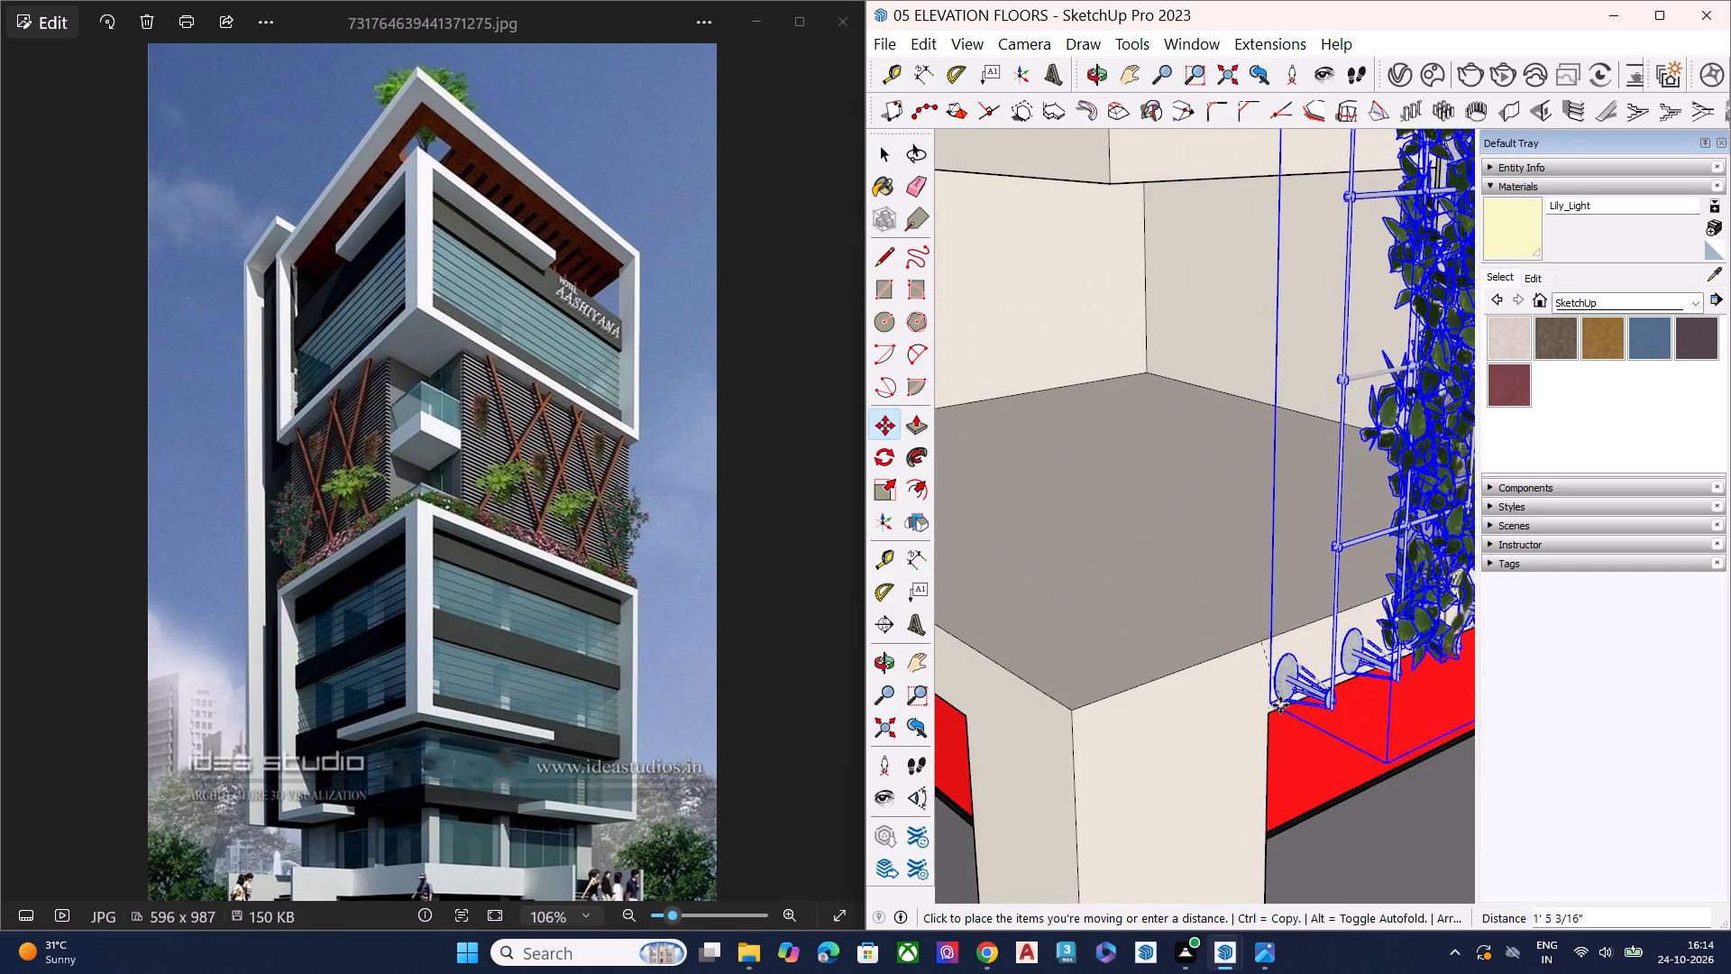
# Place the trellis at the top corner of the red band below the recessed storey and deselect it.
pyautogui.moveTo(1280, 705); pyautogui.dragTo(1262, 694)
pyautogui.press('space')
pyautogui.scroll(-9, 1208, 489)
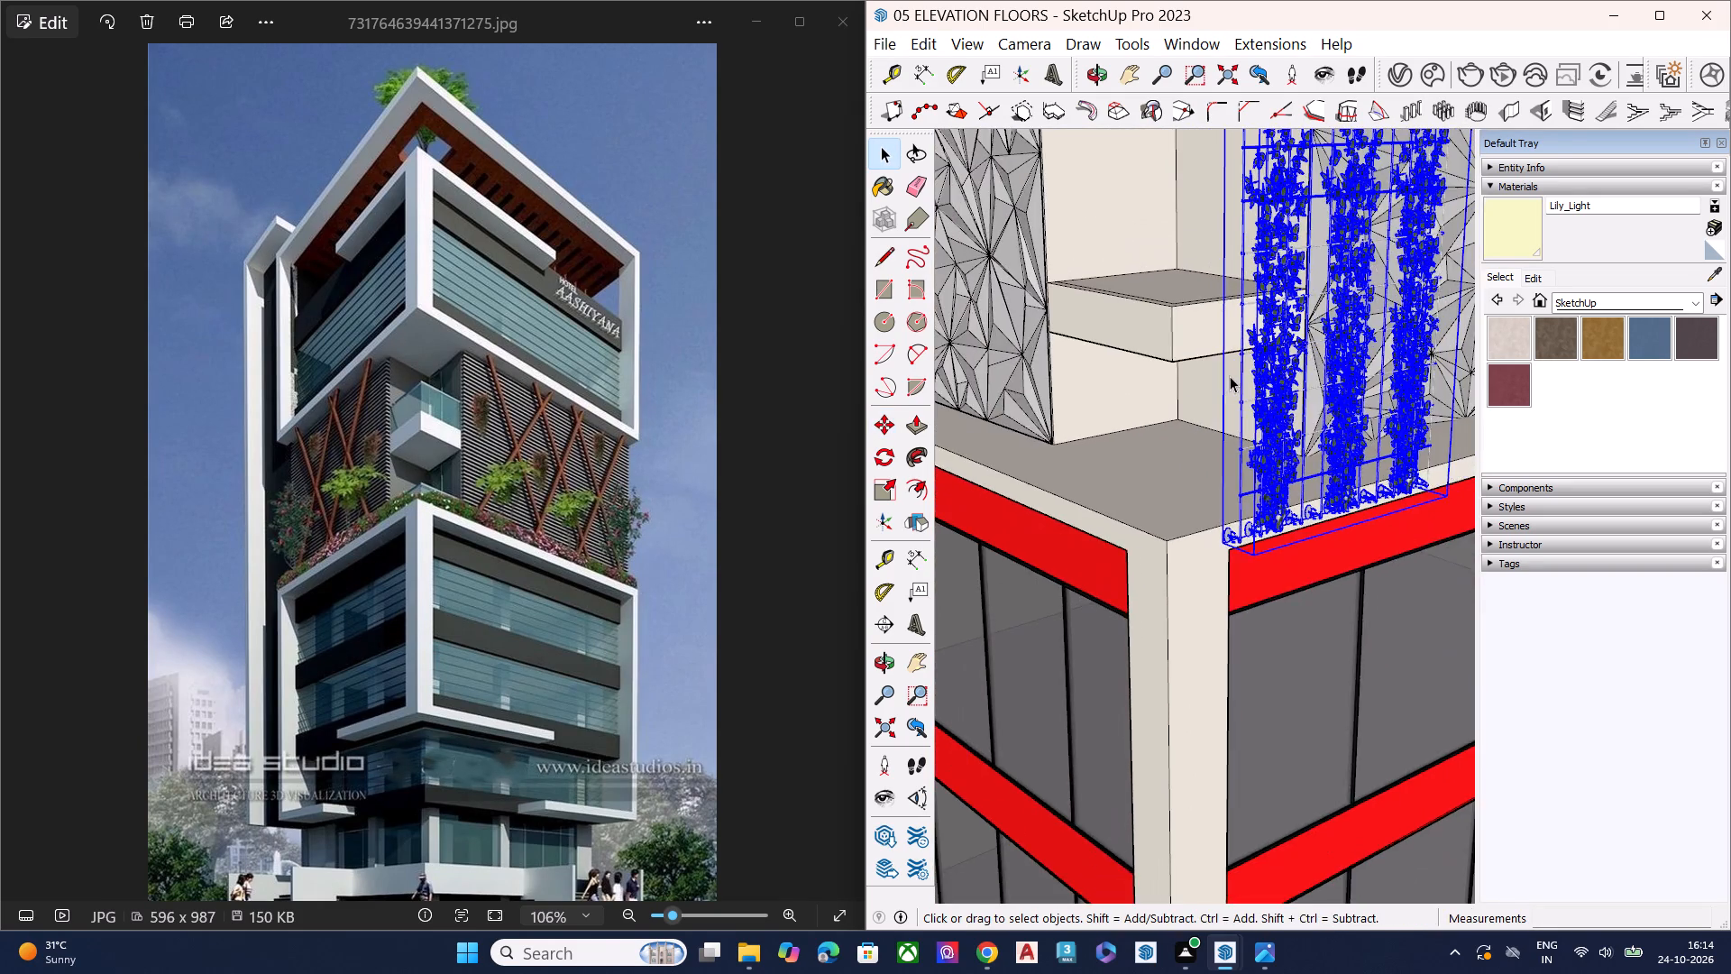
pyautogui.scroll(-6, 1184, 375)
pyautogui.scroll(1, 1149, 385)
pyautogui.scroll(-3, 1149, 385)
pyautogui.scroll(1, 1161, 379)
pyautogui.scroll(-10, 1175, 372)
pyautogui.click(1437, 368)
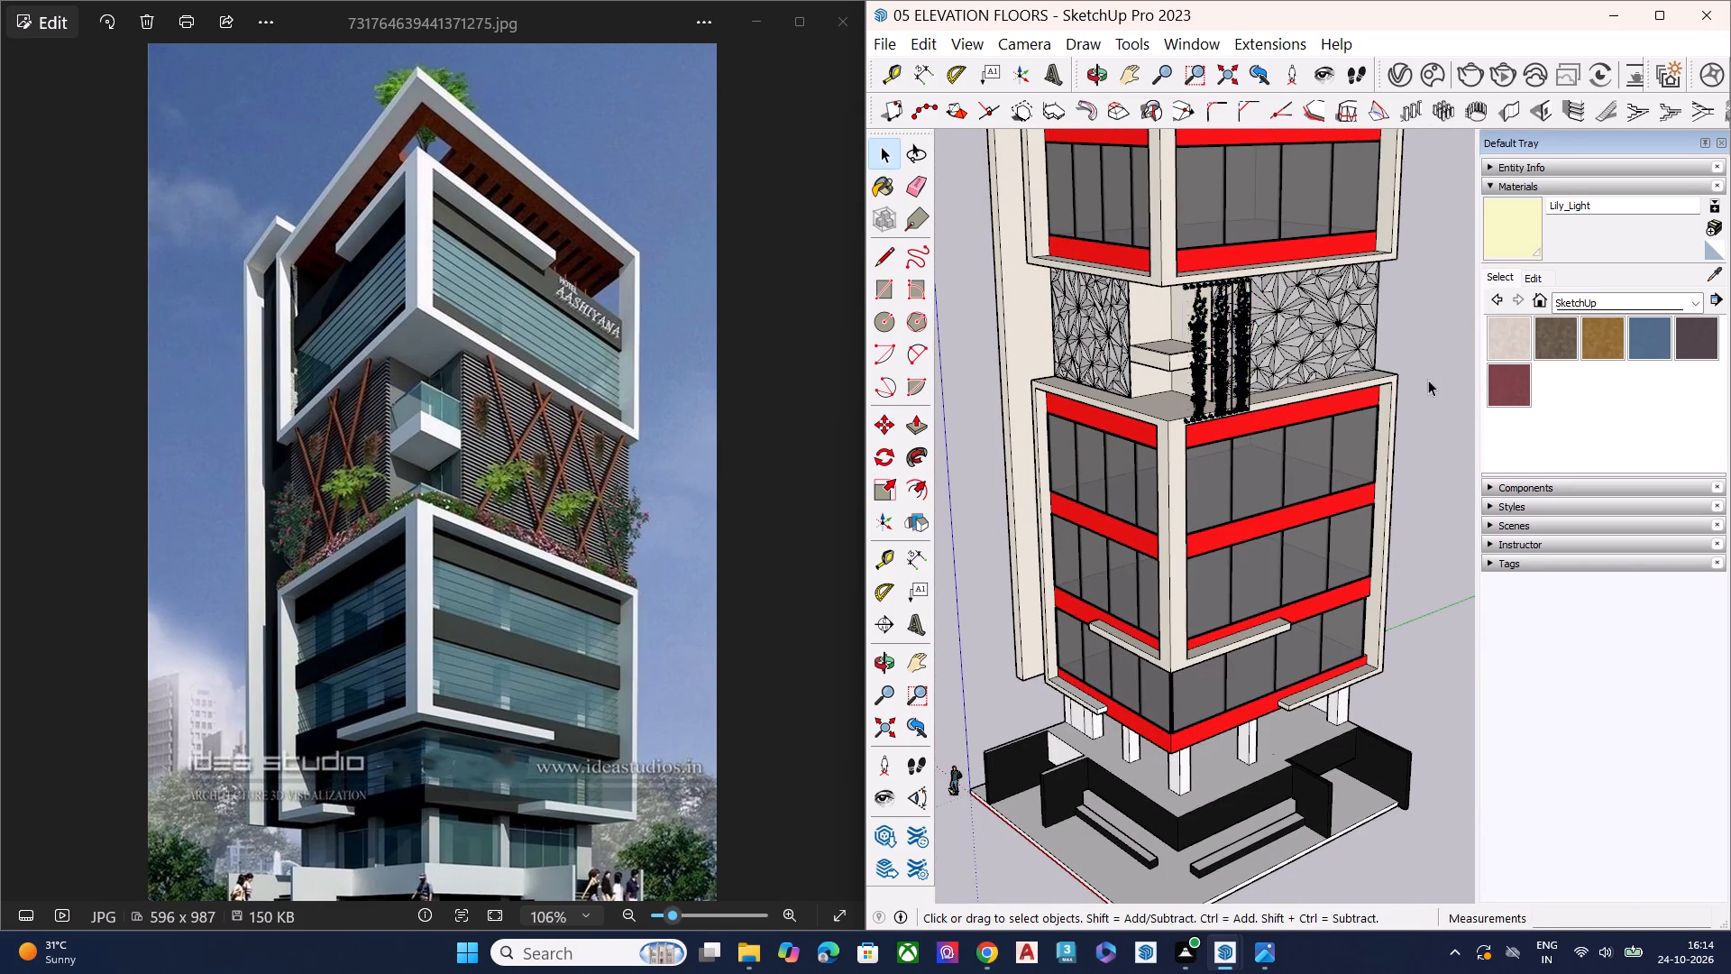
# Delete the climbing-plant trellis from the recessed storey beside the patterned panel.
pyautogui.moveTo(1320, 427); pyautogui.dragTo(1414, 266, button='middle')
pyautogui.scroll(8, 1283, 271)
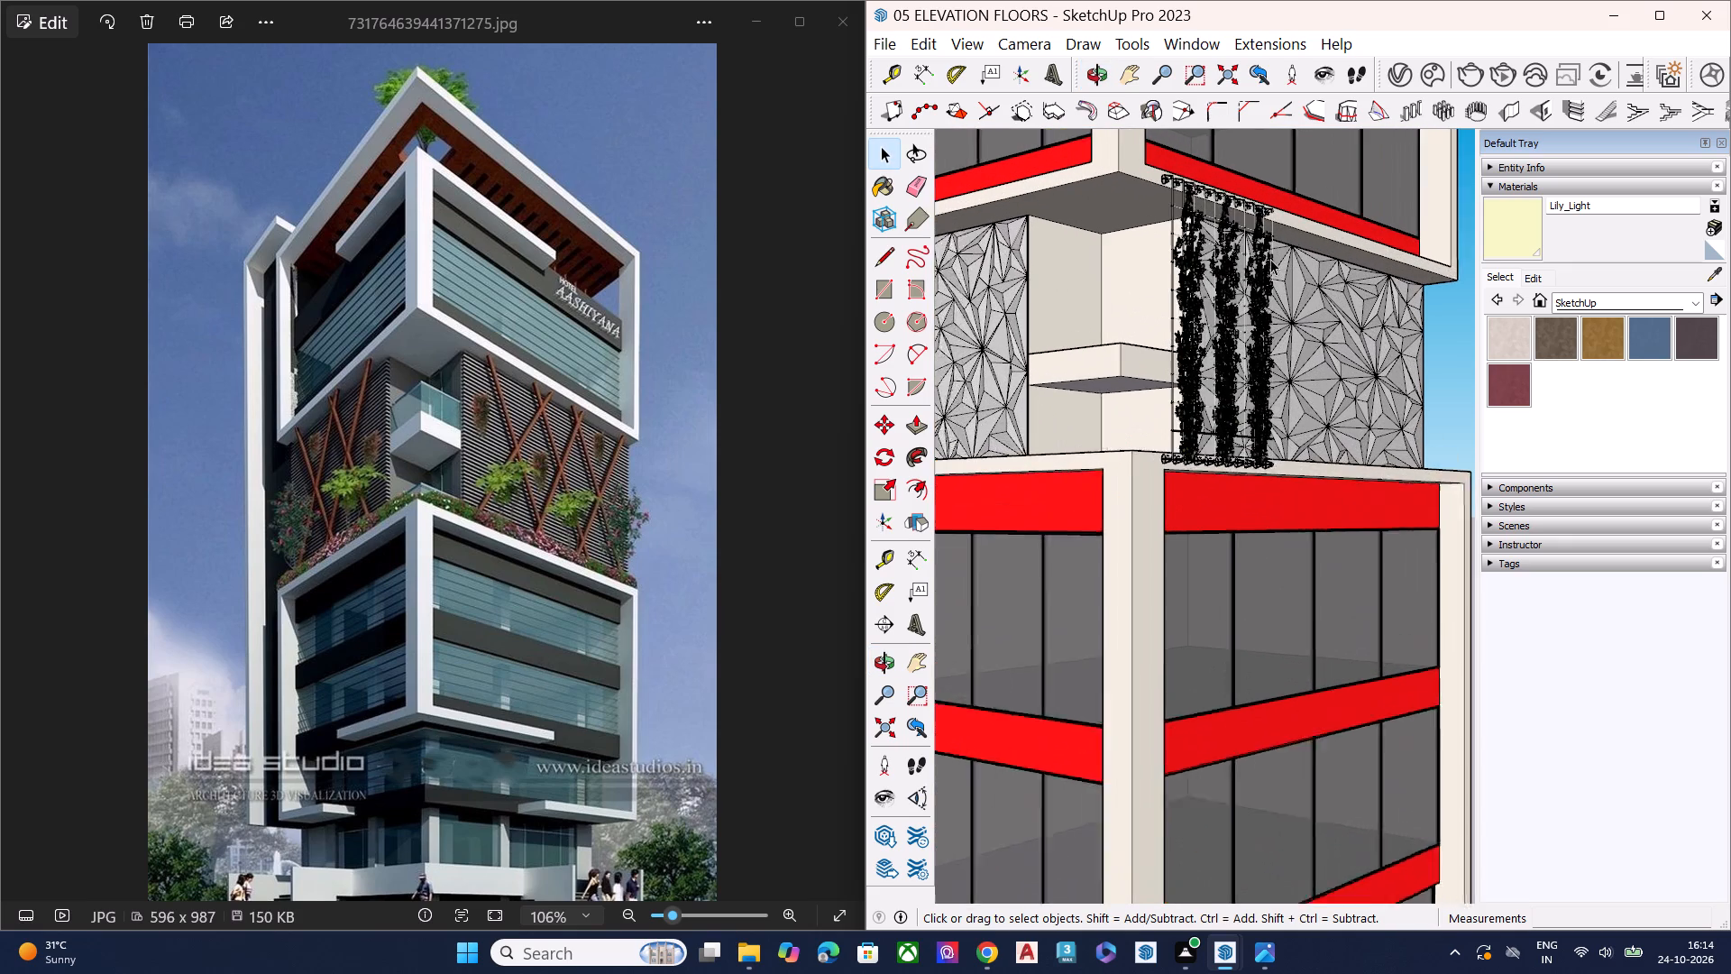
pyautogui.click(1222, 279)
pyautogui.press('Delete')
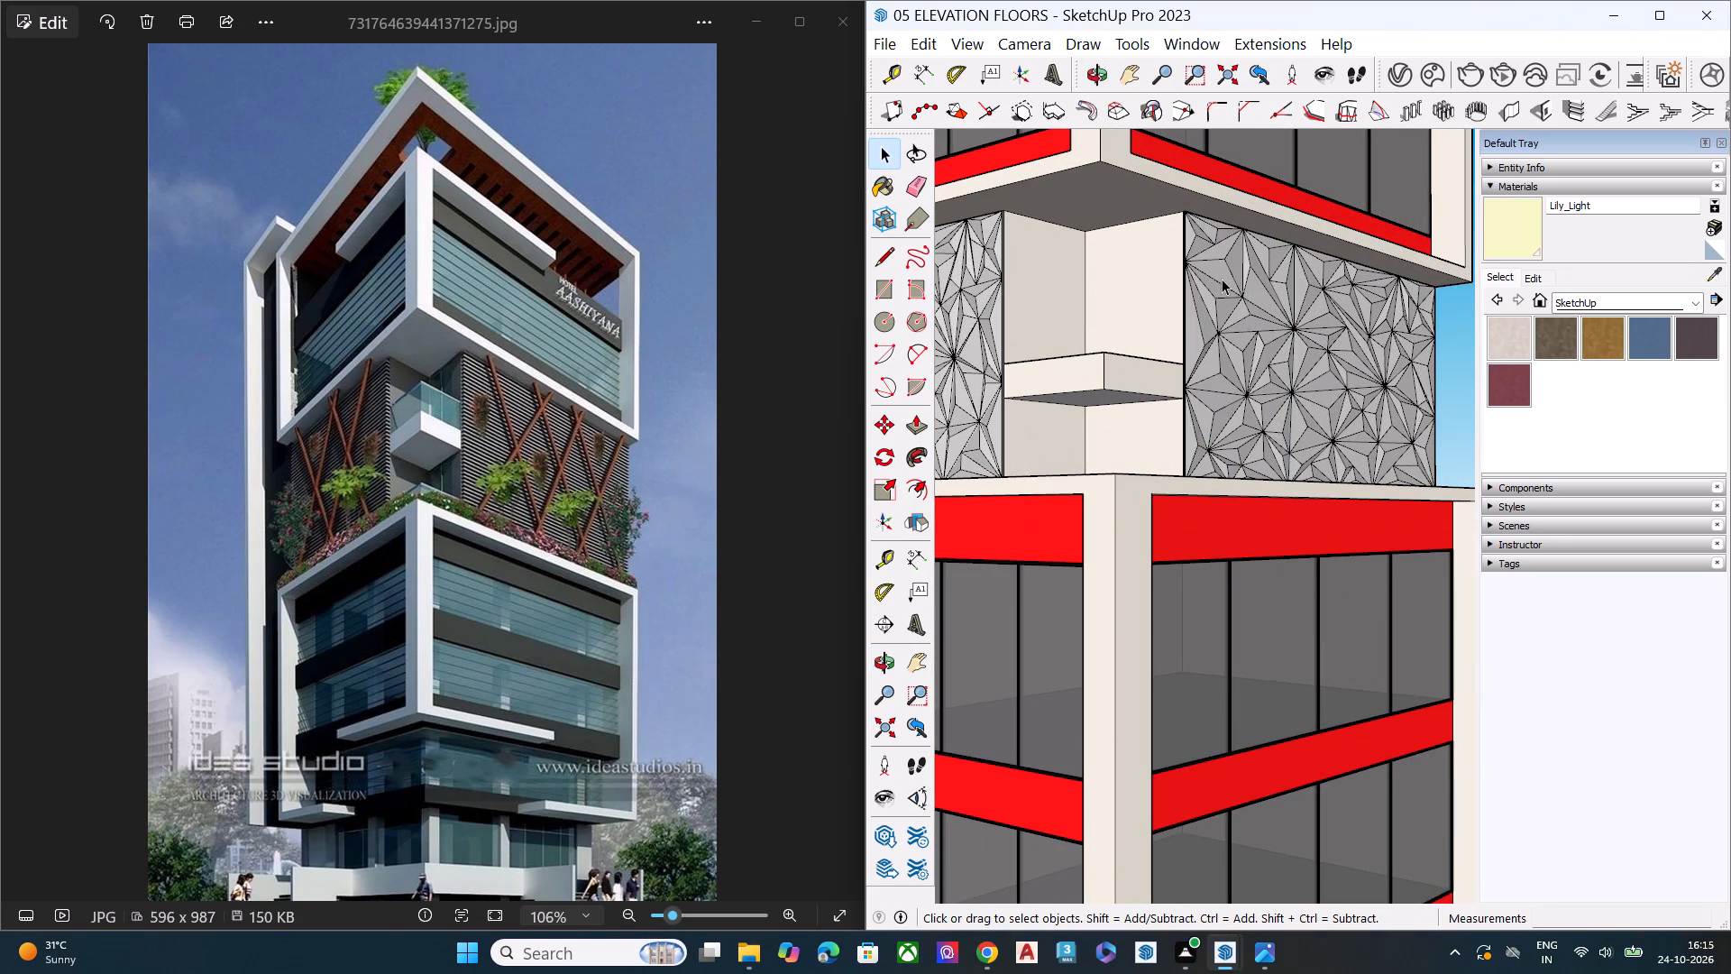
# Delete all the climbing-plant trellises standing between the top floor and the roof slab.
pyautogui.scroll(-8, 1302, 320)
pyautogui.scroll(1, 1301, 427)
pyautogui.scroll(-2, 1296, 441)
pyautogui.scroll(2, 1291, 450)
pyautogui.scroll(-6, 1287, 463)
pyautogui.scroll(5, 1250, 223)
pyautogui.scroll(-2, 1243, 158)
pyautogui.scroll(5, 1243, 158)
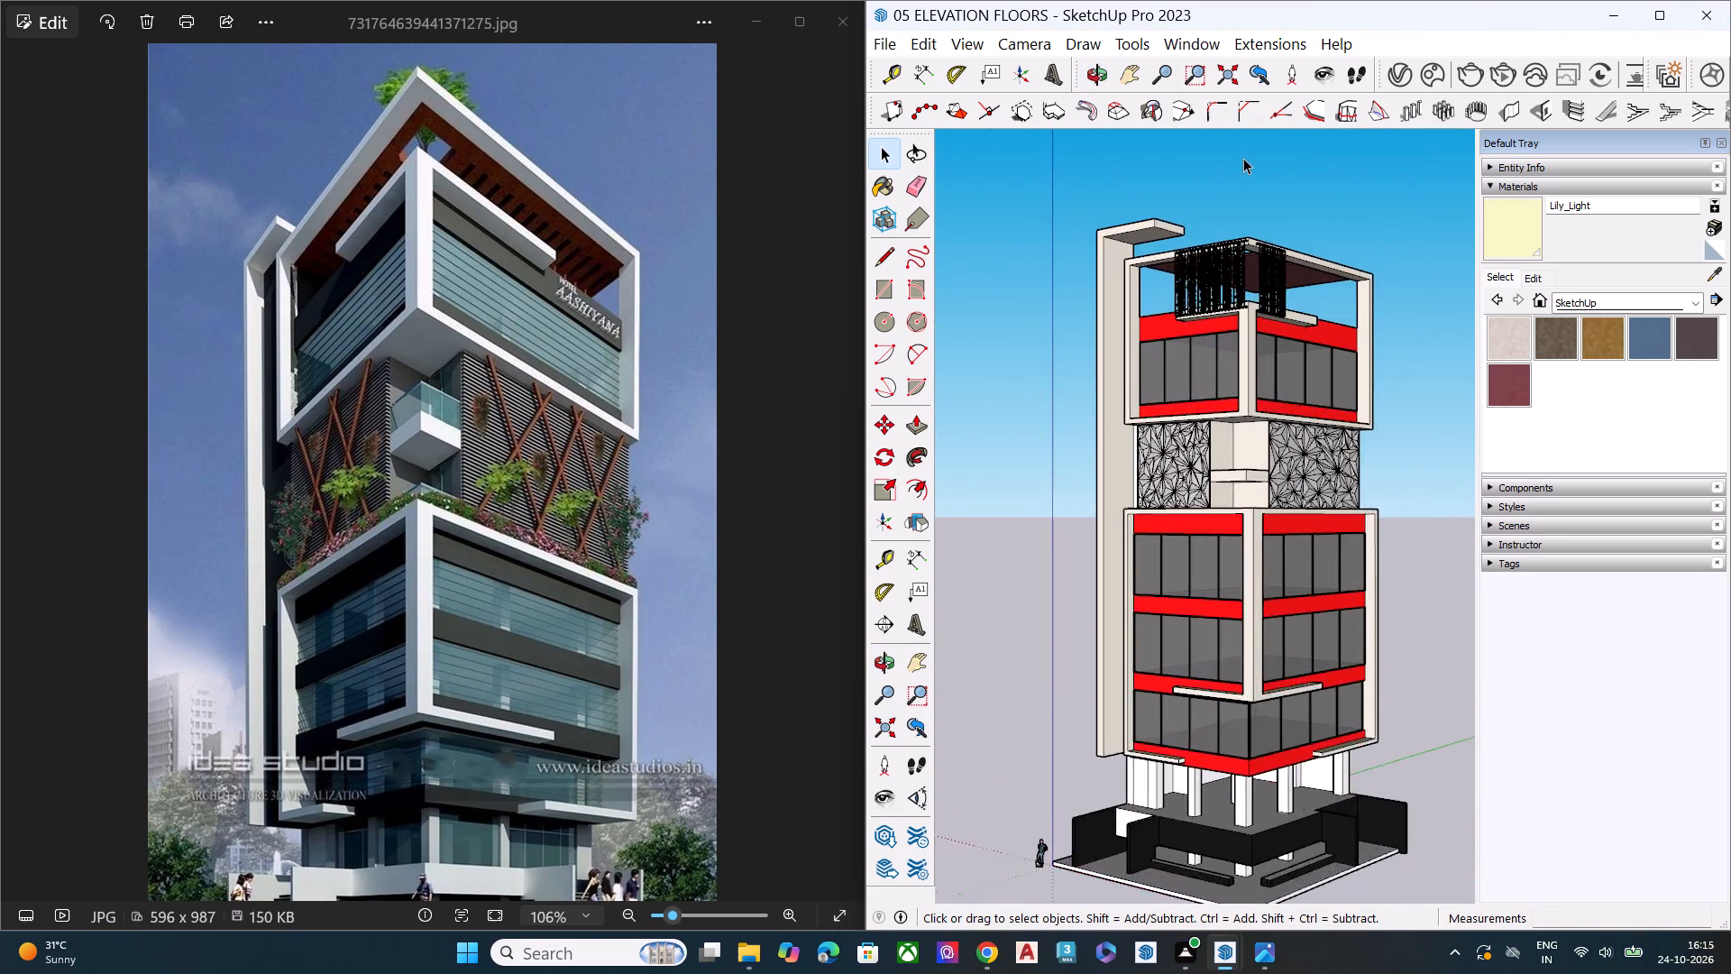
pyautogui.scroll(9, 1256, 227)
pyautogui.moveTo(1263, 299); pyautogui.dragTo(1223, 513, button='middle')
pyautogui.scroll(4, 1223, 513)
pyautogui.scroll(-1, 1214, 380)
pyautogui.scroll(2, 1214, 380)
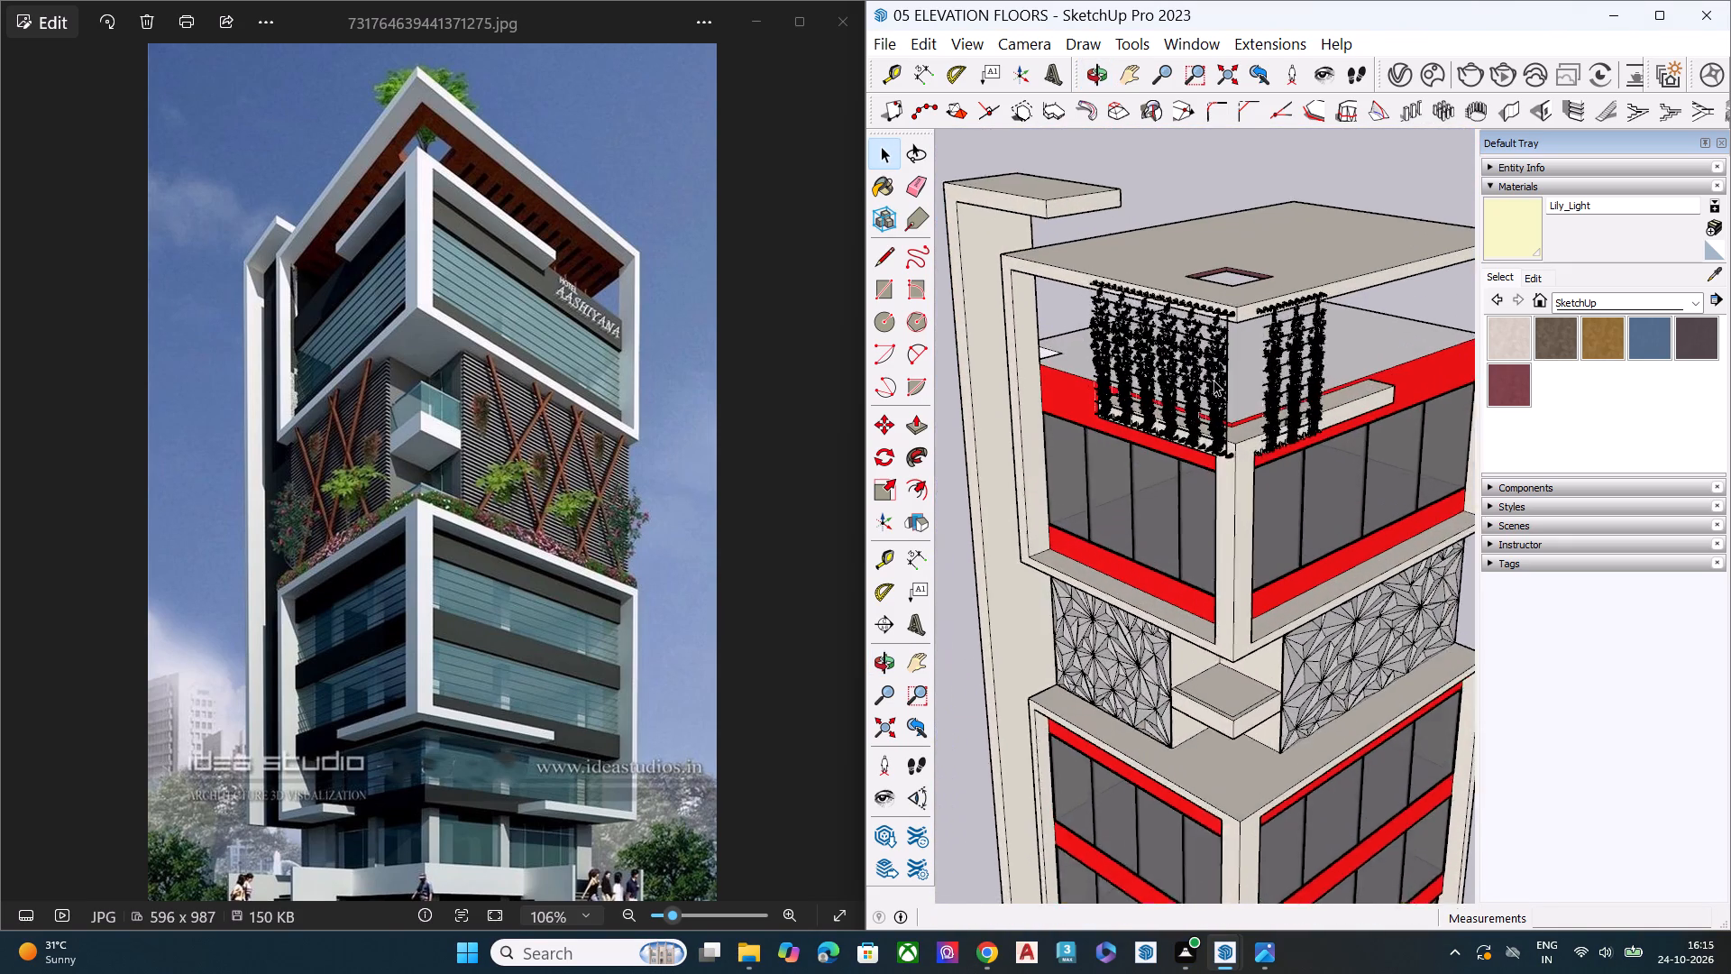
pyautogui.scroll(3, 1214, 380)
pyautogui.click(1214, 380)
pyautogui.press('Delete')
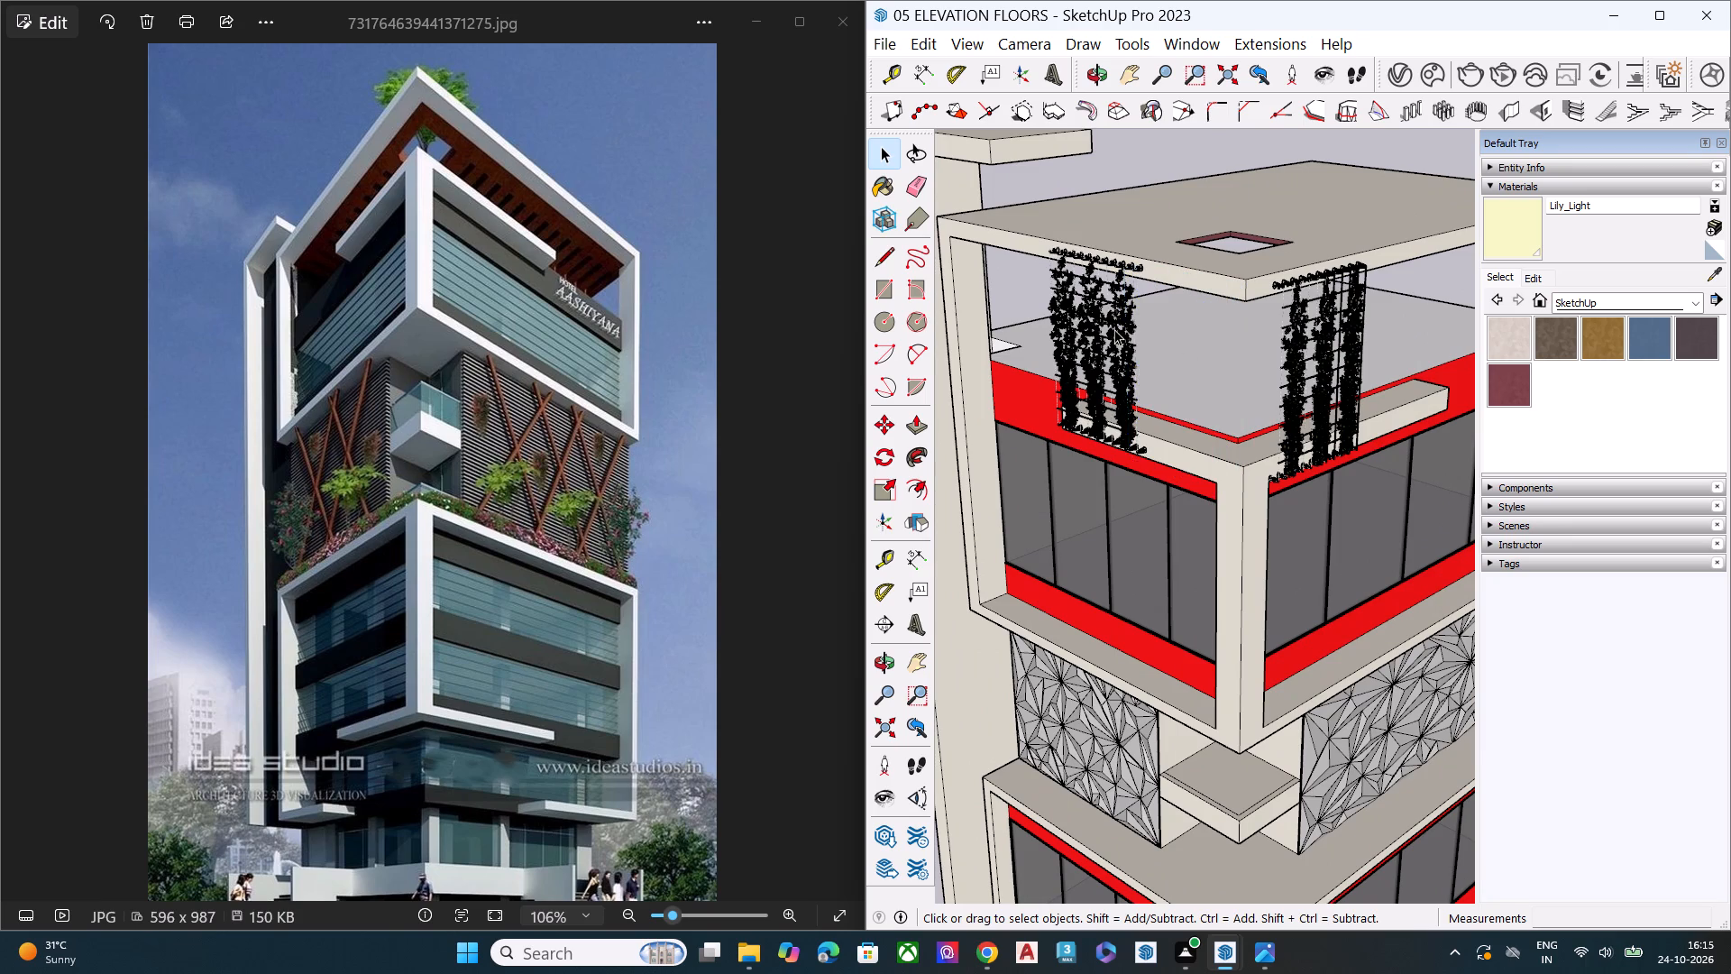
pyautogui.click(1114, 329)
pyautogui.press('Delete')
pyautogui.click(1319, 309)
pyautogui.press('Delete')
# Render the whole tower from a front corner view in V-Ray, examine the image closely and close the render.
pyautogui.scroll(-5, 1241, 323)
pyautogui.scroll(1, 1222, 320)
pyautogui.scroll(-3, 1222, 320)
pyautogui.moveTo(1268, 393); pyautogui.dragTo(1257, 299, button='middle')
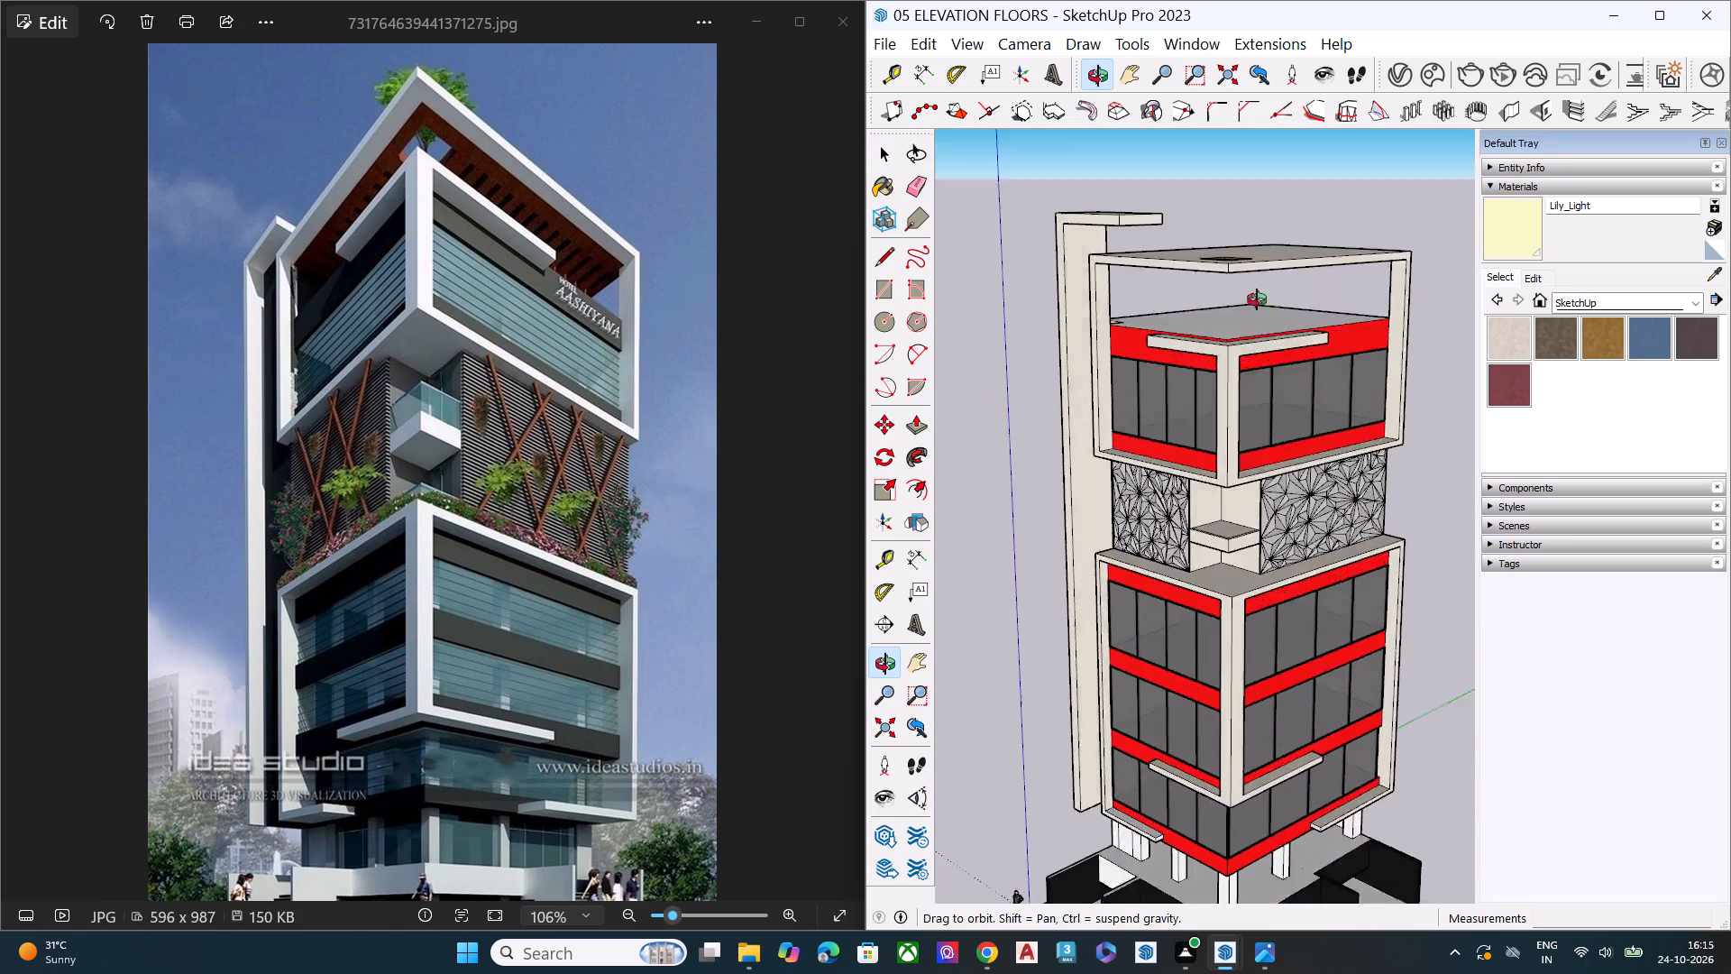
pyautogui.moveTo(1257, 299); pyautogui.dragTo(1289, 218, button='middle')
pyautogui.press('space')
pyautogui.scroll(-8, 1191, 211)
pyautogui.moveTo(1229, 352); pyautogui.dragTo(1201, 208, button='middle')
pyautogui.scroll(7, 1217, 370)
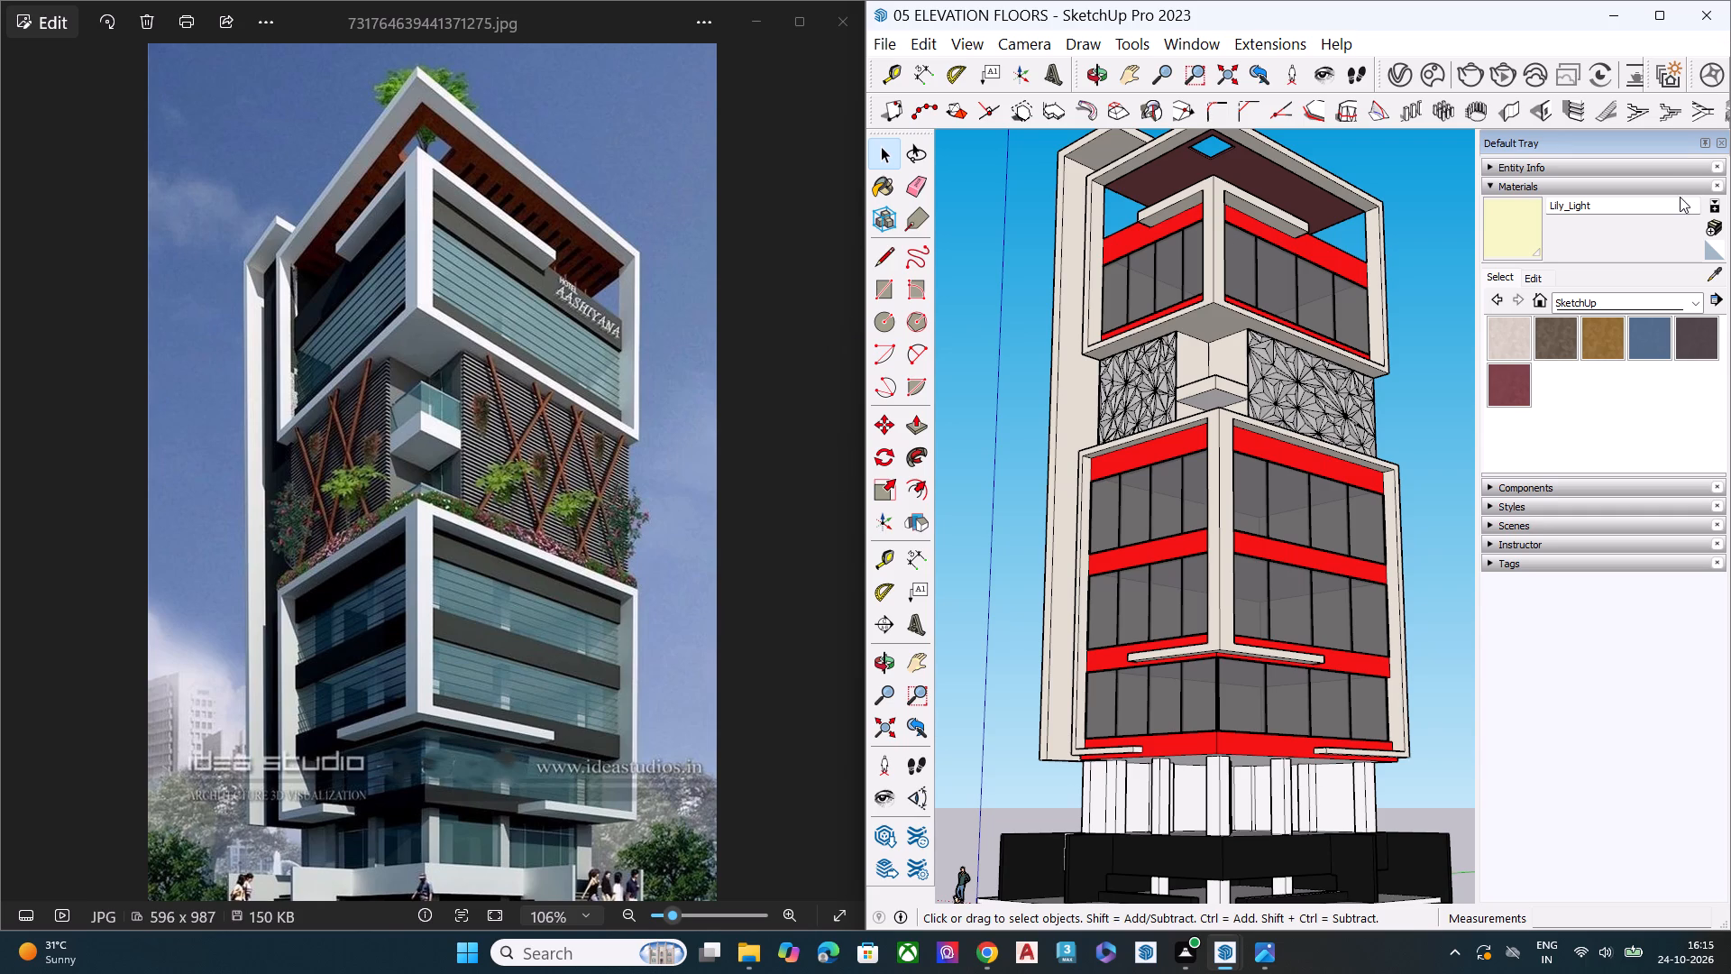
pyautogui.scroll(-7, 1152, 496)
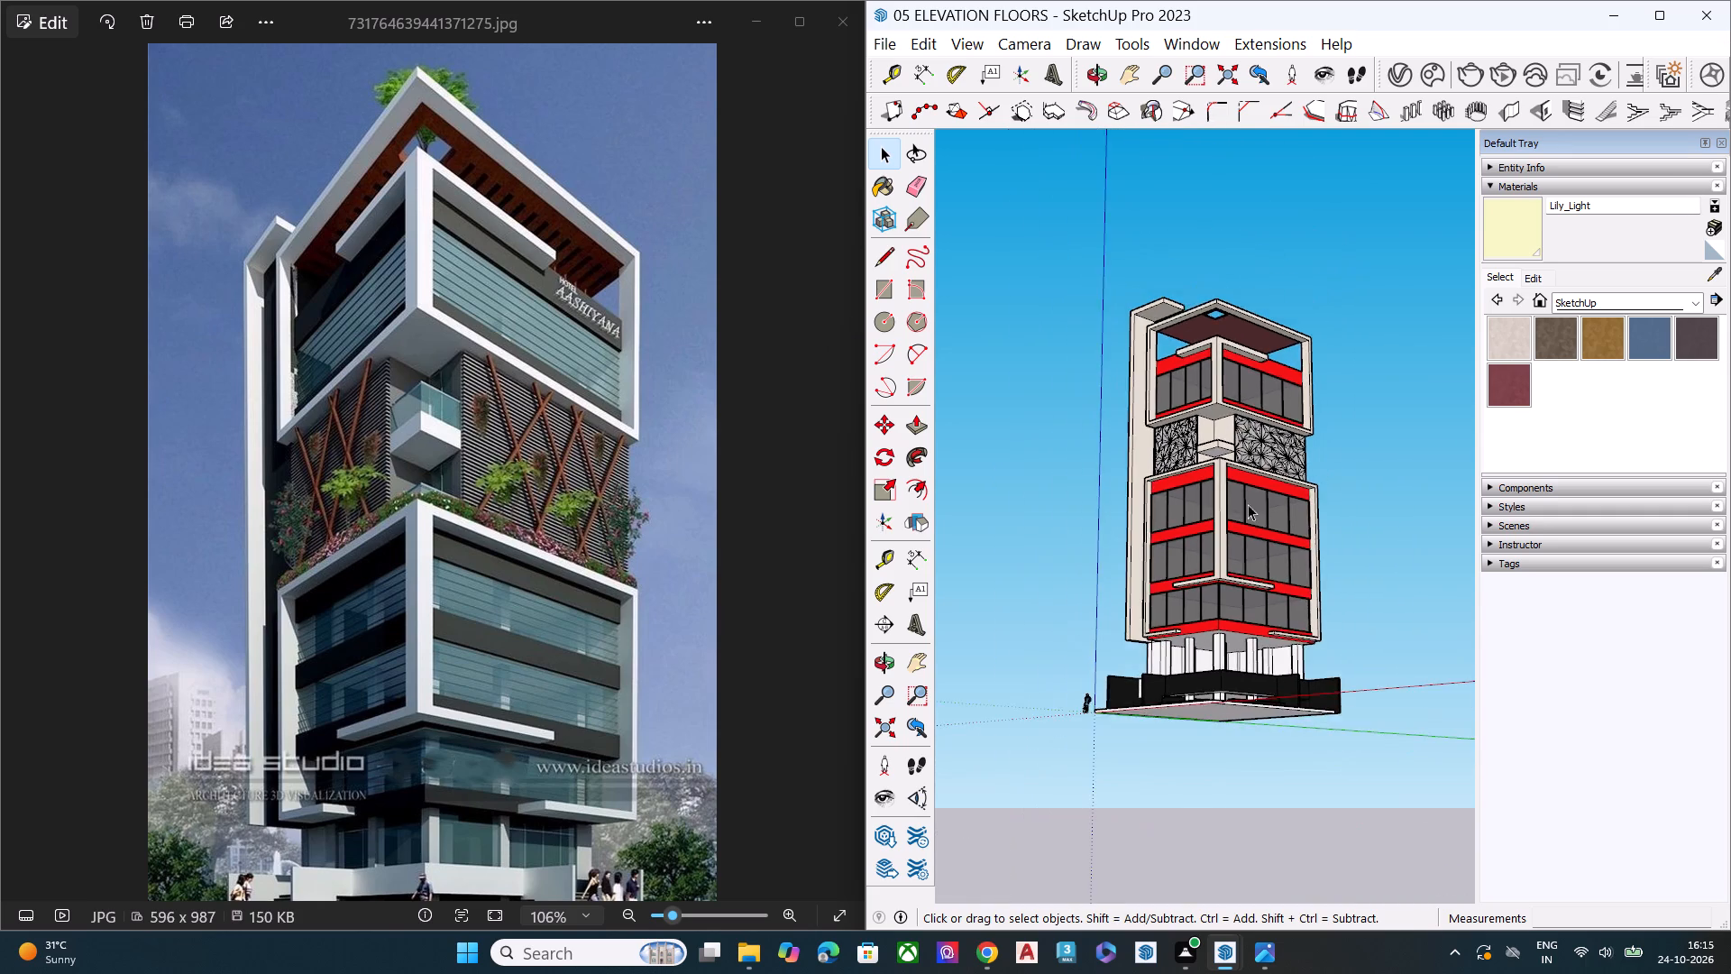
pyautogui.moveTo(1250, 647); pyautogui.dragTo(1187, 754, button='middle')
pyautogui.scroll(4, 1213, 506)
pyautogui.scroll(-2, 1216, 486)
pyautogui.moveTo(1288, 516); pyautogui.dragTo(1255, 513, button='middle')
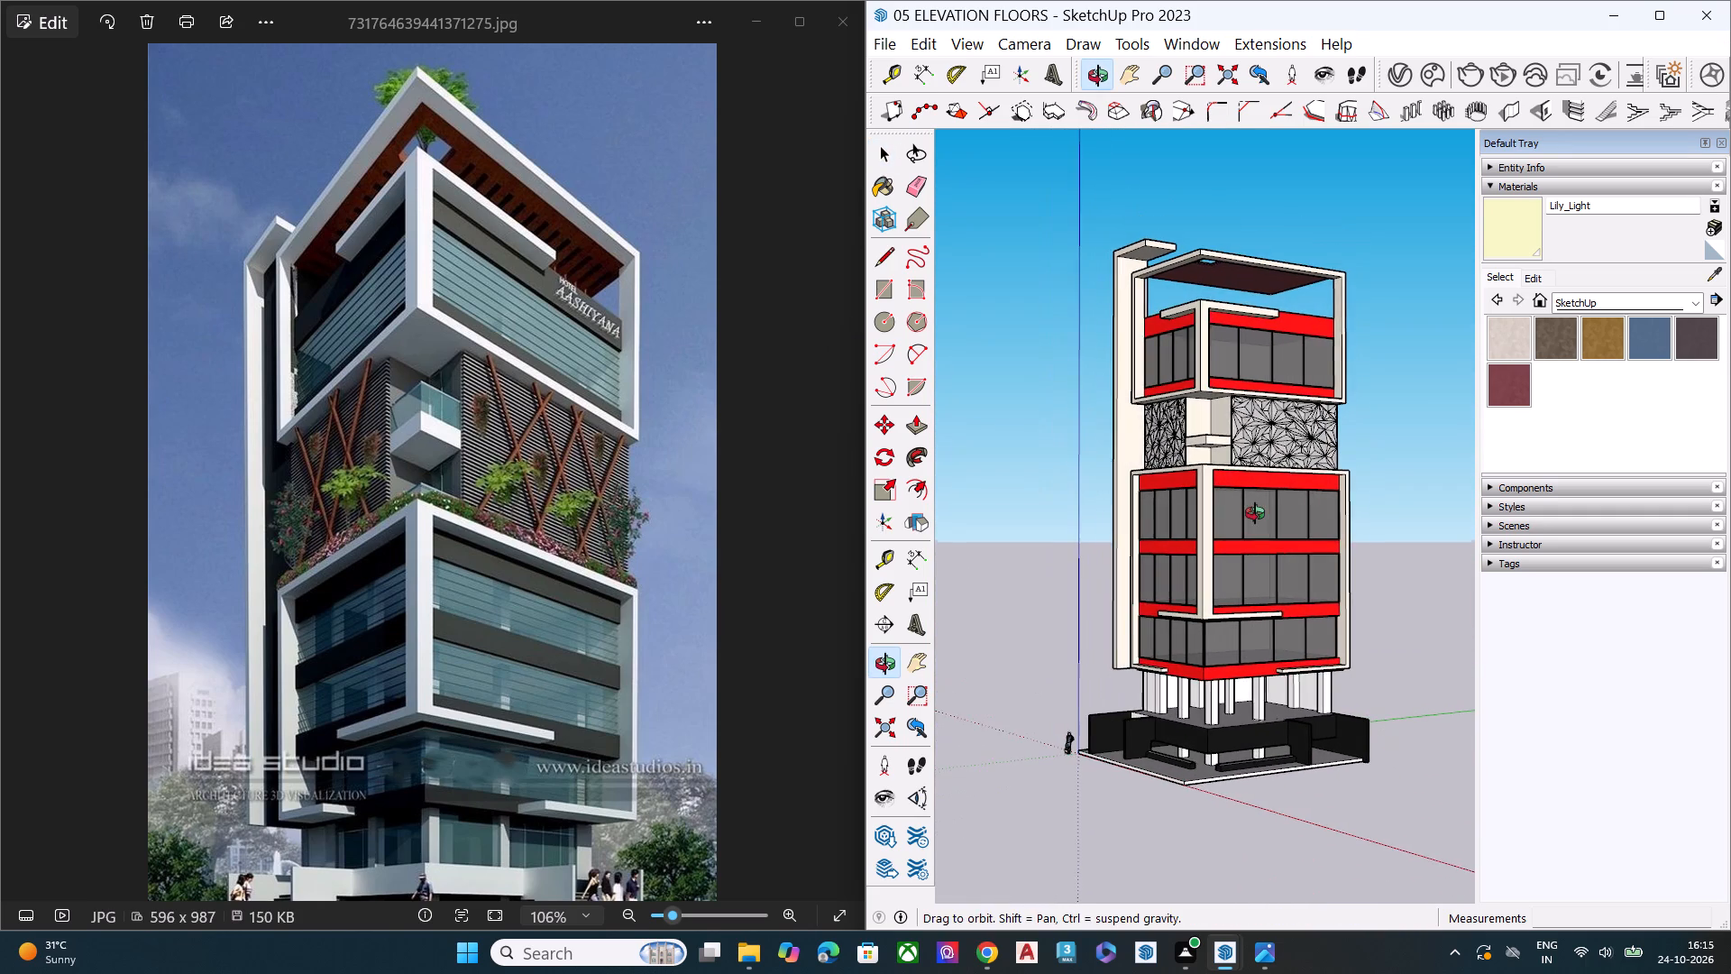
pyautogui.moveTo(1255, 513); pyautogui.dragTo(1322, 502, button='middle')
pyautogui.scroll(1, 1295, 412)
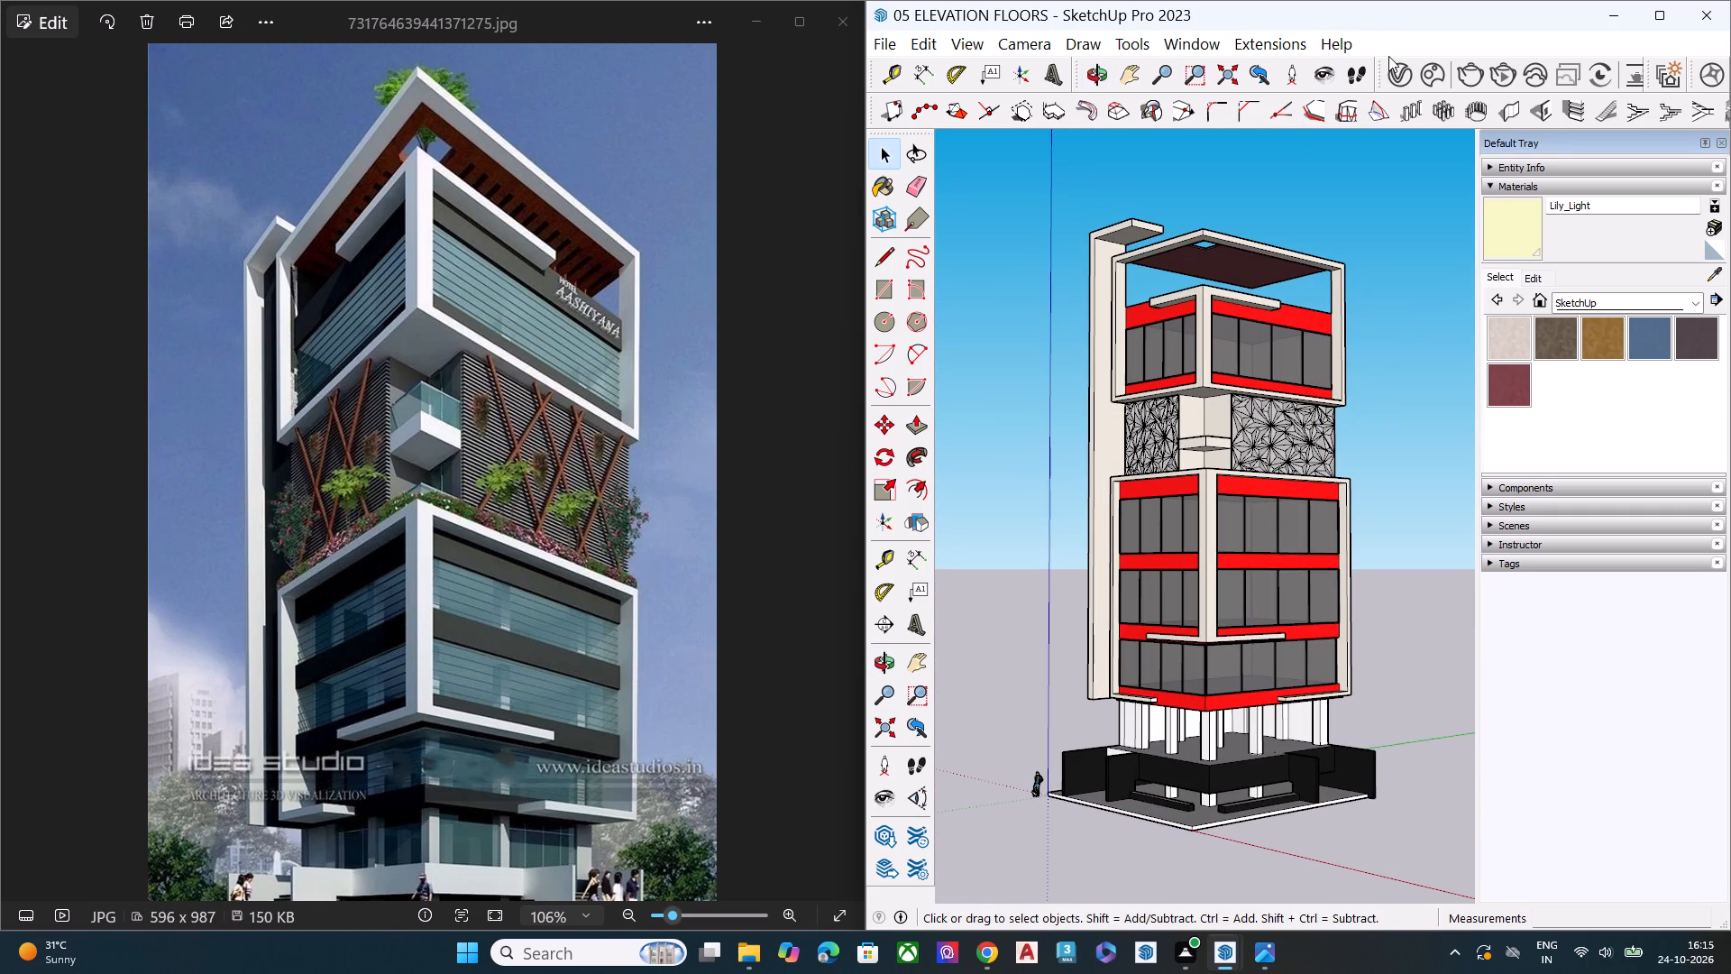
pyautogui.click(1476, 75)
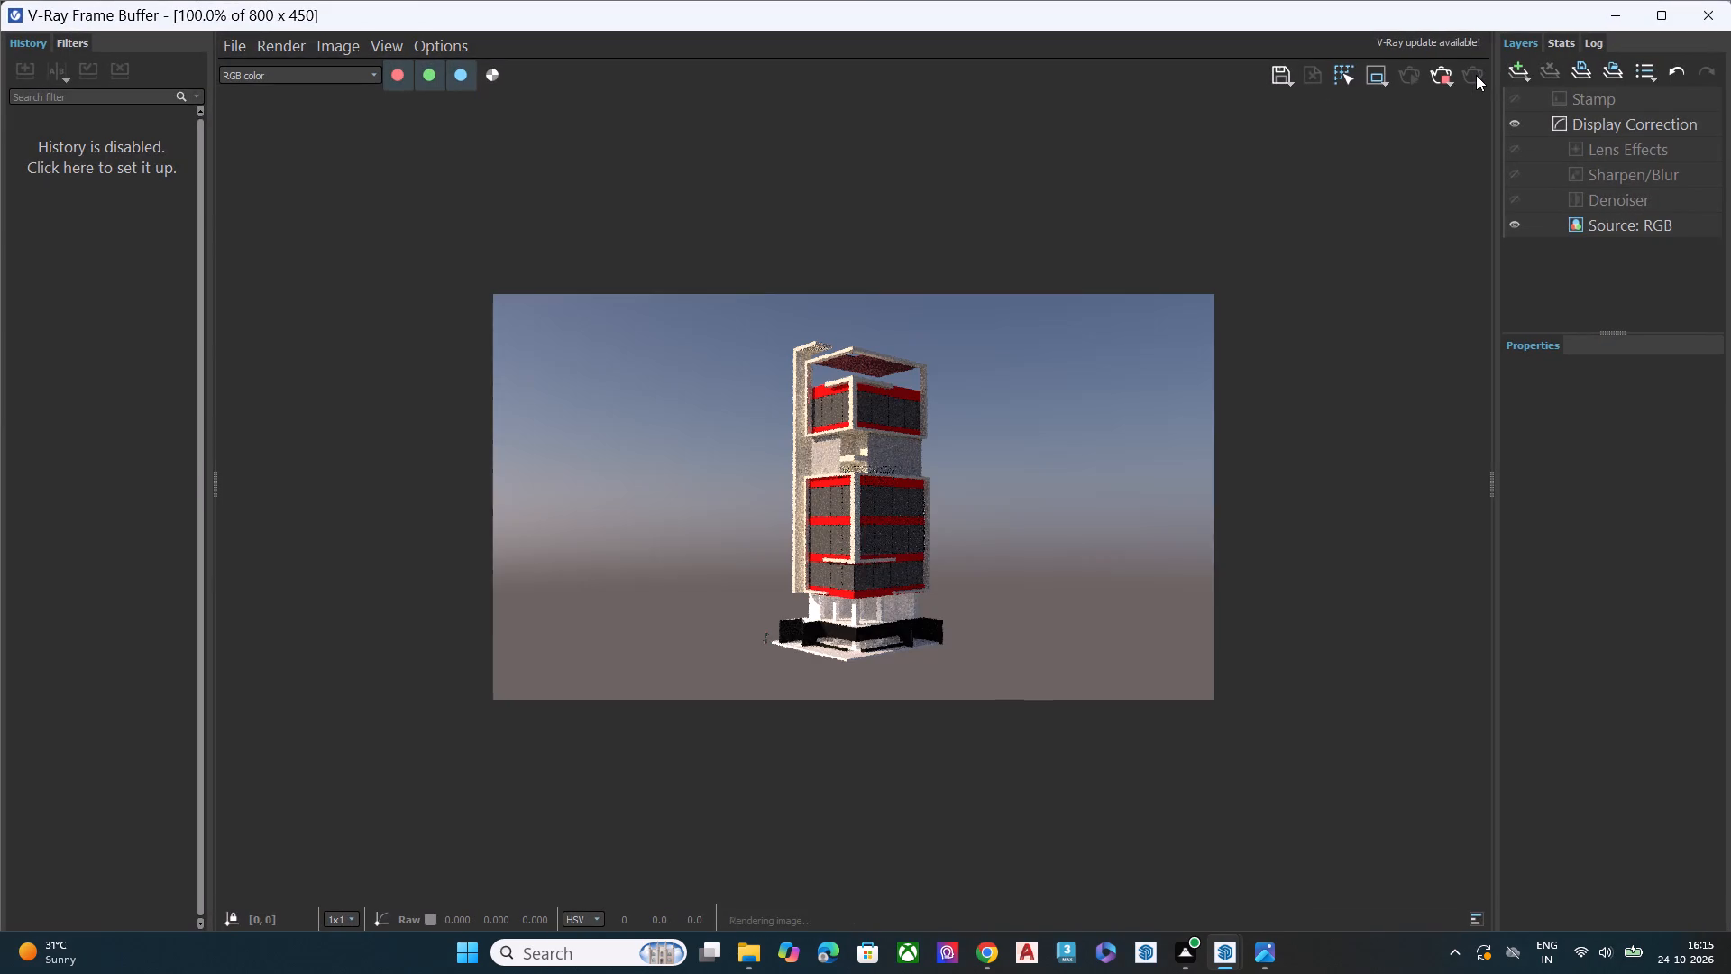
pyautogui.scroll(1, 878, 662)
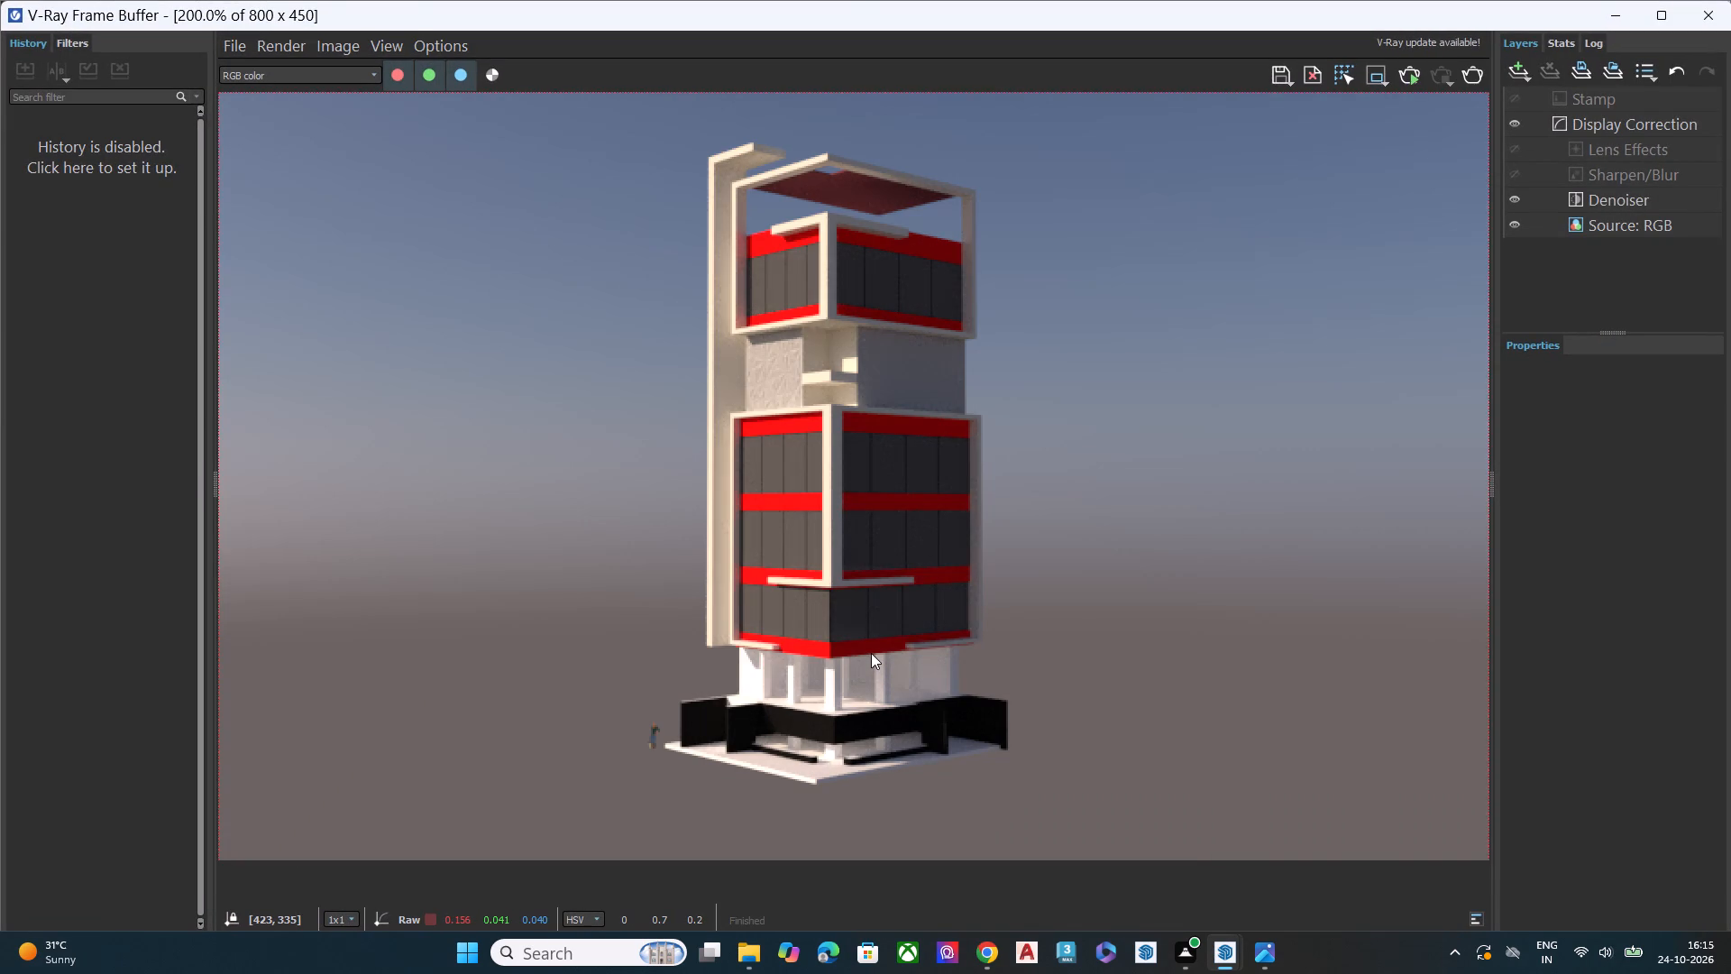
pyautogui.click(1700, 23)
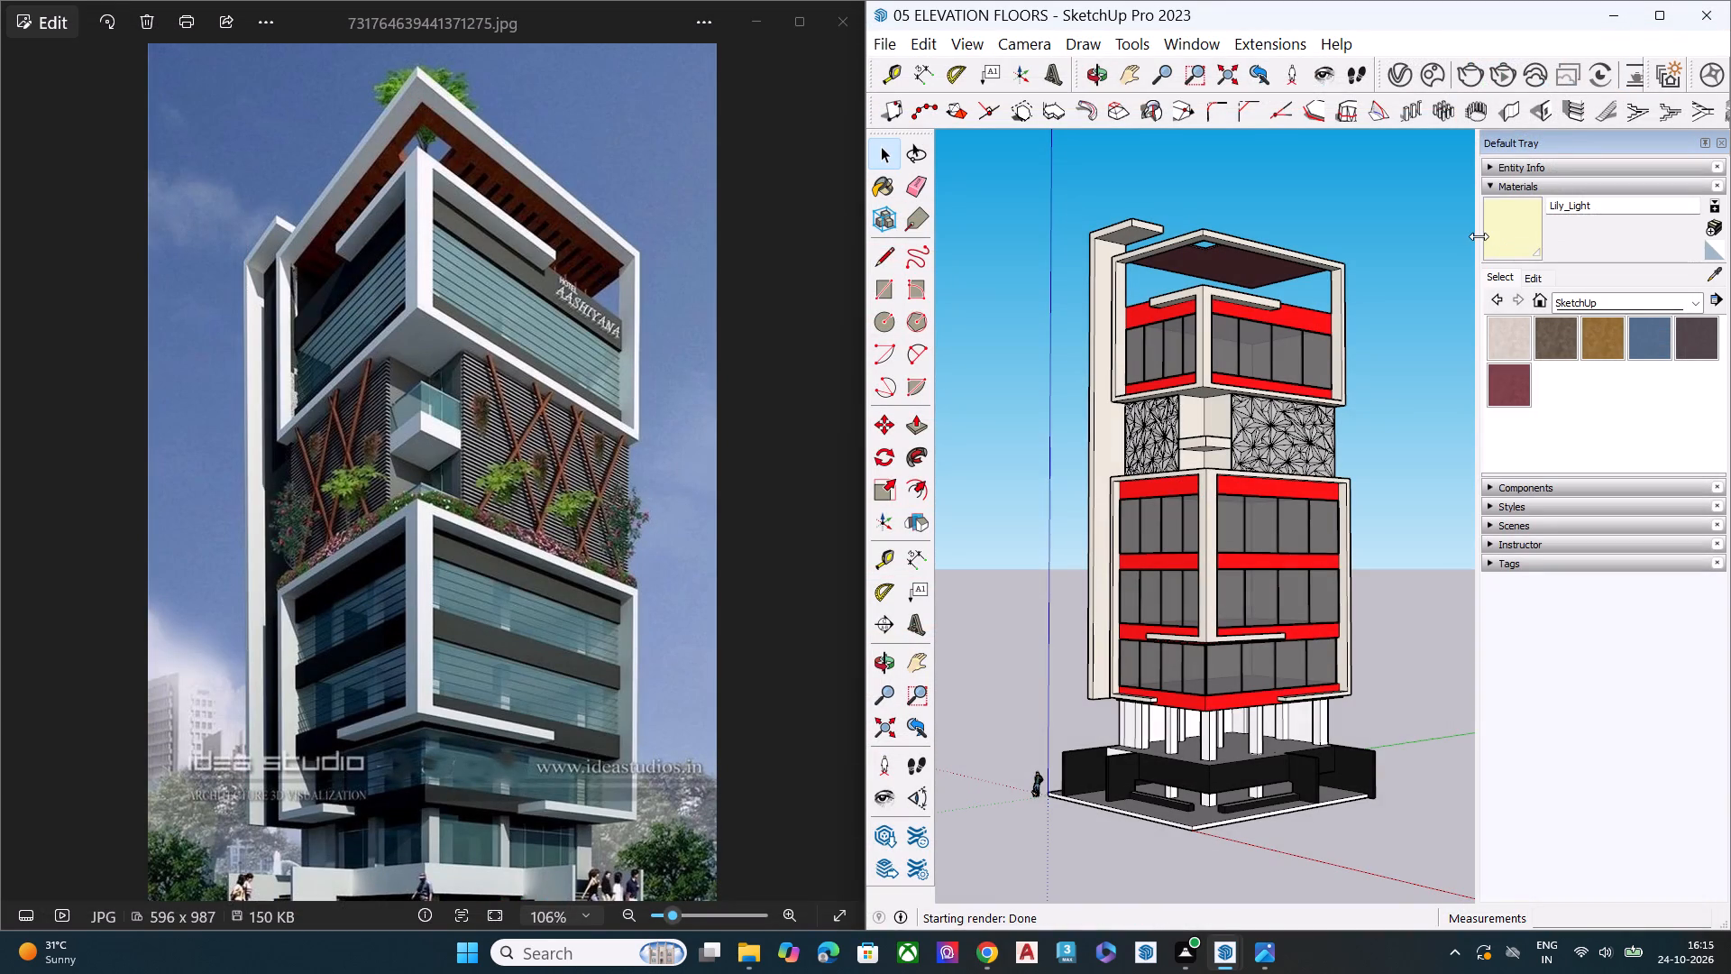
# Paint the front corner column and the left facade's ground-floor columns and rear wall with the light beige stone material.
pyautogui.click(1502, 346)
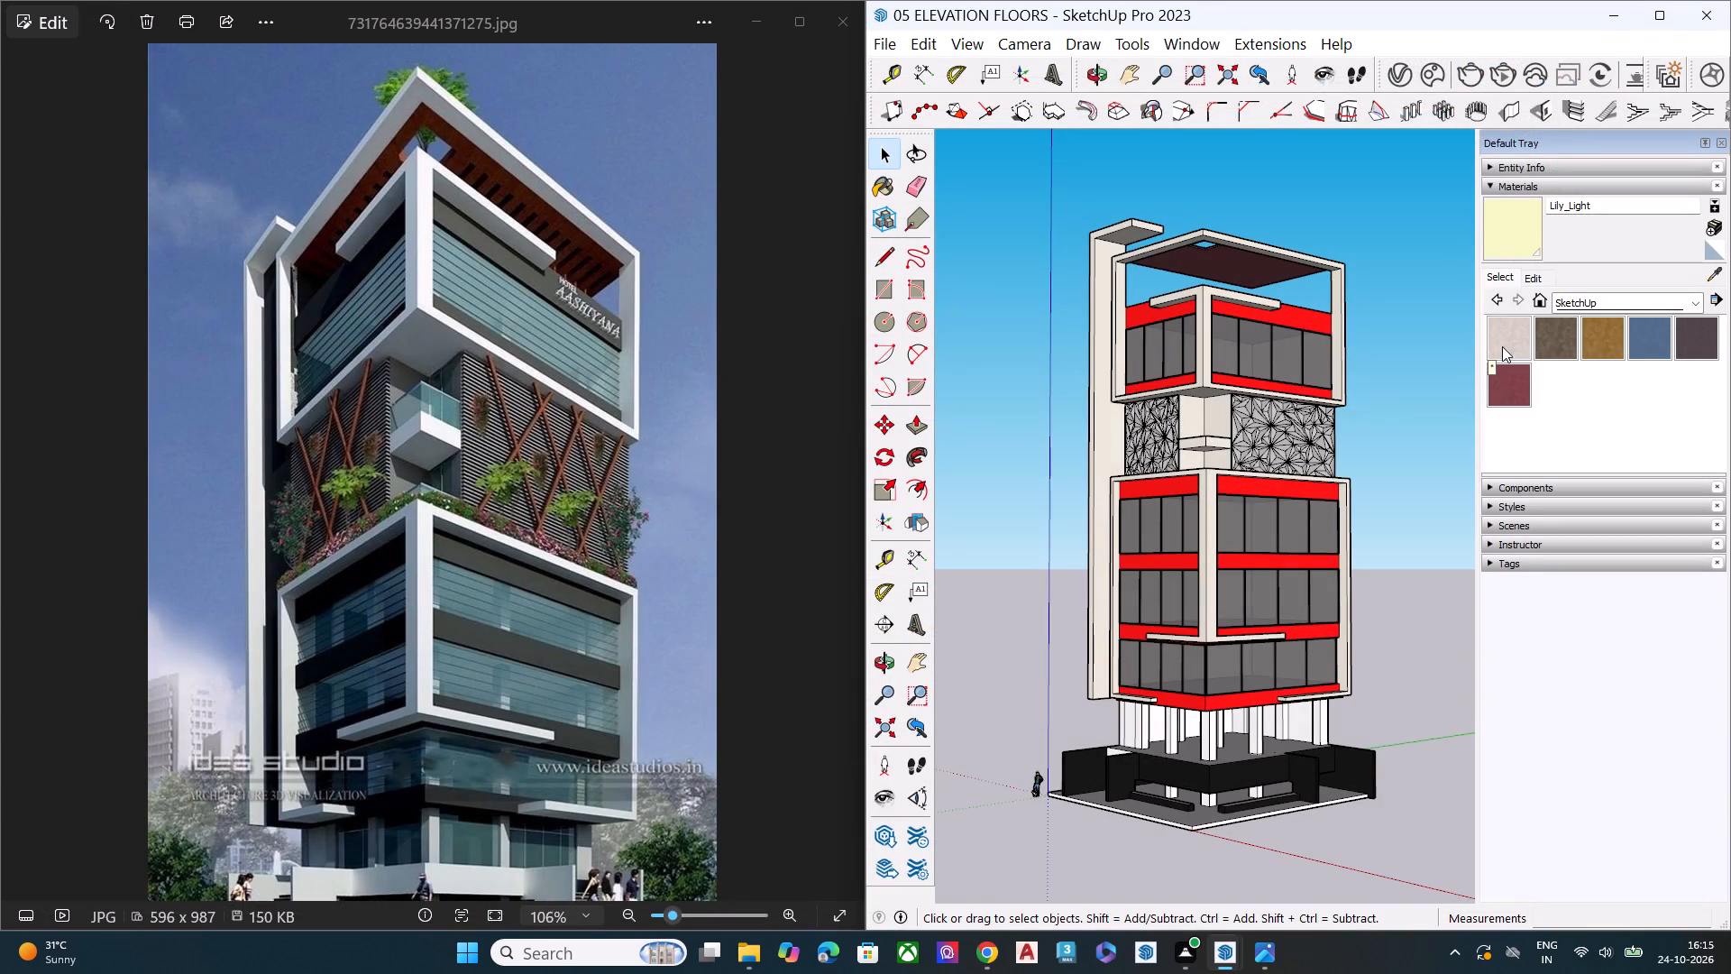
pyautogui.moveTo(1221, 818); pyautogui.dragTo(1212, 721, button='middle')
pyautogui.scroll(3, 1212, 721)
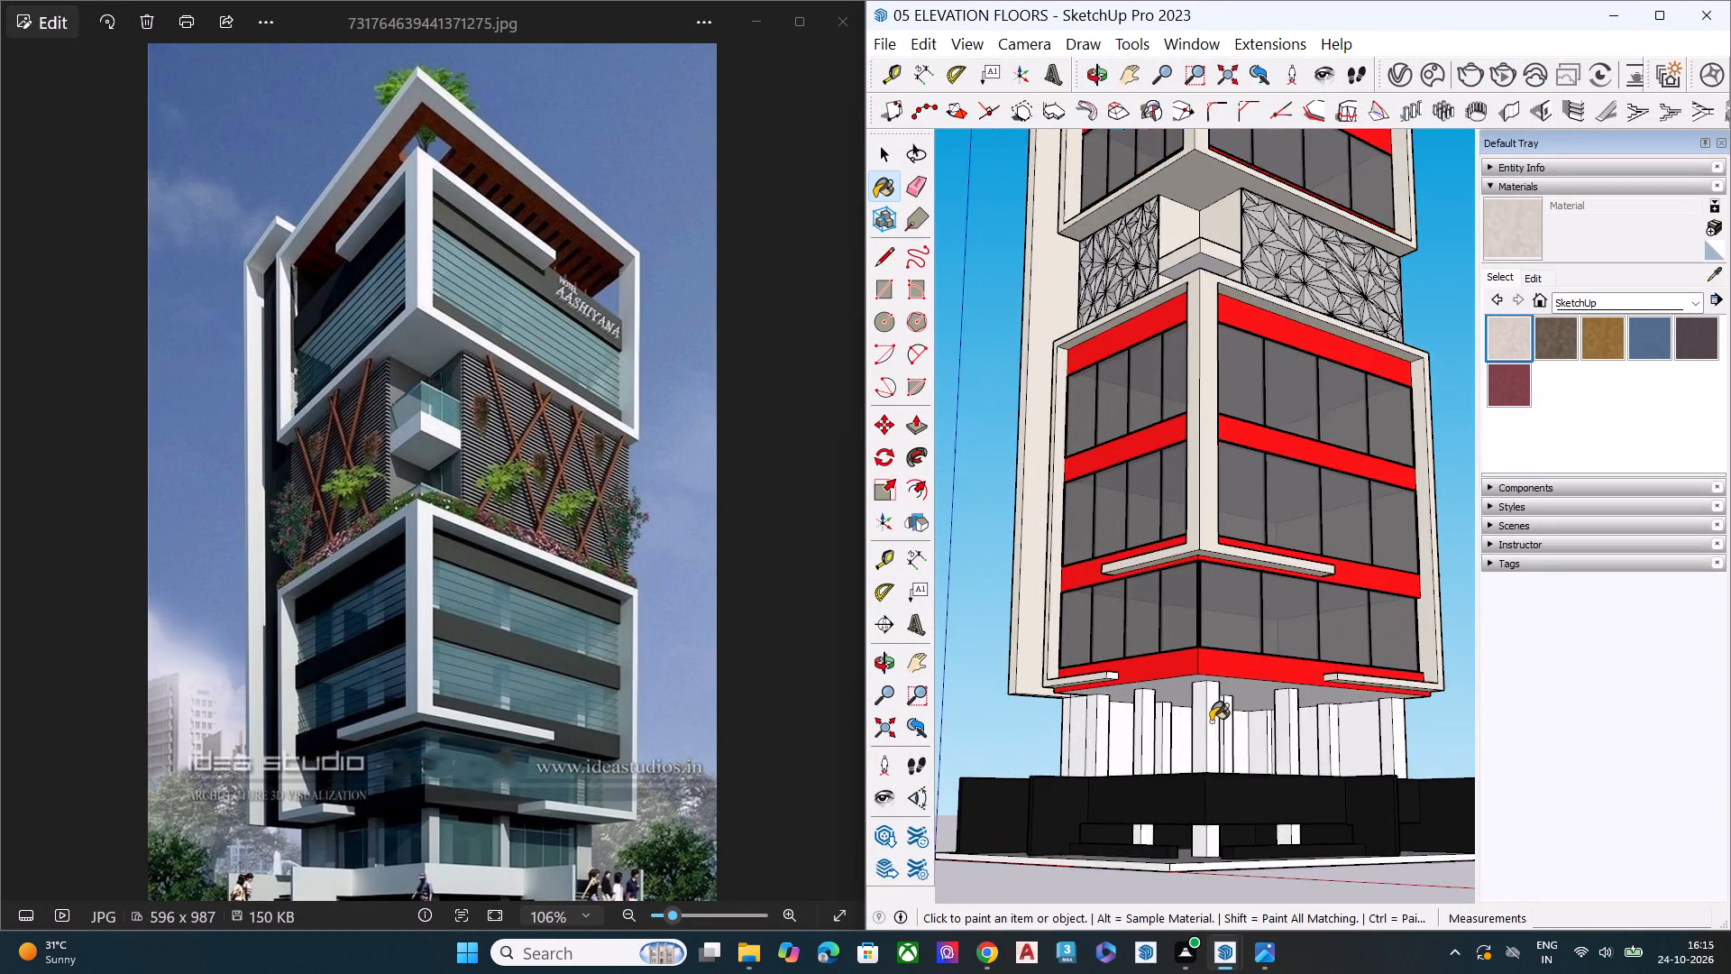
pyautogui.scroll(4, 1211, 721)
pyautogui.moveTo(1201, 731); pyautogui.dragTo(1189, 638, button='middle')
pyautogui.scroll(6, 1191, 646)
pyautogui.click(1206, 697)
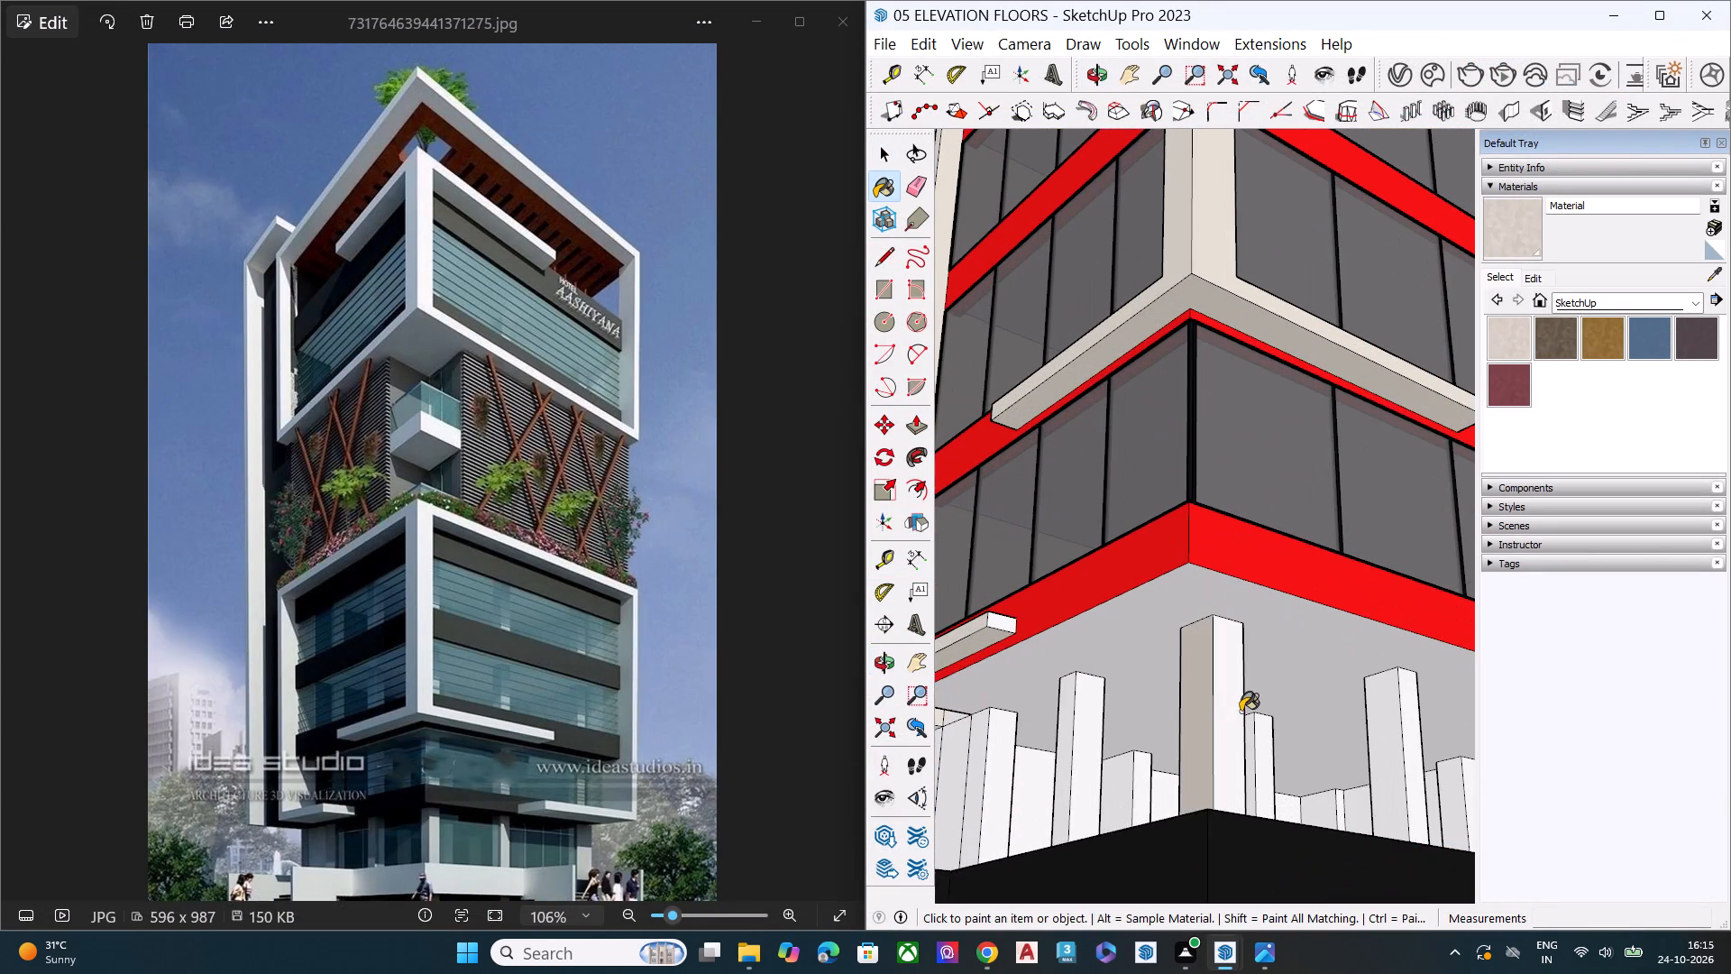
pyautogui.click(1241, 712)
pyautogui.moveTo(1220, 699); pyautogui.dragTo(1228, 798, button='middle')
pyautogui.click(1097, 741)
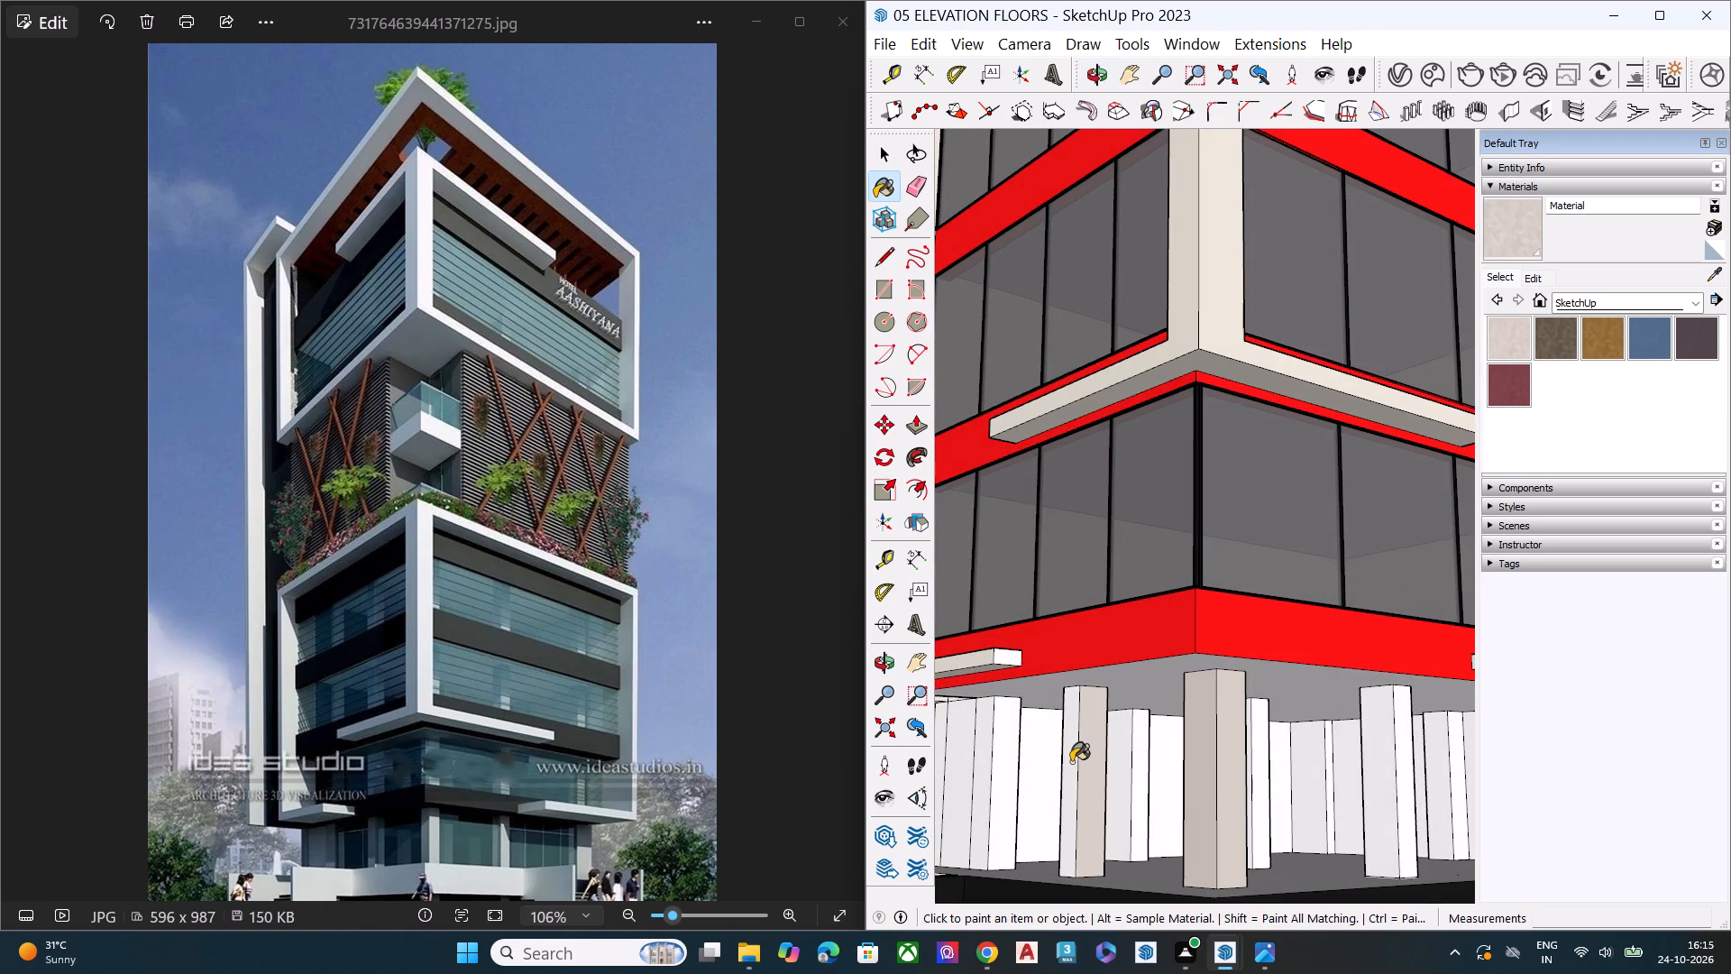
pyautogui.click(1071, 763)
pyautogui.click(1005, 767)
pyautogui.click(978, 772)
pyautogui.scroll(-4, 1050, 758)
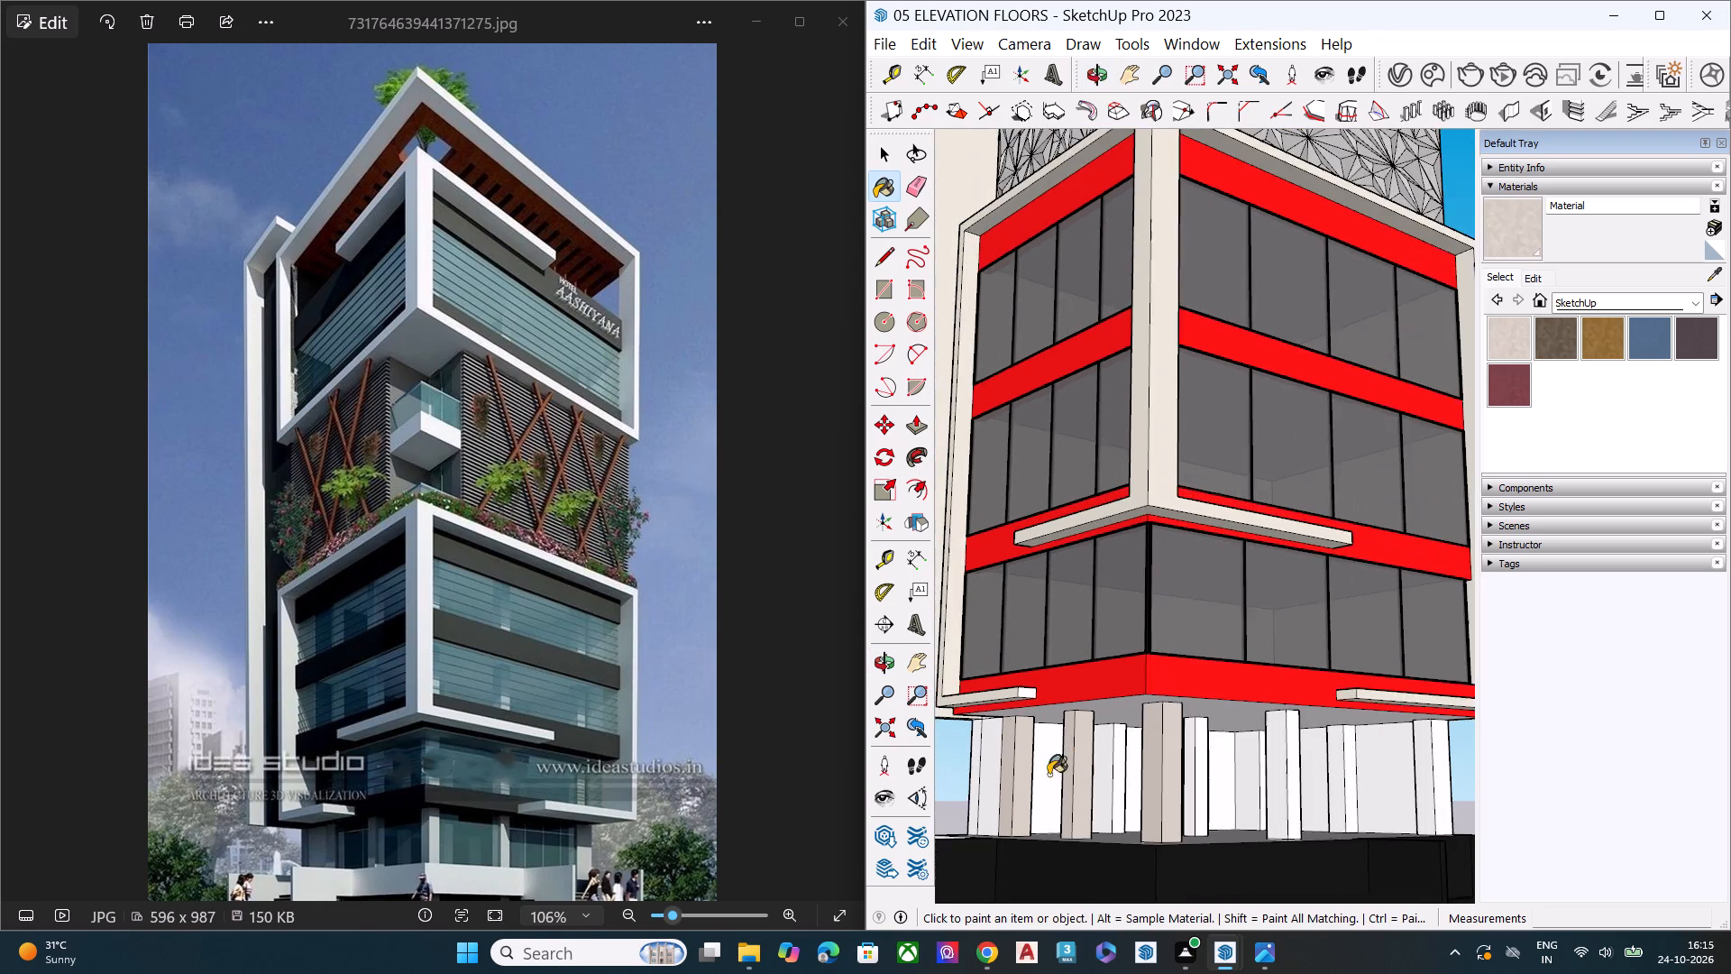
pyautogui.scroll(4, 996, 774)
pyautogui.click(996, 774)
pyautogui.click(963, 760)
pyautogui.click(1071, 765)
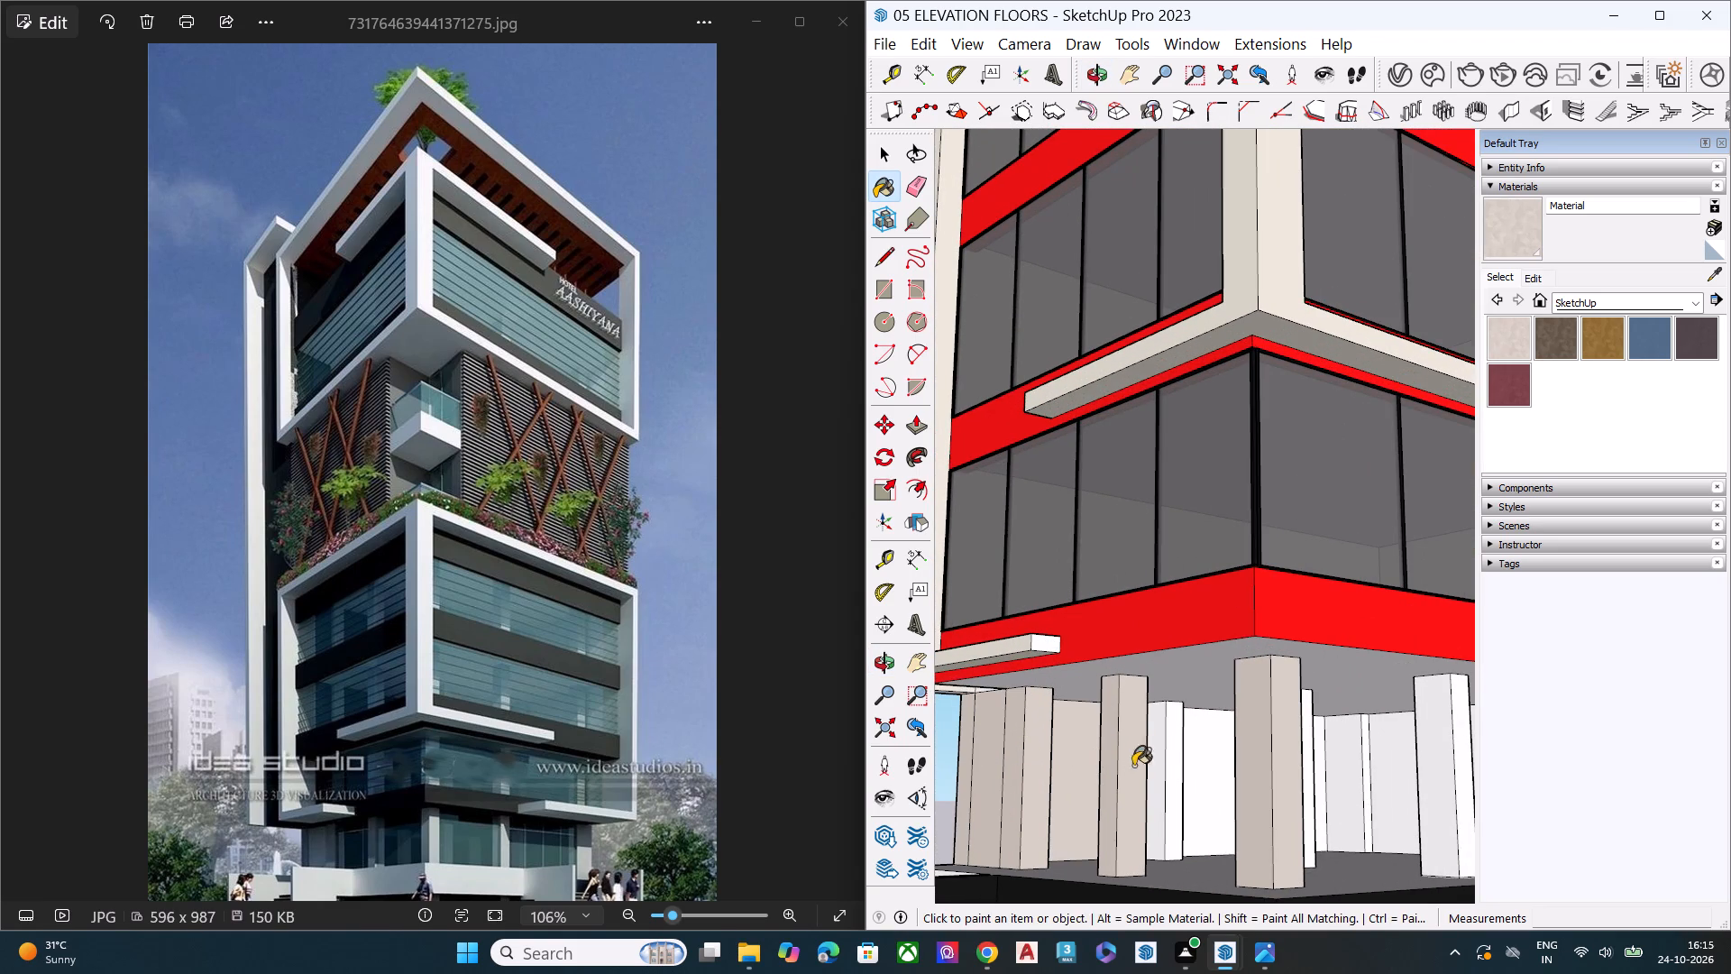
# Paint the white faces of the inner ground-floor columns with the same light beige stone material.
pyautogui.moveTo(1204, 782); pyautogui.dragTo(879, 791, button='middle')
pyautogui.scroll(6, 1251, 762)
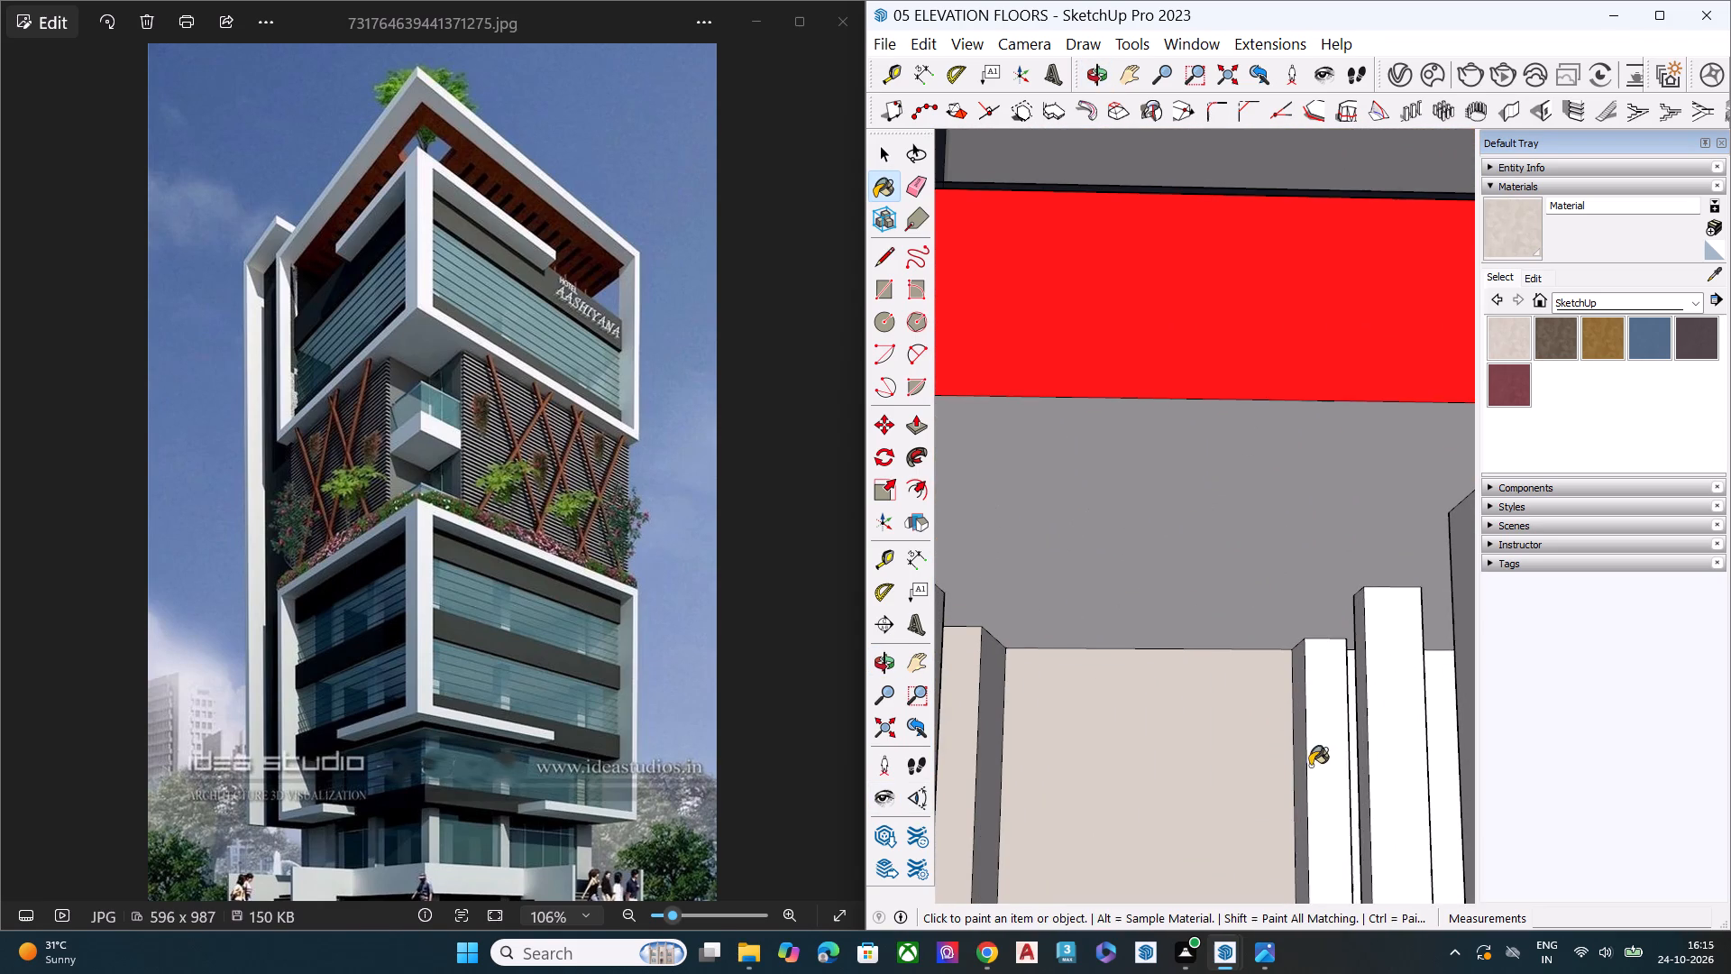
pyautogui.click(1310, 766)
pyautogui.click(1299, 764)
pyautogui.click(1395, 722)
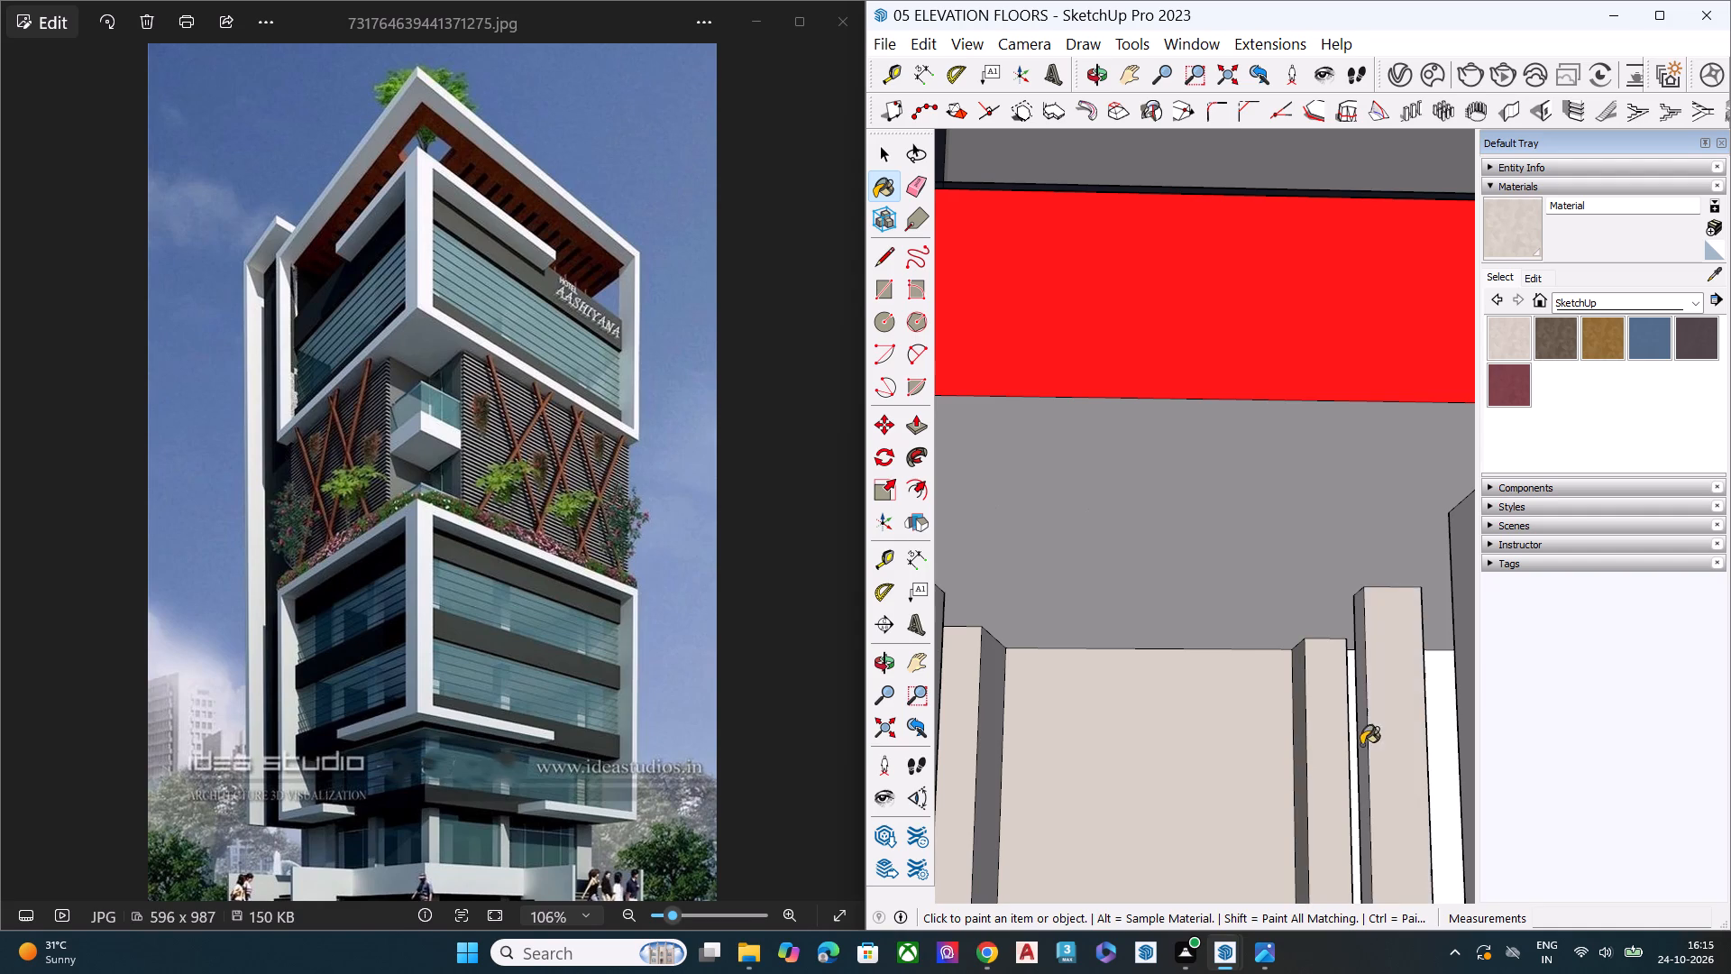
pyautogui.moveTo(1405, 746); pyautogui.dragTo(1476, 740, button='middle')
pyautogui.scroll(1, 1476, 740)
pyautogui.click(1407, 724)
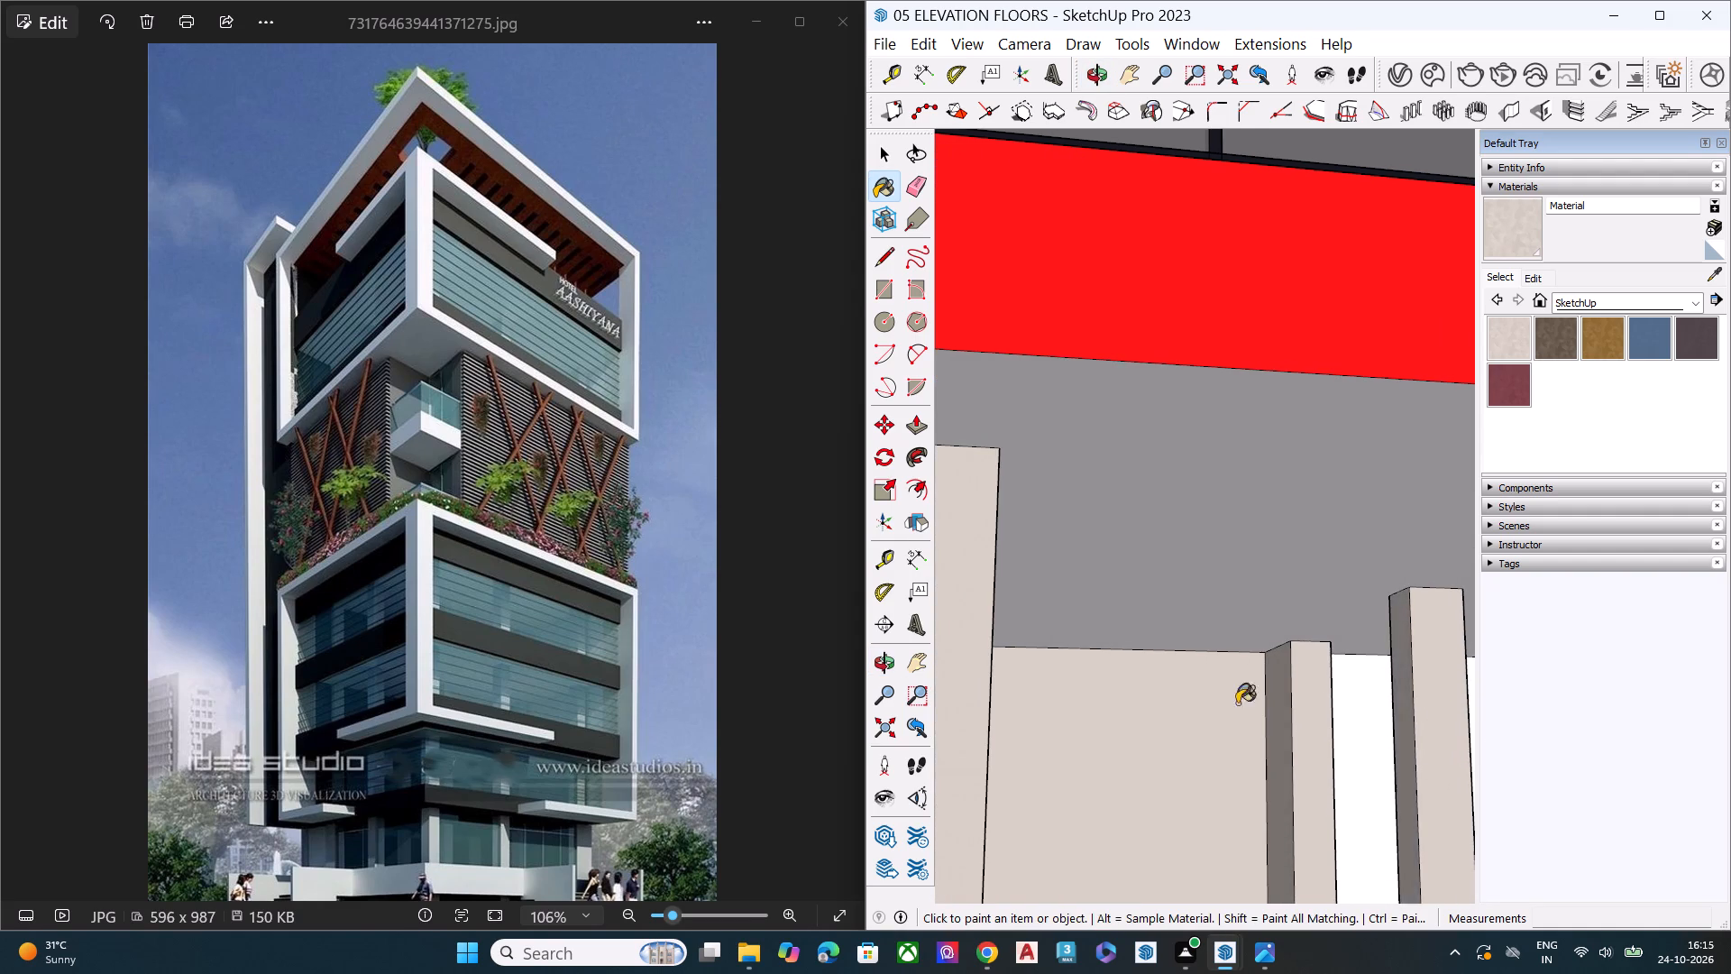
# Paint the remaining white ground-floor columns along the right facade and behind it with the light beige stone material.
pyautogui.scroll(-14, 1220, 703)
pyautogui.moveTo(1291, 776); pyautogui.dragTo(1595, 840, button='middle')
pyautogui.scroll(8, 1266, 751)
pyautogui.click(1313, 712)
pyautogui.click(1325, 713)
pyautogui.scroll(-5, 1193, 699)
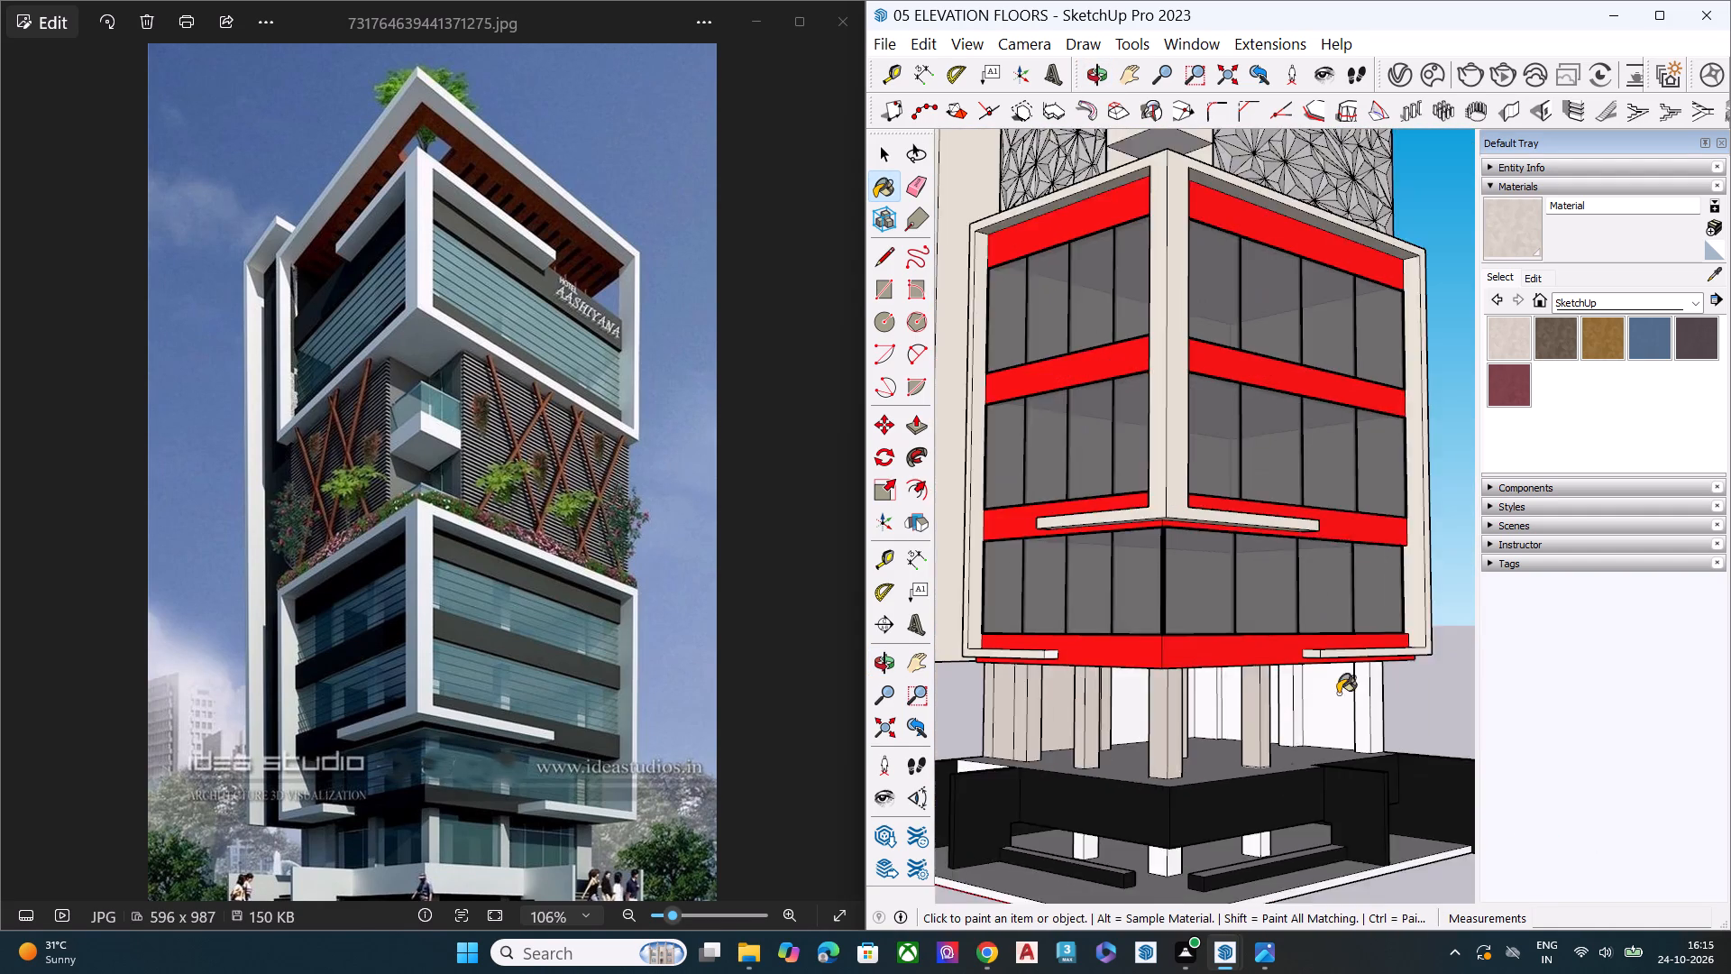
pyautogui.scroll(3, 1343, 690)
pyautogui.scroll(-2, 1354, 684)
pyautogui.scroll(4, 1356, 684)
pyautogui.click(1373, 685)
pyautogui.click(1390, 694)
pyautogui.click(1241, 703)
pyautogui.click(1265, 698)
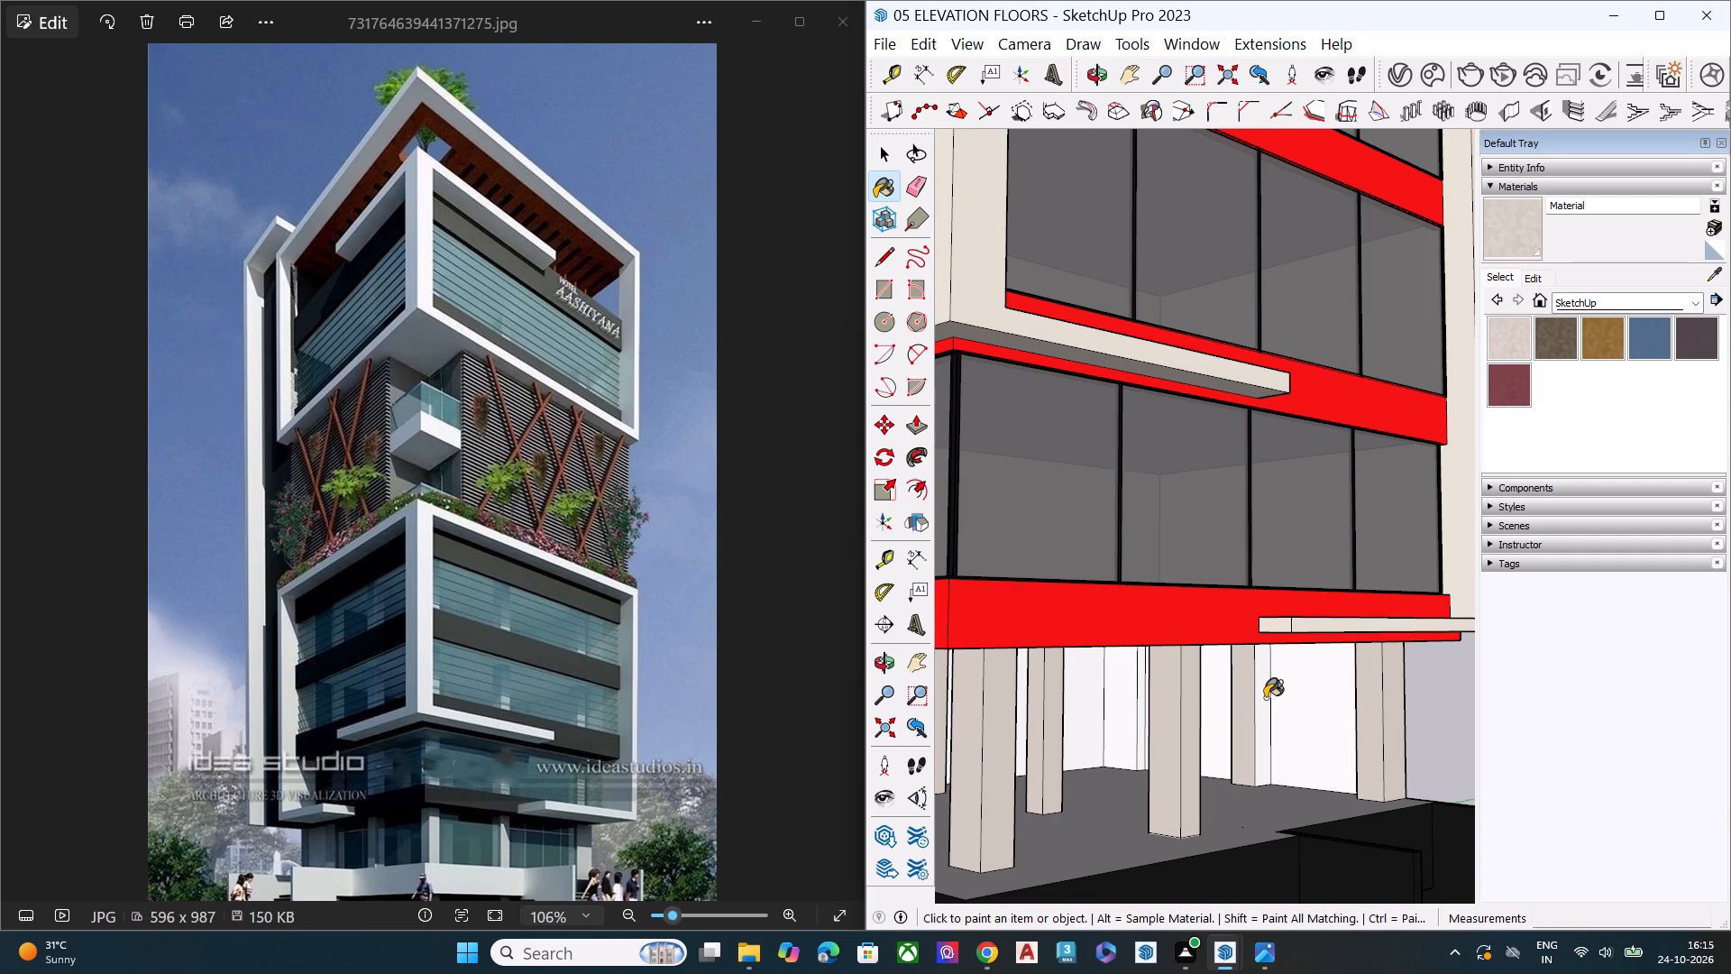
# Paint the remaining rear column face and the white walls behind the ground-floor columns with the light beige stone material.
pyautogui.moveTo(1260, 707); pyautogui.dragTo(1172, 623, button='middle')
pyautogui.scroll(6, 1180, 646)
pyautogui.click(1168, 762)
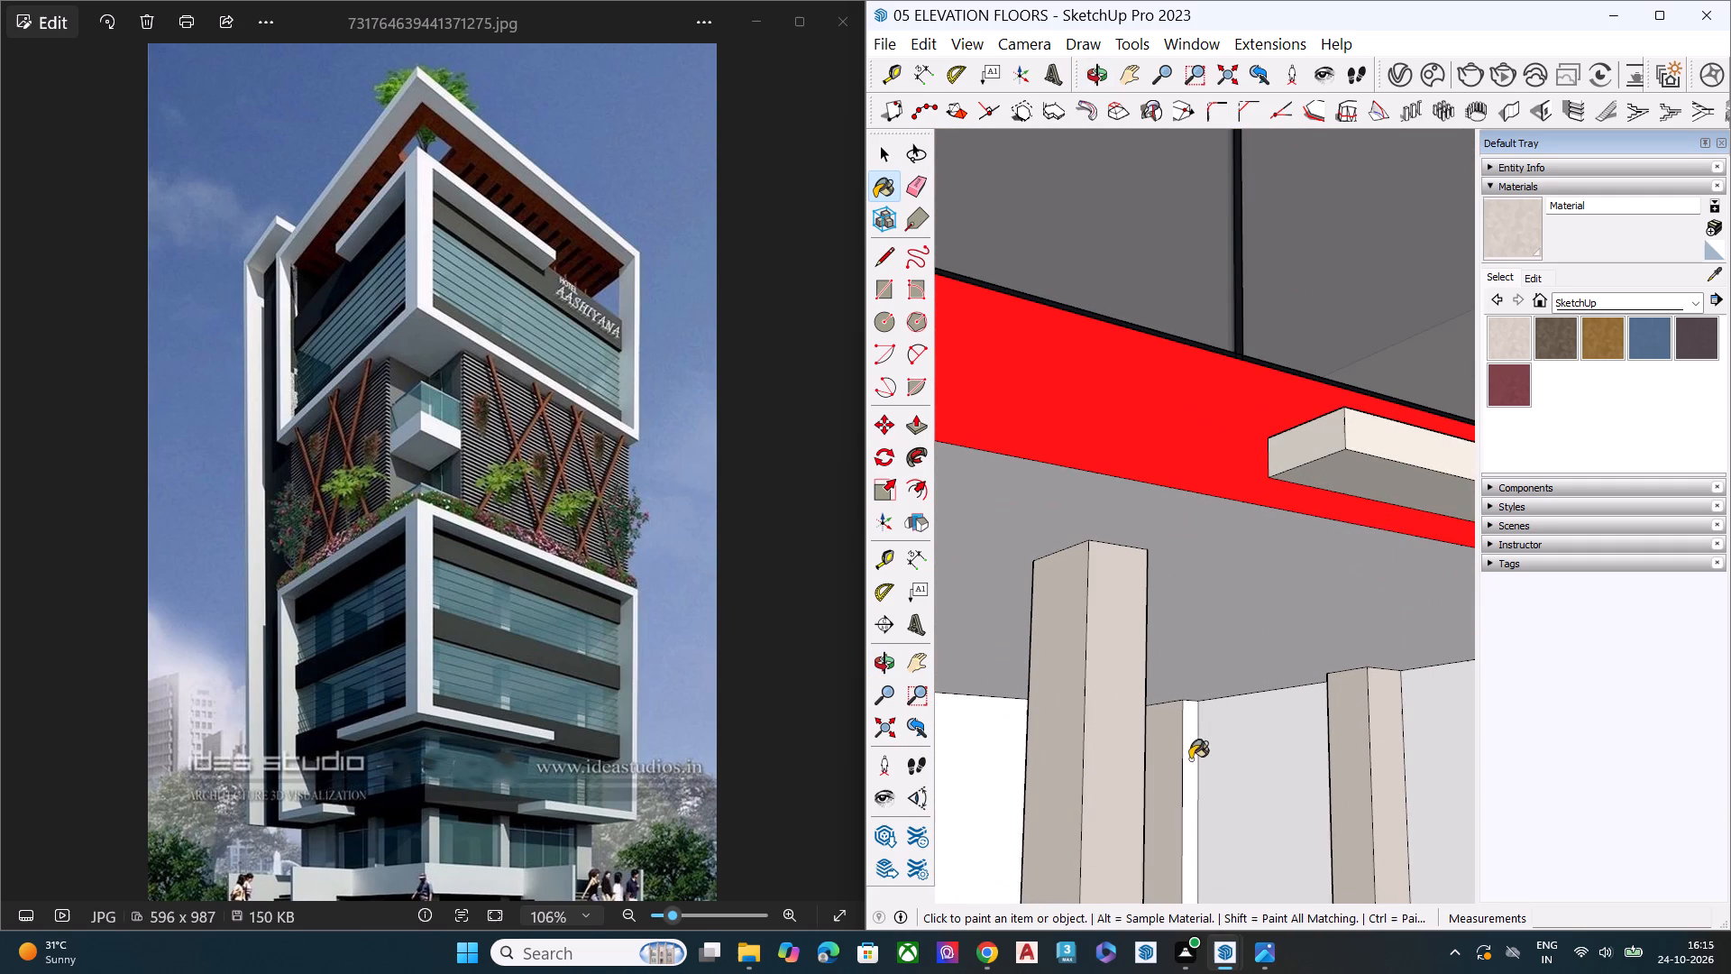
pyautogui.click(1190, 759)
pyautogui.click(1251, 763)
pyautogui.scroll(-4, 1181, 729)
pyautogui.click(1325, 742)
pyautogui.click(1376, 752)
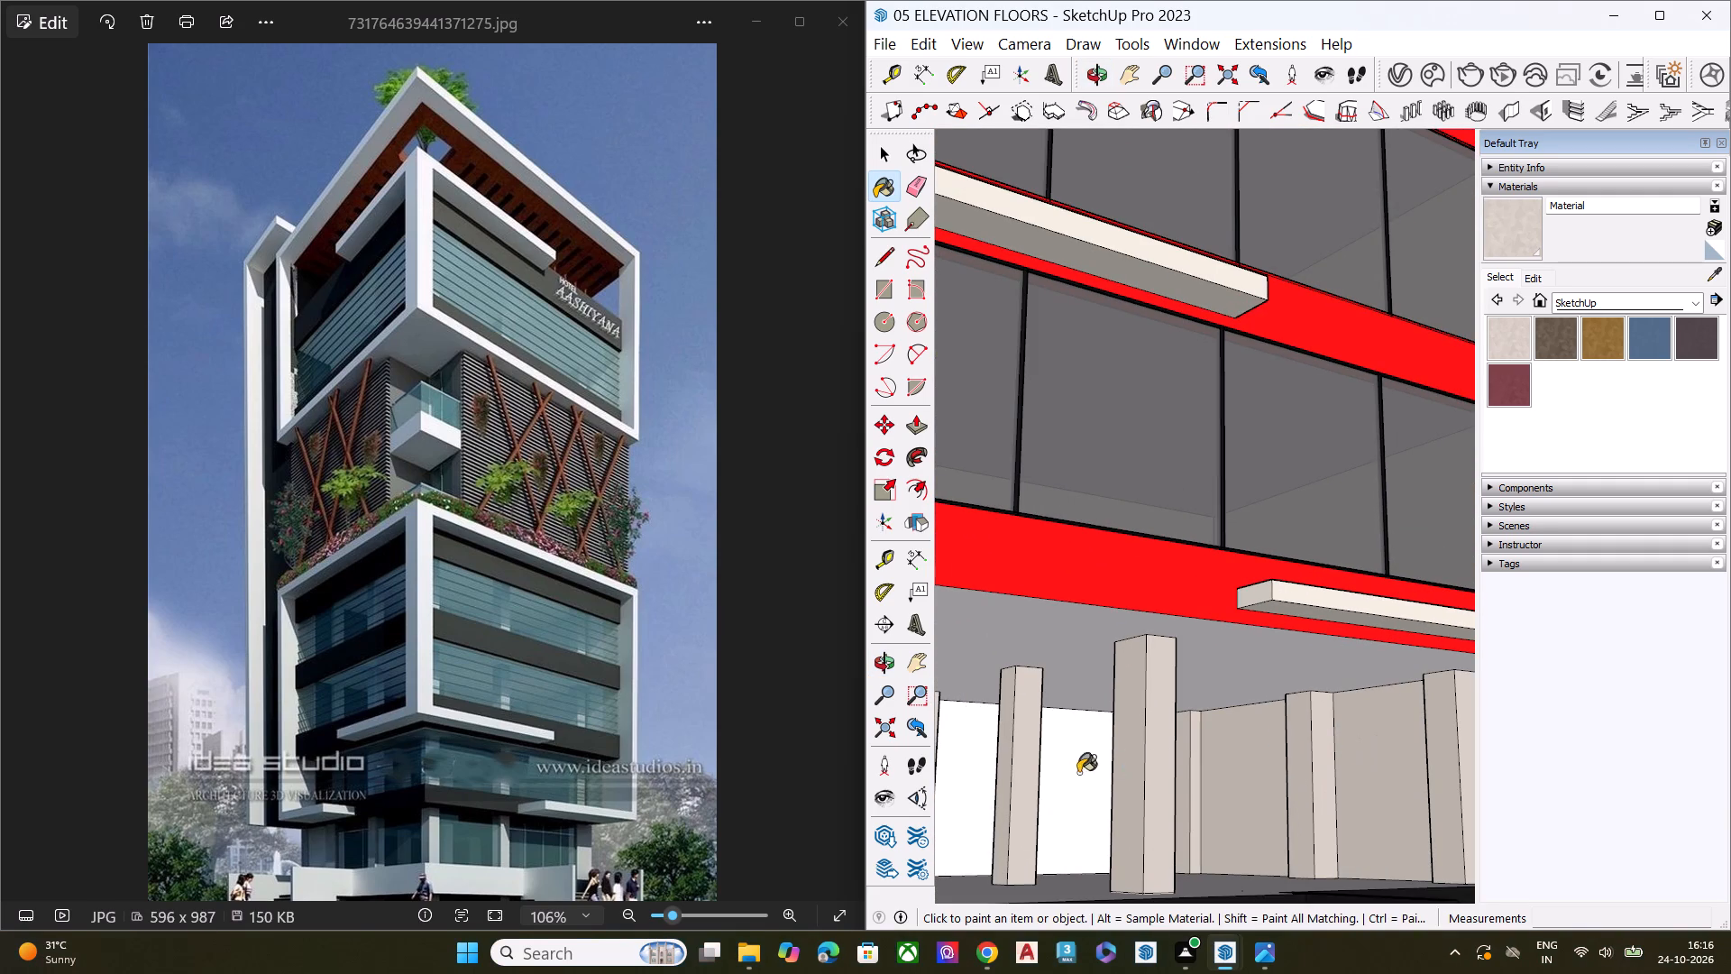
pyautogui.click(1077, 773)
# Paint both visible faces of the three white column bases below the black podium wall with the light beige stone material.
pyautogui.scroll(-10, 1258, 765)
pyautogui.moveTo(1124, 817); pyautogui.dragTo(855, 842, button='middle')
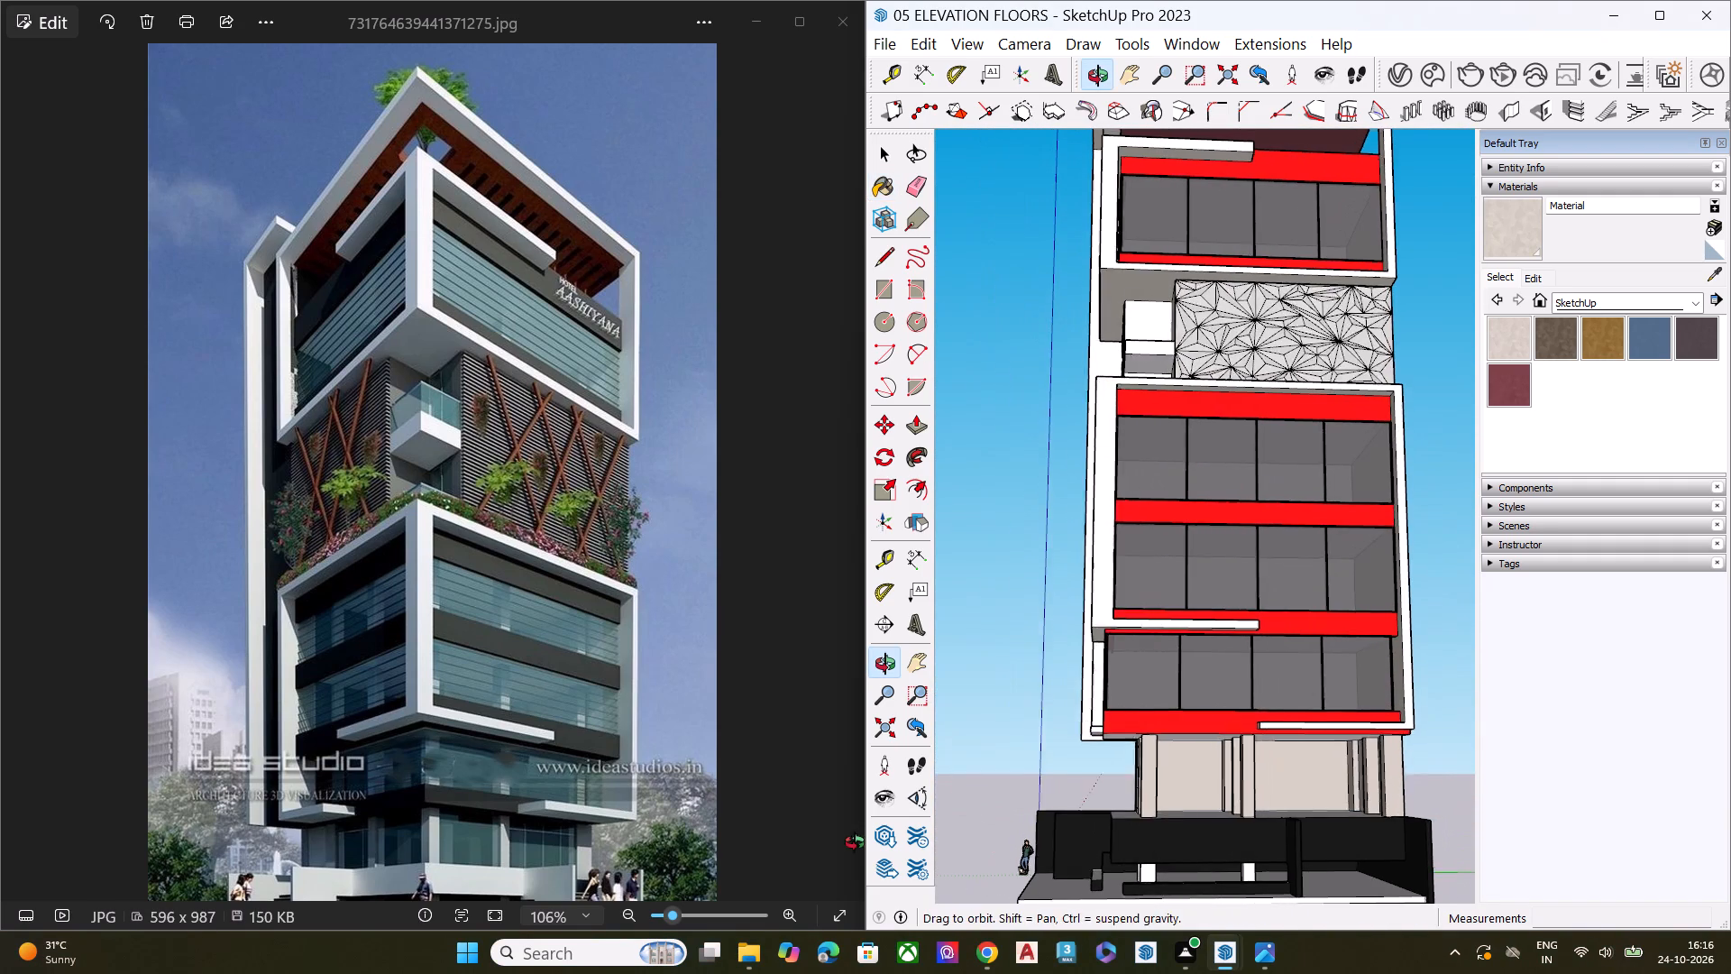
pyautogui.moveTo(855, 842); pyautogui.dragTo(855, 844, button='middle')
pyautogui.moveTo(855, 844); pyautogui.dragTo(1026, 716, button='middle')
pyautogui.scroll(2, 1059, 706)
pyautogui.scroll(-1, 1095, 686)
pyautogui.scroll(5, 1103, 682)
pyautogui.moveTo(982, 734); pyautogui.dragTo(1007, 905, button='middle')
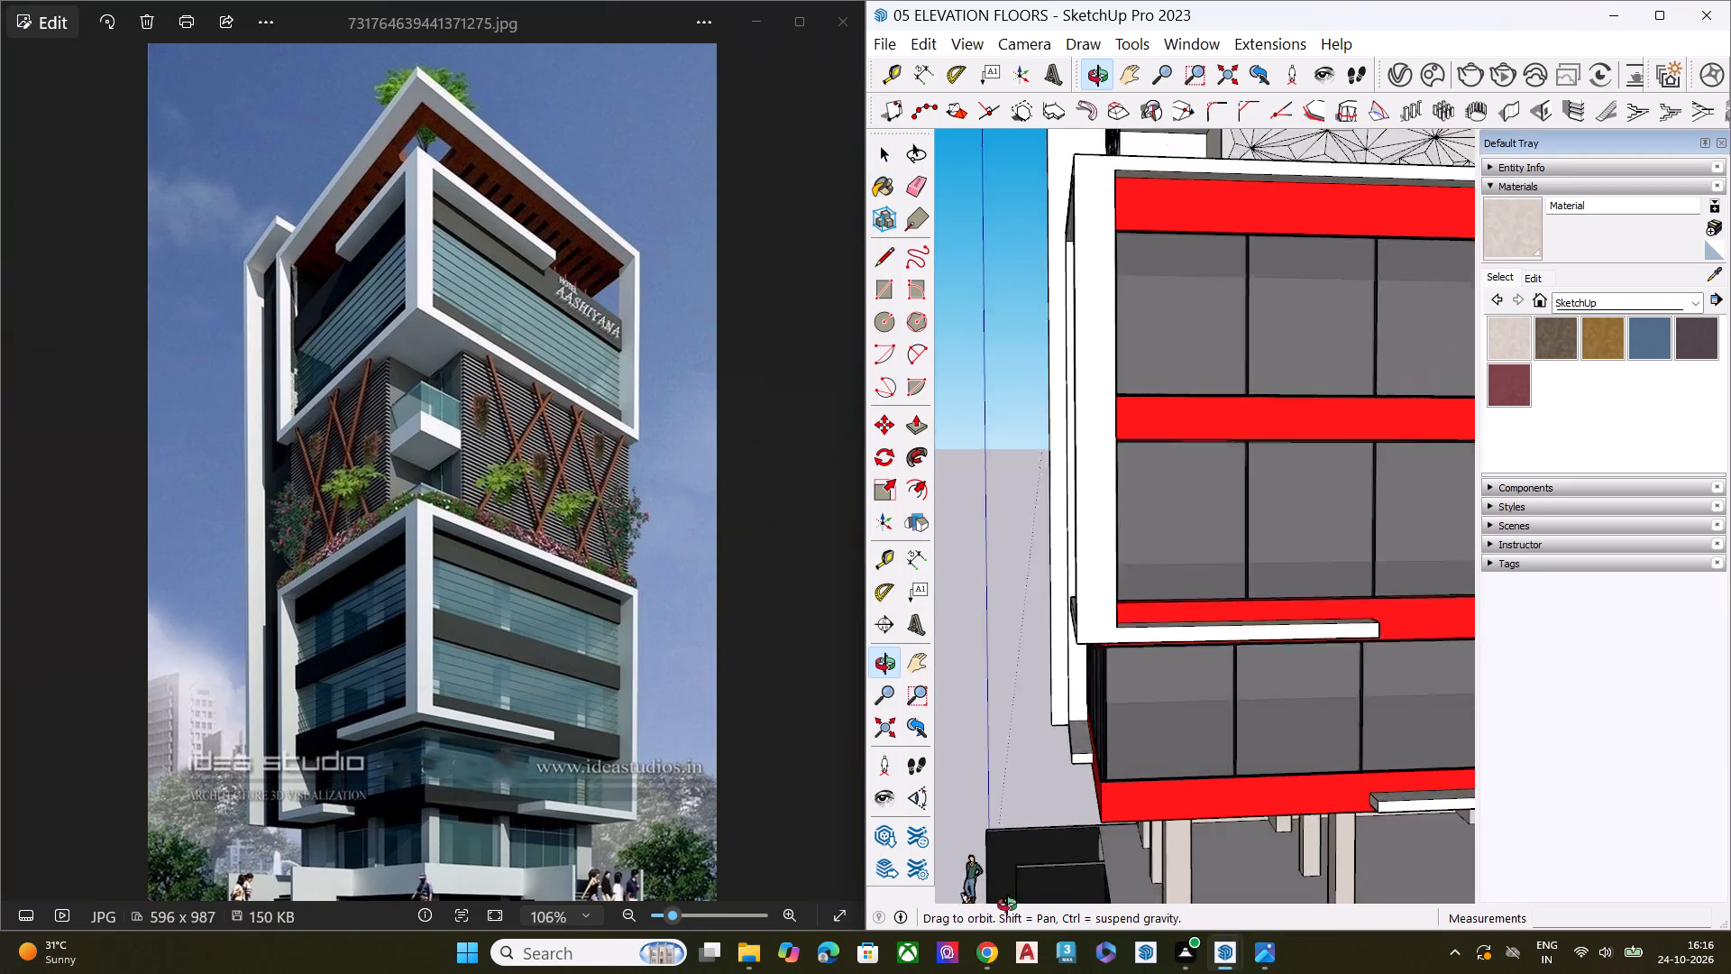
pyautogui.moveTo(1007, 905); pyautogui.dragTo(1168, 970, button='middle')
pyautogui.scroll(2, 1179, 897)
pyautogui.scroll(-7, 1082, 610)
pyautogui.scroll(1, 1068, 649)
pyautogui.scroll(-2, 1068, 652)
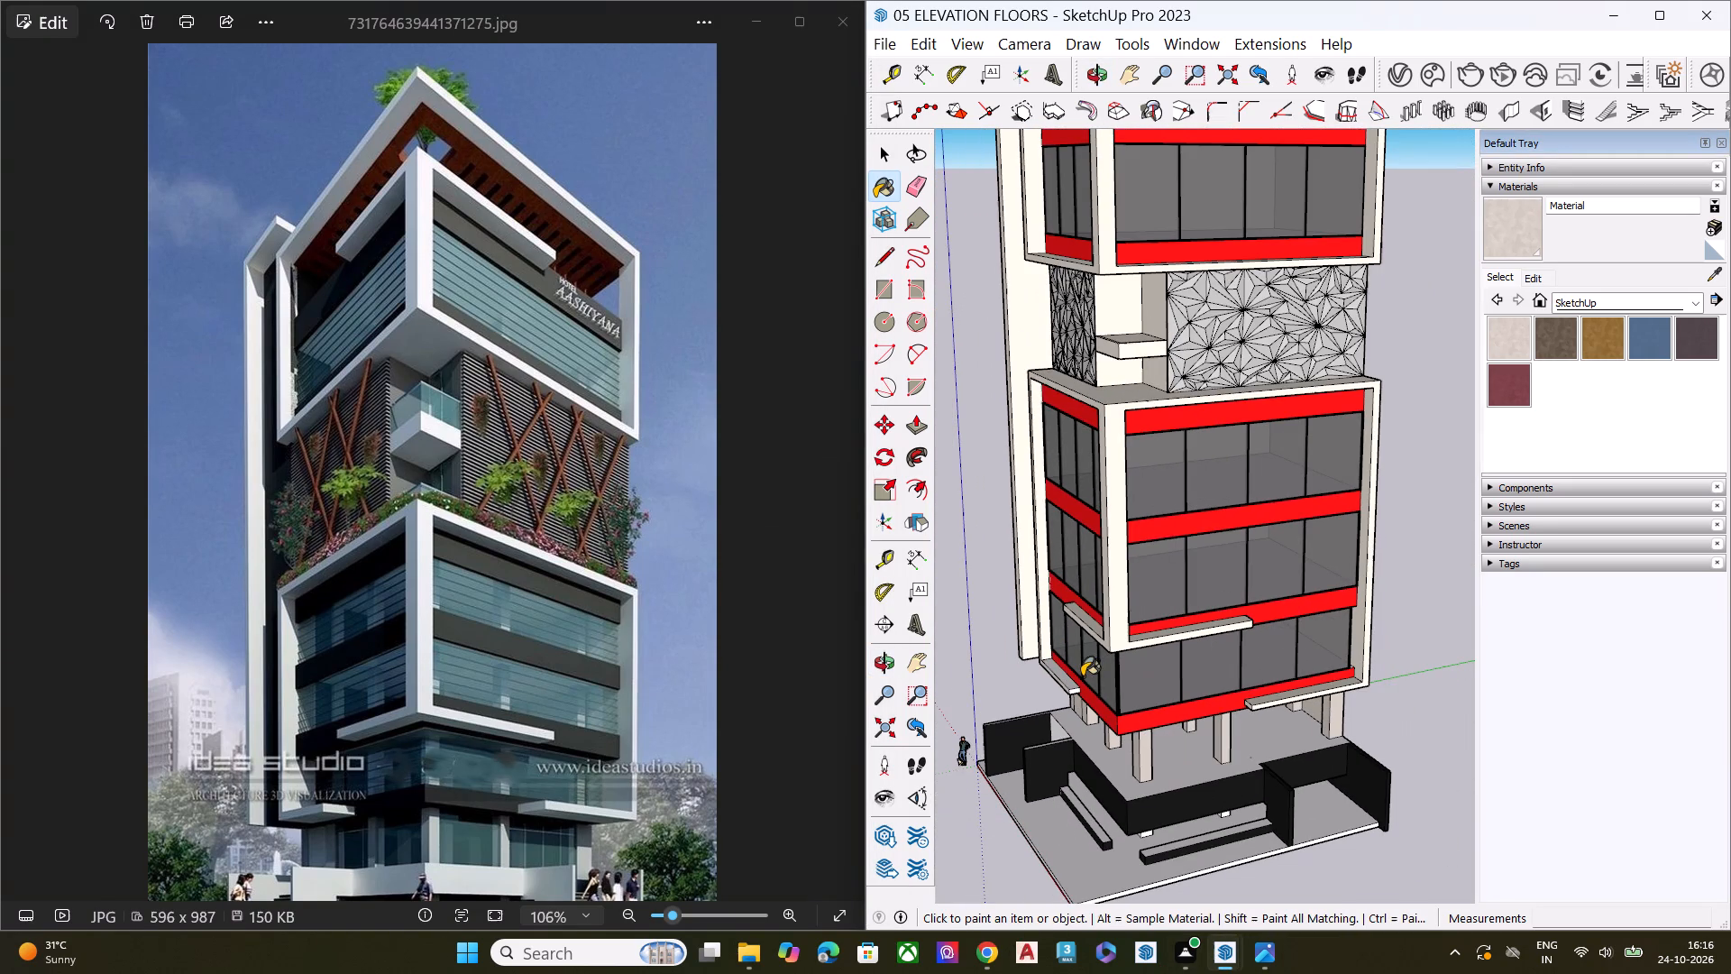
pyautogui.scroll(1, 1203, 600)
pyautogui.scroll(-4, 1212, 612)
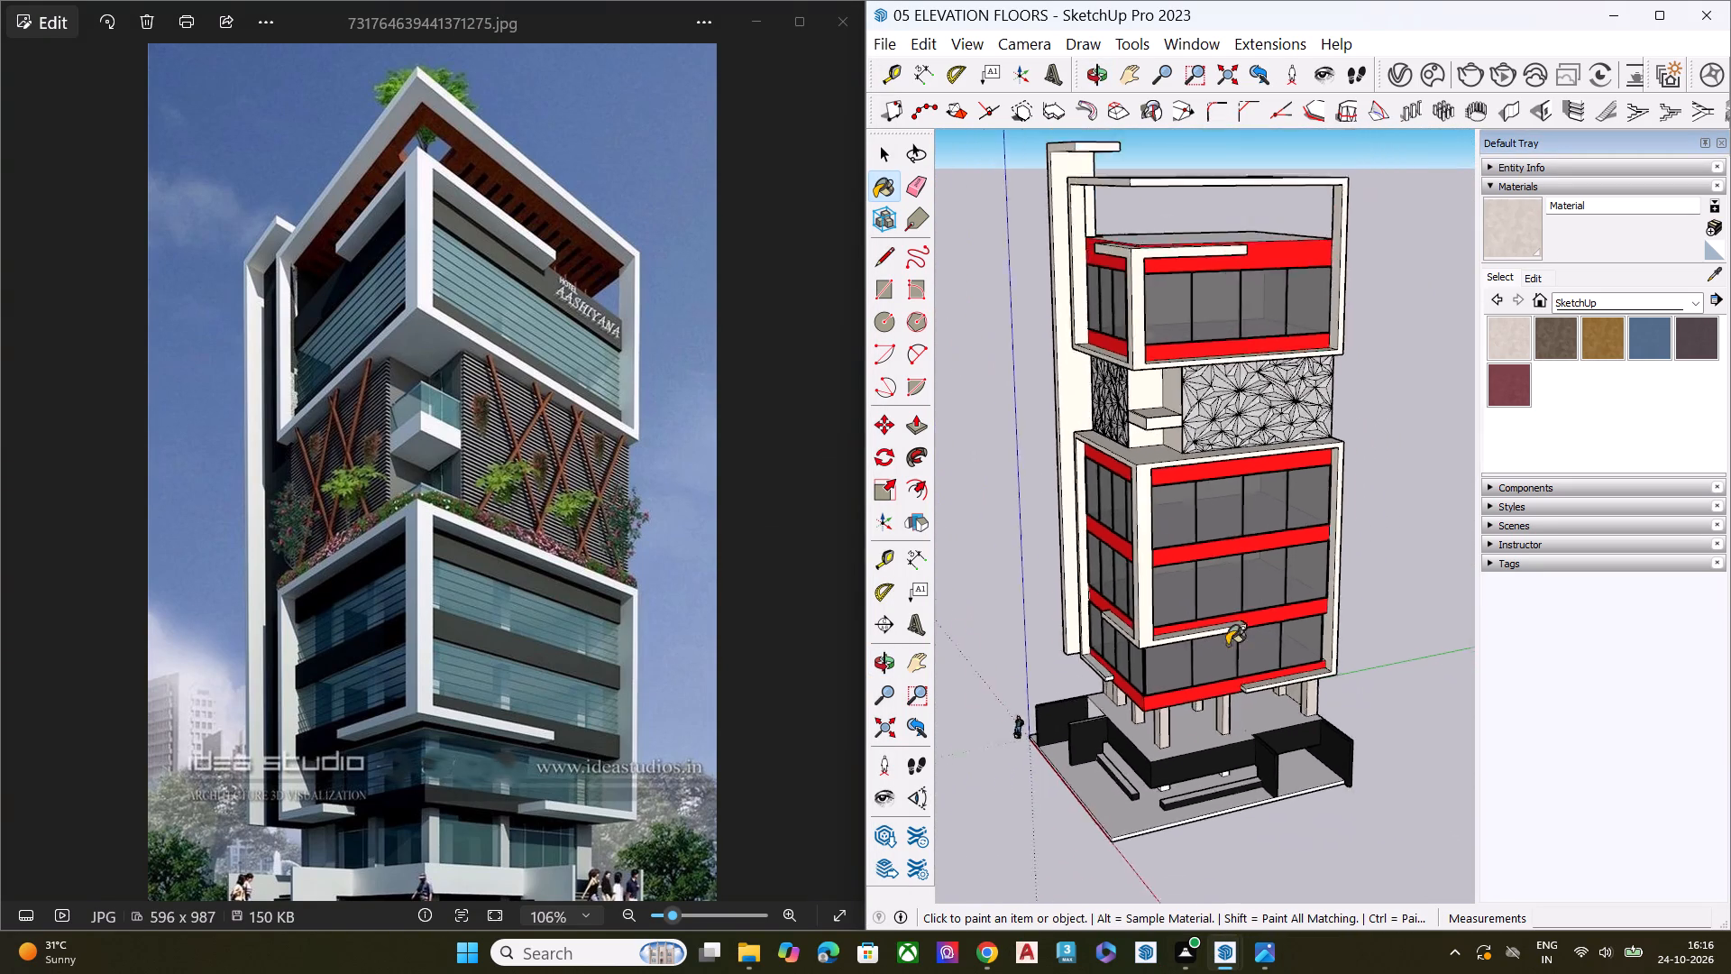
pyautogui.scroll(-3, 1227, 645)
pyautogui.moveTo(1239, 734); pyautogui.dragTo(1255, 517, button='middle')
pyautogui.scroll(7, 1195, 664)
pyautogui.scroll(-1, 1122, 795)
pyautogui.scroll(1, 1127, 802)
pyautogui.scroll(3, 1232, 775)
pyautogui.scroll(-1, 1232, 775)
pyautogui.scroll(4, 1232, 775)
pyautogui.click(1234, 764)
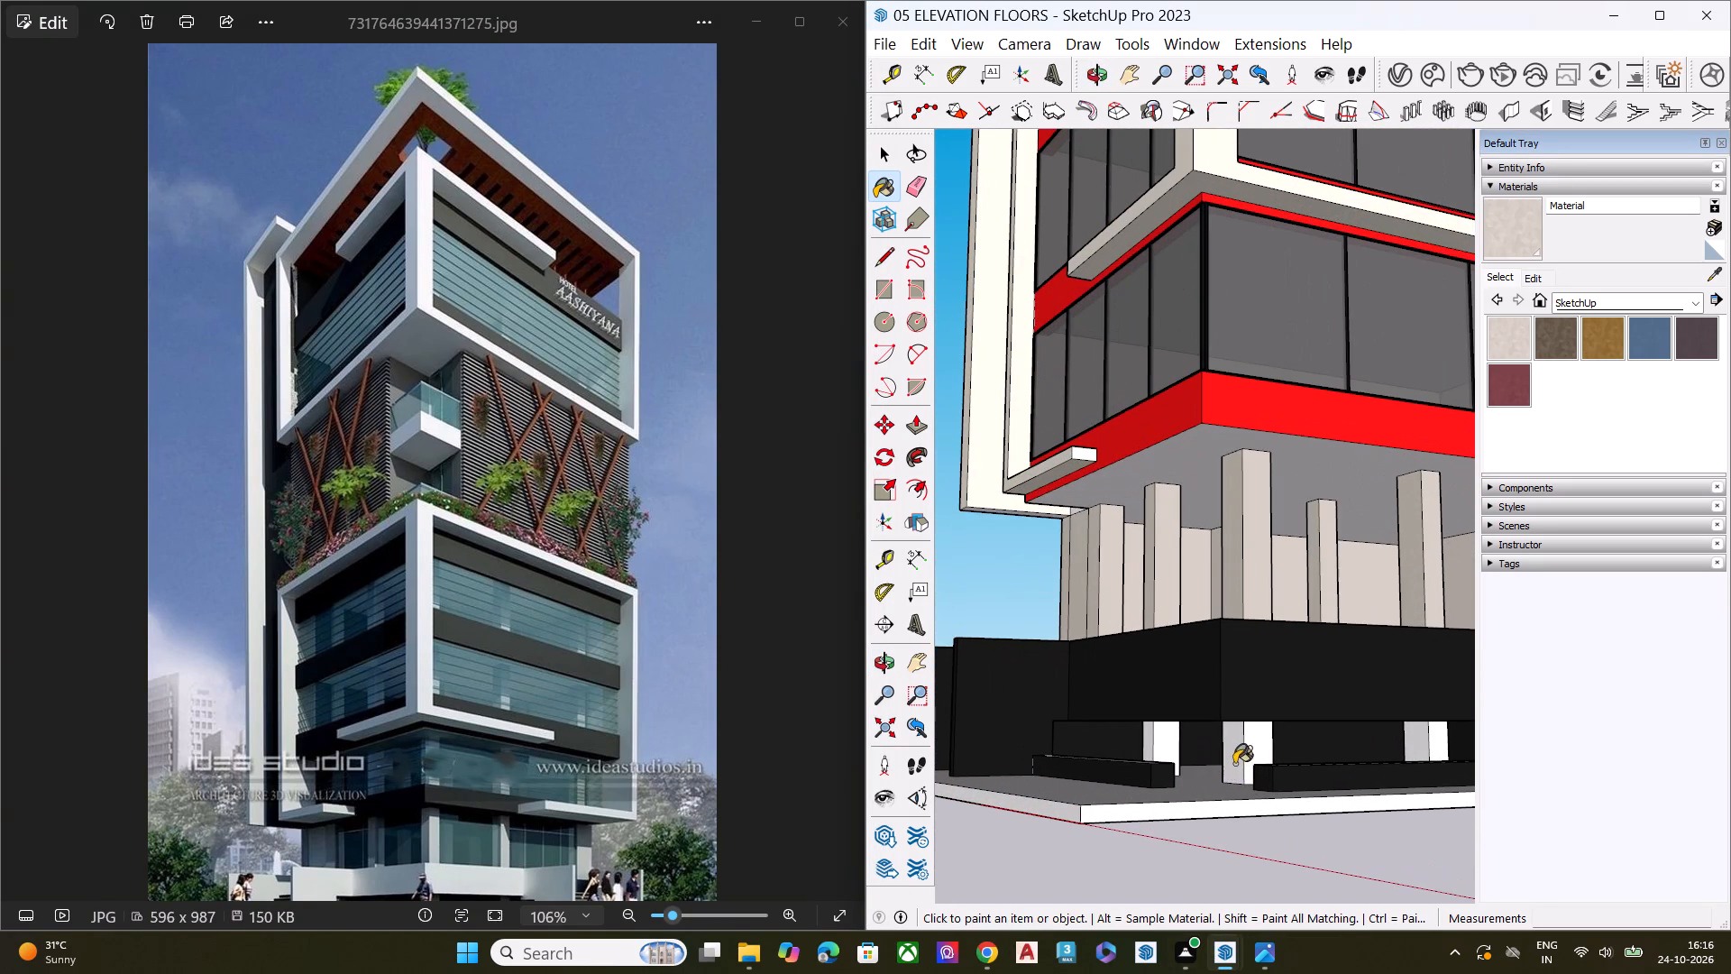
pyautogui.click(1258, 752)
pyautogui.click(1162, 744)
pyautogui.click(1148, 748)
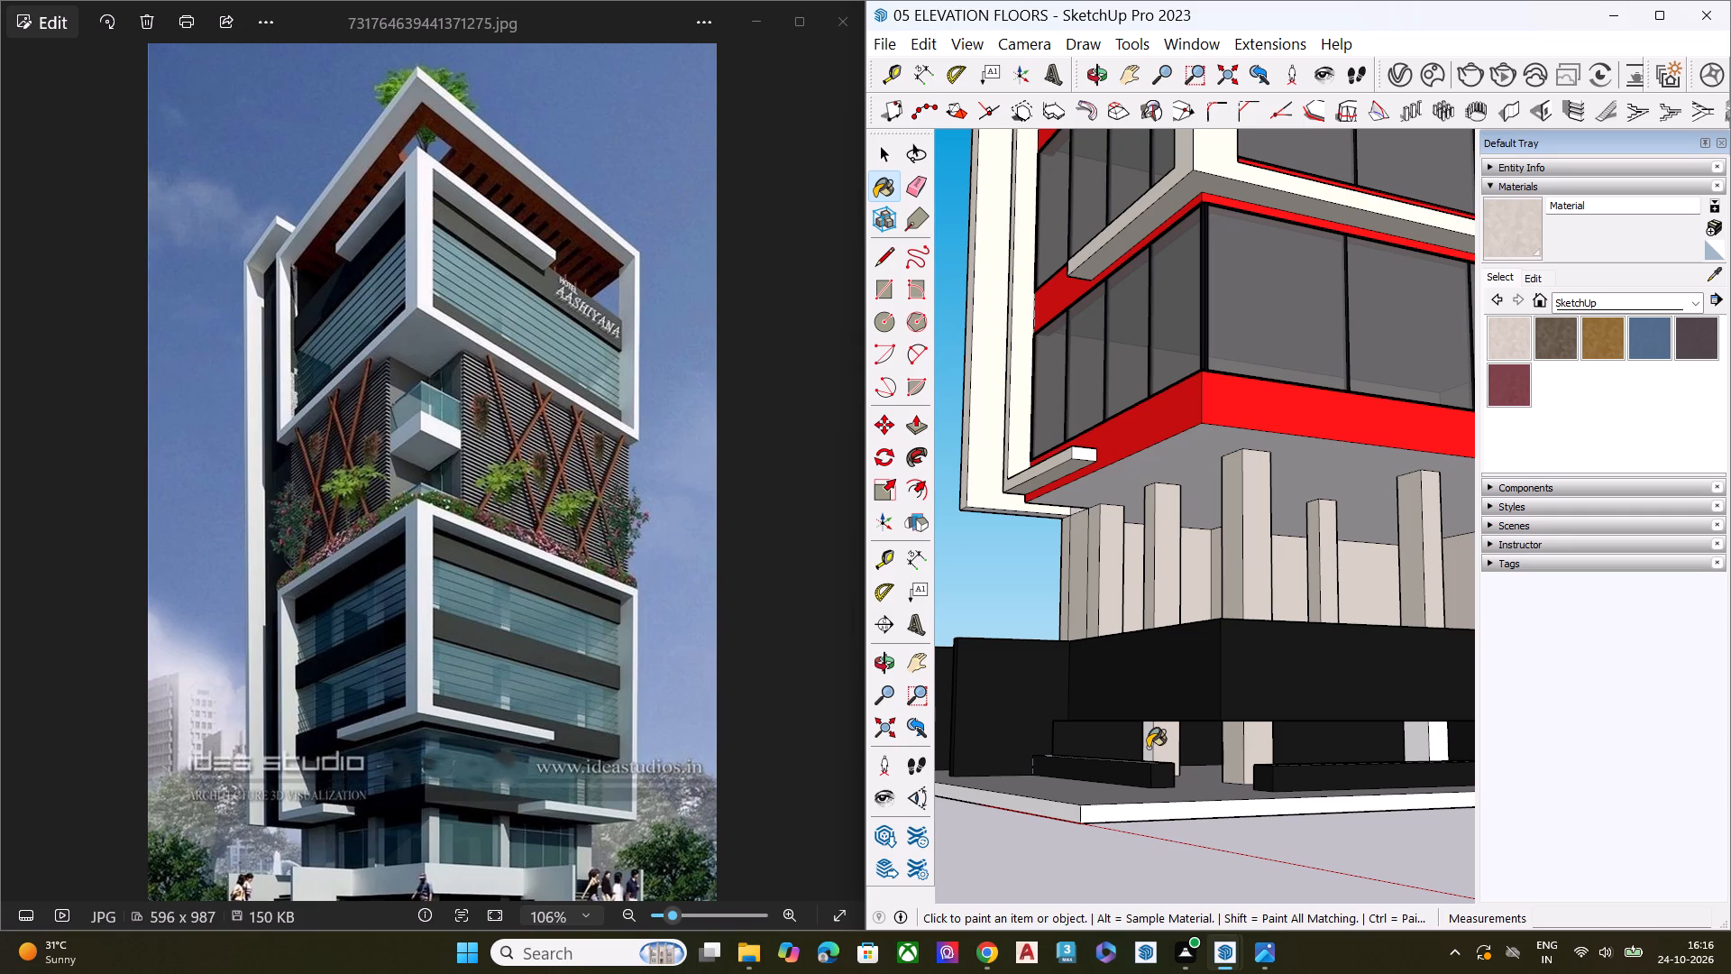
pyautogui.click(1412, 740)
pyautogui.click(1436, 744)
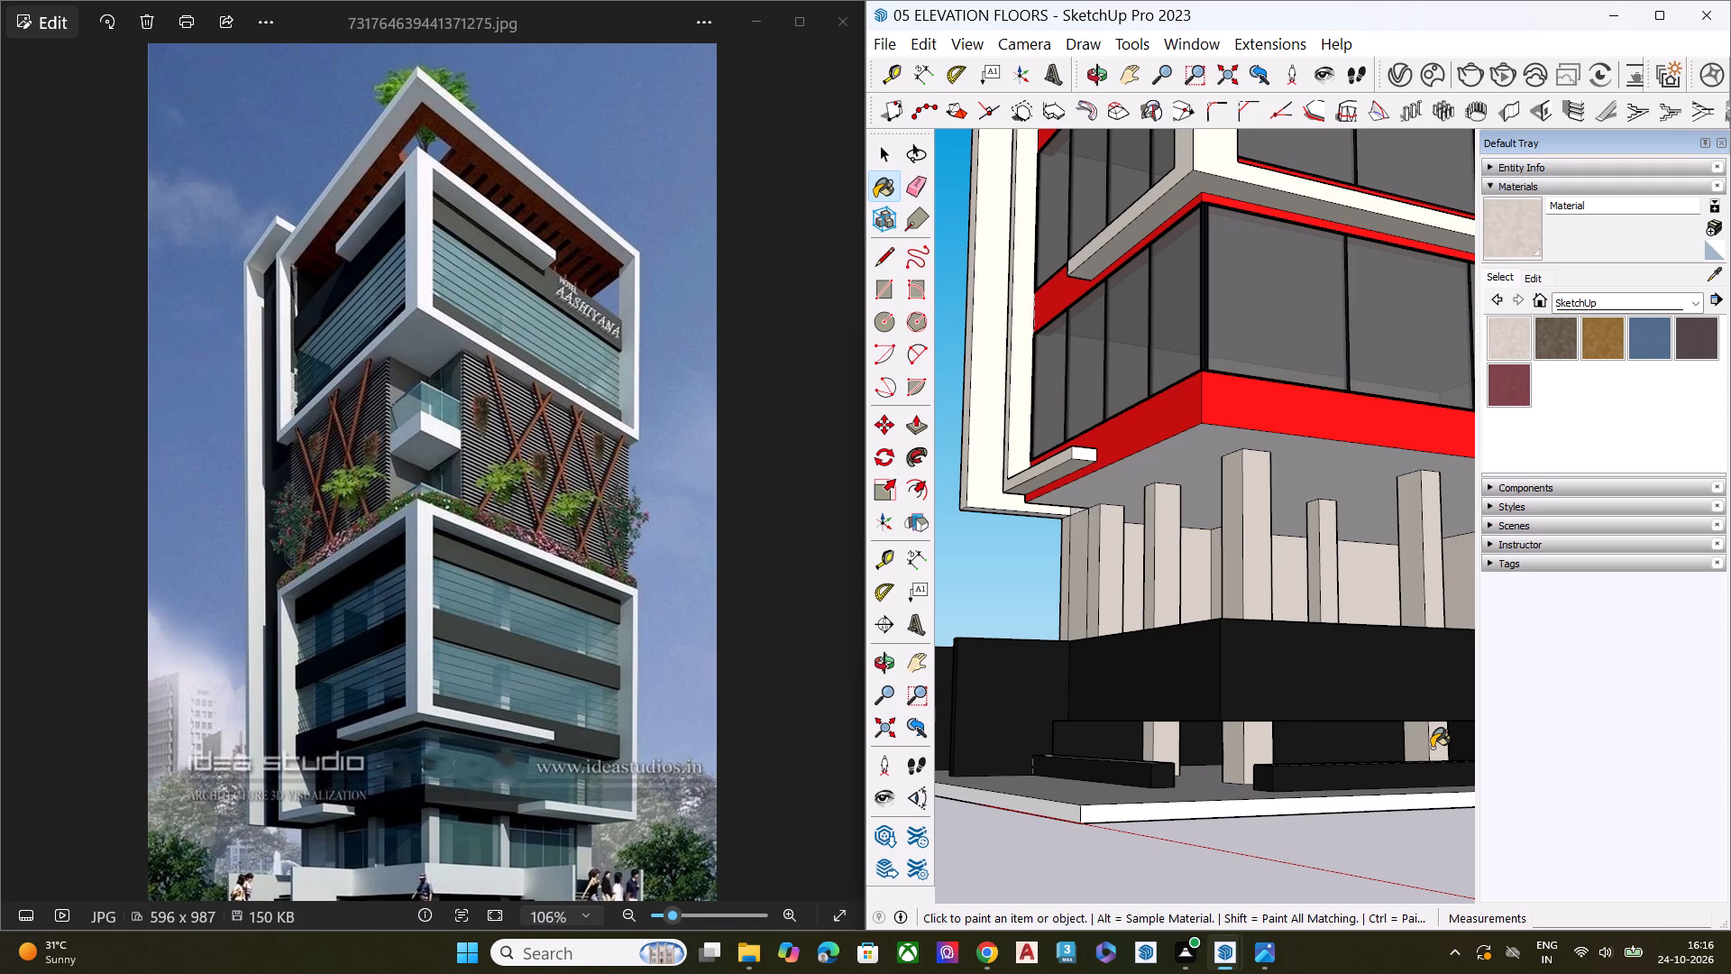
# Pick the V-Ray material Generic from the scene materials and paint the short projecting ledge on the left facade's lowest red band.
pyautogui.scroll(-5, 1117, 639)
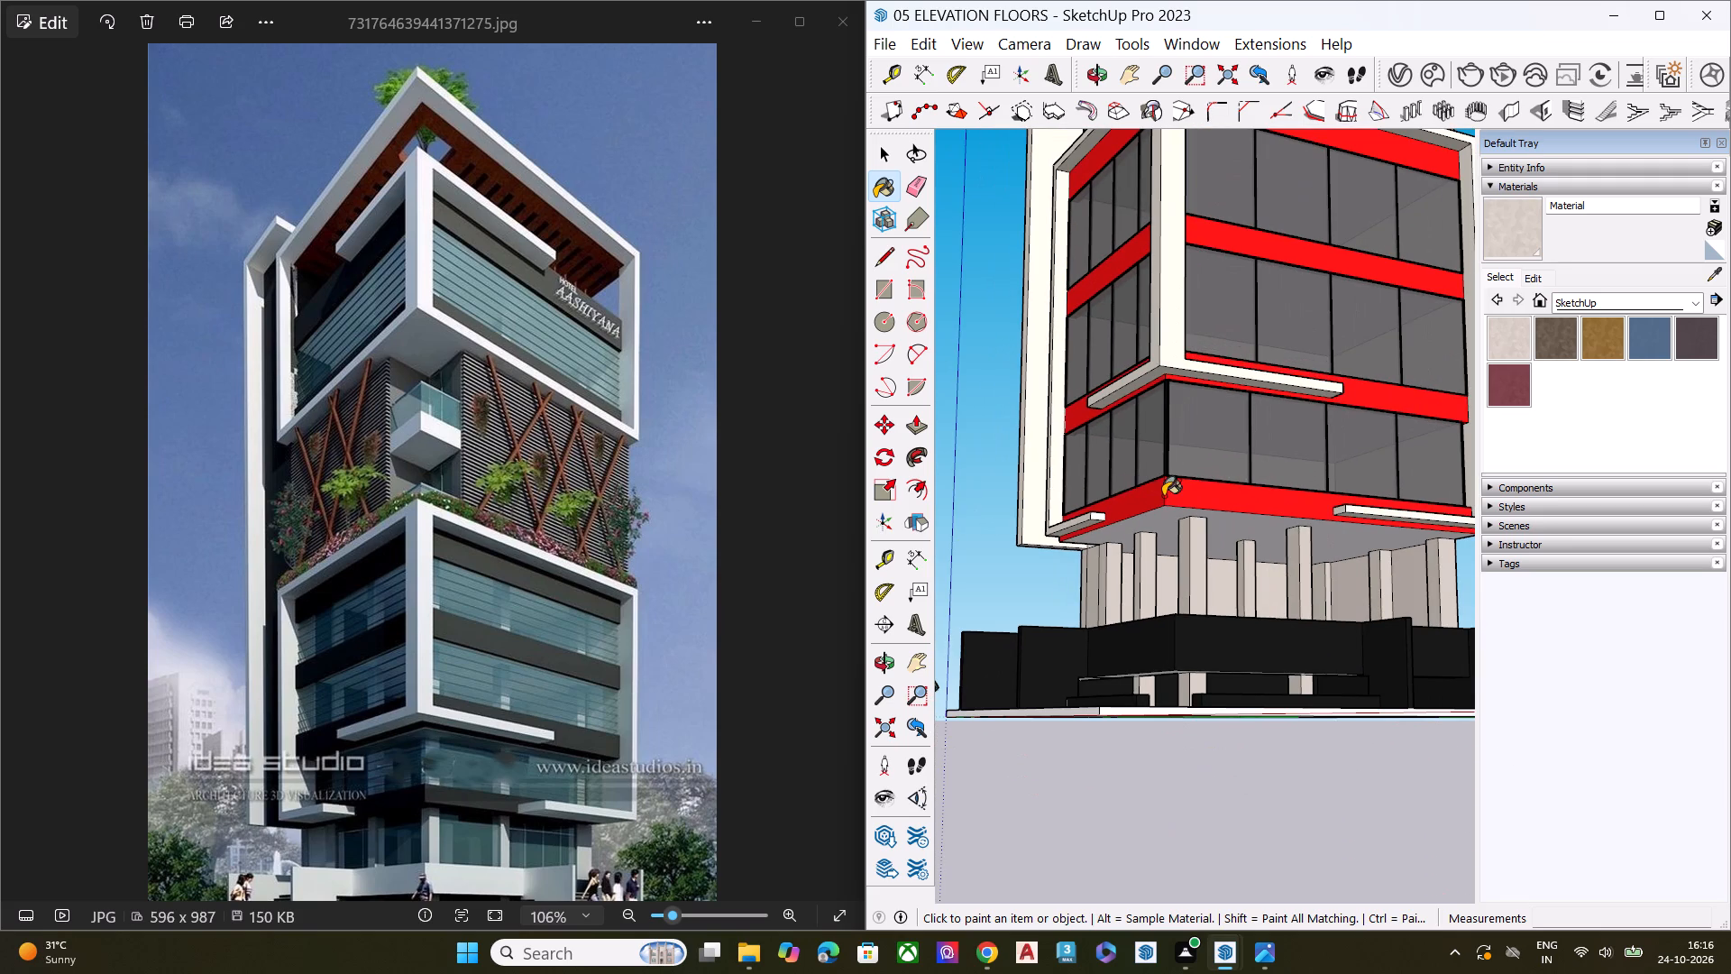
pyautogui.press('space')
pyautogui.click(1392, 77)
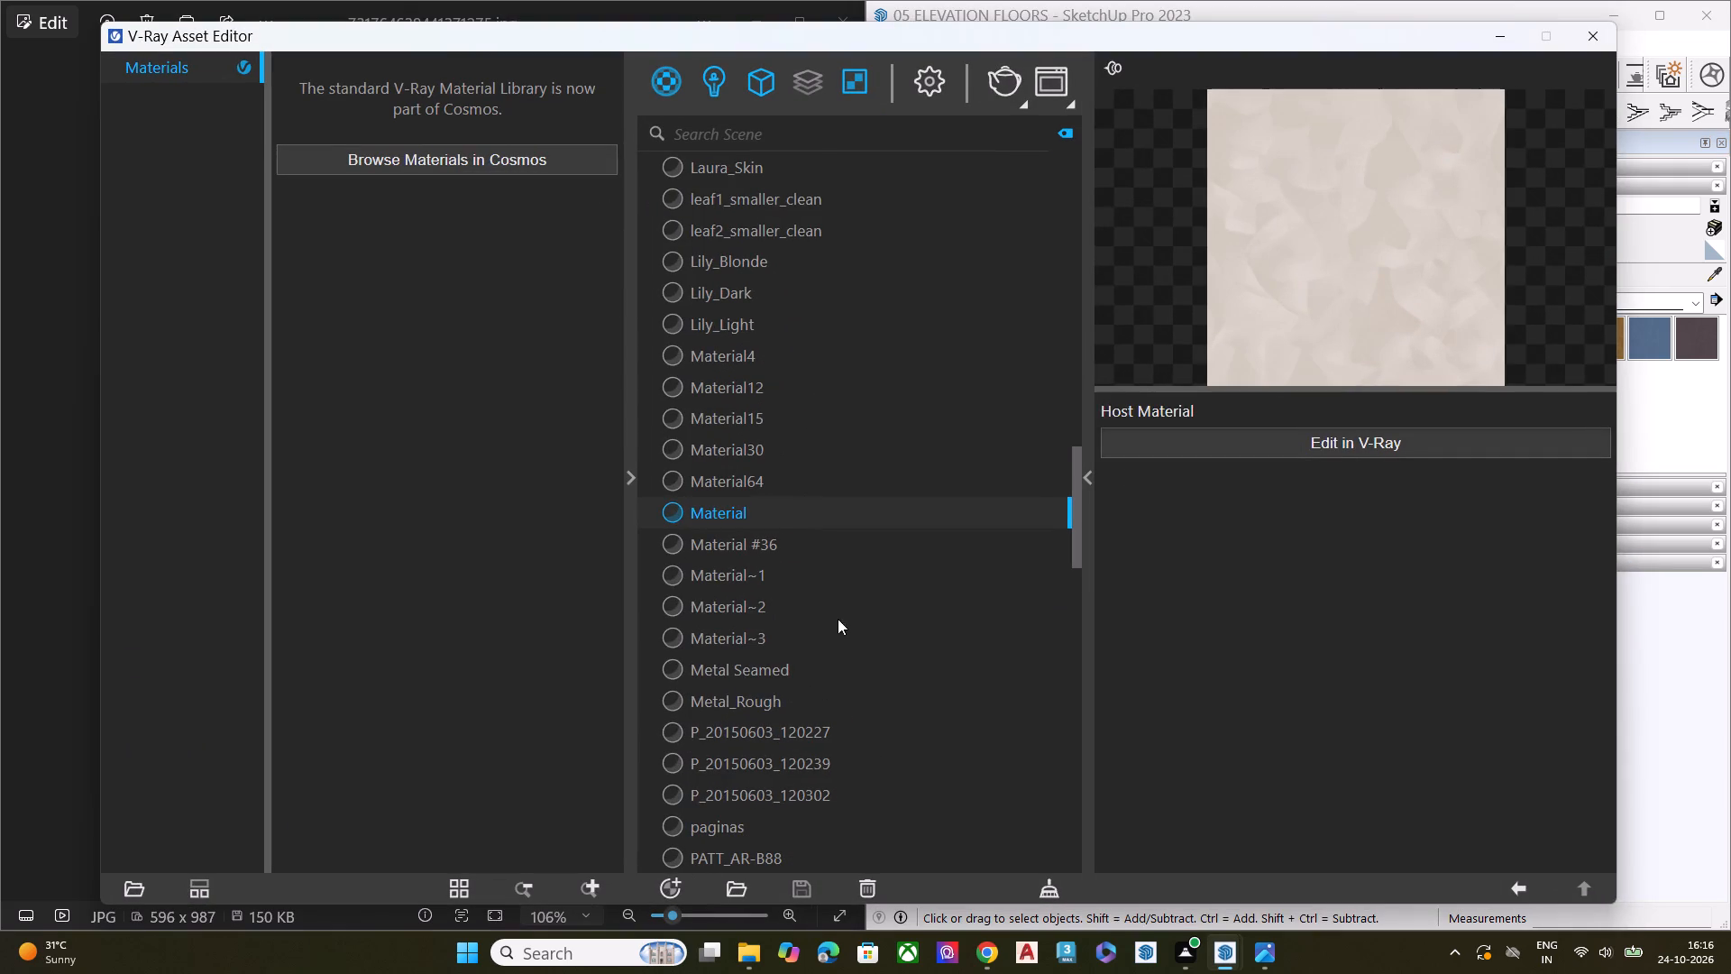
pyautogui.scroll(-6, 755, 680)
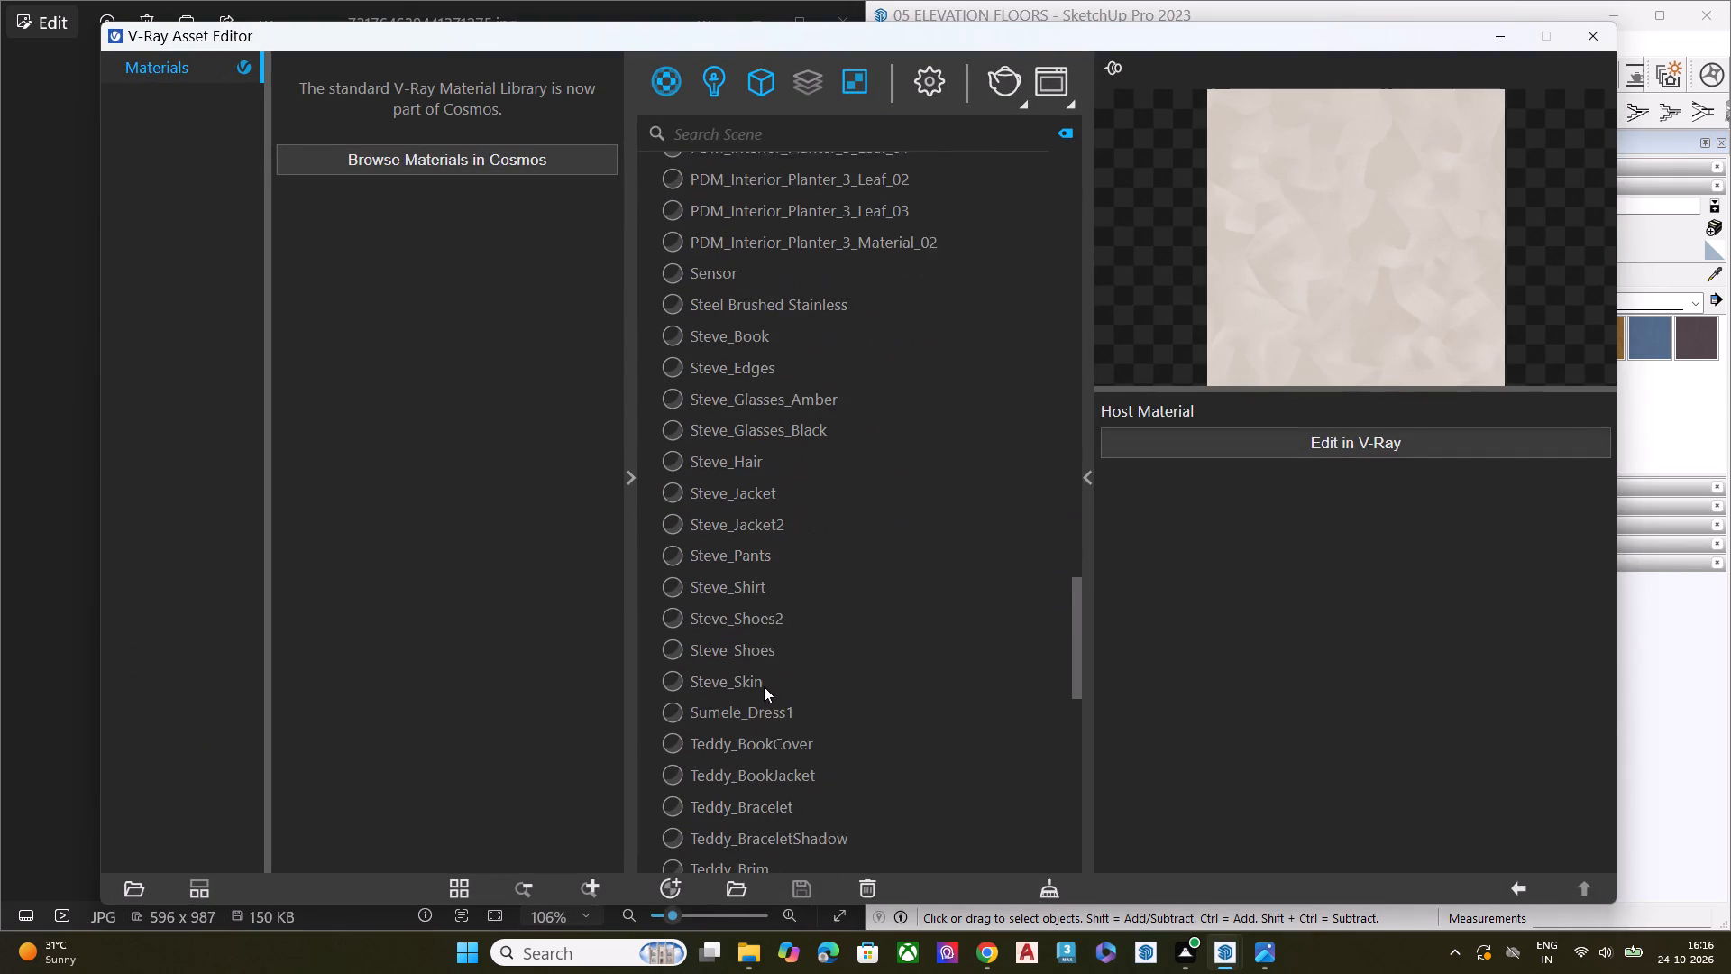
pyautogui.scroll(-5, 772, 607)
pyautogui.scroll(1, 767, 654)
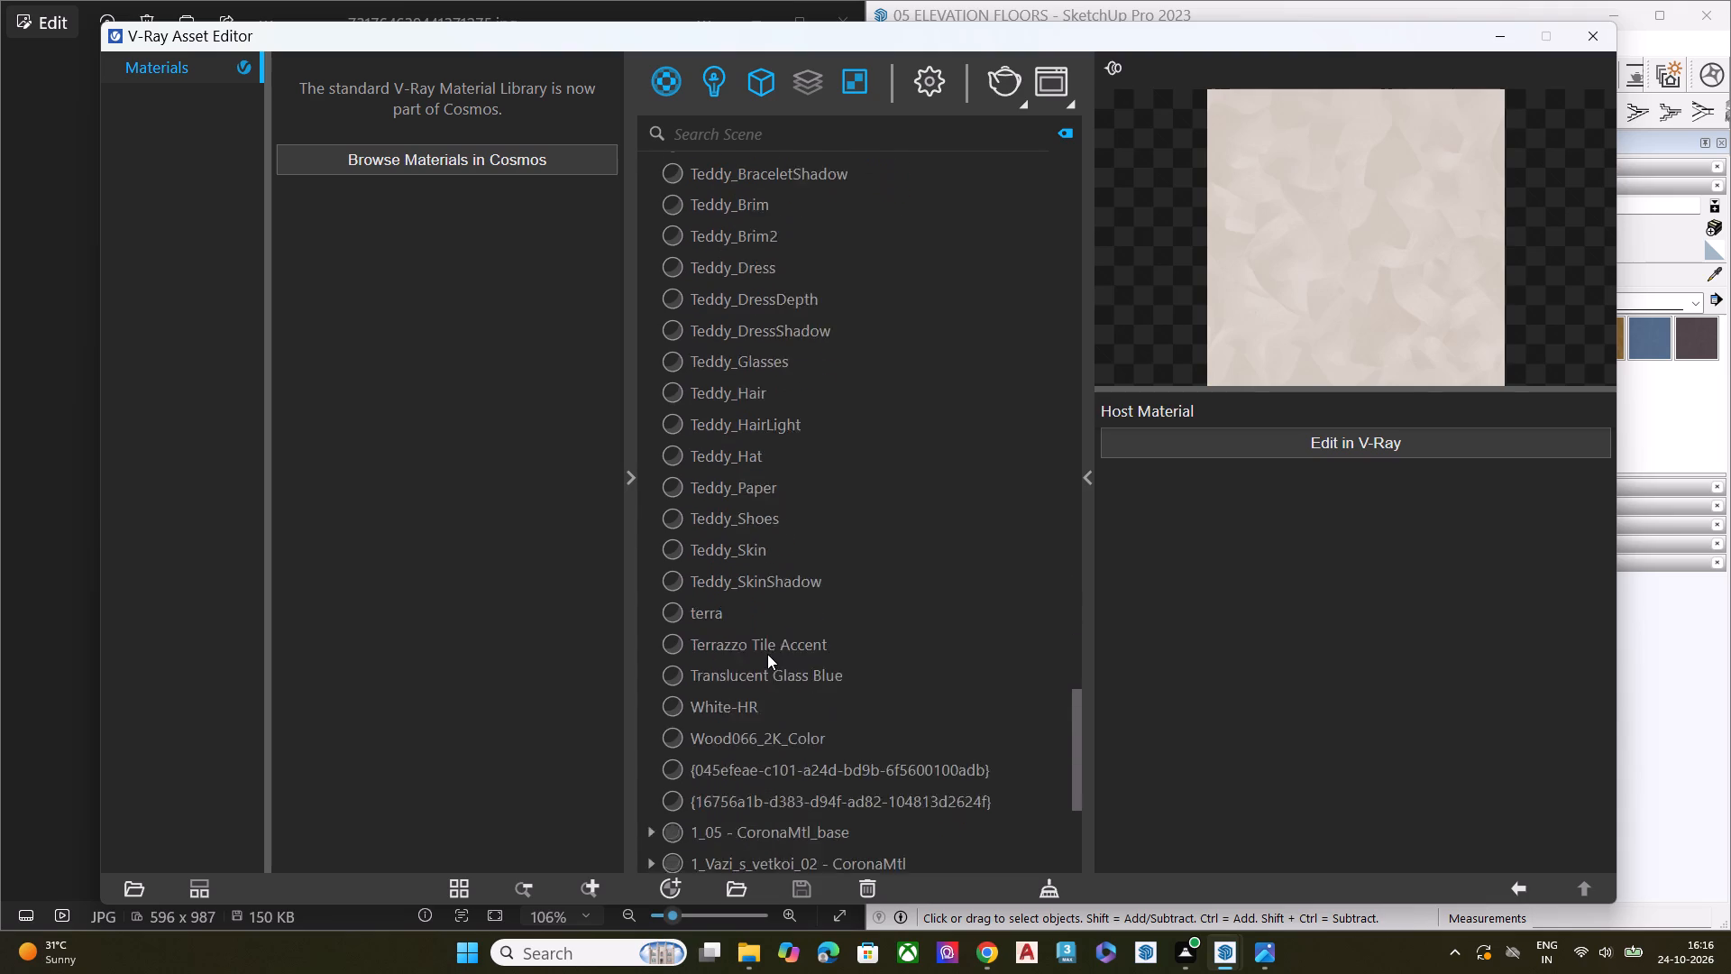
pyautogui.scroll(-6, 767, 654)
pyautogui.click(752, 569)
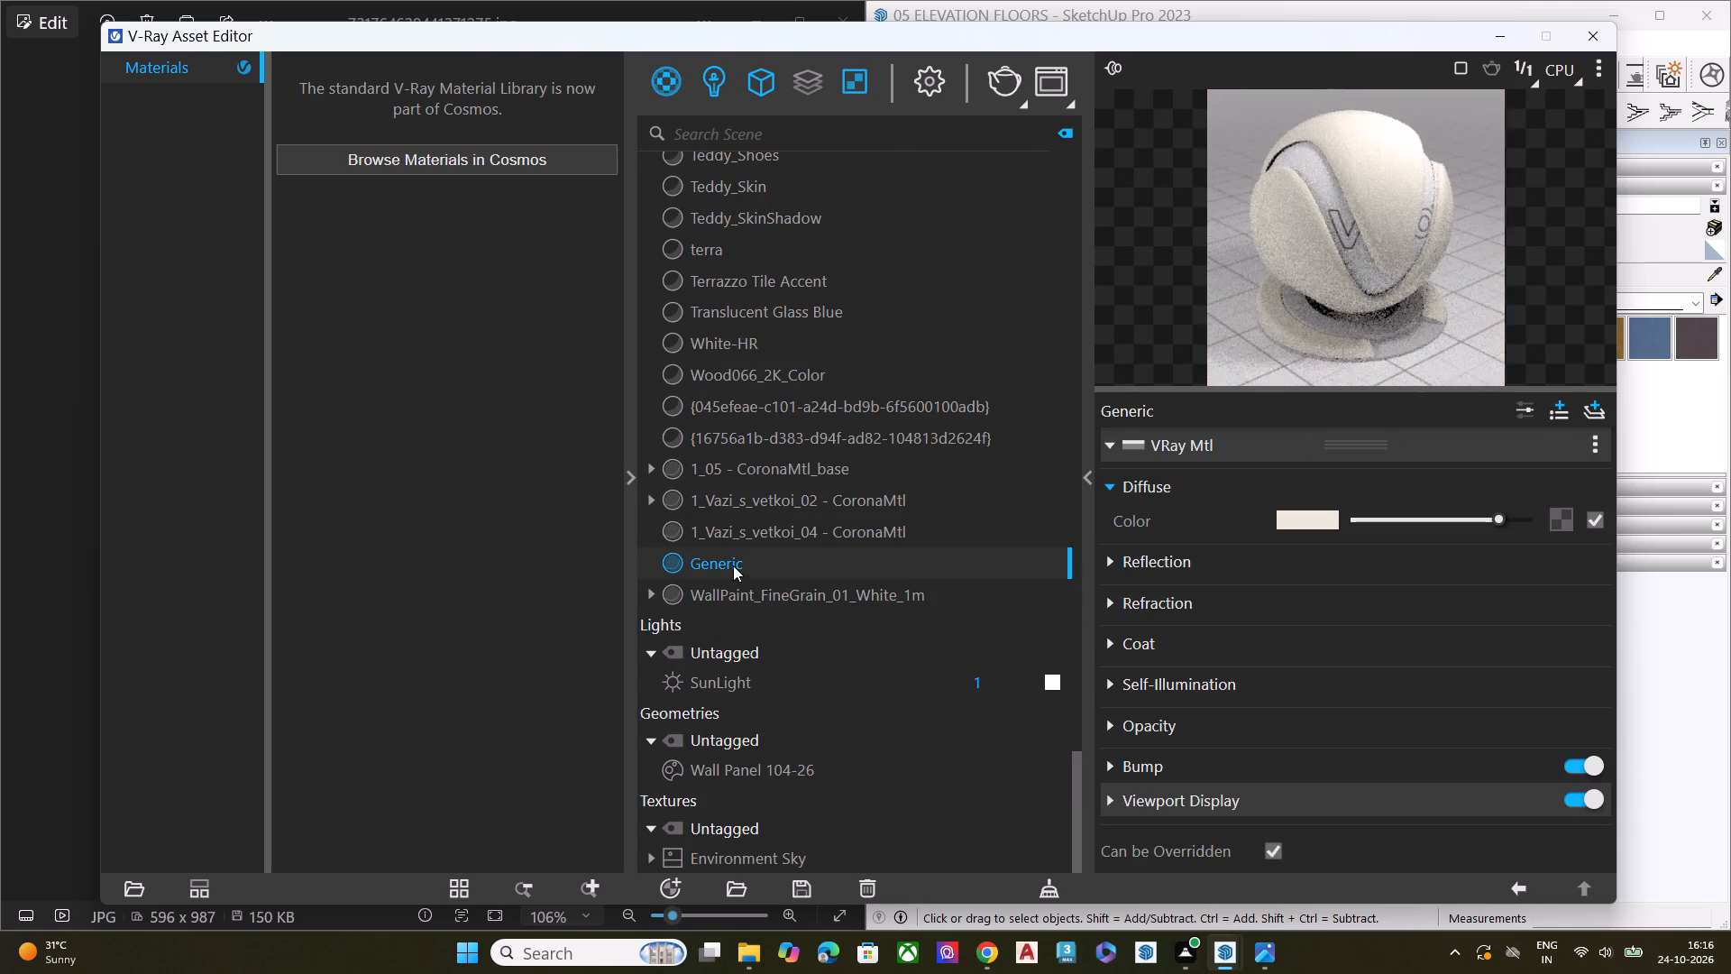
pyautogui.click(733, 565)
pyautogui.click(1493, 35)
pyautogui.click(1509, 225)
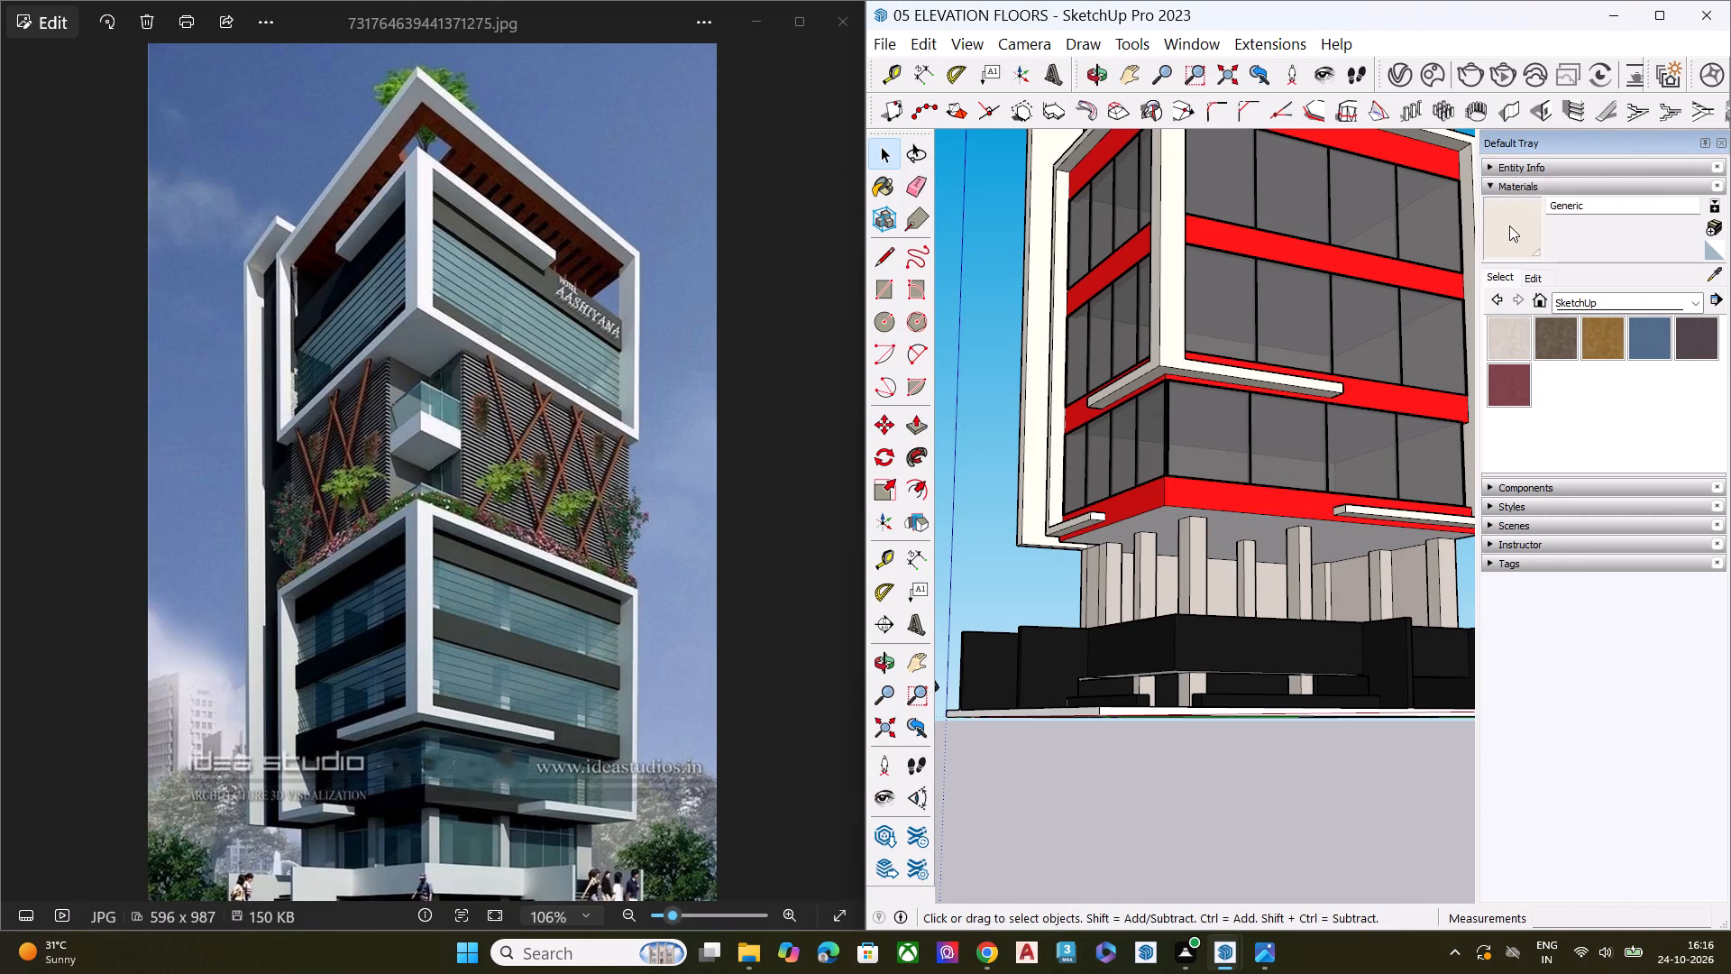
pyautogui.scroll(7, 1058, 531)
pyautogui.click(1117, 513)
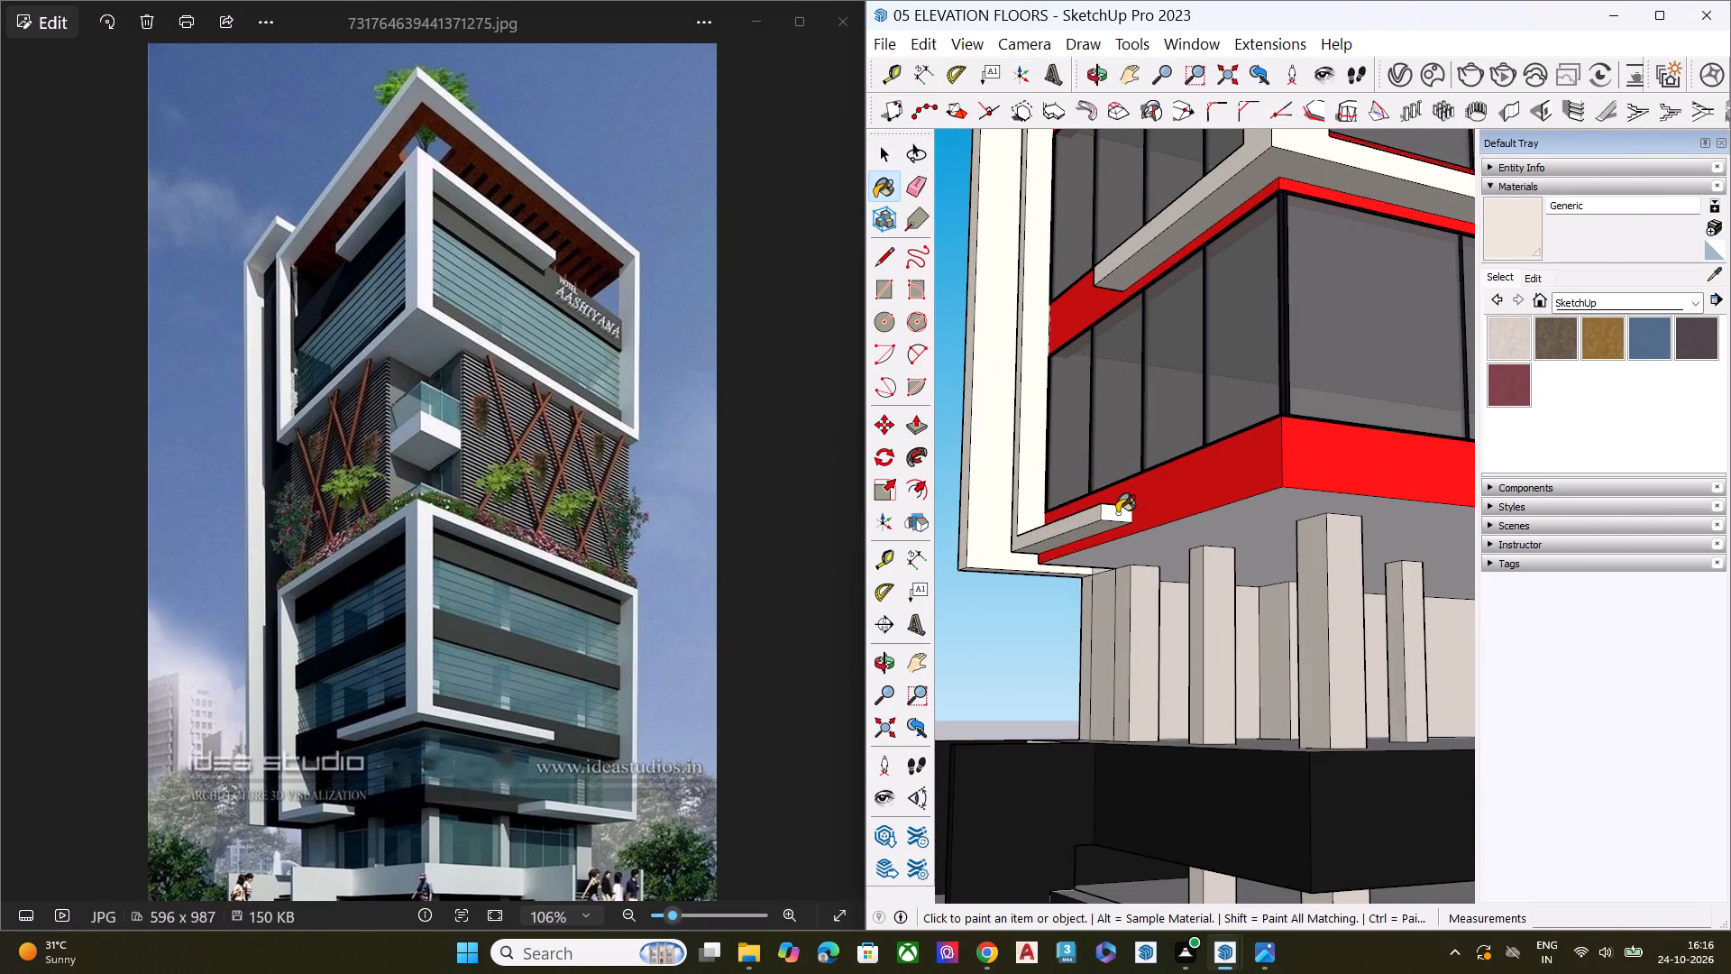
# Paint the ledge wrapping the tower's front corner above the lowest glazed floor, including its end face, with the Generic material.
pyautogui.scroll(-7, 1040, 501)
pyautogui.scroll(2, 1241, 297)
pyautogui.scroll(-1, 1234, 298)
pyautogui.scroll(1, 1231, 299)
pyautogui.scroll(-1, 1228, 303)
pyautogui.scroll(2, 1227, 303)
pyautogui.scroll(-1, 1222, 306)
pyautogui.scroll(1, 1222, 306)
pyautogui.scroll(-1, 1221, 307)
pyautogui.scroll(2, 1221, 308)
pyautogui.moveTo(1117, 387); pyautogui.dragTo(1118, 299, button='middle')
pyautogui.scroll(3, 1118, 299)
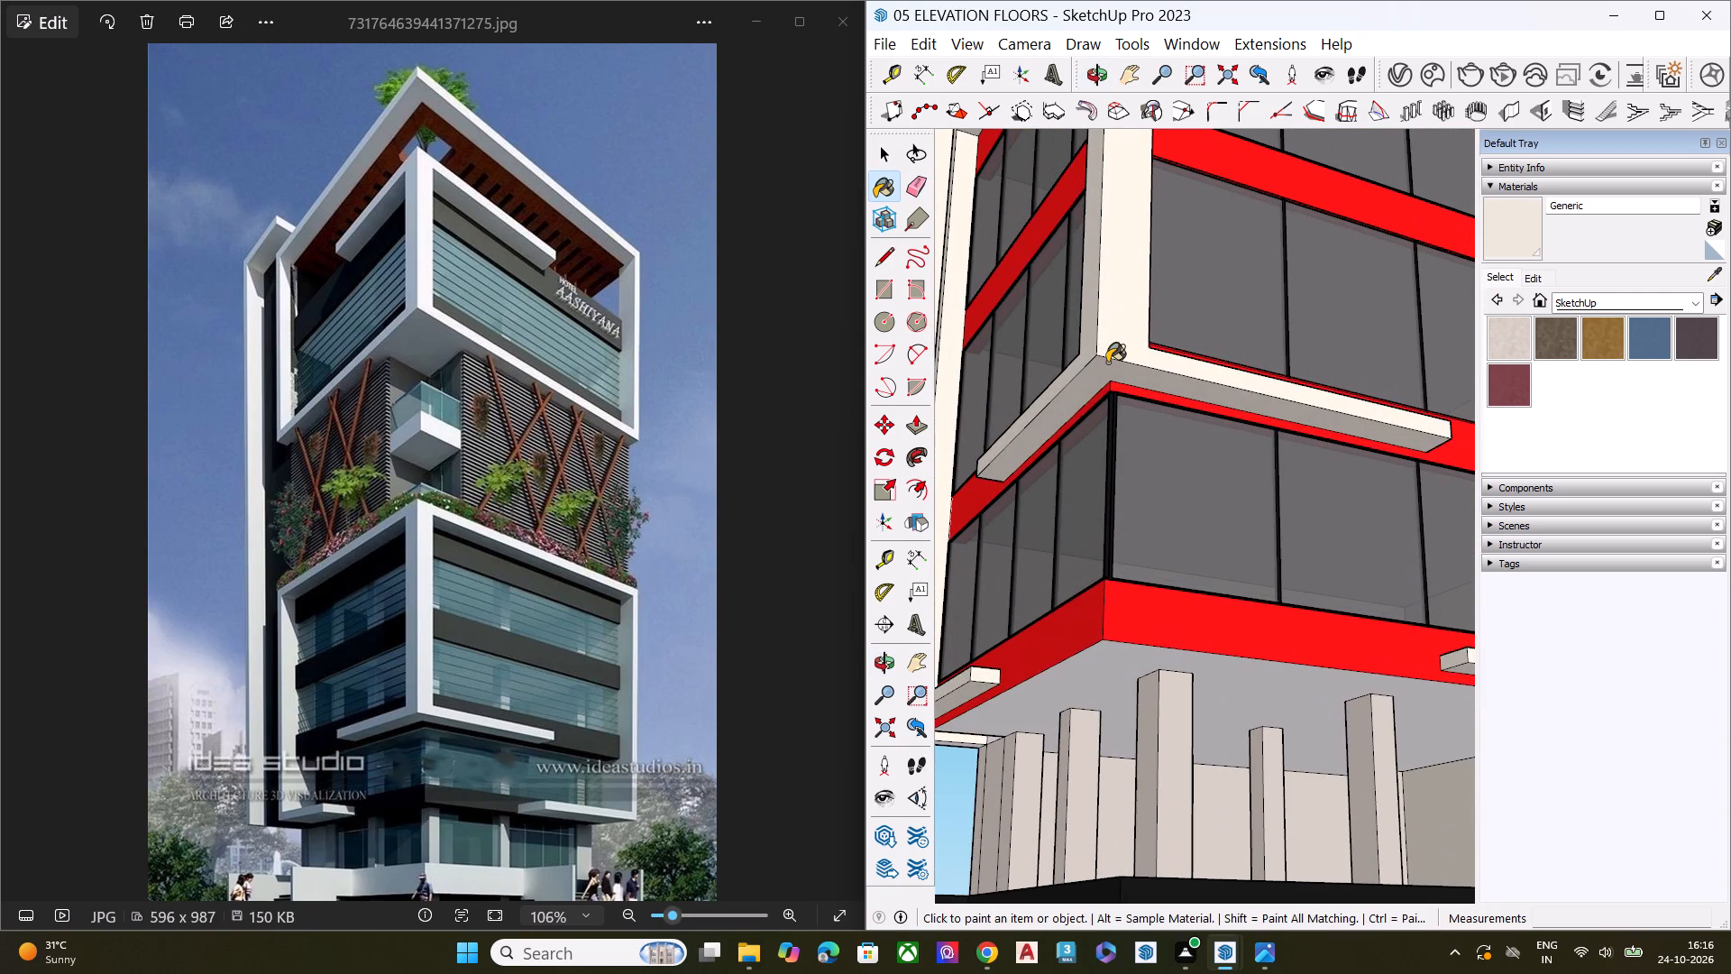
pyautogui.click(1107, 363)
pyautogui.scroll(-8, 1167, 374)
pyautogui.moveTo(1262, 464); pyautogui.dragTo(1257, 574, button='middle')
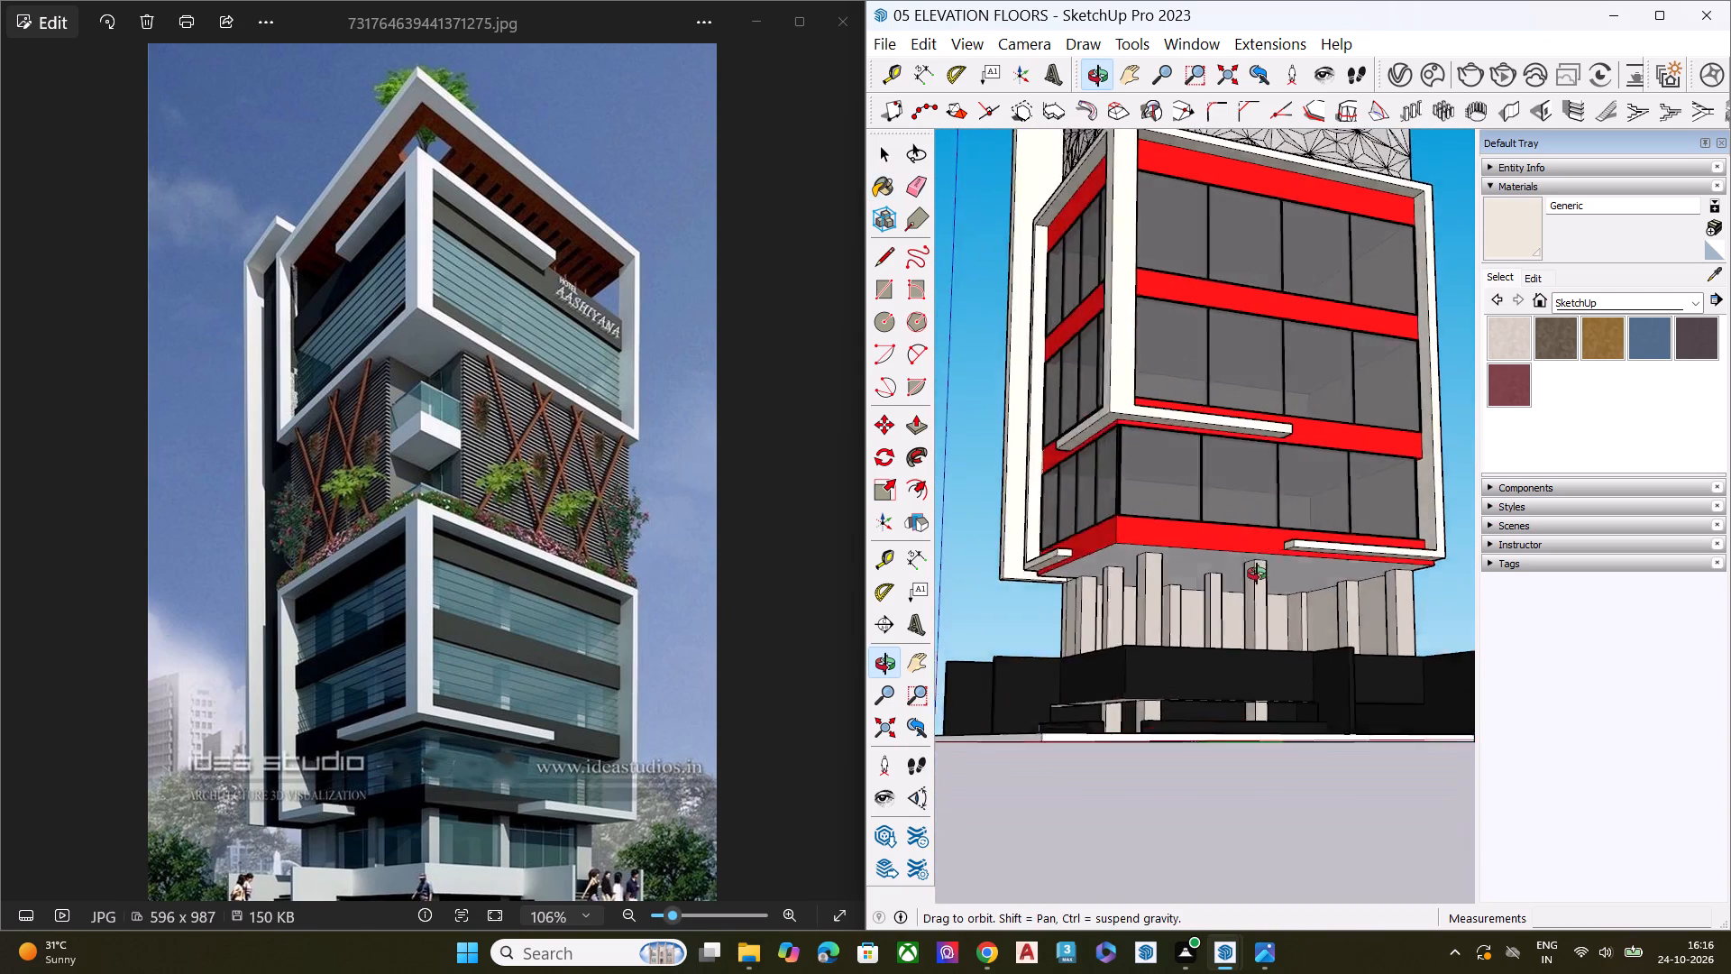
pyautogui.moveTo(1257, 574); pyautogui.dragTo(1256, 573, button='middle')
pyautogui.scroll(2, 1275, 471)
pyautogui.scroll(-1, 1291, 434)
pyautogui.scroll(6, 1291, 434)
pyautogui.moveTo(1316, 452); pyautogui.dragTo(897, 505, button='middle')
pyautogui.scroll(7, 993, 430)
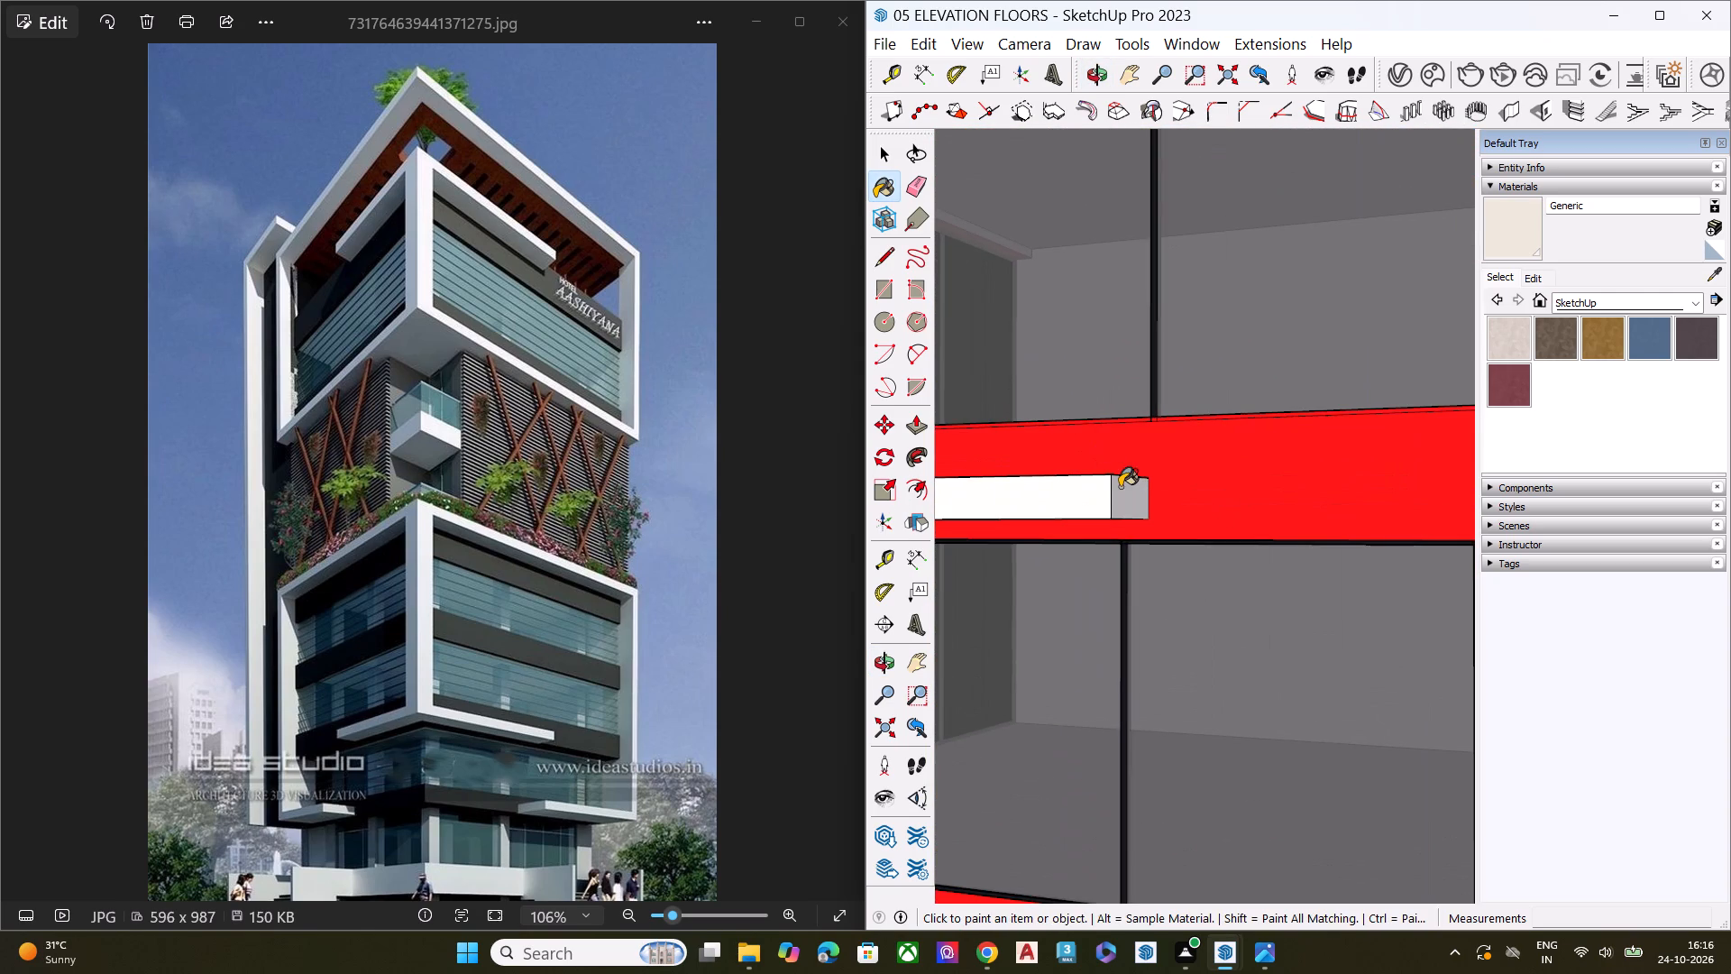
pyautogui.click(1120, 487)
# Turn on the display of back edges so hidden geometry shows as dashed lines.
pyautogui.scroll(-5, 1150, 482)
pyautogui.scroll(1, 1149, 491)
pyautogui.scroll(-12, 1144, 493)
pyautogui.moveTo(1080, 586); pyautogui.dragTo(1289, 588, button='middle')
pyautogui.scroll(2, 1306, 585)
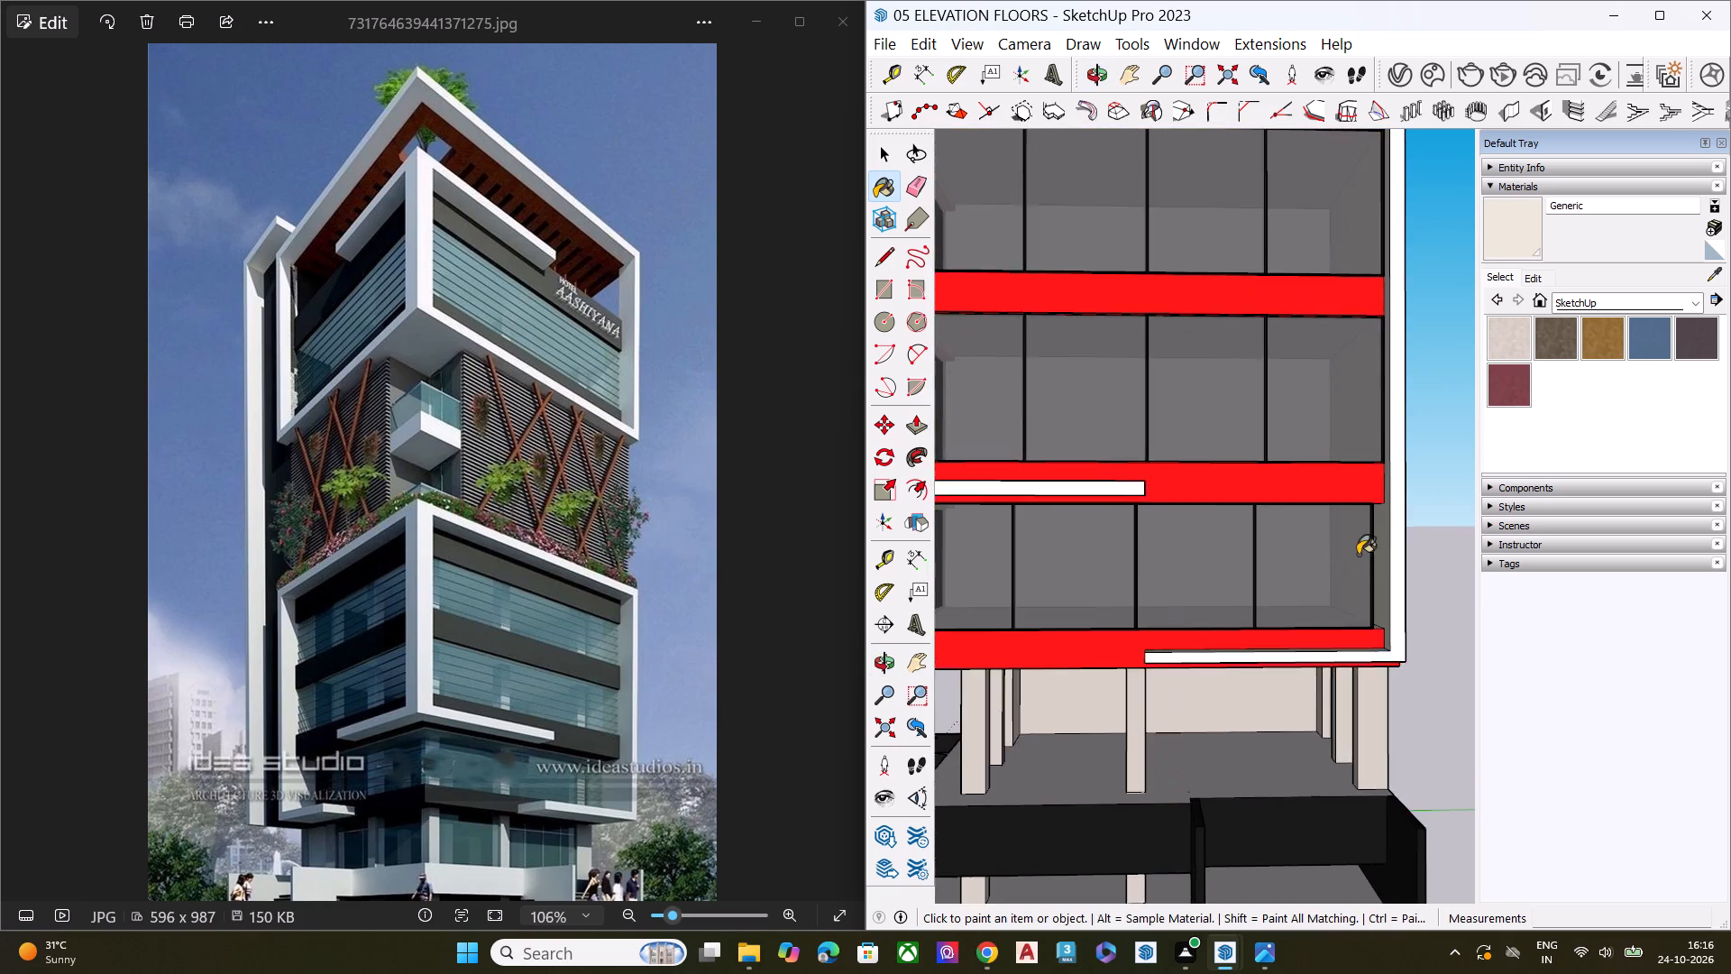
pyautogui.scroll(-2, 1360, 567)
pyautogui.scroll(1, 1360, 579)
pyautogui.scroll(-5, 1360, 580)
pyautogui.moveTo(1058, 593); pyautogui.dragTo(1419, 572, button='middle')
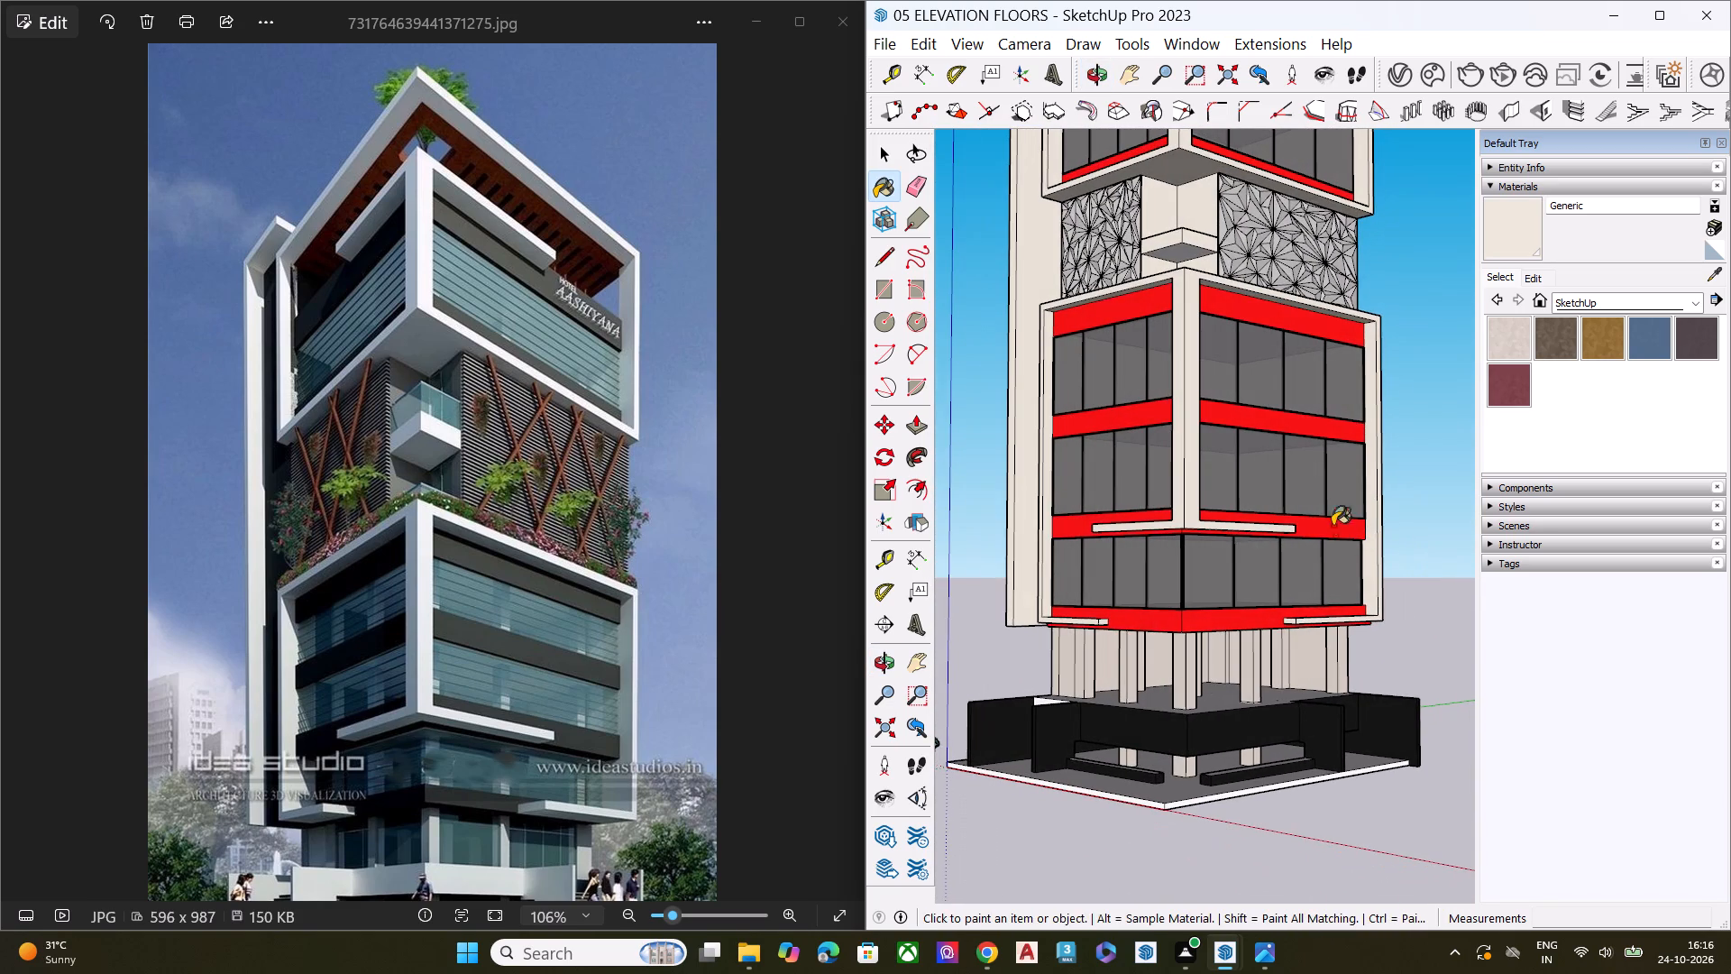
pyautogui.moveTo(1328, 503); pyautogui.dragTo(1311, 466, button='middle')
pyautogui.scroll(10, 1255, 379)
pyautogui.scroll(6, 1157, 292)
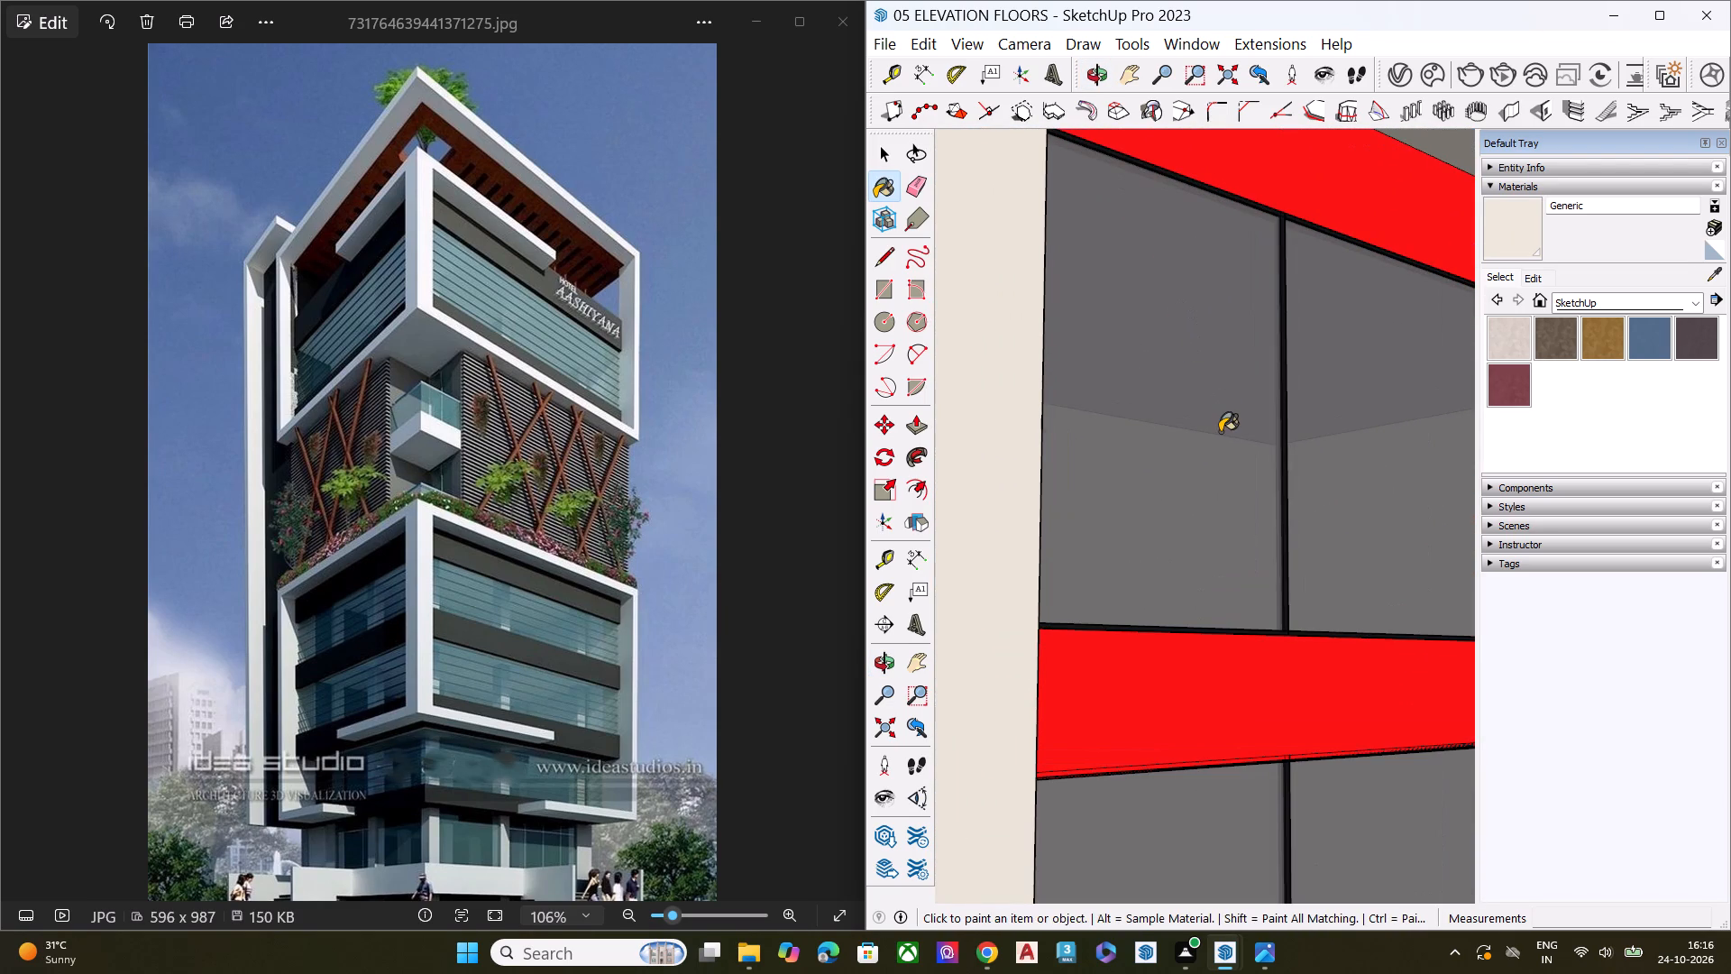
pyautogui.write('V')
pyautogui.press('space')
pyautogui.press('k')
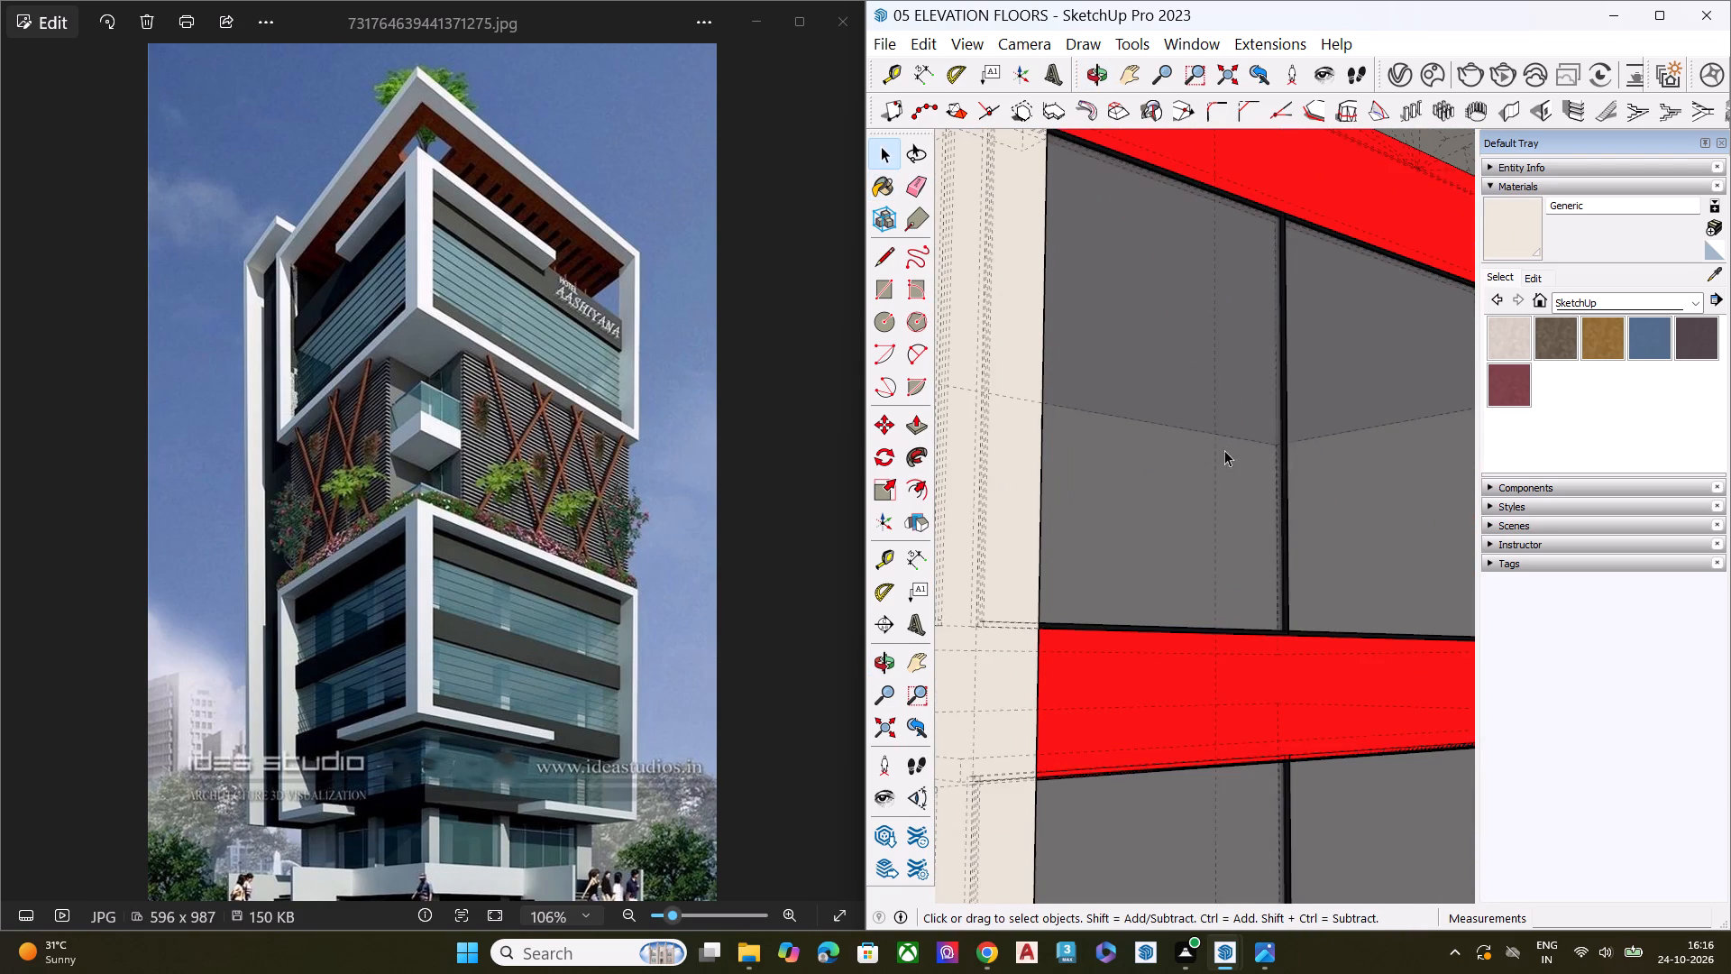
# Examine the interior walls and floors behind the glazing of the tower's lower block, ending with an overview of the whole building.
pyautogui.scroll(-8, 1224, 470)
pyautogui.moveTo(1263, 513); pyautogui.dragTo(1285, 673, button='middle')
pyautogui.scroll(4, 1273, 657)
pyautogui.scroll(-3, 1221, 449)
pyautogui.scroll(6, 1221, 449)
pyautogui.scroll(9, 1292, 299)
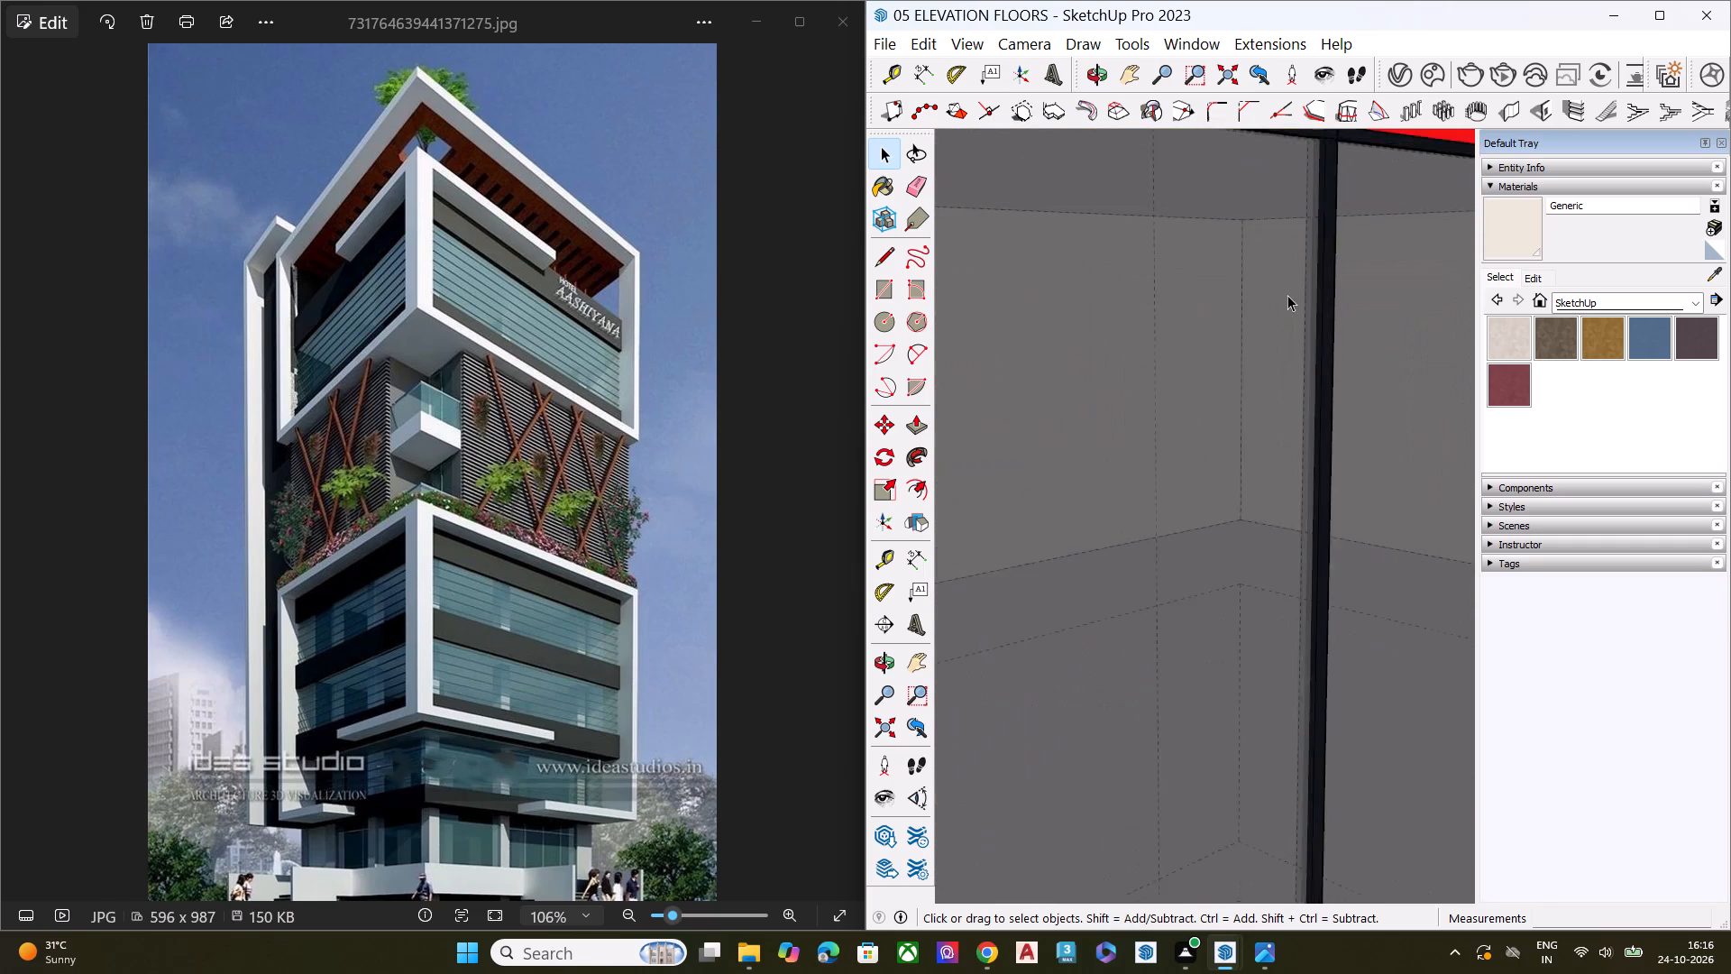
pyautogui.scroll(2, 1287, 295)
pyautogui.scroll(9, 1167, 363)
pyautogui.moveTo(1165, 389); pyautogui.dragTo(1432, 289, button='middle')
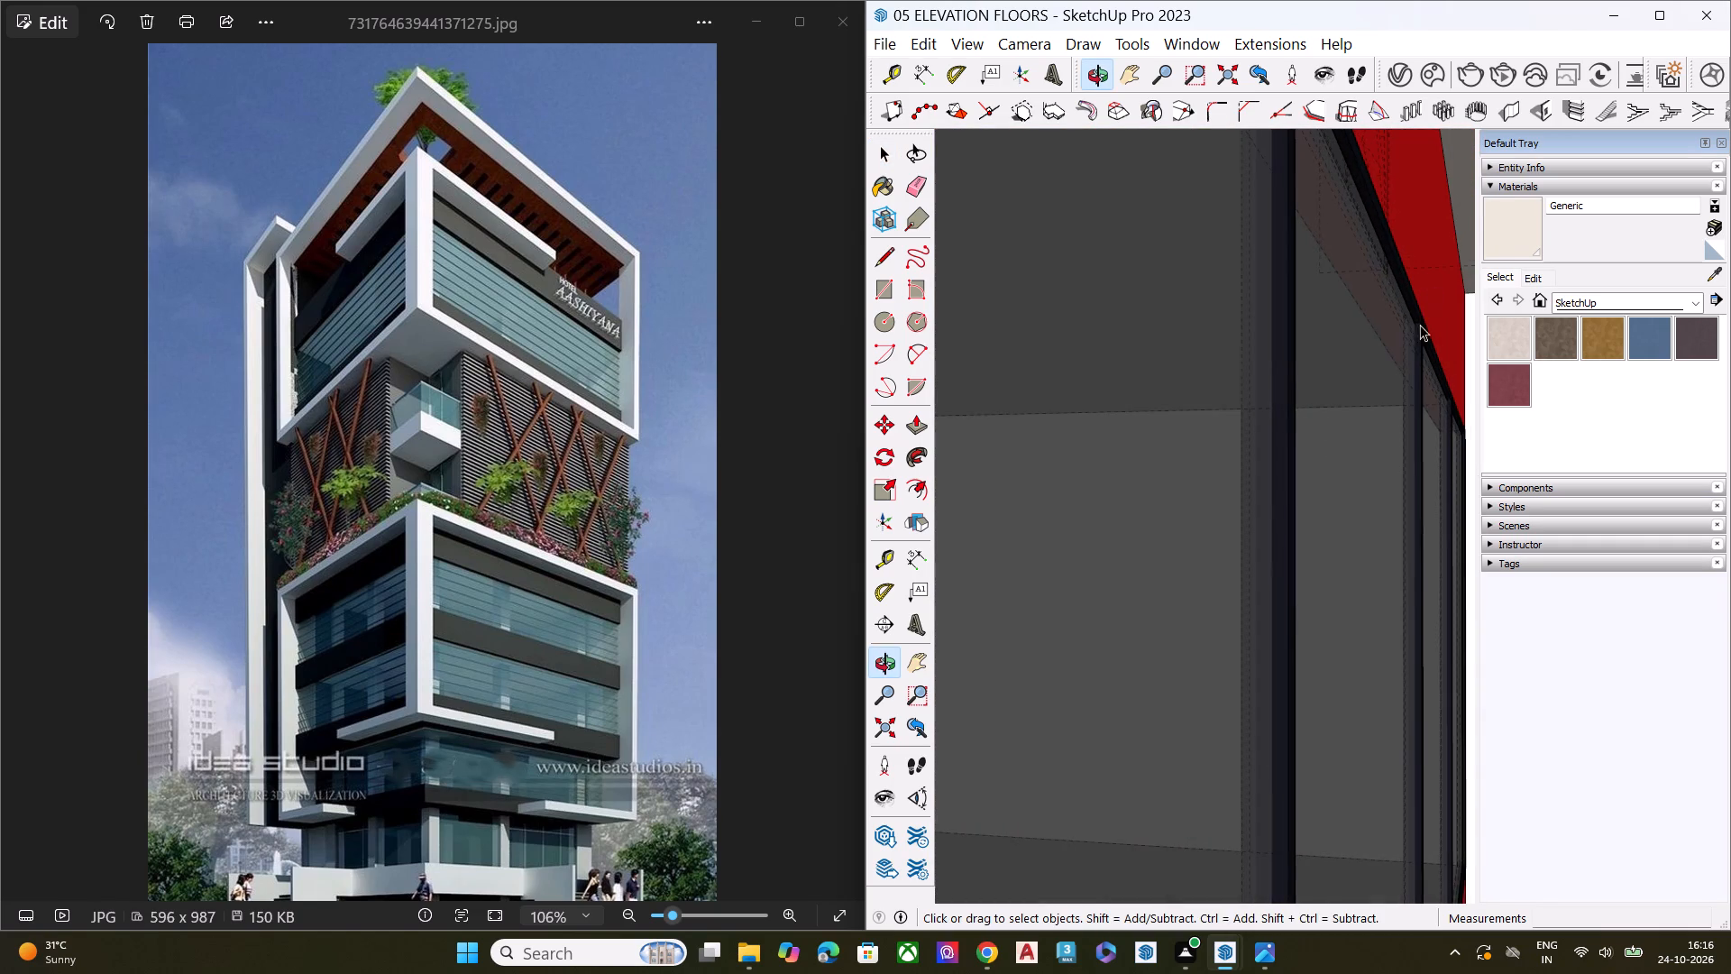
pyautogui.press('h')
pyautogui.moveTo(1095, 567); pyautogui.dragTo(1441, 593)
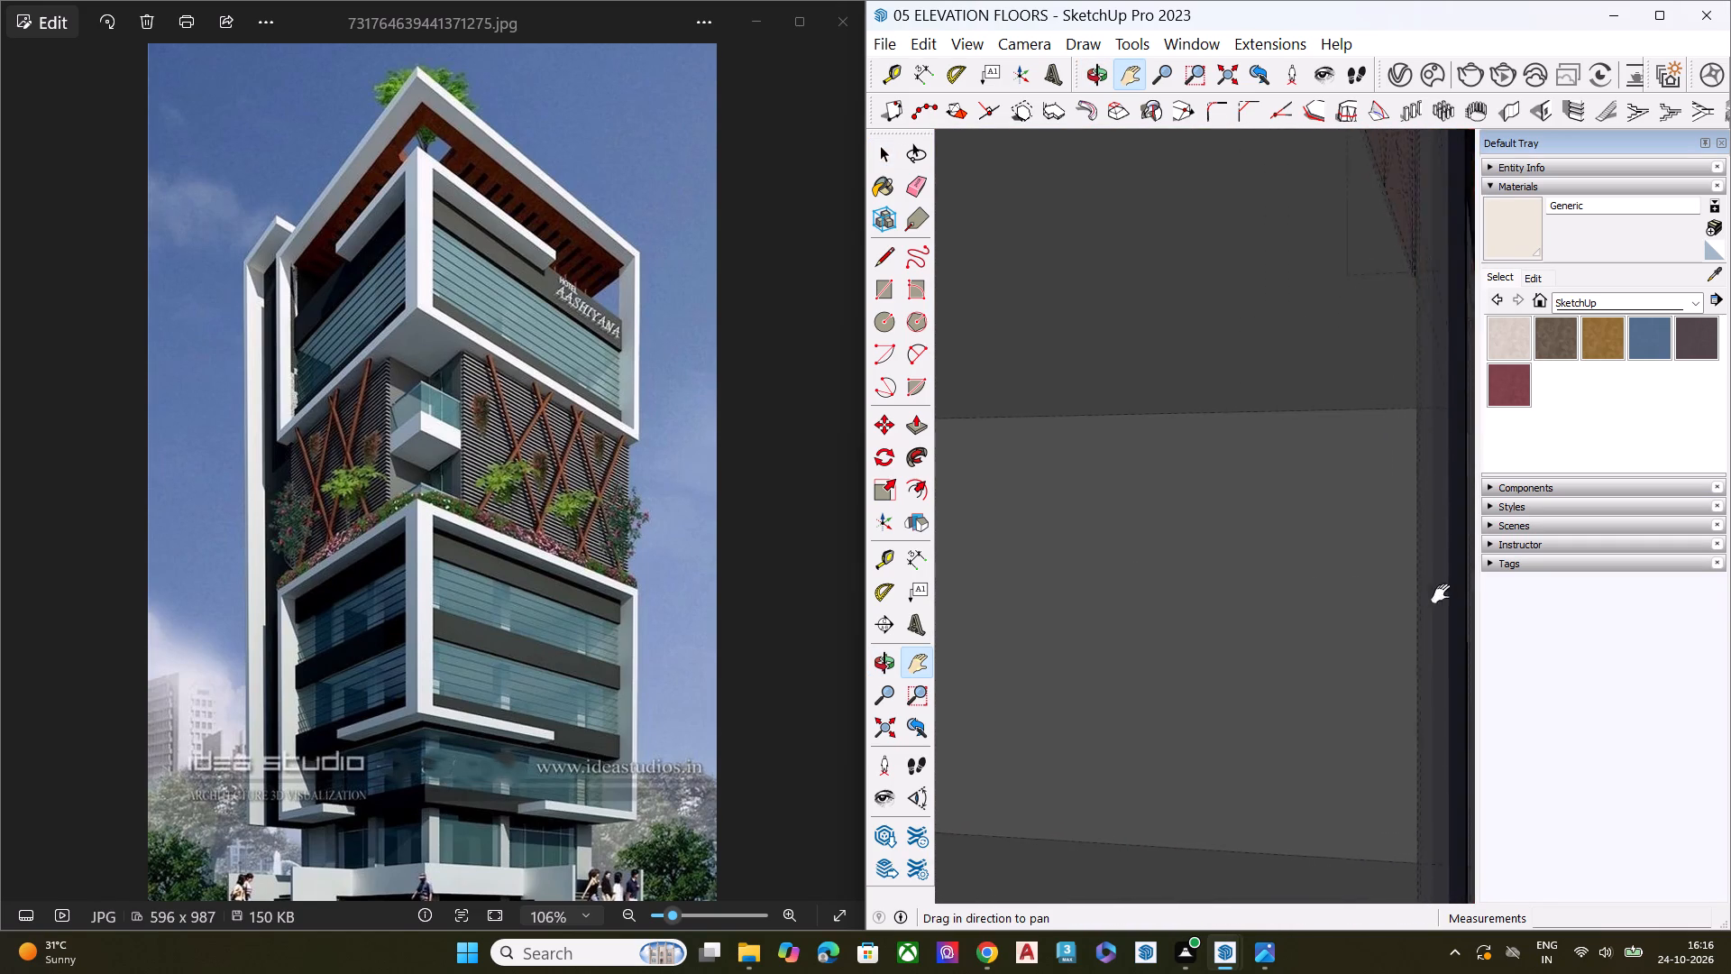
pyautogui.moveTo(1441, 593); pyautogui.dragTo(1252, 887)
pyautogui.scroll(8, 1253, 651)
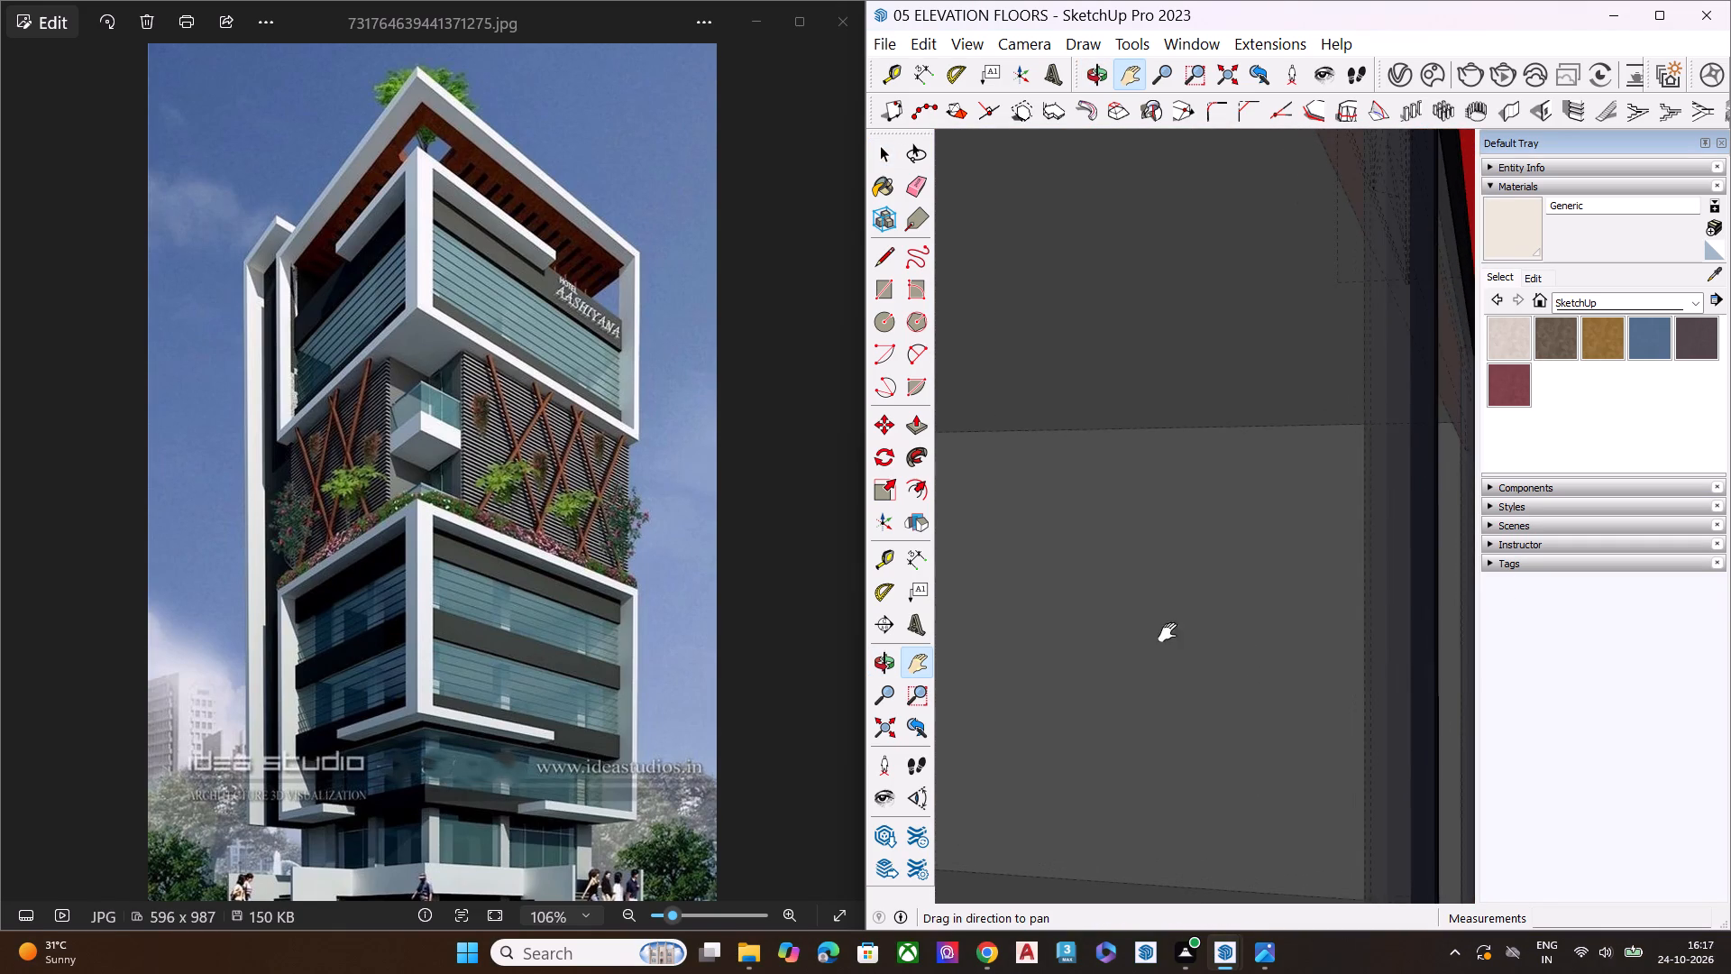
pyautogui.moveTo(1168, 632); pyautogui.dragTo(1585, 621)
pyautogui.moveTo(1195, 635); pyautogui.dragTo(1393, 643)
pyautogui.scroll(-4, 1186, 607)
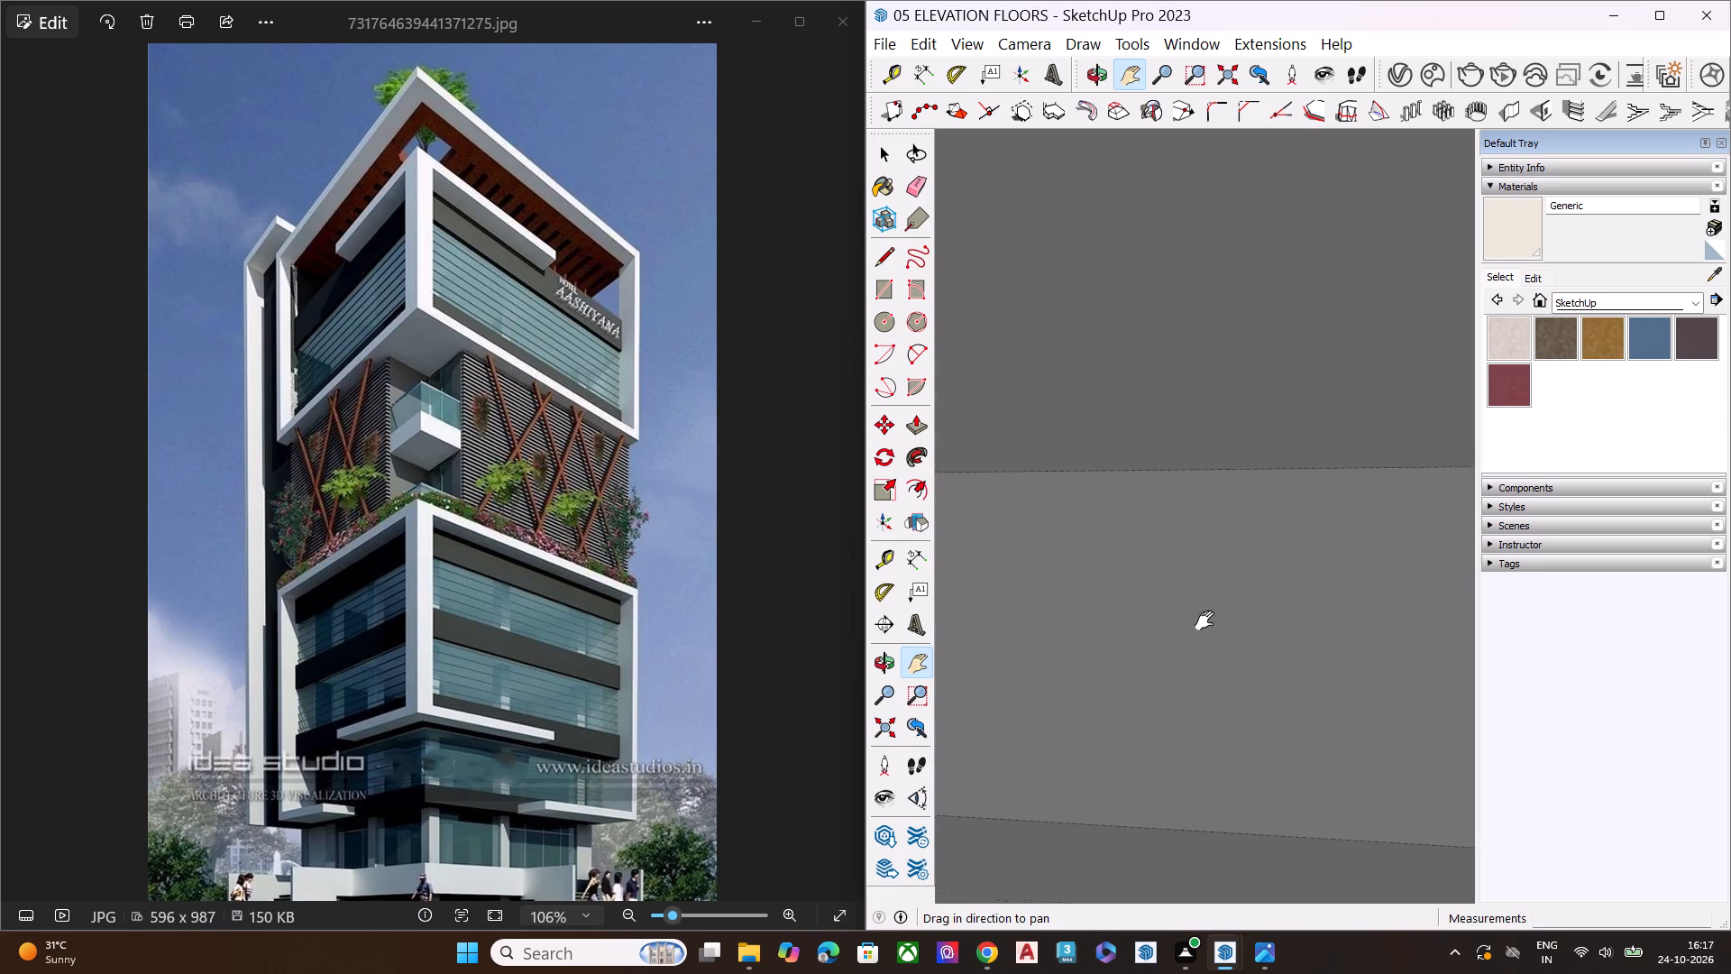
pyautogui.scroll(-1, 1204, 620)
pyautogui.press('space')
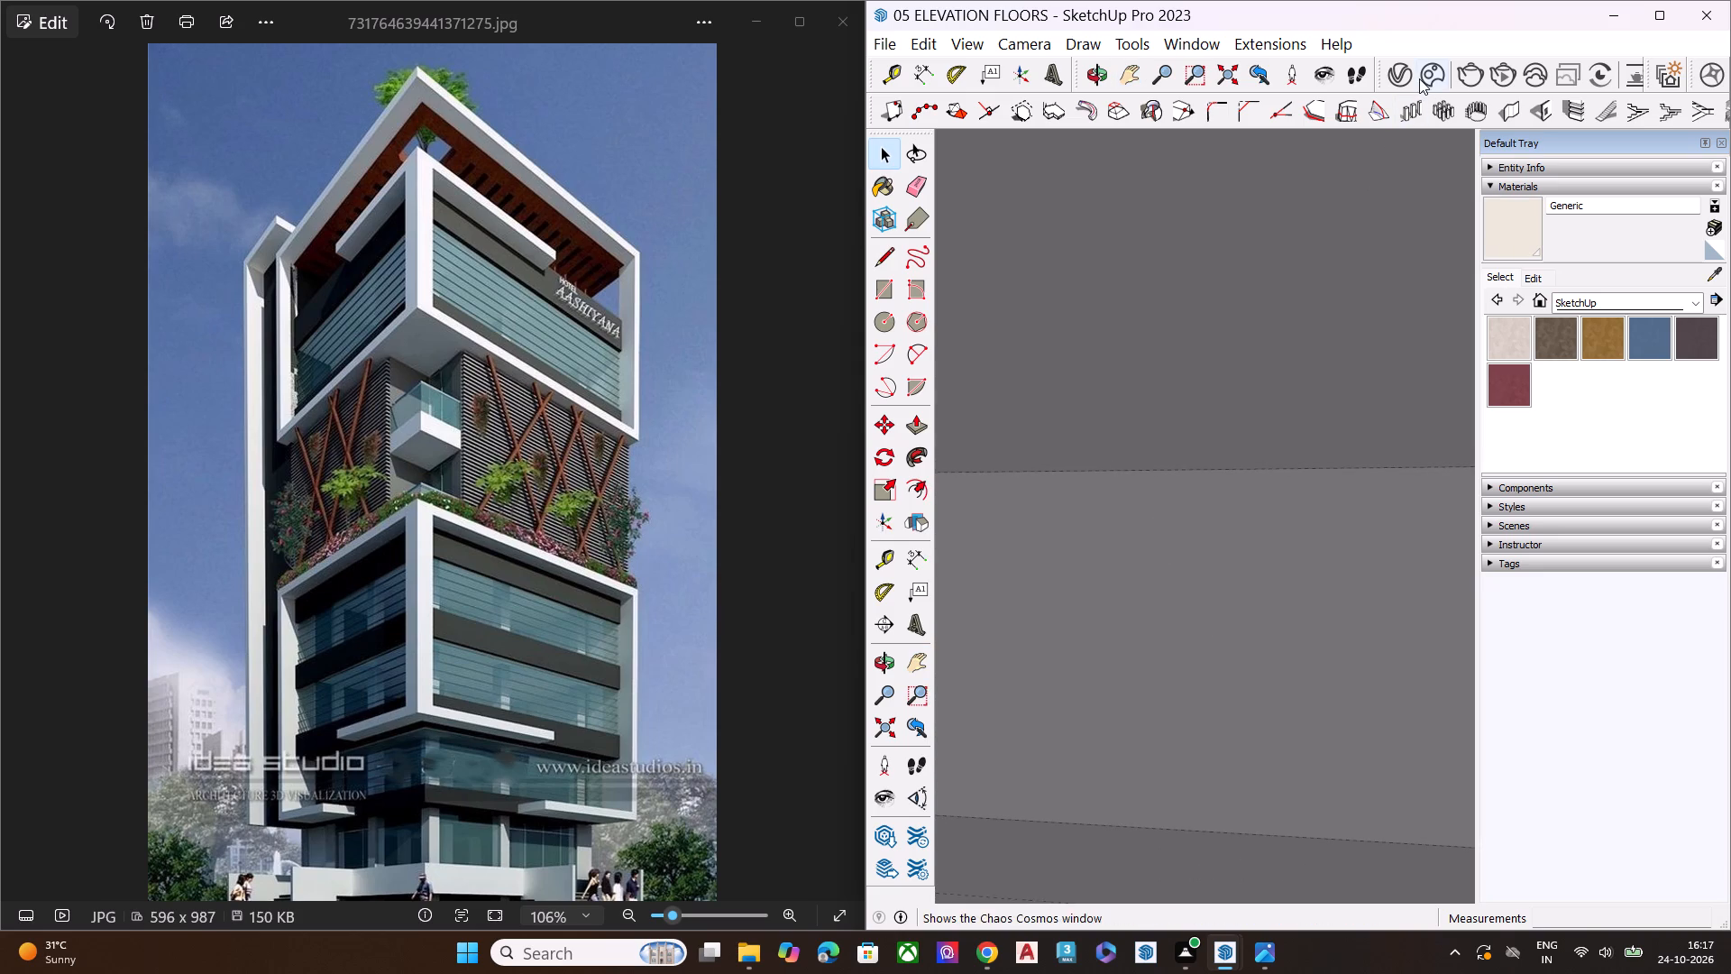
pyautogui.click(884, 729)
pyautogui.scroll(-4, 1076, 566)
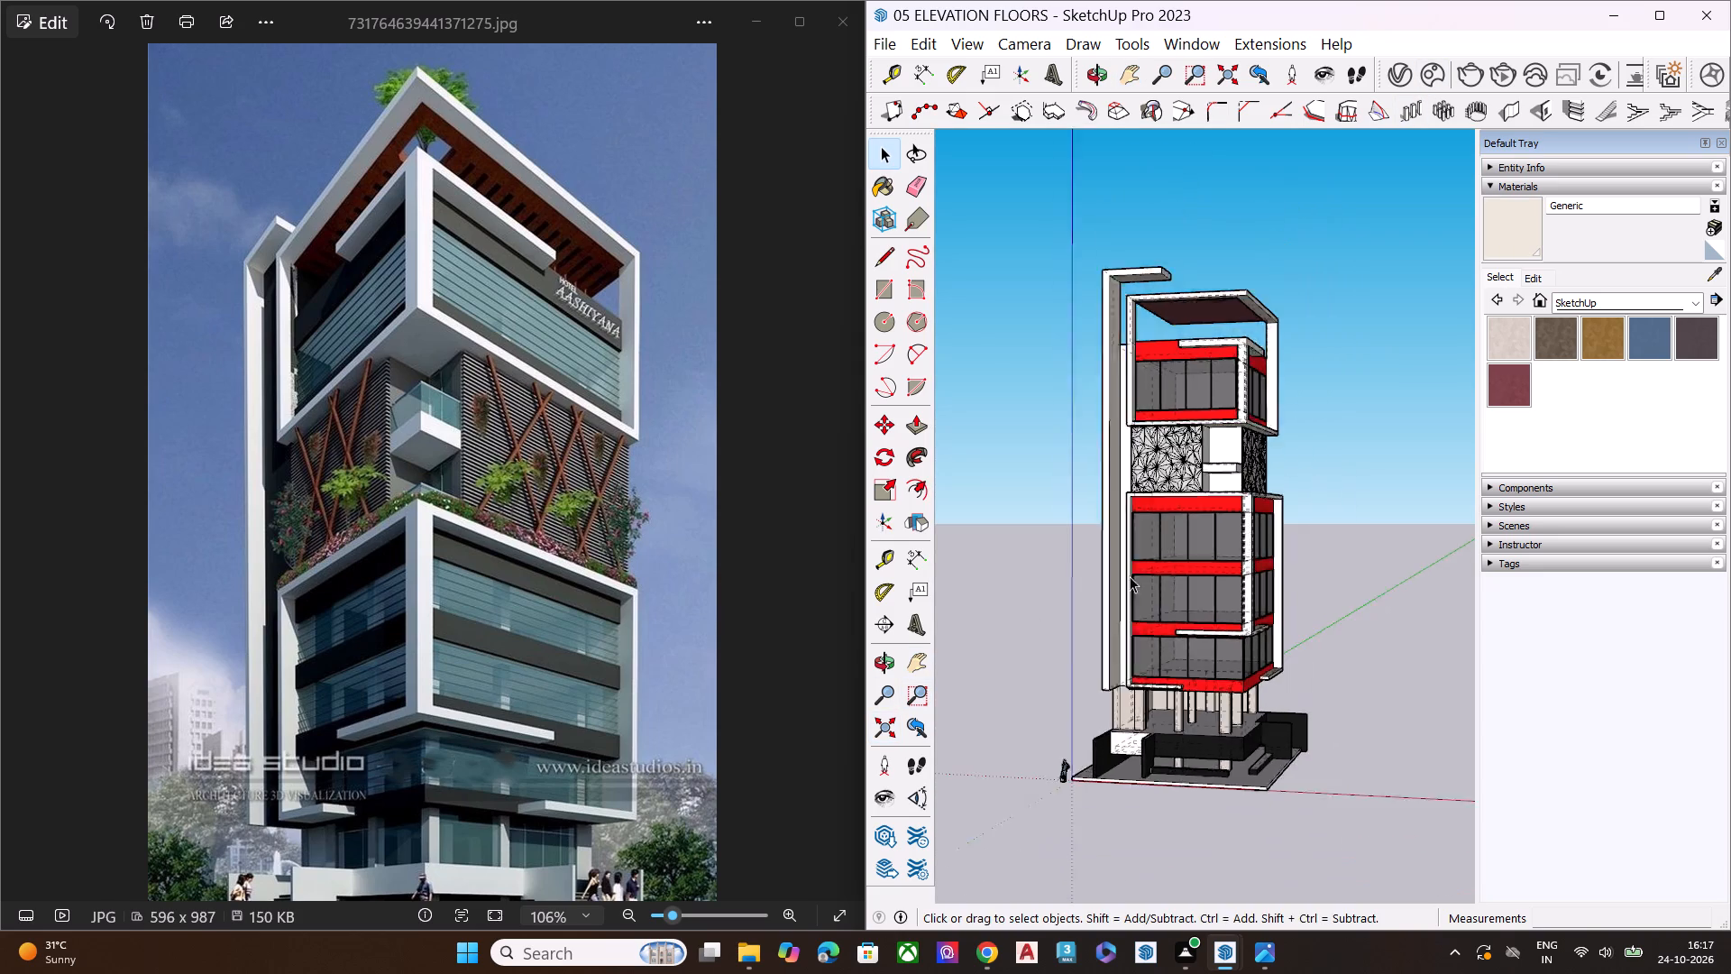
pyautogui.scroll(-2, 1130, 576)
pyautogui.moveTo(1232, 581); pyautogui.dragTo(948, 688, button='middle')
pyautogui.scroll(5, 1280, 532)
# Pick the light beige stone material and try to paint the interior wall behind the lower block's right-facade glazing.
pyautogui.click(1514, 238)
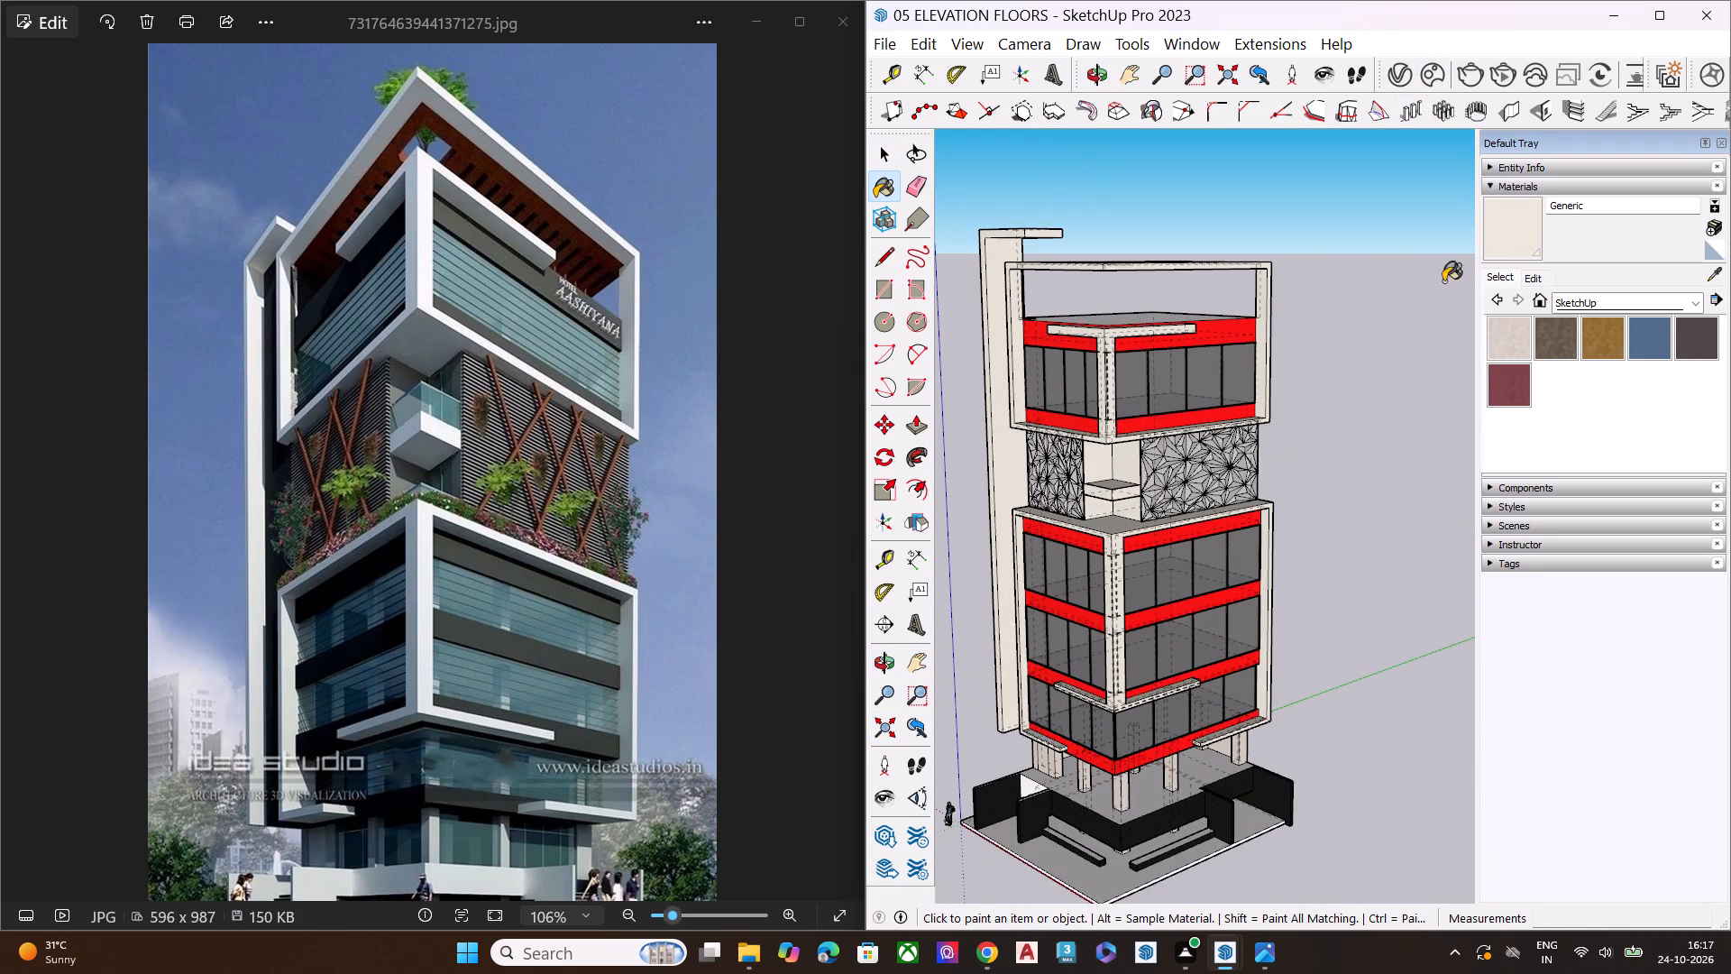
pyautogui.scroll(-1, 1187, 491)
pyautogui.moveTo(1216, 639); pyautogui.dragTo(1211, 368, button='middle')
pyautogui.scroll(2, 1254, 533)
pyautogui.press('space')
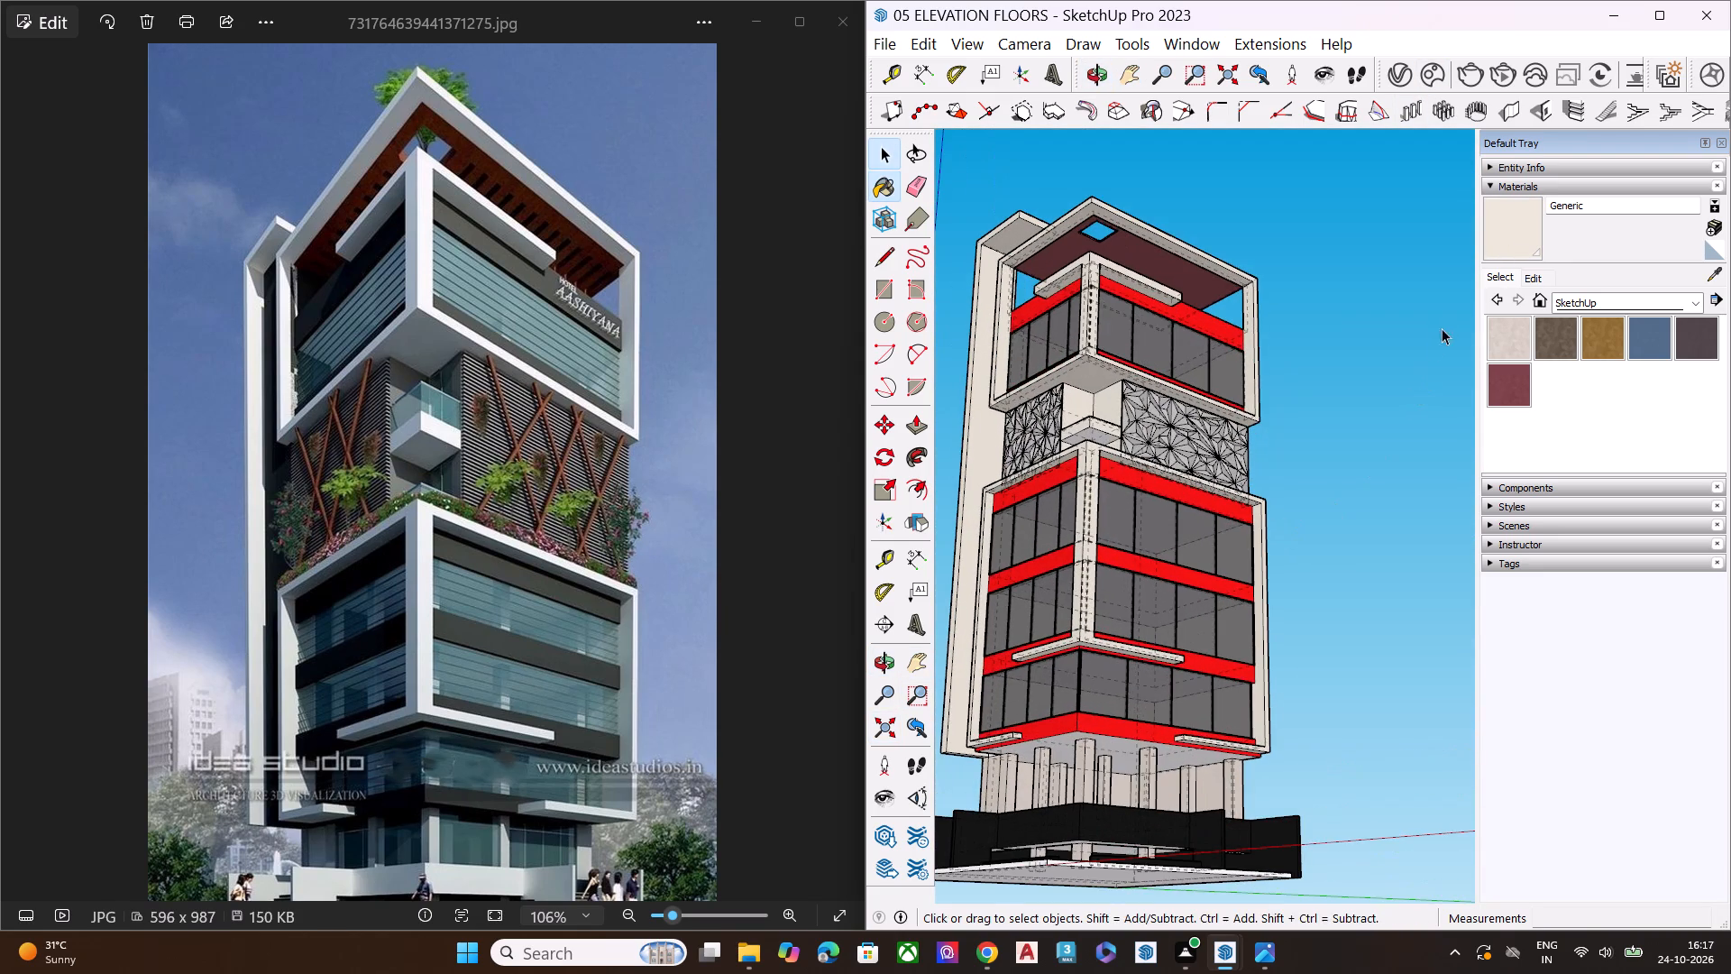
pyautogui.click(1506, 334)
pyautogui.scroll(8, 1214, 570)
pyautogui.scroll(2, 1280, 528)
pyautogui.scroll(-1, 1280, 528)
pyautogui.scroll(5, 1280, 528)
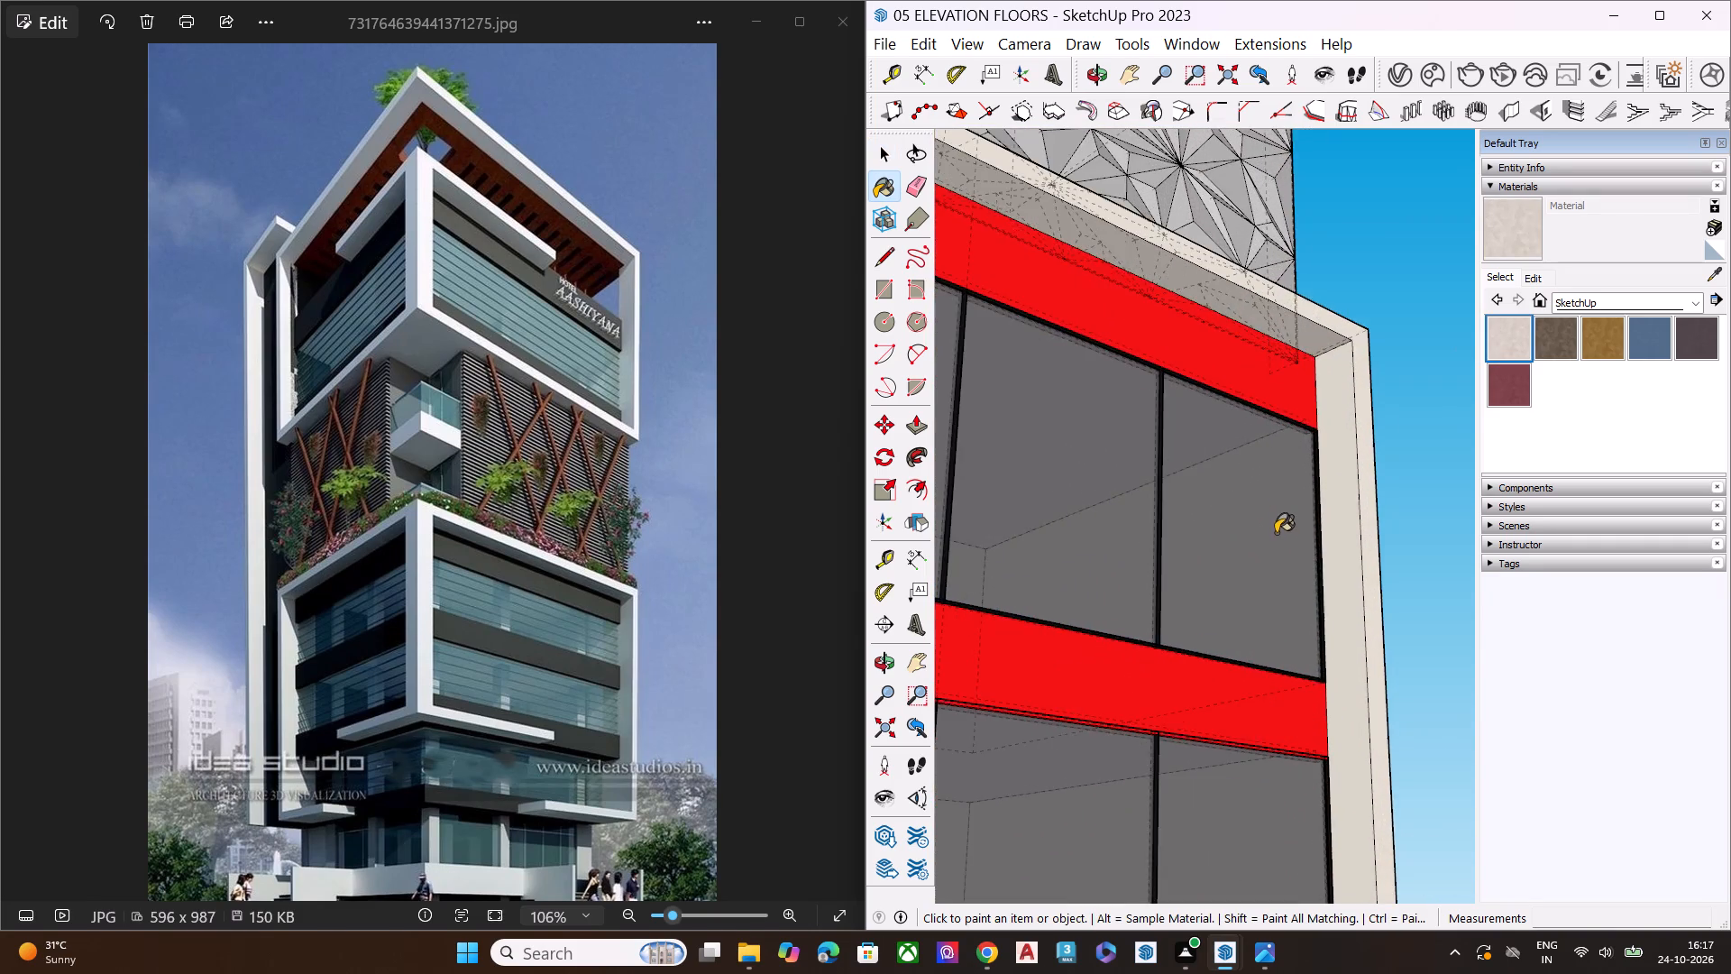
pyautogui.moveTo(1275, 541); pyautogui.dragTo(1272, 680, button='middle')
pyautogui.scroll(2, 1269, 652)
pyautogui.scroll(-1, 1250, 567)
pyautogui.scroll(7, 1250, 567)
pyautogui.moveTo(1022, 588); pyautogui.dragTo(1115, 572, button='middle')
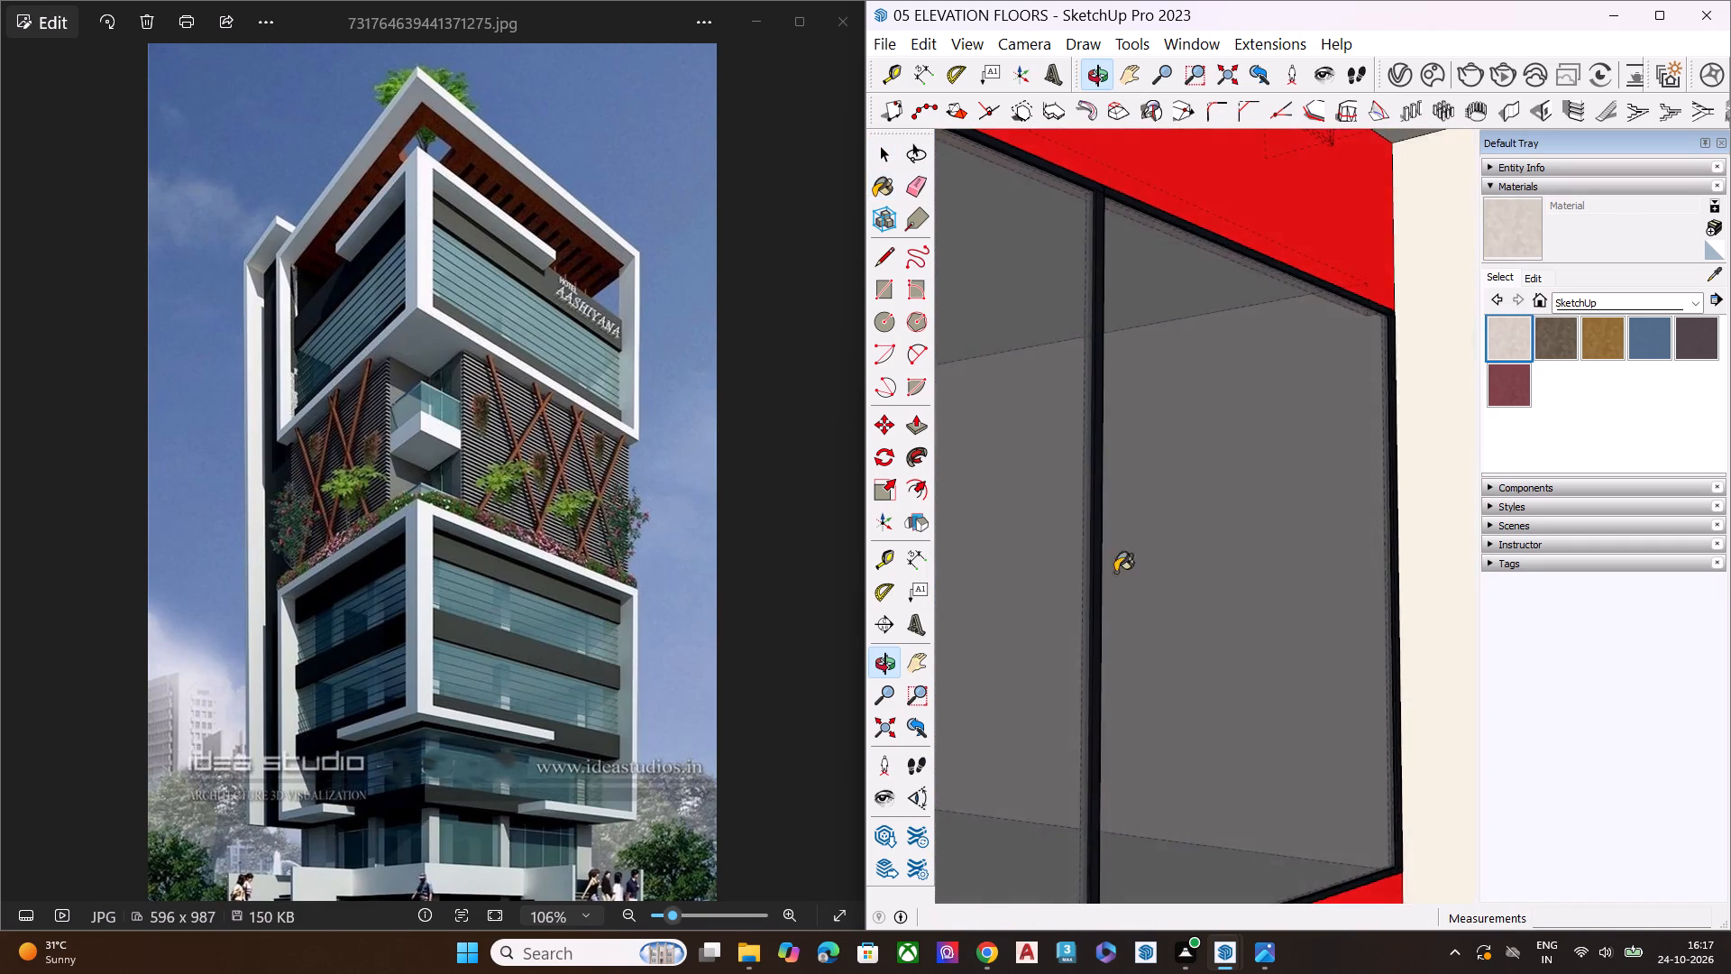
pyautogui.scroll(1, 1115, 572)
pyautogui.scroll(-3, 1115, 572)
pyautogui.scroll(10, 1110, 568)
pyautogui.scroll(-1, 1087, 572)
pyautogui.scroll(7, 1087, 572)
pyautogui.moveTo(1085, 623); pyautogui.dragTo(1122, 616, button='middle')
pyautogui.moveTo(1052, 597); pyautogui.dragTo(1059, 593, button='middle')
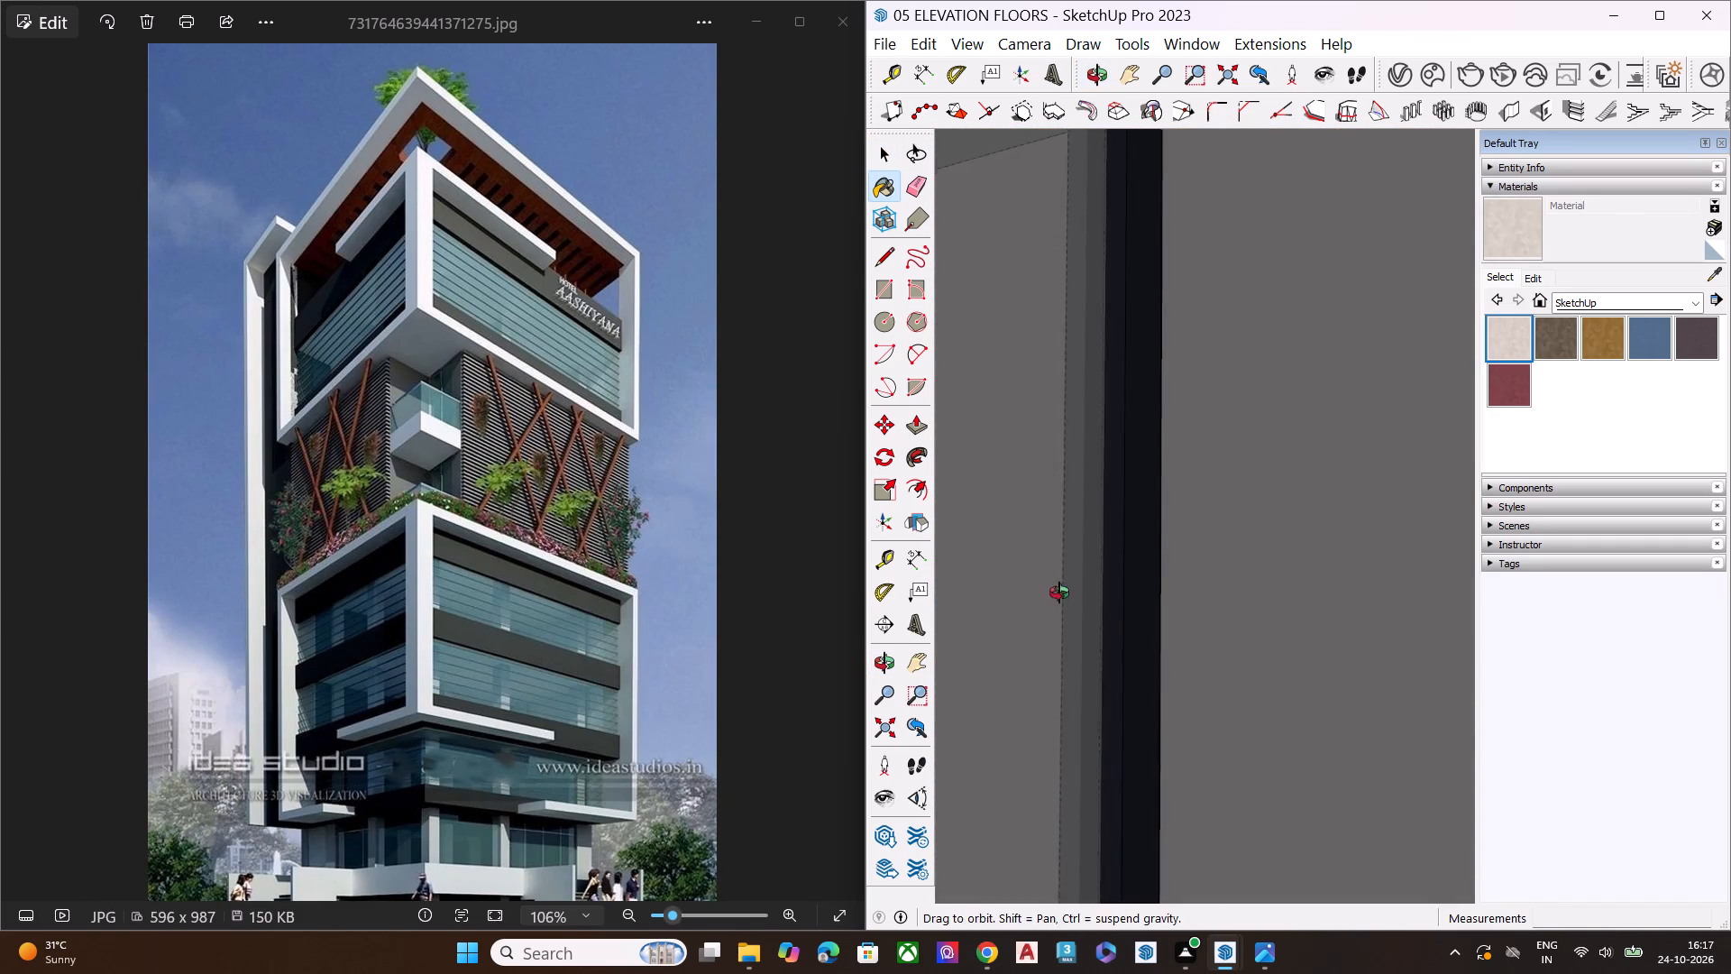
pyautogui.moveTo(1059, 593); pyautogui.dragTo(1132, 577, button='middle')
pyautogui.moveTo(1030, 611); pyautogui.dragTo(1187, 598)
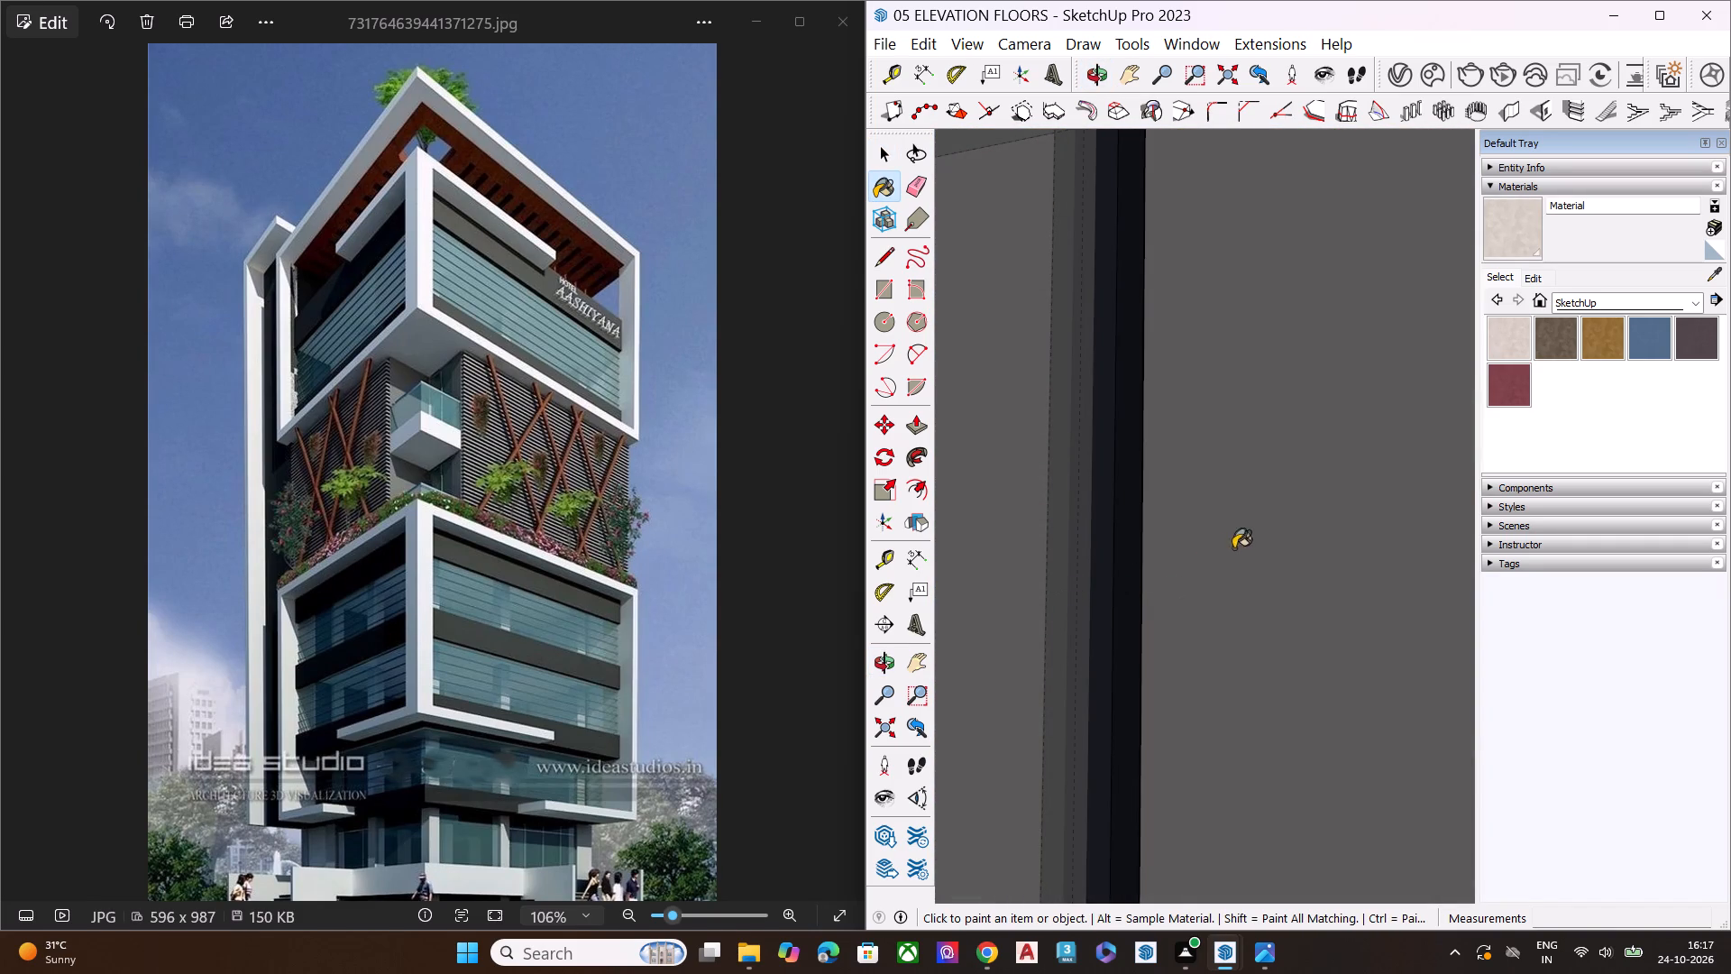
# Examine the interior surfaces and window mullions behind the right-facade glazing, ending with an overview of the whole tower.
pyautogui.press('h')
pyautogui.moveTo(1094, 595); pyautogui.dragTo(1464, 598)
pyautogui.scroll(4, 1198, 598)
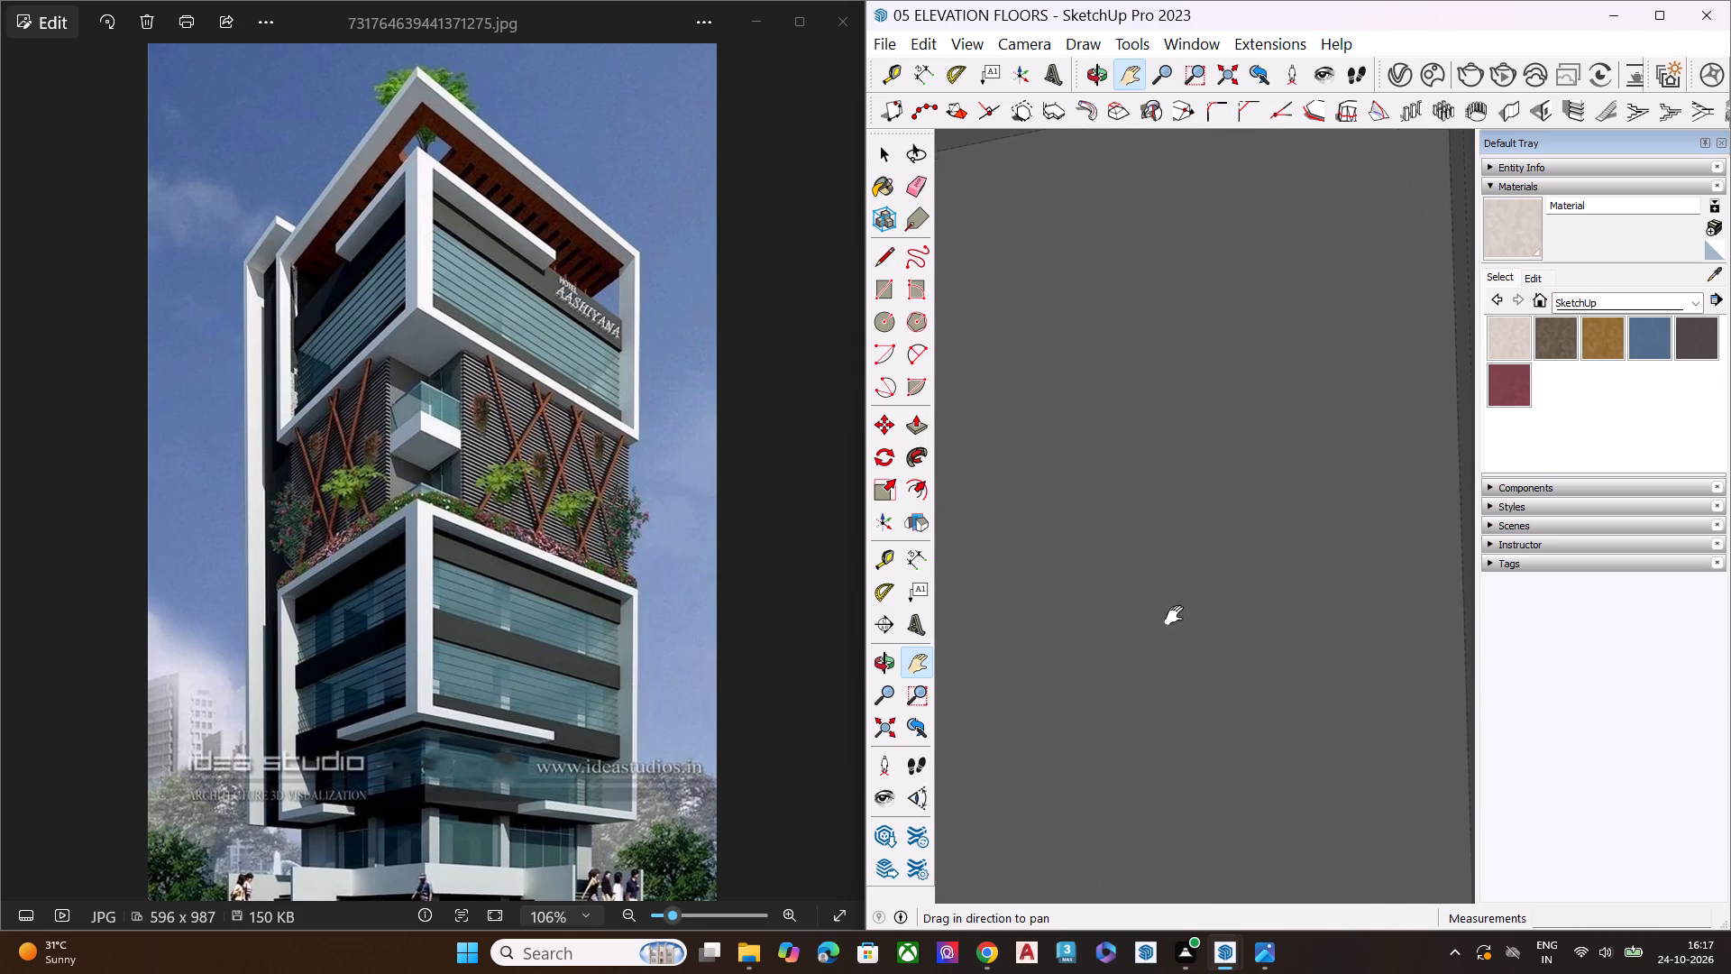
pyautogui.scroll(5, 1174, 615)
pyautogui.moveTo(1048, 661); pyautogui.dragTo(1342, 682)
pyautogui.moveTo(1197, 675); pyautogui.dragTo(1503, 667, button='middle')
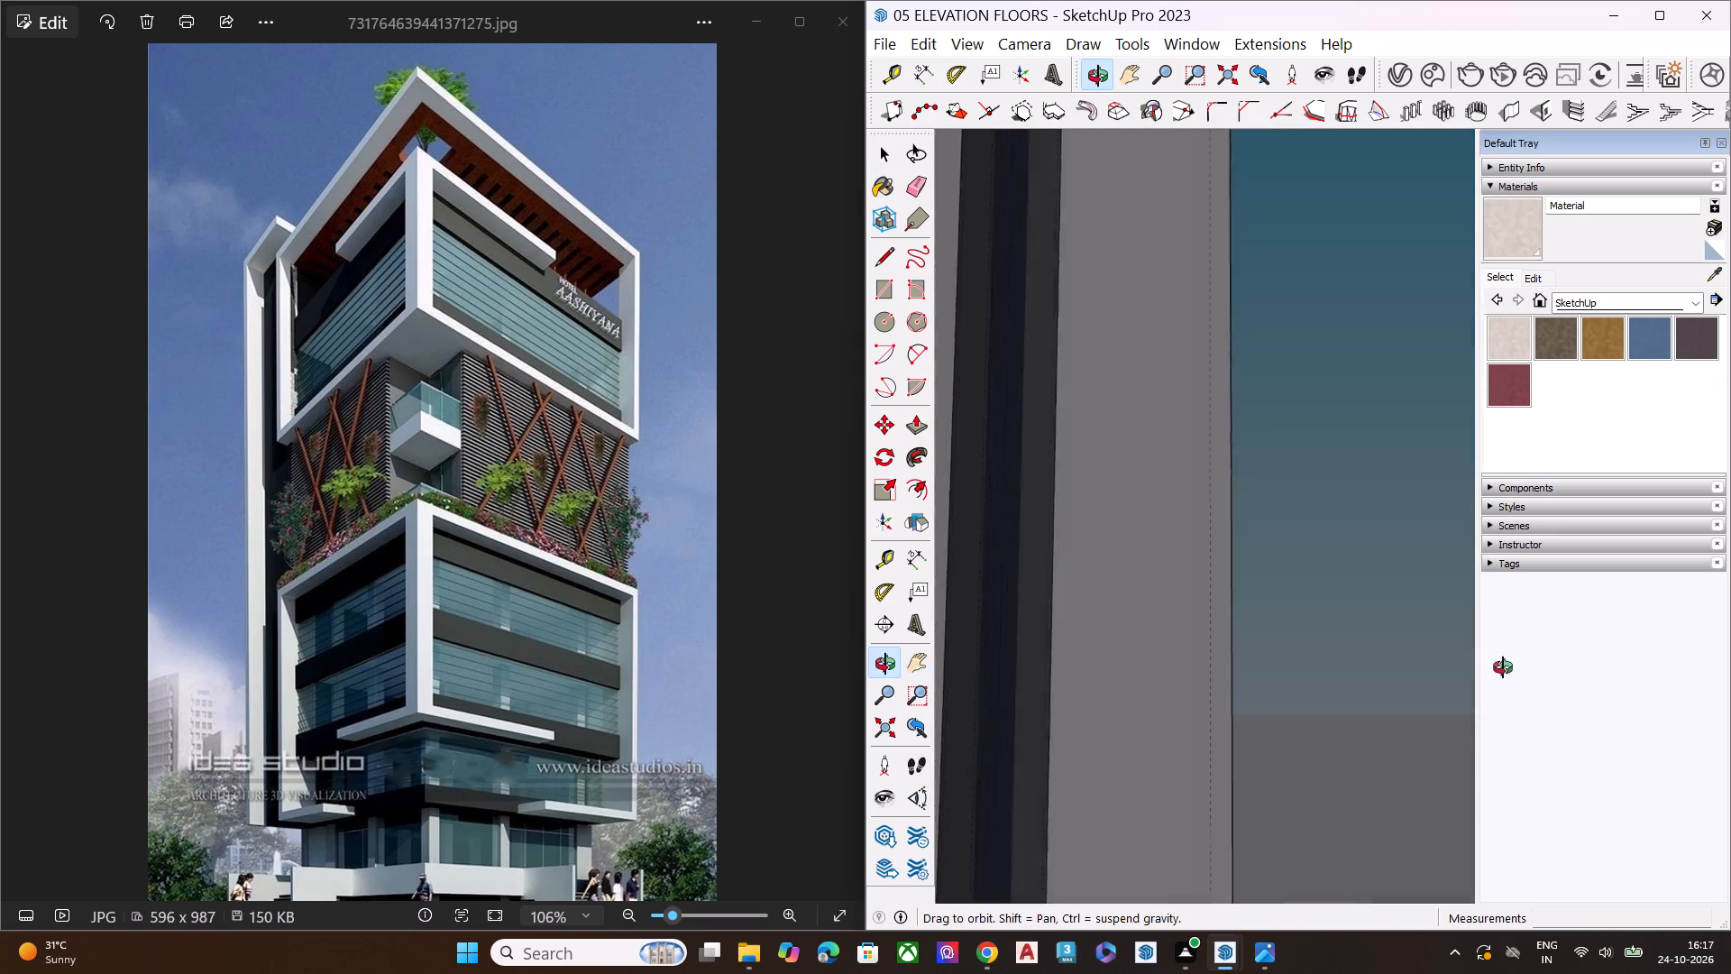
pyautogui.moveTo(1503, 667); pyautogui.dragTo(1509, 667, button='middle')
pyautogui.scroll(-4, 1196, 663)
pyautogui.press('space')
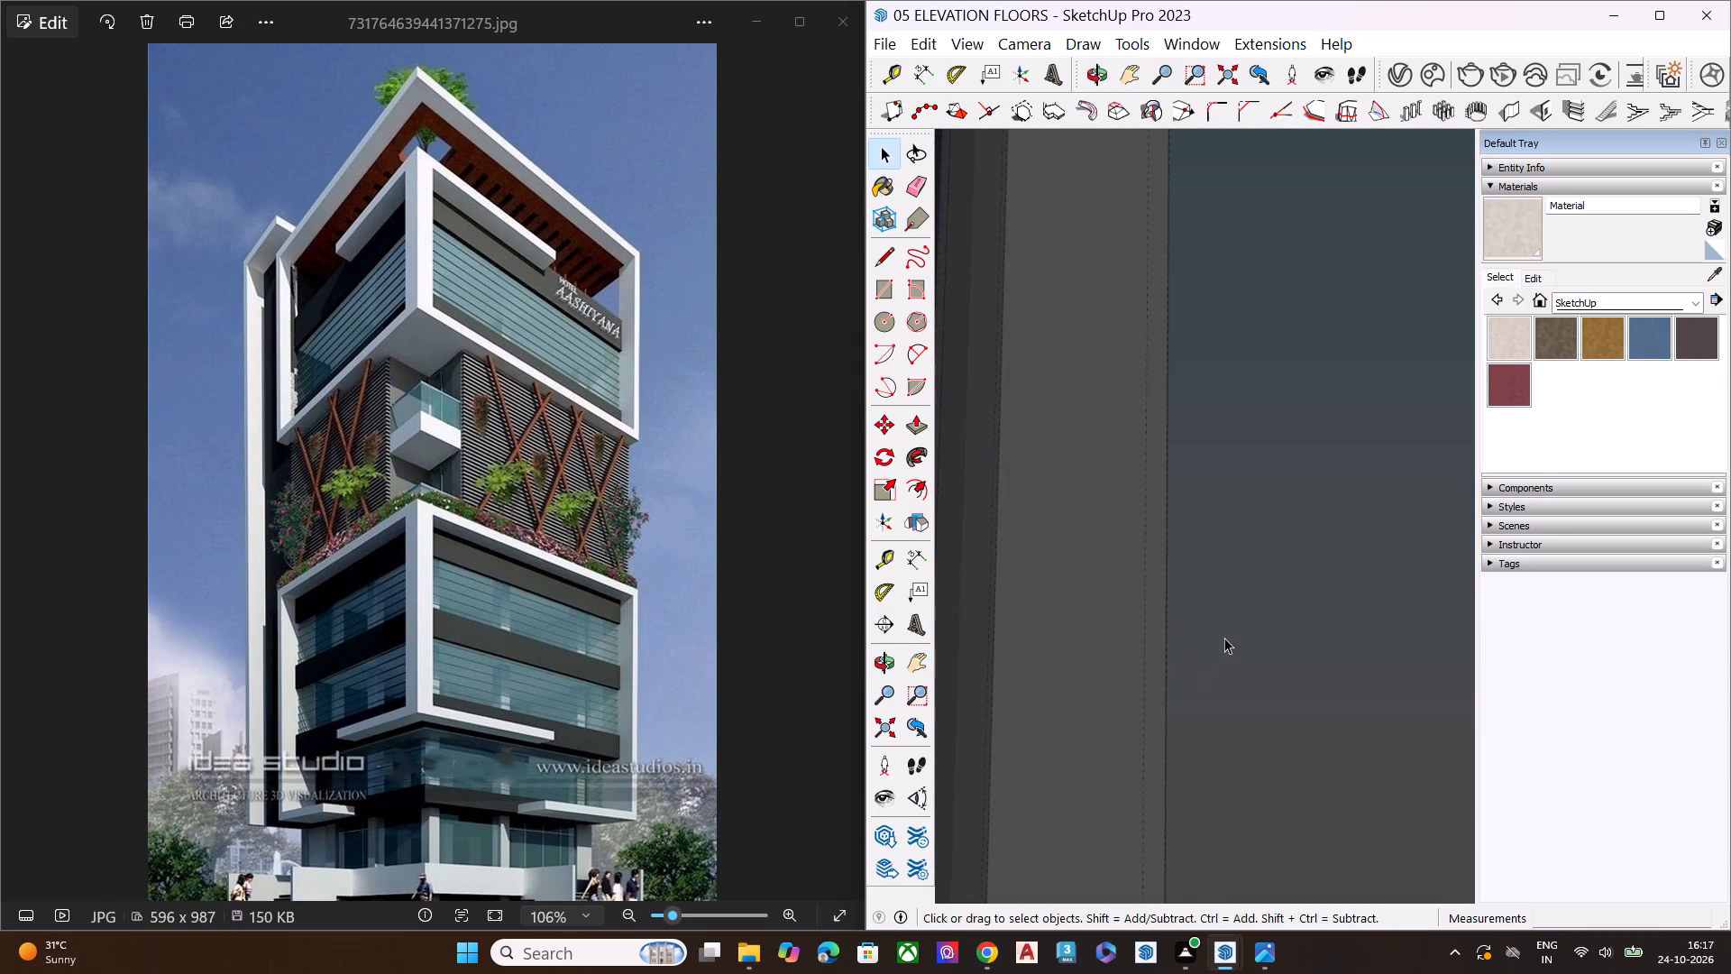
pyautogui.moveTo(1224, 638); pyautogui.dragTo(701, 685, button='middle')
pyautogui.scroll(1, 753, 678)
pyautogui.scroll(-2, 1054, 632)
pyautogui.scroll(2, 1068, 633)
pyautogui.scroll(-6, 1076, 640)
pyautogui.scroll(-2, 1177, 563)
pyautogui.scroll(1, 1164, 568)
pyautogui.scroll(-5, 1160, 570)
pyautogui.scroll(1, 1149, 582)
pyautogui.scroll(-8, 1149, 585)
pyautogui.scroll(1, 1149, 604)
pyautogui.scroll(-3, 1149, 604)
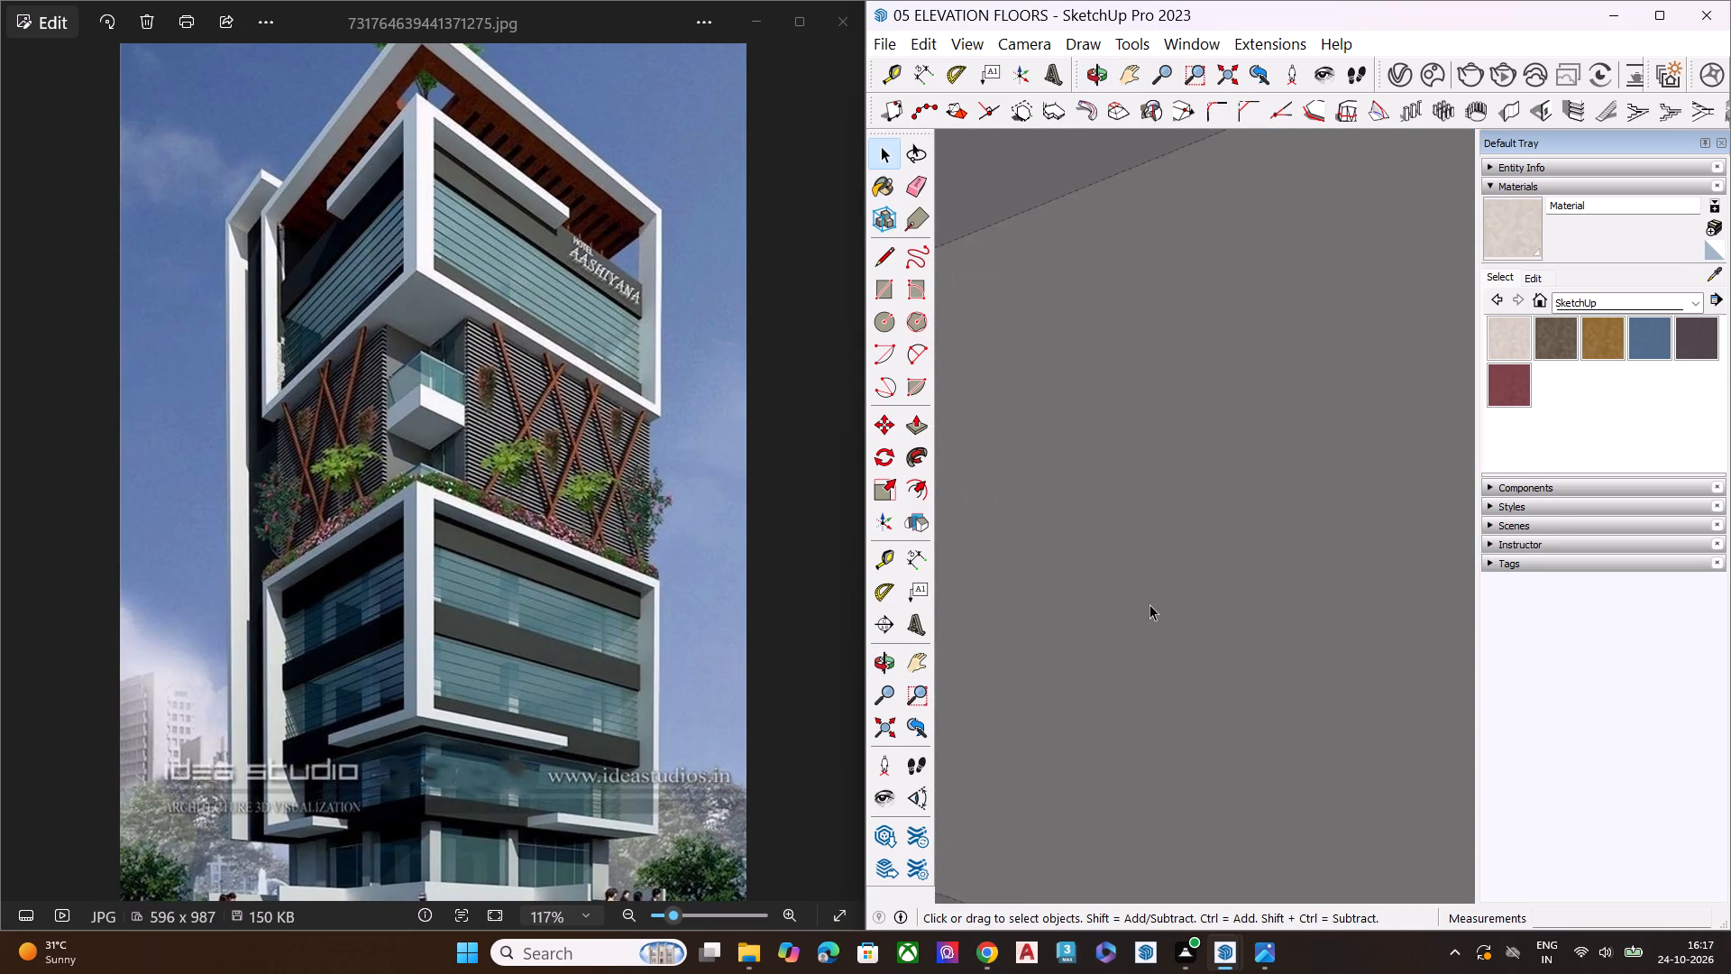
pyautogui.scroll(-11, 1200, 593)
pyautogui.scroll(-5, 1278, 509)
pyautogui.scroll(4, 1279, 530)
pyautogui.scroll(-6, 1276, 531)
pyautogui.click(876, 721)
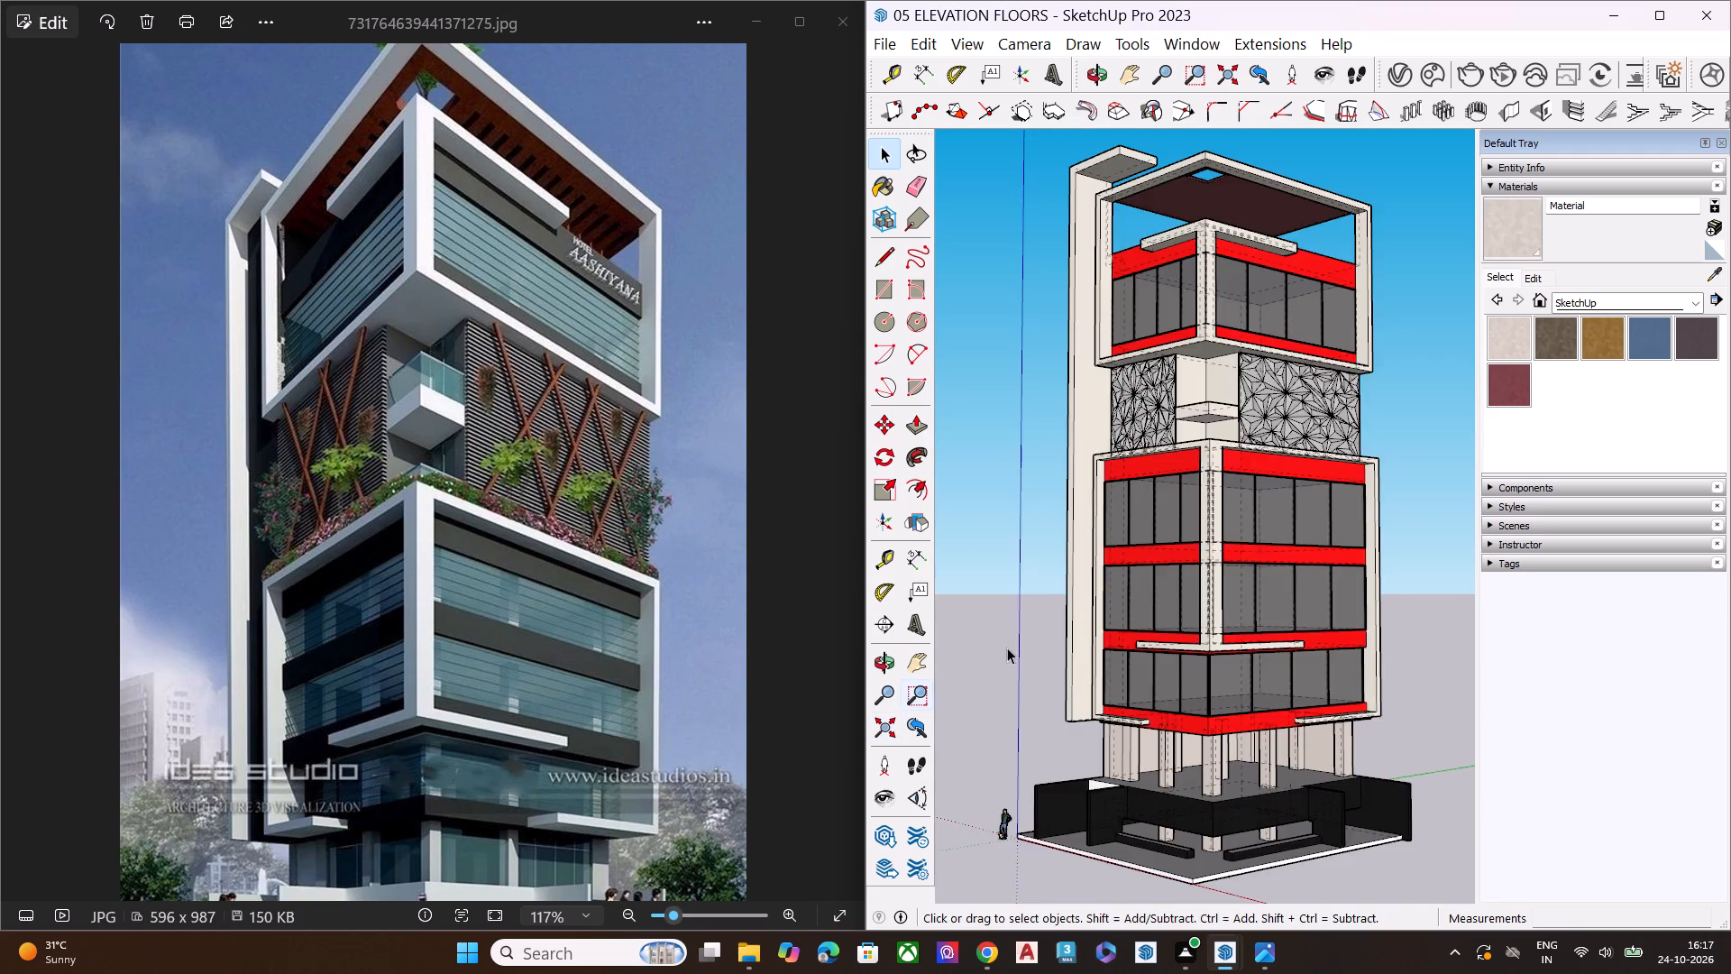
# Paint the white wall surface beside the end mullion of the lower block's right-facade glazing with the light beige stone material.
pyautogui.scroll(-5, 1105, 616)
pyautogui.moveTo(1235, 629); pyautogui.dragTo(1030, 638, button='middle')
pyautogui.scroll(3, 1465, 510)
pyautogui.scroll(-1, 1465, 509)
pyautogui.scroll(7, 1465, 507)
pyautogui.scroll(1, 1232, 595)
pyautogui.scroll(-1, 1232, 595)
pyautogui.scroll(6, 1232, 595)
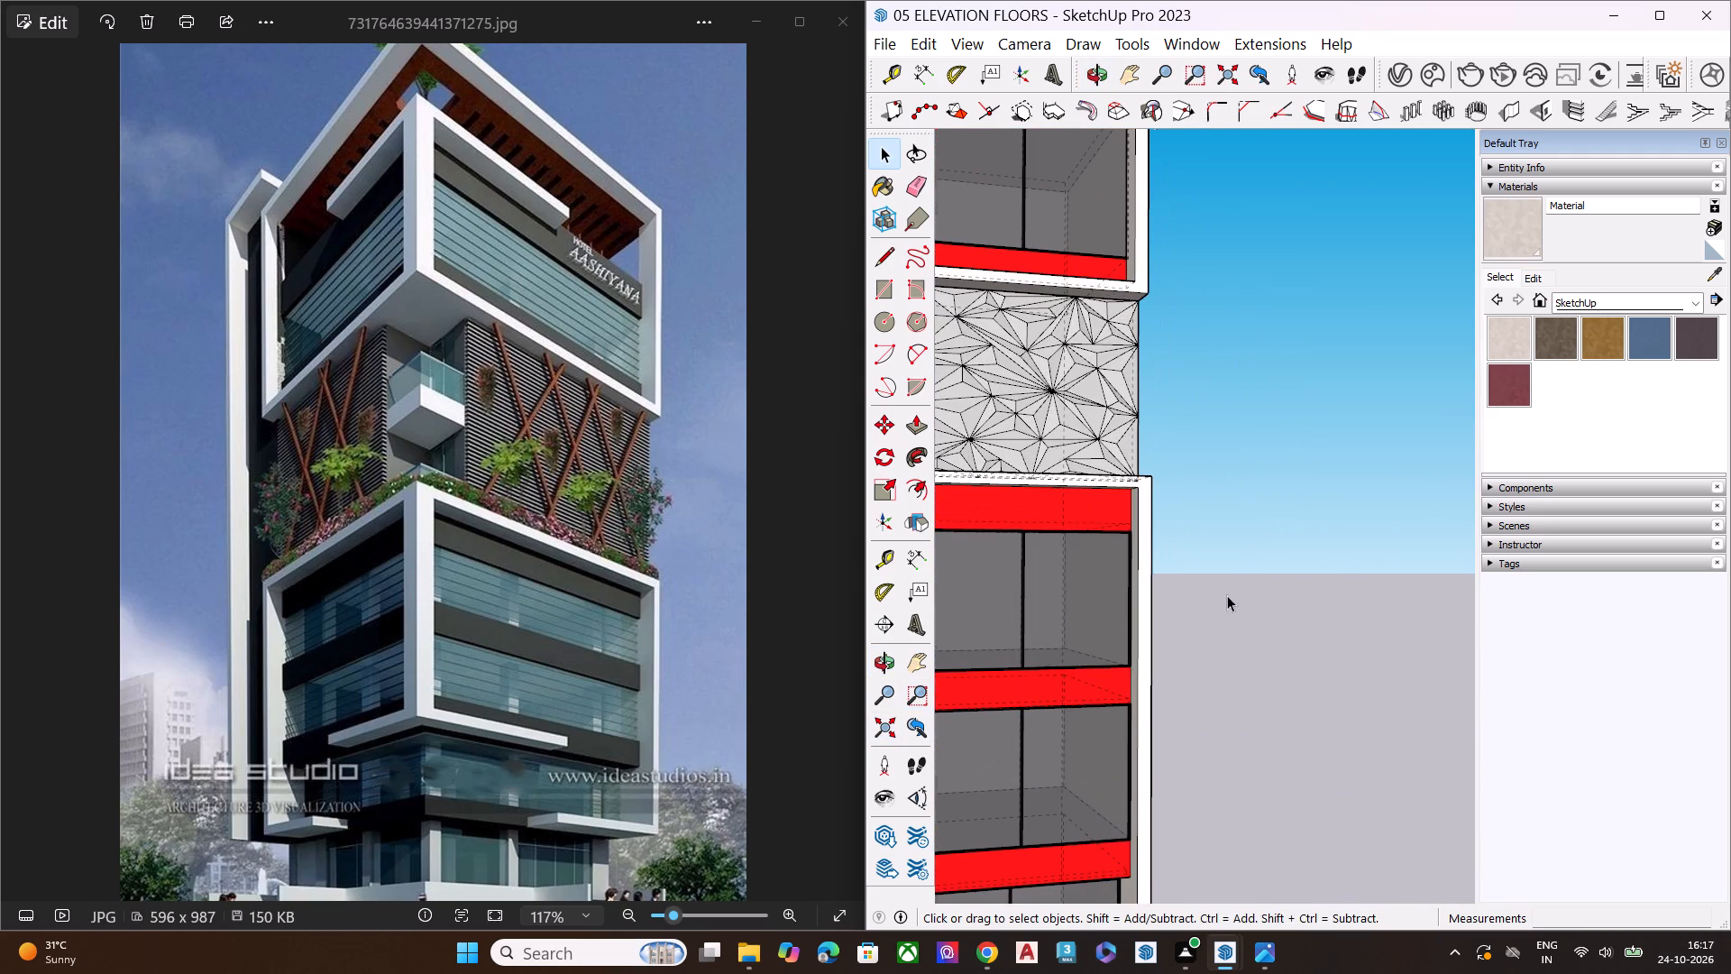
pyautogui.moveTo(1095, 606); pyautogui.dragTo(1289, 522, button='middle')
pyautogui.scroll(2, 1084, 595)
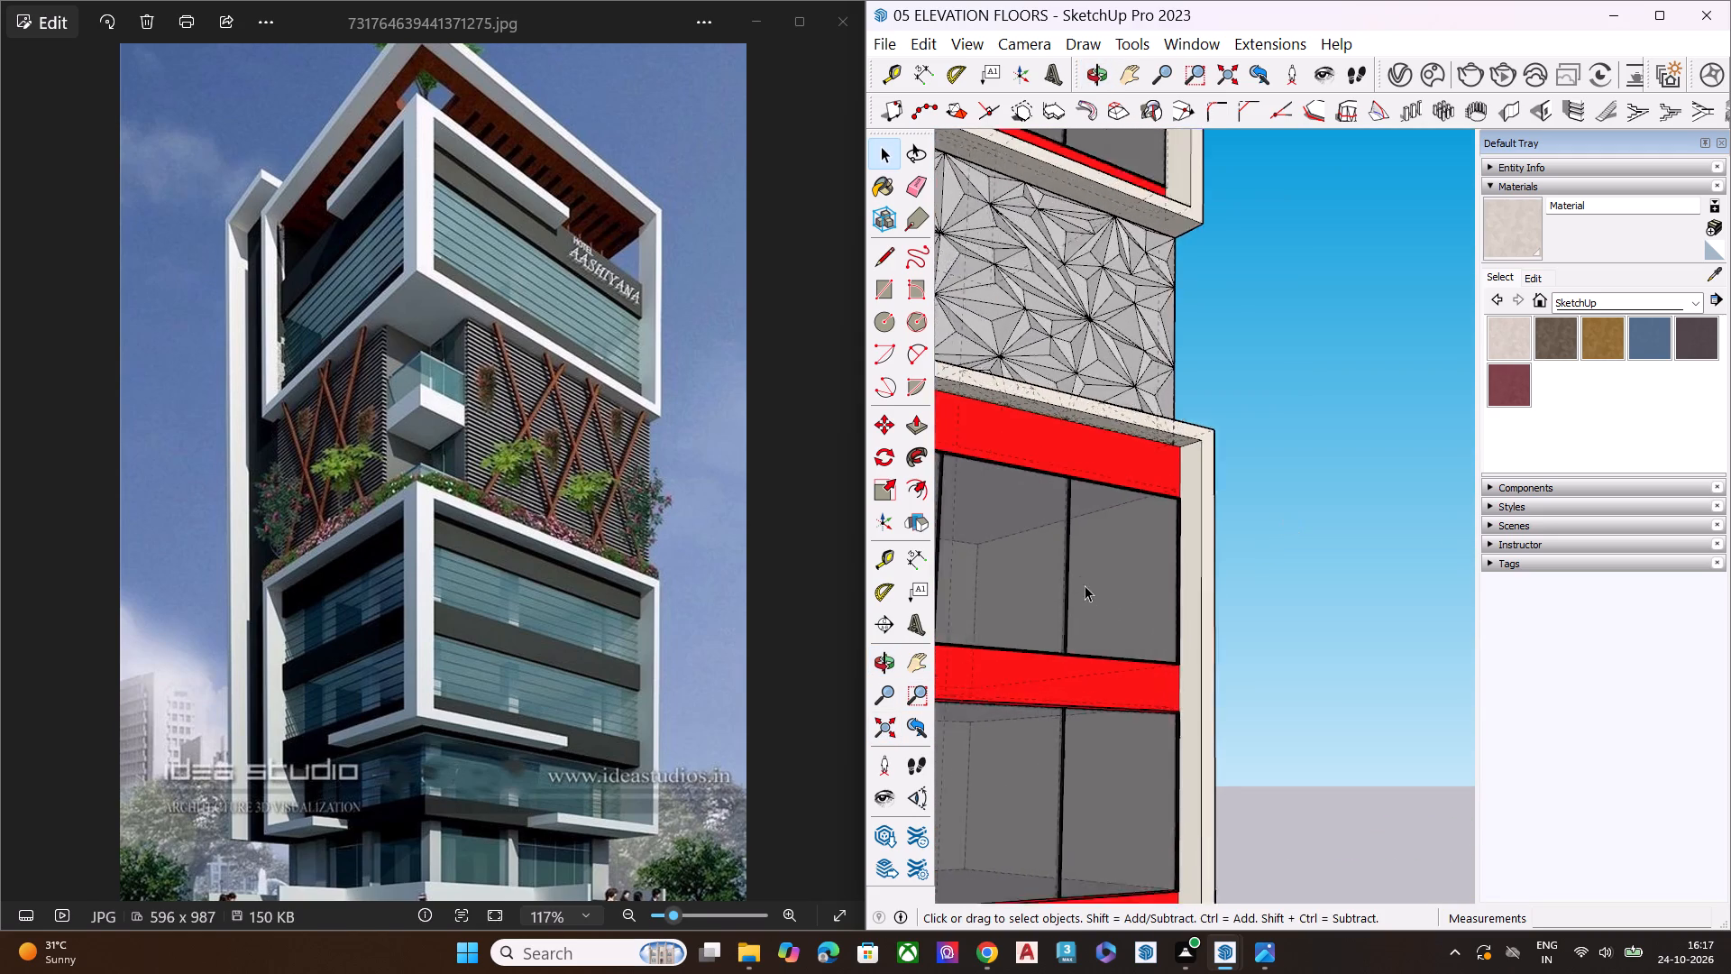
pyautogui.scroll(6, 1085, 585)
pyautogui.scroll(1, 1198, 526)
pyautogui.scroll(-1, 1198, 522)
pyautogui.scroll(10, 1198, 522)
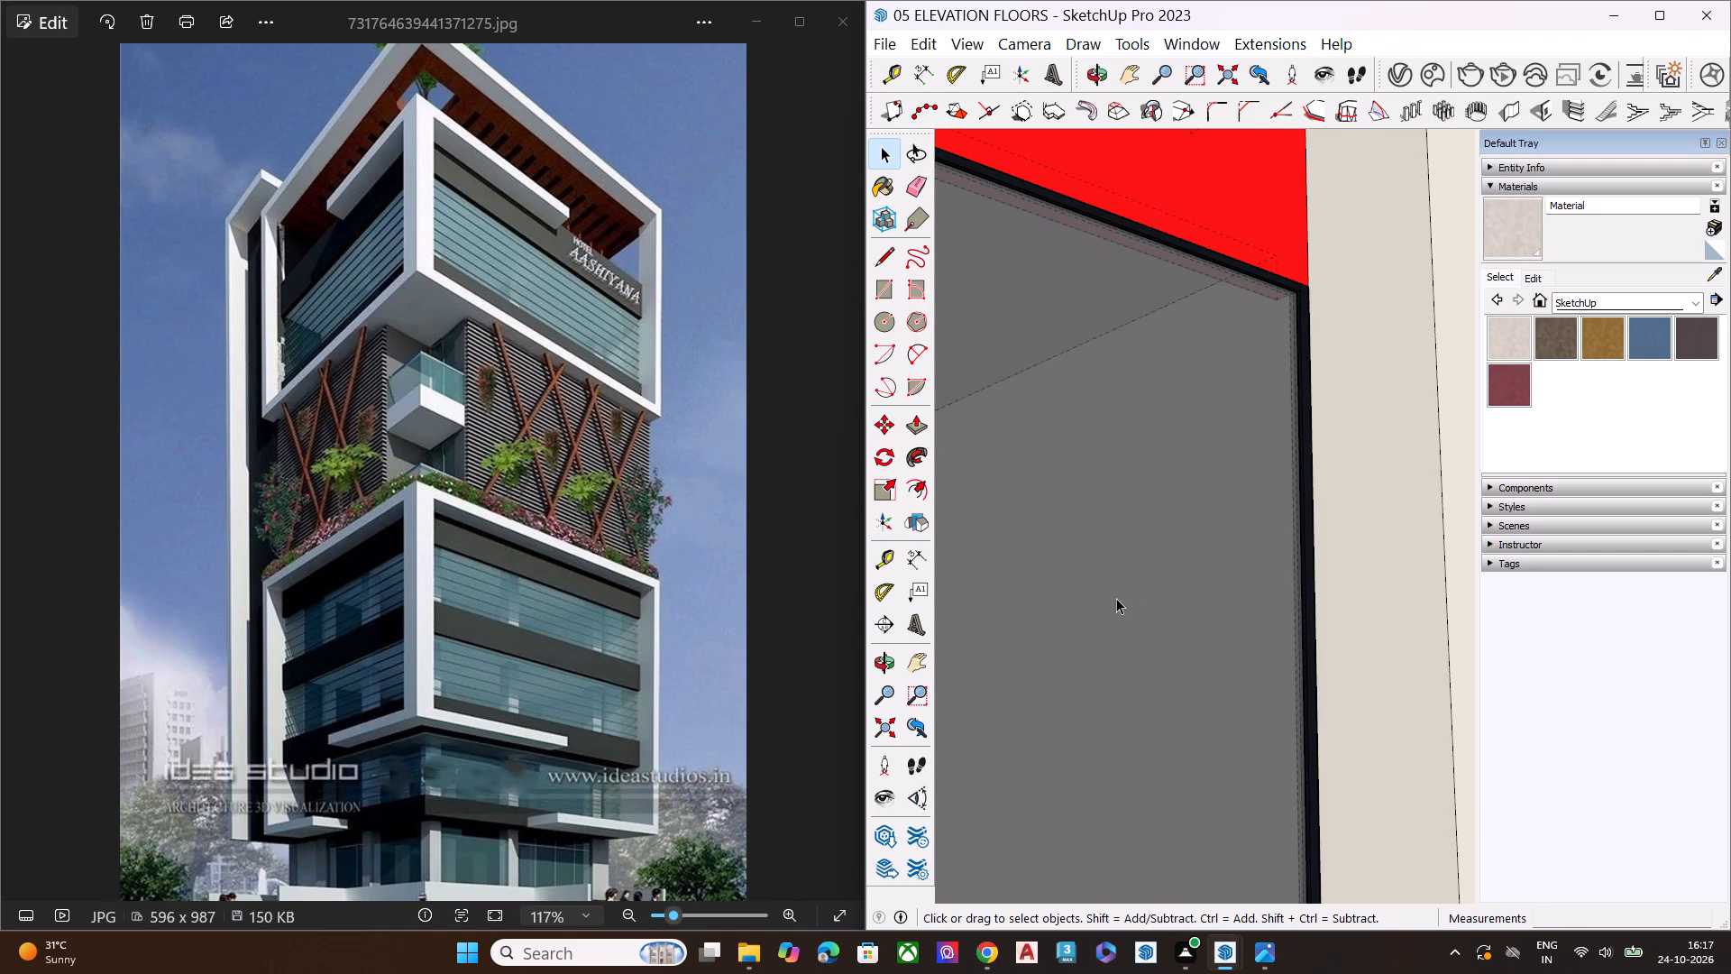
pyautogui.scroll(2, 1231, 539)
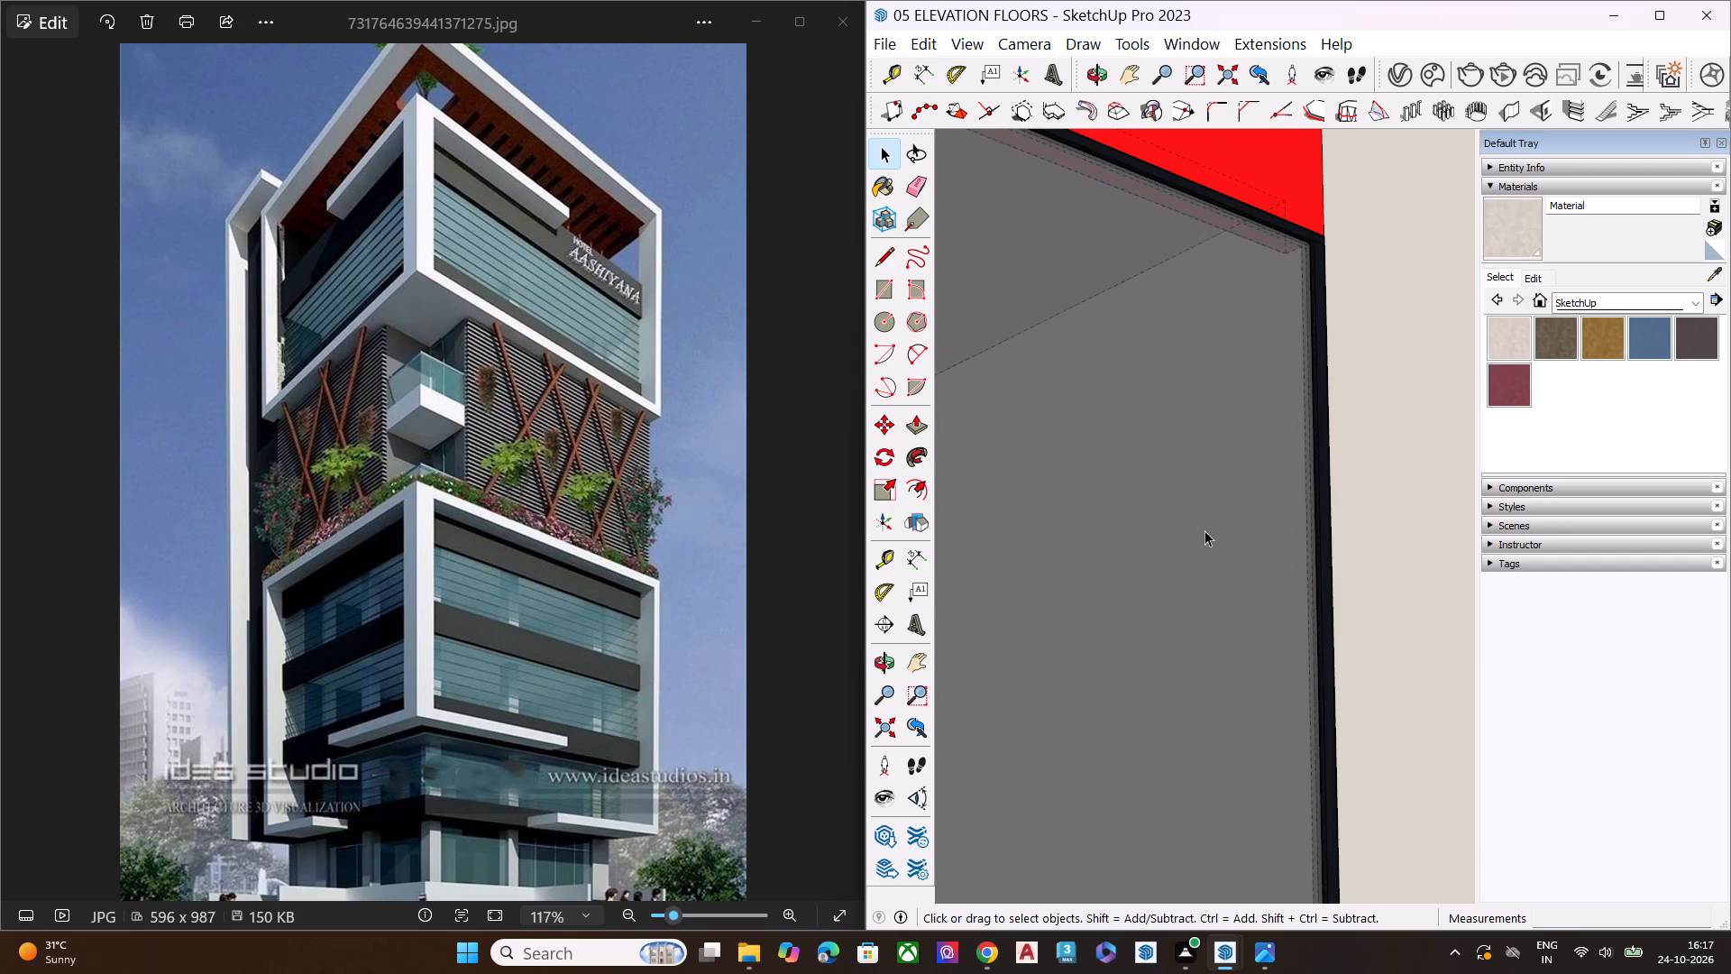
pyautogui.moveTo(1206, 540); pyautogui.dragTo(1364, 788, button='middle')
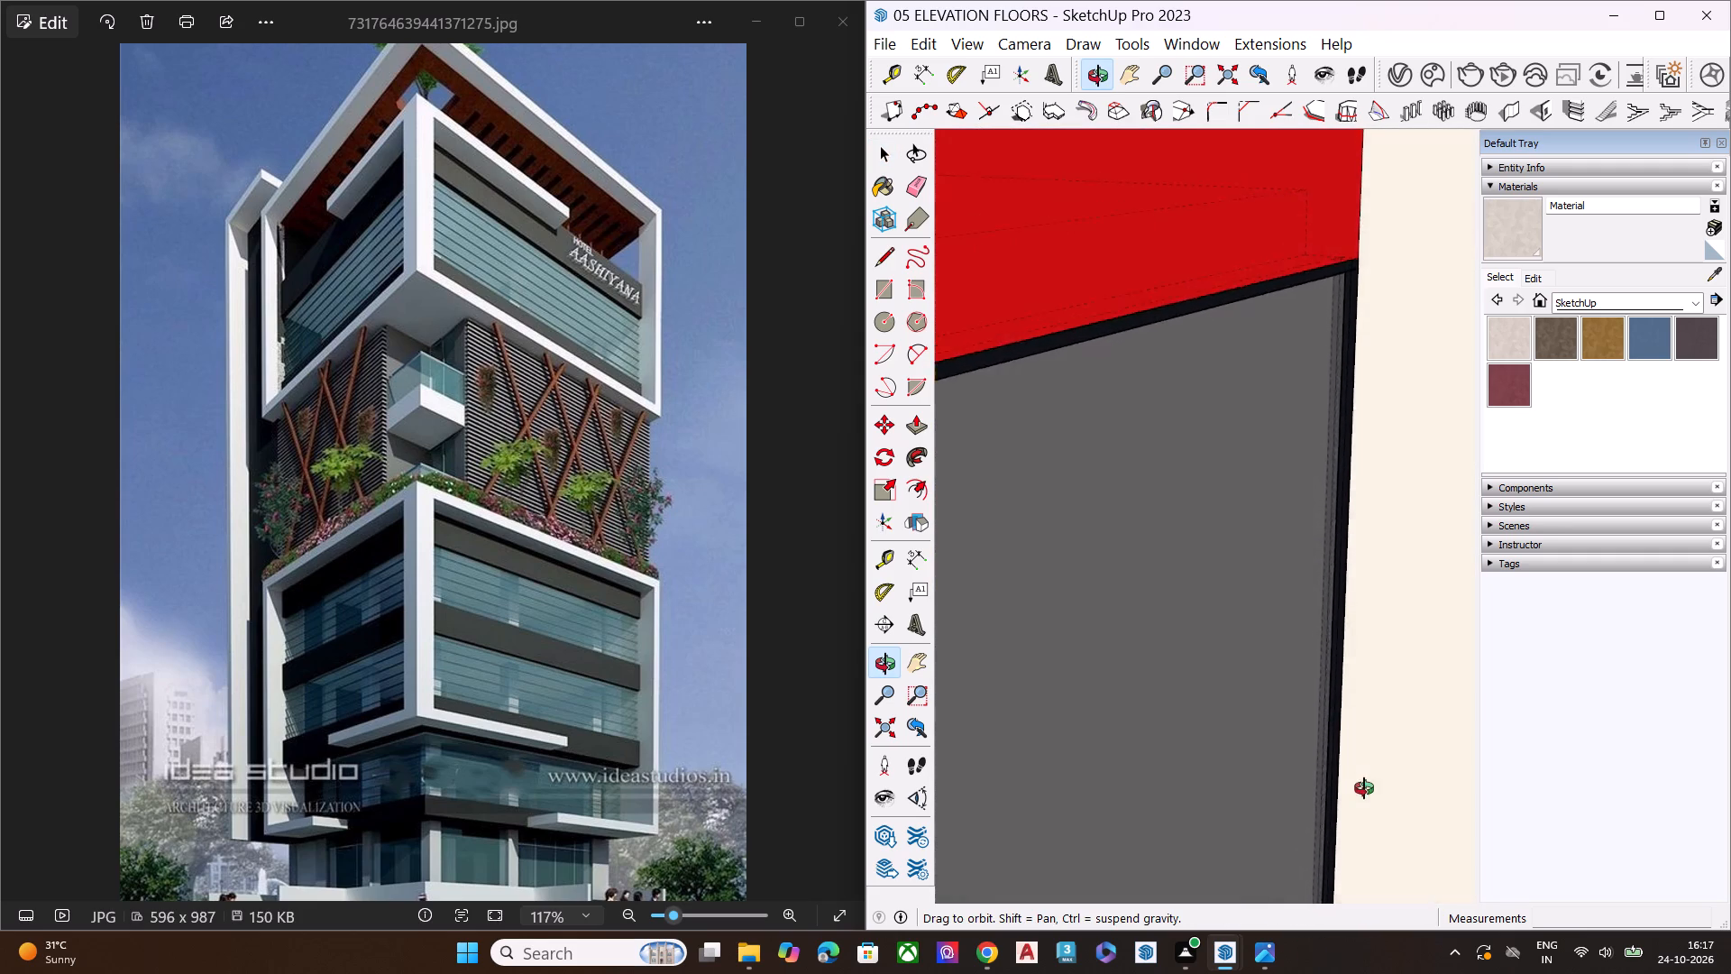
pyautogui.moveTo(1364, 788); pyautogui.dragTo(1424, 657, button='middle')
pyautogui.scroll(10, 1323, 630)
pyautogui.scroll(7, 1263, 678)
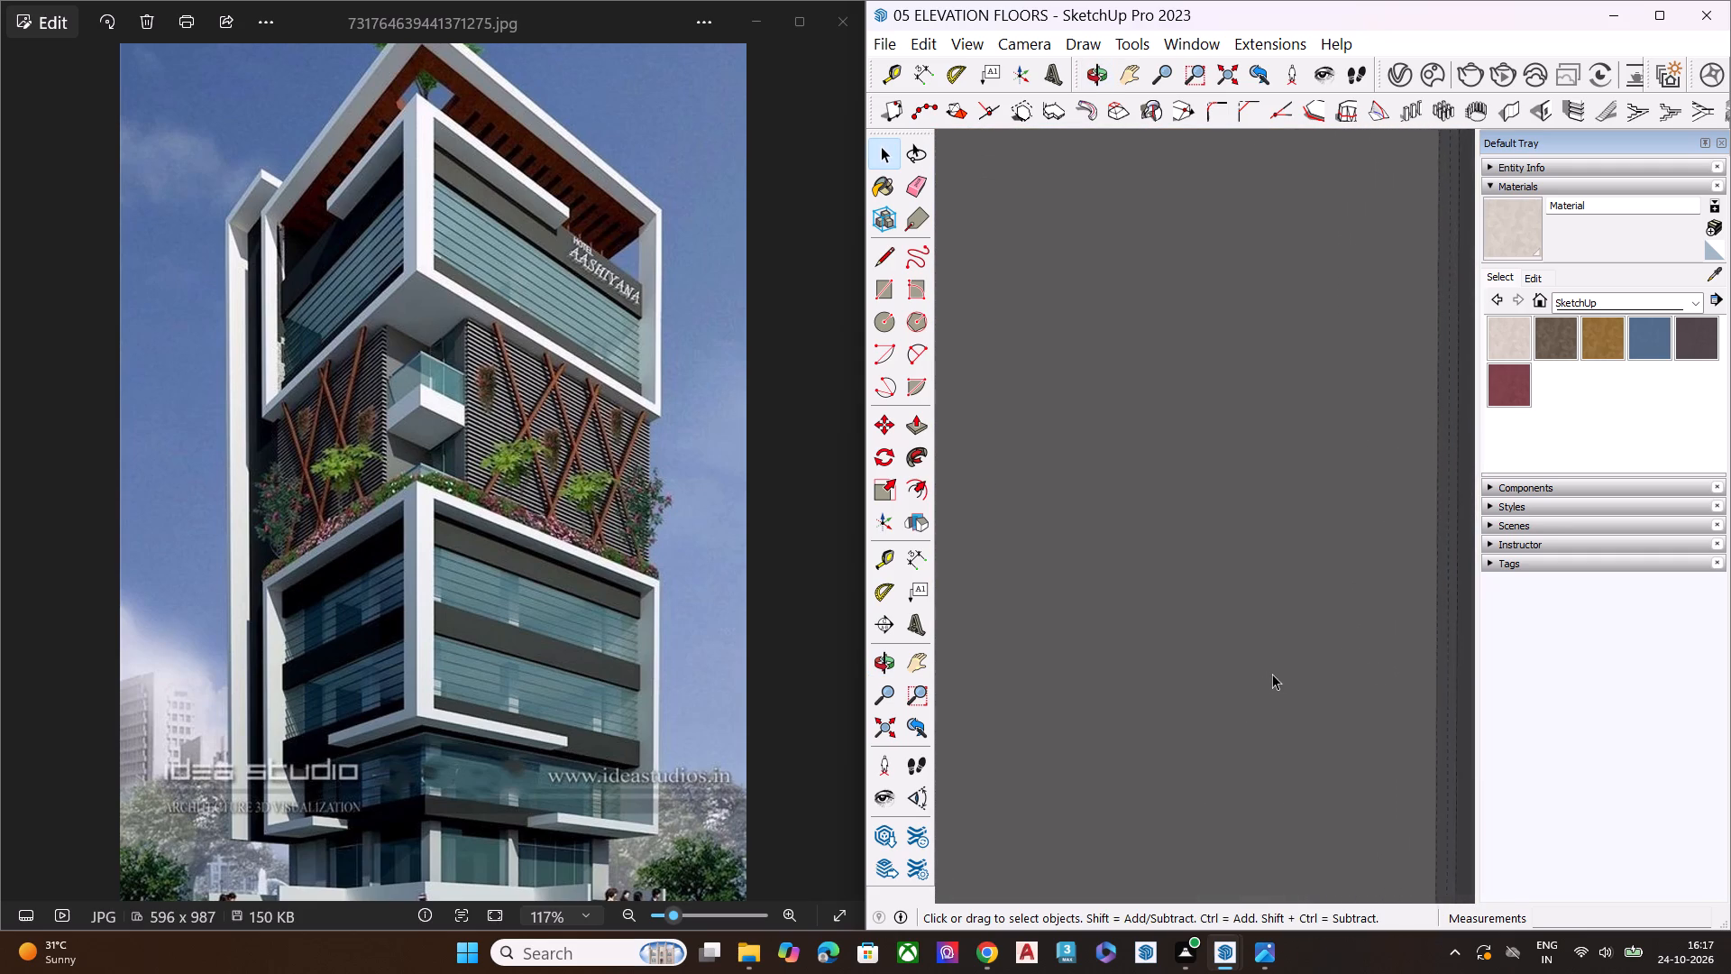
pyautogui.scroll(1, 1272, 674)
pyautogui.moveTo(1100, 693); pyautogui.dragTo(1384, 688, button='middle')
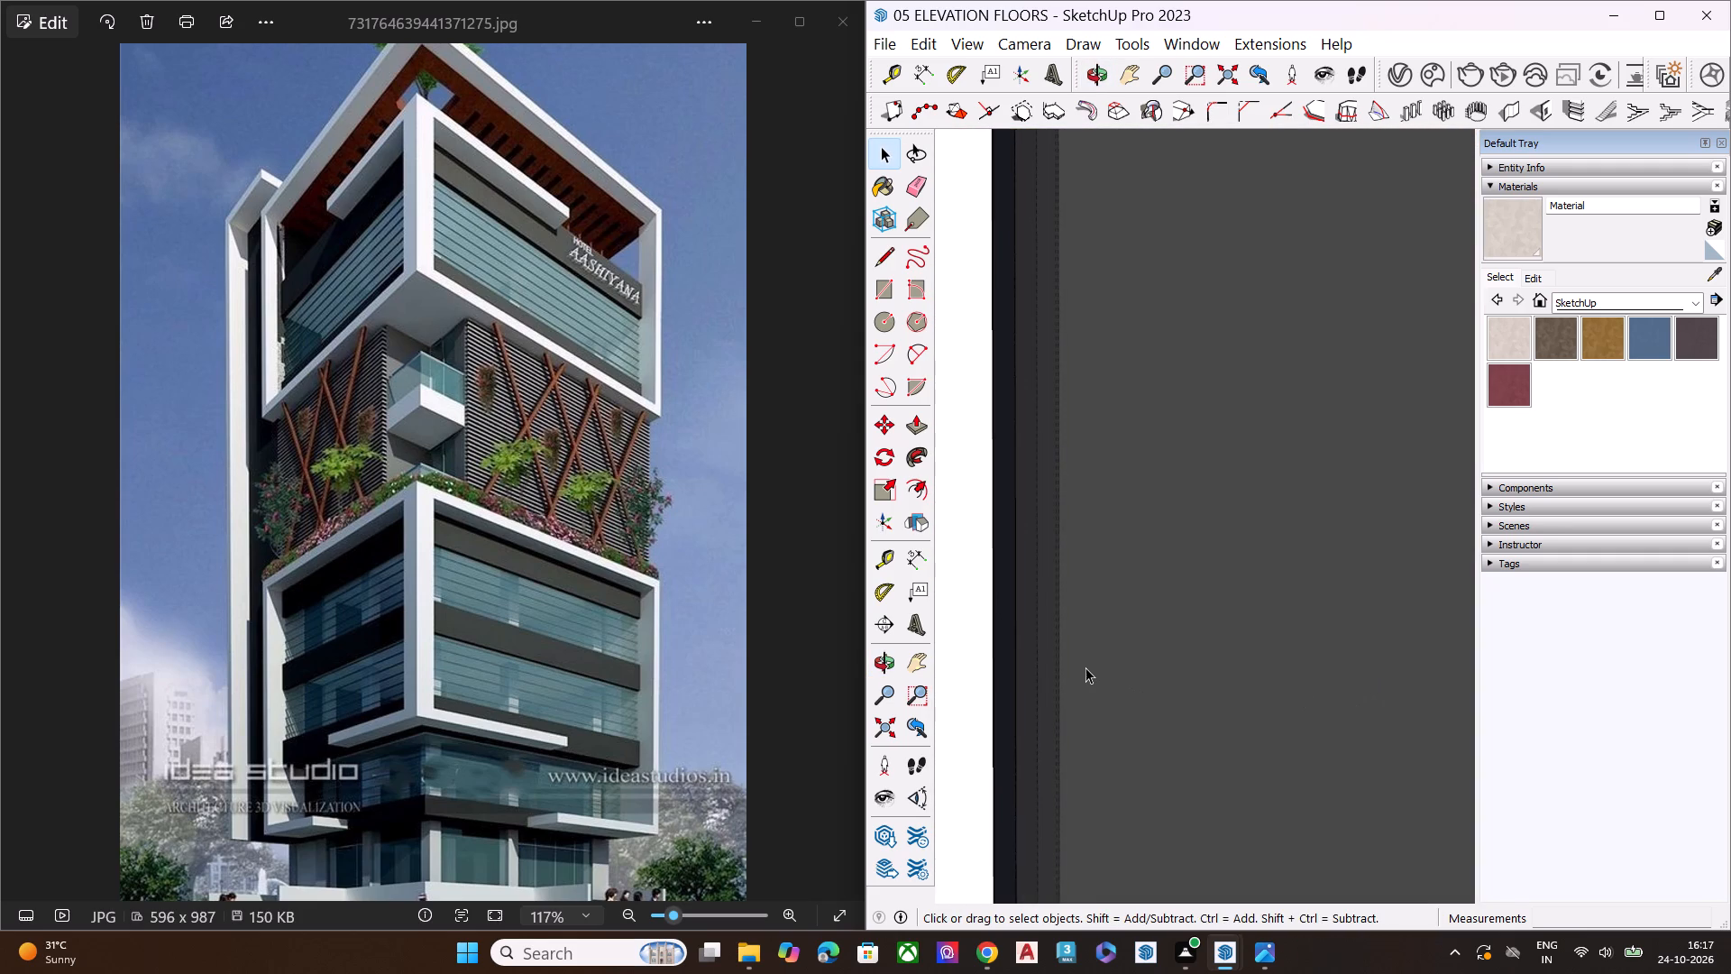
pyautogui.press('h')
pyautogui.moveTo(1054, 661); pyautogui.dragTo(1570, 648)
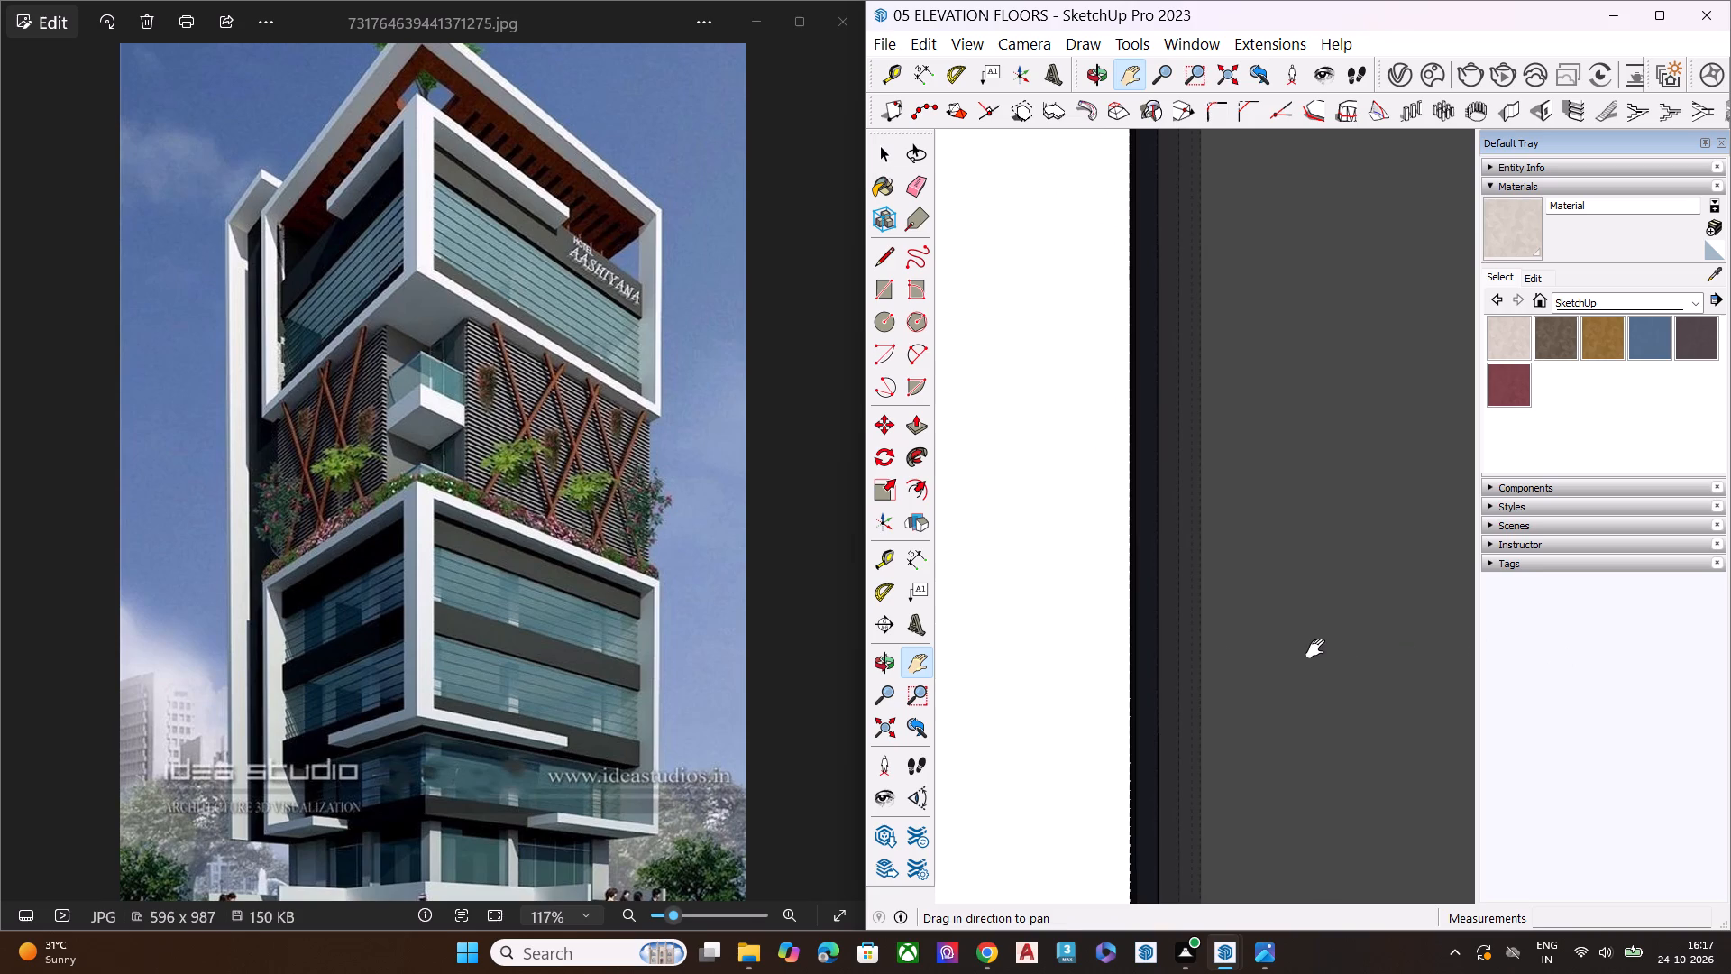
pyautogui.press('space')
pyautogui.click(1518, 228)
pyautogui.click(1047, 595)
pyautogui.scroll(-6, 1141, 593)
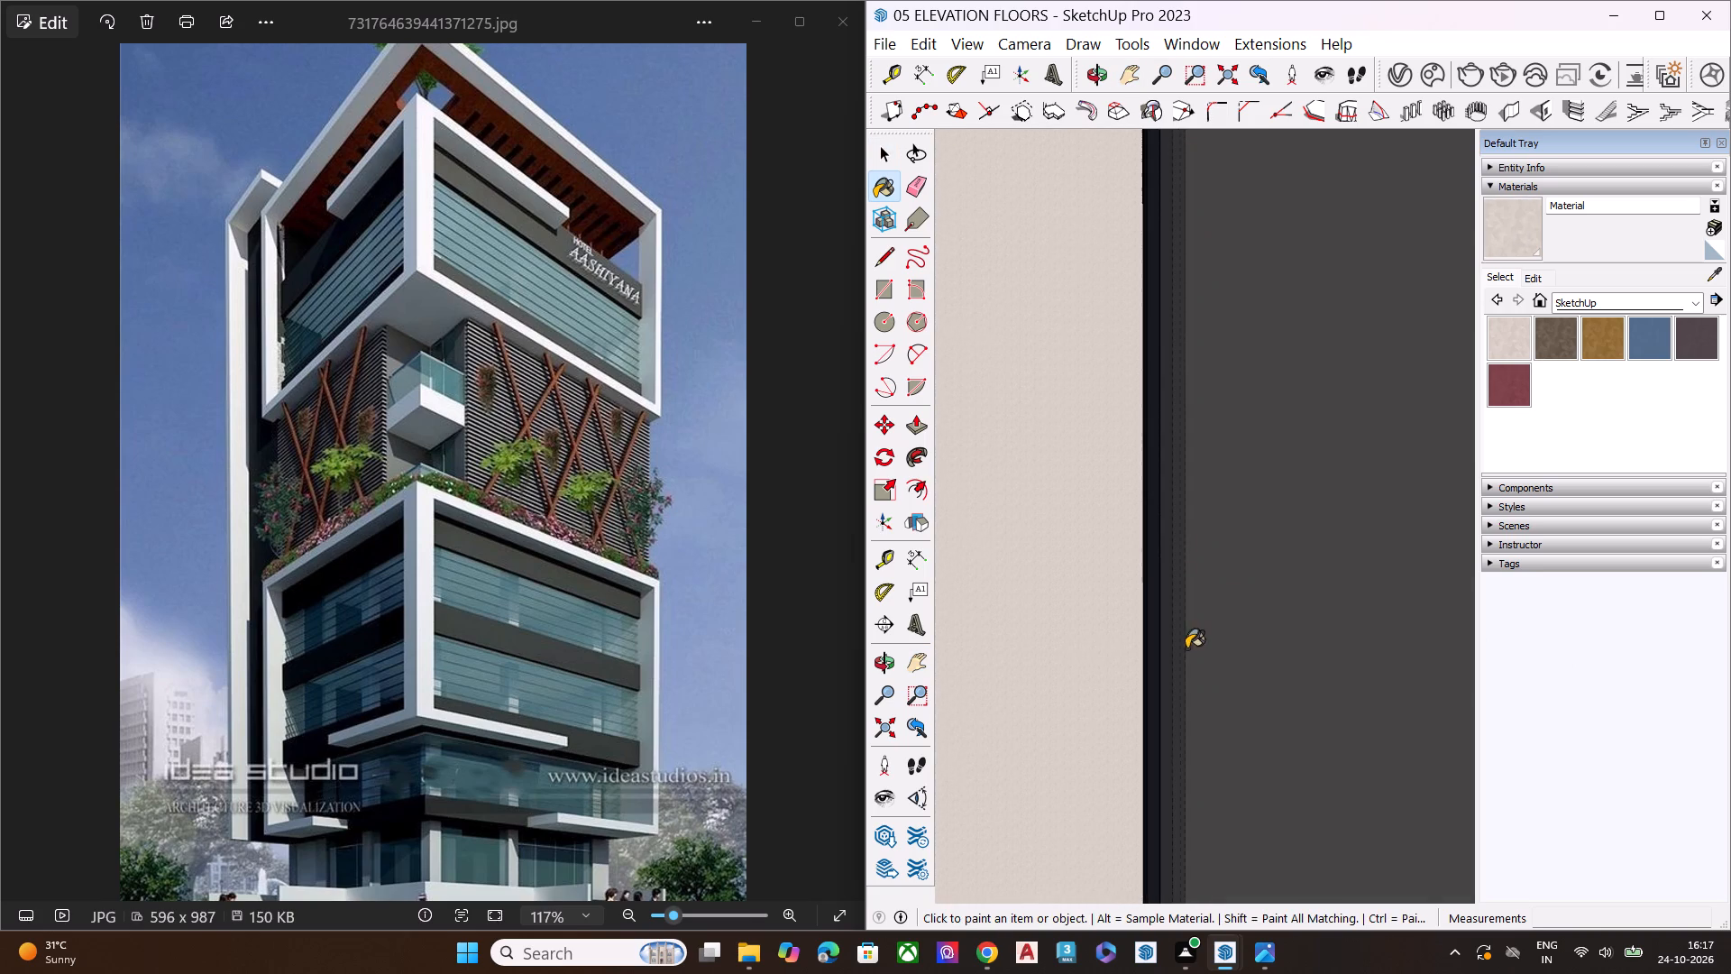
# Examine the painted wall, the interior behind the lower block's glazing and the facade around the corner and balcony.
pyautogui.press('h')
pyautogui.moveTo(1043, 663); pyautogui.dragTo(1654, 665)
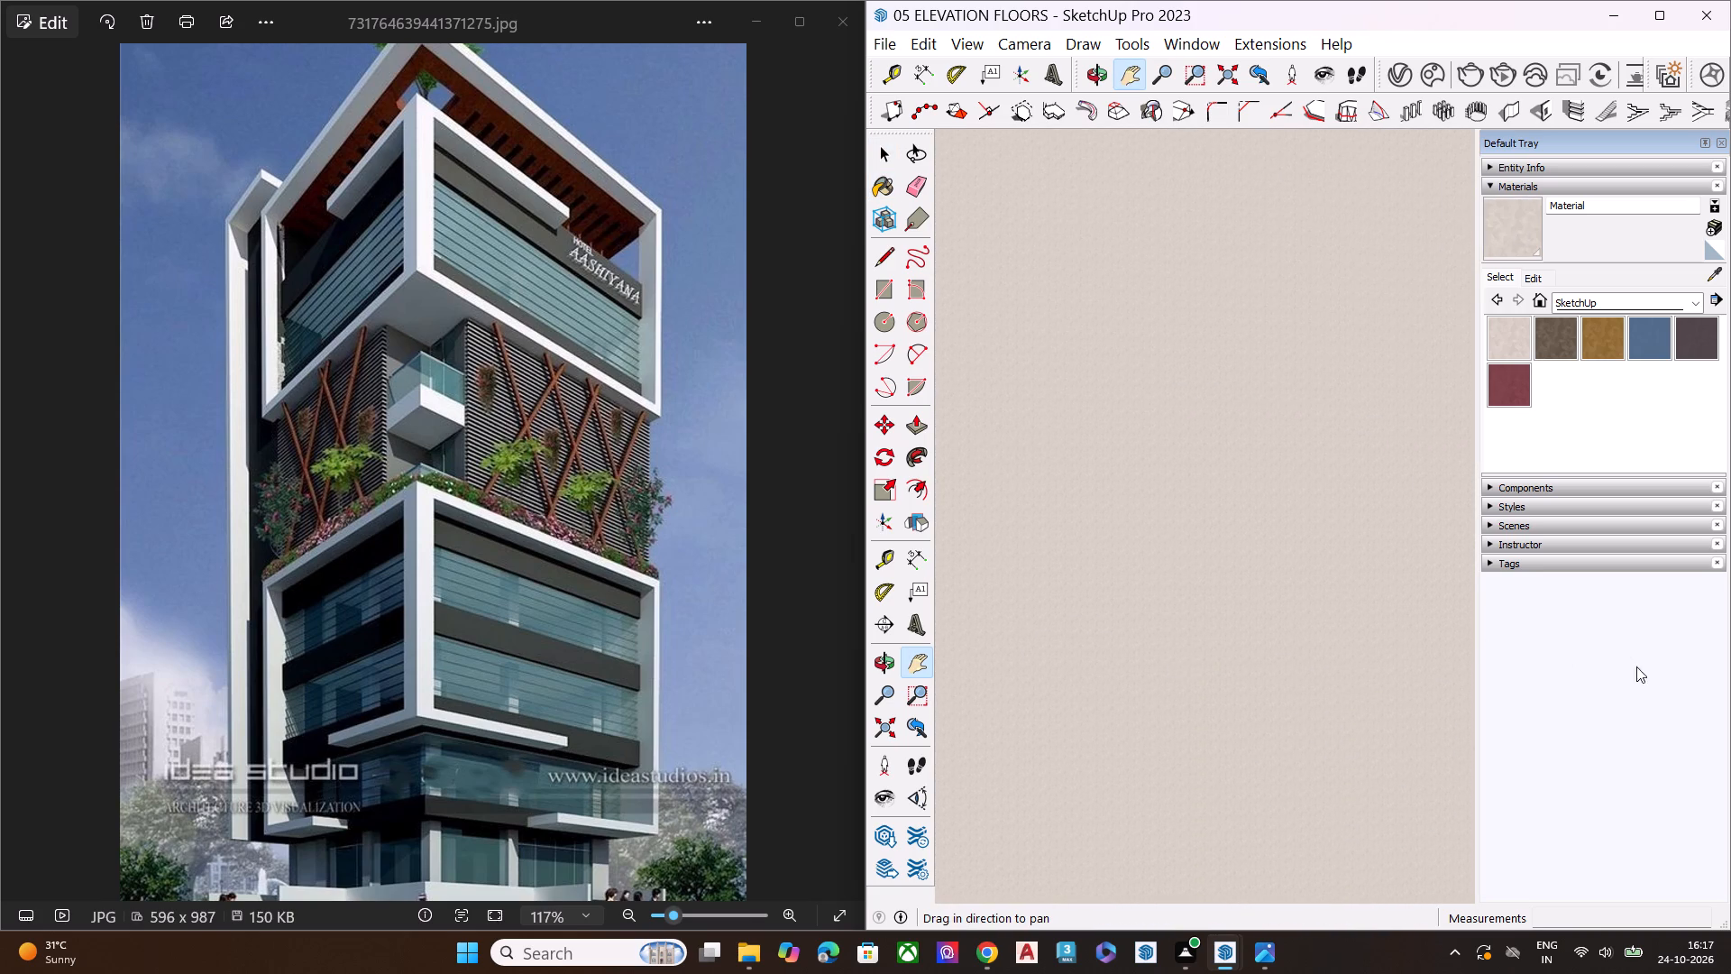
pyautogui.moveTo(1014, 634); pyautogui.dragTo(1360, 632)
pyautogui.scroll(-6, 1330, 649)
pyautogui.moveTo(1261, 667); pyautogui.dragTo(1036, 650, button='middle')
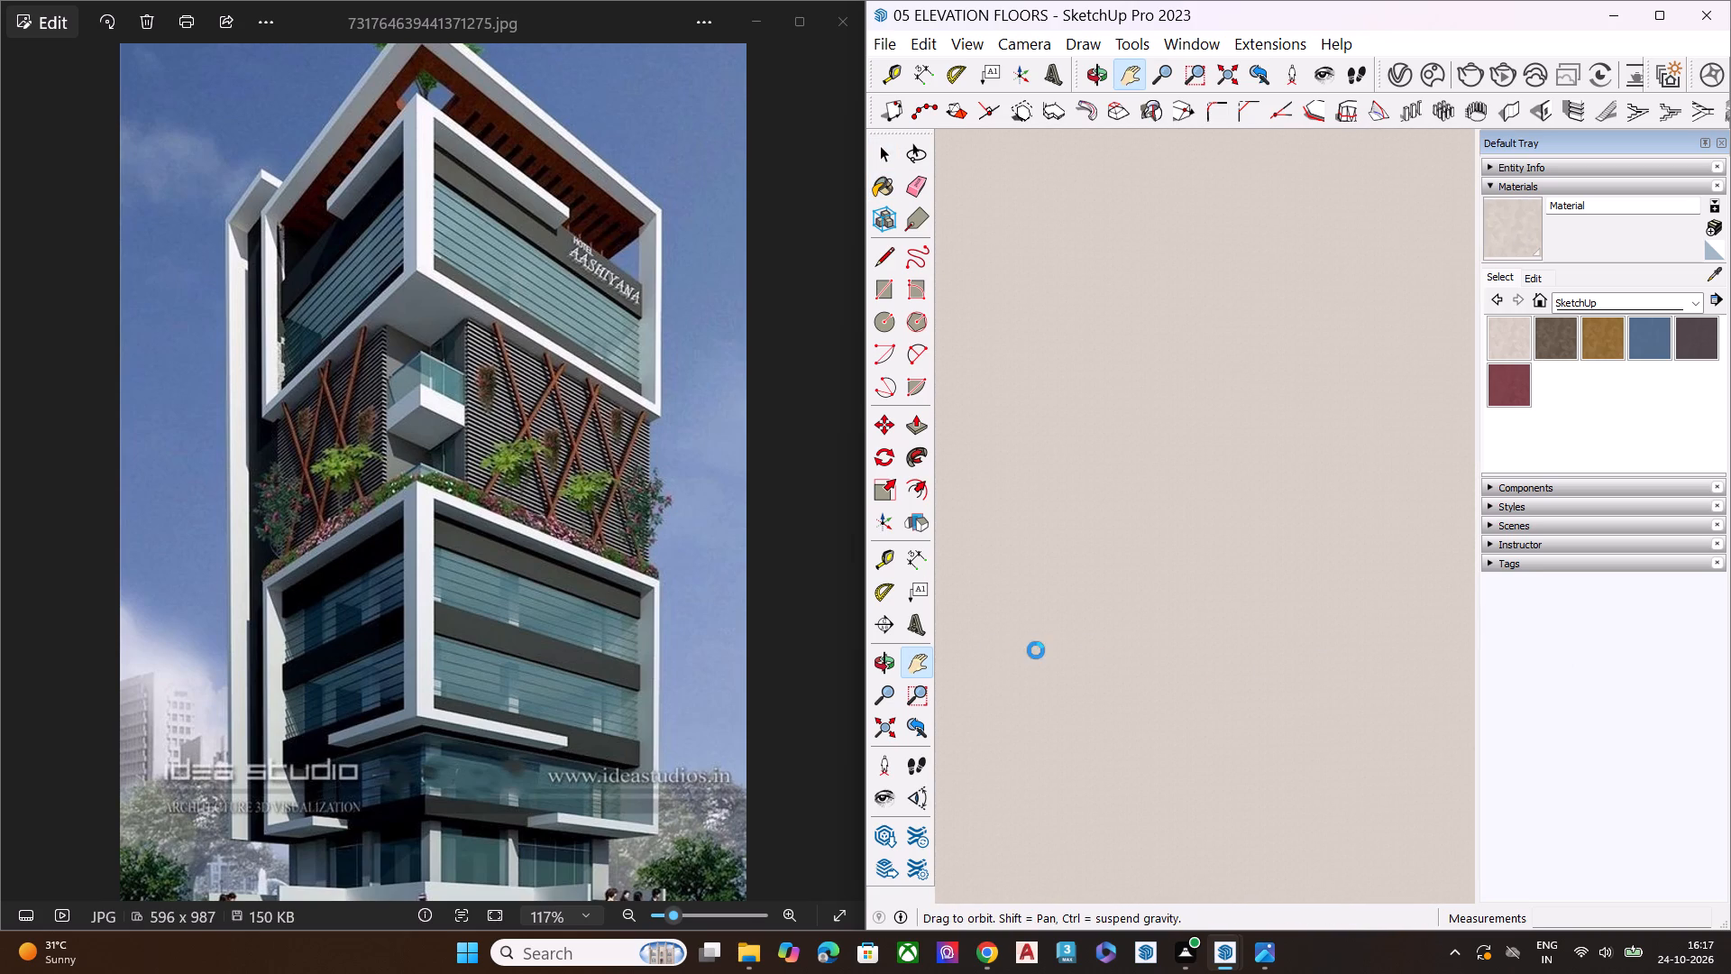
pyautogui.moveTo(1036, 650); pyautogui.dragTo(755, 681, button='middle')
pyautogui.scroll(1, 1170, 675)
pyautogui.moveTo(1214, 675); pyautogui.dragTo(1015, 675, button='middle')
pyautogui.scroll(-9, 1191, 663)
pyautogui.scroll(-7, 1102, 645)
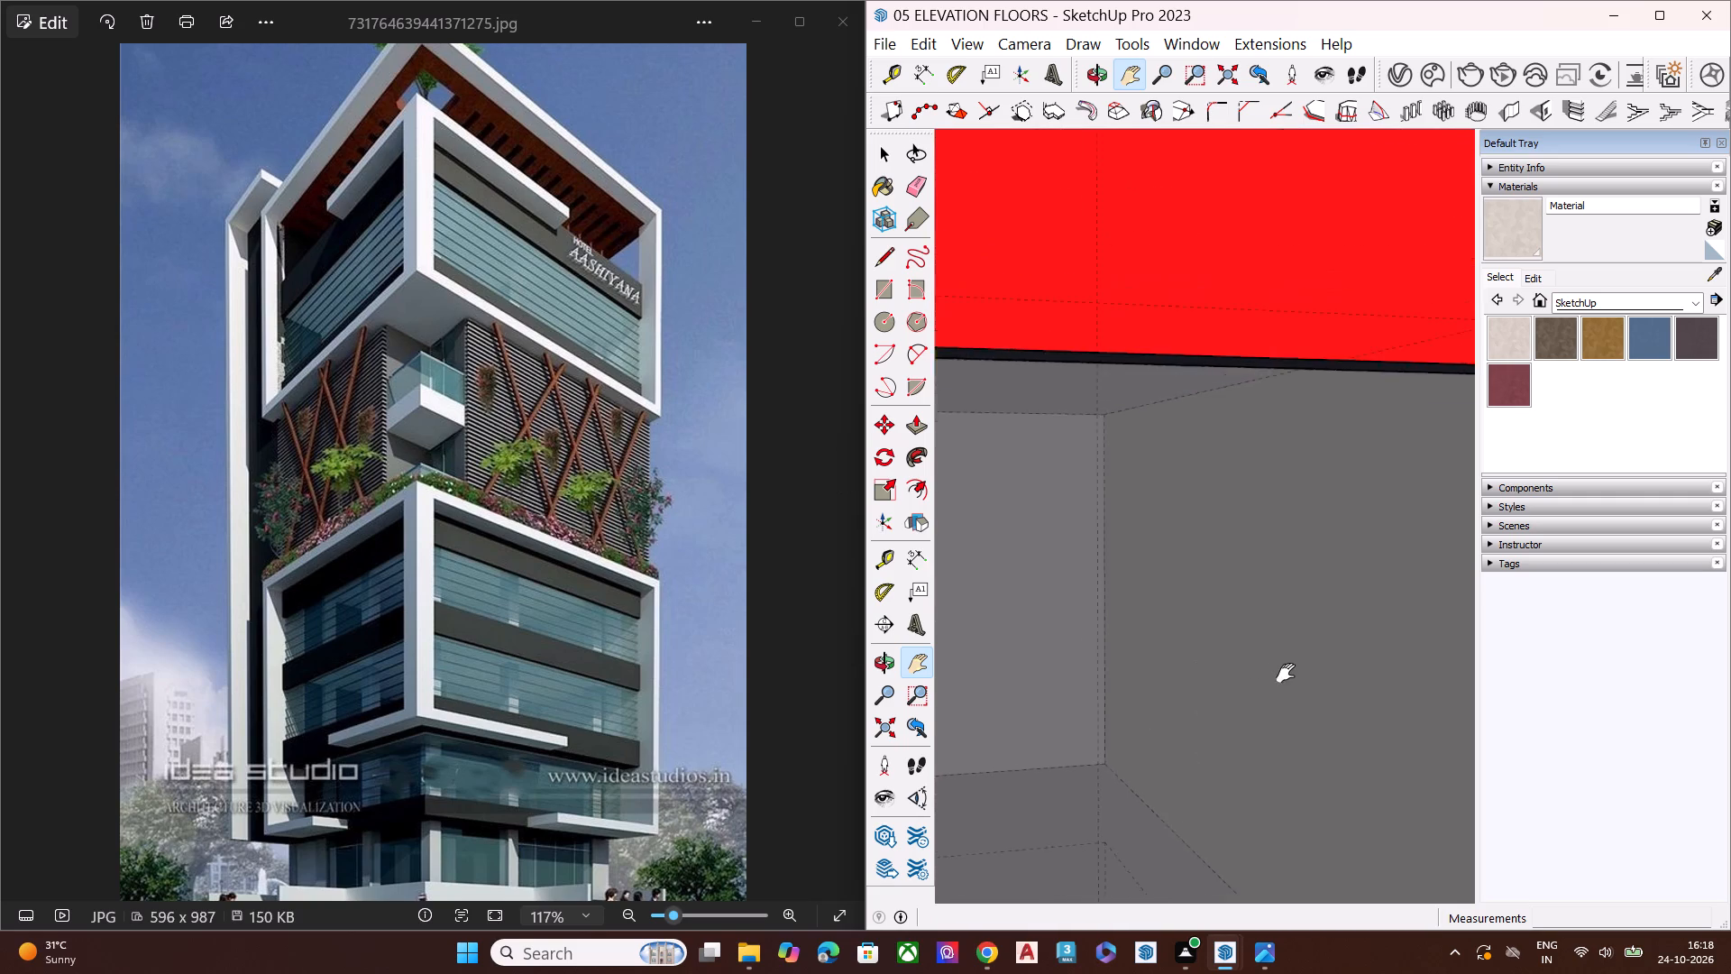
pyautogui.scroll(-10, 1286, 673)
pyautogui.scroll(-17, 1381, 702)
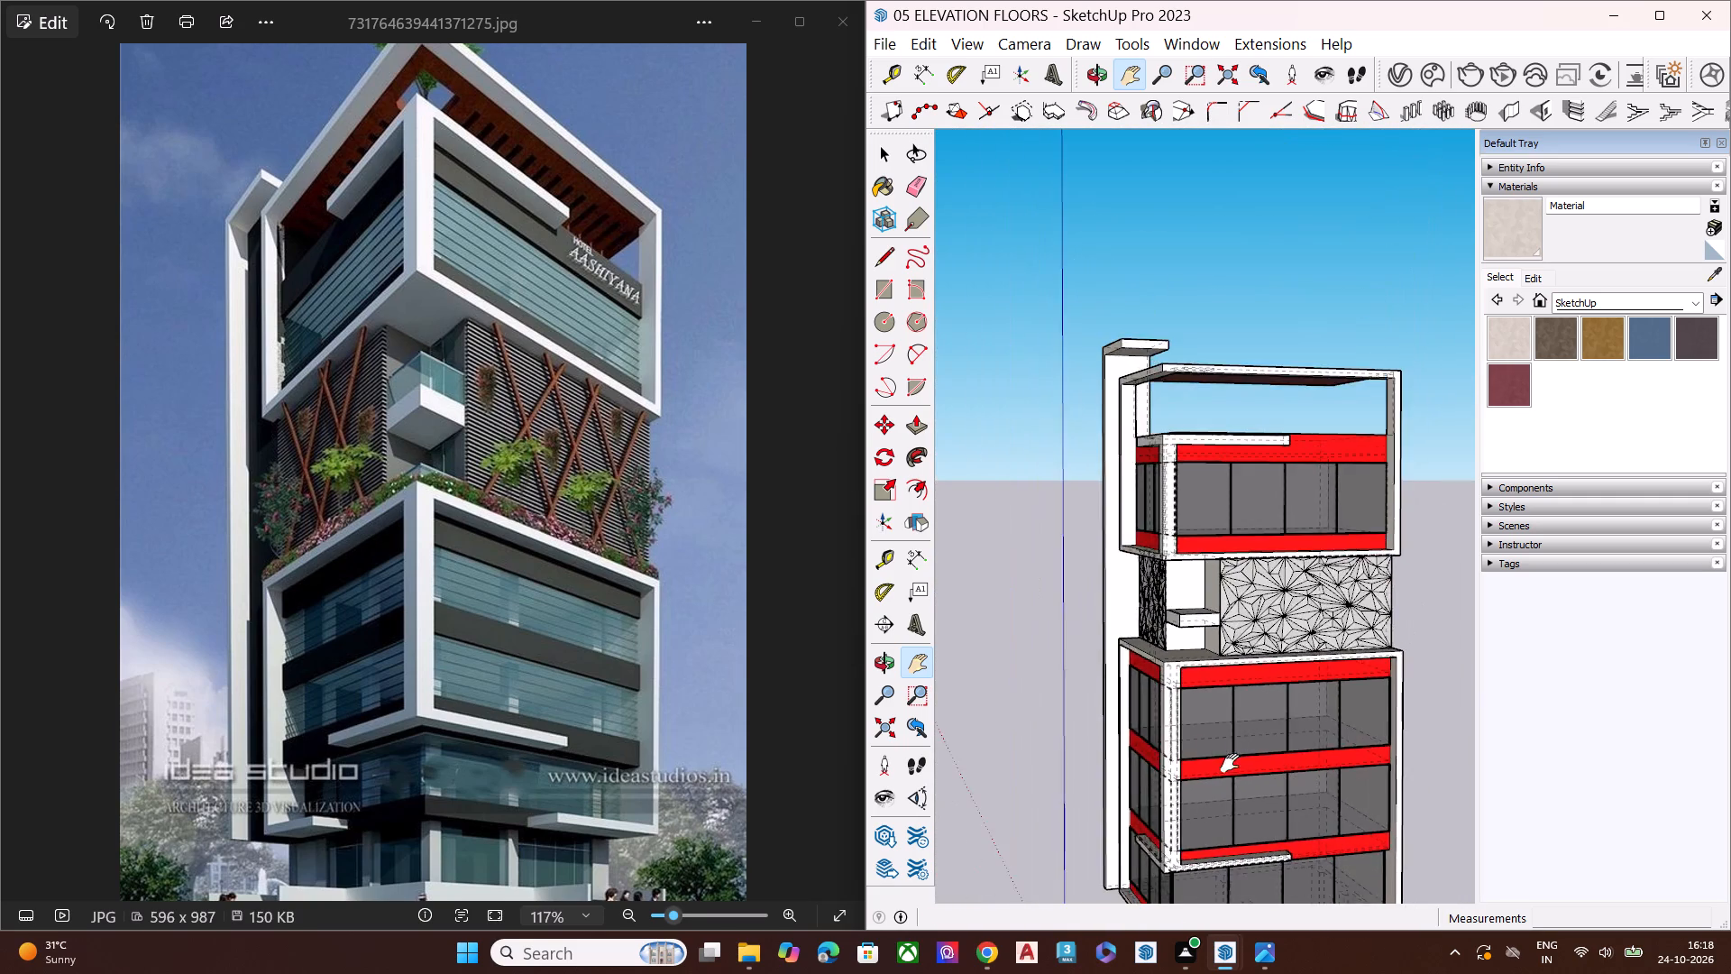
pyautogui.moveTo(1226, 762); pyautogui.dragTo(1197, 636, button='middle')
pyautogui.scroll(9, 1197, 638)
pyautogui.scroll(7, 1190, 732)
pyautogui.press('space')
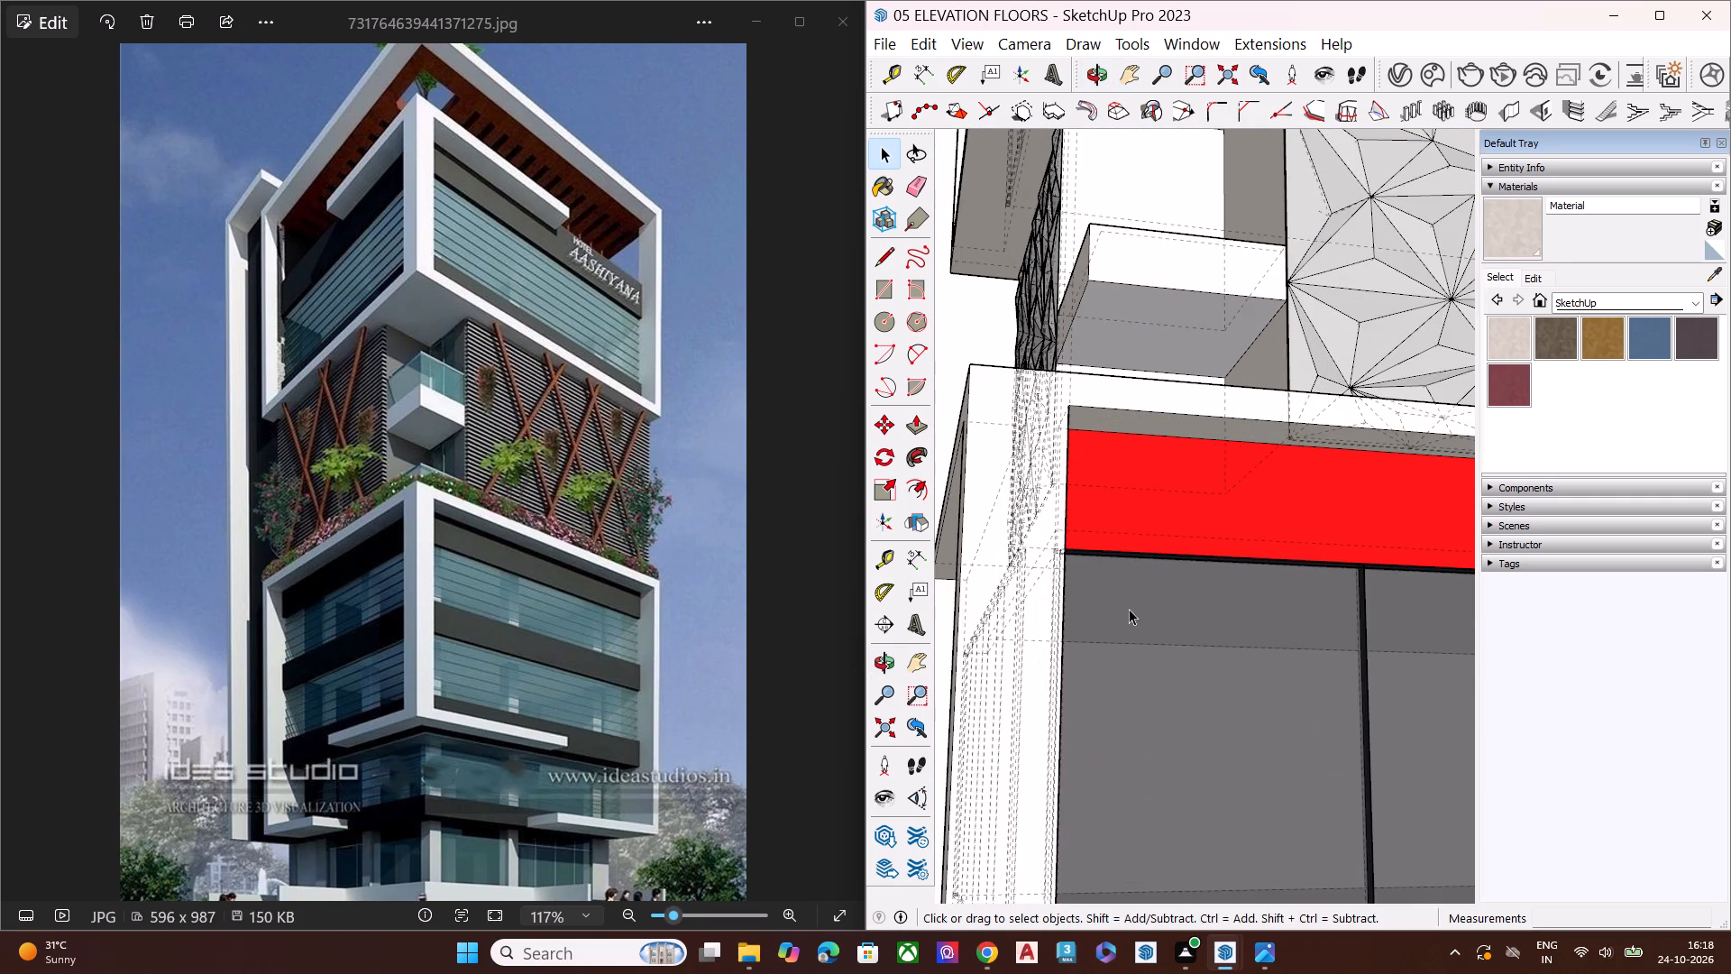
pyautogui.scroll(-6, 1049, 598)
pyautogui.moveTo(1293, 631); pyautogui.dragTo(967, 707, button='middle')
pyautogui.scroll(1, 1241, 617)
pyautogui.scroll(-5, 848, 650)
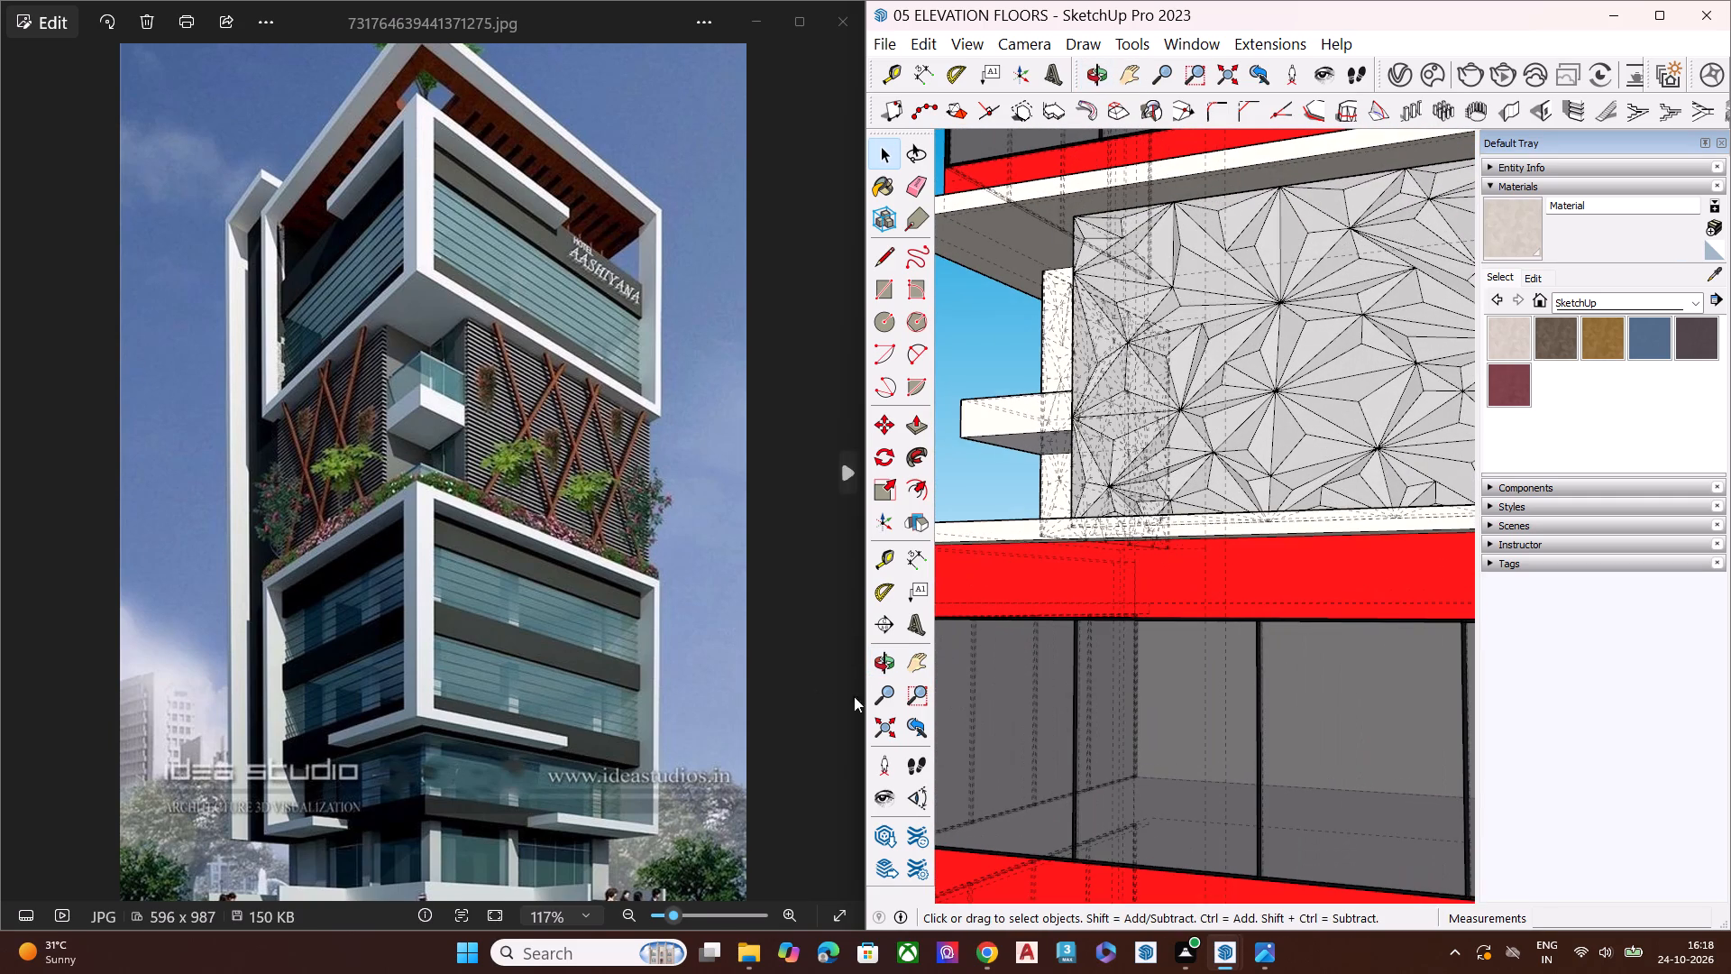
# Turn off the display of back edges so the dashed hidden lines disappear.
pyautogui.scroll(-1, 854, 696)
pyautogui.scroll(-7, 1174, 612)
pyautogui.scroll(1, 1203, 615)
pyautogui.scroll(-1, 1203, 615)
pyautogui.press('k')
pyautogui.scroll(-6, 1182, 652)
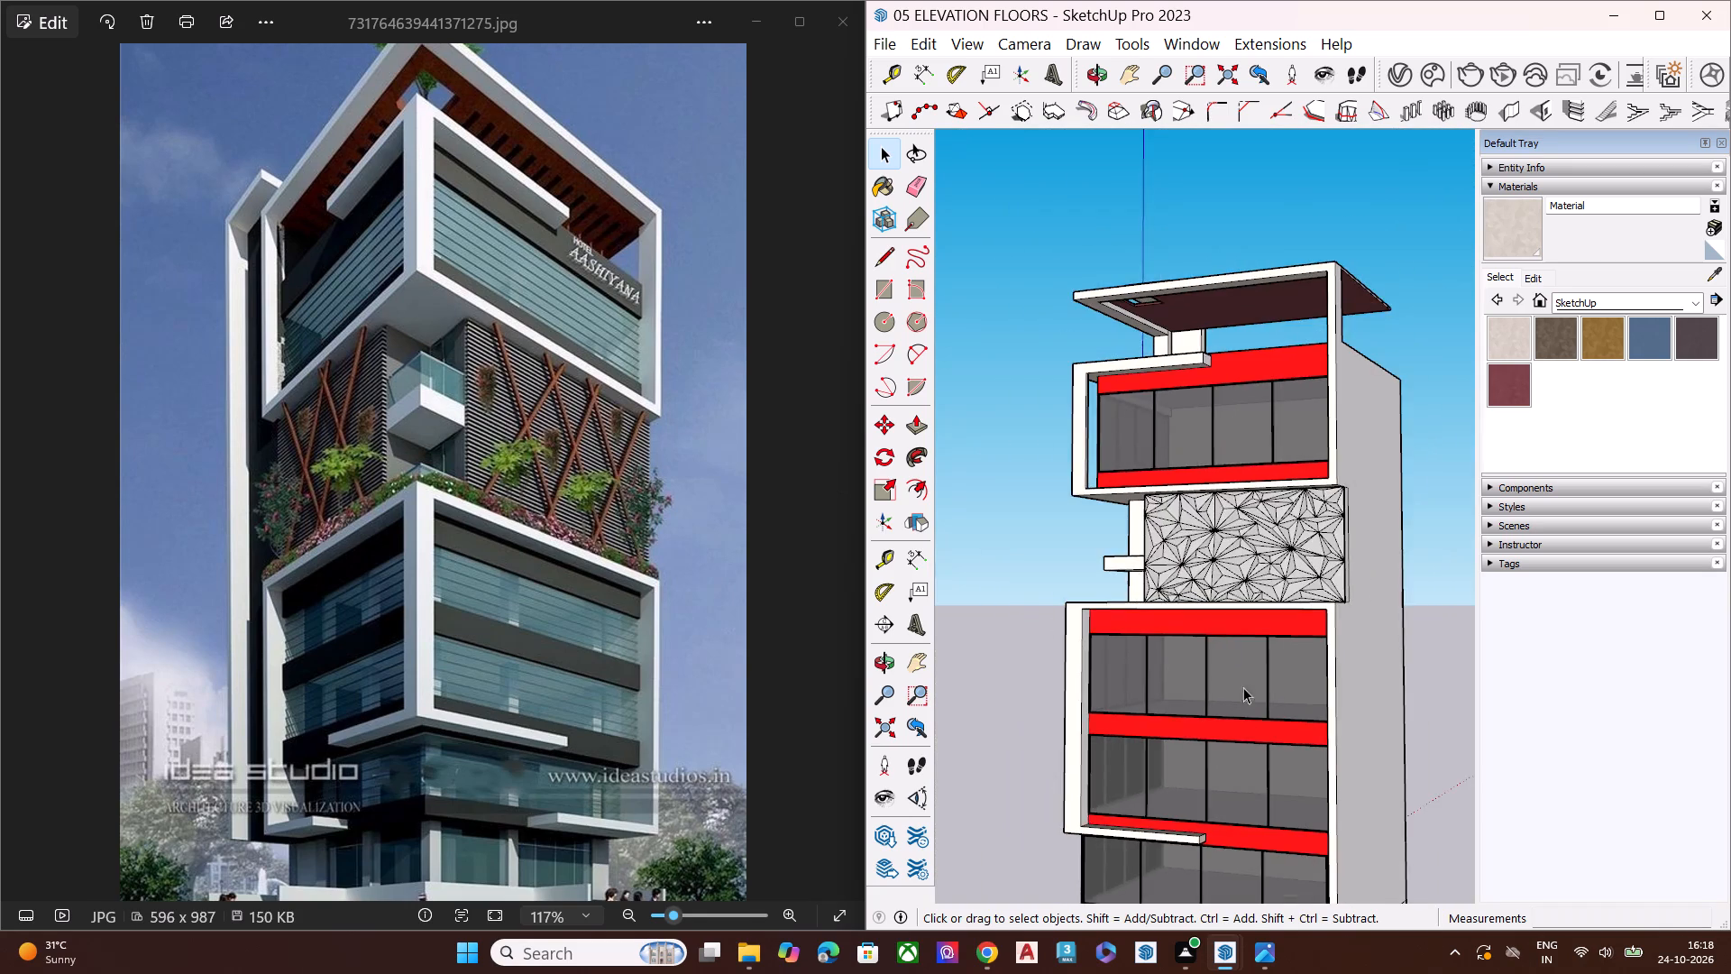
# Move the right-facade glazing of the lower block's top floor about 26 feet aside to open up the interior.
pyautogui.moveTo(1285, 692); pyautogui.dragTo(1166, 763, button='middle')
pyautogui.scroll(6, 1162, 755)
pyautogui.scroll(-1, 1199, 721)
pyautogui.click(1288, 703)
pyautogui.scroll(3, 1352, 706)
pyautogui.scroll(-1, 1348, 708)
pyautogui.scroll(3, 1343, 711)
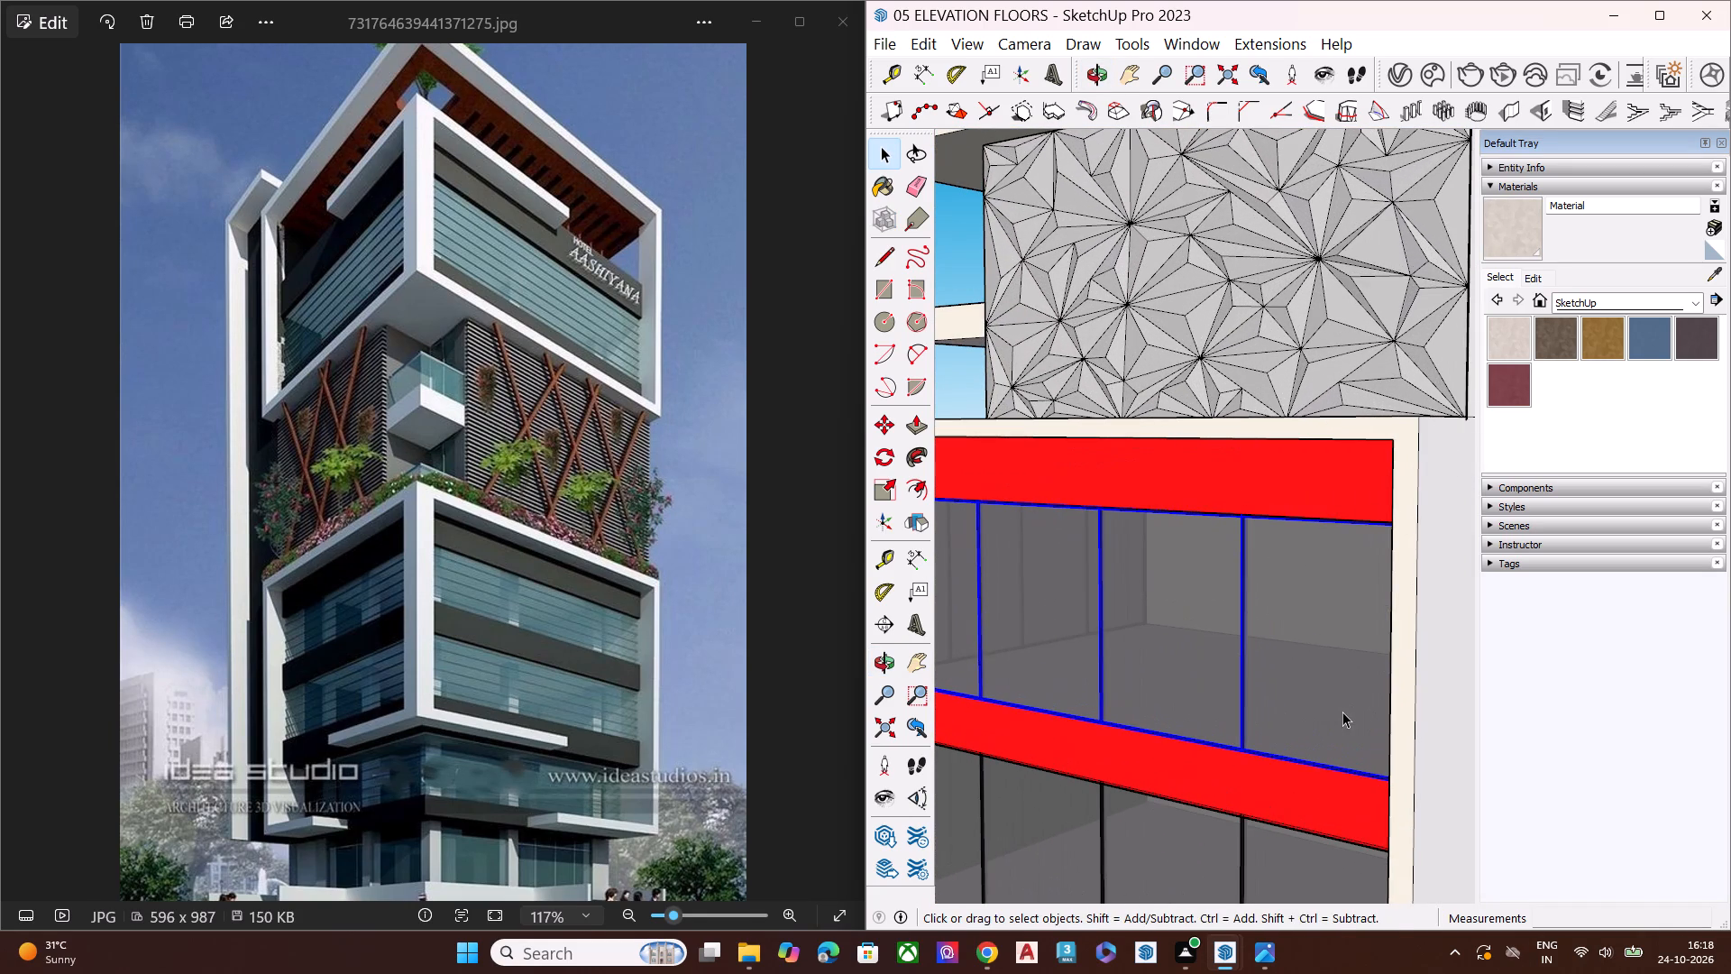
pyautogui.press('m')
pyautogui.click(1339, 712)
pyautogui.click(967, 660)
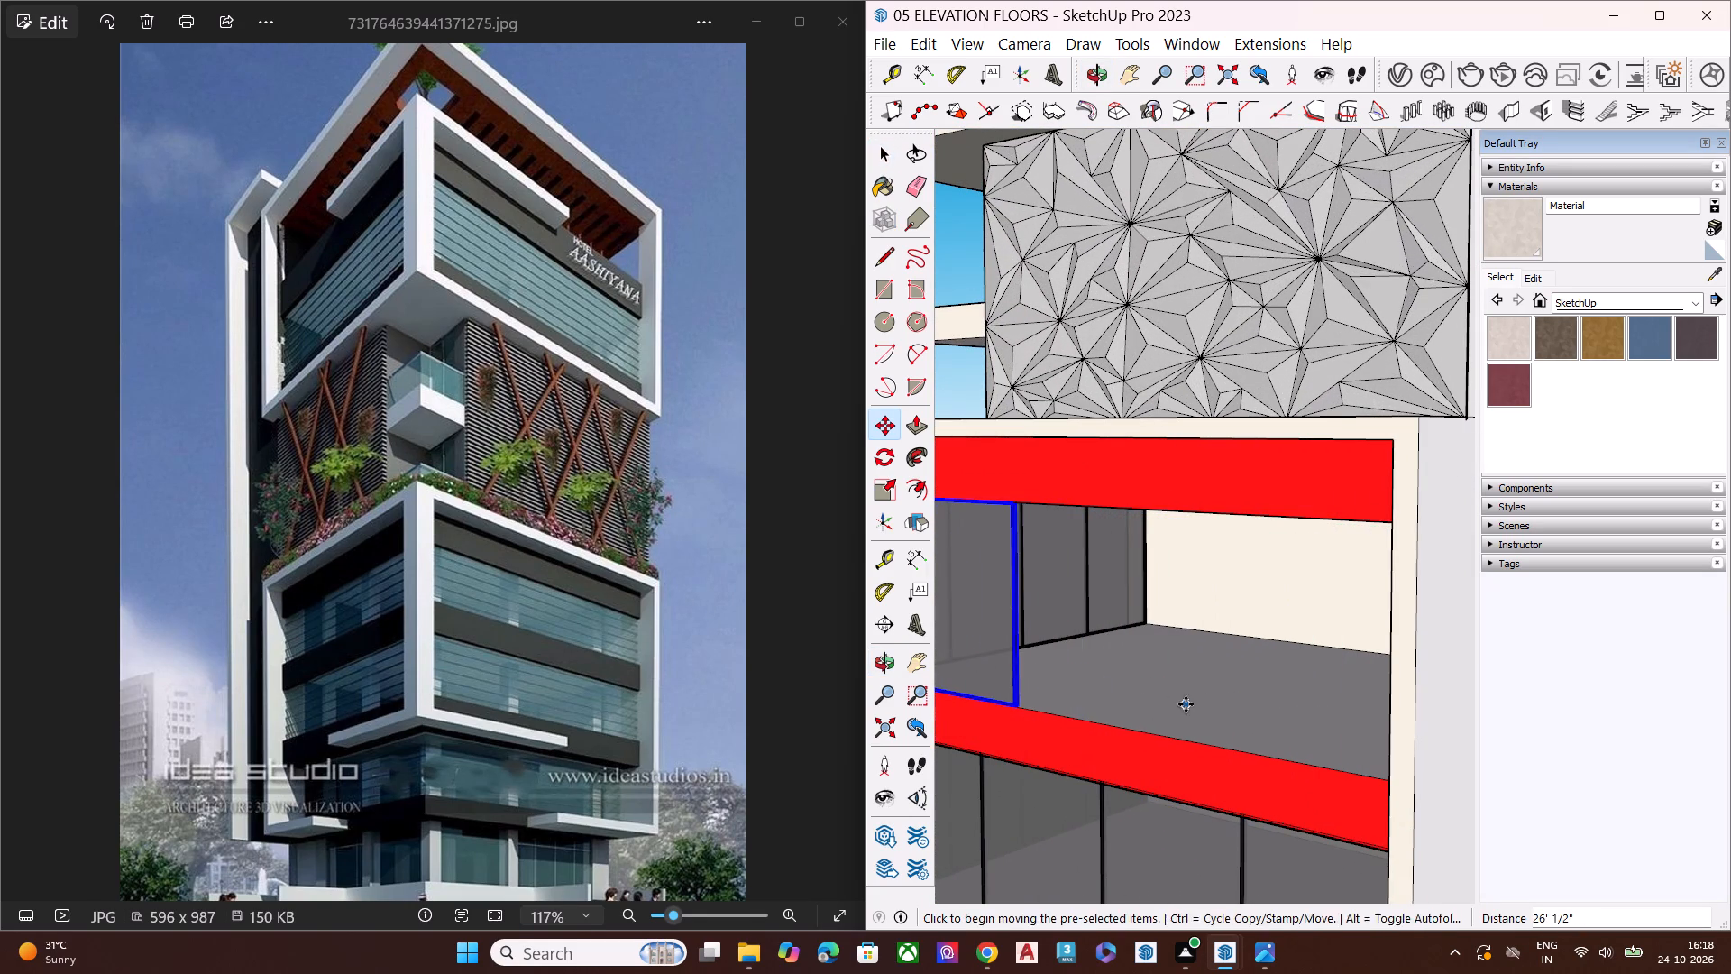
# Paint the exposed interior wall and ceiling of the lower block's top floor with the light beige stone material.
pyautogui.moveTo(1196, 697); pyautogui.dragTo(1301, 596, button='middle')
pyautogui.scroll(1, 1112, 626)
pyautogui.scroll(-1, 1112, 626)
pyautogui.scroll(1, 1112, 626)
pyautogui.scroll(-3, 1110, 624)
pyautogui.scroll(1, 1111, 646)
pyautogui.scroll(-4, 1111, 649)
pyautogui.moveTo(1216, 710); pyautogui.dragTo(1522, 711, button='middle')
pyautogui.click(1516, 340)
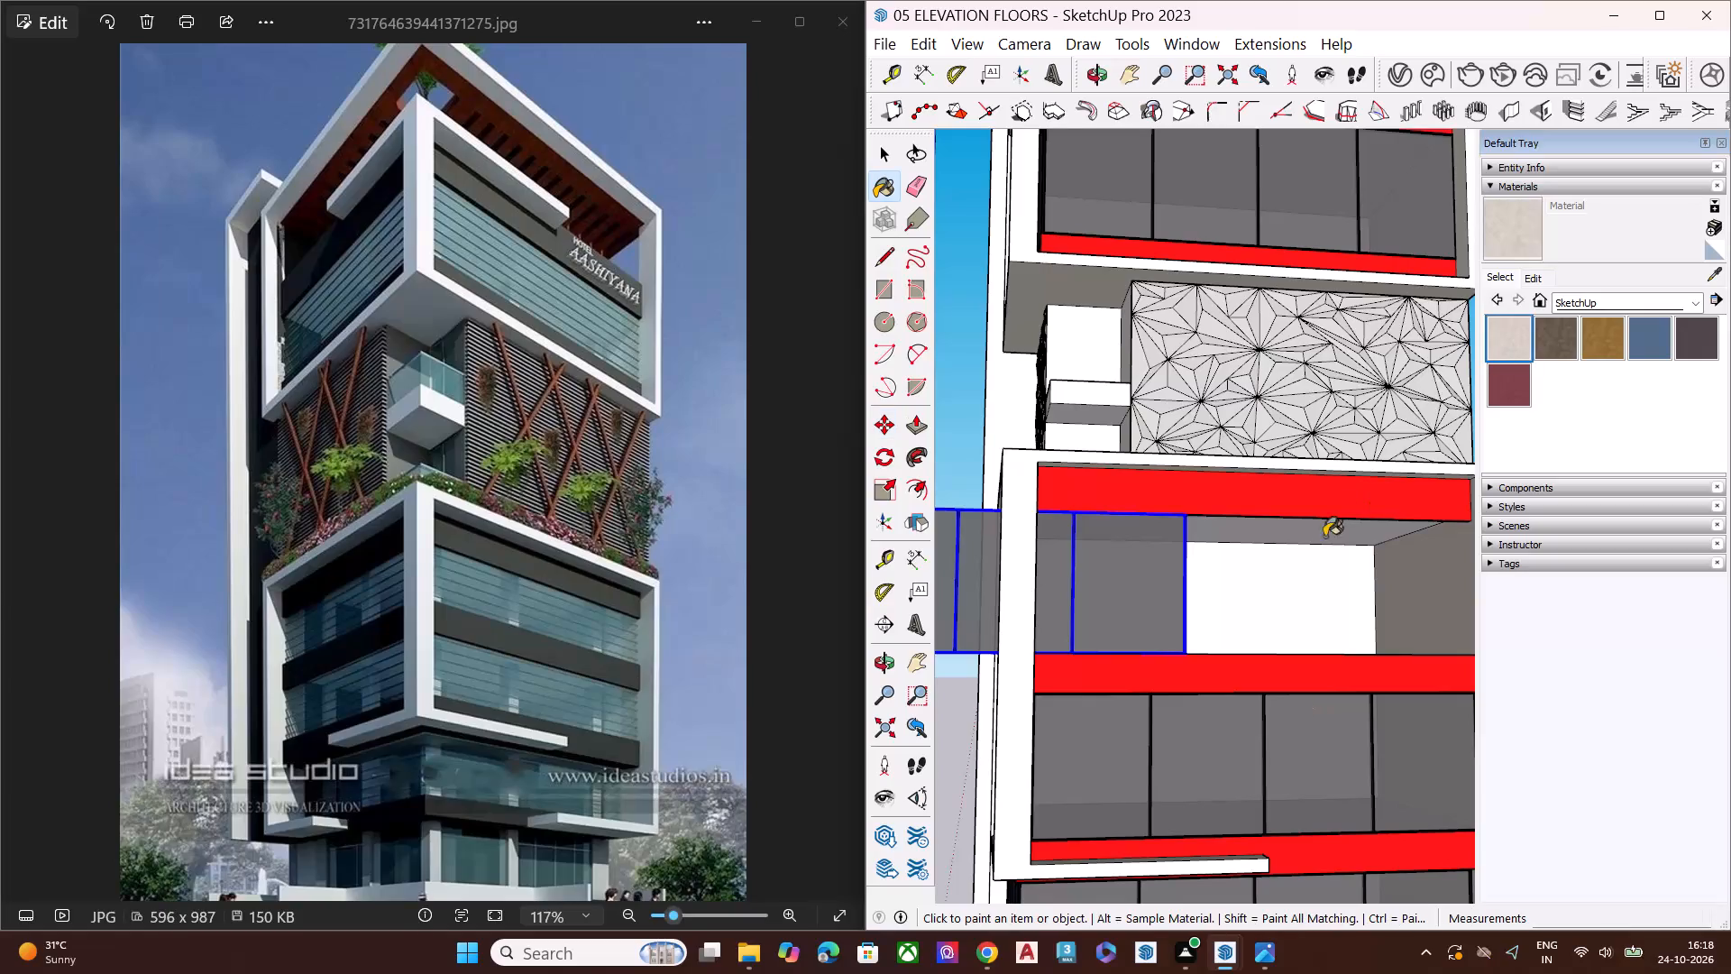
pyautogui.click(1269, 598)
pyautogui.moveTo(1316, 599); pyautogui.dragTo(1320, 409, button='middle')
pyautogui.click(1337, 533)
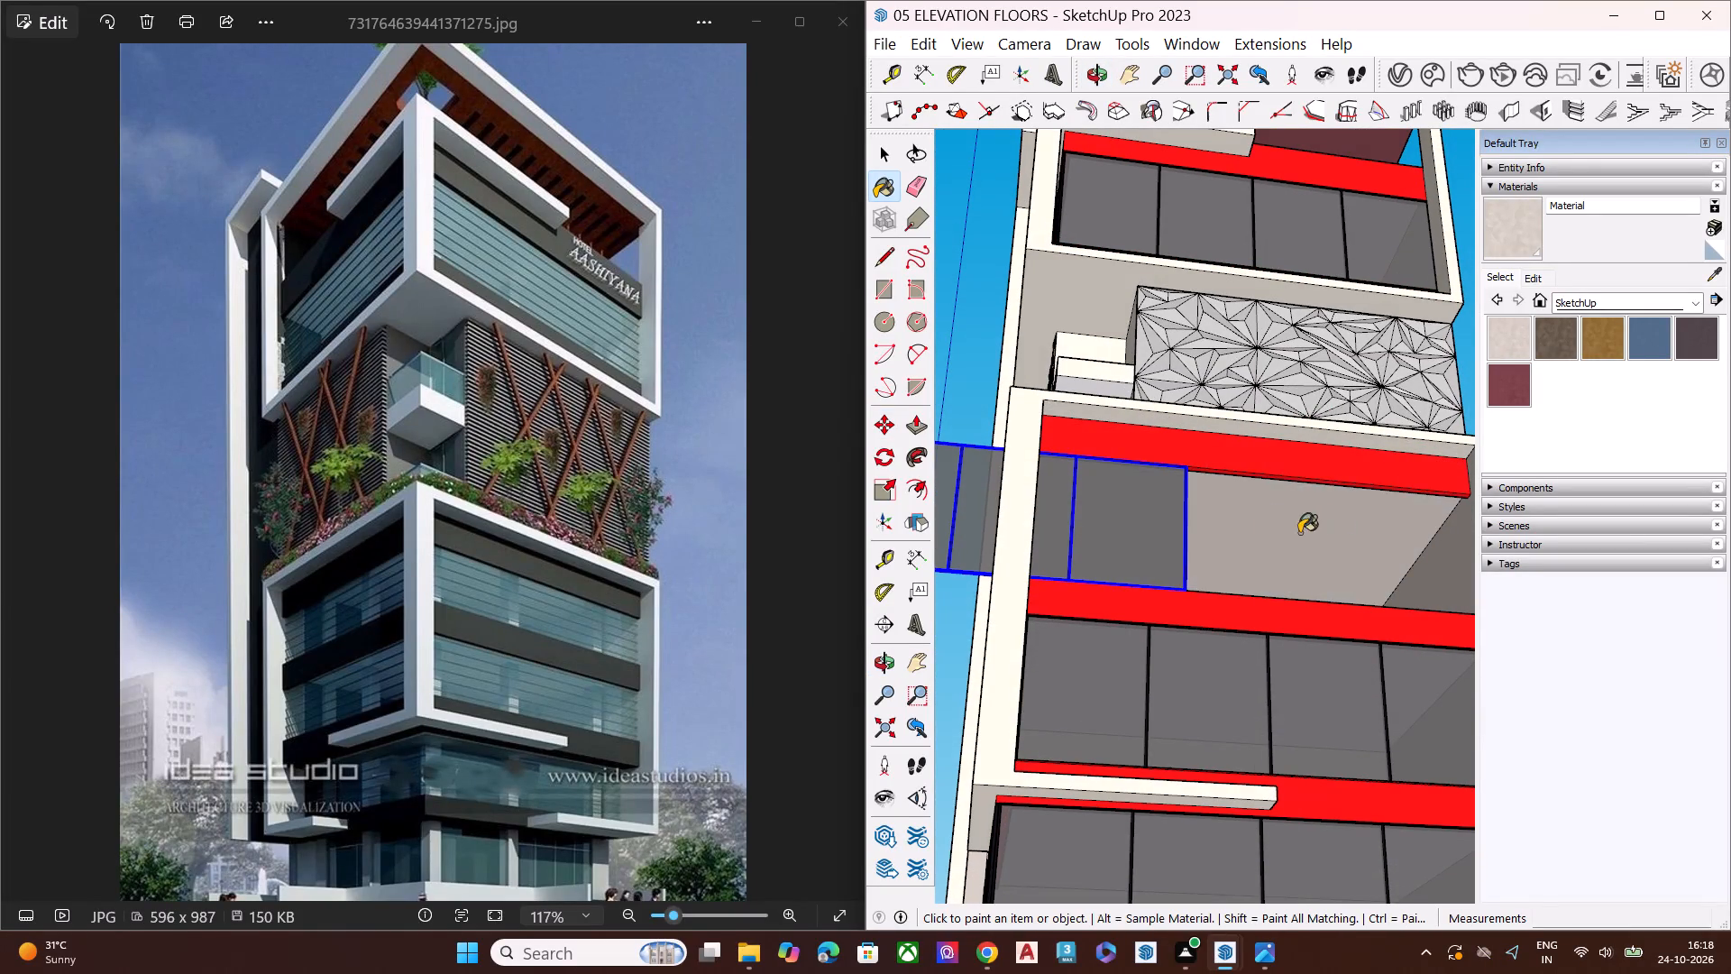
pyautogui.scroll(-5, 1173, 532)
pyautogui.moveTo(1208, 506); pyautogui.dragTo(1287, 758, button='middle')
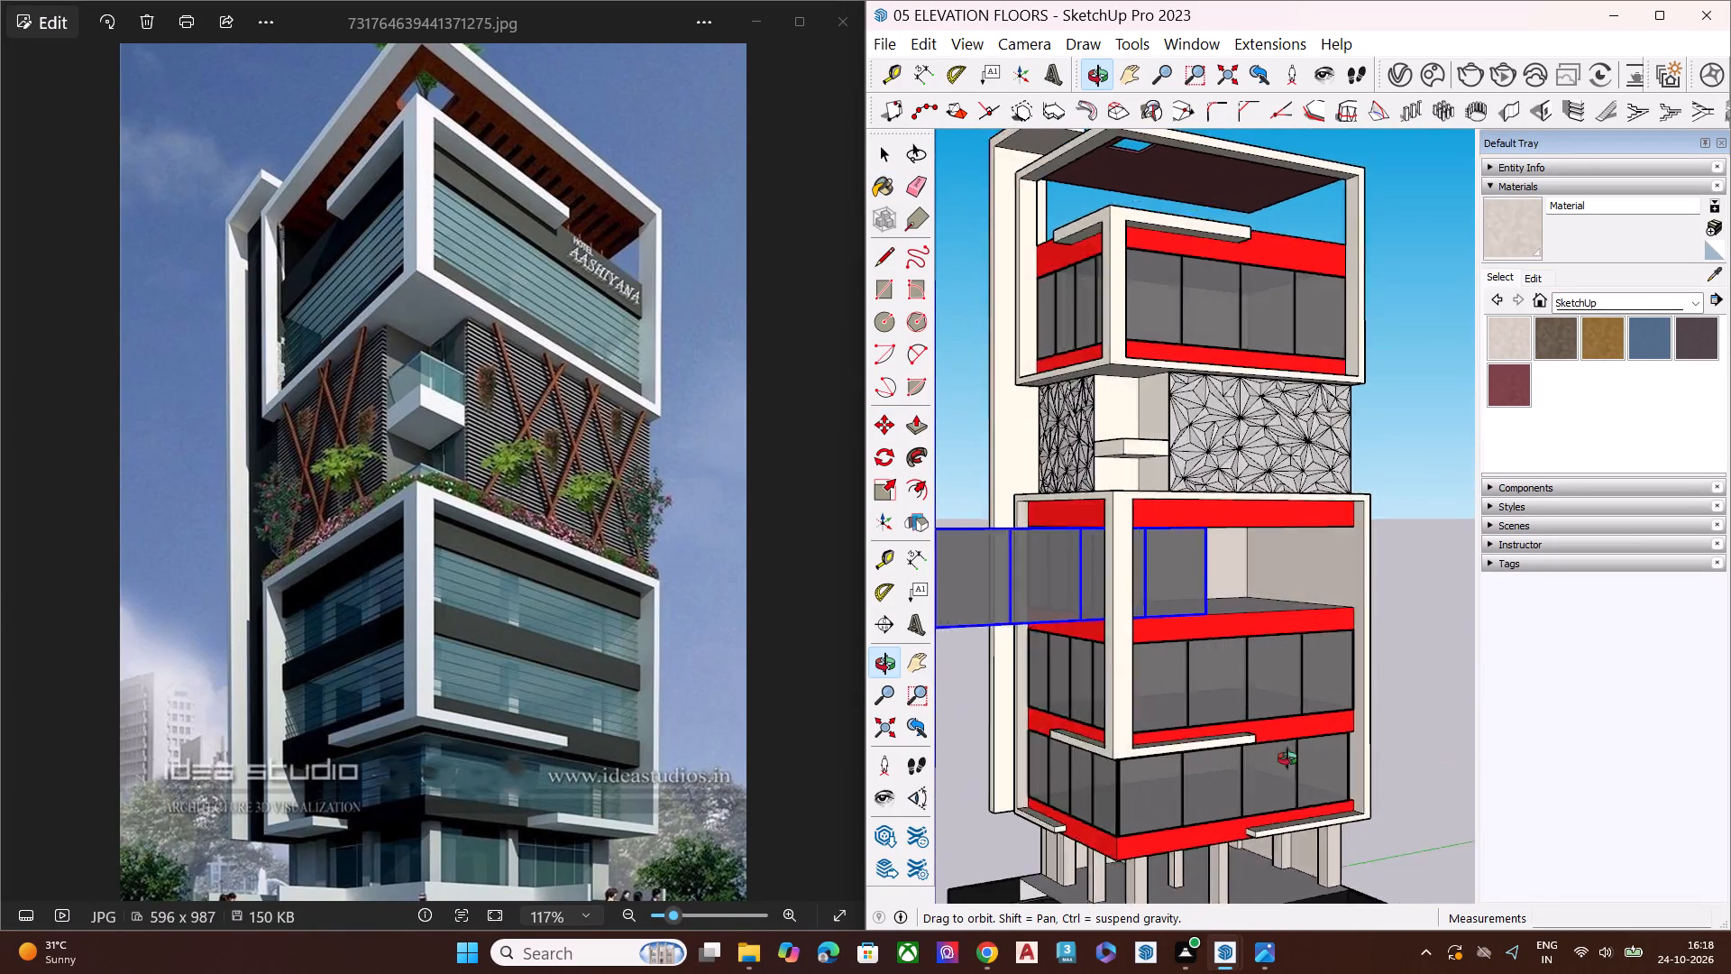
pyautogui.moveTo(1287, 758); pyautogui.dragTo(629, 629, button='middle')
pyautogui.moveTo(646, 620); pyautogui.dragTo(725, 555, button='middle')
pyautogui.scroll(4, 1132, 573)
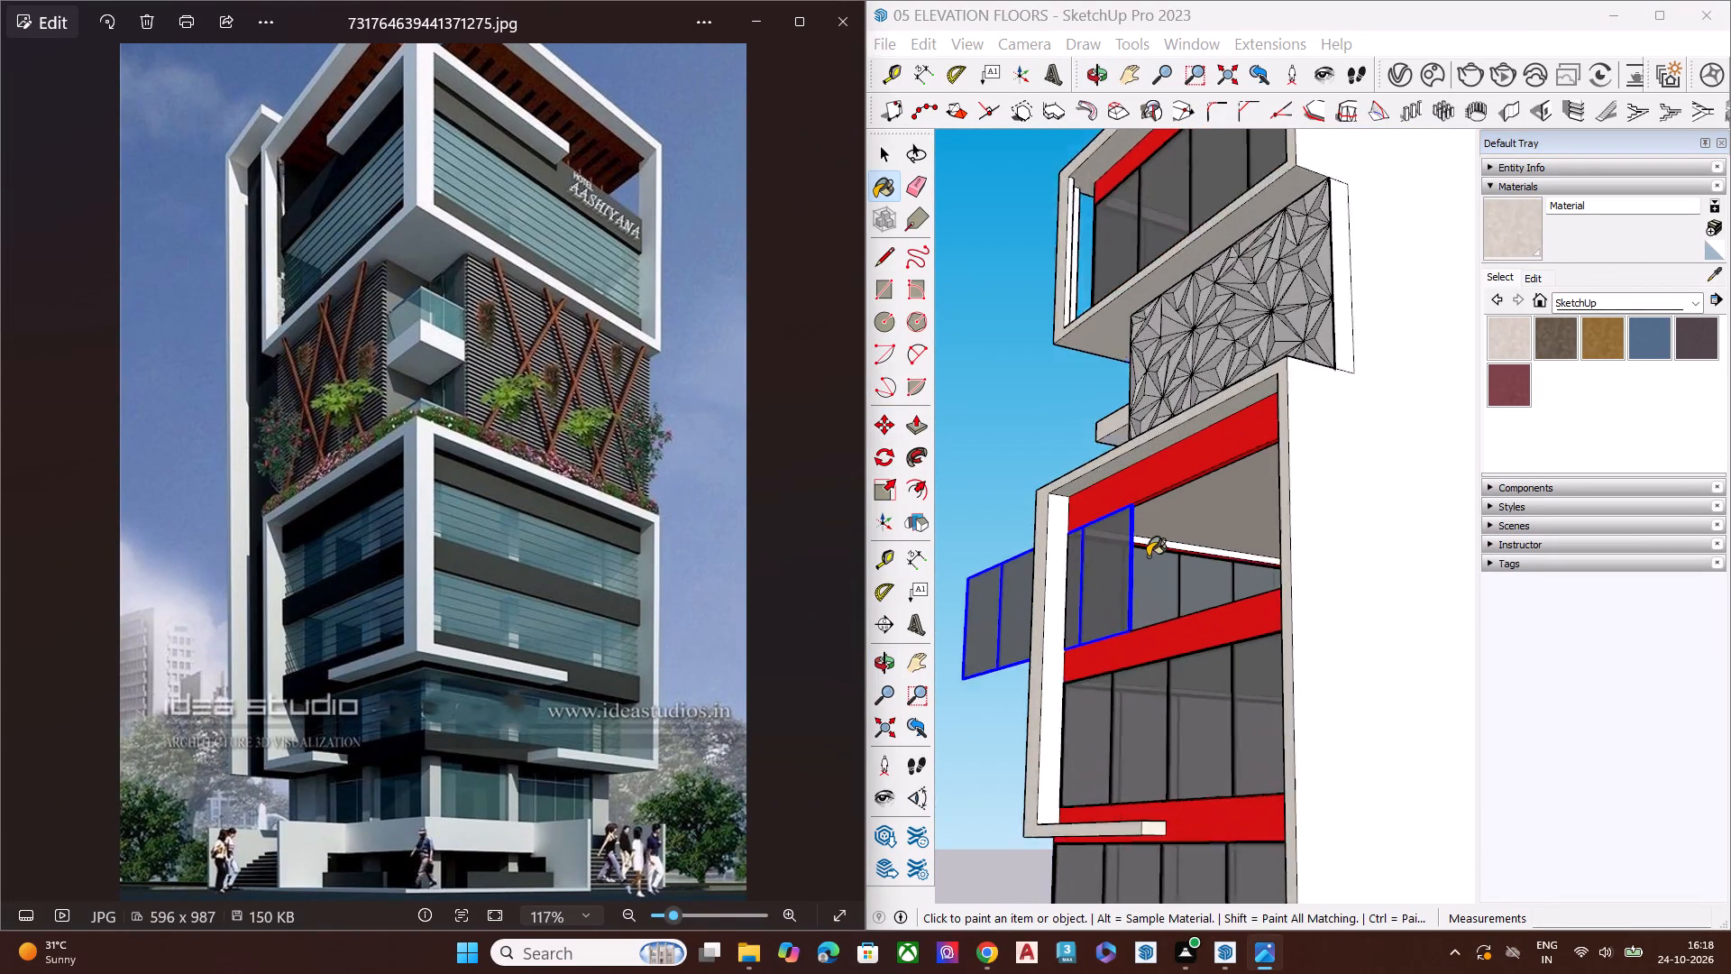
pyautogui.scroll(3, 1148, 556)
pyautogui.click(1232, 475)
pyautogui.scroll(-3, 1160, 580)
pyautogui.scroll(1, 1145, 602)
pyautogui.scroll(-3, 1143, 623)
pyautogui.moveTo(1151, 658); pyautogui.dragTo(1262, 678, button='middle')
pyautogui.scroll(5, 1262, 678)
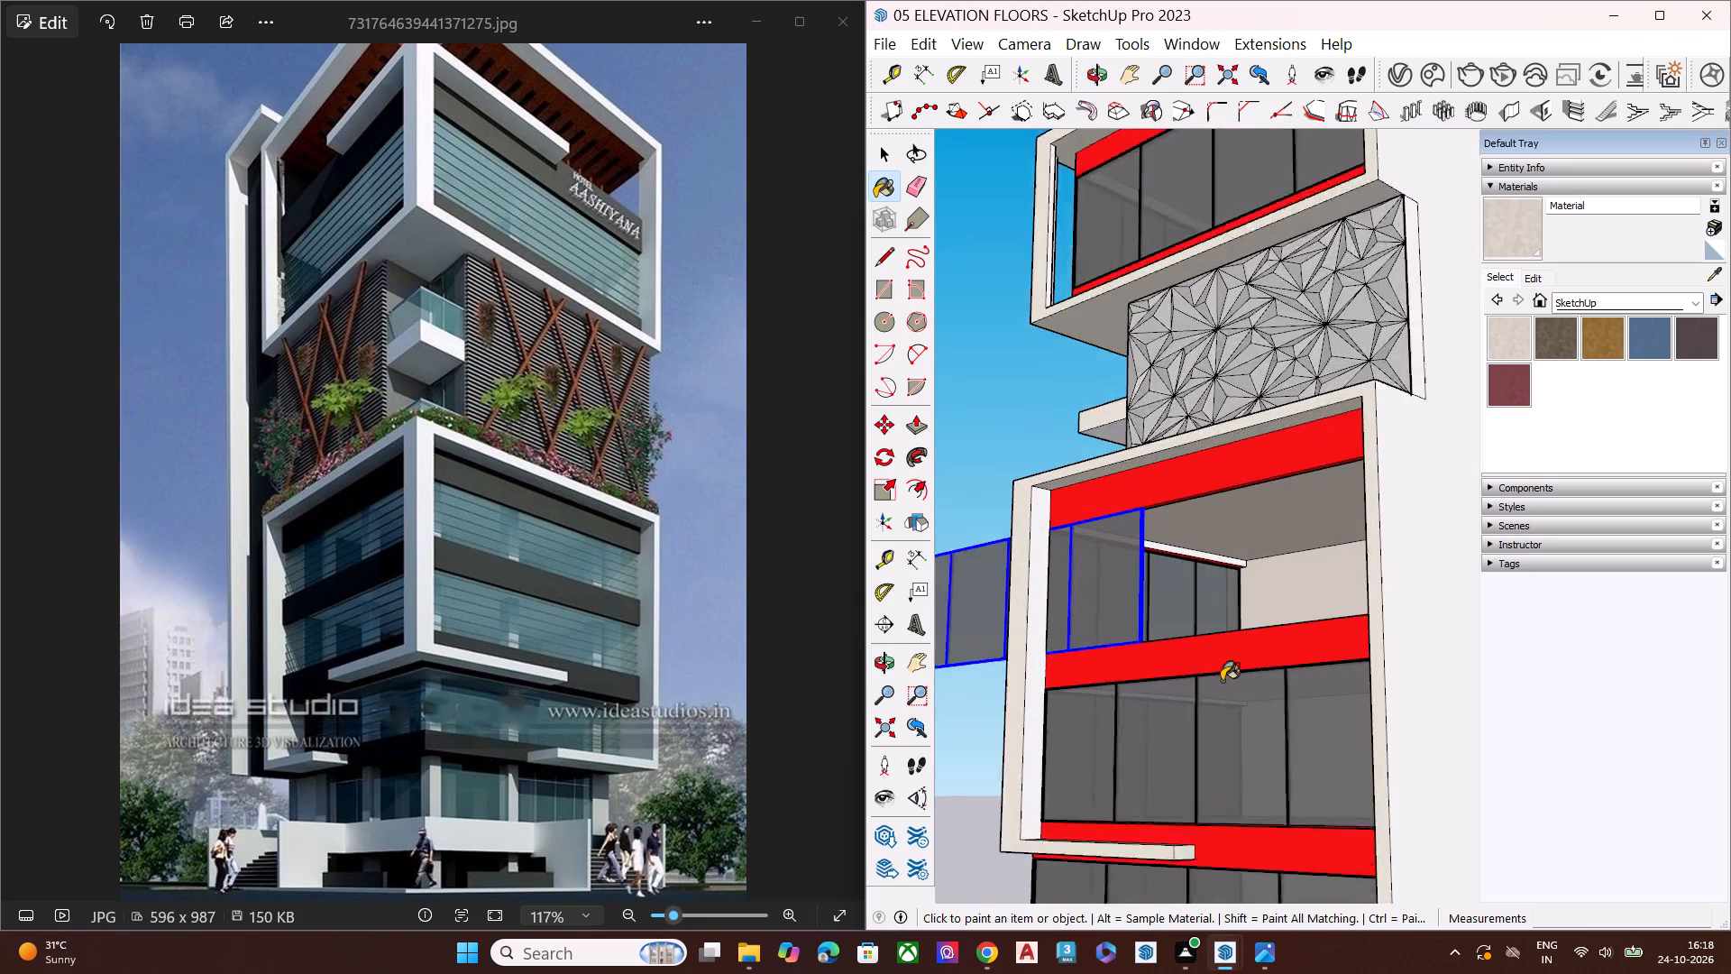
# Move the displaced top-floor glazing back into its opening, snapping its upper corner to the red band and side frame.
pyautogui.scroll(2, 1222, 681)
pyautogui.press('space')
pyautogui.click(1106, 569)
pyautogui.scroll(-7, 1131, 566)
pyautogui.moveTo(1137, 598); pyautogui.dragTo(1162, 817, button='middle')
pyautogui.scroll(2, 1119, 655)
pyautogui.scroll(-1, 1109, 612)
pyautogui.scroll(3, 1109, 612)
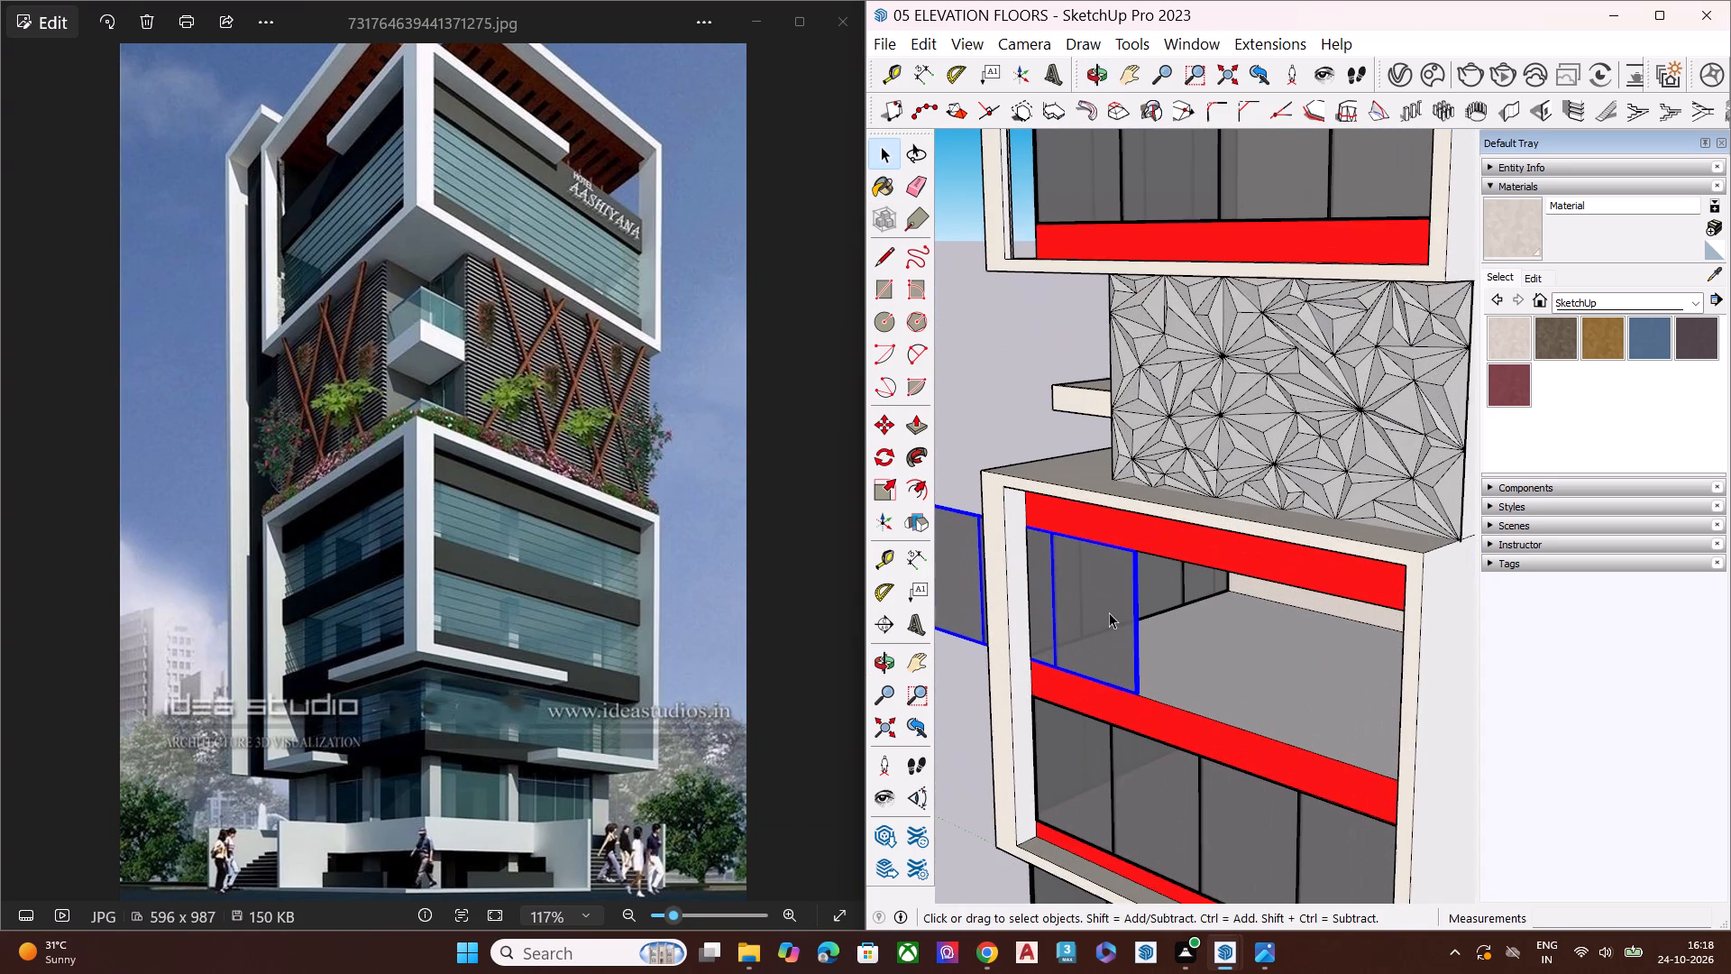
pyautogui.press('m')
pyautogui.scroll(6, 1139, 559)
pyautogui.click(1131, 546)
pyautogui.scroll(1, 1071, 580)
pyautogui.scroll(-1, 1074, 602)
pyautogui.scroll(1, 1075, 622)
pyautogui.scroll(-1, 1075, 628)
pyautogui.scroll(1, 1076, 639)
pyautogui.scroll(-14, 1076, 642)
pyautogui.moveTo(1140, 712); pyautogui.dragTo(1401, 701, button='middle')
pyautogui.scroll(7, 1419, 663)
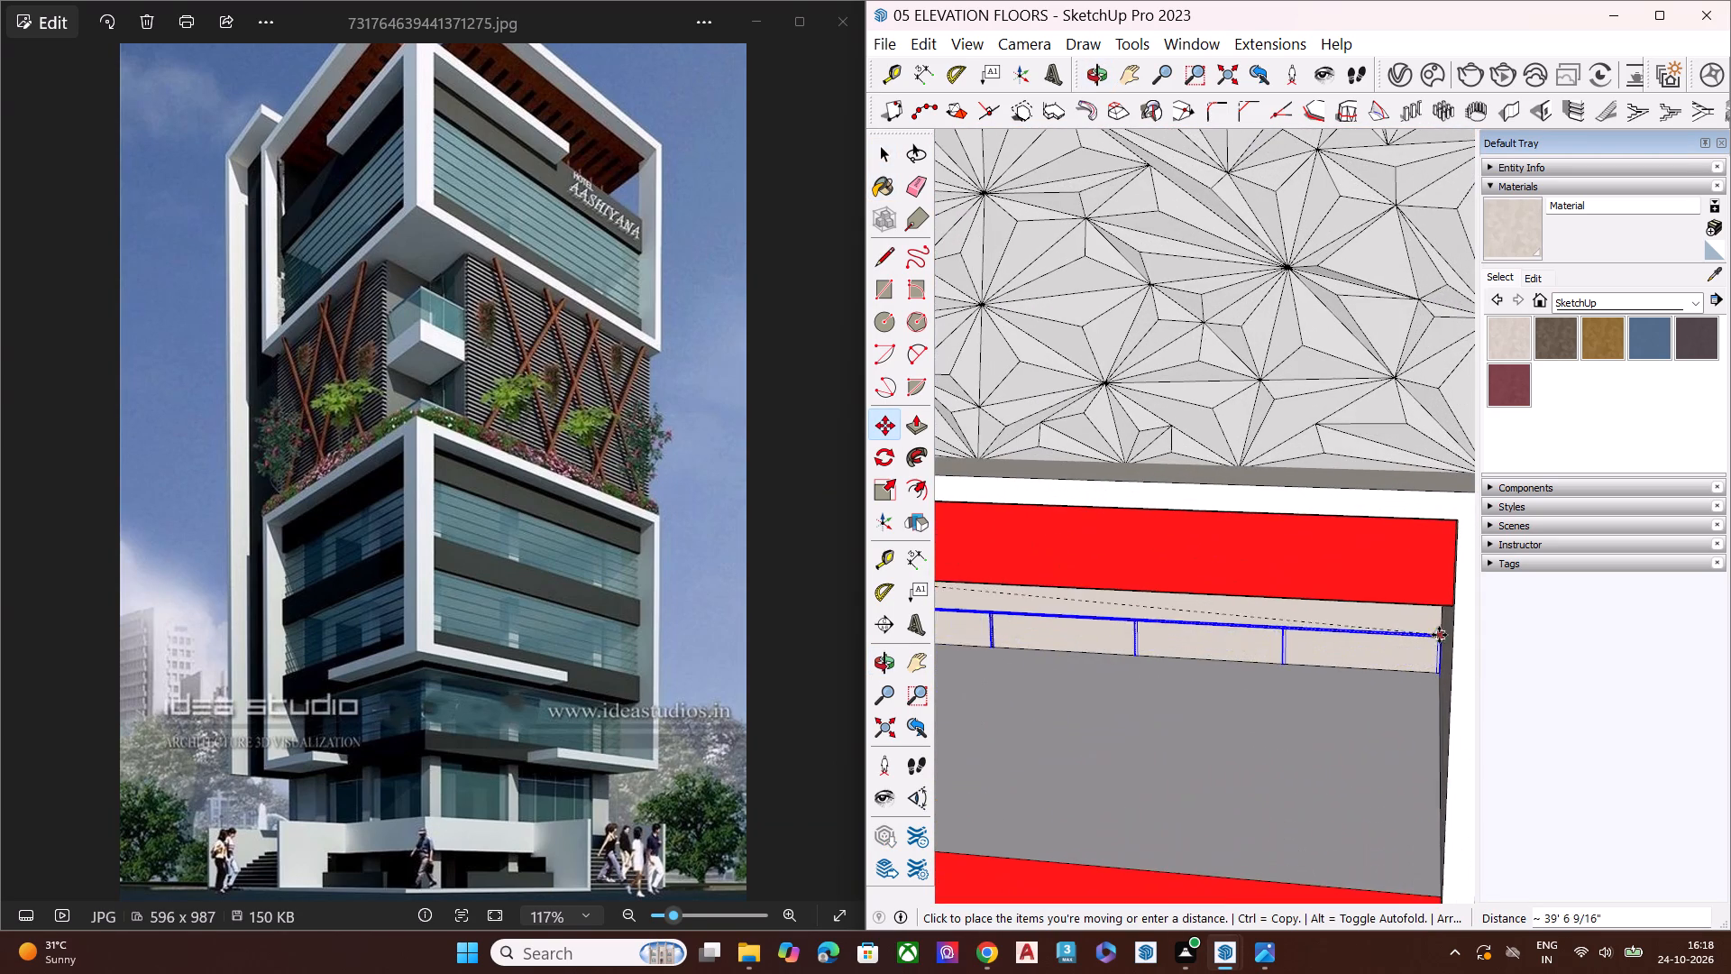
pyautogui.moveTo(1442, 606); pyautogui.dragTo(1566, 714, button='middle')
pyautogui.scroll(1, 1558, 717)
pyautogui.scroll(-9, 1178, 629)
pyautogui.scroll(1, 1200, 653)
pyautogui.scroll(-4, 1202, 657)
pyautogui.moveTo(1221, 702); pyautogui.dragTo(1338, 694, button='middle')
pyautogui.scroll(3, 1338, 679)
pyautogui.scroll(-1, 1304, 648)
pyautogui.scroll(7, 1304, 648)
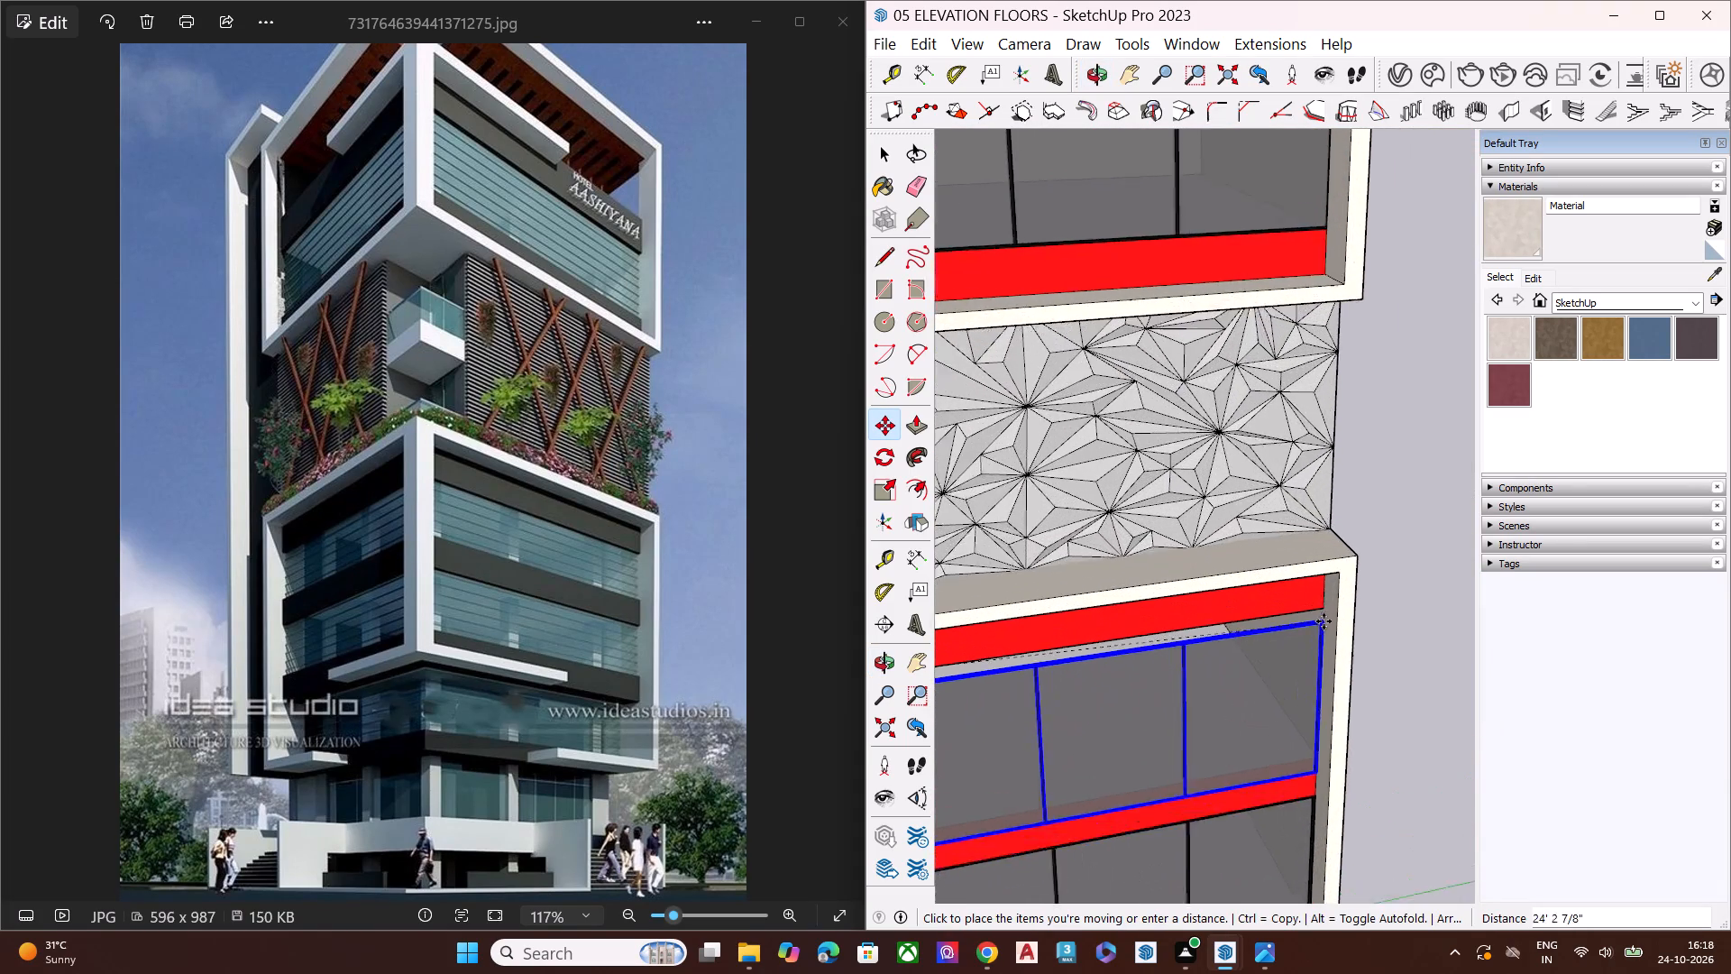
pyautogui.scroll(2, 1323, 621)
pyautogui.scroll(-2, 1323, 621)
pyautogui.scroll(9, 1323, 621)
pyautogui.click(1323, 611)
pyautogui.press('space')
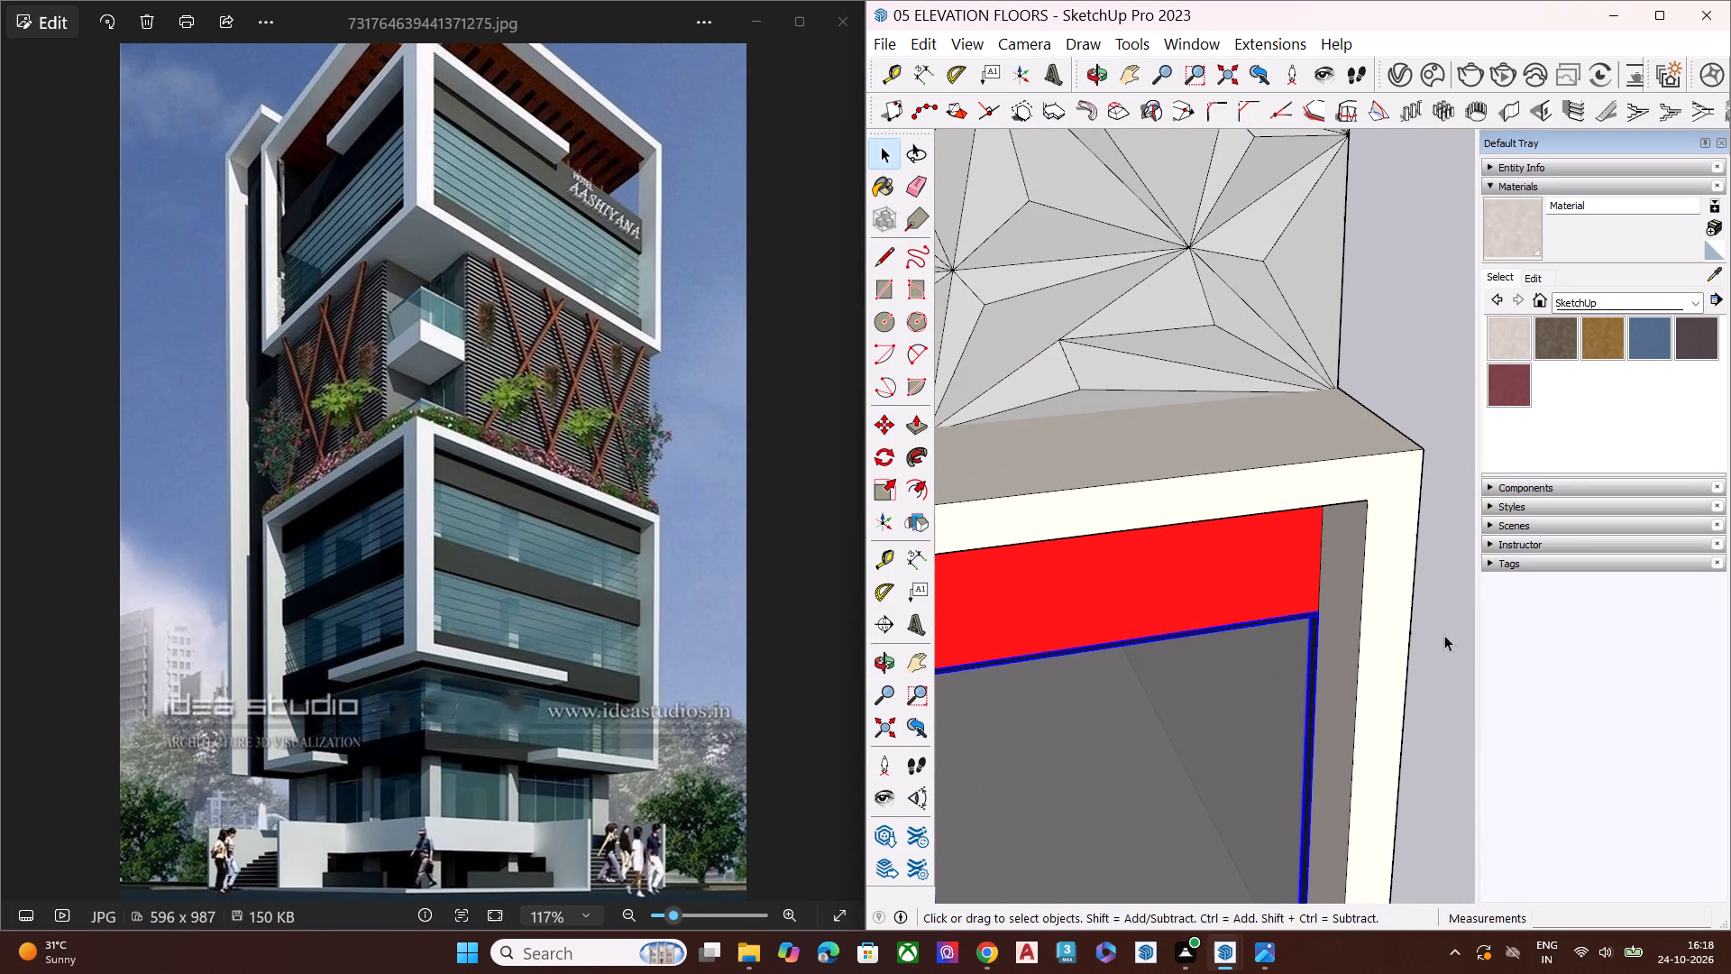
pyautogui.click(1446, 640)
# Move the right-facade glazing of the floor below the lower block's top floor clear of its opening.
pyautogui.scroll(-16, 1393, 625)
pyautogui.scroll(1, 1336, 639)
pyautogui.scroll(-1, 1336, 639)
pyautogui.scroll(1, 1336, 639)
pyautogui.scroll(-3, 1335, 639)
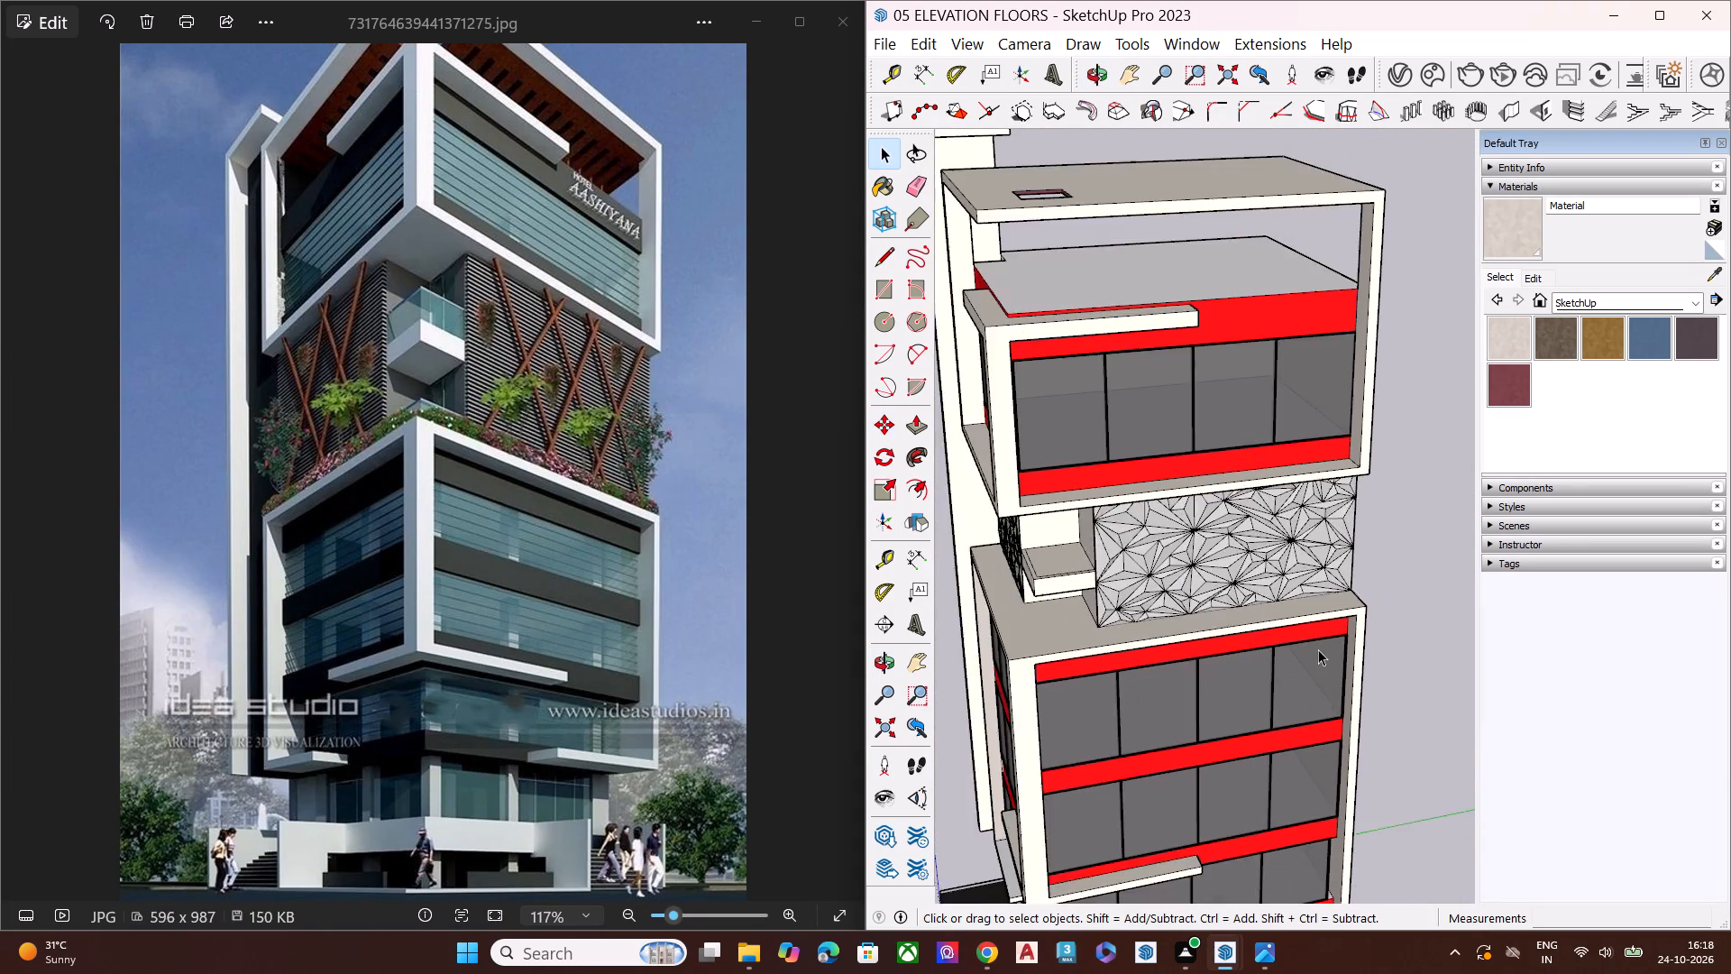
pyautogui.scroll(-7, 1315, 653)
pyautogui.moveTo(1302, 756); pyautogui.dragTo(892, 712, button='middle')
pyautogui.moveTo(1093, 747); pyautogui.dragTo(941, 580, button='middle')
pyautogui.scroll(8, 959, 598)
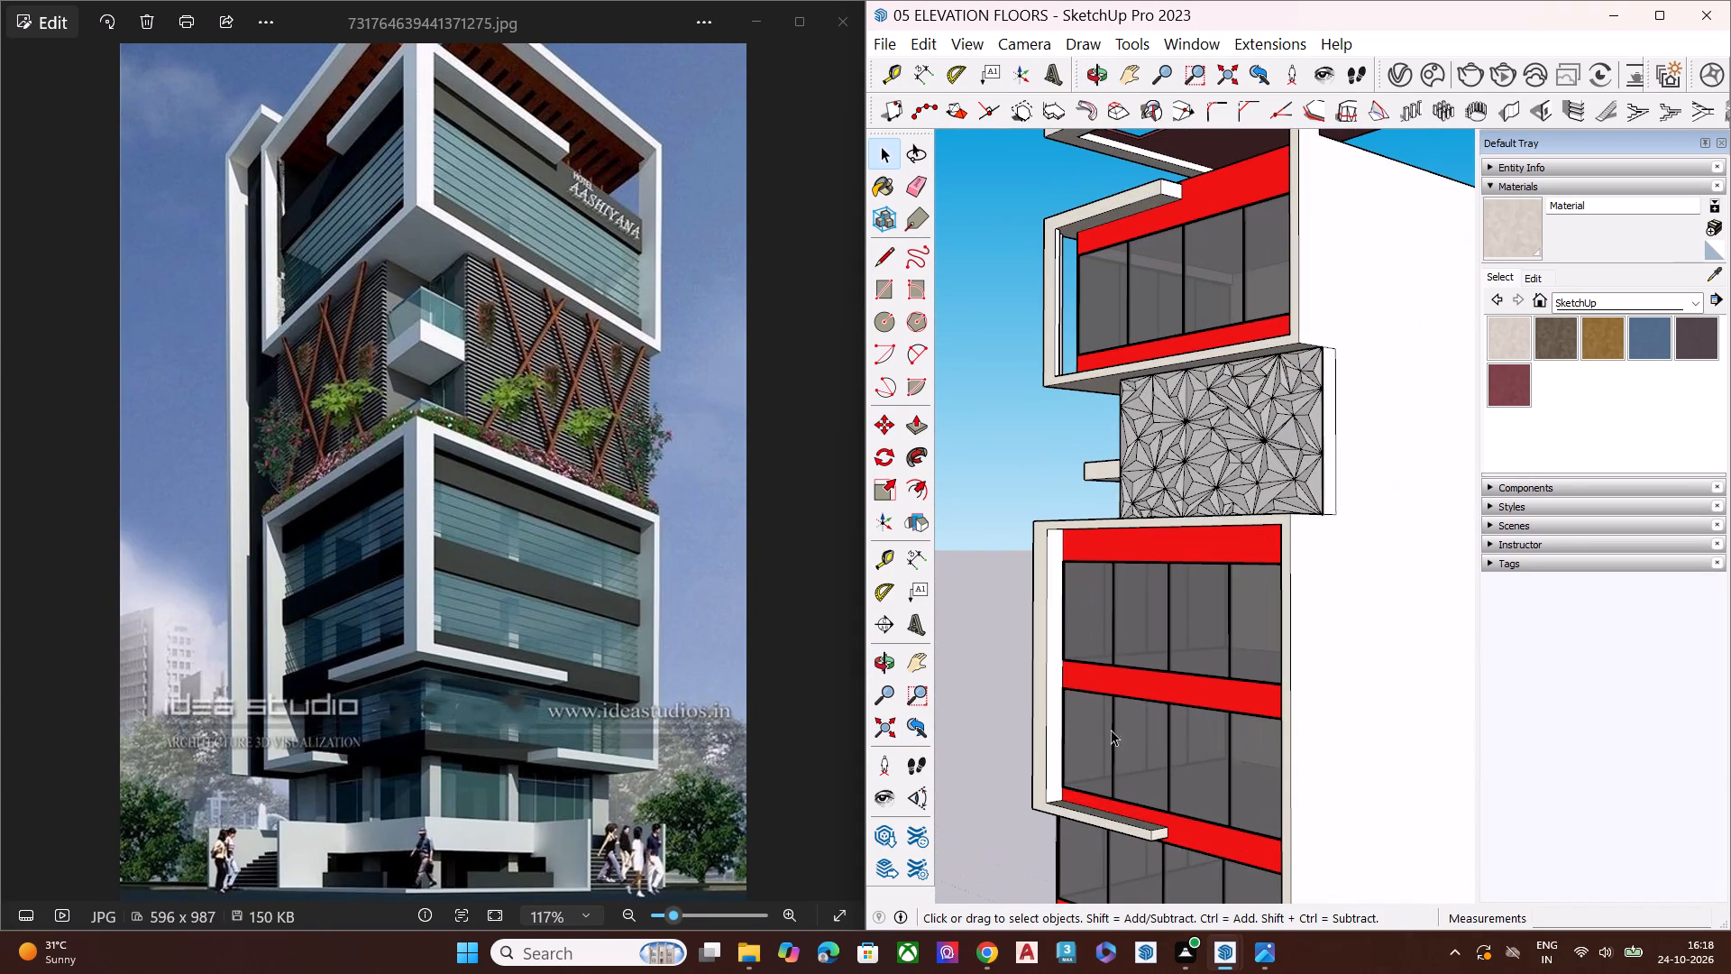
pyautogui.click(1155, 742)
pyautogui.press('m')
pyautogui.click(1166, 740)
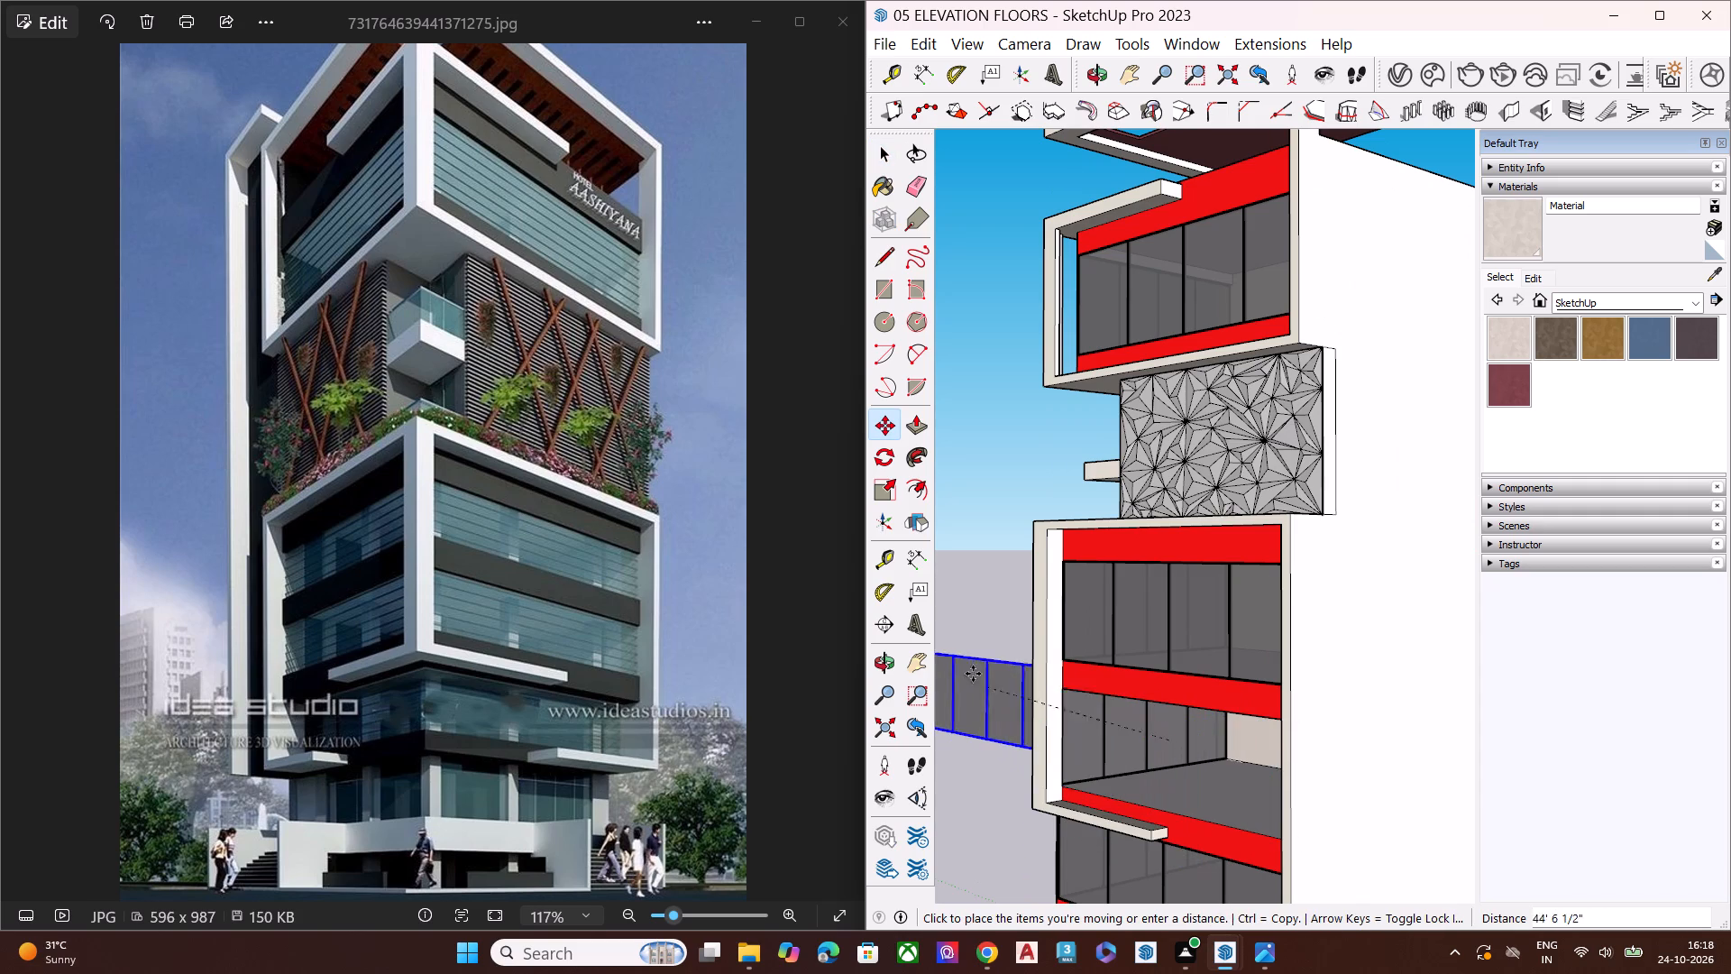
pyautogui.click(957, 656)
# Paint the exposed ceiling and side wall of this second opened floor with the light beige stone material.
pyautogui.scroll(-7, 1125, 689)
pyautogui.moveTo(1155, 755); pyautogui.dragTo(1286, 616, button='middle')
pyautogui.press('space')
pyautogui.moveTo(1205, 709); pyautogui.dragTo(1421, 715, button='middle')
pyautogui.scroll(3, 1217, 715)
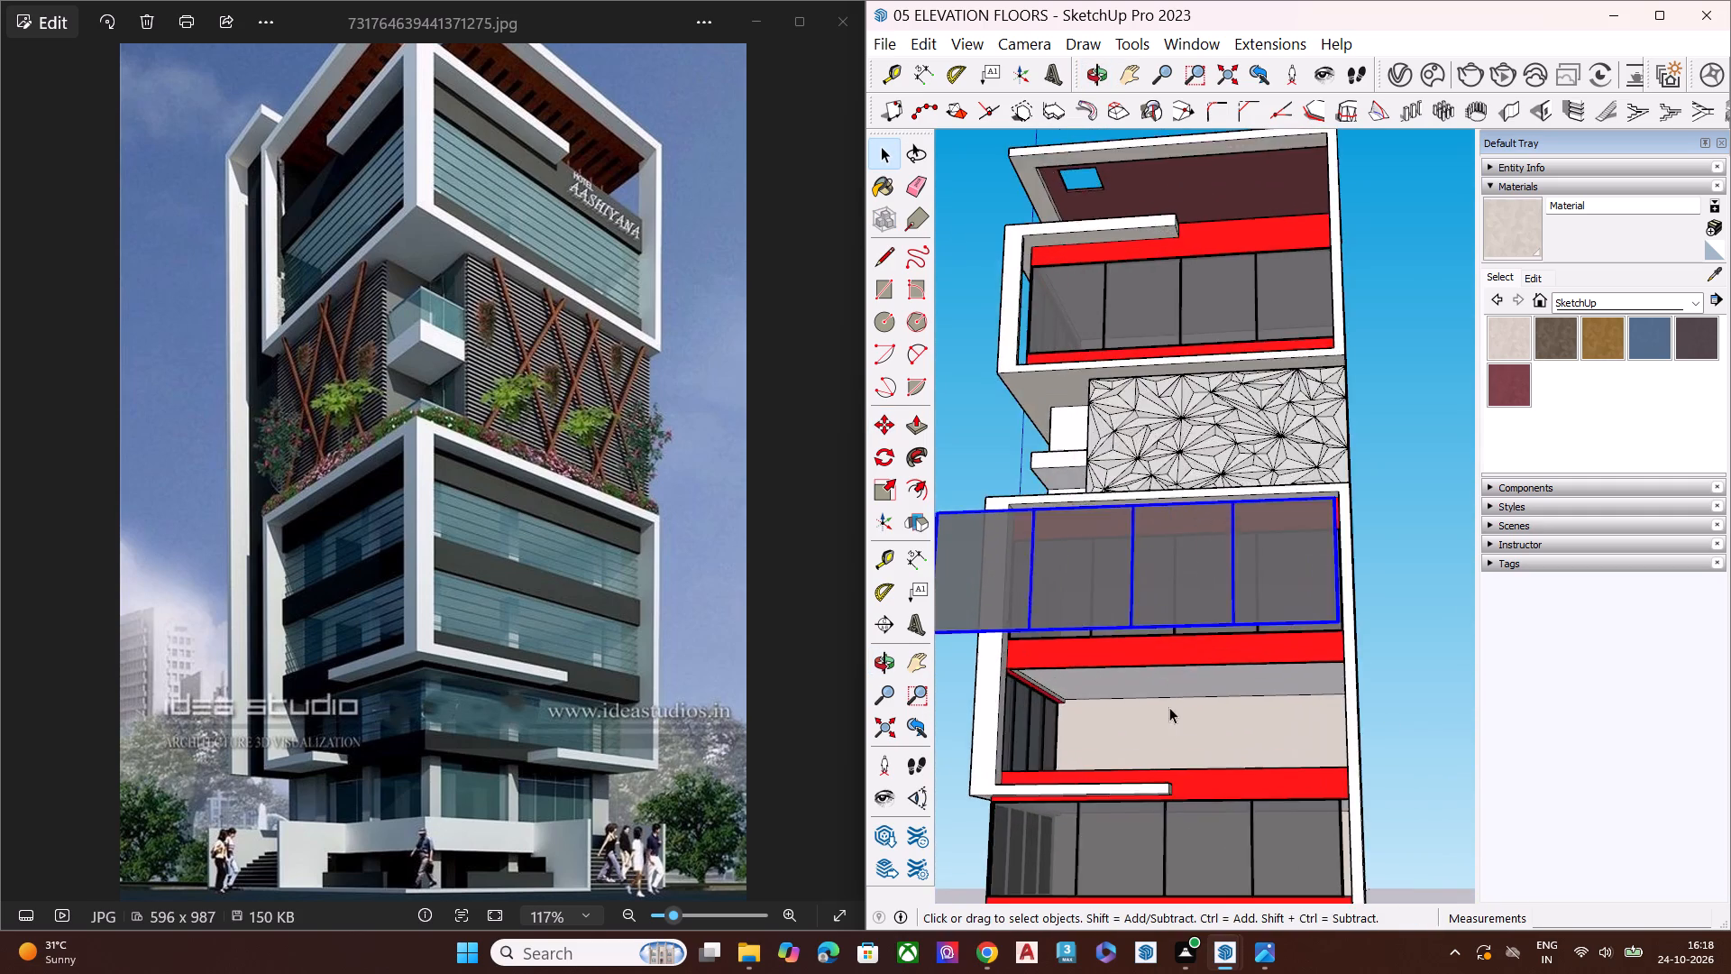
pyautogui.scroll(3, 1169, 707)
pyautogui.moveTo(1197, 708); pyautogui.dragTo(1240, 647, button='middle')
pyautogui.click(1525, 214)
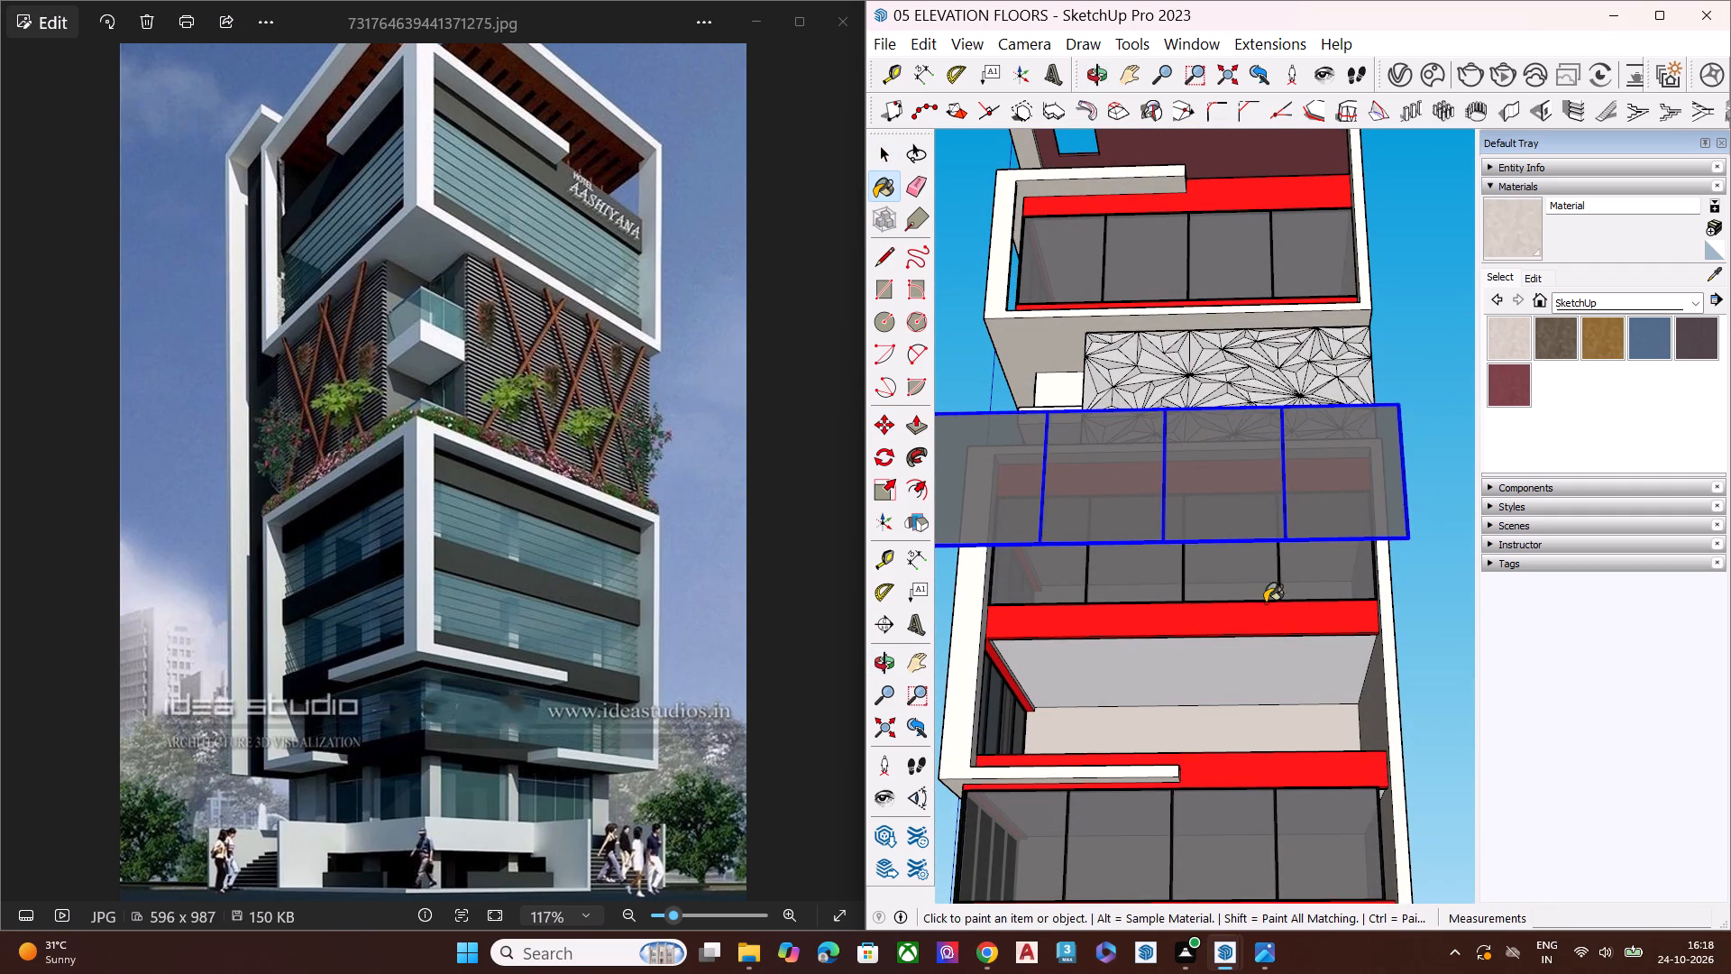
pyautogui.click(1263, 679)
pyautogui.moveTo(1364, 698); pyautogui.dragTo(1473, 694, button='middle')
pyautogui.click(1372, 698)
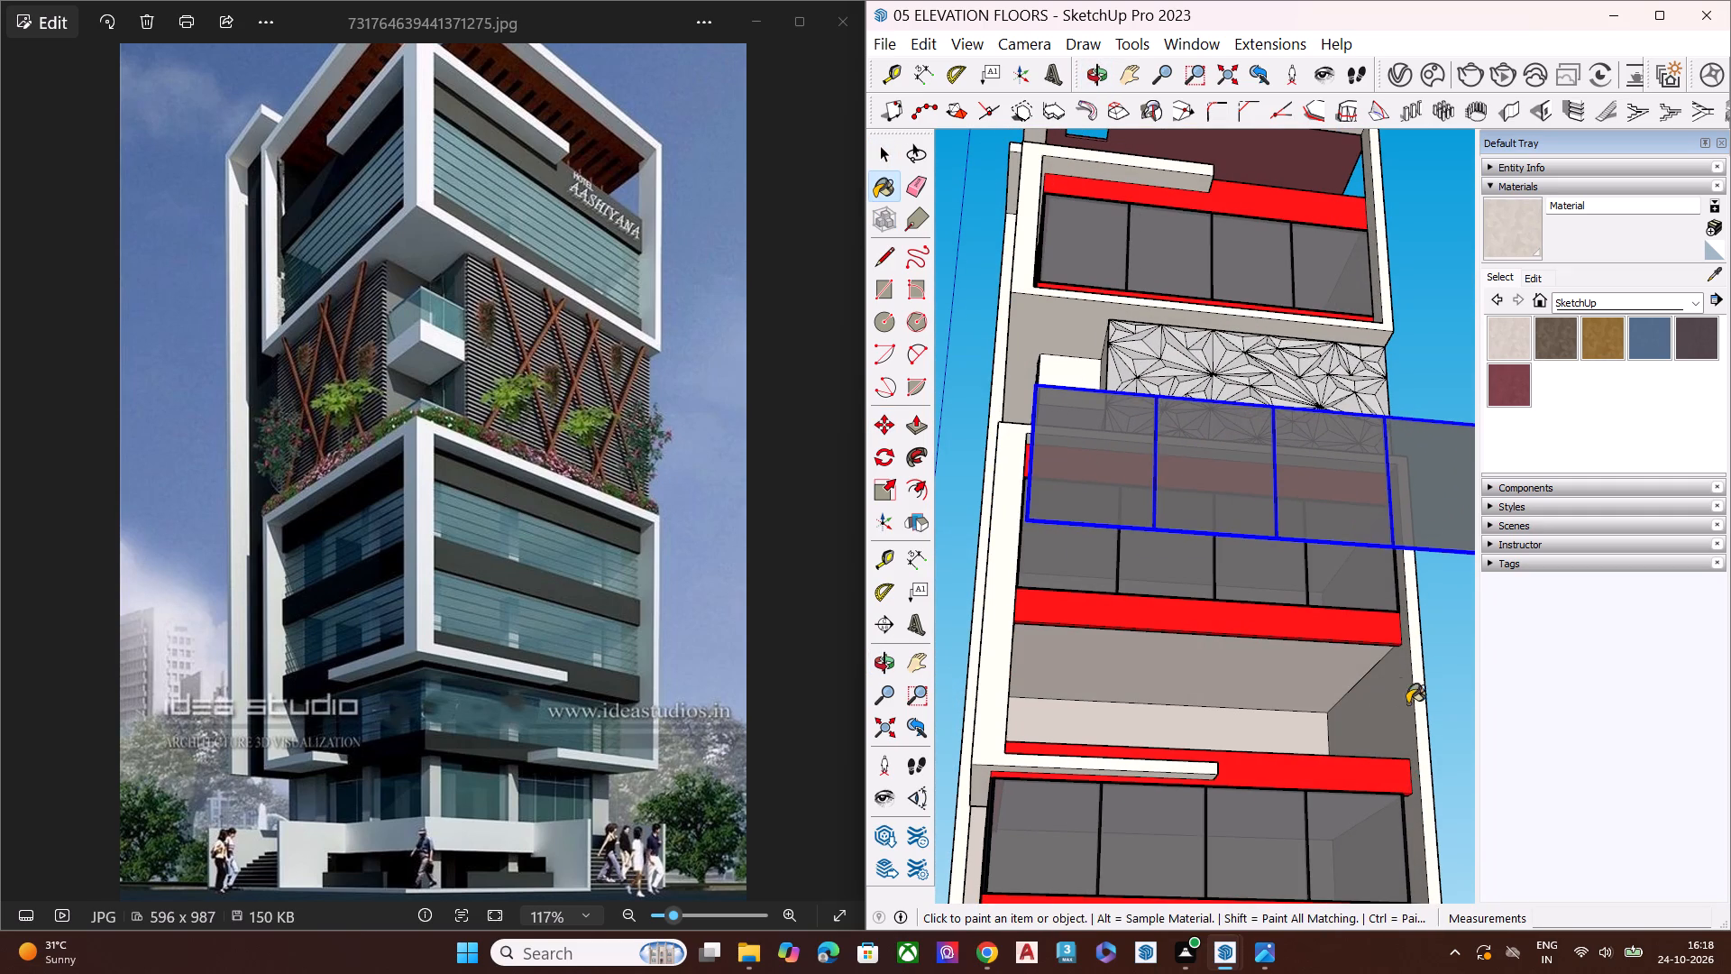
pyautogui.moveTo(1382, 694); pyautogui.dragTo(1332, 776, button='middle')
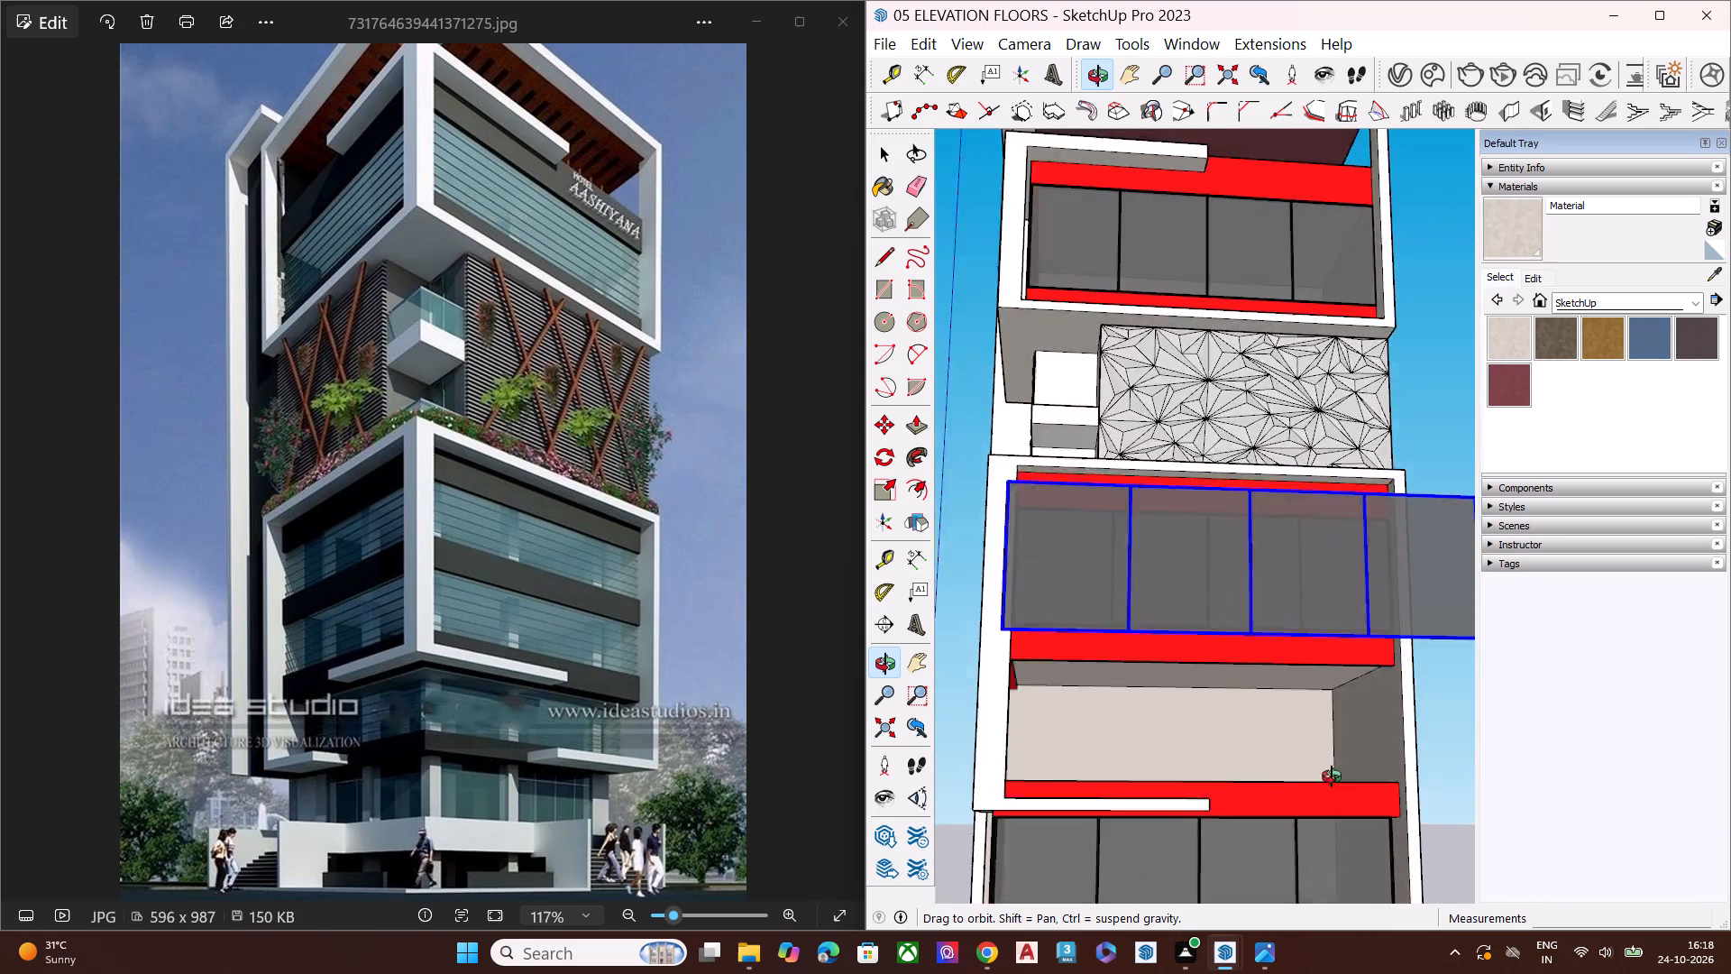
# Paint the inner strip above the adjoining left-facade glazing in the second opened floor with the light beige stone material.
pyautogui.moveTo(1332, 776); pyautogui.dragTo(981, 664, button='middle')
pyautogui.scroll(10, 981, 663)
pyautogui.scroll(-1, 1049, 693)
pyautogui.scroll(3, 1049, 693)
pyautogui.scroll(-1, 1049, 693)
pyautogui.scroll(2, 1049, 693)
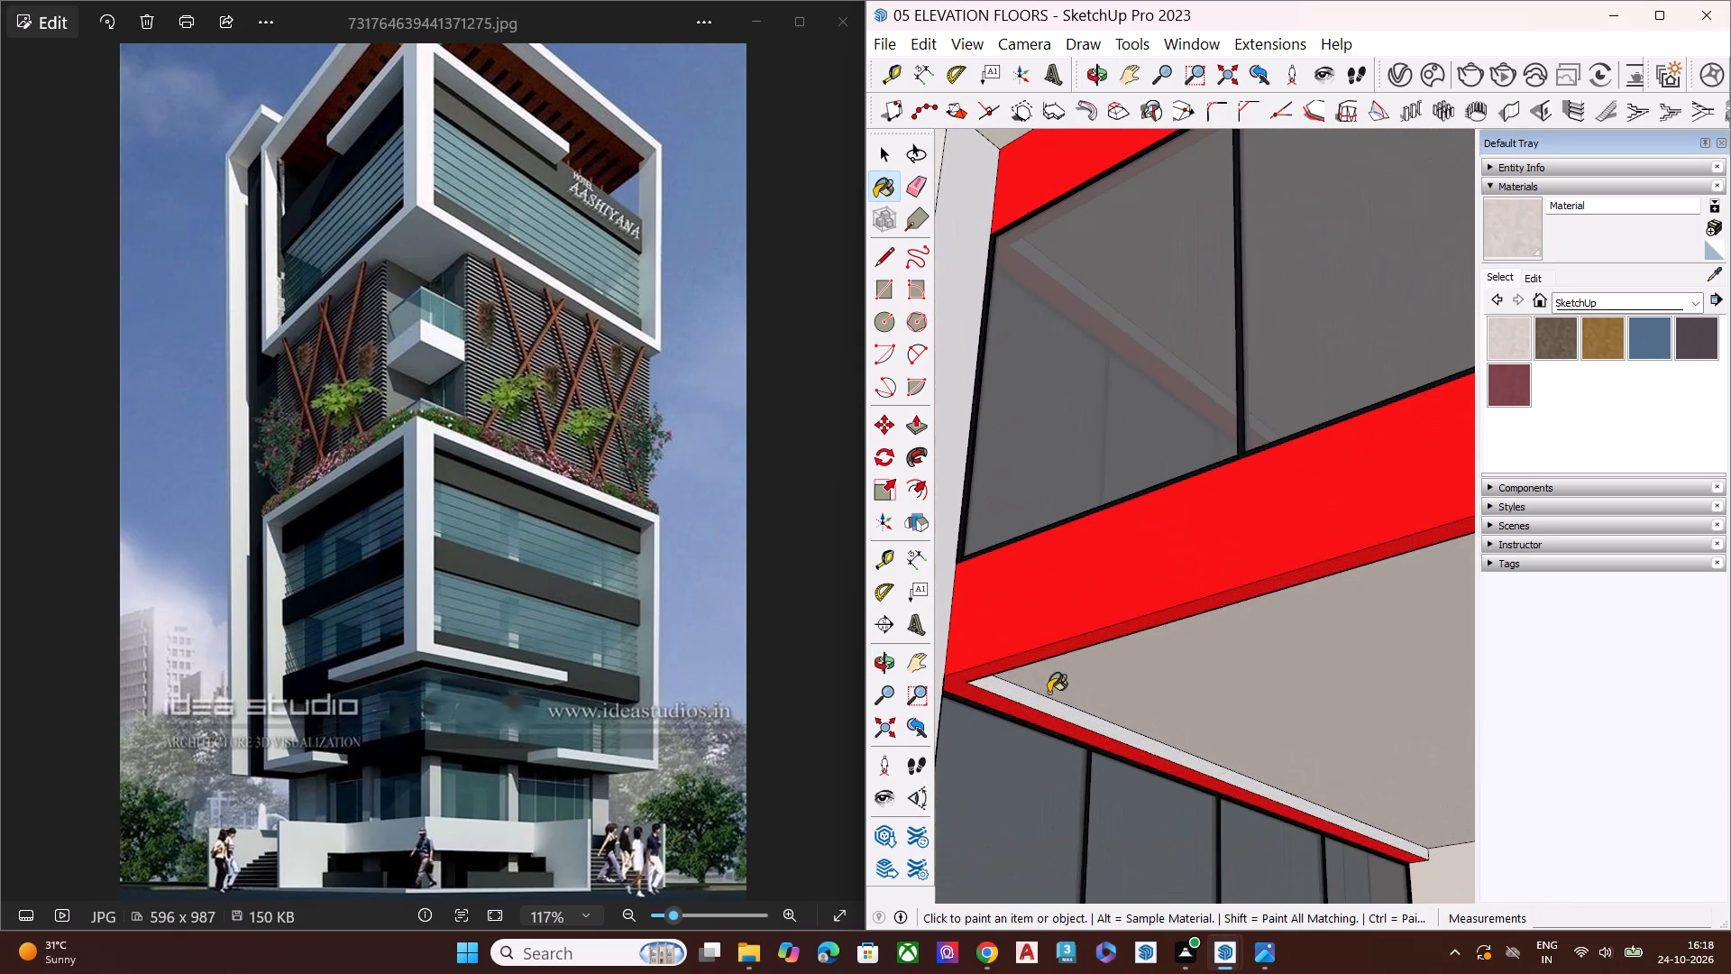
pyautogui.click(1053, 705)
pyautogui.press('space')
# Paint the exposed floor surface of the second opened floor with the light beige stone material.
pyautogui.scroll(-13, 1046, 709)
pyautogui.scroll(2, 1087, 626)
pyautogui.scroll(-6, 1087, 626)
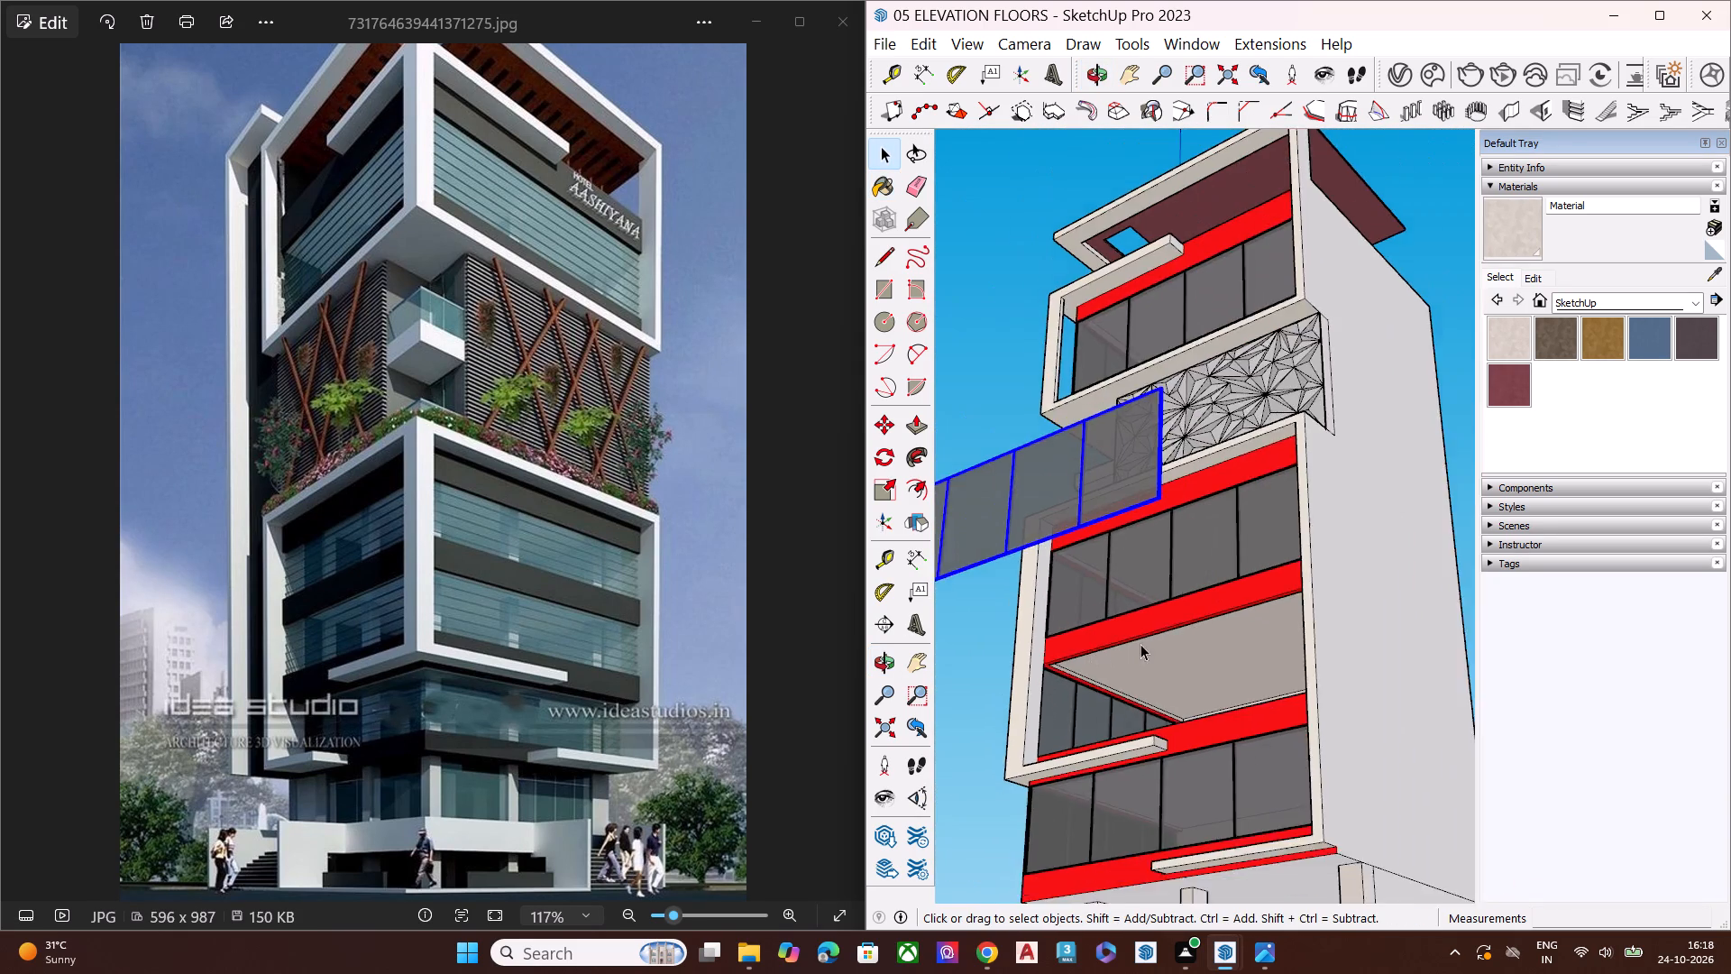
pyautogui.scroll(-4, 1138, 648)
pyautogui.moveTo(1140, 696); pyautogui.dragTo(1113, 973, button='middle')
pyautogui.scroll(4, 1159, 781)
pyautogui.scroll(-1, 1168, 766)
pyautogui.scroll(3, 1169, 765)
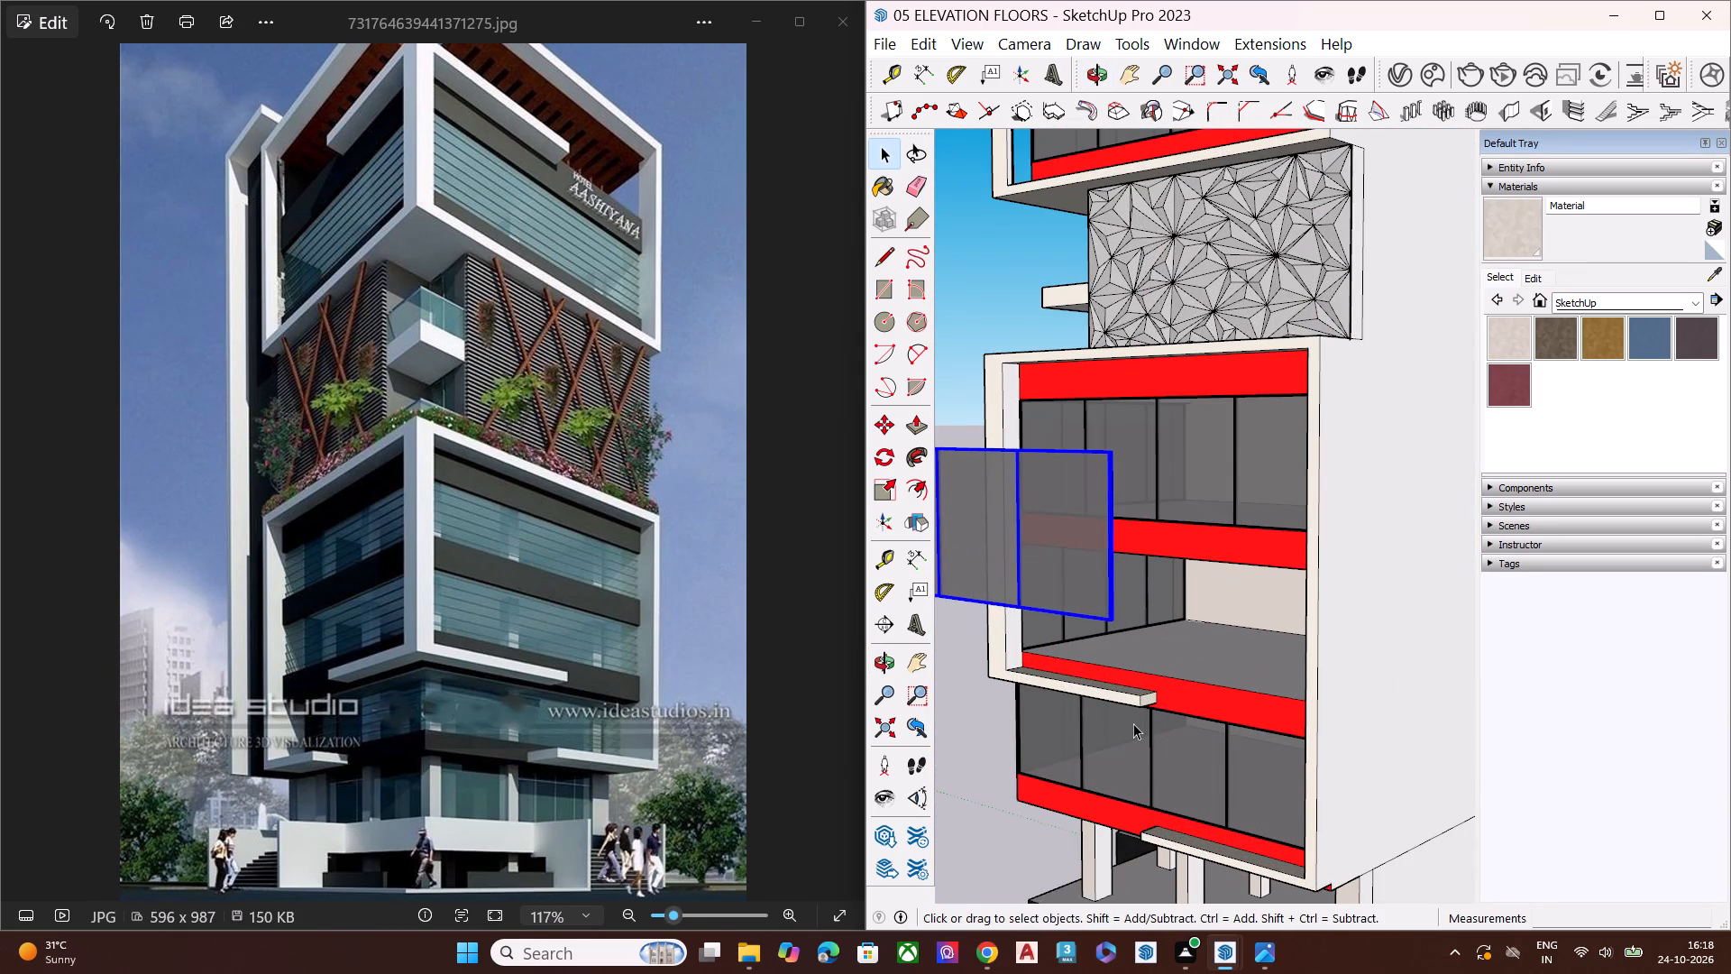
pyautogui.moveTo(1133, 723); pyautogui.dragTo(1147, 874, button='middle')
pyautogui.click(1253, 680)
pyautogui.click(1526, 218)
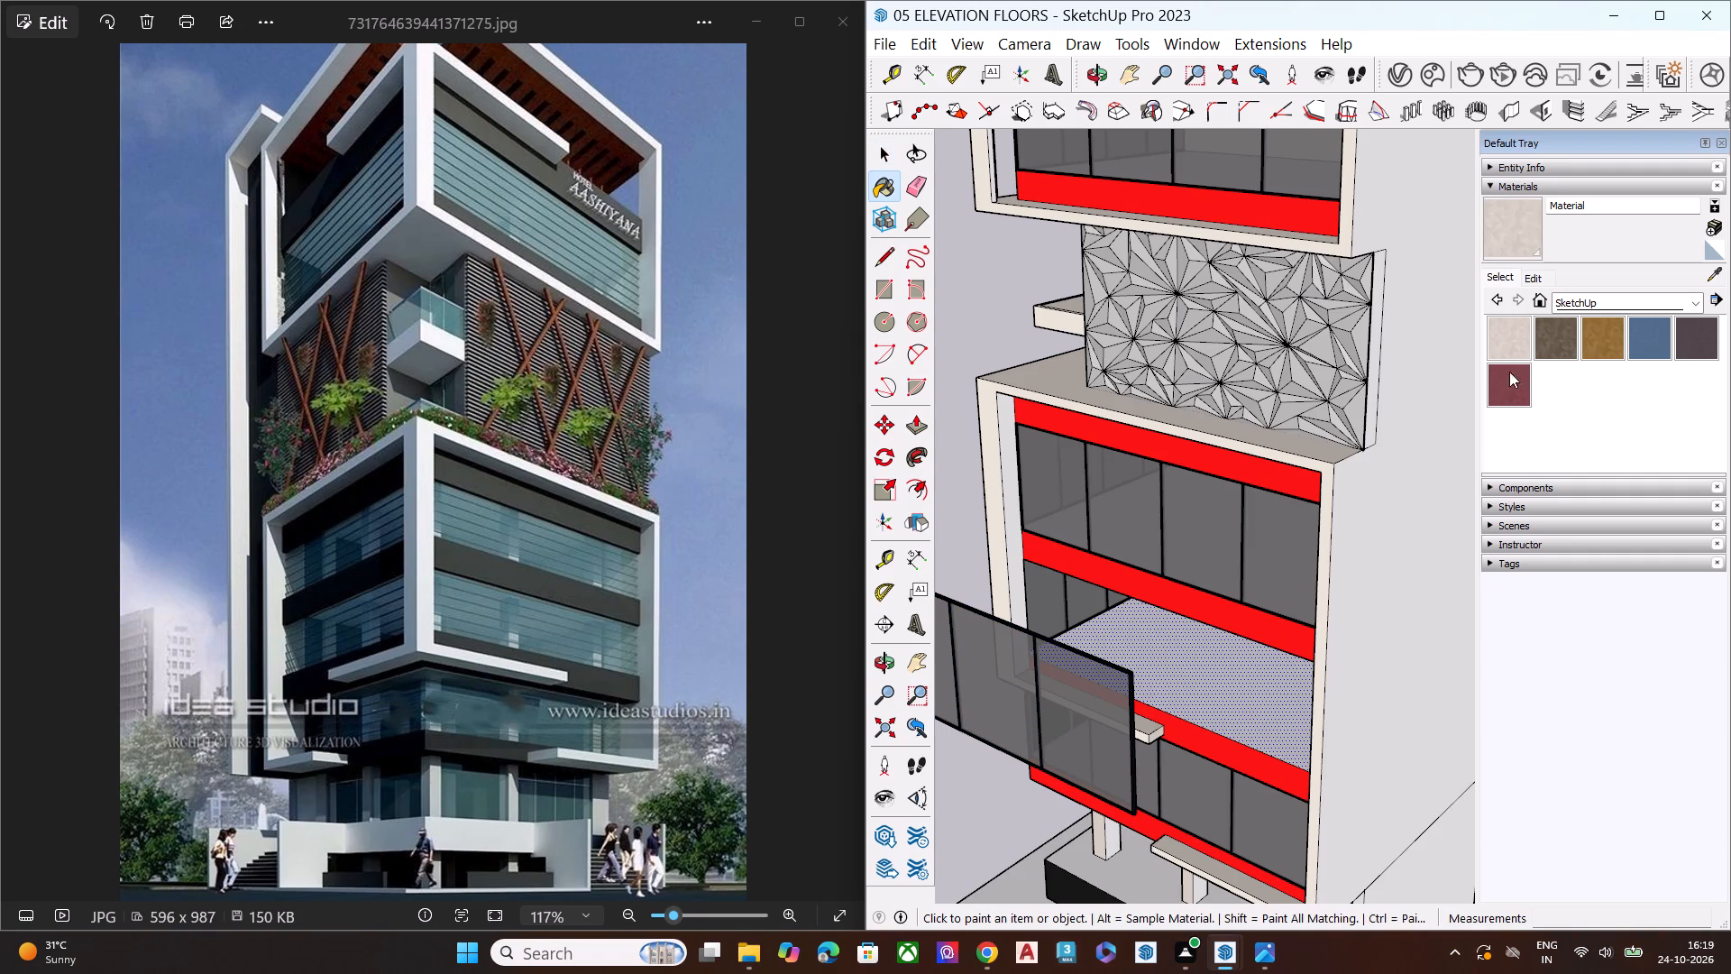
pyautogui.click(1227, 696)
pyautogui.scroll(-4, 1127, 684)
pyautogui.press('space')
pyautogui.click(1455, 702)
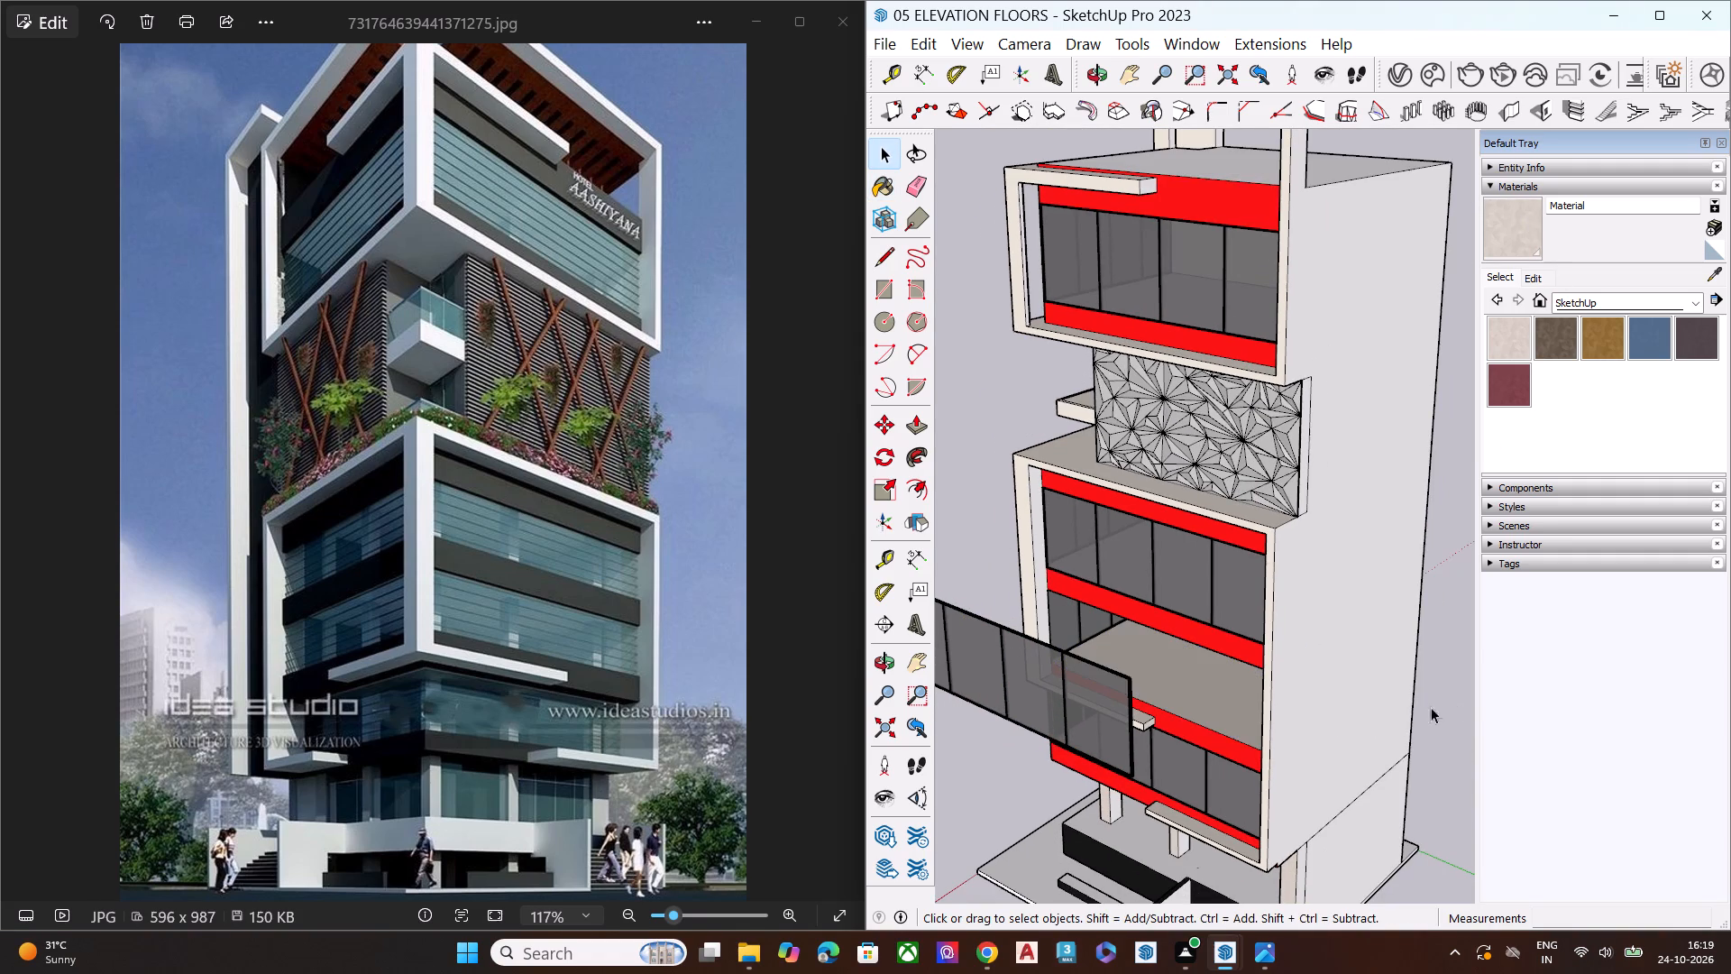
# Move the displaced right-facade glazing about 25' back to its opening below the lower block's top floor, placing its upper corner near the red band.
pyautogui.scroll(7, 1169, 714)
pyautogui.click(1100, 647)
pyautogui.press('m')
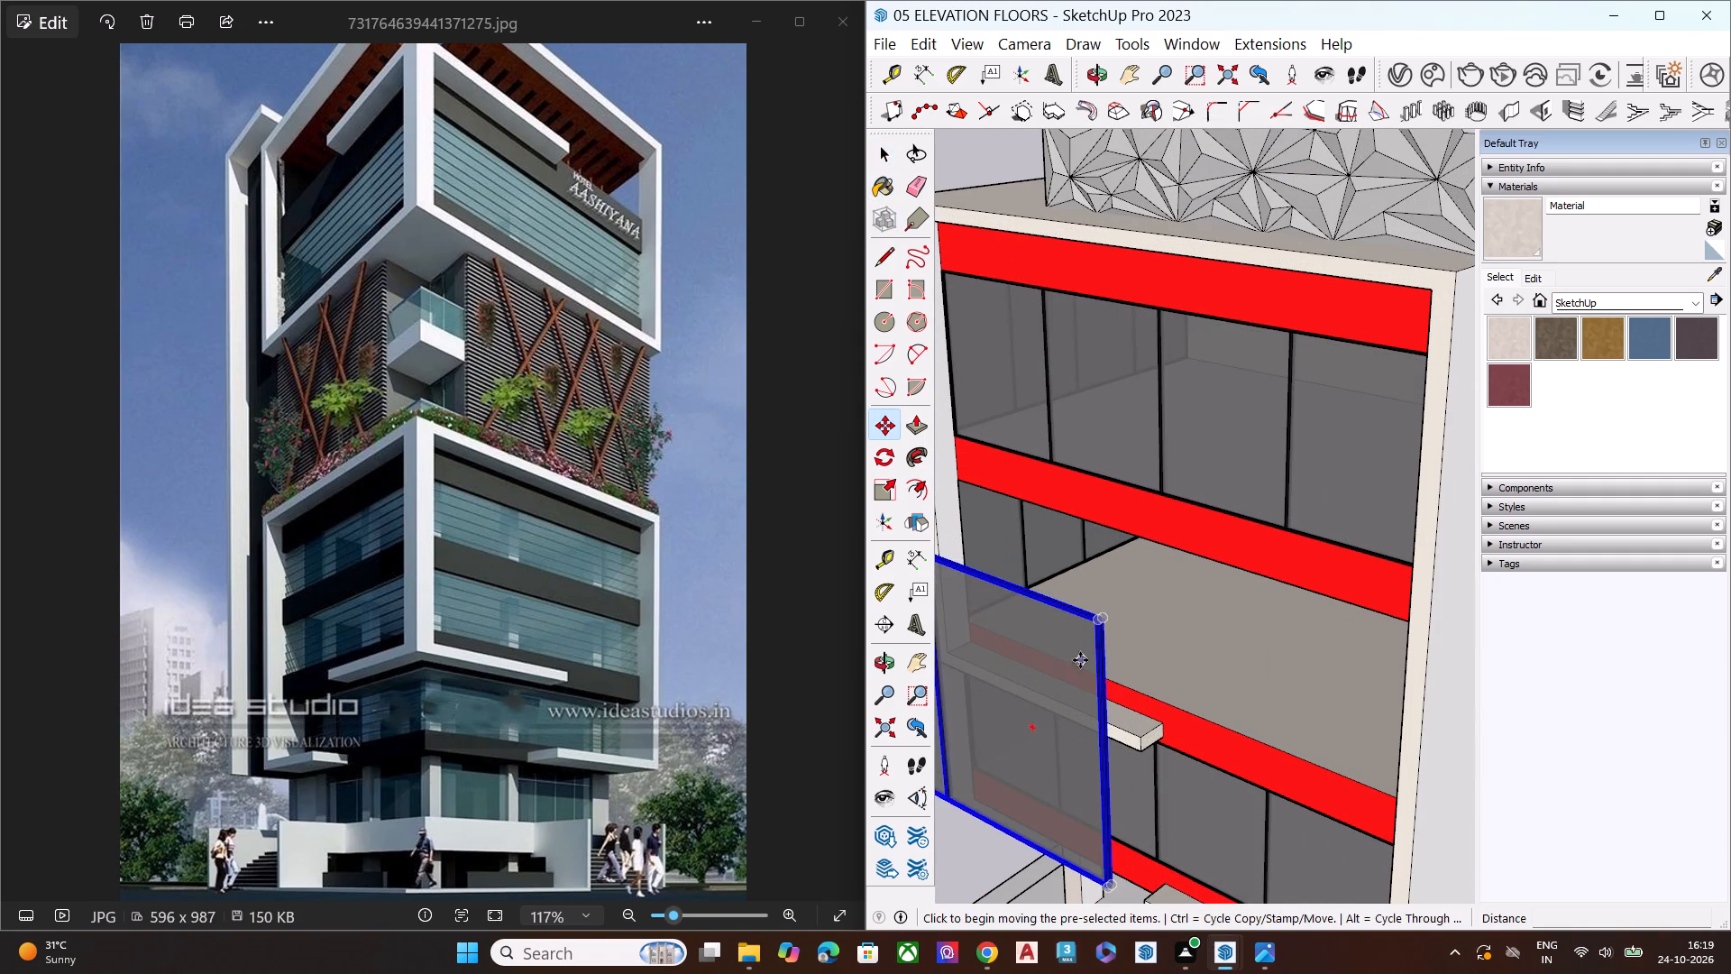
pyautogui.click(1096, 625)
pyautogui.scroll(-3, 1082, 616)
pyautogui.scroll(1, 1092, 616)
pyautogui.scroll(-4, 1100, 620)
pyautogui.moveTo(1171, 680); pyautogui.dragTo(1434, 721, button='middle')
pyautogui.scroll(8, 1446, 686)
pyautogui.scroll(-6, 1092, 614)
pyautogui.scroll(1, 1065, 625)
pyautogui.scroll(-5, 1064, 628)
pyautogui.scroll(1, 1182, 635)
pyautogui.scroll(-5, 1182, 635)
pyautogui.moveTo(1212, 686); pyautogui.dragTo(1334, 567, button='middle')
pyautogui.scroll(18, 1334, 567)
pyautogui.moveTo(1323, 522); pyautogui.dragTo(1323, 781, button='middle')
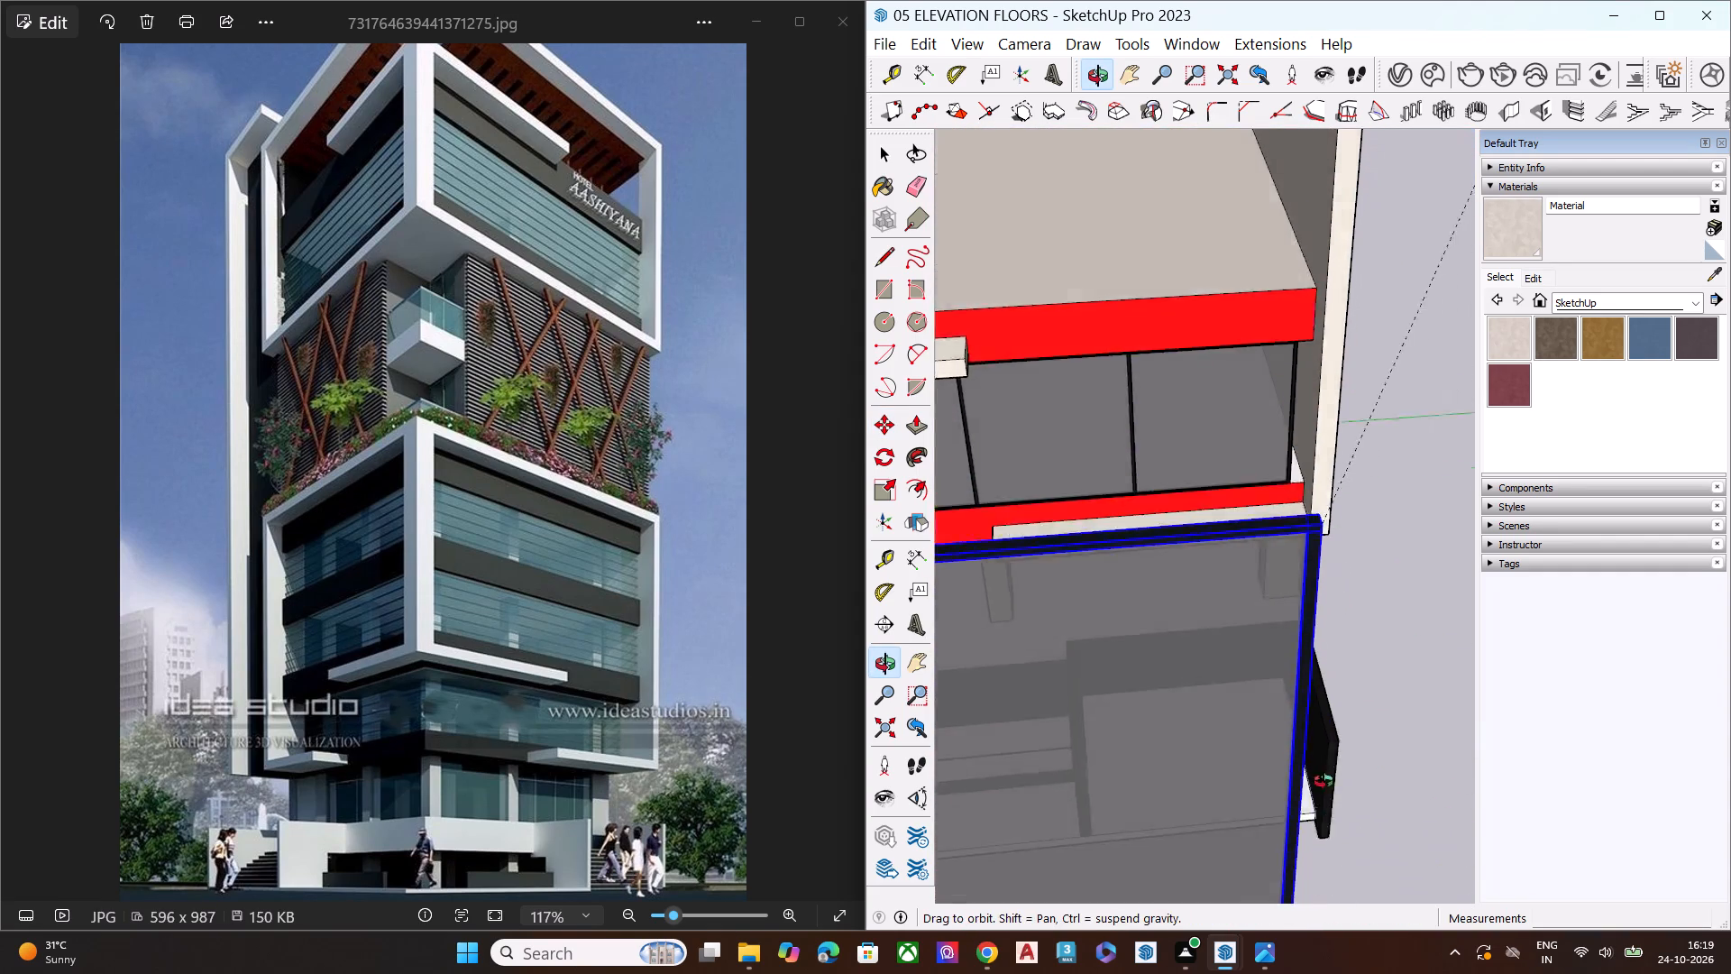
pyautogui.moveTo(1323, 781); pyautogui.dragTo(1314, 832, button='middle')
pyautogui.scroll(-19, 1212, 703)
pyautogui.moveTo(1395, 646); pyautogui.dragTo(1121, 814, button='middle')
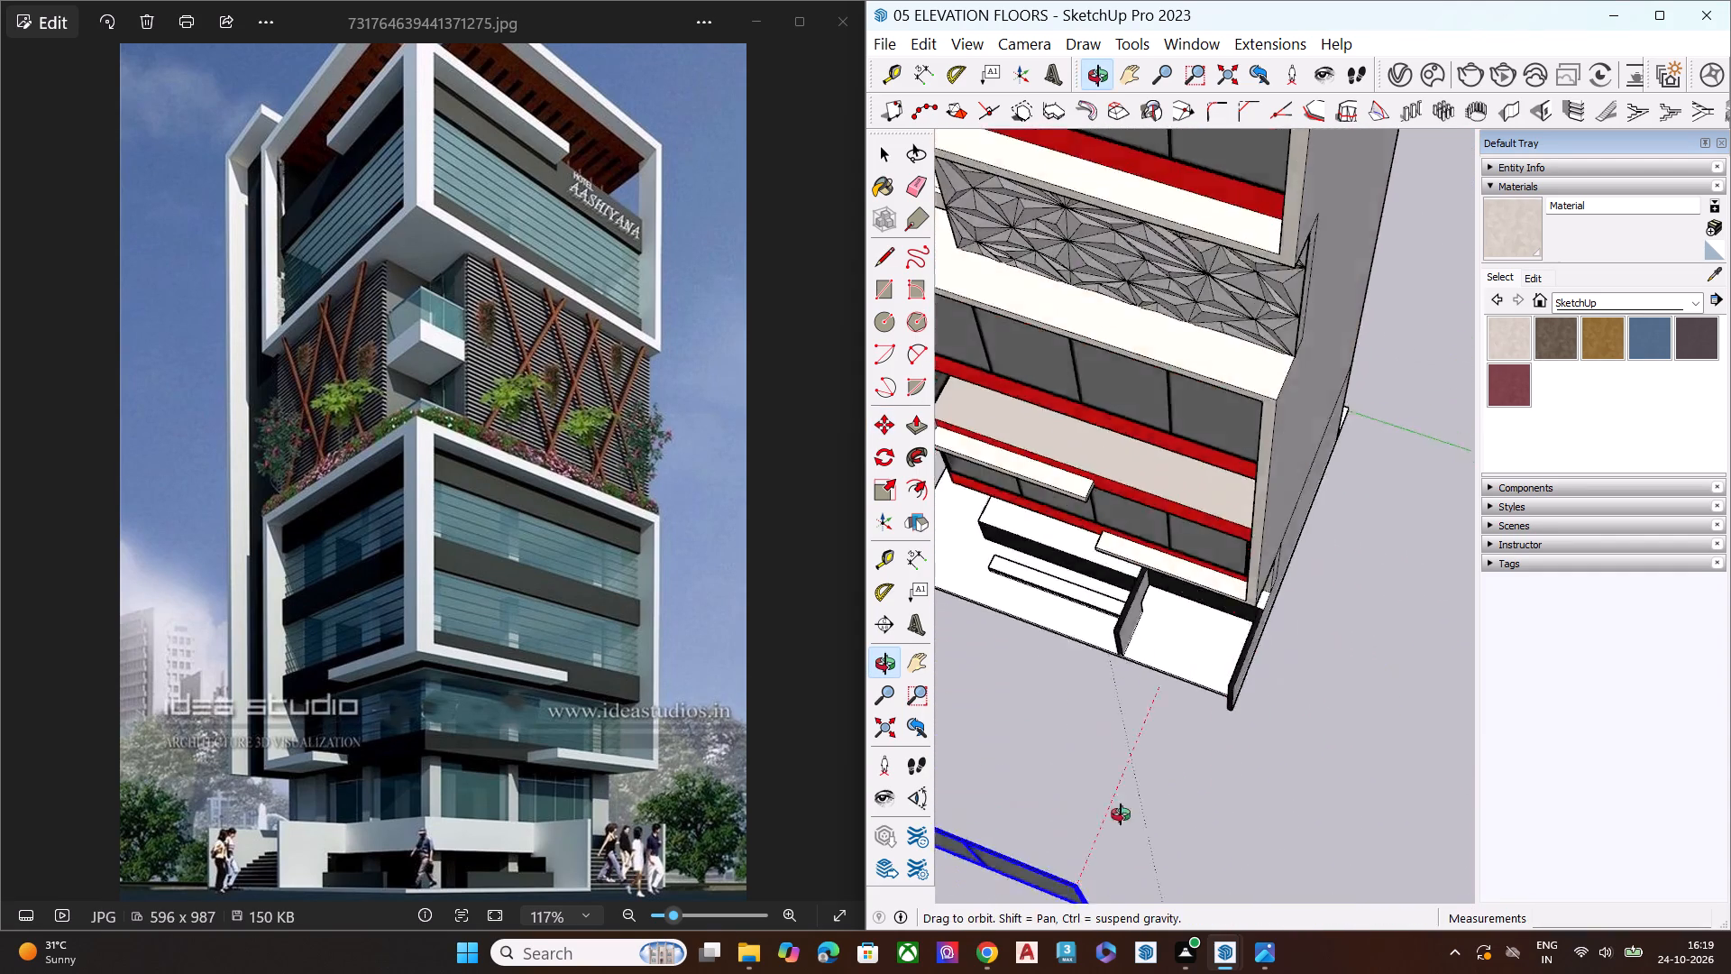
pyautogui.moveTo(1121, 814); pyautogui.dragTo(1097, 831, button='middle')
pyautogui.scroll(1, 1168, 478)
pyautogui.scroll(-1, 1173, 467)
pyautogui.scroll(4, 1175, 465)
pyautogui.moveTo(1205, 518); pyautogui.dragTo(1265, 460, button='middle')
pyautogui.scroll(5, 1263, 477)
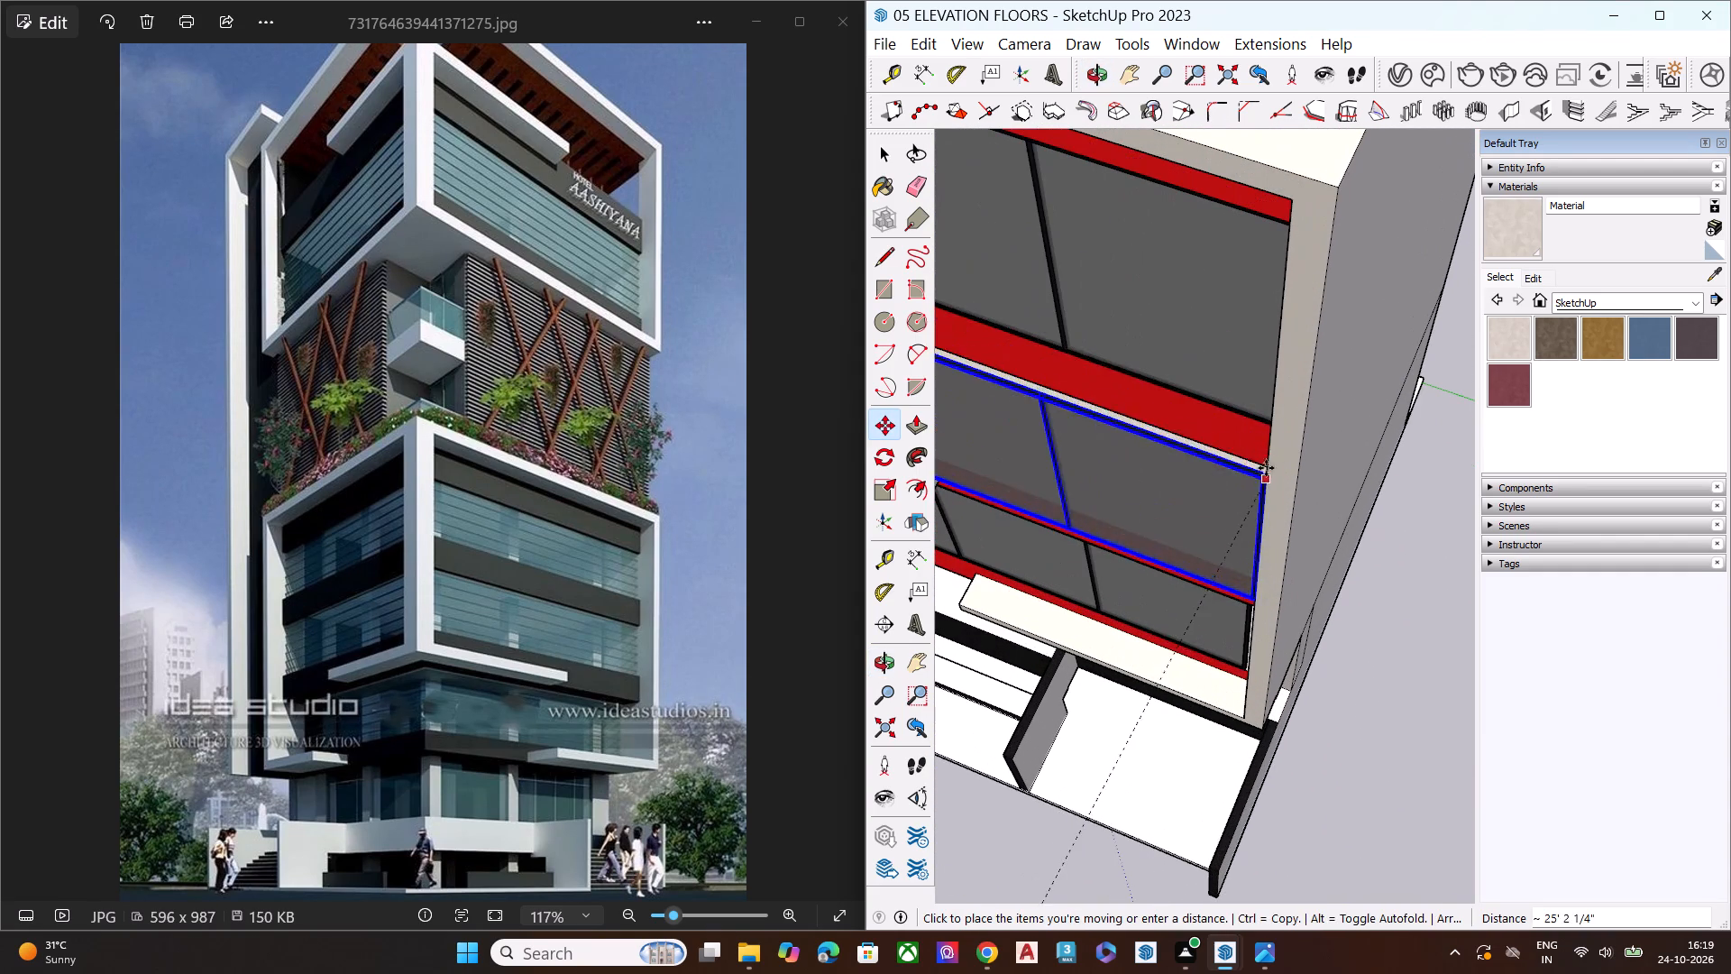
pyautogui.click(1268, 456)
# Realign the returned glazing's upper corner with the corner where the red band above meets the side frame.
pyautogui.moveTo(1258, 493); pyautogui.dragTo(1459, 584, button='middle')
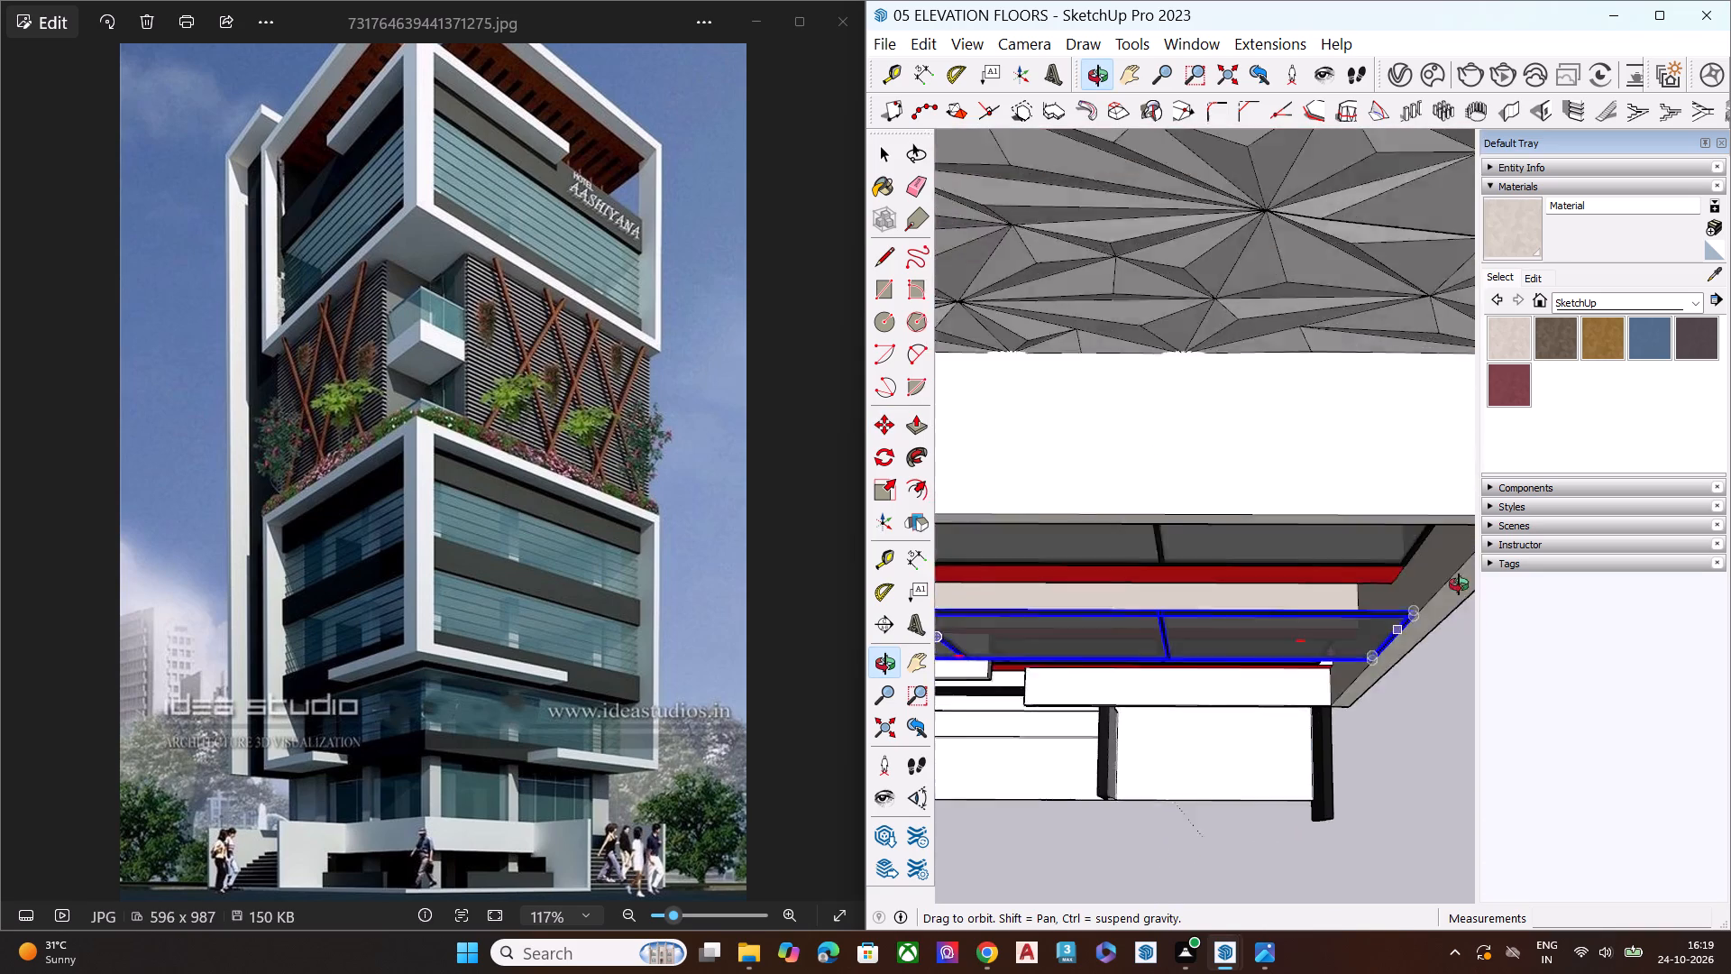
pyautogui.moveTo(1459, 584); pyautogui.dragTo(1481, 554, button='middle')
pyautogui.scroll(7, 1468, 561)
pyautogui.scroll(-5, 1341, 515)
pyautogui.scroll(1, 1257, 492)
pyautogui.scroll(-1, 1287, 492)
pyautogui.scroll(4, 1288, 491)
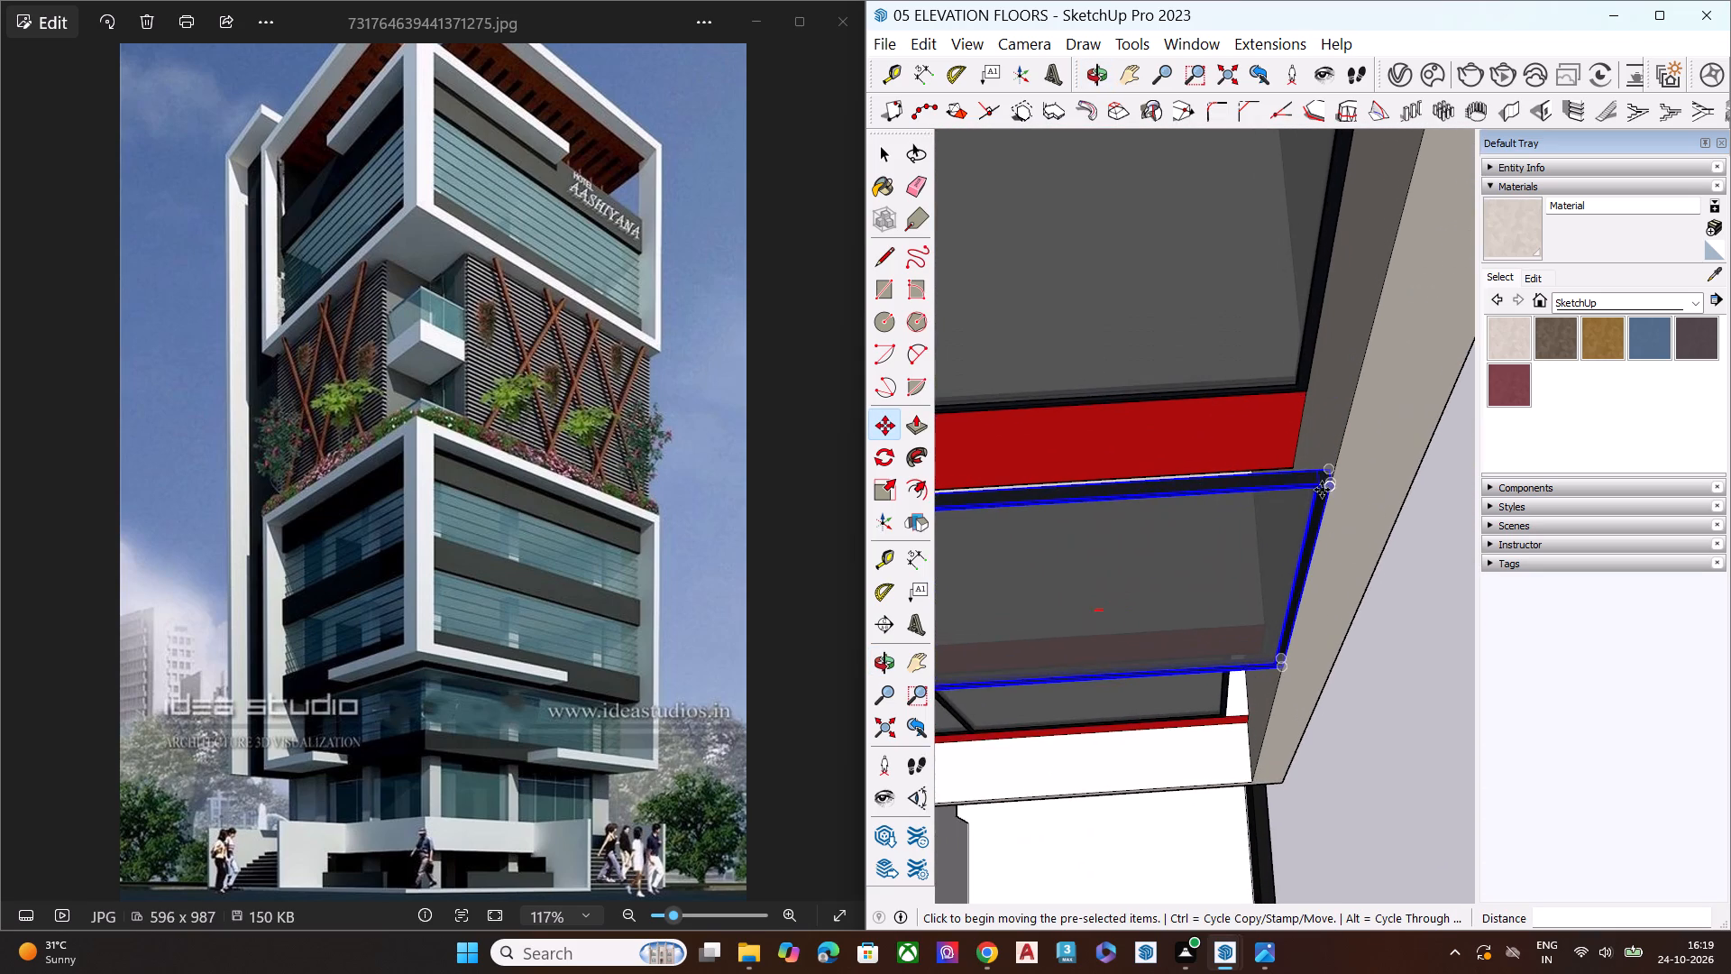
pyautogui.scroll(6, 1329, 484)
pyautogui.click(1334, 491)
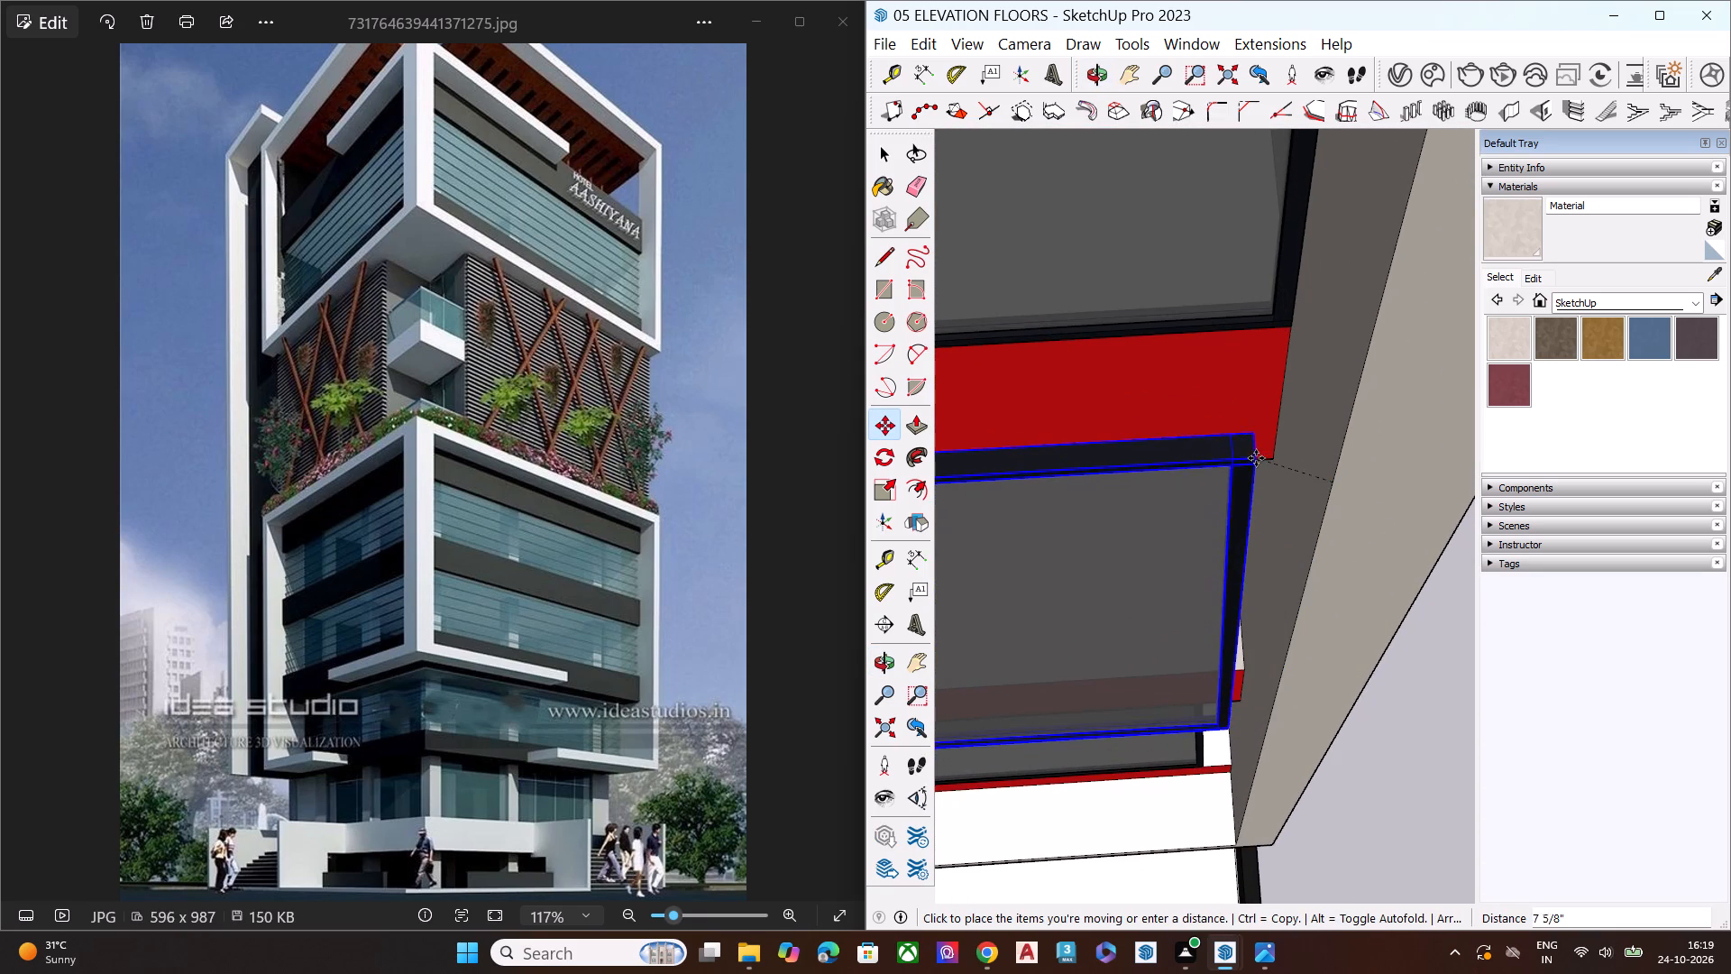
pyautogui.moveTo(1256, 458); pyautogui.dragTo(1279, 209, button='middle')
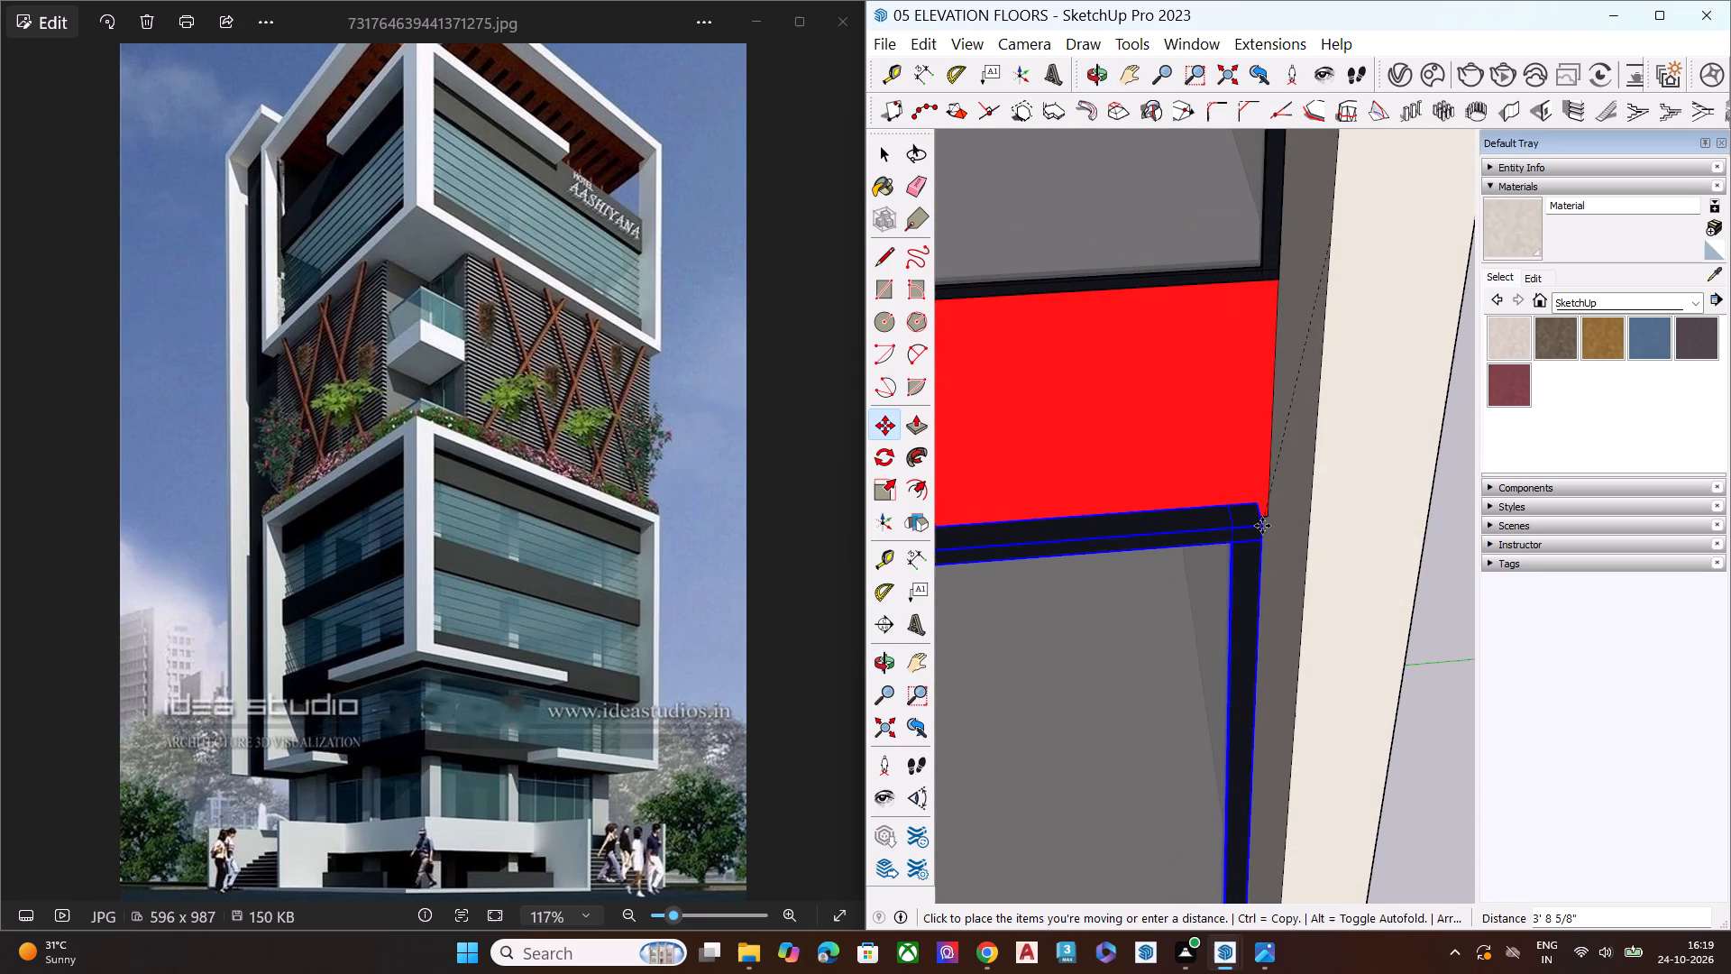
pyautogui.click(1262, 526)
pyautogui.moveTo(1232, 524); pyautogui.dragTo(1303, 602, button='middle')
pyautogui.scroll(1, 1311, 583)
pyautogui.click(1314, 575)
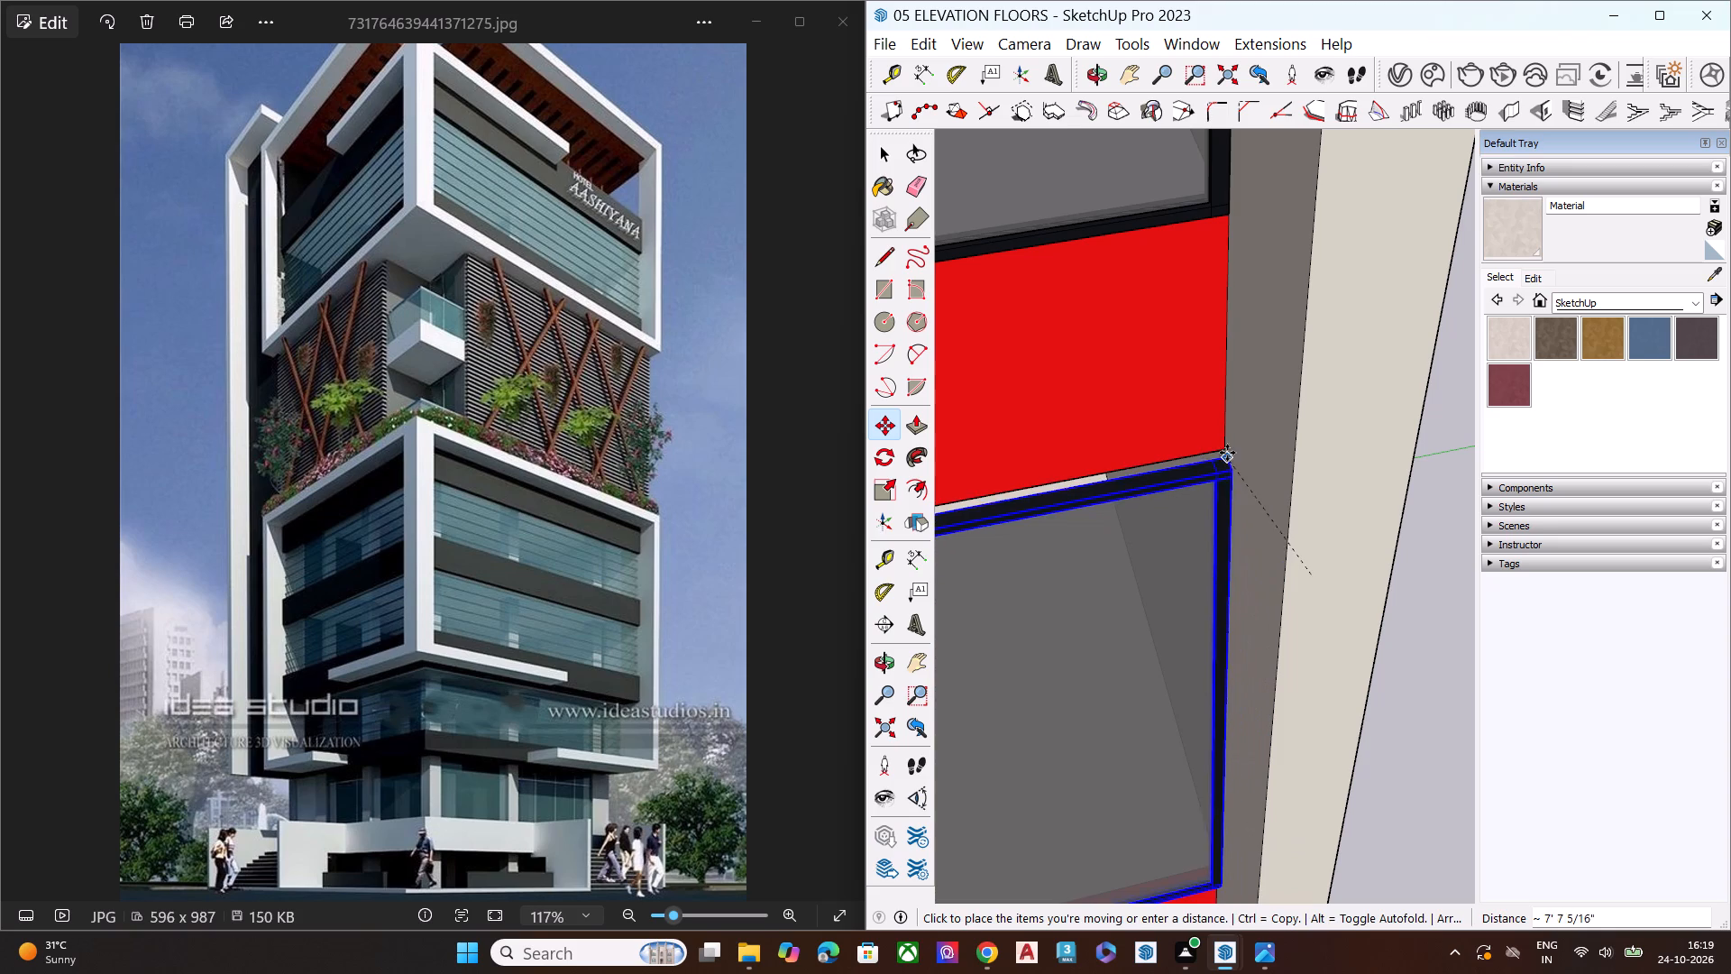
pyautogui.click(1223, 445)
# Fine-tune the glazing's position so its top frame sits directly beneath the red band and against the side frame.
pyautogui.scroll(2, 1231, 478)
pyautogui.scroll(-1, 1231, 472)
pyautogui.scroll(3, 1229, 472)
pyautogui.click(1232, 466)
pyautogui.click(1225, 438)
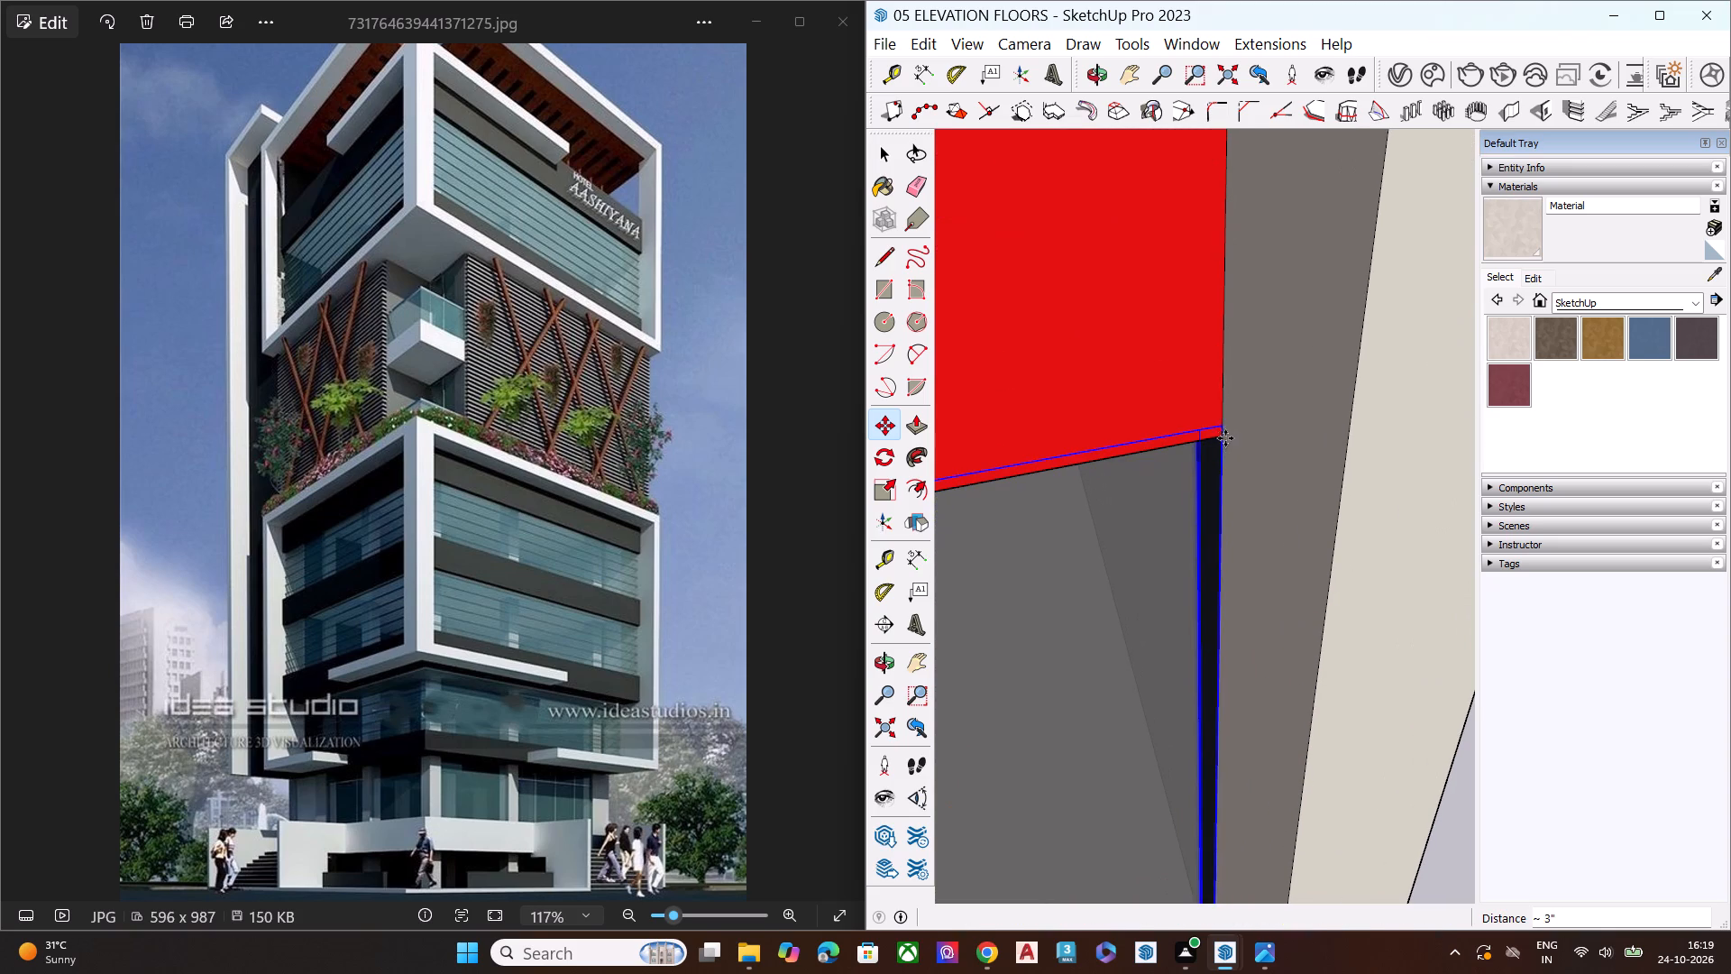
pyautogui.press('space')
pyautogui.scroll(-8, 1163, 521)
pyautogui.moveTo(1183, 503); pyautogui.dragTo(1122, 376, button='middle')
pyautogui.scroll(1, 1134, 360)
pyautogui.scroll(-1, 1146, 345)
pyautogui.scroll(6, 1146, 344)
pyautogui.scroll(5, 1203, 453)
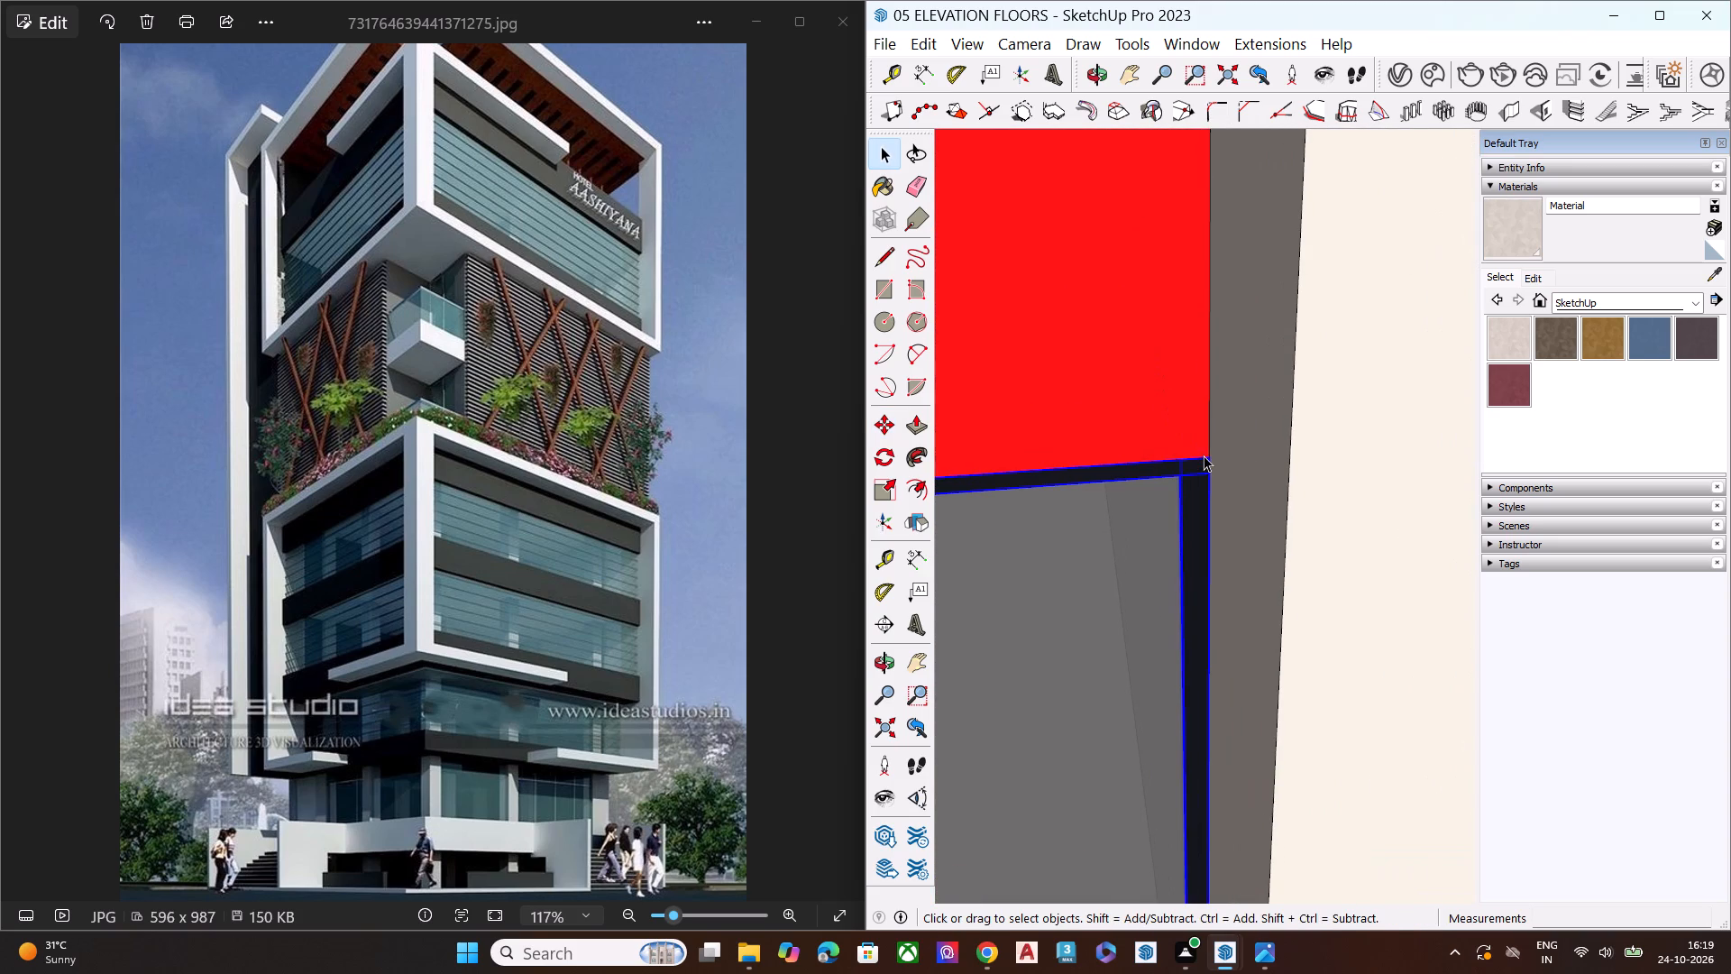
pyautogui.press('m')
pyautogui.scroll(6, 1214, 464)
pyautogui.click(1203, 451)
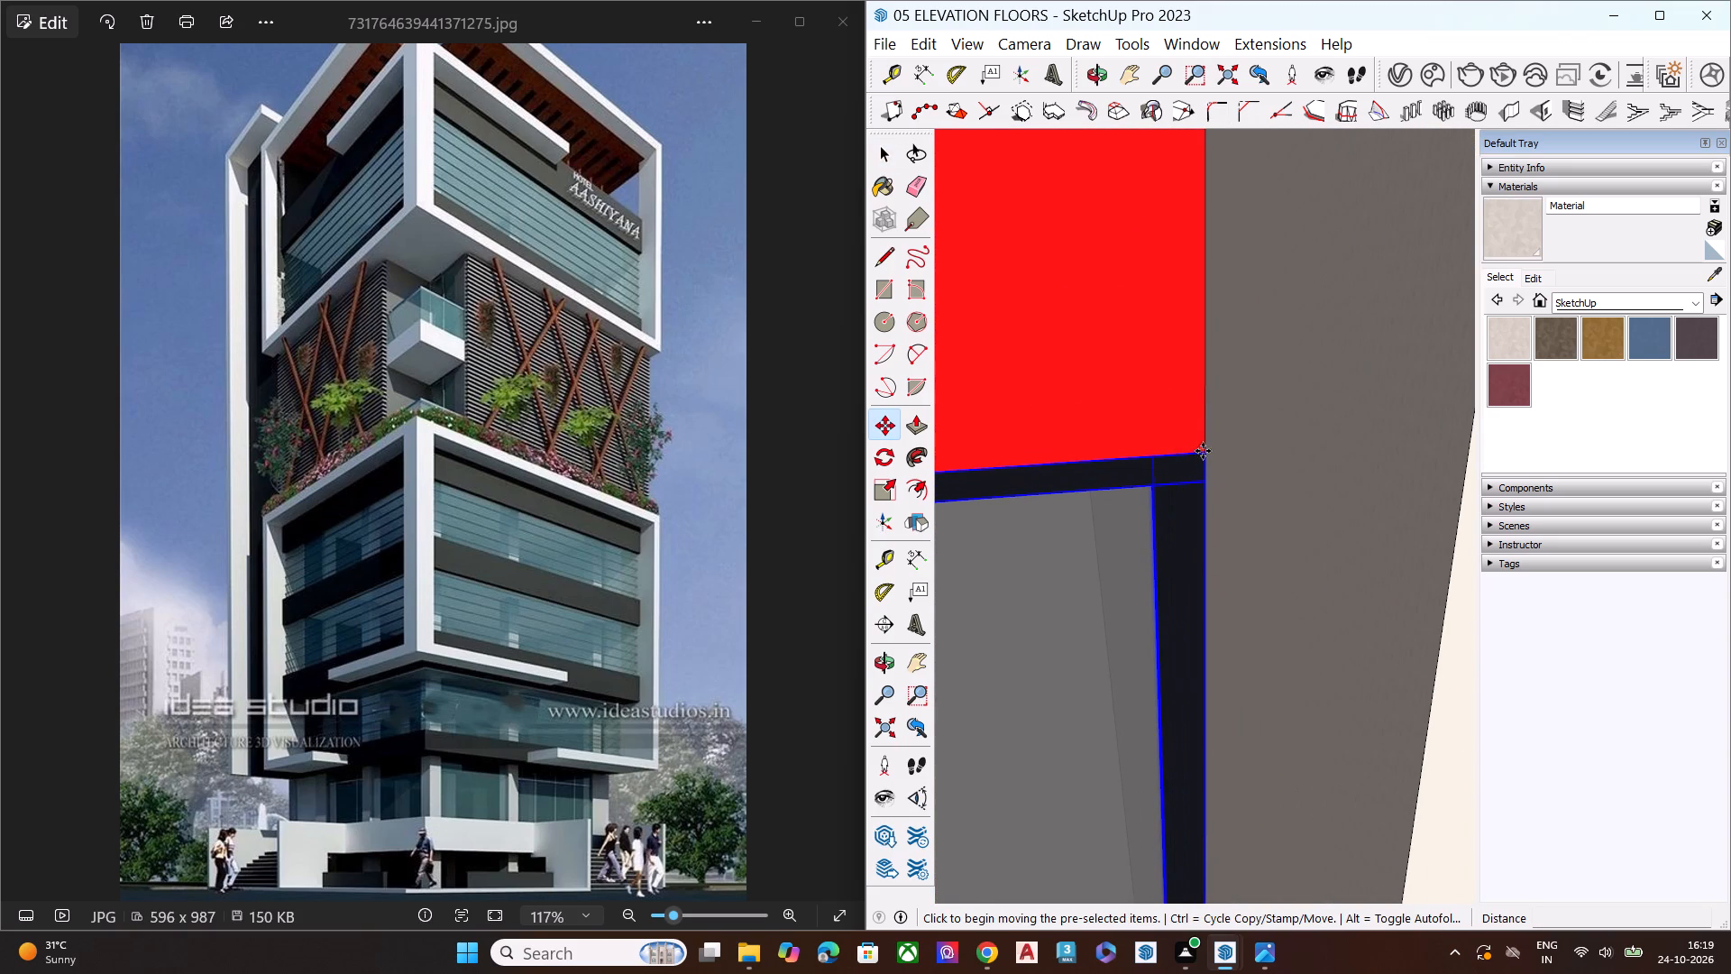
pyautogui.click(1195, 479)
pyautogui.press('space')
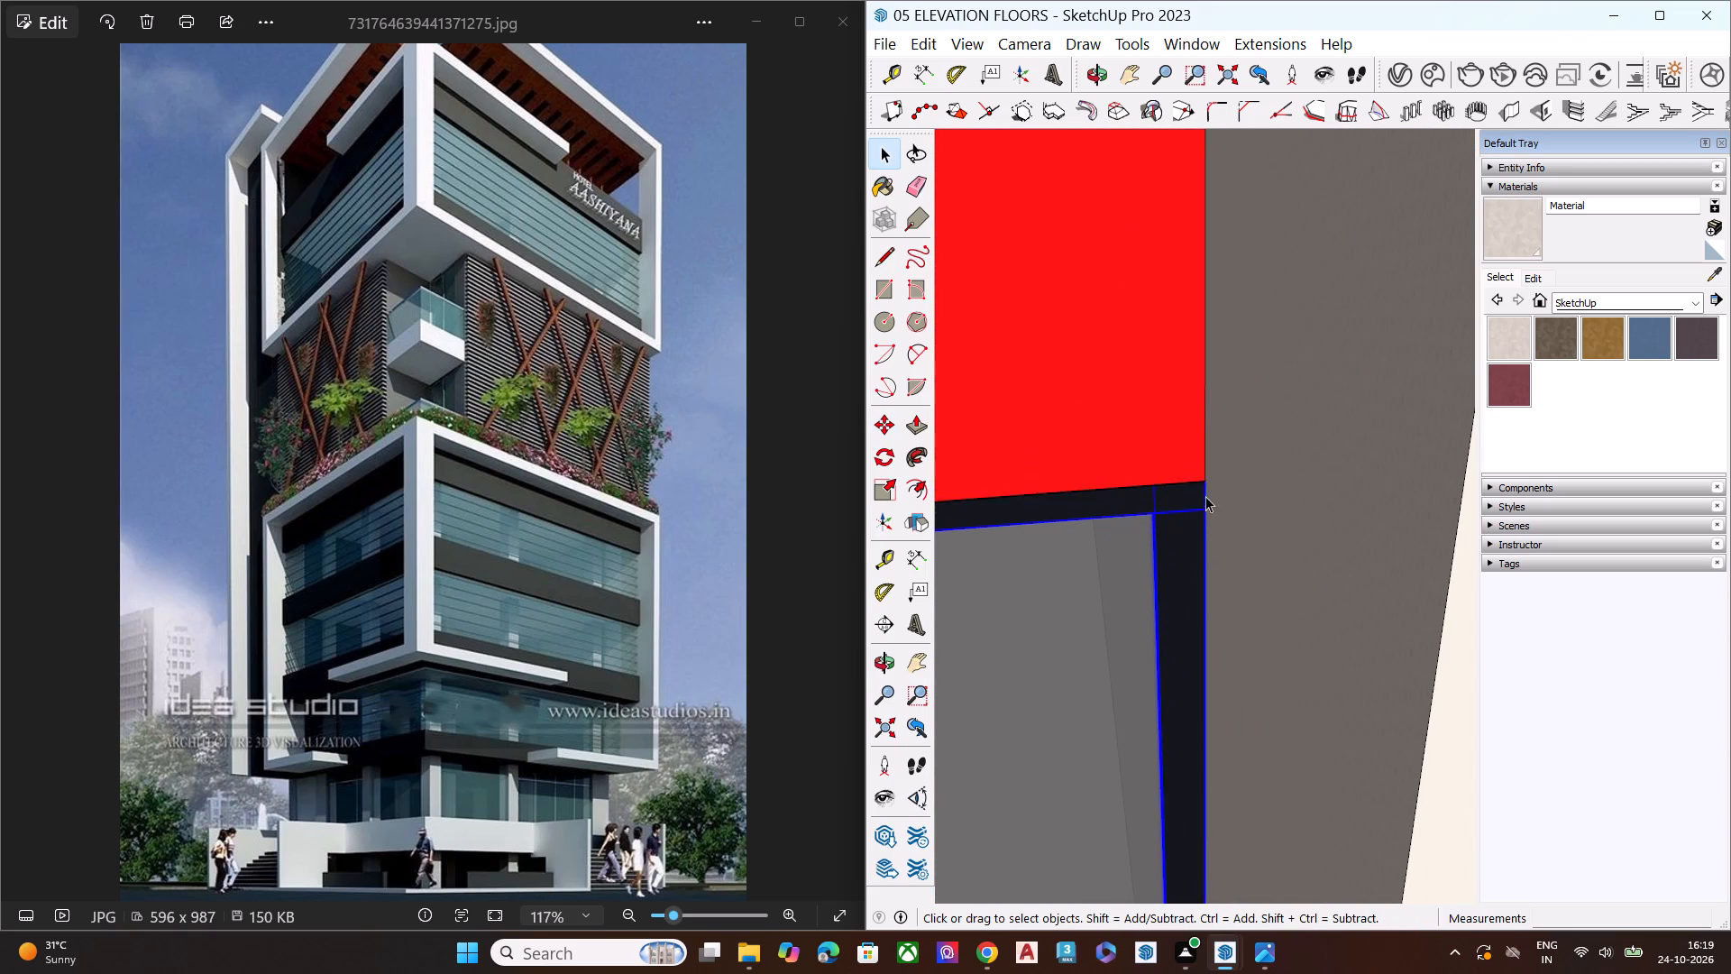
pyautogui.scroll(-5, 1194, 504)
pyautogui.scroll(2, 1157, 544)
pyautogui.scroll(-9, 1157, 544)
pyautogui.click(1389, 630)
# Examine how the refitted glazing meets the red bands and side frame on the lower block's right facade.
pyautogui.scroll(-8, 1360, 626)
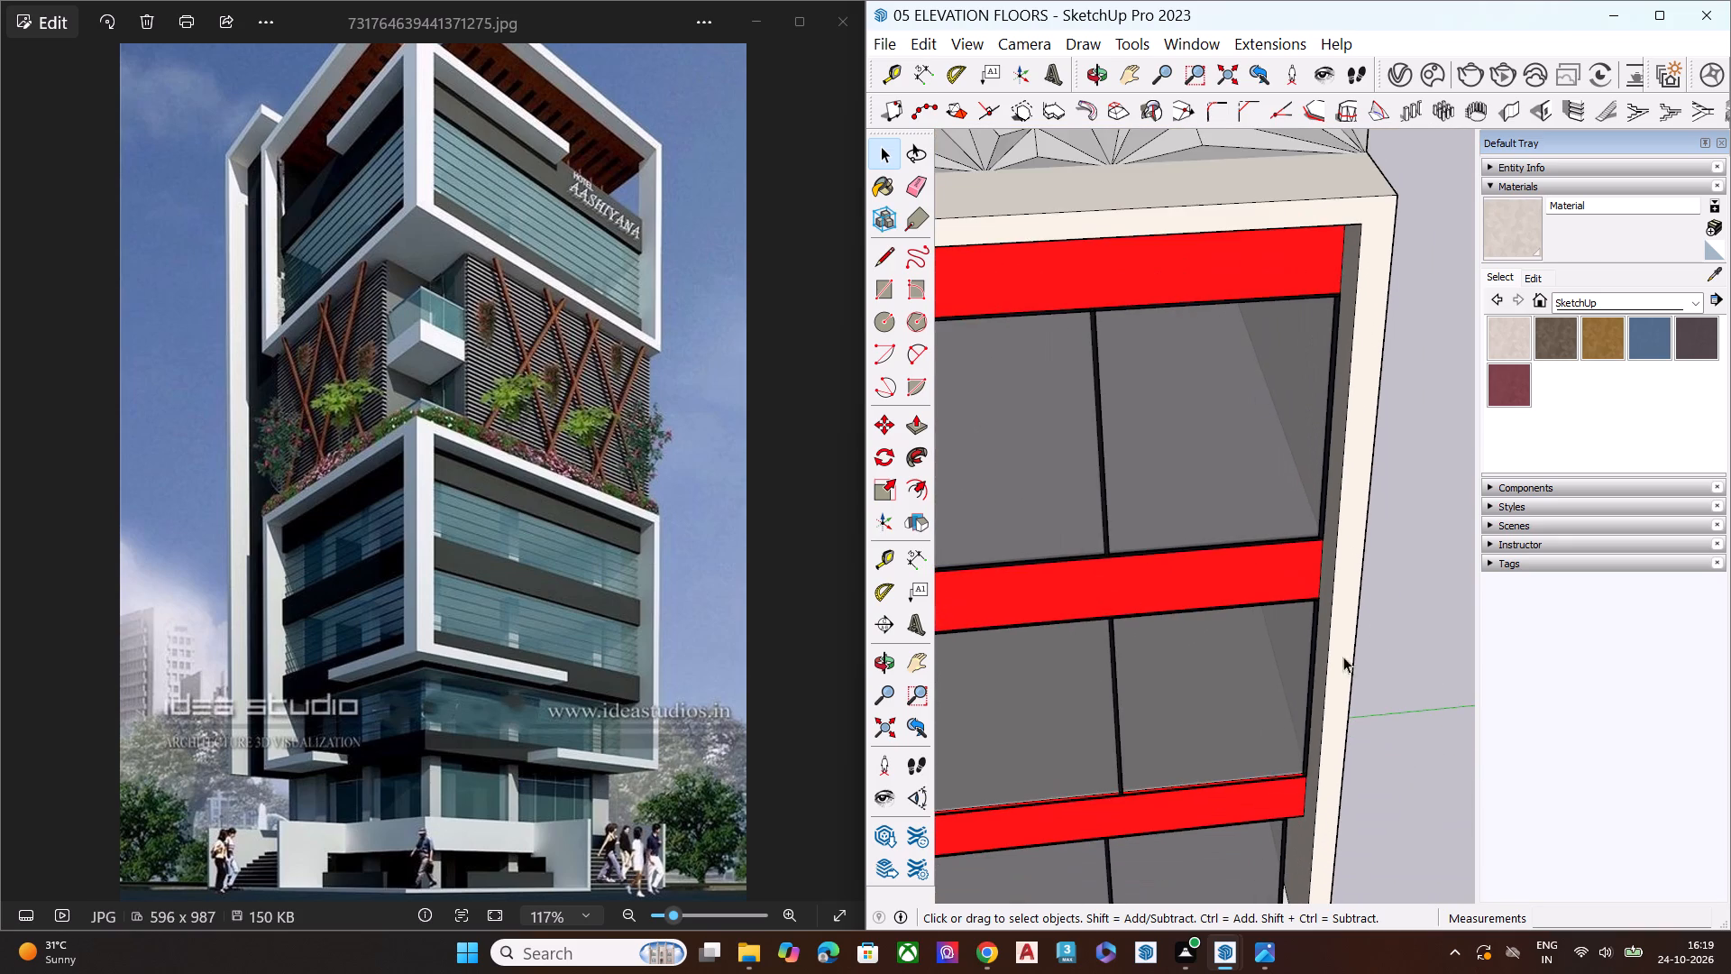
pyautogui.moveTo(1272, 765); pyautogui.dragTo(1336, 751, button='middle')
pyautogui.scroll(8, 1333, 799)
pyautogui.scroll(9, 1386, 730)
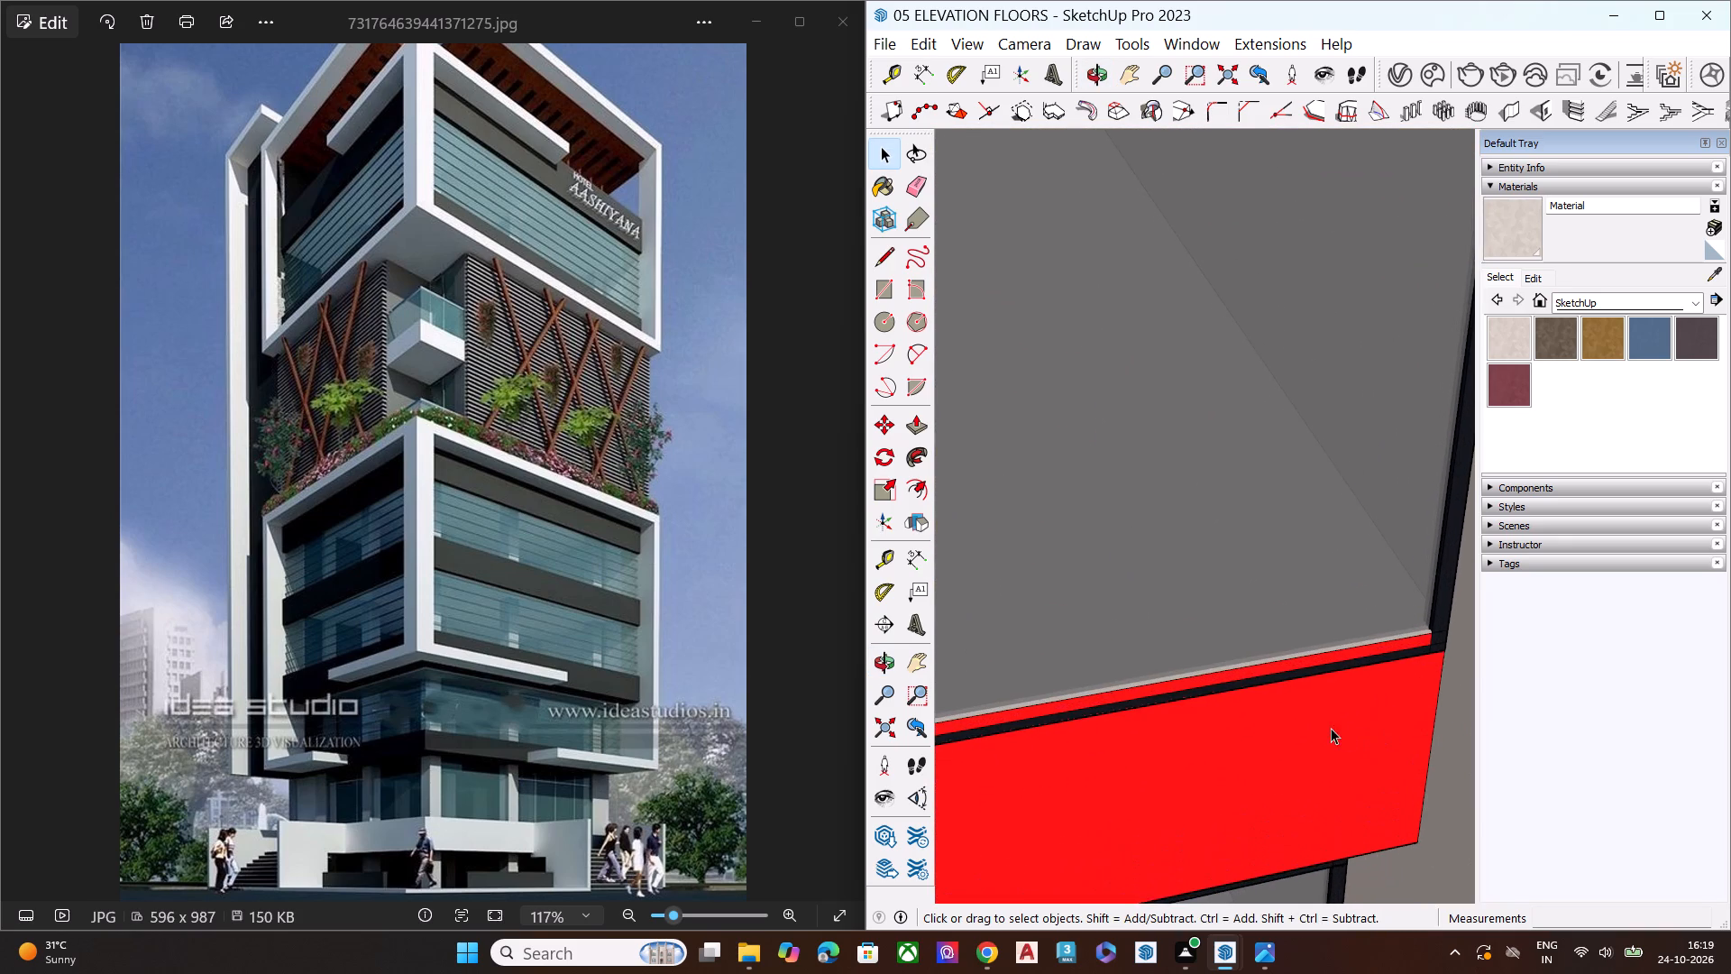
pyautogui.scroll(-2, 1361, 648)
pyautogui.scroll(1, 1407, 648)
pyautogui.scroll(-16, 1409, 648)
pyautogui.scroll(-9, 1304, 694)
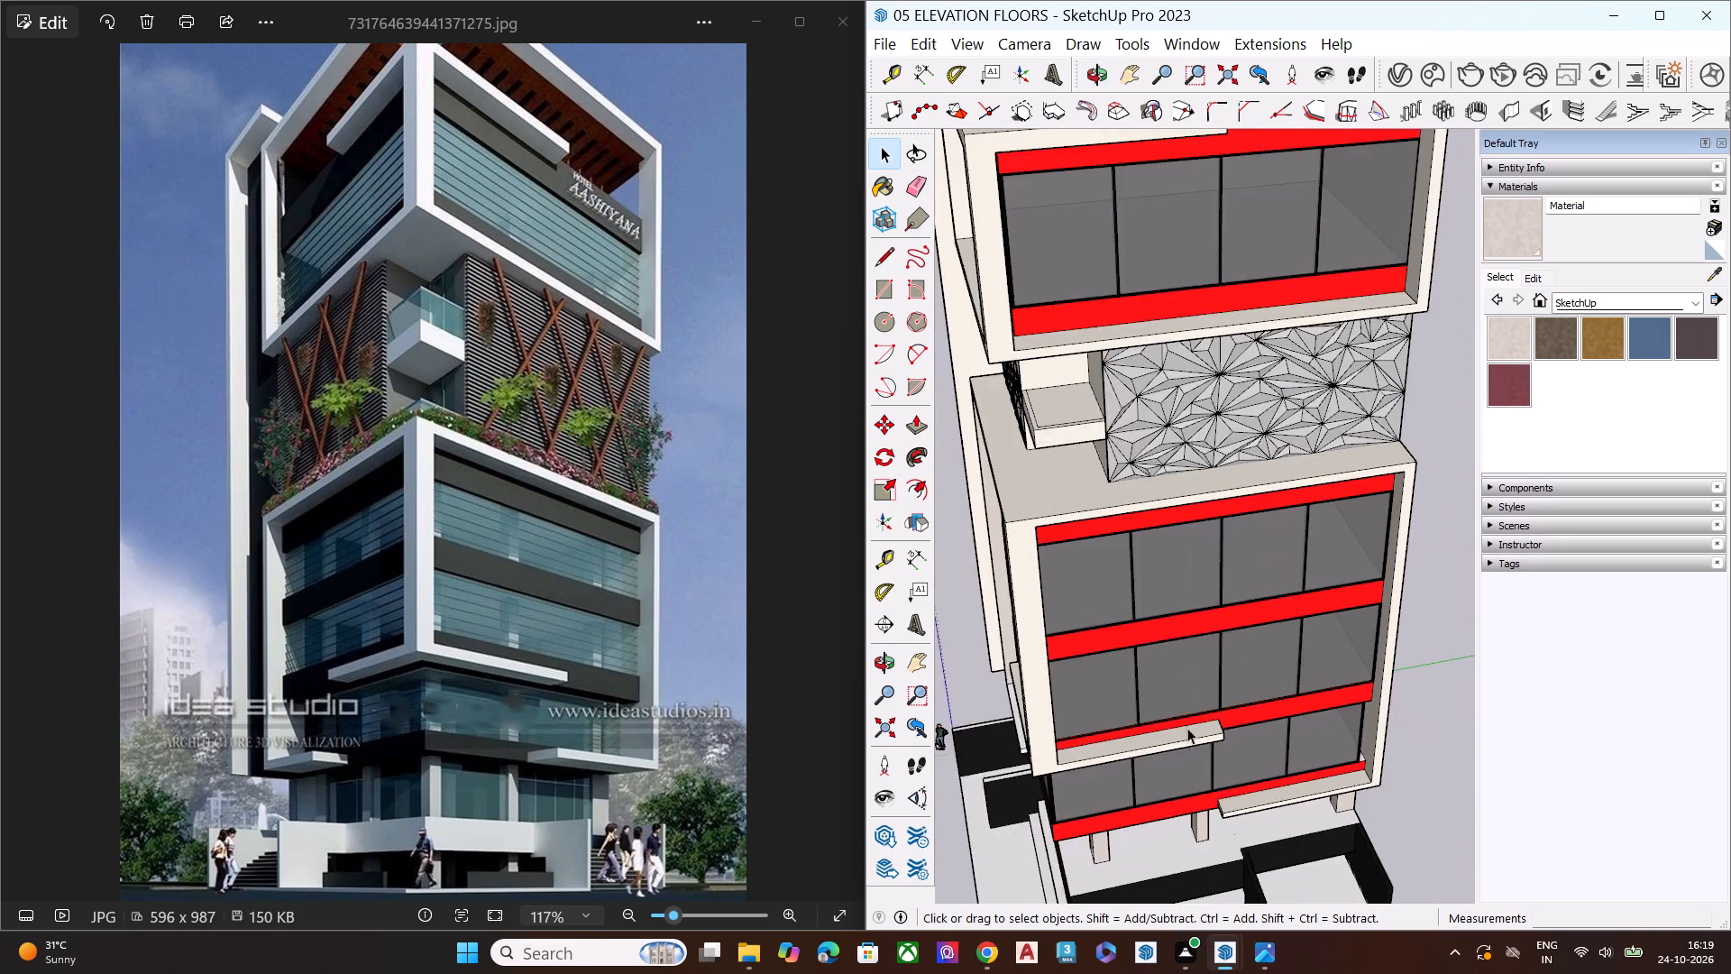
pyautogui.moveTo(1187, 728); pyautogui.dragTo(1450, 487, button='middle')
pyautogui.scroll(11, 1450, 487)
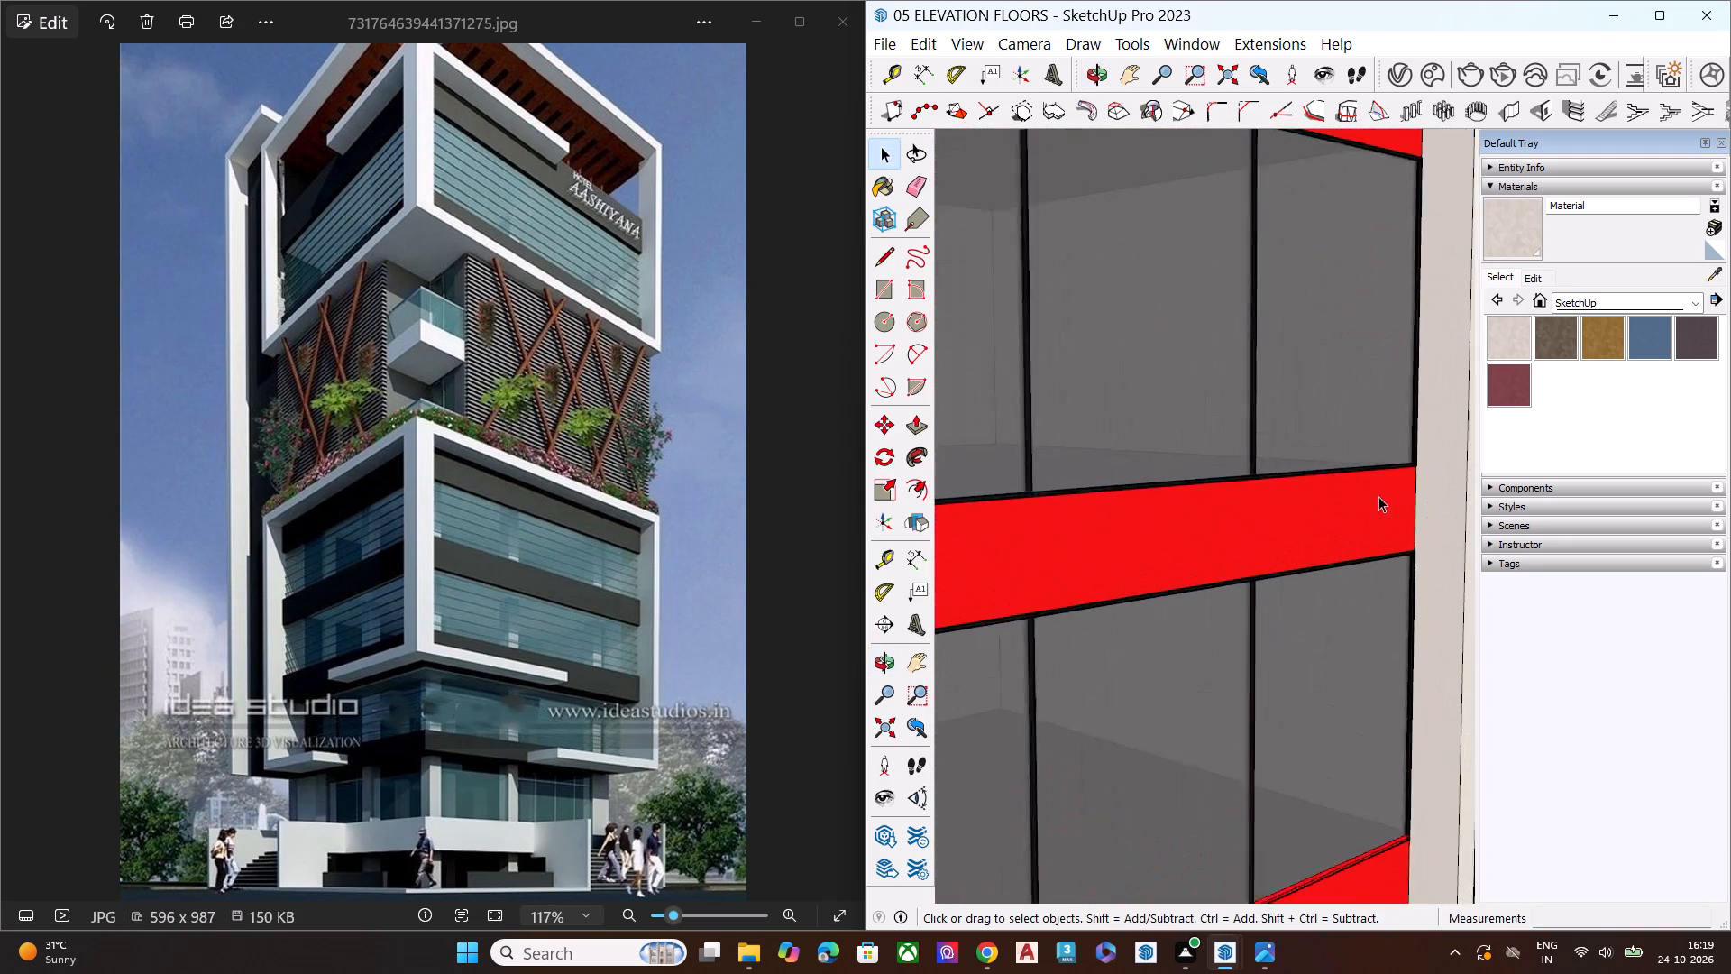
pyautogui.scroll(5, 1378, 496)
pyautogui.moveTo(1290, 550); pyautogui.dragTo(1447, 291, button='middle')
pyautogui.scroll(1, 1309, 410)
pyautogui.scroll(1, 1355, 313)
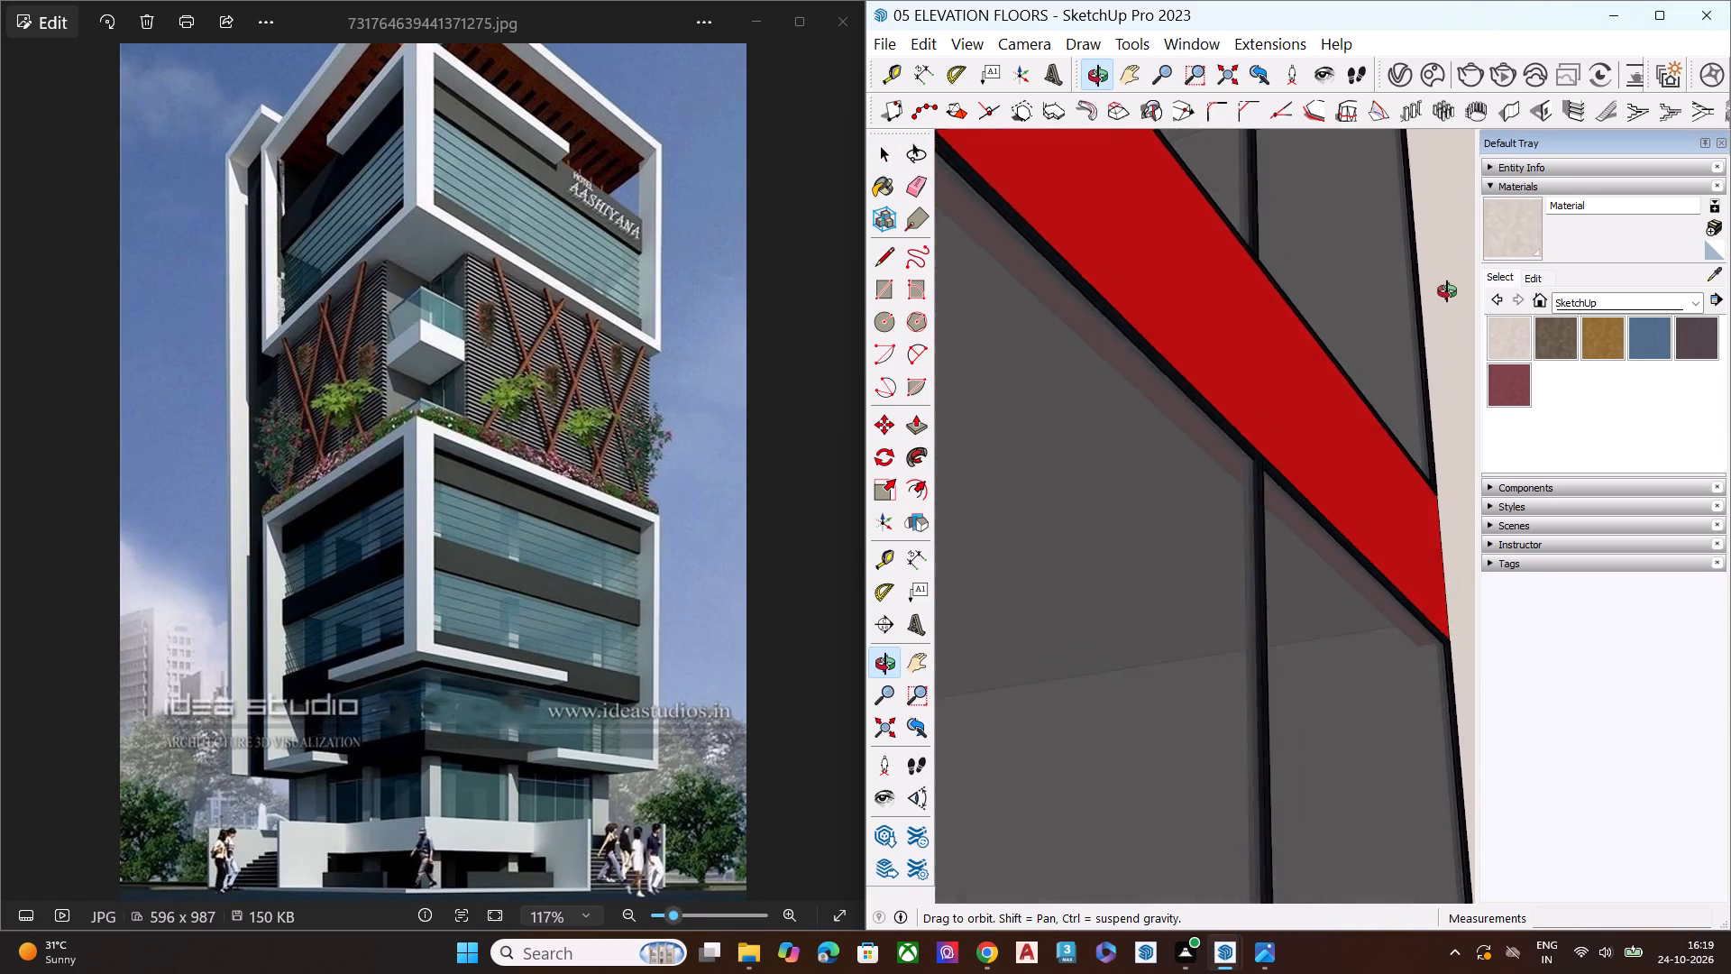
pyautogui.moveTo(1447, 291); pyautogui.dragTo(1444, 446, button='middle')
pyautogui.scroll(-15, 1182, 541)
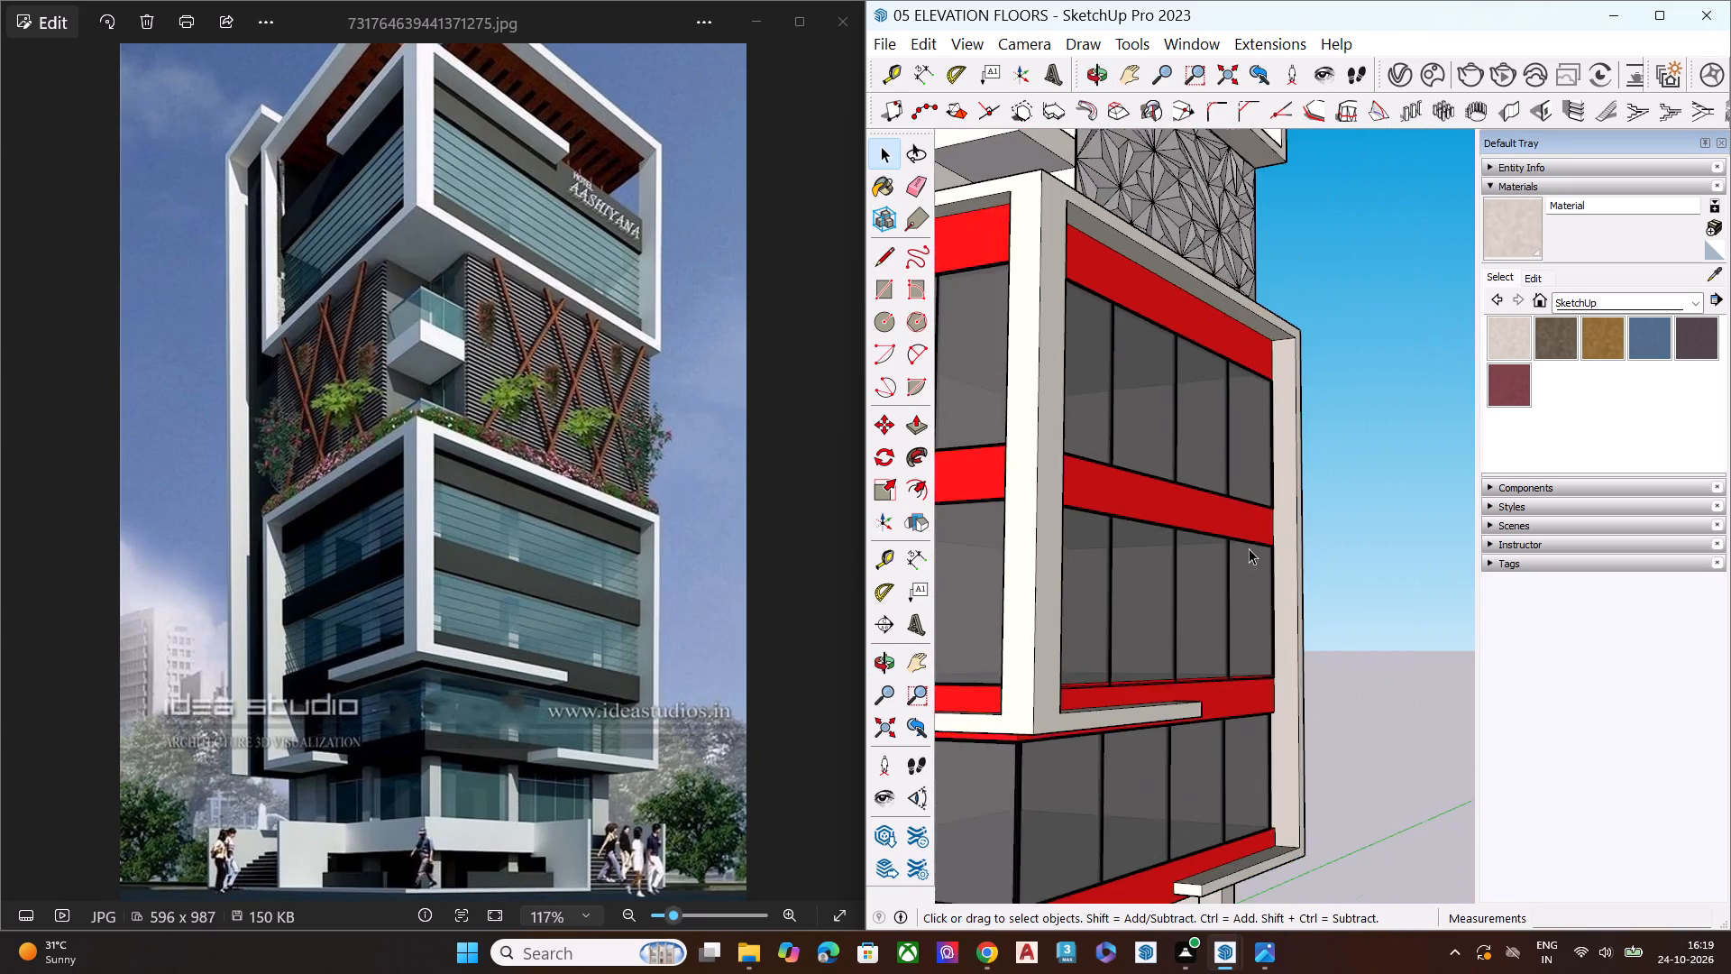
pyautogui.scroll(-8, 1249, 548)
# Scale the refitted glazing shorter from its bottom edge so it ends at the top of the red band below.
pyautogui.moveTo(1227, 661); pyautogui.dragTo(1047, 721, button='middle')
pyautogui.scroll(10, 1049, 721)
pyautogui.moveTo(1237, 666); pyautogui.dragTo(1190, 676, button='middle')
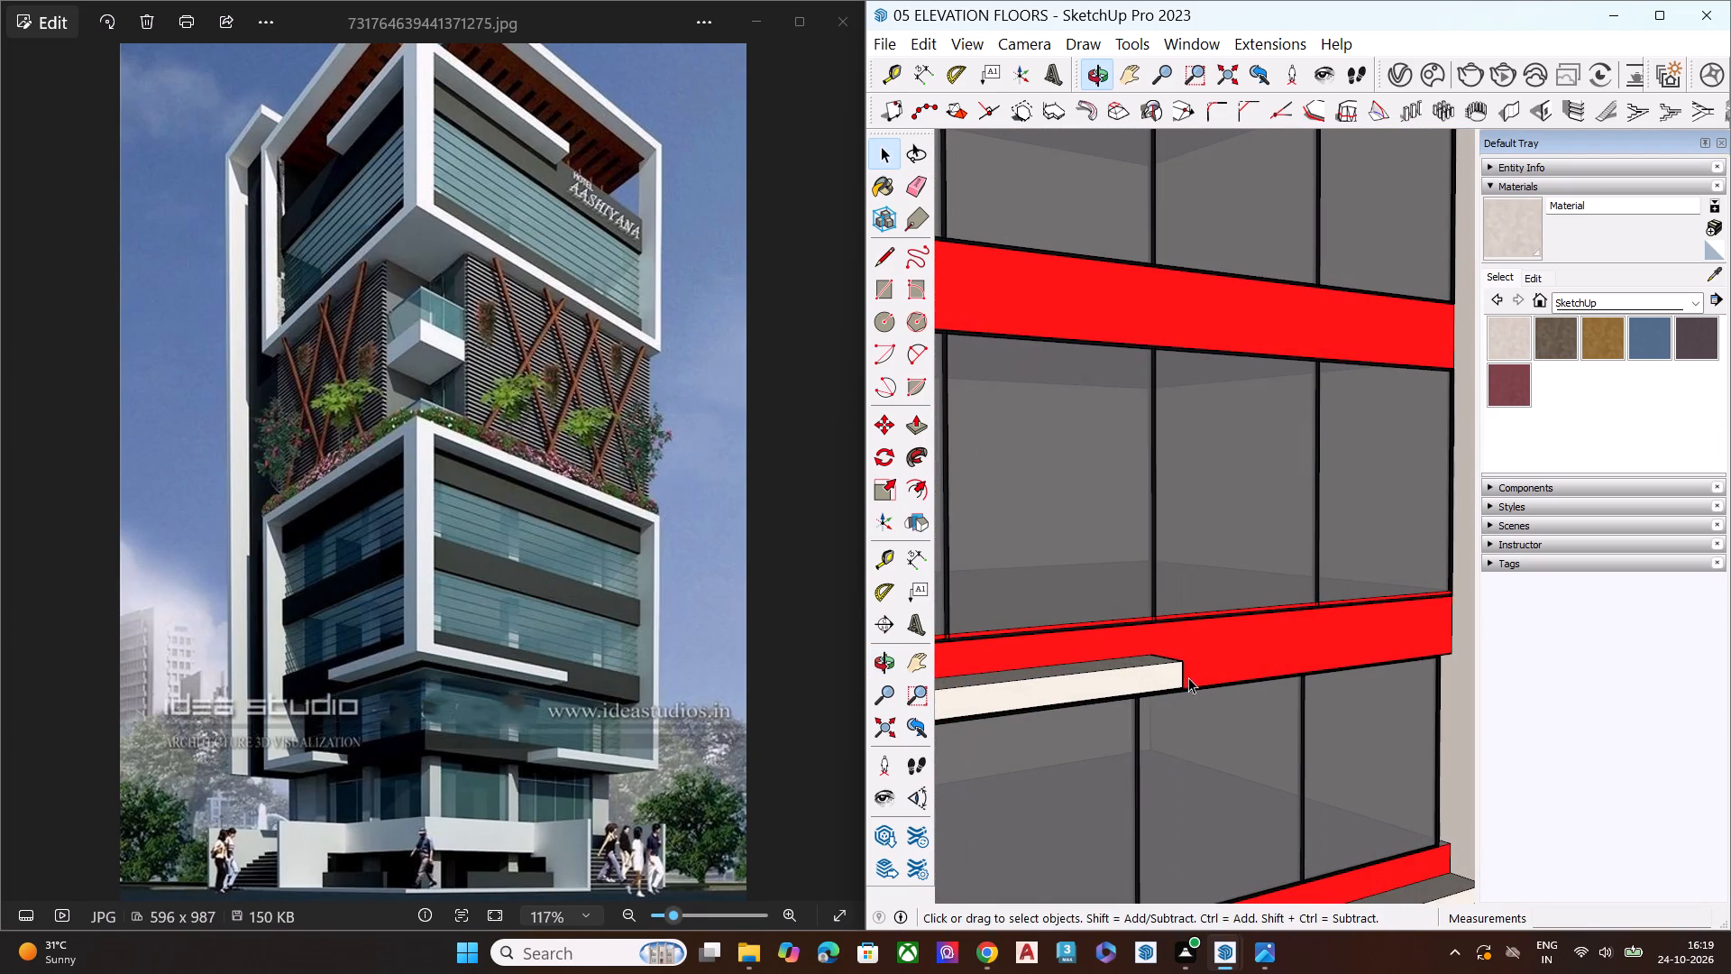
pyautogui.press('s')
pyautogui.scroll(3, 1202, 611)
pyautogui.click(1139, 564)
pyautogui.press('s')
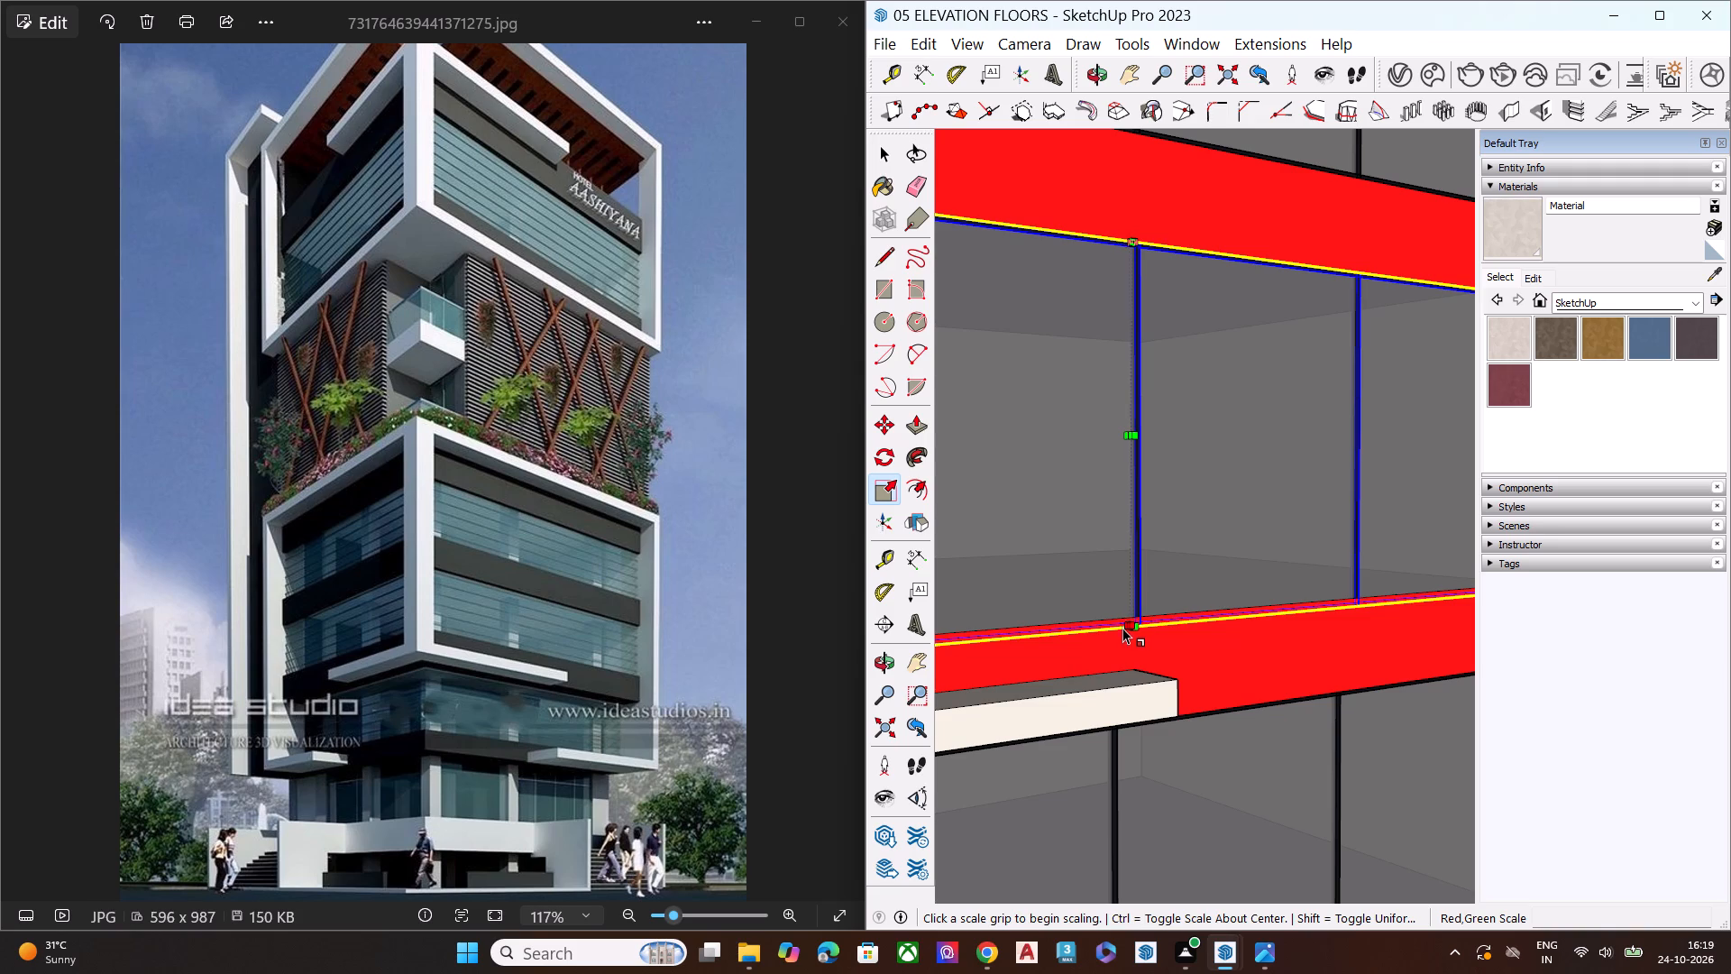
pyautogui.scroll(2, 1130, 624)
pyautogui.scroll(-1, 1130, 624)
pyautogui.scroll(5, 1130, 624)
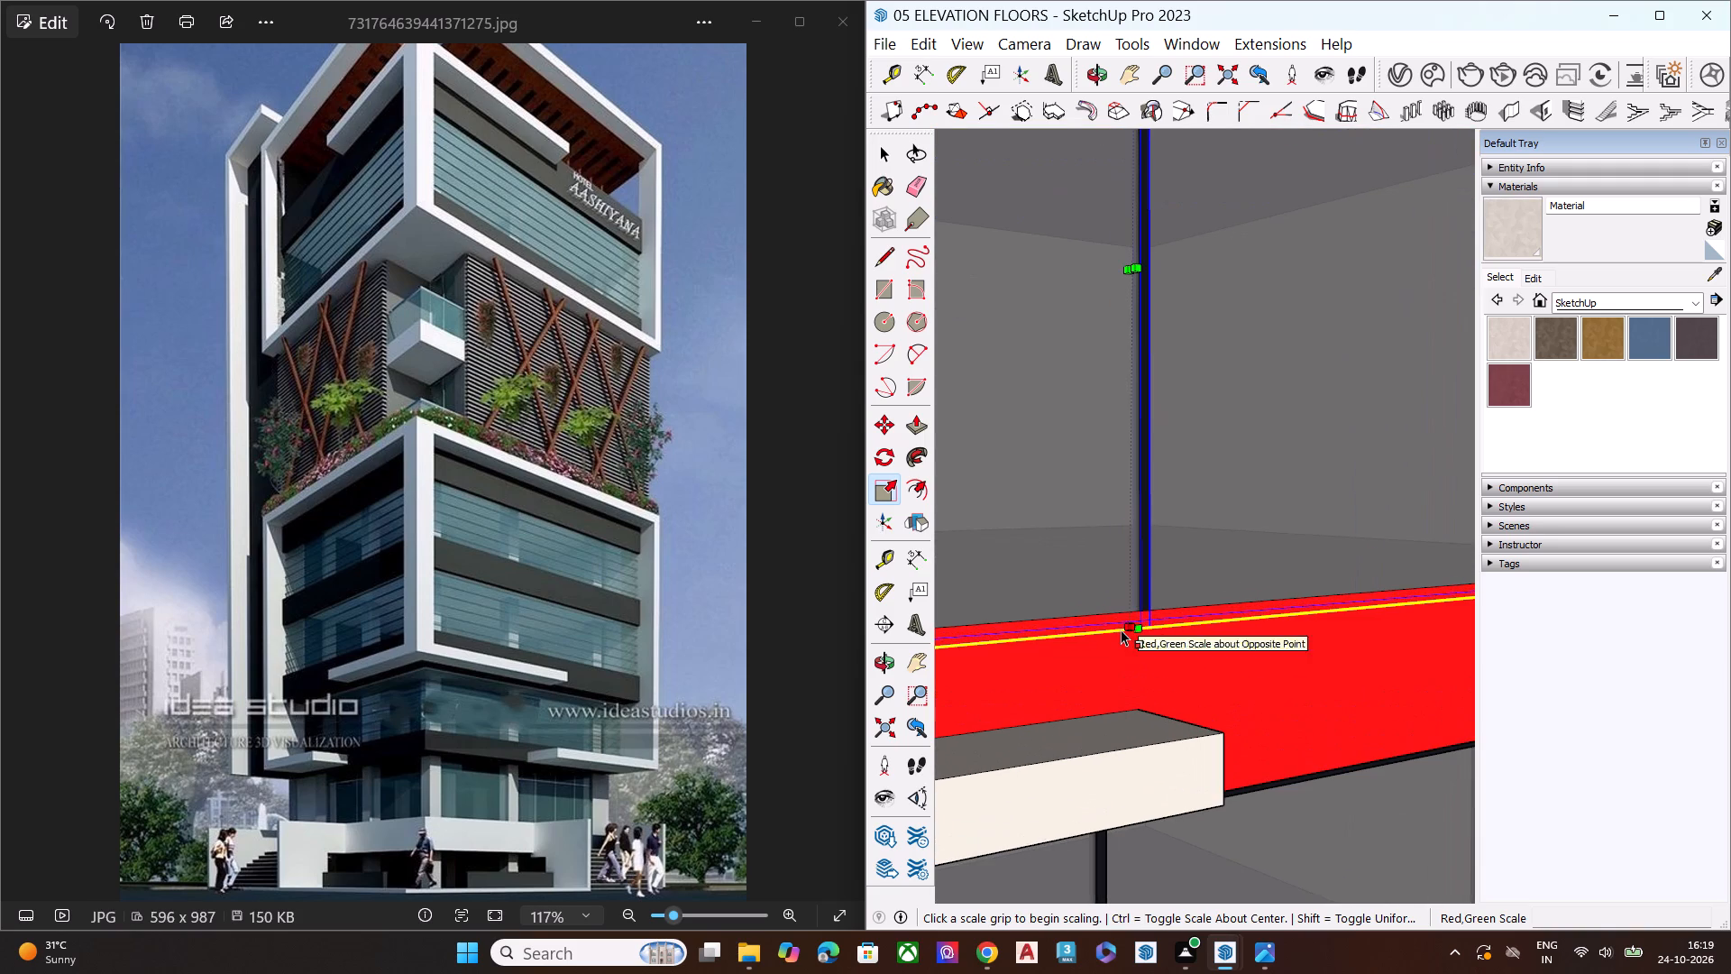
pyautogui.click(1129, 627)
pyautogui.press('space')
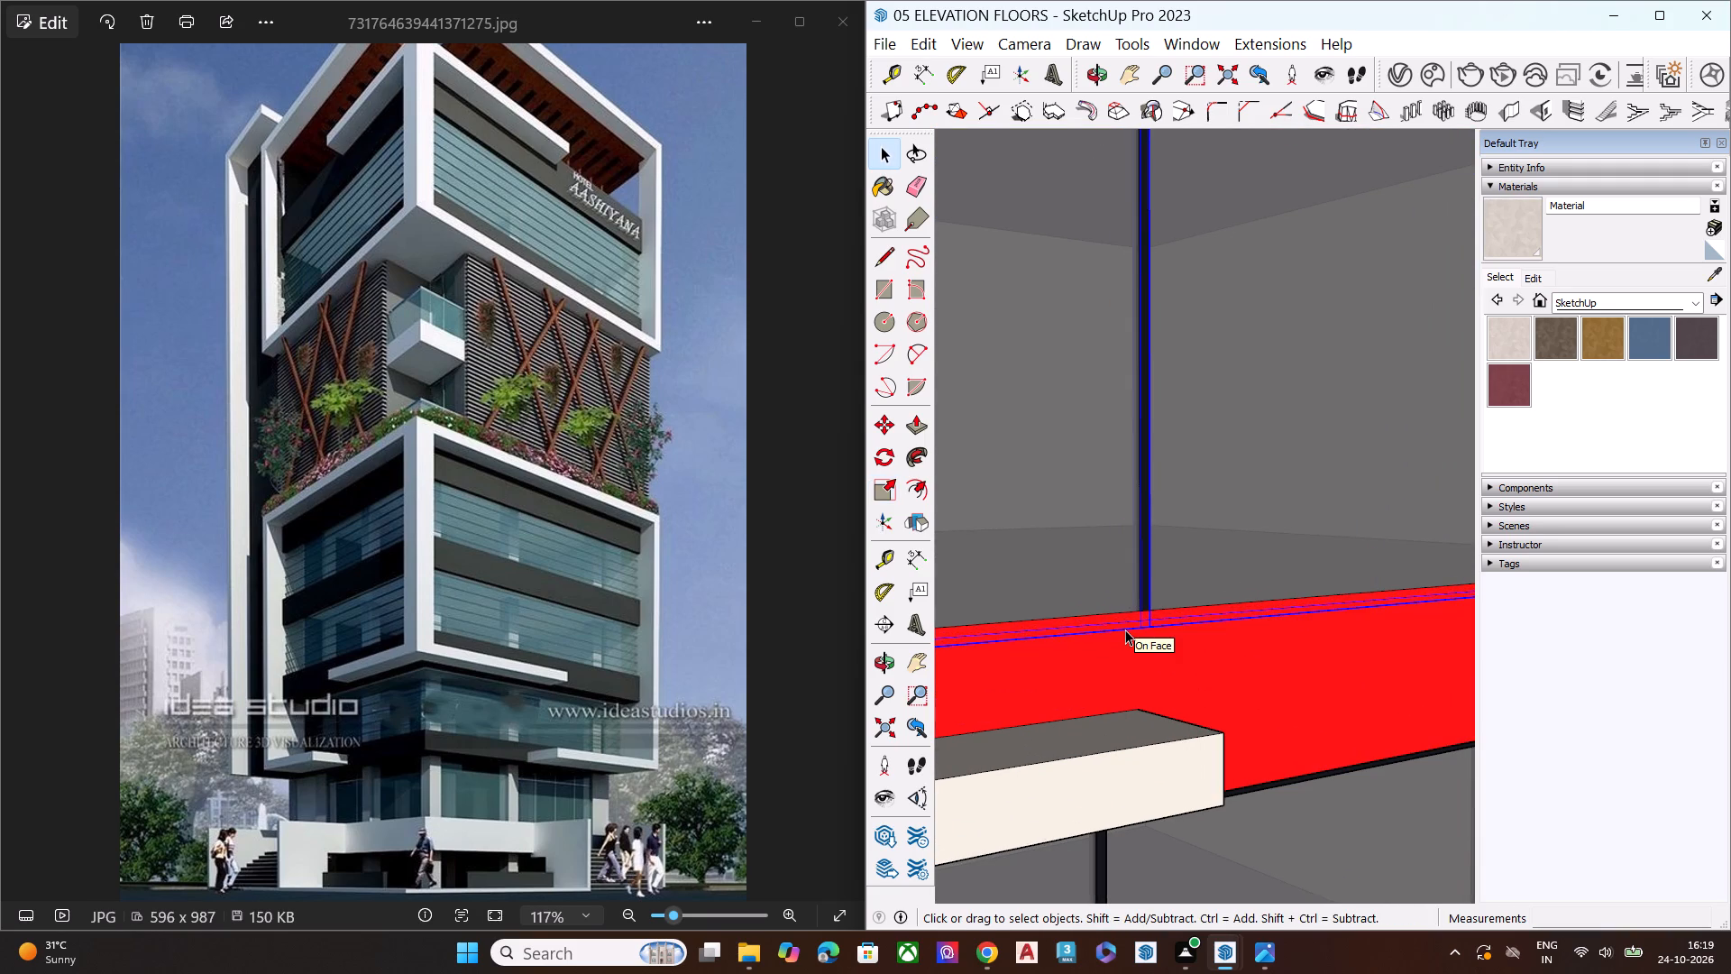
pyautogui.press('s')
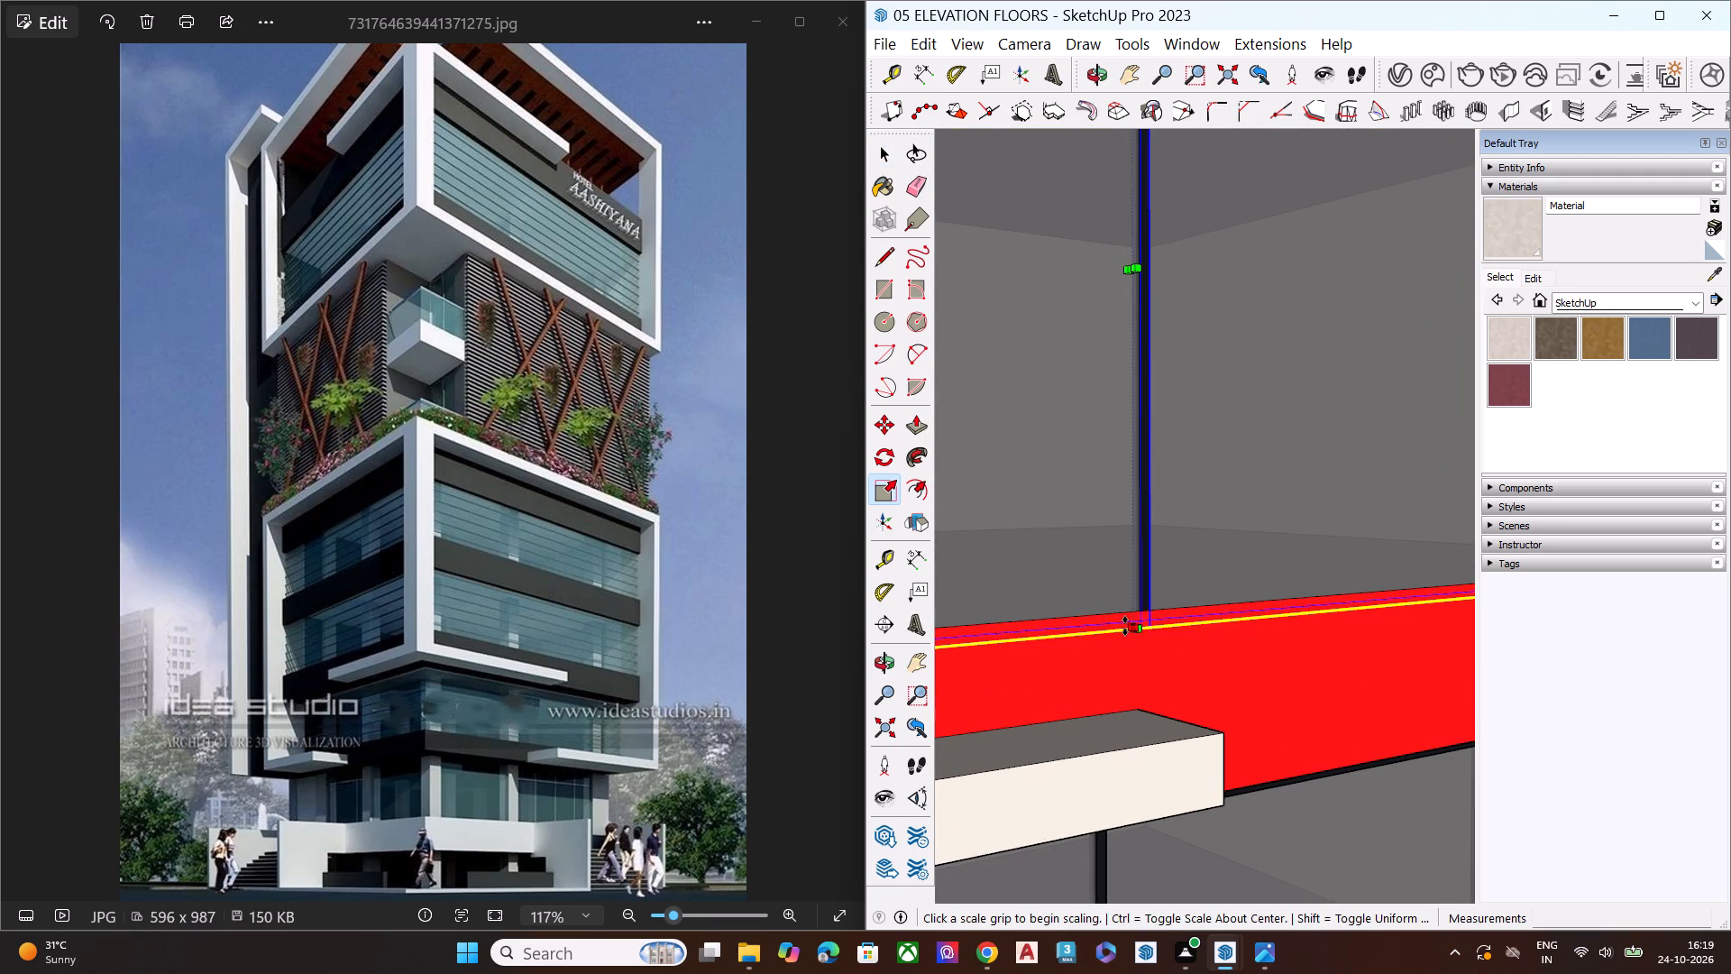
pyautogui.click(1125, 626)
pyautogui.click(1128, 615)
pyautogui.press('space')
pyautogui.scroll(-8, 1063, 619)
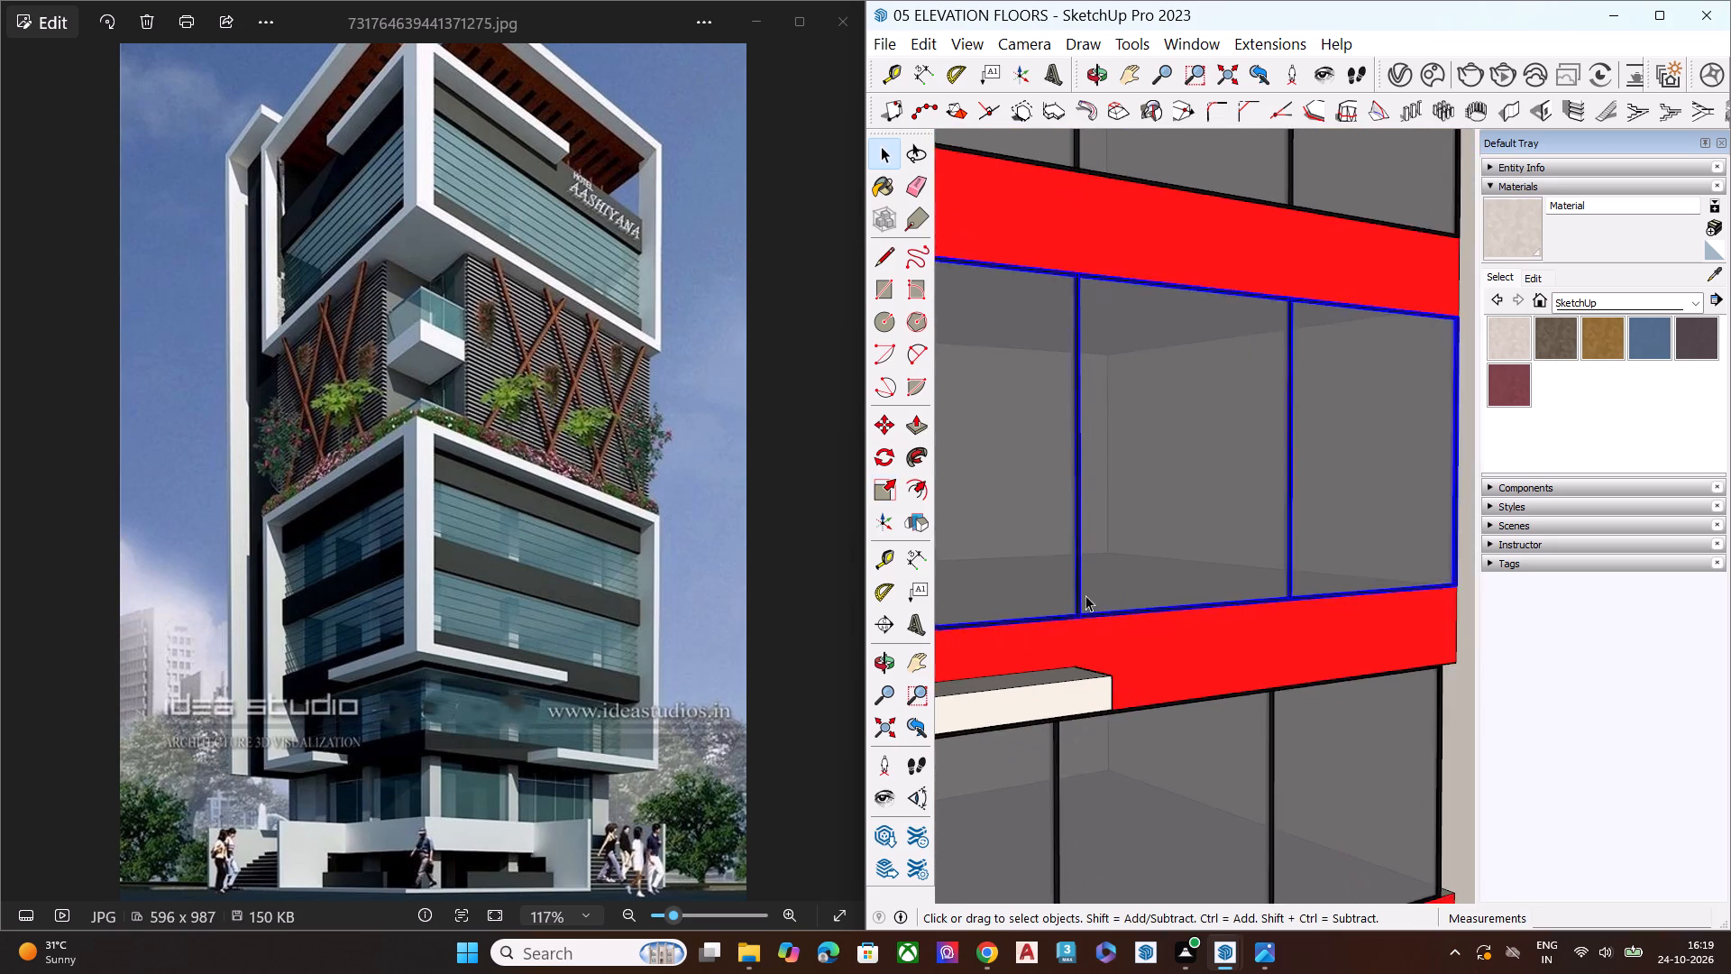
pyautogui.scroll(-9, 1085, 595)
pyautogui.click(1371, 613)
# Move the right-facade glazing of the lowest glazed floor outward, clear of its opening.
pyautogui.scroll(-4, 1319, 670)
pyautogui.moveTo(1260, 721); pyautogui.dragTo(1352, 593, button='middle')
pyautogui.scroll(2, 1269, 684)
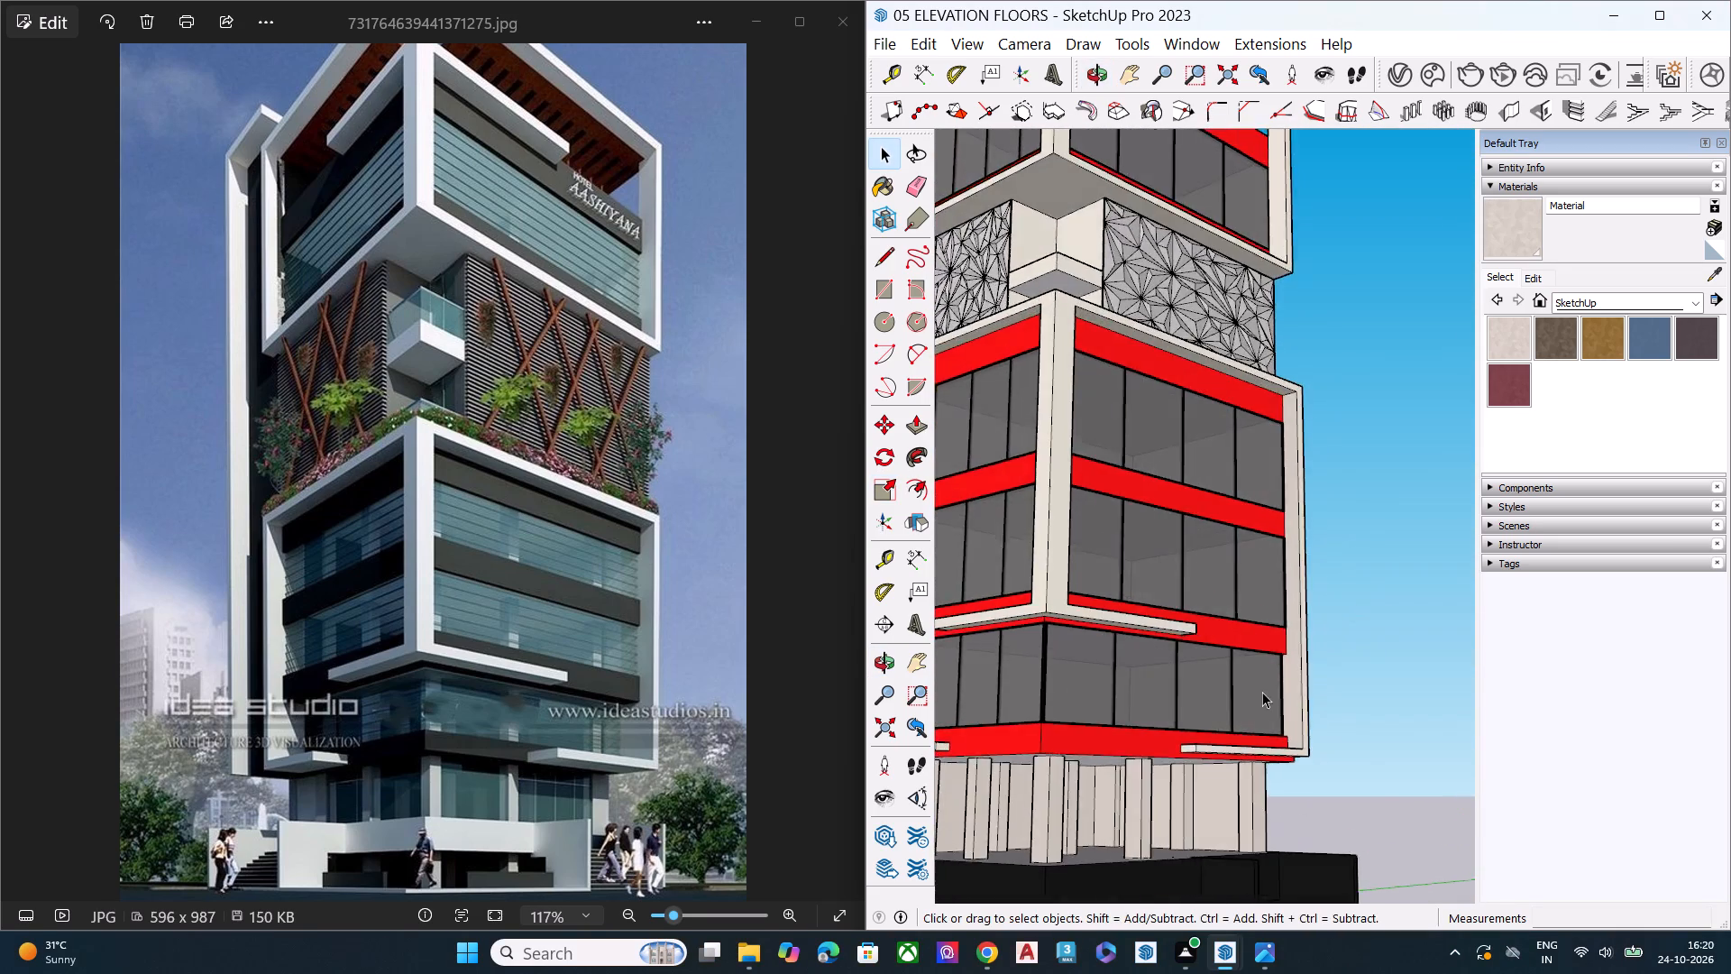
pyautogui.scroll(7, 1262, 692)
pyautogui.moveTo(1258, 699); pyautogui.dragTo(1361, 897, button='middle')
pyautogui.scroll(5, 1353, 877)
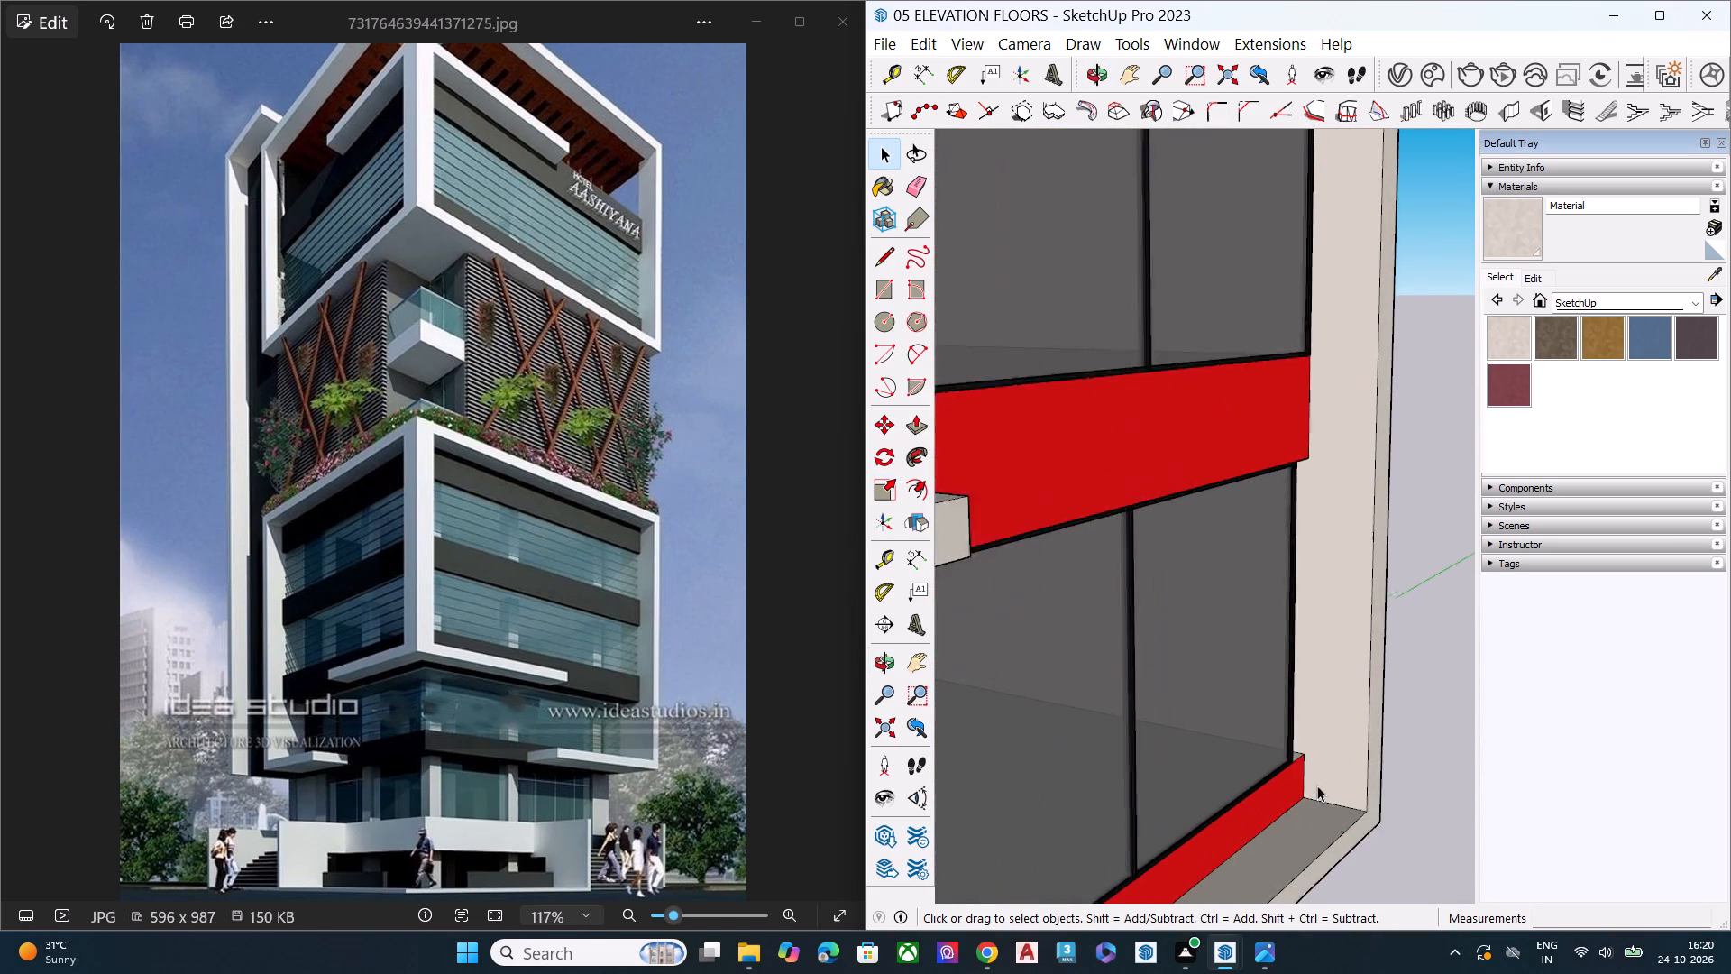
pyautogui.scroll(2, 1317, 786)
pyautogui.moveTo(1285, 746); pyautogui.dragTo(863, 725, button='middle')
pyautogui.scroll(3, 934, 653)
pyautogui.click(1165, 516)
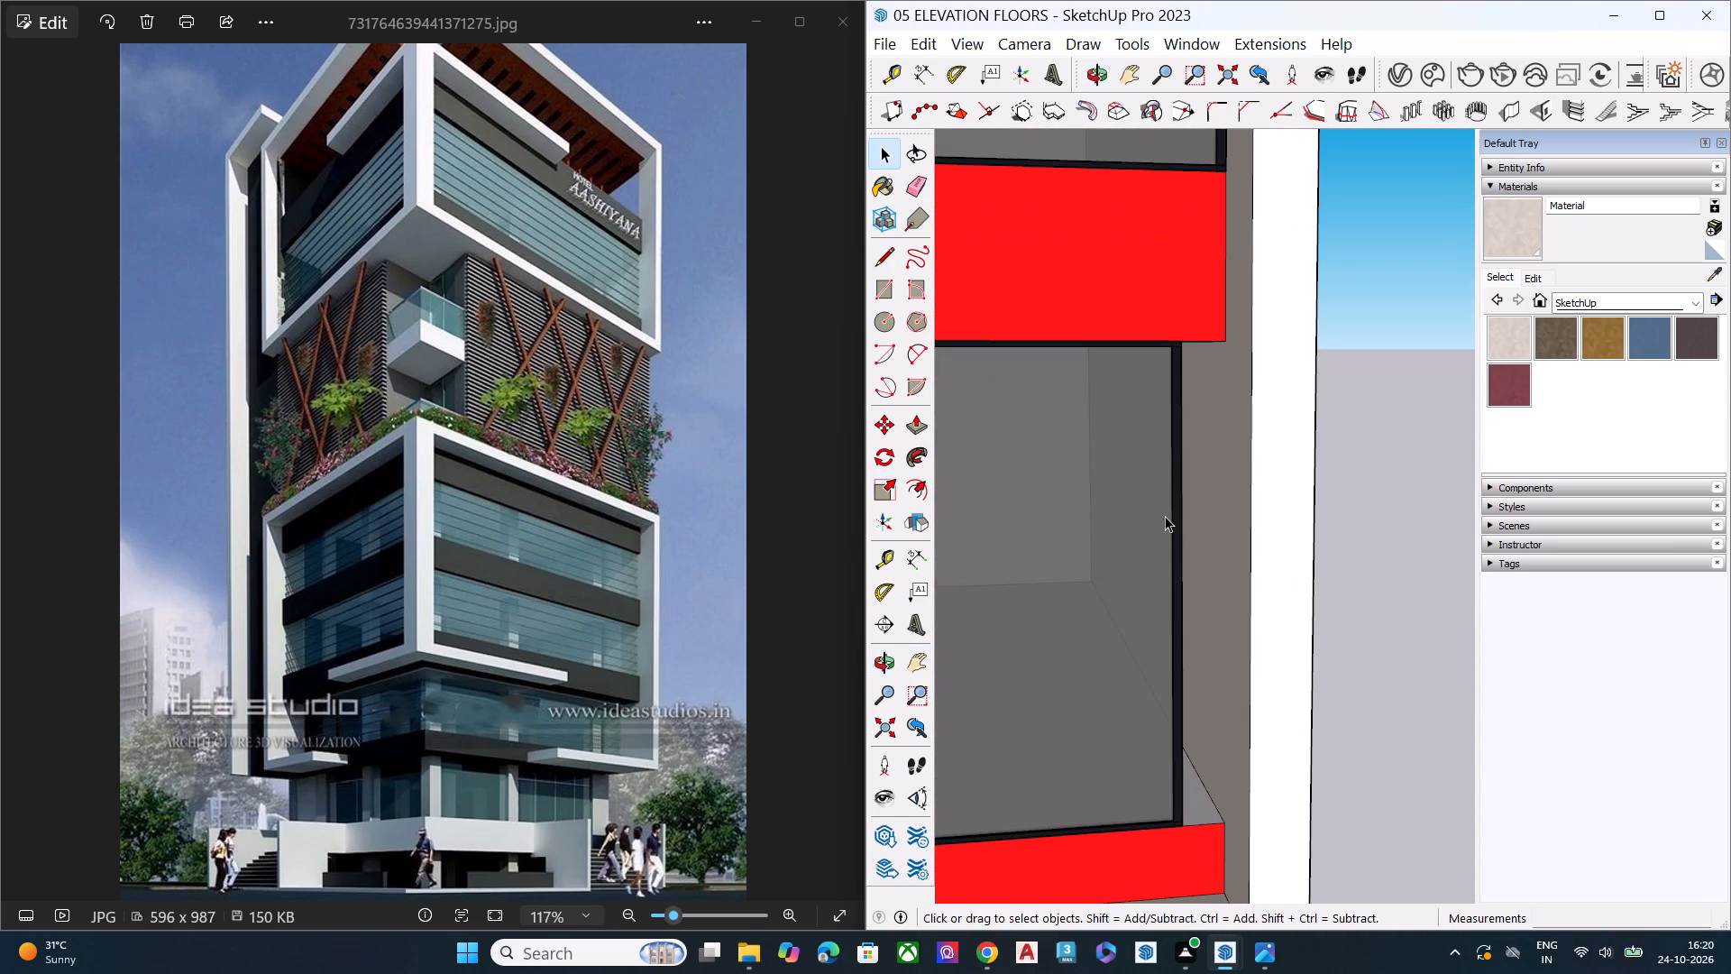
pyautogui.press('m')
pyautogui.click(1181, 499)
pyautogui.scroll(-7, 1028, 574)
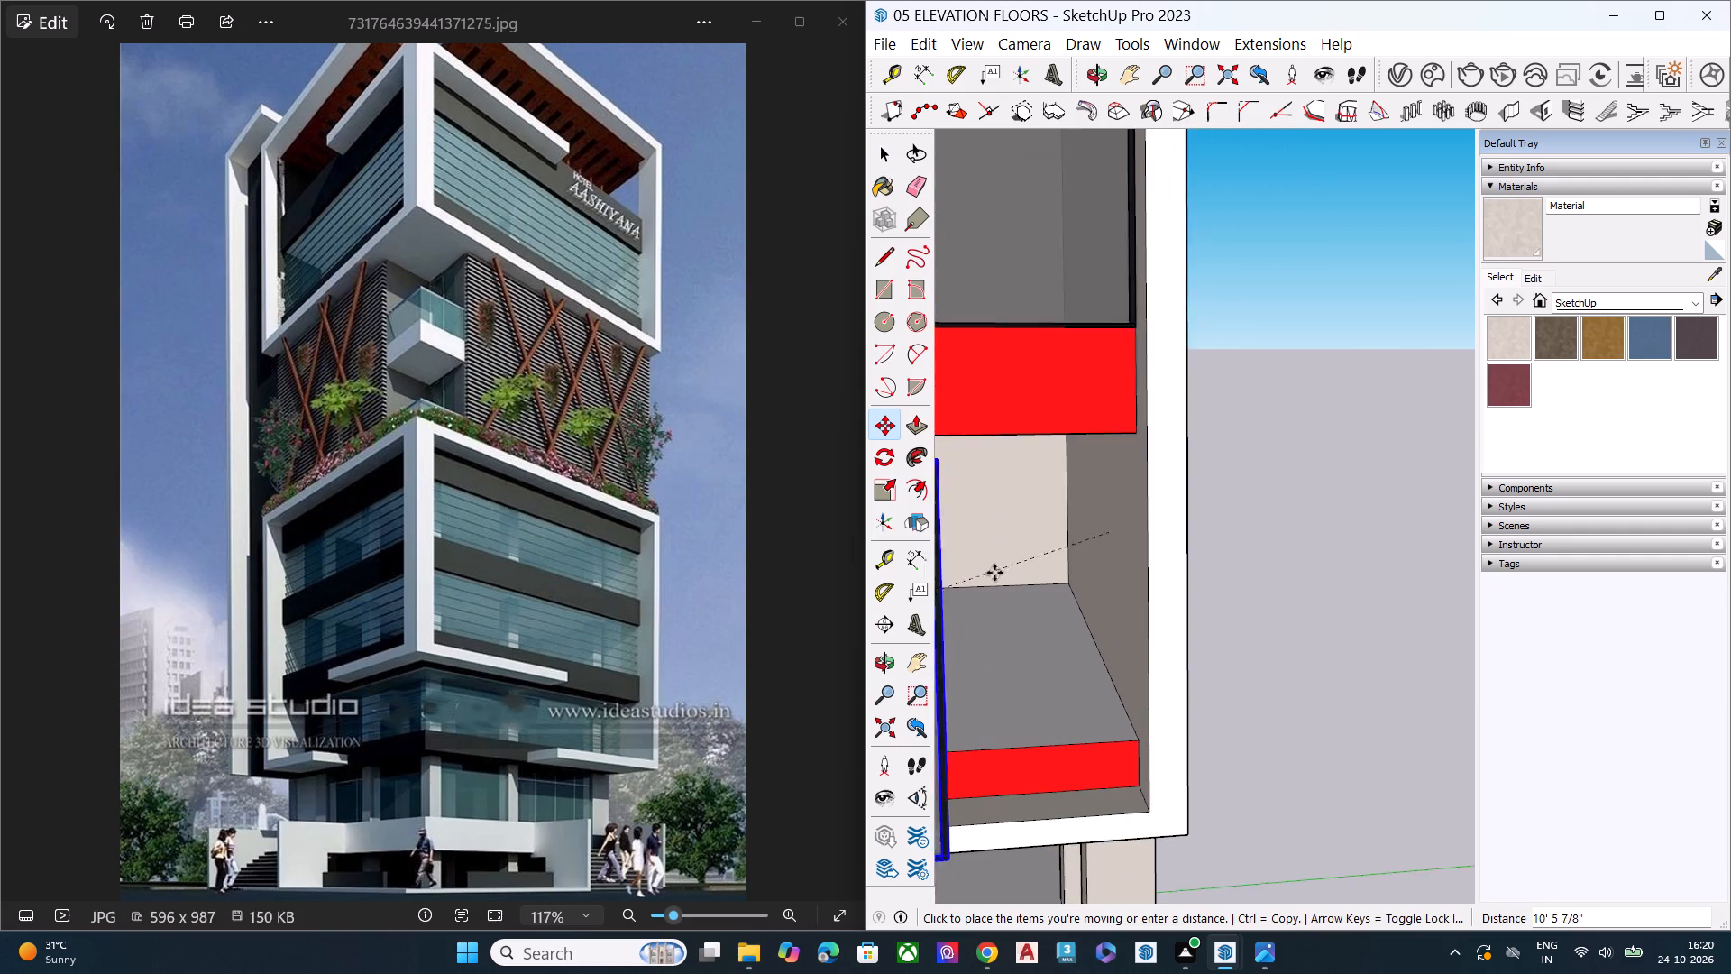
pyautogui.scroll(-10, 1296, 516)
pyautogui.click(986, 606)
# Paint the lowest glazed floor's interior back wall, side wall and ceiling with the beige stone material.
pyautogui.click(1518, 234)
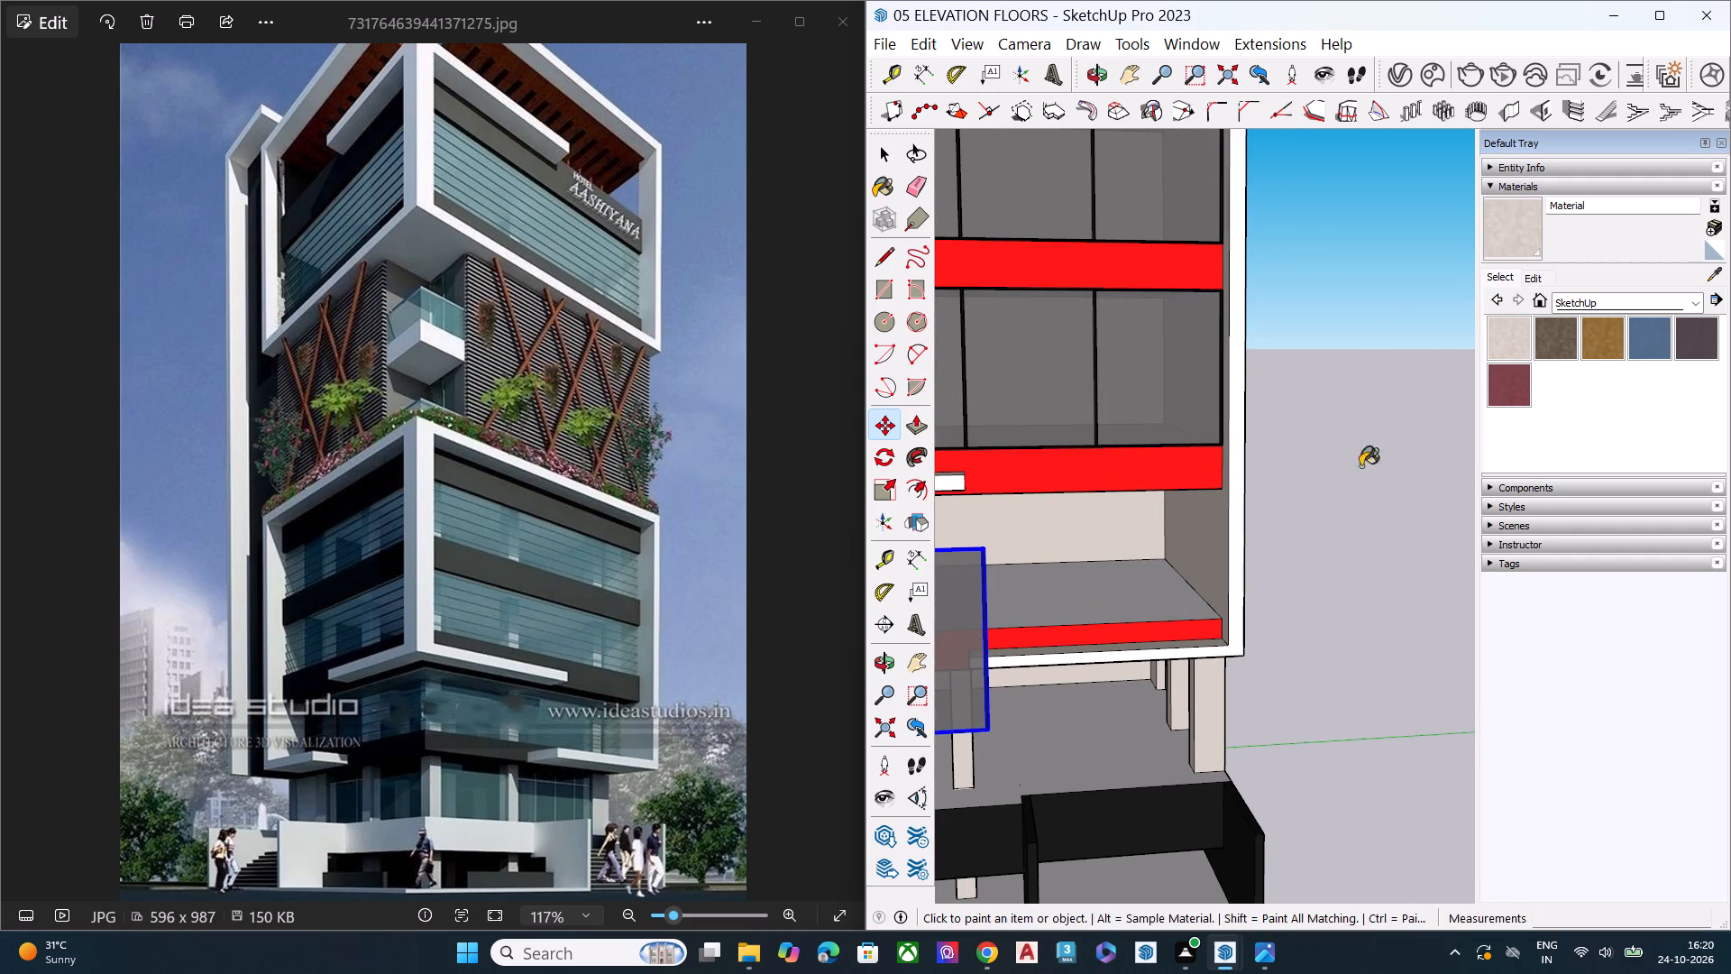
pyautogui.moveTo(1185, 556); pyautogui.dragTo(1174, 384, button='middle')
pyautogui.scroll(5, 1171, 409)
pyautogui.click(1100, 557)
pyautogui.click(1280, 546)
pyautogui.click(1170, 421)
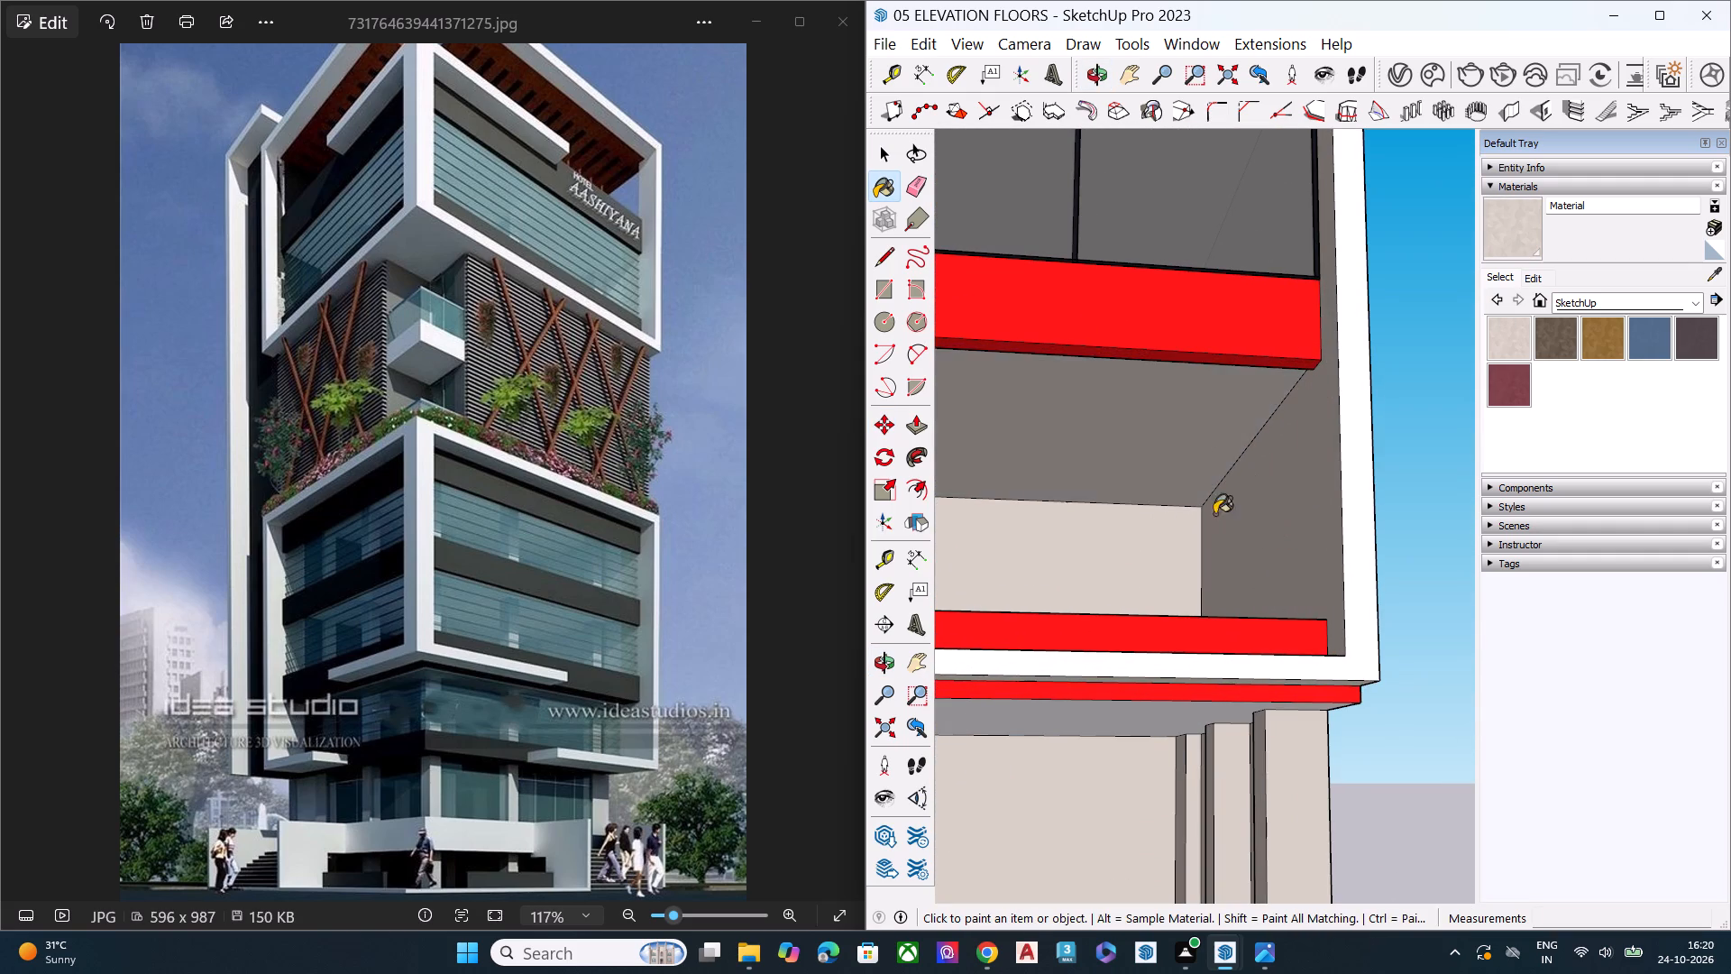
pyautogui.scroll(-2, 1202, 544)
pyautogui.scroll(4, 1202, 550)
pyautogui.scroll(-4, 1205, 561)
pyautogui.press('space')
# Move the right-facade glazing back into the lowest glazed floor's opening, with its top outer corner at the red band's lower corner.
pyautogui.moveTo(1314, 539); pyautogui.dragTo(1351, 729, button='middle')
pyautogui.scroll(6, 1061, 588)
pyautogui.click(1012, 624)
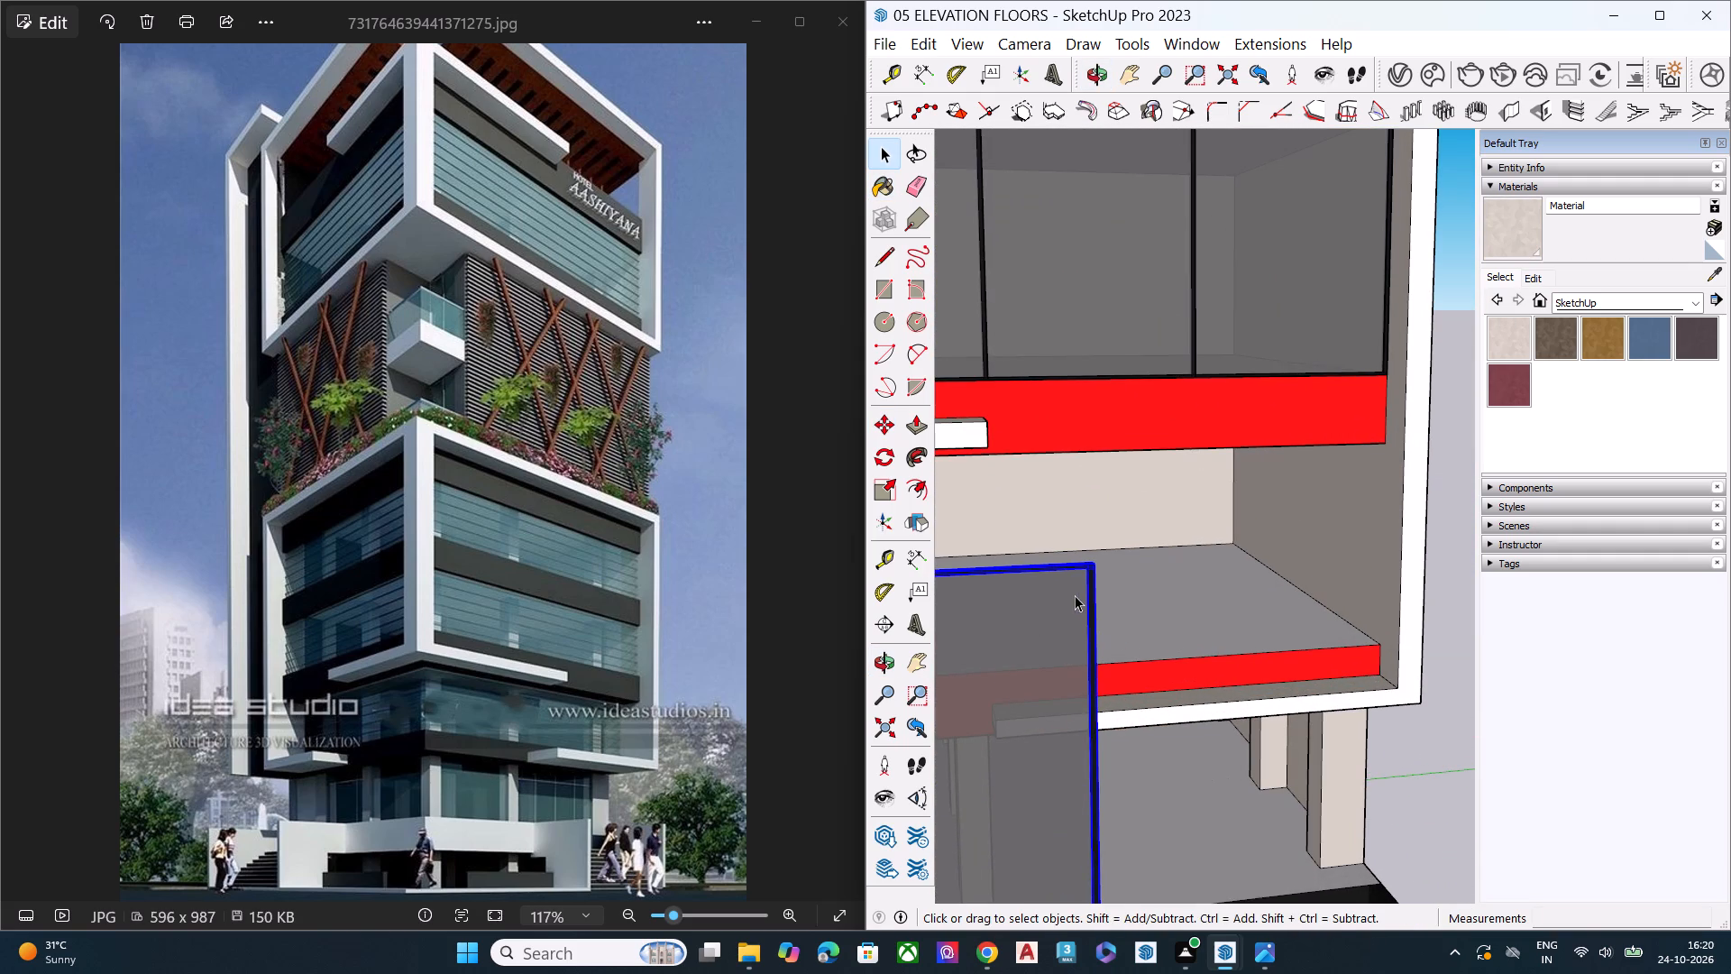
pyautogui.press('m')
pyautogui.click(1094, 570)
pyautogui.scroll(6, 1371, 442)
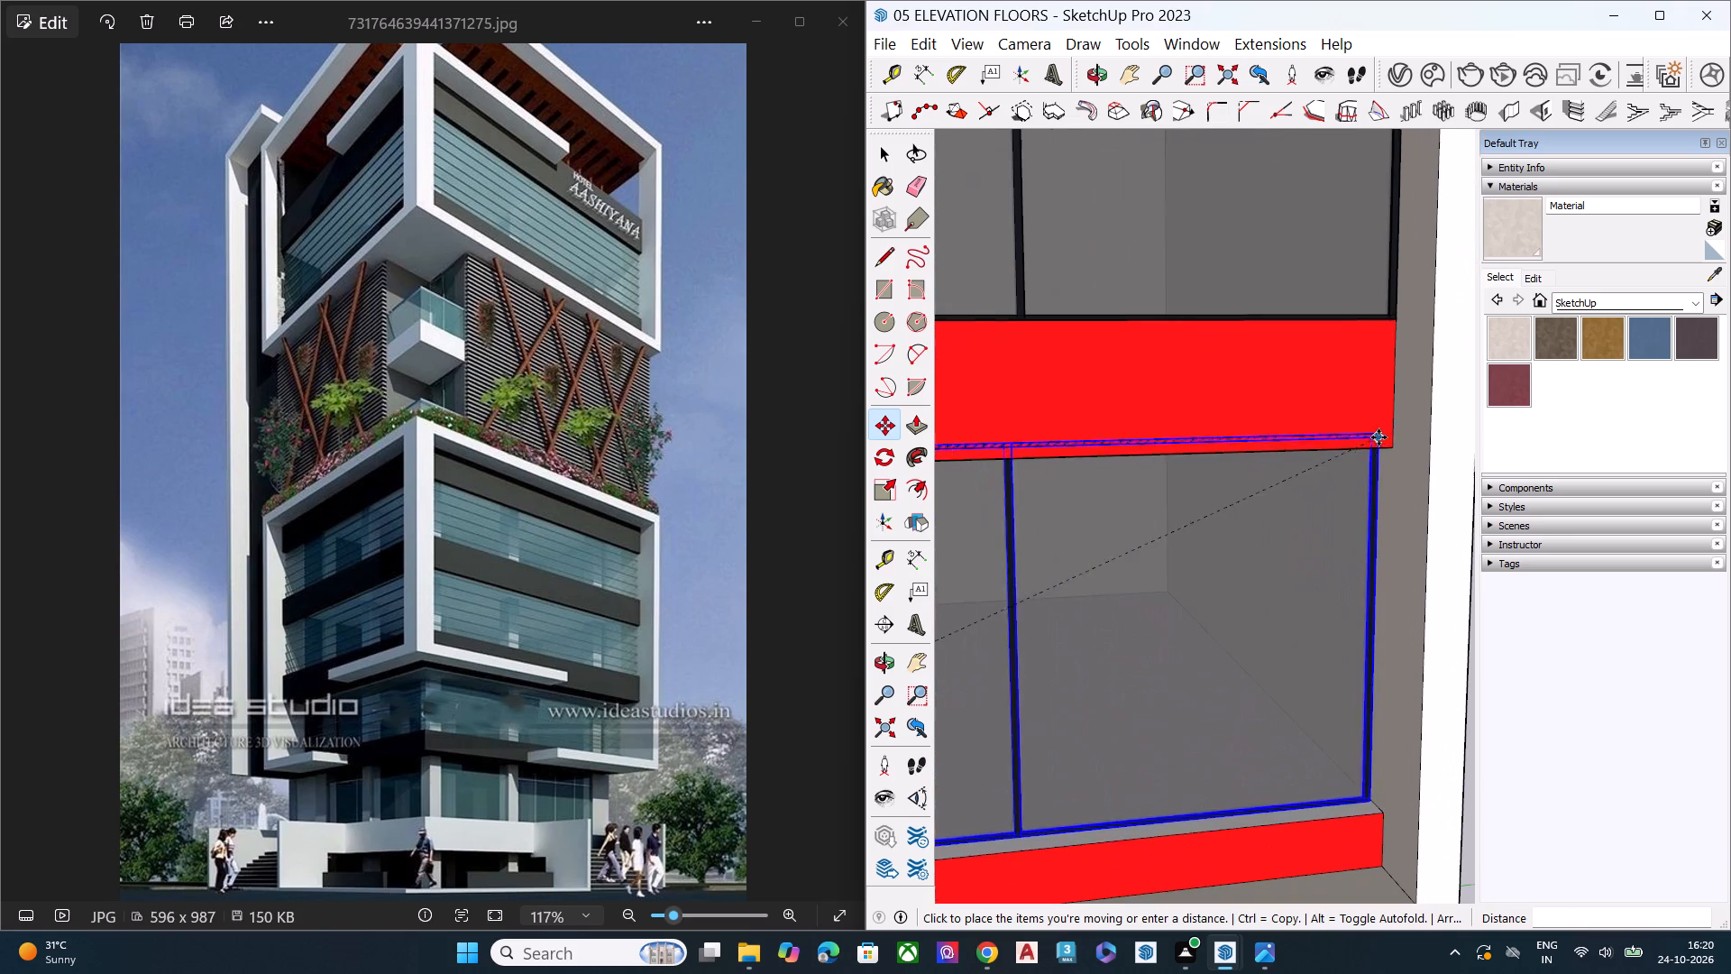
pyautogui.click(1389, 446)
pyautogui.press('space')
# Move the lowest floor's right-facade glazing down about 1 1/4" so its bottom frame rests on the red band below.
pyautogui.scroll(-5, 1250, 531)
pyautogui.scroll(5, 1280, 676)
pyautogui.scroll(-1, 1280, 677)
pyautogui.scroll(1, 1280, 677)
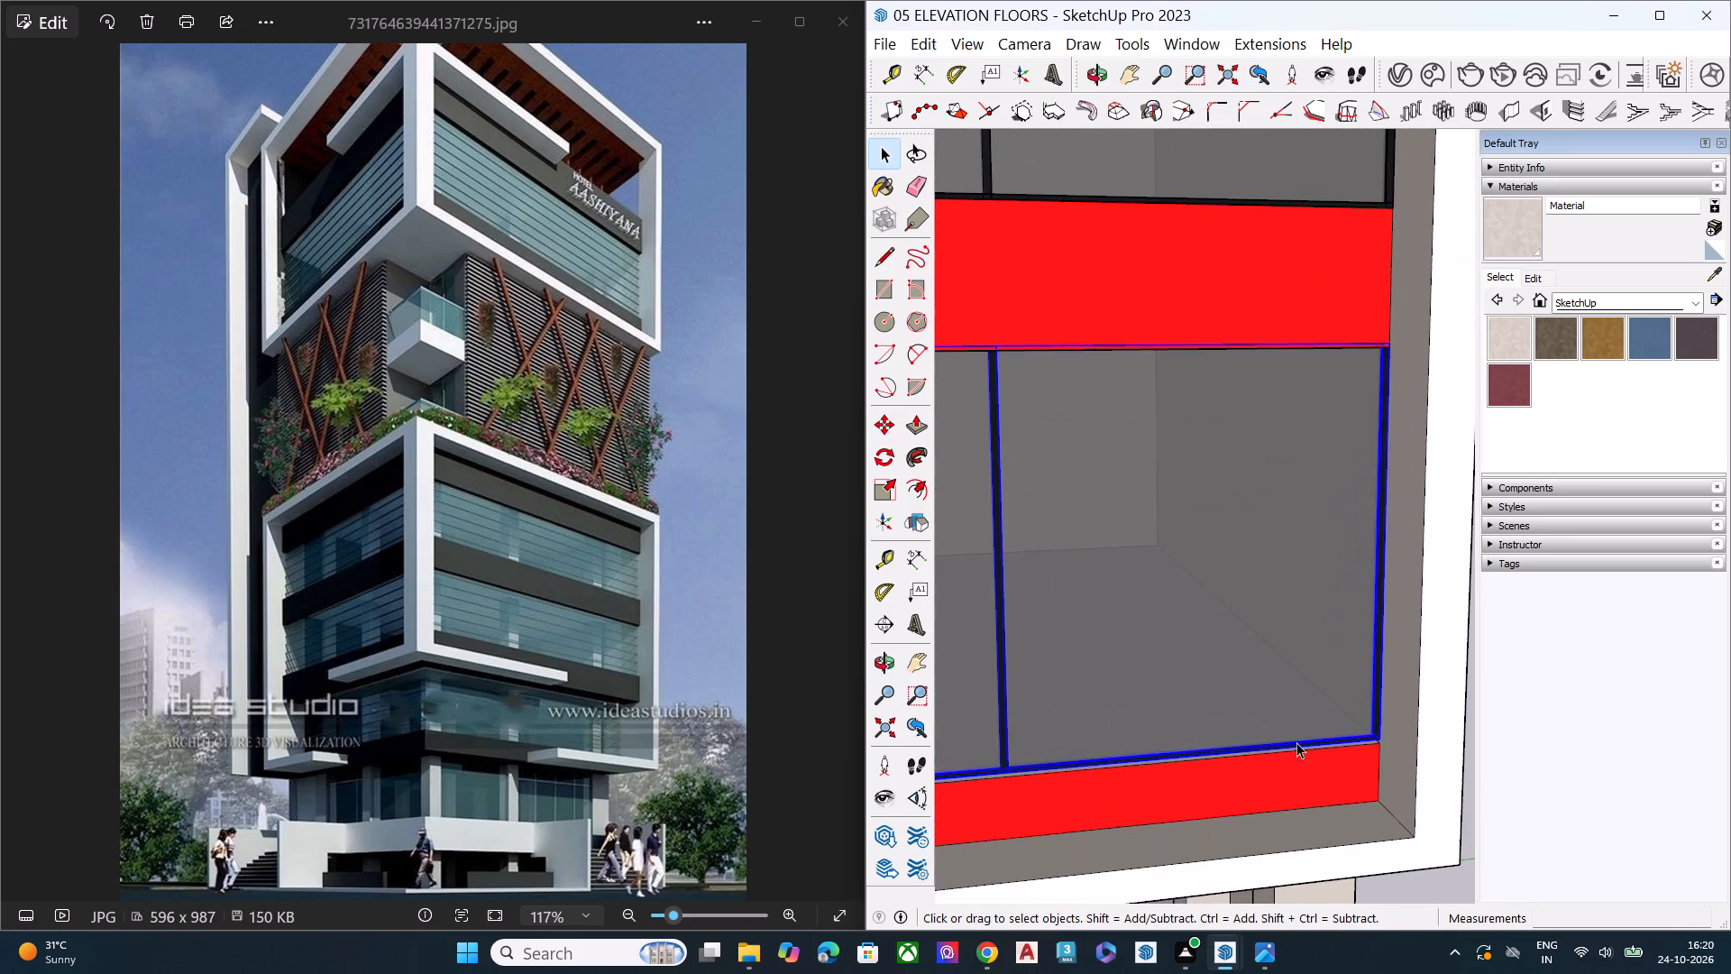
pyautogui.moveTo(1296, 749); pyautogui.dragTo(1294, 675, button='middle')
pyautogui.scroll(6, 1294, 675)
pyautogui.scroll(-3, 1315, 724)
pyautogui.scroll(4, 1319, 728)
pyautogui.moveTo(1386, 711); pyautogui.dragTo(1122, 711, button='middle')
pyautogui.moveTo(1070, 703); pyautogui.dragTo(1291, 666, button='middle')
pyautogui.scroll(2, 1299, 661)
pyautogui.scroll(-2, 1232, 620)
pyautogui.scroll(1, 1232, 625)
pyautogui.scroll(-3, 1234, 636)
pyautogui.scroll(1, 1287, 616)
pyautogui.middleClick(1287, 616)
pyautogui.scroll(-1, 1287, 616)
pyautogui.scroll(10, 1287, 616)
pyautogui.scroll(-1, 1294, 648)
pyautogui.scroll(2, 1294, 648)
pyautogui.scroll(-1, 1294, 648)
pyautogui.scroll(1, 1294, 648)
pyautogui.click(1282, 620)
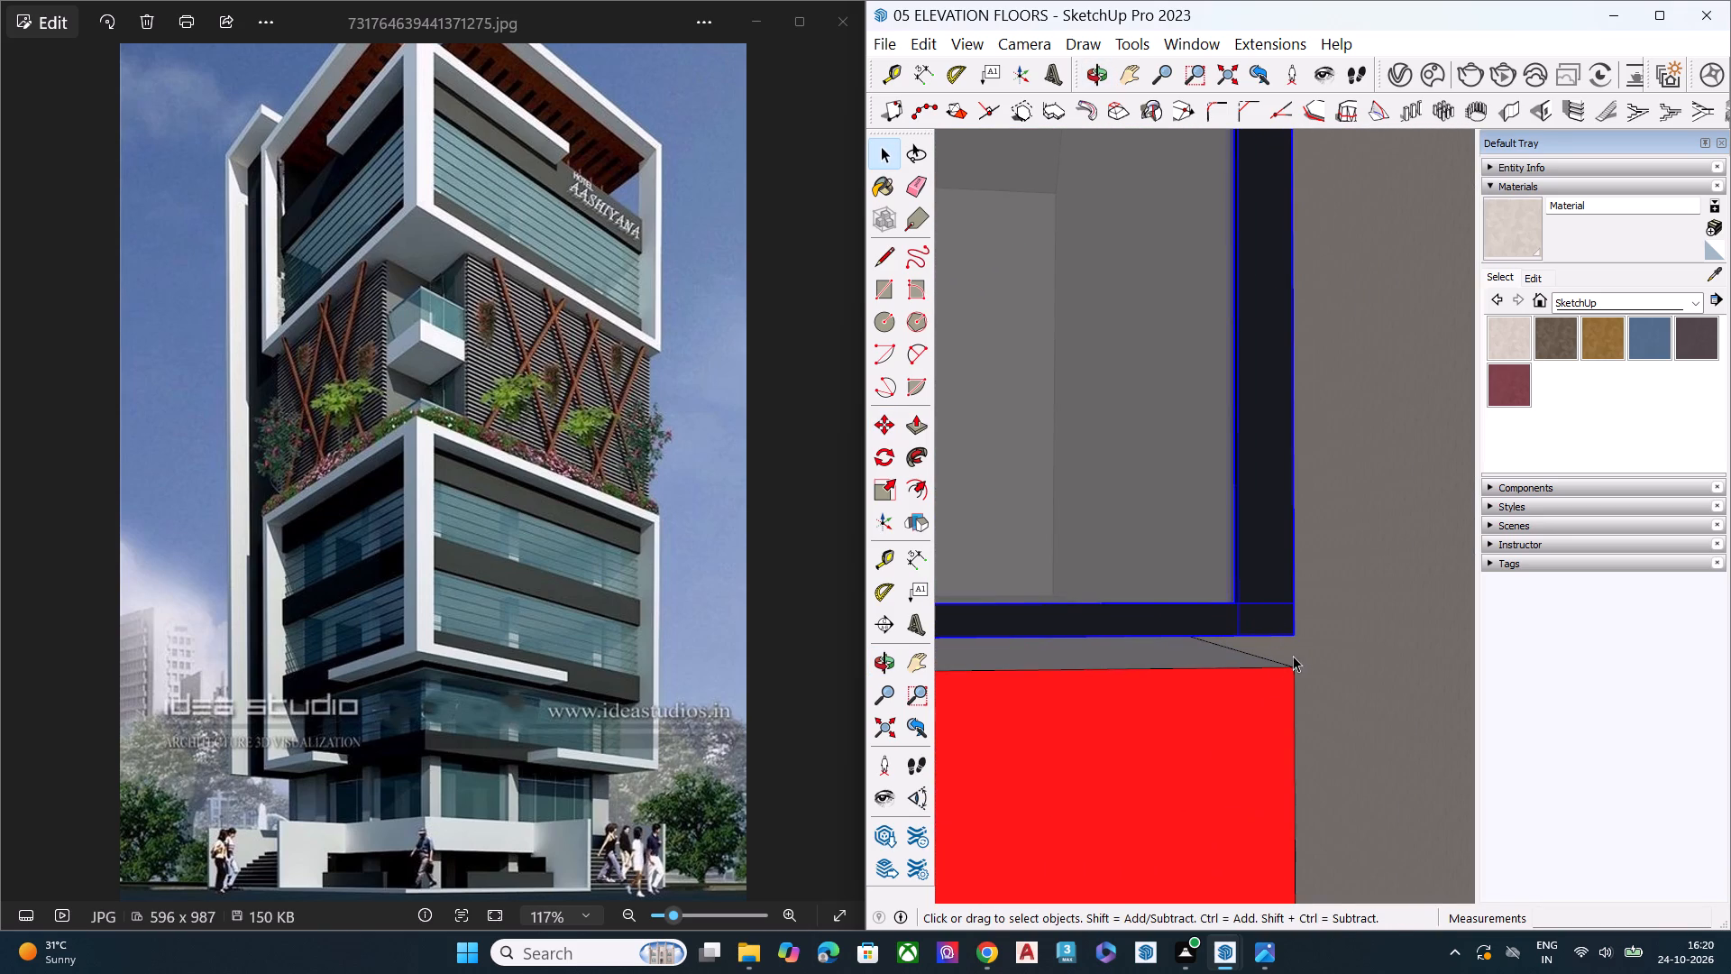
pyautogui.press('m')
pyautogui.click(1298, 637)
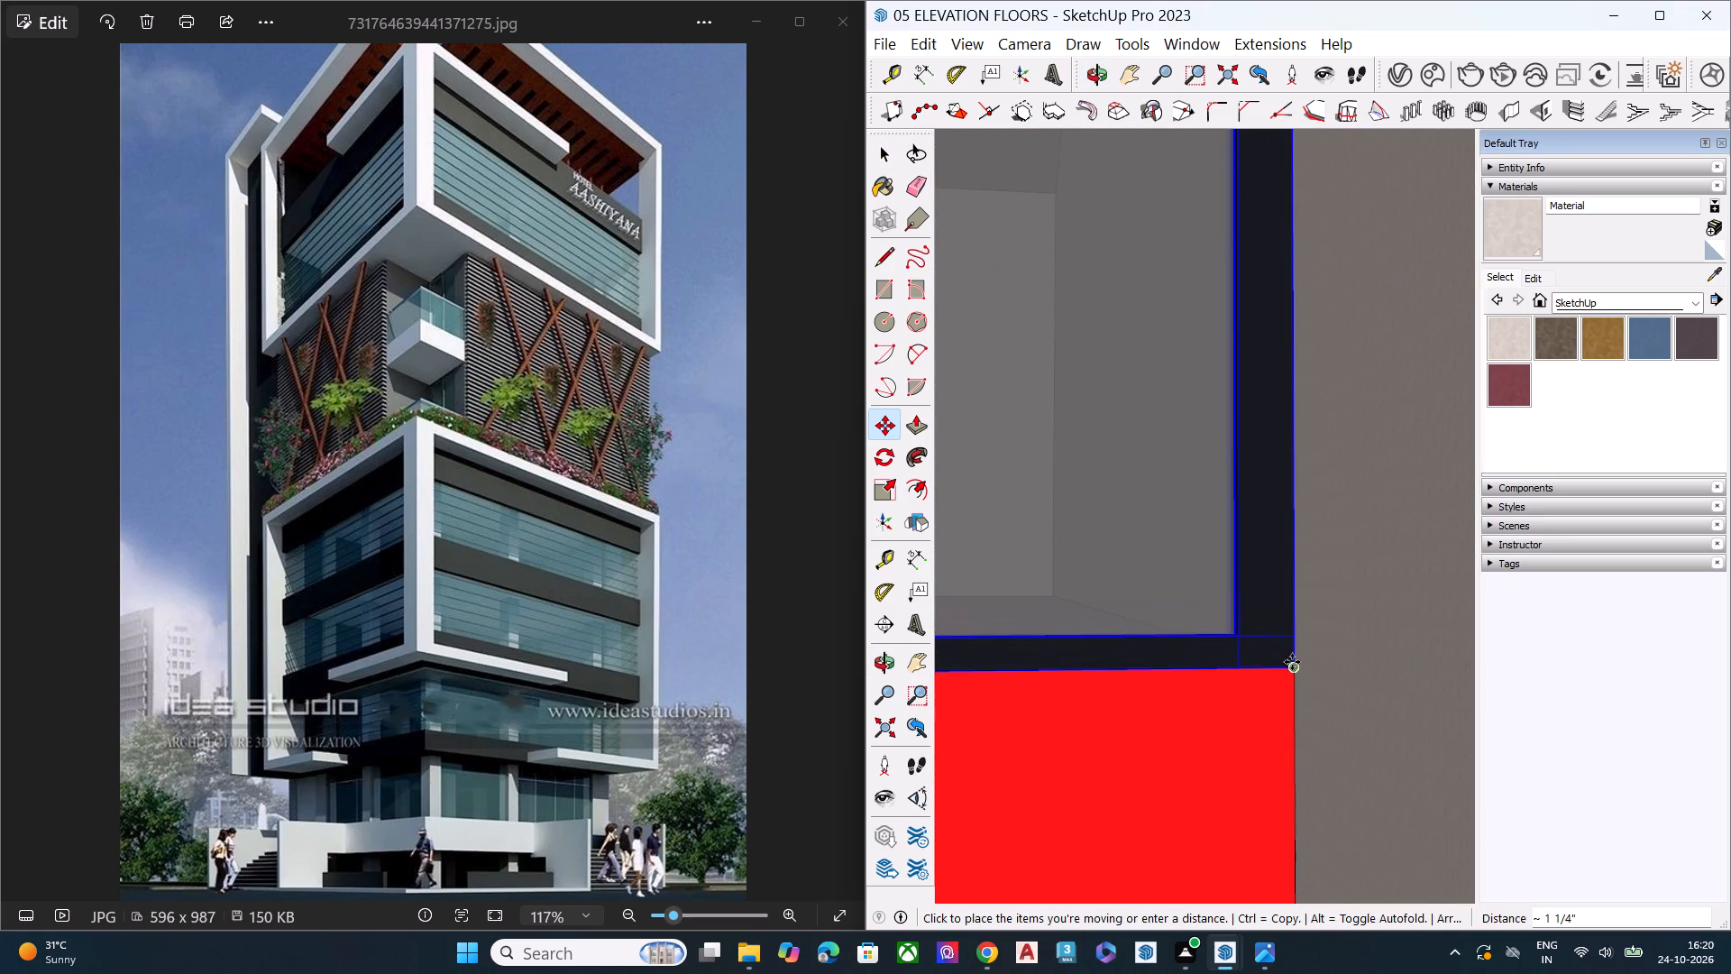
pyautogui.click(1292, 662)
pyautogui.press('space')
pyautogui.scroll(-5, 1201, 653)
pyautogui.scroll(1, 1198, 654)
pyautogui.scroll(-19, 1207, 650)
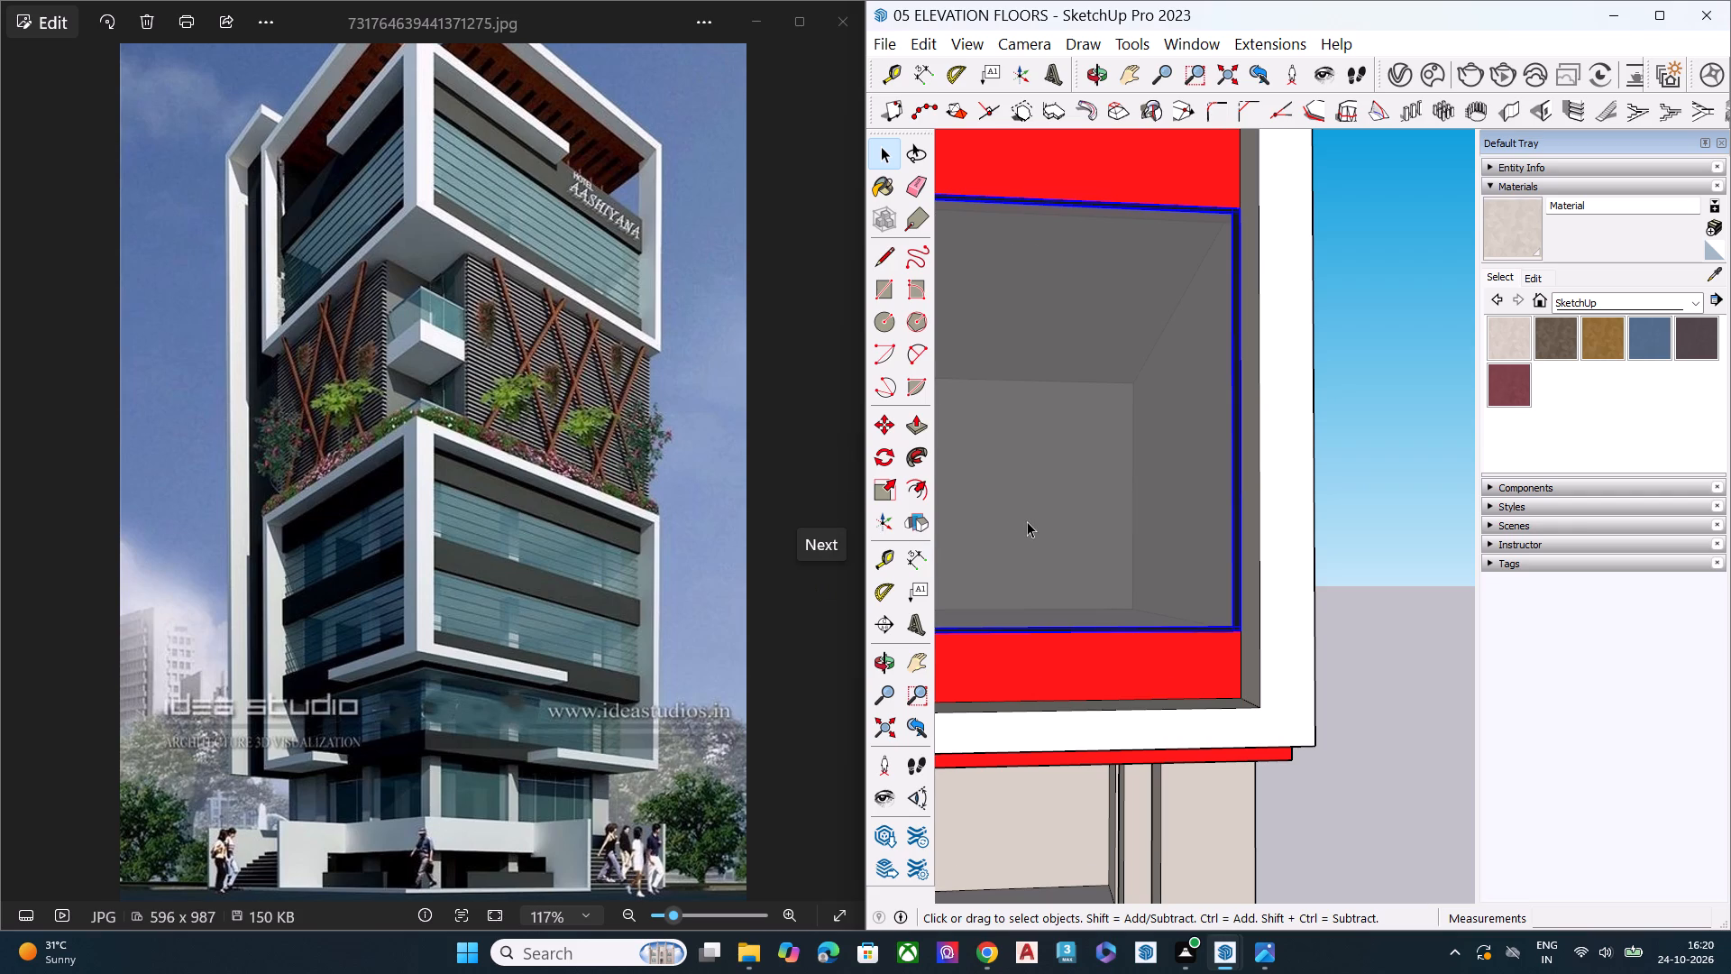
pyautogui.scroll(-6, 1031, 523)
pyautogui.click(1333, 497)
pyautogui.press('space')
pyautogui.moveTo(1309, 554); pyautogui.dragTo(1319, 565)
# Examine the whole tower and the corner of the lowest glazed floor where the two facades' glazing meets.
pyautogui.scroll(-7, 1287, 550)
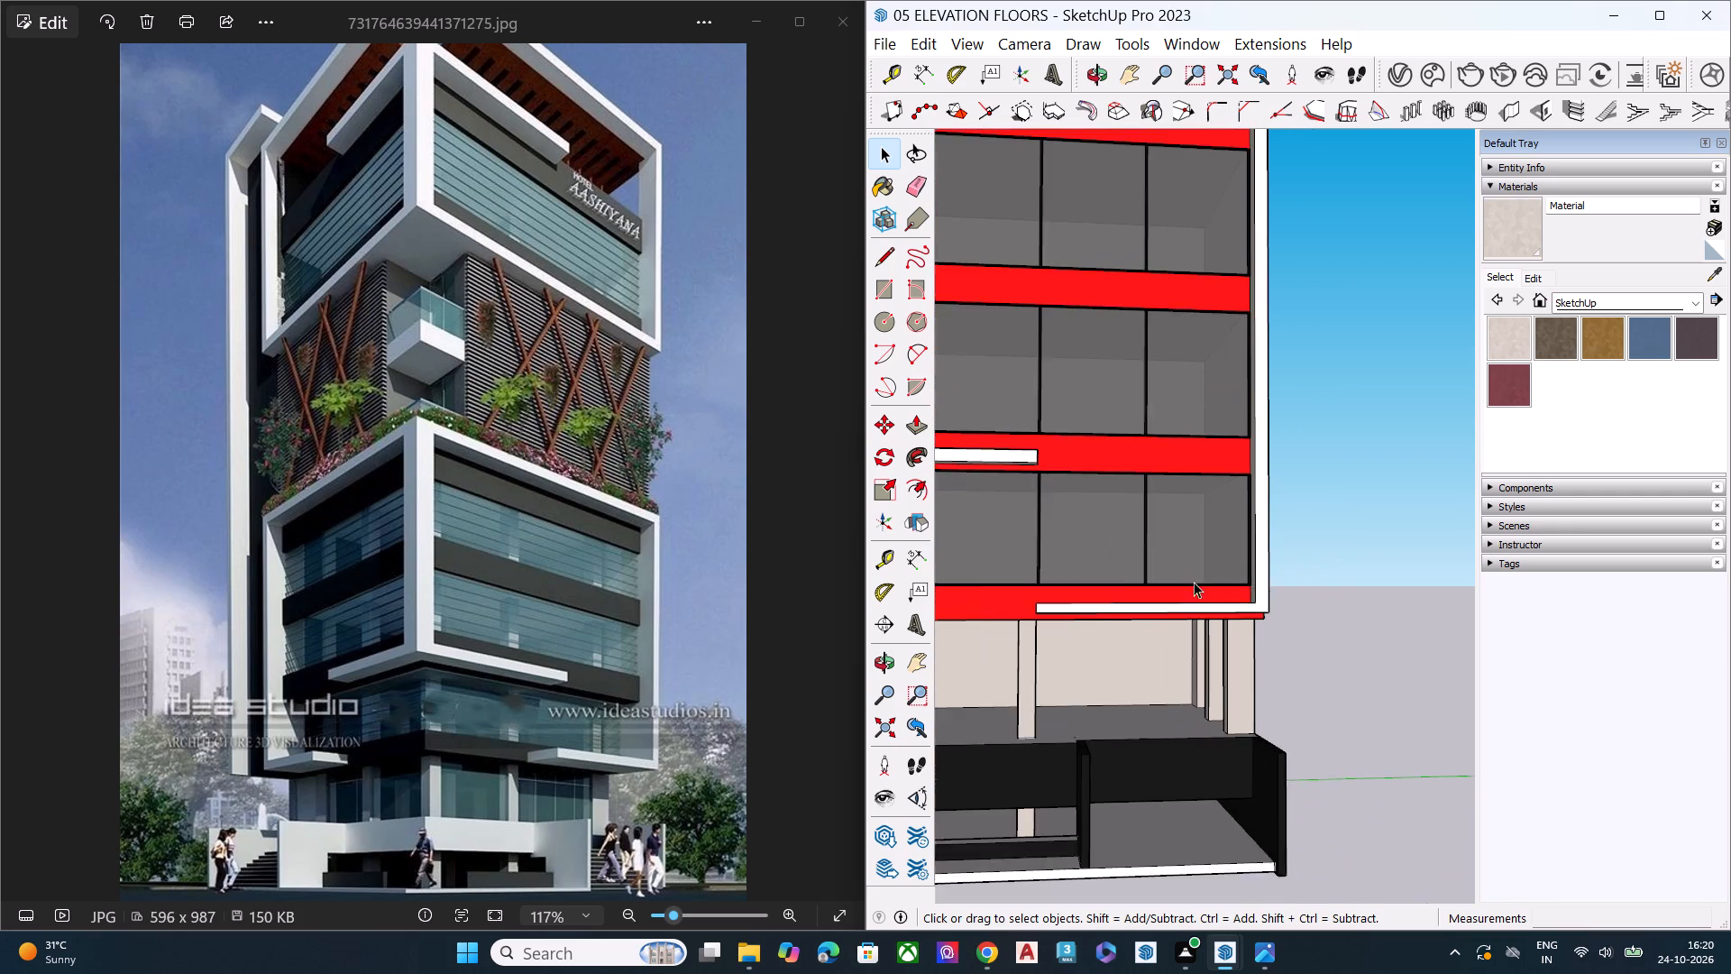
pyautogui.scroll(1, 951, 467)
pyautogui.scroll(-7, 1131, 298)
pyautogui.moveTo(1081, 483); pyautogui.dragTo(1274, 464, button='middle')
pyautogui.moveTo(1003, 319); pyautogui.dragTo(1143, 603, button='middle')
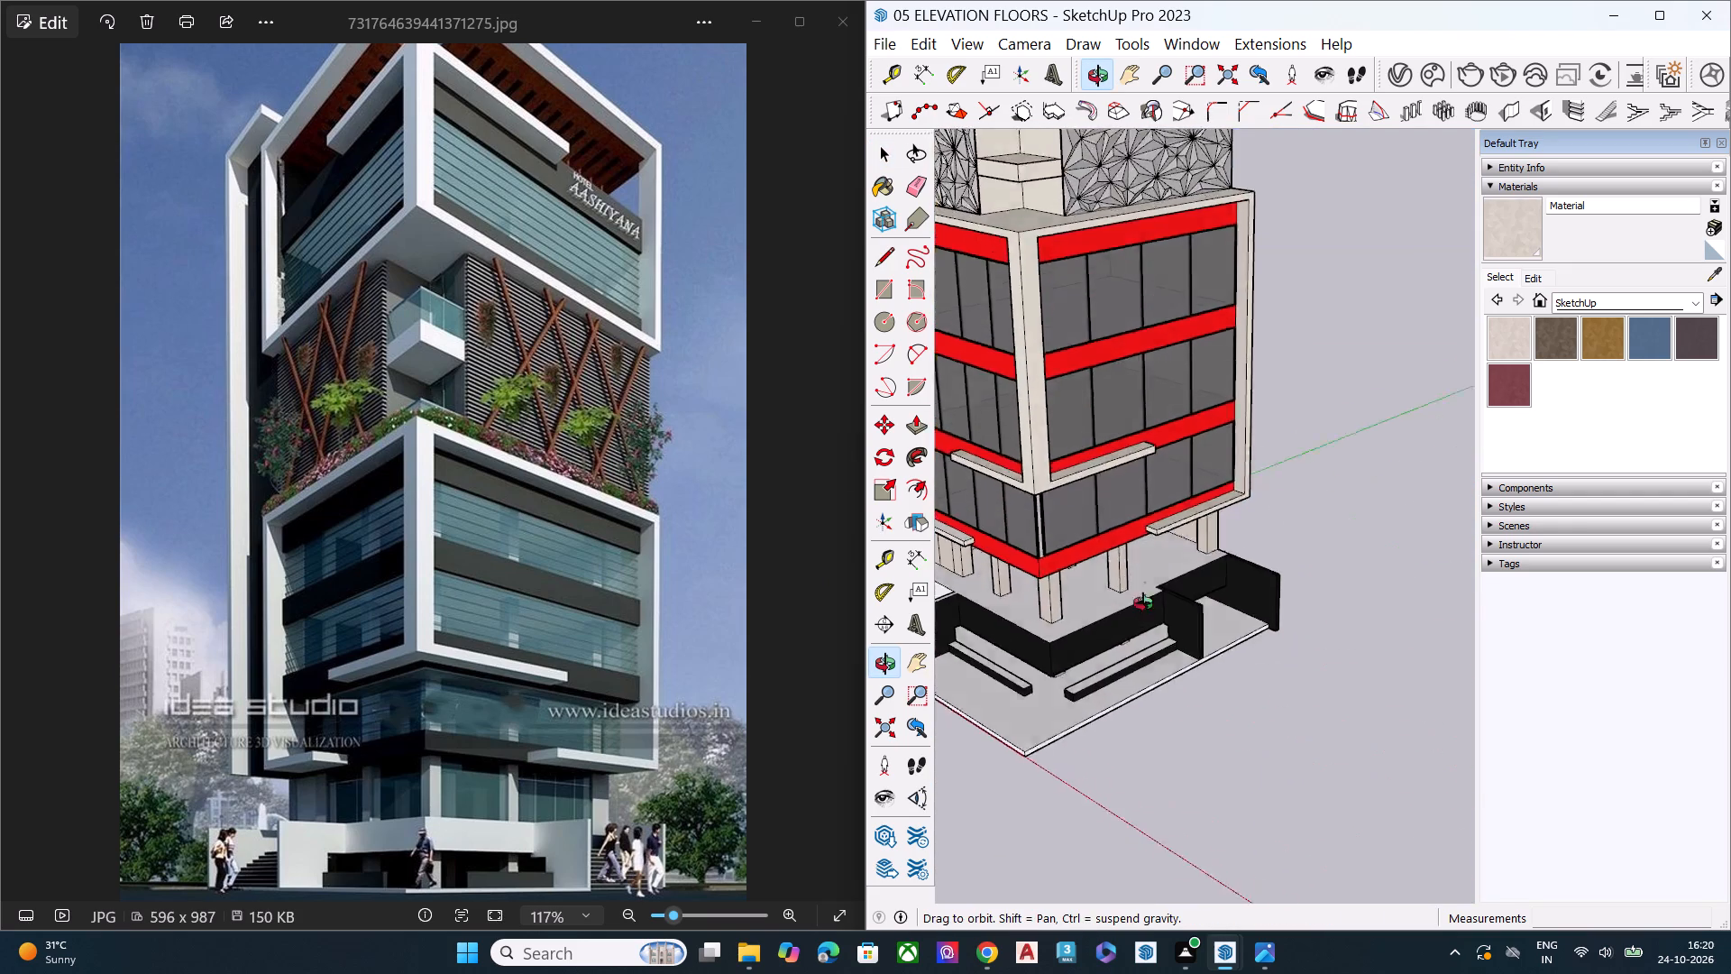
pyautogui.moveTo(1143, 603); pyautogui.dragTo(1213, 685, button='middle')
pyautogui.scroll(1, 1193, 614)
pyautogui.scroll(-10, 1161, 427)
pyautogui.moveTo(1173, 609); pyautogui.dragTo(1009, 386, button='middle')
pyautogui.scroll(5, 1114, 286)
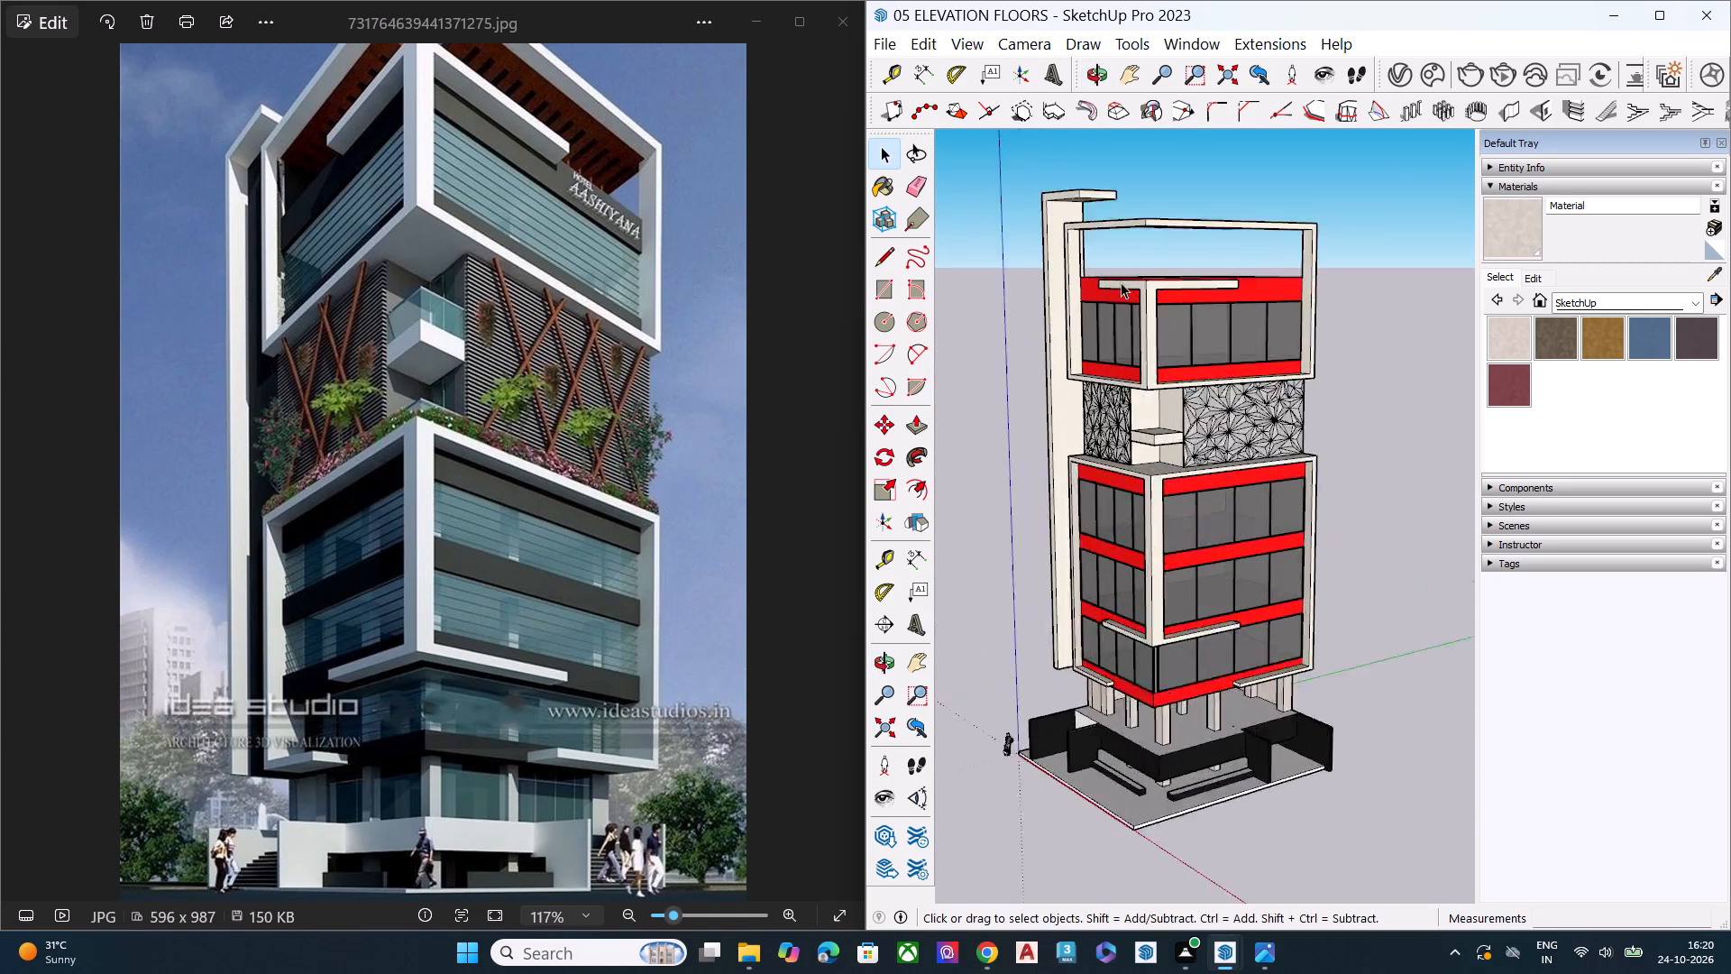
pyautogui.scroll(4, 1121, 282)
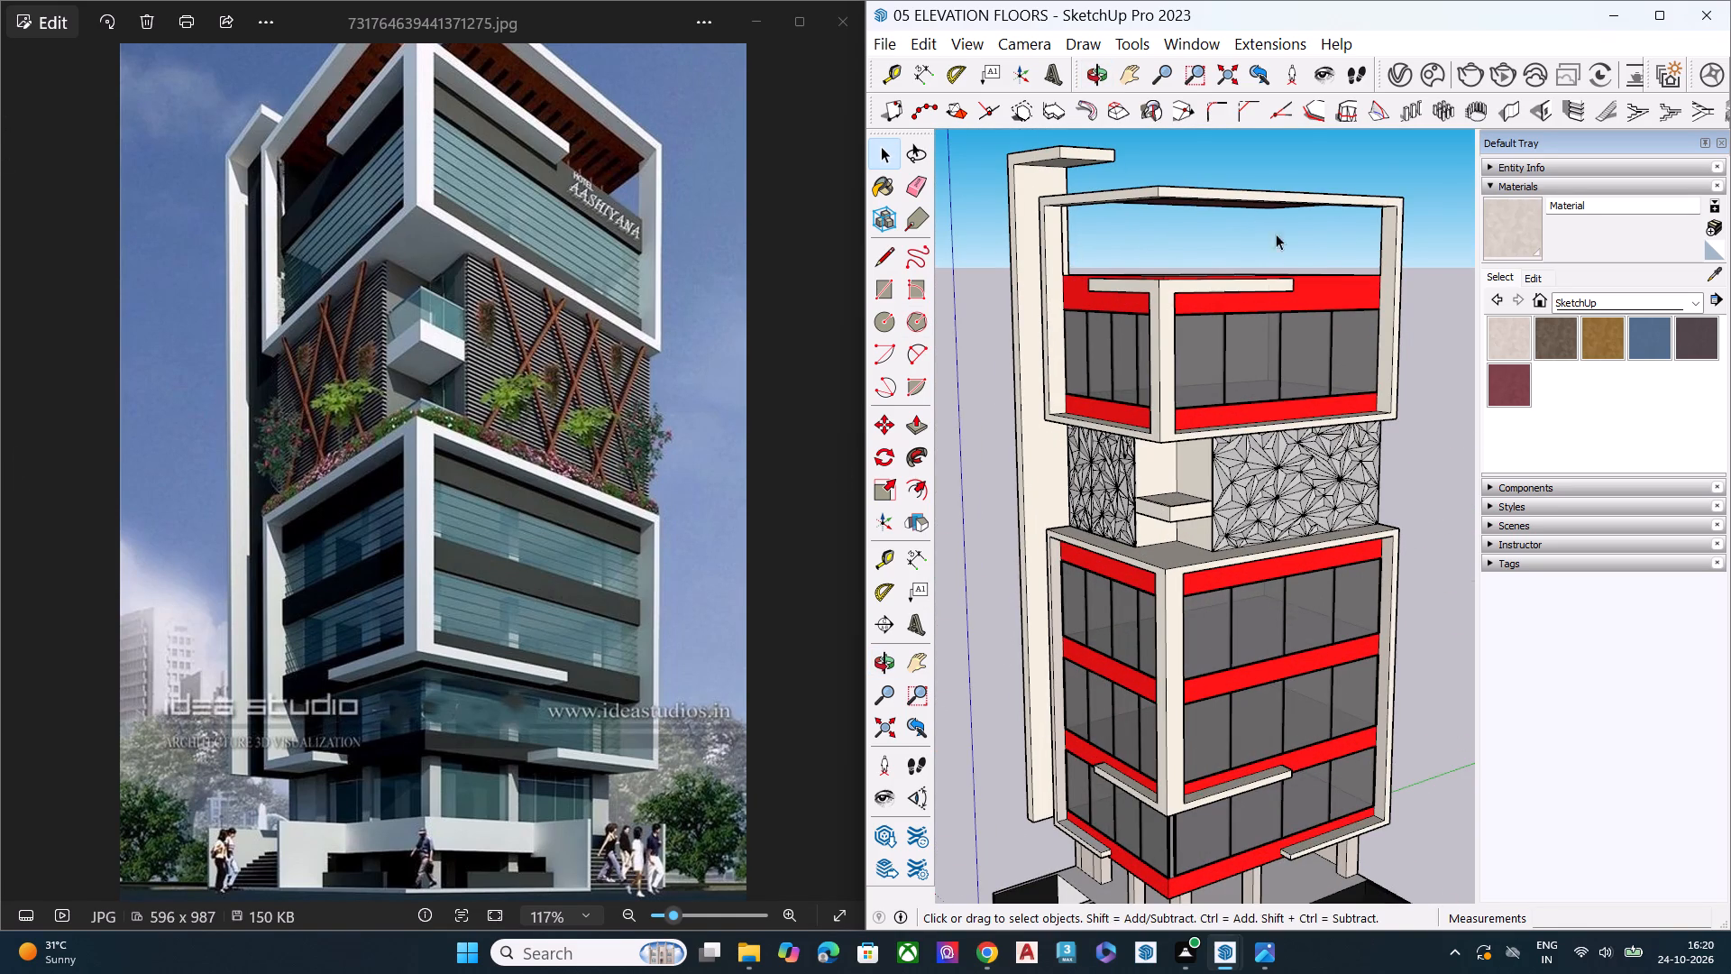
pyautogui.moveTo(1227, 463); pyautogui.dragTo(1300, 347, button='middle')
pyautogui.scroll(1, 1147, 336)
pyautogui.scroll(-7, 1104, 364)
pyautogui.moveTo(1203, 354); pyautogui.dragTo(1207, 358, button='middle')
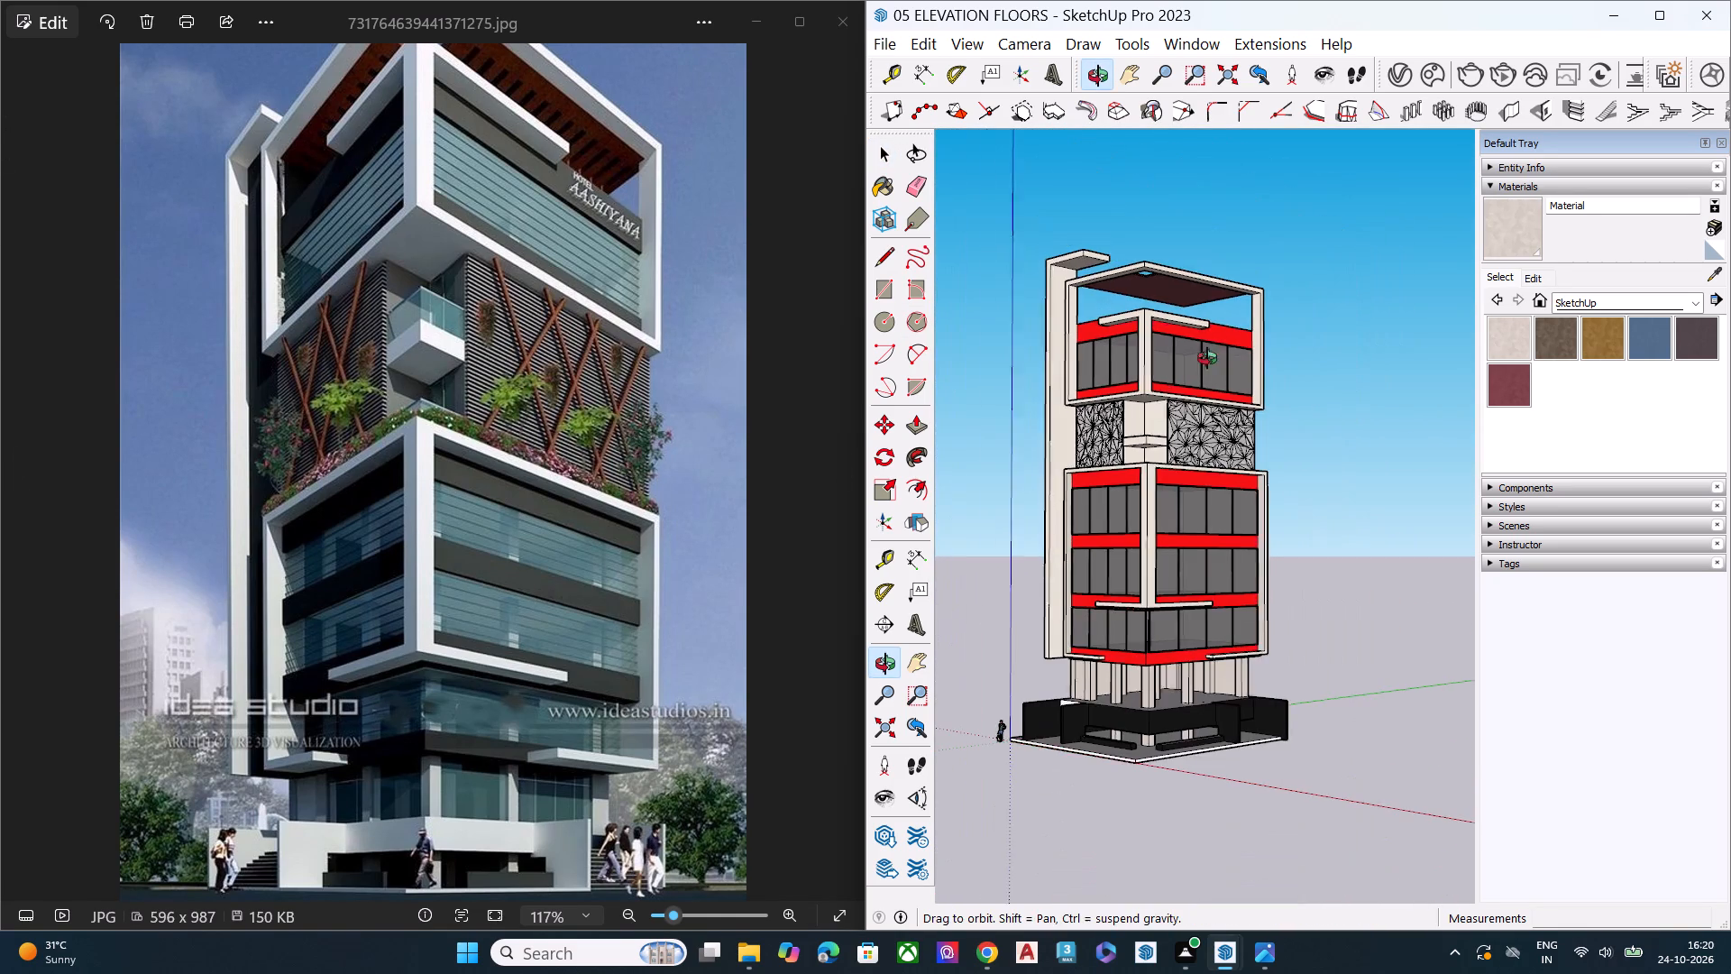
pyautogui.moveTo(1207, 358); pyautogui.dragTo(1165, 492, button='middle')
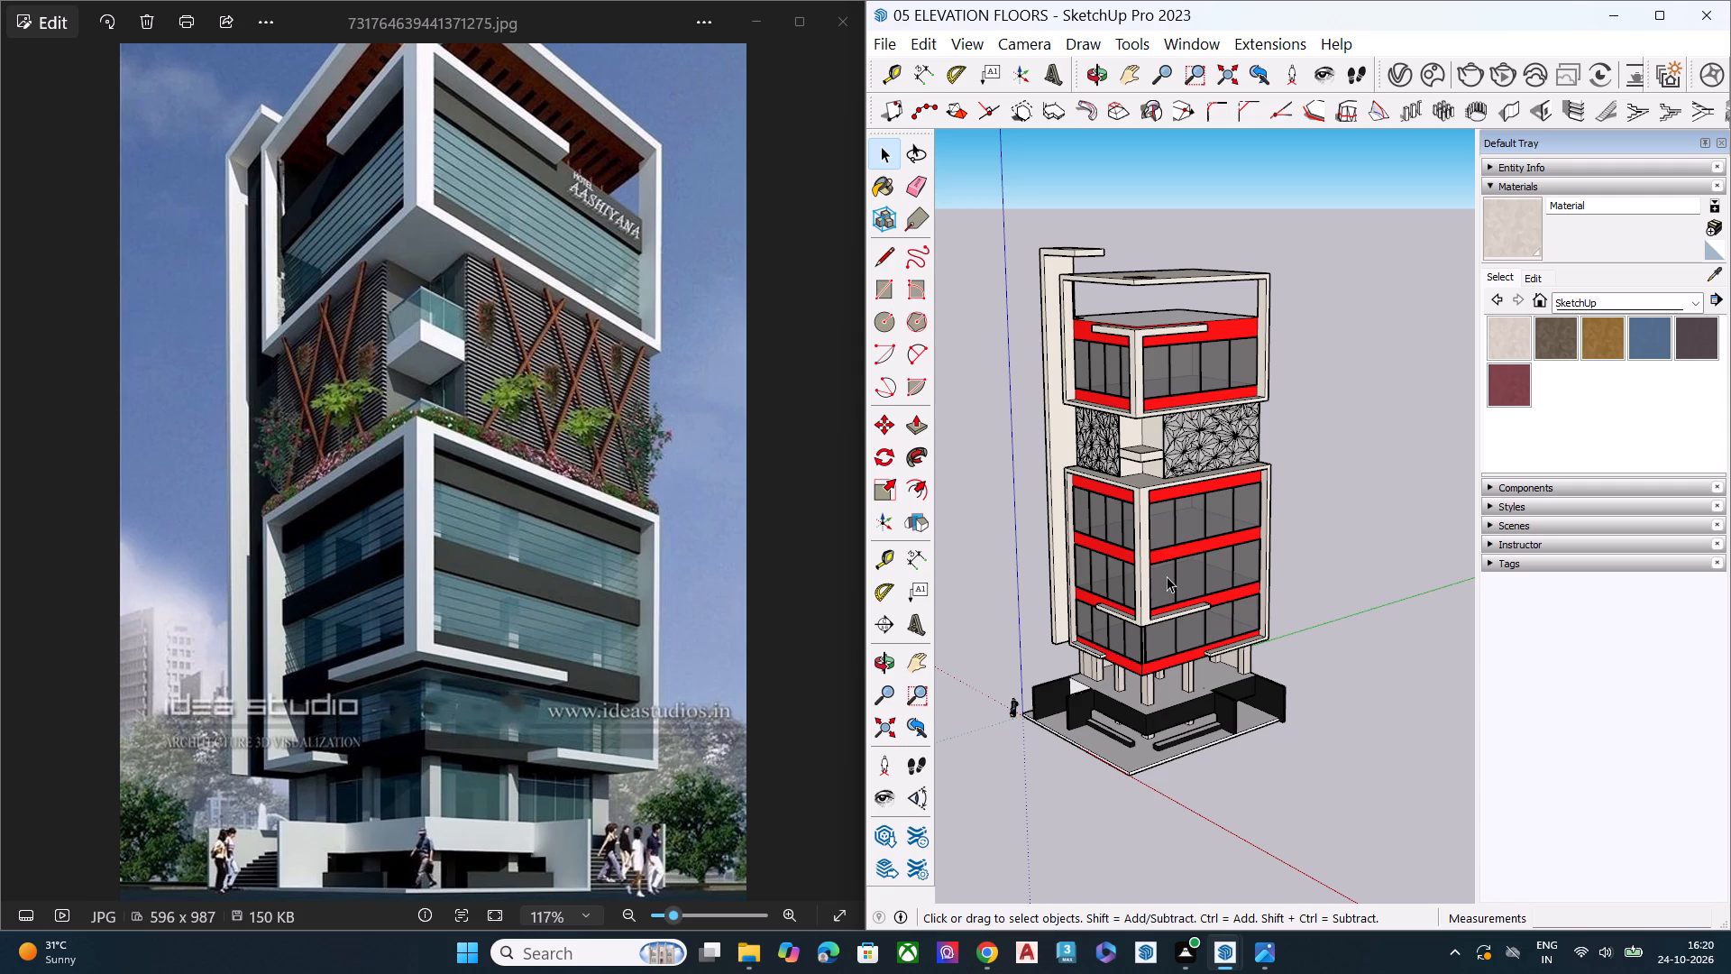
pyautogui.scroll(-4, 1214, 551)
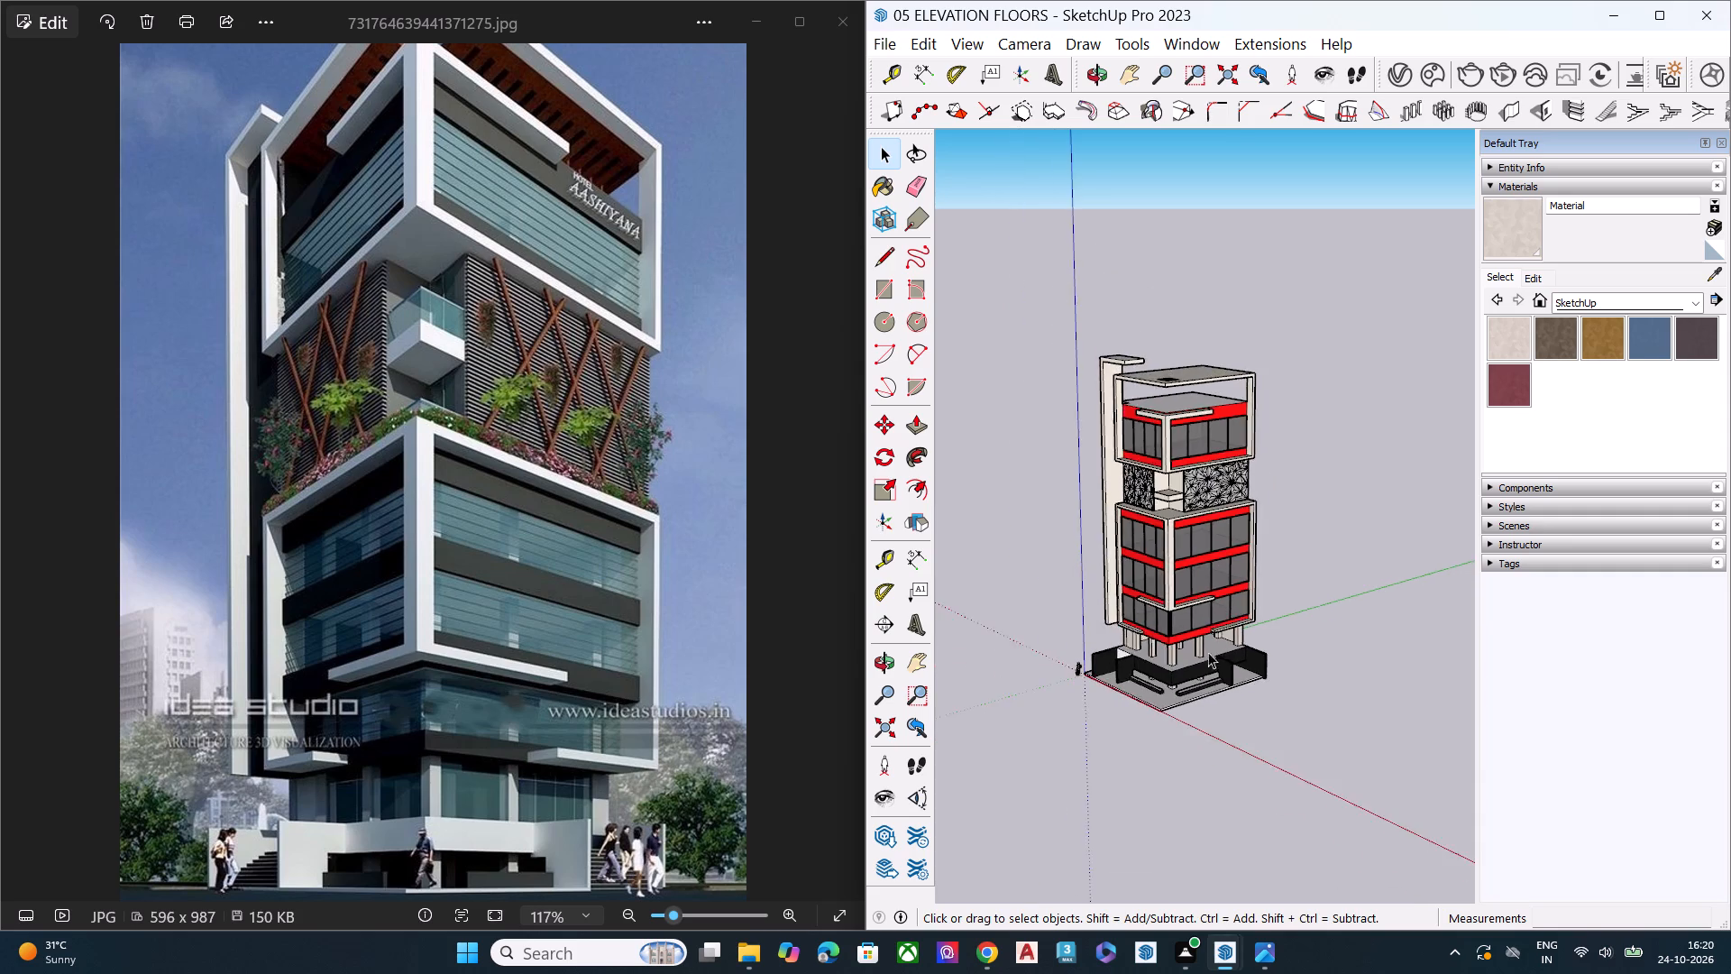
pyautogui.scroll(1, 1195, 660)
pyautogui.moveTo(1192, 658); pyautogui.dragTo(1149, 497, button='middle')
pyautogui.scroll(8, 1149, 498)
pyautogui.moveTo(1171, 663); pyautogui.dragTo(1167, 631, button='middle')
pyautogui.moveTo(1170, 610); pyautogui.dragTo(1178, 586, button='middle')
pyautogui.scroll(-1, 1177, 589)
pyautogui.scroll(8, 1165, 703)
pyautogui.scroll(10, 1097, 673)
pyautogui.moveTo(1159, 706); pyautogui.dragTo(1015, 696, button='middle')
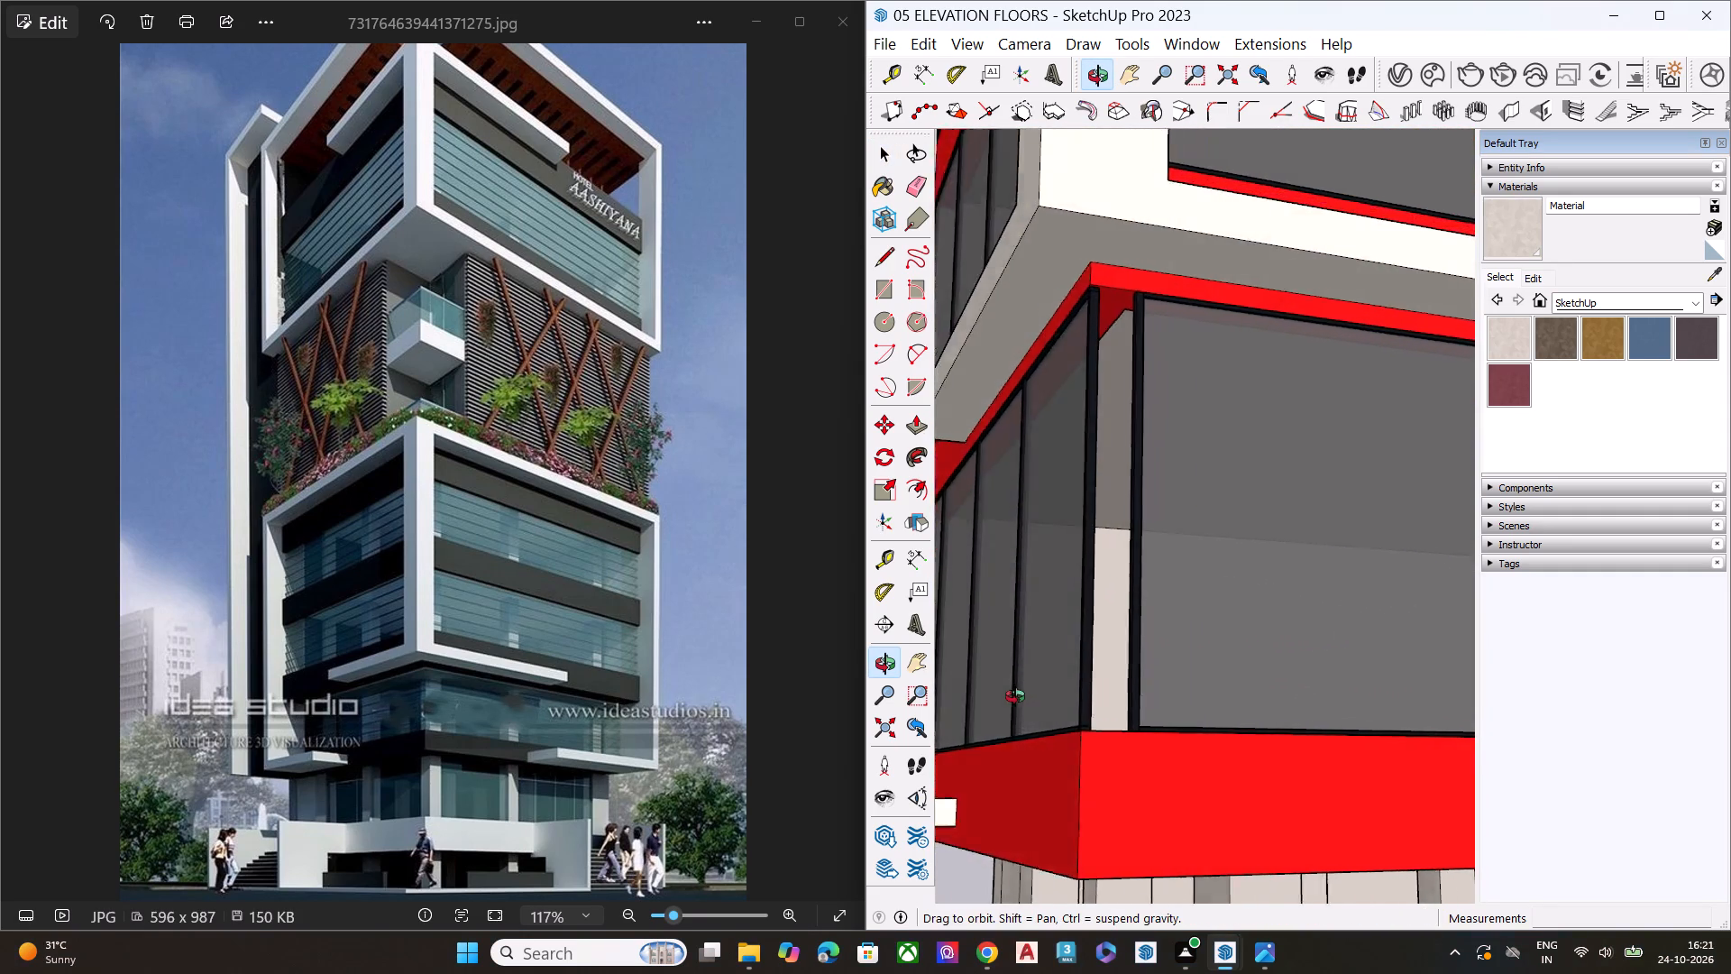
pyautogui.moveTo(1015, 696); pyautogui.dragTo(932, 838, button='middle')
pyautogui.scroll(6, 948, 815)
pyautogui.scroll(-5, 1036, 765)
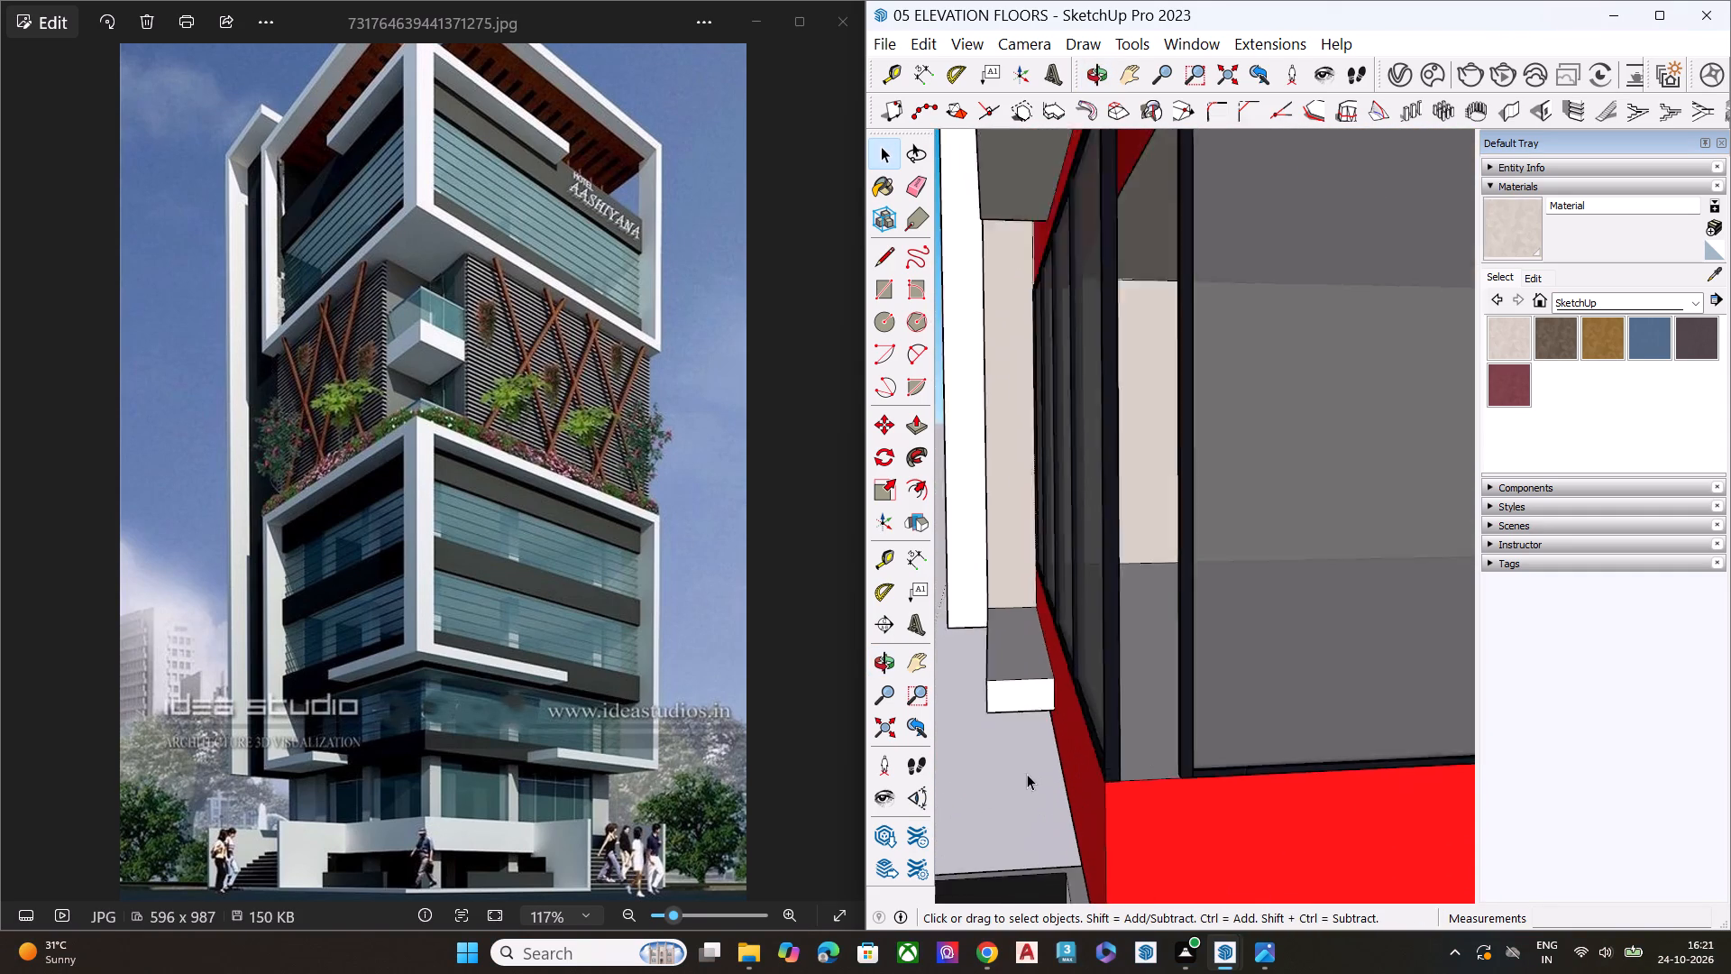
pyautogui.scroll(-2, 1027, 774)
# Scale the lowest floor's right-facade glazing wider from its corner-side edge so it meets the adjoining facade's glazing frame.
pyautogui.click(1222, 602)
pyautogui.scroll(-7, 1003, 635)
pyautogui.scroll(-7, 1086, 615)
pyautogui.scroll(3, 1333, 628)
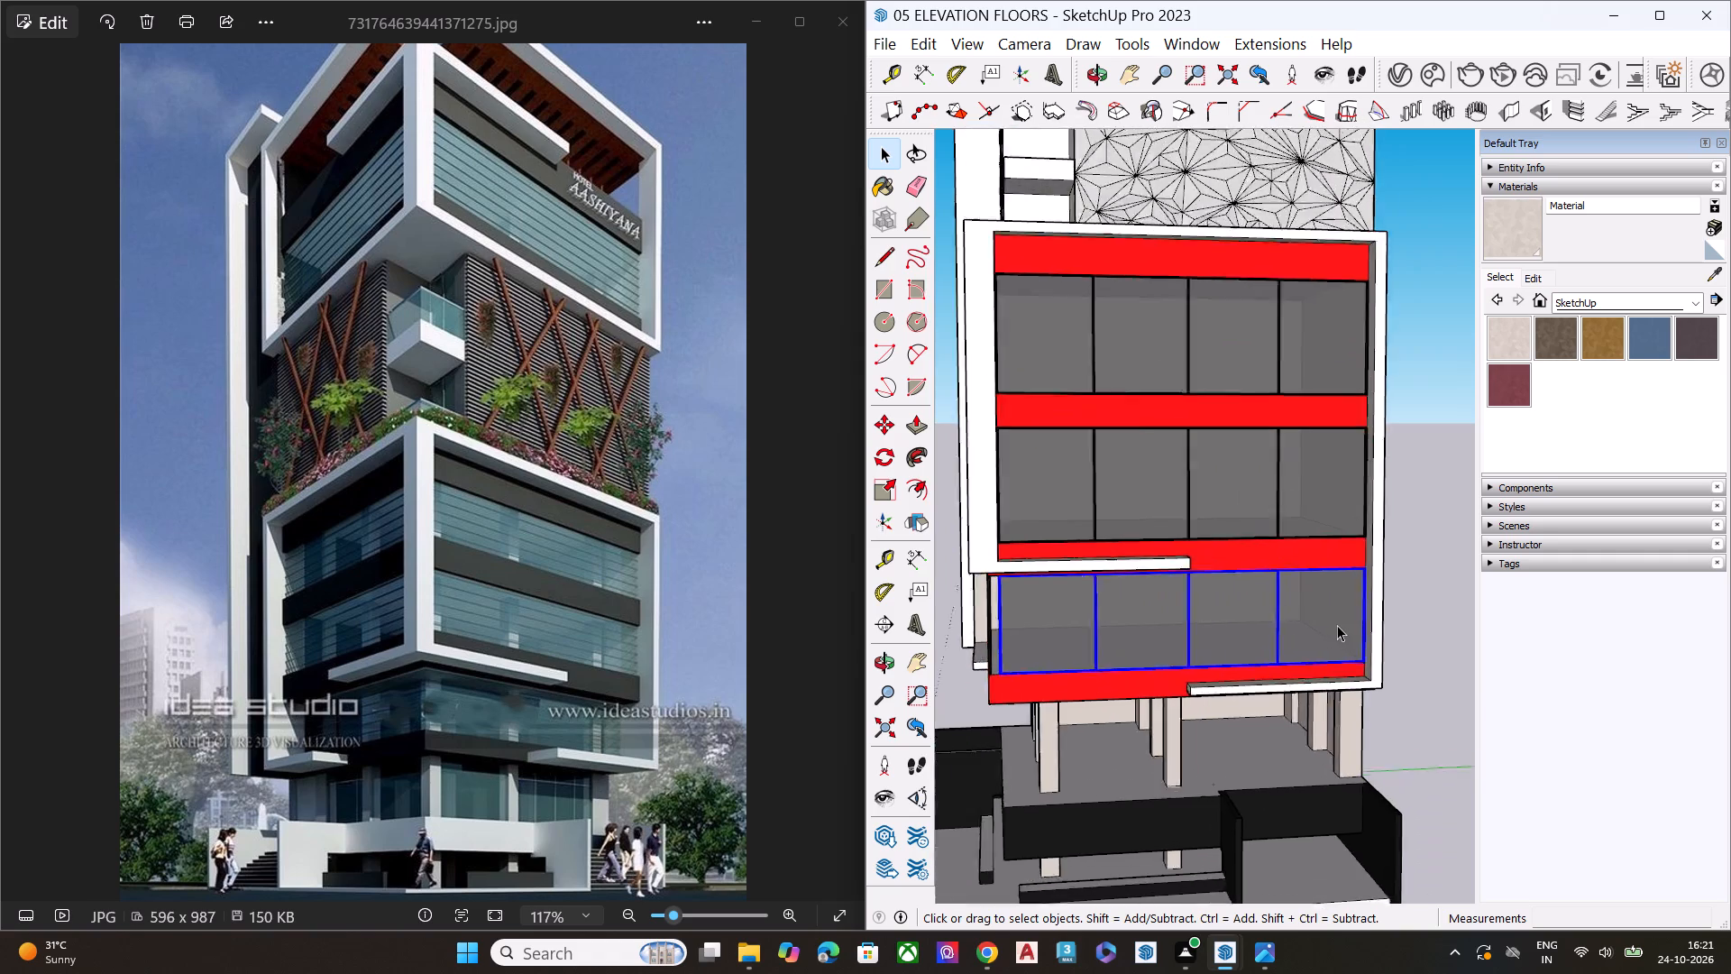
pyautogui.scroll(18, 1337, 625)
pyautogui.moveTo(1381, 598); pyautogui.dragTo(1424, 521, button='middle')
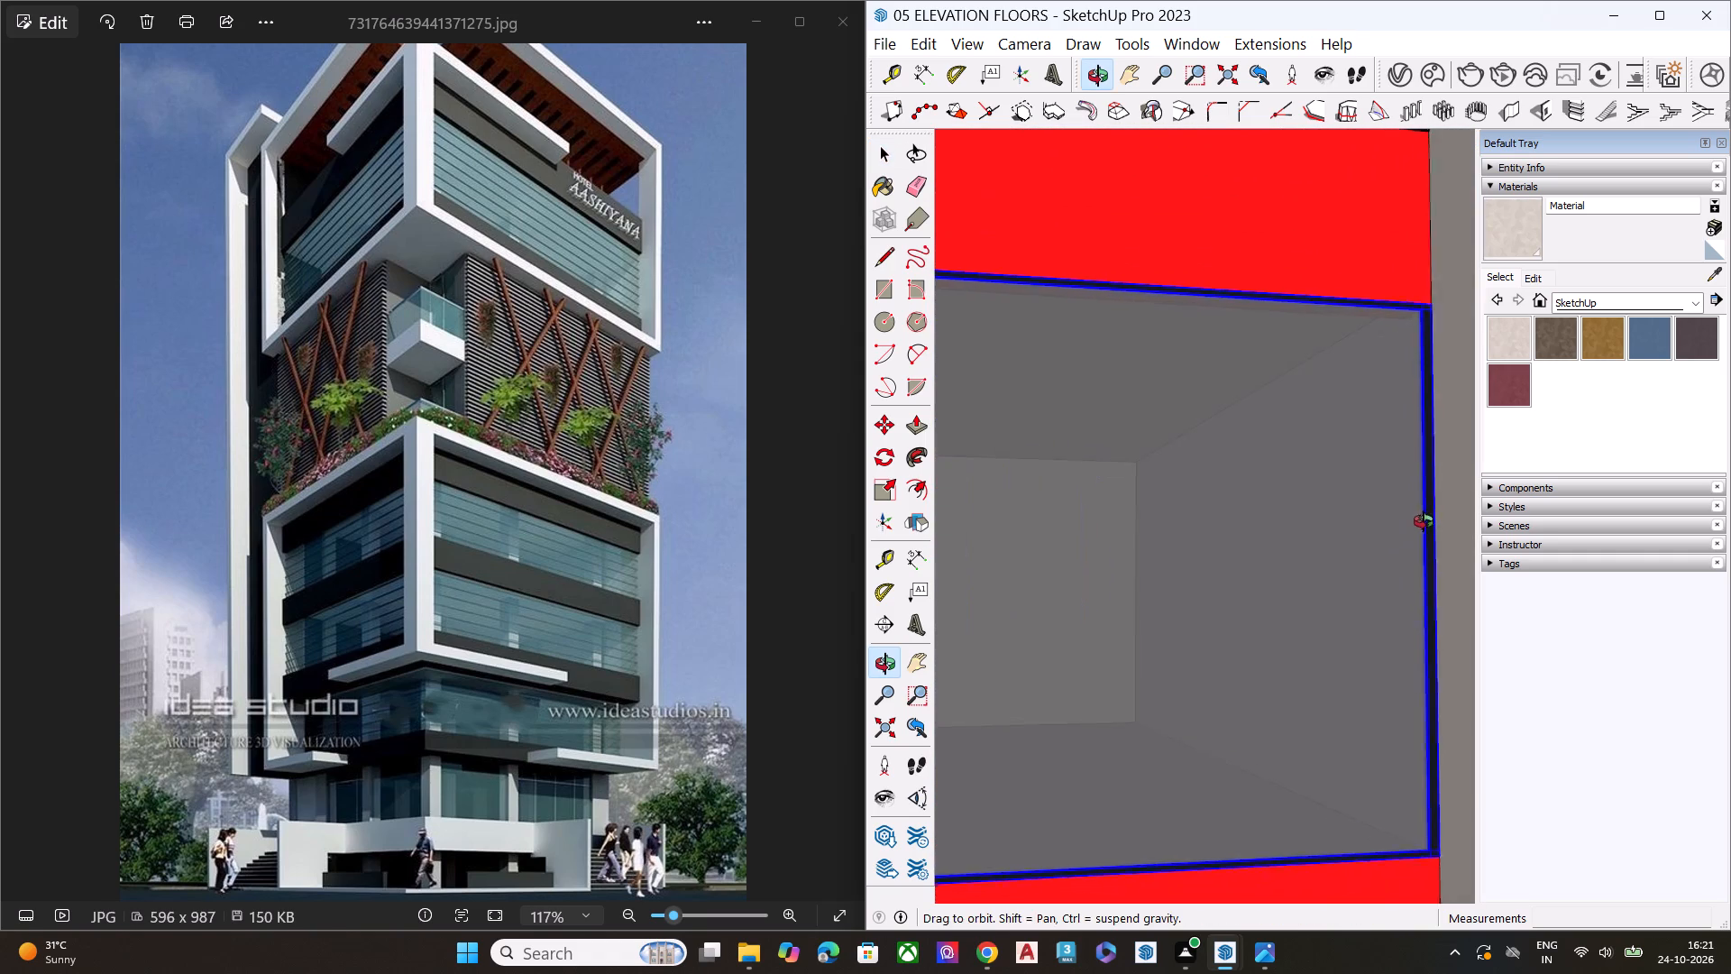
pyautogui.moveTo(1424, 521); pyautogui.dragTo(1431, 515, button='middle')
pyautogui.scroll(-17, 1431, 515)
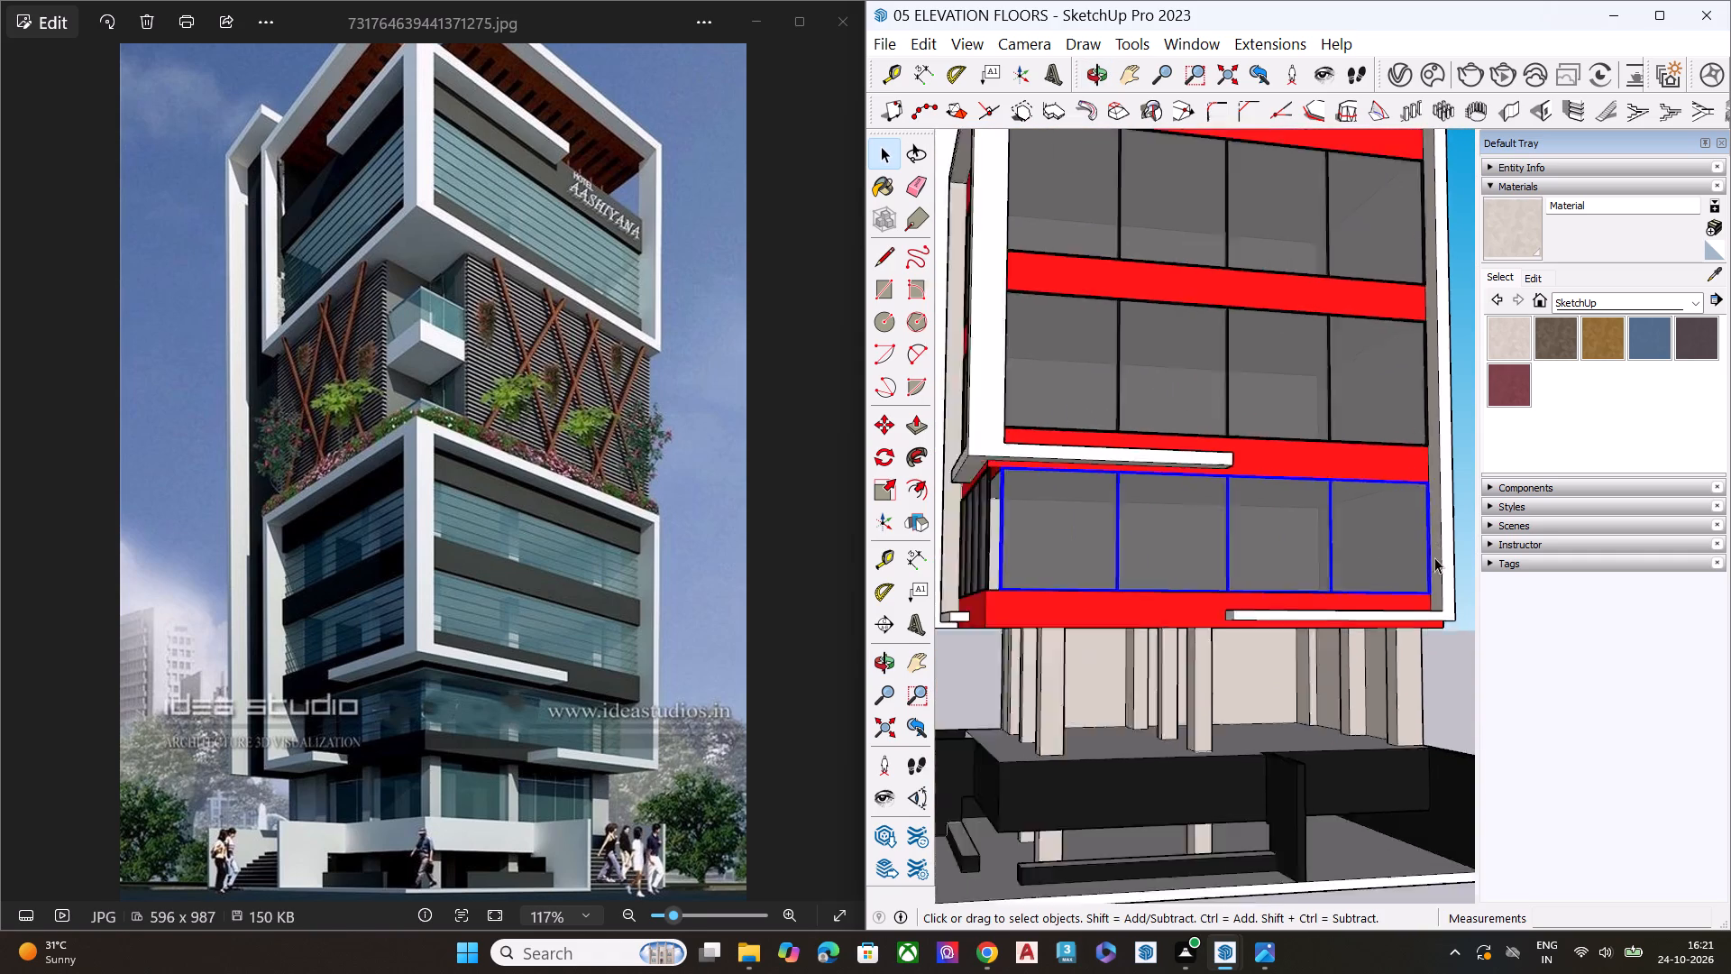
pyautogui.scroll(-6, 1434, 557)
pyautogui.scroll(8, 1140, 540)
pyautogui.moveTo(1201, 560); pyautogui.dragTo(1183, 647, button='middle')
pyautogui.scroll(1, 1183, 647)
pyautogui.scroll(-1, 1183, 646)
pyautogui.scroll(8, 1182, 643)
pyautogui.moveTo(1181, 654); pyautogui.dragTo(1176, 744, button='middle')
pyautogui.scroll(1, 1184, 661)
pyautogui.scroll(-9, 1167, 593)
pyautogui.moveTo(1181, 690); pyautogui.dragTo(1163, 749, button='middle')
pyautogui.scroll(8, 1177, 735)
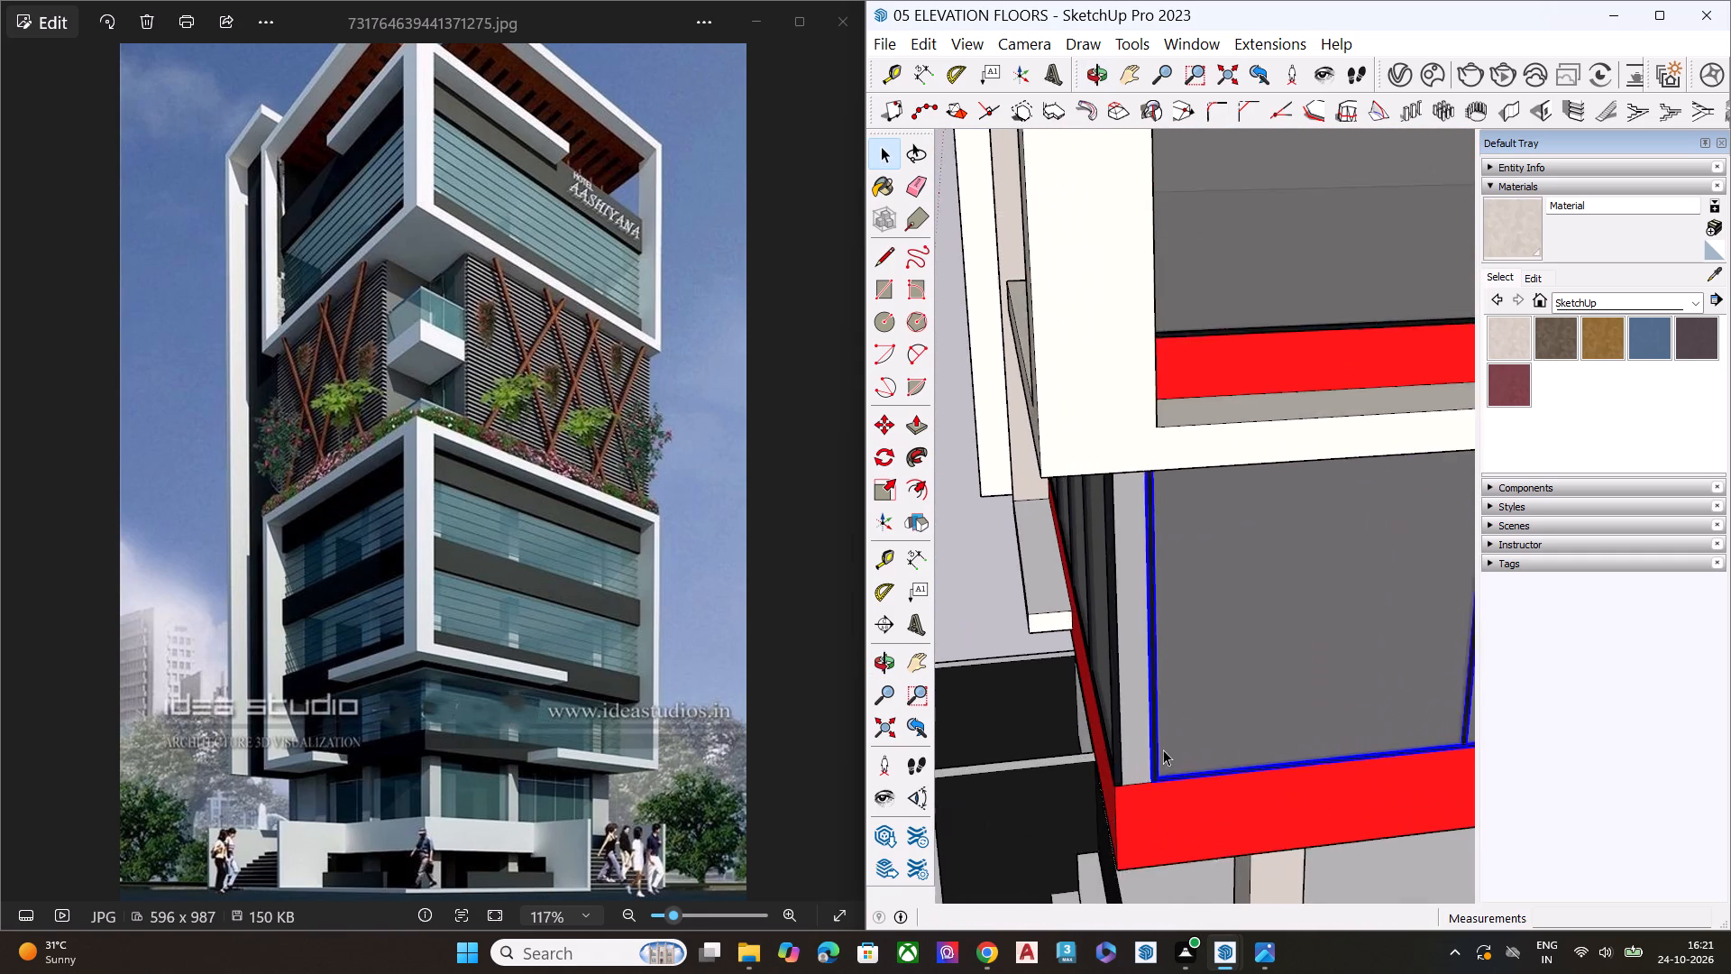
pyautogui.scroll(1, 1163, 749)
pyautogui.press('s')
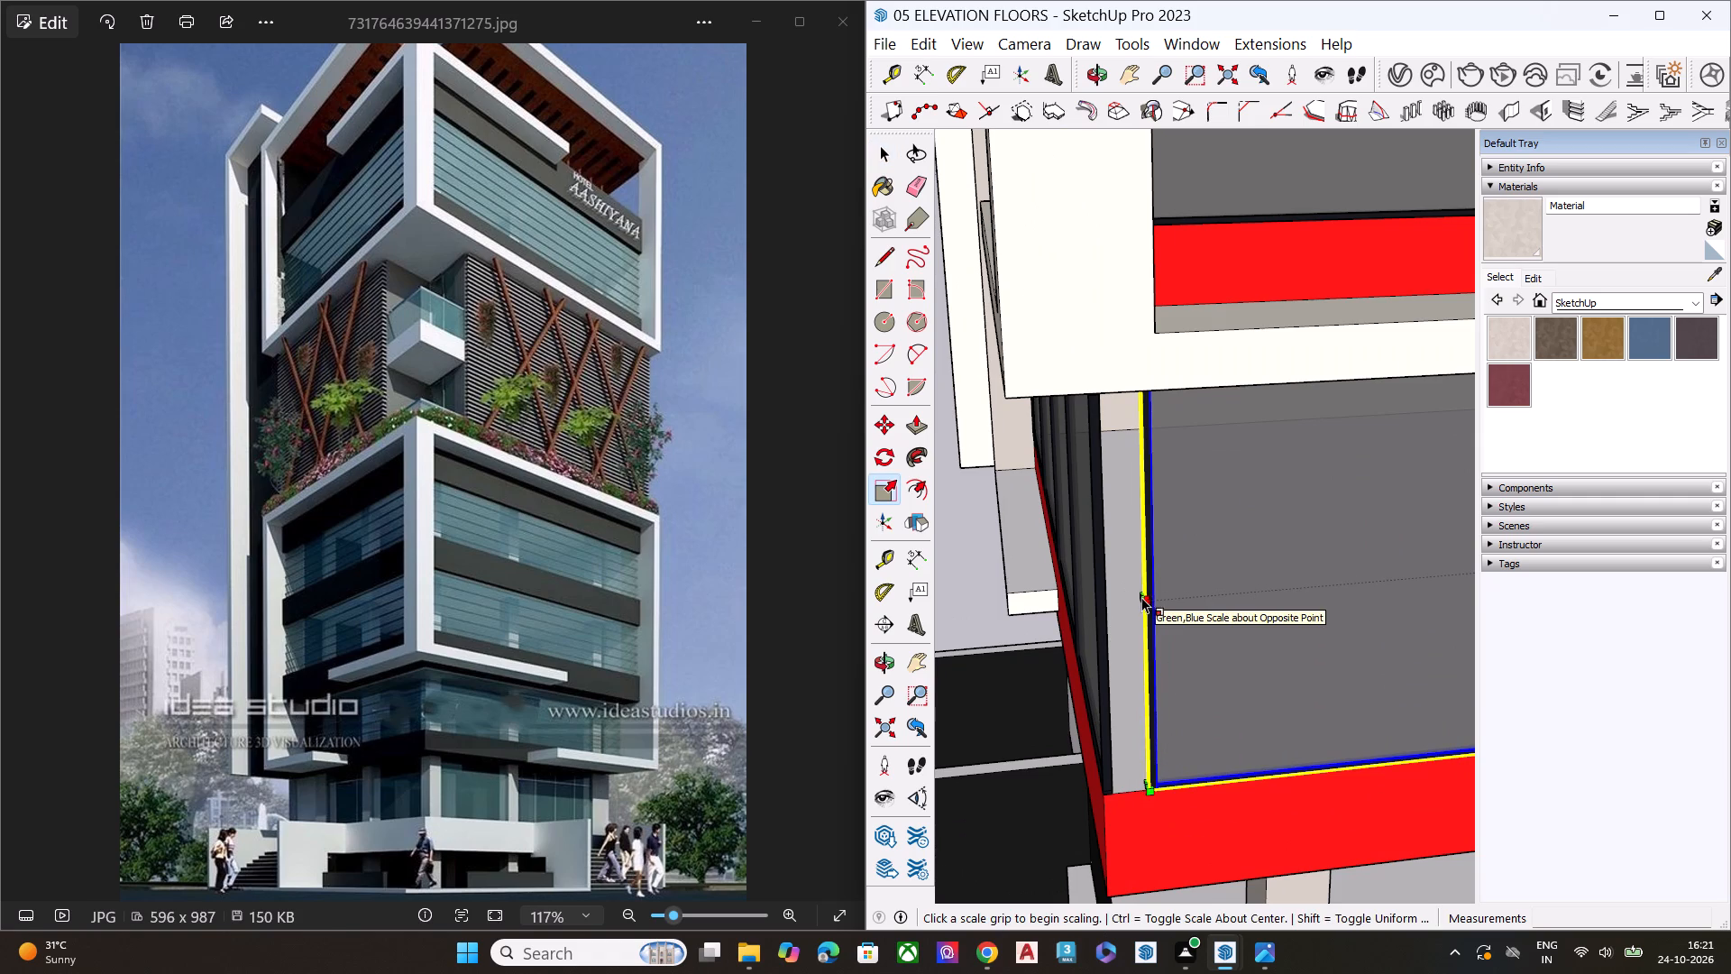
pyautogui.scroll(7, 1141, 599)
pyautogui.click(1154, 593)
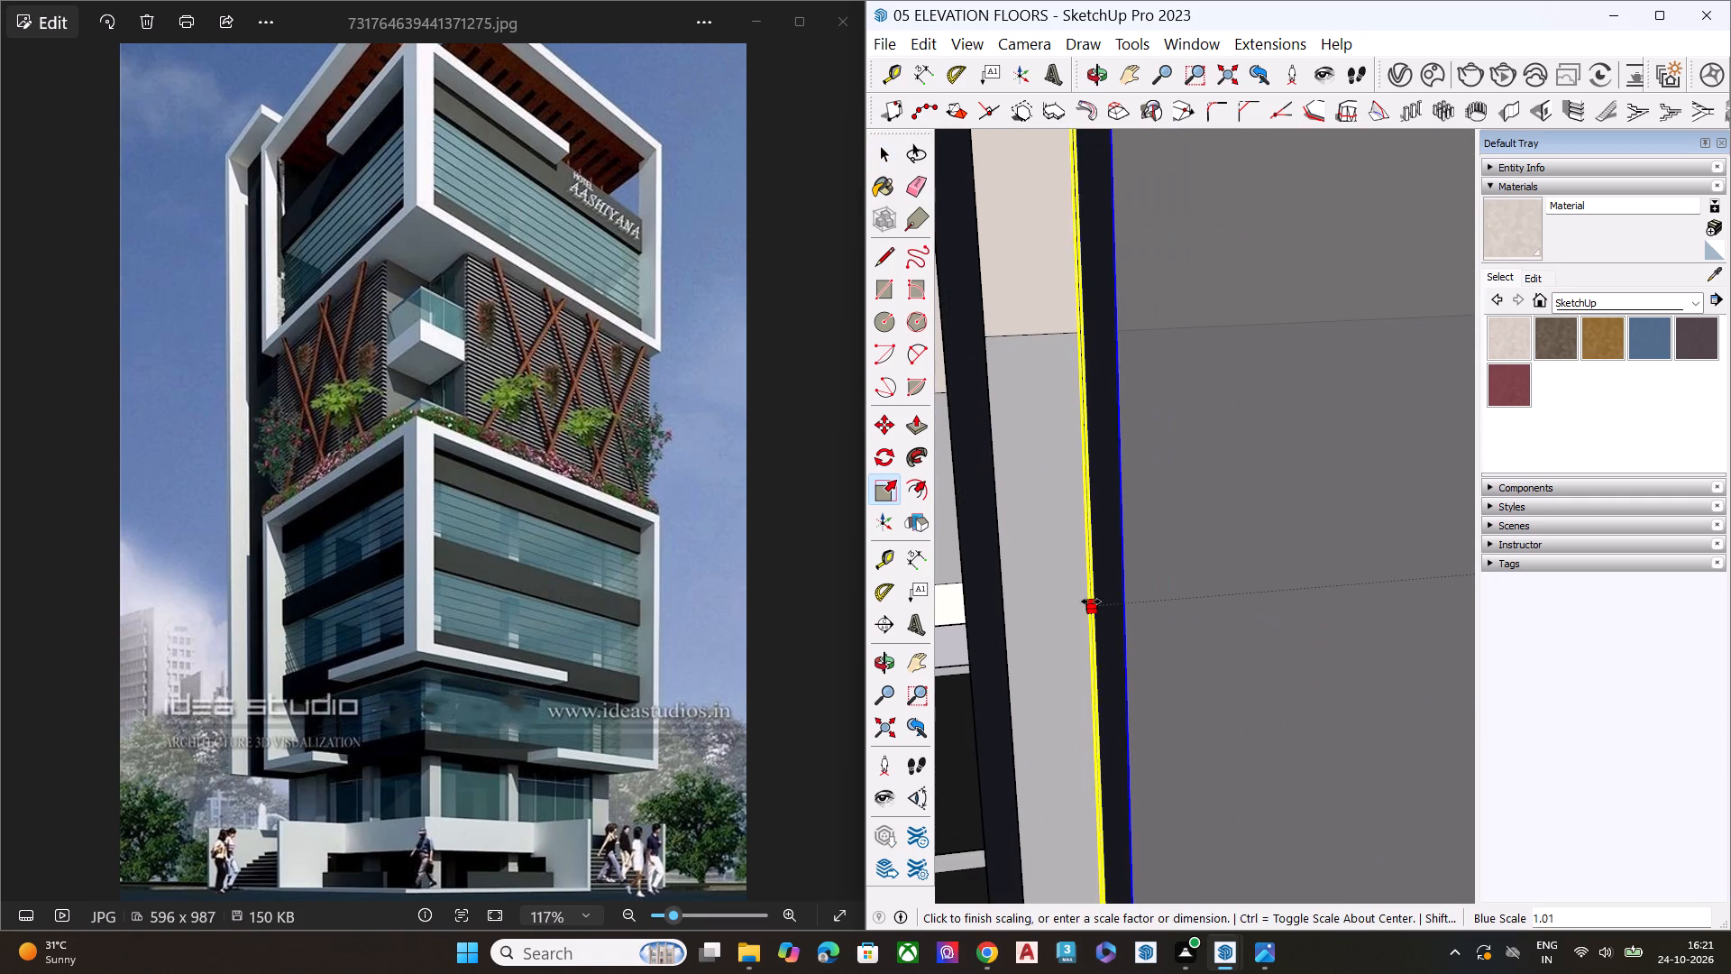
pyautogui.click(1005, 583)
pyautogui.press('space')
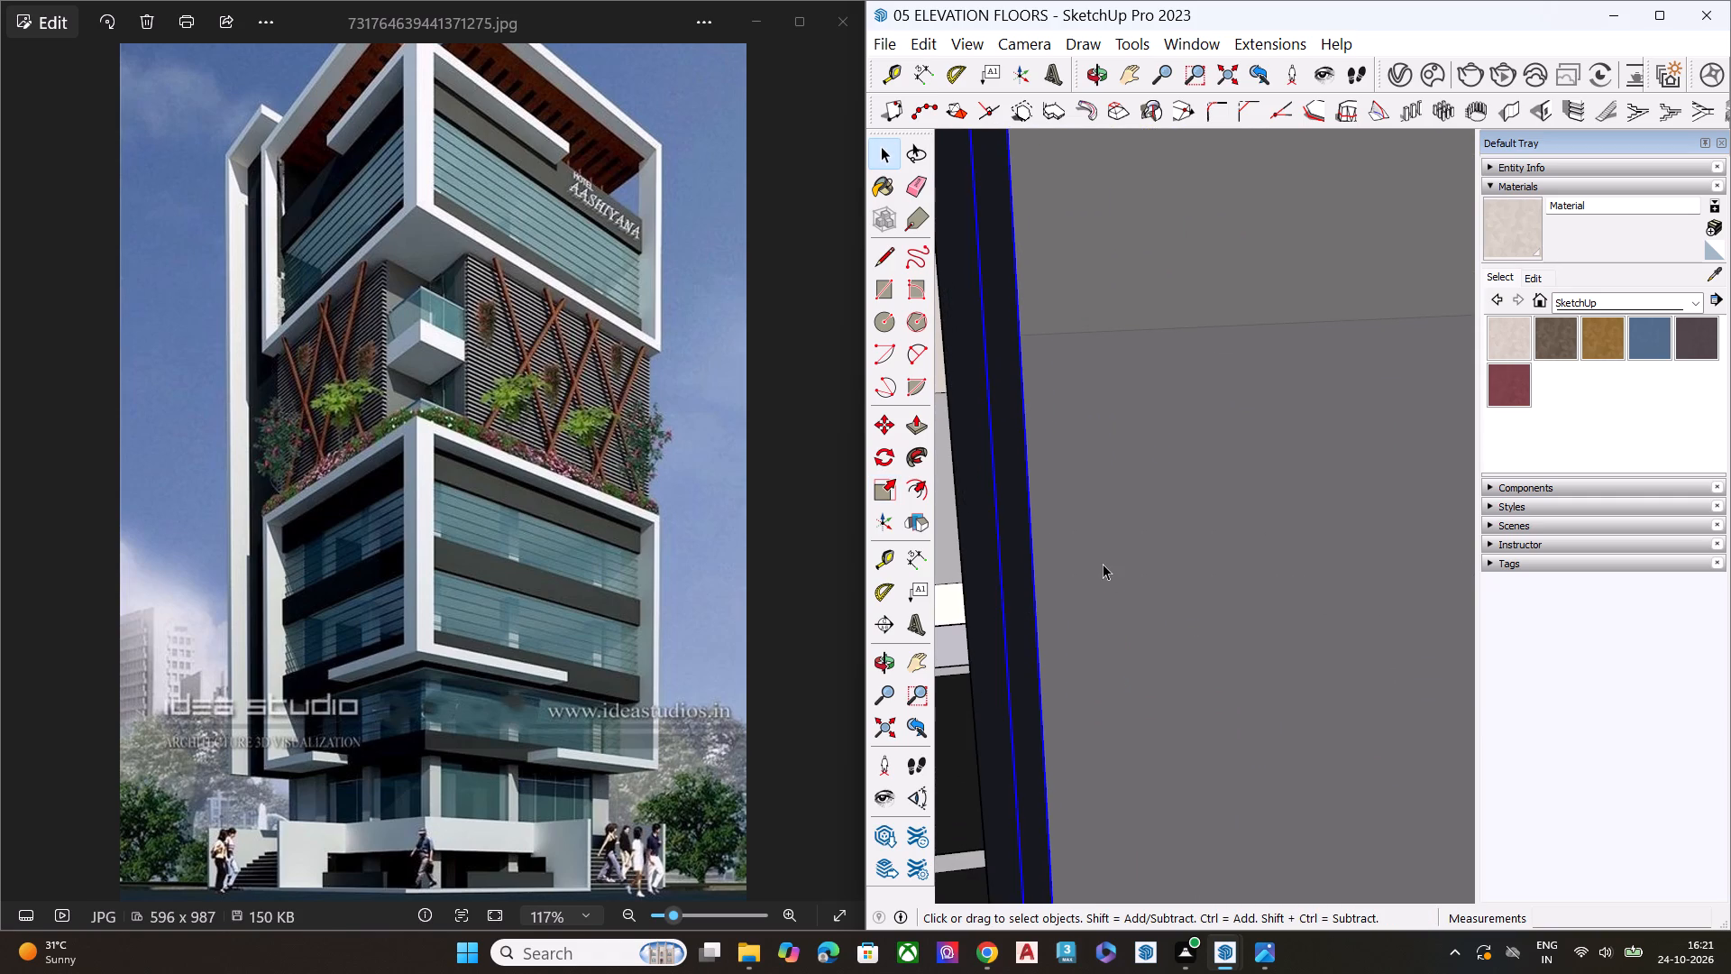
pyautogui.scroll(-17, 1131, 581)
pyautogui.click(991, 562)
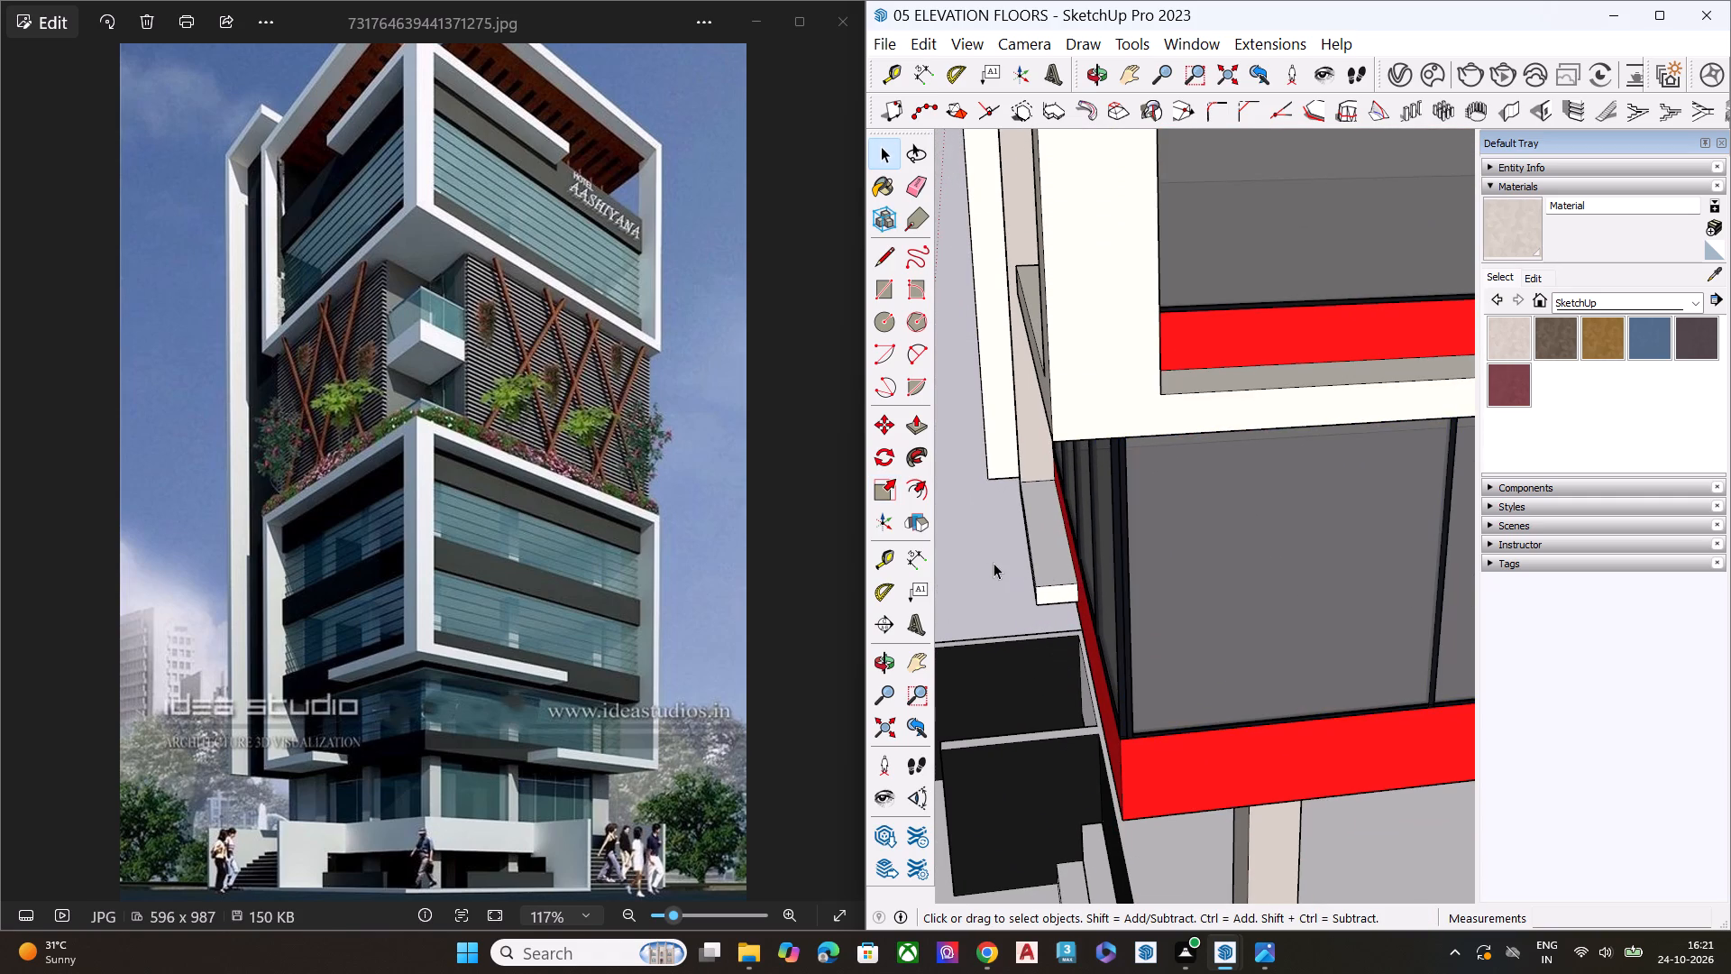
# Examine the closed glazing corner and the whole tower from several angles against the reference image.
pyautogui.moveTo(1168, 657); pyautogui.dragTo(1236, 577, button='middle')
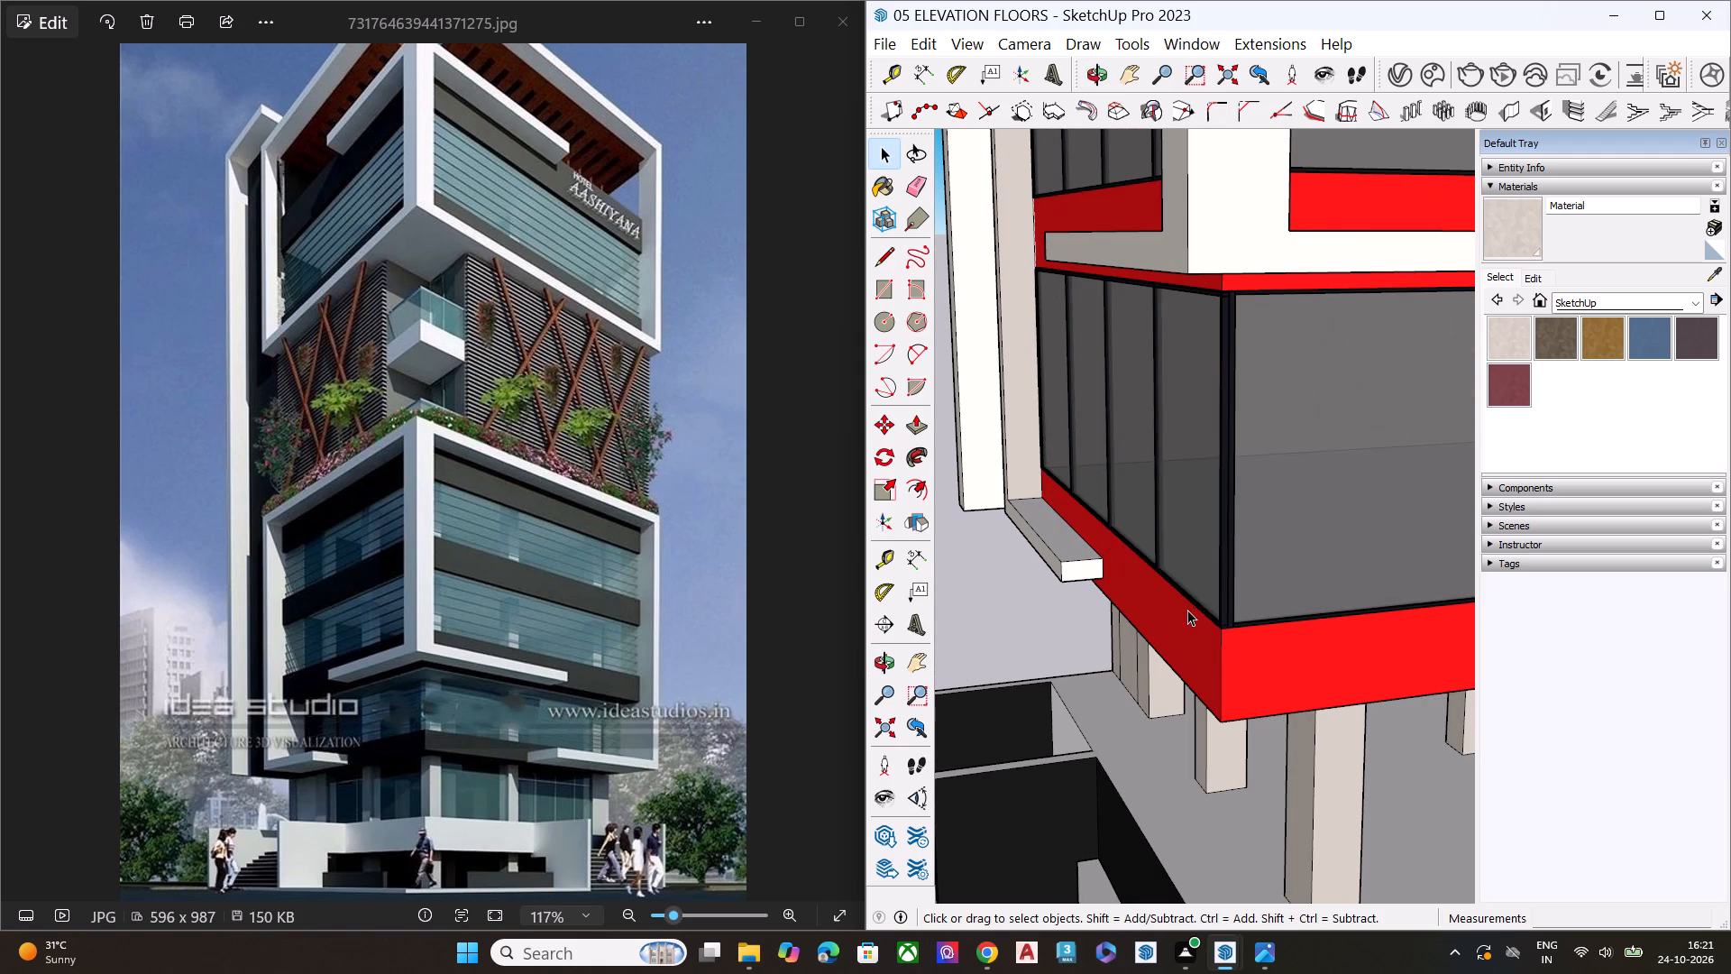
pyautogui.scroll(-2, 1180, 616)
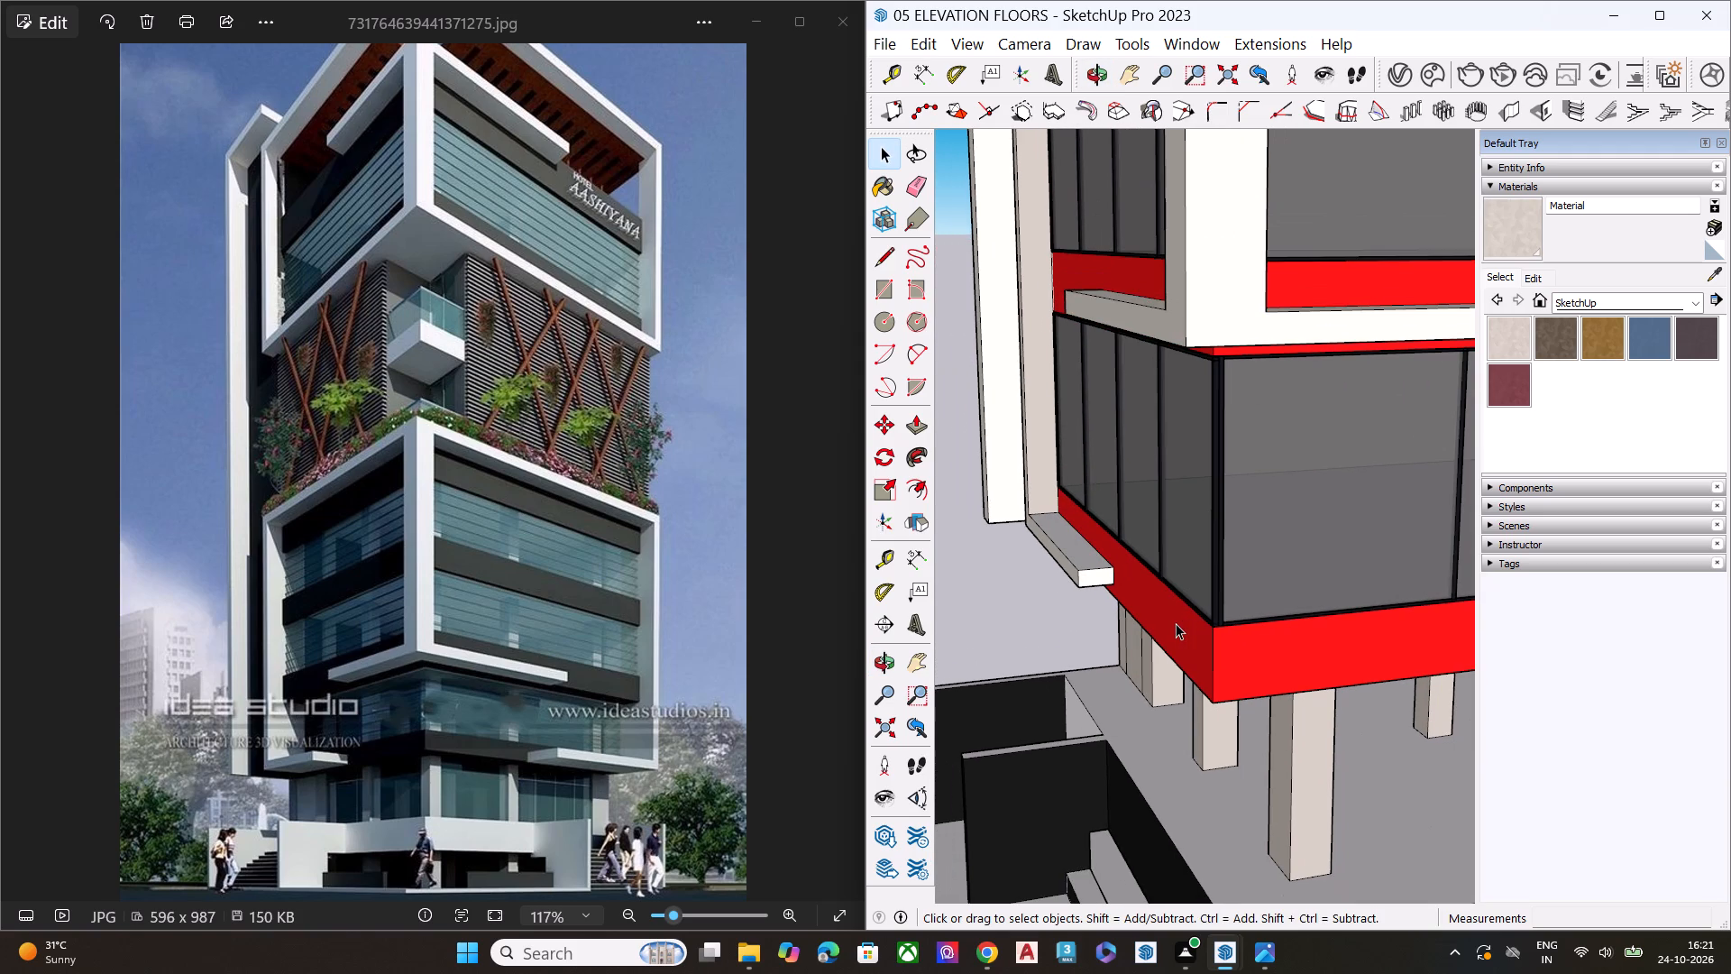
pyautogui.scroll(-8, 1213, 601)
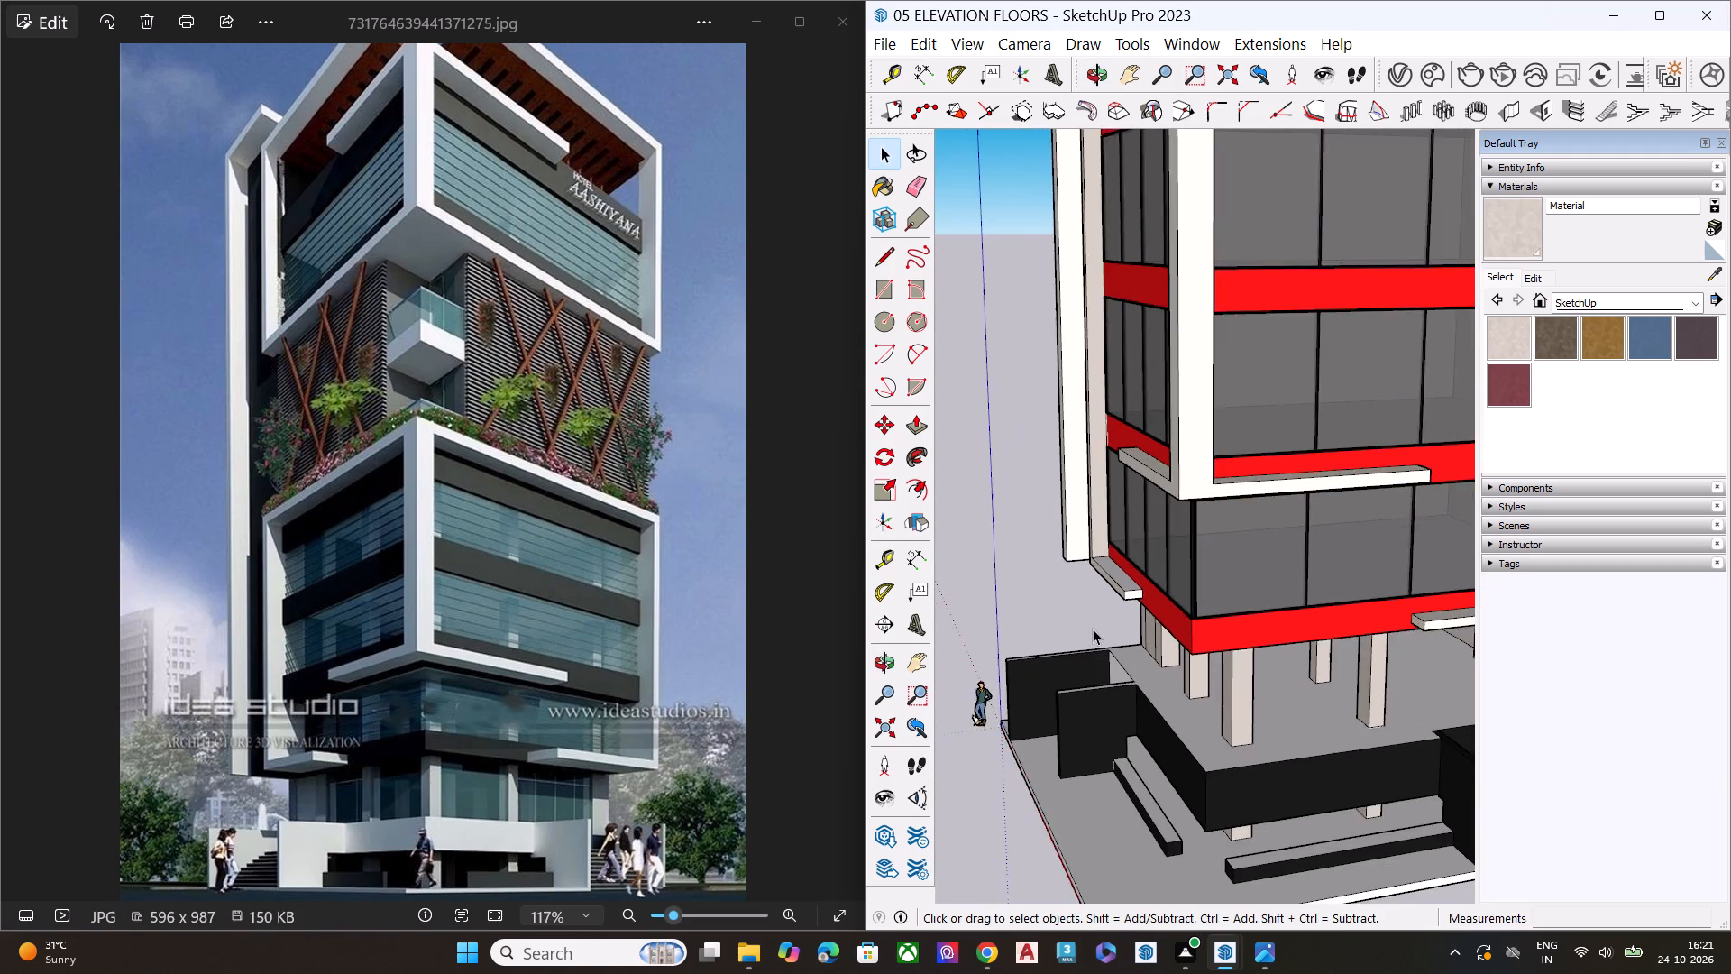
pyautogui.scroll(-8, 1114, 615)
pyautogui.moveTo(1177, 694); pyautogui.dragTo(1380, 501, button='middle')
pyautogui.click(1392, 549)
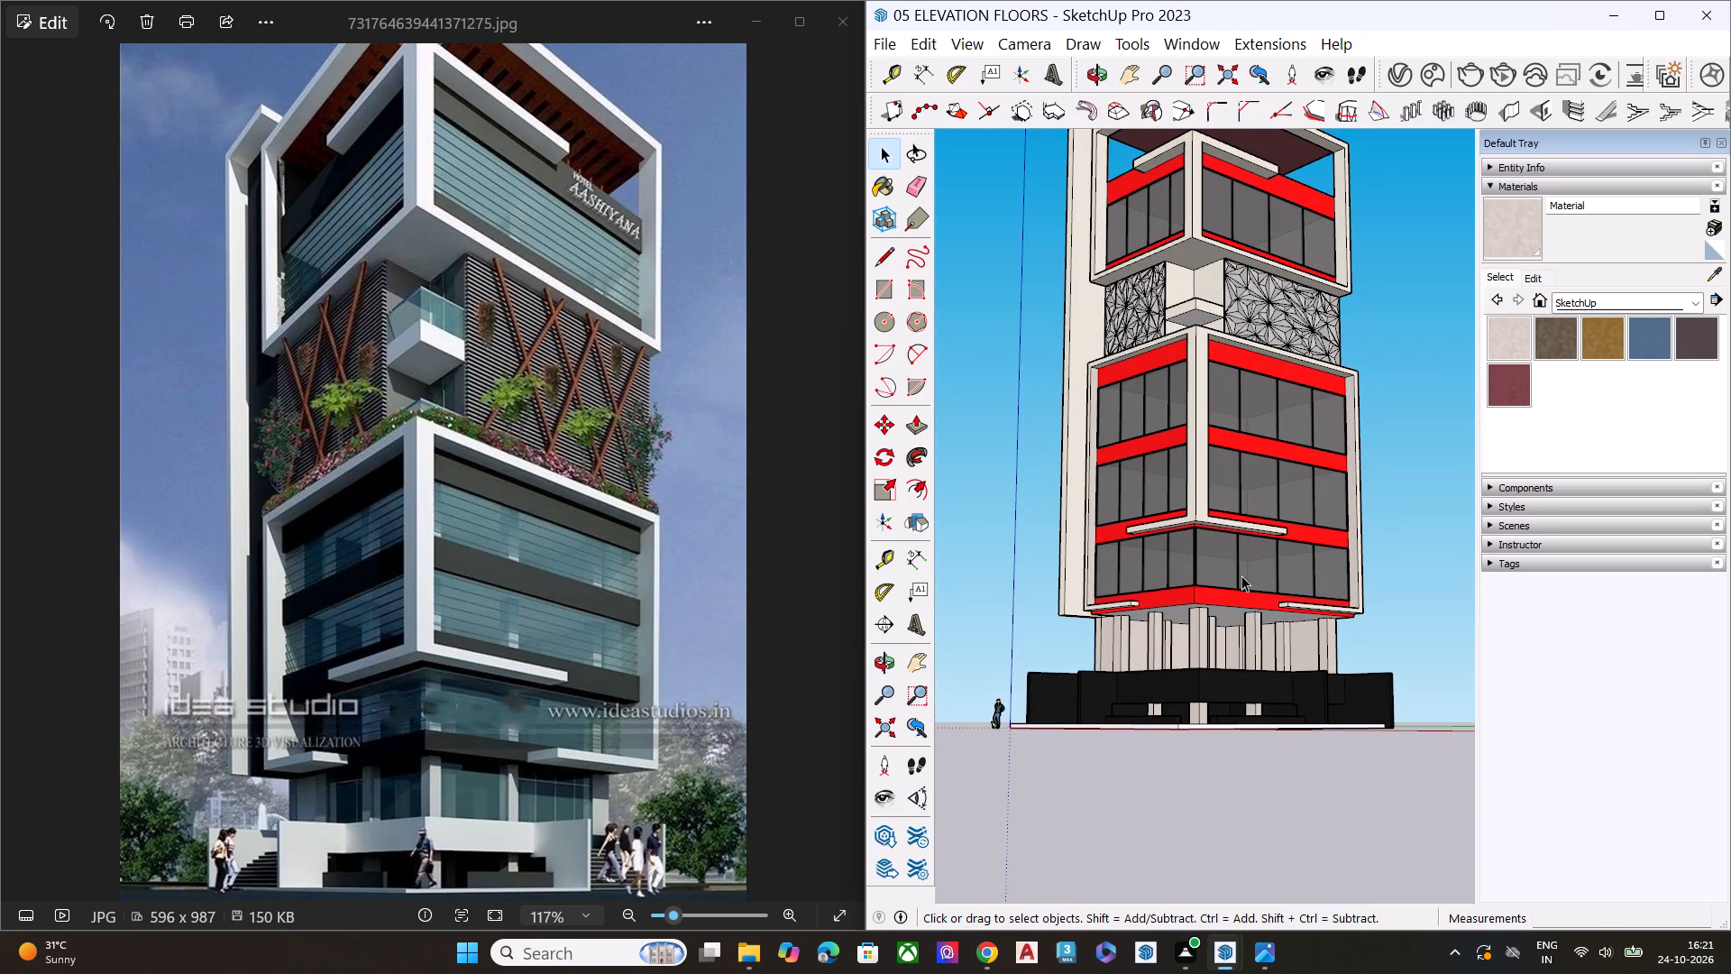
pyautogui.scroll(-6, 1223, 594)
pyautogui.scroll(7, 1222, 504)
pyautogui.scroll(-4, 1222, 504)
pyautogui.moveTo(1221, 531); pyautogui.dragTo(1220, 625, button='middle')
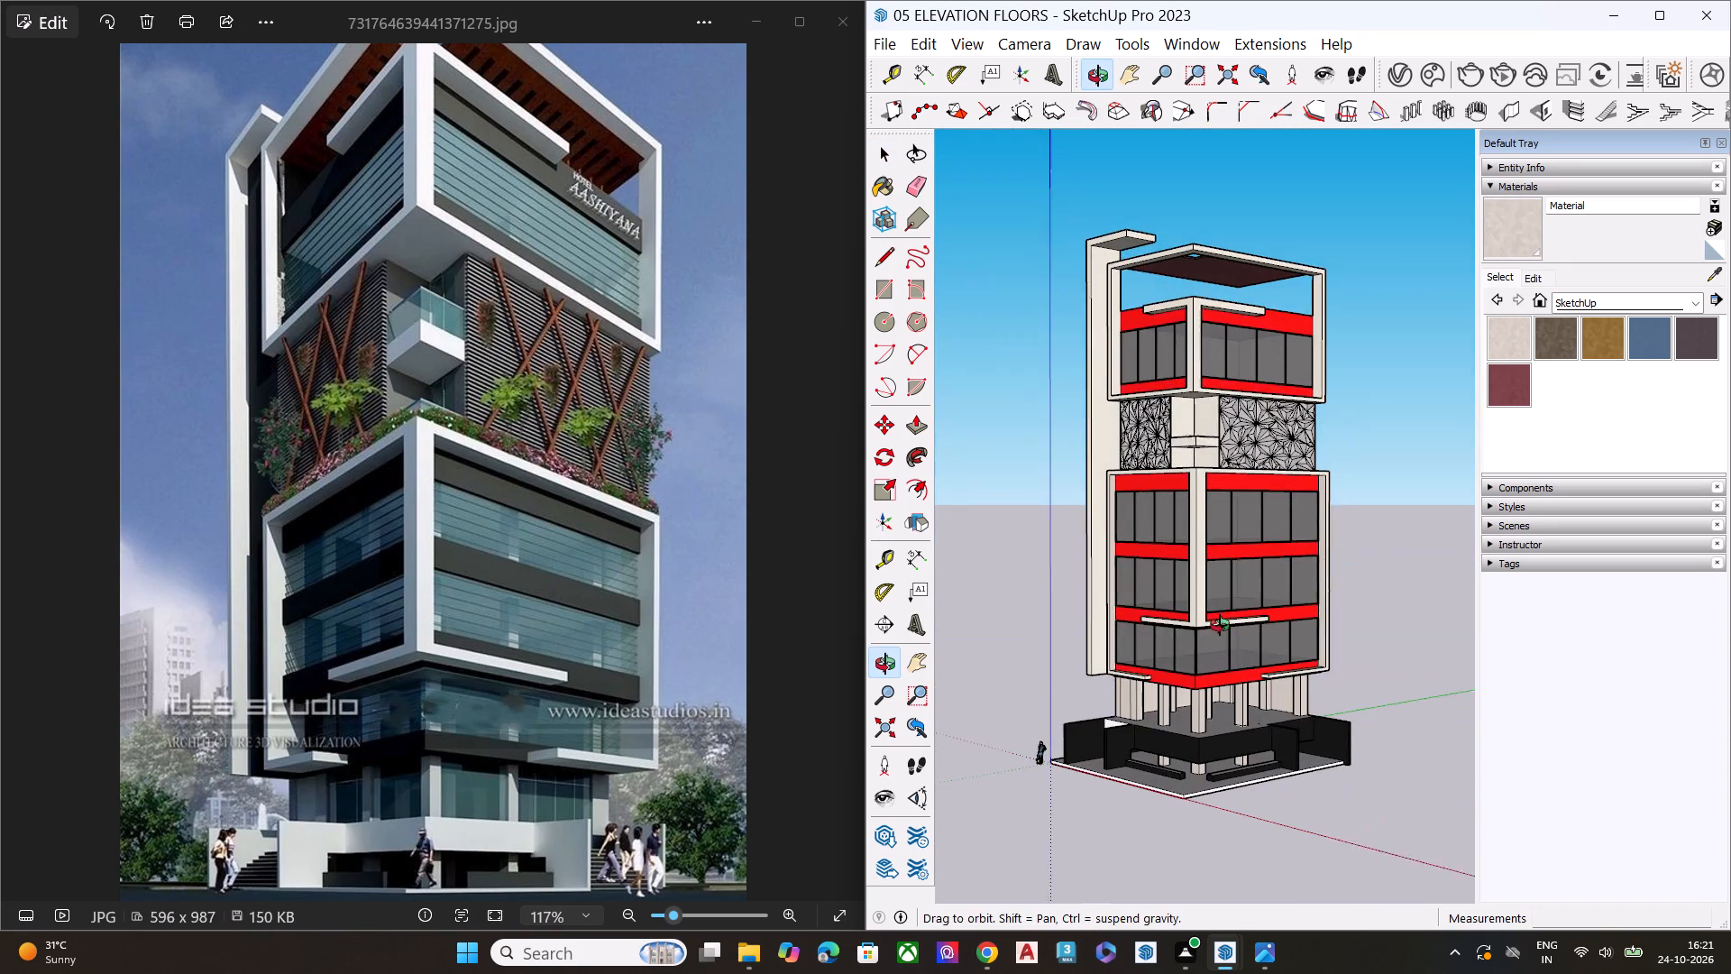
pyautogui.moveTo(1220, 625); pyautogui.dragTo(1218, 626, button='middle')
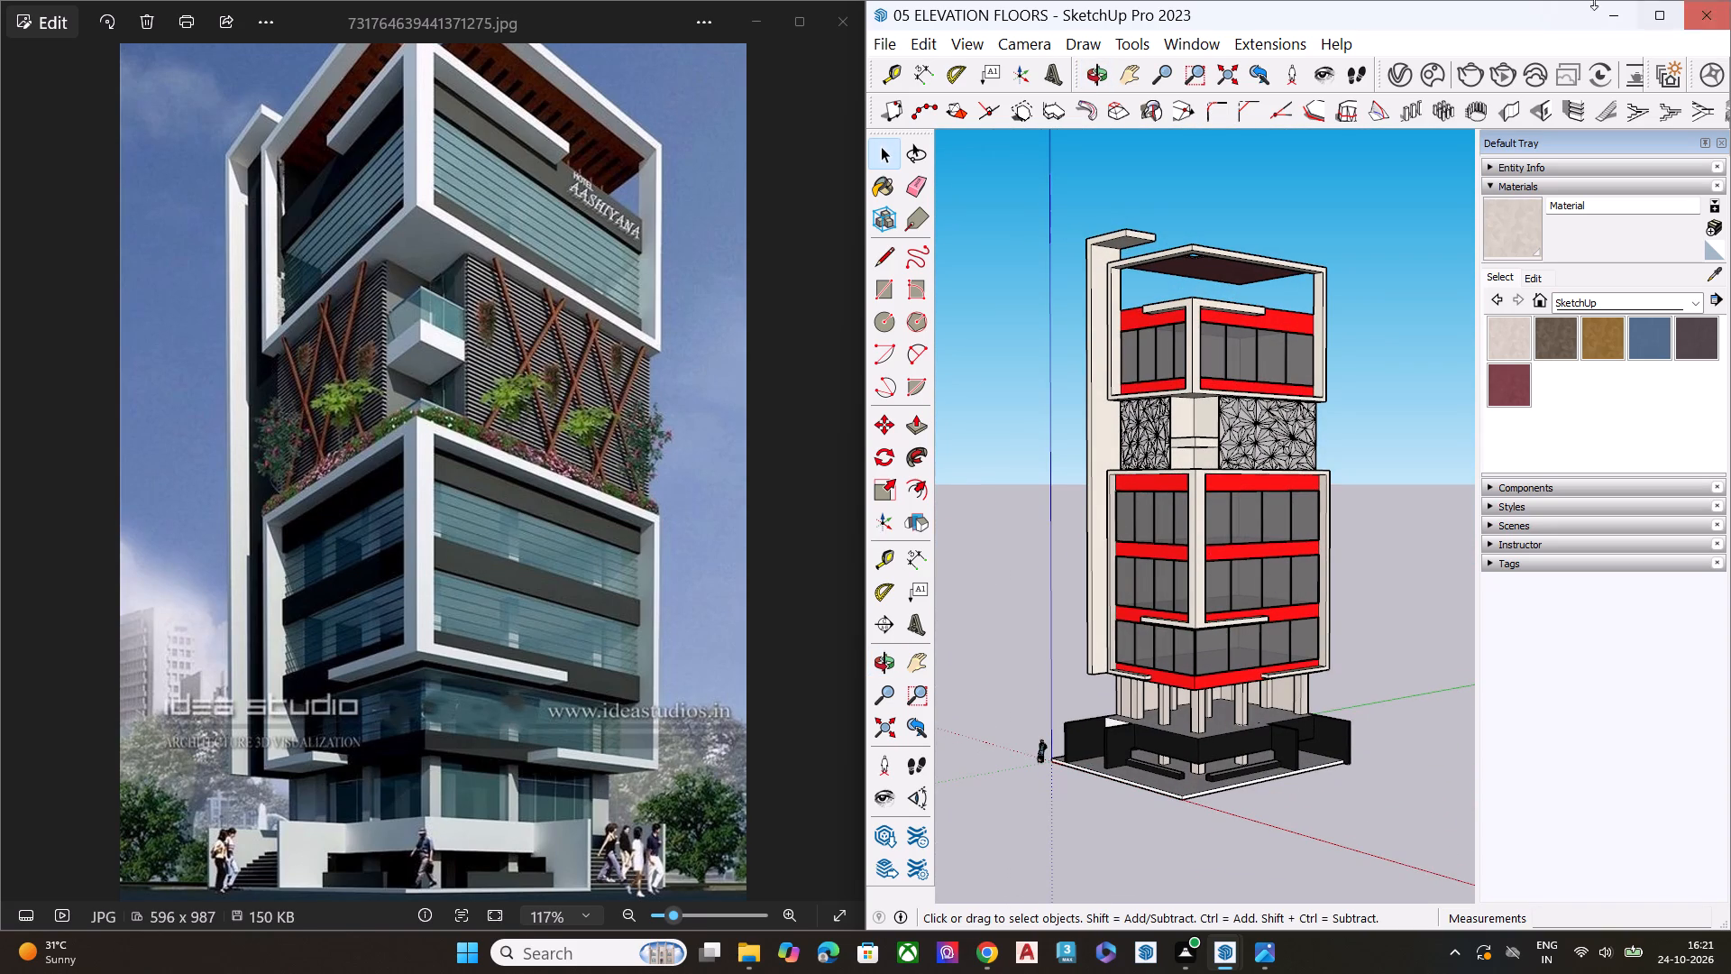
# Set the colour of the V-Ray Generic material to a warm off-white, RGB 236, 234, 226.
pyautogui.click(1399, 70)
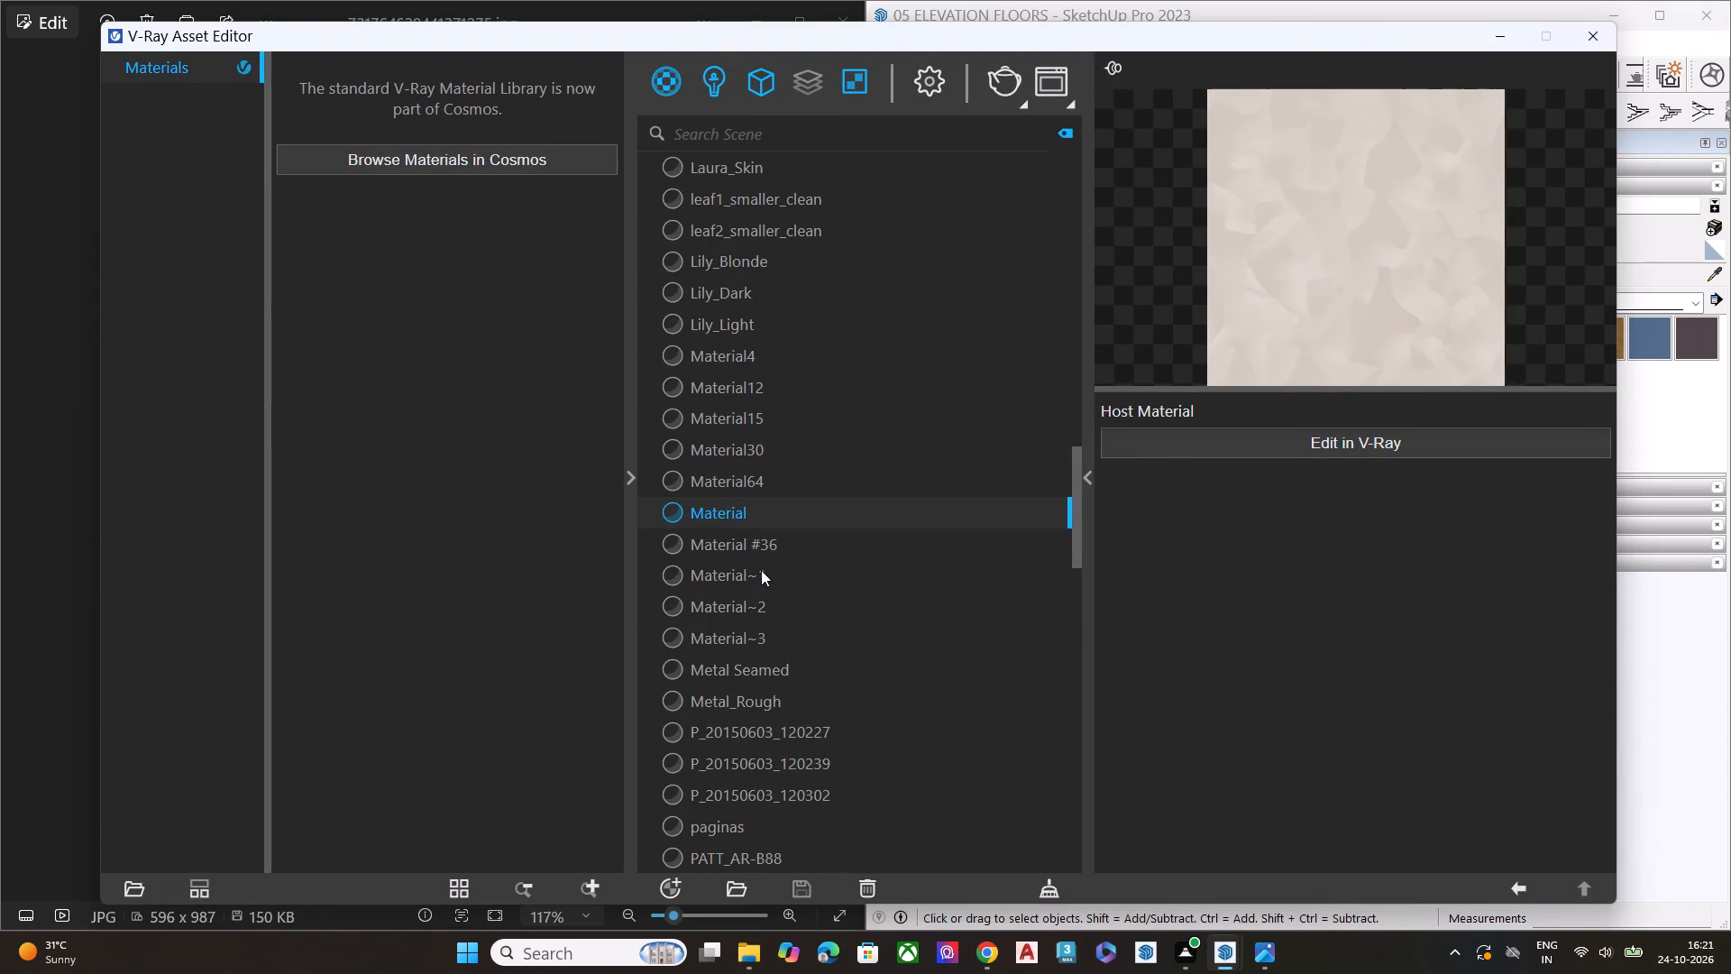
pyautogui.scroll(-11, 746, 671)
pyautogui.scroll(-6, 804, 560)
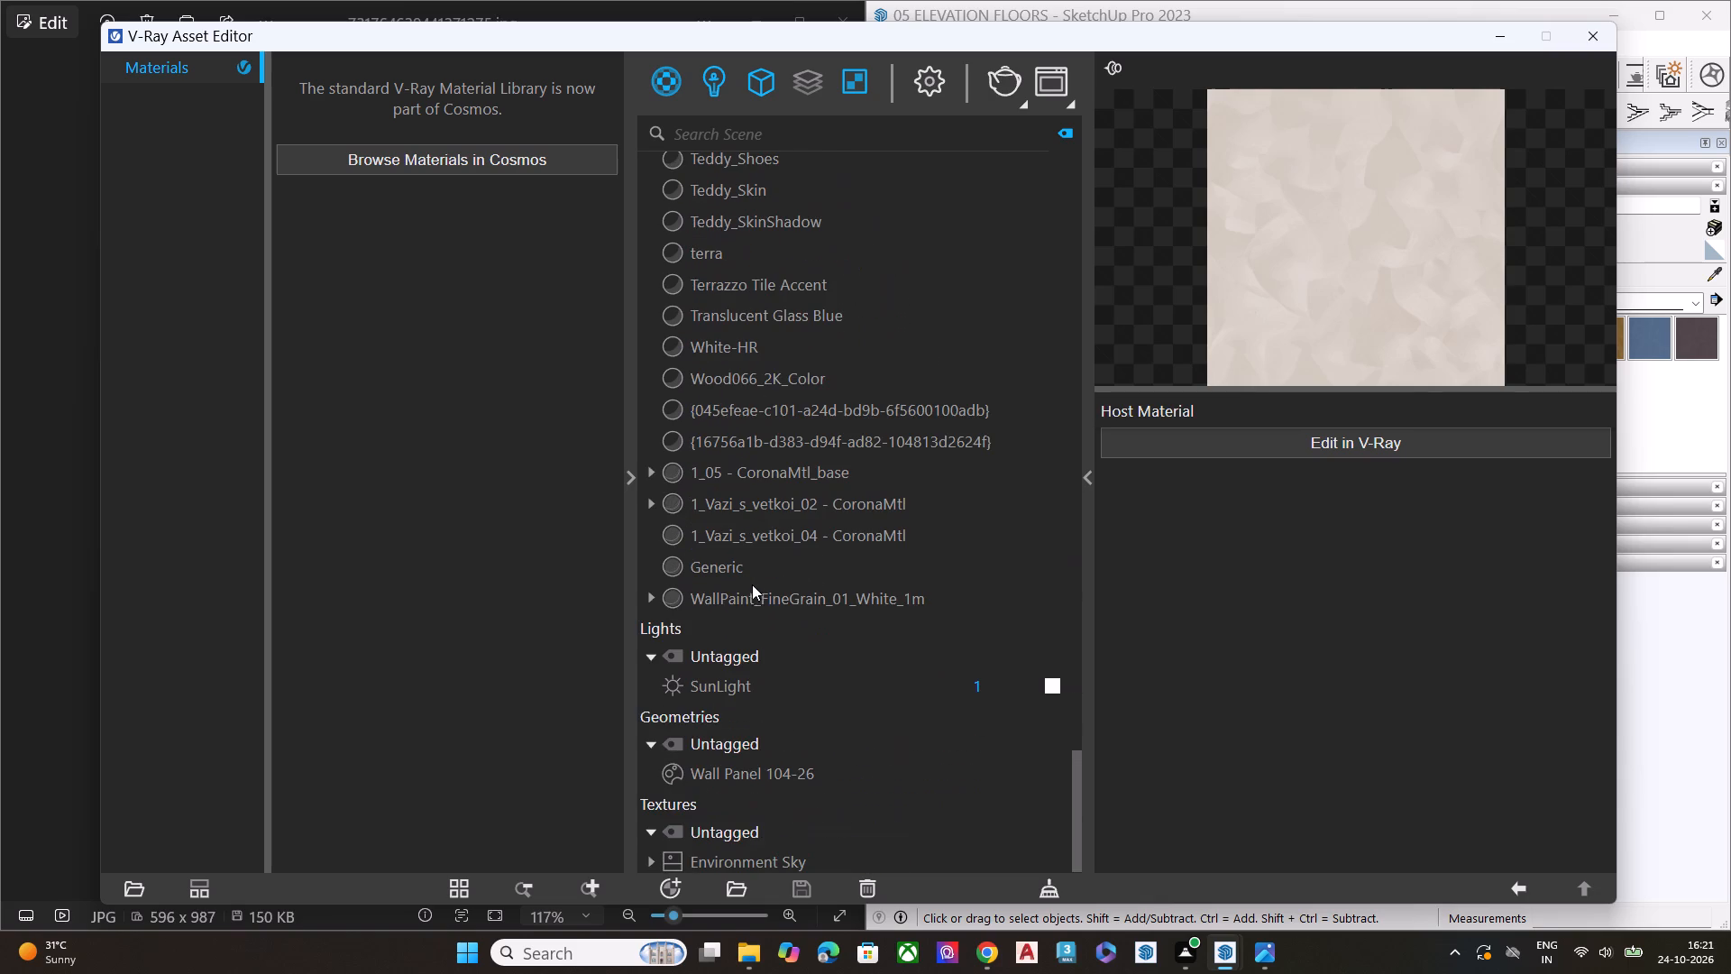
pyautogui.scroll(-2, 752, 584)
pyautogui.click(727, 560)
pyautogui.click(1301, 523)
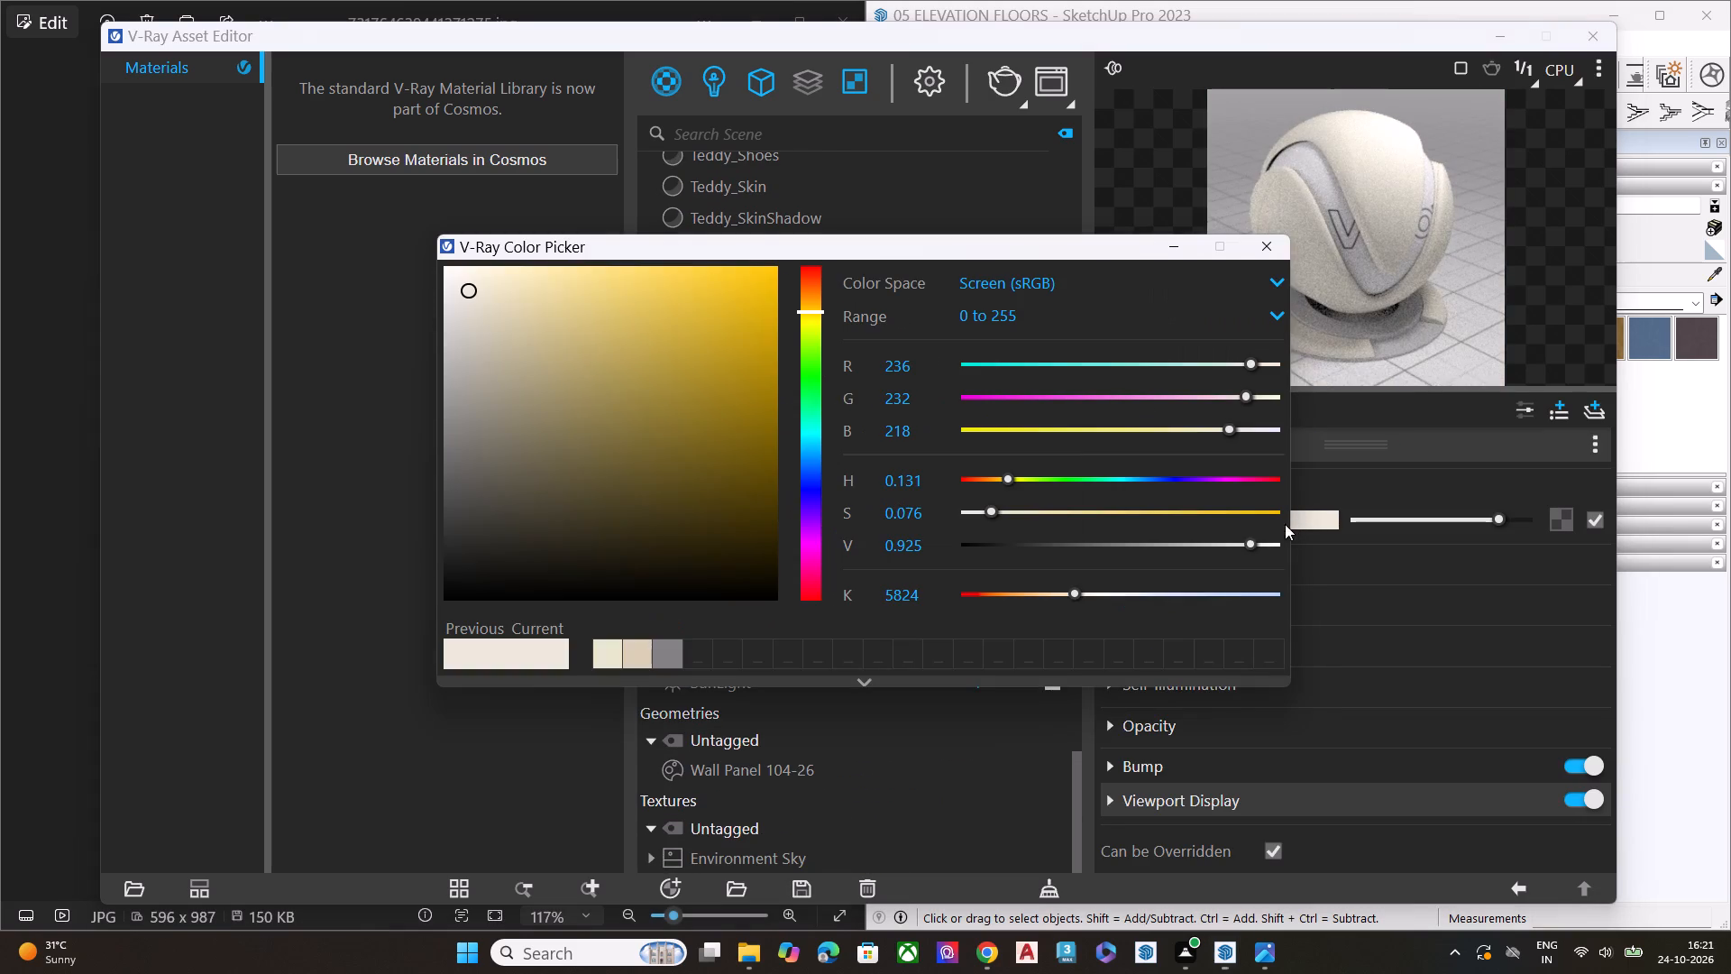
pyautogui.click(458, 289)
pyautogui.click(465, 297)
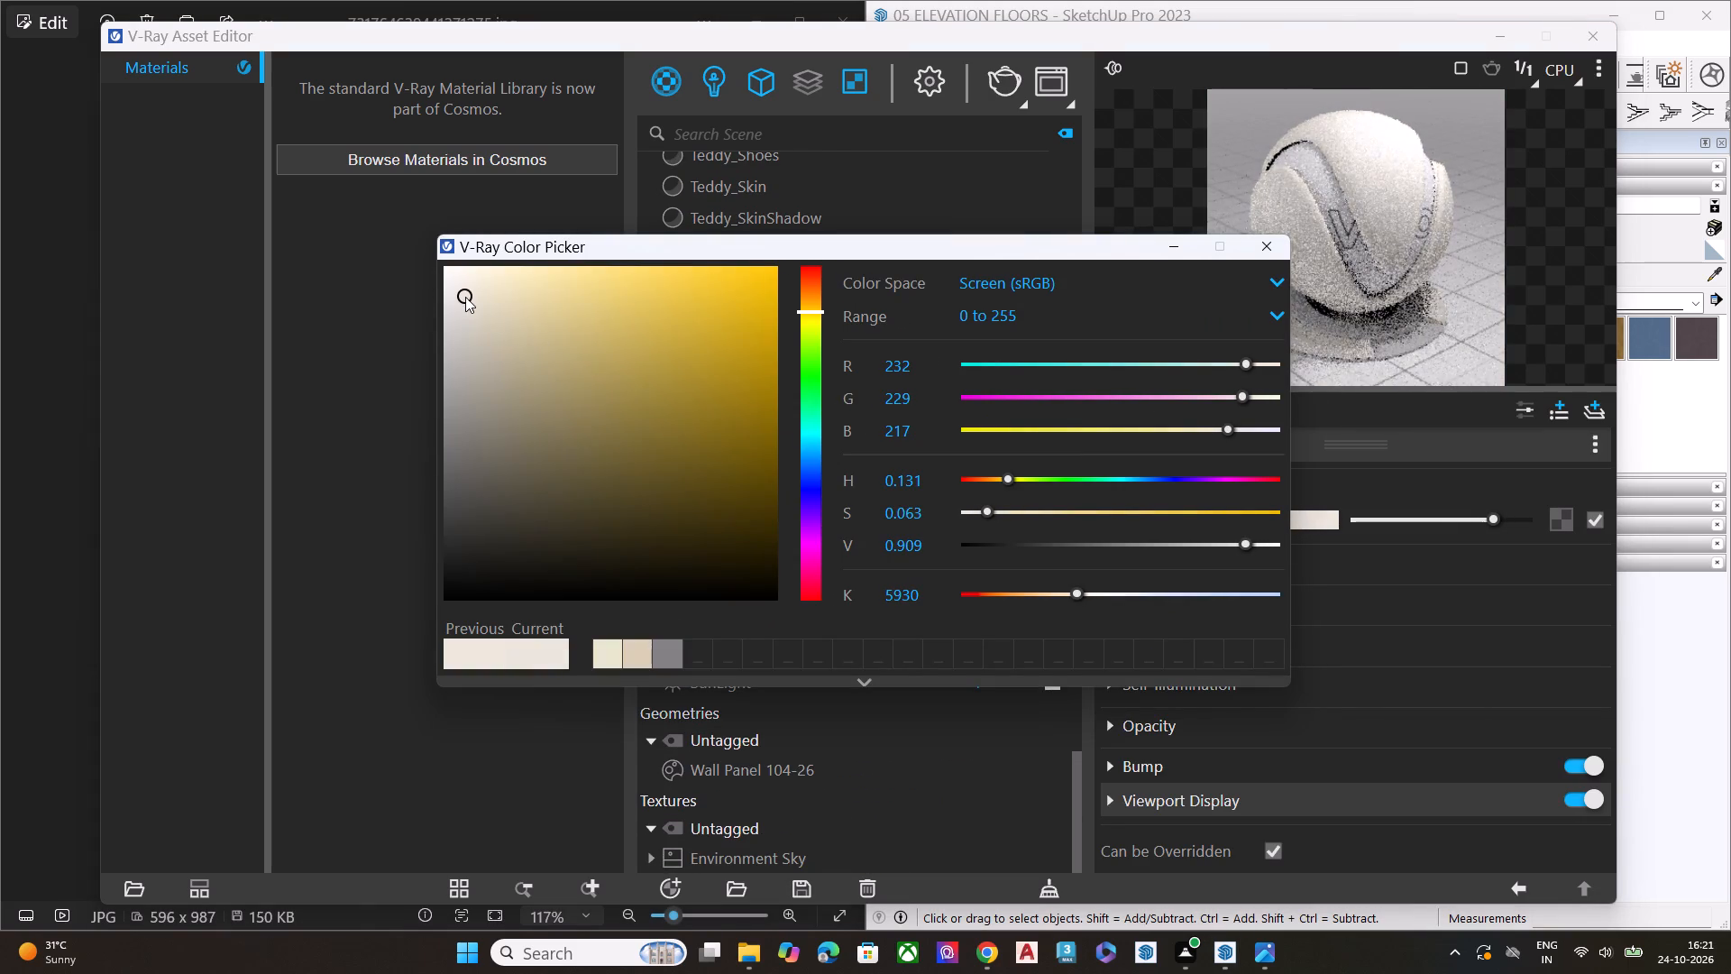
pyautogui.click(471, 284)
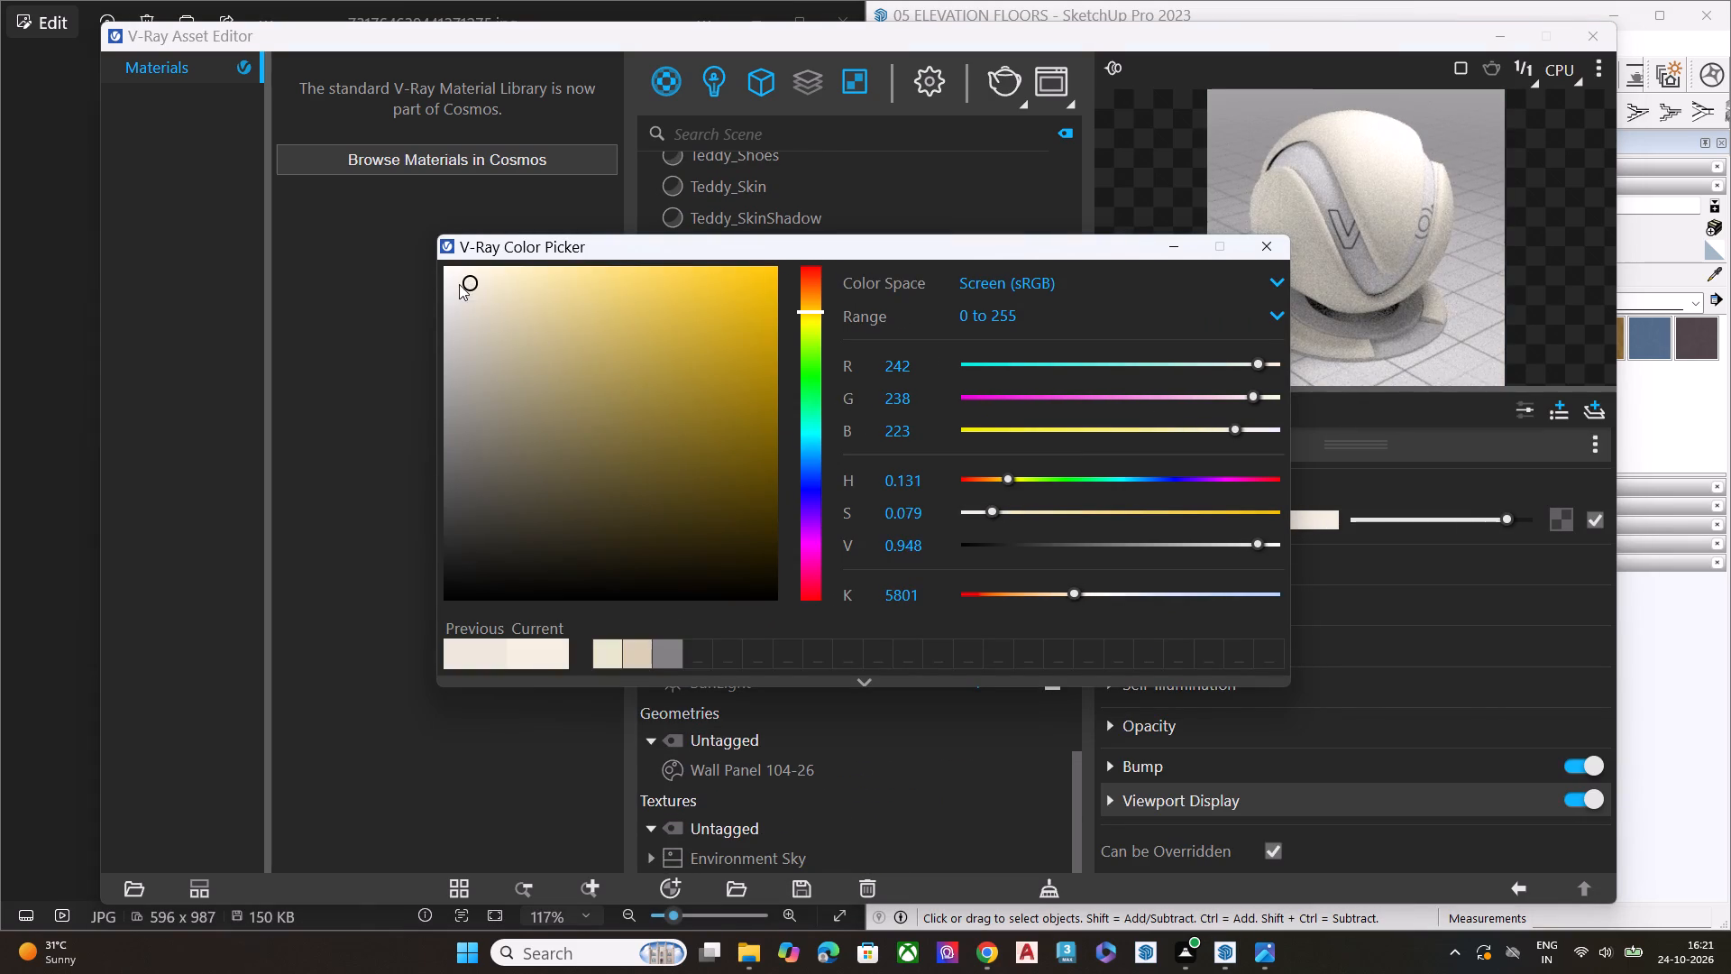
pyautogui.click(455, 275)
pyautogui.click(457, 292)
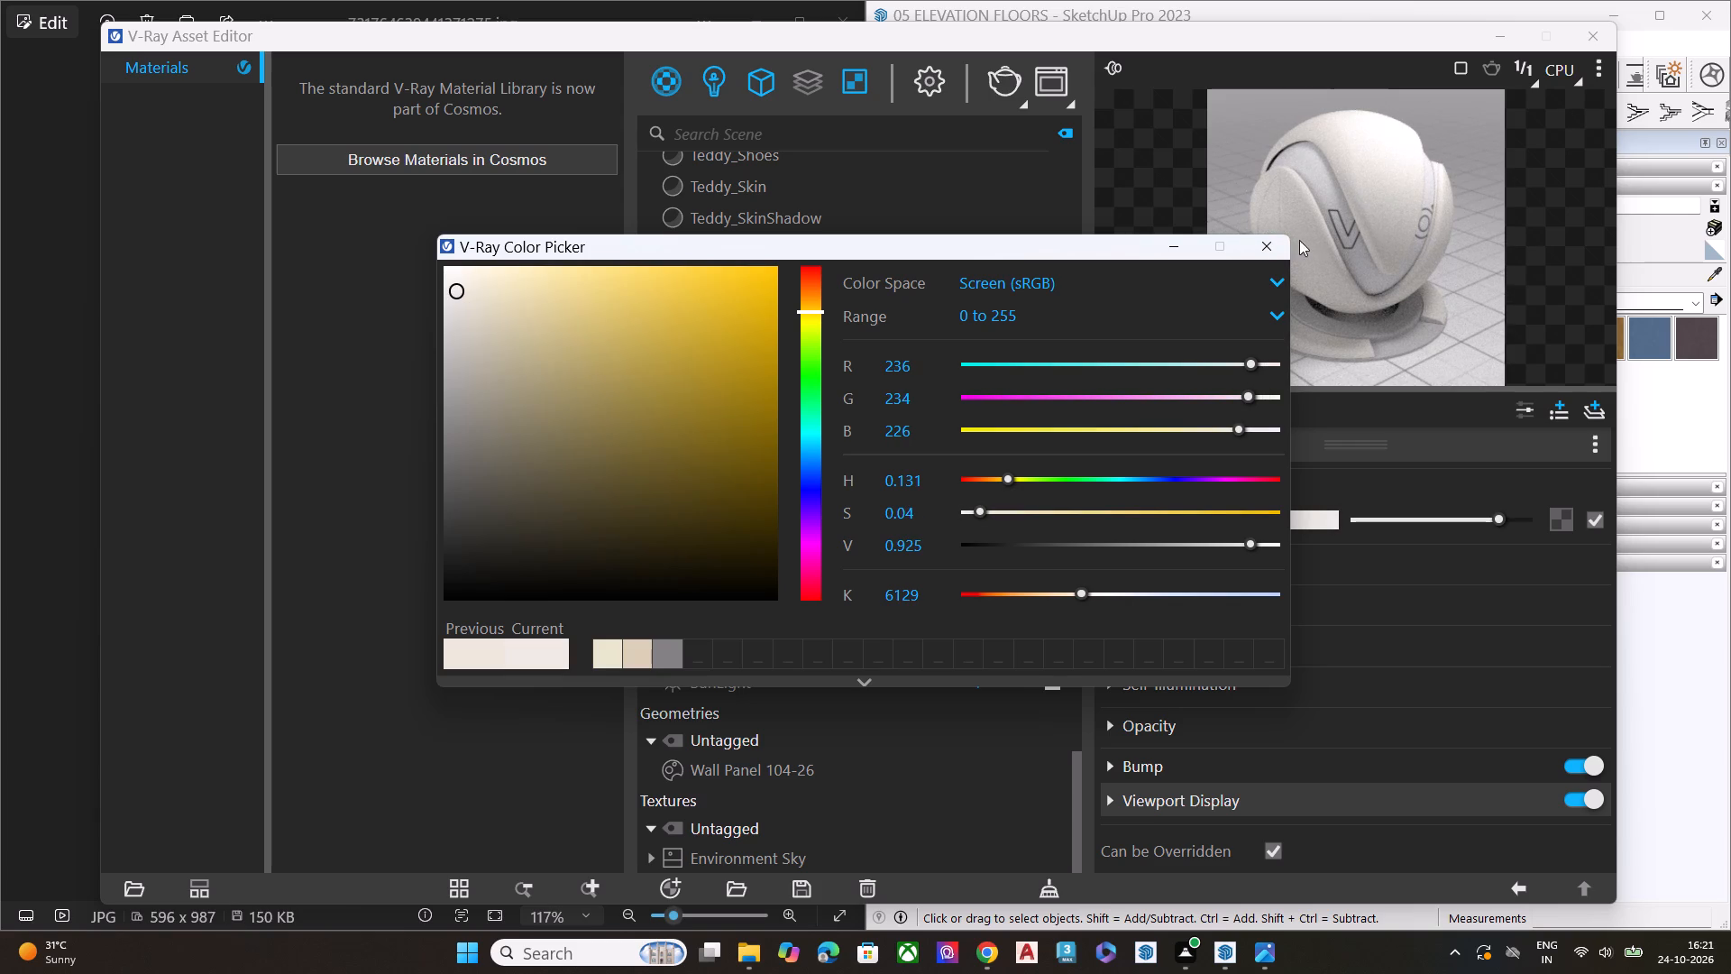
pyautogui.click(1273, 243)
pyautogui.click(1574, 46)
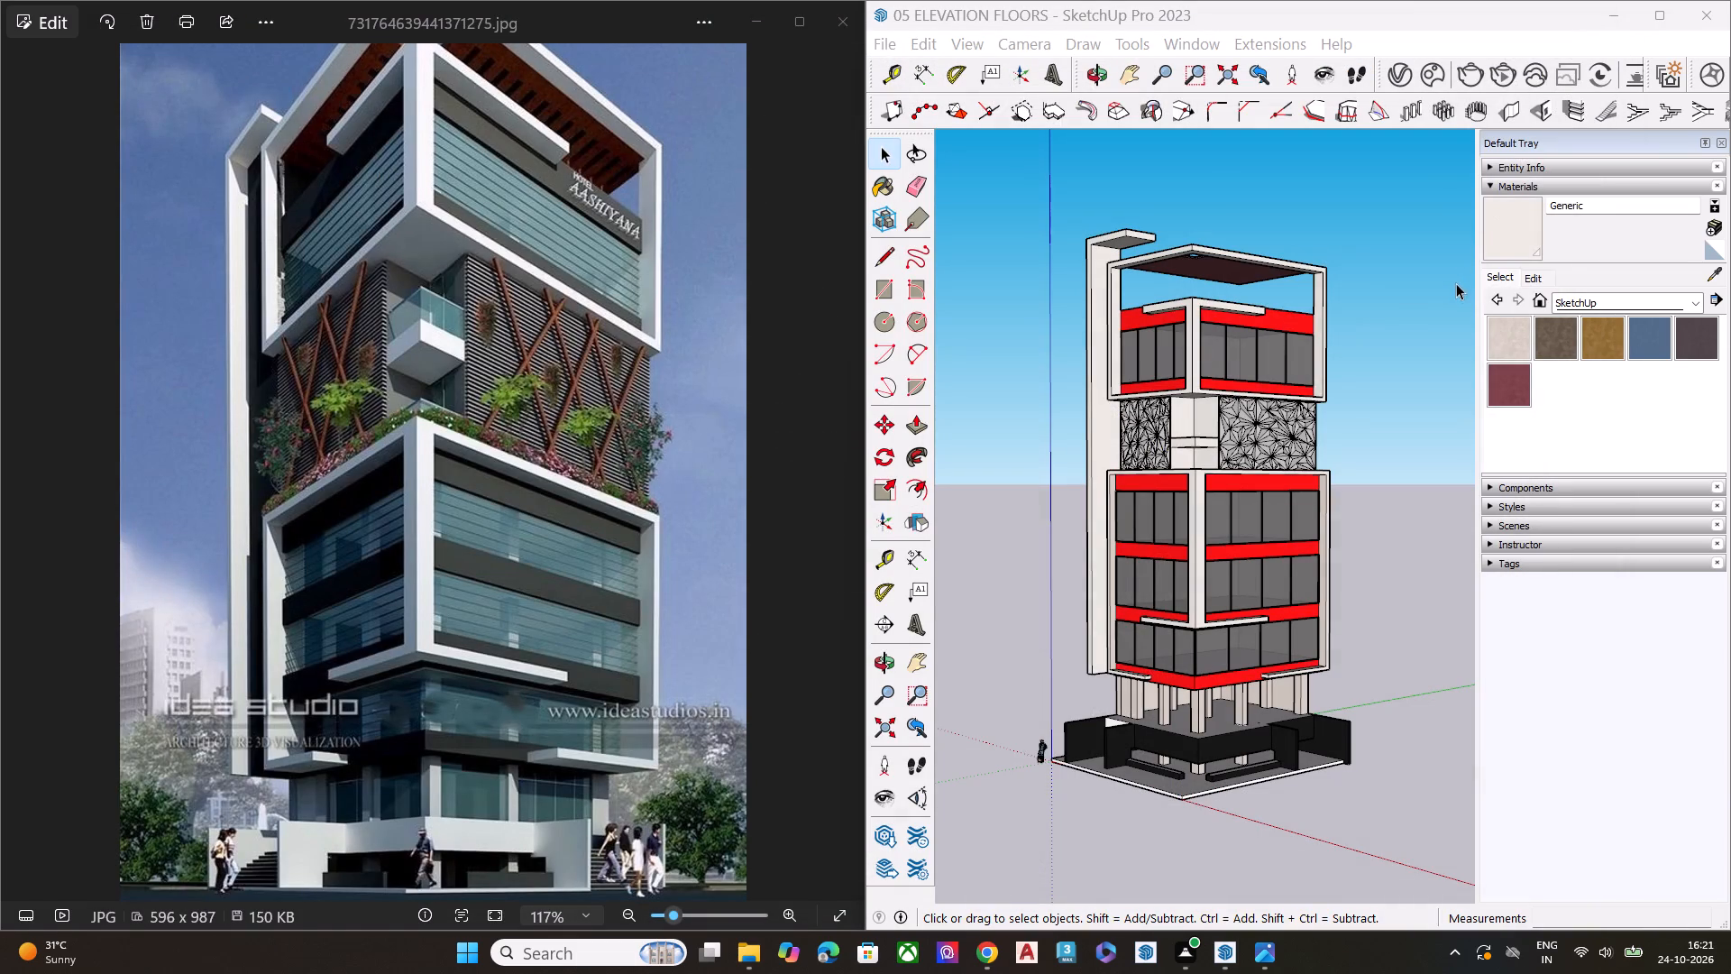
# Paint the two outer side faces of the small corner balcony slab with Color M00 from the Colors collection.
pyautogui.scroll(1, 1361, 357)
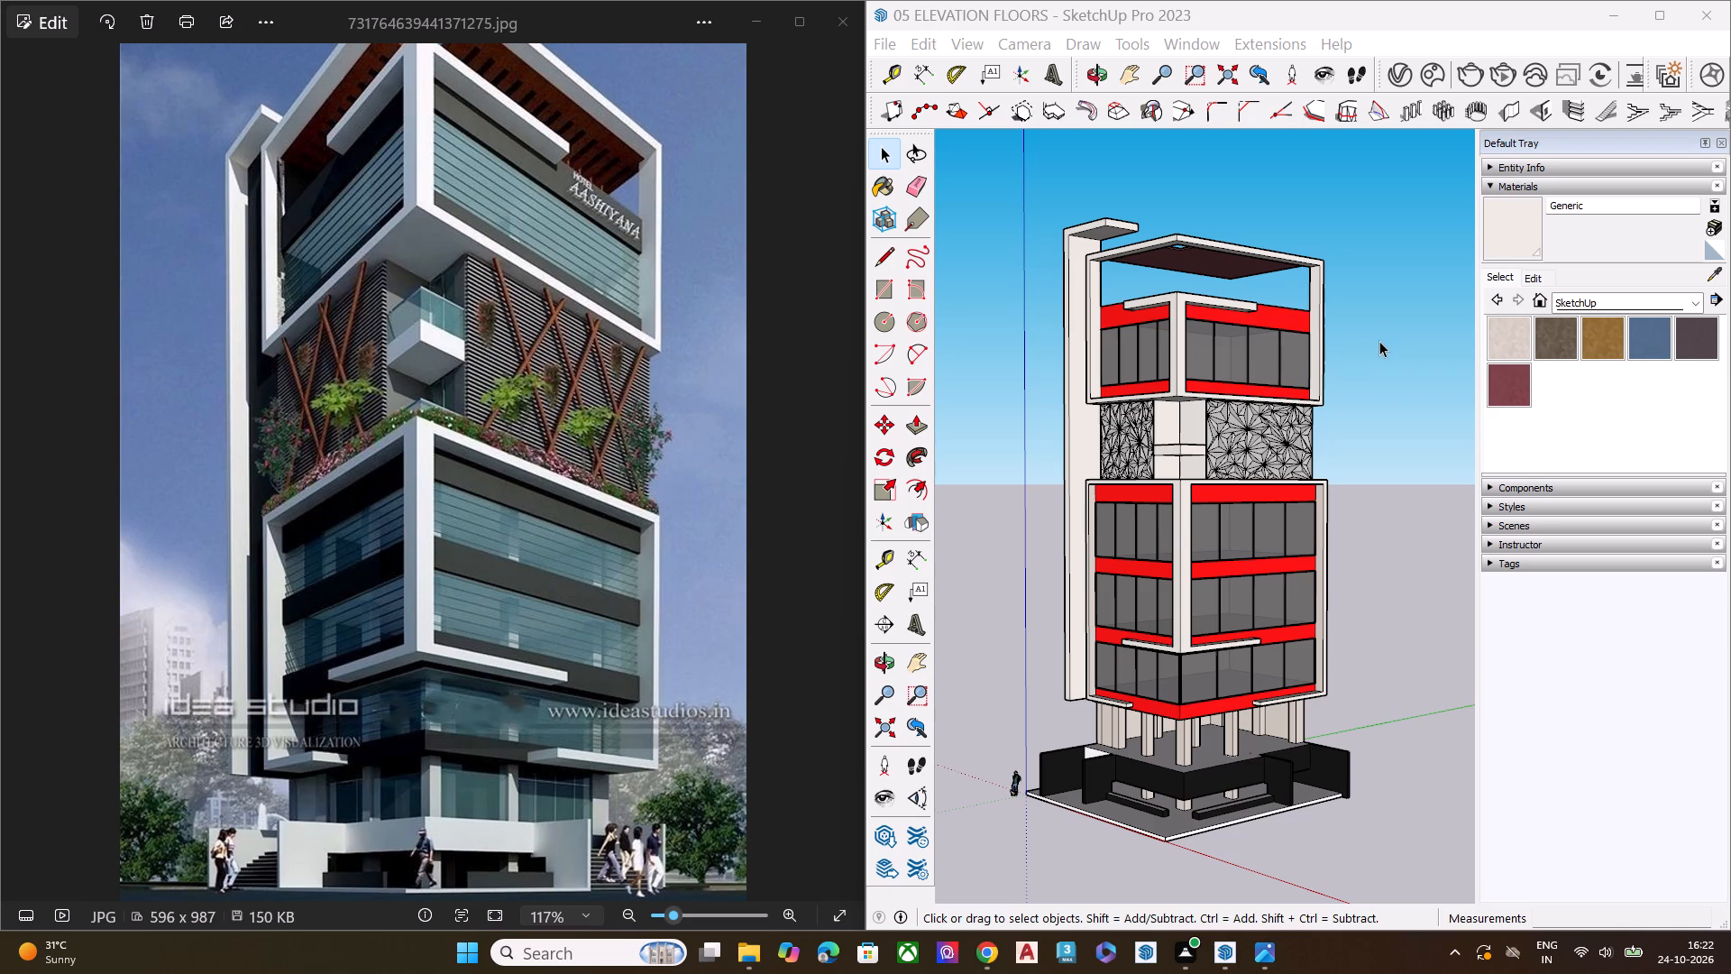
pyautogui.scroll(5, 1181, 558)
pyautogui.scroll(3, 1198, 447)
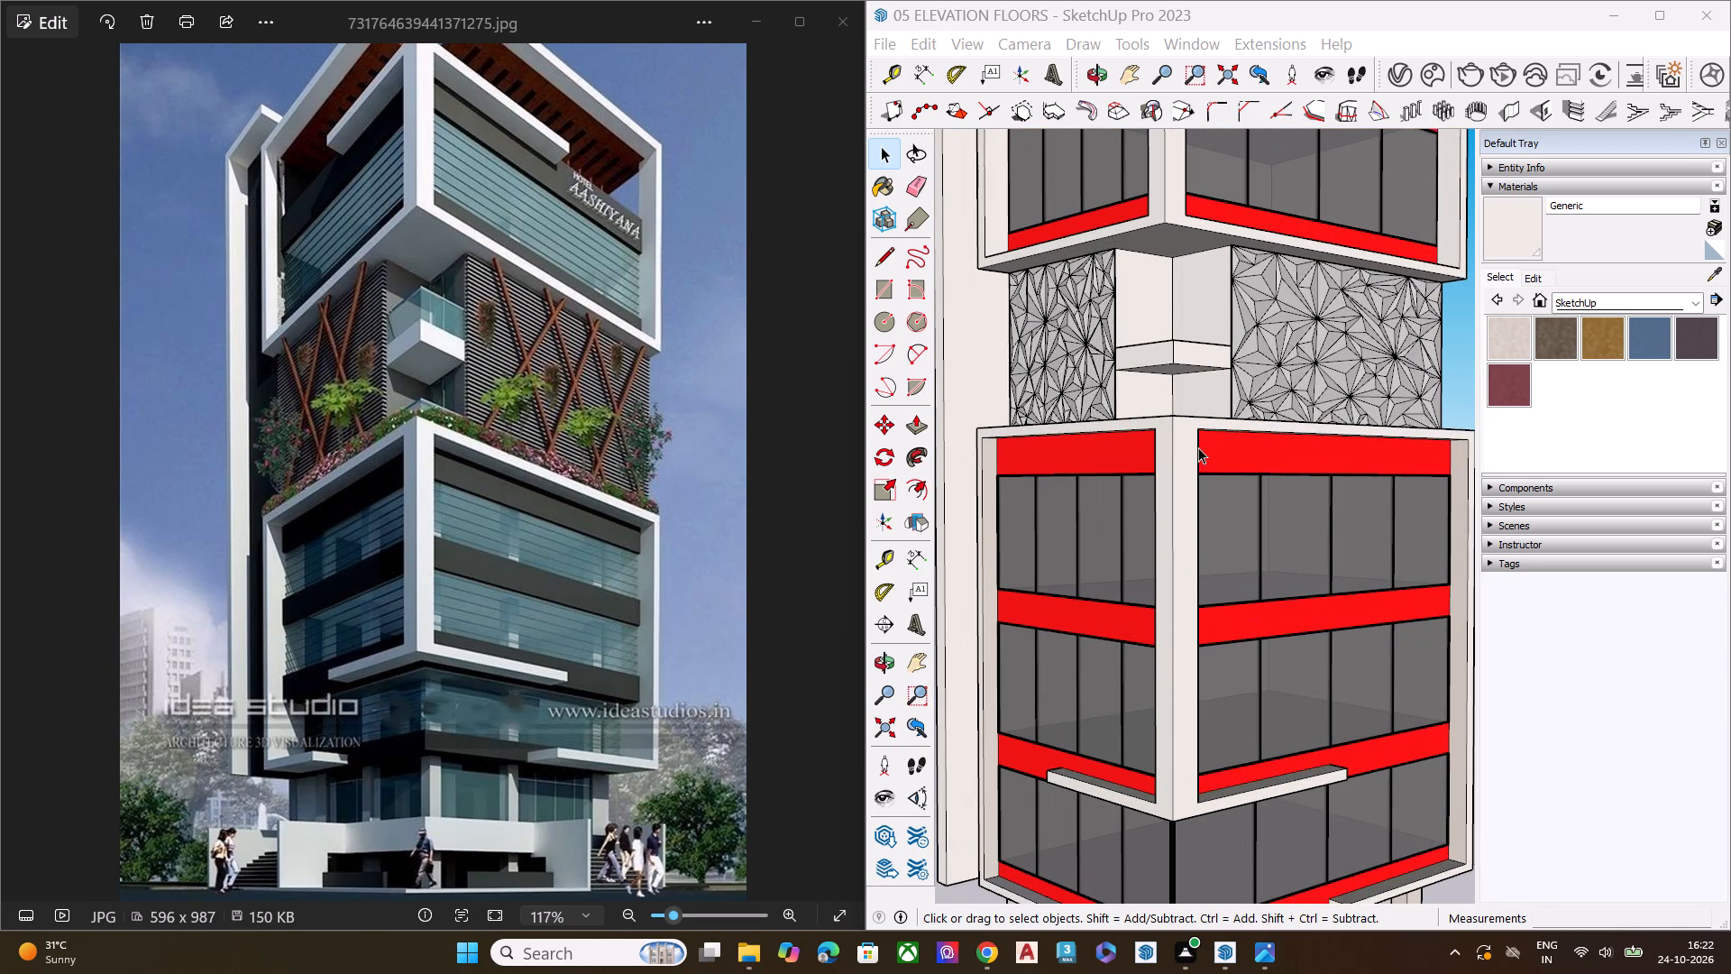
pyautogui.click(1590, 299)
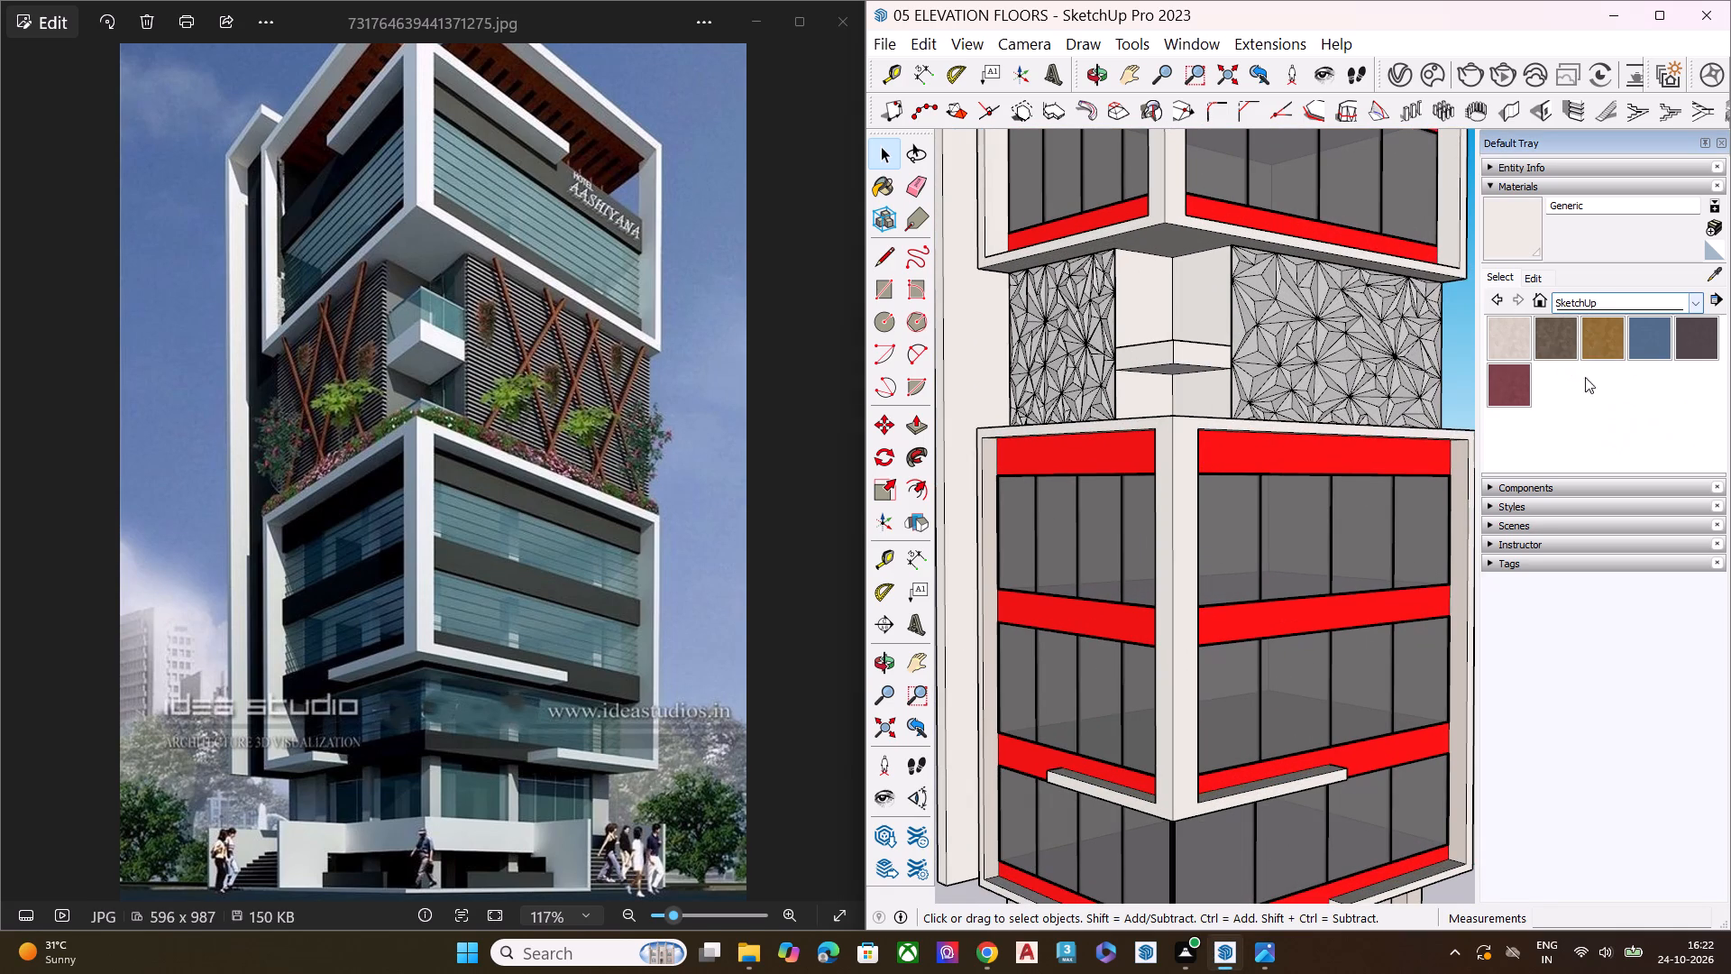
pyautogui.scroll(-1, 1584, 418)
pyautogui.click(1598, 301)
pyautogui.scroll(3, 1595, 348)
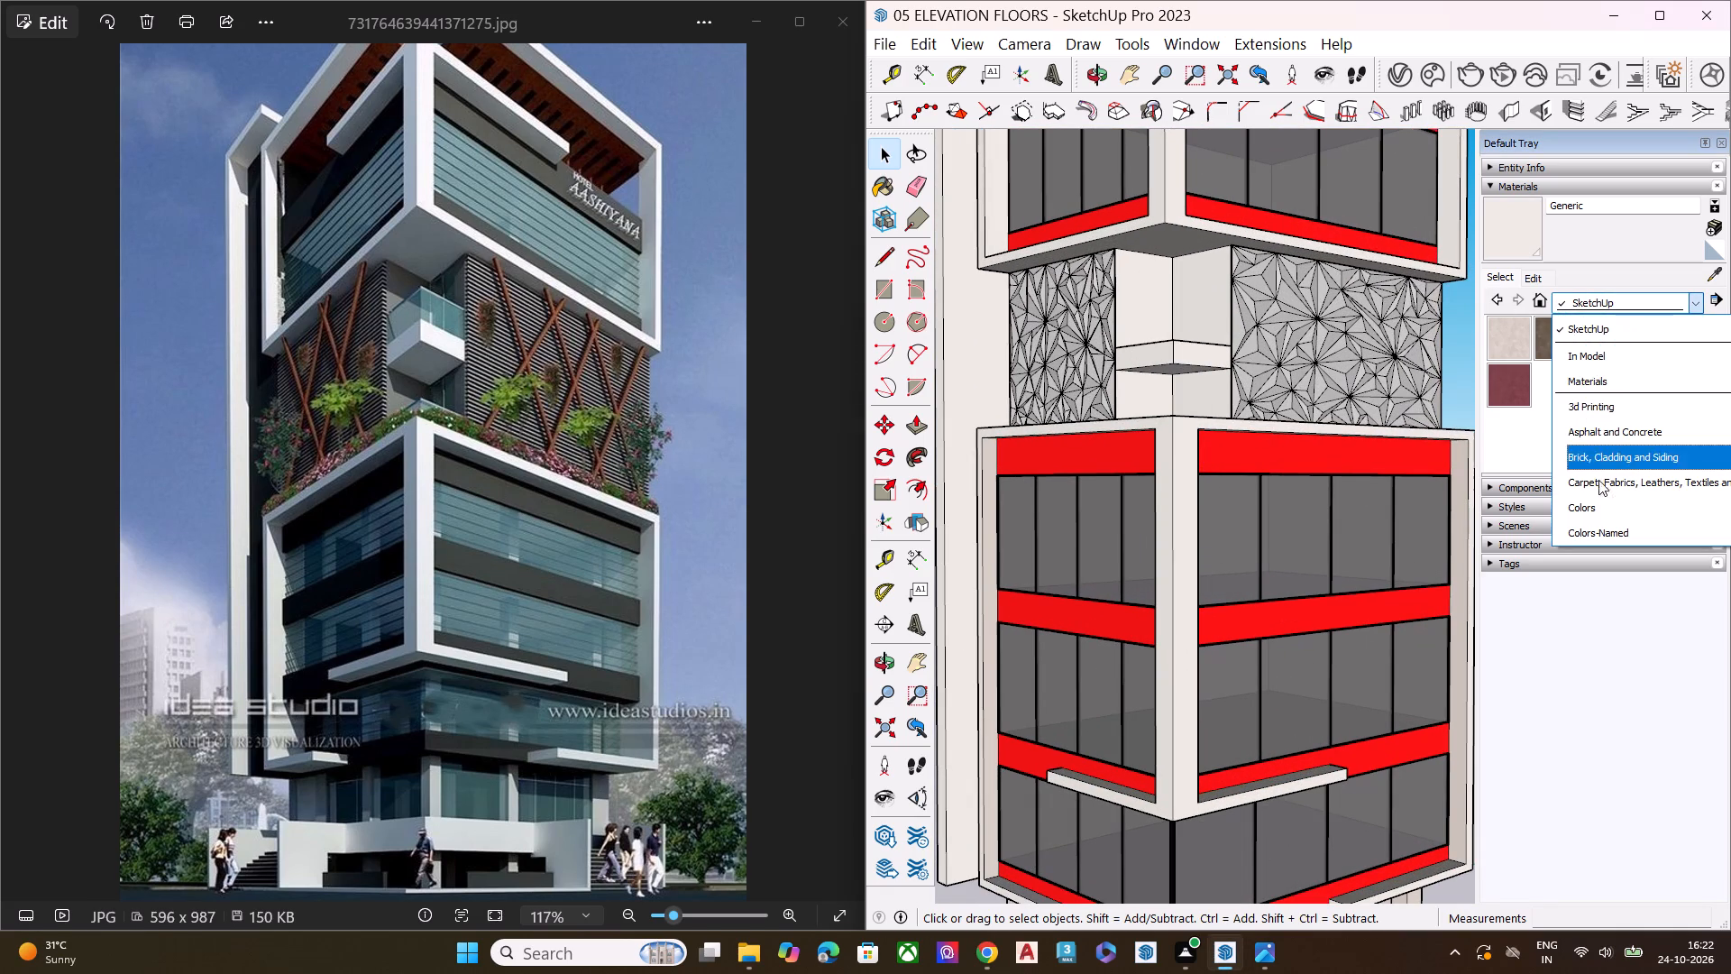
pyautogui.click(1600, 507)
pyautogui.scroll(-5, 1607, 427)
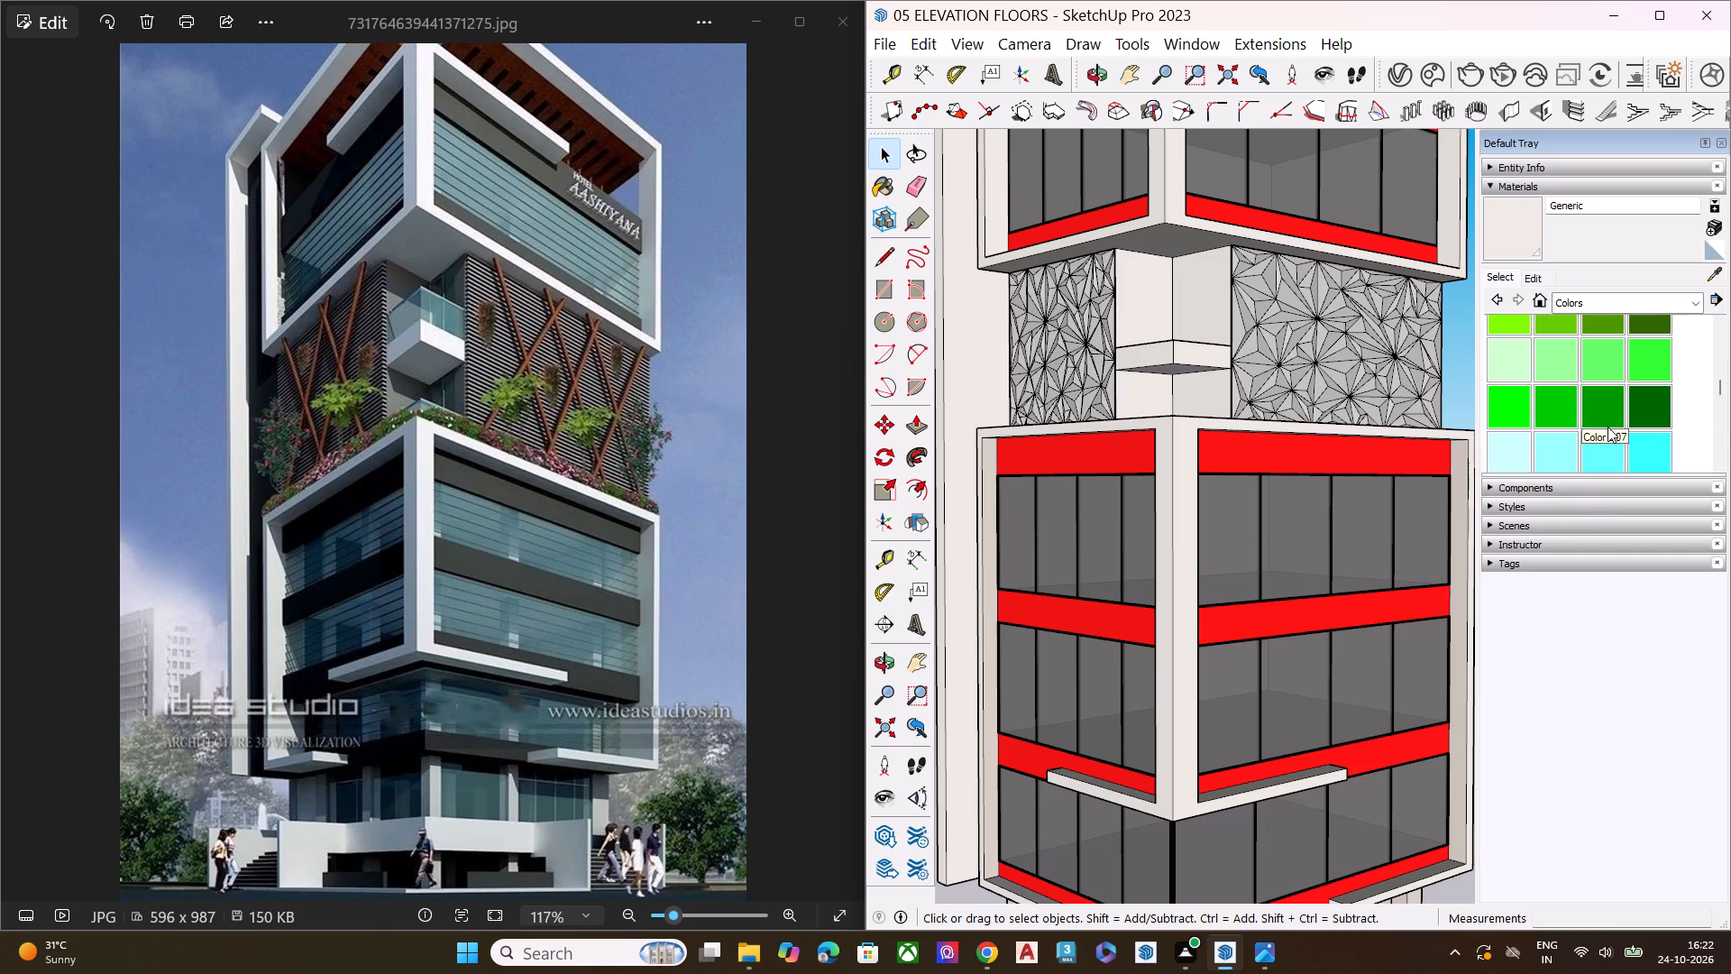
pyautogui.scroll(-12, 1607, 427)
pyautogui.scroll(1, 1607, 427)
pyautogui.click(1524, 348)
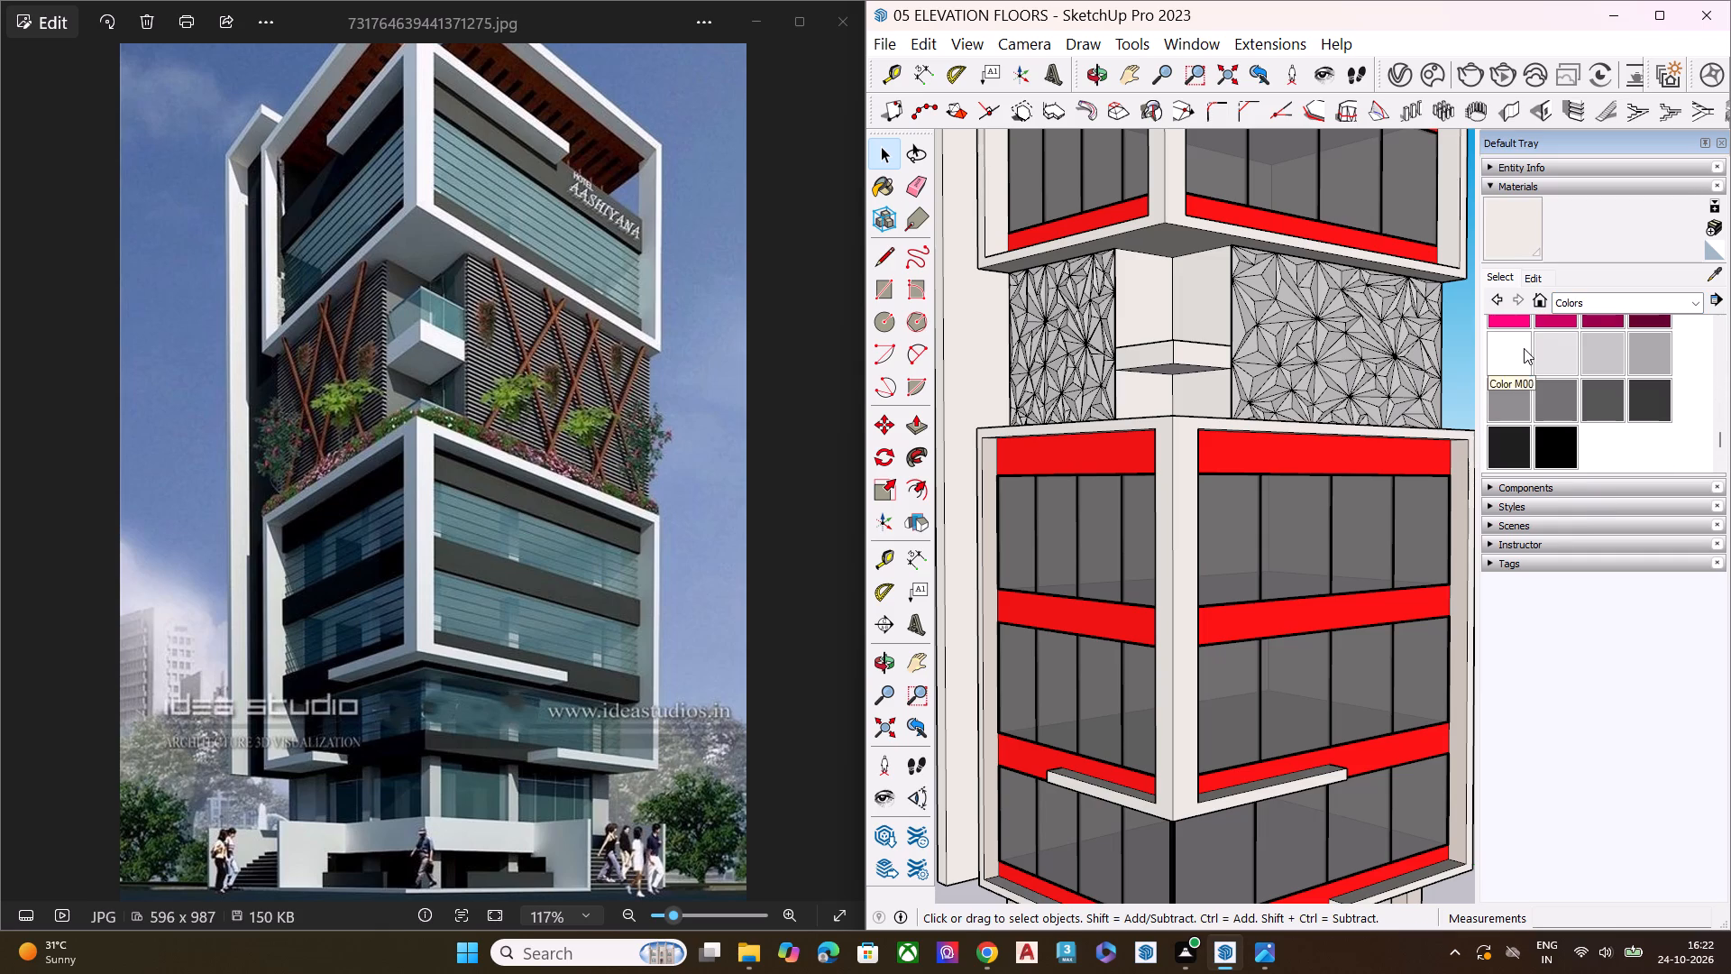
pyautogui.scroll(1, 1196, 353)
pyautogui.scroll(-1, 1196, 353)
pyautogui.scroll(2, 1196, 353)
pyautogui.click(1195, 353)
pyautogui.click(1146, 352)
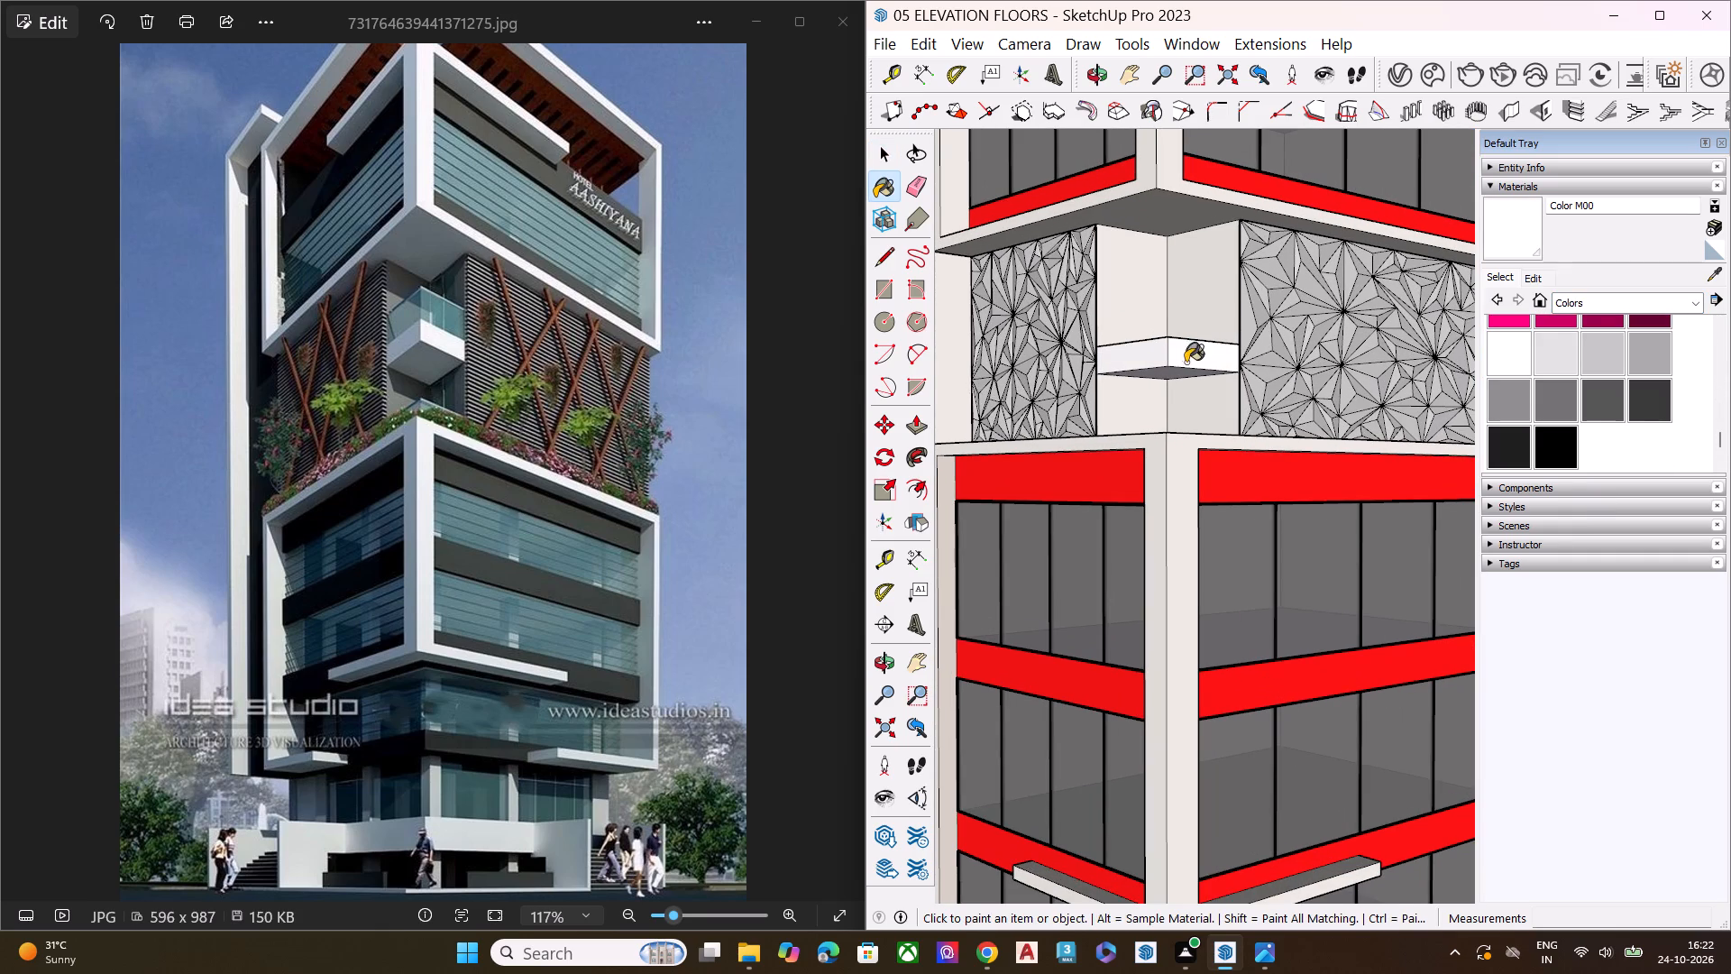
# Paint the underside and the inner top face of the corner balcony slab with Color M00.
pyautogui.moveTo(1186, 363); pyautogui.dragTo(1190, 275, button='middle')
pyautogui.click(1172, 353)
pyautogui.scroll(5, 1165, 345)
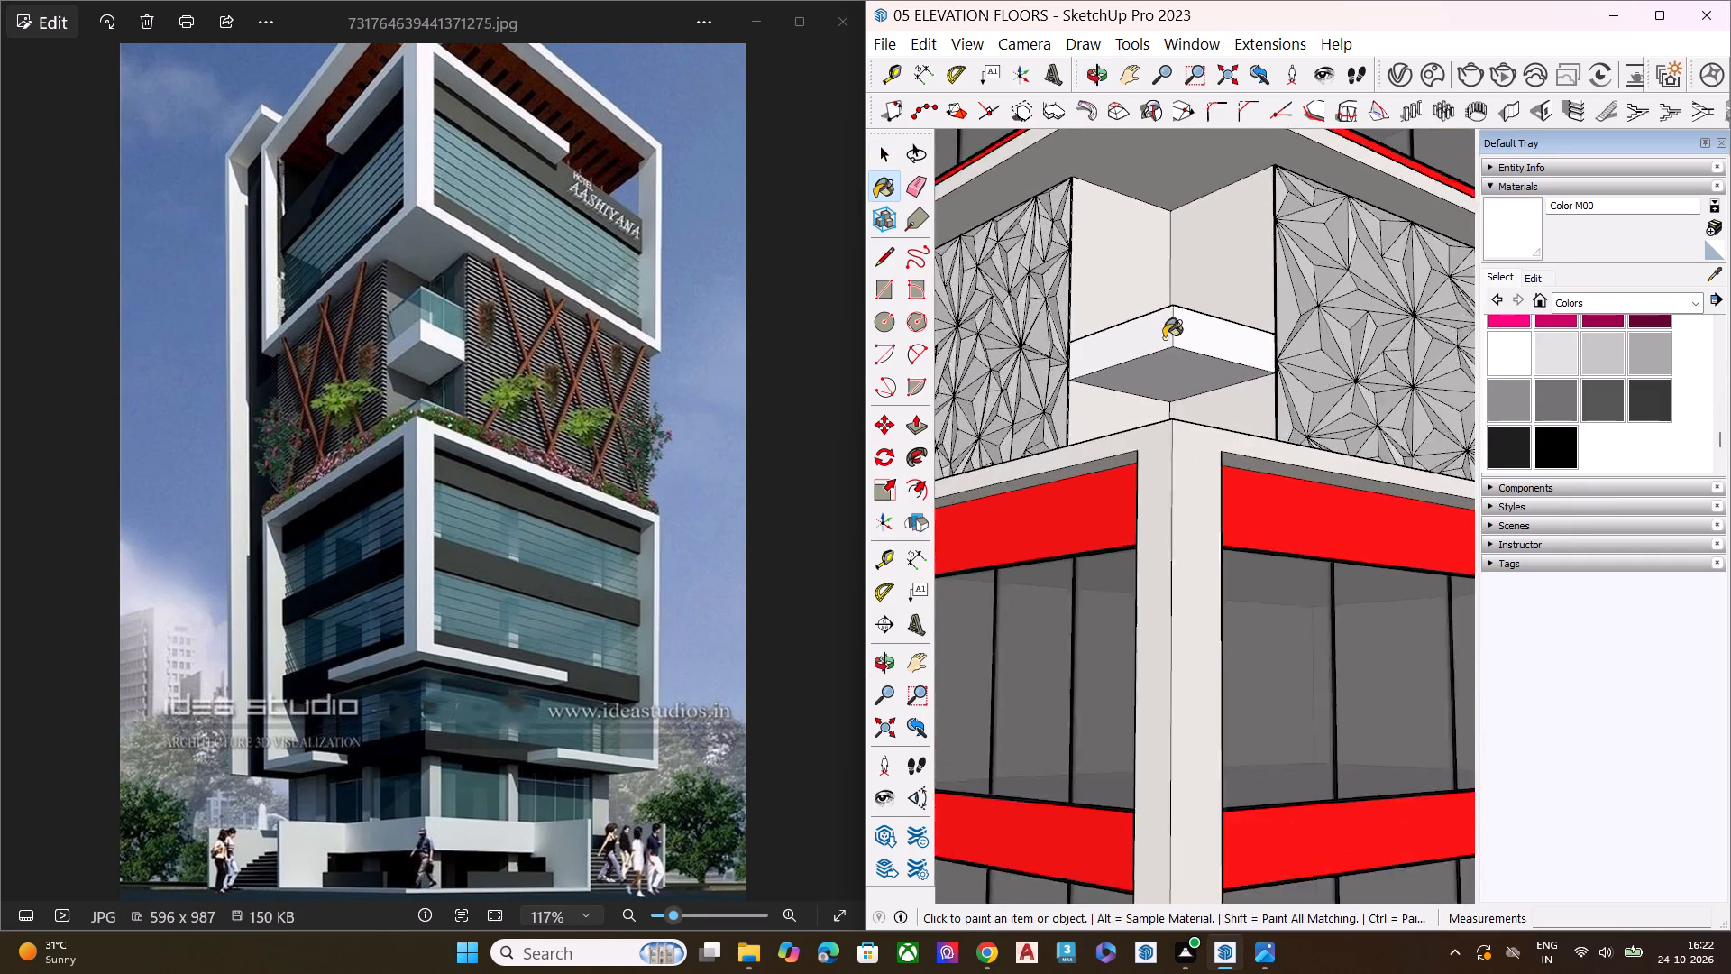
pyautogui.scroll(6, 1164, 338)
pyautogui.moveTo(1196, 356); pyautogui.dragTo(1173, 255, button='middle')
pyautogui.click(1198, 371)
pyautogui.moveTo(1211, 298); pyautogui.dragTo(1217, 562, button='middle')
pyautogui.scroll(1, 1217, 563)
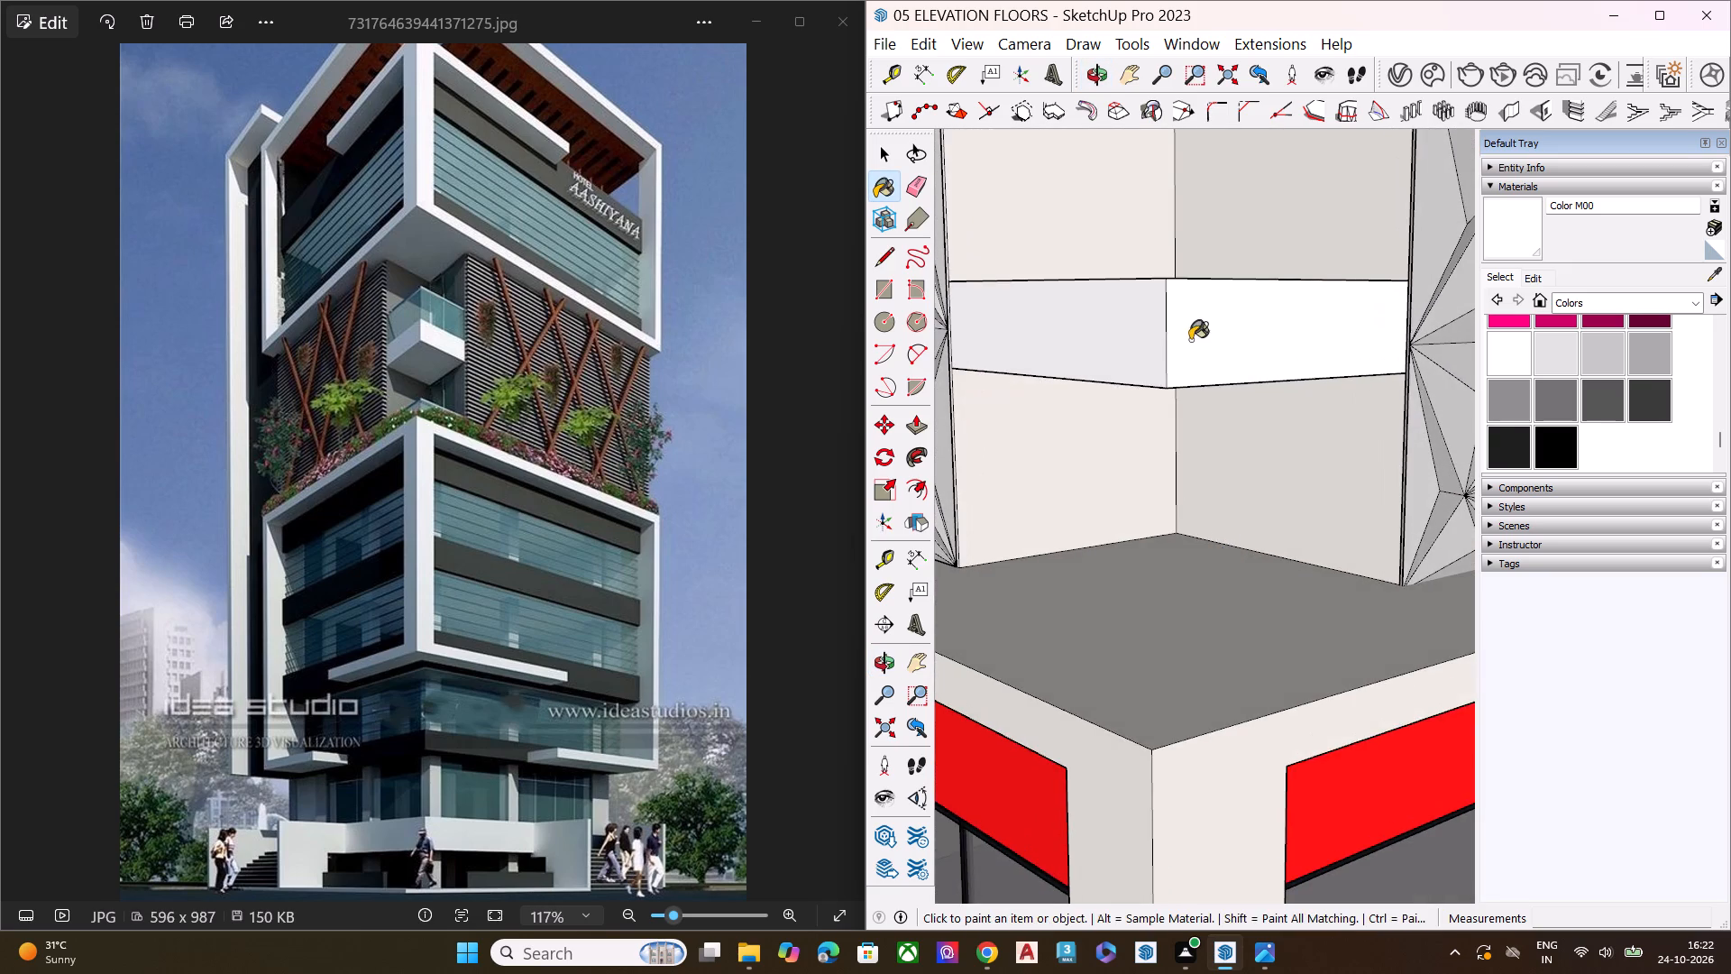
pyautogui.moveTo(1190, 344); pyautogui.dragTo(1176, 487, button='middle')
pyautogui.click(1197, 287)
pyautogui.moveTo(1193, 342); pyautogui.dragTo(1179, 489, button='middle')
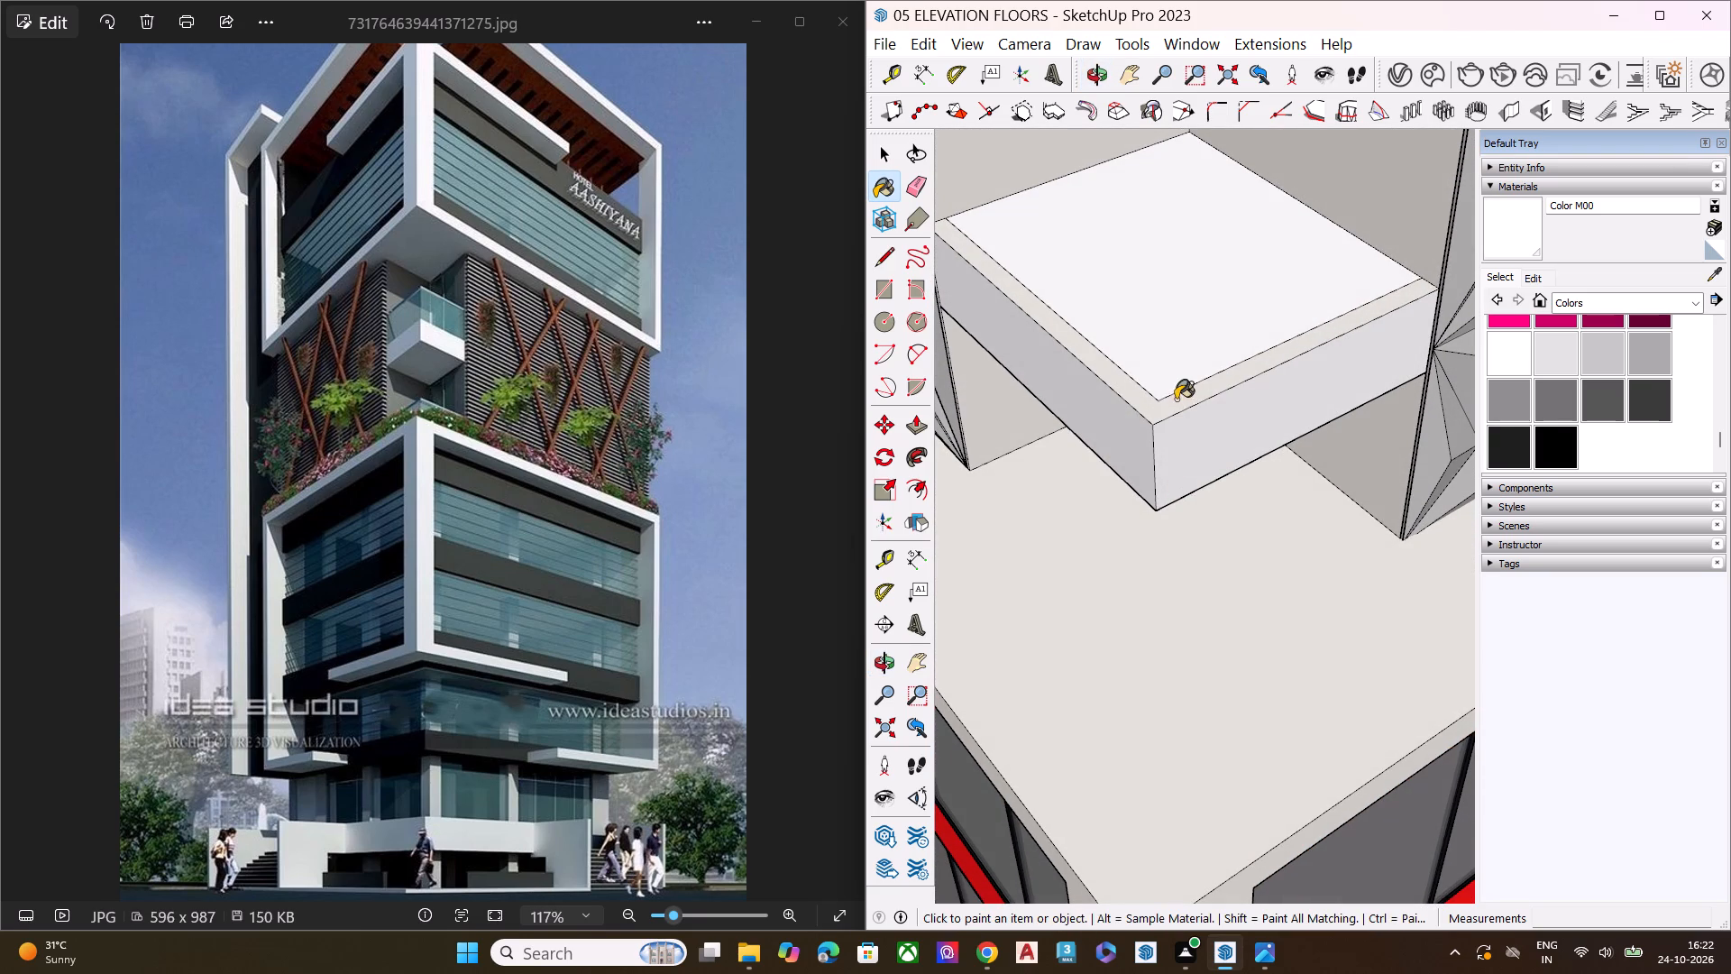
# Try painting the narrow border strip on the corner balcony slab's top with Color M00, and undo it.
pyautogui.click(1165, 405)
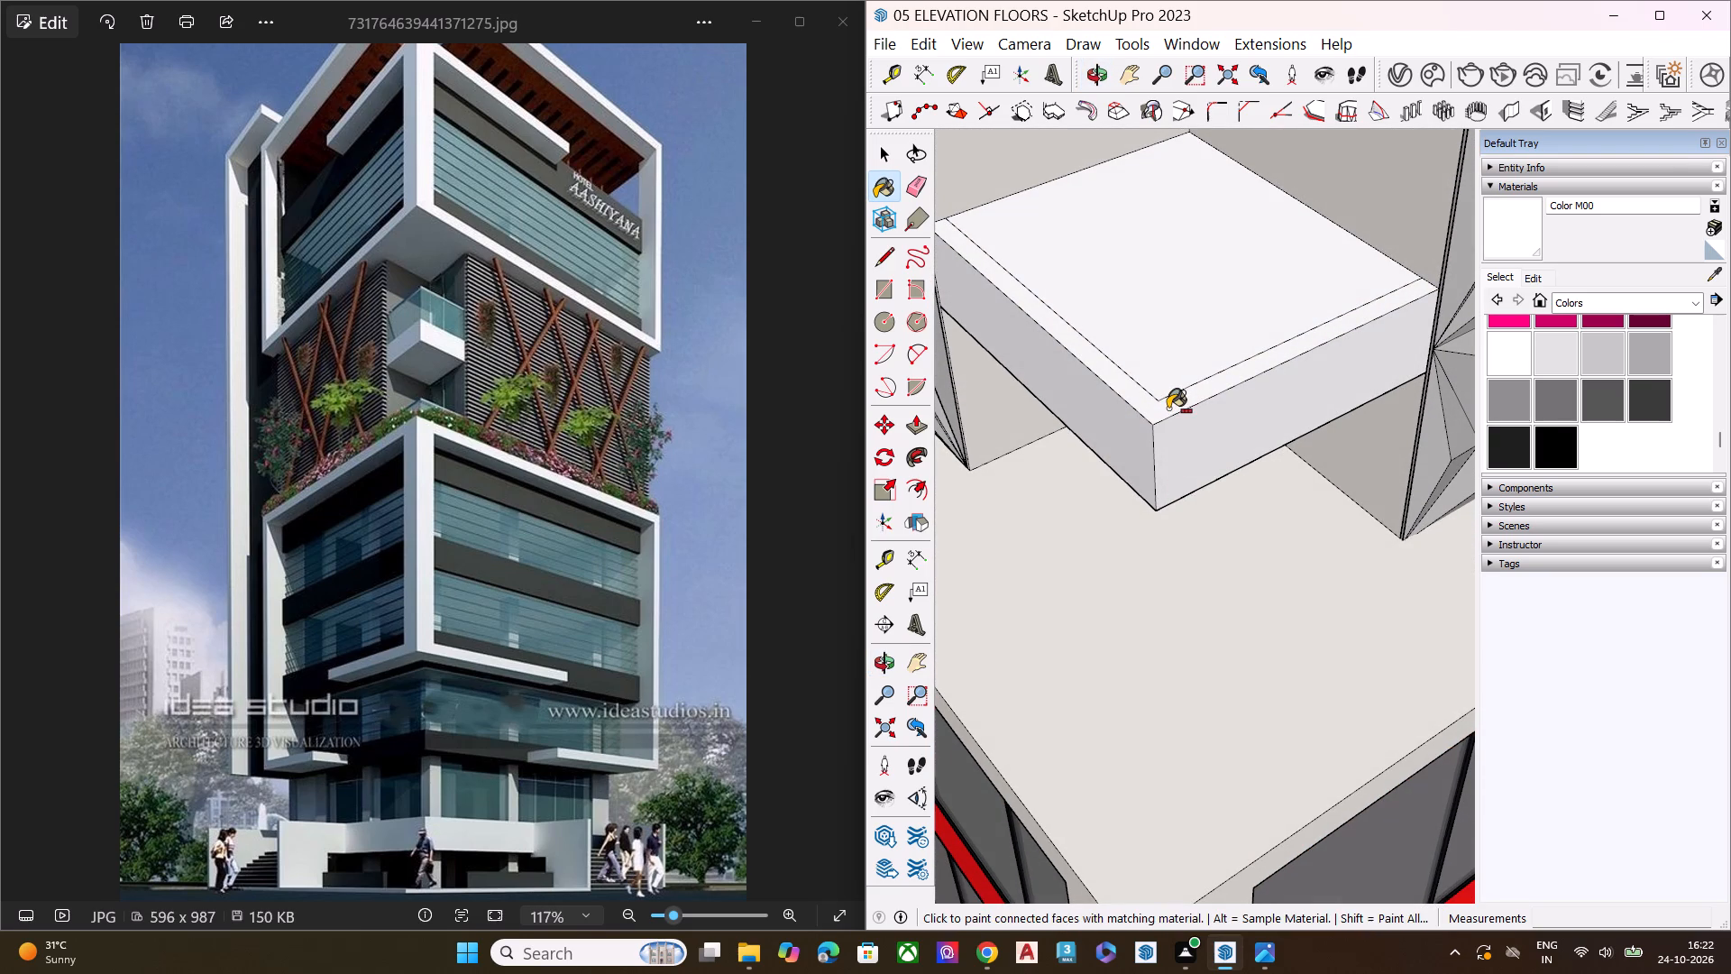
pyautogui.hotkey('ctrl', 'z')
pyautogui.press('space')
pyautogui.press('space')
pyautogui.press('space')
# Examine the painted balcony slab and the whole tower from several angles, comparing the white with the surrounding frames.
pyautogui.scroll(-8, 1192, 394)
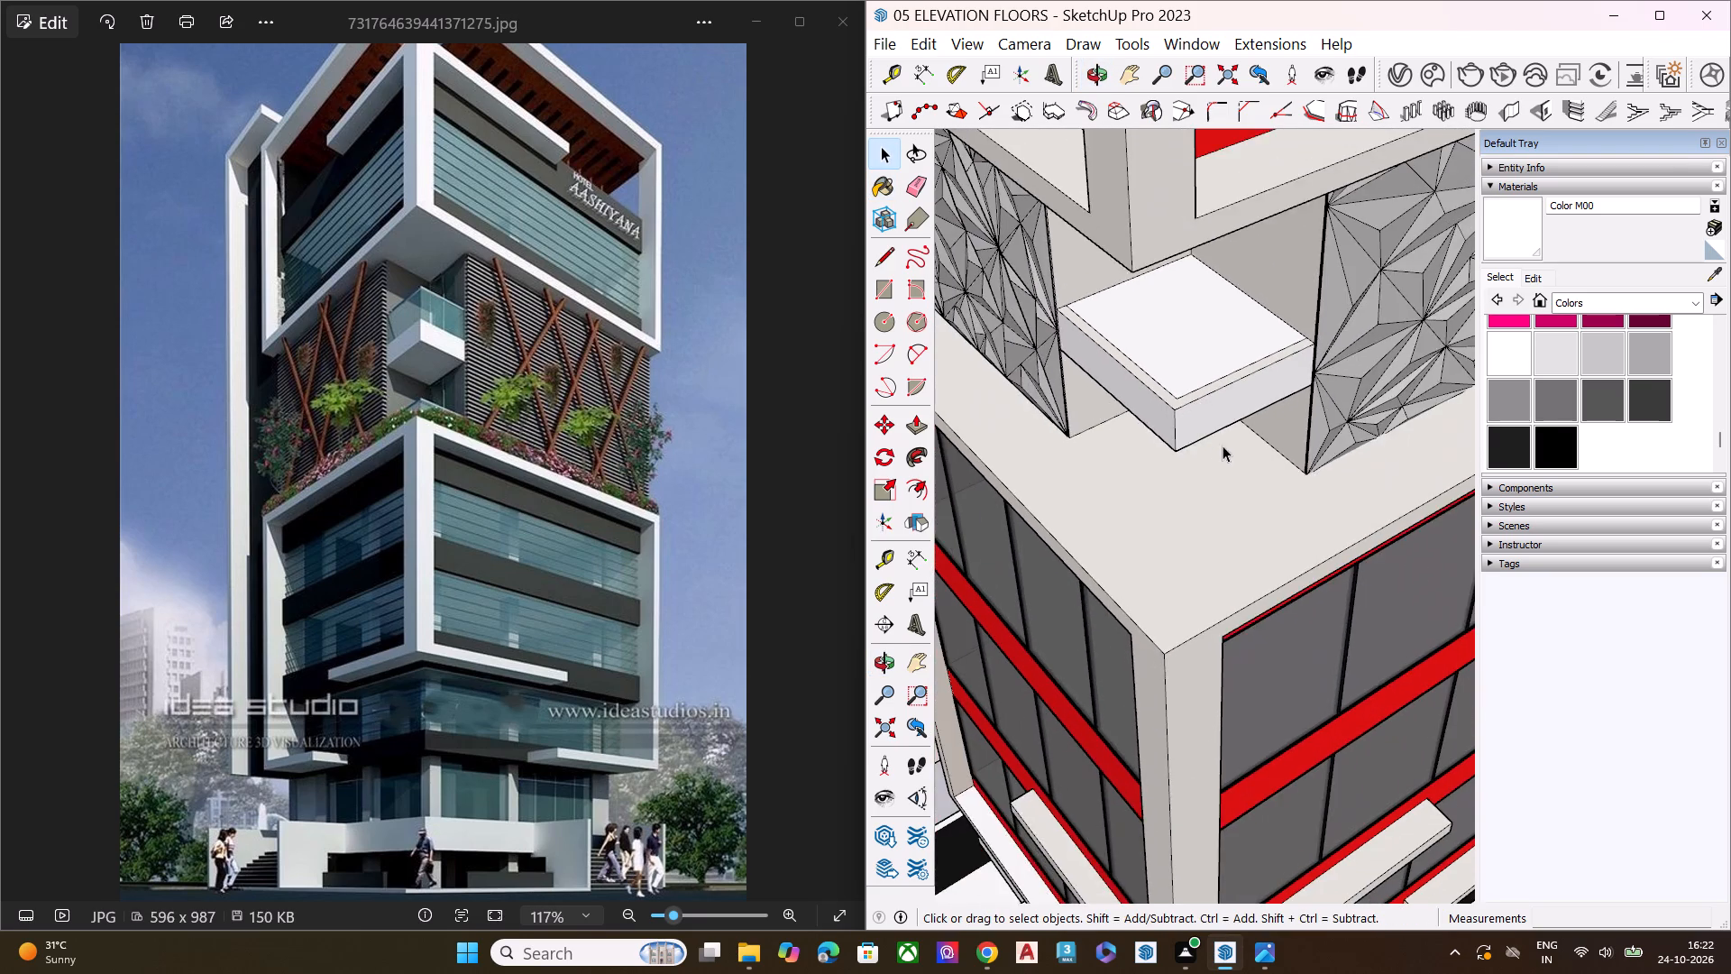
pyautogui.moveTo(1223, 448); pyautogui.dragTo(1286, 353, button='middle')
pyautogui.scroll(-9, 1206, 405)
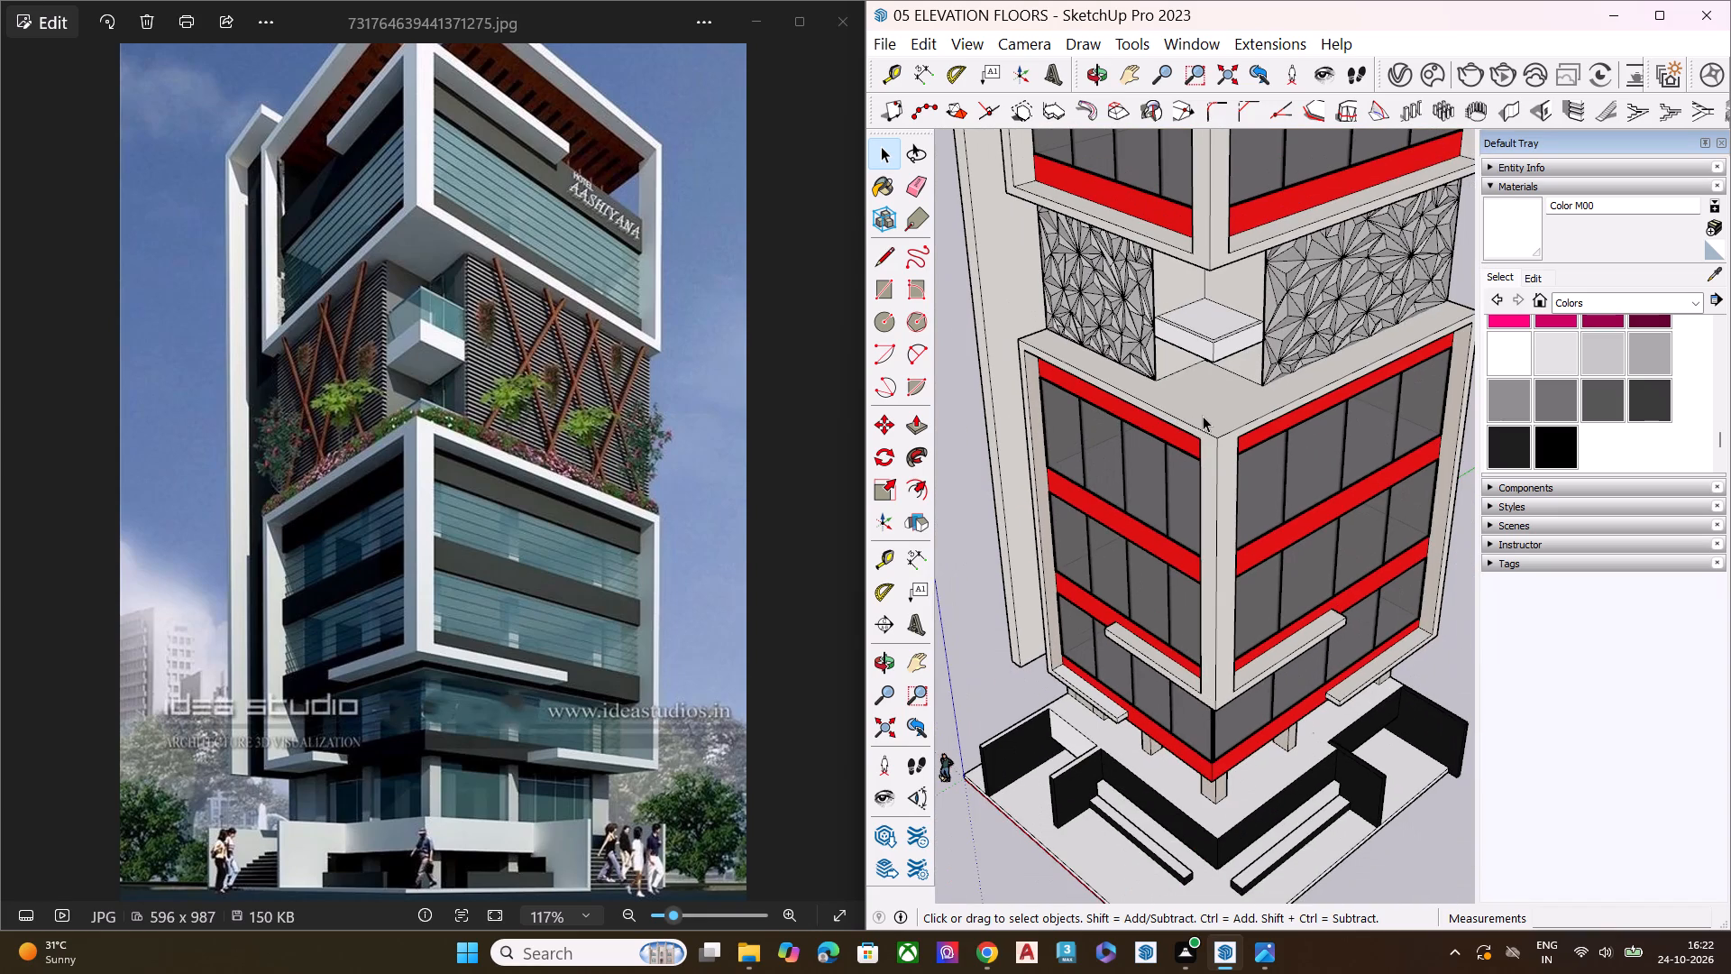
pyautogui.moveTo(1226, 371); pyautogui.dragTo(1257, 262, button='middle')
pyautogui.moveTo(1265, 400); pyautogui.dragTo(1275, 231, button='middle')
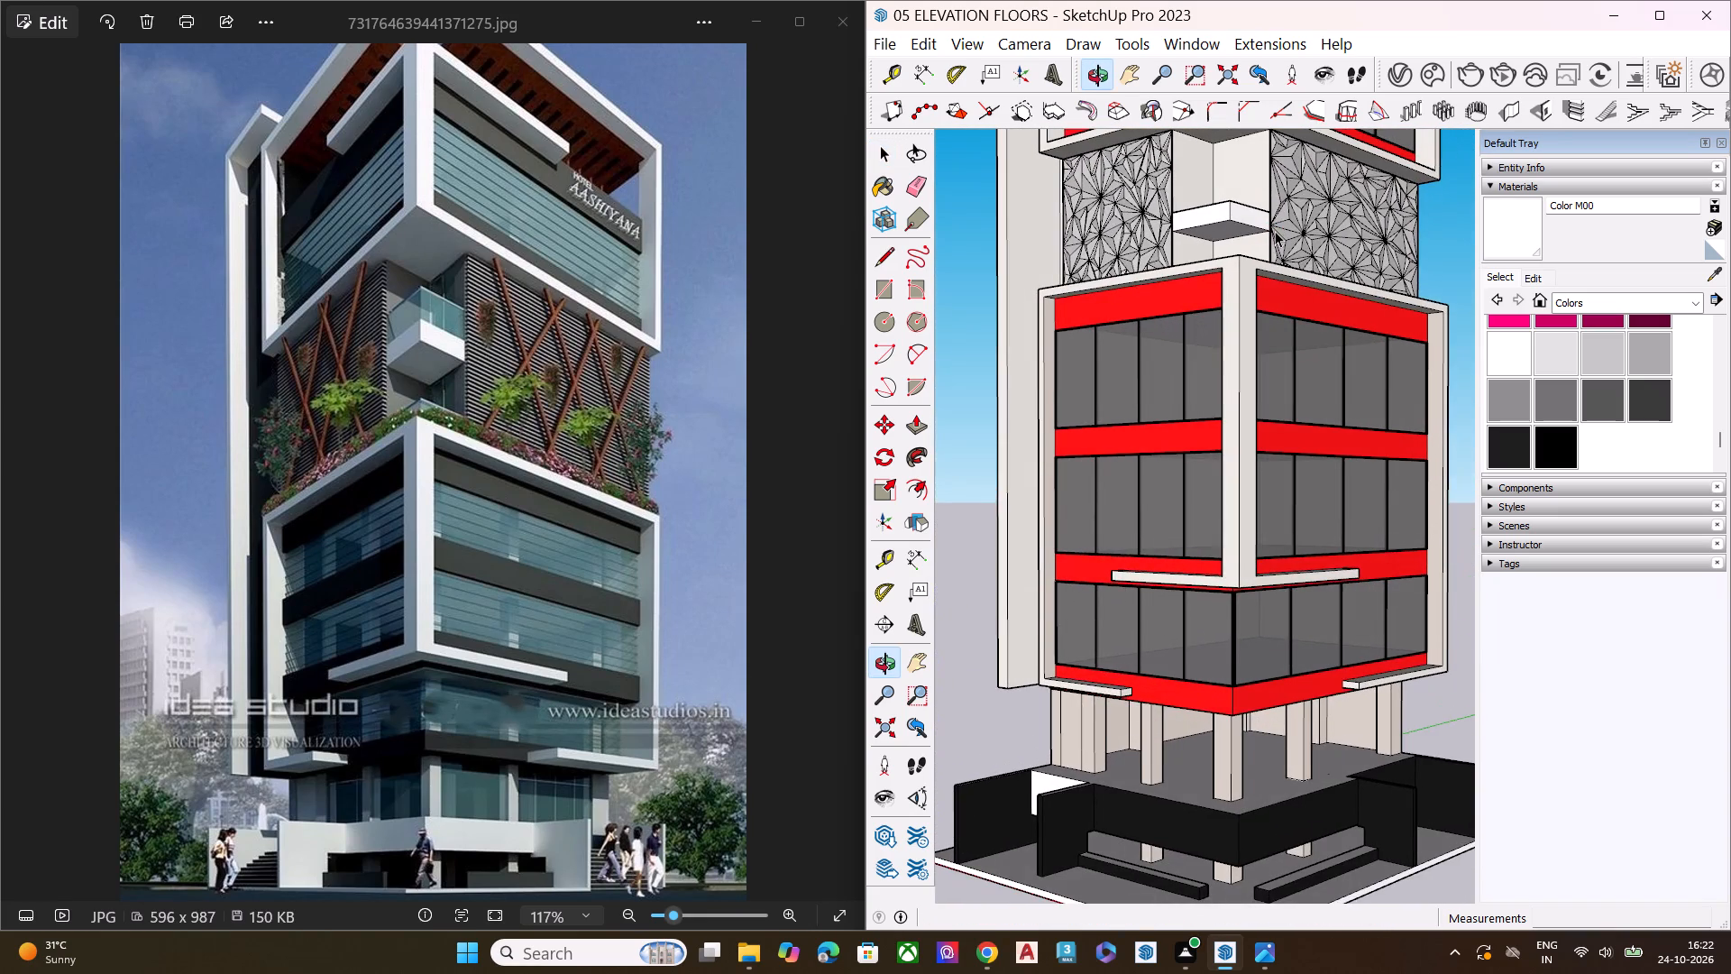
pyautogui.scroll(1, 1275, 231)
pyautogui.scroll(-2, 1275, 231)
pyautogui.scroll(-8, 1169, 379)
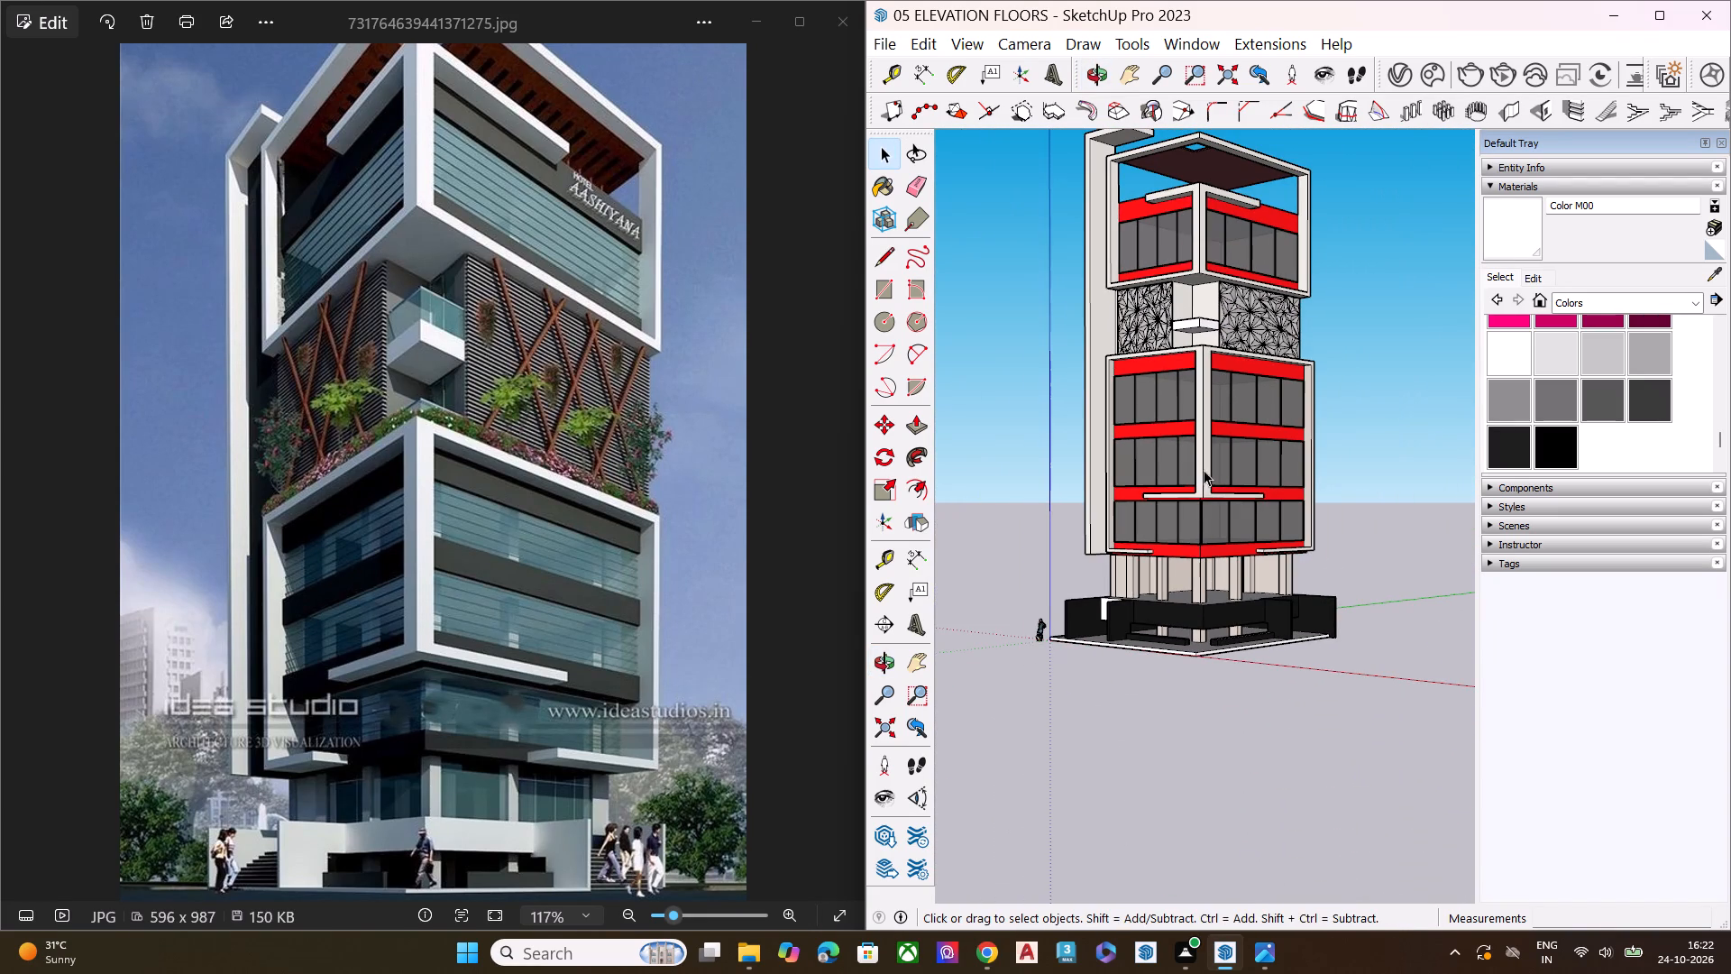
# Set the colour of the V-Ray Generic material to a lighter, more neutral white, RGB 242, 241, 238.
pyautogui.click(1384, 76)
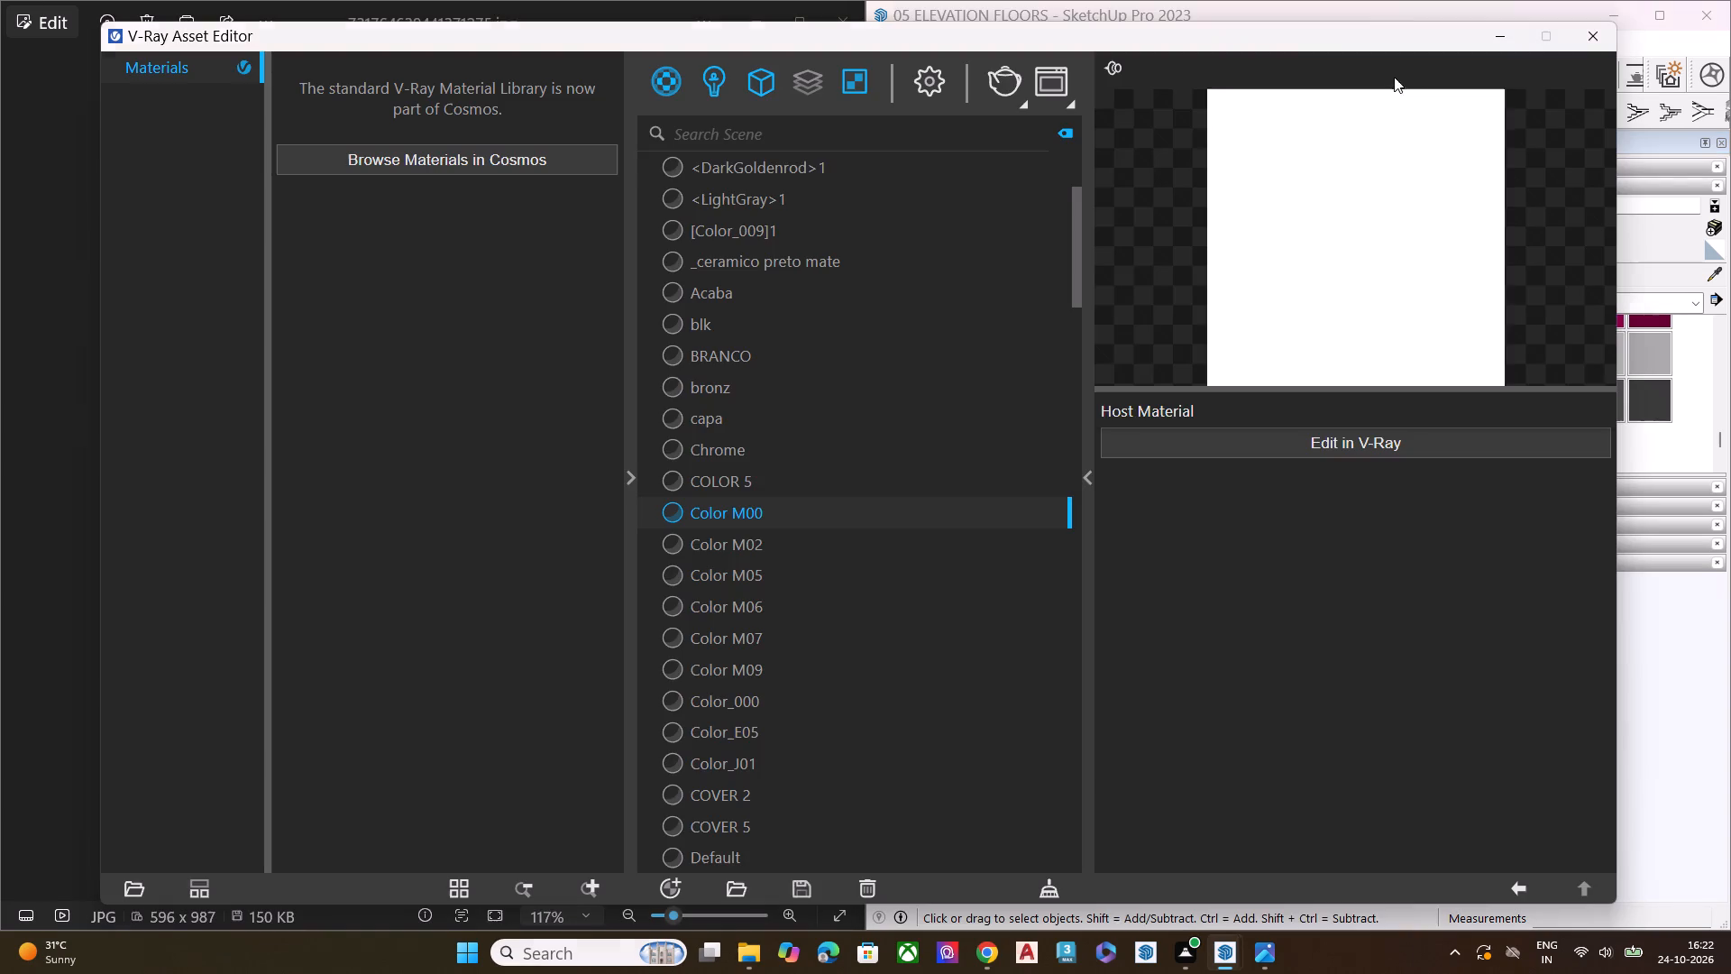
pyautogui.scroll(-4, 798, 507)
pyautogui.scroll(1, 798, 507)
pyautogui.scroll(-7, 798, 507)
pyautogui.scroll(1, 806, 510)
pyautogui.scroll(-4, 805, 510)
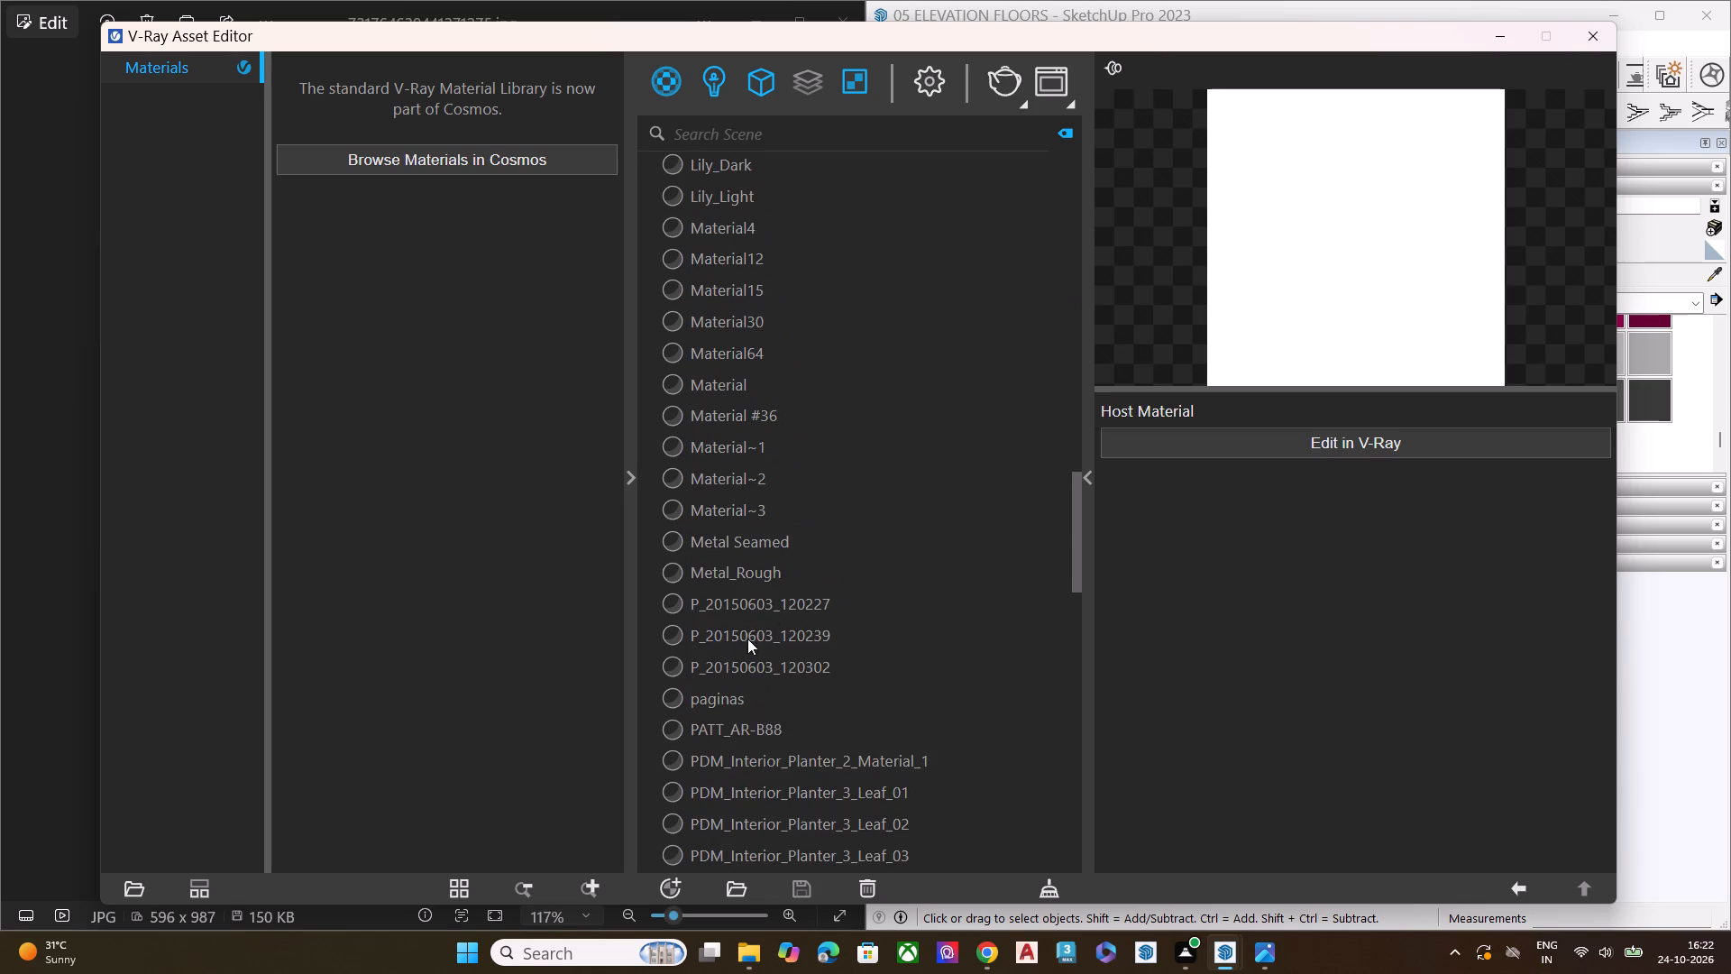
pyautogui.scroll(-5, 744, 640)
pyautogui.scroll(1, 745, 641)
pyautogui.scroll(-10, 749, 638)
pyautogui.click(720, 568)
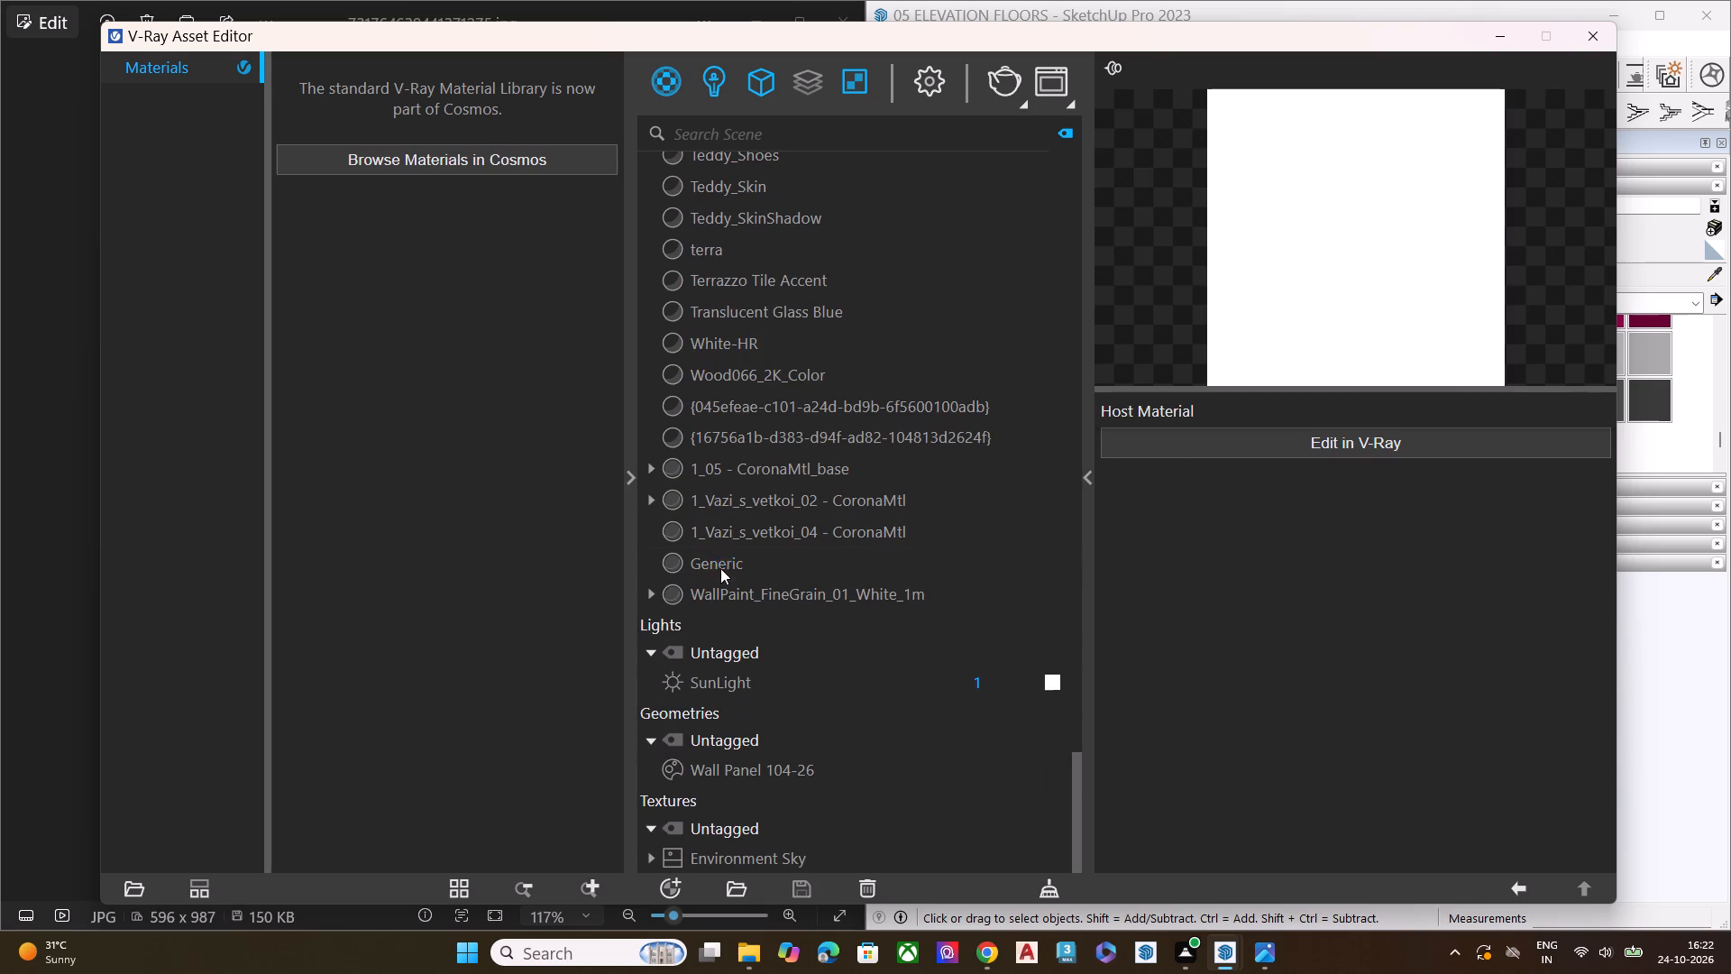
pyautogui.click(1294, 522)
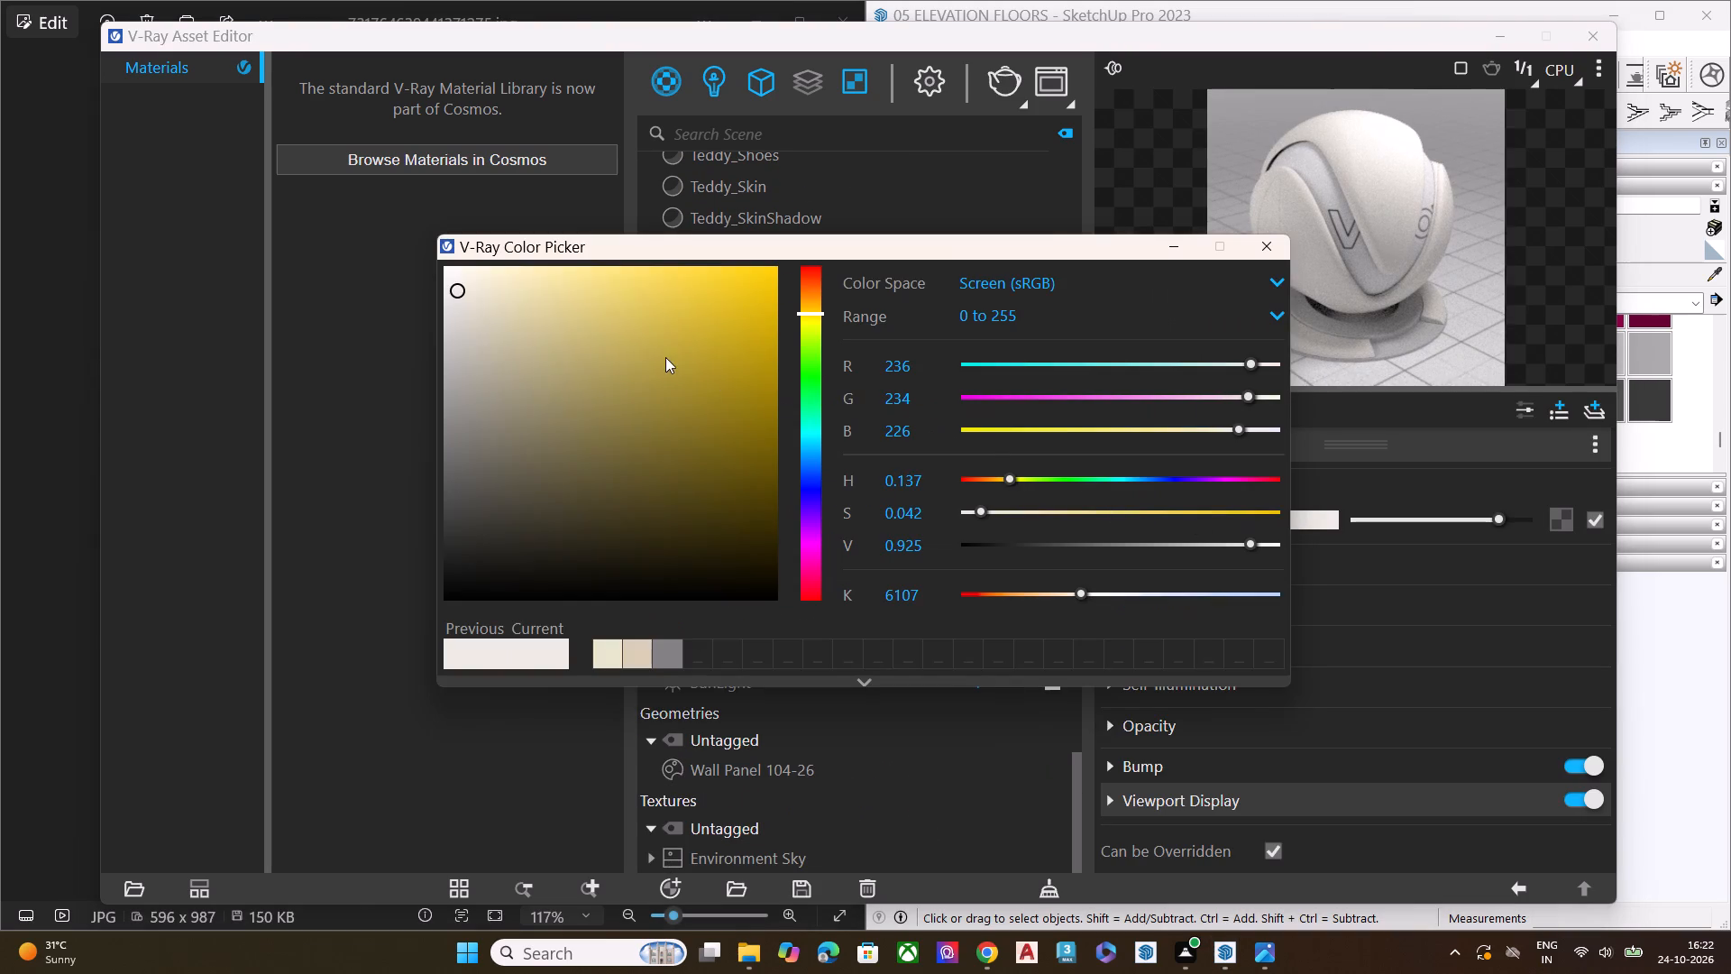
pyautogui.click(453, 306)
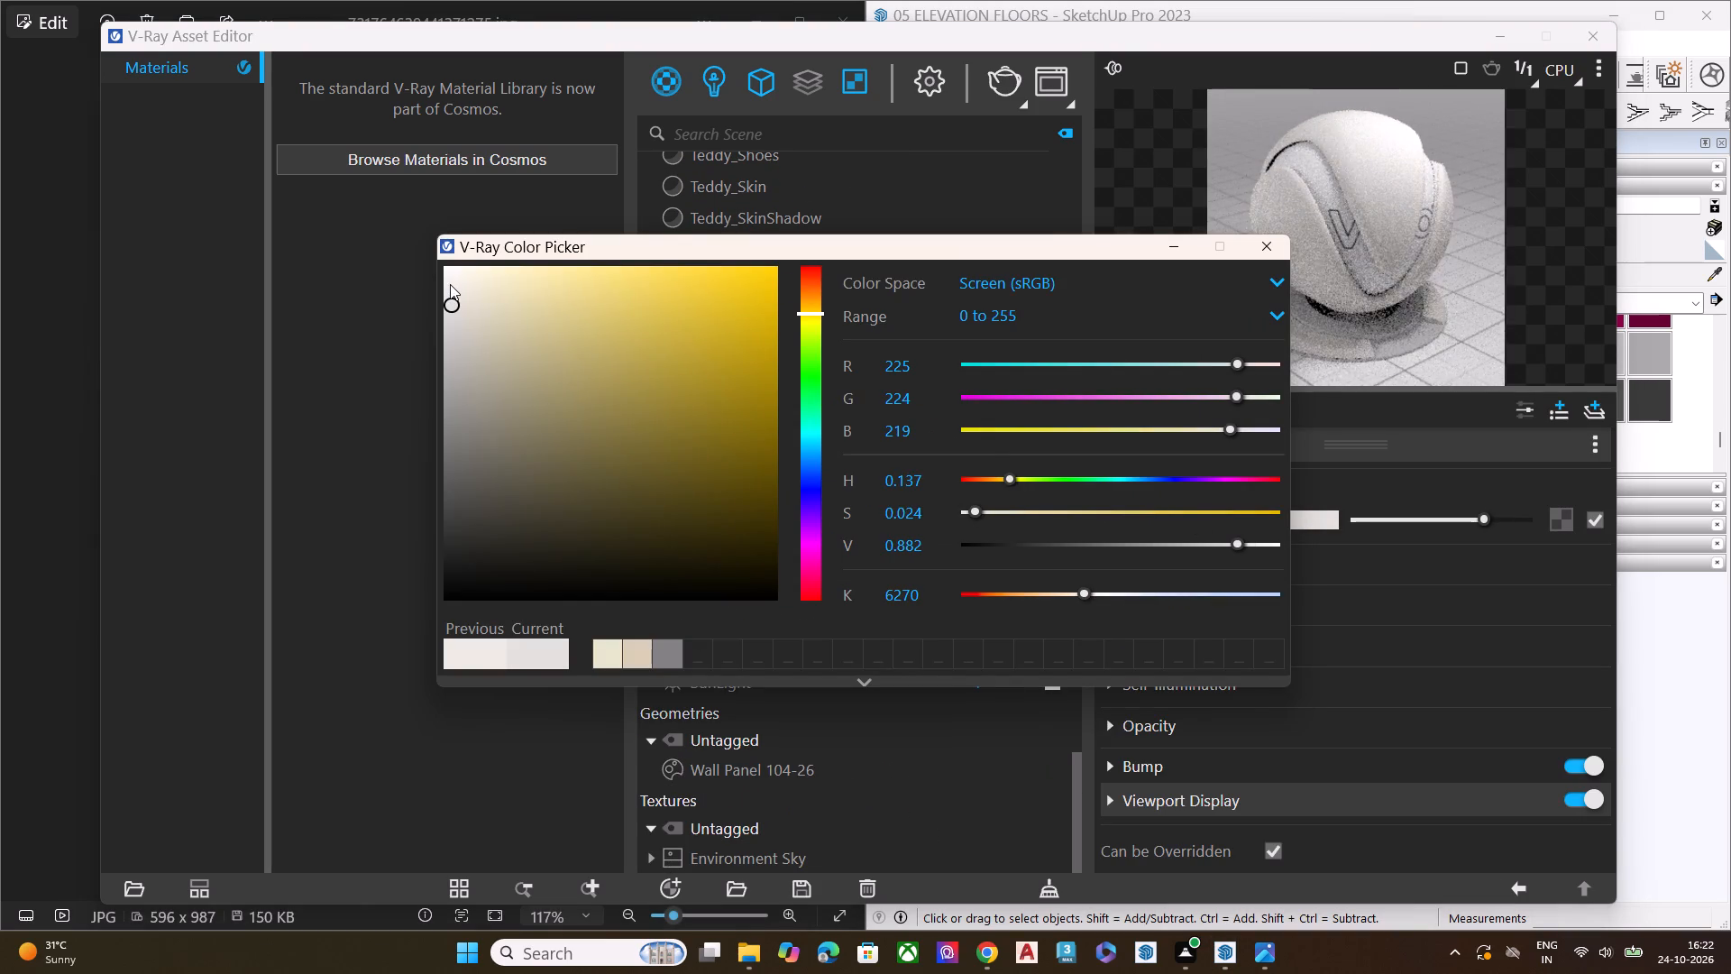
pyautogui.click(450, 284)
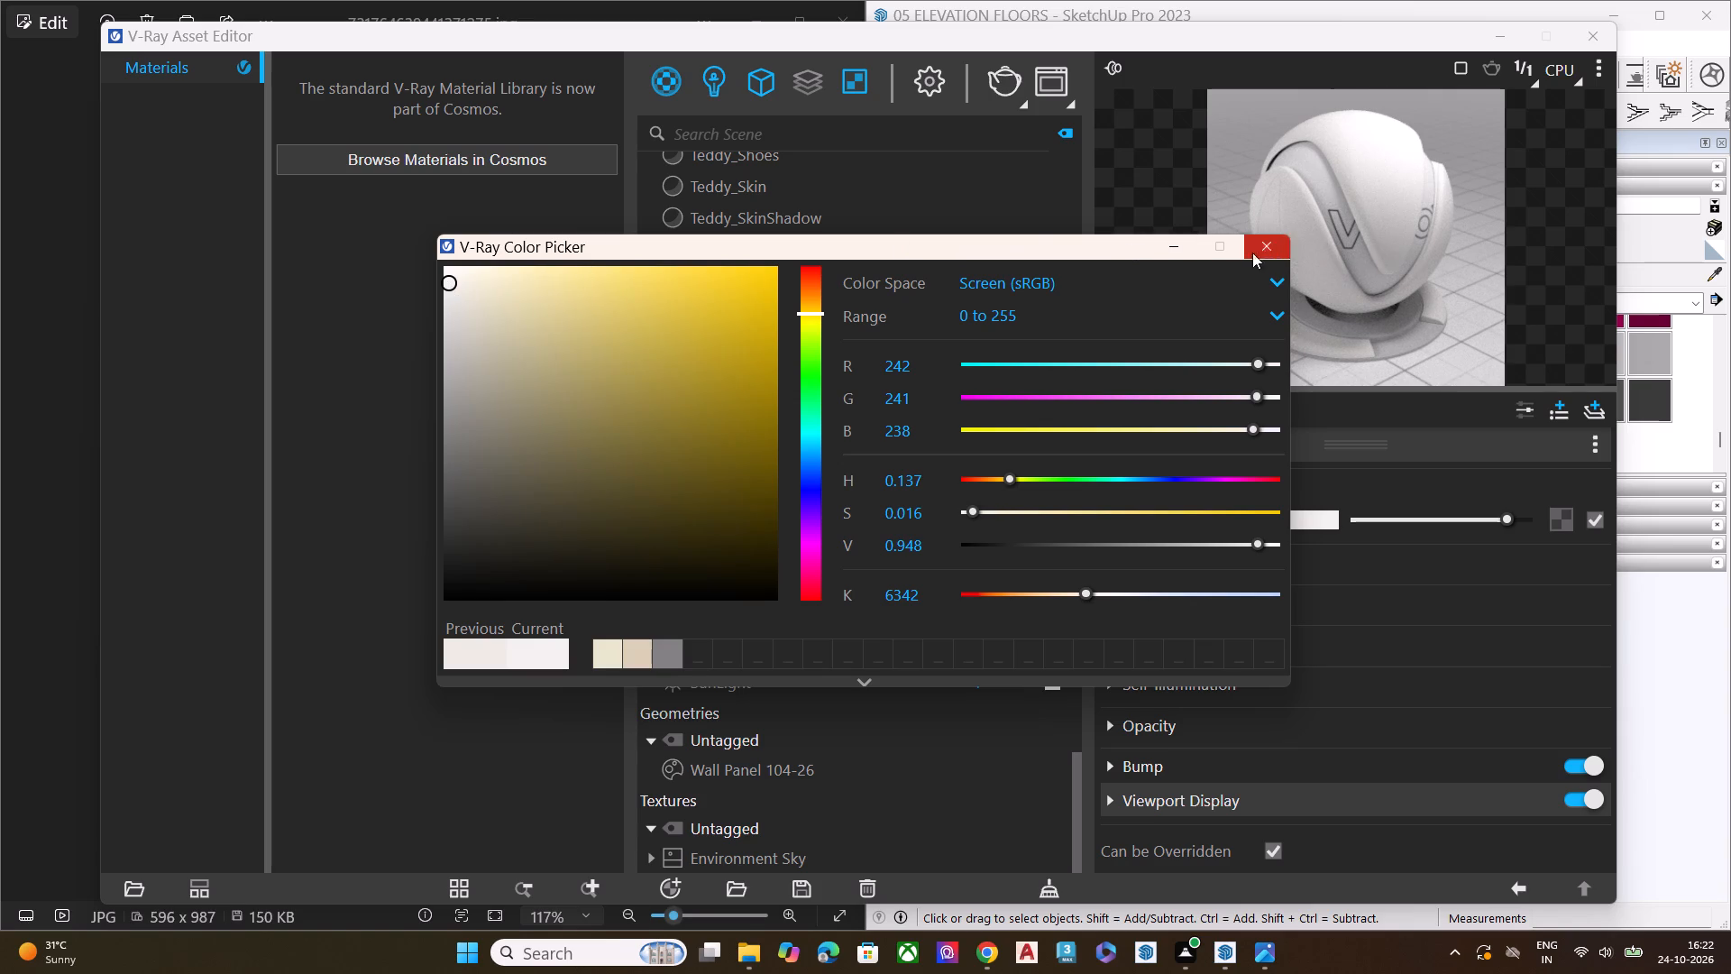
pyautogui.click(1278, 244)
pyautogui.click(1574, 44)
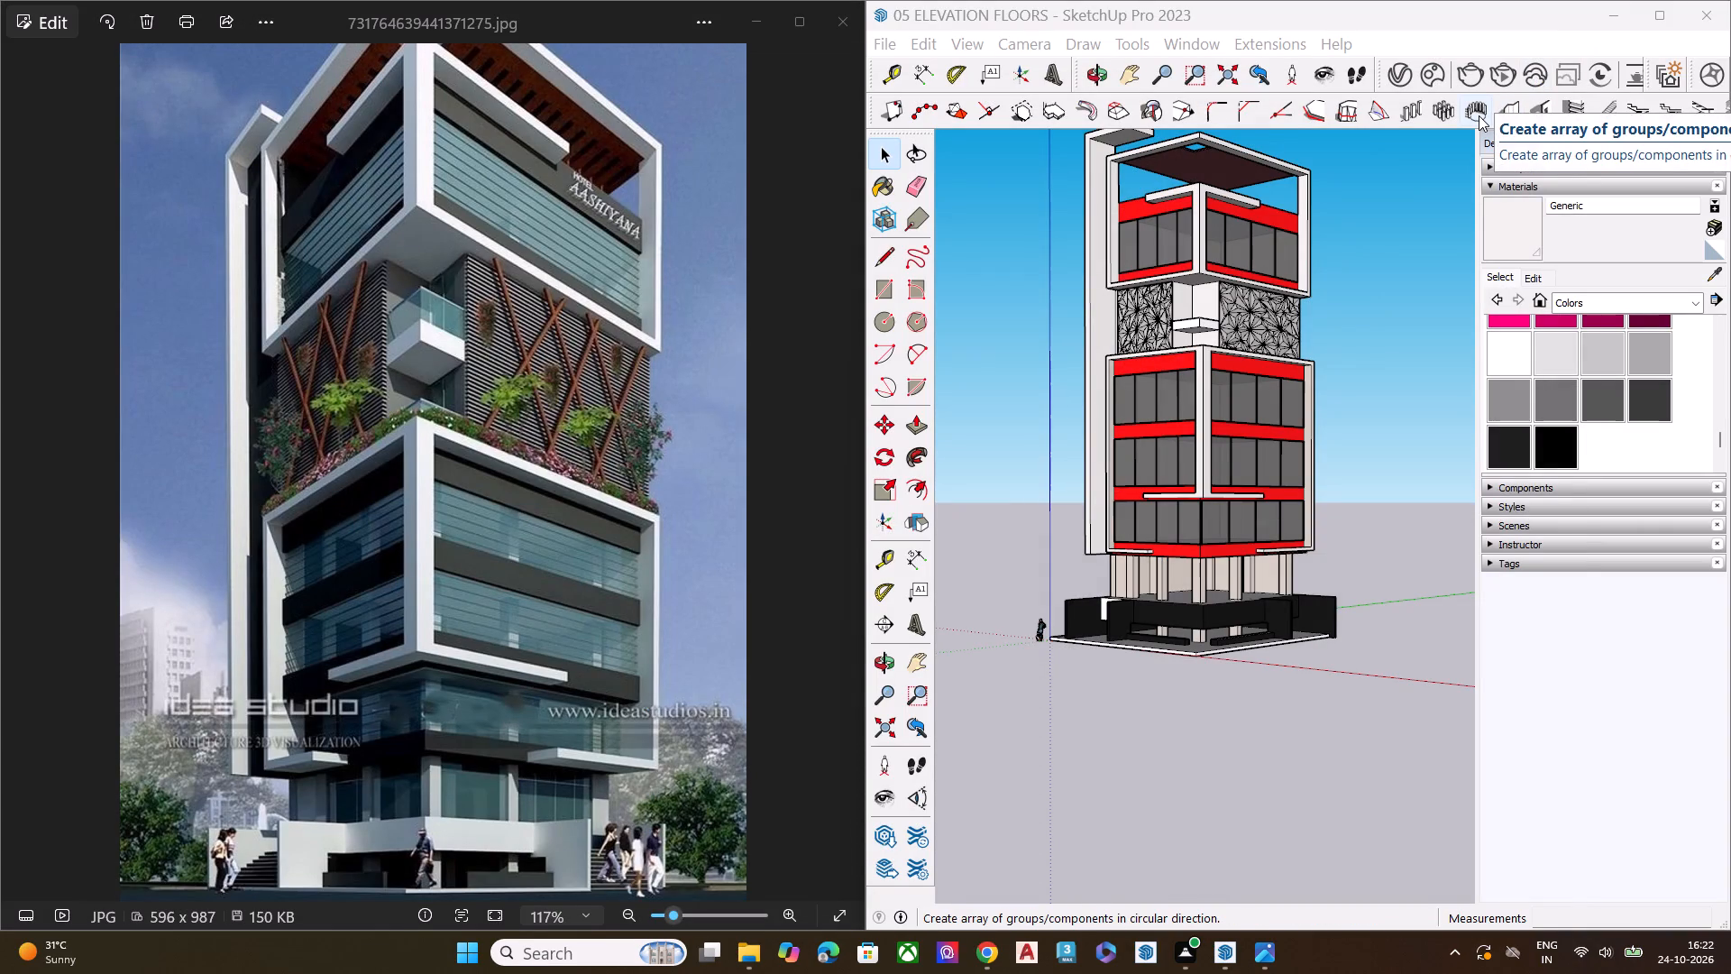
# Examine the recoloured tower frames from several angles, above and below, against the reference image.
pyautogui.scroll(-2, 1104, 602)
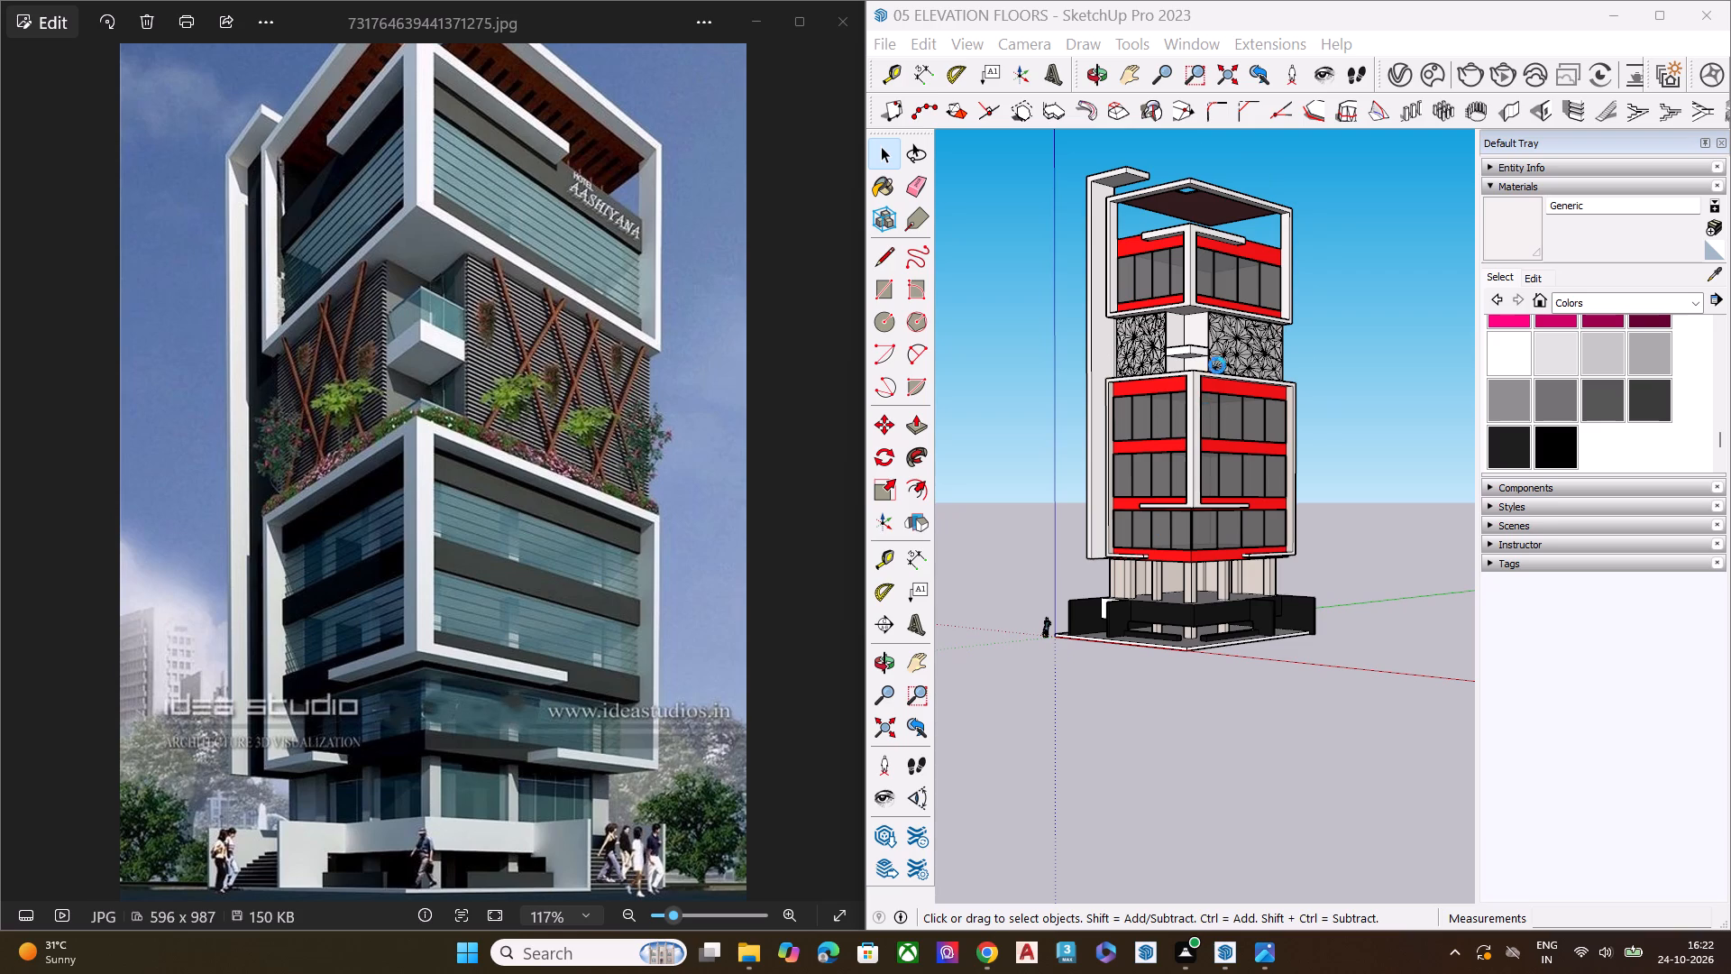
pyautogui.scroll(7, 1217, 361)
pyautogui.scroll(1, 1157, 295)
pyautogui.moveTo(1268, 471); pyautogui.dragTo(1035, 400, button='middle')
pyautogui.scroll(3, 1091, 413)
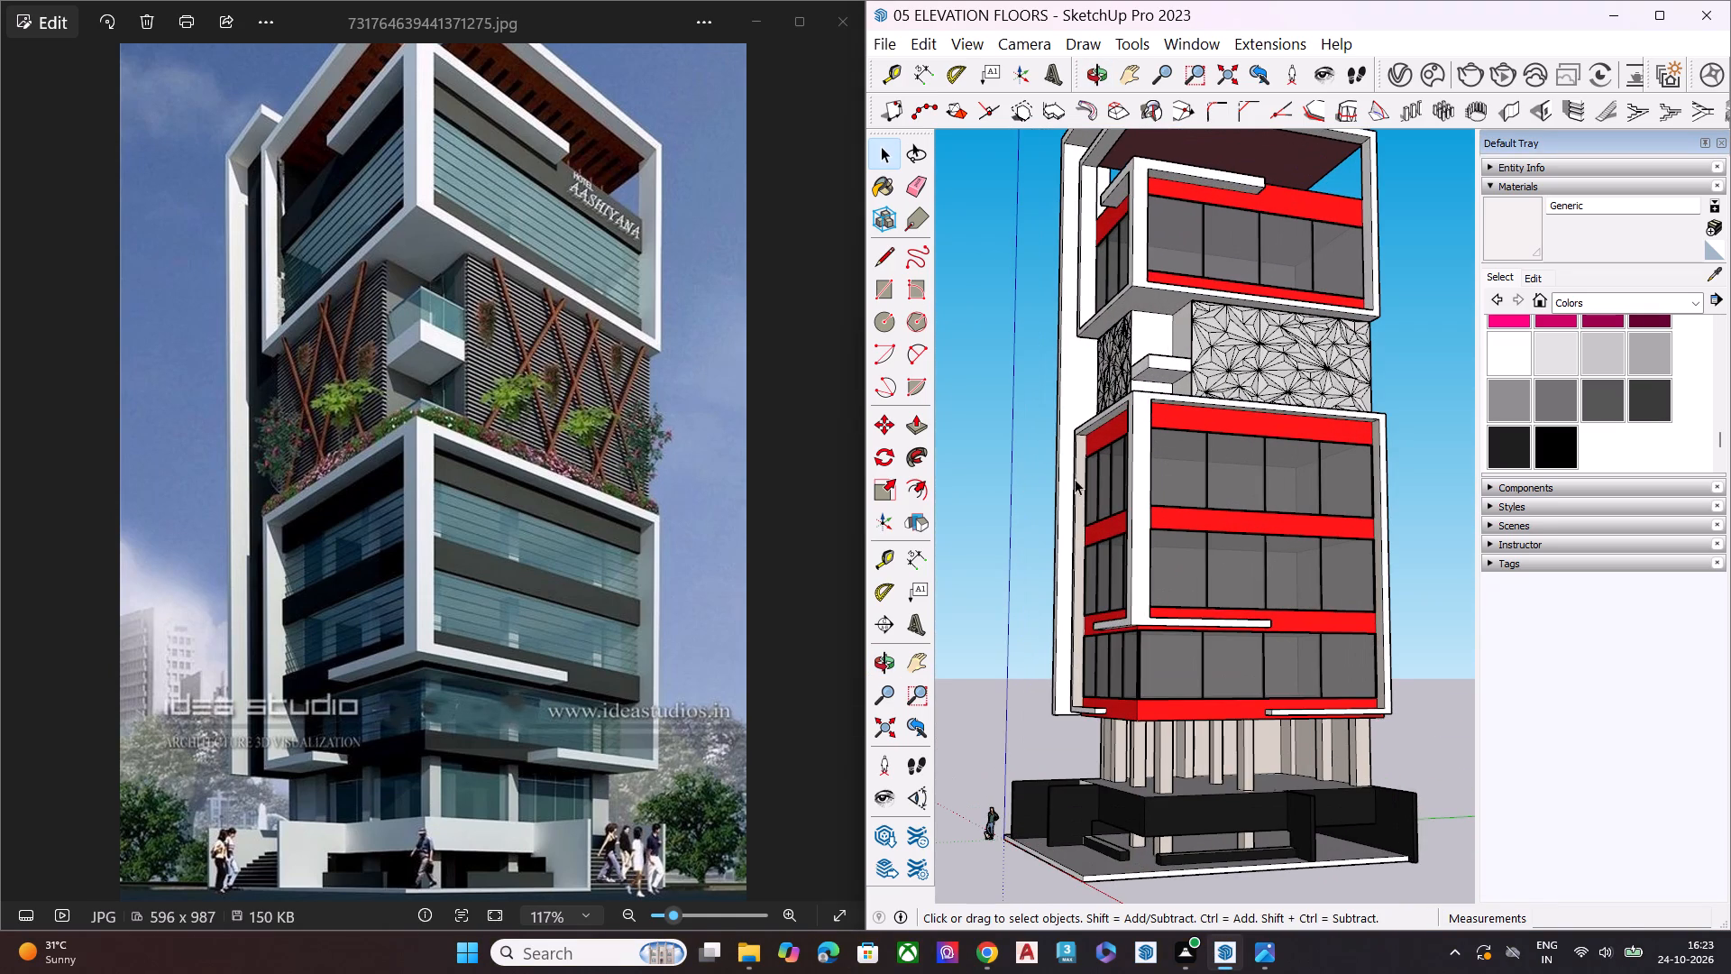
pyautogui.scroll(-6, 1222, 550)
pyautogui.moveTo(1253, 625); pyautogui.dragTo(1458, 627, button='middle')
pyautogui.scroll(2, 1235, 639)
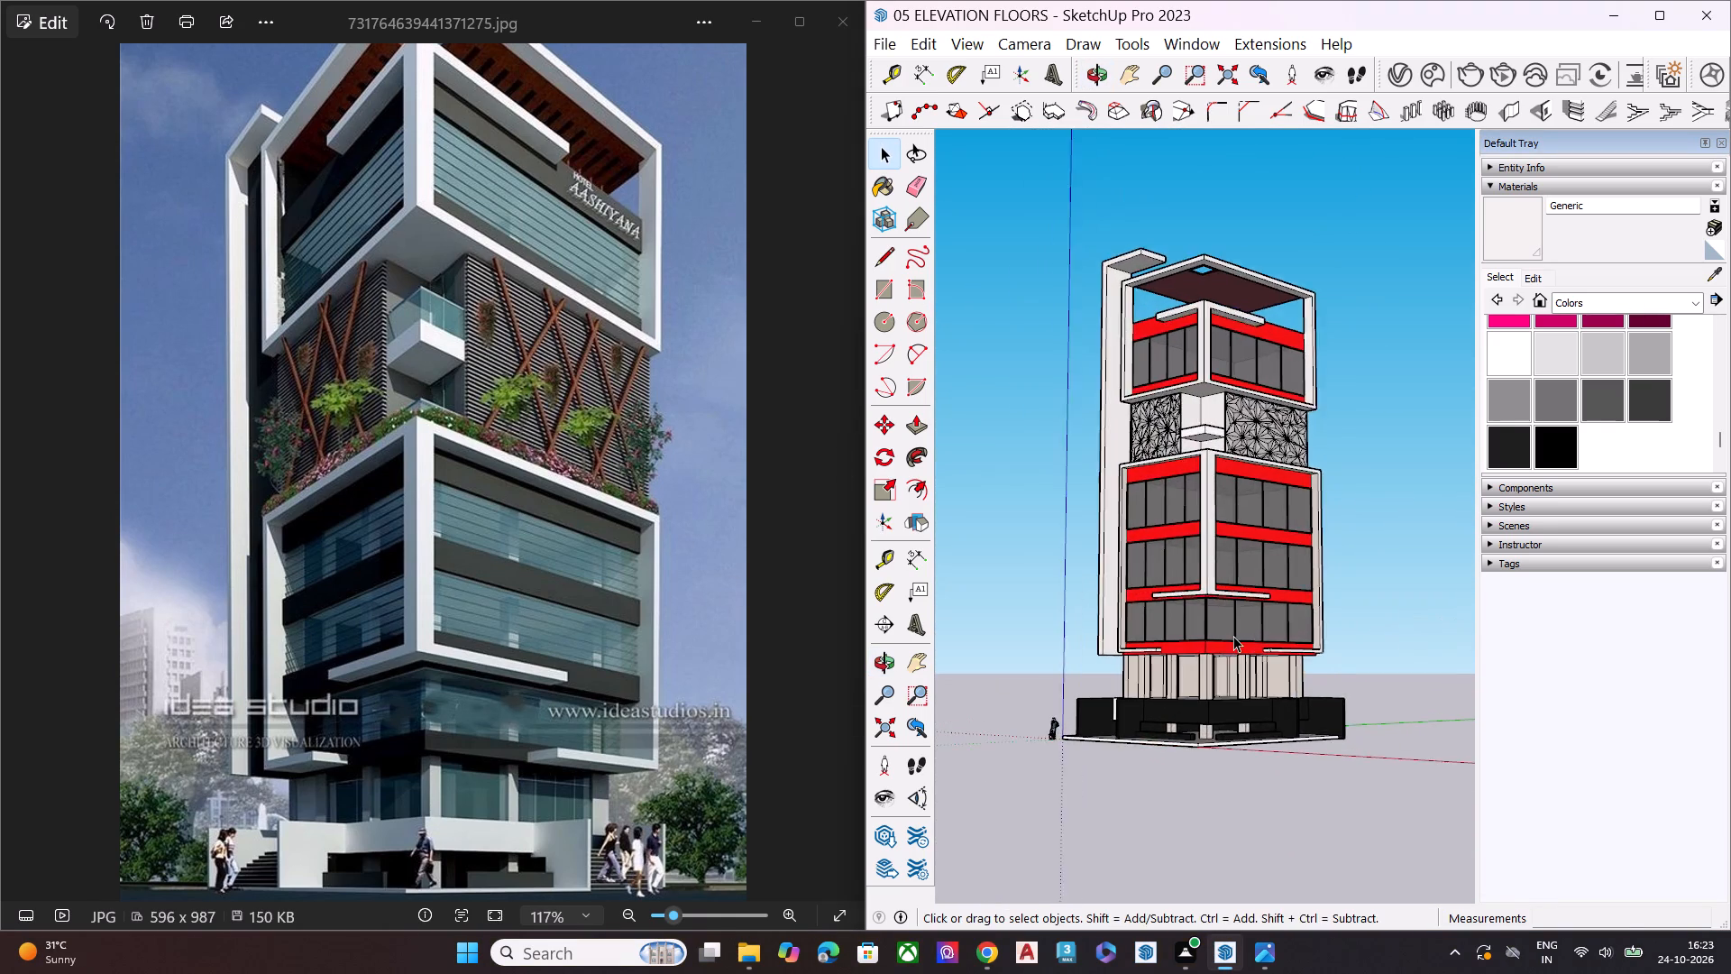
pyautogui.scroll(2, 1233, 636)
pyautogui.moveTo(1255, 629); pyautogui.dragTo(1194, 571, button='middle')
pyautogui.scroll(1, 1198, 557)
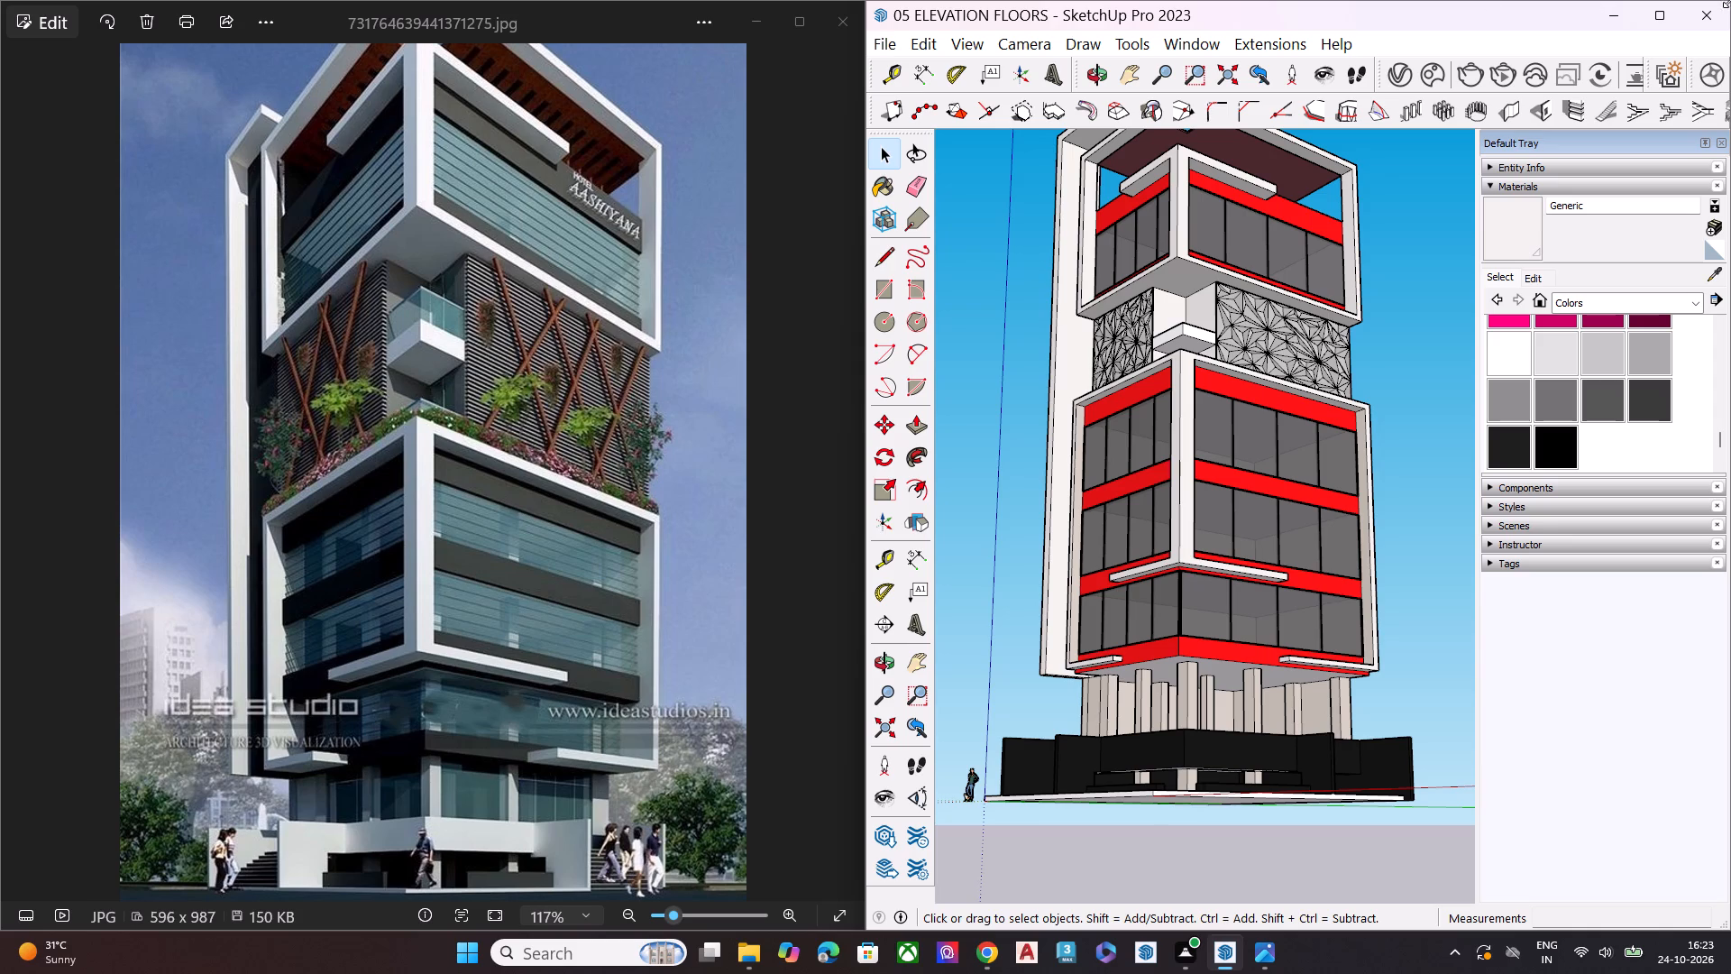
pyautogui.scroll(-7, 1287, 378)
pyautogui.moveTo(1158, 463); pyautogui.dragTo(1192, 655, button='middle')
pyautogui.scroll(7, 1208, 306)
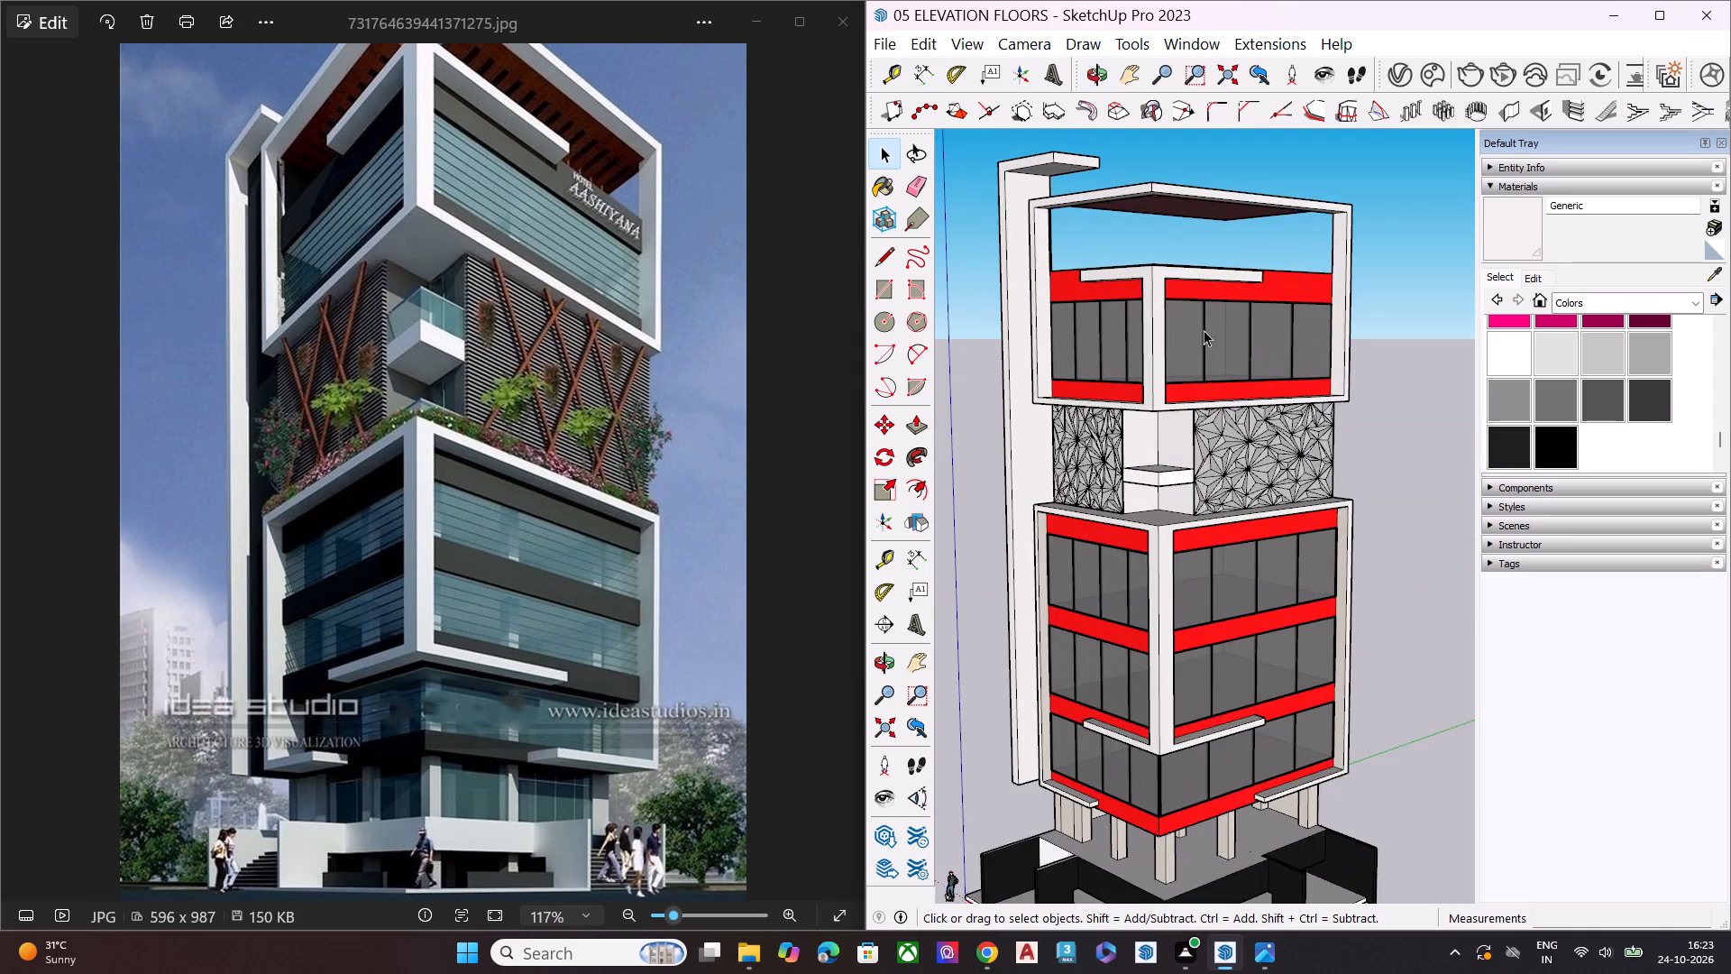
# Examine the reference image's slotted brown roof soffit and compare it with the soffit under the tower's top frame from several angles.
pyautogui.moveTo(1124, 310); pyautogui.dragTo(1194, 139, button='middle')
pyautogui.scroll(1, 1219, 419)
pyautogui.moveTo(1211, 409); pyautogui.dragTo(1182, 308, button='middle')
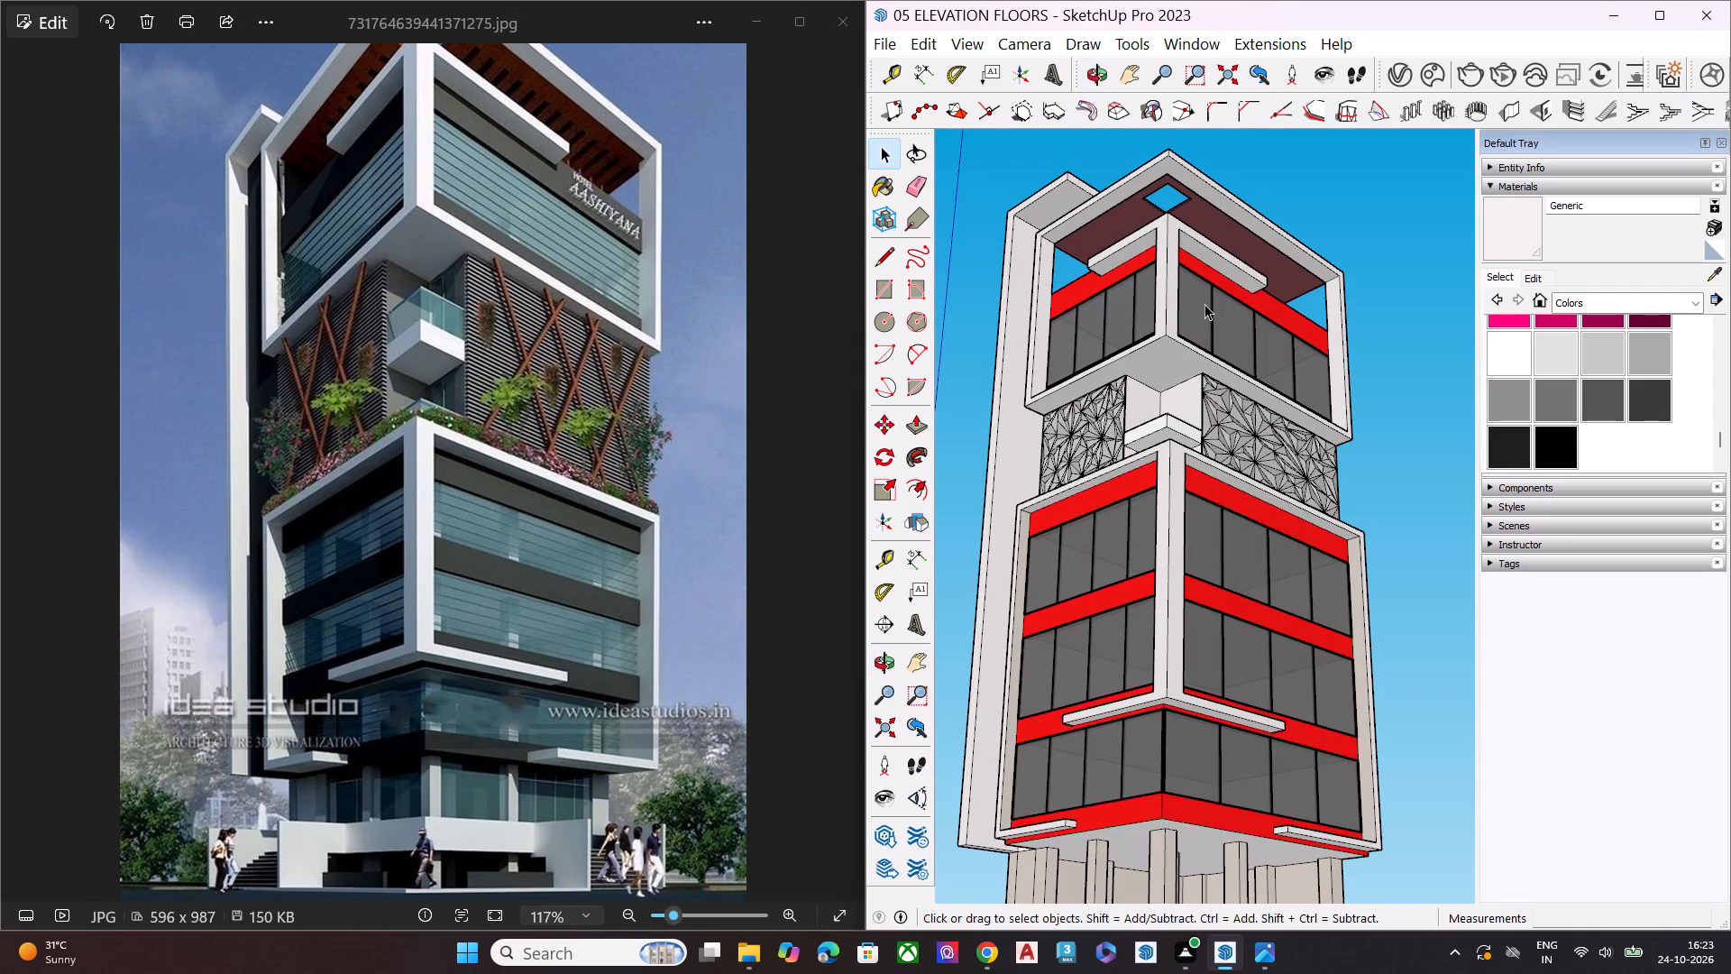
pyautogui.scroll(8, 583, 133)
pyautogui.scroll(-11, 565, 148)
pyautogui.scroll(7, 464, 25)
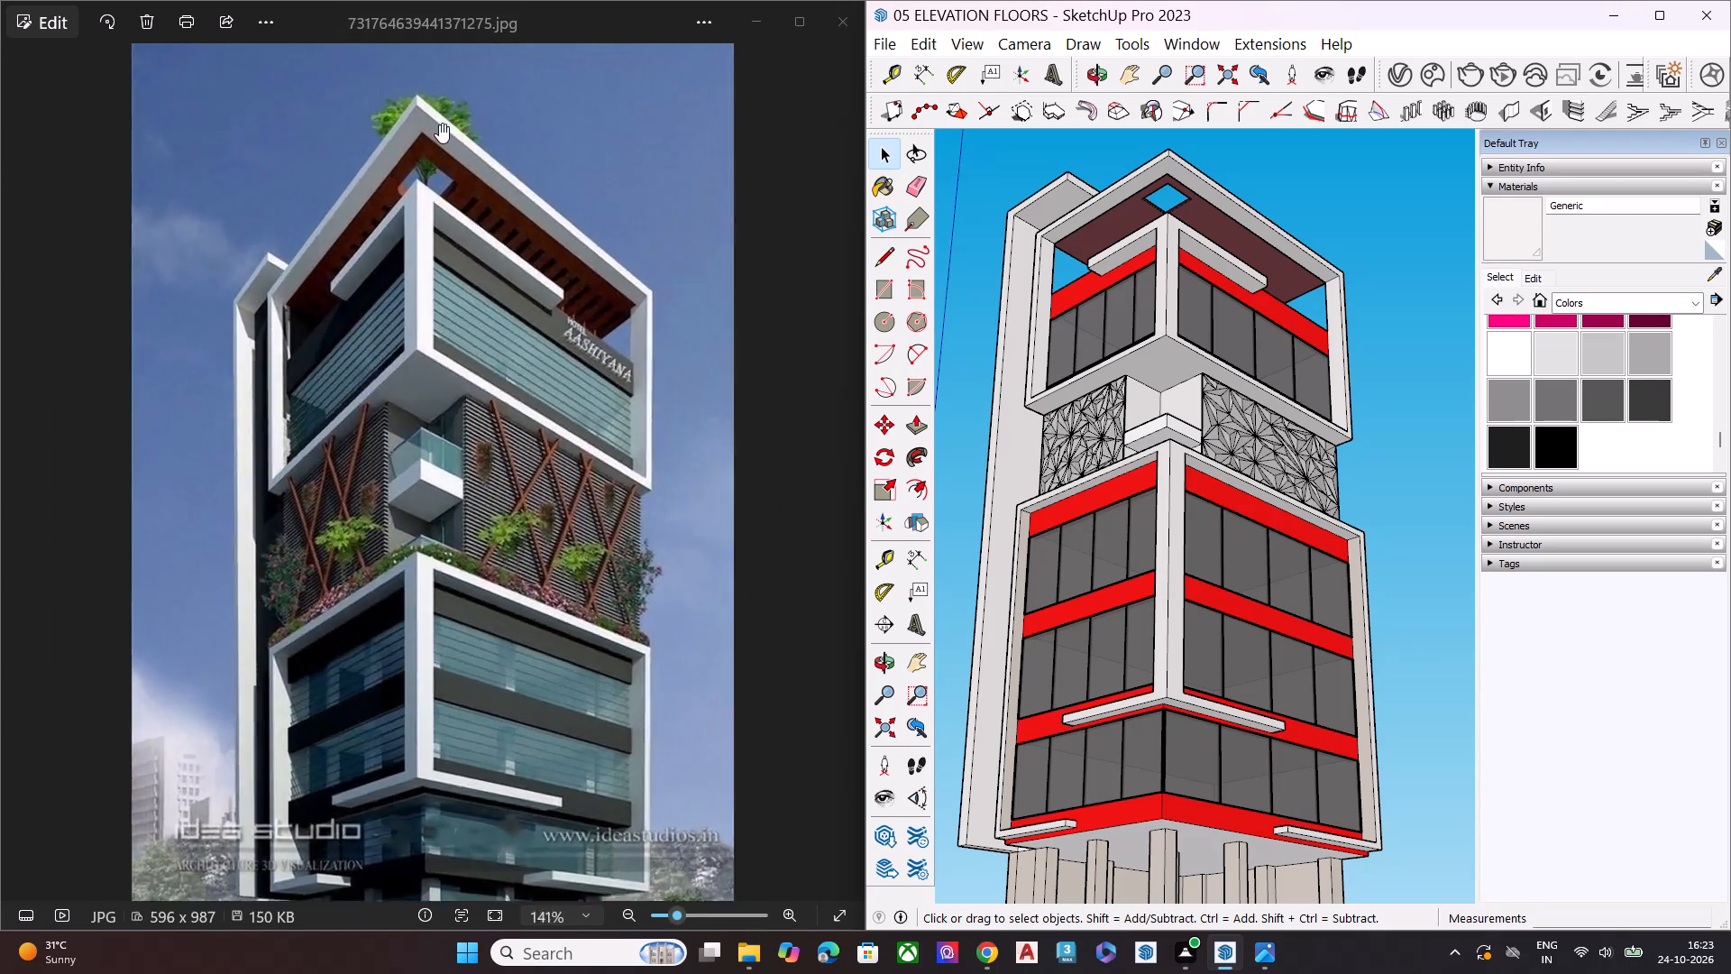
pyautogui.scroll(12, 439, 124)
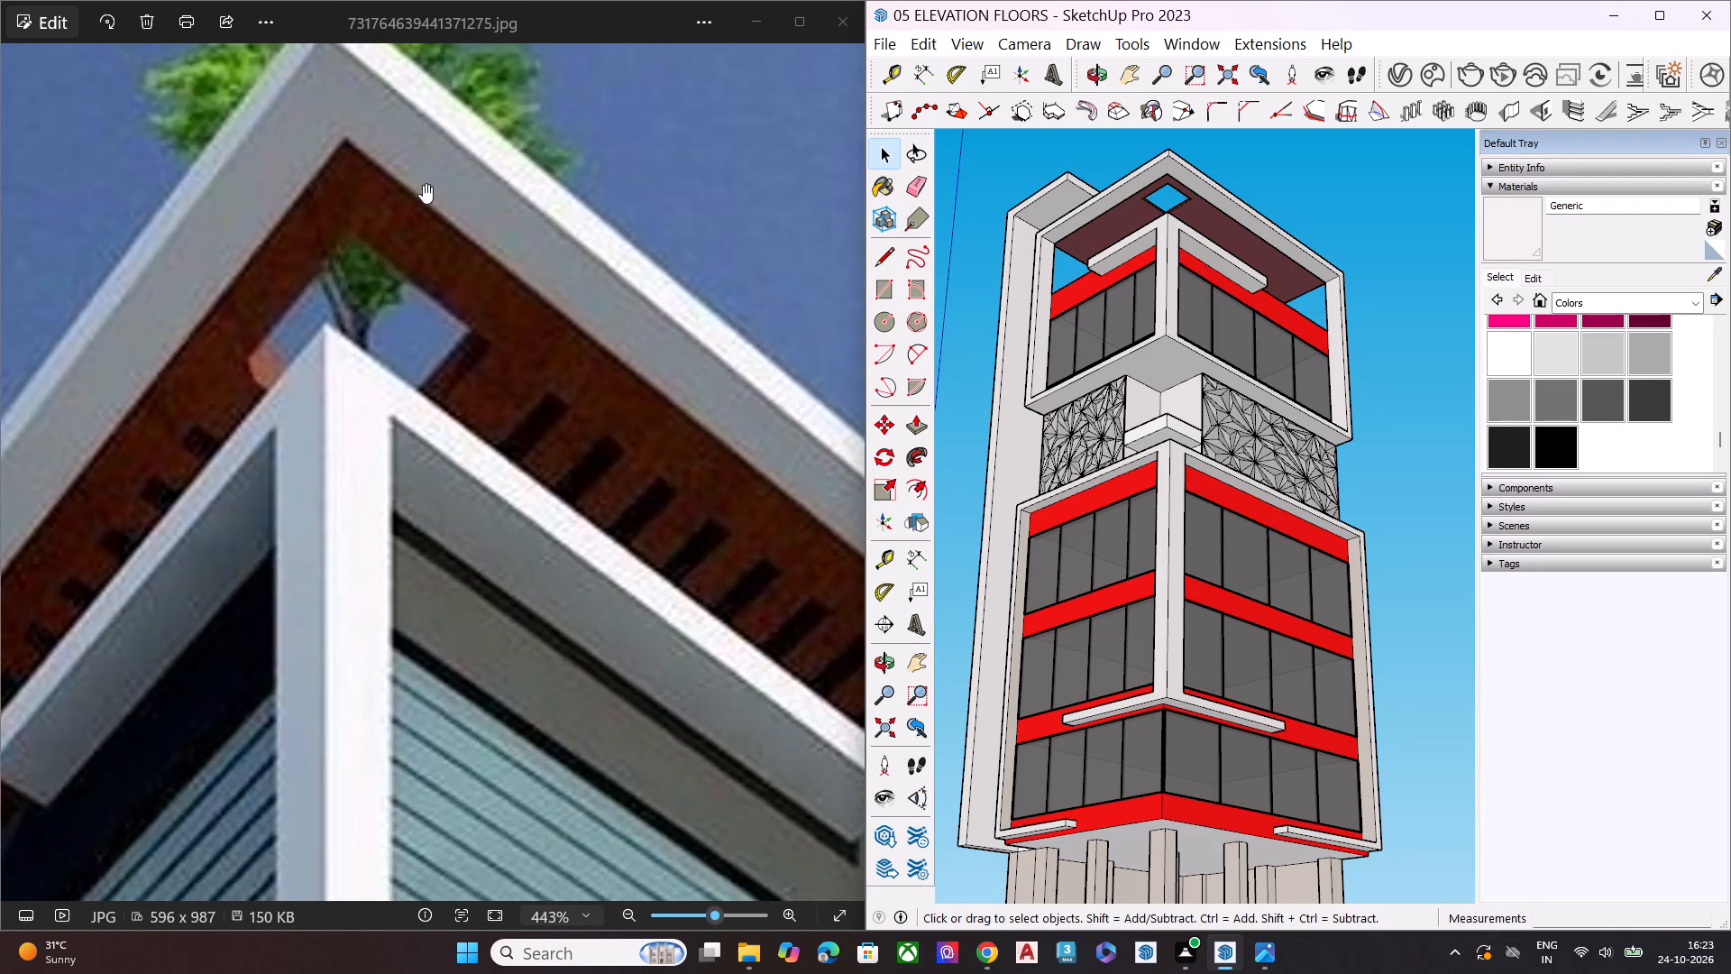
pyautogui.scroll(-17, 423, 184)
pyautogui.scroll(1, 1022, 255)
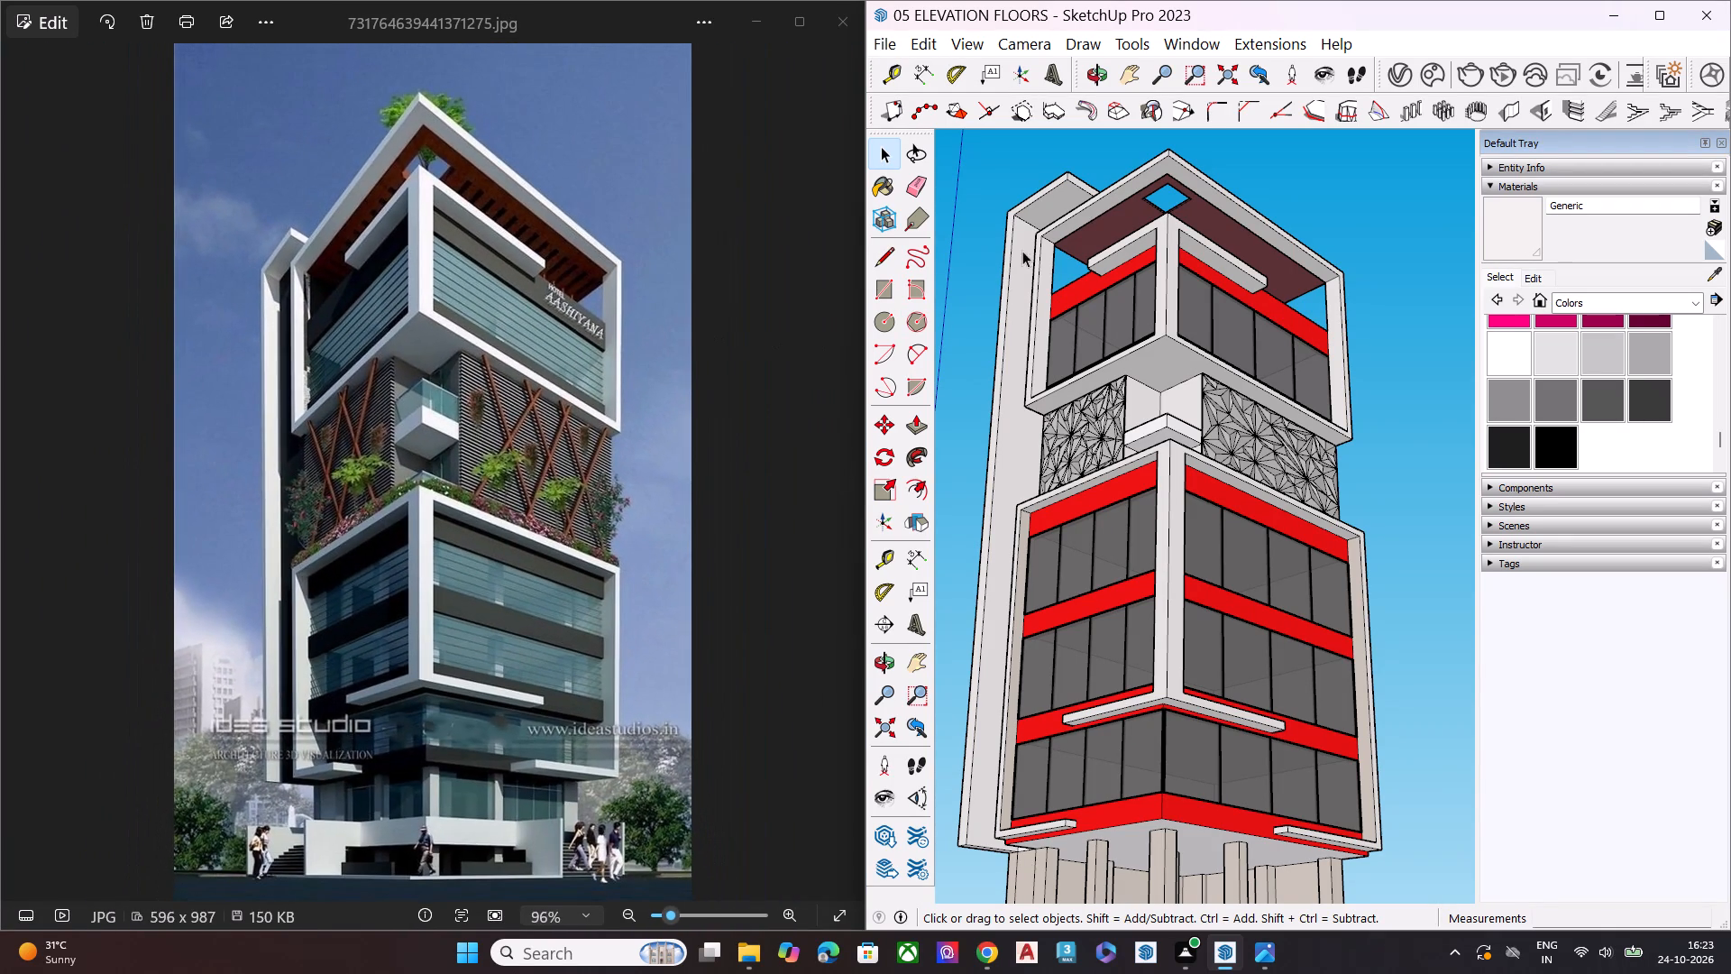
pyautogui.scroll(7, 1022, 251)
pyautogui.moveTo(1302, 220); pyautogui.dragTo(970, 302, button='middle')
pyautogui.scroll(1, 970, 297)
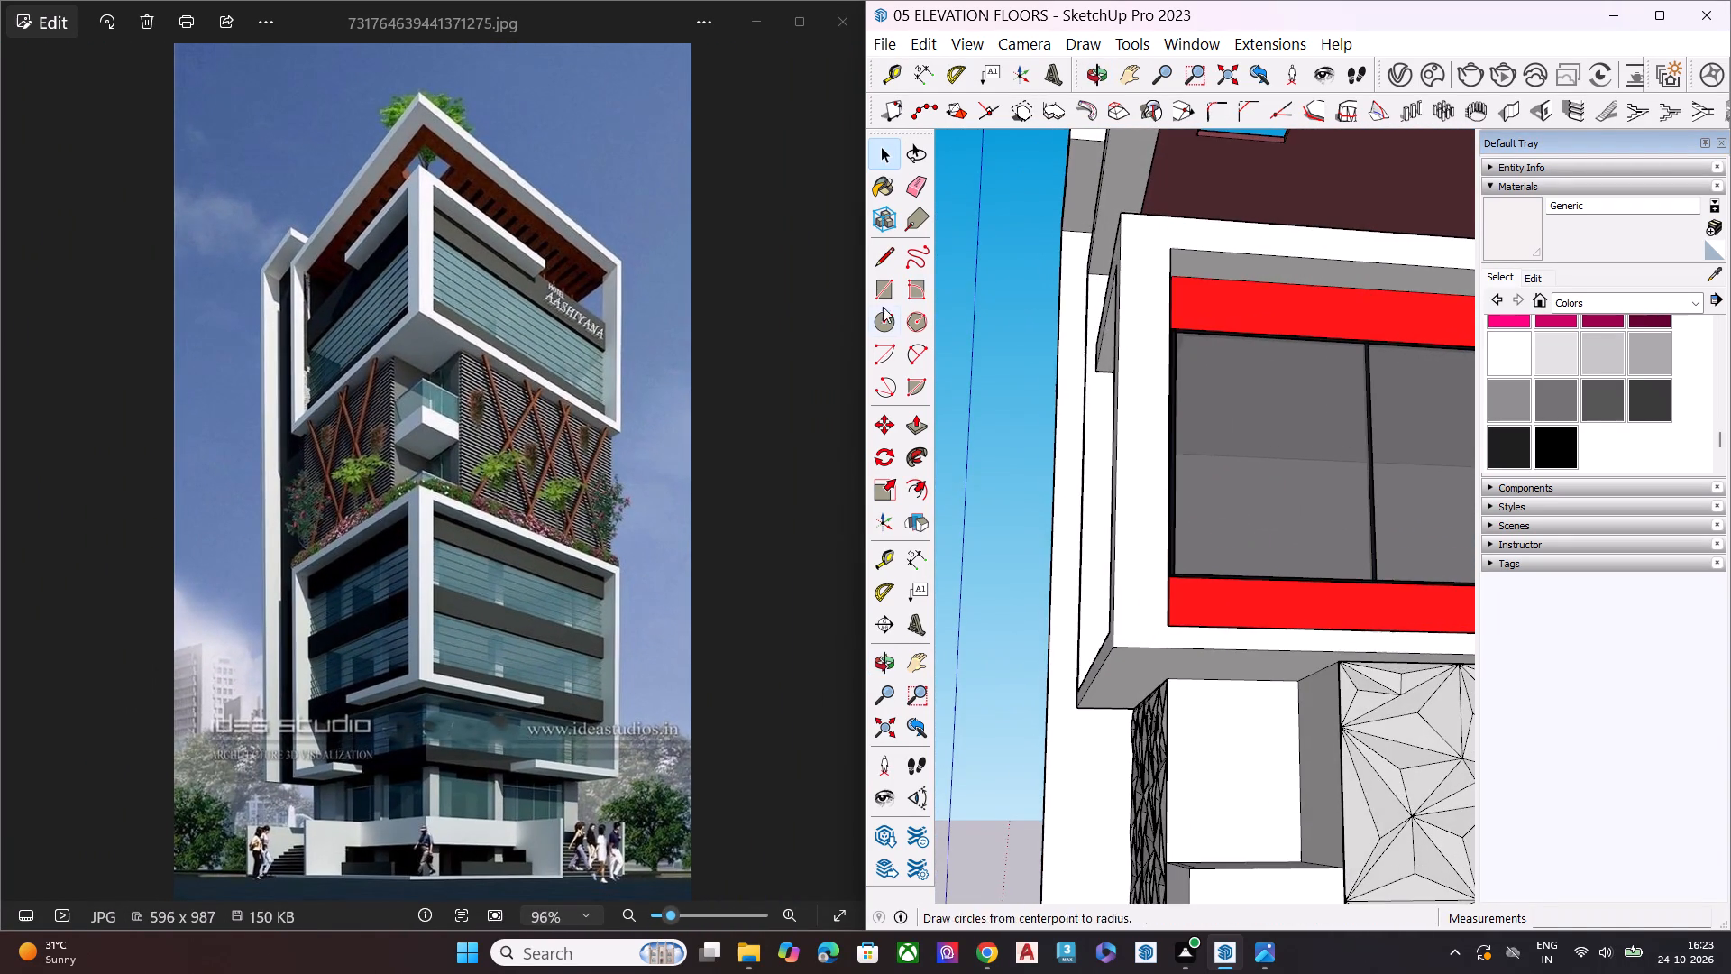
pyautogui.scroll(-9, 821, 359)
pyautogui.scroll(-4, 1160, 378)
pyautogui.scroll(1, 1117, 385)
pyautogui.scroll(-4, 1114, 387)
pyautogui.moveTo(1176, 466); pyautogui.dragTo(1364, 392, button='middle')
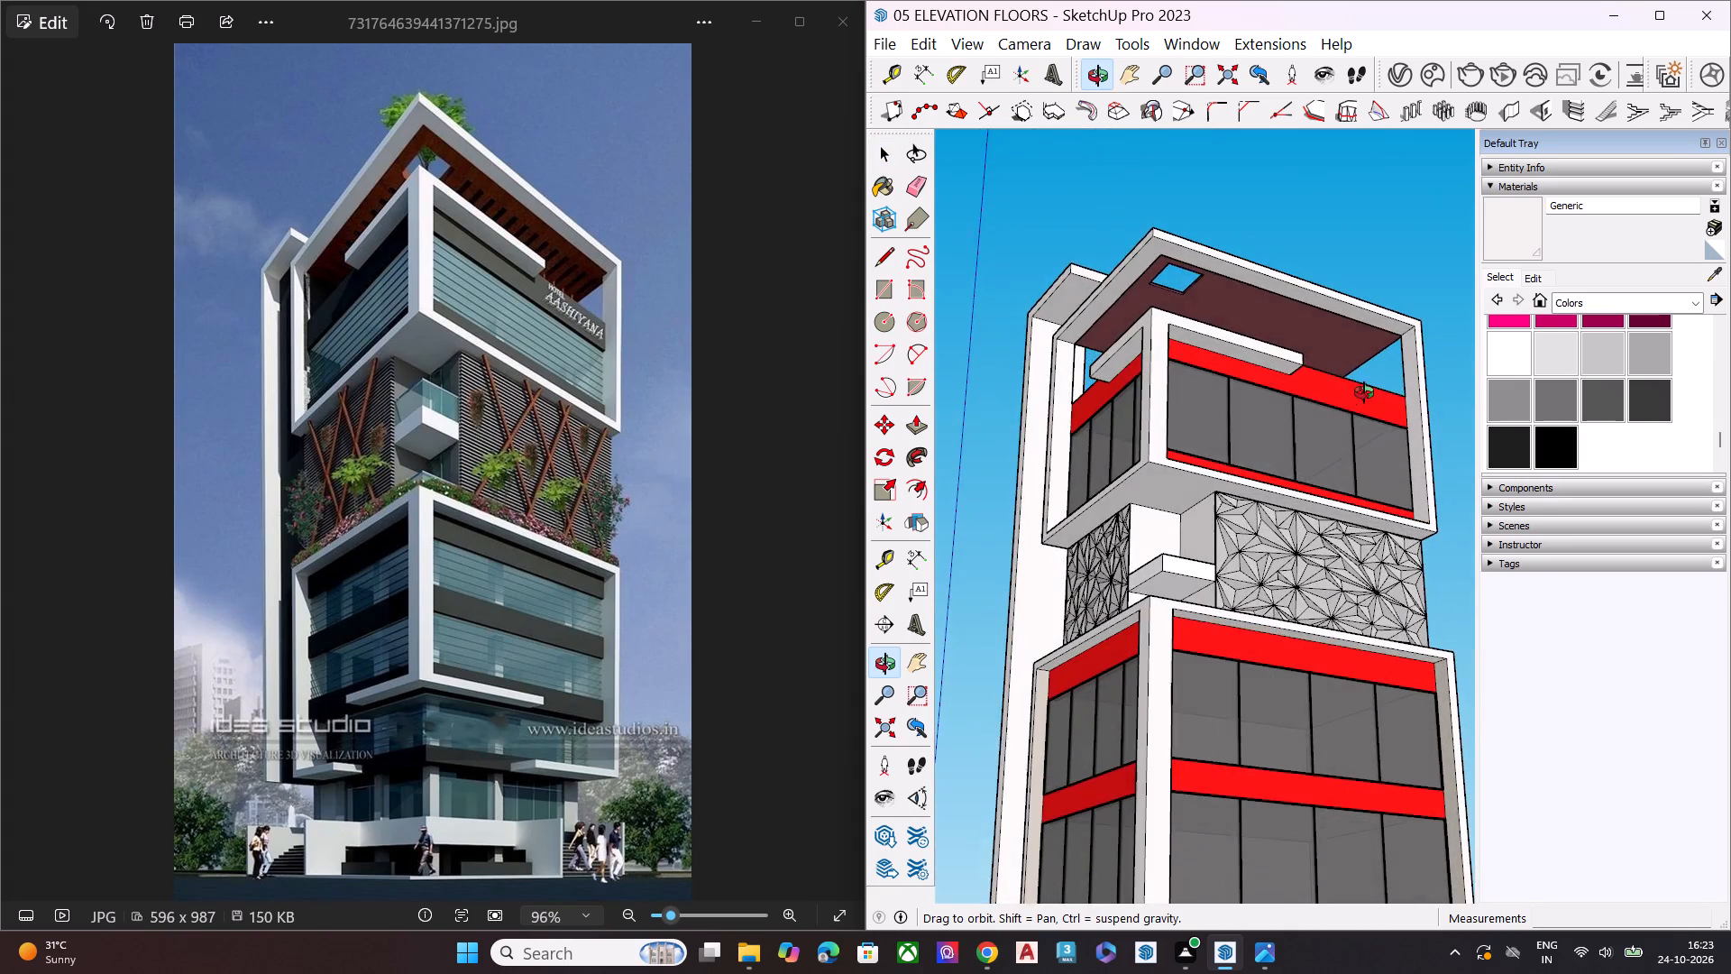
pyautogui.moveTo(1364, 392); pyautogui.dragTo(1407, 825, button='middle')
pyautogui.moveTo(1402, 802); pyautogui.dragTo(1224, 324, button='middle')
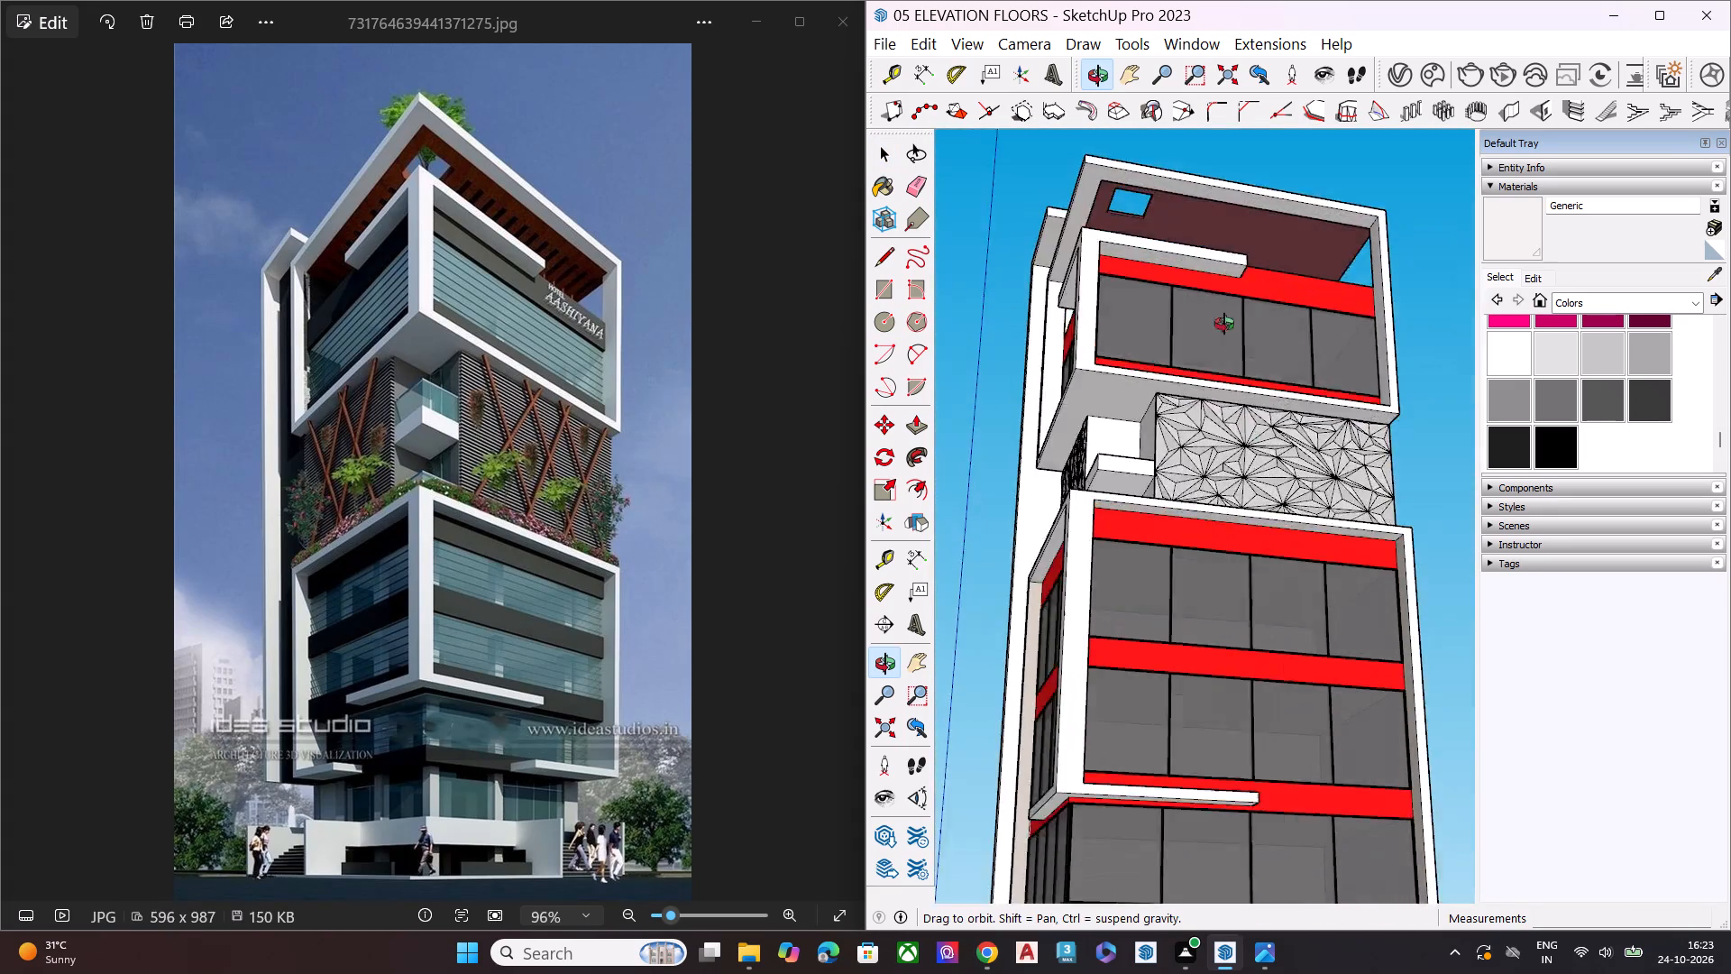
pyautogui.moveTo(1224, 324); pyautogui.dragTo(1223, 198, button='middle')
pyautogui.scroll(7, 1223, 198)
pyautogui.scroll(-1, 1177, 233)
pyautogui.scroll(4, 1177, 233)
pyautogui.moveTo(1232, 287); pyautogui.dragTo(1123, 352, button='middle')
pyautogui.scroll(2, 1118, 345)
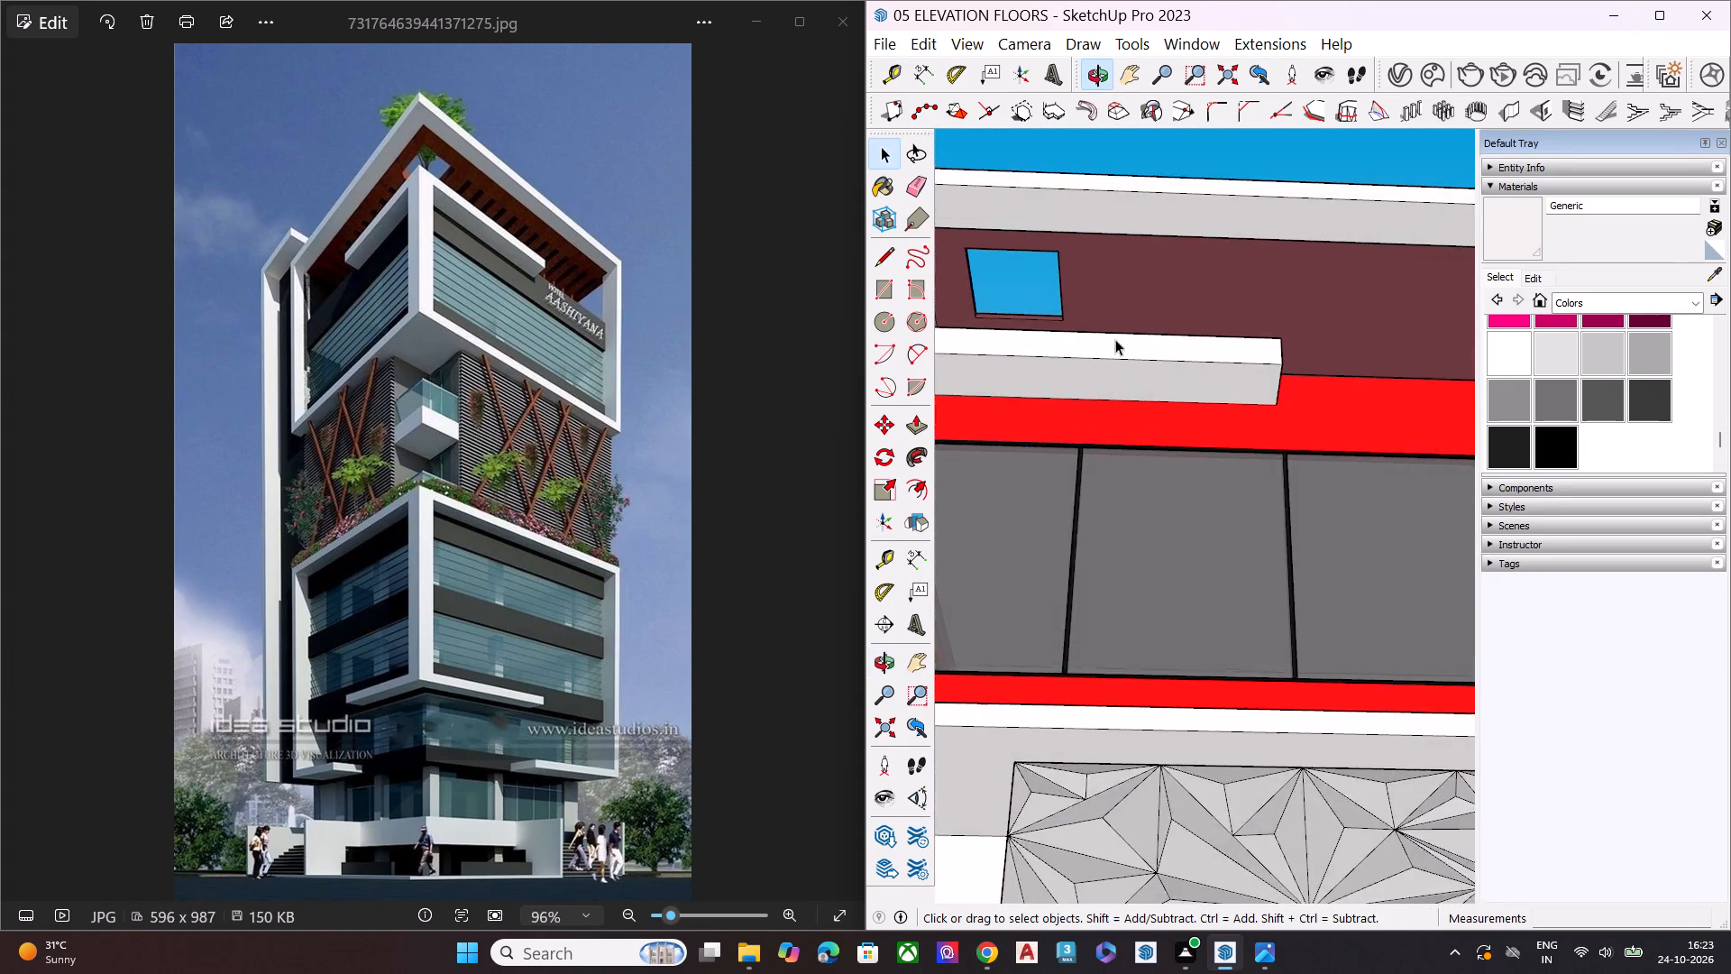
pyautogui.scroll(6, 1115, 339)
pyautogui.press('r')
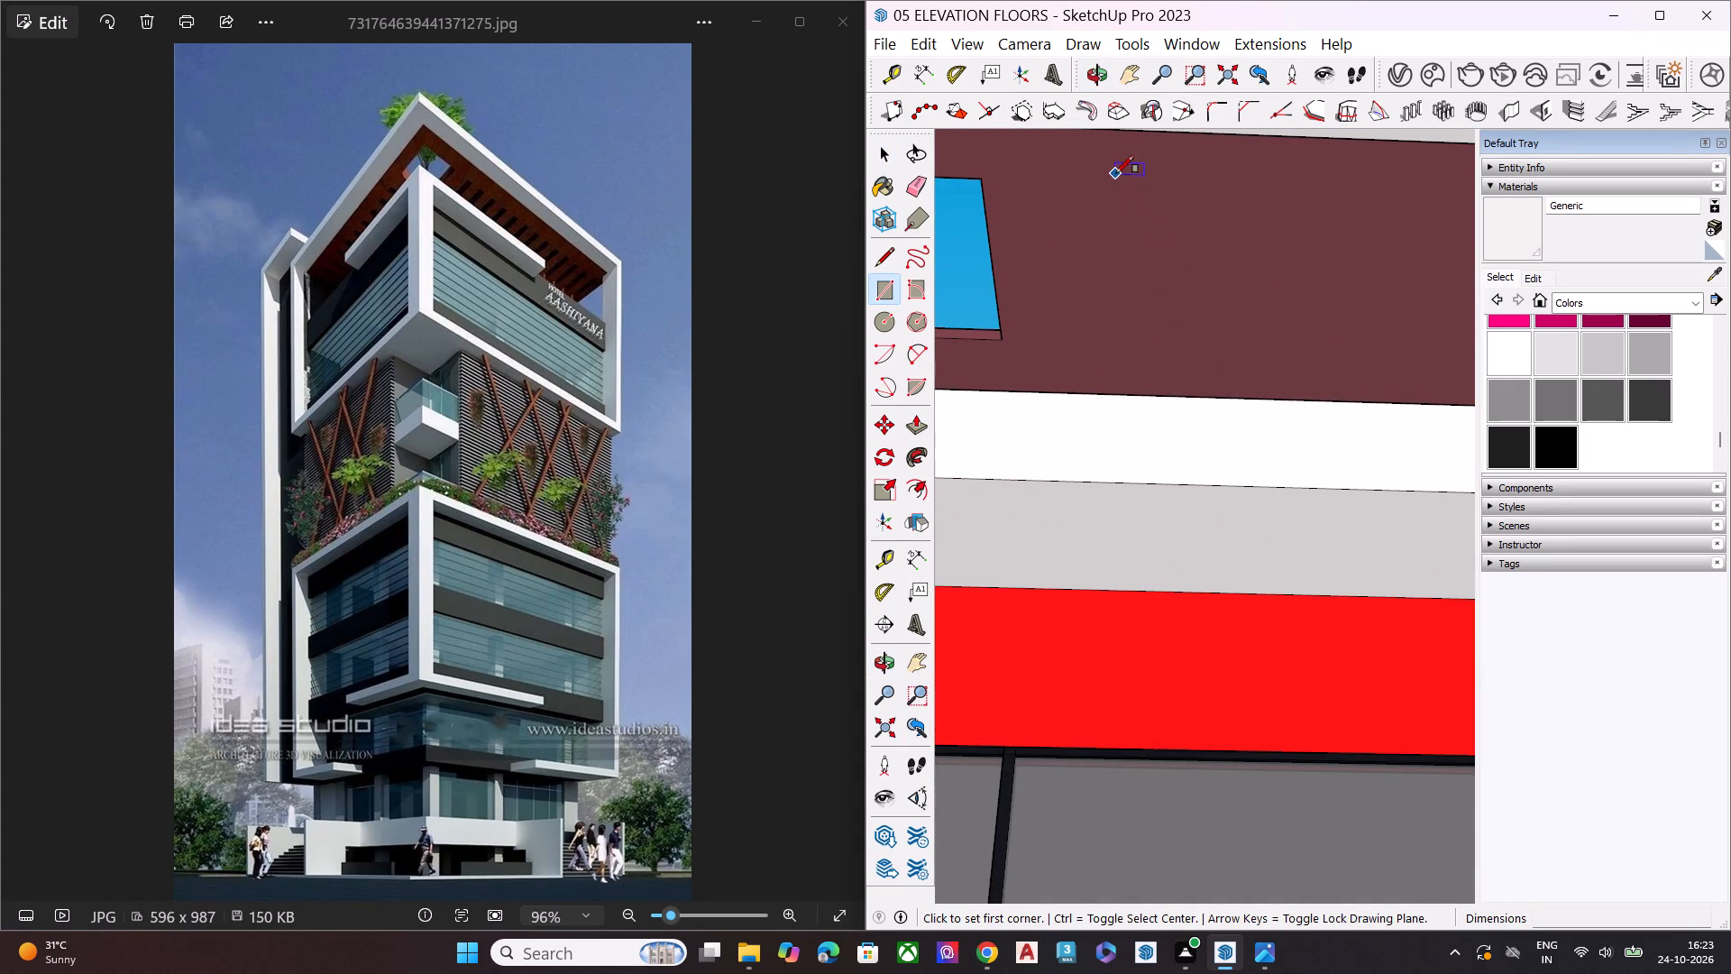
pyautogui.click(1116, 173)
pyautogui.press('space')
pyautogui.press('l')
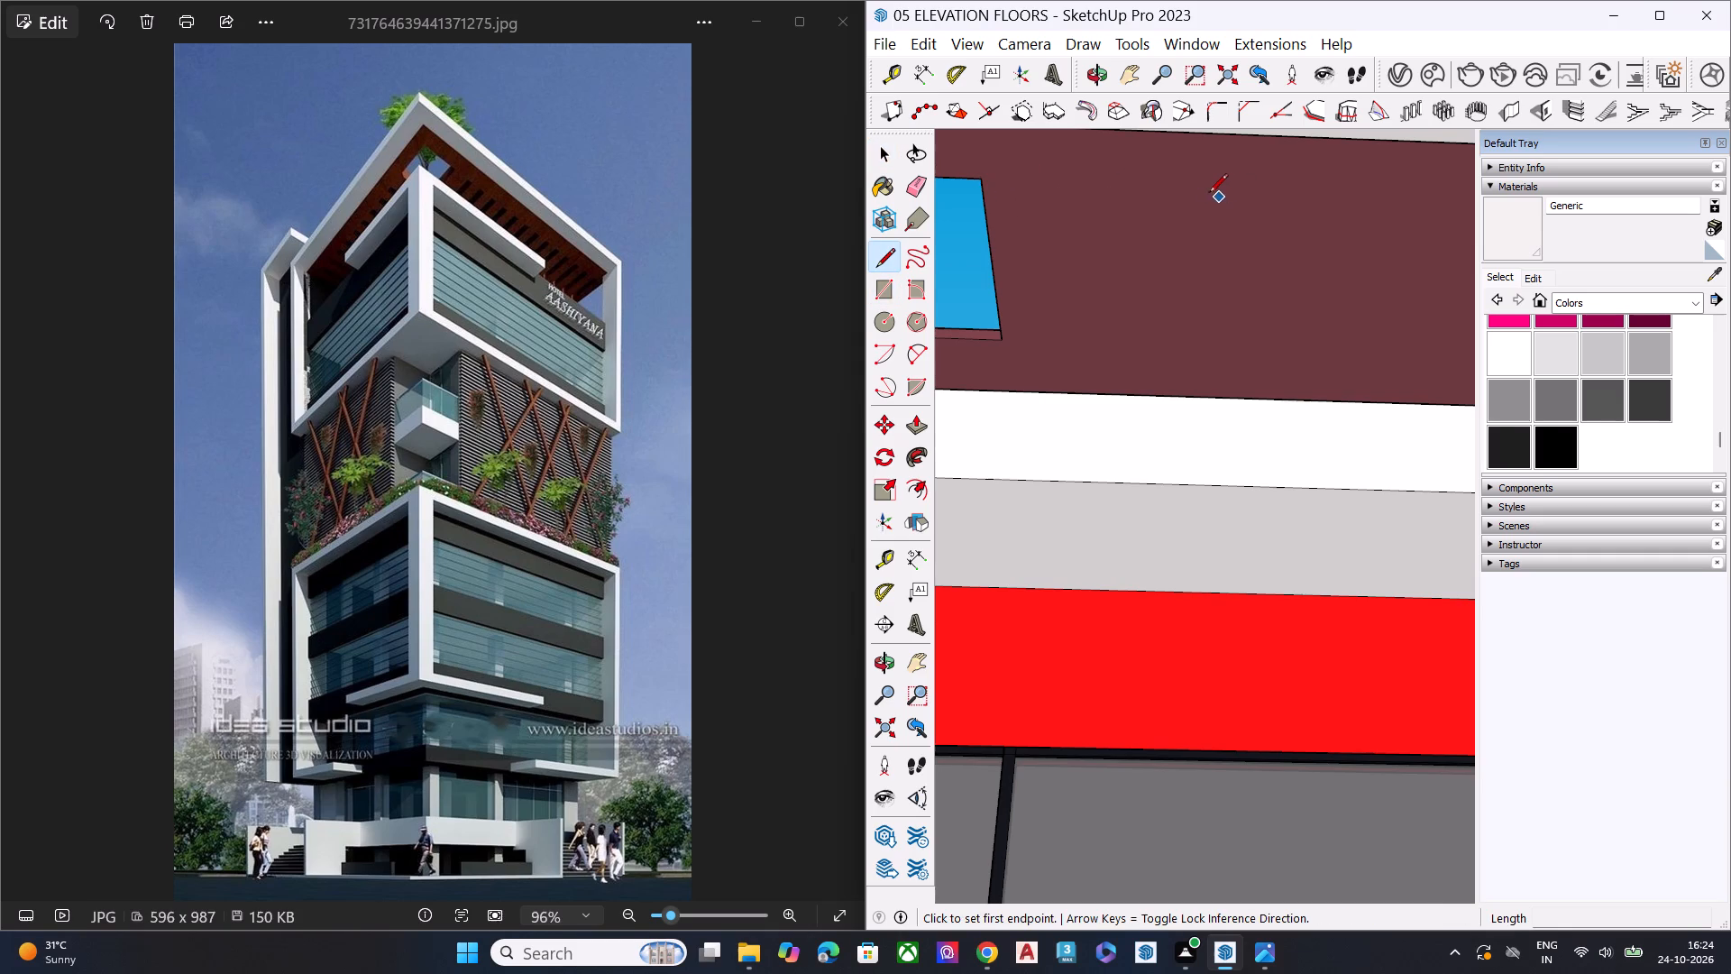
# Draw a narrow rectangle about 10' 3" by 11" on the brown roof soffit, beside the square opening.
pyautogui.press('r')
pyautogui.click(1139, 179)
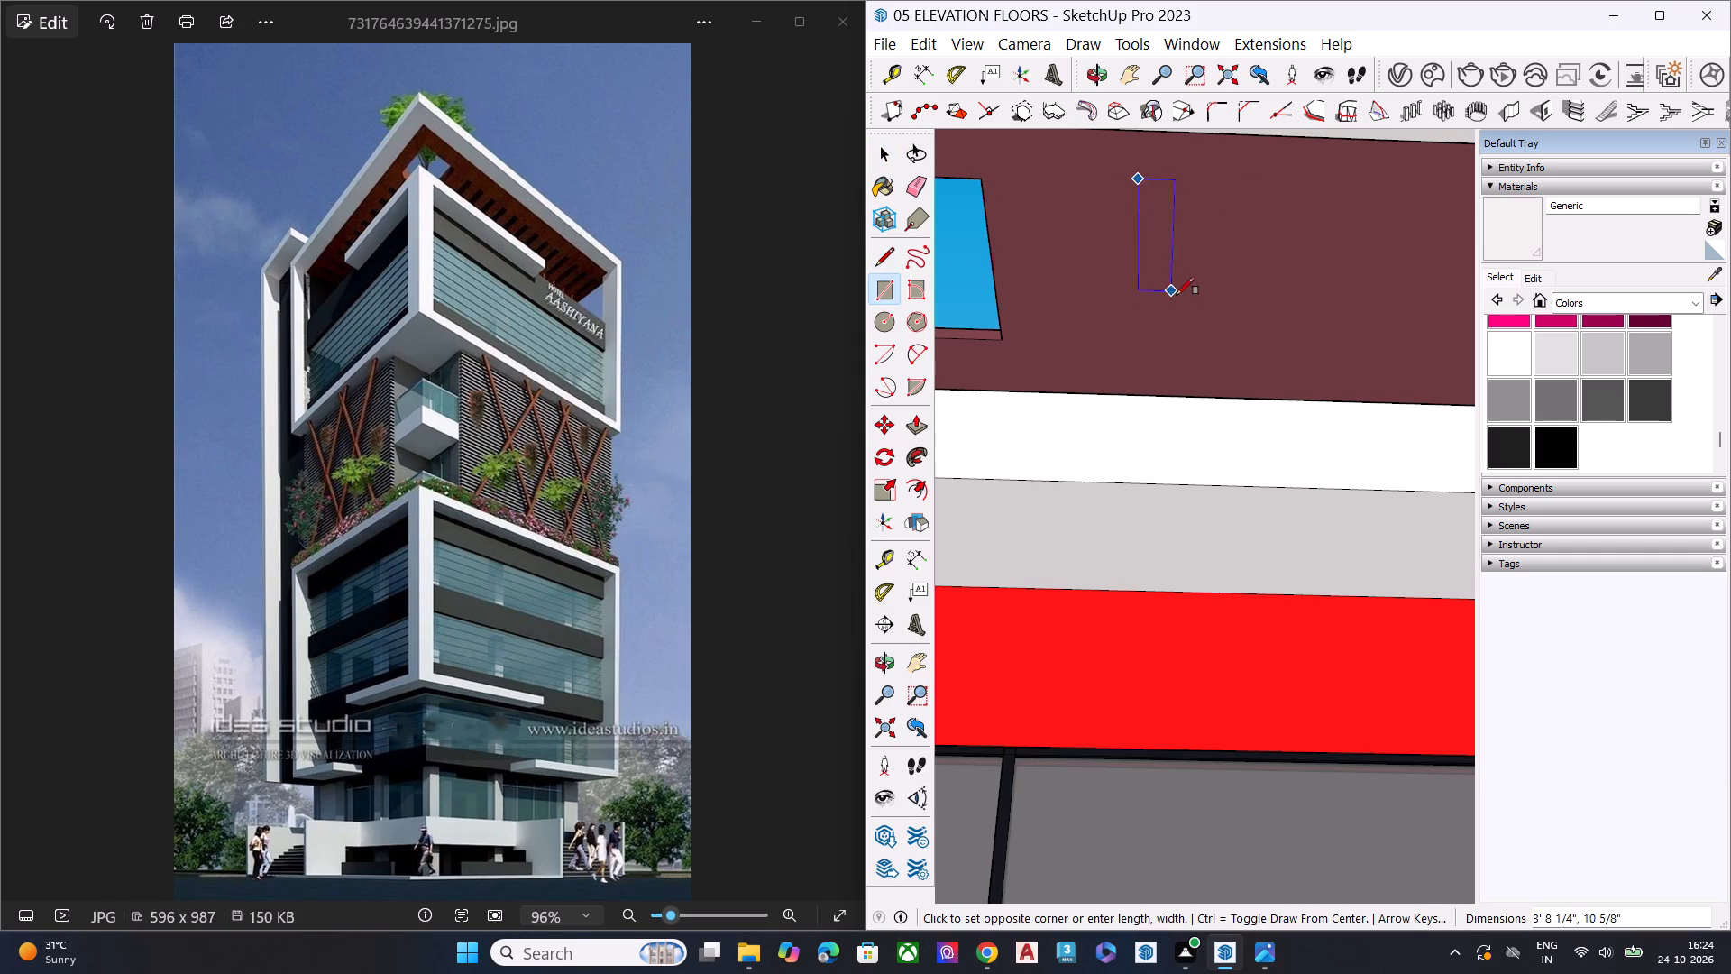
pyautogui.moveTo(1184, 325); pyautogui.dragTo(1157, 420, button='middle')
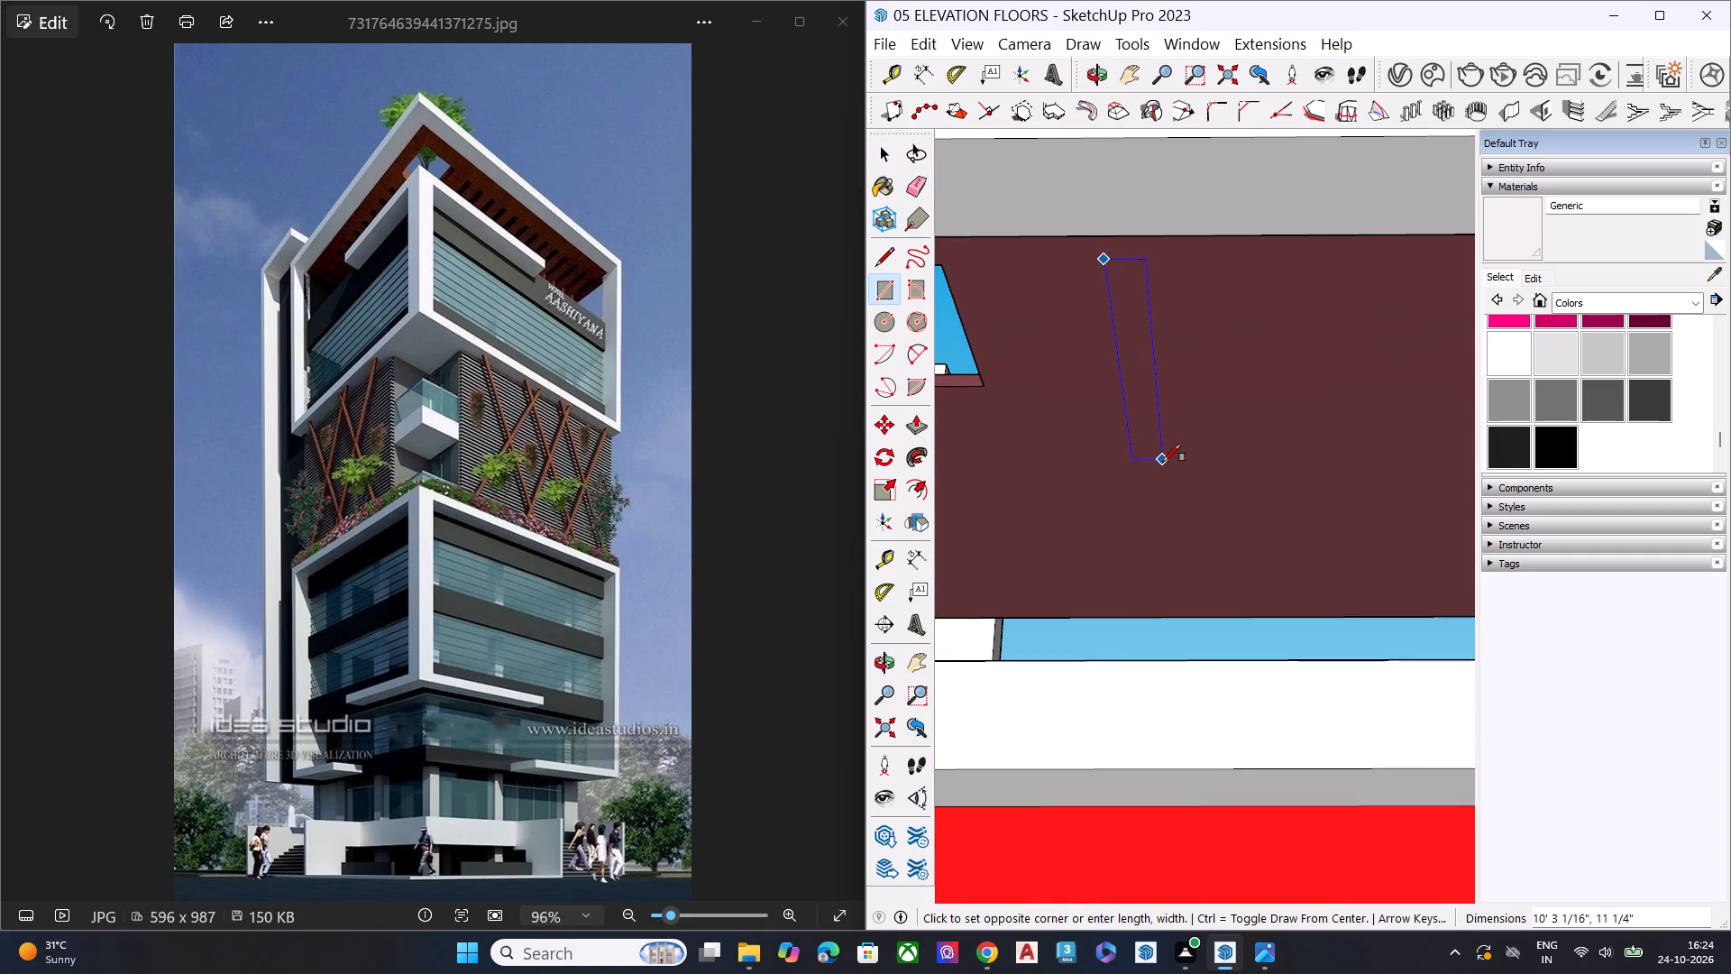
pyautogui.click(1163, 464)
# Copy the narrow rectangle twice along the soffit, away from the square opening, at a spacing of about 2'.
pyautogui.press('space')
pyautogui.click(1128, 311)
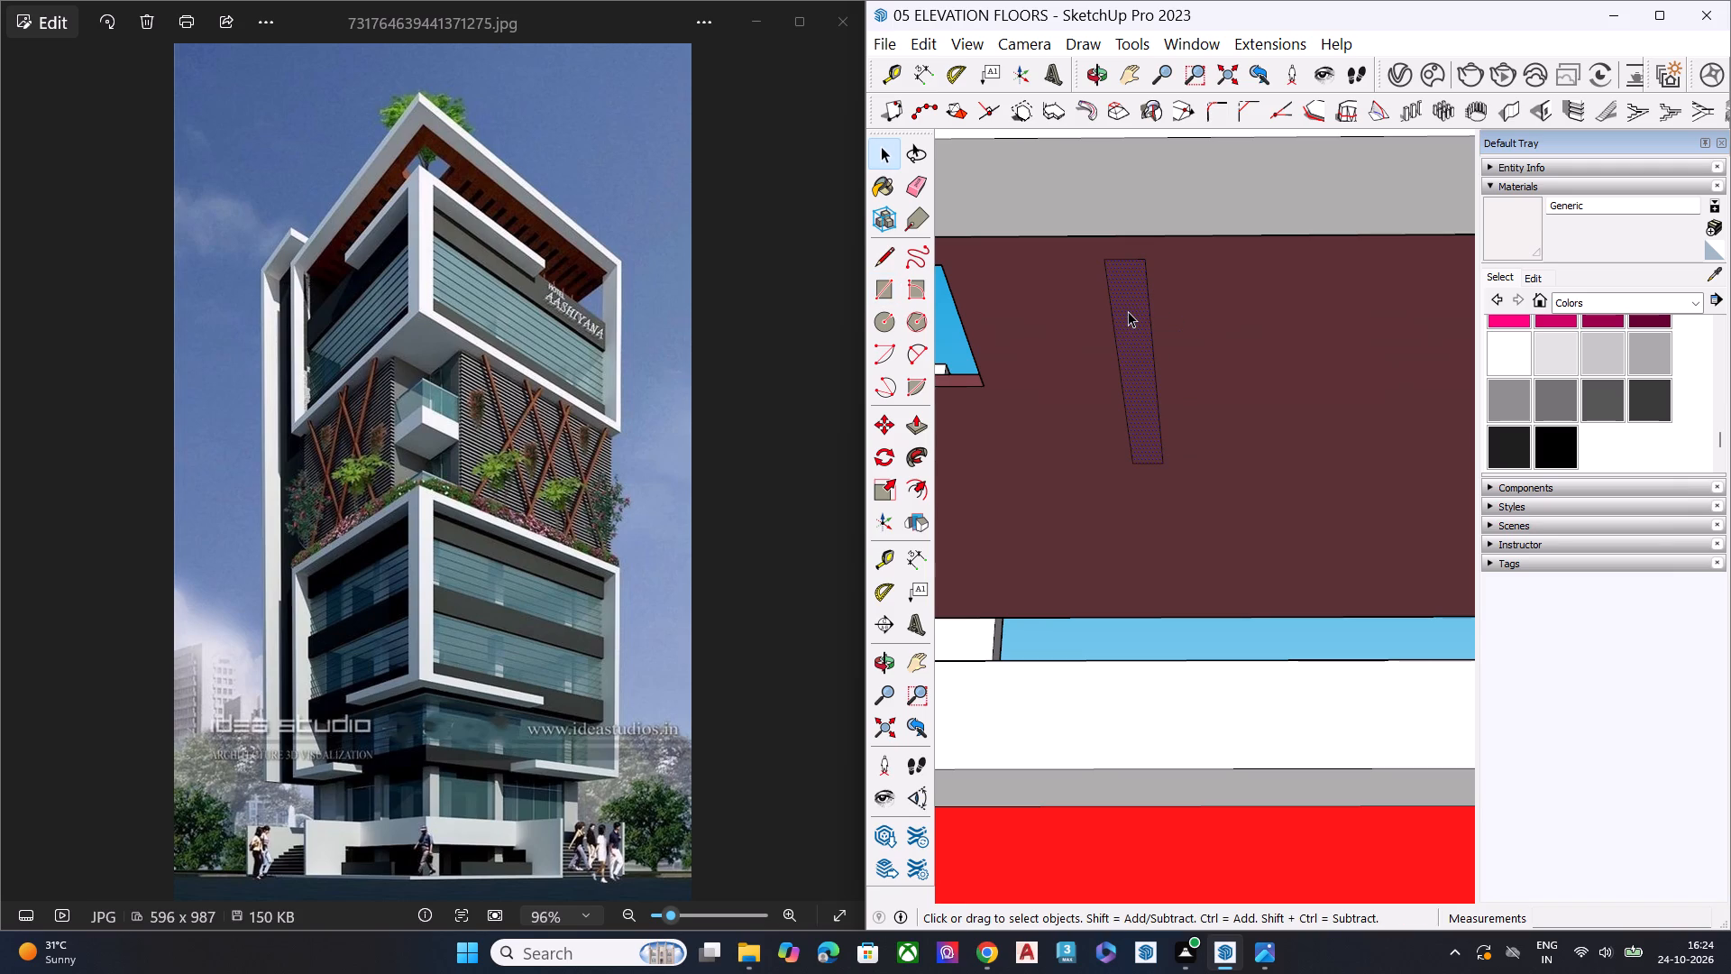
pyautogui.doubleClick(1128, 311)
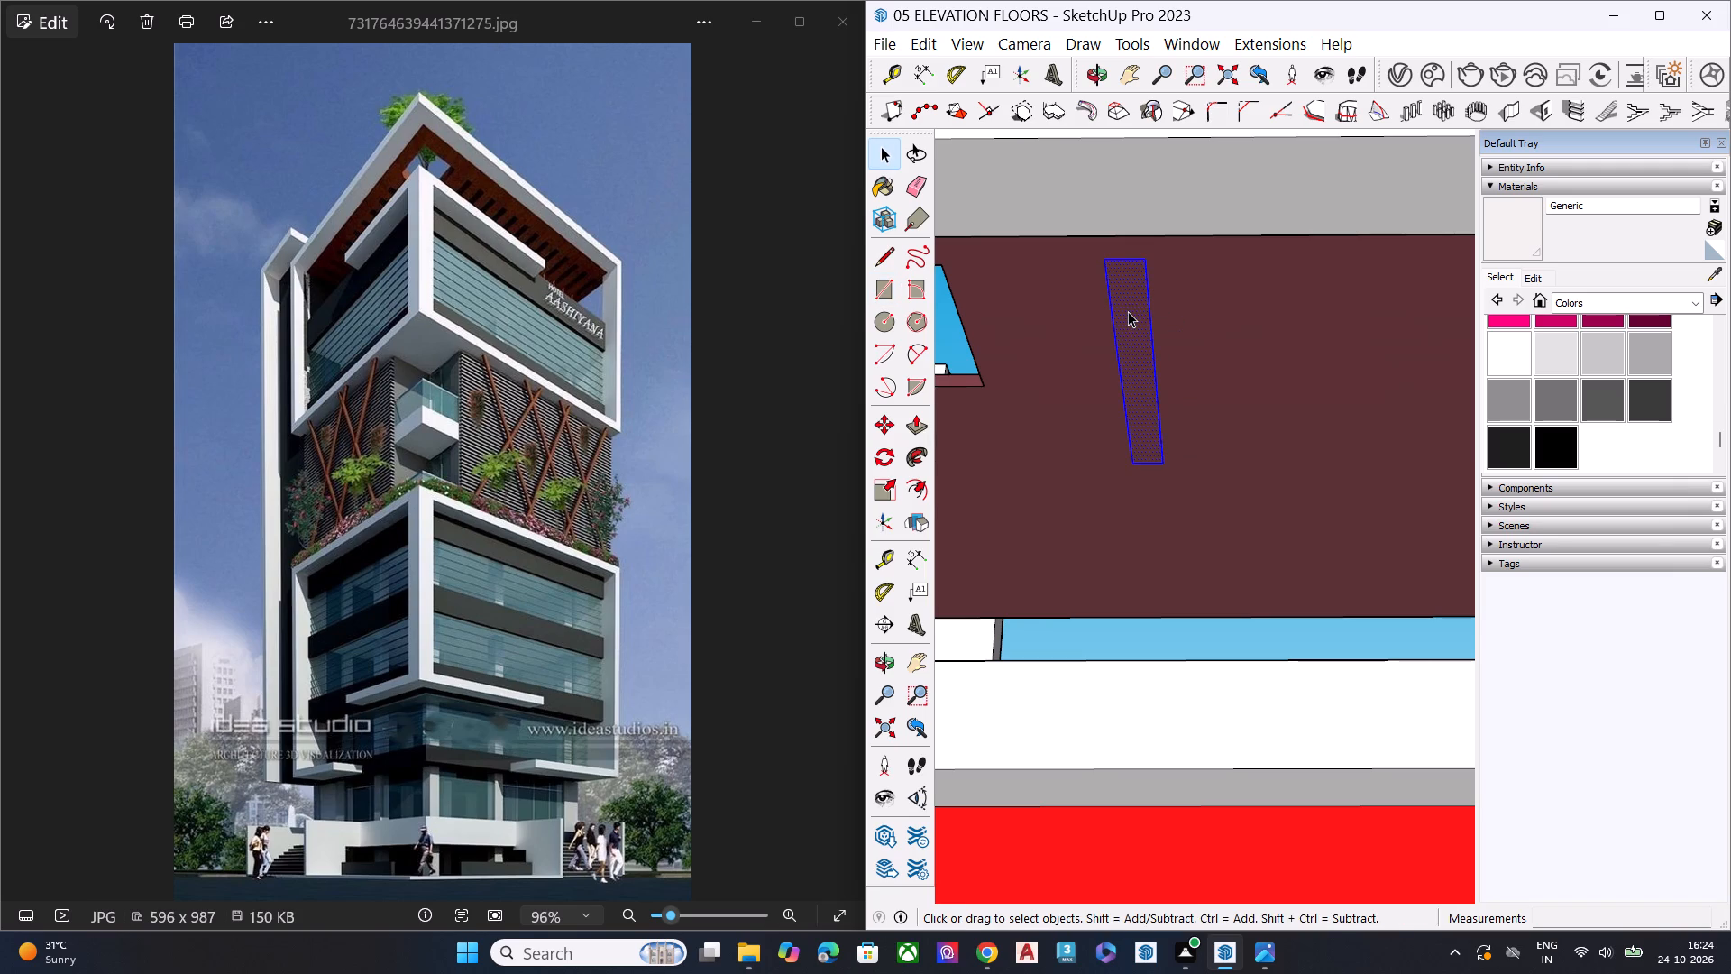
pyautogui.press('m')
pyautogui.click(1104, 262)
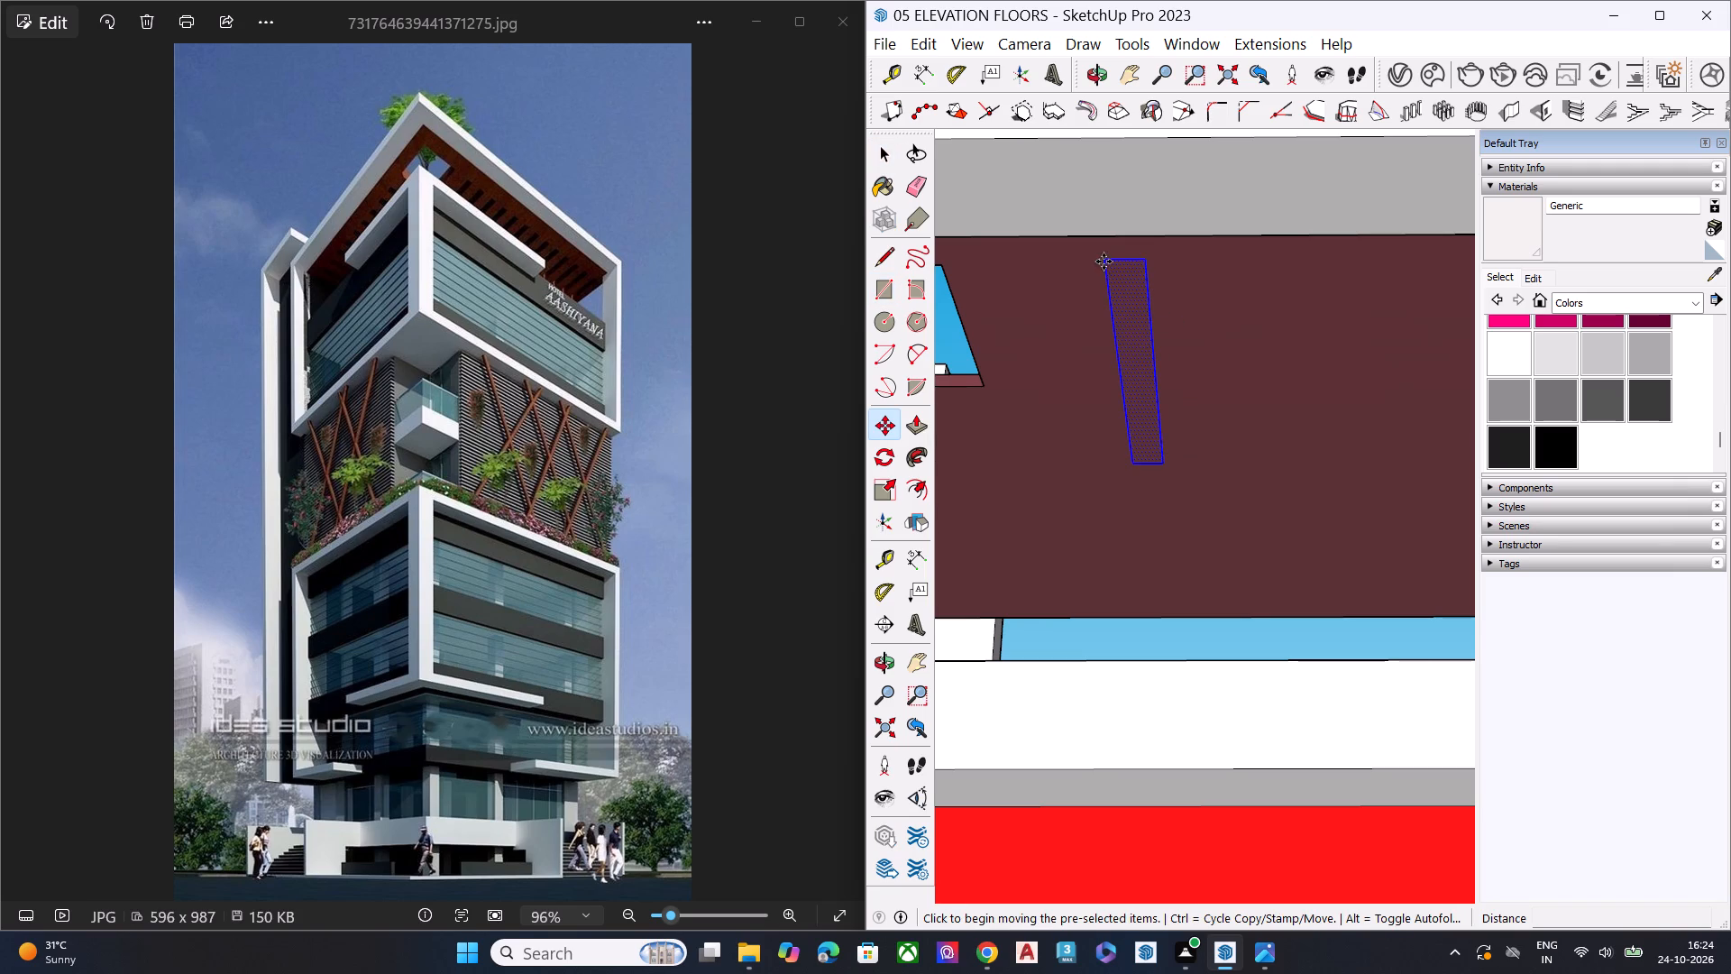
pyautogui.click(1192, 267)
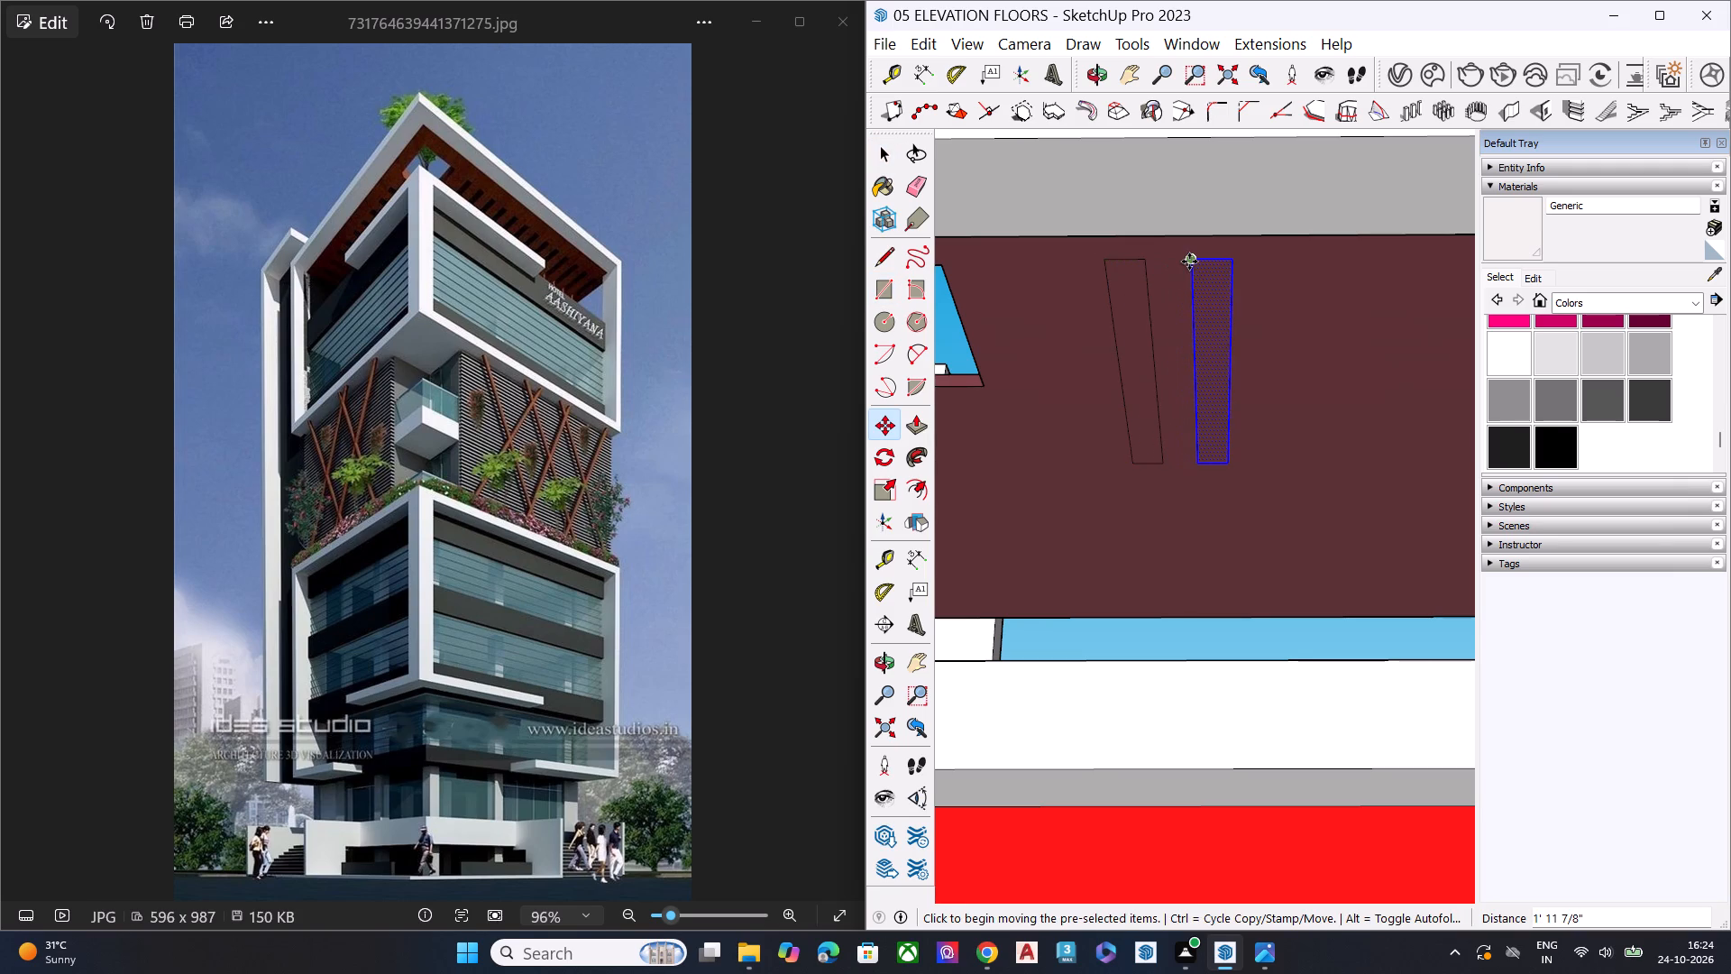
pyautogui.click(1189, 262)
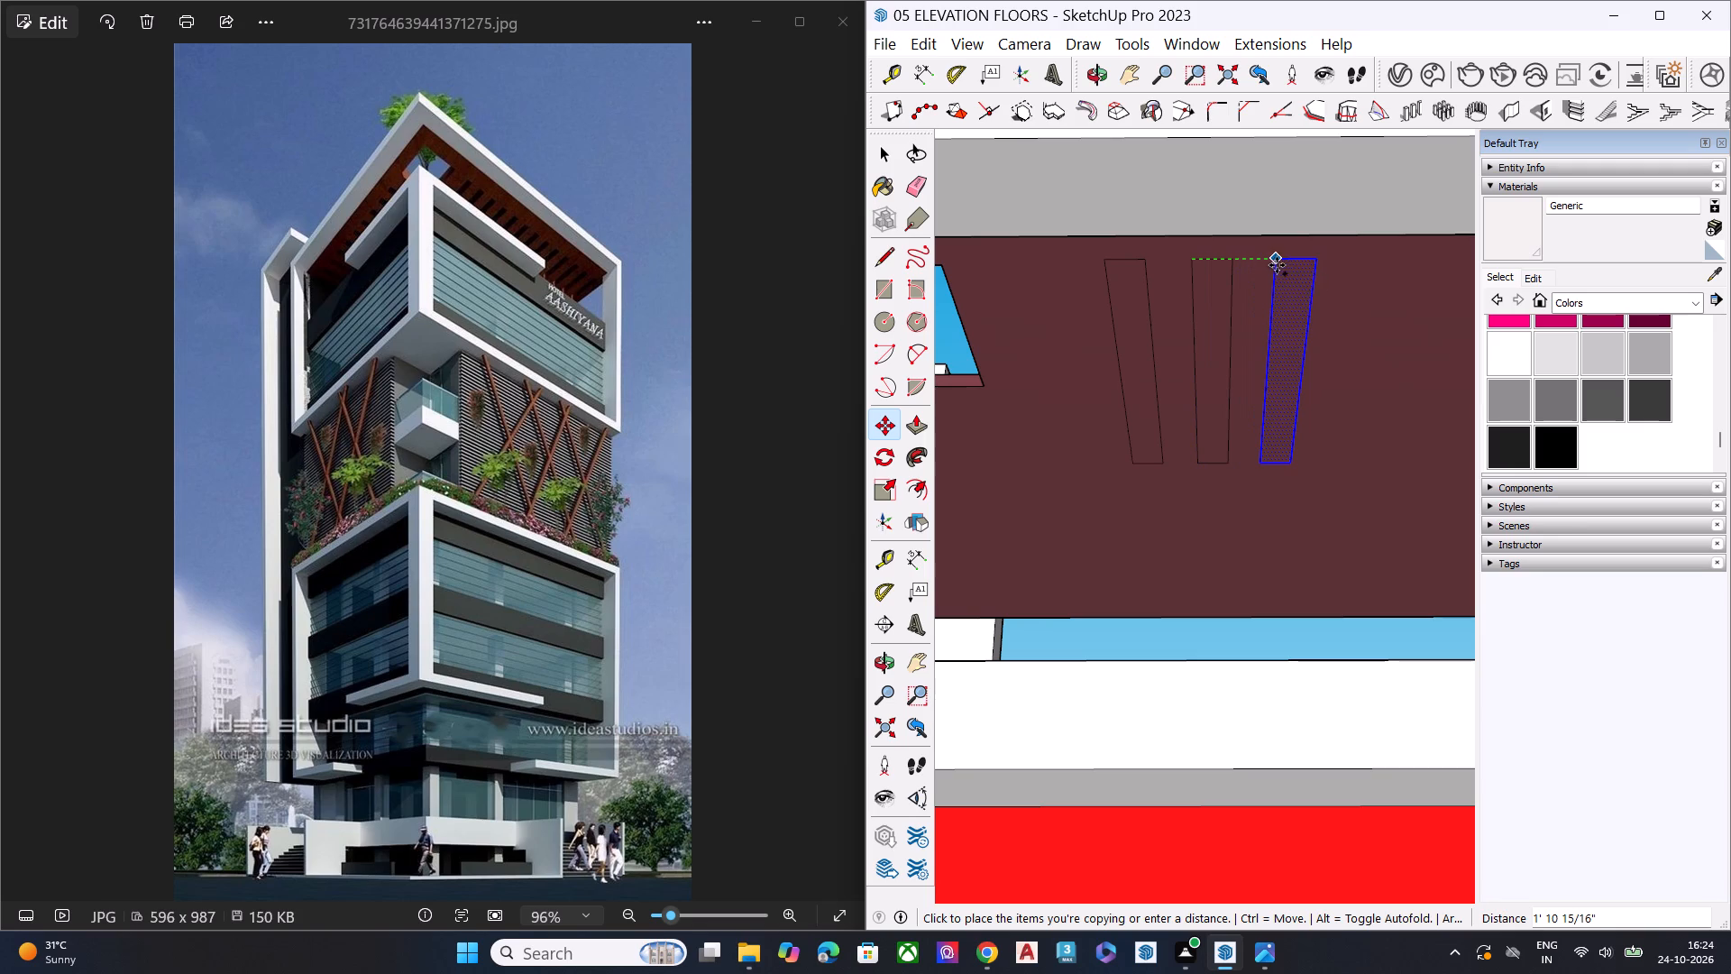
pyautogui.click(1278, 265)
# Add three more copies of the narrow rectangle, continuing the row along the soffit at a spacing of about 2'.
pyautogui.scroll(-7, 985, 300)
pyautogui.moveTo(1204, 354); pyautogui.dragTo(1200, 286, button='middle')
pyautogui.scroll(6, 1187, 282)
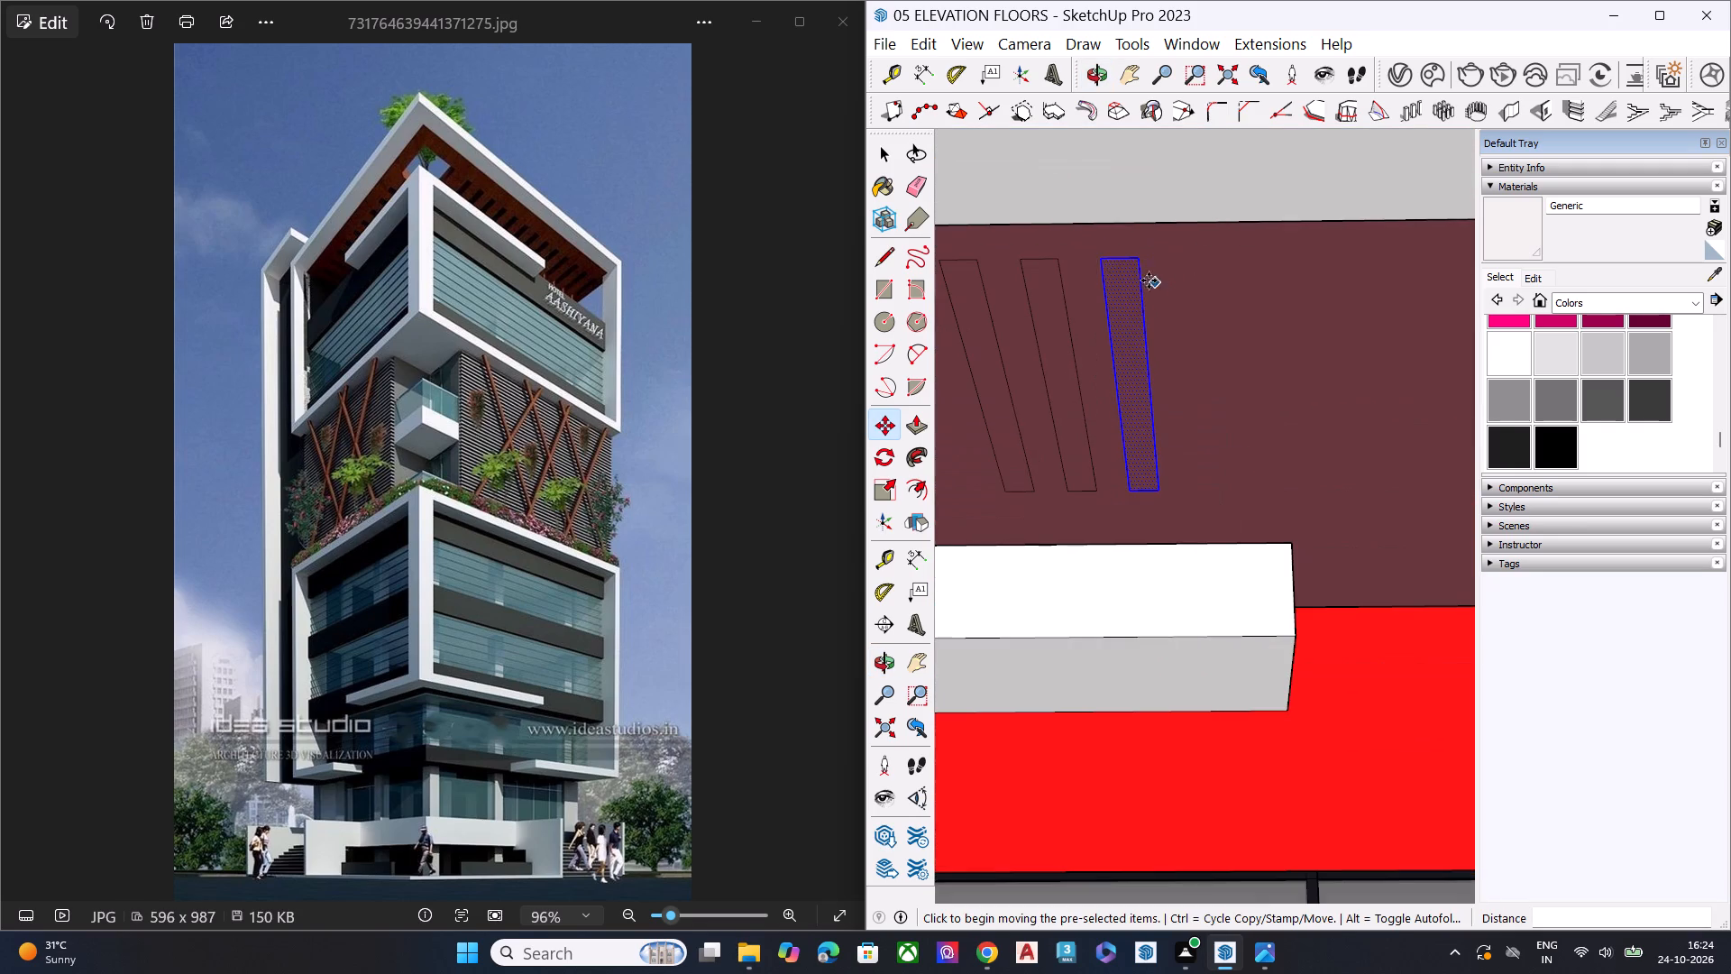
pyautogui.click(1096, 257)
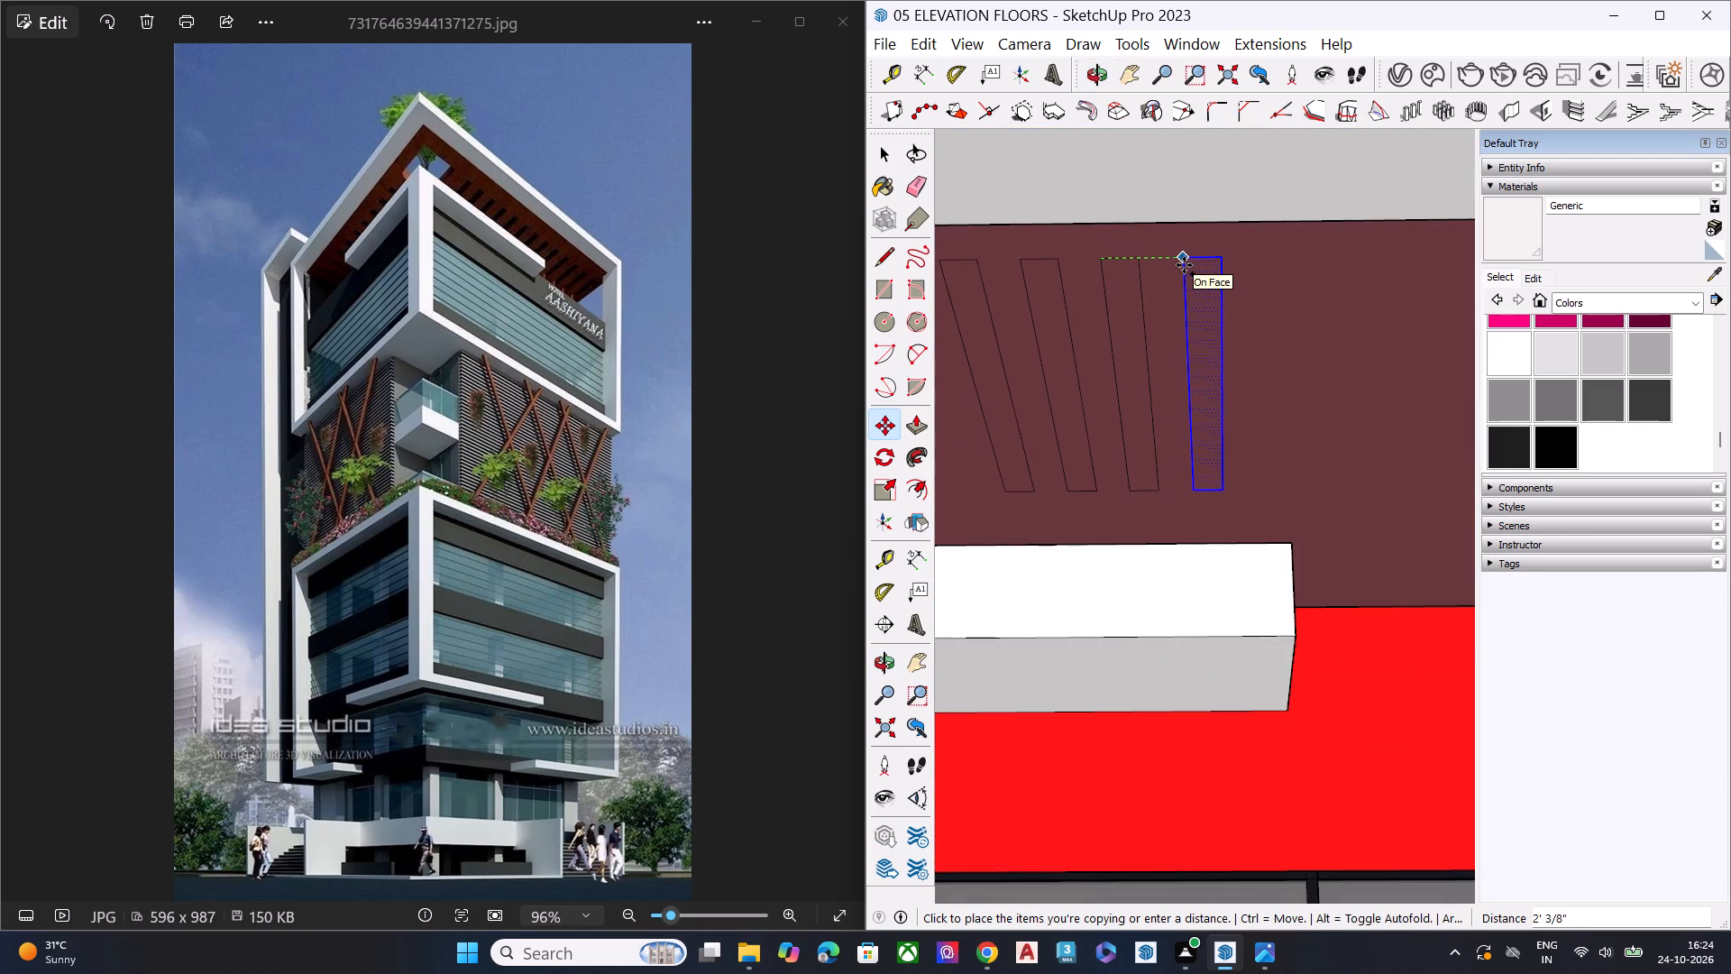
pyautogui.click(1184, 265)
pyautogui.click(1183, 260)
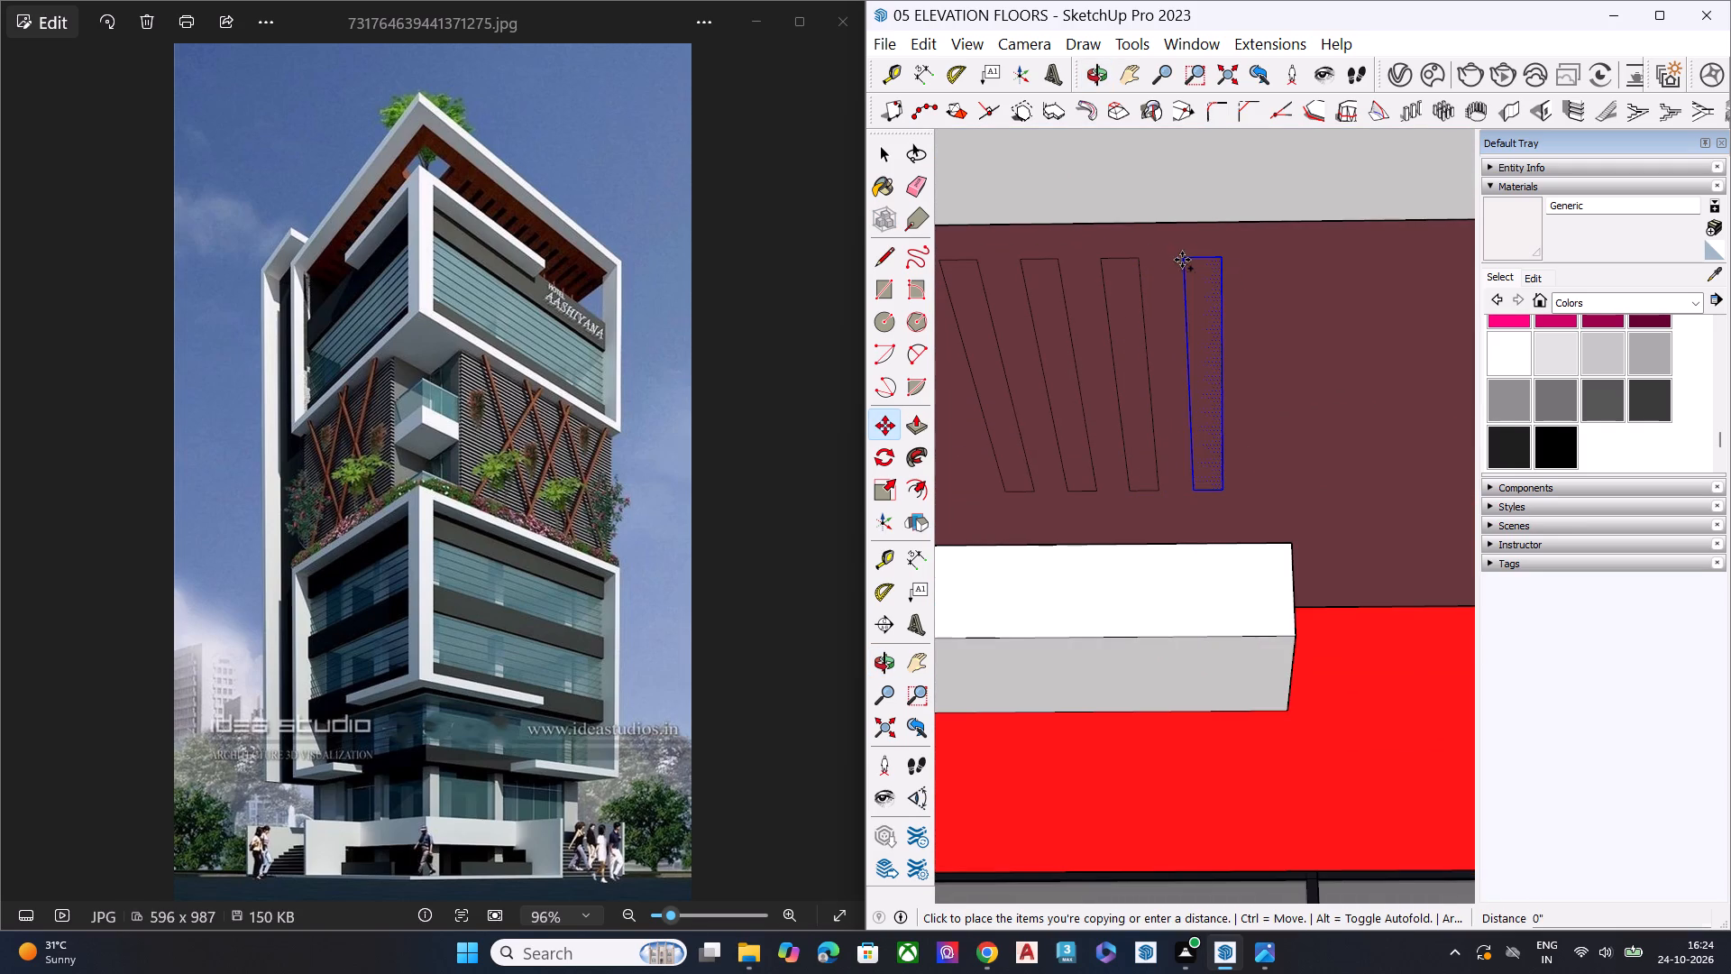
pyautogui.scroll(-4, 1122, 286)
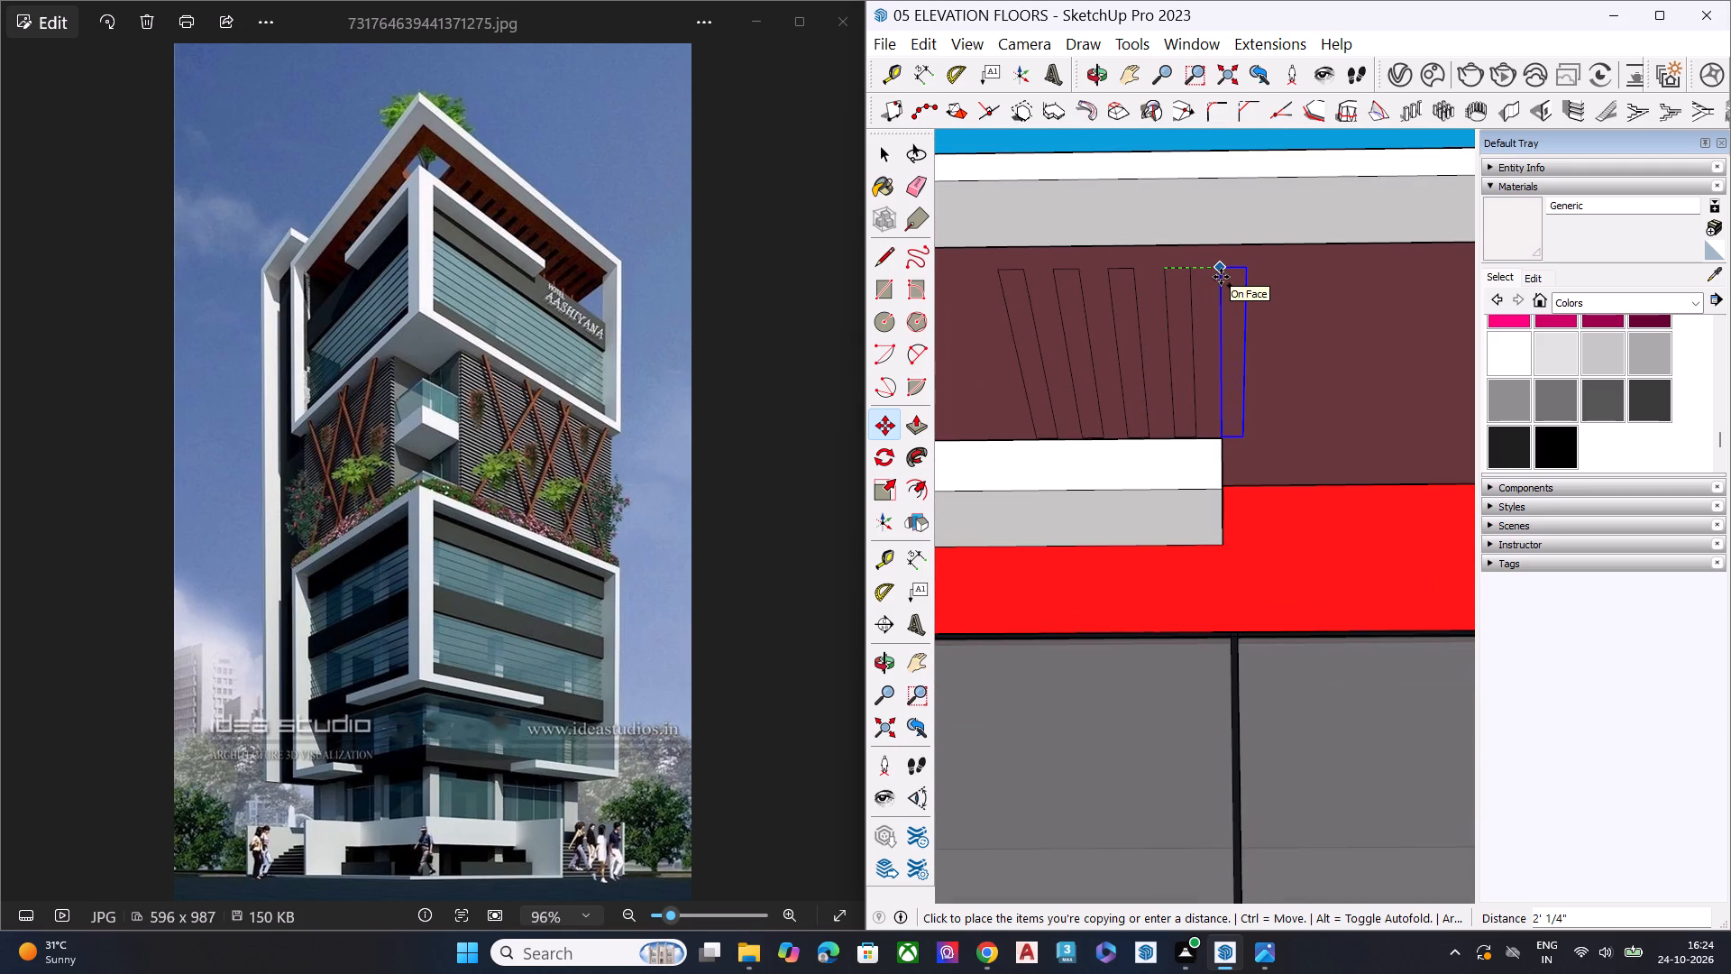
pyautogui.scroll(4, 1221, 277)
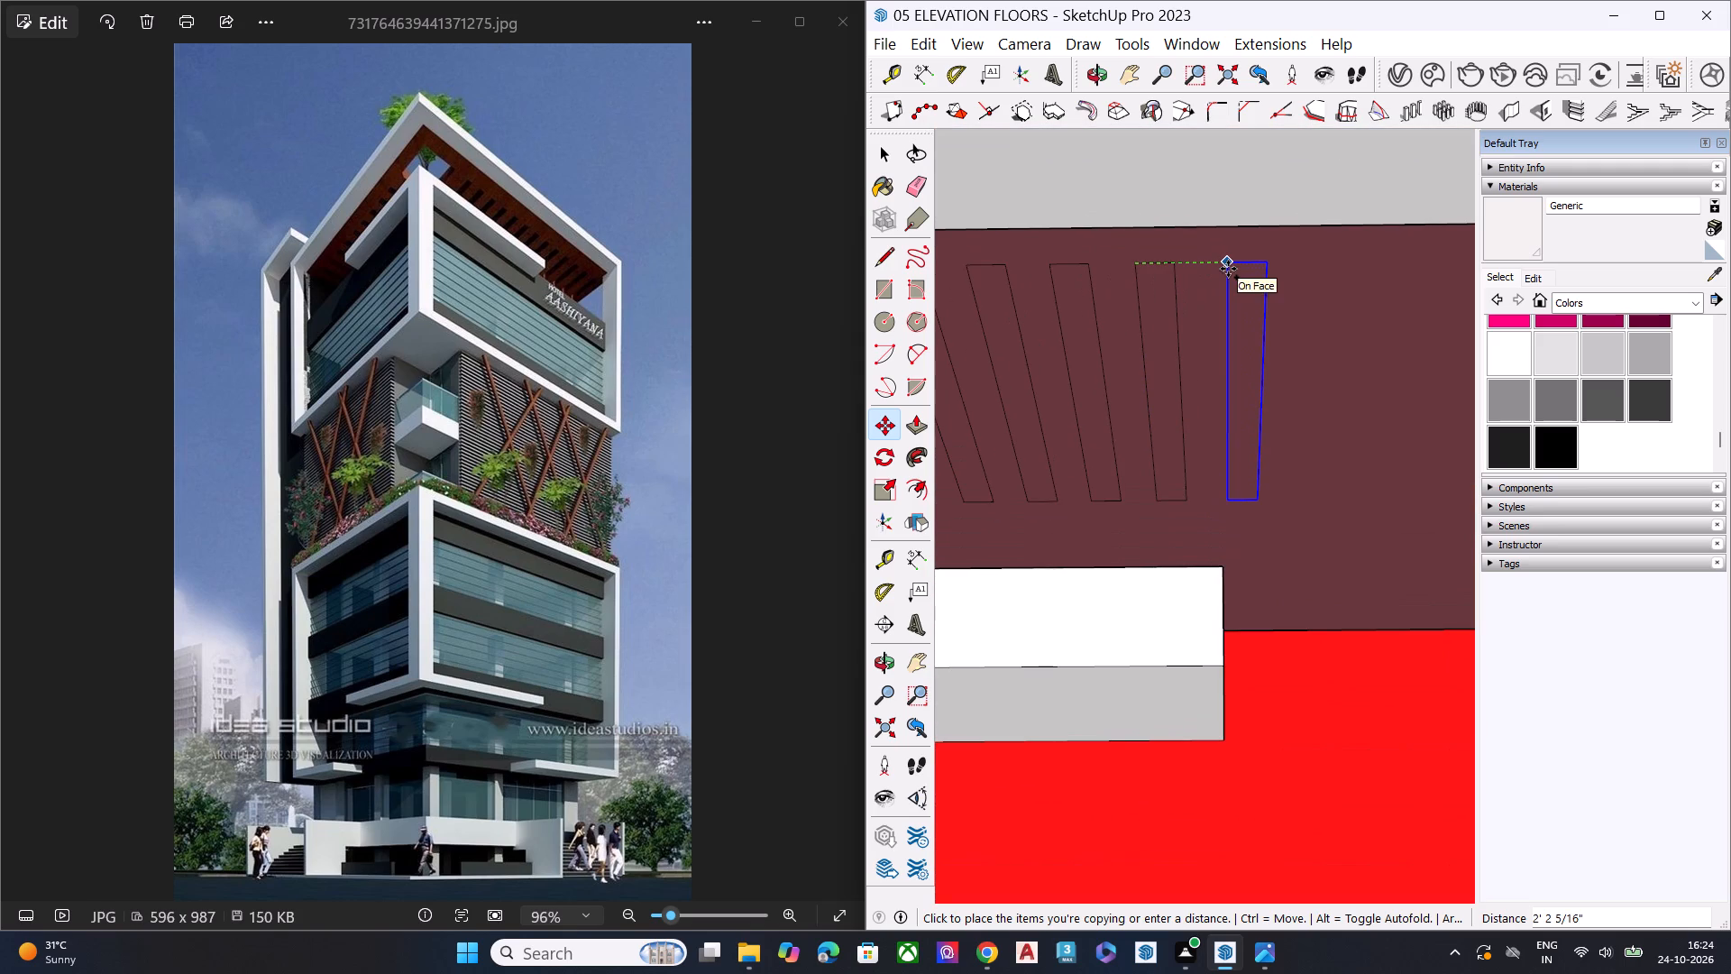
pyautogui.click(1224, 269)
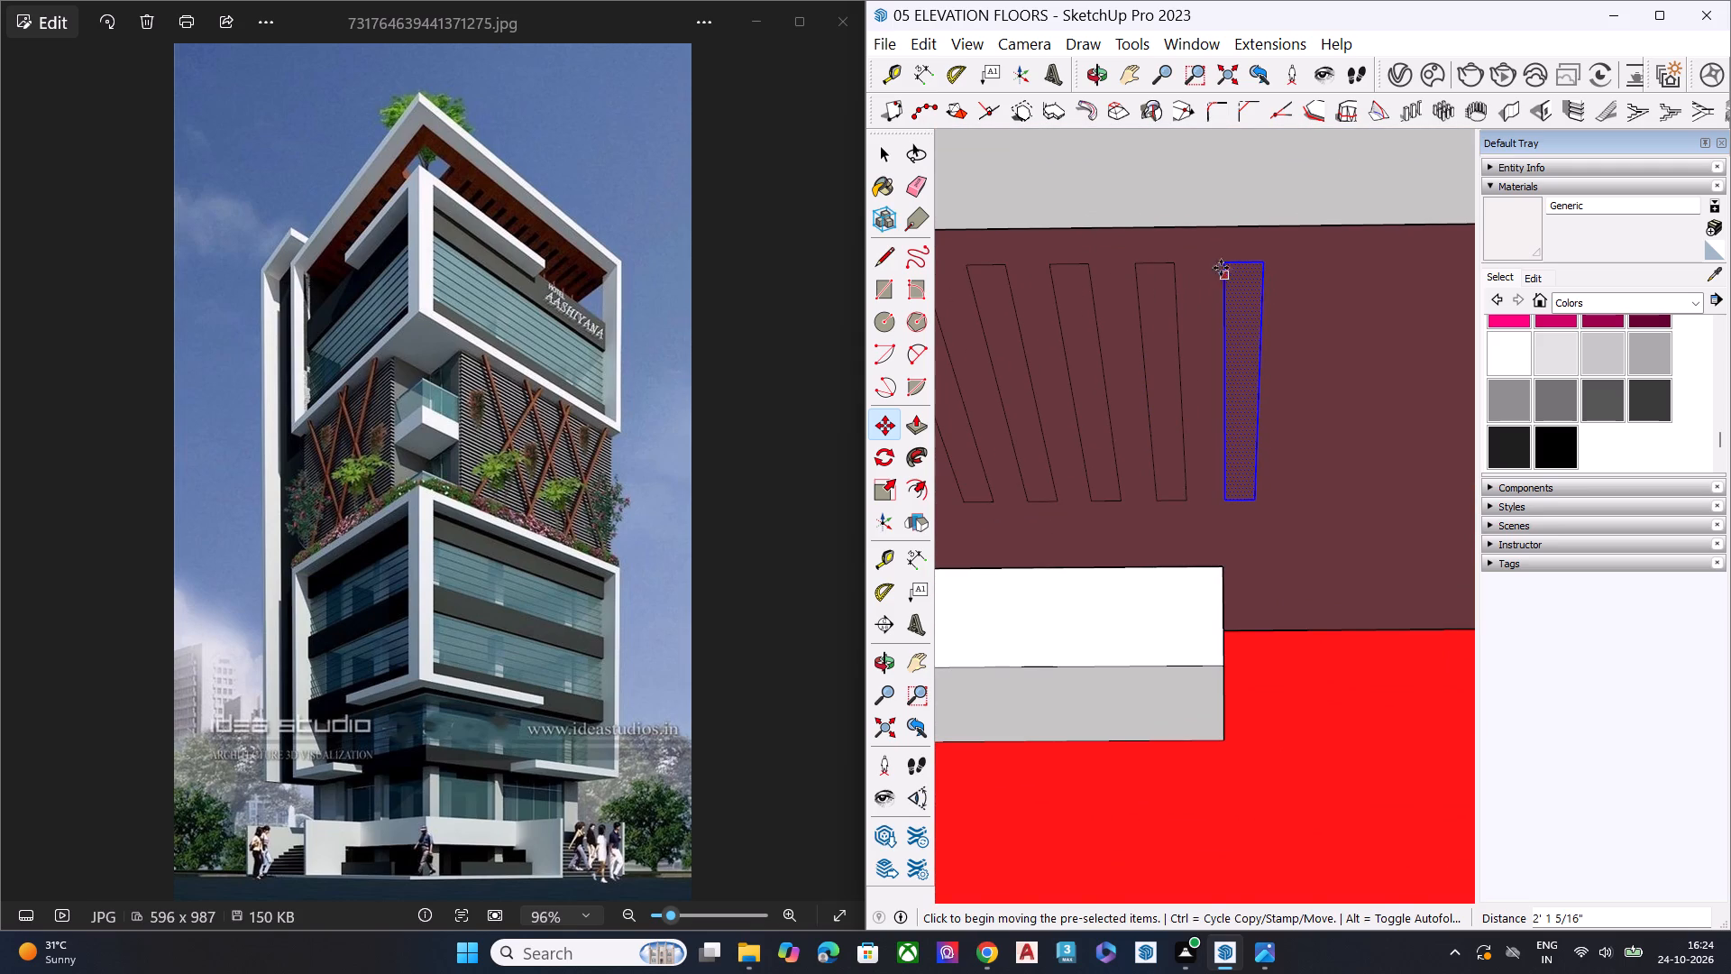
pyautogui.click(1221, 264)
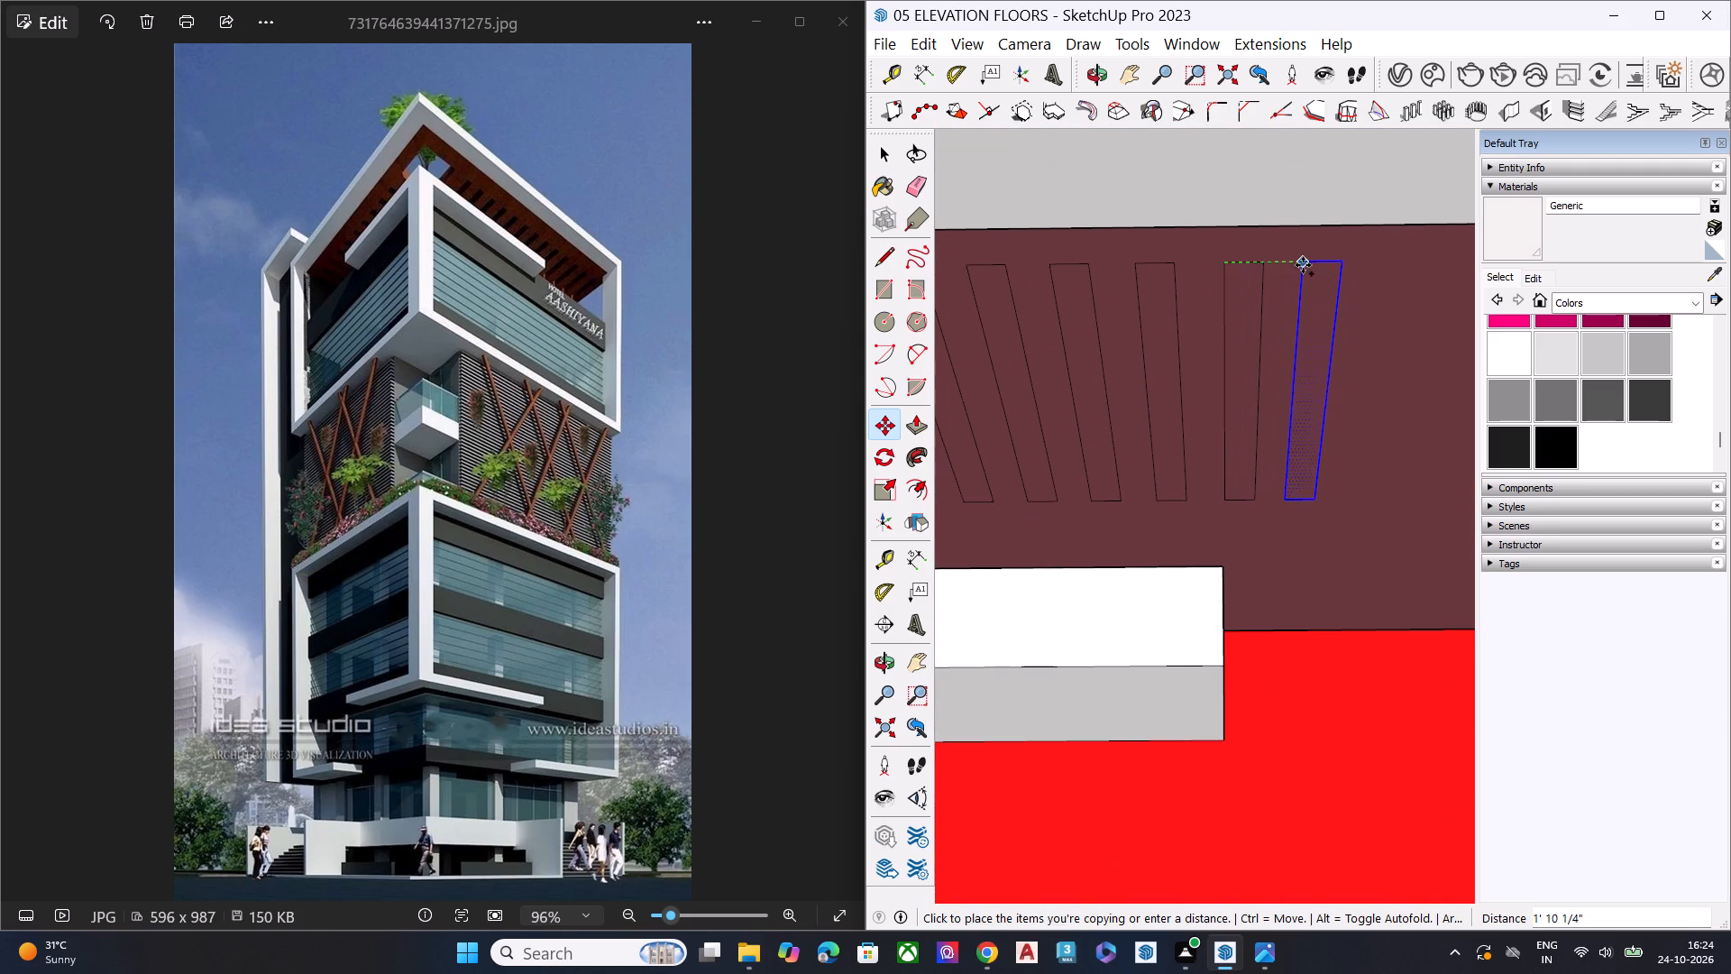
pyautogui.click(1310, 267)
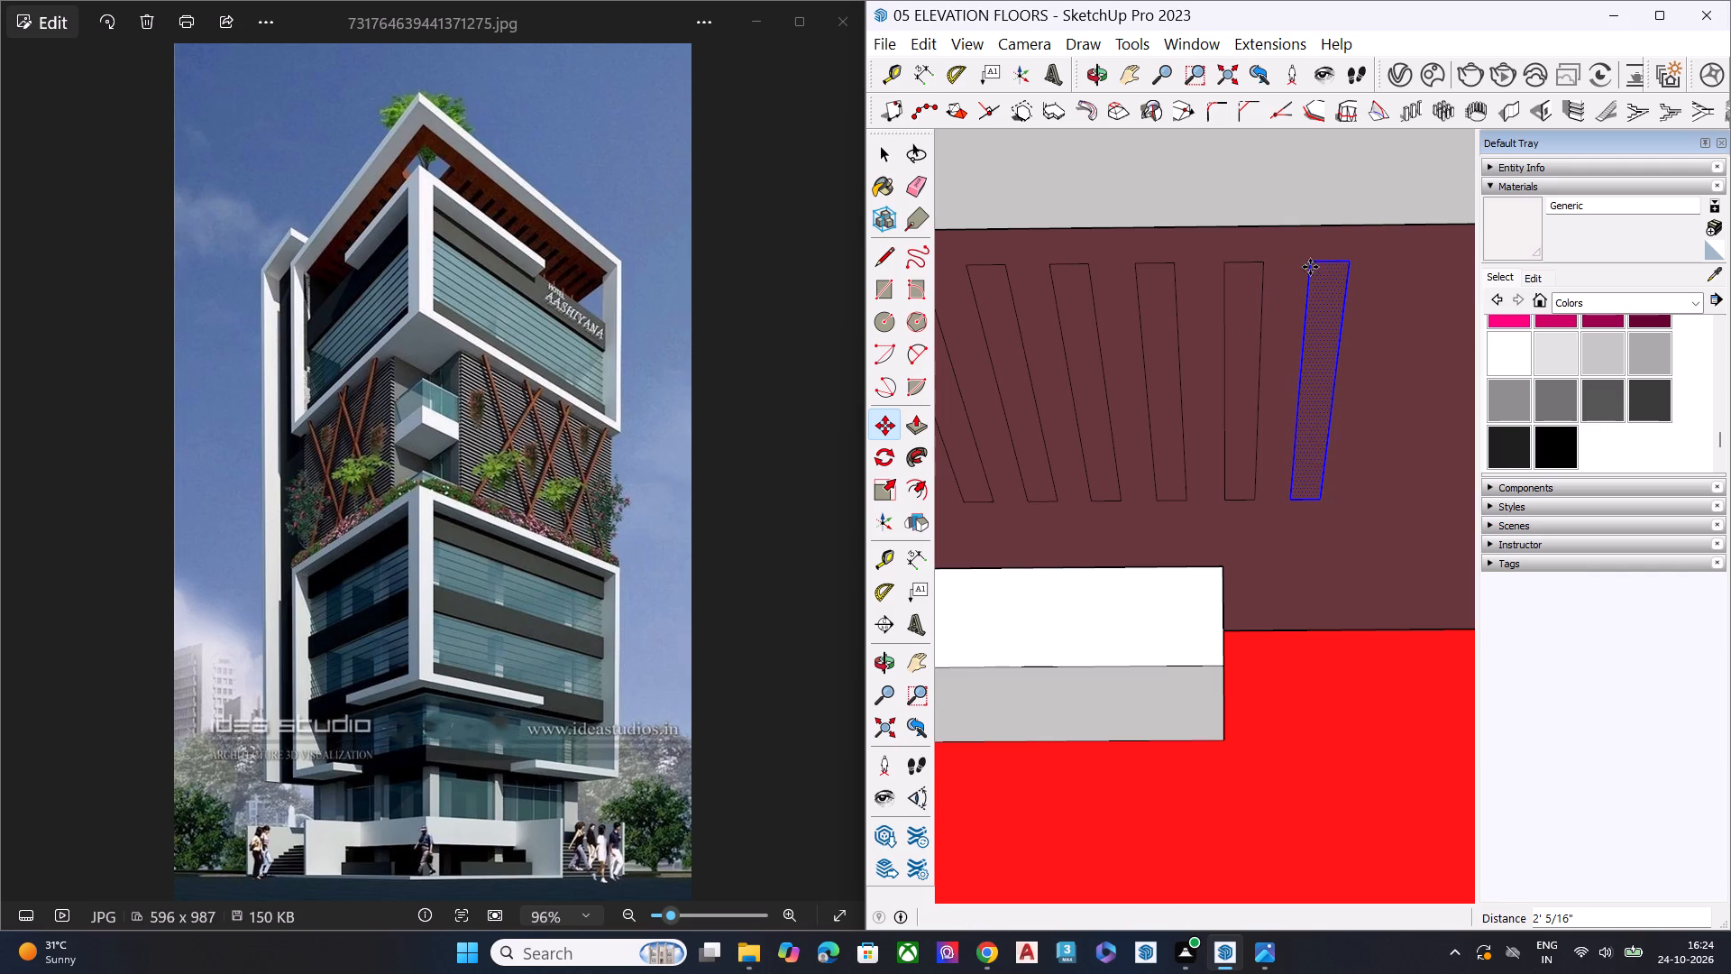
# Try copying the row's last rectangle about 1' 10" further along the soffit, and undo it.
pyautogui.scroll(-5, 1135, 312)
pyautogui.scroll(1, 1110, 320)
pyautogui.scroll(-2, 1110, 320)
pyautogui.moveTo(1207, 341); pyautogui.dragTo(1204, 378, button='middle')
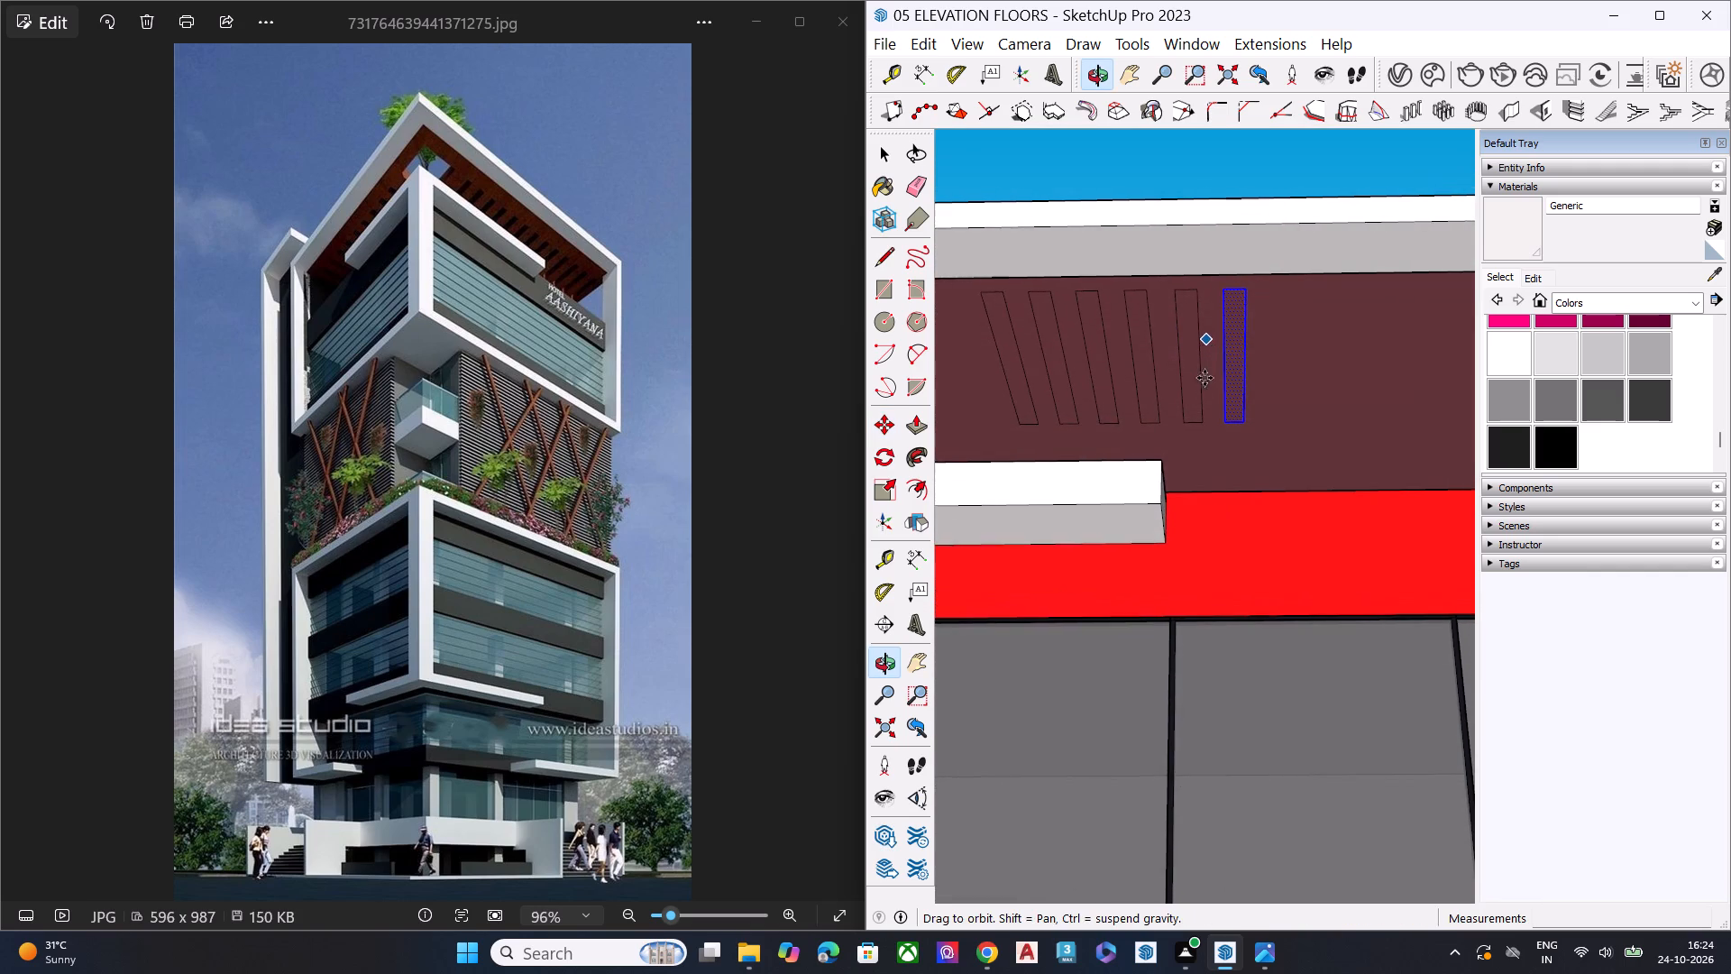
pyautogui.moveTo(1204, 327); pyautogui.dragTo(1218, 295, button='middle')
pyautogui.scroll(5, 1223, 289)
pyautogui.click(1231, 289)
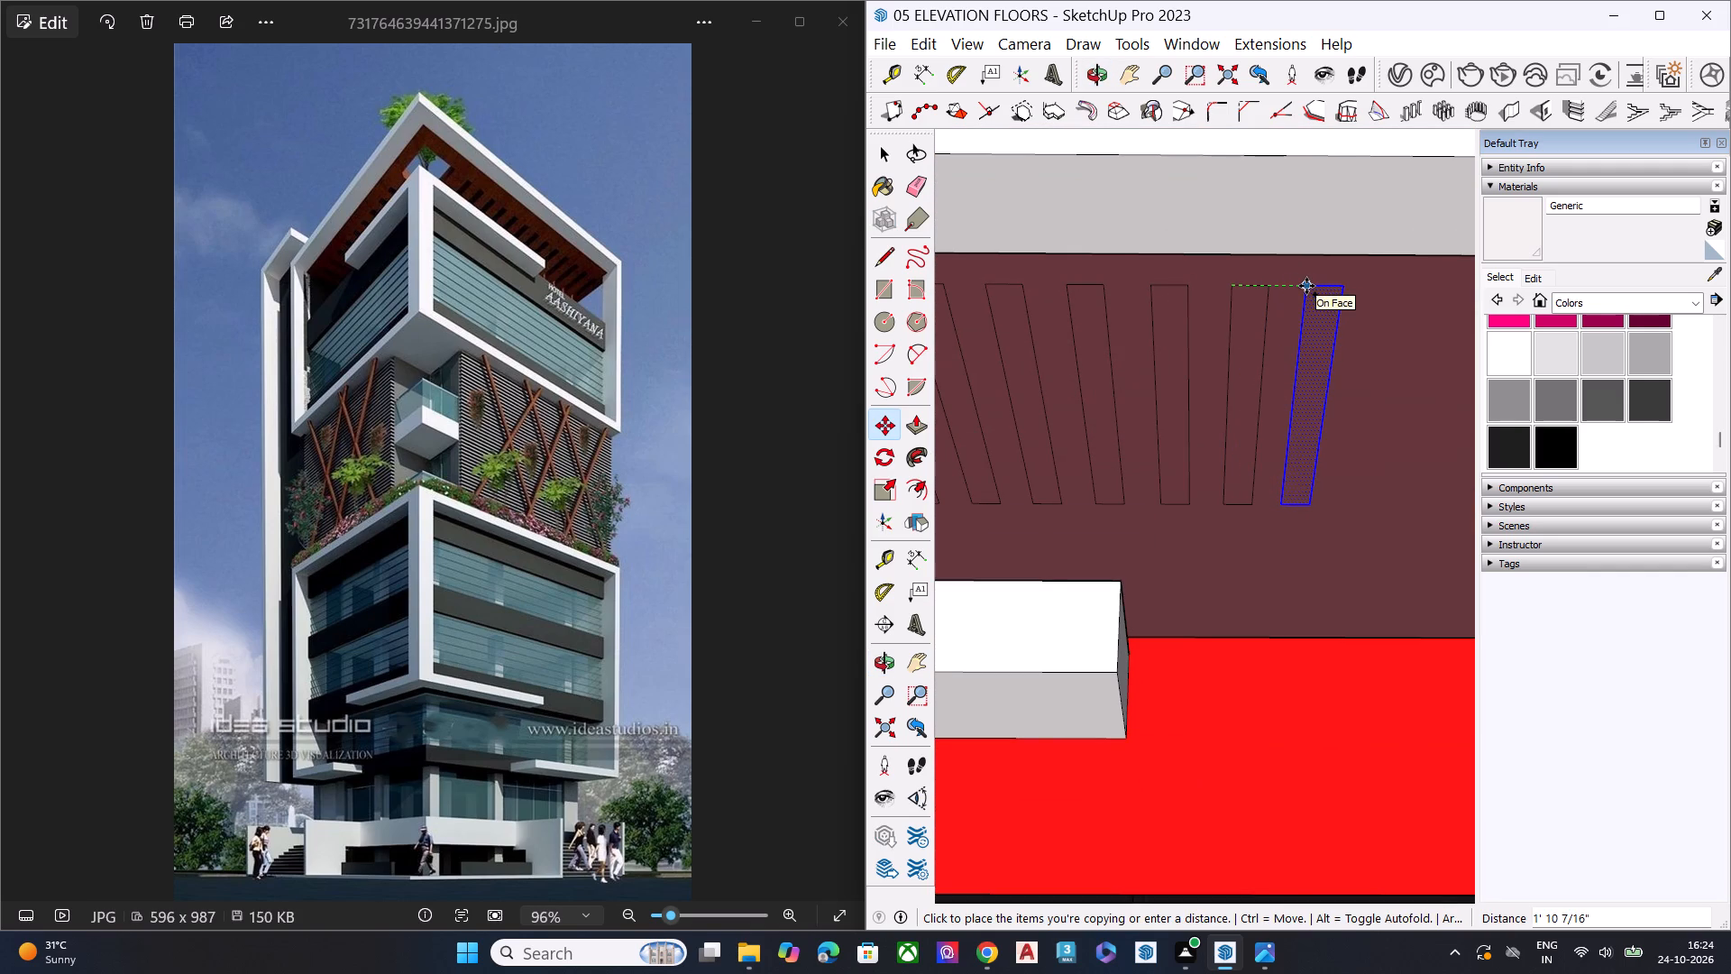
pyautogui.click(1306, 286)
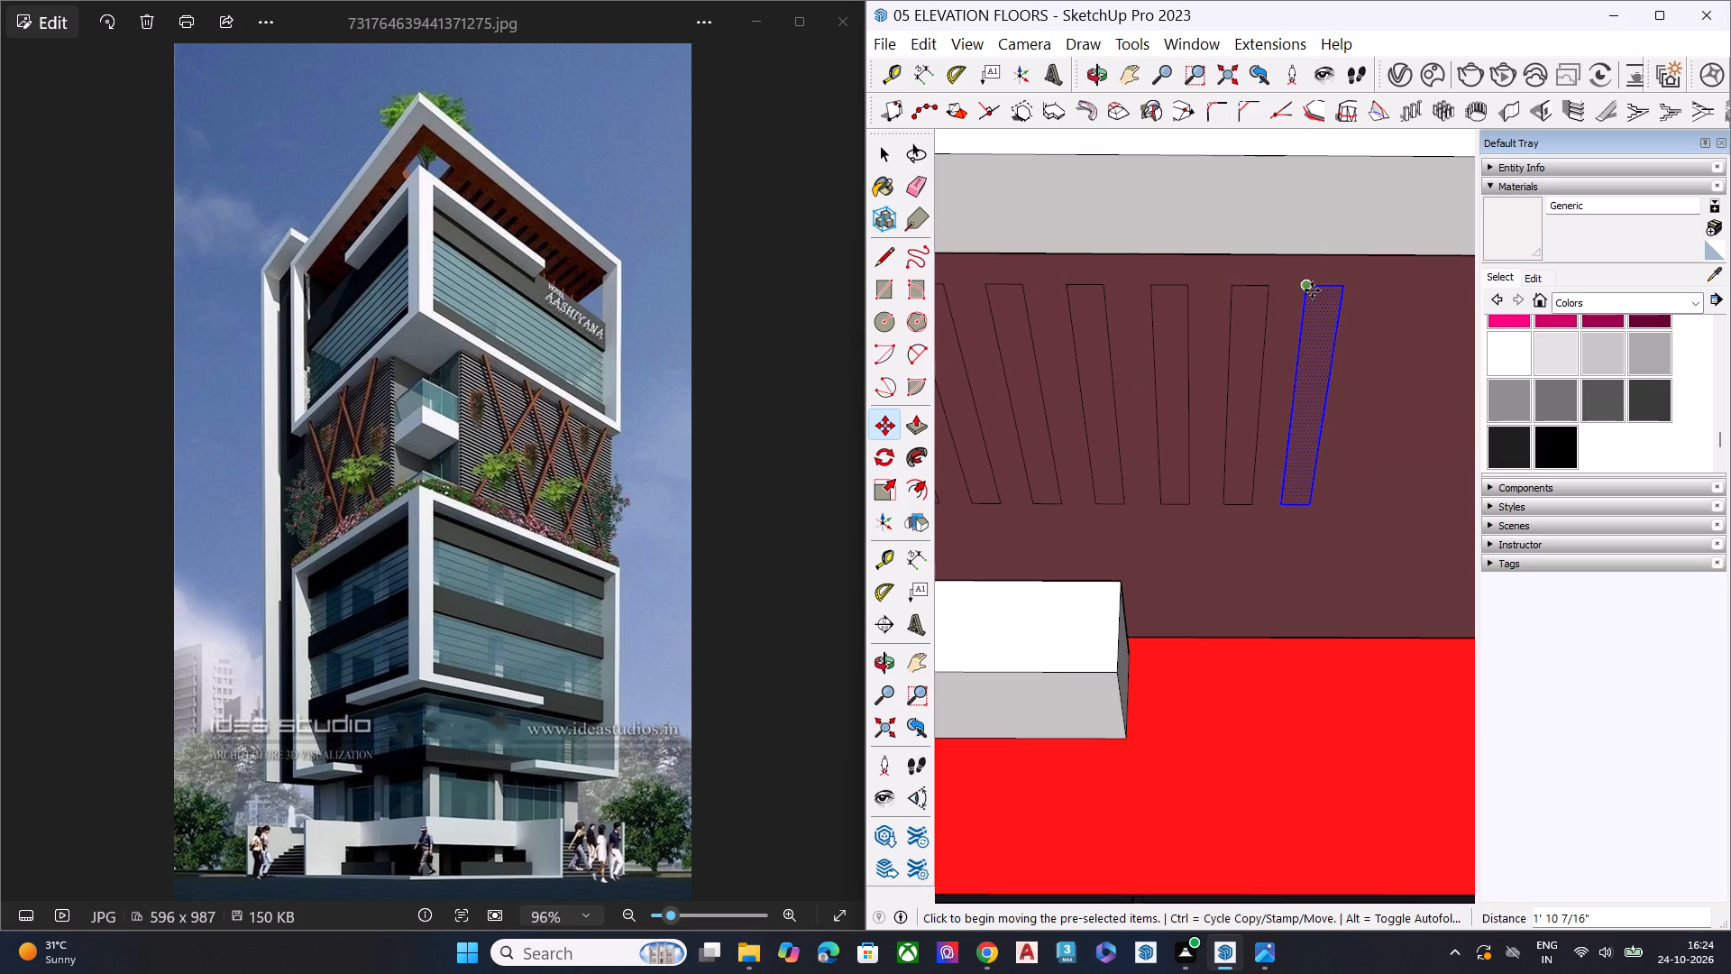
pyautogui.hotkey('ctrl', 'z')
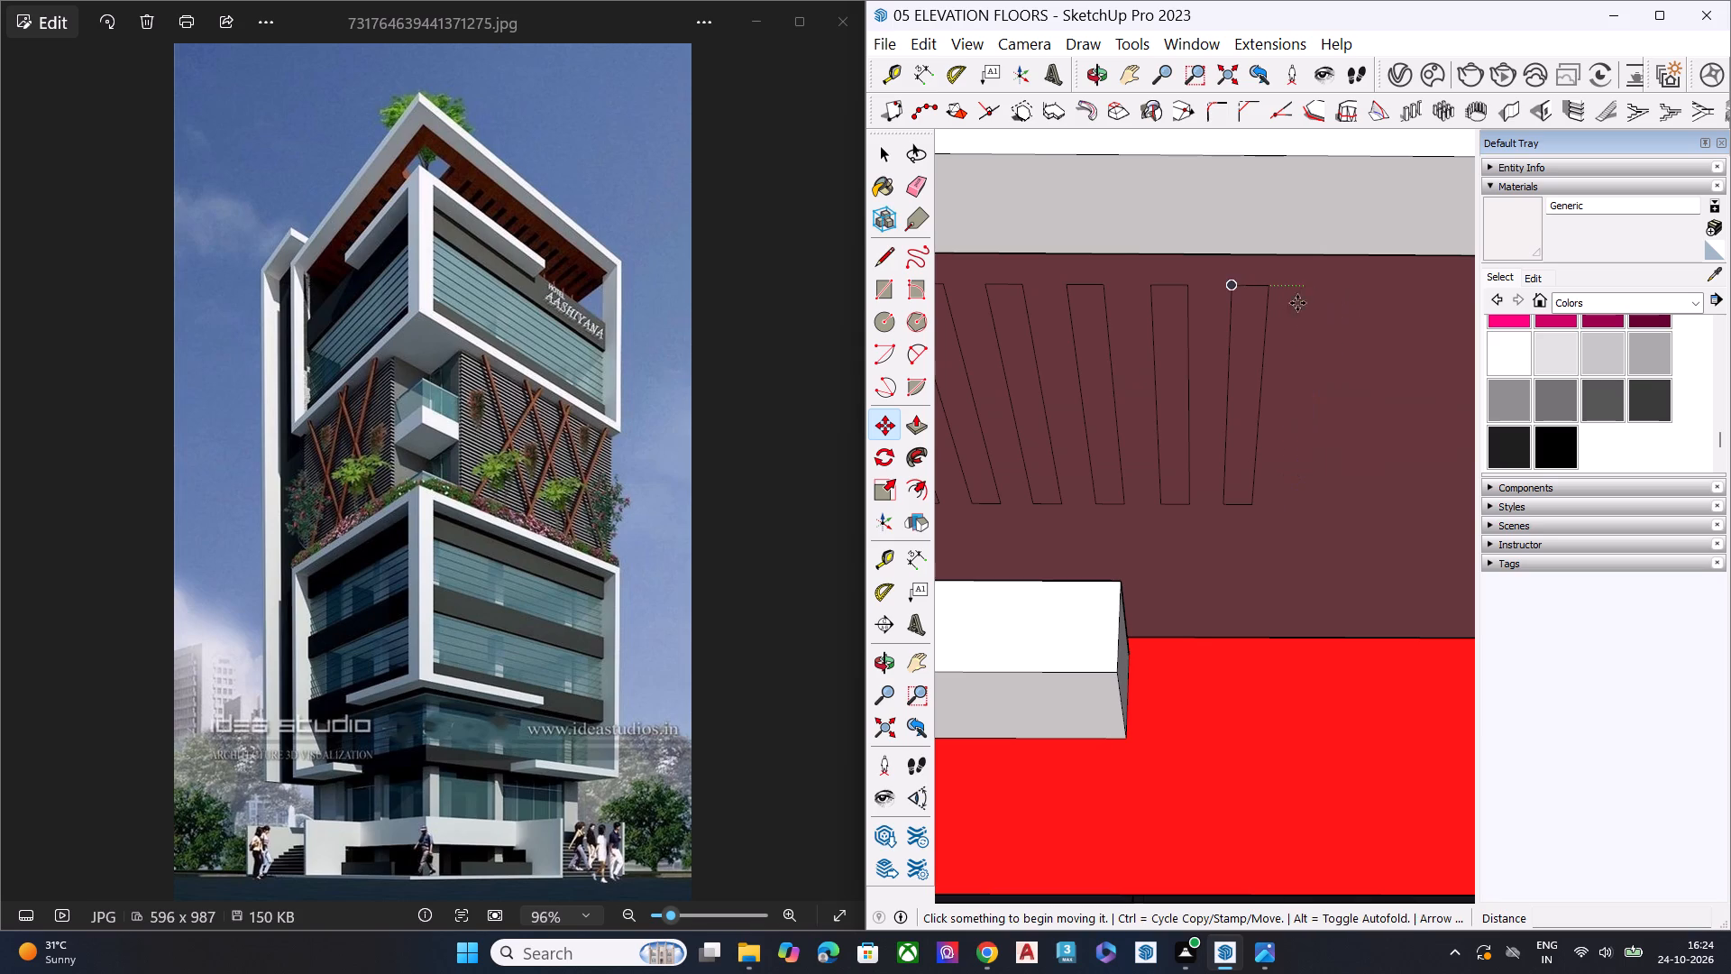
# Copy the row's last rectangle along the soffit twice more, at a spacing of about 2'.
pyautogui.press('space')
pyautogui.doubleClick(1255, 342)
pyautogui.press('m')
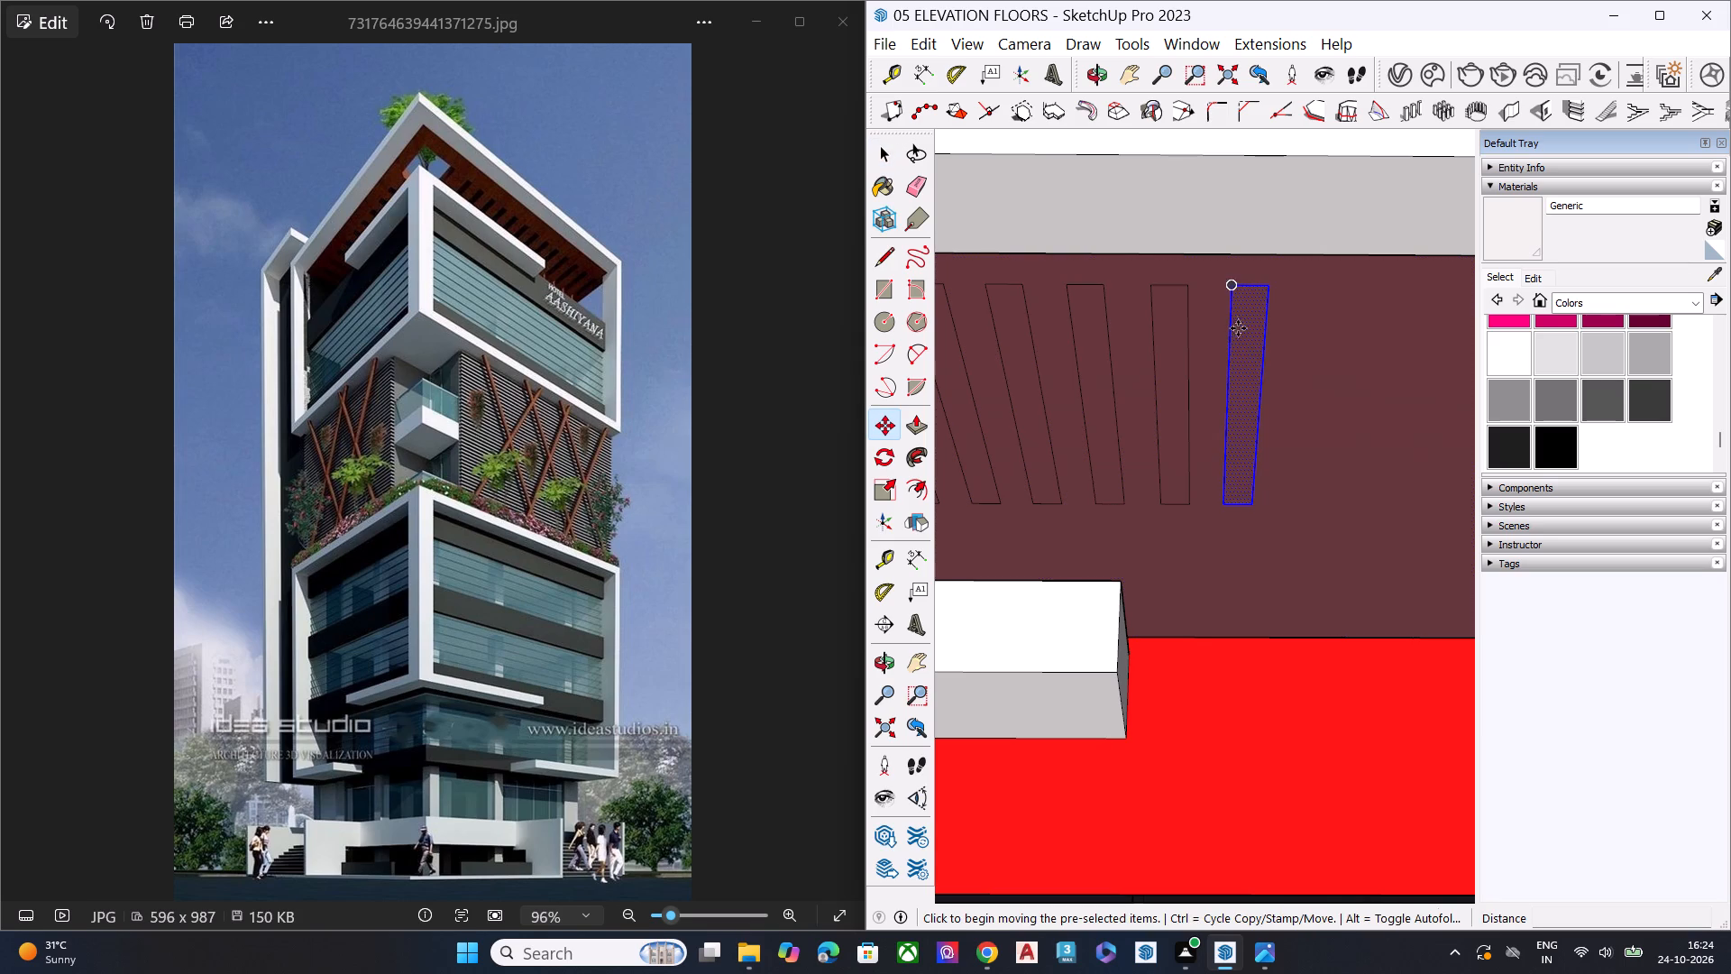
pyautogui.click(1232, 289)
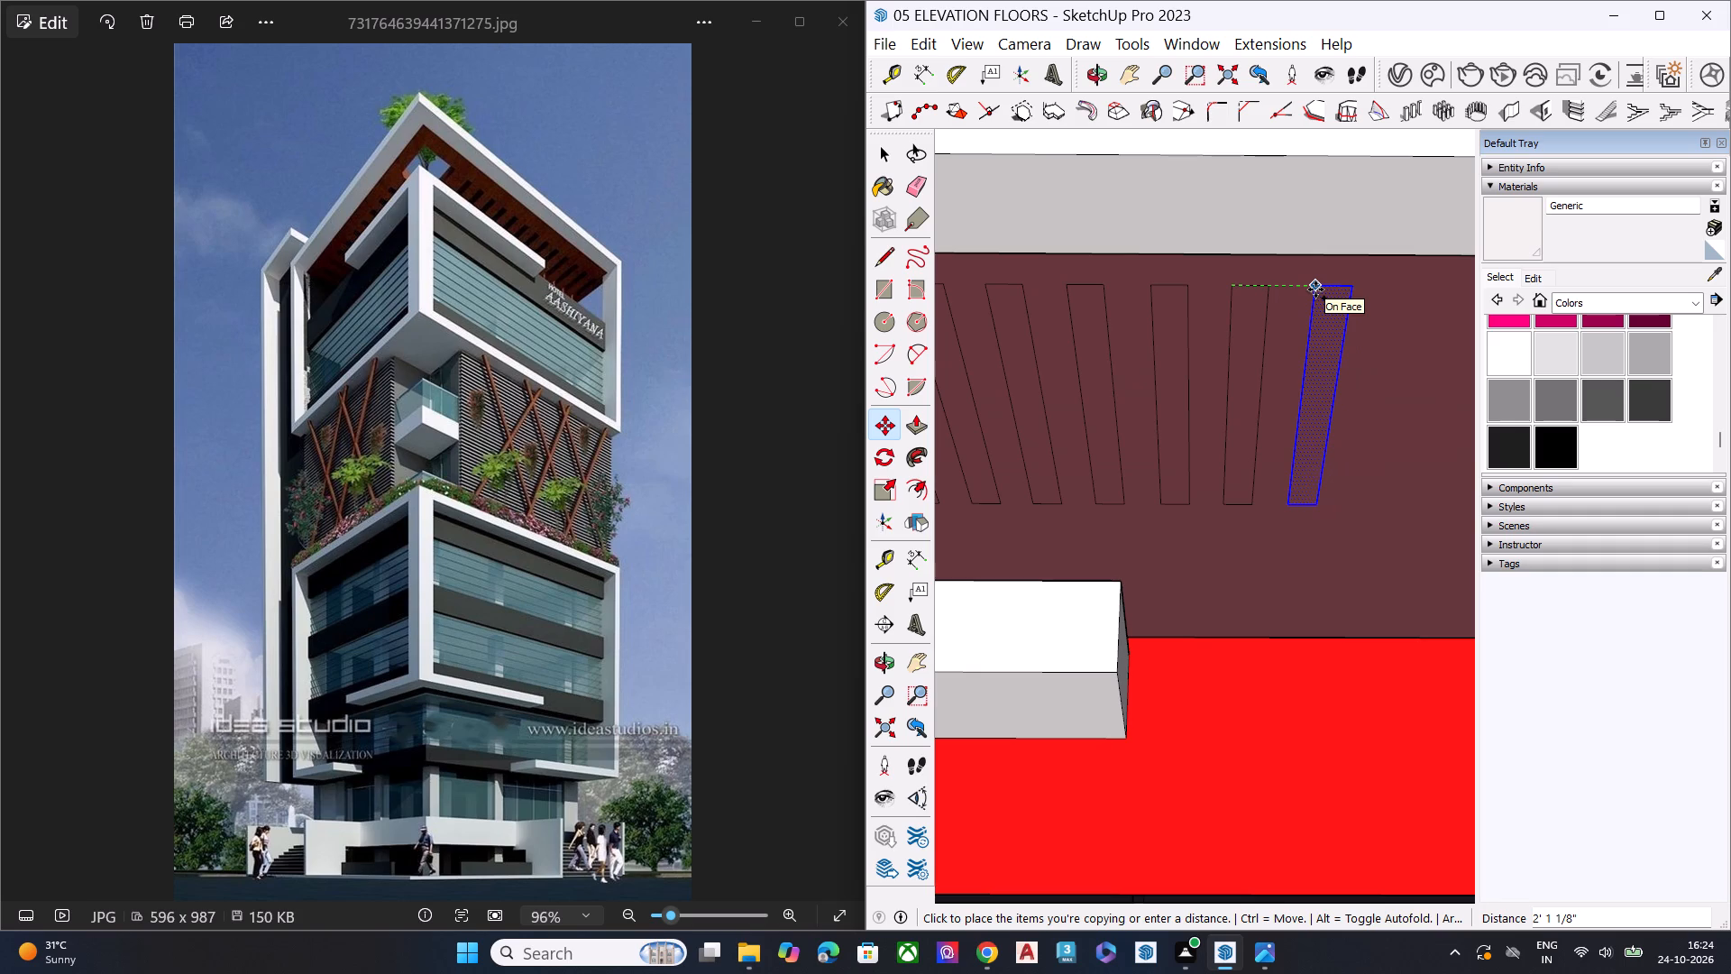
pyautogui.scroll(3, 1315, 289)
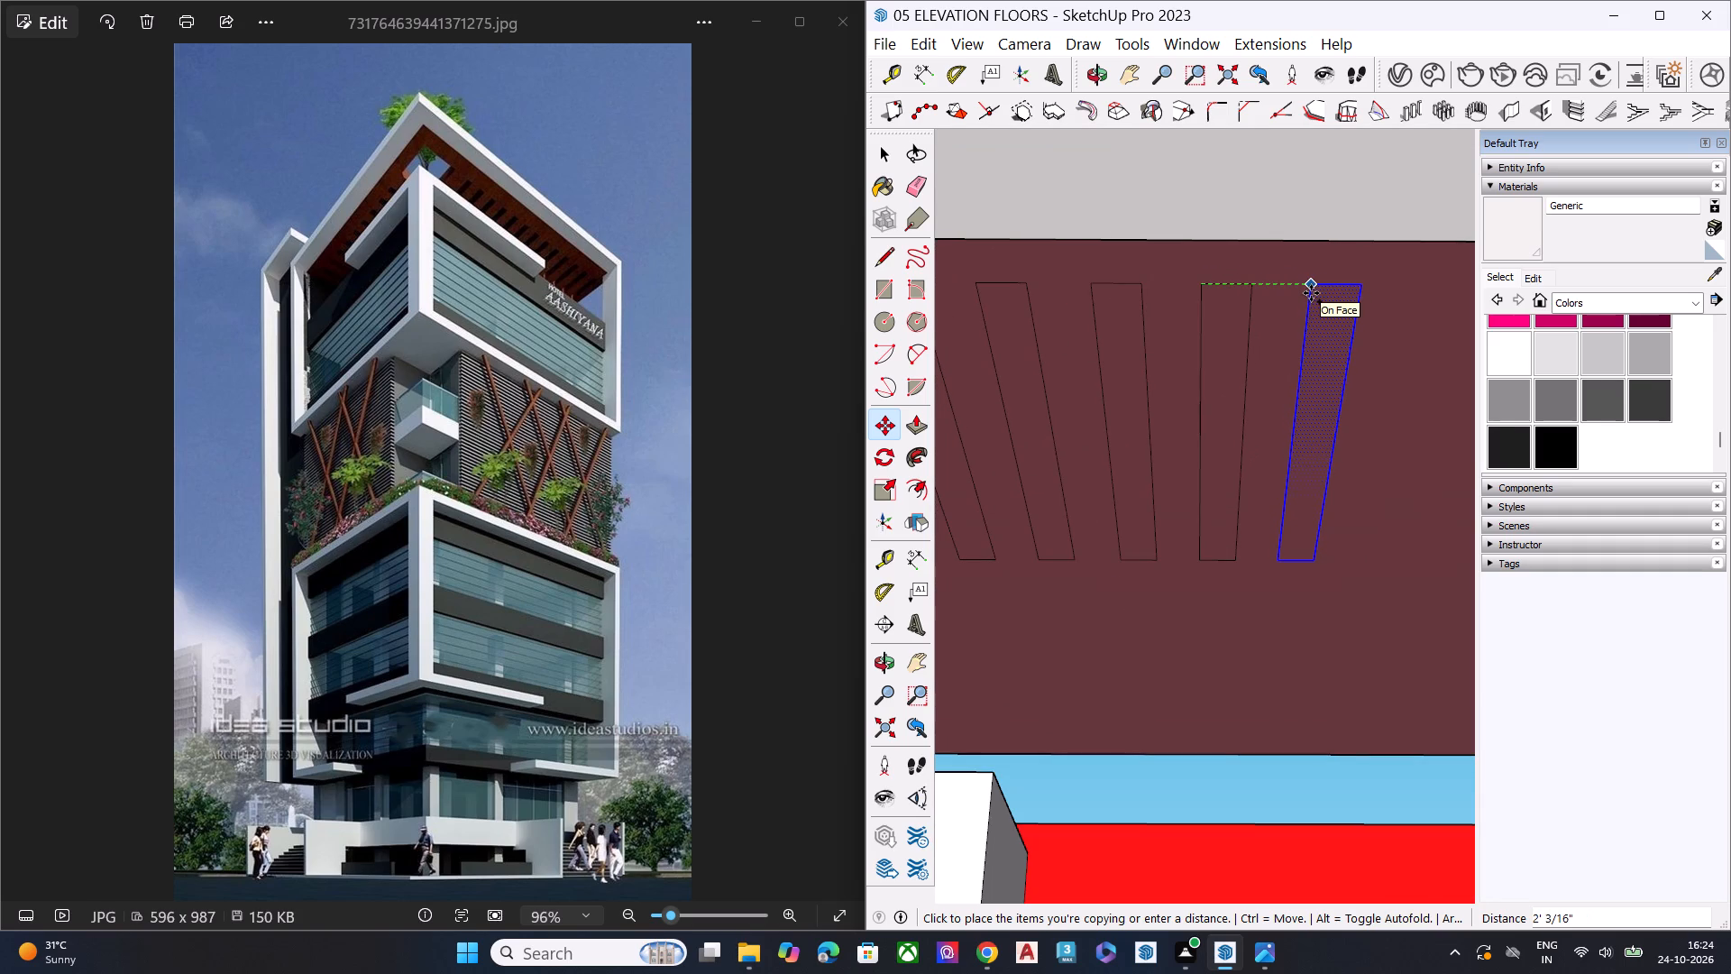
pyautogui.click(1311, 293)
pyautogui.click(1308, 291)
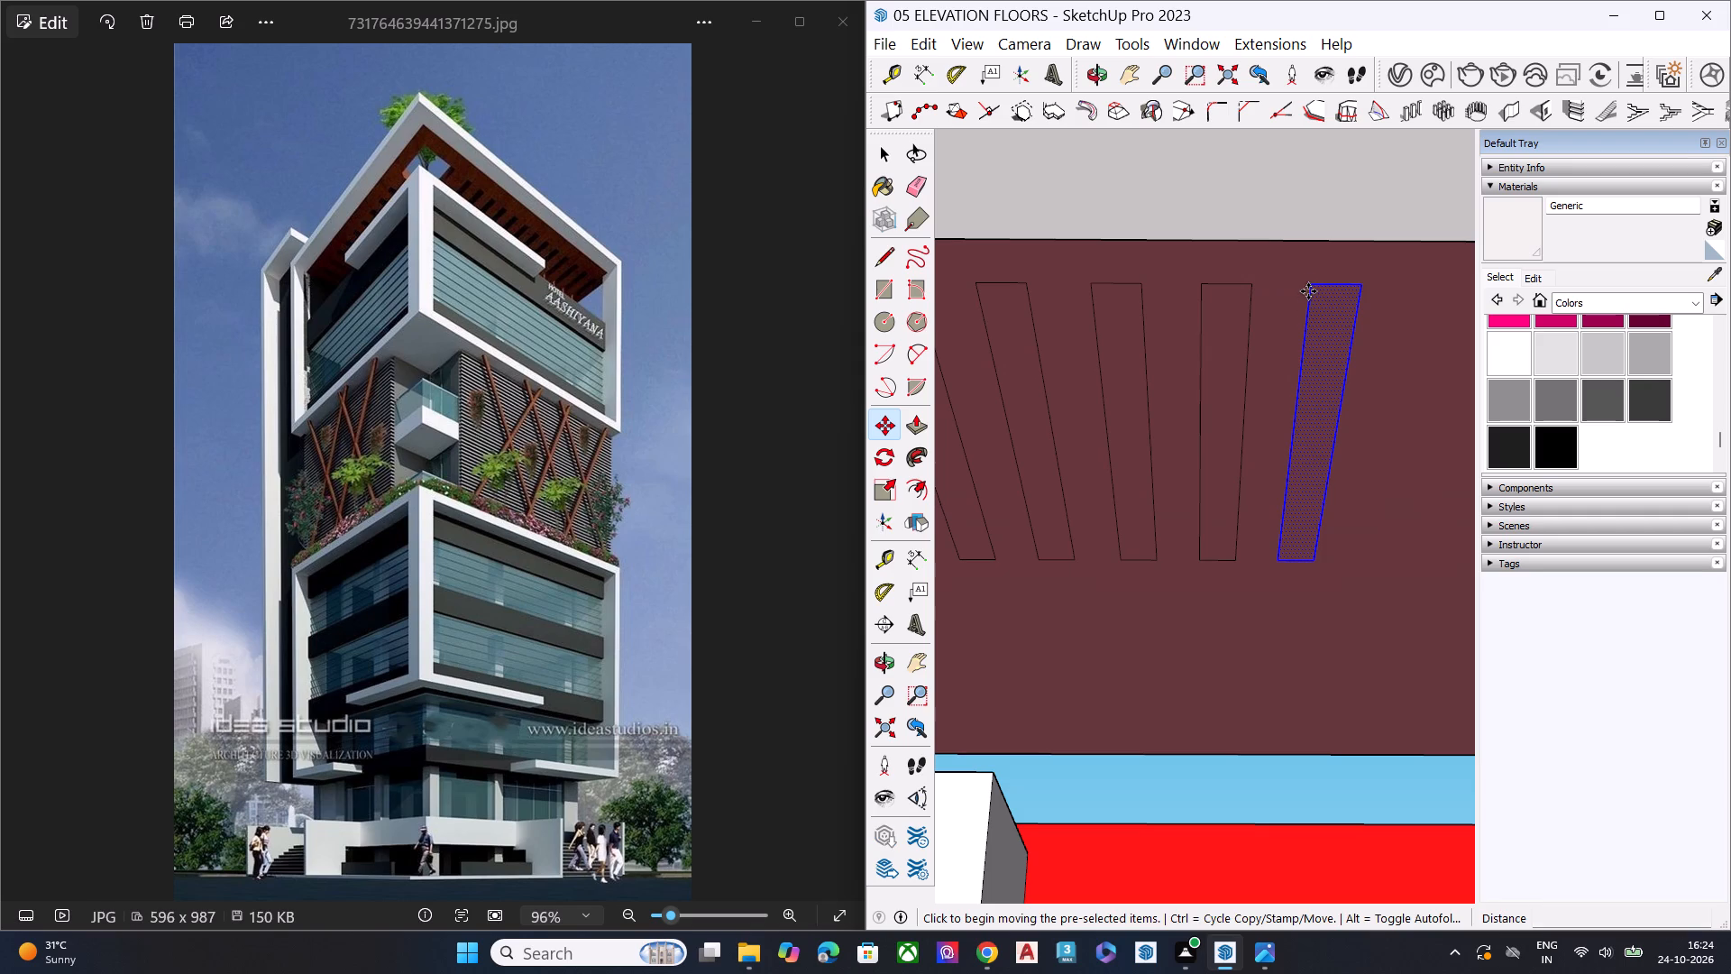
pyautogui.scroll(-6, 1167, 303)
pyautogui.scroll(5, 1286, 301)
pyautogui.scroll(-3, 1293, 301)
pyautogui.scroll(2, 1297, 301)
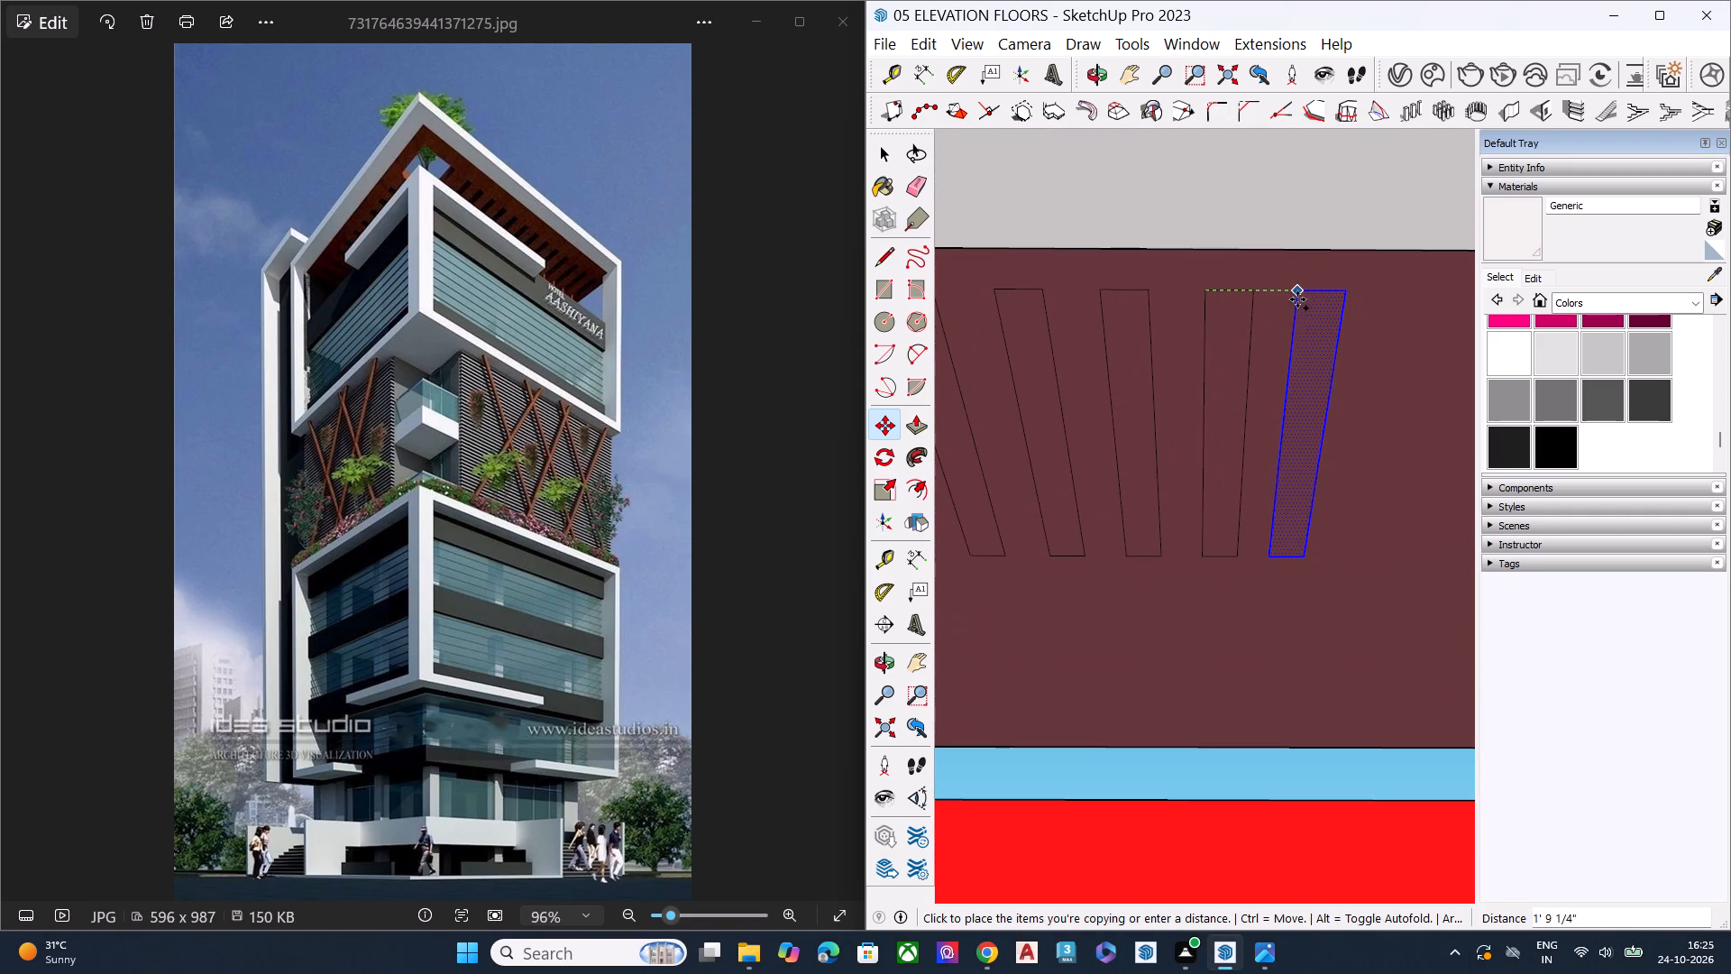
pyautogui.click(1308, 299)
pyautogui.press('space')
pyautogui.scroll(-16, 1247, 363)
pyautogui.moveTo(1250, 409); pyautogui.dragTo(1291, 437, button='middle')
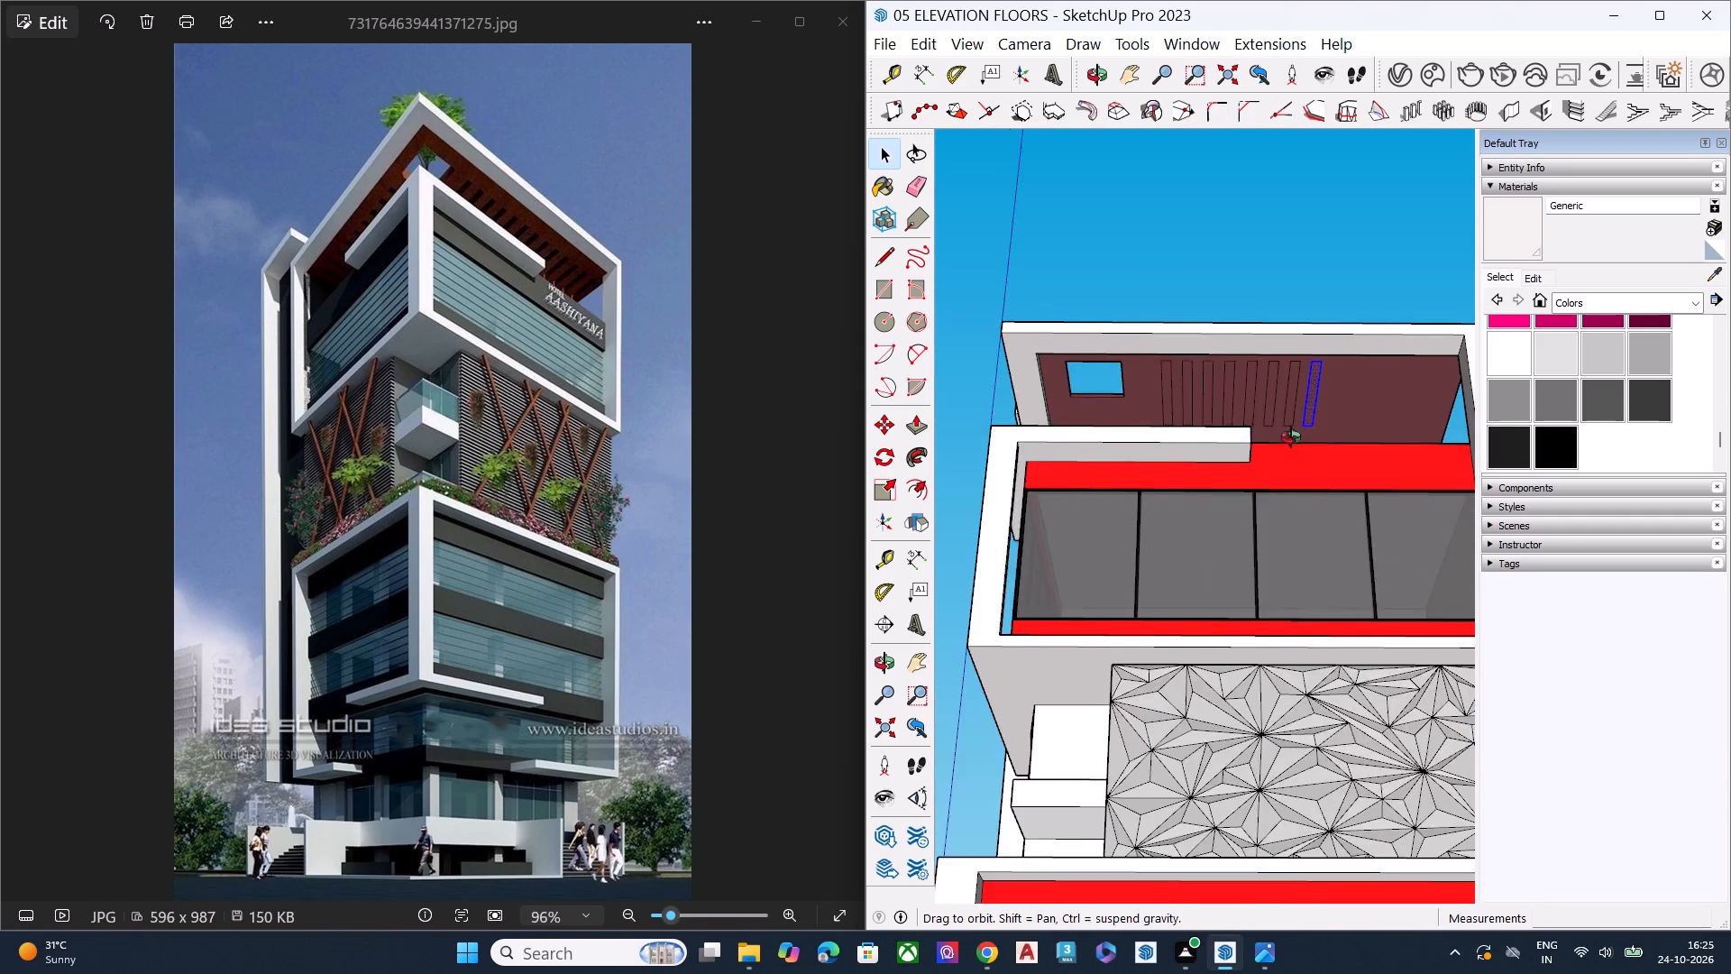
# Copy the soffit row's last narrow rectangle about 2' 2" further along, away from the square opening.
pyautogui.moveTo(1291, 437); pyautogui.dragTo(1635, 431, button='middle')
pyautogui.scroll(8, 1303, 403)
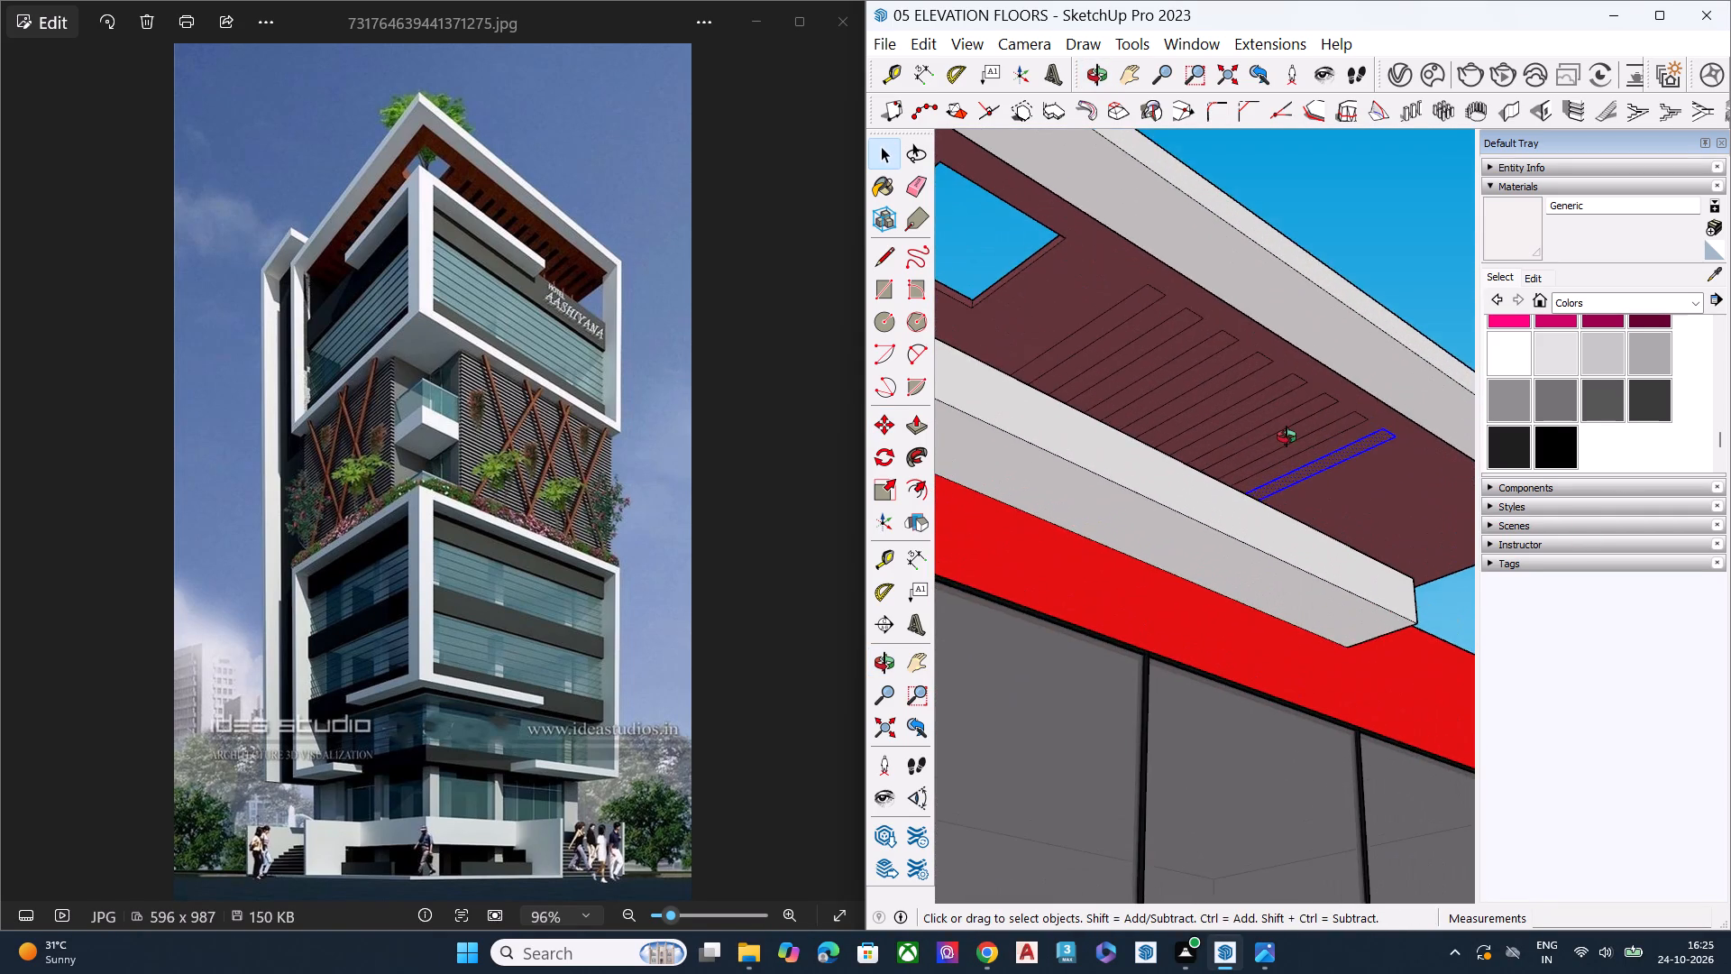
pyautogui.moveTo(1287, 436); pyautogui.dragTo(1022, 439, button='middle')
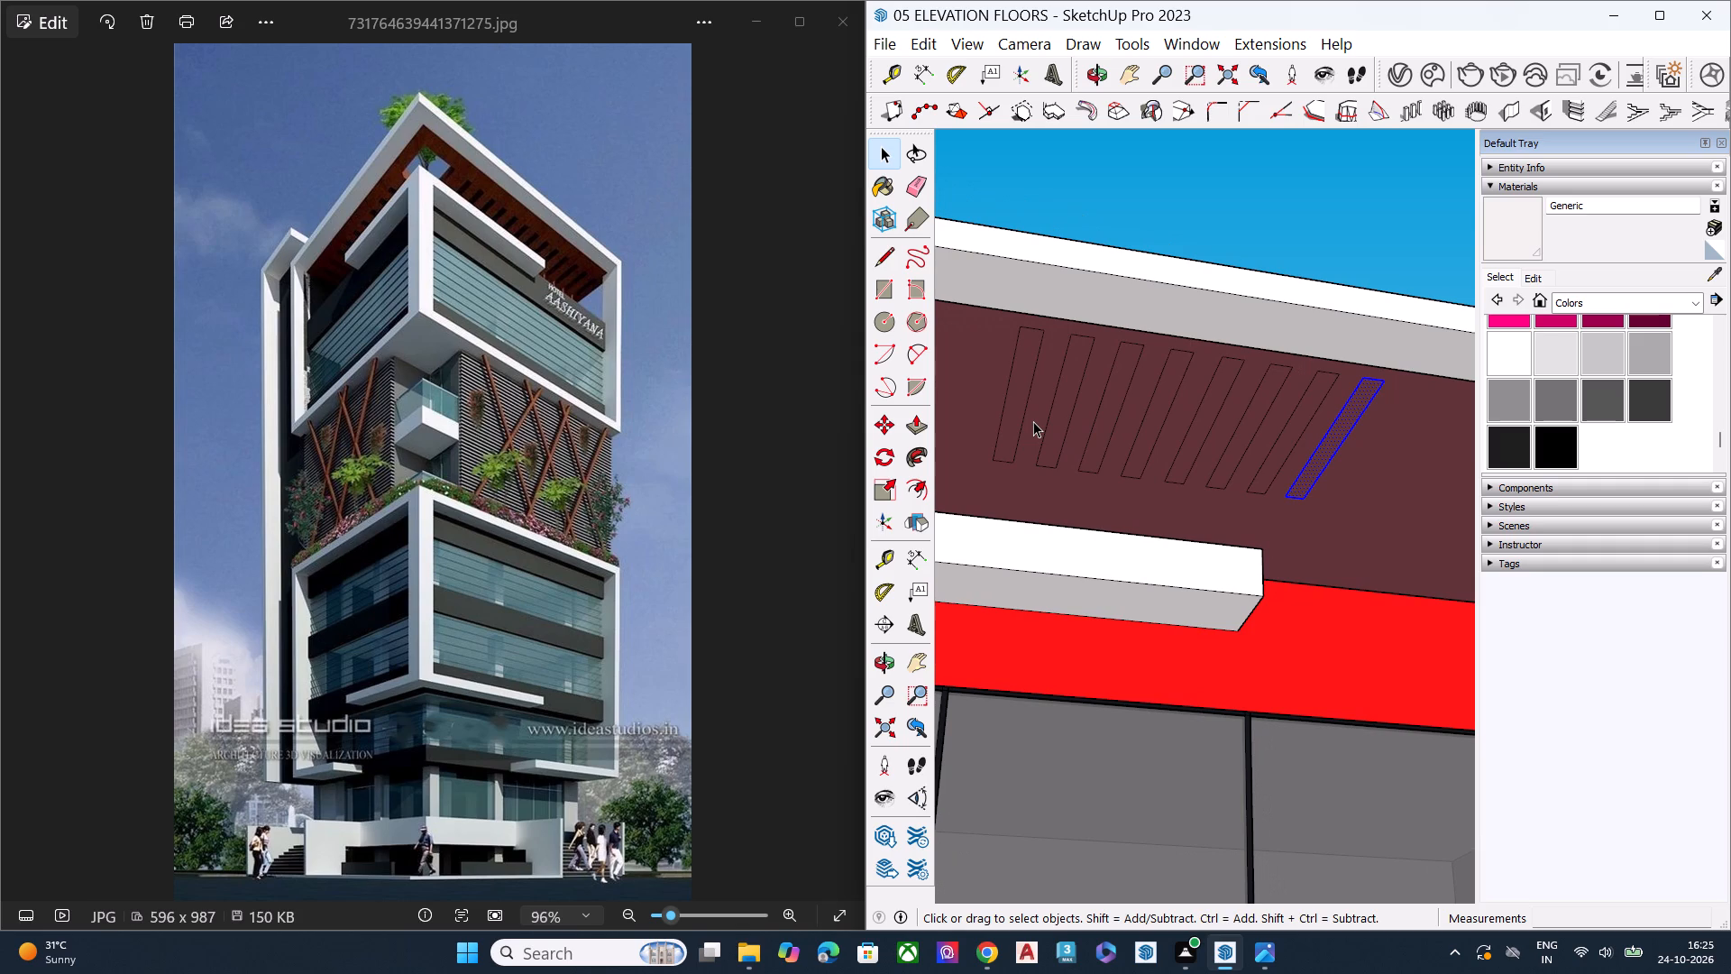
pyautogui.scroll(-5, 1086, 339)
pyautogui.scroll(7, 1294, 459)
pyautogui.moveTo(1243, 434); pyautogui.dragTo(1144, 417, button='middle')
pyautogui.scroll(5, 1277, 388)
pyautogui.press('m')
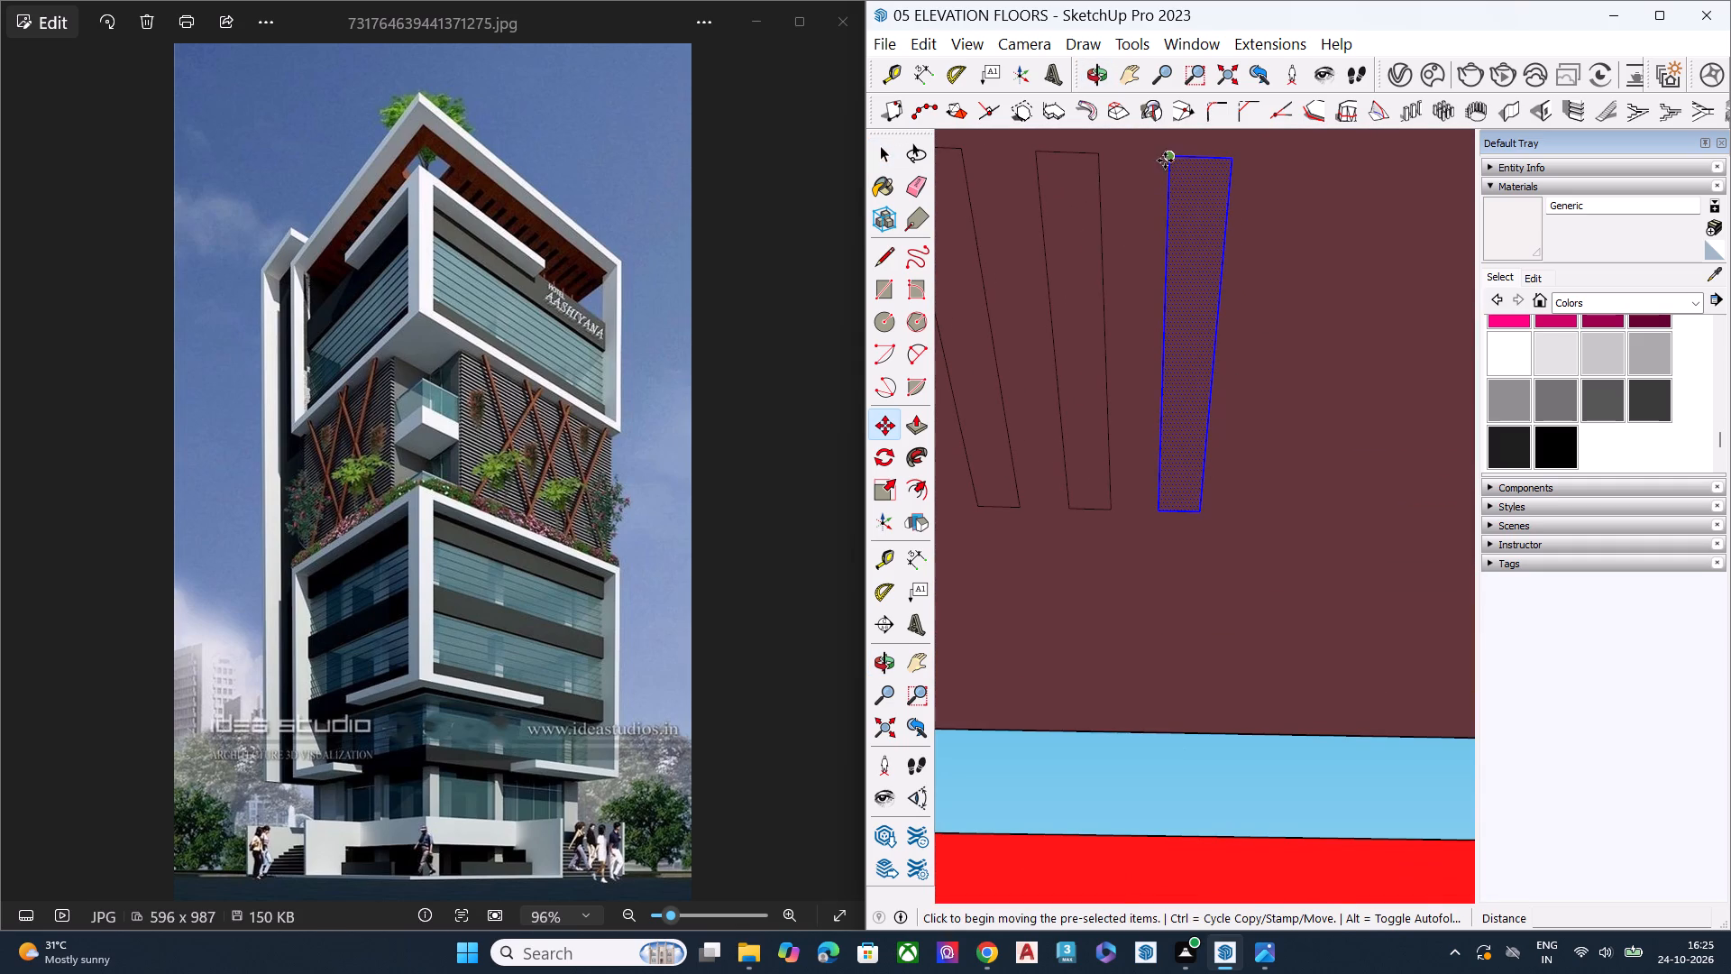
pyautogui.click(1168, 158)
pyautogui.scroll(-4, 1165, 167)
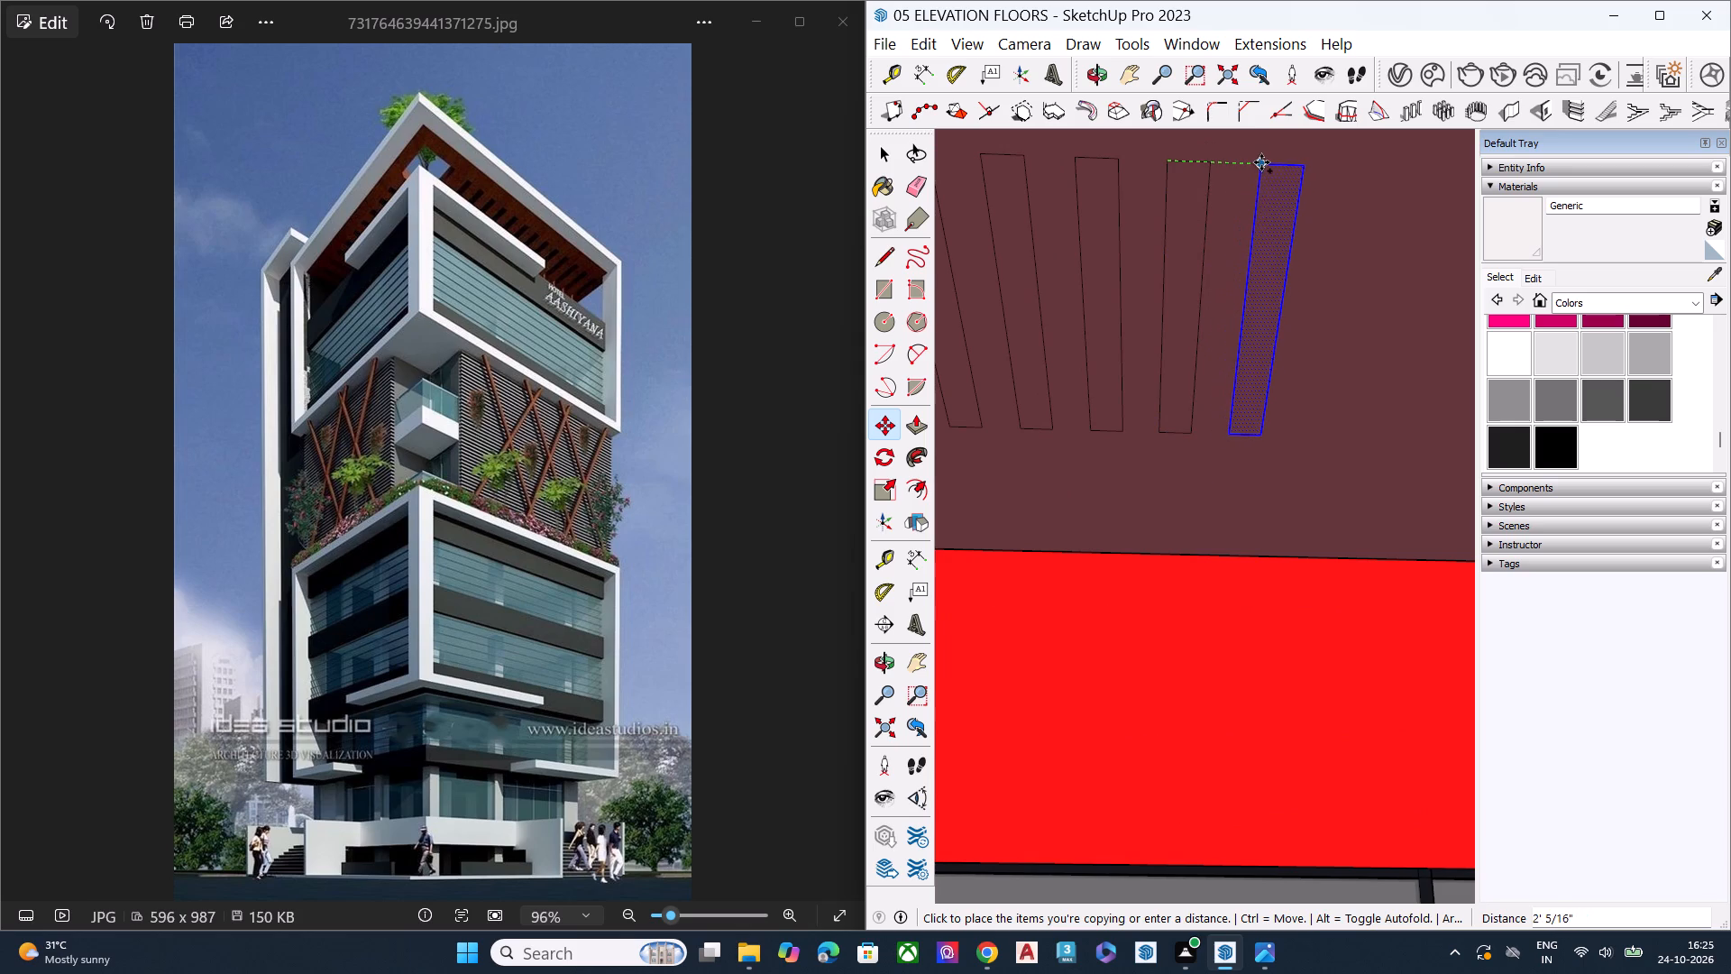
pyautogui.click(1269, 162)
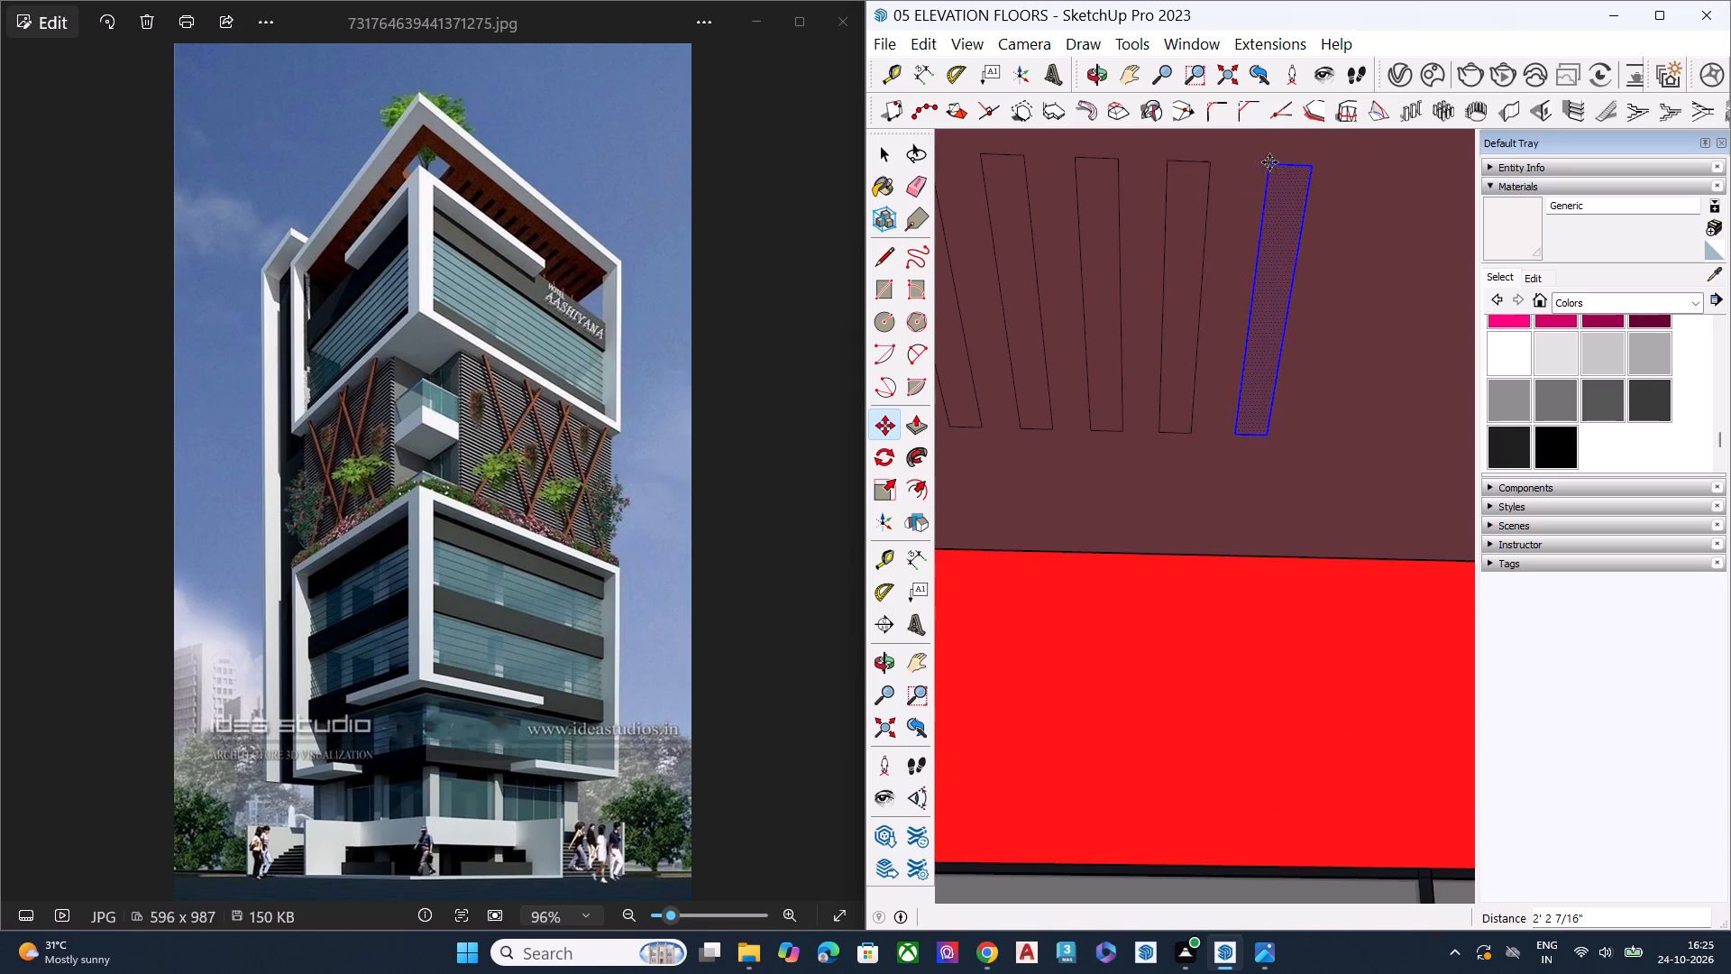
pyautogui.scroll(-7, 1043, 235)
pyautogui.scroll(6, 1156, 238)
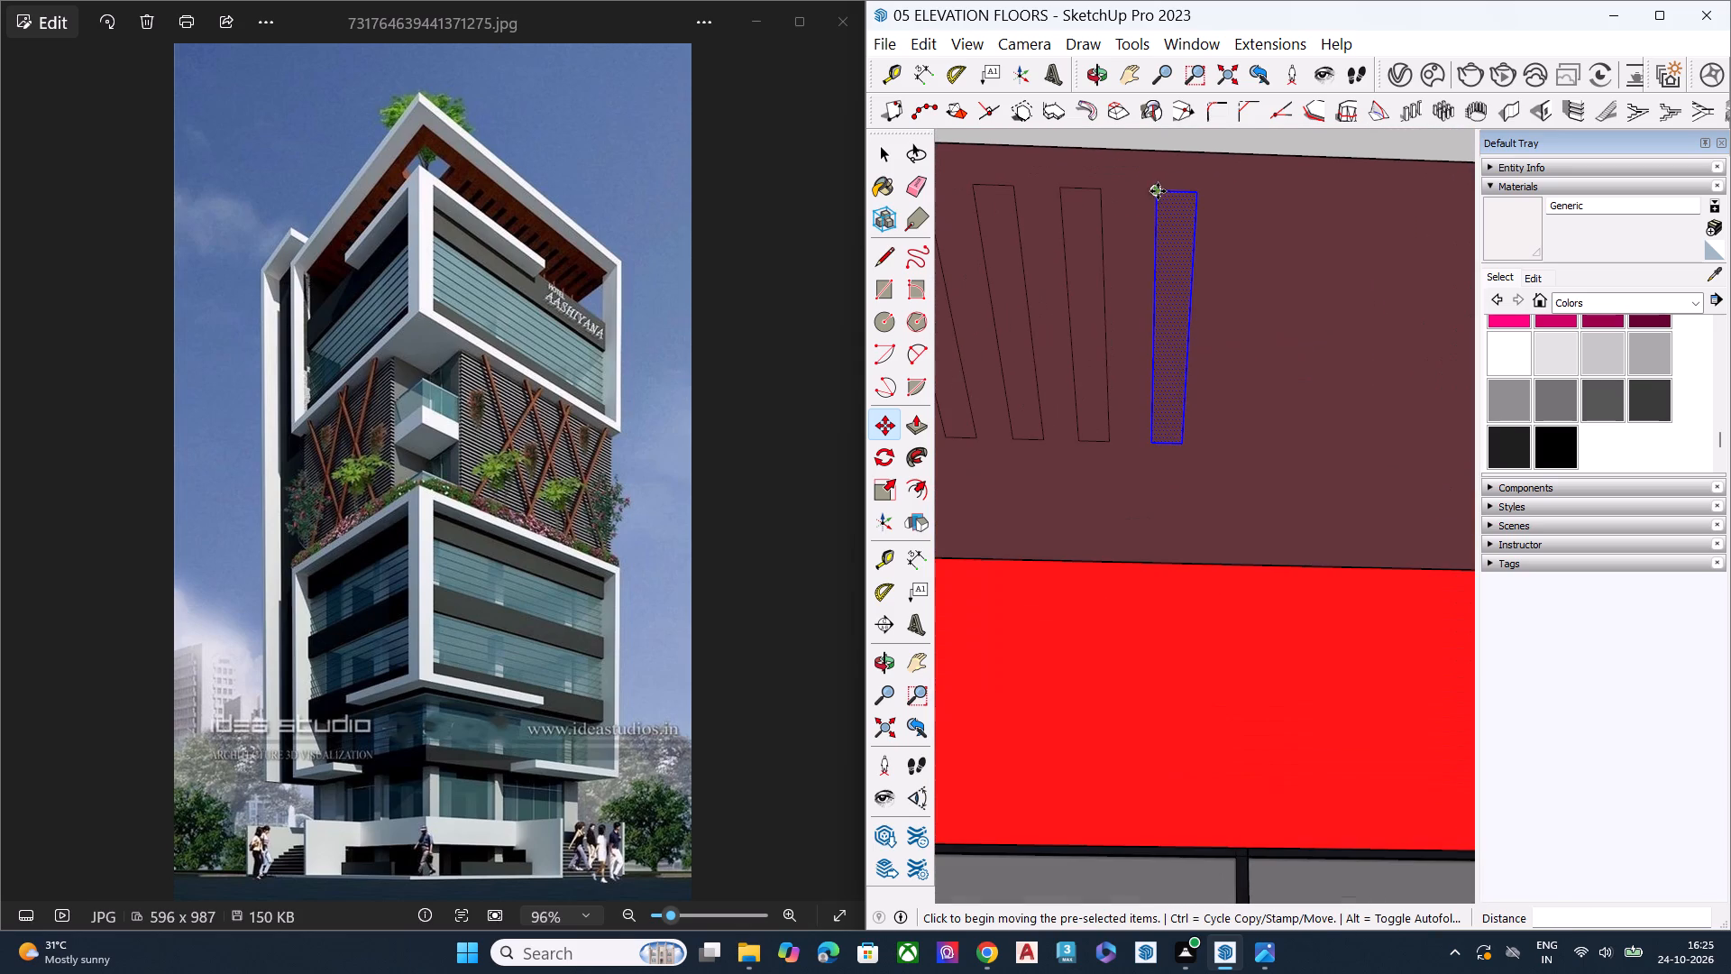
# Add four more copies of the narrow rectangle, continuing the row towards the soffit's far end at a spacing of about 2'.
pyautogui.click(1151, 194)
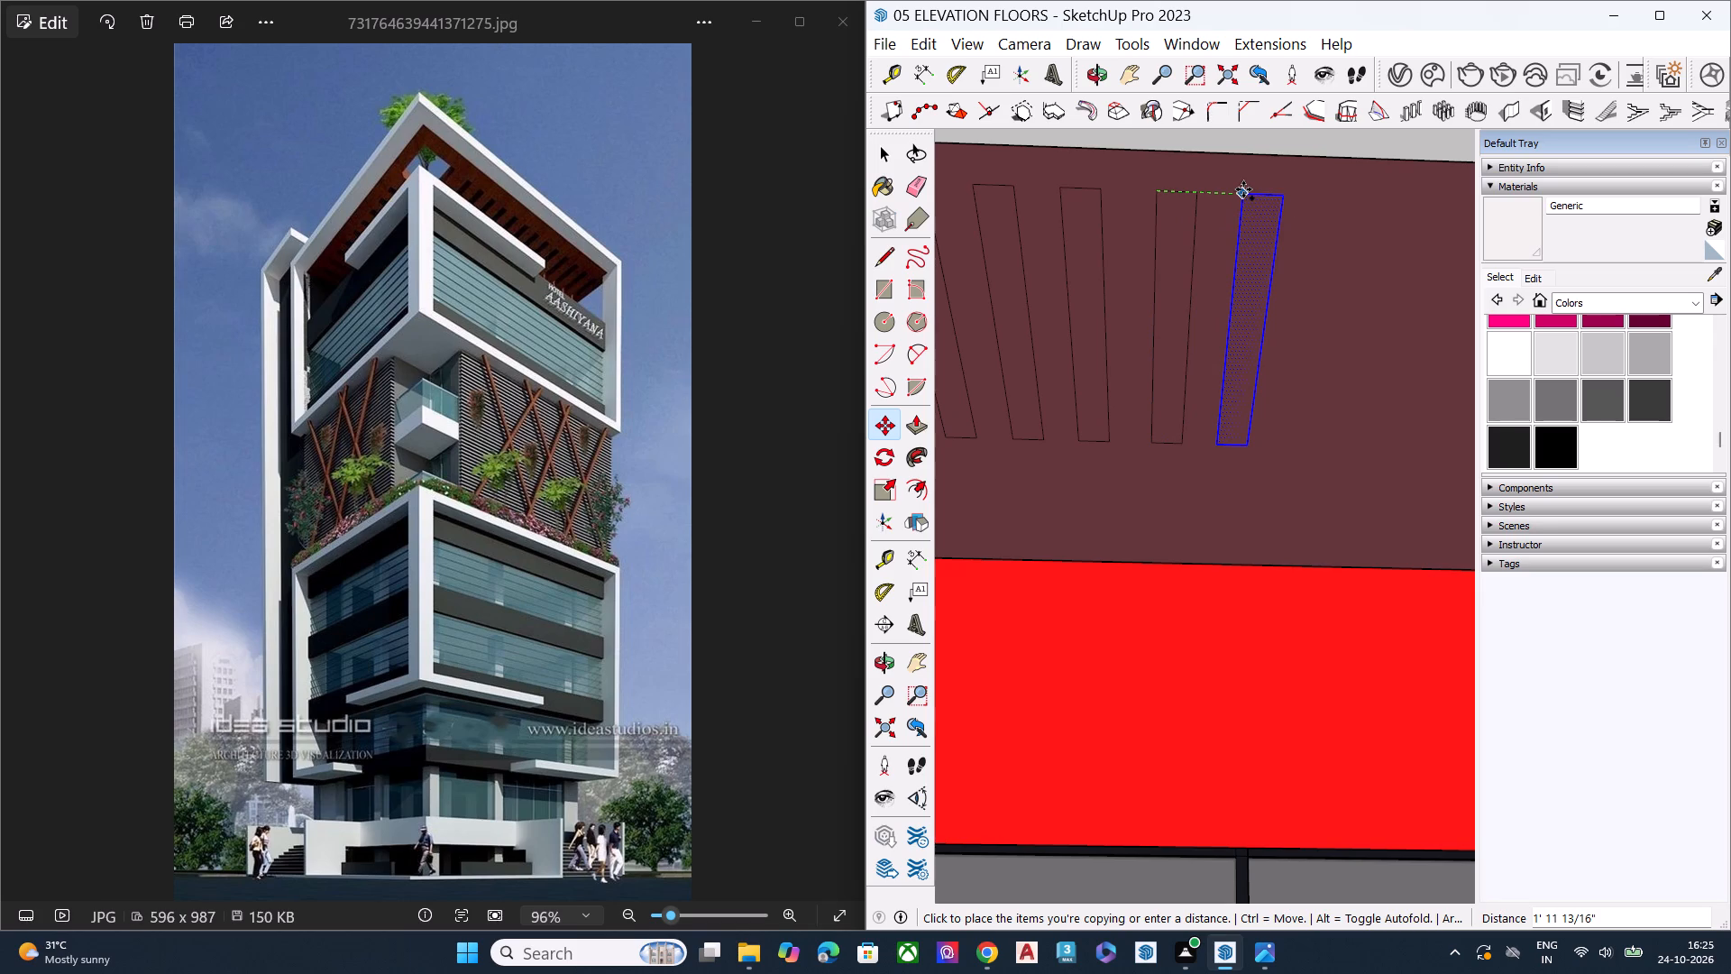
pyautogui.click(1246, 189)
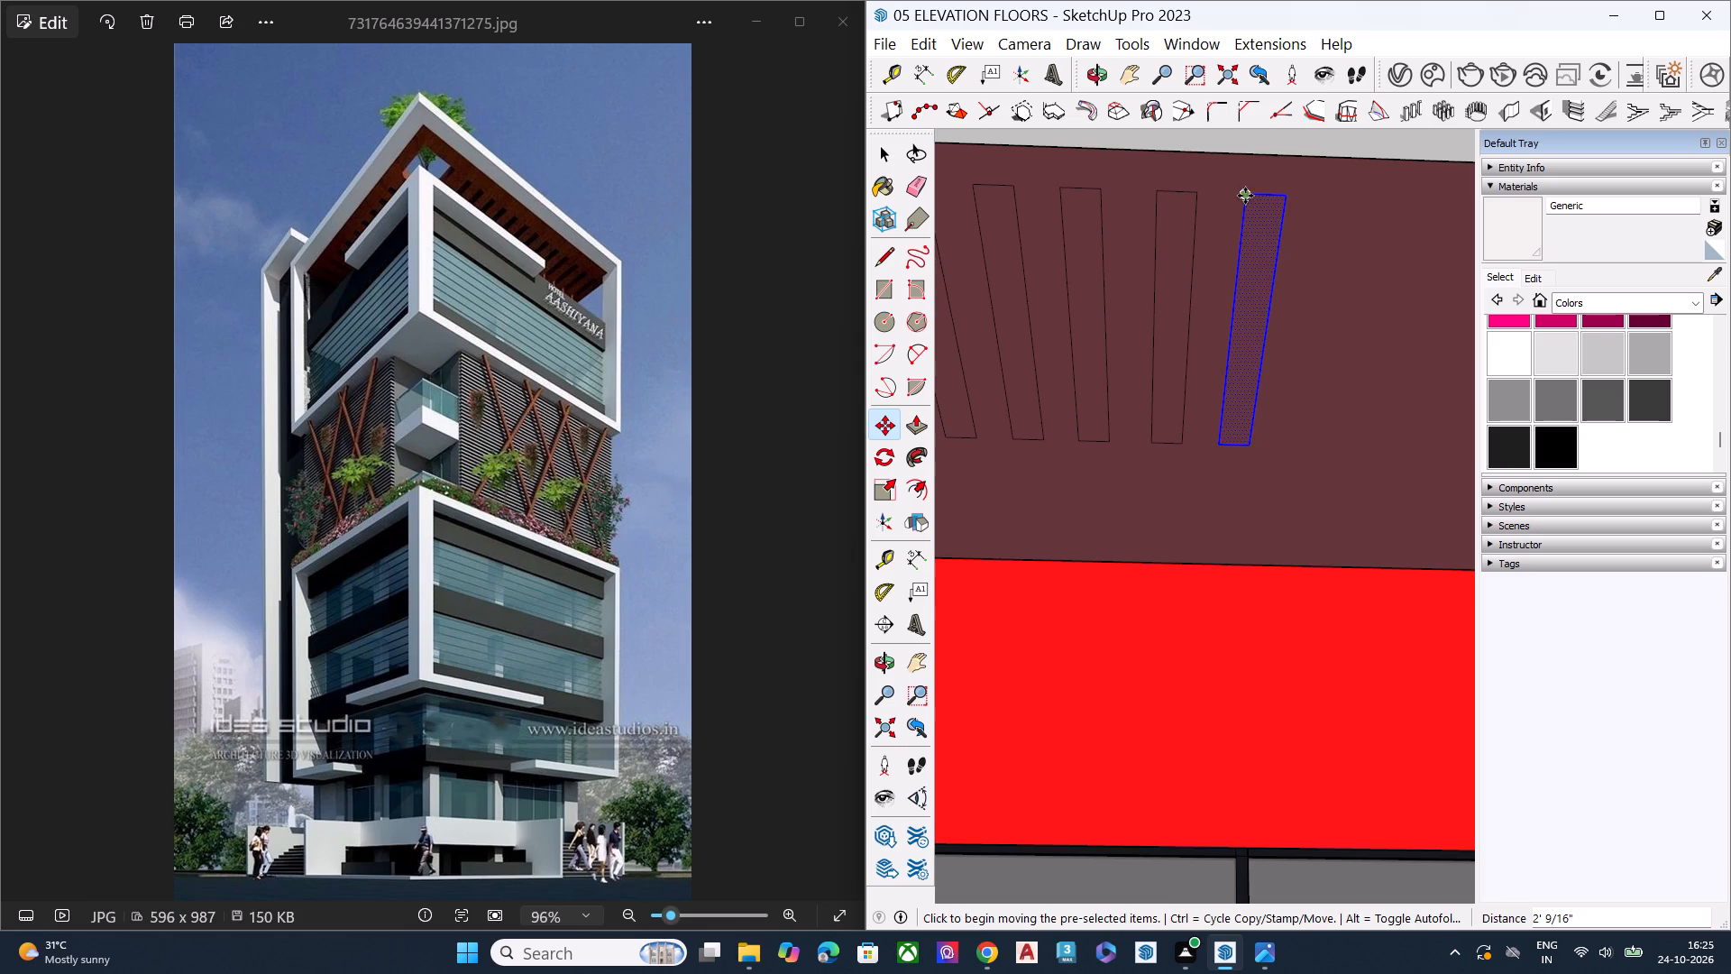
pyautogui.click(1245, 196)
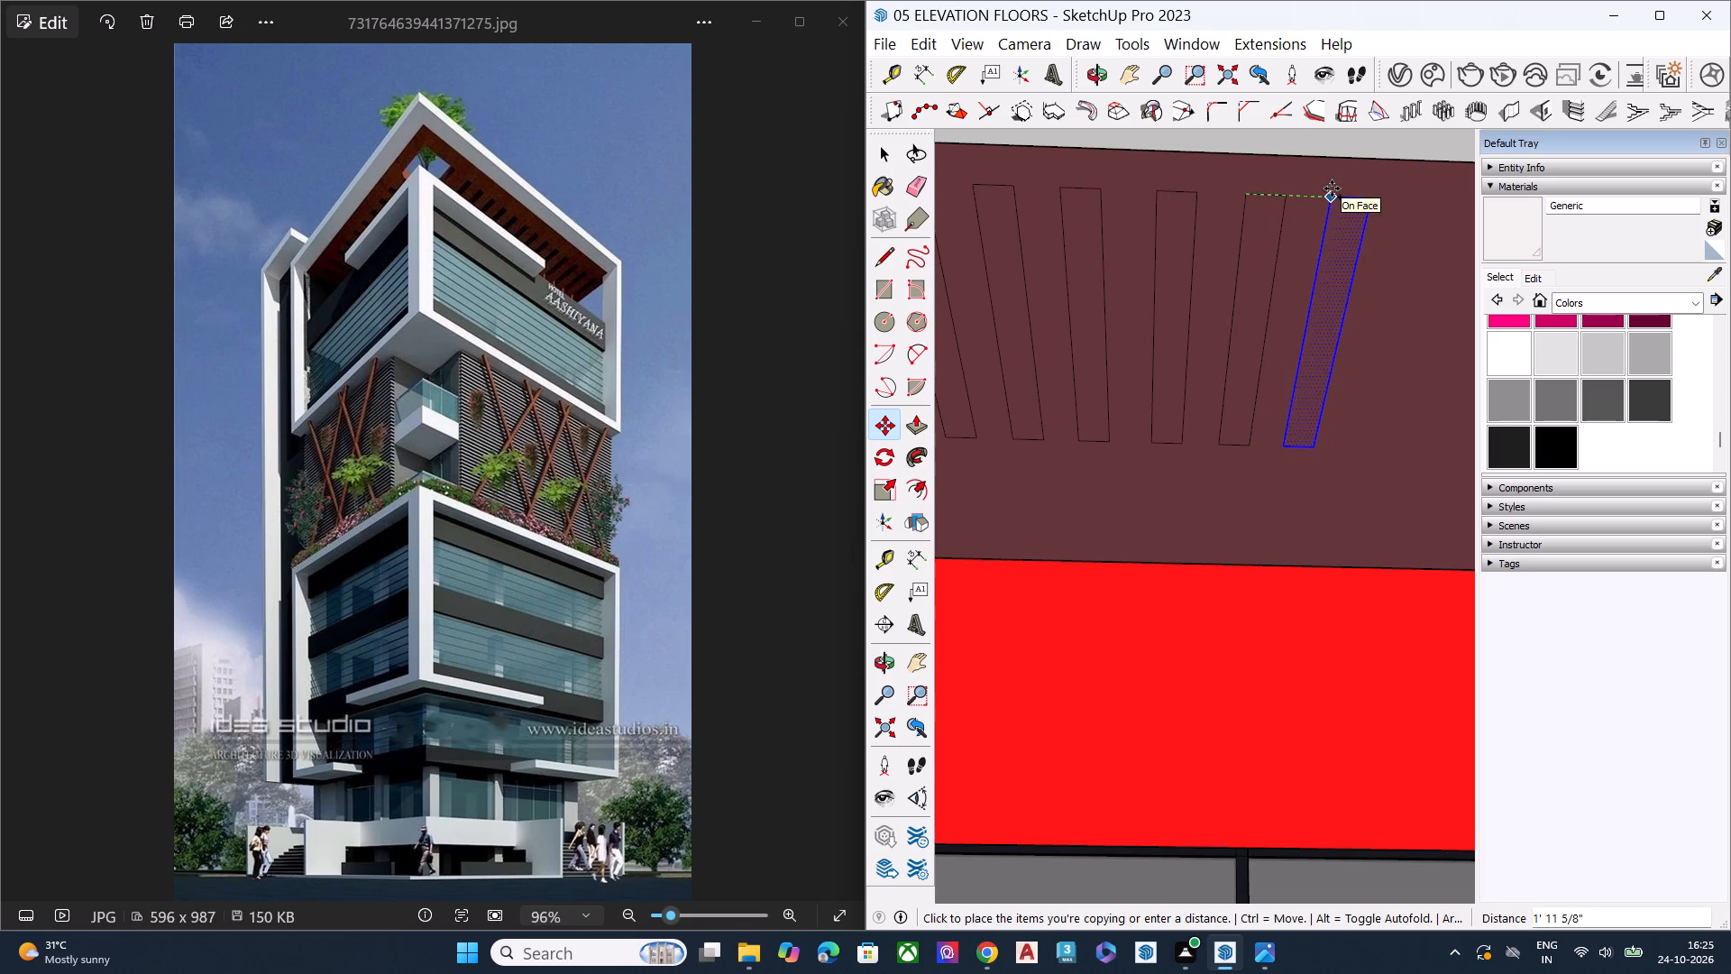
pyautogui.click(1335, 189)
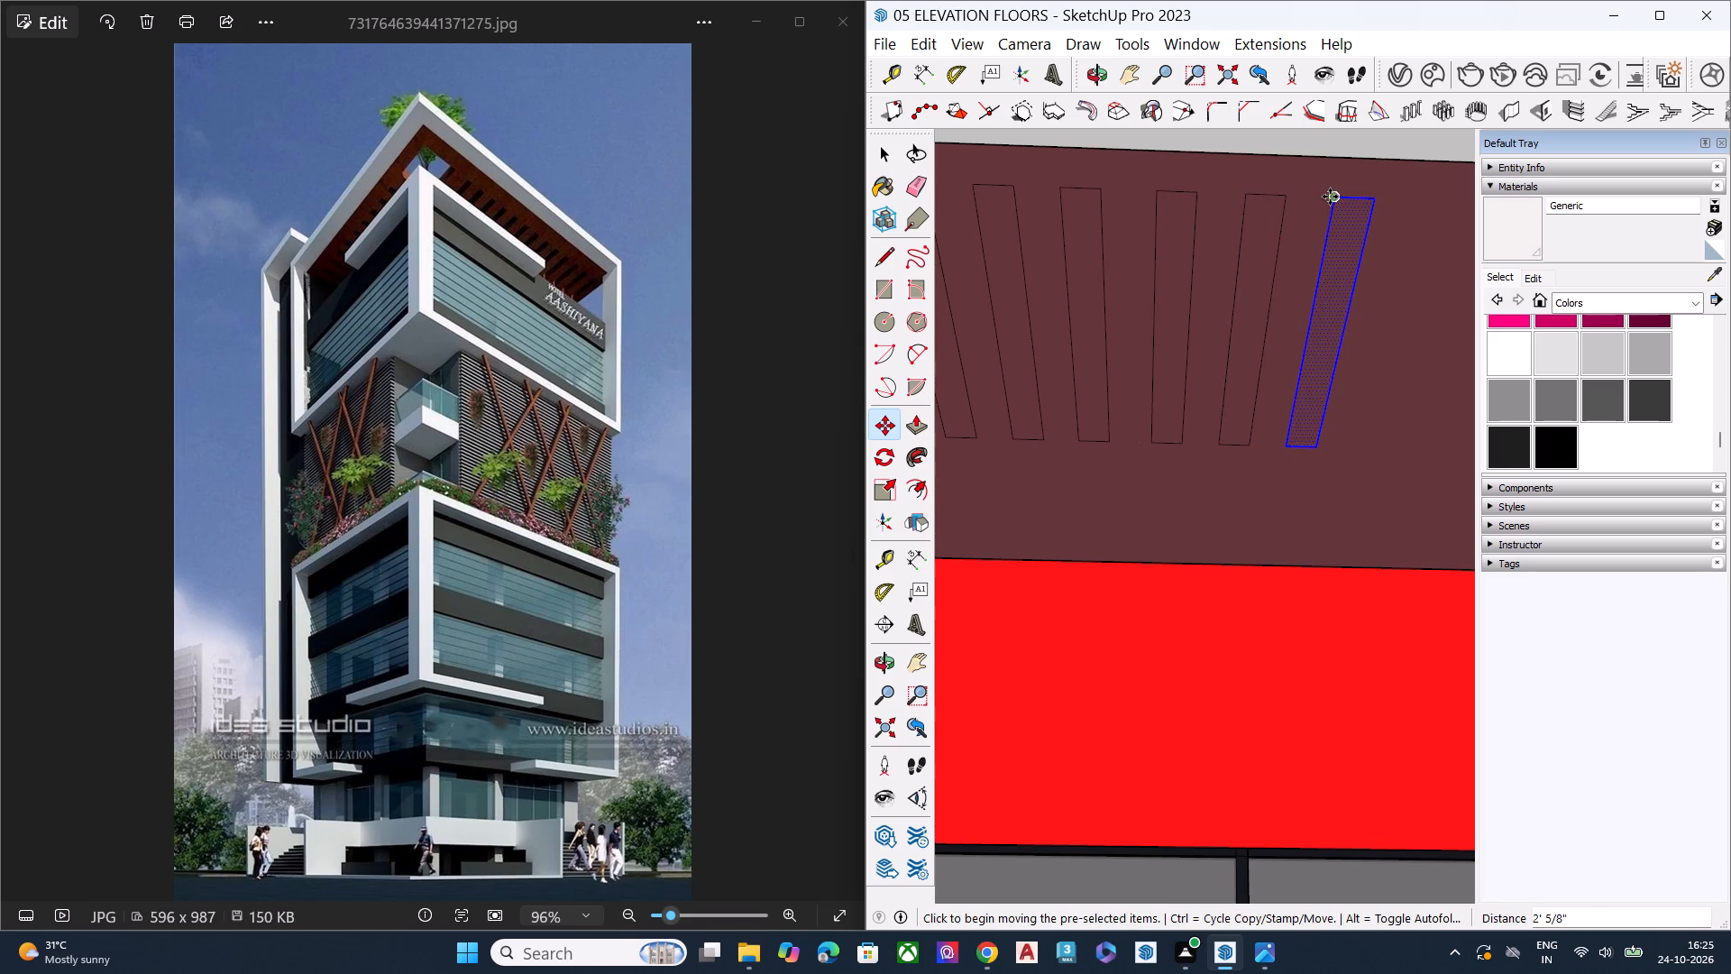
pyautogui.click(1330, 197)
pyautogui.scroll(-7, 1237, 231)
pyautogui.scroll(3, 1345, 217)
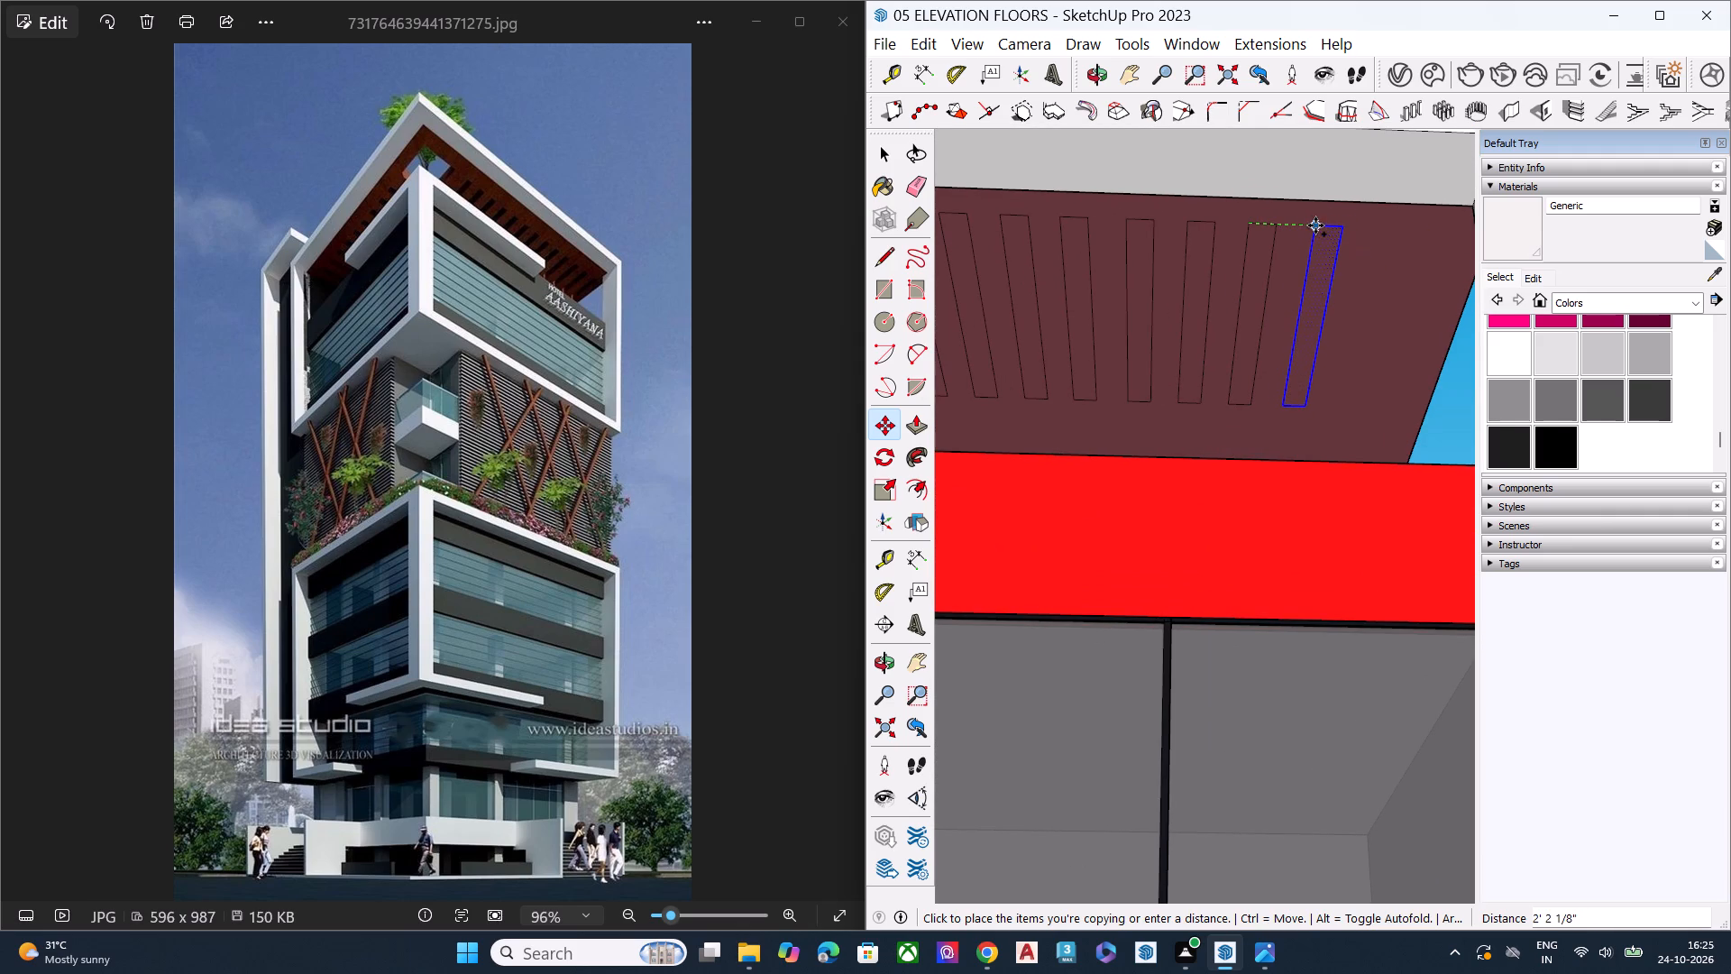
pyautogui.click(1315, 225)
pyautogui.click(1316, 228)
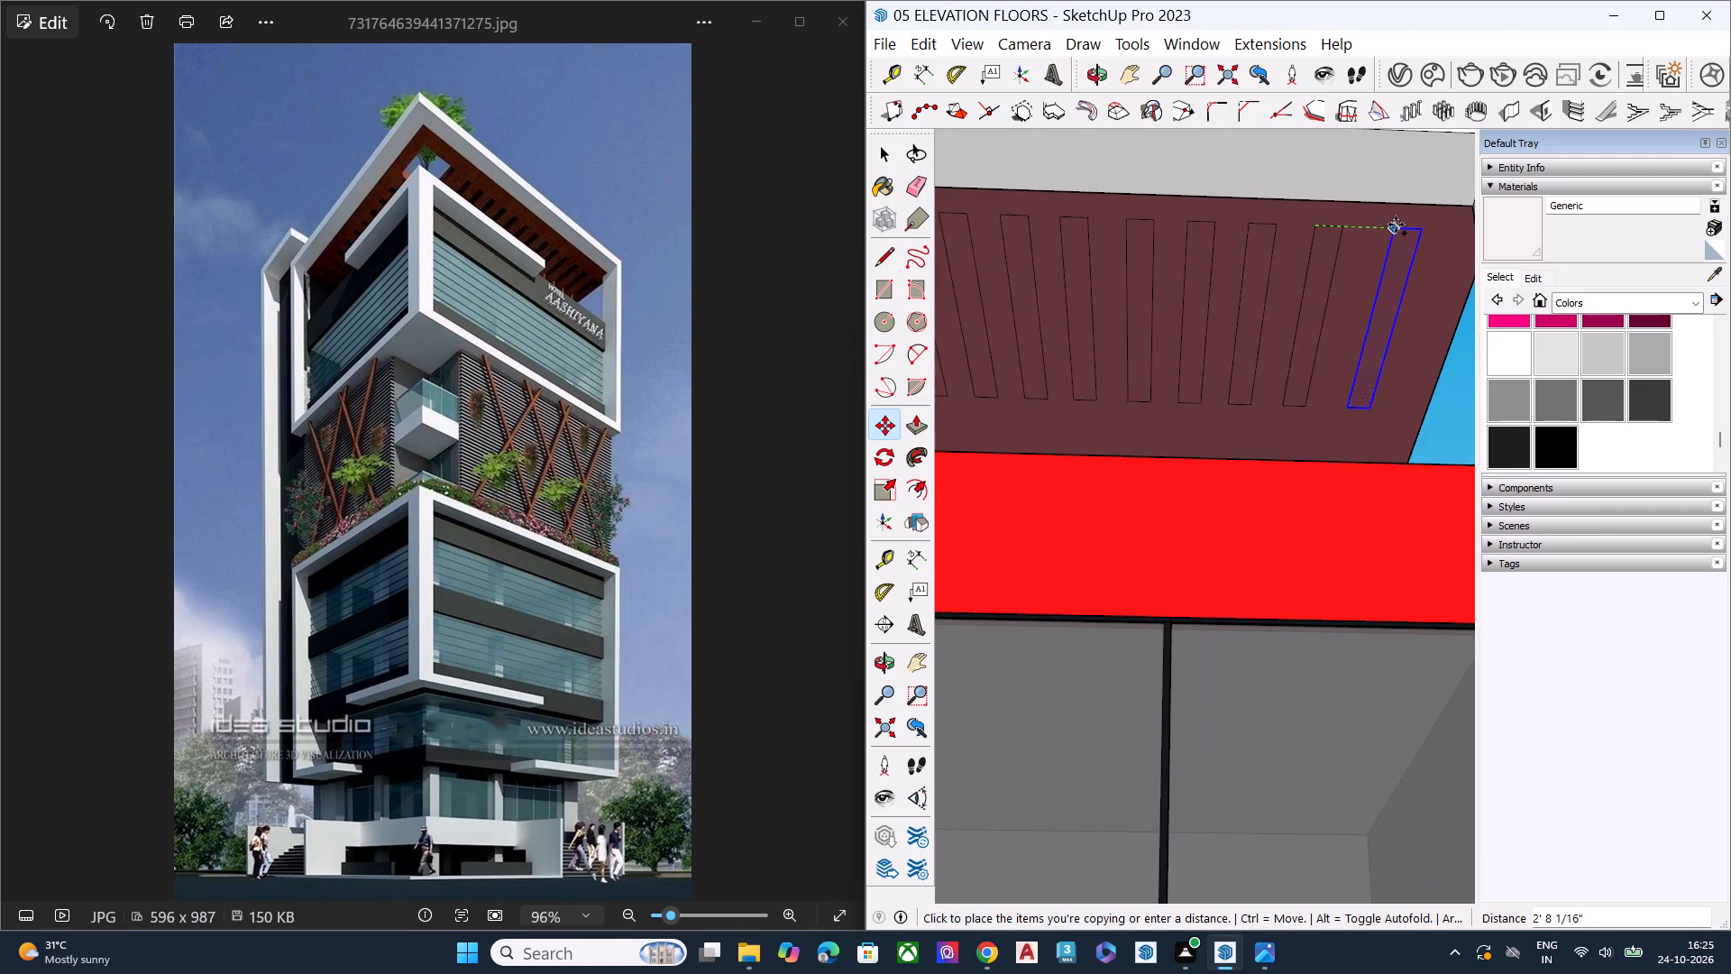
pyautogui.click(1376, 227)
pyautogui.press('space')
pyautogui.scroll(-4, 1395, 282)
pyautogui.moveTo(1223, 329); pyautogui.dragTo(1352, 327, button='middle')
pyautogui.scroll(1, 1352, 327)
pyautogui.scroll(-8, 1136, 267)
pyautogui.click(1420, 198)
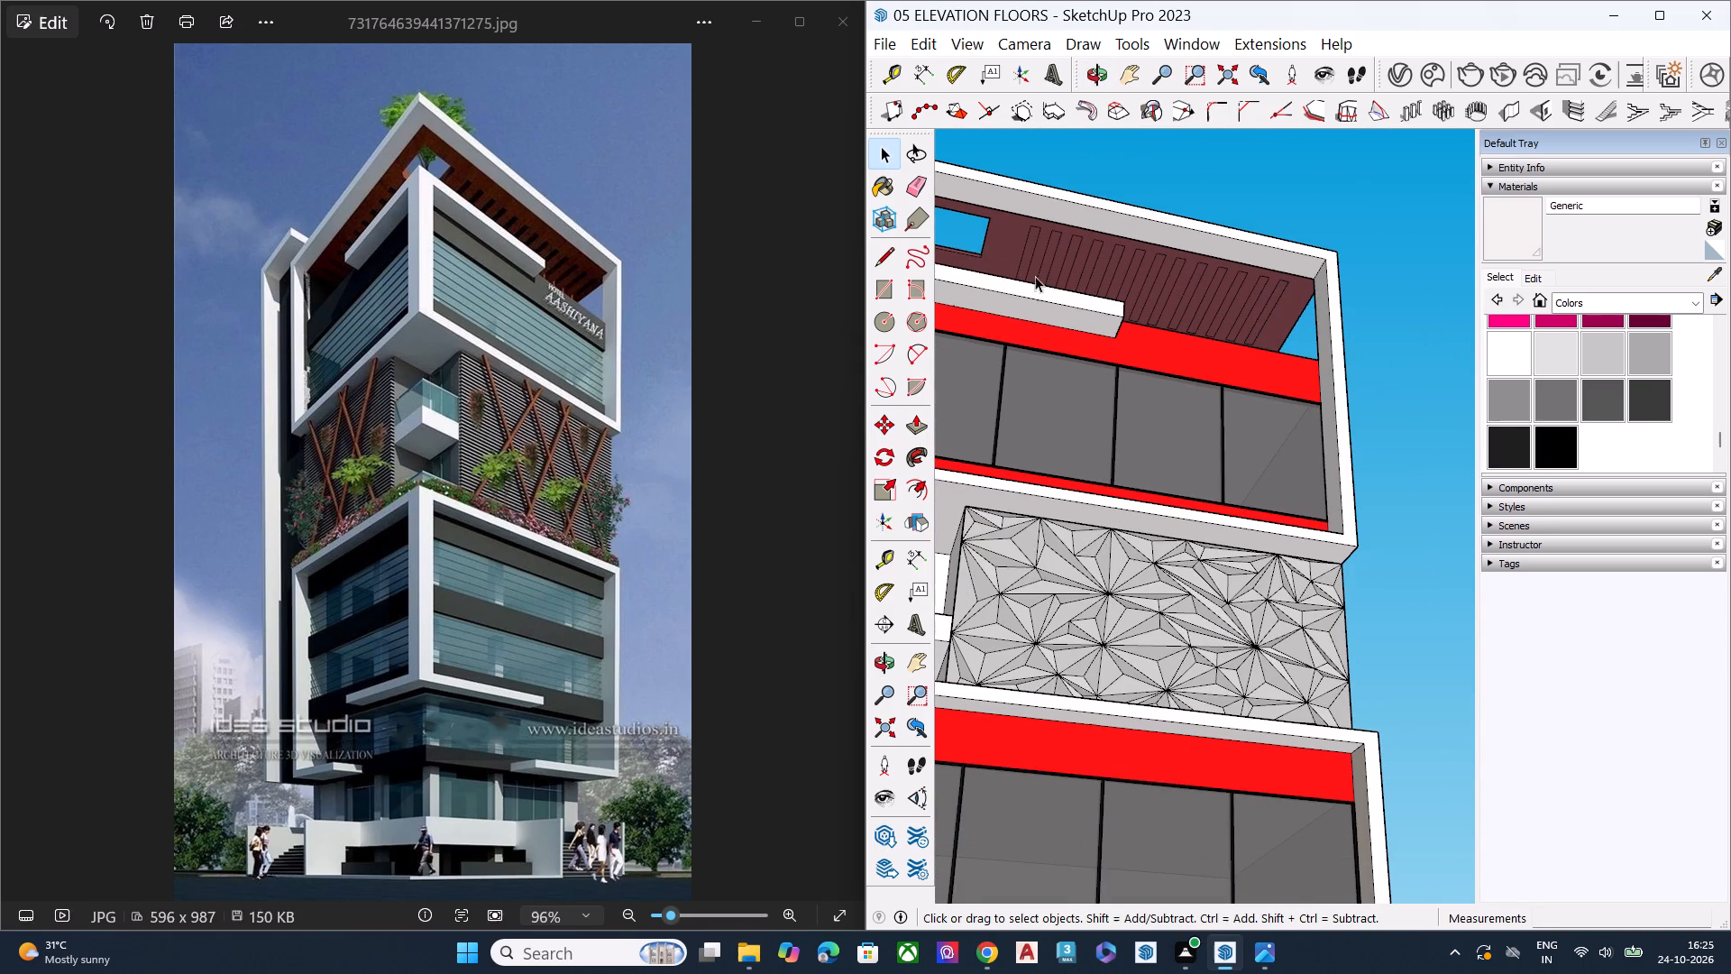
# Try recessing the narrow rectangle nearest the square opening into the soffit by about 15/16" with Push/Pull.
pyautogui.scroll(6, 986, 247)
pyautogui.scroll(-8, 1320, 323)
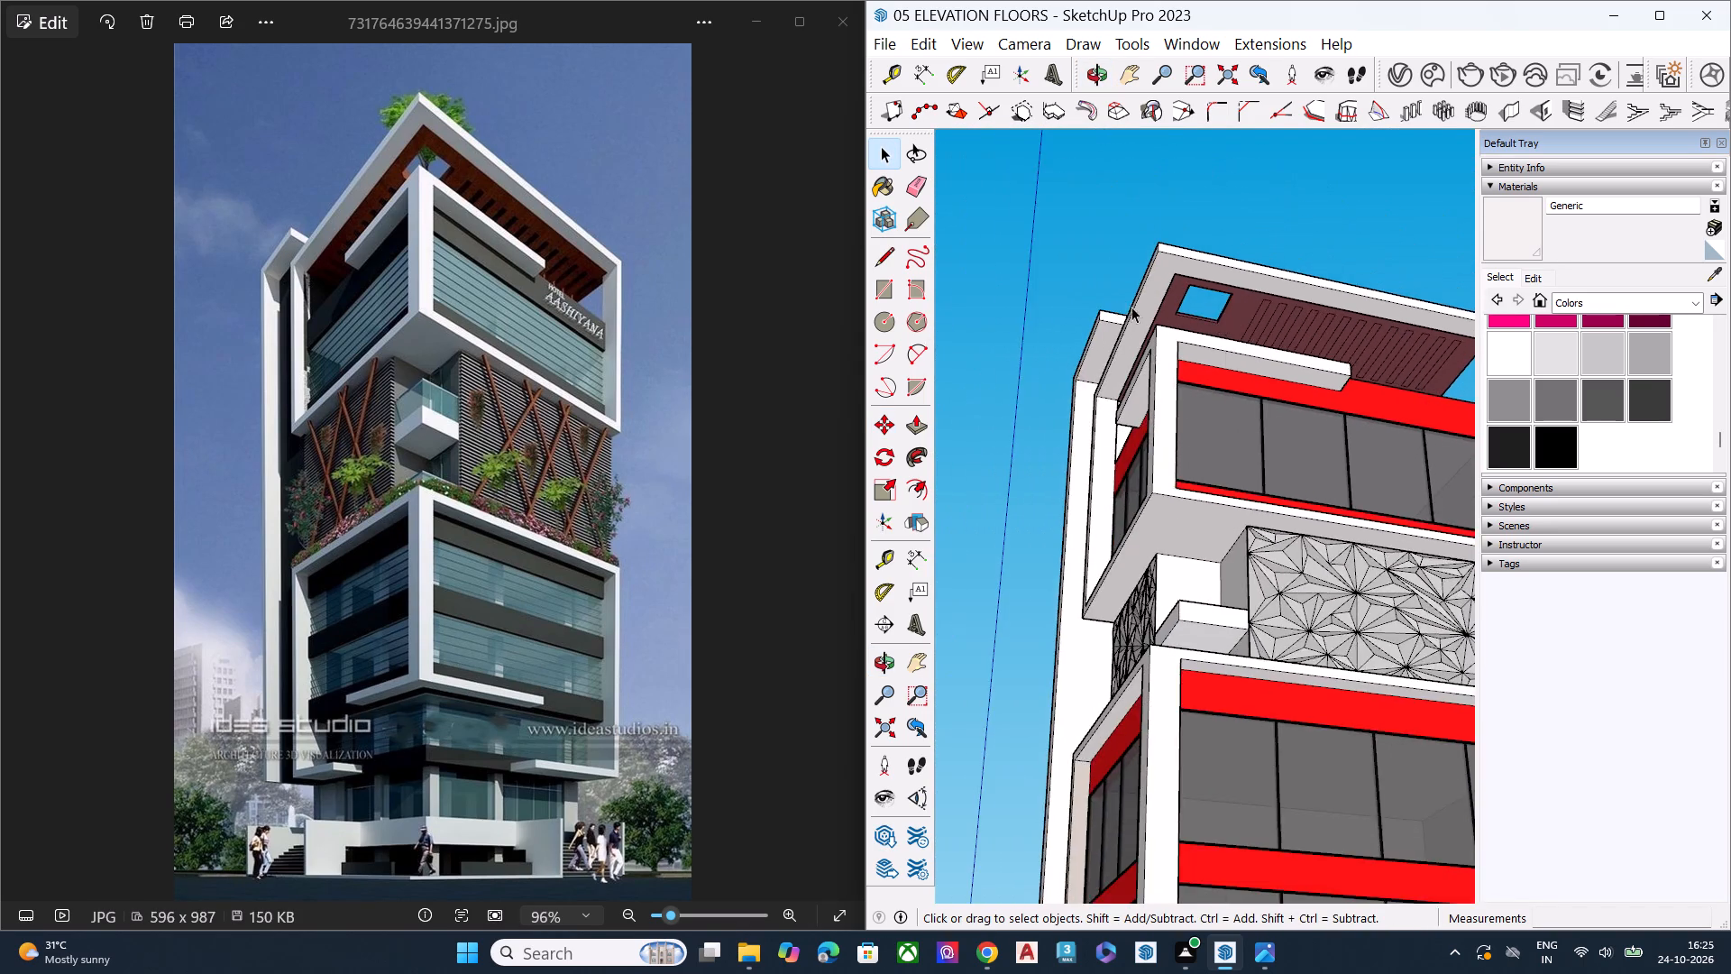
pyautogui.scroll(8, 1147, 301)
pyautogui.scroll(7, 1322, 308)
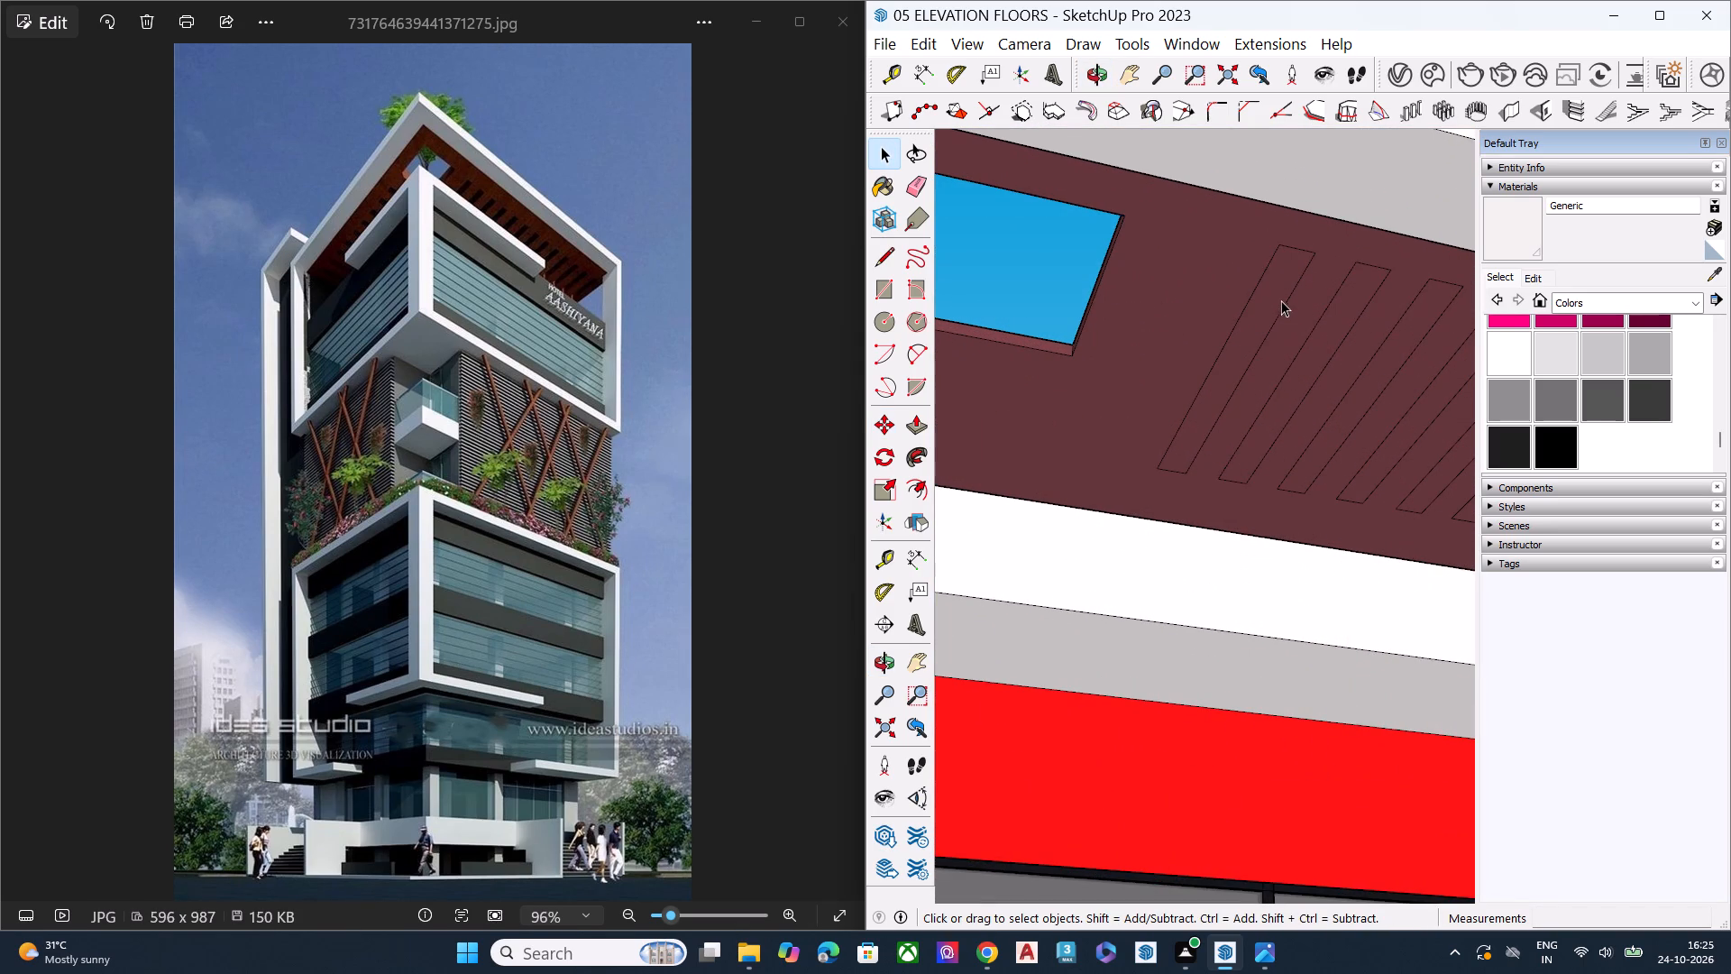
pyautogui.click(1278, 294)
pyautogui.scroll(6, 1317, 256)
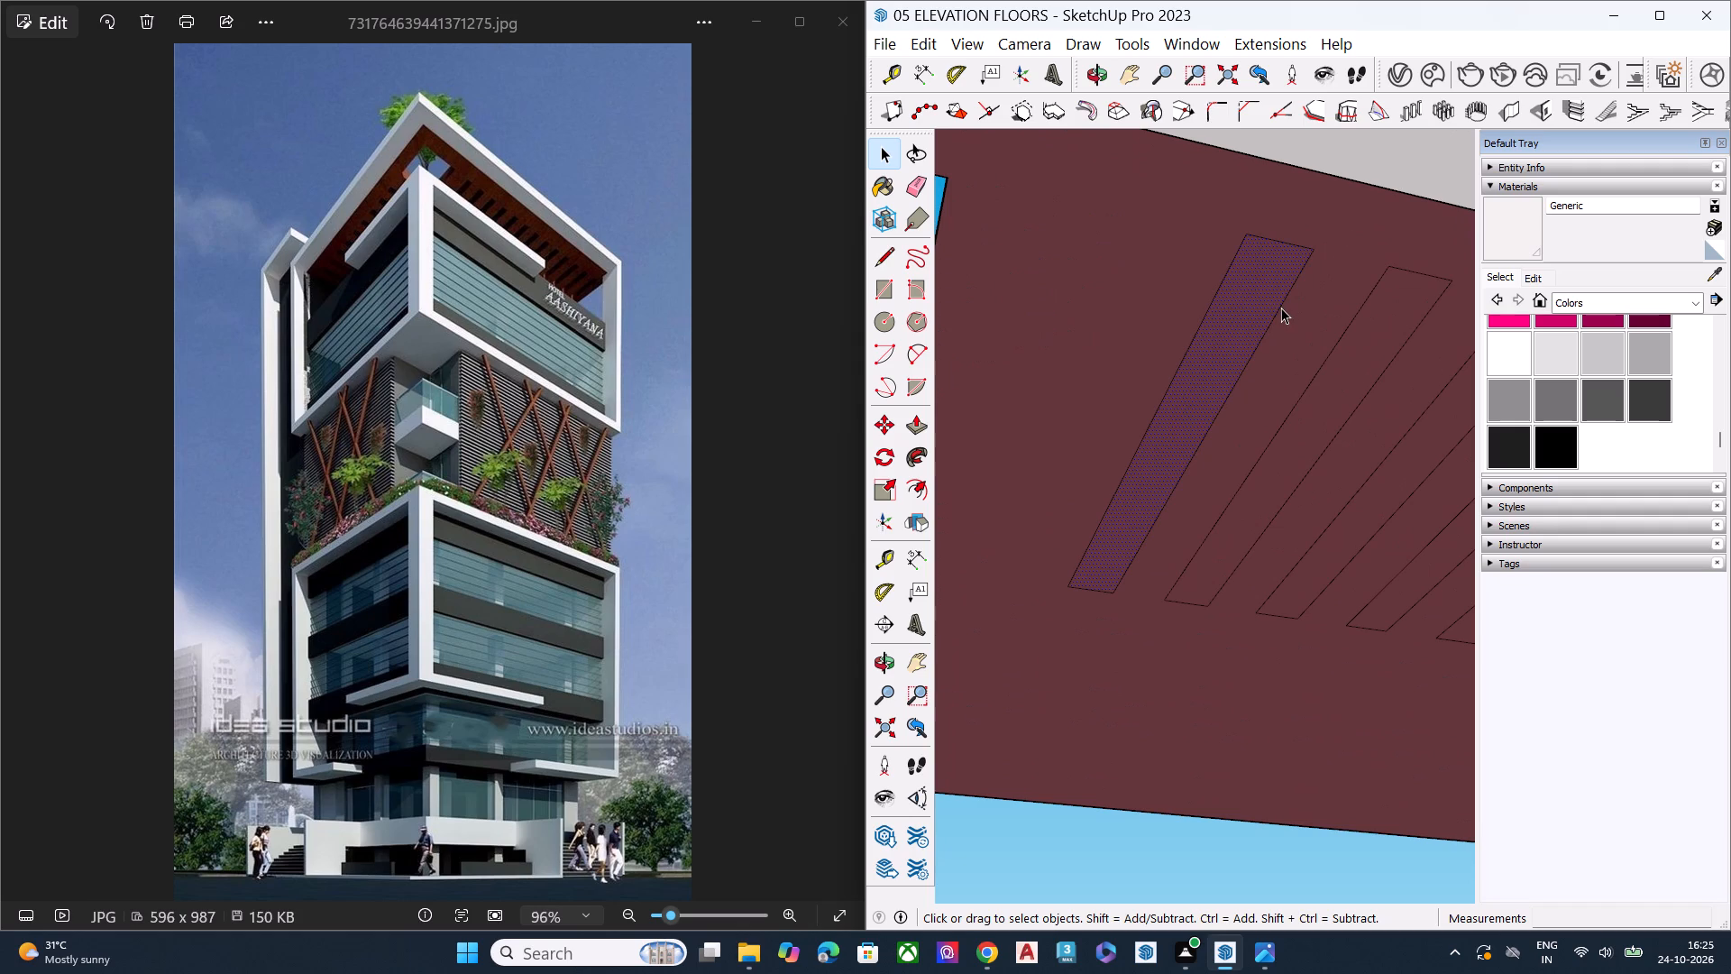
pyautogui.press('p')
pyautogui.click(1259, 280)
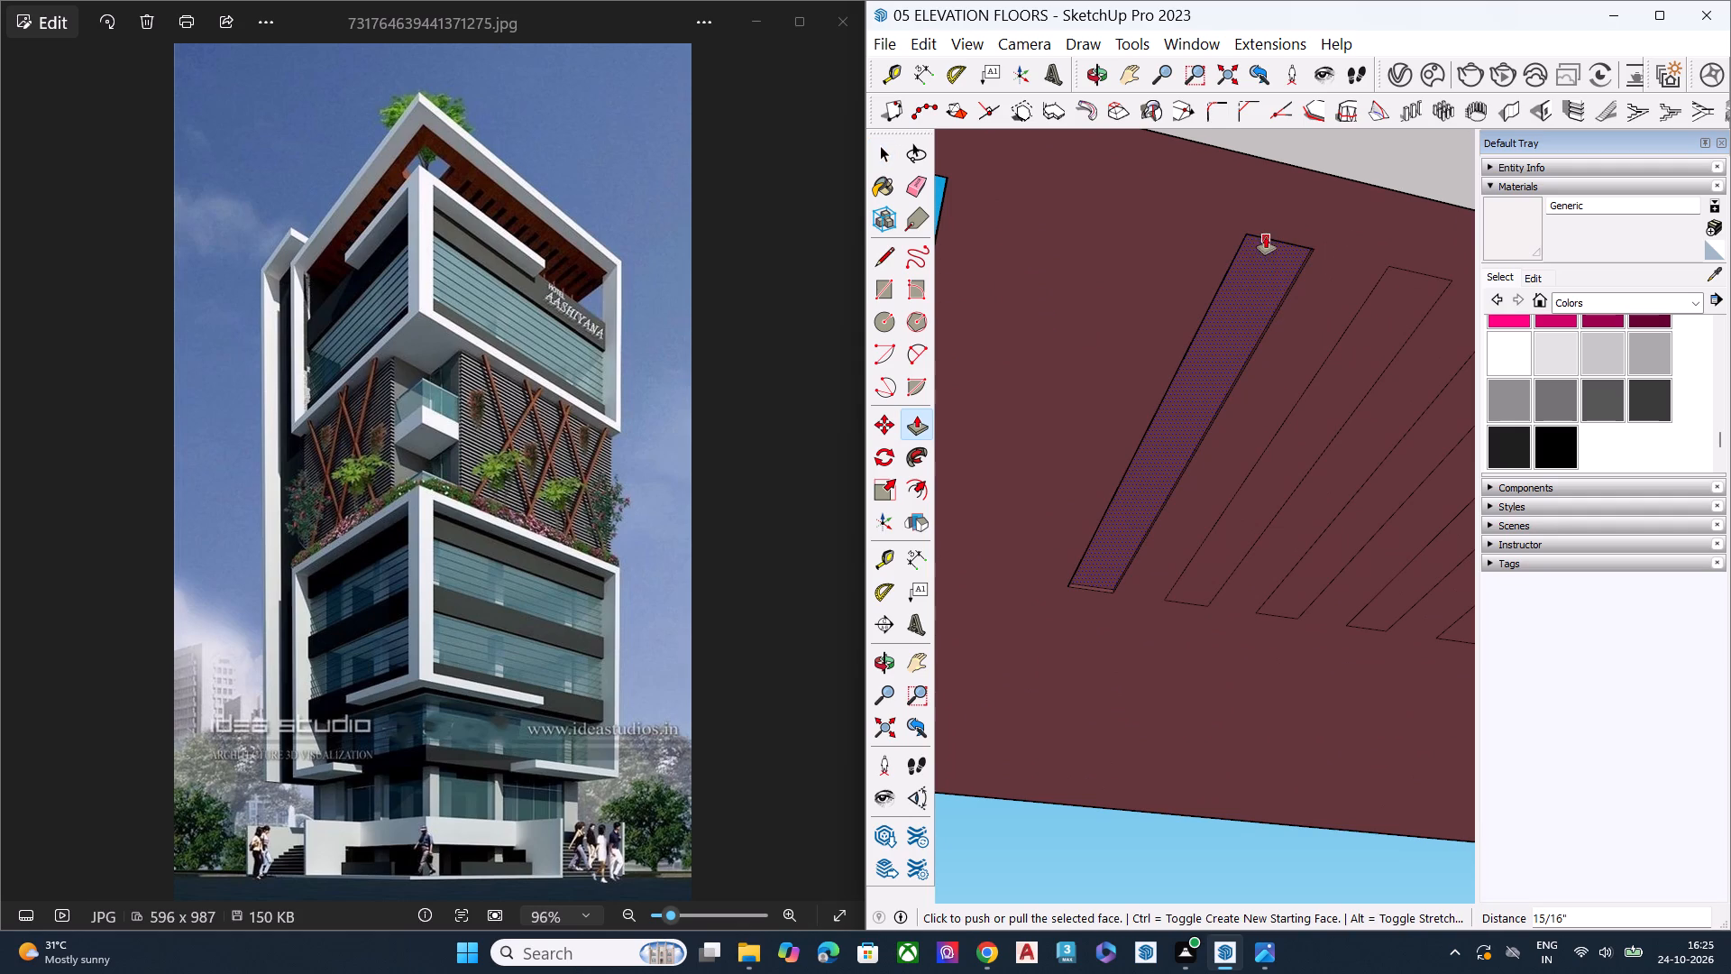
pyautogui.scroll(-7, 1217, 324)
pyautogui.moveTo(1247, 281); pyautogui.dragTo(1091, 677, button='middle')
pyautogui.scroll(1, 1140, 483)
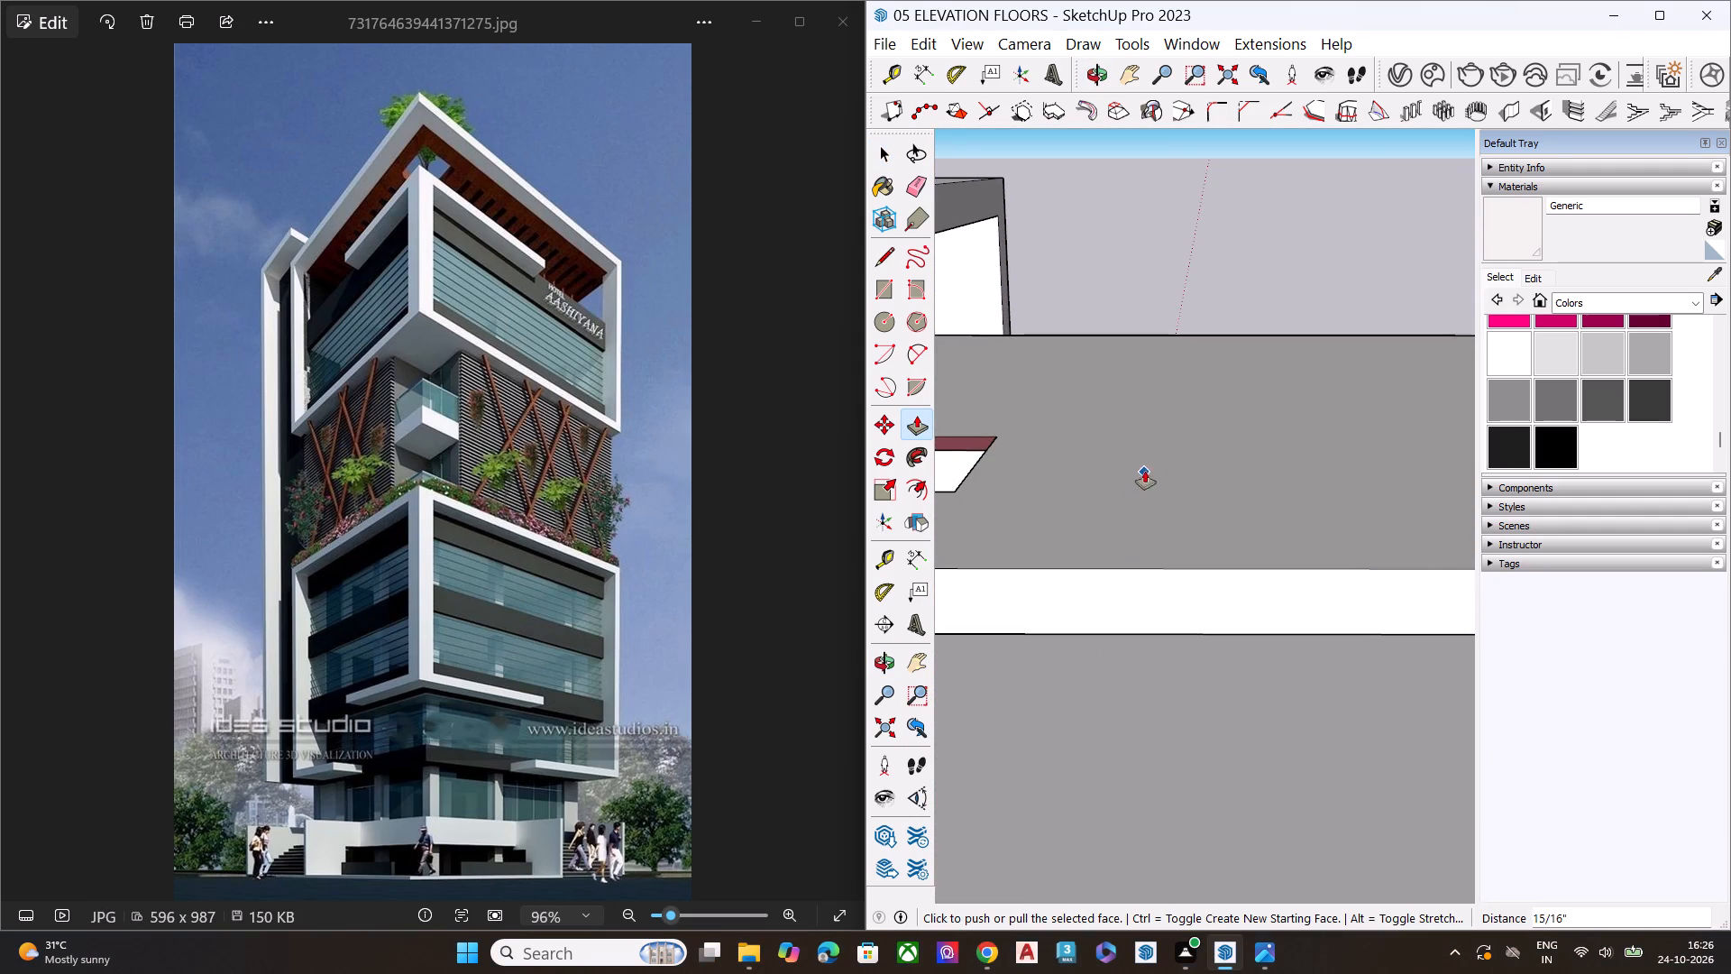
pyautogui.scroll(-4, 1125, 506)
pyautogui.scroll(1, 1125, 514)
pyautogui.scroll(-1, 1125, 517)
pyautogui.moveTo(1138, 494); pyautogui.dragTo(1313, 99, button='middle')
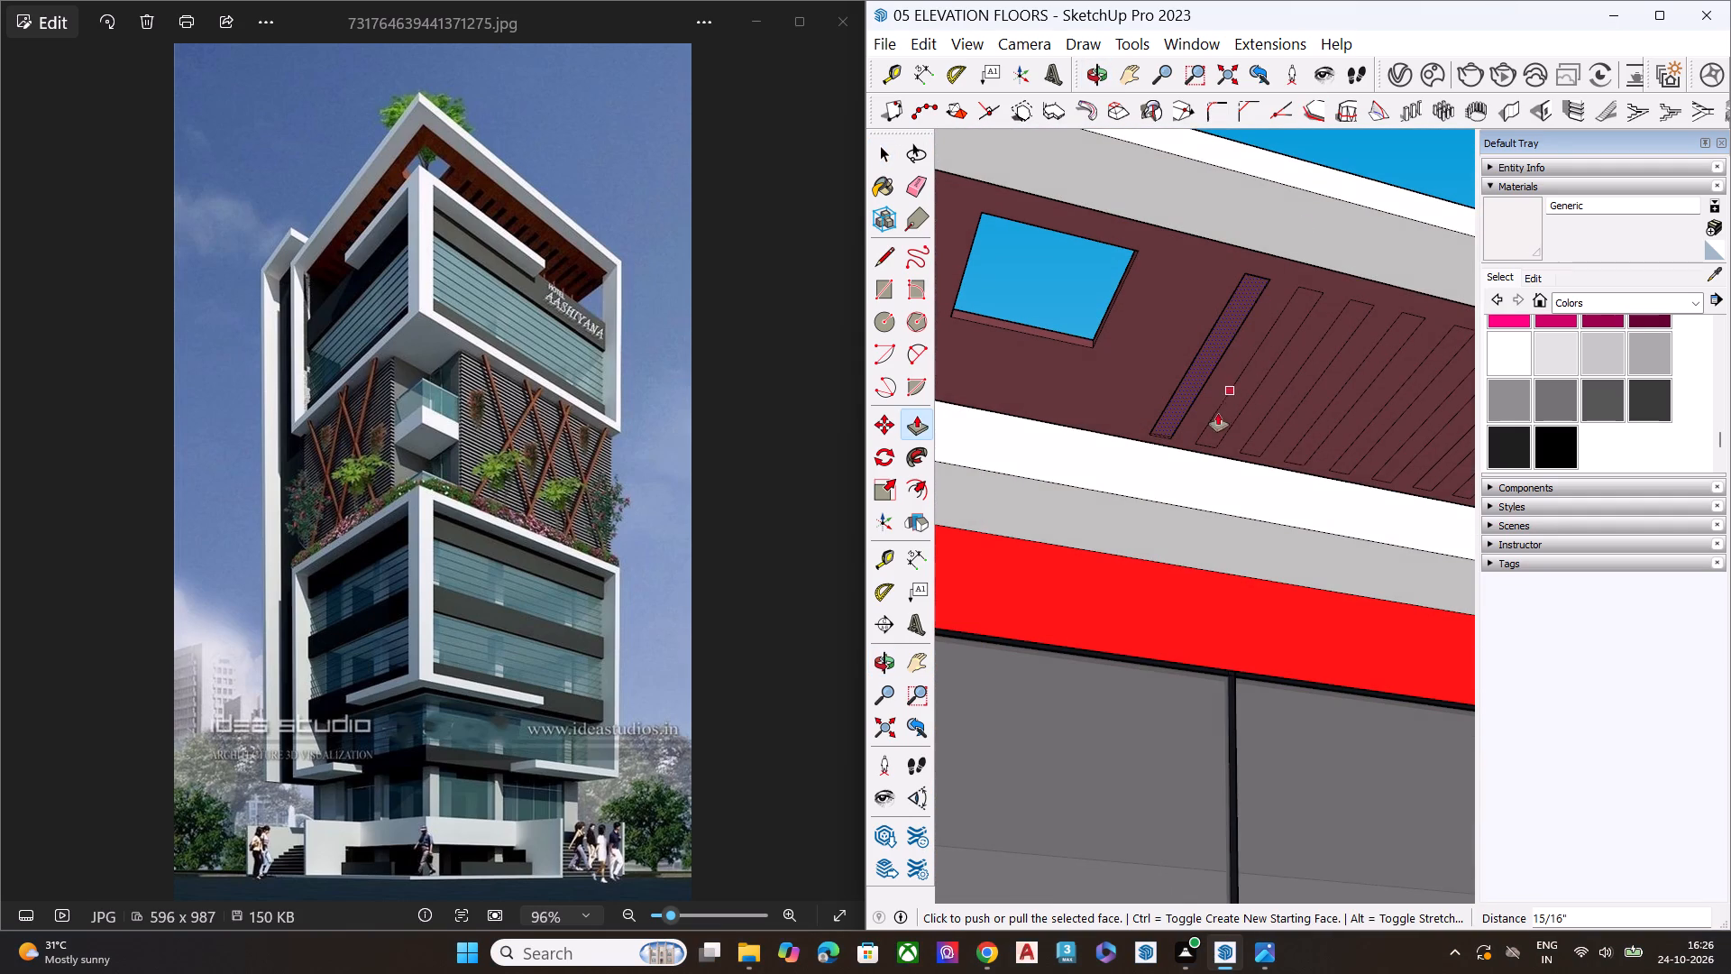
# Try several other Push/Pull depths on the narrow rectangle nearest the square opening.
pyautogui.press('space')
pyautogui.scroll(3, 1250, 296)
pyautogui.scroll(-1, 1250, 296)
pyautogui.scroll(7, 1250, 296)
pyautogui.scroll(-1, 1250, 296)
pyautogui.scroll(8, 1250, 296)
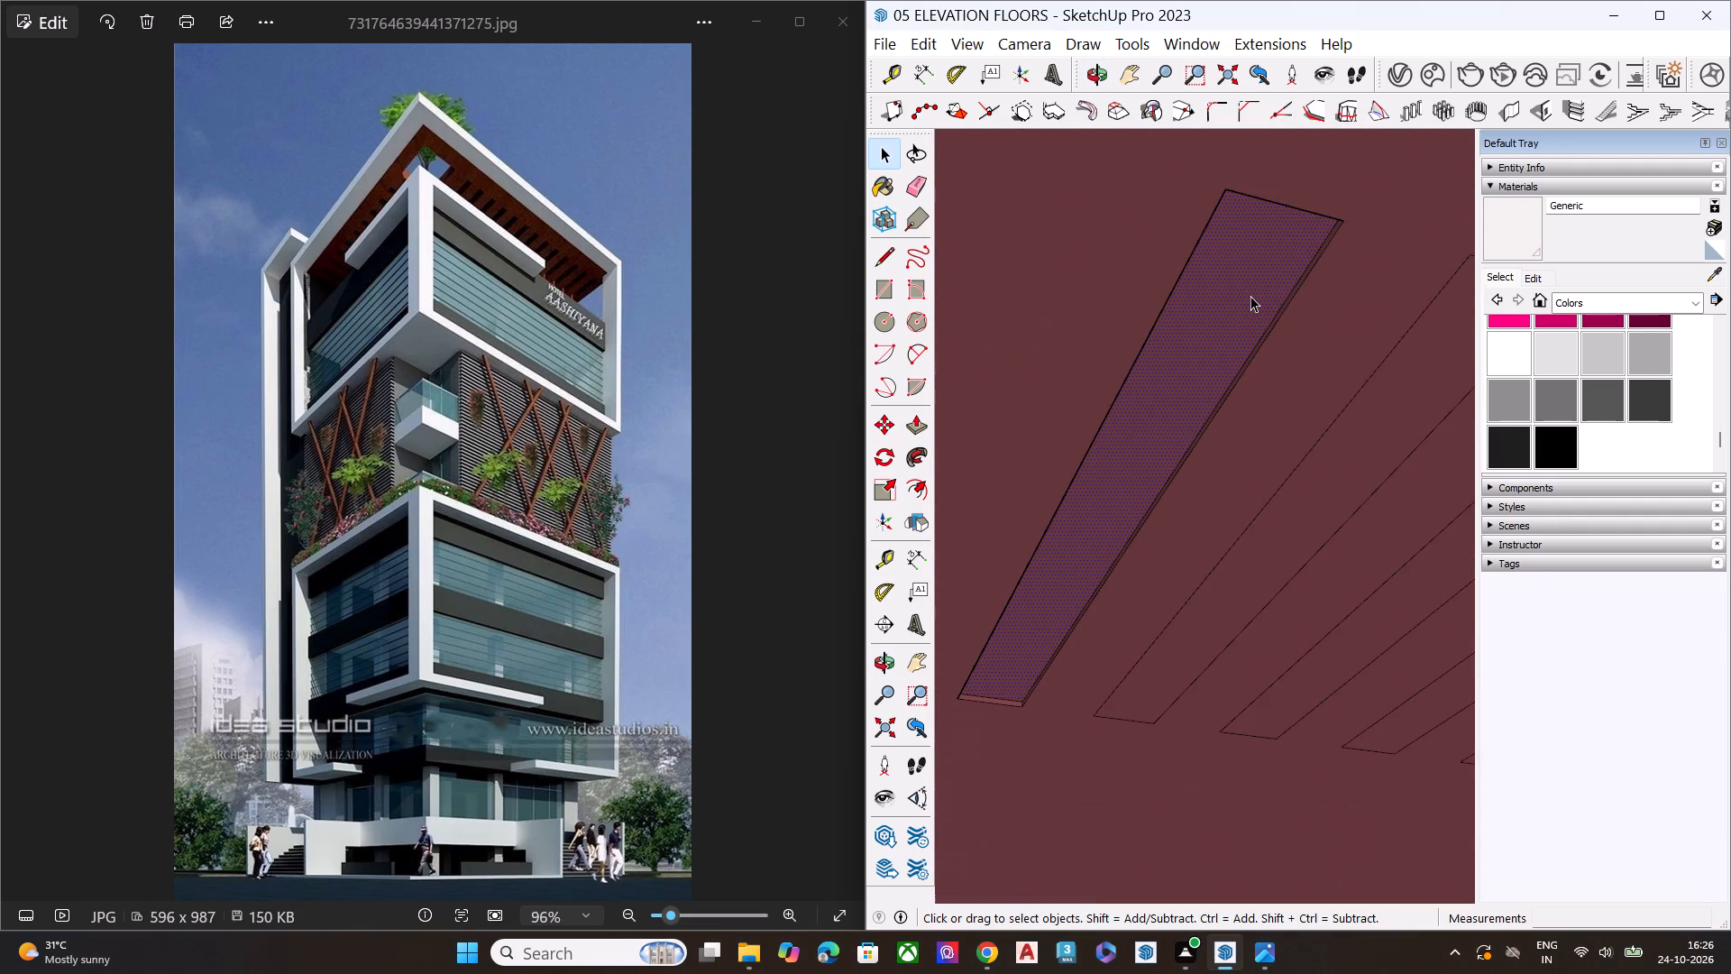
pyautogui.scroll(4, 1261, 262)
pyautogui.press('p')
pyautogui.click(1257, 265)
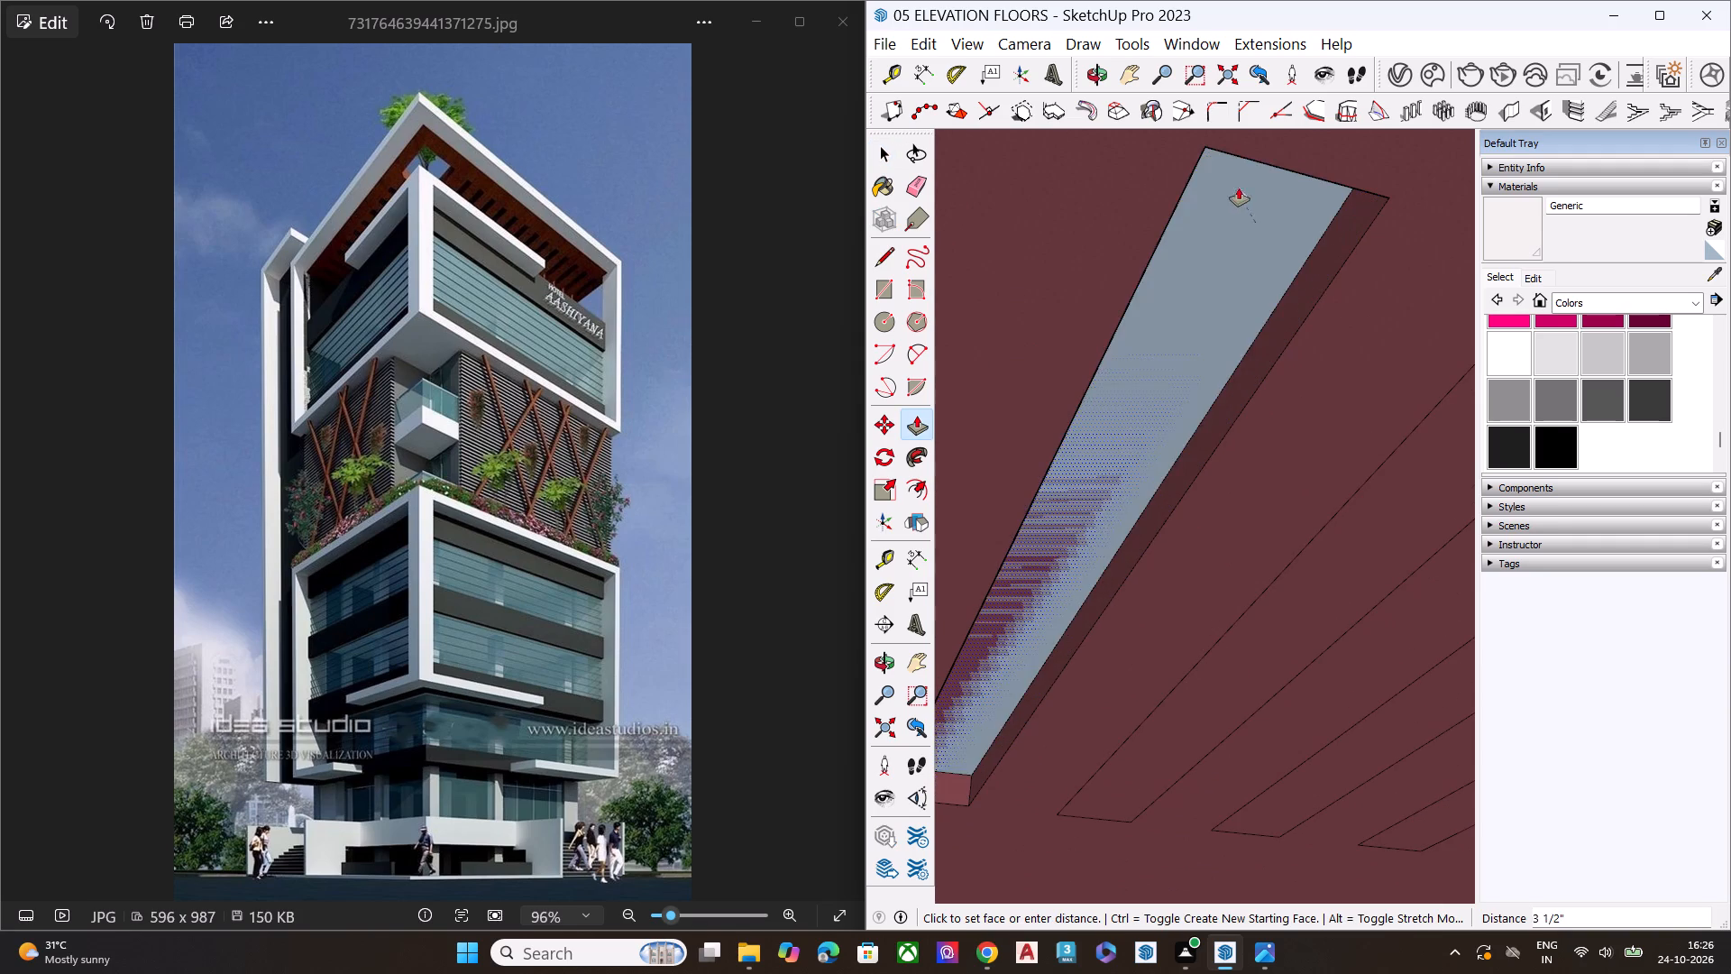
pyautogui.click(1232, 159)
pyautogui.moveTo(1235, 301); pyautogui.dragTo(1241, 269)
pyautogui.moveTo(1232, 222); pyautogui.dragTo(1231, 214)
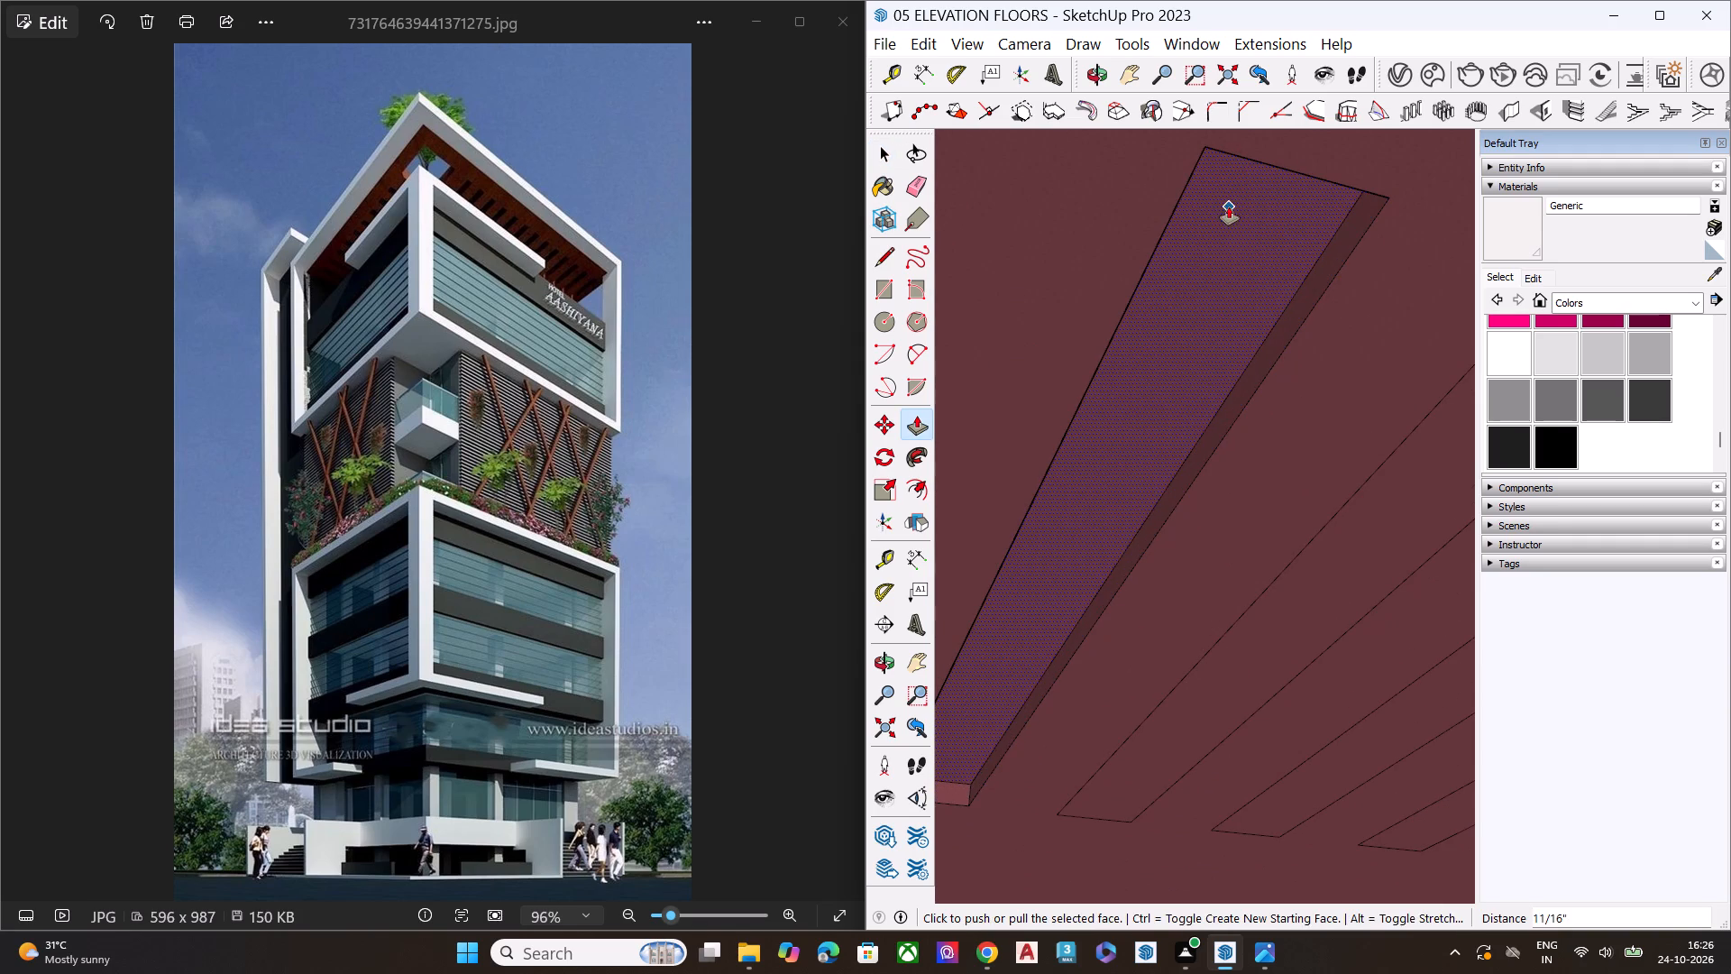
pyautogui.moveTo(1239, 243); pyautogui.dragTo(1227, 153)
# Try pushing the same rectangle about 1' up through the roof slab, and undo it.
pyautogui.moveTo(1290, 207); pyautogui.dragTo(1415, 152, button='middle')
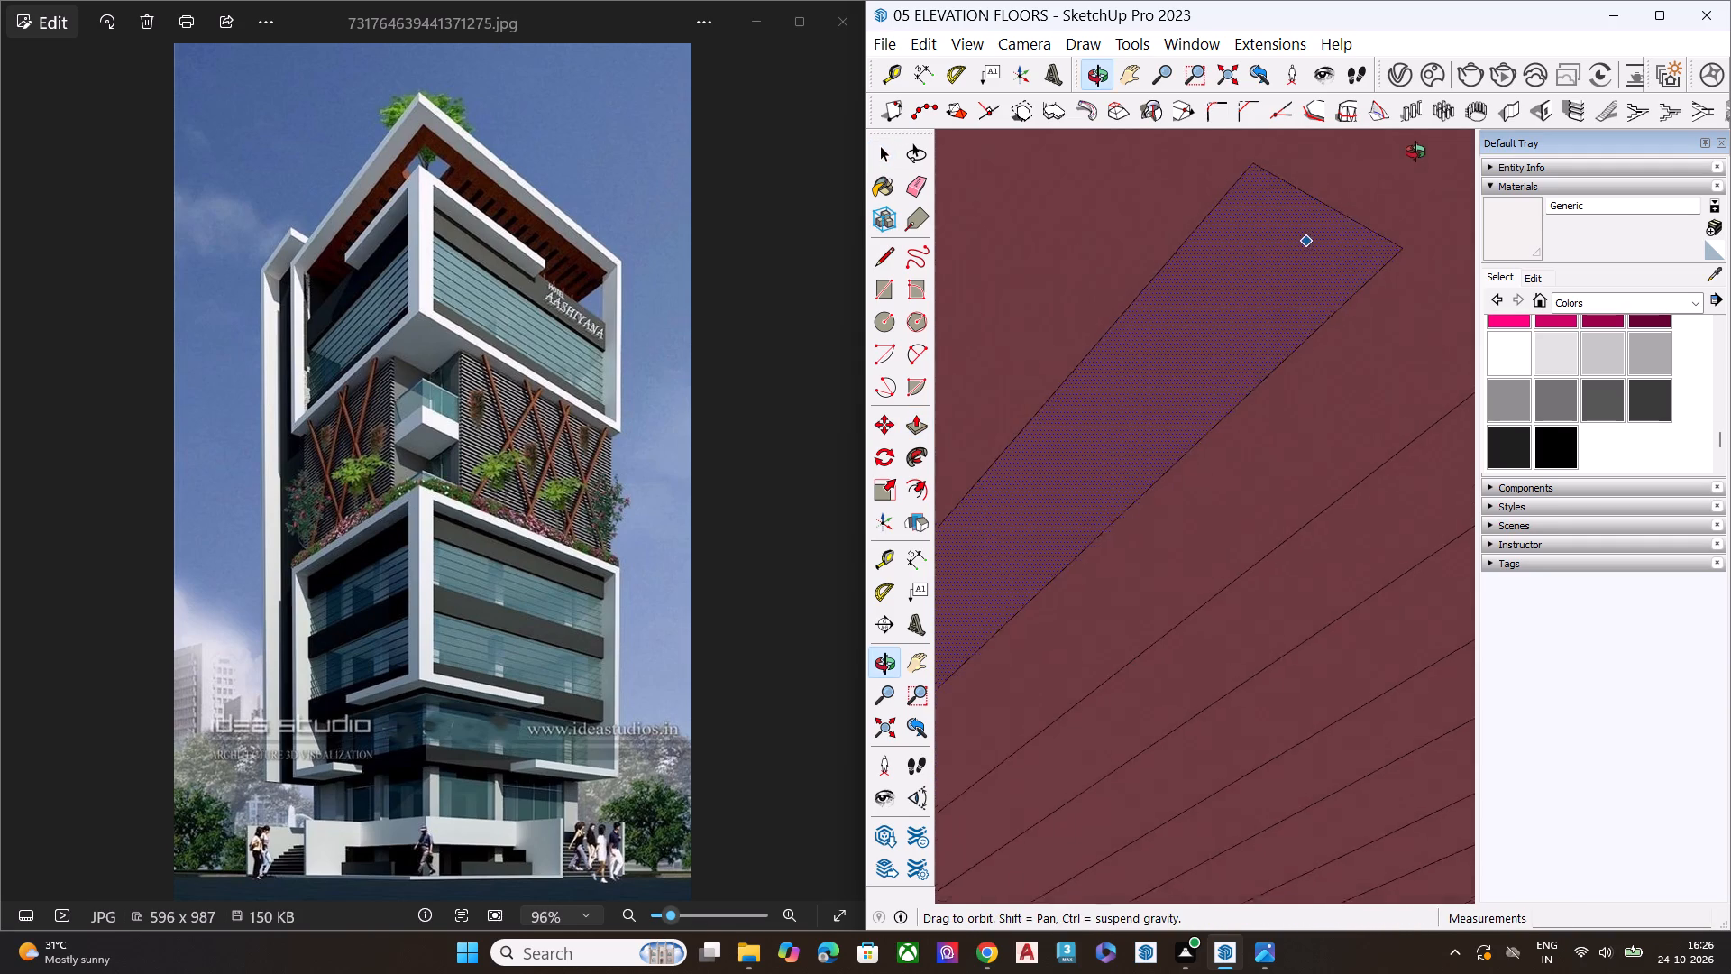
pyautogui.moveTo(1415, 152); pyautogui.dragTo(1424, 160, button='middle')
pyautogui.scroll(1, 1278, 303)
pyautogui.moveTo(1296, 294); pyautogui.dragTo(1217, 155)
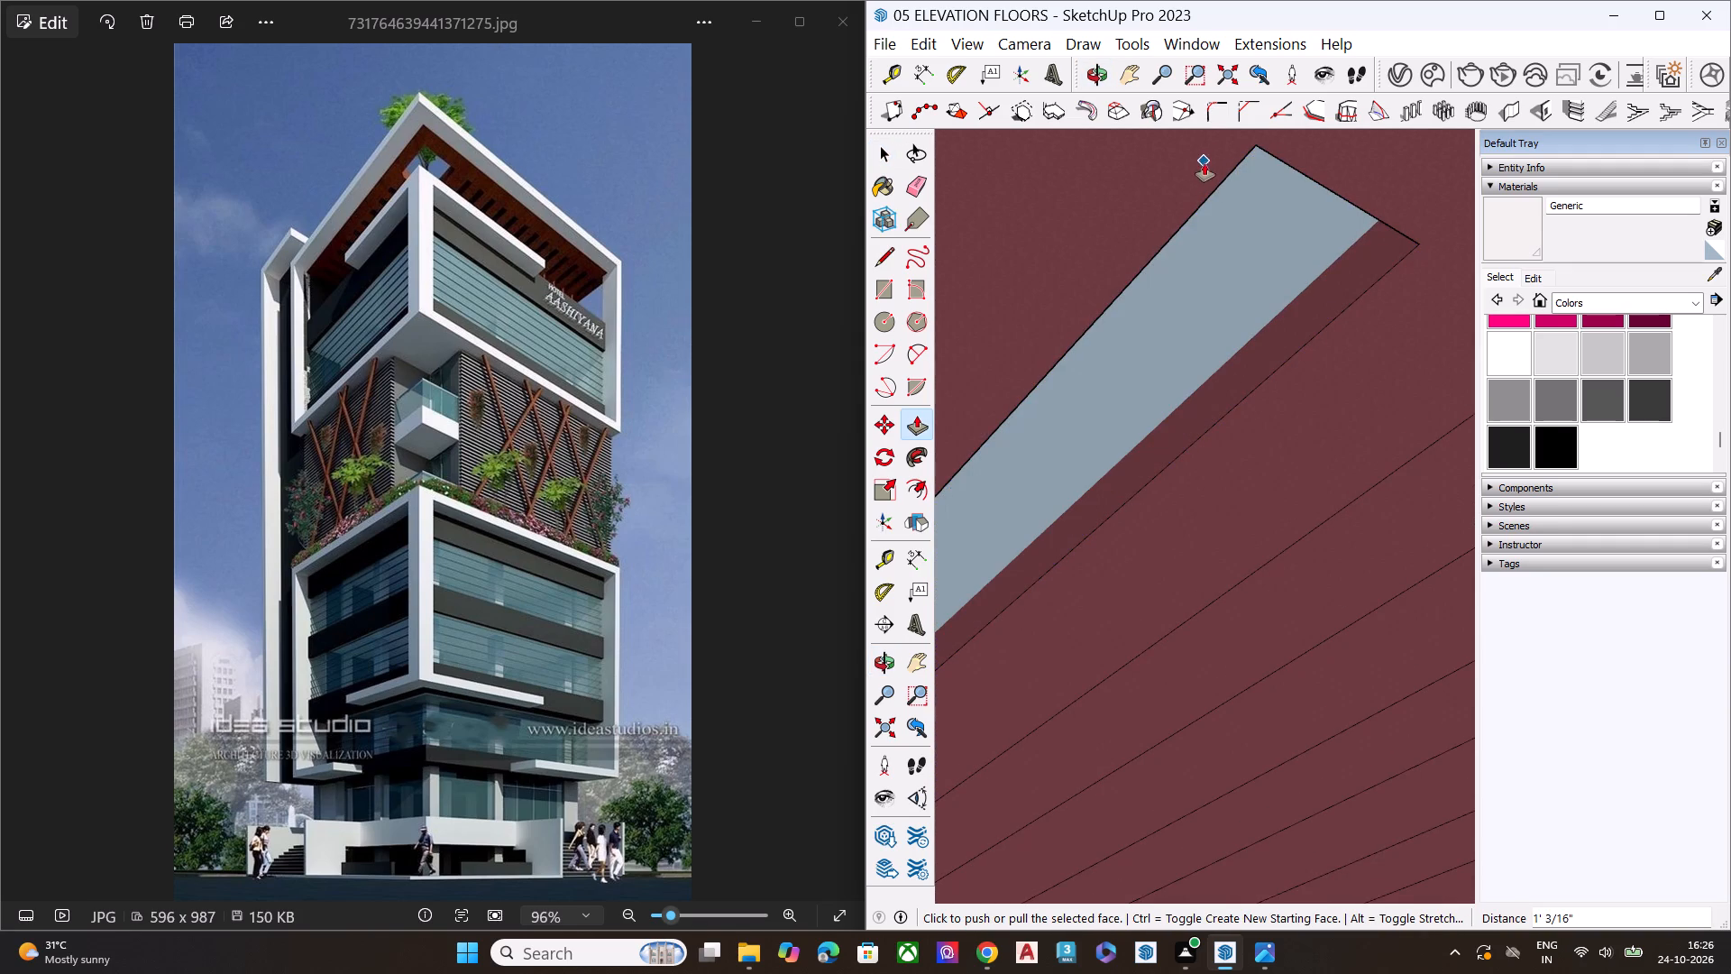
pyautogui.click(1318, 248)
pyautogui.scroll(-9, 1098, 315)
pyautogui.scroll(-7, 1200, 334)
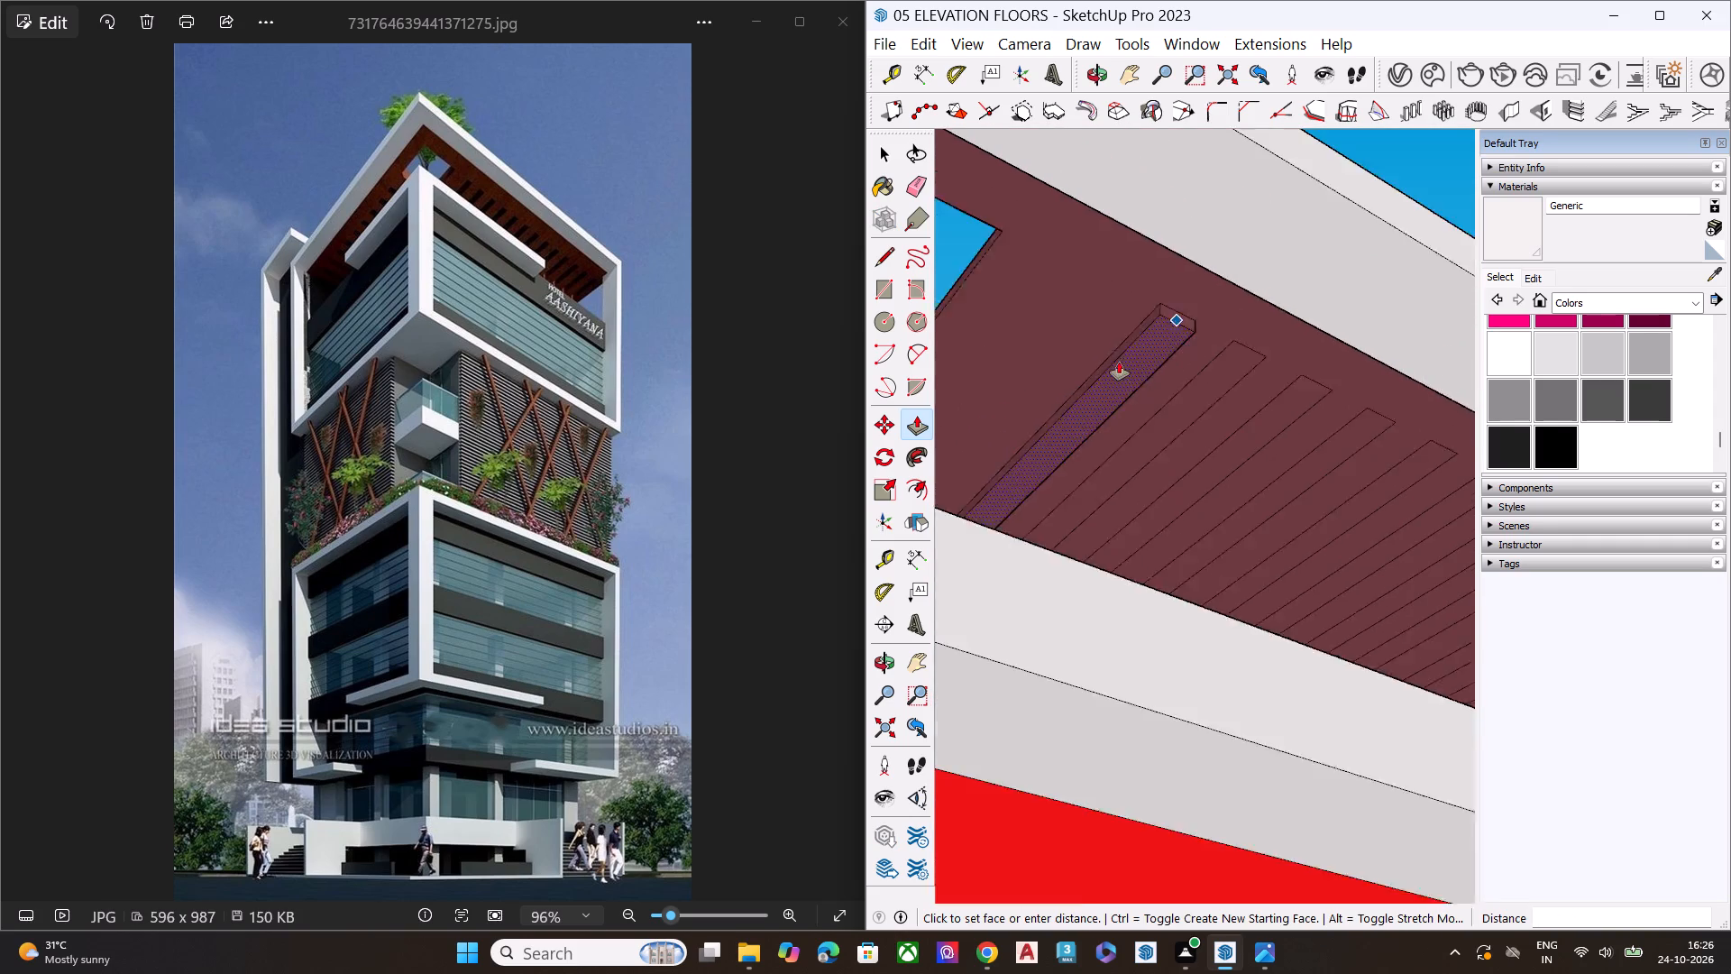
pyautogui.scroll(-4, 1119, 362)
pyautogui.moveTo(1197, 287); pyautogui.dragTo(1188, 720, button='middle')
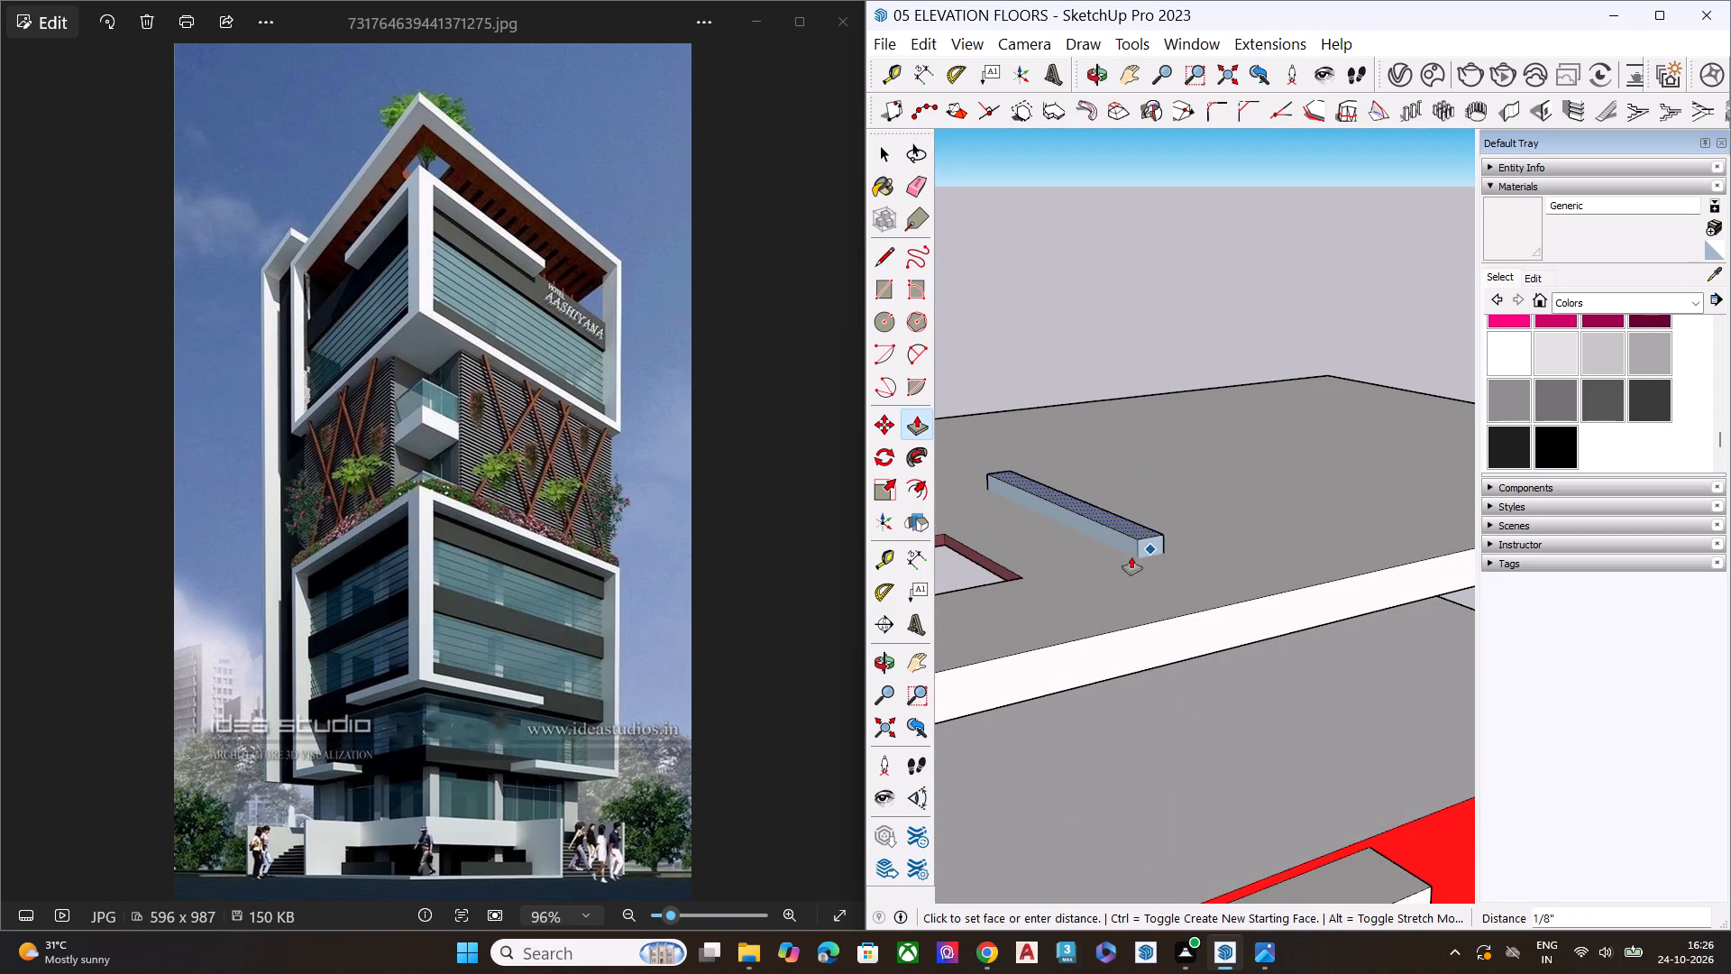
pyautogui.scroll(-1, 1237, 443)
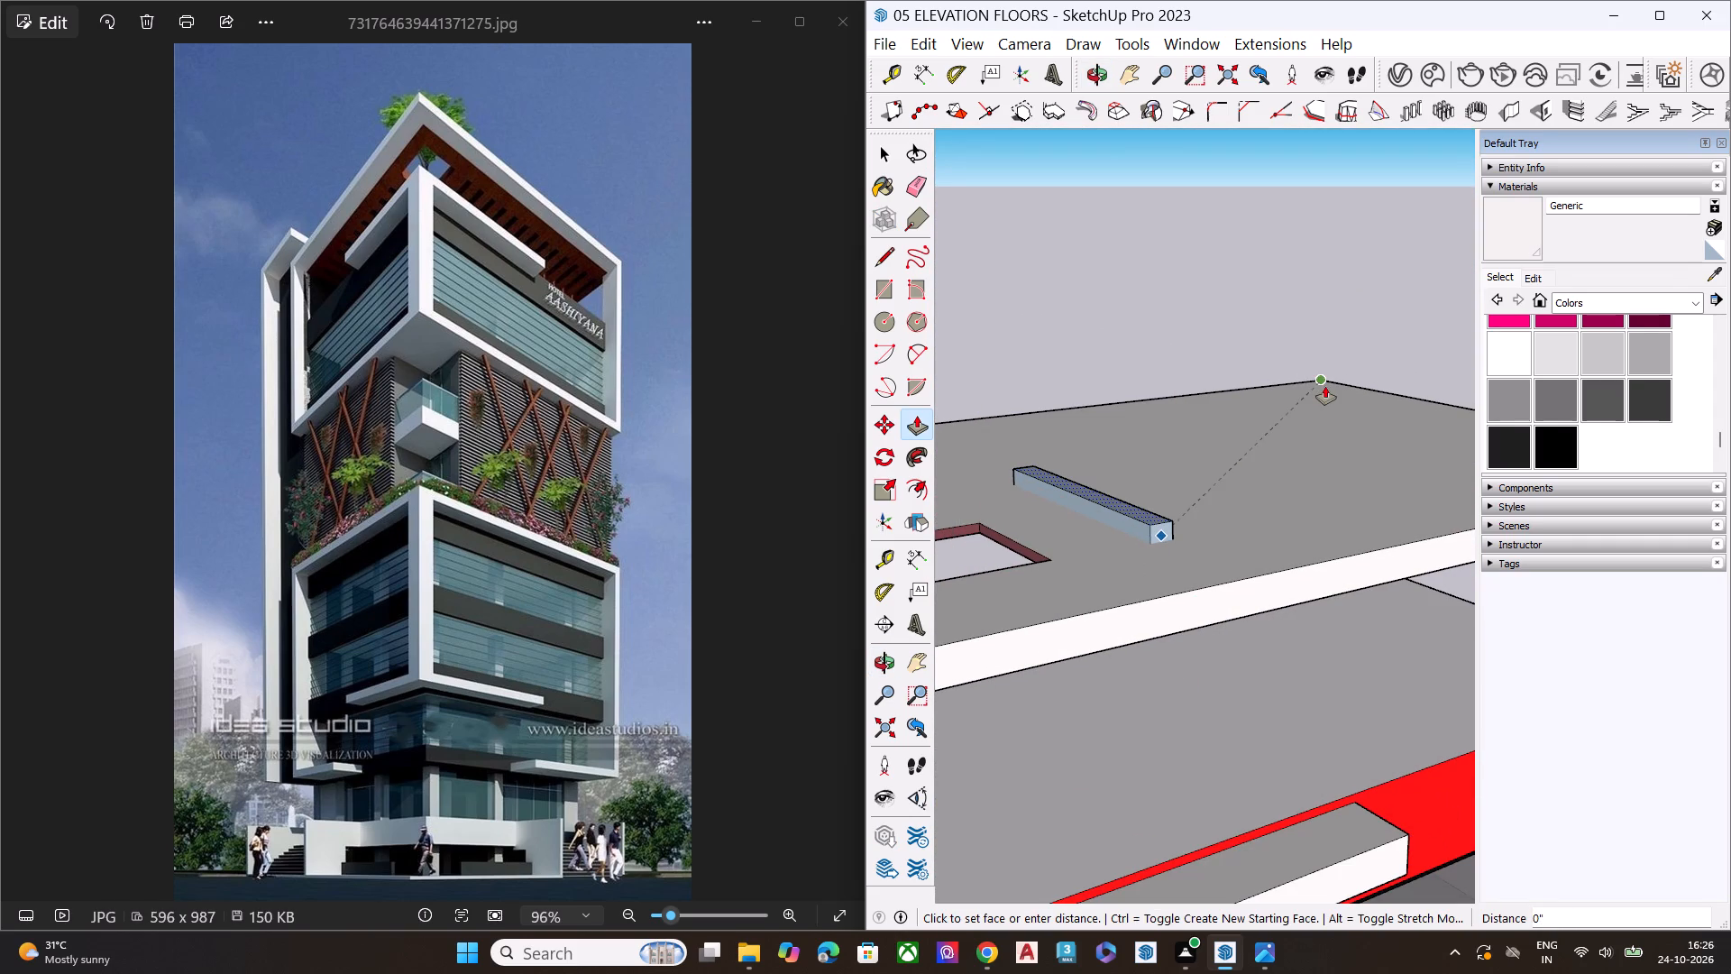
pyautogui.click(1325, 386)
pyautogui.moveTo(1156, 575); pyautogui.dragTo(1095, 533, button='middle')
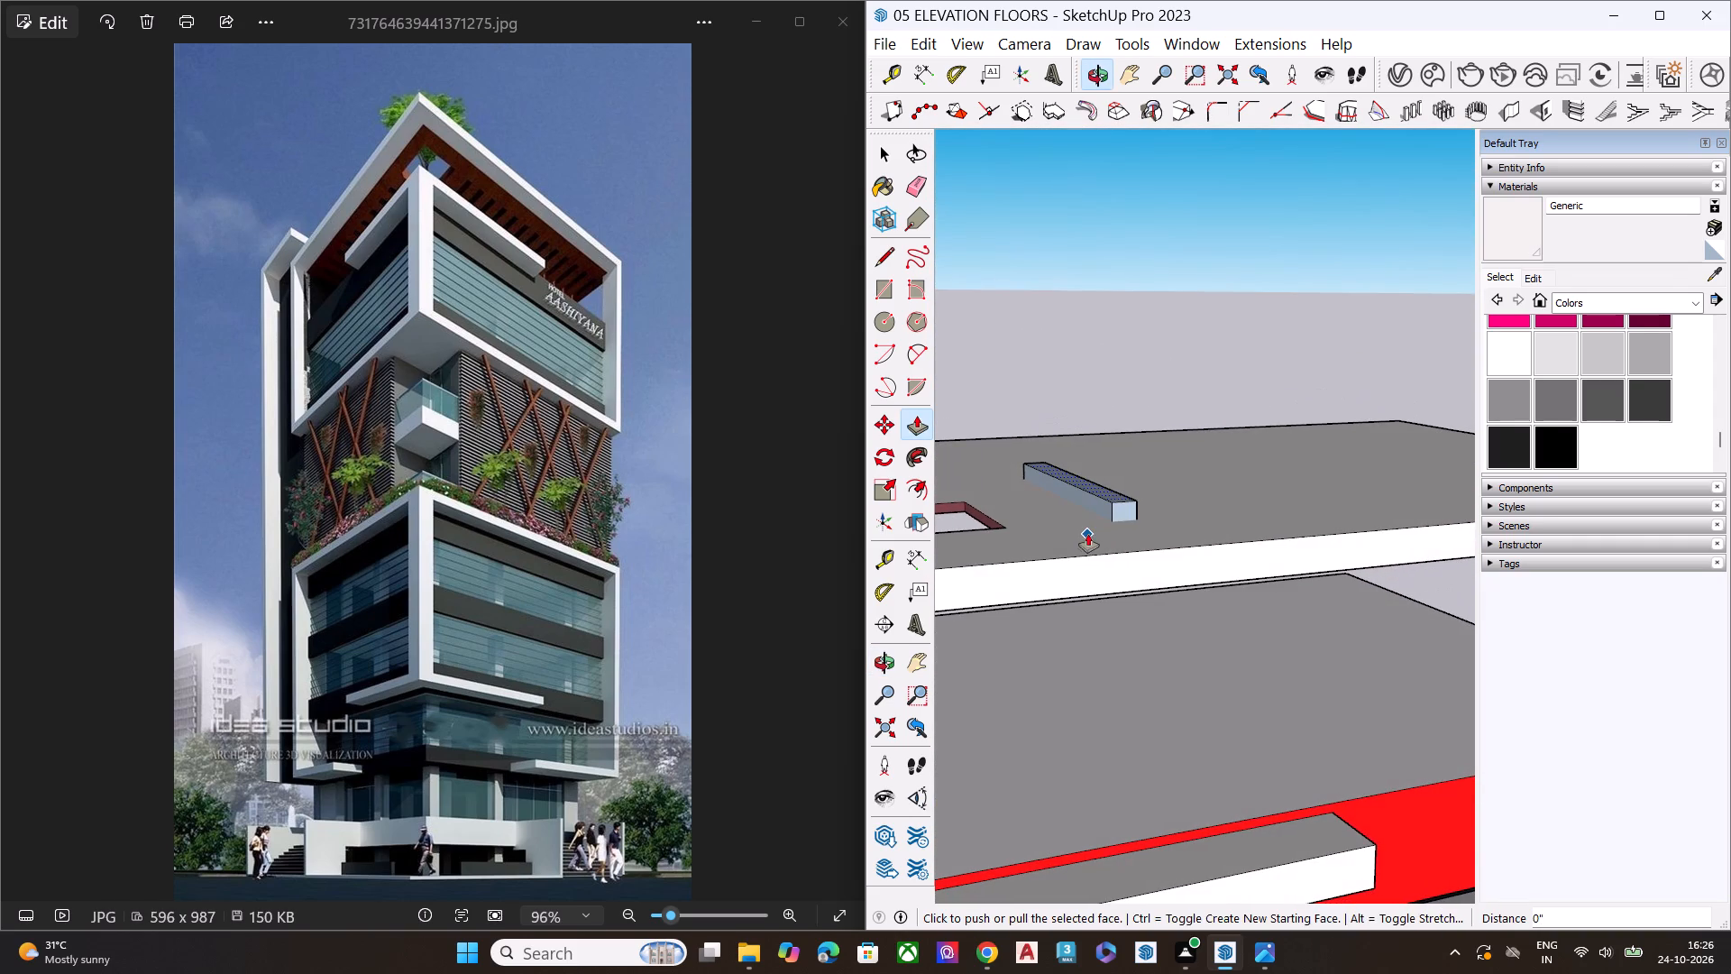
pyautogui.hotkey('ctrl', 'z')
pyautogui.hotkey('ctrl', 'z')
# Cut the two narrow rectangles nearest the square opening through the soffit, pushing each in 4 7/16" to match the opening's depth.
pyautogui.moveTo(1136, 471); pyautogui.dragTo(1157, 153, button='middle')
pyautogui.scroll(1, 1155, 186)
pyautogui.press('space')
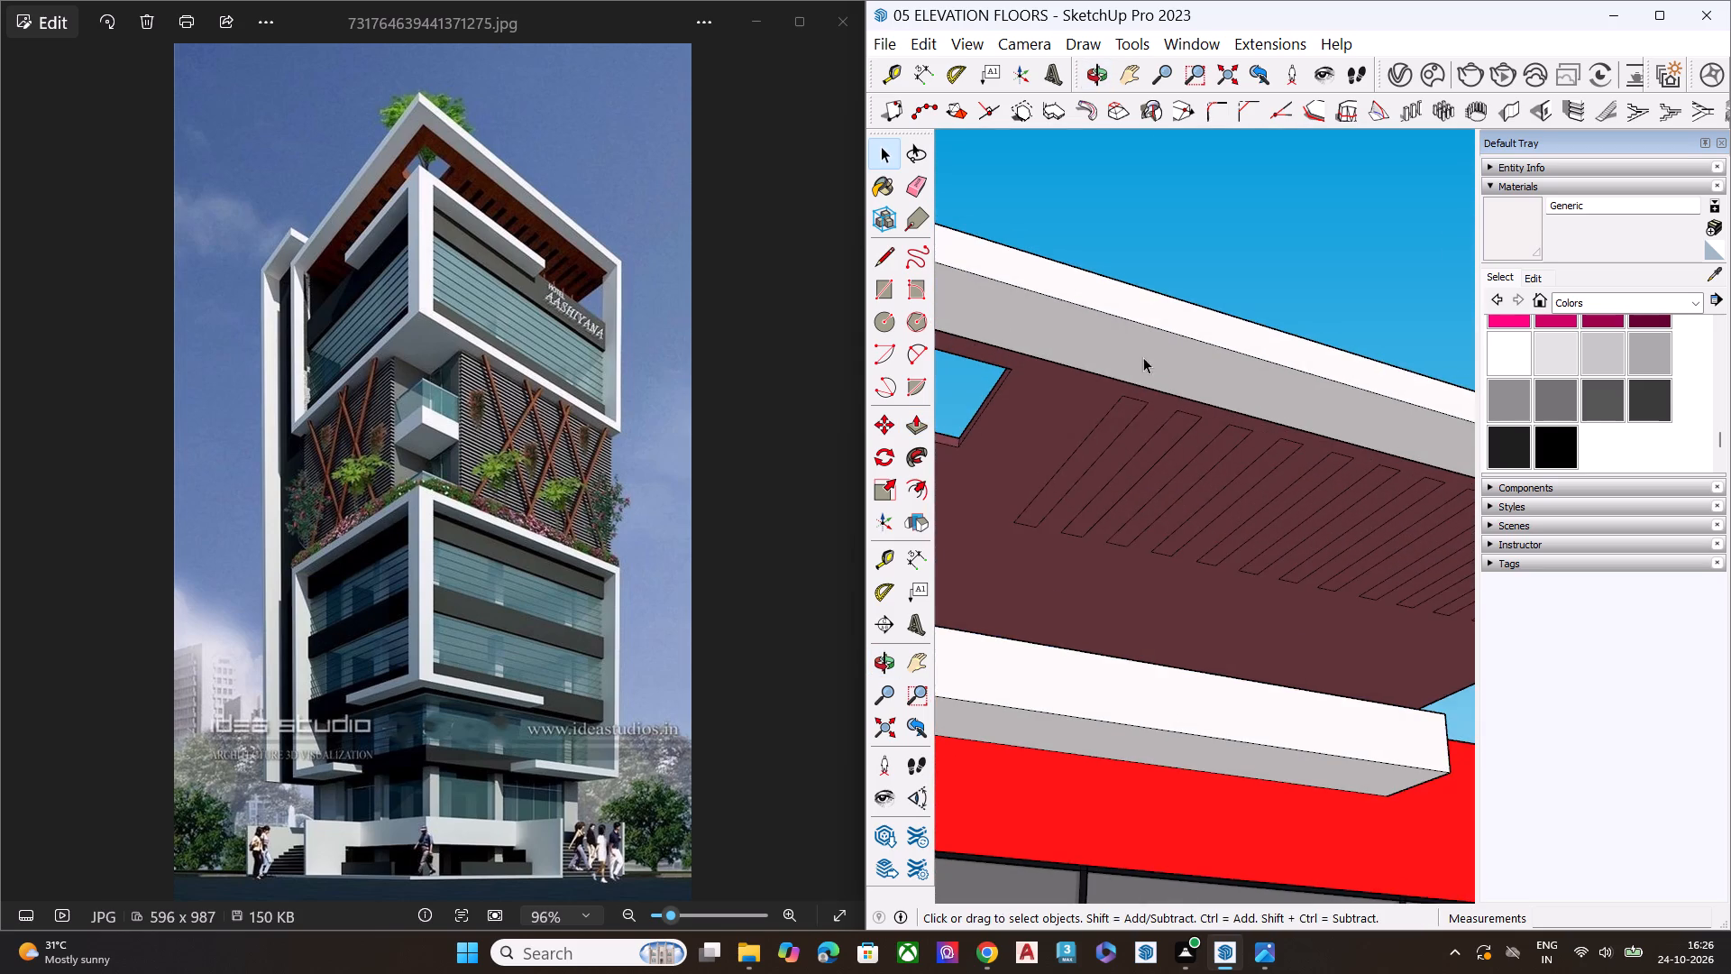
pyautogui.moveTo(1131, 411); pyautogui.dragTo(1273, 391, button='middle')
pyautogui.scroll(-1, 1270, 402)
pyautogui.scroll(6, 1265, 407)
pyautogui.click(1185, 385)
pyautogui.doubleClick(1192, 389)
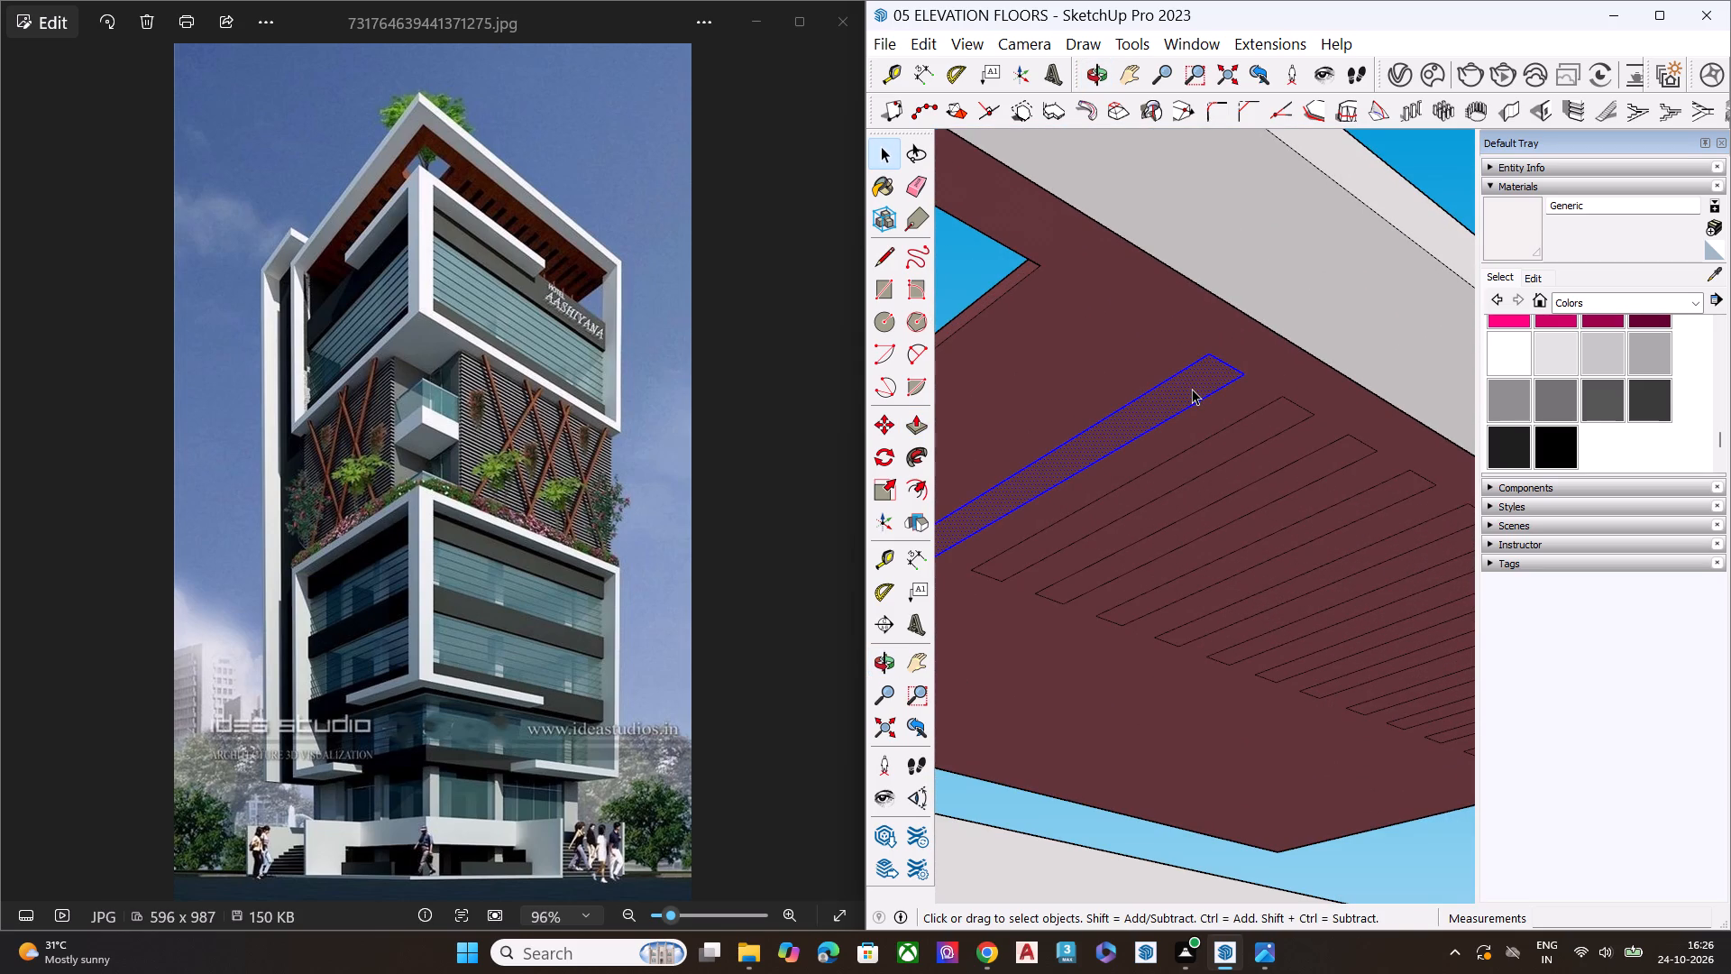
pyautogui.press('p')
pyautogui.click(1203, 382)
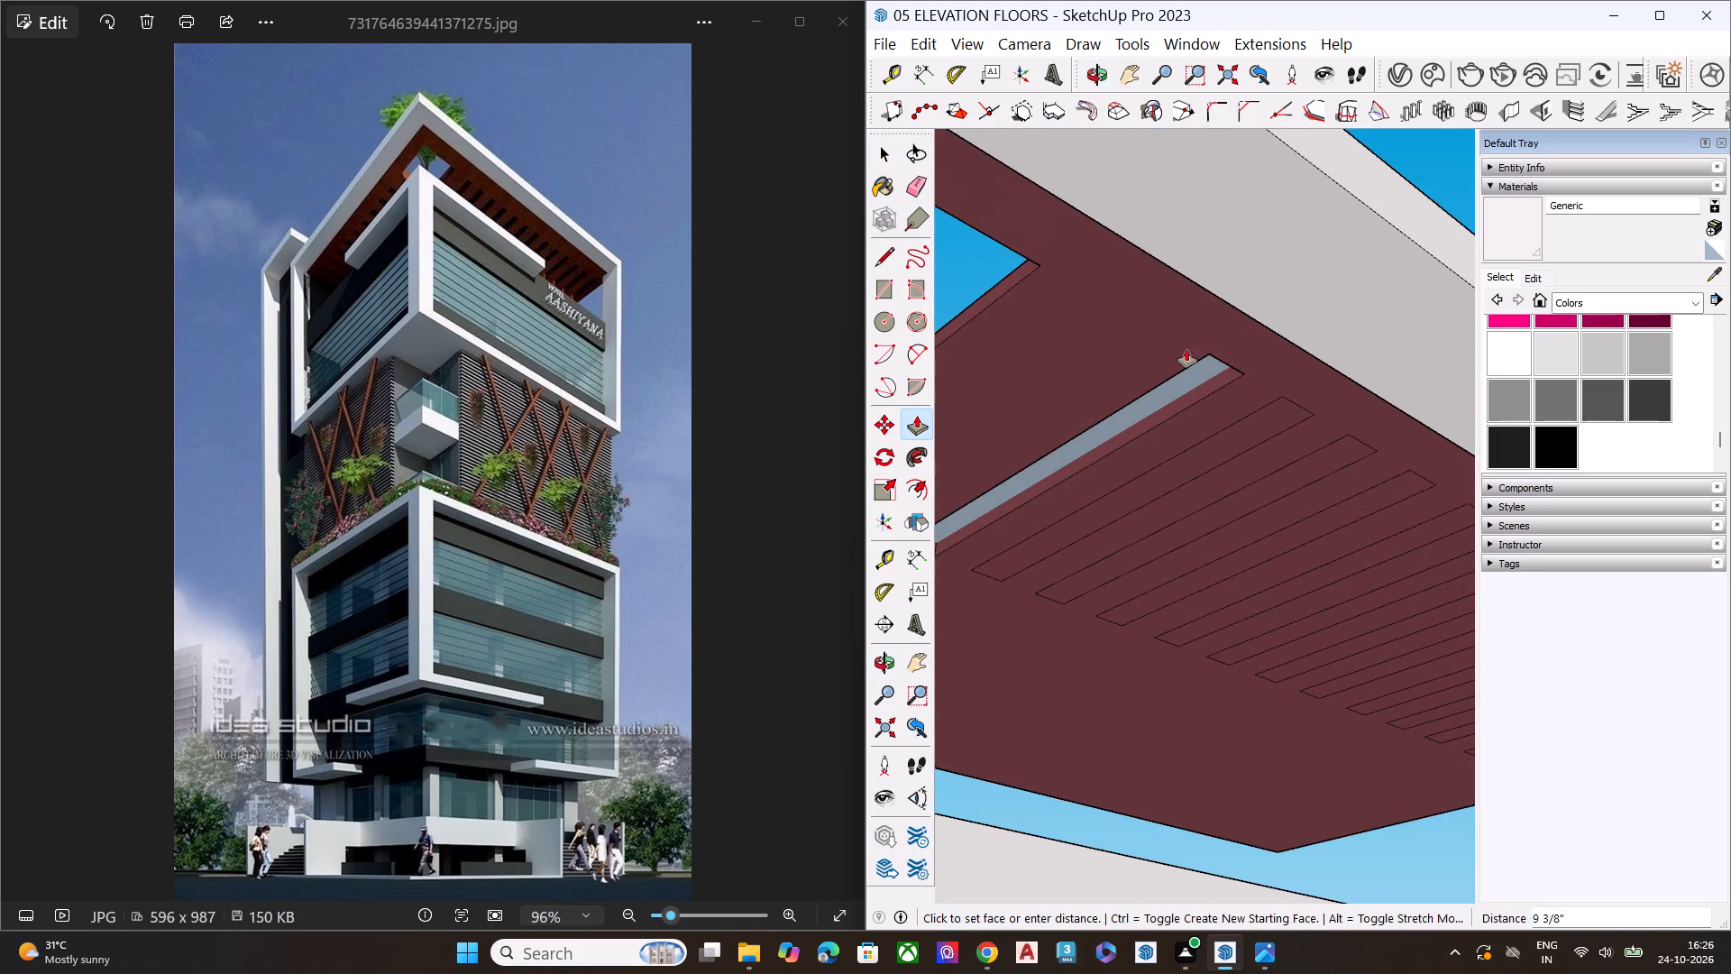
pyautogui.click(994, 280)
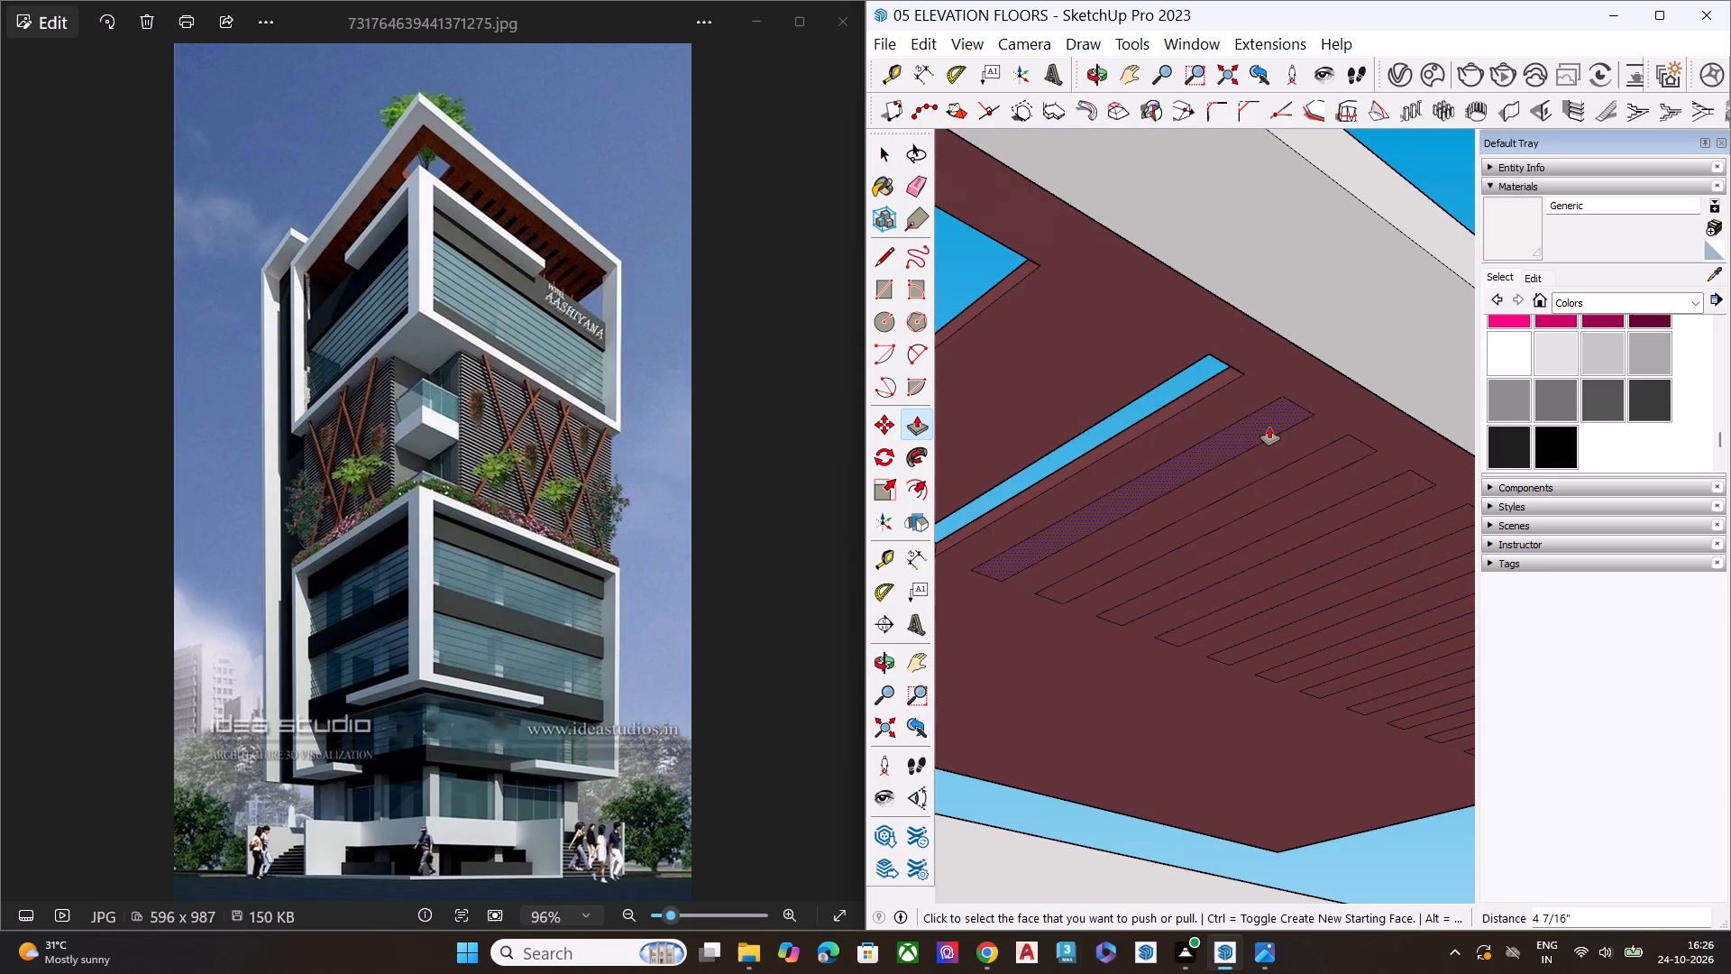
pyautogui.click(1273, 417)
pyautogui.click(985, 284)
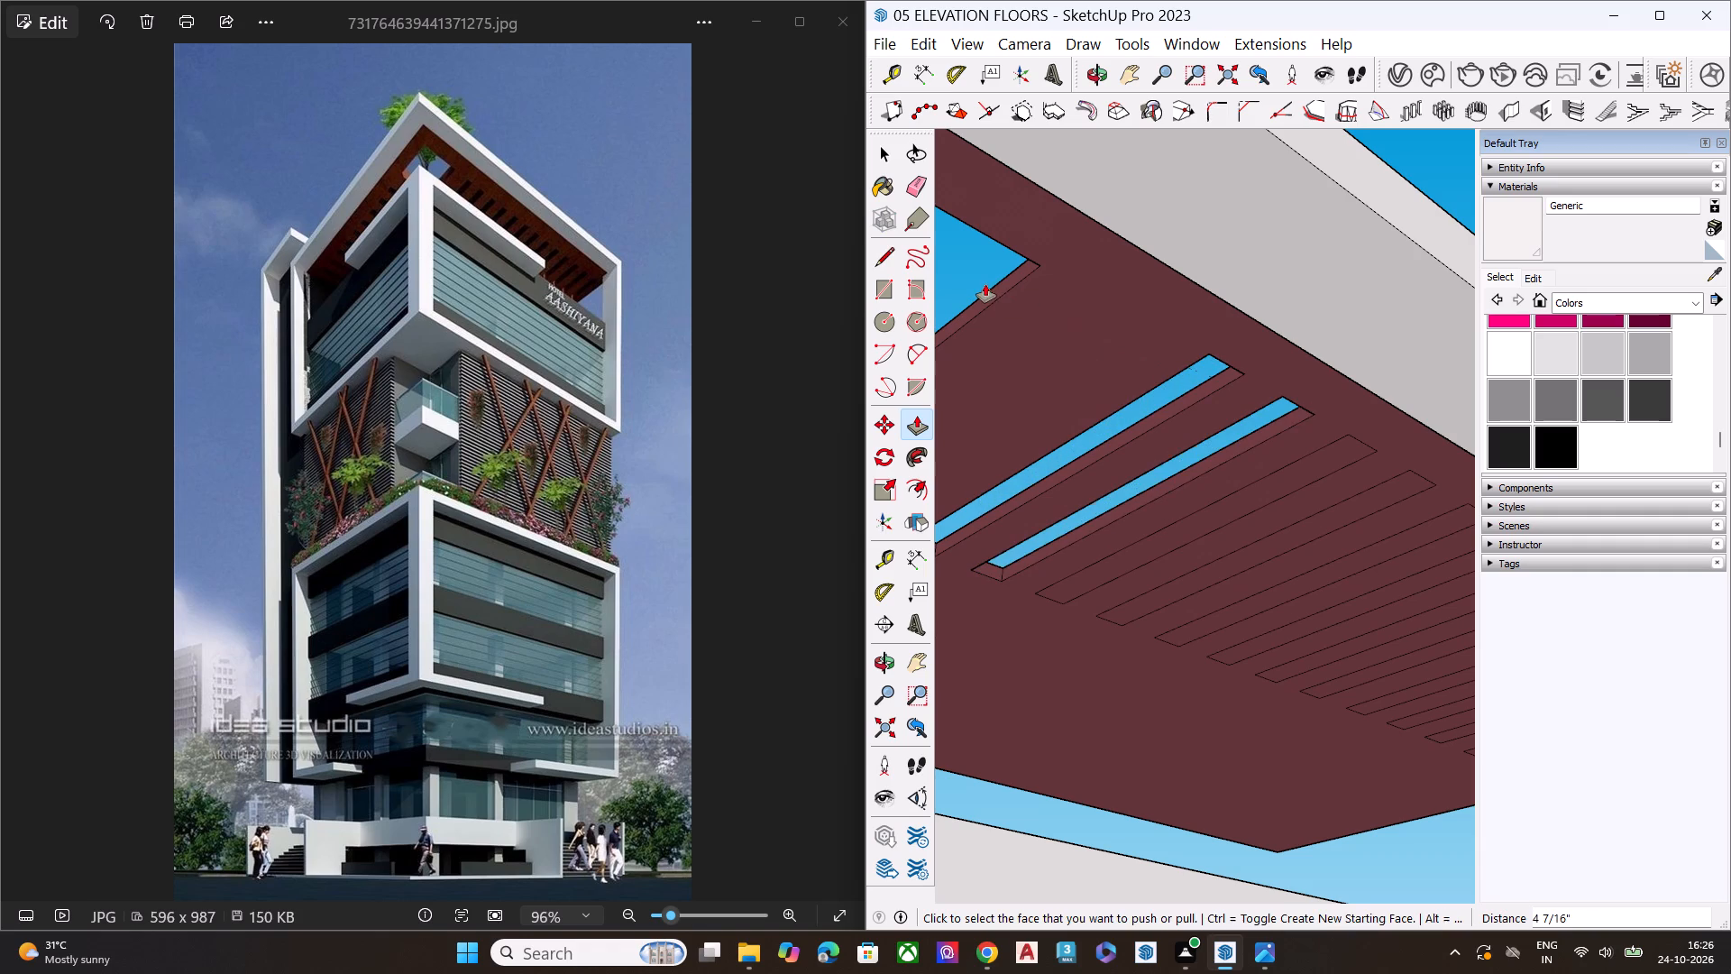
# Push the third narrow rectangle up from the soffit by about 2' 9".
pyautogui.click(1328, 455)
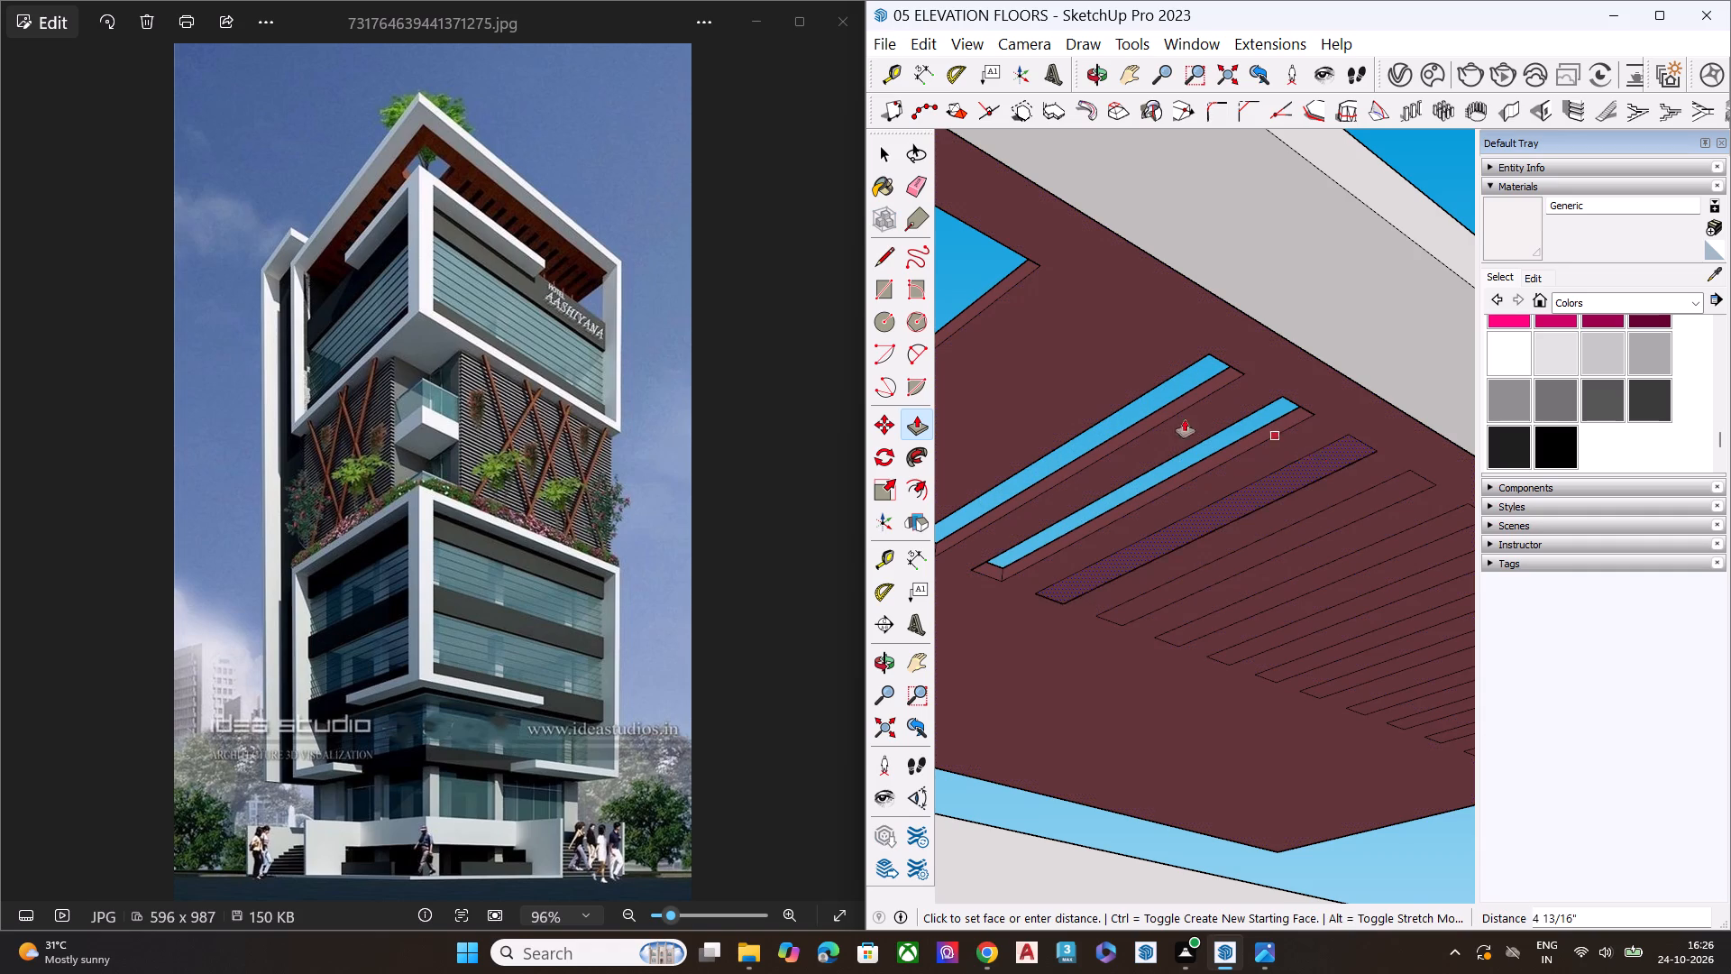
pyautogui.click(967, 296)
pyautogui.scroll(-6, 1042, 334)
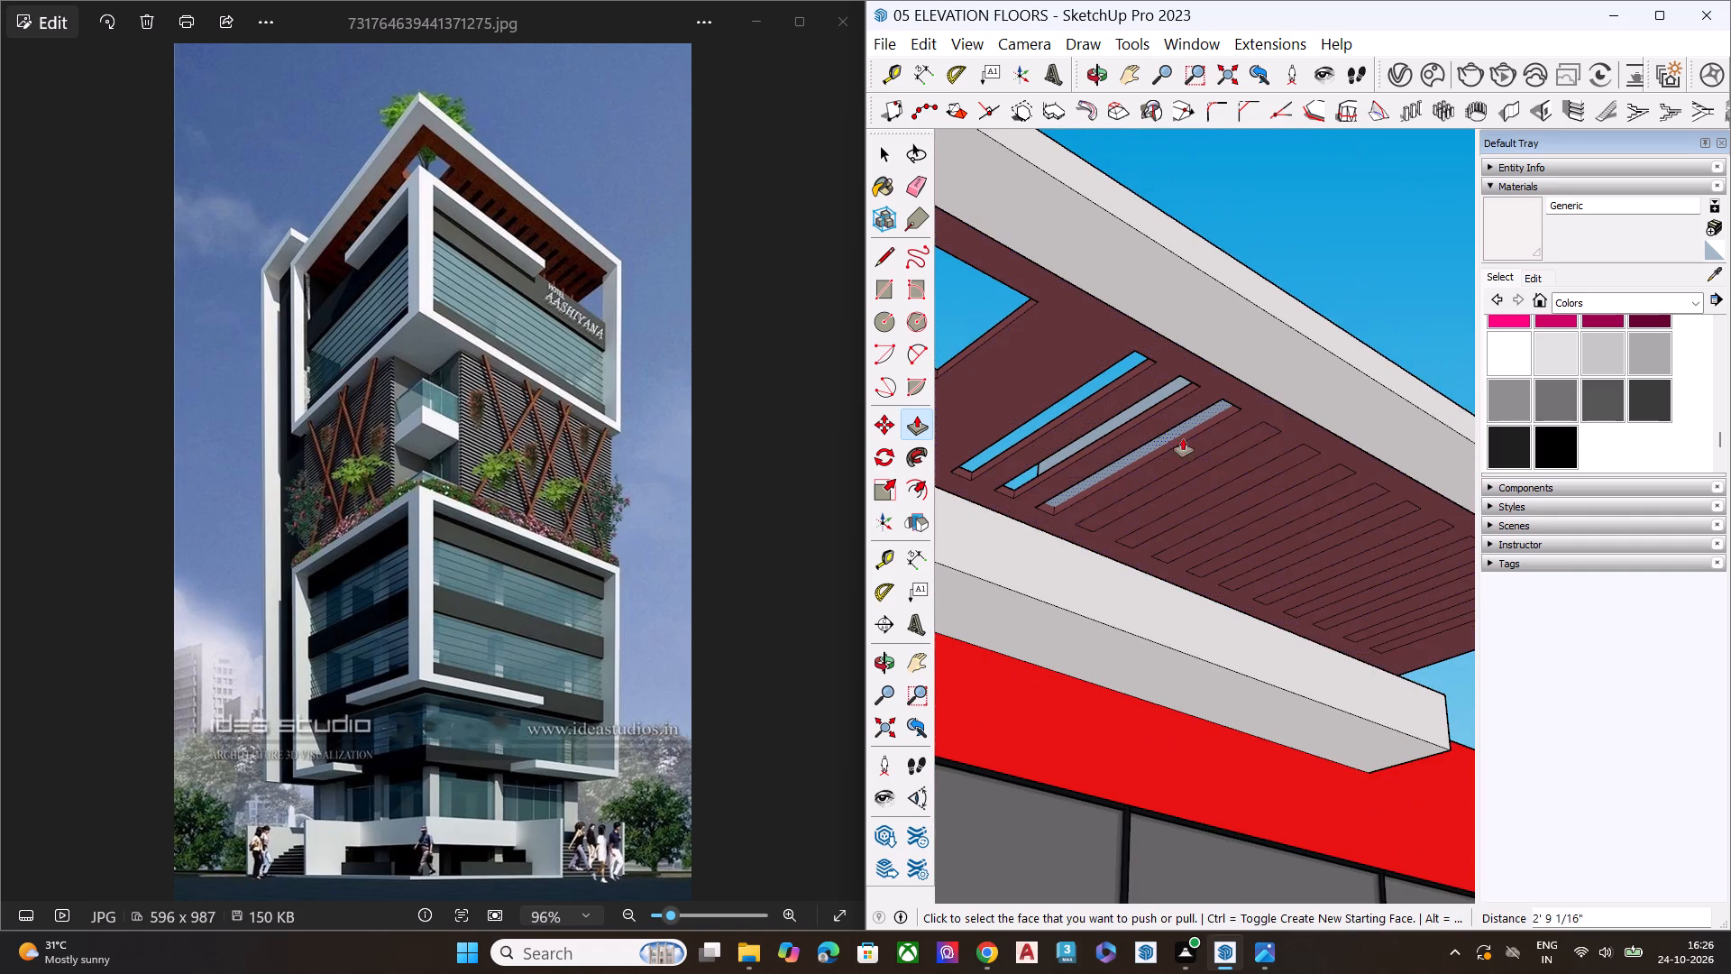
# Undo the last push on the third narrow rectangle and cut it through the soffit, pushing it in 4 7/16".
pyautogui.press('space')
pyautogui.hotkey('ctrl', 'z')
pyautogui.scroll(5, 1166, 452)
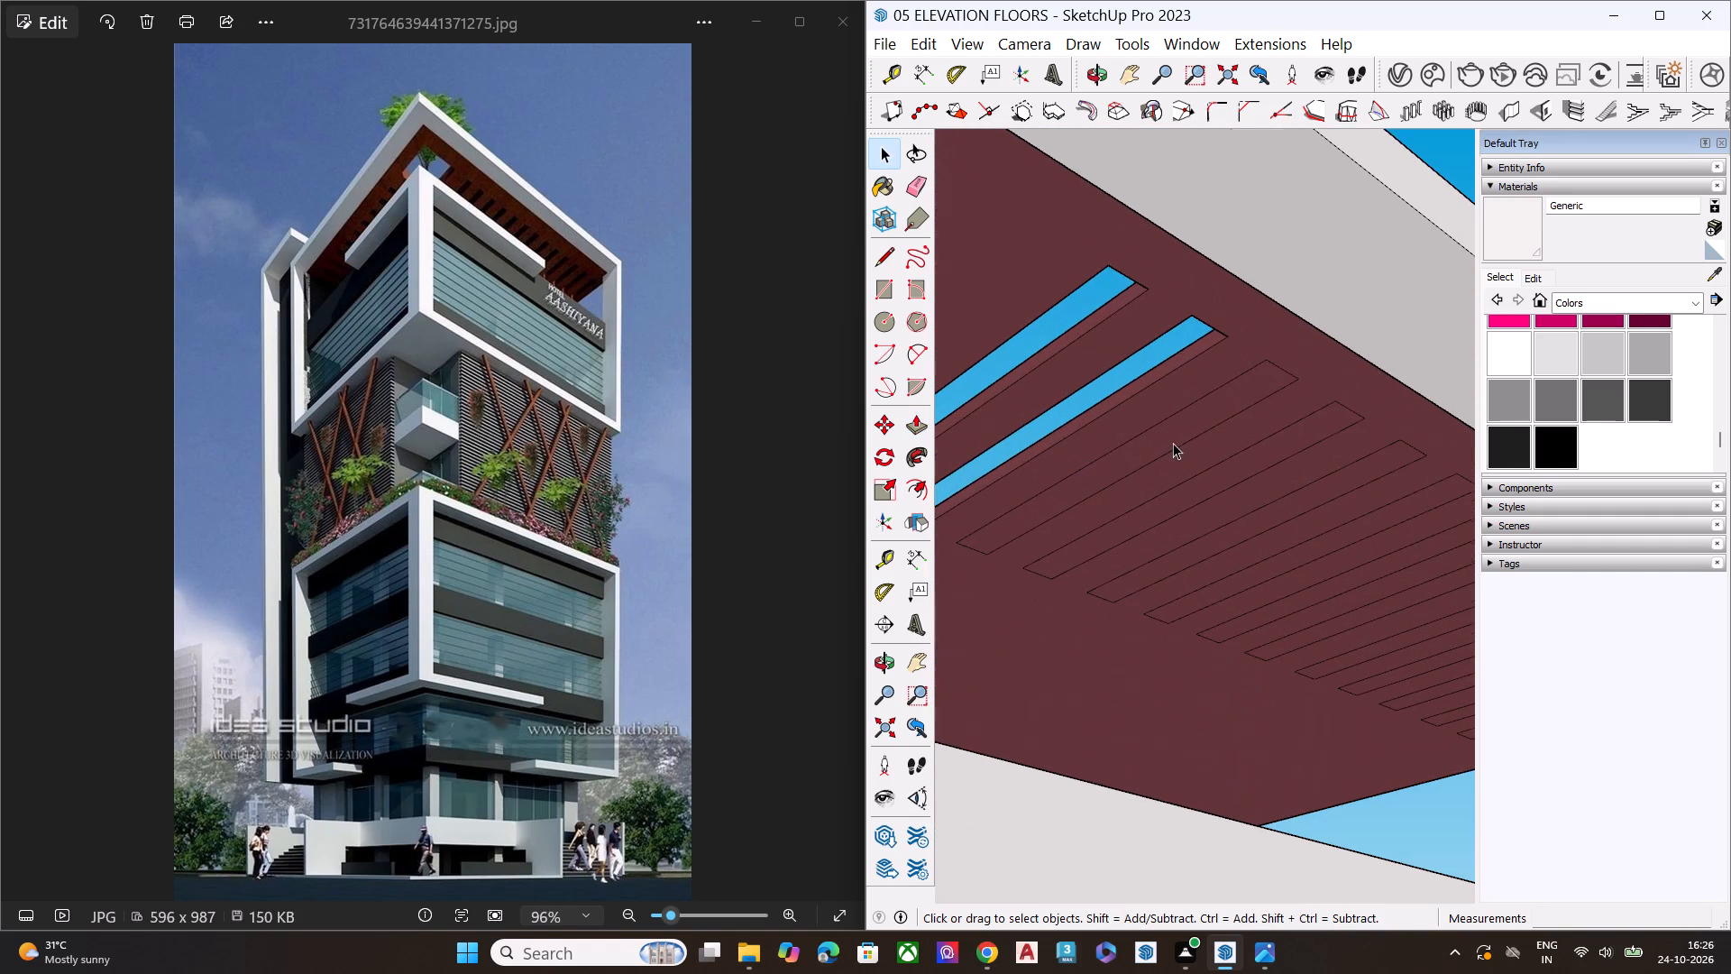
pyautogui.press('space')
pyautogui.click(1200, 423)
pyautogui.press('p')
pyautogui.click(1218, 411)
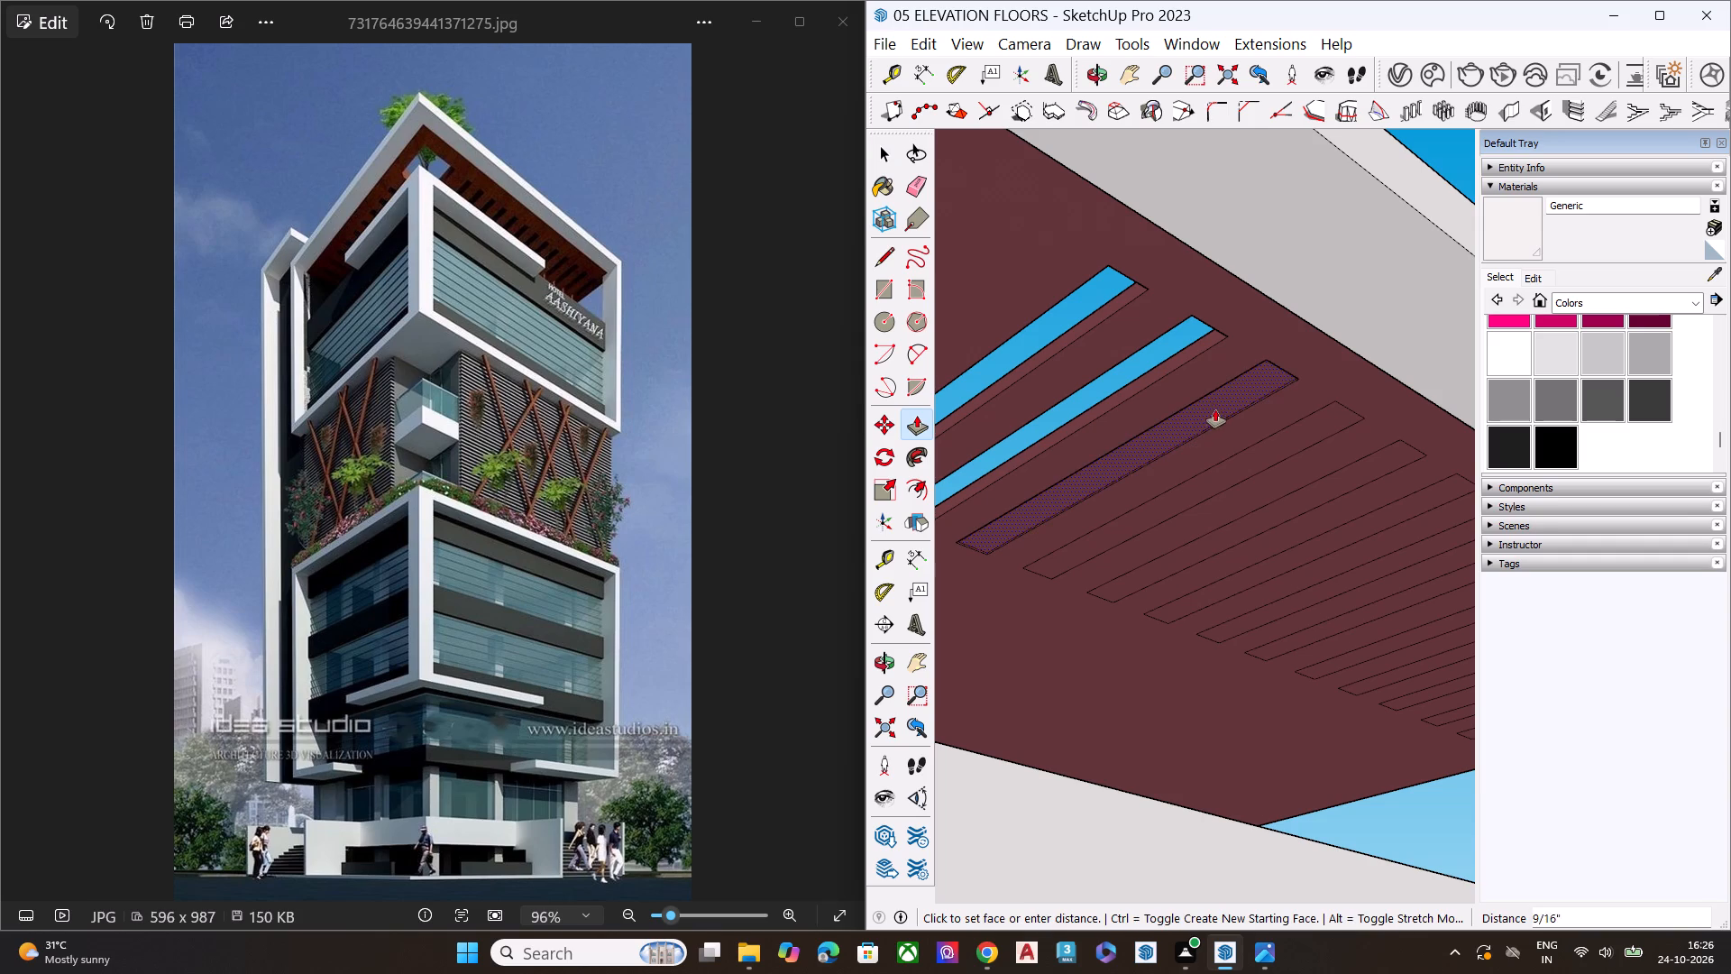
pyautogui.scroll(-6, 1214, 402)
pyautogui.click(1009, 309)
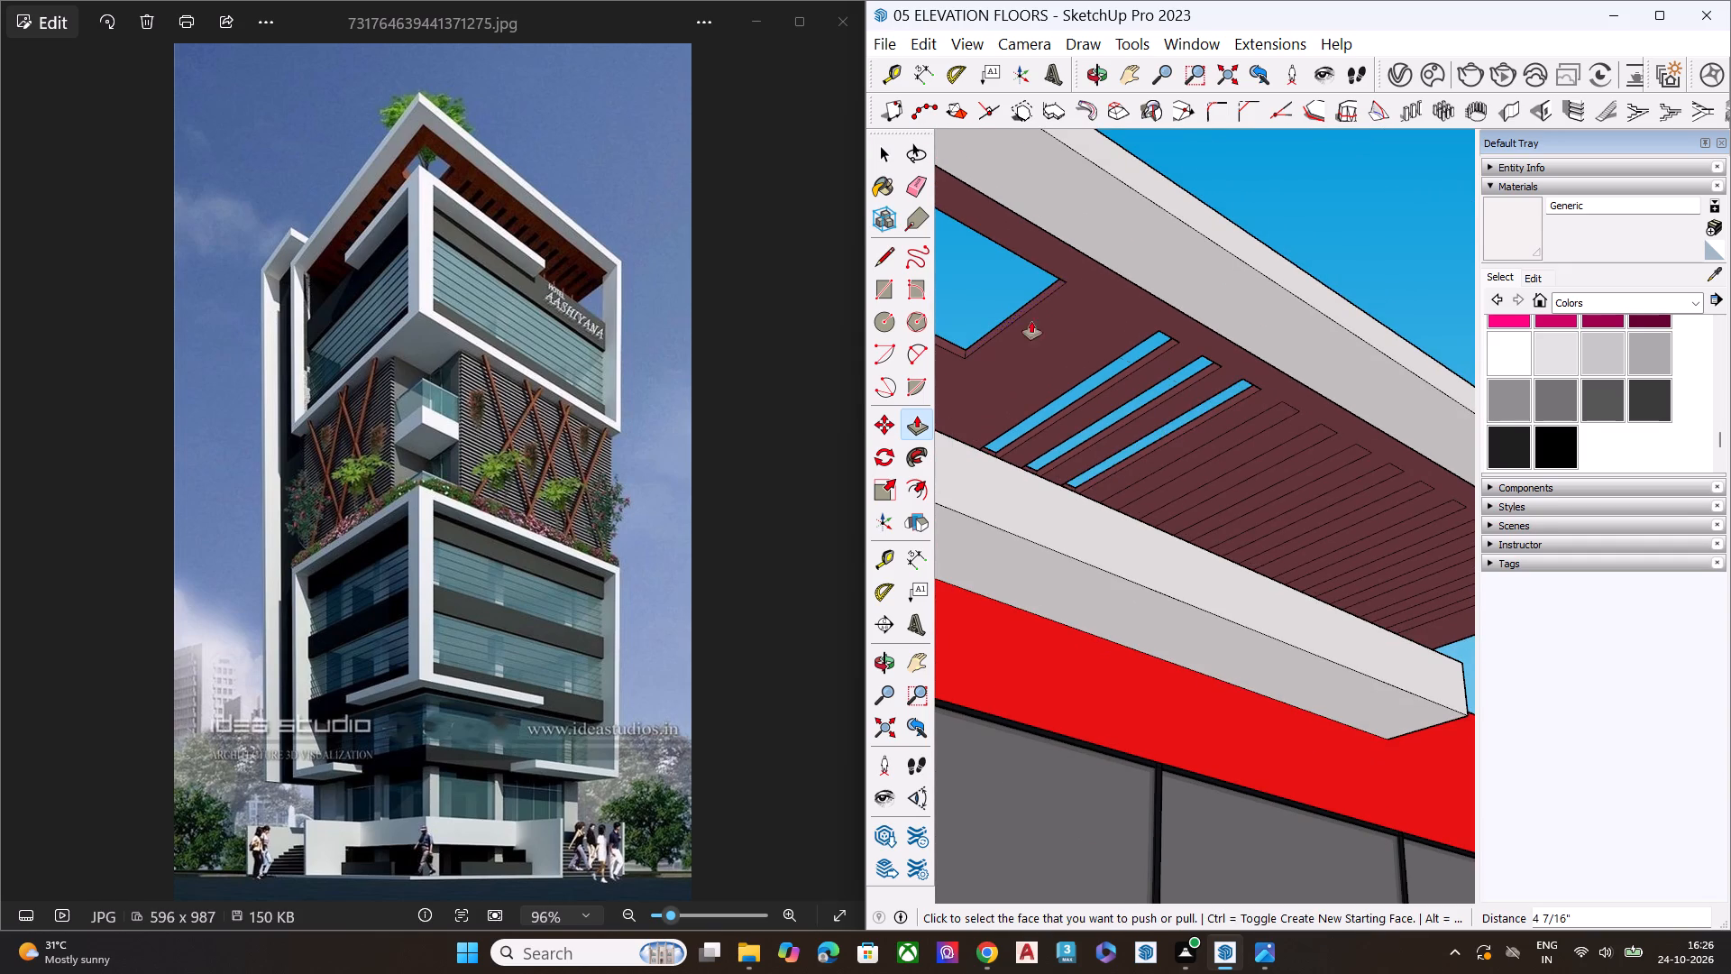
# Cut the fourth and fifth narrow rectangles through the soffit, pushing each in 4 7/16" to match the square opening's depth.
pyautogui.scroll(-1, 1270, 428)
pyautogui.scroll(4, 1270, 428)
pyautogui.press('space')
pyautogui.click(1269, 414)
pyautogui.press('p')
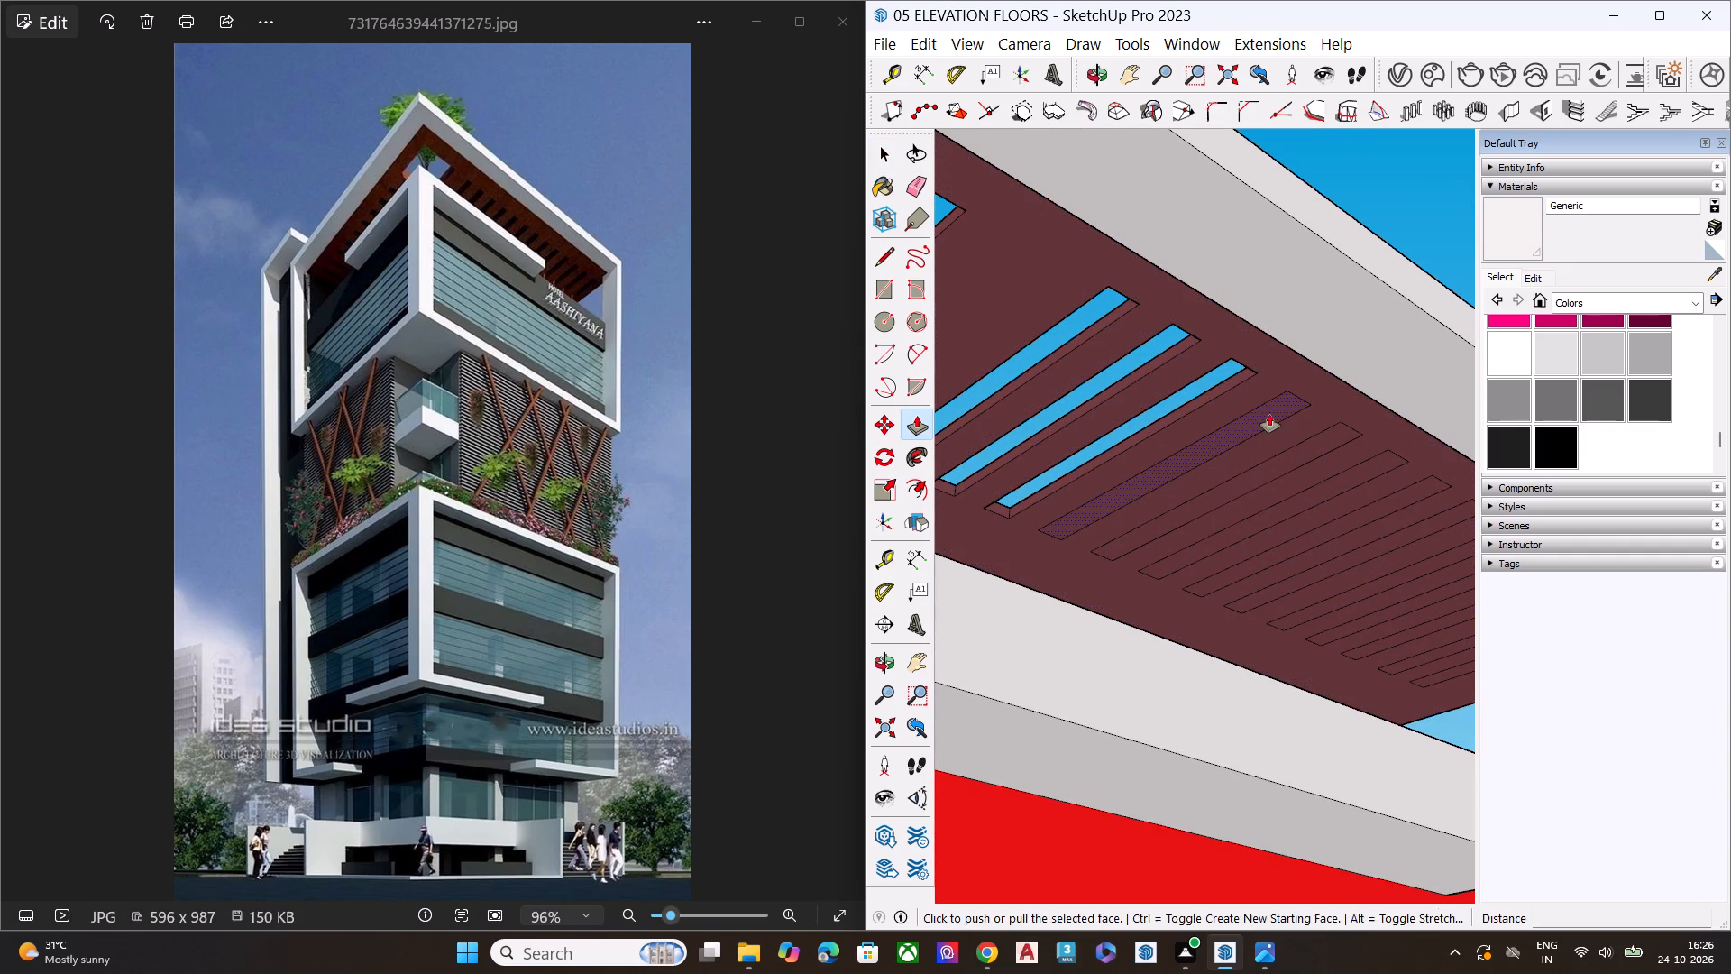
pyautogui.click(1269, 414)
pyautogui.scroll(-5, 1256, 412)
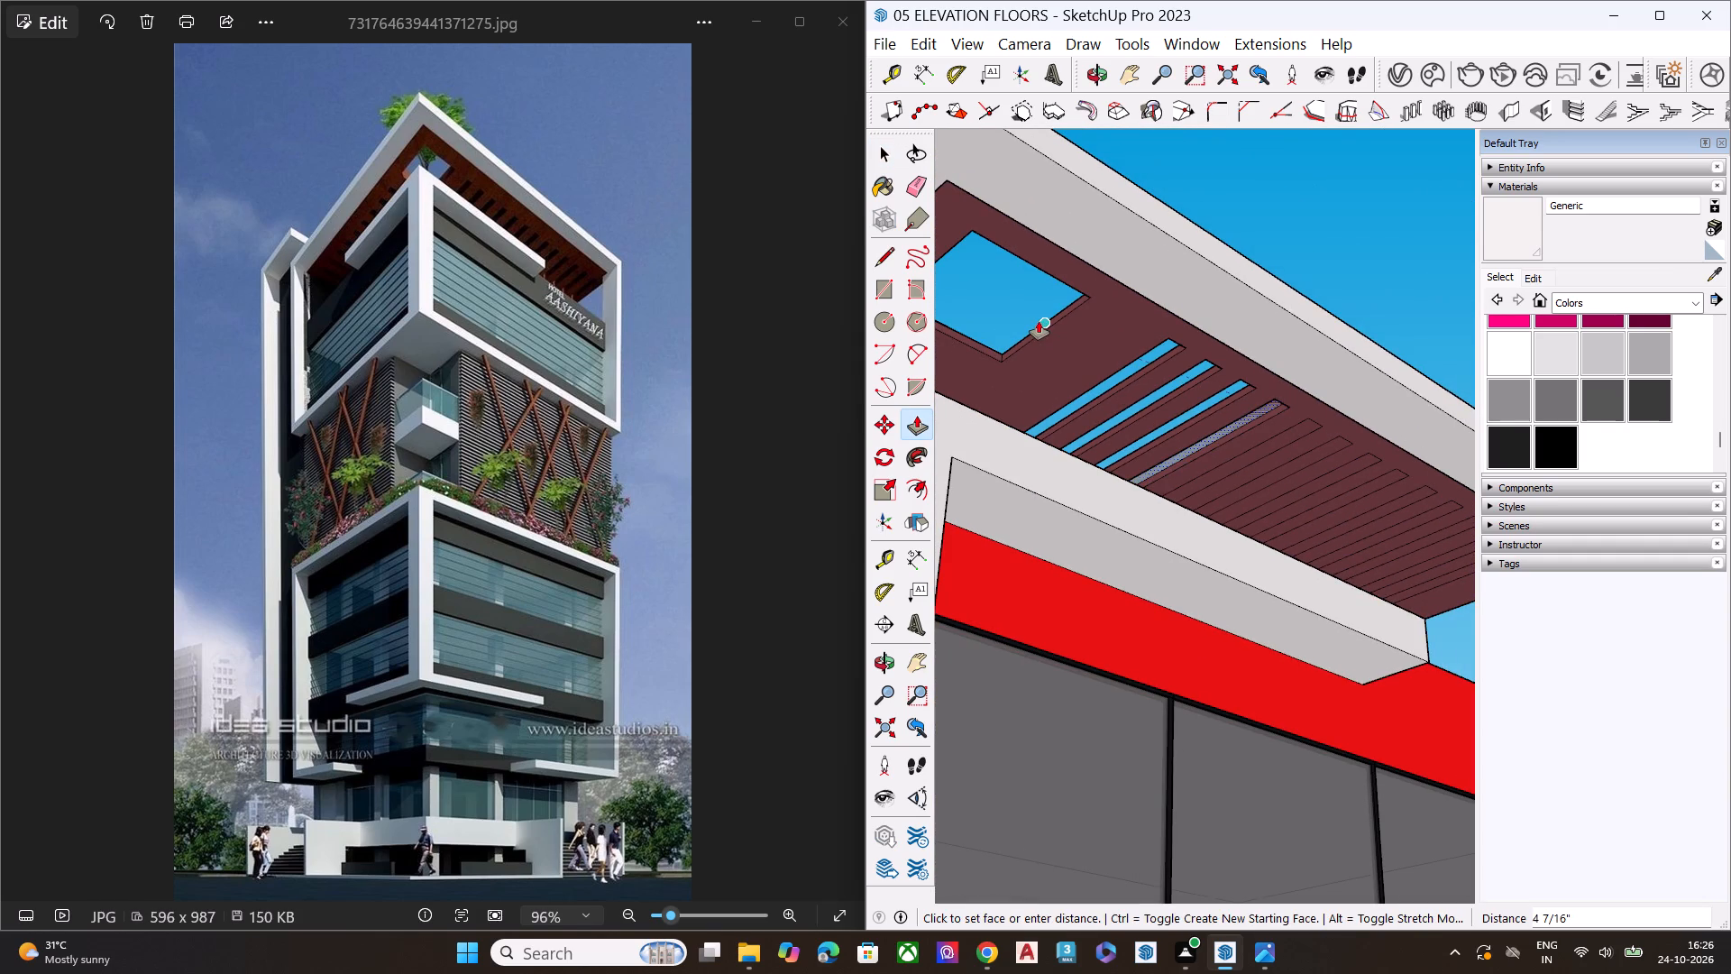
pyautogui.click(1039, 321)
pyautogui.scroll(5, 1294, 432)
pyautogui.click(1296, 427)
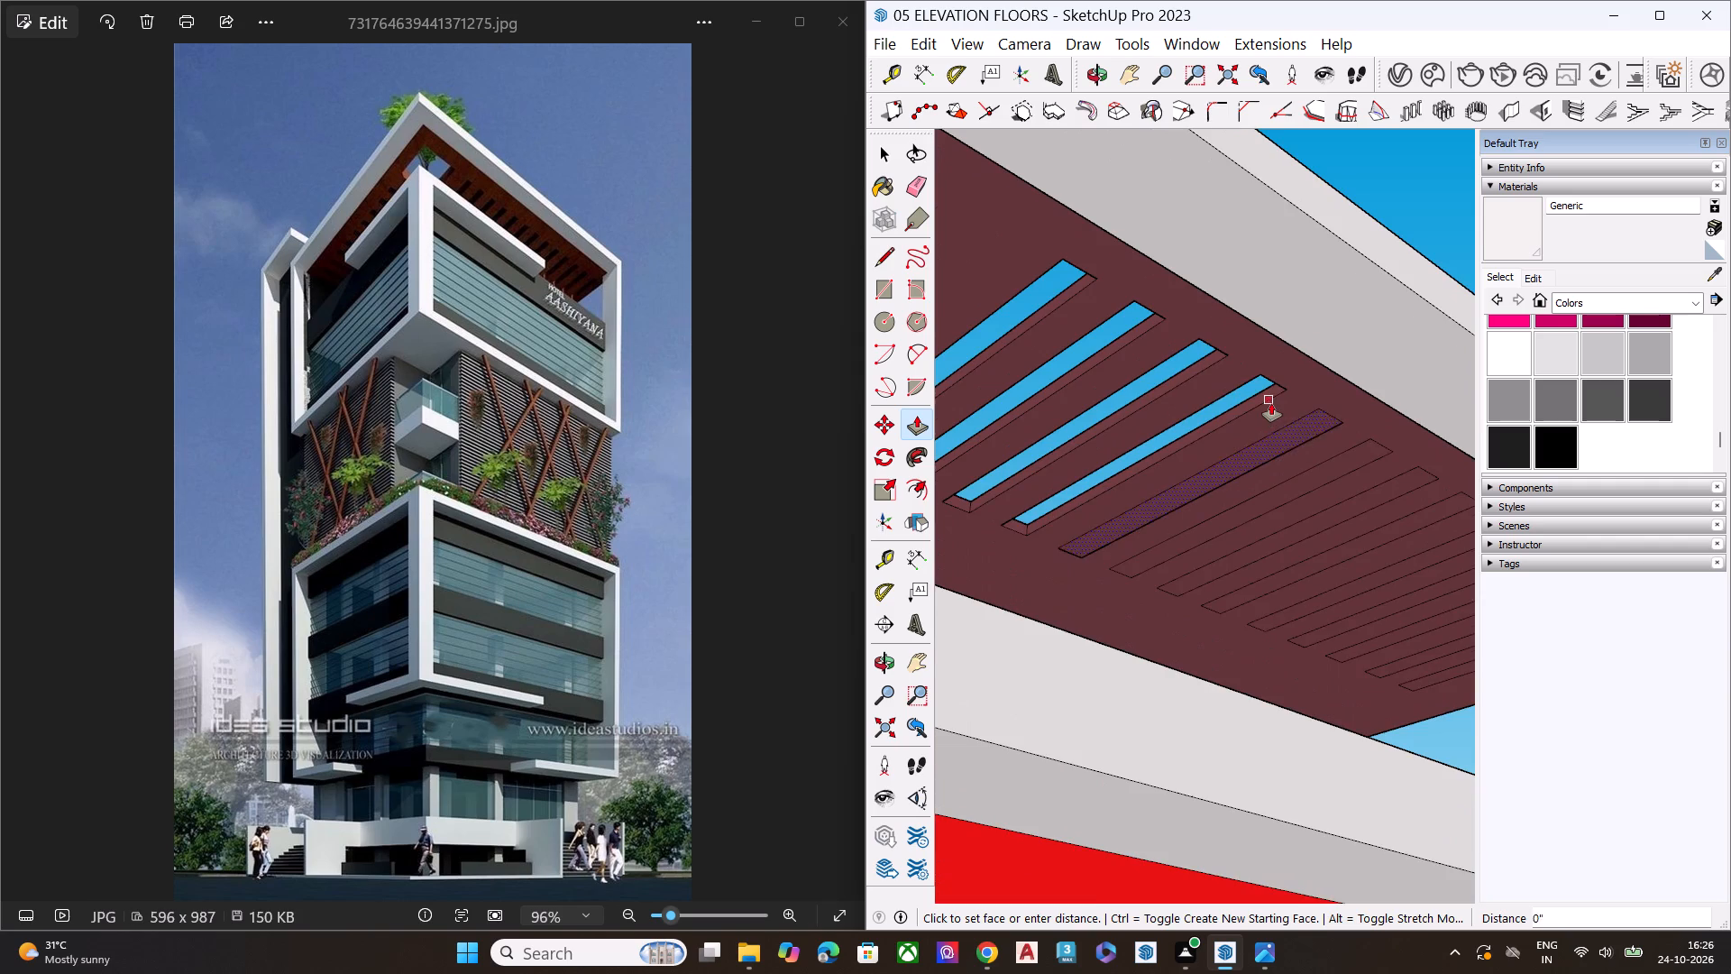
pyautogui.scroll(-6, 1271, 403)
pyautogui.click(1040, 309)
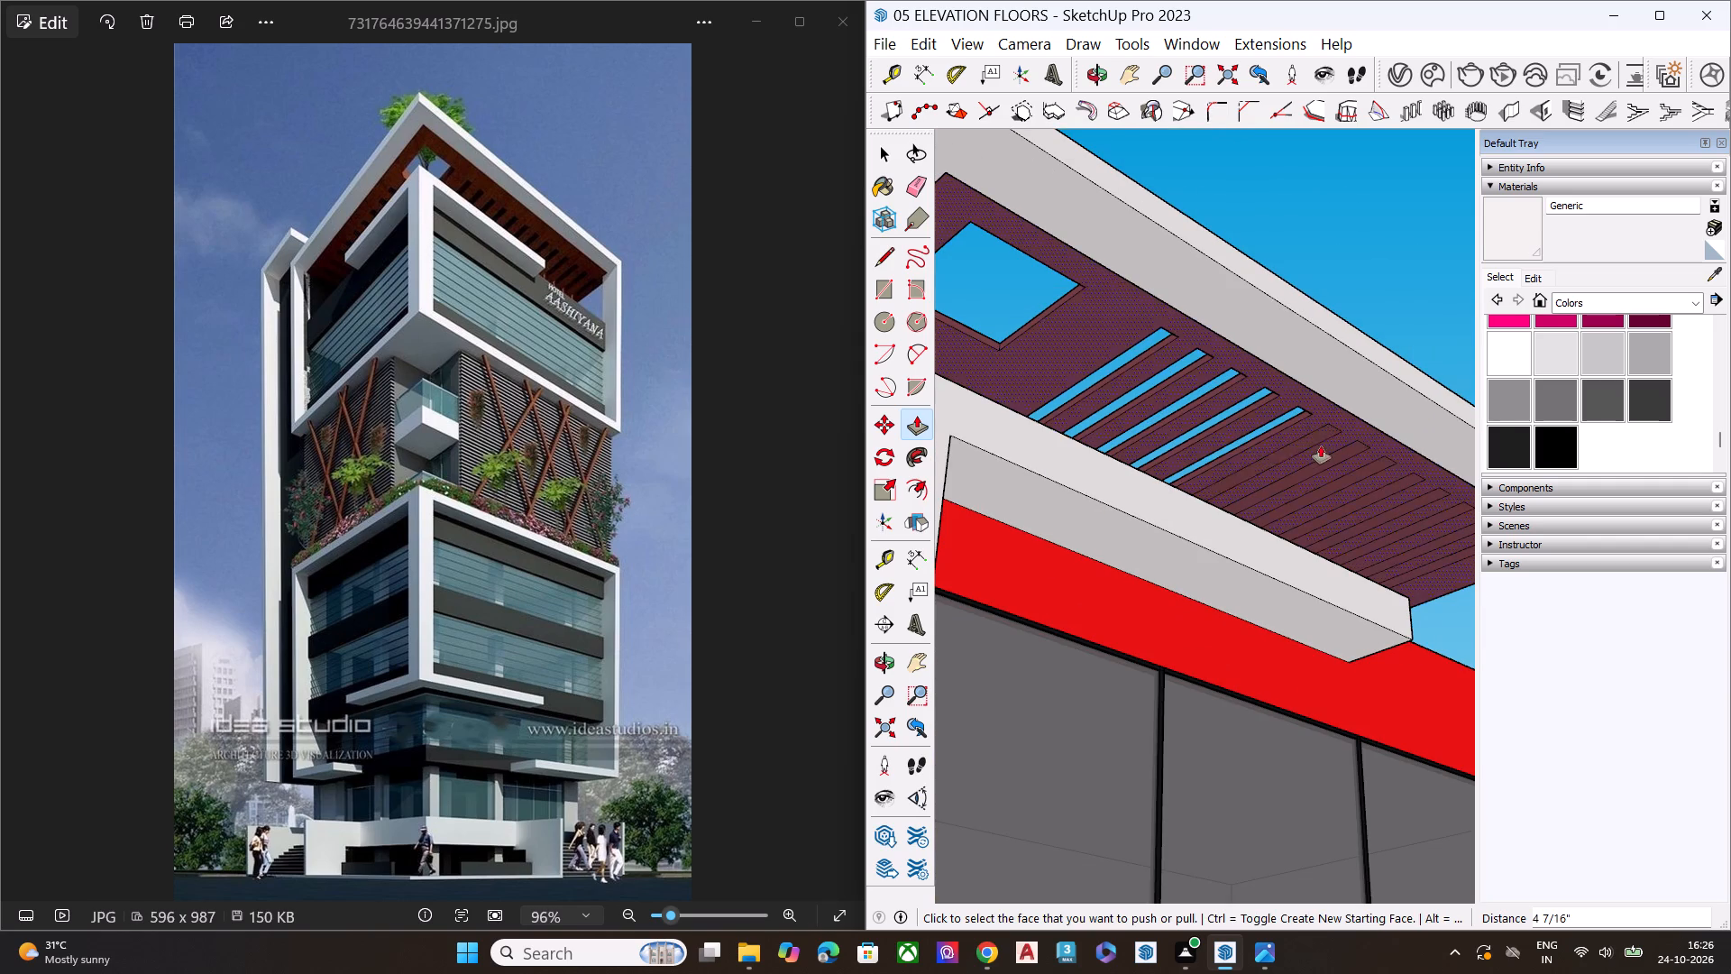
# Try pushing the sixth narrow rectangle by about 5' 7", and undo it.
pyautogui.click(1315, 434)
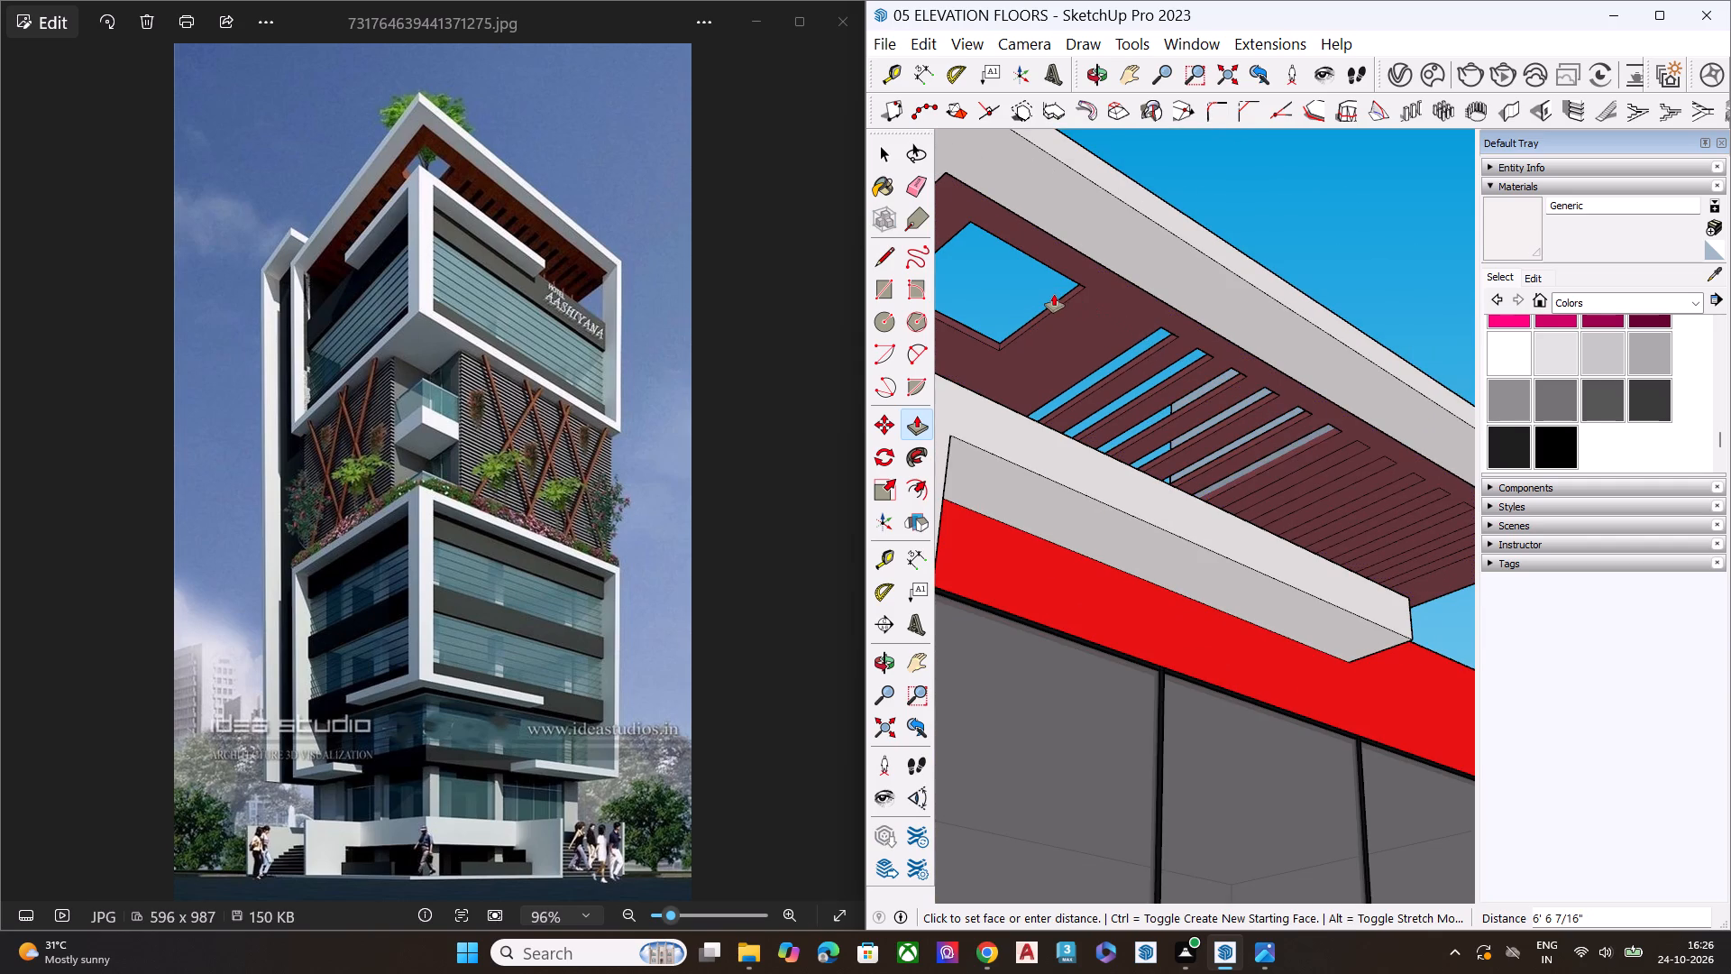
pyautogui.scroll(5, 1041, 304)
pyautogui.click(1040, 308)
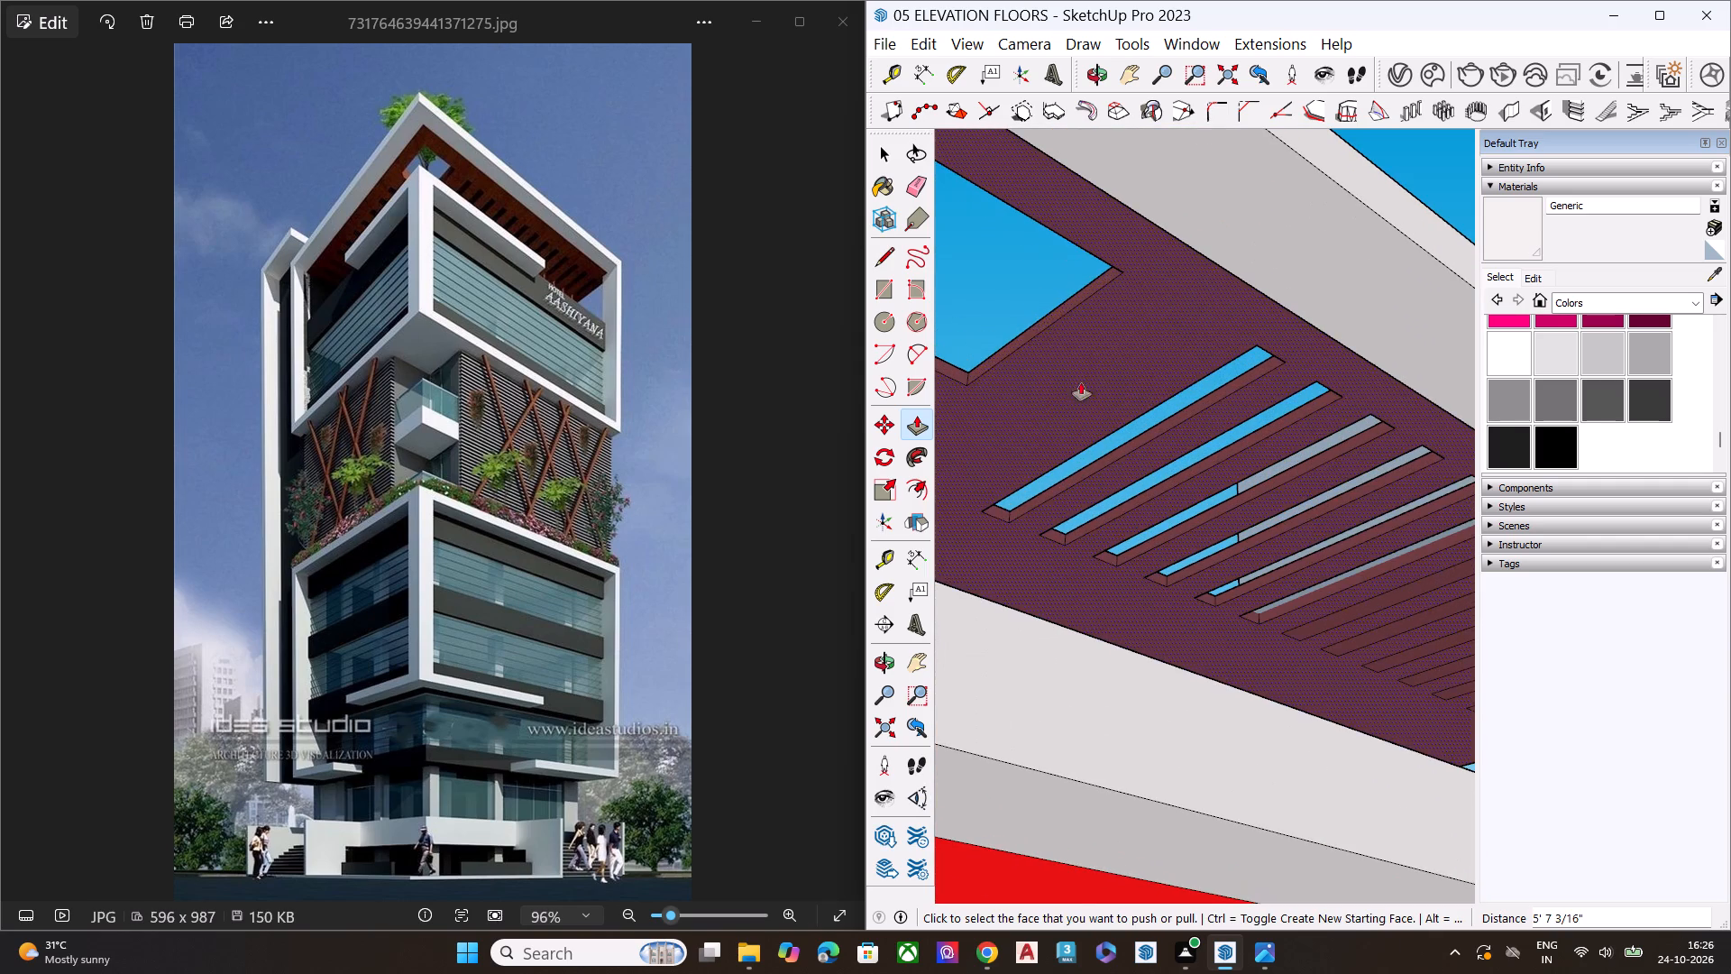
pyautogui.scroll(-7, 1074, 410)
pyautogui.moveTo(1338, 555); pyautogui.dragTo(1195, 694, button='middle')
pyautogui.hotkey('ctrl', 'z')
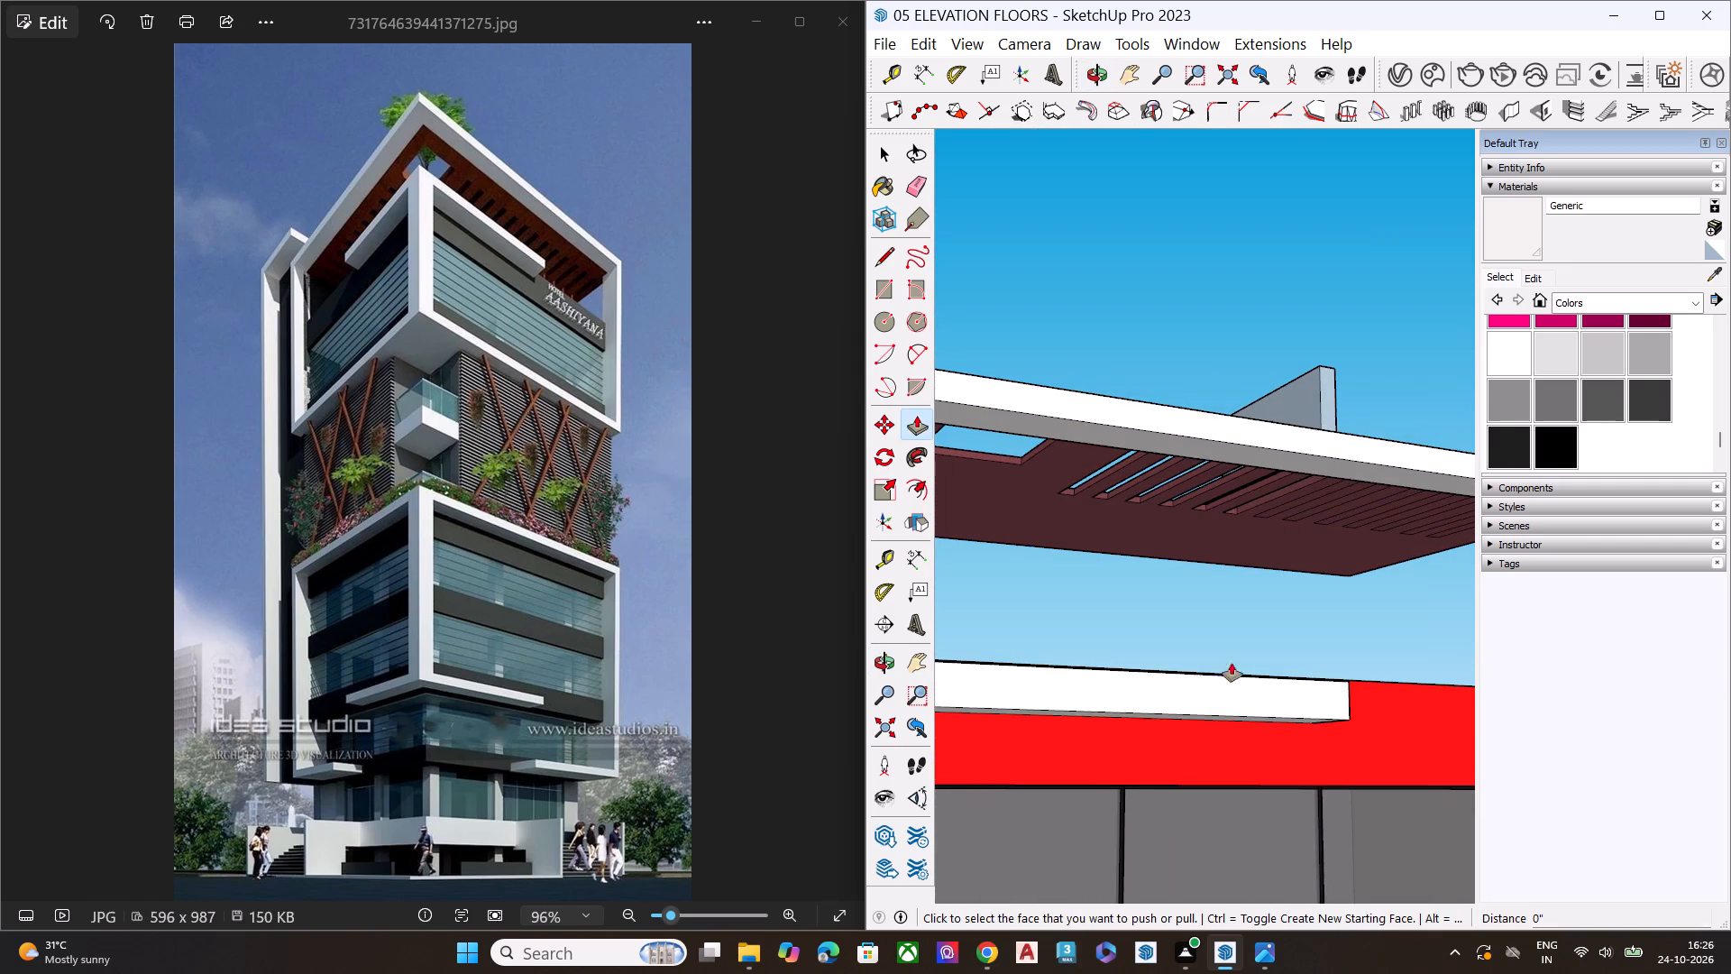
# Cut the sixth narrow rectangle through the soffit, matching its Push/Pull depth to the square opening's edge.
pyautogui.scroll(5, 1295, 544)
pyautogui.scroll(1, 1287, 460)
pyautogui.moveTo(1301, 443); pyautogui.dragTo(1356, 356, button='middle')
pyautogui.scroll(1, 1356, 356)
pyautogui.click(1333, 434)
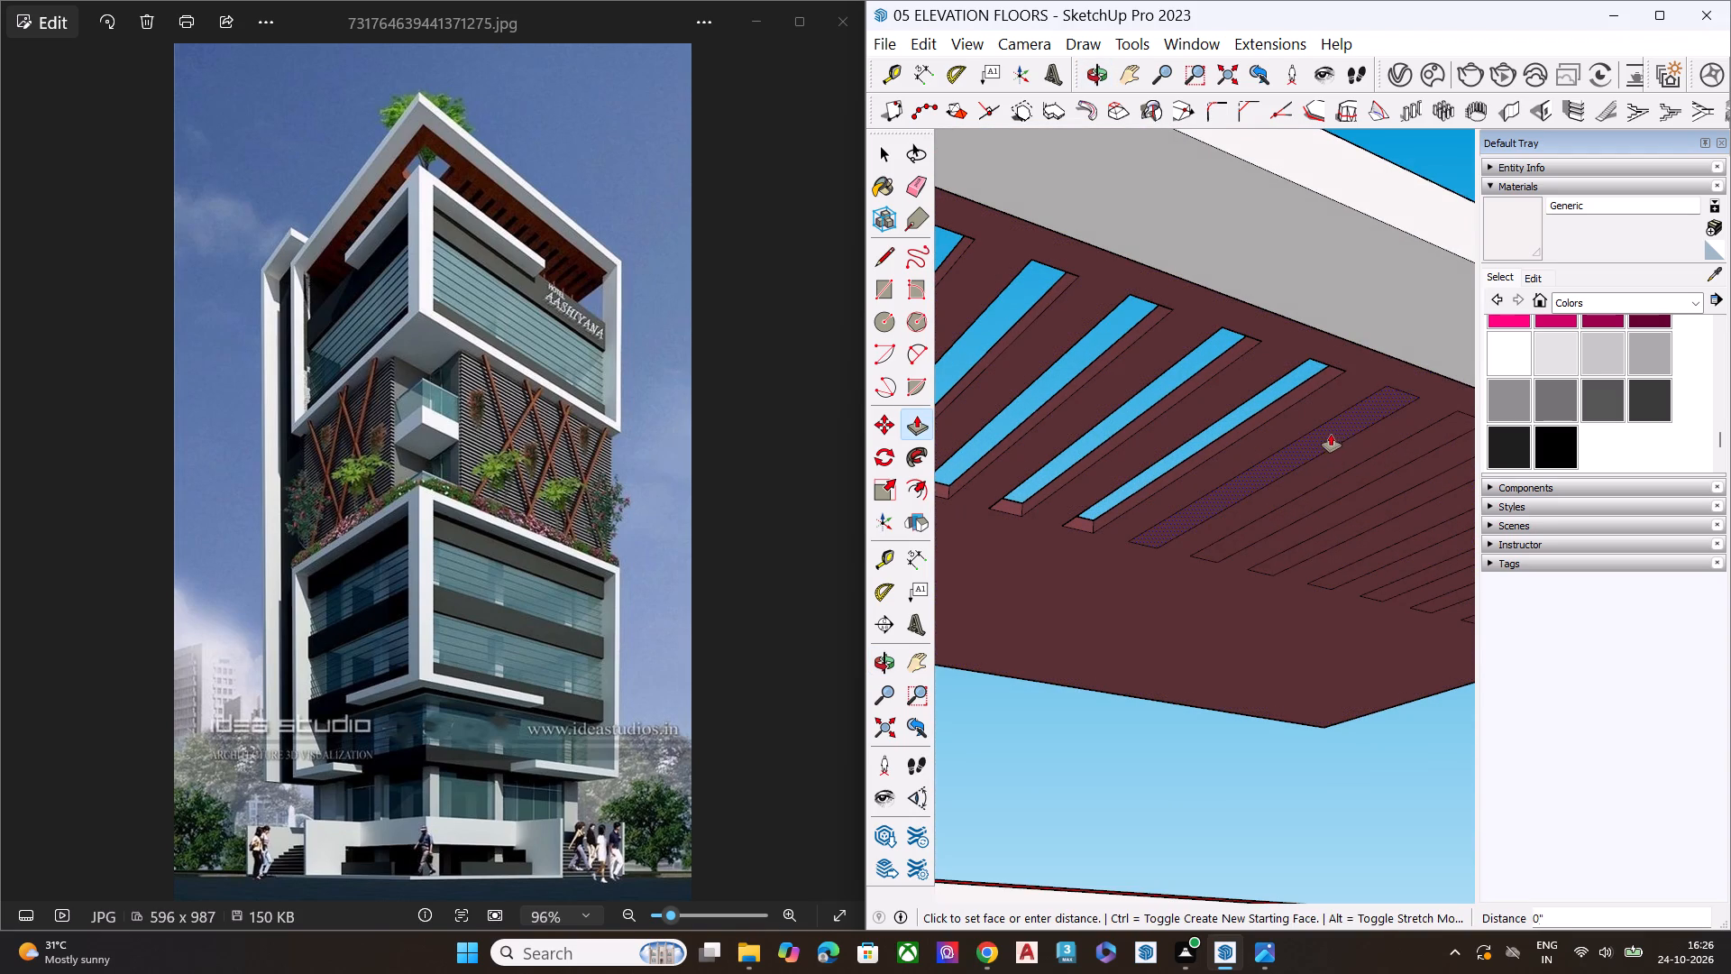
pyautogui.scroll(-5, 1332, 429)
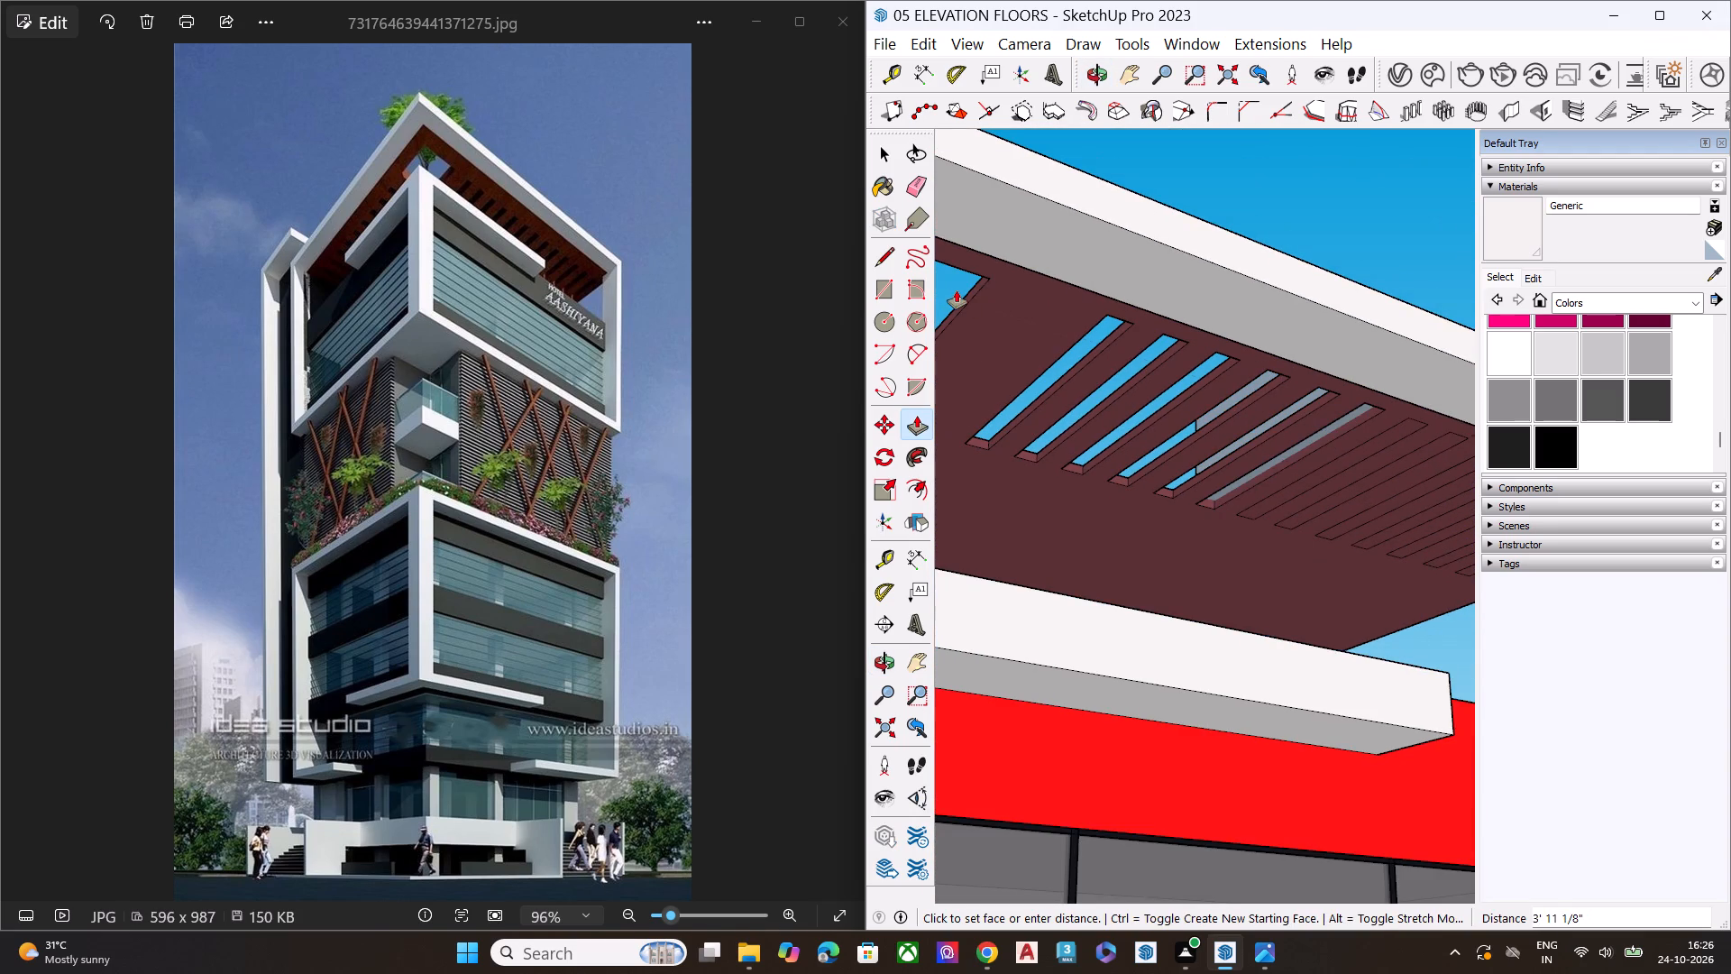
pyautogui.click(960, 297)
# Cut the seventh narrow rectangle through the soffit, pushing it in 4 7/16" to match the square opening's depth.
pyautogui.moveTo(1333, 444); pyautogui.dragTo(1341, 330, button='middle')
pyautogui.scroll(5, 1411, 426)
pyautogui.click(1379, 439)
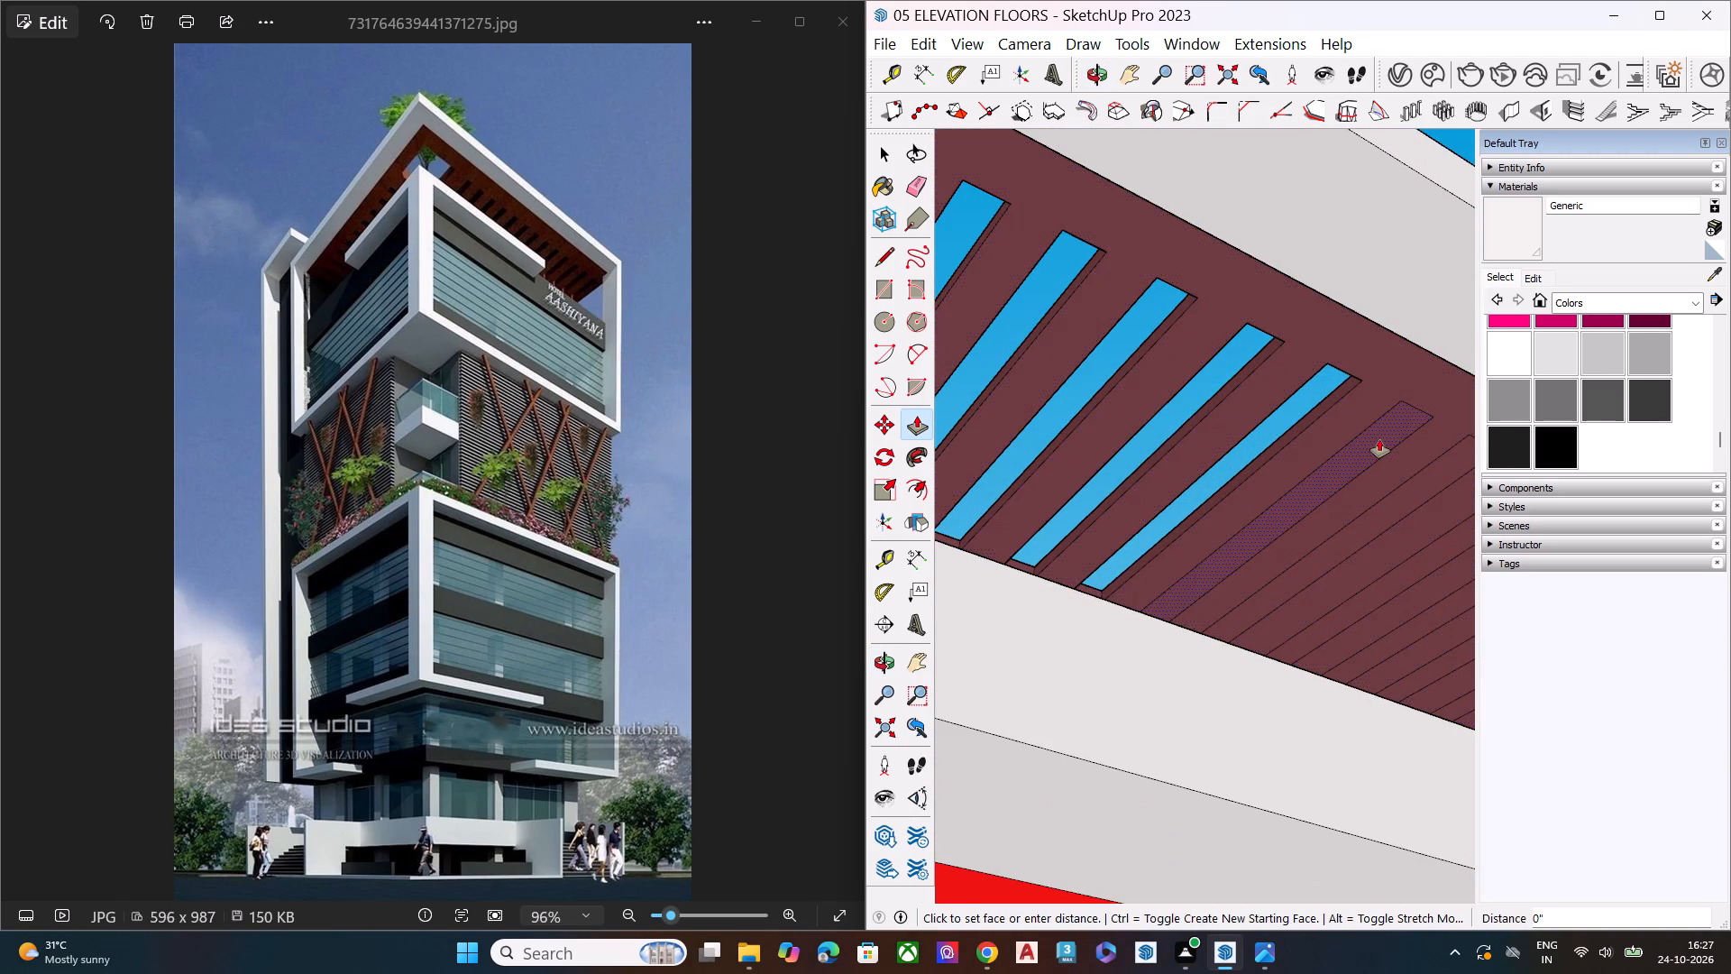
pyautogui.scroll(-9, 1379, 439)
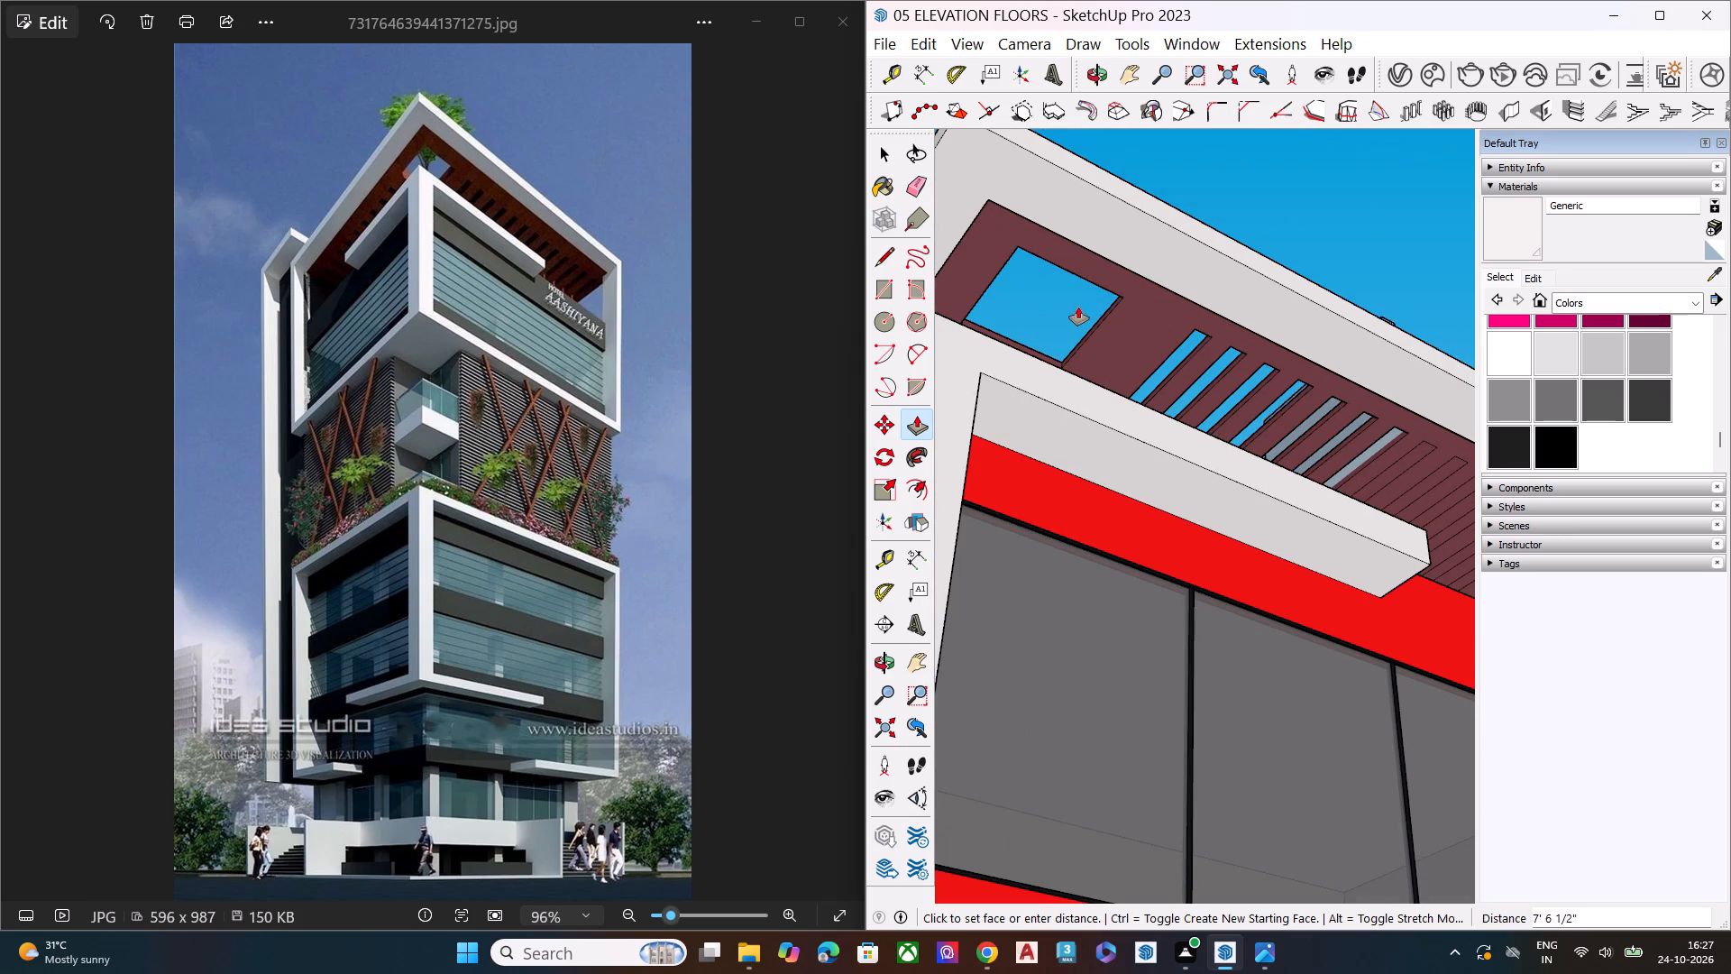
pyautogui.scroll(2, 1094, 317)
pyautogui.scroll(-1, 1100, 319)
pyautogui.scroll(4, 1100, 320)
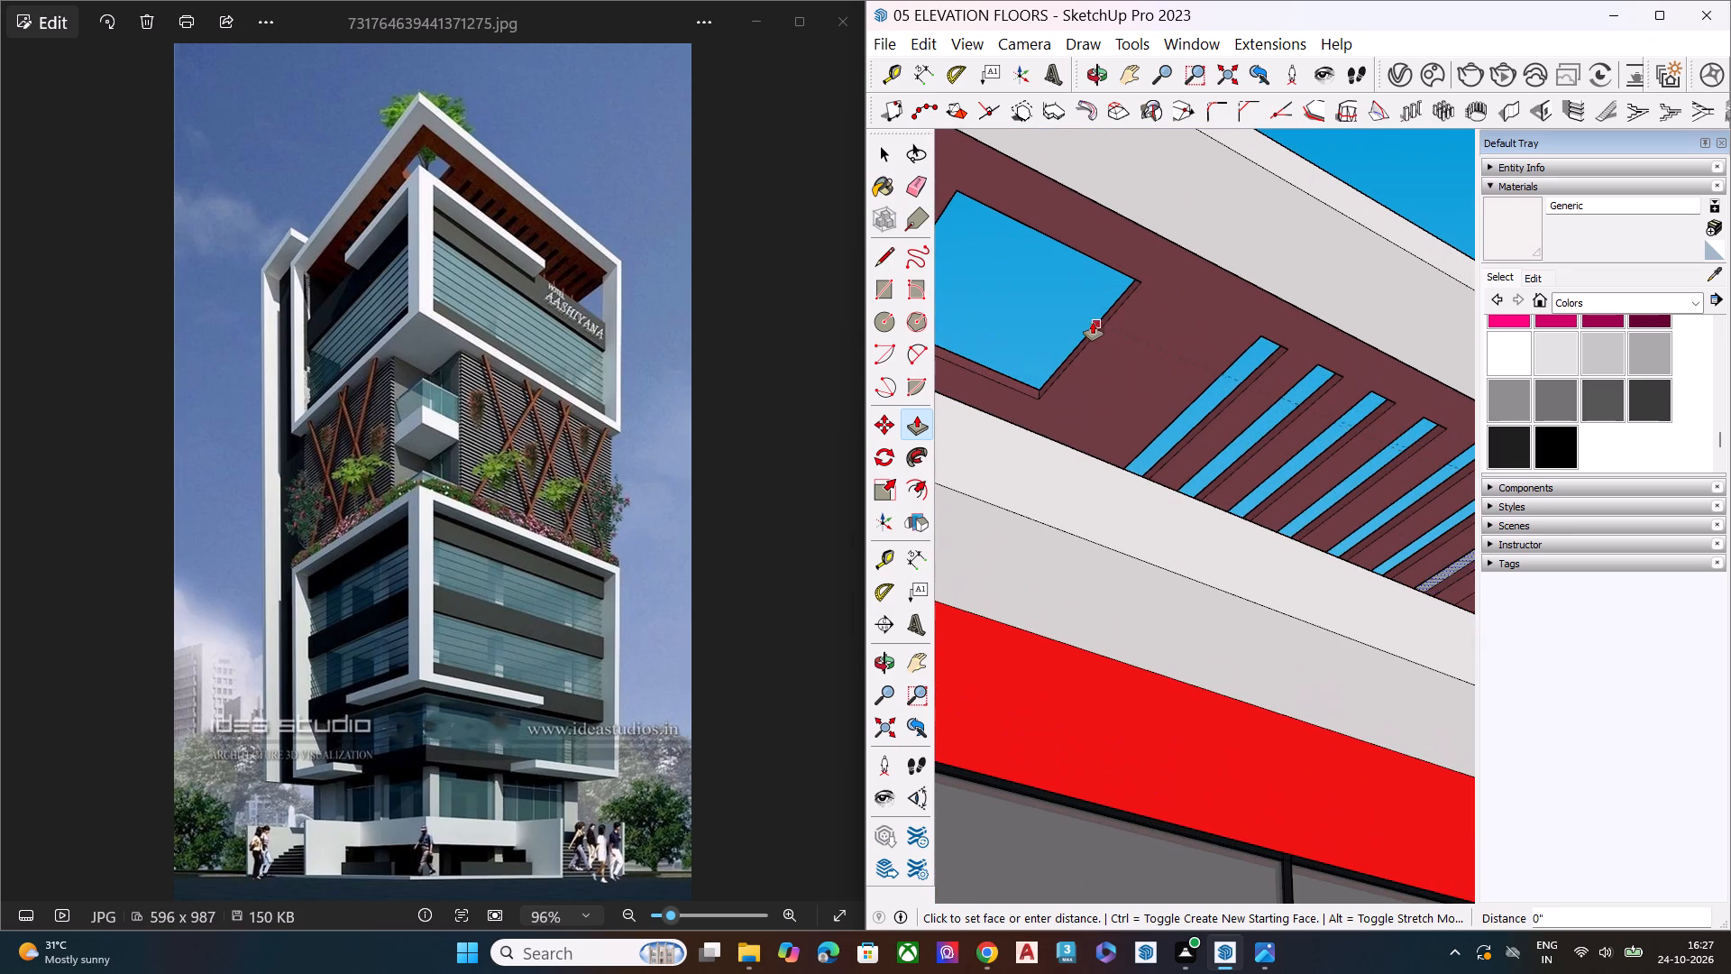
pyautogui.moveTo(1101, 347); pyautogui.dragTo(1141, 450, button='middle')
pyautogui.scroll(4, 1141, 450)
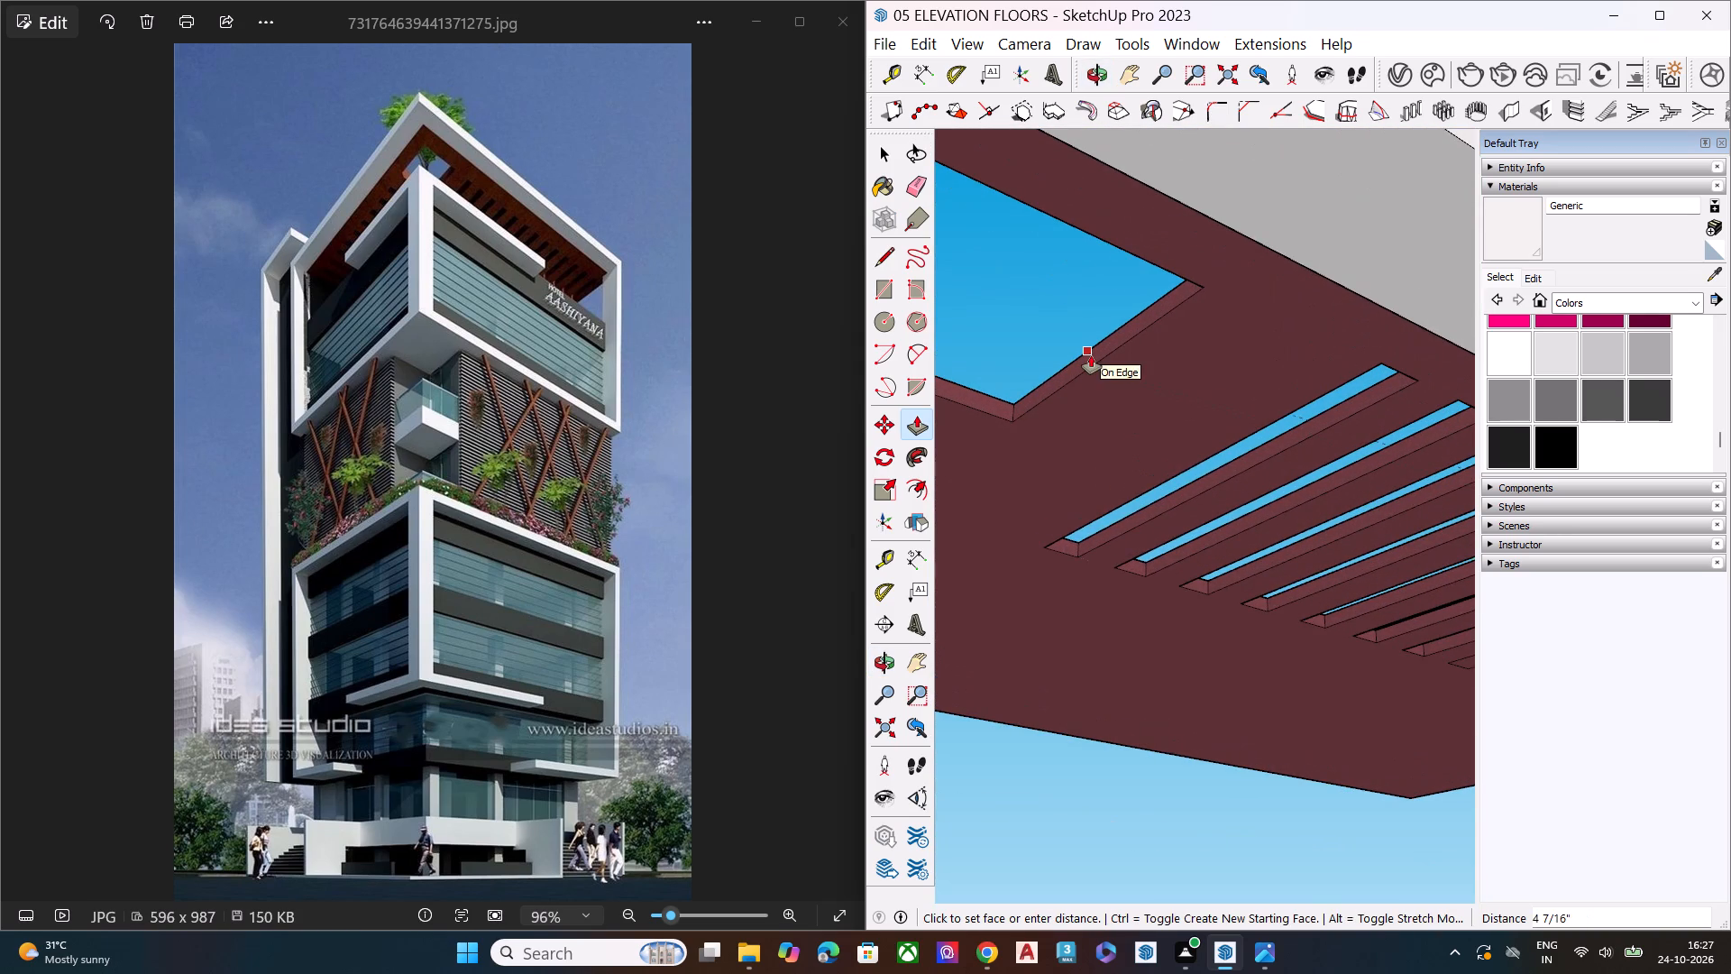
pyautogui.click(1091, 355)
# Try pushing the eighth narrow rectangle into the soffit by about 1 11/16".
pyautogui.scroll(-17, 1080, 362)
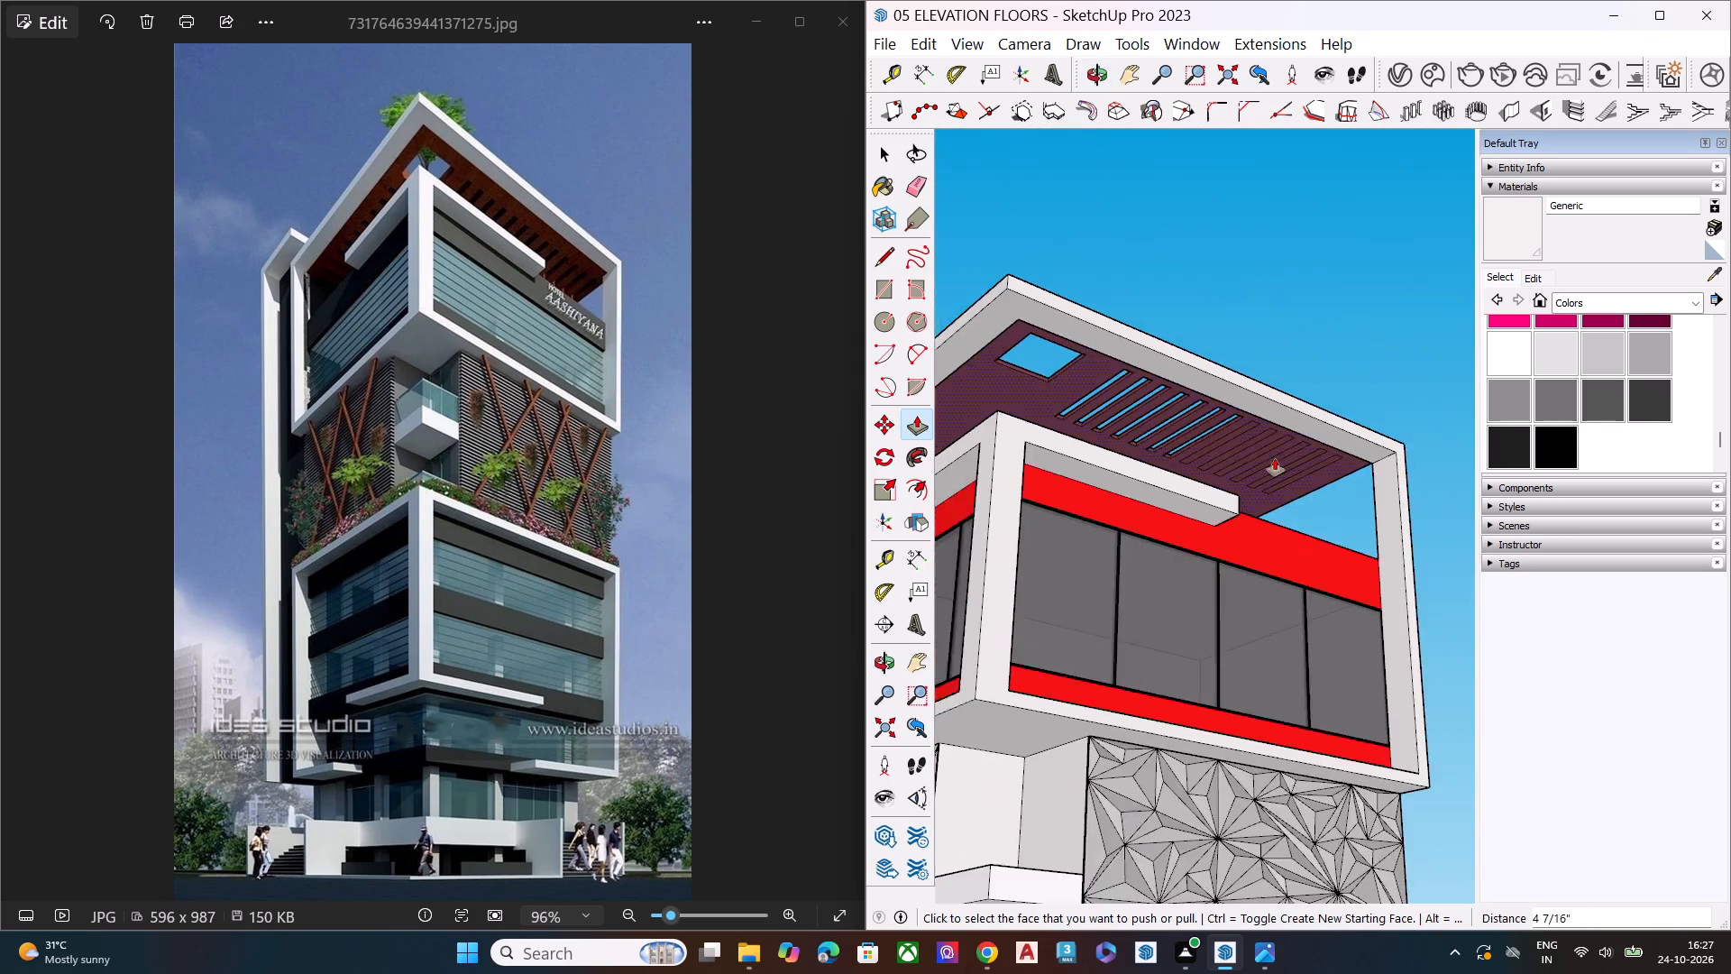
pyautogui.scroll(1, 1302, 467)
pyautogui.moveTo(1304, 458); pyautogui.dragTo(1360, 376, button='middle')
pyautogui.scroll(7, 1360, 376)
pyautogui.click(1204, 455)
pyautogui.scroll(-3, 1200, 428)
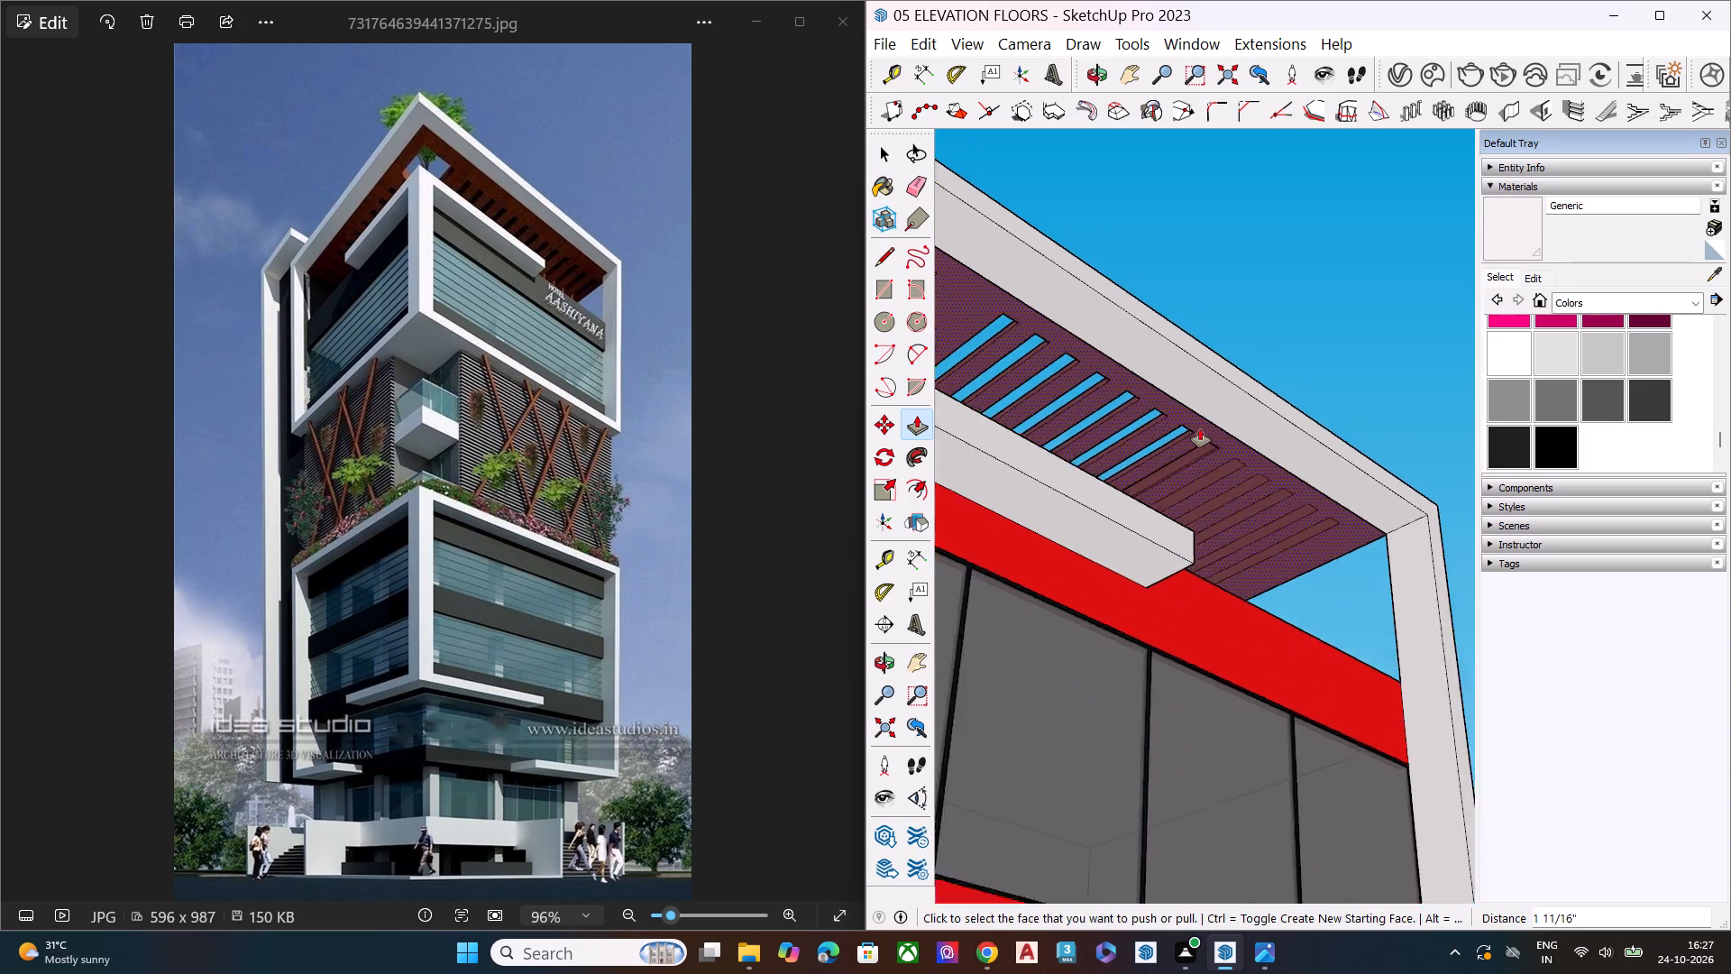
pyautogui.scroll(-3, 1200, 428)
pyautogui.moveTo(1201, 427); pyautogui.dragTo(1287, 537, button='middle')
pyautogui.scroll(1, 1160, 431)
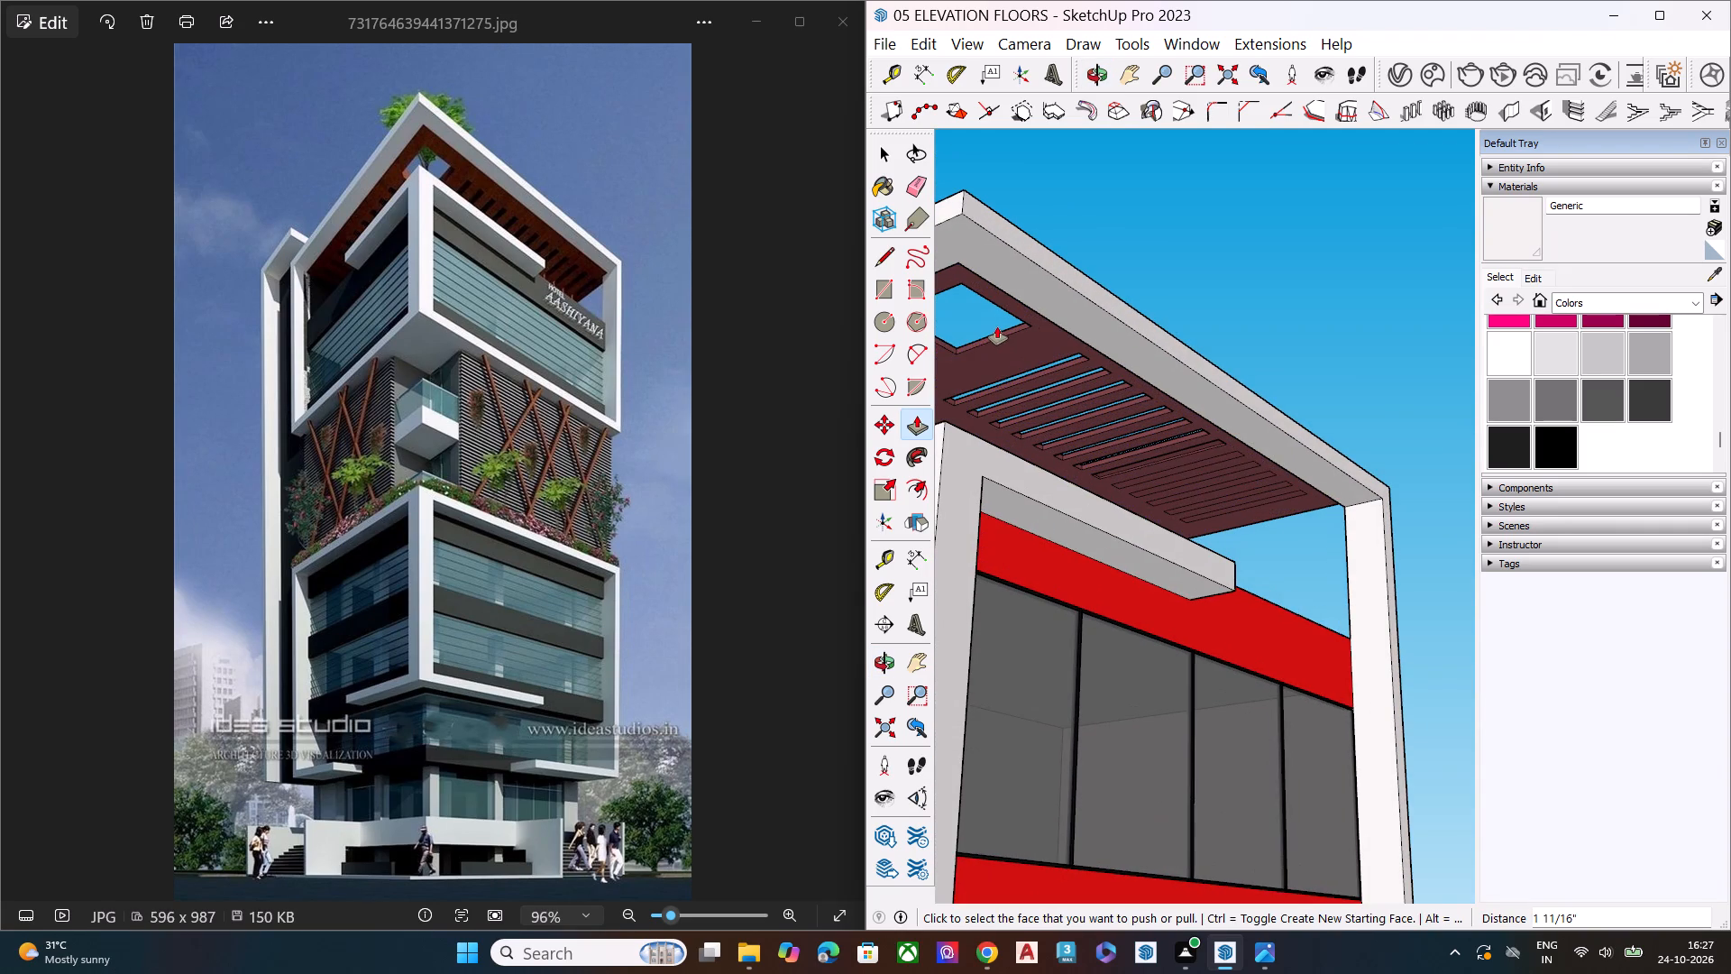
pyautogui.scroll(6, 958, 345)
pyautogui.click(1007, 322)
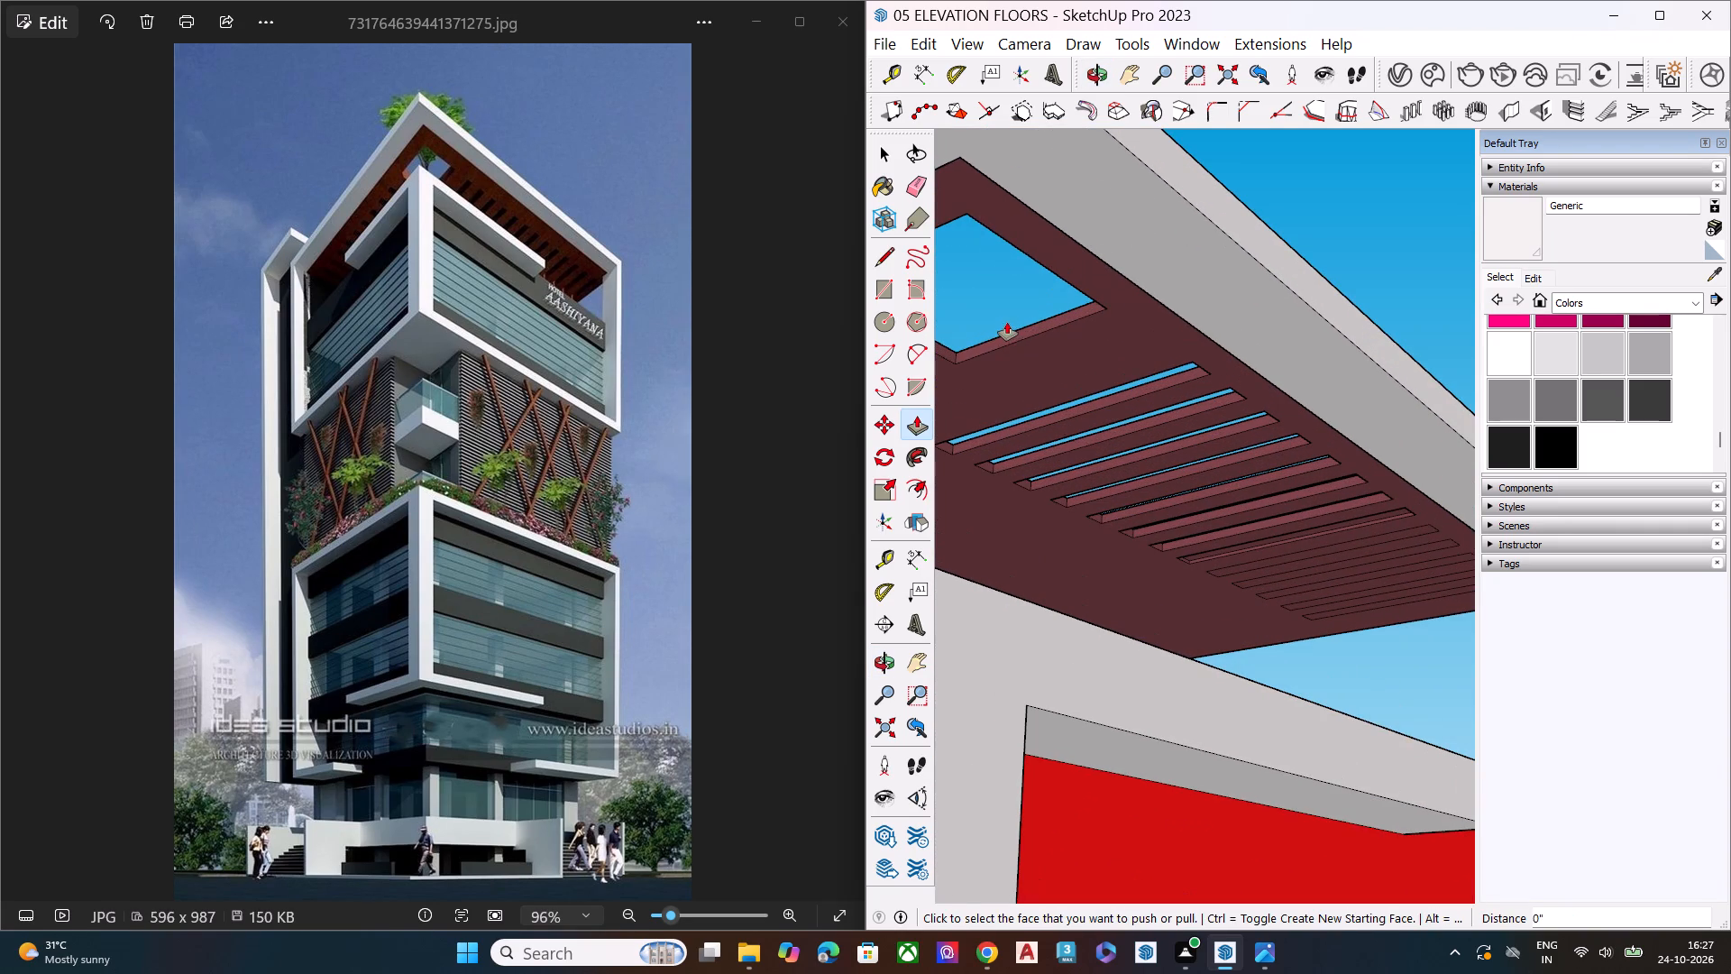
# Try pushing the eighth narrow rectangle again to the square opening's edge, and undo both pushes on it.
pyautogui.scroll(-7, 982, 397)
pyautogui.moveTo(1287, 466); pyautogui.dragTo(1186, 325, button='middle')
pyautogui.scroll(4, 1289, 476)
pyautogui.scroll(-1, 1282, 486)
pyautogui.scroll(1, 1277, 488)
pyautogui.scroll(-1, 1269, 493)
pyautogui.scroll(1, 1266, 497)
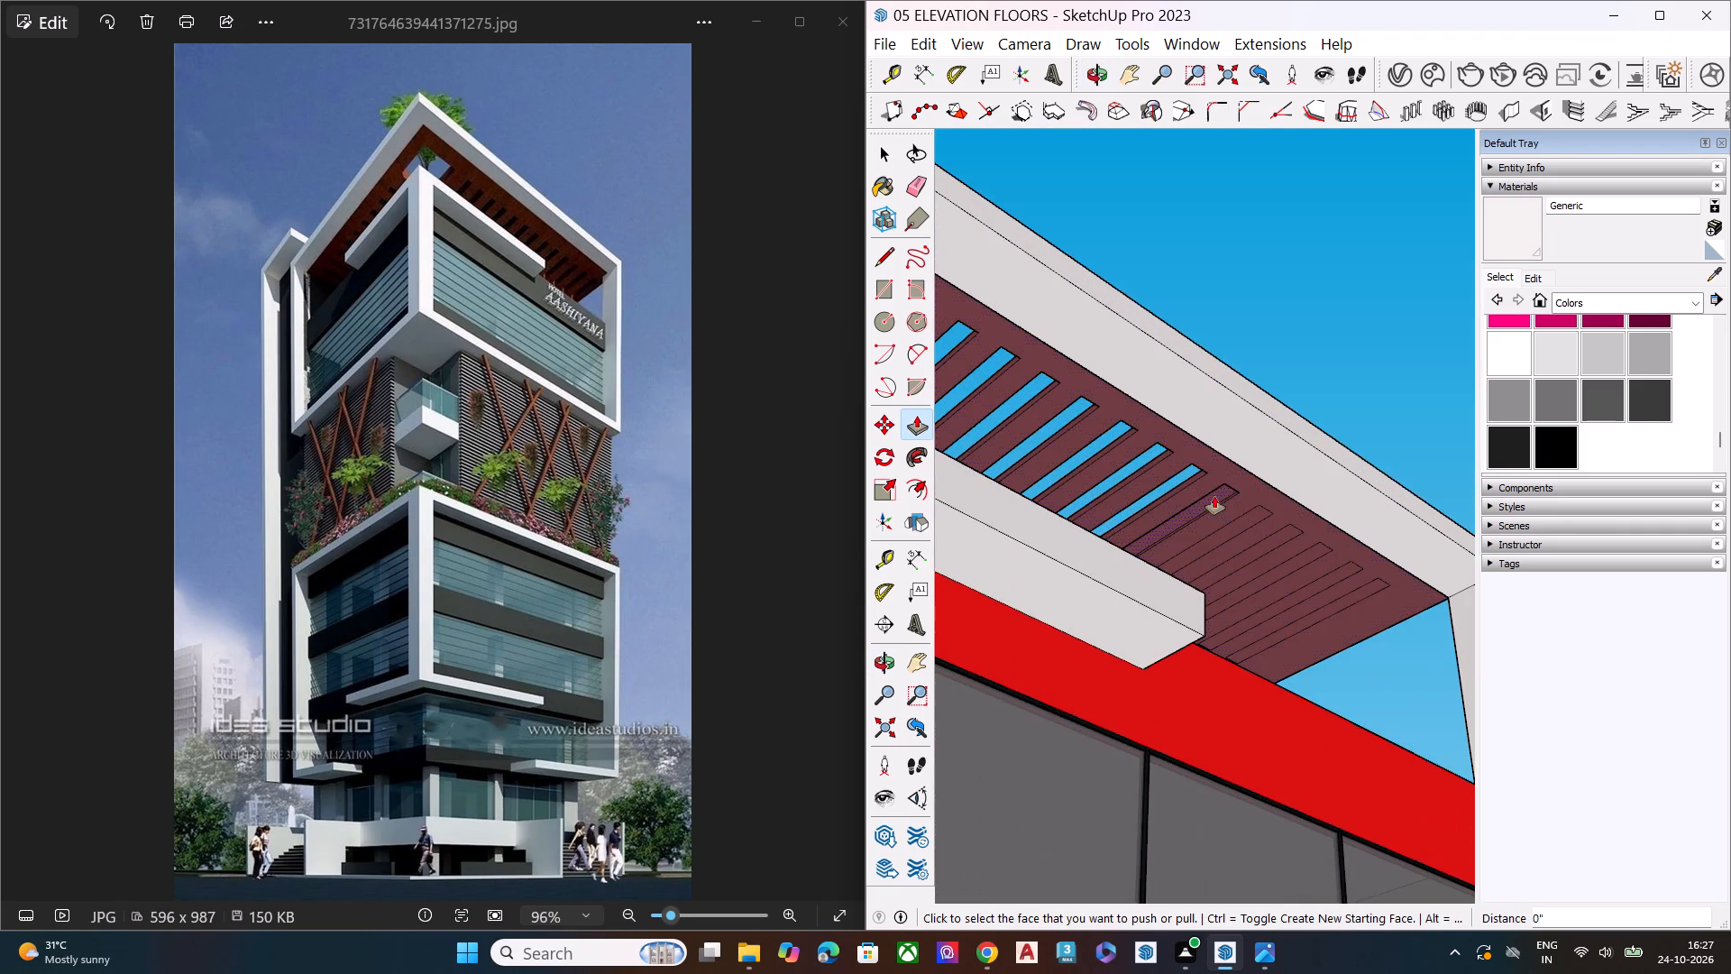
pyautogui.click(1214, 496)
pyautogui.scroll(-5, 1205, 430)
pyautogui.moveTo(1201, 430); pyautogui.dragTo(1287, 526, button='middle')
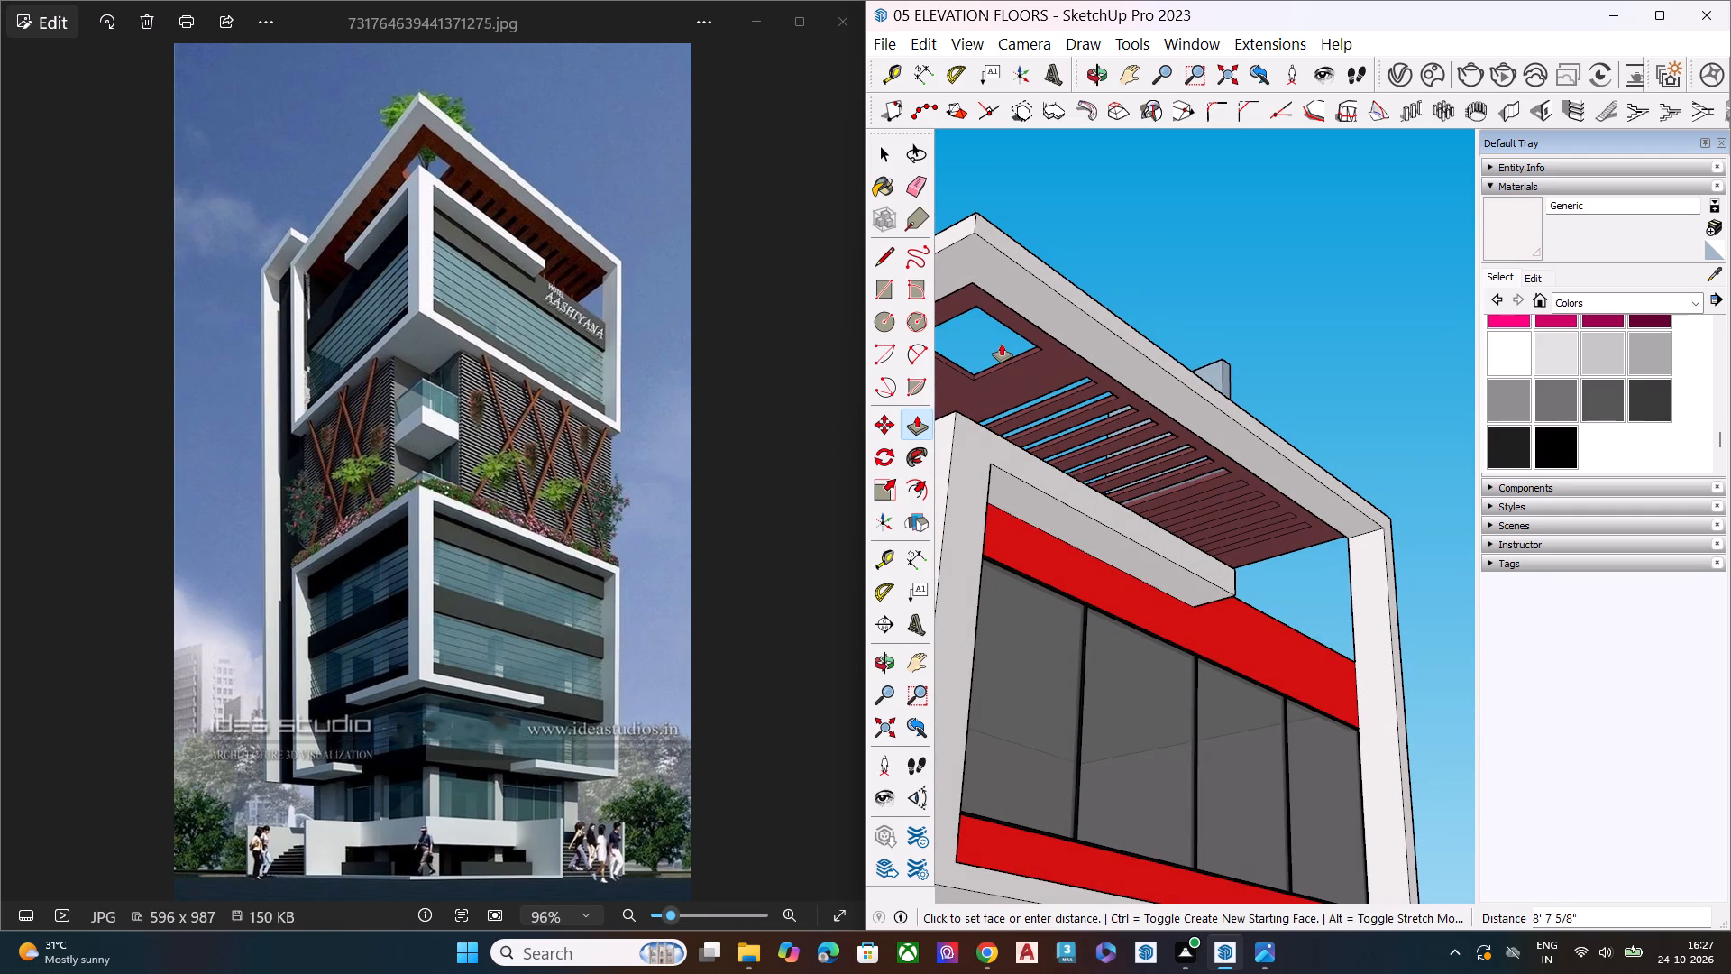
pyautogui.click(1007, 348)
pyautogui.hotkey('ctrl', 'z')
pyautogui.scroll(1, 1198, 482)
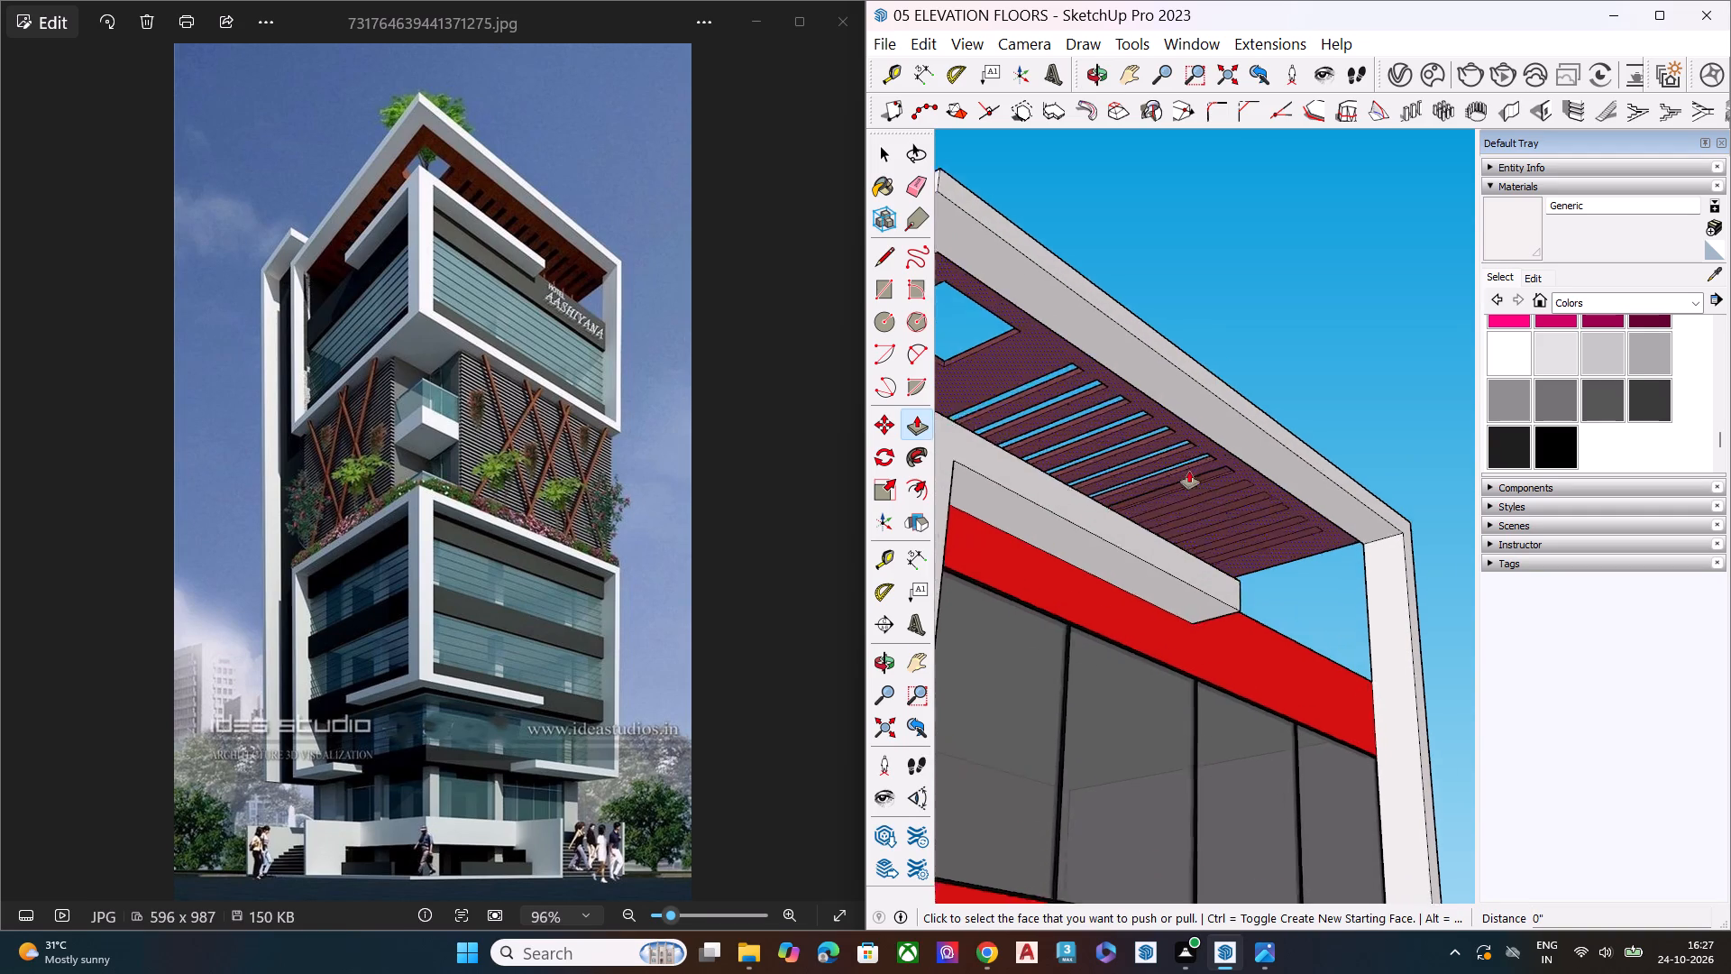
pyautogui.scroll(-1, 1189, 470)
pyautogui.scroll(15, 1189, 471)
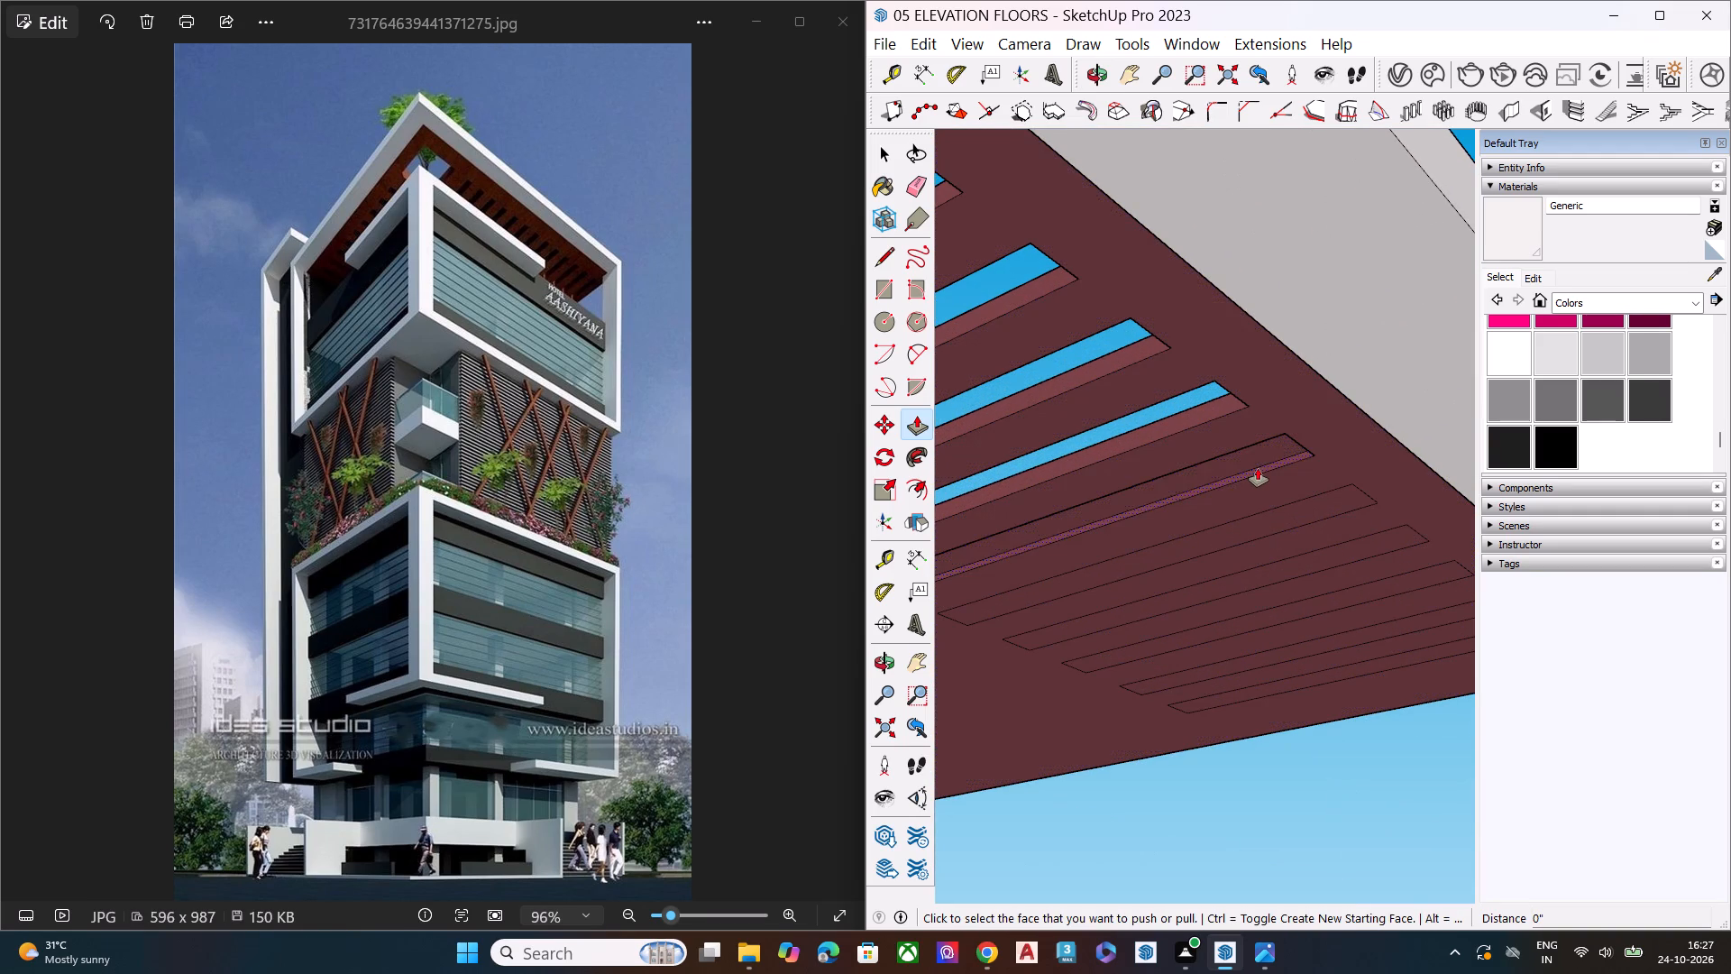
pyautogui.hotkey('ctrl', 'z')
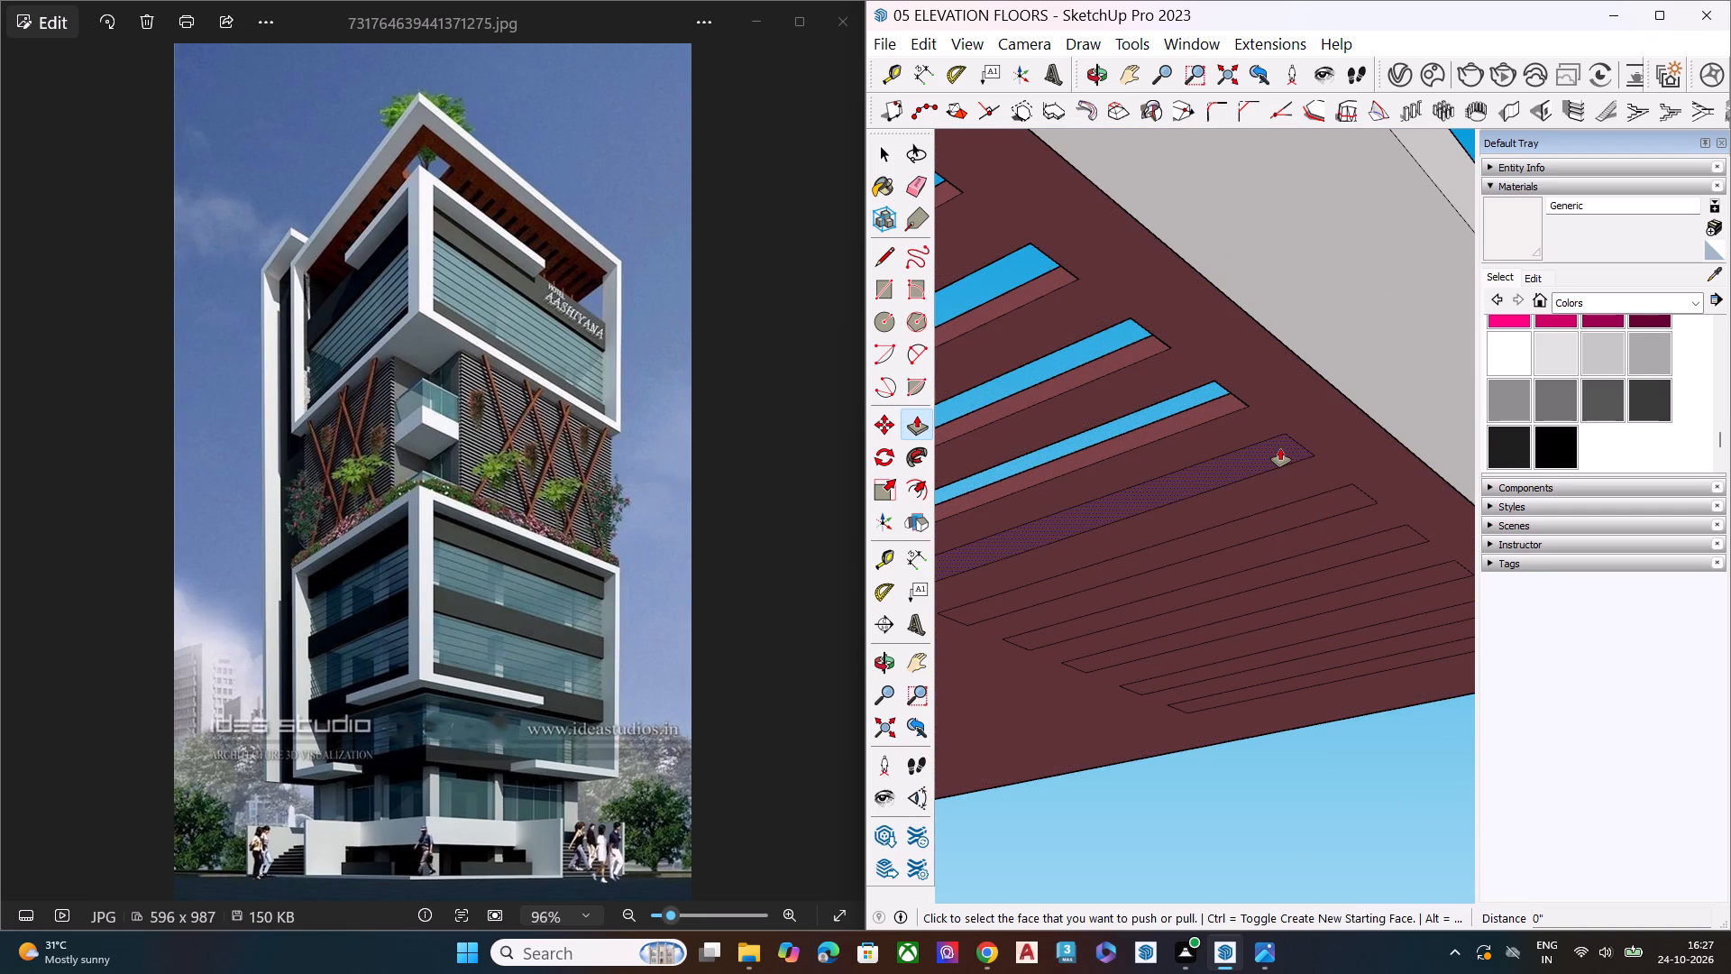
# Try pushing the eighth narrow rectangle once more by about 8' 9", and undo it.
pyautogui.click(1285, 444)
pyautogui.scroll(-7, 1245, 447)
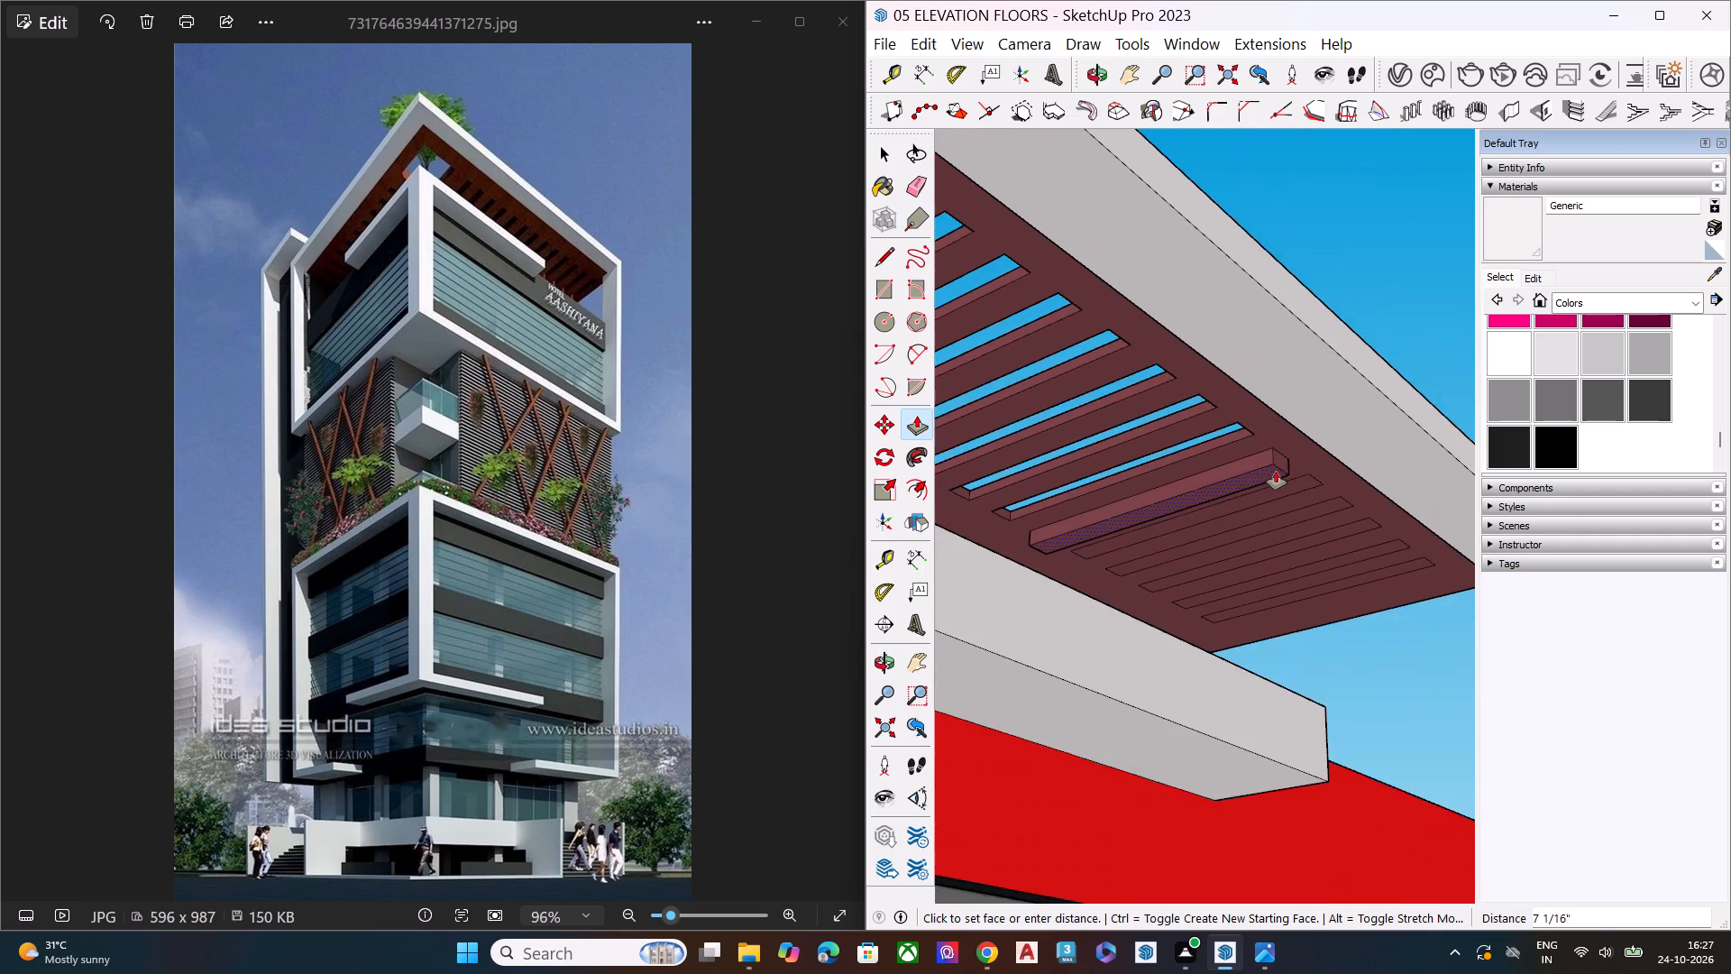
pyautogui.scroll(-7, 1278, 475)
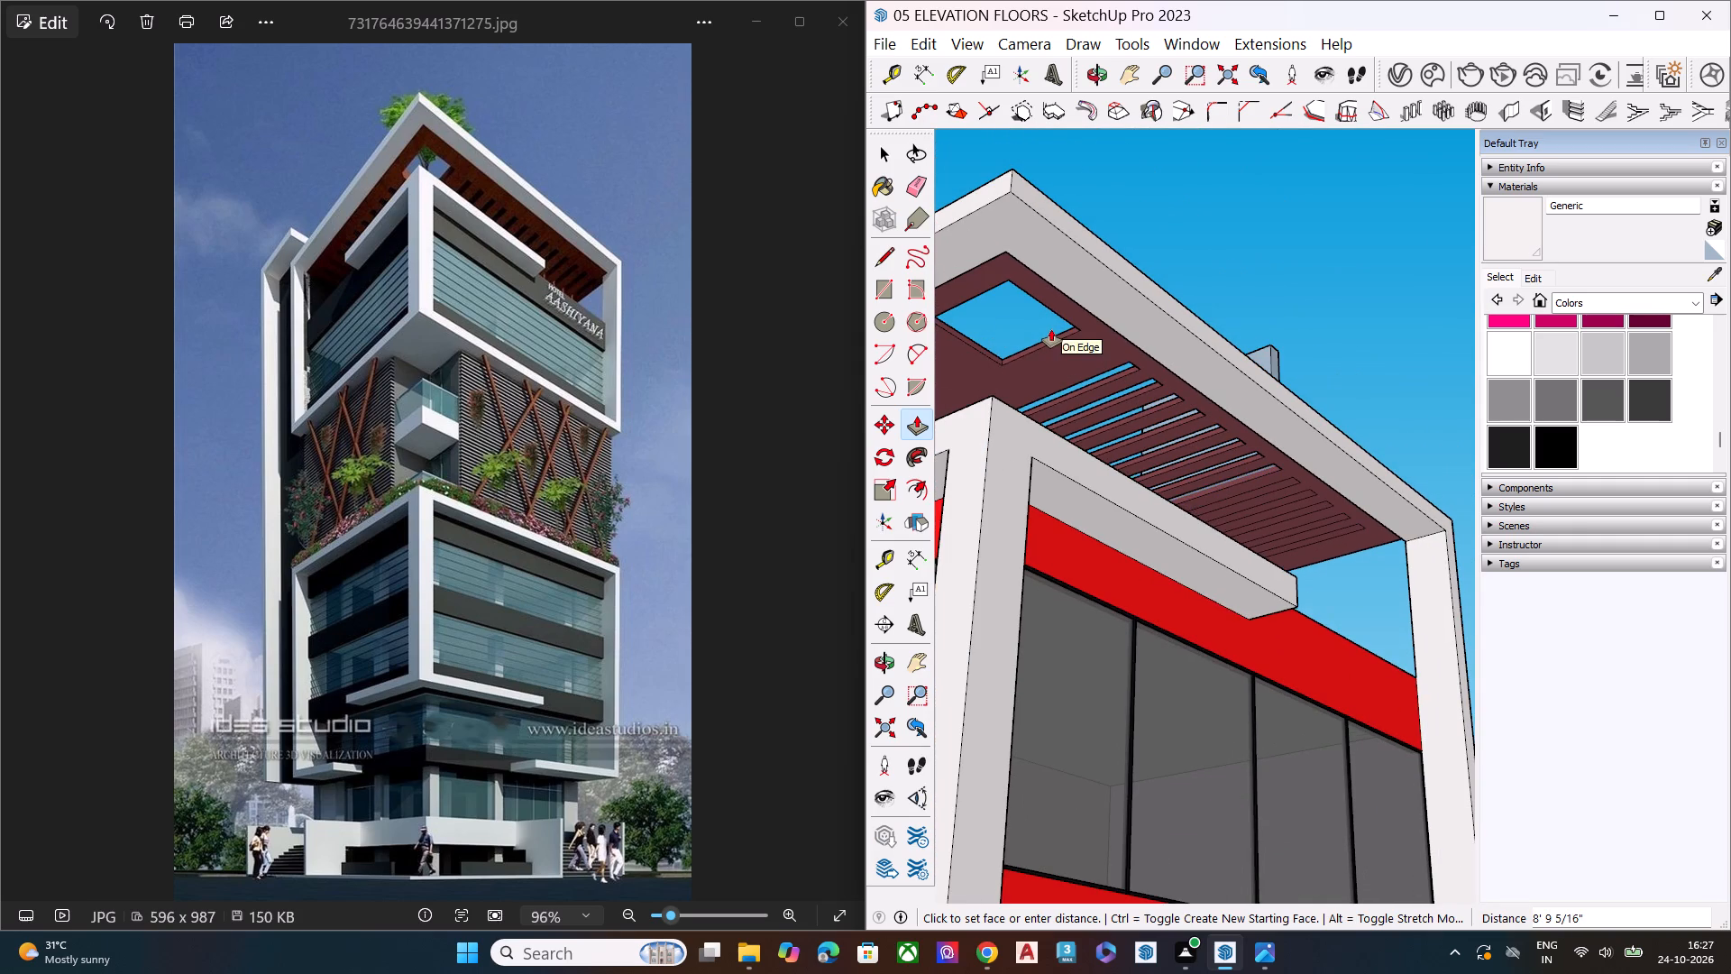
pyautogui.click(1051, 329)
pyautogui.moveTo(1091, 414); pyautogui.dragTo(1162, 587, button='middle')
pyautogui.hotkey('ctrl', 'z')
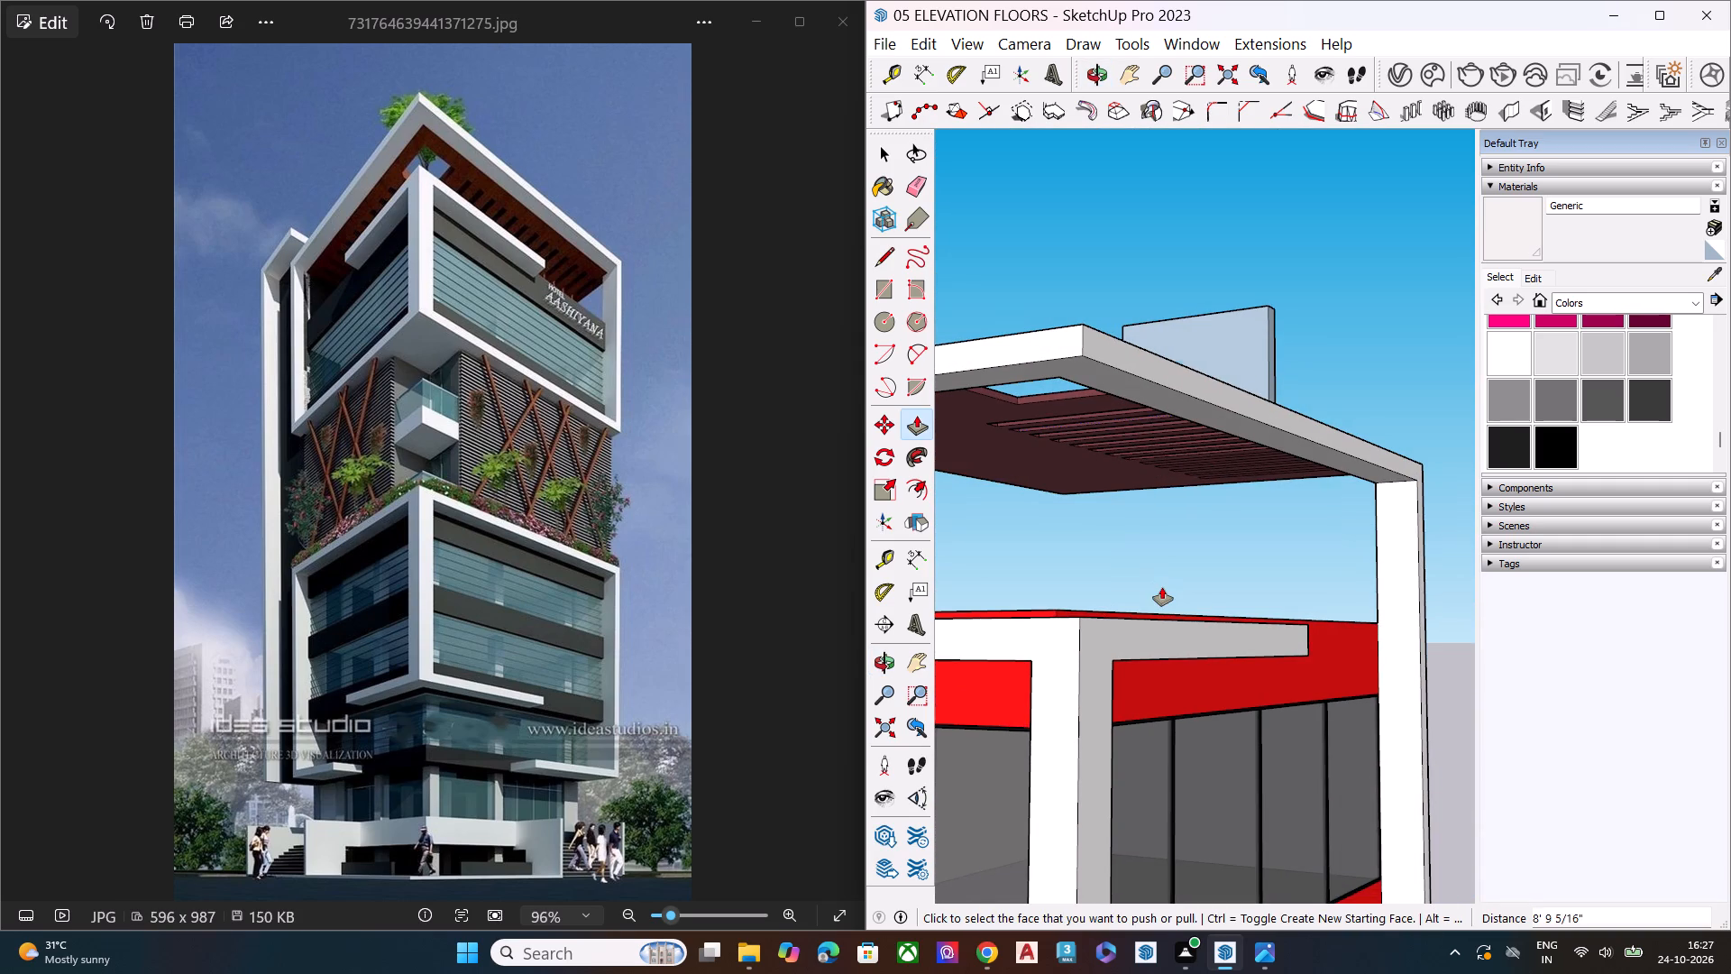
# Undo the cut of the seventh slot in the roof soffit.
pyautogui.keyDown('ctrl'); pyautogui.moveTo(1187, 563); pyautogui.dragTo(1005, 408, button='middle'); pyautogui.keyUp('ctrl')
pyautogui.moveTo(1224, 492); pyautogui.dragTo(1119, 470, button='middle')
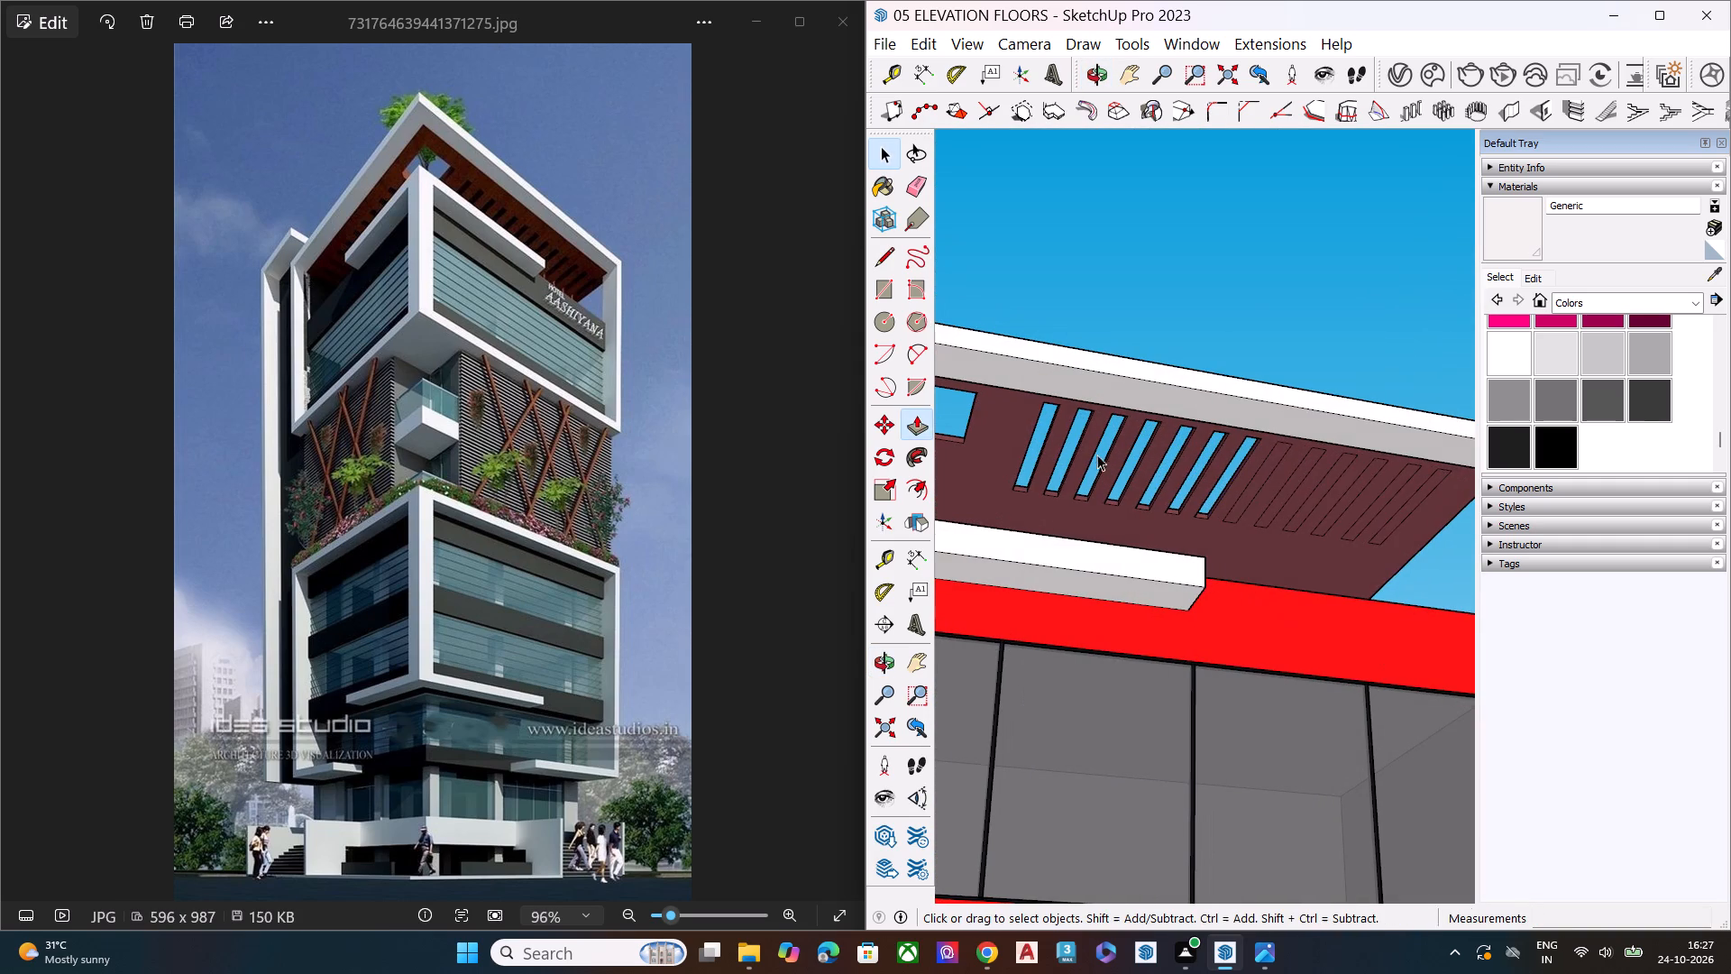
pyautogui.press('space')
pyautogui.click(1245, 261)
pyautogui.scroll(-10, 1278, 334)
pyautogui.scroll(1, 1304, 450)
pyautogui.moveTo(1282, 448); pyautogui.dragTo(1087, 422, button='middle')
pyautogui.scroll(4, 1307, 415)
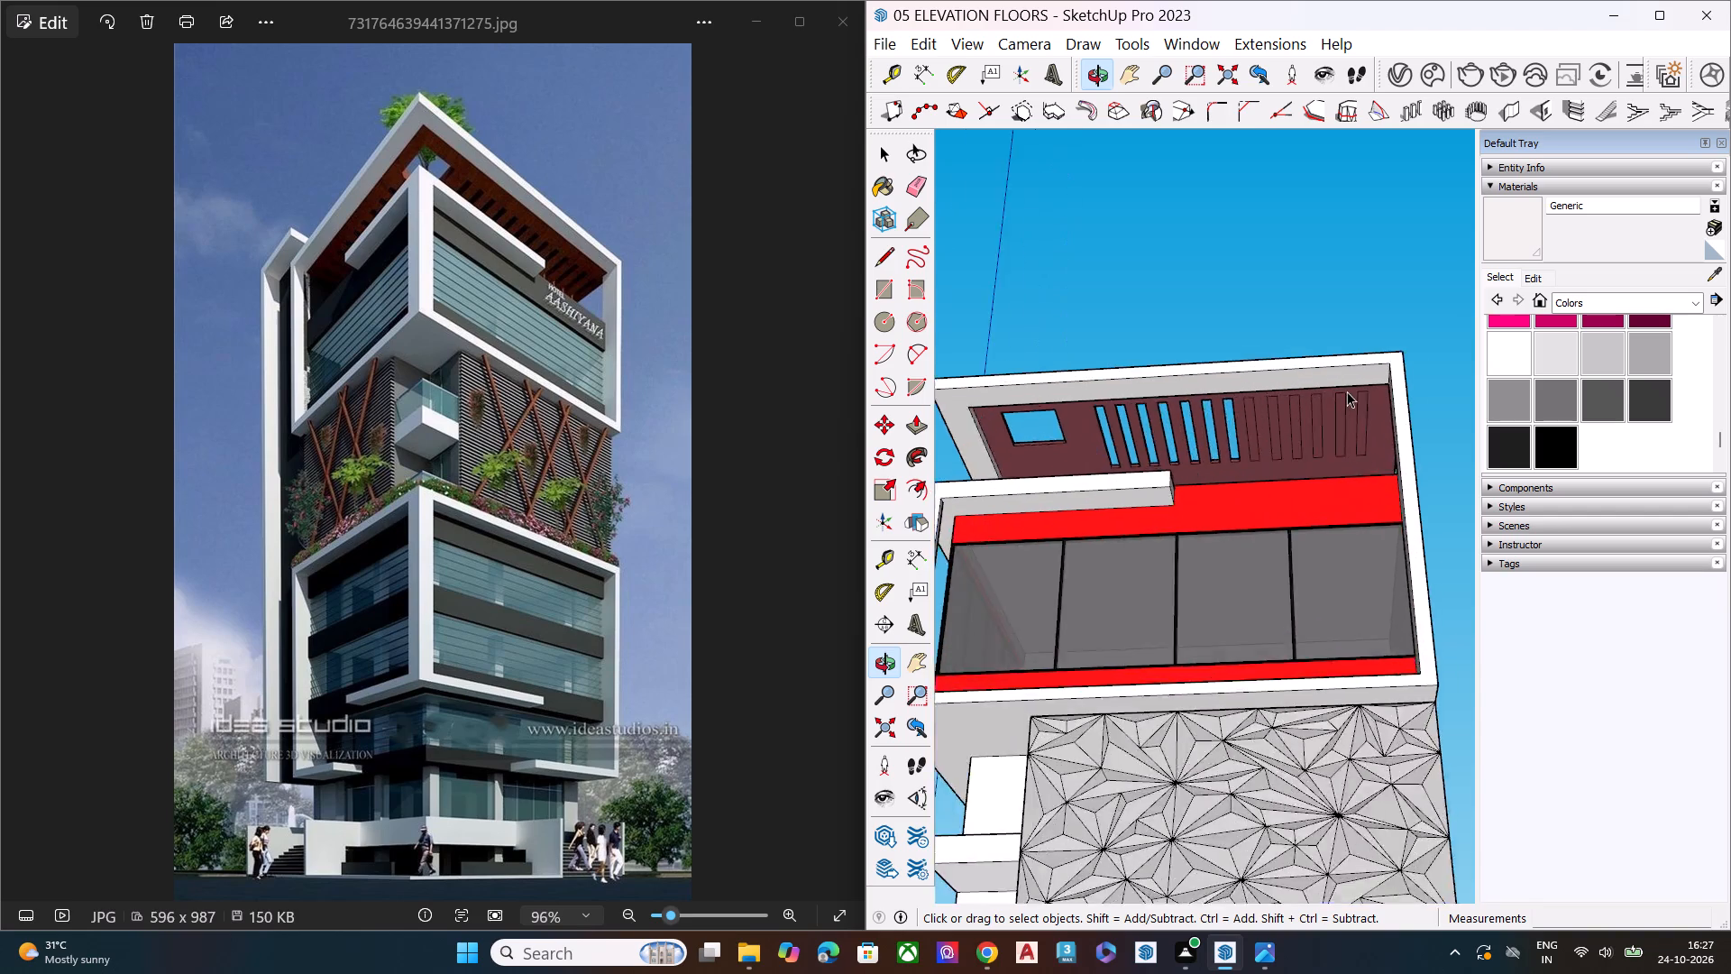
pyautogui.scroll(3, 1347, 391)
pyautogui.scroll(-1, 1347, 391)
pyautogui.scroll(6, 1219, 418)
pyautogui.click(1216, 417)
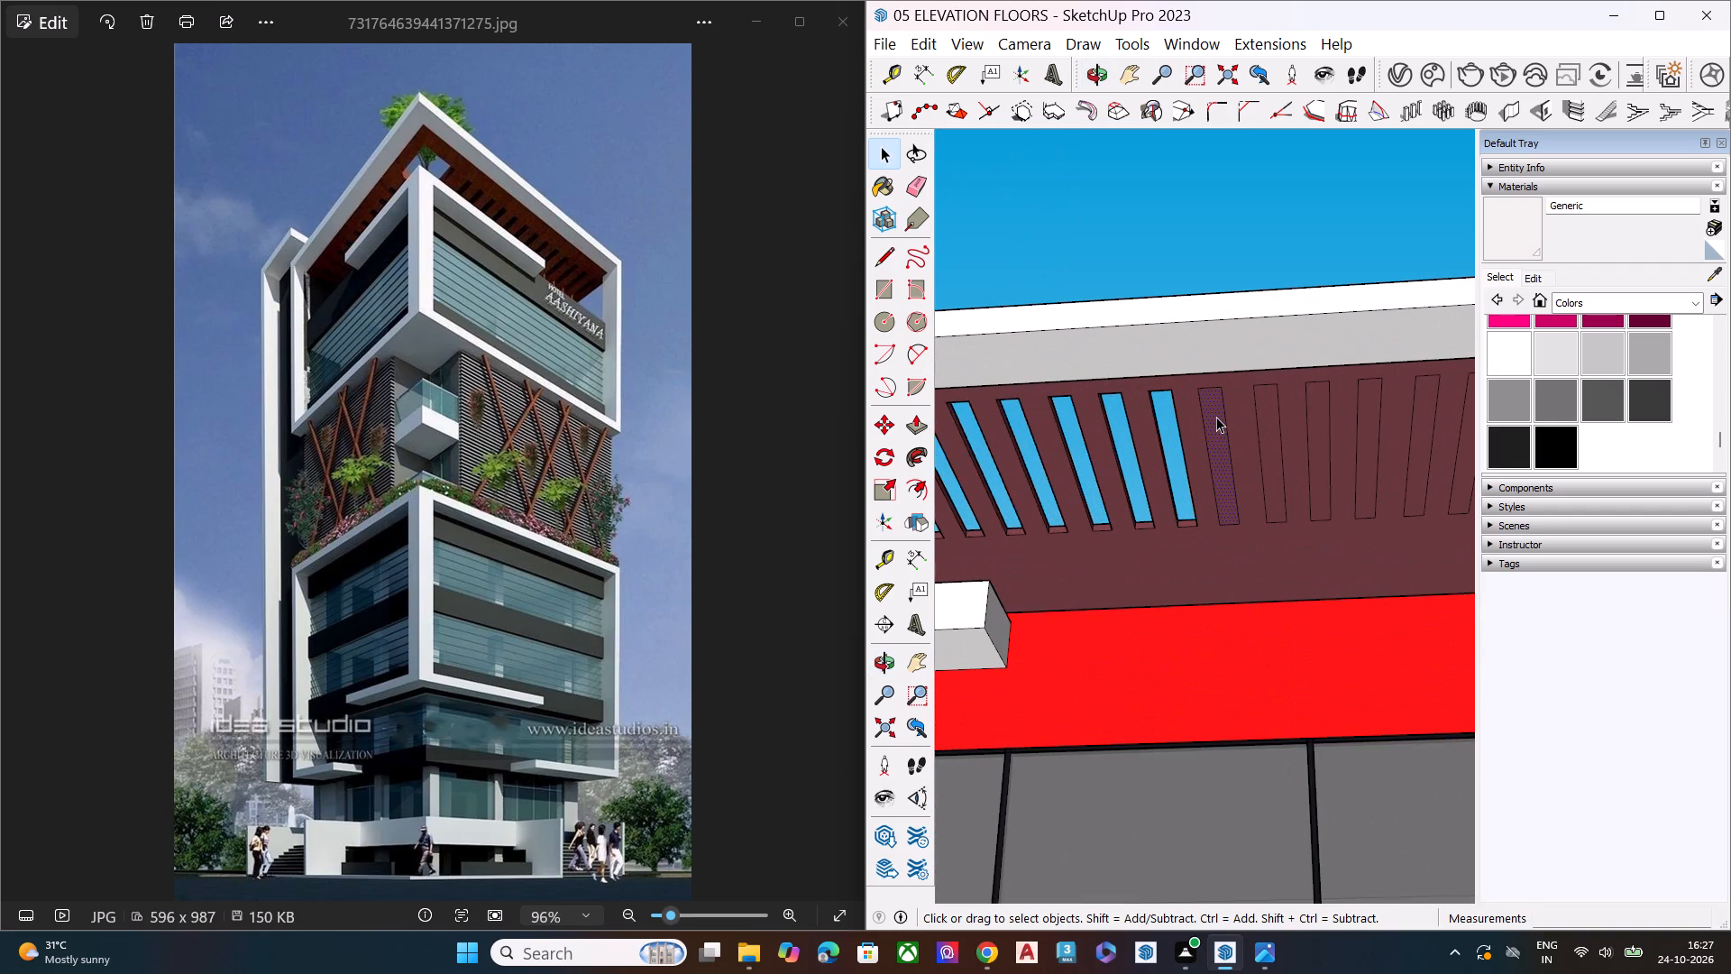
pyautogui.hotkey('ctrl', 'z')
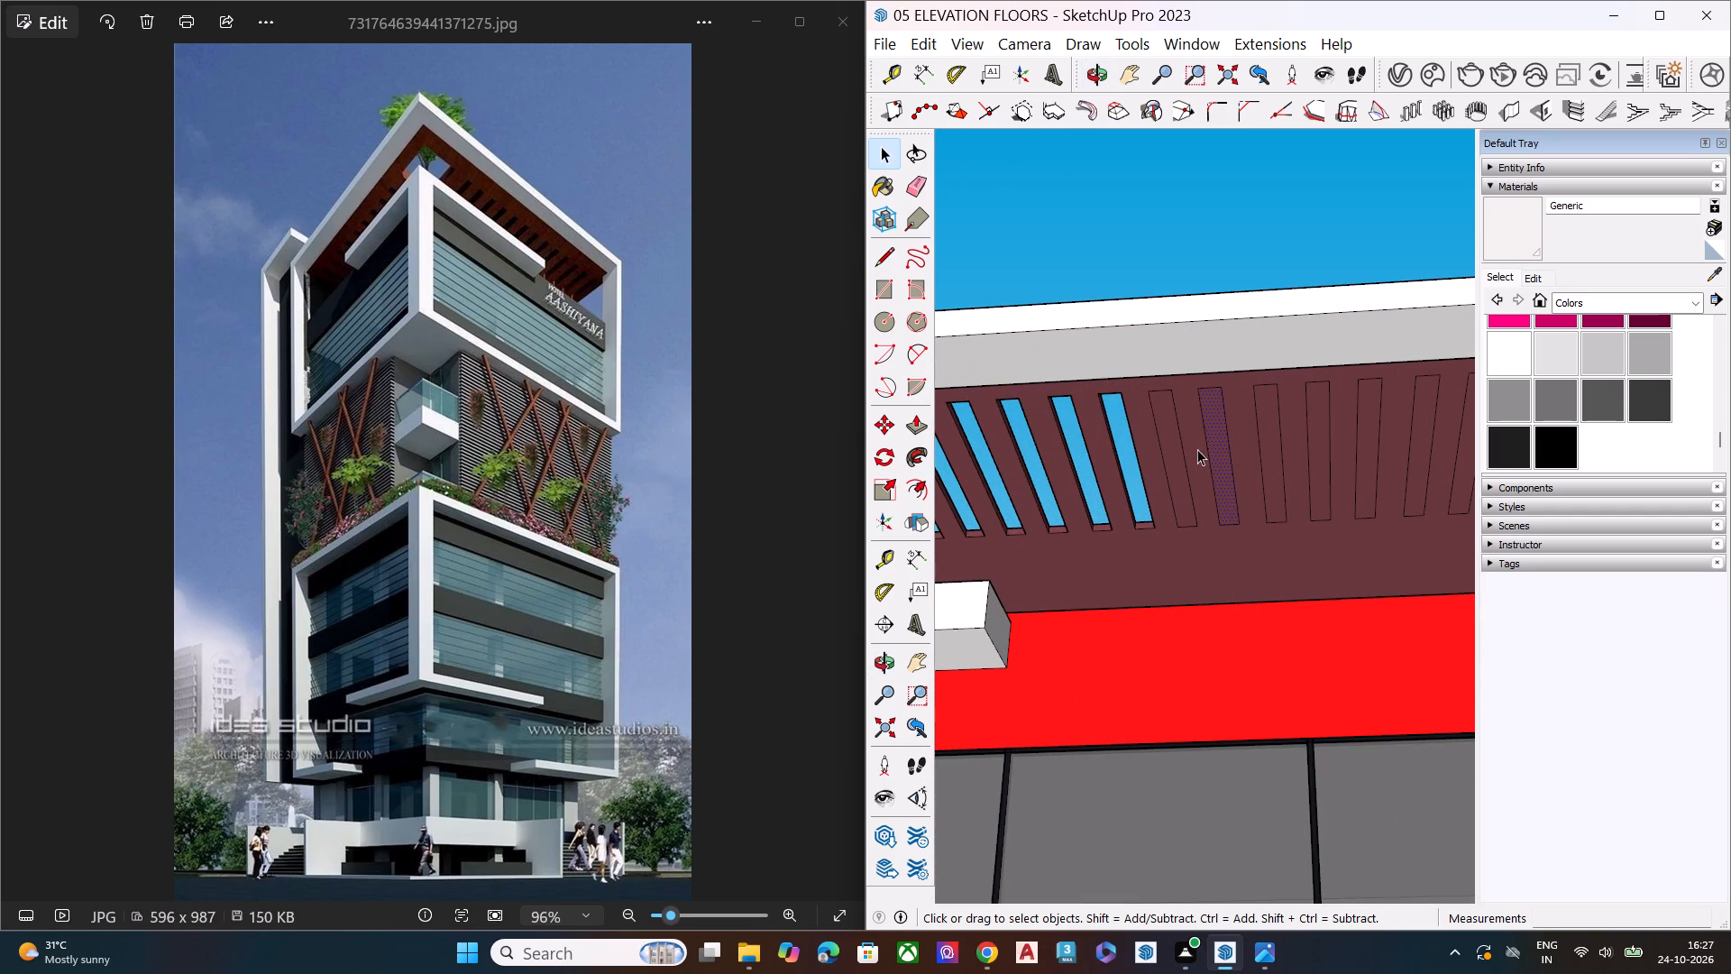
# Delete the seventh and eighth narrow rectangles, with their outlines, from the roof soffit beside the six cut slots.
pyautogui.doubleClick(1175, 449)
pyautogui.press('Delete')
pyautogui.doubleClick(1223, 428)
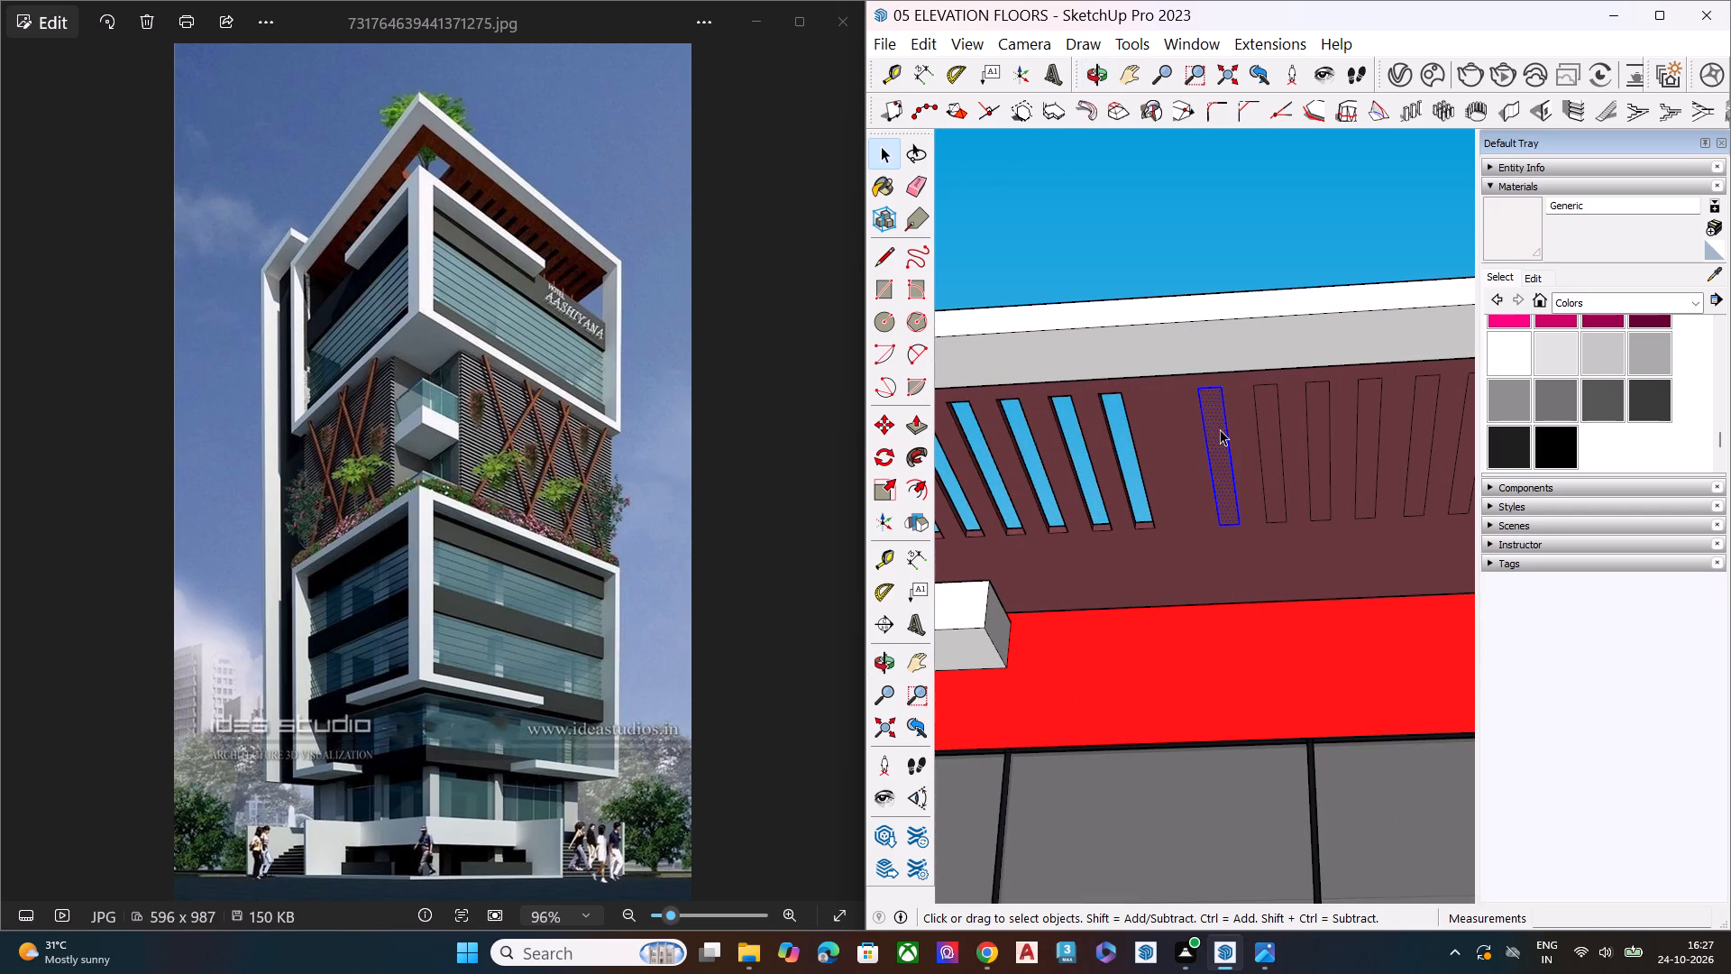
pyautogui.press('Delete')
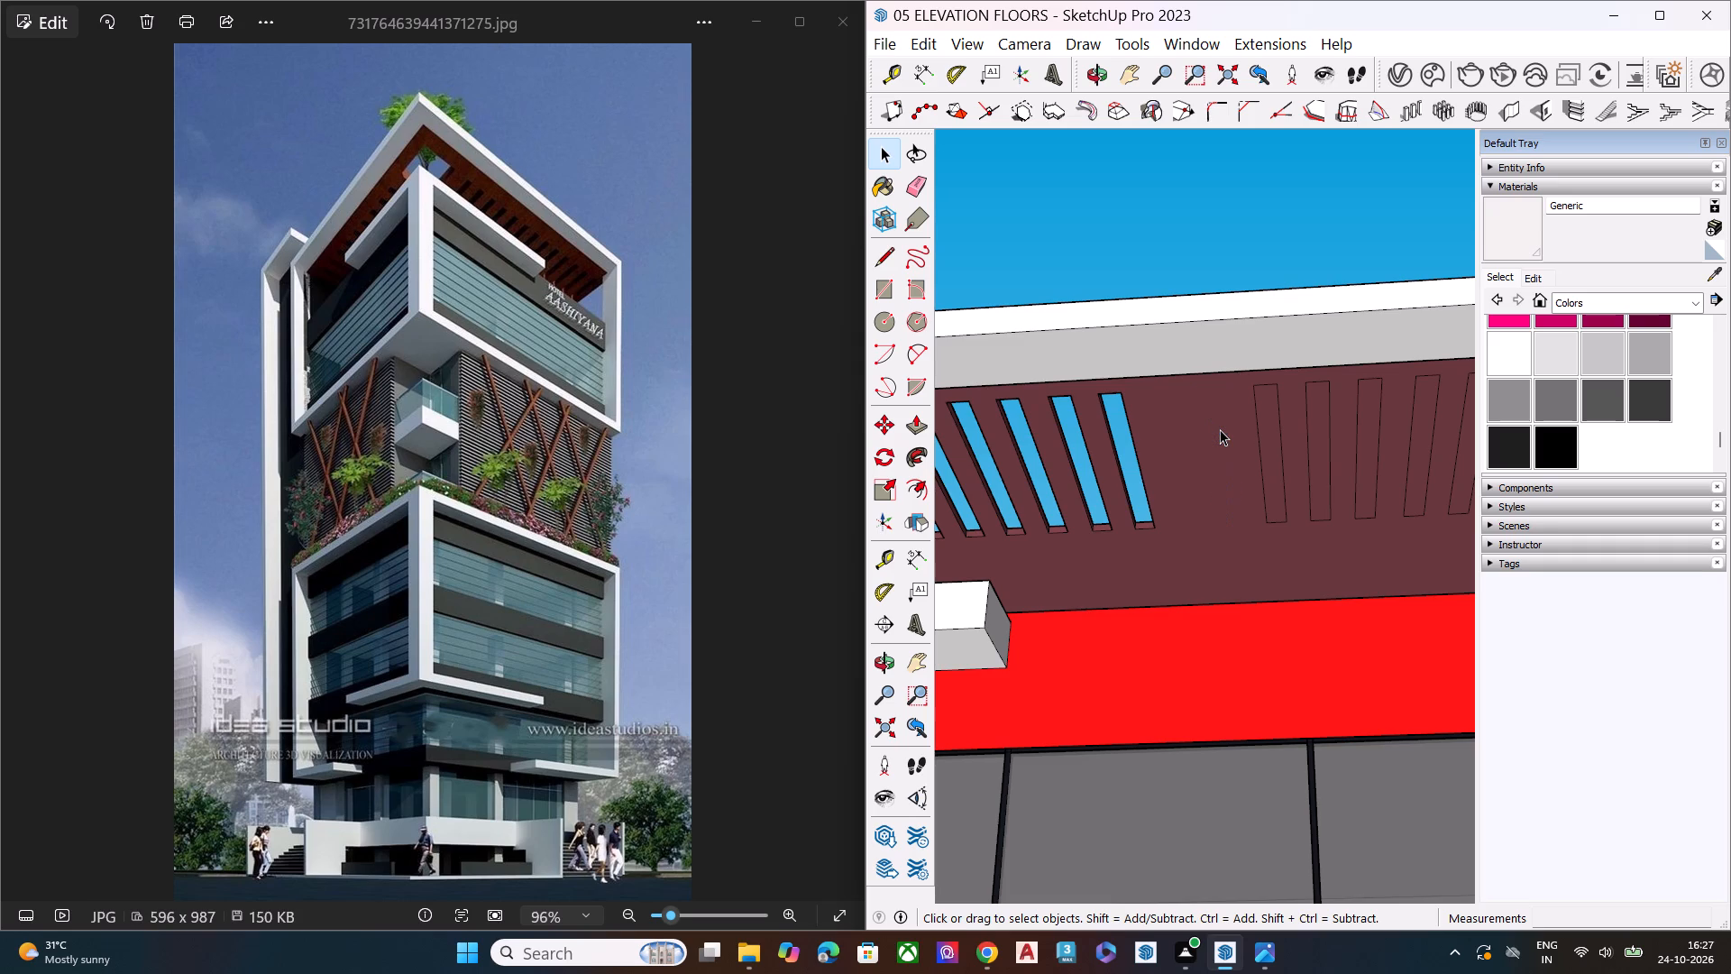
# Delete two leftover narrow rectangles from the roof soffit: the one nearest the cut slots and the one nearest the far roof corner.
pyautogui.doubleClick(1279, 465)
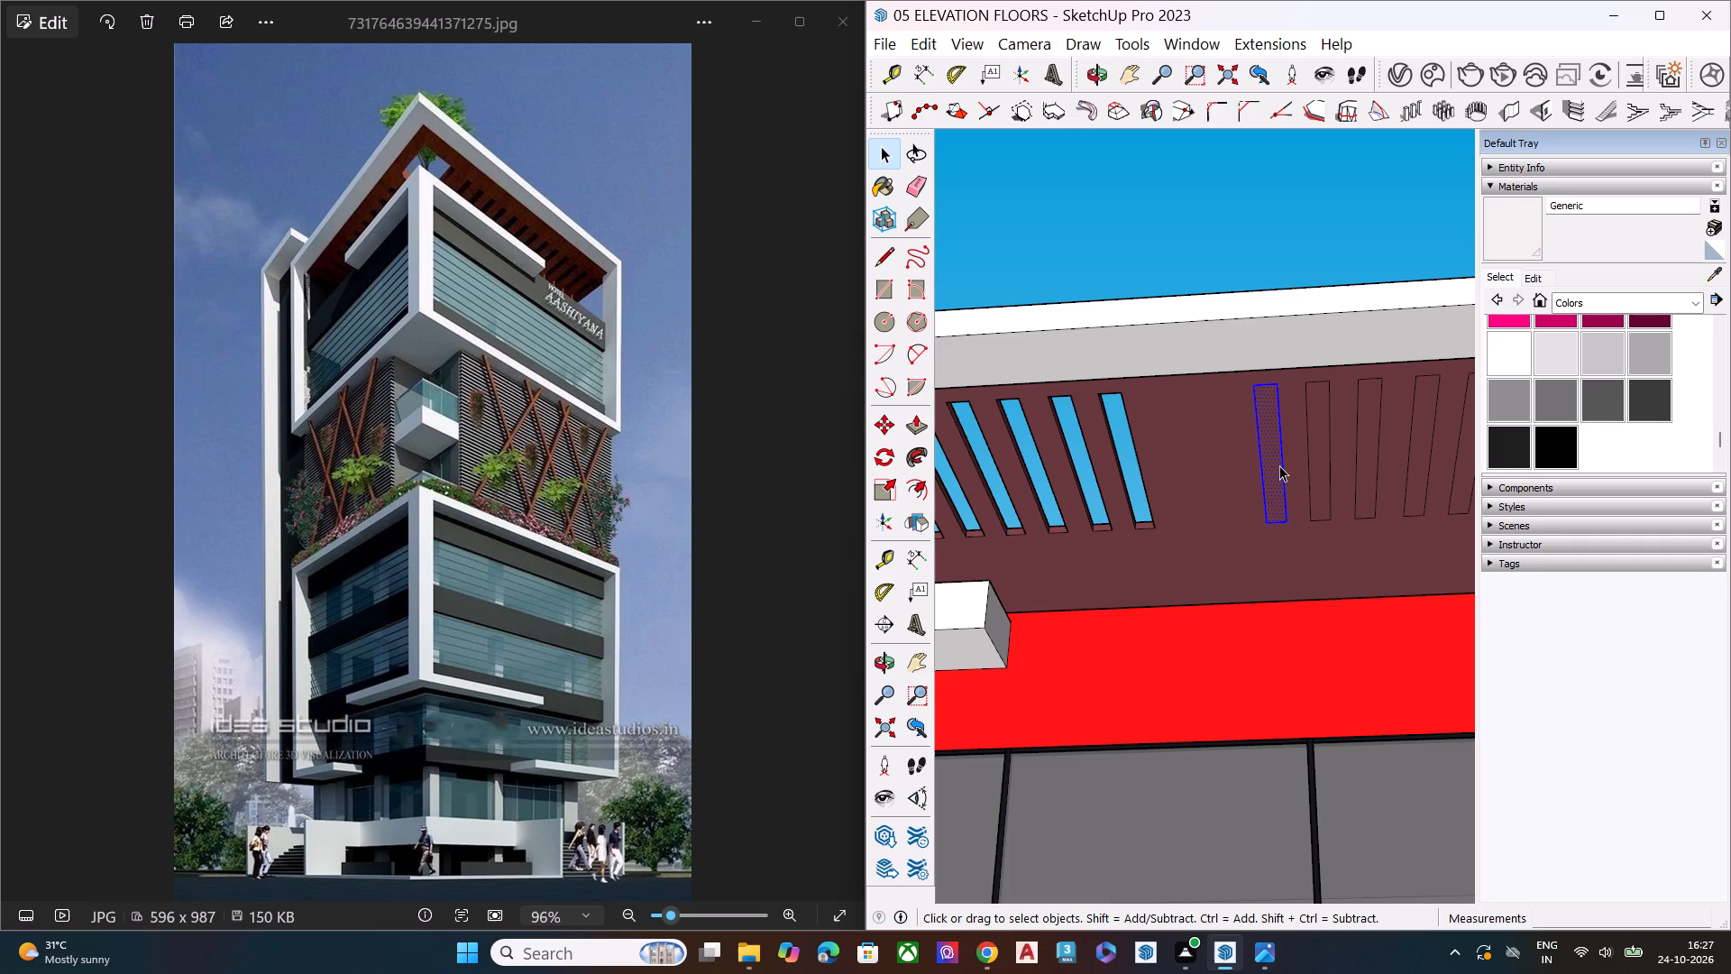
pyautogui.press('Delete')
pyautogui.scroll(1, 1294, 293)
pyautogui.scroll(-7, 1304, 304)
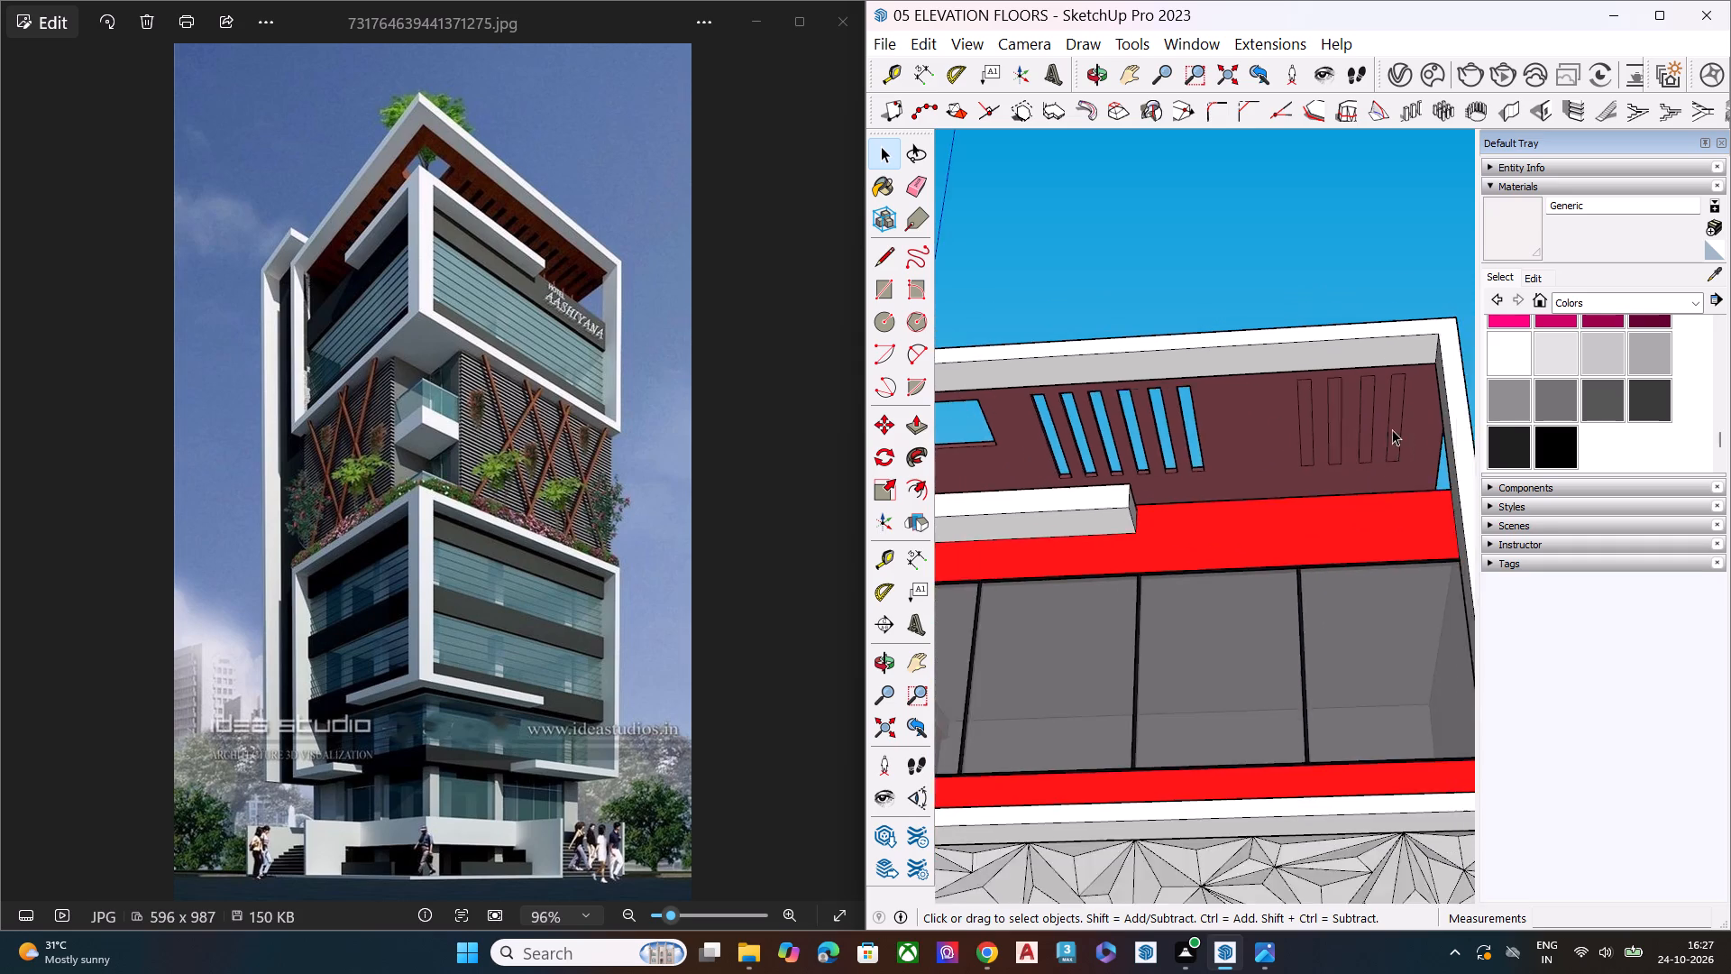
pyautogui.scroll(-1, 1201, 428)
pyautogui.scroll(1, 1191, 431)
pyautogui.scroll(-6, 1191, 432)
pyautogui.scroll(7, 1378, 406)
pyautogui.scroll(5, 1304, 406)
pyautogui.scroll(-1, 1304, 405)
pyautogui.scroll(3, 1304, 405)
pyautogui.doubleClick(1320, 435)
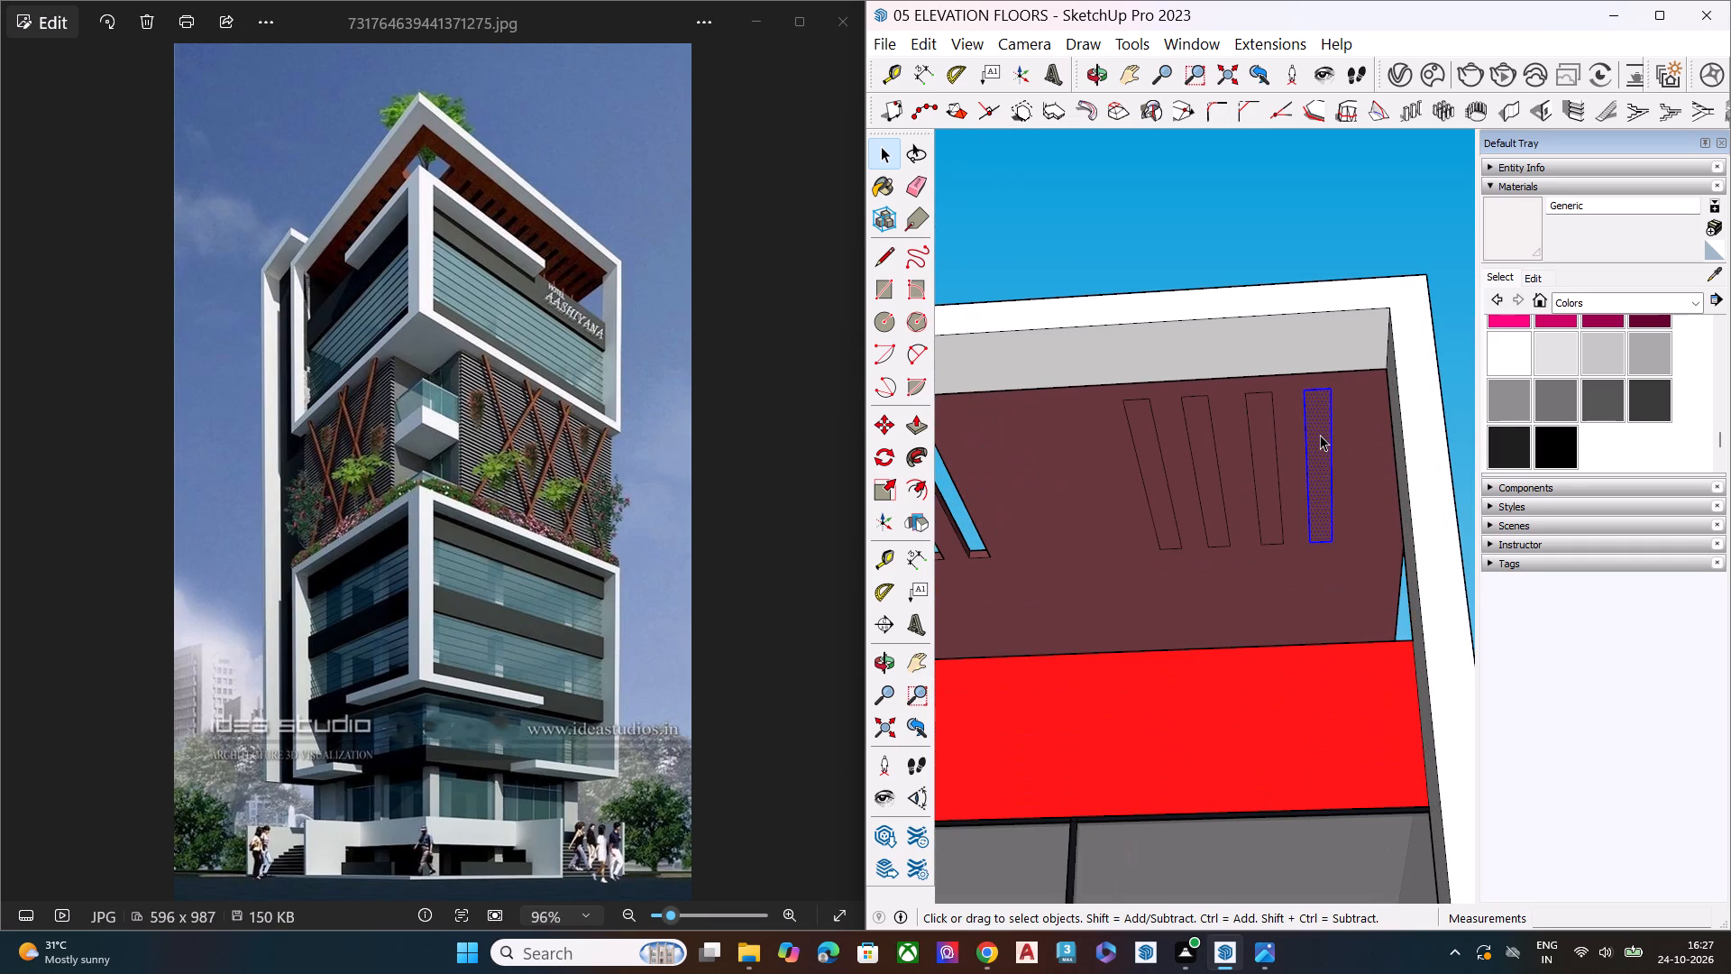
pyautogui.press('Delete')
# Delete the narrow rectangle now nearest the far roof corner, with its outline, from the roof soffit.
pyautogui.doubleClick(1253, 441)
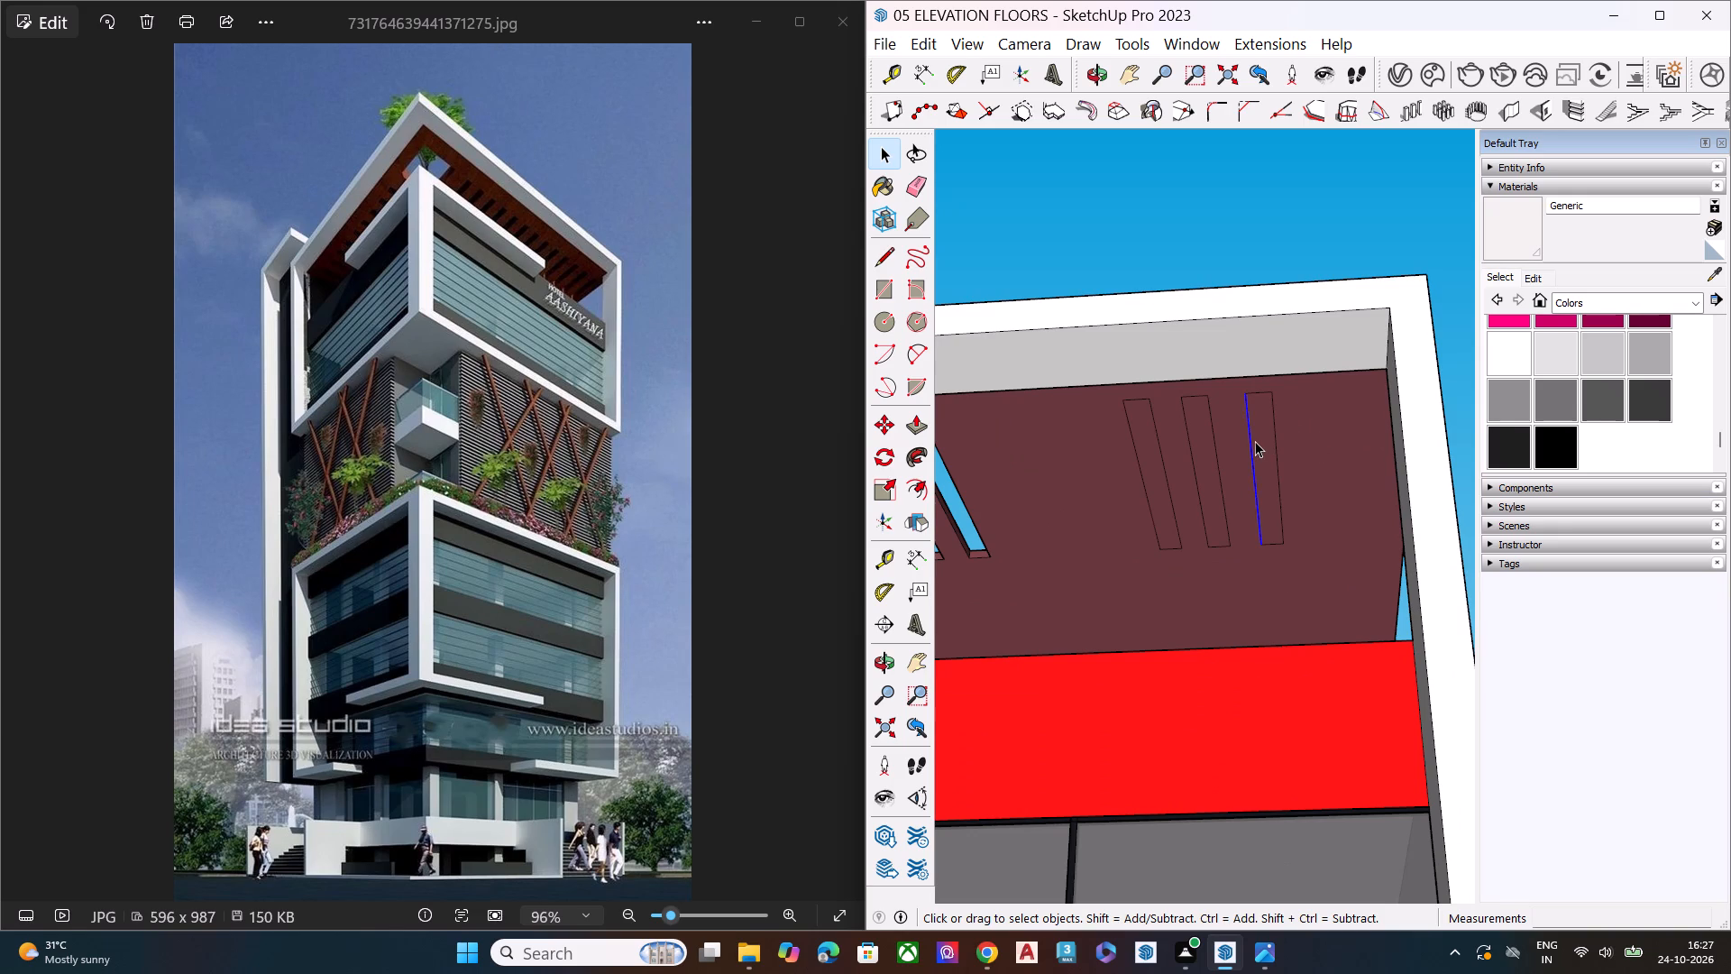
pyautogui.doubleClick(1255, 441)
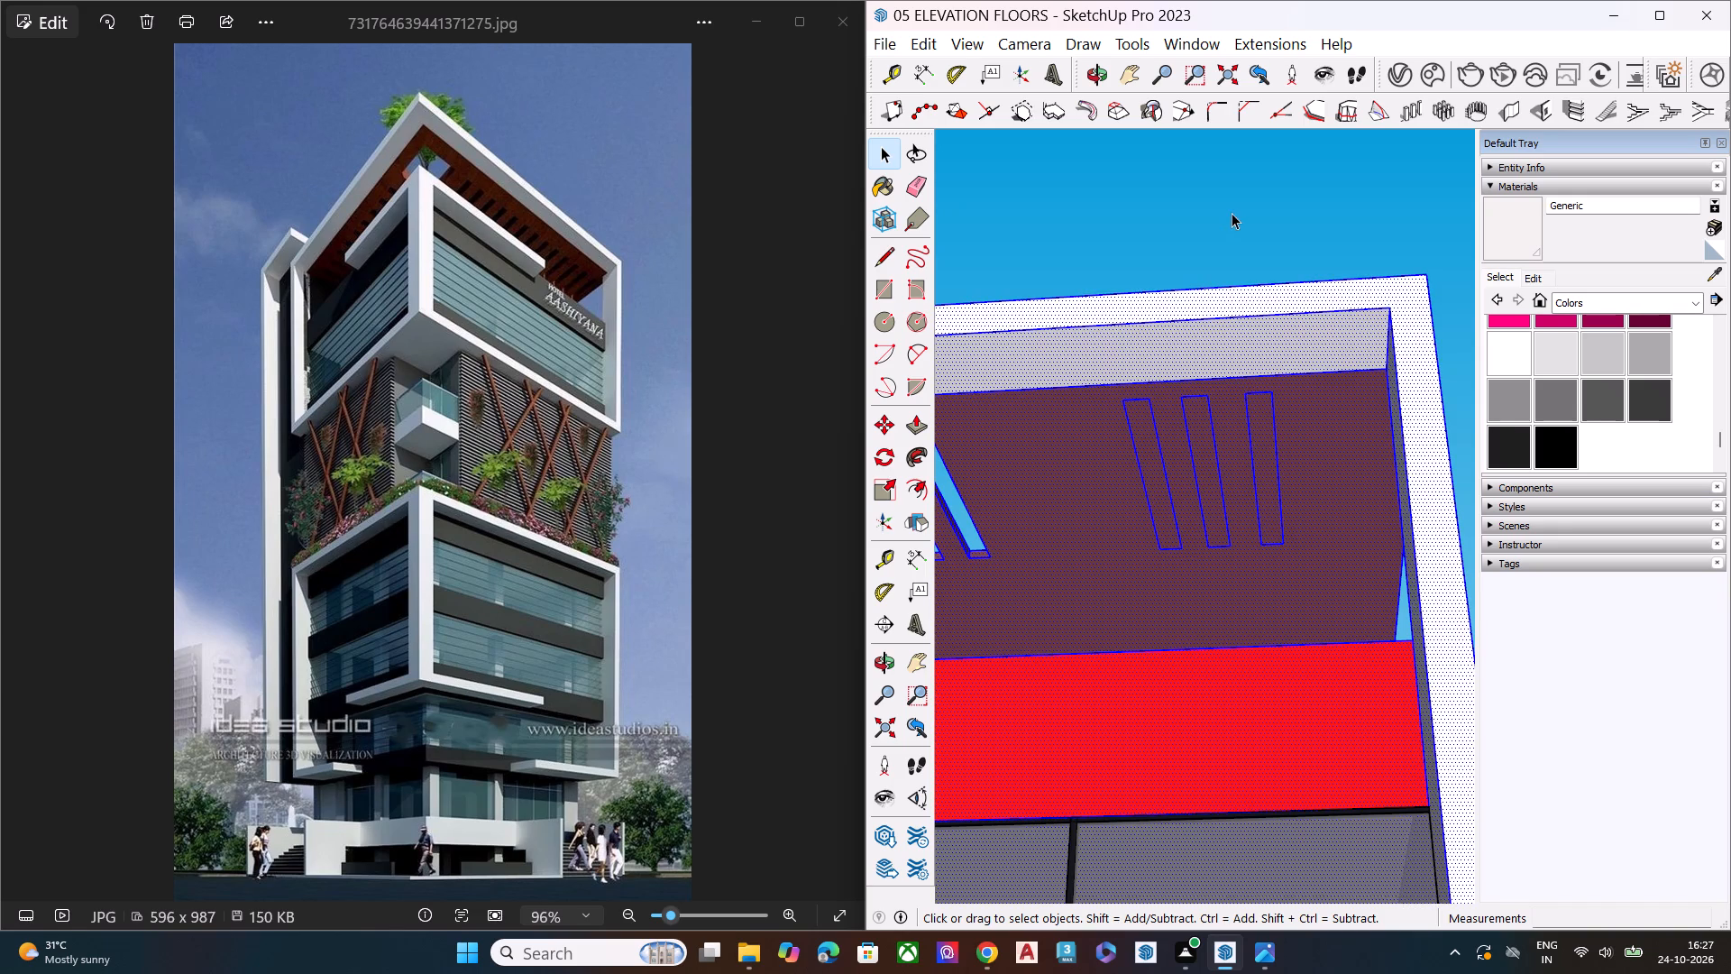
pyautogui.click(1232, 213)
pyautogui.doubleClick(1260, 443)
pyautogui.press('Delete')
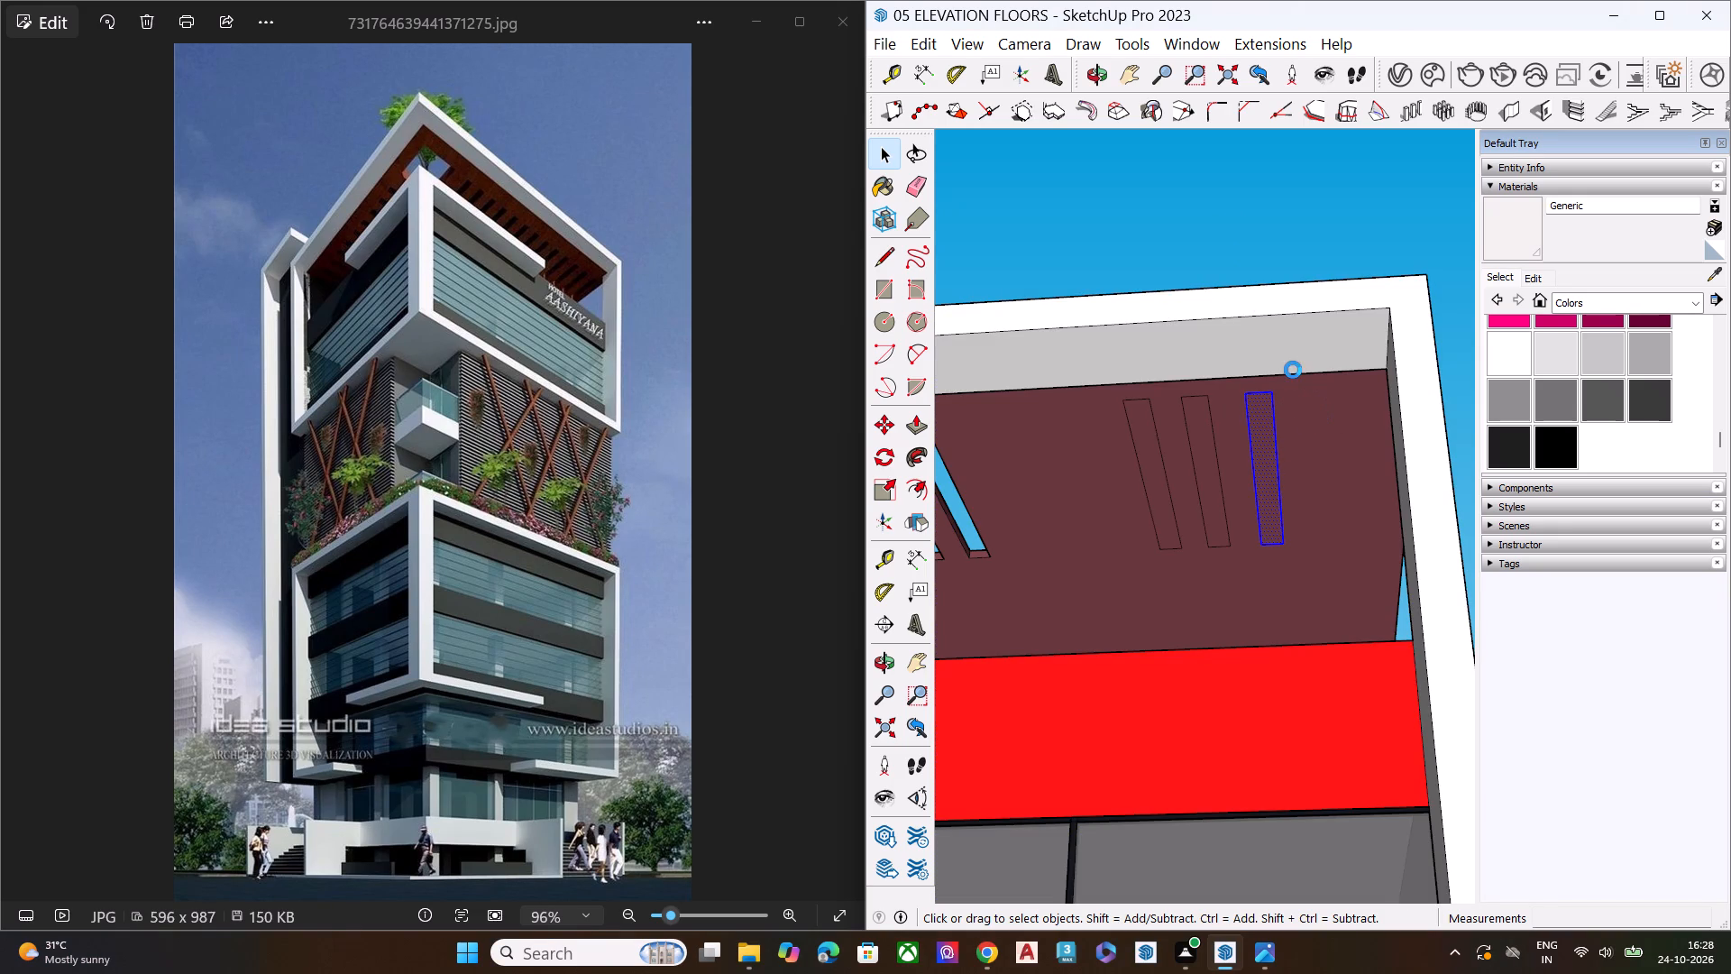
pyautogui.press('space')
pyautogui.press('space')
pyautogui.click(1266, 465)
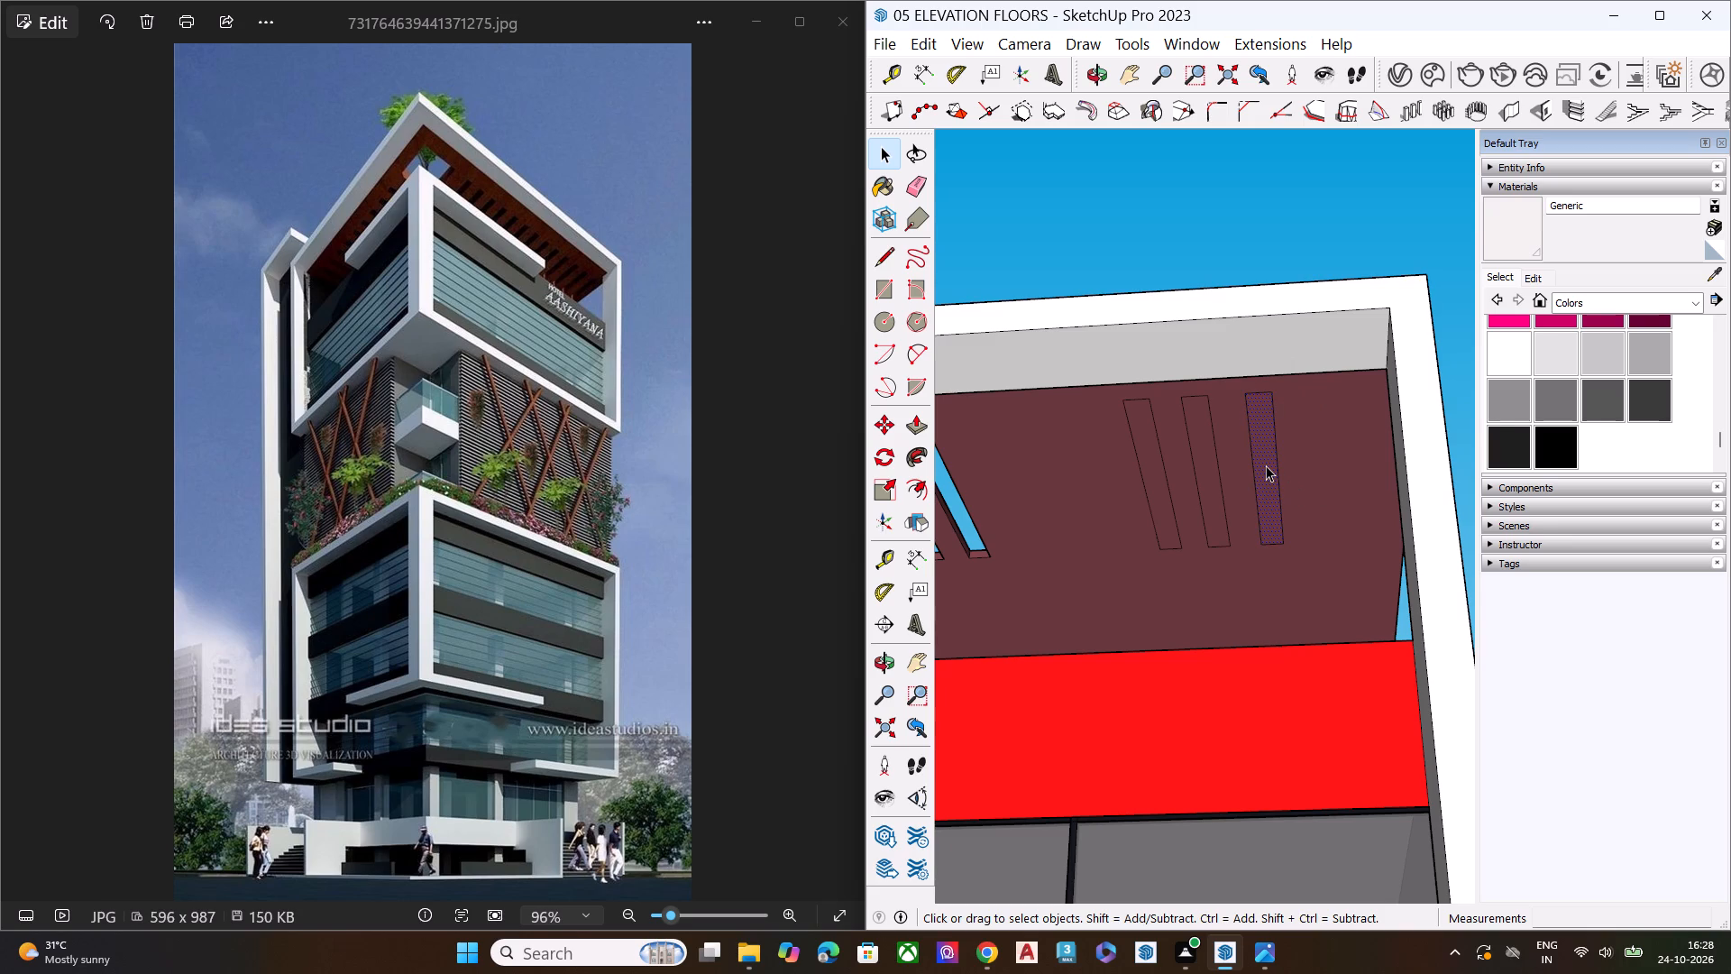
pyautogui.doubleClick(1266, 465)
pyautogui.press('Delete')
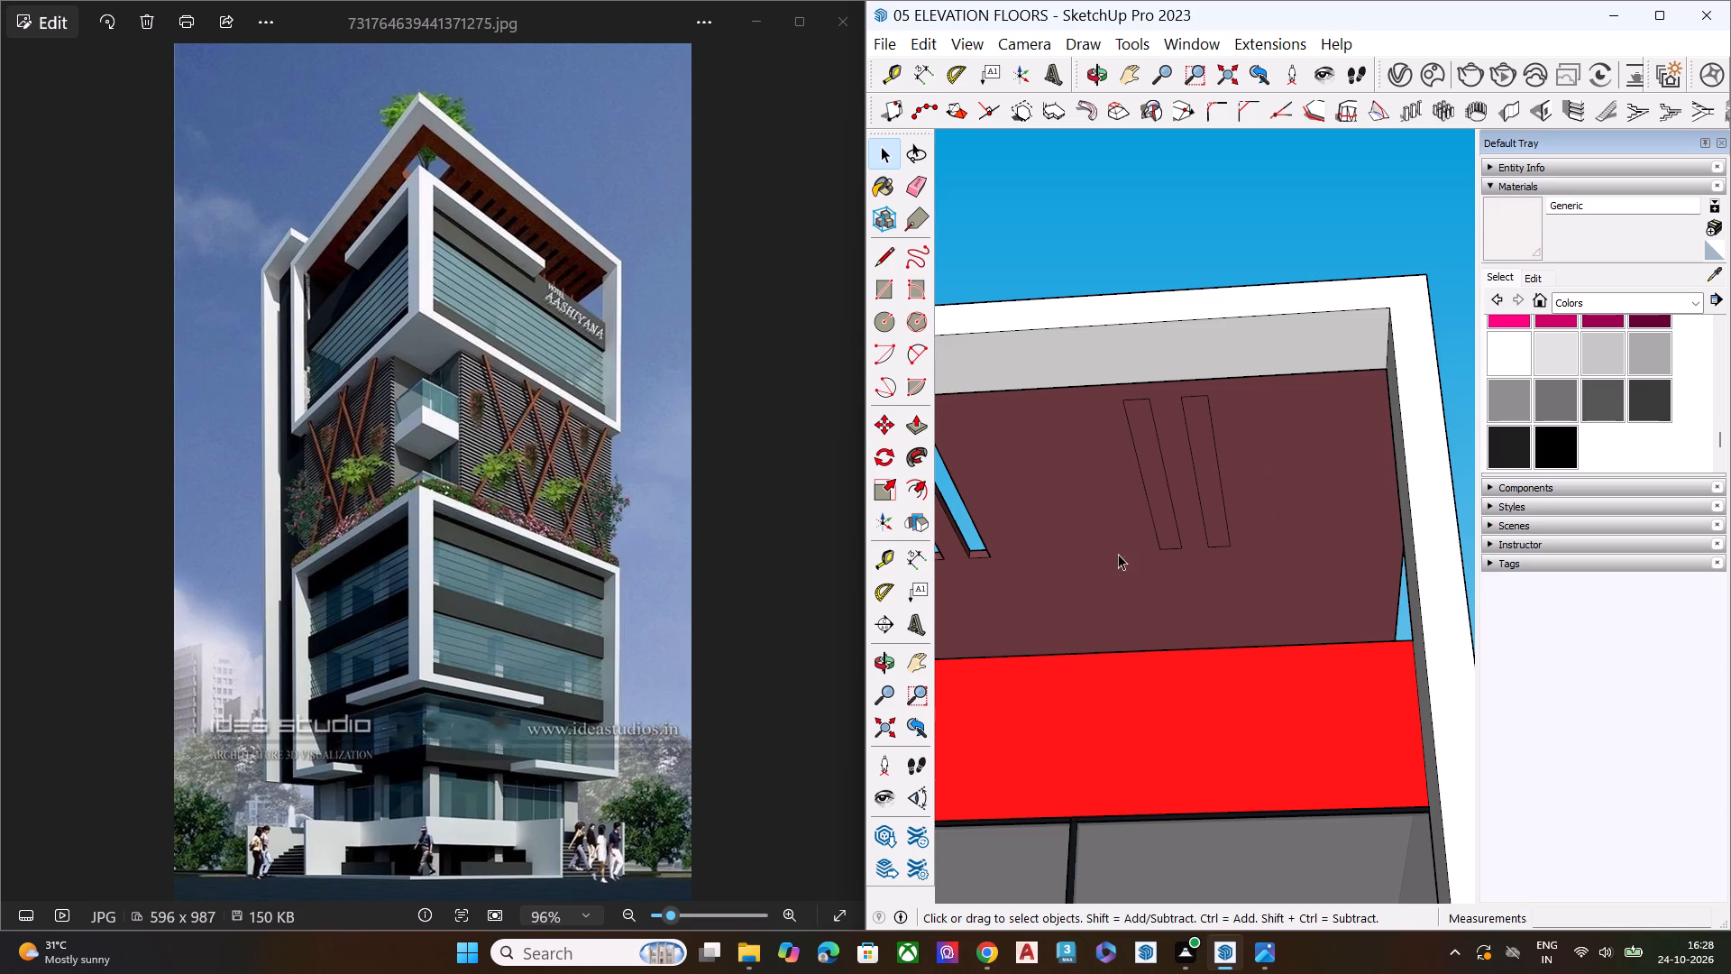
# Delete the last two narrow rectangles, with their outlines, from the roof soffit between the cut slots and the far corner.
pyautogui.tripleClick(1205, 450)
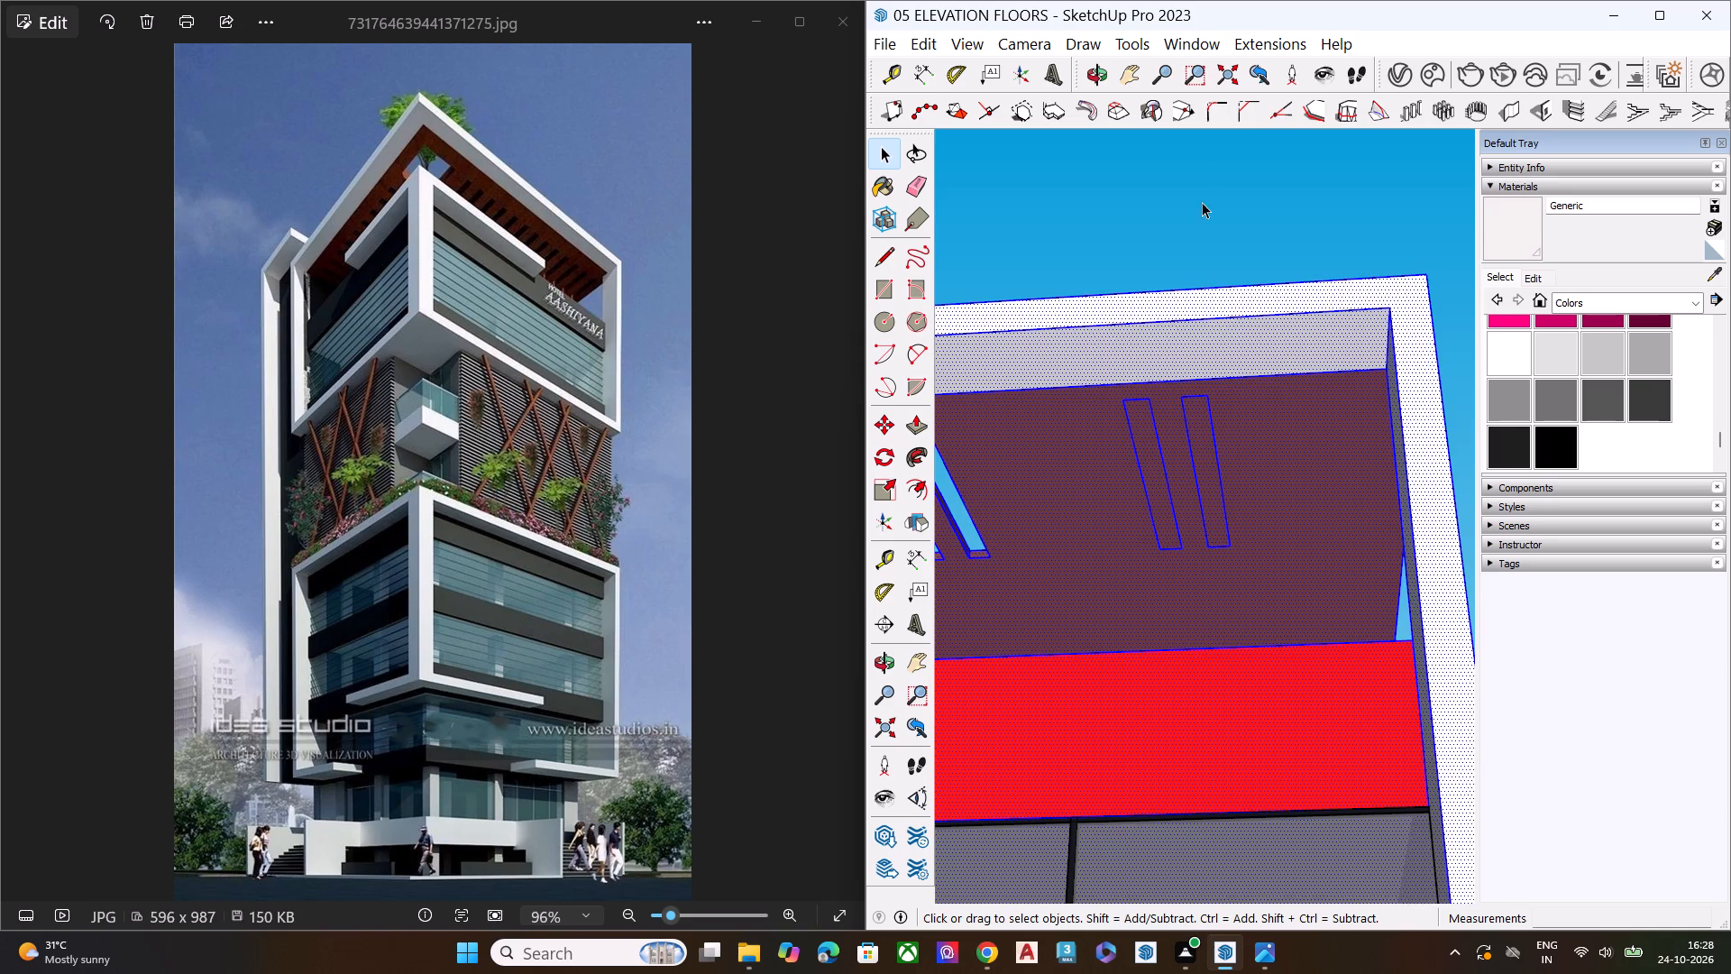
pyautogui.click(1204, 171)
pyautogui.click(1196, 414)
pyautogui.click(1196, 414)
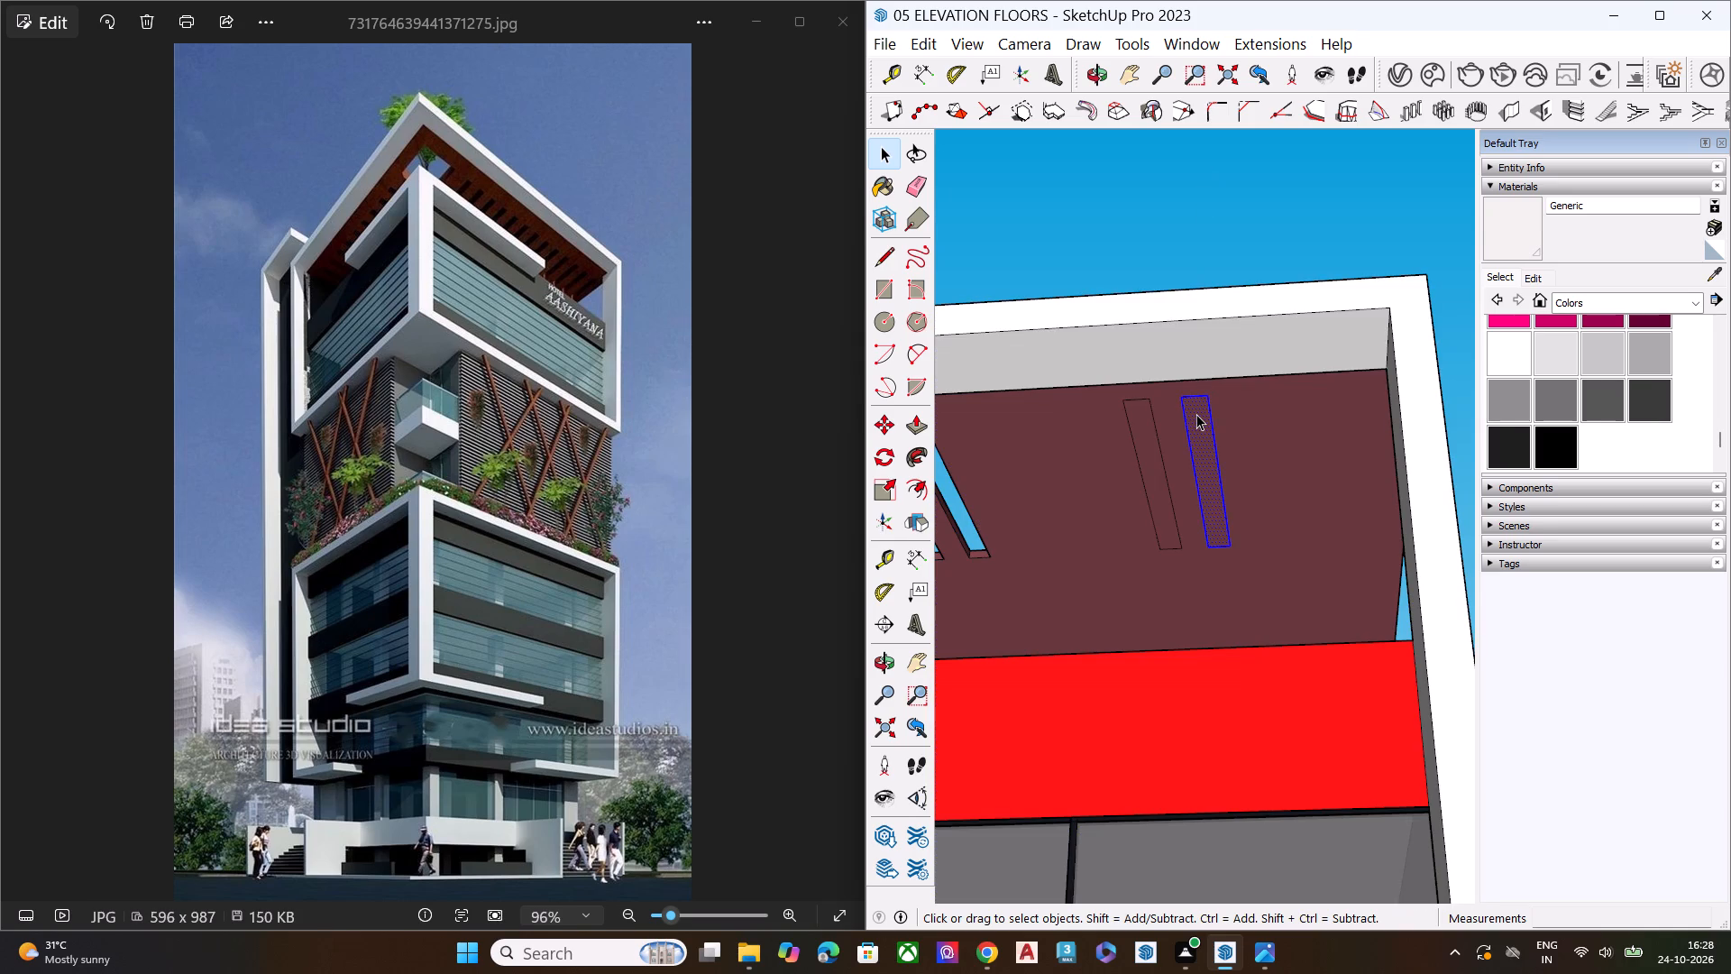
pyautogui.press('Delete')
pyautogui.doubleClick(1162, 479)
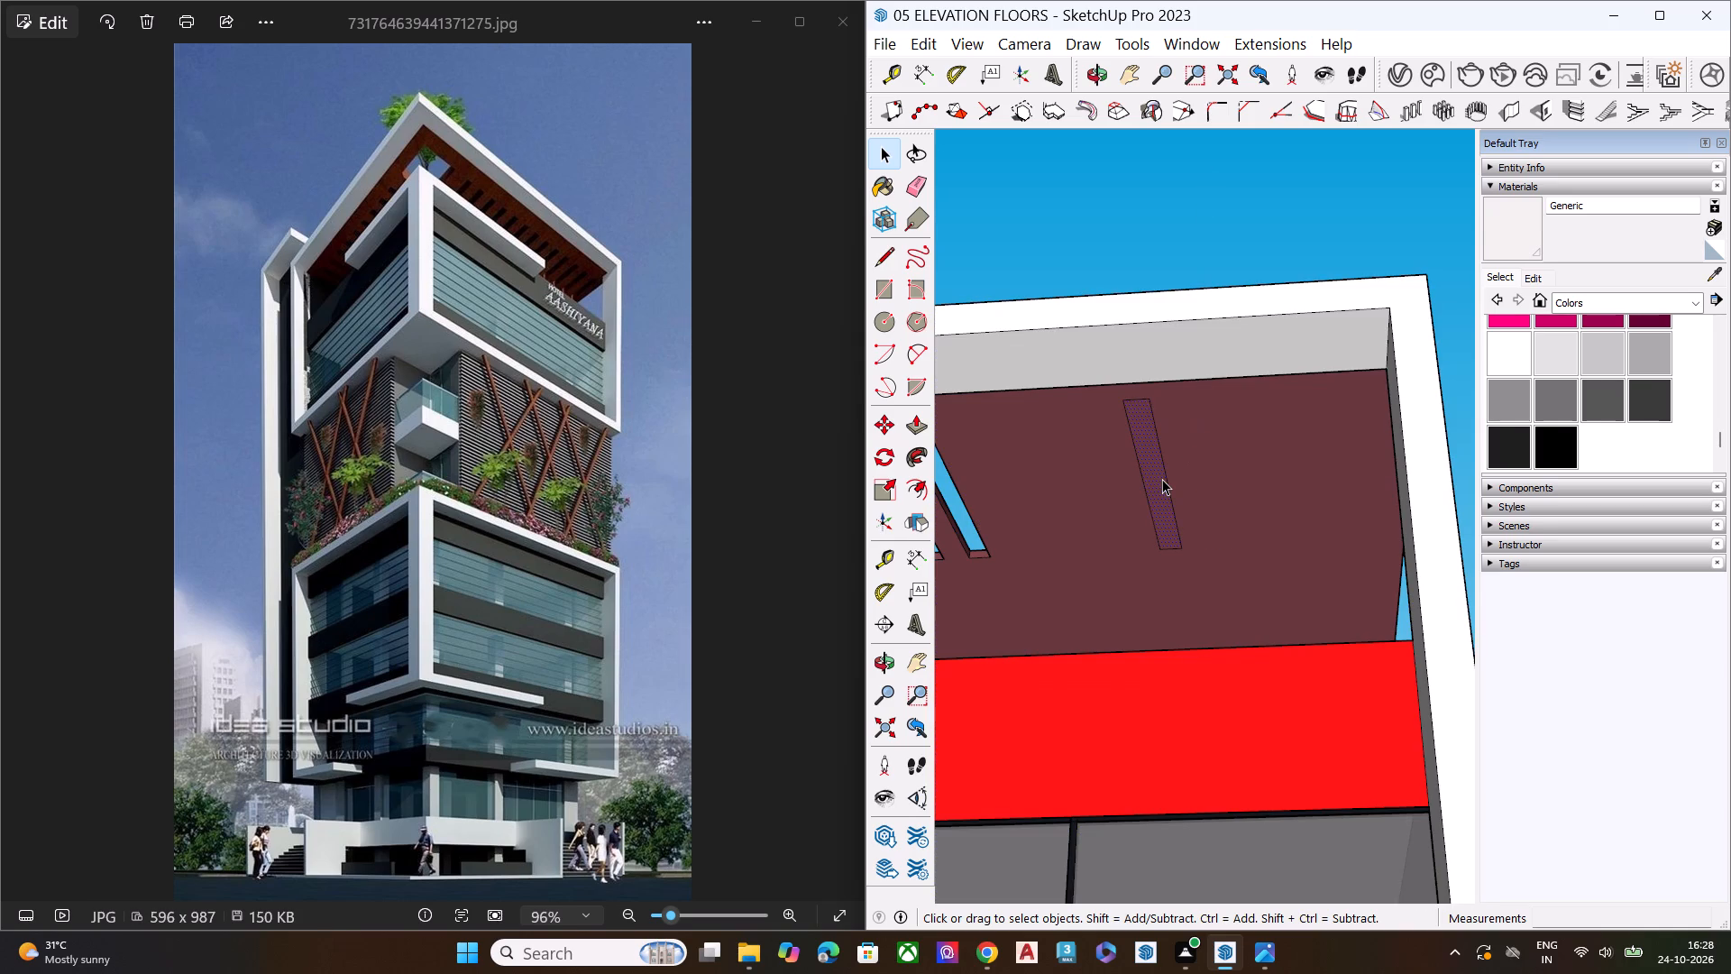
pyautogui.press('Delete')
pyautogui.press('space')
# Examine the roof soffit with its six slots and square opening from below and from the tower's front corner.
pyautogui.scroll(-2, 1149, 495)
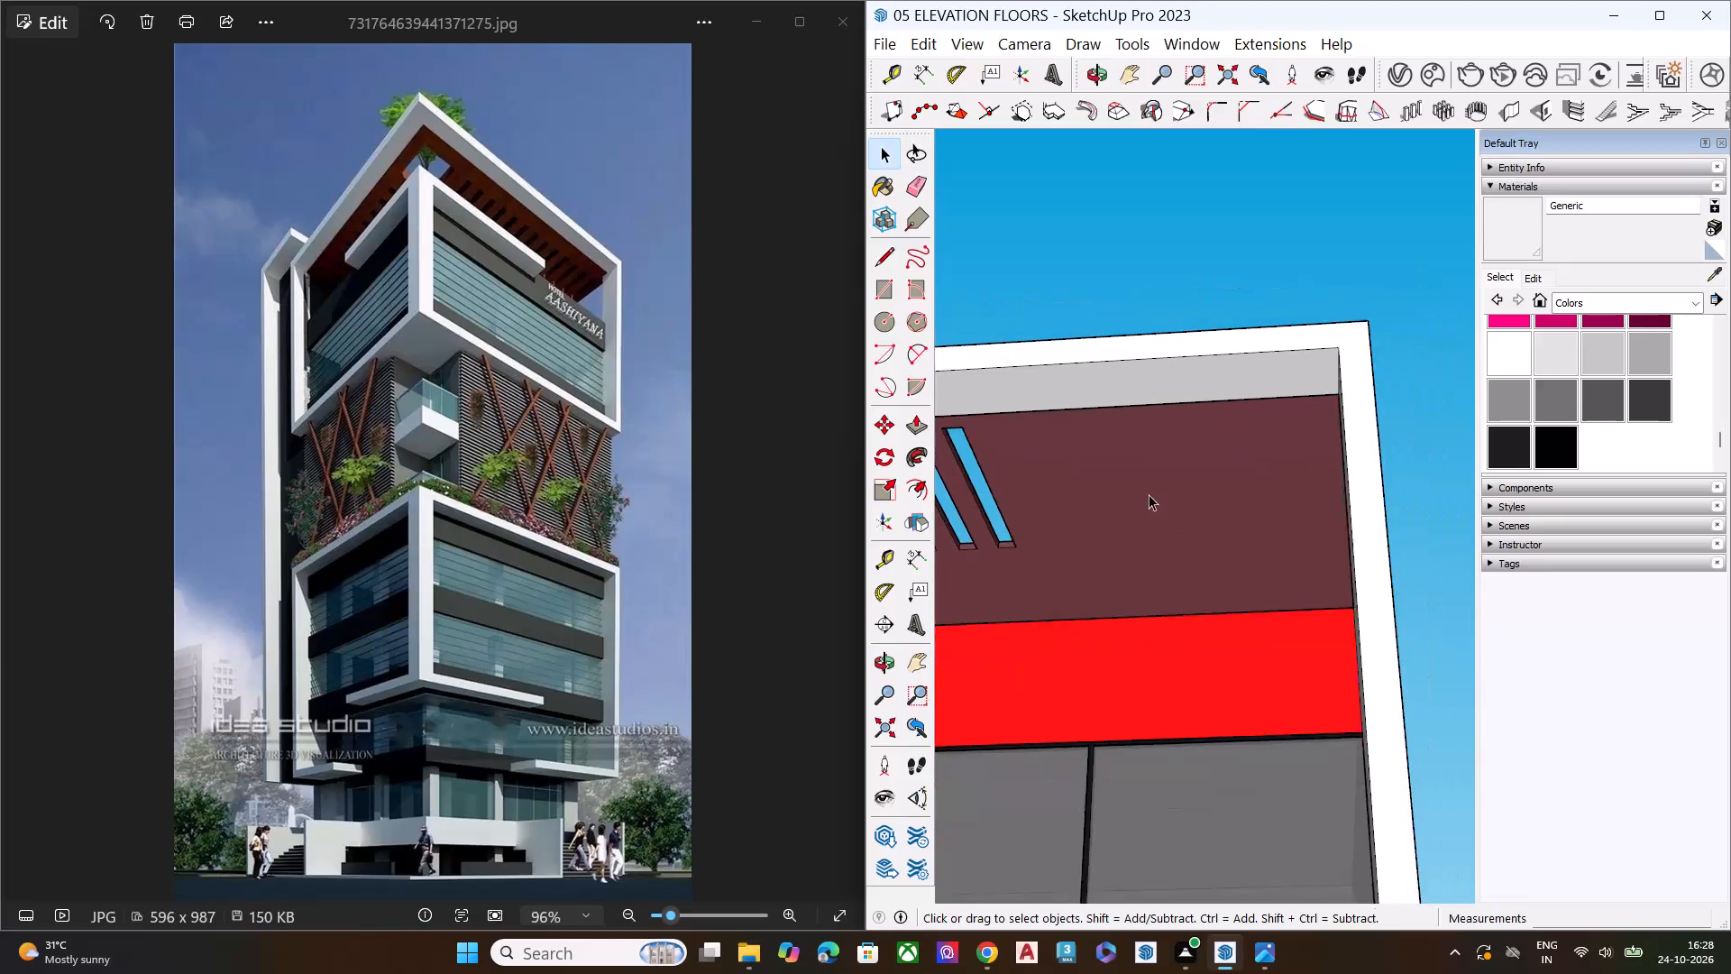
pyautogui.scroll(-2, 1149, 494)
pyautogui.scroll(1, 1149, 492)
pyautogui.scroll(-3, 1151, 492)
pyautogui.scroll(-4, 1276, 479)
pyautogui.scroll(1, 1266, 487)
pyautogui.scroll(-2, 1266, 489)
pyautogui.moveTo(1031, 553); pyautogui.dragTo(1472, 550, button='middle')
pyautogui.scroll(8, 1060, 424)
pyautogui.scroll(-9, 1116, 418)
pyautogui.moveTo(1157, 518); pyautogui.dragTo(1206, 465, button='middle')
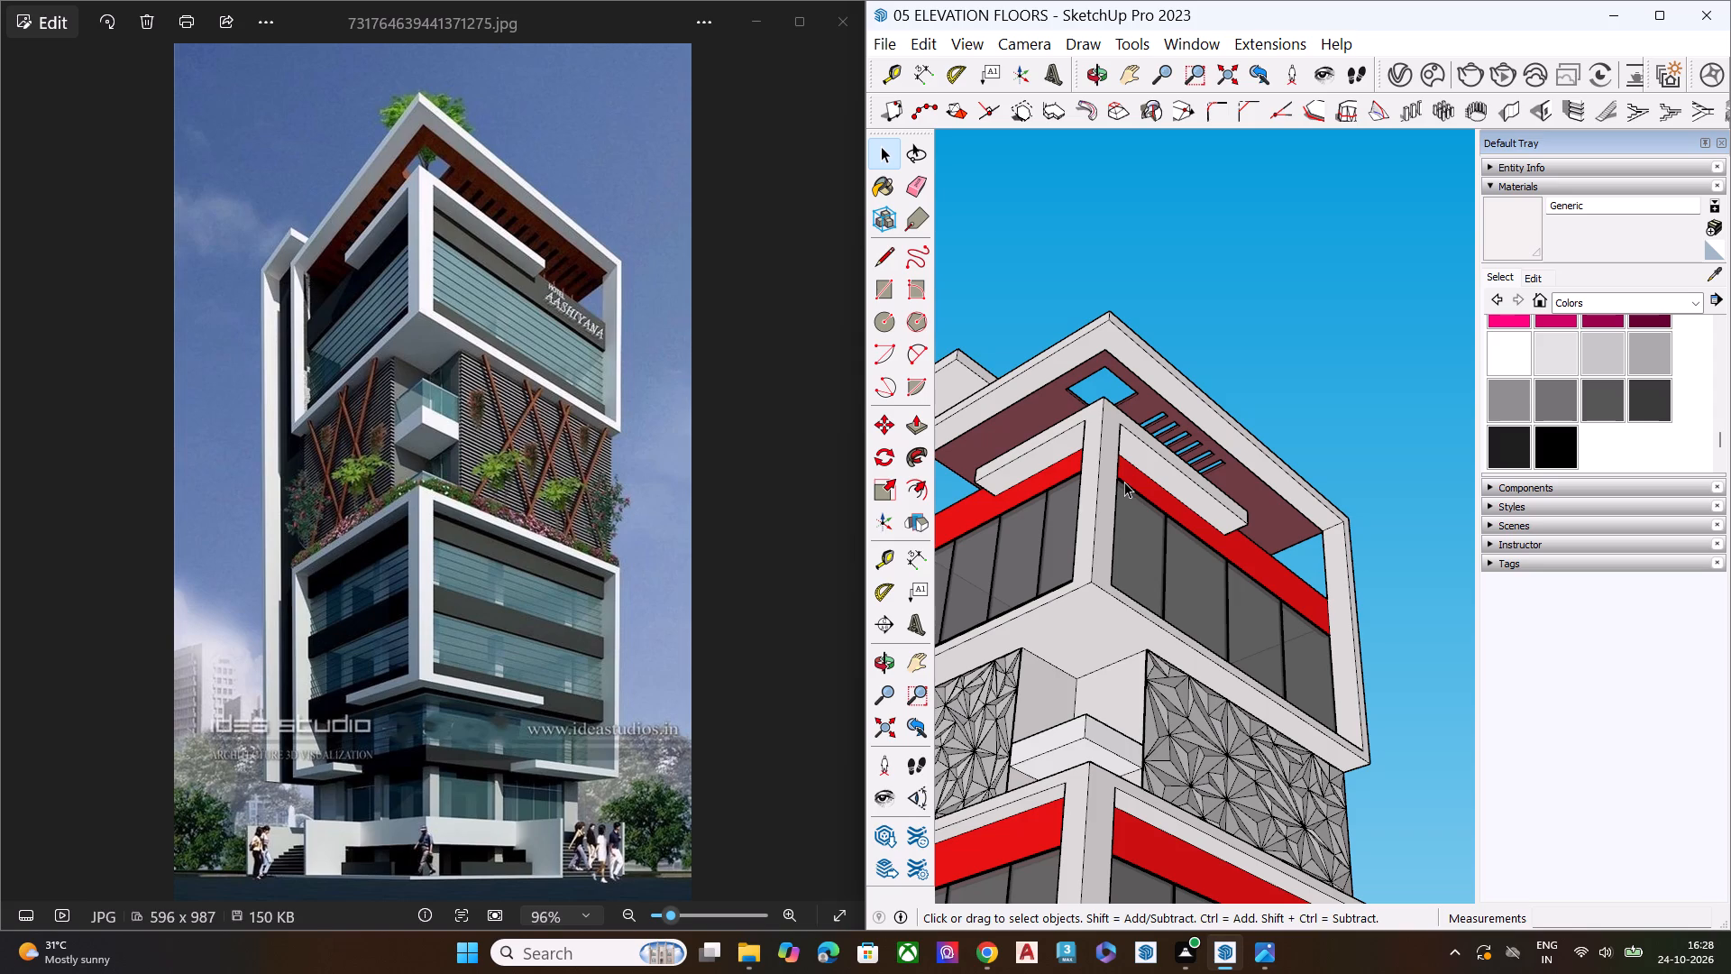
pyautogui.scroll(-2, 1230, 423)
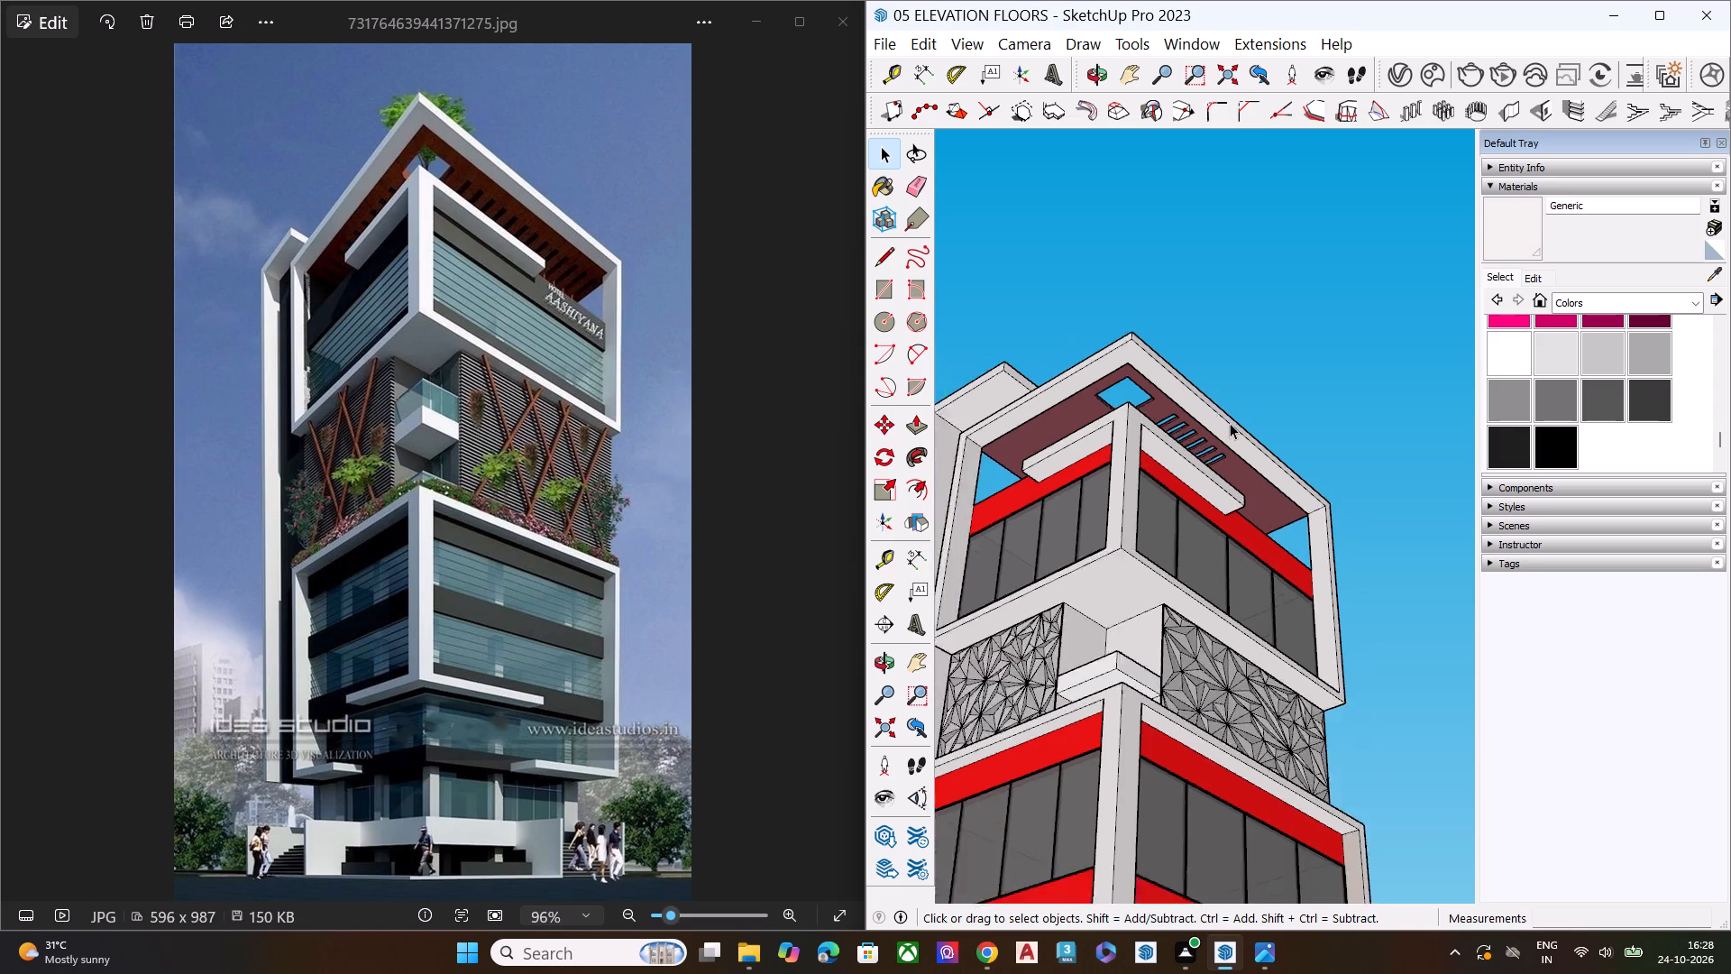
pyautogui.scroll(-4, 1230, 423)
pyautogui.click(1322, 385)
pyautogui.moveTo(1206, 501); pyautogui.dragTo(1195, 694, button='middle')
pyautogui.scroll(1, 1193, 569)
pyautogui.scroll(-2, 1193, 515)
pyautogui.scroll(7, 1193, 512)
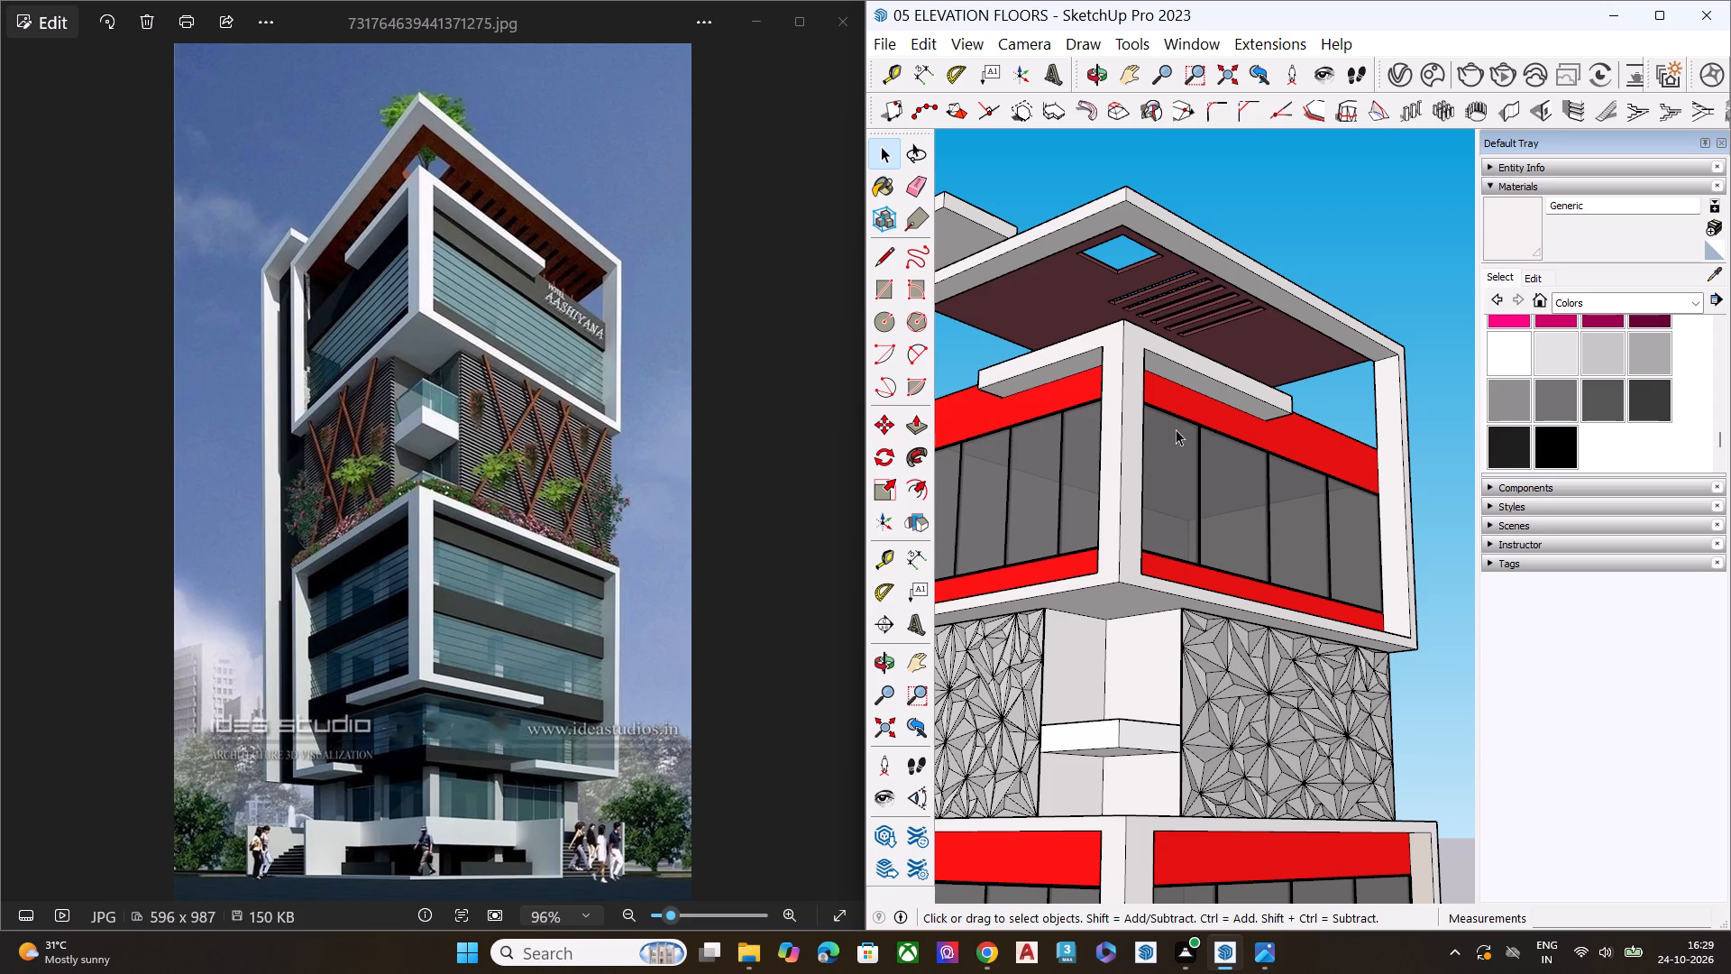
# Review the whole tower from several angles against the reference image, checking the frames, glazing, bands and base.
pyautogui.scroll(-7, 1304, 375)
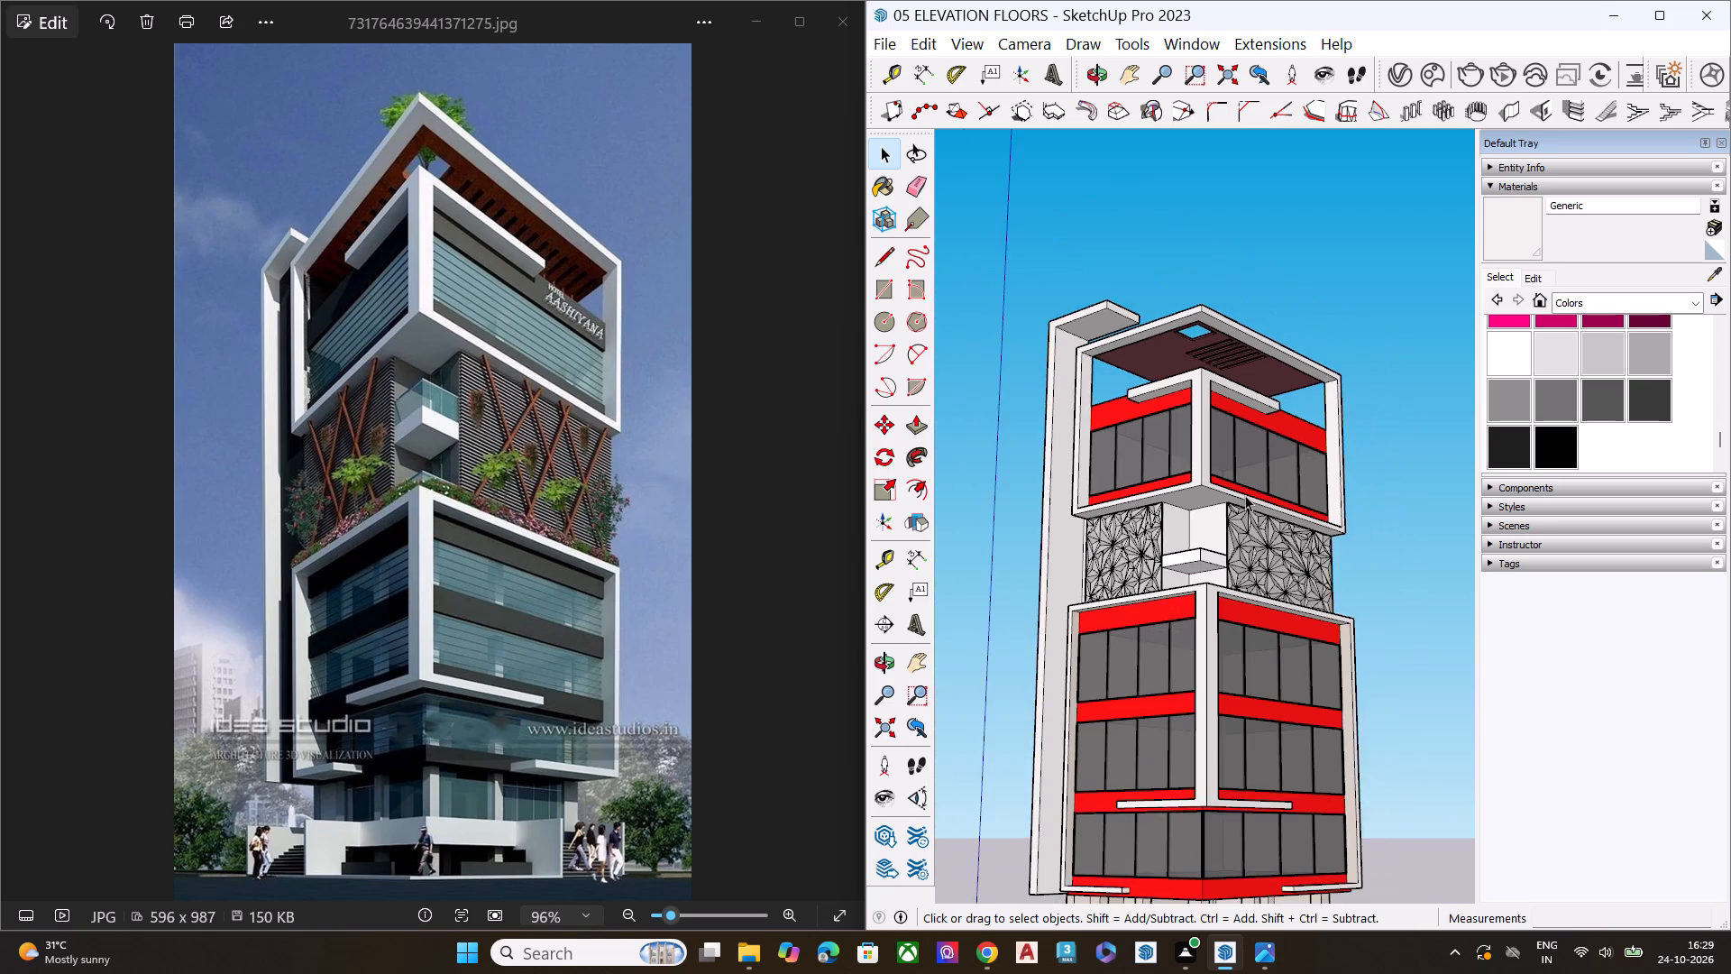
pyautogui.scroll(-5, 1143, 419)
pyautogui.moveTo(1214, 644); pyautogui.dragTo(1202, 746, button='middle')
pyautogui.scroll(3, 1202, 746)
pyautogui.moveTo(1218, 635); pyautogui.dragTo(1251, 614, button='middle')
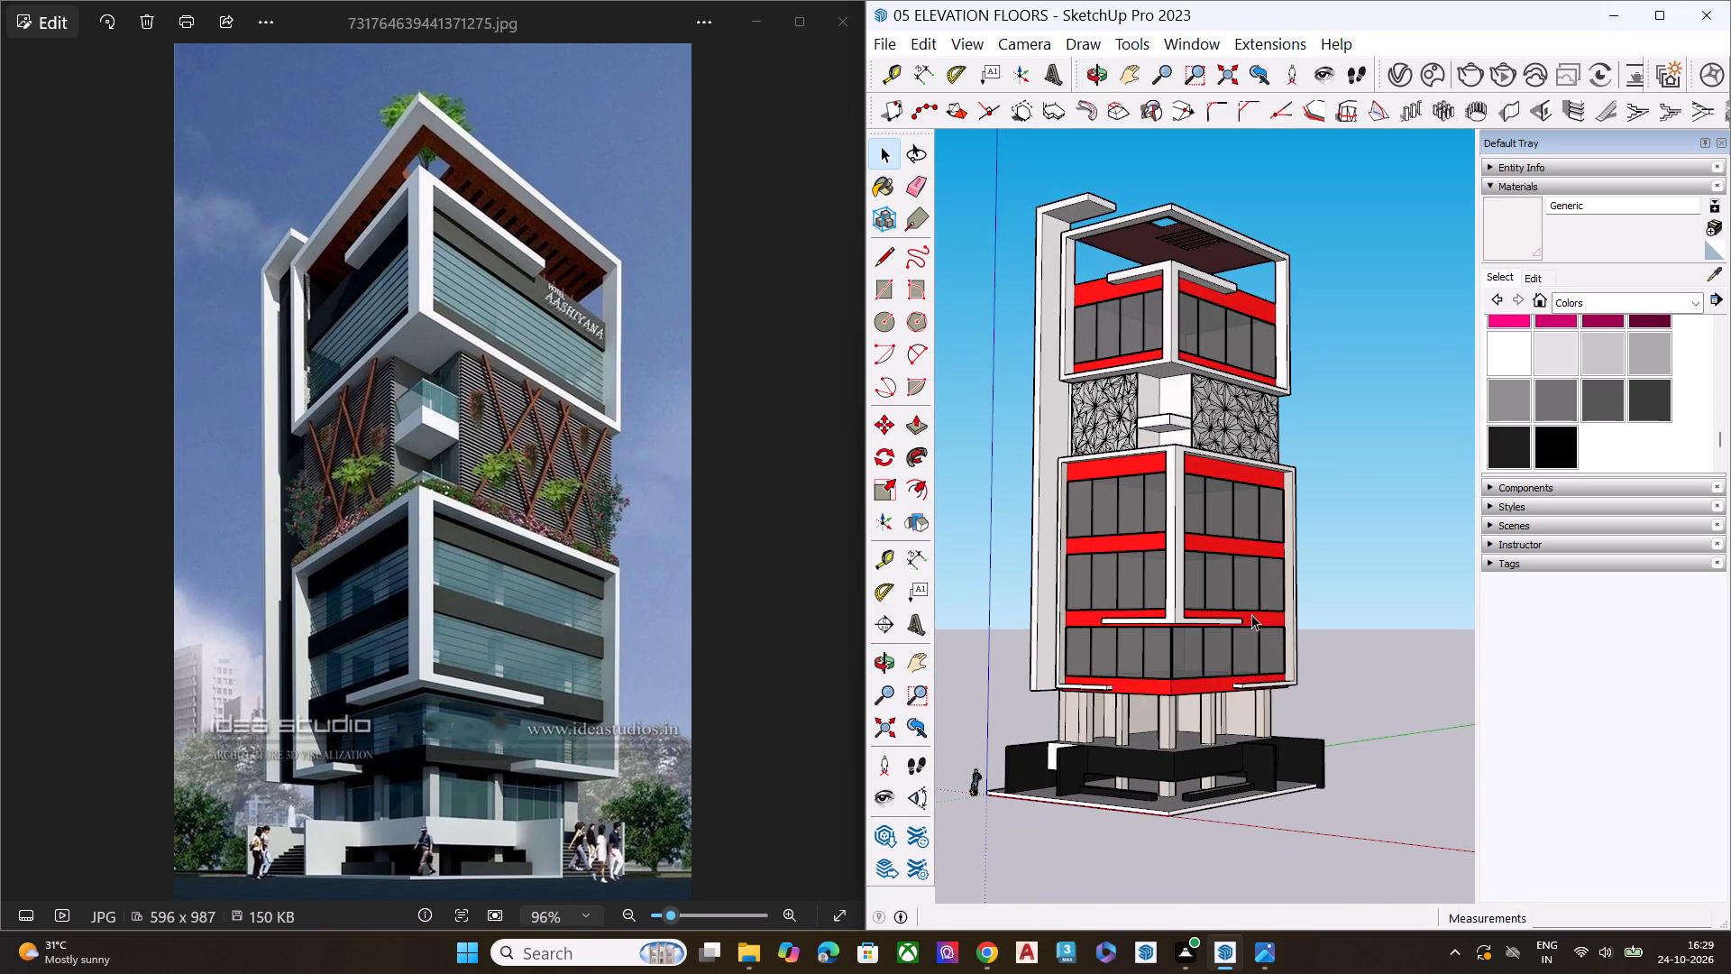
pyautogui.press('space')
pyautogui.press('space')
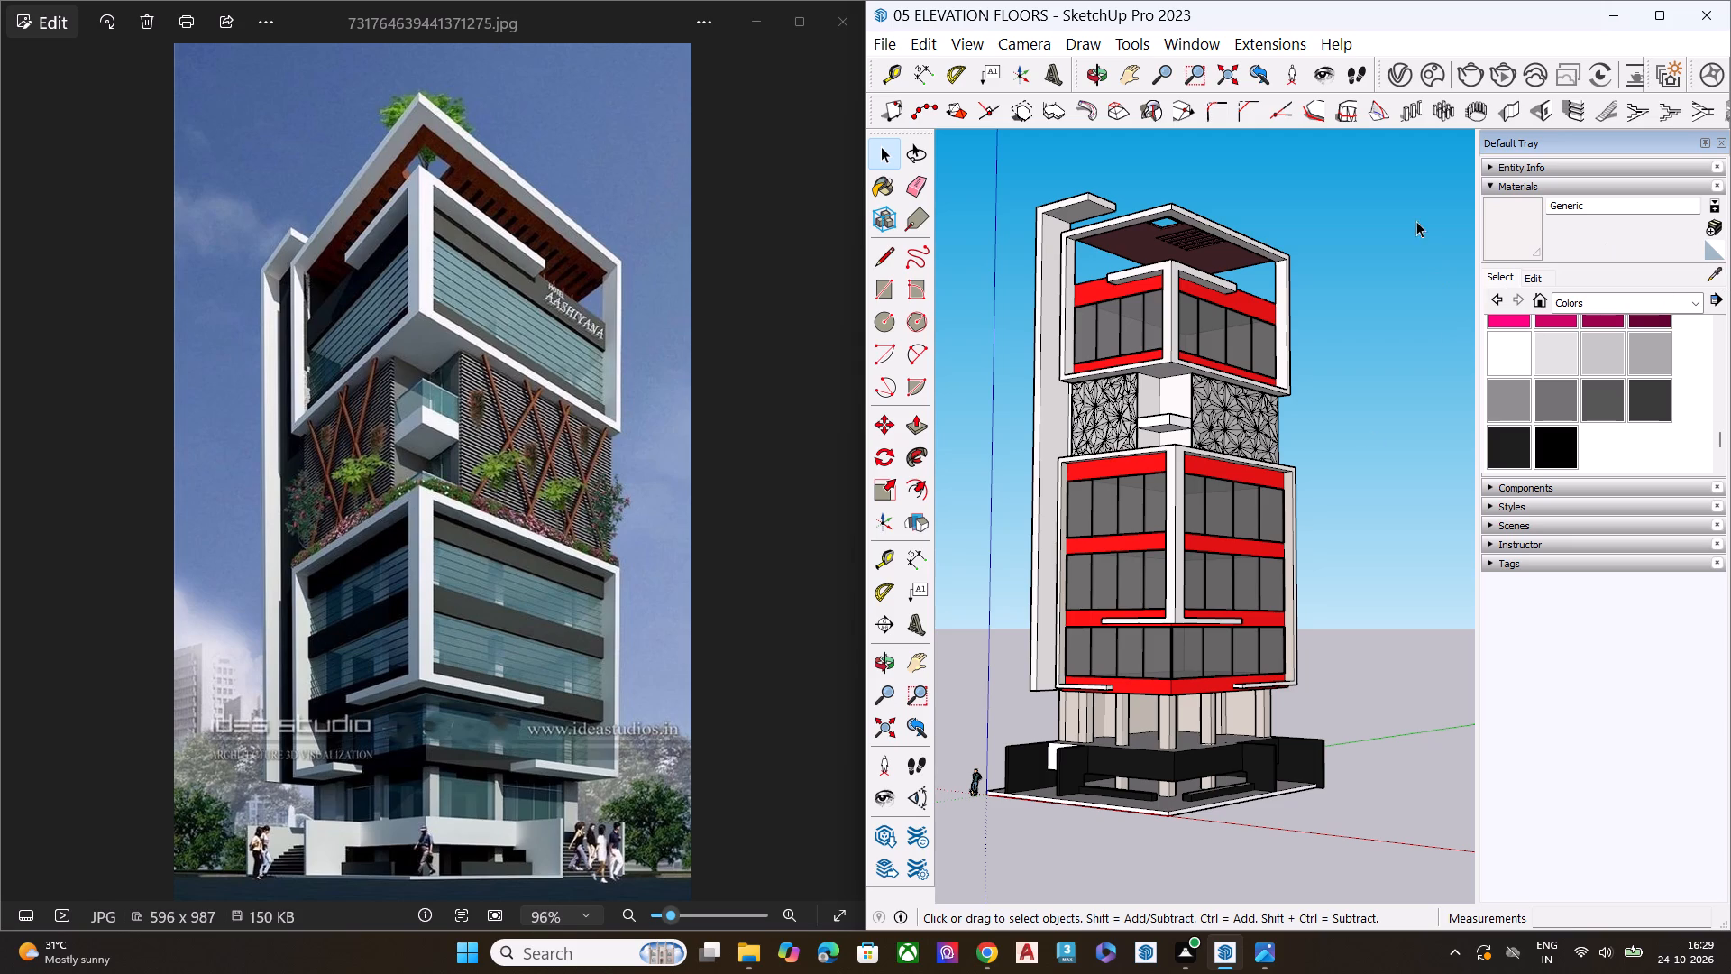
pyautogui.scroll(-1, 1539, 426)
pyautogui.moveTo(1163, 428); pyautogui.dragTo(1156, 509, button='middle')
pyautogui.press('space')
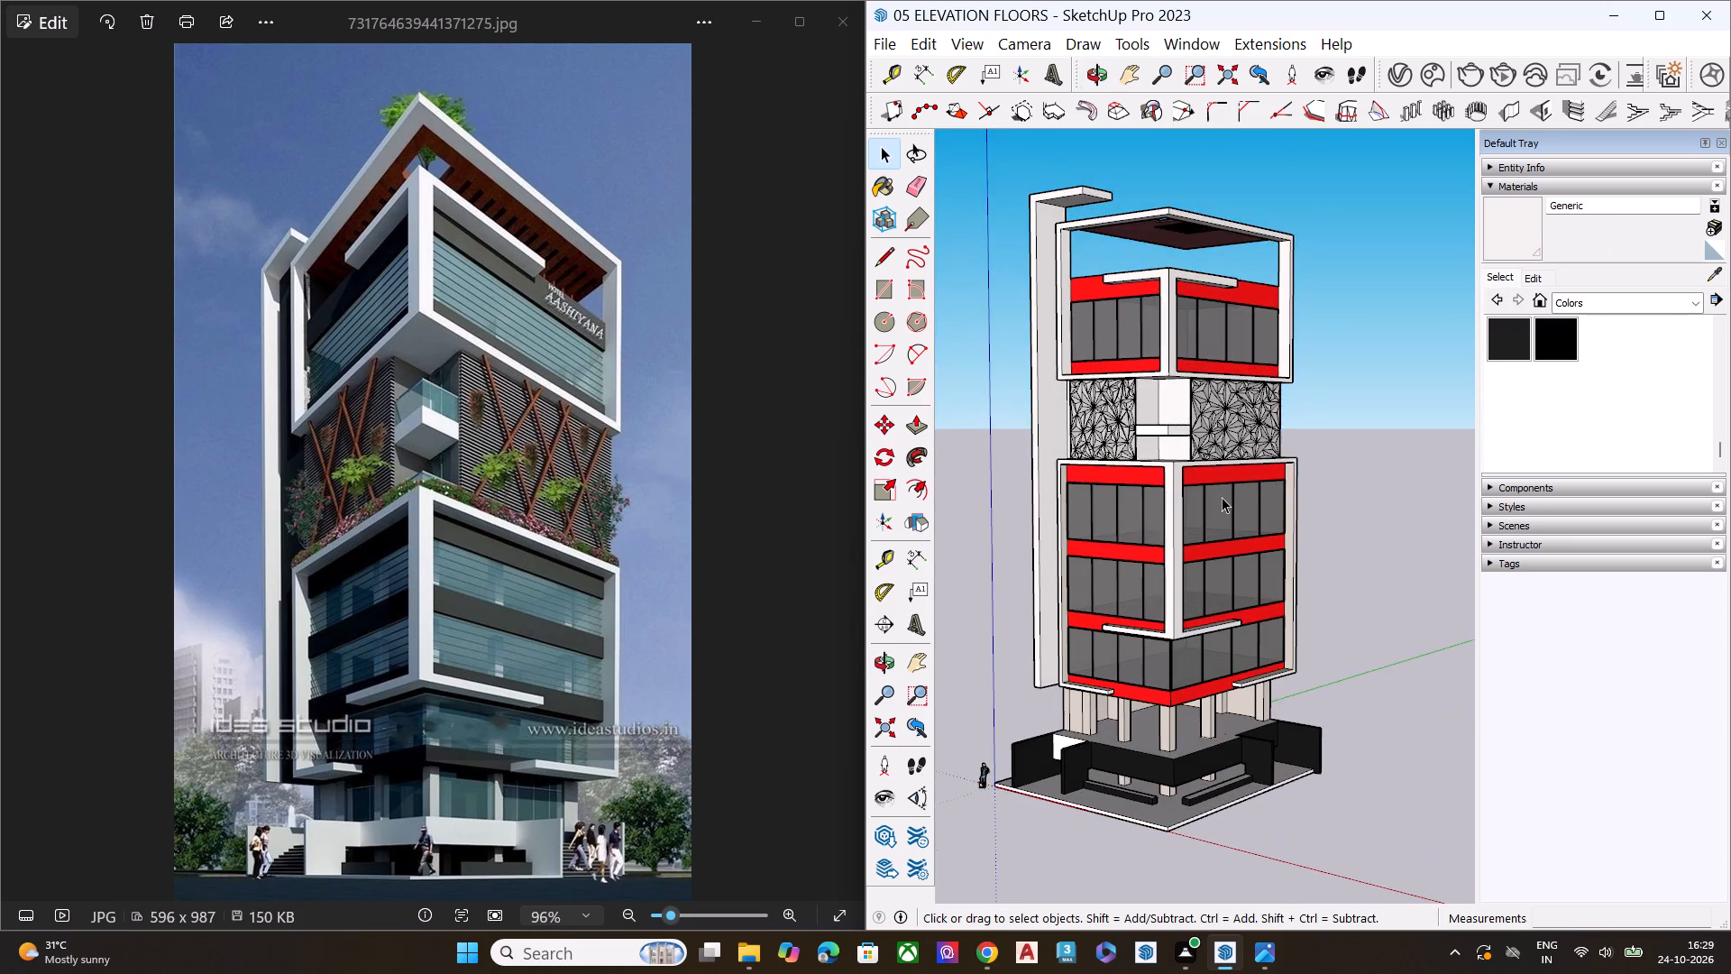
pyautogui.scroll(3, 1221, 496)
pyautogui.moveTo(1224, 499); pyautogui.dragTo(1215, 432, button='middle')
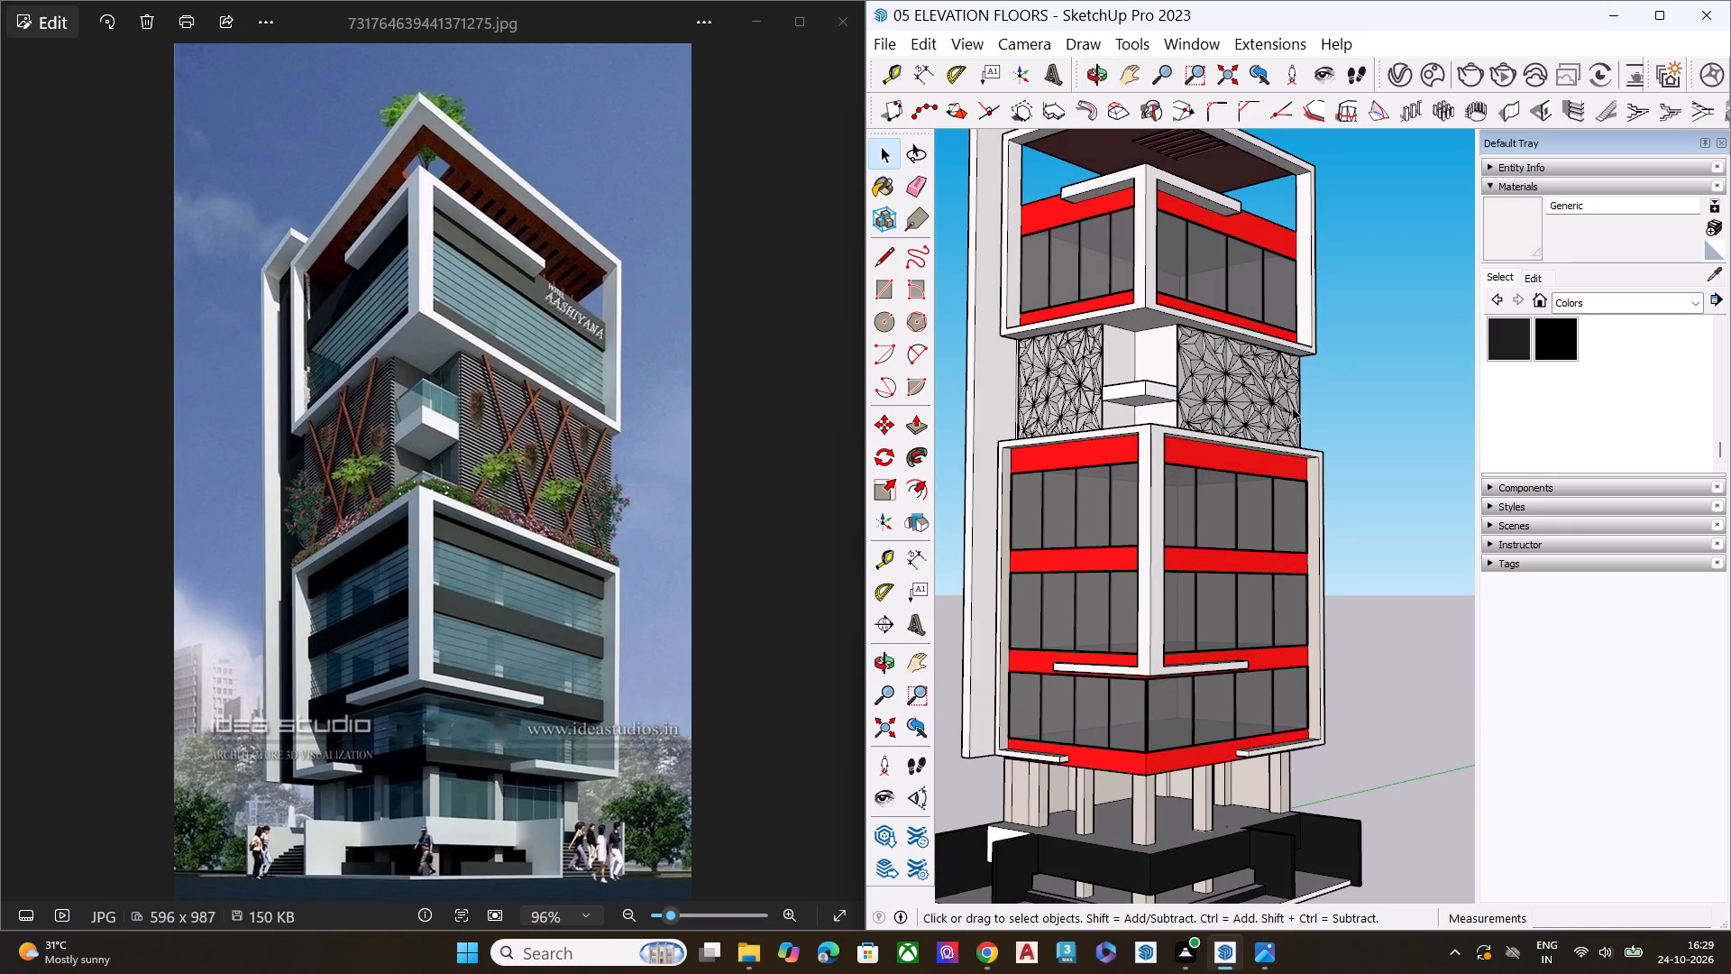
pyautogui.scroll(2, 1292, 407)
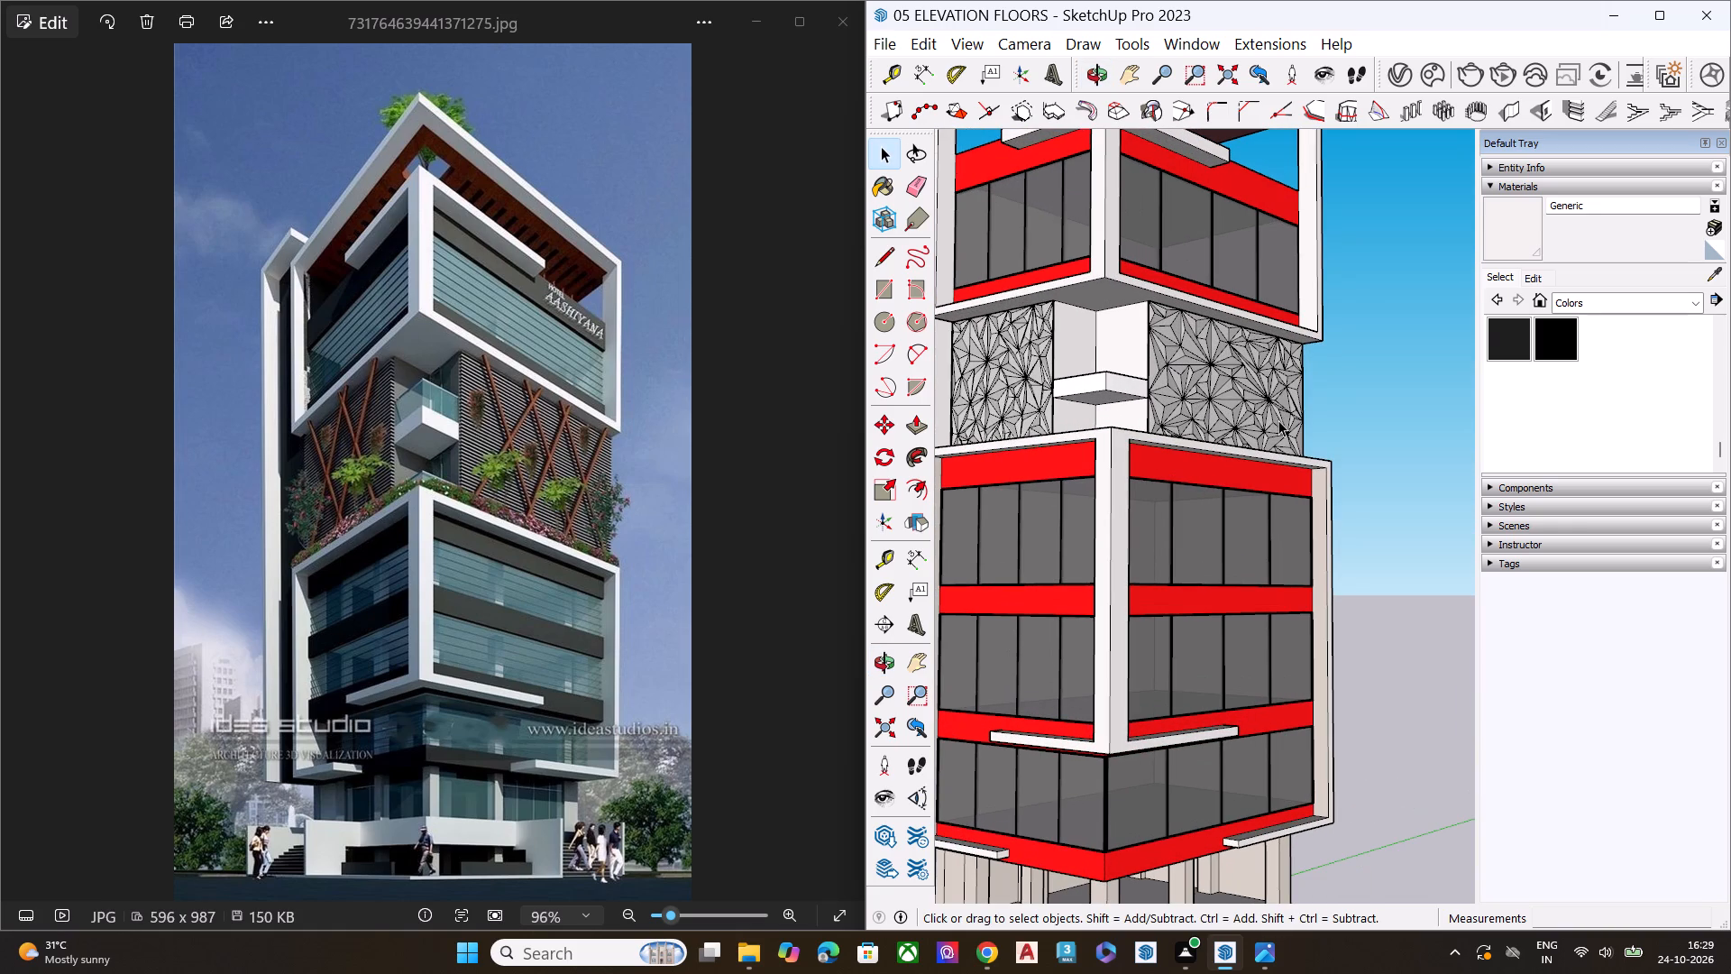
pyautogui.scroll(5, 1268, 436)
pyautogui.scroll(-7, 1245, 440)
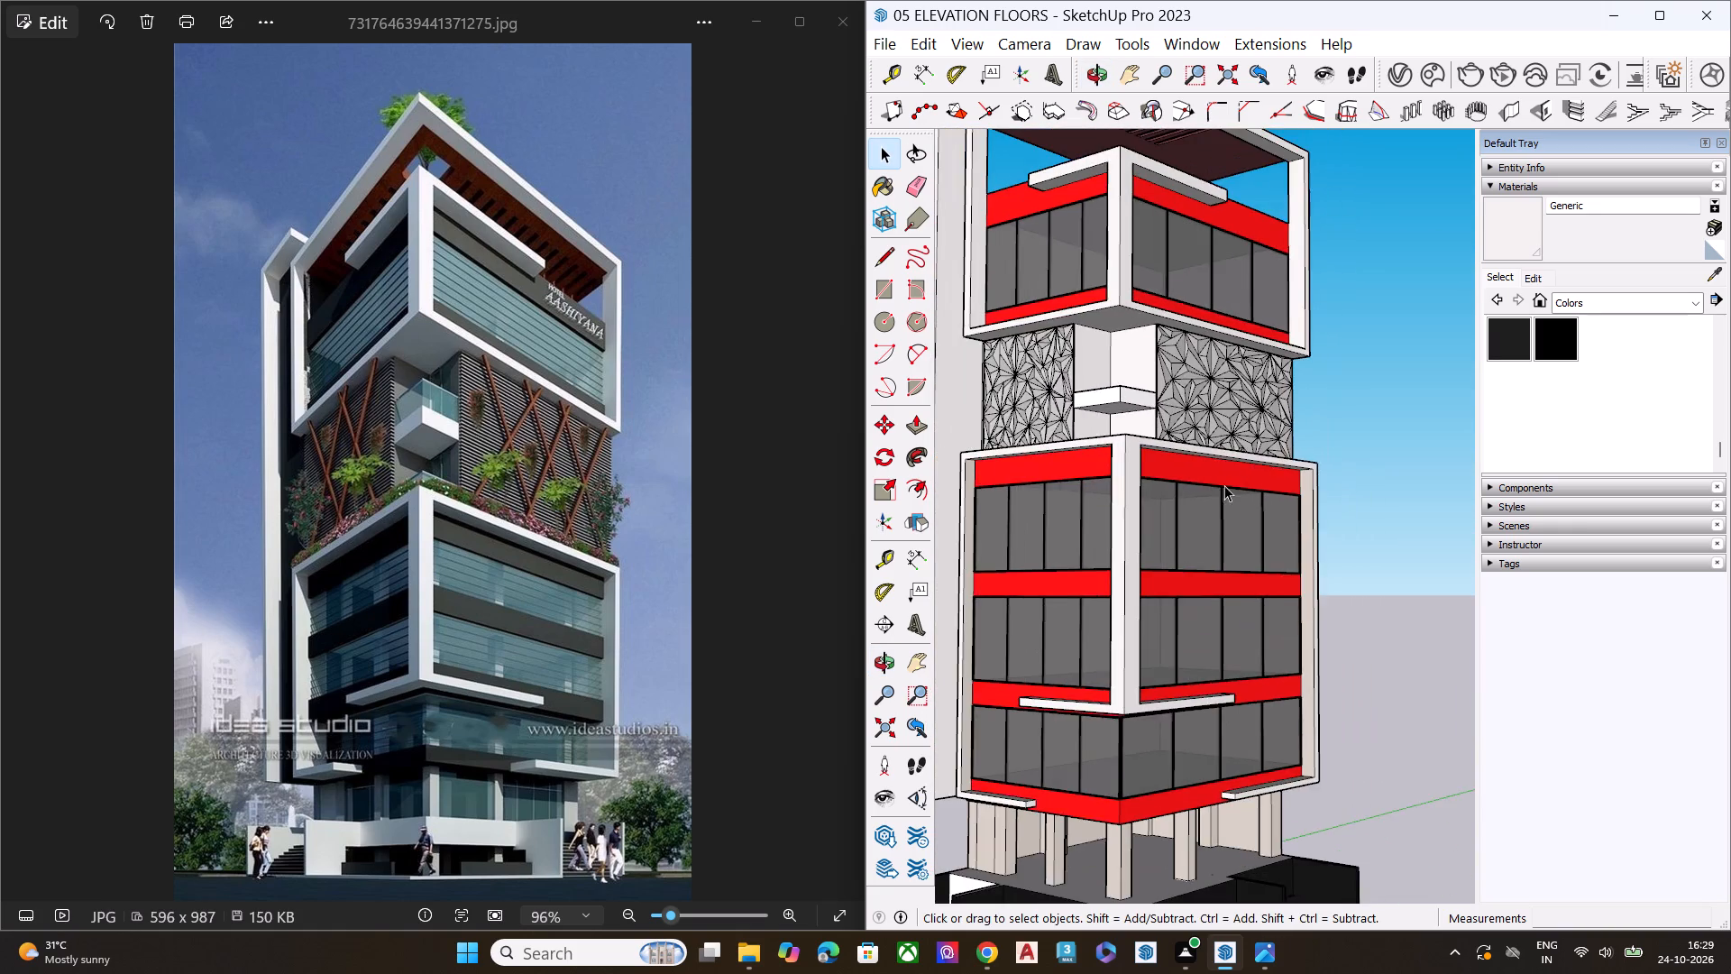
pyautogui.moveTo(1224, 485); pyautogui.dragTo(1227, 538, button='middle')
pyautogui.scroll(1, 1018, 467)
pyautogui.scroll(-6, 1217, 467)
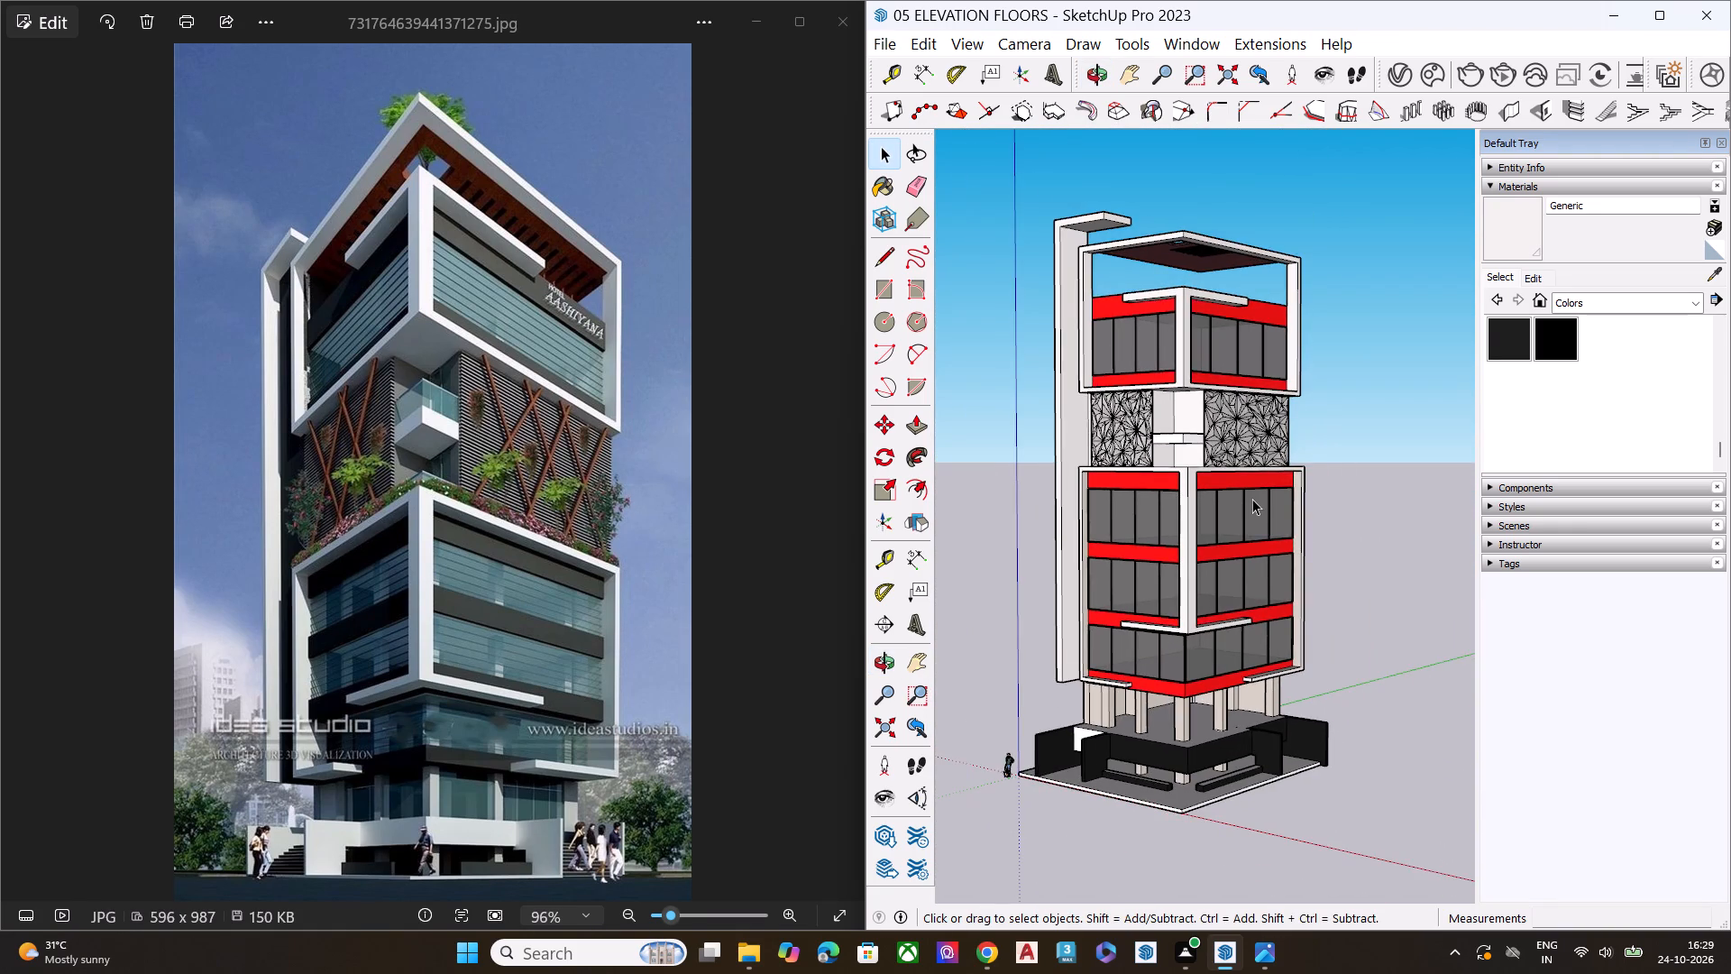
pyautogui.moveTo(1252, 499); pyautogui.dragTo(1235, 420, button='middle')
pyautogui.press('space')
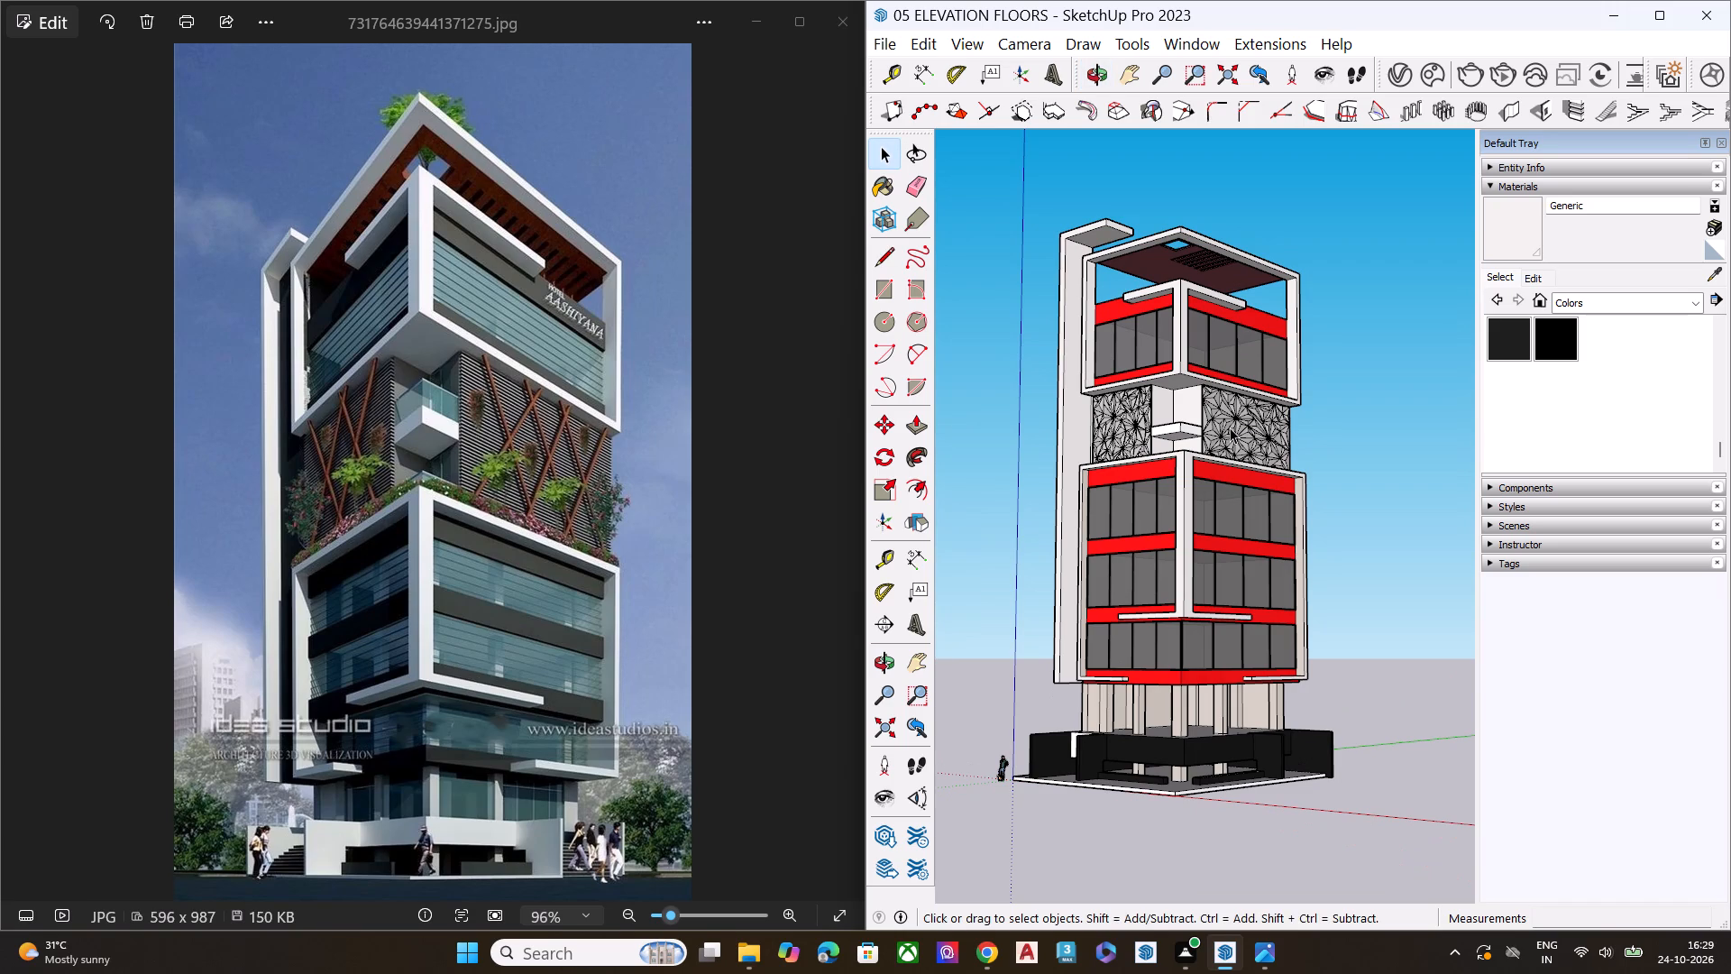
pyautogui.scroll(1, 1227, 440)
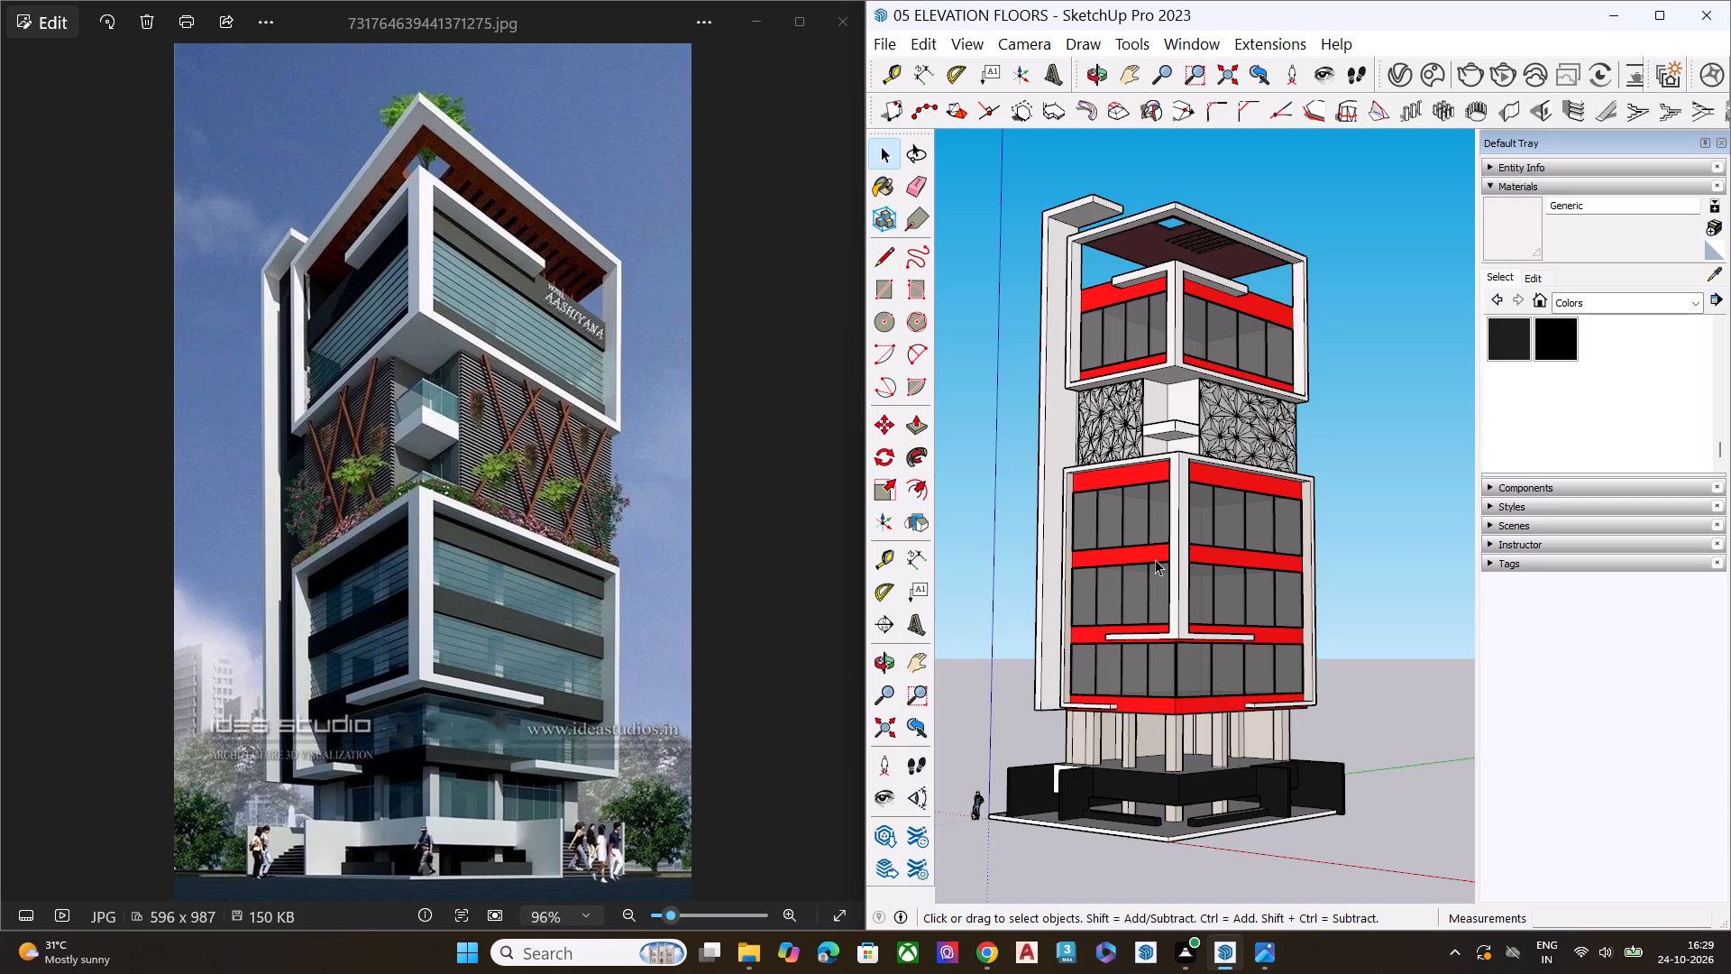
pyautogui.scroll(3, 1151, 567)
pyautogui.scroll(-1, 1149, 567)
pyautogui.scroll(3, 1149, 567)
pyautogui.press('space')
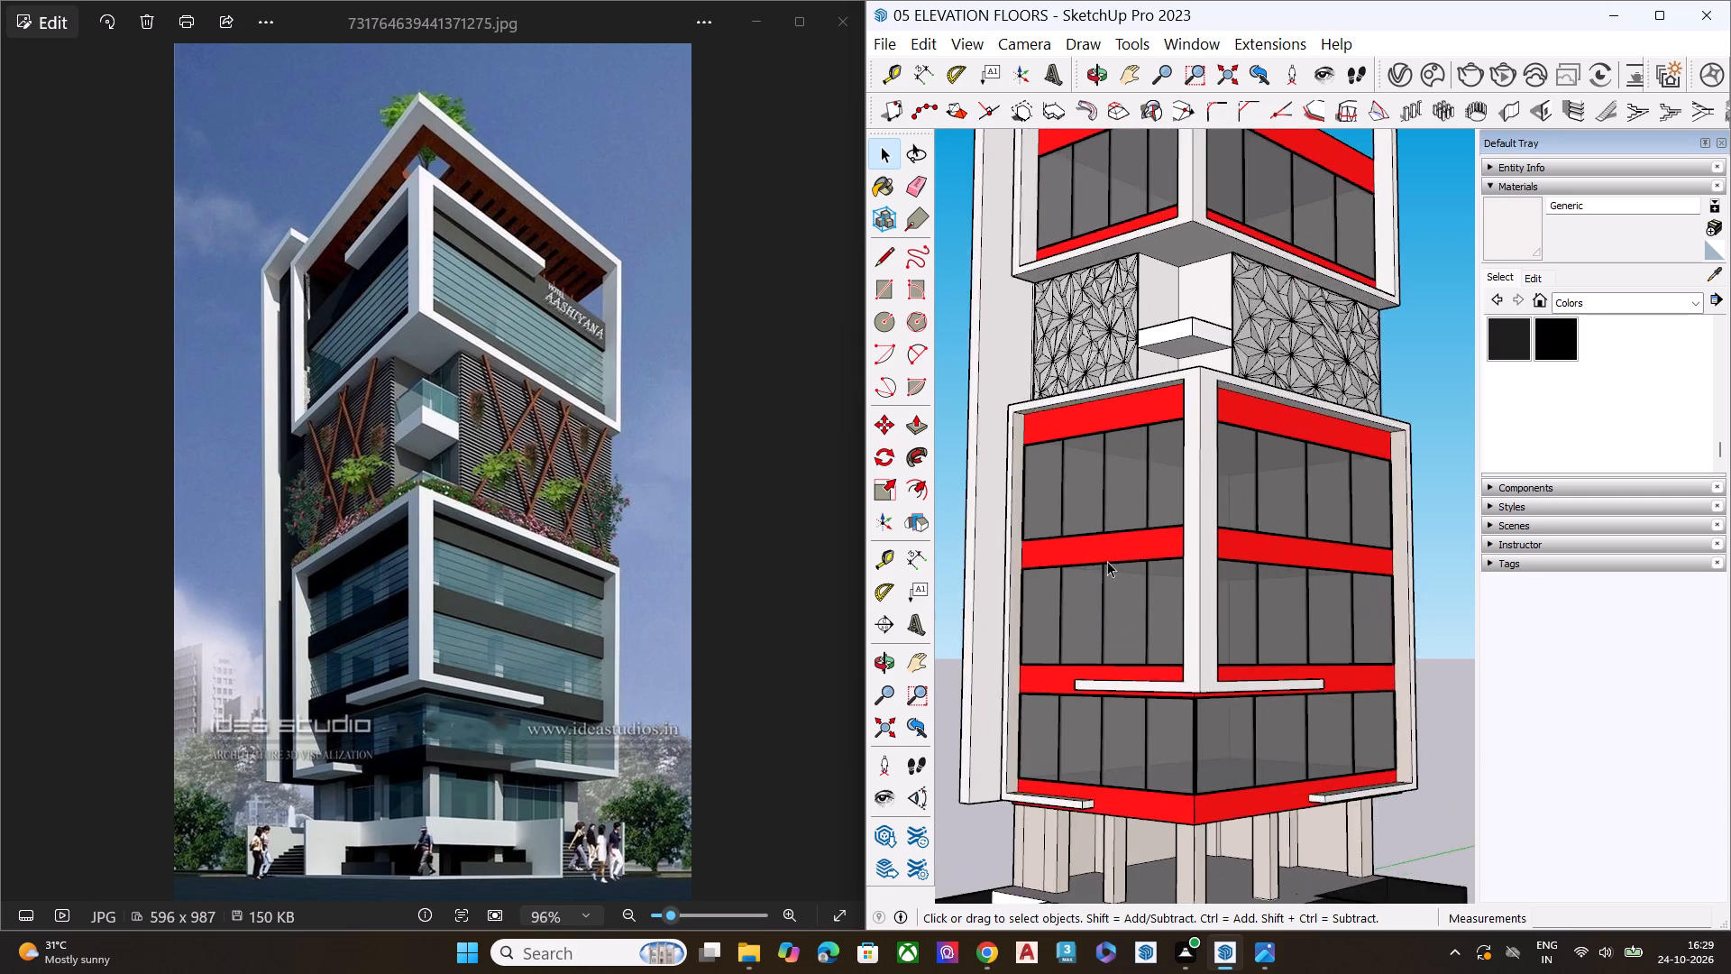
pyautogui.scroll(-3, 1097, 565)
pyautogui.scroll(1, 1101, 570)
pyautogui.scroll(-2, 1128, 574)
pyautogui.doubleClick(1353, 528)
pyautogui.moveTo(1269, 562); pyautogui.dragTo(1086, 602, button='middle')
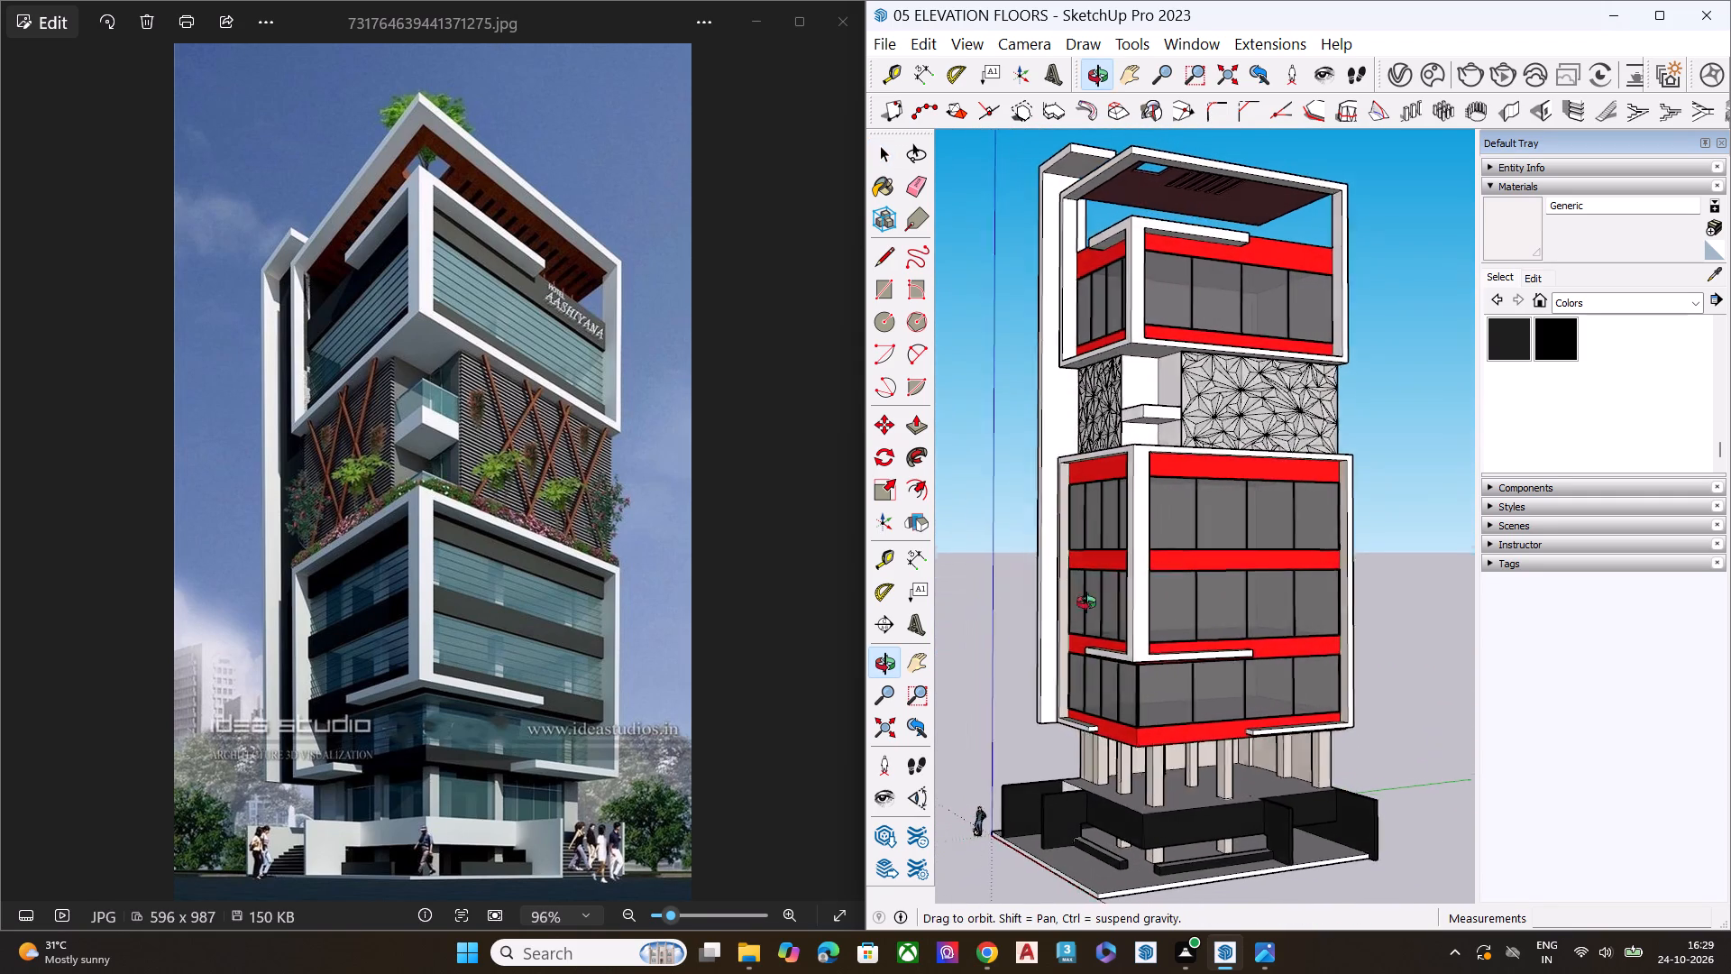
pyautogui.moveTo(1086, 602); pyautogui.dragTo(1323, 512, button='middle')
pyautogui.scroll(1, 1323, 512)
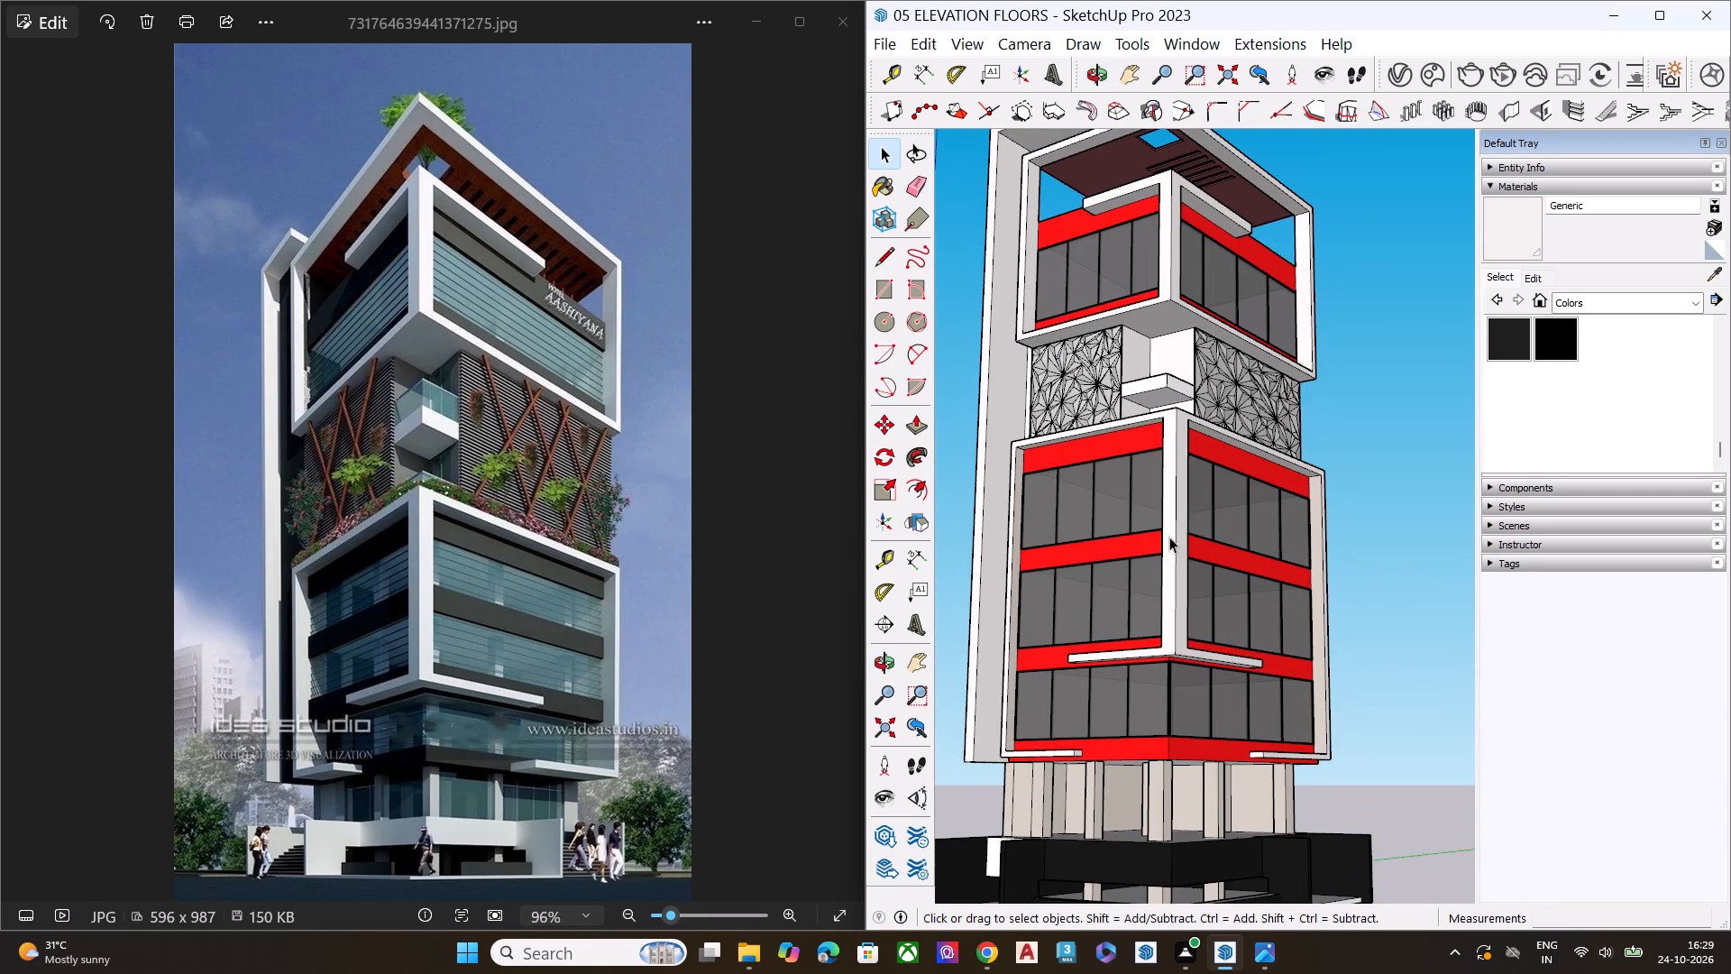
pyautogui.moveTo(1189, 656); pyautogui.dragTo(1125, 540, button='middle')
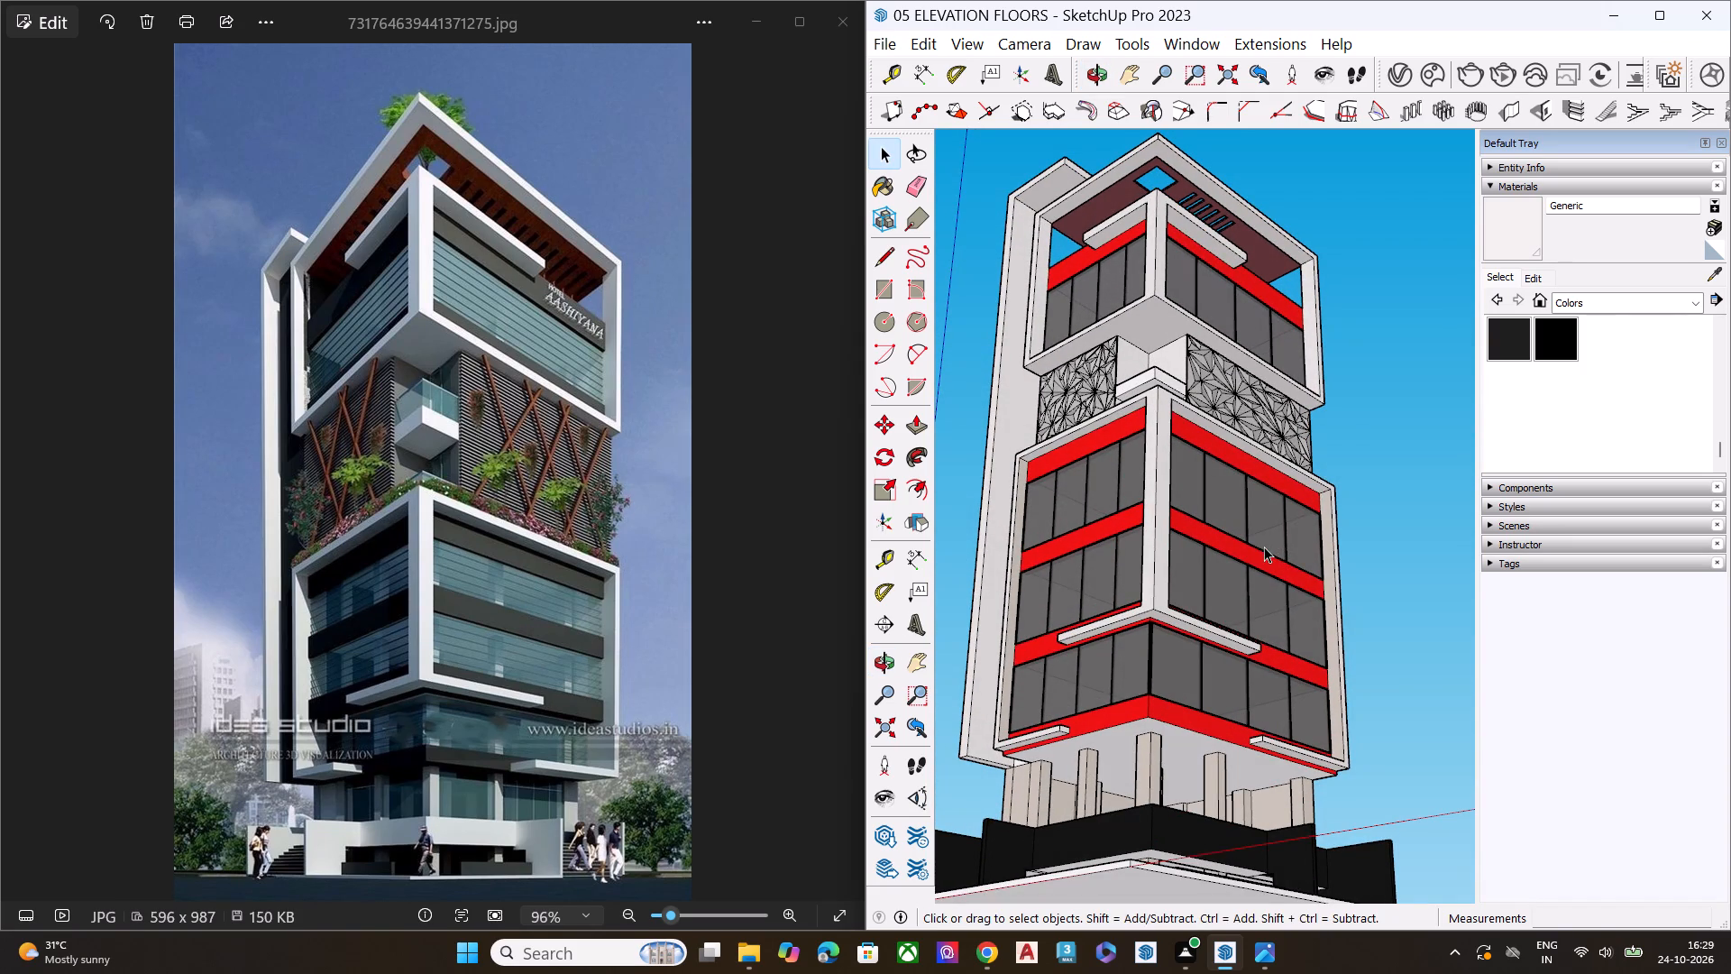
pyautogui.scroll(3, 1258, 551)
pyautogui.doubleClick(1442, 430)
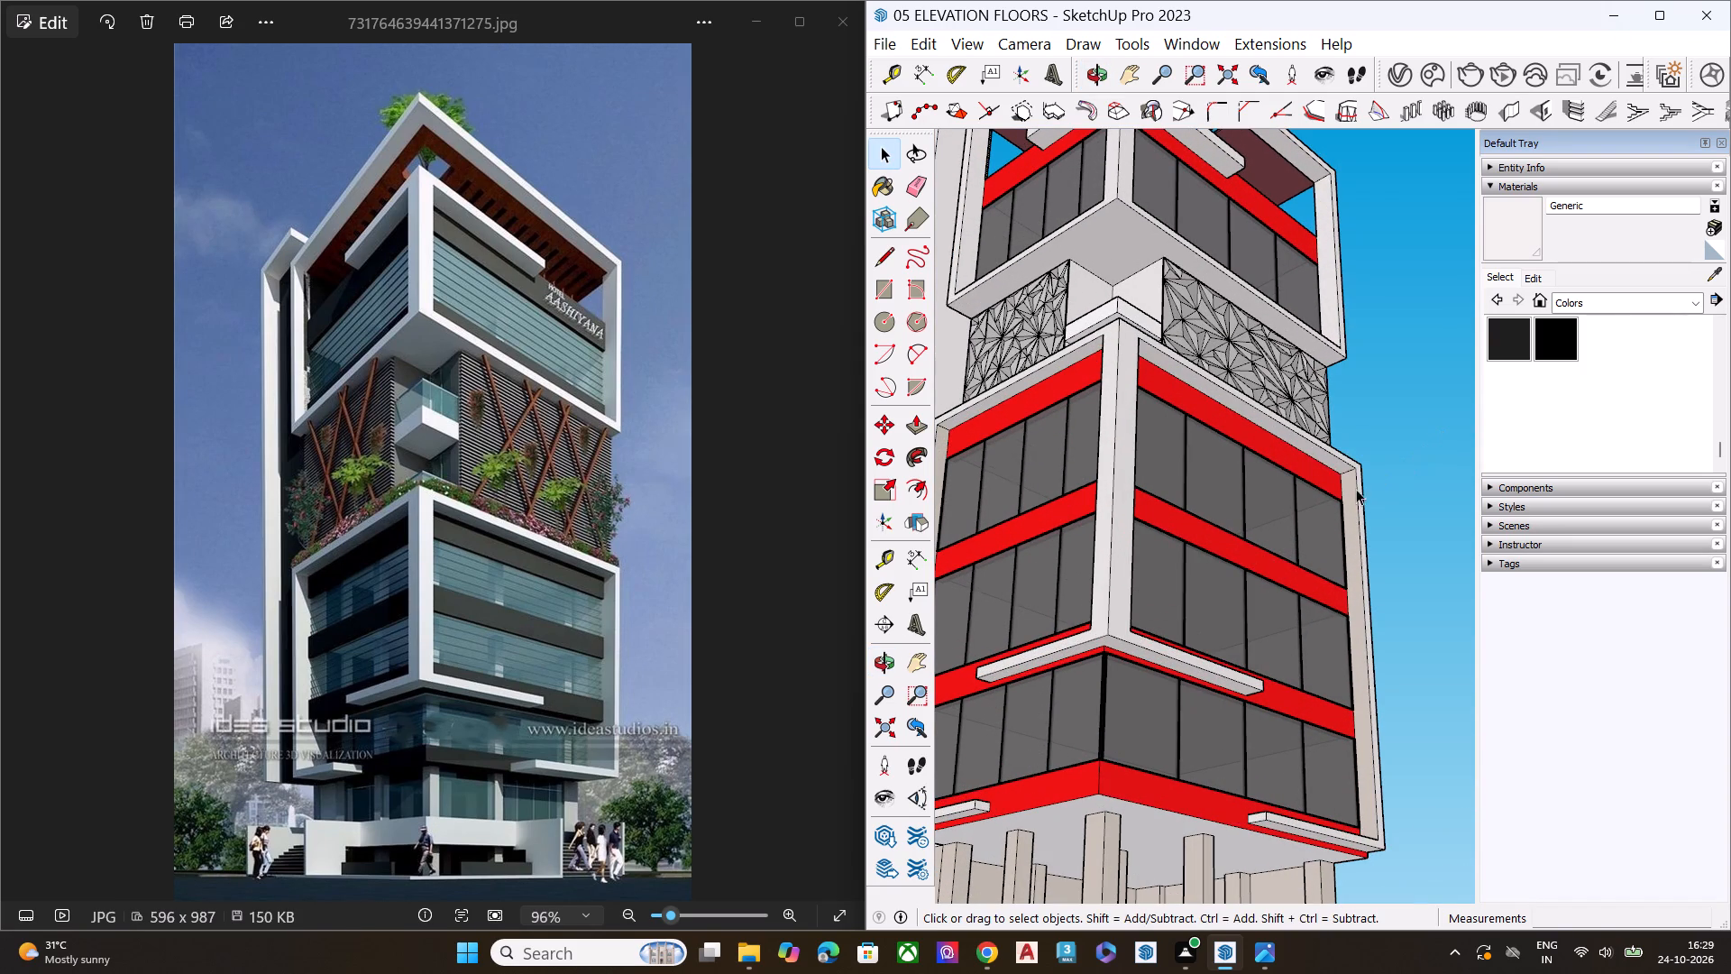
# Paint the projecting ledge at the bottom corner of the middle floors' frame with the Generic material.
pyautogui.click(1505, 237)
pyautogui.moveTo(1115, 640); pyautogui.dragTo(1140, 467, button='middle')
pyautogui.scroll(5, 1144, 536)
pyautogui.tripleClick(1145, 543)
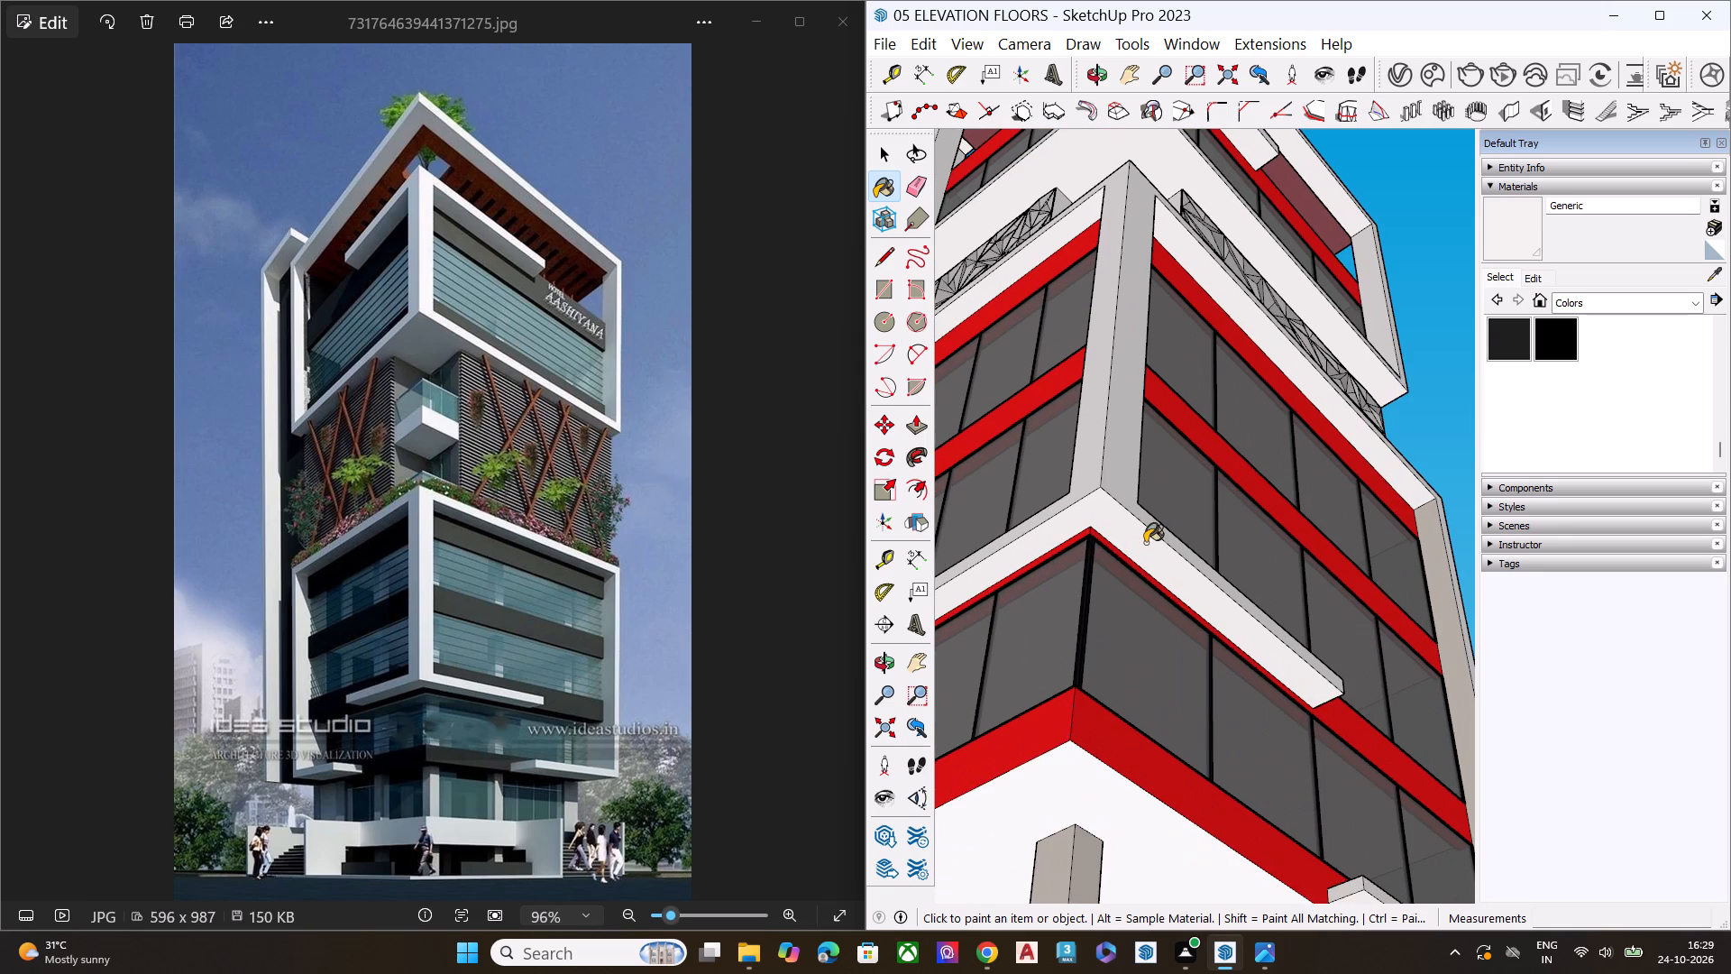
pyautogui.press('space')
pyautogui.click(1461, 416)
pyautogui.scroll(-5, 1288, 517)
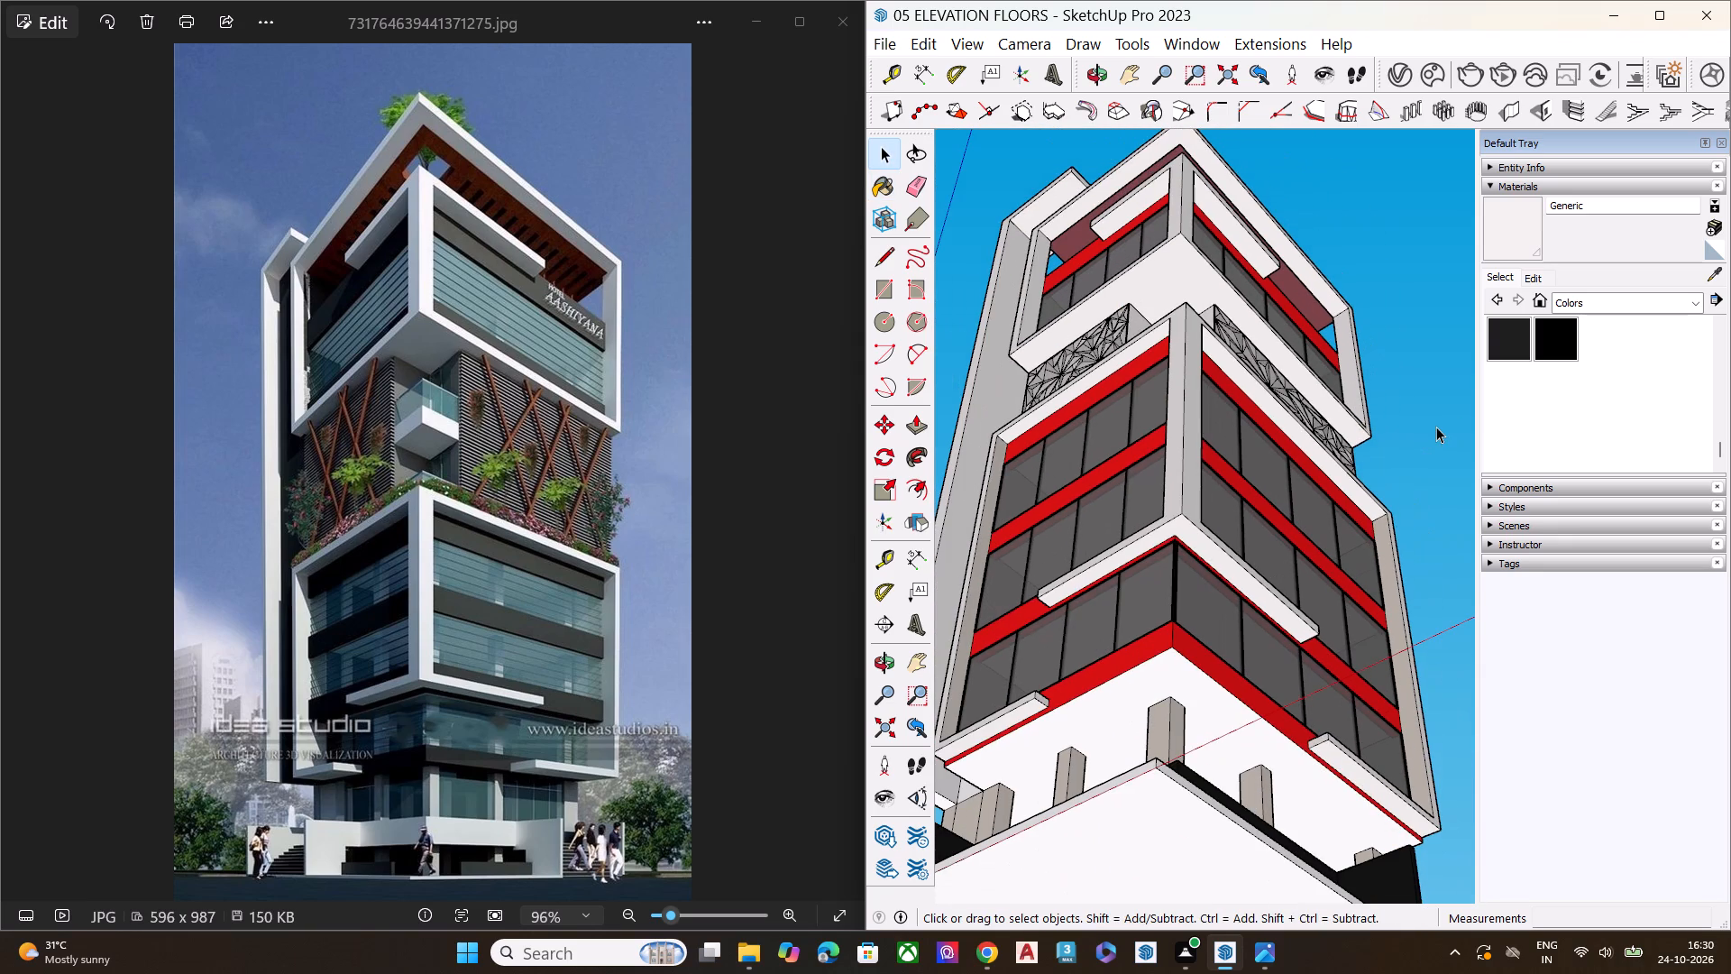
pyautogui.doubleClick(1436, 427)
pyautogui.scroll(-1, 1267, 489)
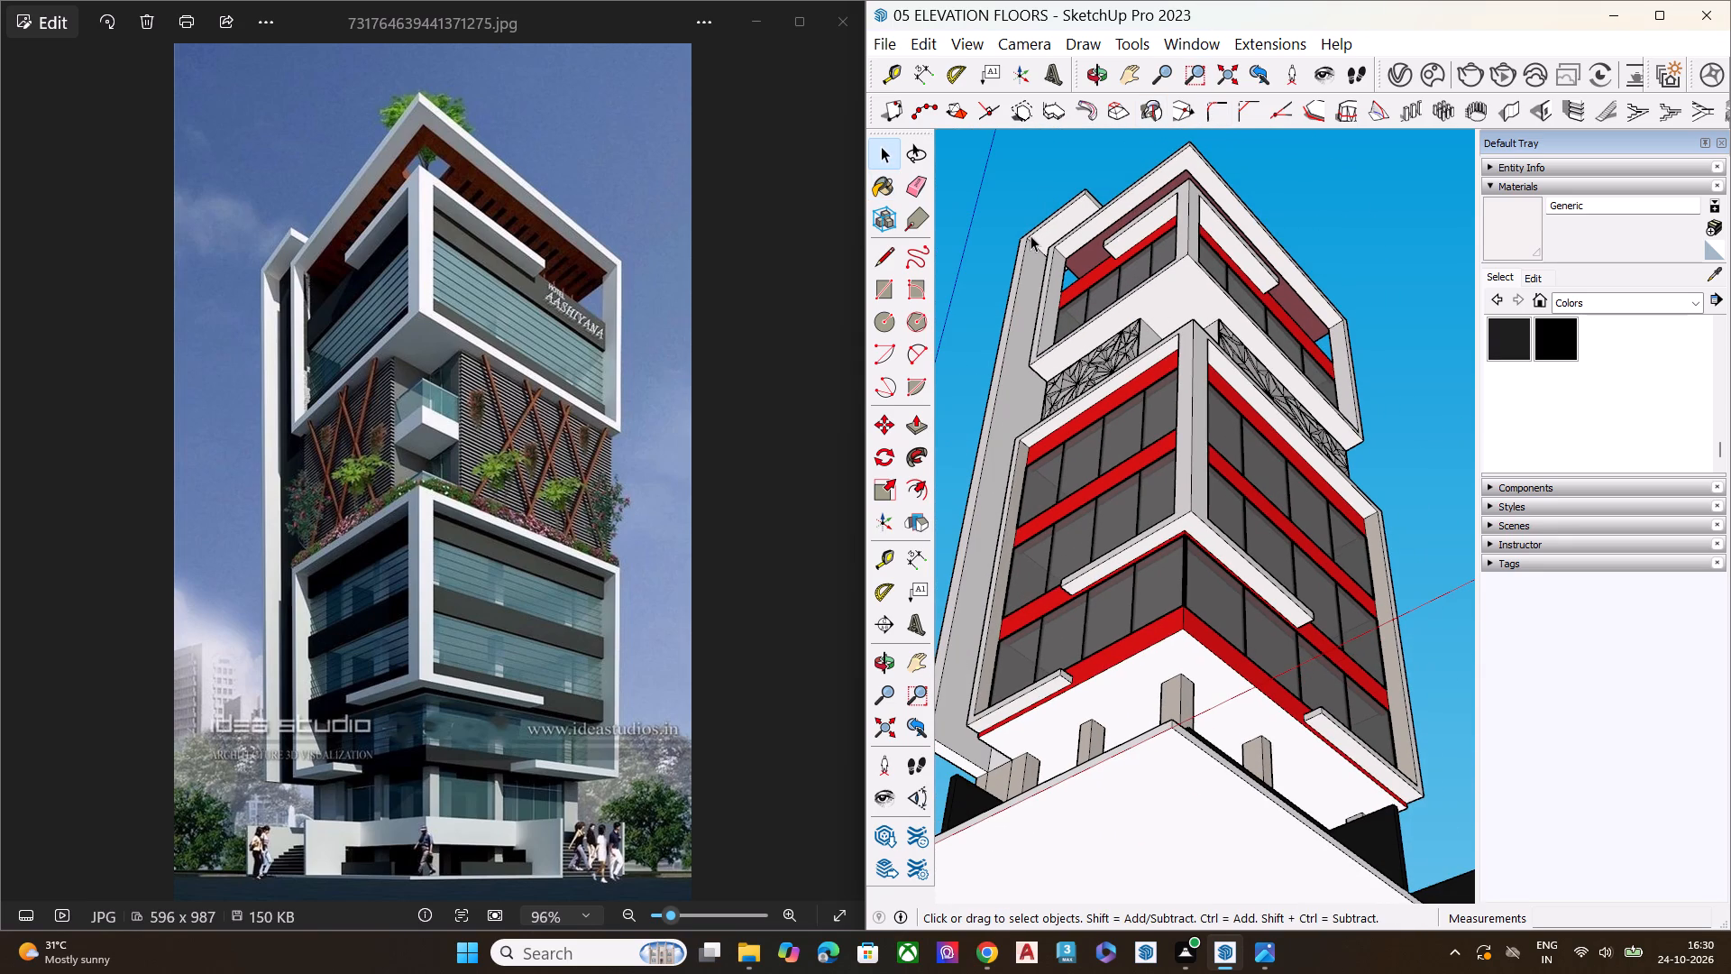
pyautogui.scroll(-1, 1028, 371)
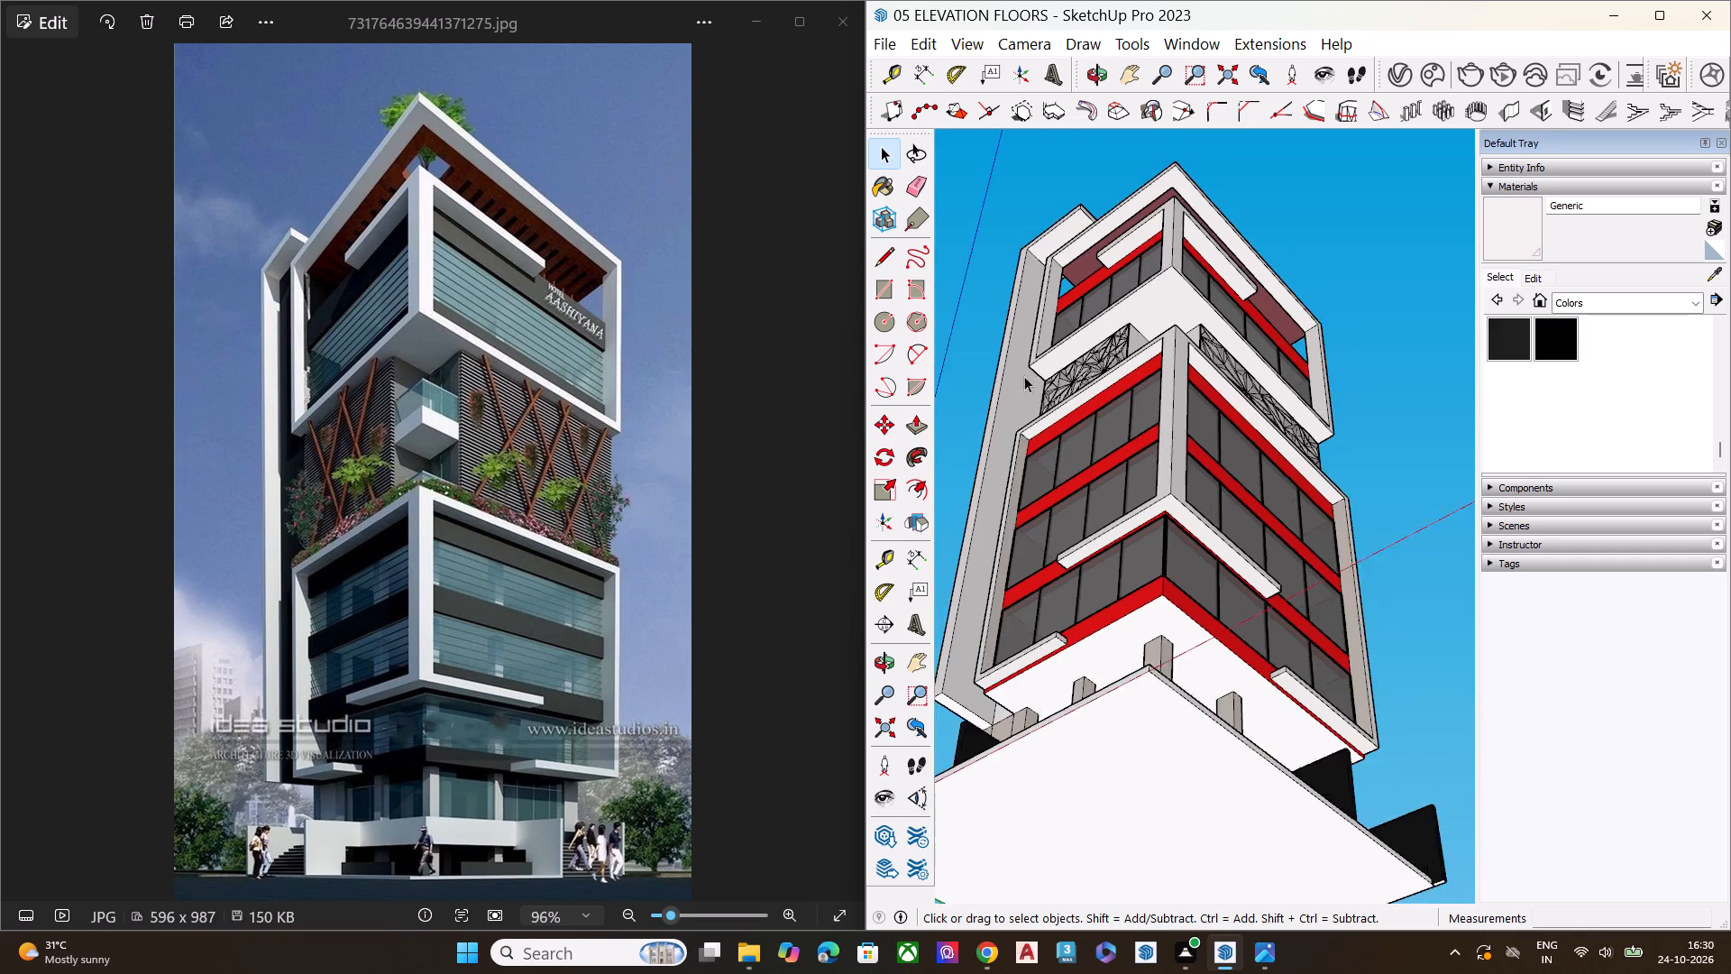
# Examine the tower from below and up close around the corner balcony and patterned screens.
pyautogui.scroll(-4, 1024, 376)
pyautogui.moveTo(1035, 430); pyautogui.dragTo(1023, 529, button='middle')
pyautogui.press('space')
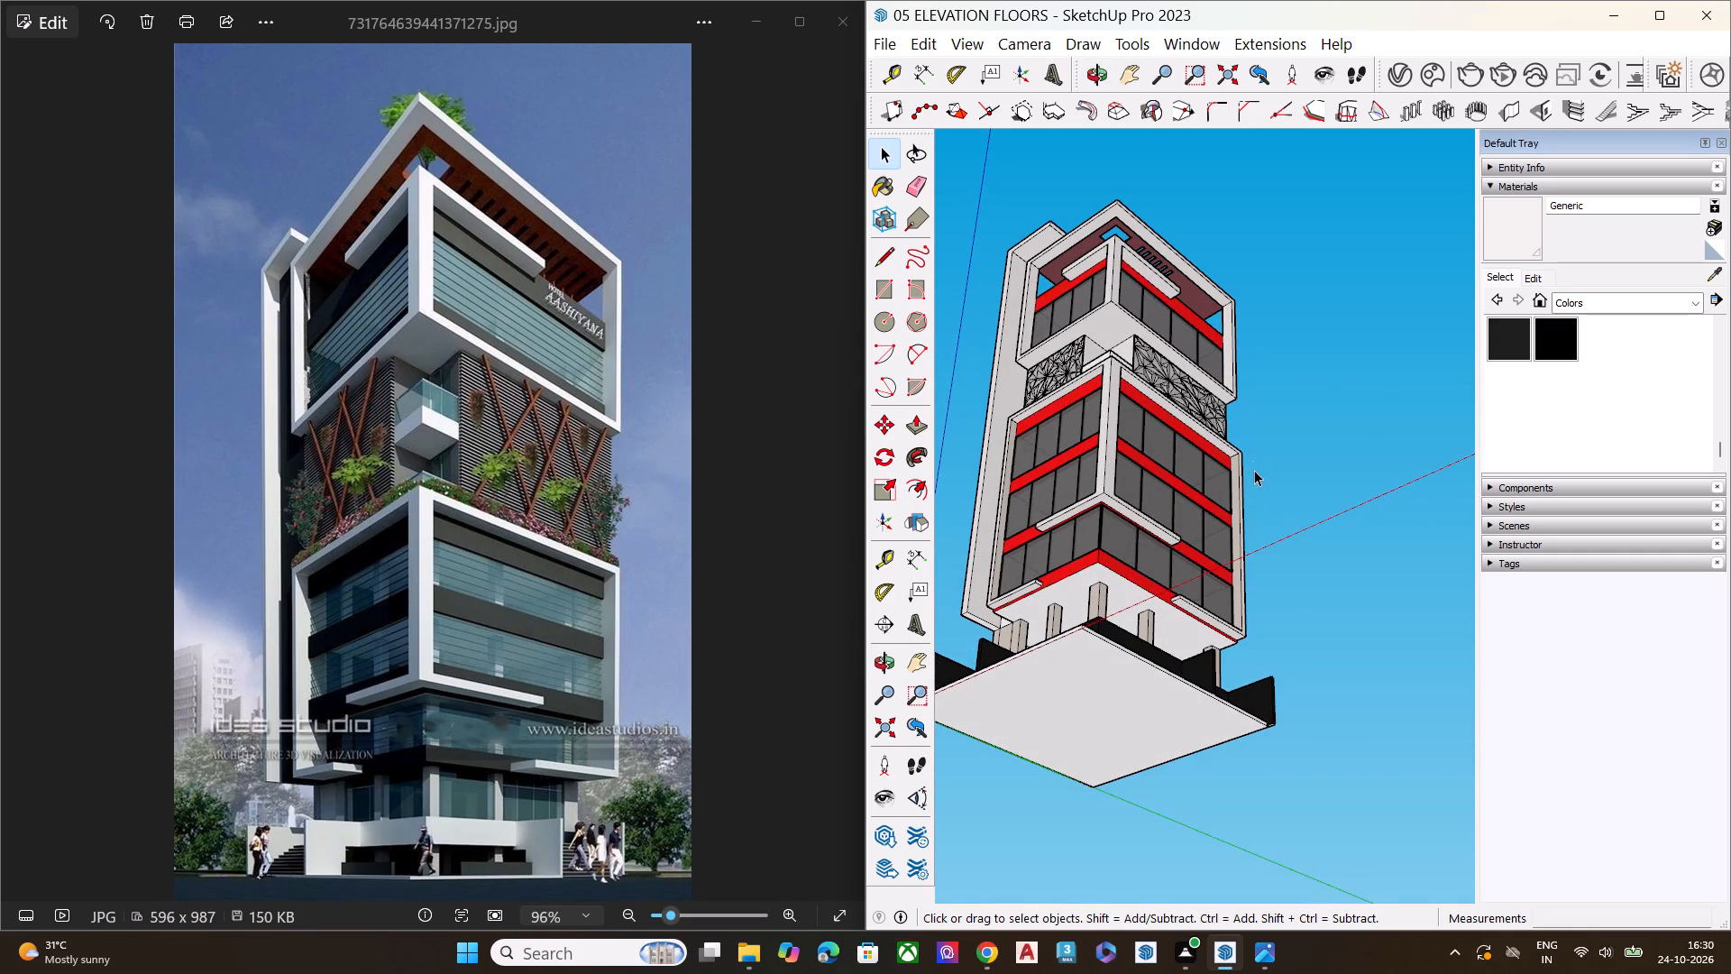
pyautogui.scroll(1, 1150, 555)
pyautogui.moveTo(1156, 597); pyautogui.dragTo(1150, 658, button='middle')
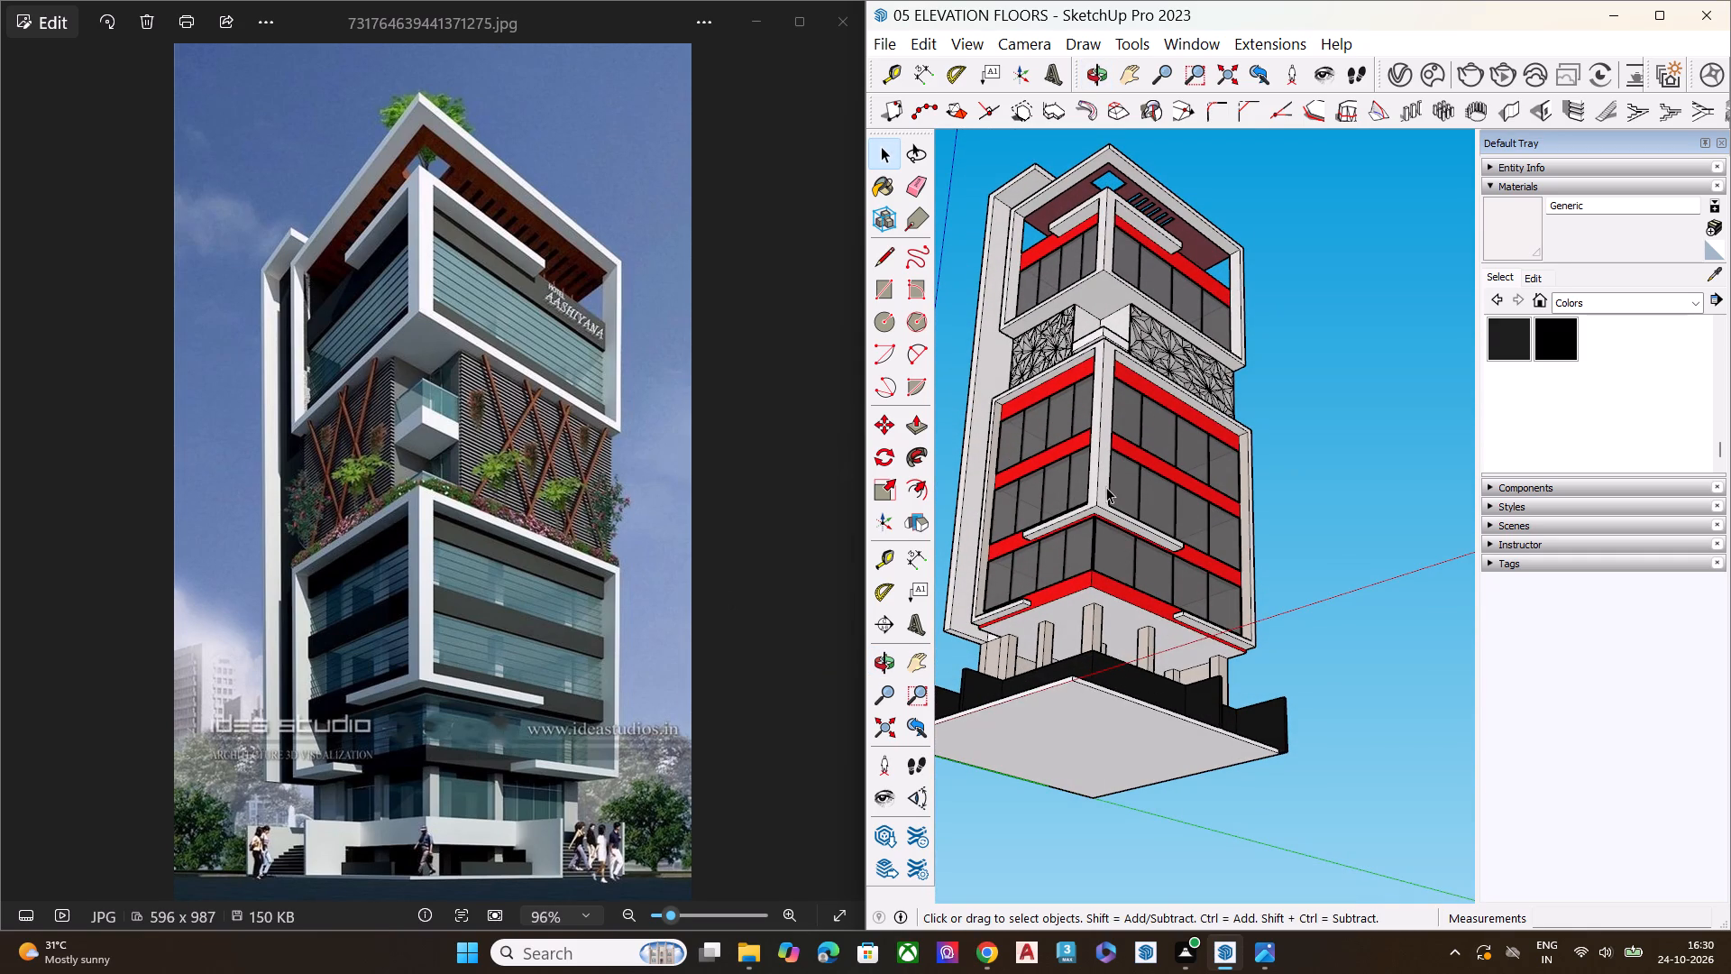
pyautogui.moveTo(1123, 519); pyautogui.dragTo(1150, 738, button='middle')
pyautogui.scroll(7, 1131, 345)
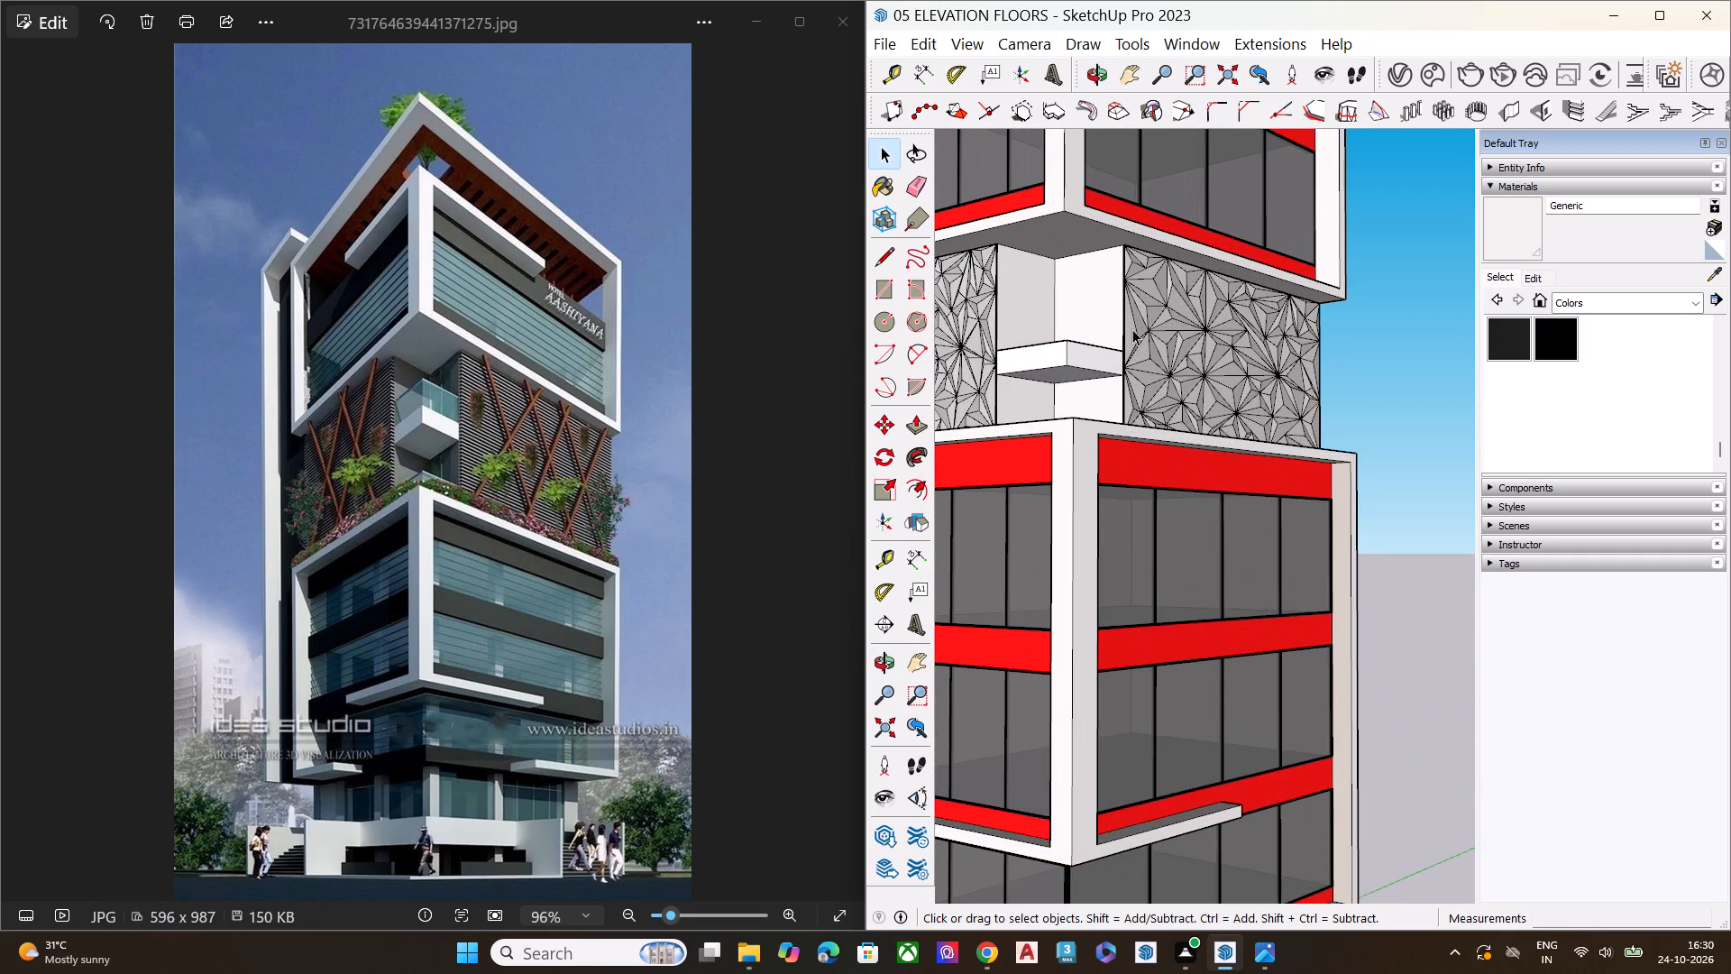
# Look through the models in the Downloads folder for something suitable to import.
pyautogui.click(886, 46)
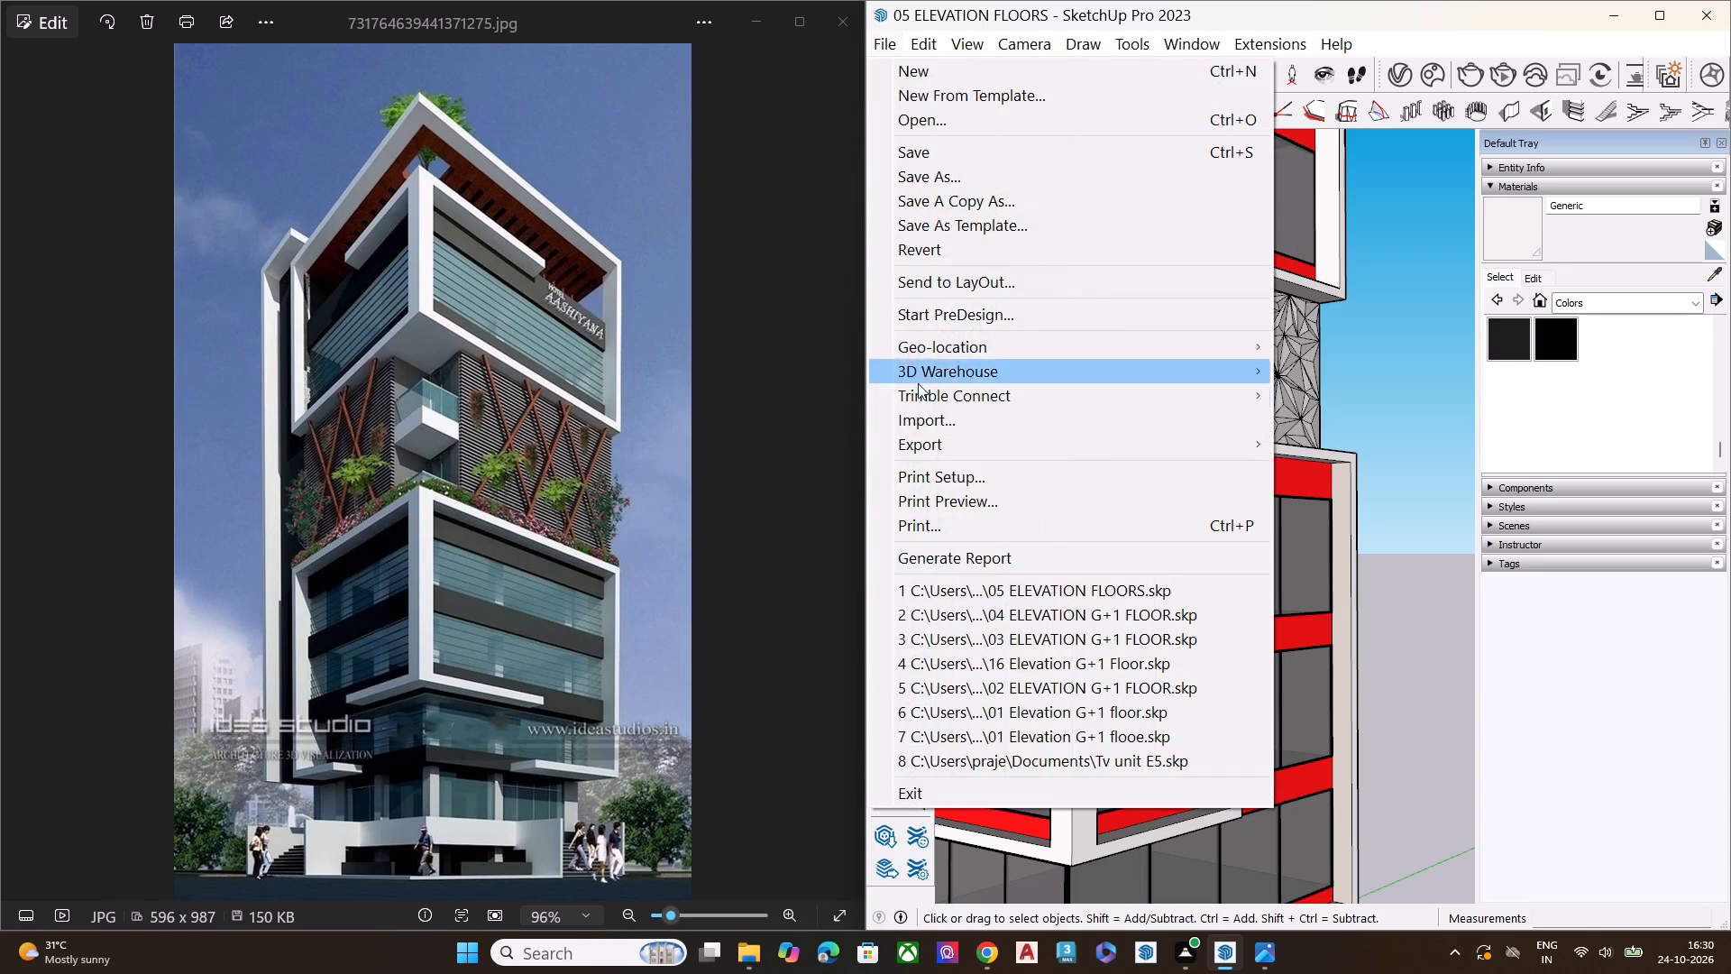
pyautogui.click(931, 415)
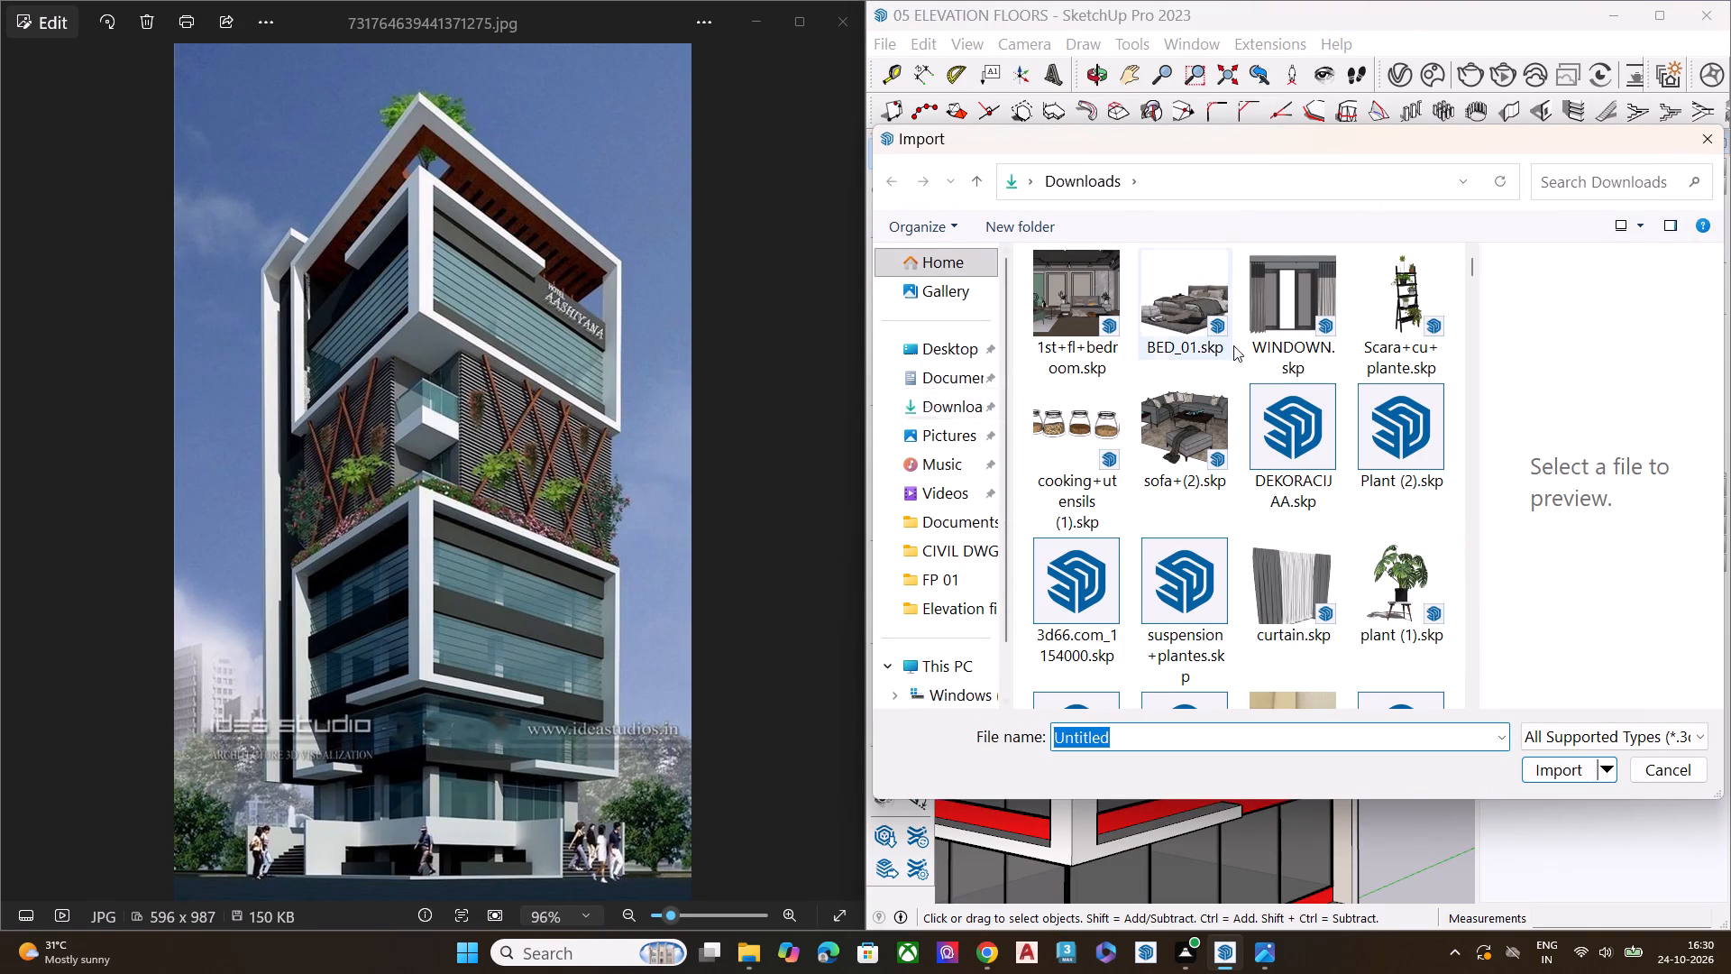
pyautogui.scroll(-1, 1346, 479)
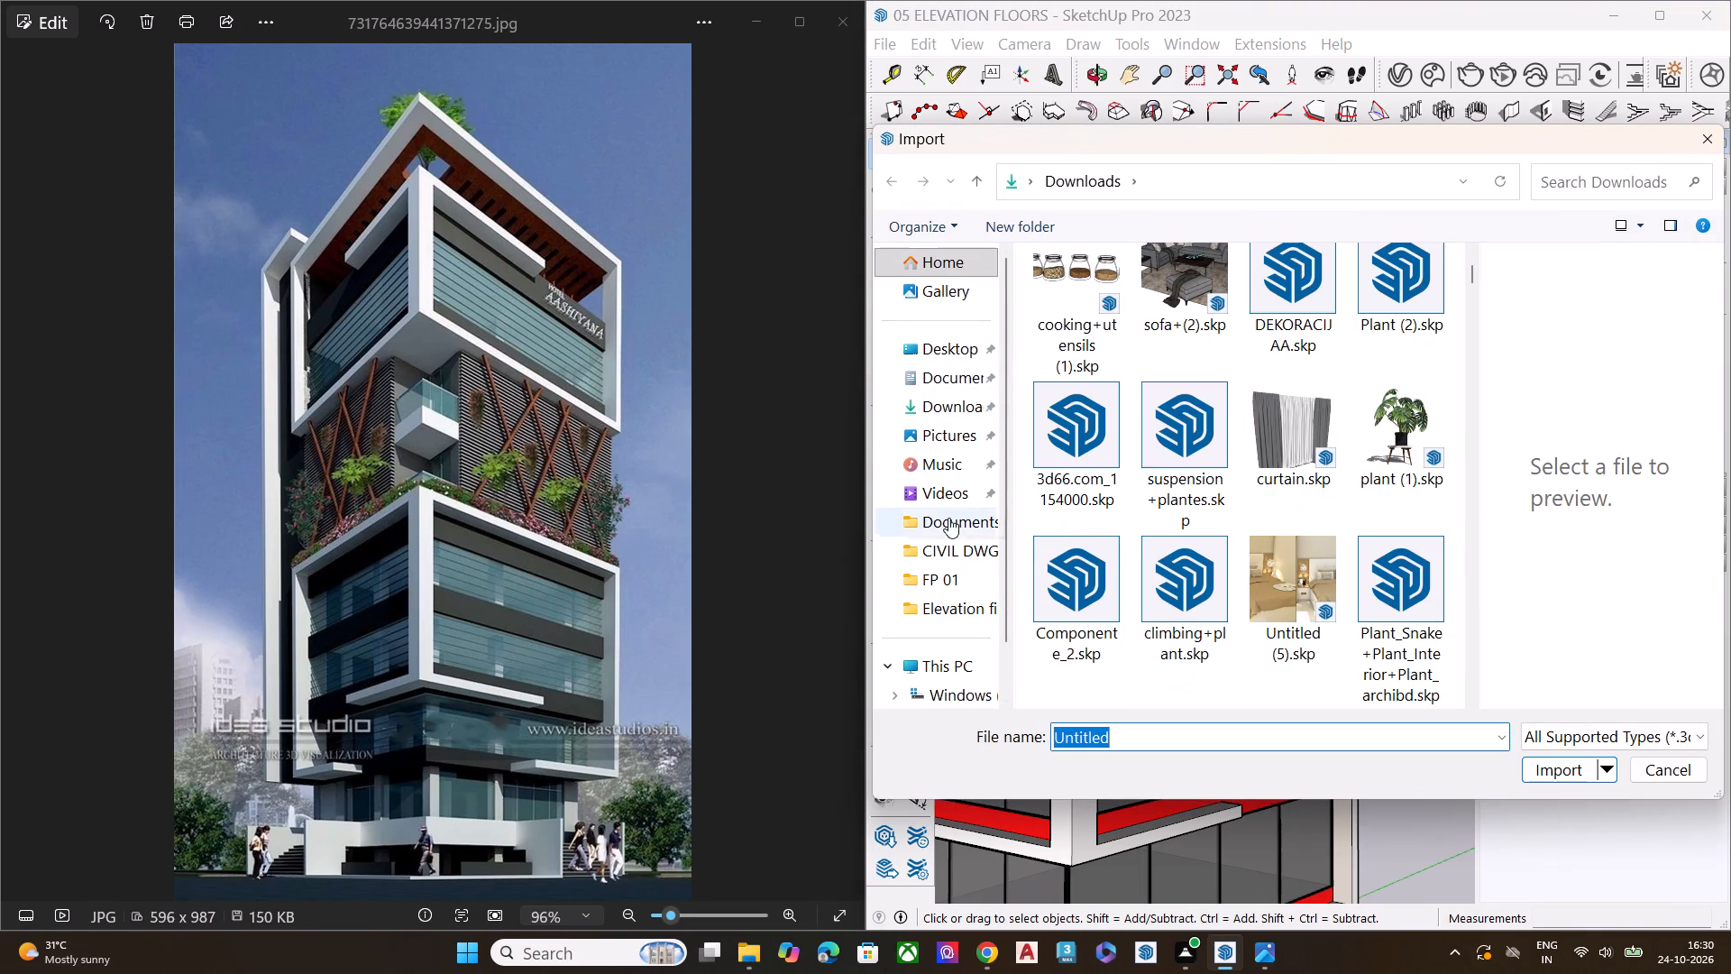
pyautogui.scroll(-2, 1371, 539)
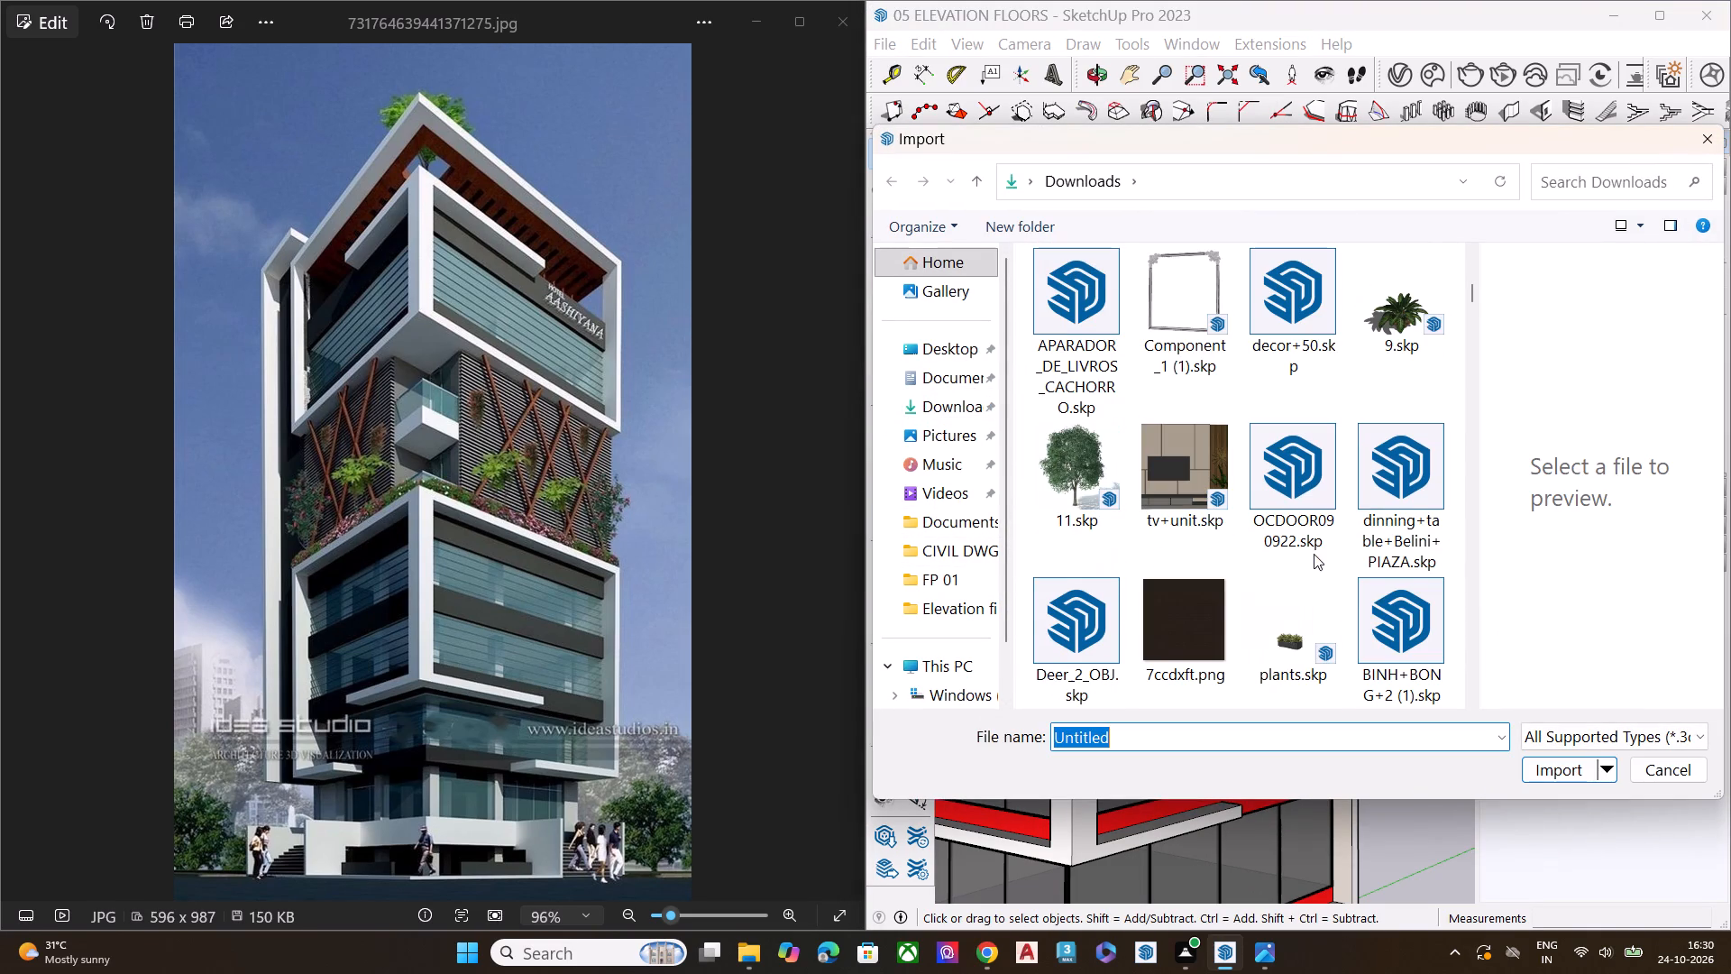
pyautogui.scroll(-1, 1315, 557)
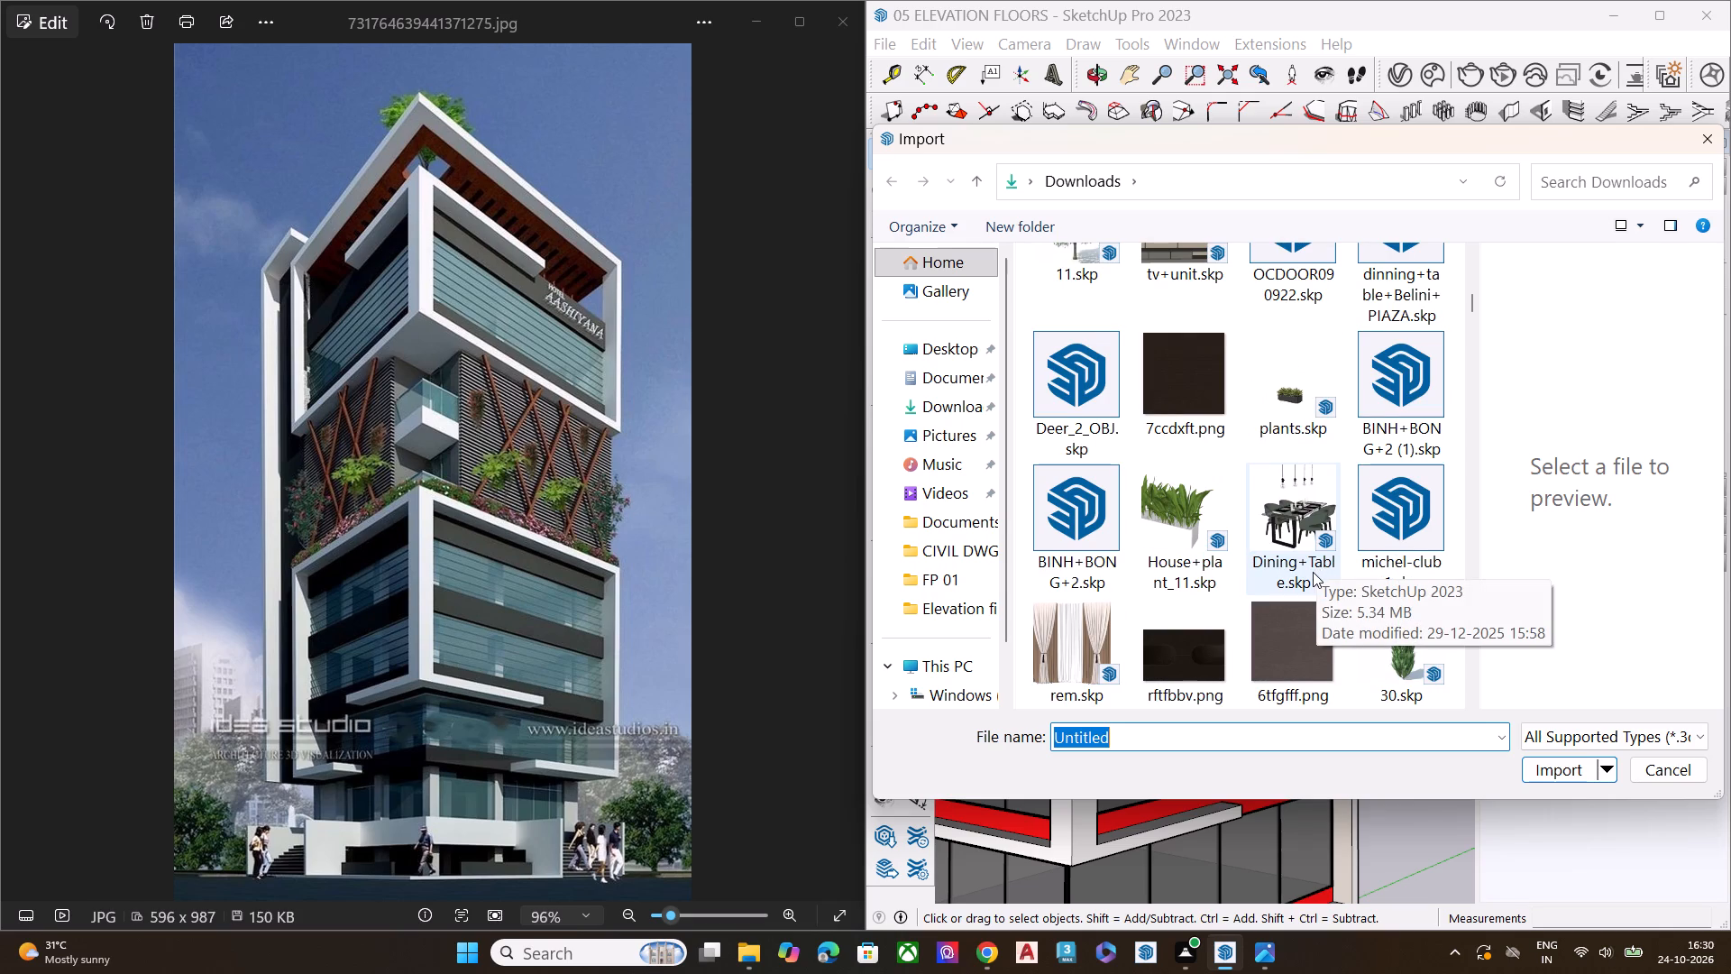
pyautogui.scroll(2, 1236, 551)
pyautogui.scroll(-1, 1224, 549)
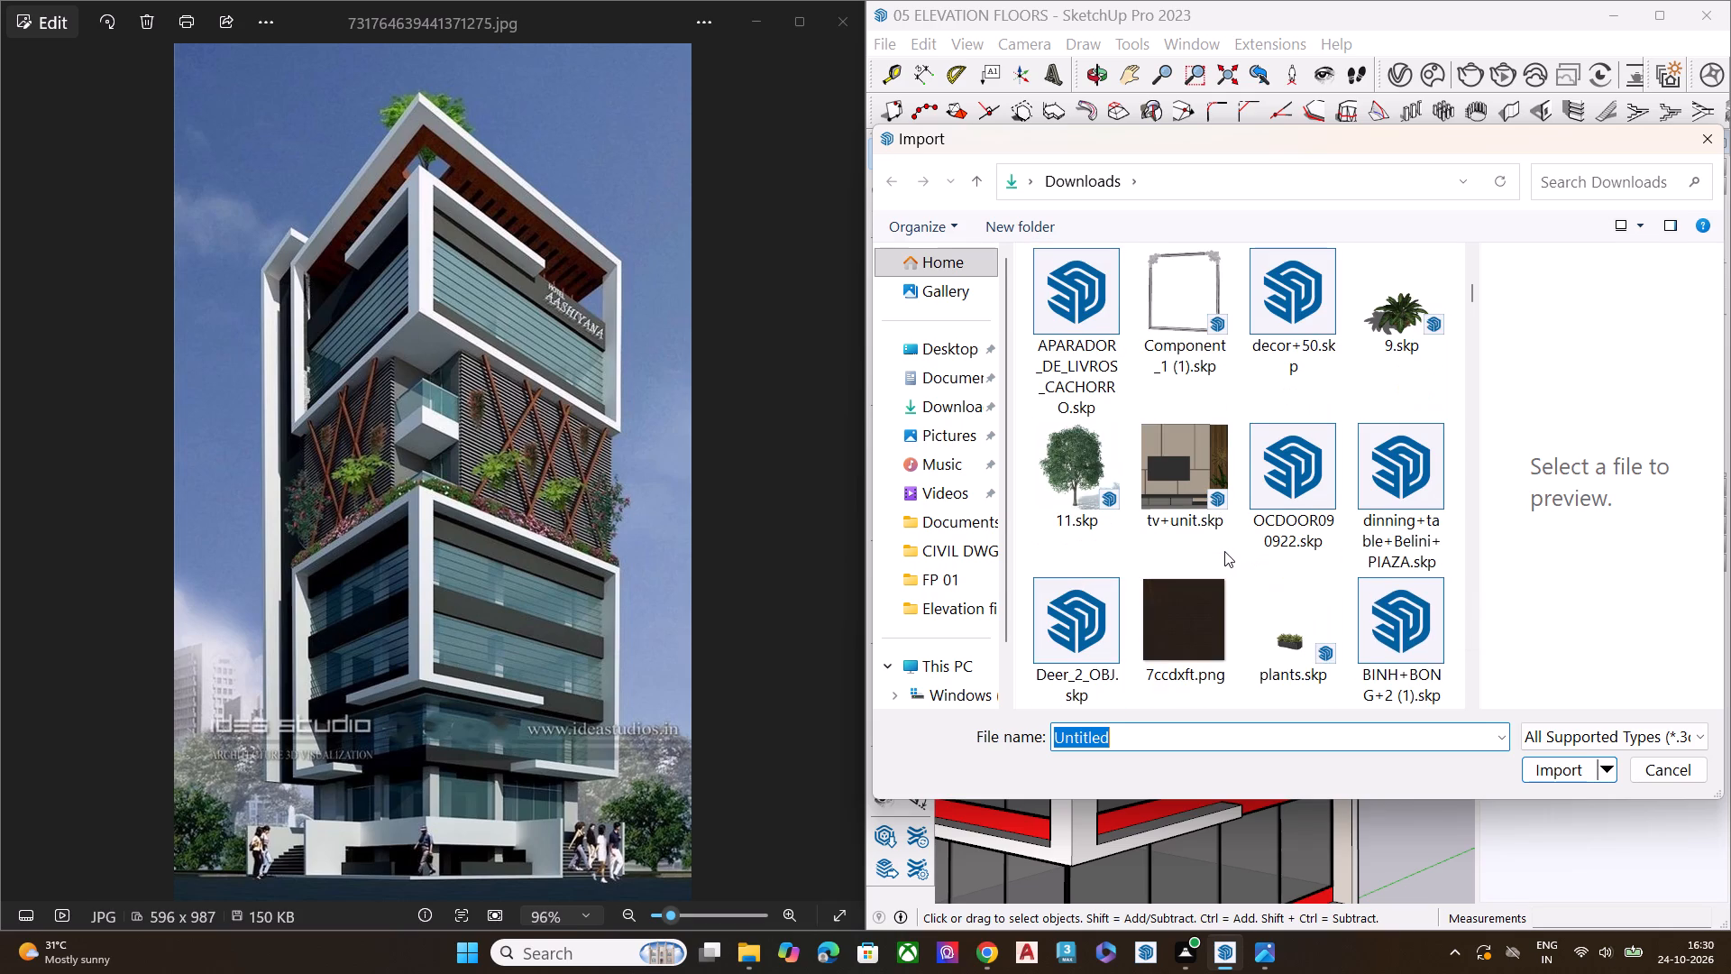
pyautogui.scroll(-1, 1224, 551)
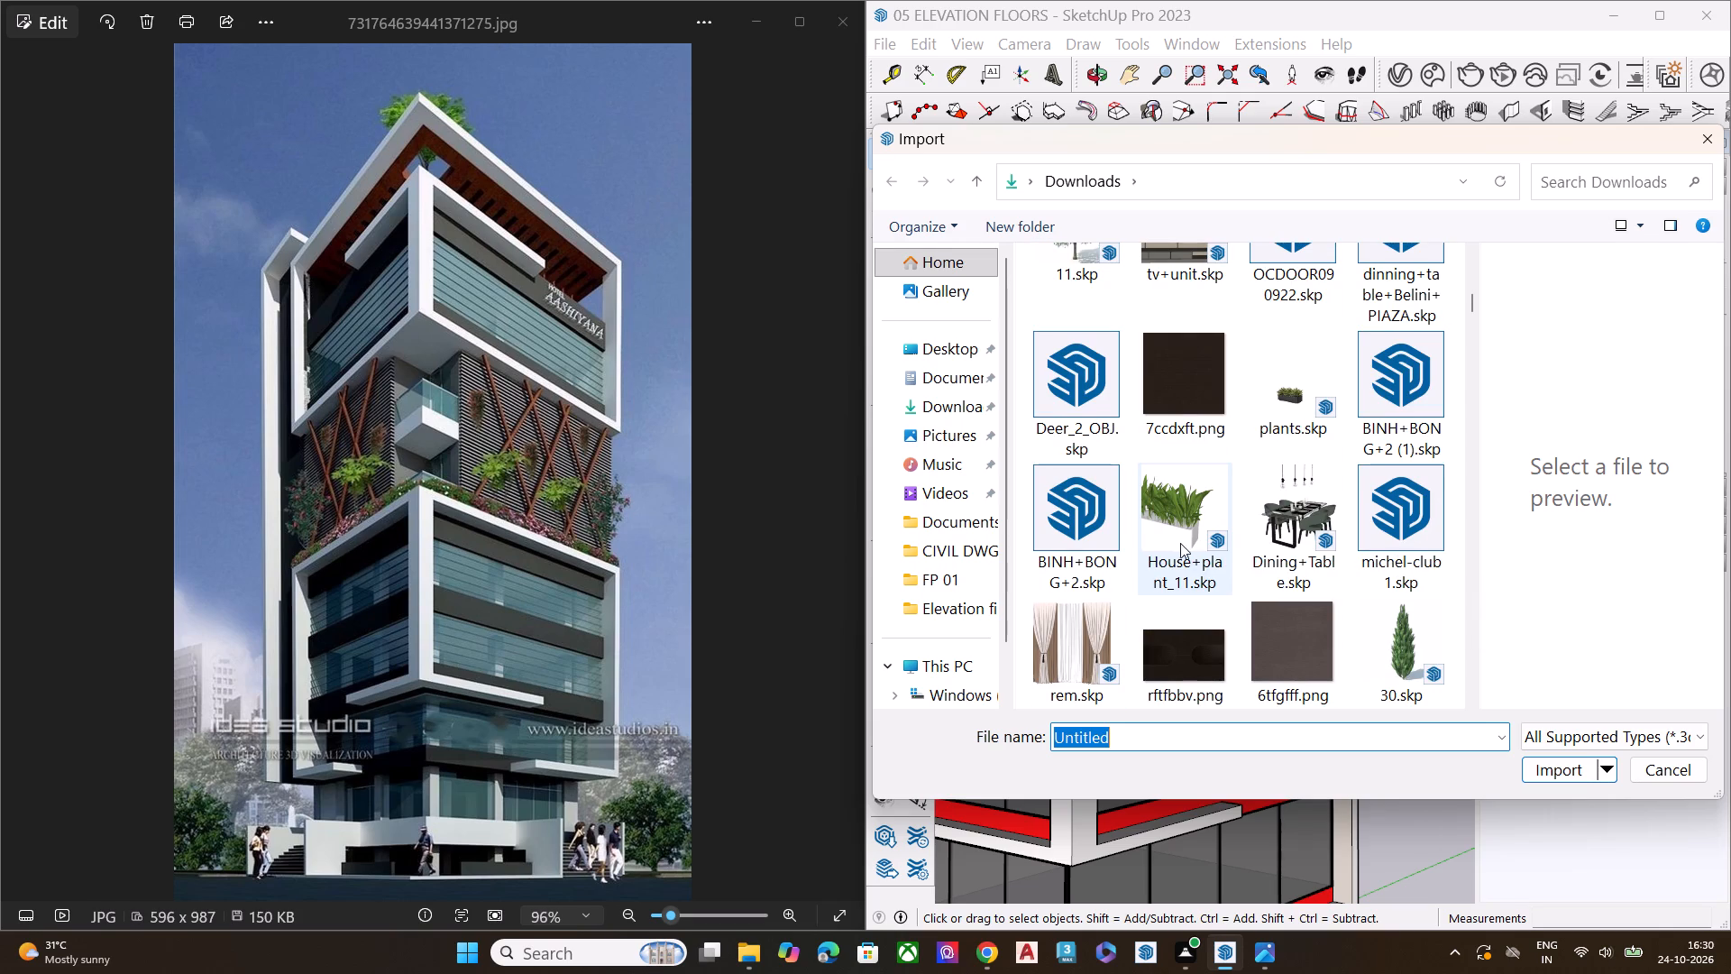
pyautogui.click(1707, 141)
# Examine the middle floors' frame, projecting ledges and balcony from several angles against the reference image.
pyautogui.scroll(-1, 1397, 386)
pyautogui.scroll(-2, 1342, 510)
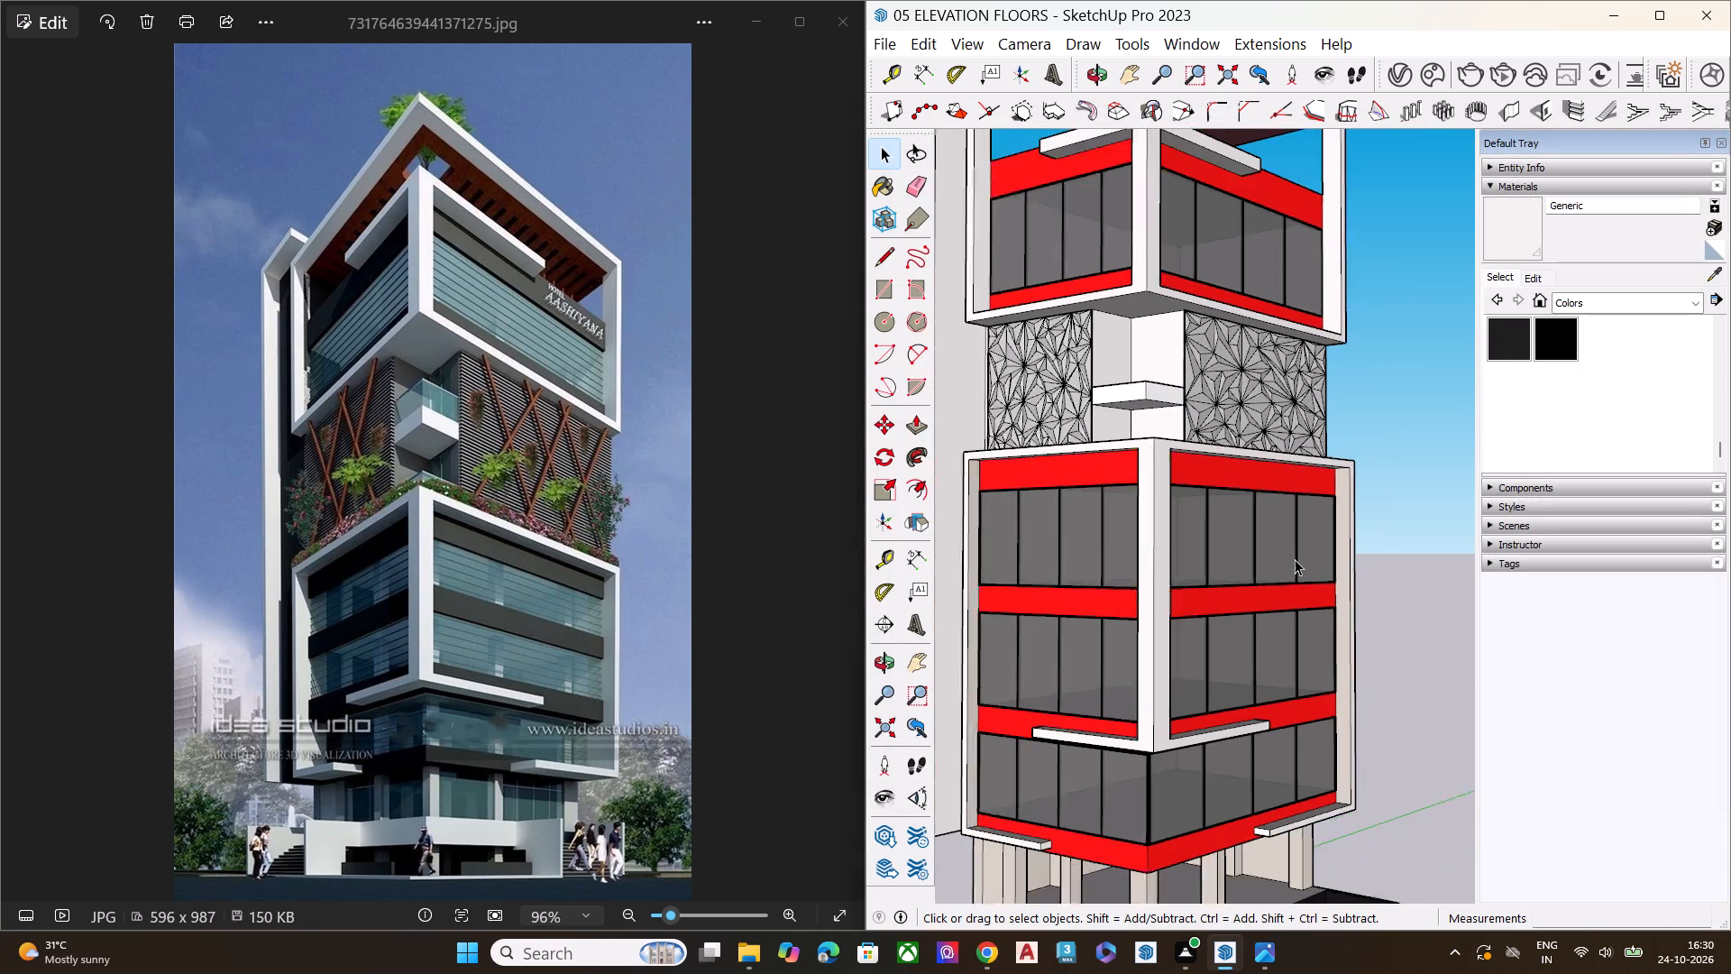
pyautogui.scroll(-2, 1295, 559)
pyautogui.moveTo(1235, 697); pyautogui.dragTo(1187, 825, button='middle')
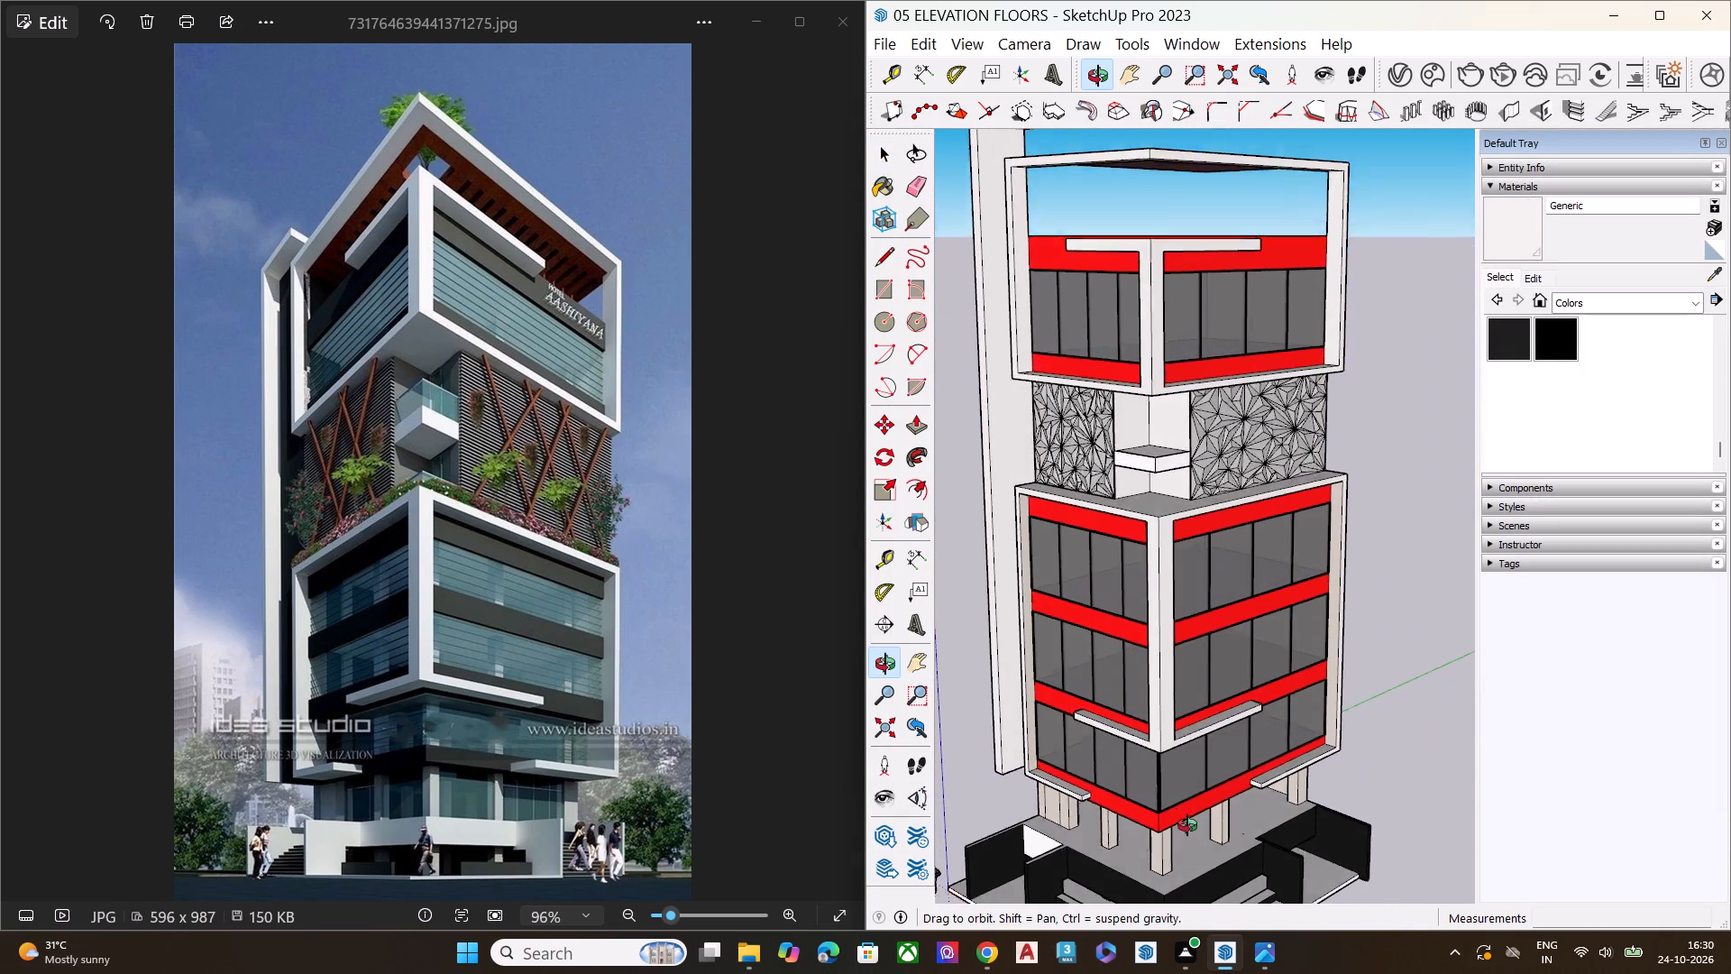
pyautogui.moveTo(1187, 825); pyautogui.dragTo(1187, 838, button='middle')
pyautogui.scroll(1, 1180, 714)
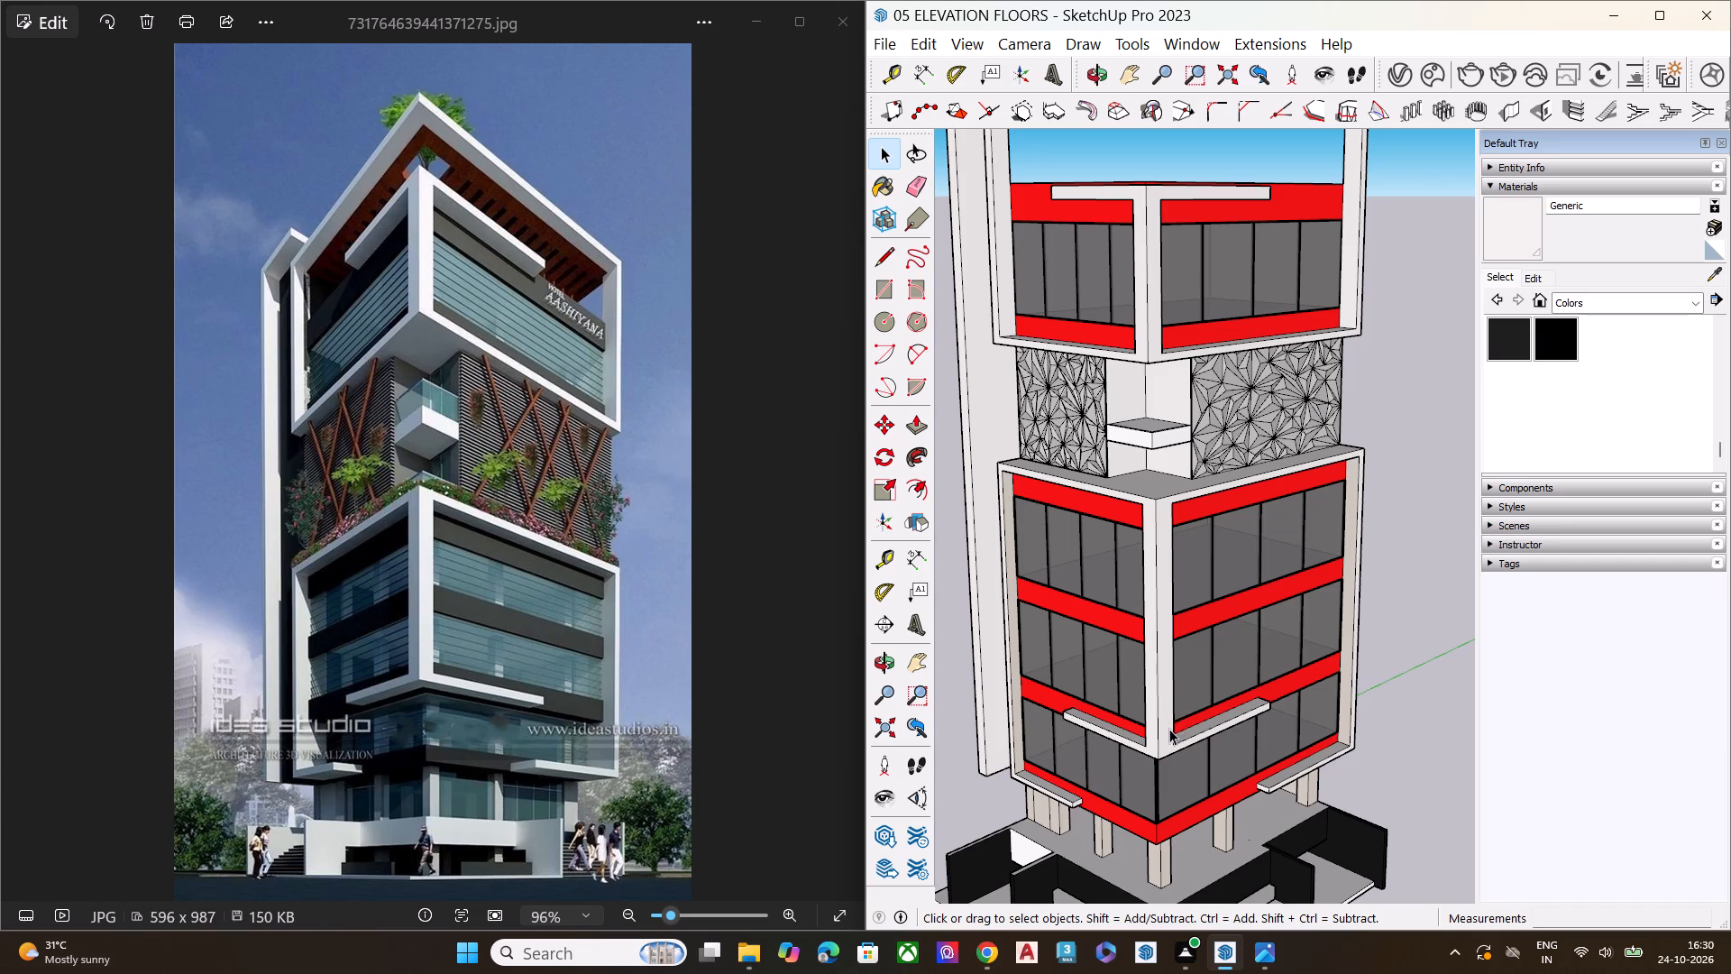
pyautogui.scroll(6, 1084, 620)
pyautogui.moveTo(1191, 719); pyautogui.dragTo(1186, 627, button='middle')
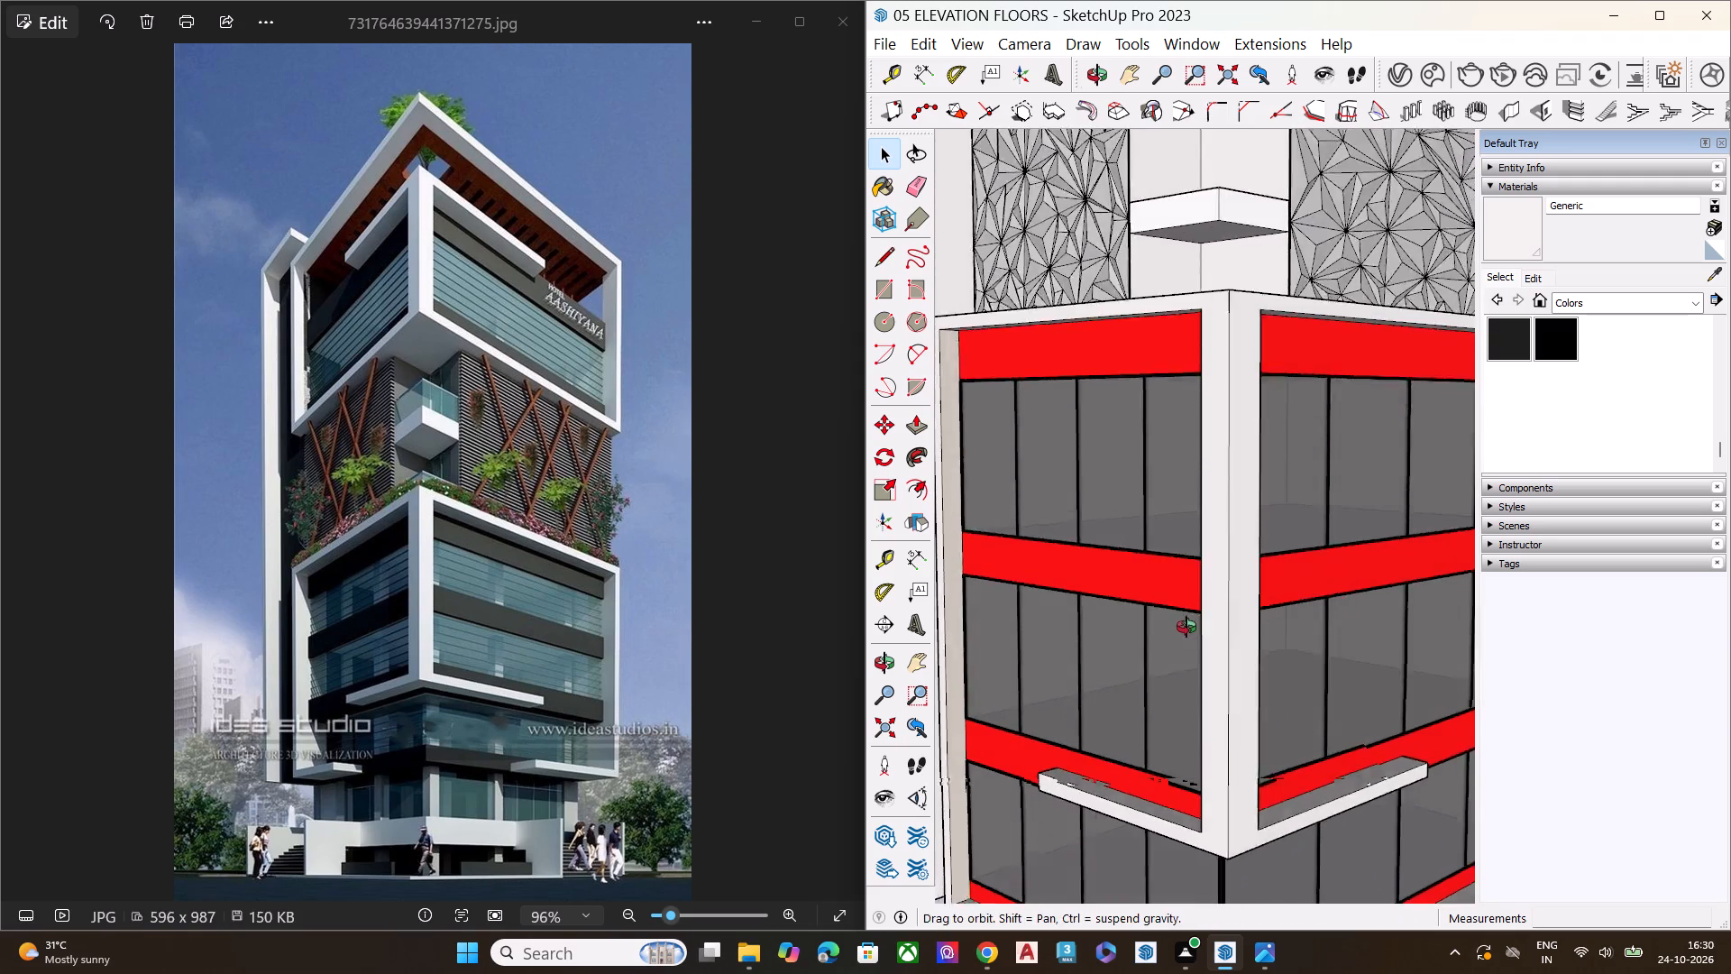
pyautogui.scroll(1, 1186, 624)
pyautogui.moveTo(1186, 627); pyautogui.dragTo(1186, 596, button='middle')
pyautogui.scroll(-8, 1186, 596)
pyautogui.moveTo(1194, 817); pyautogui.dragTo(1180, 767, button='middle')
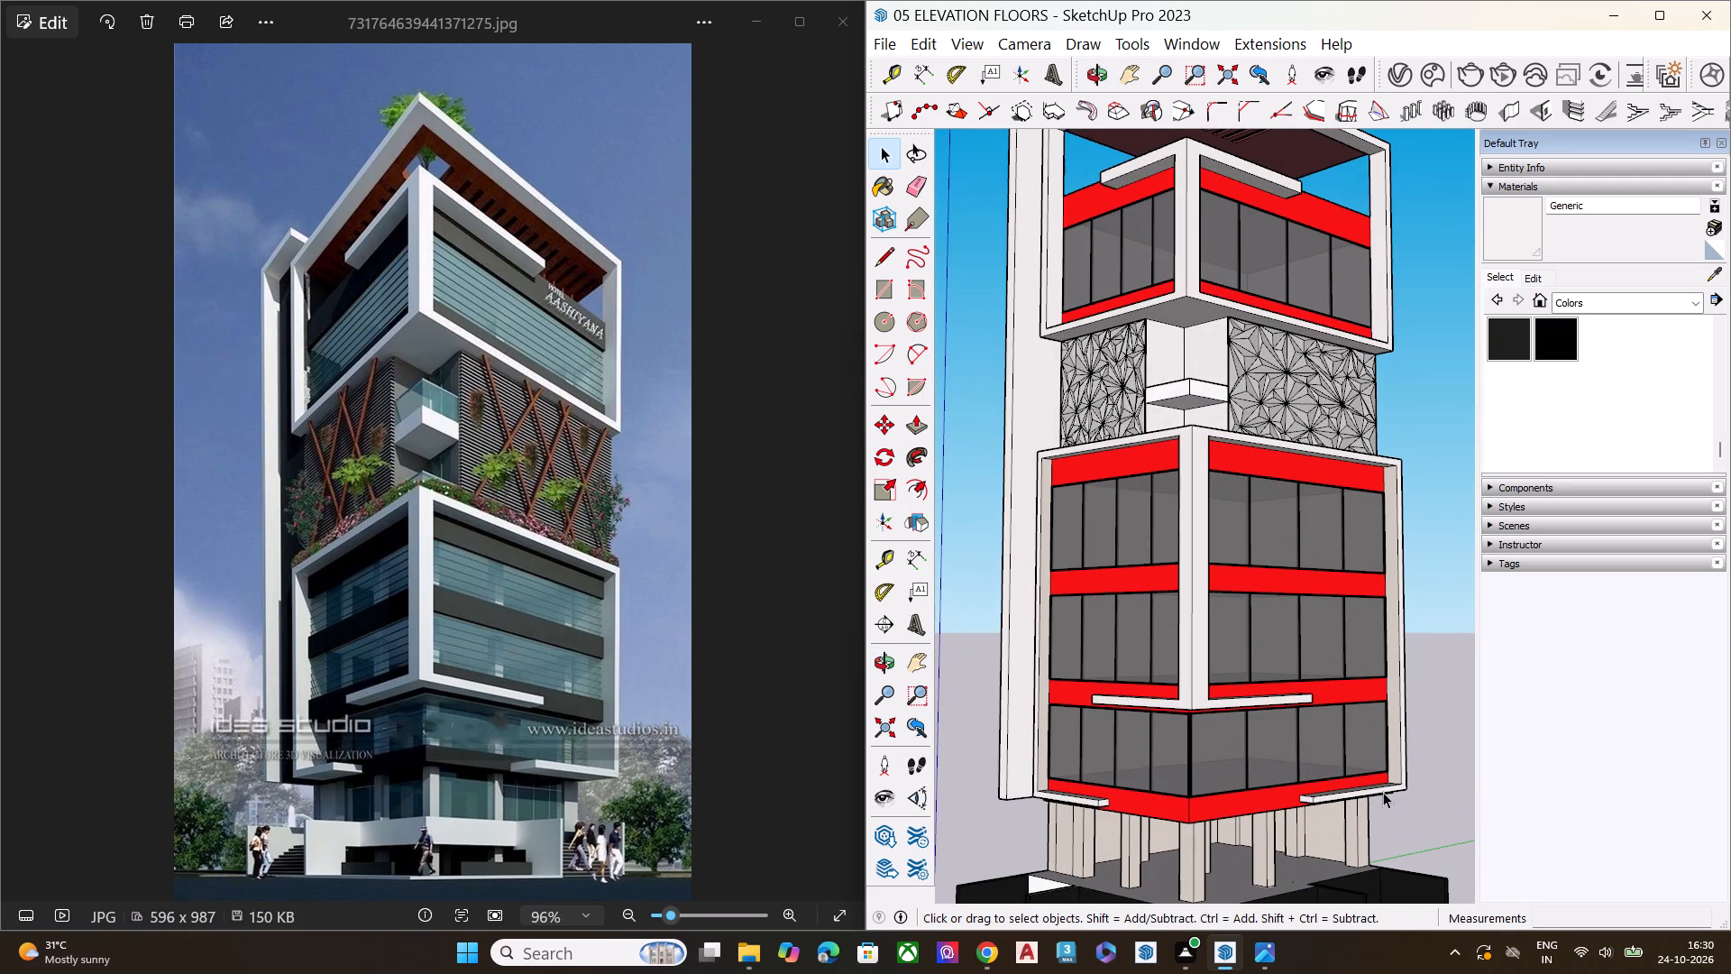
pyautogui.scroll(3, 1402, 788)
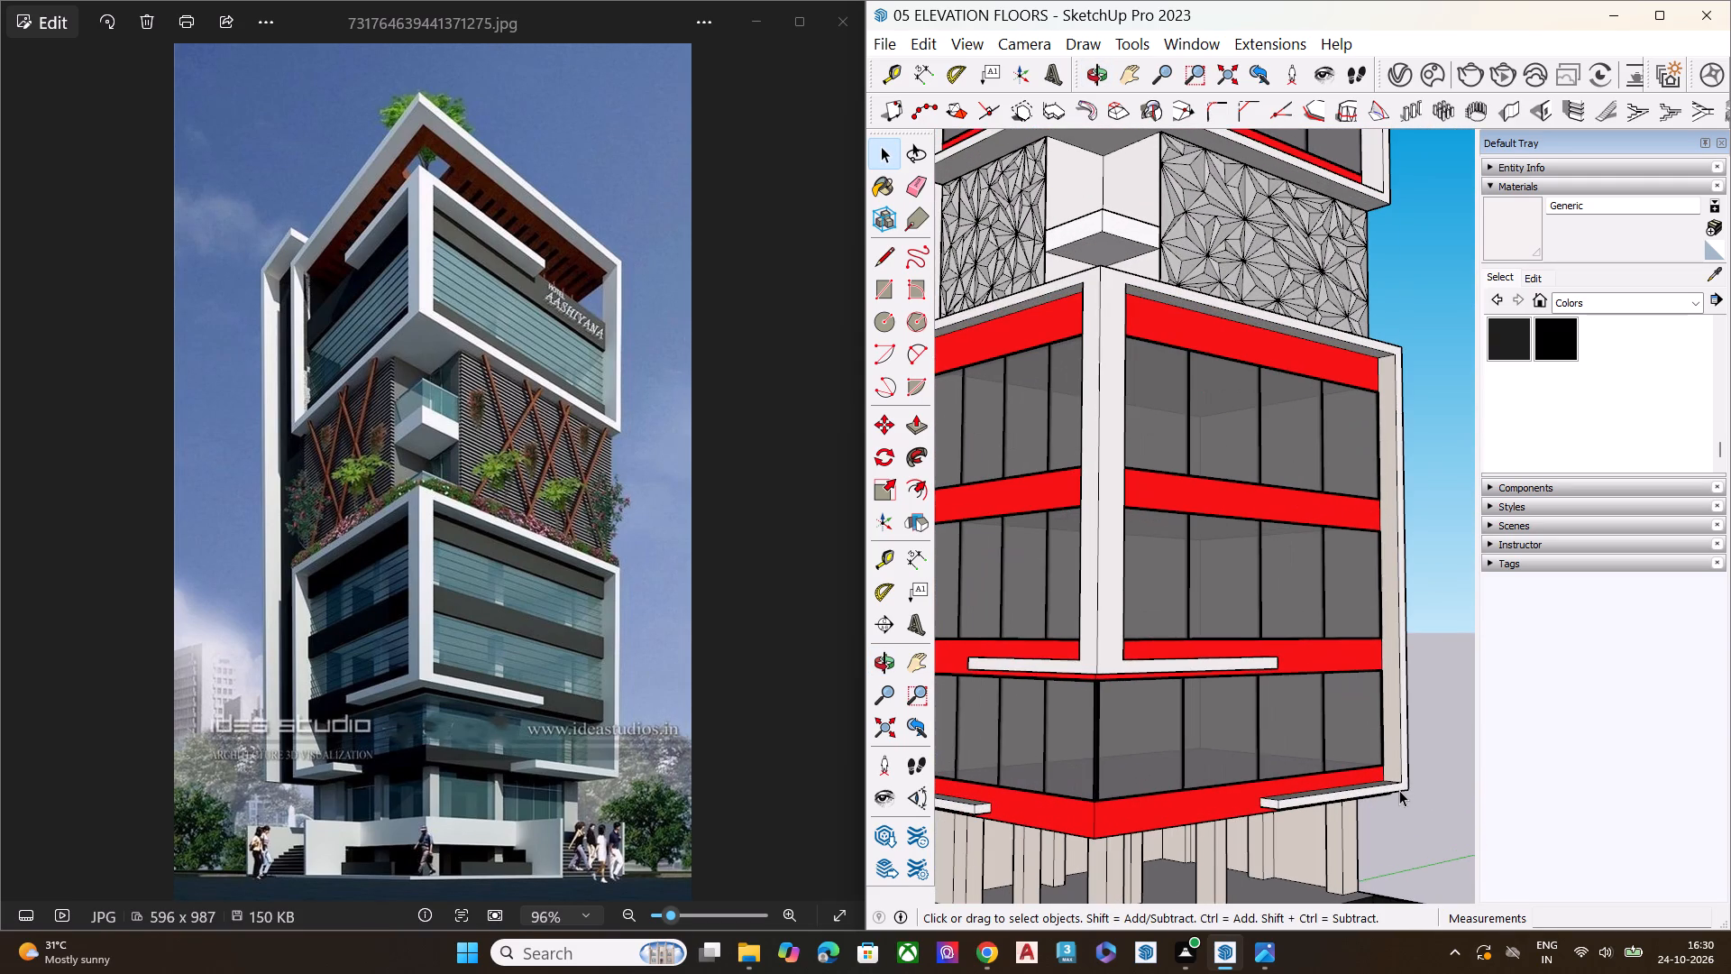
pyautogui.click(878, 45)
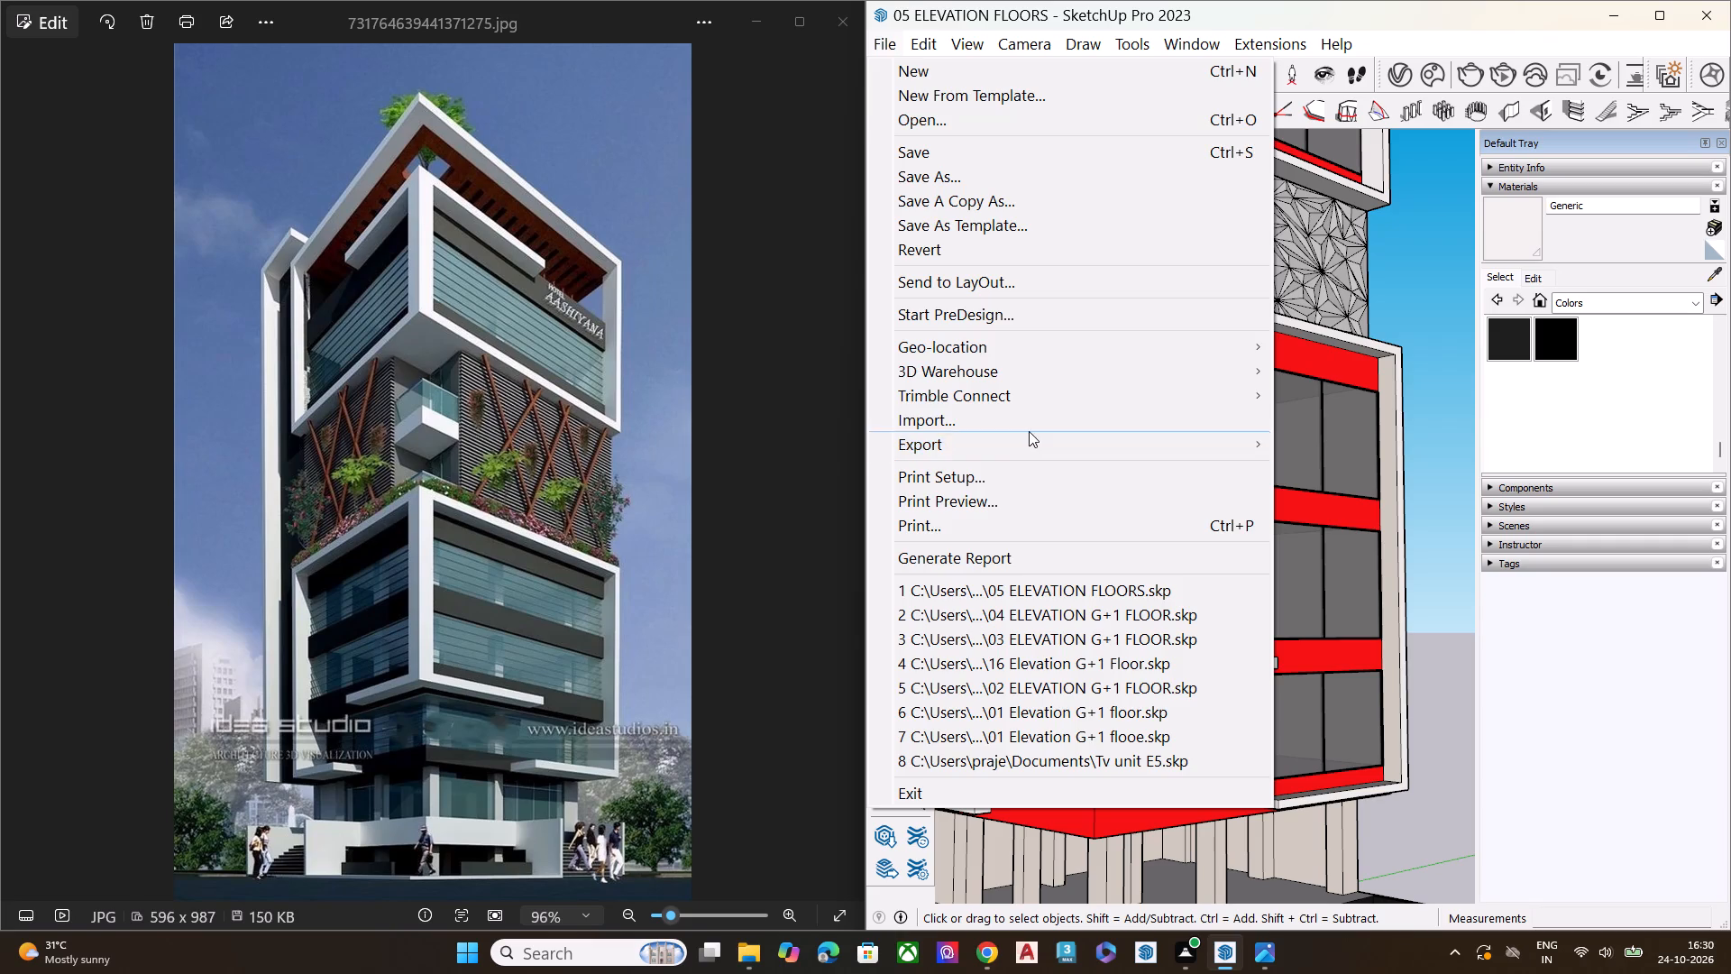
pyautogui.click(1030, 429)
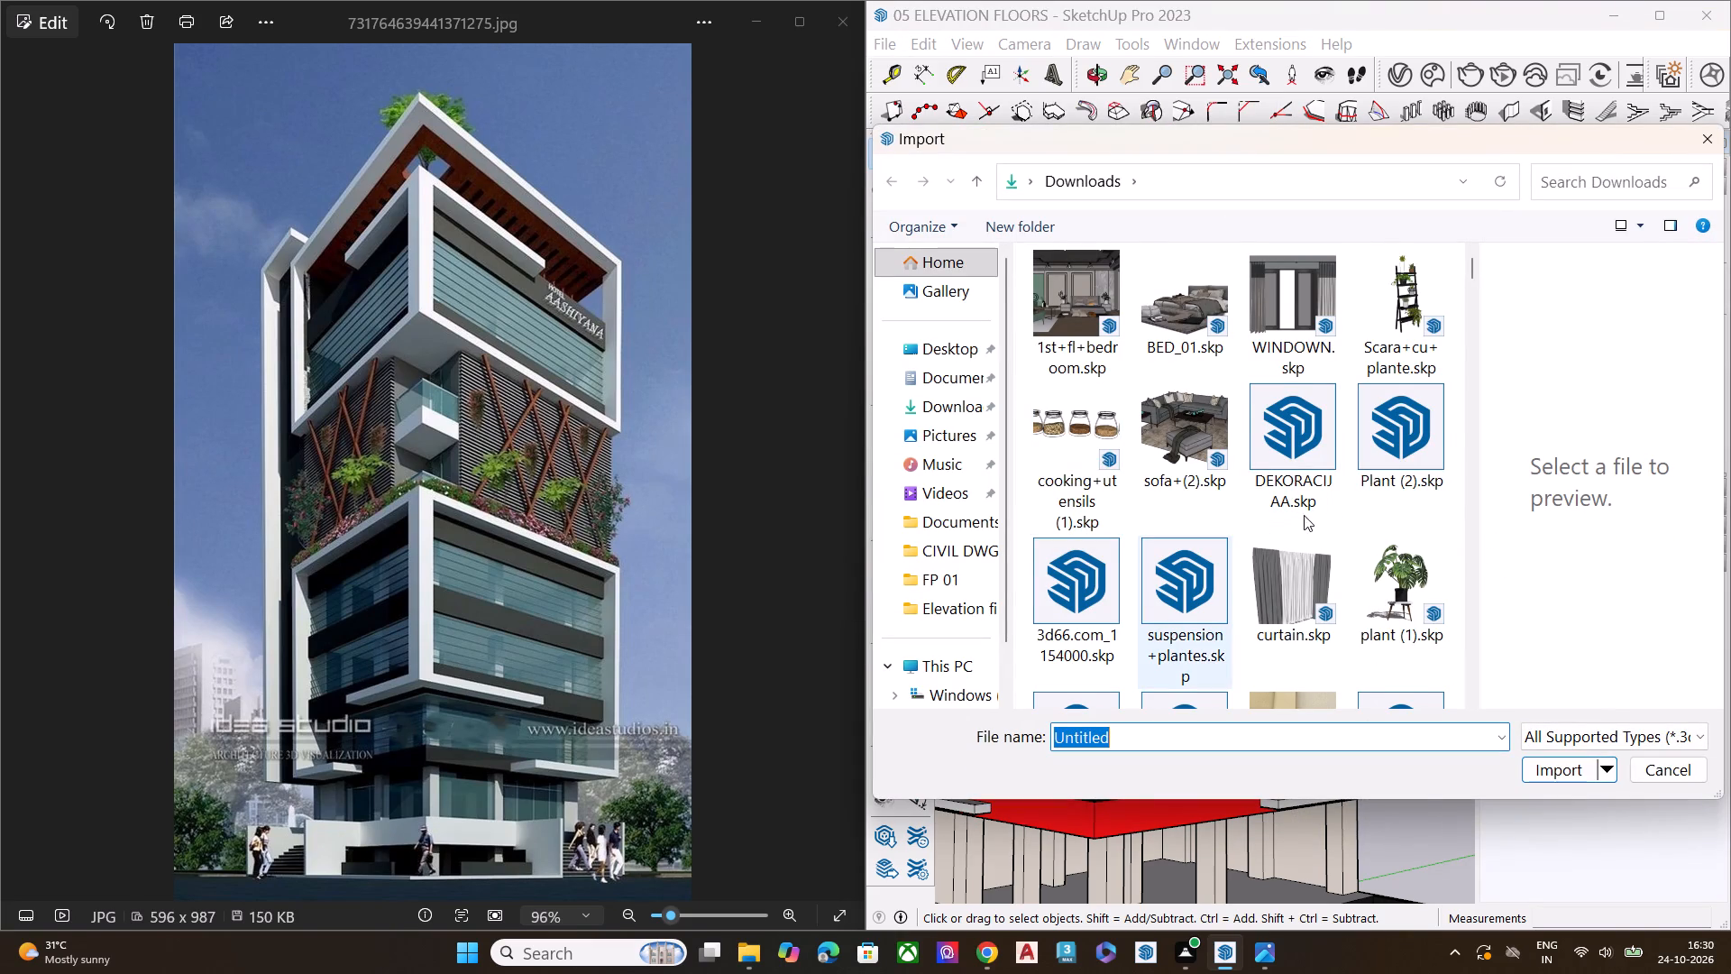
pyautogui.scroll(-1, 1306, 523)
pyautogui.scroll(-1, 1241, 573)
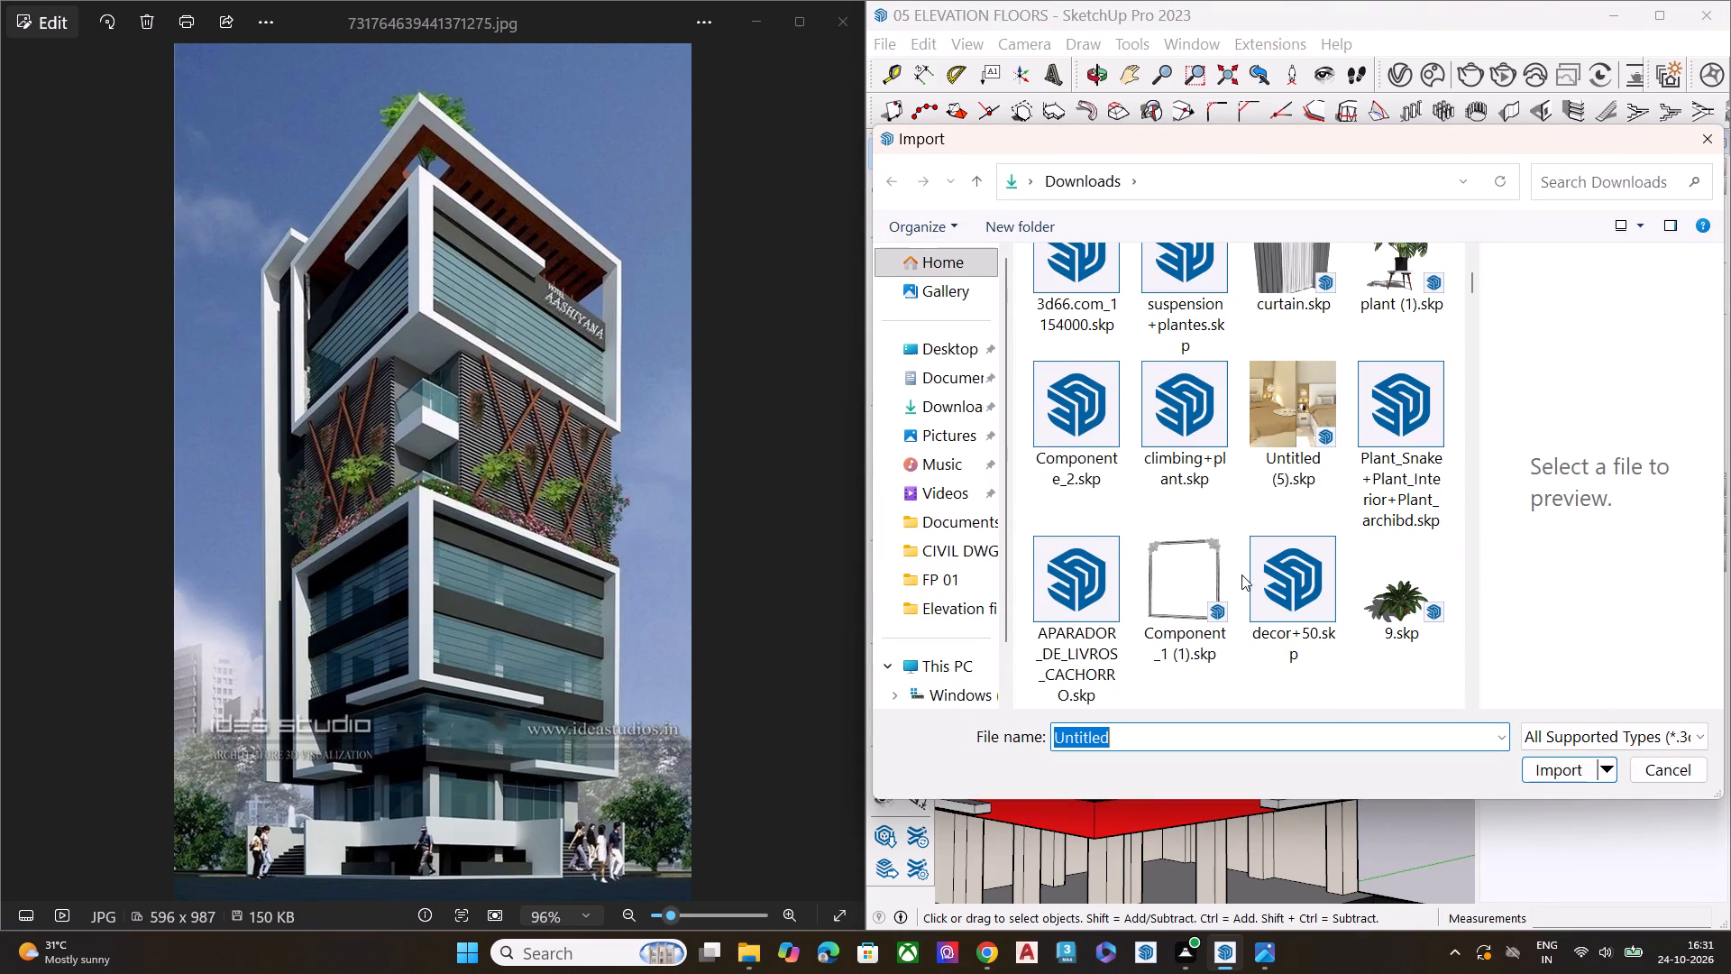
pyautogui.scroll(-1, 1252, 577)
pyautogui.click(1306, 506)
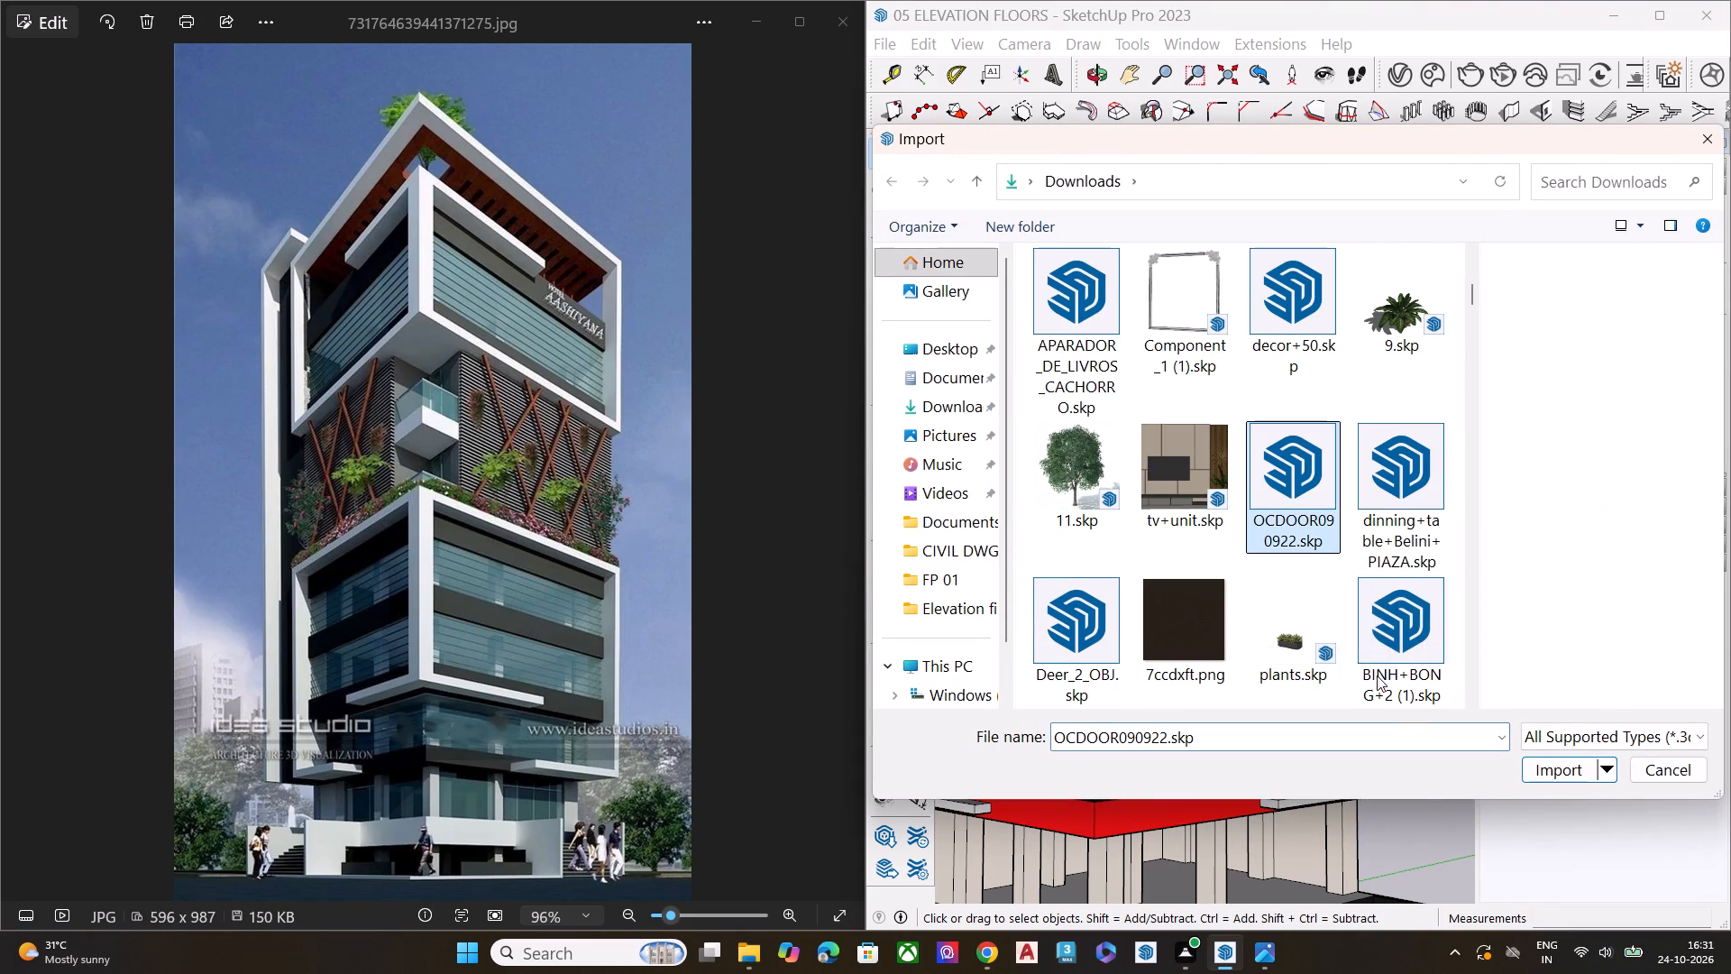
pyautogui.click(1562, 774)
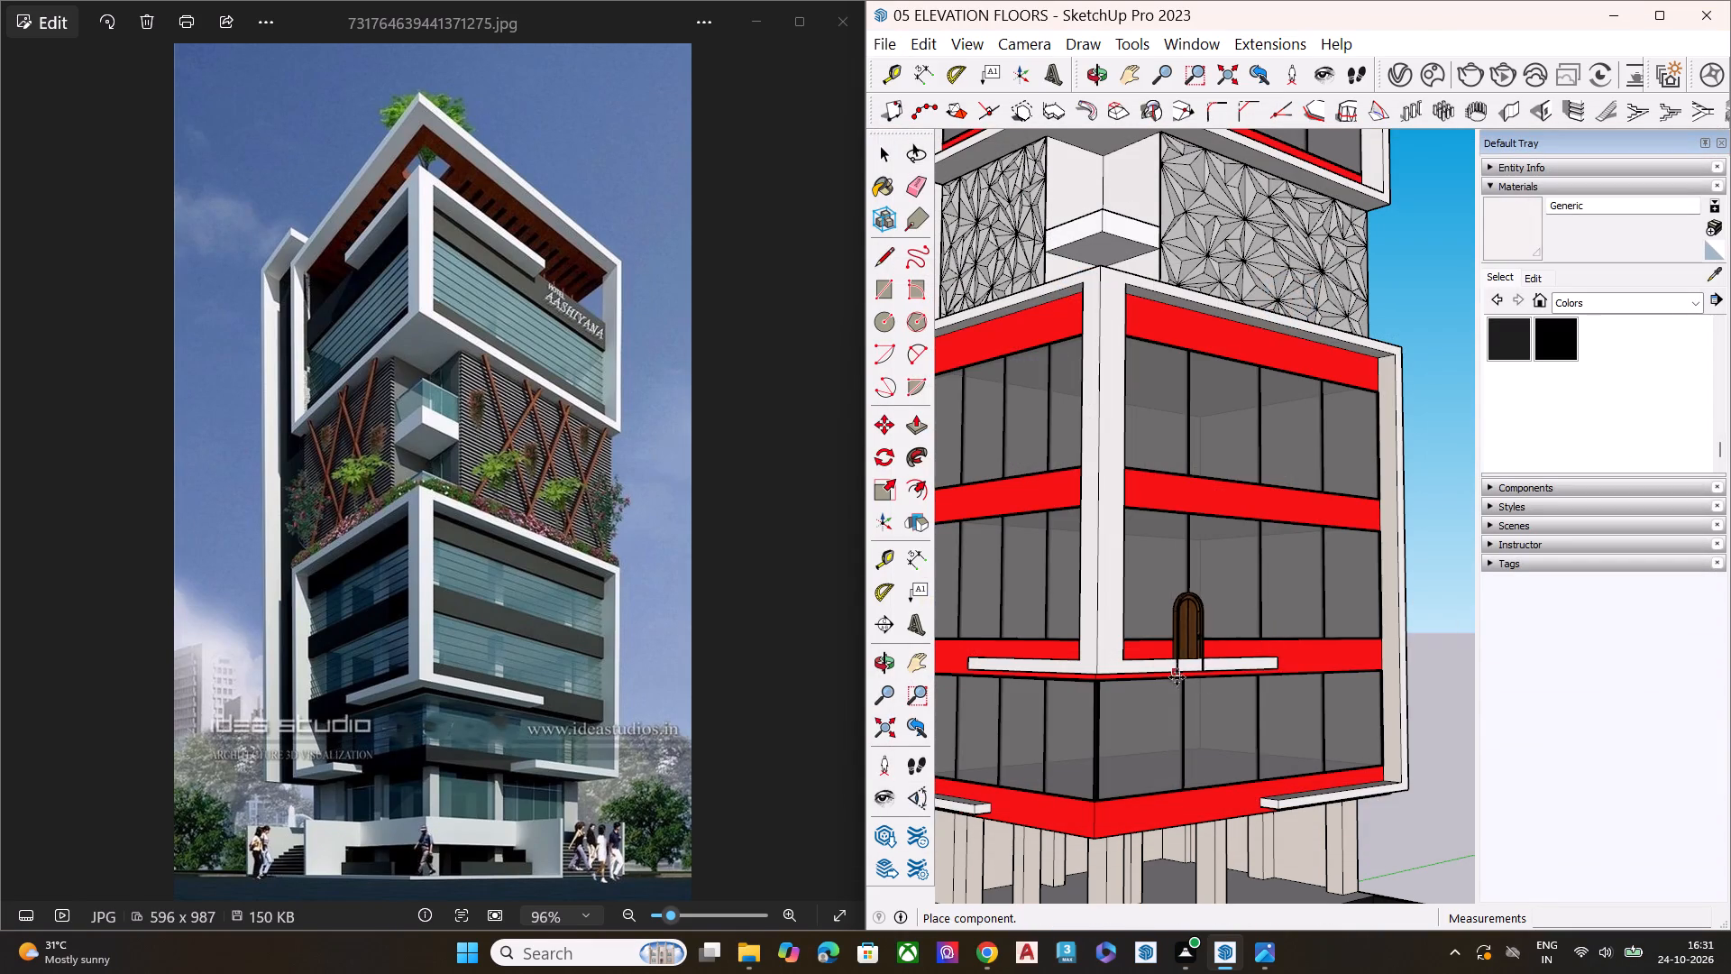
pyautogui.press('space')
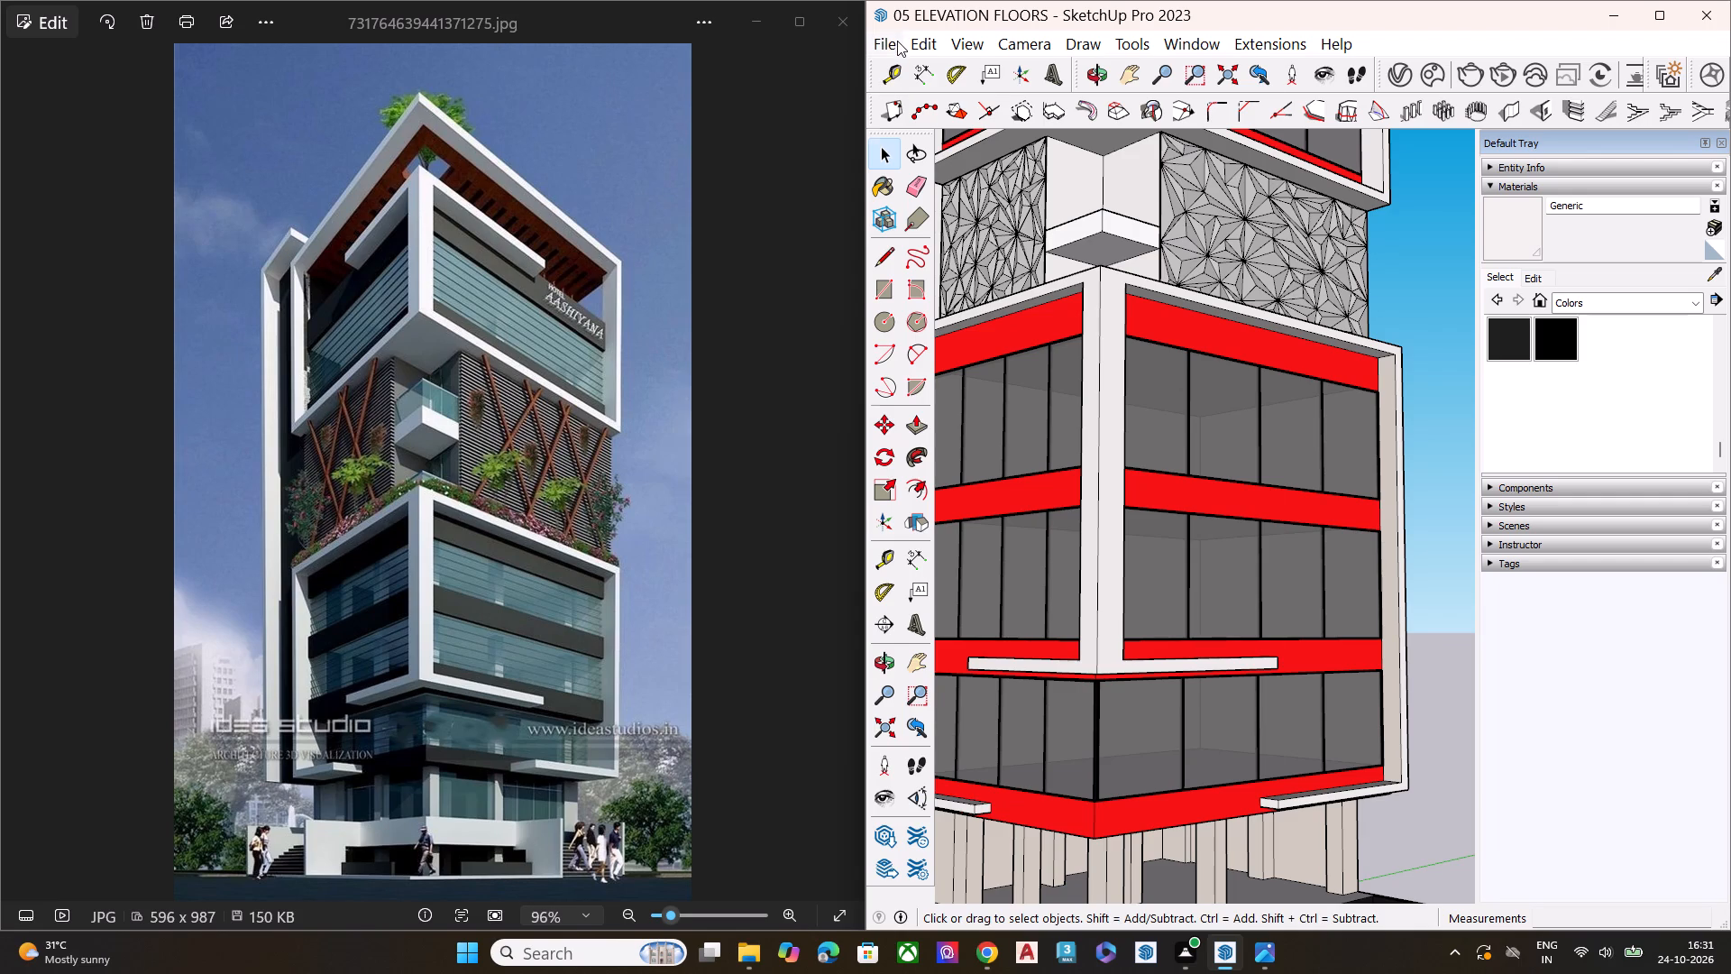
# Import the model Shrub+_Grass.skp from the Downloads folder.
pyautogui.click(897, 41)
pyautogui.click(973, 421)
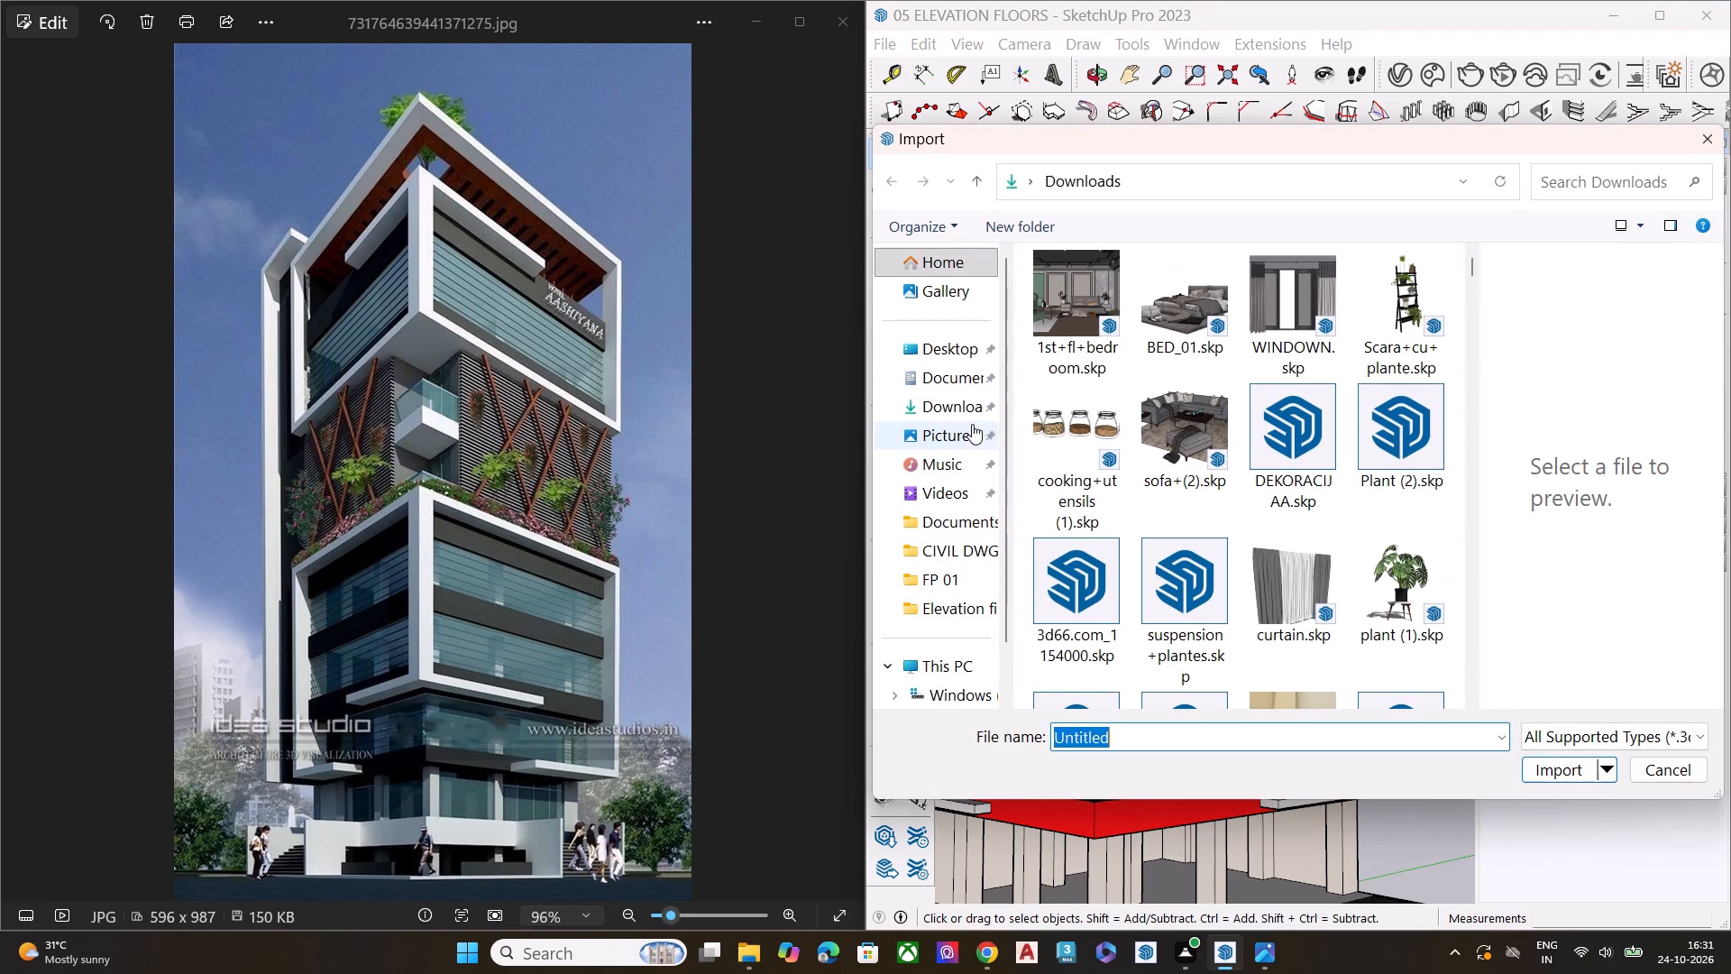
pyautogui.scroll(-1, 1326, 491)
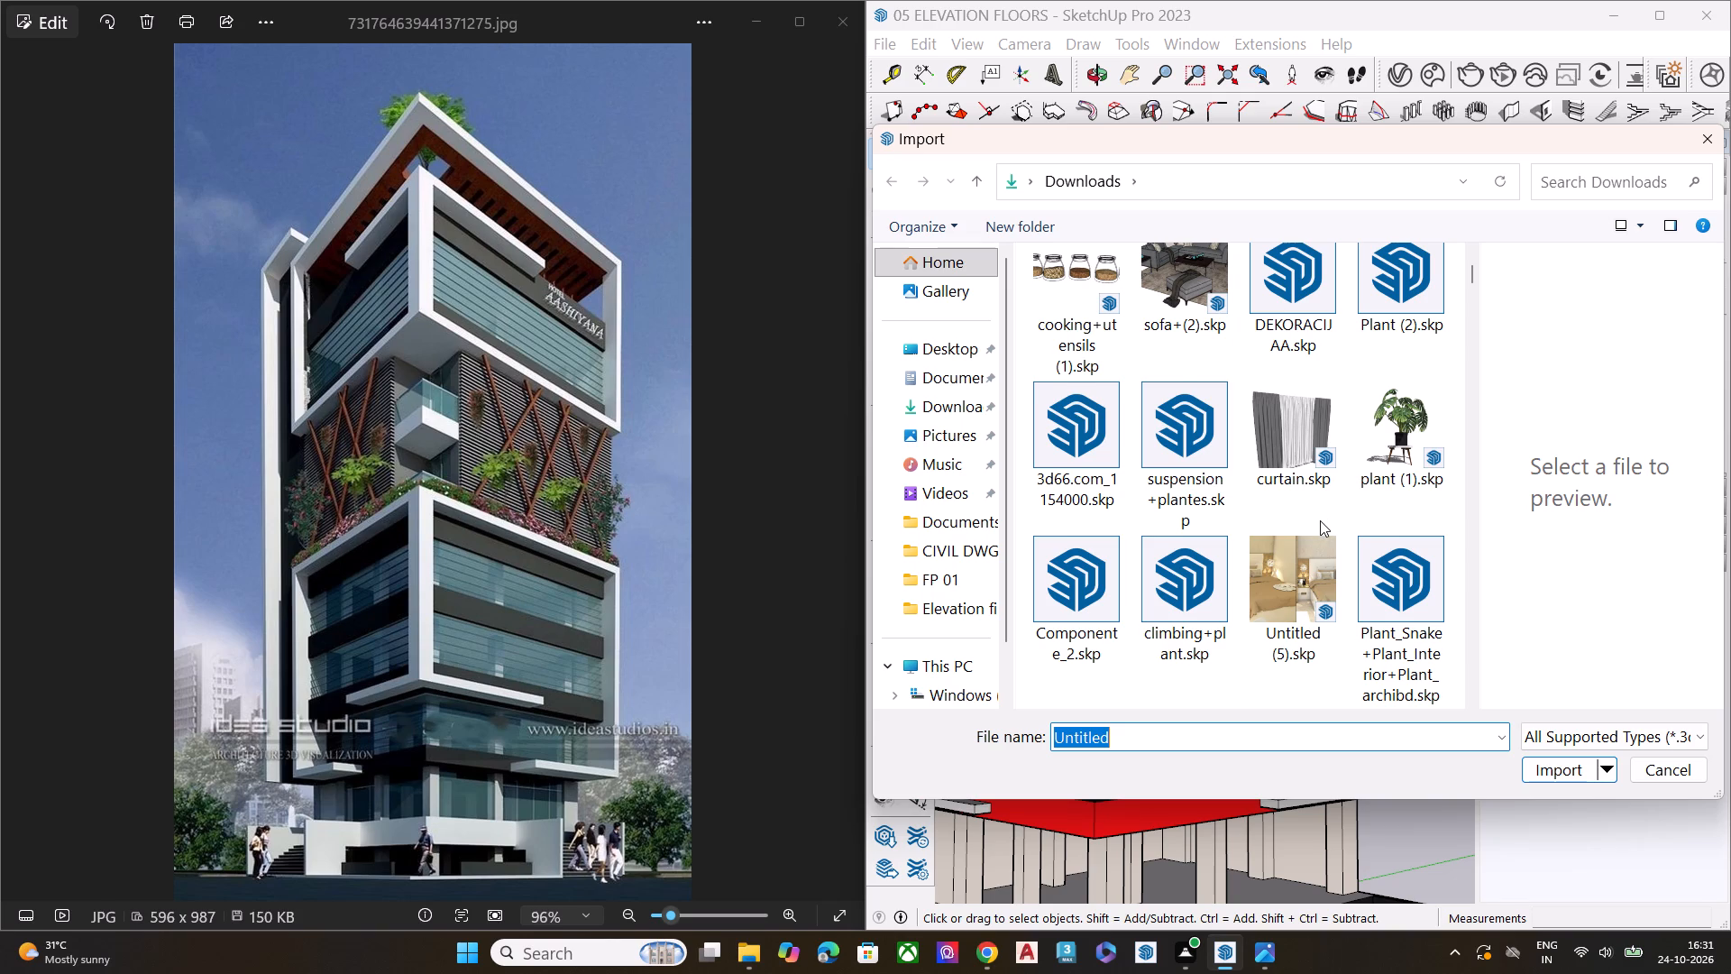
pyautogui.scroll(-1, 1363, 541)
pyautogui.scroll(-1, 1256, 546)
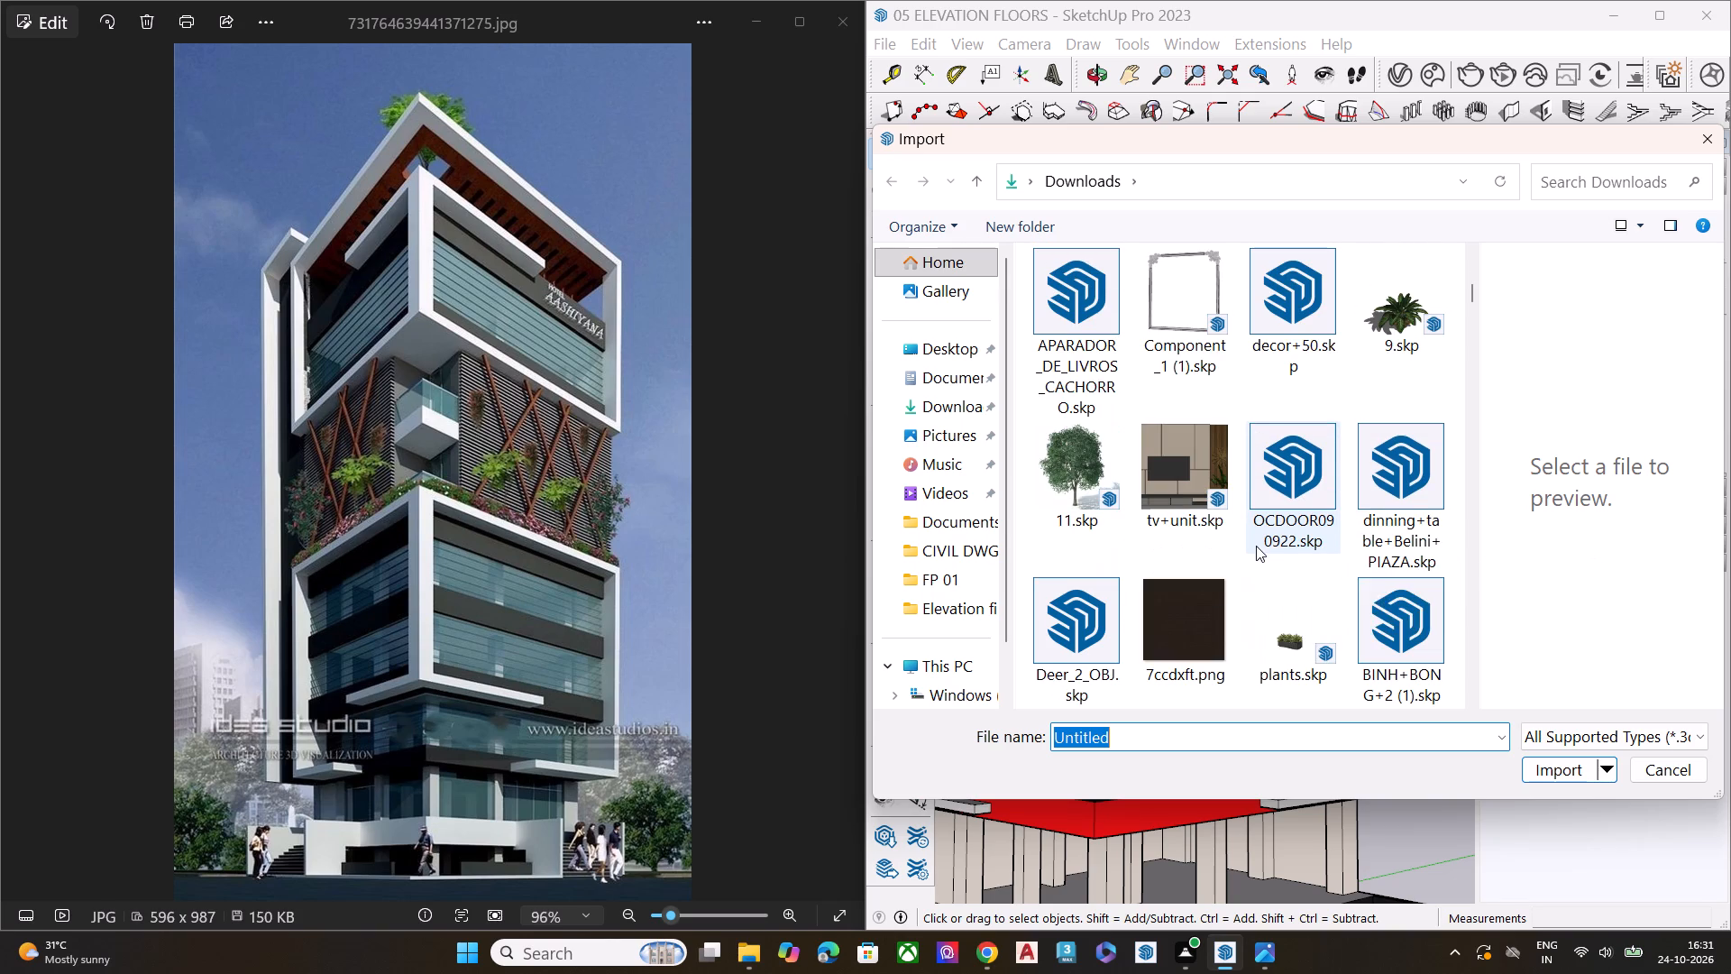
pyautogui.scroll(-1, 1218, 557)
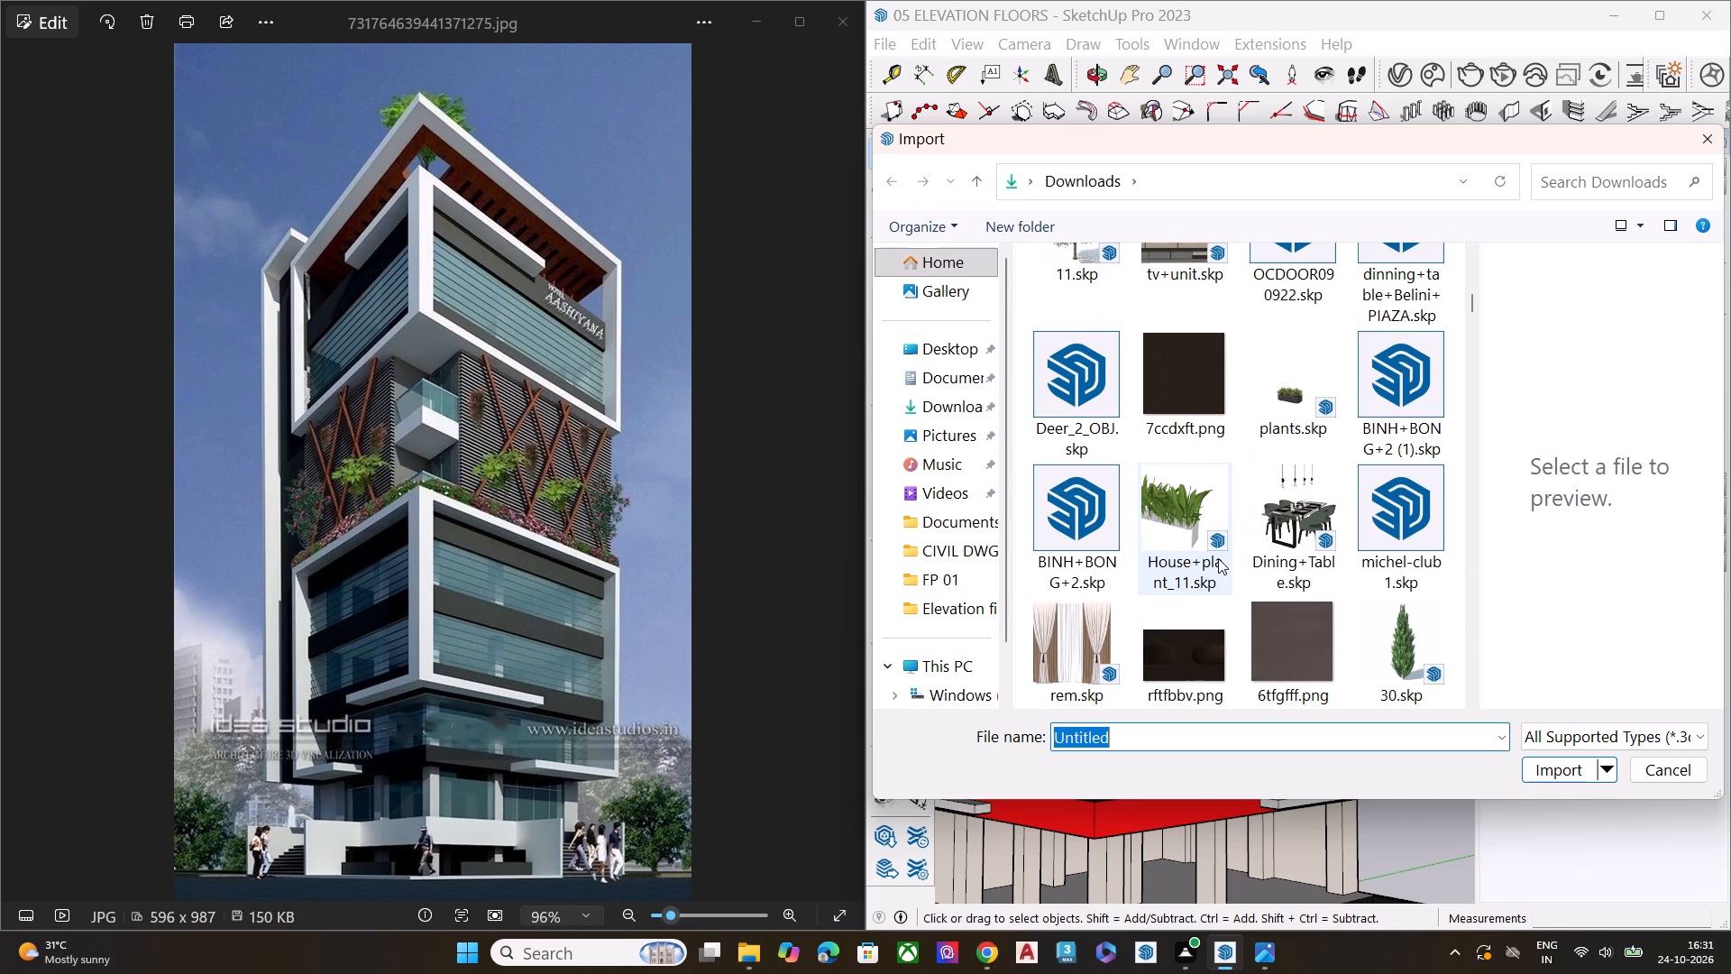
pyautogui.scroll(-2, 1272, 552)
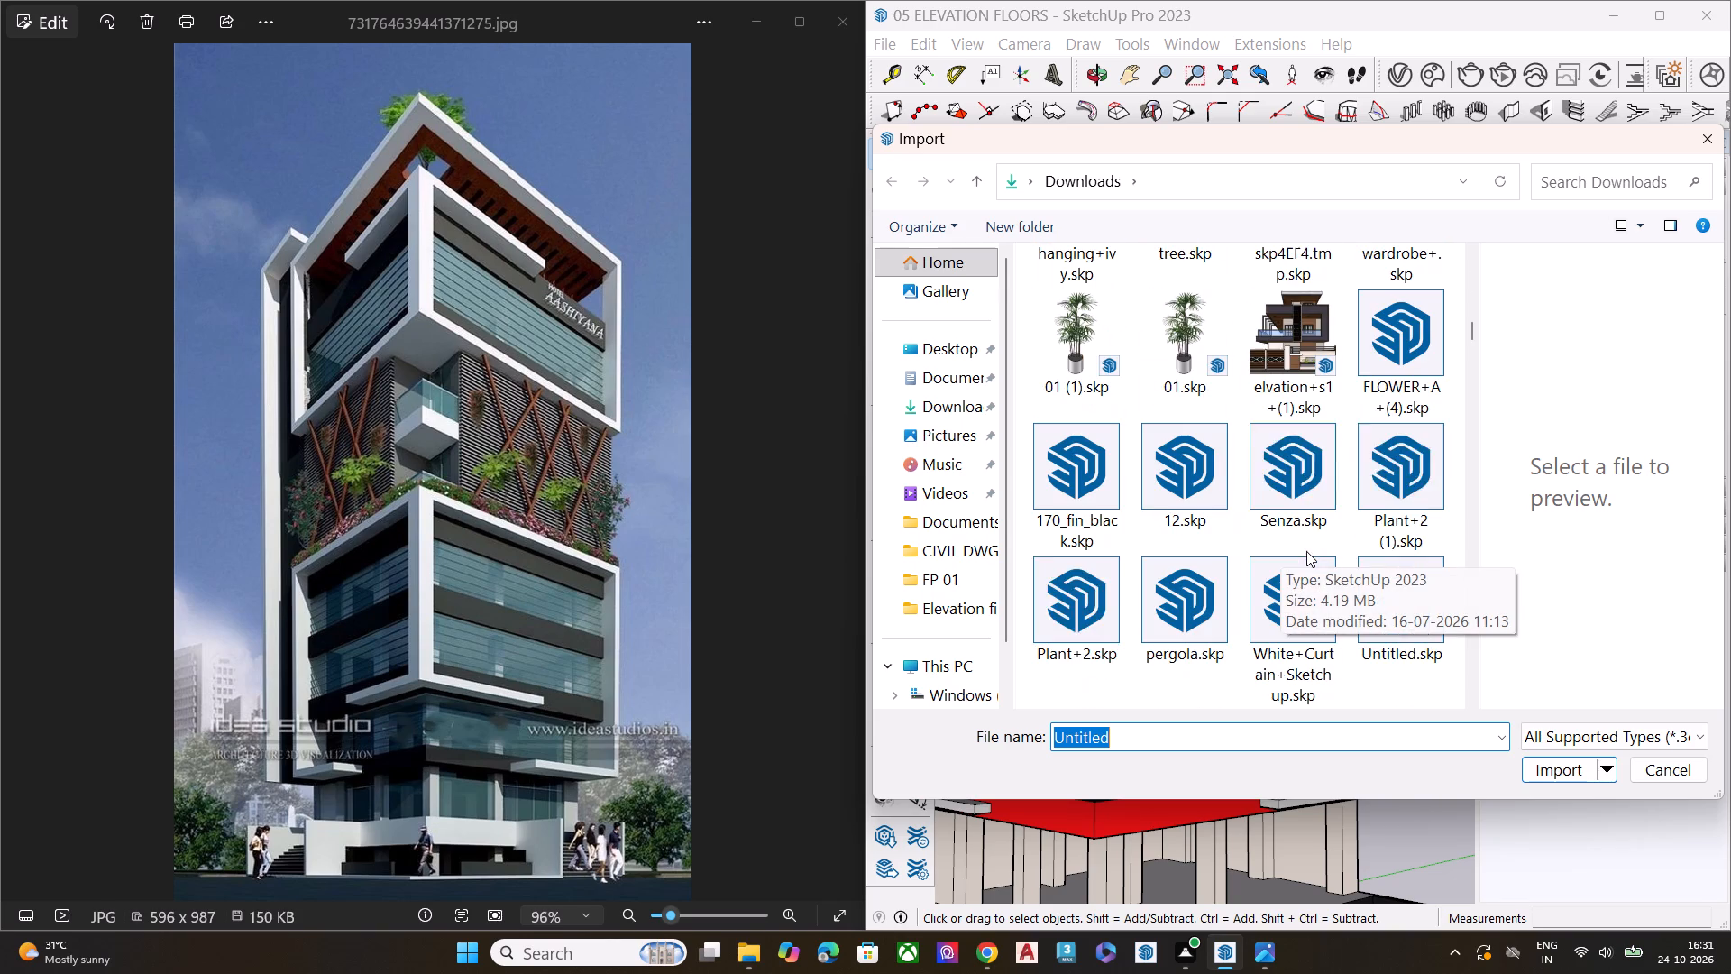
pyautogui.scroll(-1, 1237, 528)
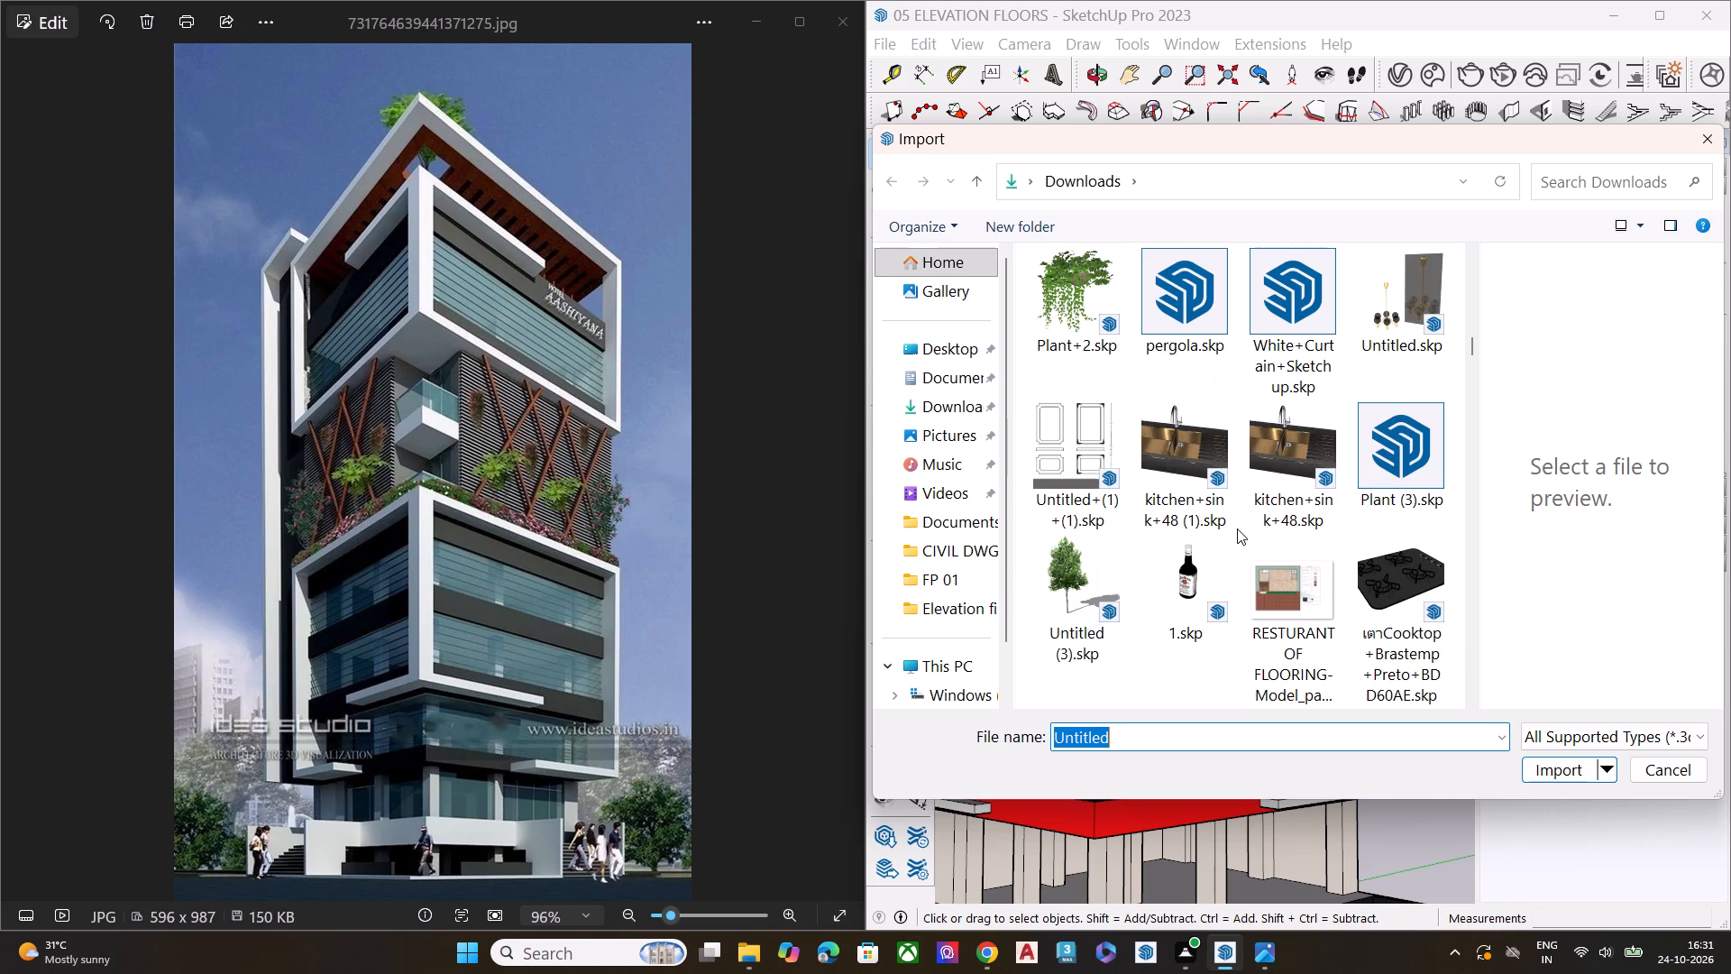
pyautogui.scroll(-1, 1291, 516)
pyautogui.click(1085, 509)
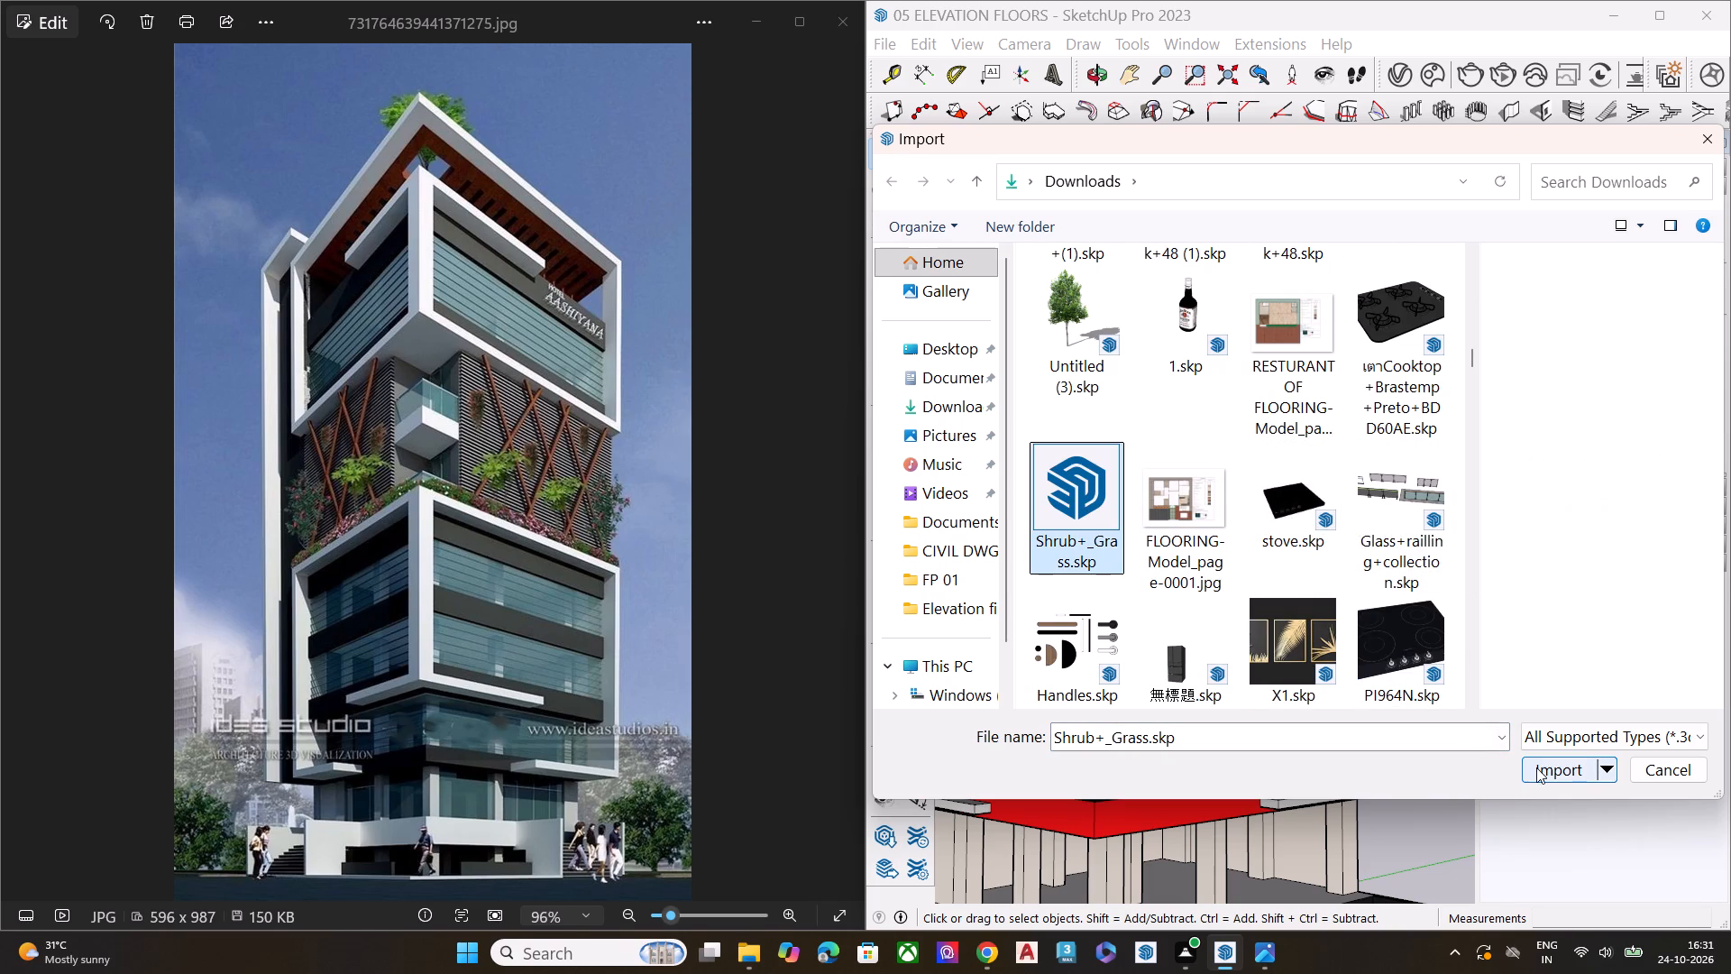
pyautogui.click(1539, 769)
# Place the imported hanging plant at the inner bottom corner of the middle floors' frame, at the end away from the tower's front corner.
pyautogui.scroll(-1, 1342, 793)
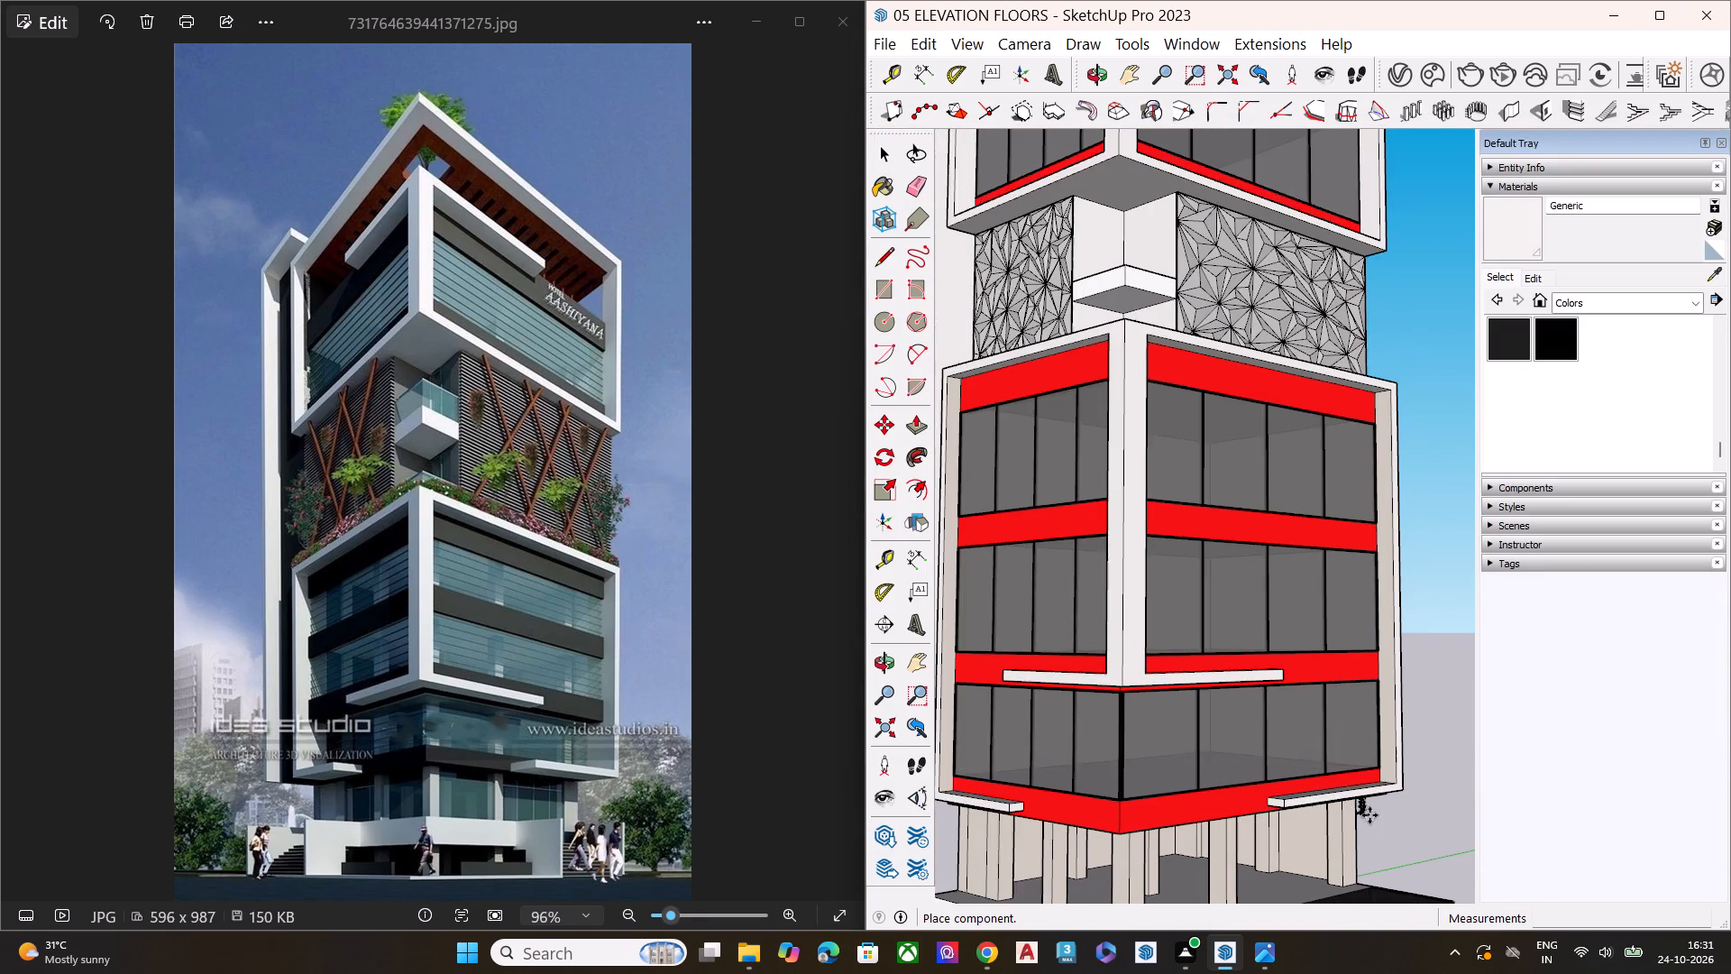
pyautogui.scroll(11, 1369, 815)
pyautogui.moveTo(1388, 772); pyautogui.dragTo(1256, 871, button='middle')
pyautogui.scroll(4, 1250, 869)
pyautogui.moveTo(1358, 778); pyautogui.dragTo(1195, 788, button='middle')
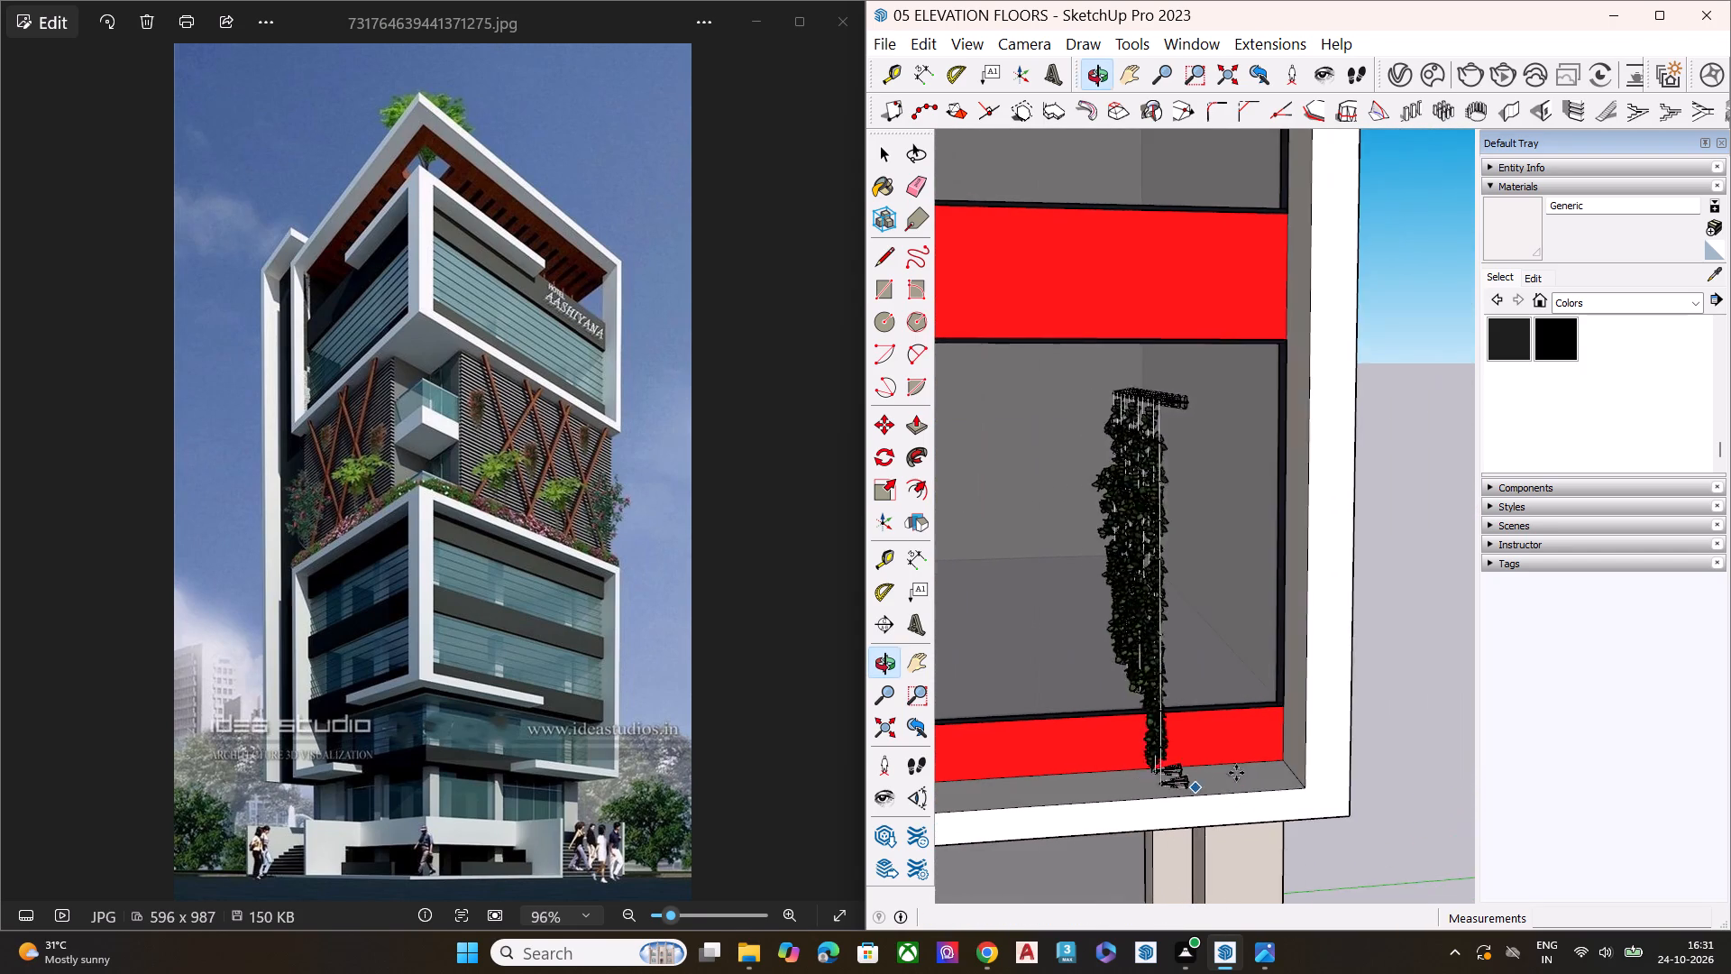
pyautogui.scroll(6, 1251, 767)
pyautogui.click(1314, 765)
pyautogui.press('space')
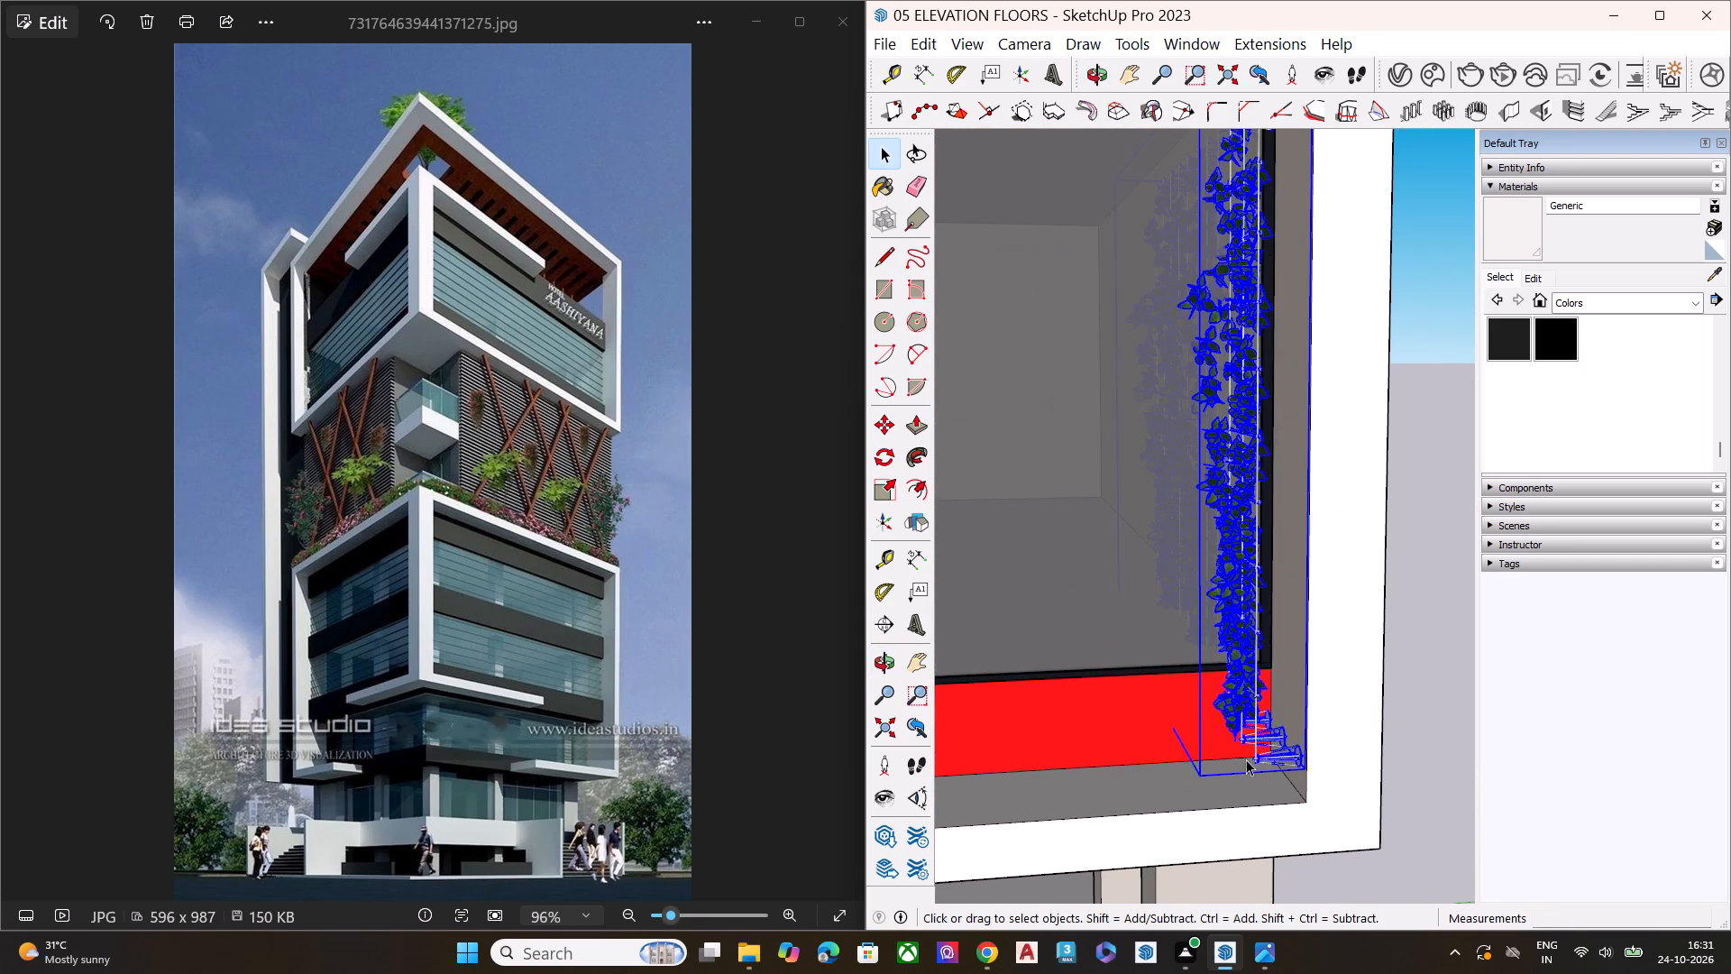
# Rotate the hanging plant trellis 90 degrees about its bottom corner so it lies along the middle floors' glazing.
pyautogui.scroll(-5, 1245, 759)
pyautogui.moveTo(1239, 764); pyautogui.dragTo(1238, 848, button='middle')
pyautogui.press('q')
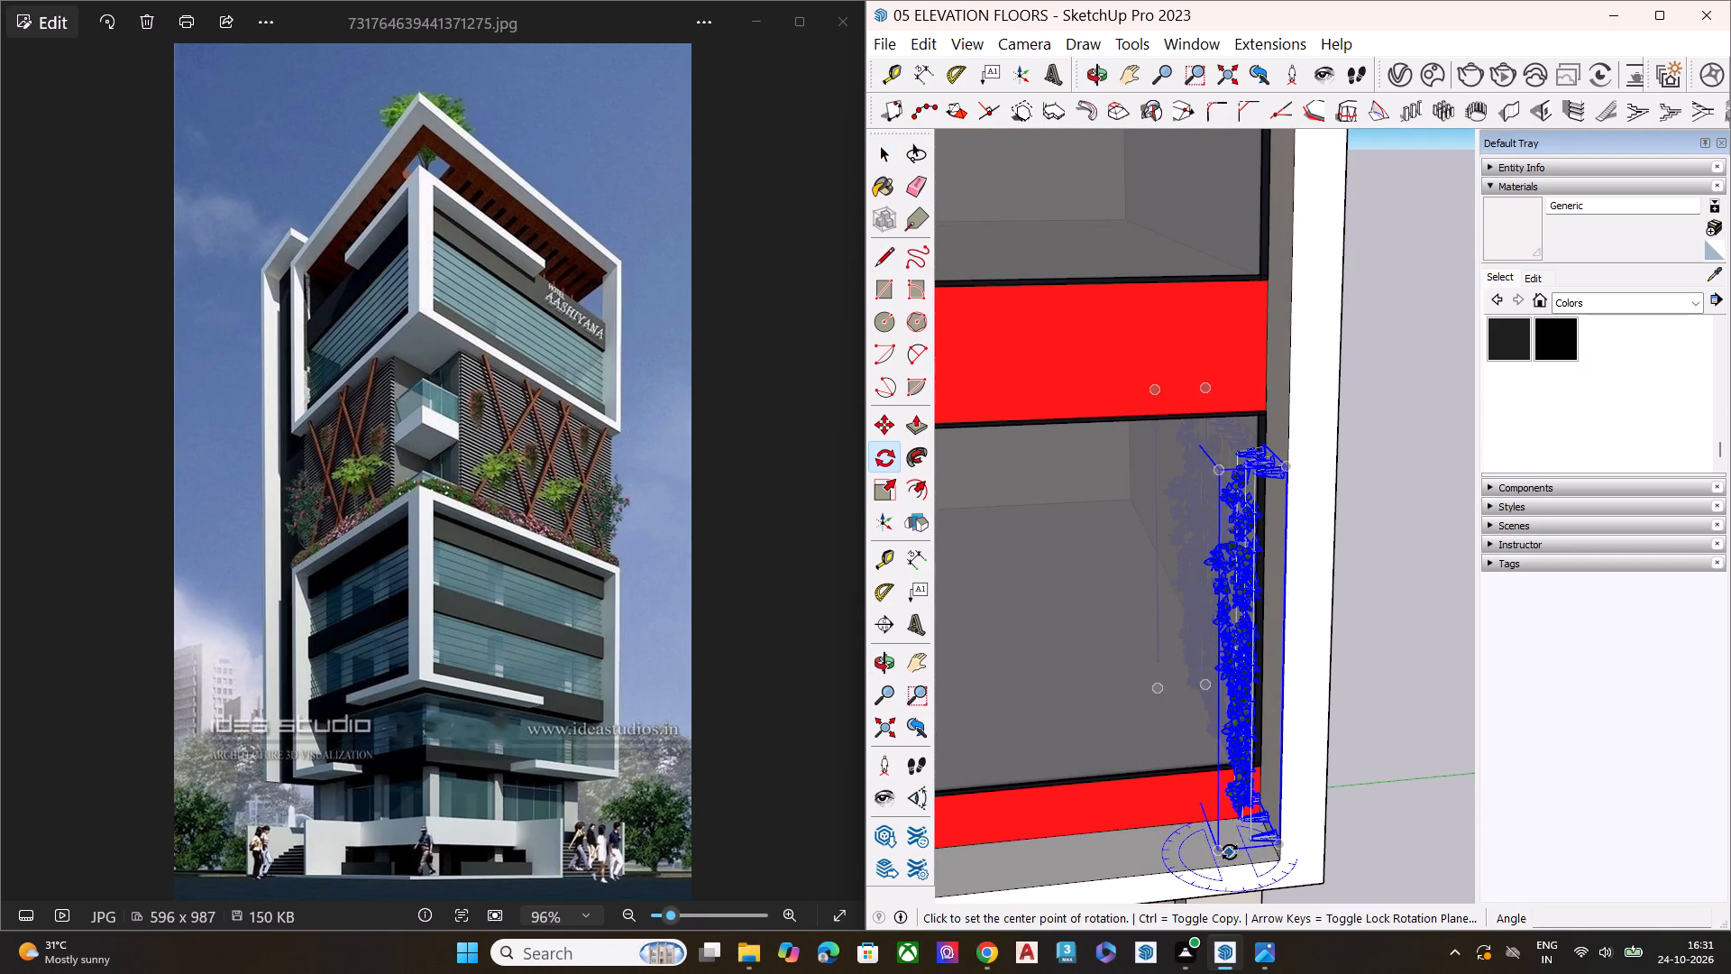
pyautogui.scroll(1, 1225, 854)
pyautogui.click(1216, 853)
pyautogui.click(1140, 851)
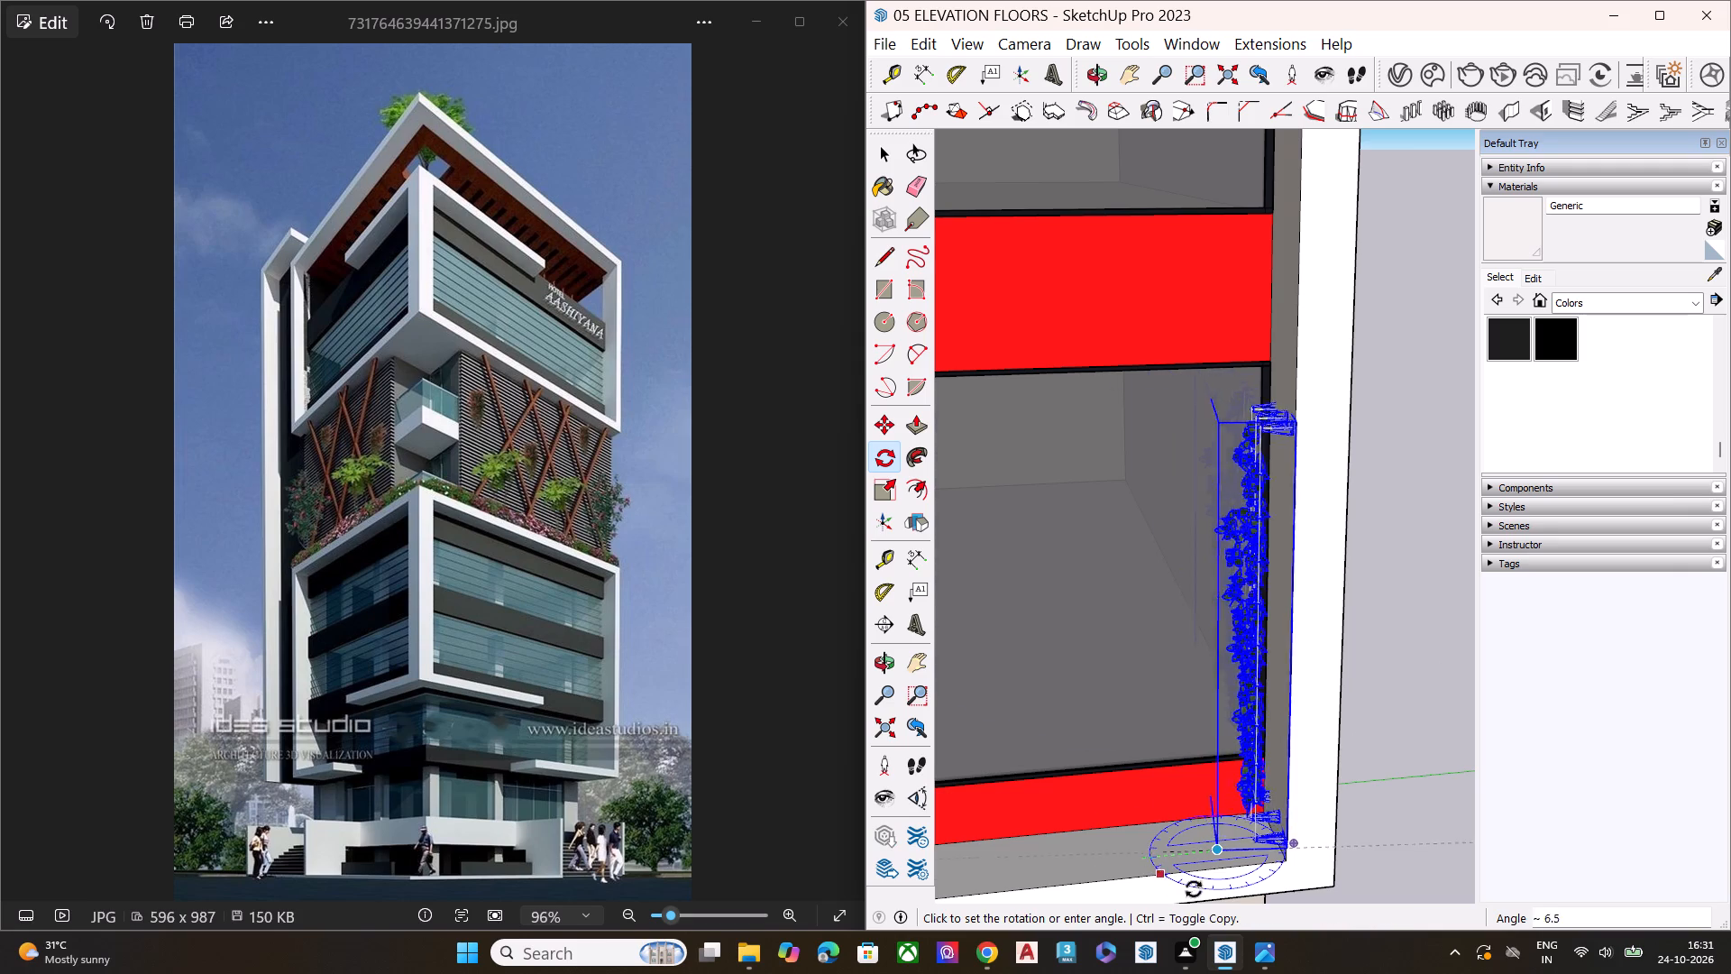
pyautogui.scroll(-3, 1232, 885)
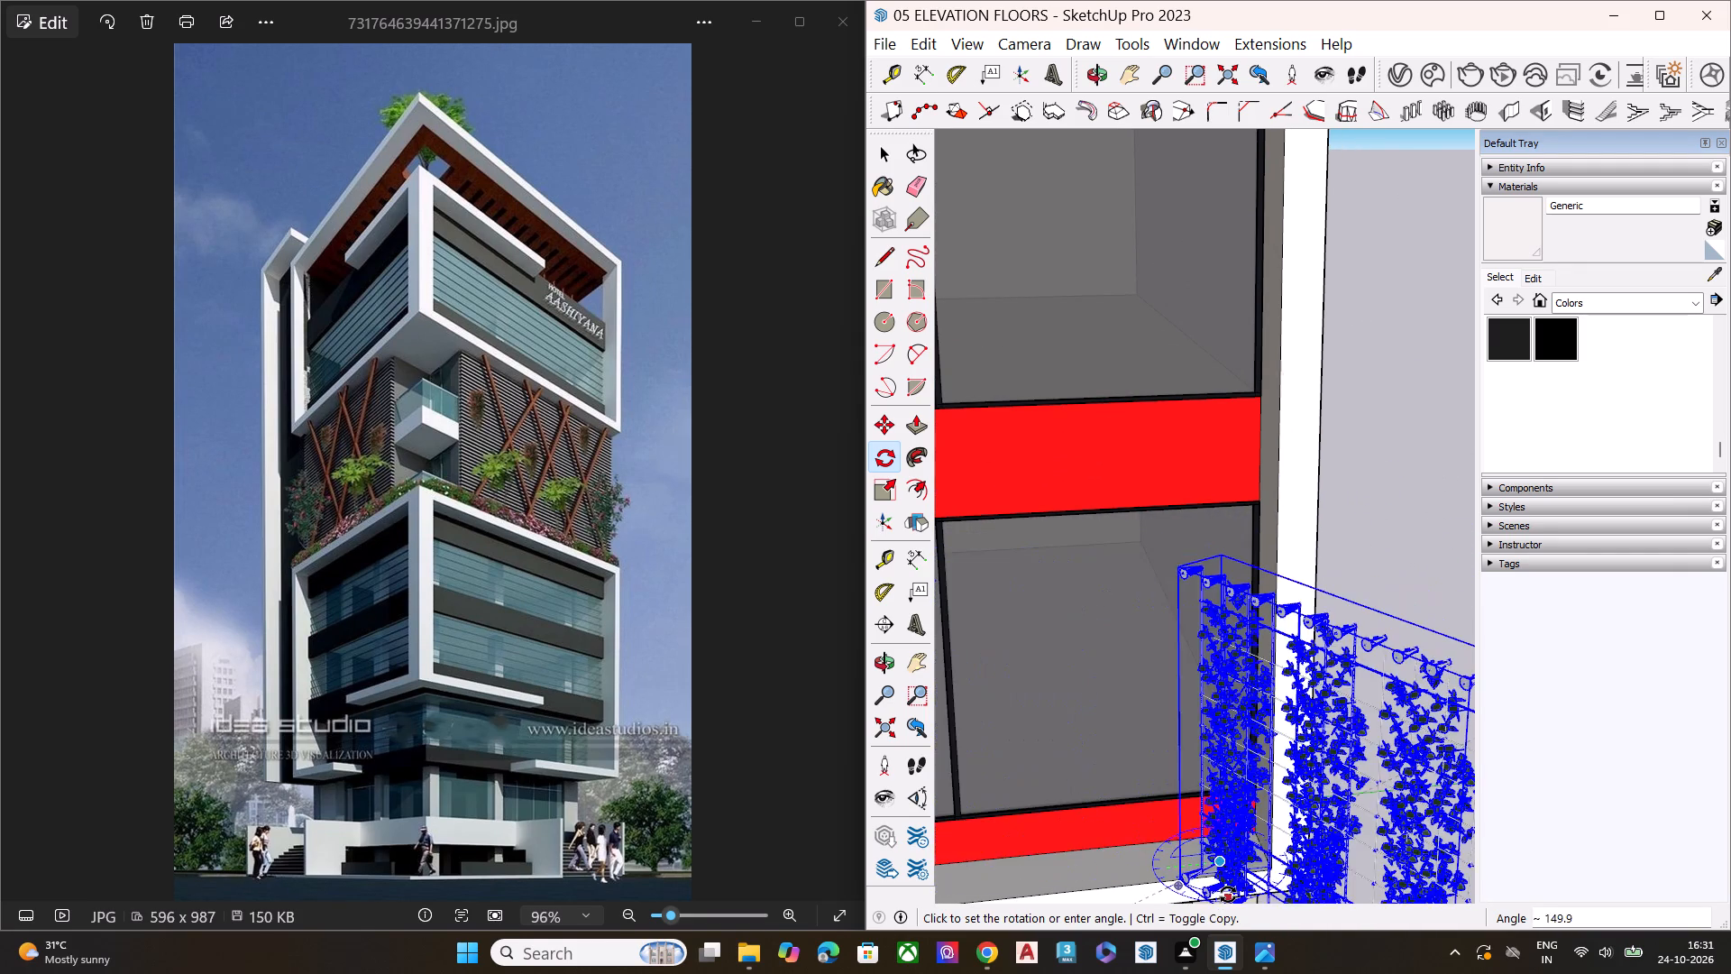
pyautogui.scroll(-11, 1204, 685)
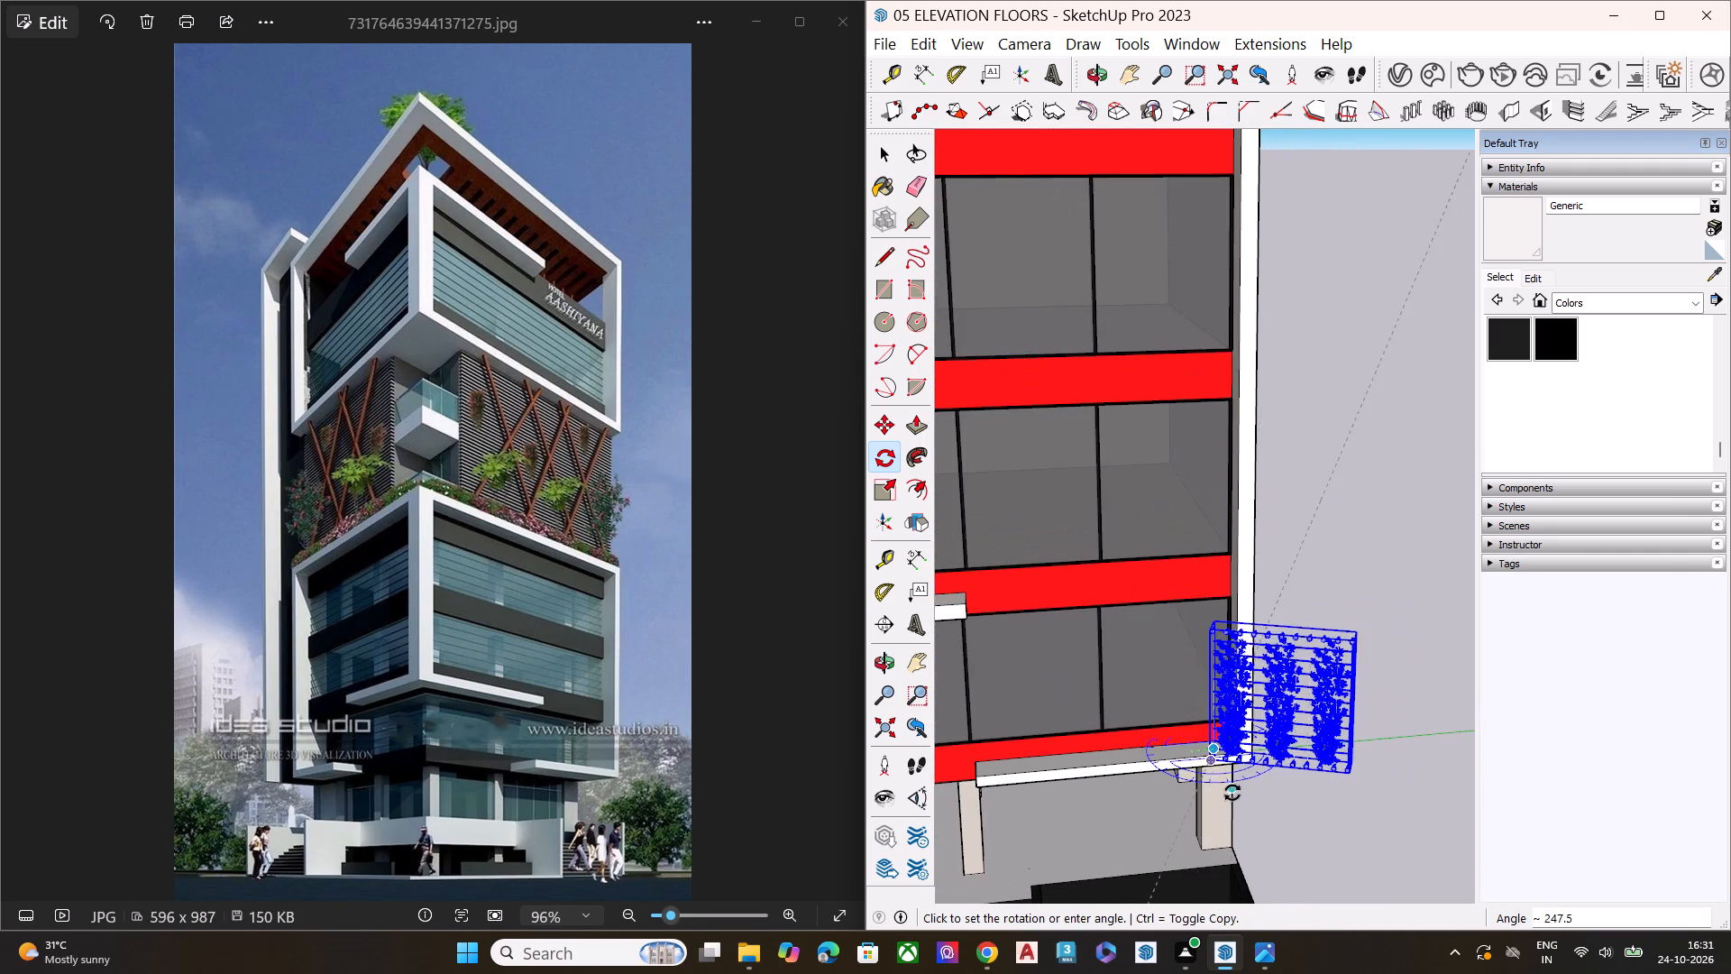
pyautogui.scroll(7, 1234, 793)
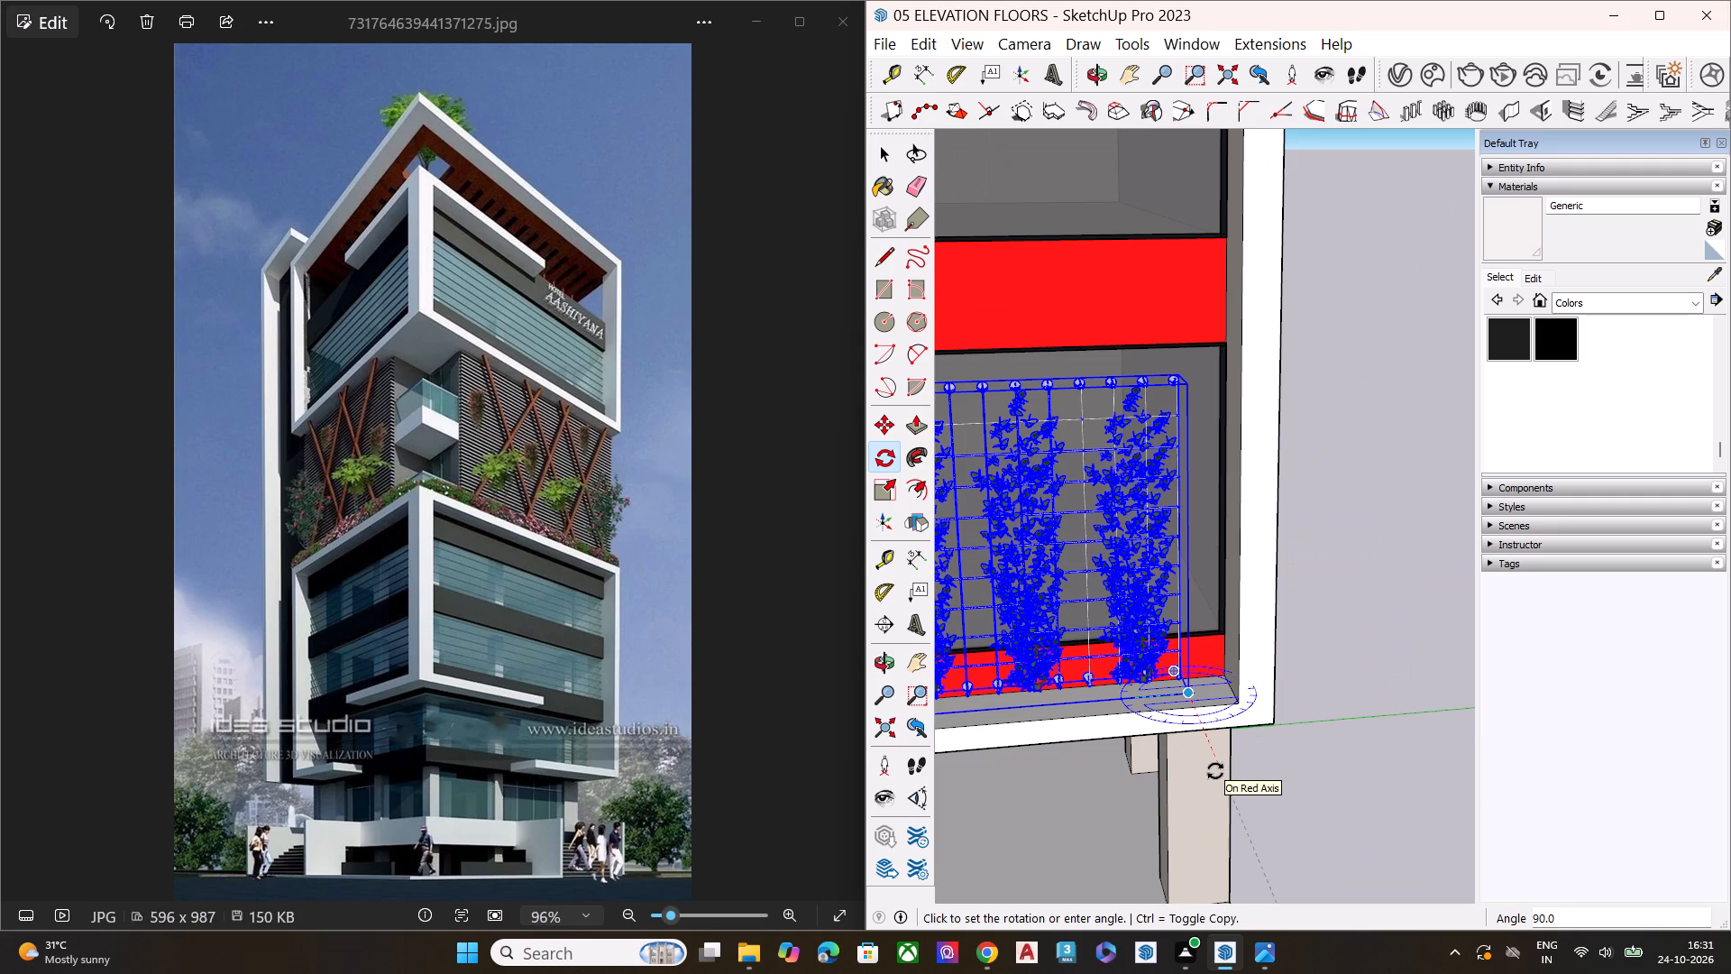
pyautogui.click(1215, 771)
pyautogui.press('space')
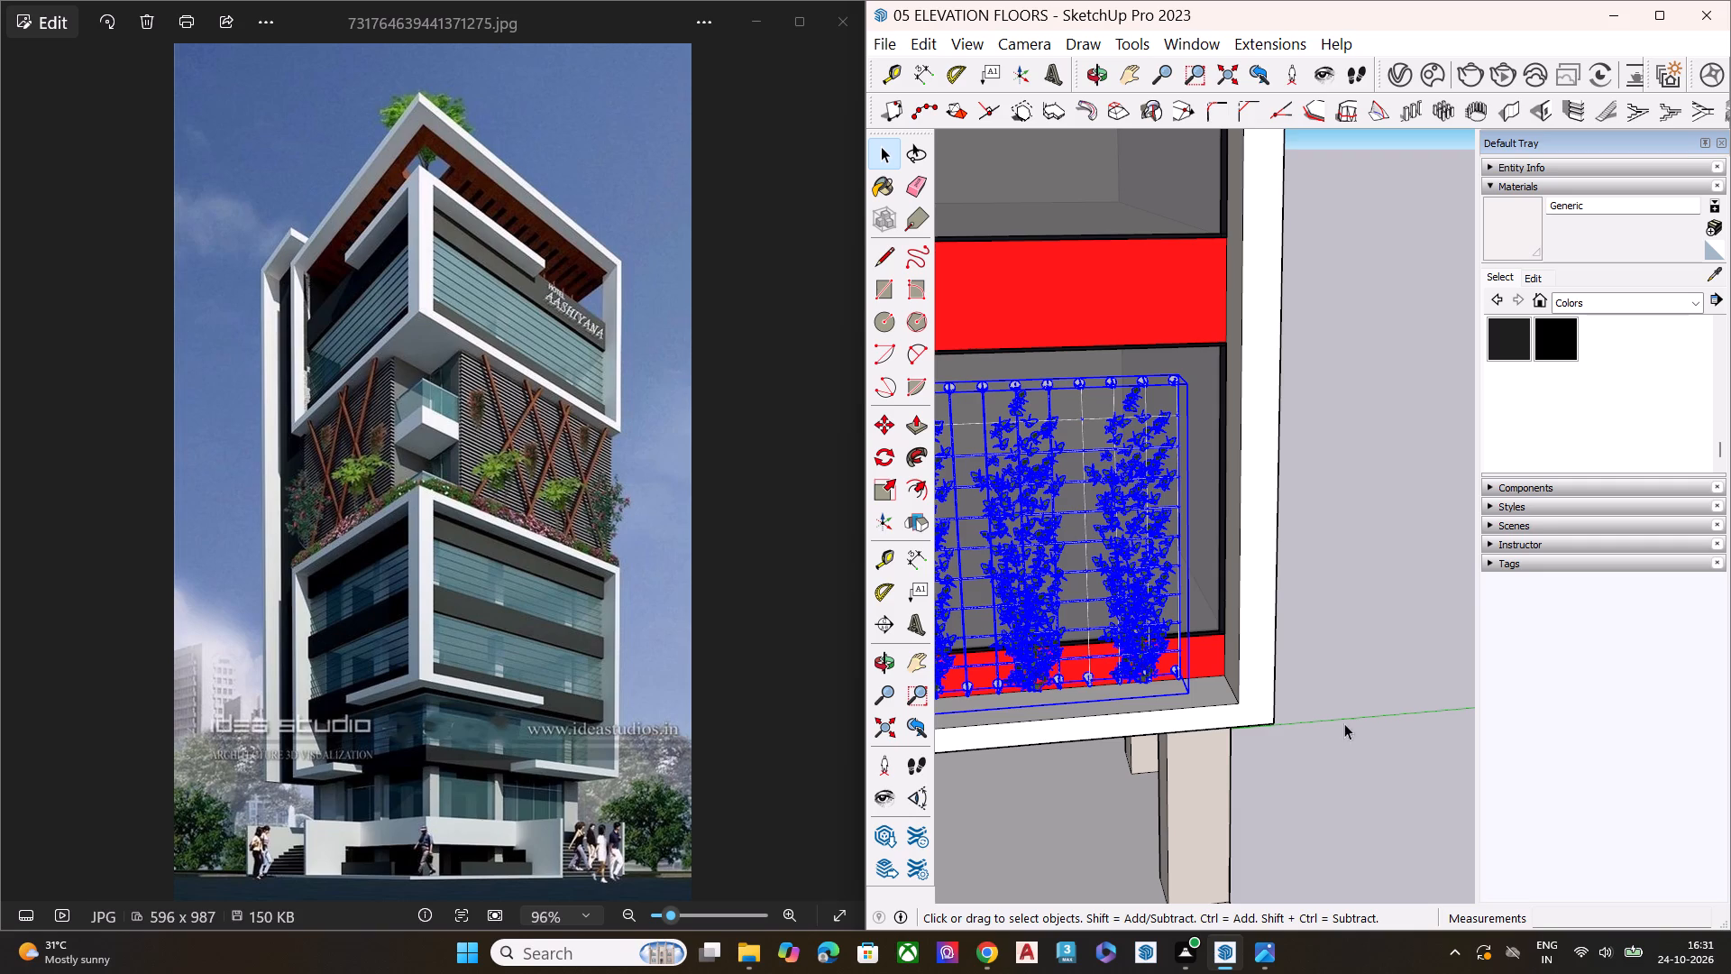
# Scale the hanging plant's height by about 1.21, stretching it upward from its base.
pyautogui.scroll(-1, 1174, 542)
pyautogui.moveTo(1225, 553); pyautogui.dragTo(1512, 761, button='middle')
pyautogui.scroll(-5, 1267, 693)
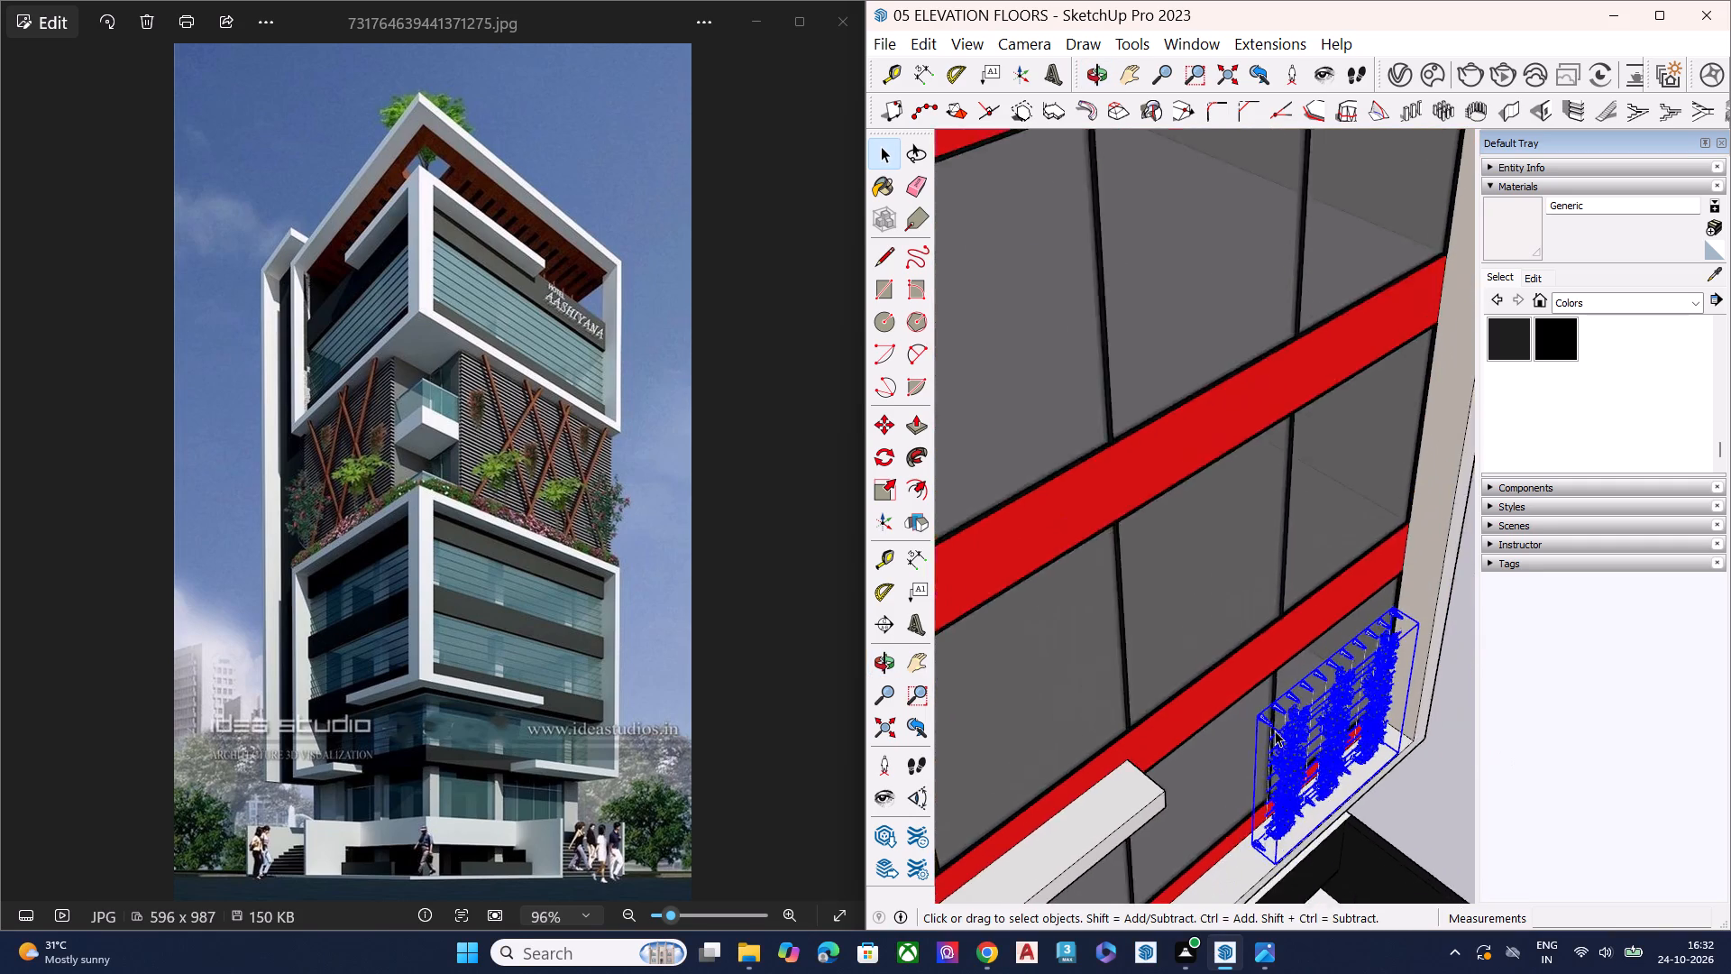
pyautogui.scroll(-3, 1275, 730)
pyautogui.moveTo(1313, 791); pyautogui.dragTo(1397, 680, button='middle')
pyautogui.scroll(3, 1404, 675)
pyautogui.scroll(-1, 1406, 675)
pyautogui.scroll(2, 1406, 675)
pyautogui.scroll(-8, 1009, 607)
pyautogui.moveTo(1221, 660); pyautogui.dragTo(1291, 558, button='middle')
pyautogui.scroll(2, 1286, 565)
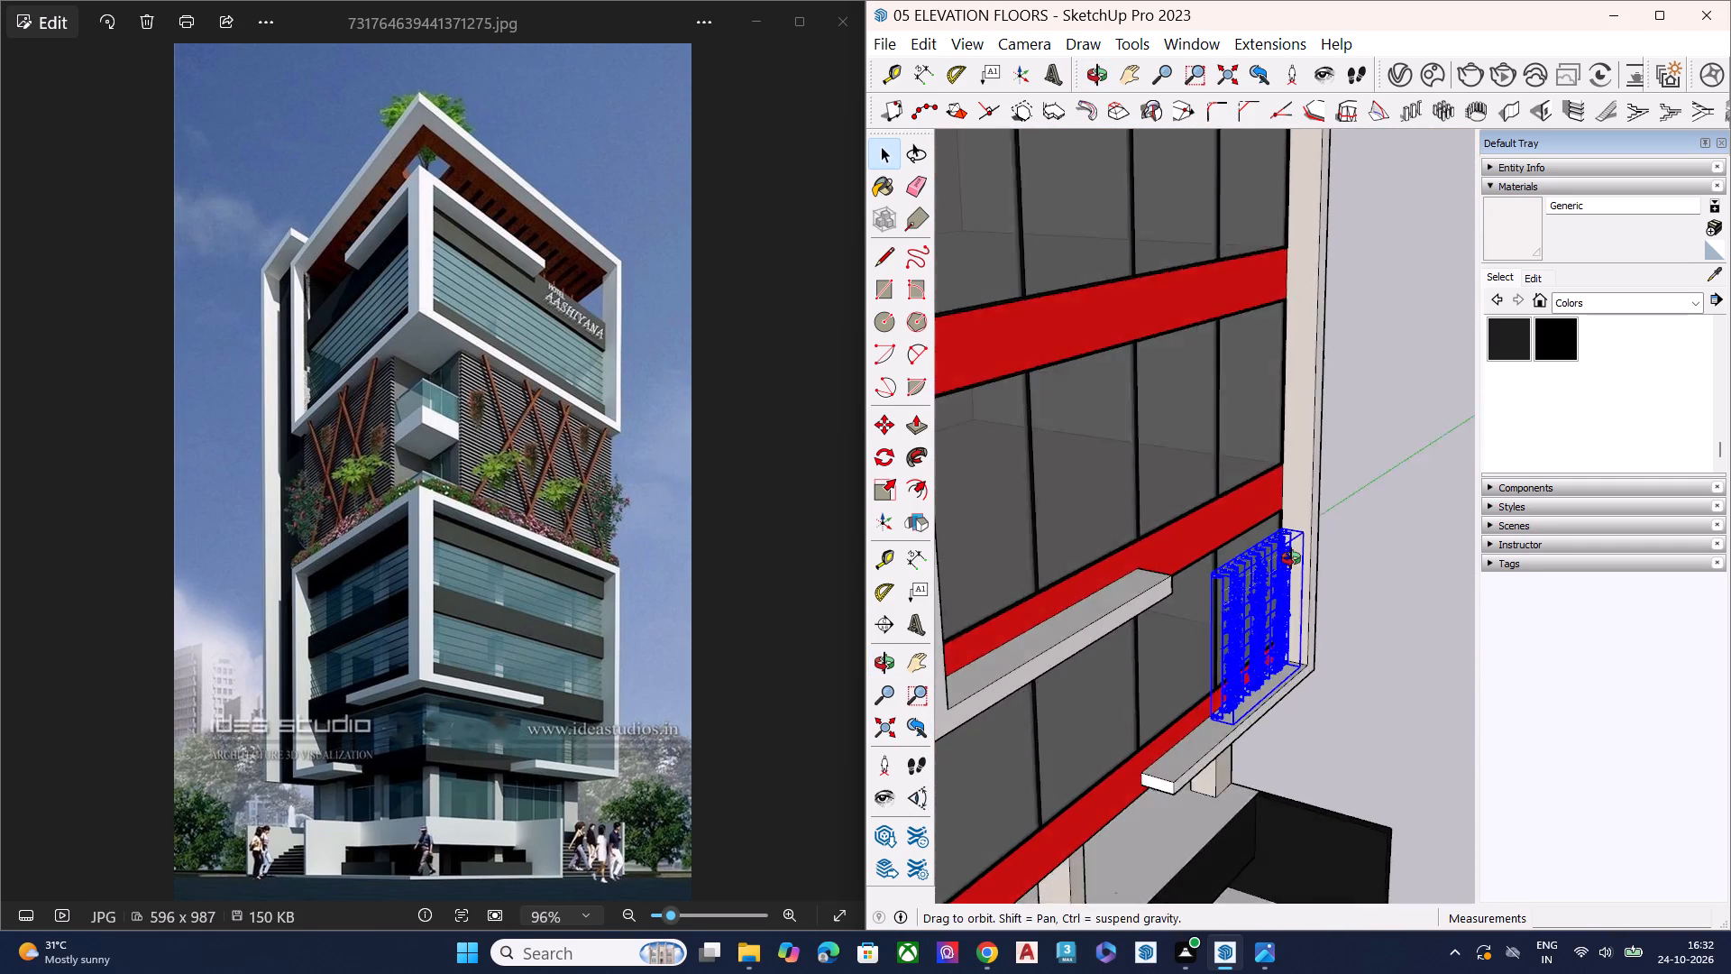
pyautogui.moveTo(1291, 558); pyautogui.dragTo(1292, 557, button='middle')
pyautogui.scroll(6, 1291, 558)
pyautogui.press('s')
pyautogui.scroll(1, 1232, 528)
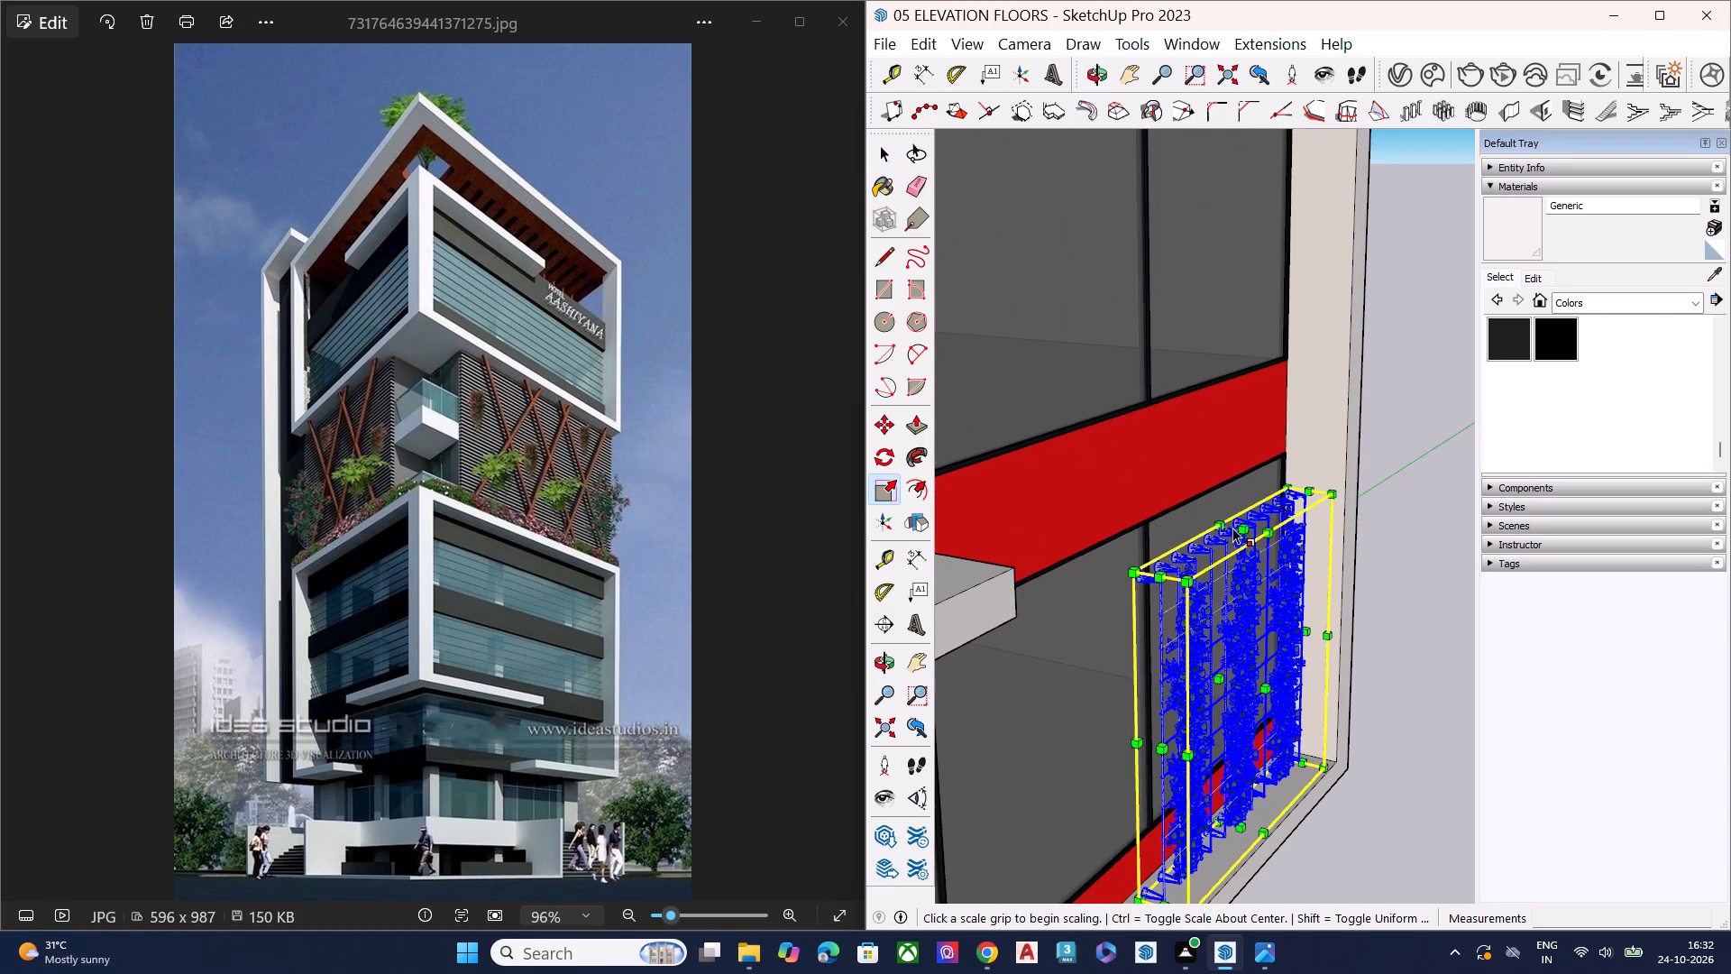
pyautogui.click(1243, 525)
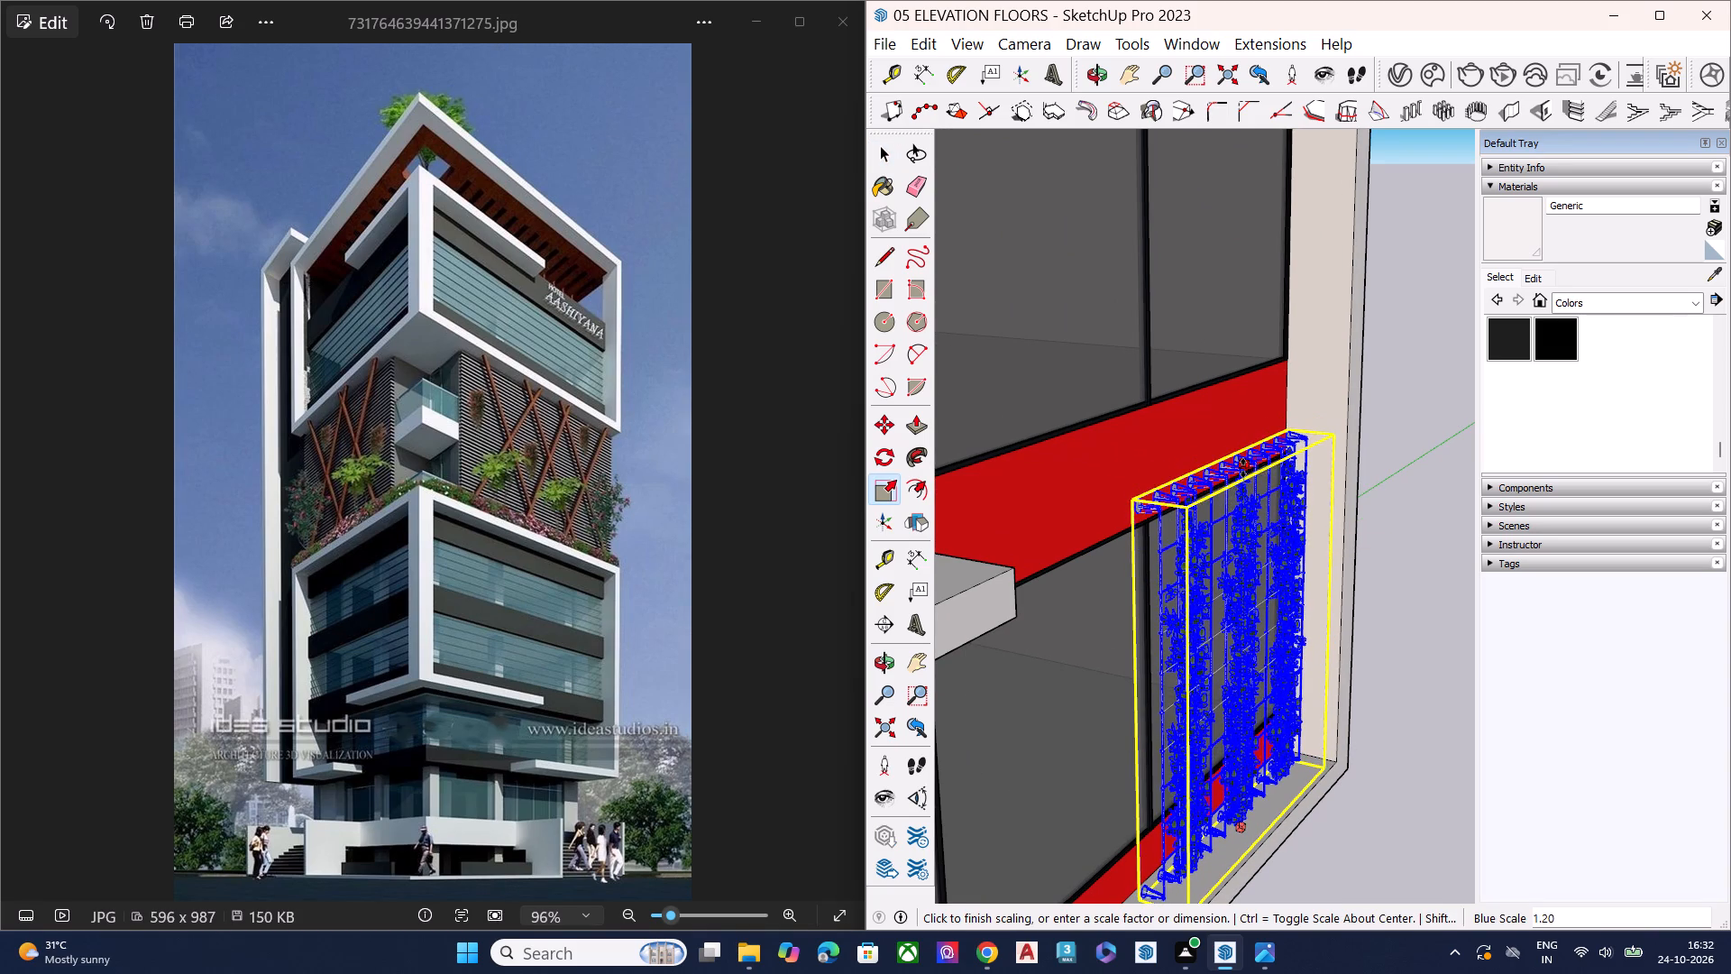
pyautogui.click(1243, 462)
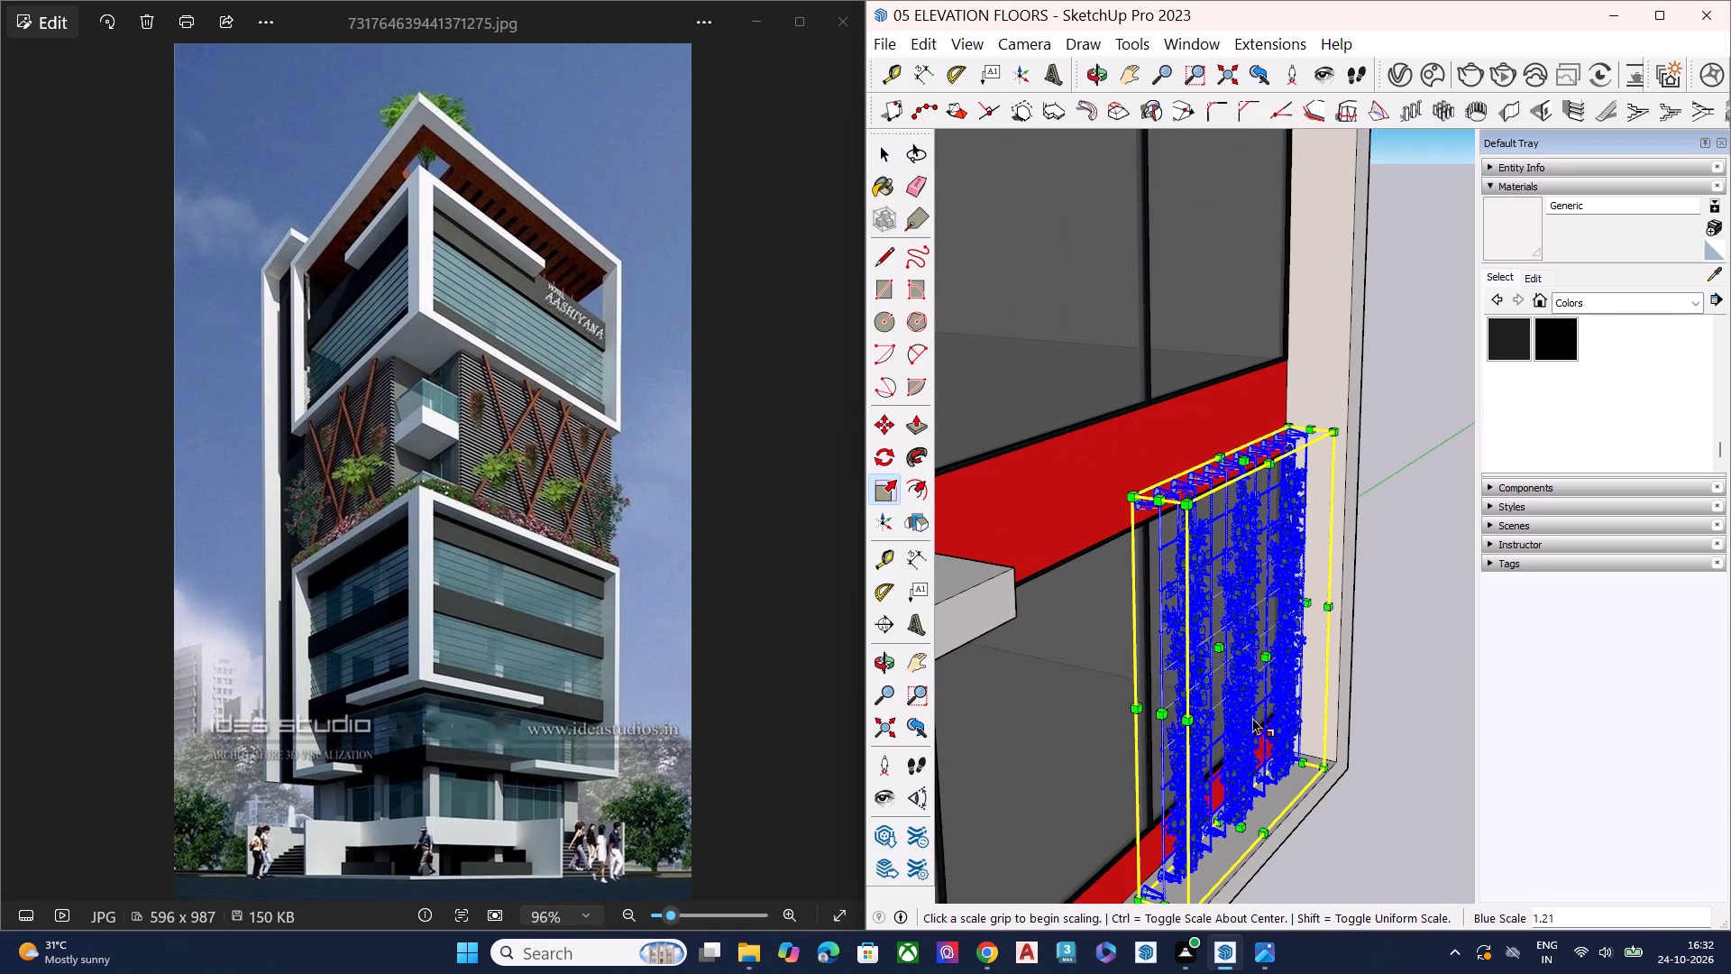
# Move the hanging plant sideways along the façade, closer to the inner side of the middle floors' frame.
pyautogui.moveTo(1252, 718); pyautogui.dragTo(1328, 525, button='middle')
pyautogui.moveTo(1253, 719); pyautogui.dragTo(1296, 710, button='middle')
pyautogui.scroll(4, 1293, 725)
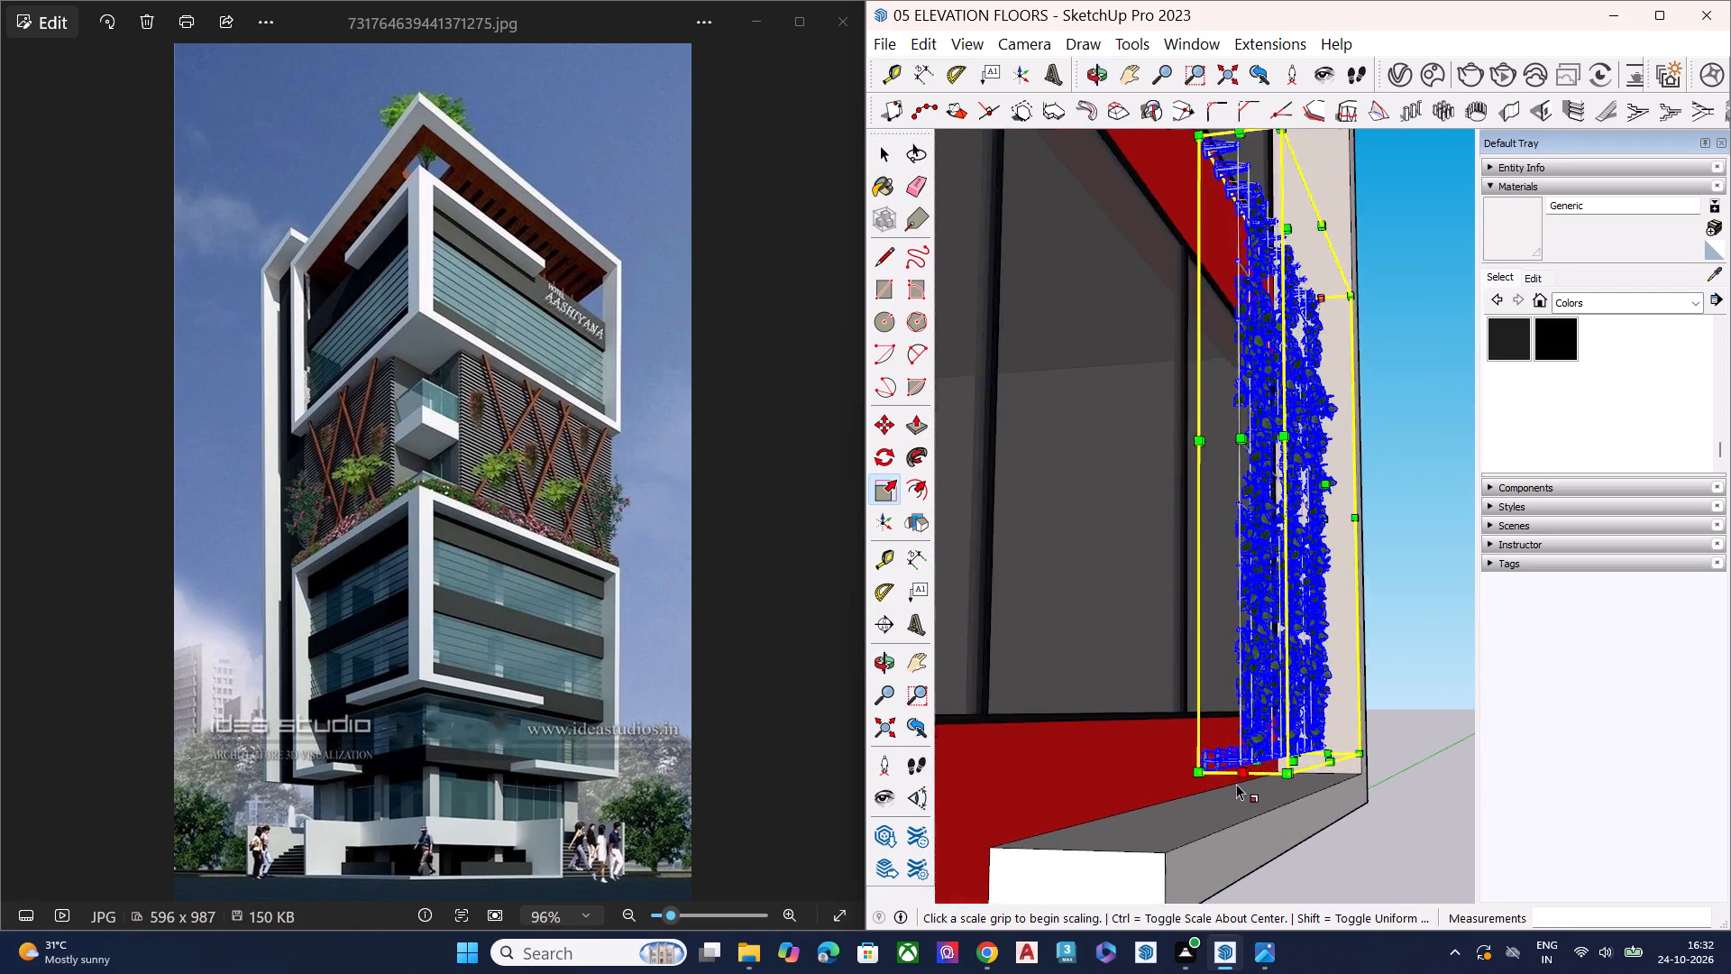
pyautogui.scroll(-1, 1238, 782)
pyautogui.scroll(3, 1237, 784)
pyautogui.moveTo(1253, 786); pyautogui.dragTo(961, 765, button='middle')
pyautogui.moveTo(1331, 615); pyautogui.dragTo(1105, 801, button='middle')
pyautogui.scroll(5, 1144, 730)
pyautogui.scroll(-7, 1336, 612)
pyautogui.moveTo(1324, 657); pyautogui.dragTo(1264, 679, button='middle')
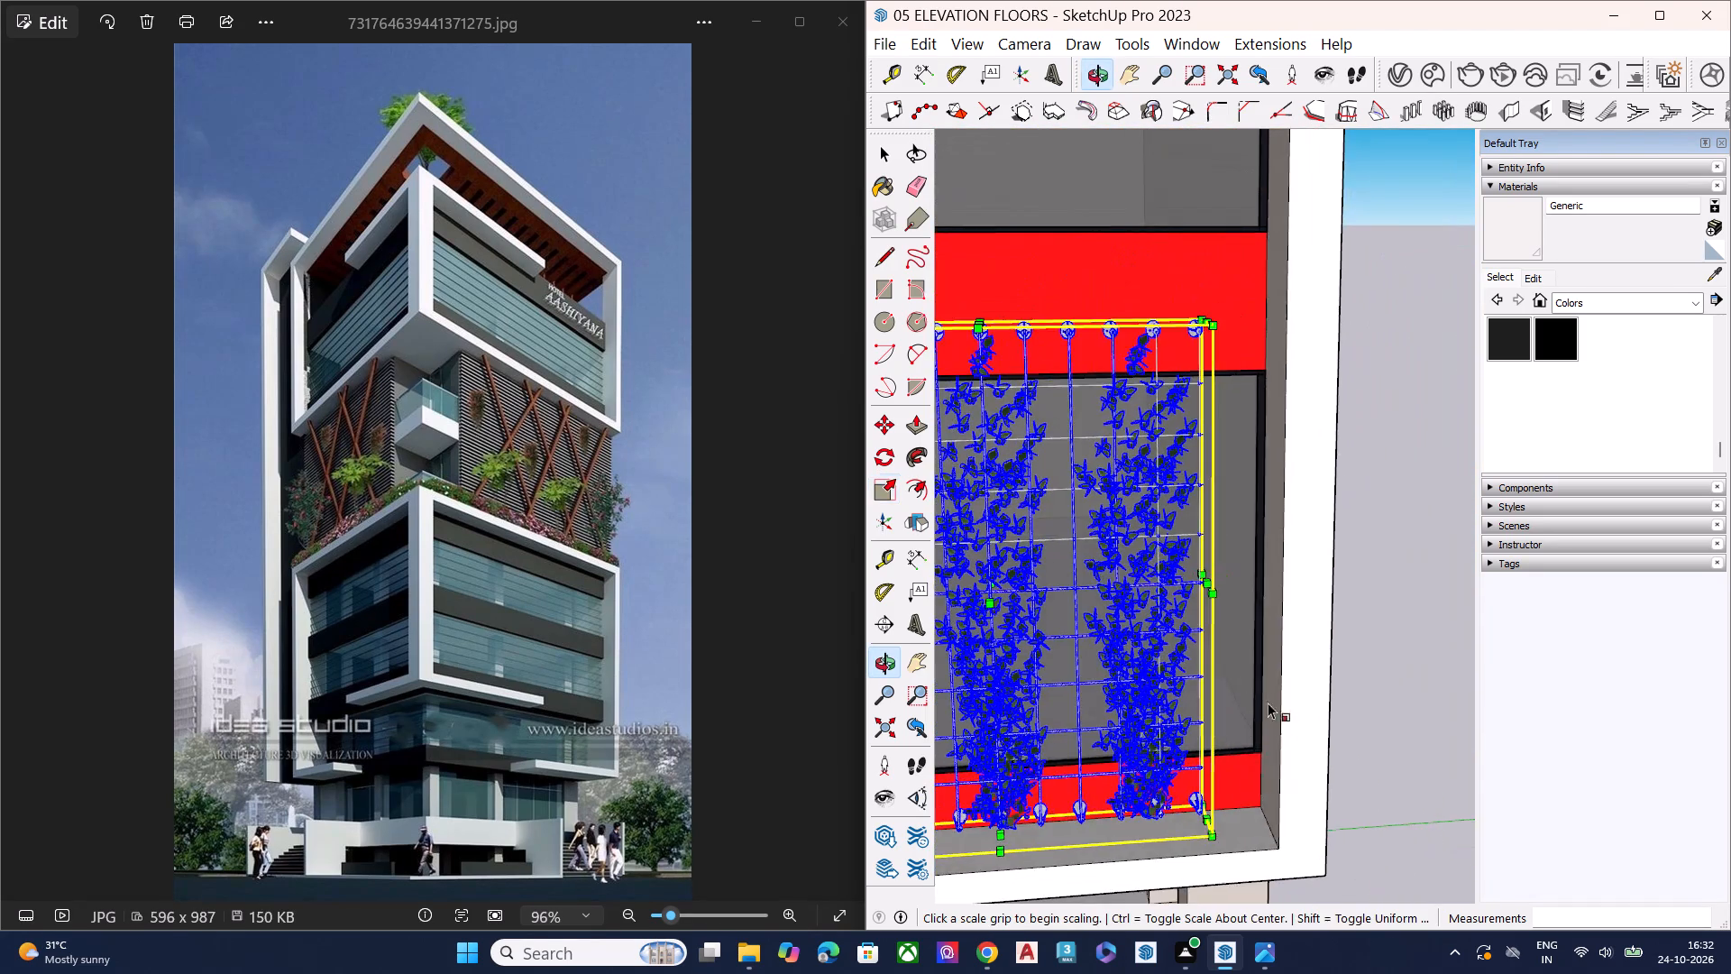
pyautogui.scroll(6, 1256, 759)
pyautogui.press('m')
pyautogui.click(1145, 813)
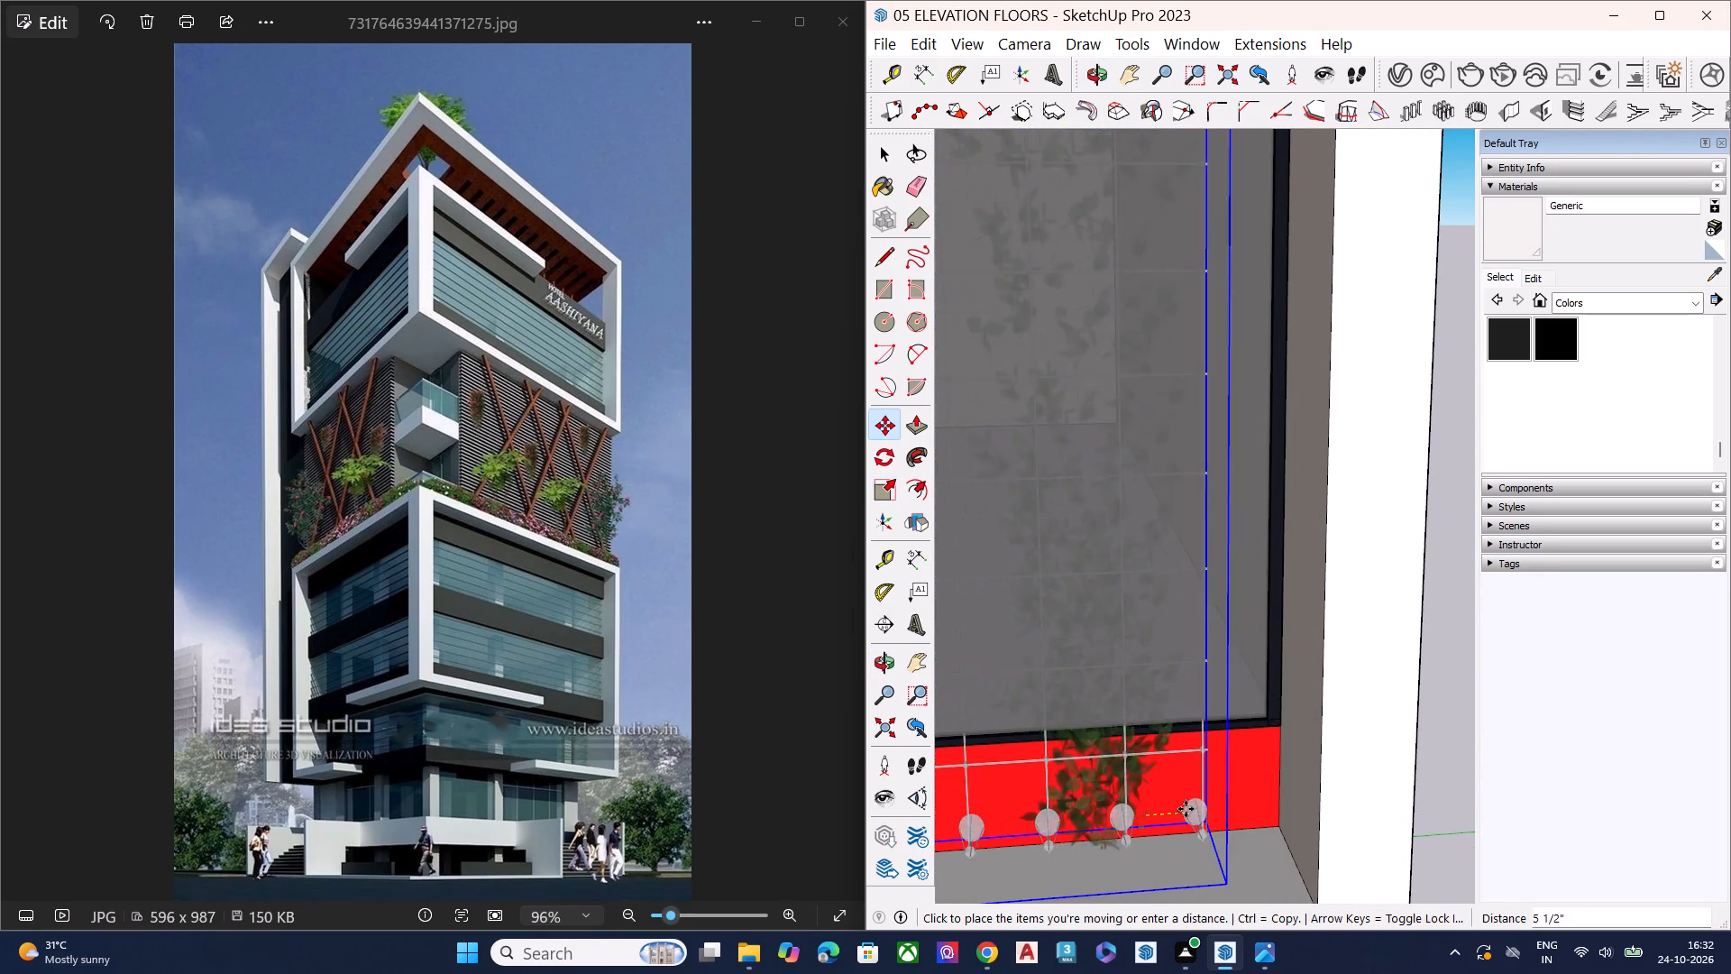
pyautogui.click(1229, 803)
pyautogui.press('space')
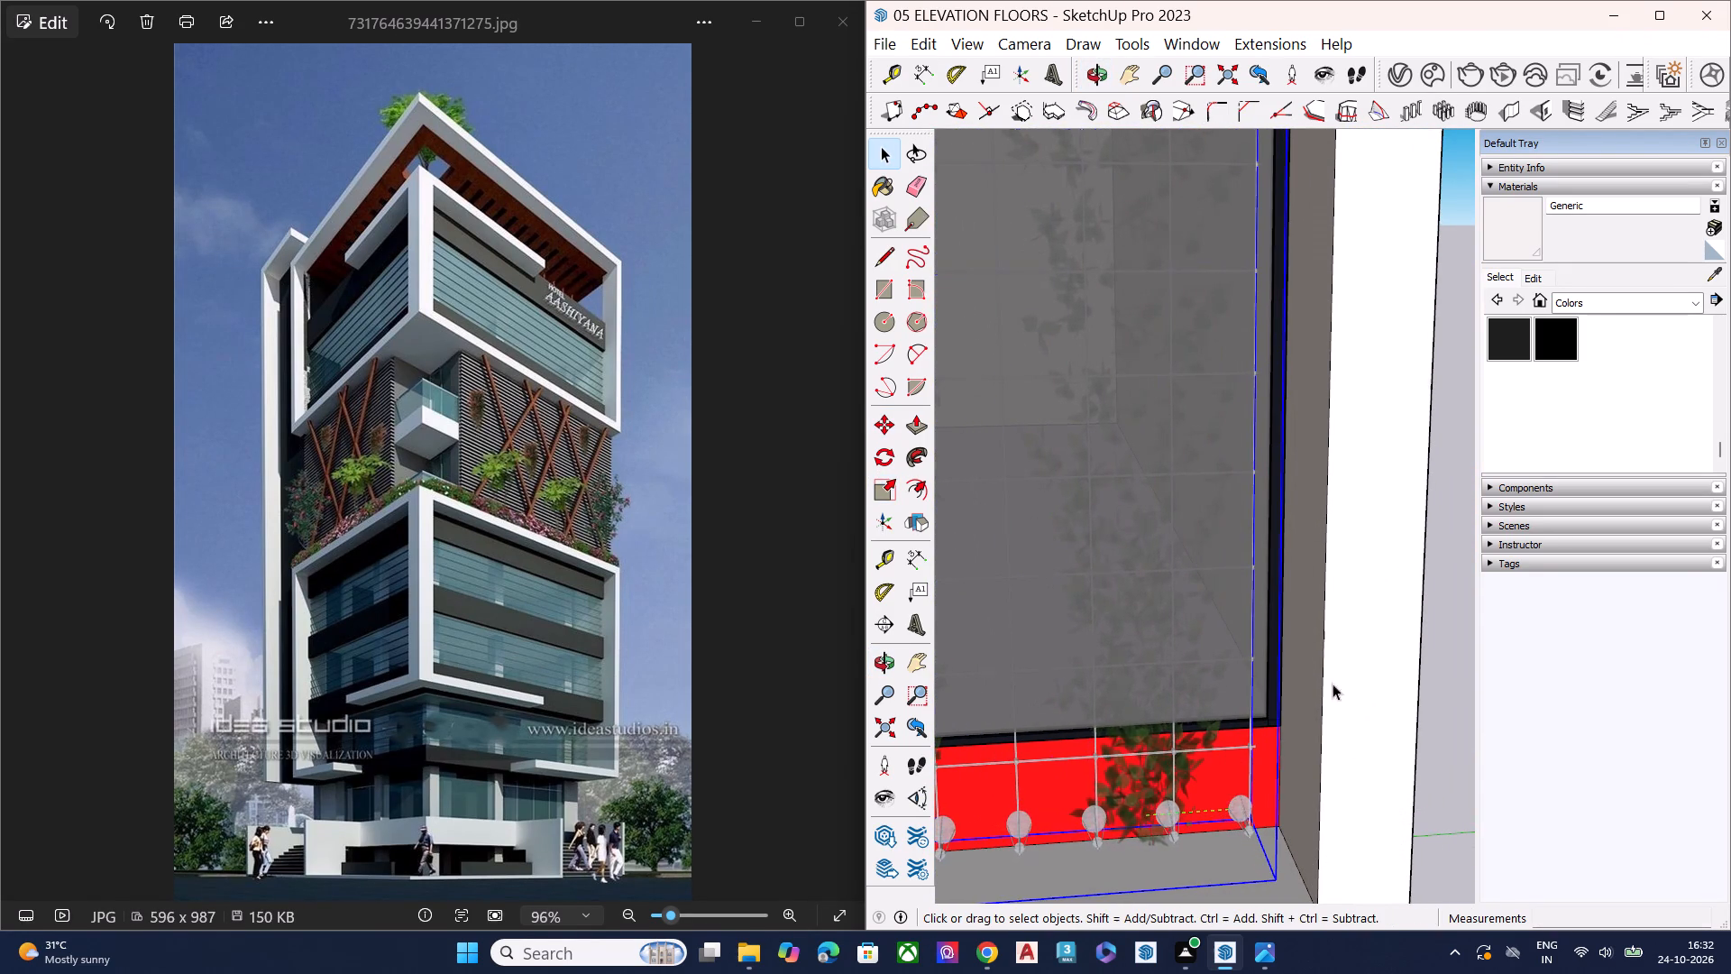
pyautogui.click(1437, 703)
# Examine the hanging plant's size and position on the whole tower against the reference image.
pyautogui.scroll(-7, 1434, 700)
pyautogui.moveTo(1042, 754); pyautogui.dragTo(1330, 677, button='middle')
pyautogui.scroll(-3, 991, 649)
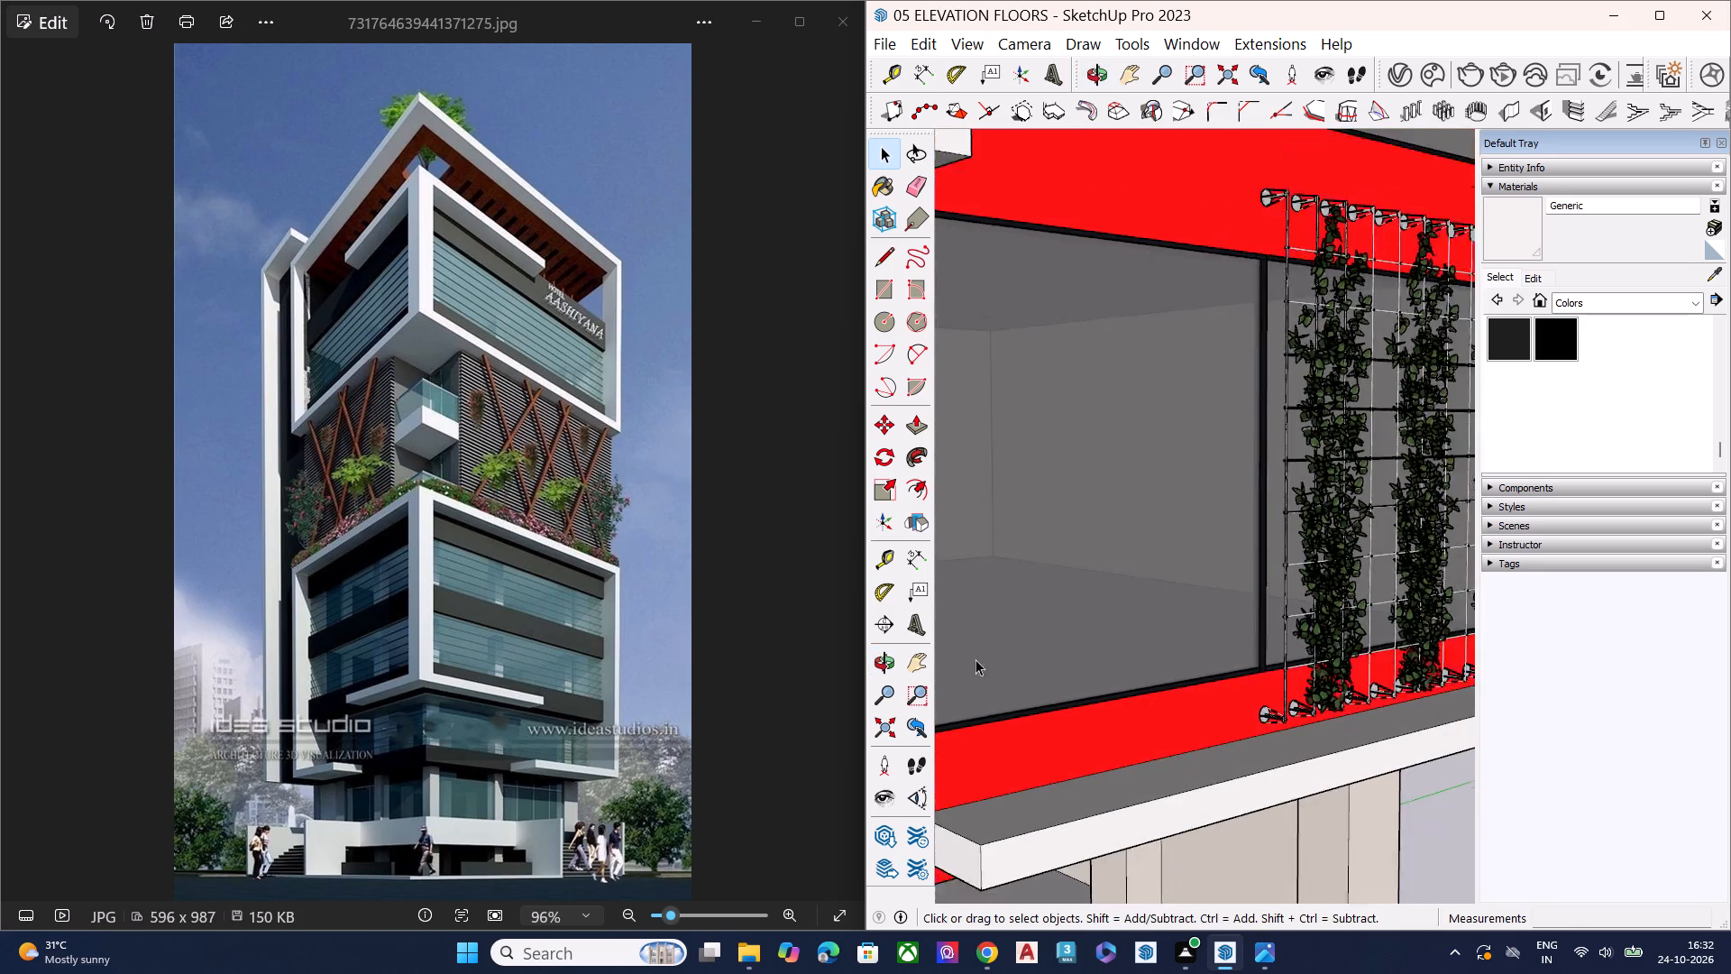
pyautogui.scroll(-6, 975, 659)
pyautogui.scroll(-8, 1264, 672)
pyautogui.scroll(-9, 1286, 594)
pyautogui.scroll(-3, 1265, 667)
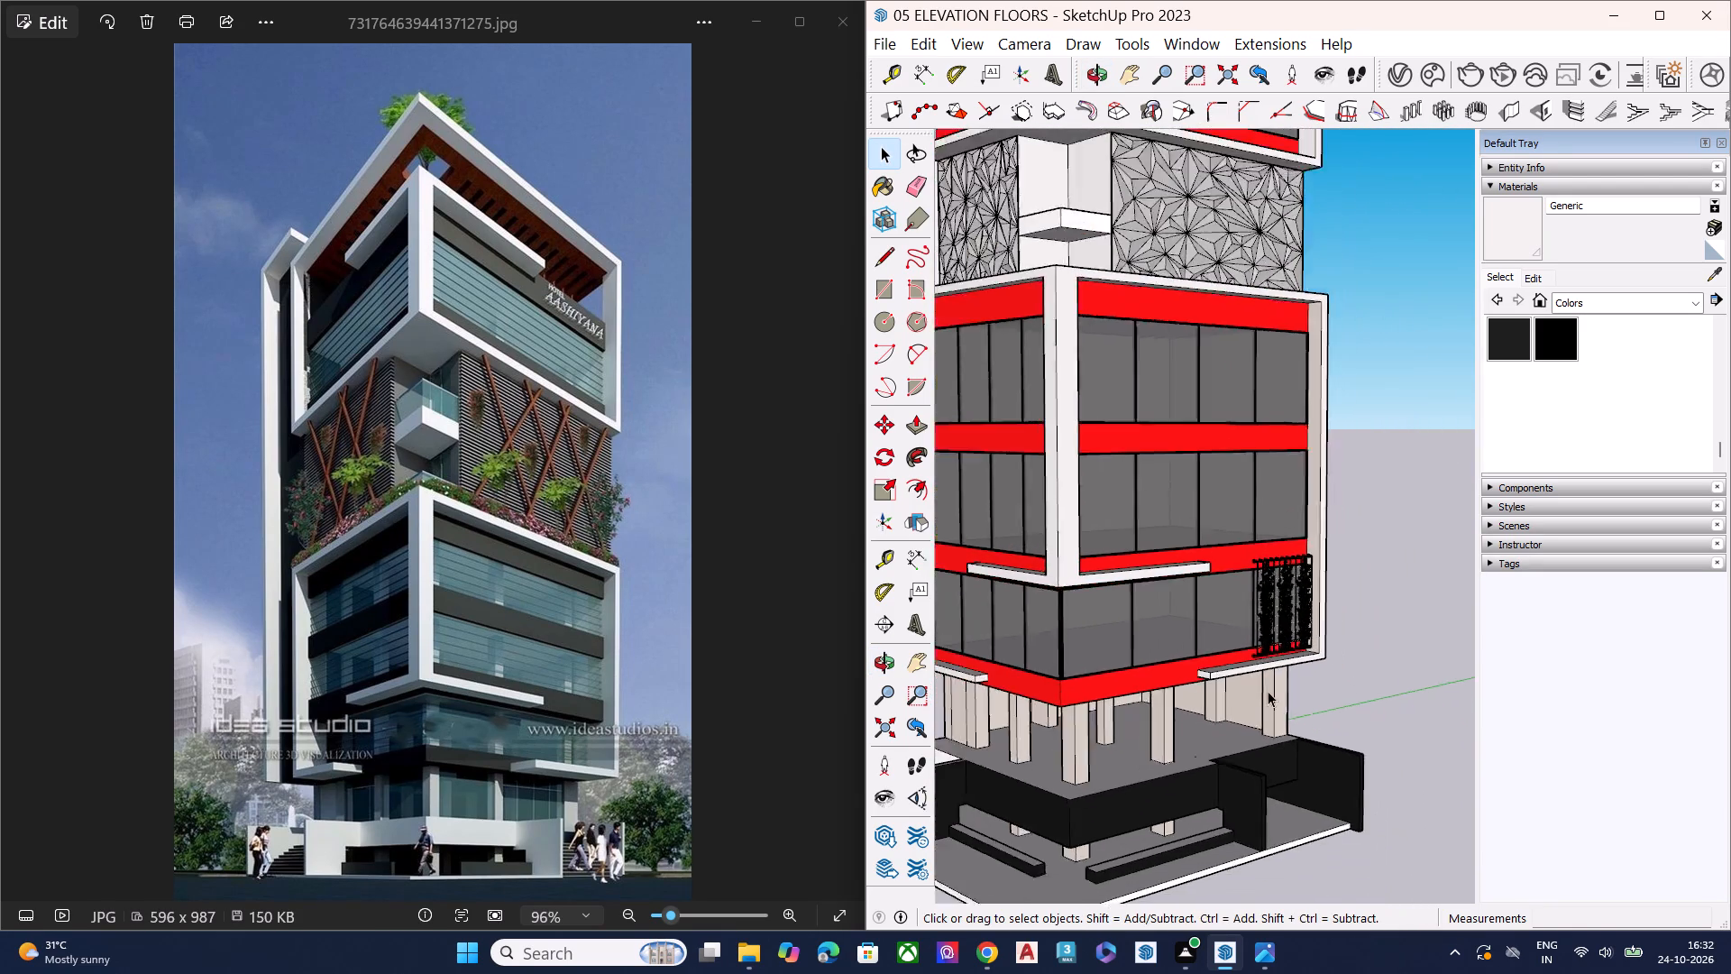
pyautogui.scroll(-3, 1268, 691)
pyautogui.moveTo(1203, 728); pyautogui.dragTo(1226, 602, button='middle')
pyautogui.click(1372, 684)
pyautogui.scroll(2, 1144, 678)
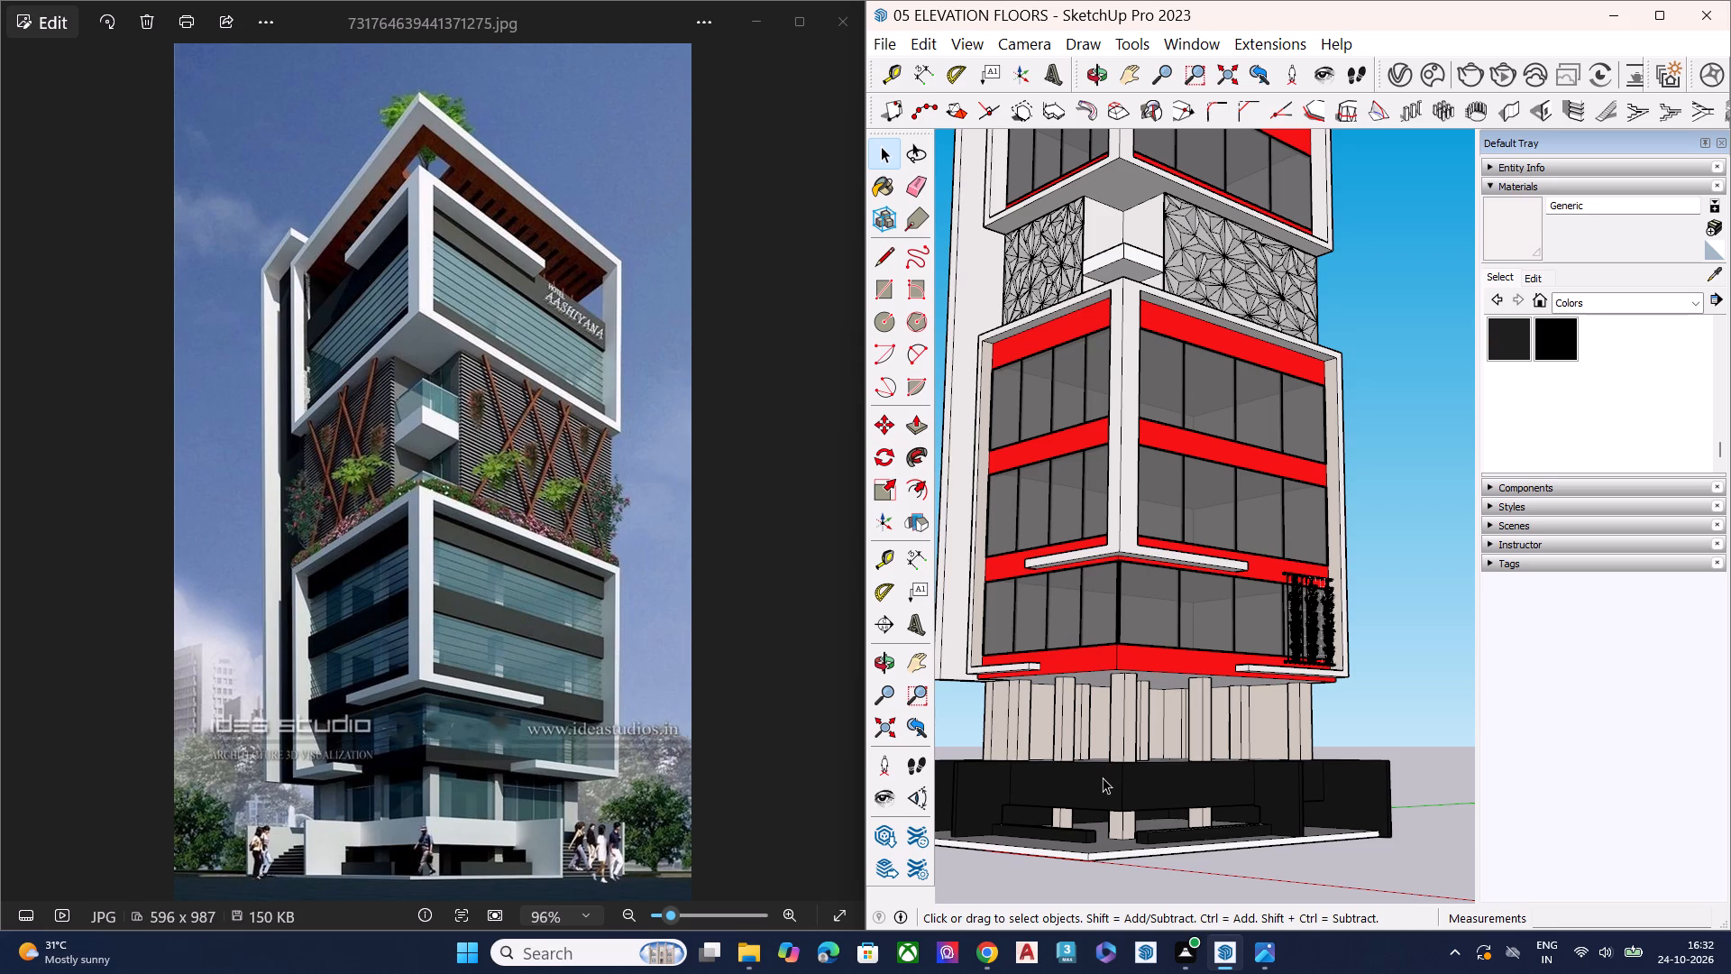
pyautogui.scroll(2, 1094, 745)
pyautogui.scroll(-6, 1094, 745)
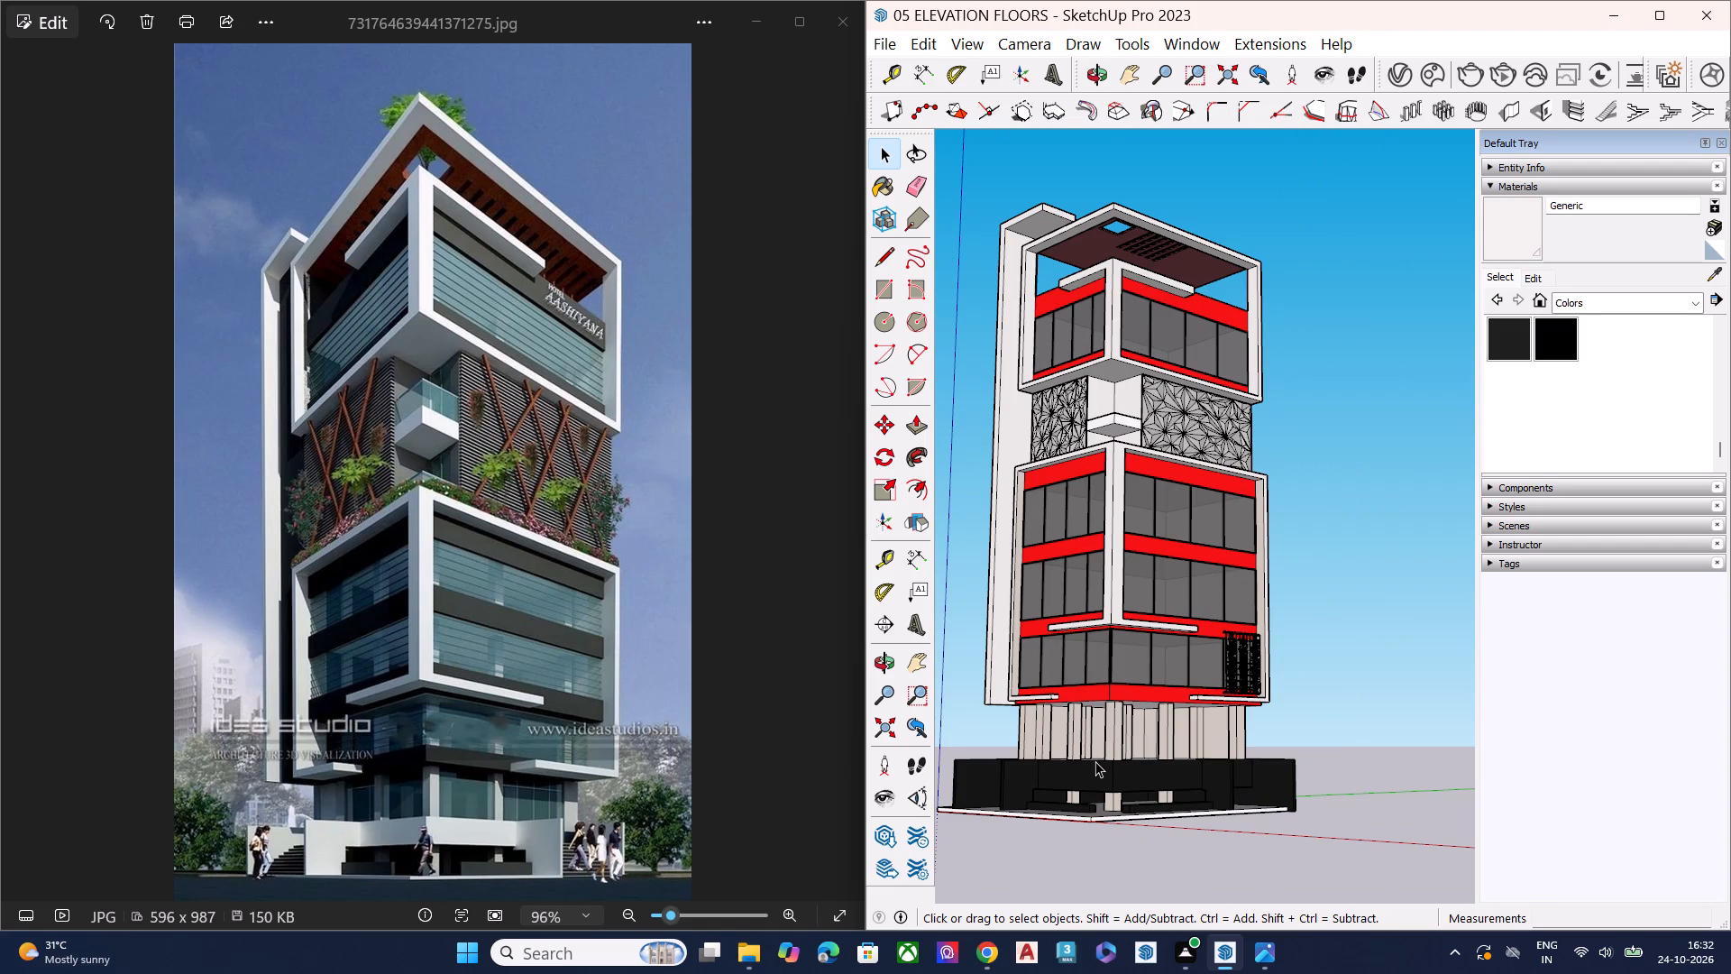
pyautogui.scroll(8, 1303, 601)
pyautogui.scroll(5, 1187, 695)
pyautogui.scroll(-6, 1185, 695)
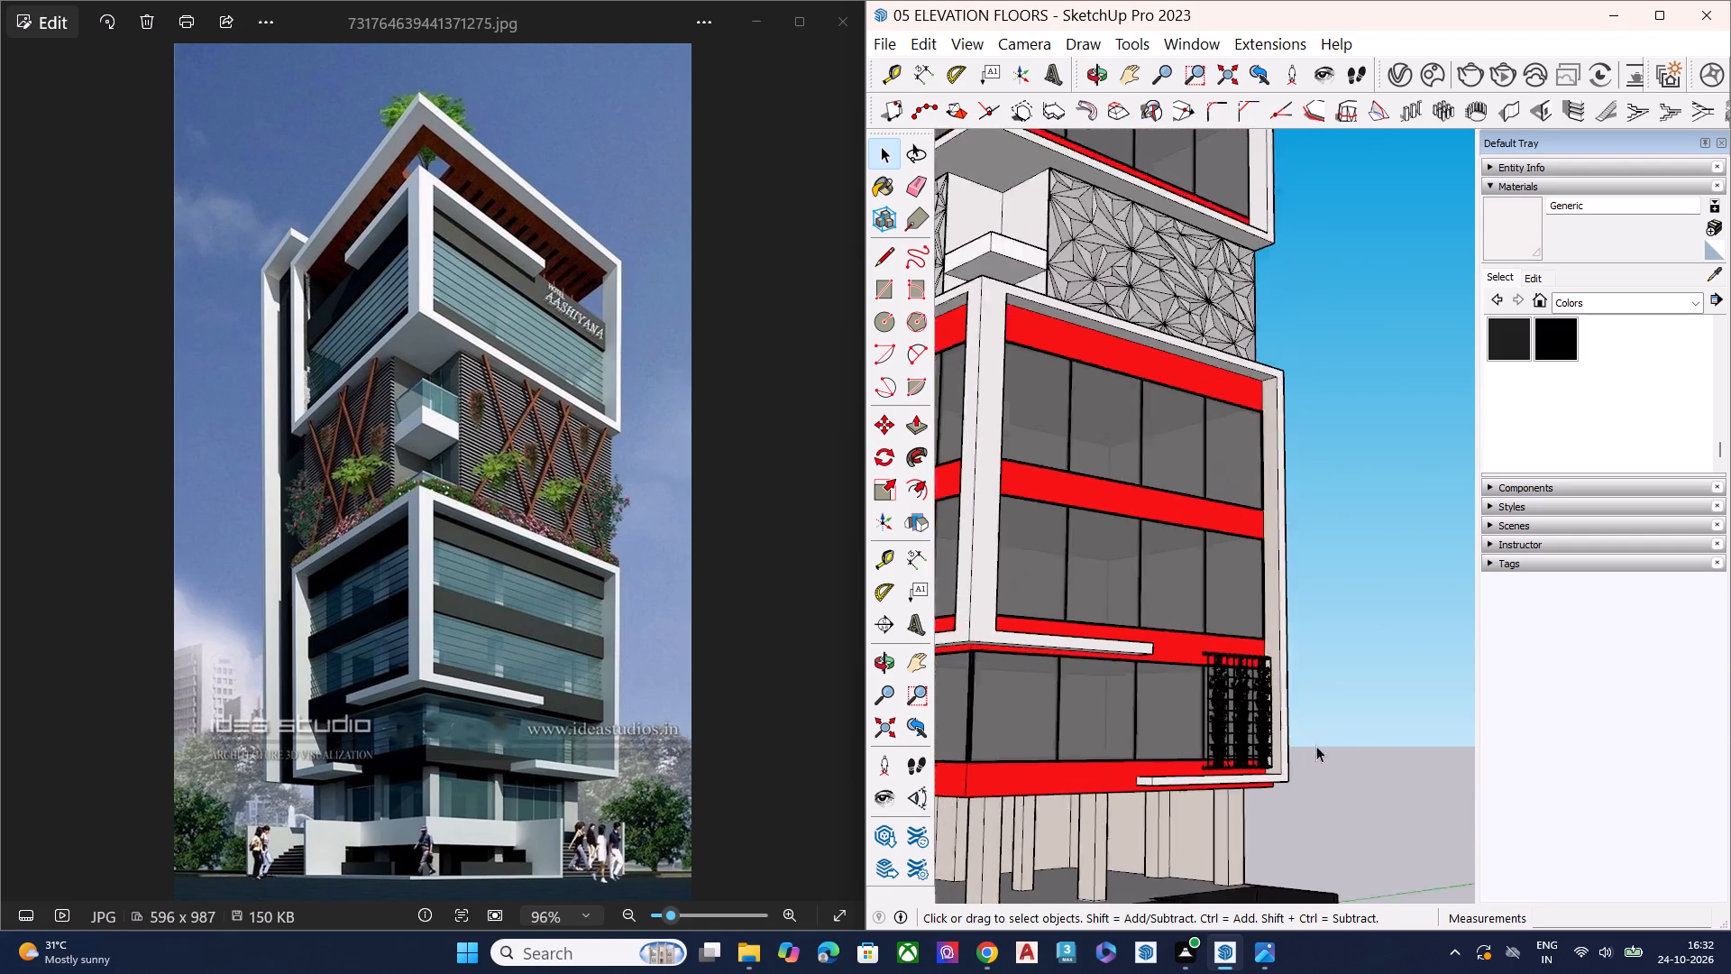
pyautogui.scroll(-3, 1316, 746)
pyautogui.scroll(6, 1237, 684)
# Copy the hanging plant from its bottom outer corner at the lower end of the middle floors' frame.
pyautogui.click(1253, 697)
pyautogui.scroll(-2, 1319, 750)
pyautogui.moveTo(1325, 756); pyautogui.dragTo(1327, 818, button='middle')
pyautogui.press('m')
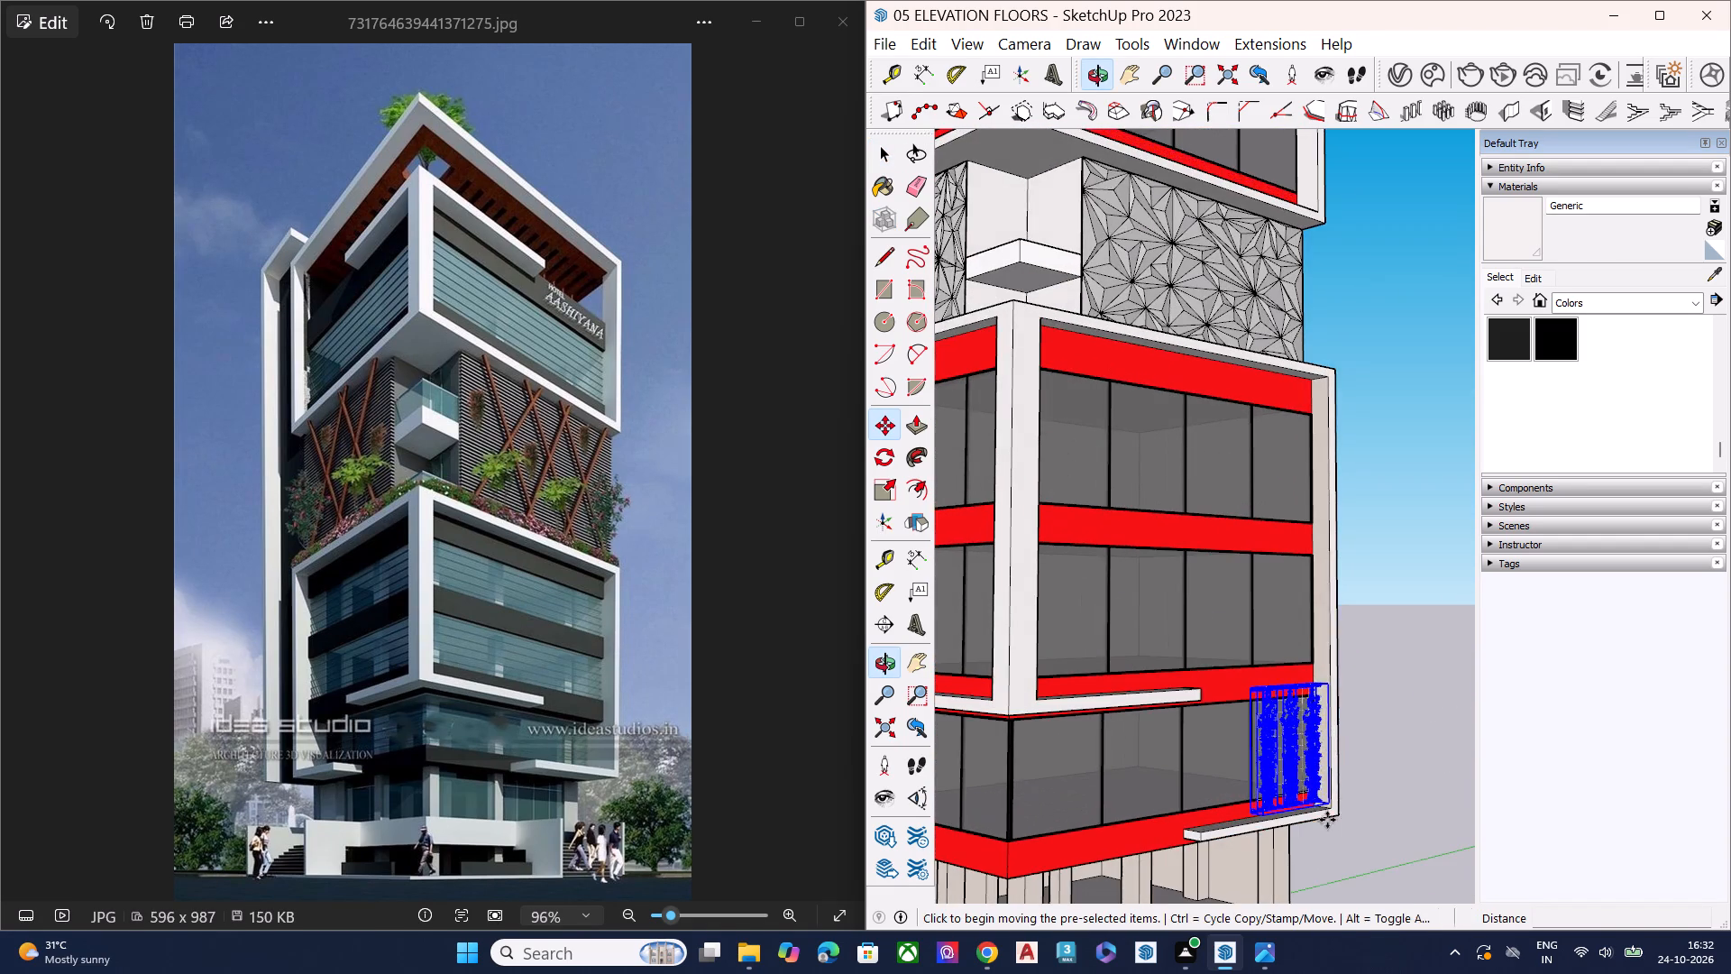
pyautogui.scroll(1, 1304, 775)
pyautogui.scroll(-1, 1304, 775)
pyautogui.scroll(4, 1304, 775)
pyautogui.scroll(-1, 1305, 786)
pyautogui.scroll(19, 1305, 786)
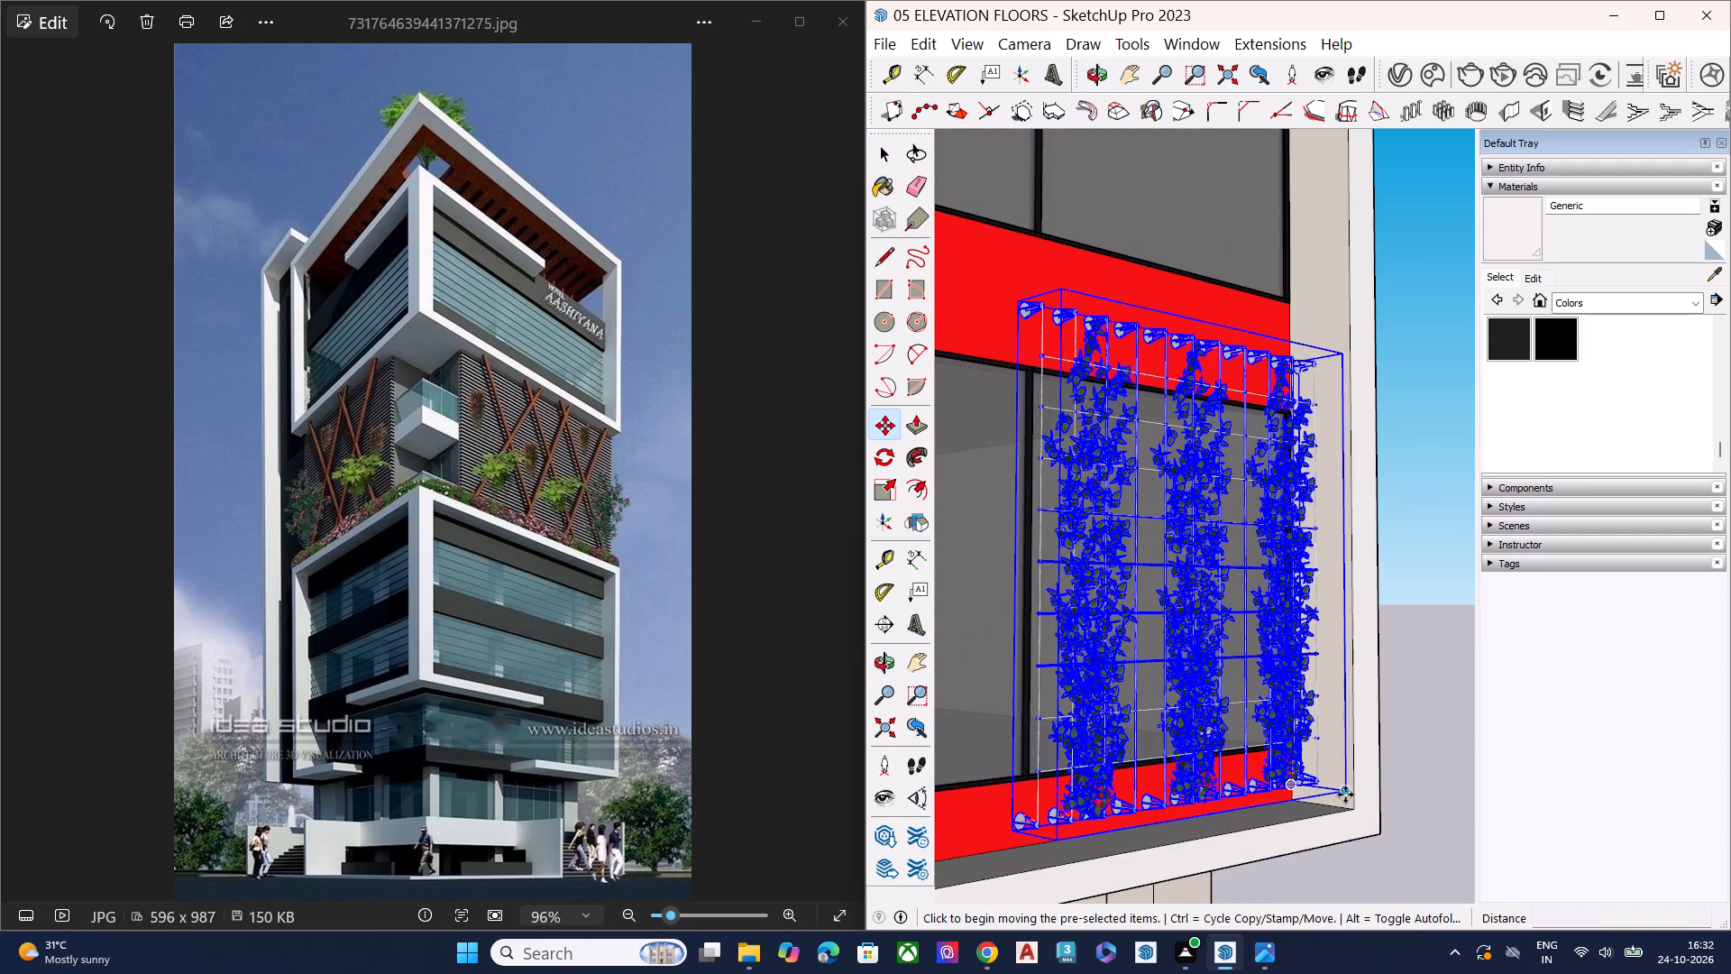
pyautogui.click(1345, 794)
pyautogui.scroll(-17, 1396, 726)
pyautogui.scroll(-3, 1432, 837)
pyautogui.scroll(1, 1409, 837)
pyautogui.scroll(-2, 1406, 837)
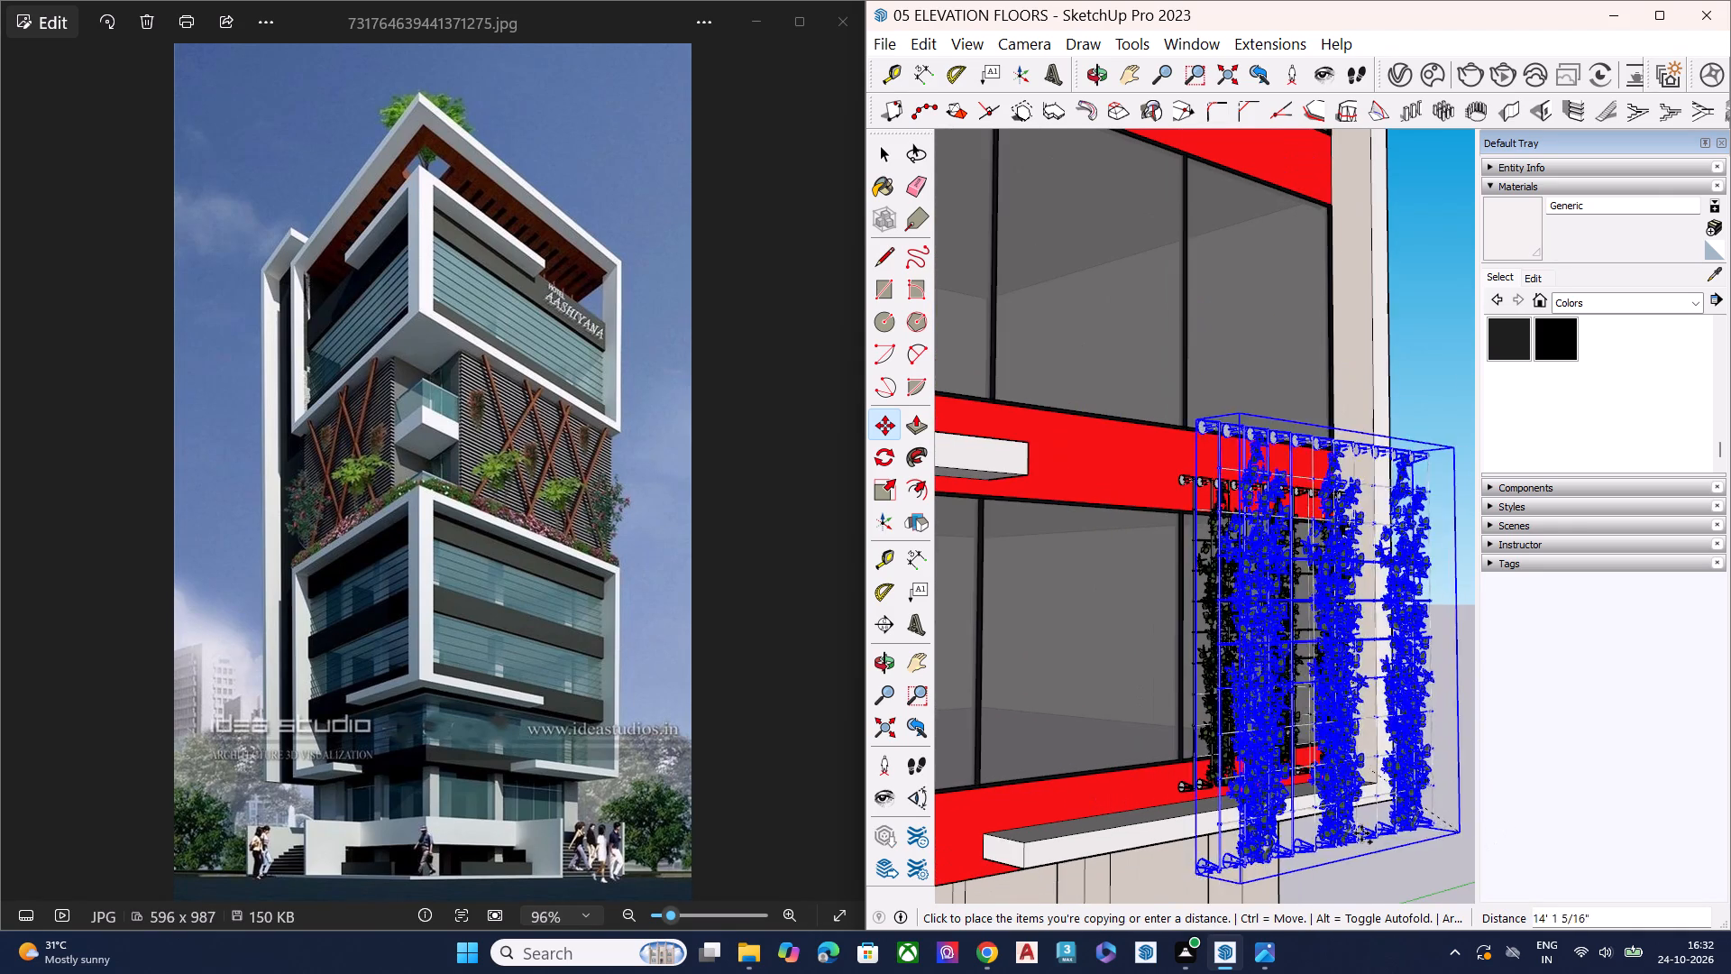
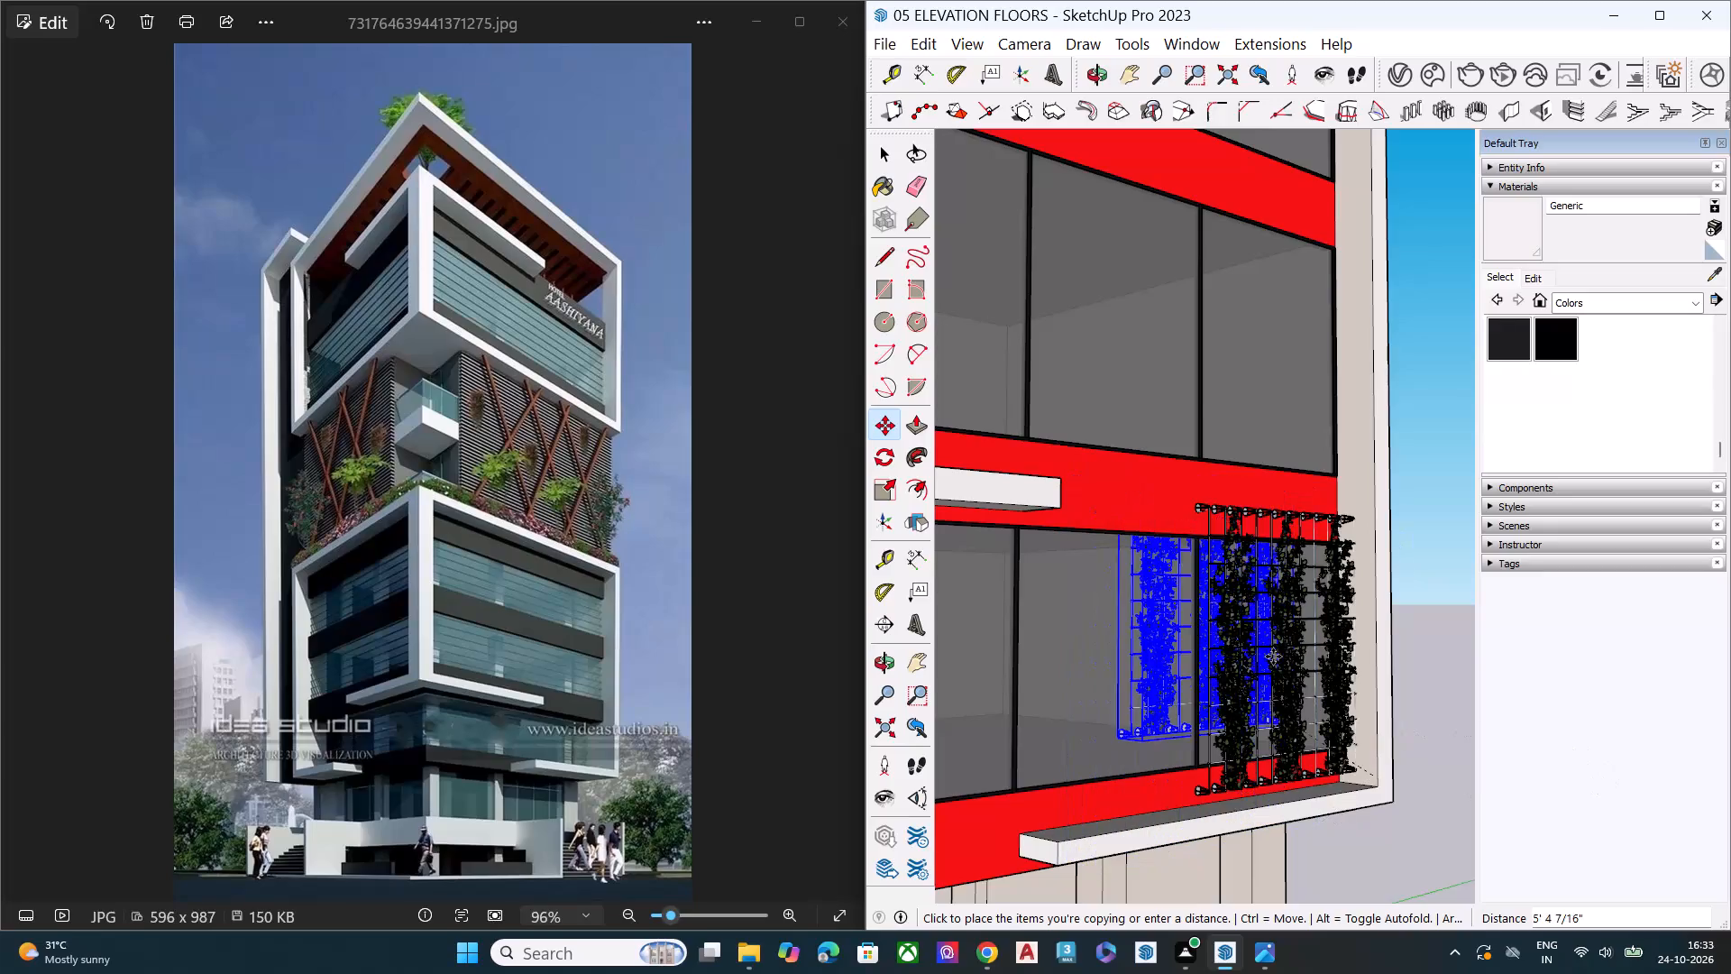
# Place the hanging plant copy about 44' away on the adjacent façade, near the free end of the frame's lower ledge.
pyautogui.scroll(-7, 1268, 668)
pyautogui.scroll(-5, 1456, 684)
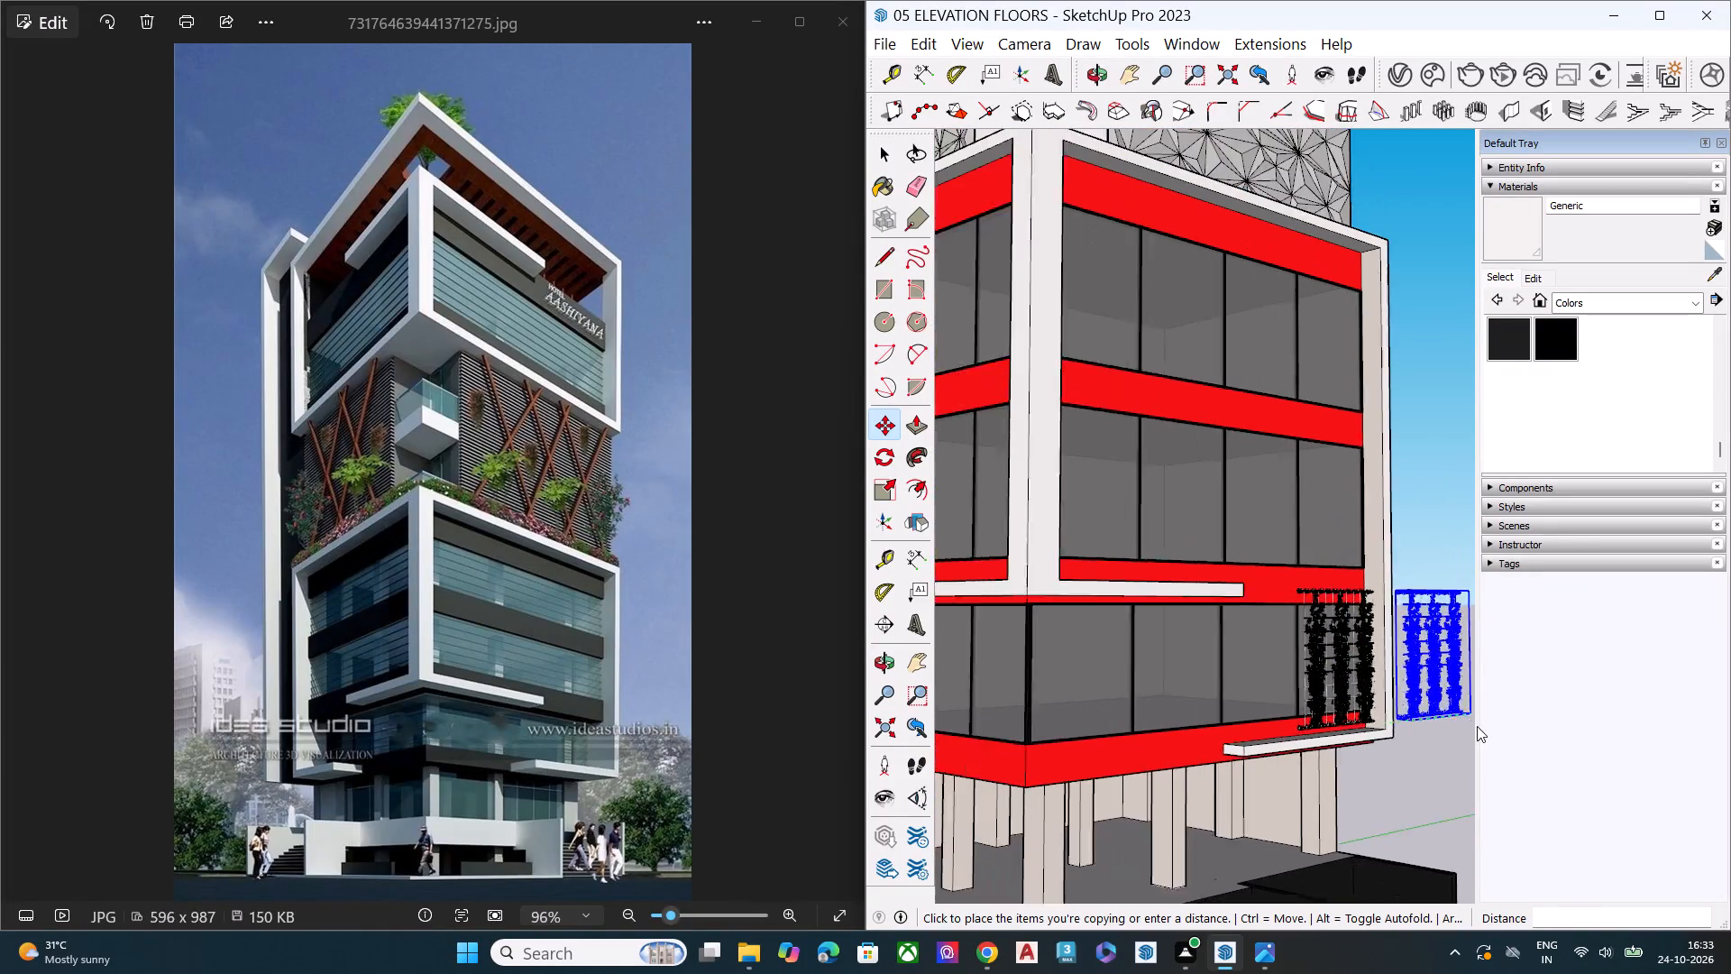
pyautogui.scroll(-2, 1477, 726)
pyautogui.scroll(3, 979, 723)
pyautogui.scroll(-1, 975, 741)
pyautogui.scroll(4, 975, 744)
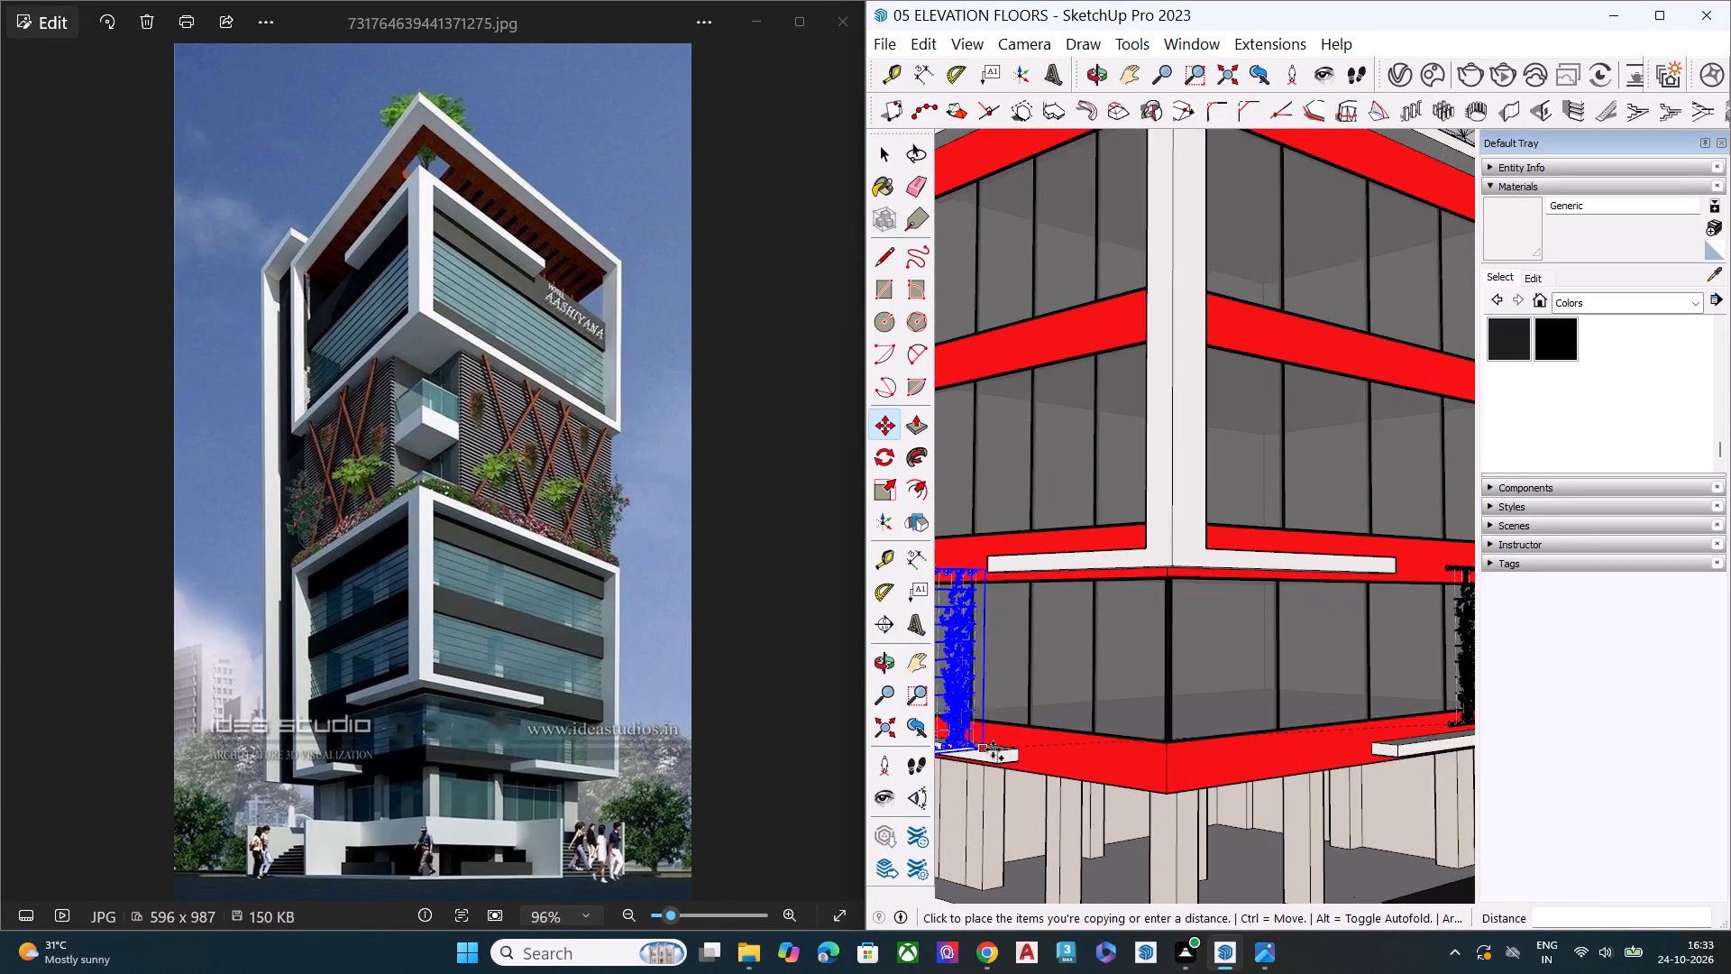
pyautogui.scroll(9, 994, 748)
pyautogui.moveTo(999, 743); pyautogui.dragTo(994, 811, button='middle')
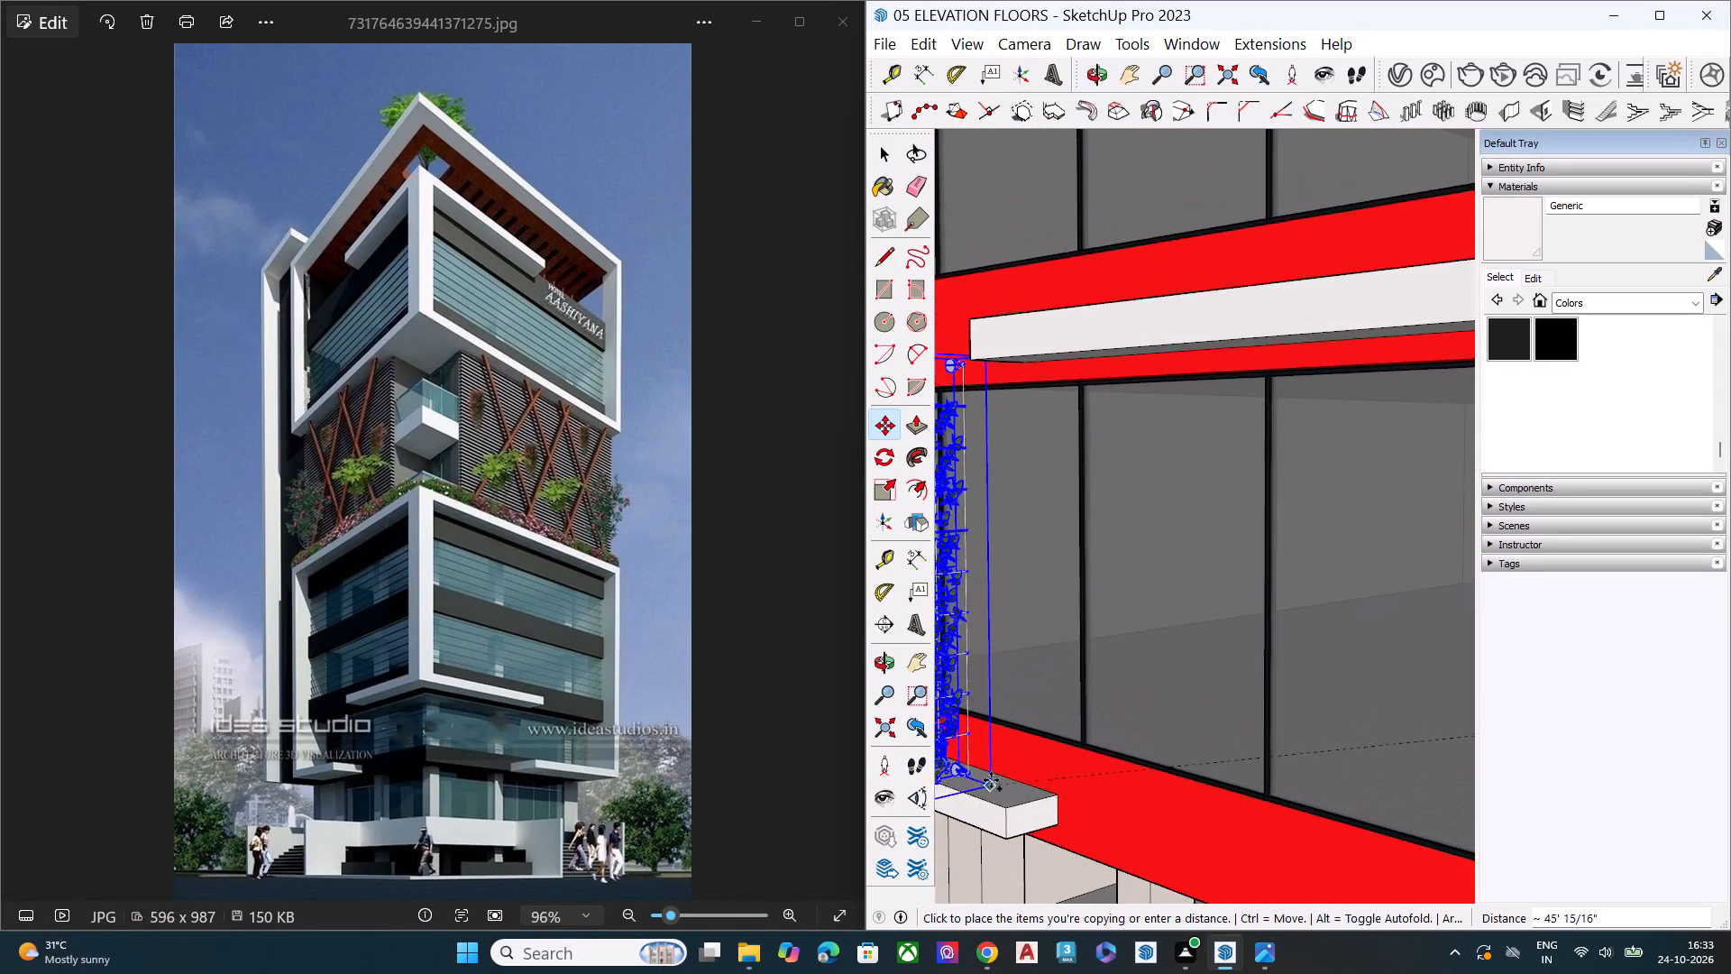
pyautogui.scroll(4, 991, 782)
pyautogui.click(1011, 769)
pyautogui.scroll(-2, 1186, 750)
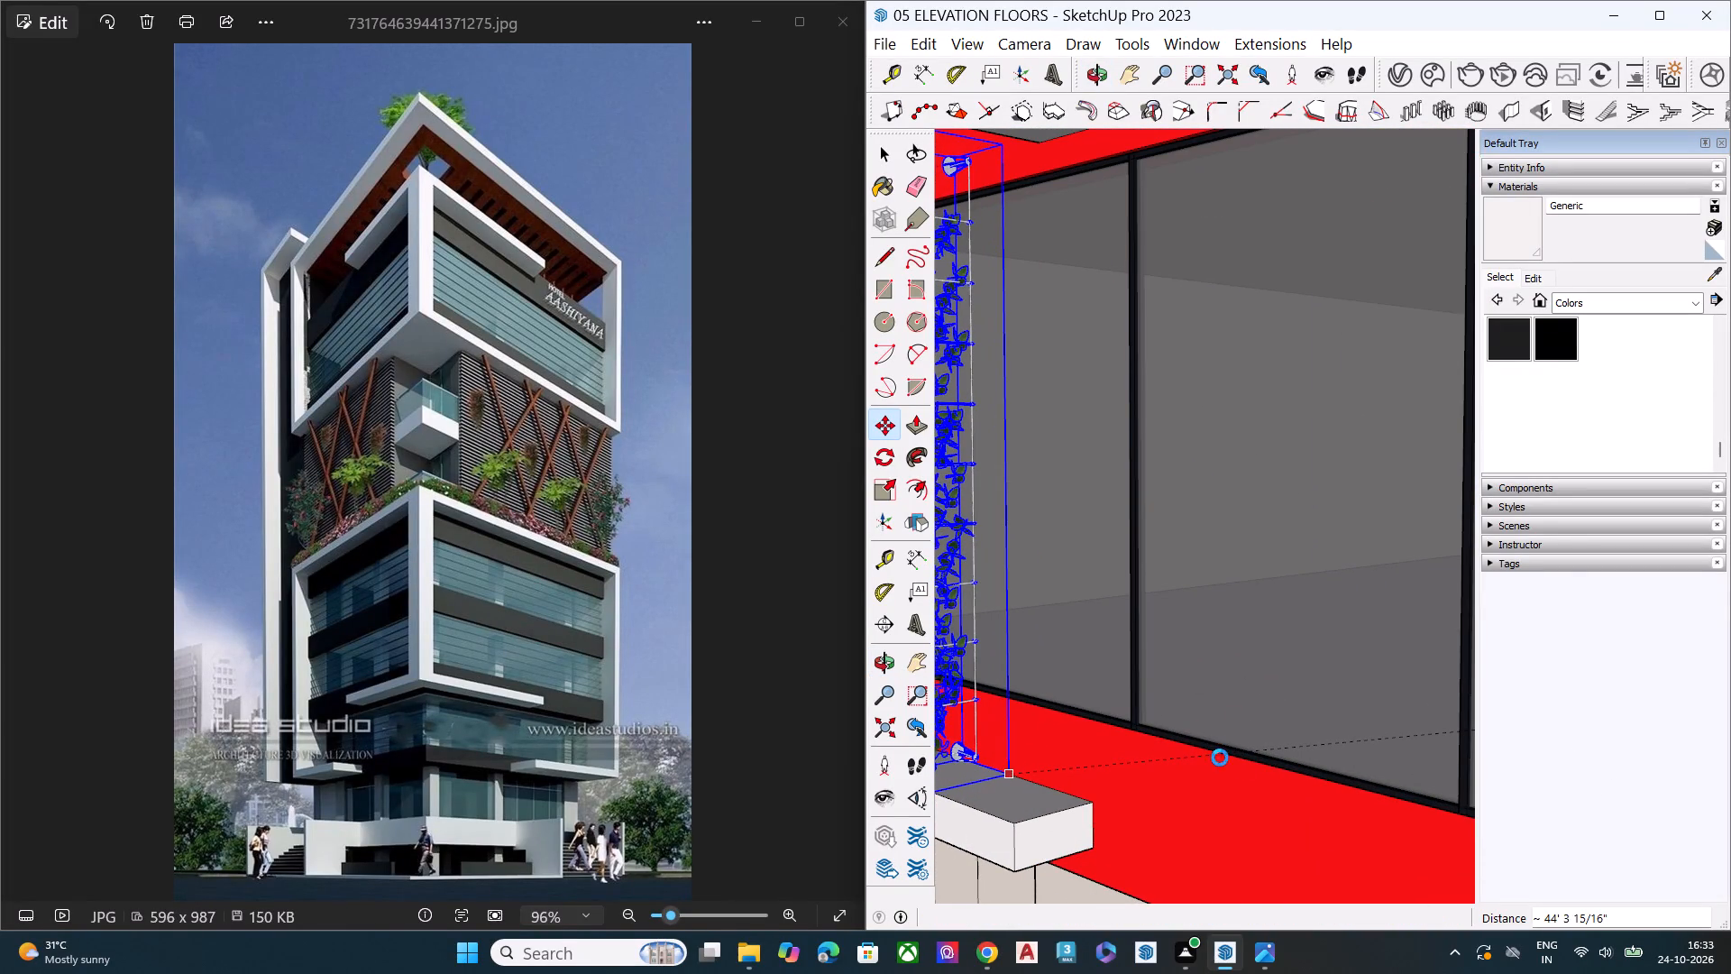
pyautogui.scroll(-7, 1220, 758)
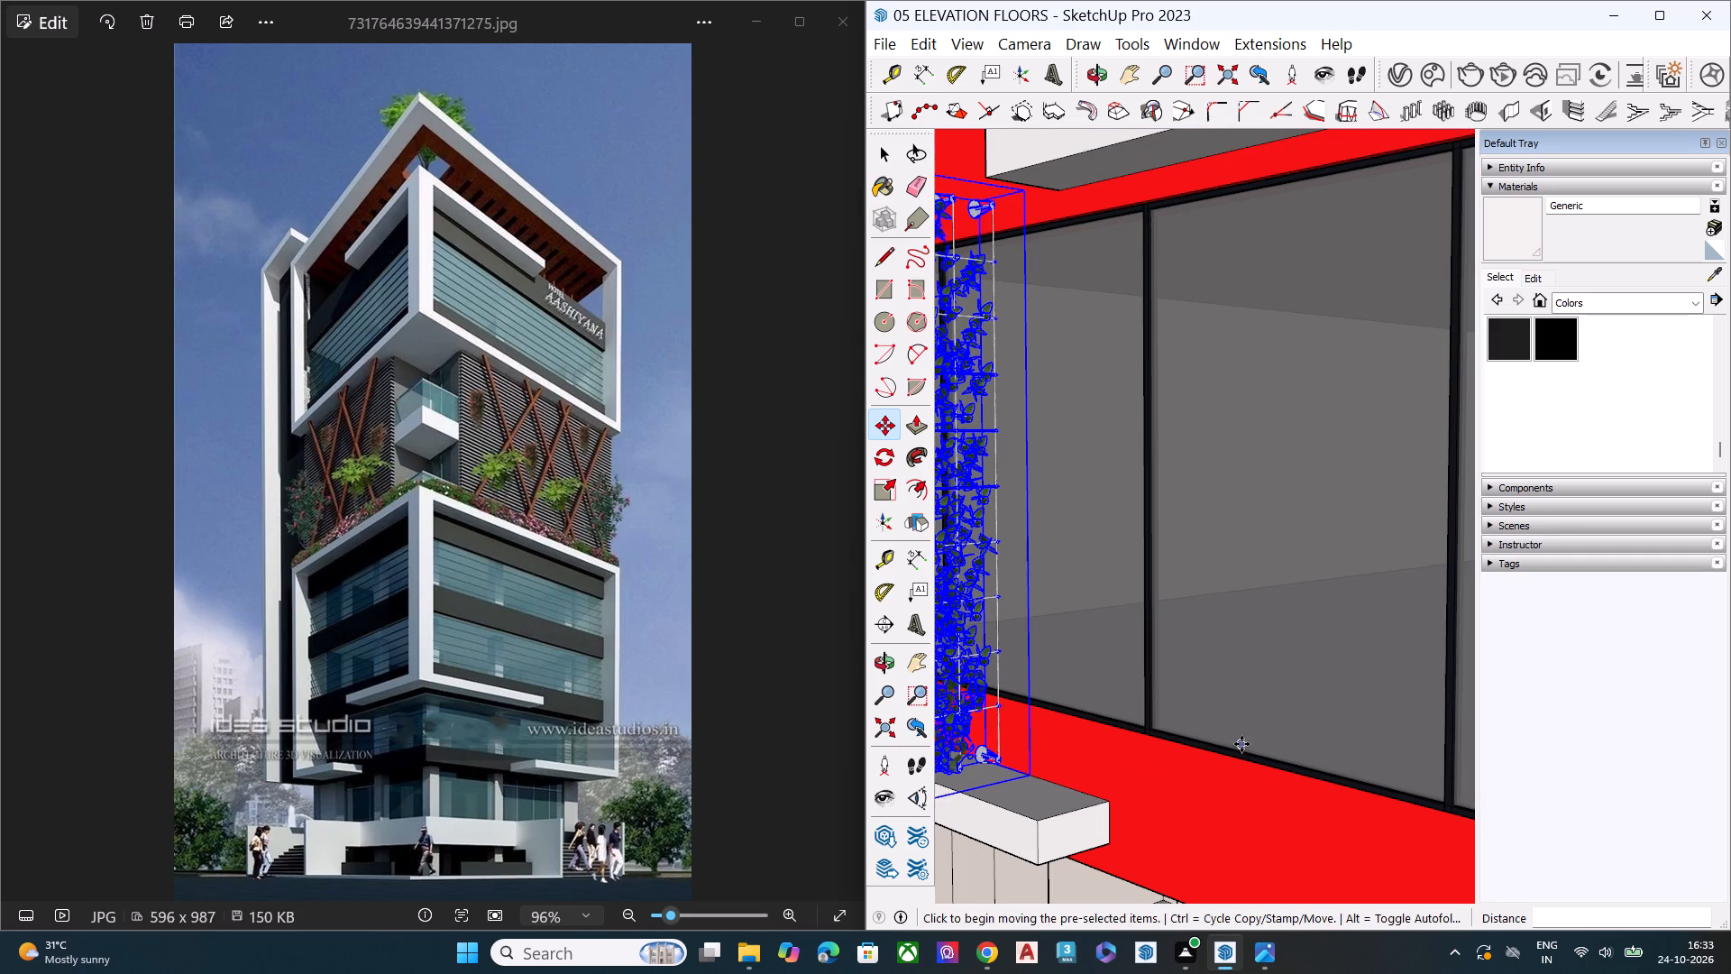
pyautogui.scroll(-8, 1238, 749)
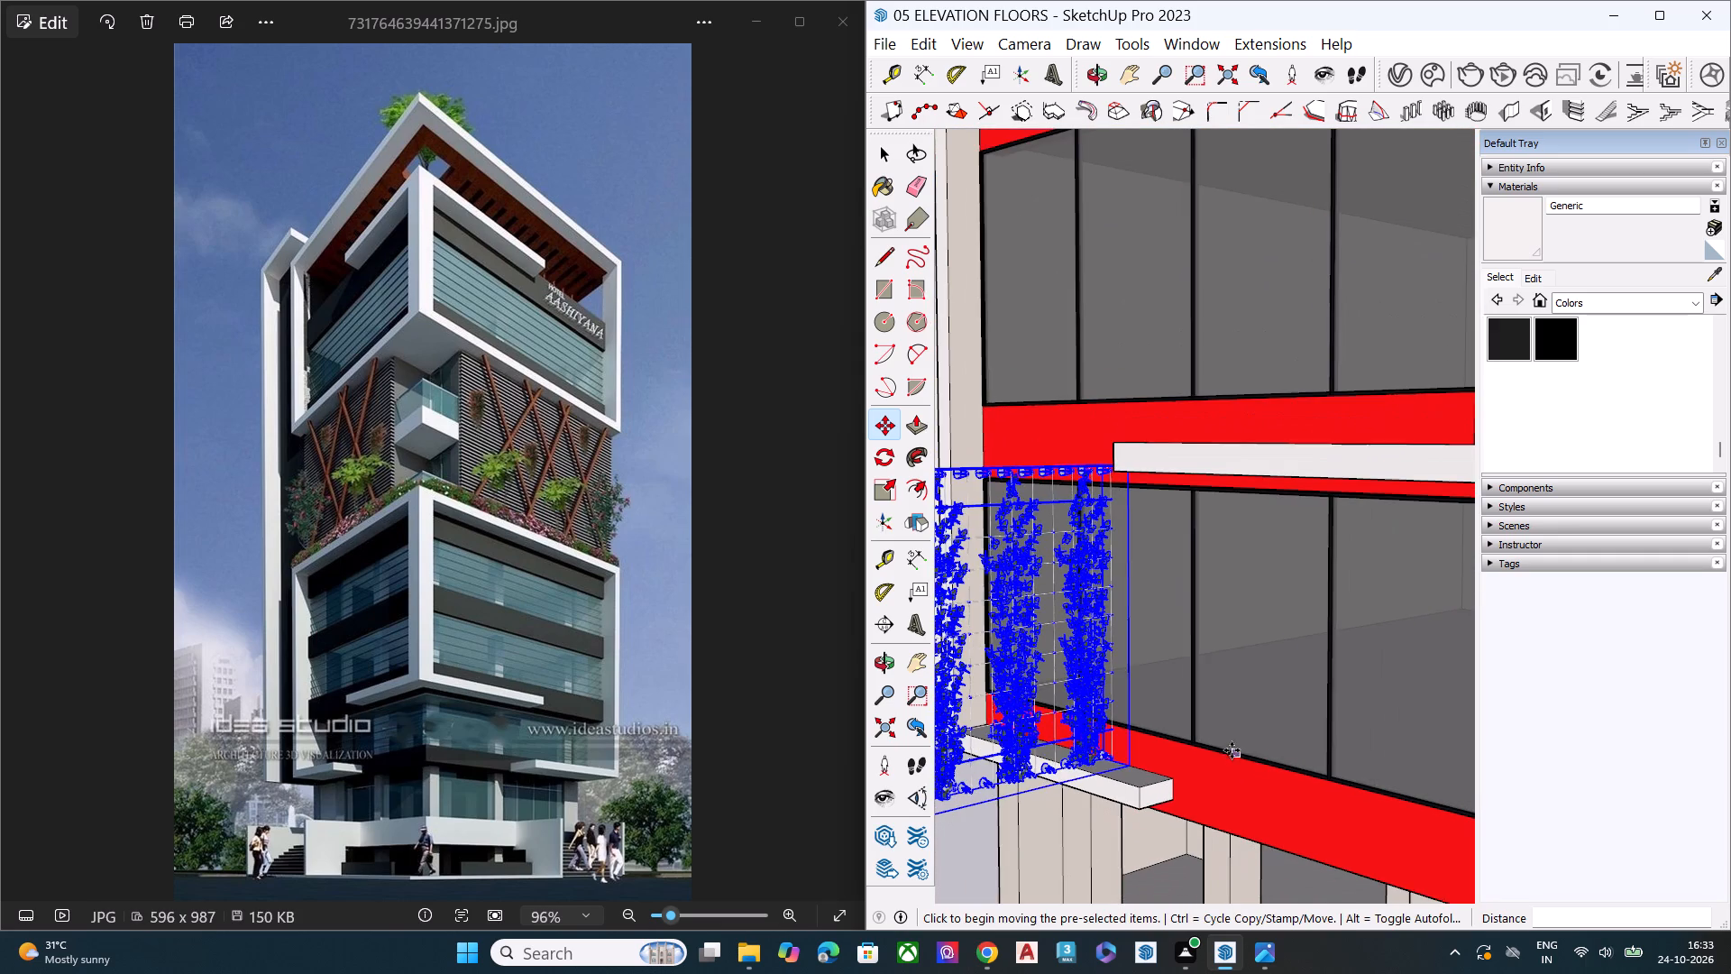
pyautogui.scroll(-7, 1232, 749)
pyautogui.press('space')
pyautogui.scroll(-7, 1217, 755)
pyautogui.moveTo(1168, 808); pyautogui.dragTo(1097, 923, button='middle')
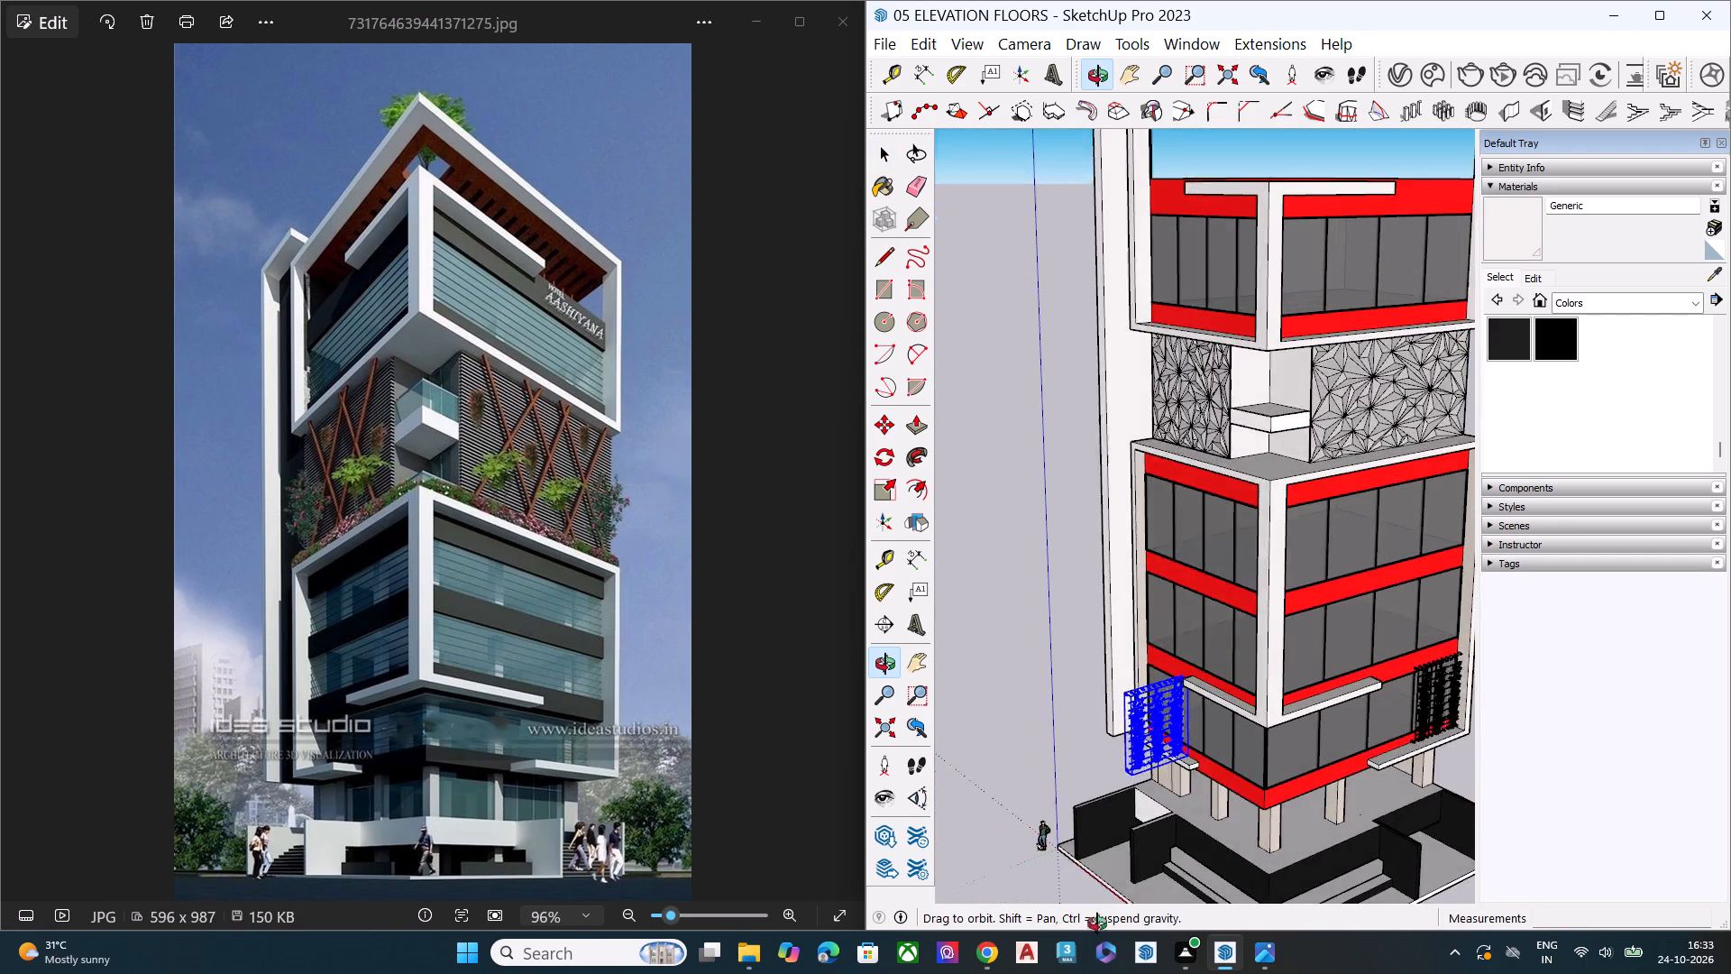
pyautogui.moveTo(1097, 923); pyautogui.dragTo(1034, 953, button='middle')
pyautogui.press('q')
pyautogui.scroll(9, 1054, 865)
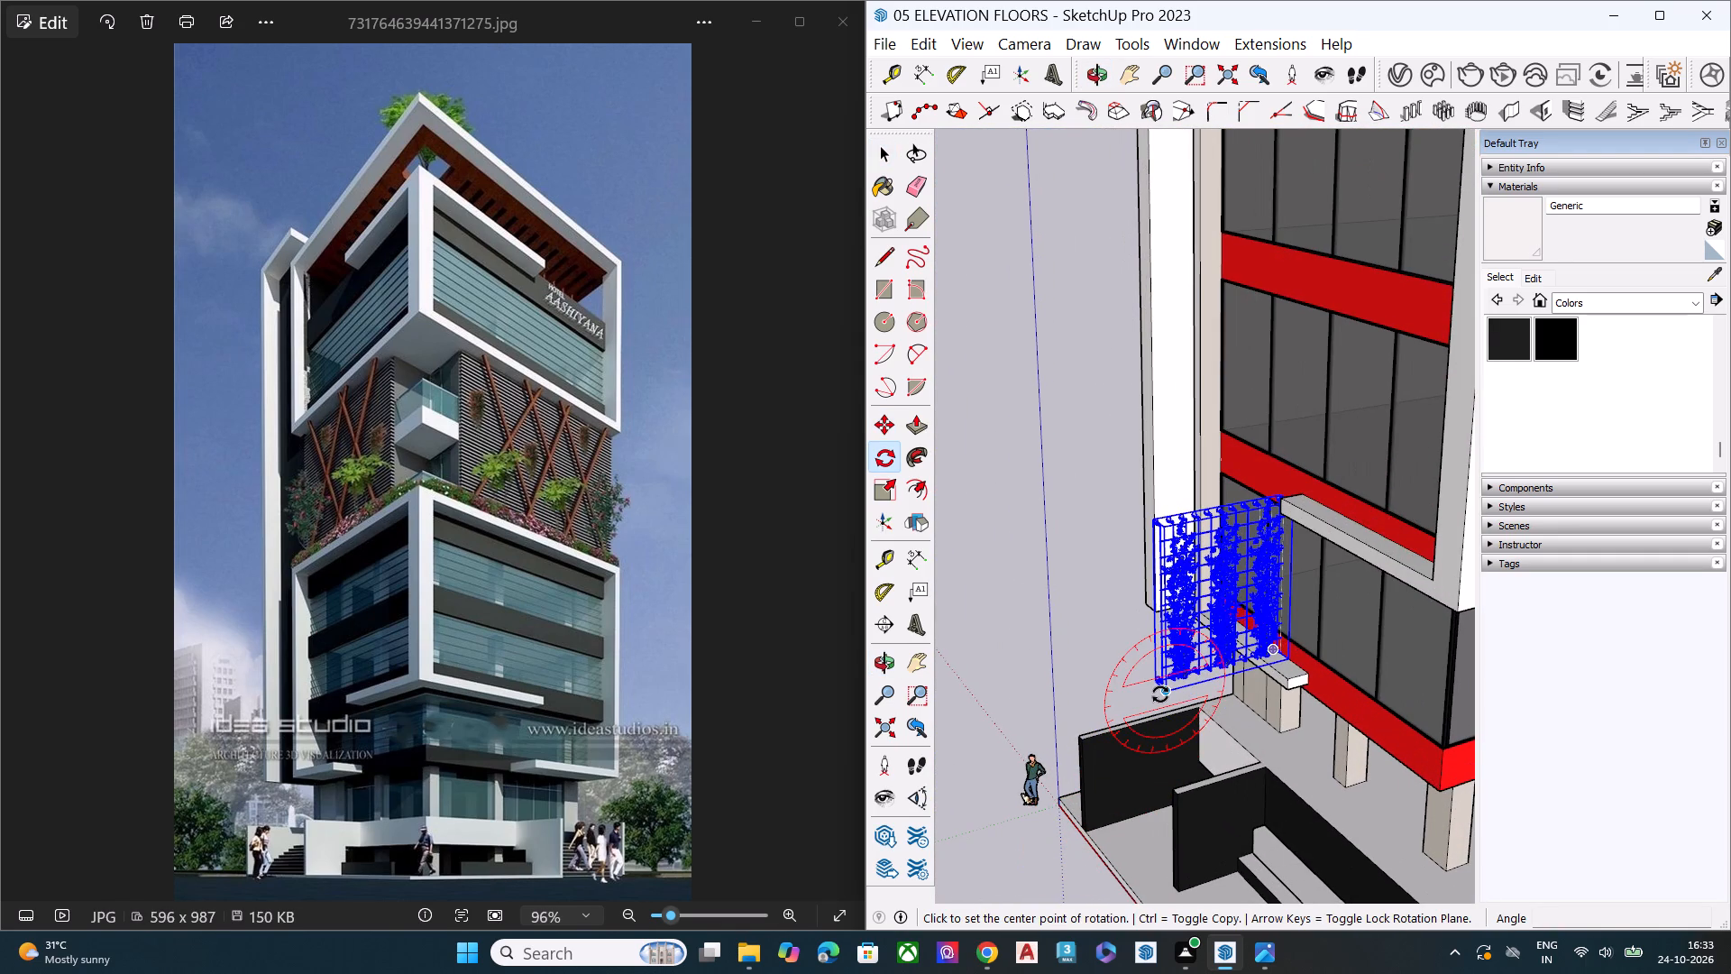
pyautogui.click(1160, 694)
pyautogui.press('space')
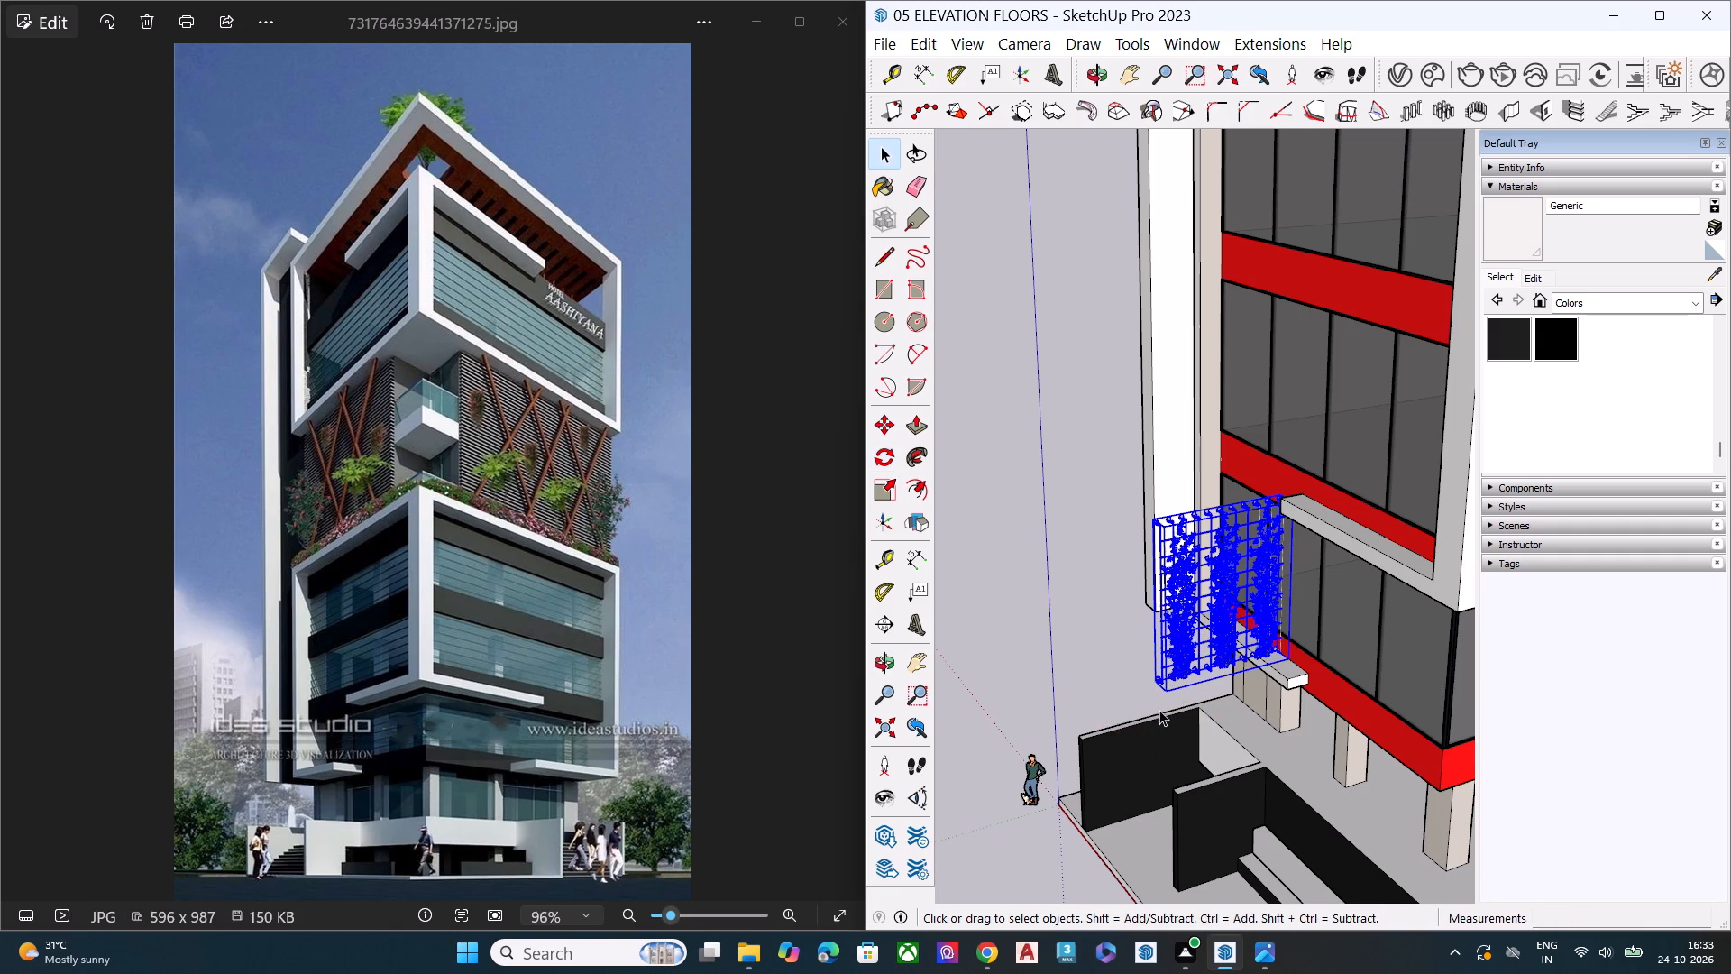
# Rotate the plant copy 90° about its bottom corner on the ledge, turning it parallel to the adjacent façade.
pyautogui.moveTo(1161, 719); pyautogui.dragTo(1264, 796, button='middle')
pyautogui.scroll(6, 1305, 675)
pyautogui.press('q')
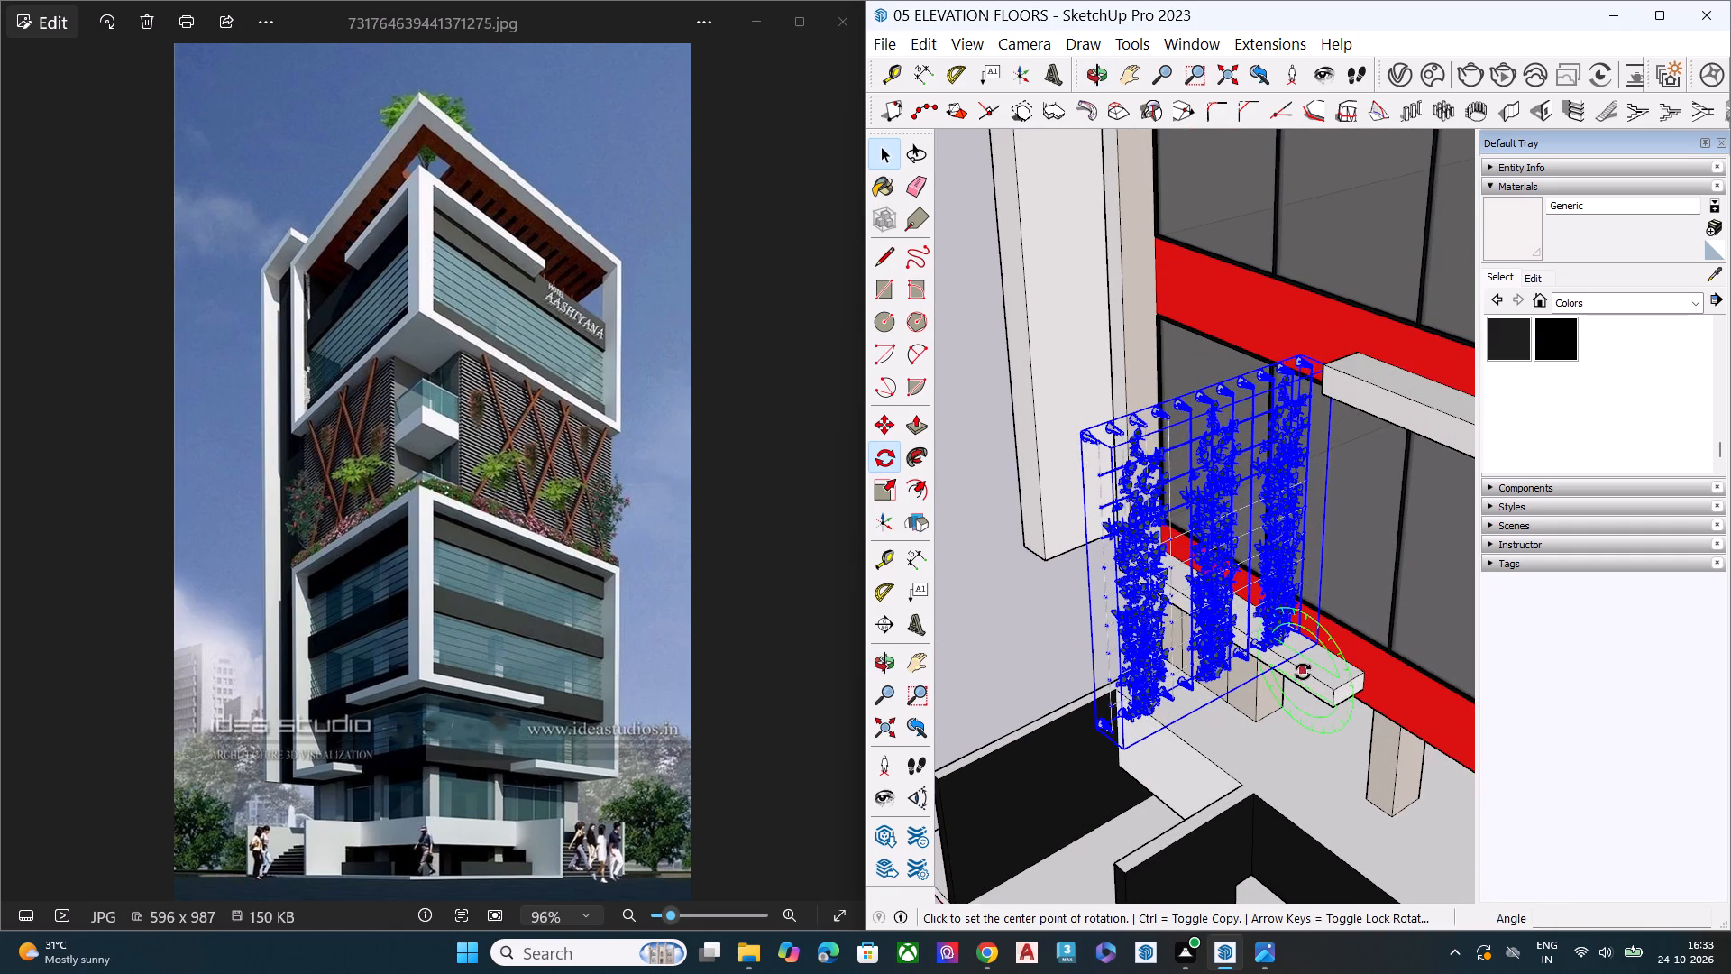
pyautogui.scroll(5, 1307, 670)
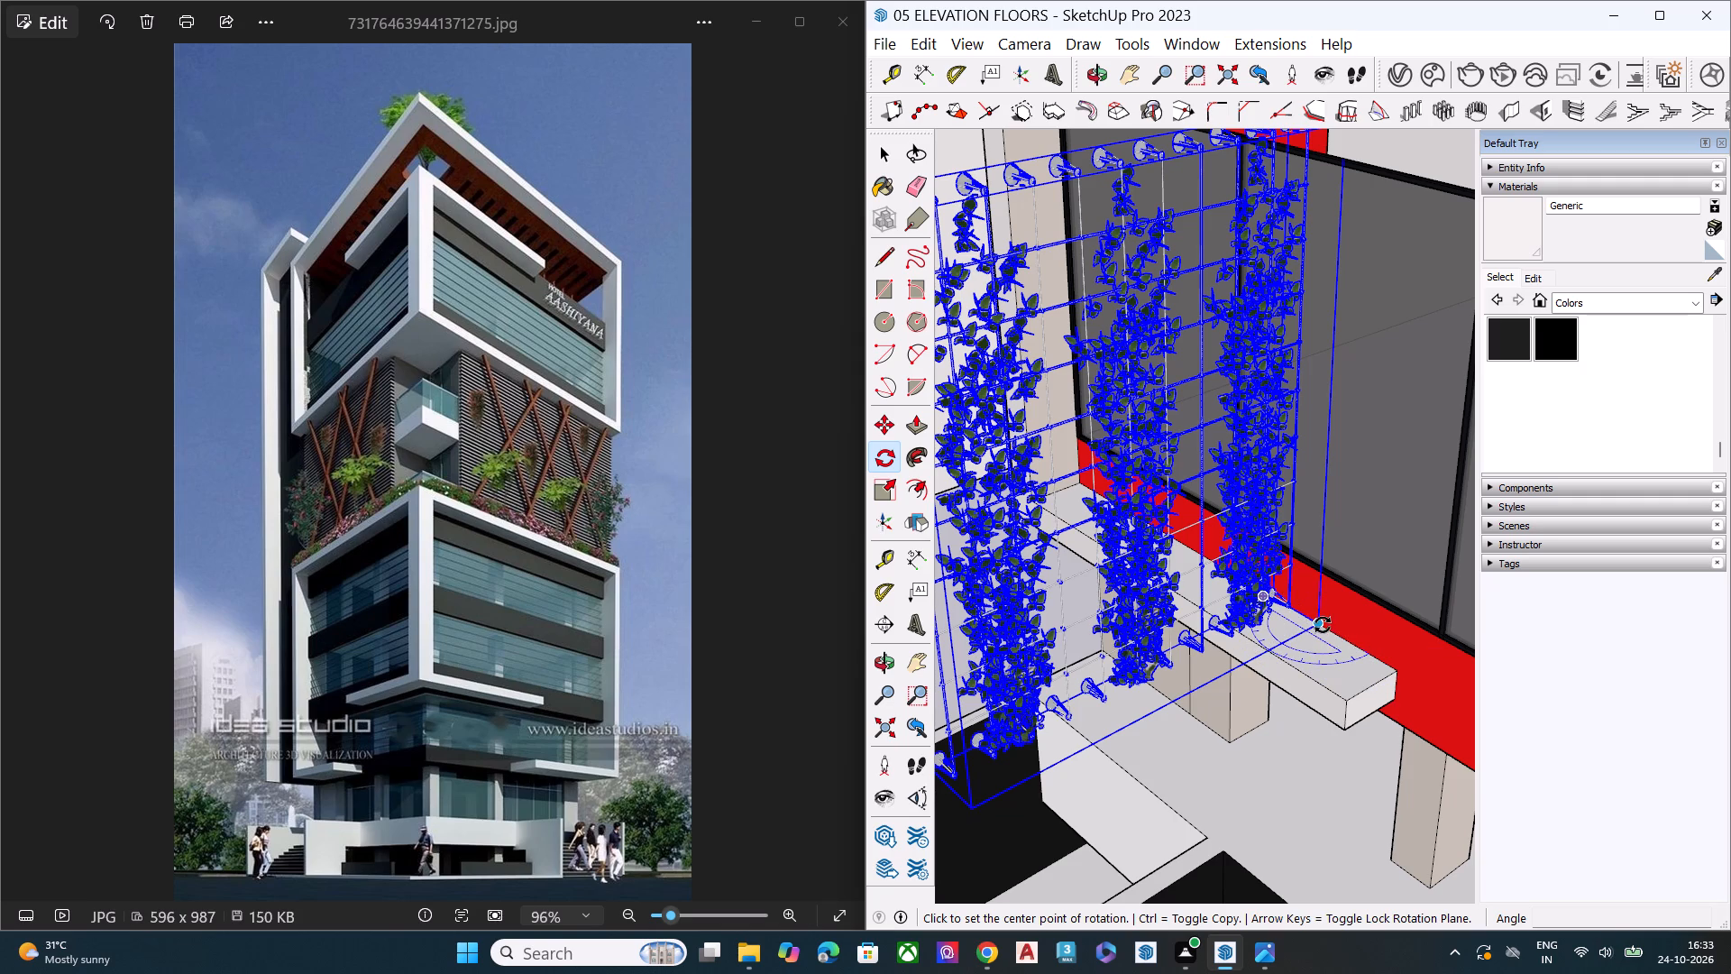
pyautogui.click(1321, 625)
pyautogui.click(1373, 667)
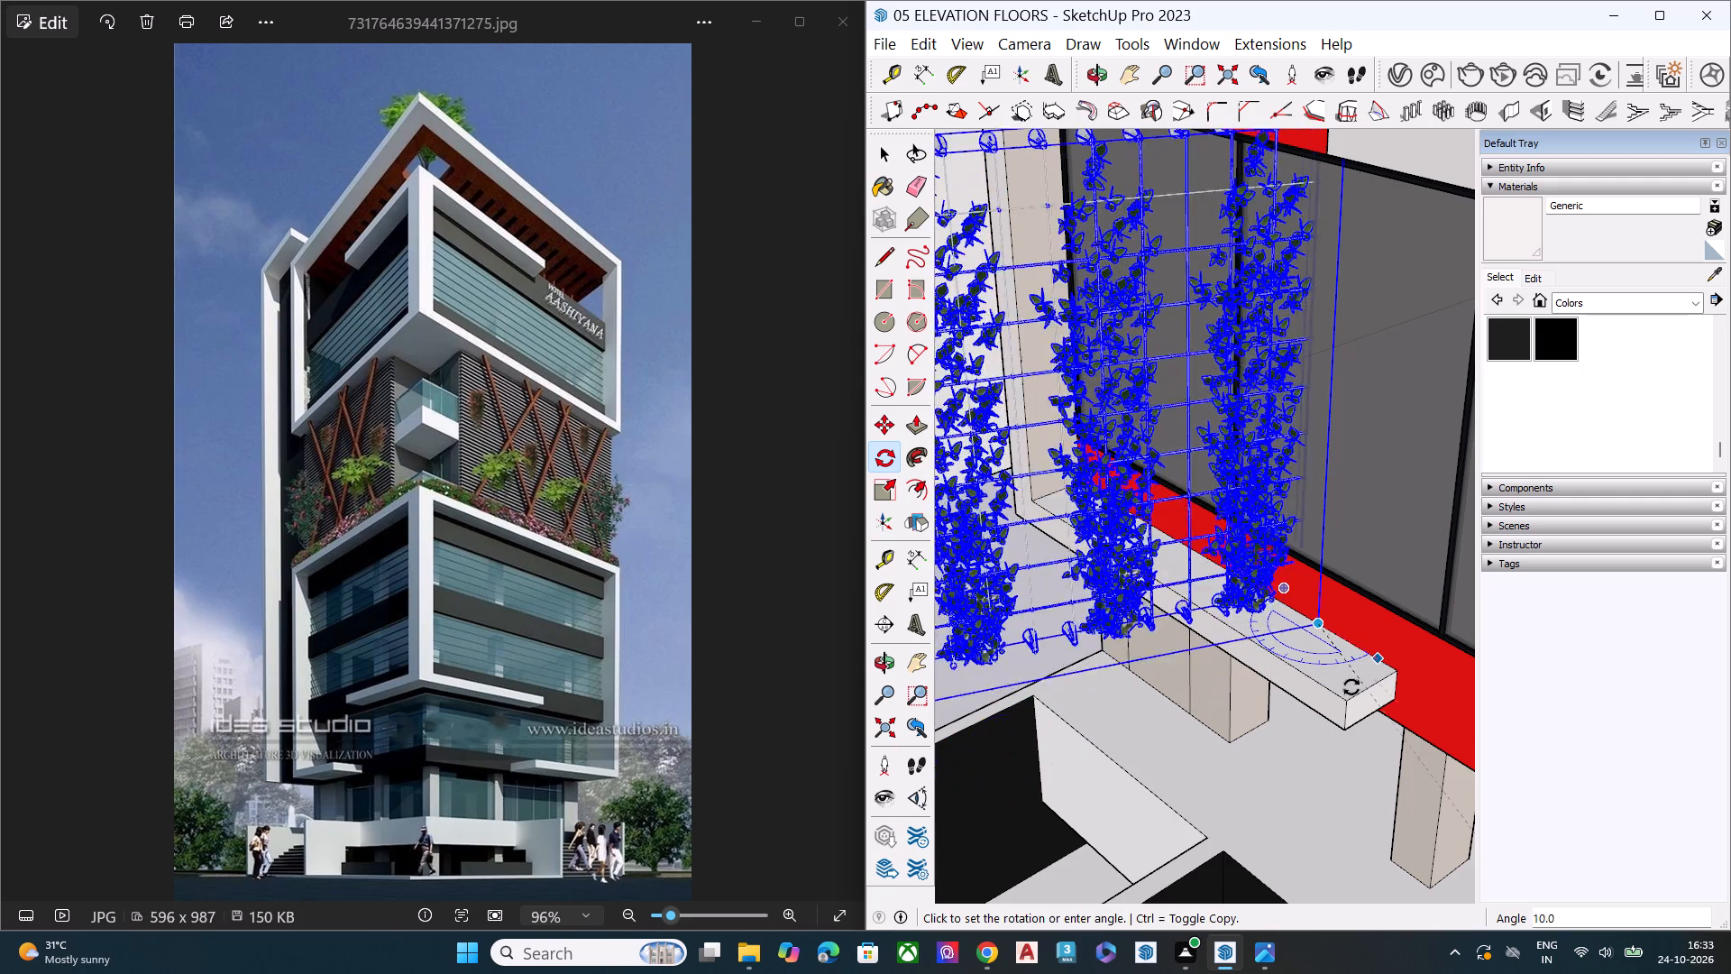
pyautogui.click(1272, 658)
pyautogui.press('space')
# Move the rotated plant copy about 1' 9 1/2" outward from the façade to the ledge's outer edge.
pyautogui.scroll(1, 1319, 640)
pyautogui.press('m')
pyautogui.click(1315, 625)
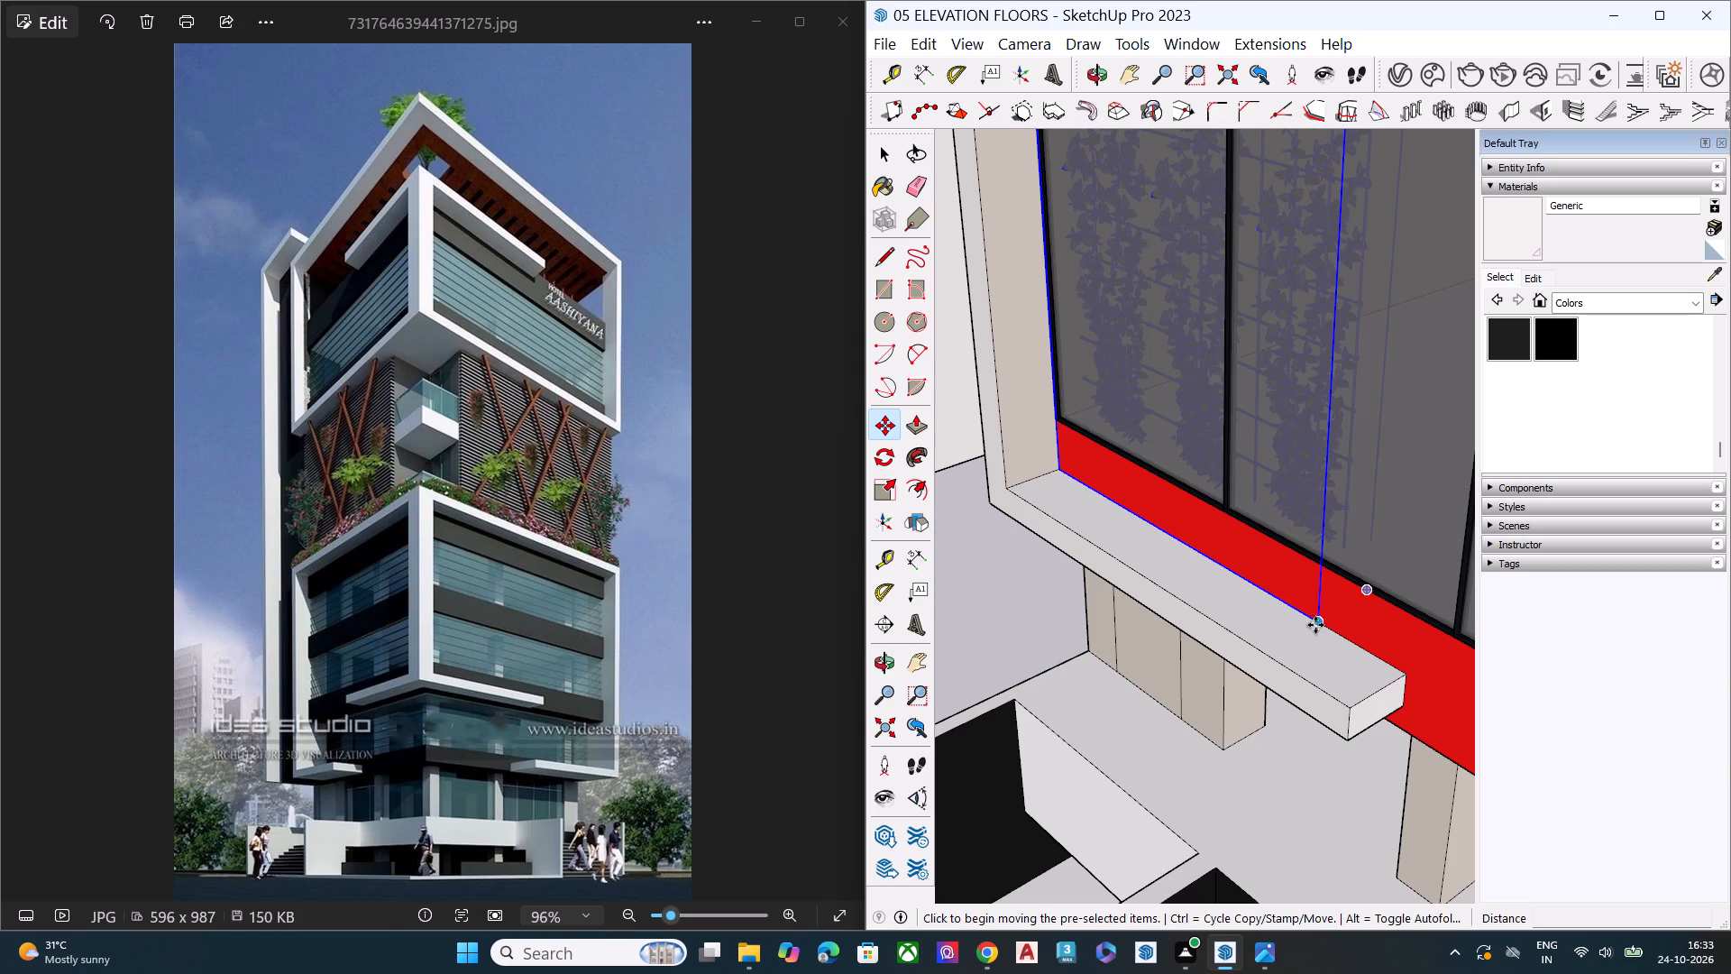
pyautogui.click(1252, 649)
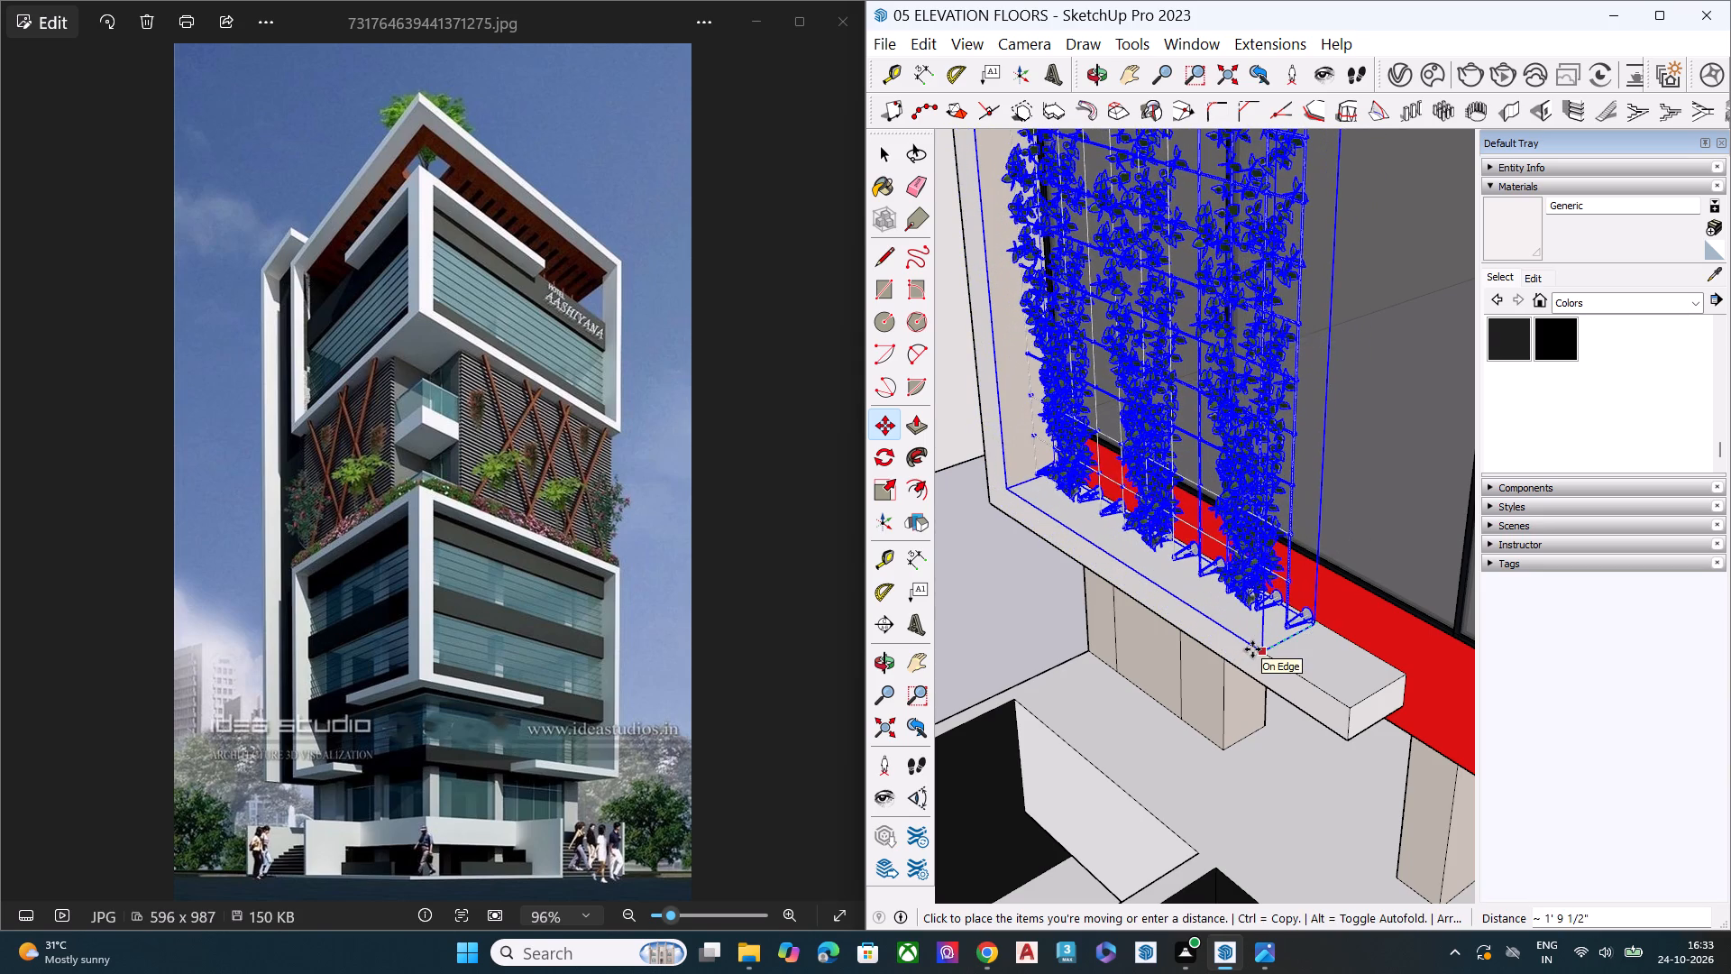
# Raise the plant copy vertically from its bottom corner so it sits slightly above the lower ledge.
pyautogui.scroll(-4, 1064, 635)
pyautogui.moveTo(1206, 662); pyautogui.dragTo(1179, 483, button='middle')
pyautogui.scroll(2, 1179, 483)
pyautogui.scroll(-1, 1225, 492)
pyautogui.scroll(1, 1233, 494)
pyautogui.scroll(-2, 1233, 494)
pyautogui.scroll(6, 1233, 494)
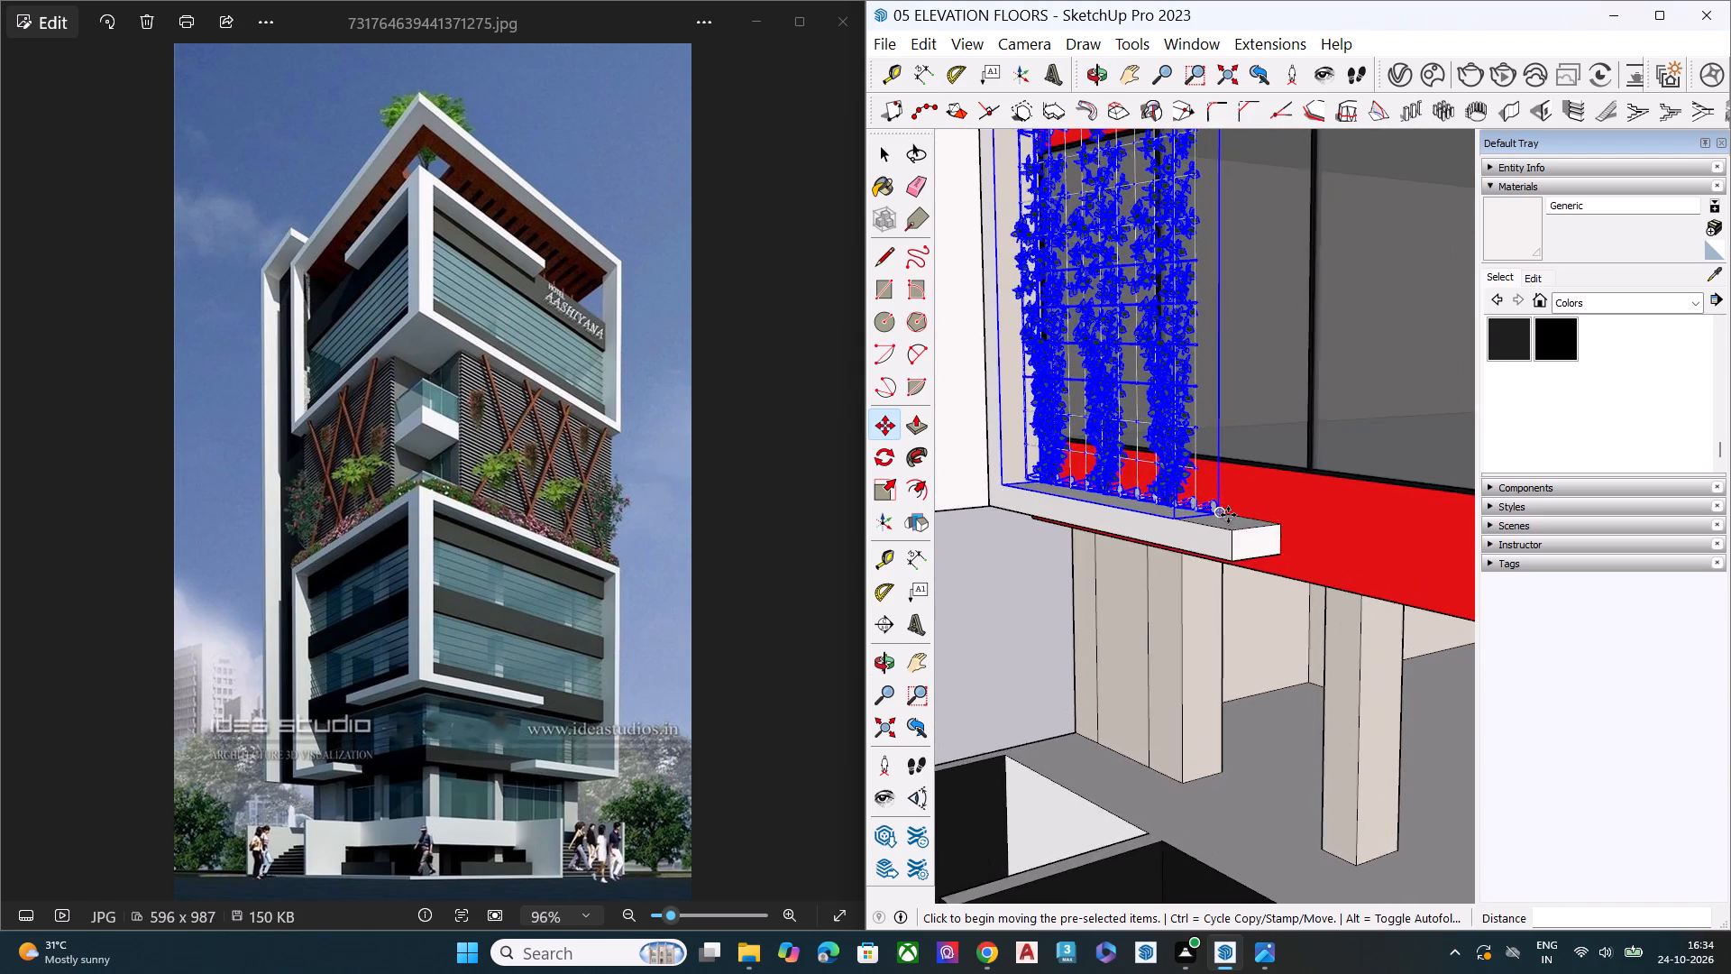
pyautogui.scroll(11, 1228, 515)
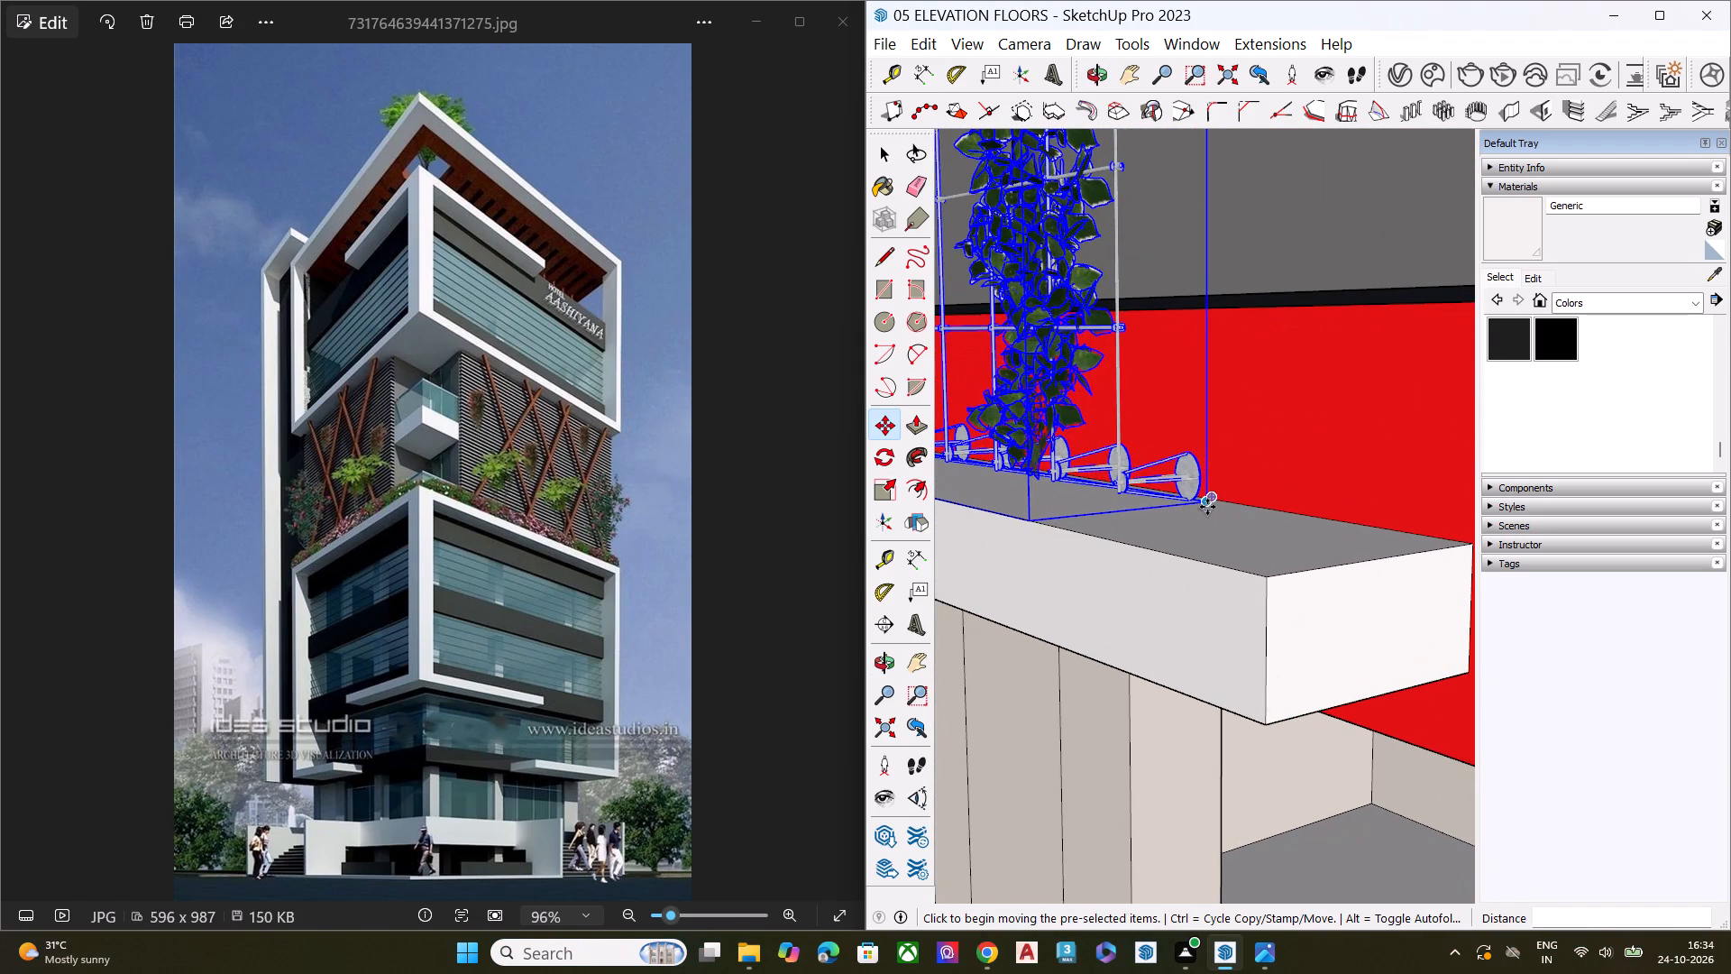
pyautogui.scroll(3, 1211, 496)
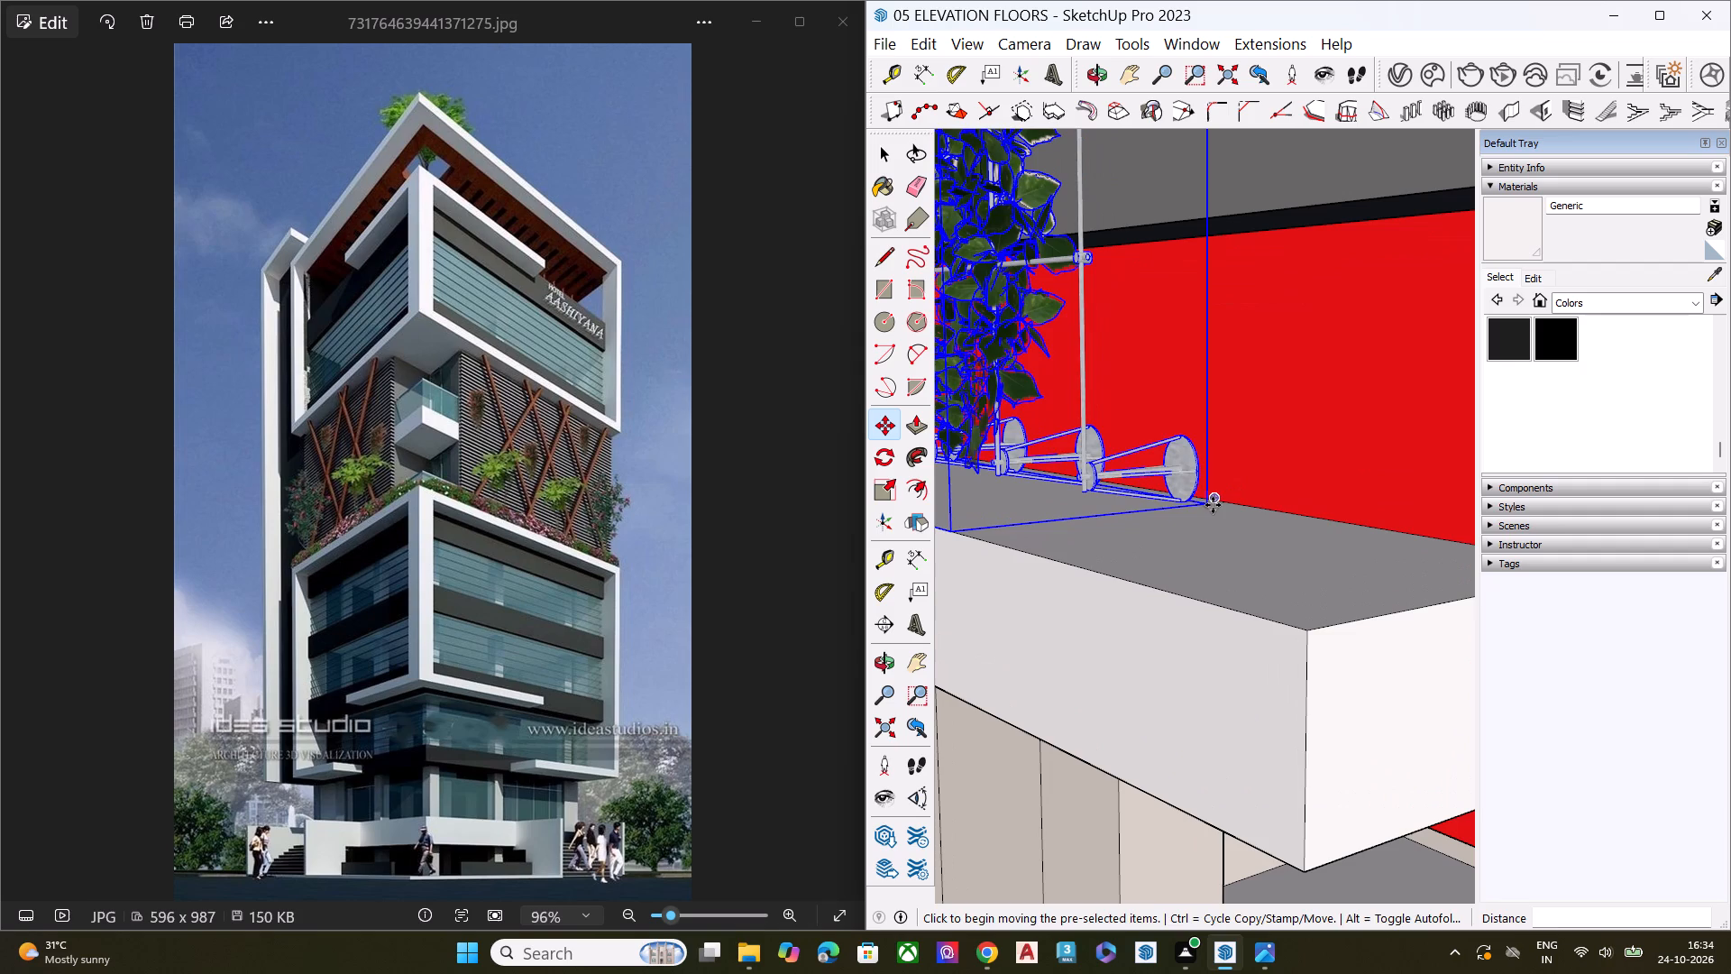
pyautogui.click(1212, 505)
pyautogui.click(1215, 413)
pyautogui.scroll(-7, 1198, 455)
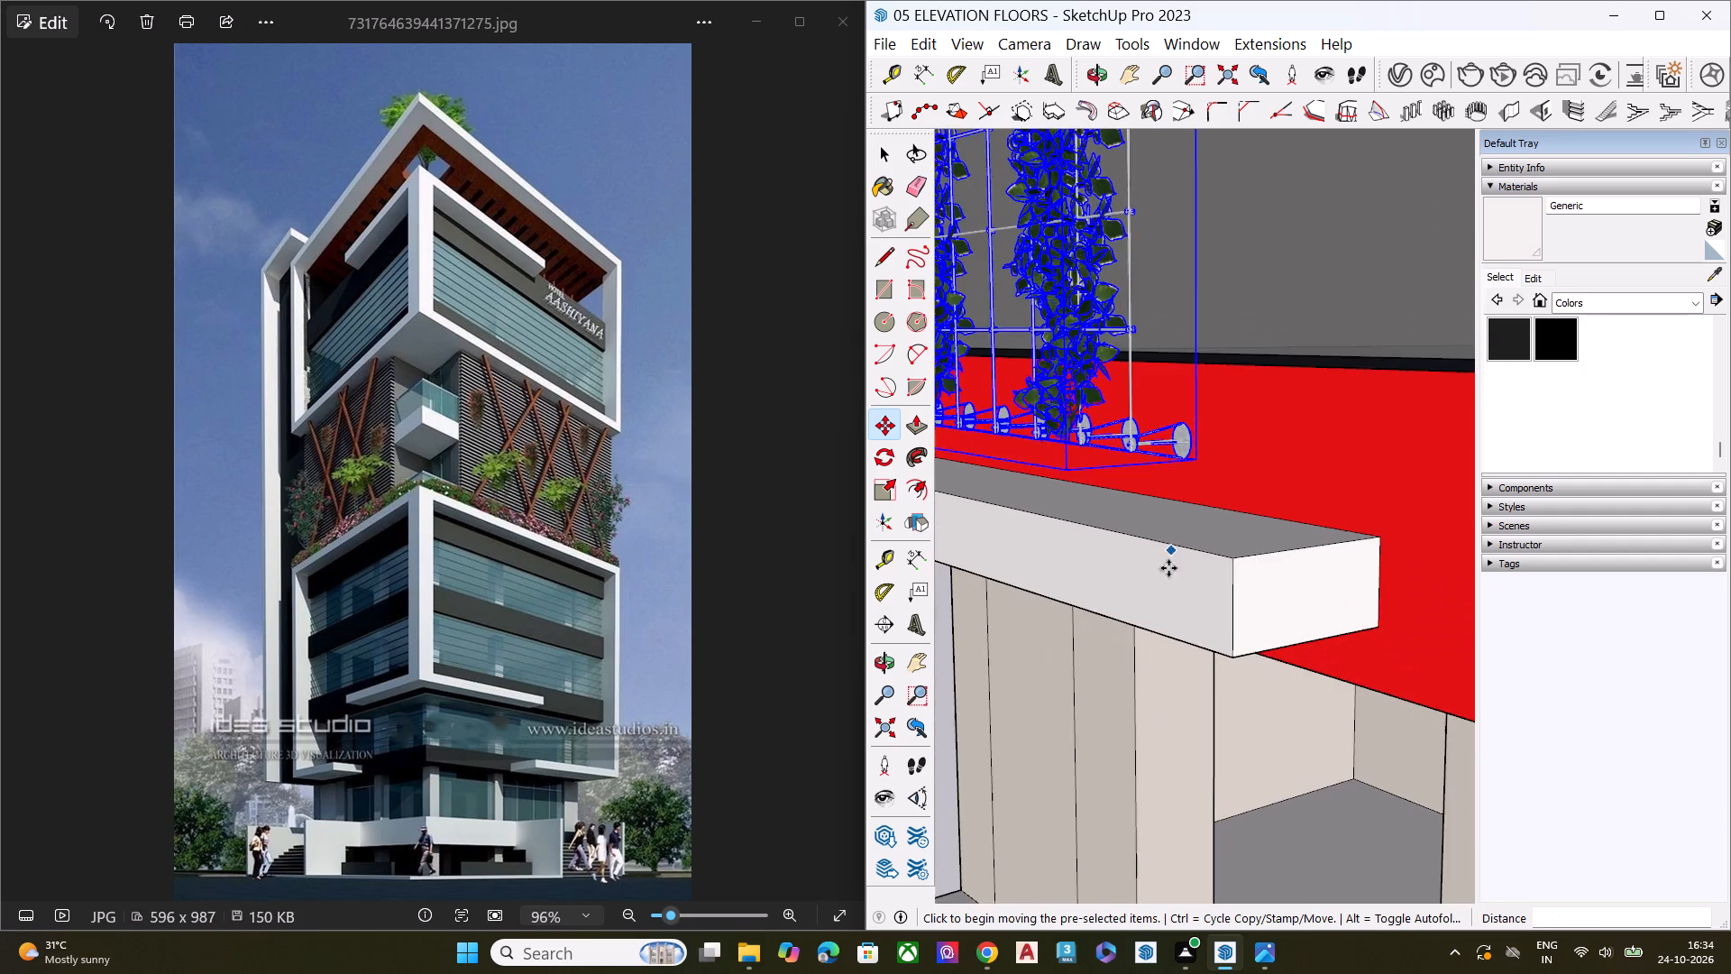
pyautogui.scroll(-9, 1168, 568)
pyautogui.moveTo(1111, 639); pyautogui.dragTo(1285, 718, button='middle')
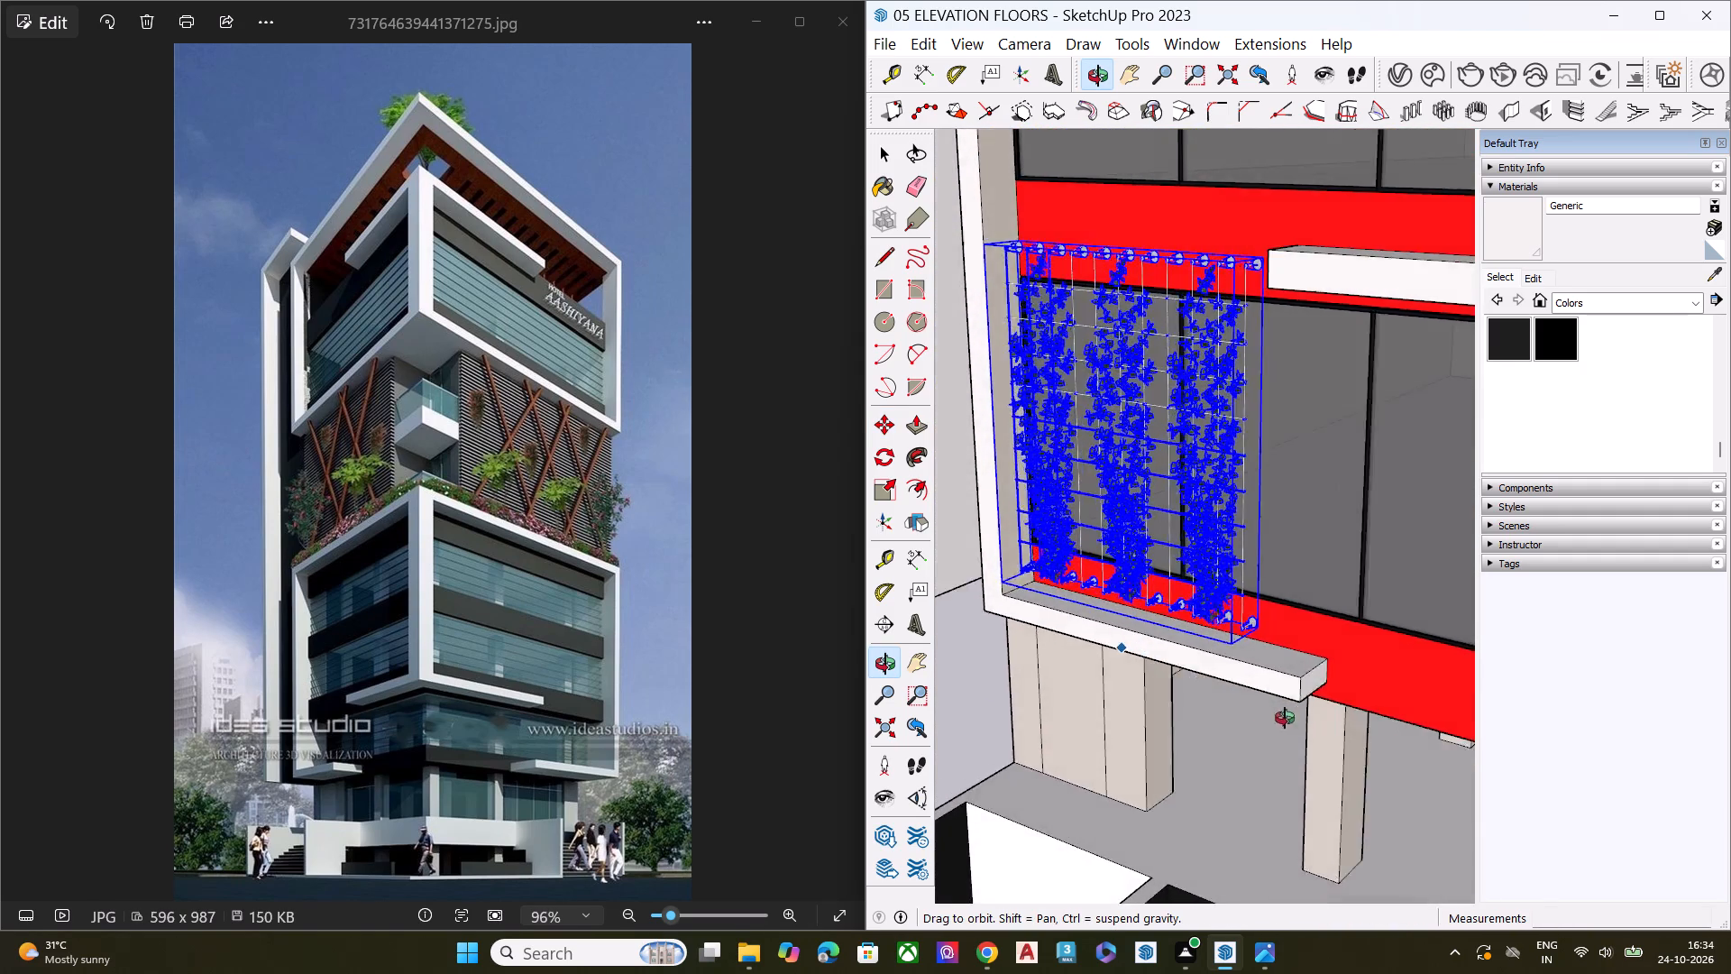
pyautogui.moveTo(1285, 718); pyautogui.dragTo(1410, 714, button='middle')
pyautogui.moveTo(1277, 595); pyautogui.dragTo(1245, 542, button='middle')
pyautogui.press('space')
# Examine how the two hanging plants sit on both façades of the lower glazed floor against the reference image.
pyautogui.scroll(-2, 1104, 511)
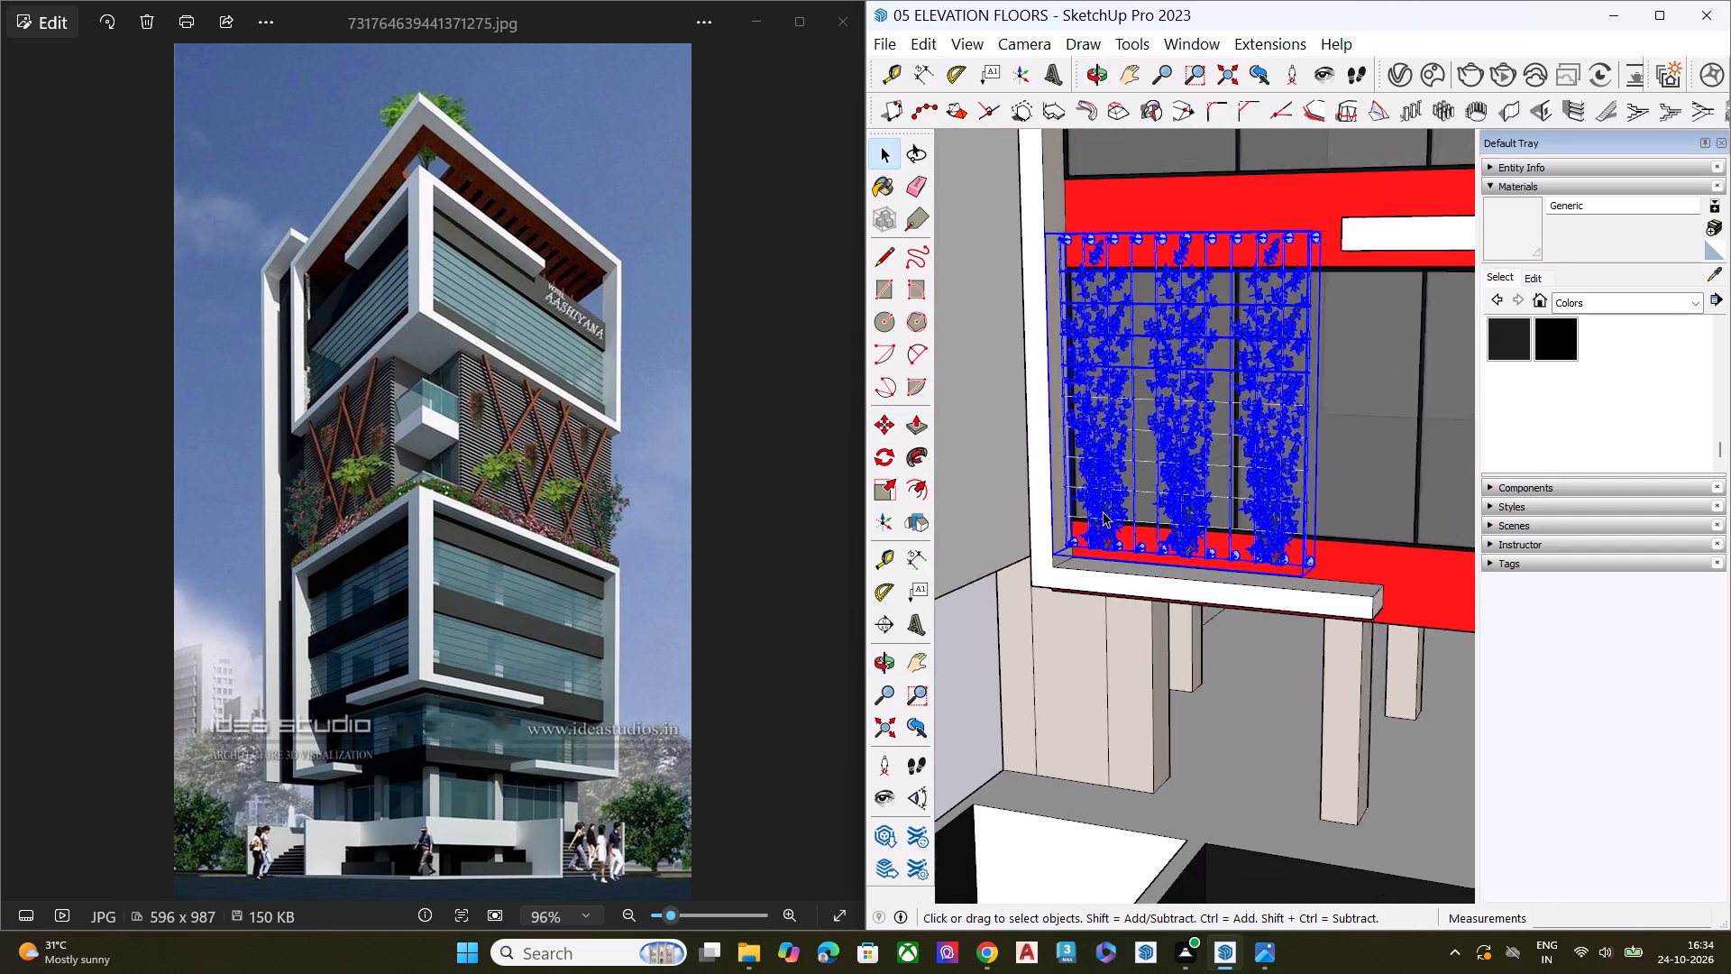
pyautogui.scroll(-13, 1103, 511)
pyautogui.scroll(1, 1096, 531)
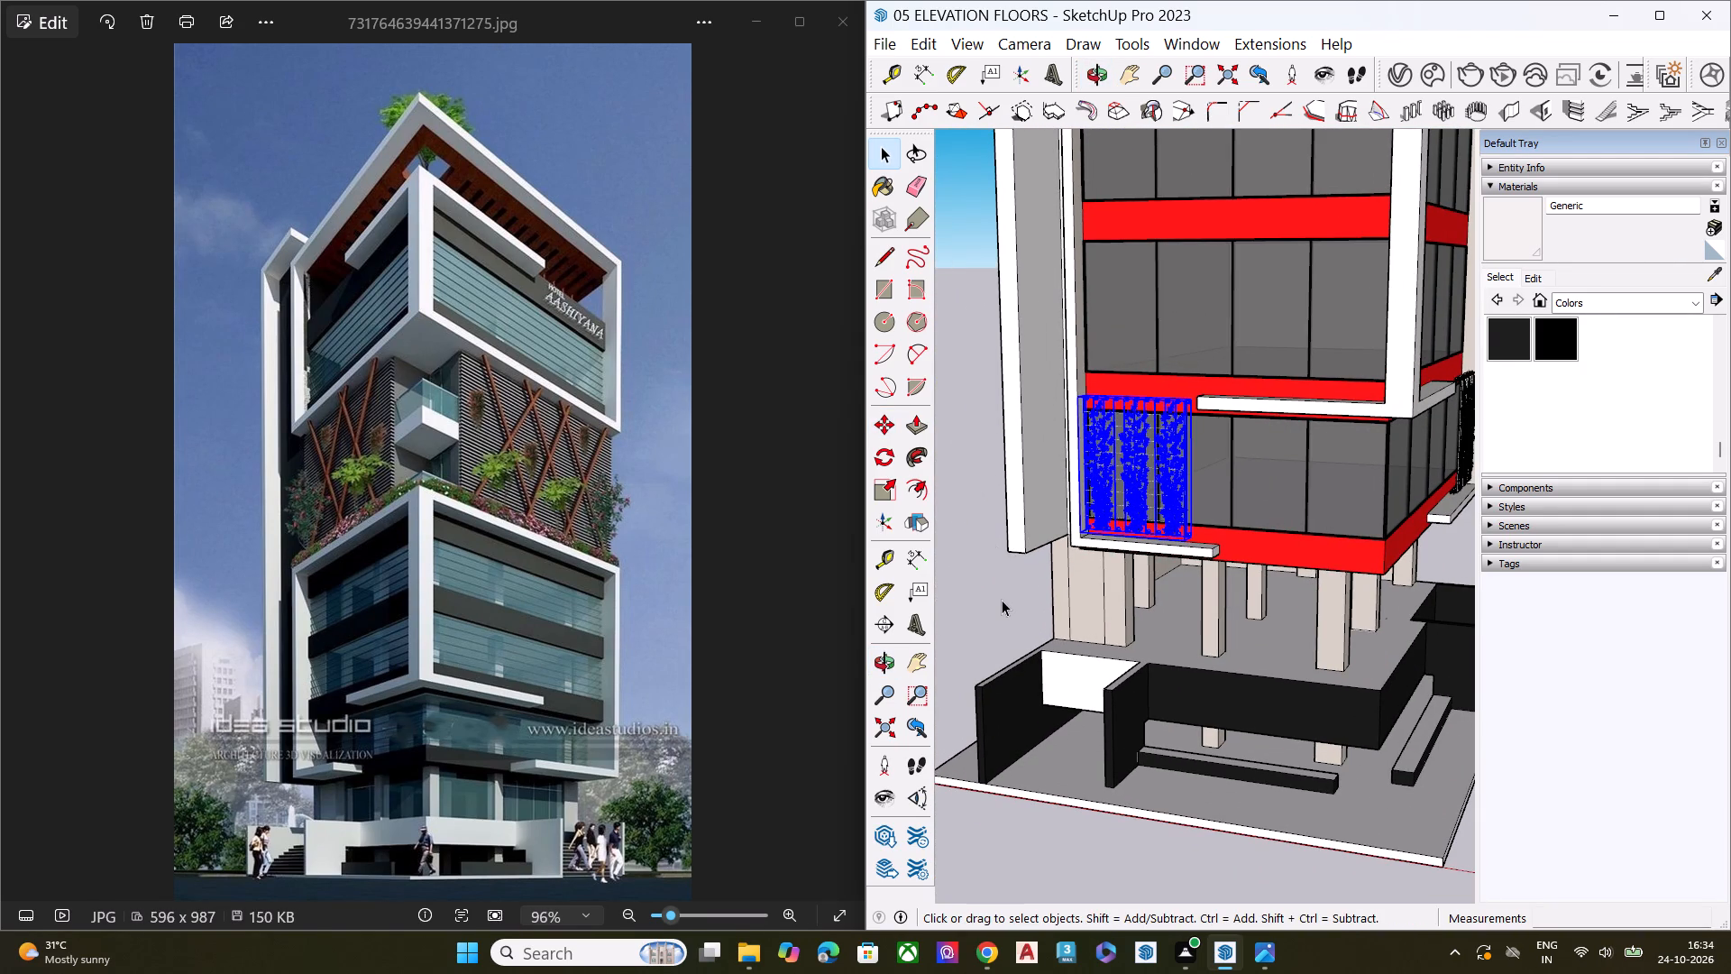
pyautogui.click(1002, 600)
pyautogui.scroll(-5, 1000, 608)
pyautogui.moveTo(1314, 660); pyautogui.dragTo(1223, 611, button='middle')
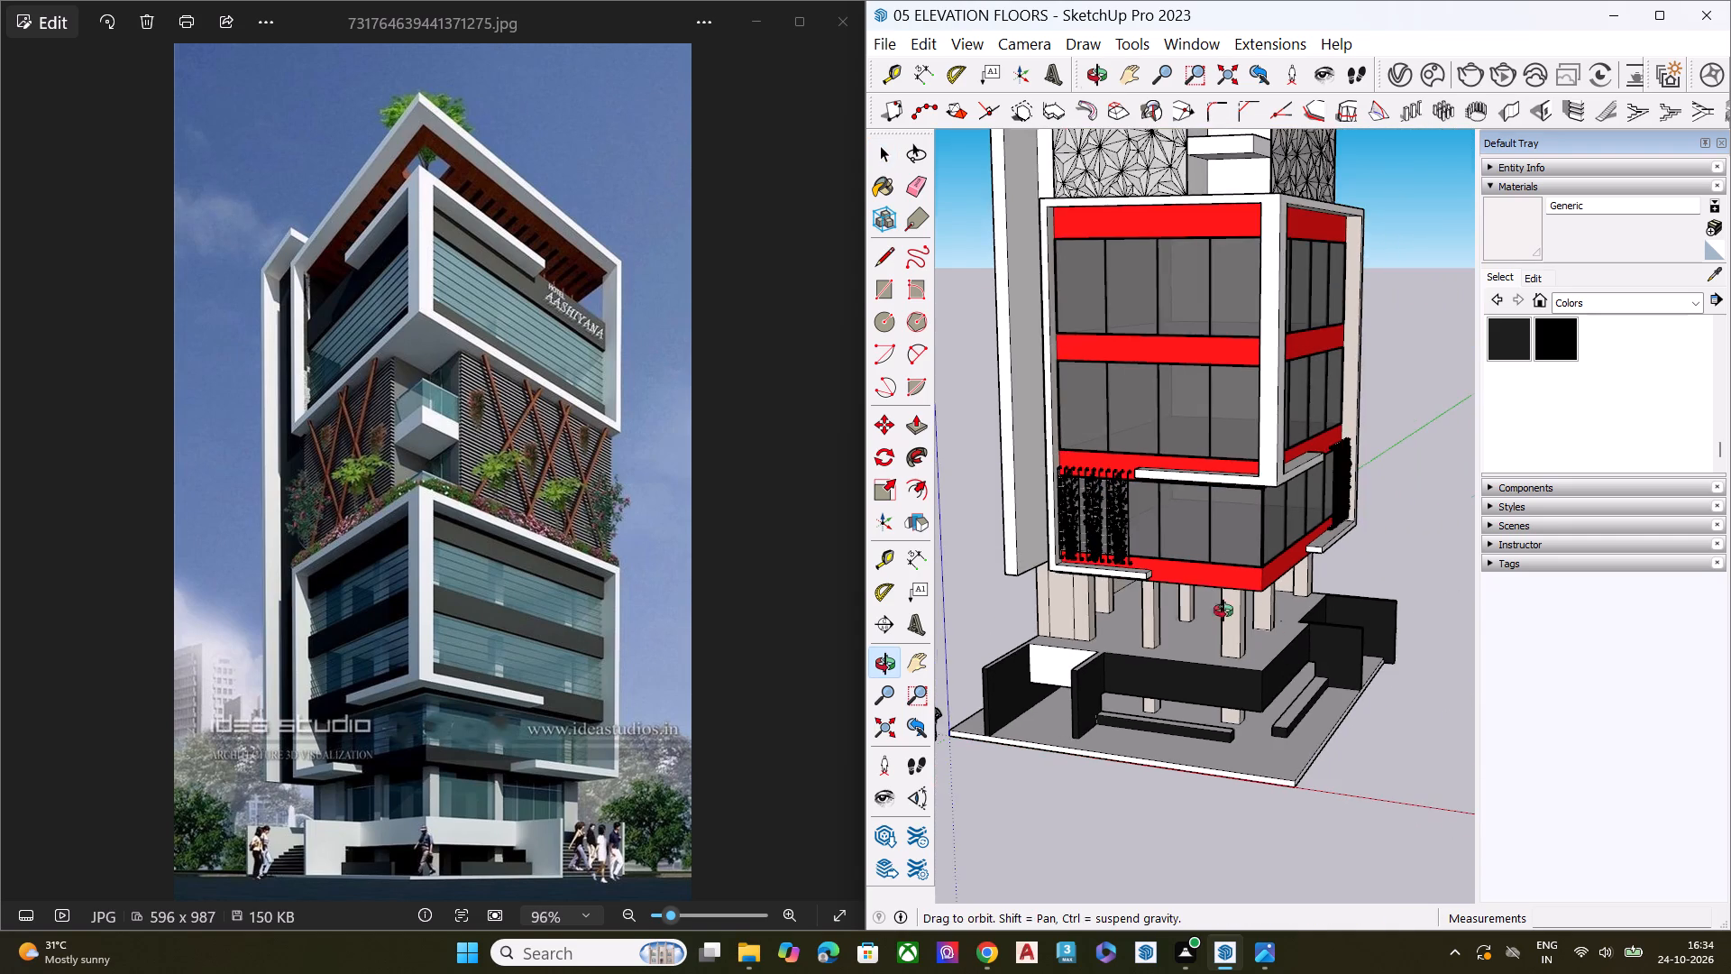
pyautogui.moveTo(1223, 611); pyautogui.dragTo(1171, 593, button='middle')
pyautogui.click(1435, 584)
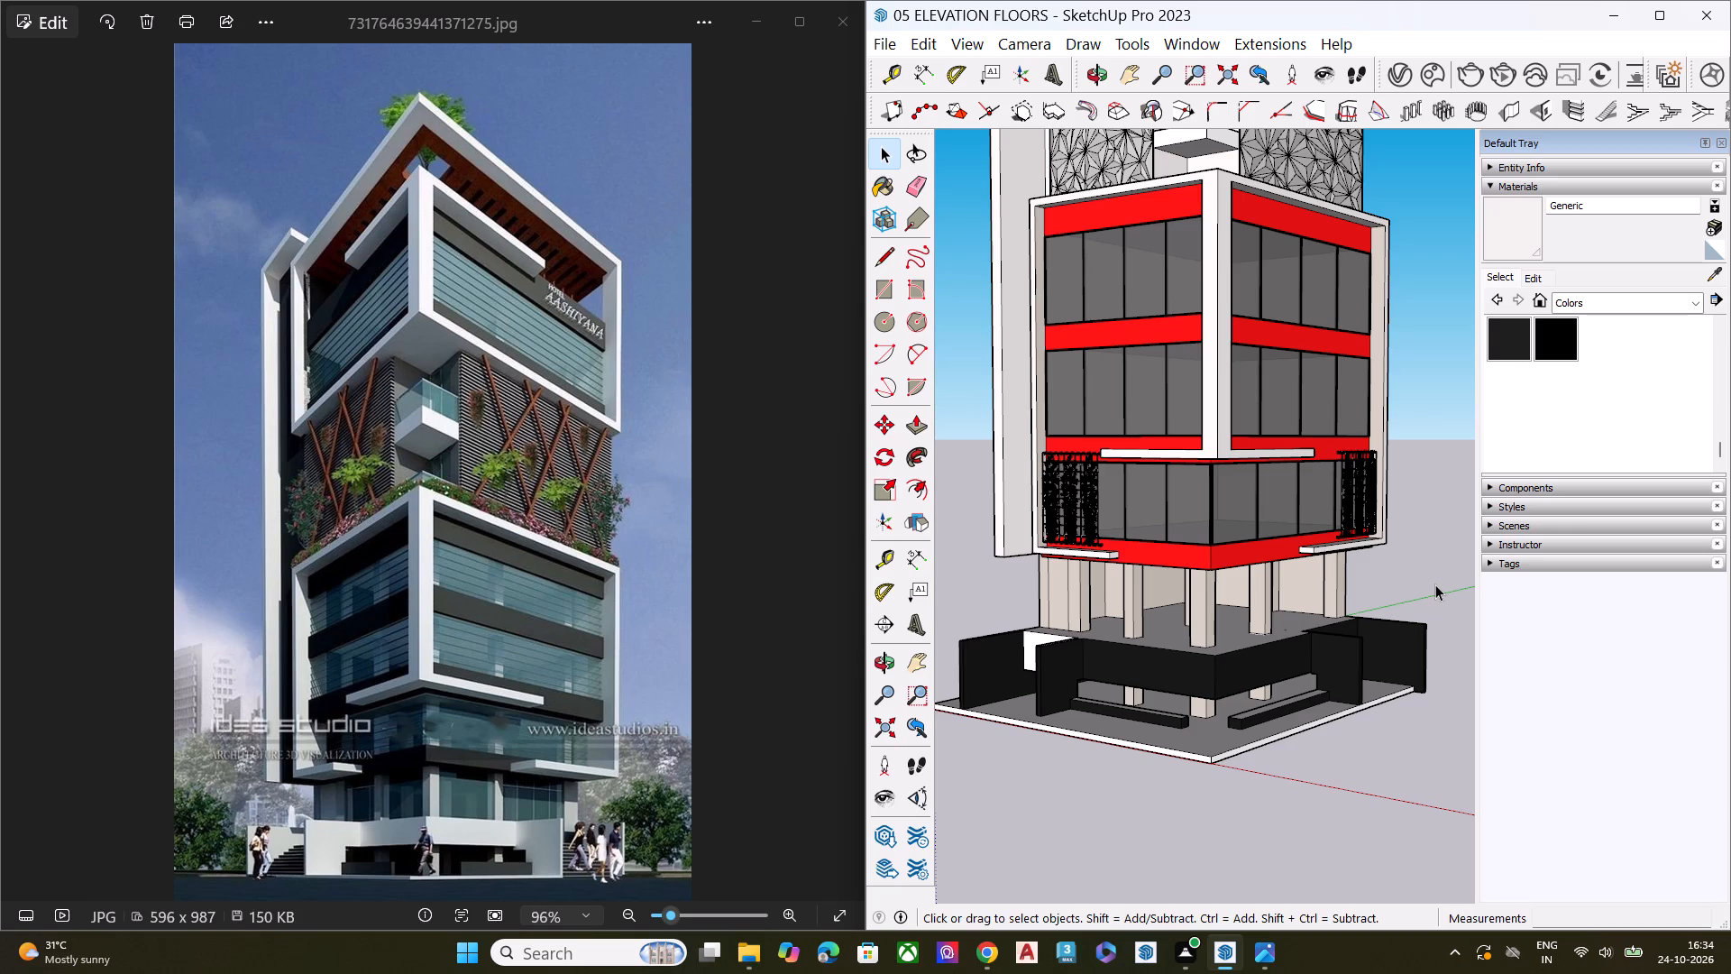
pyautogui.press('space')
pyautogui.click(1377, 808)
pyautogui.scroll(8, 1355, 522)
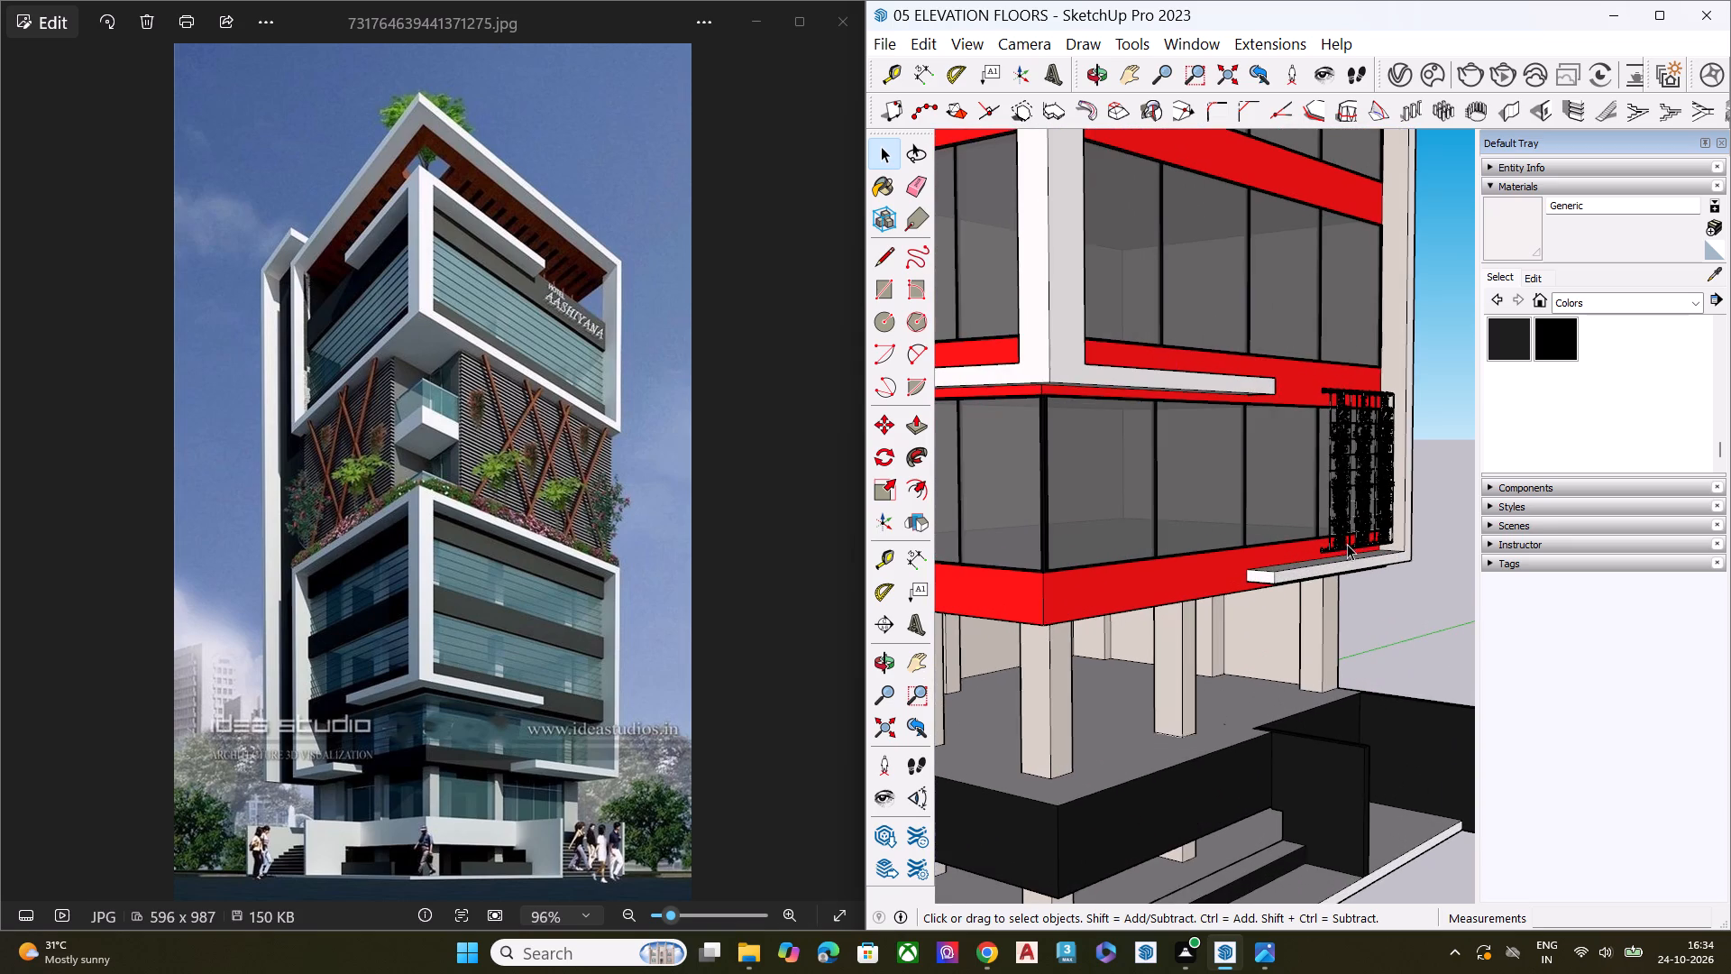
pyautogui.moveTo(1347, 547); pyautogui.dragTo(1270, 648, button='middle')
pyautogui.scroll(6, 1333, 509)
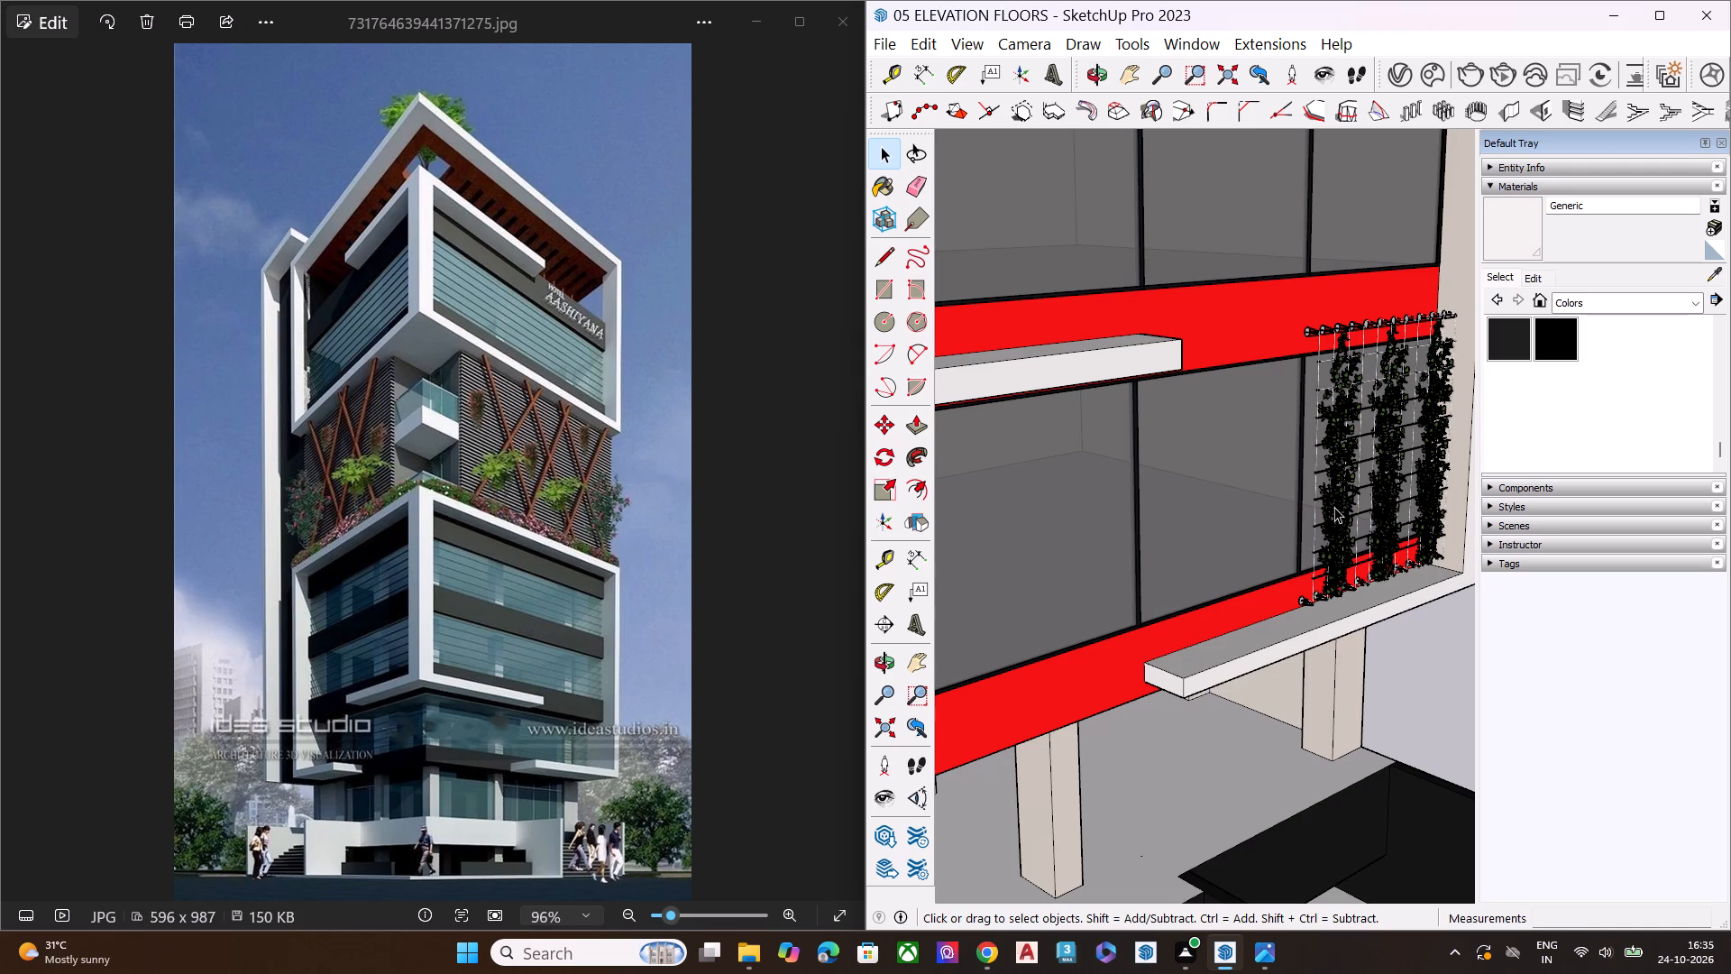
pyautogui.scroll(-1, 1314, 530)
# Move the original hanging plant about 11 1/8" inward so its round wall mounts rest on the façade's red band.
pyautogui.scroll(7, 1328, 549)
pyautogui.click(1321, 611)
pyautogui.click(1295, 613)
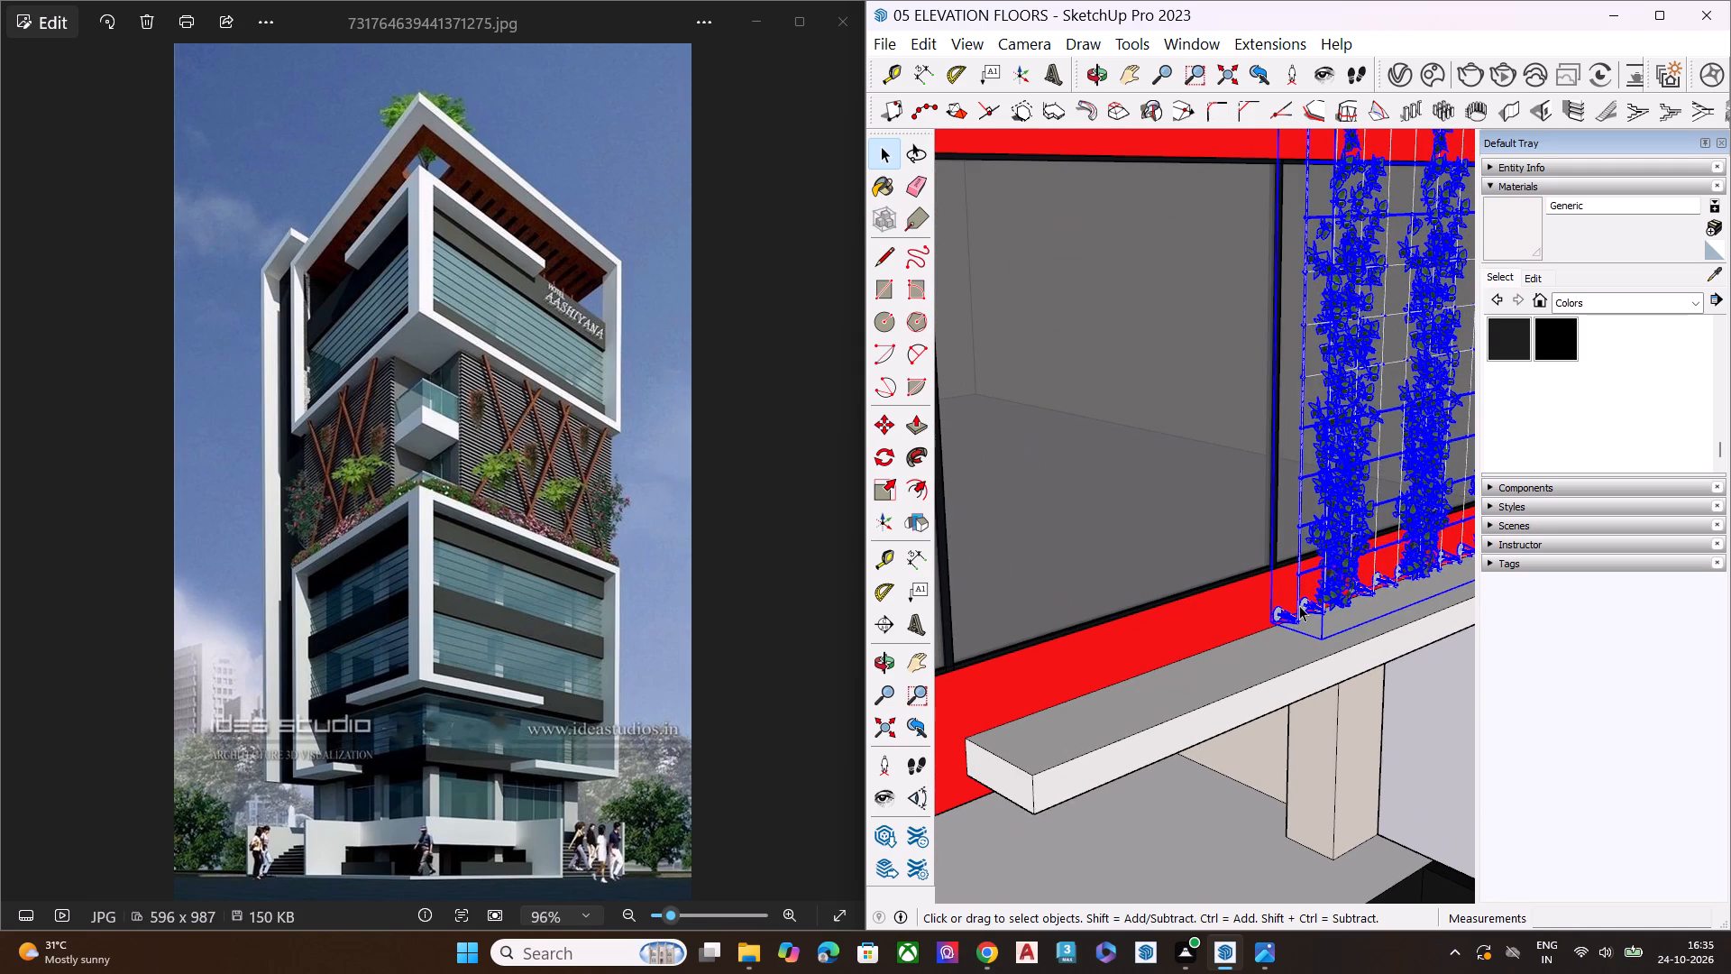
pyautogui.scroll(-1, 1299, 605)
pyautogui.scroll(4, 1299, 605)
pyautogui.press('m')
pyautogui.scroll(-6, 1127, 605)
pyautogui.scroll(2, 1378, 551)
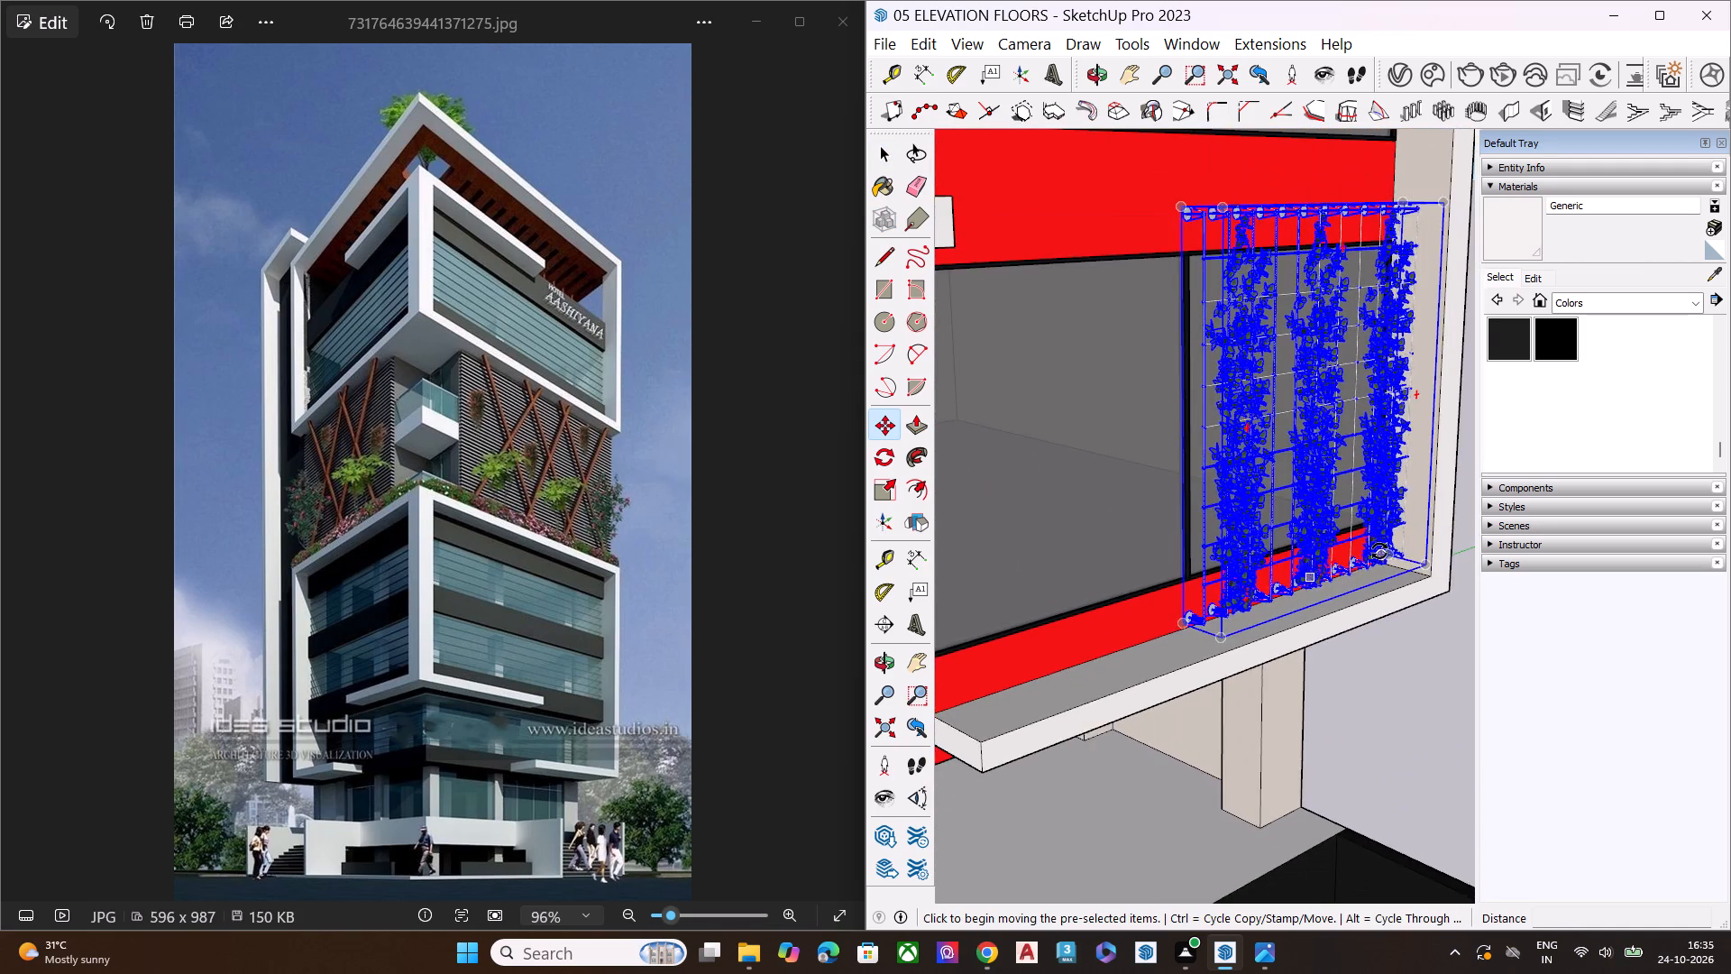
pyautogui.scroll(13, 1379, 551)
pyautogui.moveTo(1368, 608); pyautogui.dragTo(1123, 608, button='middle')
pyautogui.scroll(4, 1178, 553)
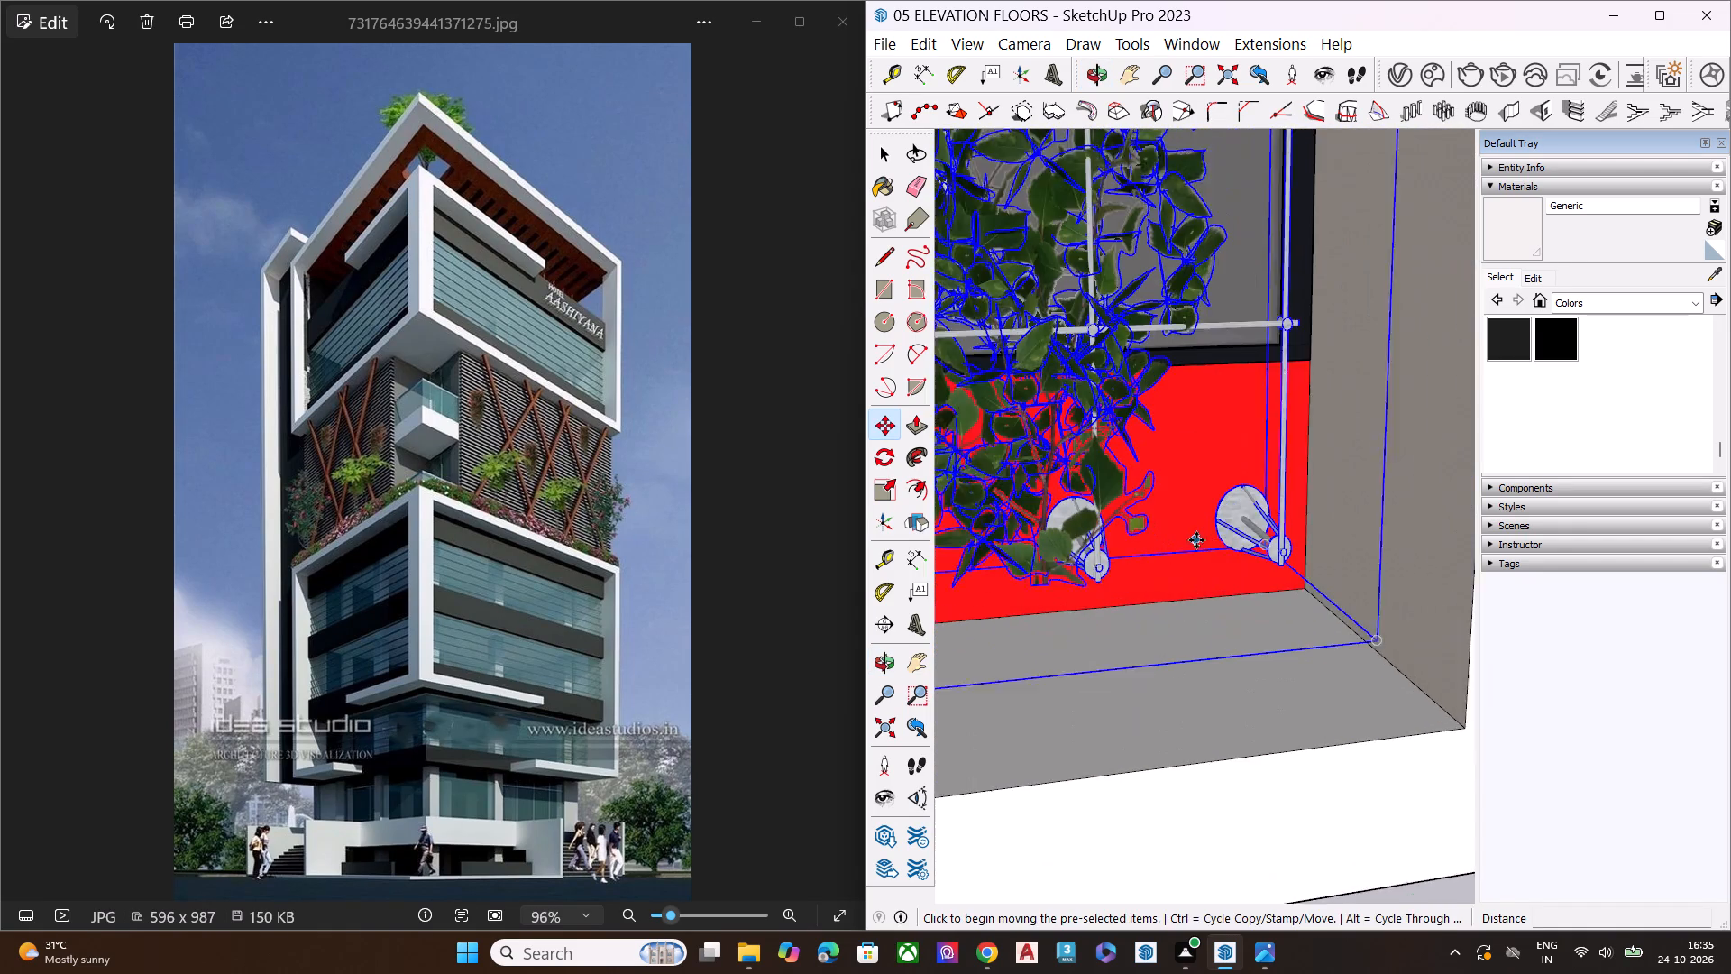
pyautogui.scroll(4, 1196, 540)
pyautogui.click(1276, 509)
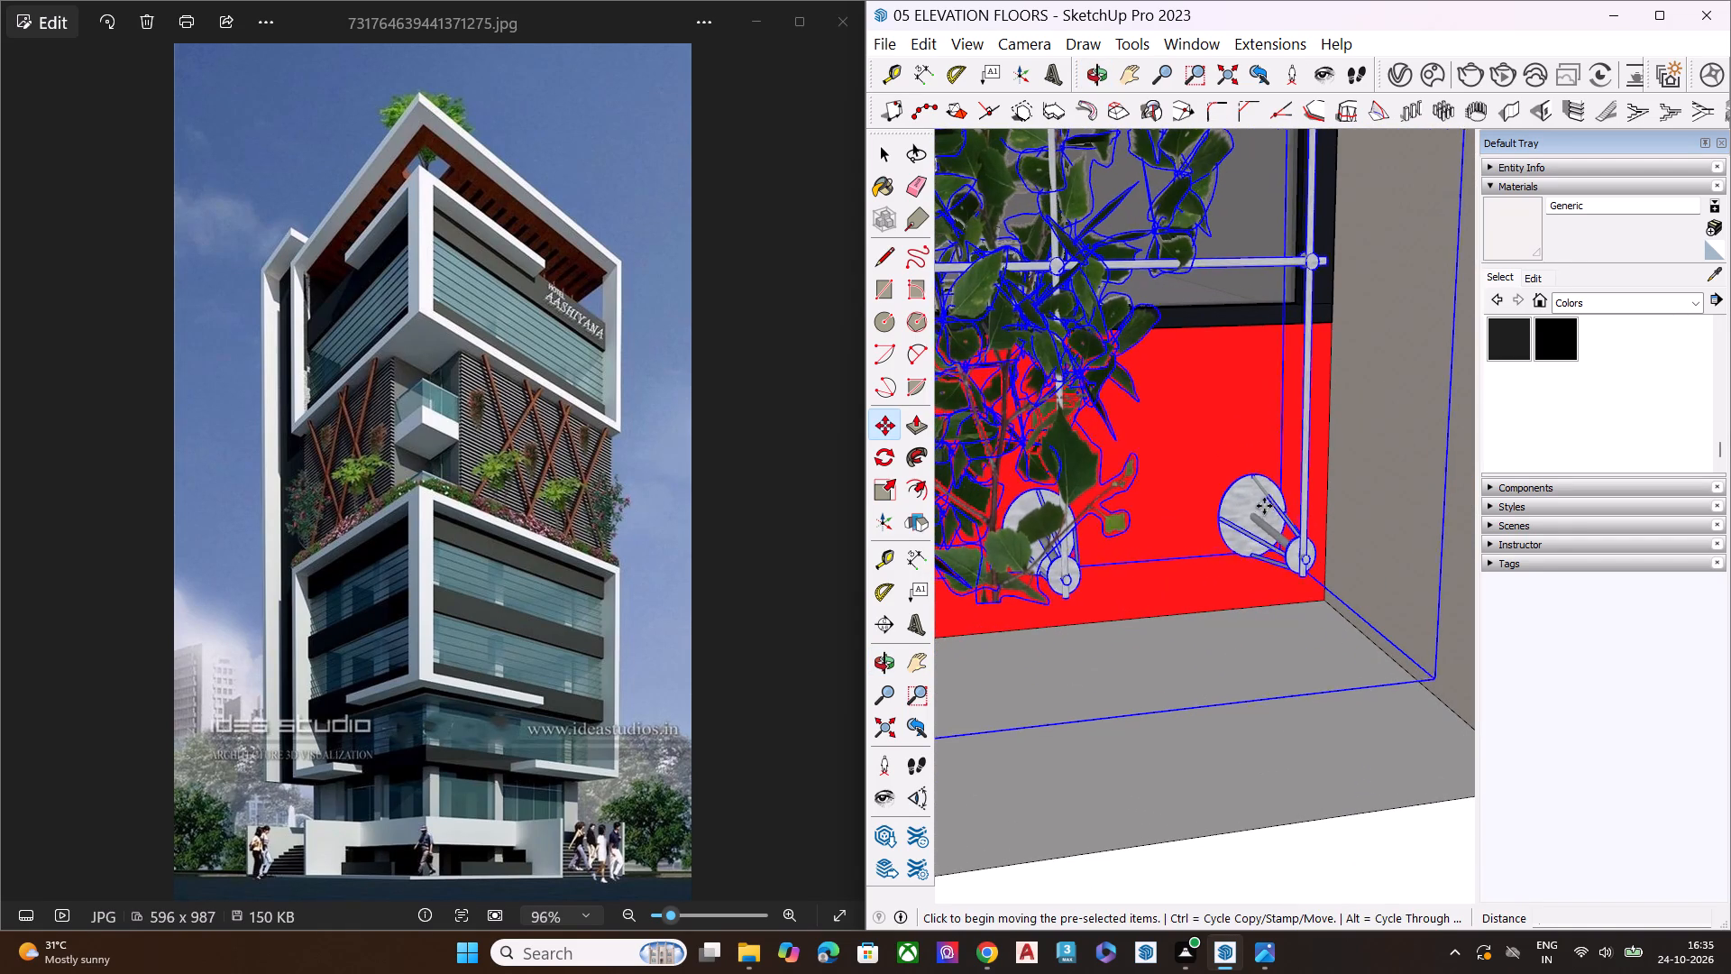
pyautogui.moveTo(1268, 519); pyautogui.dragTo(1327, 822, button='middle')
pyautogui.scroll(-1, 1327, 819)
pyautogui.scroll(4, 1325, 698)
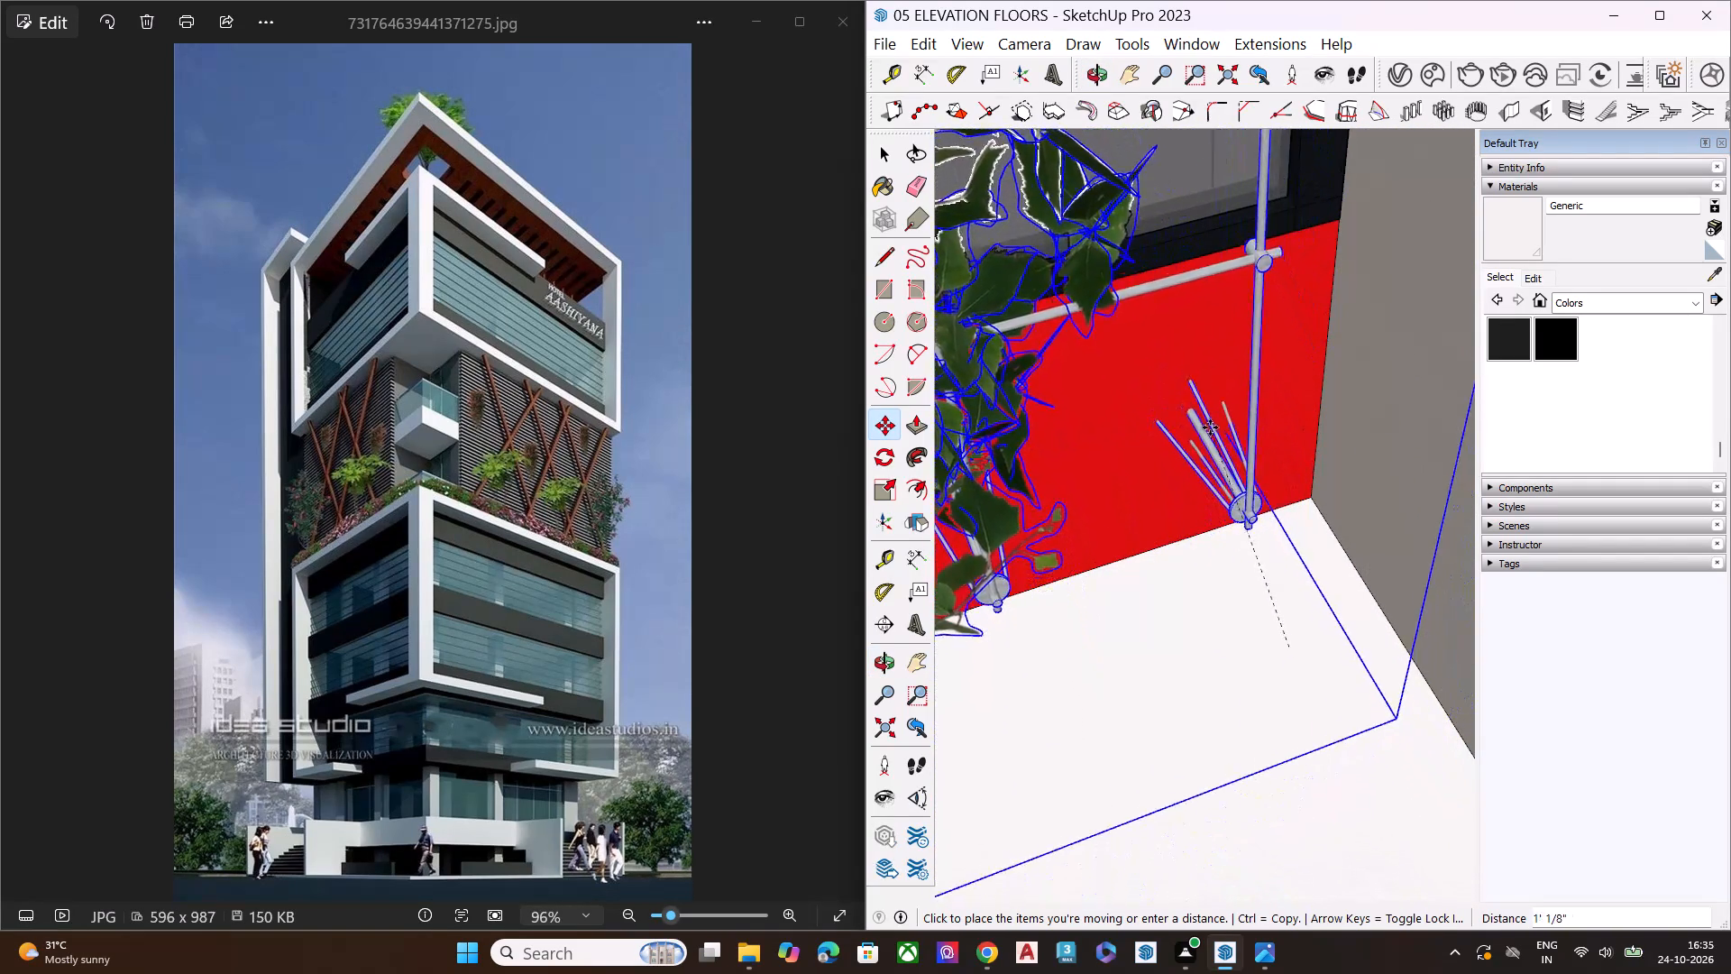
pyautogui.click(1227, 449)
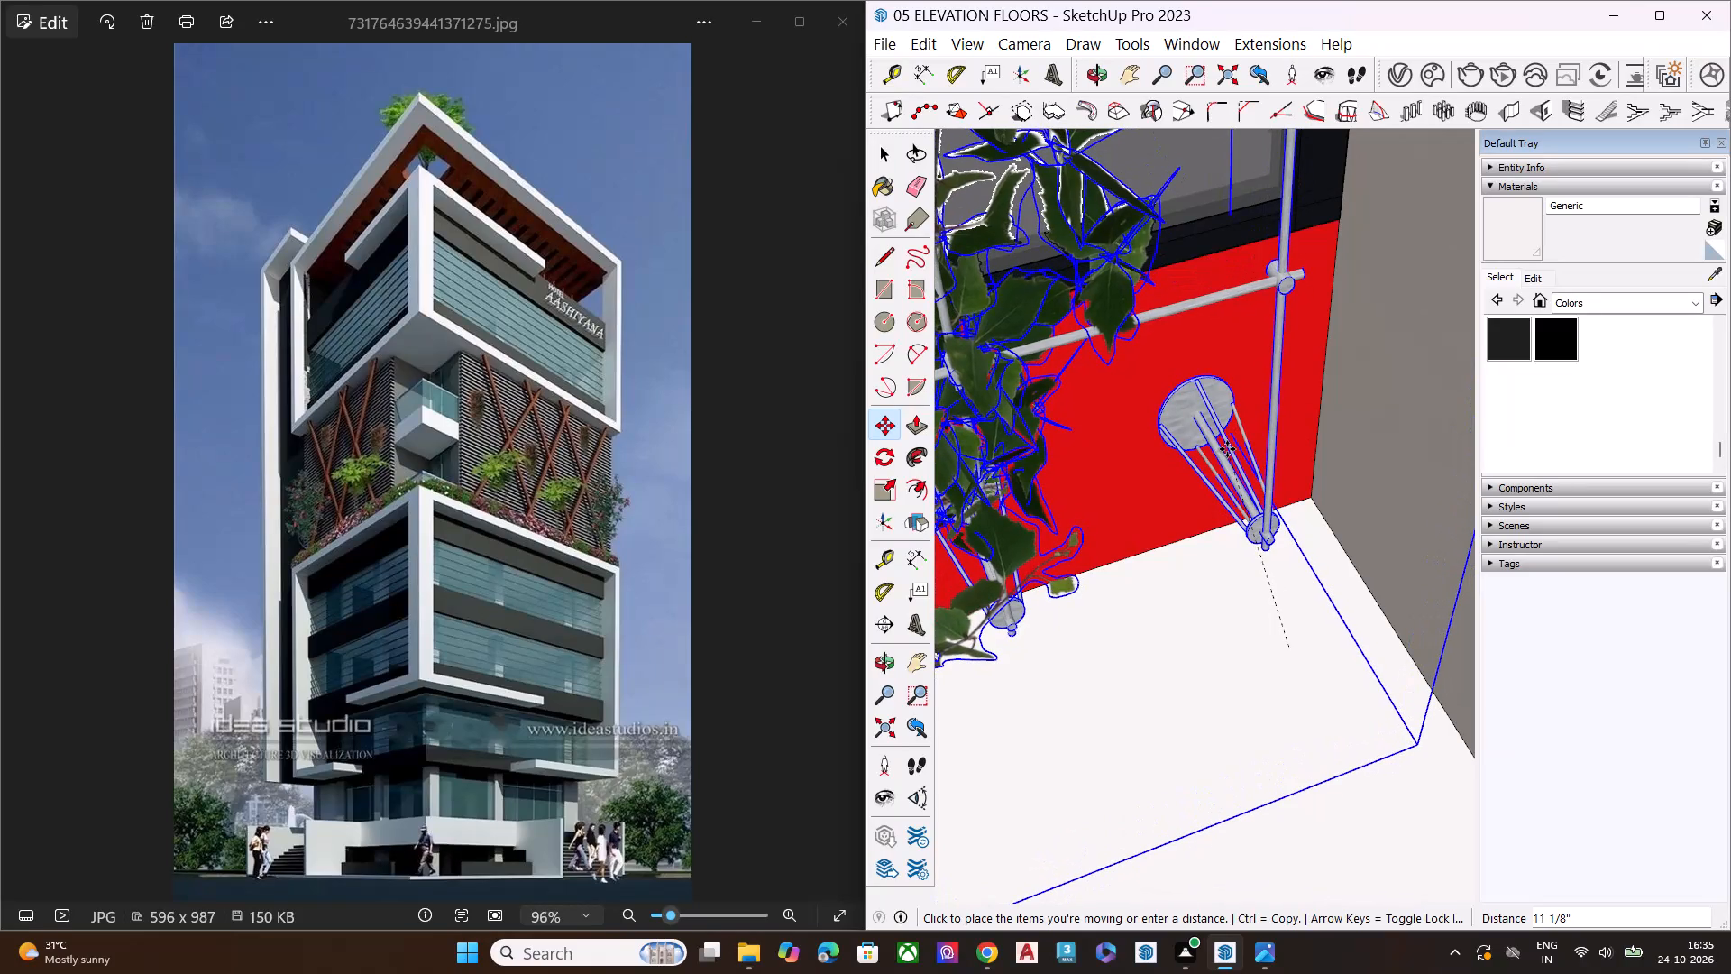
pyautogui.press('space')
pyautogui.moveTo(1325, 621); pyautogui.dragTo(1235, 432, button='middle')
pyautogui.scroll(2, 1238, 420)
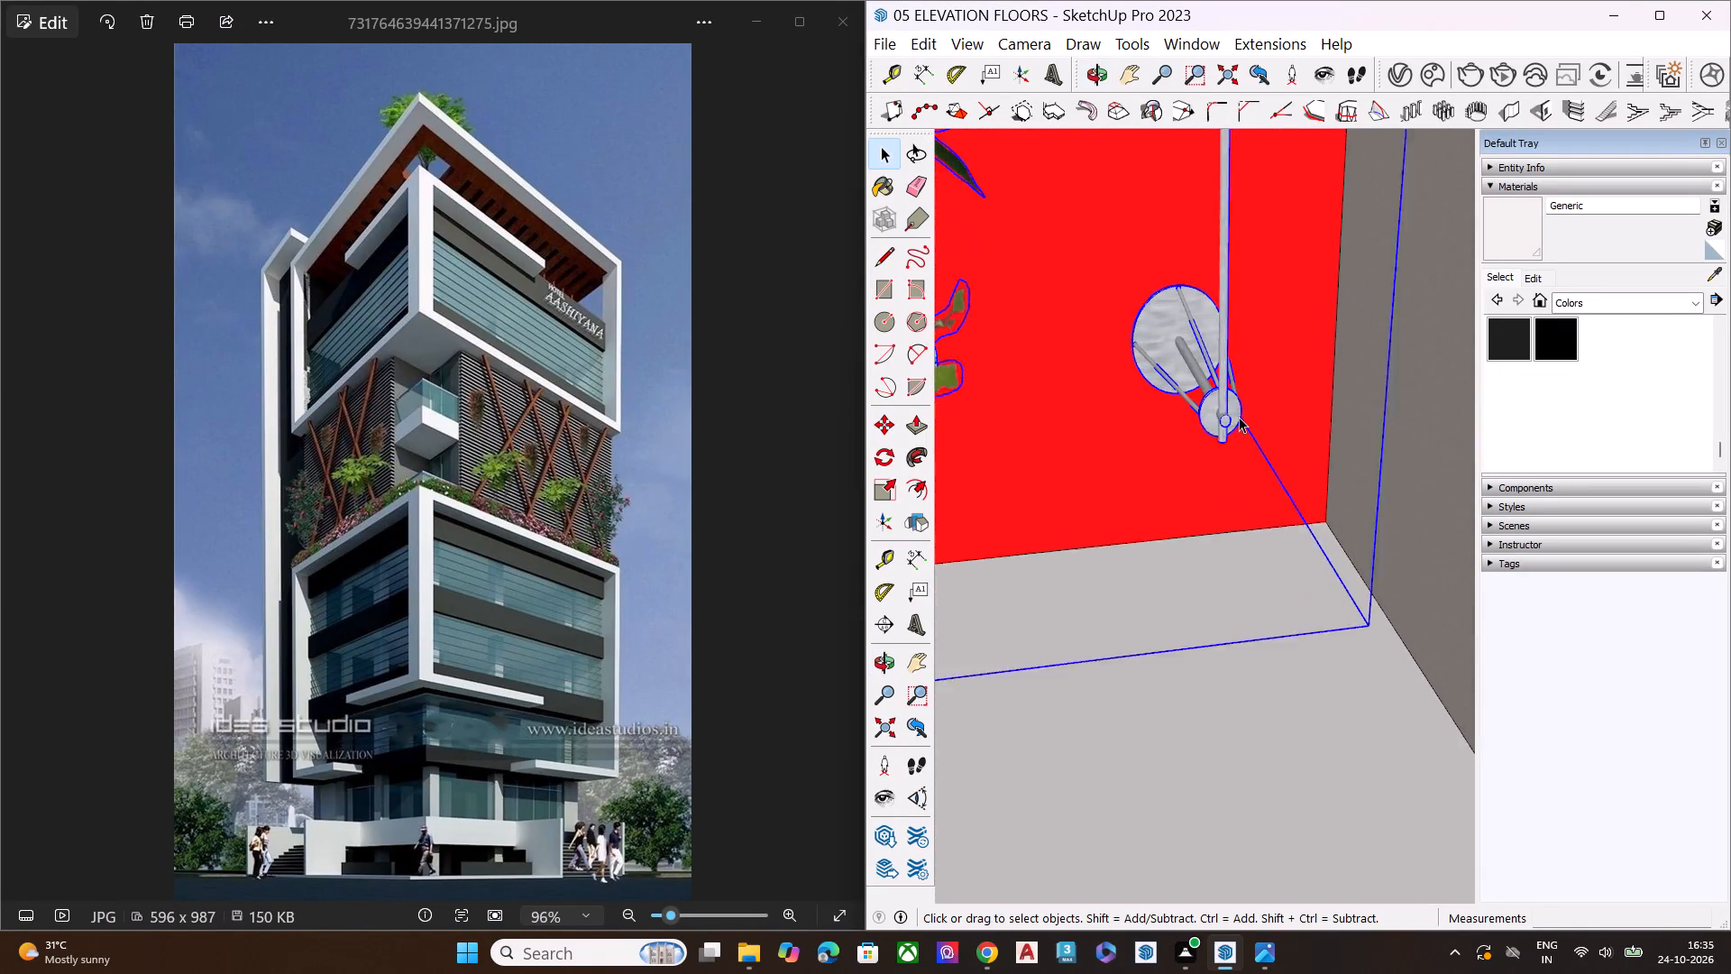
# Copy the hanging plant about 10' 4" along the same façade's red band, beside the original on the lower glazed floor.
pyautogui.scroll(4, 1239, 417)
pyautogui.moveTo(1242, 443); pyautogui.dragTo(1134, 456, button='middle')
pyautogui.press('m')
pyautogui.click(1241, 373)
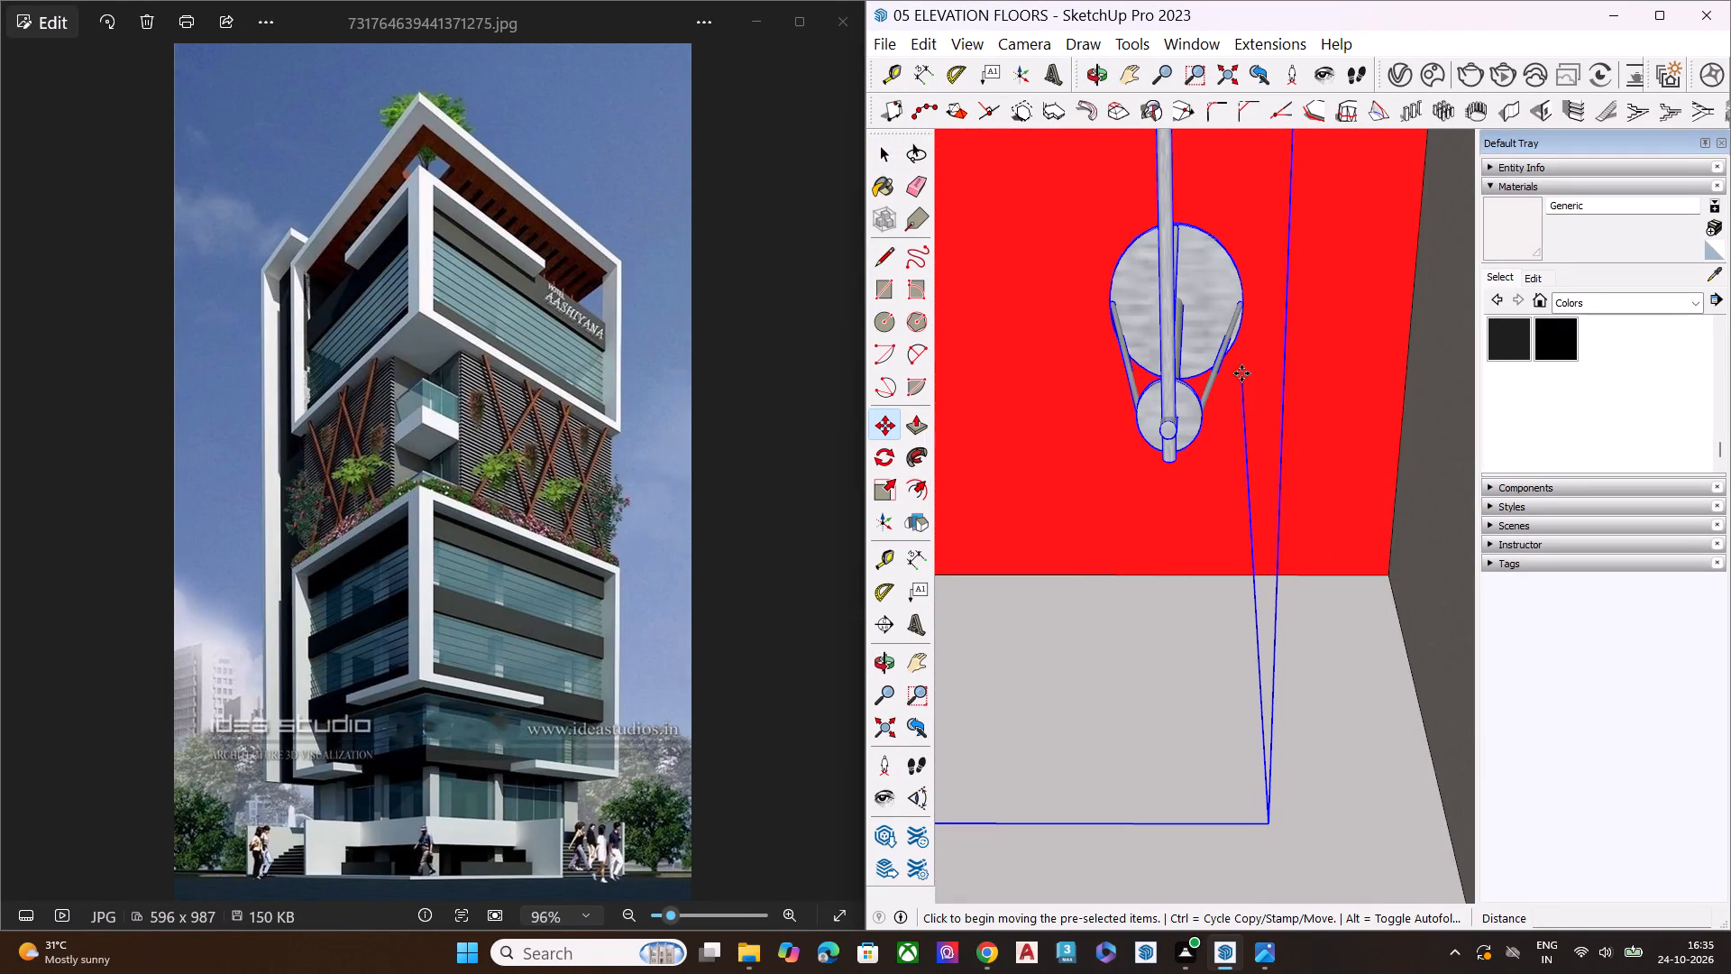
pyautogui.scroll(-16, 1365, 467)
pyautogui.scroll(-5, 1524, 510)
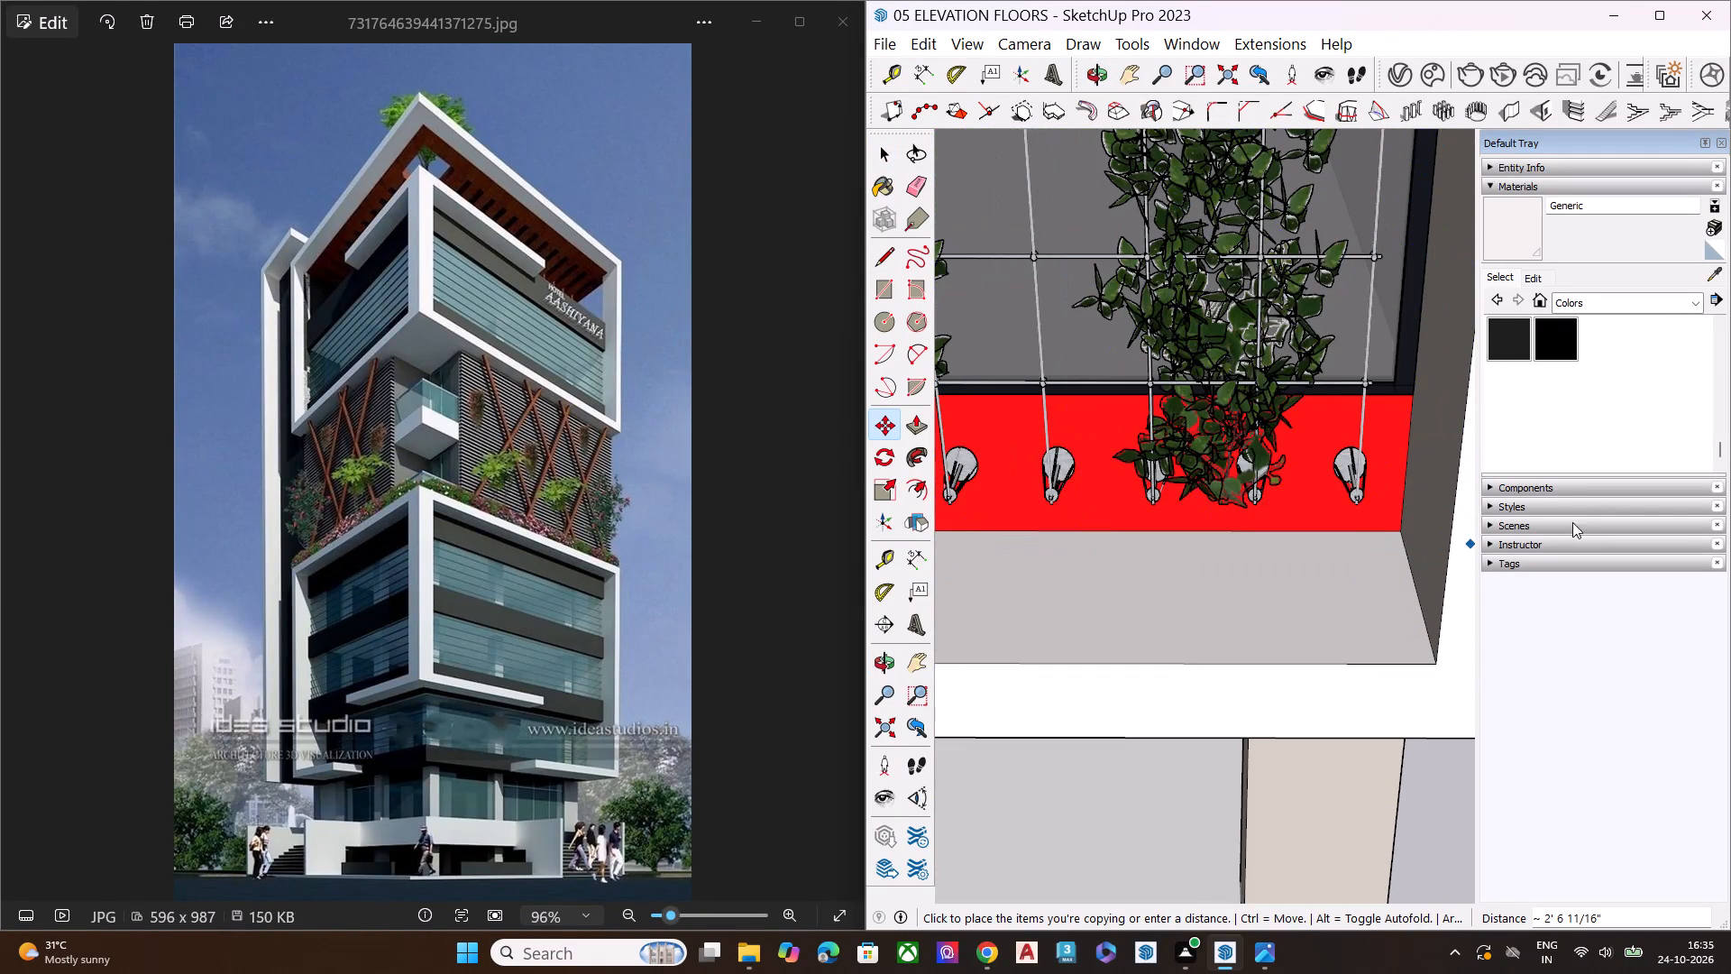
pyautogui.scroll(-4, 1572, 522)
pyautogui.scroll(-17, 1151, 556)
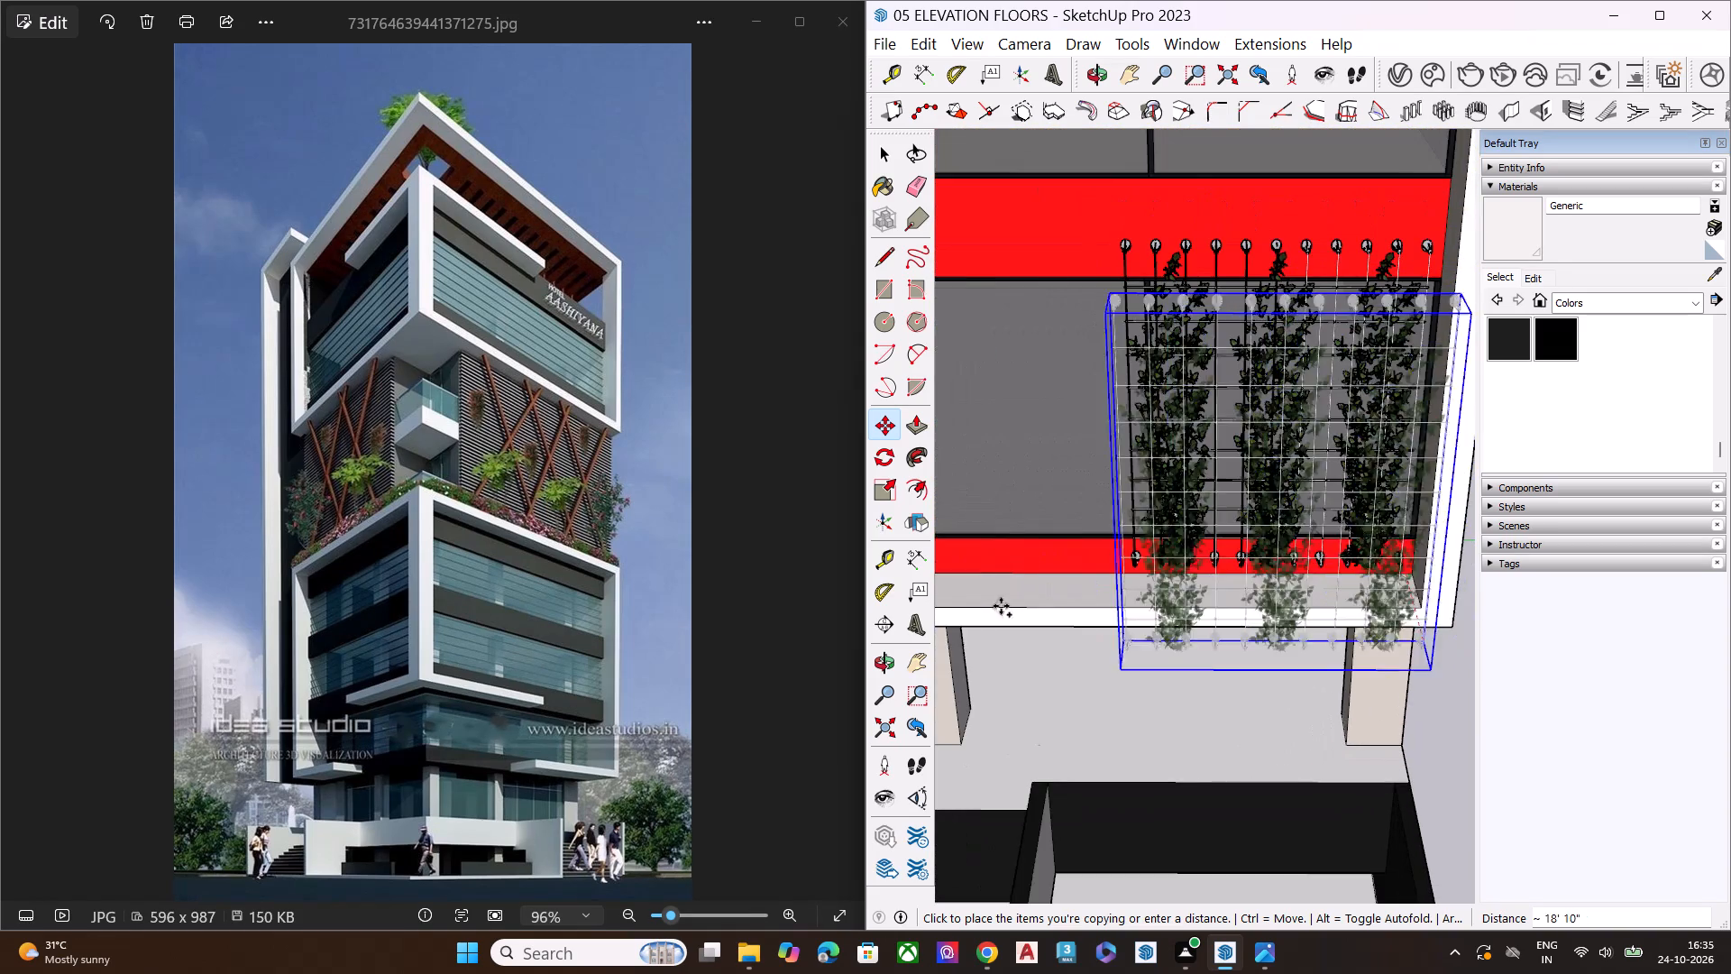
pyautogui.scroll(8, 1003, 572)
pyautogui.scroll(6, 1144, 566)
pyautogui.scroll(6, 1242, 545)
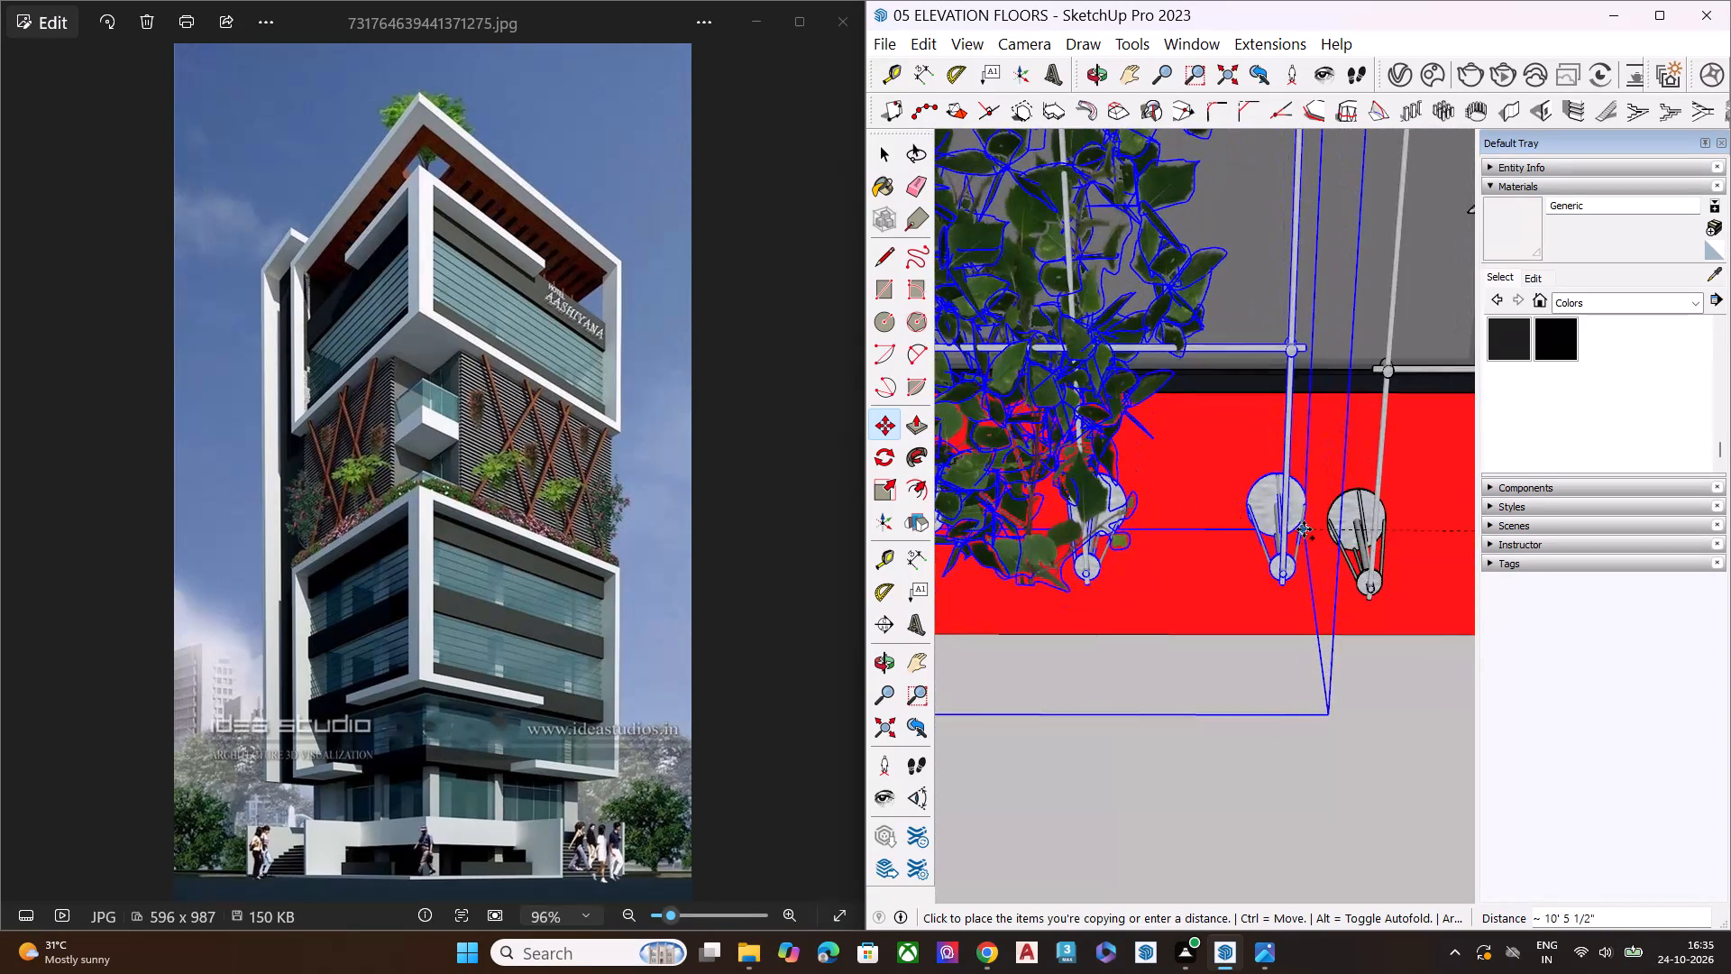
pyautogui.click(1323, 547)
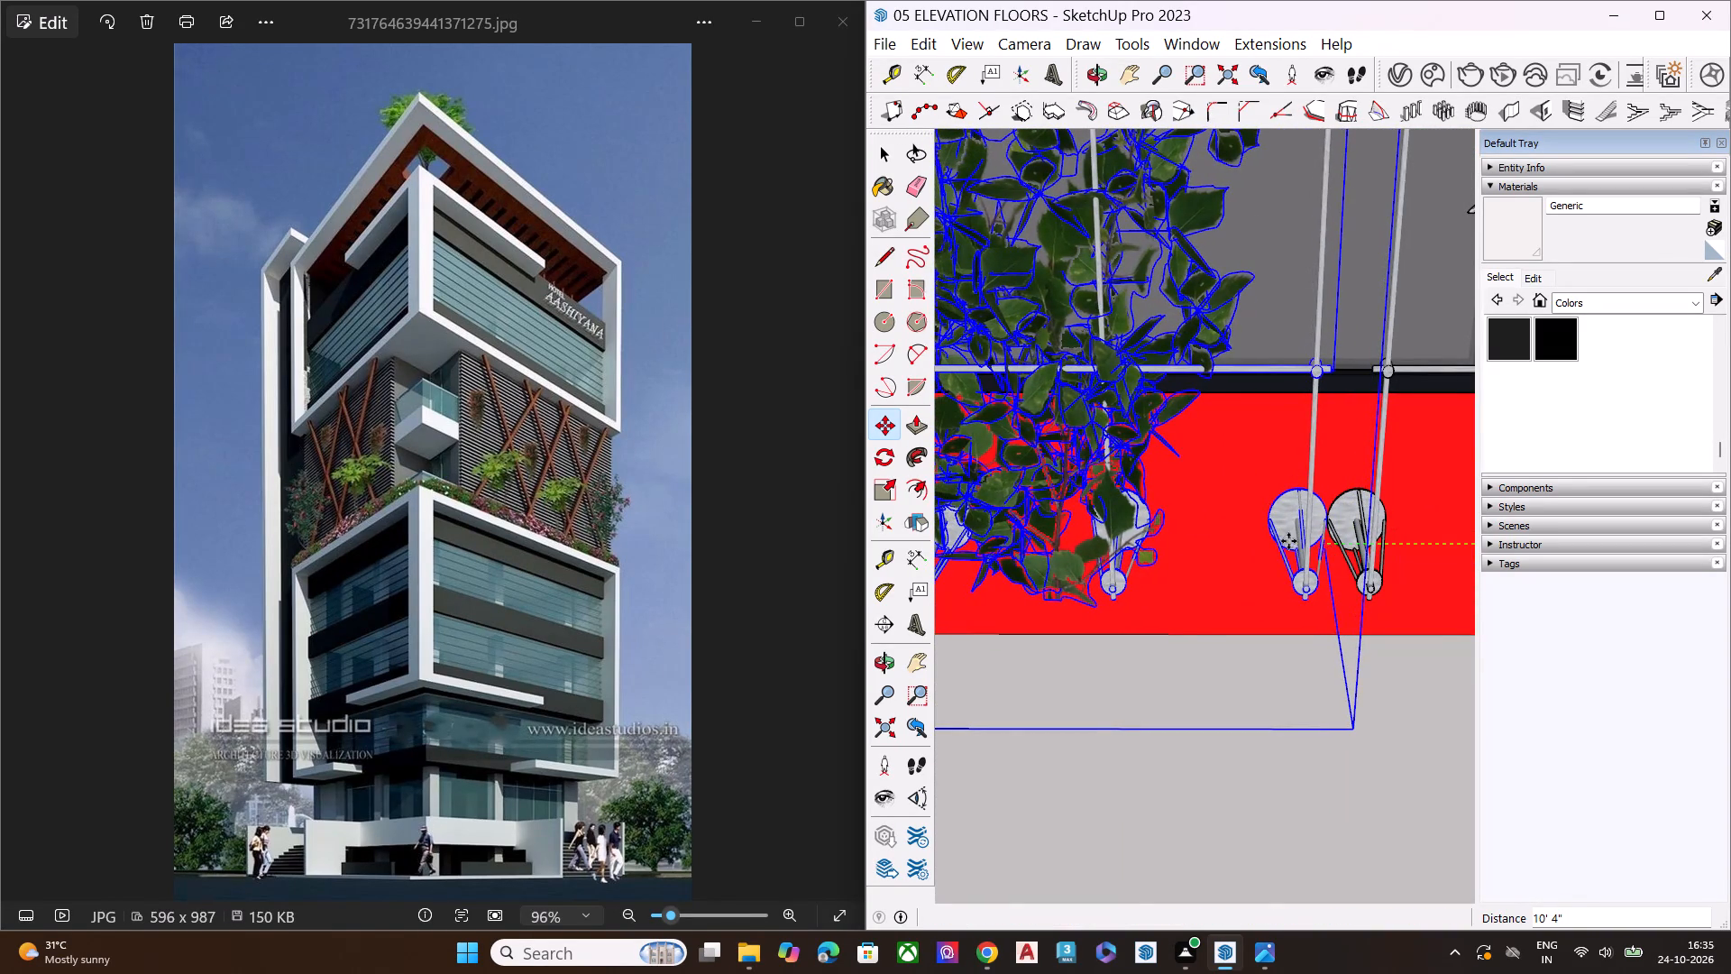
pyautogui.press('space')
pyautogui.scroll(-8, 1091, 554)
pyautogui.scroll(-9, 1234, 629)
pyautogui.scroll(-9, 1043, 627)
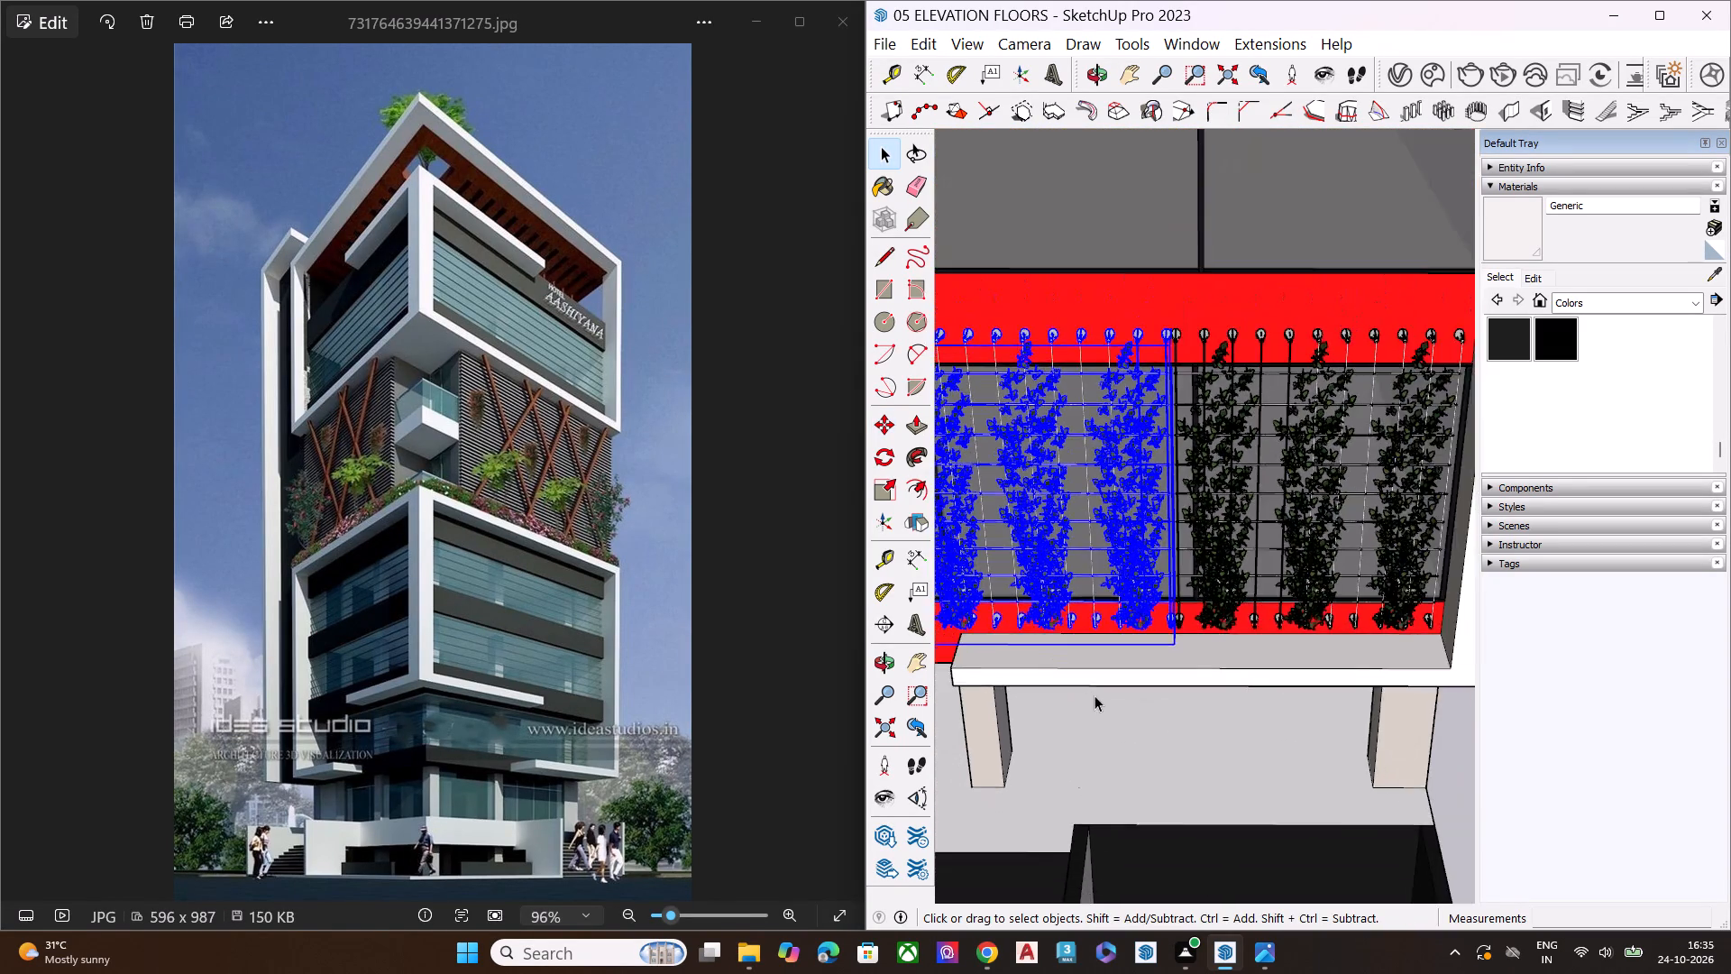
pyautogui.moveTo(1123, 681); pyautogui.dragTo(1203, 603, button='middle')
pyautogui.click(1461, 683)
# Scale the new plant copy's width to about 0.81 from its outer side so it clears the end of the white ledge above.
pyautogui.scroll(-2, 1170, 685)
pyautogui.scroll(1, 1074, 685)
pyautogui.scroll(-4, 1074, 685)
pyautogui.moveTo(1056, 708); pyautogui.dragTo(1126, 584, button='middle')
pyautogui.scroll(10, 1090, 482)
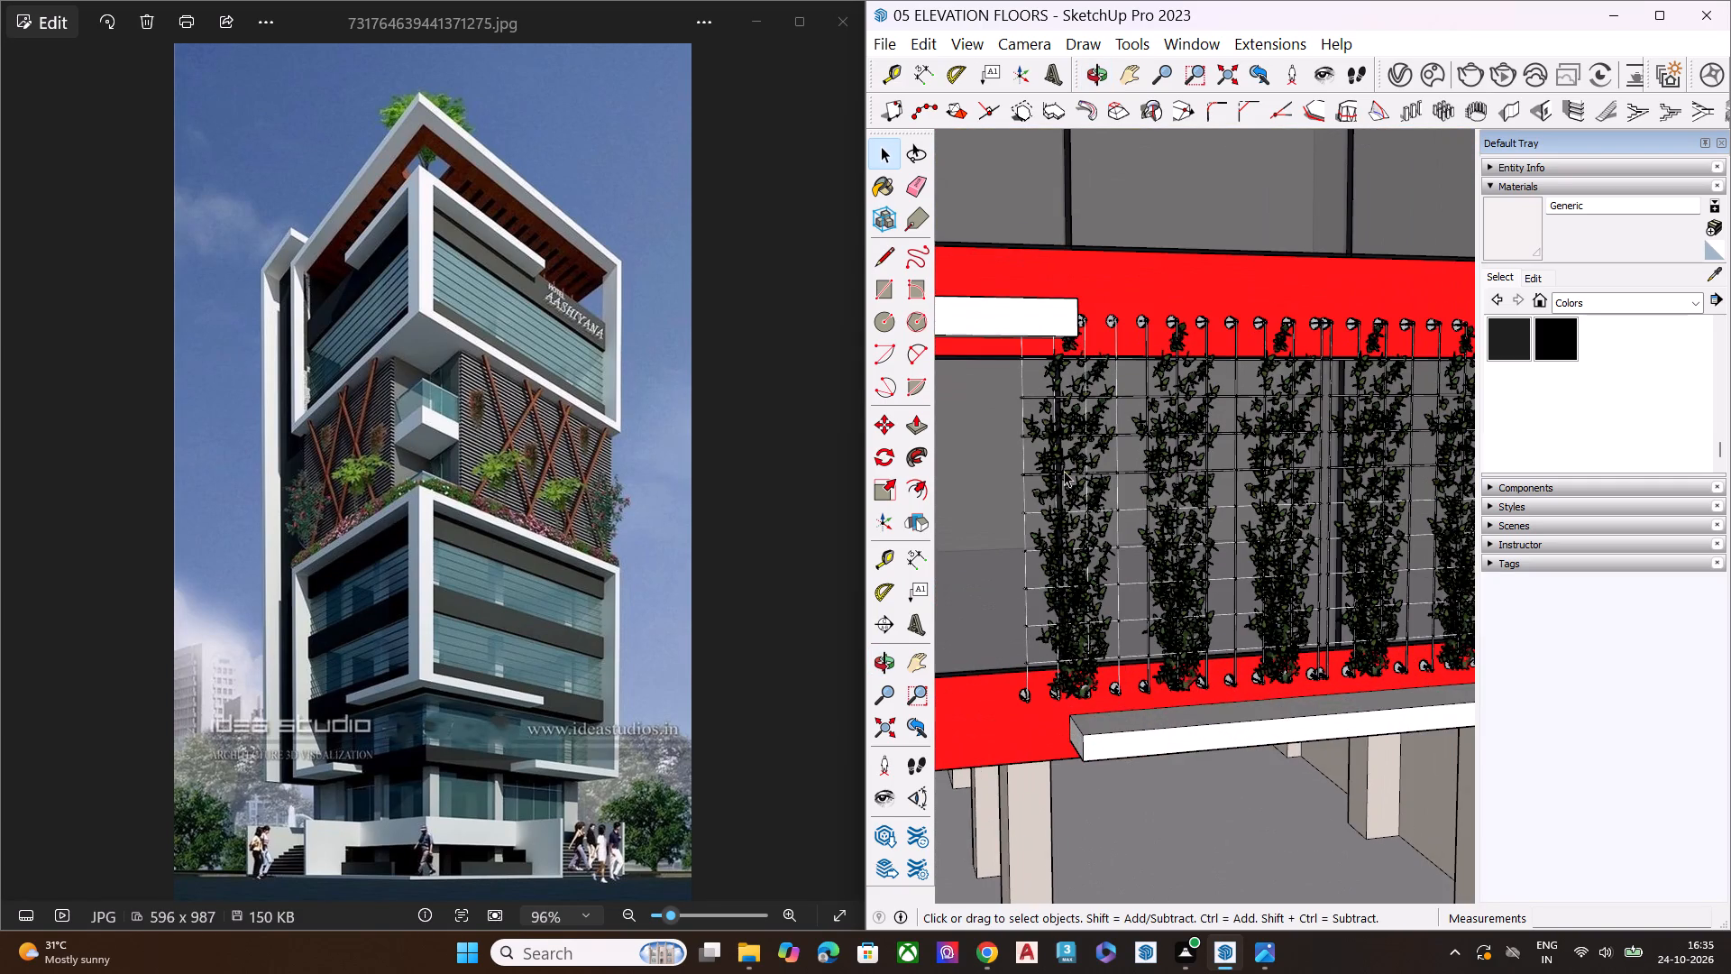
pyautogui.scroll(1, 1064, 471)
pyautogui.click(1064, 471)
pyautogui.press('s')
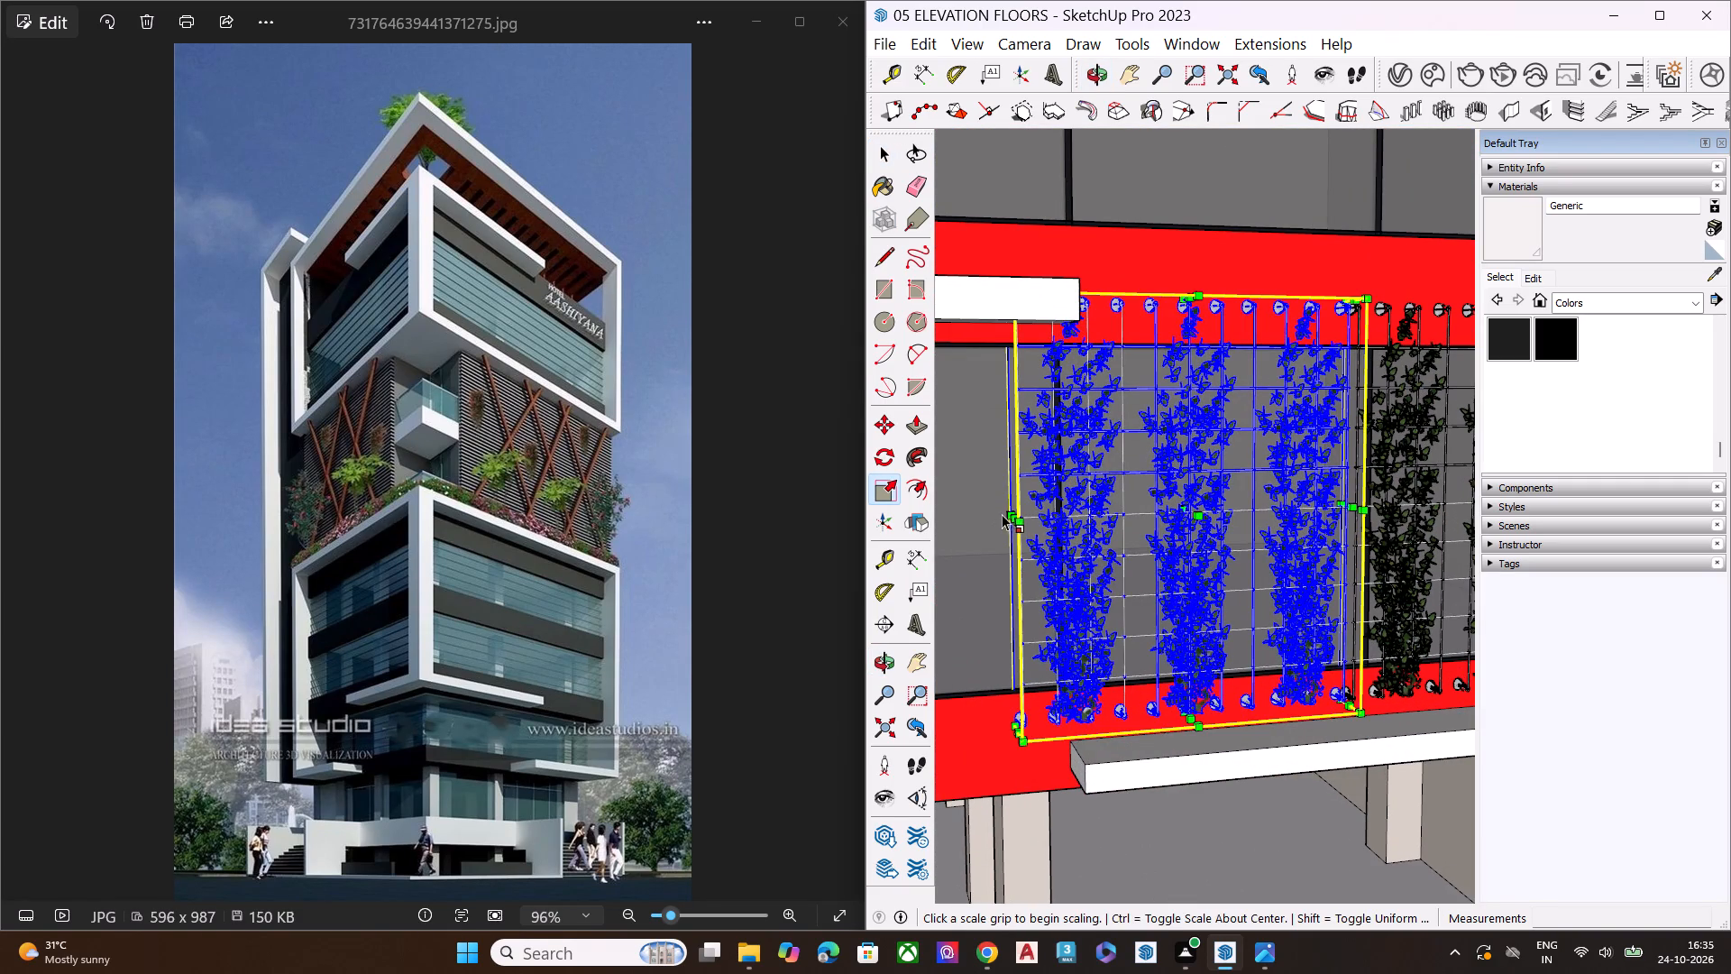
pyautogui.click(1006, 518)
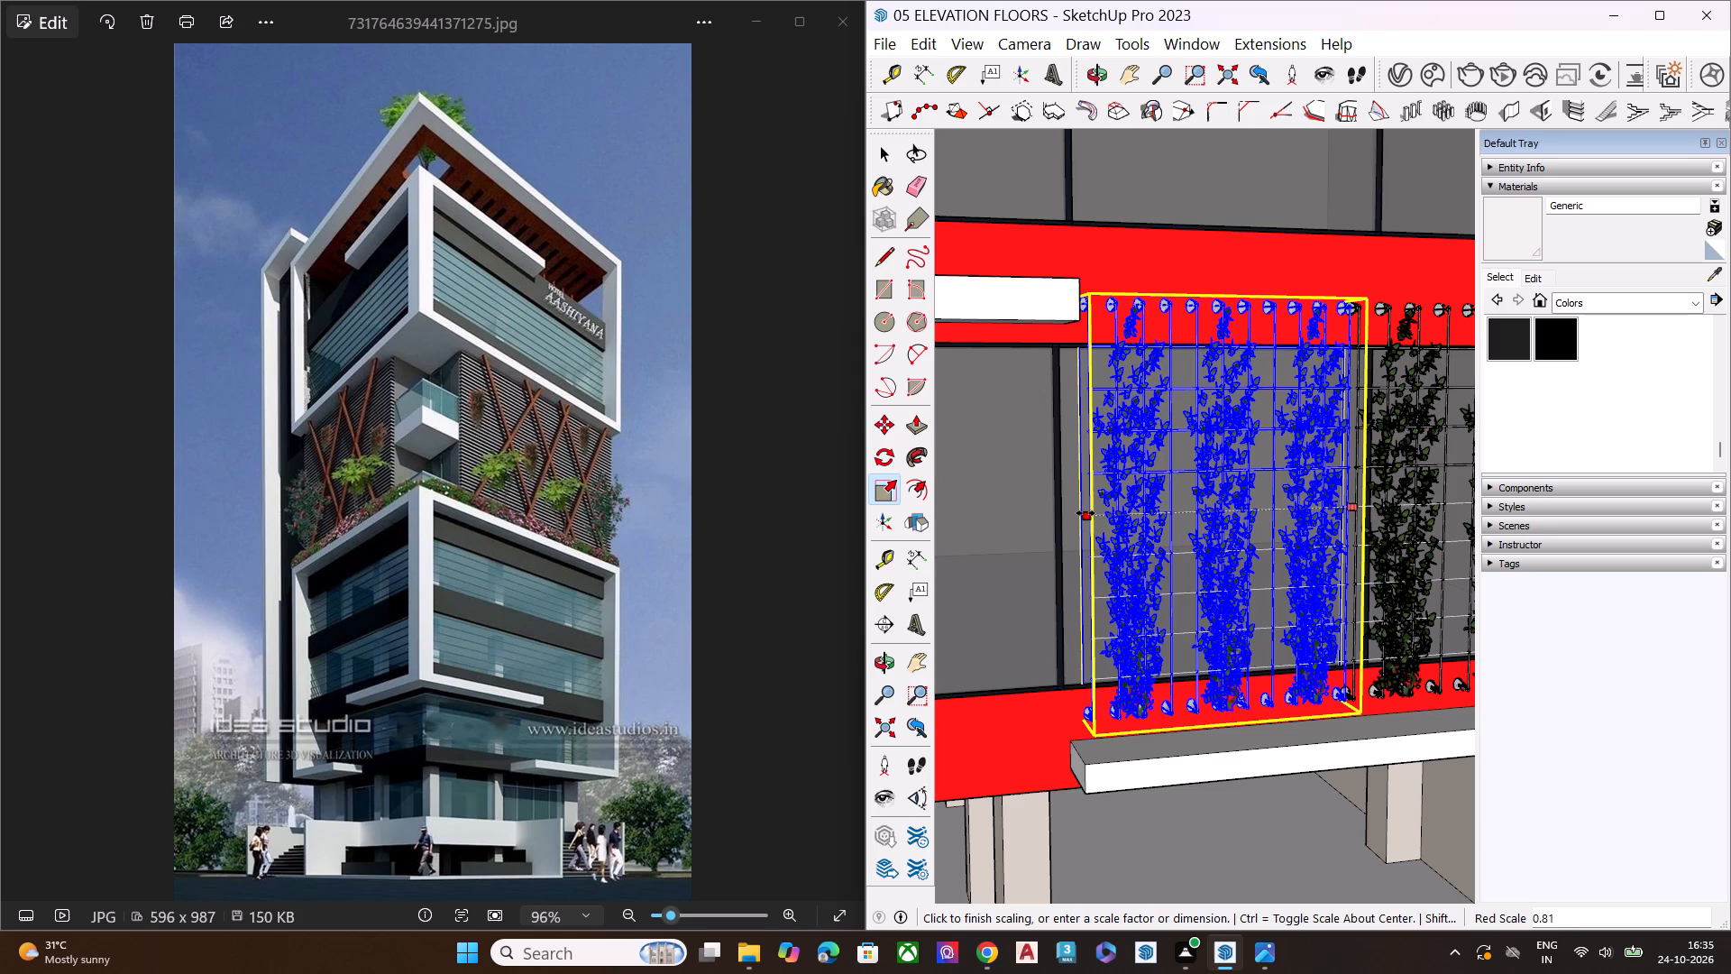
pyautogui.click(1084, 513)
pyautogui.press('space')
pyautogui.scroll(-7, 962, 514)
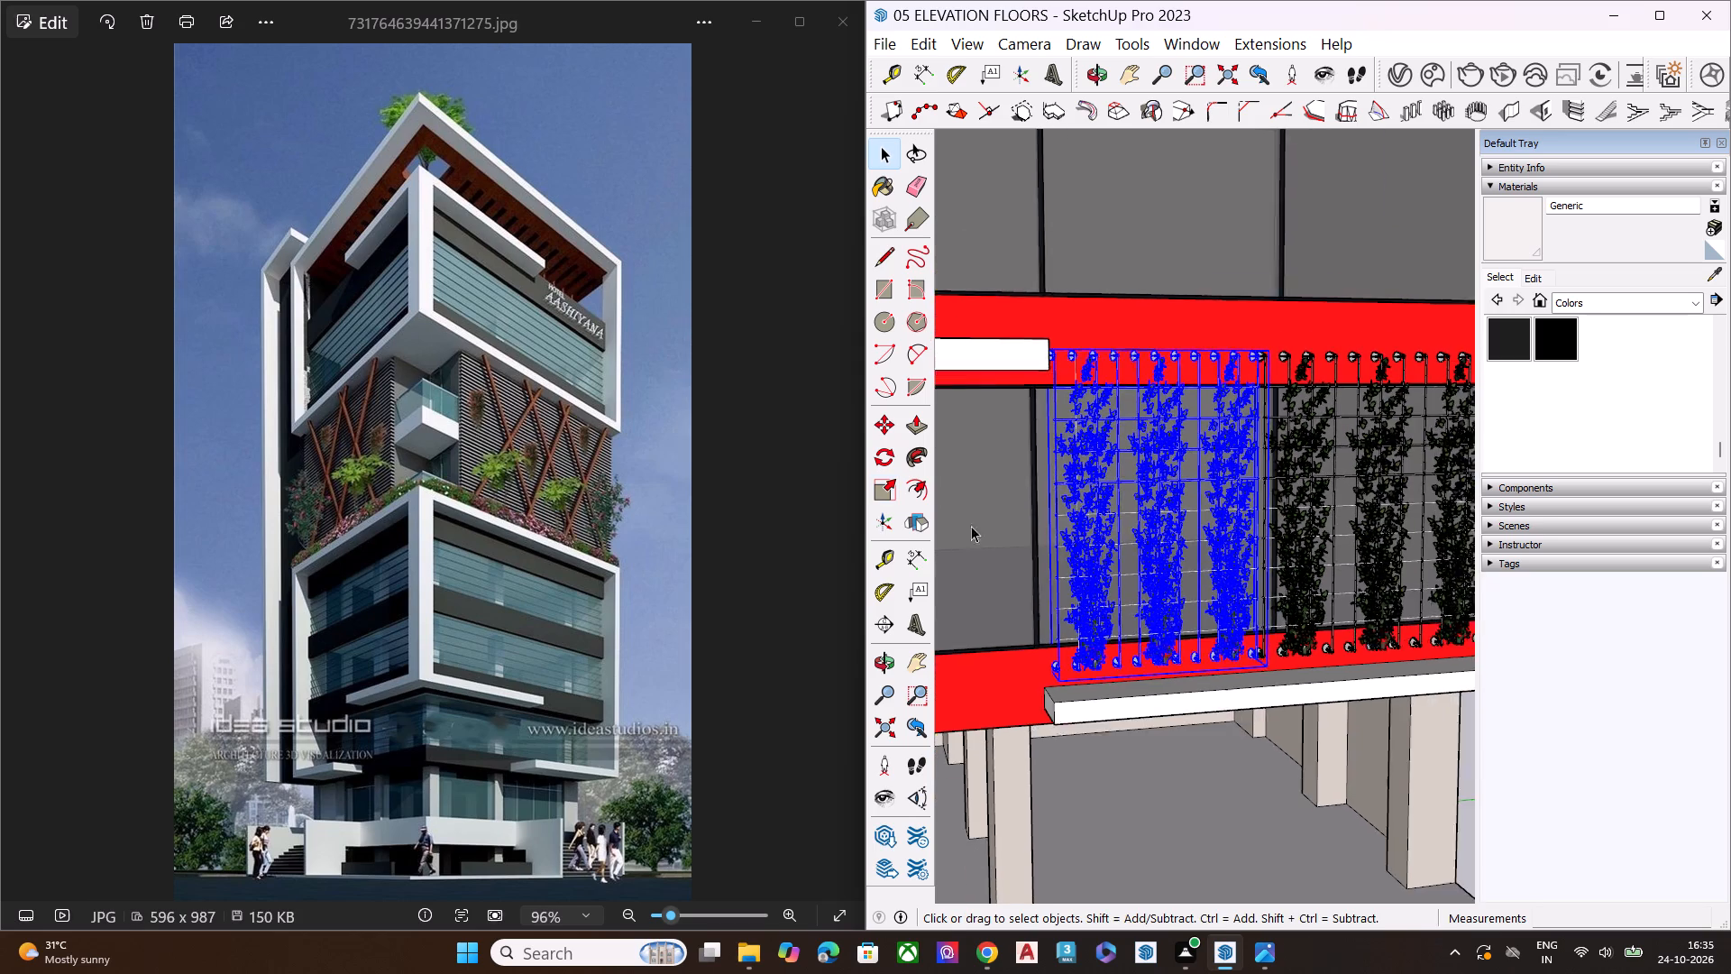
pyautogui.moveTo(1196, 535); pyautogui.dragTo(1134, 553, button='middle')
pyautogui.click(1421, 764)
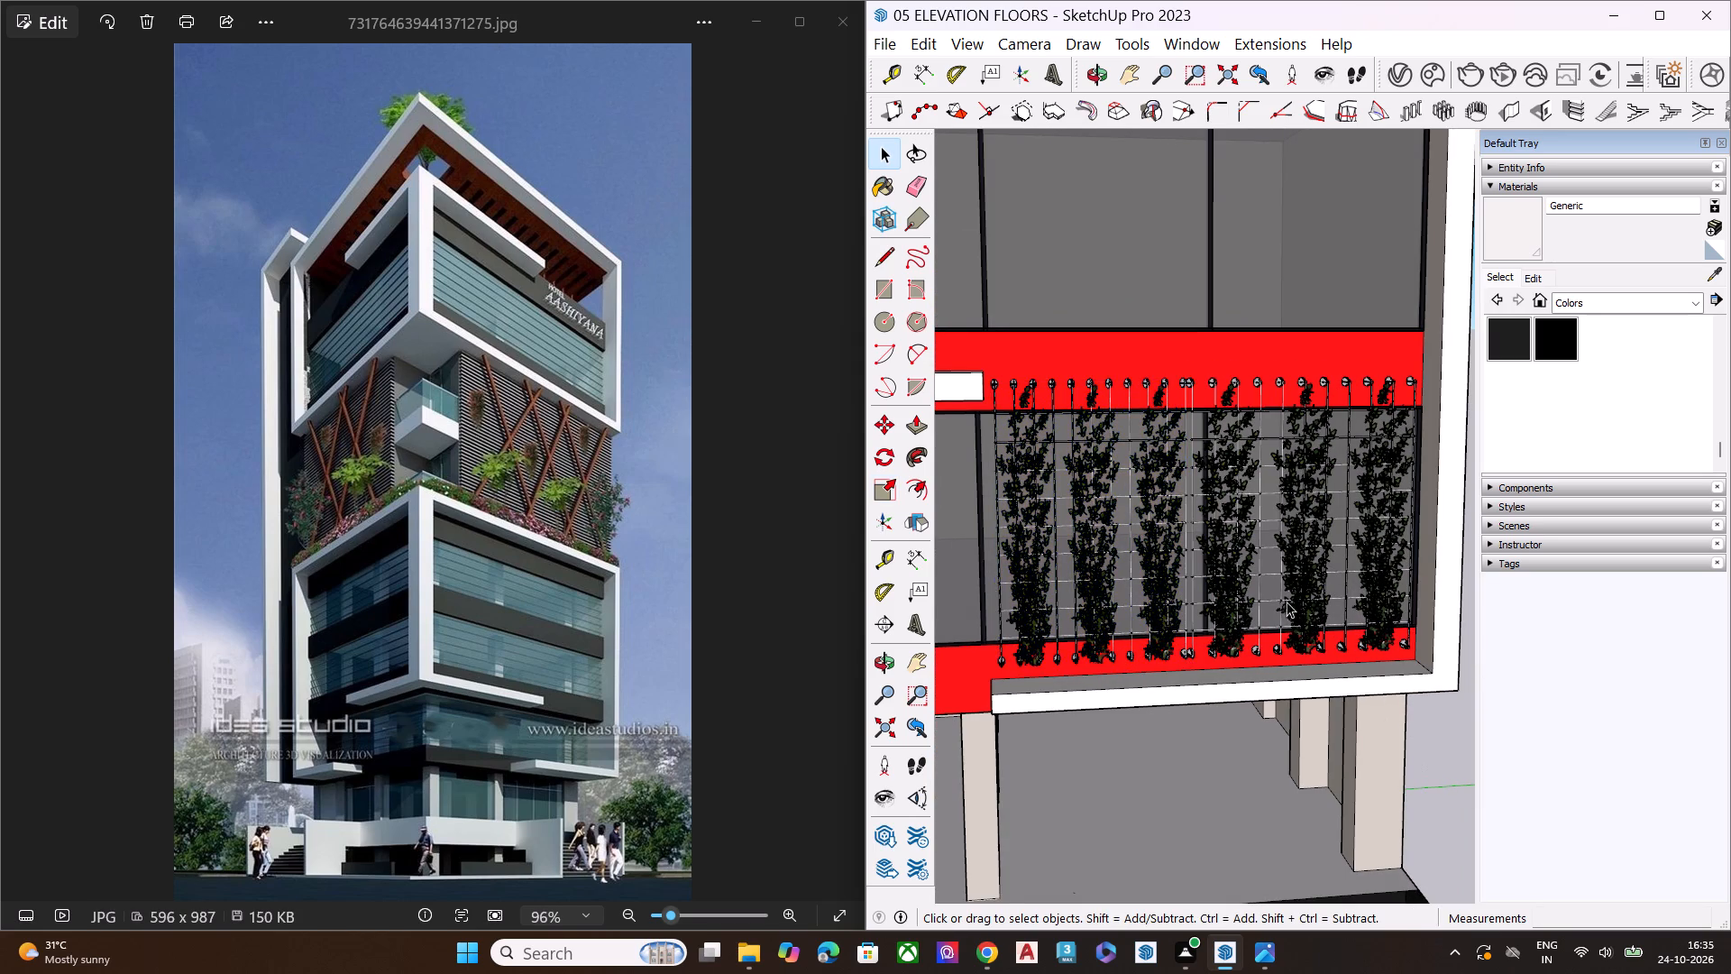
# Examine the paired hanging plants and the tower's two façades against the reference image.
pyautogui.scroll(6, 1288, 583)
pyautogui.scroll(6, 1157, 324)
pyautogui.moveTo(1120, 234); pyautogui.dragTo(1104, 451, button='middle')
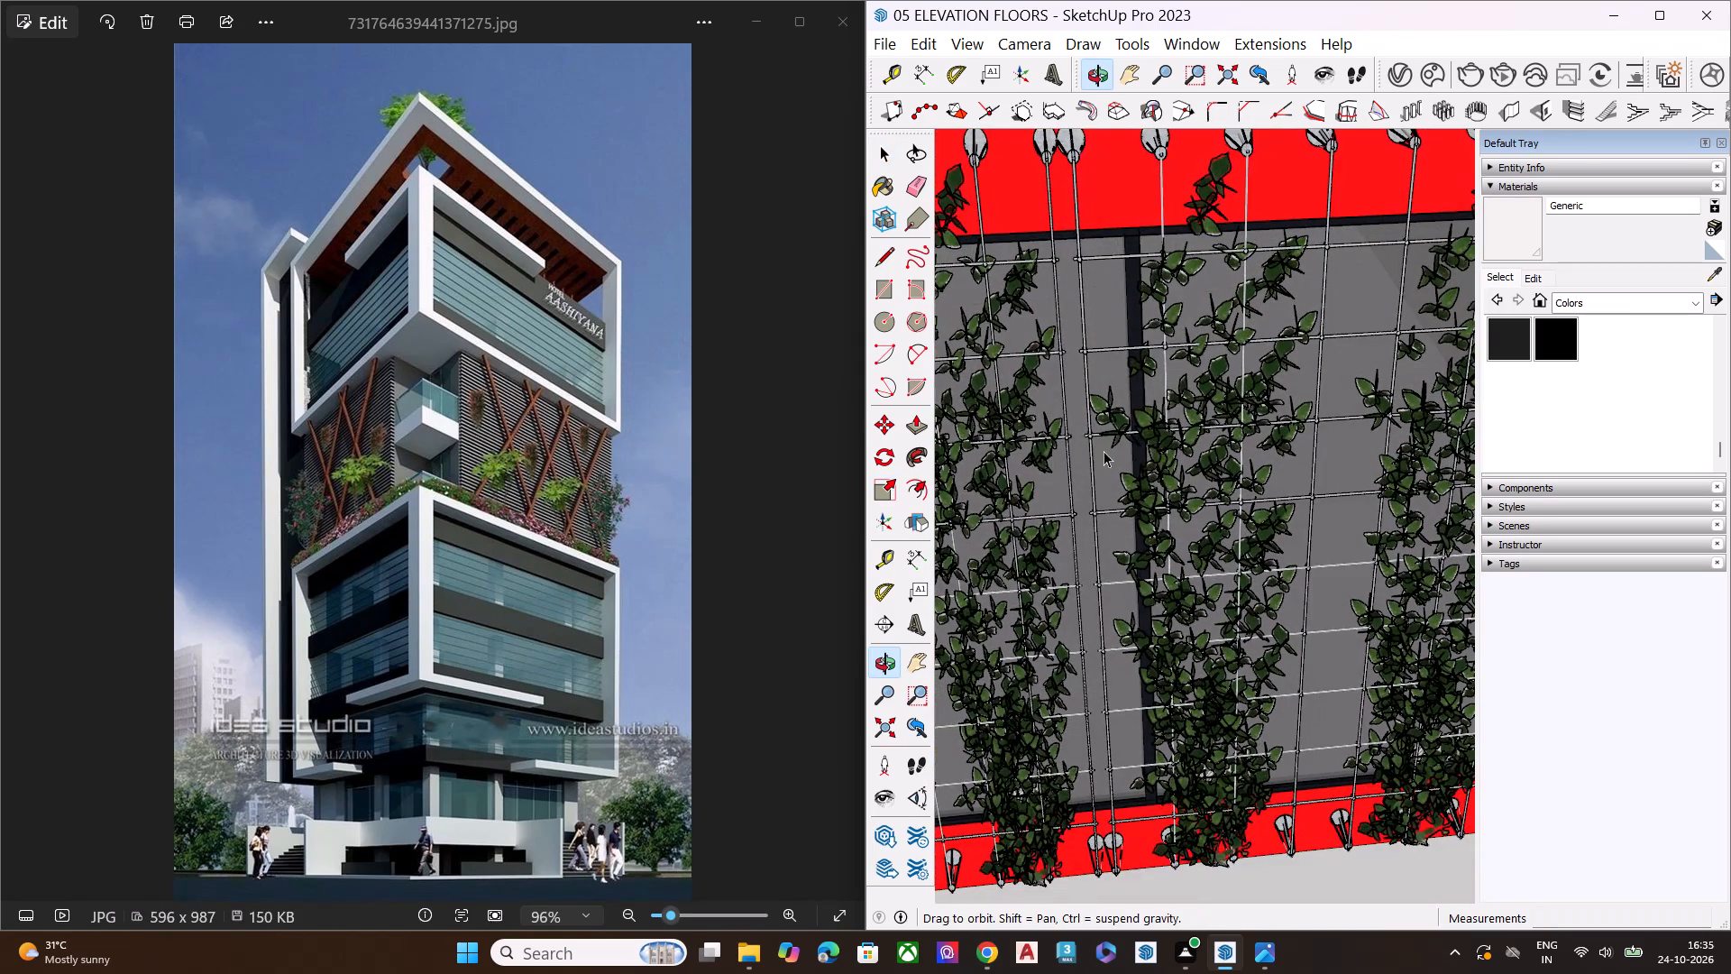
pyautogui.scroll(-19, 1203, 416)
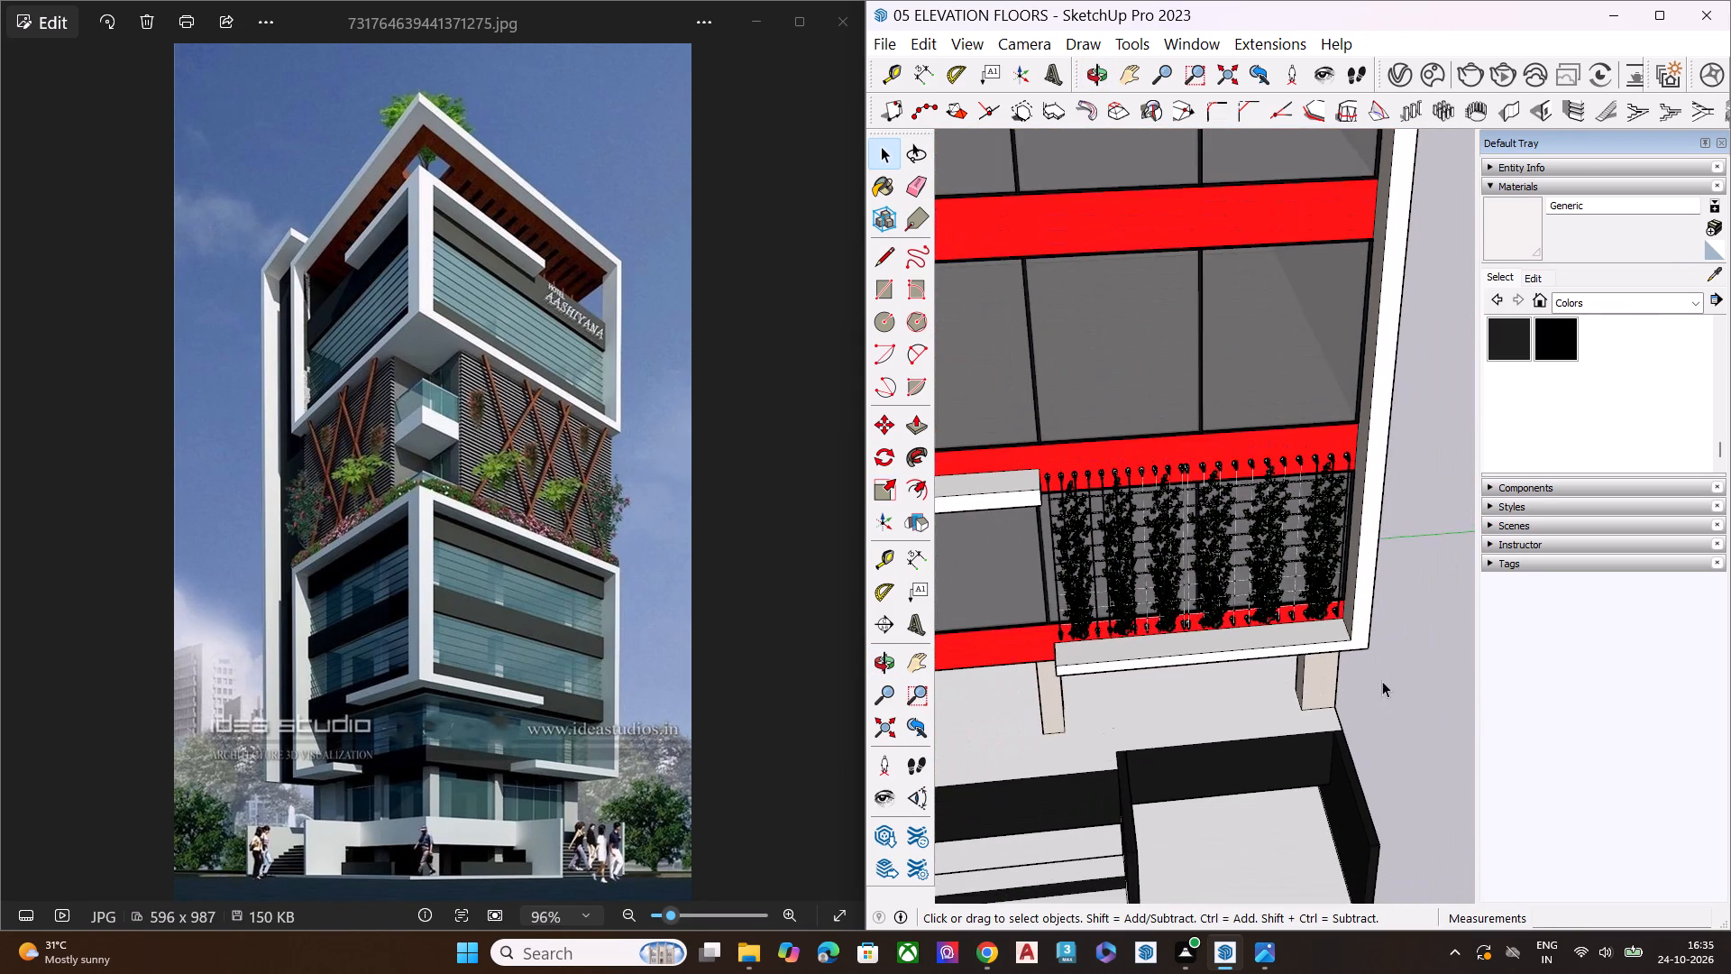
pyautogui.click(1382, 681)
pyautogui.moveTo(1212, 663); pyautogui.dragTo(1399, 482, button='middle')
pyautogui.scroll(1, 1401, 481)
pyautogui.scroll(-1, 1401, 481)
pyautogui.scroll(1, 1401, 481)
pyautogui.scroll(-8, 1358, 507)
pyautogui.moveTo(1090, 688); pyautogui.dragTo(1207, 602, button='middle')
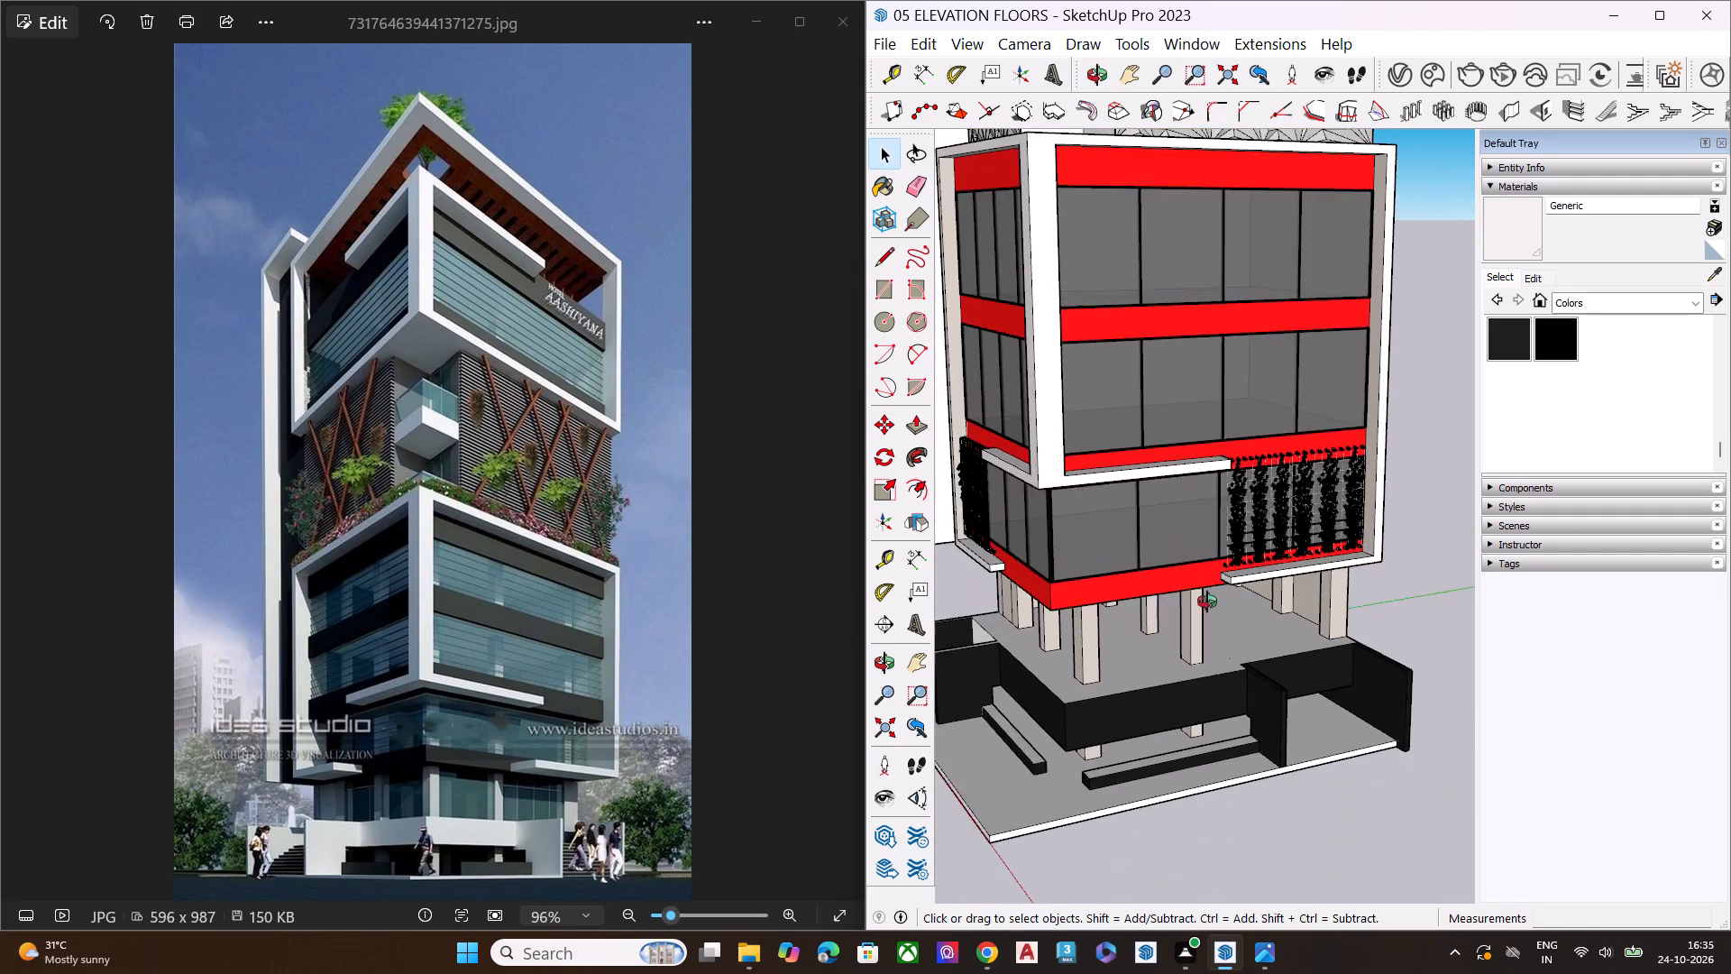
pyautogui.moveTo(1207, 602); pyautogui.dragTo(1331, 536, button='middle')
pyautogui.scroll(6, 972, 473)
pyautogui.scroll(-8, 997, 460)
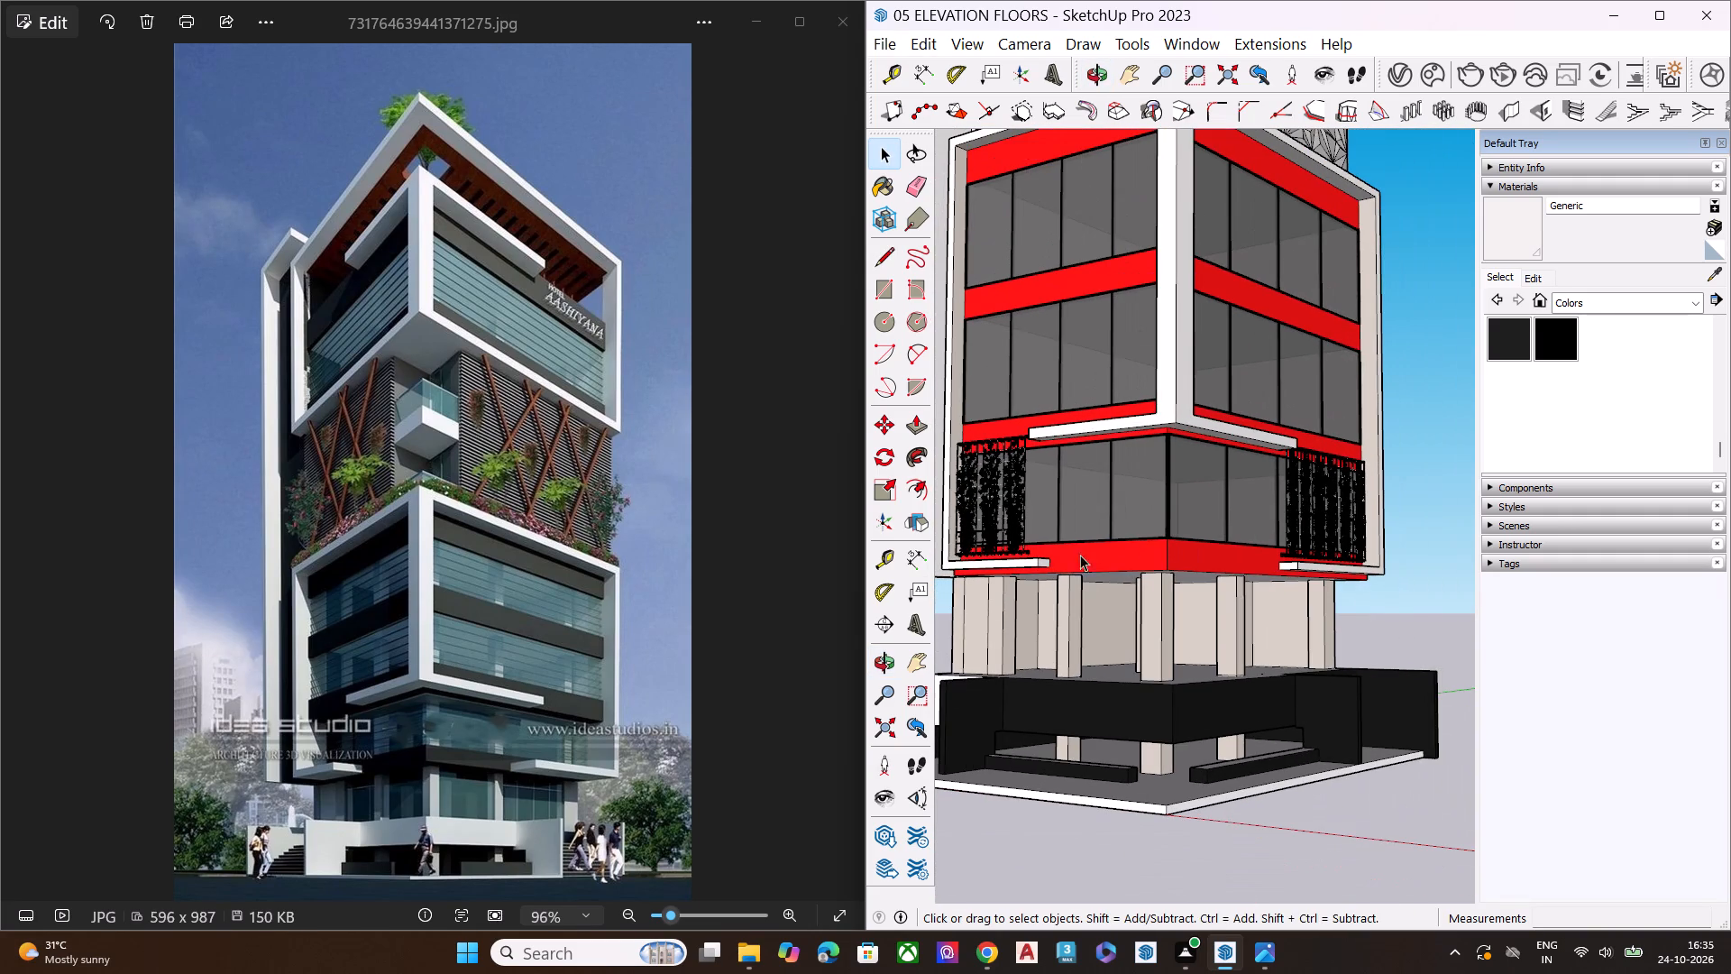
pyautogui.scroll(-7, 1203, 577)
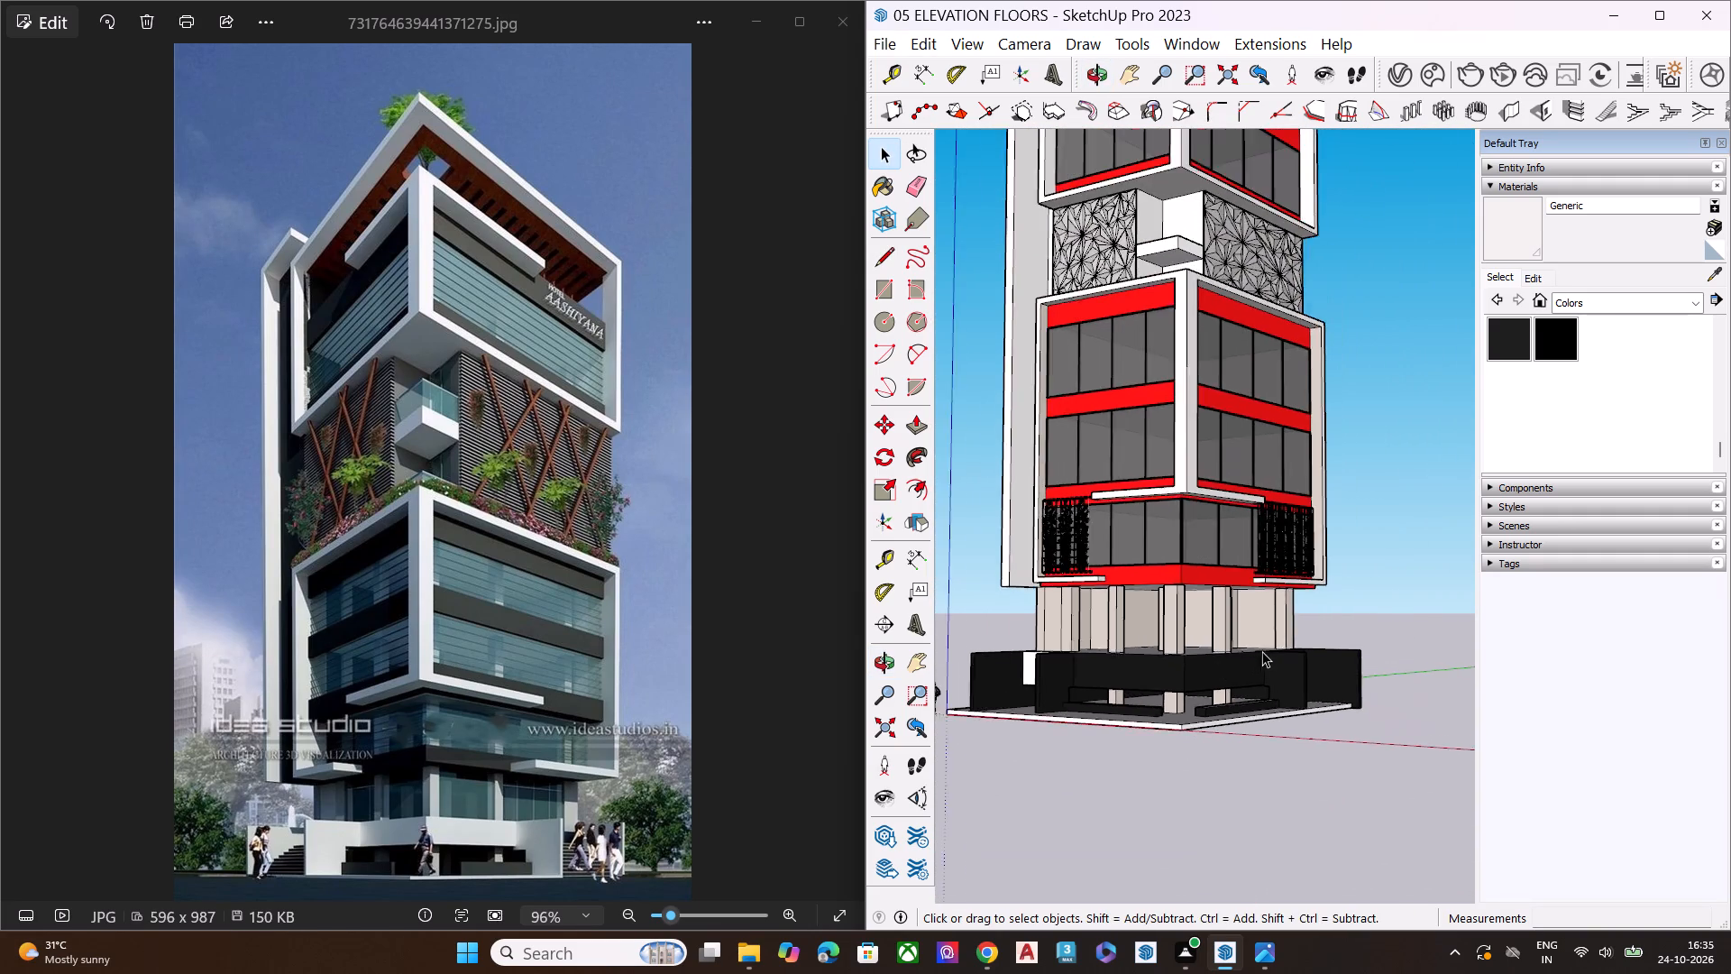
pyautogui.moveTo(1262, 651); pyautogui.dragTo(1188, 644, button='middle')
pyautogui.scroll(6, 1312, 416)
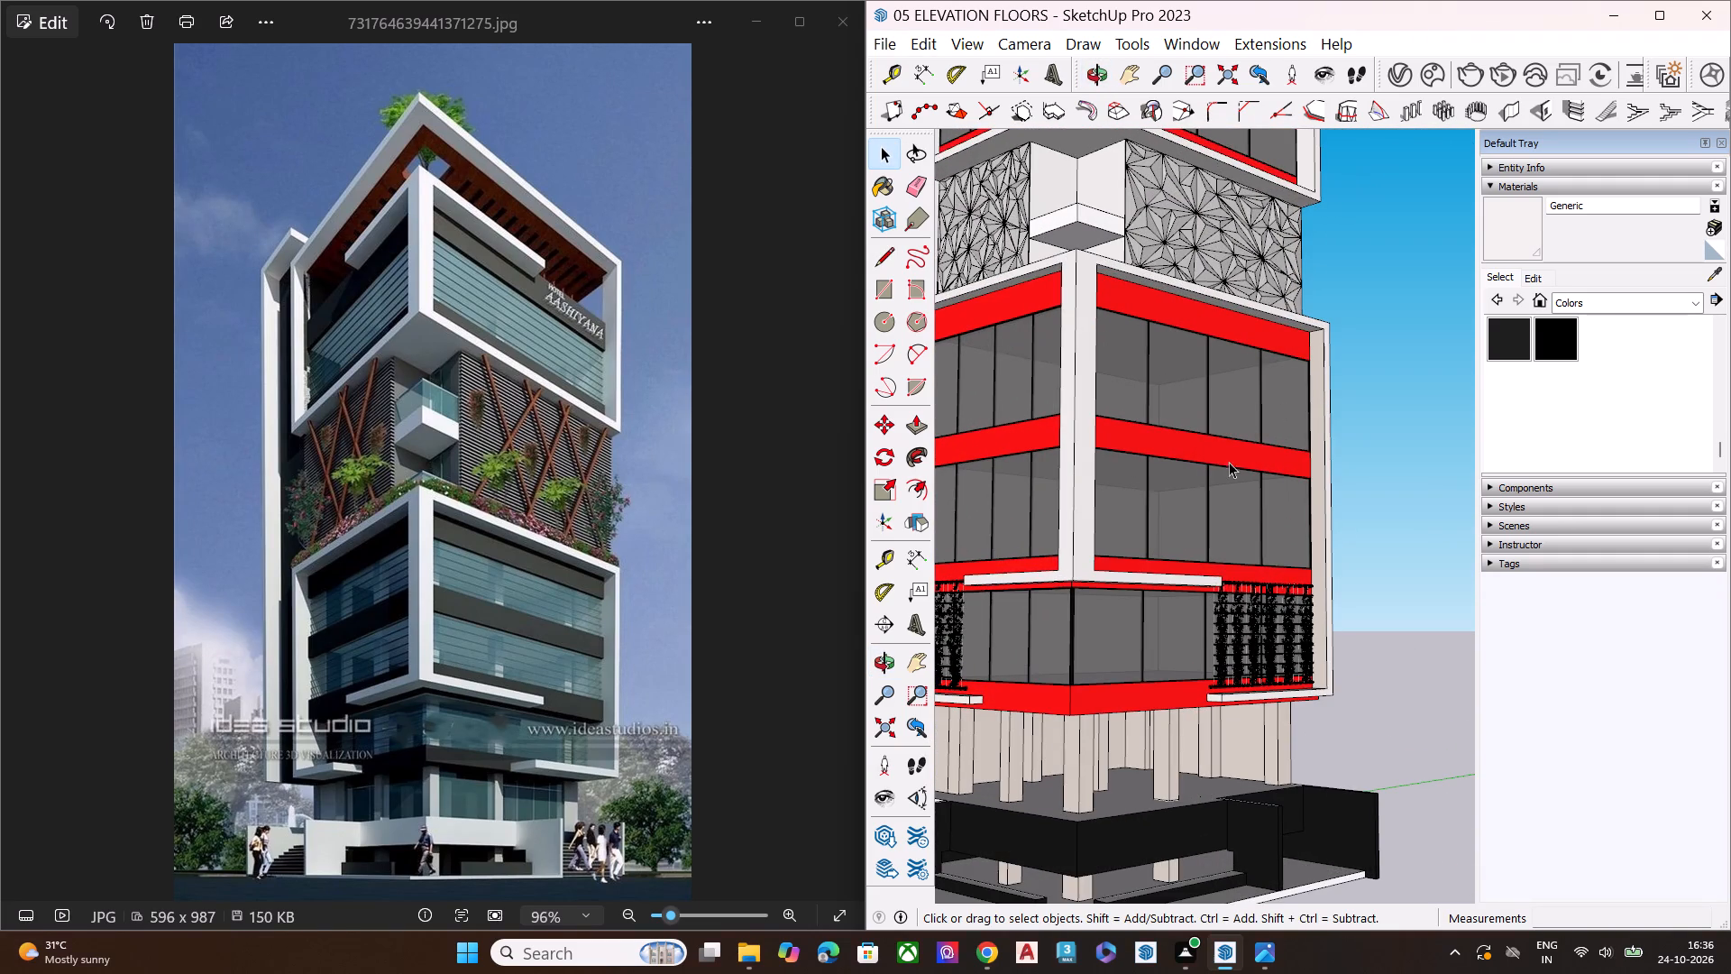
pyautogui.scroll(1, 1229, 508)
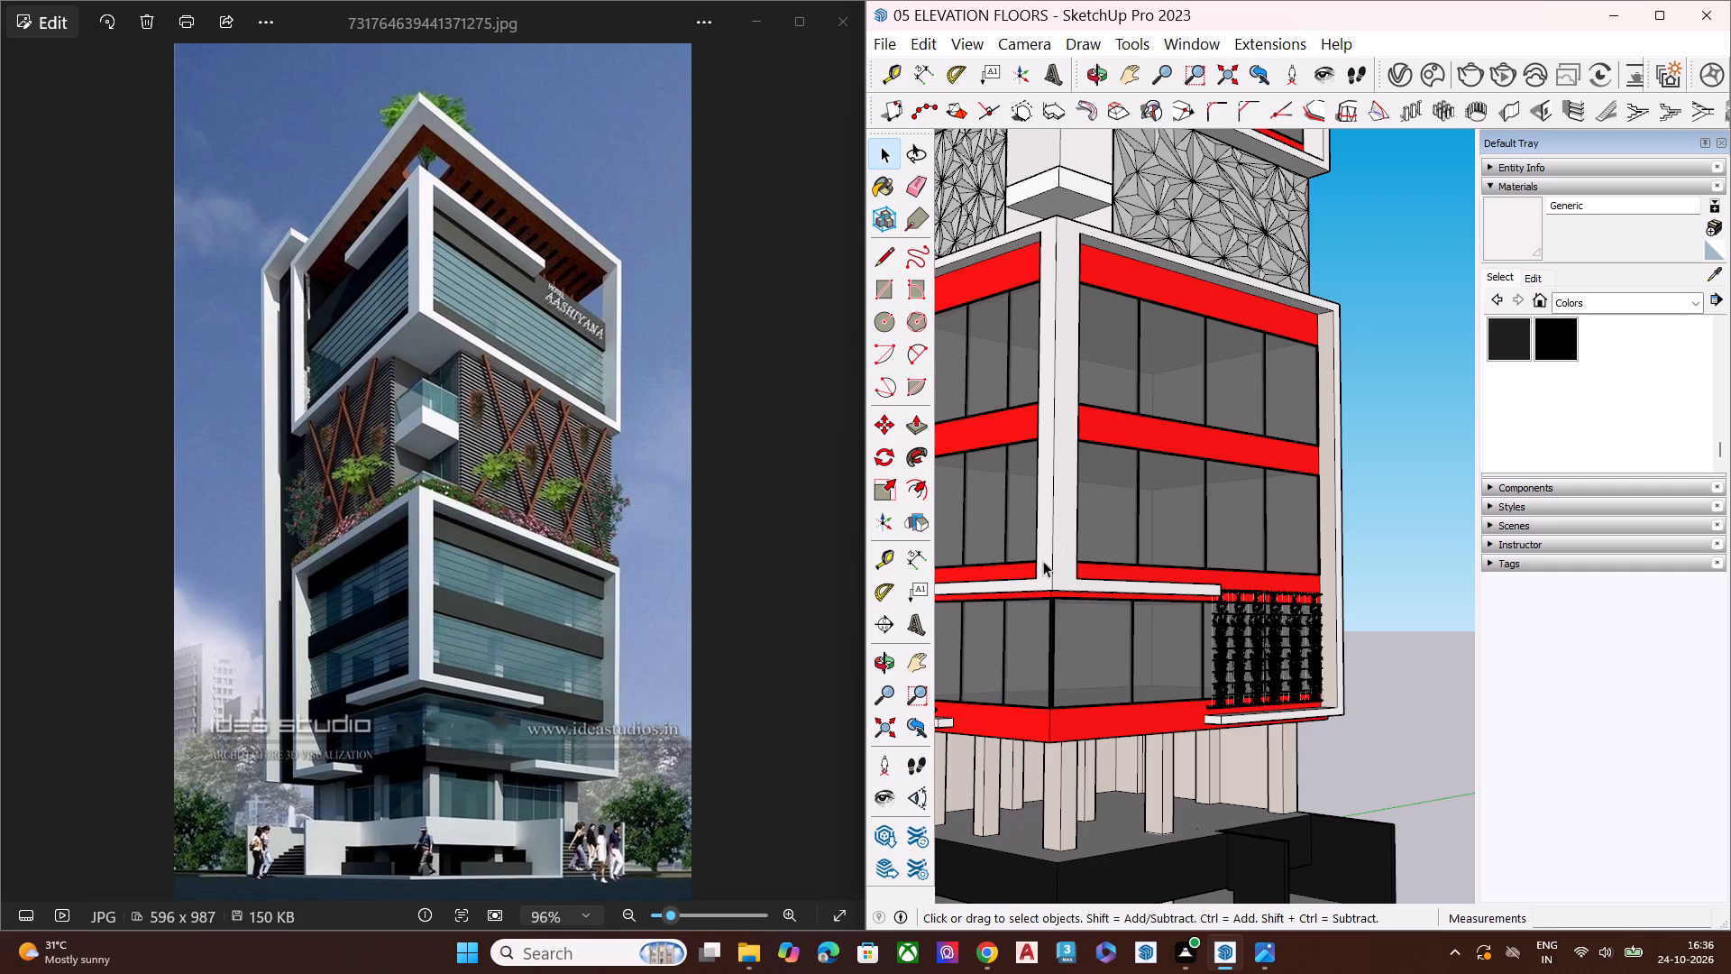
pyautogui.scroll(-7, 1240, 477)
pyautogui.moveTo(1278, 590); pyautogui.dragTo(1271, 685, button='middle')
pyautogui.scroll(7, 1179, 253)
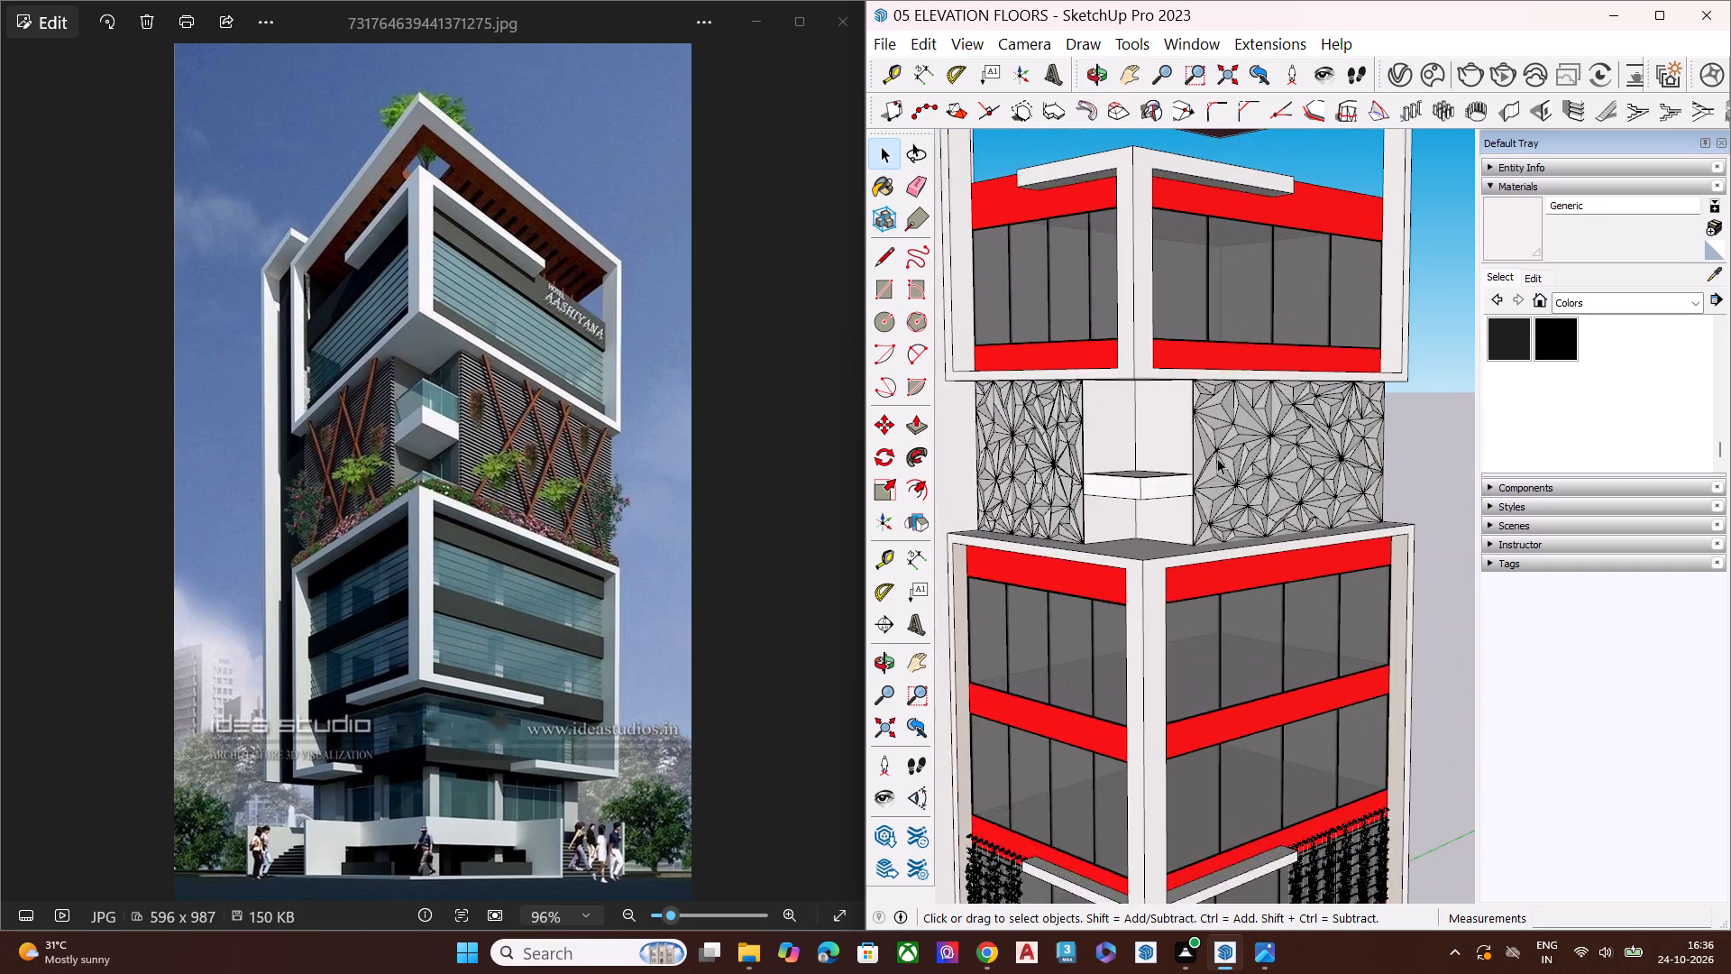
pyautogui.scroll(-5, 1224, 485)
pyautogui.scroll(3, 1266, 737)
pyautogui.scroll(-2, 1276, 749)
pyautogui.scroll(4, 1277, 752)
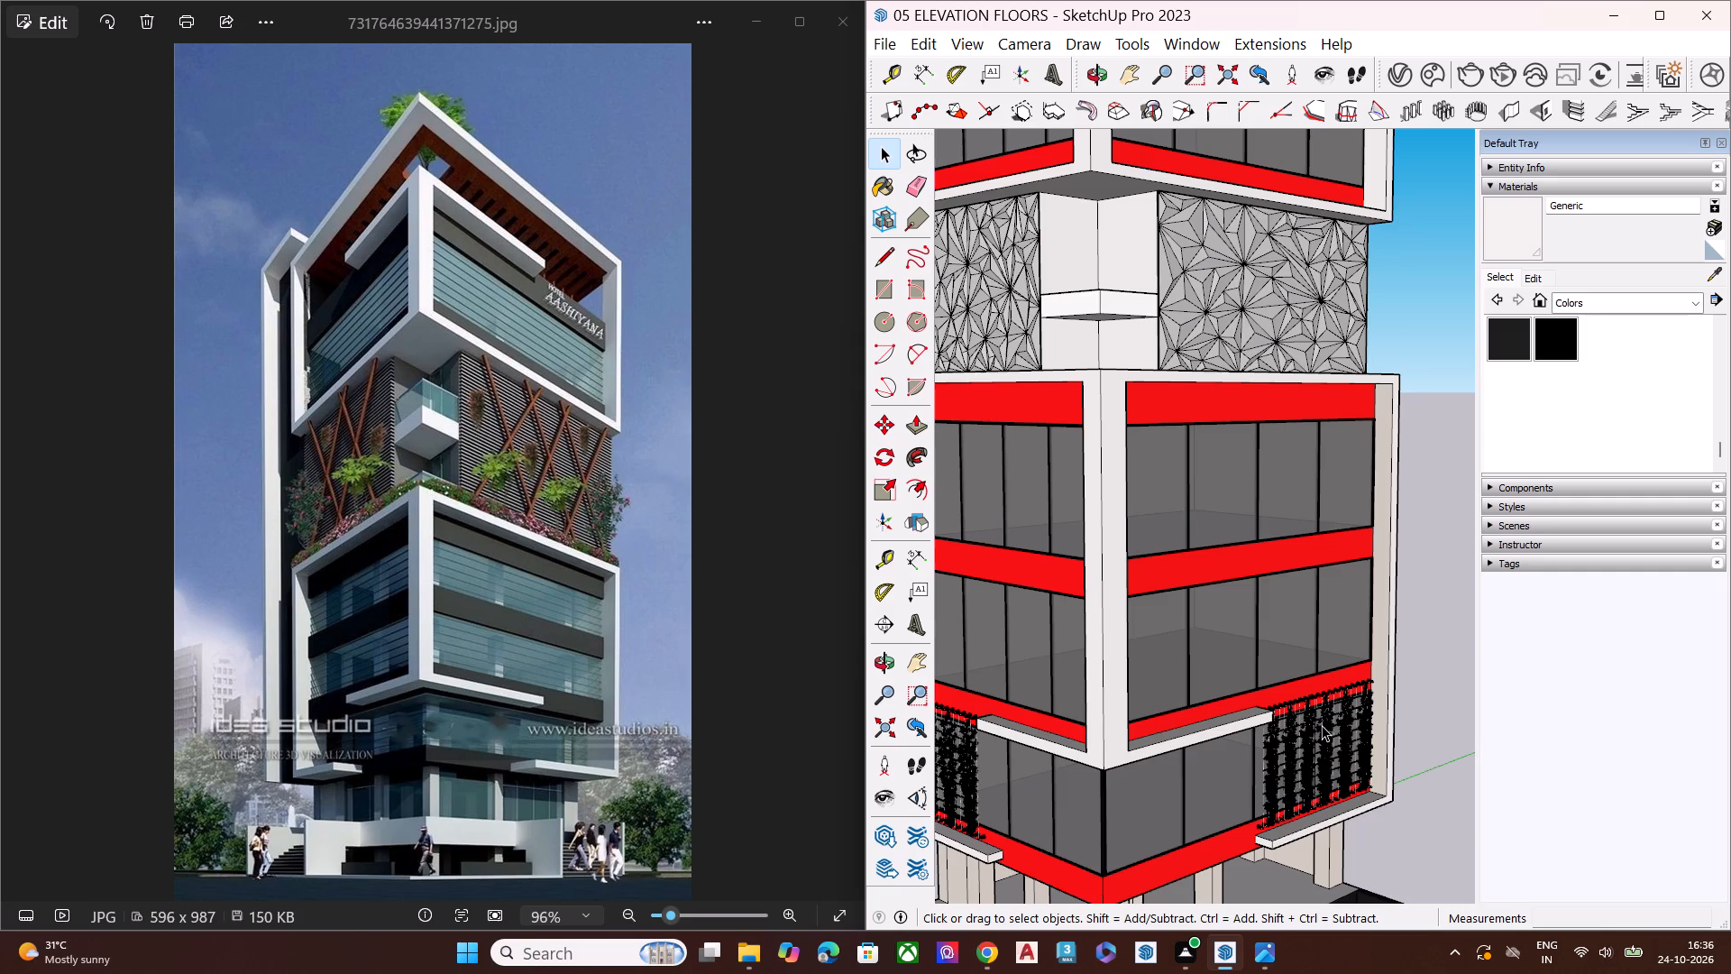
# Copy the narrowed hanging plant about 23' 10 7/16" onto the floor above, against the glazing beside the white corner column.
pyautogui.scroll(3, 1329, 736)
pyautogui.scroll(-1, 1321, 742)
pyautogui.scroll(4, 1319, 744)
pyautogui.click(1233, 730)
pyautogui.scroll(1, 1311, 717)
pyautogui.scroll(-2, 1311, 717)
pyautogui.scroll(7, 1311, 717)
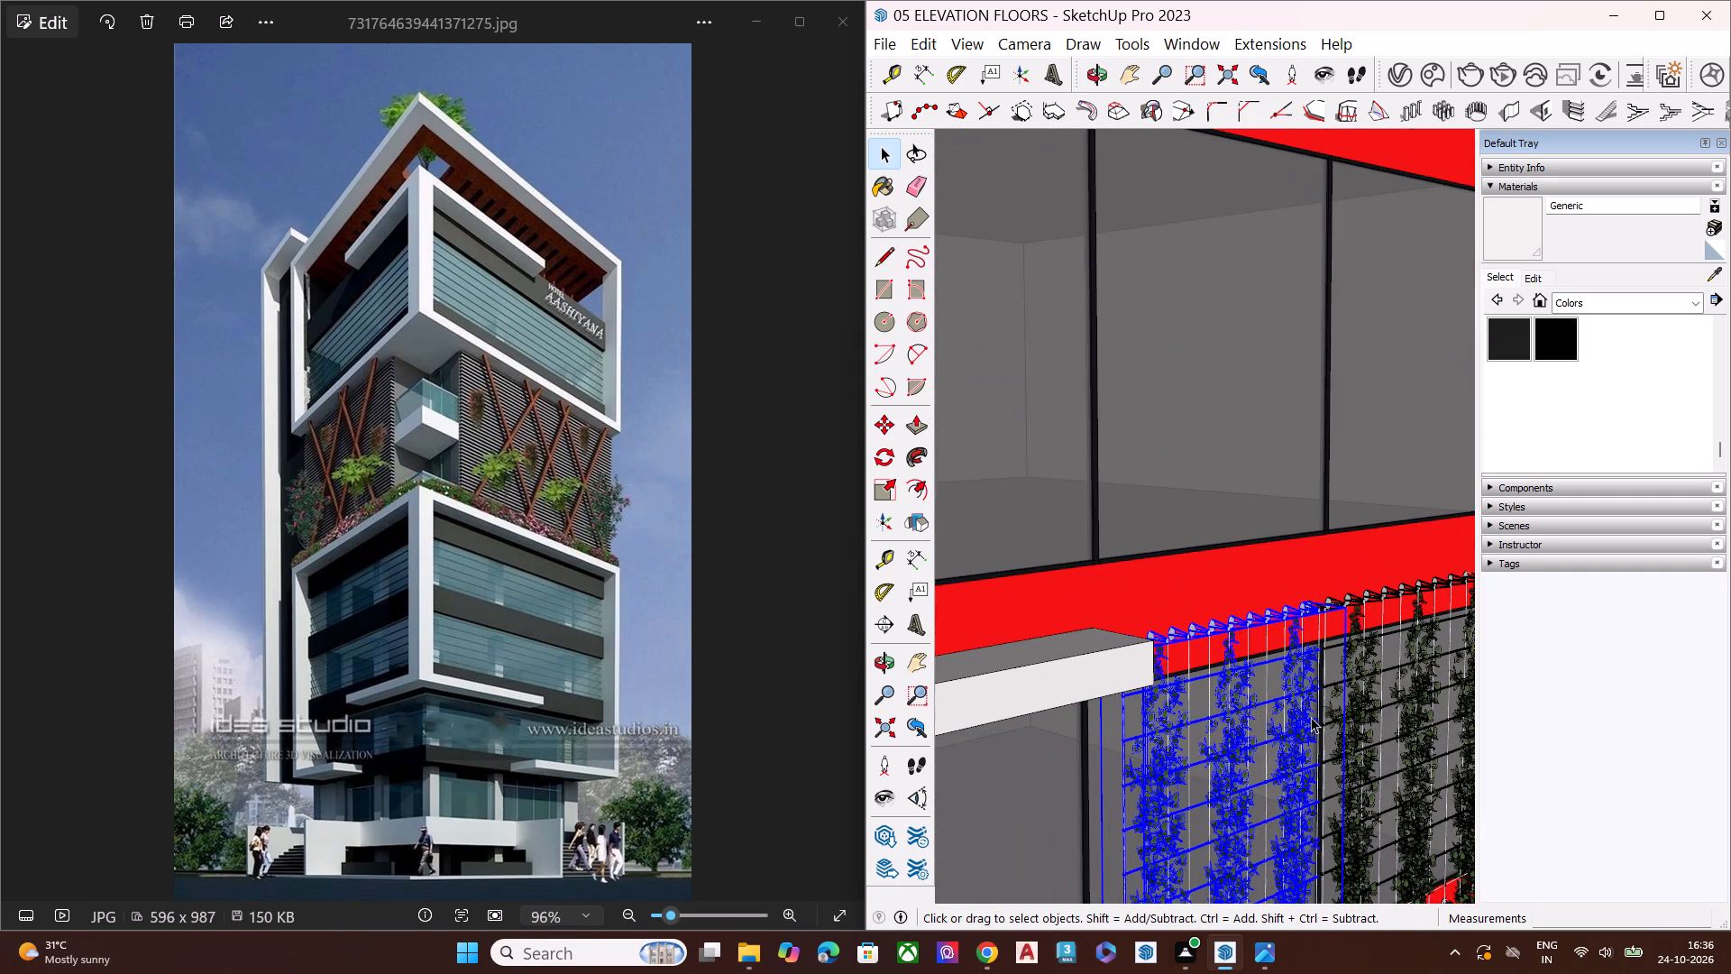
pyautogui.press('m')
pyautogui.scroll(6, 1351, 604)
pyautogui.click(1268, 598)
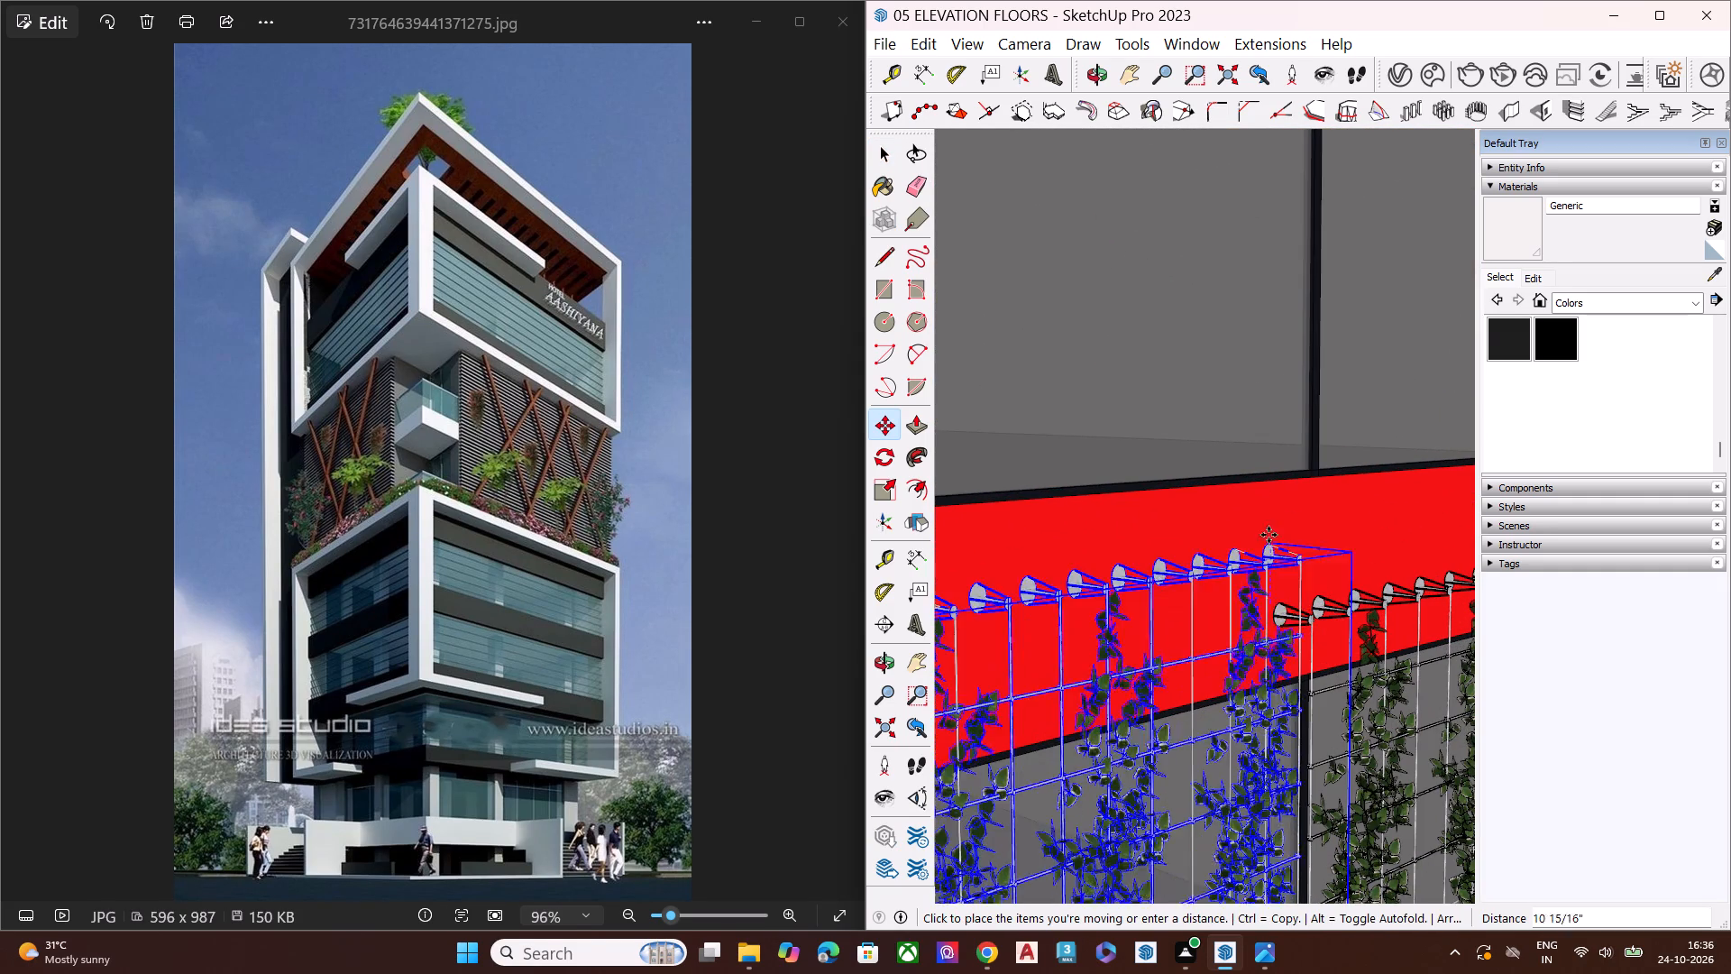
pyautogui.scroll(-8, 1047, 504)
pyautogui.scroll(-7, 1389, 574)
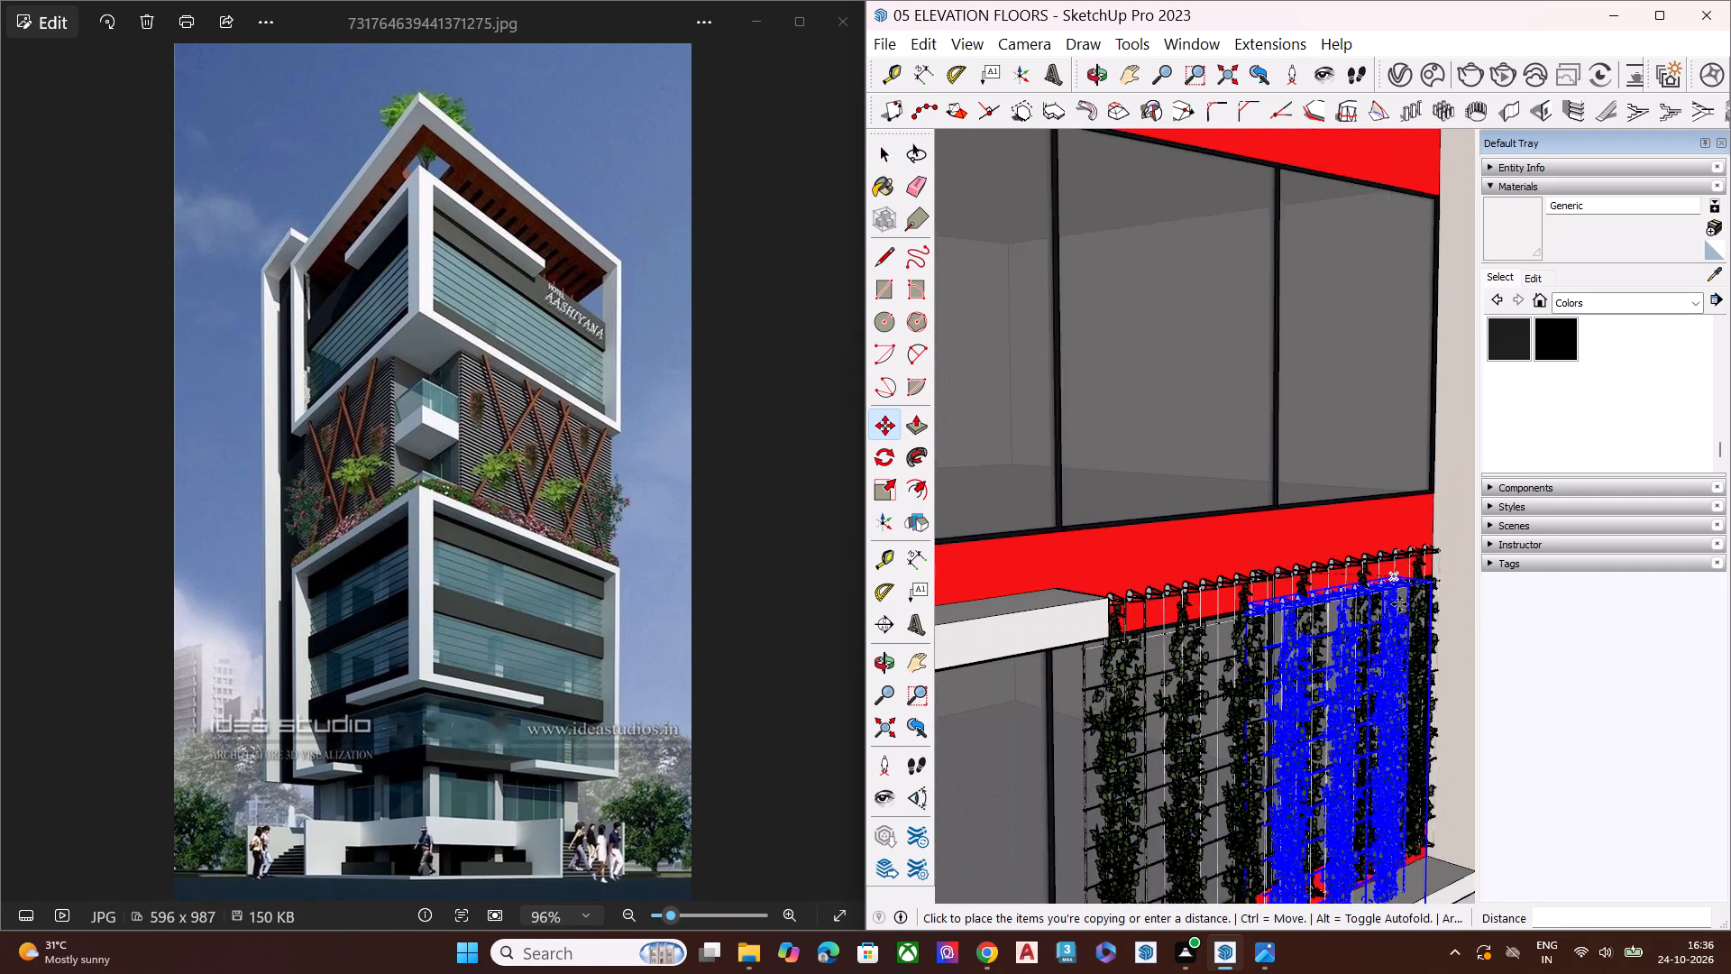
pyautogui.scroll(-2, 1399, 604)
pyautogui.scroll(-7, 1203, 602)
pyautogui.moveTo(1188, 644); pyautogui.dragTo(1327, 742, button='middle')
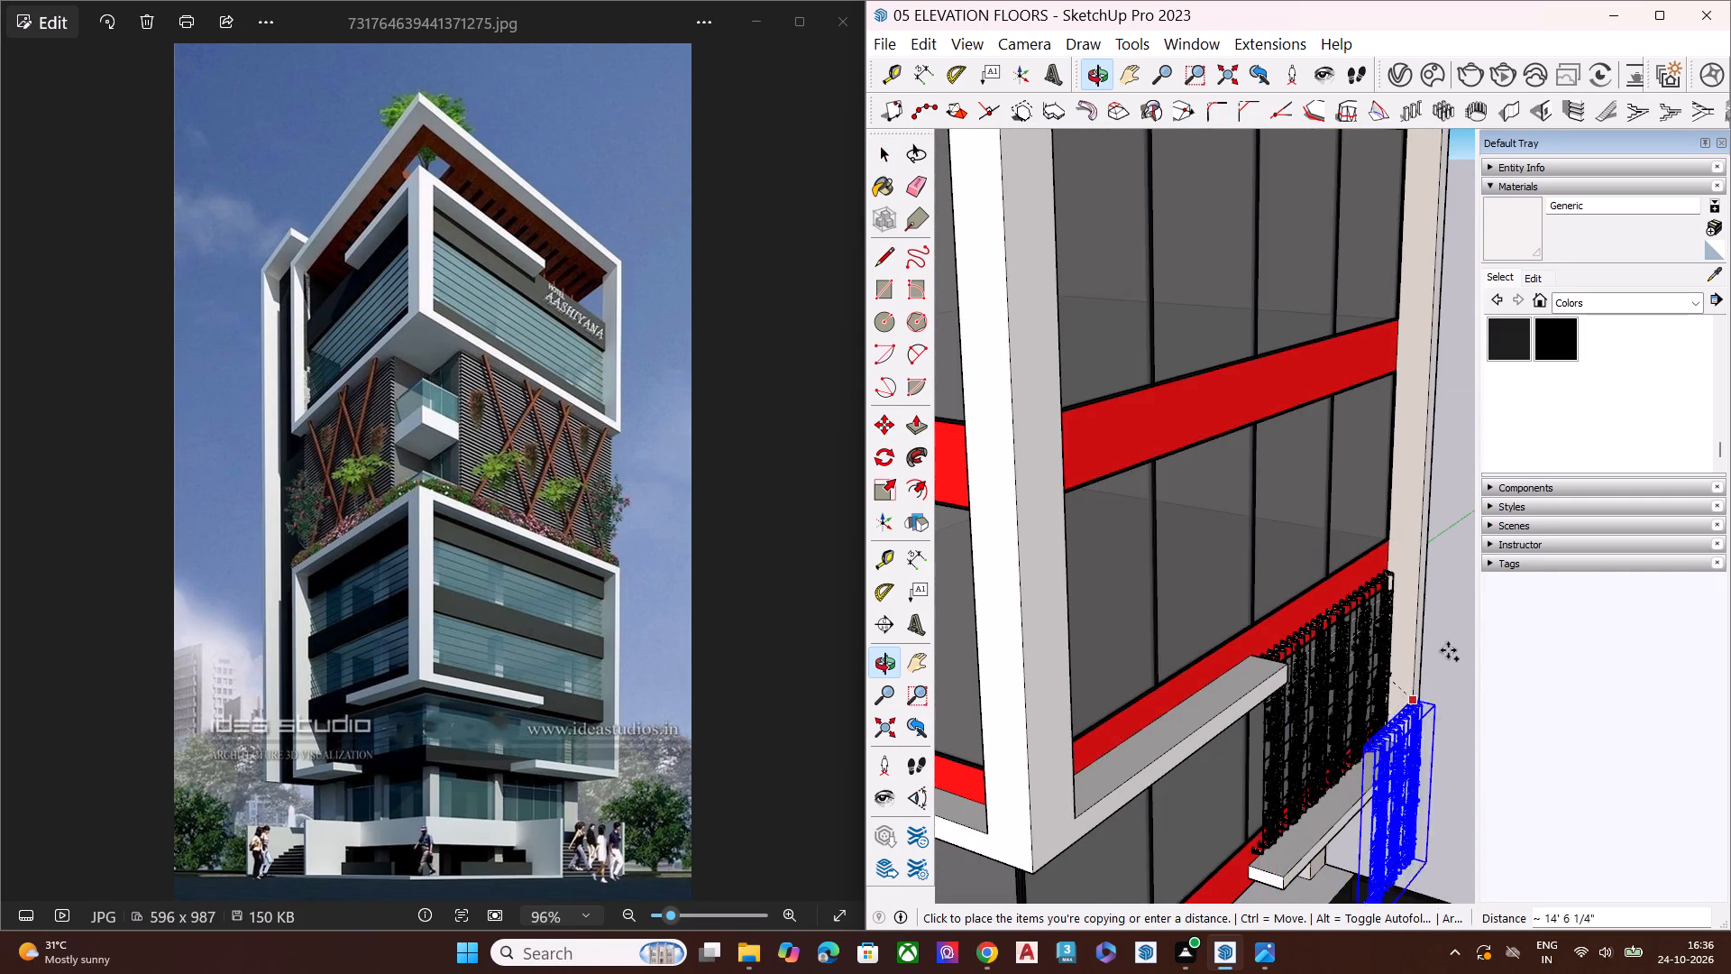
pyautogui.scroll(-4, 1429, 653)
pyautogui.scroll(8, 1170, 485)
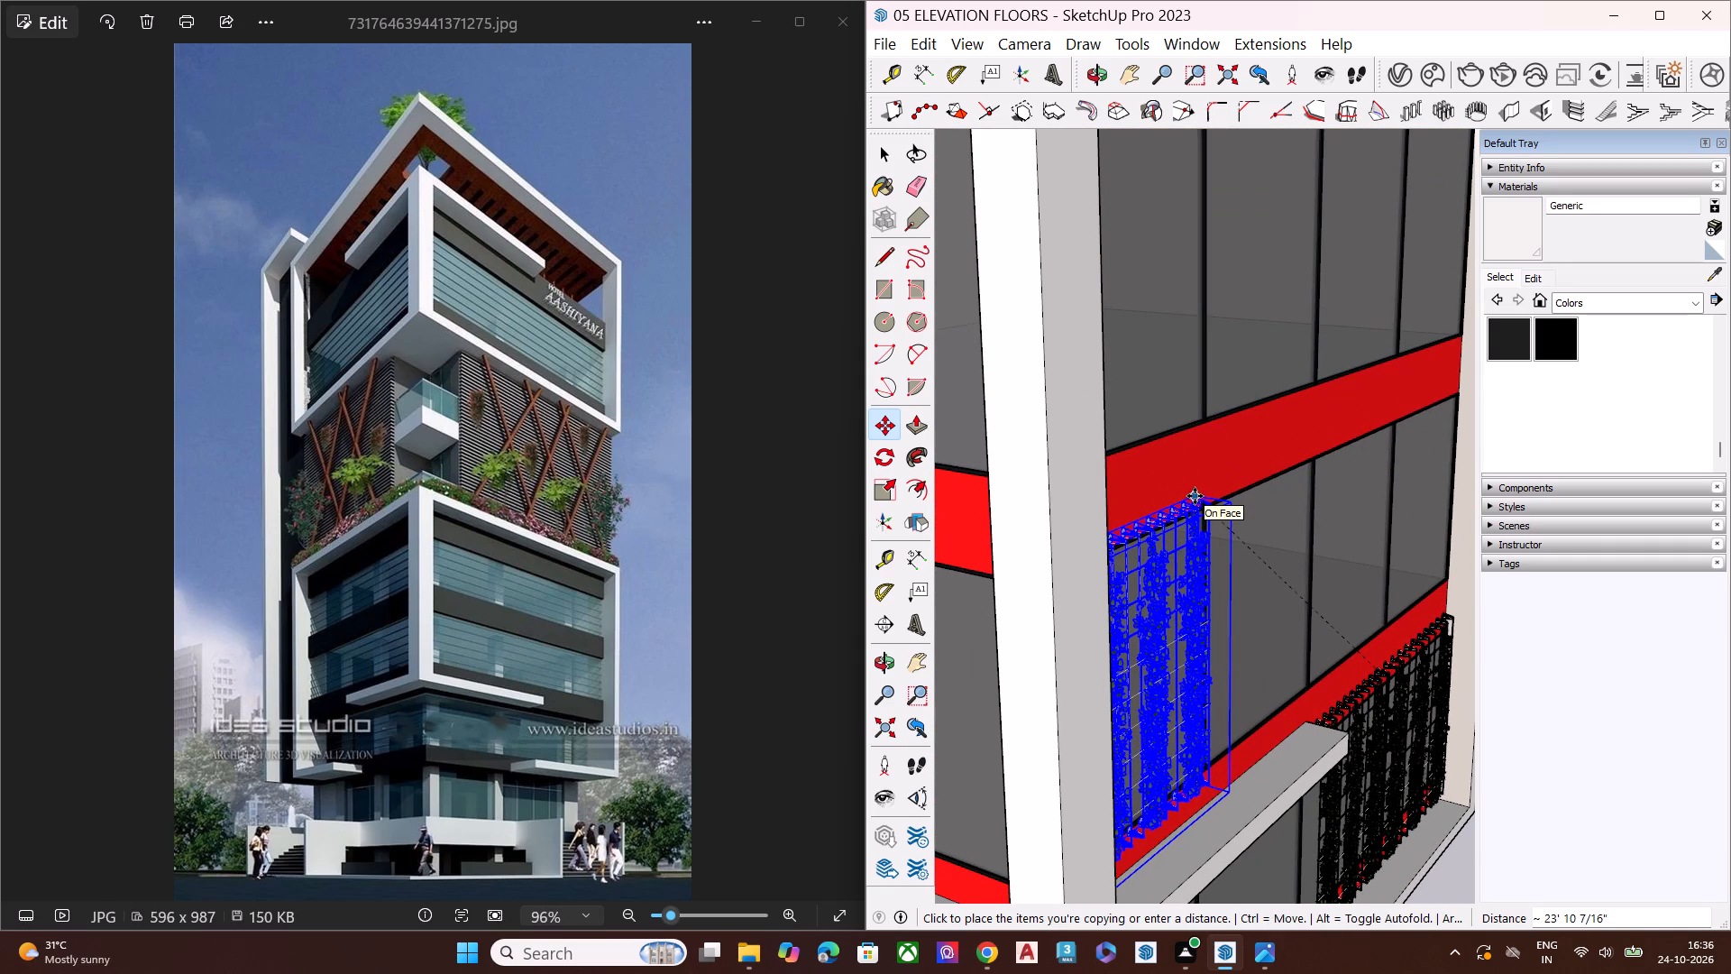
pyautogui.click(1195, 496)
# Scale the upper-floor plant copy's width to about 0.90 from the side away from the corner column.
pyautogui.moveTo(1232, 554); pyautogui.dragTo(1037, 492, button='middle')
pyautogui.scroll(1, 1053, 493)
pyautogui.scroll(-8, 1369, 443)
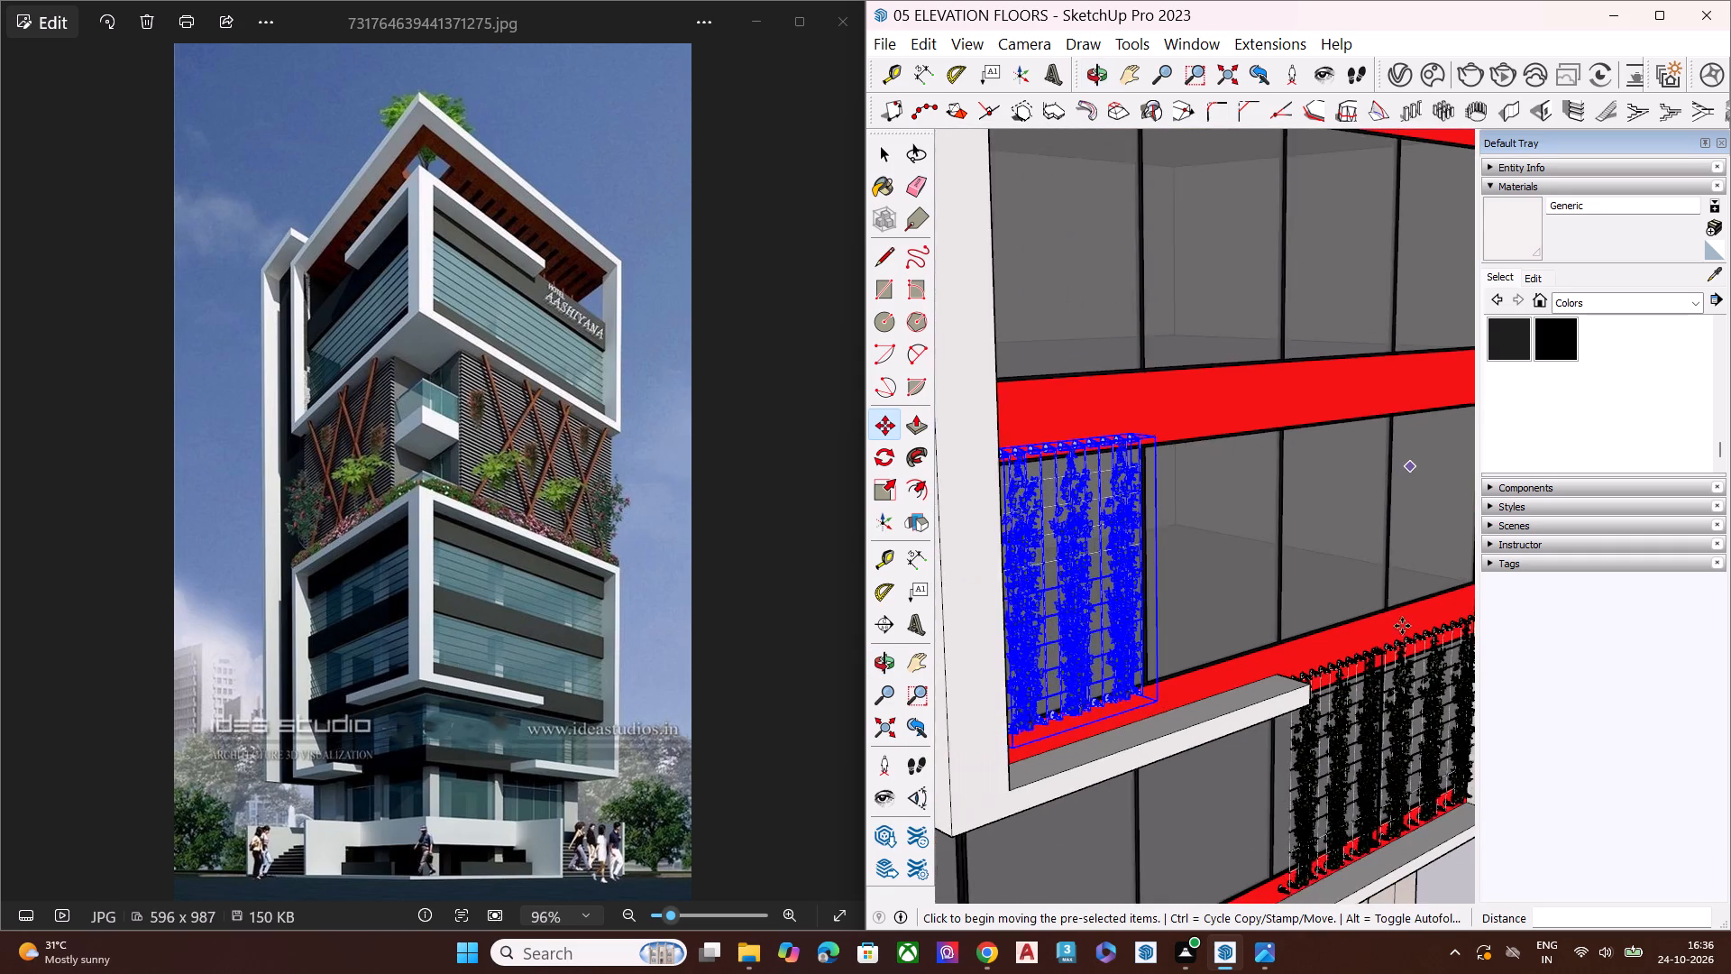
pyautogui.moveTo(1346, 668); pyautogui.dragTo(1042, 664, button='middle')
pyautogui.scroll(-9, 1271, 432)
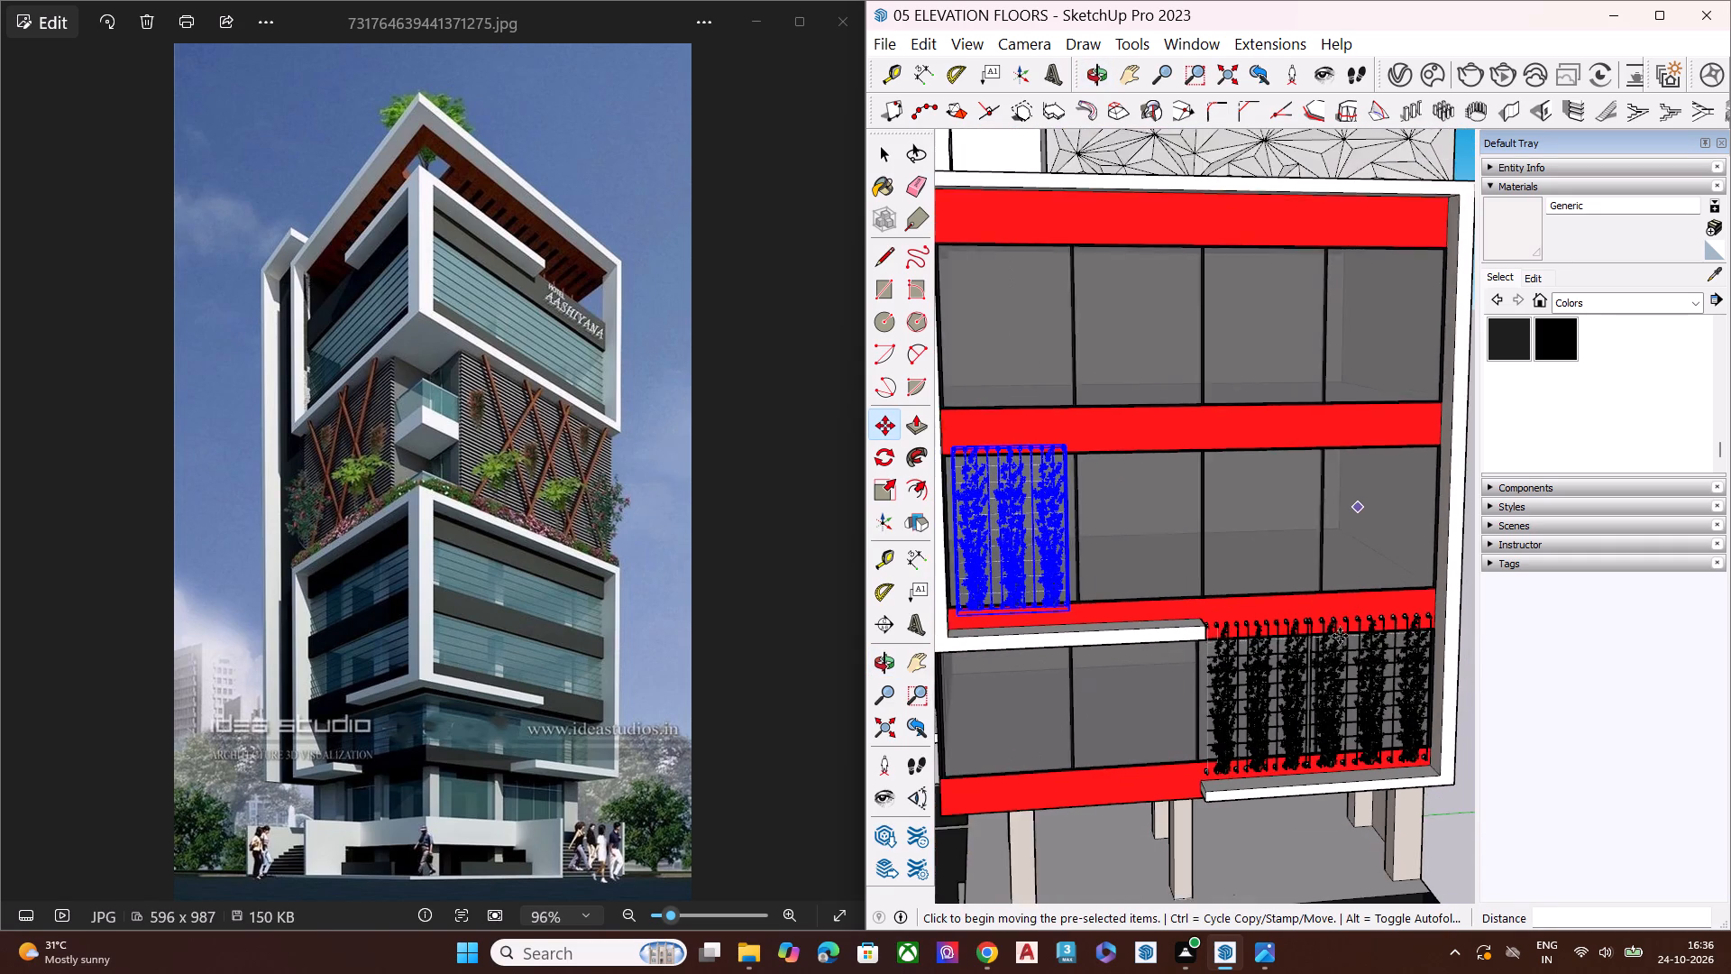
pyautogui.moveTo(1290, 668); pyautogui.dragTo(1159, 668, button='middle')
pyautogui.scroll(-8, 1354, 472)
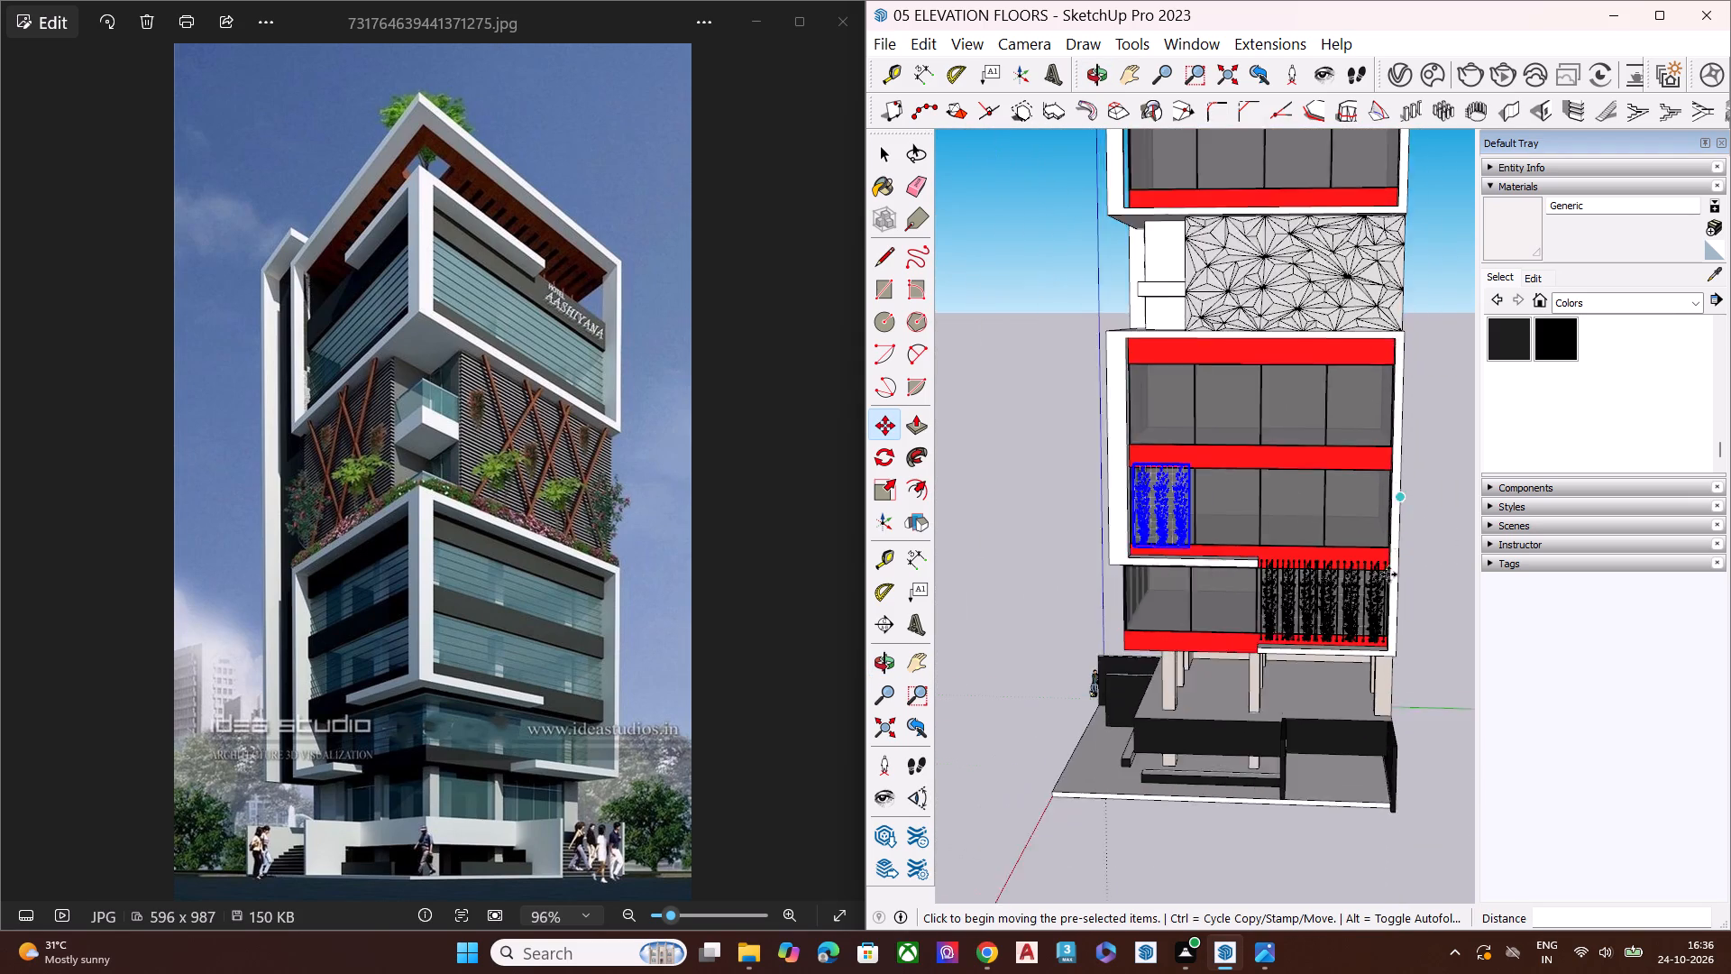
pyautogui.scroll(-1, 1388, 574)
pyautogui.moveTo(1282, 612); pyautogui.dragTo(1110, 575, button='middle')
pyautogui.scroll(10, 1088, 499)
pyautogui.scroll(8, 1378, 490)
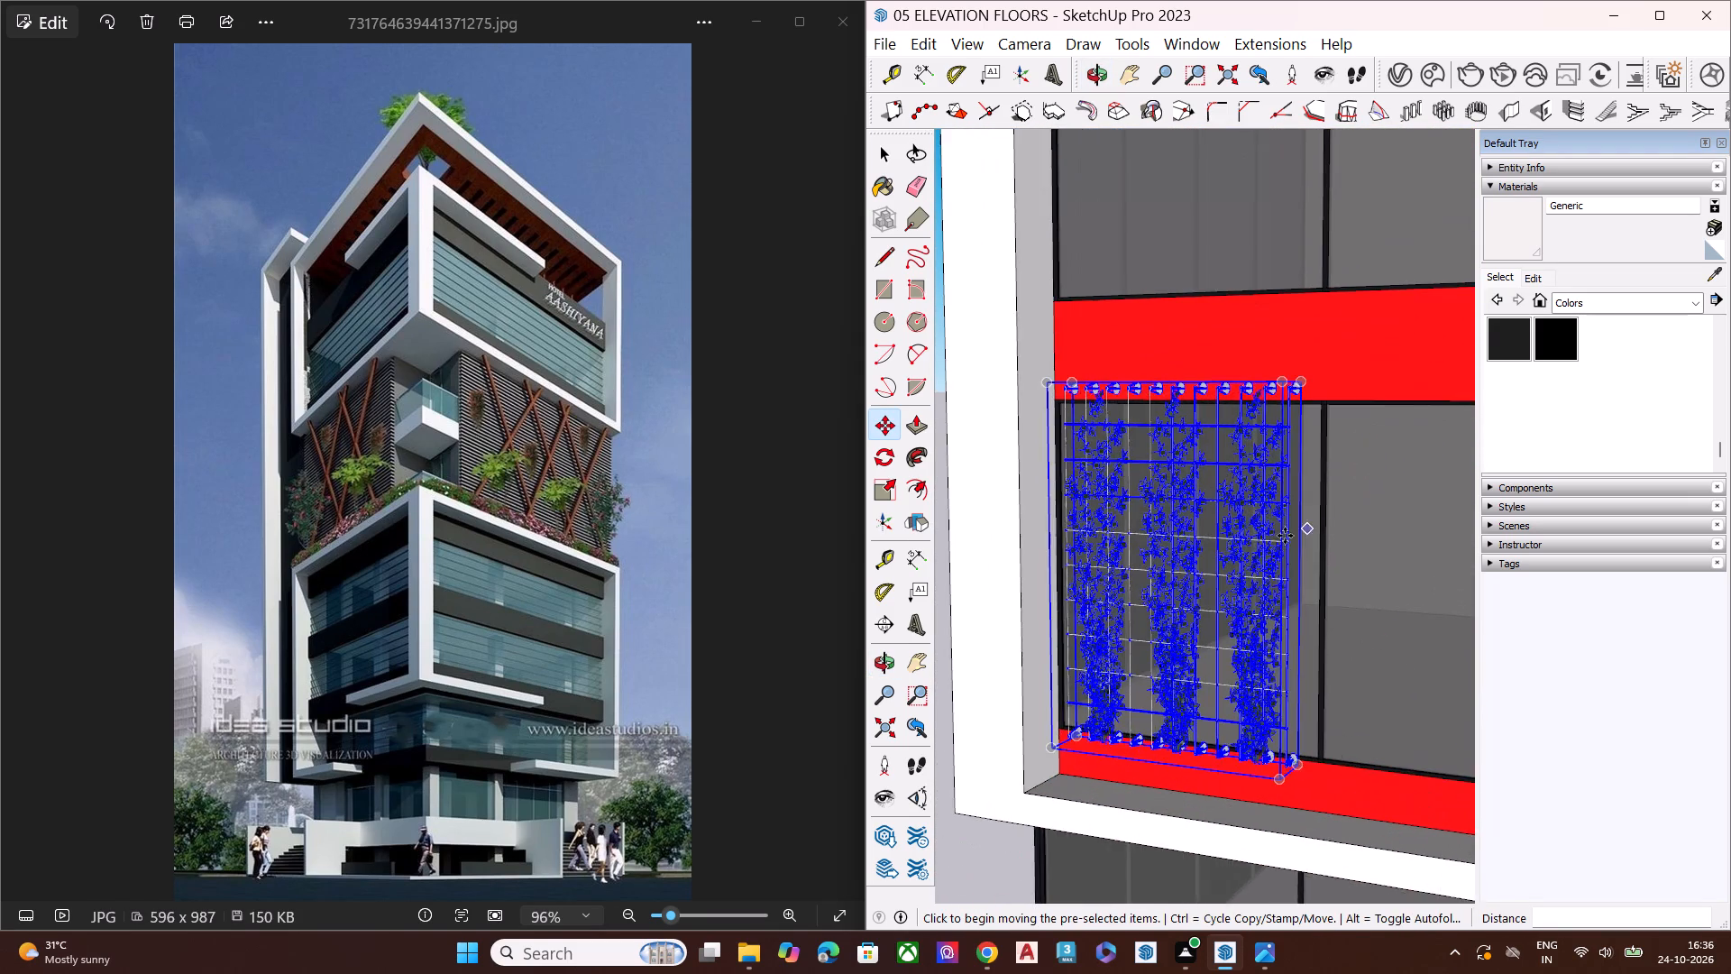
pyautogui.scroll(4, 1241, 556)
pyautogui.press('s')
pyautogui.click(1314, 587)
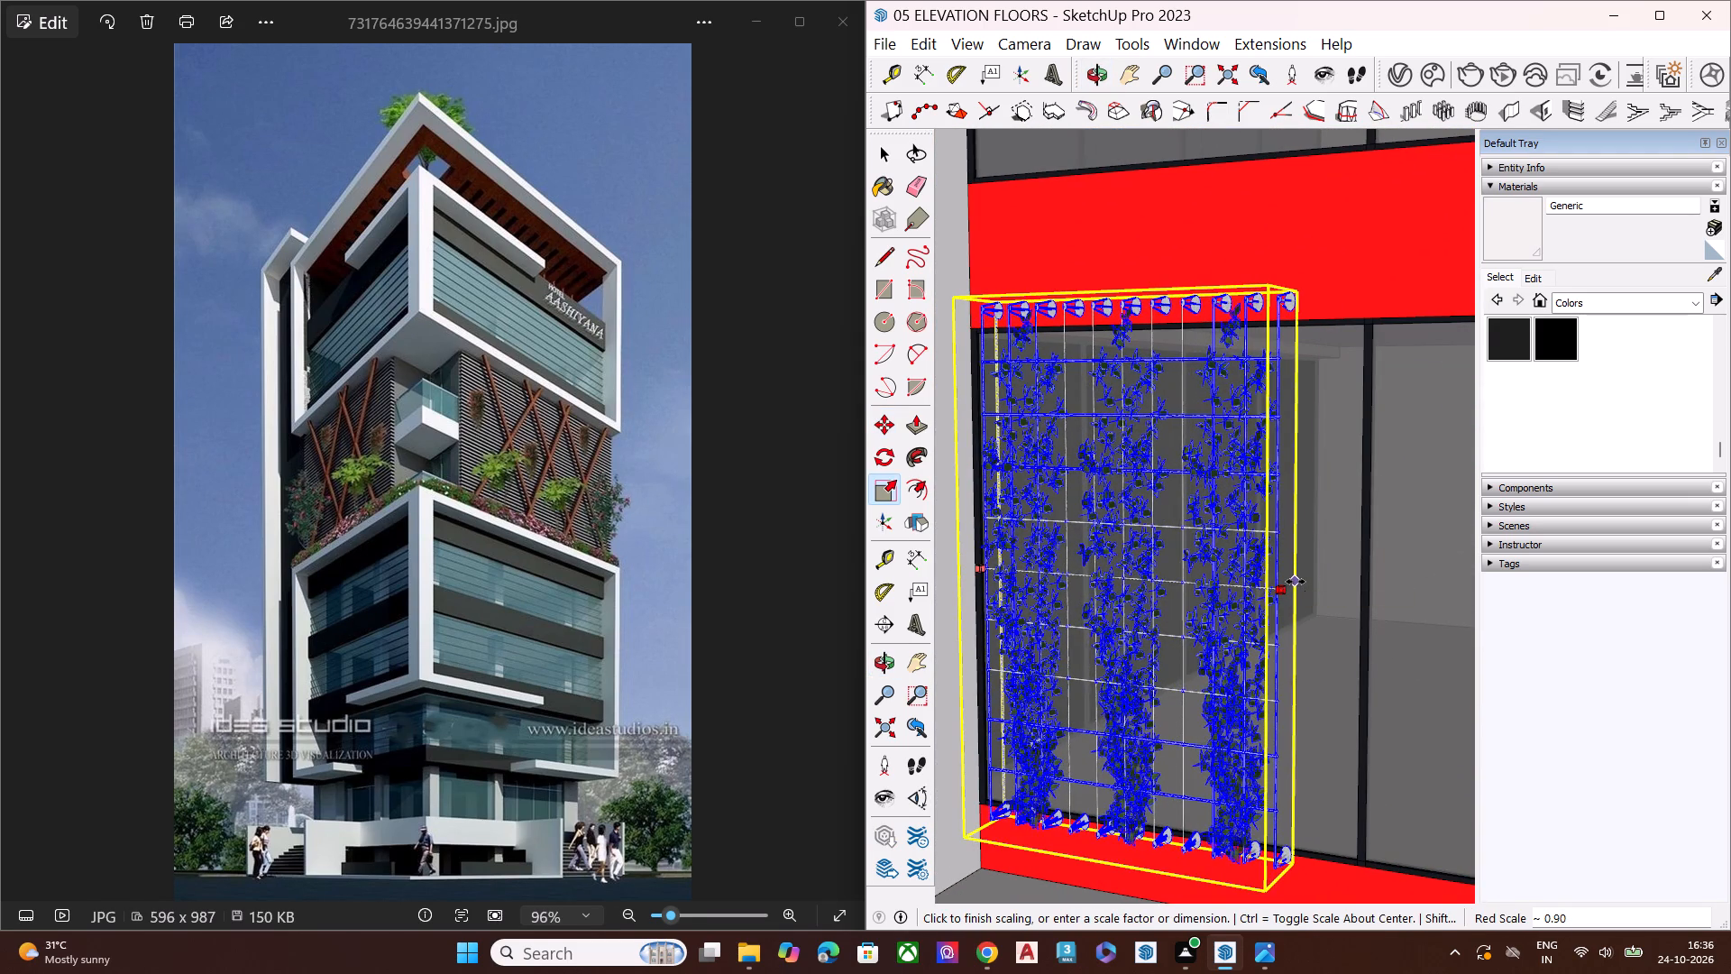
pyautogui.click(1296, 582)
pyautogui.scroll(-6, 1149, 466)
pyautogui.moveTo(1193, 565); pyautogui.dragTo(1185, 477, button='middle')
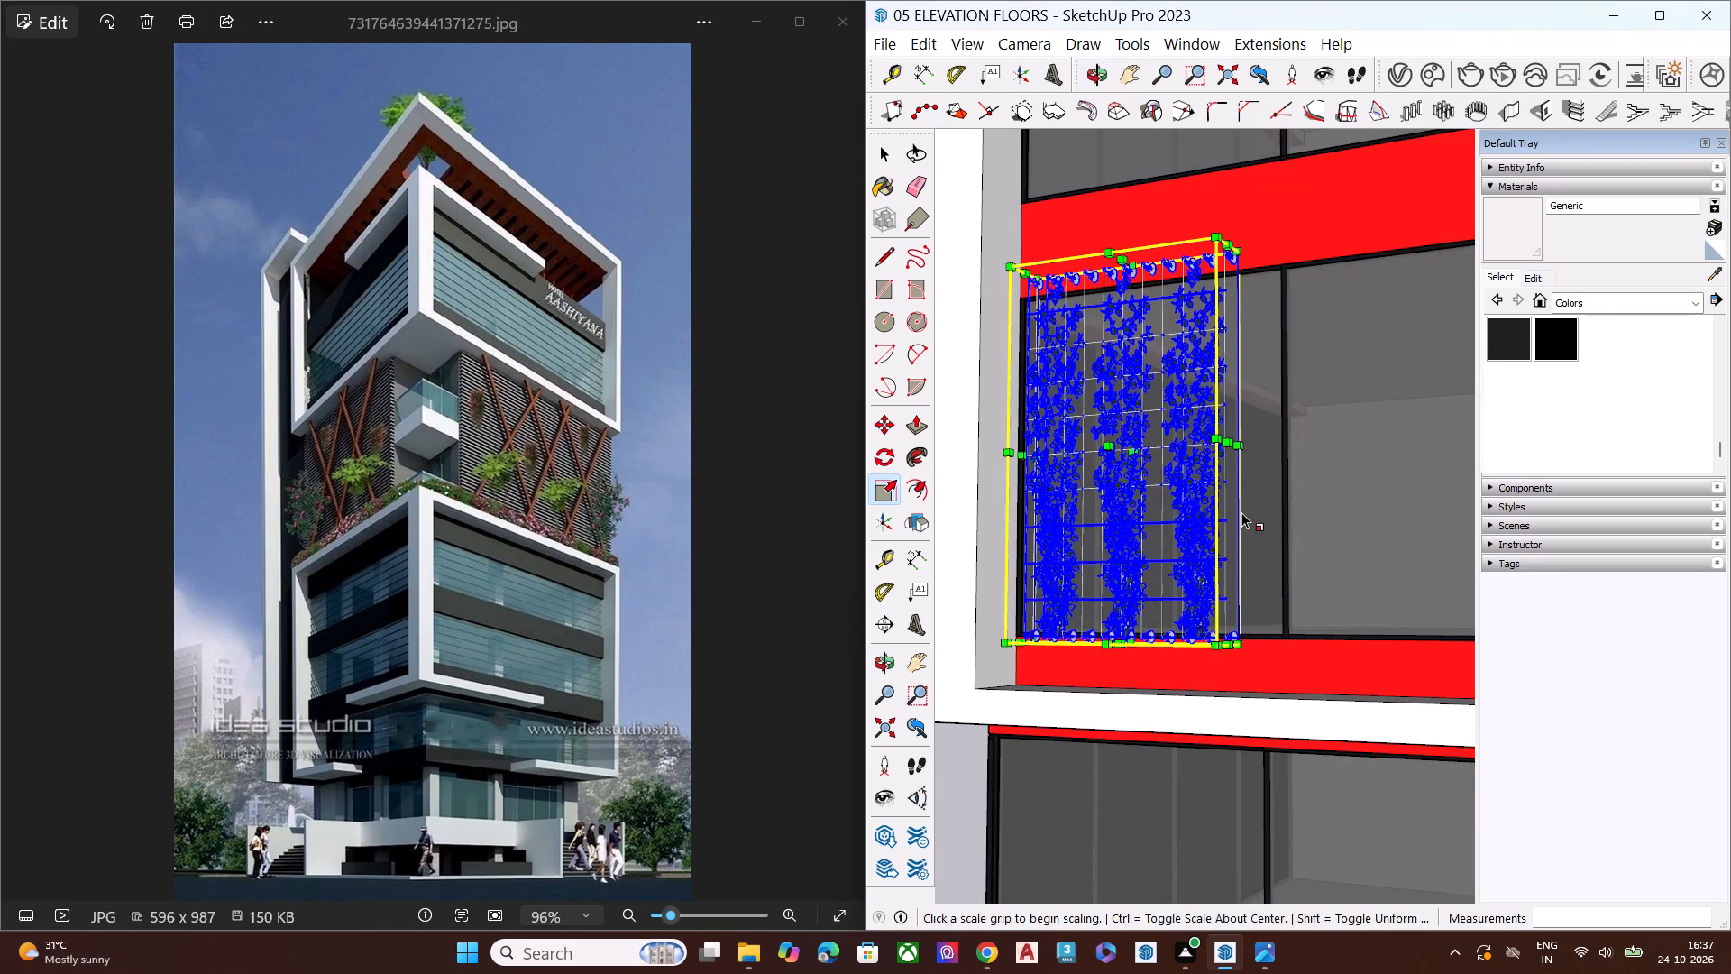
# Move the upper-floor plant copy about 2 7/16" down from its top corner on the red band.
pyautogui.moveTo(1241, 512); pyautogui.dragTo(1207, 530, button='middle')
pyautogui.press('m')
pyautogui.scroll(9, 1214, 289)
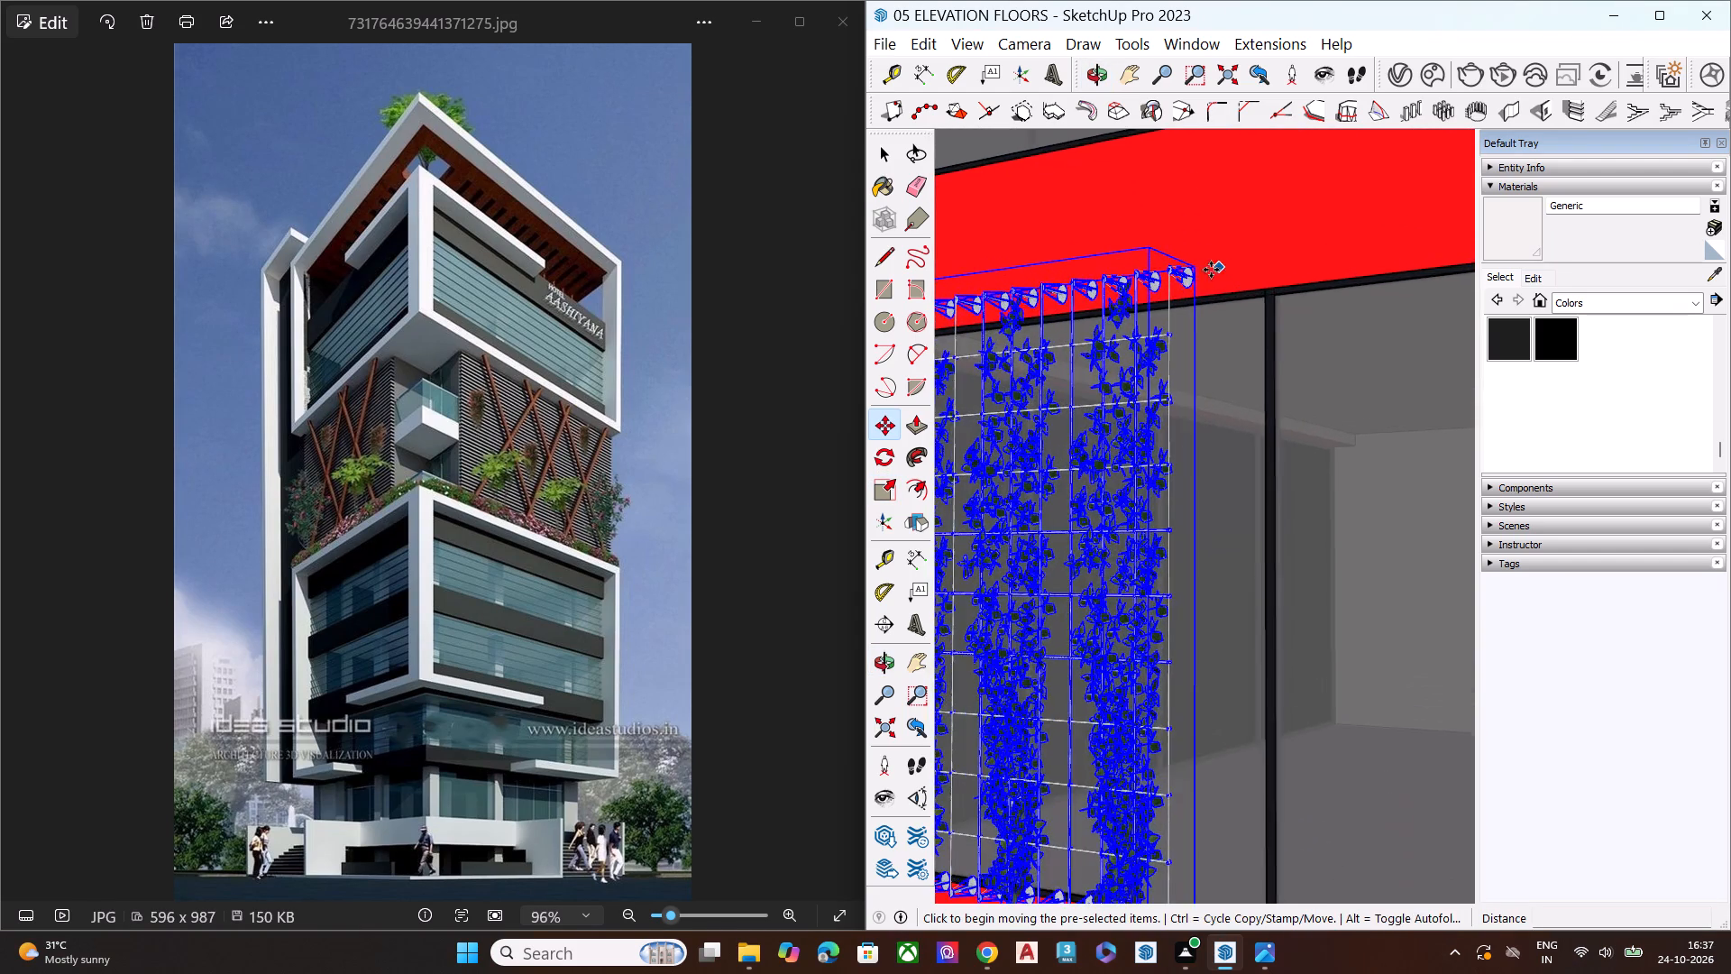
pyautogui.scroll(5, 1204, 265)
pyautogui.click(1194, 263)
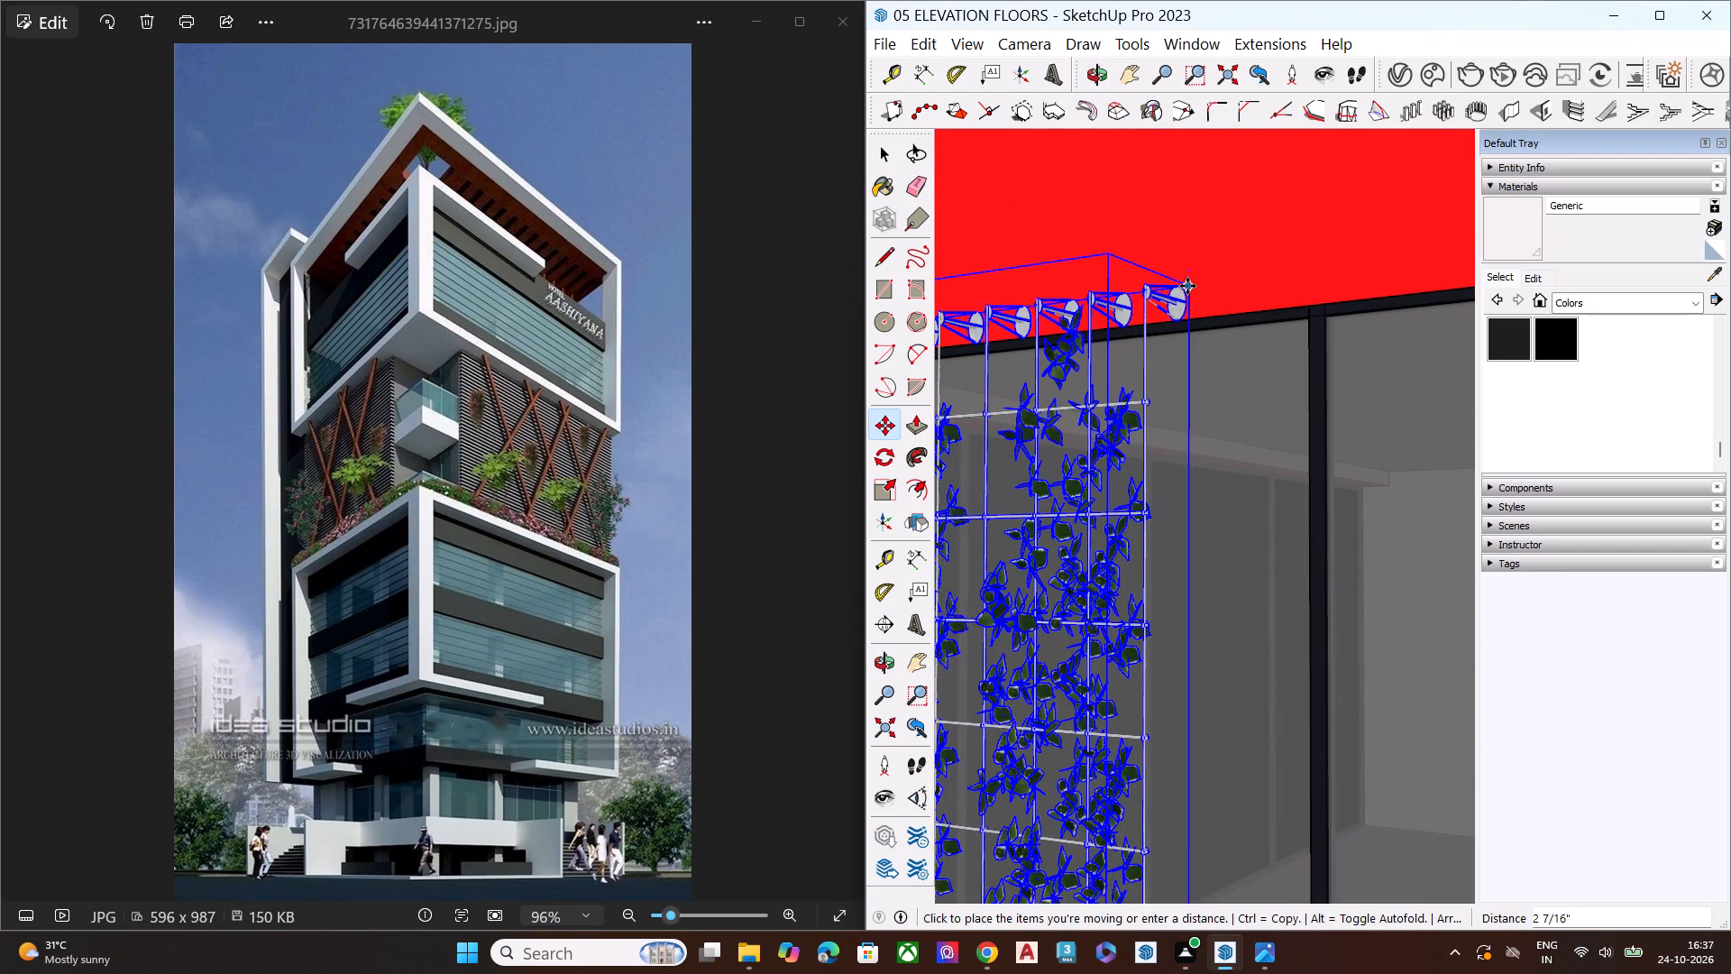
pyautogui.click(1187, 280)
pyautogui.press('space')
pyautogui.scroll(-14, 1247, 280)
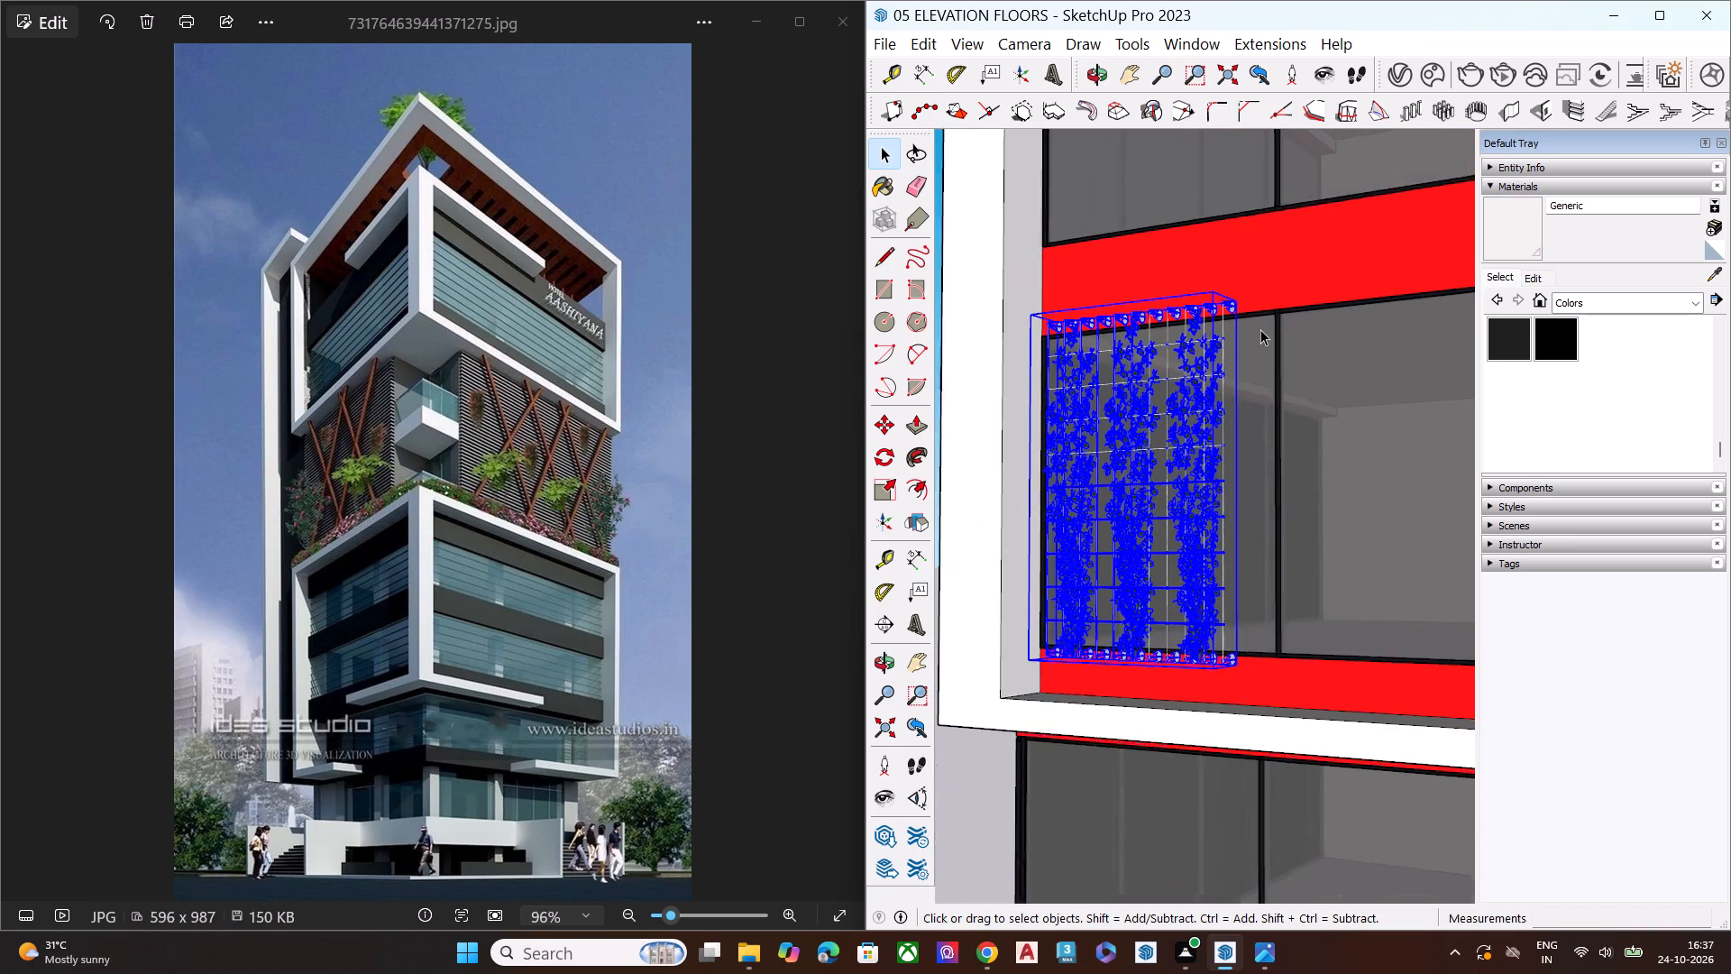
# Scale the upper-floor plant copy's height to about 1.02 from its bottom edge over the lower red band.
pyautogui.scroll(6, 1169, 637)
pyautogui.press('s')
pyautogui.scroll(6, 1191, 650)
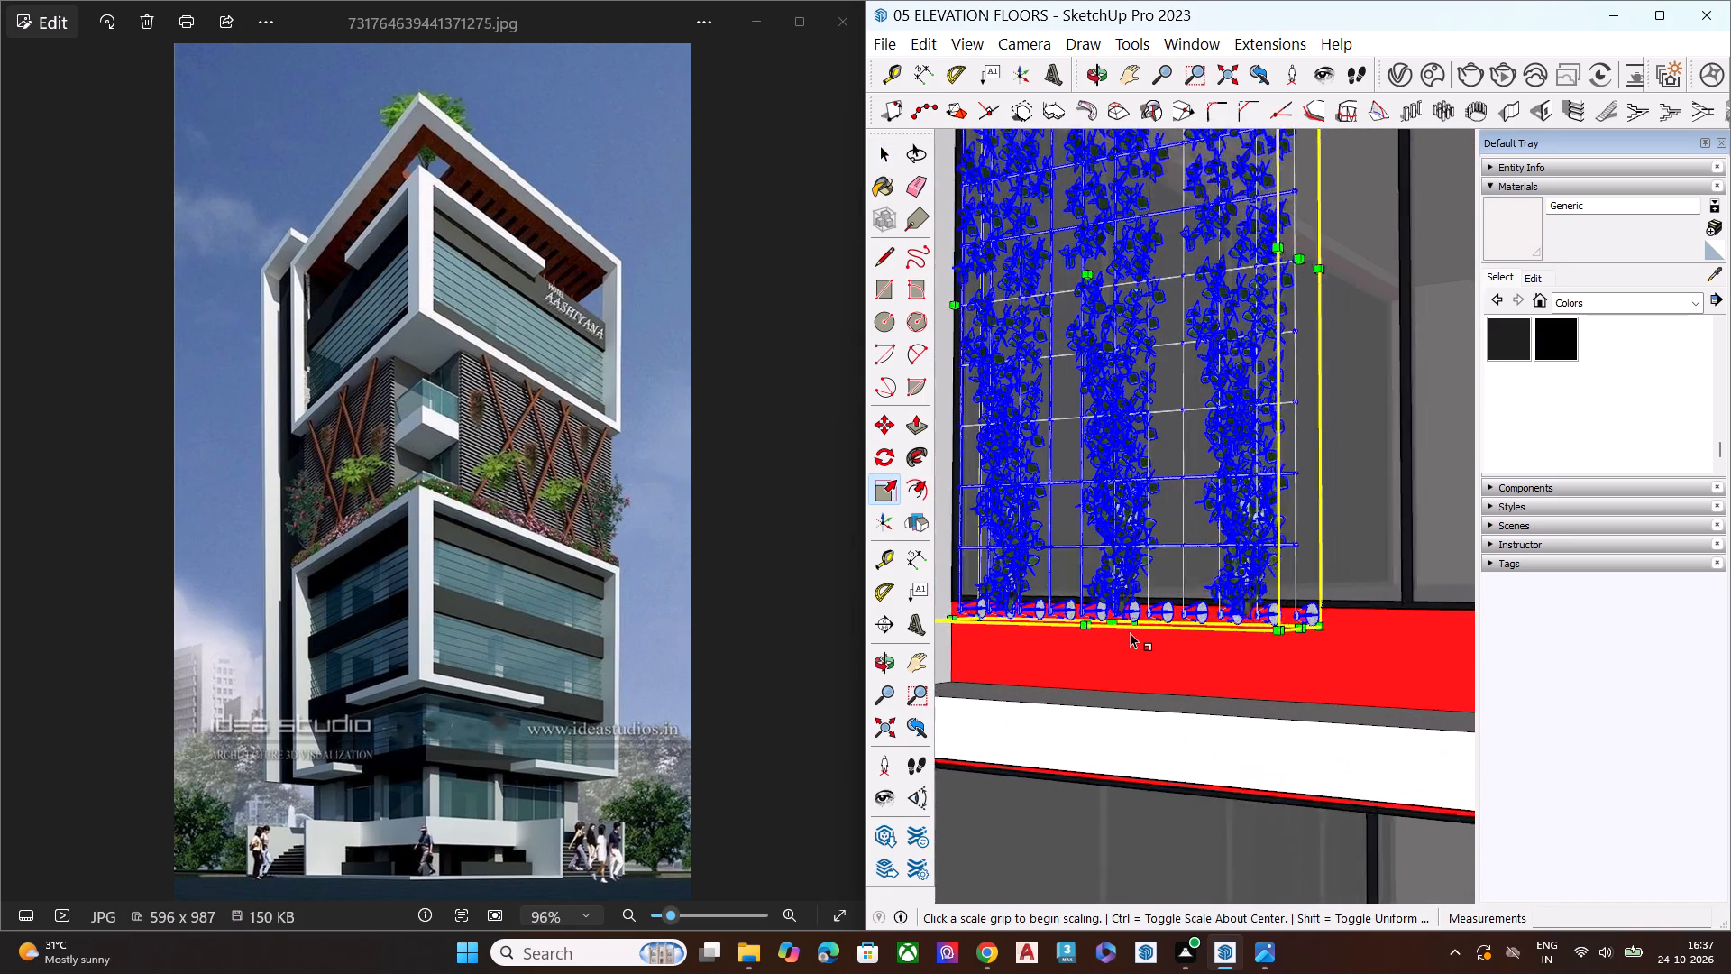
pyautogui.scroll(1, 1130, 632)
pyautogui.click(1105, 620)
pyautogui.click(1102, 638)
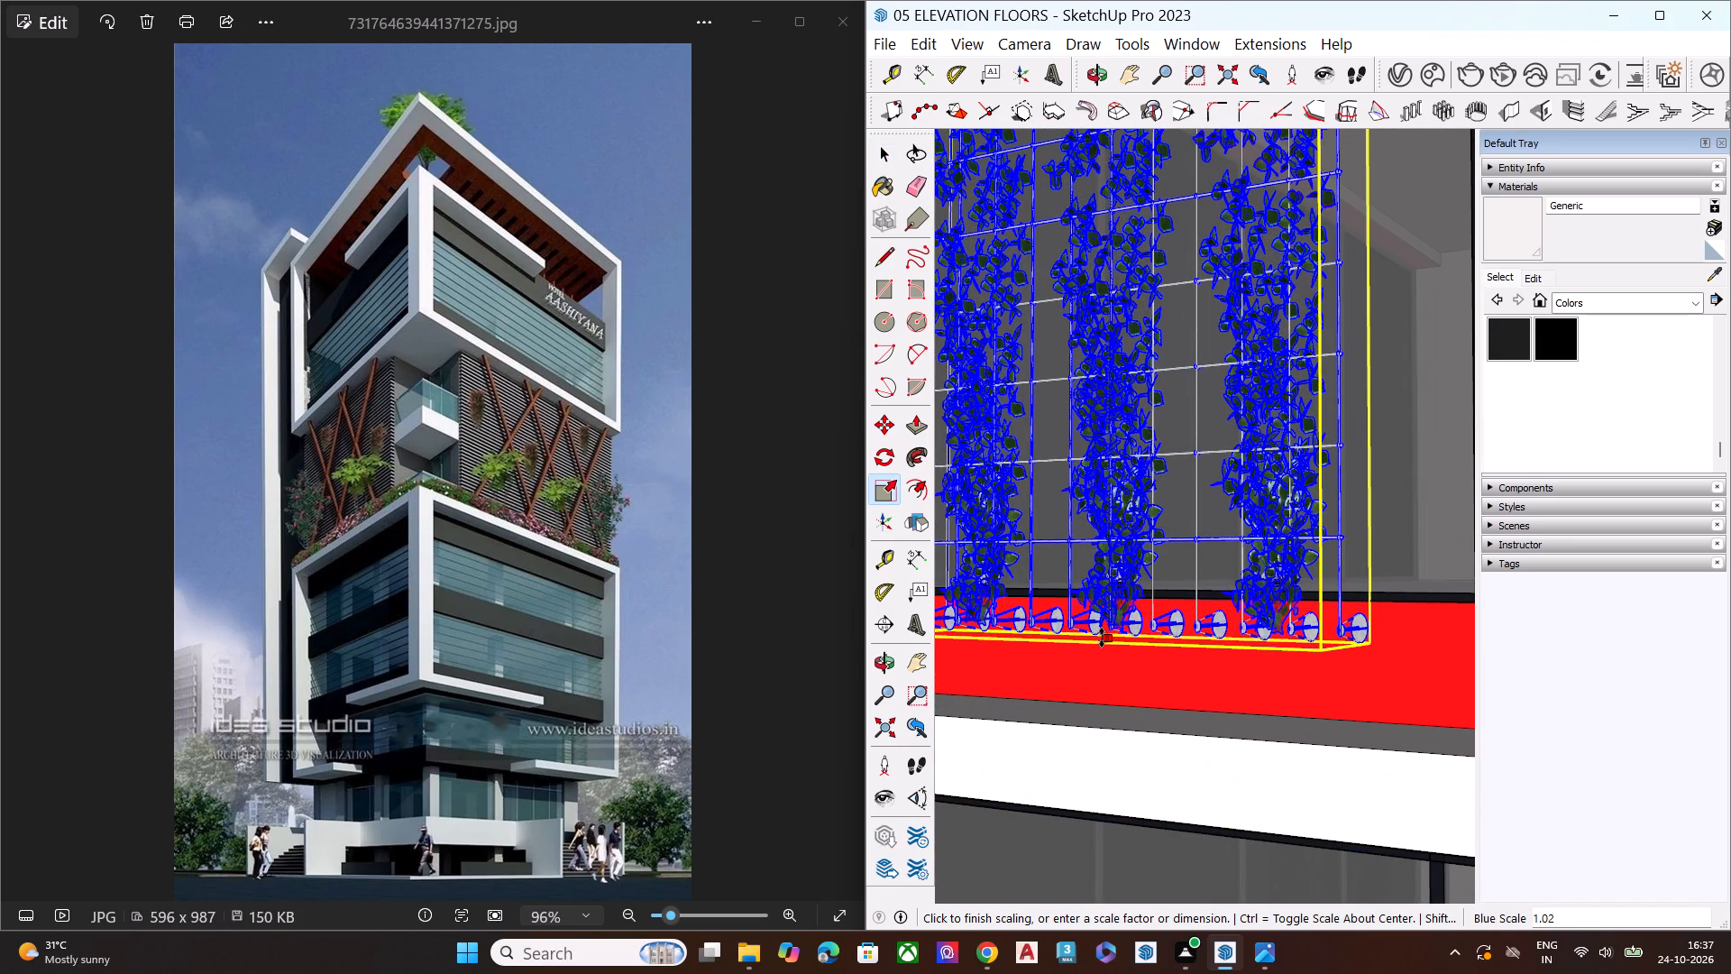
pyautogui.press('space')
pyautogui.scroll(-1, 1212, 568)
pyautogui.scroll(1, 1214, 568)
pyautogui.scroll(-14, 1214, 568)
pyautogui.click(968, 616)
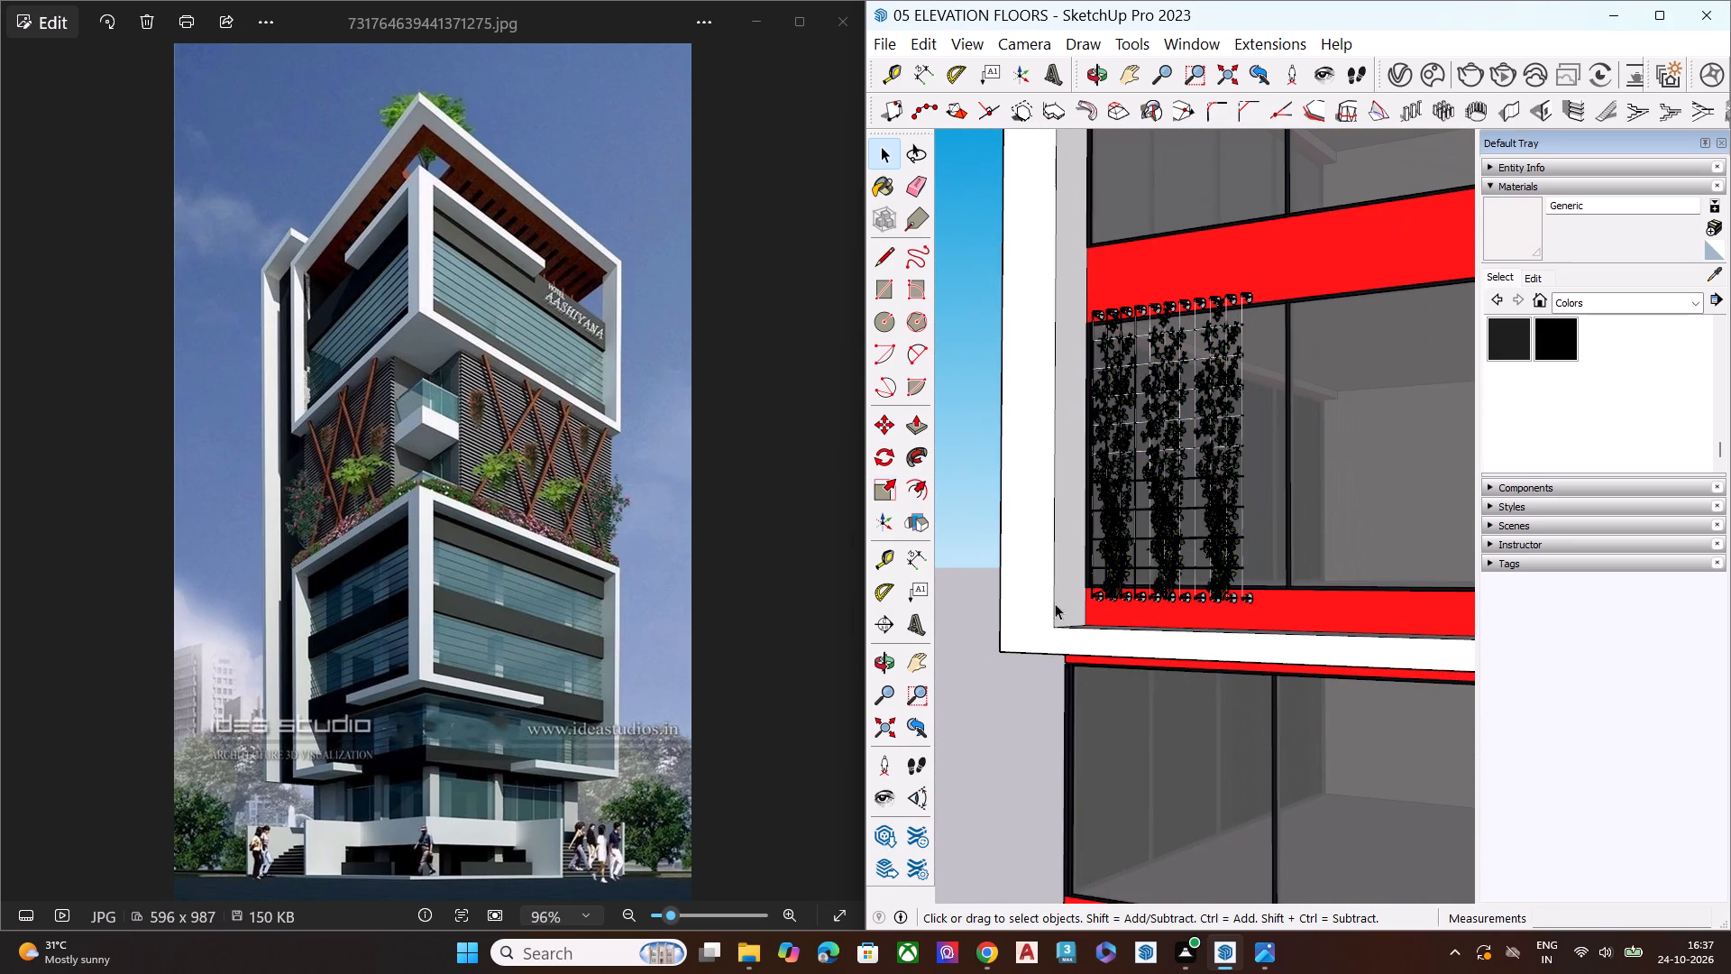
# Examine the hanging plants on the upper and lower floors across the tower's façades against the reference image.
pyautogui.moveTo(1200, 435); pyautogui.dragTo(1290, 553, button='middle')
pyautogui.scroll(-9, 1048, 427)
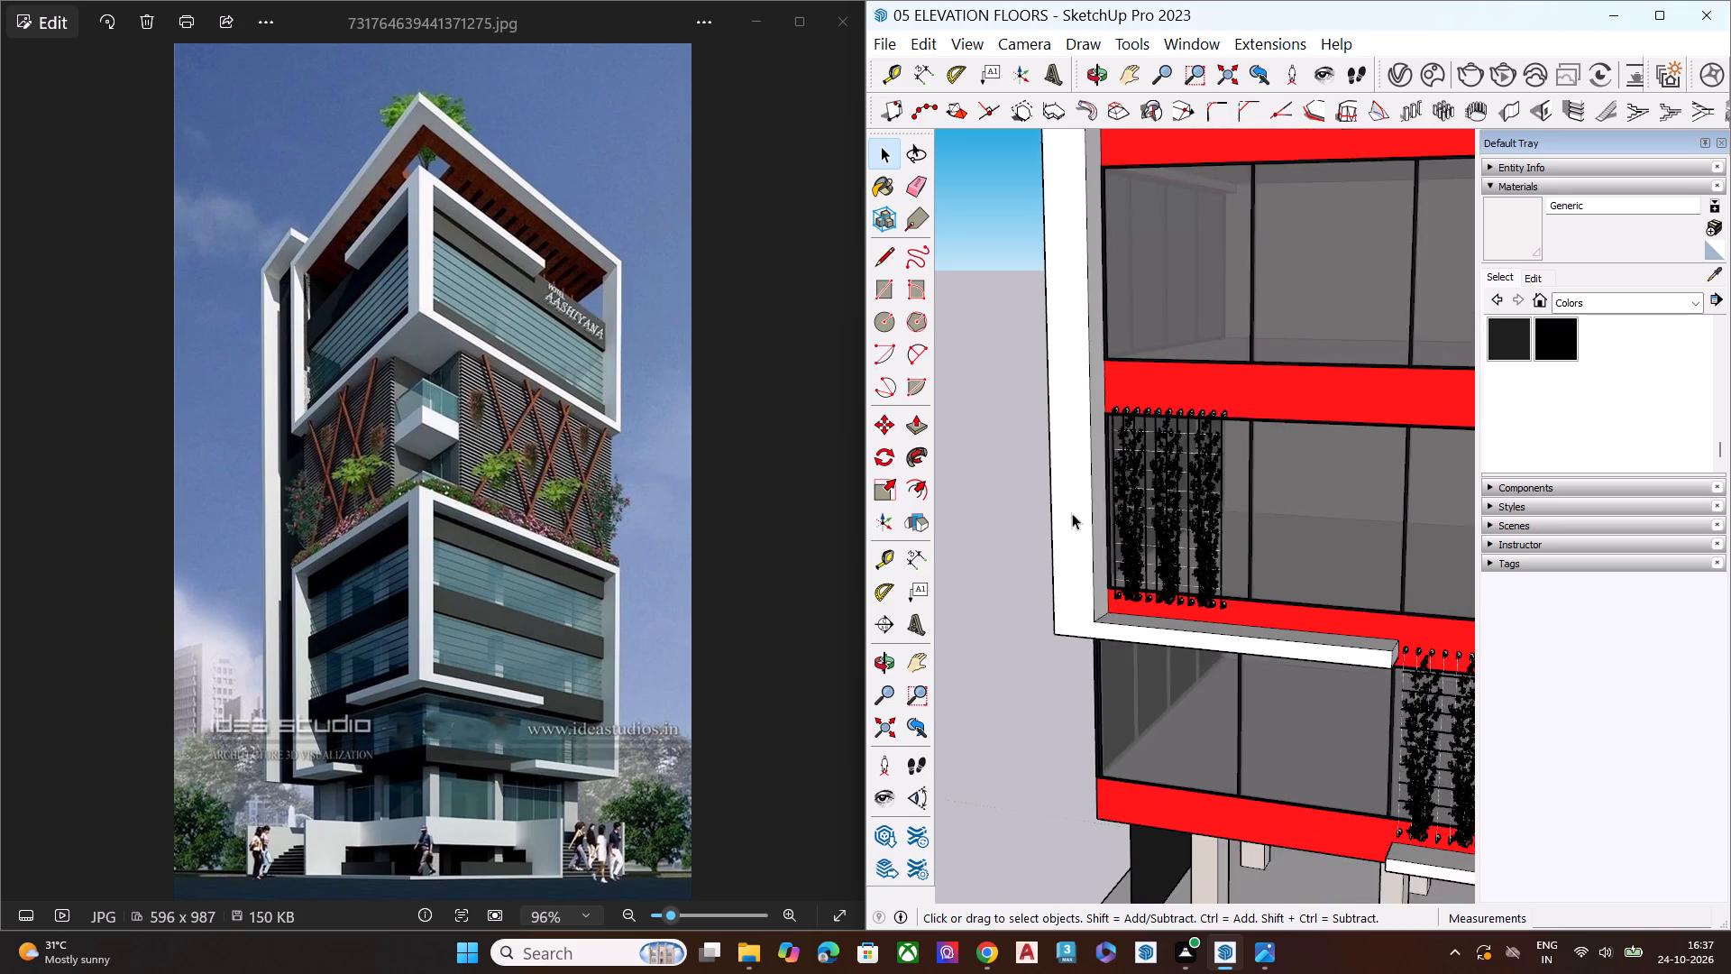
pyautogui.moveTo(1129, 535); pyautogui.dragTo(1392, 553, button='middle')
pyautogui.scroll(1, 1375, 540)
pyautogui.scroll(-2, 1155, 497)
pyautogui.scroll(1, 1124, 509)
pyautogui.scroll(-6, 1117, 512)
pyautogui.moveTo(1266, 629); pyautogui.dragTo(1282, 629, button='middle')
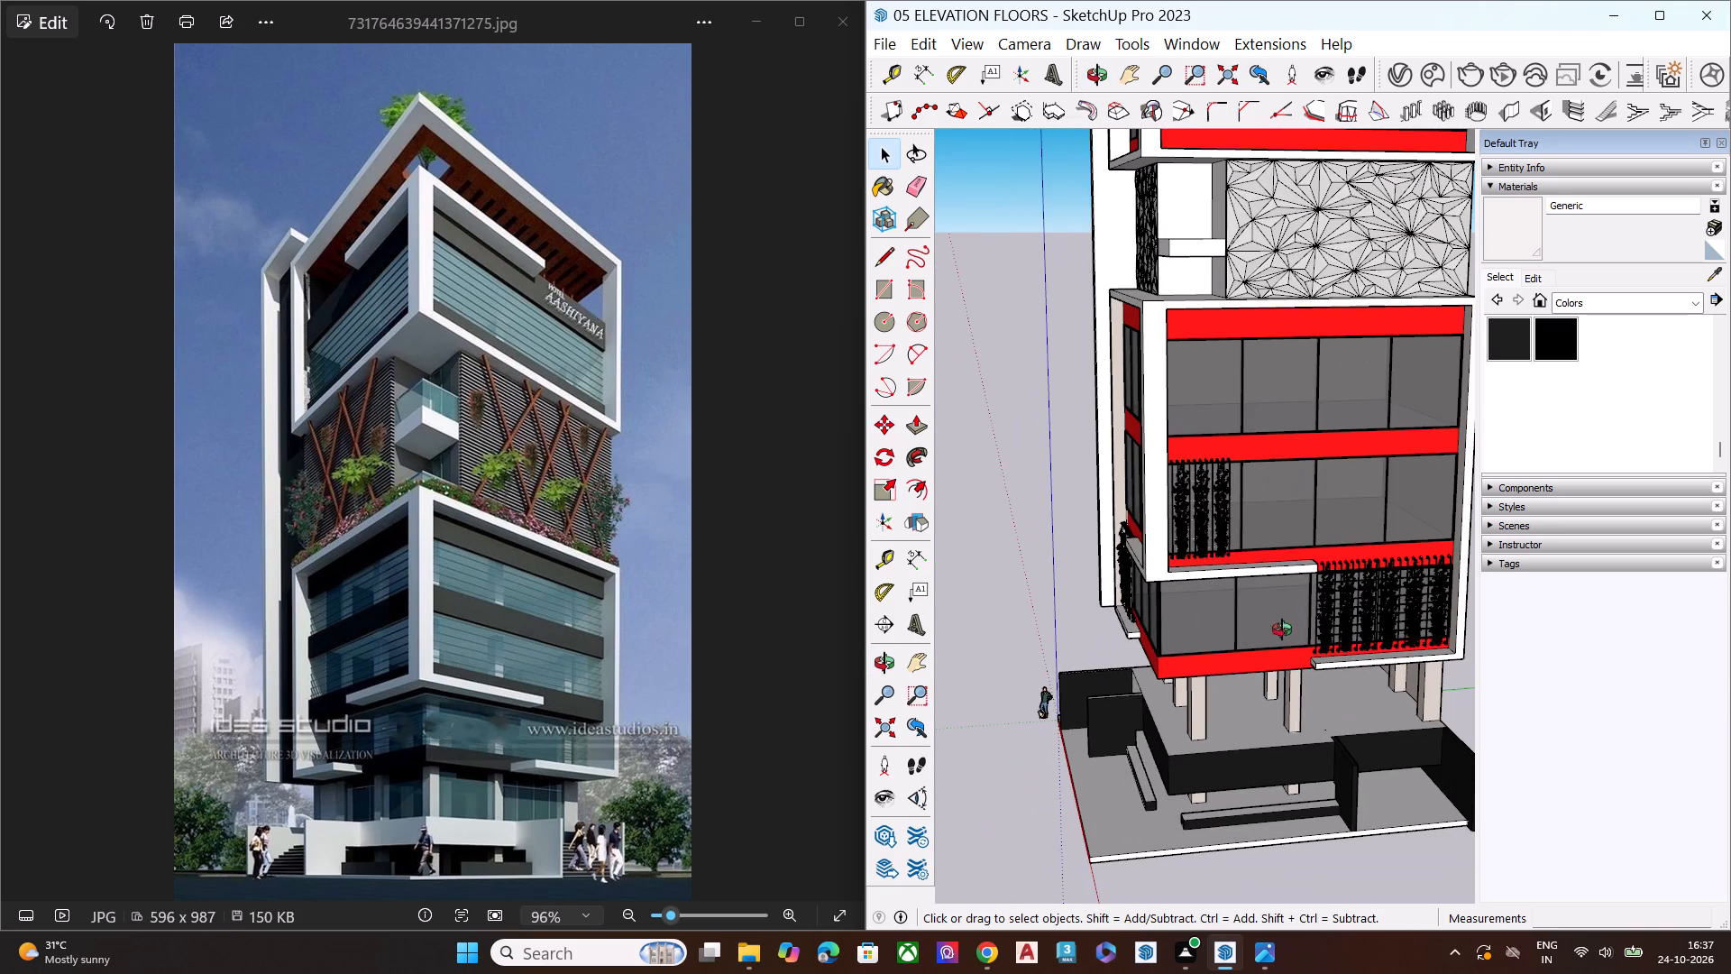
pyautogui.moveTo(1282, 629); pyautogui.dragTo(1393, 616, button='middle')
pyautogui.scroll(1, 1377, 587)
pyautogui.scroll(-7, 1209, 465)
pyautogui.moveTo(1373, 468); pyautogui.dragTo(1392, 403, button='middle')
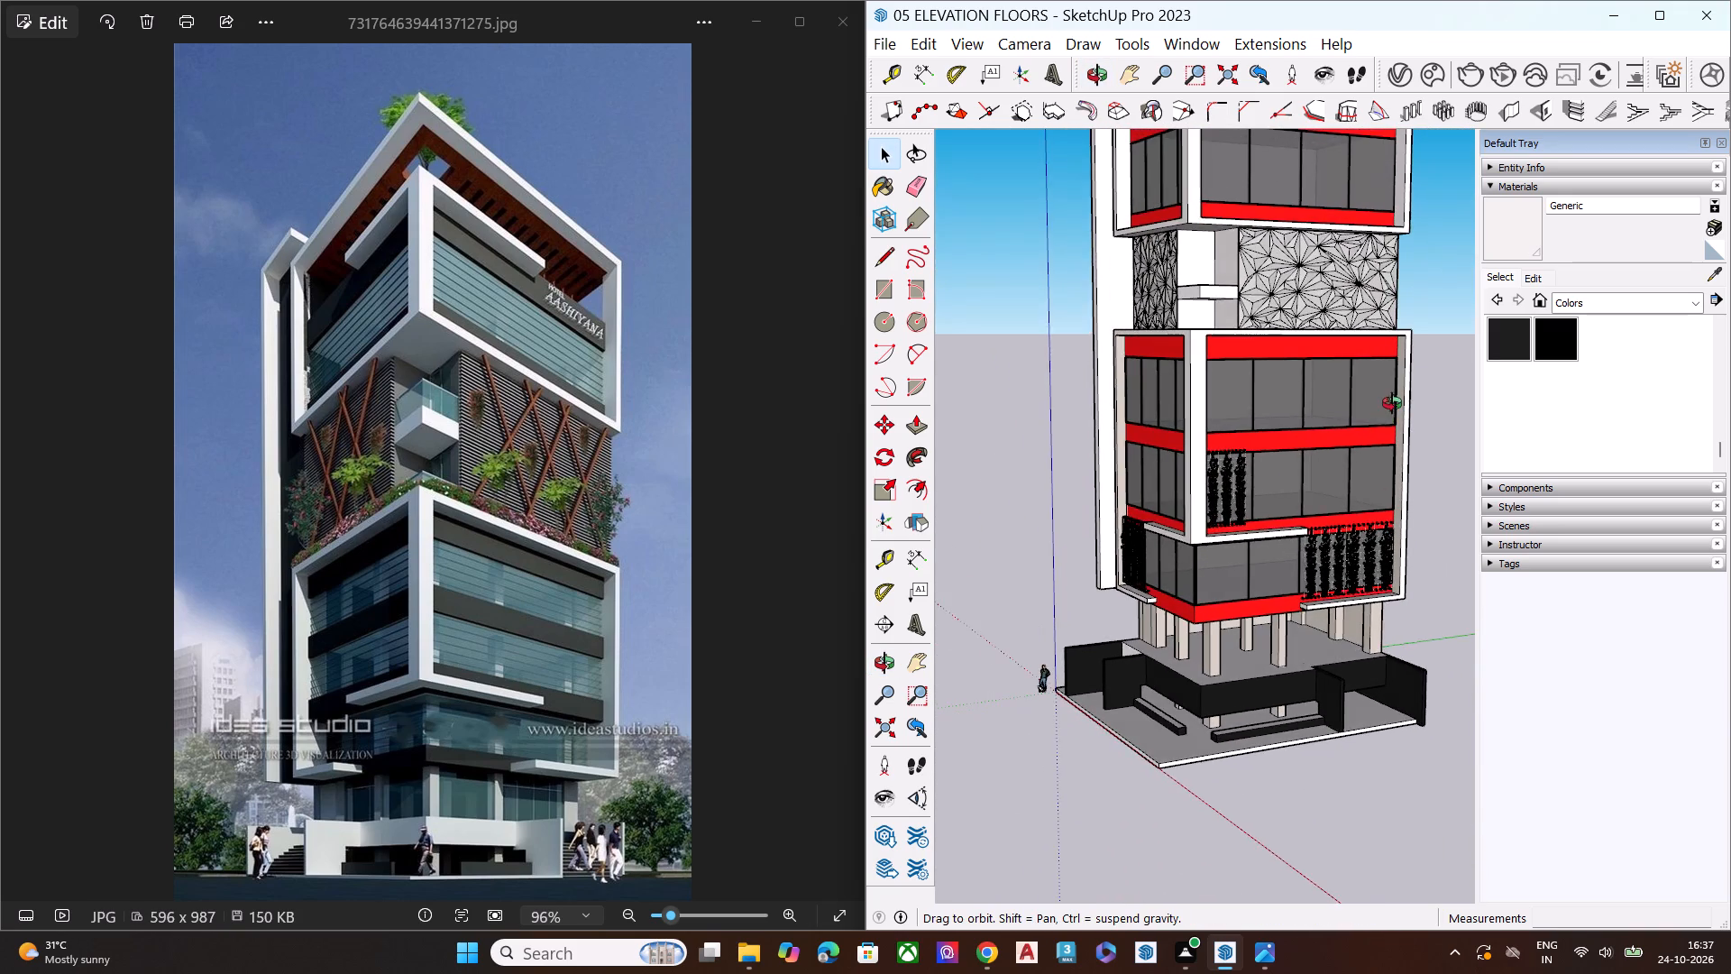
pyautogui.moveTo(1392, 403); pyautogui.dragTo(1409, 375, button='middle')
pyautogui.scroll(10, 1378, 499)
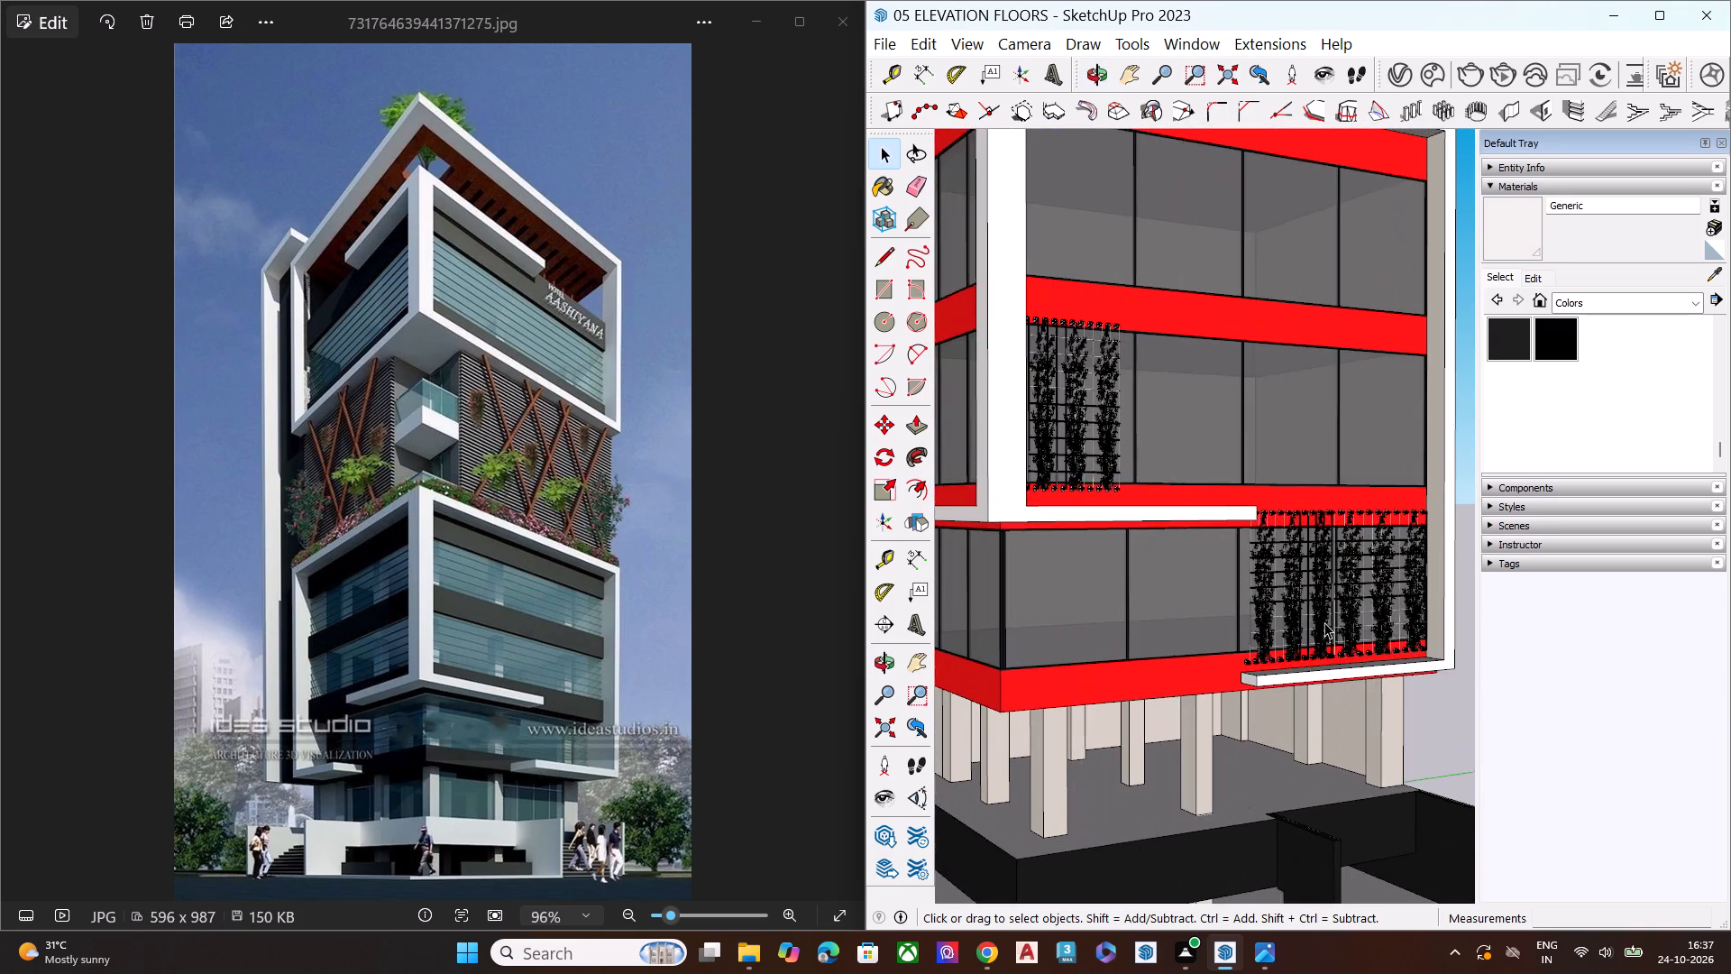
pyautogui.scroll(11, 1323, 622)
pyautogui.scroll(7, 1244, 529)
pyautogui.scroll(-4, 1236, 530)
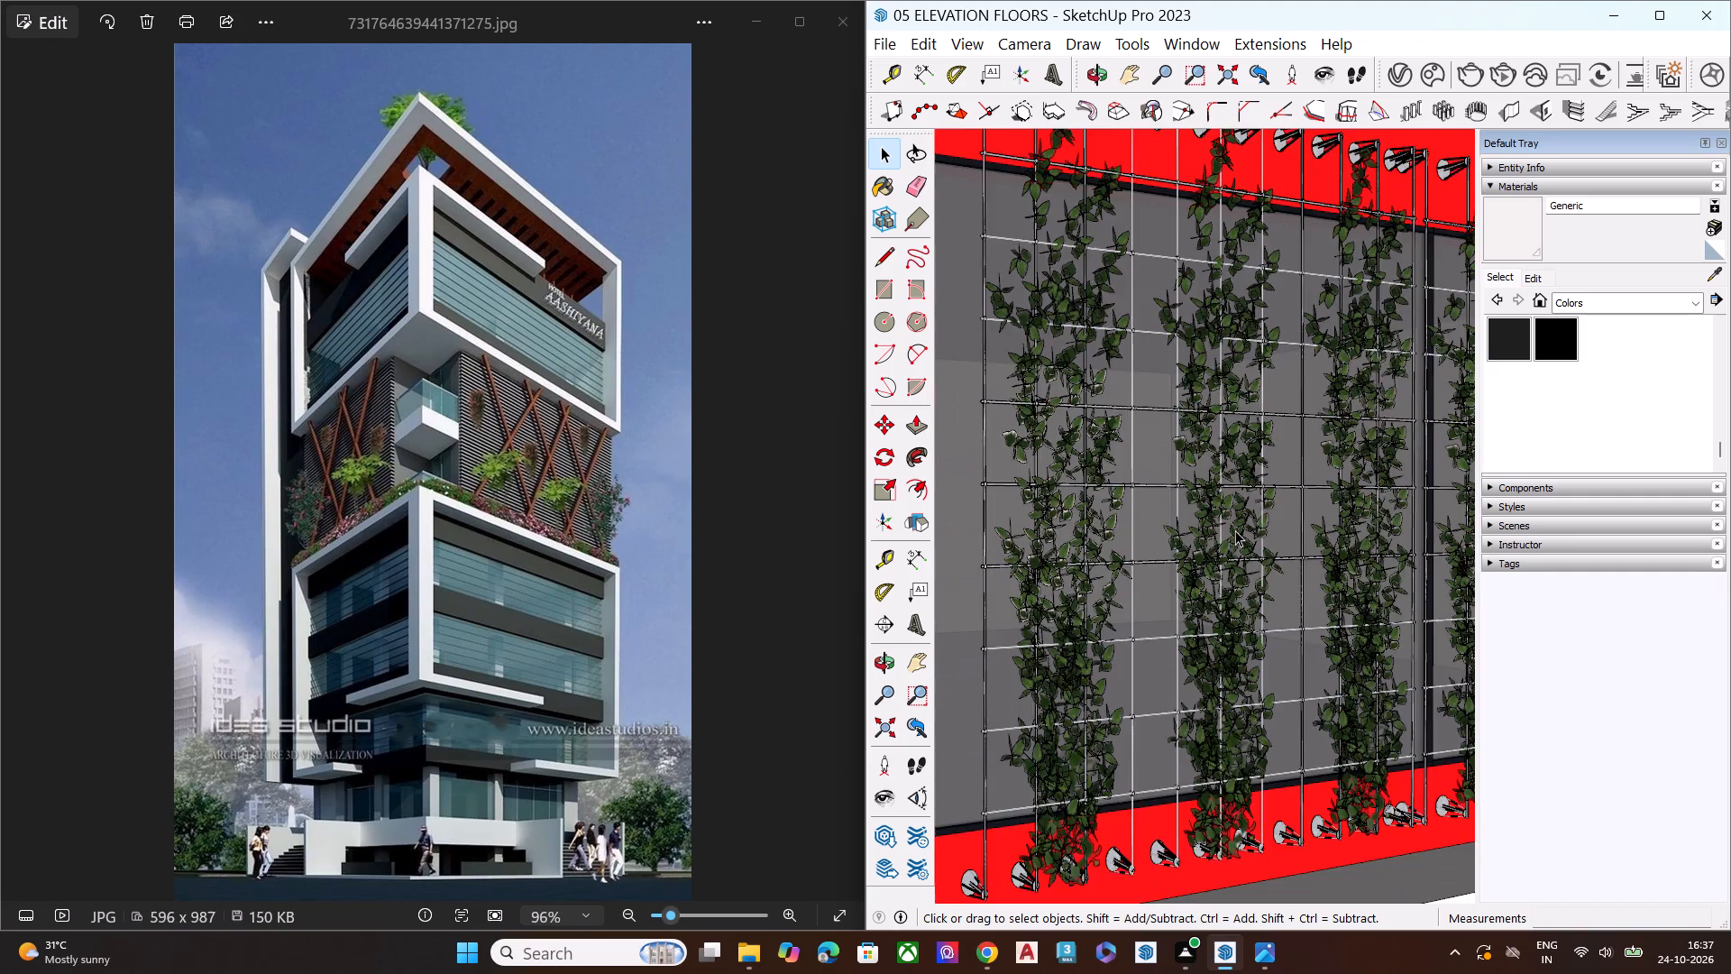
pyautogui.scroll(-5, 1235, 530)
pyautogui.scroll(-9, 1313, 543)
pyautogui.moveTo(1323, 580); pyautogui.dragTo(1273, 618, button='middle')
pyautogui.scroll(1, 1272, 613)
pyautogui.scroll(-7, 1217, 546)
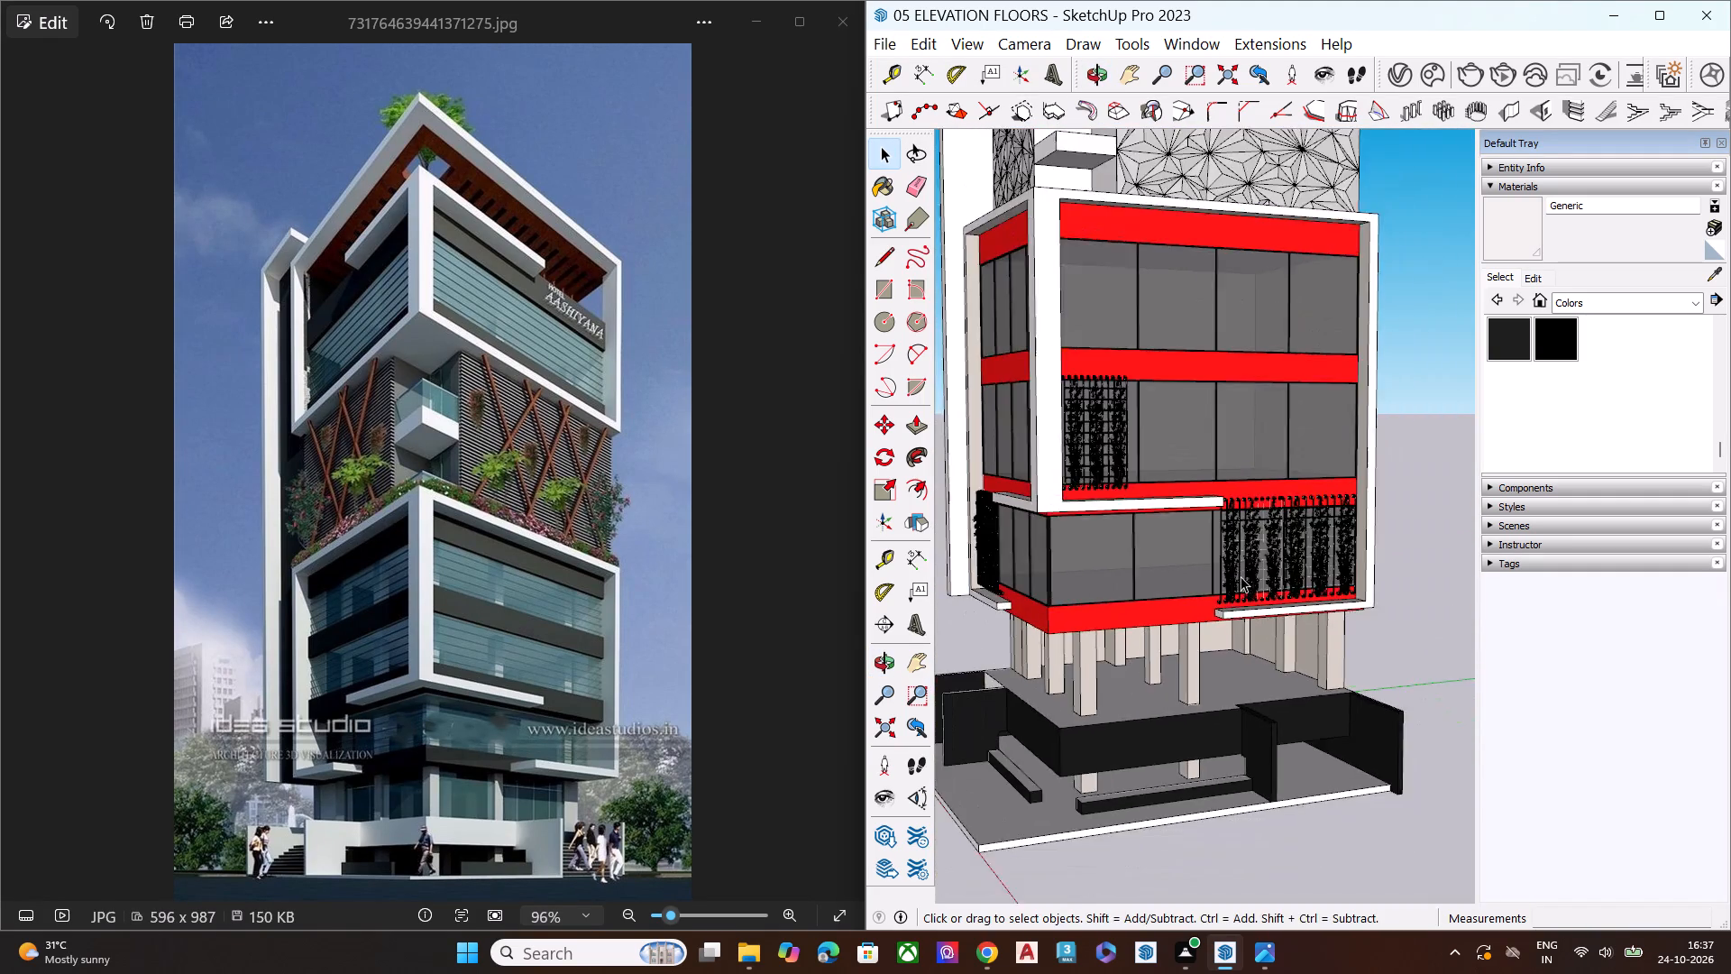
# Copy the upper-floor hanging plant about 7' 10 3/4" sideways along the red band, directly beside the original and away from the corner column.
pyautogui.moveTo(1241, 581); pyautogui.dragTo(993, 620, button='middle')
pyautogui.scroll(2, 989, 574)
pyautogui.scroll(-1, 994, 498)
pyautogui.scroll(9, 1002, 479)
pyautogui.scroll(2, 1158, 339)
pyautogui.scroll(-1, 1158, 339)
pyautogui.scroll(6, 1158, 339)
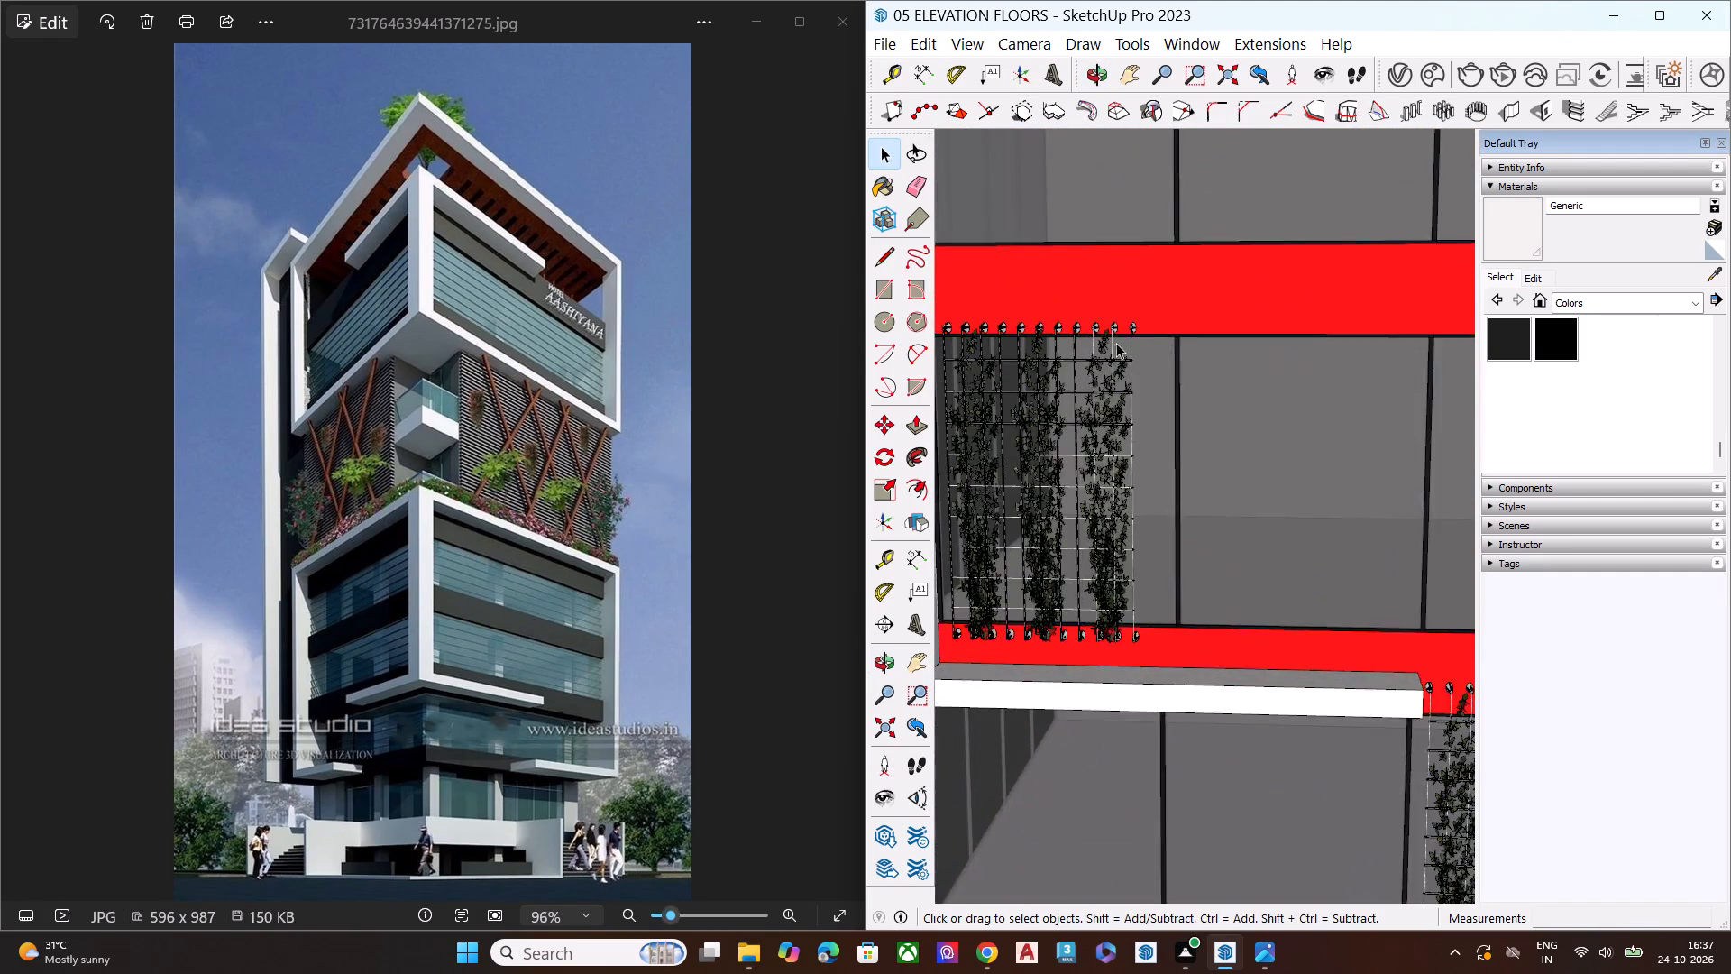
pyautogui.scroll(8, 1097, 330)
pyautogui.click(1096, 328)
pyautogui.press('m')
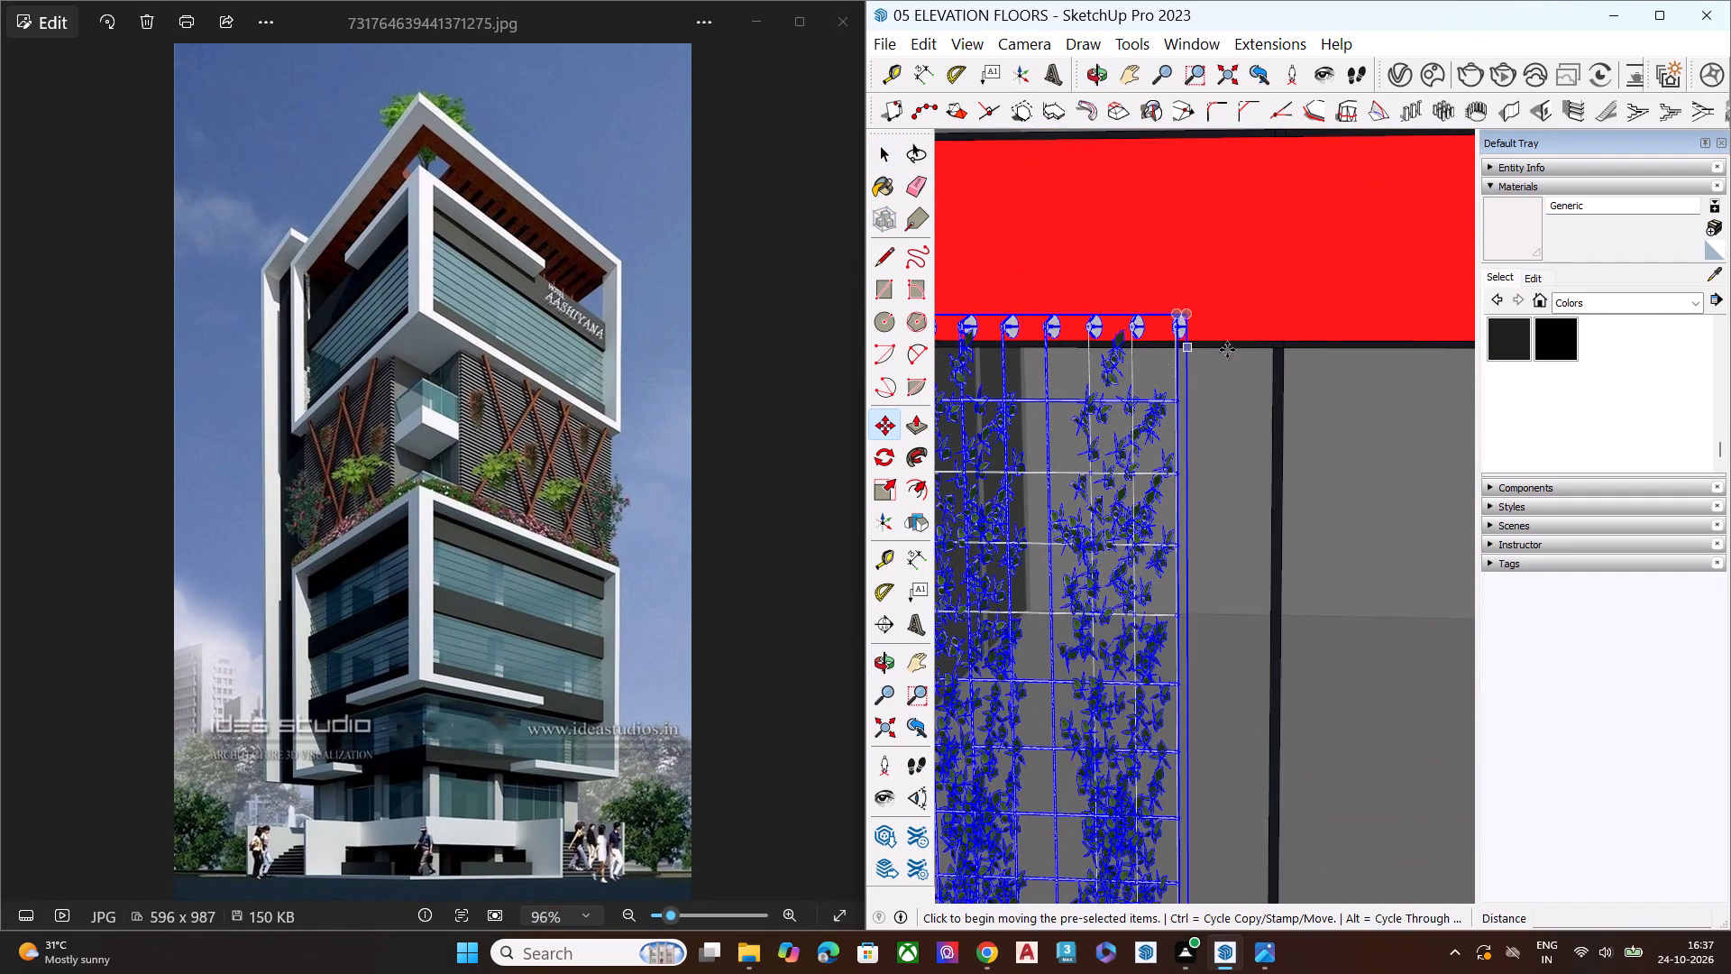
pyautogui.scroll(-7, 1240, 360)
pyautogui.moveTo(1204, 427); pyautogui.dragTo(1225, 492, button='middle')
pyautogui.scroll(-1, 1225, 492)
pyautogui.scroll(6, 1102, 338)
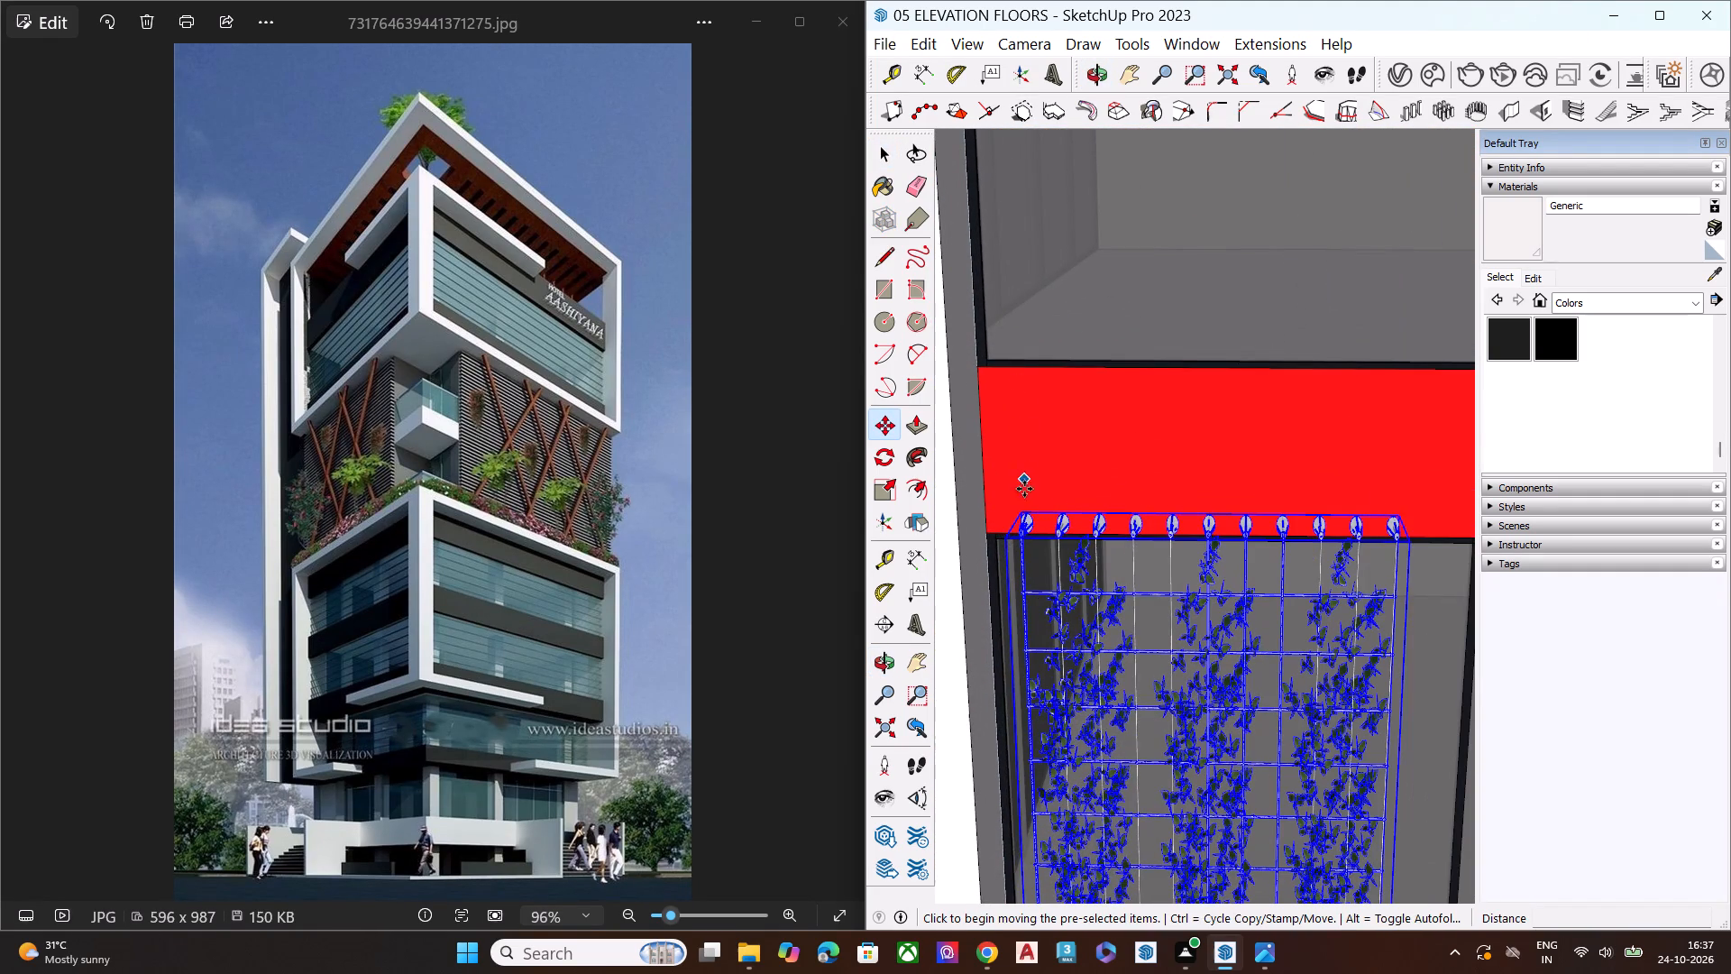
pyautogui.click(1021, 511)
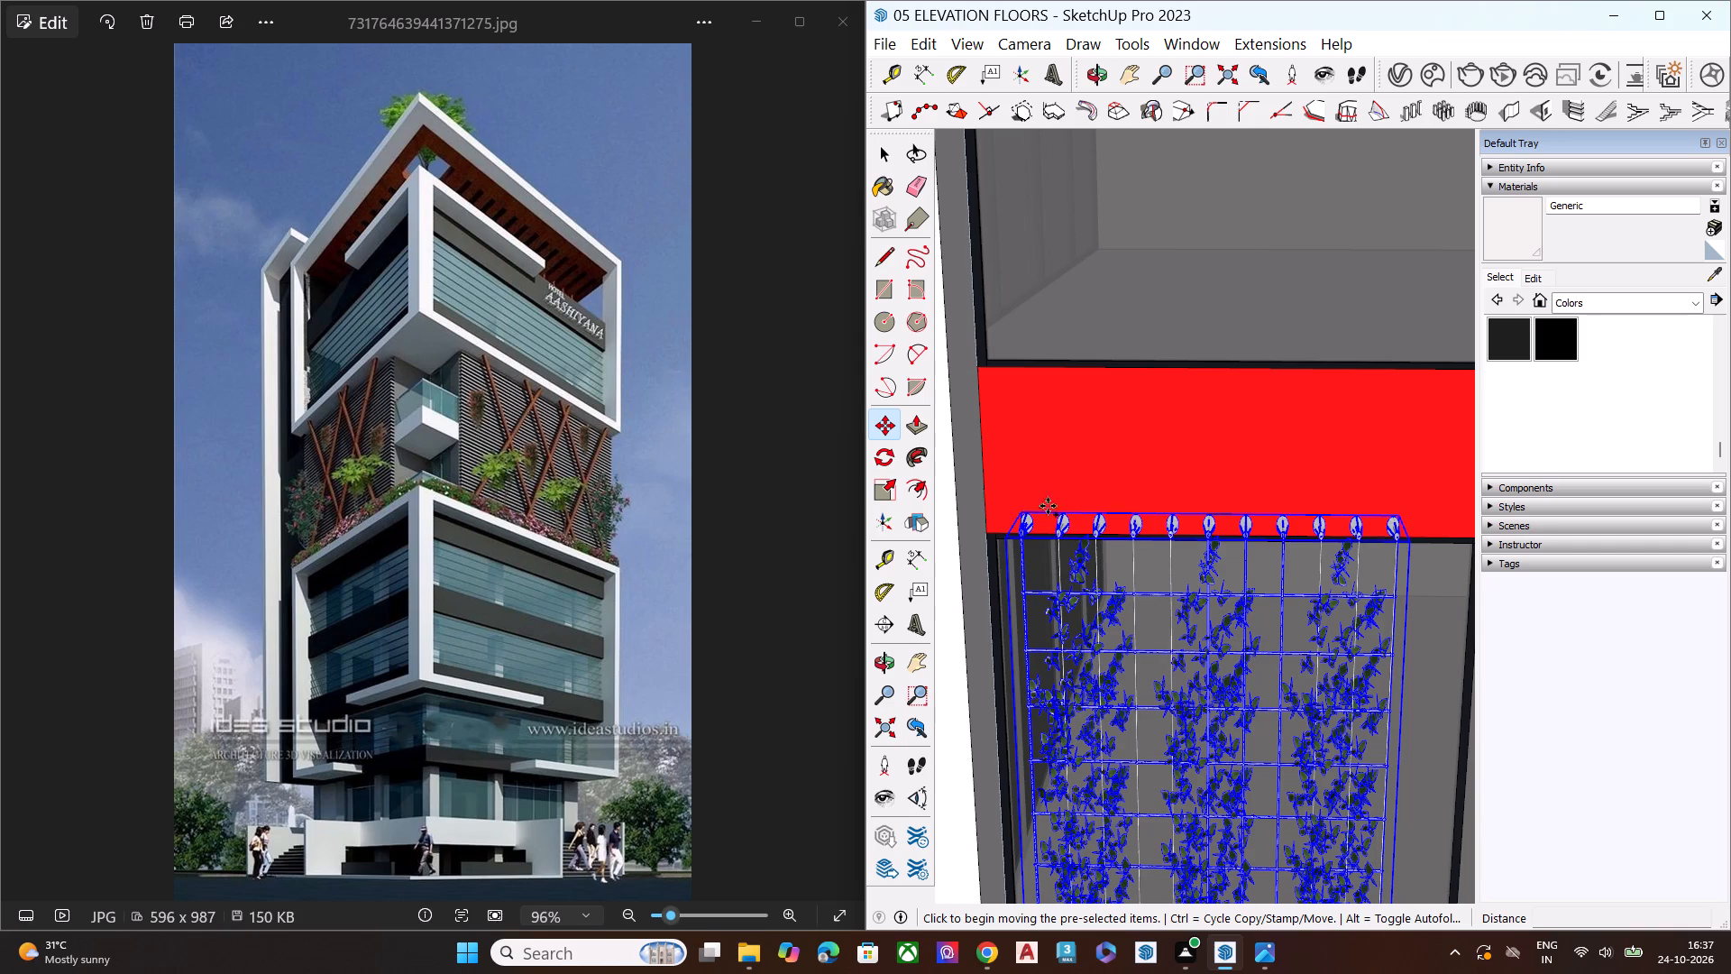
pyautogui.scroll(-7, 1092, 500)
pyautogui.scroll(-6, 998, 444)
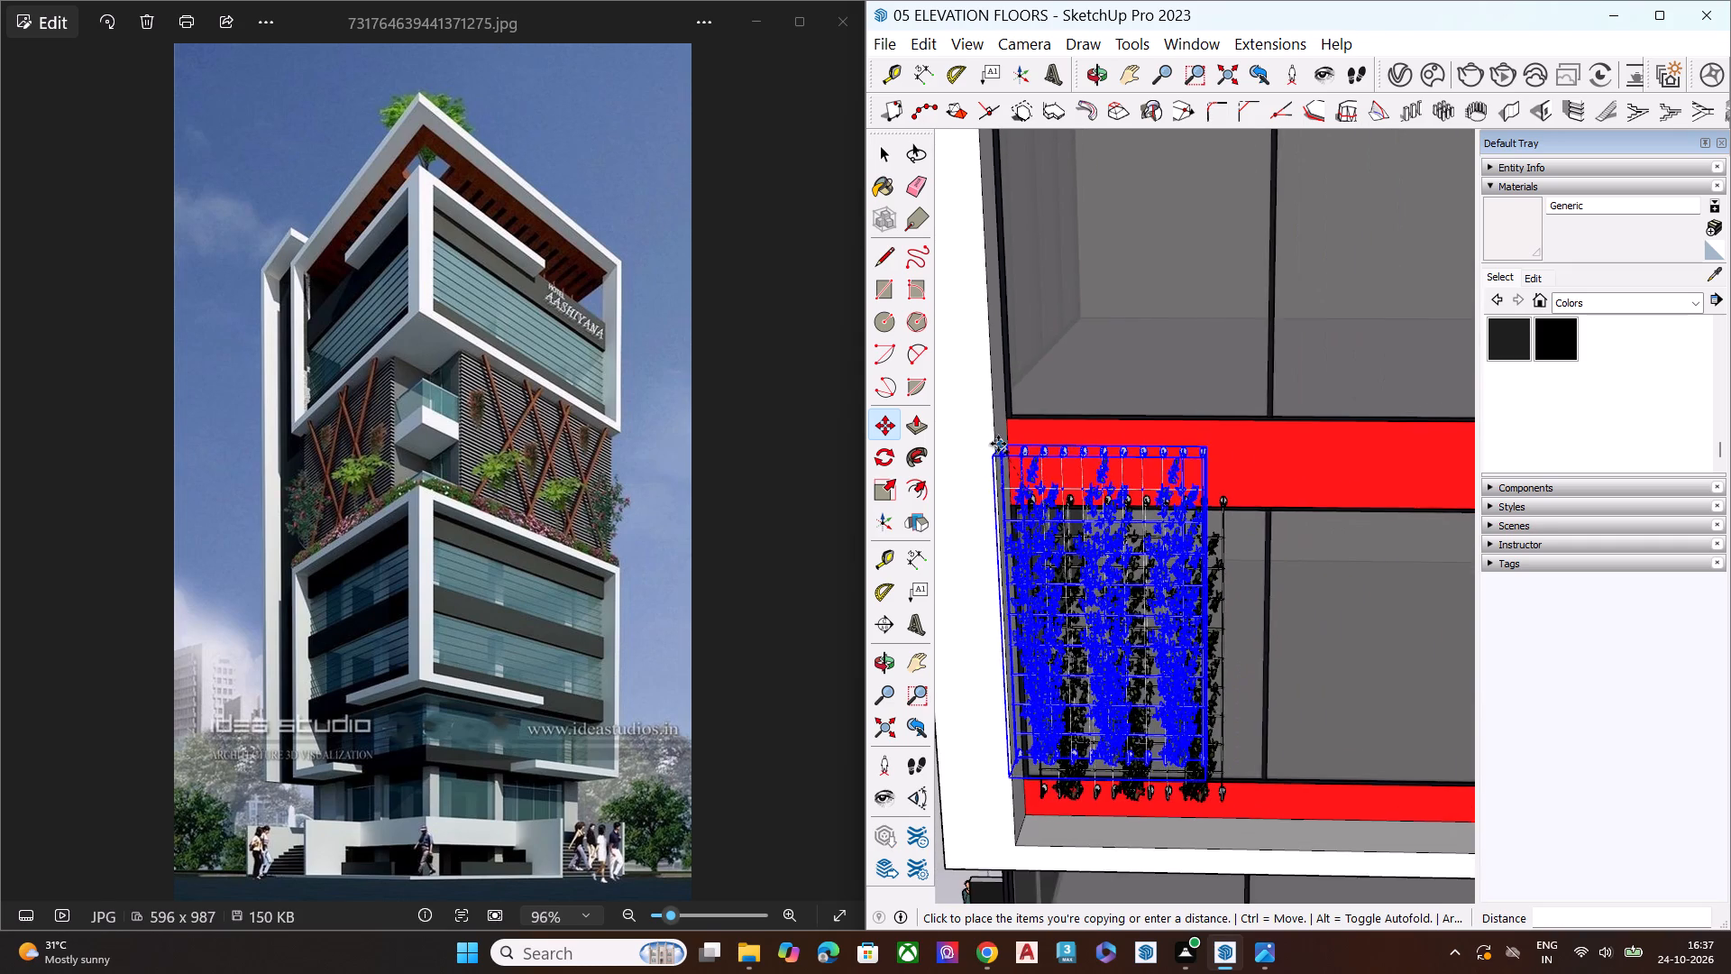
pyautogui.scroll(-7, 990, 447)
pyautogui.scroll(7, 1131, 468)
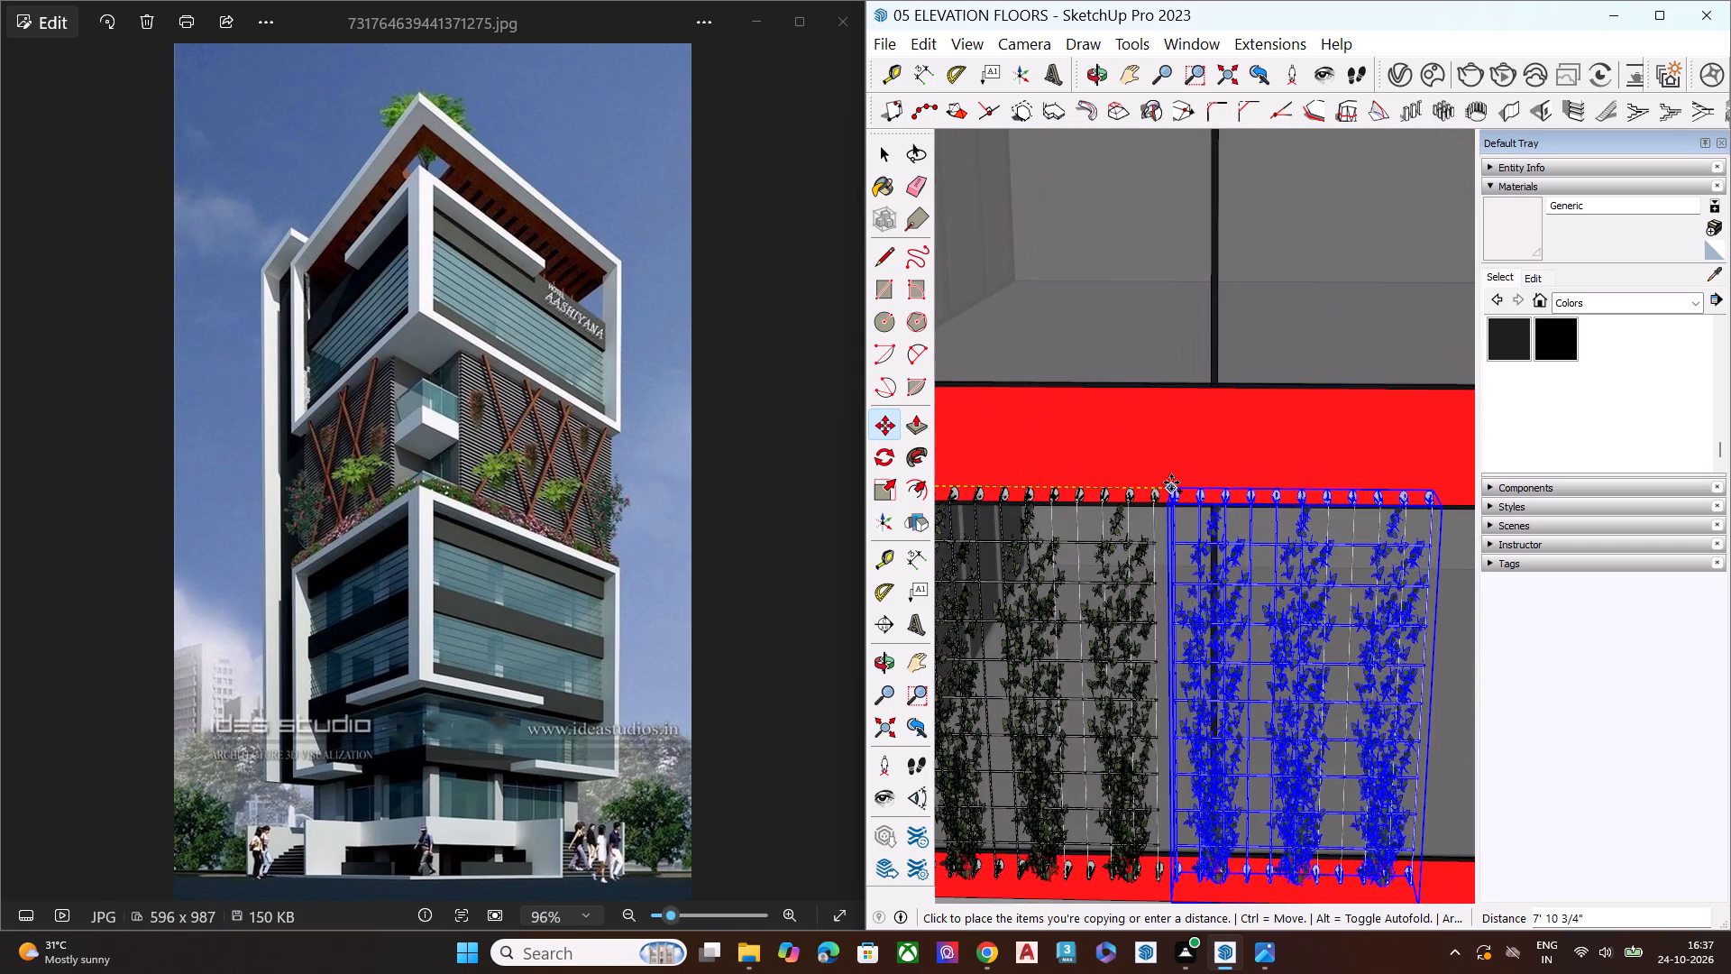
pyautogui.scroll(7, 1171, 482)
pyautogui.click(1167, 499)
pyautogui.press('space')
pyautogui.scroll(-3, 1126, 438)
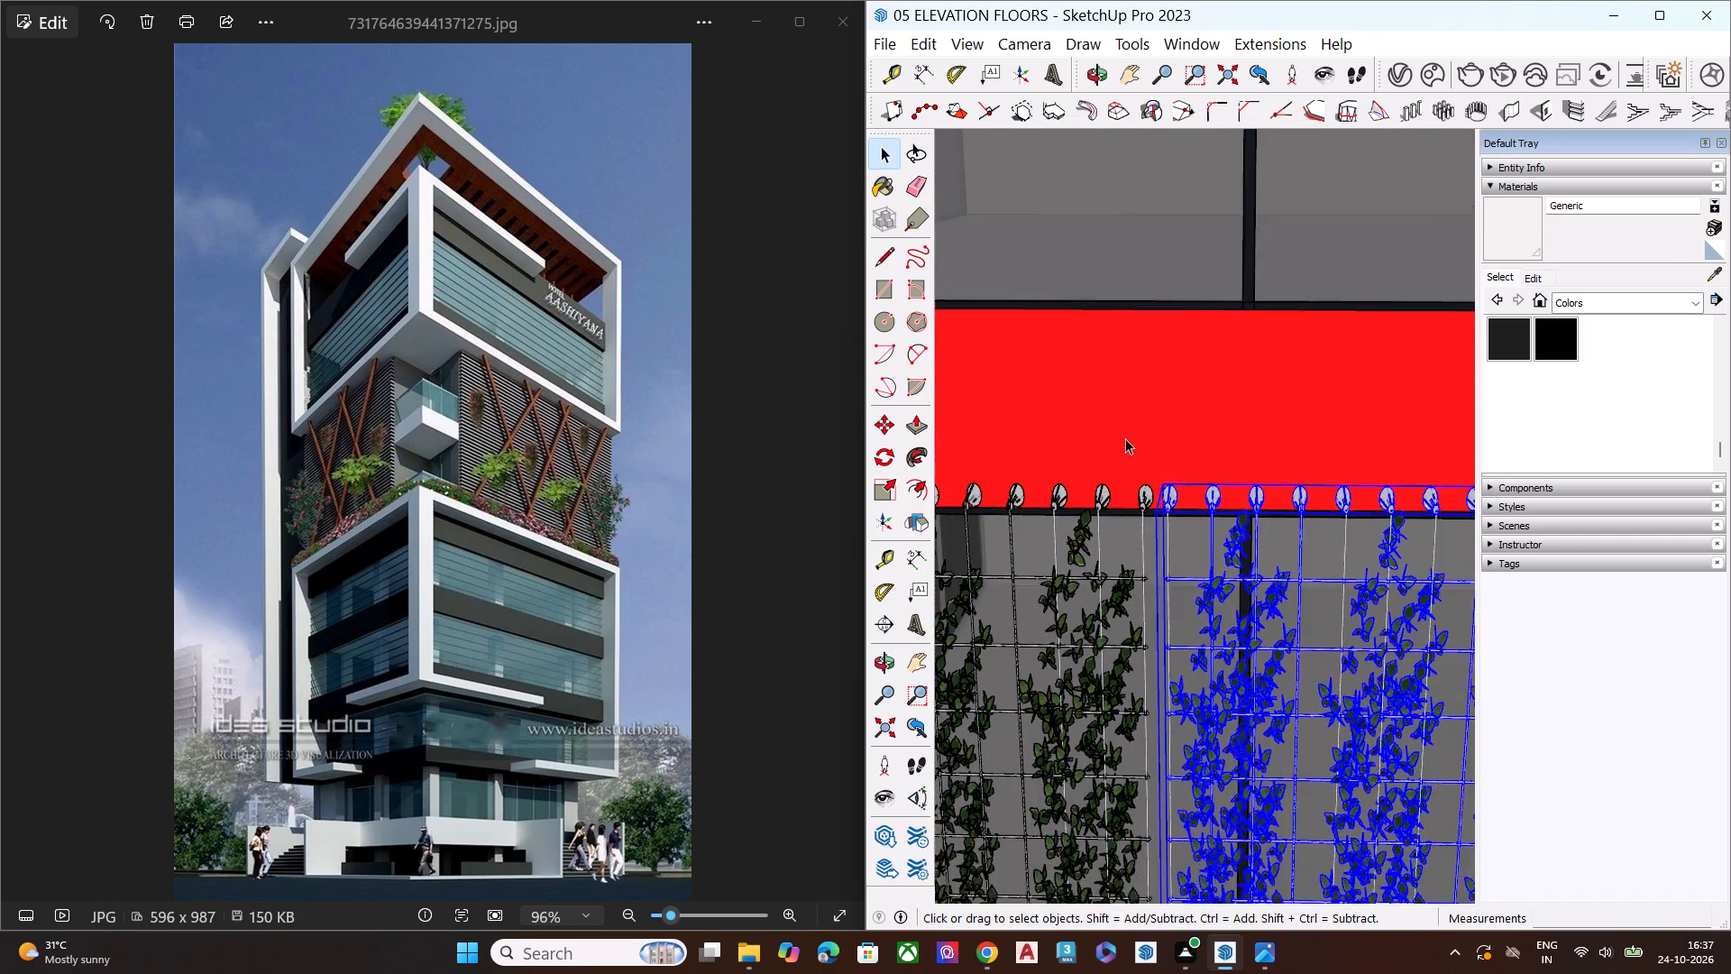
pyautogui.scroll(-13, 1125, 438)
pyautogui.scroll(-9, 1102, 412)
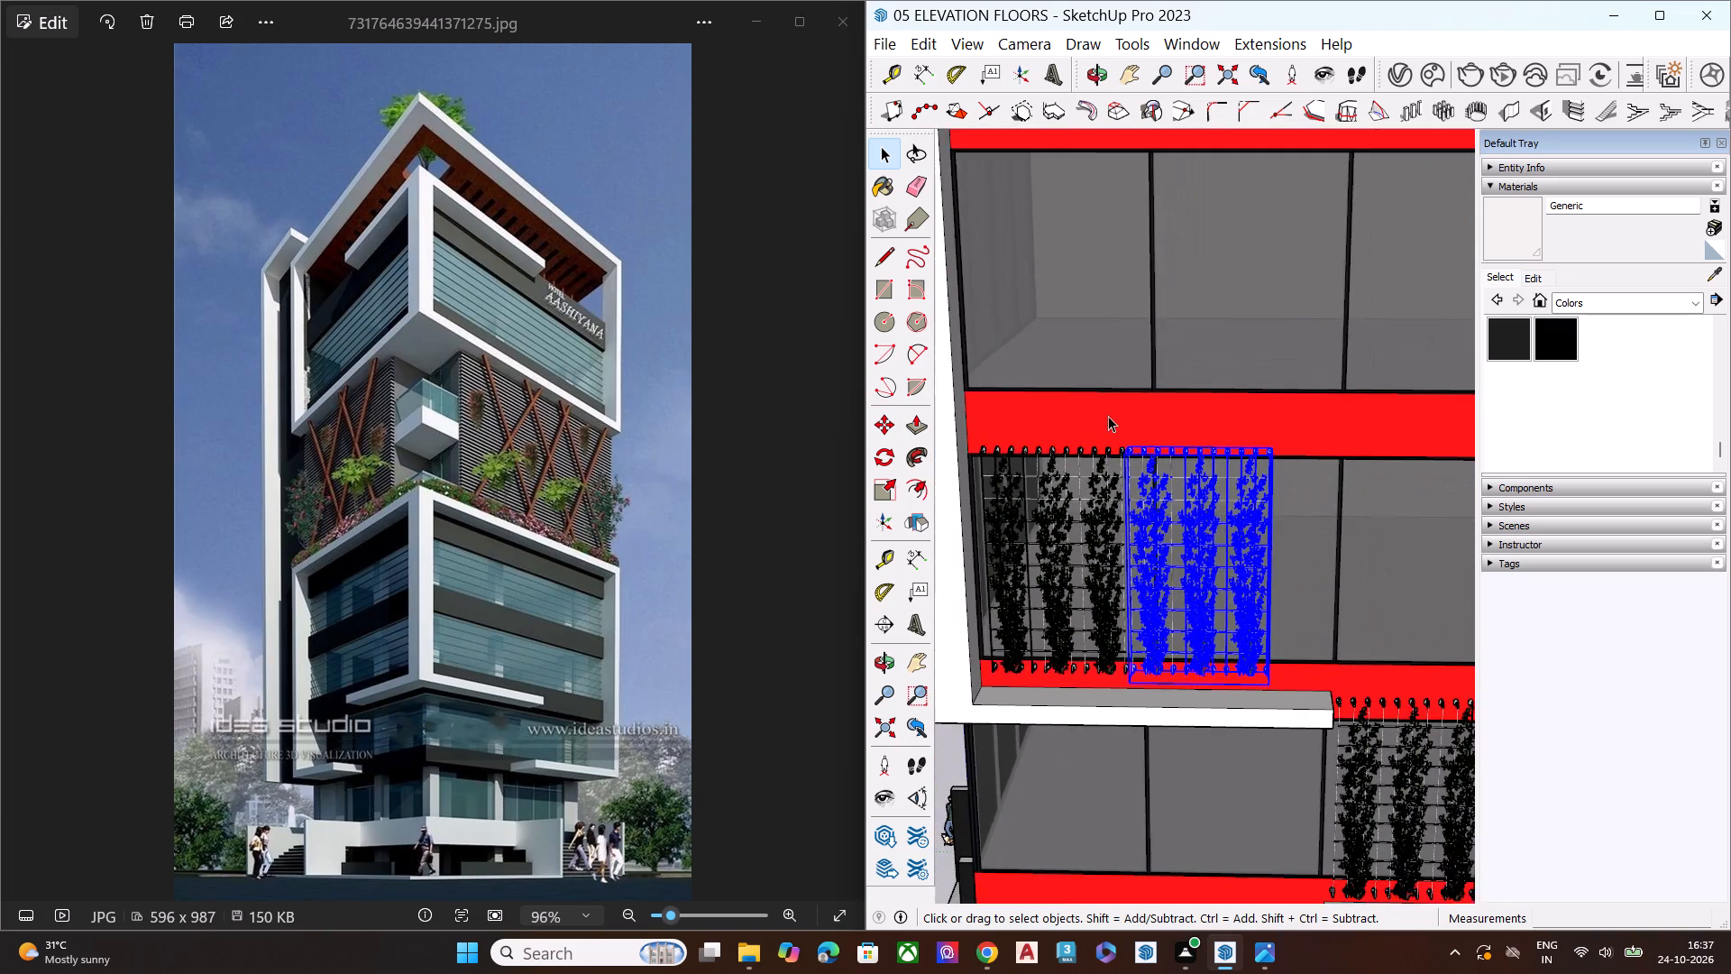
pyautogui.scroll(-12, 1108, 416)
pyautogui.click(956, 576)
# Examine the paired upper-floor plants and the adjoining façade around the white corner column.
pyautogui.scroll(-1, 1020, 552)
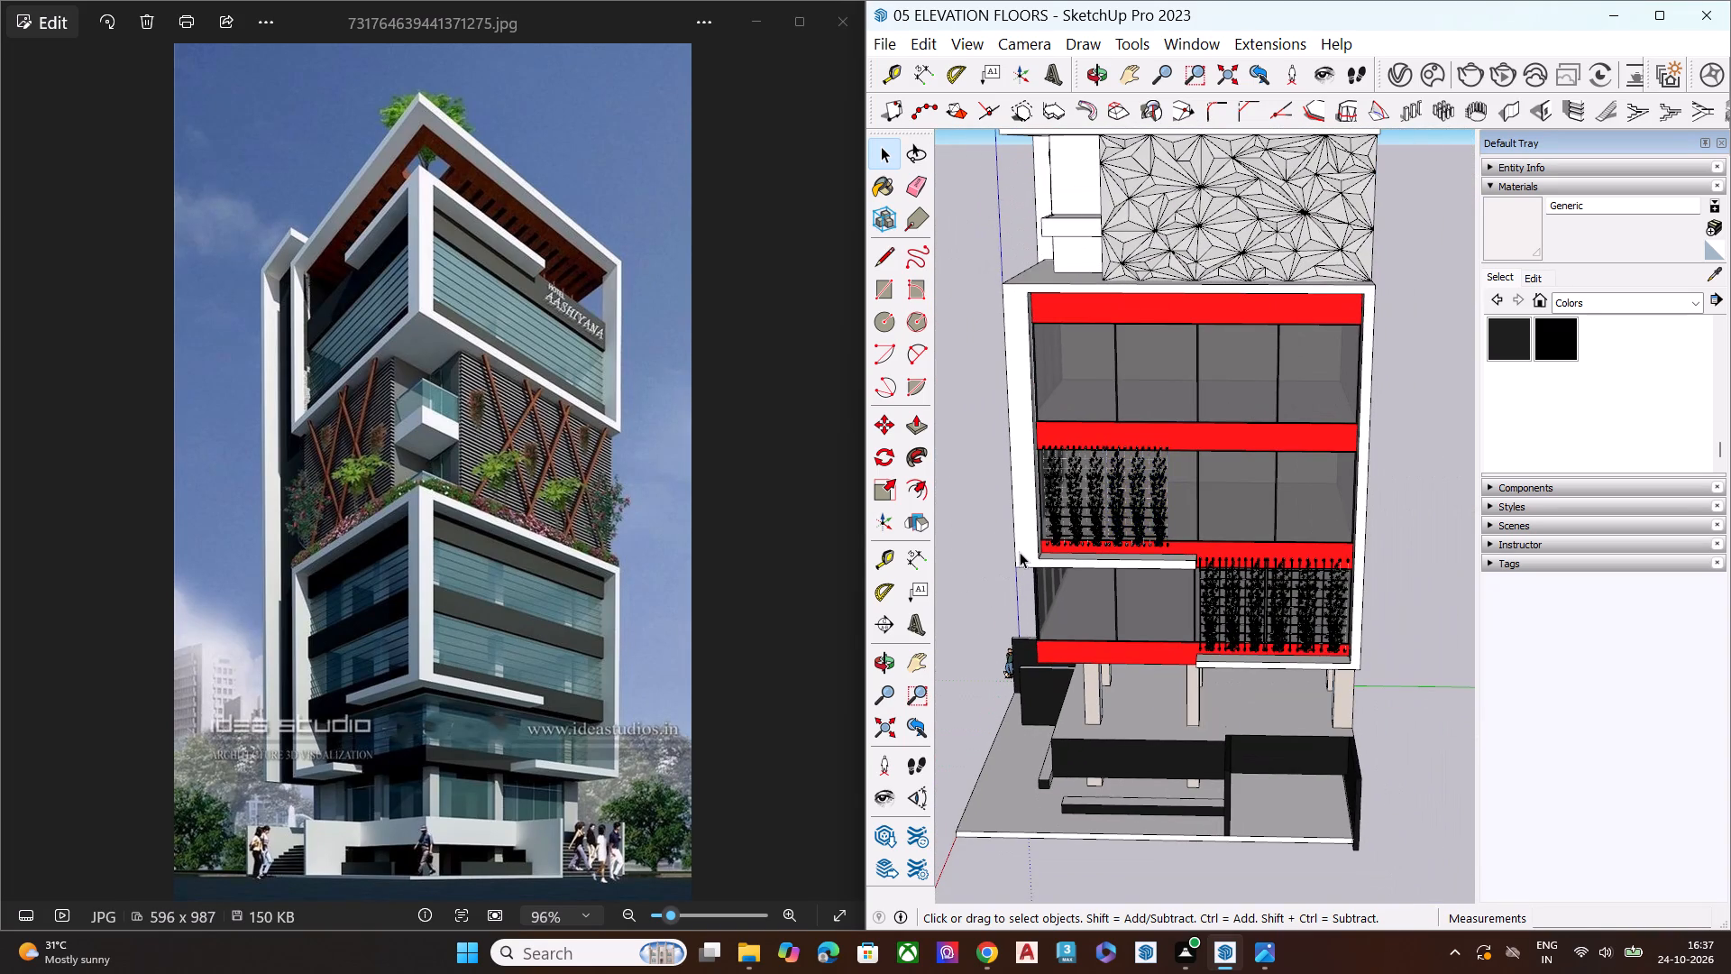
pyautogui.scroll(-3, 1020, 552)
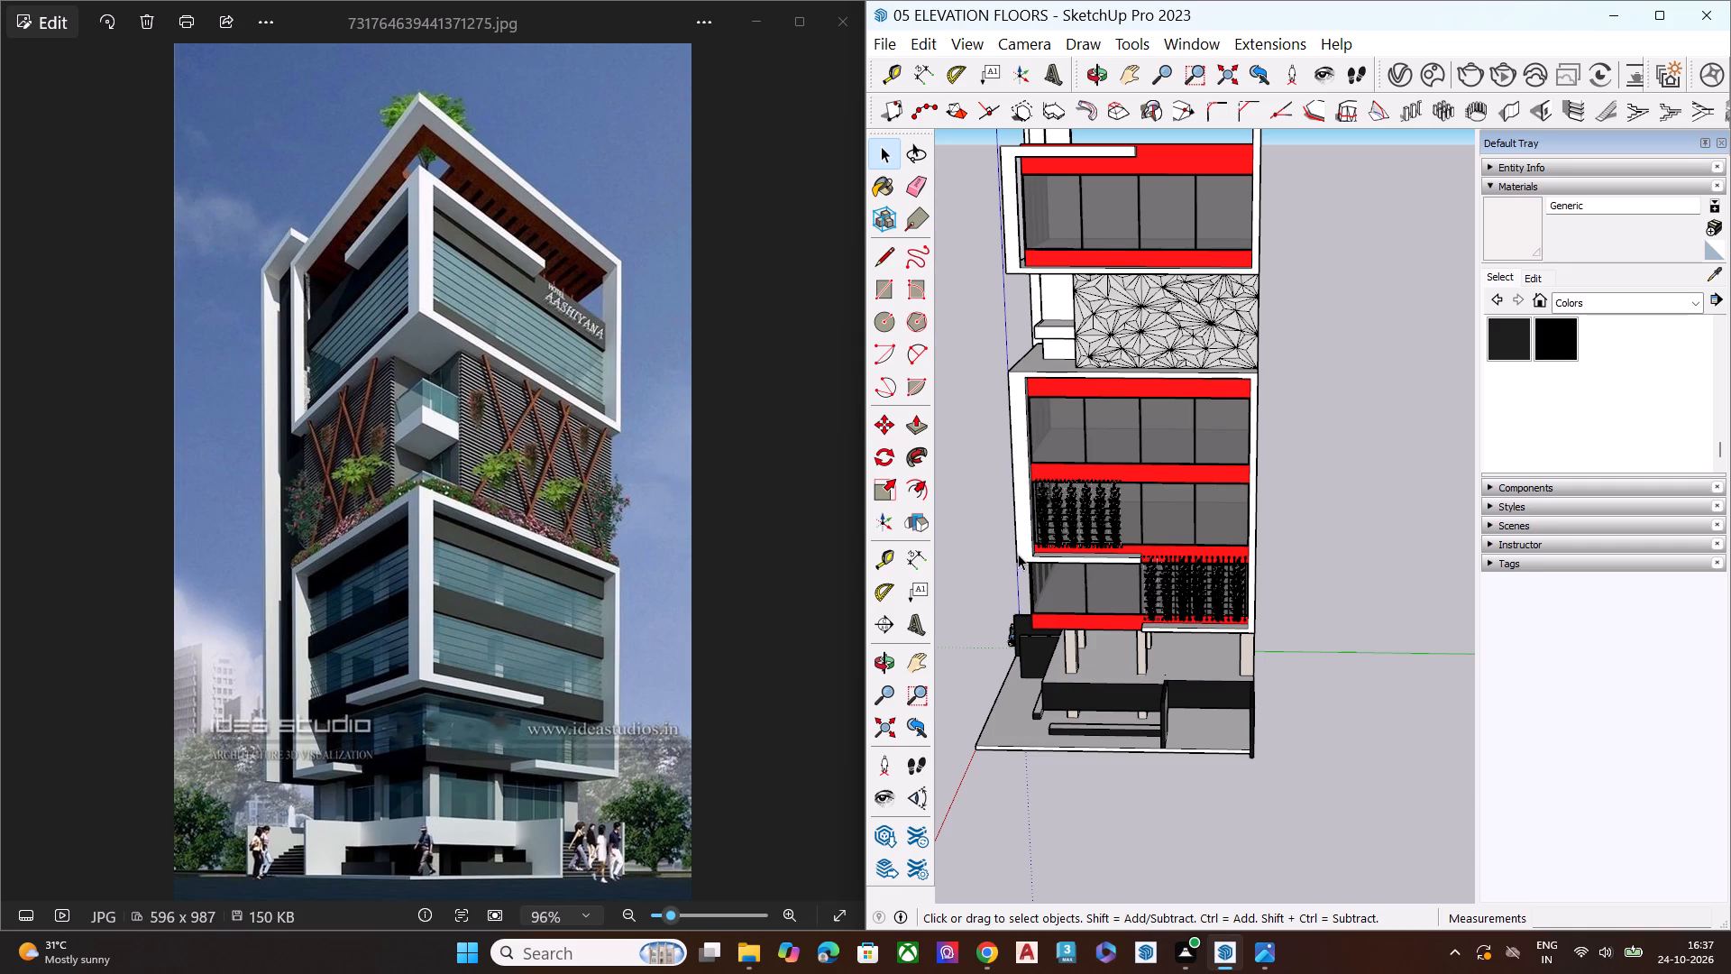
pyautogui.moveTo(1162, 466); pyautogui.dragTo(1479, 305, button='middle')
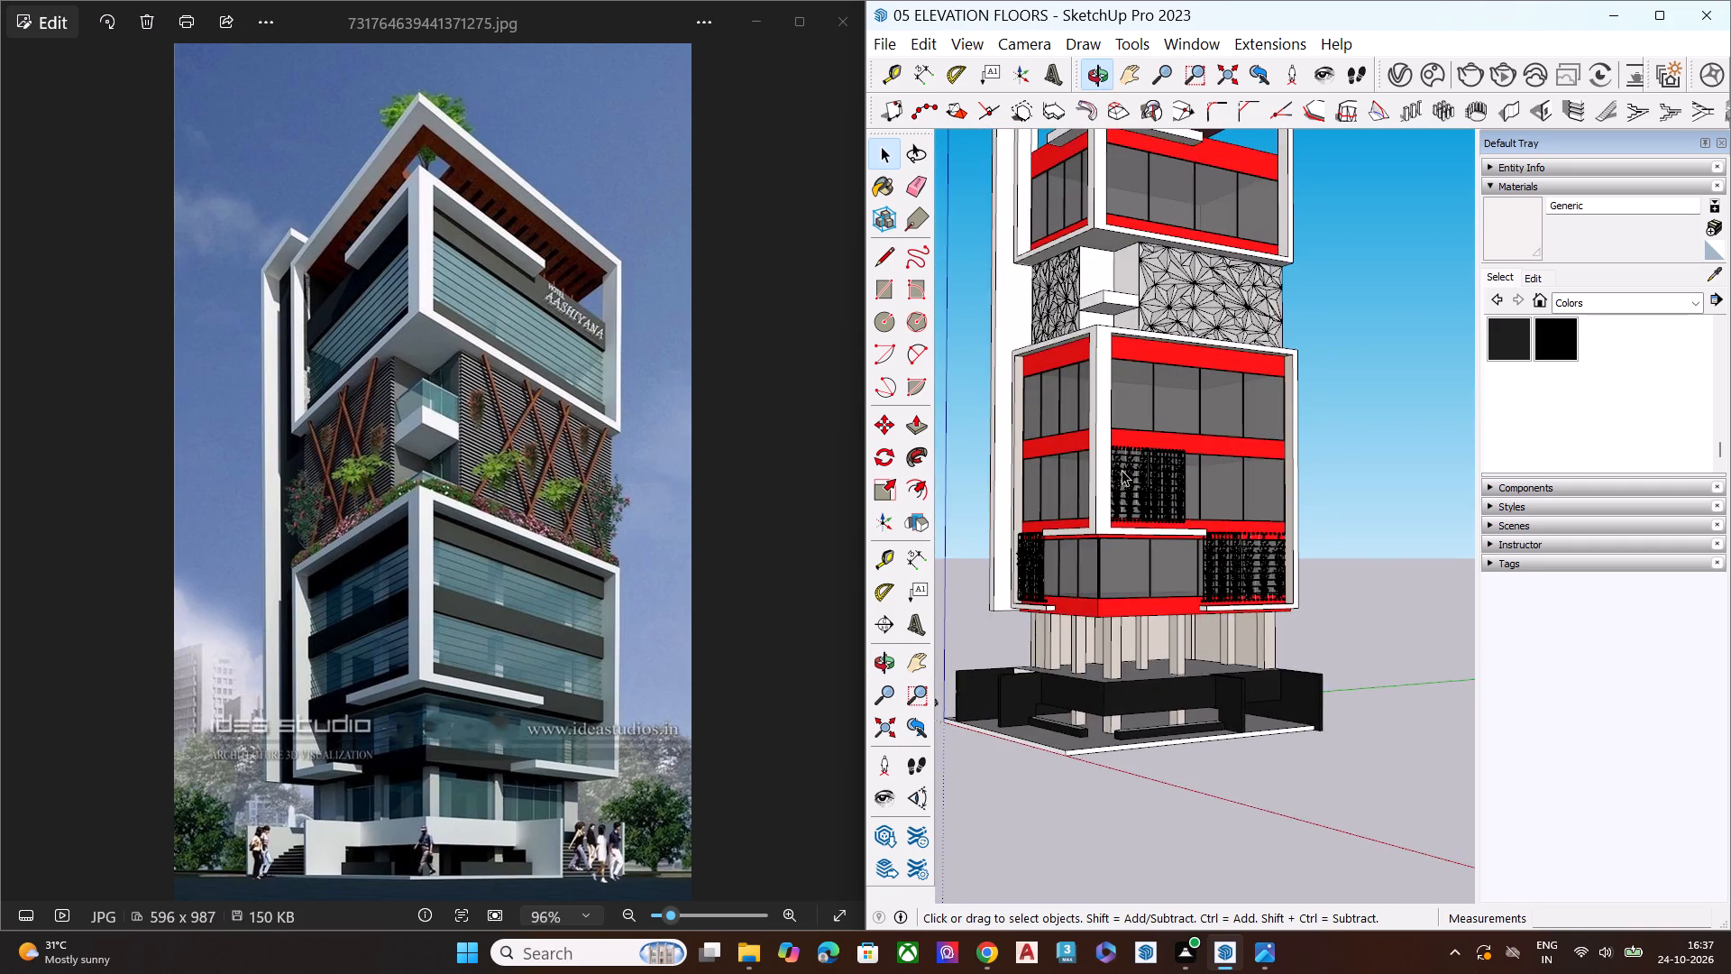
pyautogui.scroll(8, 1105, 485)
pyautogui.moveTo(1081, 540); pyautogui.dragTo(1185, 565, button='middle')
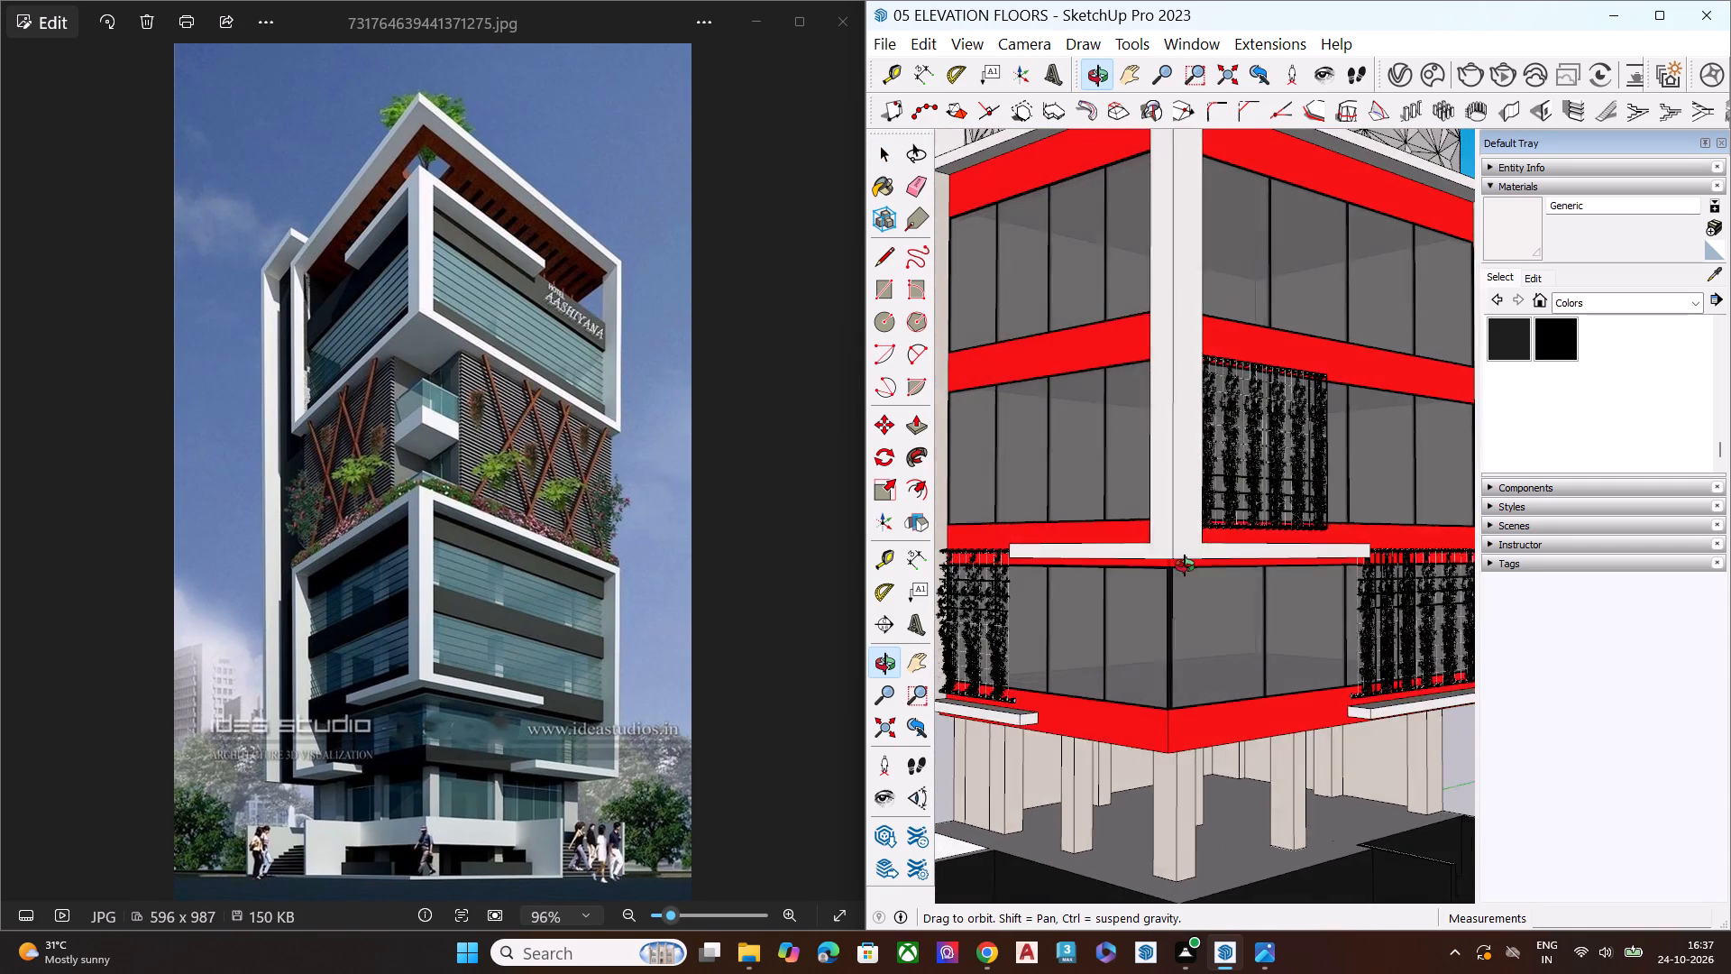
pyautogui.moveTo(1185, 565); pyautogui.dragTo(1223, 574, button='middle')
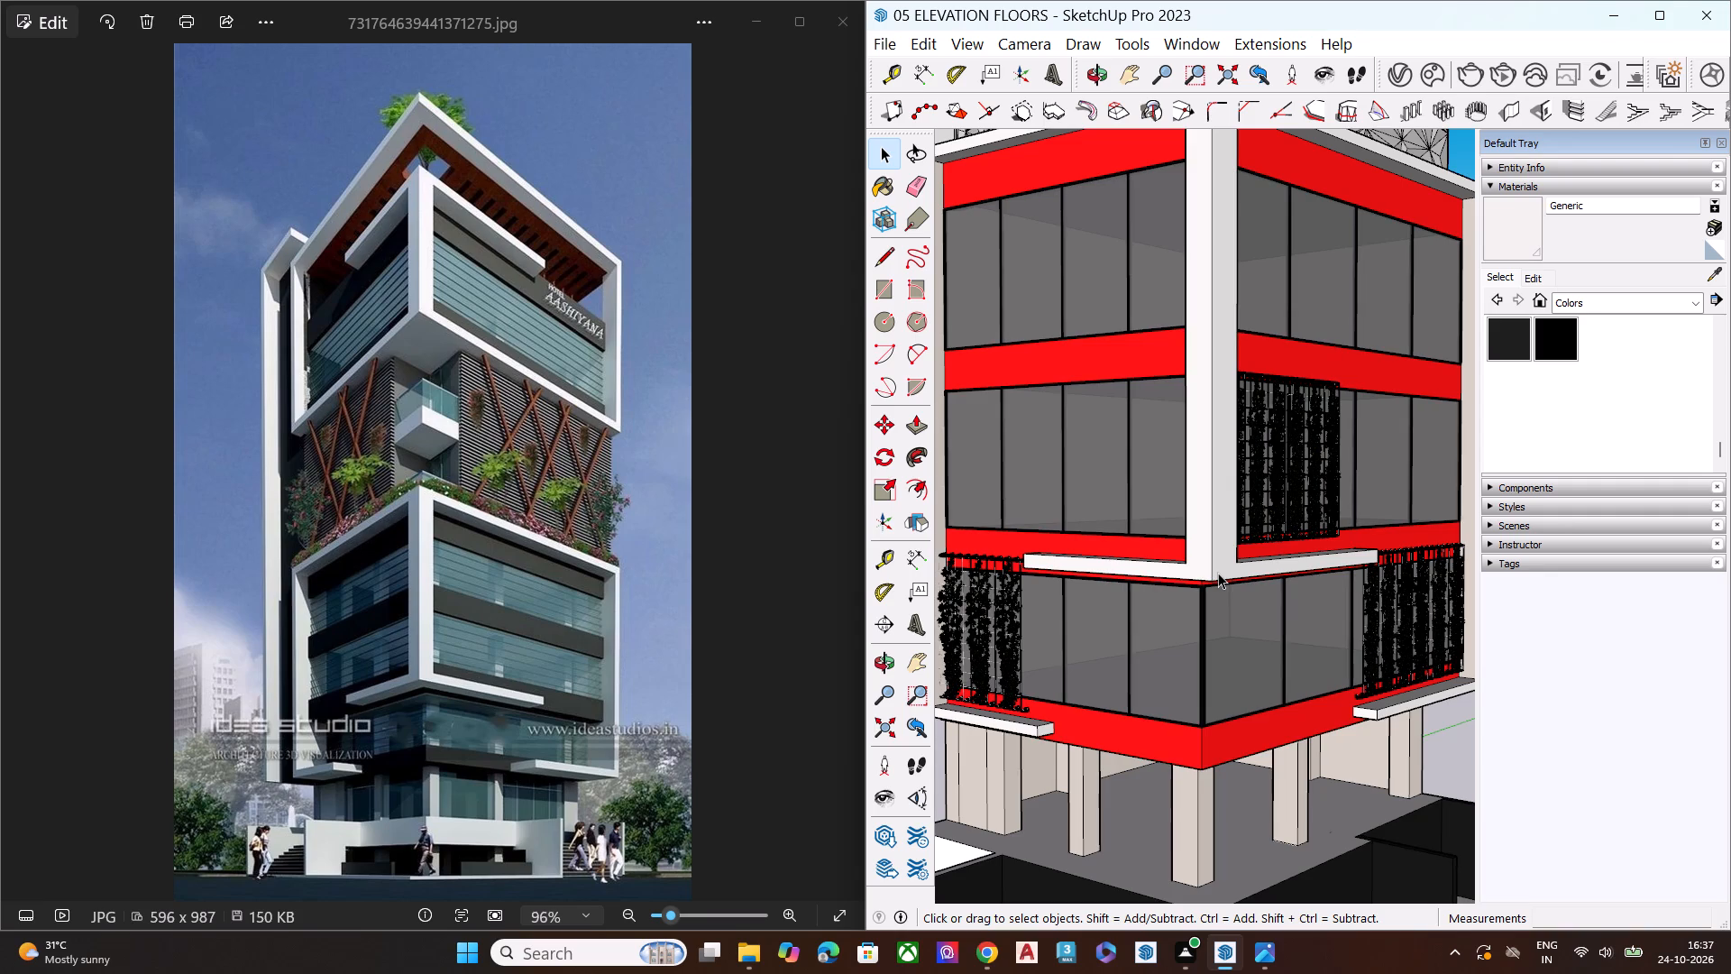
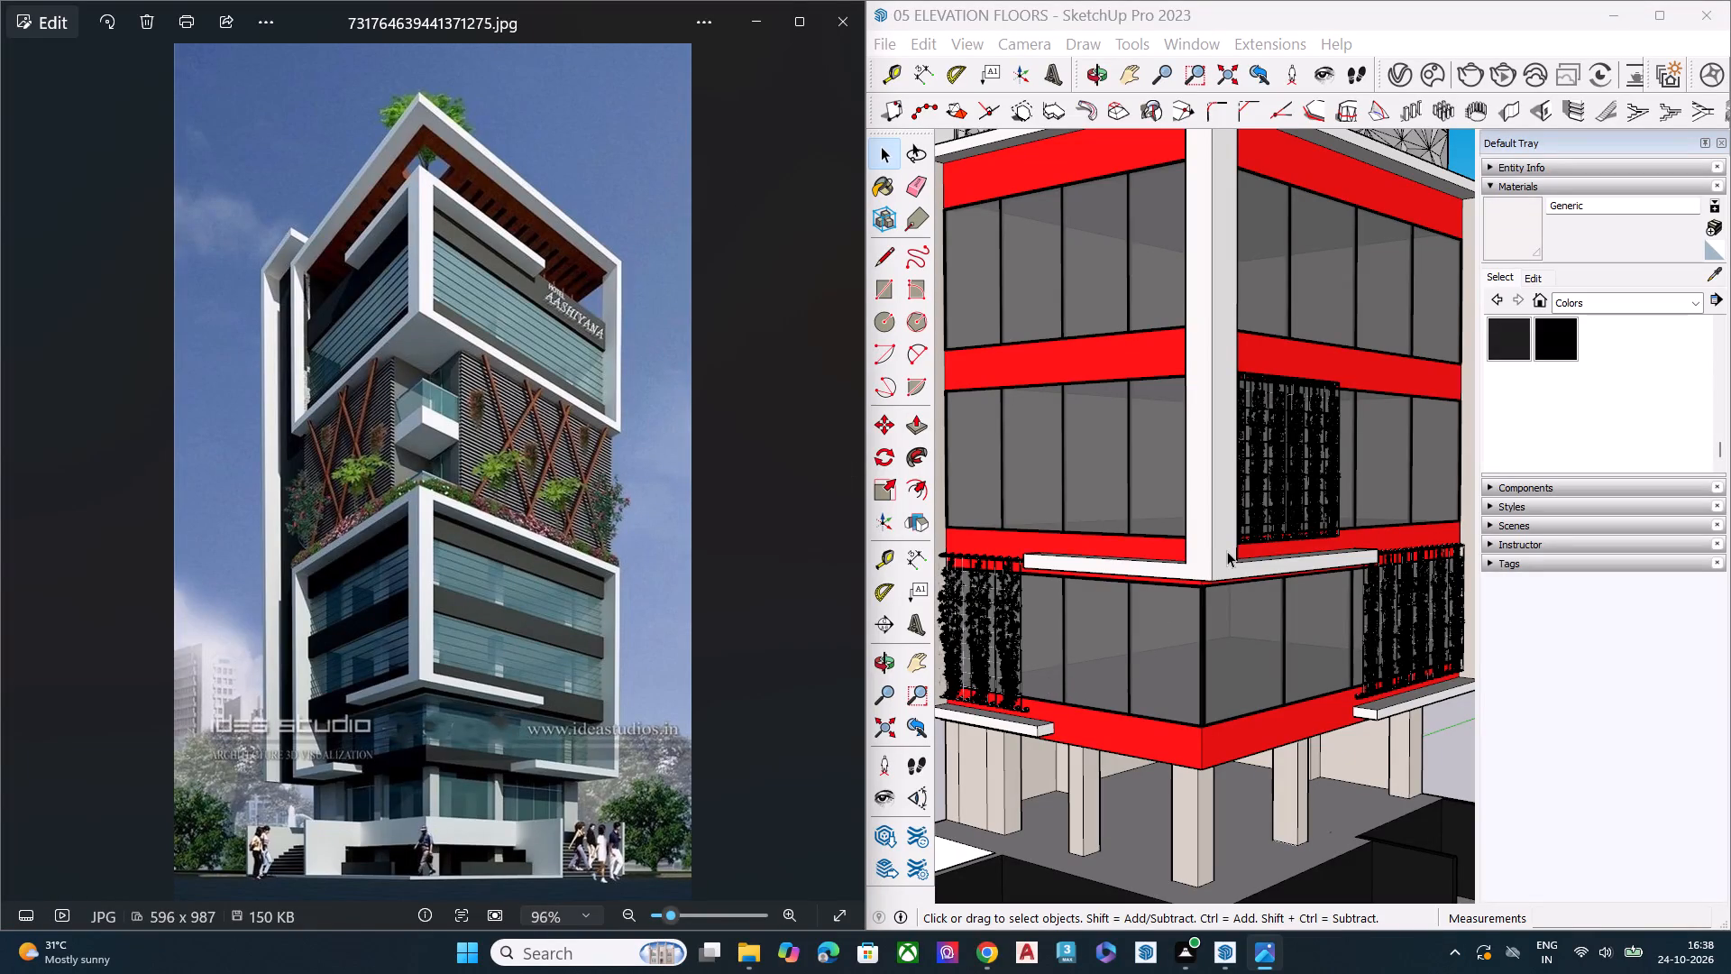
# Copy both paired upper-floor hanging plants about 21' 3" sideways past the white corner column, in front of the adjoining façade.
pyautogui.scroll(-7, 1148, 571)
pyautogui.moveTo(1242, 630); pyautogui.dragTo(1256, 553, button='middle')
pyautogui.scroll(5, 1255, 522)
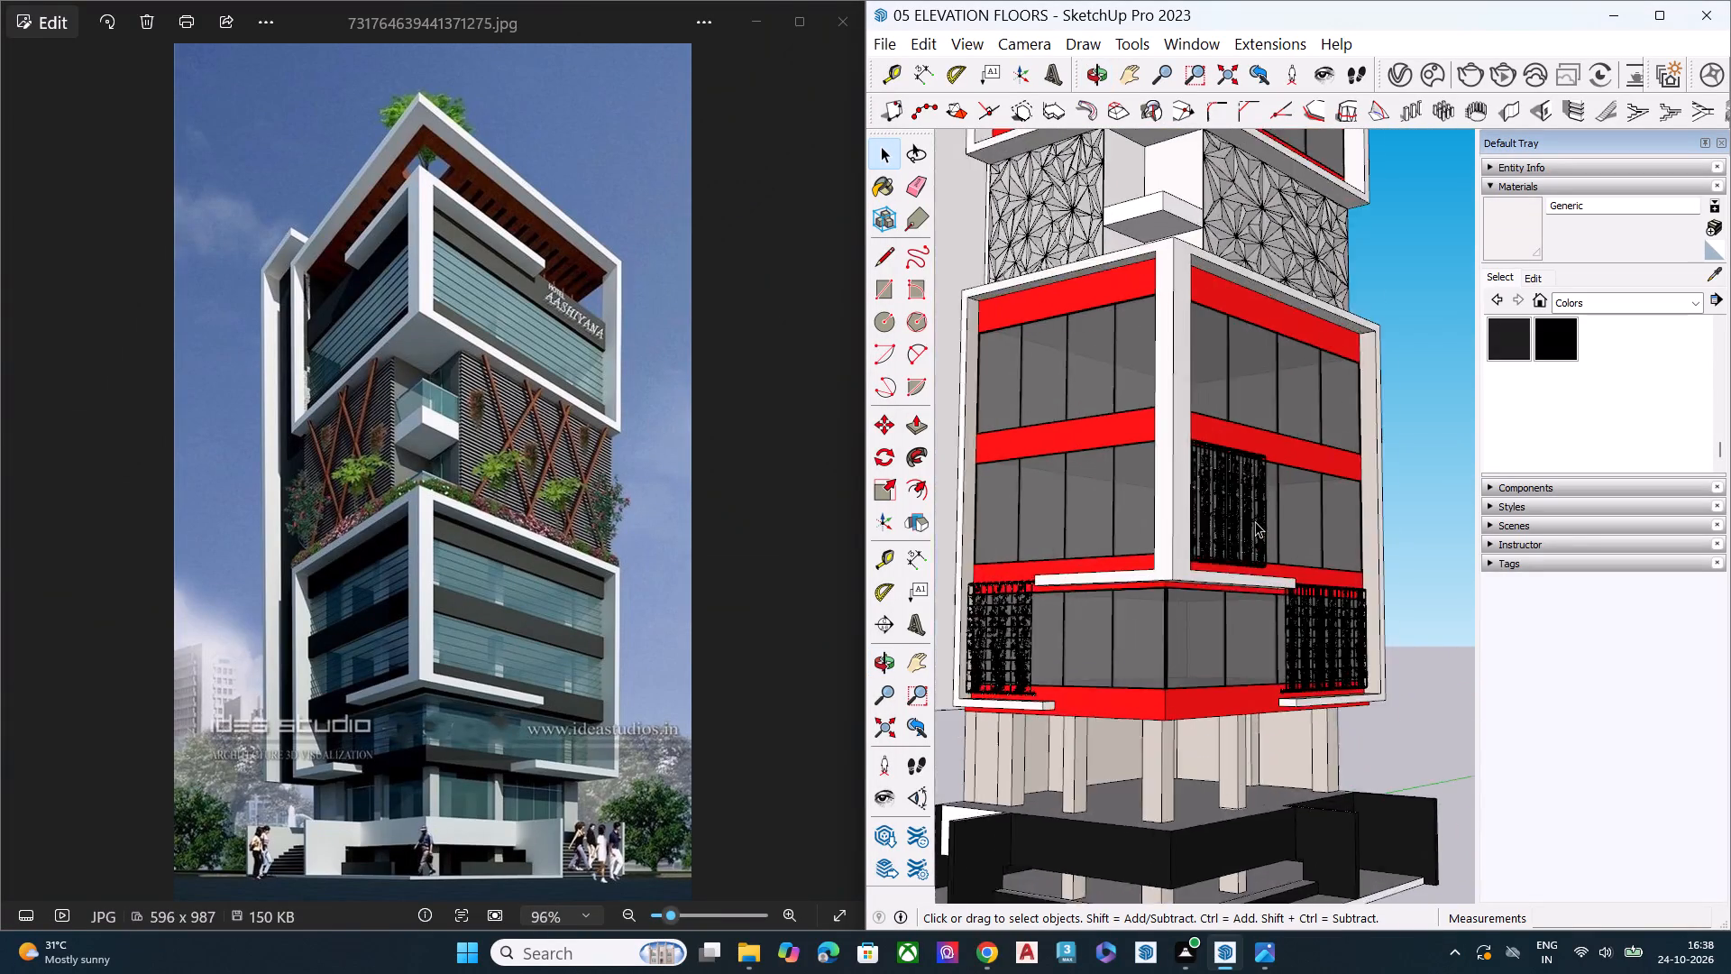
pyautogui.scroll(4, 1255, 521)
pyautogui.scroll(2, 1205, 579)
pyautogui.scroll(-3, 1205, 579)
pyautogui.scroll(7, 1205, 579)
pyautogui.click(1152, 569)
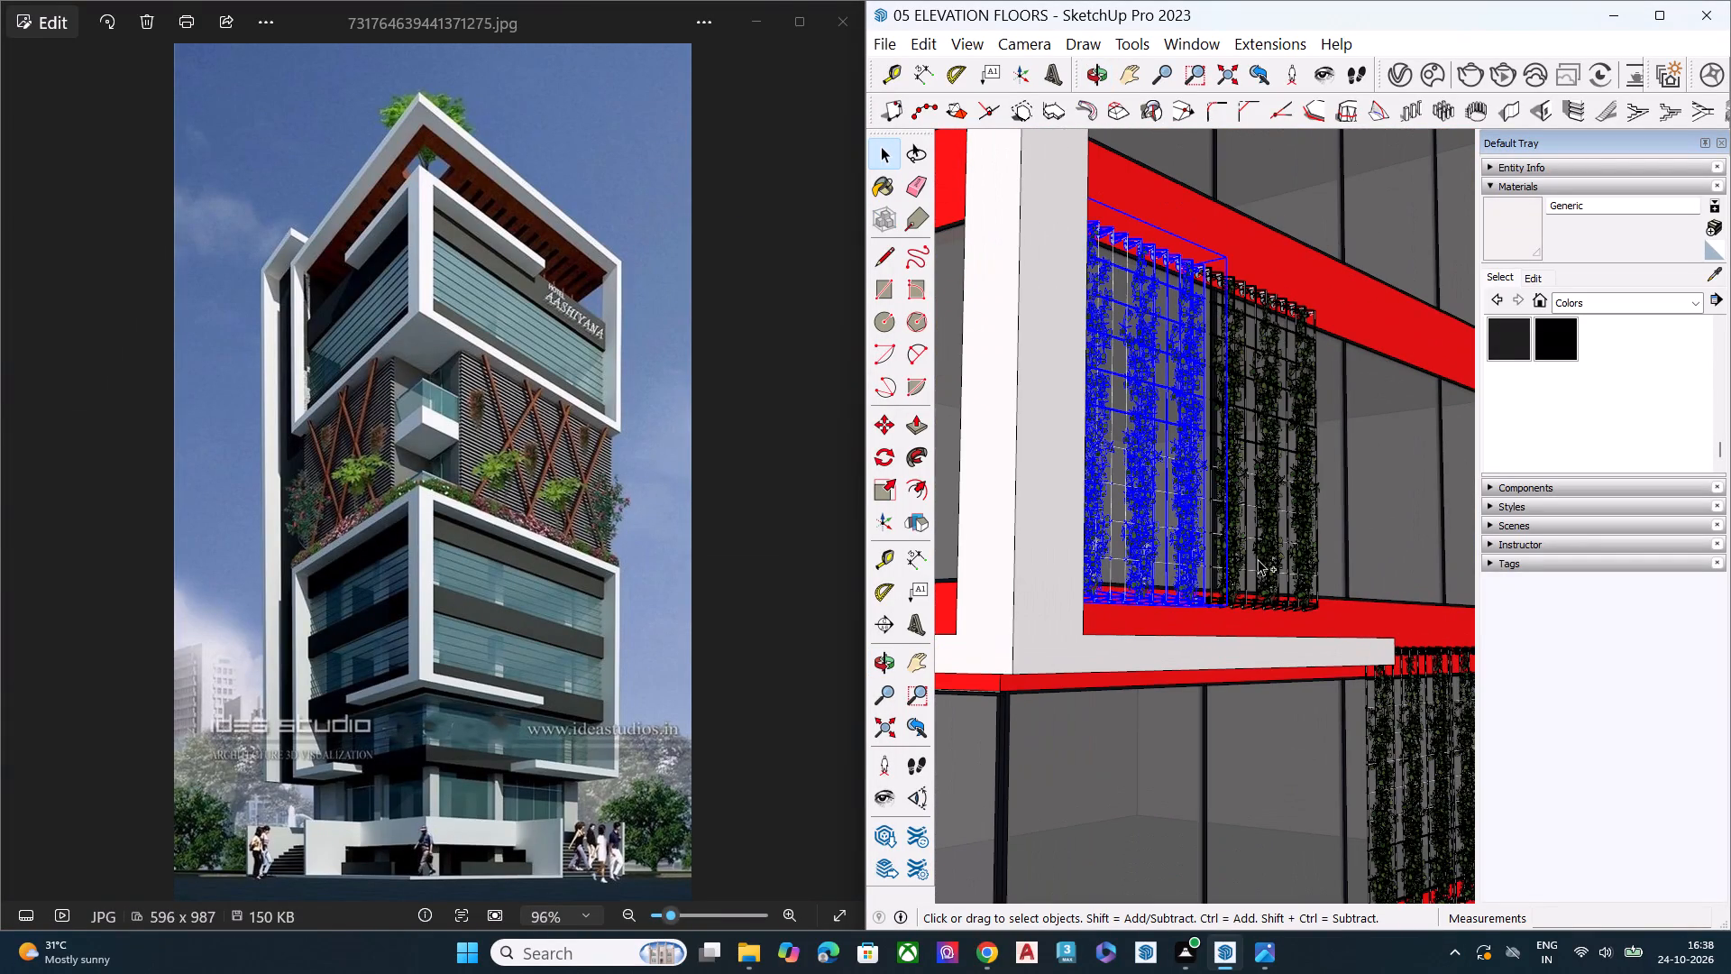
pyautogui.keyDown('ctrl'); pyautogui.click(1258, 559); pyautogui.keyUp('ctrl')
pyautogui.press('m')
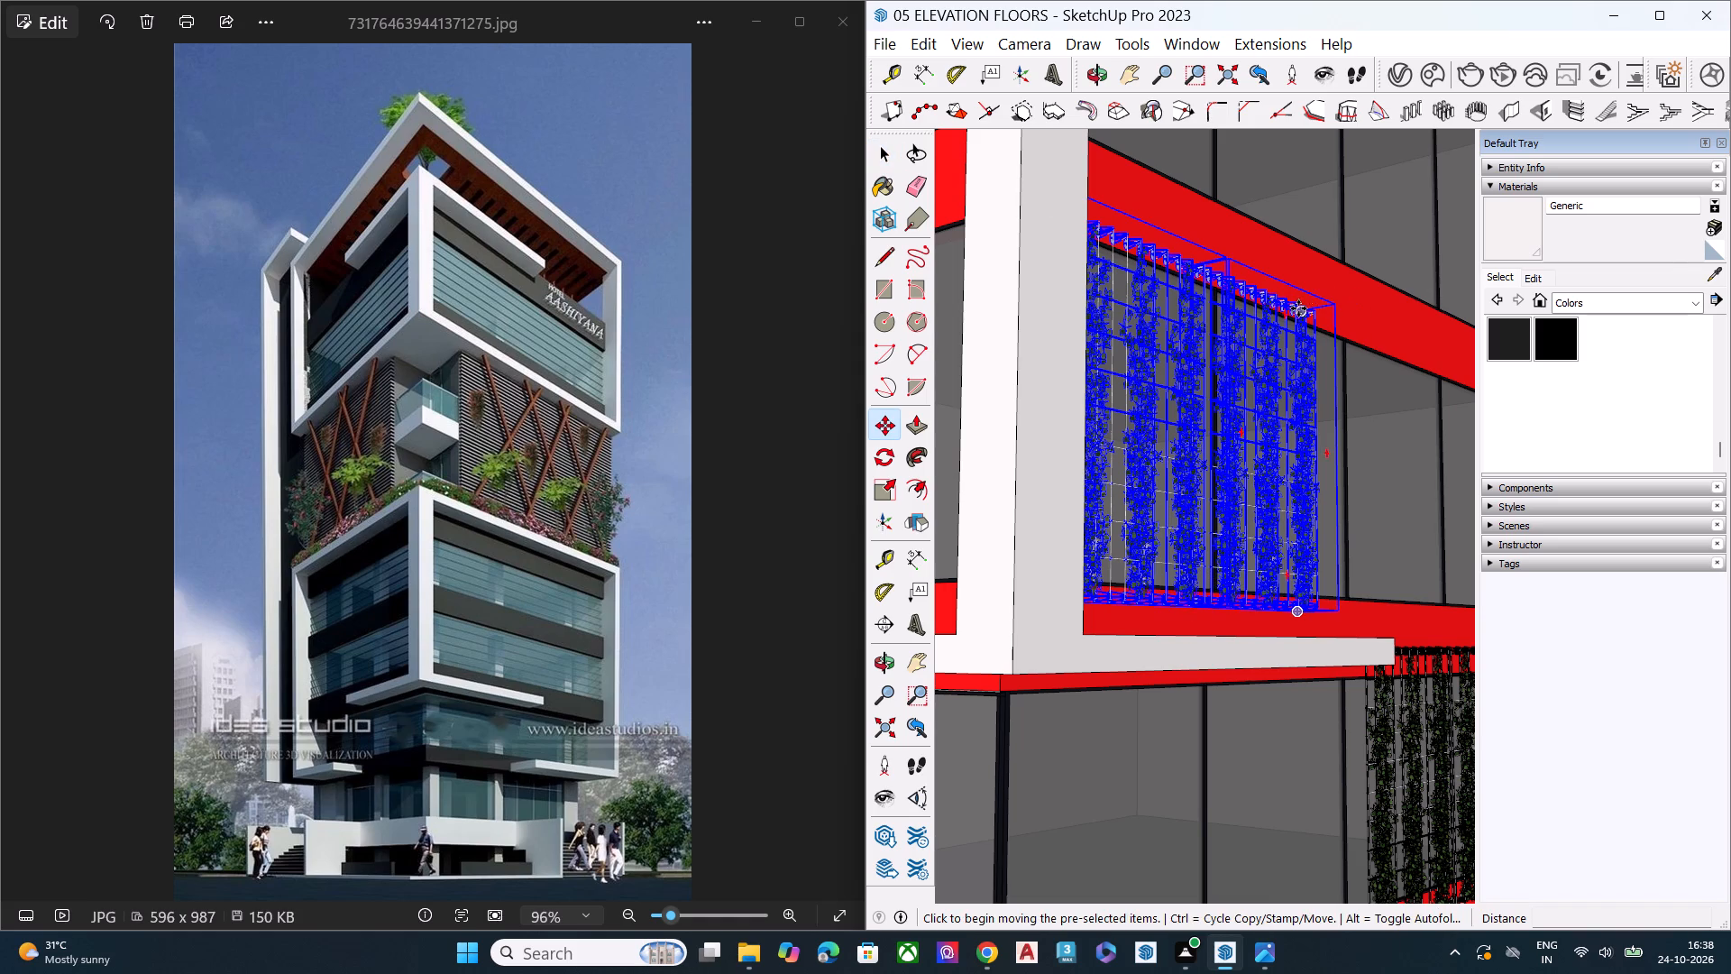
pyautogui.click(1310, 308)
pyautogui.scroll(-8, 1244, 448)
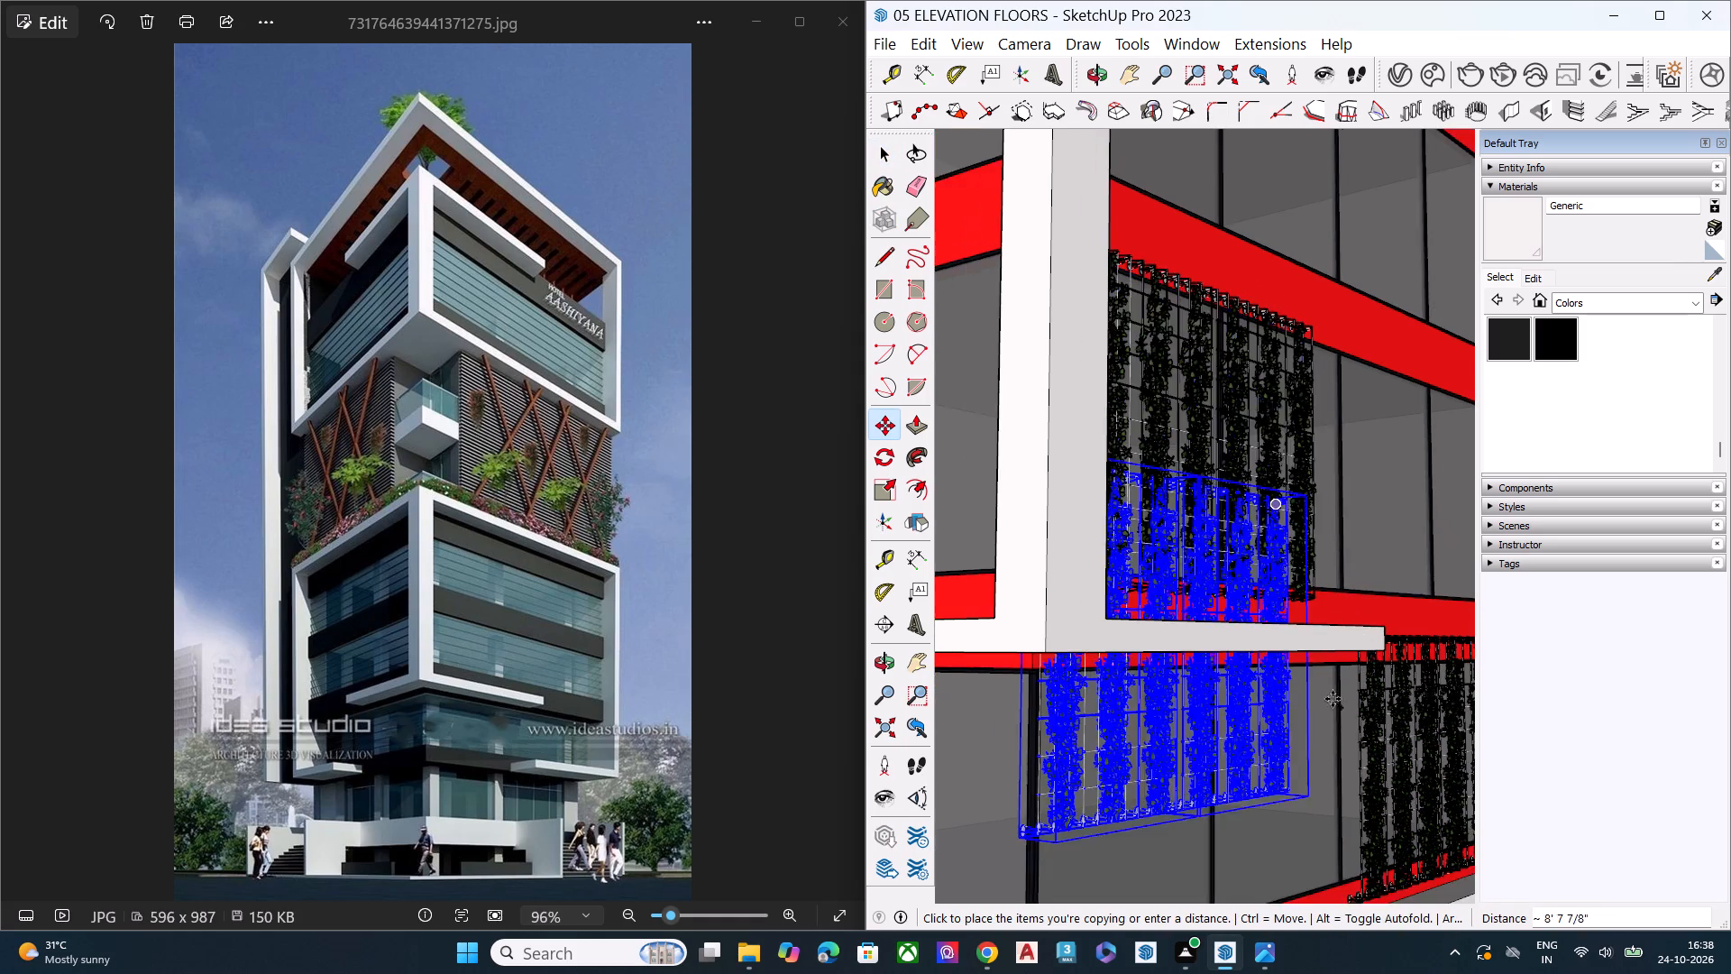
pyautogui.scroll(-8, 1119, 686)
pyautogui.moveTo(1100, 387); pyautogui.dragTo(1126, 702, button='middle')
pyautogui.scroll(2, 1103, 685)
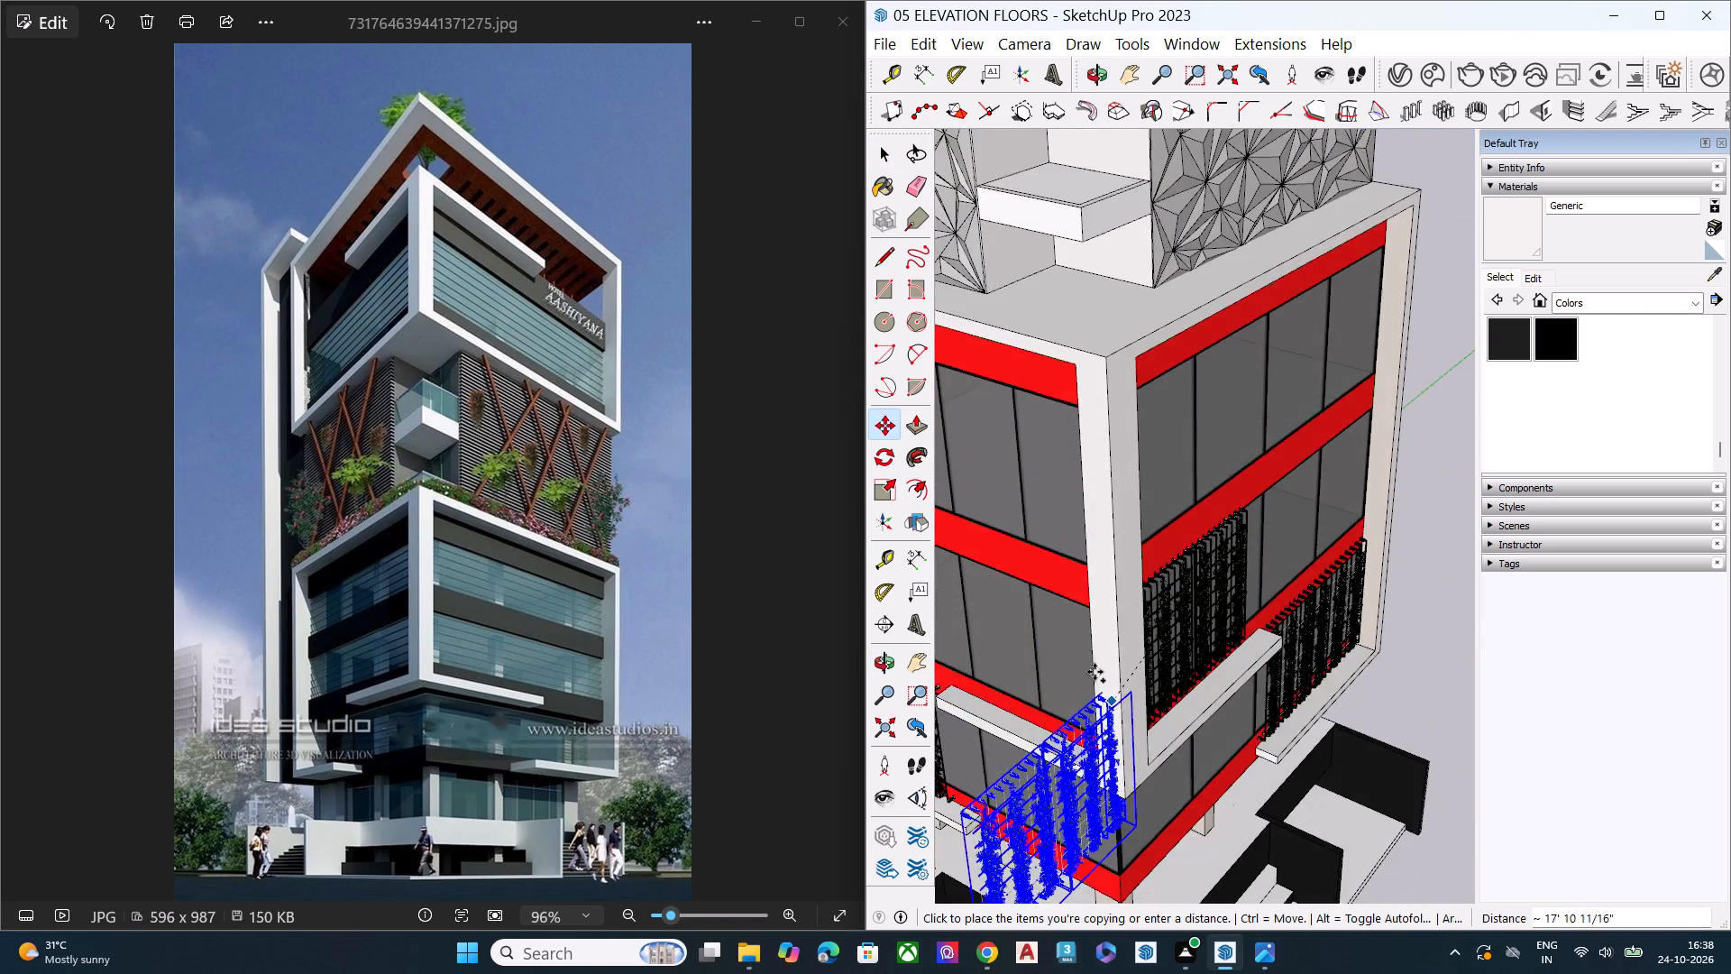
pyautogui.scroll(4, 1094, 672)
pyautogui.scroll(-1, 1062, 658)
pyautogui.scroll(1, 1051, 652)
pyautogui.click(1069, 660)
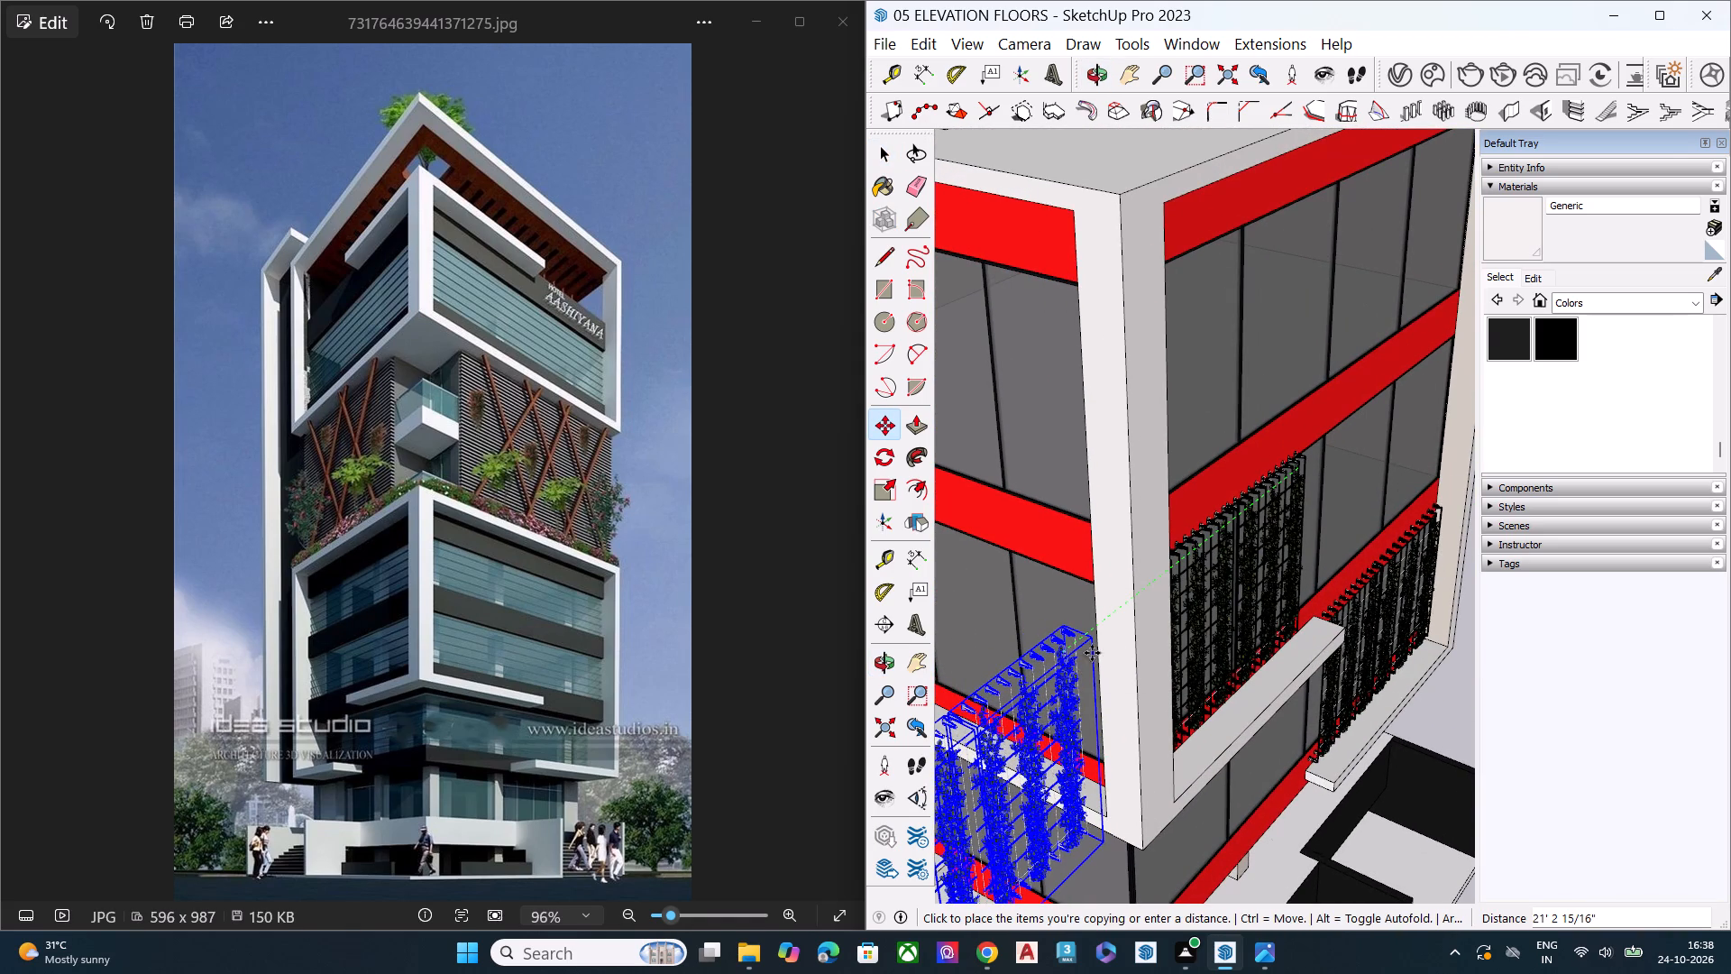
pyautogui.scroll(-6, 1191, 595)
pyautogui.press('space')
pyautogui.scroll(-16, 1146, 588)
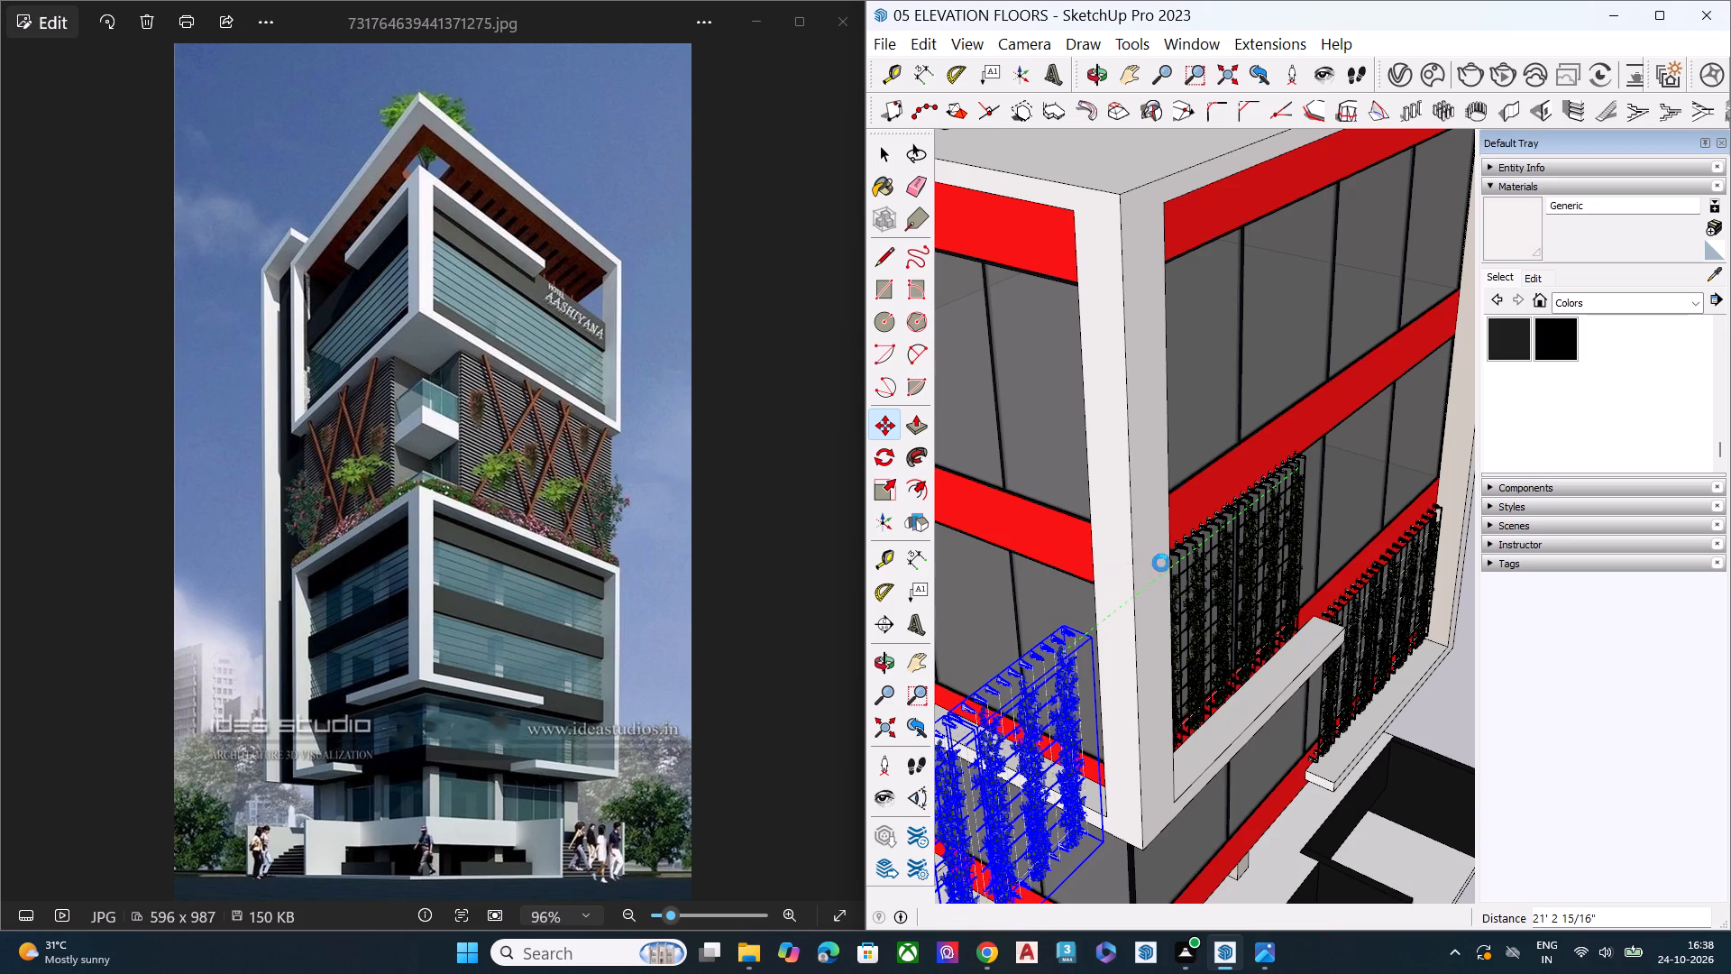
pyautogui.scroll(-13, 1161, 563)
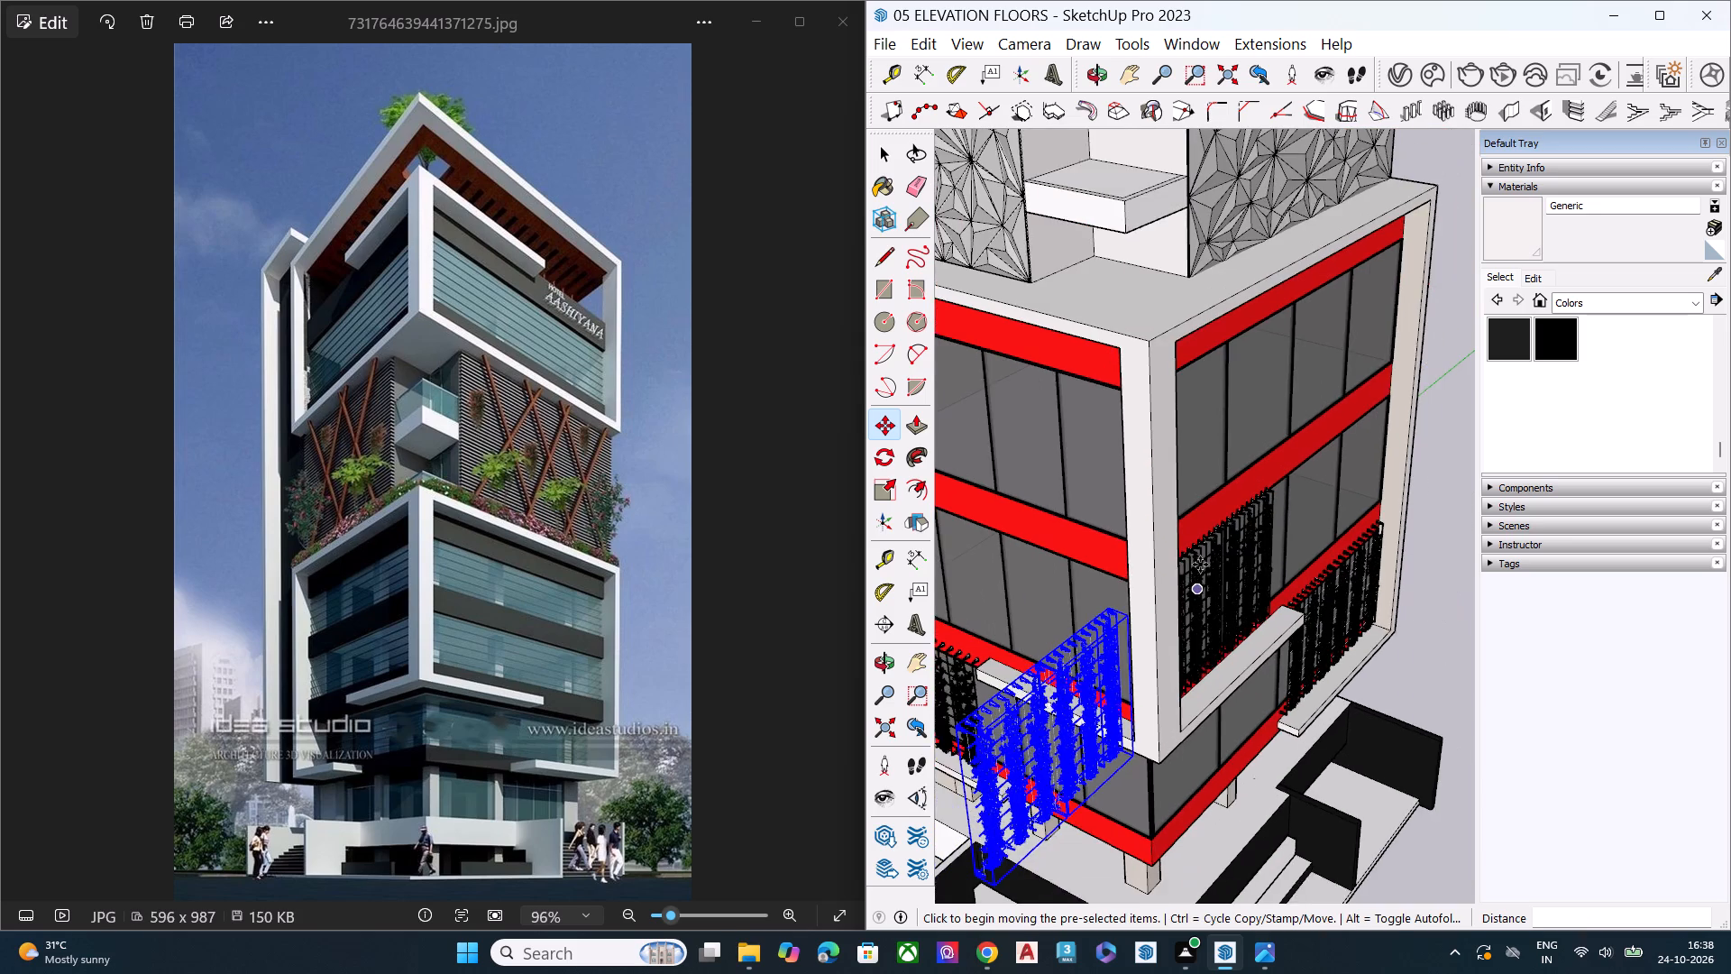
pyautogui.scroll(-11, 1200, 565)
pyautogui.scroll(-6, 1131, 651)
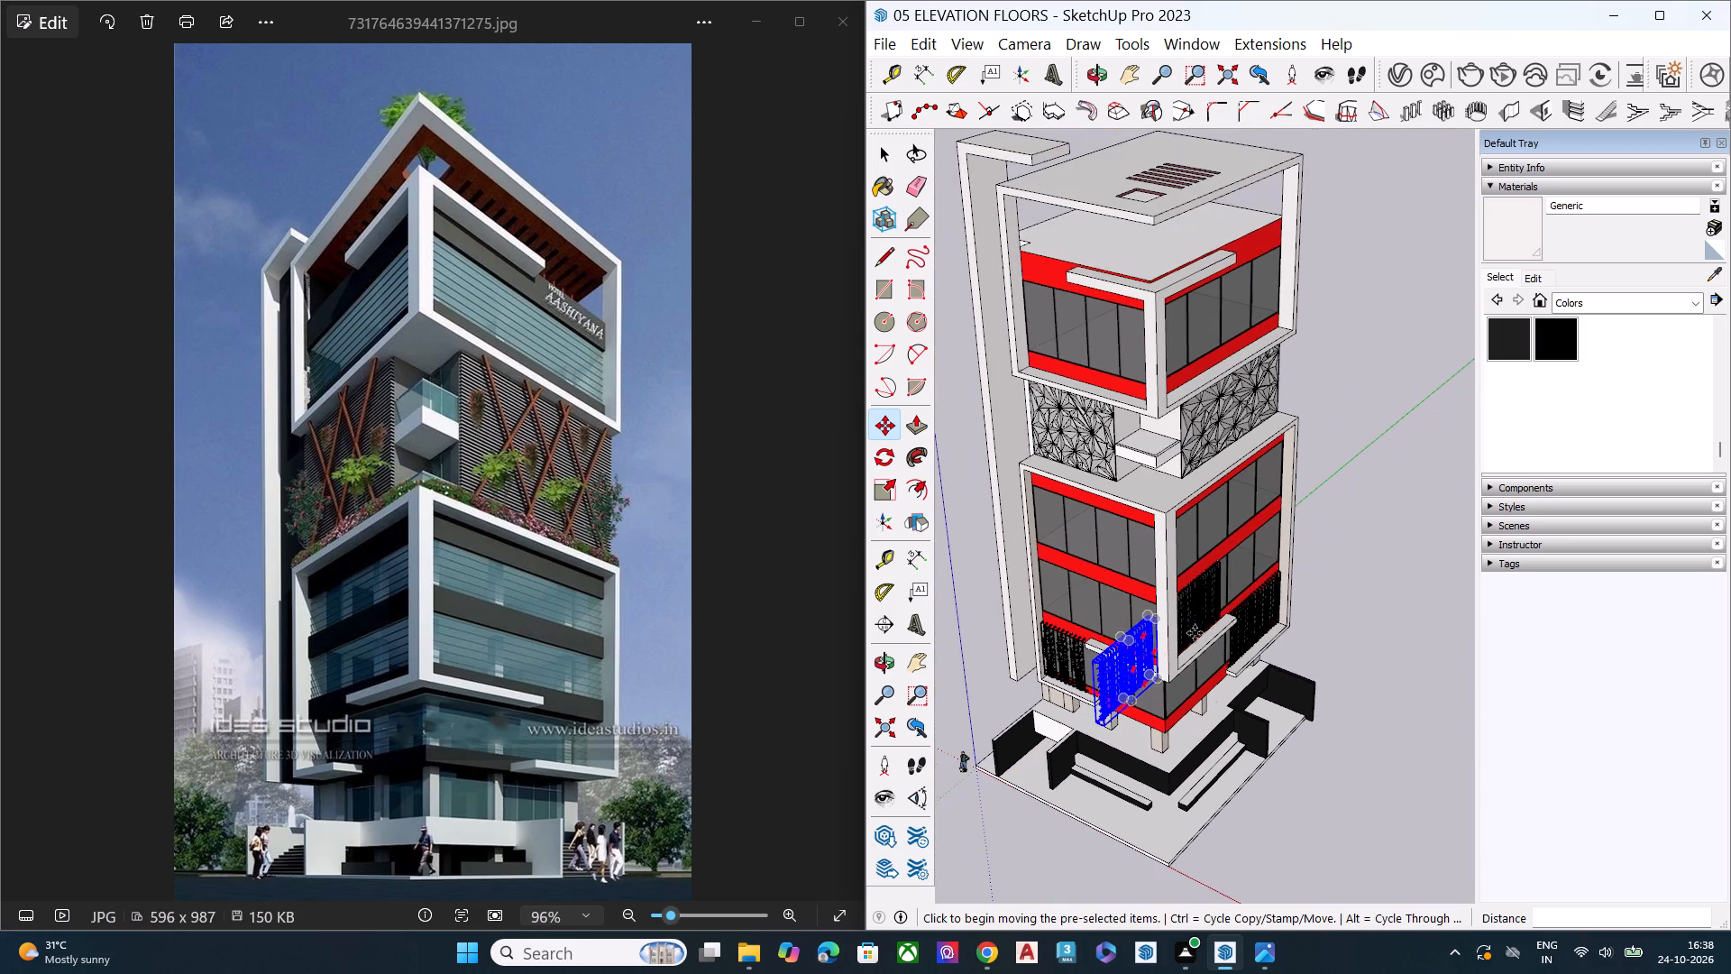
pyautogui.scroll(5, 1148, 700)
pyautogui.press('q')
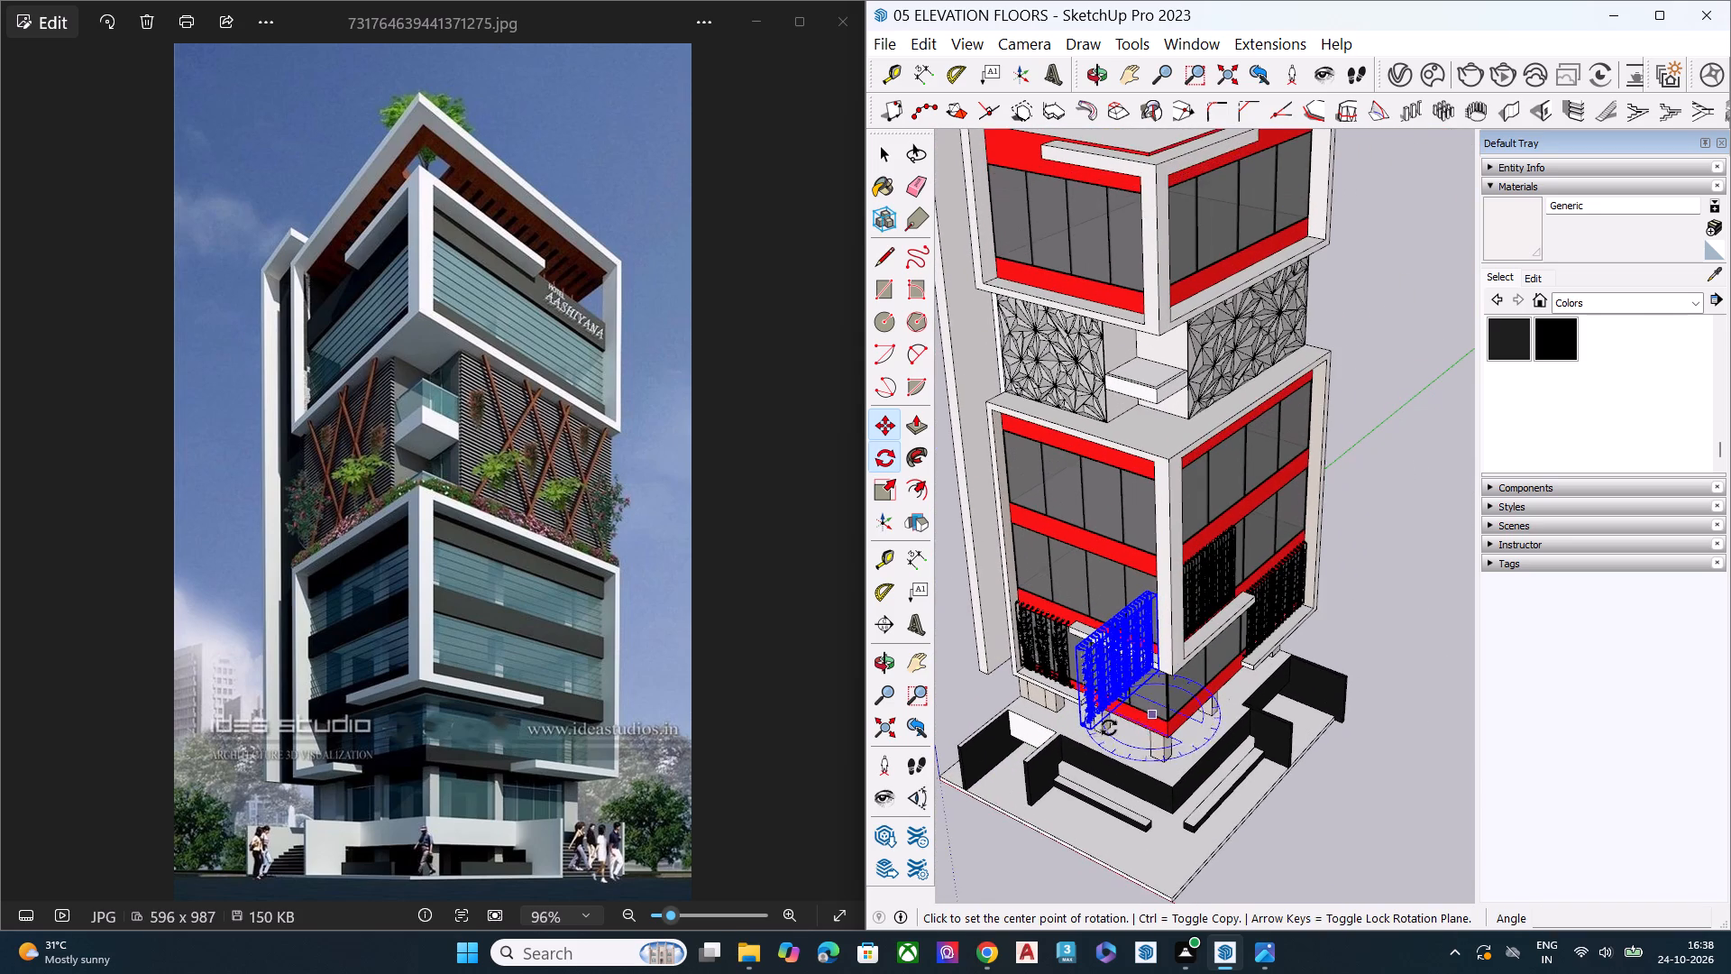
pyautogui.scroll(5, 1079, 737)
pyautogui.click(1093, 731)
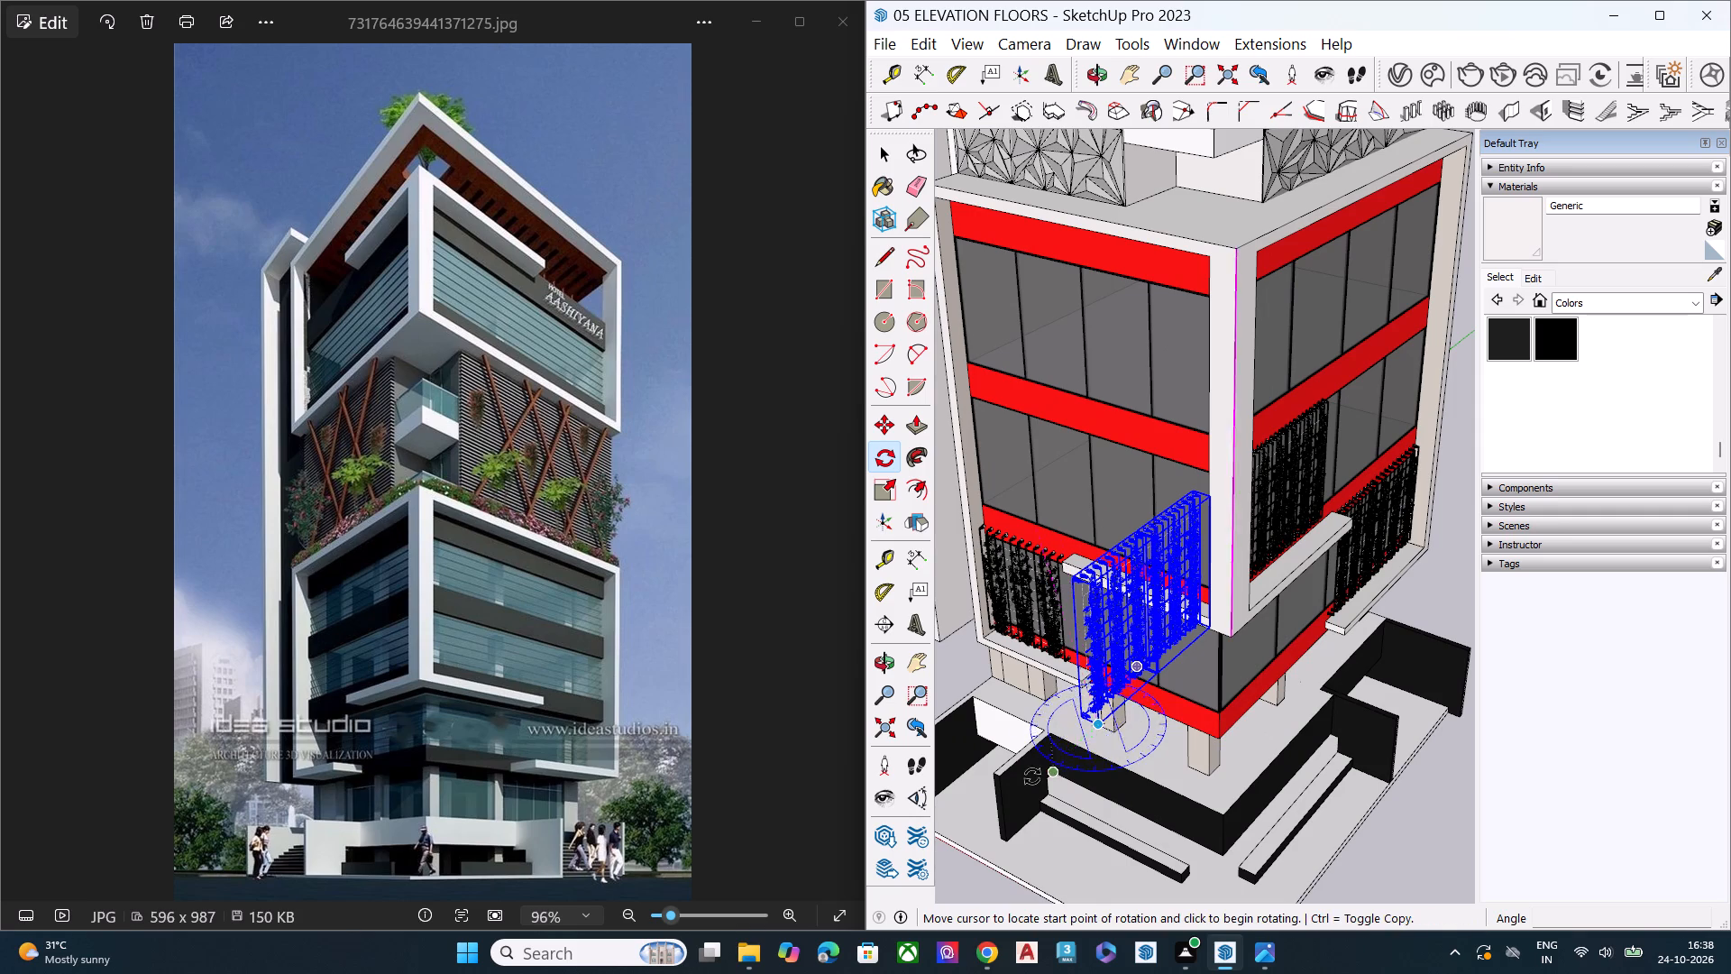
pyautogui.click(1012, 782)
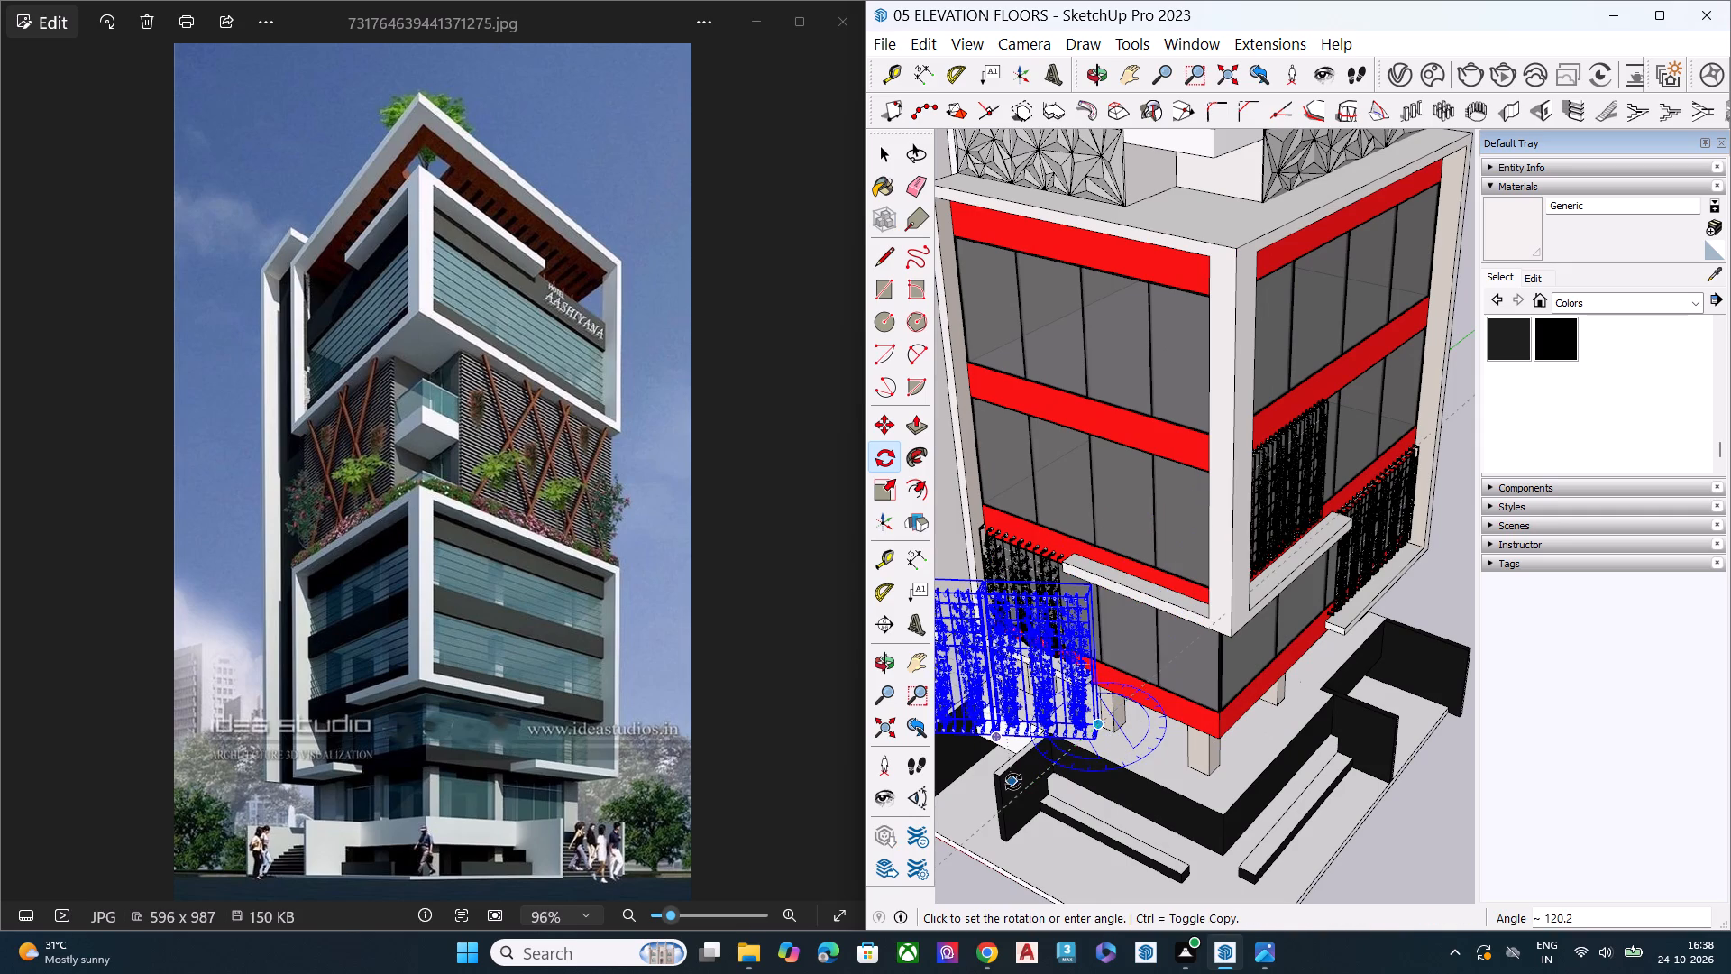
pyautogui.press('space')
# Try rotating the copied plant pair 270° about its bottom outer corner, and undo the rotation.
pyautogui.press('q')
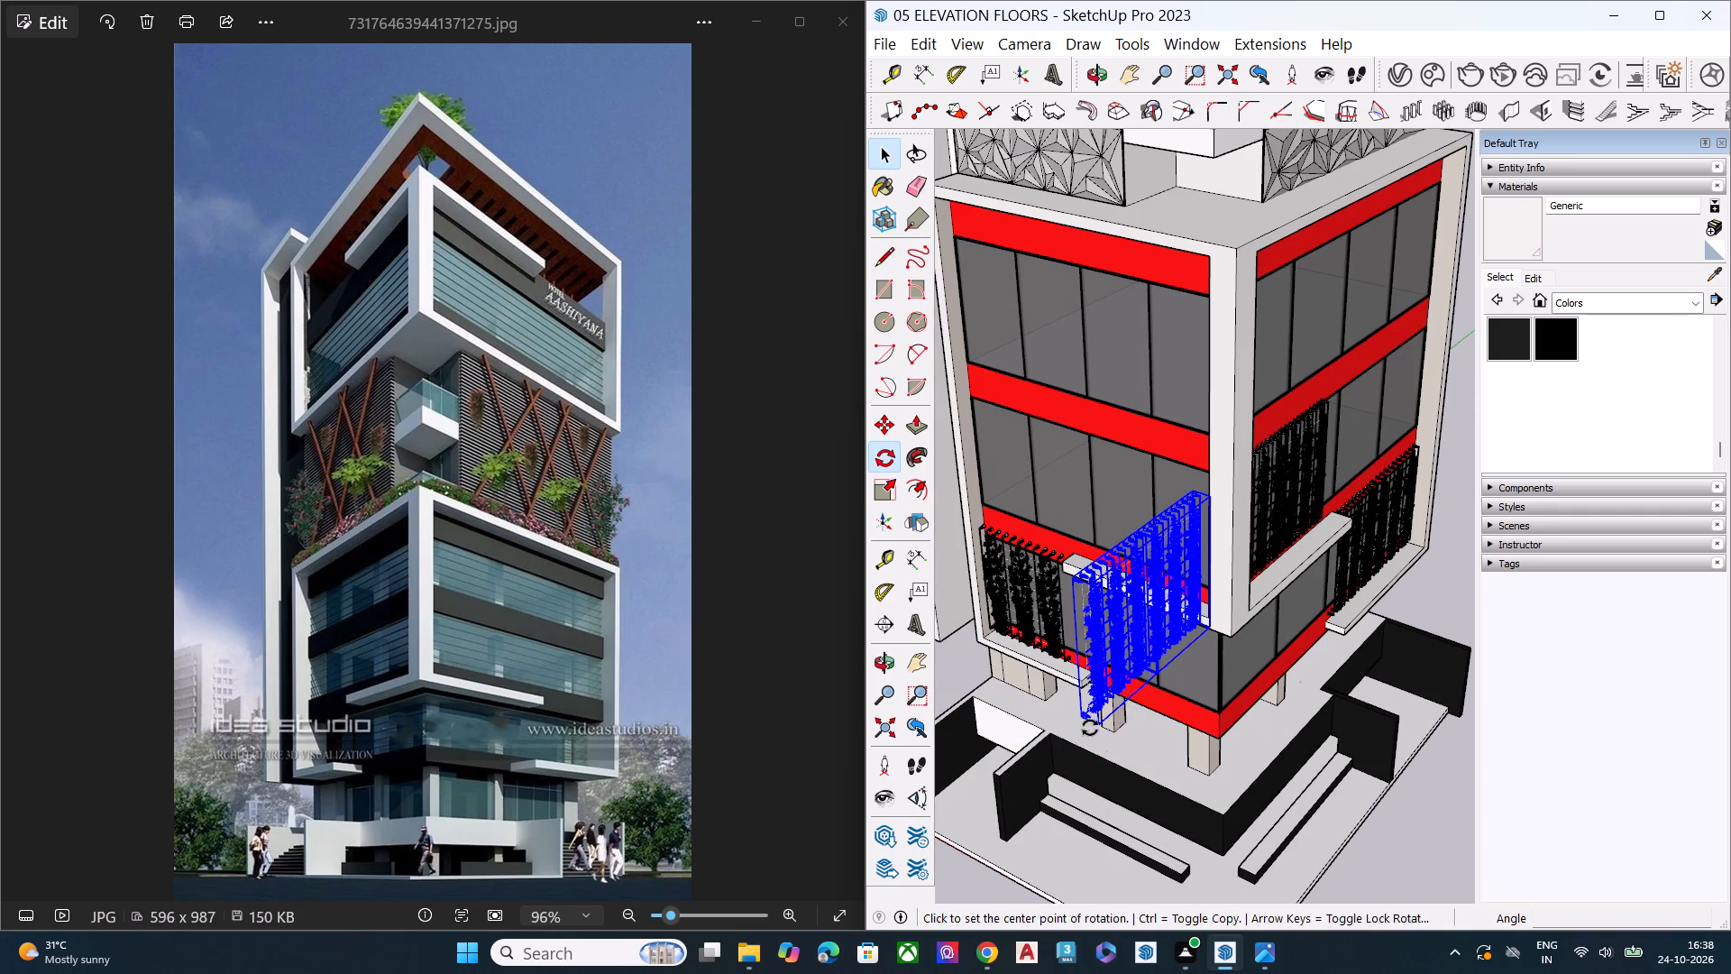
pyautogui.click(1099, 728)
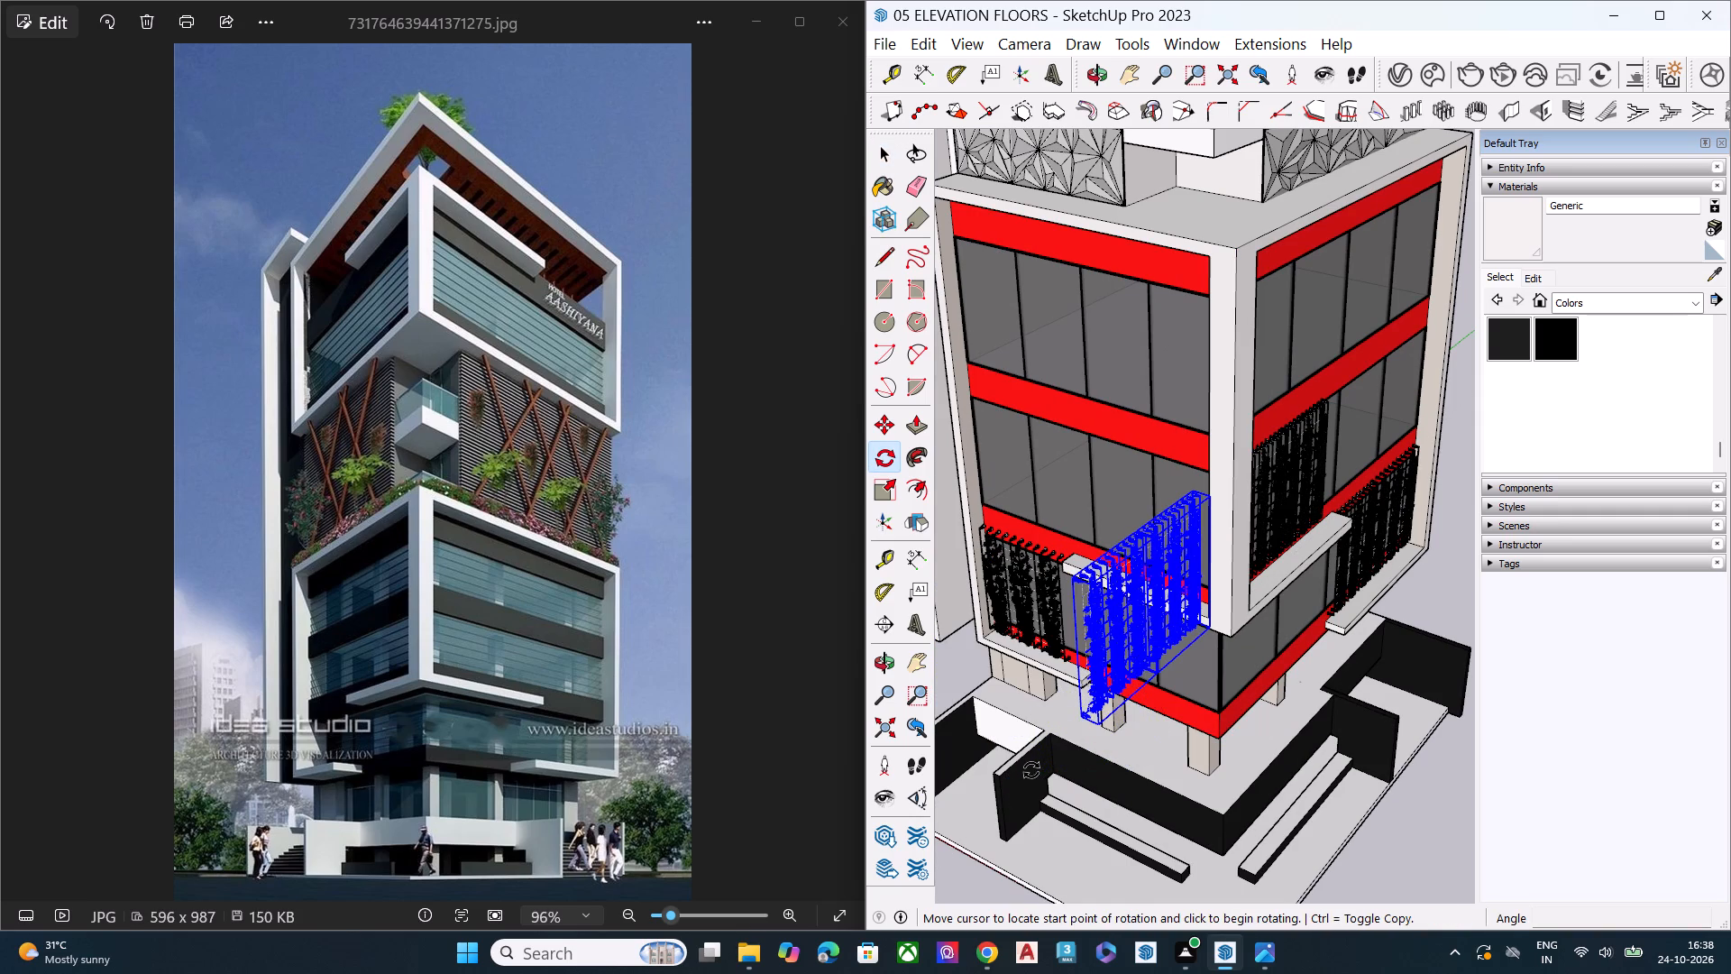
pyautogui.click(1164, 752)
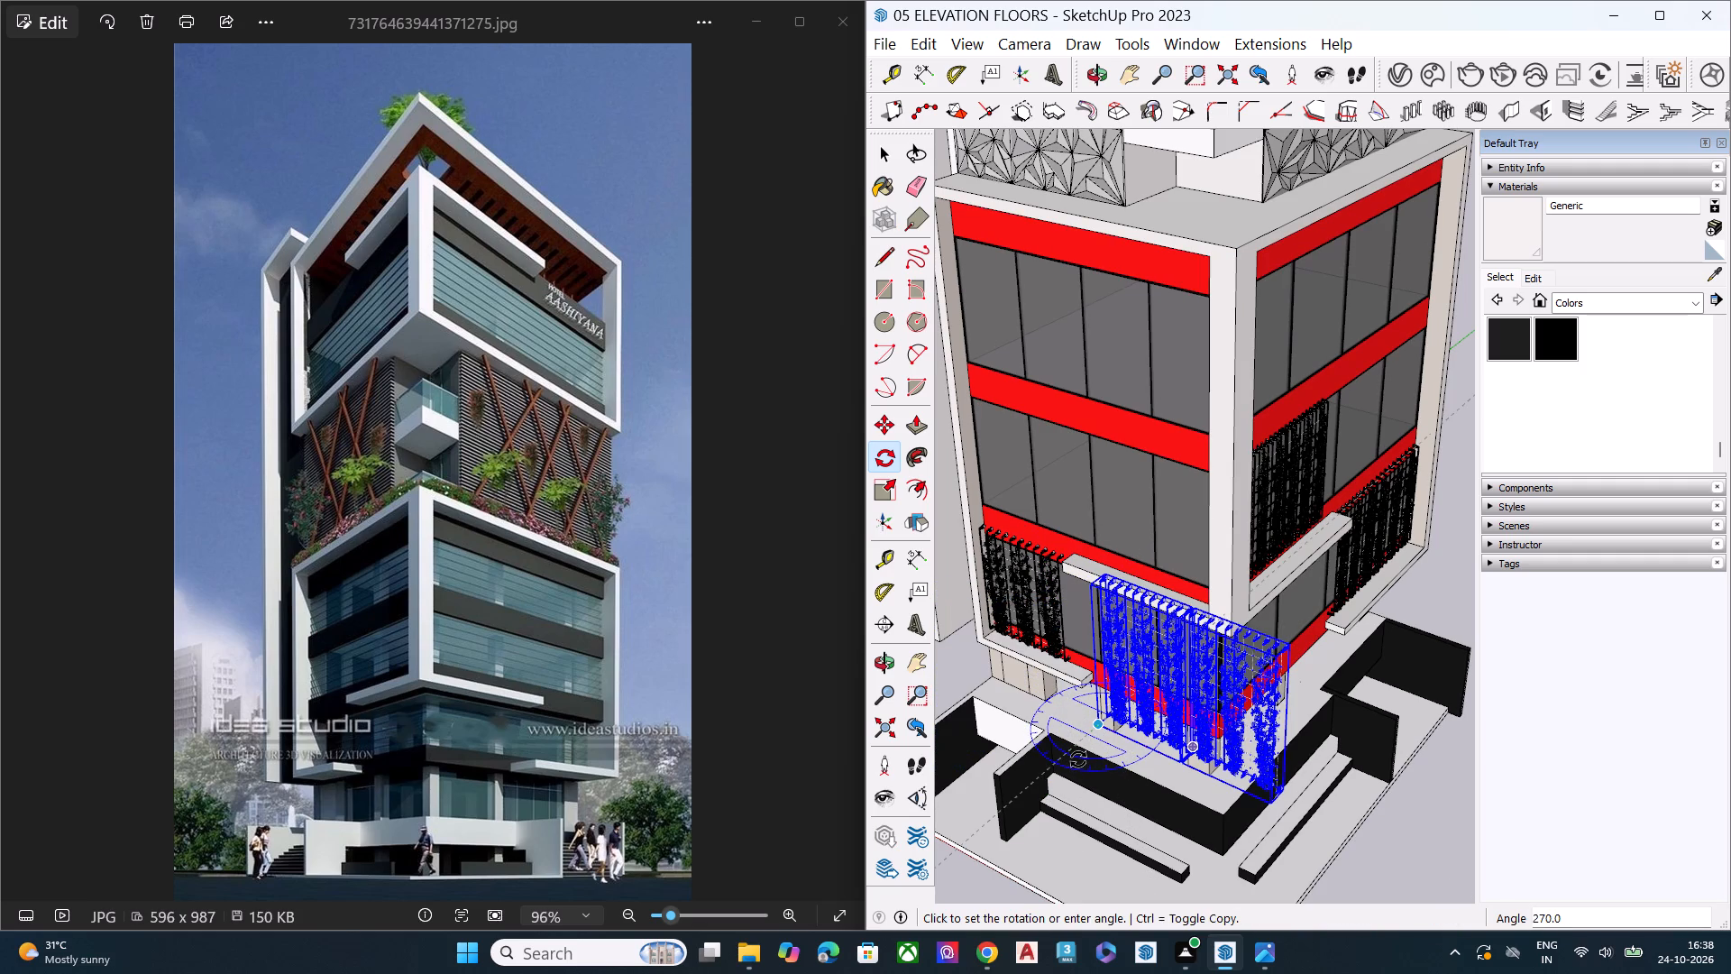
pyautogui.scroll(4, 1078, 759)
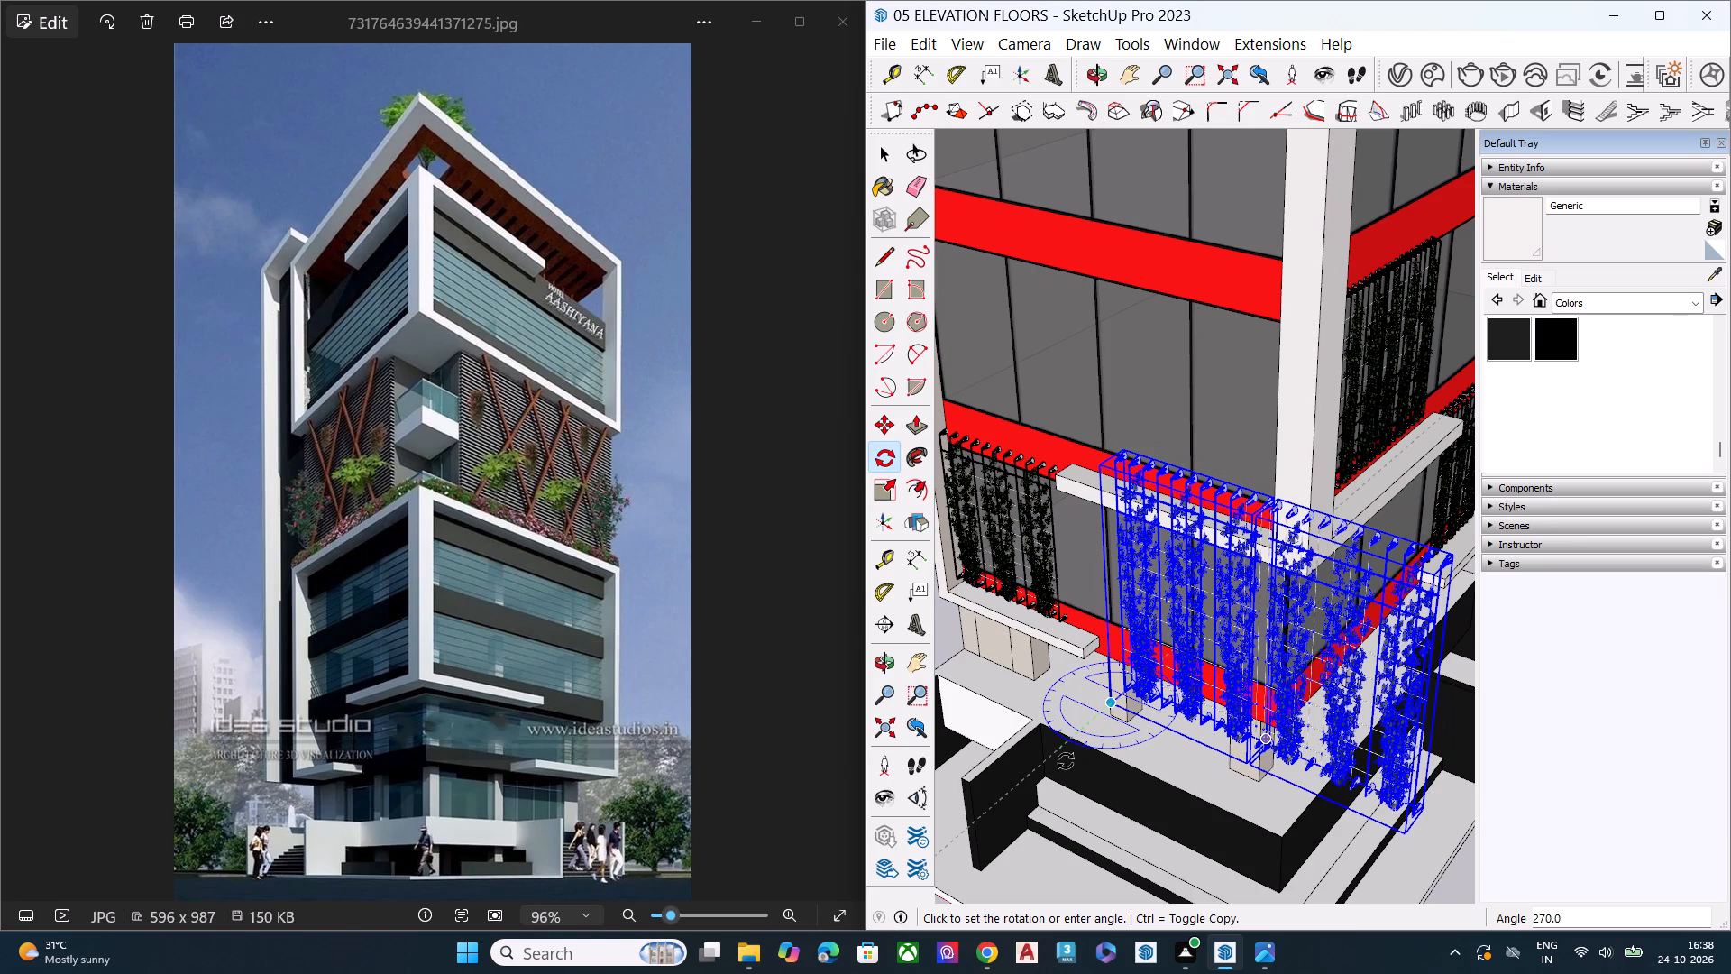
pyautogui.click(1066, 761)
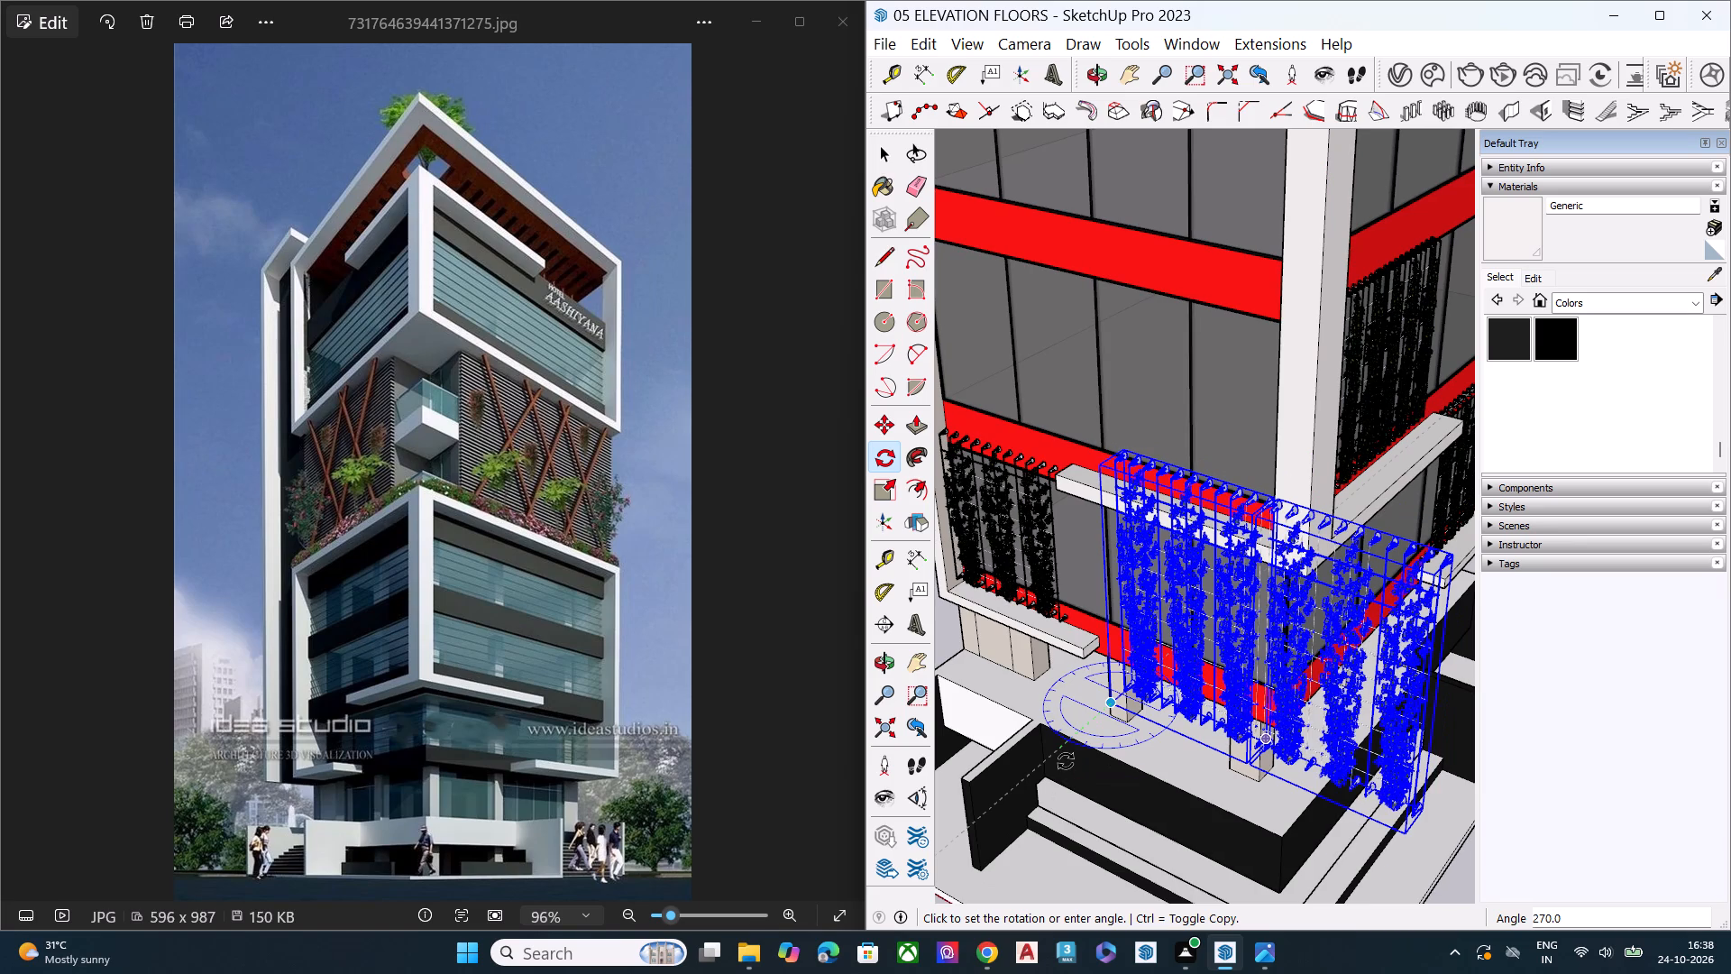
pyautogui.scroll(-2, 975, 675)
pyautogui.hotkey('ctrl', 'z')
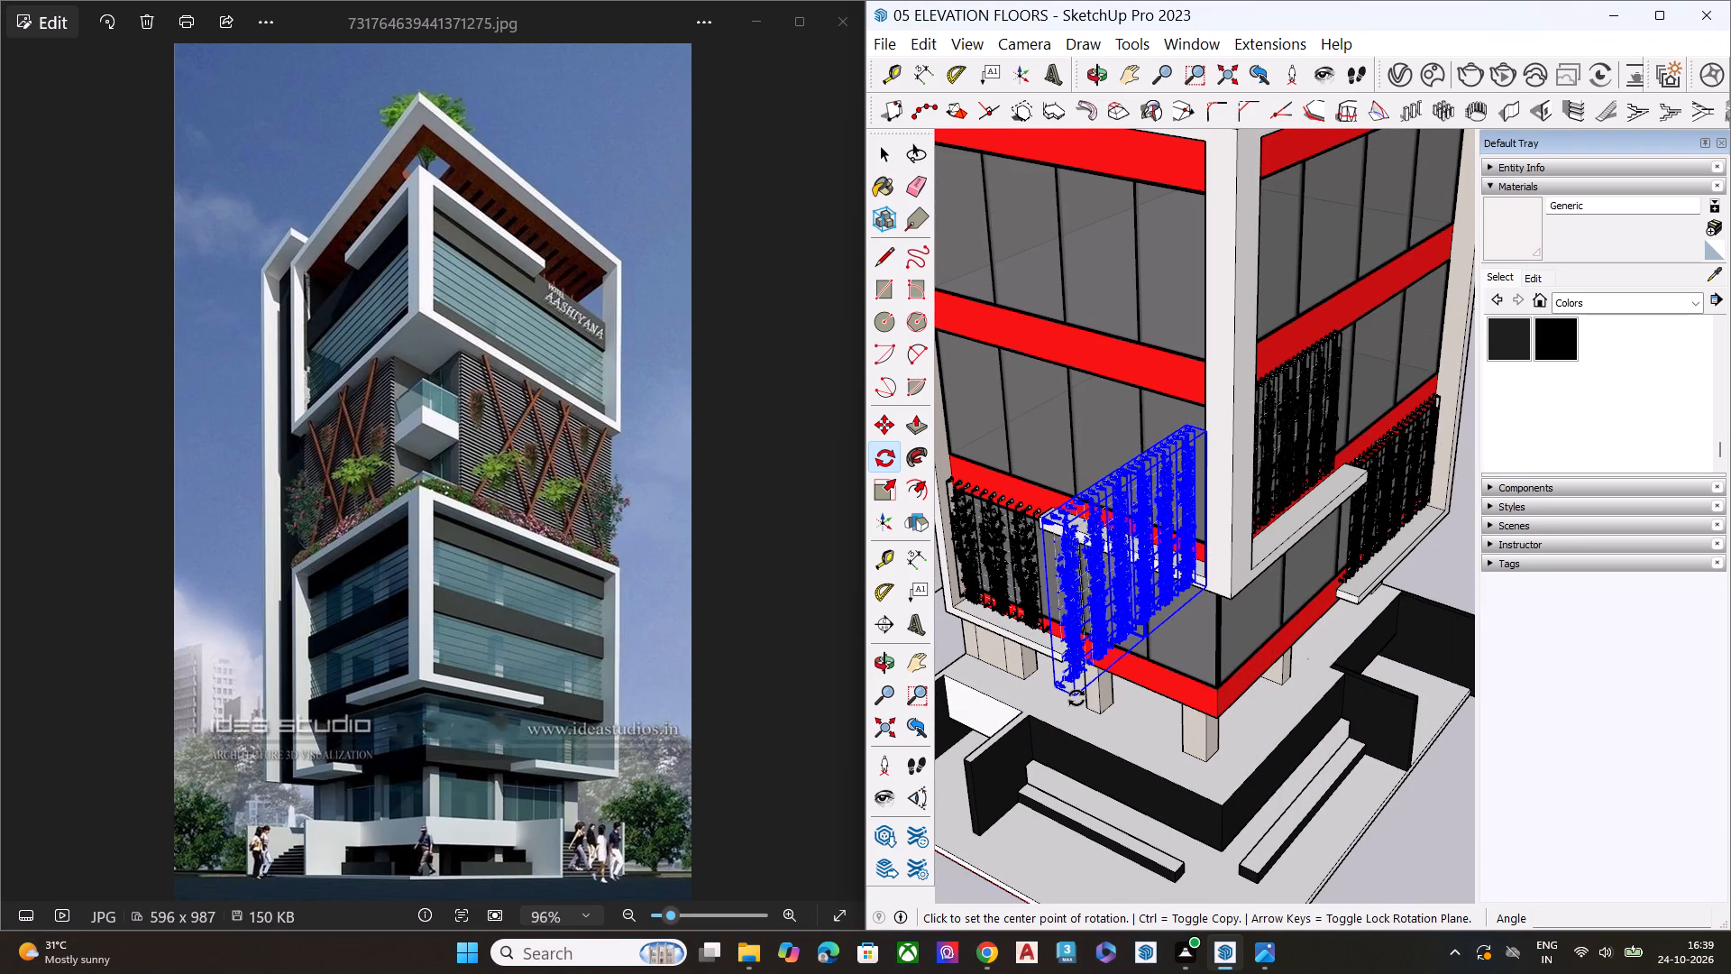
# Rotate the copied plant pair 90° about its bottom outer corner, parallel to the adjoining façade.
pyautogui.click(1076, 698)
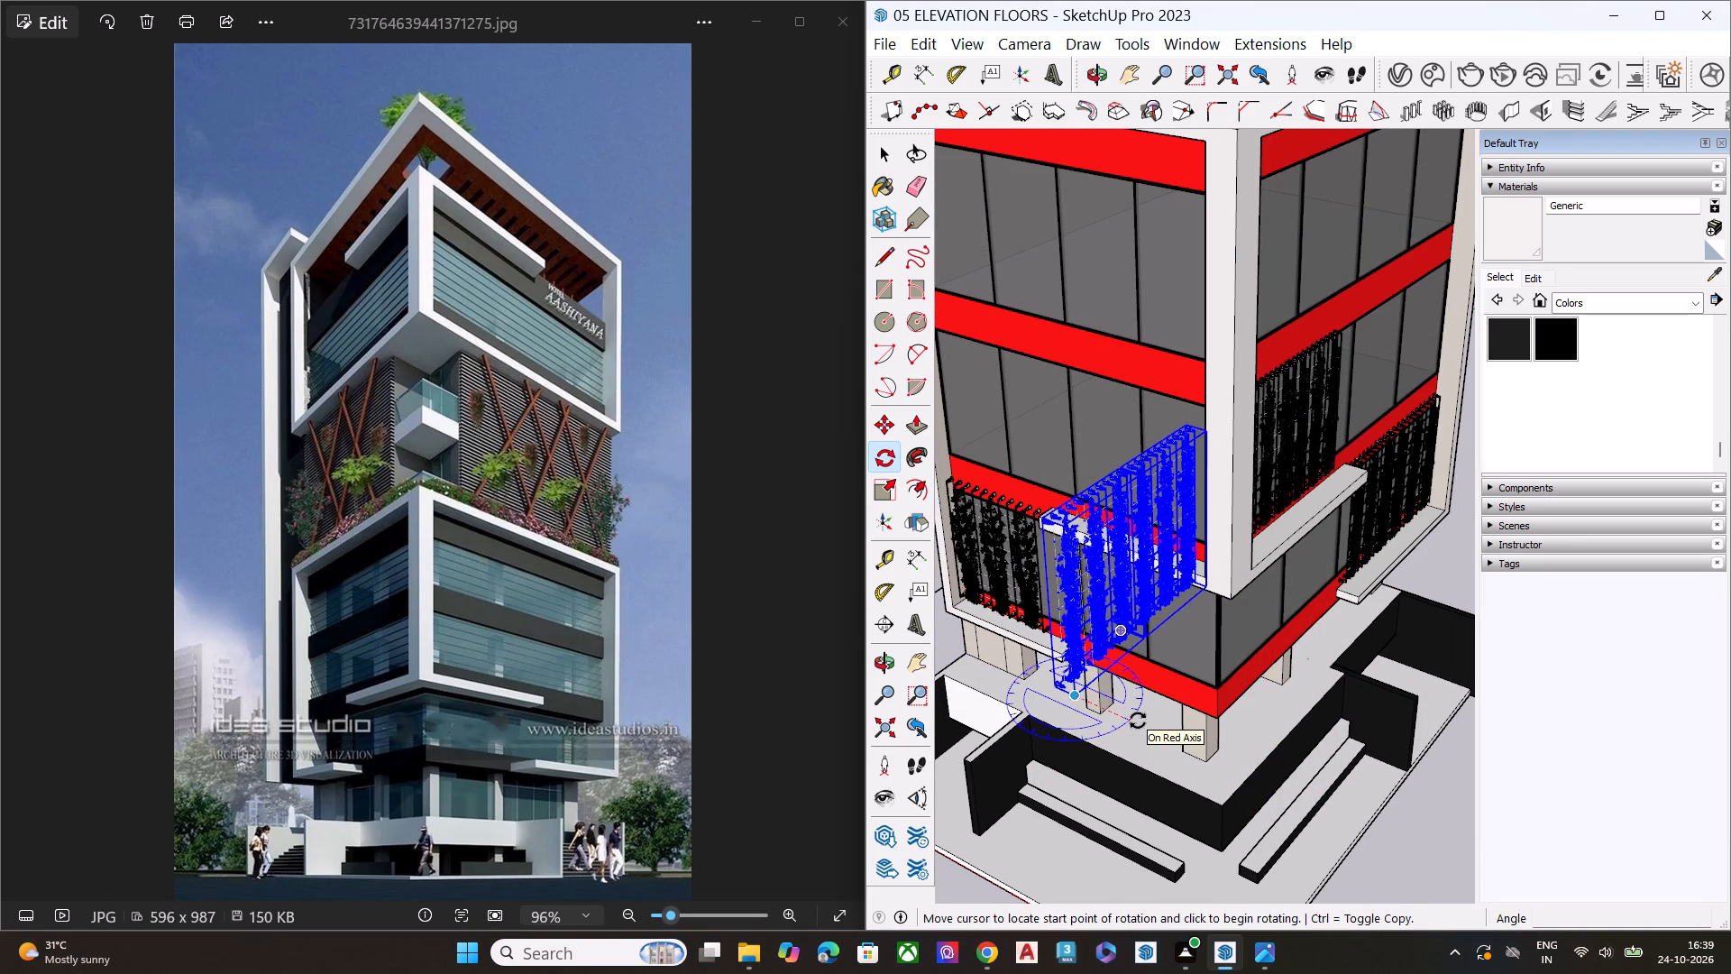
pyautogui.click(1138, 721)
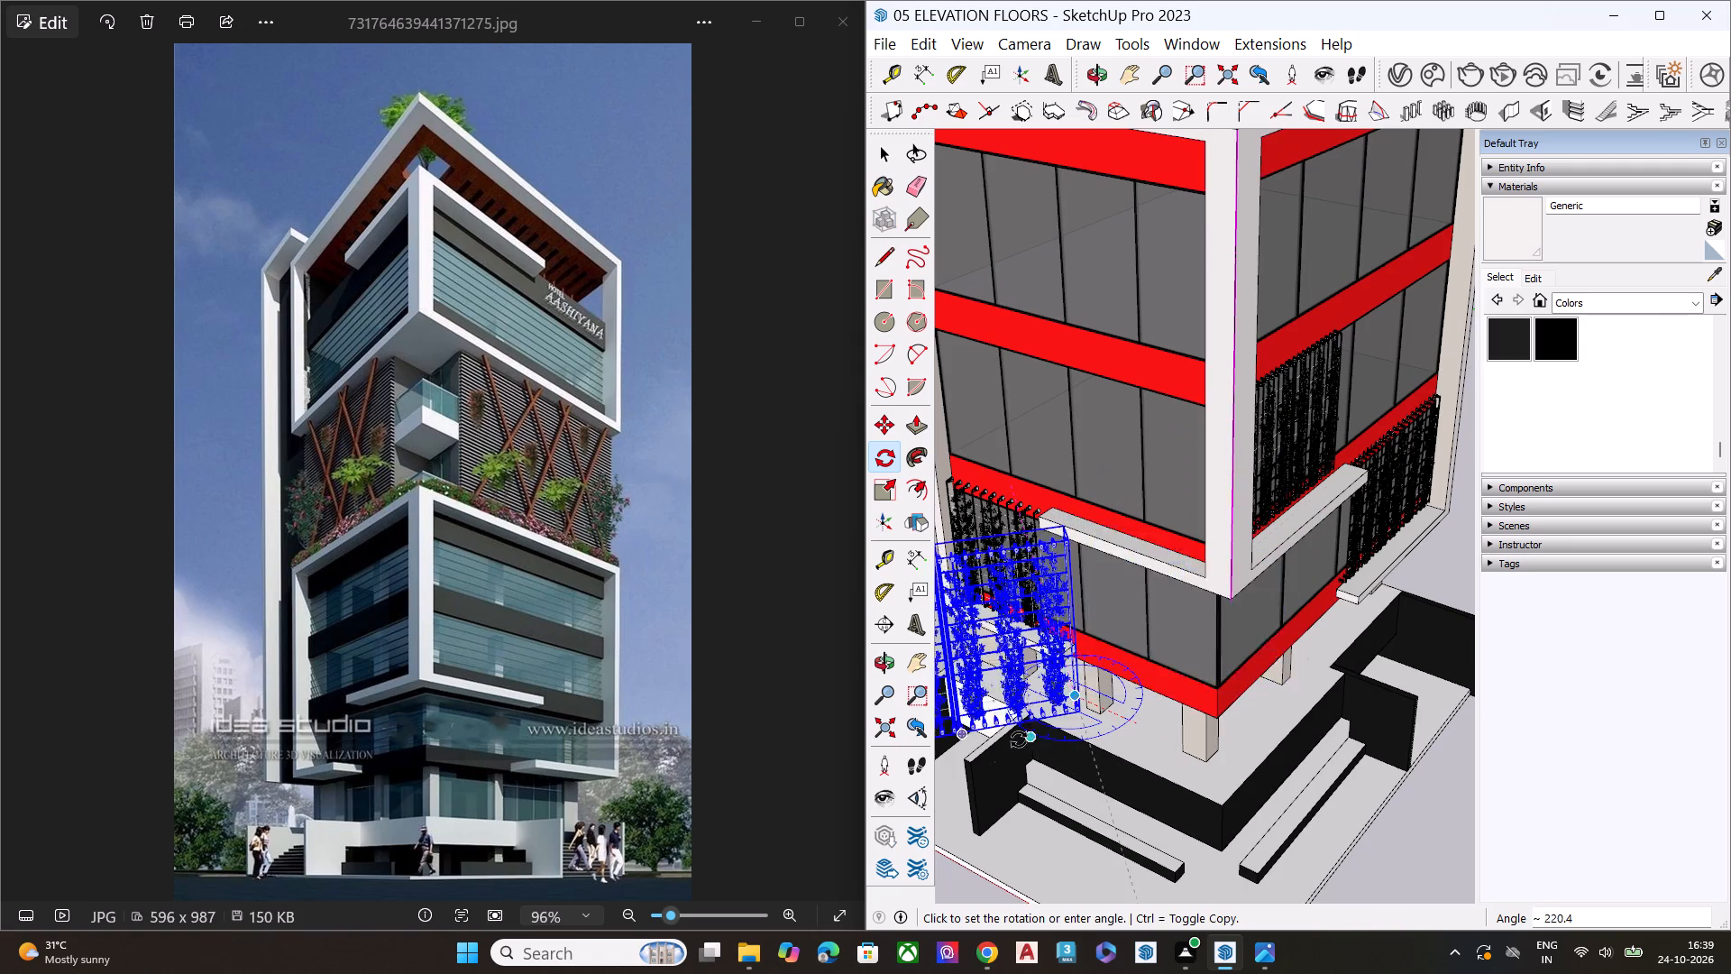
pyautogui.click(1019, 740)
pyautogui.press('space')
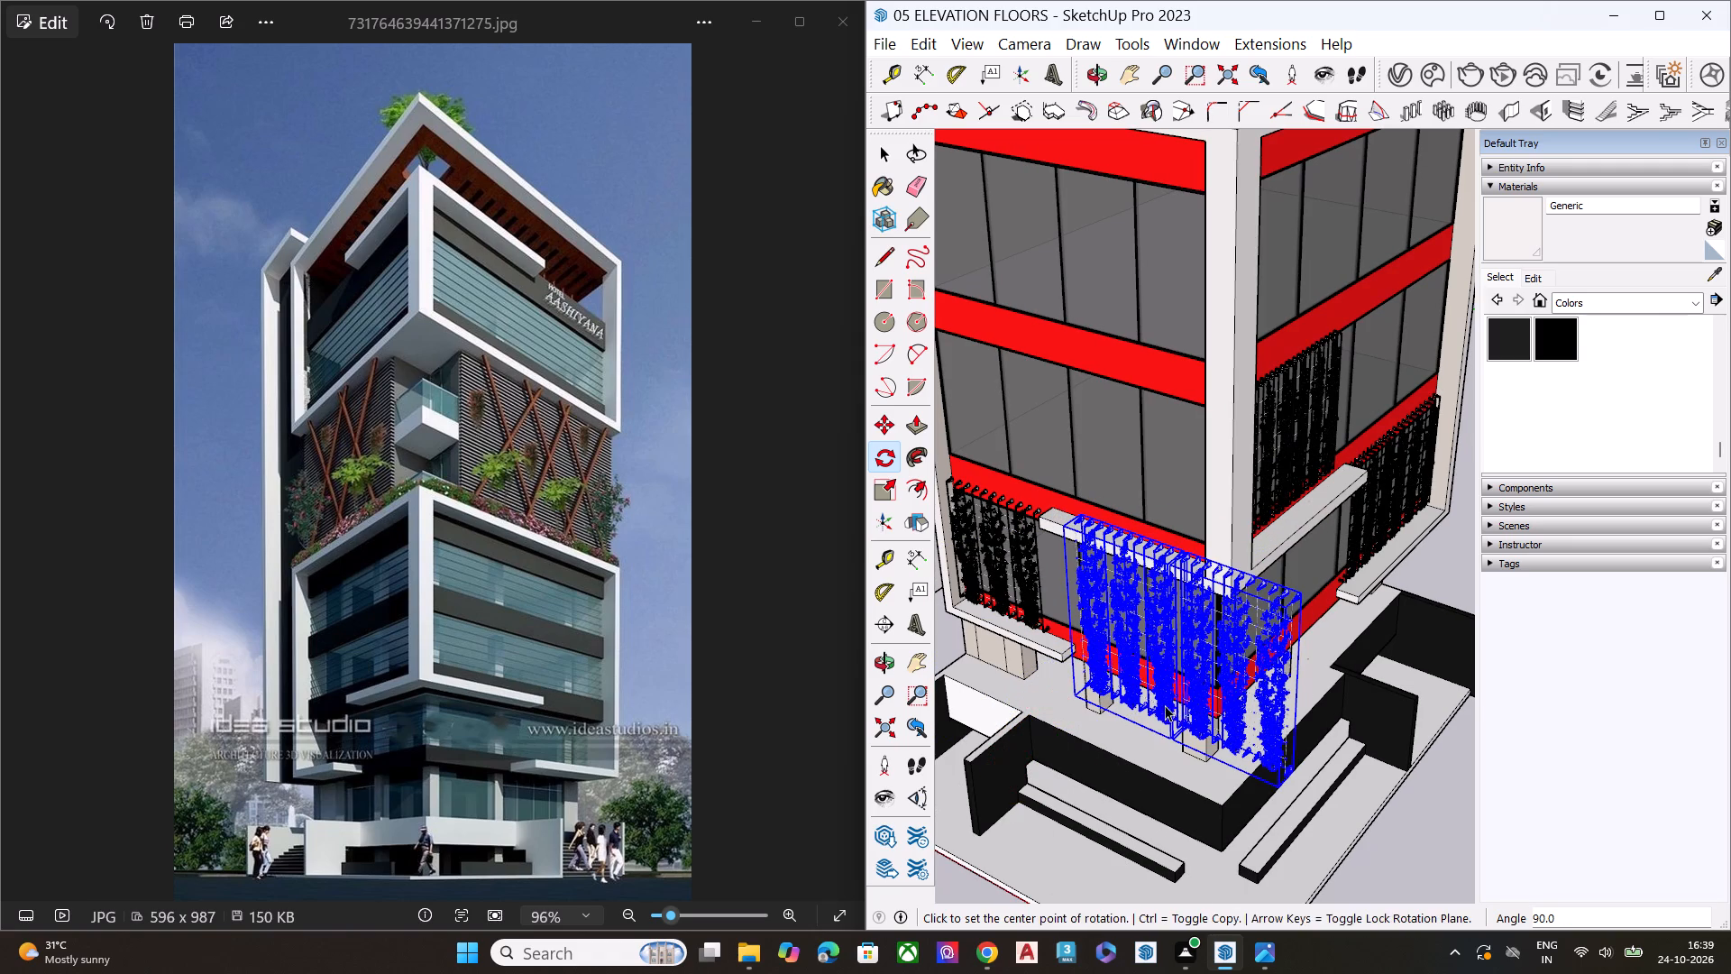
# Move the rotated plant pair about 25' onto the adjoining façade's red band, beside the white corner column and above the projecting ledge.
pyautogui.moveTo(1295, 675); pyautogui.dragTo(1138, 674, button='middle')
pyautogui.scroll(5, 1191, 552)
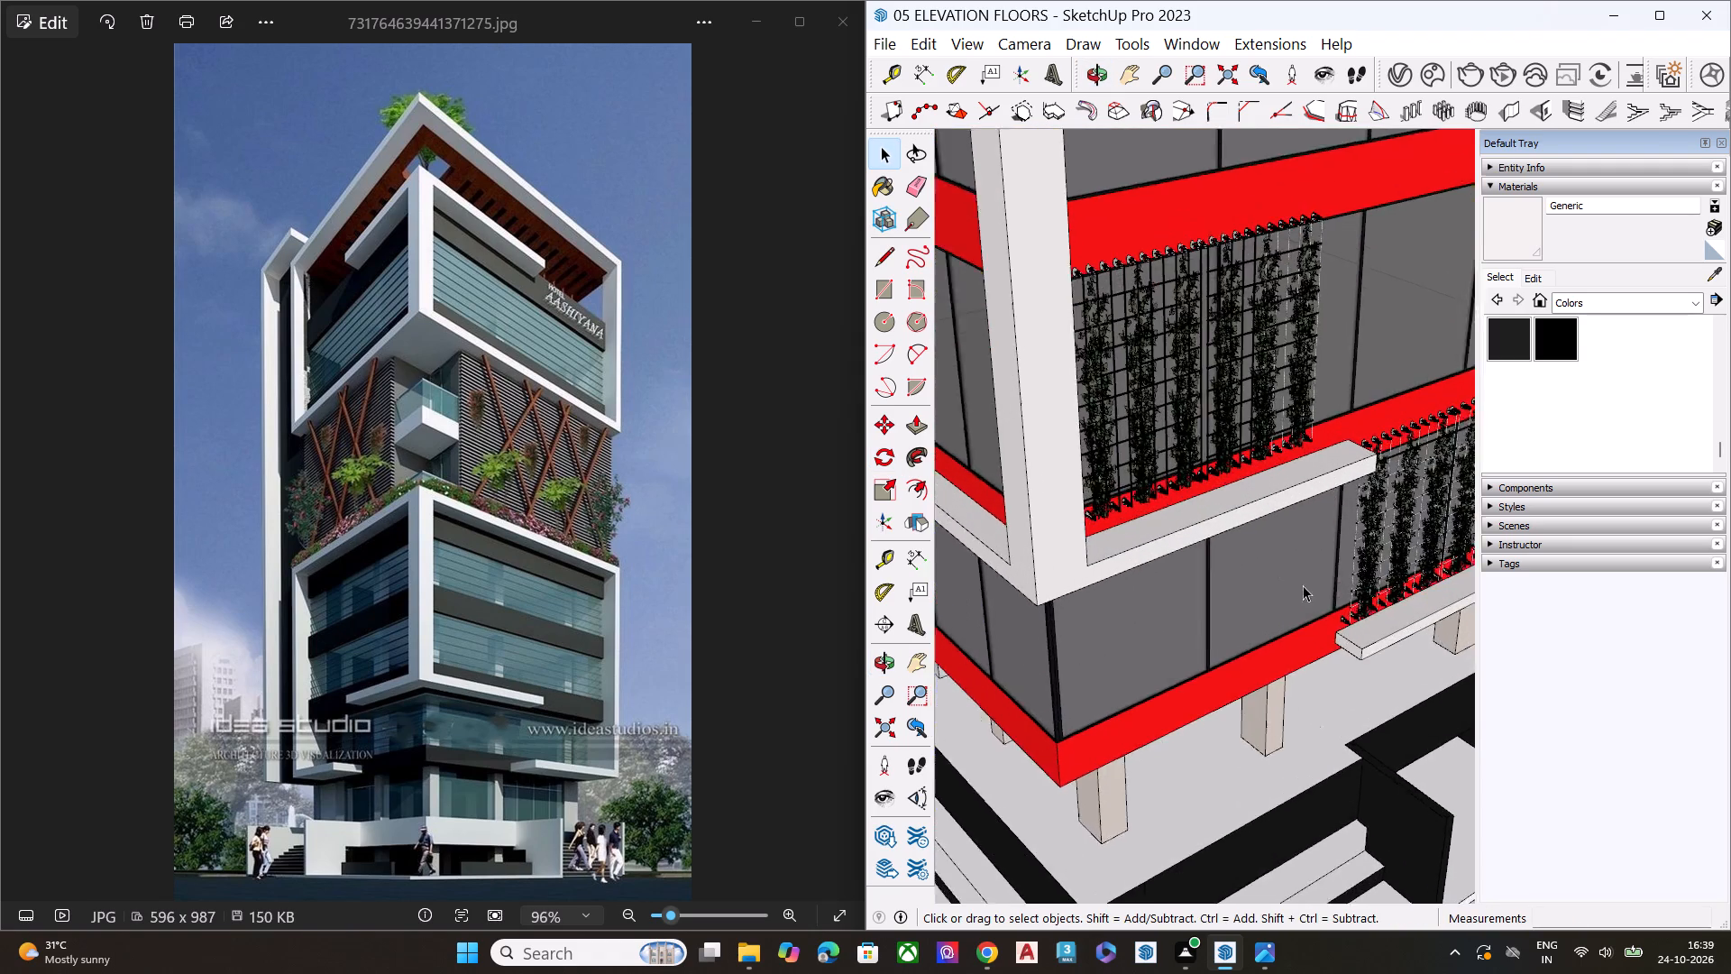
pyautogui.scroll(-8, 1355, 629)
pyautogui.moveTo(1179, 792); pyautogui.dragTo(1049, 653, button='middle')
pyautogui.scroll(5, 1049, 651)
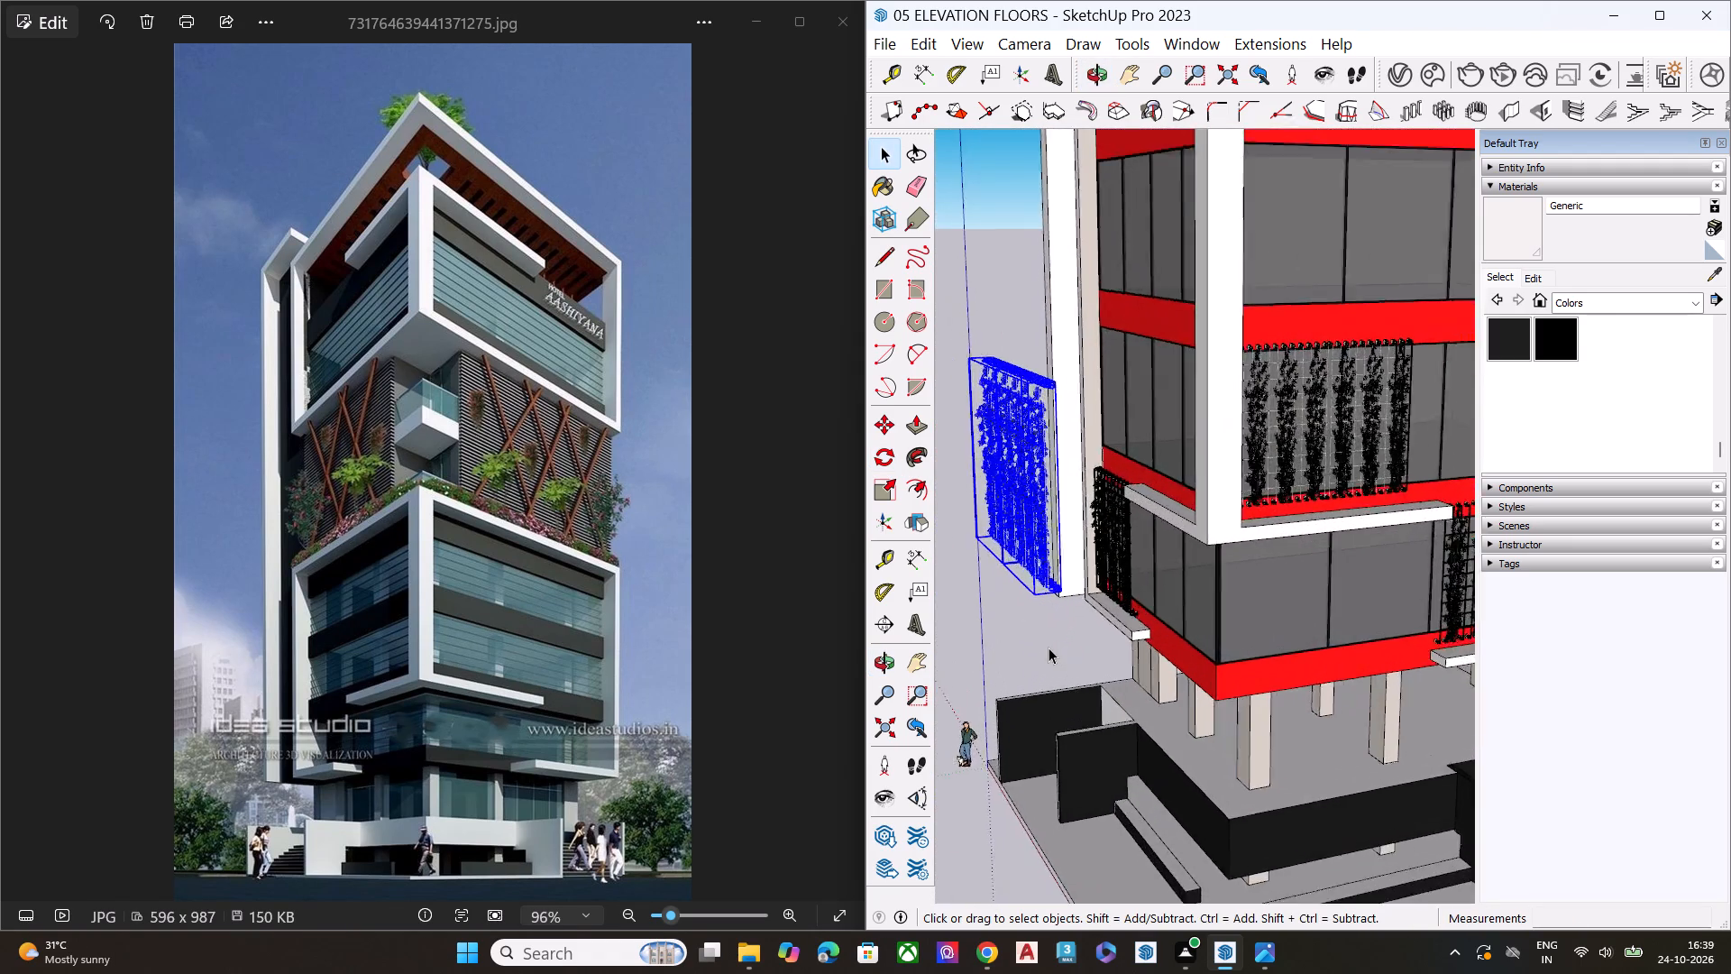
pyautogui.scroll(3, 1049, 648)
pyautogui.press('m')
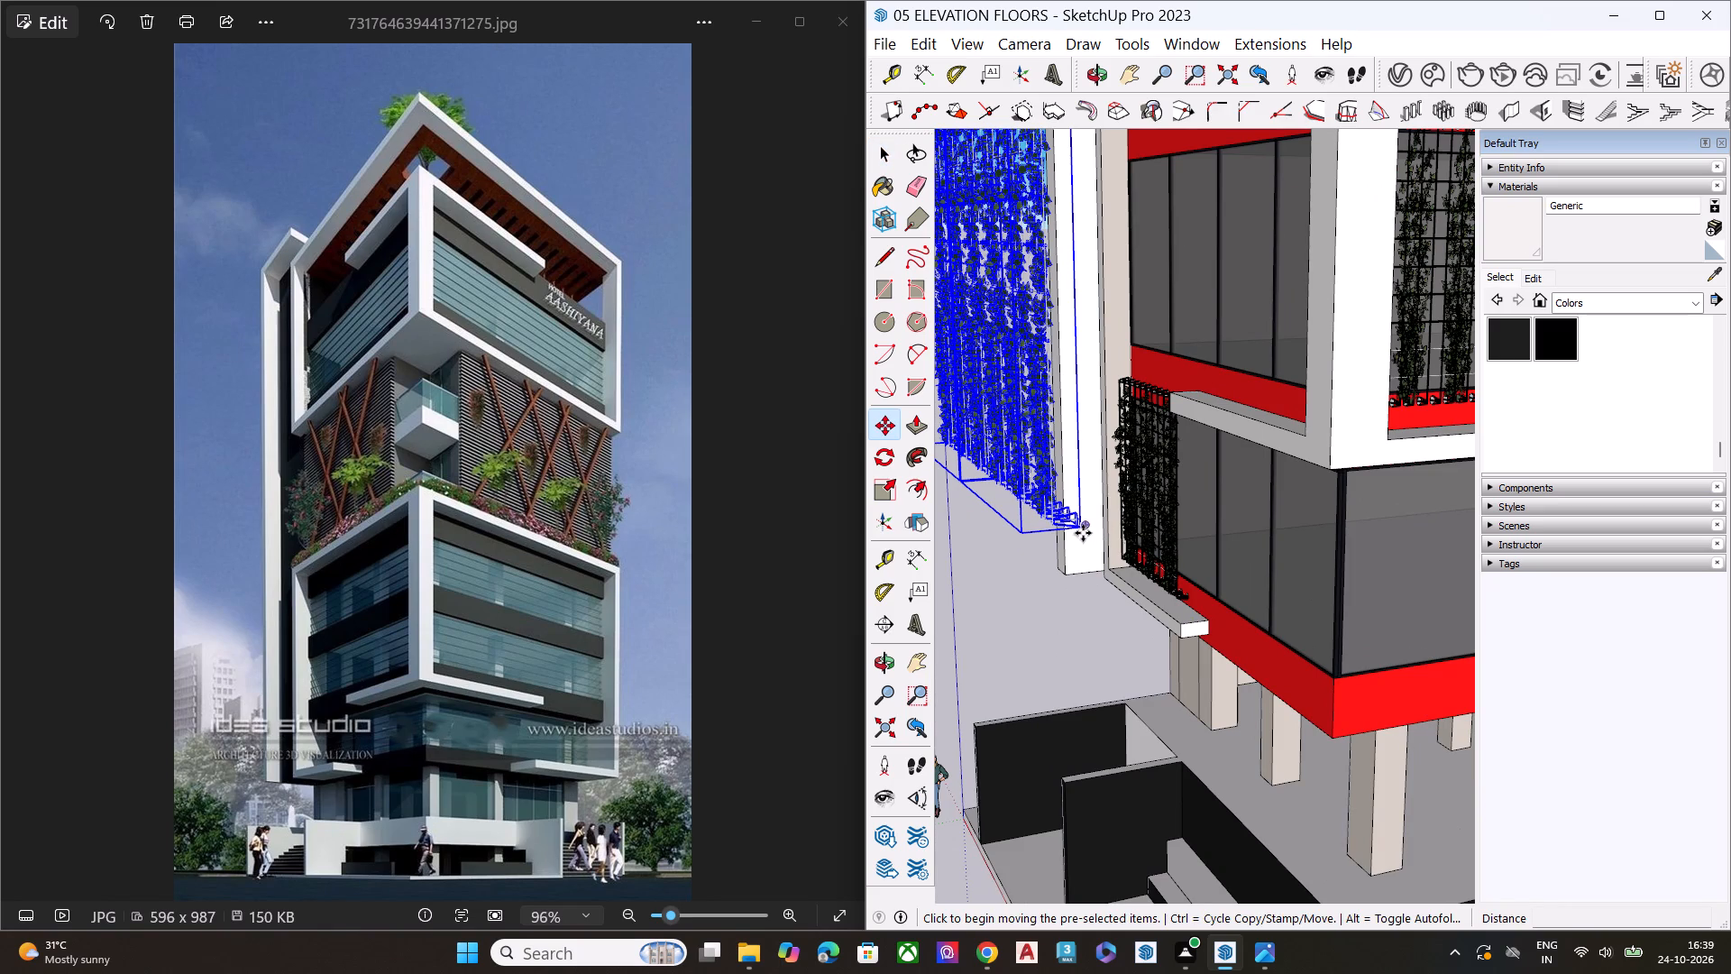
pyautogui.scroll(6, 1085, 534)
pyautogui.scroll(-4, 1075, 555)
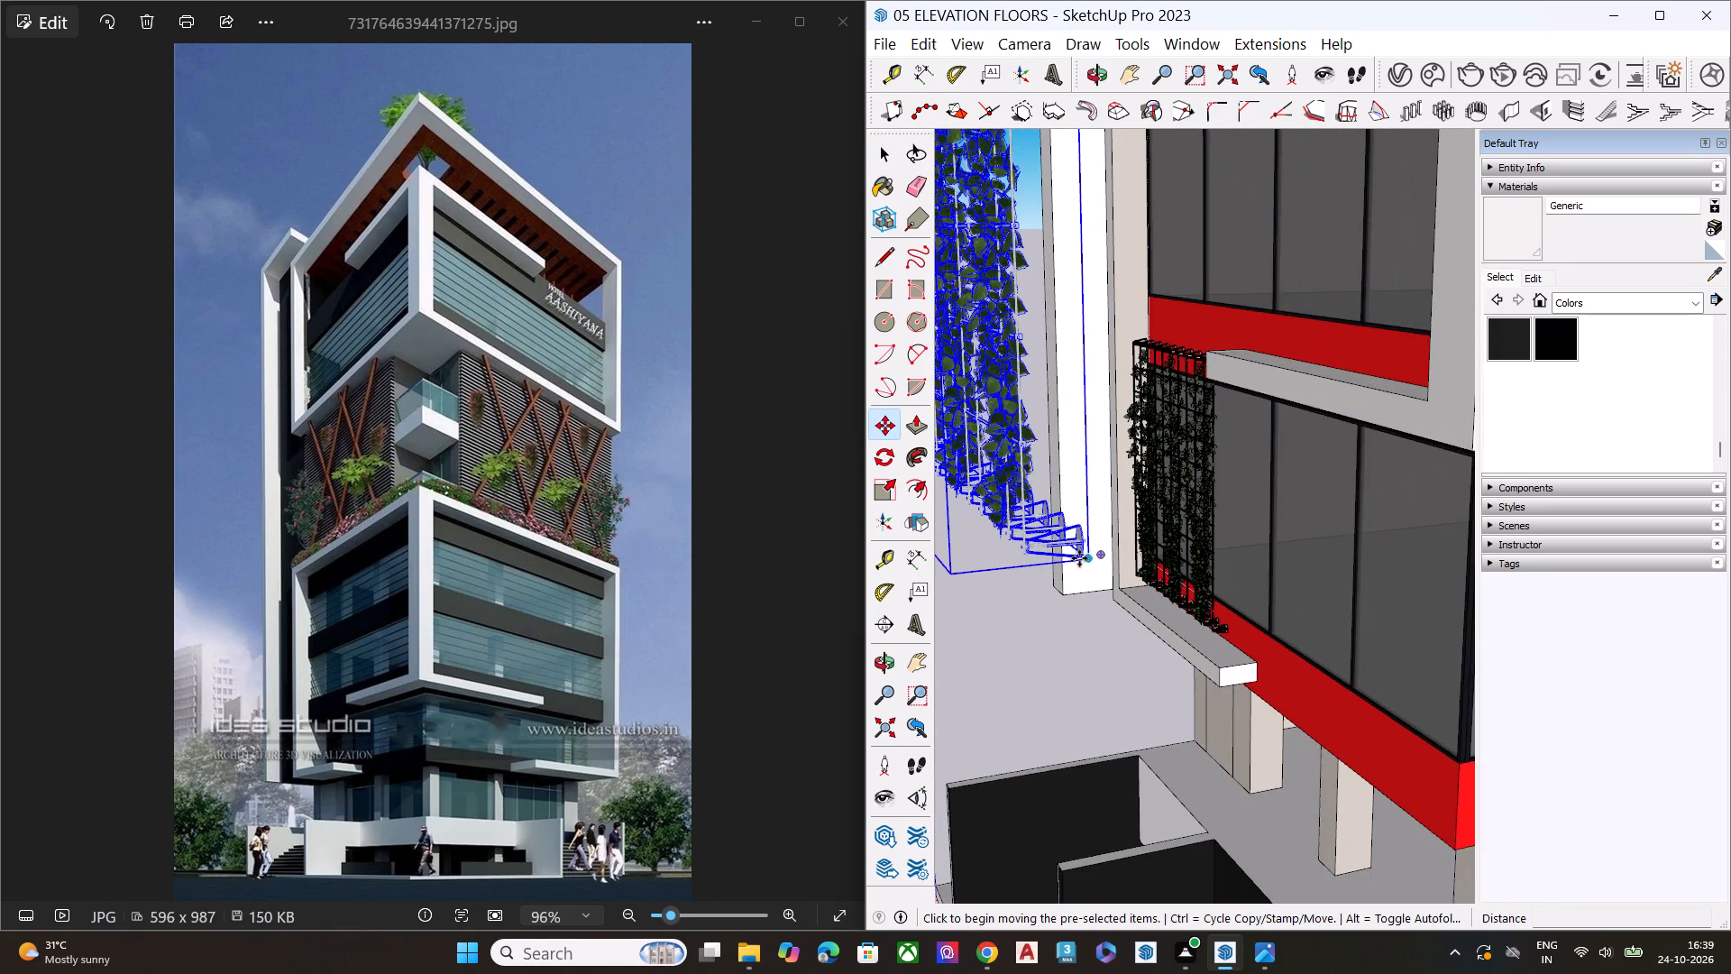
pyautogui.scroll(2, 1078, 556)
pyautogui.click(1090, 562)
pyautogui.scroll(-7, 1035, 565)
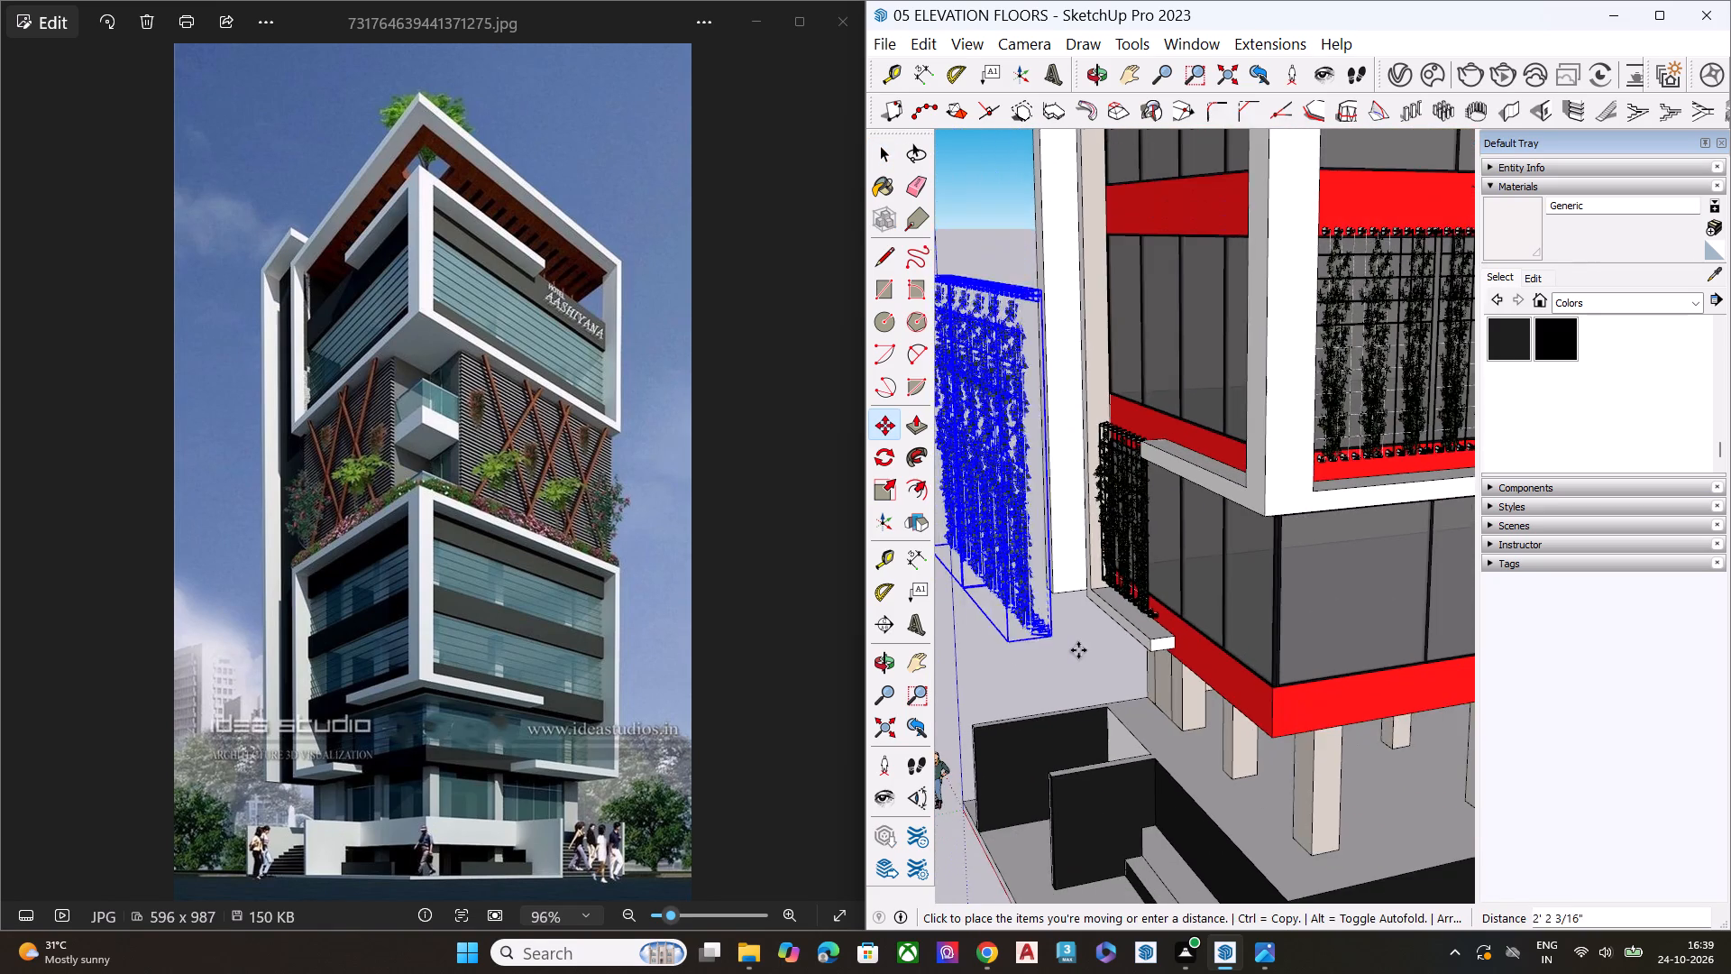
pyautogui.scroll(-5, 1098, 660)
pyautogui.moveTo(1174, 490); pyautogui.dragTo(1272, 693, button='middle')
pyautogui.scroll(11, 1268, 625)
pyautogui.scroll(-1, 1290, 638)
pyautogui.scroll(12, 1290, 638)
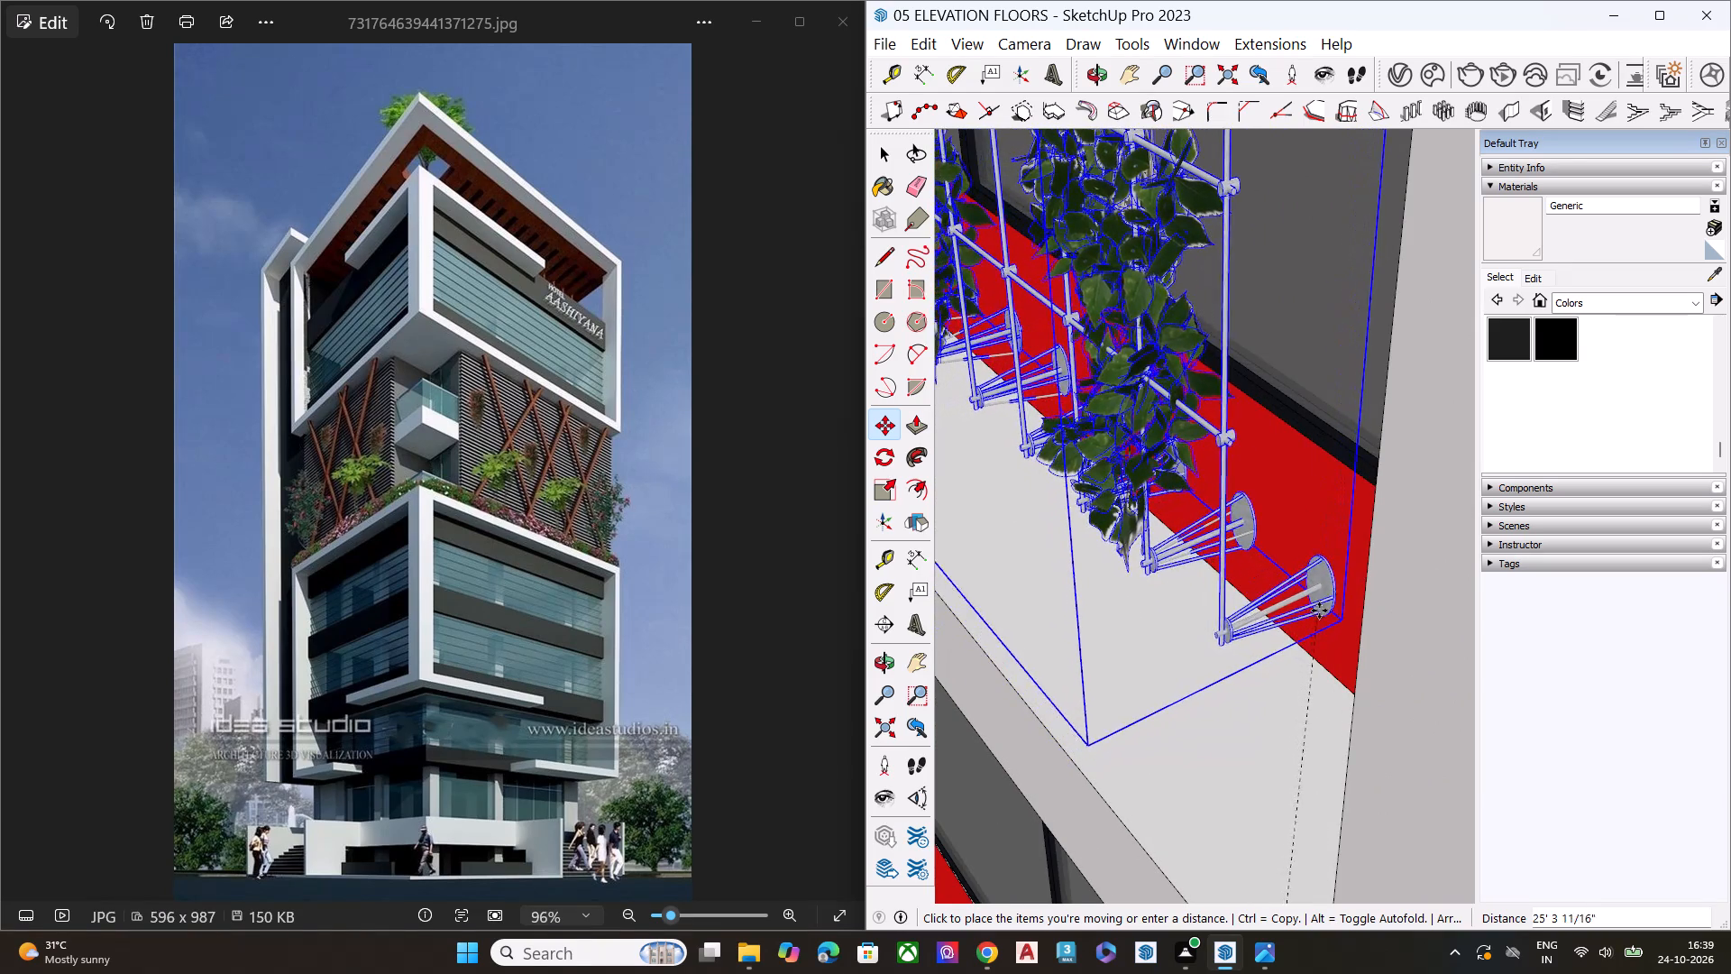
pyautogui.click(1350, 599)
# Shift the plant pair about 2 3/4" inward so its bottom brackets sit against the red band's face.
pyautogui.moveTo(1278, 648); pyautogui.dragTo(1399, 499, button='middle')
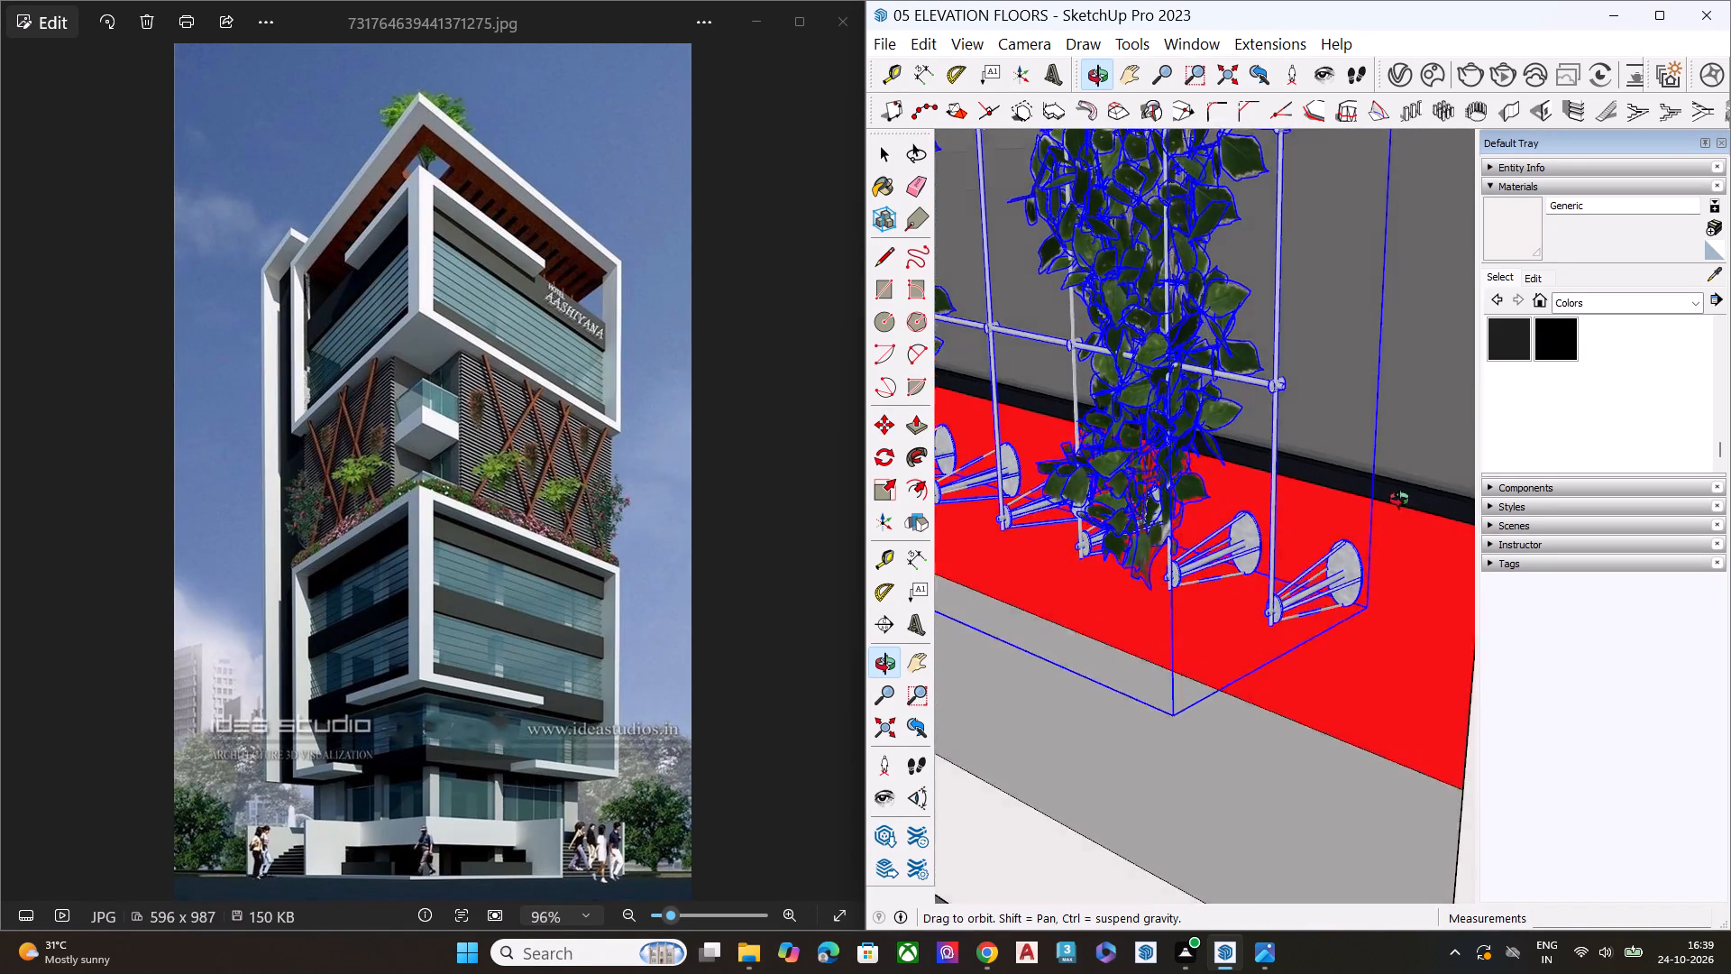
pyautogui.moveTo(1399, 499); pyautogui.dragTo(1360, 445, button='middle')
pyautogui.scroll(3, 1351, 574)
pyautogui.scroll(-1, 1359, 608)
pyautogui.scroll(4, 1360, 608)
pyautogui.click(1393, 650)
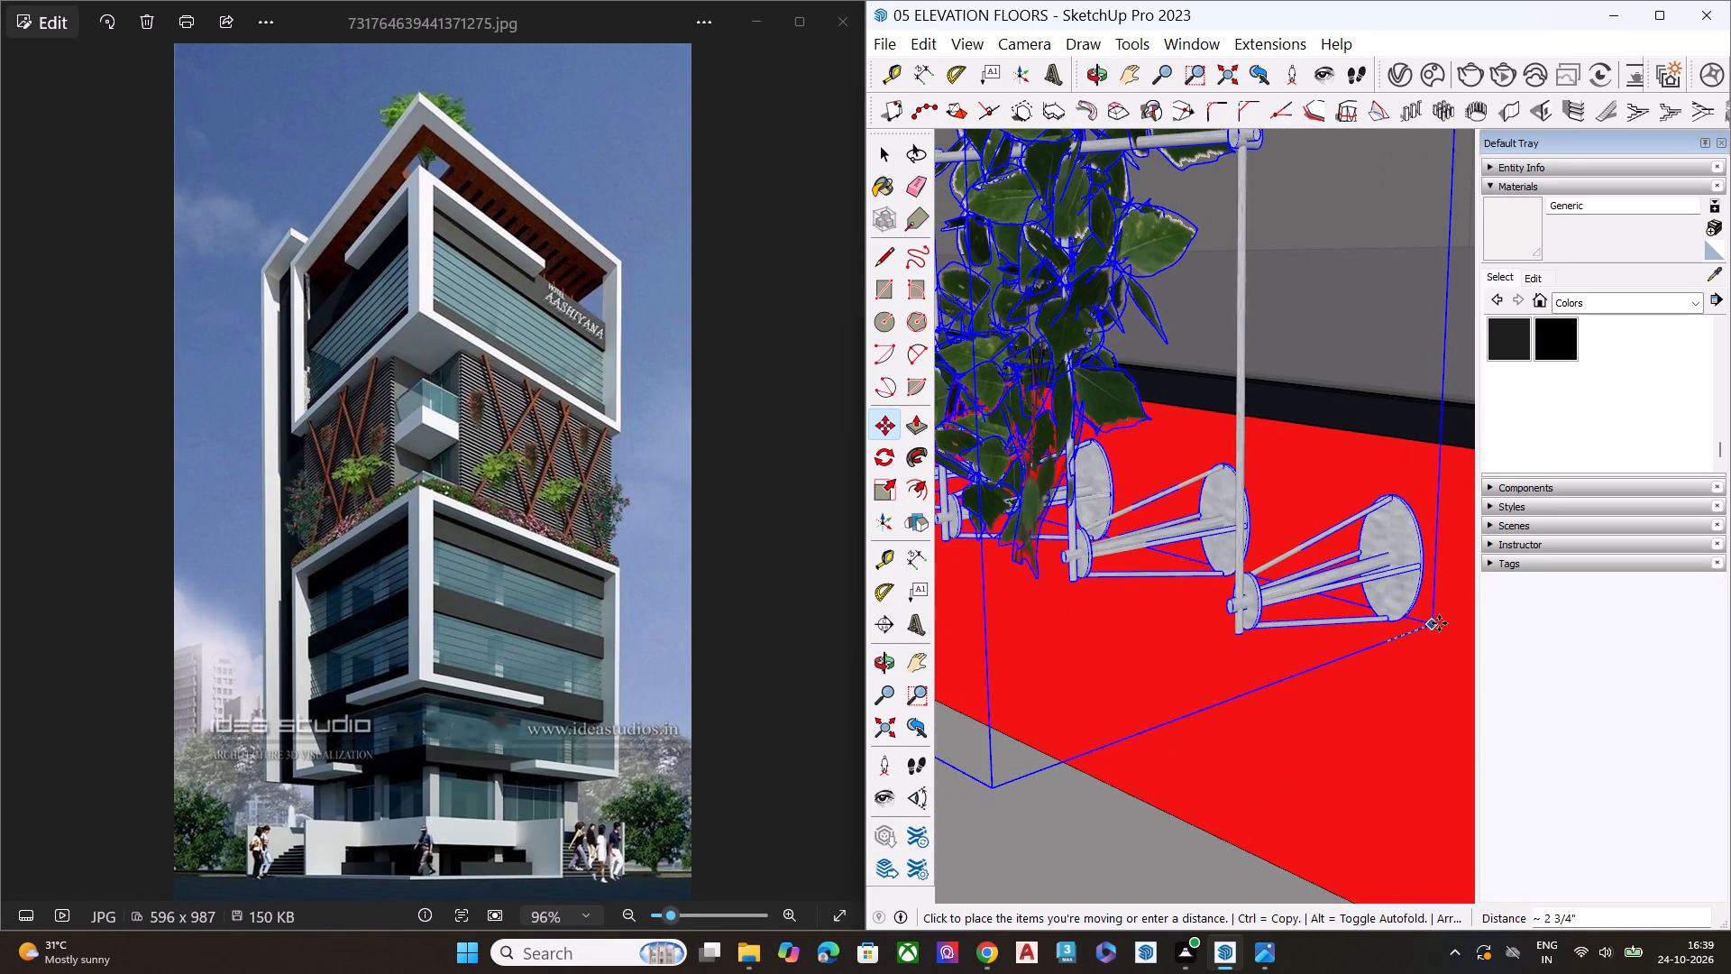
pyautogui.click(1440, 622)
pyautogui.press('space')
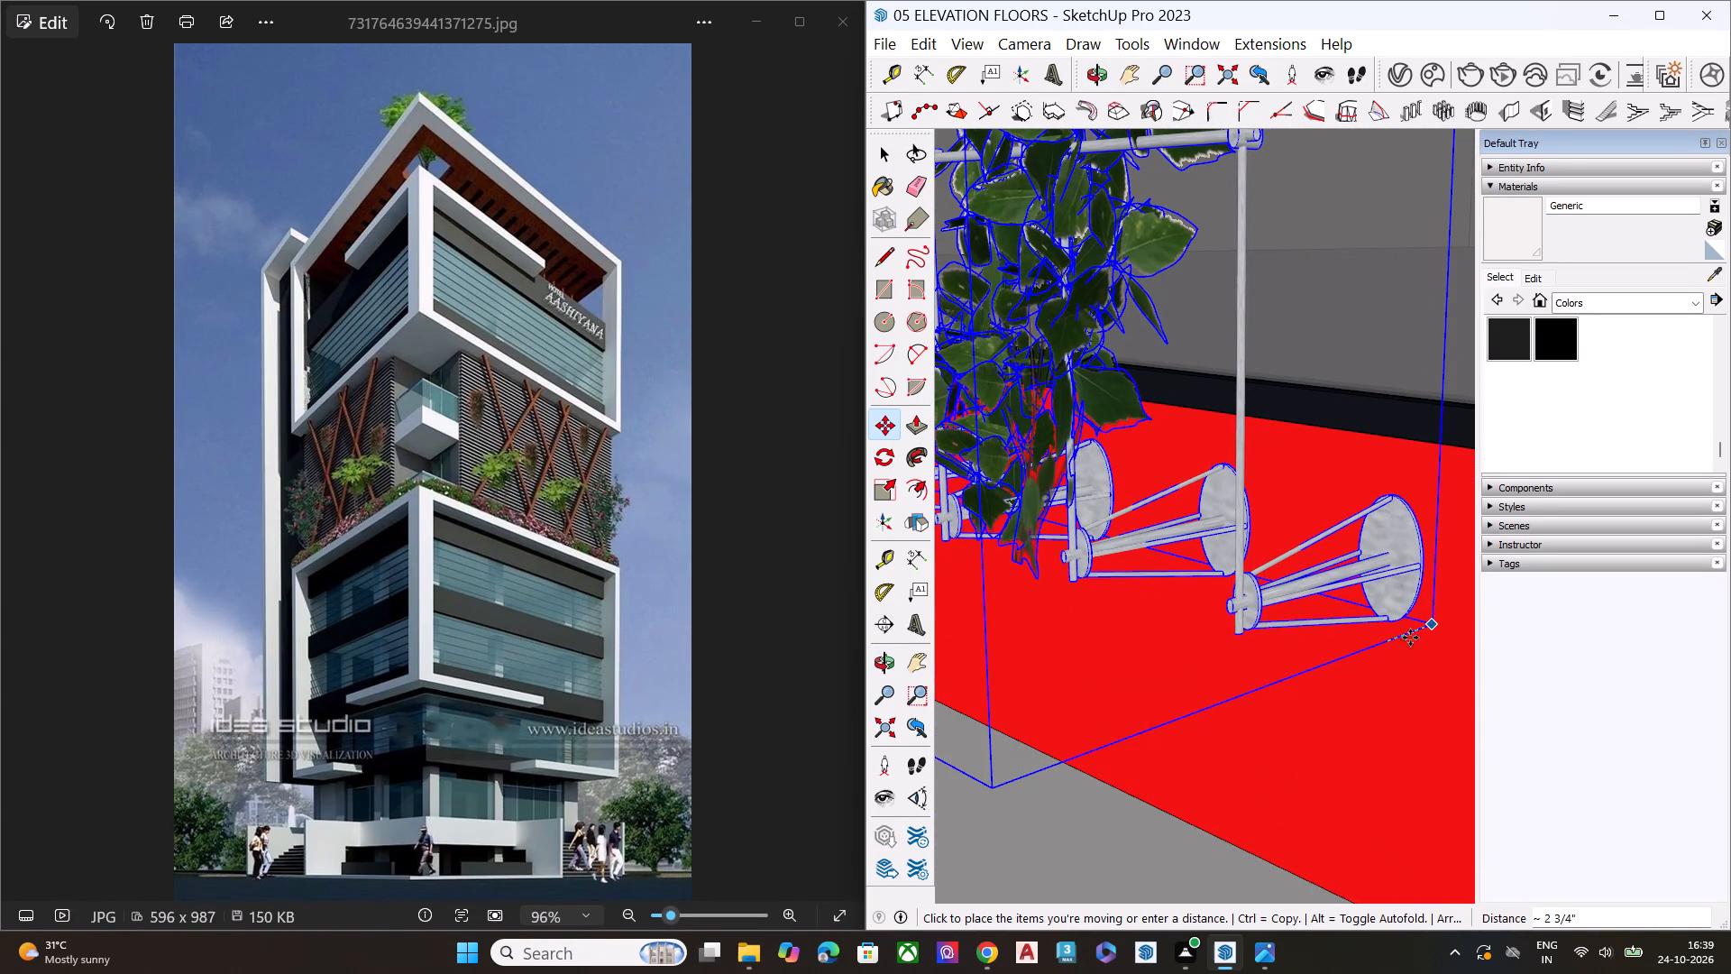
# Examine the hanging plants on both façades around the corner column and the lower-floor plant beside the projecting ledge.
pyautogui.scroll(-5, 1314, 661)
pyautogui.scroll(1, 1273, 658)
pyautogui.scroll(-1, 1271, 657)
pyautogui.scroll(1, 1267, 651)
pyautogui.scroll(-1, 1265, 644)
pyautogui.scroll(-20, 1248, 618)
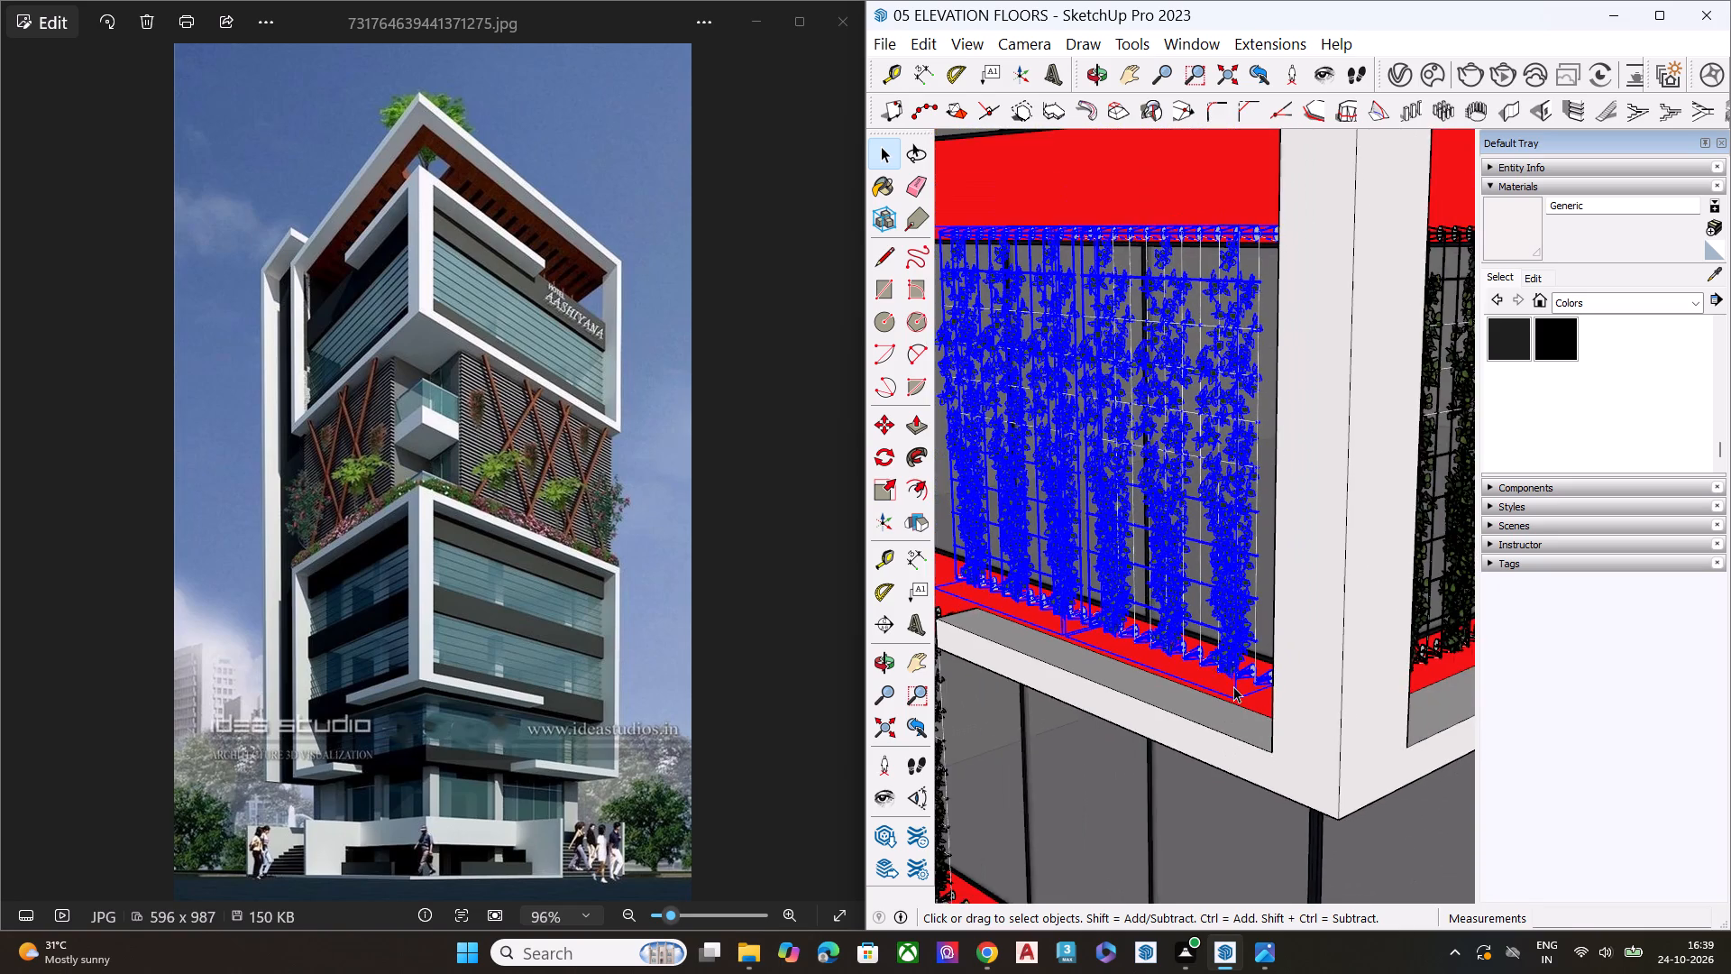
pyautogui.scroll(-8, 1225, 666)
pyautogui.moveTo(1240, 720); pyautogui.dragTo(1240, 623, button='middle')
pyautogui.scroll(-8, 1186, 617)
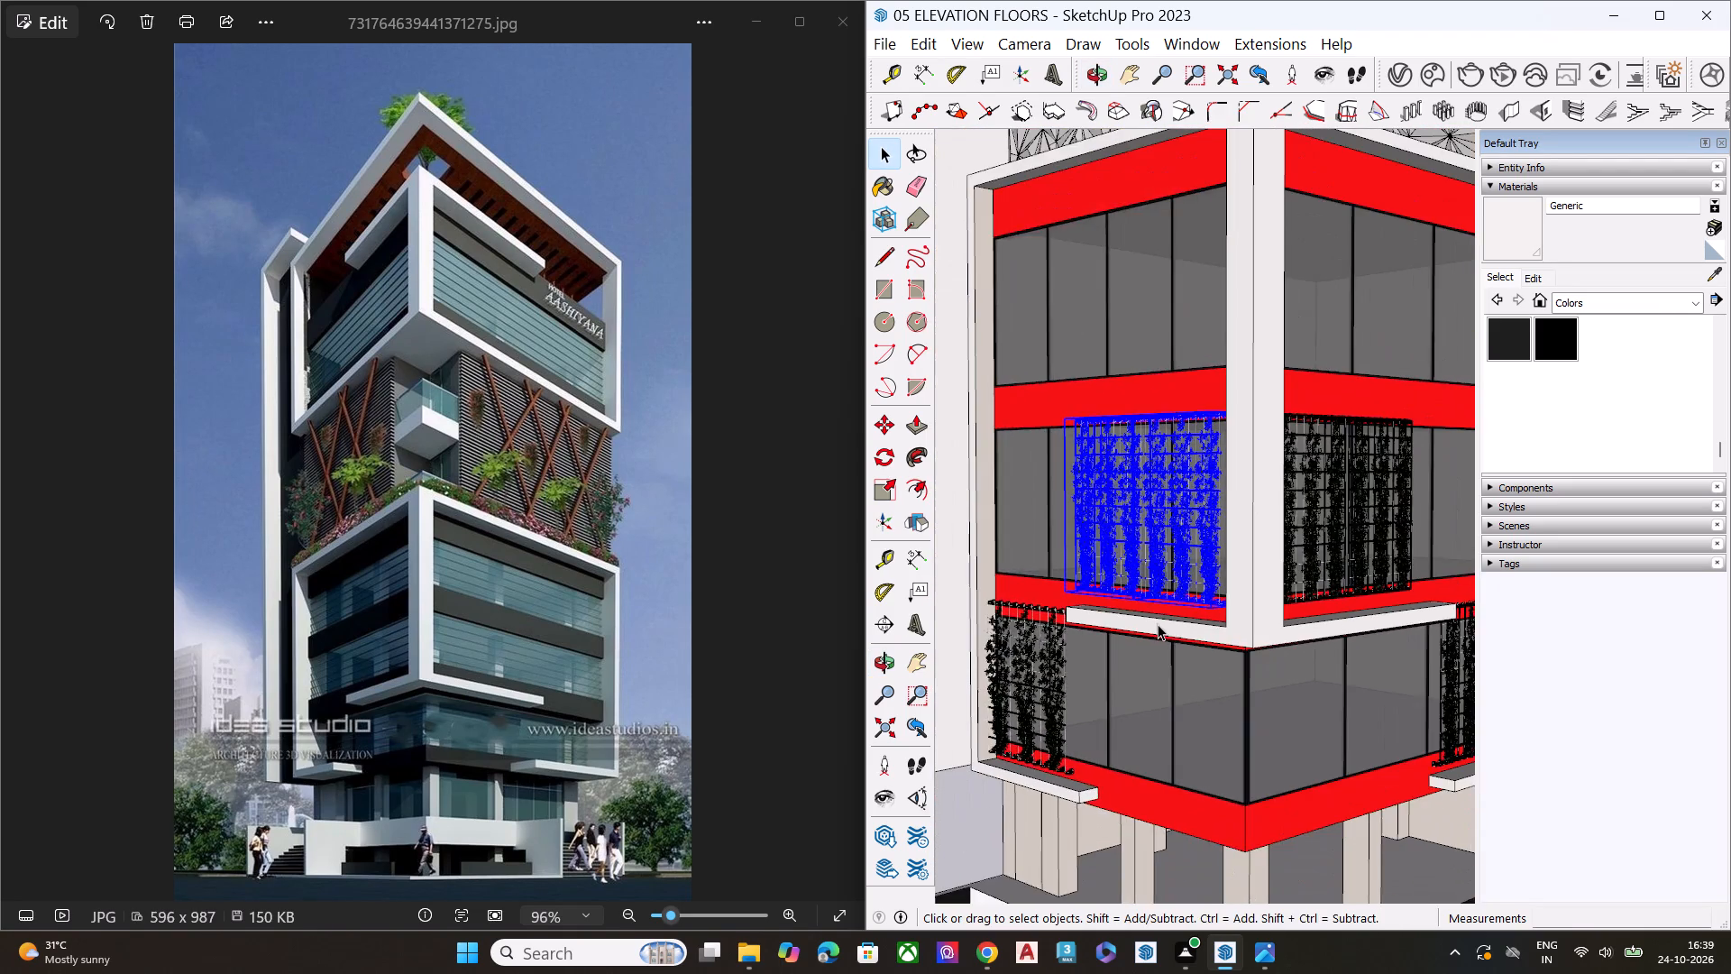
pyautogui.scroll(-18, 1158, 624)
pyautogui.click(1406, 619)
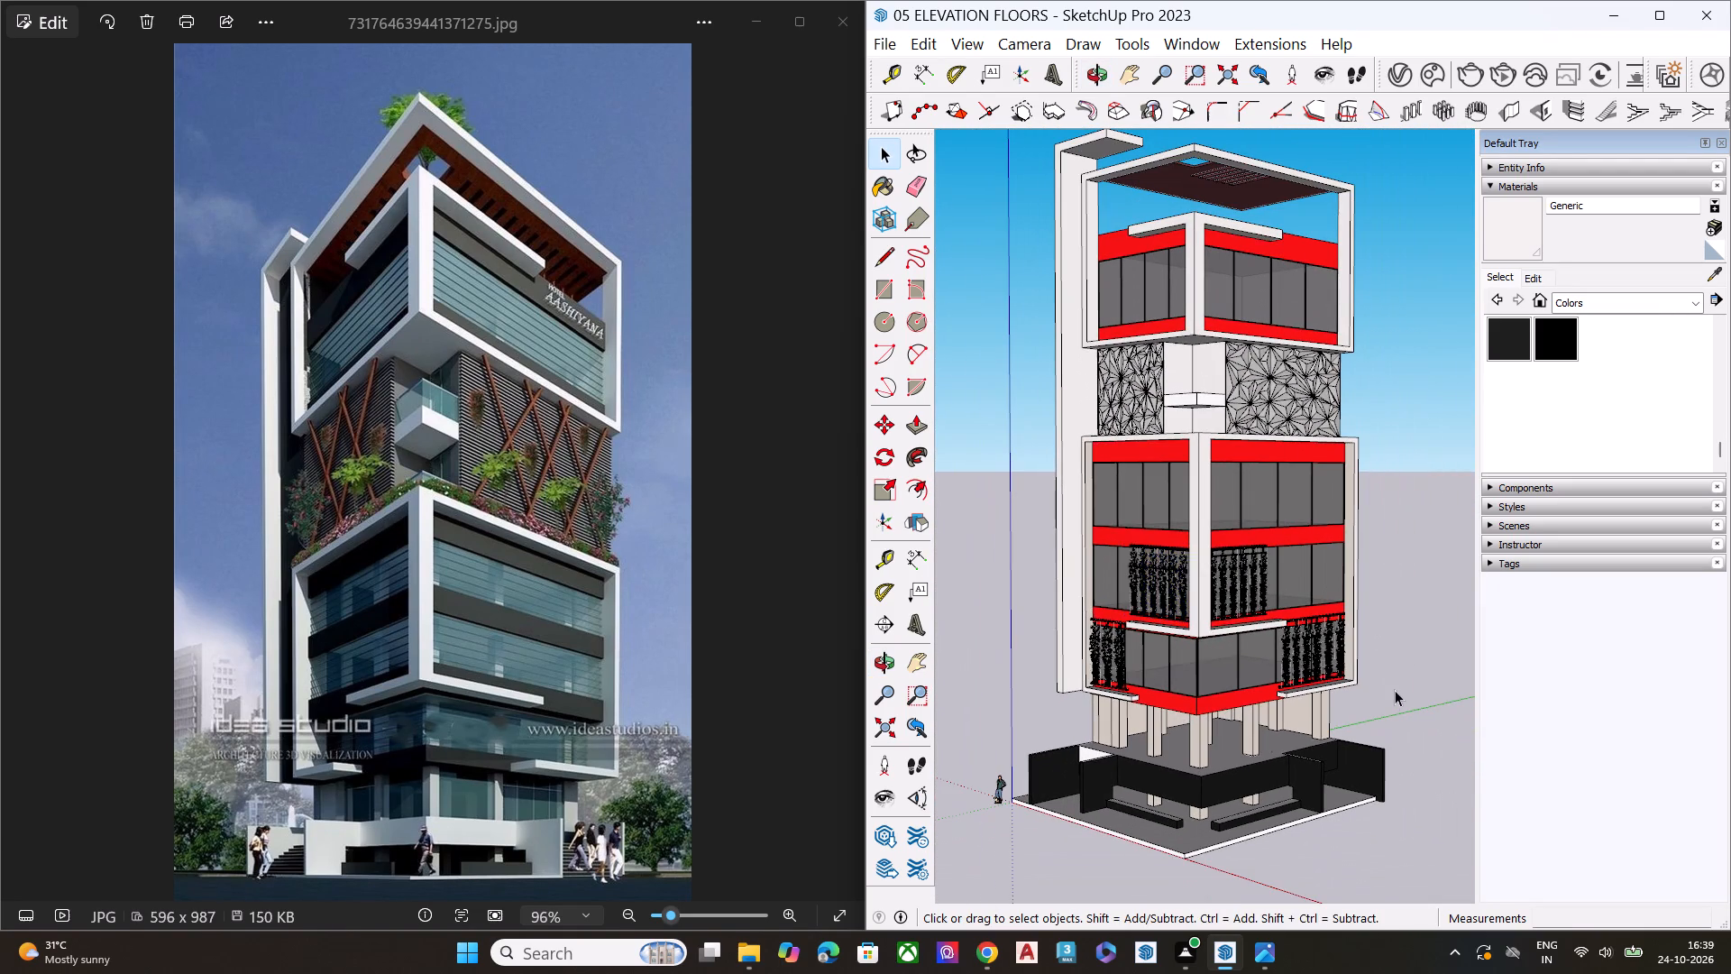
pyautogui.scroll(-1, 1382, 705)
pyautogui.moveTo(1382, 705); pyautogui.dragTo(1383, 636, button='middle')
pyautogui.scroll(8, 1259, 675)
pyautogui.scroll(4, 1079, 636)
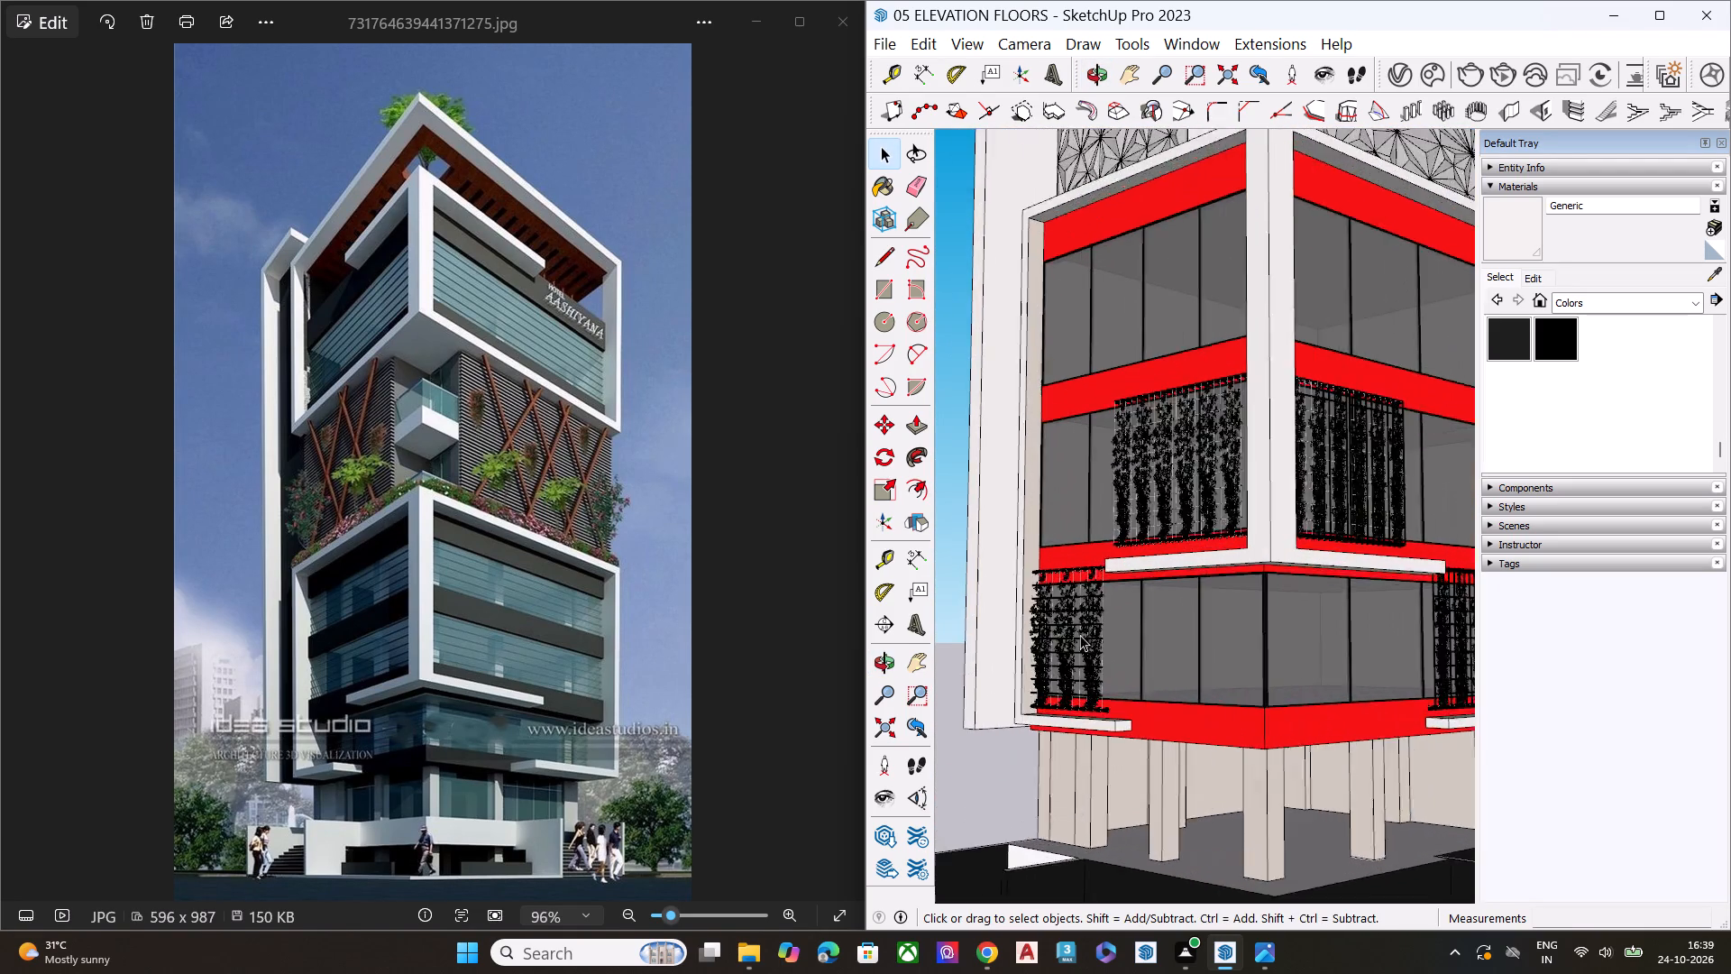
pyautogui.scroll(7, 1080, 635)
pyautogui.scroll(-1, 1095, 691)
pyautogui.scroll(4, 1100, 701)
pyautogui.moveTo(1123, 750); pyautogui.dragTo(1148, 819, button='middle')
pyautogui.scroll(5, 1134, 786)
pyautogui.scroll(-1, 1092, 636)
pyautogui.scroll(2, 1094, 634)
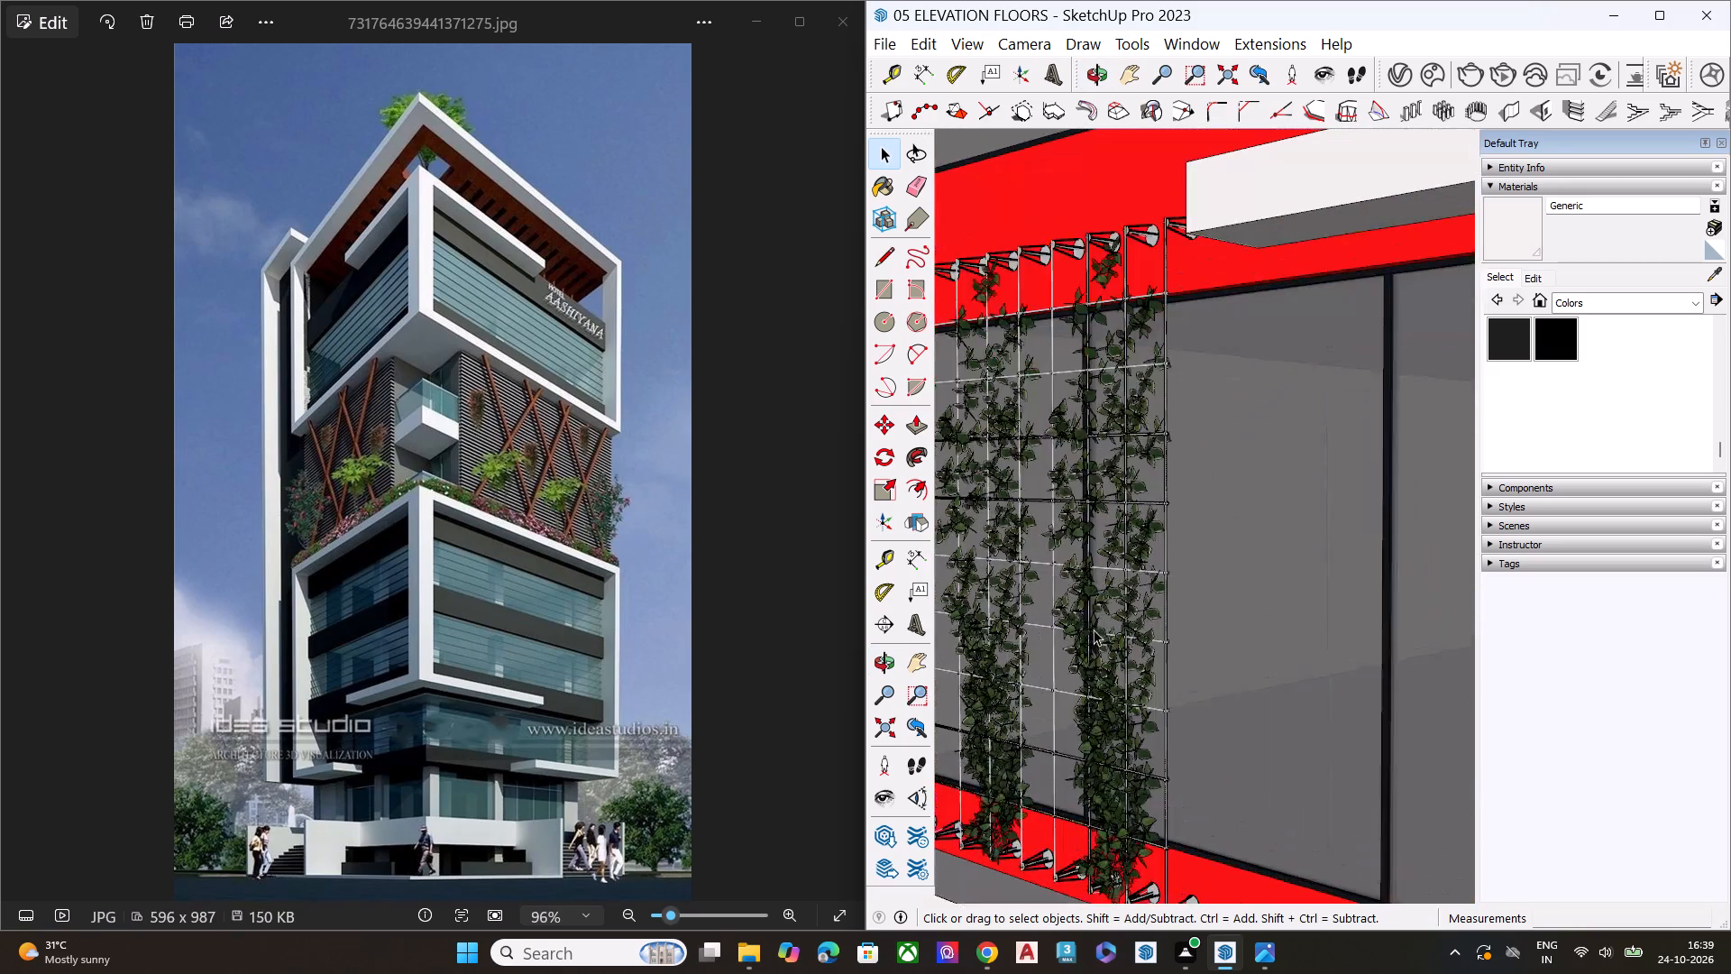
# Stretch the lower-floor hanging plant horizontally so it reaches the free end of the projecting ledge beneath it.
pyautogui.scroll(-6, 1122, 612)
pyautogui.moveTo(1133, 684); pyautogui.dragTo(1204, 795, button='middle')
pyautogui.scroll(4, 1166, 671)
pyautogui.click(1159, 650)
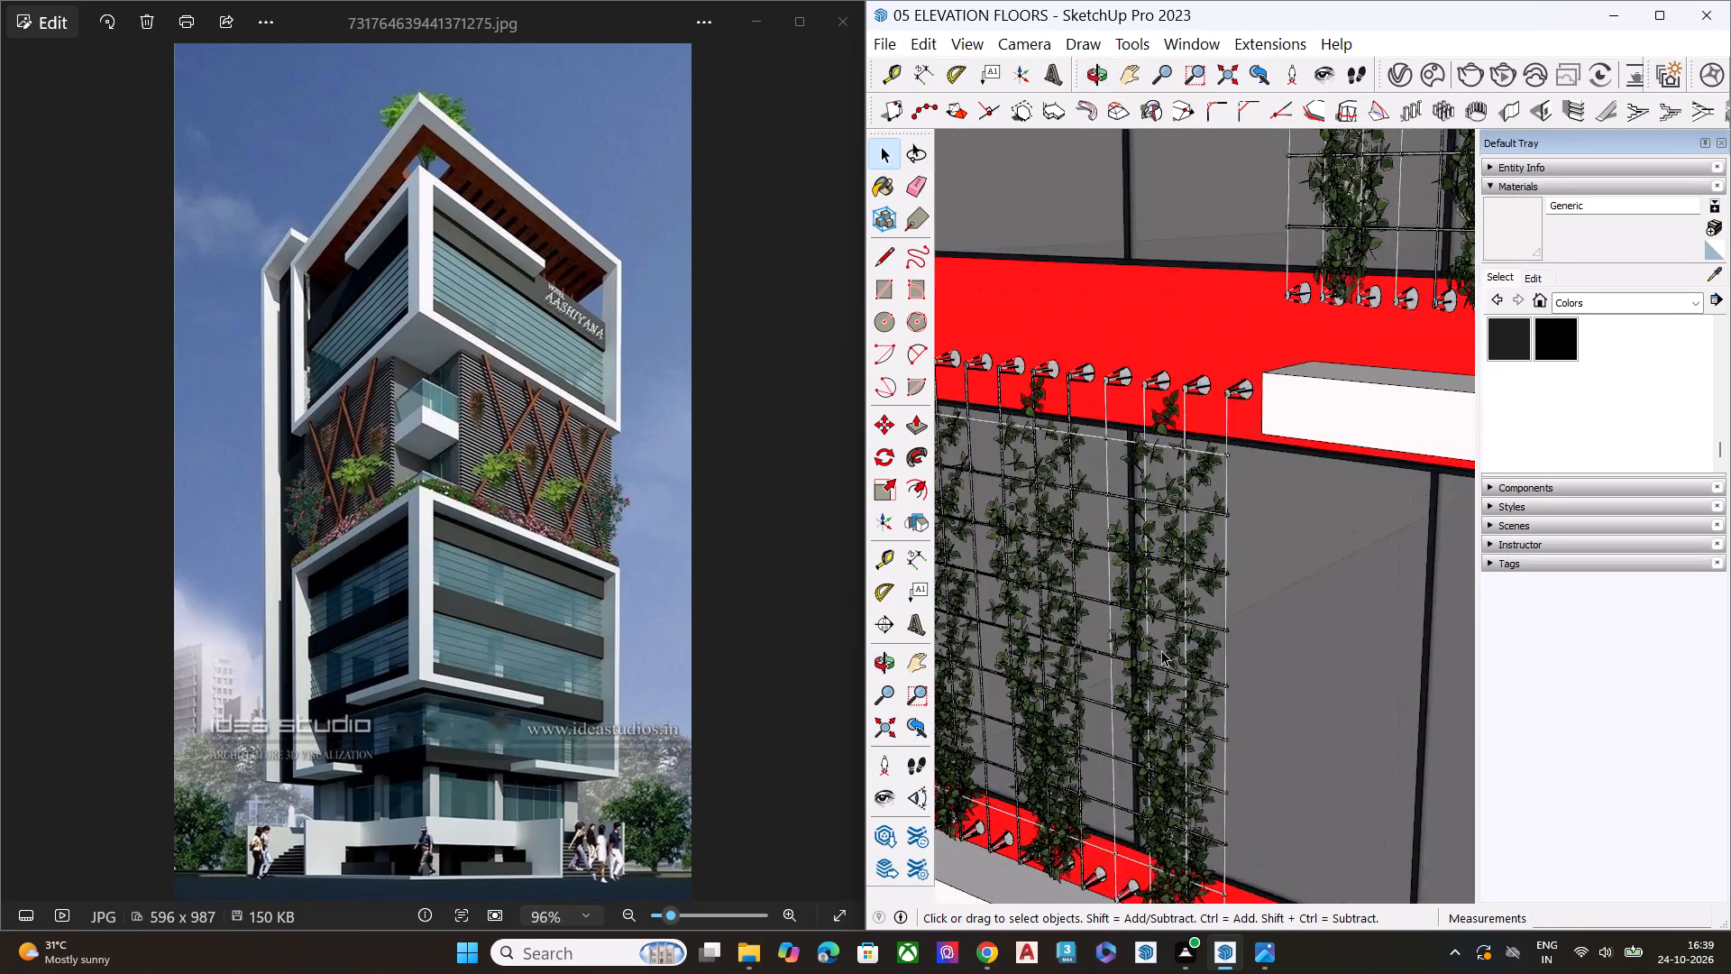
pyautogui.scroll(-6, 1098, 652)
pyautogui.press('s')
pyautogui.click(1159, 677)
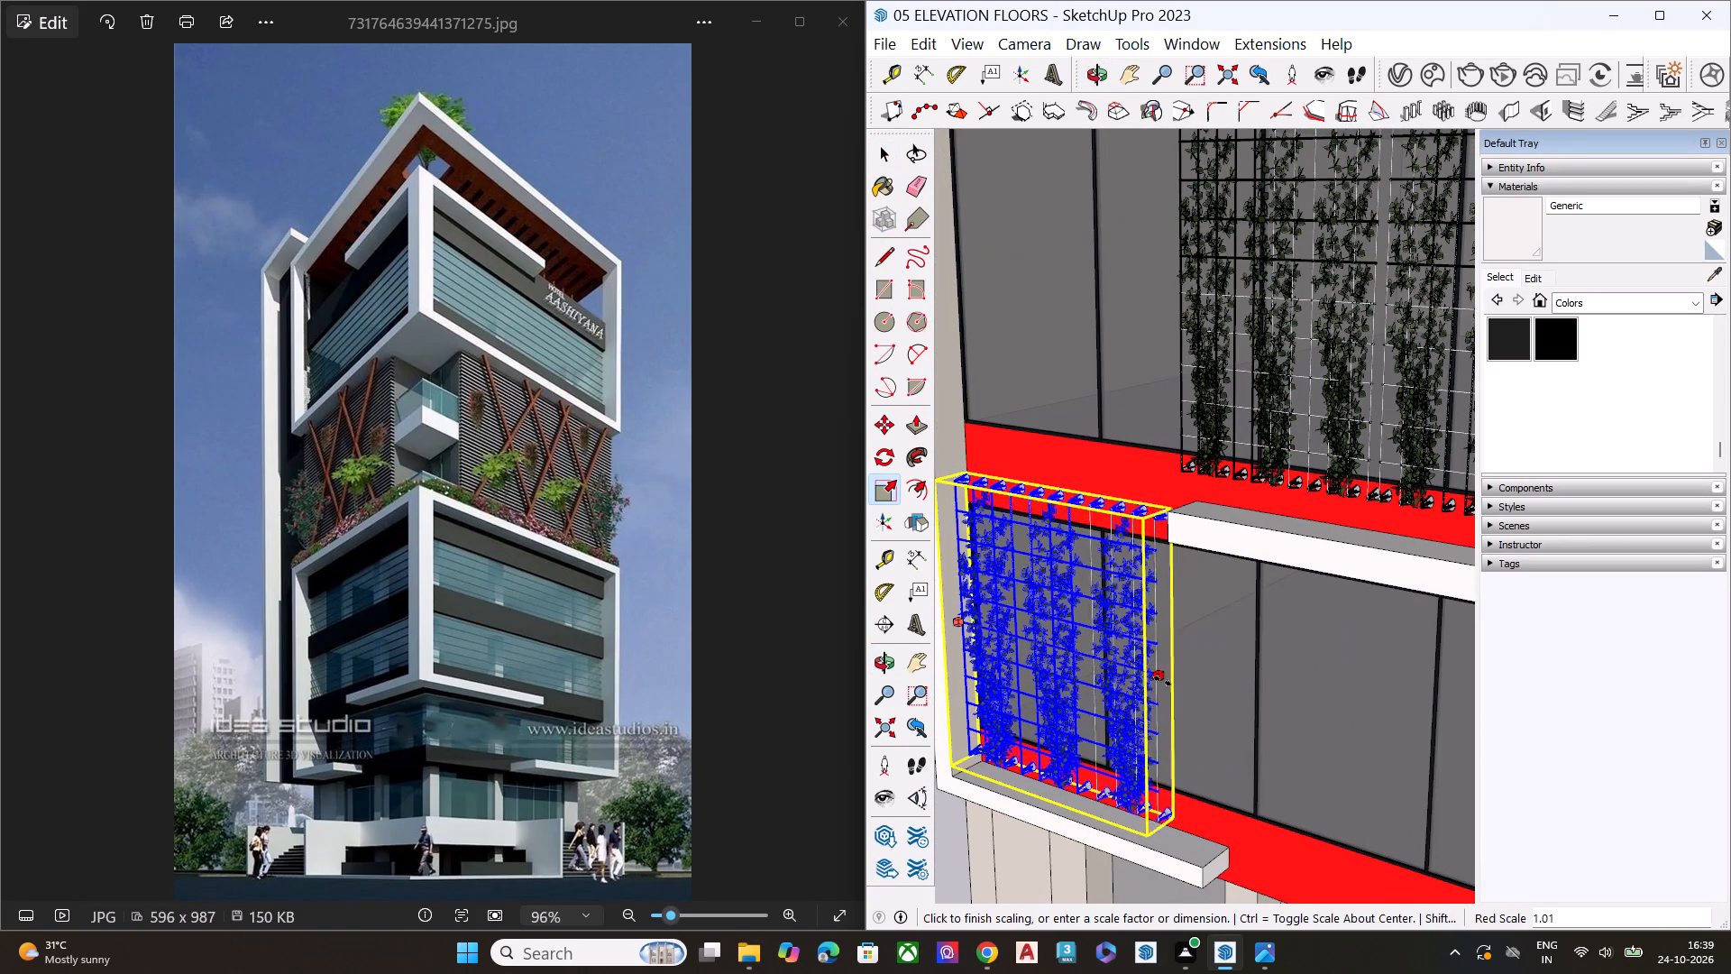
pyautogui.click(1211, 715)
pyautogui.press('space')
pyautogui.scroll(-9, 1040, 626)
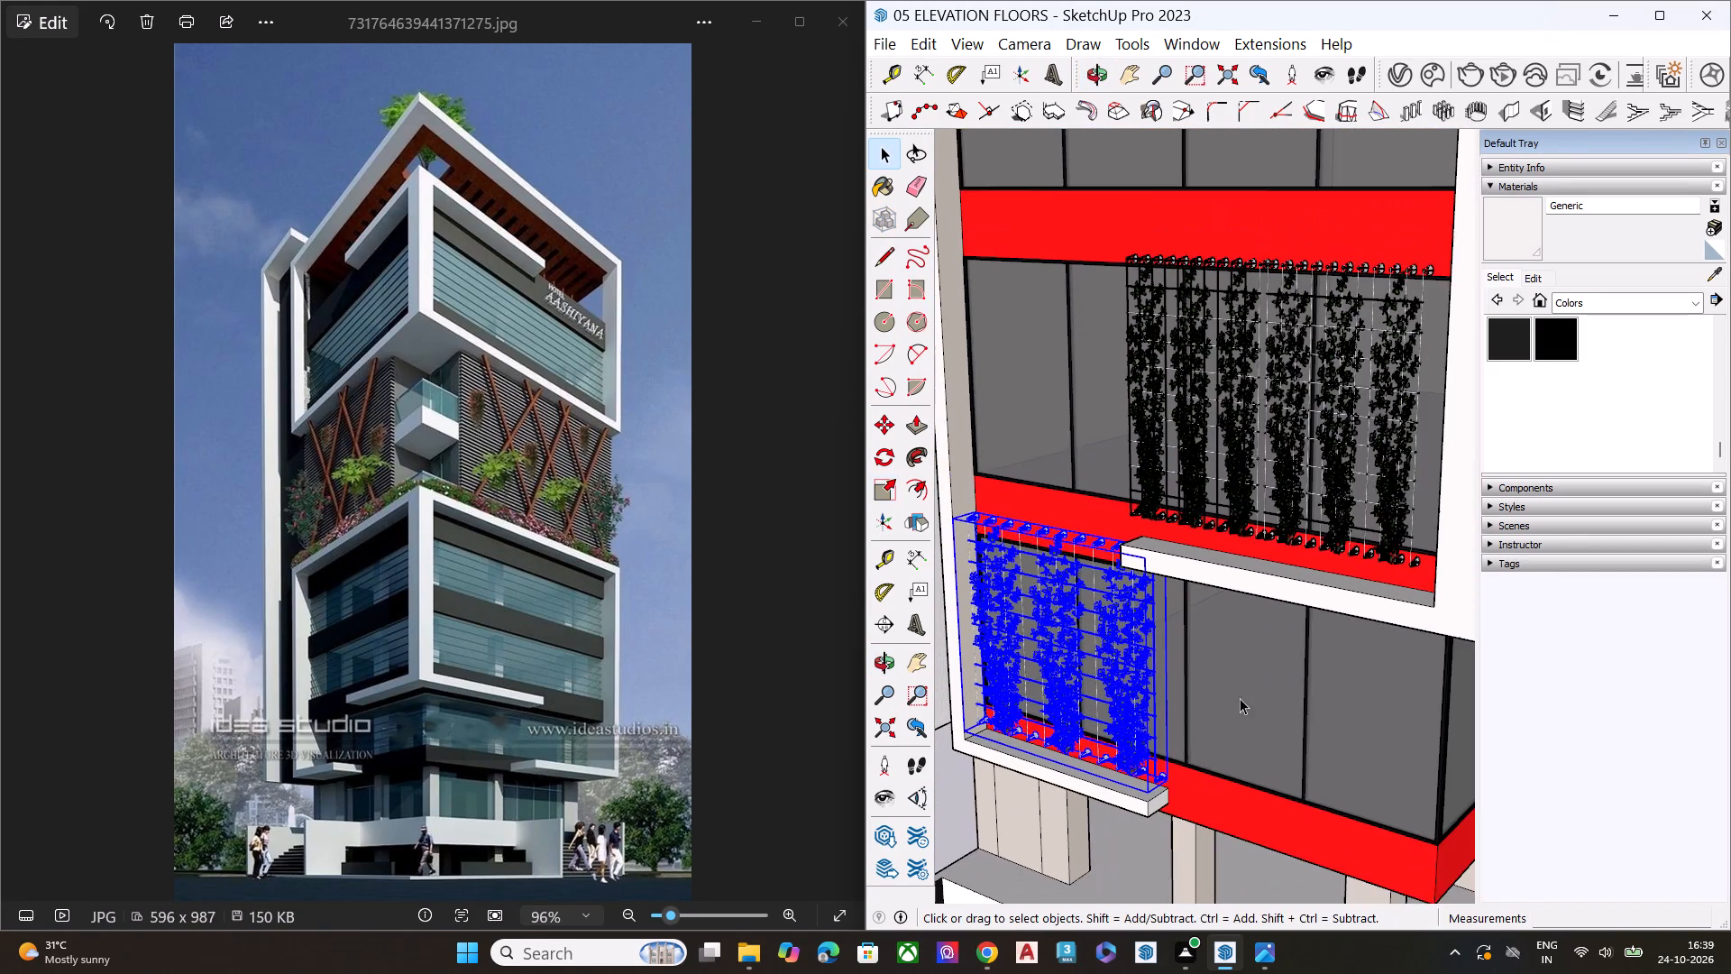
pyautogui.moveTo(1240, 698); pyautogui.dragTo(1074, 545, button='middle')
pyautogui.scroll(1, 1060, 543)
pyautogui.scroll(-18, 1075, 538)
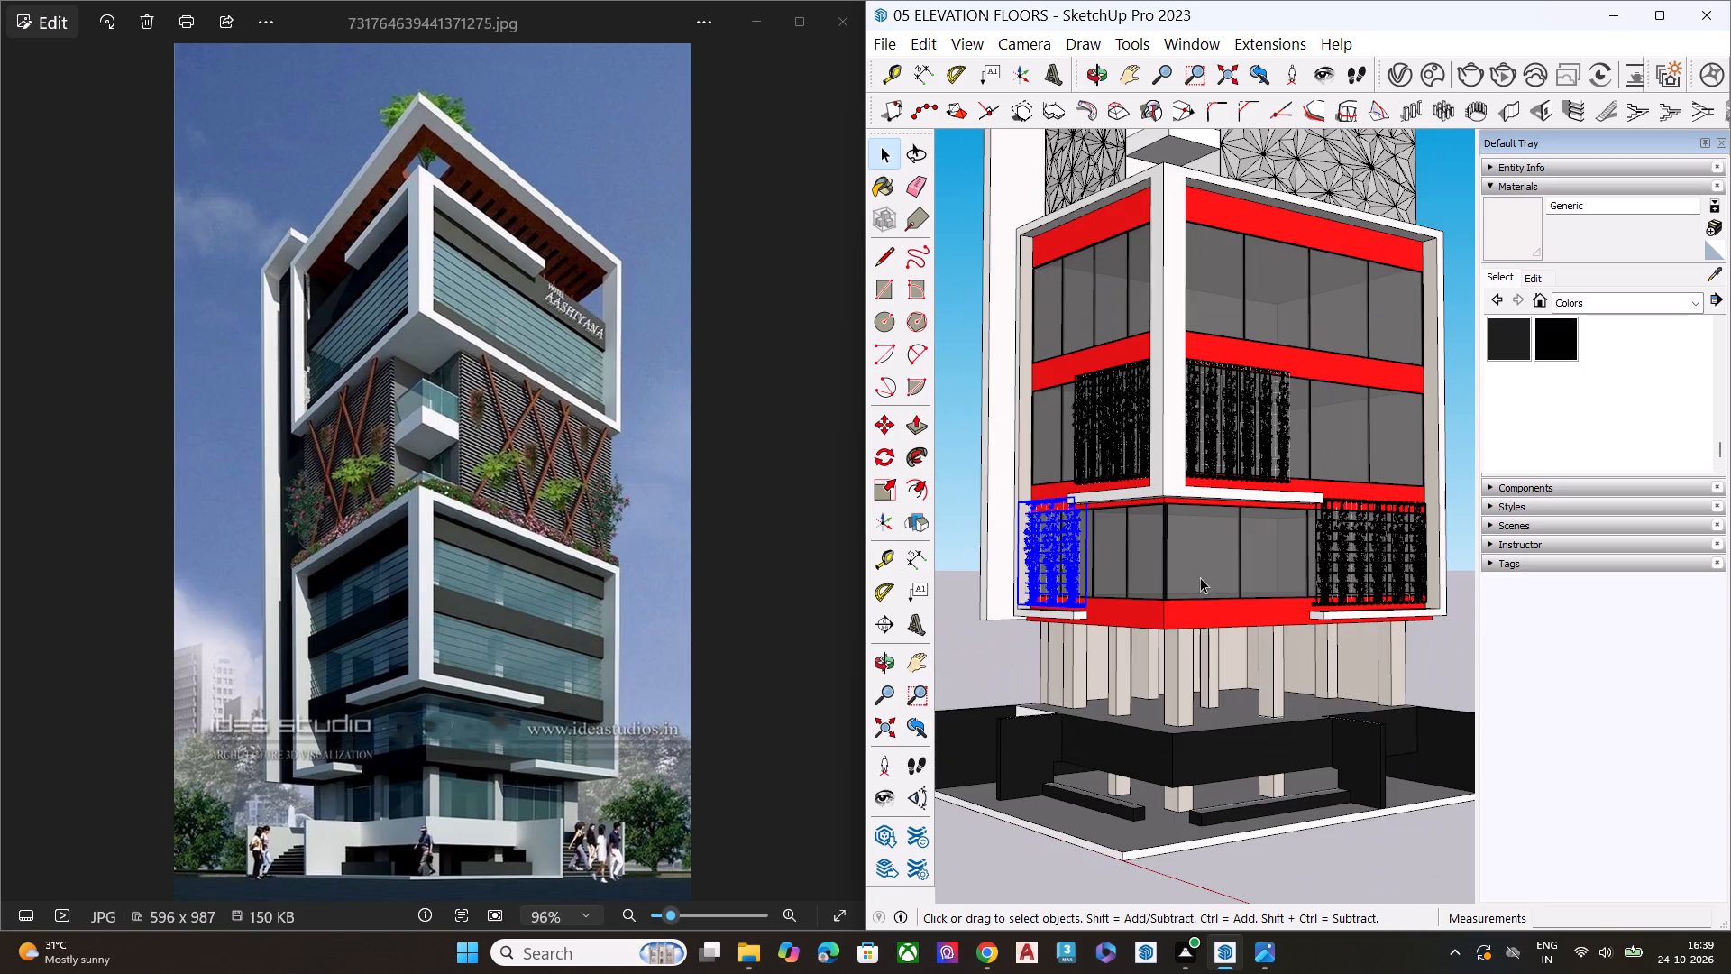
pyautogui.scroll(-9, 1152, 574)
pyautogui.click(1424, 568)
# Examine the hanging plants and patterned middle storey on both façades and compare the whole tower with the reference image.
pyautogui.moveTo(1303, 652); pyautogui.dragTo(1336, 633, button='middle')
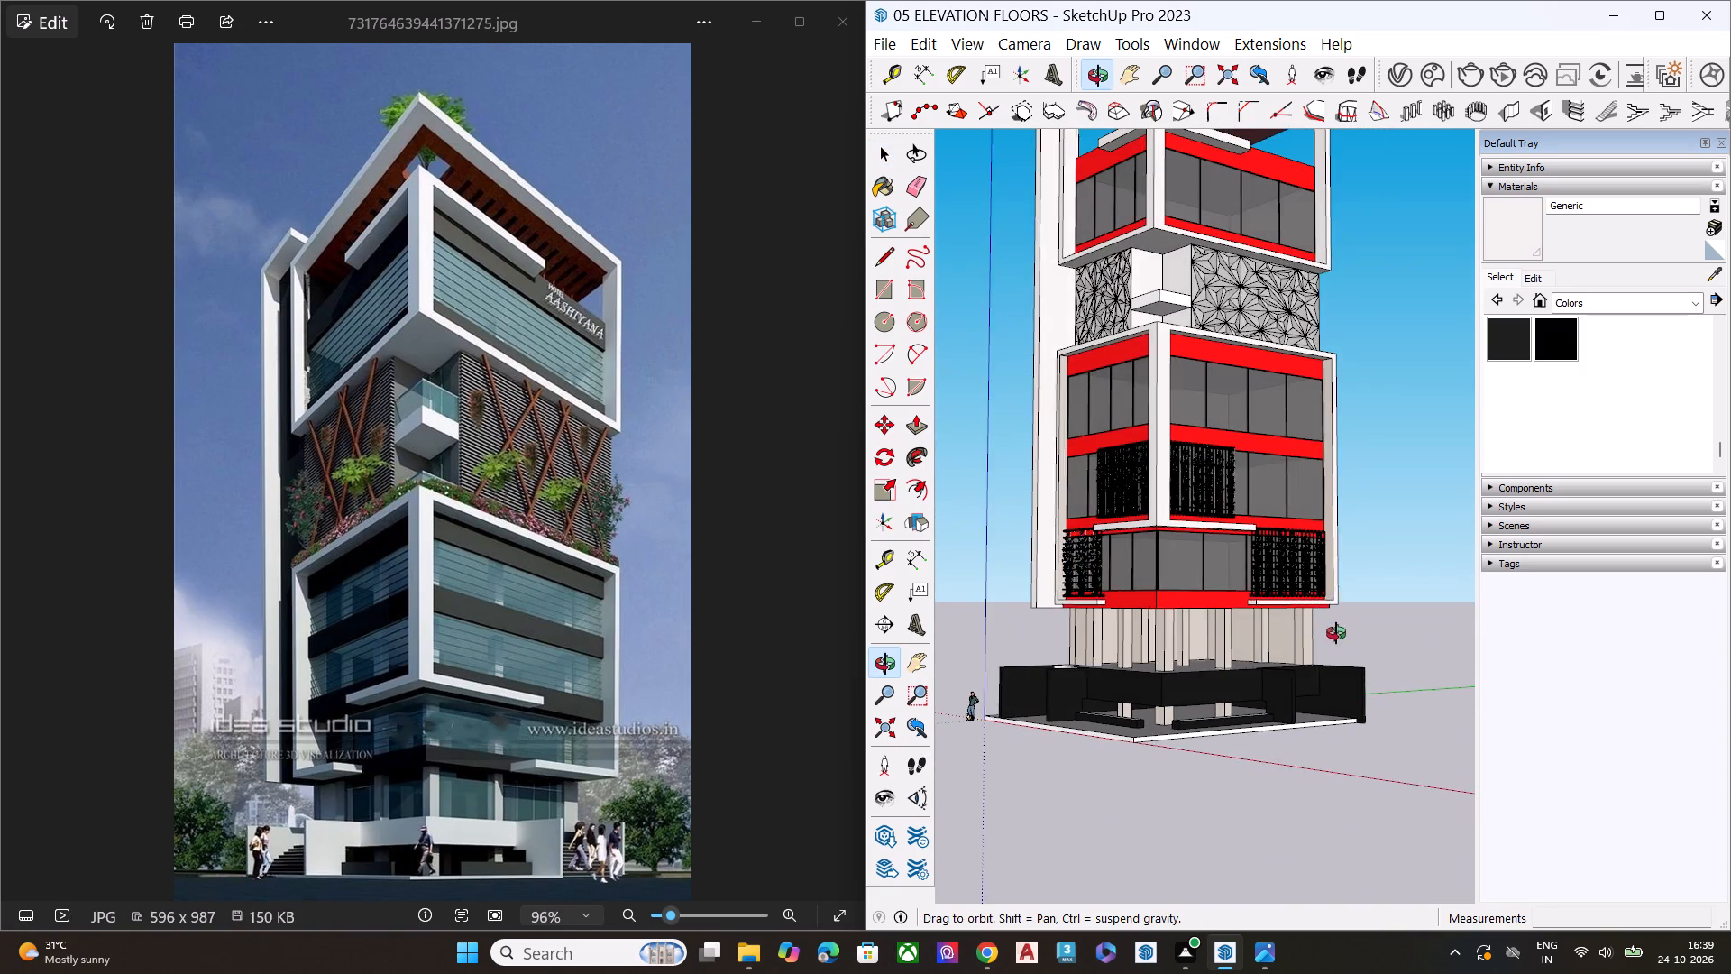
pyautogui.moveTo(1336, 633); pyautogui.dragTo(1397, 615, button='middle')
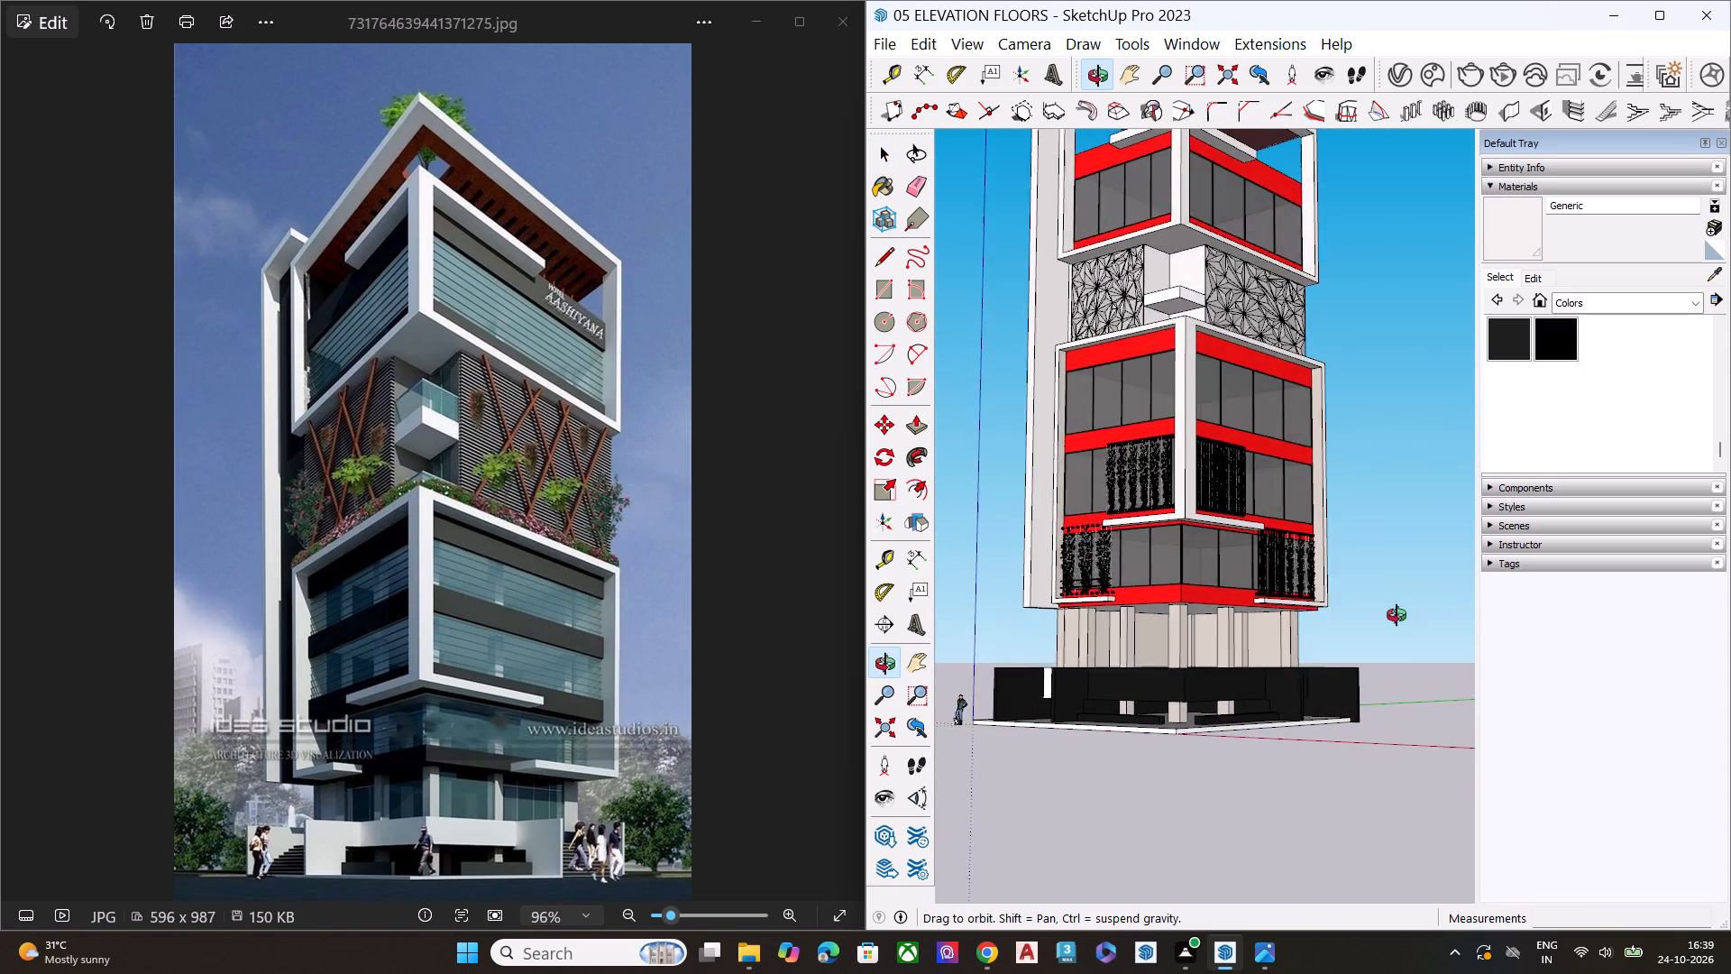
pyautogui.moveTo(1397, 615); pyautogui.dragTo(1117, 616, button='middle')
pyautogui.scroll(3, 1164, 500)
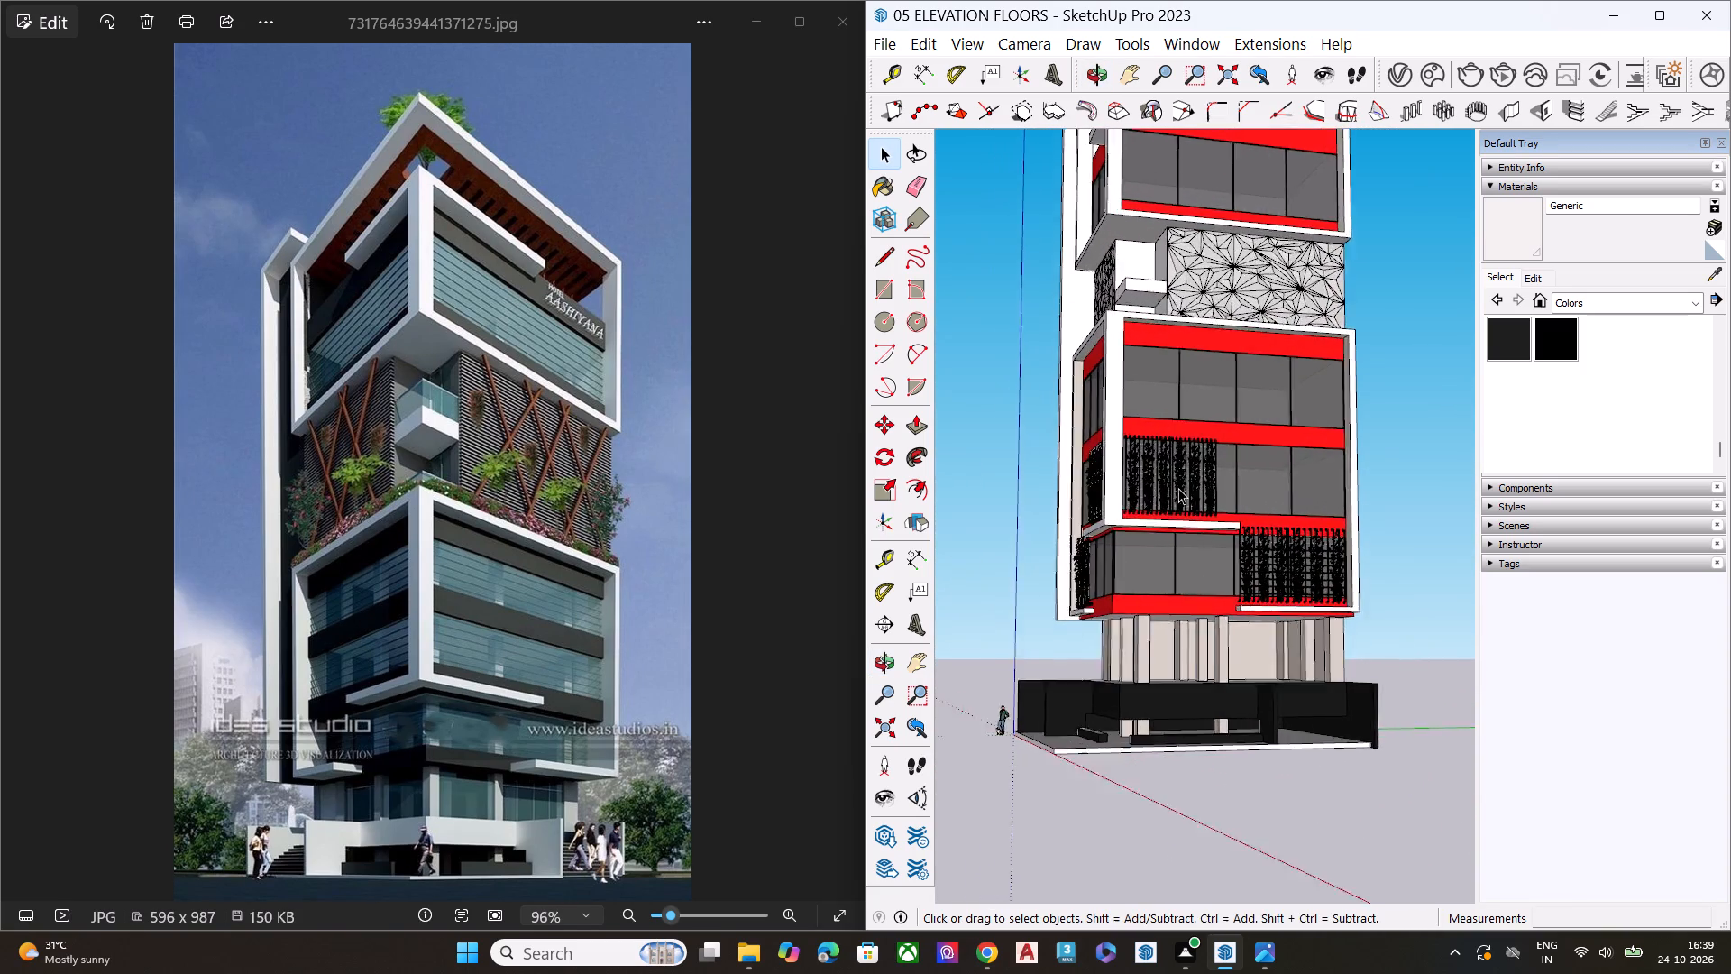
pyautogui.scroll(5, 1178, 488)
pyautogui.scroll(-9, 1178, 488)
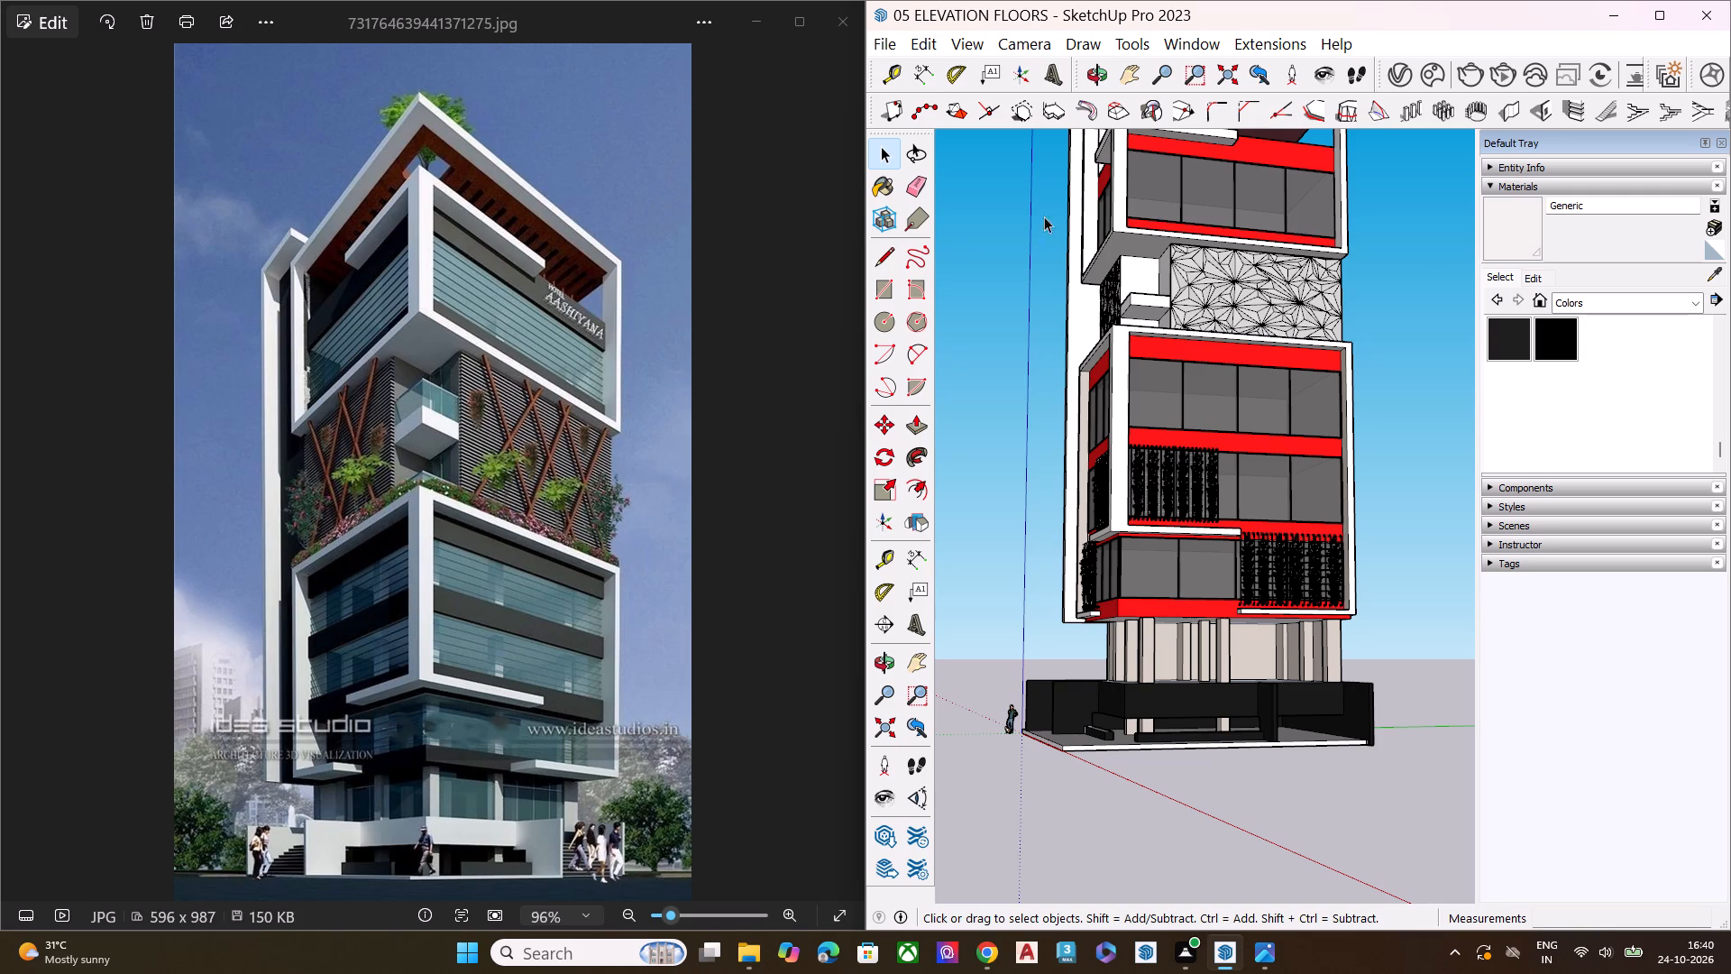
pyautogui.scroll(-6, 1311, 345)
pyautogui.moveTo(1255, 404); pyautogui.dragTo(1279, 473, button='middle')
pyautogui.scroll(8, 1339, 213)
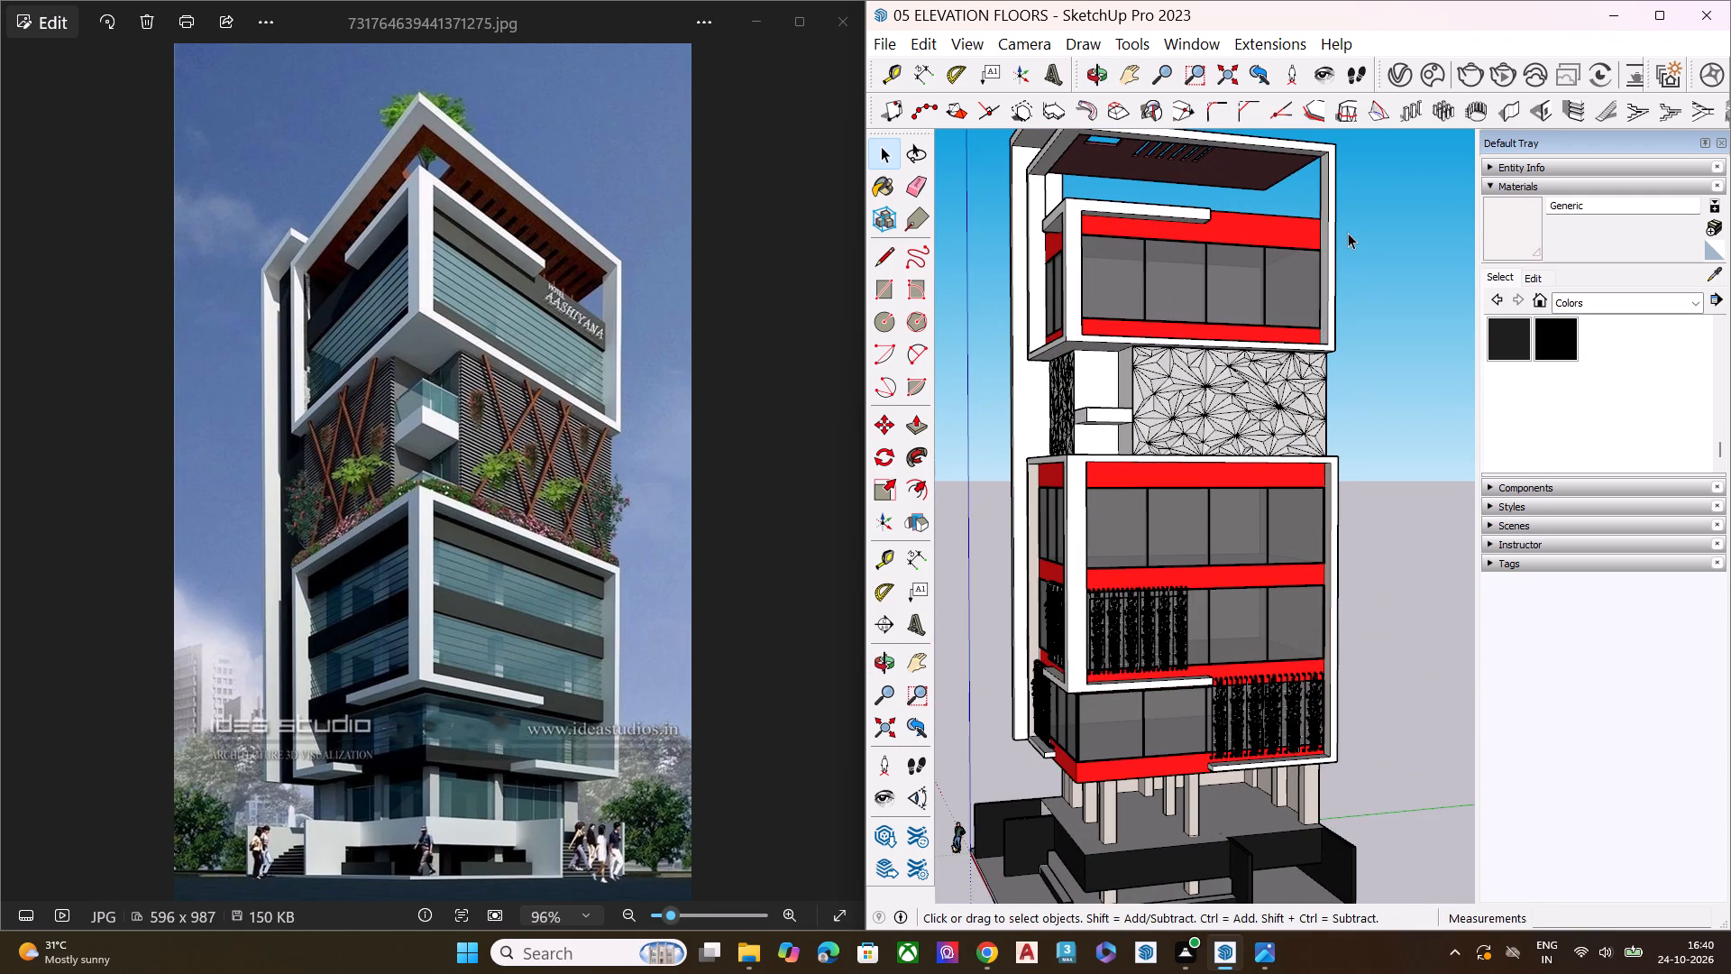
pyautogui.scroll(5, 1211, 346)
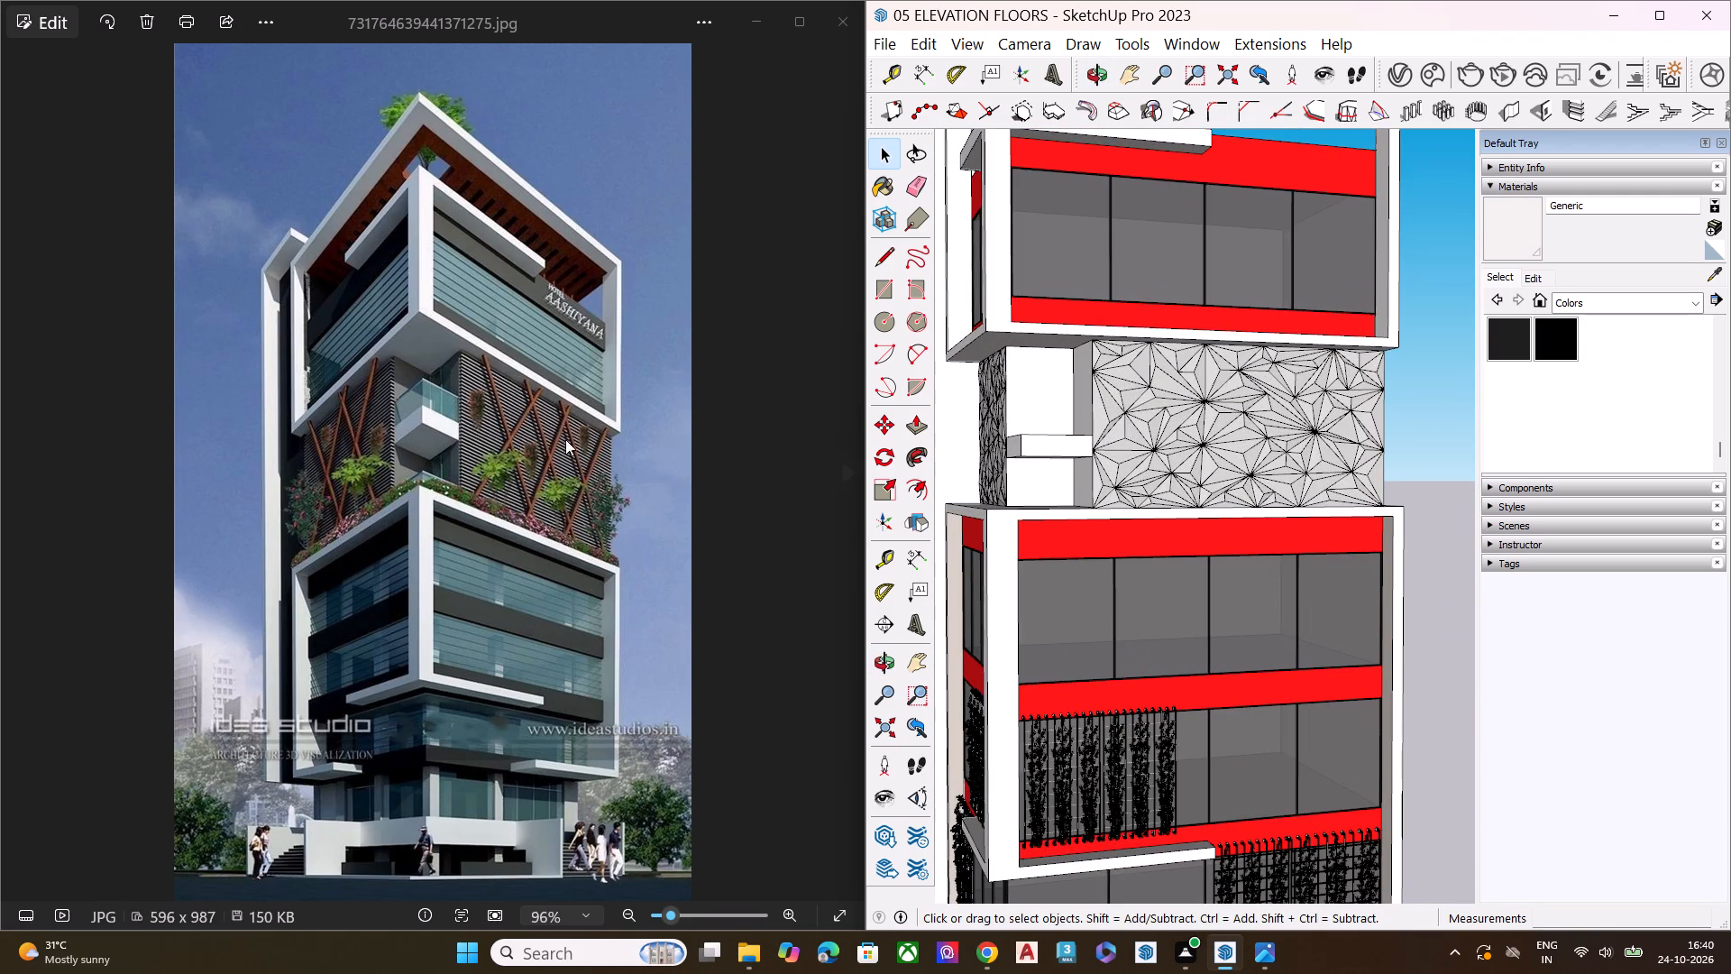
pyautogui.scroll(-3, 1121, 424)
pyautogui.moveTo(1158, 481); pyautogui.dragTo(1332, 402, button='middle')
pyautogui.scroll(4, 1063, 413)
pyautogui.scroll(-7, 1271, 396)
pyautogui.moveTo(1183, 413); pyautogui.dragTo(1297, 380, button='middle')
pyautogui.scroll(-1, 1206, 401)
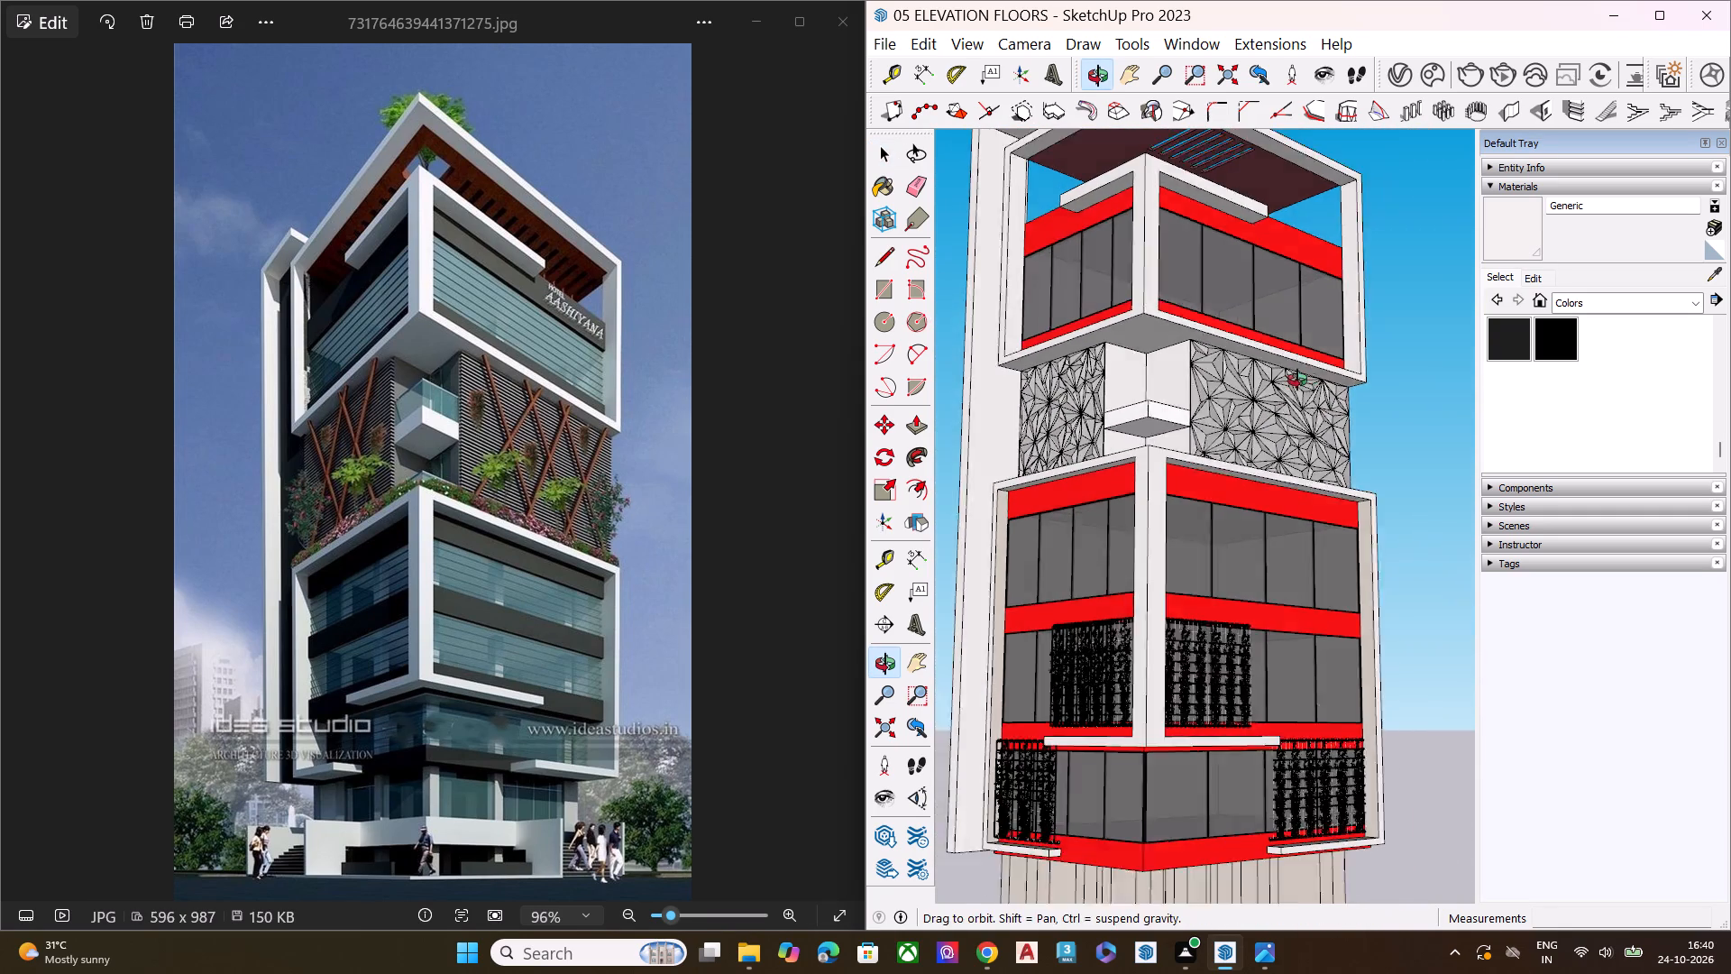
pyautogui.moveTo(1297, 380); pyautogui.dragTo(1332, 378, button='middle')
pyautogui.scroll(5, 1048, 582)
pyautogui.scroll(-3, 1129, 504)
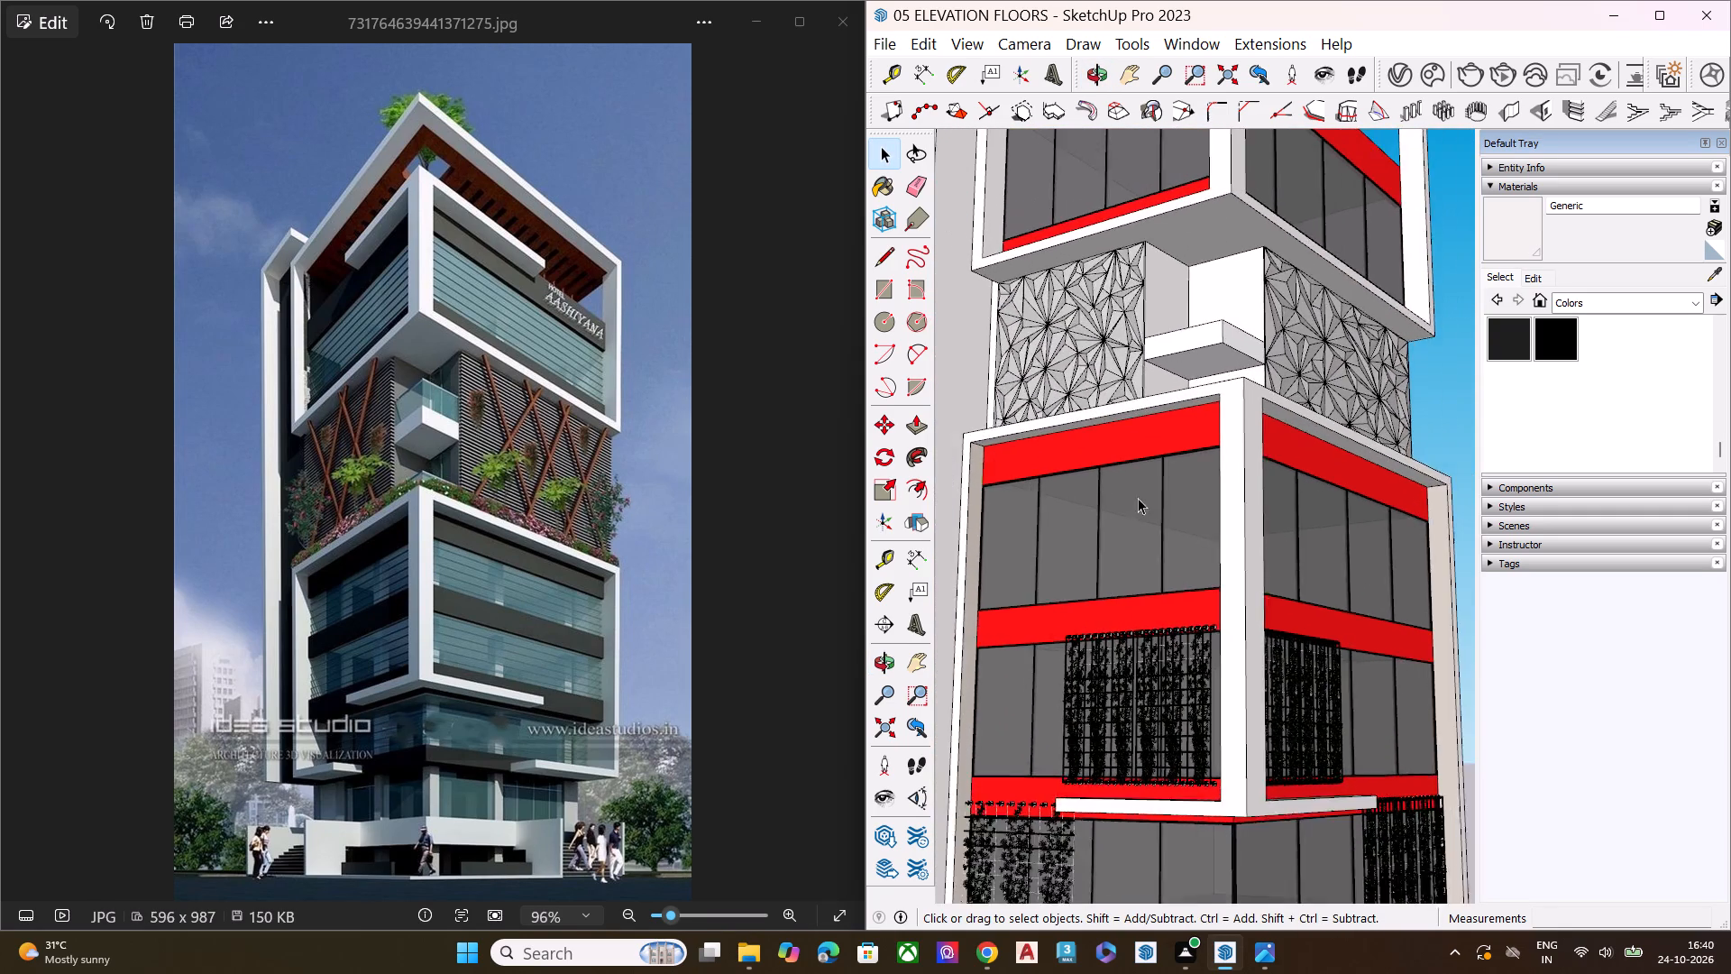
pyautogui.scroll(-3, 1138, 498)
pyautogui.scroll(4, 1212, 649)
pyautogui.scroll(-8, 1186, 381)
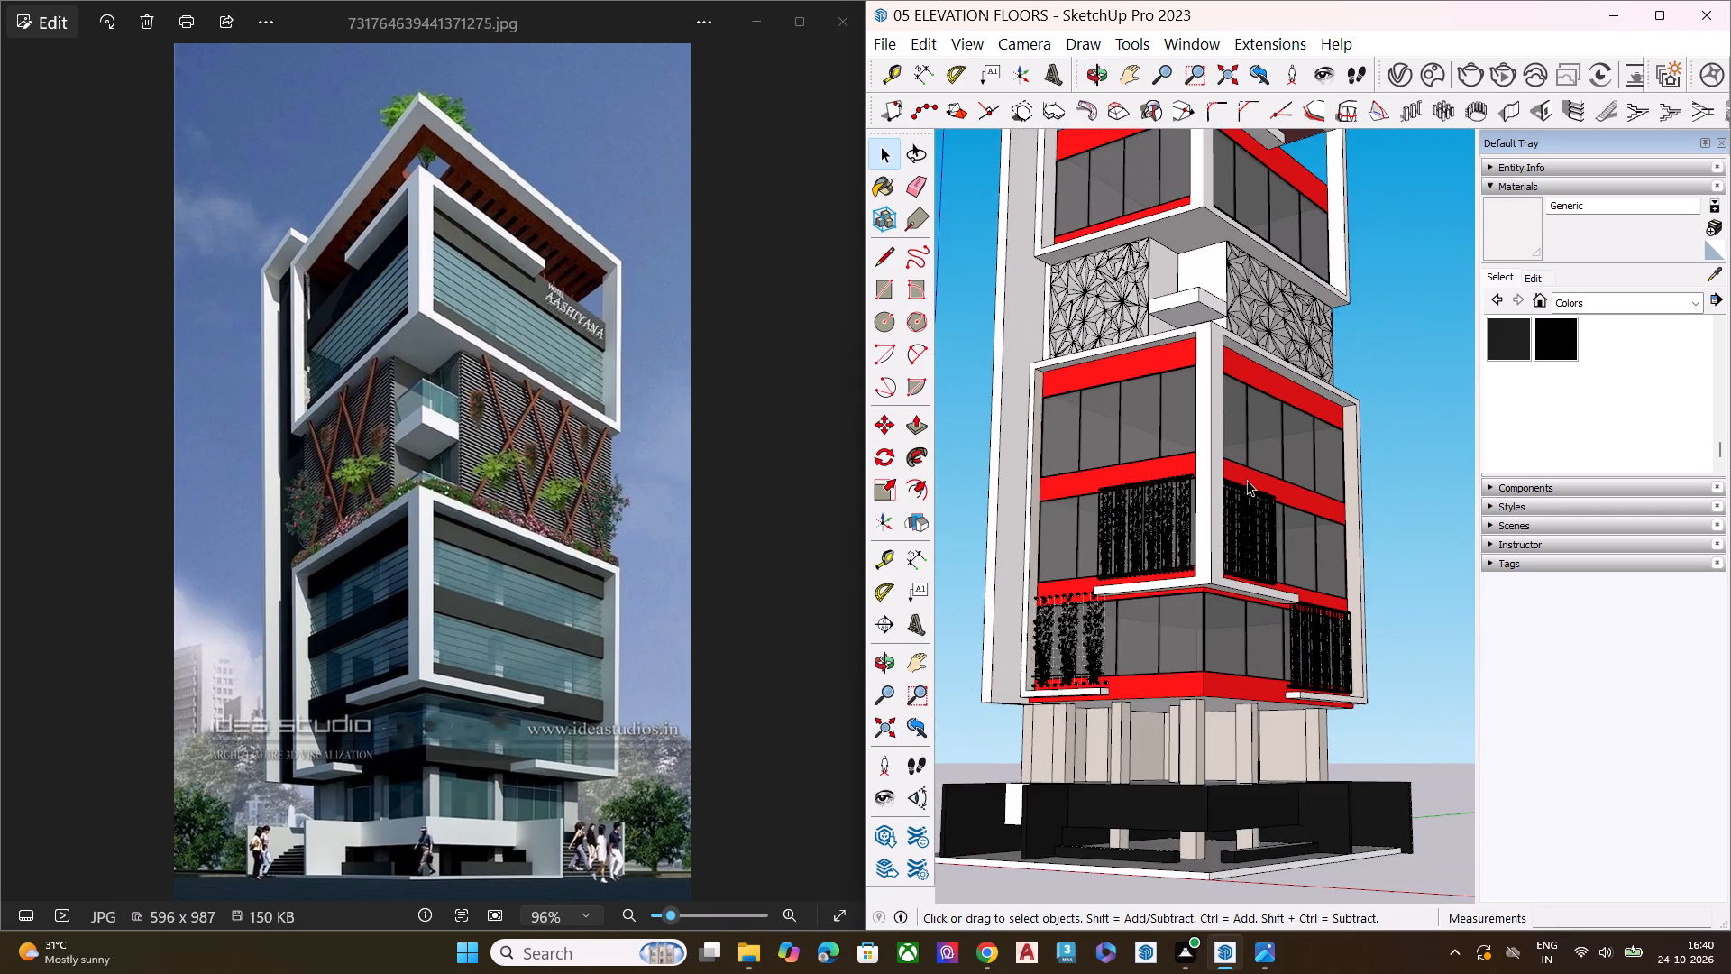
# Stretch the outer plant of the pair above the long ledge horizontally by about 1.36, away from the corner column.
pyautogui.moveTo(1271, 513); pyautogui.dragTo(1173, 522, button='middle')
pyautogui.scroll(8, 1173, 522)
pyautogui.moveTo(1103, 534); pyautogui.dragTo(1156, 619, button='middle')
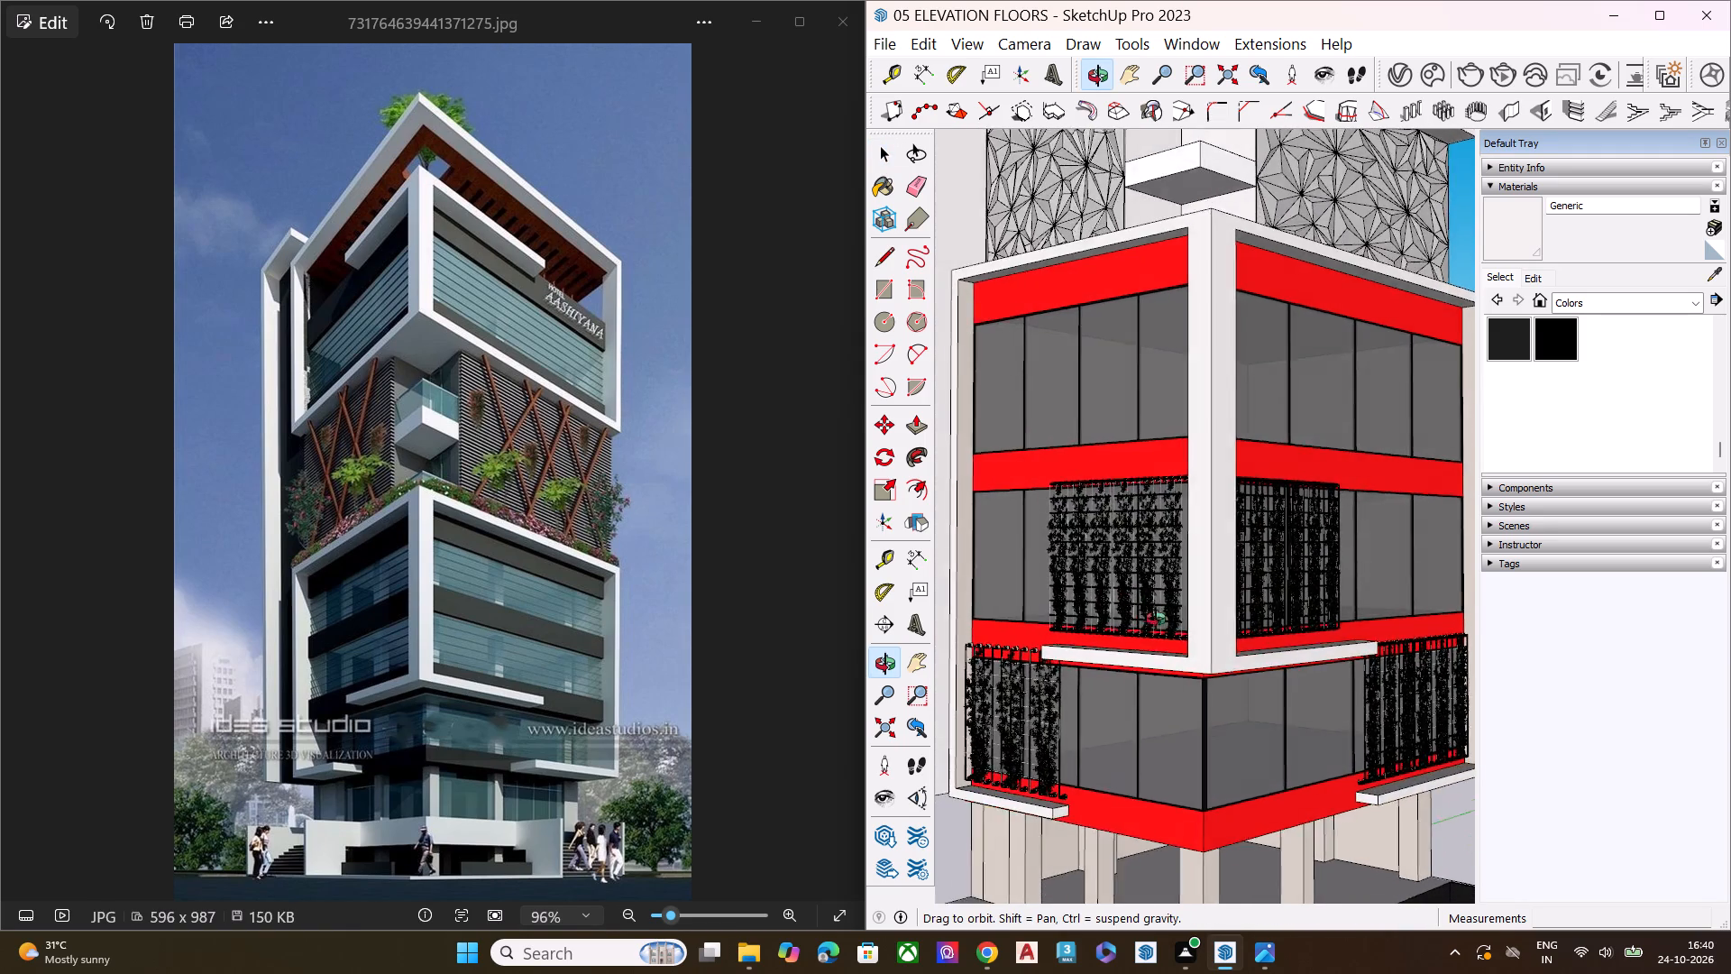
pyautogui.moveTo(1156, 619); pyautogui.dragTo(1187, 627, button='middle')
pyautogui.scroll(1, 1184, 627)
pyautogui.moveTo(1277, 606); pyautogui.dragTo(1121, 633, button='middle')
pyautogui.scroll(1, 1333, 602)
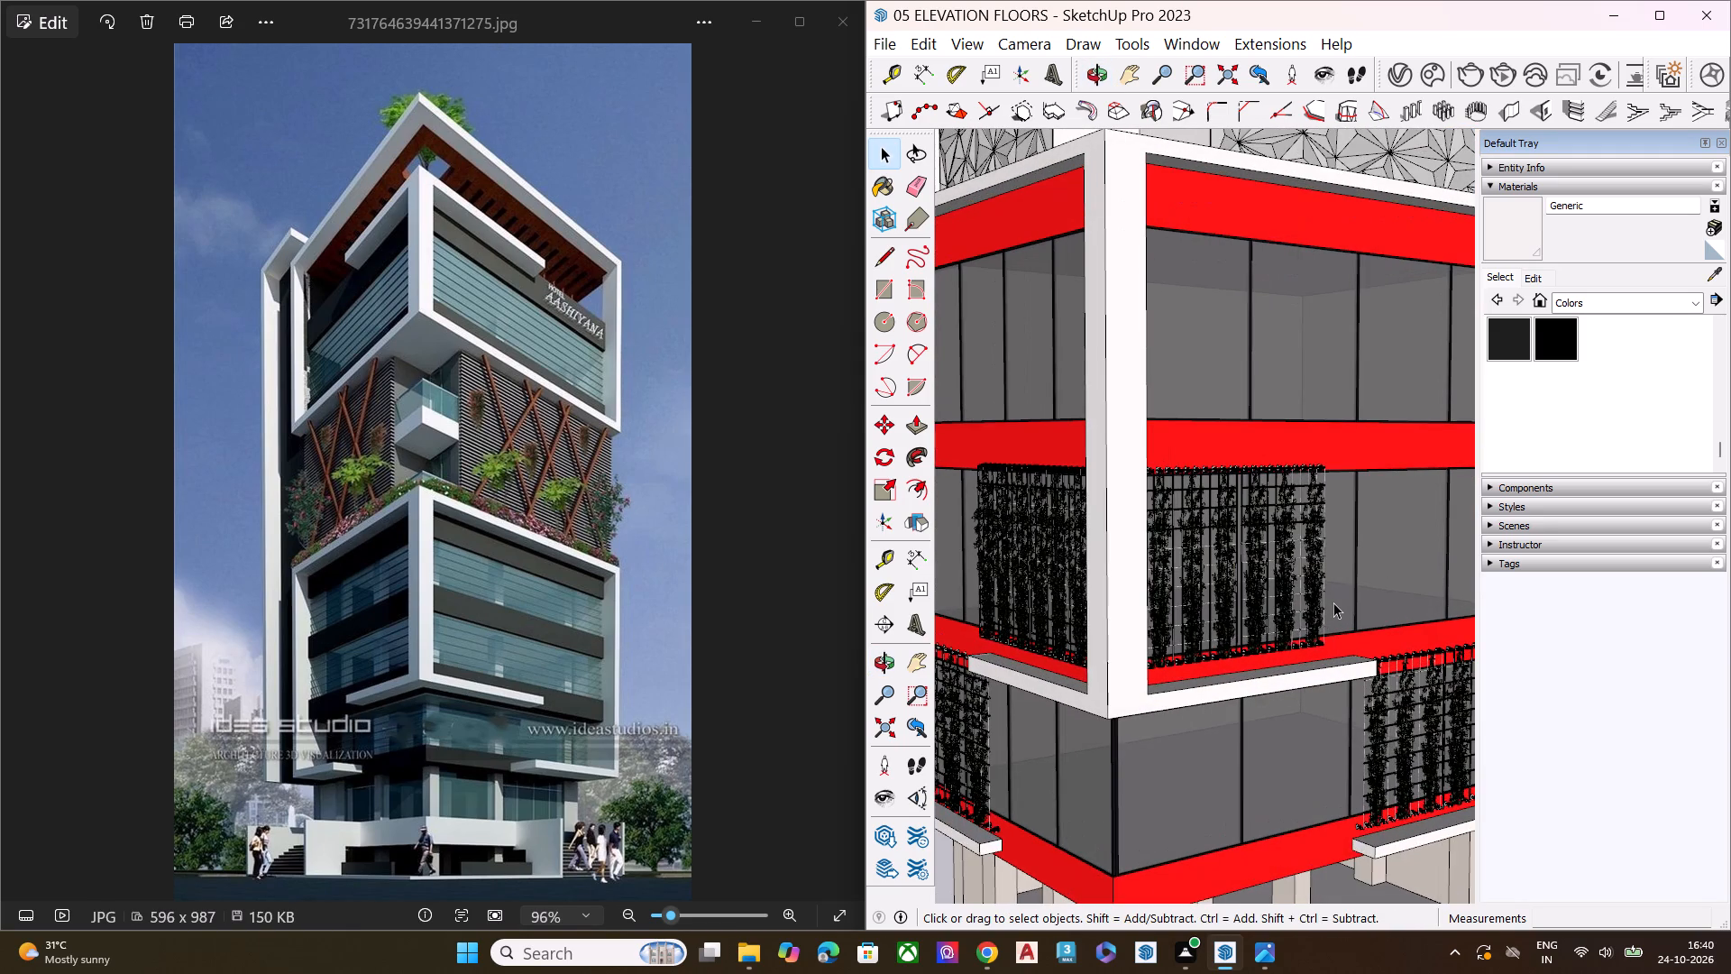
pyautogui.moveTo(1327, 603); pyautogui.dragTo(1138, 579, button='middle')
pyautogui.scroll(6, 1138, 567)
pyautogui.click(1140, 517)
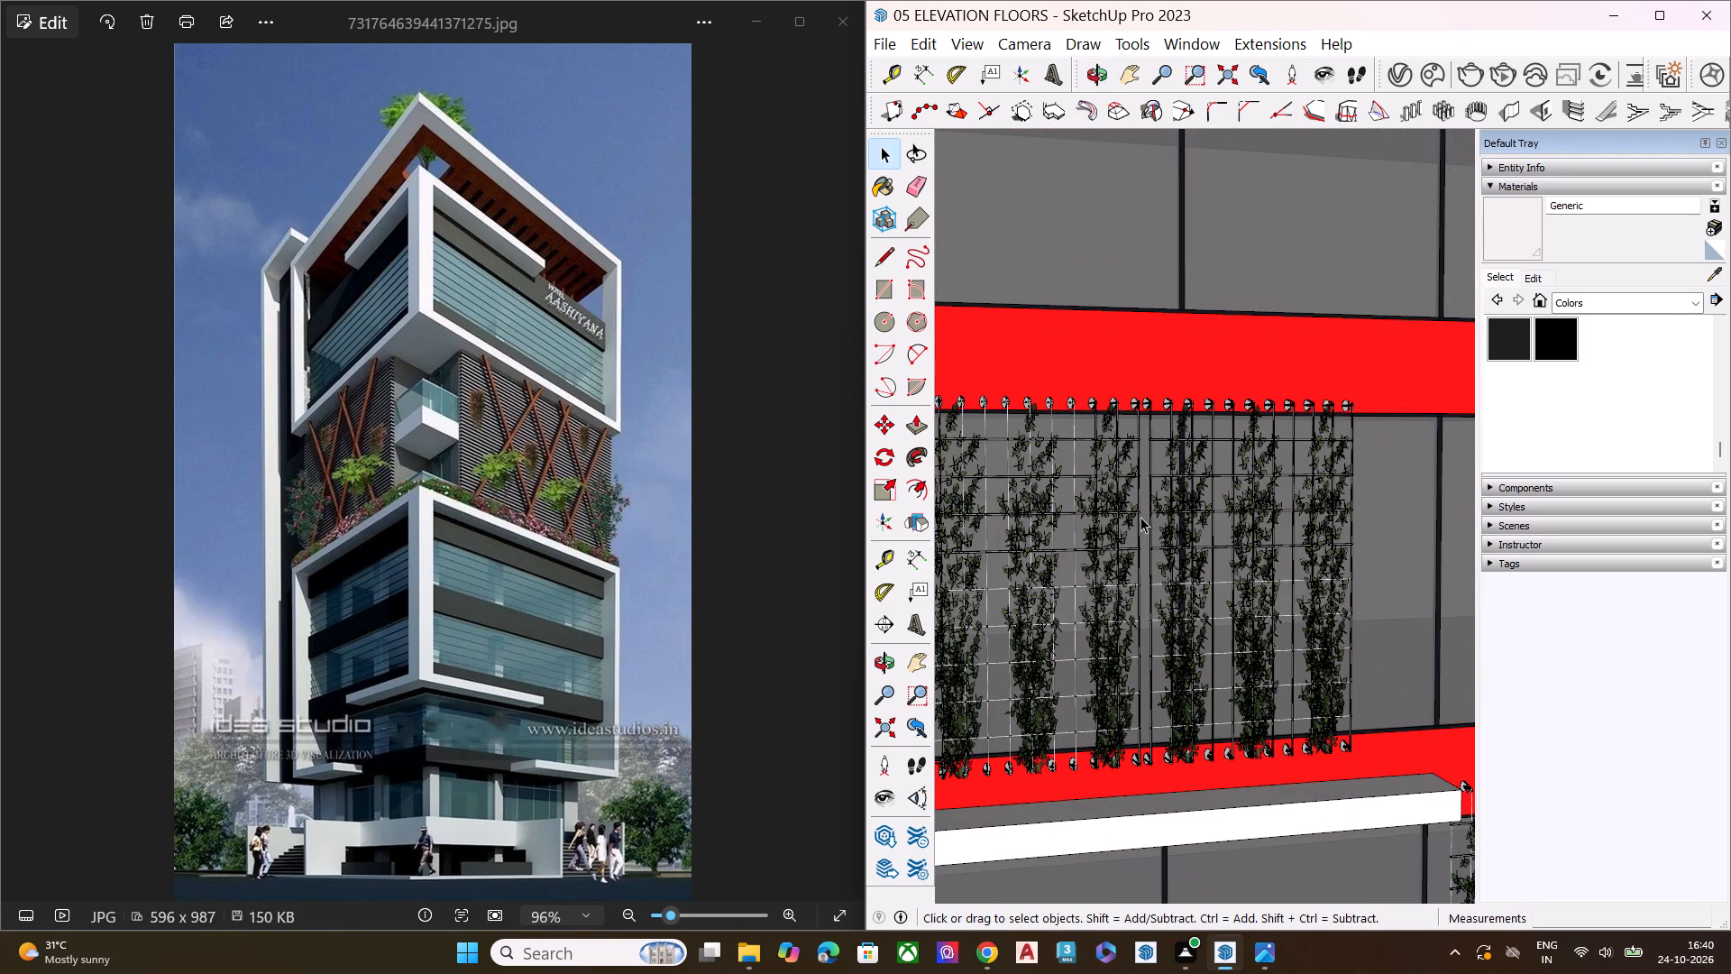
pyautogui.click(1192, 498)
pyautogui.write('DS')
pyautogui.click(1350, 575)
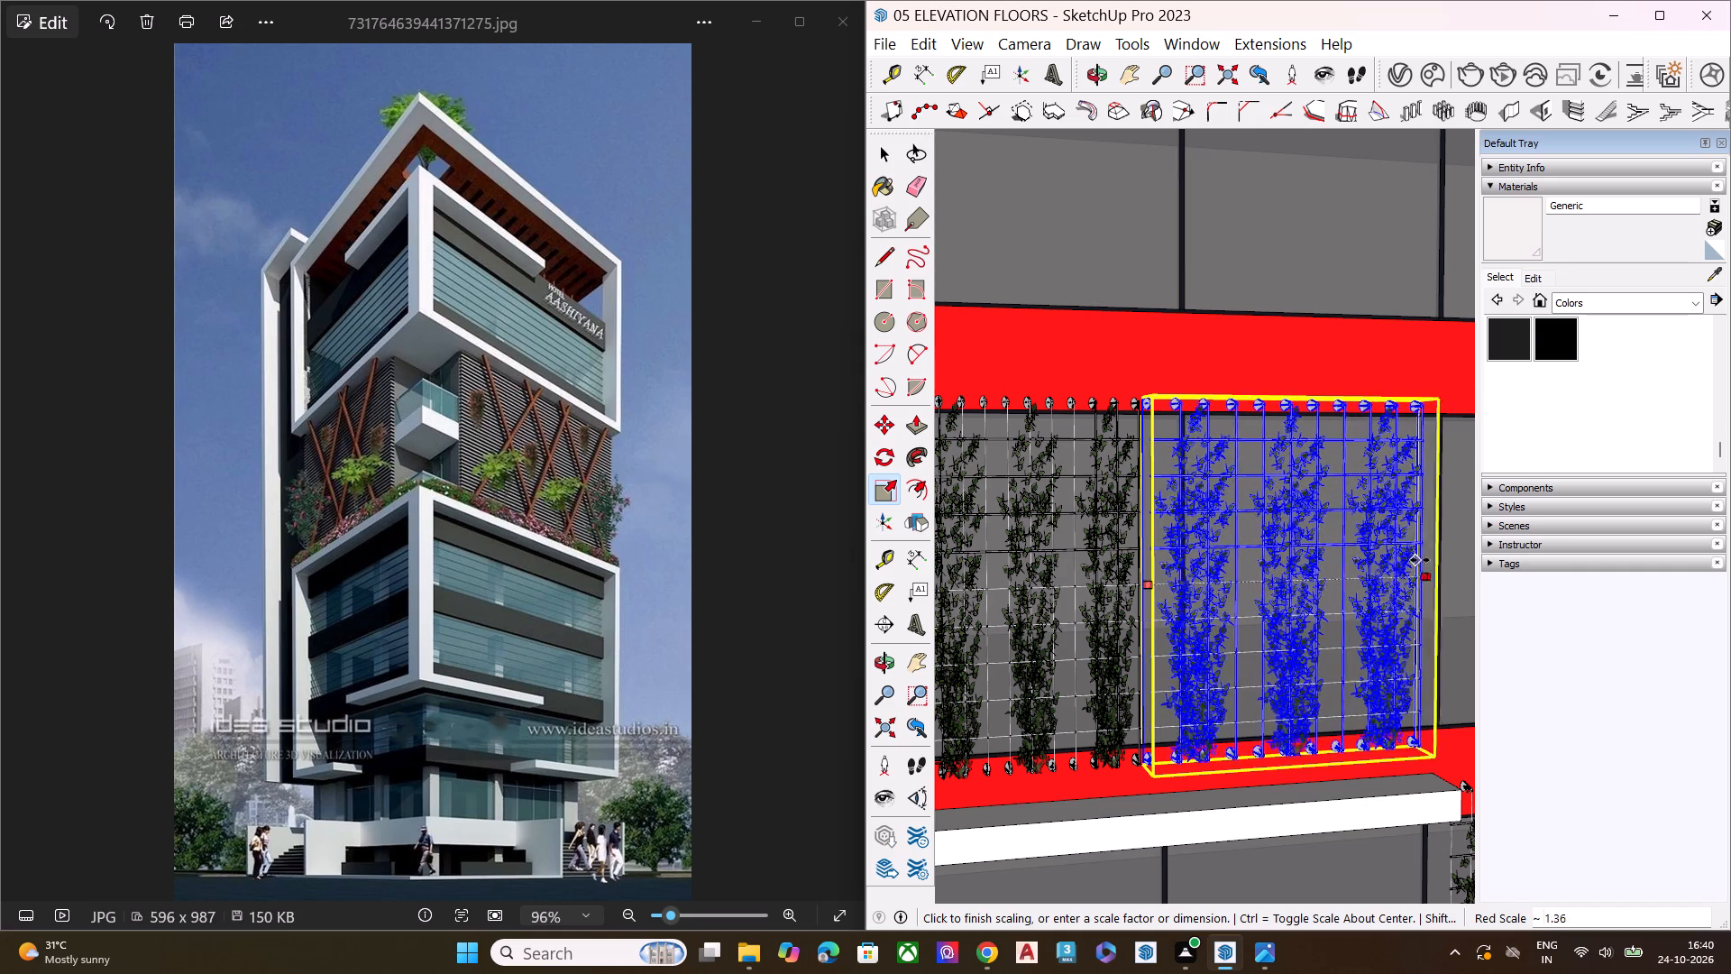
pyautogui.click(1424, 559)
pyautogui.press('space')
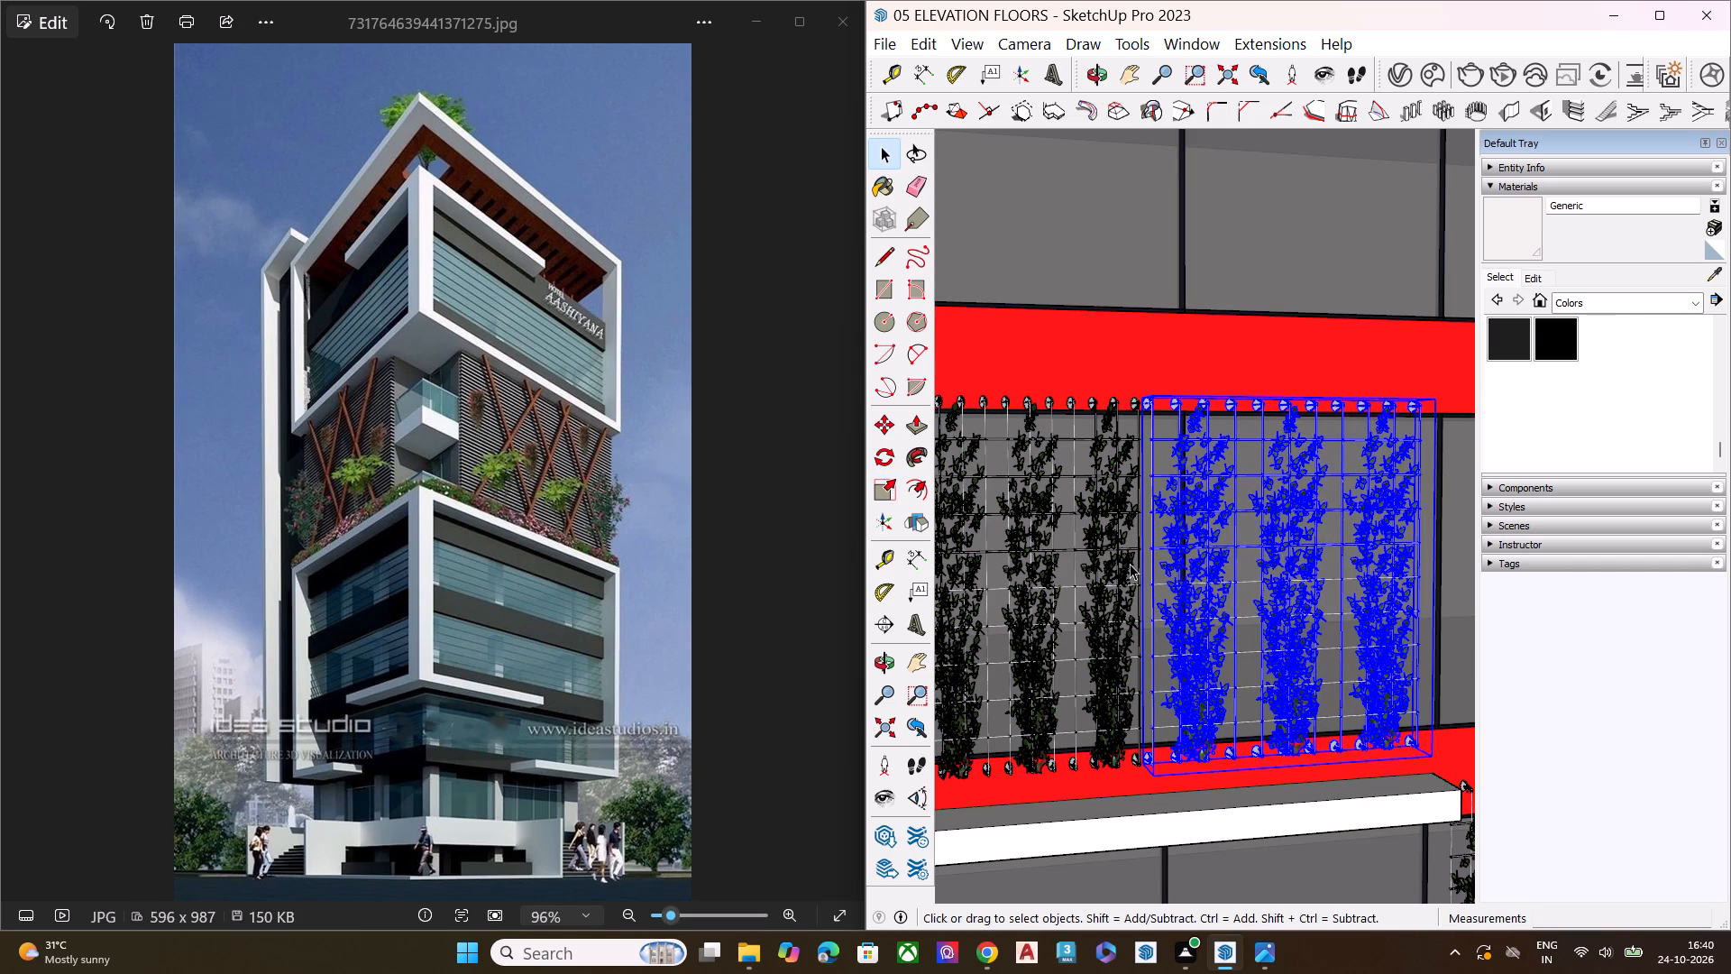
# Narrow the outer plant from its inner side so its edge lines up with the window mullion.
pyautogui.press('s')
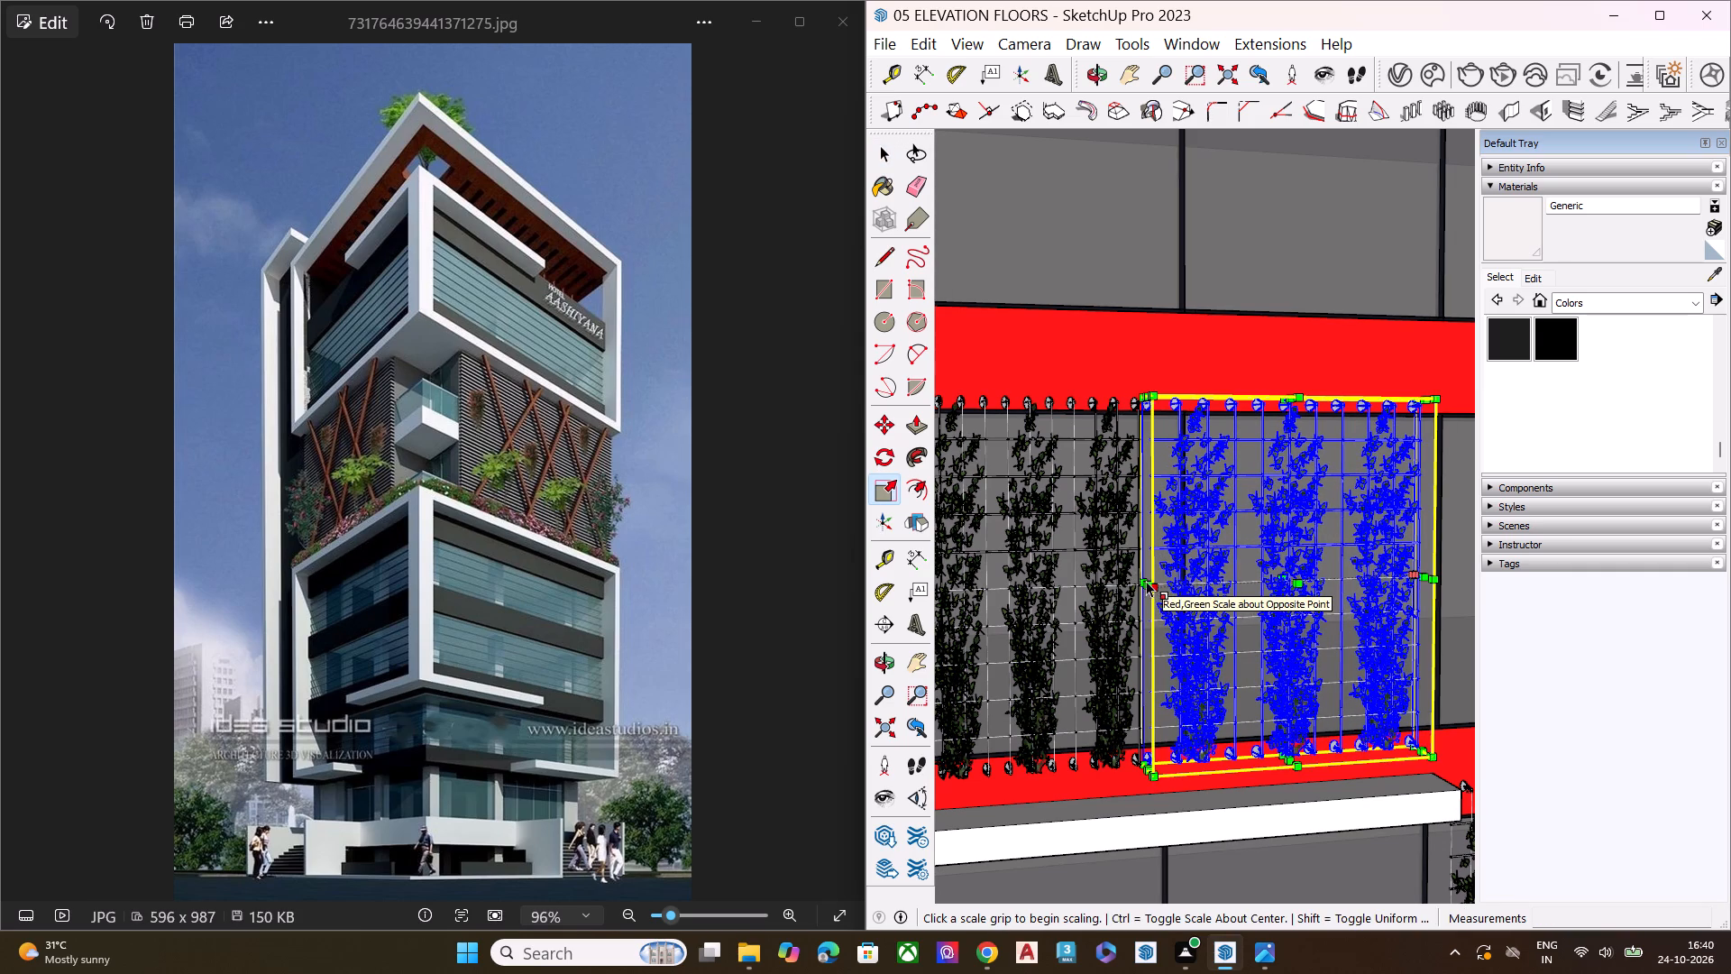
pyautogui.moveTo(1149, 578); pyautogui.dragTo(1138, 612, button='middle')
pyautogui.scroll(6, 1149, 582)
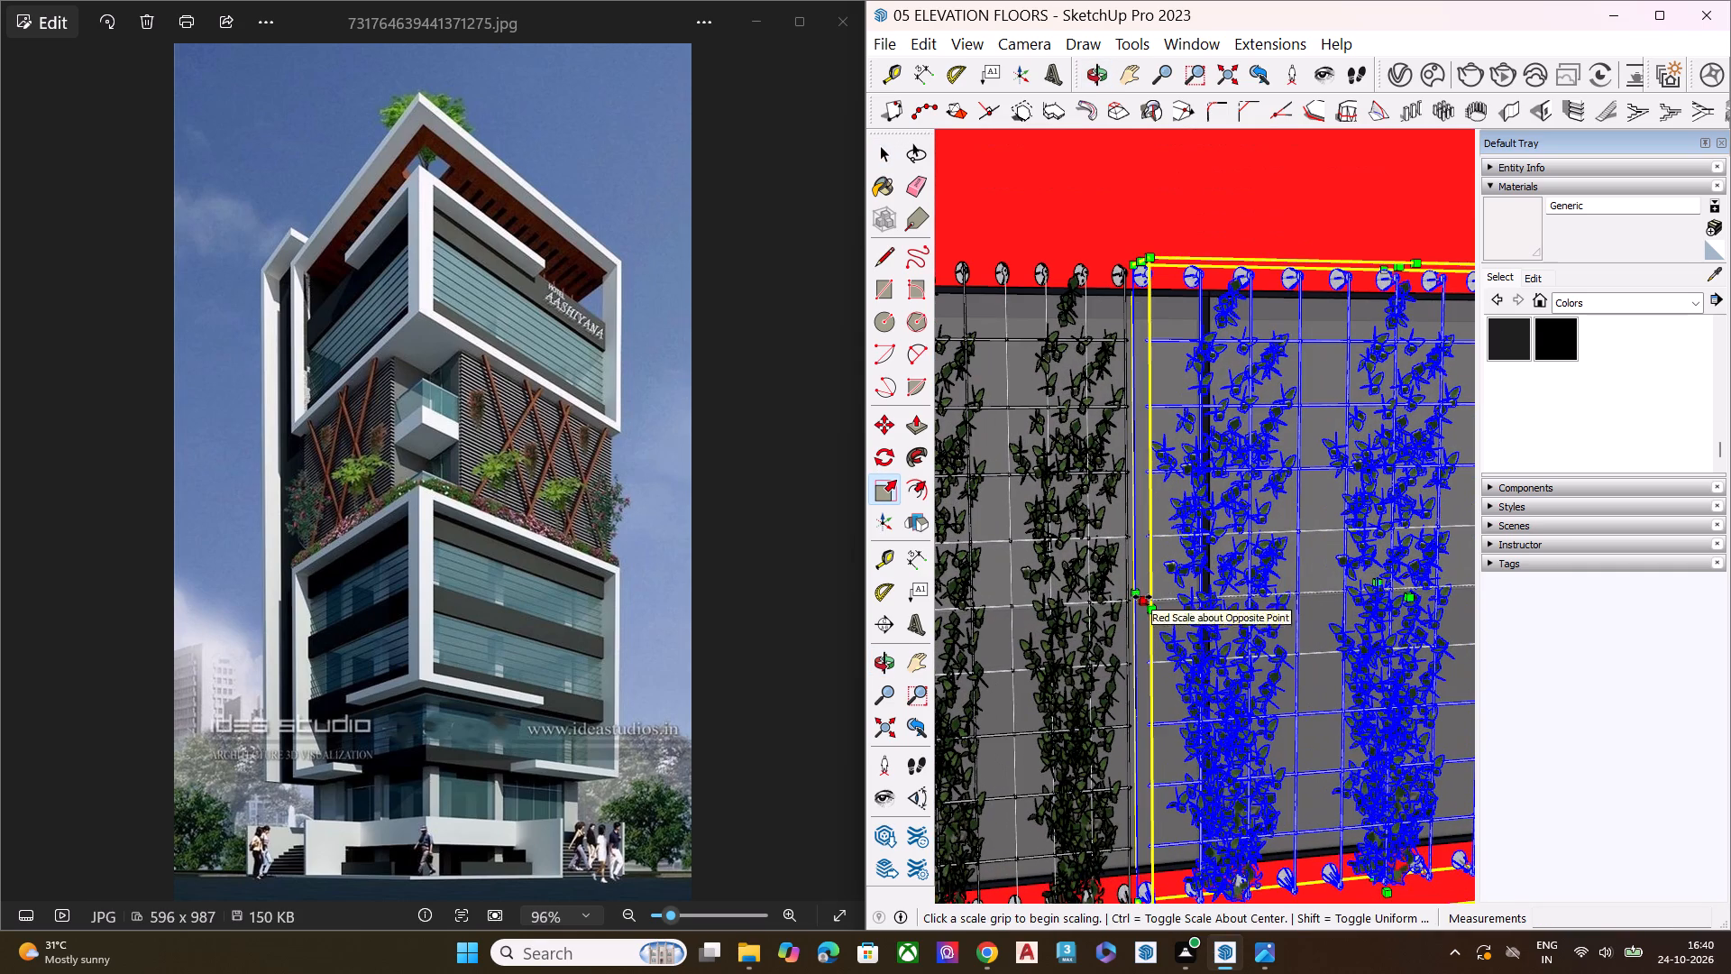
pyautogui.click(1142, 597)
pyautogui.click(1198, 583)
pyautogui.press('space')
# Stretch the inner plant beside the corner column horizontally by about 1.14 so it closes the gap to the outer plant.
pyautogui.click(1088, 584)
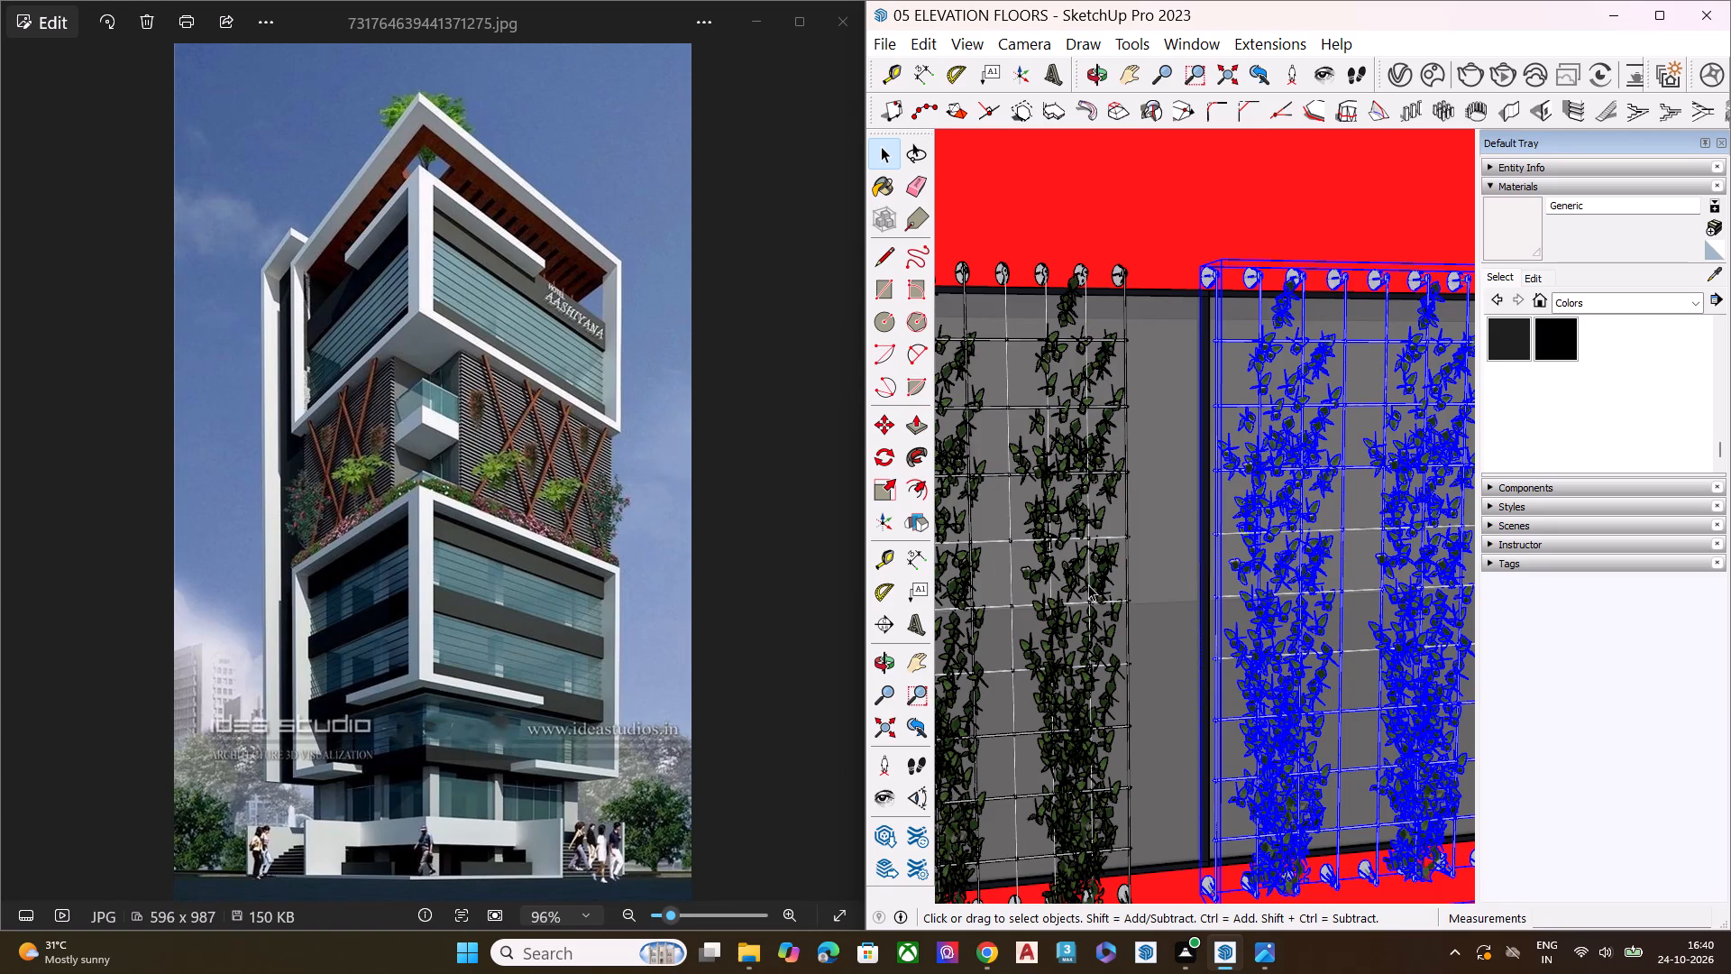
pyautogui.scroll(-4, 1125, 552)
pyautogui.press('s')
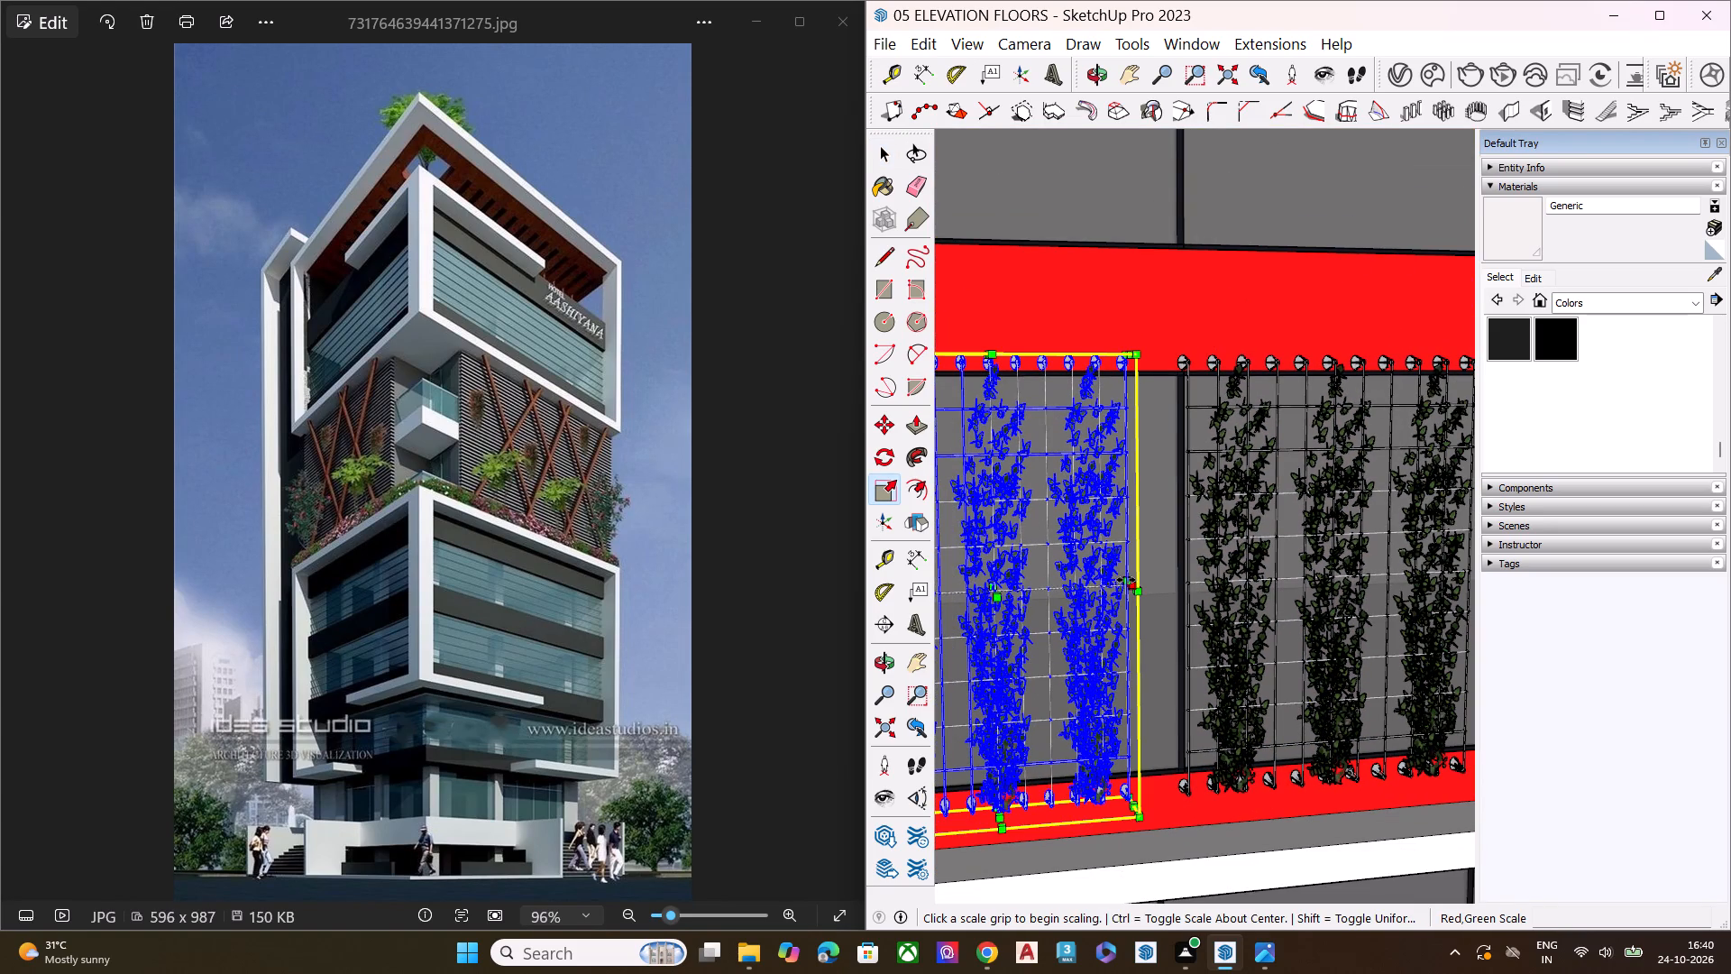
pyautogui.click(1127, 580)
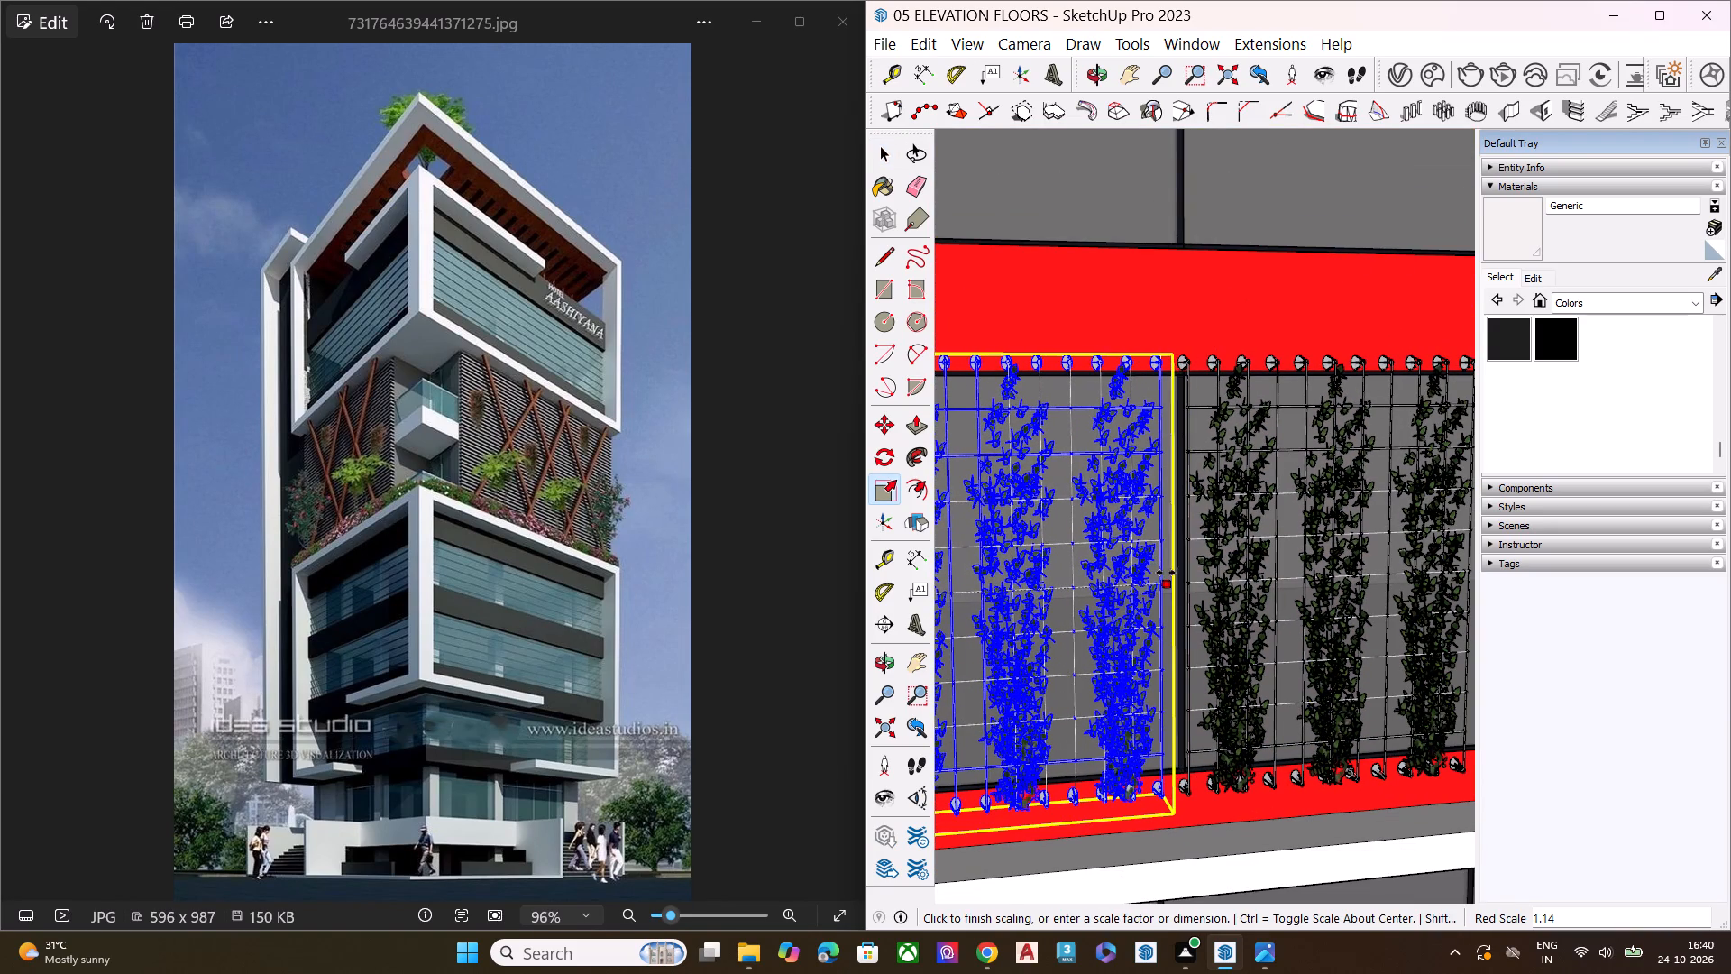
pyautogui.click(1168, 572)
pyautogui.press('space')
pyautogui.scroll(-9, 1149, 363)
pyautogui.scroll(1, 1136, 409)
pyautogui.scroll(-3, 1136, 409)
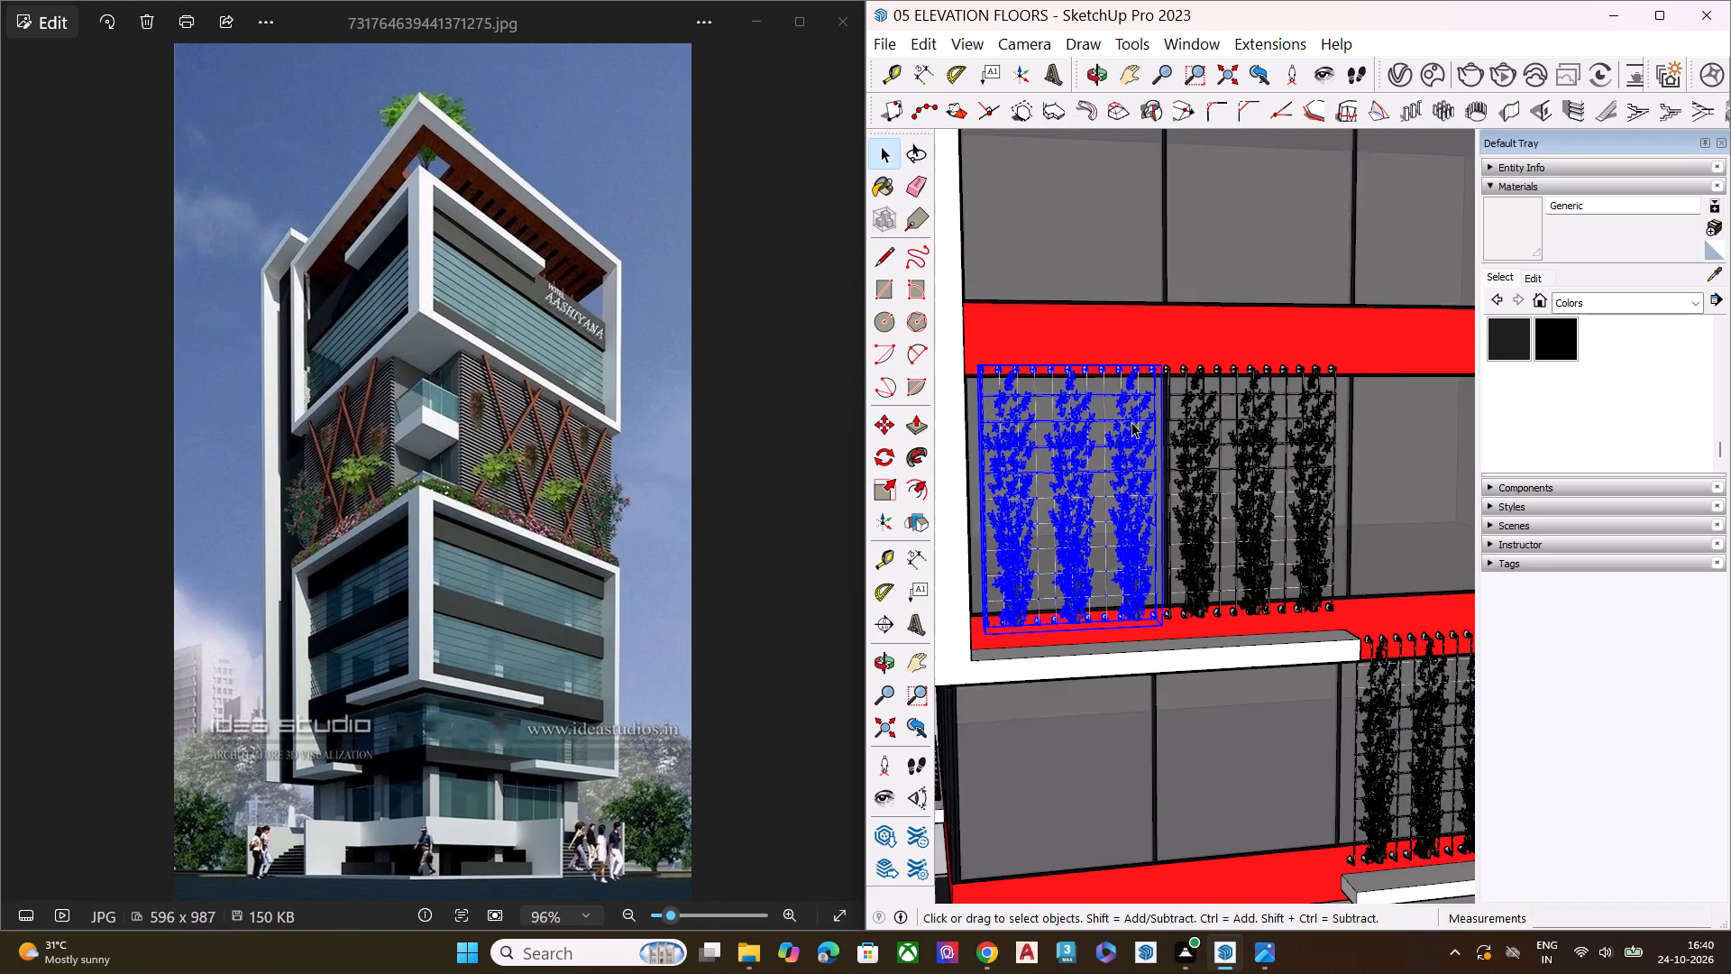
pyautogui.scroll(-4, 1131, 422)
pyautogui.scroll(5, 1131, 423)
pyautogui.scroll(-19, 1142, 399)
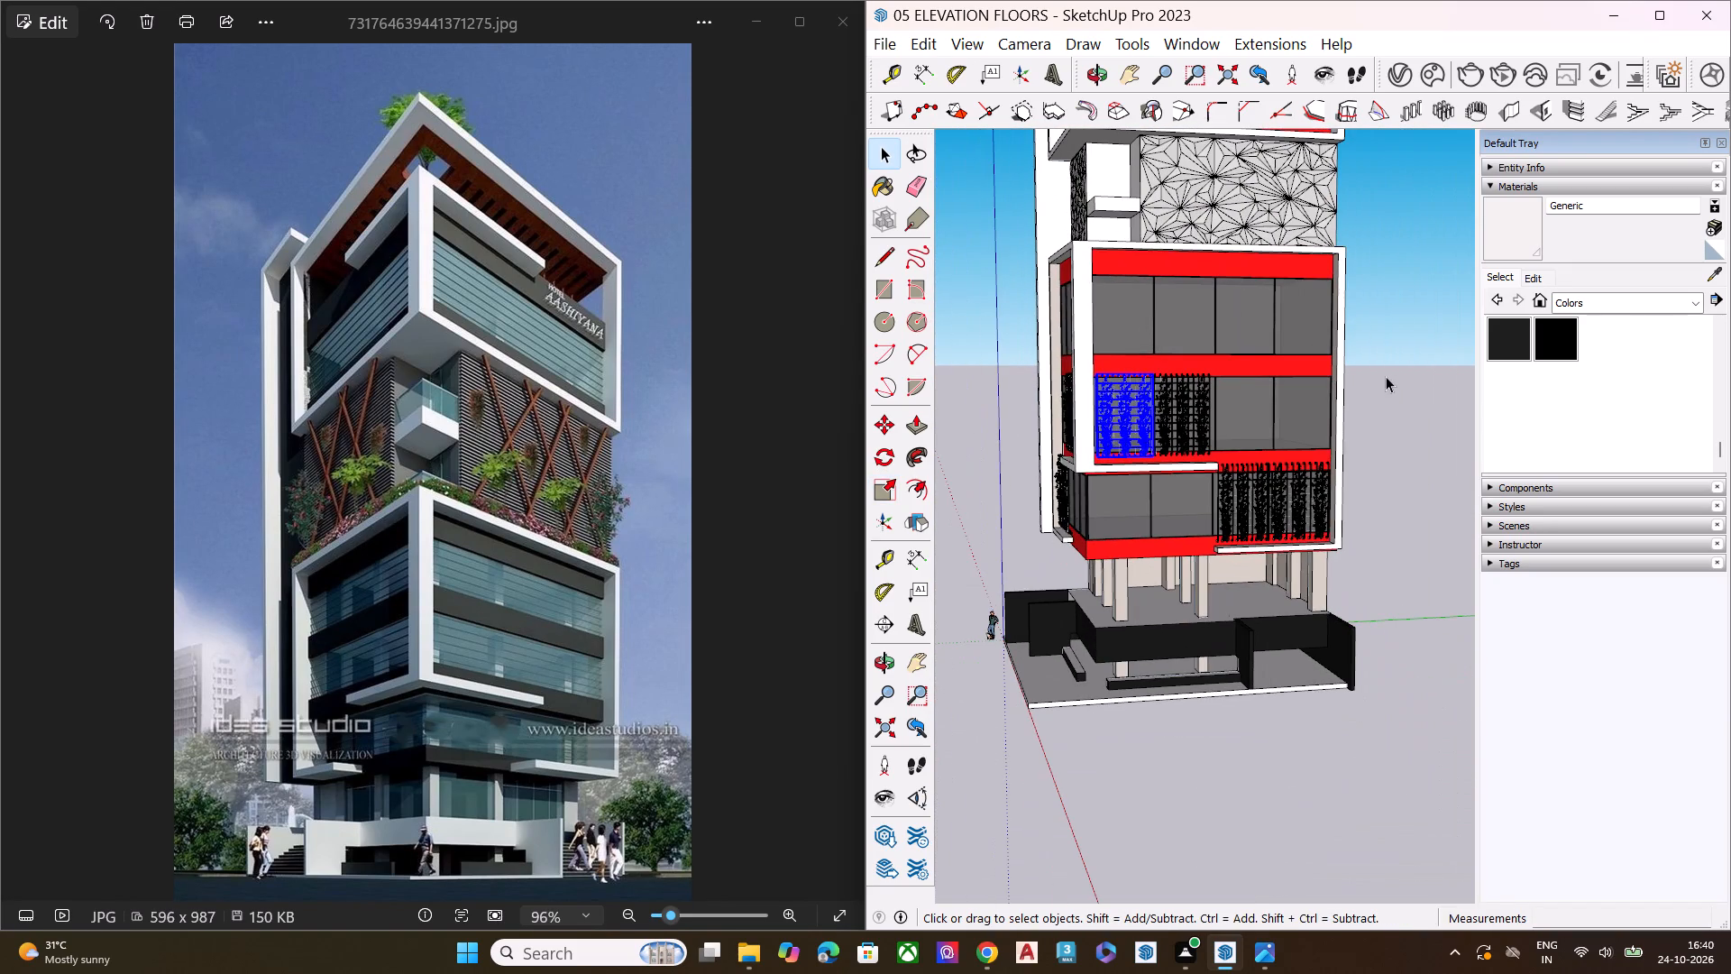
pyautogui.click(1386, 376)
# Examine the full tower from both façades and compare the plant placement and overall massing with the reference image.
pyautogui.moveTo(1374, 391); pyautogui.dragTo(1491, 291, button='middle')
pyautogui.moveTo(1187, 381); pyautogui.dragTo(1396, 360, button='middle')
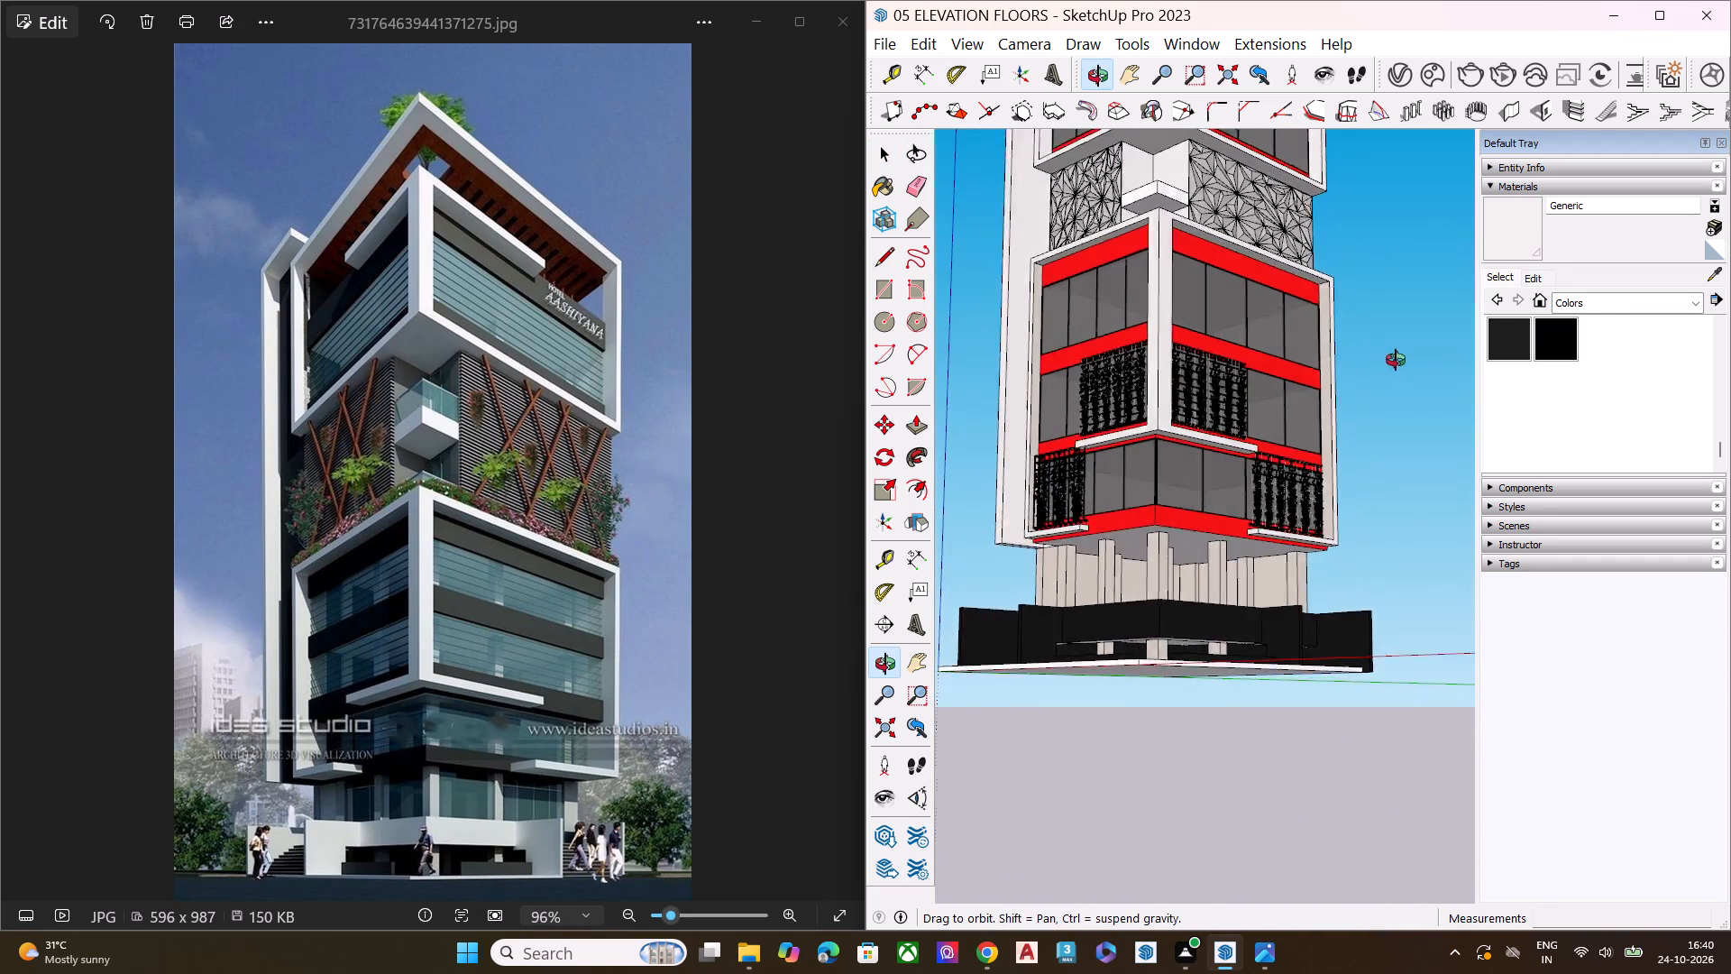
pyautogui.moveTo(1396, 360); pyautogui.dragTo(1406, 360, button='middle')
pyautogui.scroll(8, 1250, 215)
pyautogui.scroll(-7, 1181, 188)
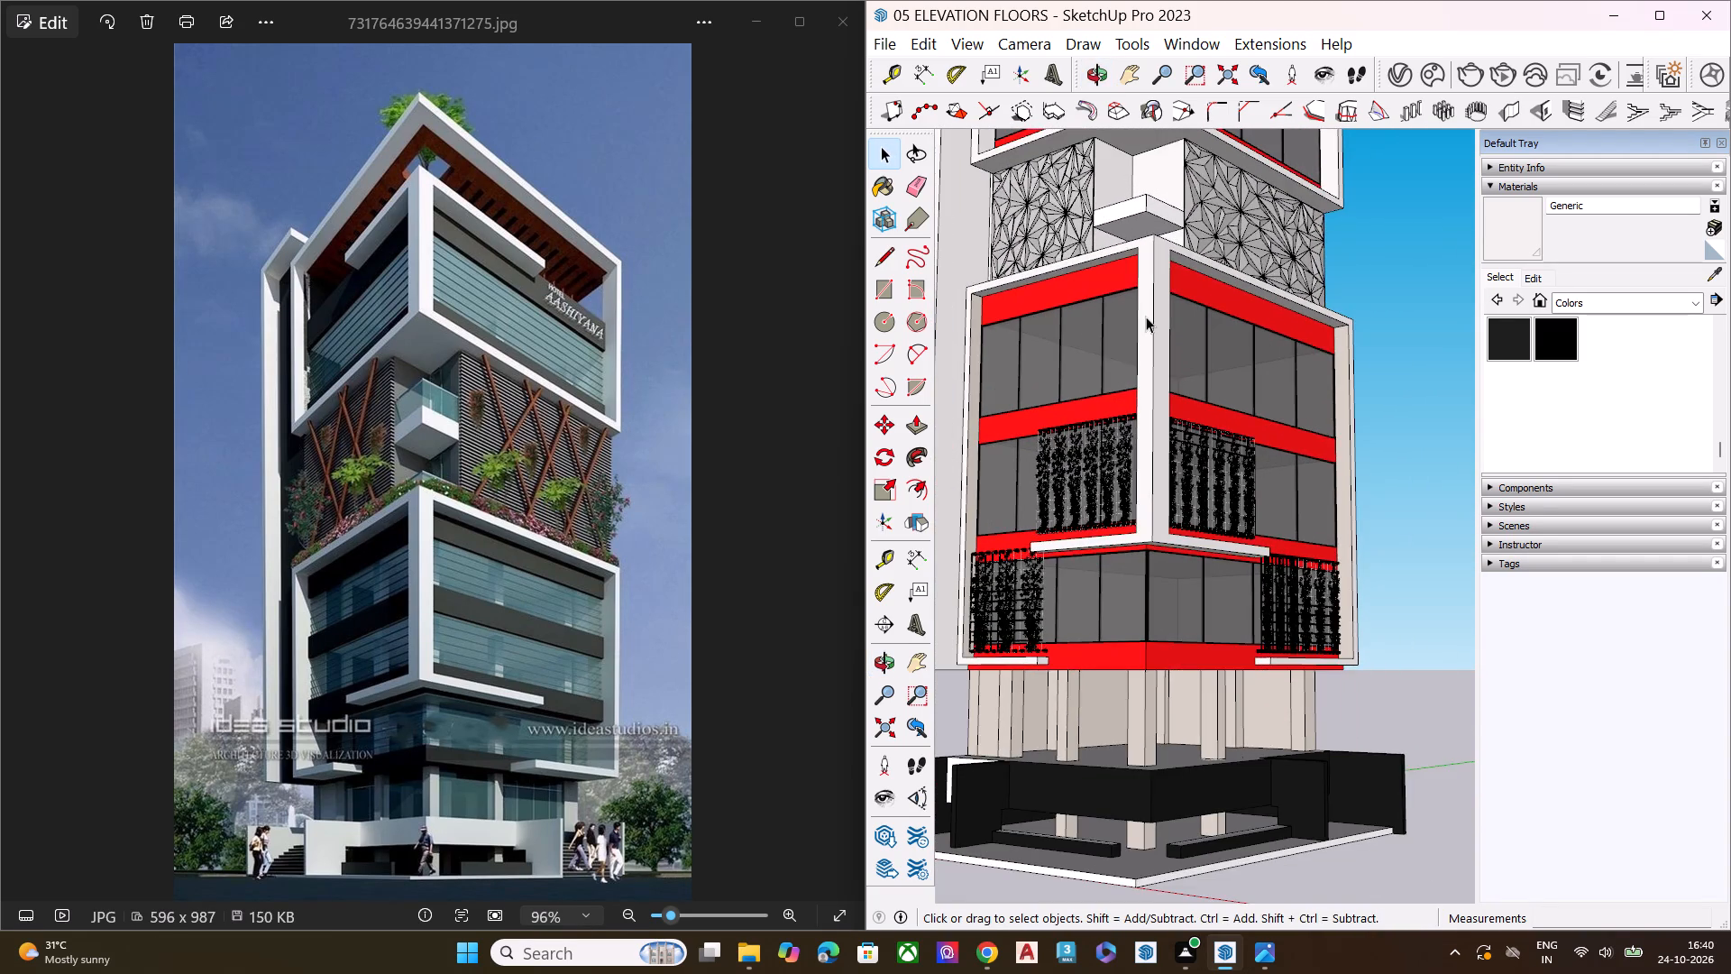
pyautogui.moveTo(1146, 317); pyautogui.dragTo(1165, 363, button='middle')
pyautogui.scroll(2, 1172, 318)
pyautogui.scroll(-8, 1130, 354)
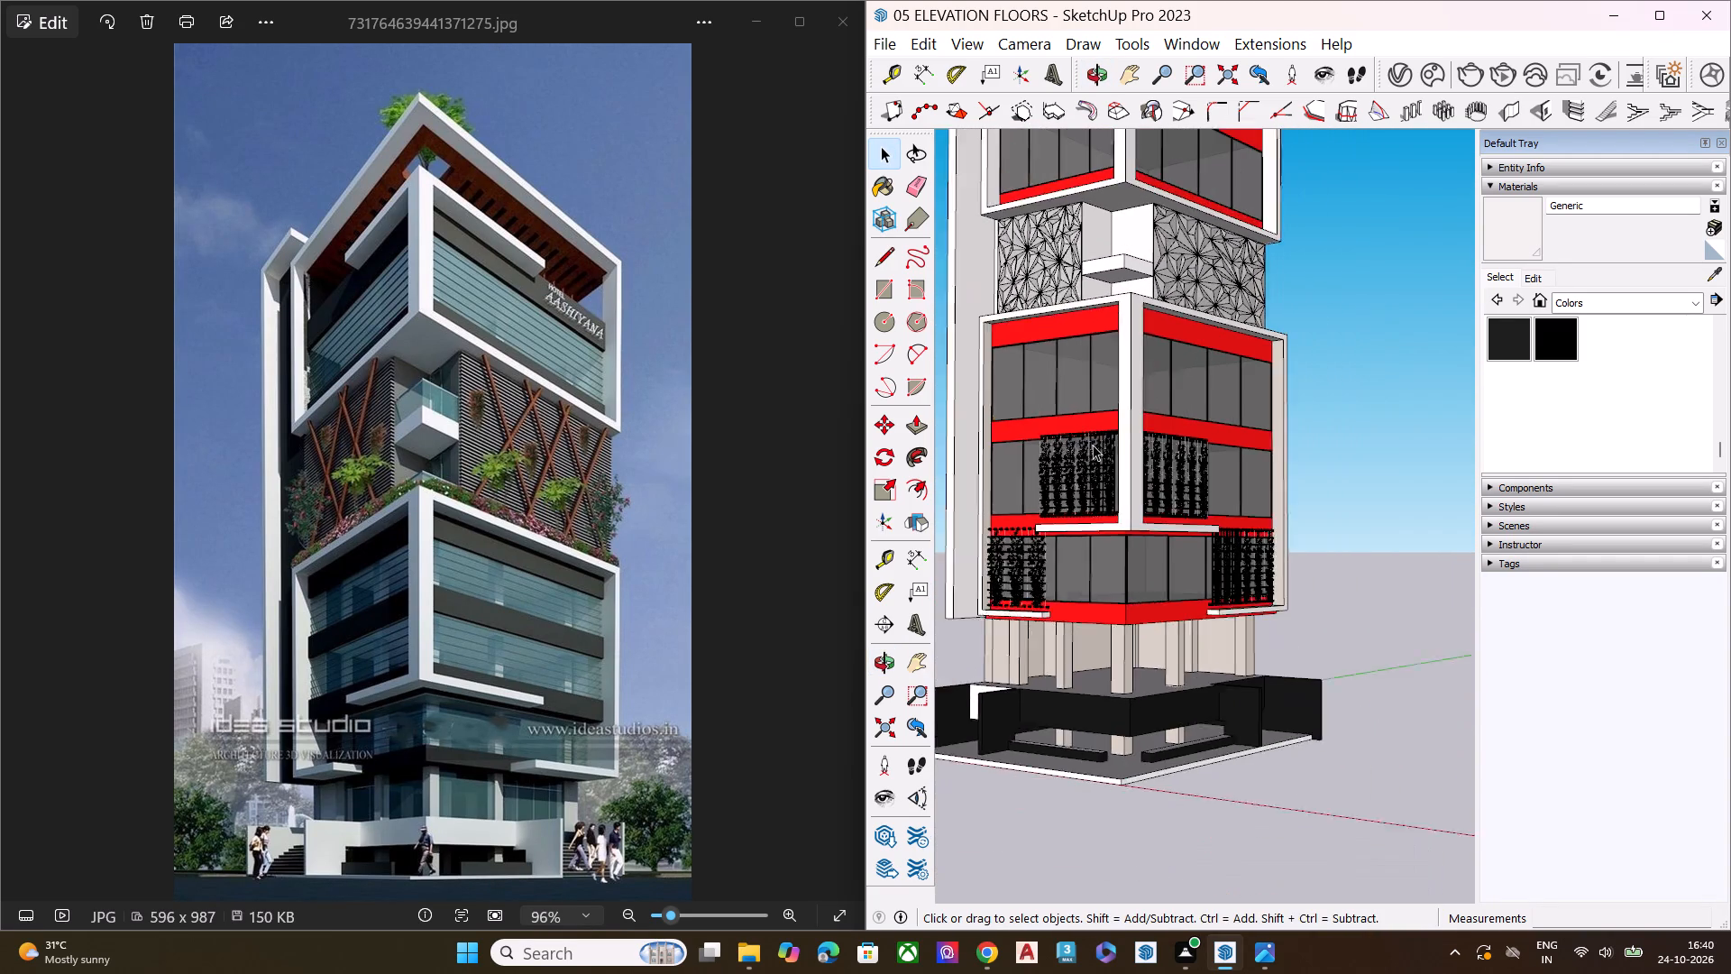
pyautogui.moveTo(1164, 451); pyautogui.dragTo(1074, 435, button='middle')
pyautogui.scroll(1, 1076, 427)
pyautogui.scroll(-8, 1126, 478)
pyautogui.scroll(8, 1145, 293)
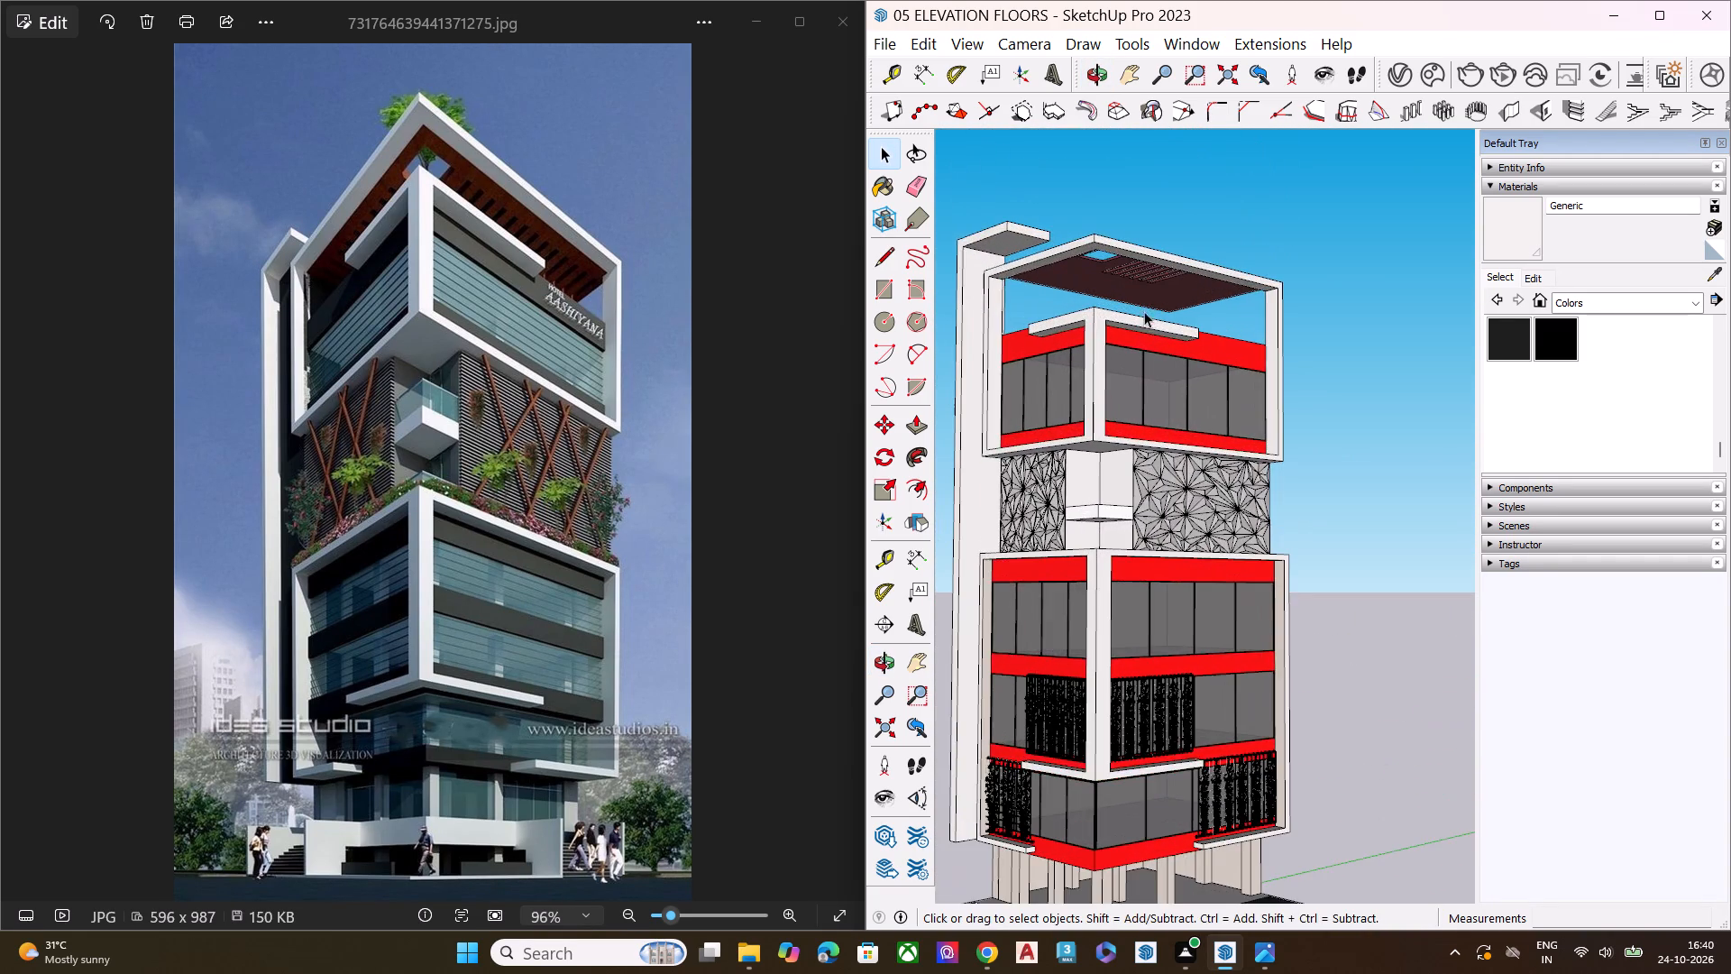
pyautogui.scroll(-3, 1073, 259)
pyautogui.scroll(4, 1100, 587)
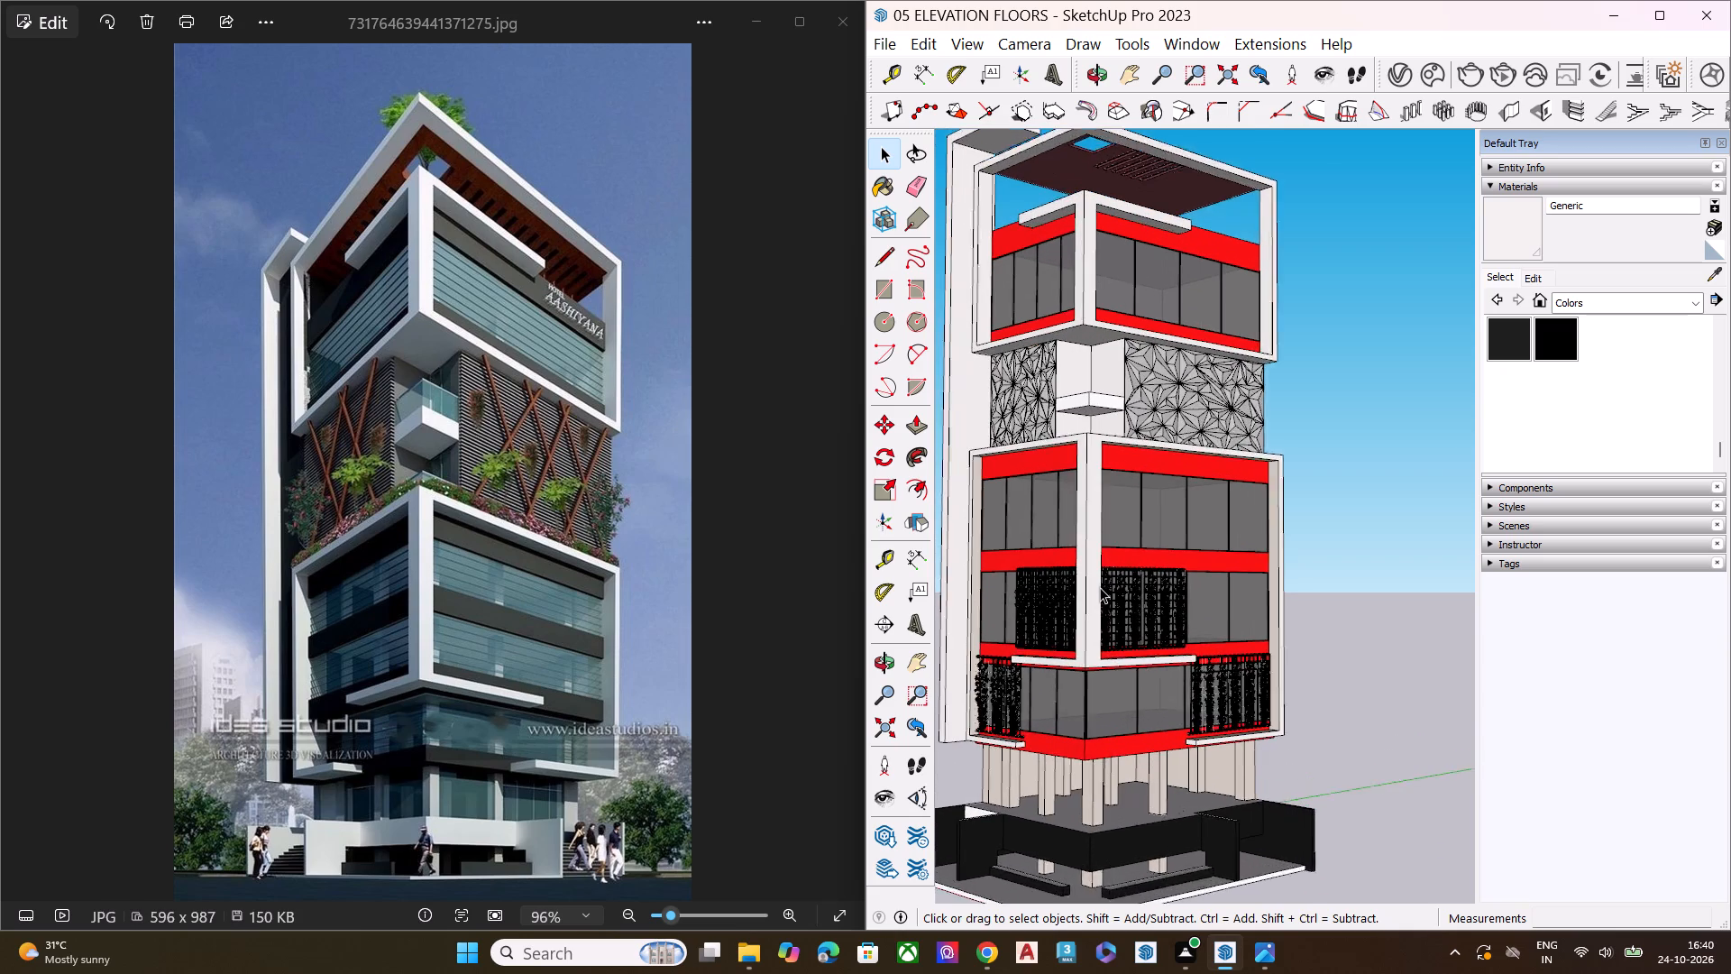
pyautogui.scroll(-4, 1052, 498)
pyautogui.scroll(-1, 1216, 532)
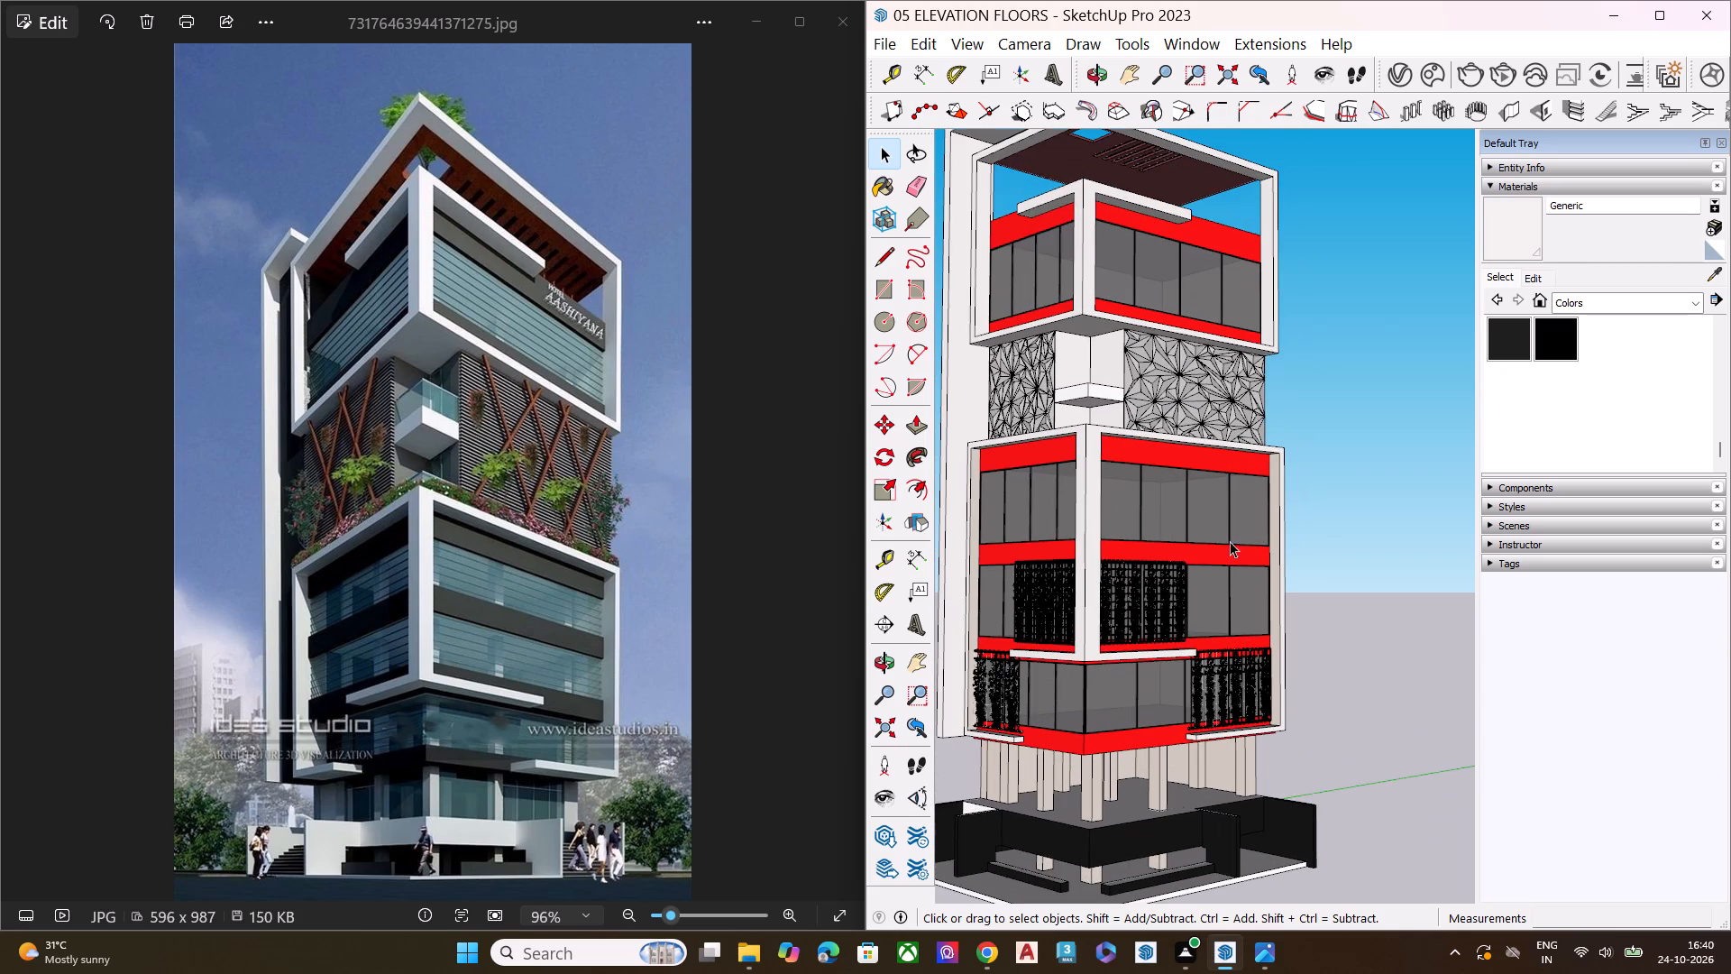
pyautogui.scroll(-4, 1230, 541)
pyautogui.scroll(2, 1046, 510)
pyautogui.scroll(-1, 1038, 508)
pyautogui.scroll(3, 1077, 510)
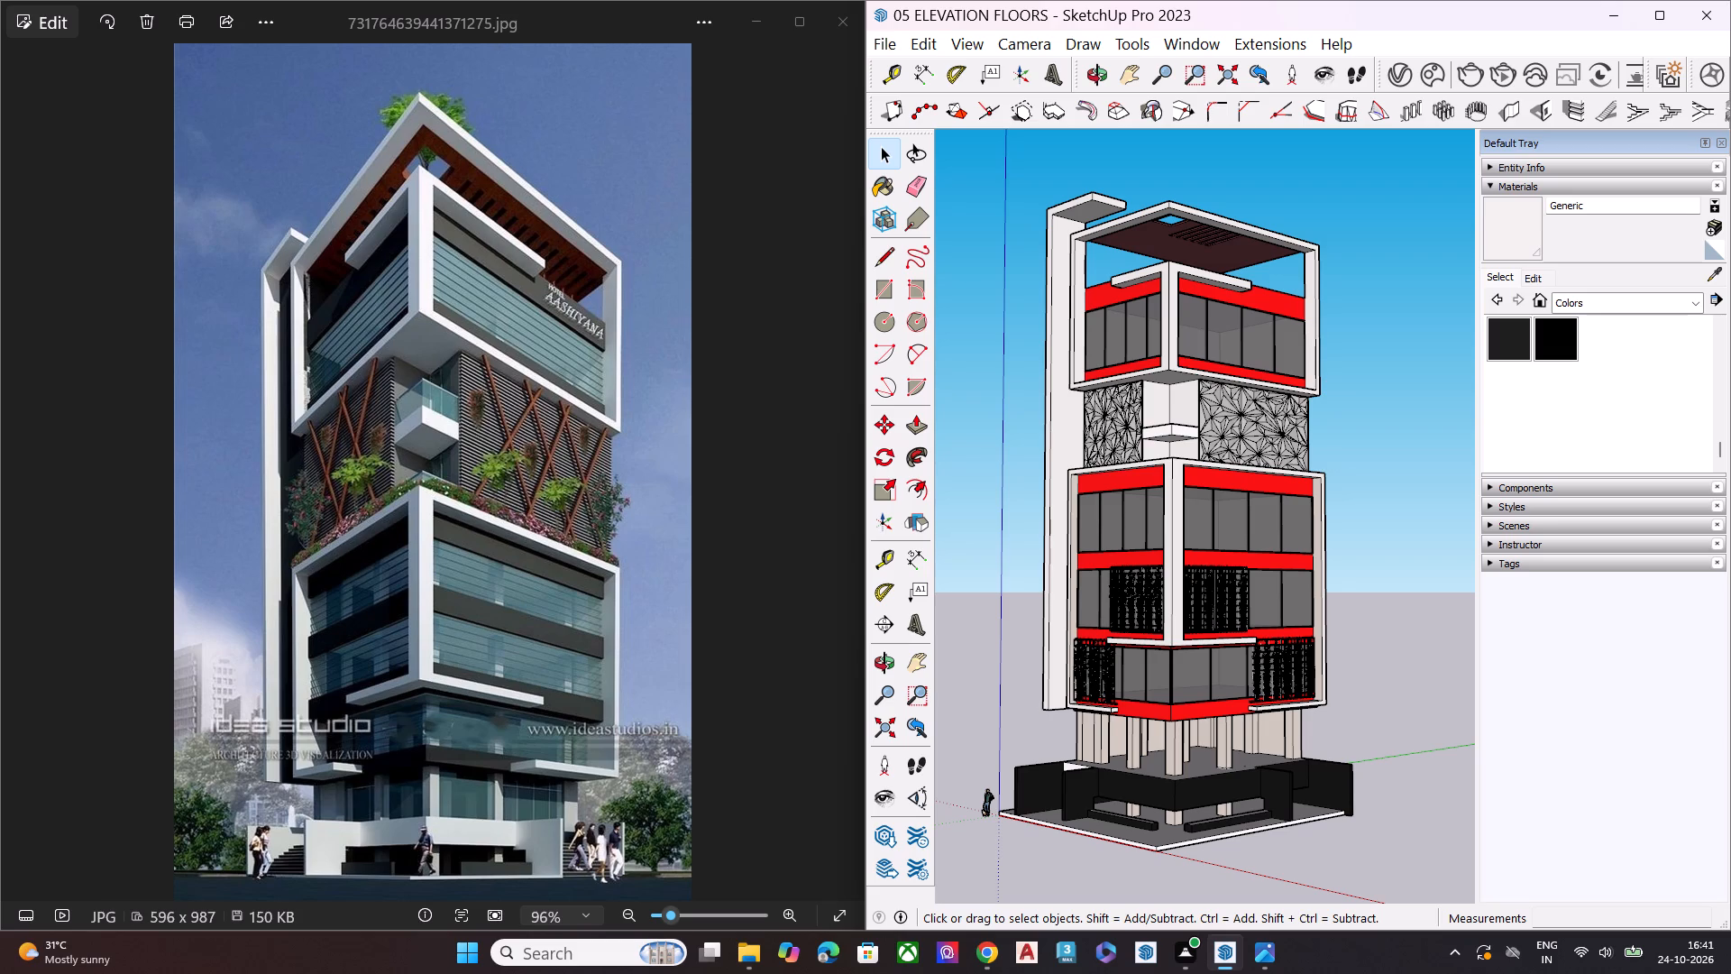
# Inspect the white corner balcony and recess between the patterned panels on the middle storey.
pyautogui.scroll(-3, 1132, 573)
pyautogui.moveTo(1215, 611); pyautogui.dragTo(1201, 502, button='middle')
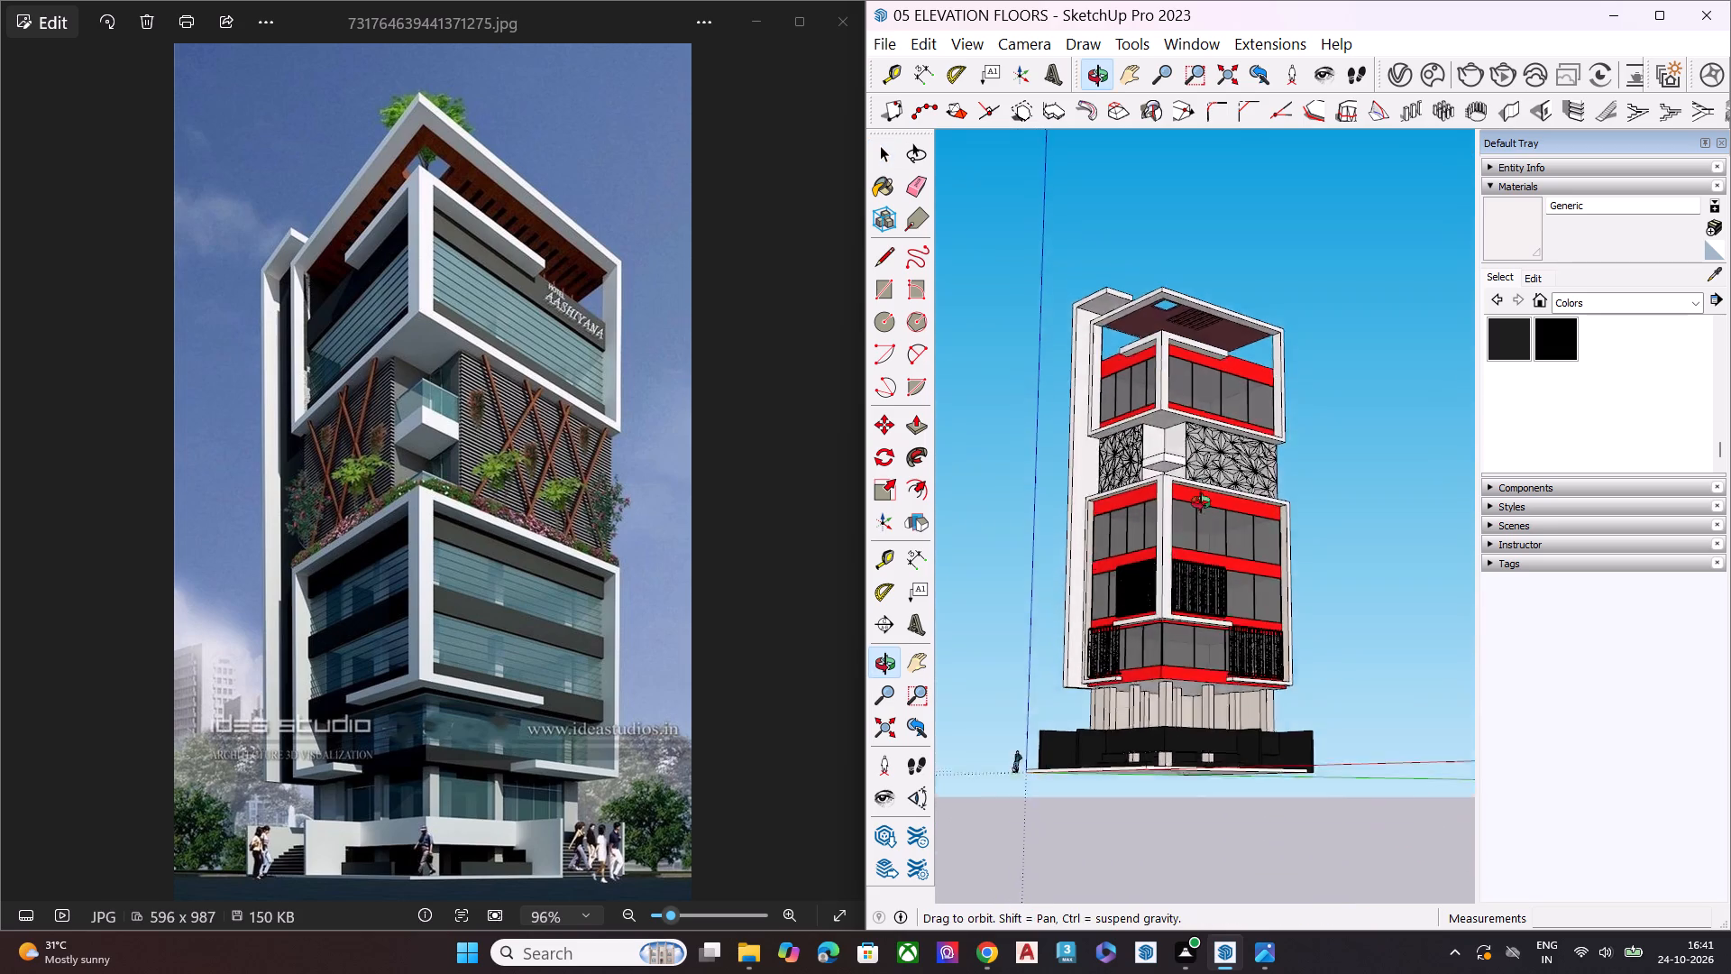
pyautogui.moveTo(1201, 502); pyautogui.dragTo(1202, 496, button='middle')
pyautogui.scroll(11, 1204, 460)
pyautogui.scroll(1, 1125, 396)
pyautogui.scroll(-2, 1125, 396)
pyautogui.scroll(9, 1125, 396)
pyautogui.moveTo(1160, 400); pyautogui.dragTo(1169, 506, button='middle')
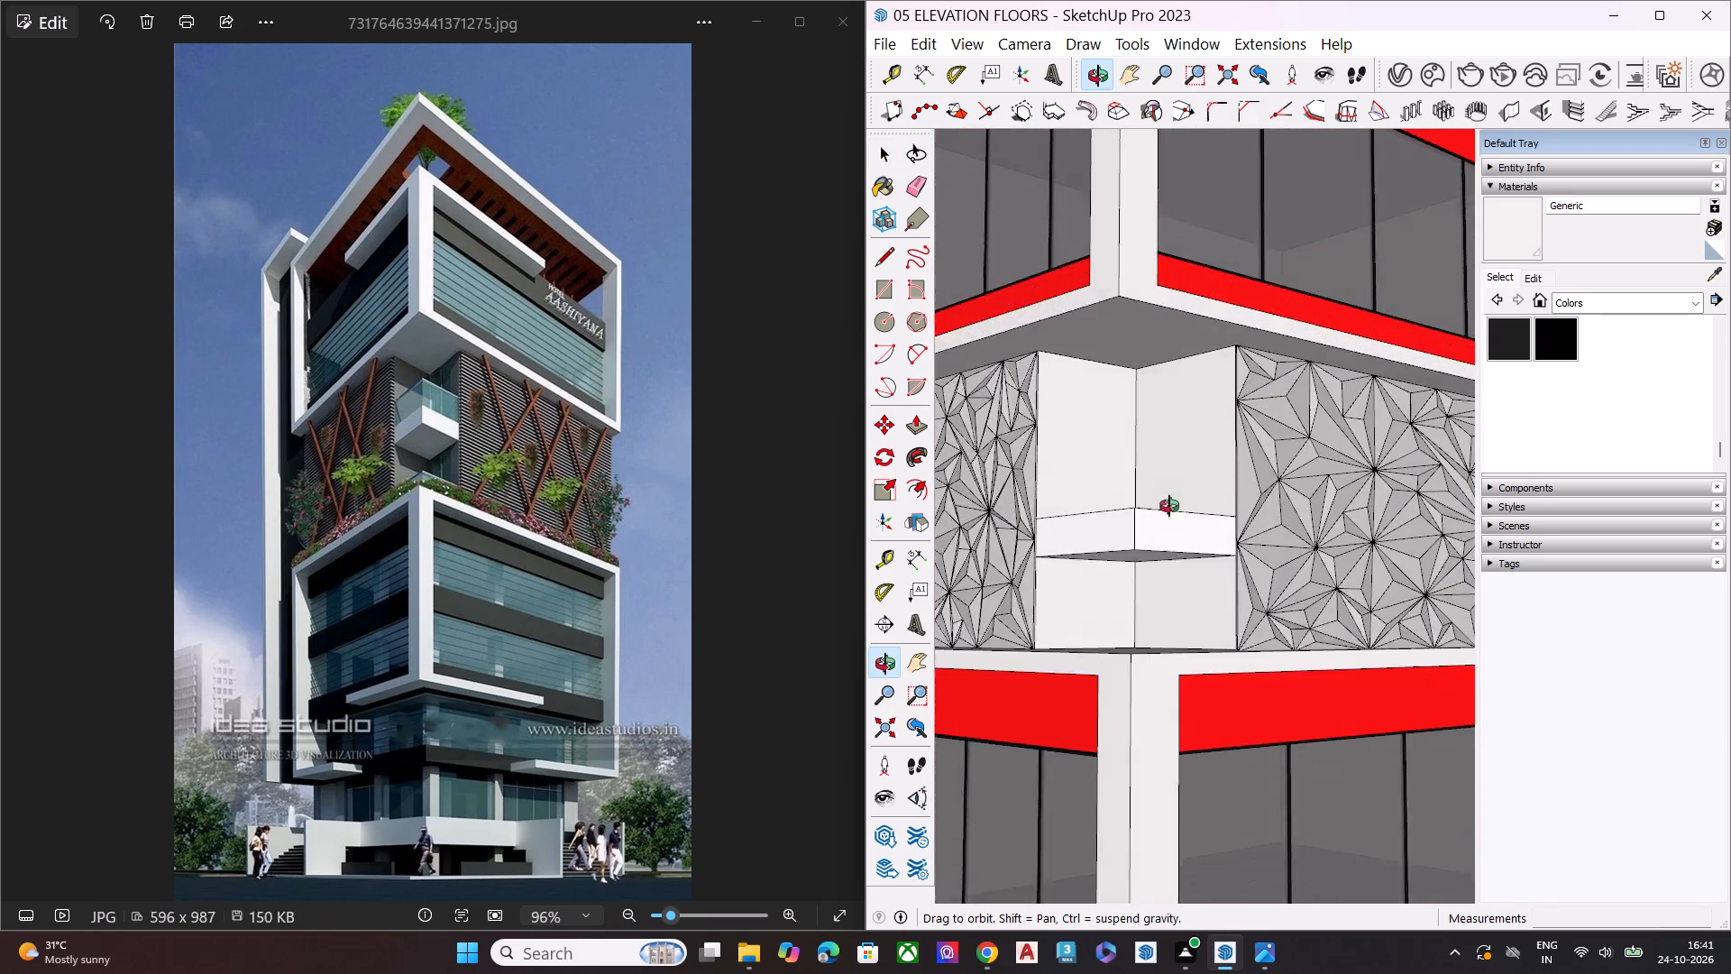
pyautogui.moveTo(1169, 506); pyautogui.dragTo(1189, 606, button='middle')
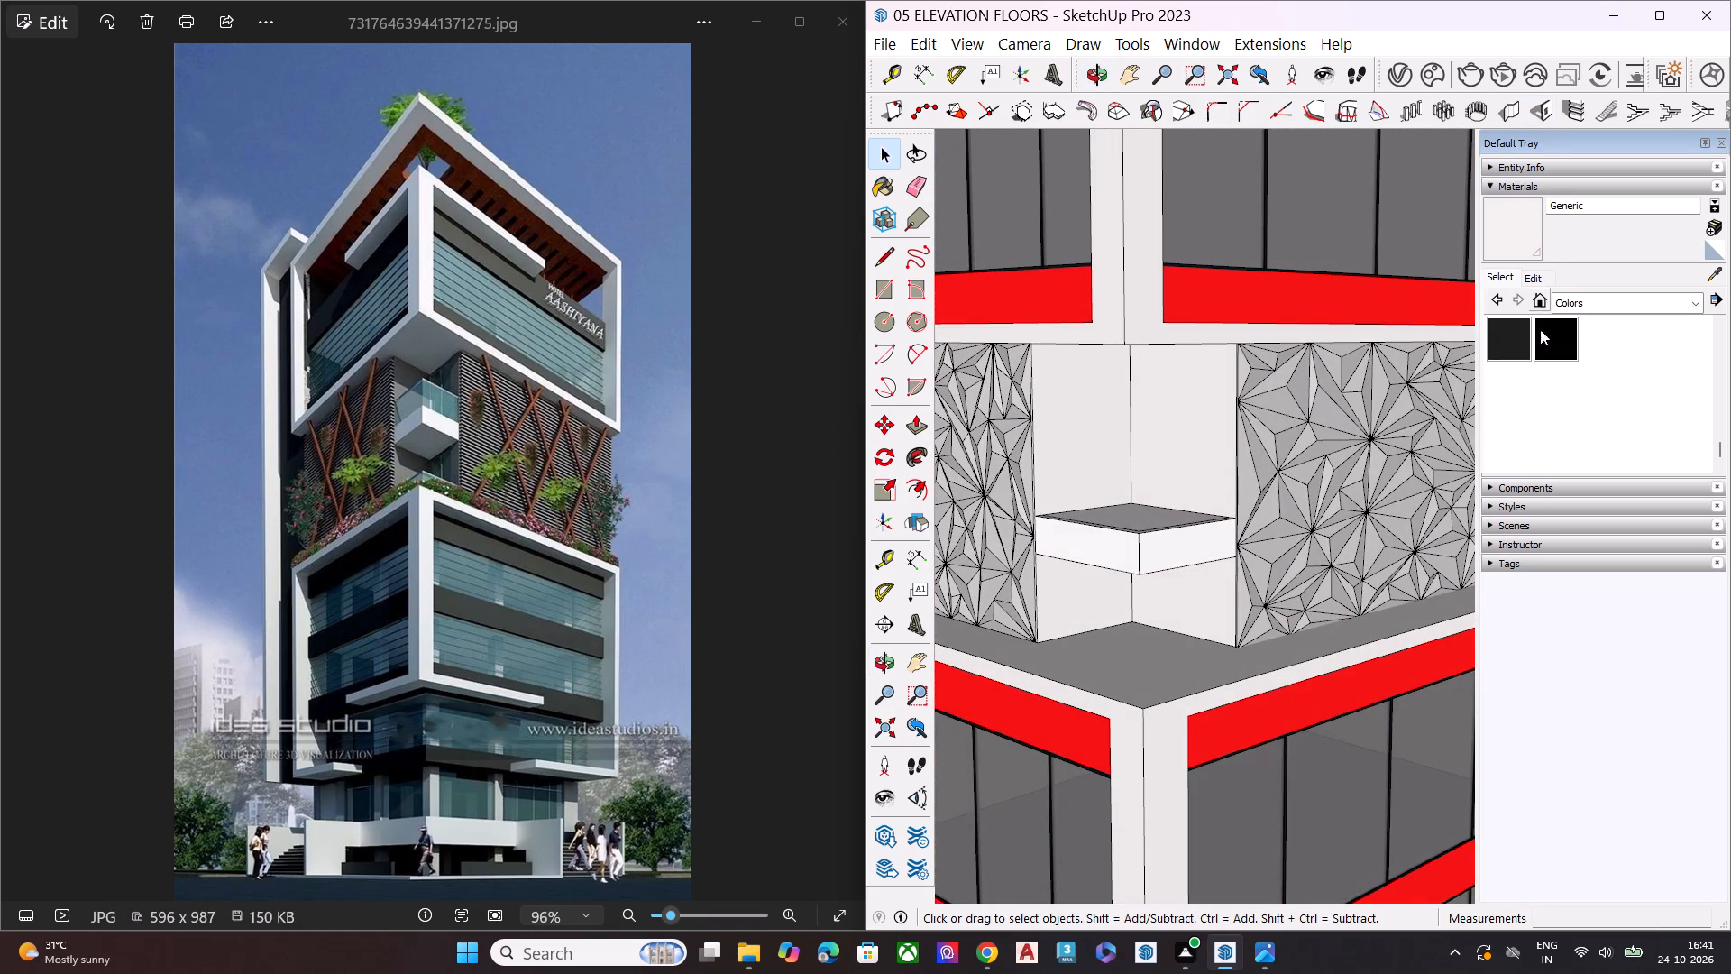
# Paint the corner recess walls above and below the balcony with the light beige swatch from the Nilaya-Arc collection's SketchUp folder.
pyautogui.click(1566, 295)
pyautogui.scroll(-7, 1586, 431)
pyautogui.click(1591, 531)
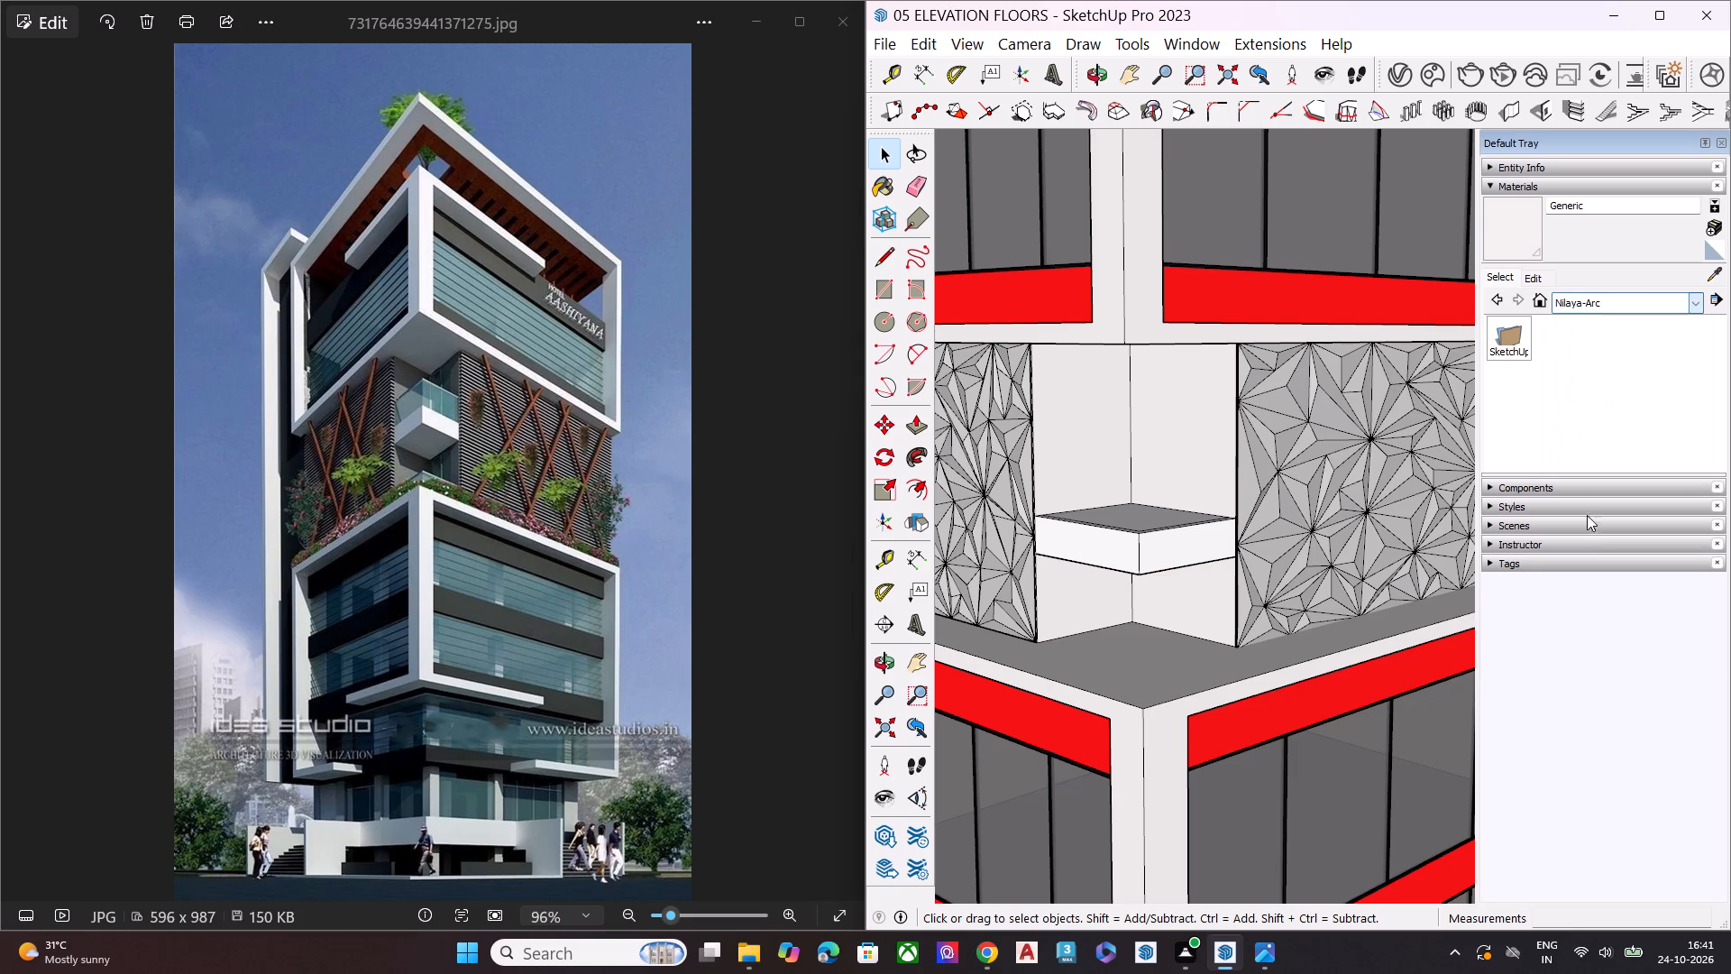
pyautogui.click(1526, 338)
pyautogui.click(1564, 345)
pyautogui.click(1509, 344)
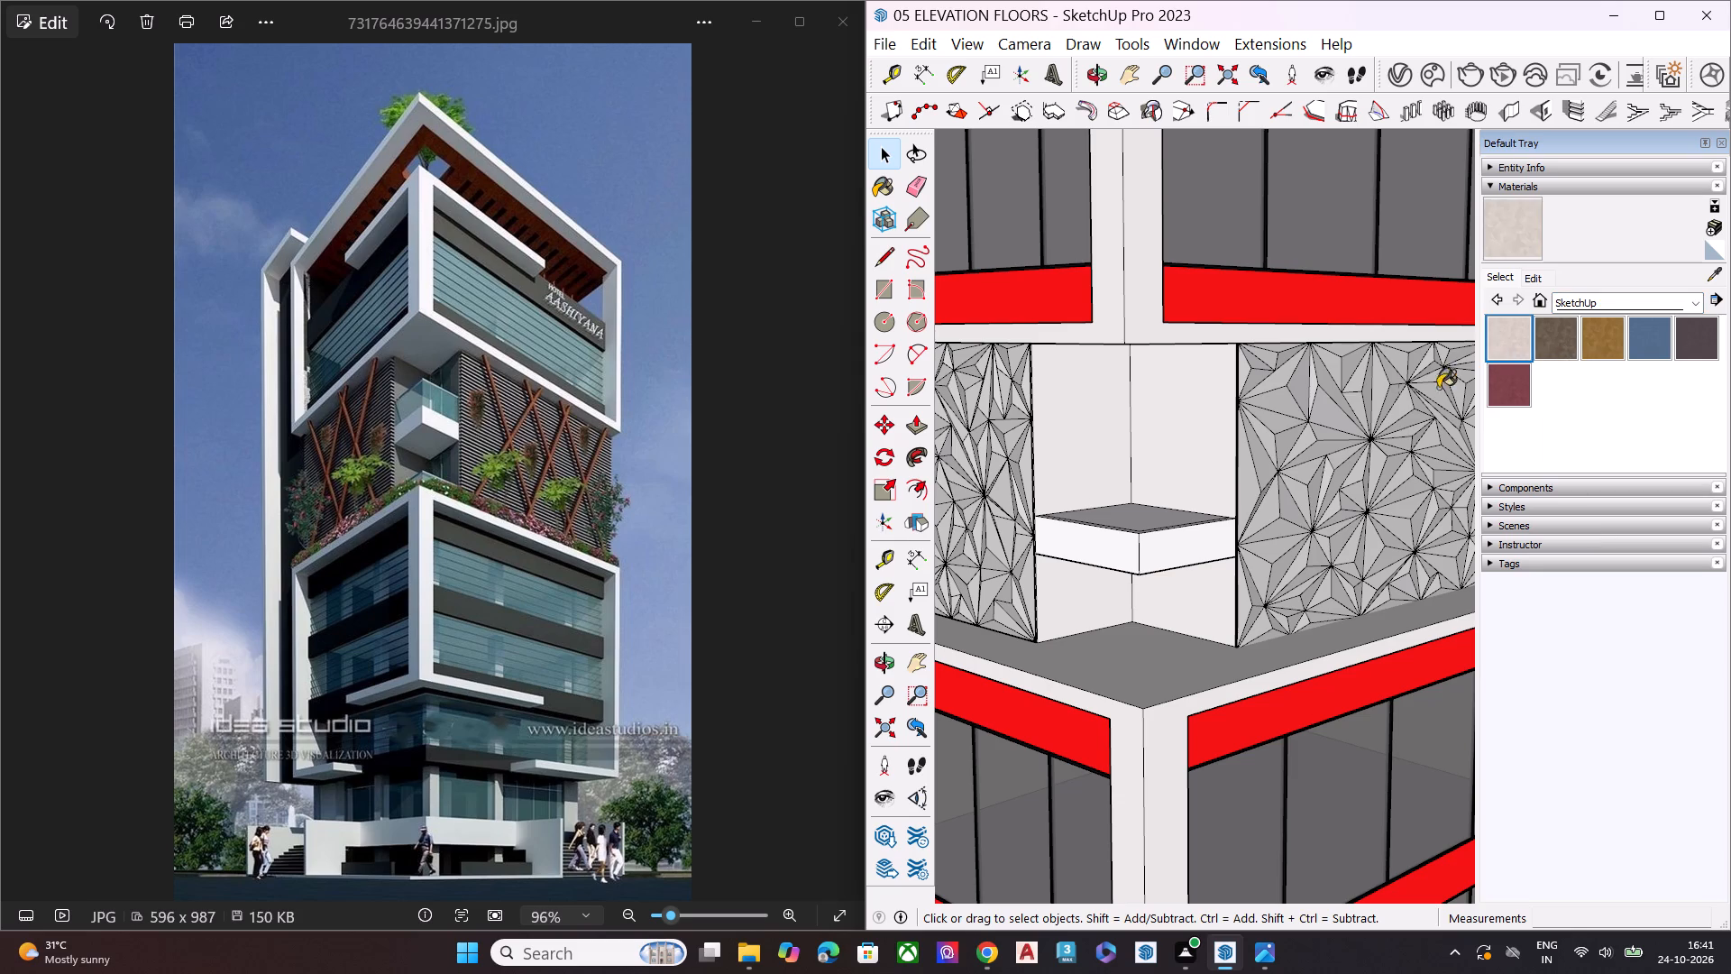
pyautogui.click(1191, 430)
pyautogui.click(1096, 442)
pyautogui.moveTo(1178, 569); pyautogui.dragTo(1127, 401, button='middle')
pyautogui.scroll(1, 1127, 401)
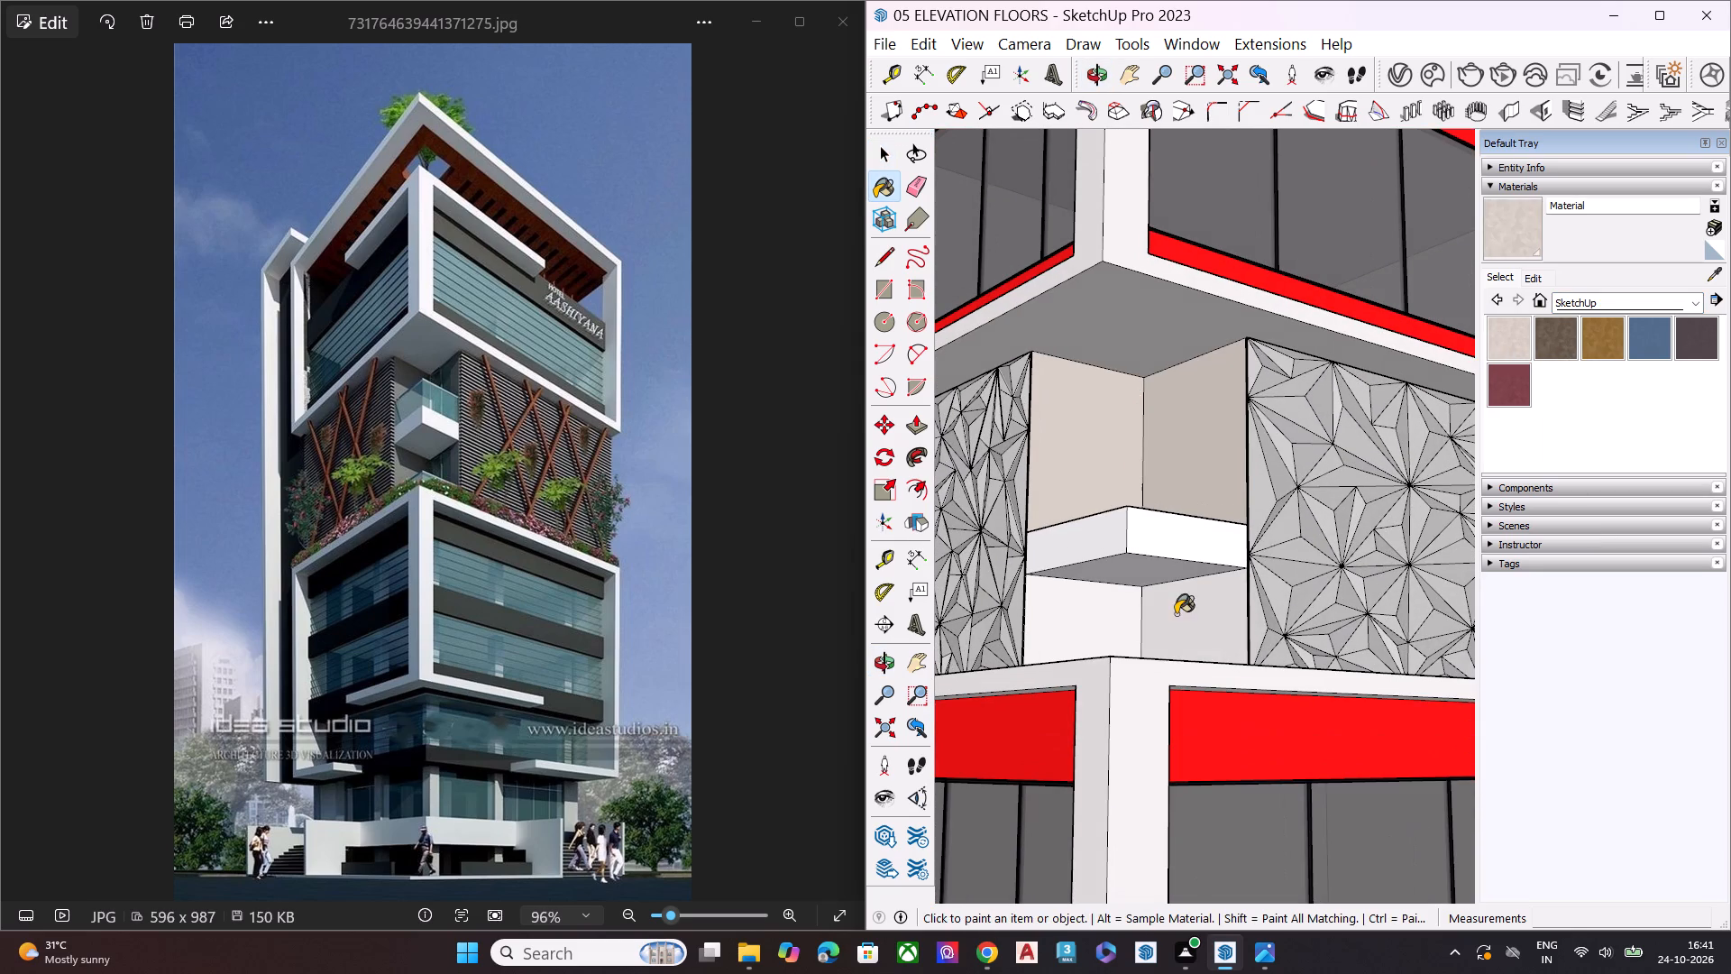
pyautogui.click(1176, 614)
pyautogui.click(1076, 620)
pyautogui.press('space')
# Examine the painted corner recess and the full tower from both façades, comparing materials and massing with the reference image.
pyautogui.scroll(-8, 1162, 514)
pyautogui.moveTo(1209, 404); pyautogui.dragTo(1207, 519, button='middle')
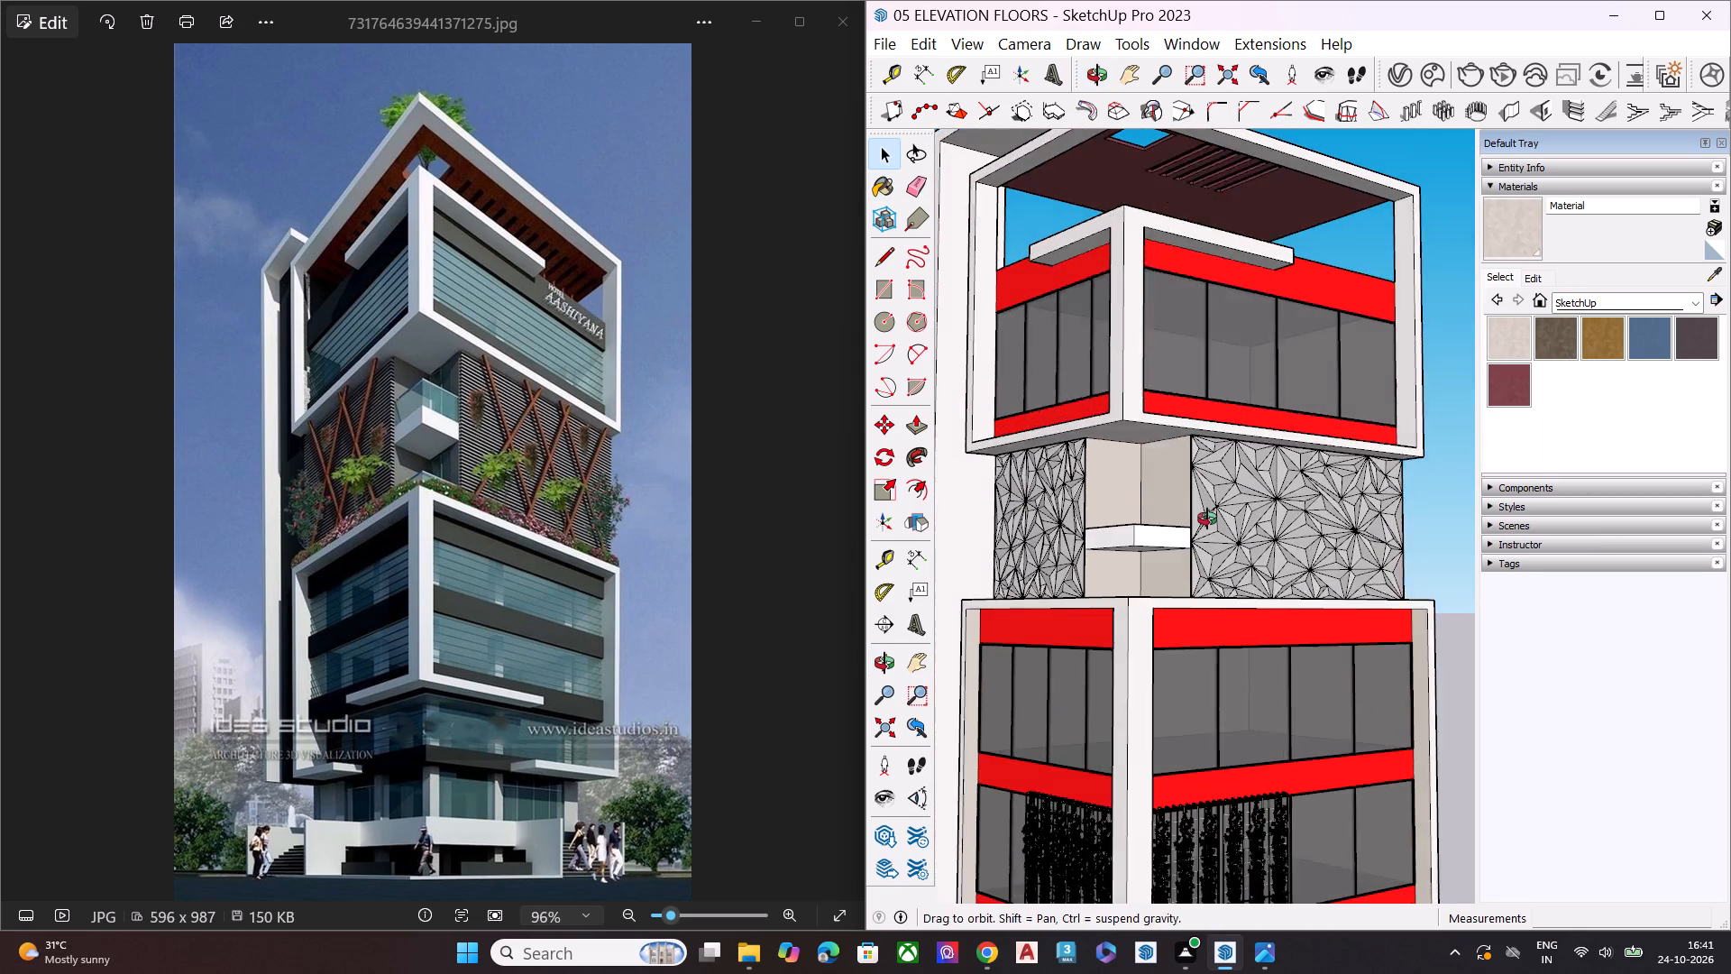
pyautogui.moveTo(1207, 519); pyautogui.dragTo(1205, 527, button='middle')
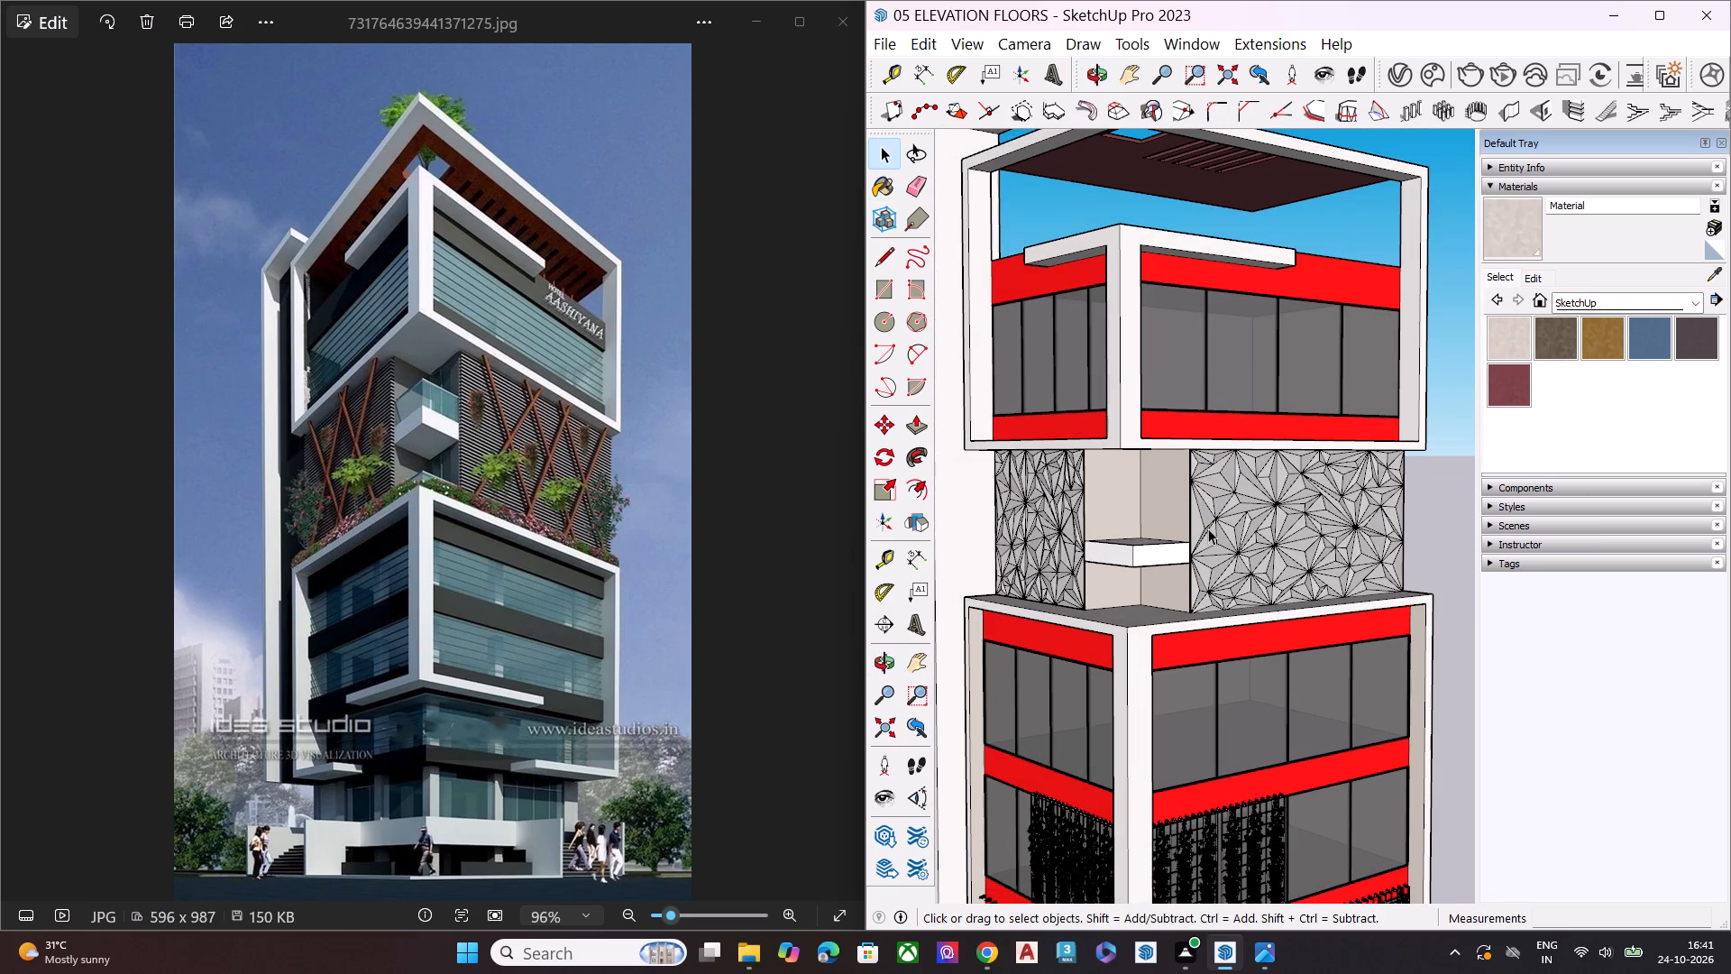
pyautogui.scroll(-8, 1239, 451)
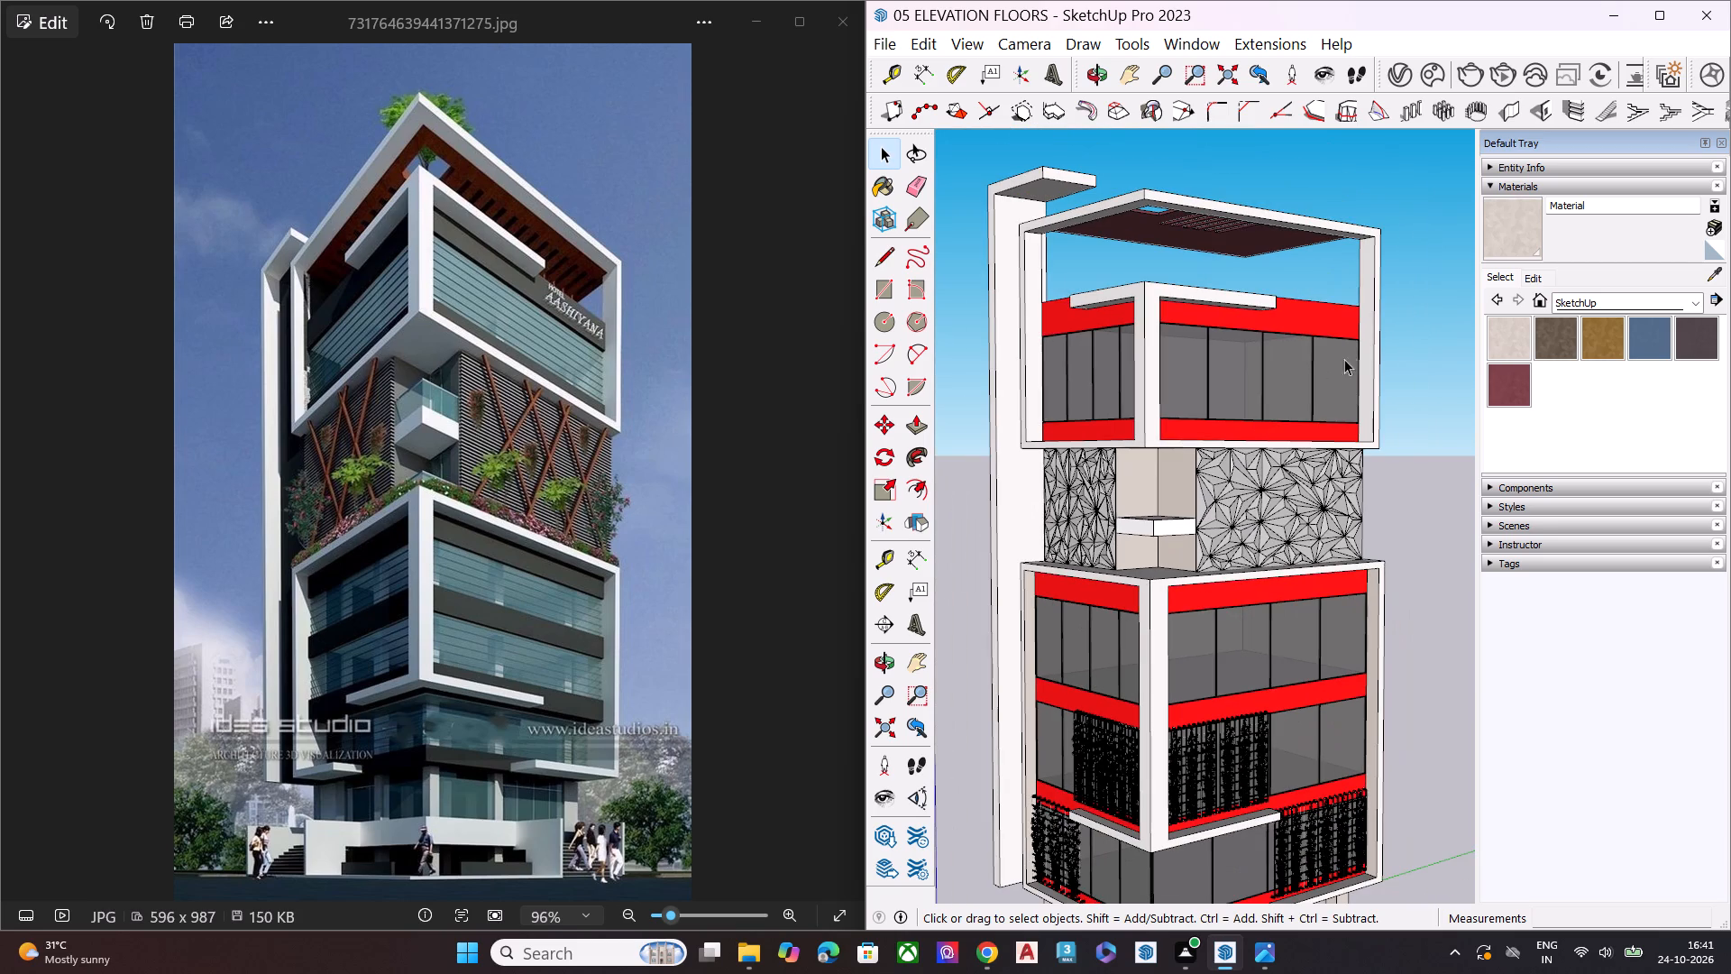
pyautogui.scroll(-8, 1357, 353)
pyautogui.moveTo(1332, 578); pyautogui.dragTo(1322, 511, button='middle')
pyautogui.scroll(2, 1326, 513)
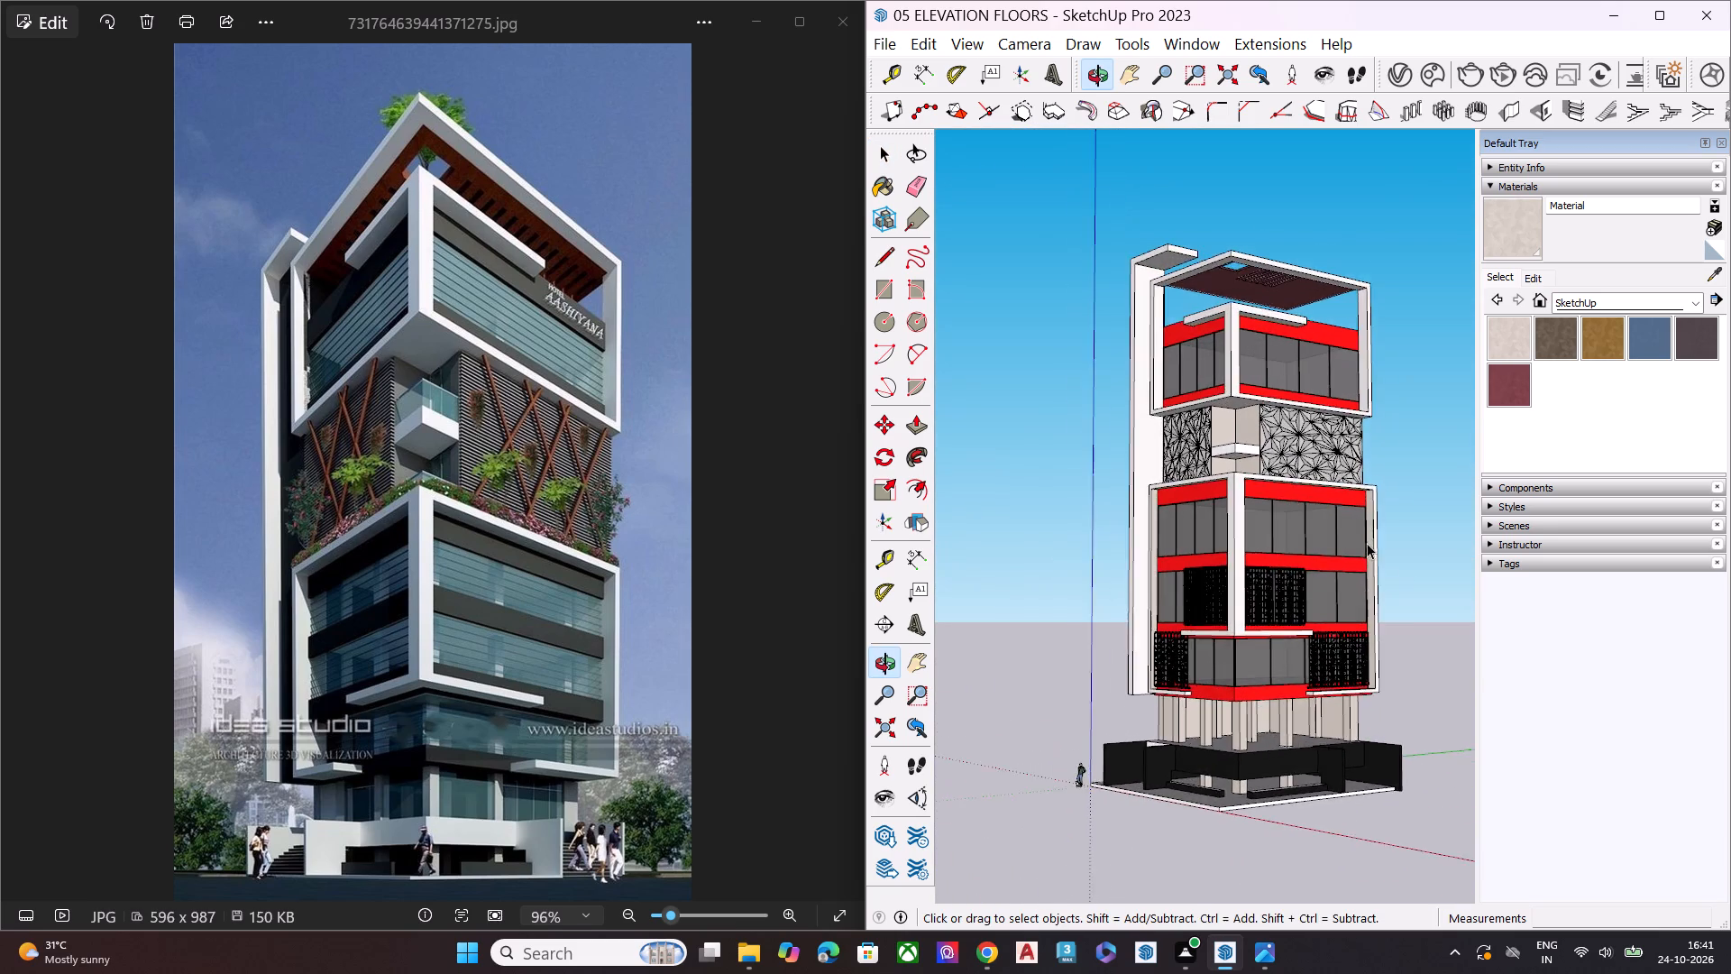
pyautogui.scroll(2, 1367, 543)
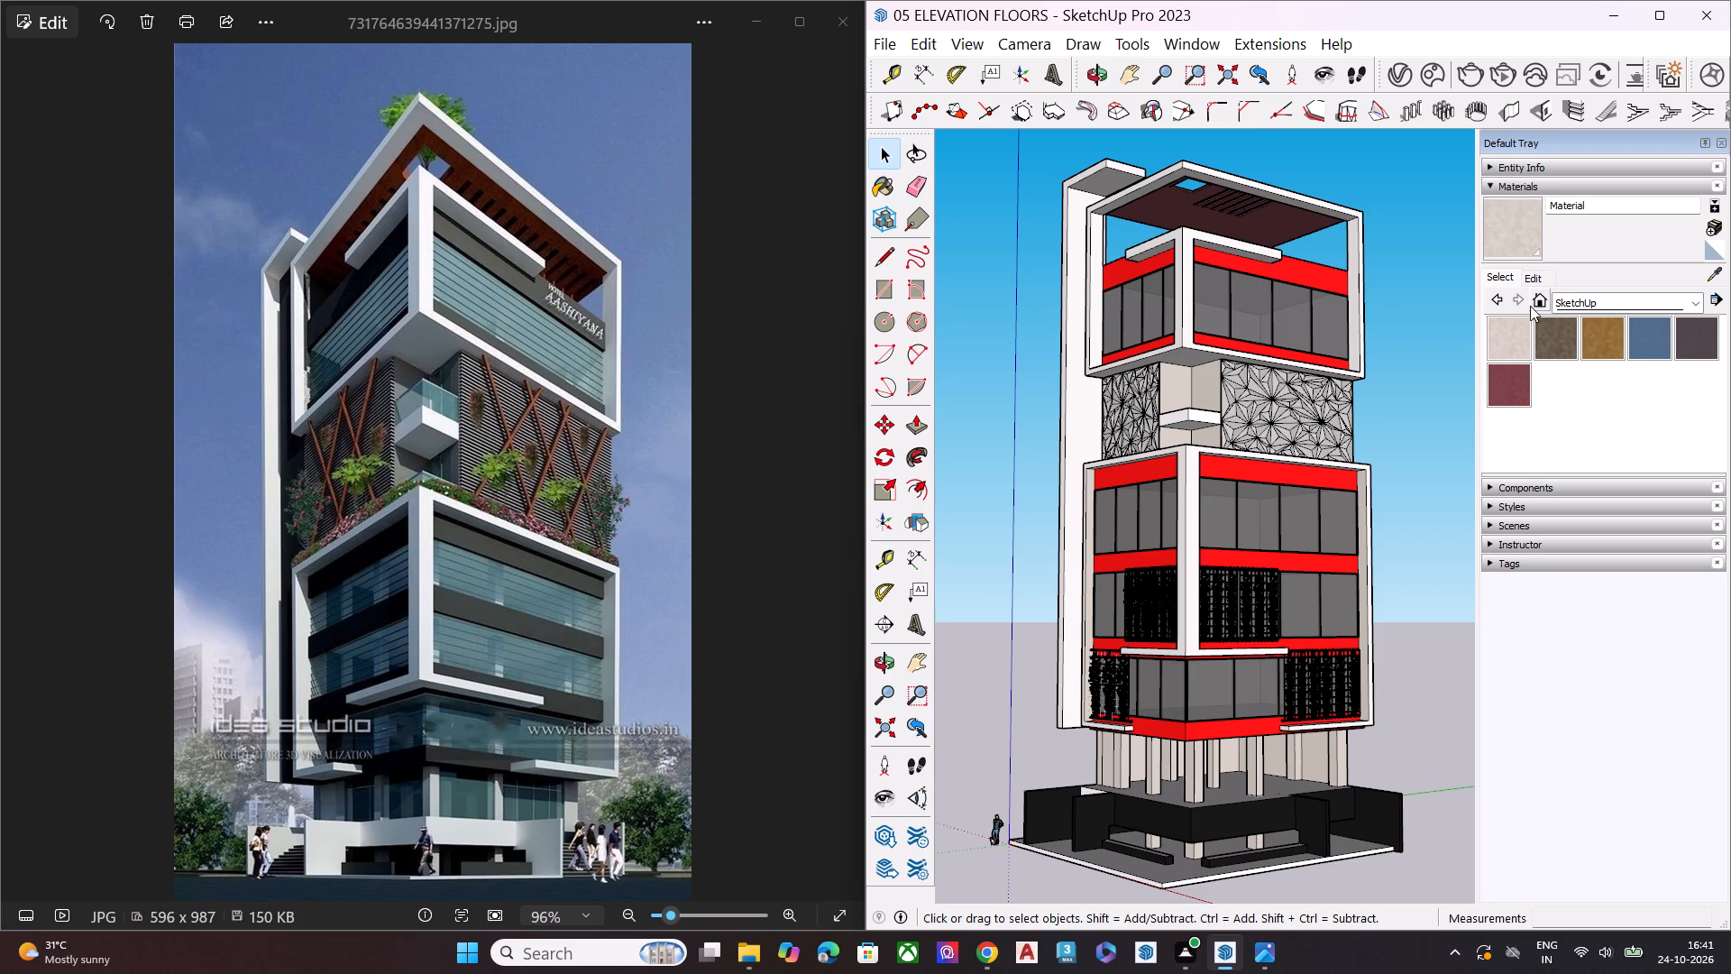
pyautogui.scroll(-1, 1530, 353)
pyautogui.scroll(-6, 1307, 542)
pyautogui.moveTo(1189, 520); pyautogui.dragTo(1204, 450, button='middle')
pyautogui.scroll(2, 1192, 441)
pyautogui.scroll(-1, 1213, 458)
pyautogui.scroll(2, 1216, 460)
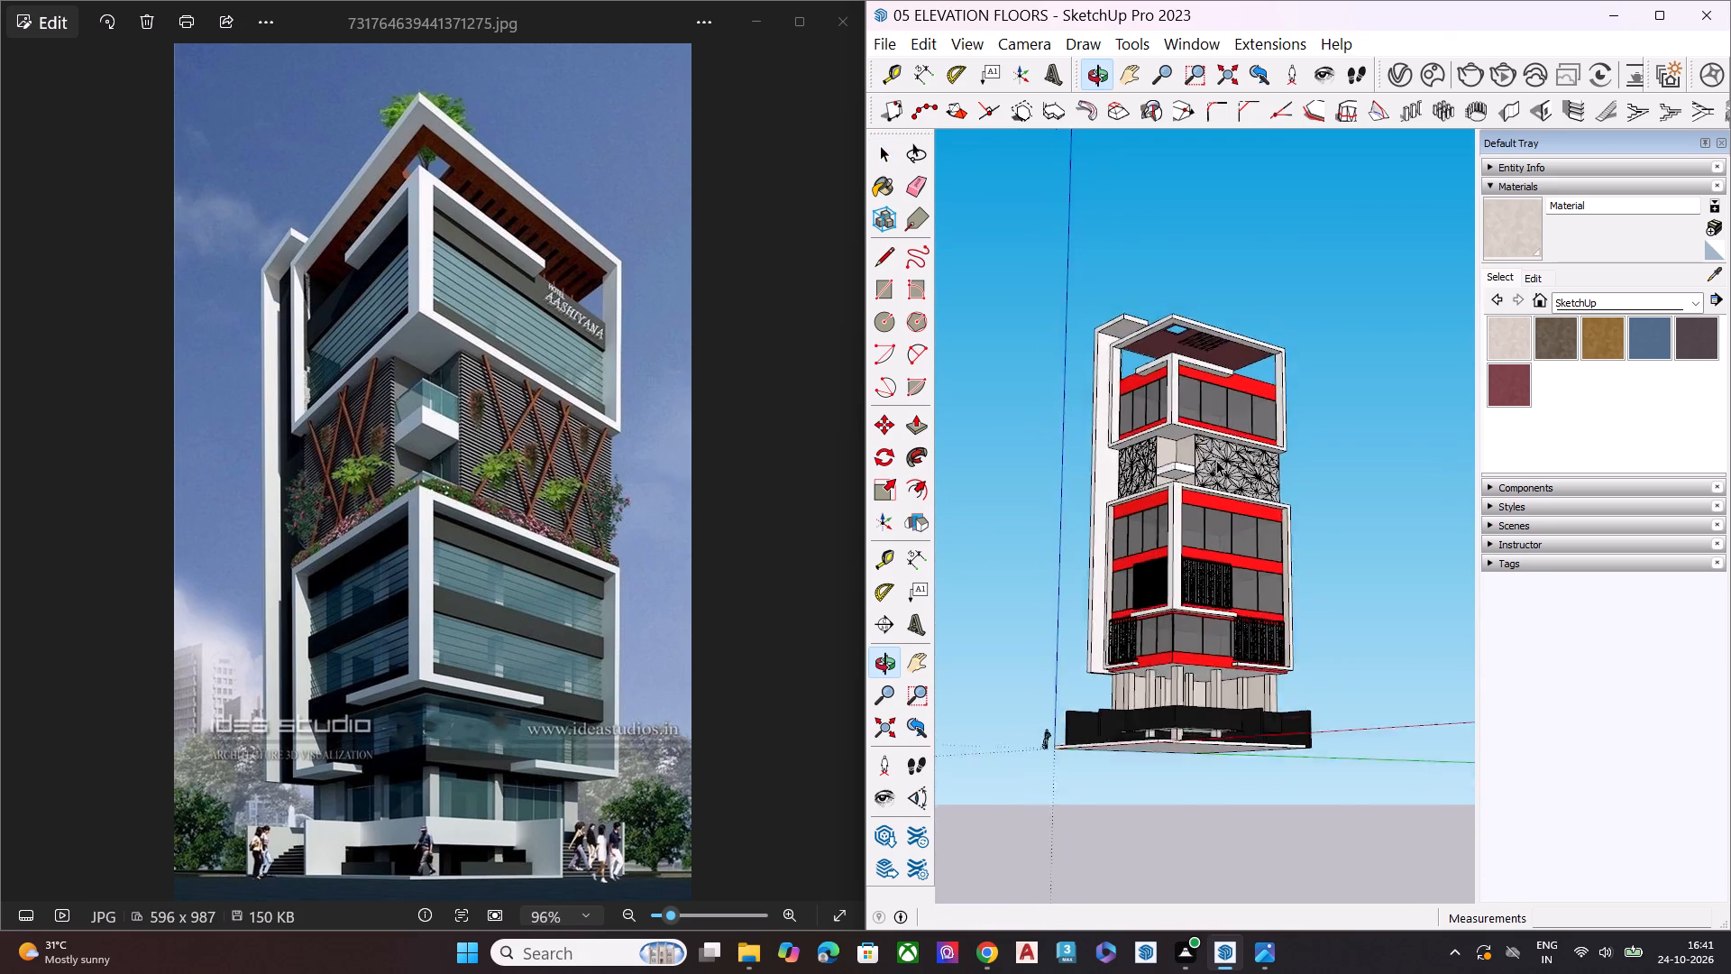
pyautogui.scroll(10, 1216, 460)
pyautogui.moveTo(1368, 381); pyautogui.dragTo(1318, 391, button='middle')
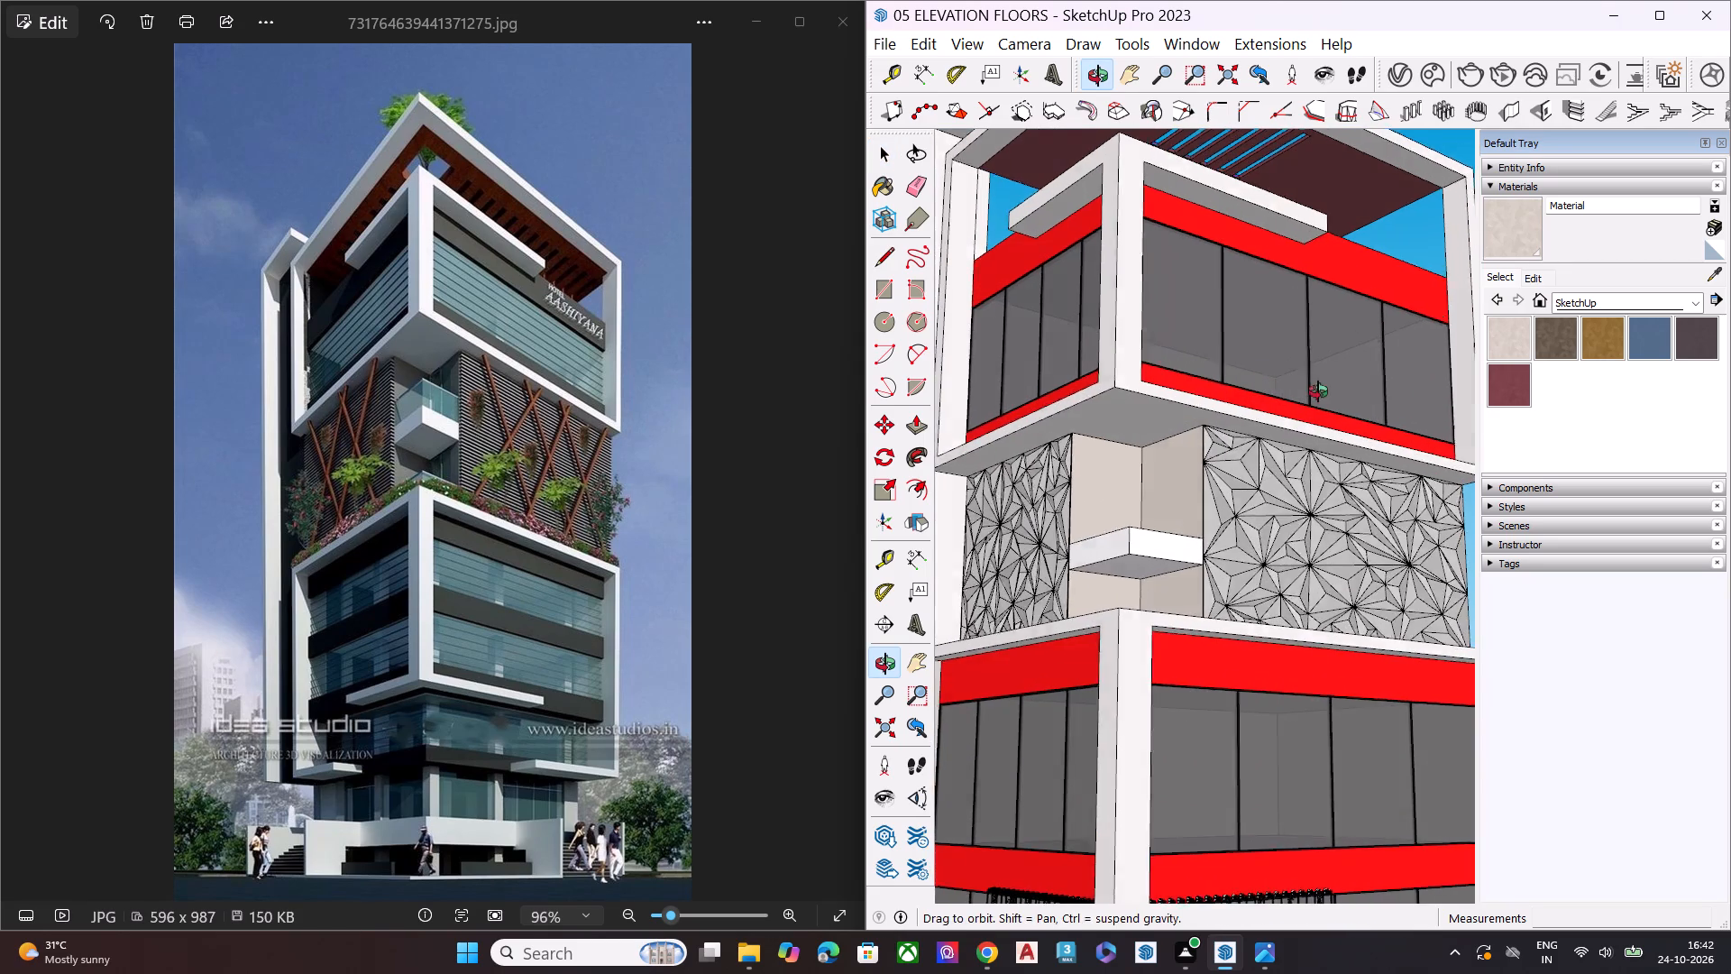
pyautogui.moveTo(1318, 391); pyautogui.dragTo(1203, 475, button='middle')
pyautogui.scroll(-7, 1200, 373)
pyautogui.moveTo(1324, 381); pyautogui.dragTo(1324, 501, button='middle')
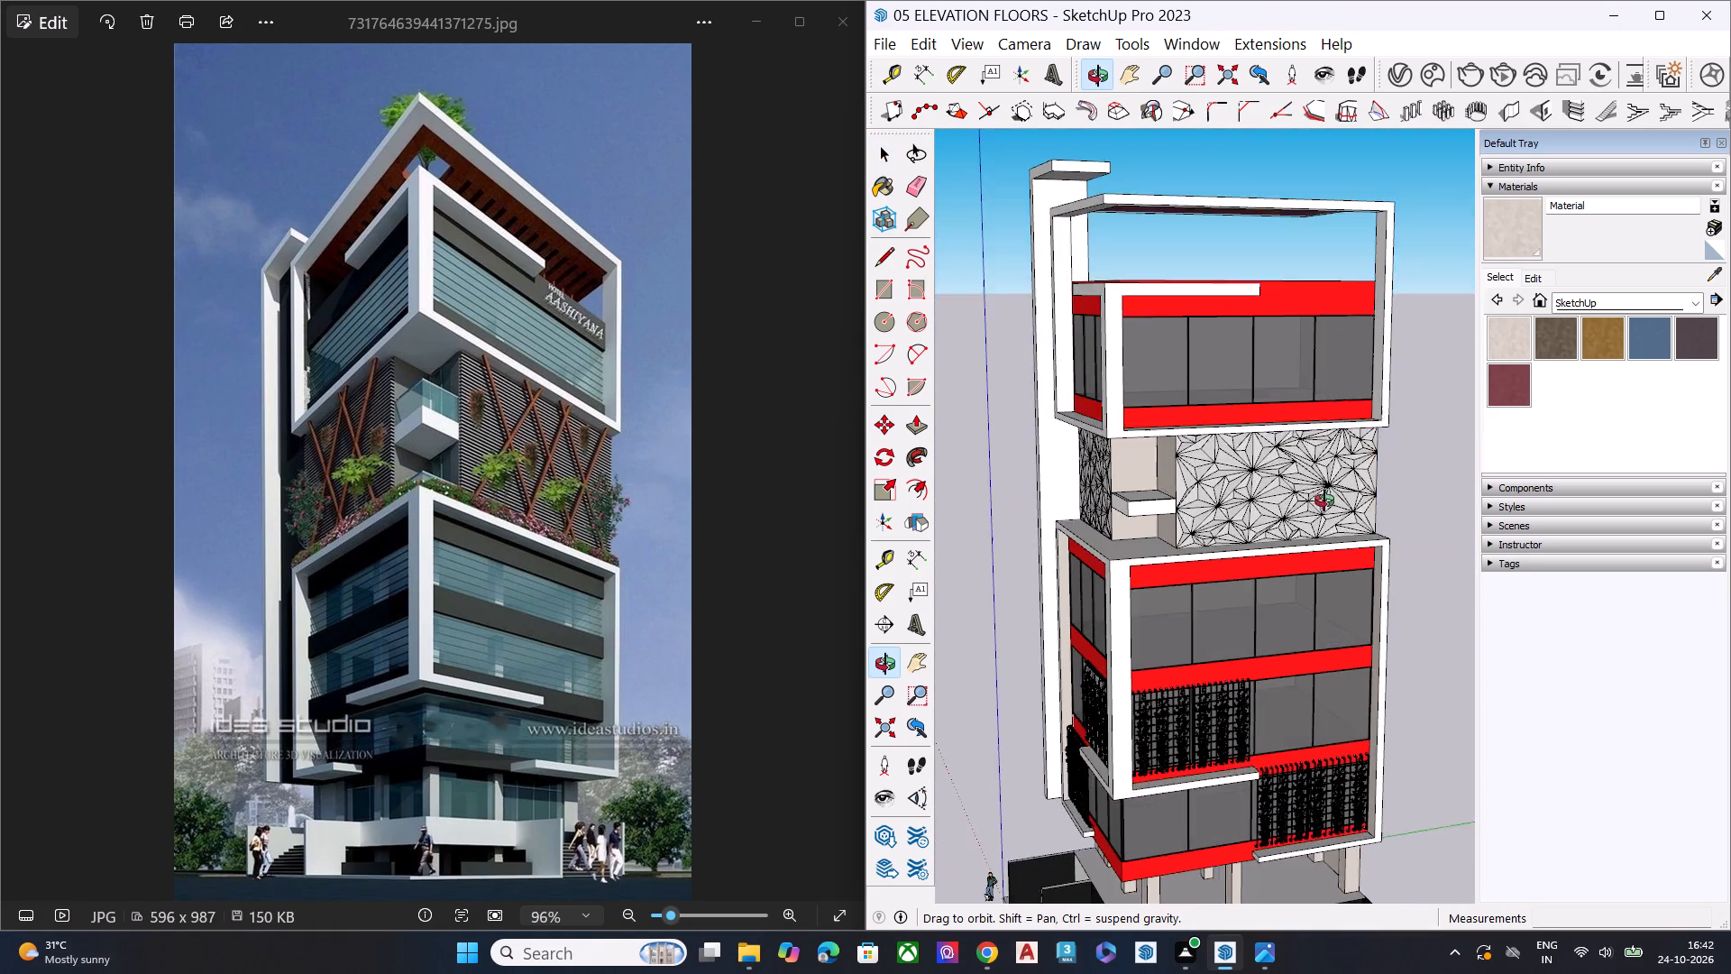
pyautogui.moveTo(1324, 501); pyautogui.dragTo(941, 443, button='middle')
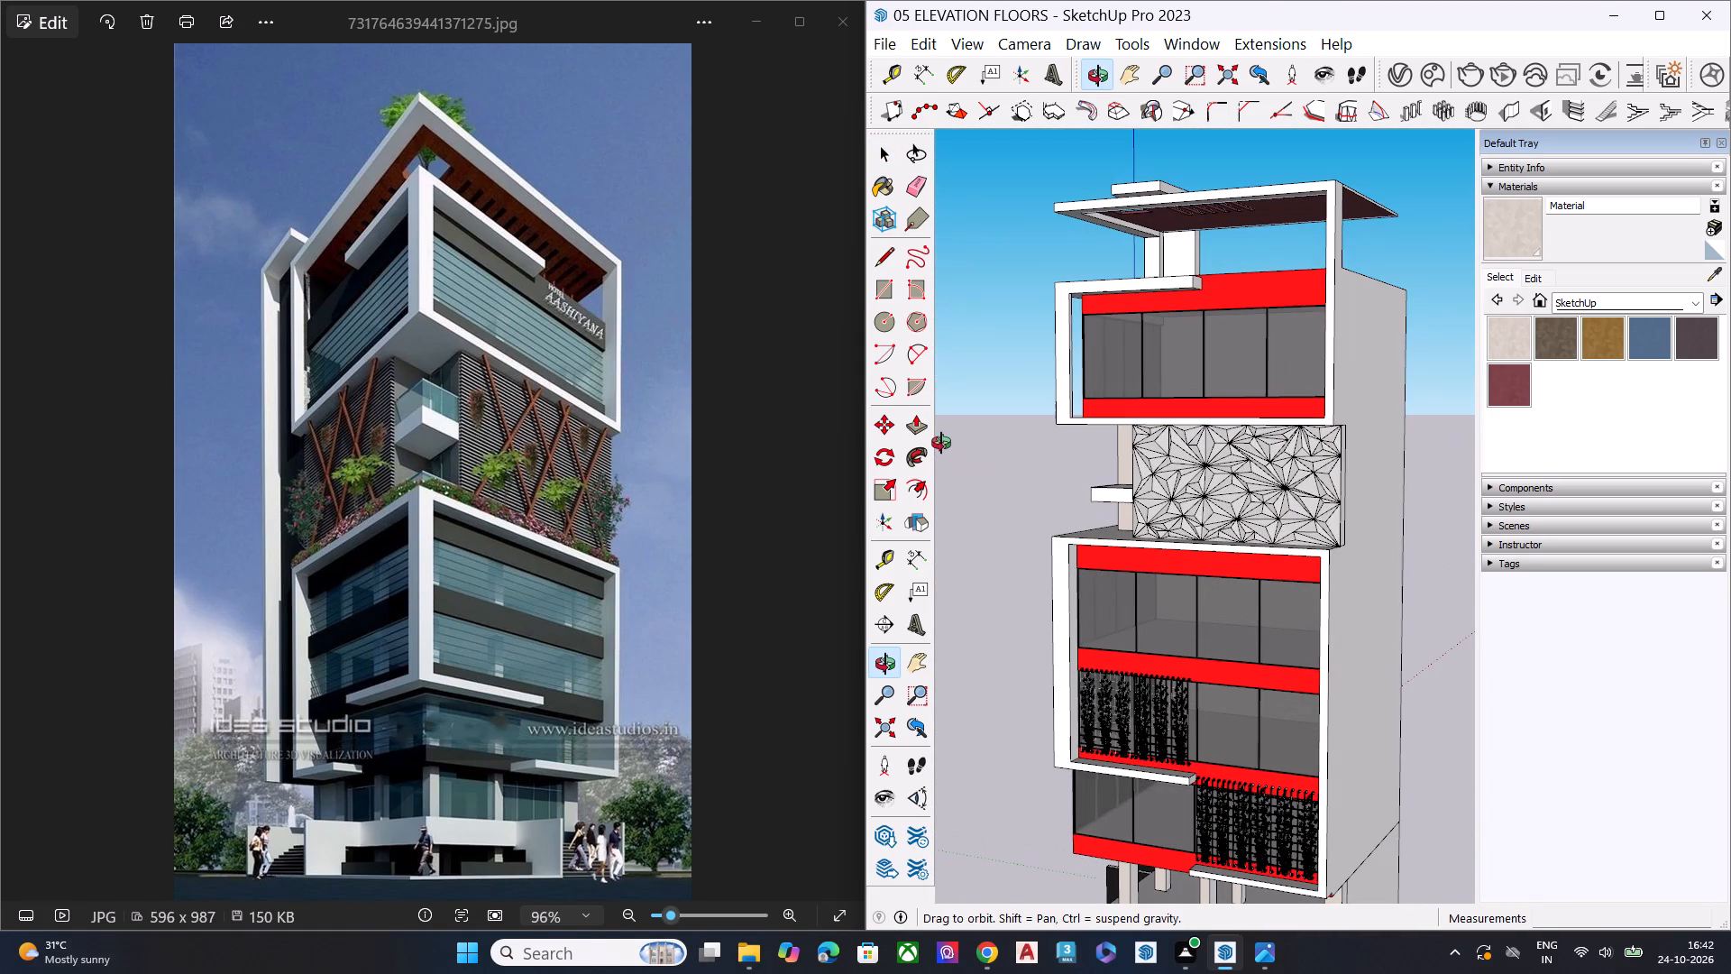
pyautogui.moveTo(941, 443); pyautogui.dragTo(1448, 469, button='middle')
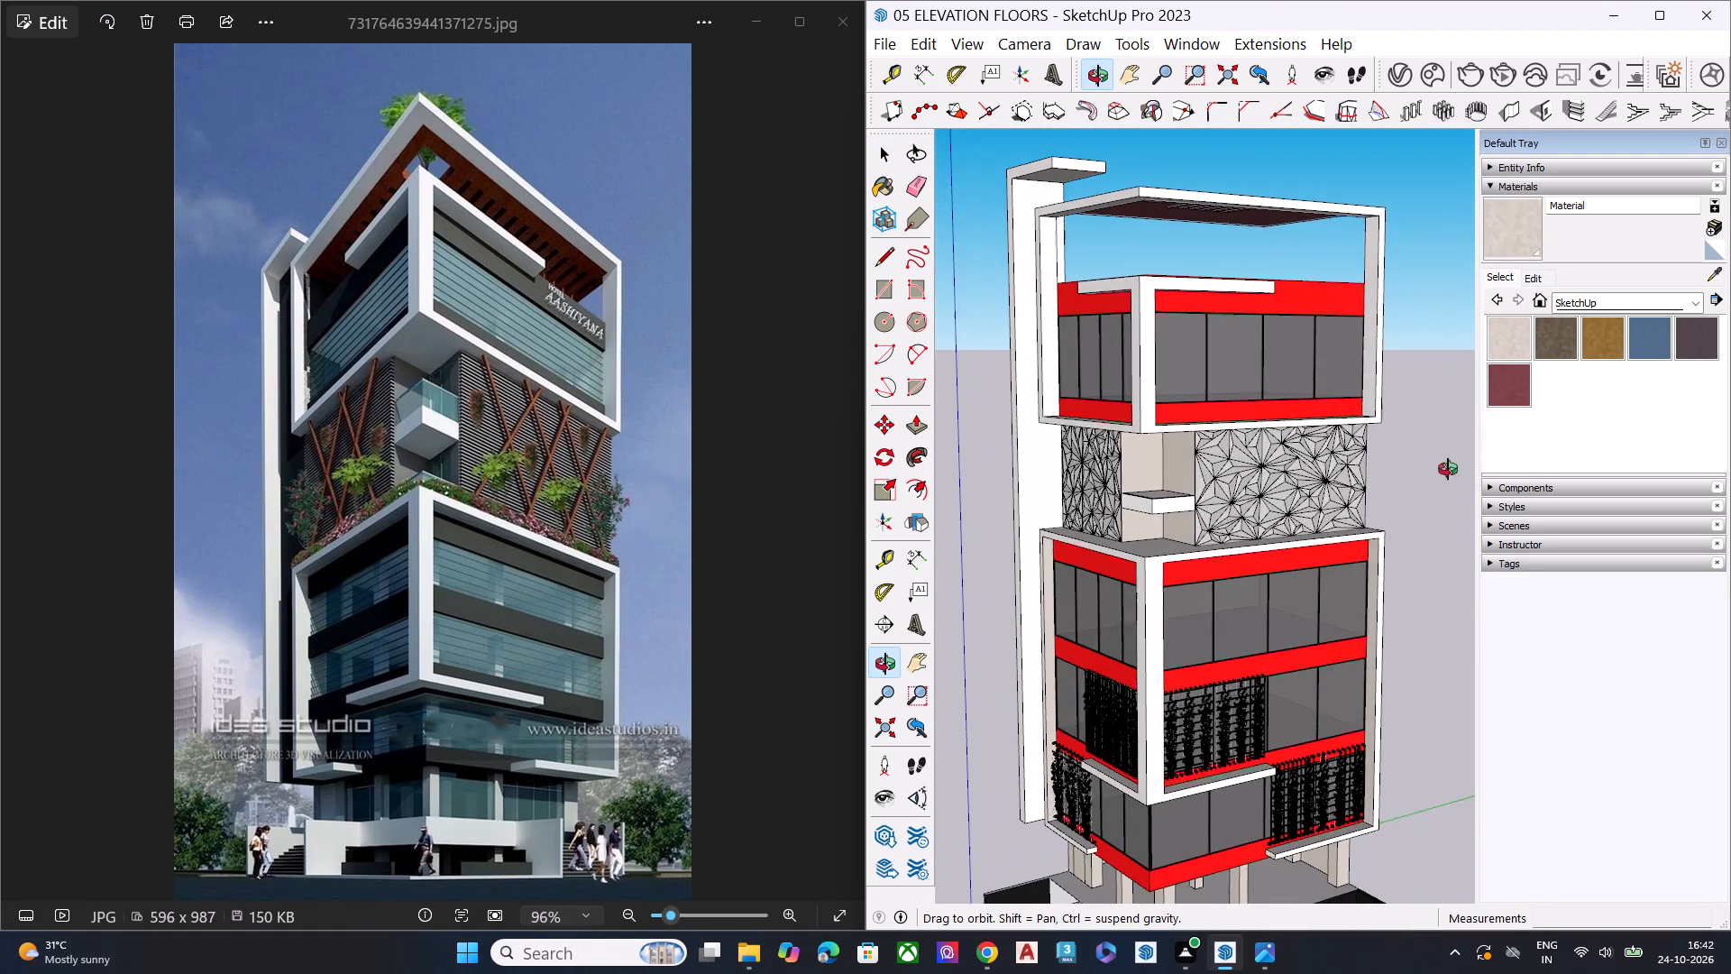
pyautogui.moveTo(1448, 469); pyautogui.dragTo(1584, 448, button='middle')
# Copy the pair of hanging plants beside the corner column straight up about 52' 4" onto the top floor's glazing.
pyautogui.scroll(1, 1040, 700)
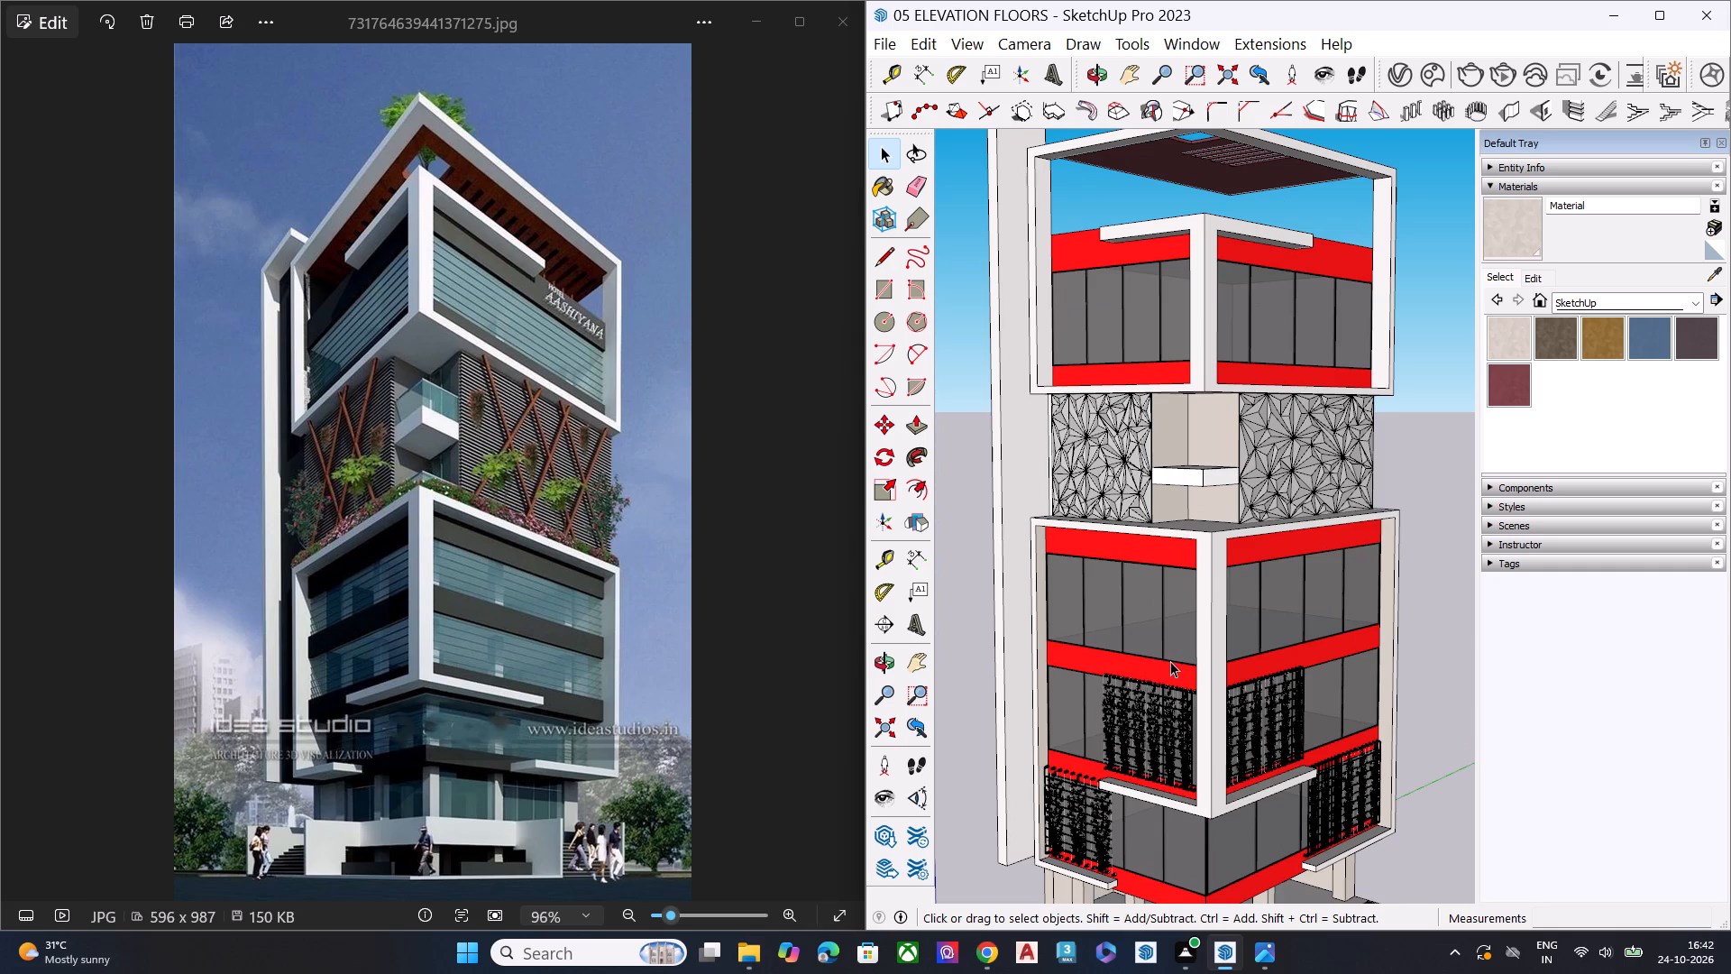
pyautogui.scroll(7, 1195, 732)
pyautogui.click(1266, 731)
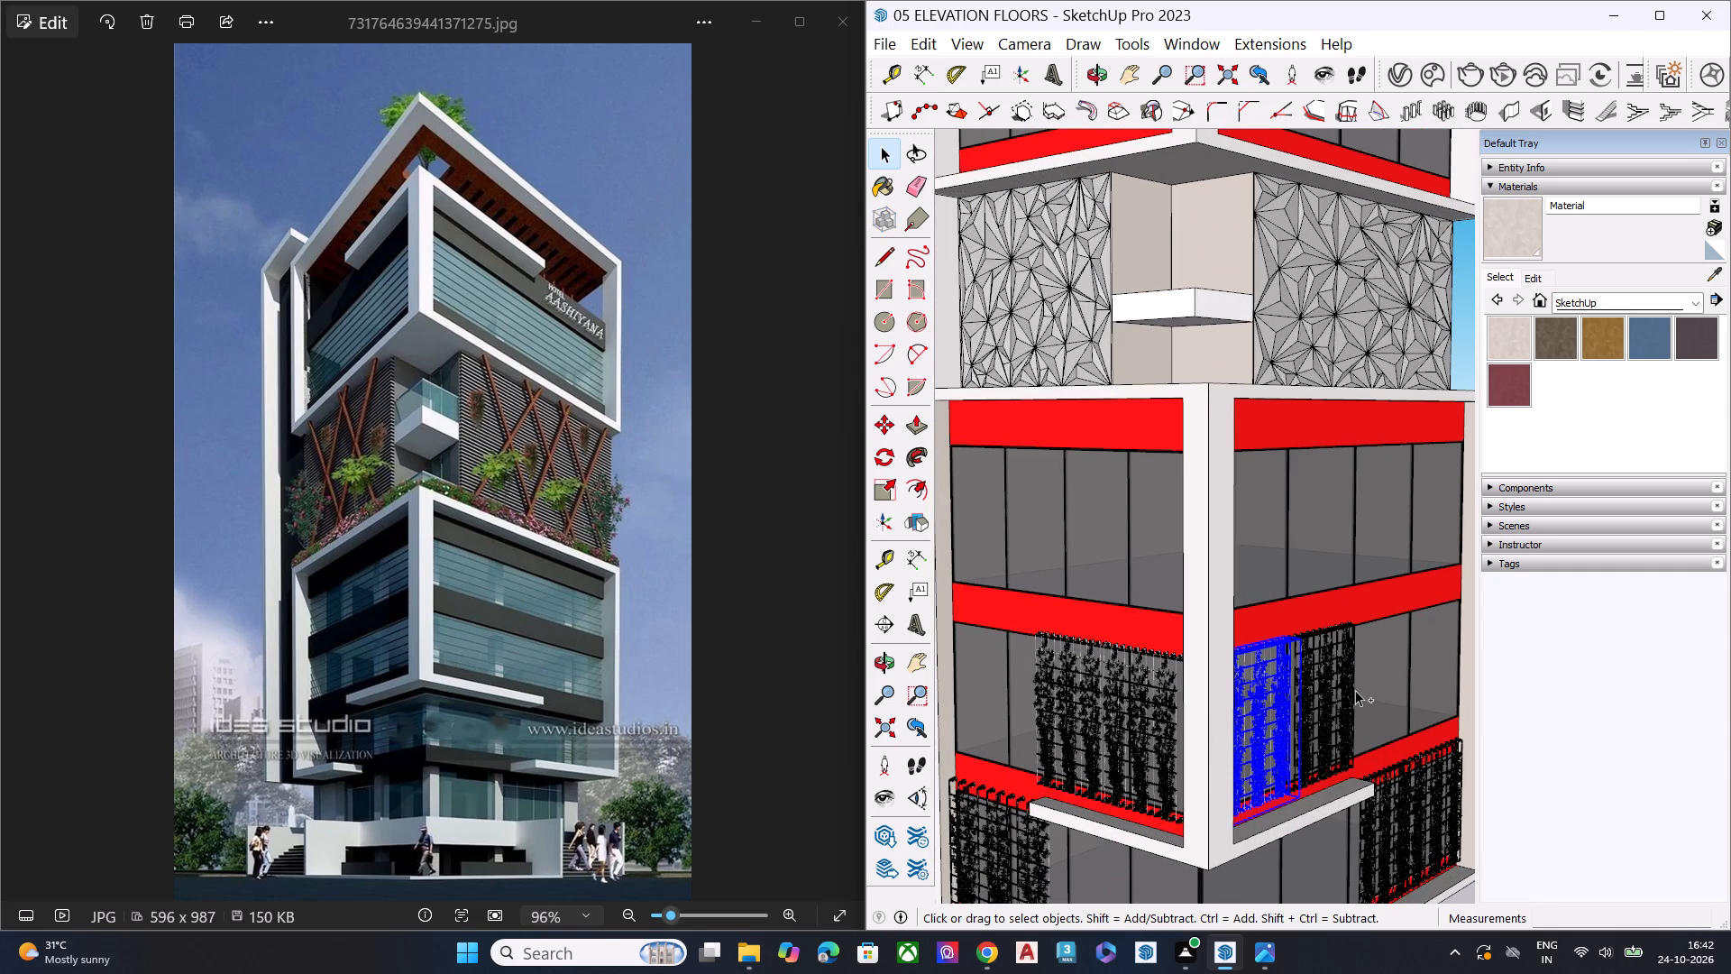
pyautogui.keyDown('ctrl'); pyautogui.click(1341, 690); pyautogui.keyUp('ctrl')
pyautogui.scroll(2, 1338, 773)
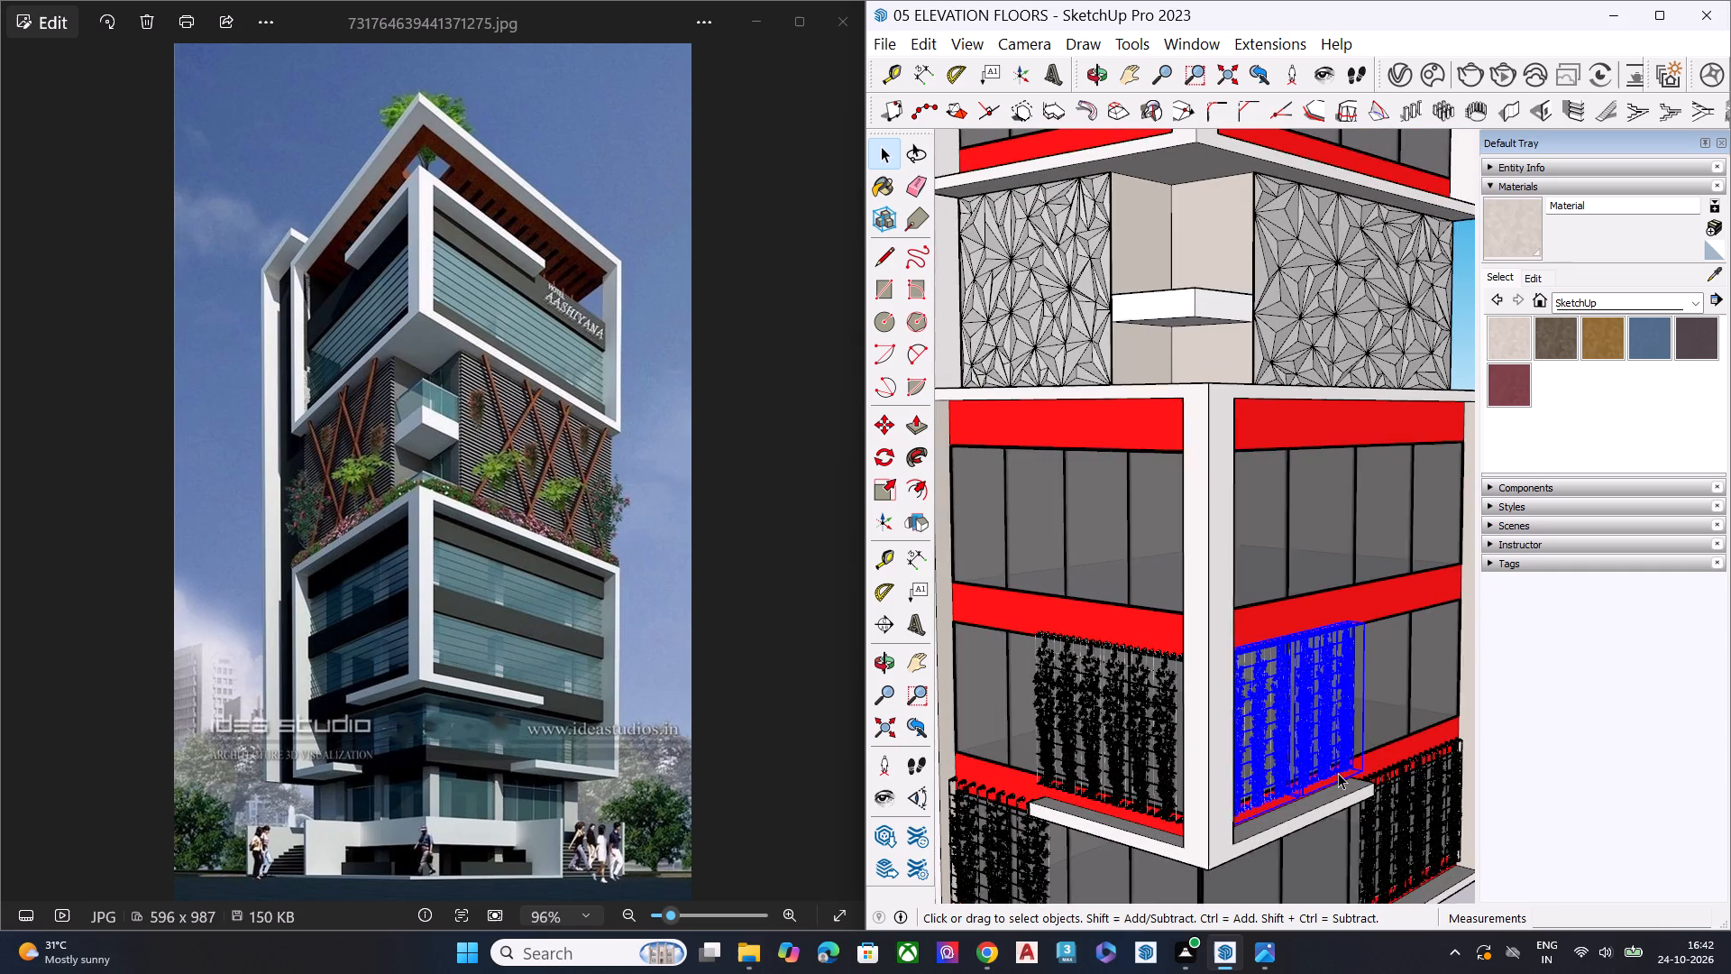
pyautogui.scroll(5, 1338, 773)
pyautogui.press('m')
pyautogui.moveTo(1333, 776); pyautogui.dragTo(1241, 773, button='middle')
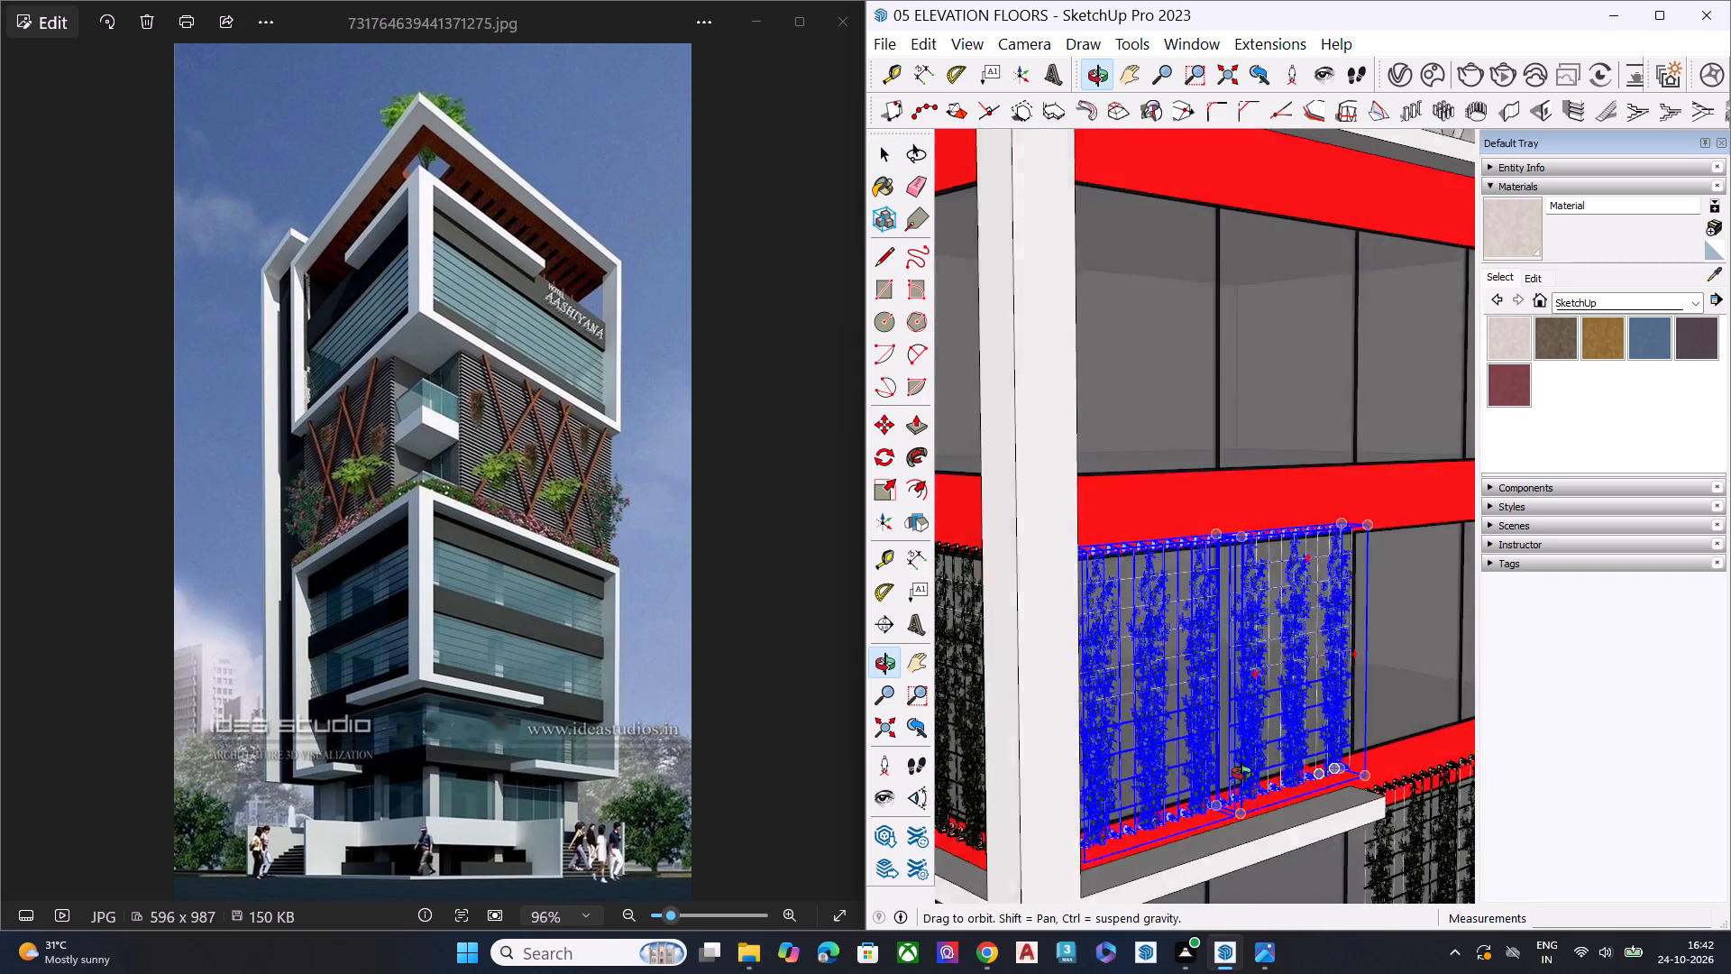
pyautogui.moveTo(1241, 773); pyautogui.dragTo(920, 731, button='middle')
pyautogui.scroll(1, 1286, 503)
pyautogui.scroll(-2, 1286, 503)
pyautogui.scroll(1, 1286, 503)
pyautogui.scroll(-1, 1286, 503)
pyautogui.scroll(2, 1287, 503)
pyautogui.scroll(1, 1200, 570)
pyautogui.scroll(-8, 1198, 570)
pyautogui.moveTo(1241, 709); pyautogui.dragTo(1193, 737, button='middle')
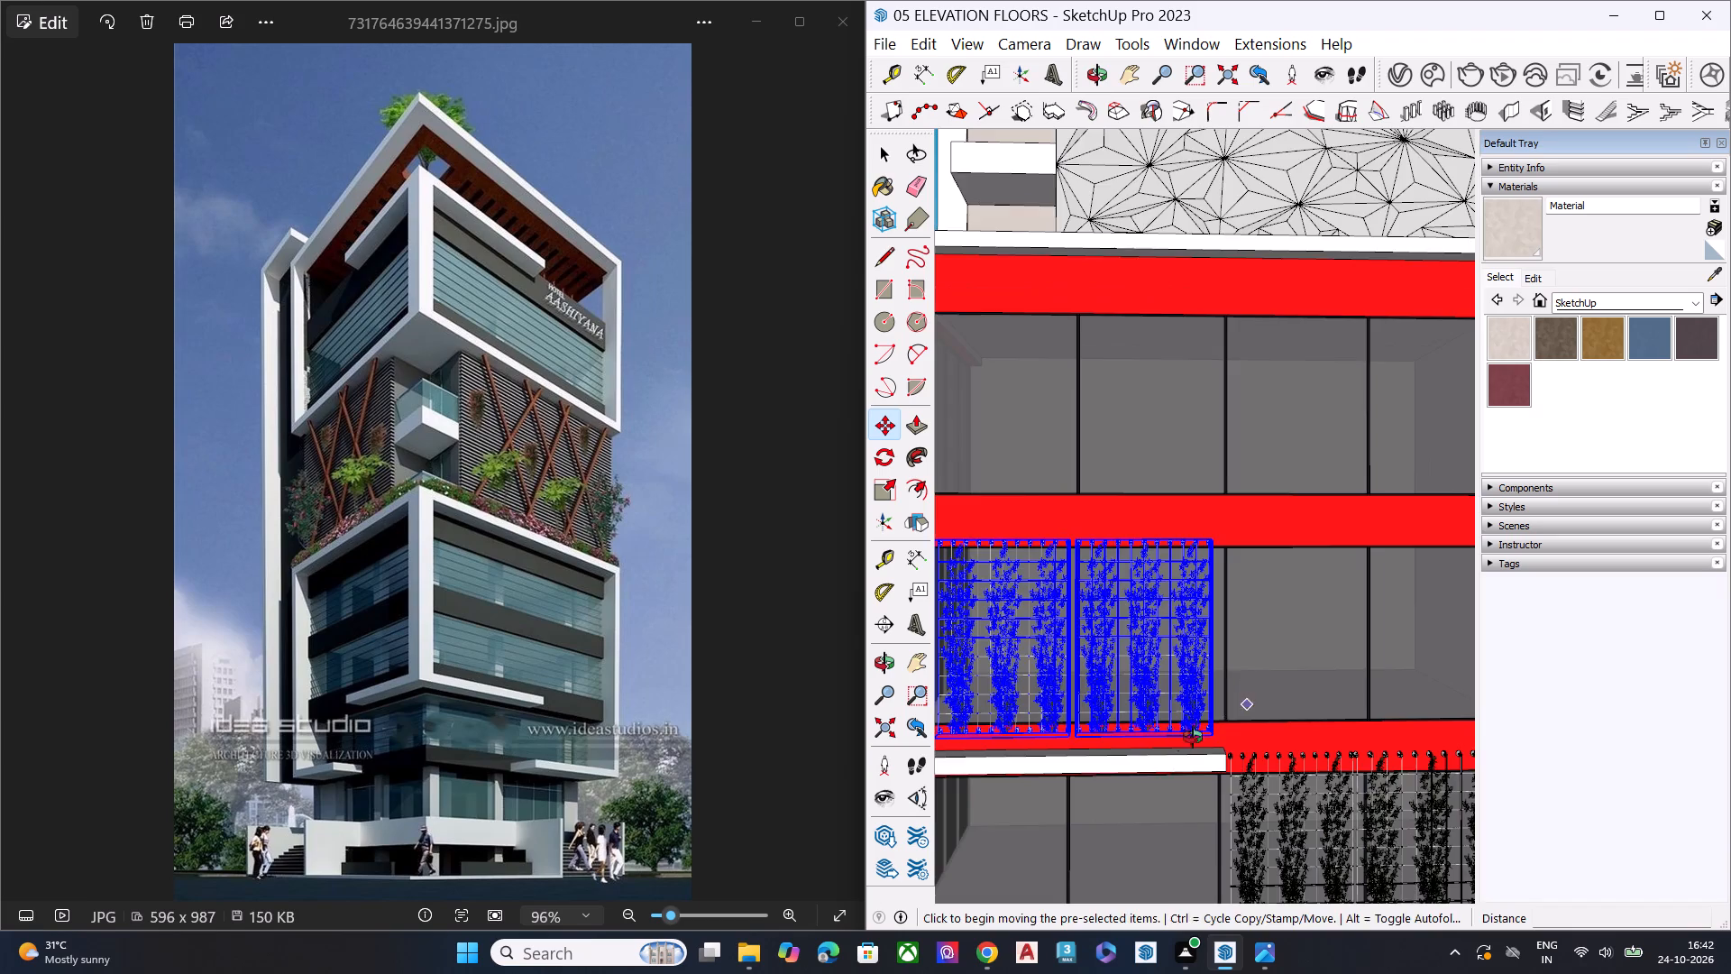
pyautogui.moveTo(1193, 737); pyautogui.dragTo(1080, 752, button='middle')
pyautogui.scroll(16, 1080, 752)
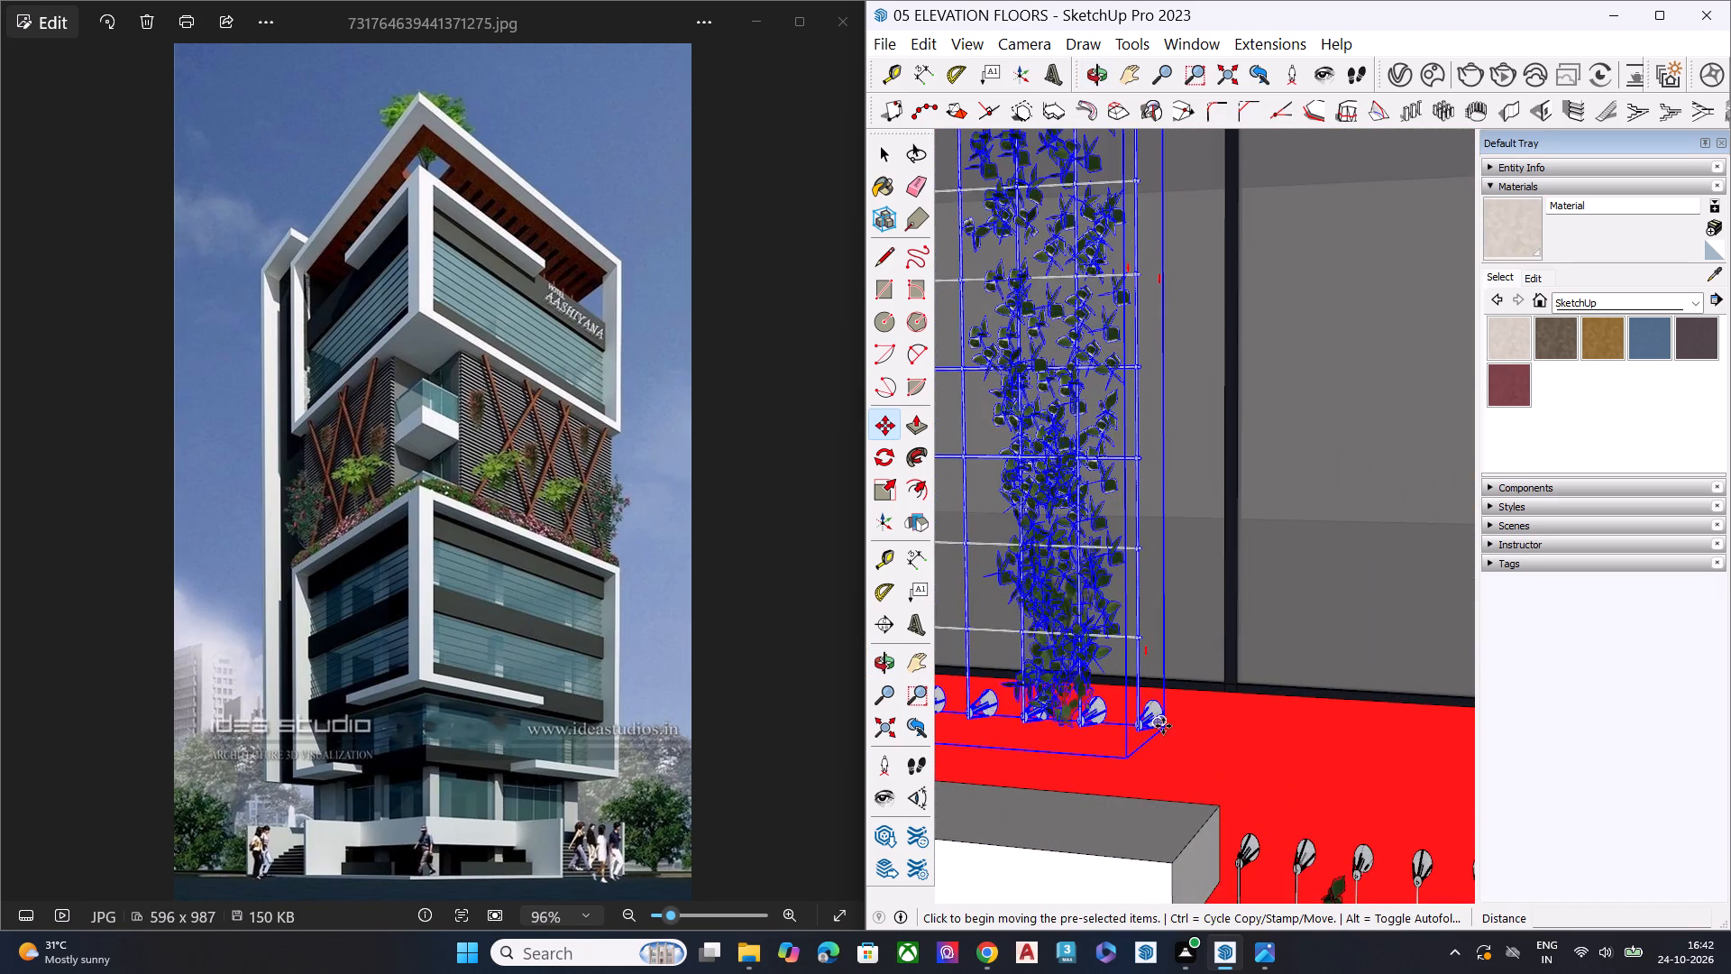
pyautogui.click(1167, 732)
pyautogui.scroll(-7, 1190, 634)
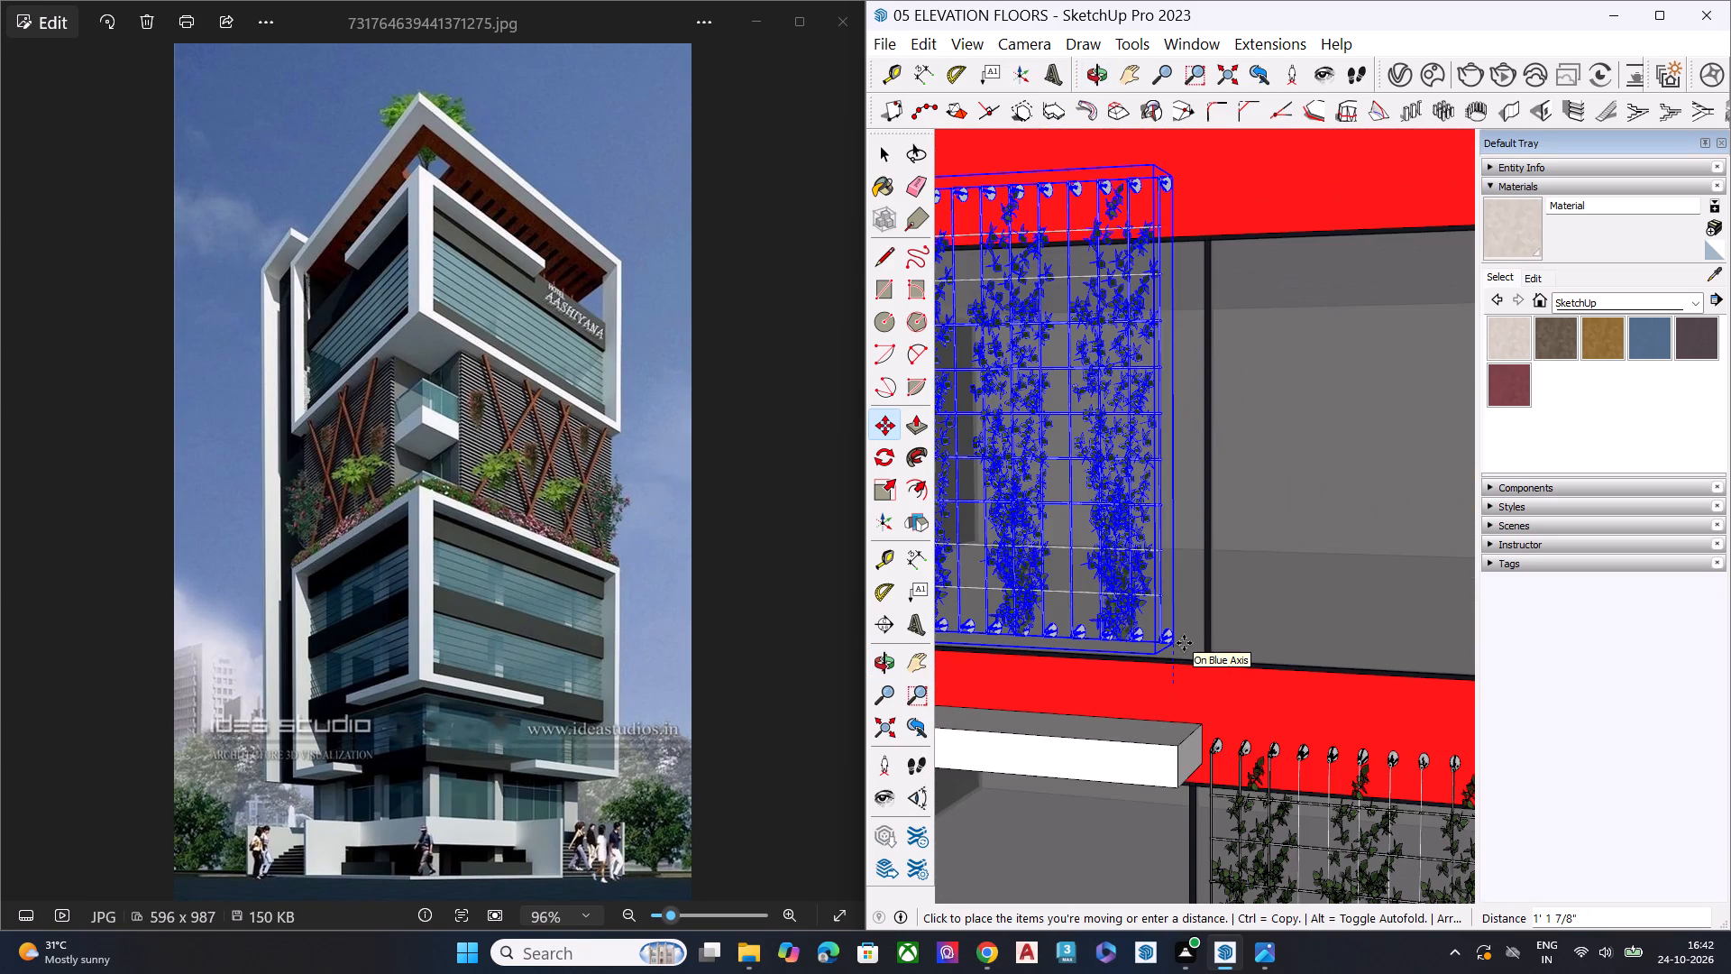
pyautogui.scroll(-8, 1172, 574)
pyautogui.scroll(-12, 1196, 680)
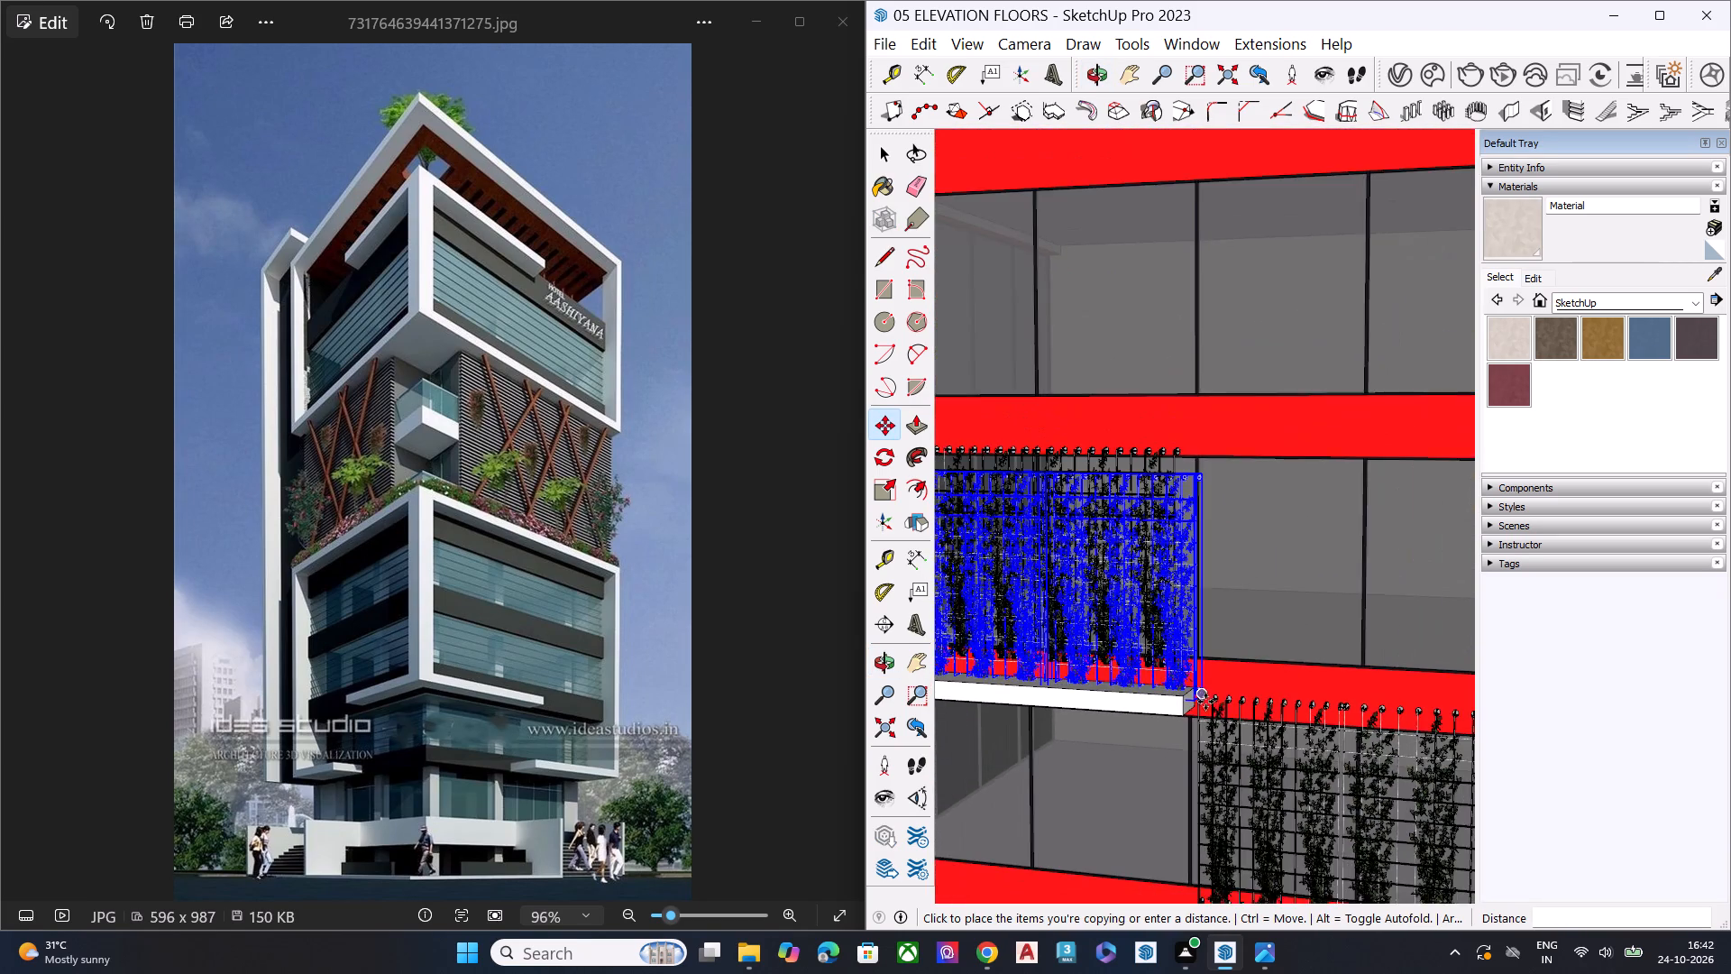
pyautogui.scroll(-13, 1205, 702)
pyautogui.scroll(-8, 1218, 699)
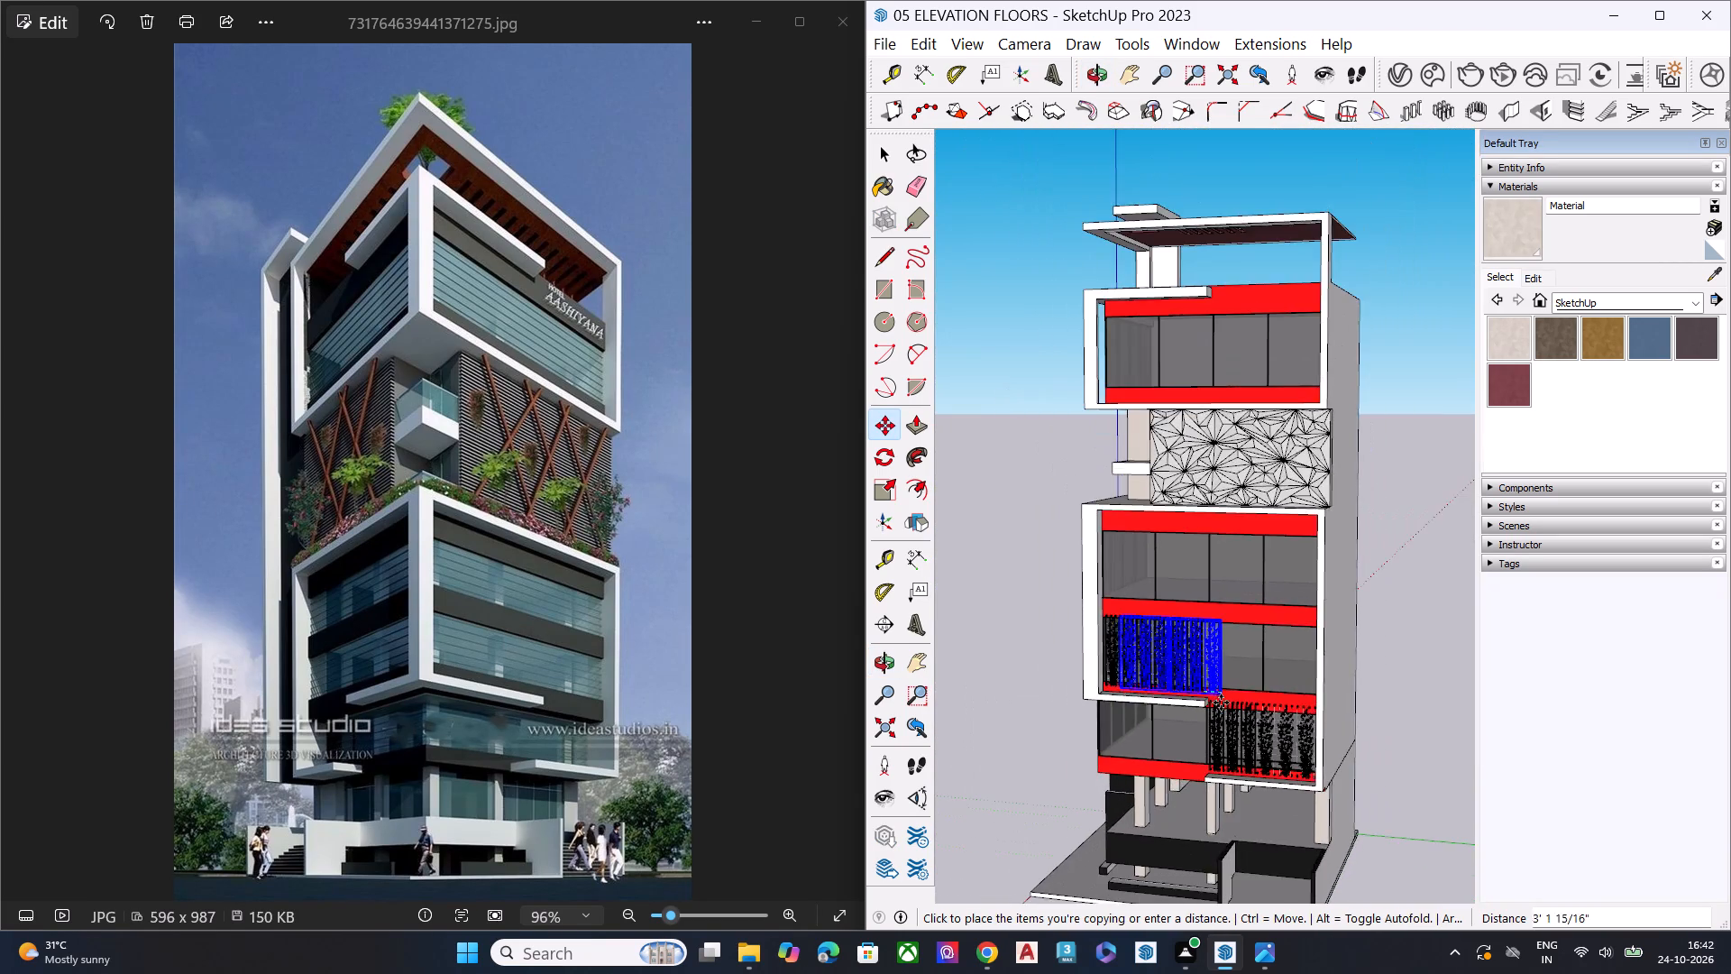
pyautogui.scroll(-7, 1221, 703)
pyautogui.scroll(18, 1154, 492)
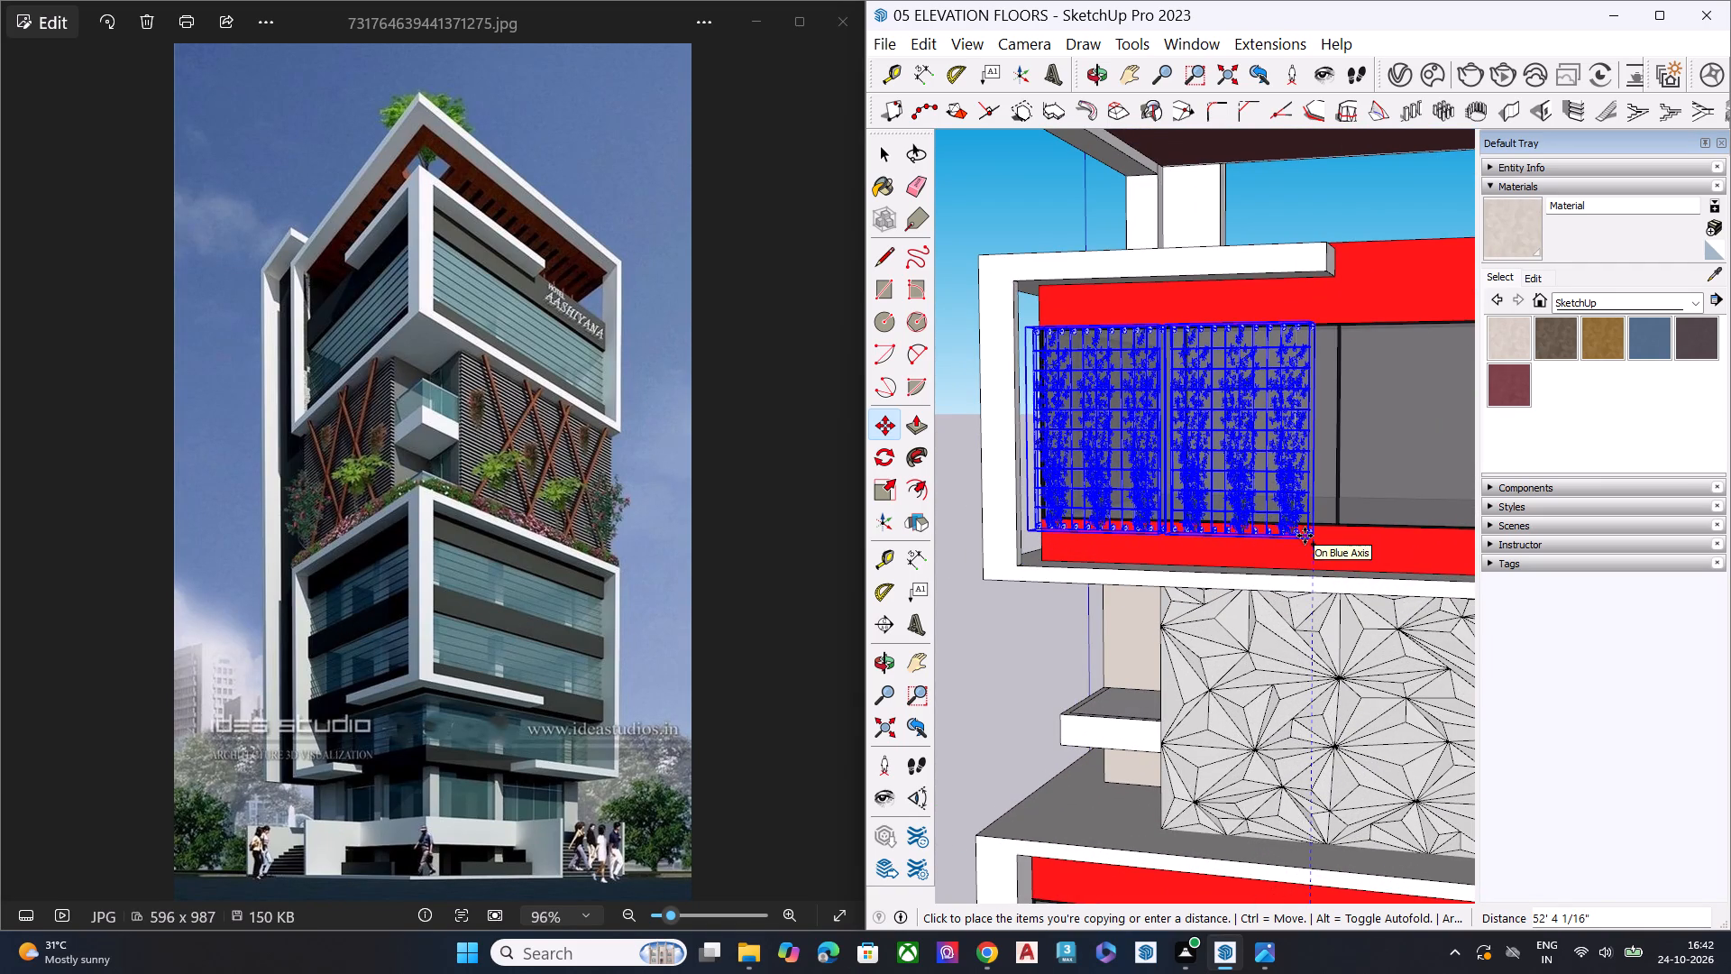
pyautogui.click(1305, 536)
pyautogui.press('space')
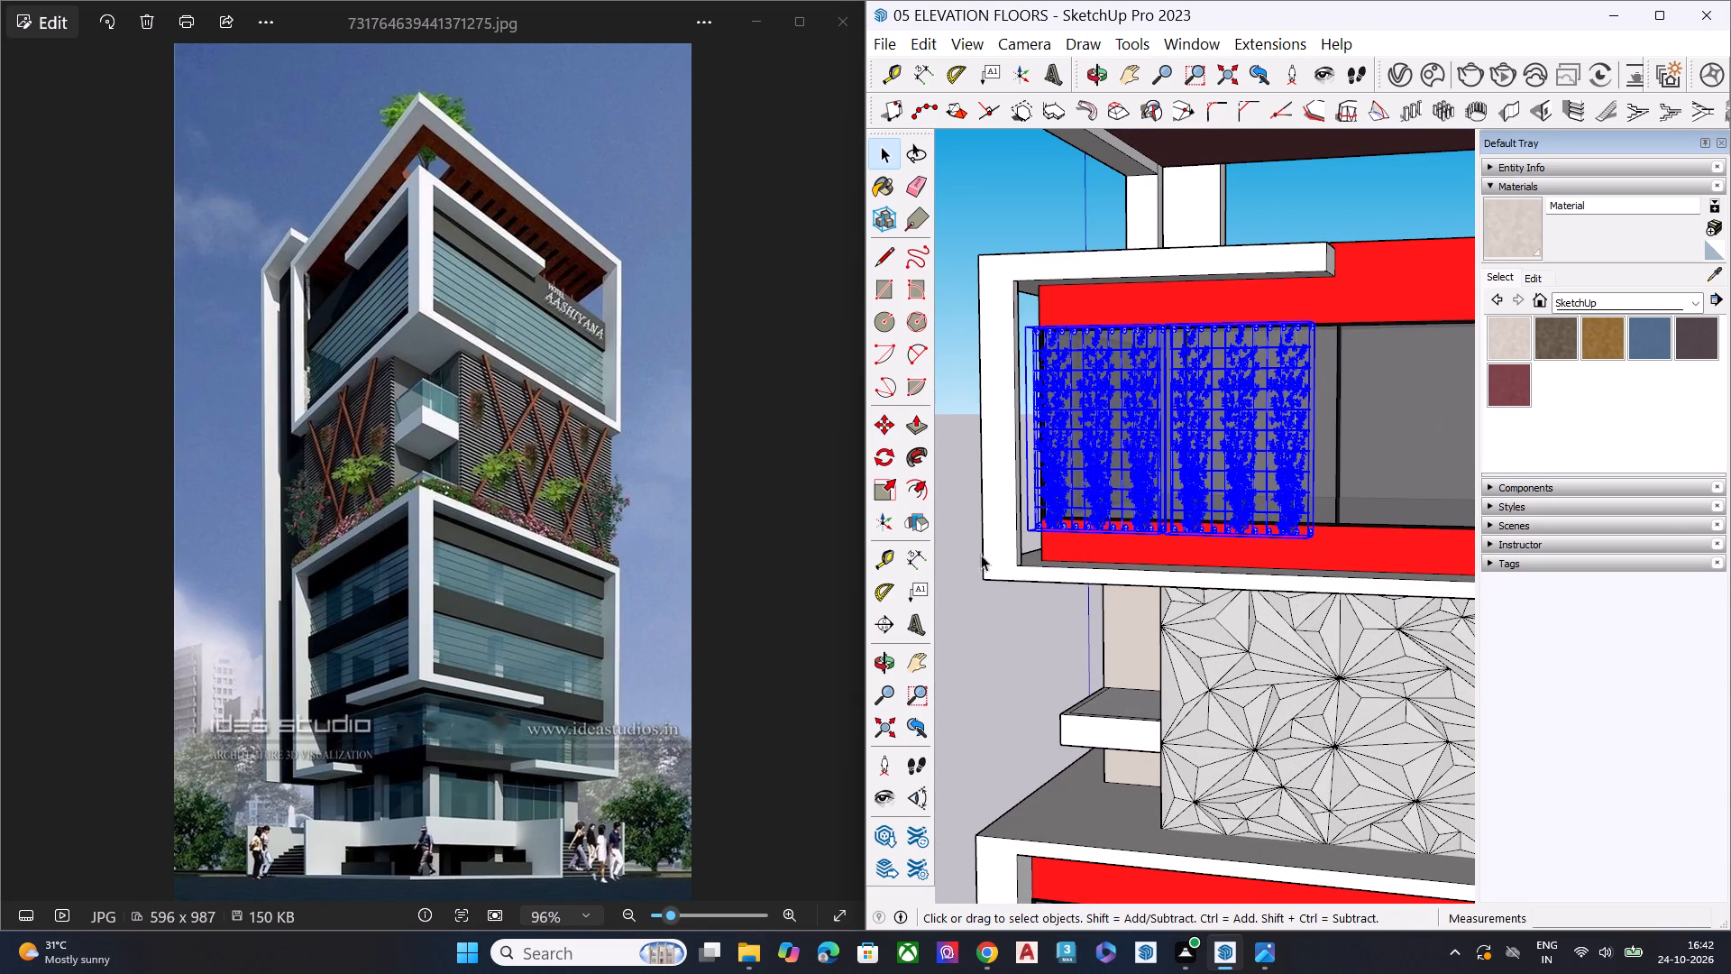
pyautogui.click(967, 542)
# Move the copied top-floor plant pair about 1' 11" along the red axis so its mounts sit against the façade.
pyautogui.moveTo(1132, 565); pyautogui.dragTo(1207, 578, button='middle')
pyautogui.scroll(5, 1203, 556)
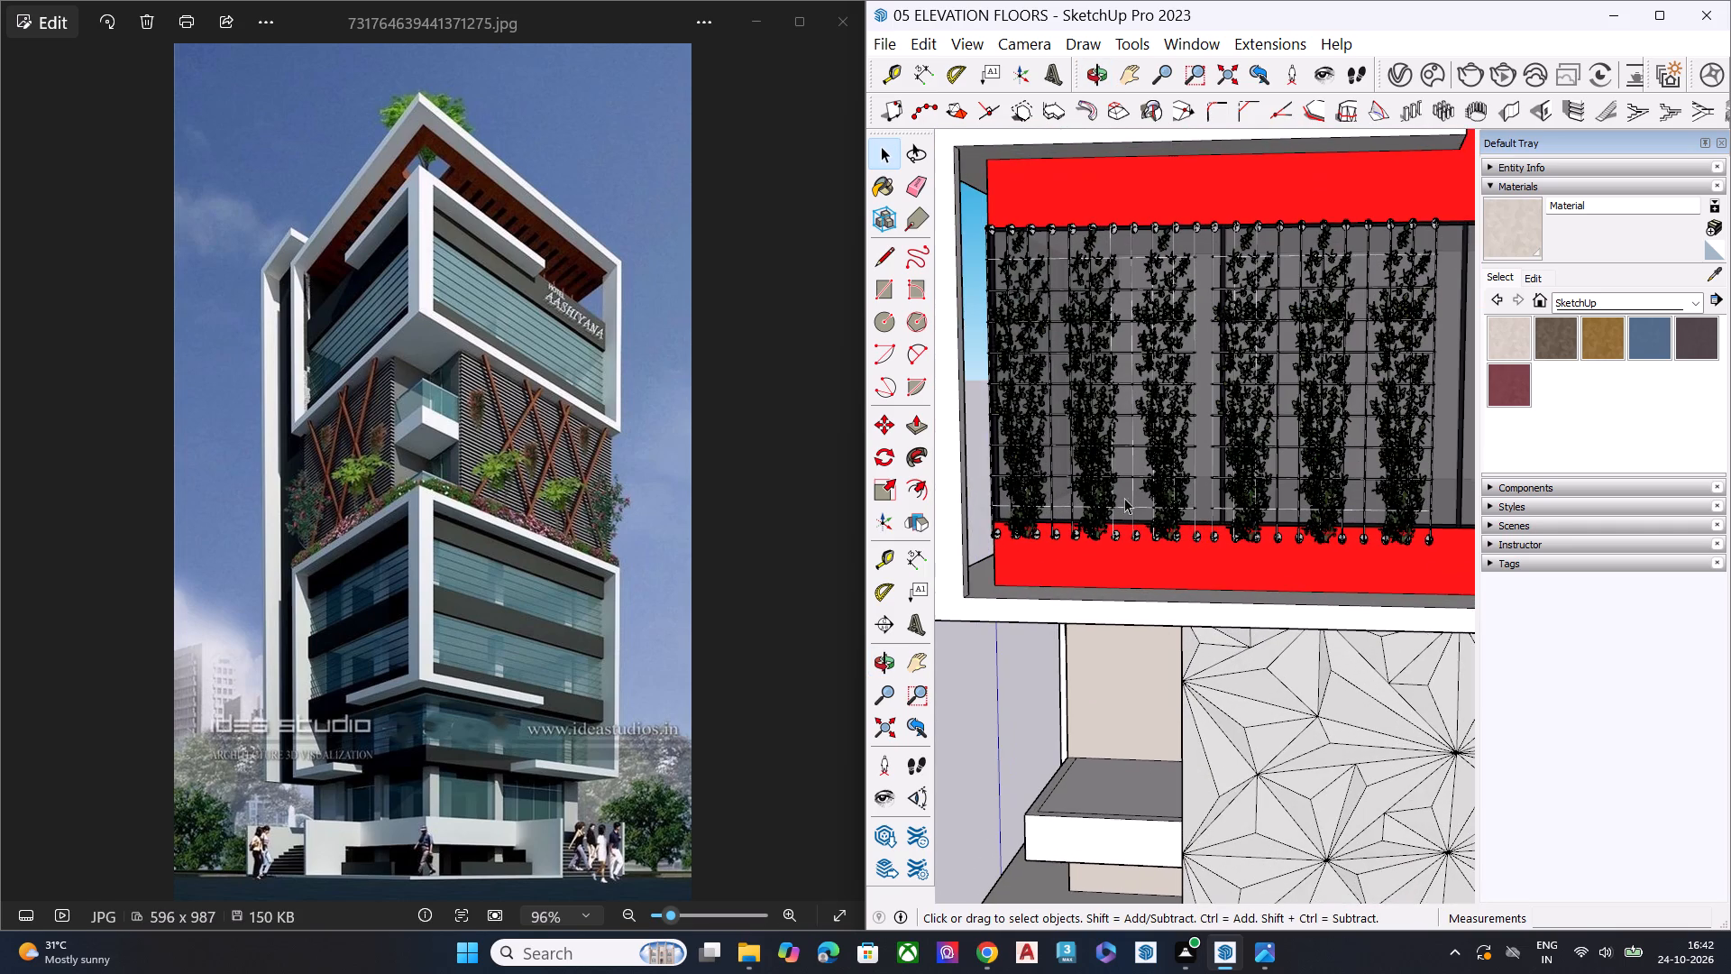
pyautogui.click(1114, 491)
pyautogui.keyDown('ctrl'); pyautogui.click(1275, 486); pyautogui.keyUp('ctrl')
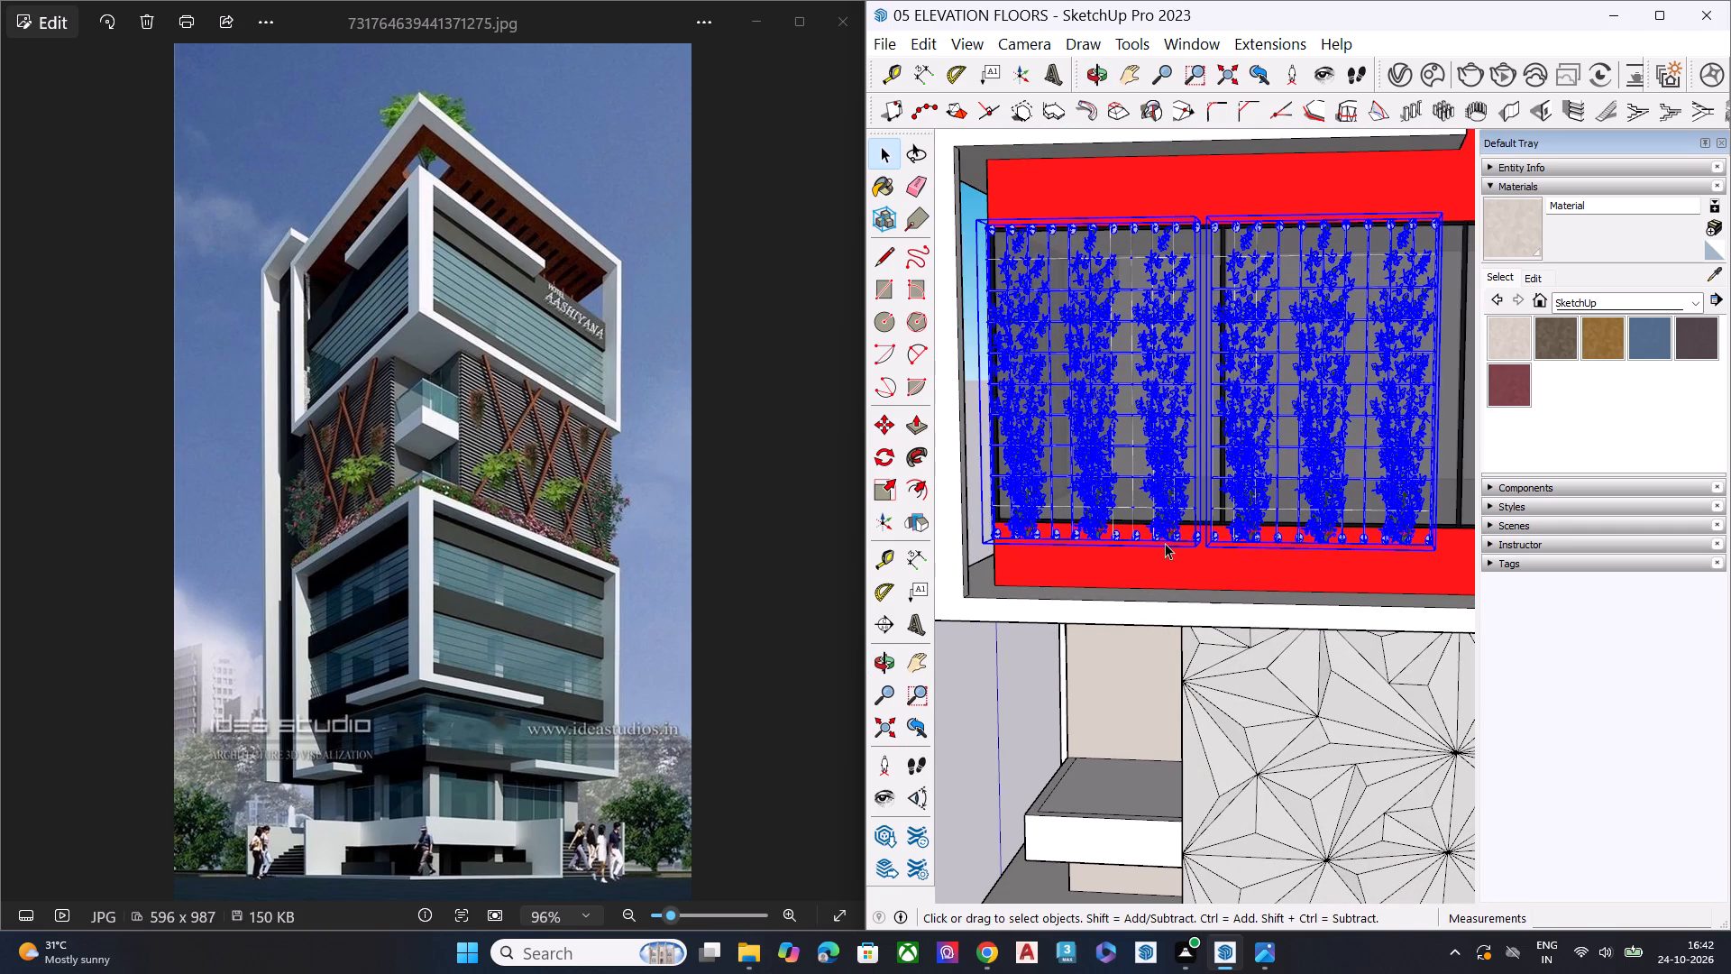
pyautogui.press('m')
pyautogui.scroll(12, 975, 558)
pyautogui.moveTo(1073, 558); pyautogui.dragTo(1147, 519, button='middle')
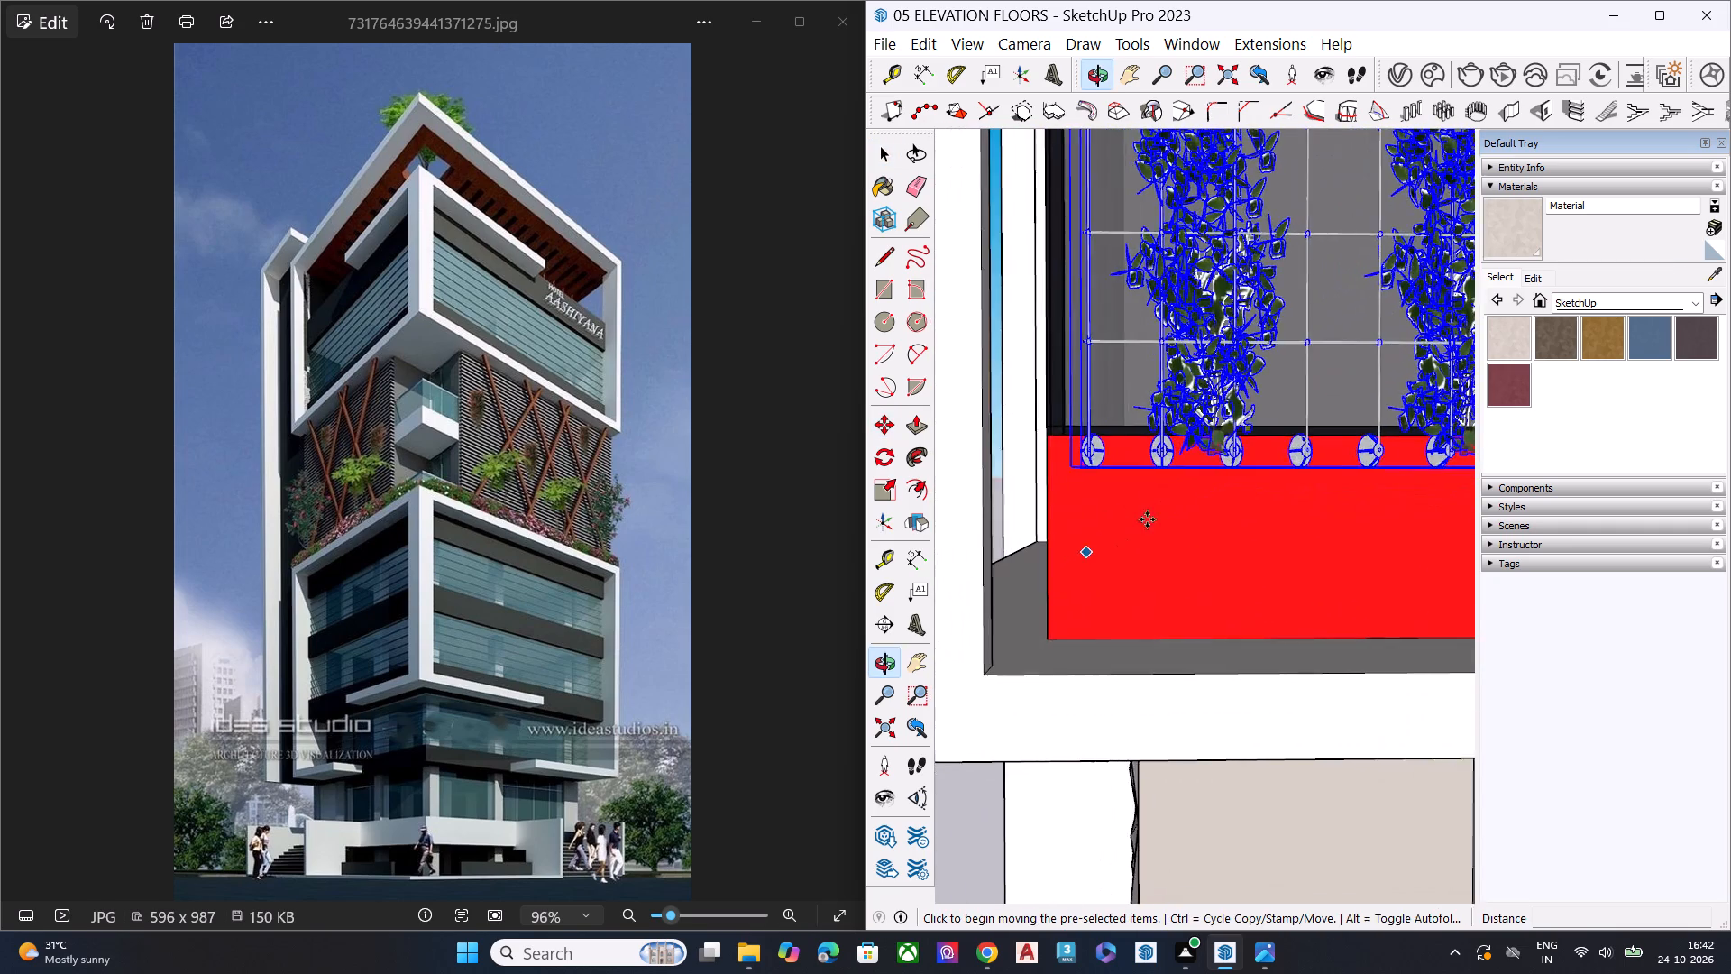
pyautogui.scroll(5, 1129, 501)
pyautogui.moveTo(1077, 485); pyautogui.dragTo(1277, 518, button='middle')
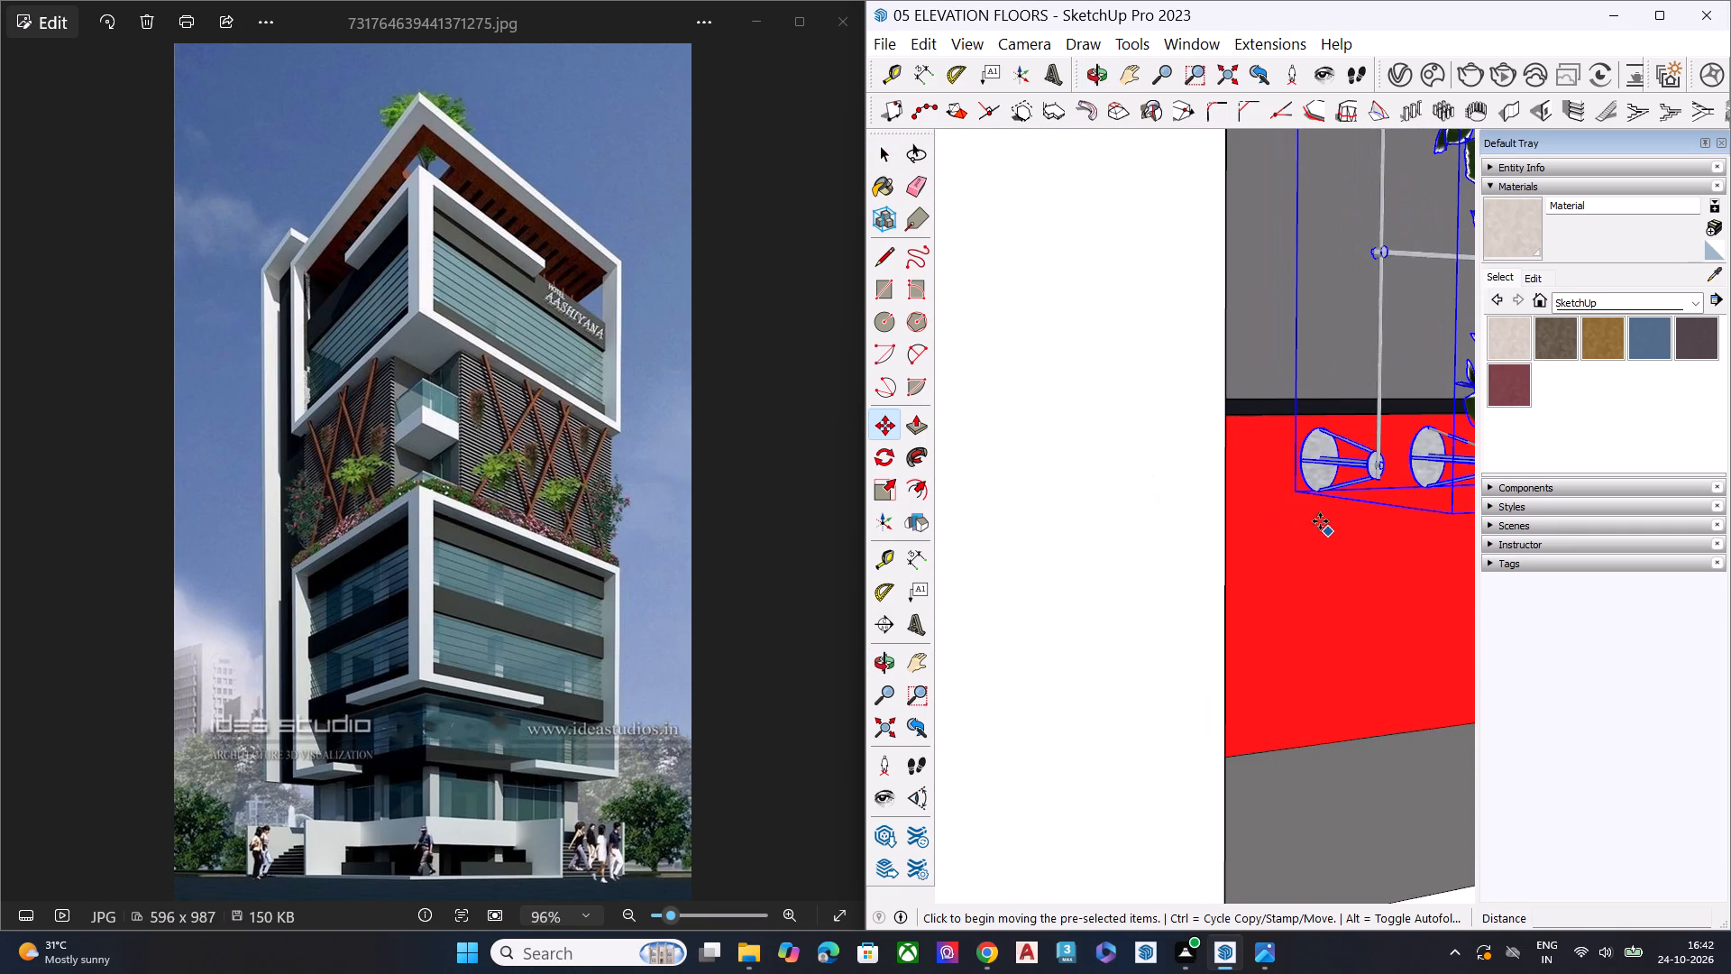
pyautogui.click(1296, 492)
pyautogui.moveTo(1342, 492); pyautogui.dragTo(1285, 599, button='middle')
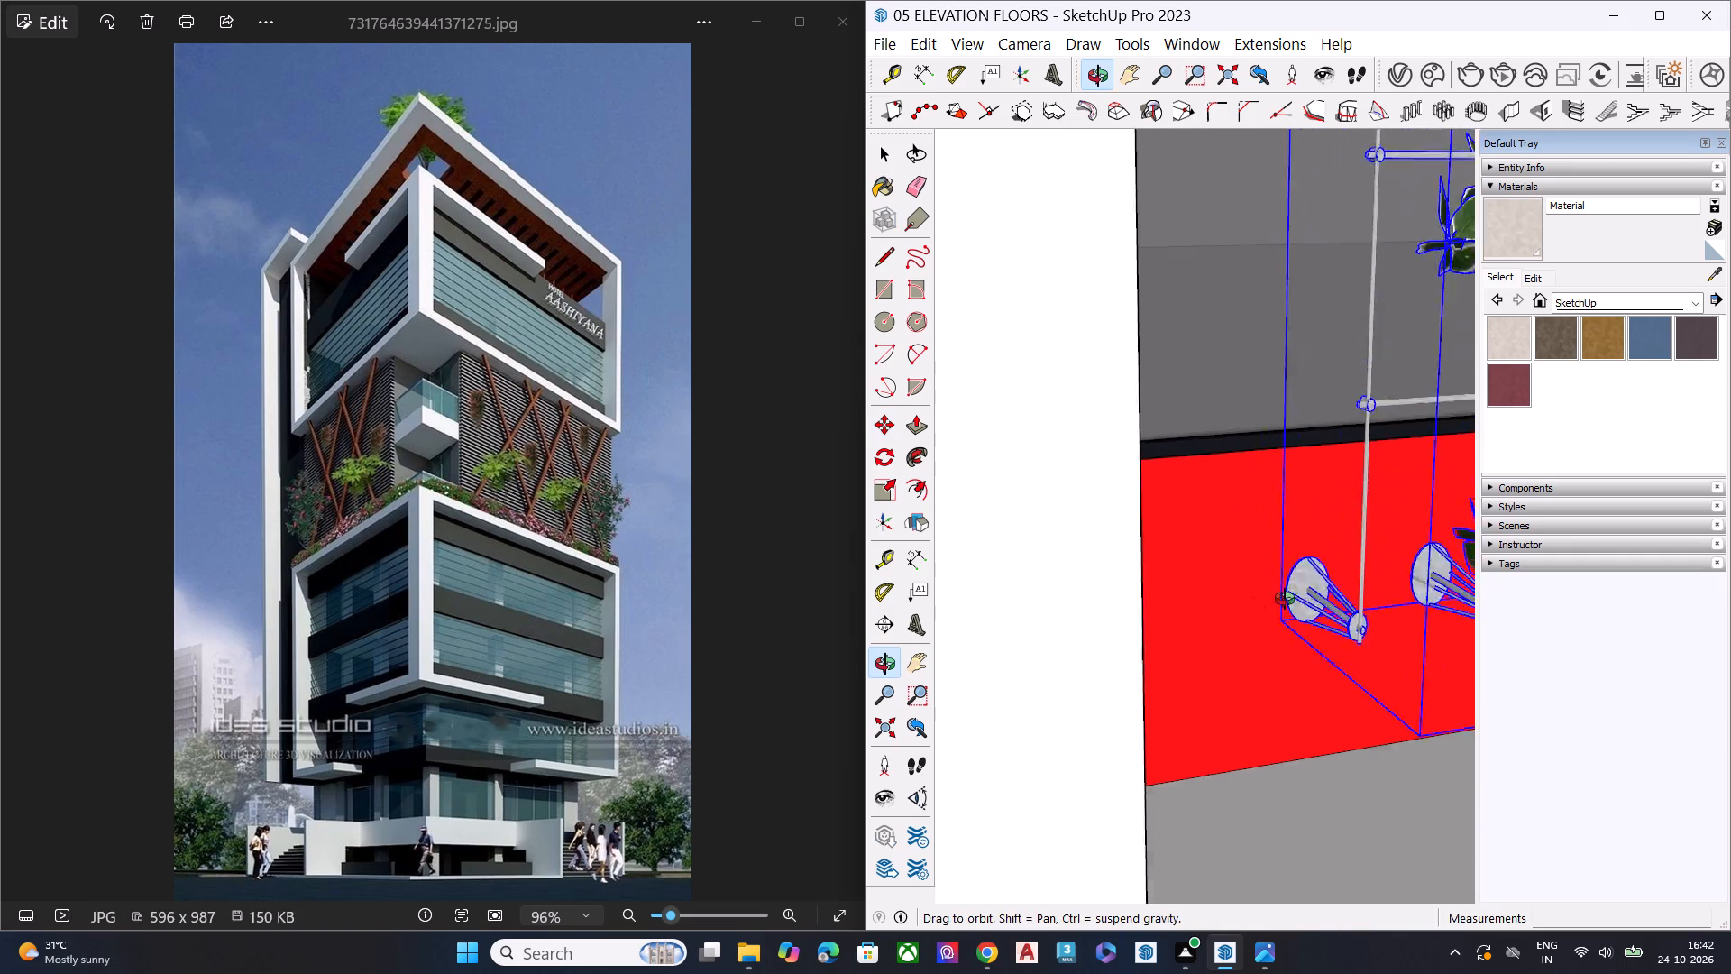
pyautogui.moveTo(1285, 599); pyautogui.dragTo(1255, 639, button='middle')
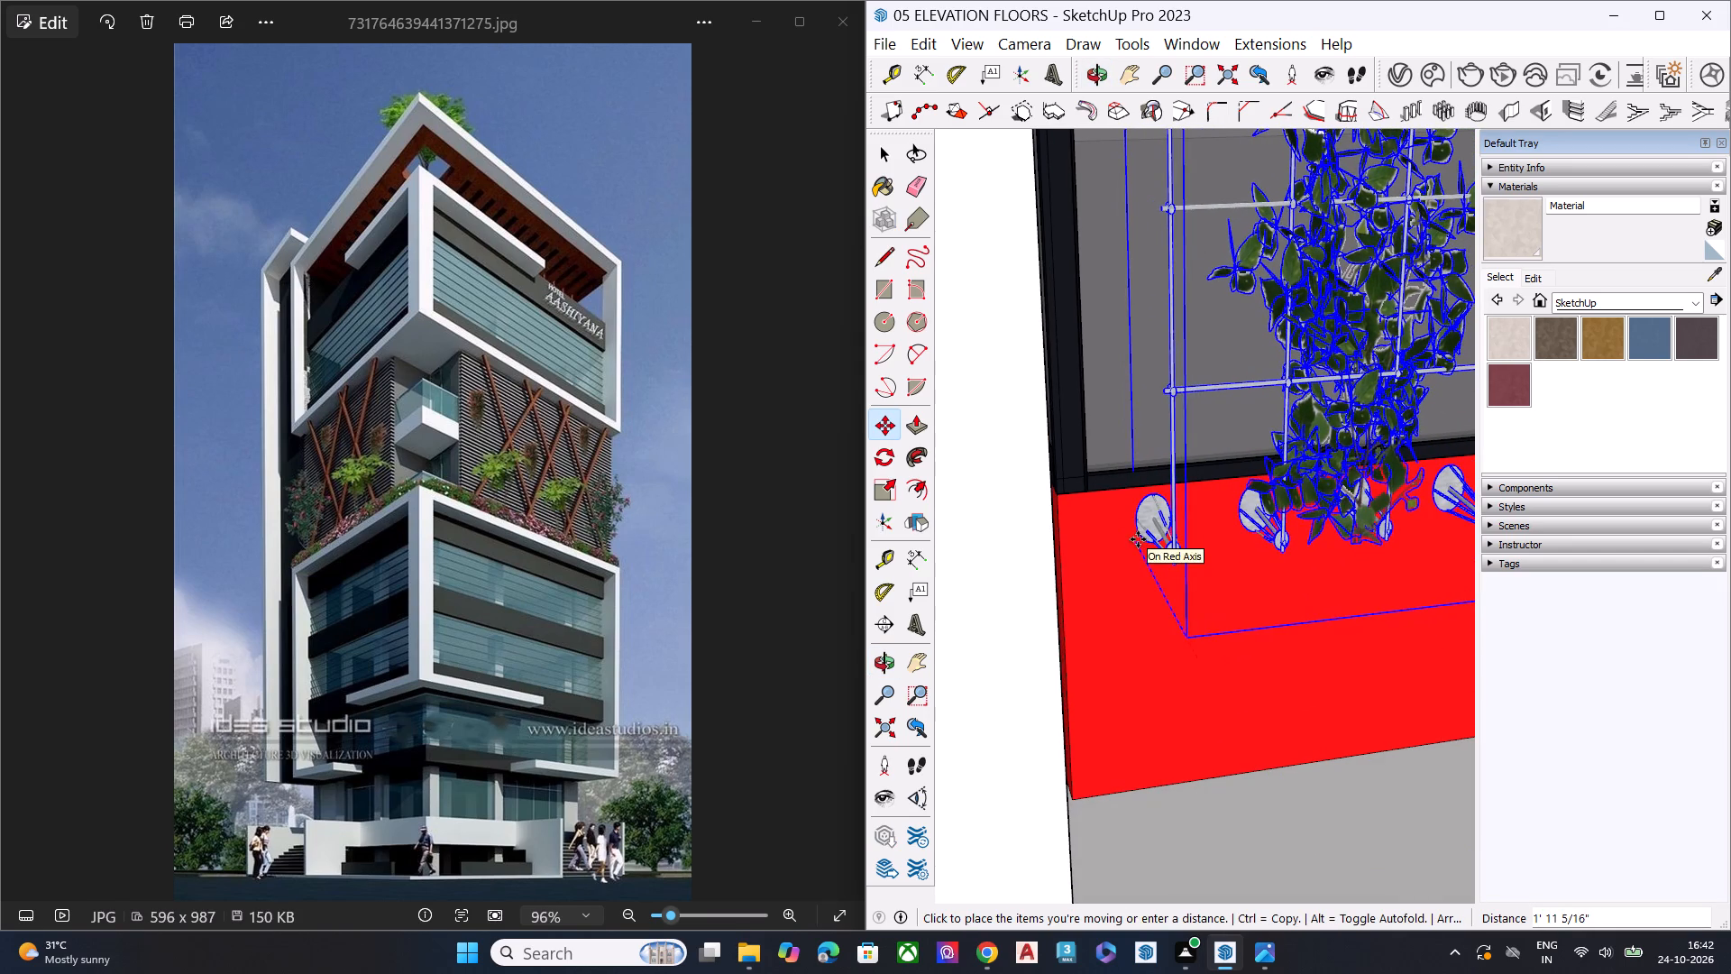
pyautogui.click(1135, 543)
pyautogui.press('space')
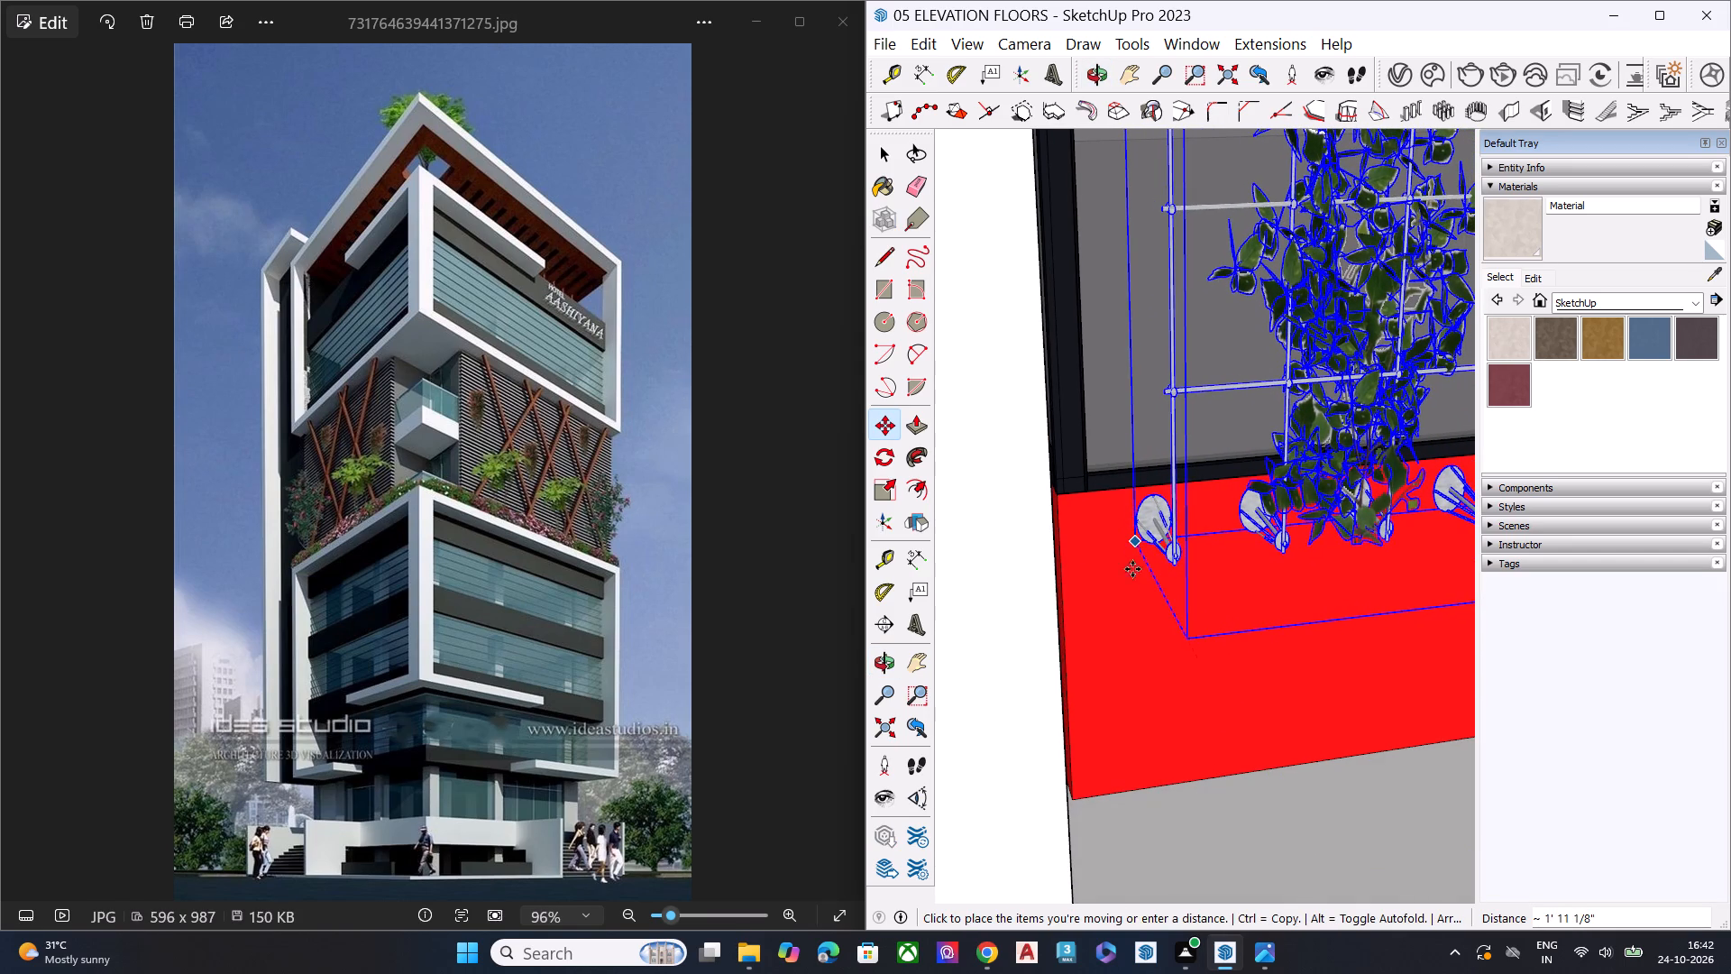
# Stretch both top-floor plants upward by about 1.05 so their upper mounts reach the red band above the glazing.
pyautogui.scroll(-6, 1114, 625)
pyautogui.scroll(-18, 1113, 703)
pyautogui.moveTo(1333, 684); pyautogui.dragTo(1168, 749, button='middle')
pyautogui.press('s')
pyautogui.scroll(5, 1278, 412)
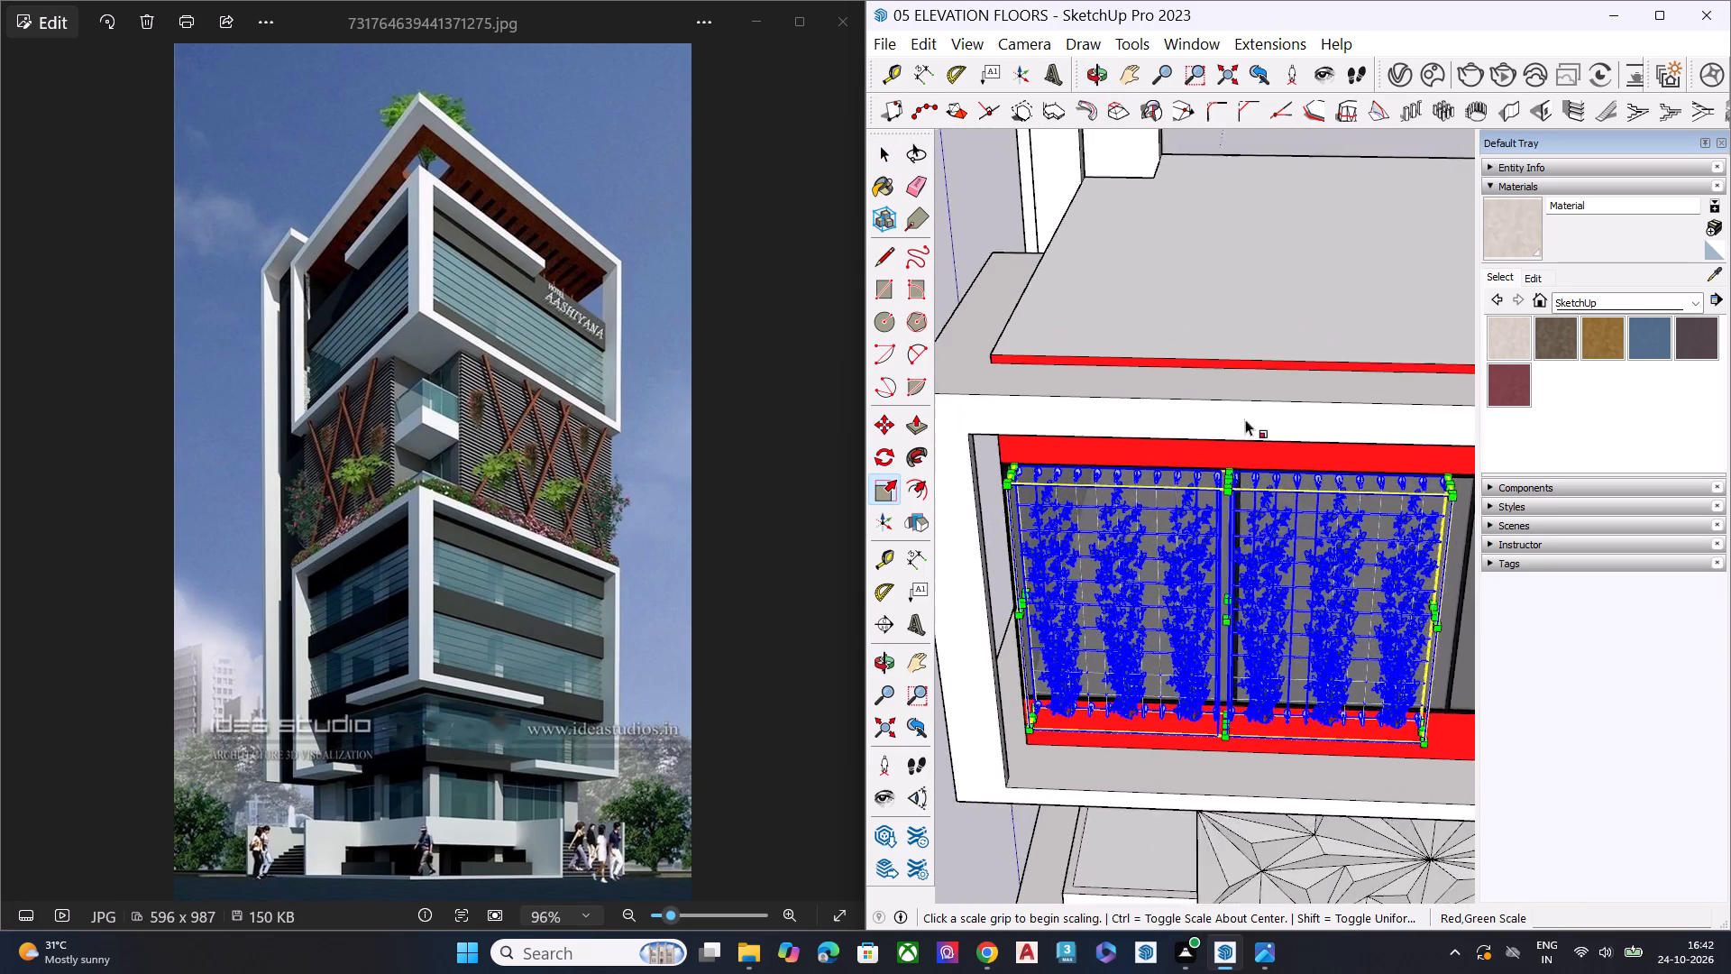
pyautogui.scroll(13, 1245, 419)
pyautogui.click(1235, 535)
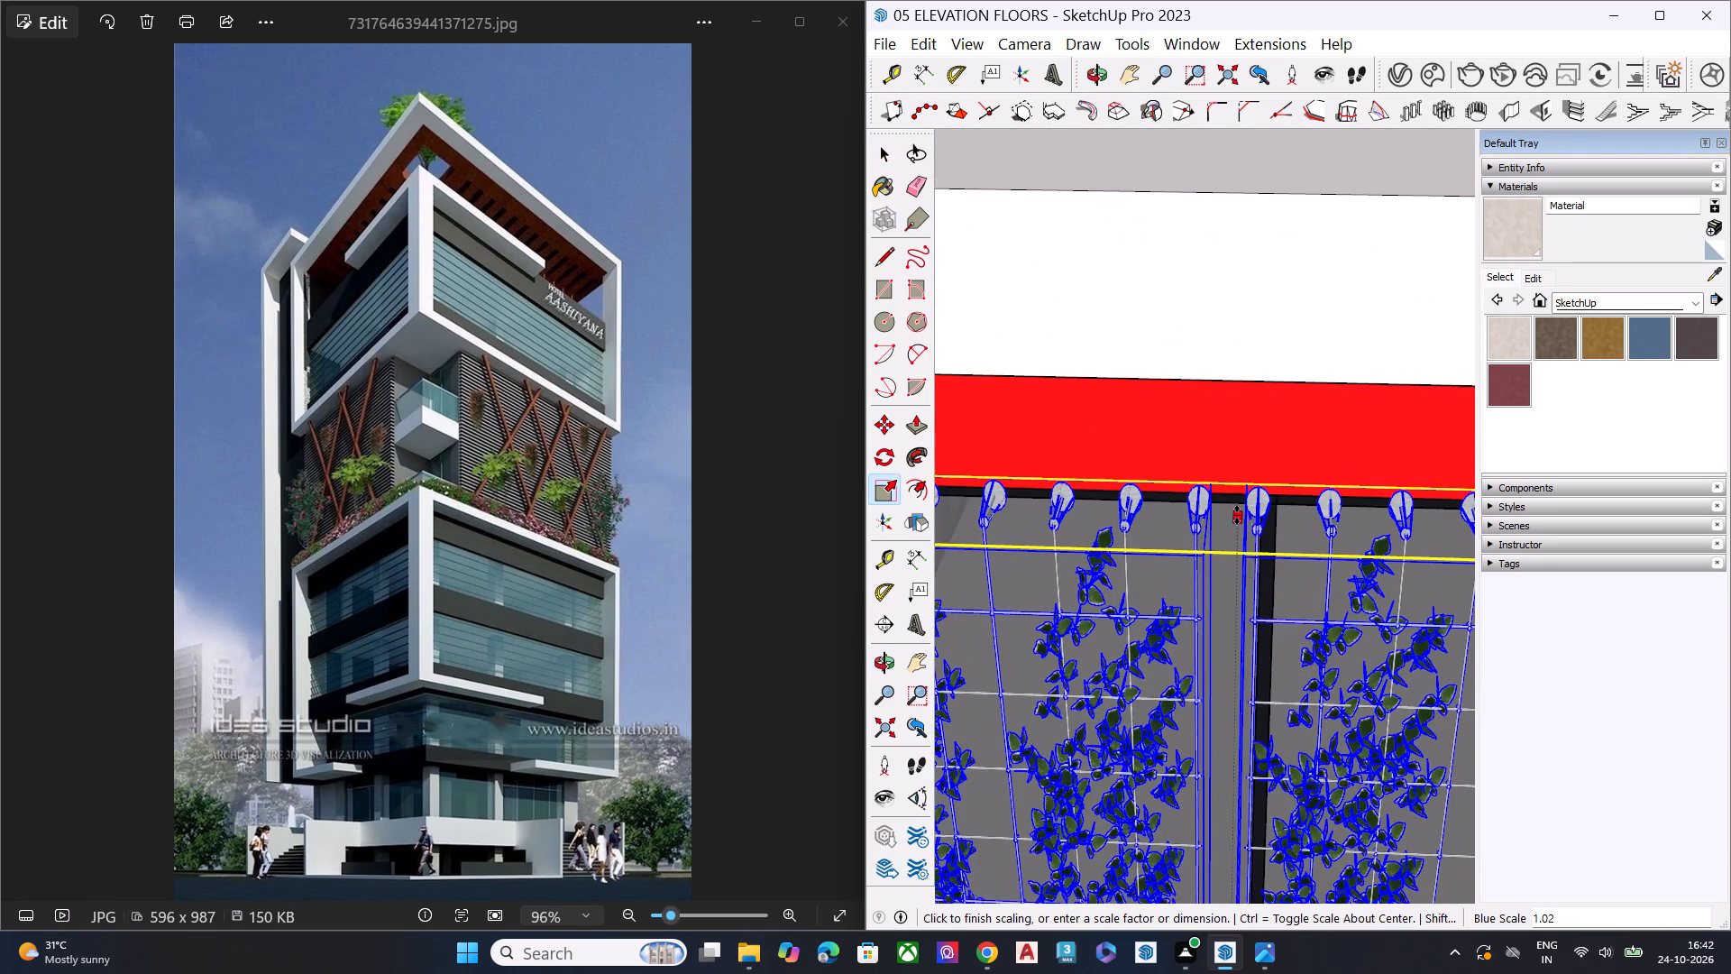
pyautogui.click(1243, 492)
pyautogui.press('space')
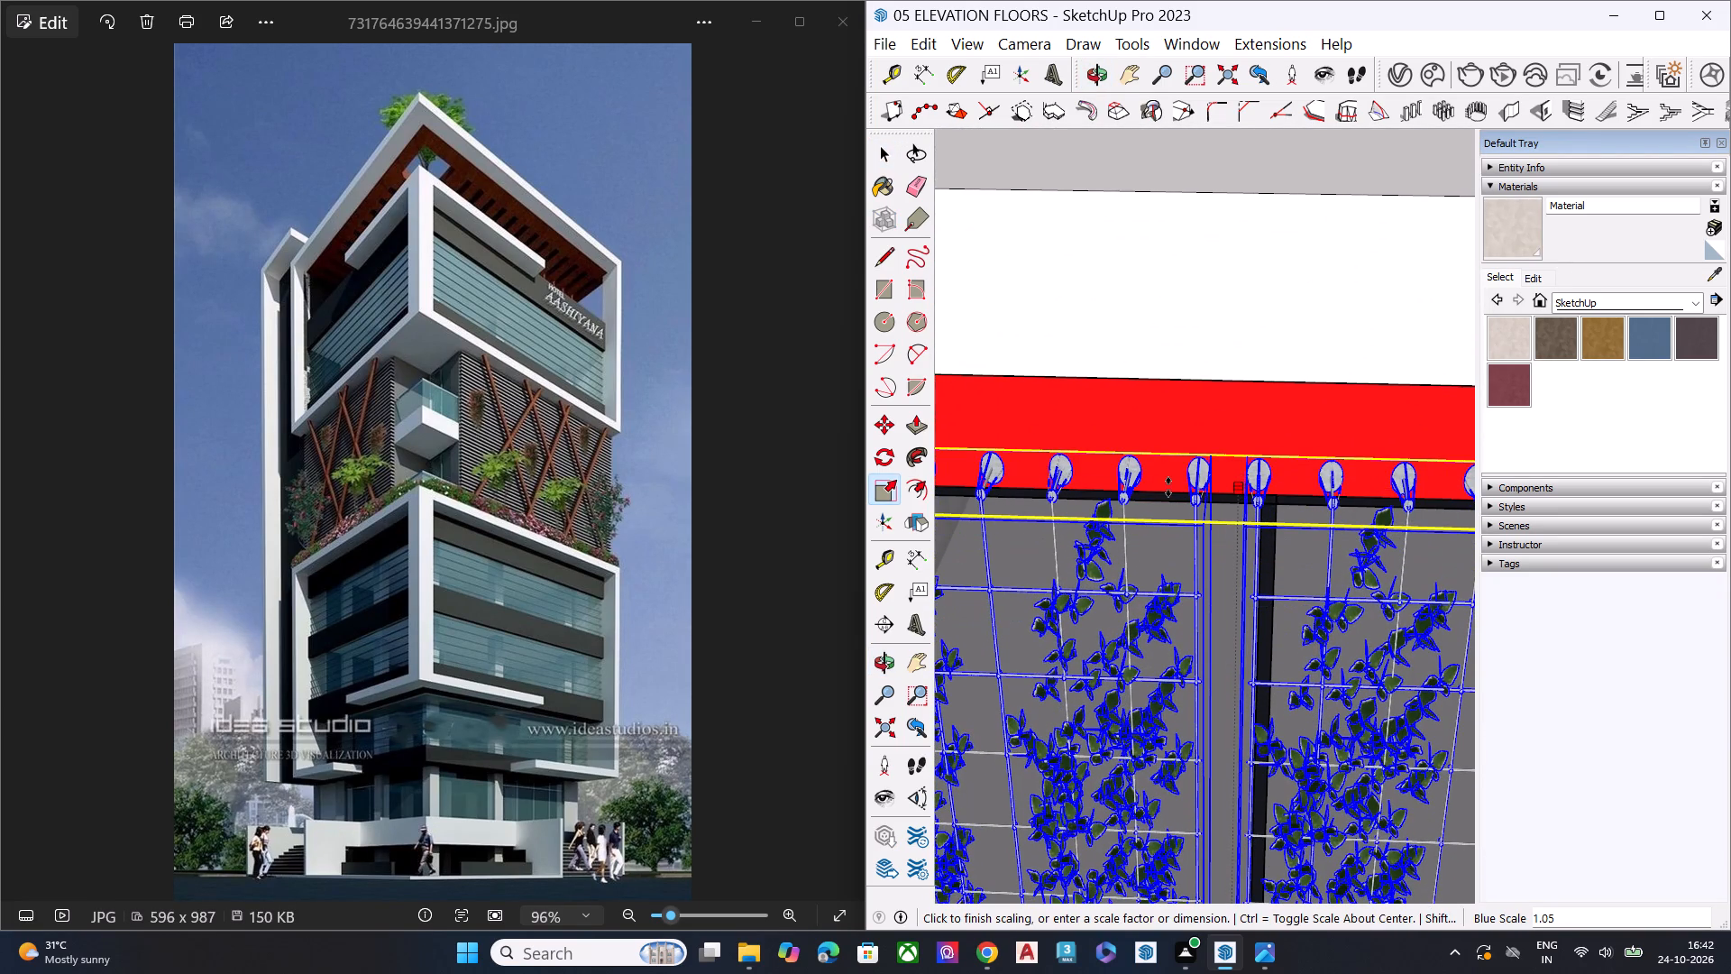
pyautogui.scroll(-17, 1164, 487)
pyautogui.scroll(-10, 1200, 508)
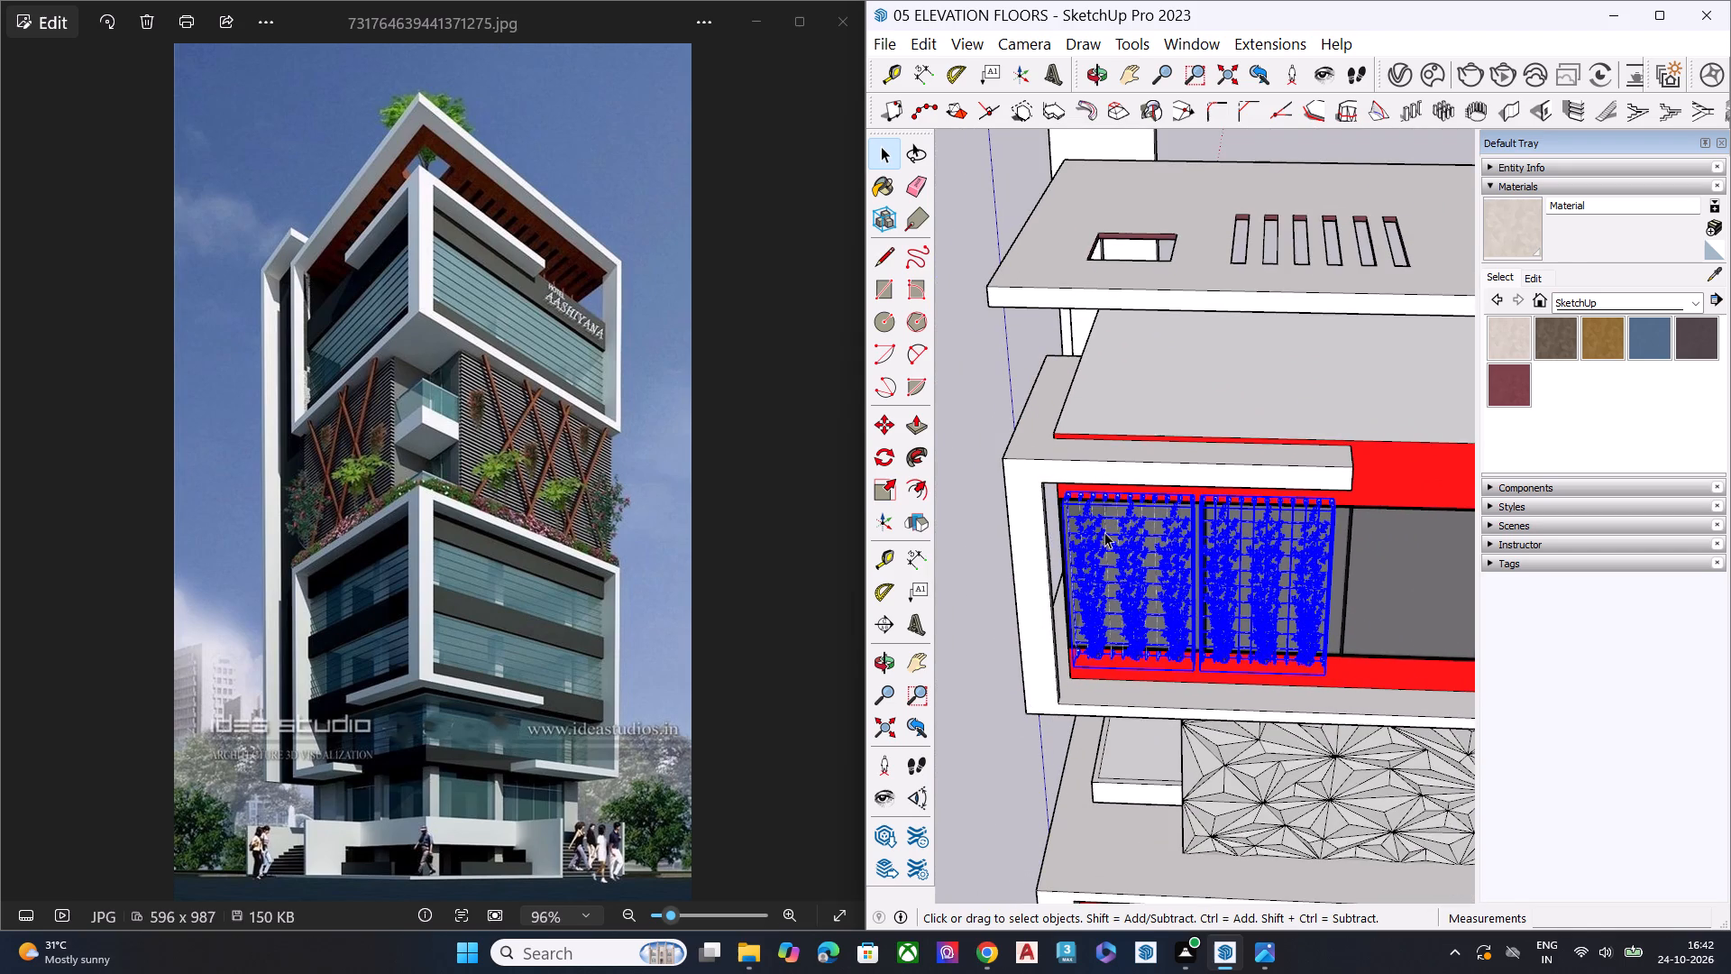
# Examine the stretched top-floor plants and how they sit within the whole façade.
pyautogui.click(962, 551)
pyautogui.moveTo(1175, 605); pyautogui.dragTo(1241, 425, button='middle')
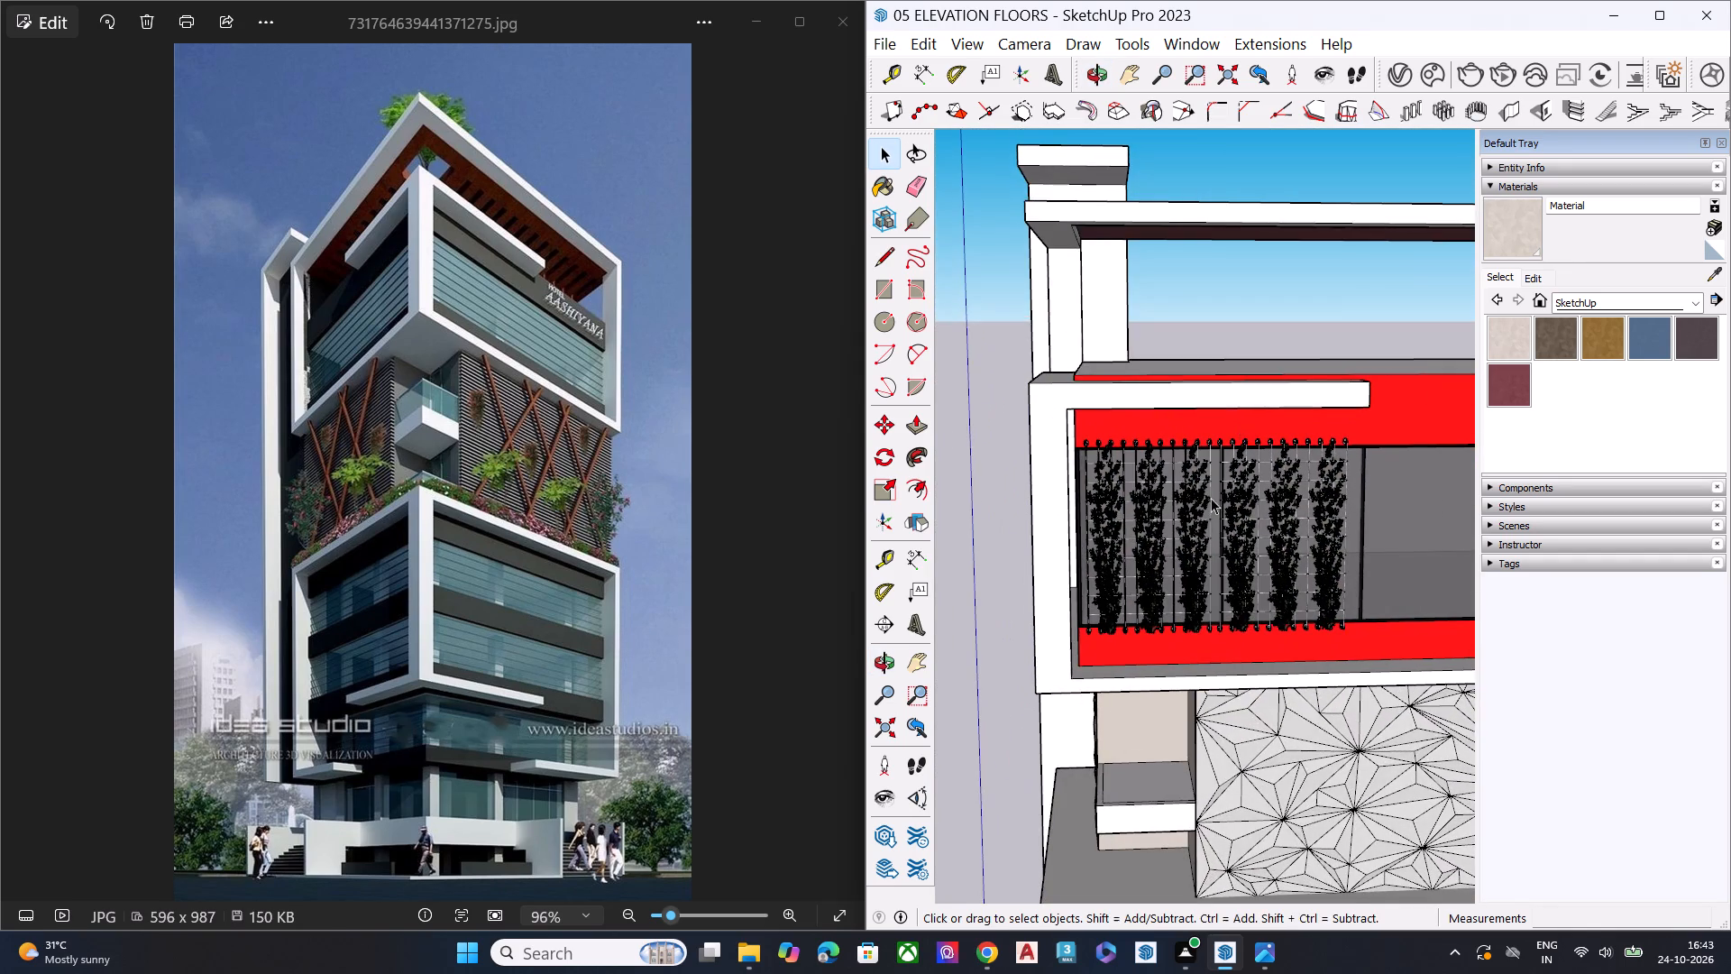
pyautogui.scroll(2, 1204, 509)
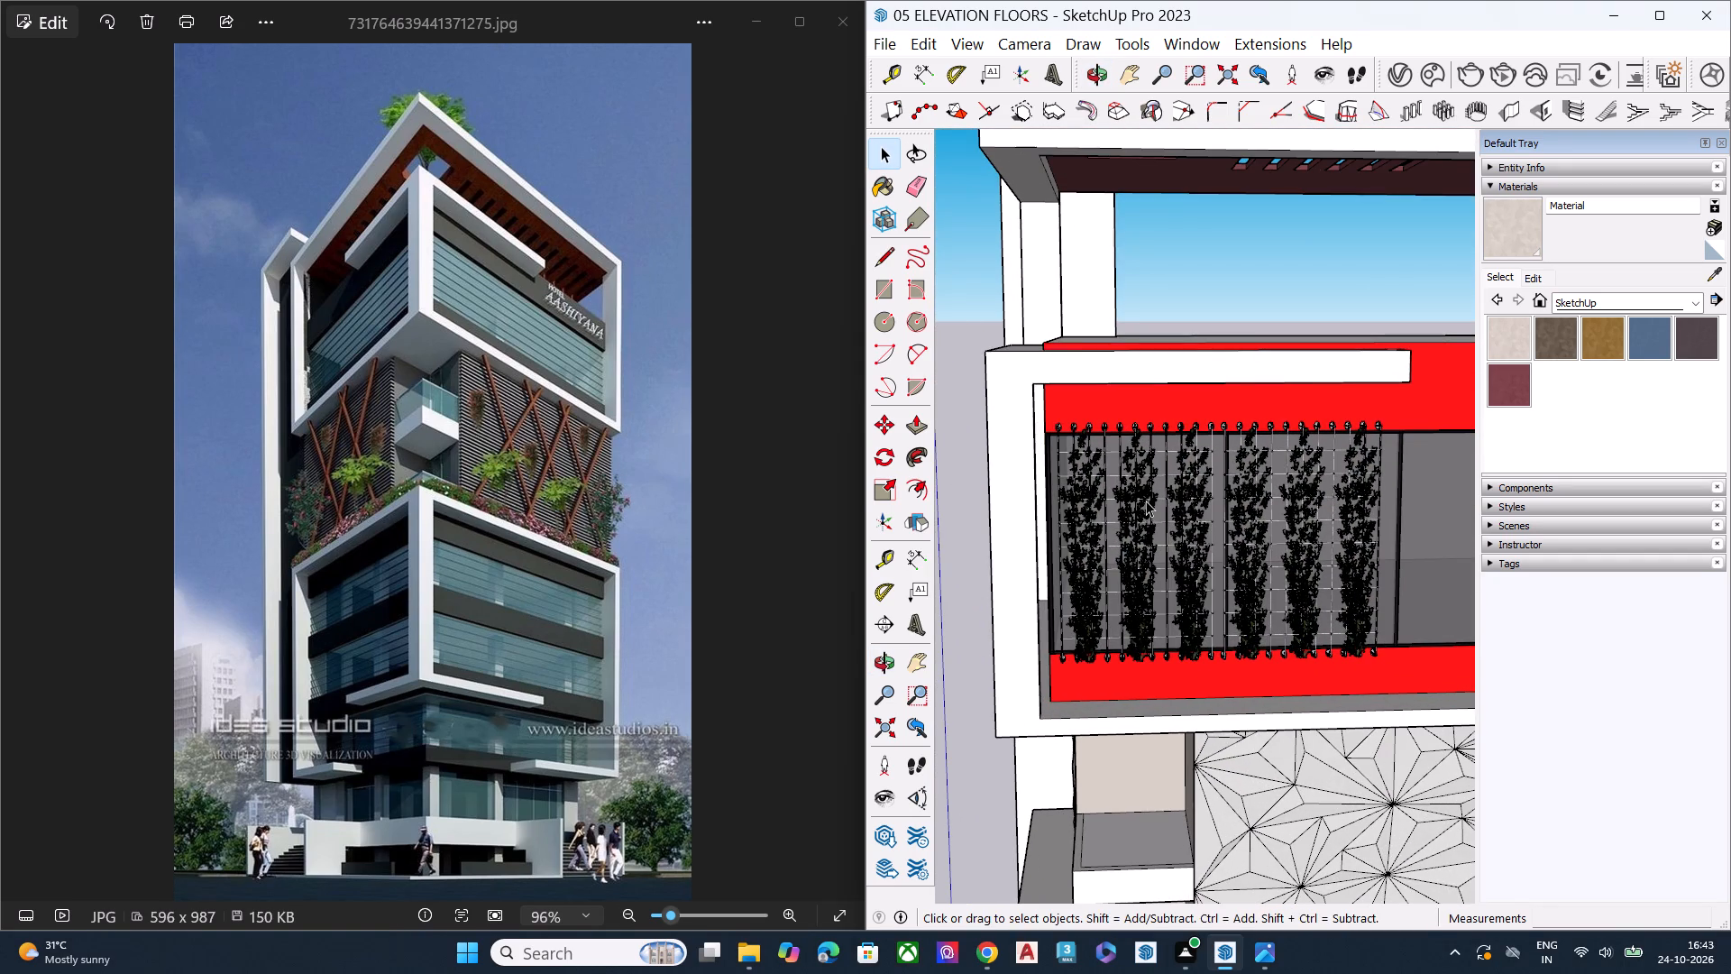
pyautogui.scroll(-13, 1181, 492)
pyautogui.scroll(1, 1191, 479)
pyautogui.scroll(-3, 1191, 479)
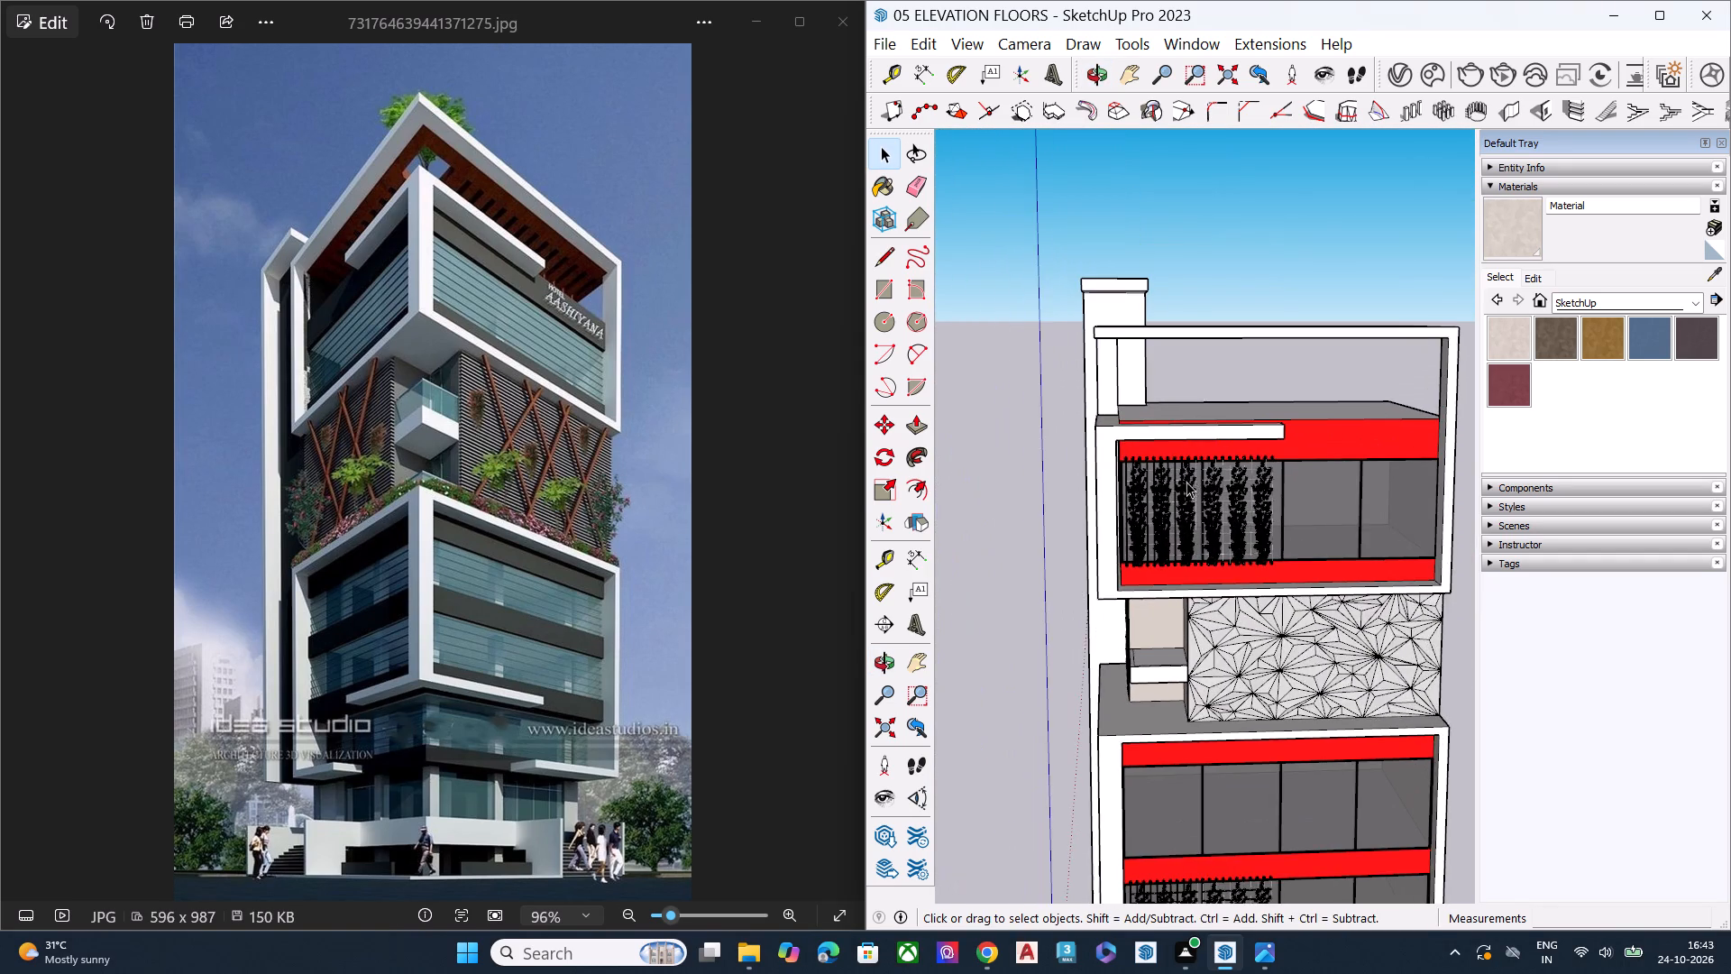
pyautogui.scroll(-6, 1186, 482)
pyautogui.scroll(-7, 1216, 577)
pyautogui.scroll(-1, 1235, 731)
pyautogui.moveTo(1235, 776); pyautogui.dragTo(1246, 679, button='middle')
# Move both hanging plants on the second glazed floor about 9 3/4" along the façade, away from the corner column.
pyautogui.scroll(1, 1232, 756)
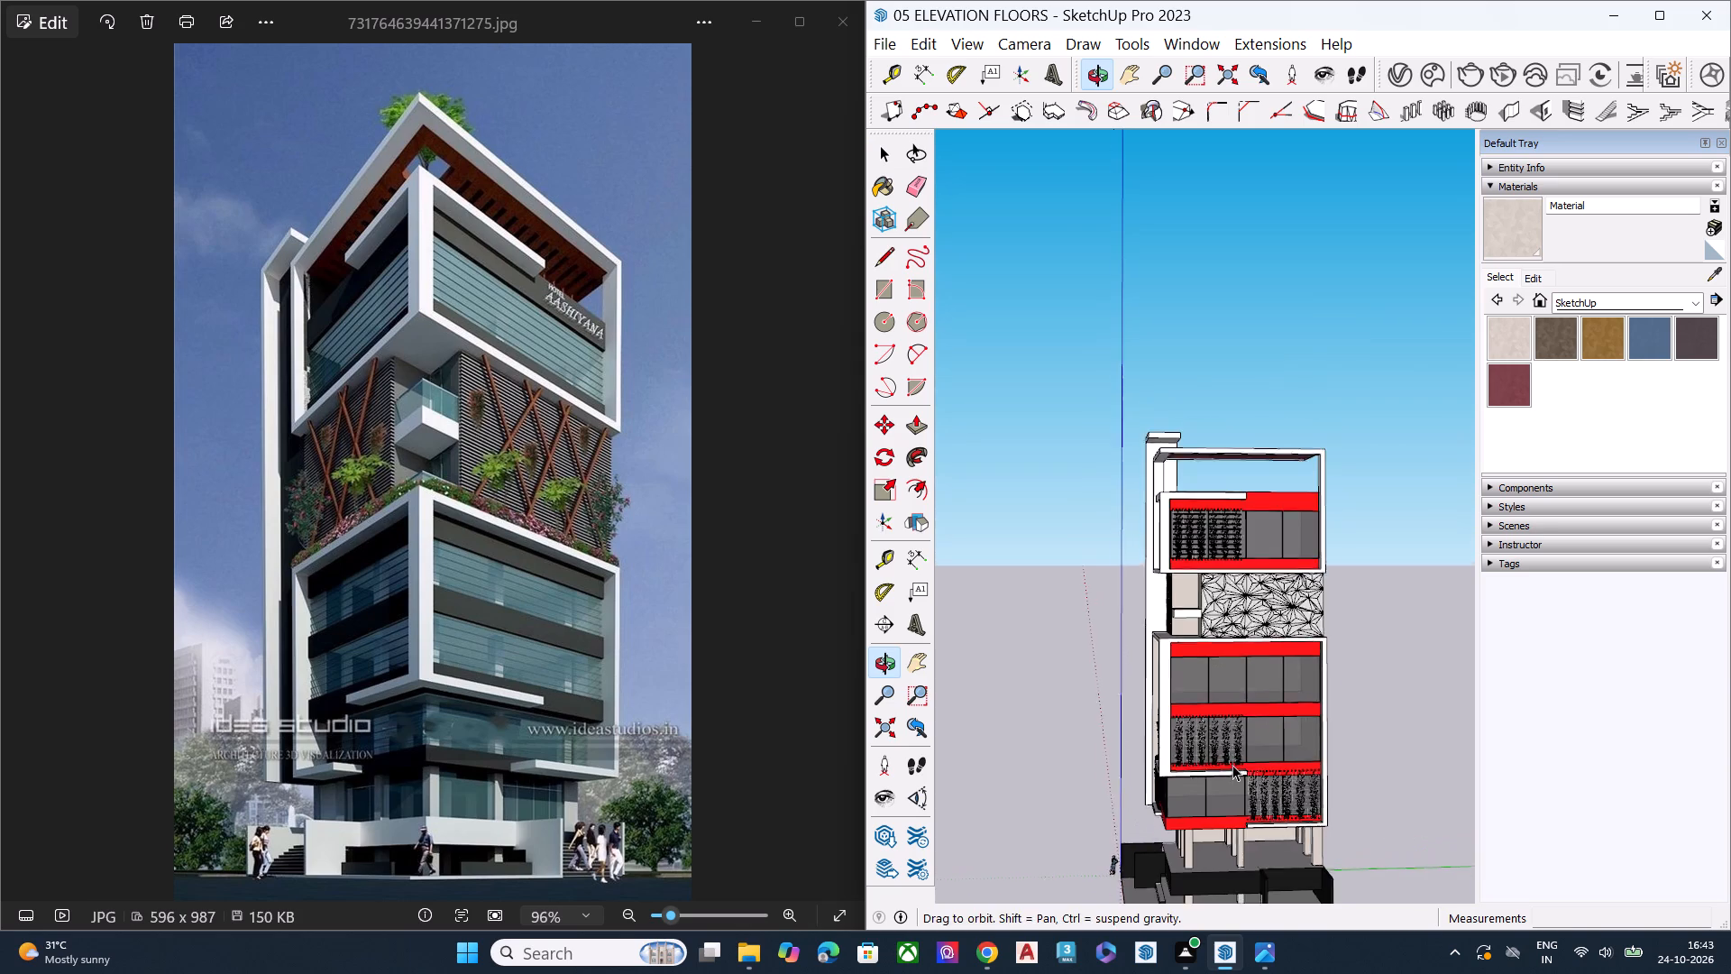
pyautogui.scroll(14, 1232, 765)
pyautogui.click(1226, 726)
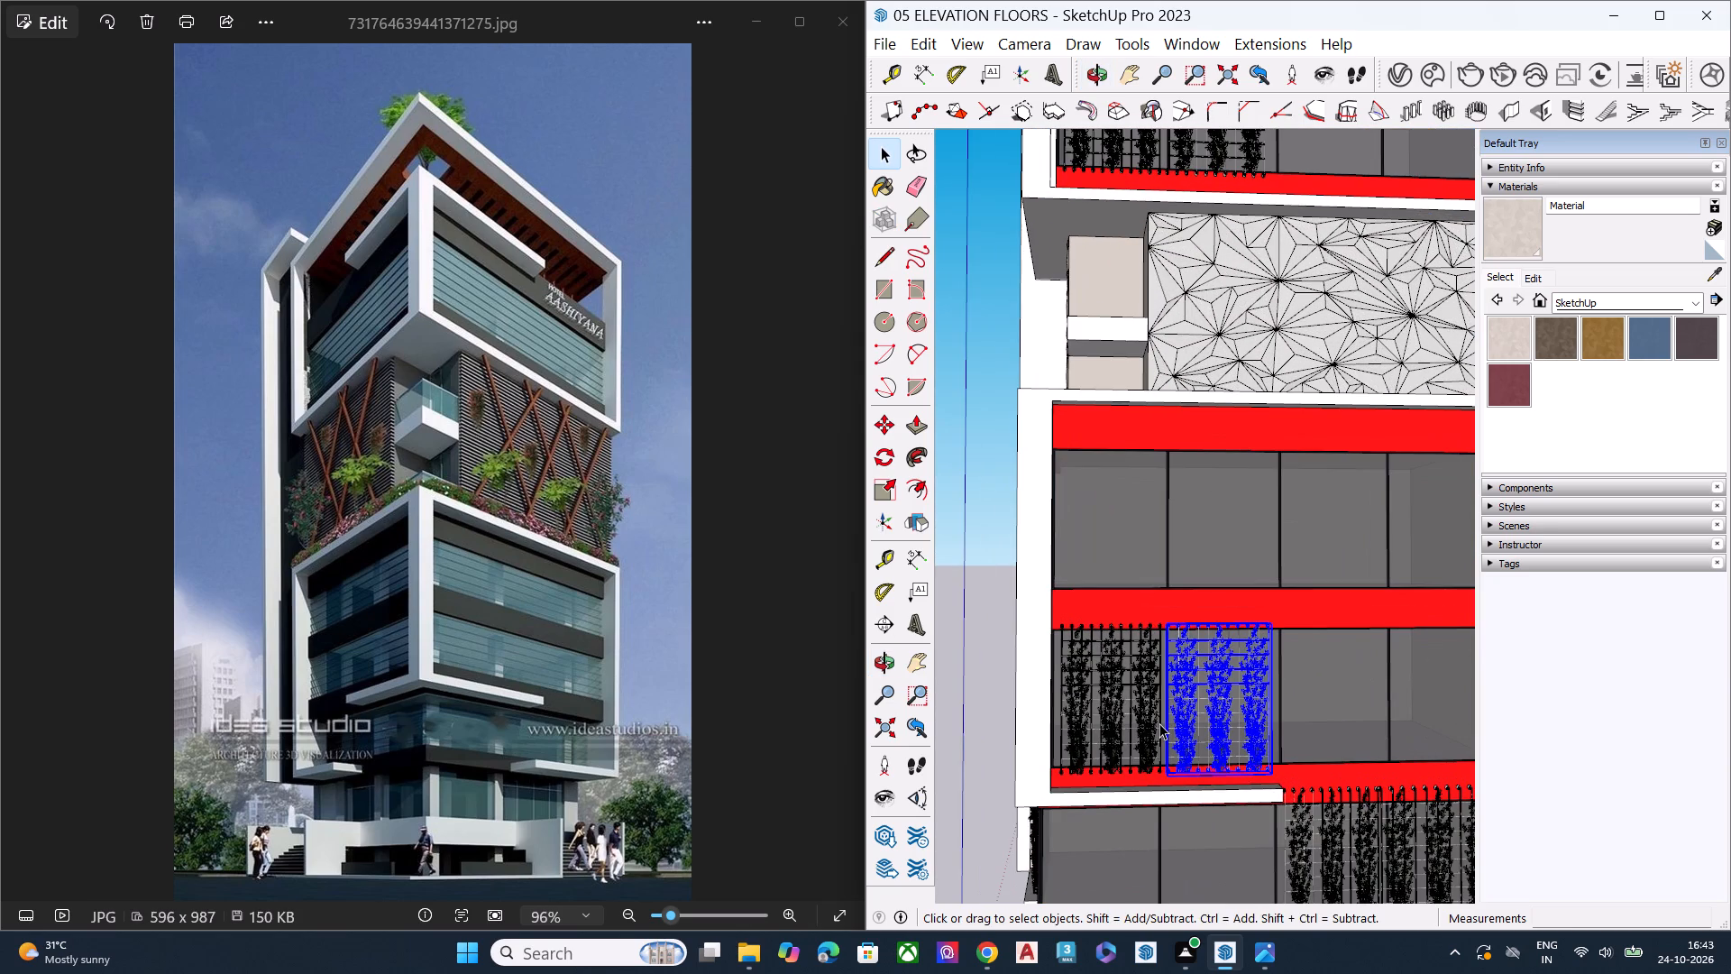
pyautogui.keyDown('ctrl'); pyautogui.click(1155, 723); pyautogui.keyUp('ctrl')
pyautogui.press('m')
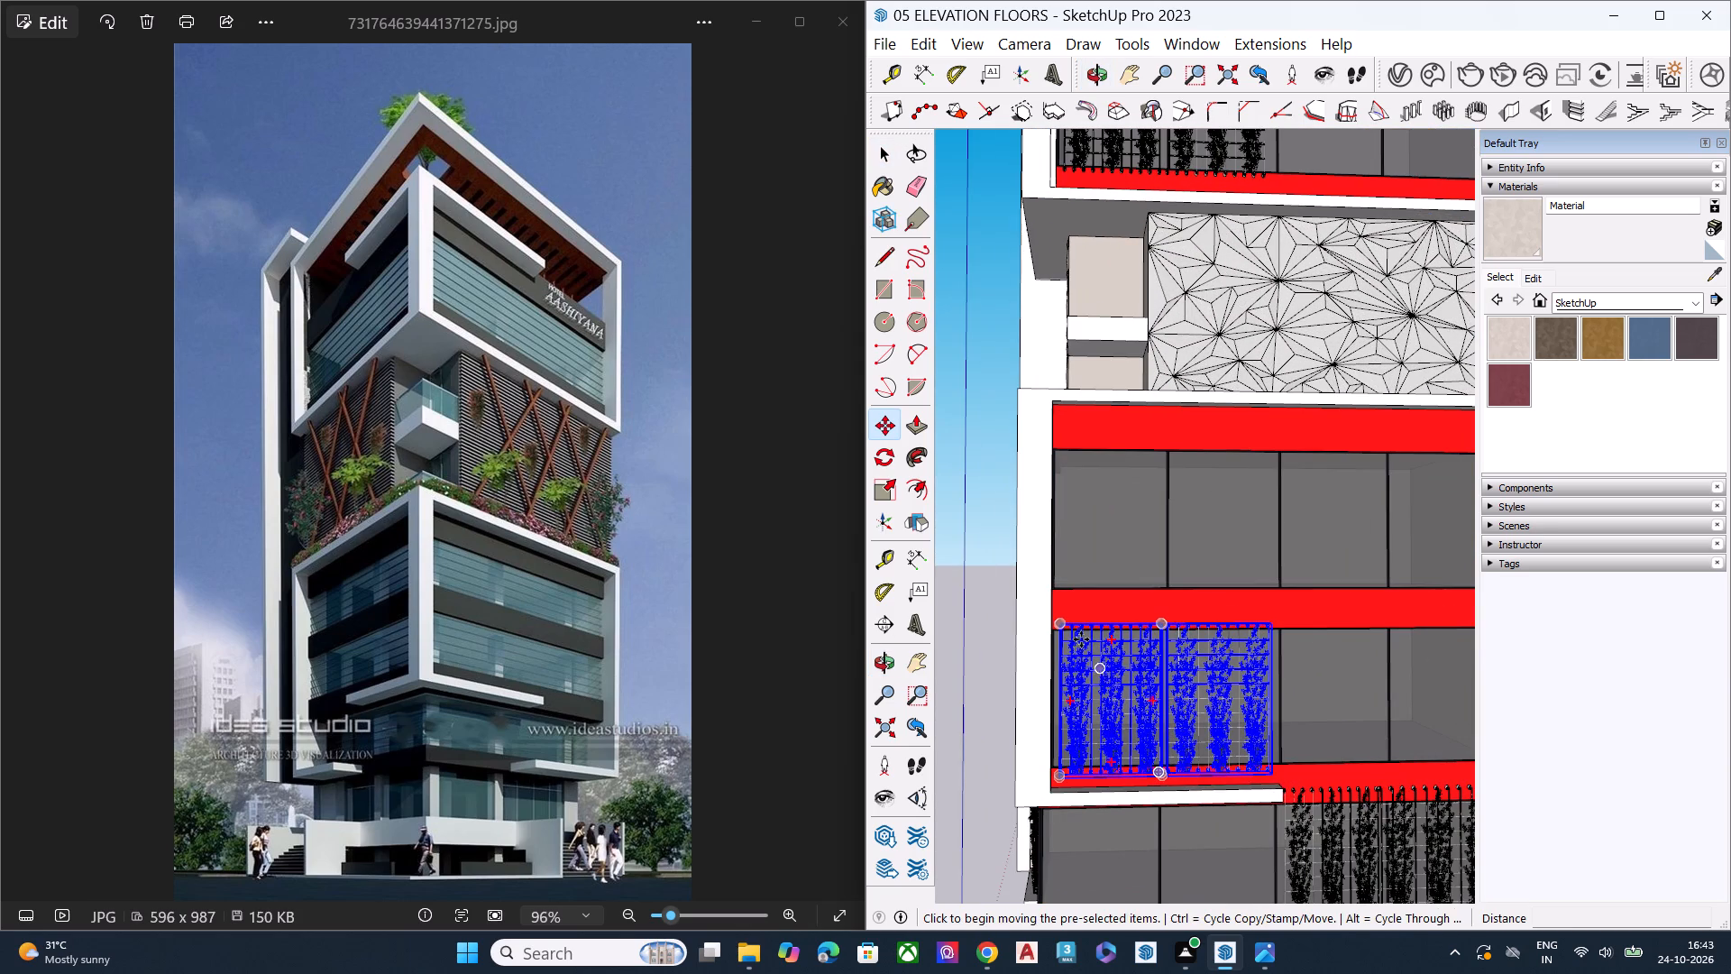
pyautogui.scroll(8, 1081, 638)
pyautogui.moveTo(1120, 623); pyautogui.dragTo(1099, 800, button='middle')
pyautogui.scroll(11, 1058, 664)
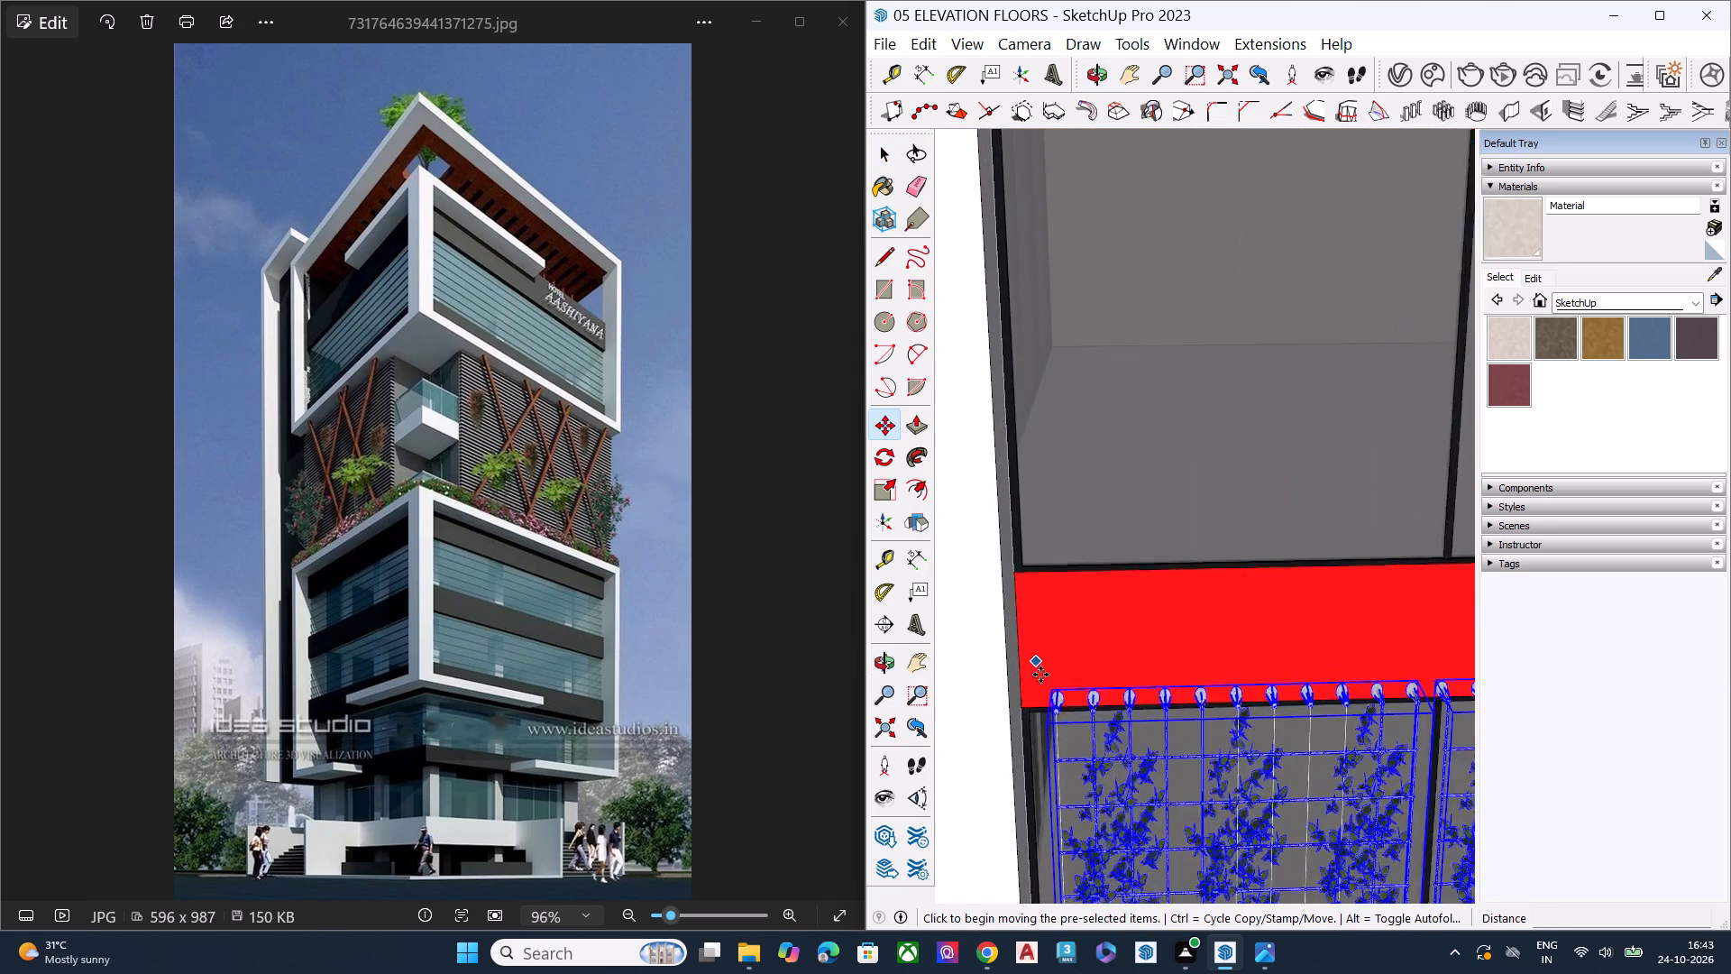
pyautogui.scroll(4, 1040, 675)
pyautogui.click(1062, 701)
pyautogui.click(1118, 700)
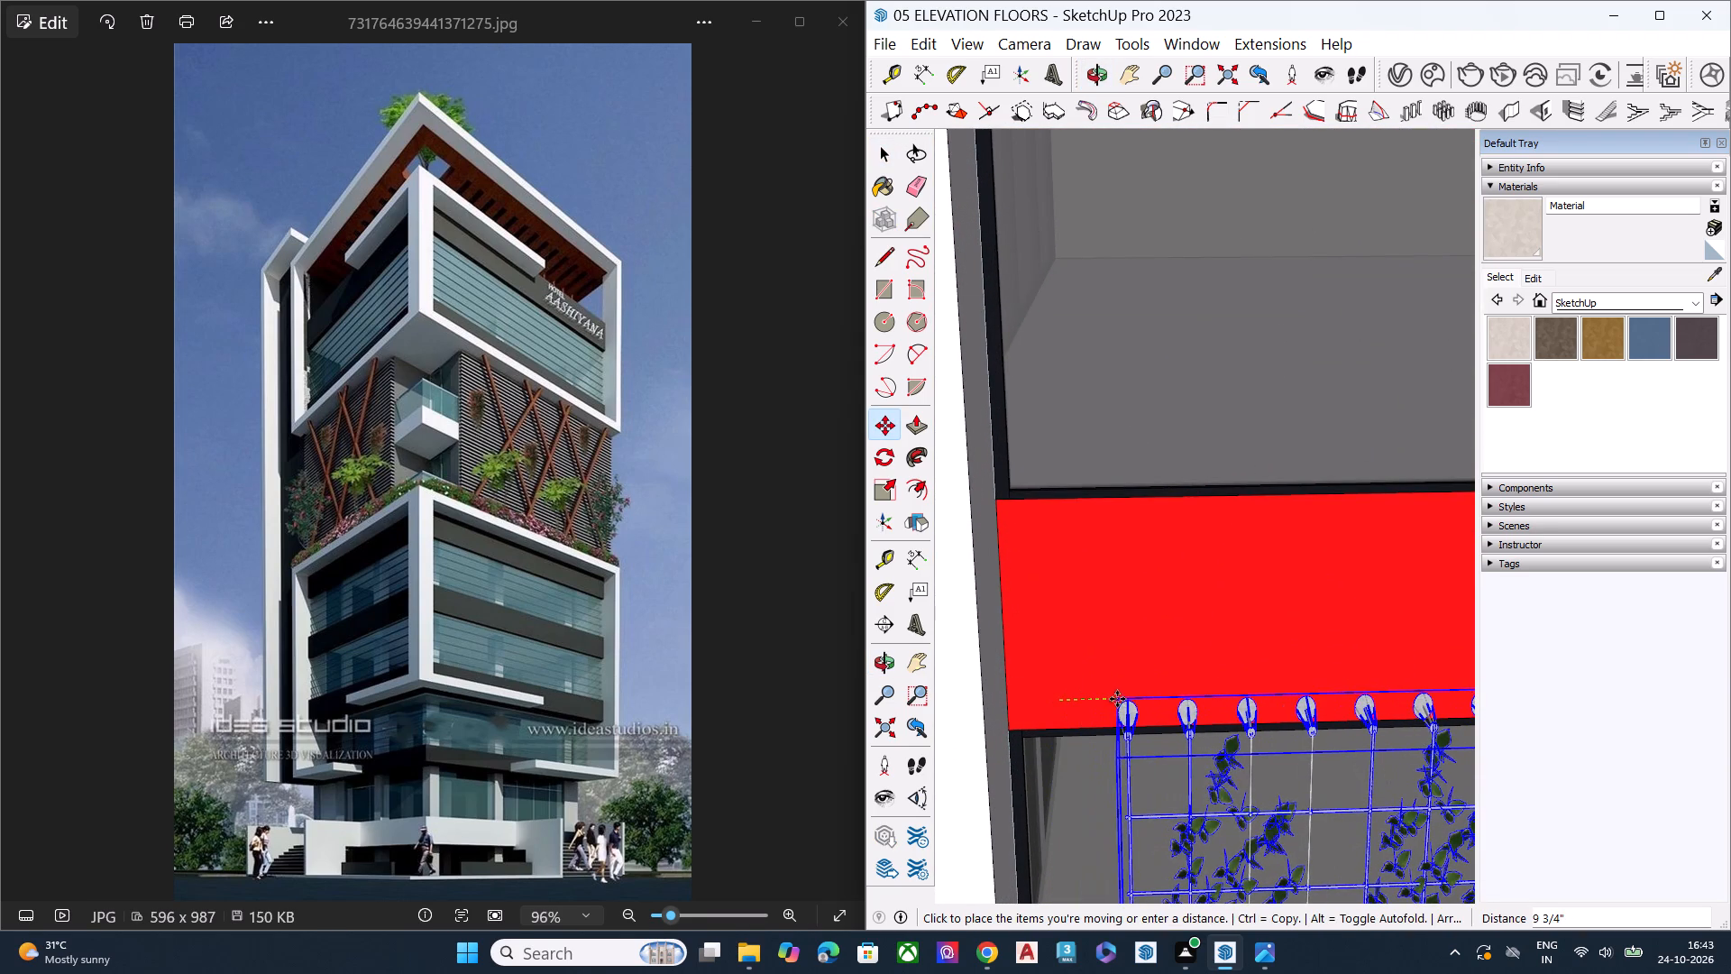
pyautogui.press('space')
# Shift the second-floor plant pair about 8 3/8" back along the façade toward the corner column.
pyautogui.scroll(-17, 1110, 620)
pyautogui.scroll(-9, 1102, 619)
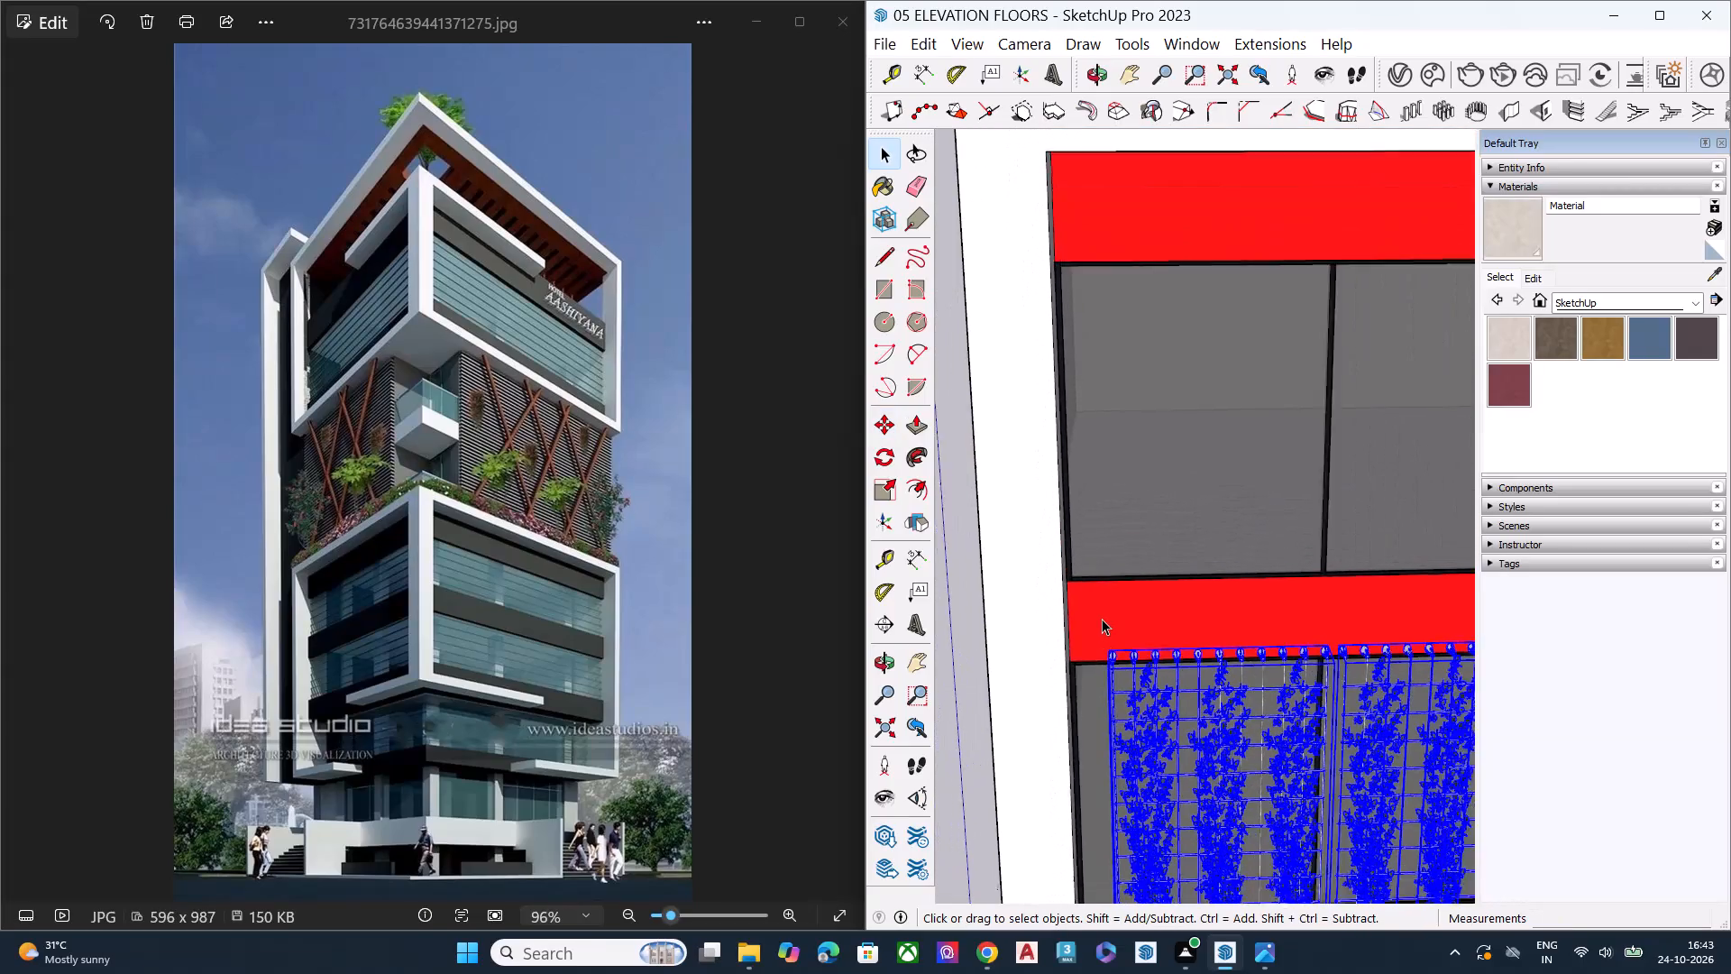
pyautogui.scroll(-16, 1100, 620)
pyautogui.scroll(6, 1232, 722)
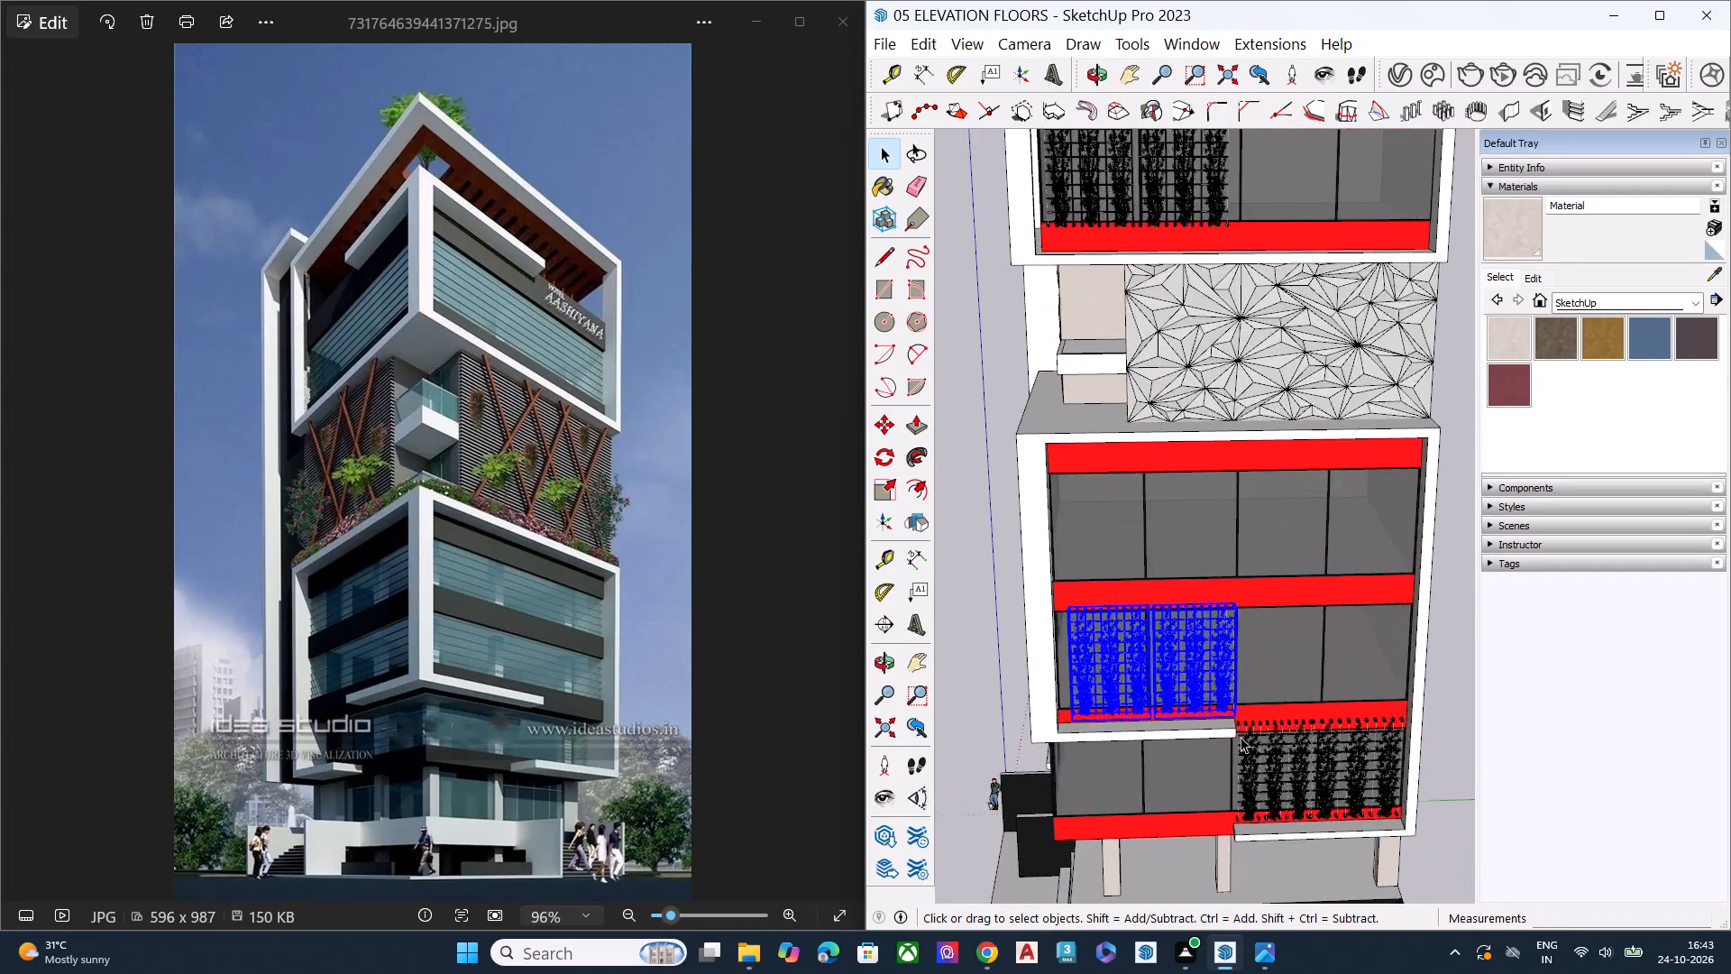
pyautogui.scroll(16, 1241, 737)
pyautogui.moveTo(1219, 661); pyautogui.dragTo(1108, 670, button='middle')
pyautogui.scroll(3, 1108, 670)
pyautogui.scroll(-2, 1144, 653)
pyautogui.scroll(4, 1144, 653)
pyautogui.press('m')
pyautogui.click(1164, 646)
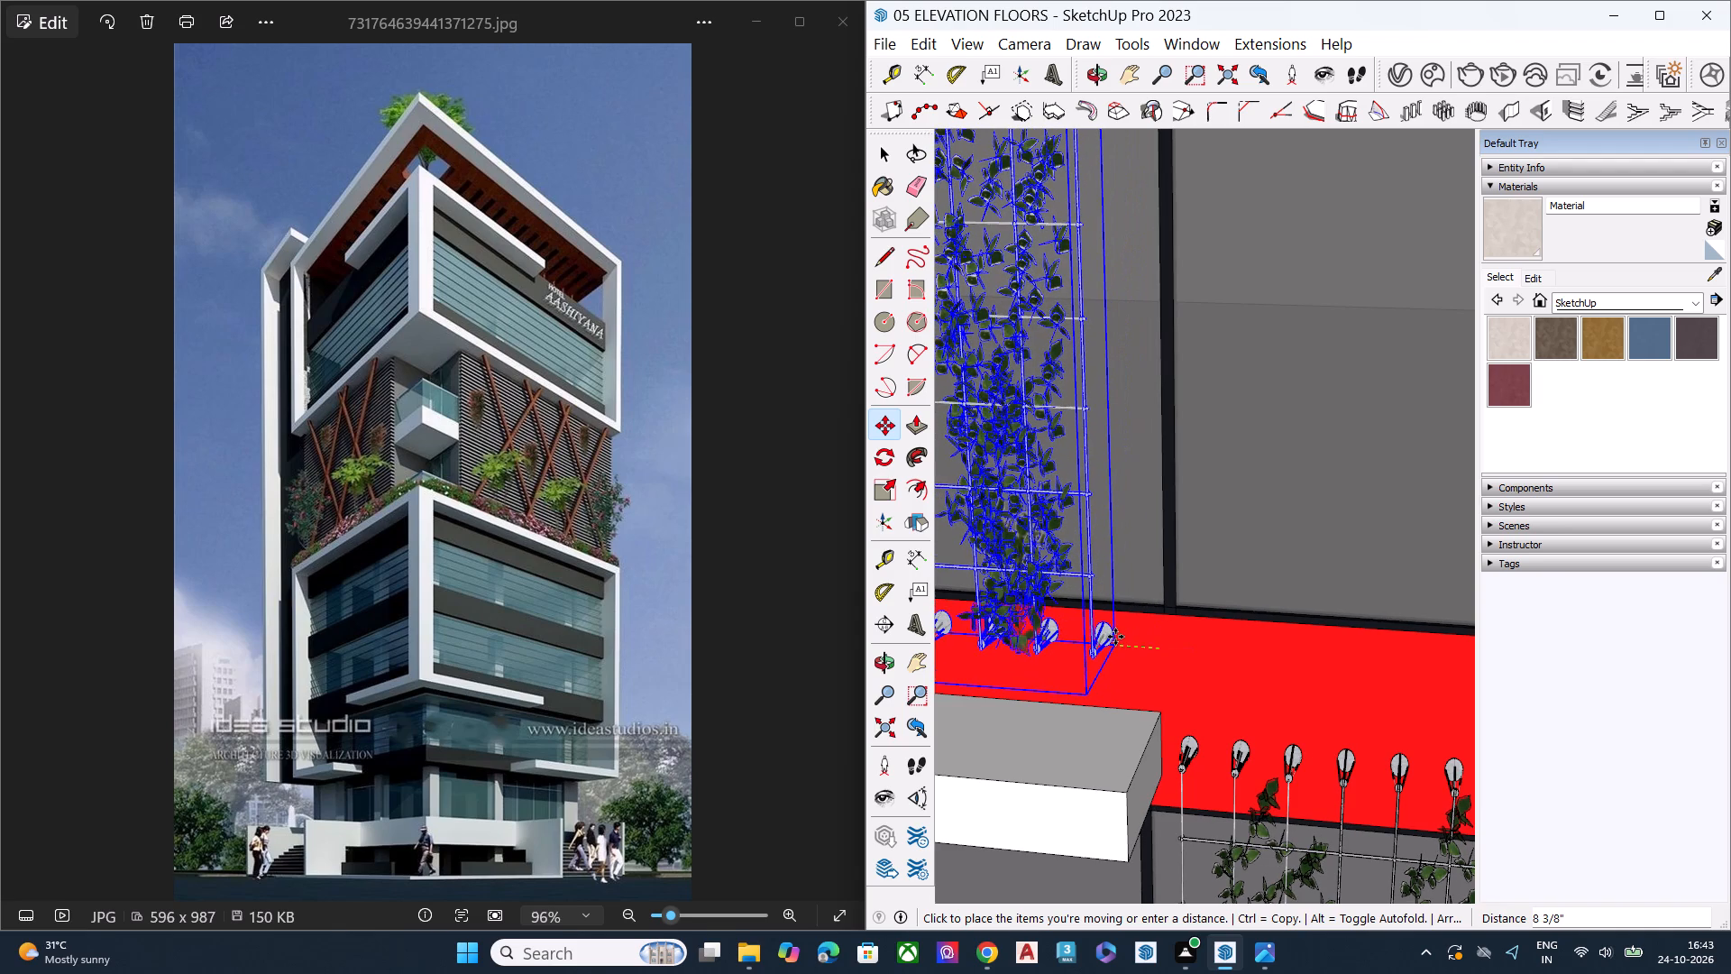
pyautogui.click(1115, 637)
pyautogui.press('space')
# Stretch both second-floor plants upward by about 1.01 so their upper mounts sit on the red band.
pyautogui.scroll(-8, 1164, 657)
pyautogui.scroll(1, 1189, 670)
pyautogui.scroll(-5, 1189, 670)
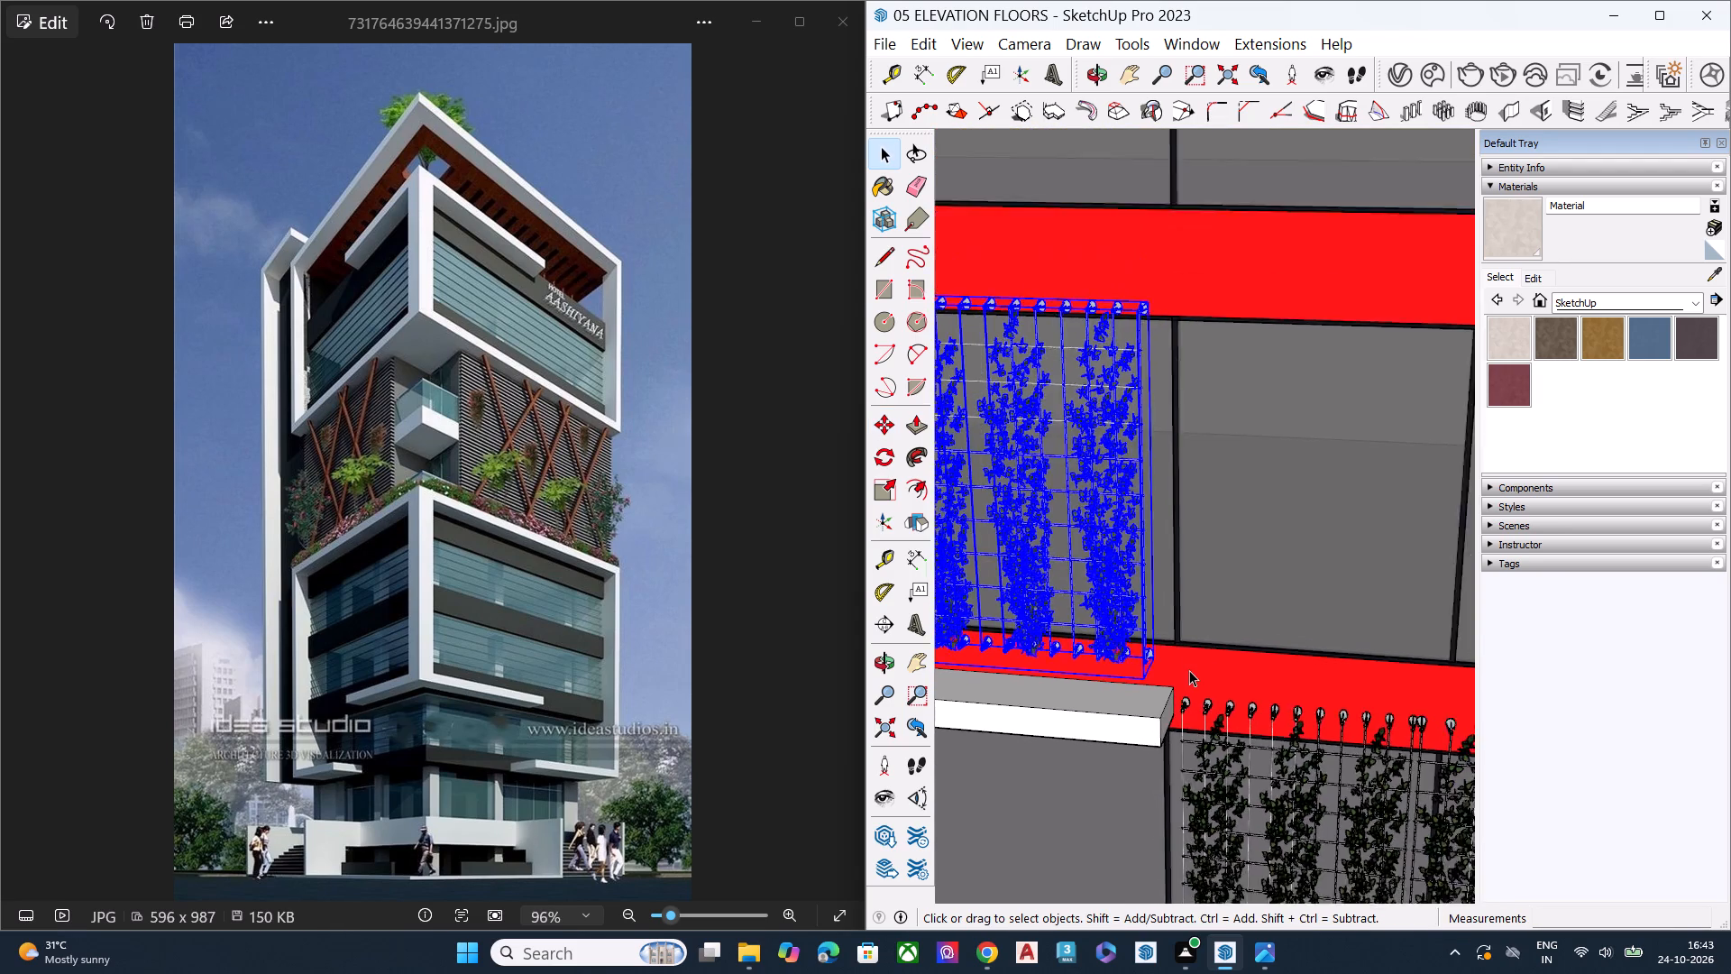
pyautogui.scroll(-3, 1189, 670)
pyautogui.moveTo(1186, 672); pyautogui.dragTo(1300, 569, button='middle')
pyautogui.scroll(-6, 1302, 567)
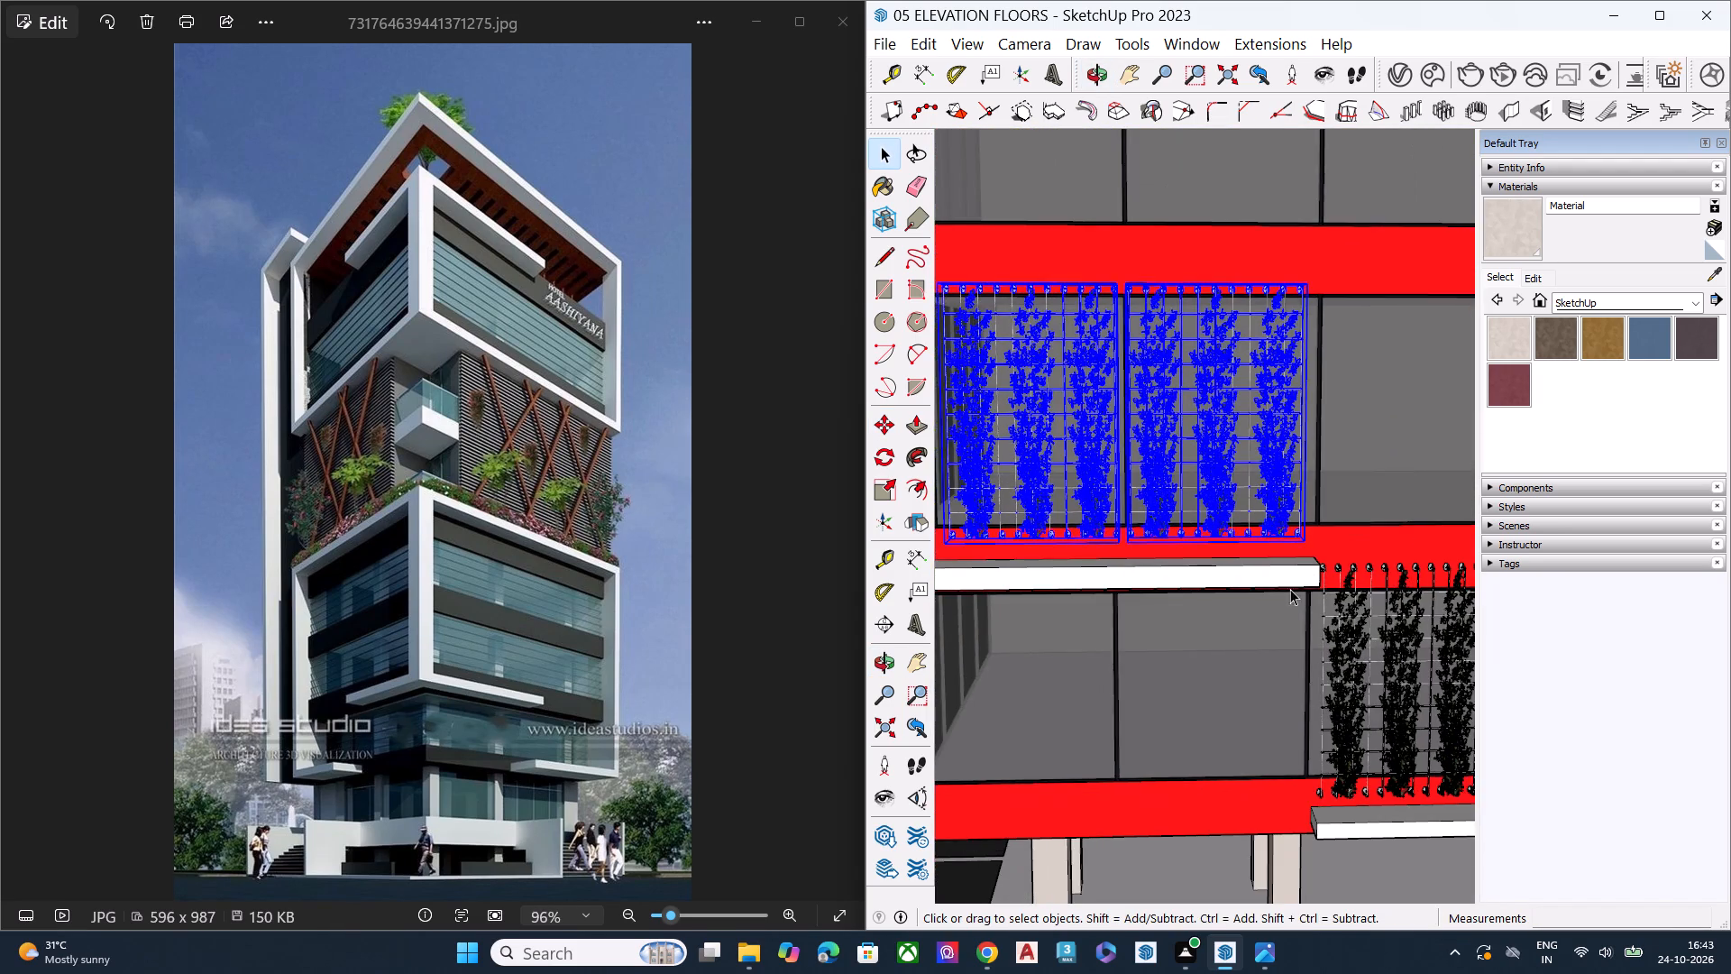
pyautogui.scroll(-7, 1290, 589)
pyautogui.press('s')
pyautogui.scroll(6, 1218, 413)
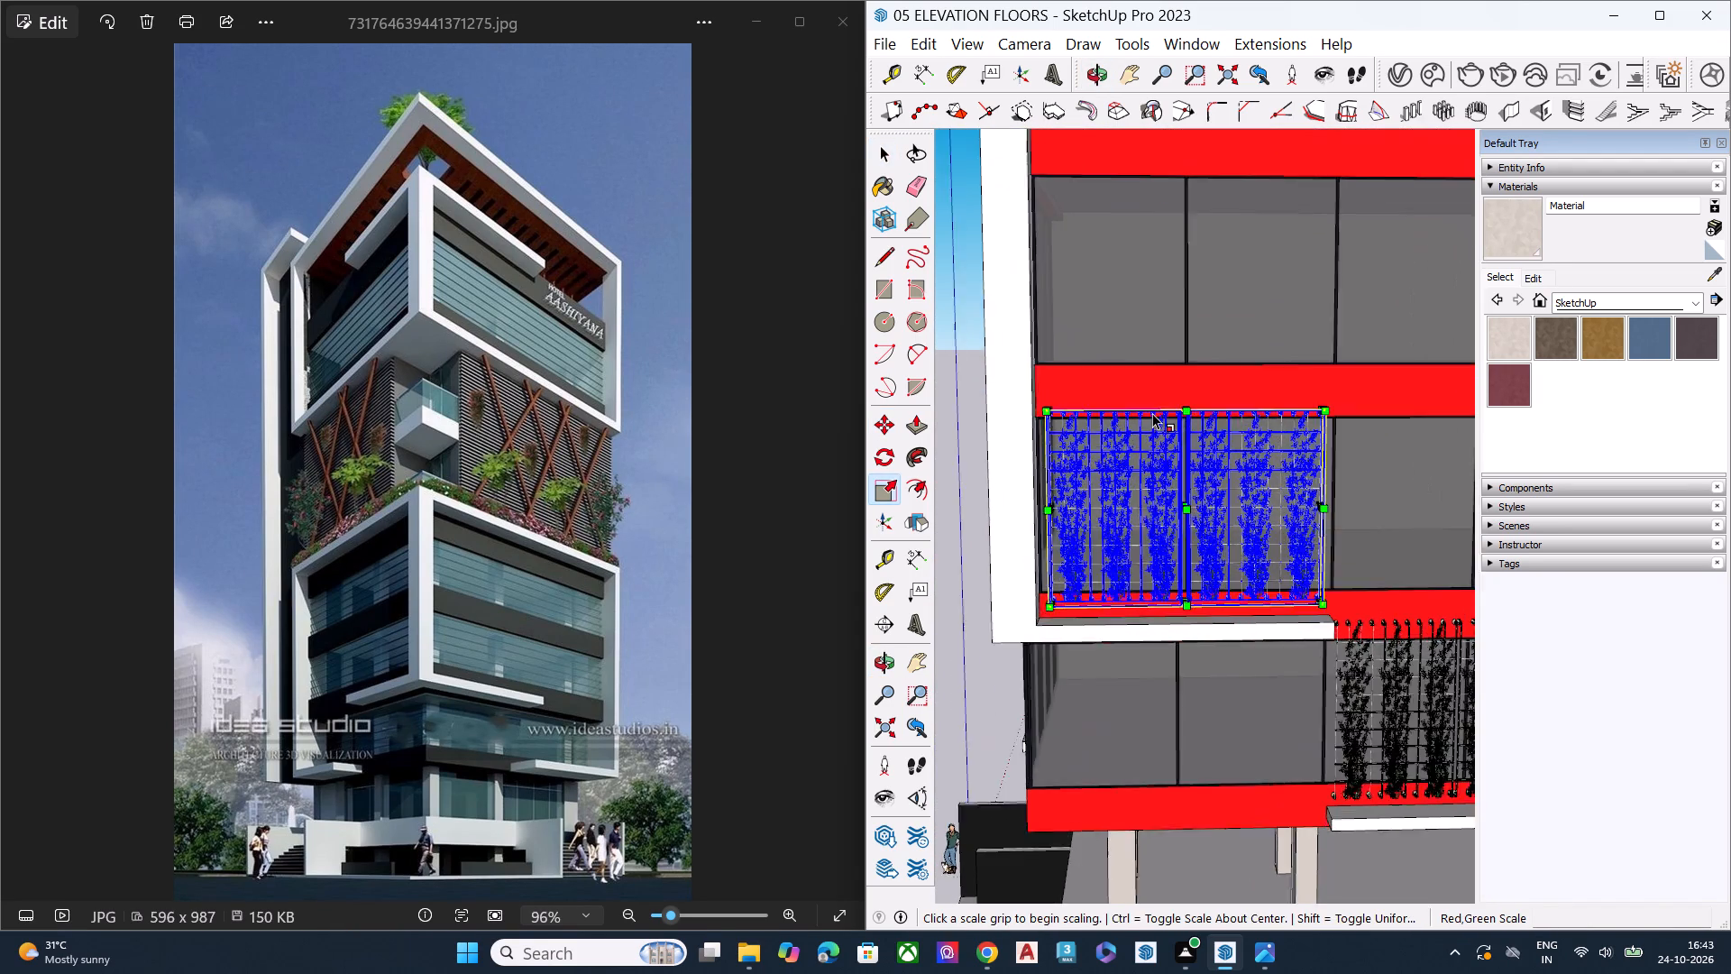
pyautogui.scroll(3, 1152, 413)
pyautogui.moveTo(1199, 414); pyautogui.dragTo(1125, 562, button='middle')
pyautogui.scroll(8, 1148, 485)
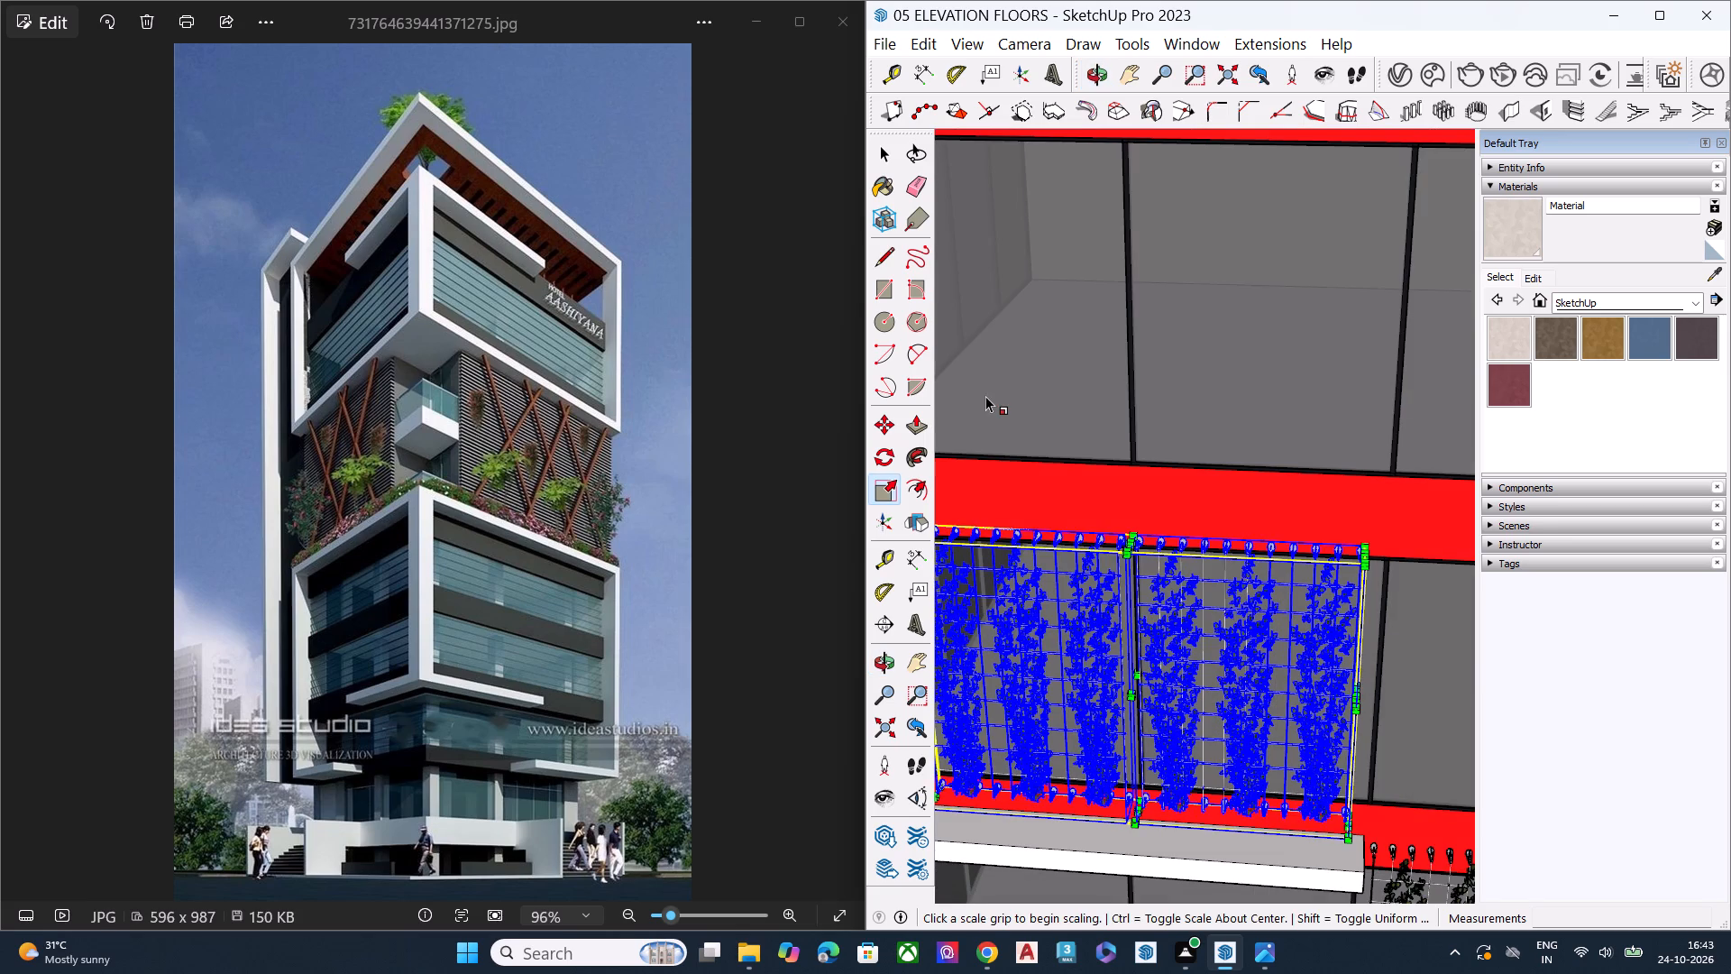
pyautogui.scroll(18, 1141, 519)
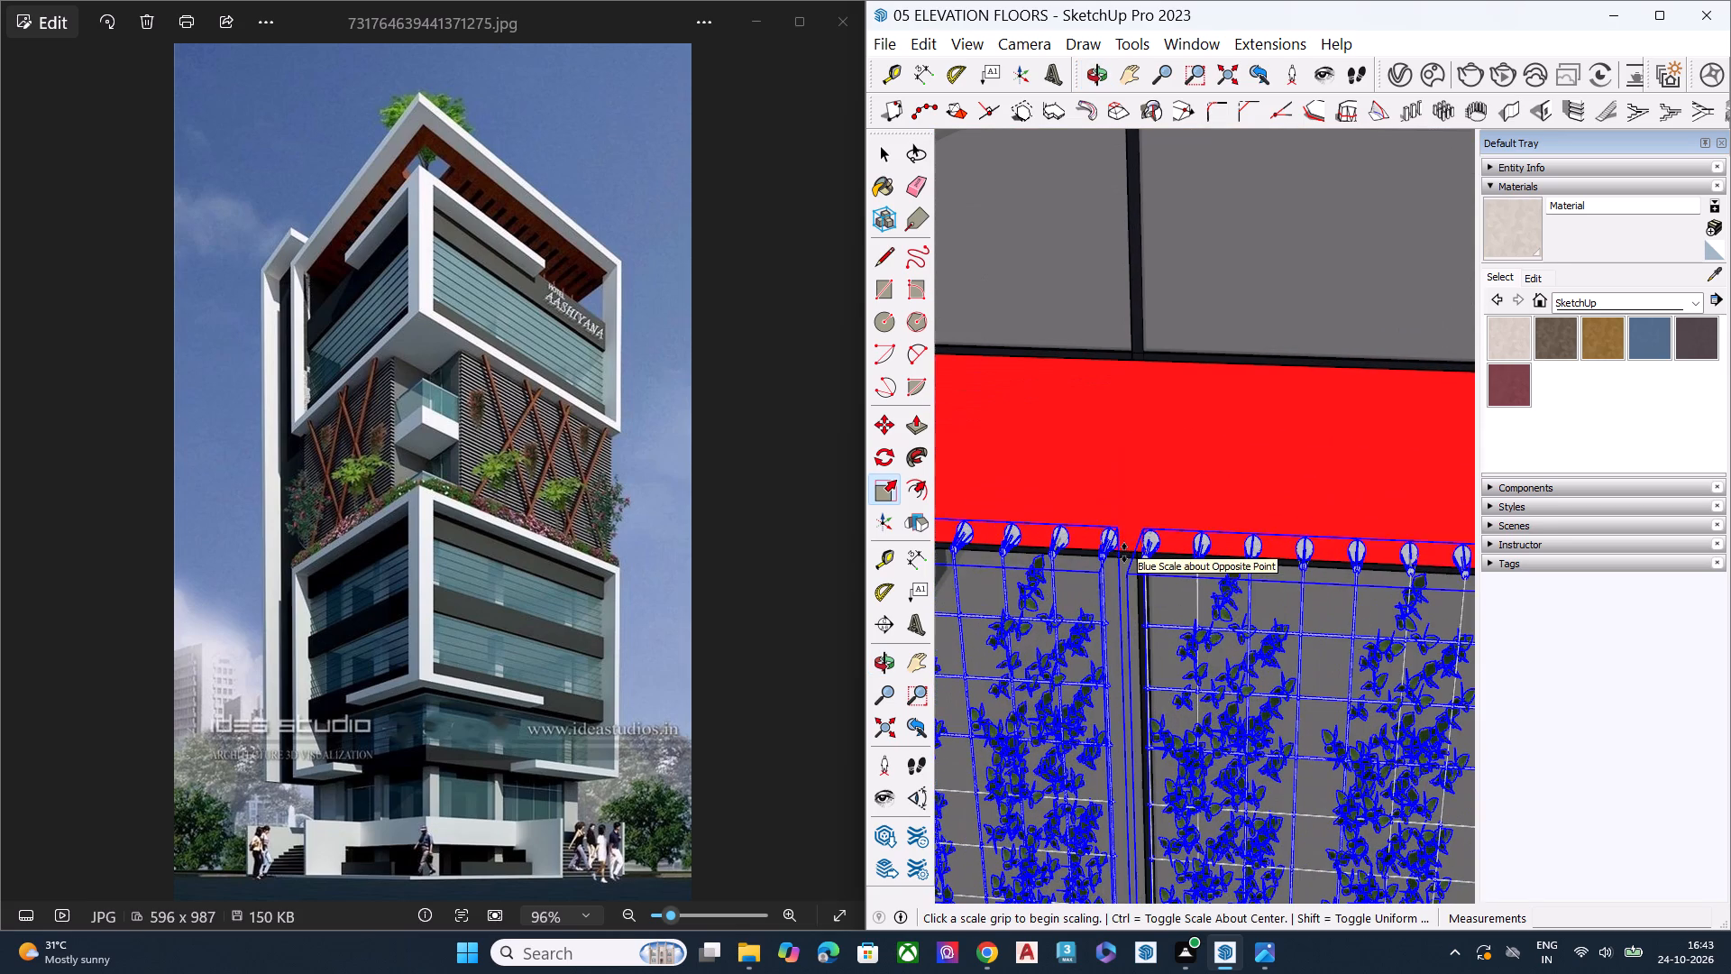
pyautogui.click(1129, 552)
pyautogui.click(1131, 541)
pyautogui.press('space')
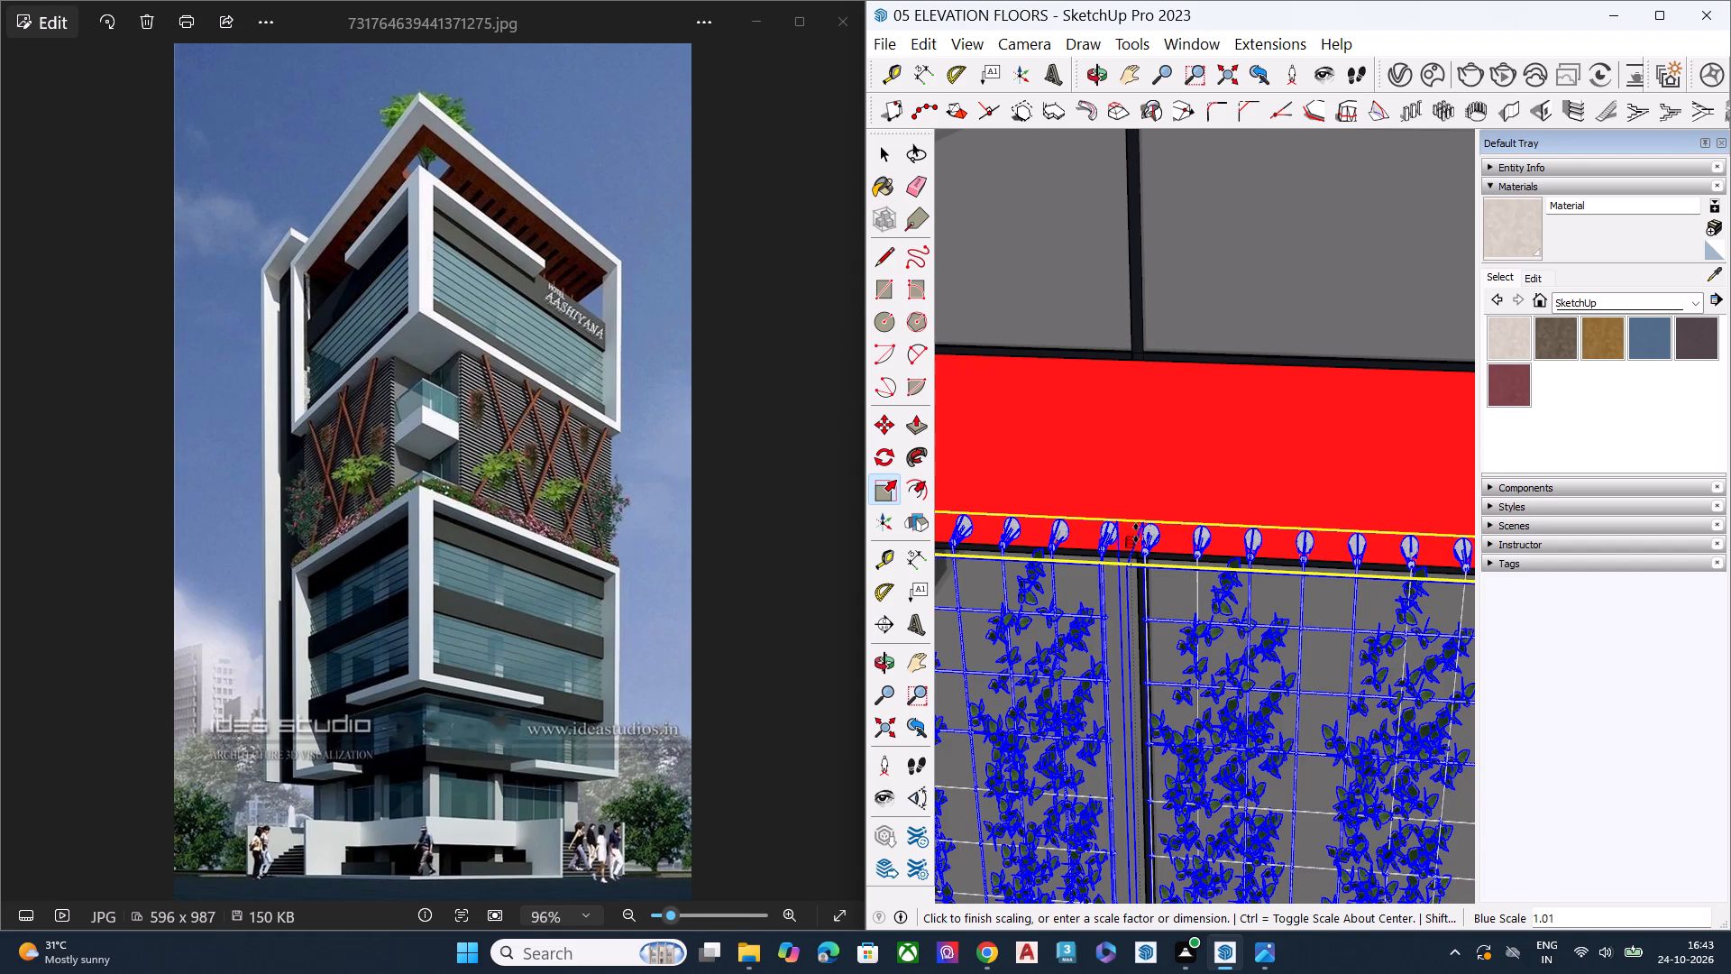
pyautogui.scroll(-7, 1159, 514)
pyautogui.scroll(-20, 1159, 514)
pyautogui.scroll(-2, 1159, 514)
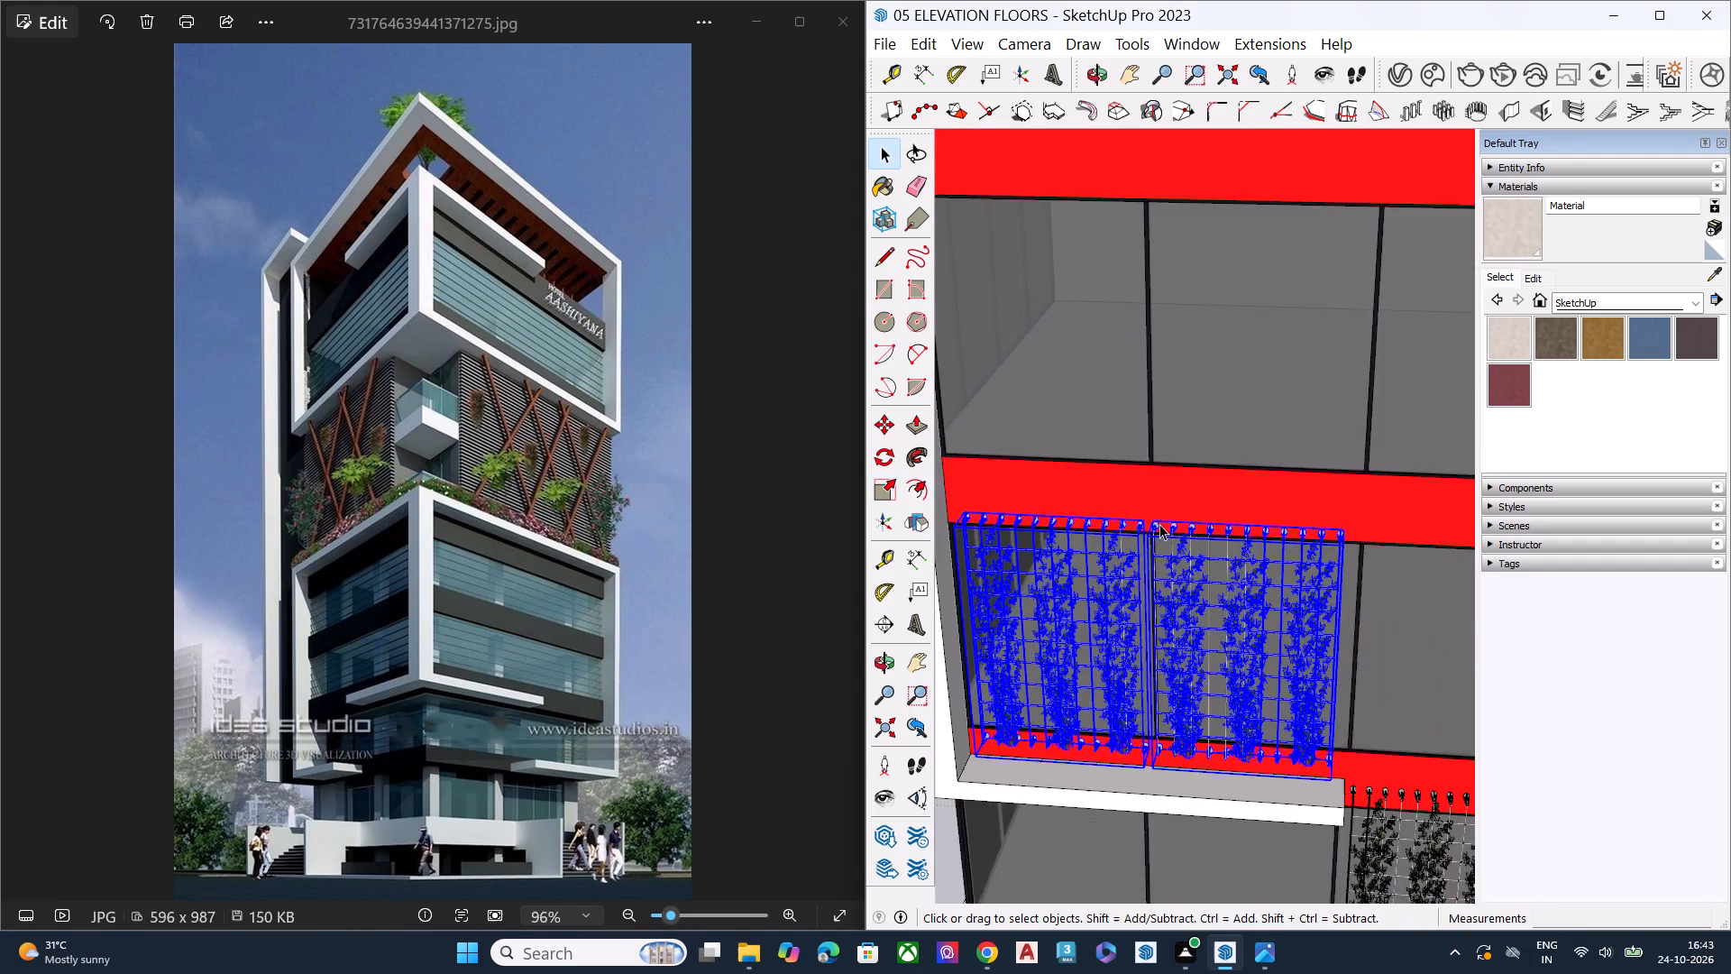
pyautogui.scroll(-10, 1159, 524)
pyautogui.click(974, 721)
# Examine the second-floor plants on both sides of the corner column, comparing how their mounts meet the red bands.
pyautogui.moveTo(1114, 730); pyautogui.dragTo(1314, 570, button='middle')
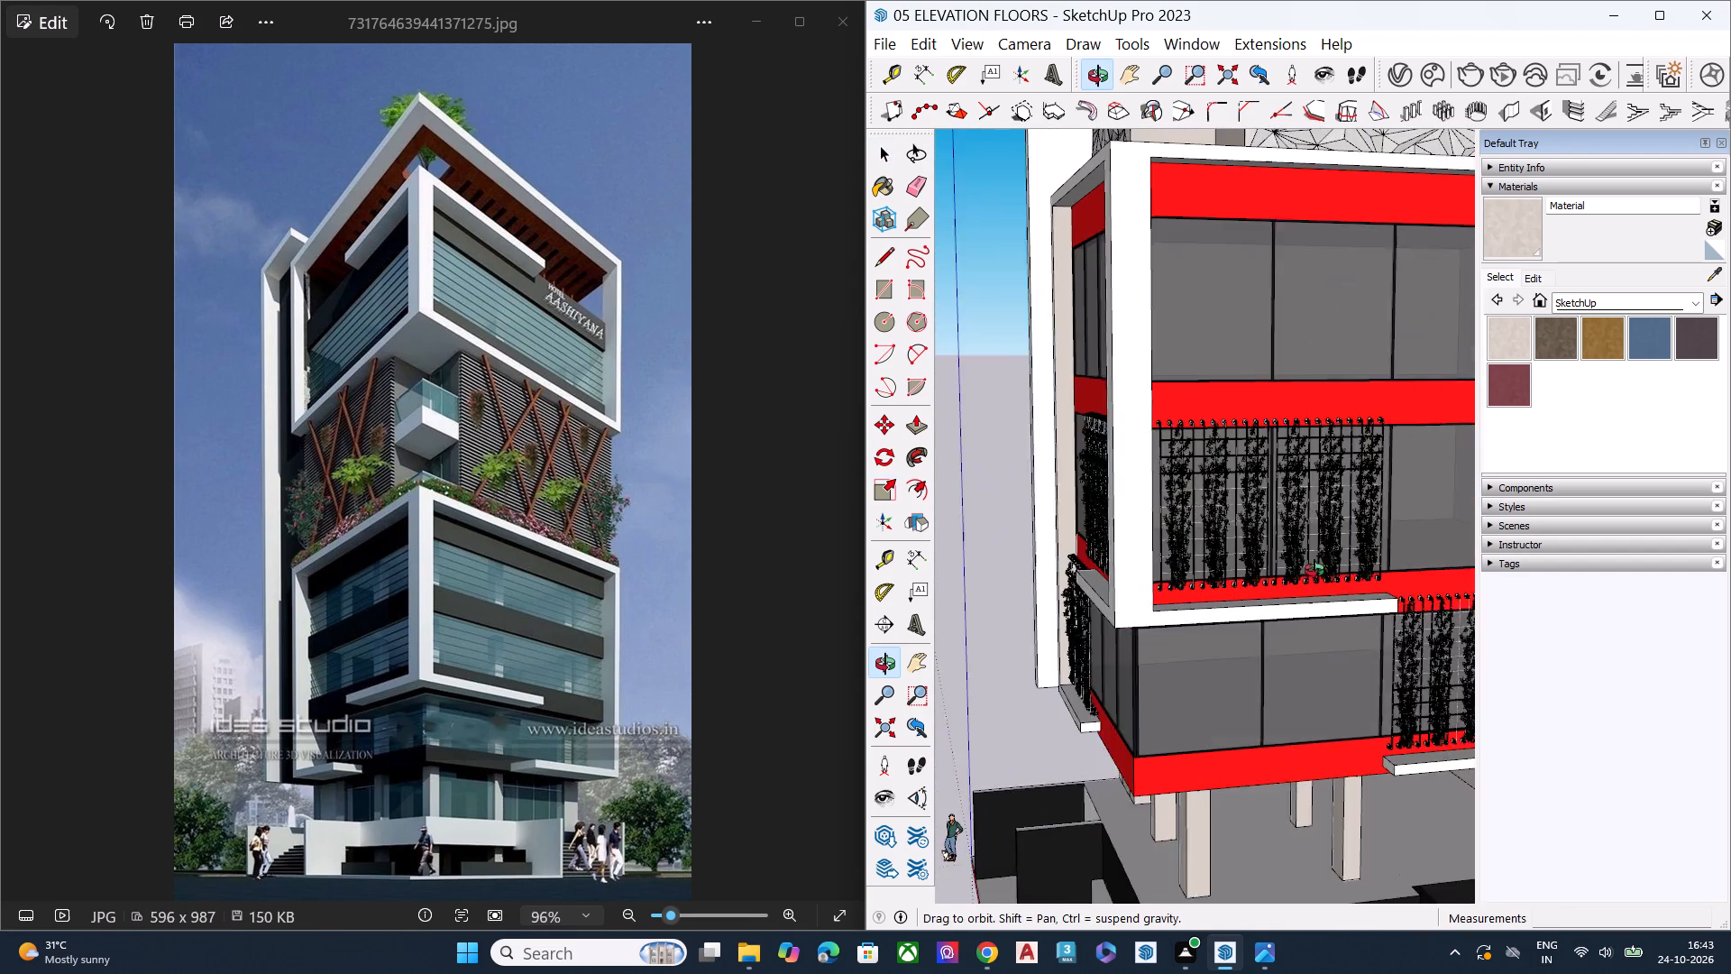
pyautogui.moveTo(1314, 570); pyautogui.dragTo(1320, 566, button='middle')
pyautogui.scroll(-3, 1063, 581)
pyautogui.scroll(1, 1061, 590)
pyautogui.scroll(-5, 1061, 592)
pyautogui.moveTo(1160, 672); pyautogui.dragTo(1476, 603, button='middle')
pyautogui.scroll(10, 1277, 565)
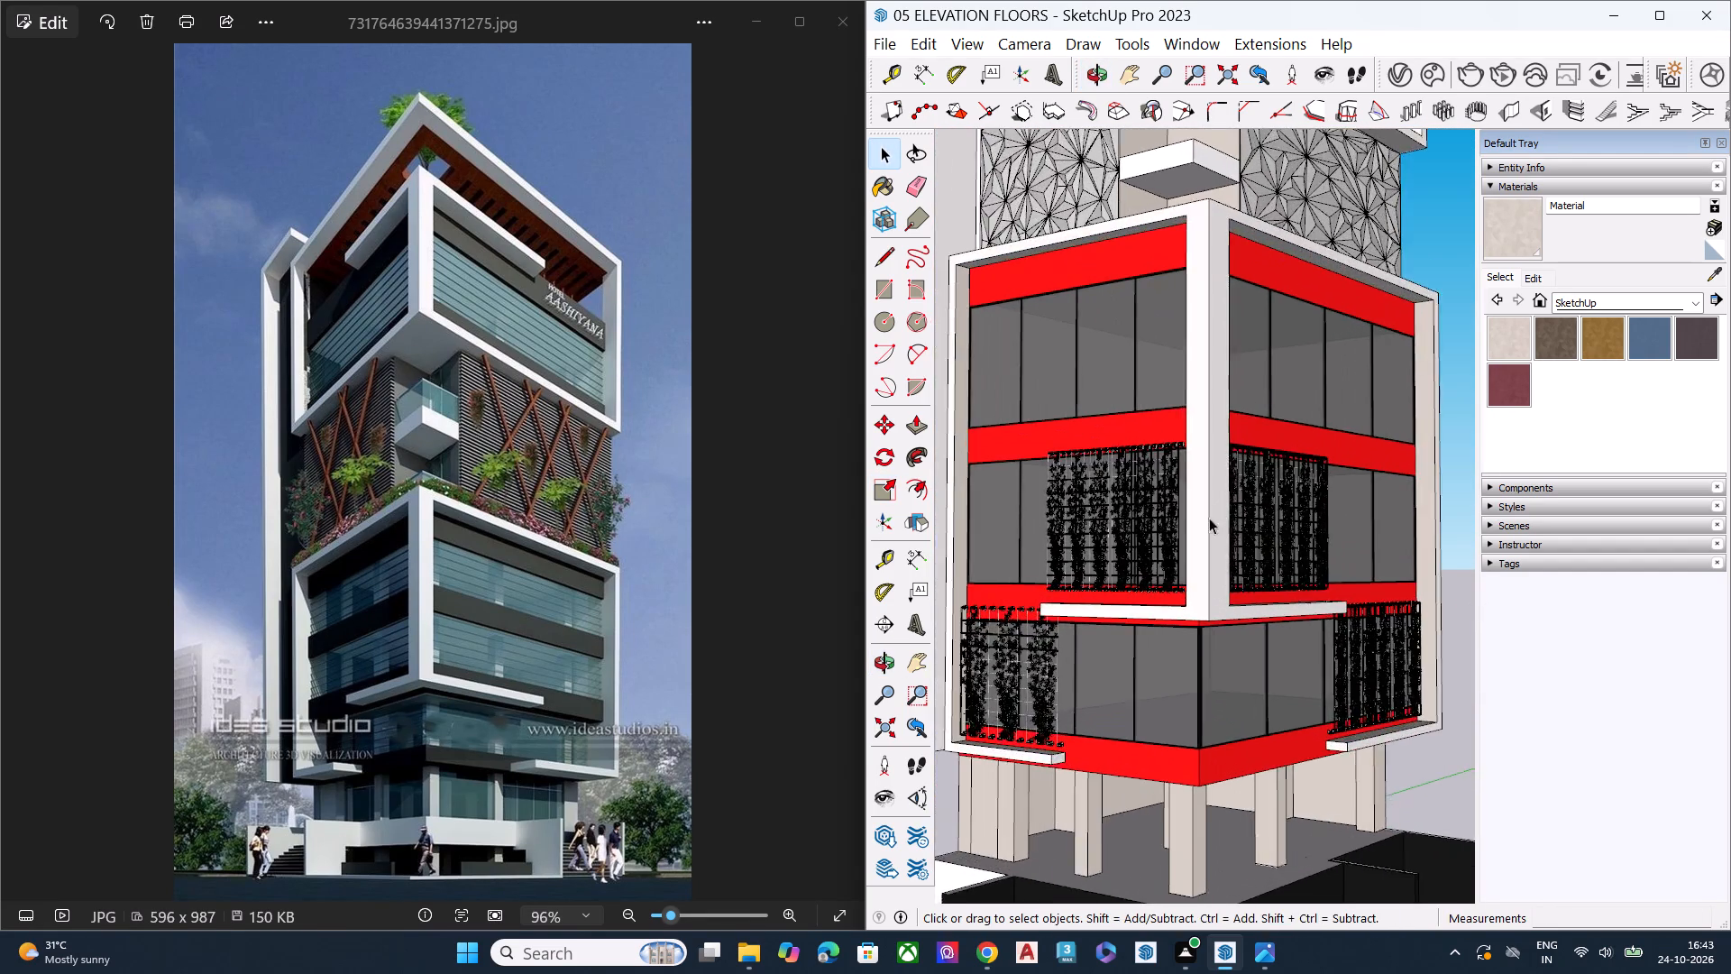
pyautogui.scroll(-1, 1131, 470)
pyautogui.scroll(1, 1130, 469)
pyautogui.scroll(-1, 1128, 466)
pyautogui.scroll(9, 1128, 466)
pyautogui.scroll(-1, 1131, 449)
pyautogui.scroll(10, 1131, 449)
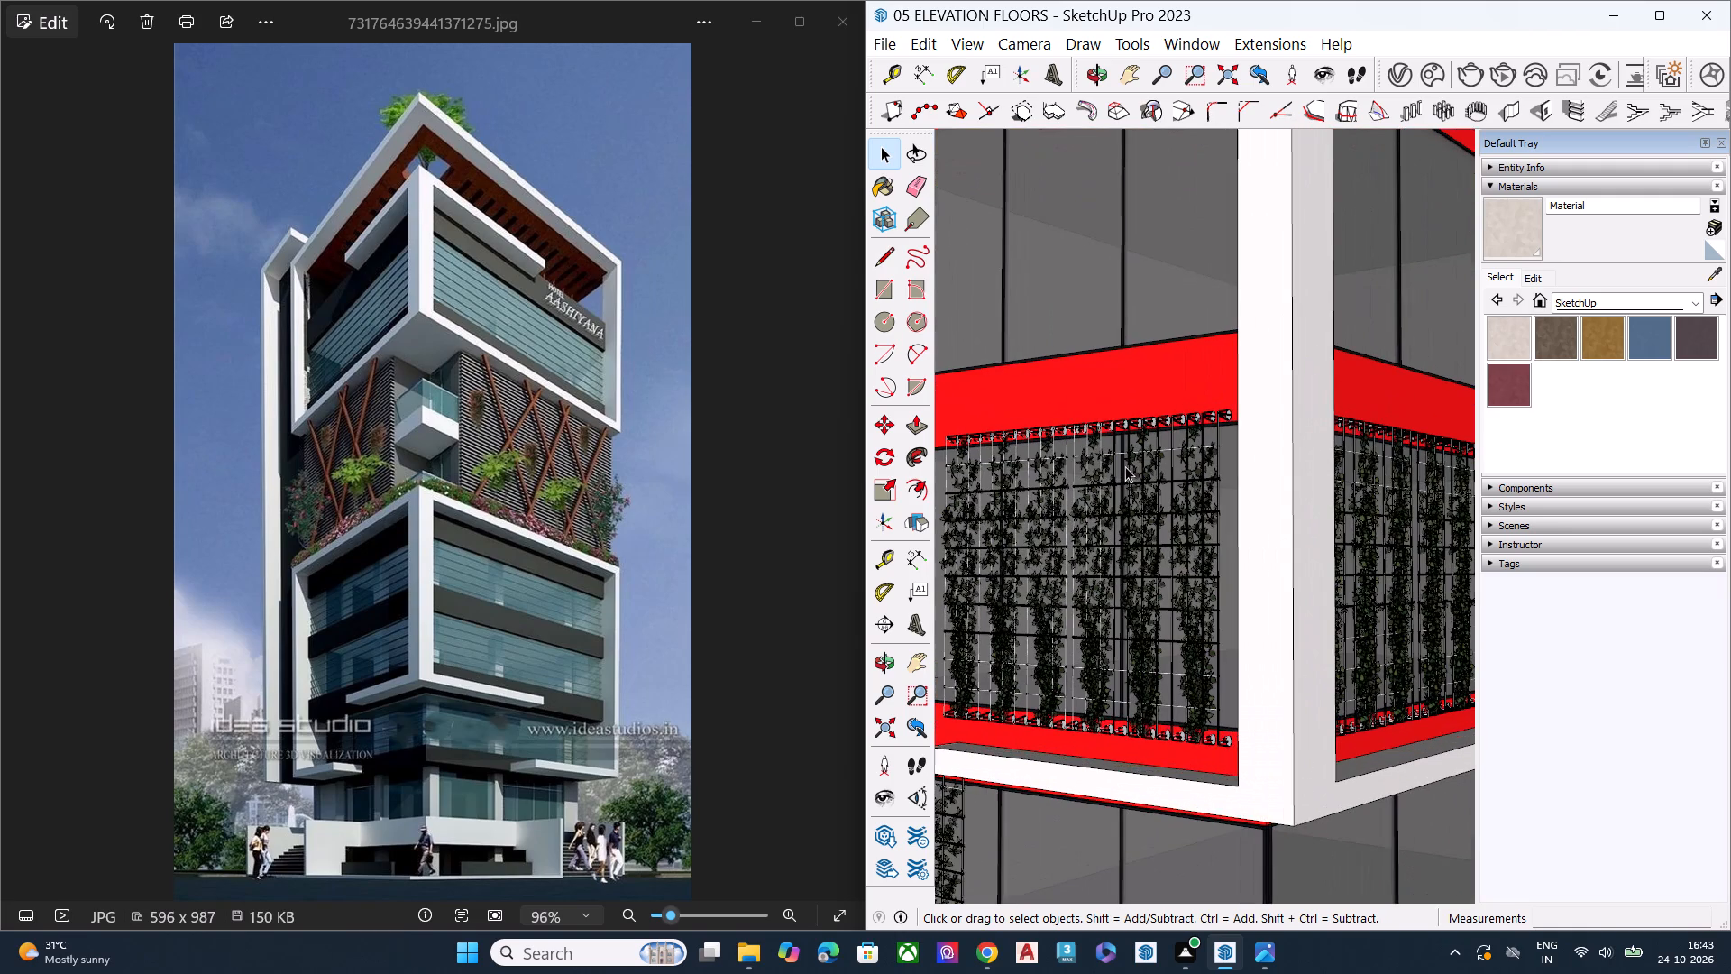
pyautogui.scroll(1, 1176, 426)
pyautogui.scroll(-2, 1177, 426)
pyautogui.scroll(4, 1177, 426)
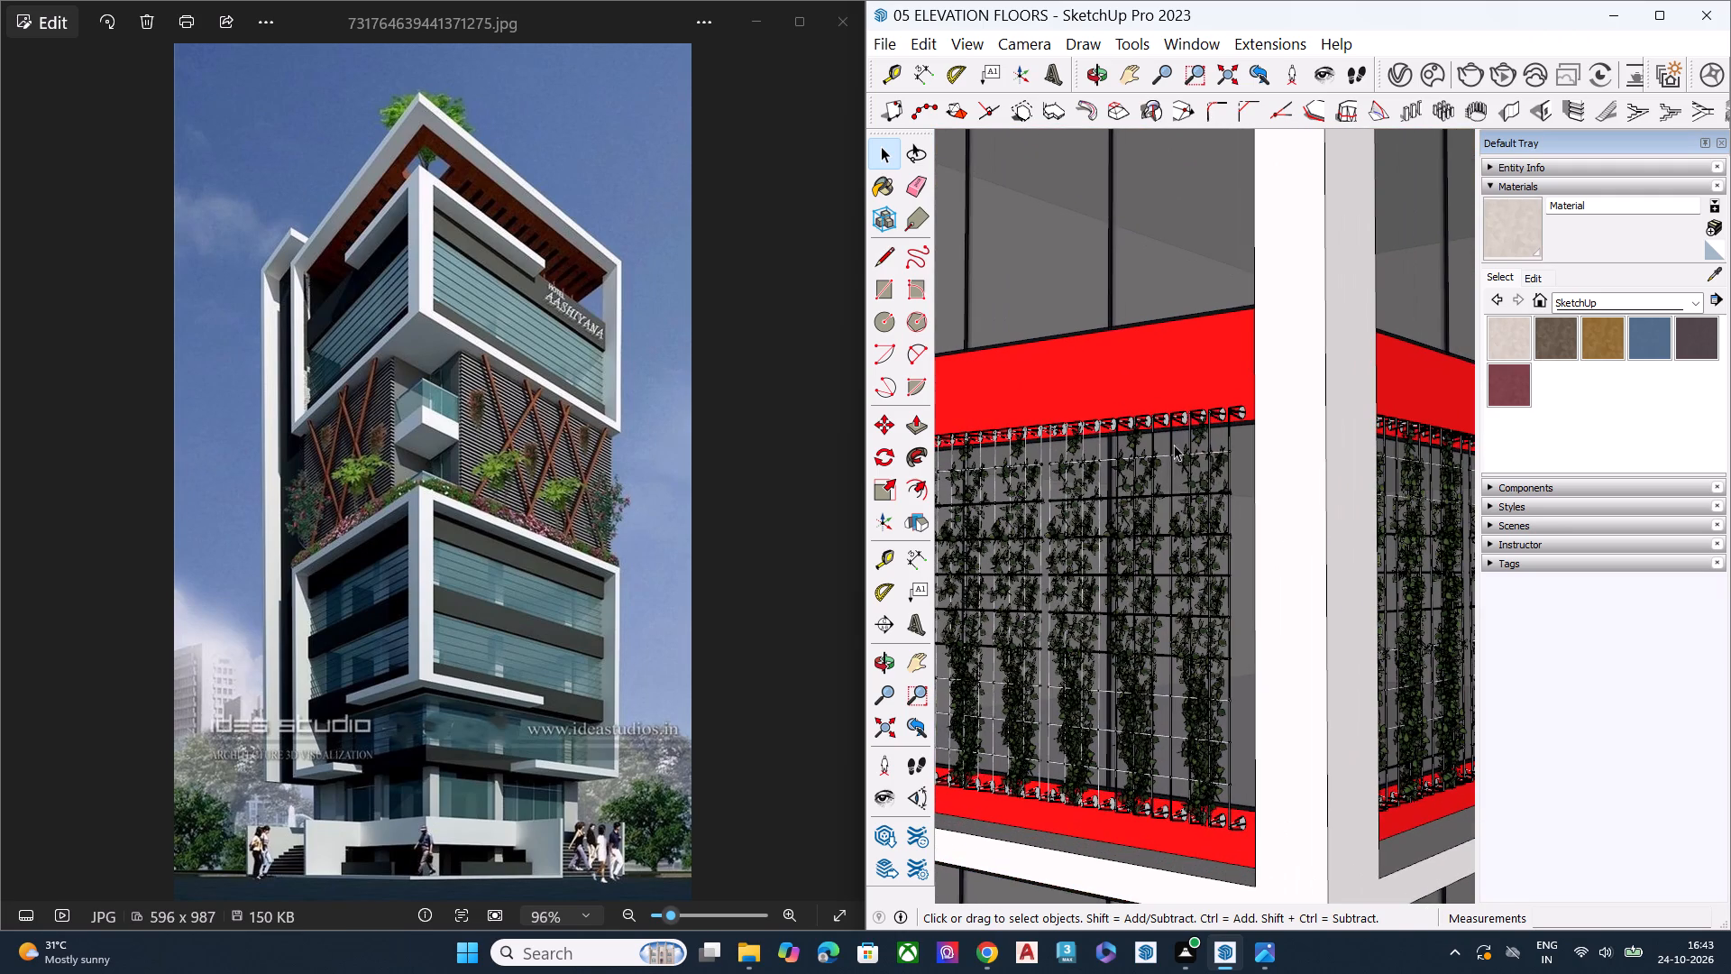
# Stretch the plant pair on the adjoining façade's second glazed floor upward by about 1.04 onto the red band.
pyautogui.click(1174, 450)
pyautogui.keyDown('ctrl'); pyautogui.click(1008, 506); pyautogui.keyUp('ctrl')
pyautogui.moveTo(1127, 496); pyautogui.dragTo(1129, 527, button='middle')
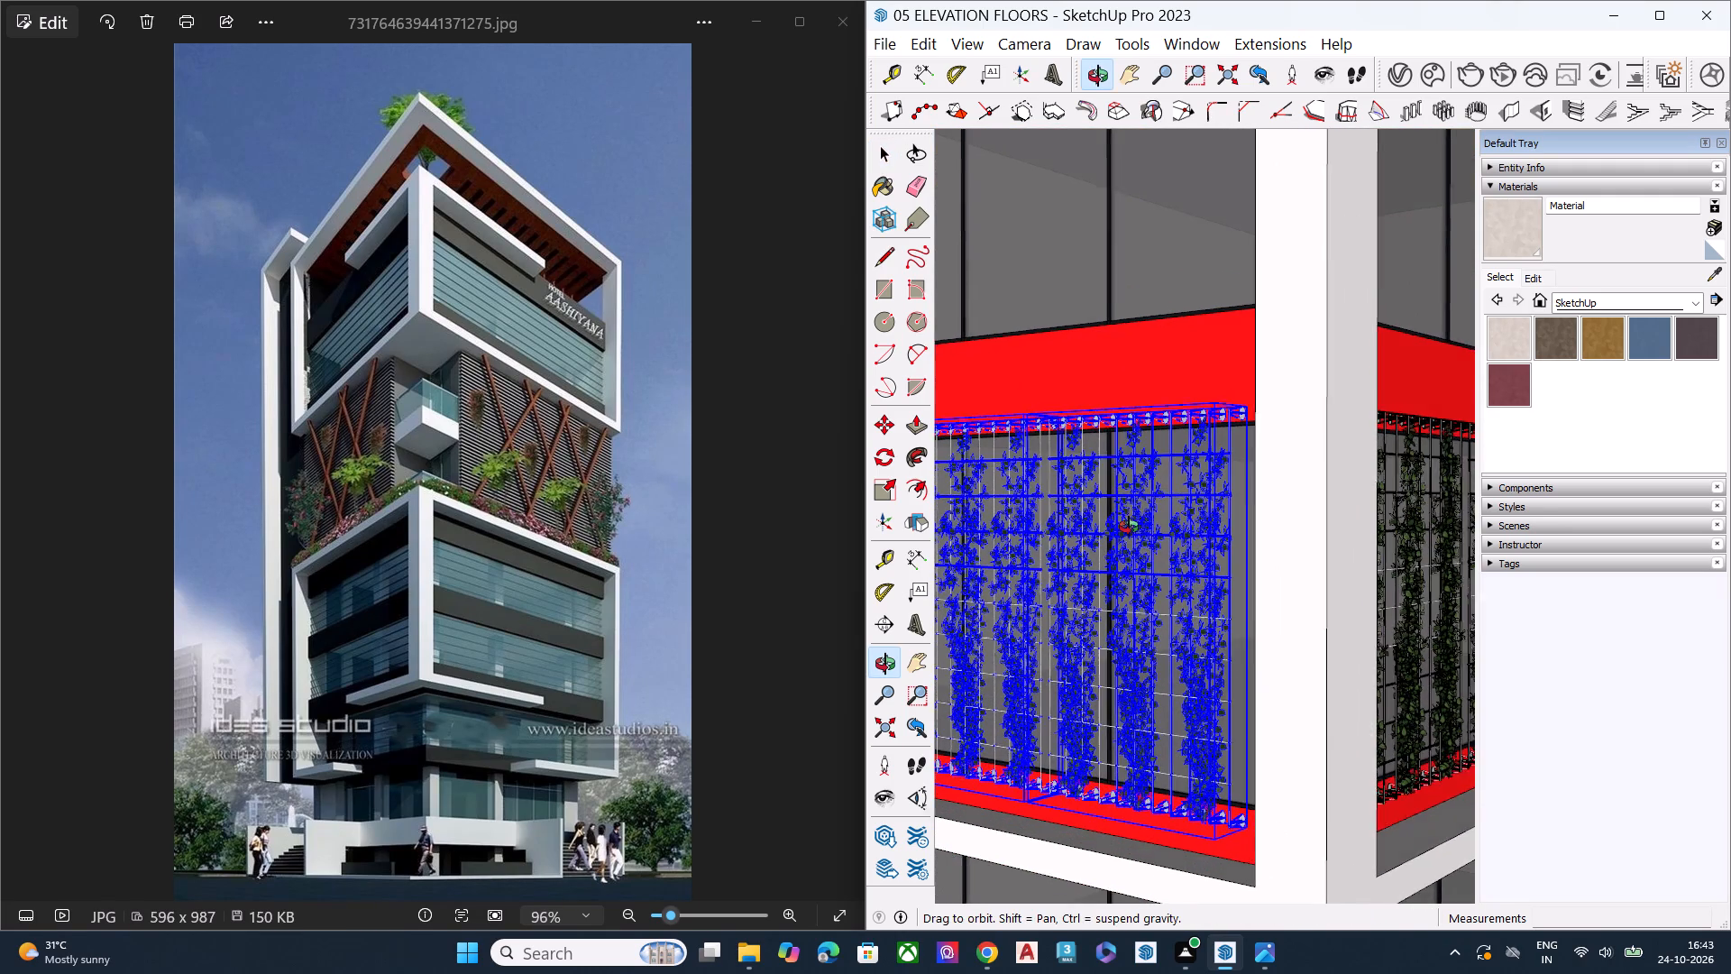
pyautogui.moveTo(1129, 527); pyautogui.dragTo(1129, 556, button='middle')
pyautogui.scroll(2, 1083, 483)
pyautogui.press('s')
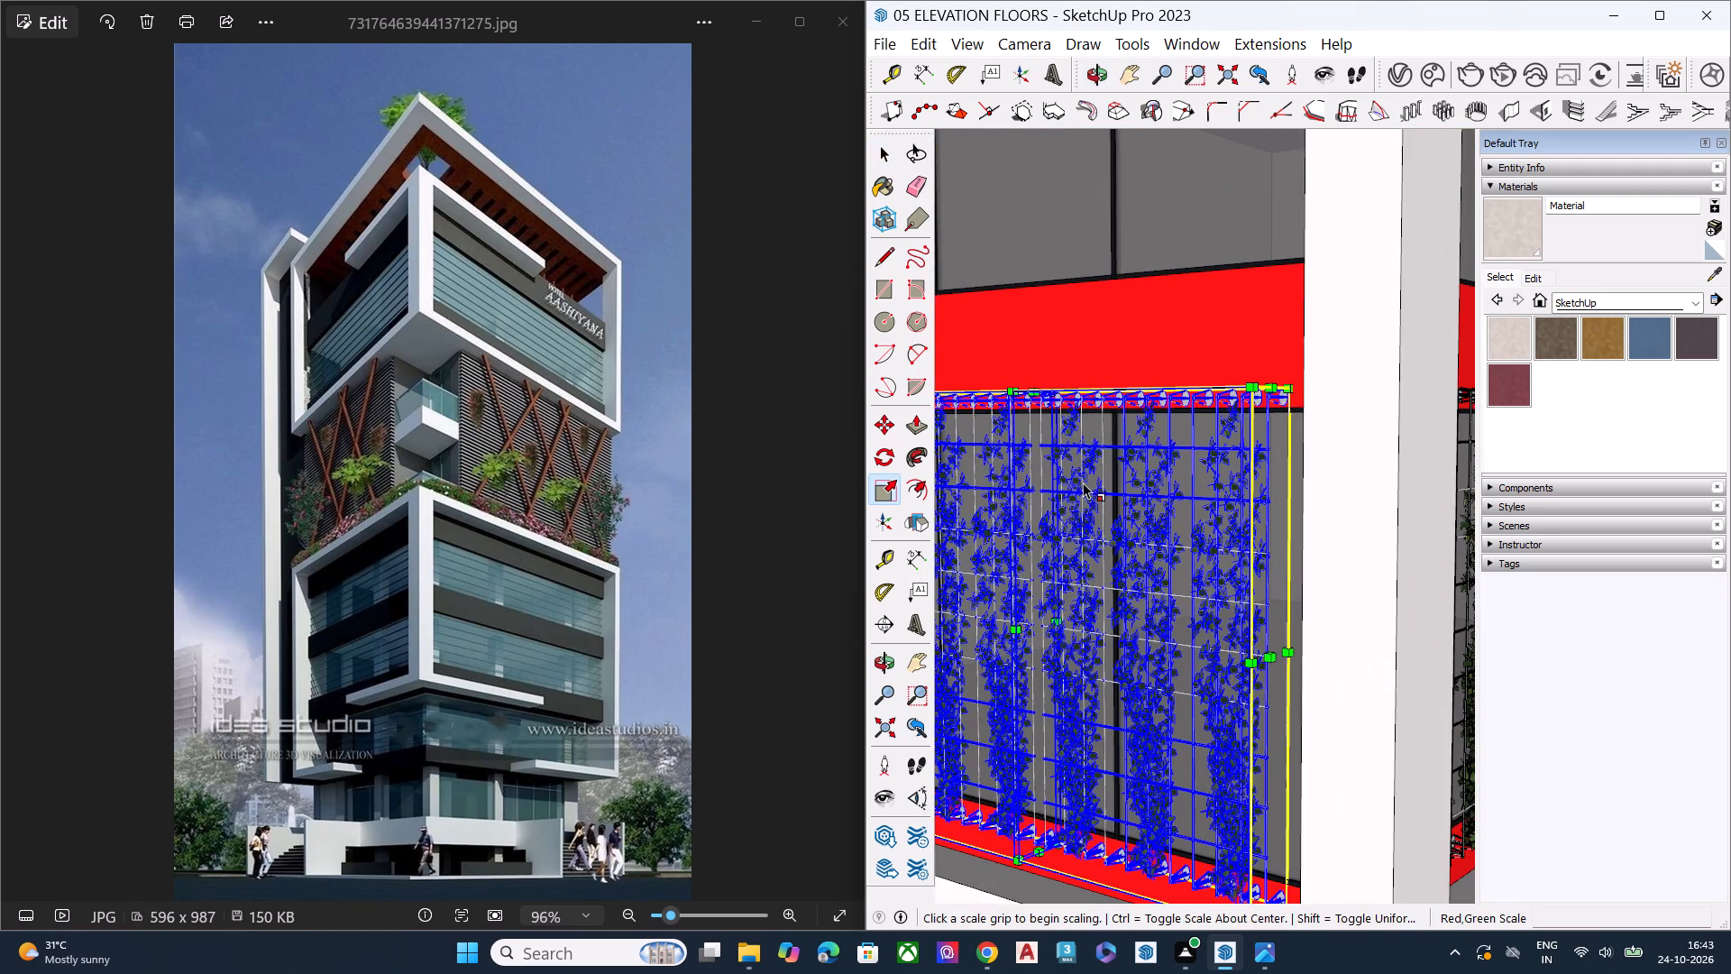
pyautogui.scroll(6, 1073, 379)
pyautogui.scroll(-7, 1145, 462)
pyautogui.moveTo(1058, 459); pyautogui.dragTo(1117, 599, button='middle')
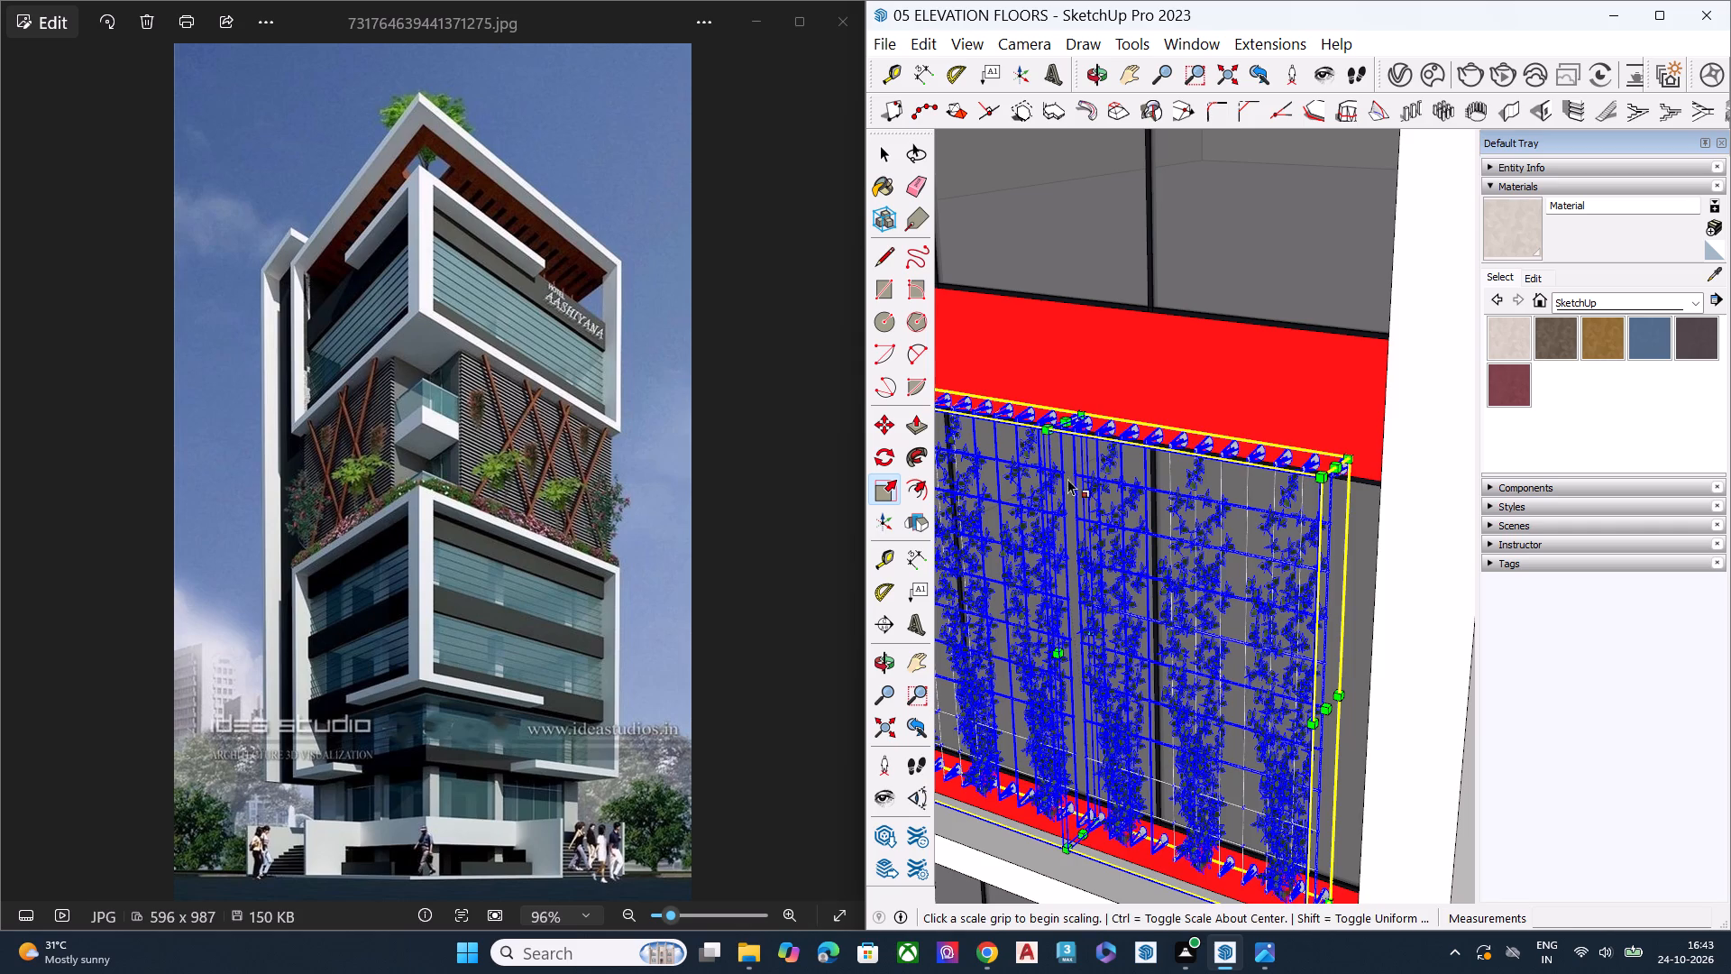
pyautogui.scroll(7, 1040, 443)
pyautogui.scroll(-1, 1040, 443)
pyautogui.scroll(1, 1040, 443)
pyautogui.click(1093, 395)
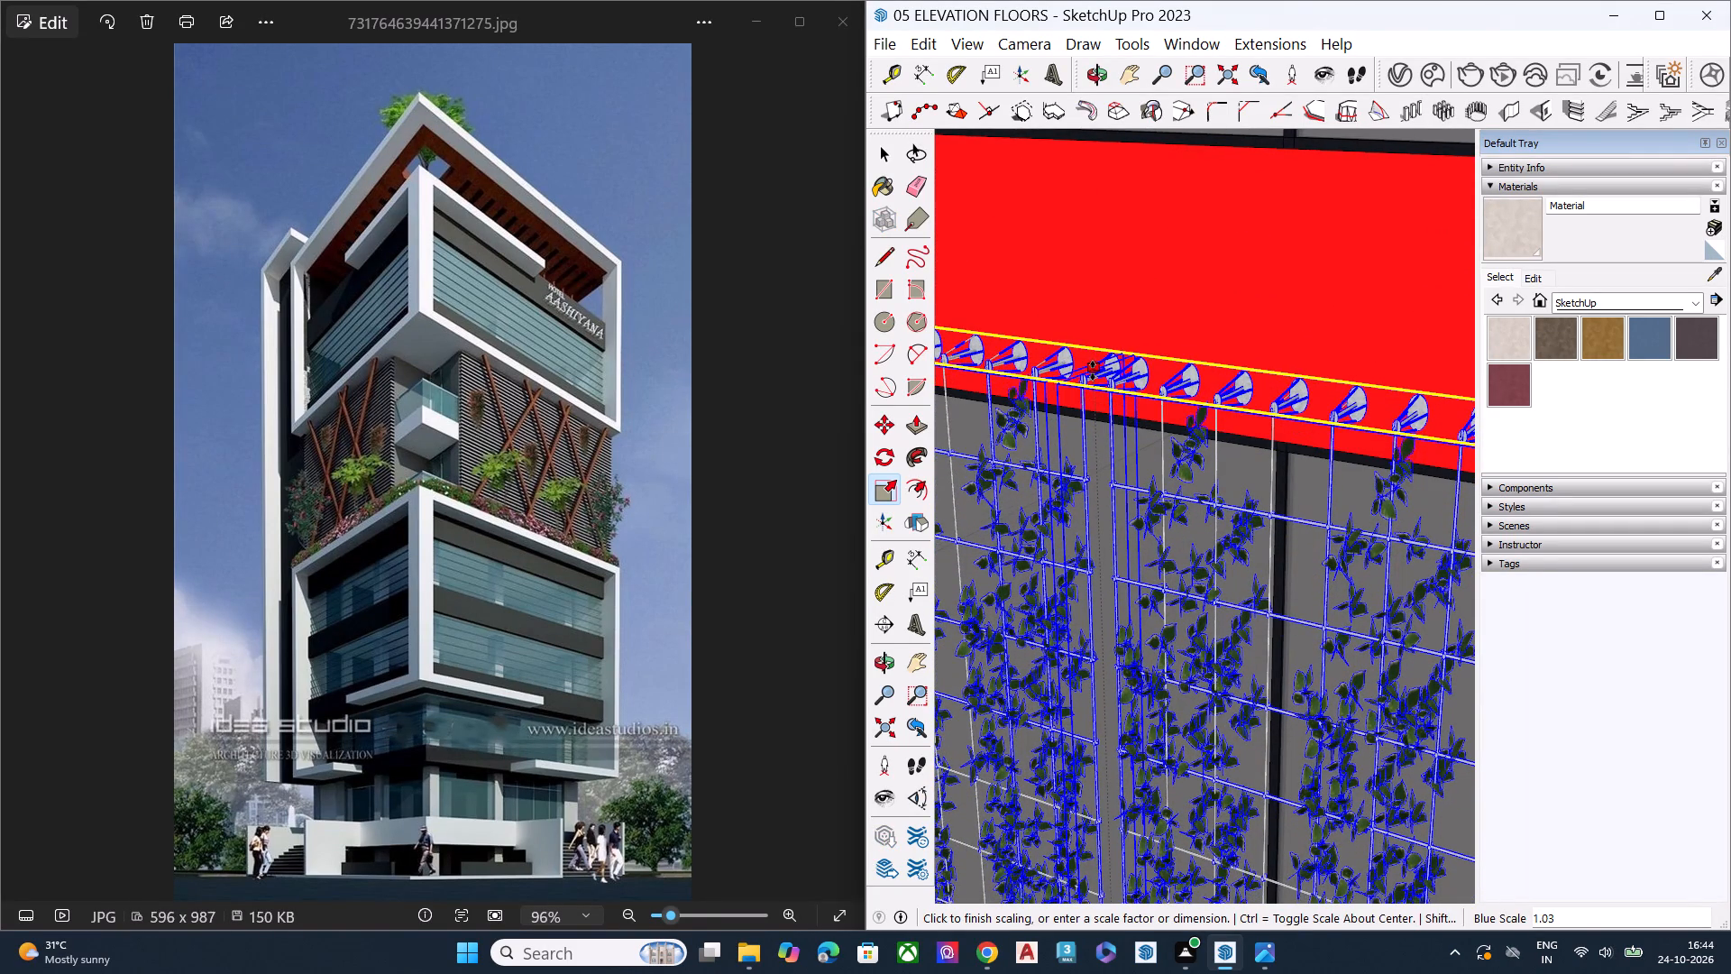
pyautogui.click(1100, 355)
pyautogui.press('space')
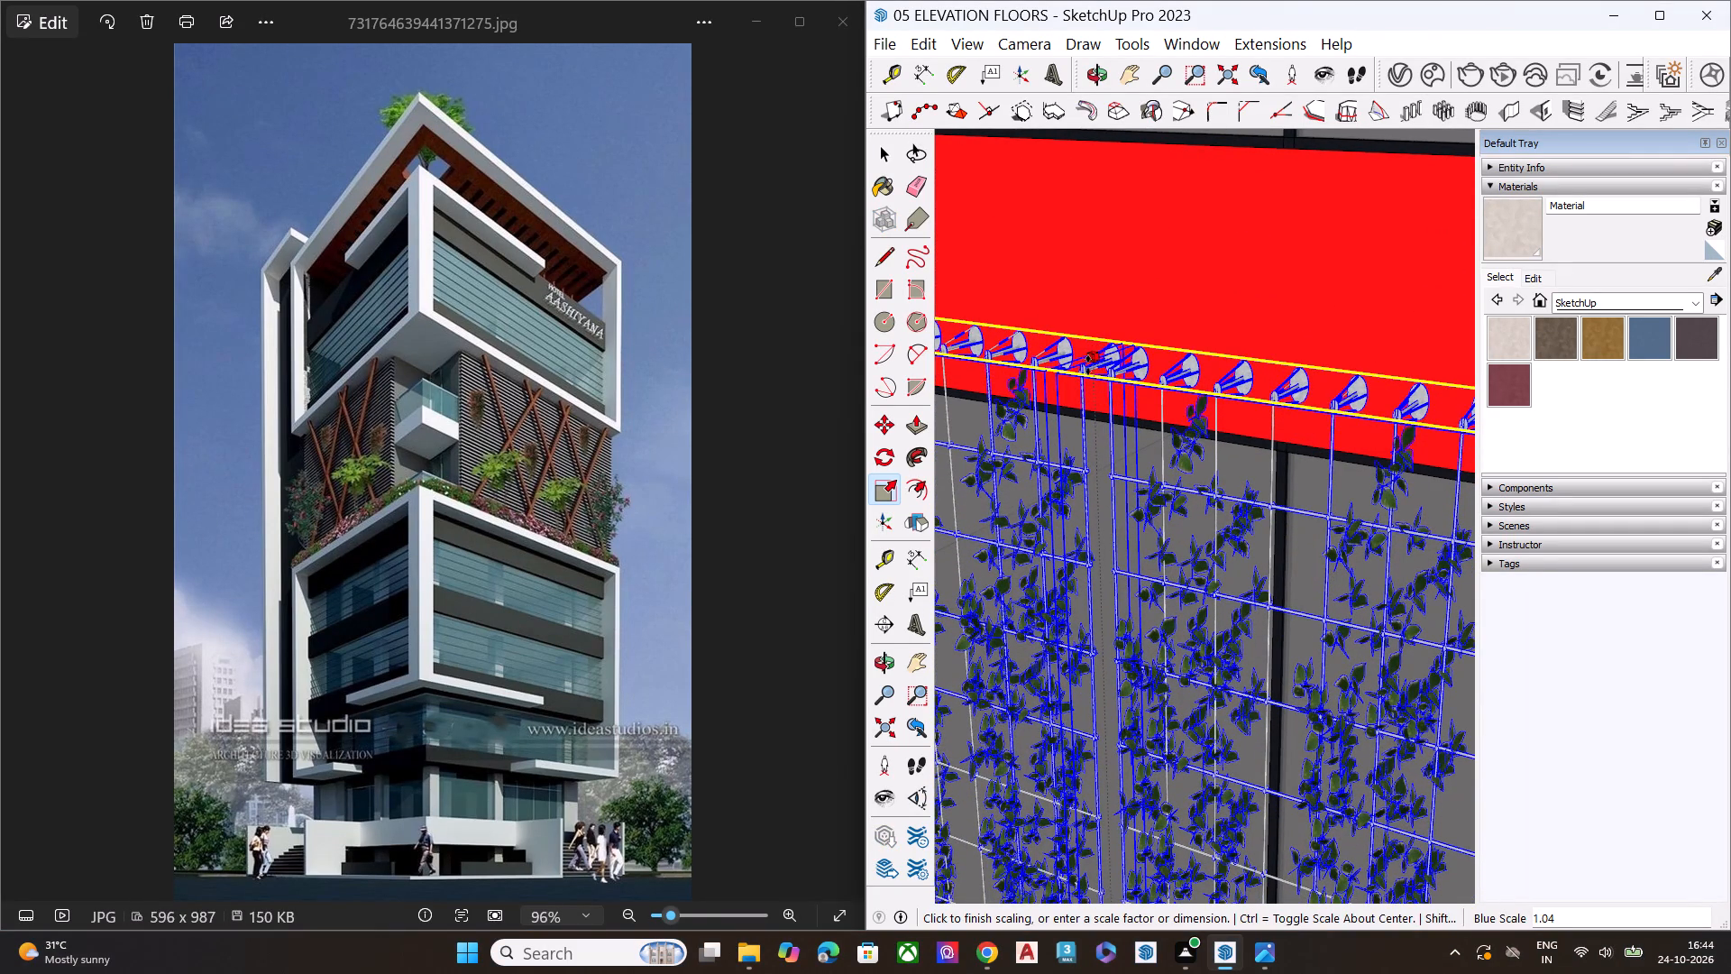
# Examine the planted corner and the full tower from both façades, checking the hanging plants on each floor.
pyautogui.scroll(-20, 1062, 415)
pyautogui.scroll(-12, 1062, 415)
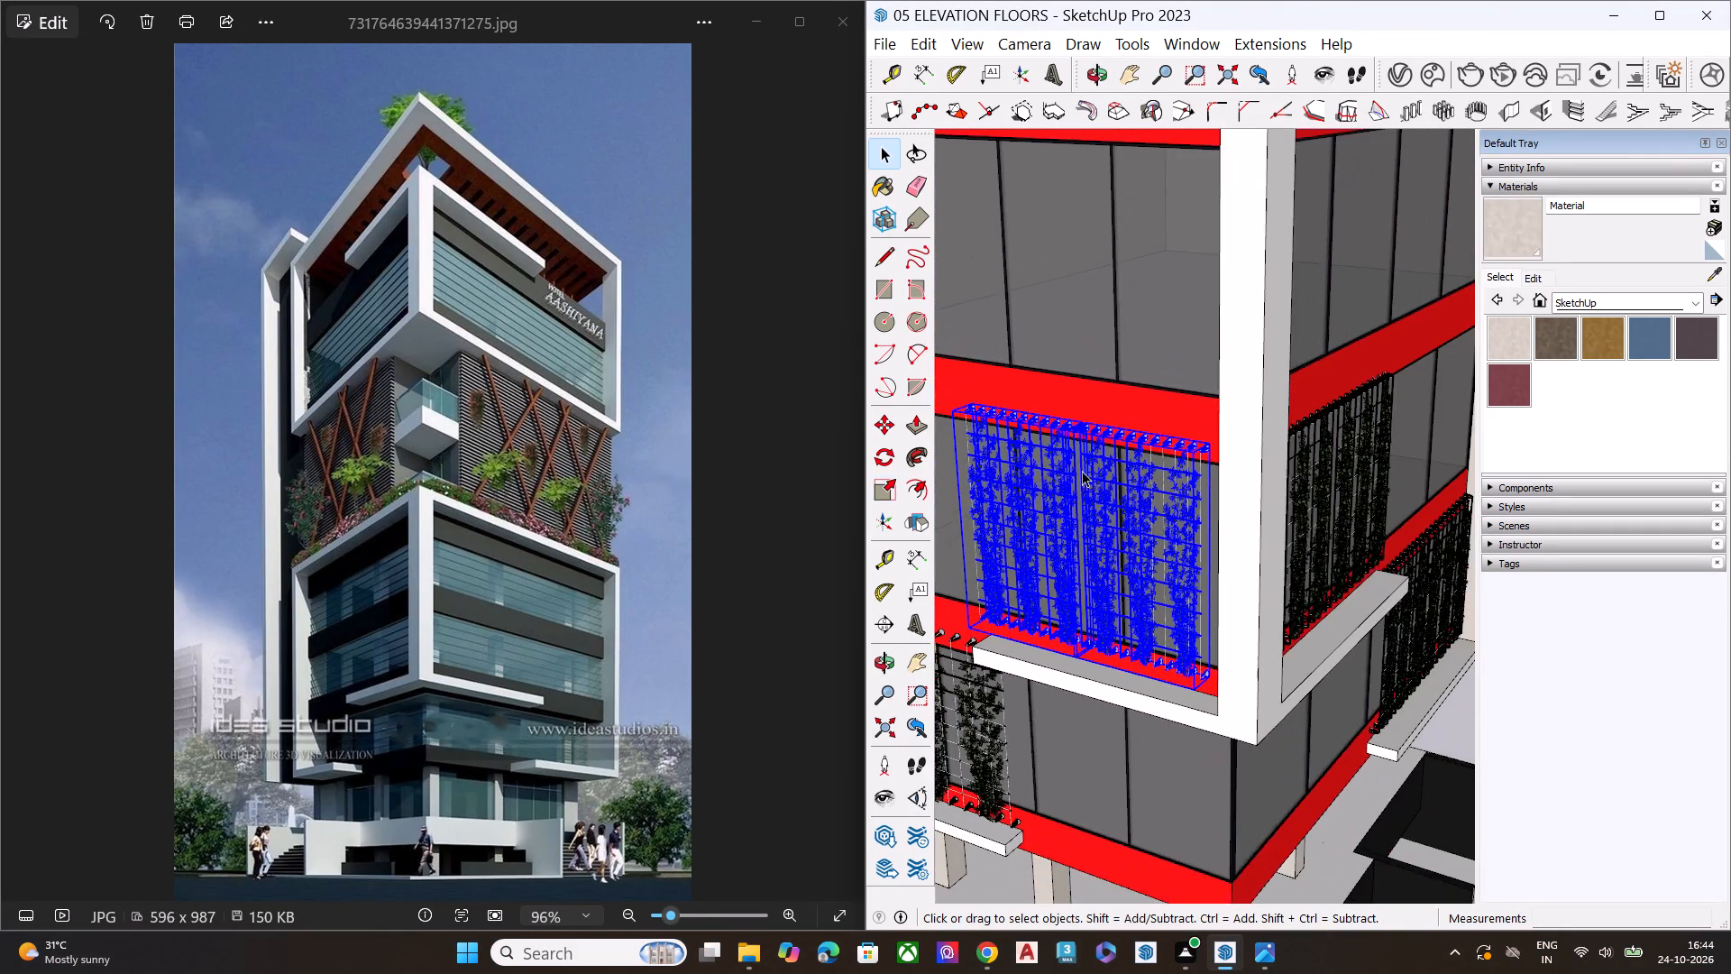
pyautogui.scroll(-19, 1194, 464)
pyautogui.click(1397, 464)
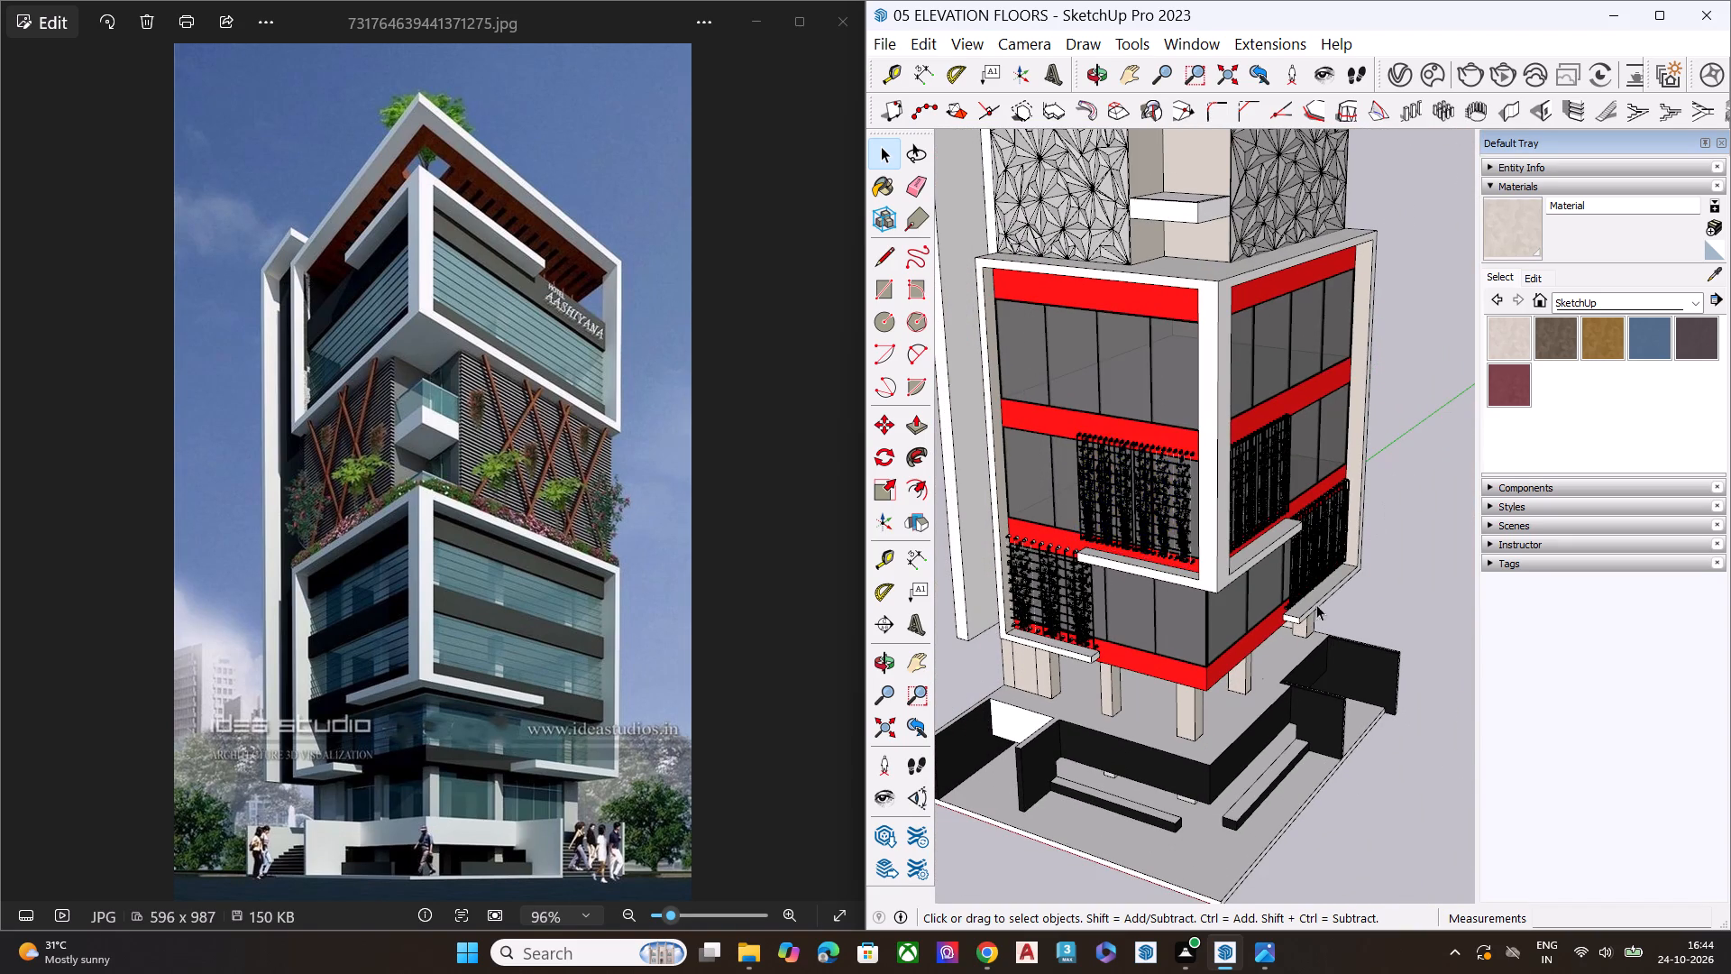
pyautogui.scroll(-1, 1284, 611)
pyautogui.moveTo(1258, 598); pyautogui.dragTo(1183, 431, button='middle')
pyautogui.scroll(-10, 1183, 431)
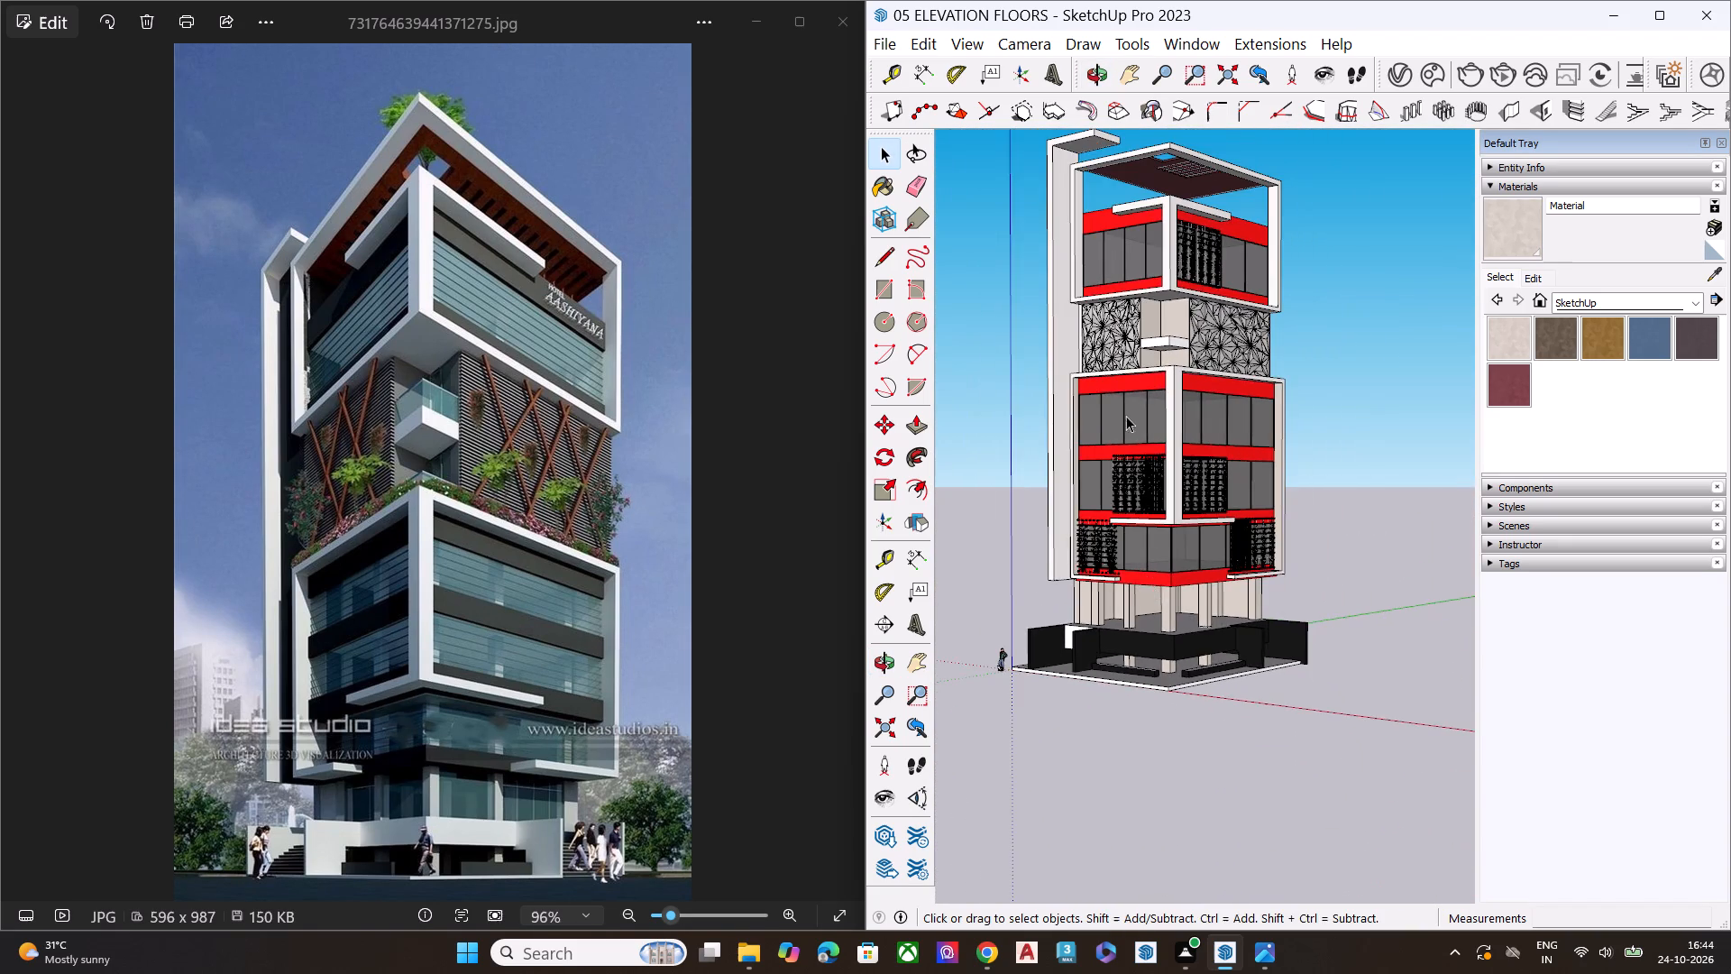
pyautogui.scroll(3, 1138, 314)
pyautogui.scroll(-1, 1141, 249)
pyautogui.scroll(8, 1141, 249)
pyautogui.scroll(9, 1138, 629)
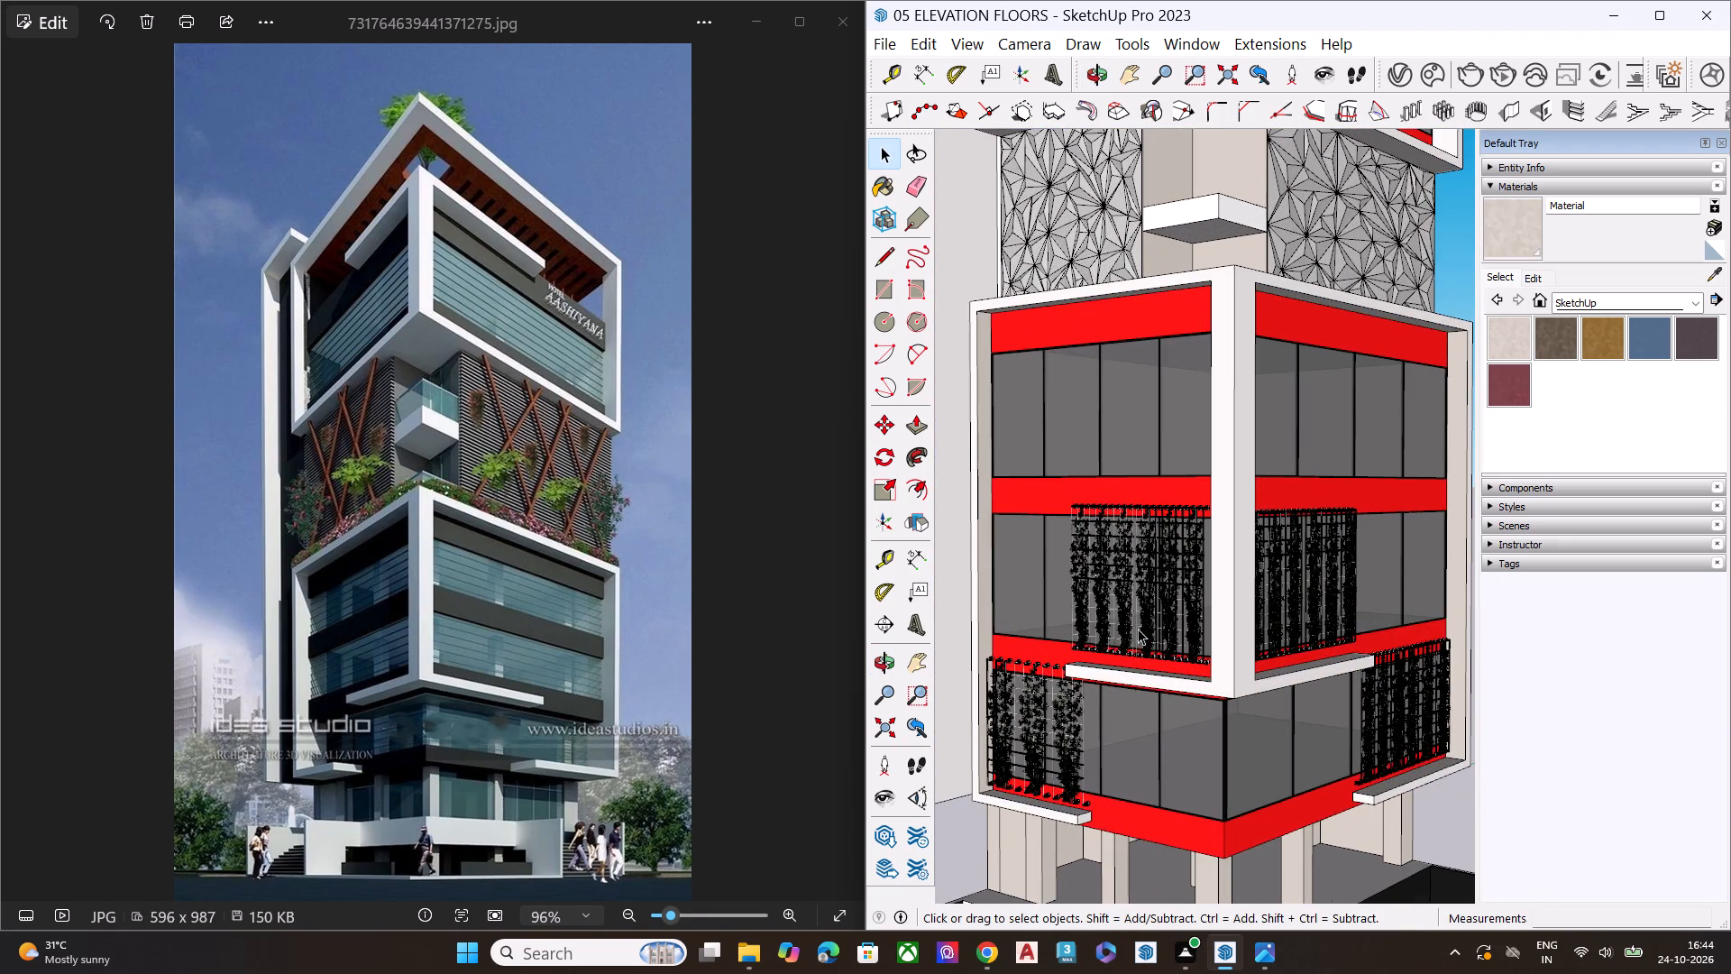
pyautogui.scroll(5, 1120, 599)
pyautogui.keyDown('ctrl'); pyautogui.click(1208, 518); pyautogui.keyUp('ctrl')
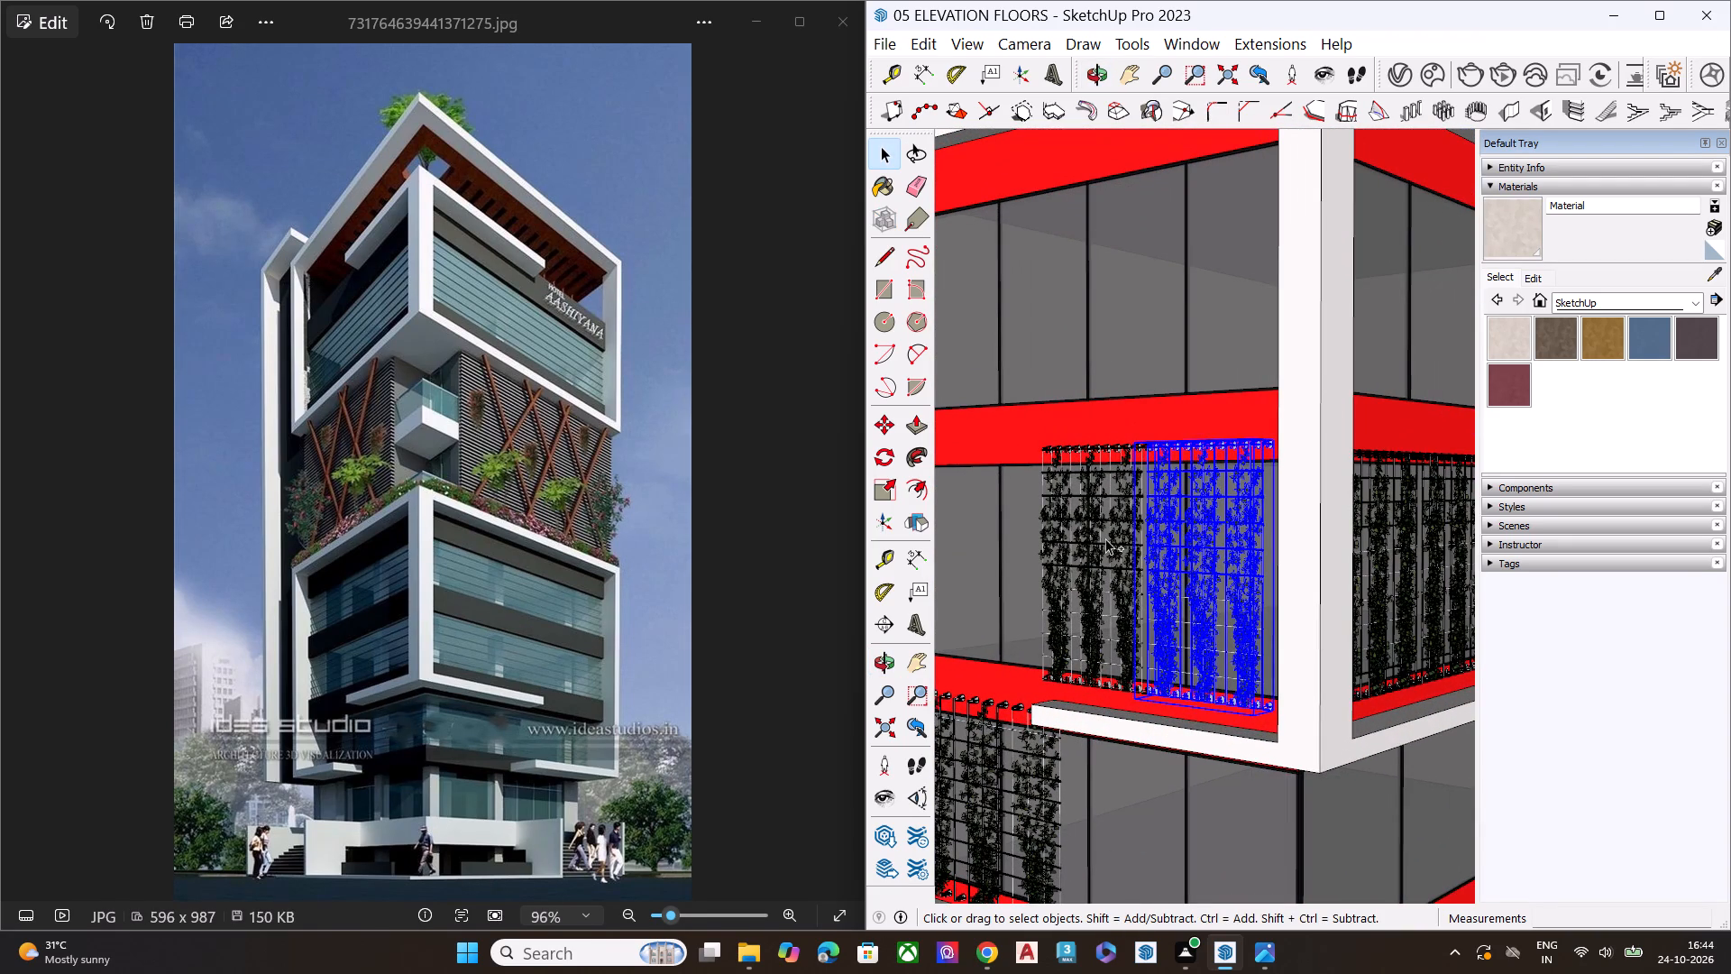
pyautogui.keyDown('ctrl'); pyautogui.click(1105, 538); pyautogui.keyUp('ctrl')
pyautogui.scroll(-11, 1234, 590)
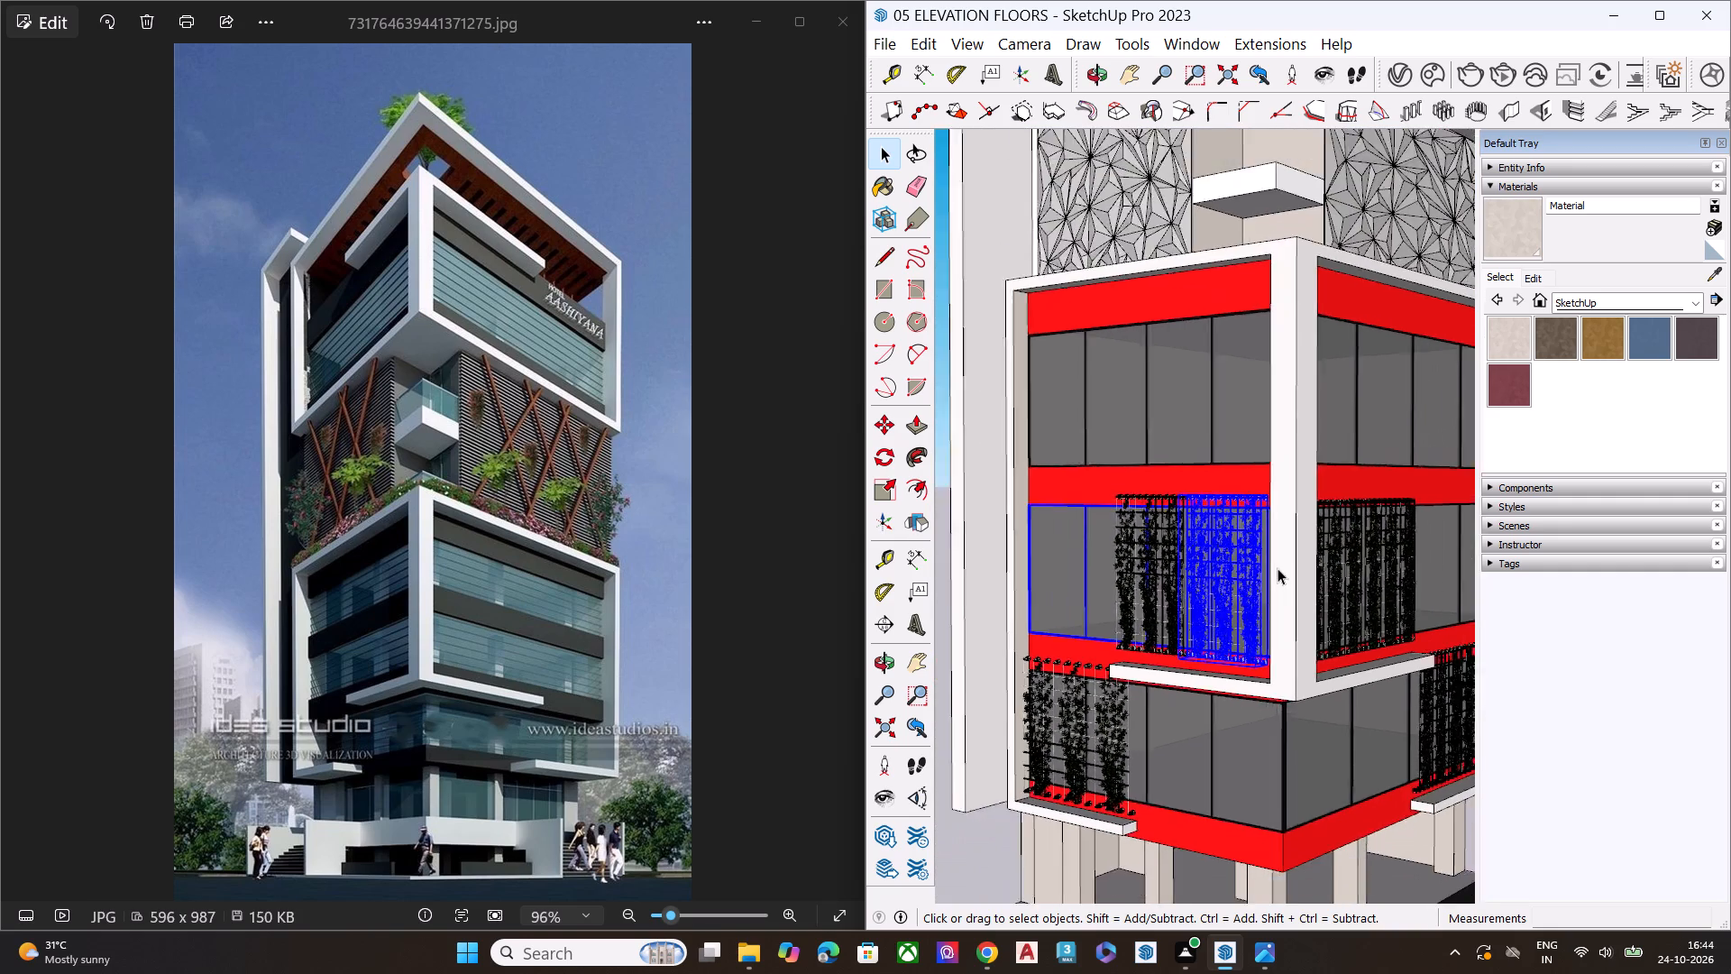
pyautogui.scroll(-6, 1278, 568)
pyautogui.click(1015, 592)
# Copy the second-floor plant pair beside the corner column straight up about 52' 3" onto the top glazed floor.
pyautogui.scroll(8, 1296, 570)
pyautogui.scroll(8, 1227, 546)
pyautogui.click(1254, 449)
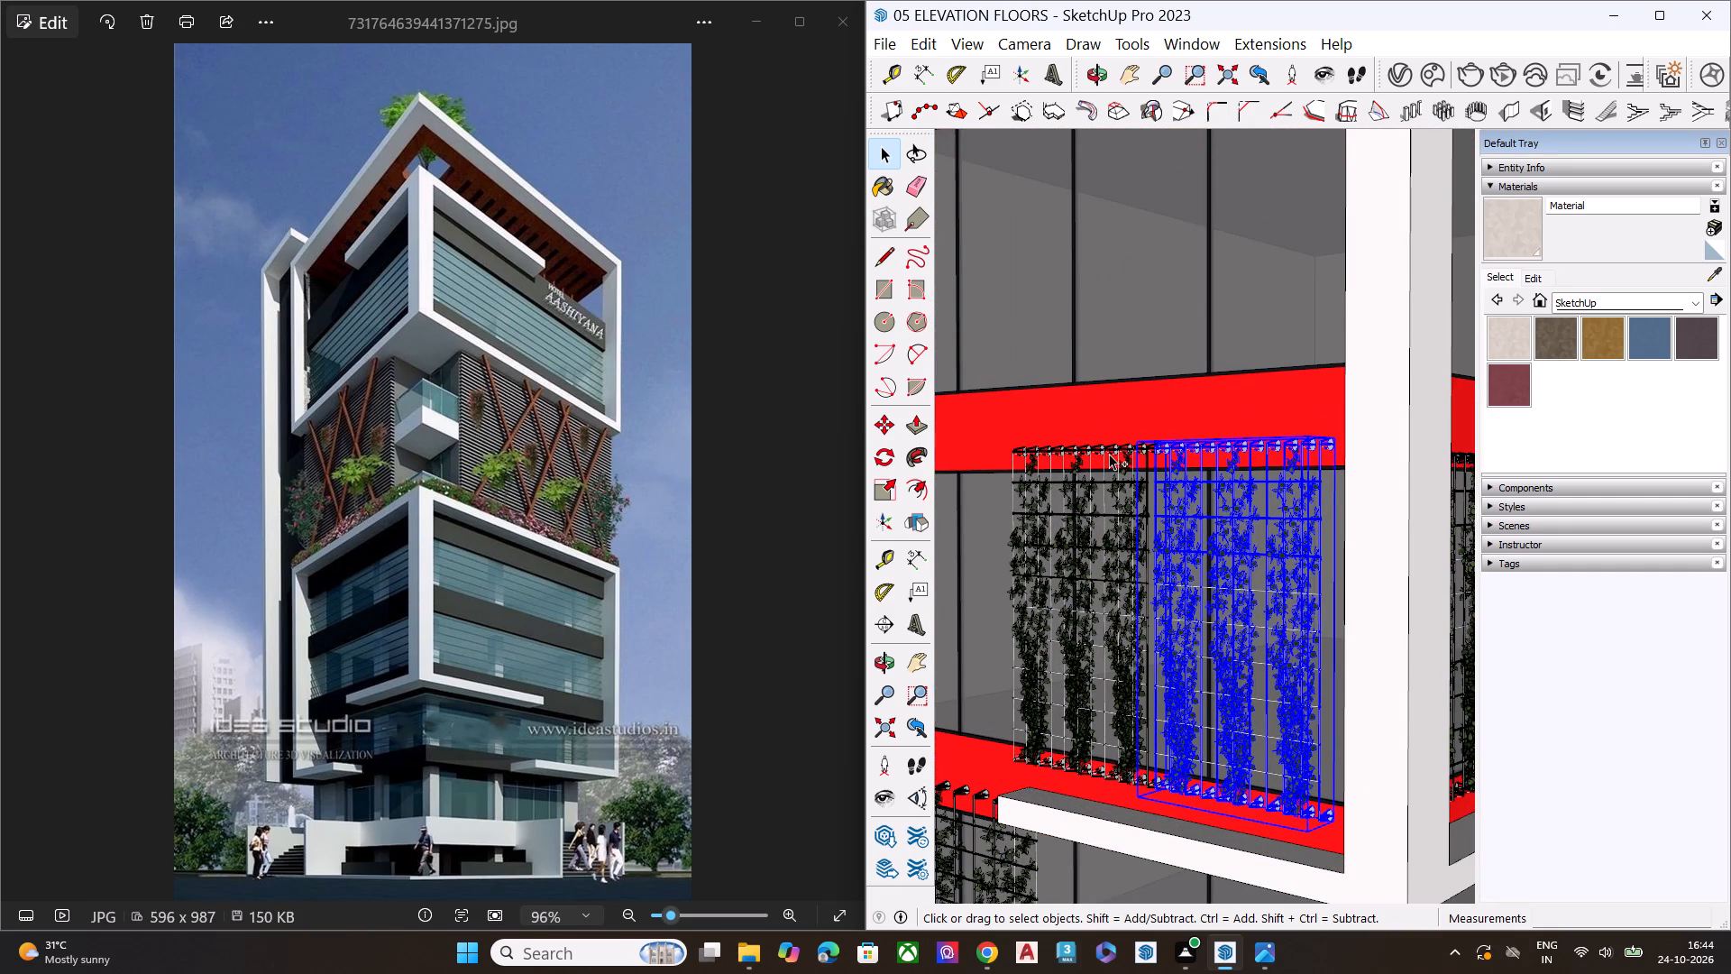
pyautogui.keyDown('ctrl'); pyautogui.click(1109, 454); pyautogui.keyUp('ctrl')
pyautogui.press('m')
pyautogui.scroll(3, 1326, 832)
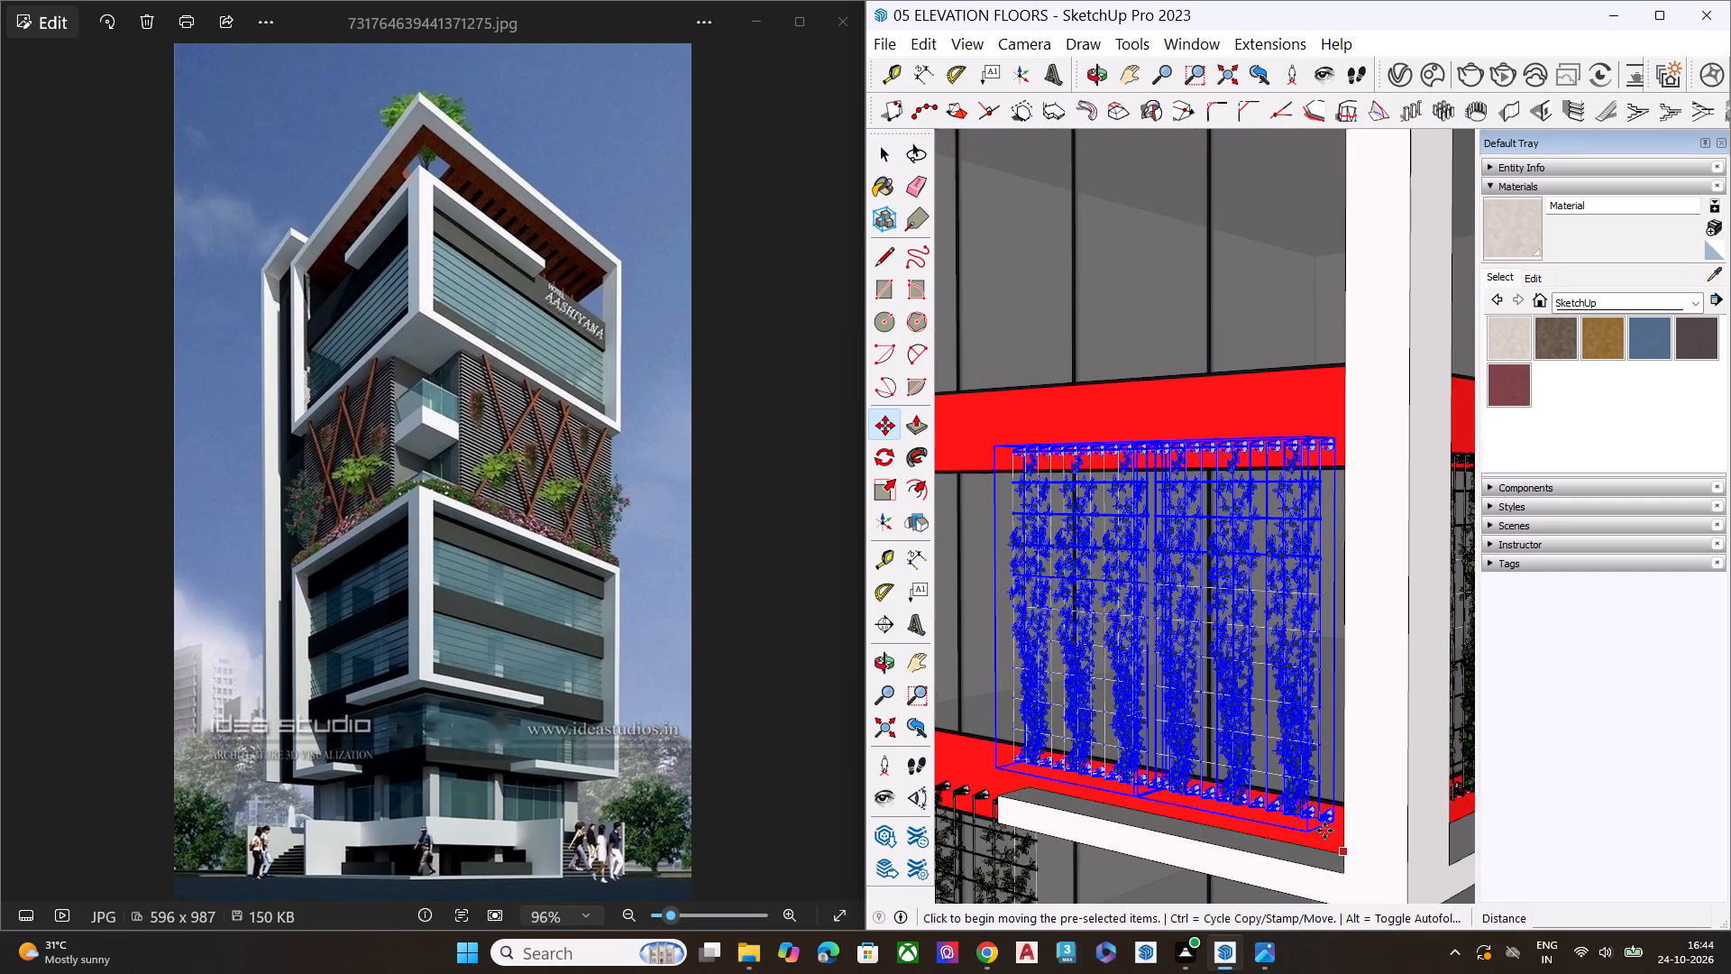
pyautogui.scroll(7, 1324, 831)
pyautogui.scroll(-2, 1340, 818)
pyautogui.scroll(1, 1340, 818)
pyautogui.scroll(-1, 1340, 818)
pyautogui.scroll(4, 1340, 818)
pyautogui.click(1340, 808)
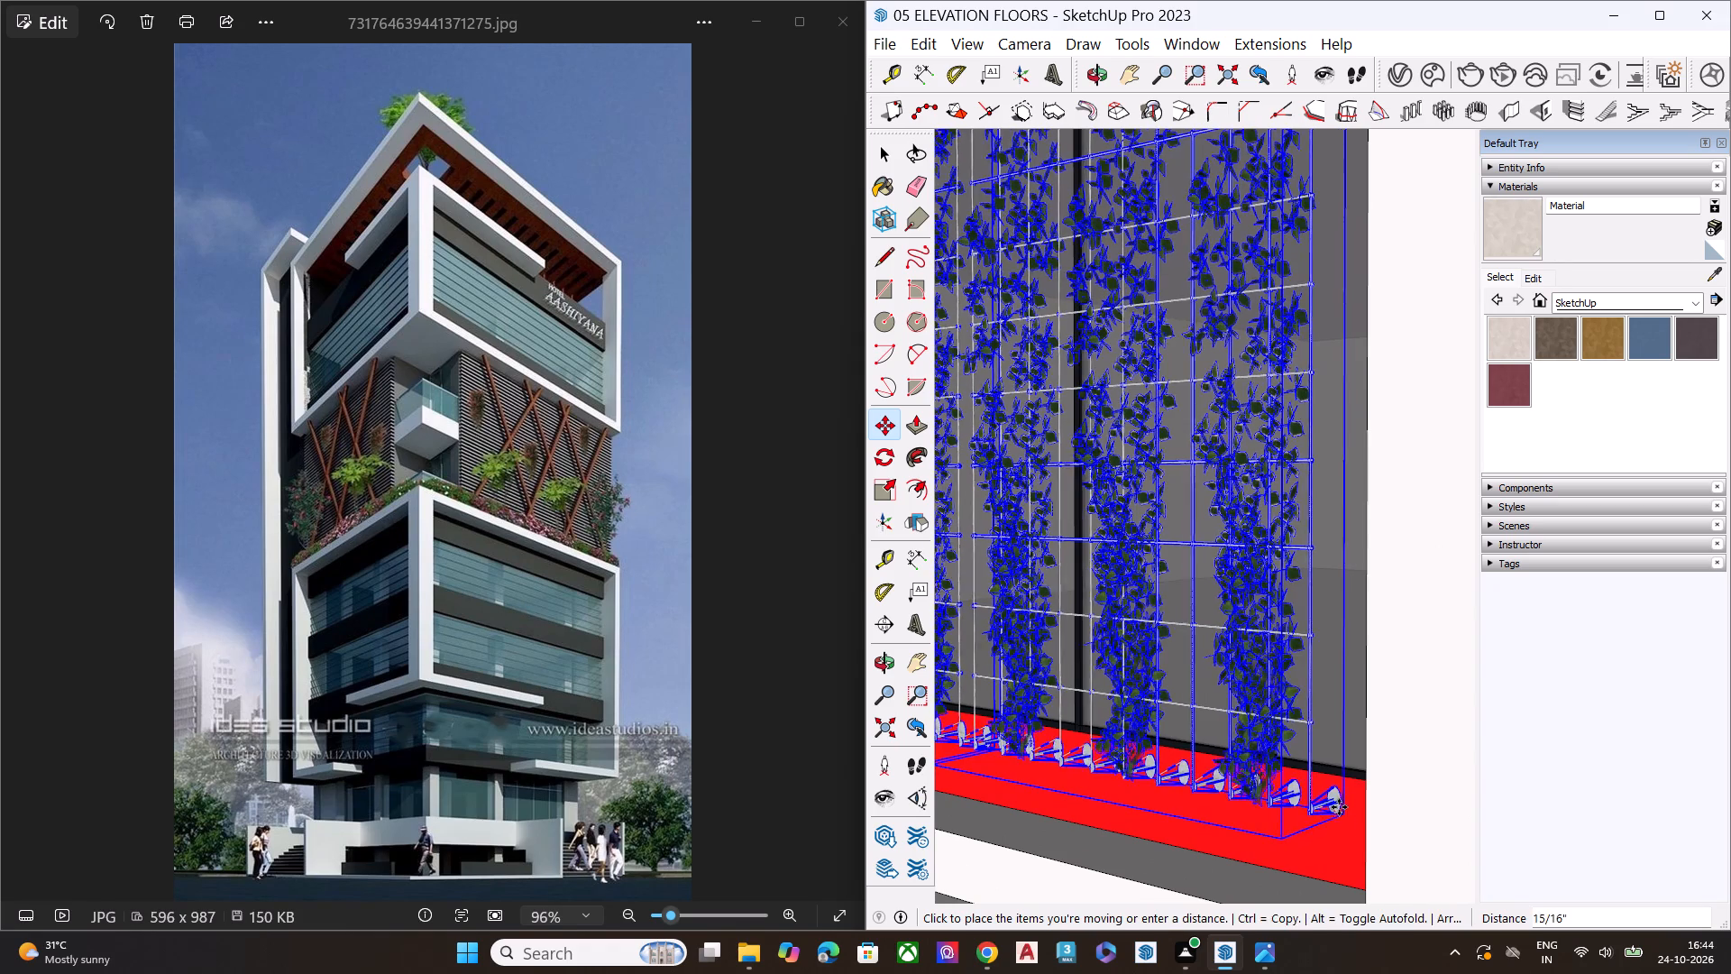
pyautogui.scroll(-10, 1152, 625)
pyautogui.scroll(-7, 1263, 747)
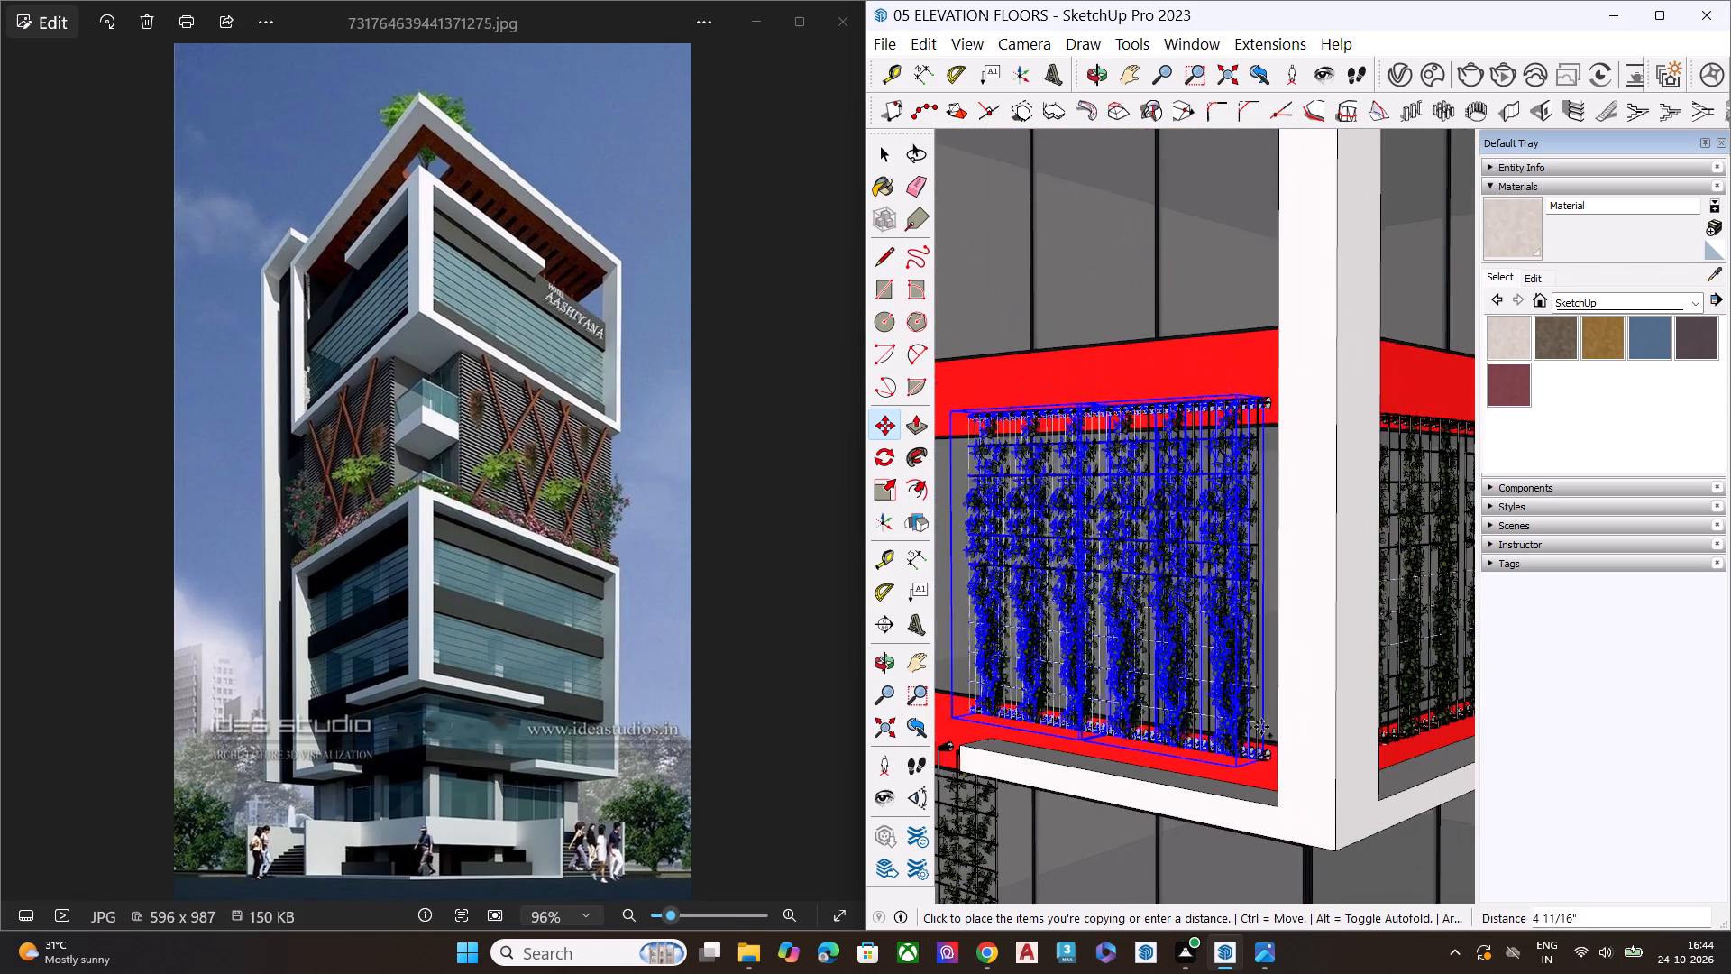
pyautogui.scroll(-12, 1251, 727)
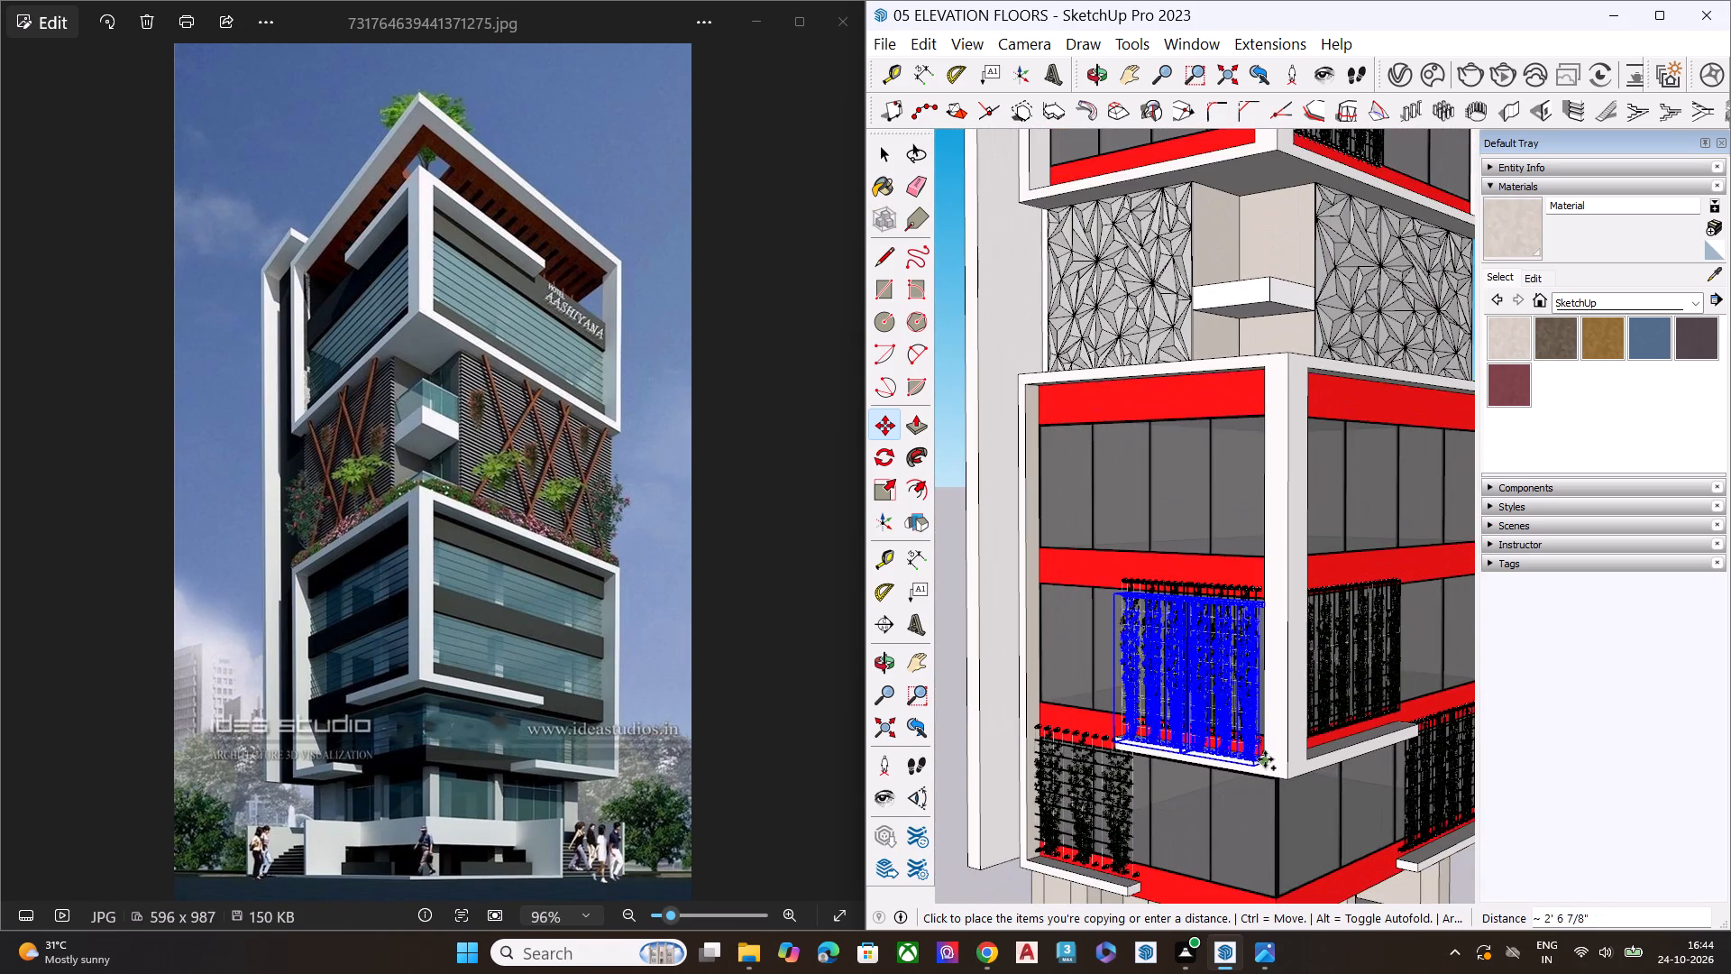
pyautogui.scroll(-9, 1265, 759)
pyautogui.scroll(10, 1255, 362)
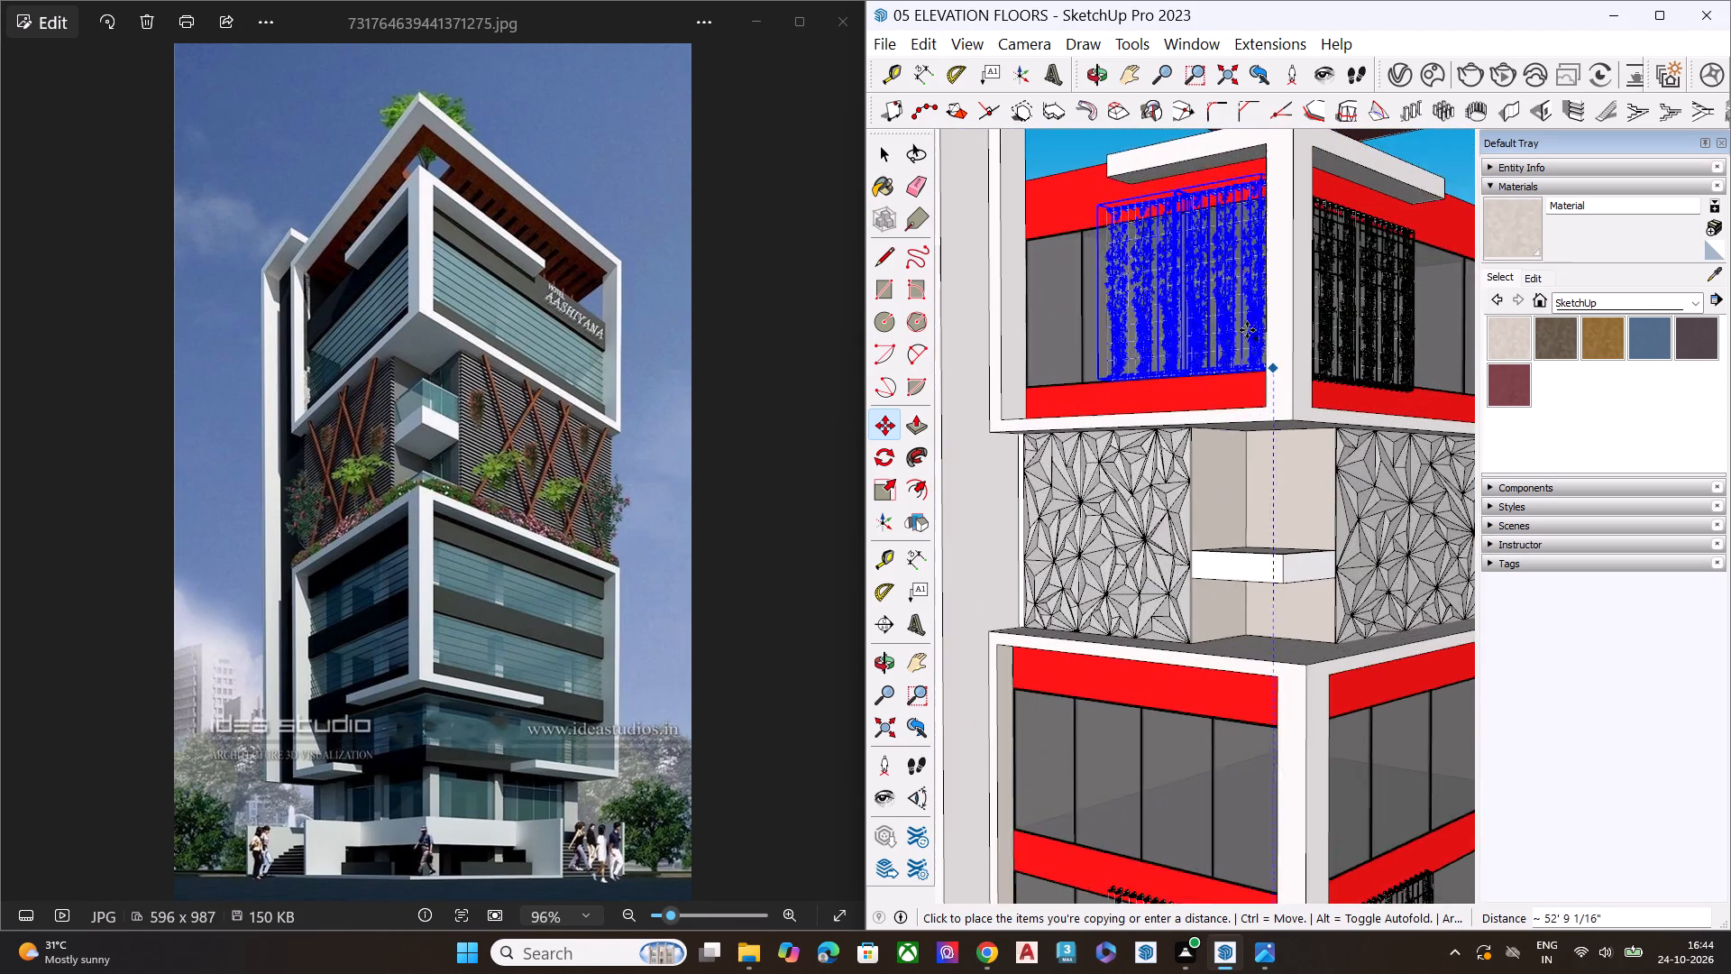
pyautogui.scroll(8, 1243, 336)
pyautogui.scroll(7, 1271, 426)
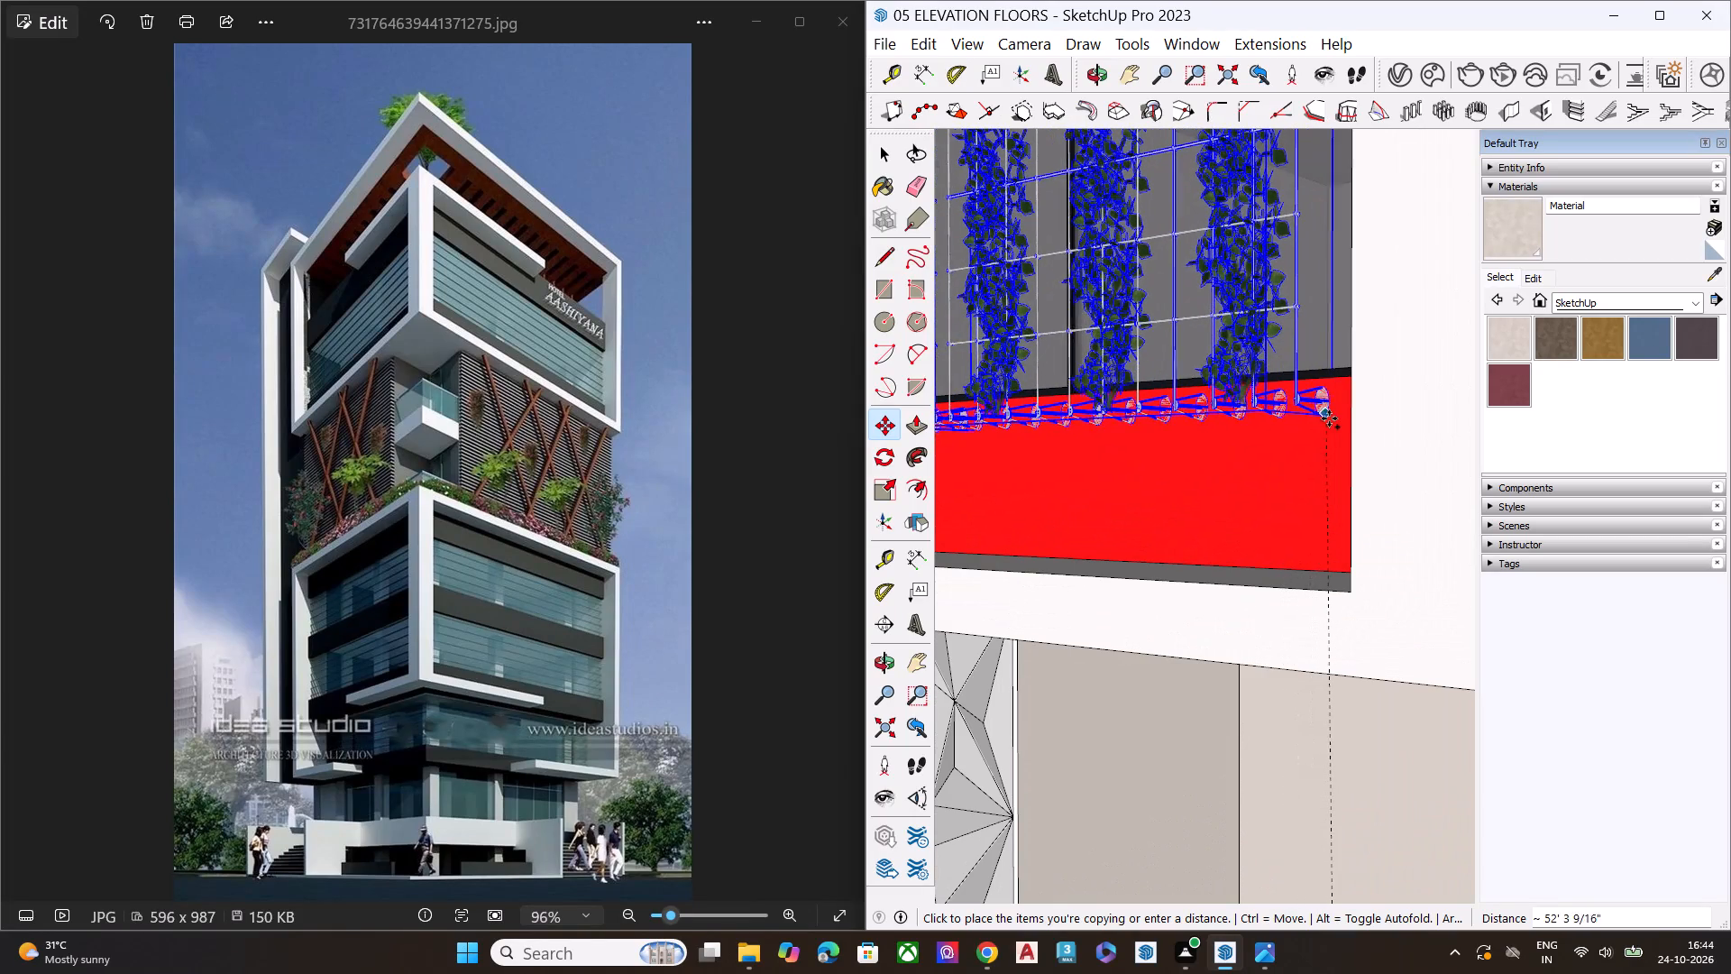
pyautogui.scroll(5, 1323, 425)
pyautogui.middleClick(1323, 425)
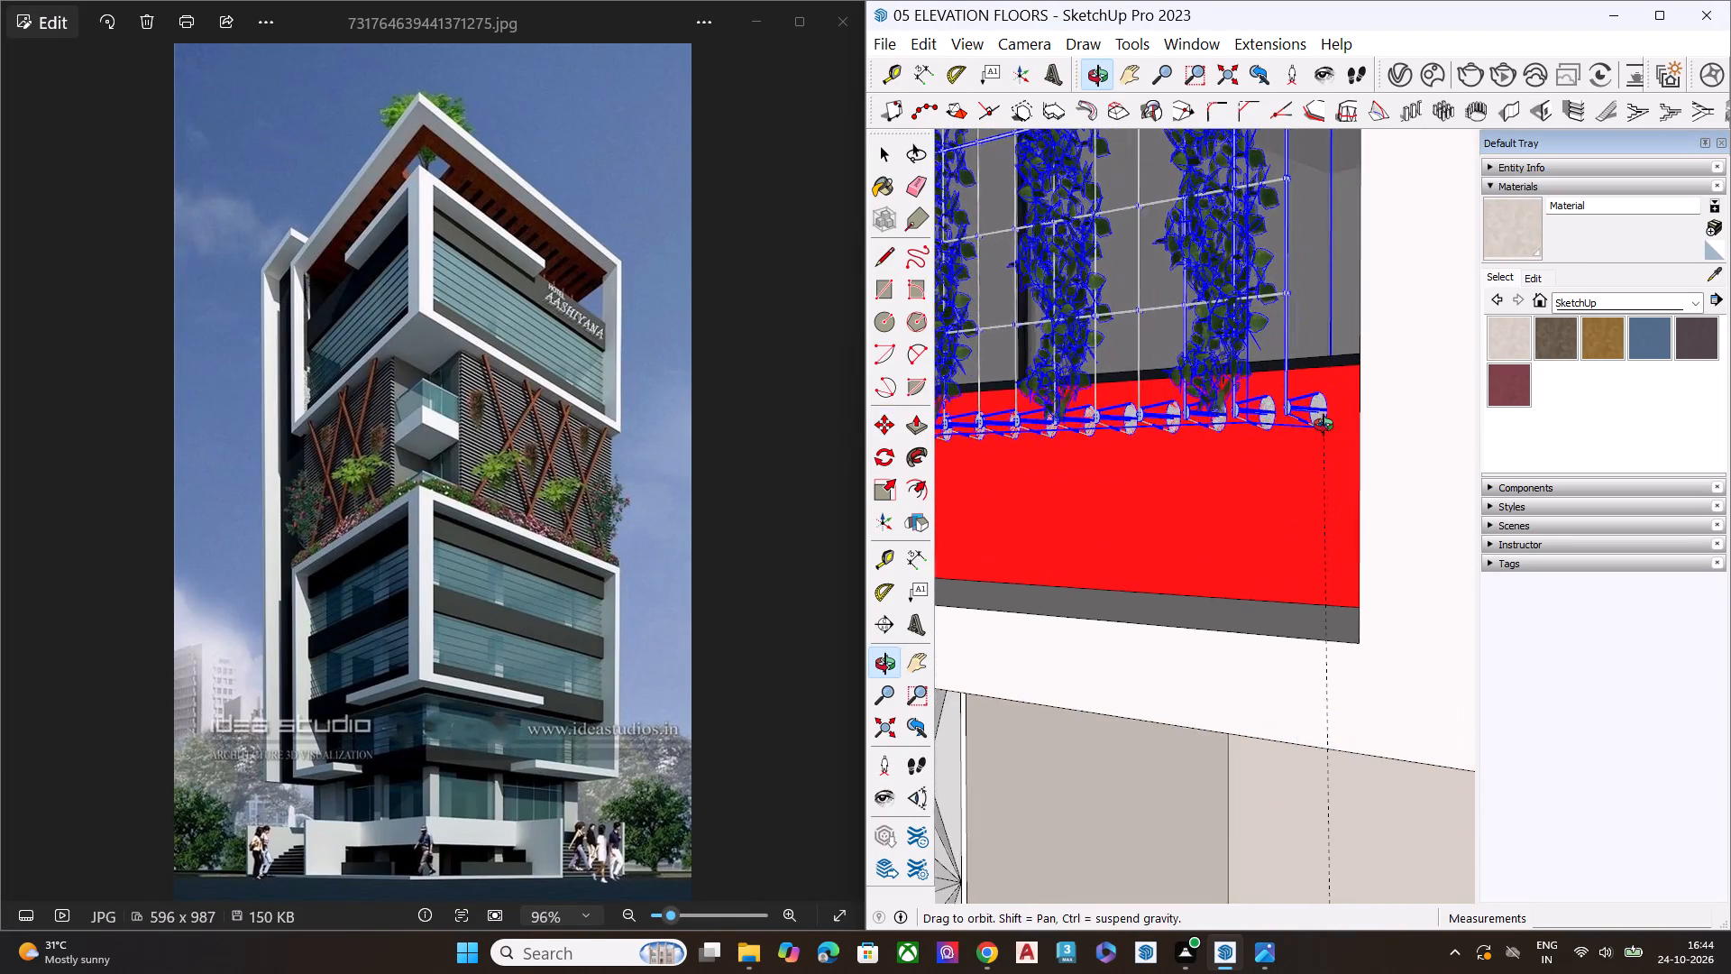
pyautogui.scroll(5, 1323, 425)
pyautogui.click(1323, 426)
# Move the copied top-floor plant pair about 3/4" so its lower mounts sit against the red band.
pyautogui.moveTo(1319, 444); pyautogui.dragTo(1279, 474, button='middle')
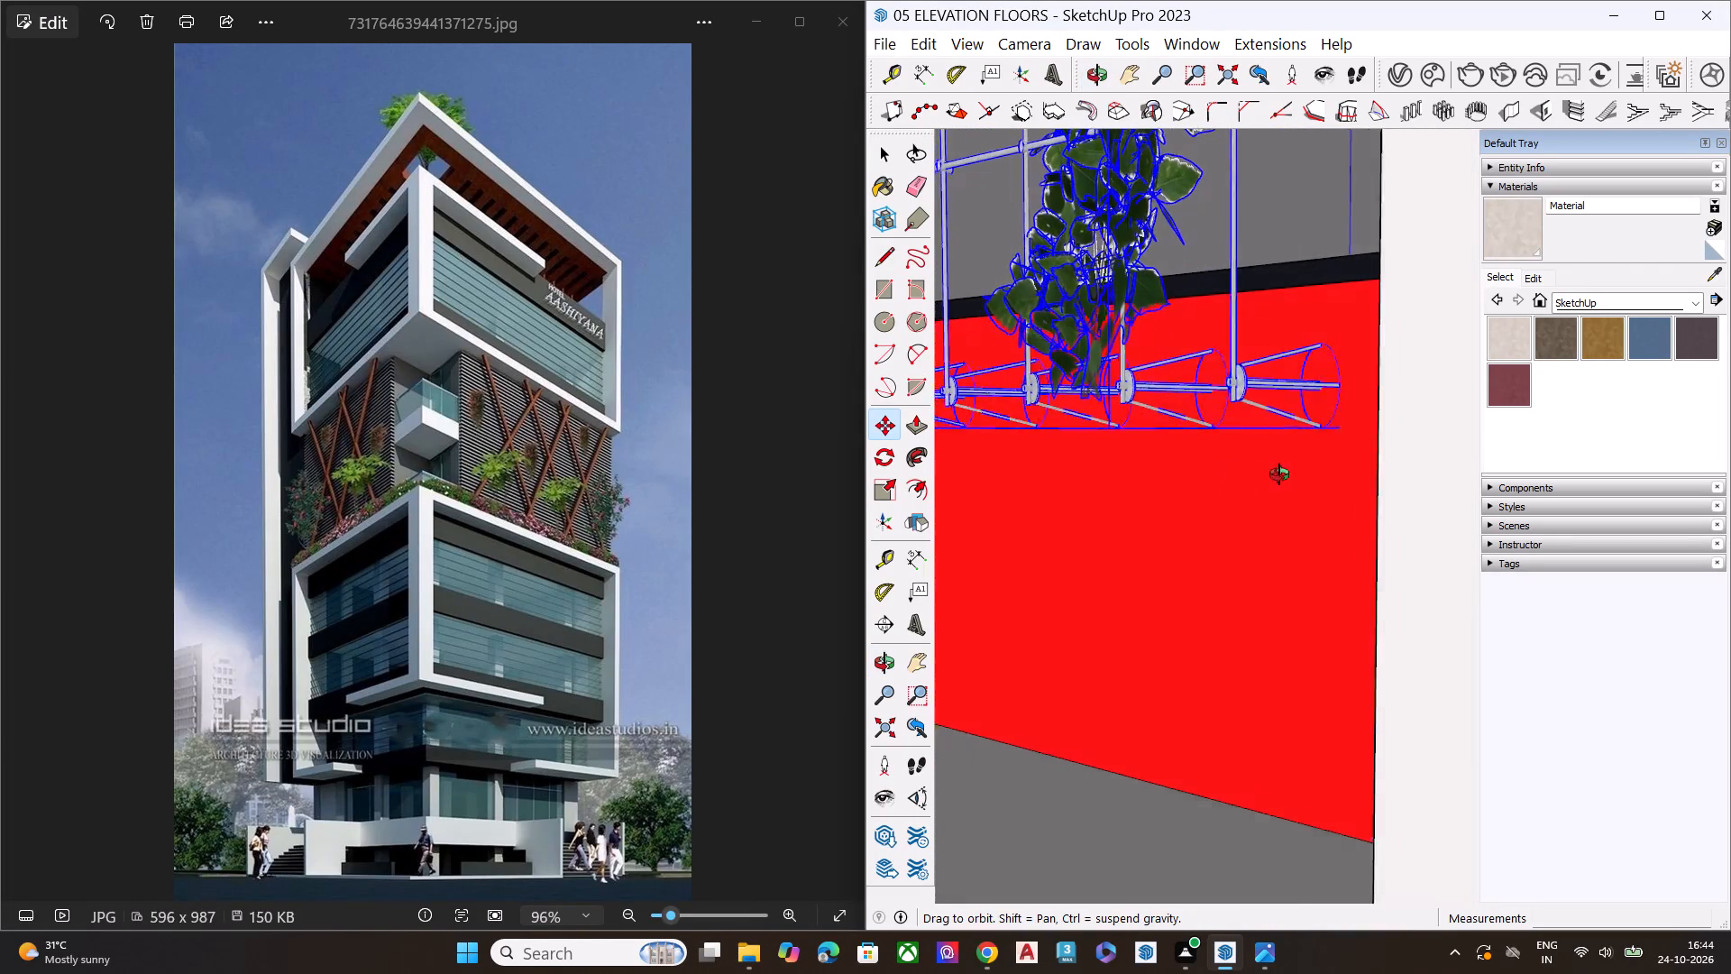
pyautogui.moveTo(1279, 474); pyautogui.dragTo(1306, 679, button='middle')
pyautogui.scroll(7, 1305, 439)
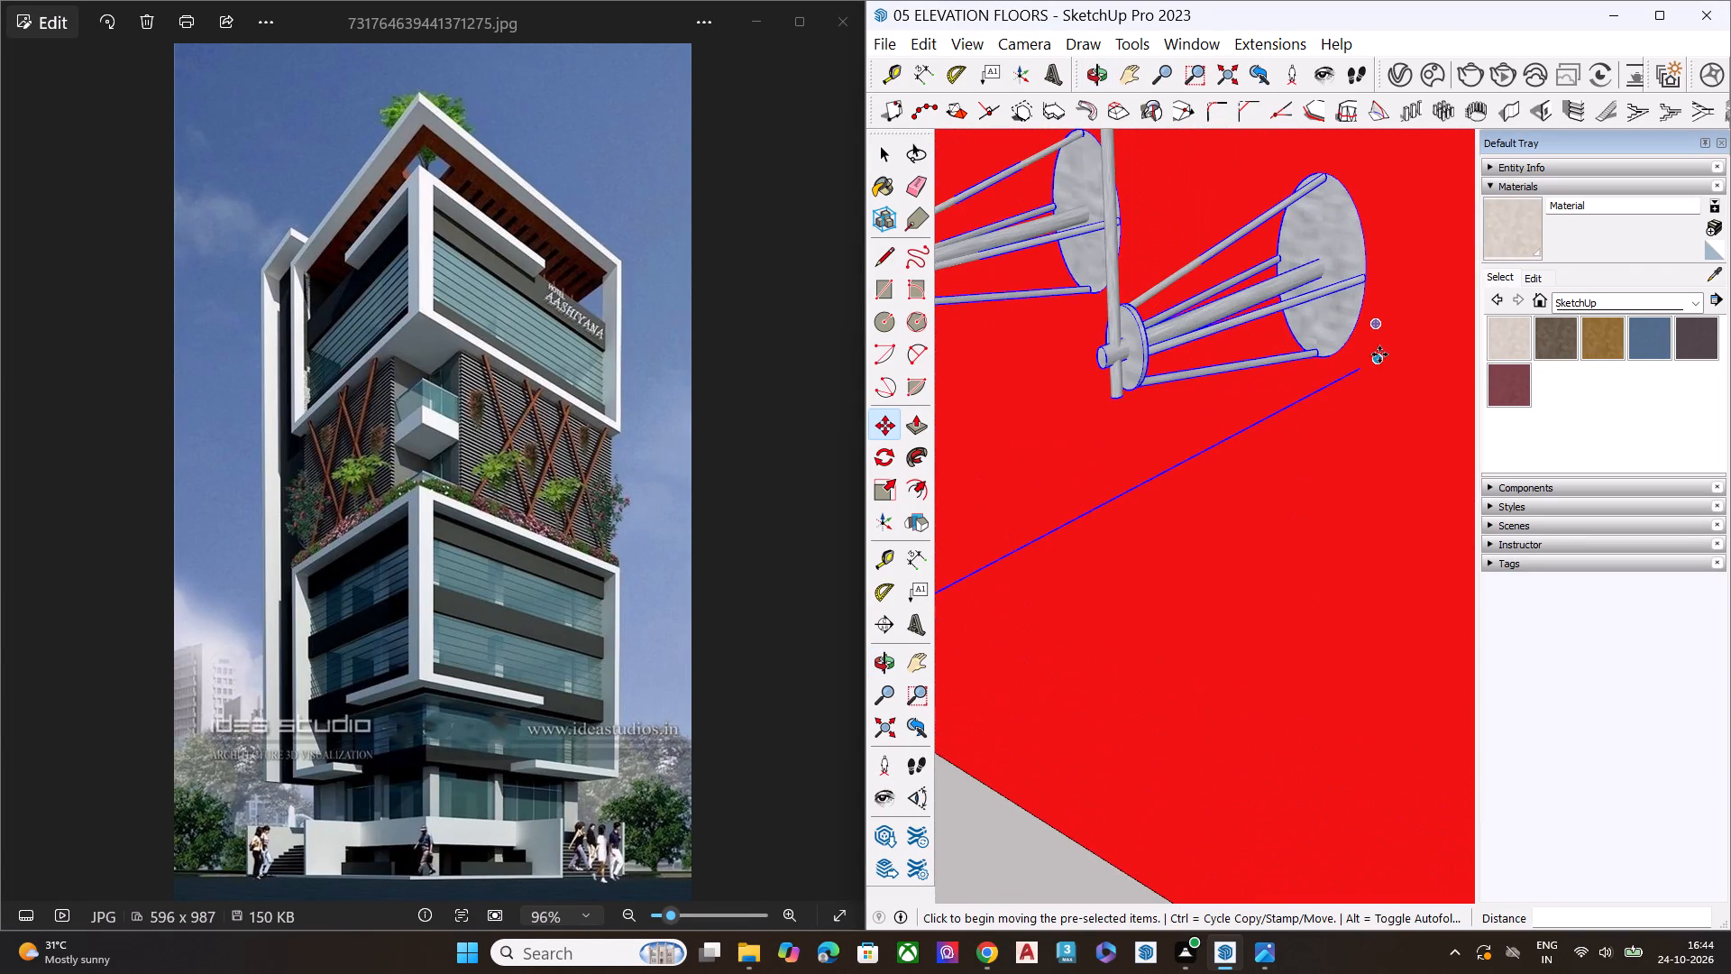
pyautogui.click(1379, 354)
pyautogui.click(1356, 367)
pyautogui.scroll(-5, 1342, 471)
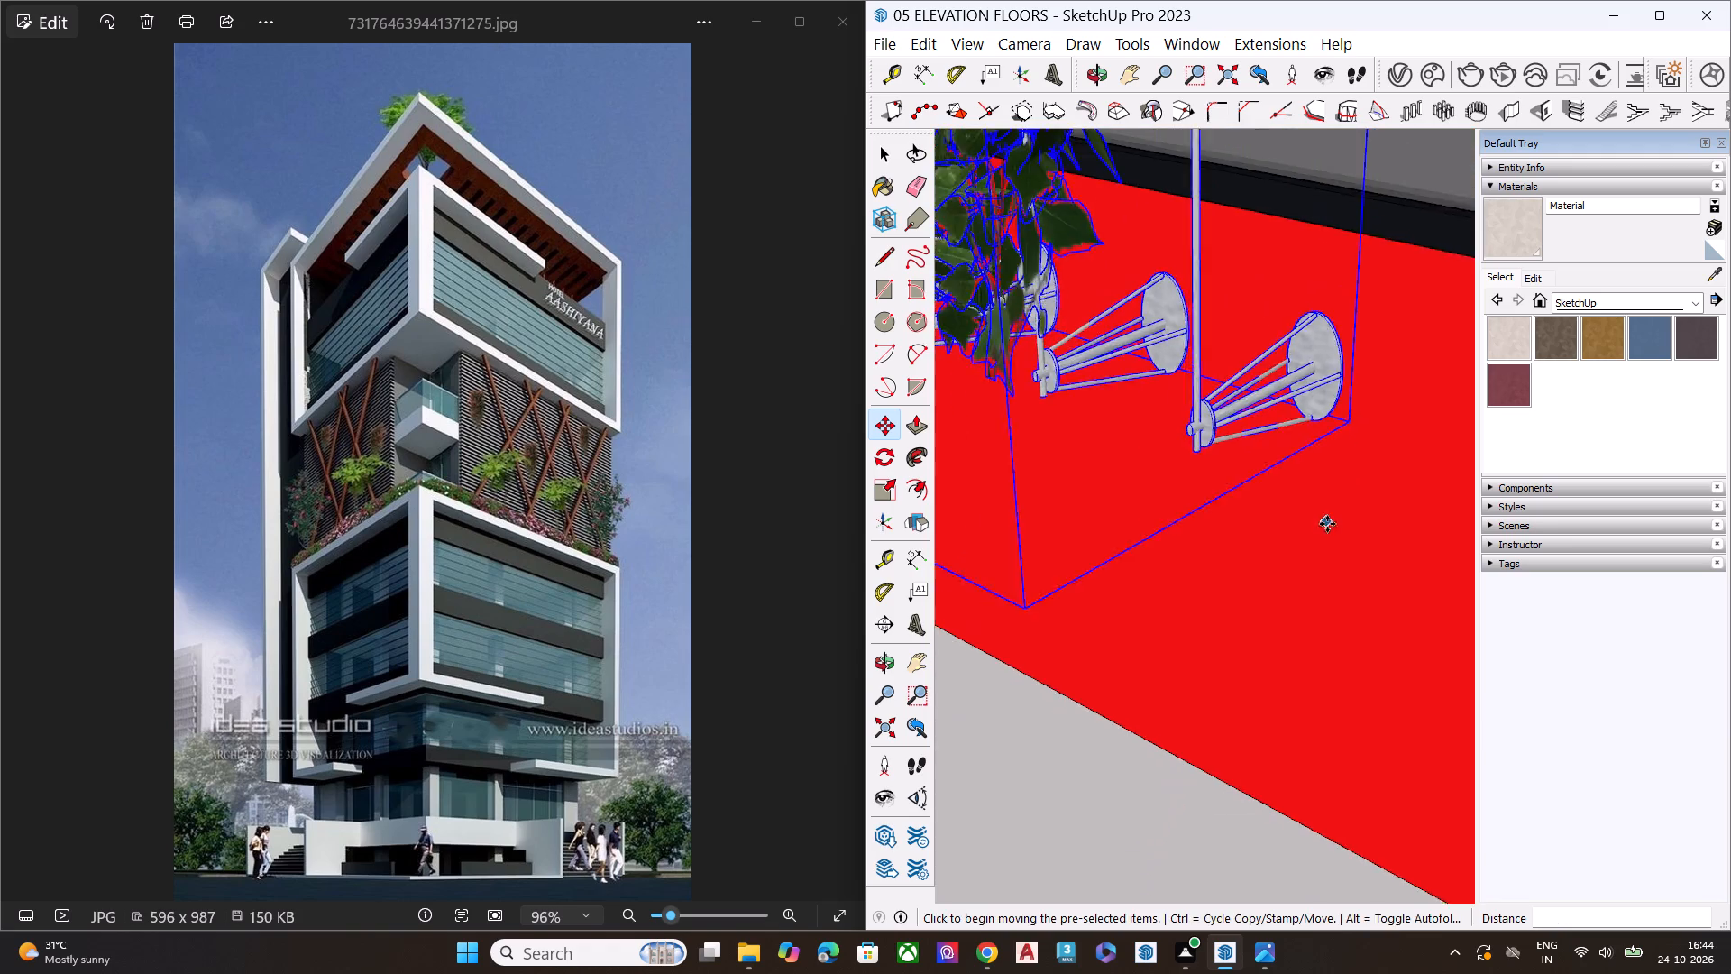
pyautogui.scroll(-2, 1327, 524)
pyautogui.moveTo(1319, 499); pyautogui.dragTo(1373, 676, button='middle')
pyautogui.scroll(6, 1336, 391)
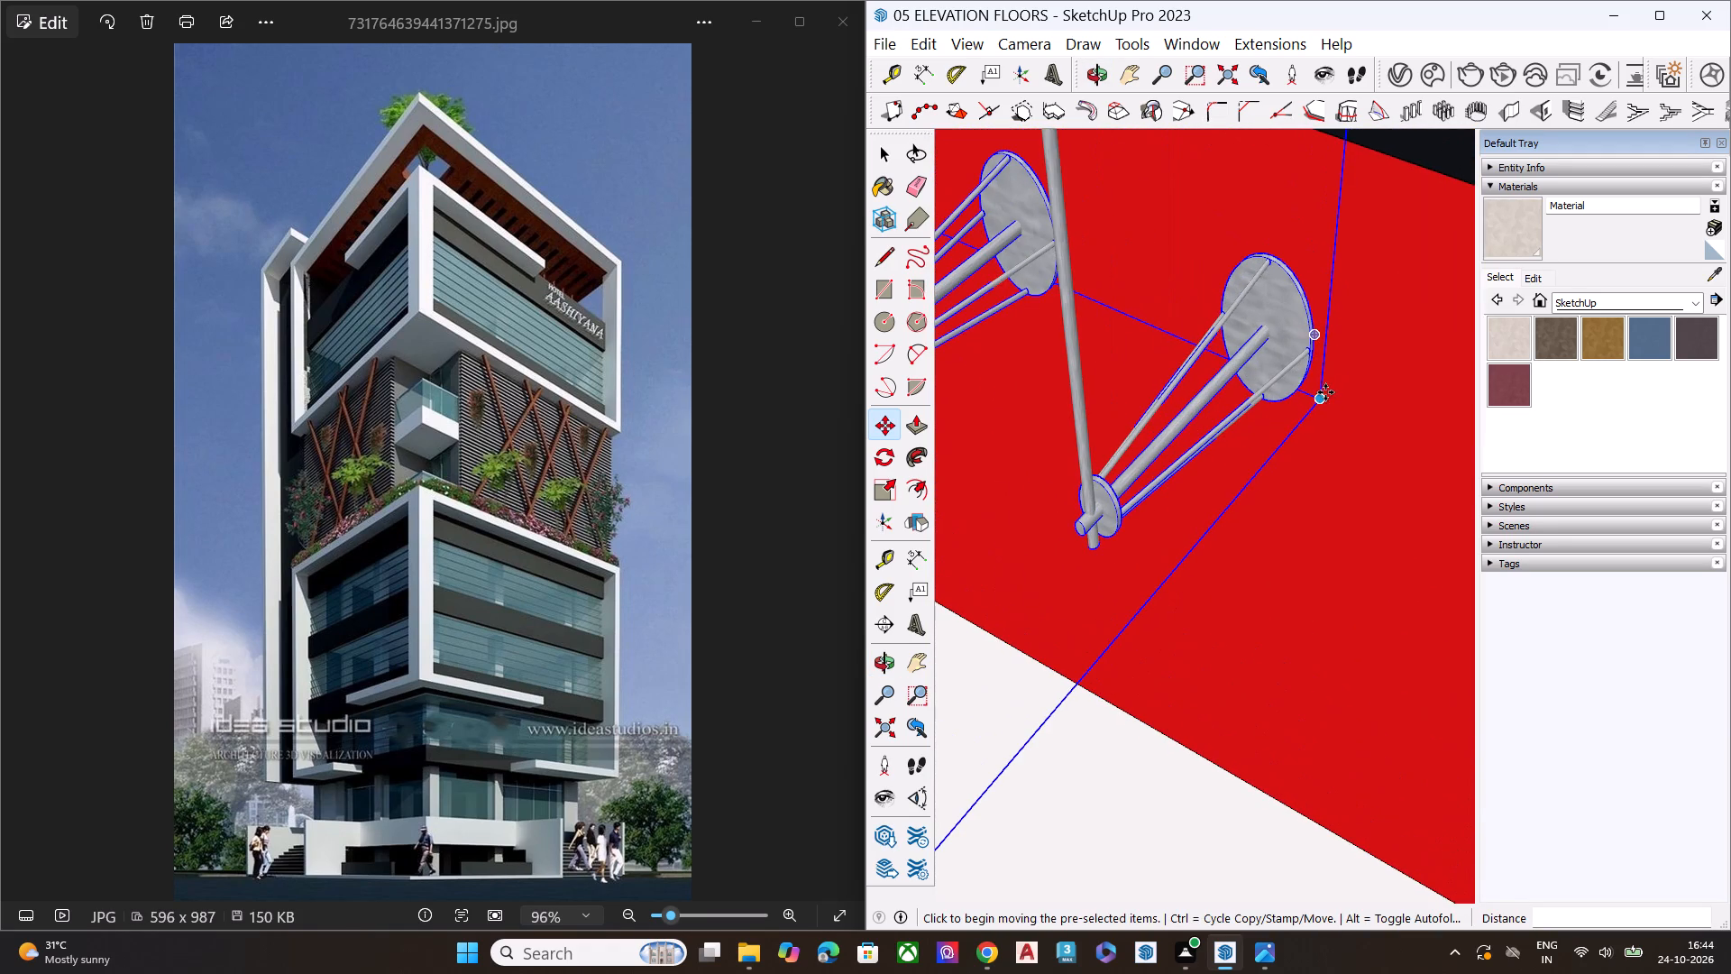
pyautogui.click(1324, 392)
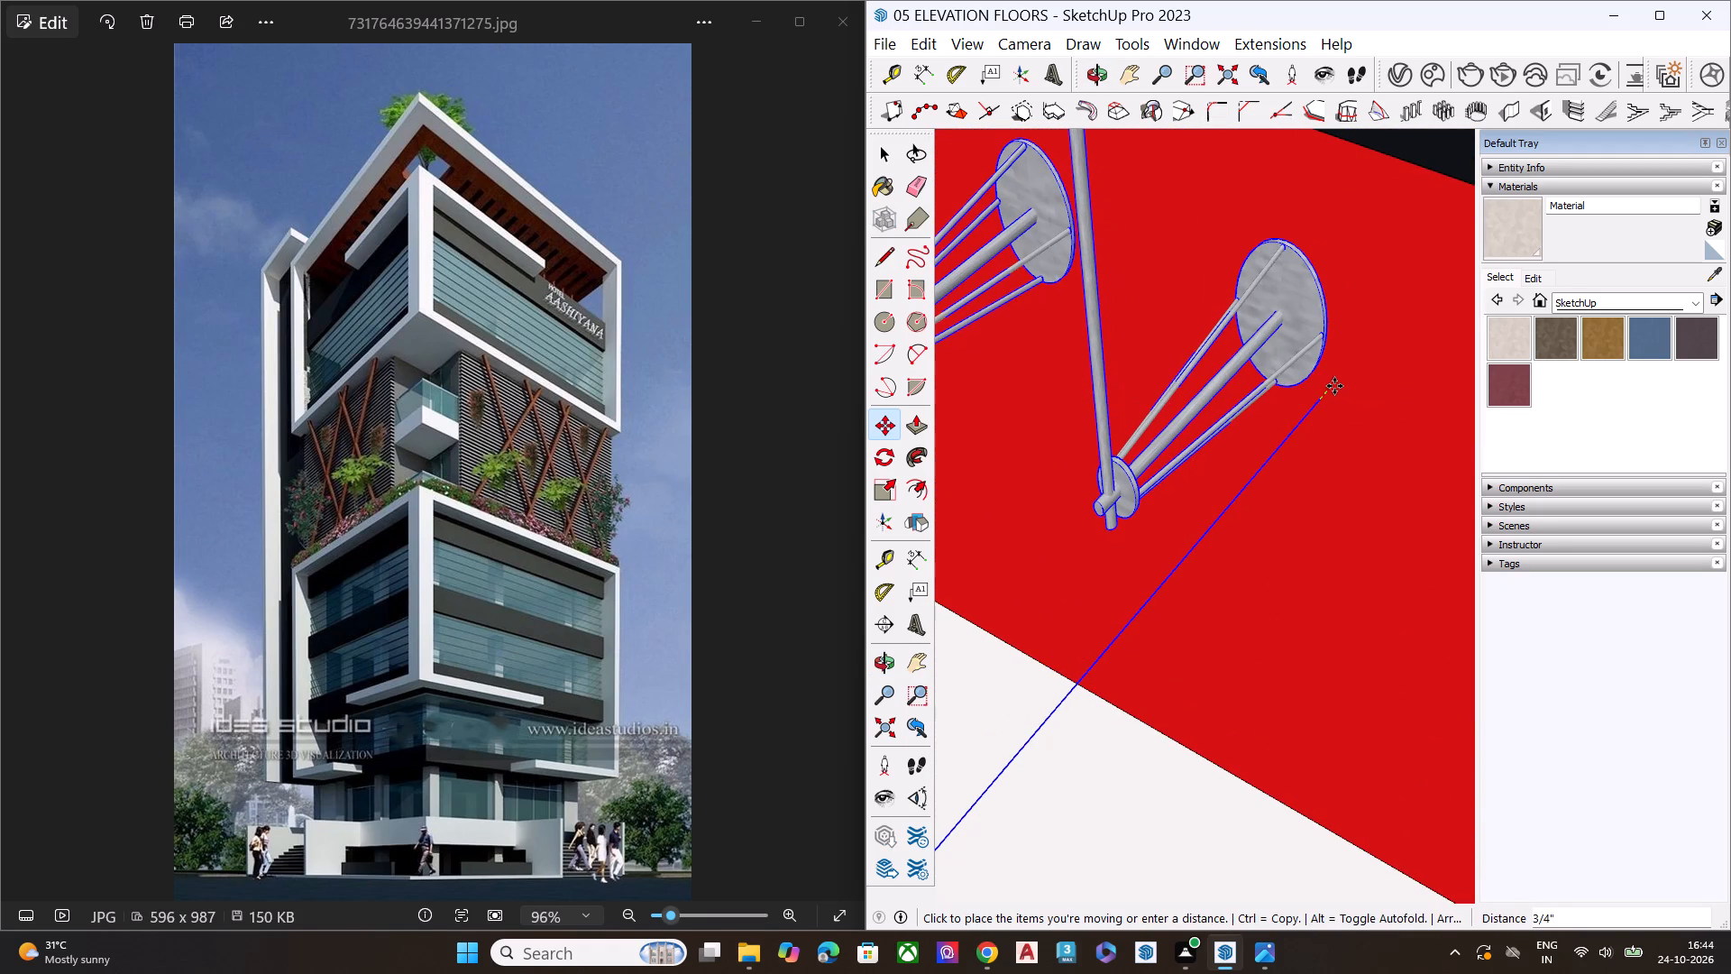
pyautogui.click(1334, 386)
# Stretch the copied top-floor plant pair upward by about 1.02 so its upper mounts reach the red band.
pyautogui.scroll(-8, 1238, 446)
pyautogui.scroll(-14, 1287, 503)
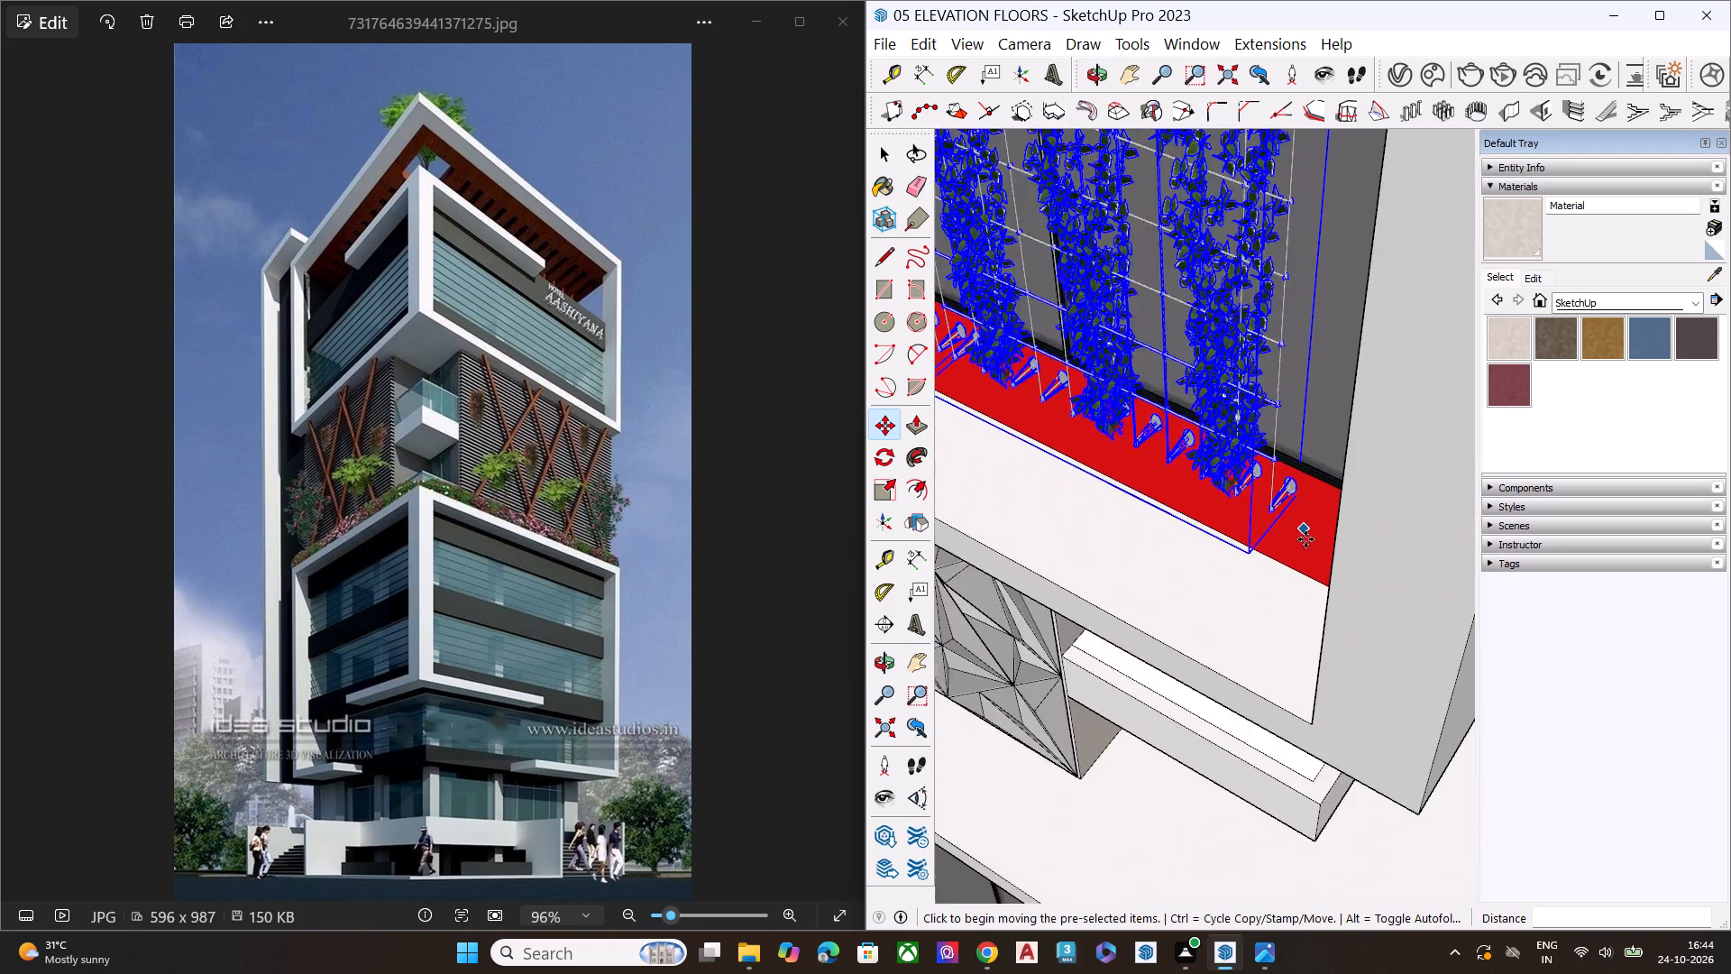
pyautogui.scroll(-14, 1305, 539)
pyautogui.scroll(-8, 1302, 636)
pyautogui.moveTo(1305, 633); pyautogui.dragTo(1318, 575, button='middle')
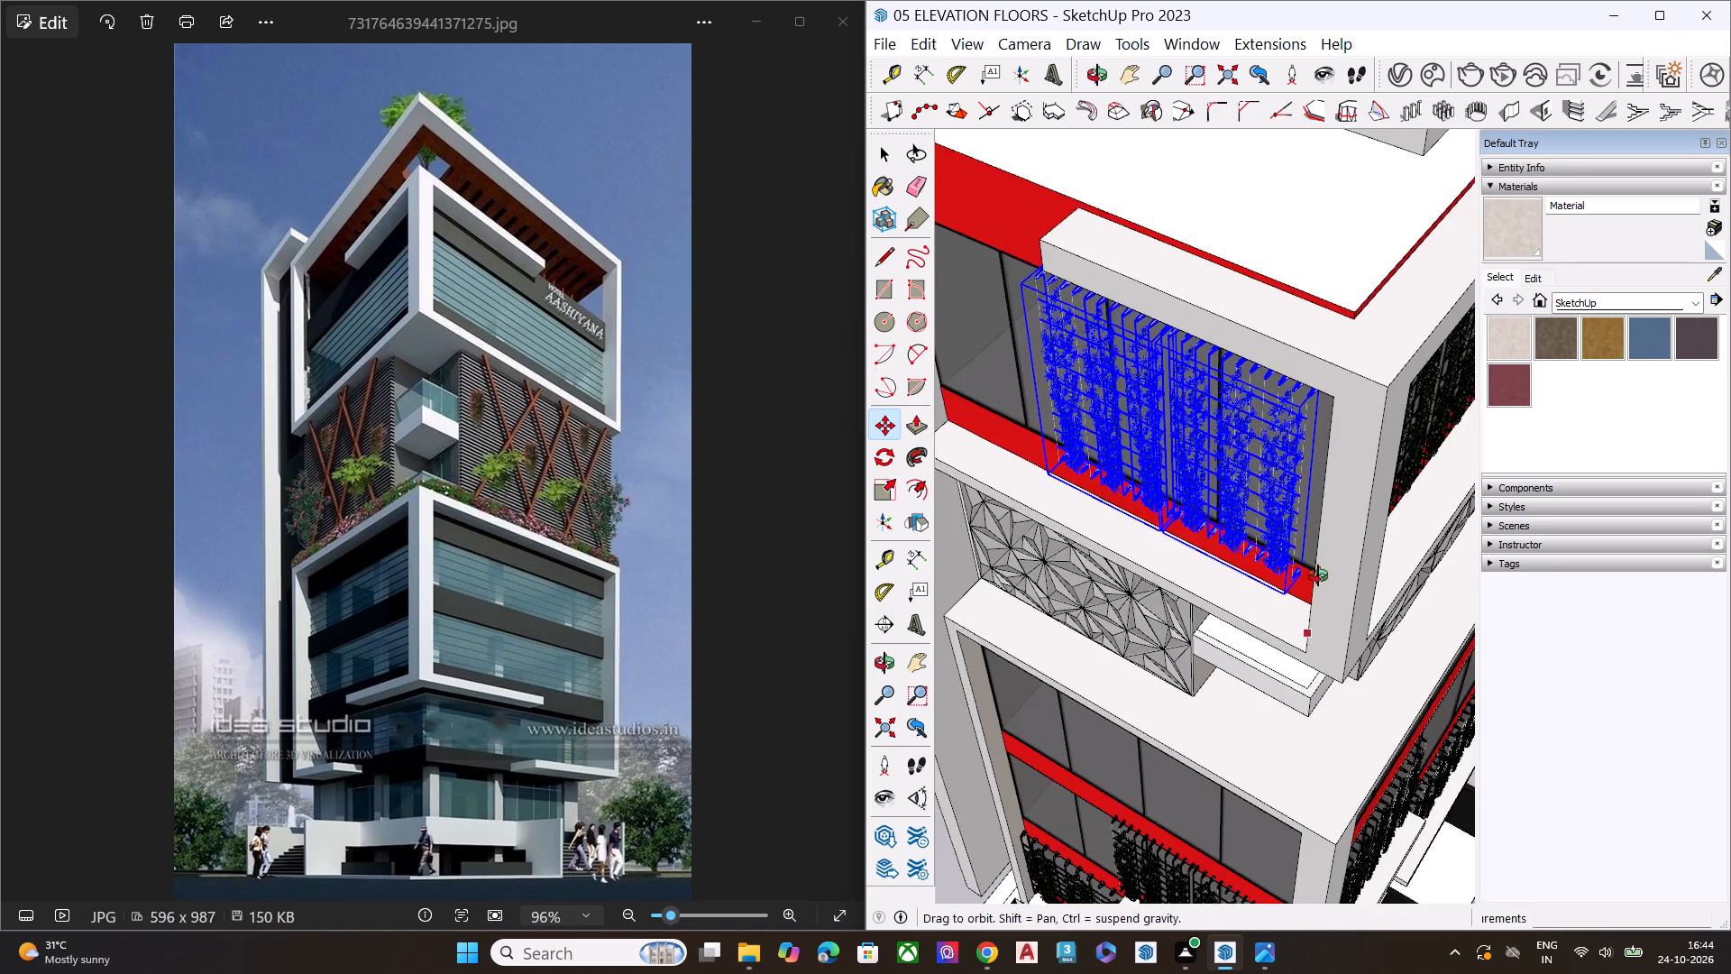
pyautogui.moveTo(1318, 575); pyautogui.dragTo(1338, 501, button='middle')
pyautogui.scroll(8, 1233, 187)
pyautogui.scroll(-1, 1131, 295)
pyautogui.press('s')
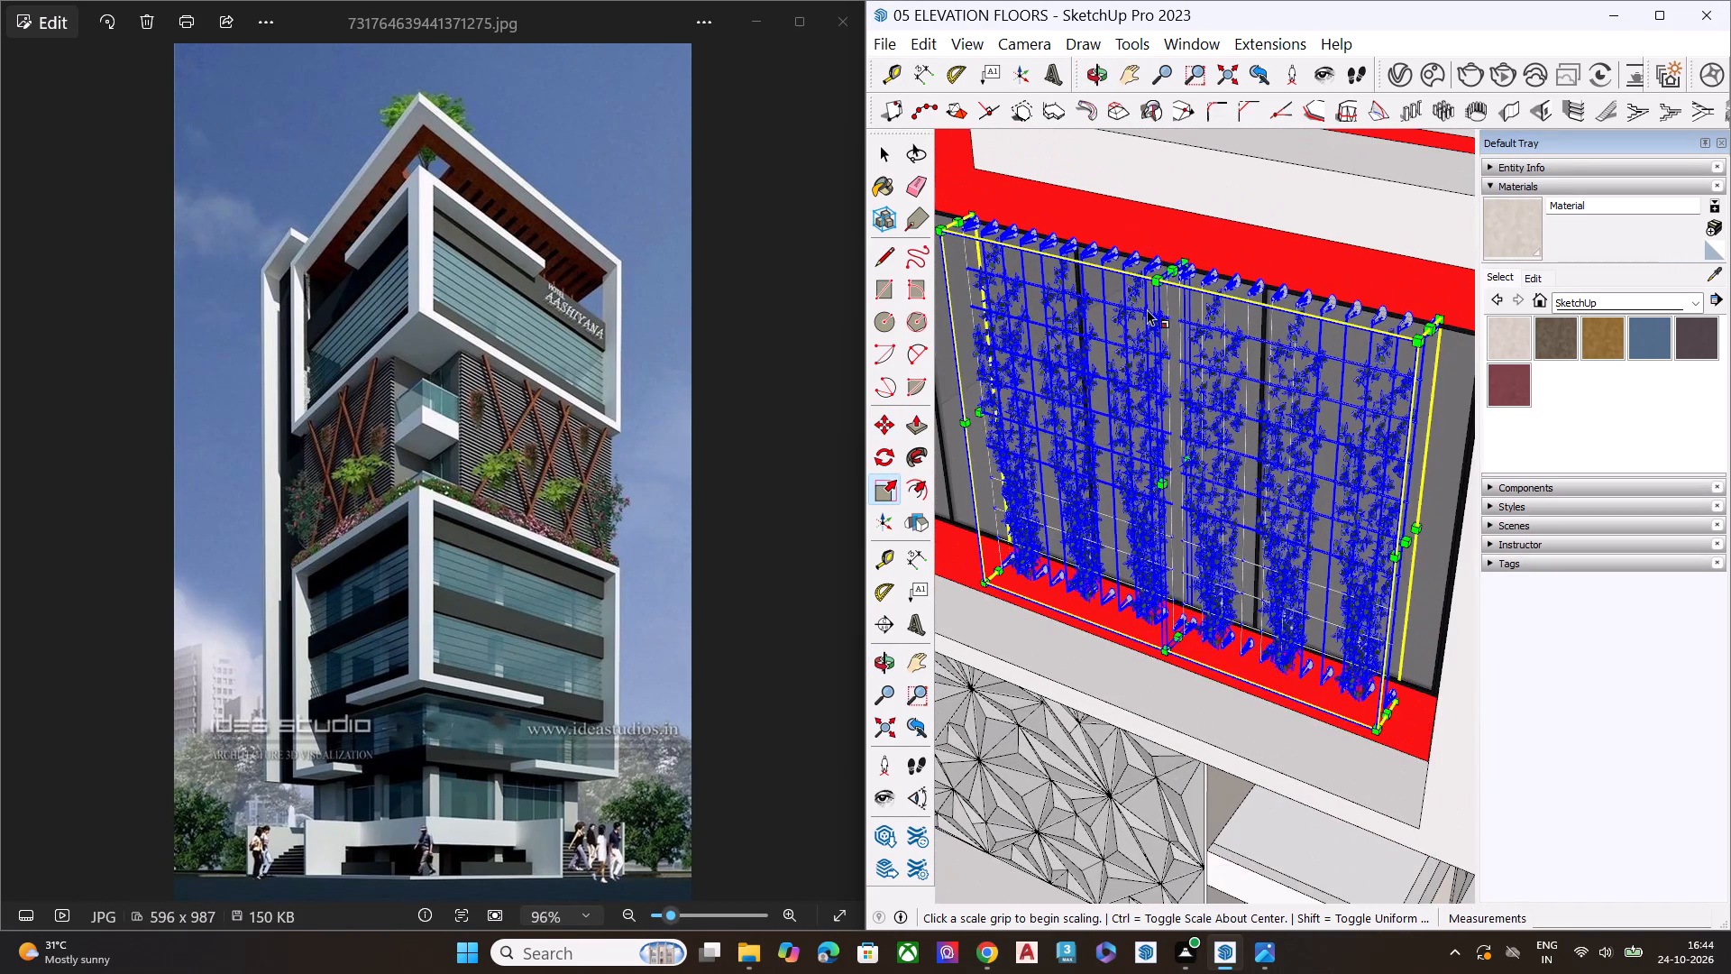
pyautogui.scroll(5, 1169, 258)
pyautogui.click(1175, 276)
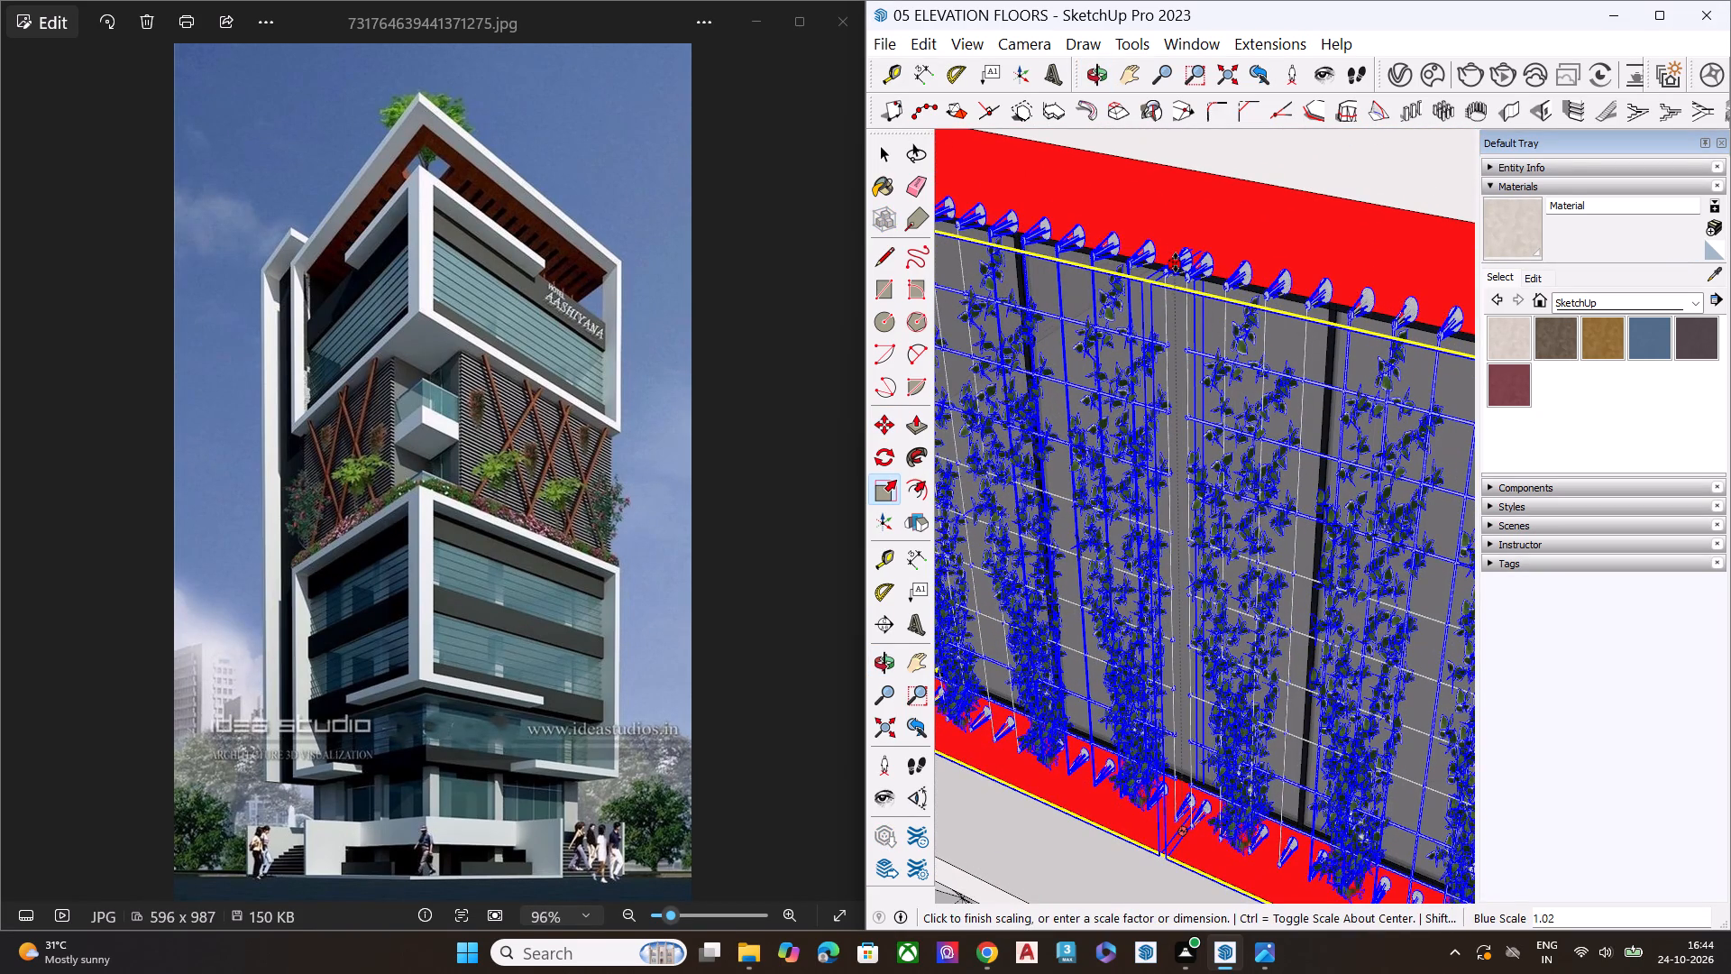
pyautogui.click(1176, 260)
pyautogui.press('space')
# Examine the top-floor plants around the corner column and the whole tower from above, below and both façades.
pyautogui.scroll(-16, 1169, 319)
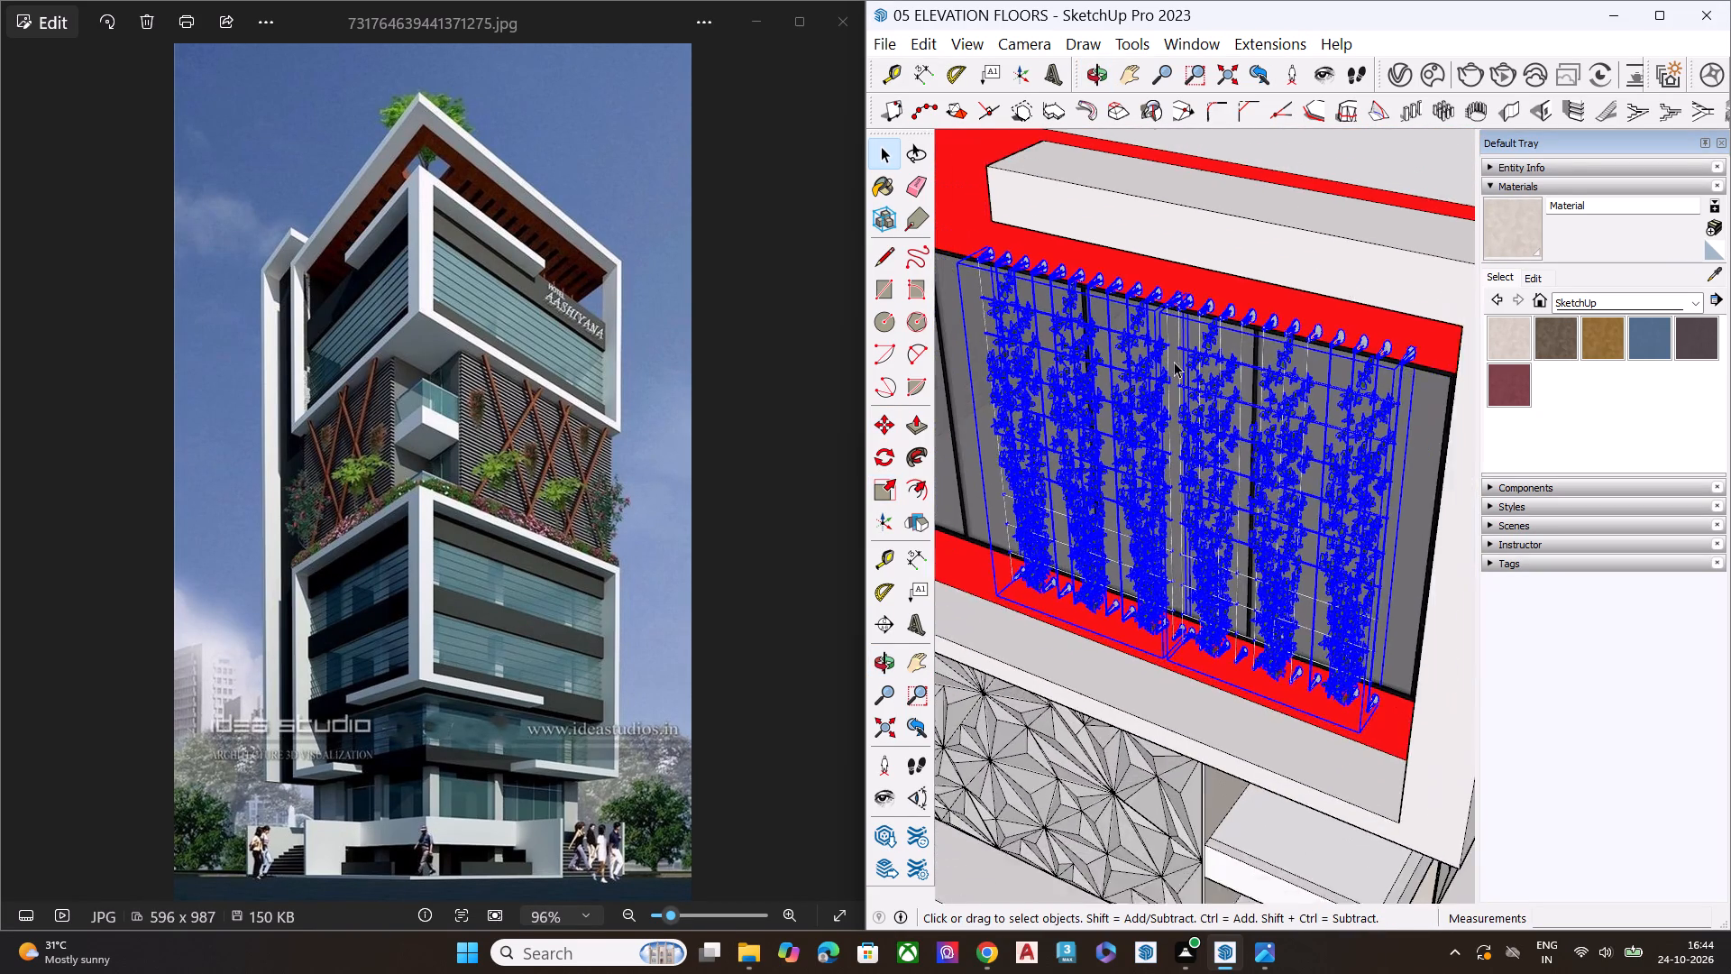
pyautogui.scroll(-10, 1174, 362)
pyautogui.scroll(3, 1192, 351)
pyautogui.scroll(-15, 1194, 353)
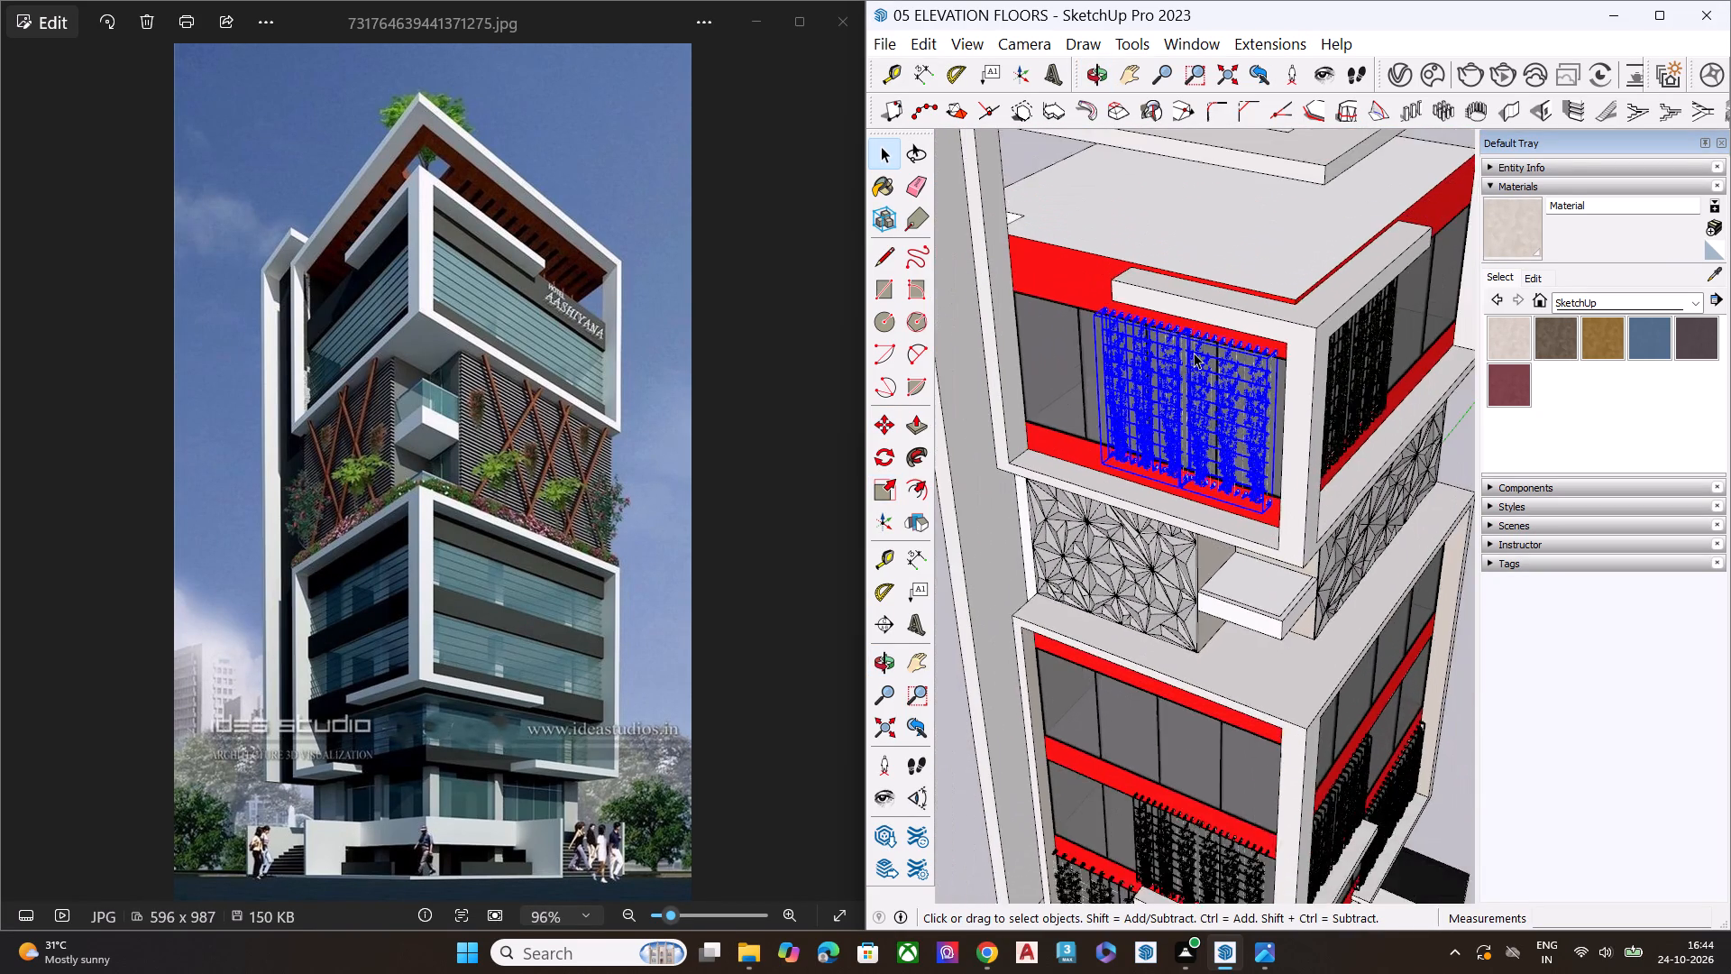
pyautogui.scroll(-8, 1184, 376)
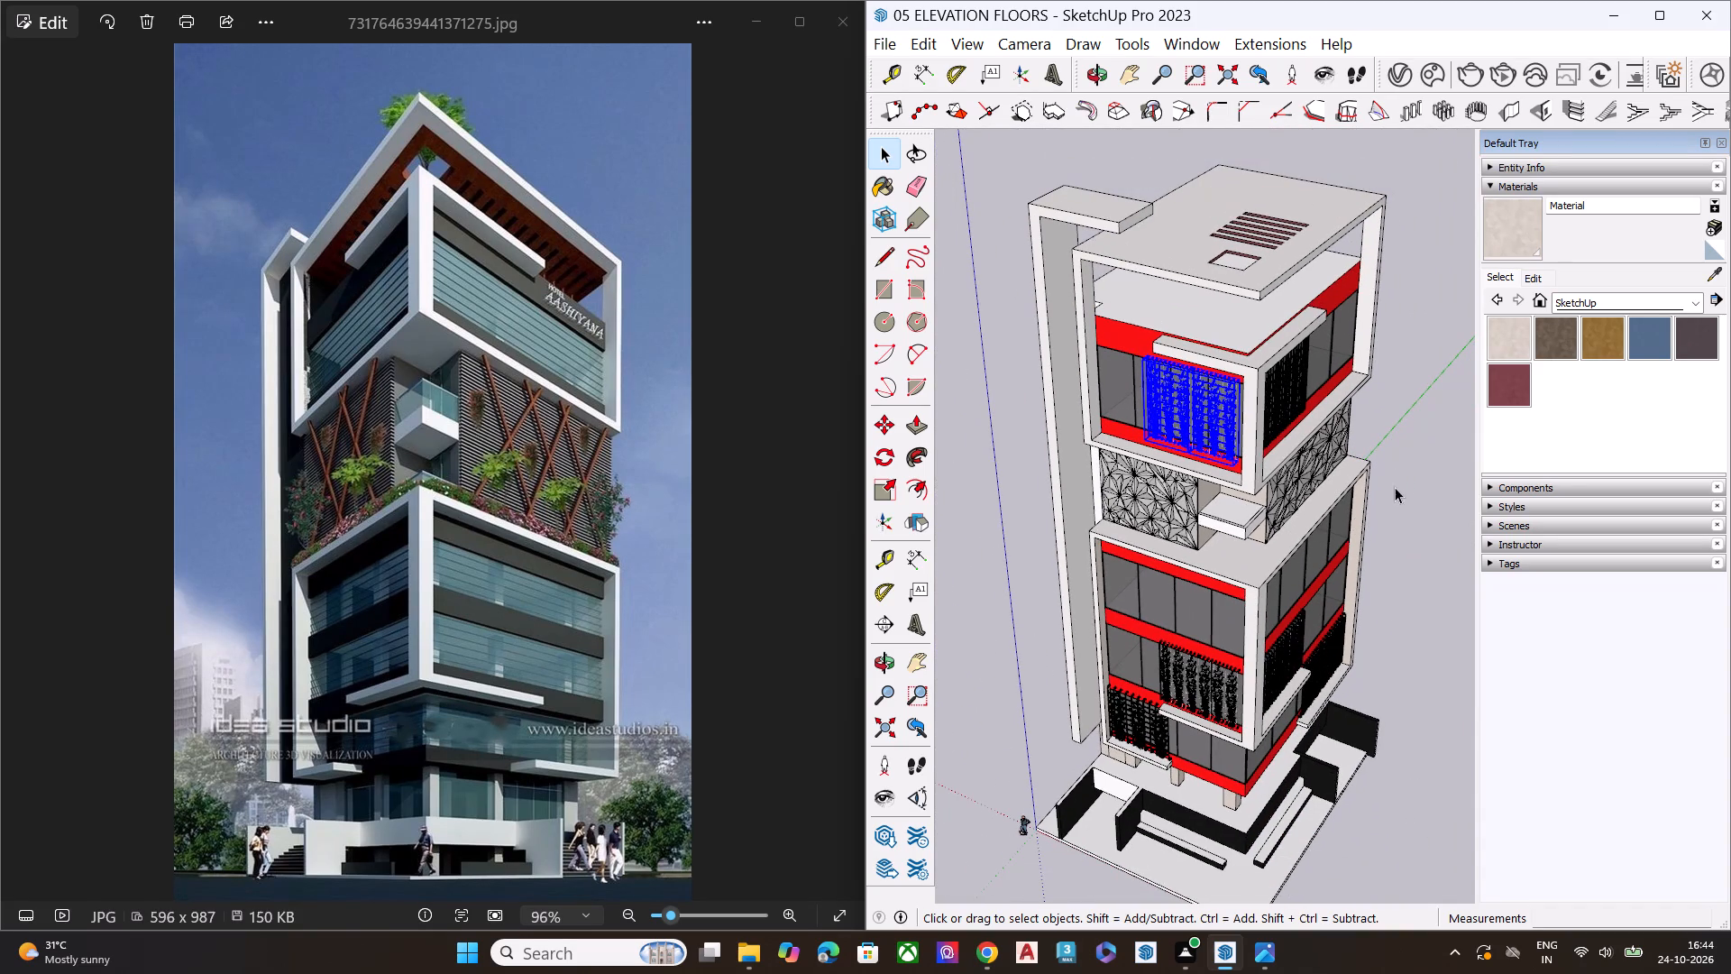
pyautogui.click(1396, 487)
pyautogui.moveTo(1379, 528); pyautogui.dragTo(1202, 280, button='middle')
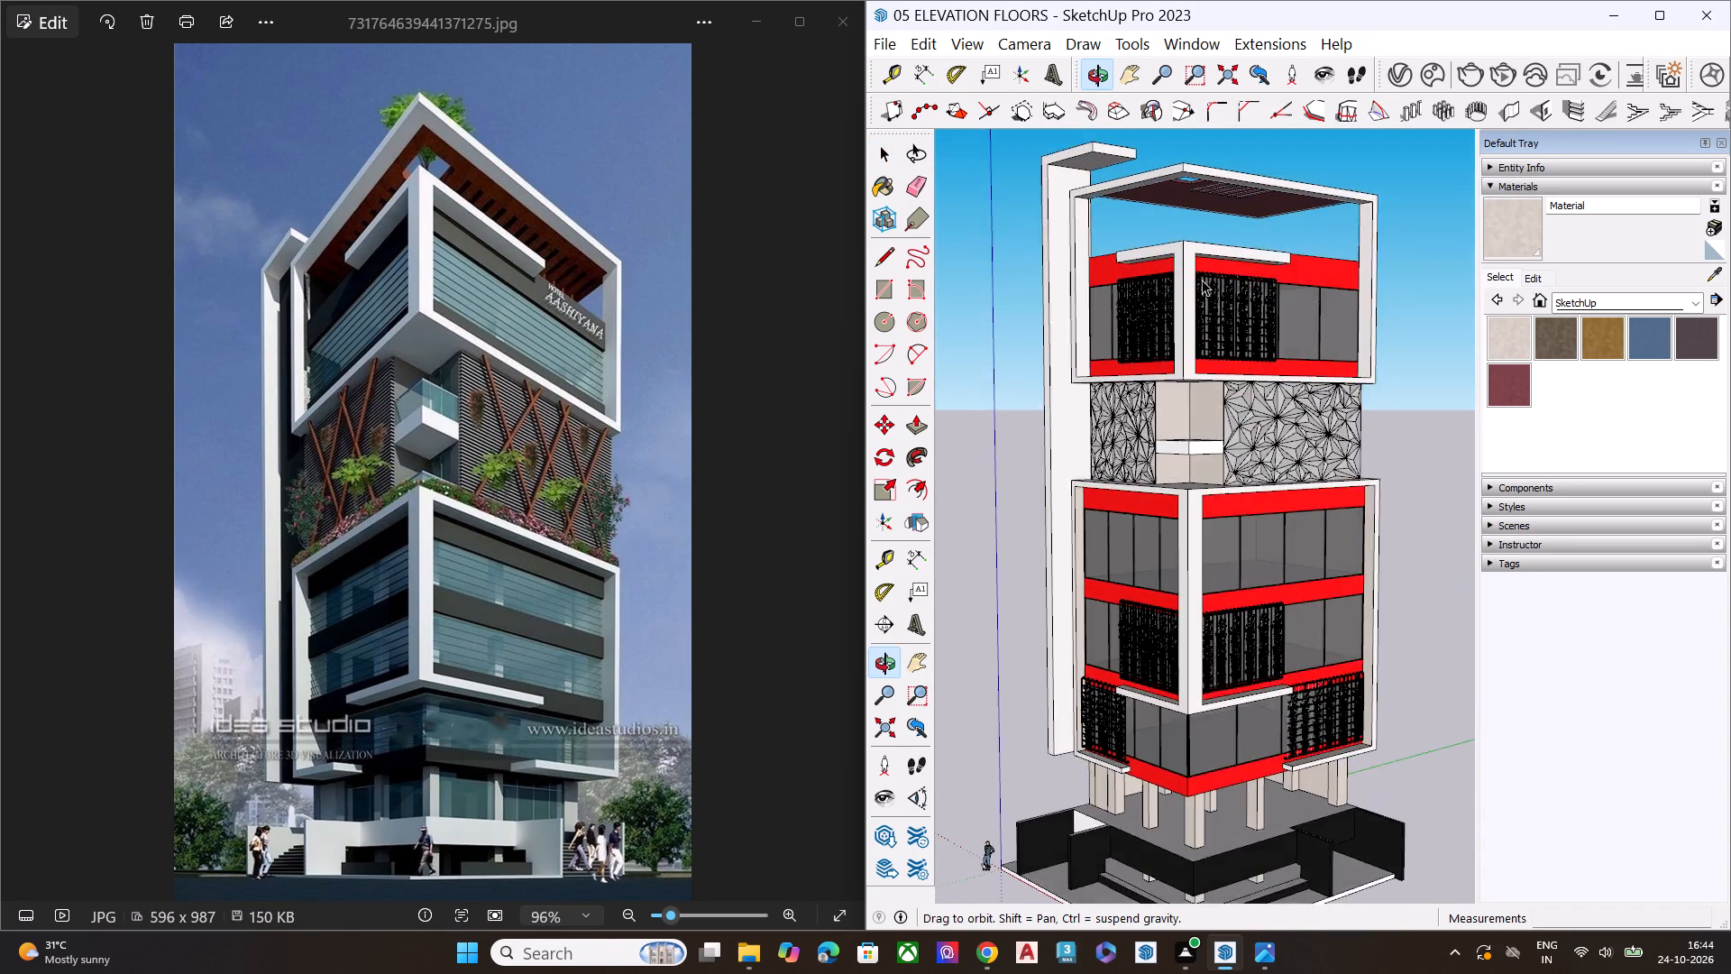
pyautogui.scroll(11, 1202, 280)
pyautogui.scroll(7, 1128, 335)
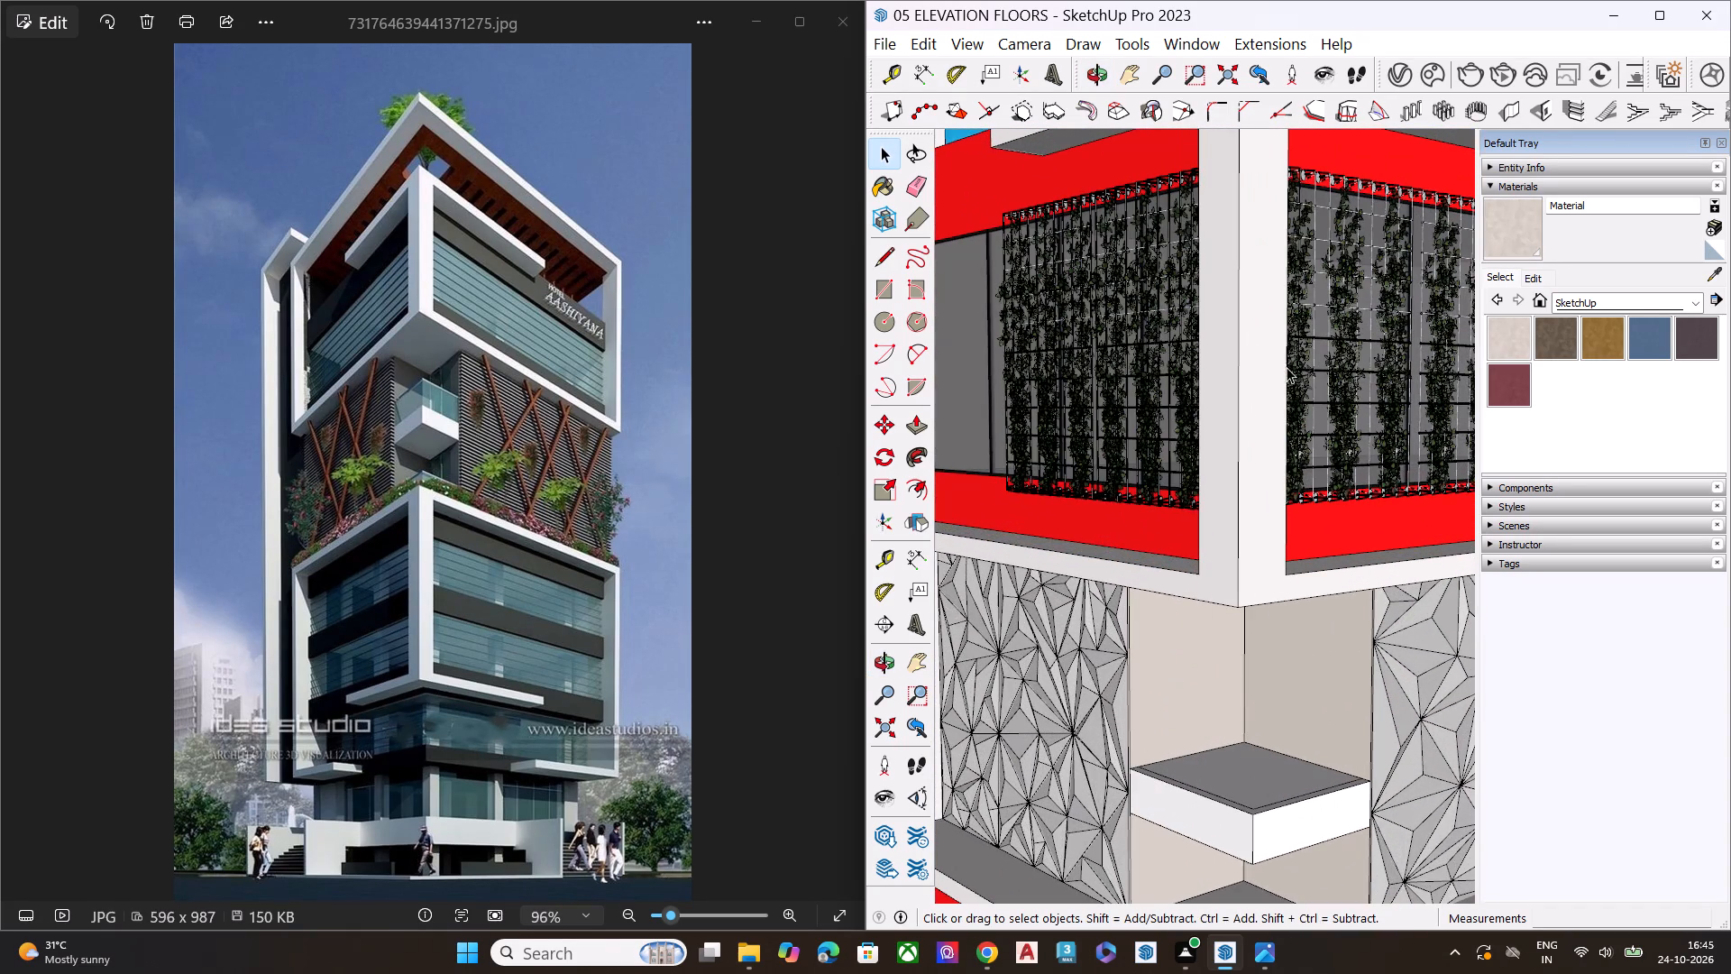
pyautogui.moveTo(1287, 367); pyautogui.dragTo(1291, 588, button='middle')
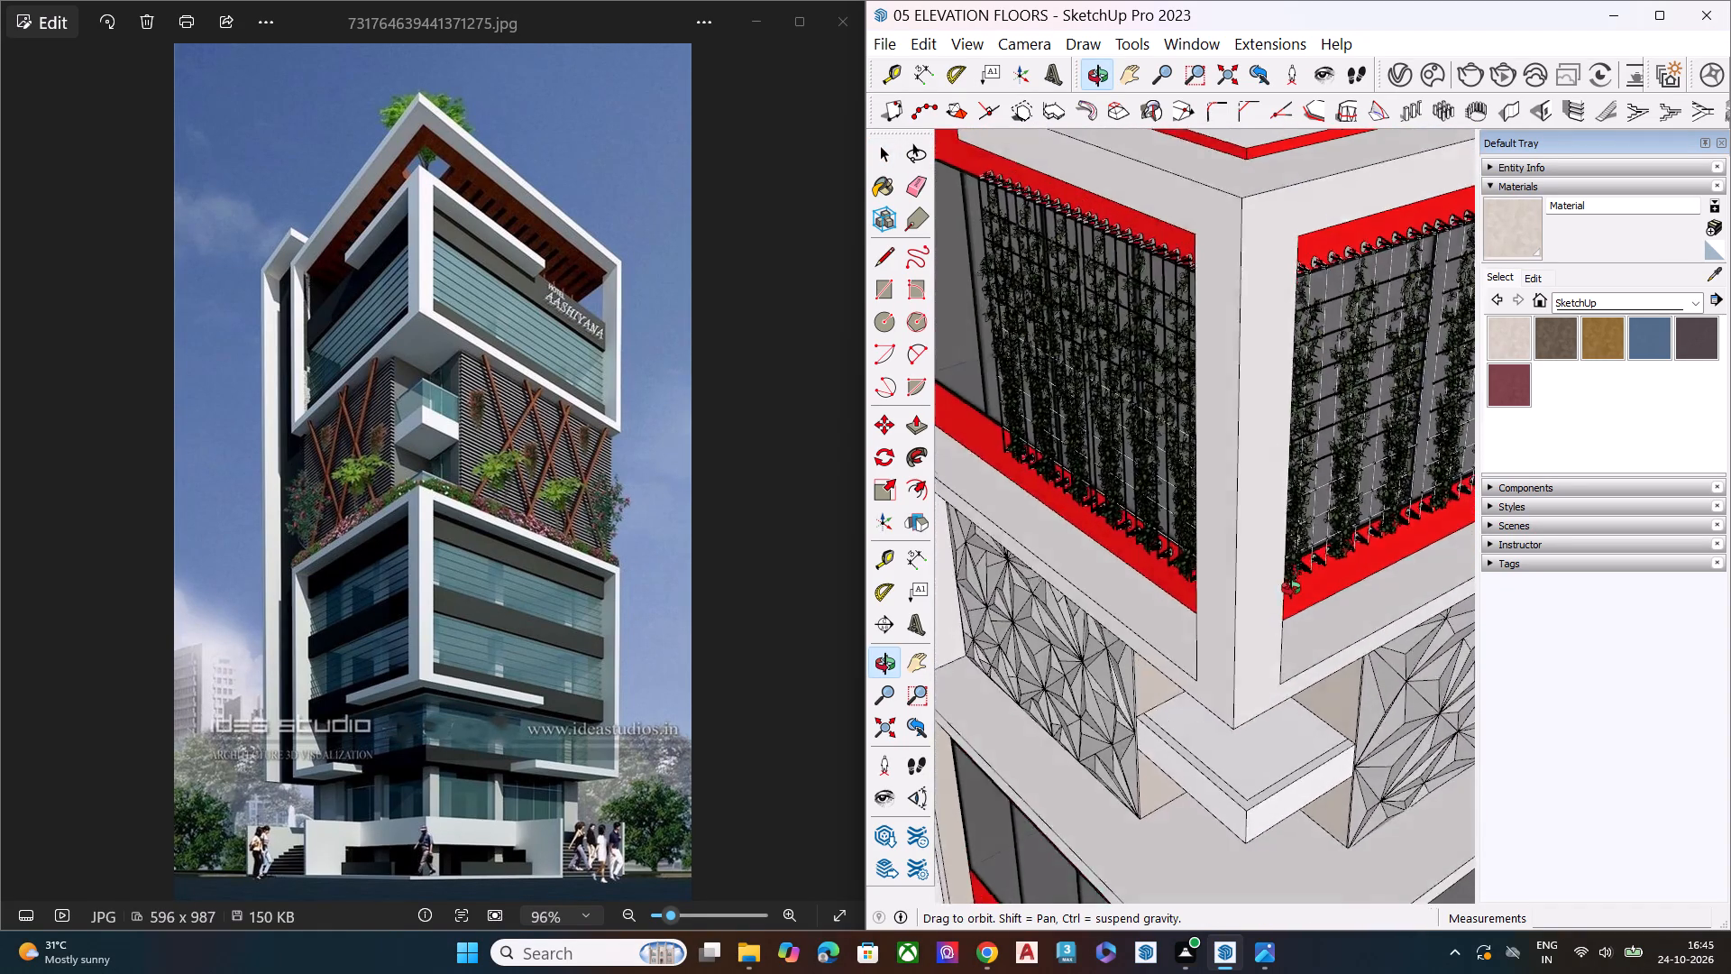
pyautogui.moveTo(1291, 588); pyautogui.dragTo(1427, 427, button='middle')
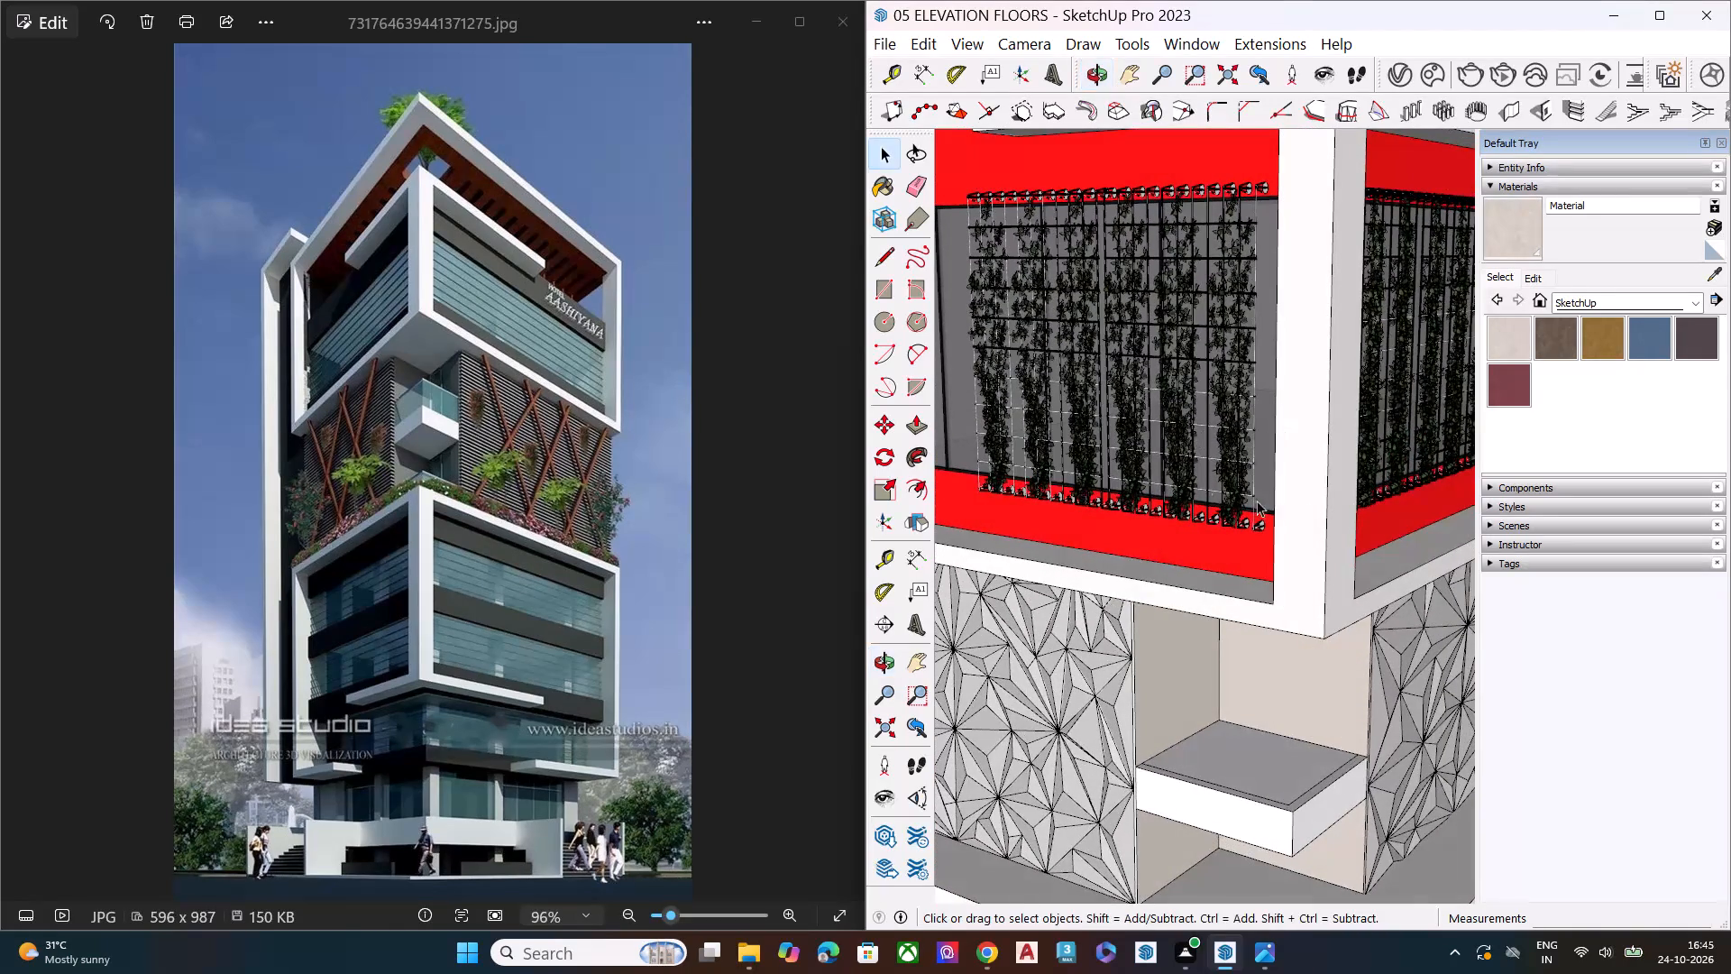
pyautogui.scroll(-19, 1098, 361)
pyautogui.scroll(-6, 1193, 391)
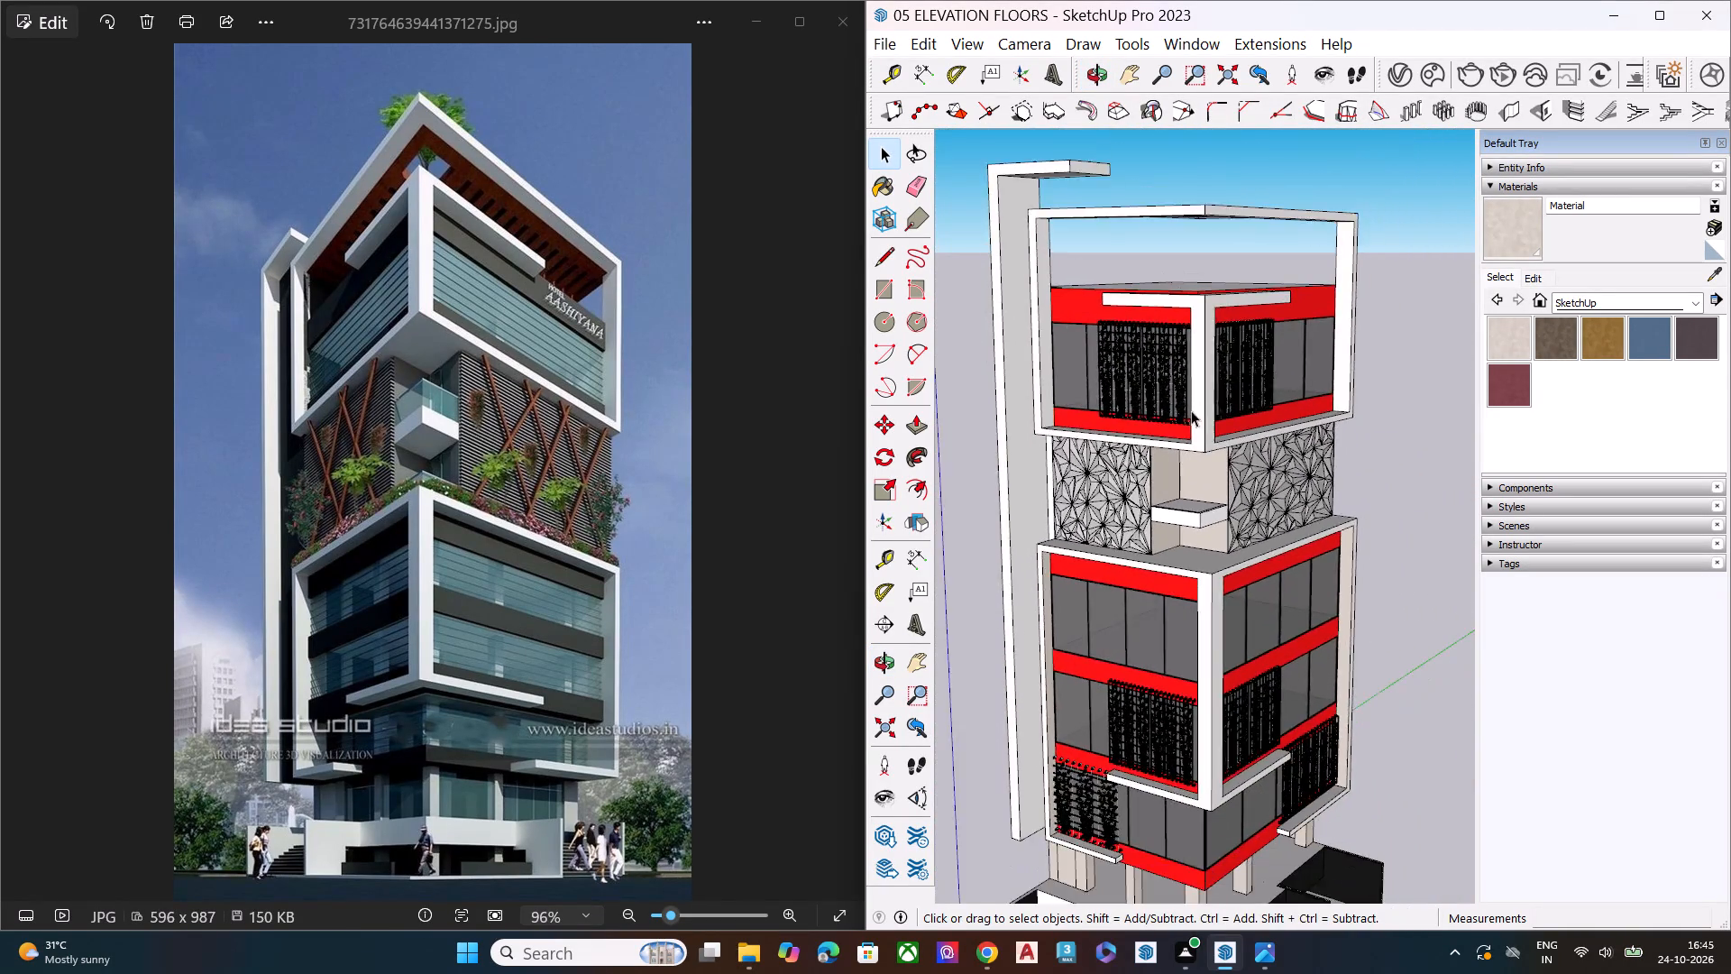
pyautogui.scroll(-3, 1191, 410)
pyautogui.moveTo(1212, 758); pyautogui.dragTo(1168, 566, button='middle')
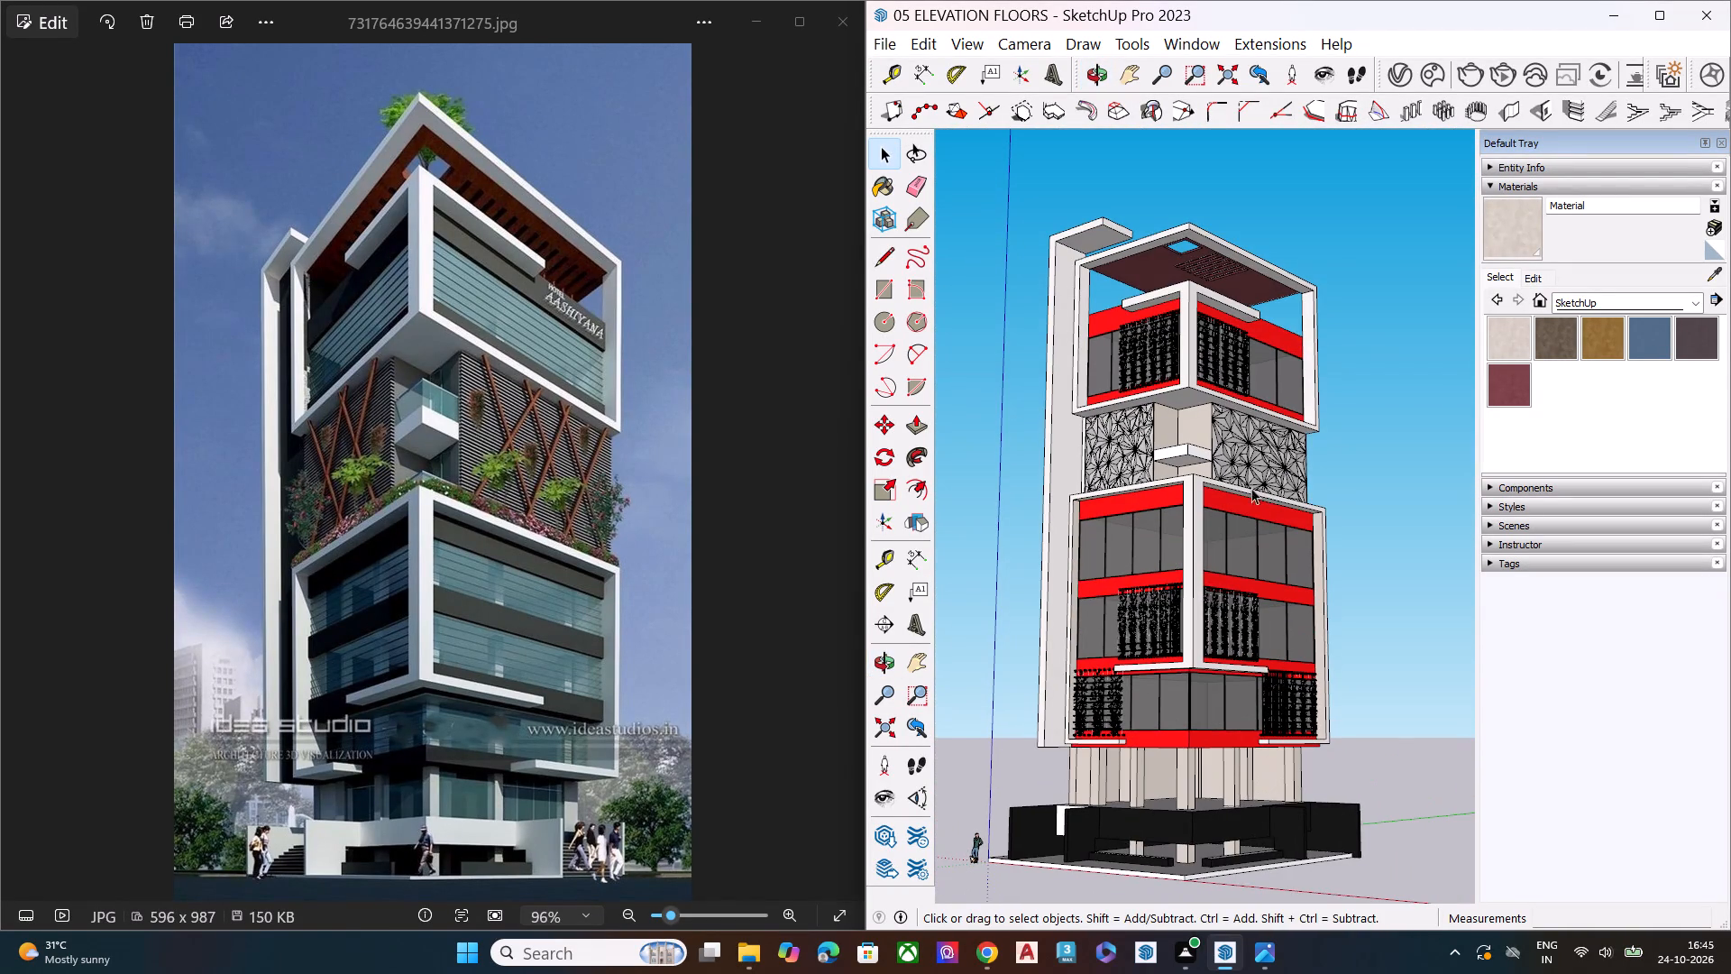
# Scale the depth of the adjoining façade's top-floor plant pair by about 1.59, stretching it outward from the wall.
pyautogui.scroll(11, 1246, 381)
pyautogui.scroll(8, 1204, 305)
pyautogui.click(1173, 345)
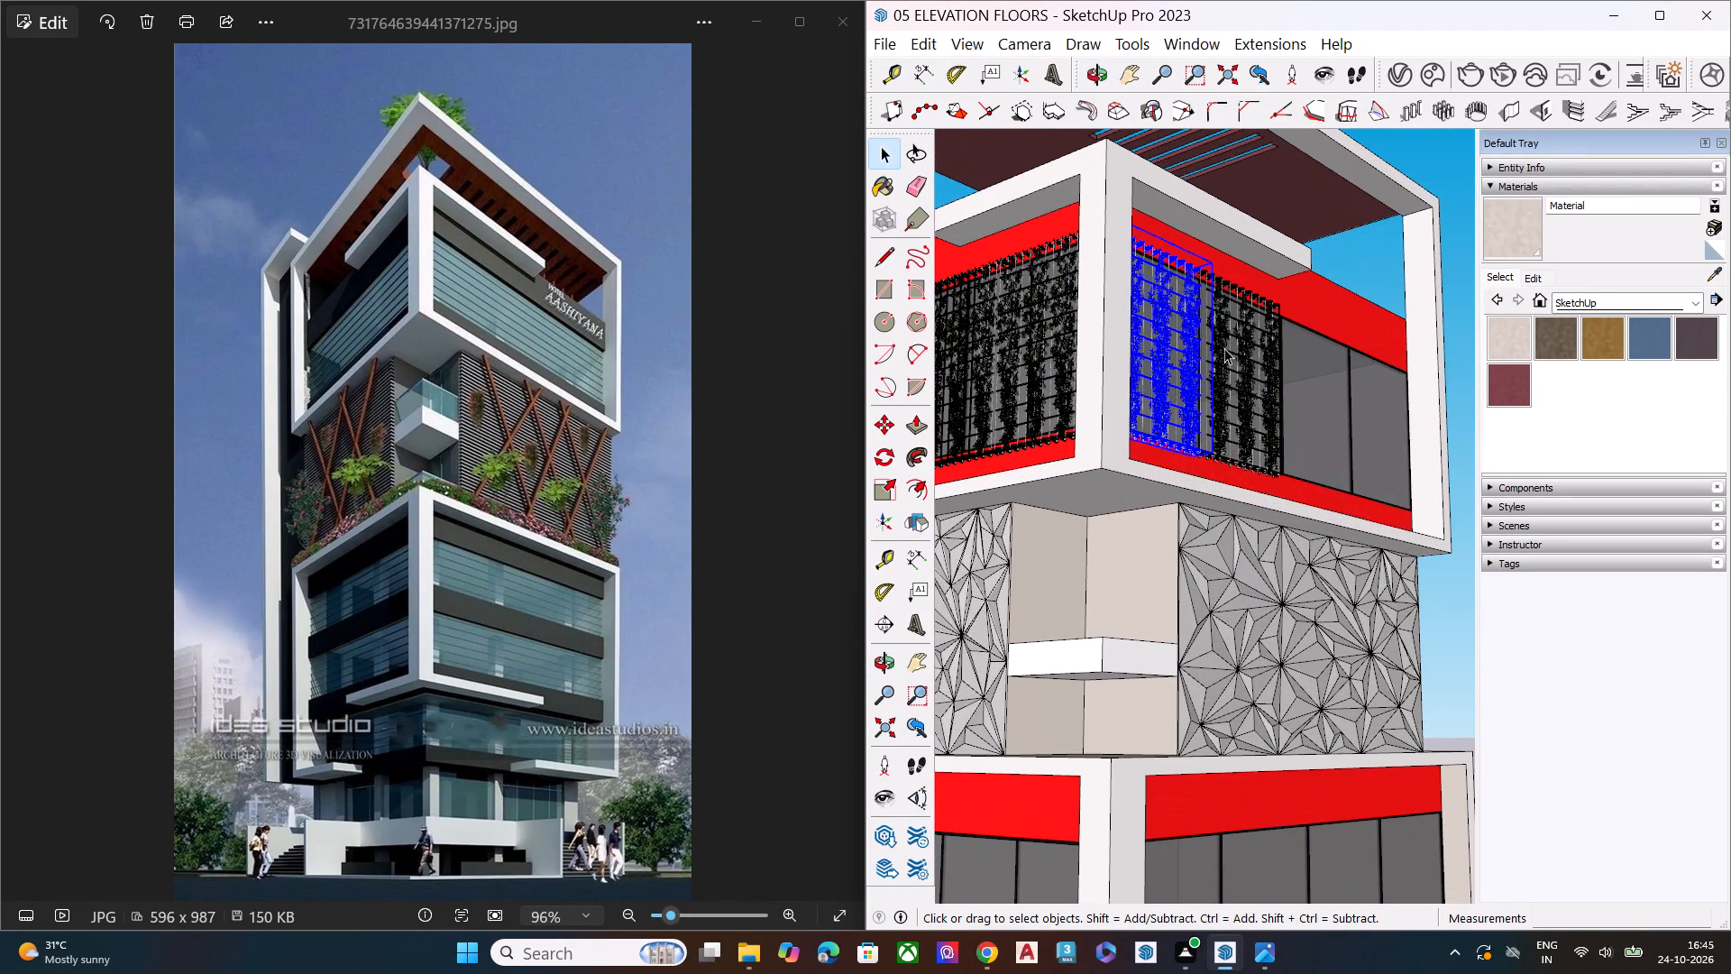
pyautogui.keyDown('ctrl'); pyautogui.click(1230, 348); pyautogui.keyUp('ctrl')
pyautogui.moveTo(1209, 363); pyautogui.dragTo(1230, 478, button='middle')
pyautogui.scroll(3, 1230, 454)
pyautogui.scroll(-1, 1218, 392)
pyautogui.scroll(6, 1218, 392)
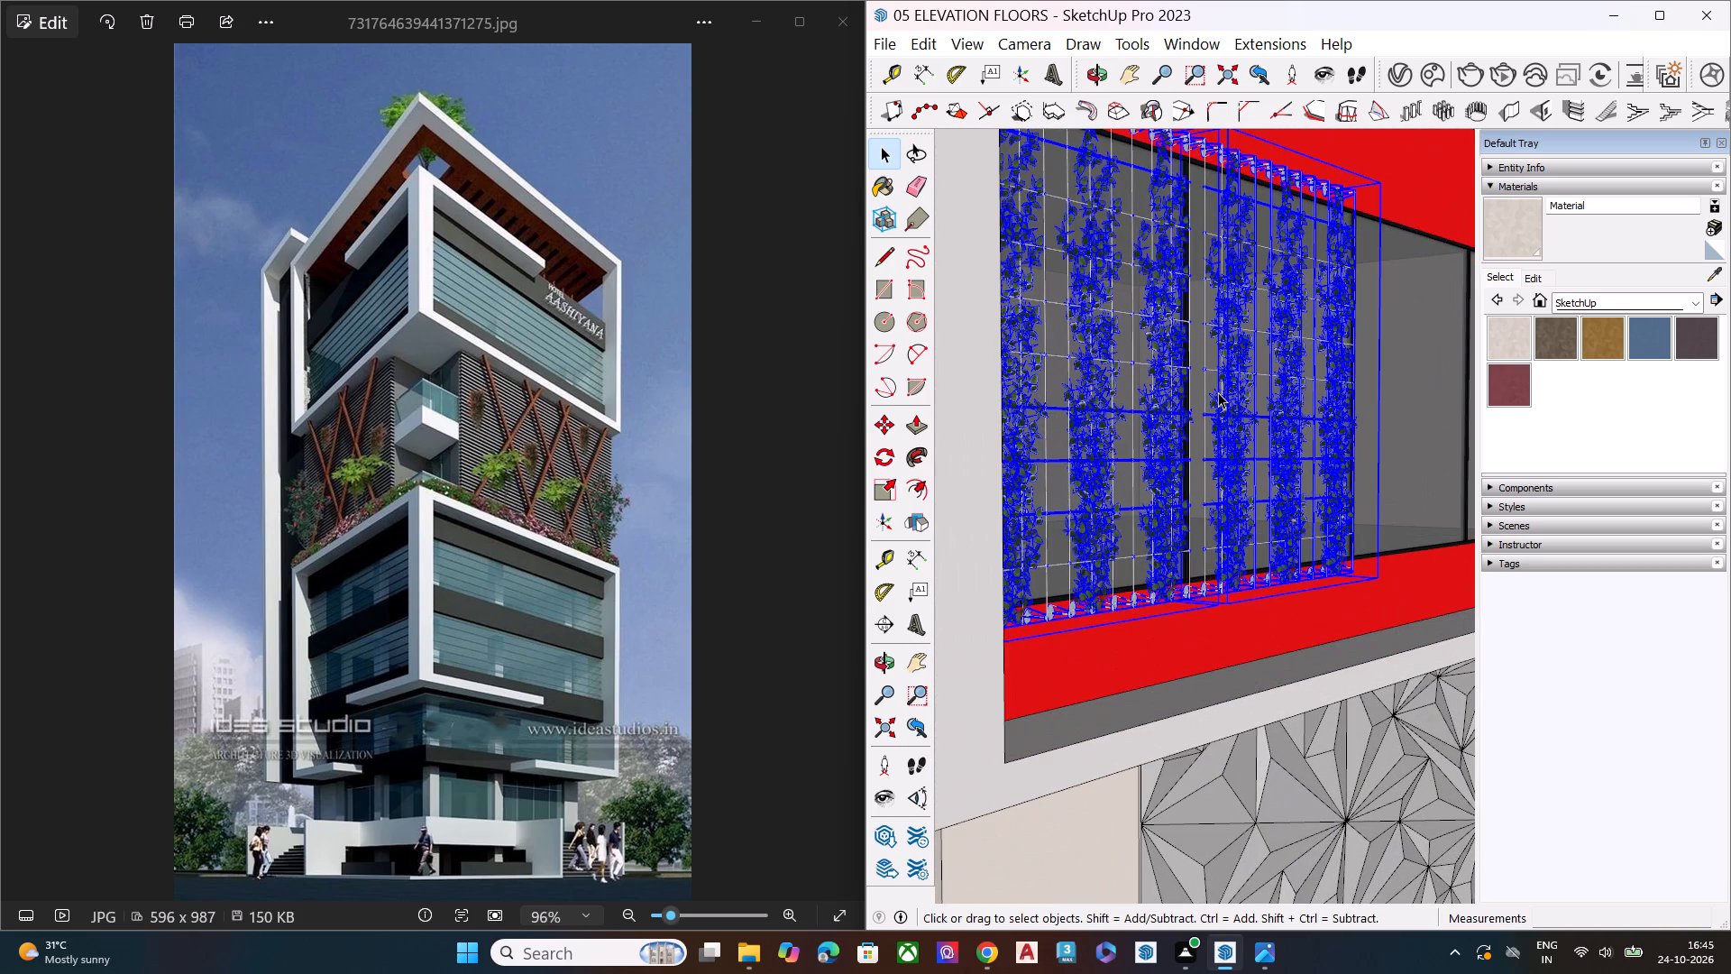
pyautogui.moveTo(1214, 423); pyautogui.dragTo(1232, 482, button='middle')
pyautogui.scroll(10, 1192, 602)
pyautogui.scroll(-8, 1181, 616)
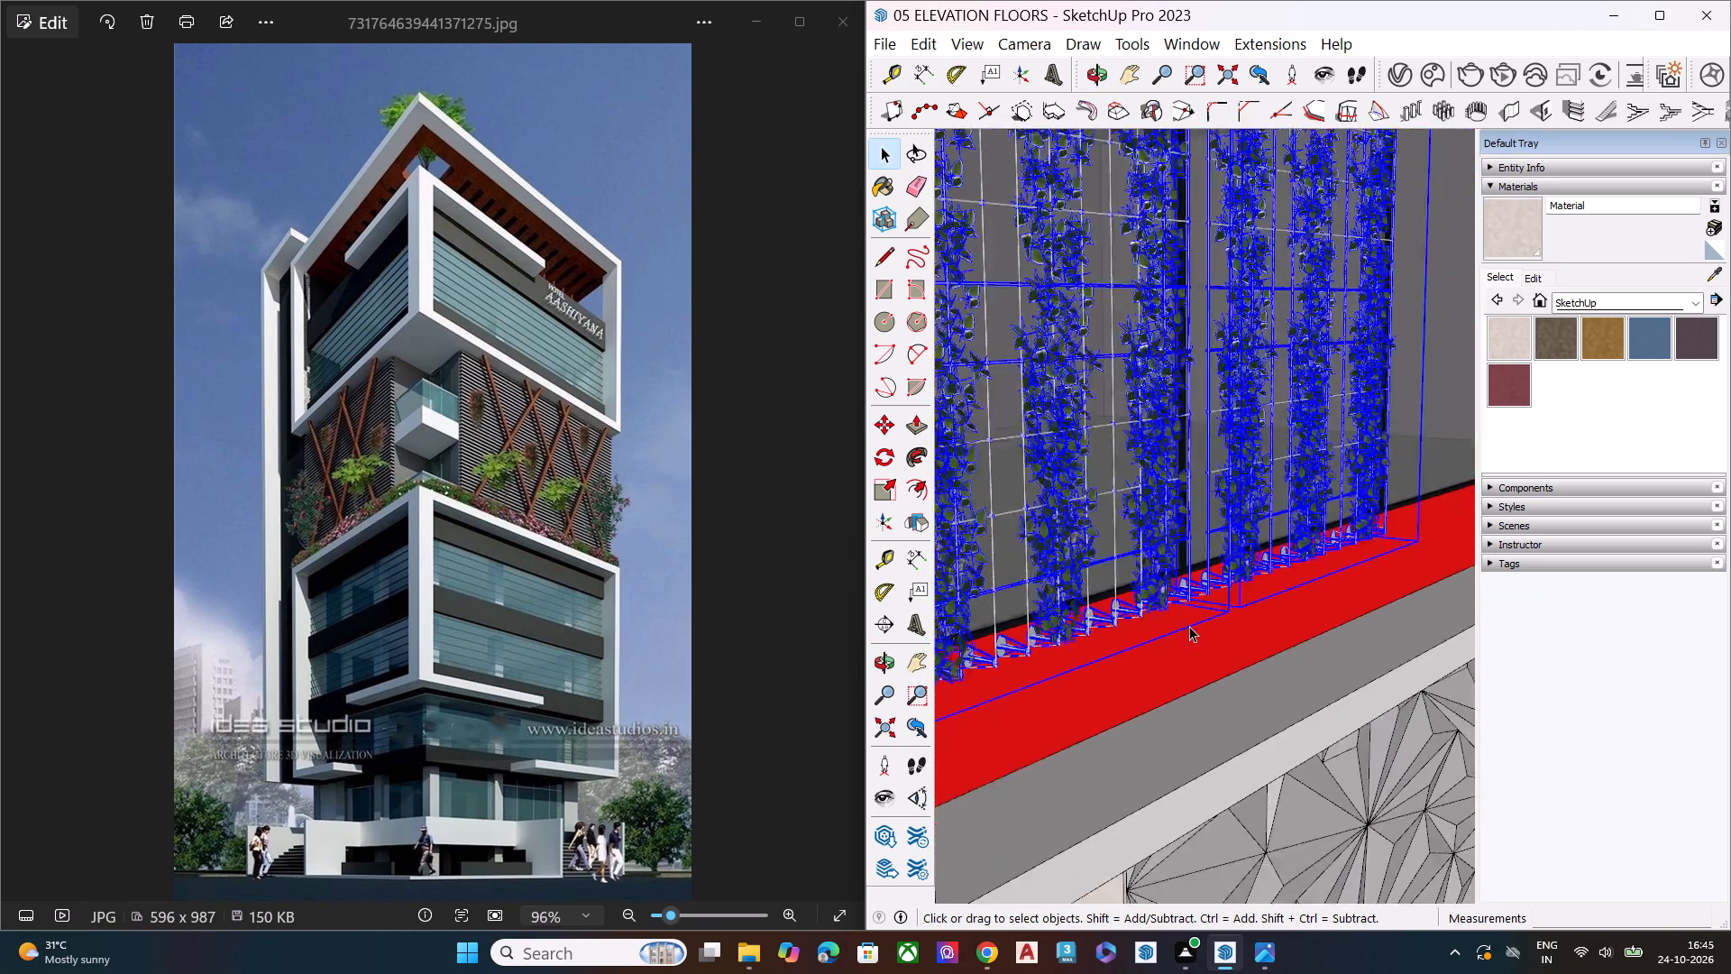
pyautogui.scroll(-4, 1189, 626)
pyautogui.scroll(-1, 1199, 528)
pyautogui.scroll(2, 1199, 528)
pyautogui.scroll(-2, 1199, 528)
pyautogui.scroll(1, 1199, 528)
pyautogui.scroll(-3, 1199, 532)
pyautogui.press('s')
pyautogui.scroll(5, 1189, 391)
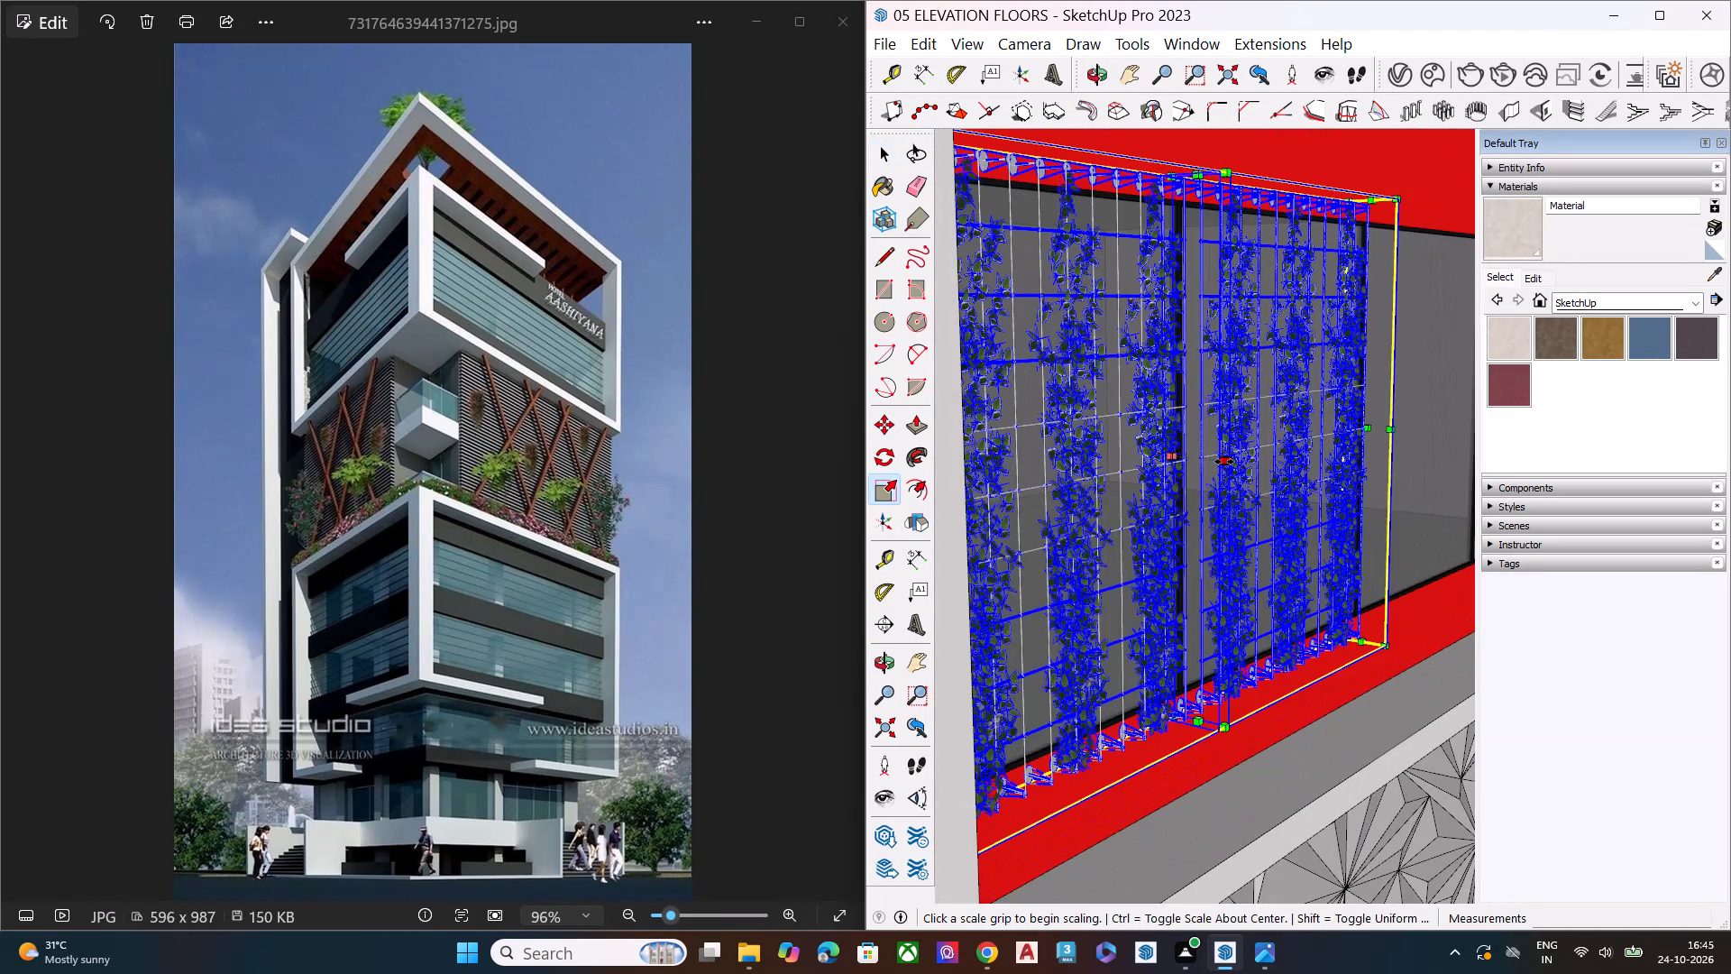
pyautogui.click(1224, 462)
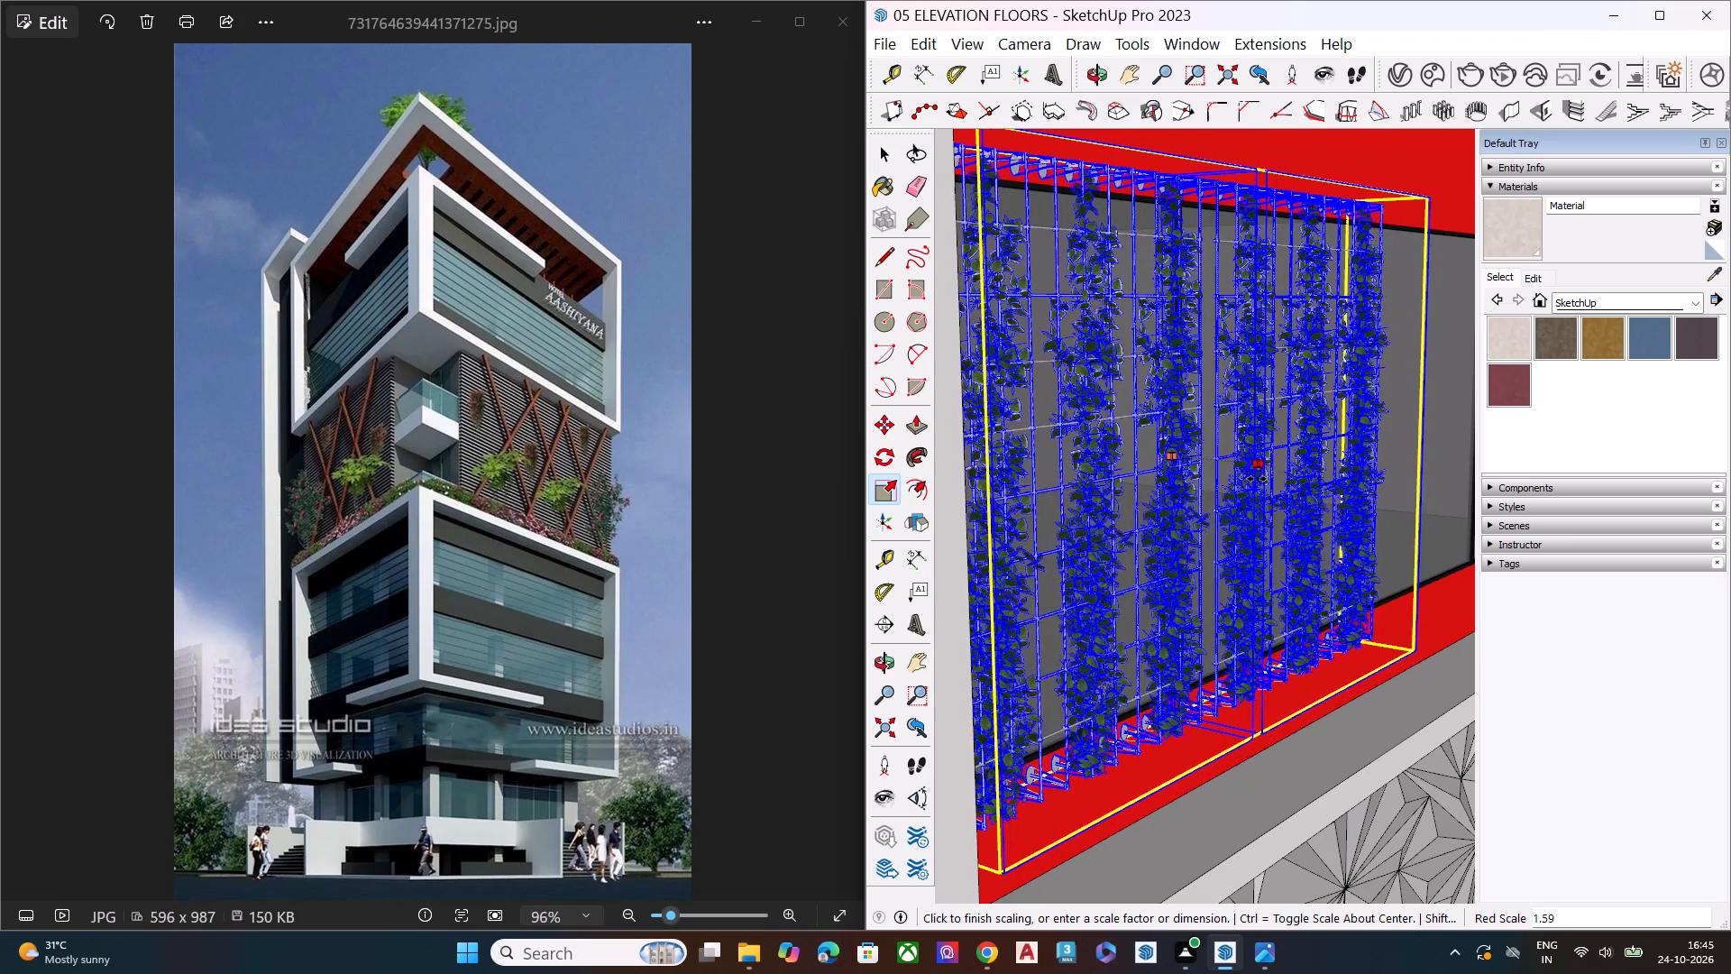
pyautogui.click(1257, 479)
pyautogui.press('space')
pyautogui.scroll(-5, 1185, 382)
pyautogui.scroll(1, 1185, 382)
pyautogui.scroll(-5, 1185, 382)
pyautogui.scroll(1, 1187, 398)
pyautogui.scroll(-8, 1188, 401)
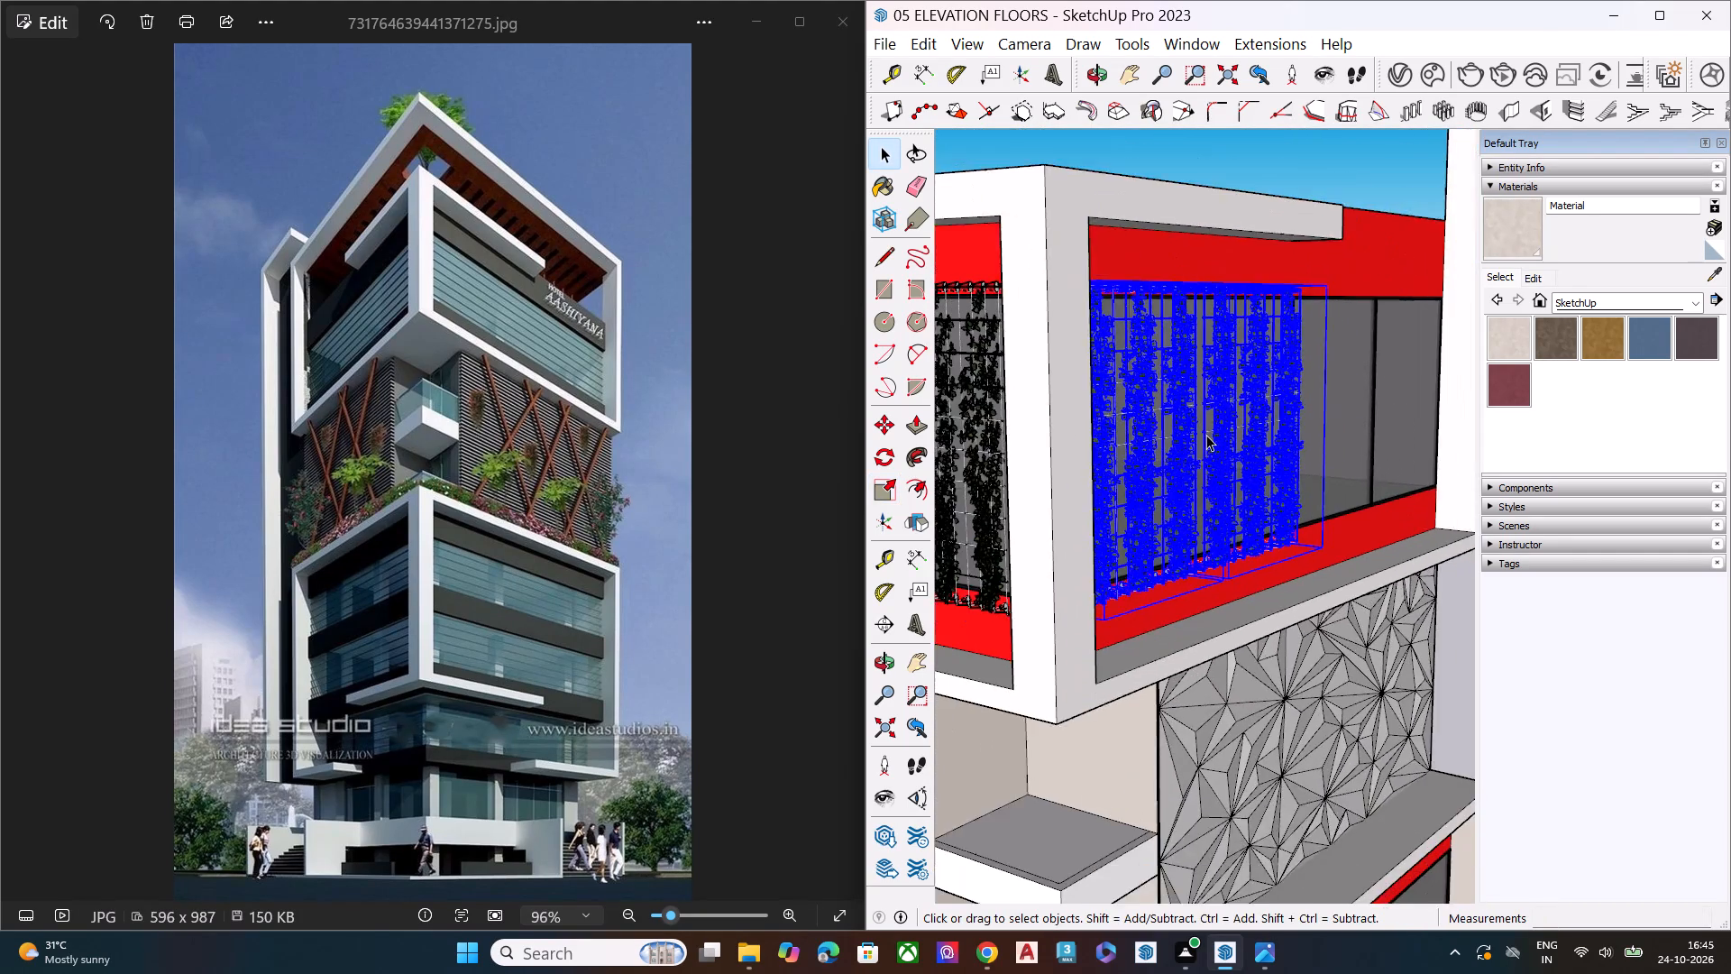
pyautogui.scroll(-8, 1206, 435)
pyautogui.click(1309, 218)
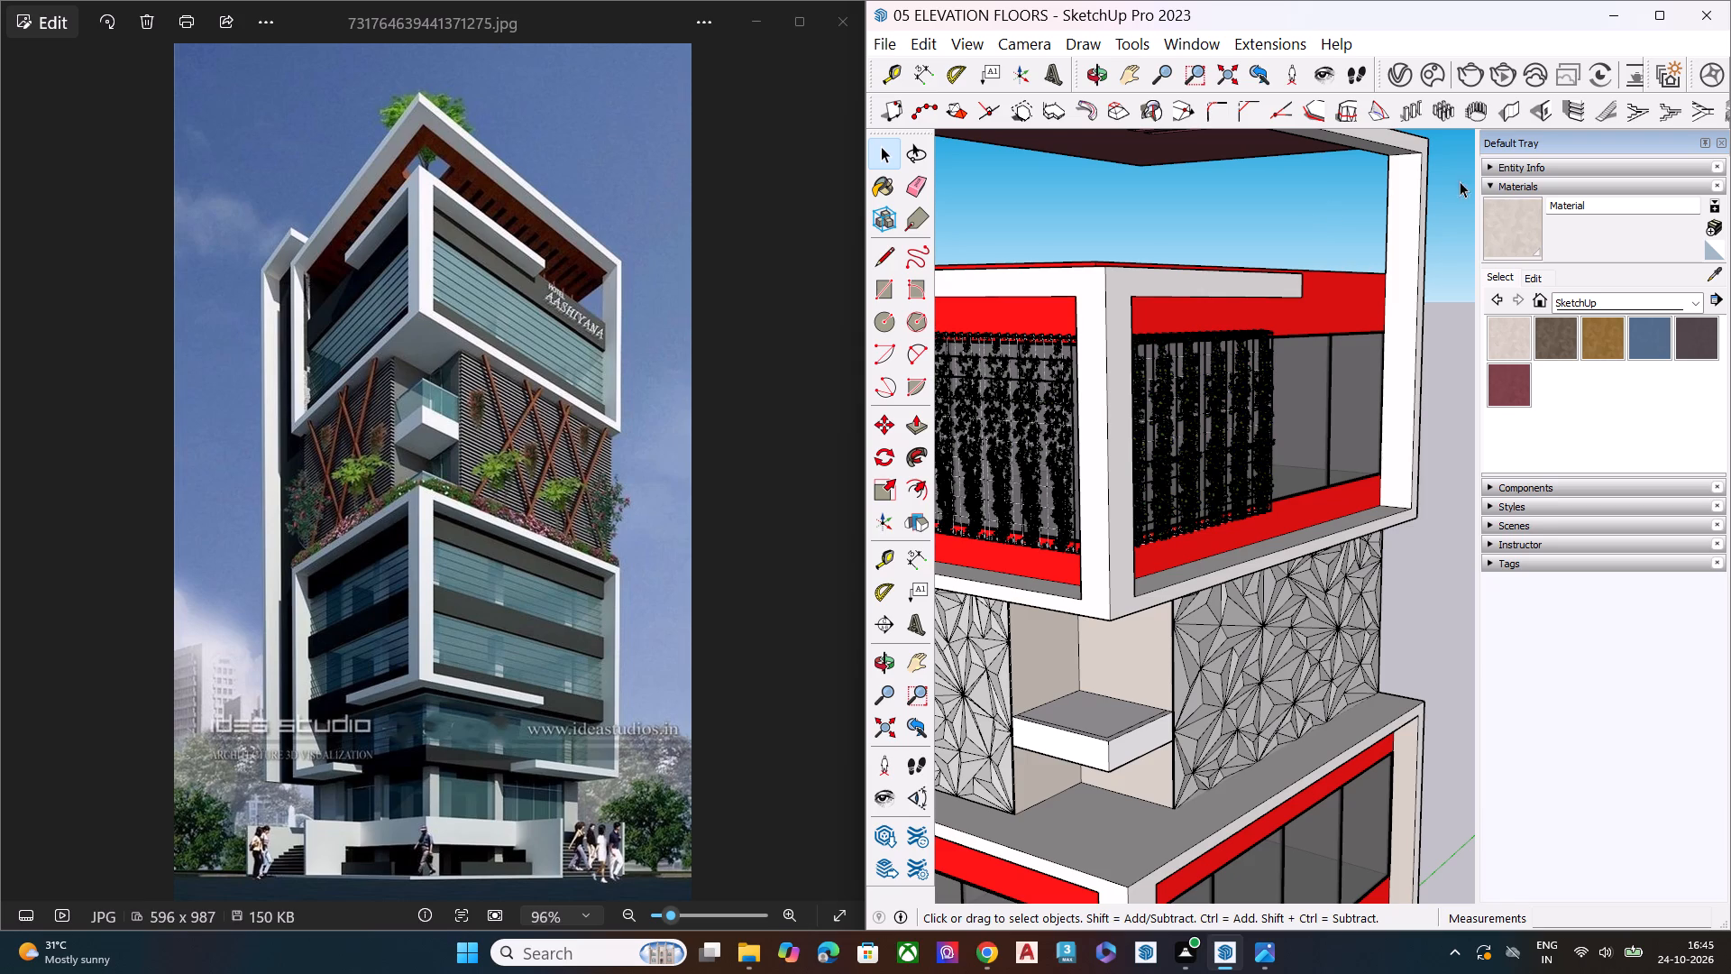
# Scale the depth of the top-floor plant pair on the façade right of the corner column by about 1.15, outward from the wall.
pyautogui.scroll(-7, 1313, 381)
pyautogui.moveTo(1175, 426); pyautogui.dragTo(1073, 528, button='middle')
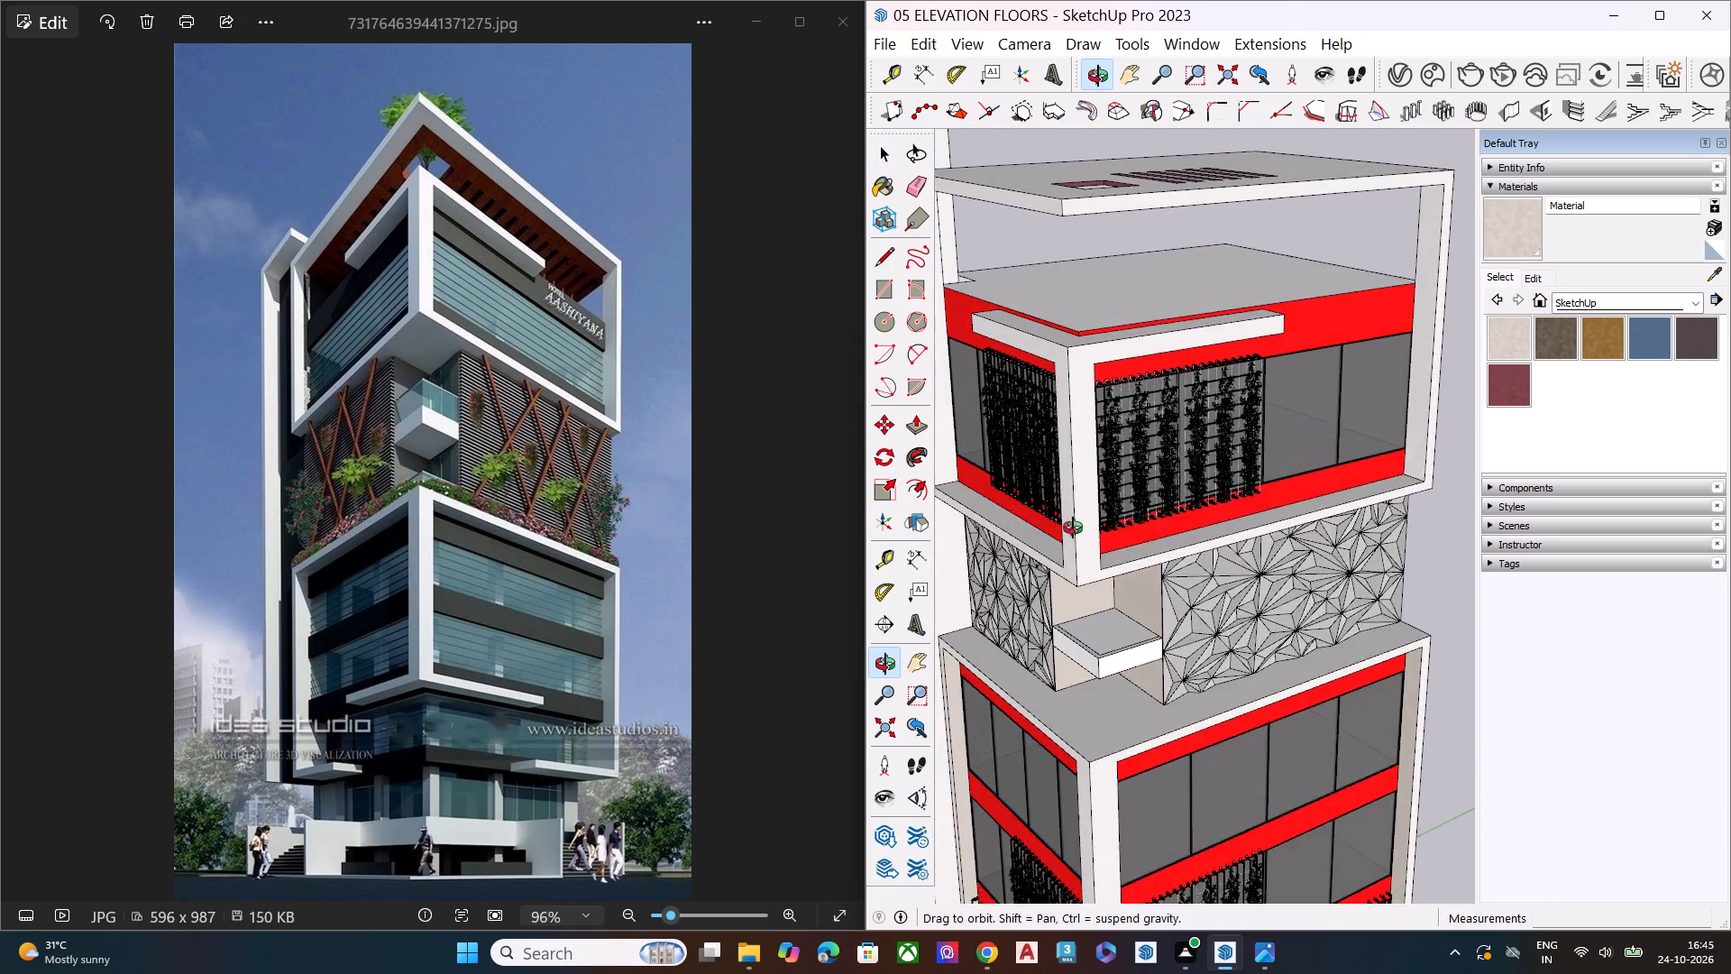
pyautogui.moveTo(1073, 528); pyautogui.dragTo(1333, 568, button='middle')
pyautogui.scroll(11, 1305, 503)
pyautogui.click(1201, 438)
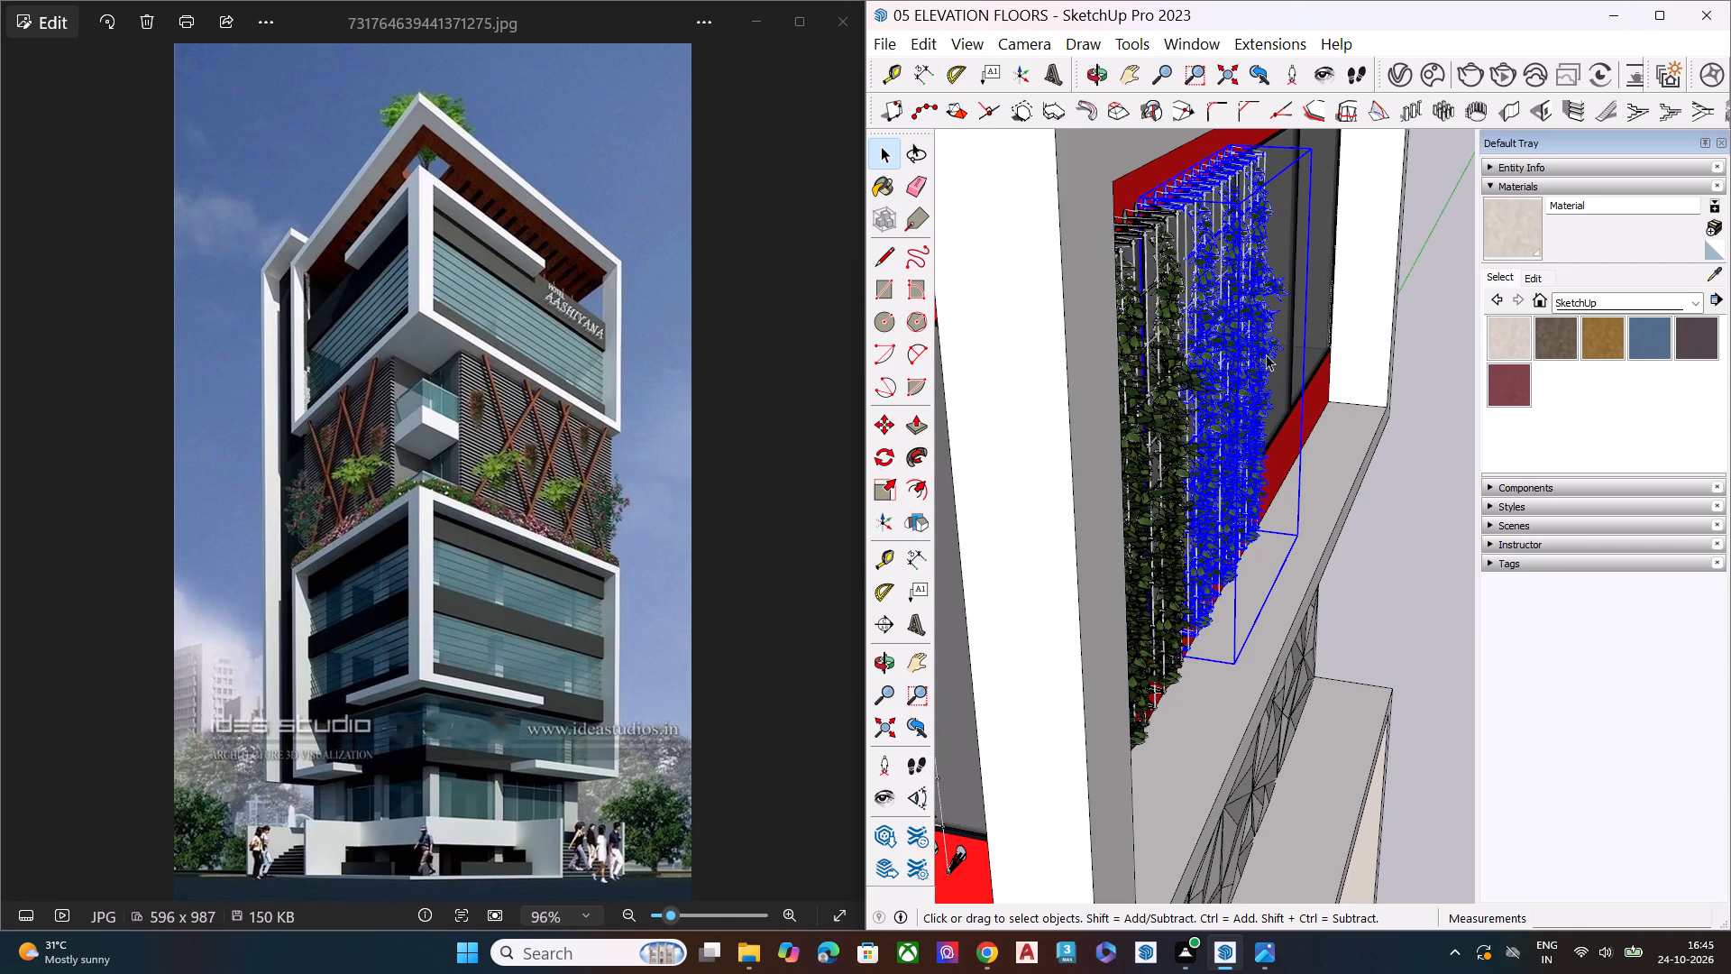
pyautogui.scroll(-6, 1280, 351)
pyautogui.moveTo(1294, 415); pyautogui.dragTo(1095, 445, button='middle')
pyautogui.scroll(6, 1111, 424)
pyautogui.keyDown('ctrl'); pyautogui.click(1150, 374); pyautogui.keyUp('ctrl')
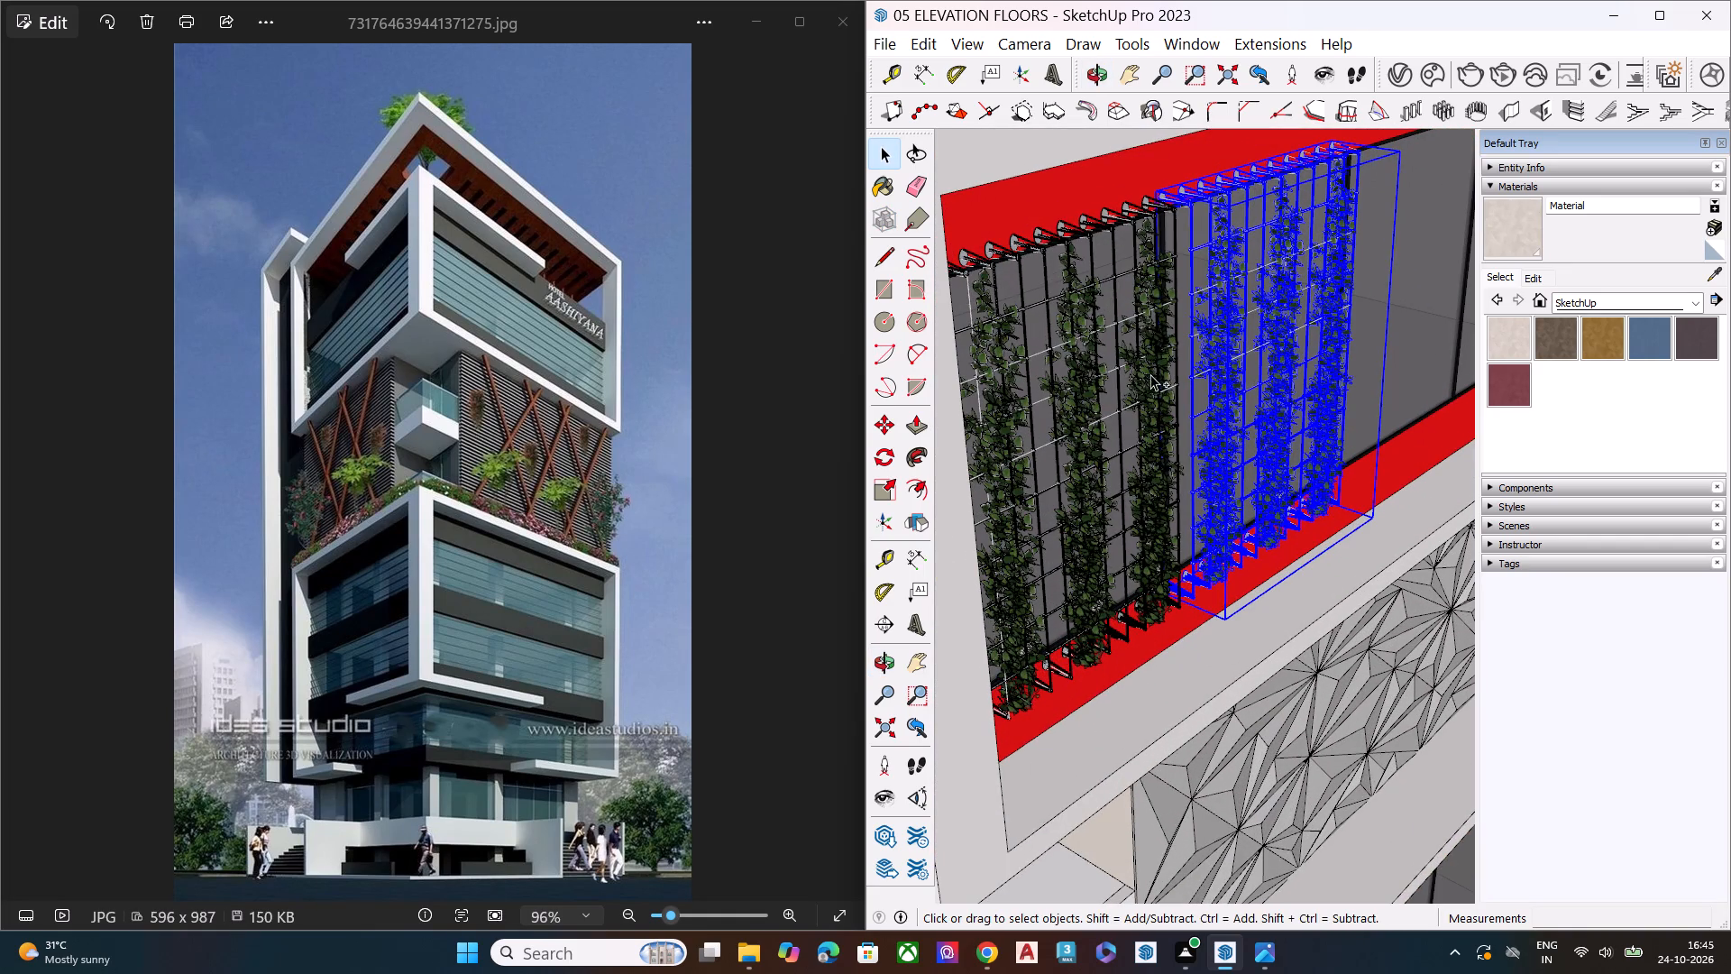
pyautogui.press('s')
pyautogui.click(1215, 431)
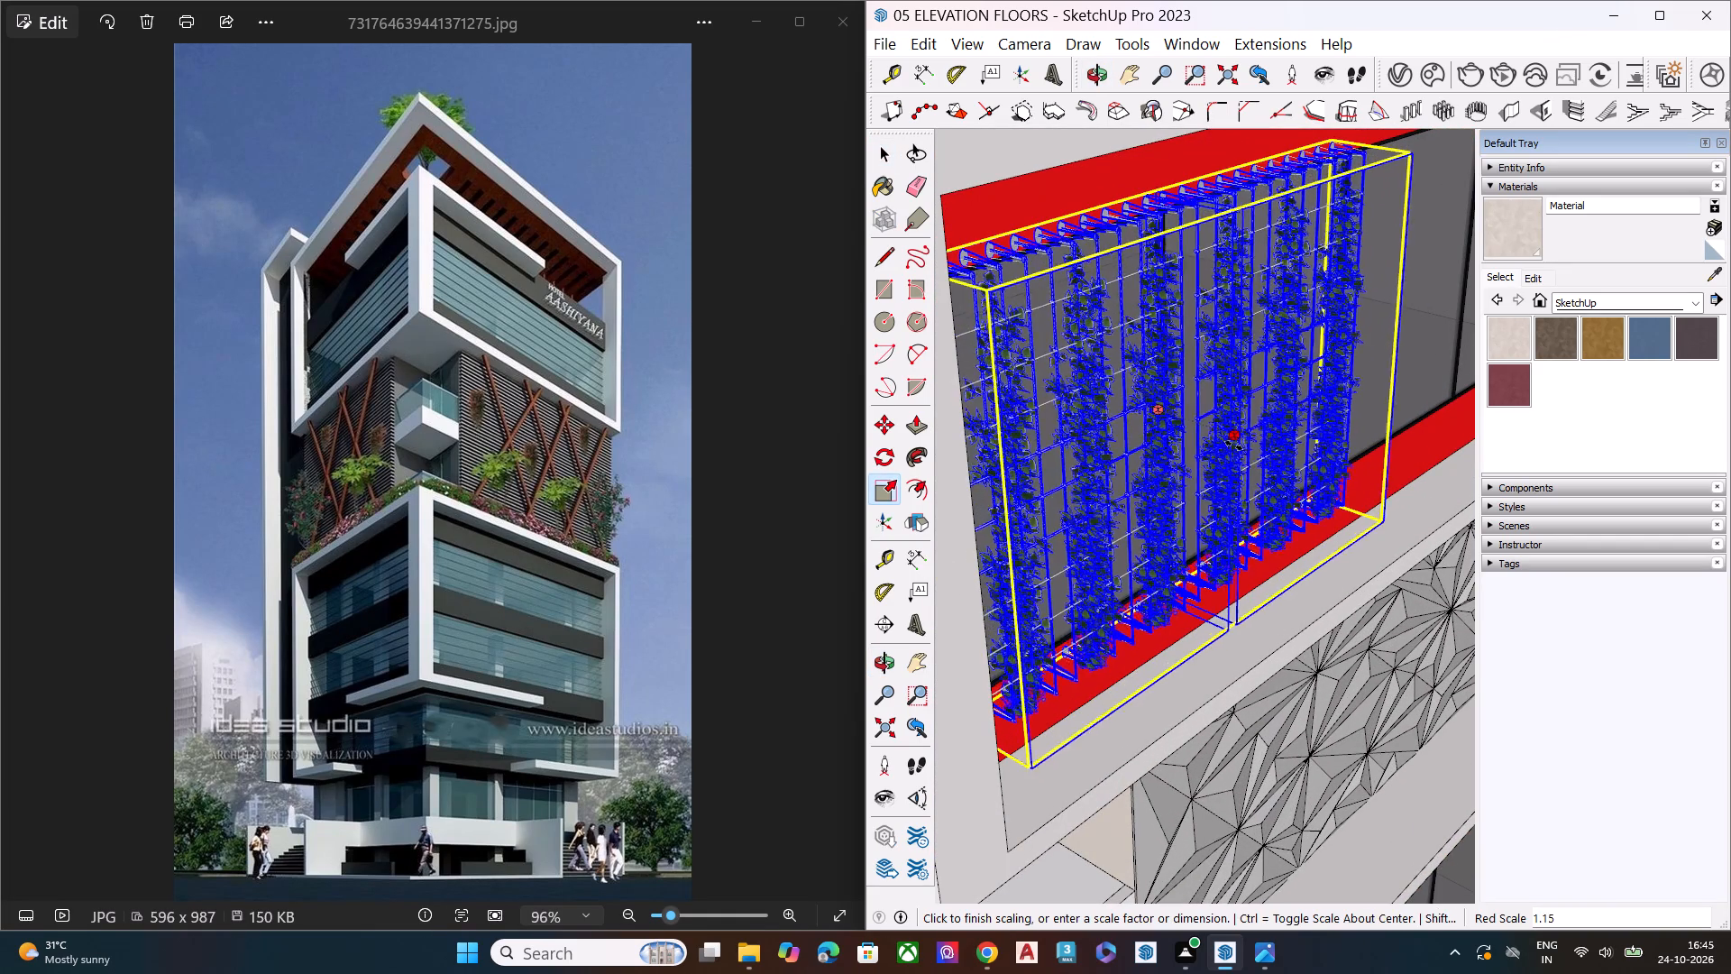
pyautogui.click(1228, 446)
pyautogui.press('space')
pyautogui.scroll(-7, 1116, 331)
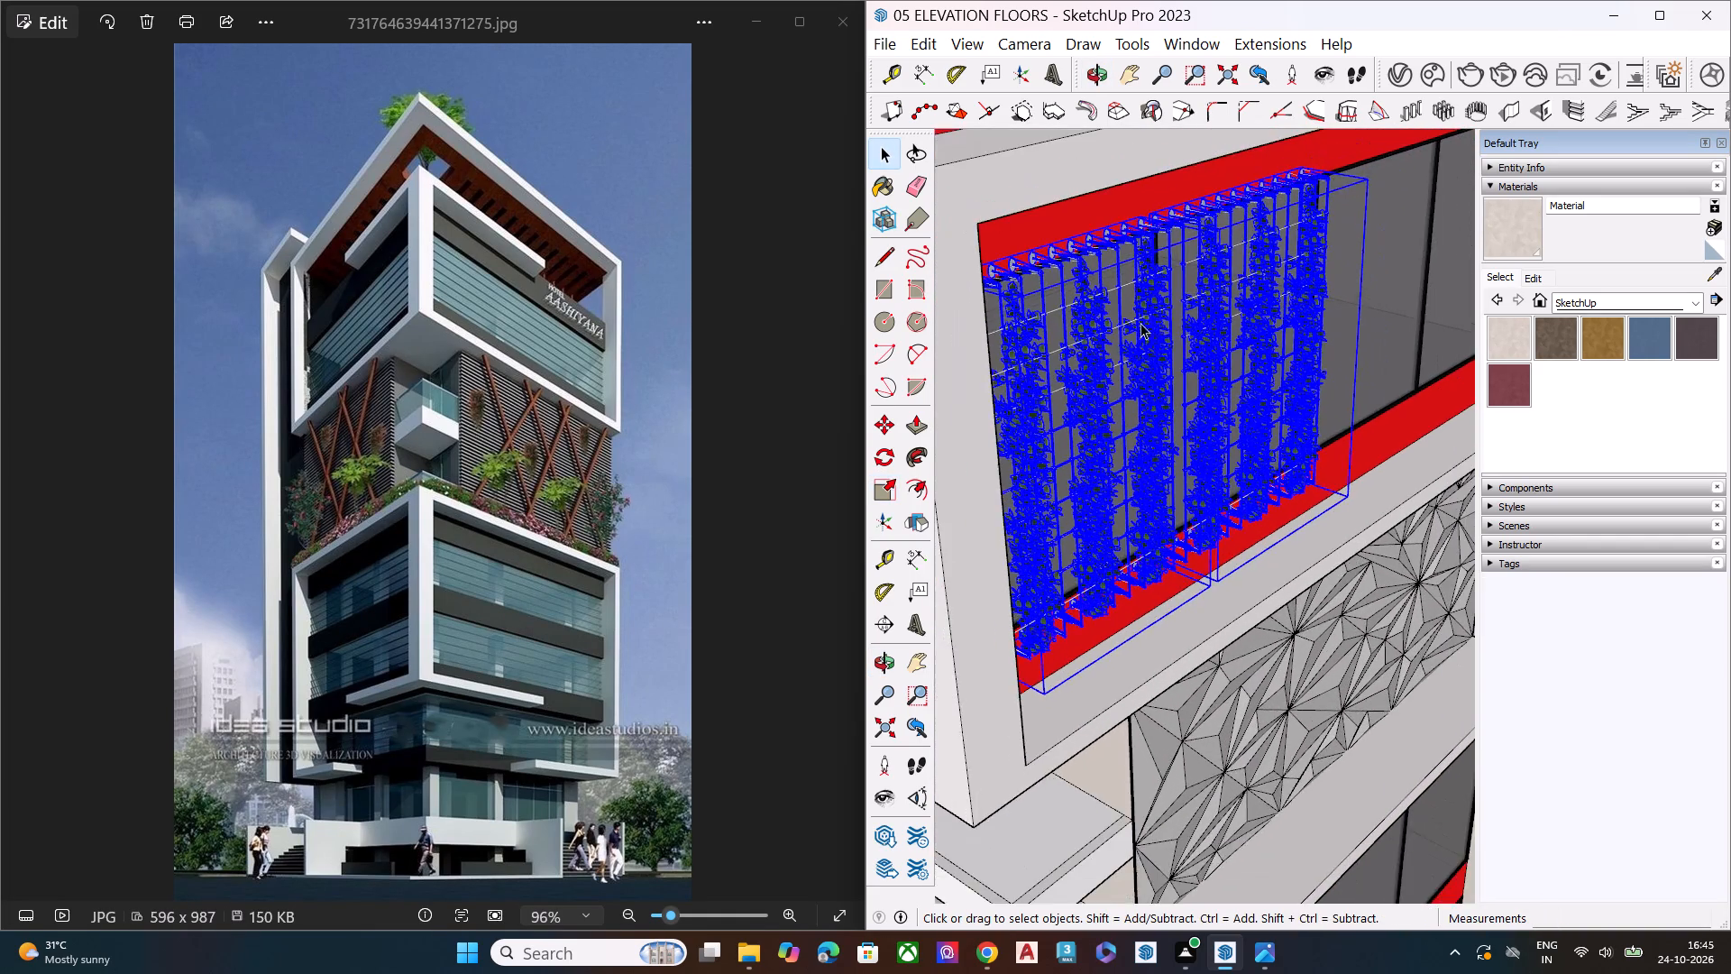
pyautogui.scroll(-8, 1176, 324)
pyautogui.scroll(-6, 1177, 397)
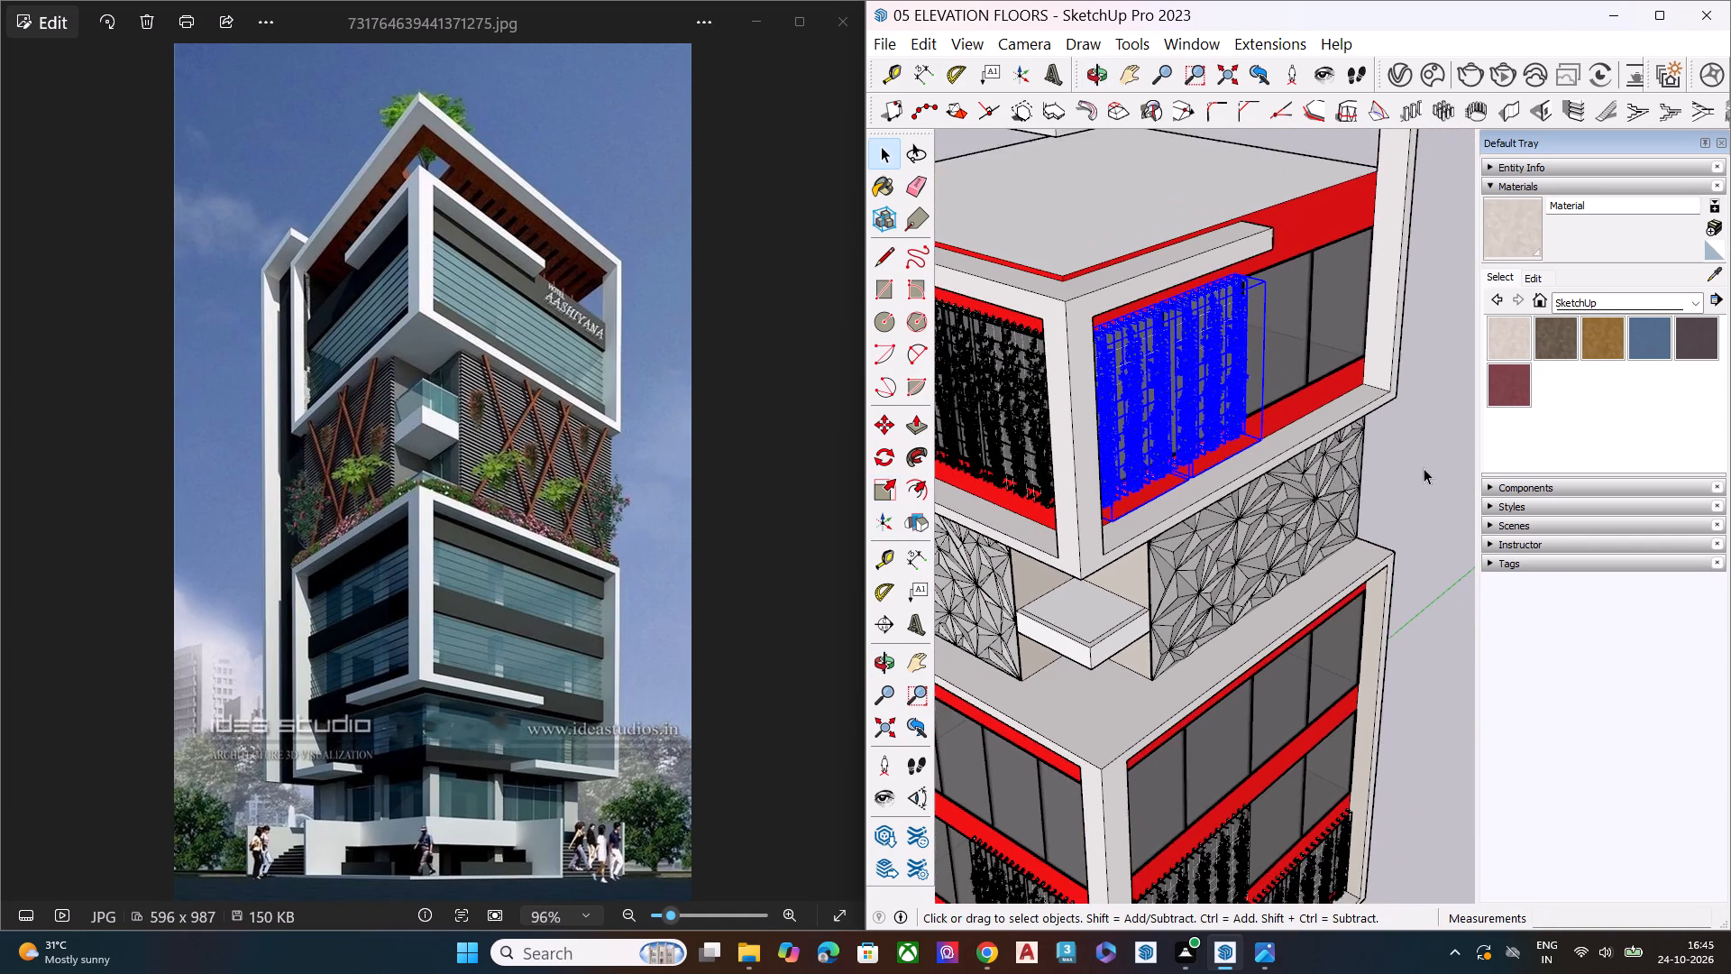
pyautogui.click(1424, 468)
# Scale the depth of the right façade's plant pair on the second glazed floor by about 1.67, outward from the wall.
pyautogui.moveTo(1344, 525); pyautogui.dragTo(1338, 346, button='middle')
pyautogui.scroll(1, 1328, 345)
pyautogui.scroll(-7, 1322, 356)
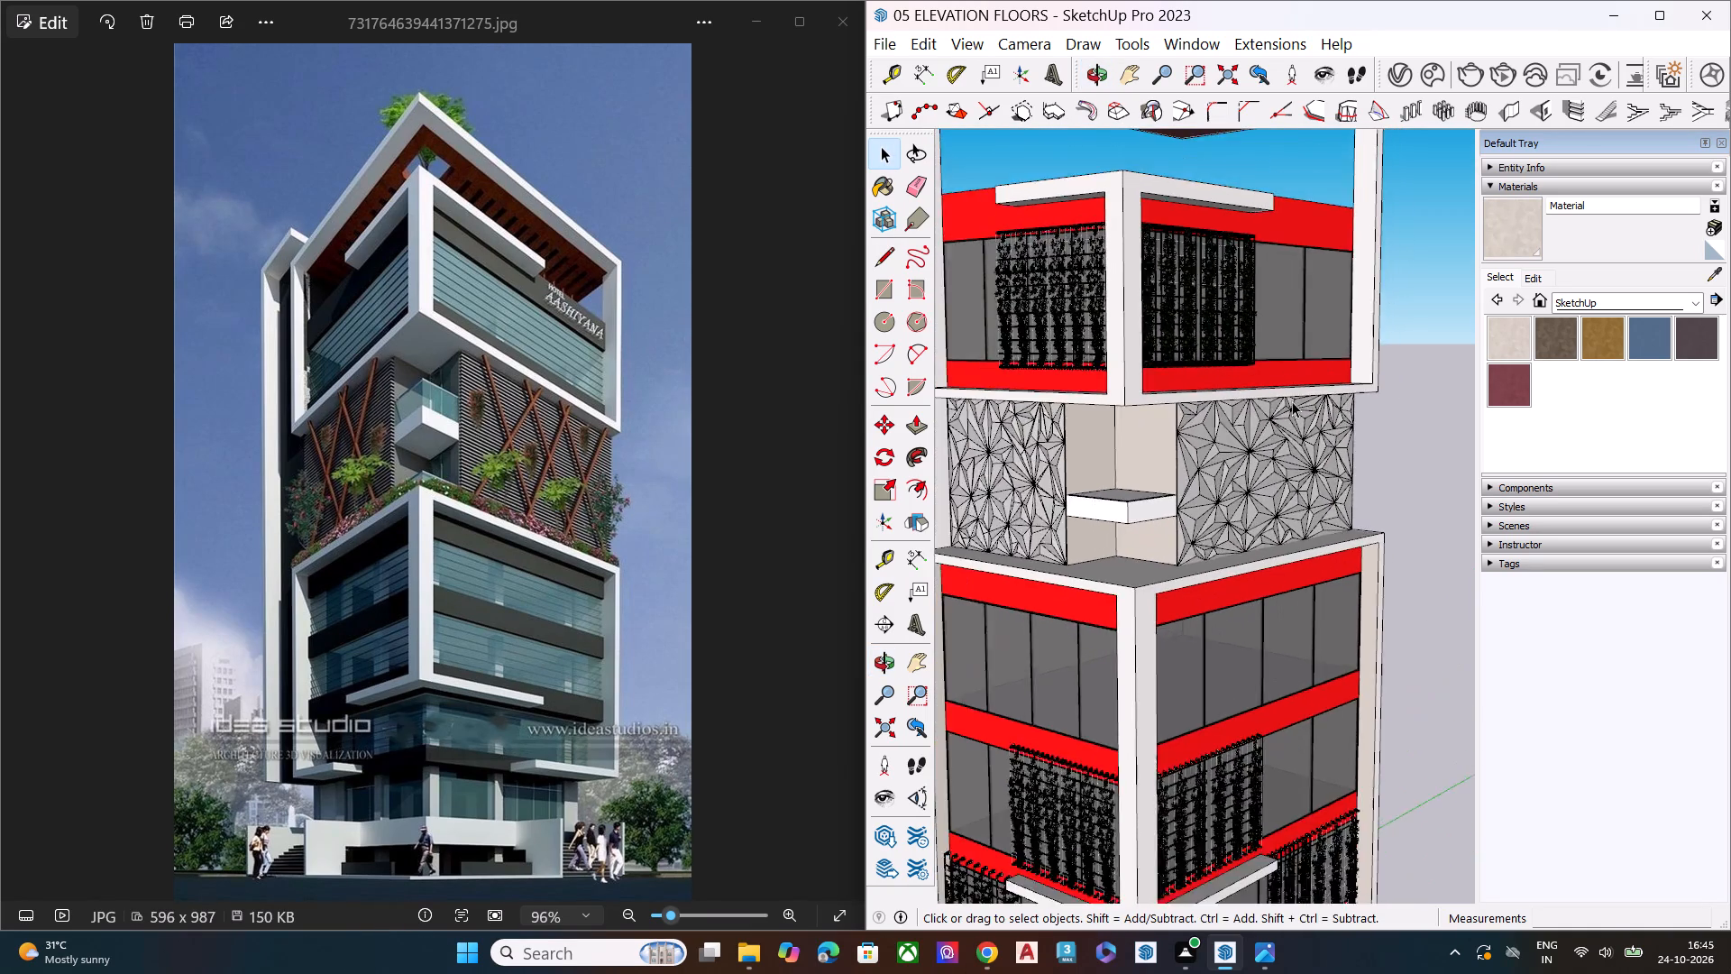
pyautogui.scroll(-3, 1292, 401)
pyautogui.scroll(7, 1236, 761)
pyautogui.scroll(1, 1159, 721)
pyautogui.scroll(-1, 1158, 721)
pyautogui.scroll(1, 1139, 712)
pyautogui.scroll(-1, 1134, 710)
pyautogui.scroll(5, 1134, 710)
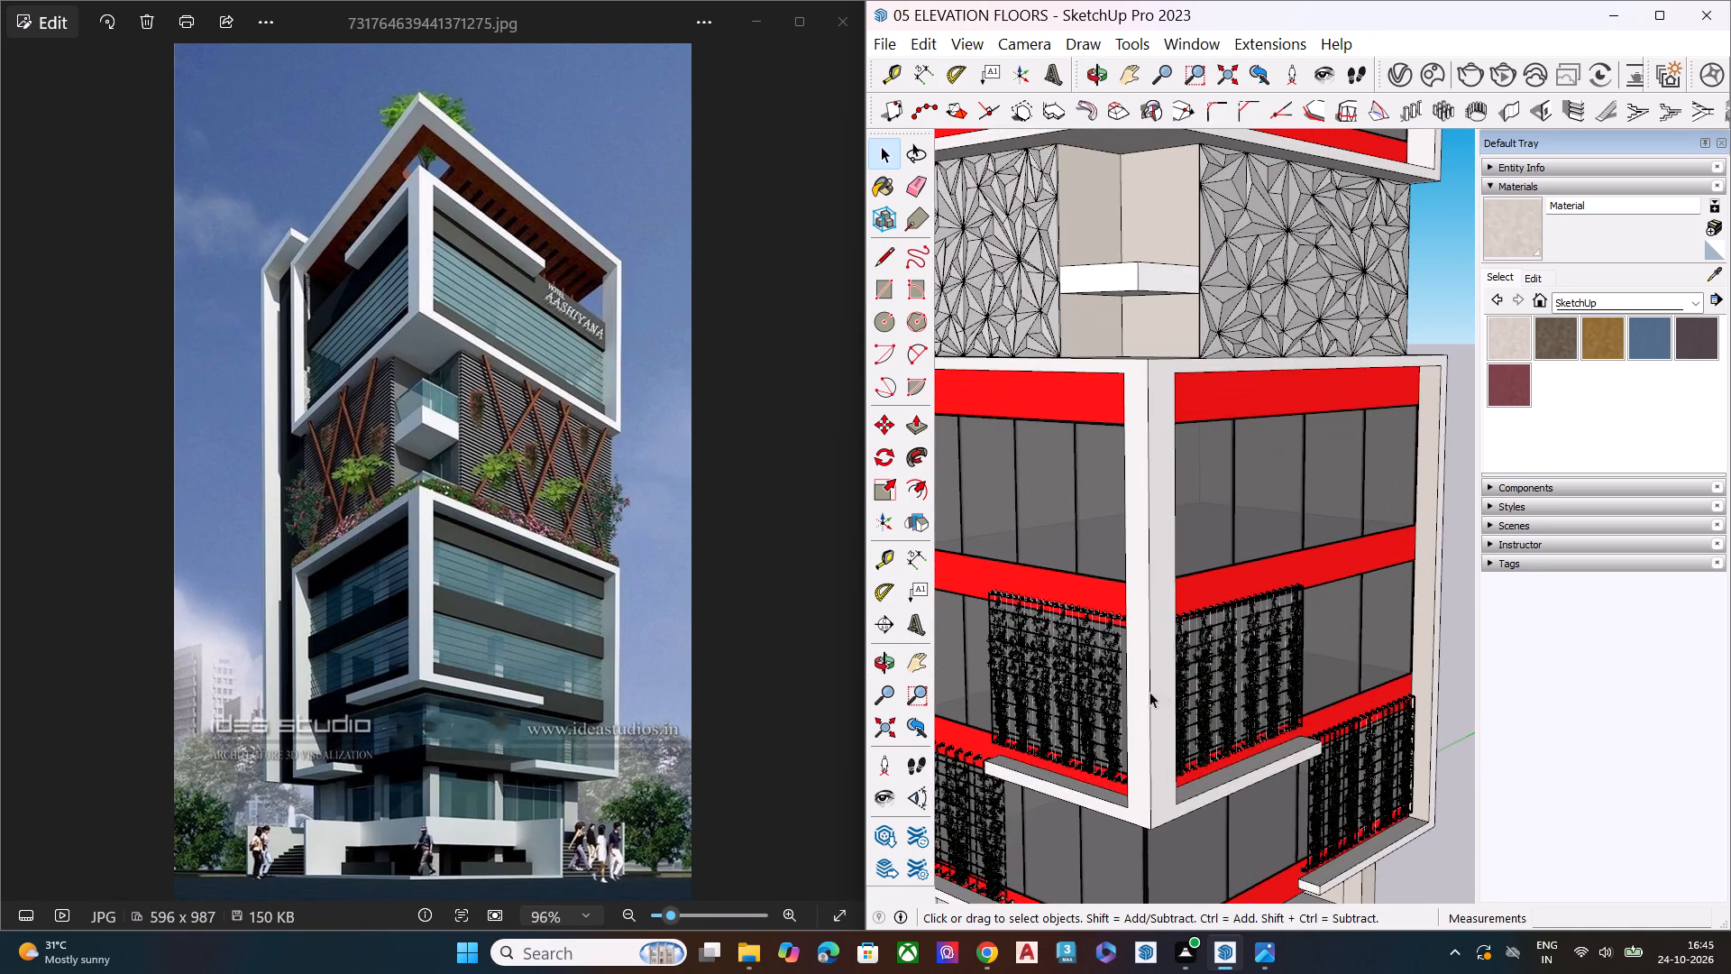
pyautogui.scroll(1, 1174, 676)
pyautogui.moveTo(1177, 665); pyautogui.dragTo(1224, 566, button='middle')
pyautogui.scroll(7, 1180, 813)
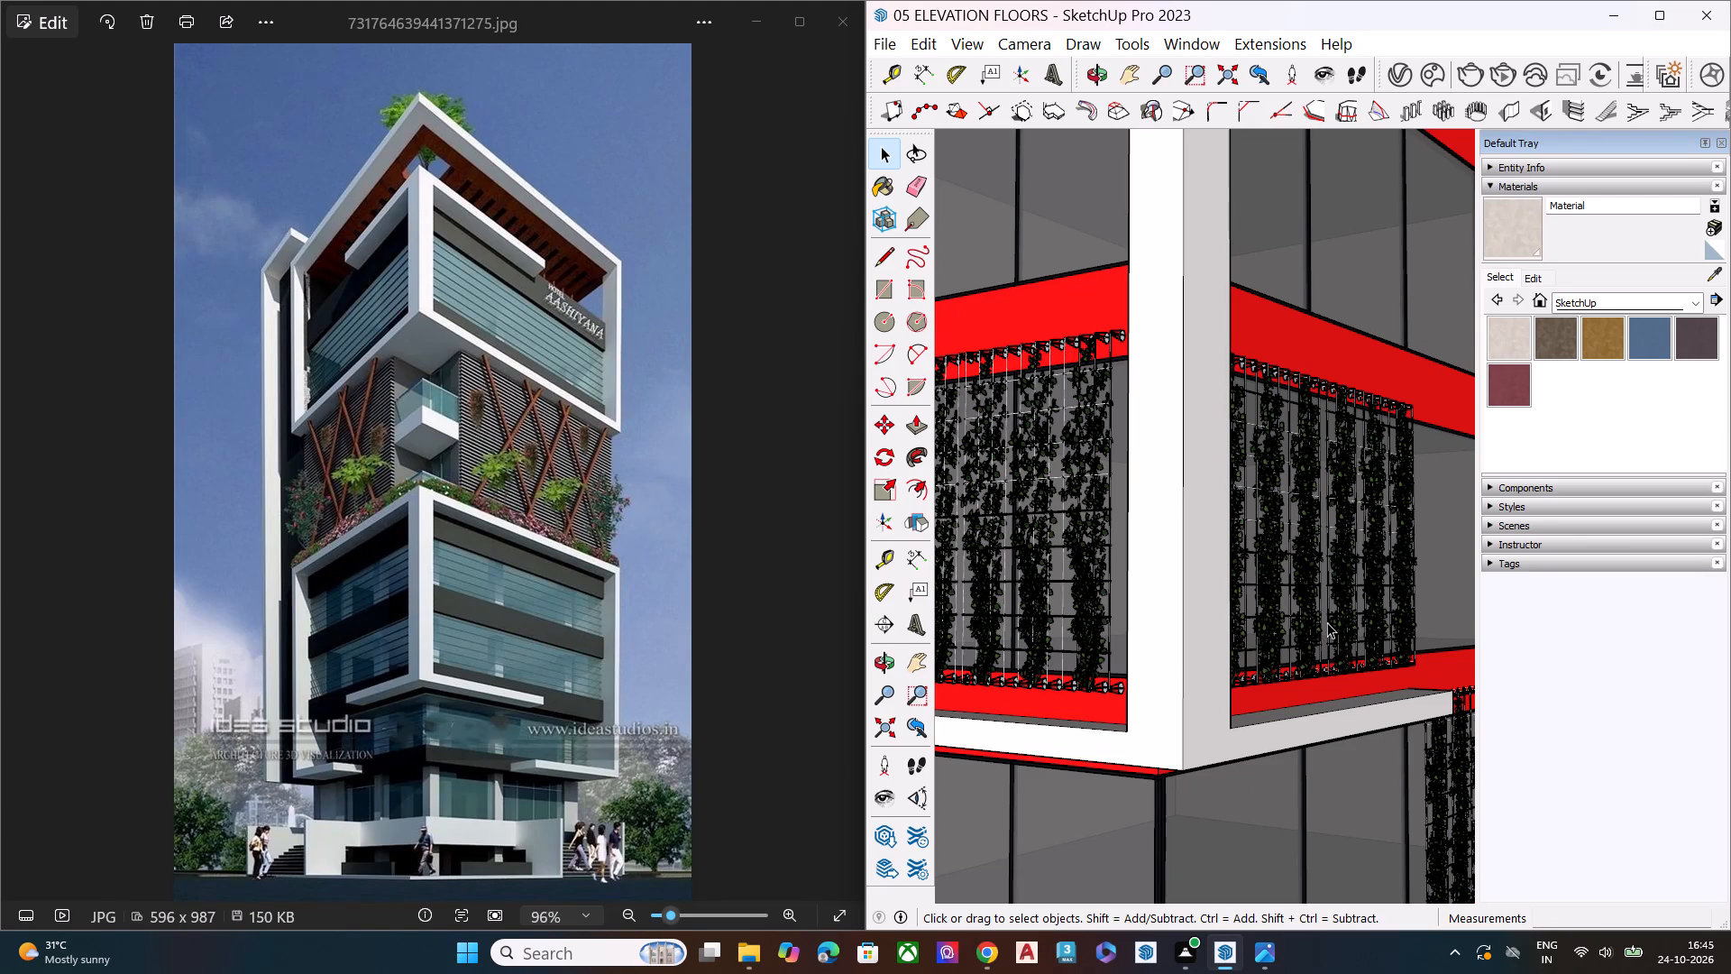
pyautogui.click(1297, 487)
pyautogui.click(1326, 504)
pyautogui.keyDown('ctrl'); pyautogui.click(1290, 504); pyautogui.keyUp('ctrl')
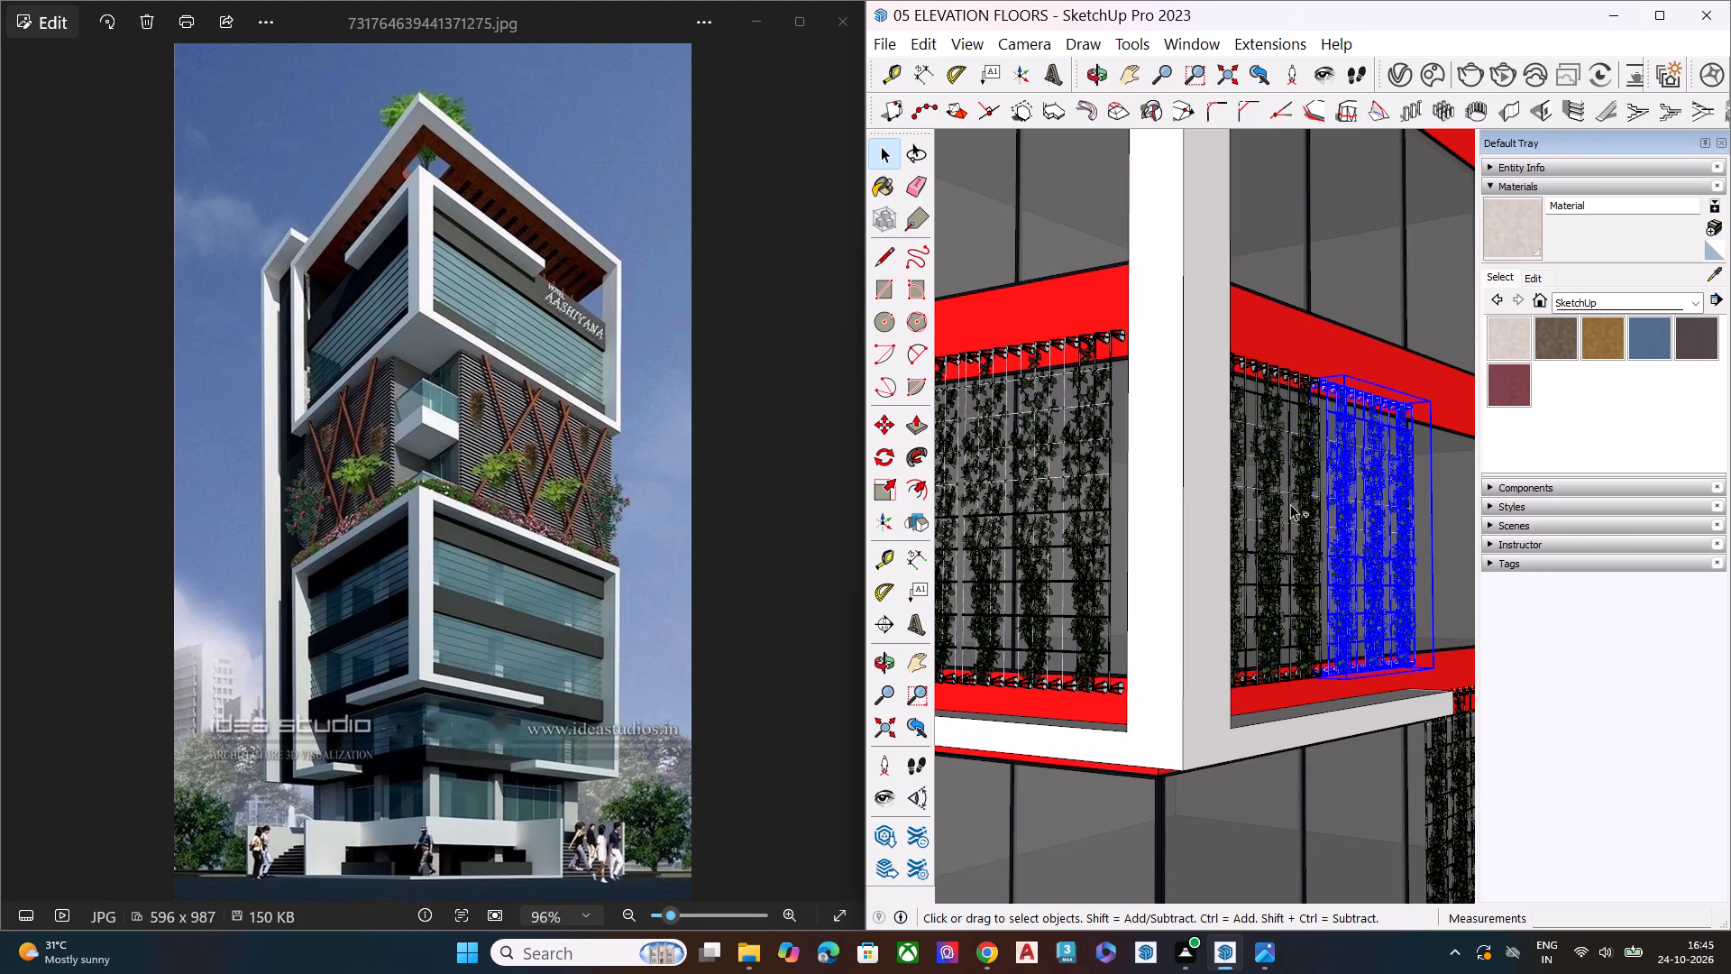
pyautogui.scroll(-1, 1286, 503)
pyautogui.moveTo(1239, 570); pyautogui.dragTo(1236, 730, button='middle')
pyautogui.scroll(-1, 1239, 580)
pyautogui.scroll(8, 1322, 555)
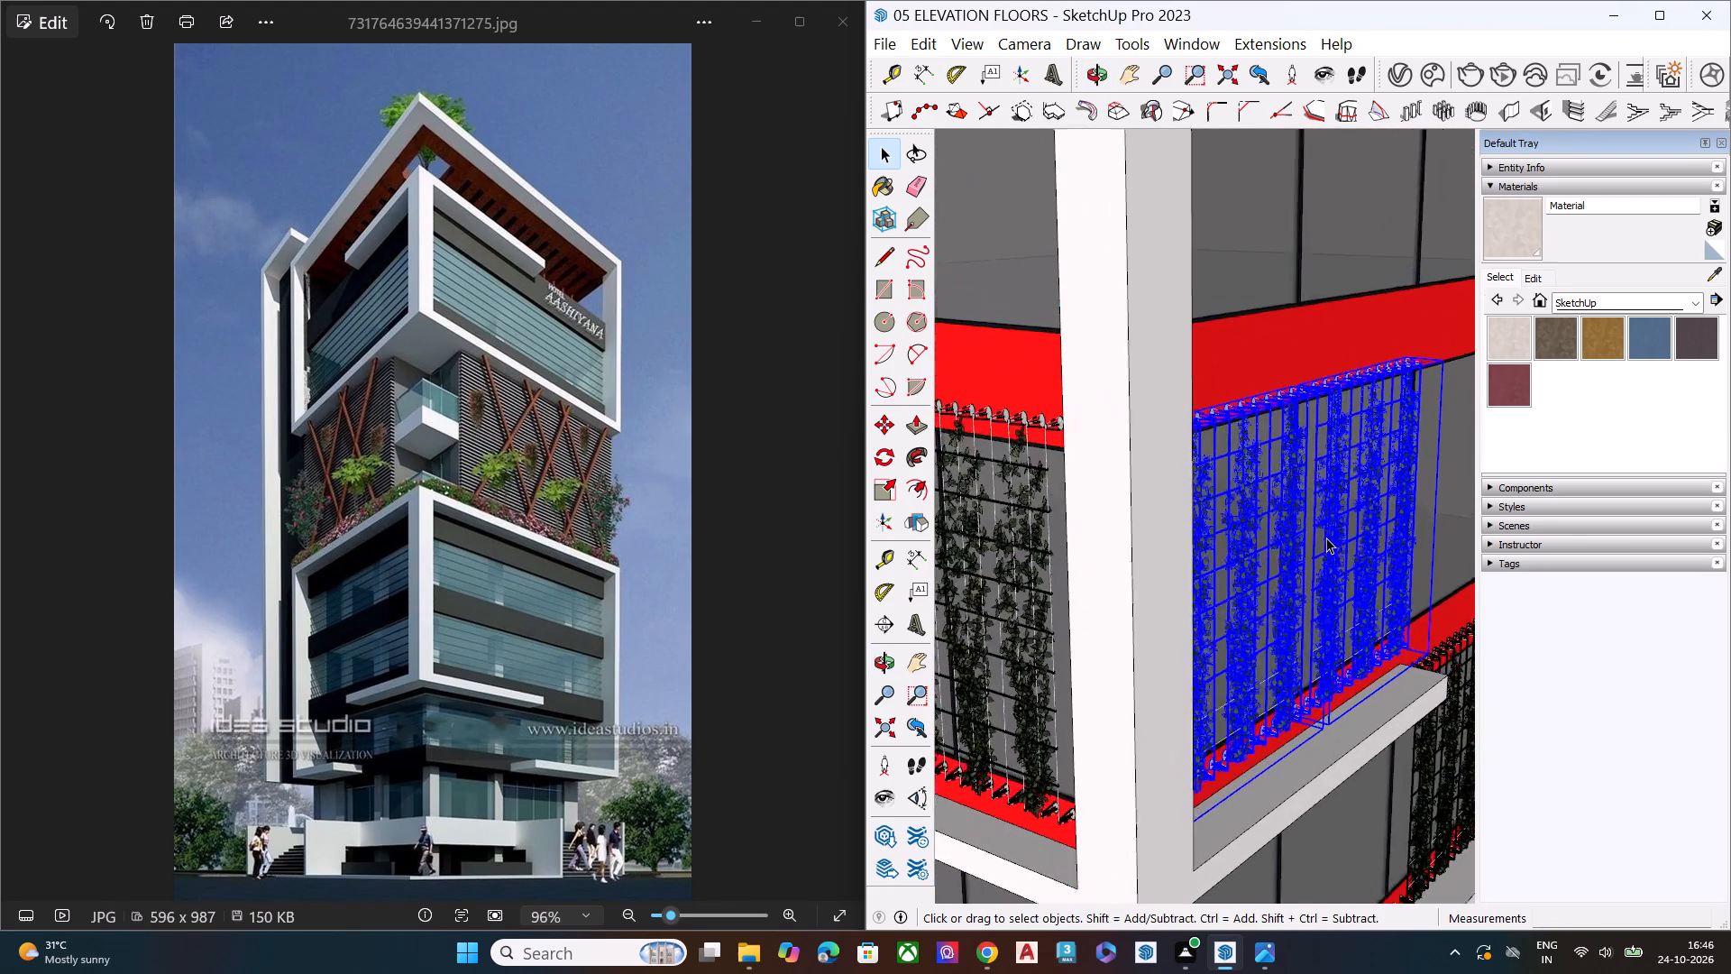
pyautogui.press('s')
pyautogui.click(1340, 565)
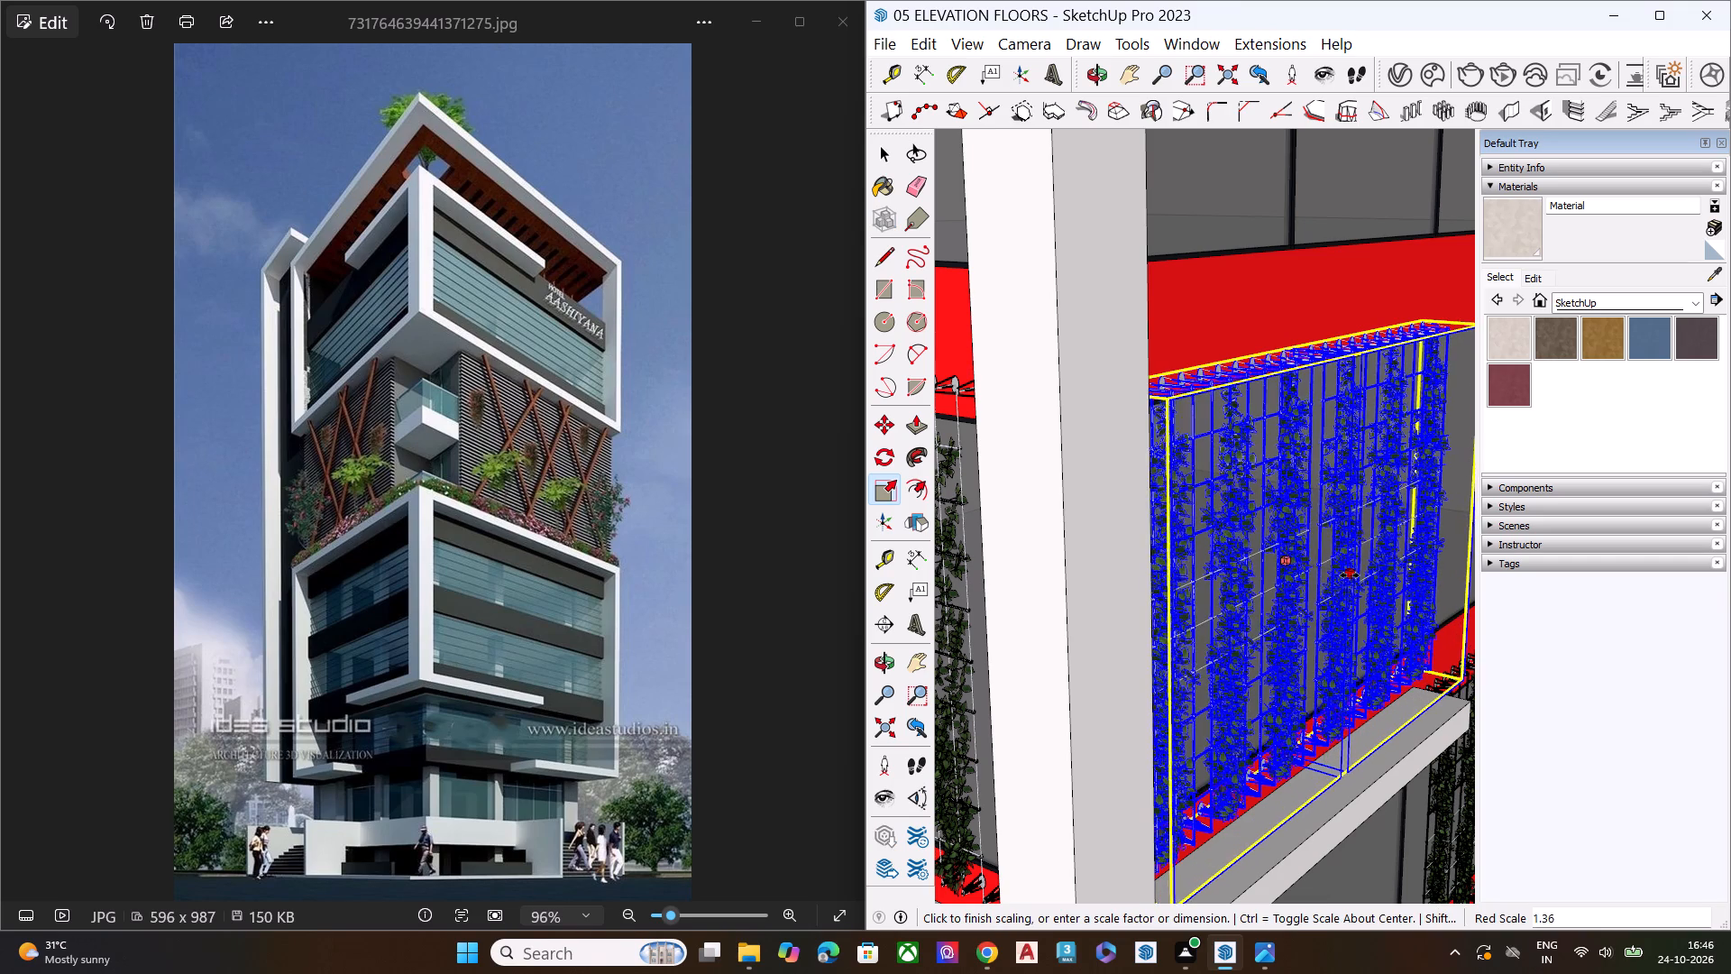
pyautogui.click(1362, 576)
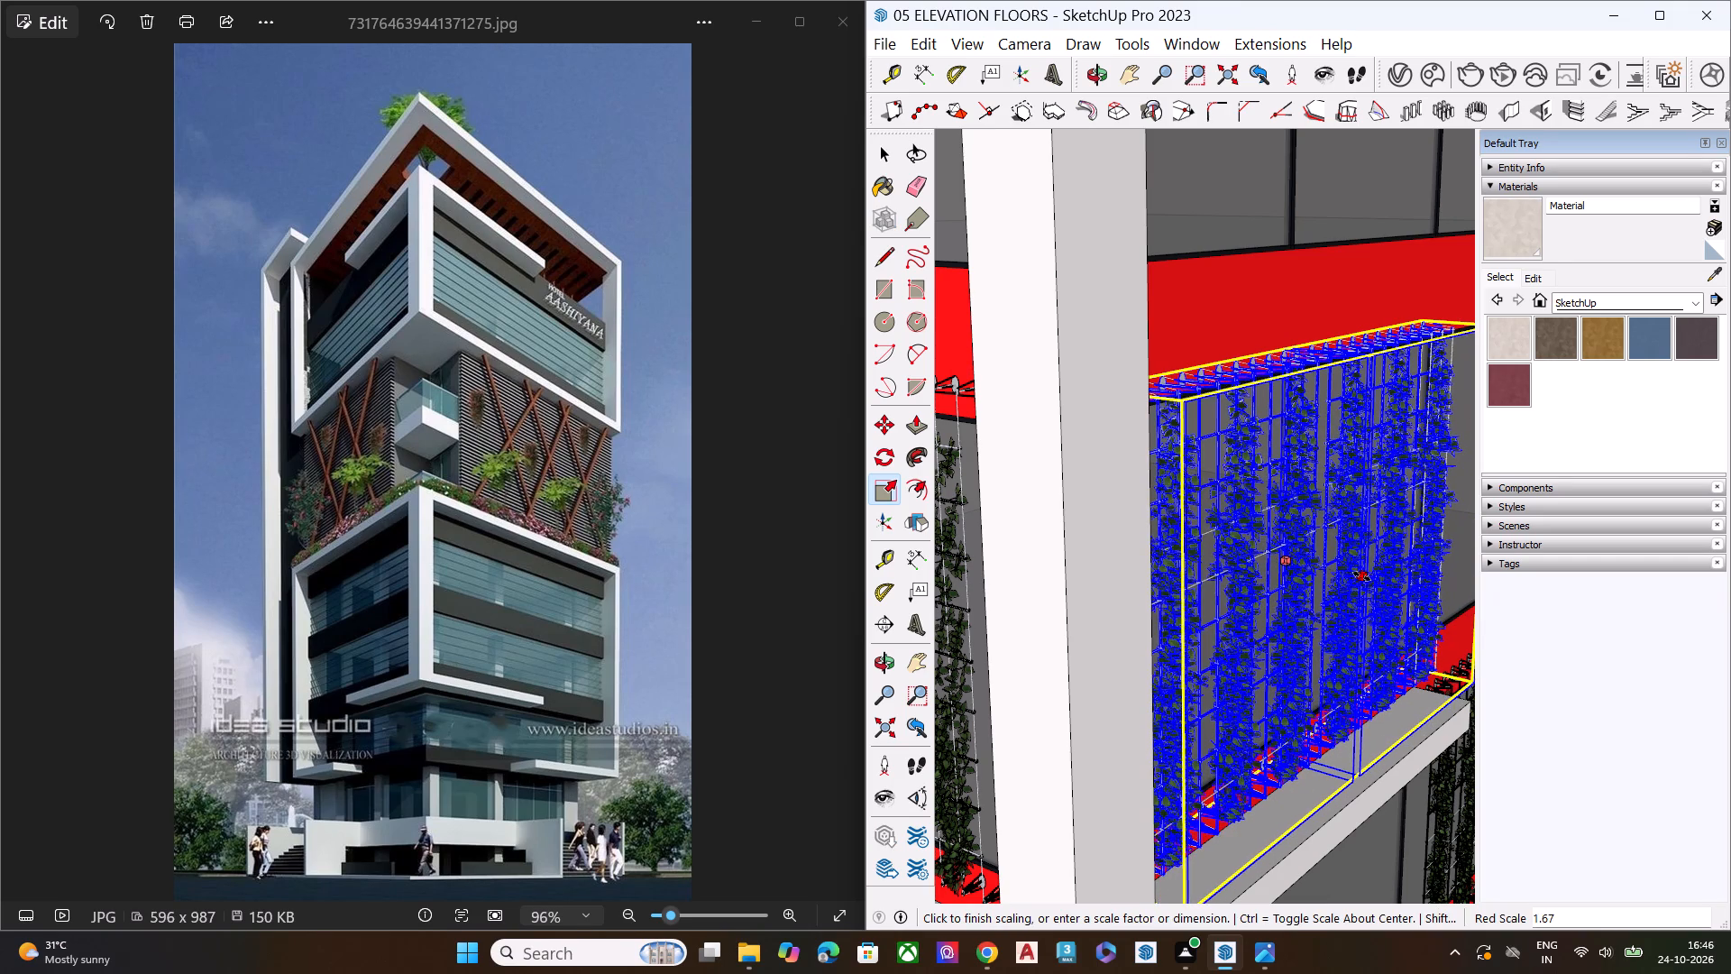
pyautogui.press('space')
pyautogui.scroll(-5, 1189, 616)
pyautogui.scroll(1, 1189, 616)
pyautogui.scroll(-11, 1189, 616)
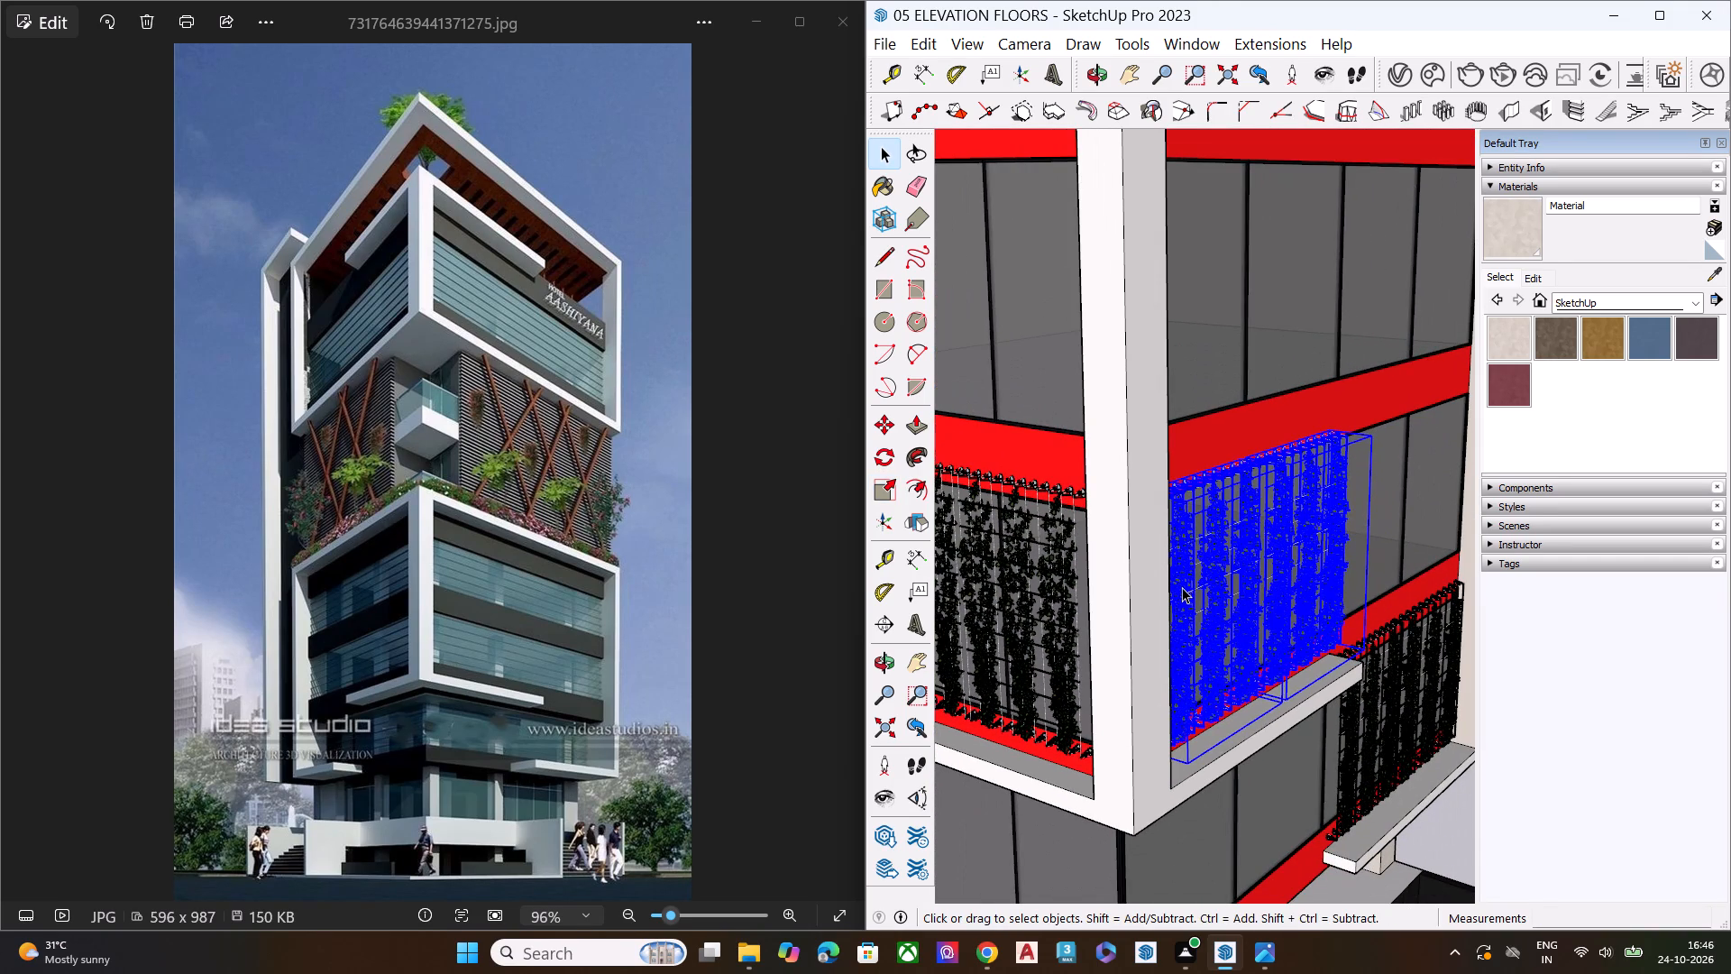
pyautogui.scroll(-10, 1182, 587)
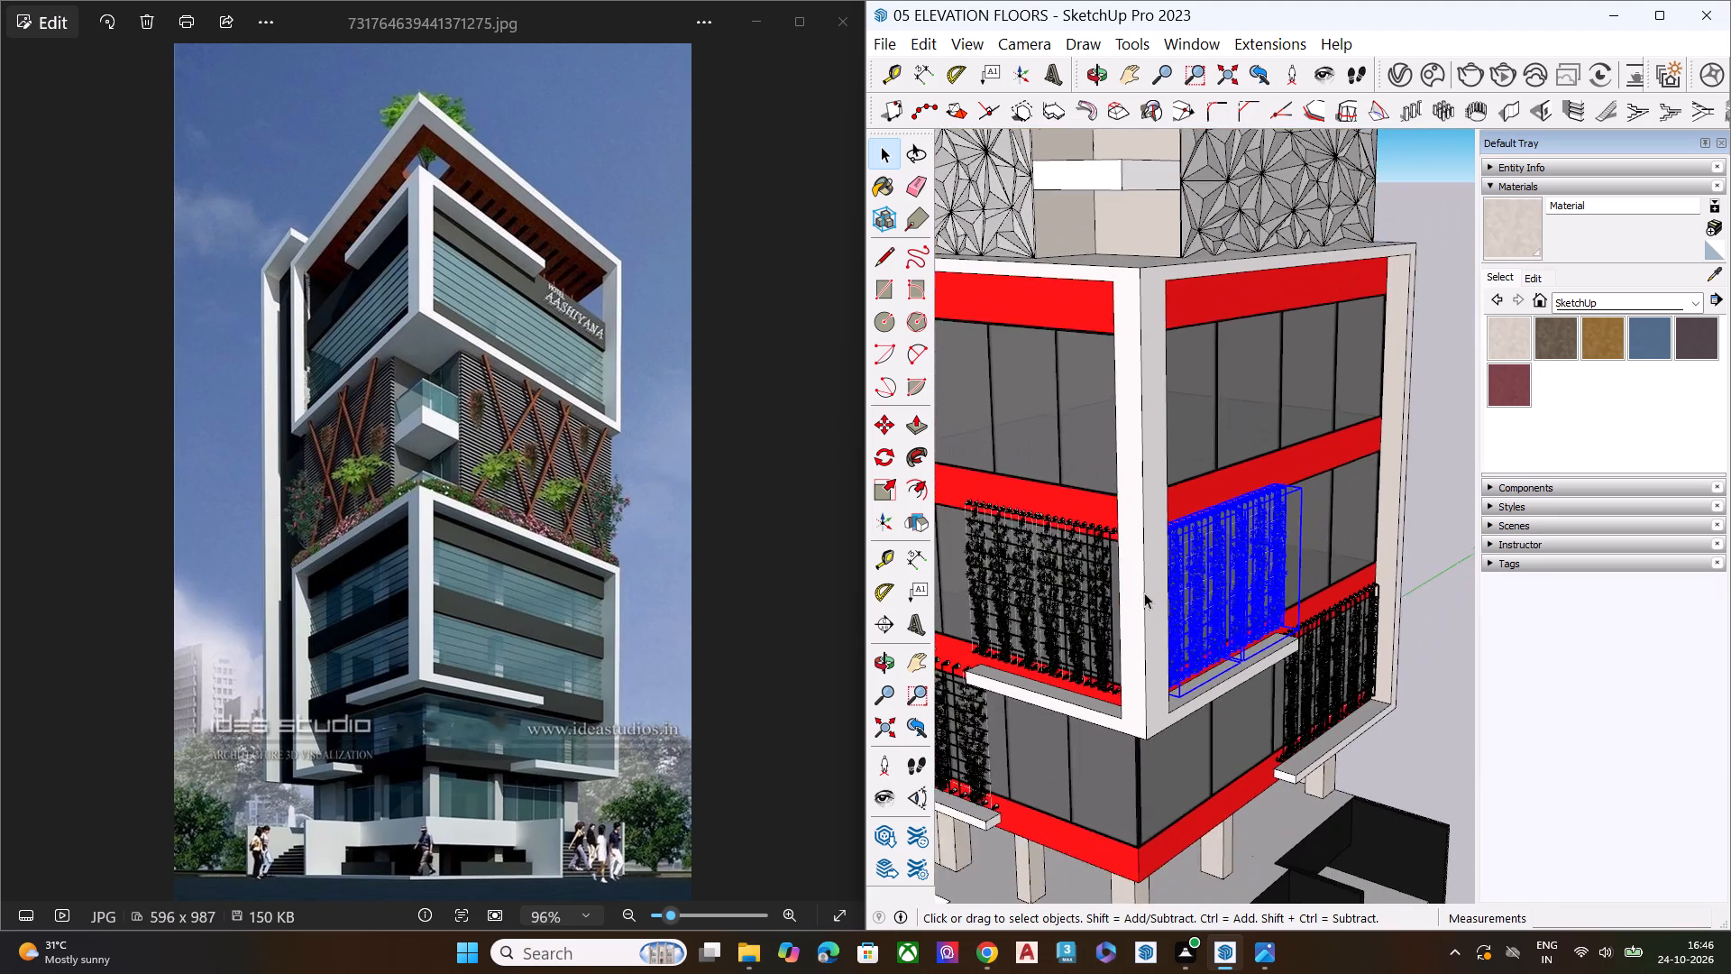
pyautogui.click(1407, 508)
# Scale the depth of the left façade's plant pair on the second glazed floor, stretching it outward from the wall.
pyautogui.scroll(10, 1040, 555)
pyautogui.click(1034, 553)
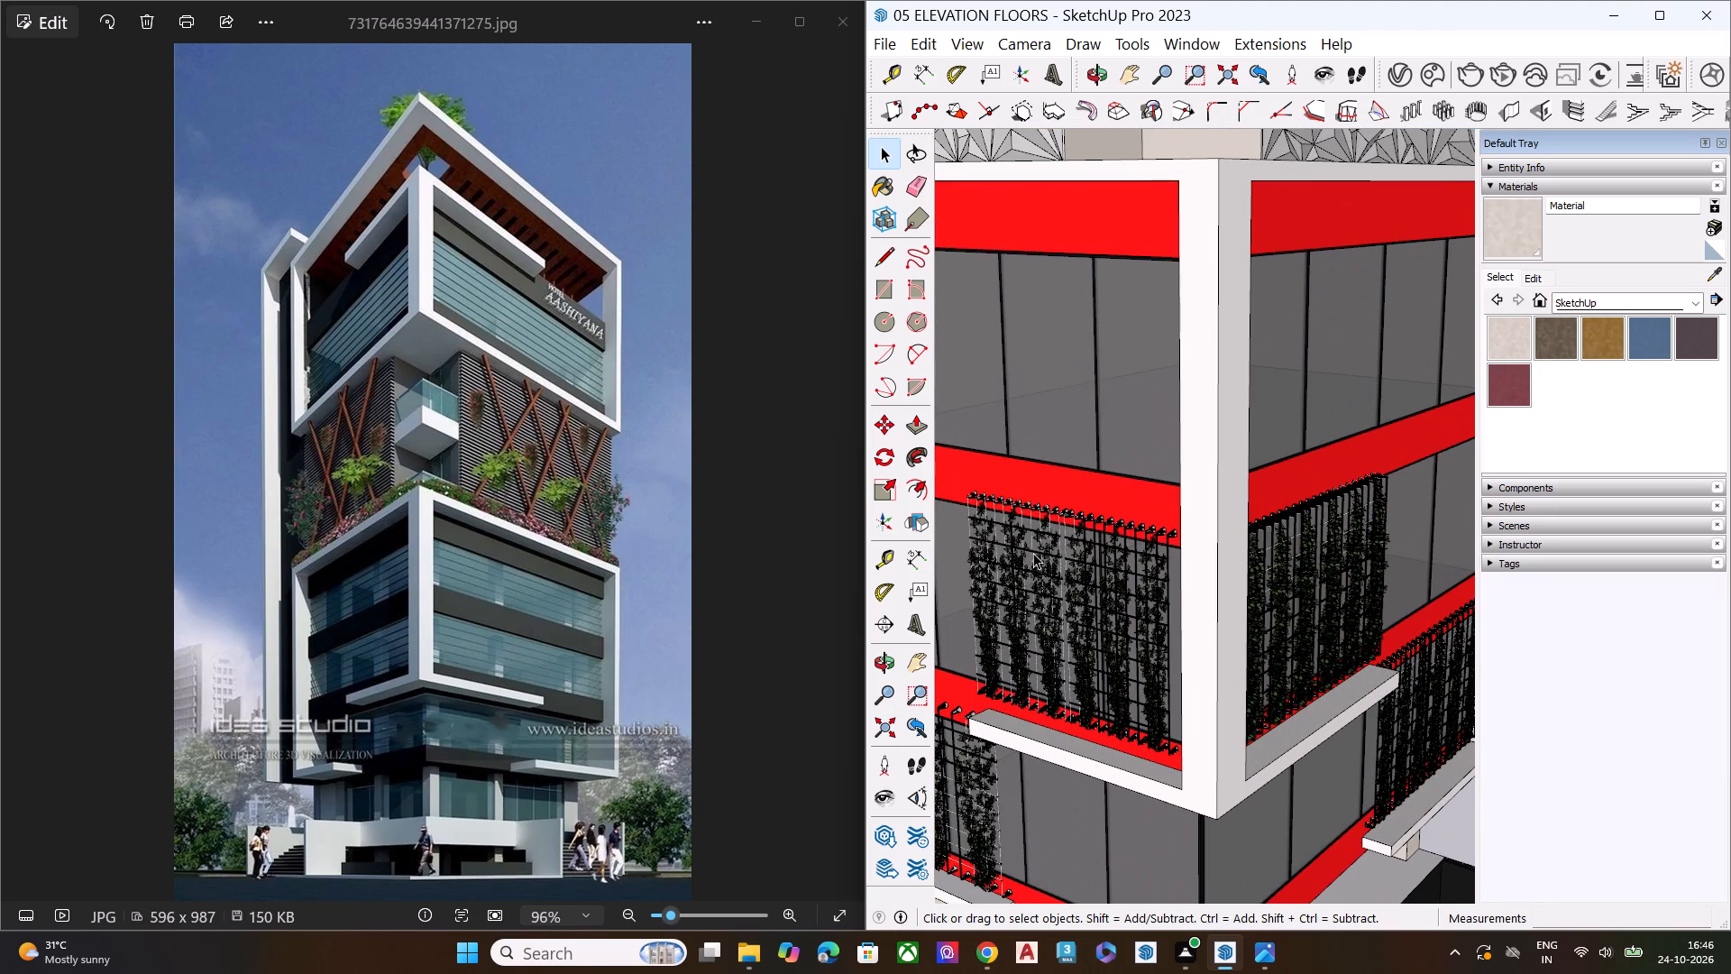
pyautogui.keyDown('ctrl'); pyautogui.click(1109, 574); pyautogui.keyUp('ctrl')
pyautogui.moveTo(1144, 610); pyautogui.dragTo(1085, 694, button='middle')
pyautogui.scroll(7, 1042, 684)
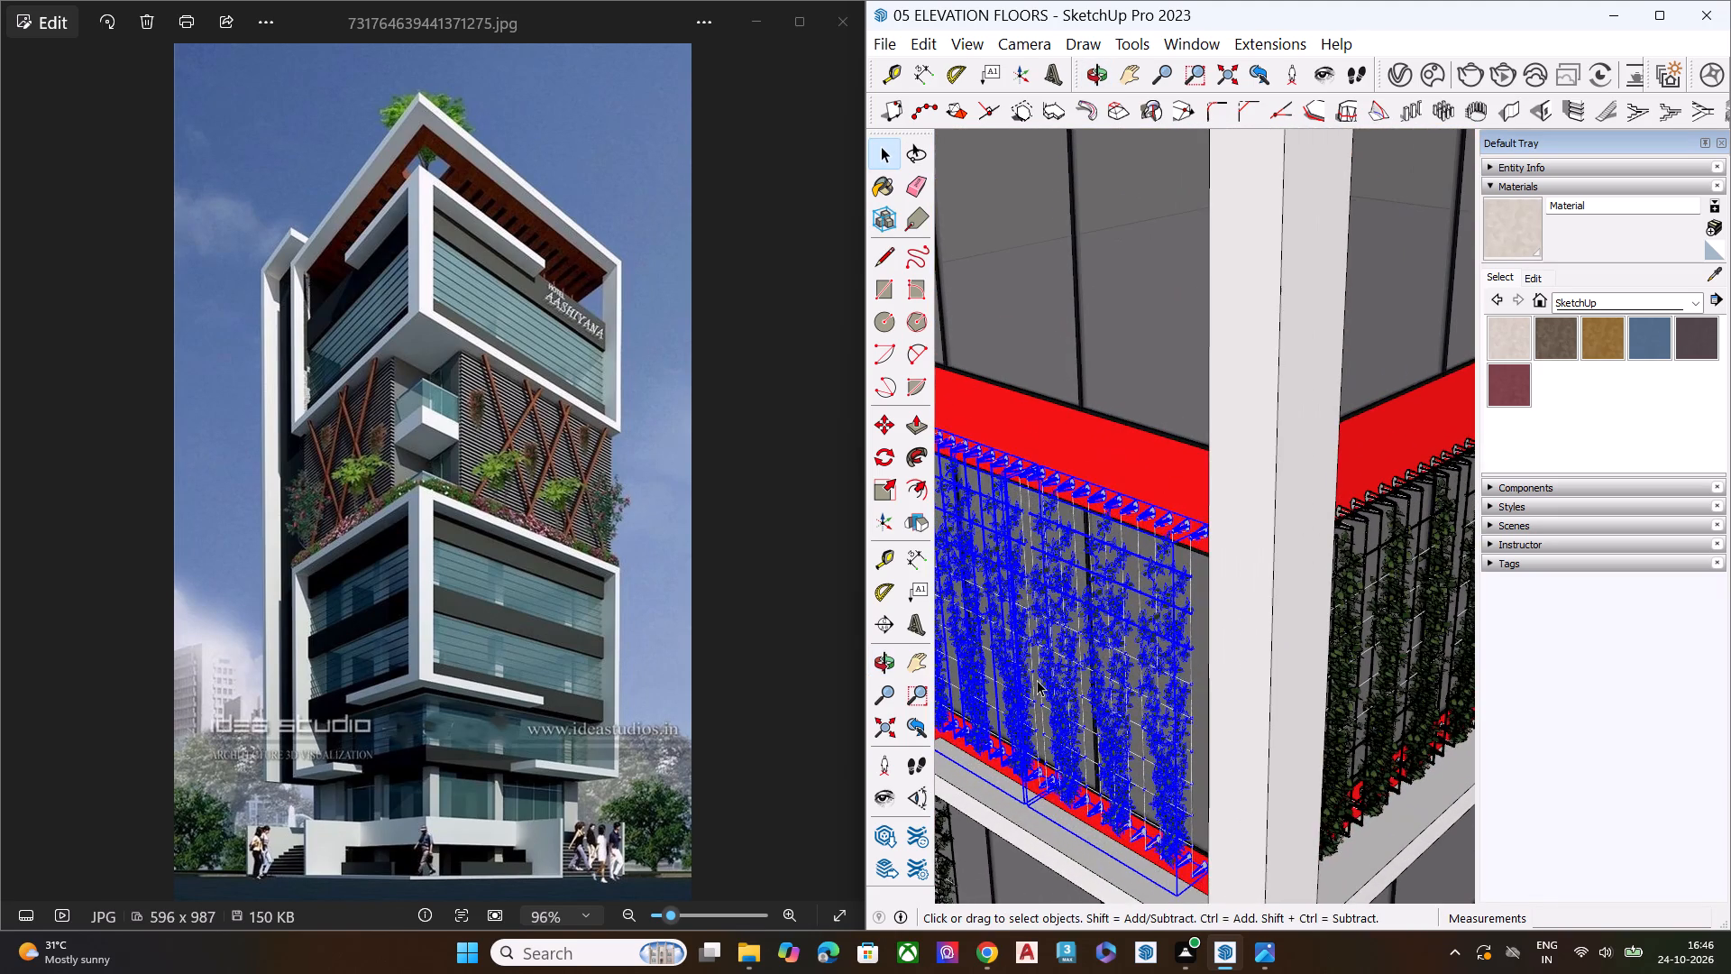
pyautogui.press('s')
pyautogui.scroll(3, 1033, 657)
pyautogui.click(1003, 650)
pyautogui.click(1008, 649)
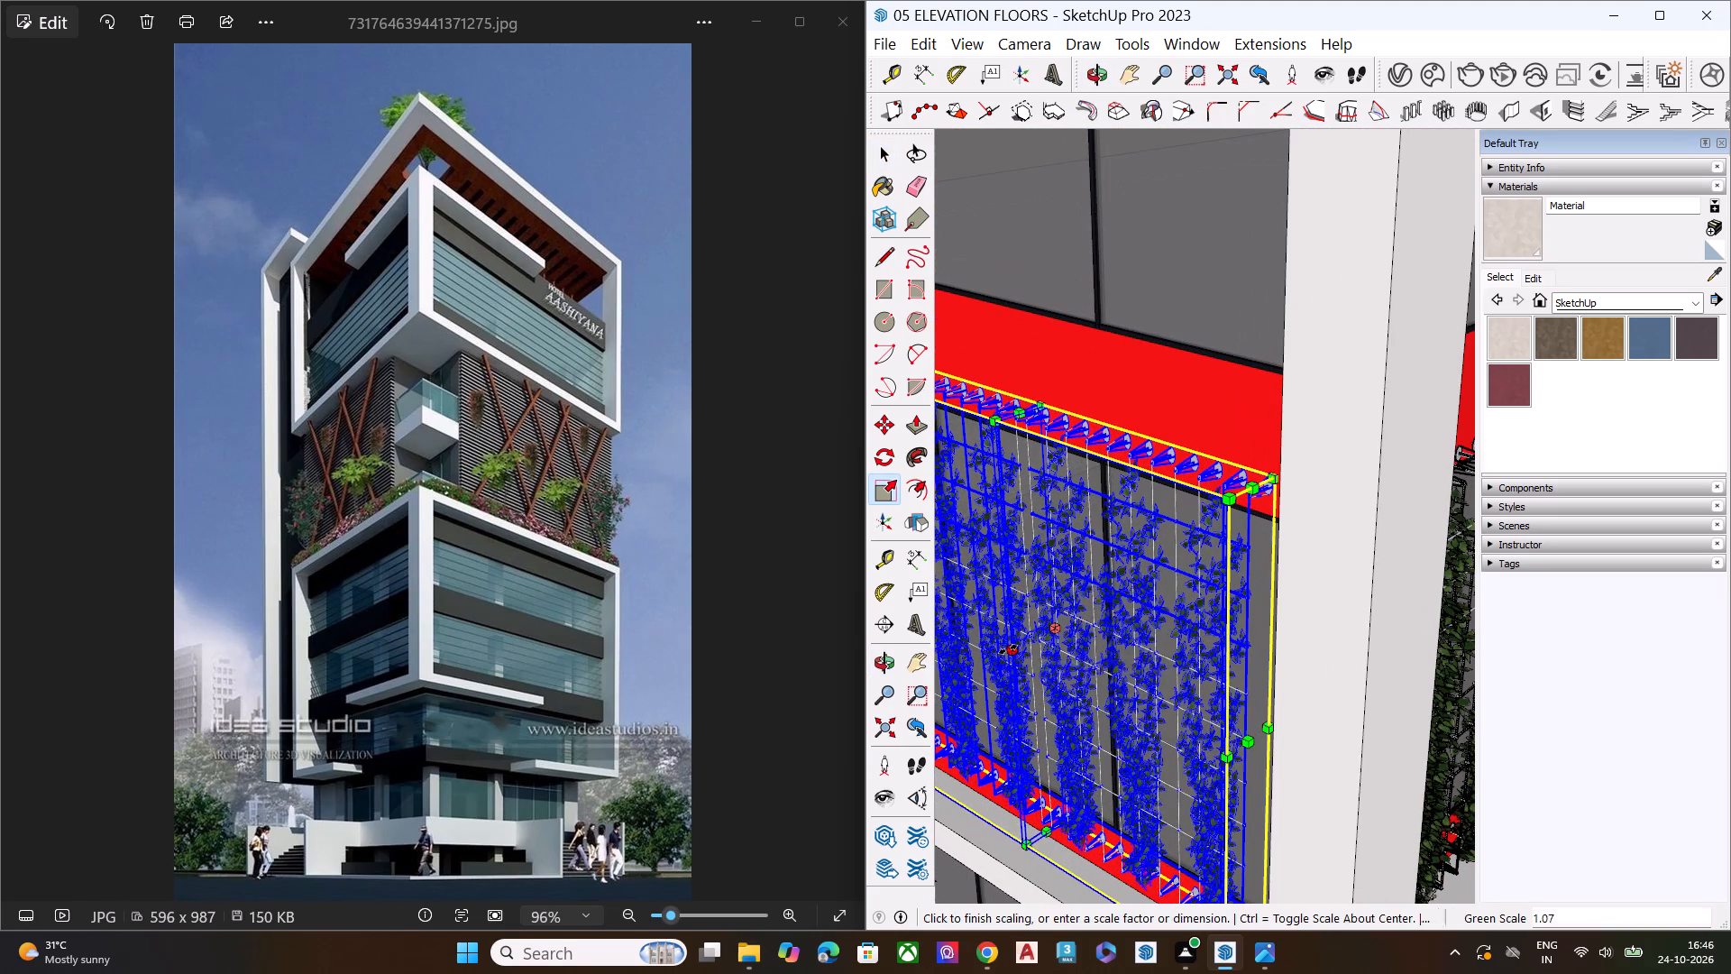
pyautogui.click(994, 654)
pyautogui.press('space')
pyautogui.scroll(-8, 1012, 606)
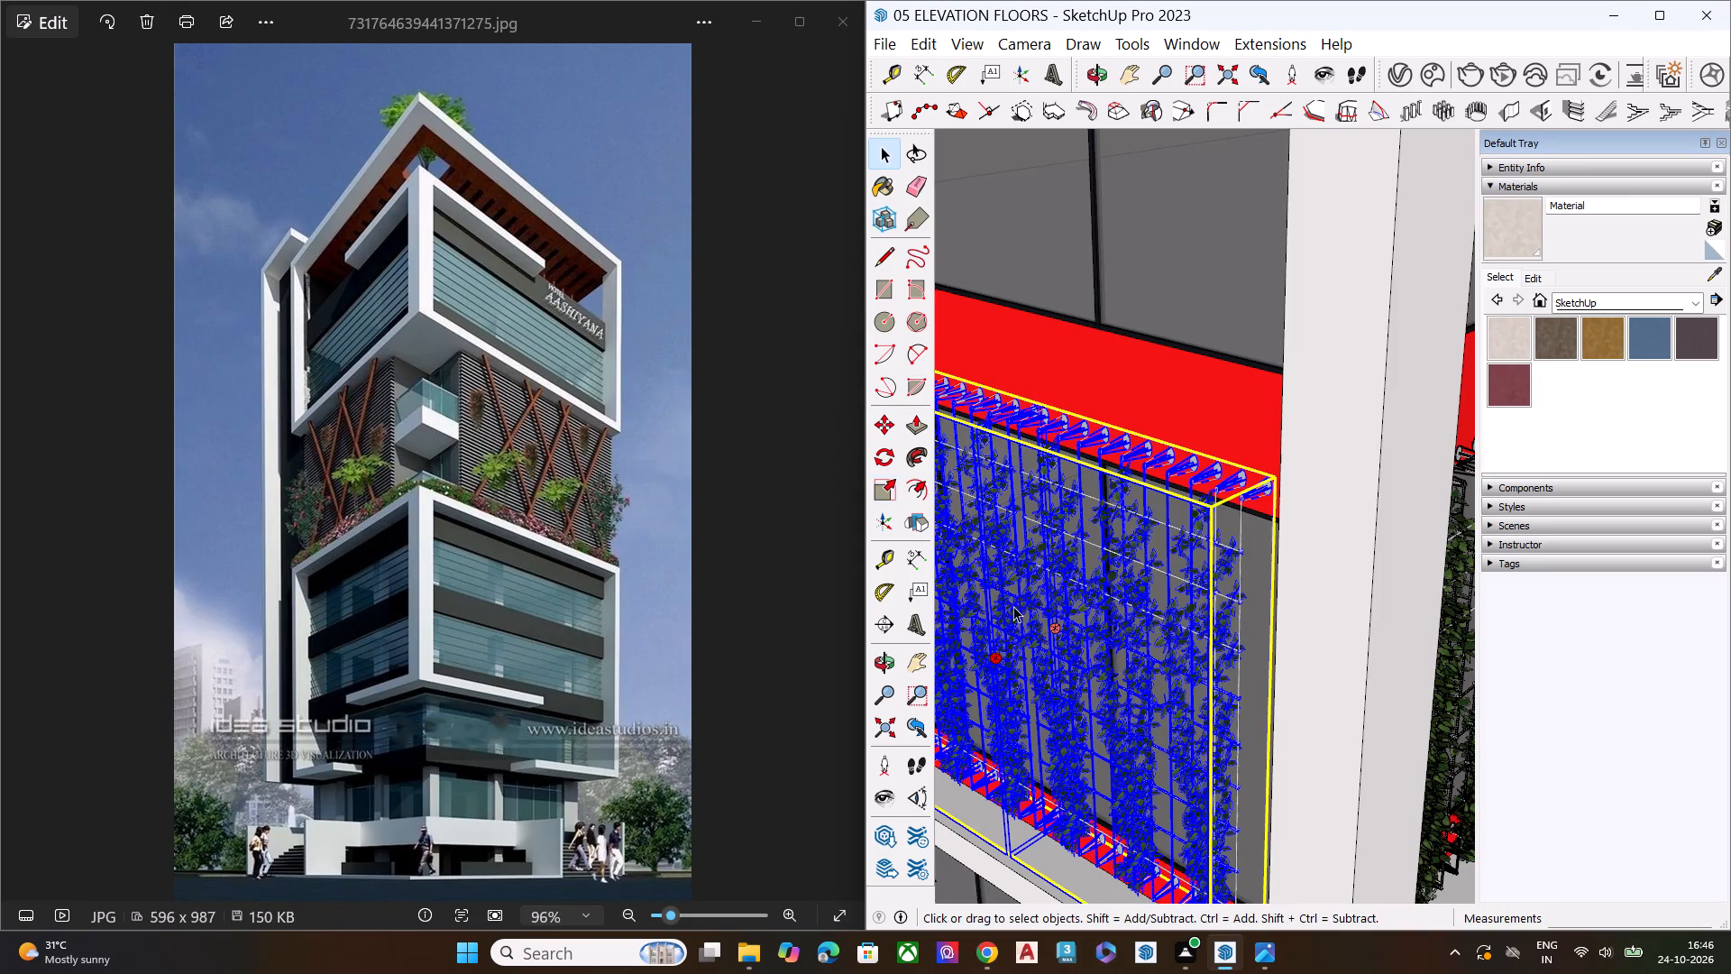
pyautogui.scroll(-20, 1064, 598)
pyautogui.scroll(-12, 1064, 598)
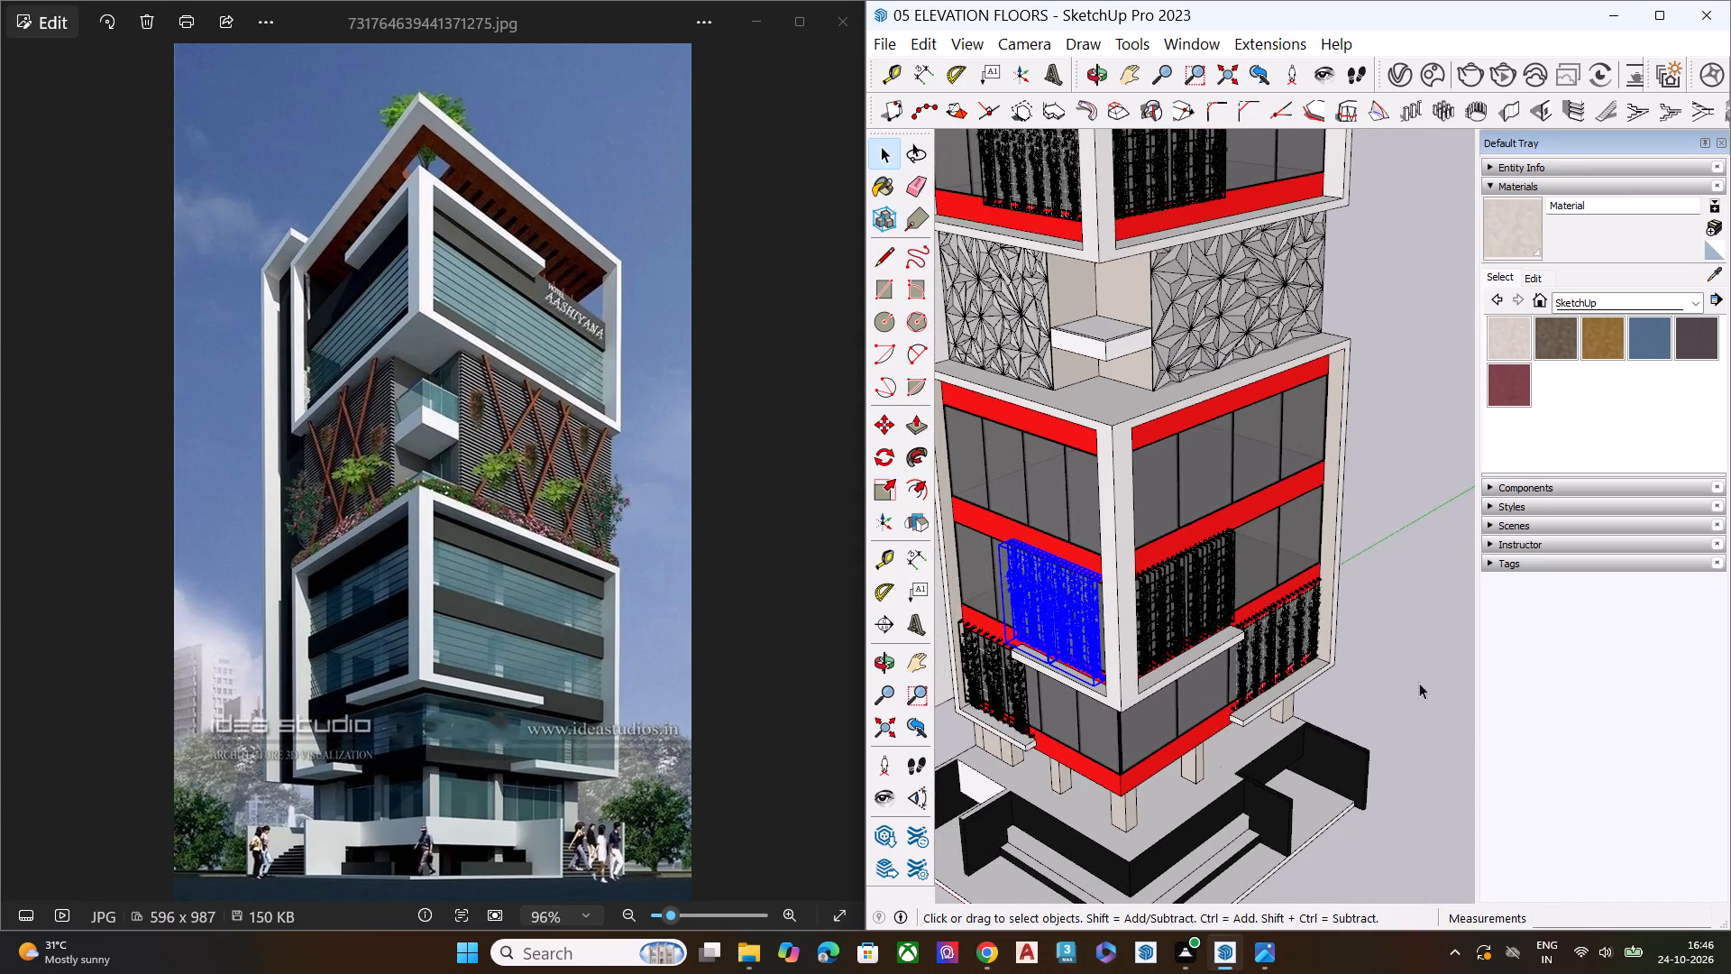
pyautogui.click(1414, 669)
# Examine the right façade's lower plants and how their upper mounts meet the red band.
pyautogui.moveTo(1288, 731); pyautogui.dragTo(1252, 804, button='middle')
pyautogui.scroll(1, 1280, 655)
pyautogui.scroll(-3, 1282, 626)
pyautogui.scroll(5, 1282, 626)
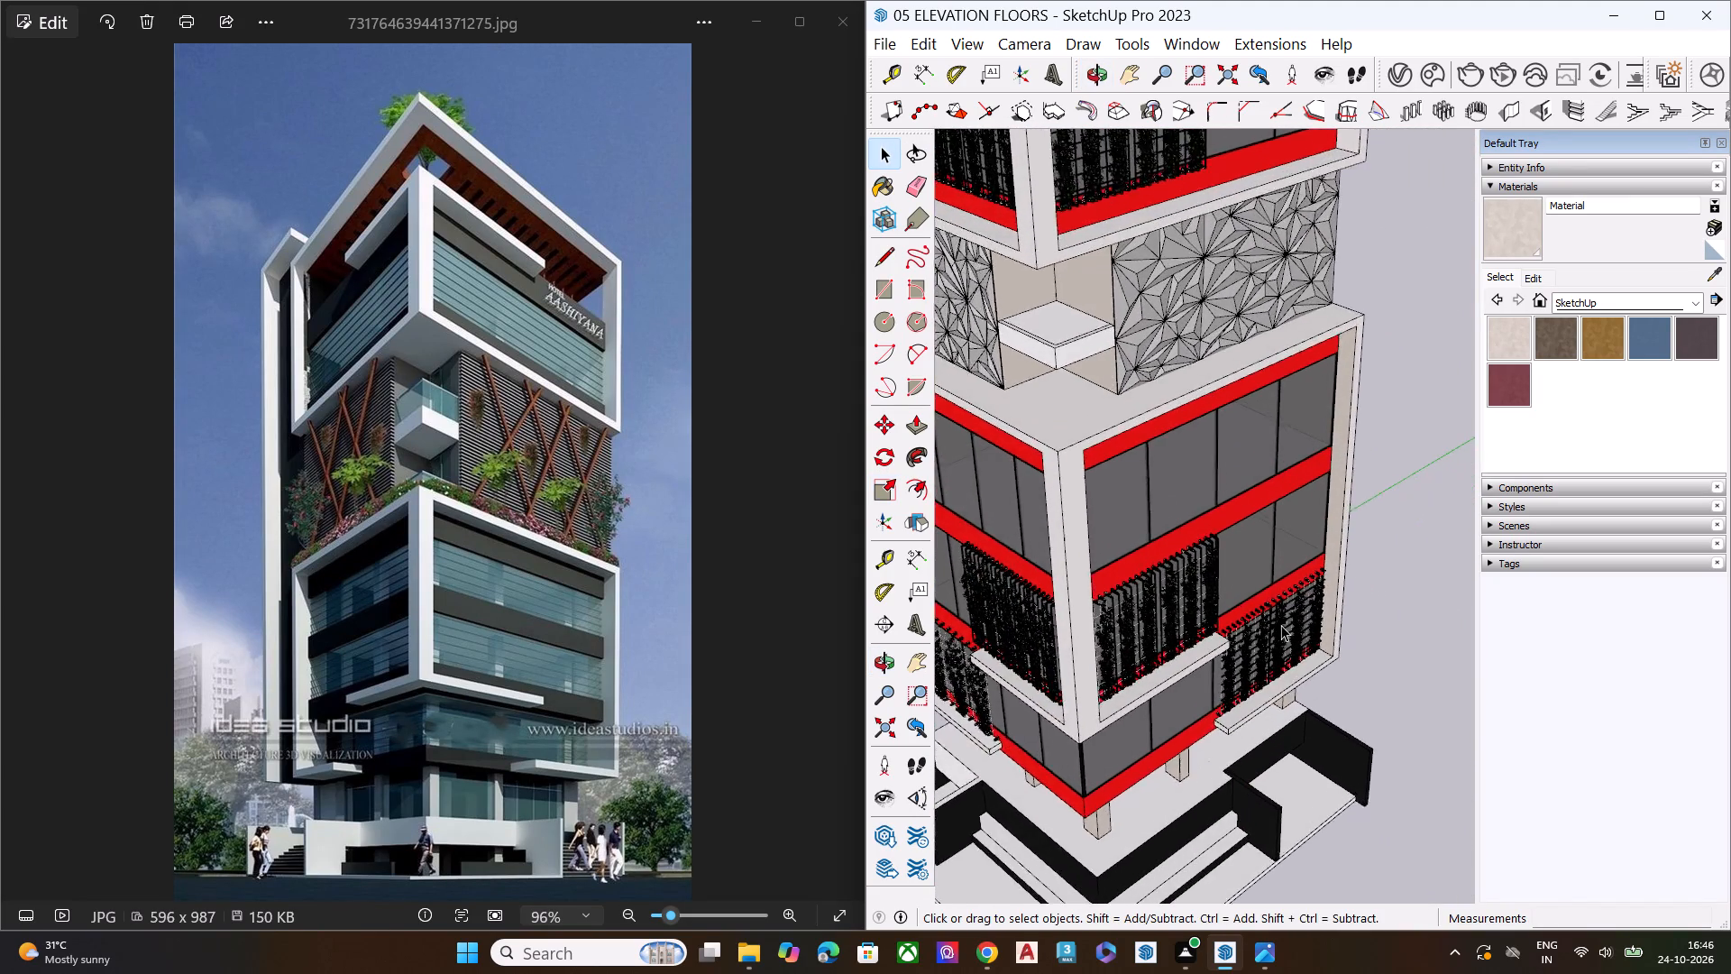
pyautogui.scroll(2, 1281, 625)
pyautogui.scroll(10, 1204, 576)
pyautogui.scroll(9, 1118, 494)
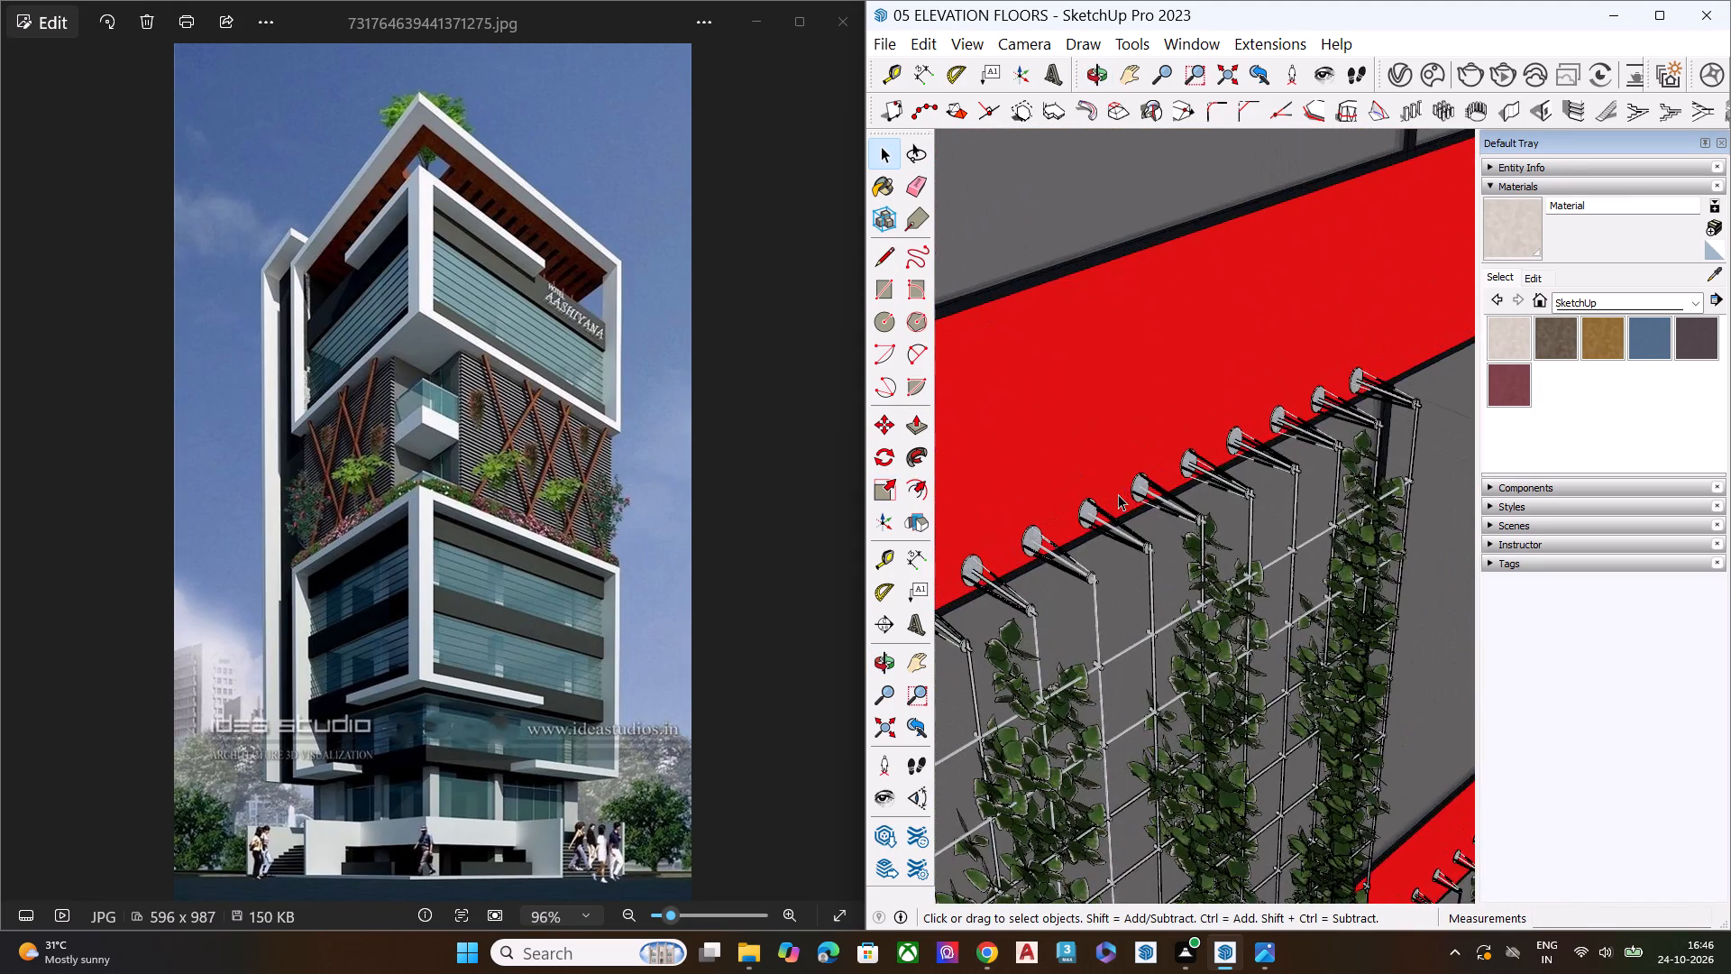
pyautogui.scroll(9, 1135, 494)
pyautogui.scroll(-20, 1135, 494)
pyautogui.scroll(-1, 1135, 494)
pyautogui.press('space')
pyautogui.scroll(-4, 1127, 501)
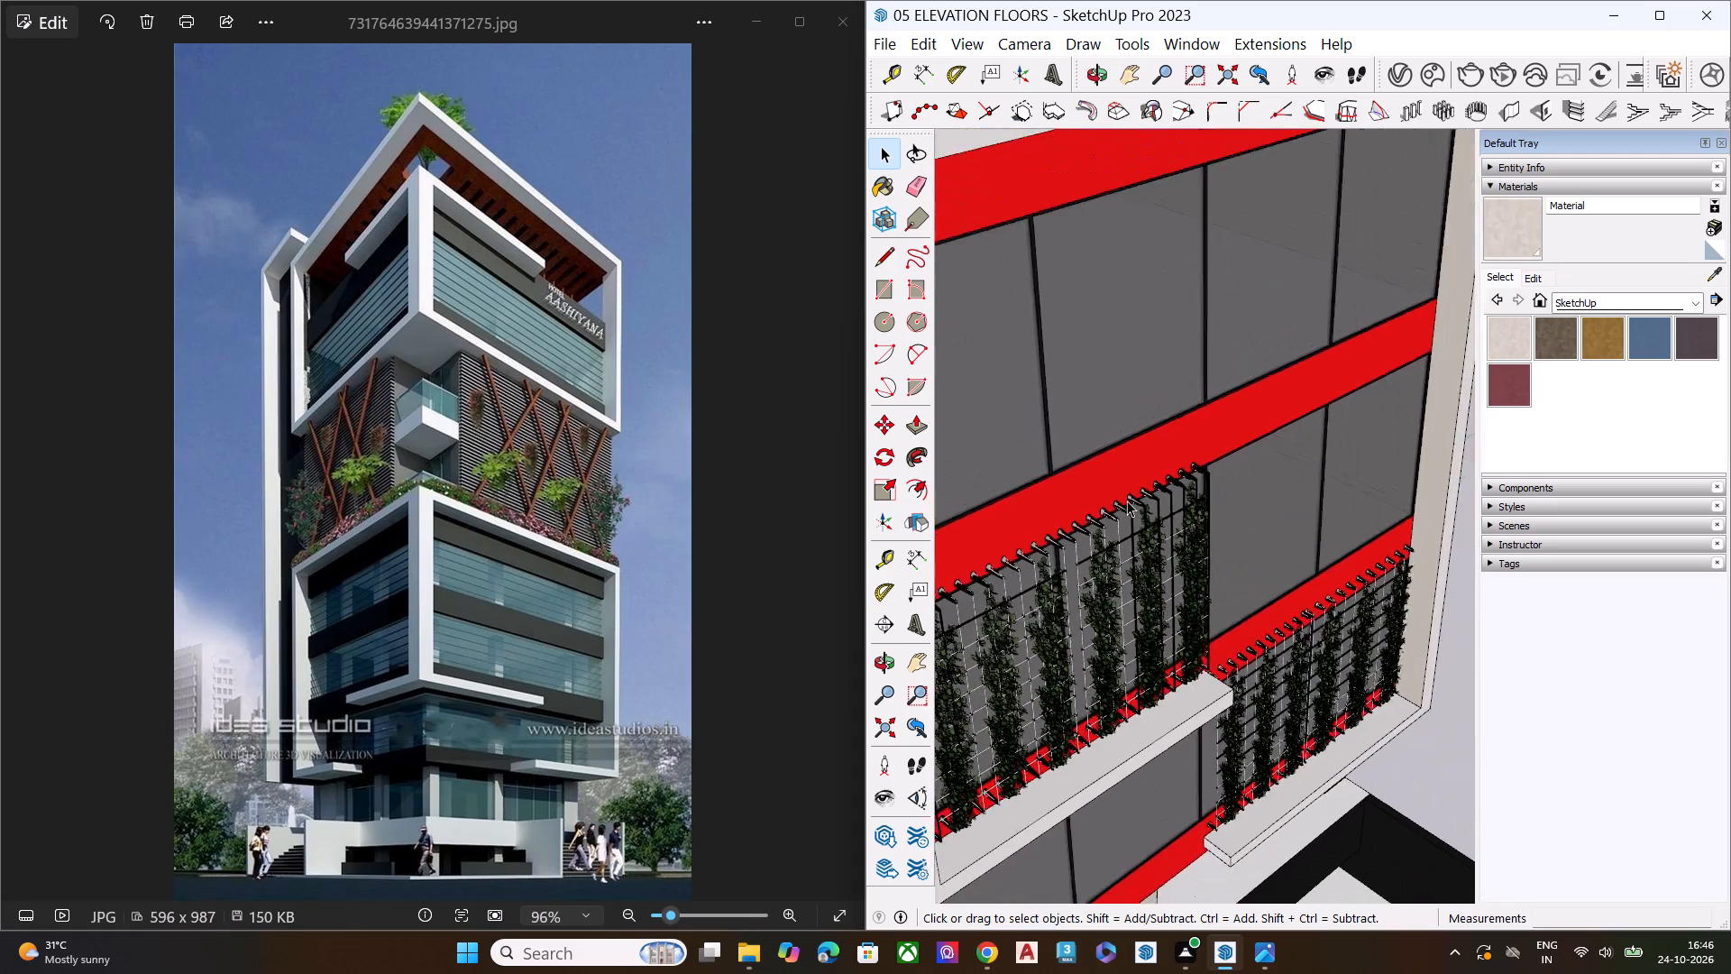
pyautogui.scroll(-13, 1127, 501)
pyautogui.click(1384, 648)
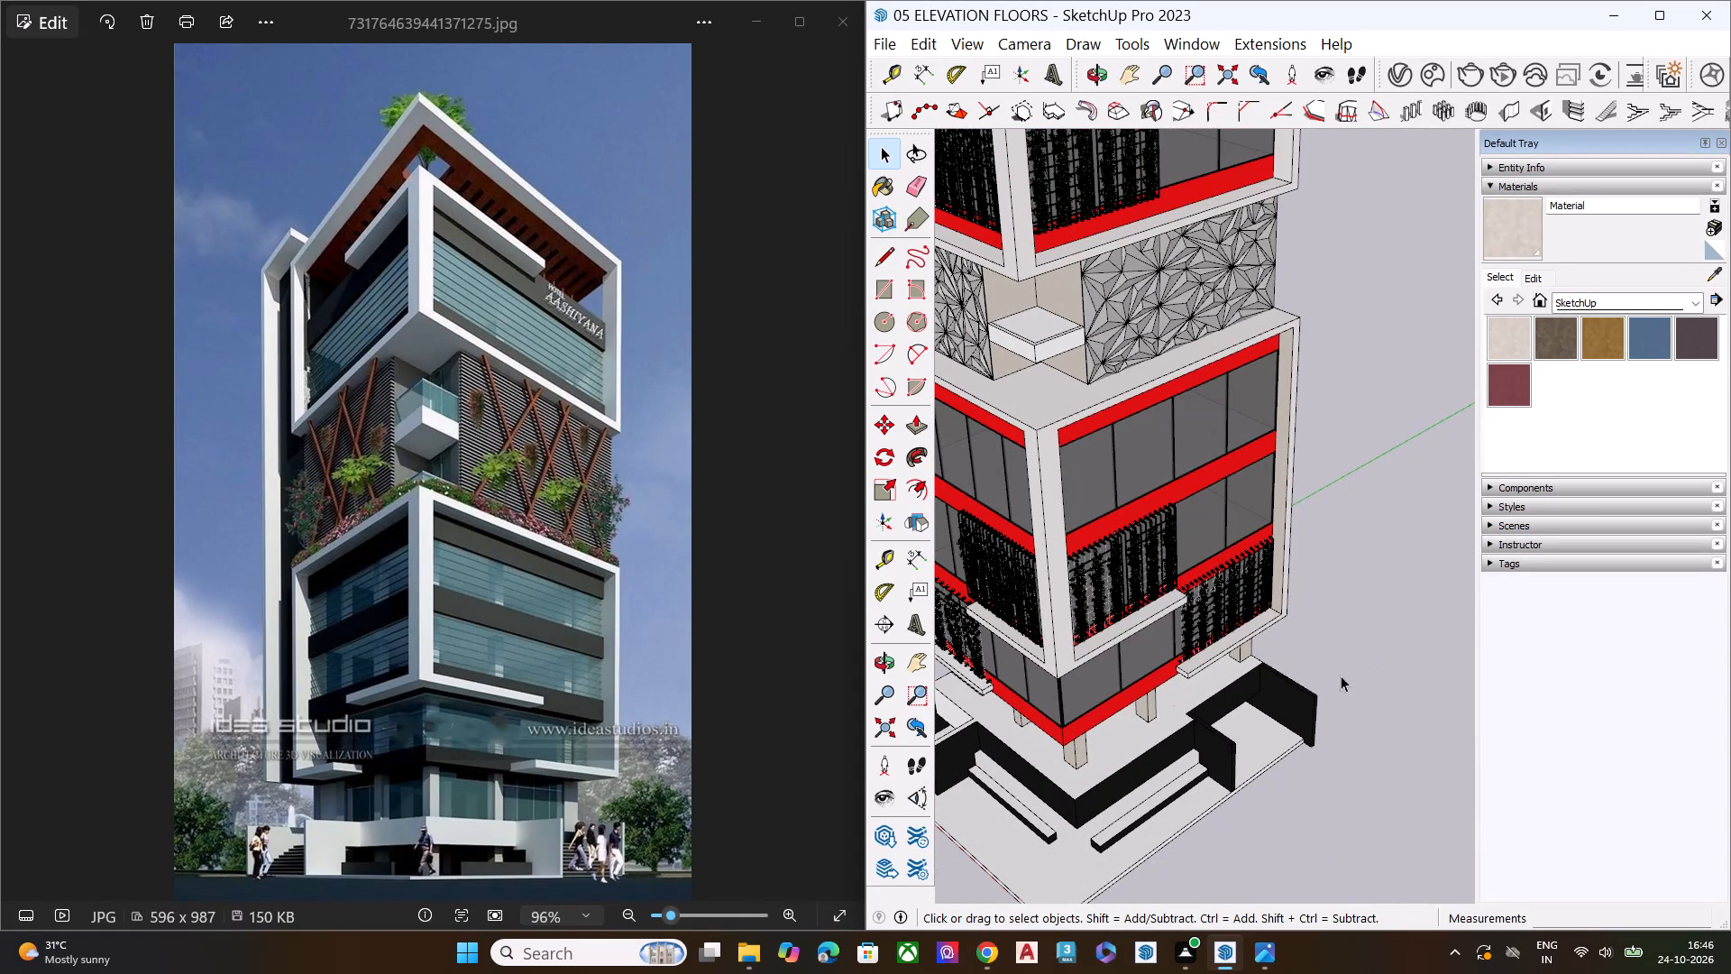
# Examine the whole tower and its lower floors from above and below against the reference image.
pyautogui.scroll(-8, 1346, 673)
pyautogui.moveTo(1139, 721); pyautogui.dragTo(1140, 668, button='middle')
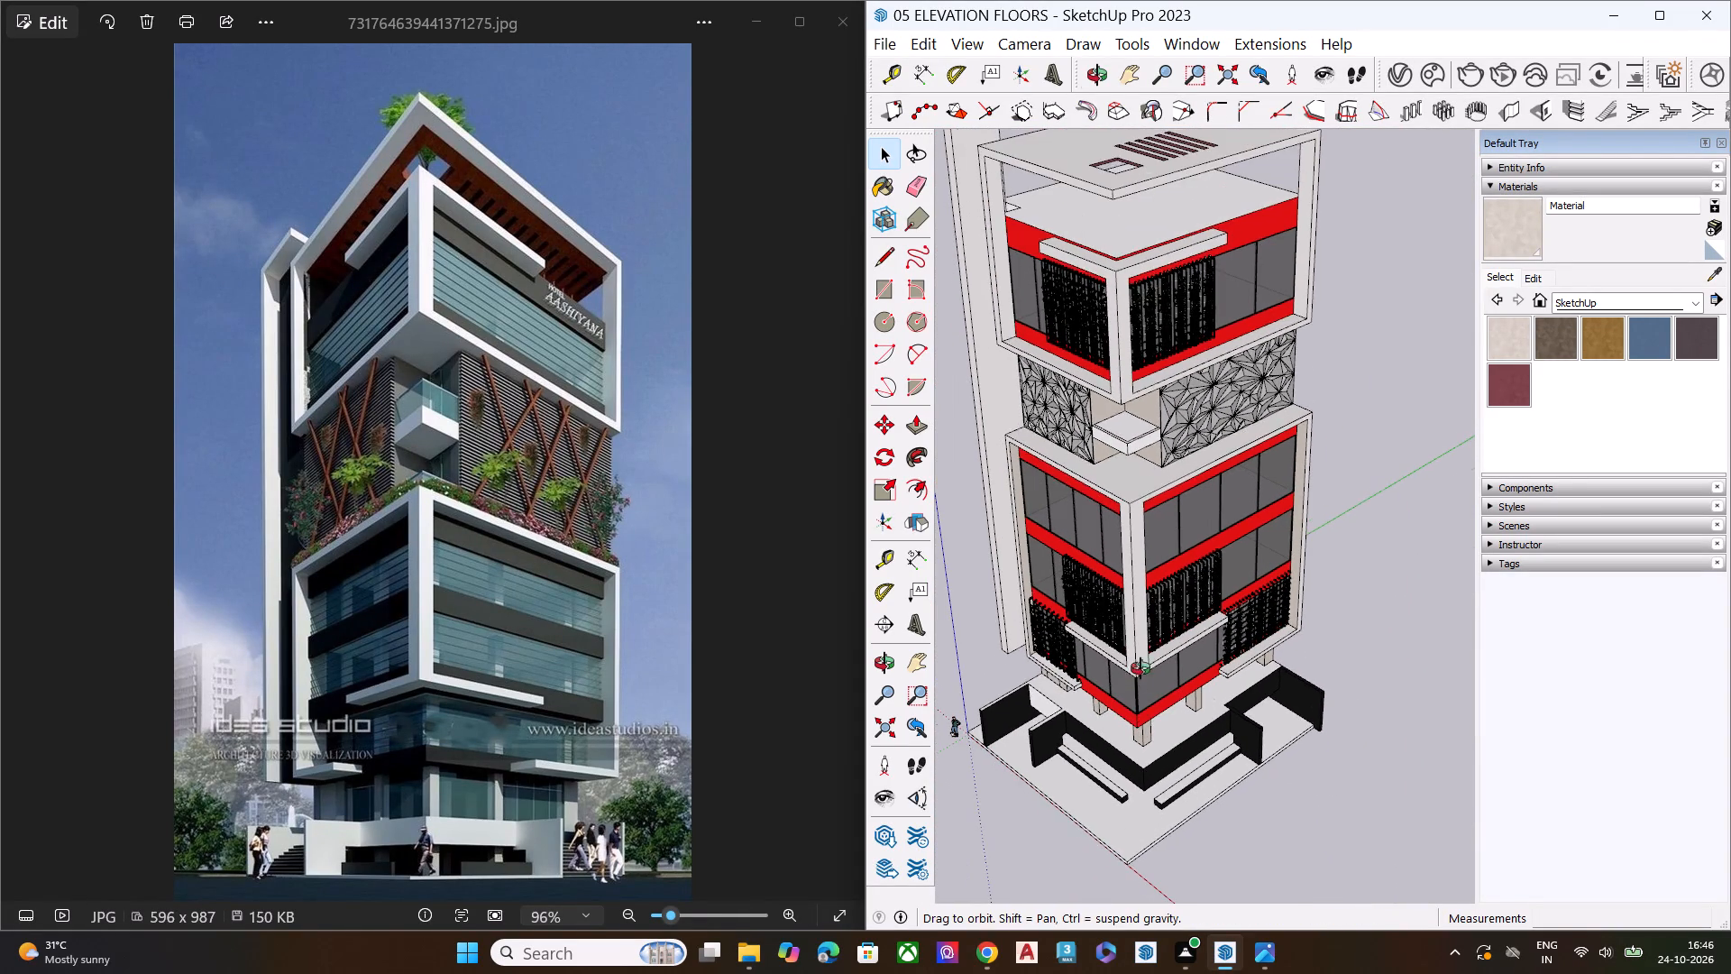
pyautogui.moveTo(1140, 668); pyautogui.dragTo(1186, 421, button='middle')
pyautogui.scroll(2, 1186, 421)
pyautogui.scroll(-3, 1189, 473)
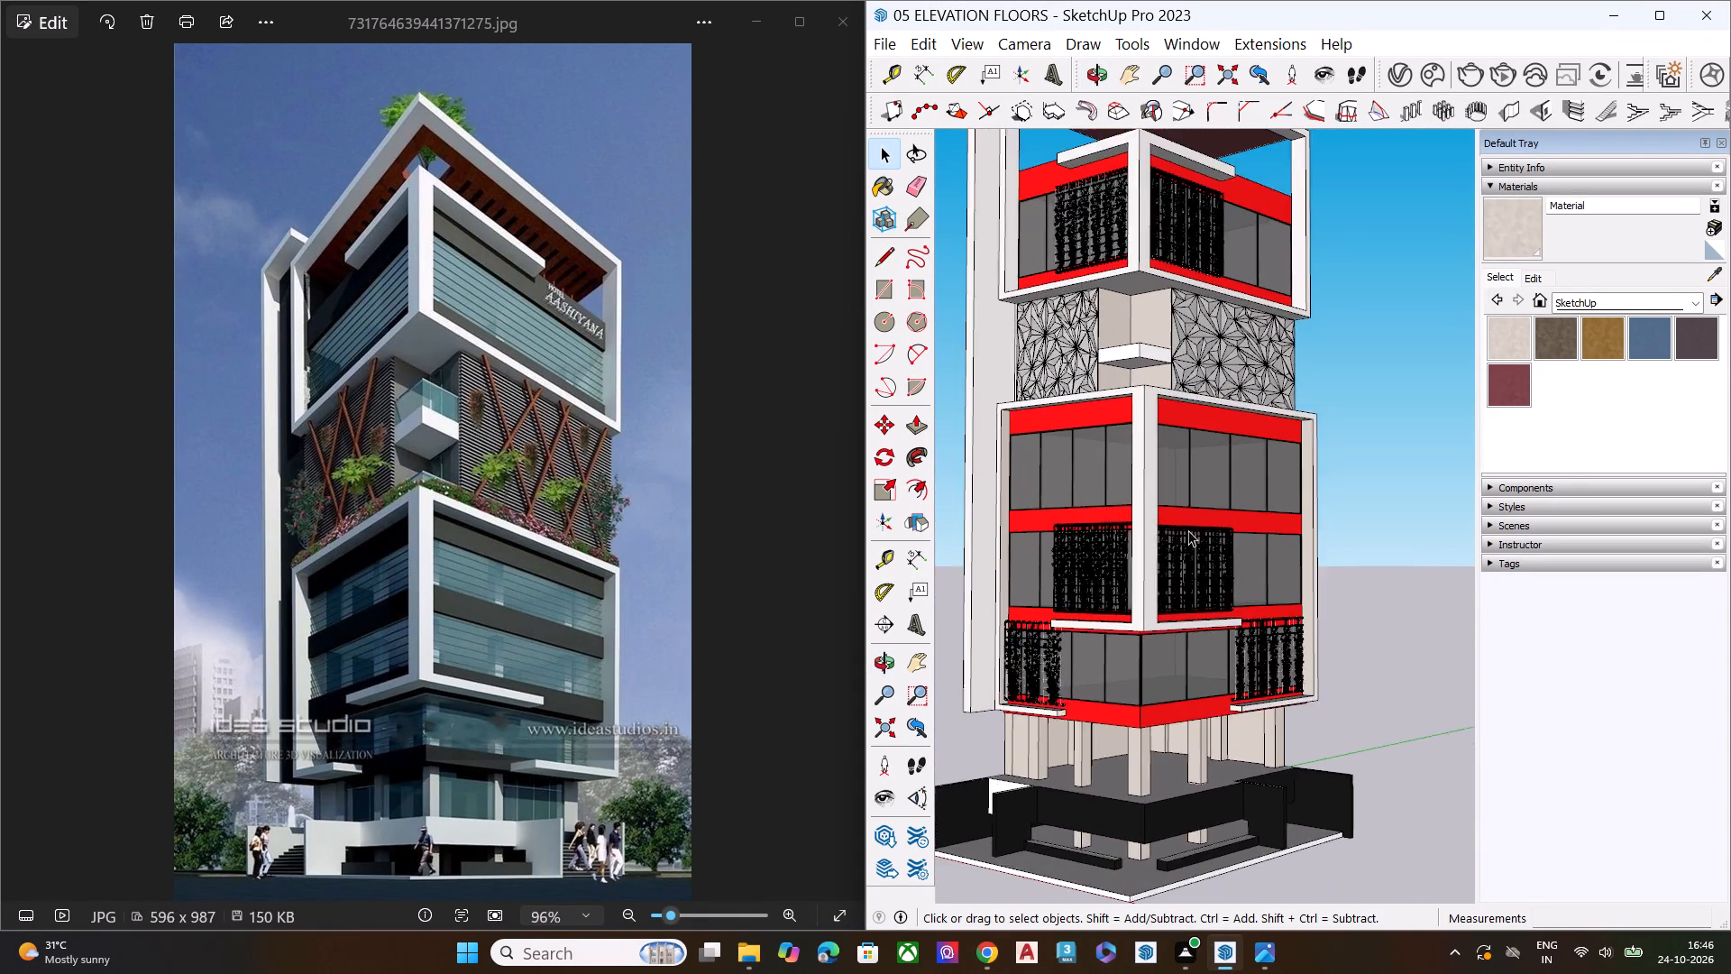
pyautogui.scroll(-2, 1188, 530)
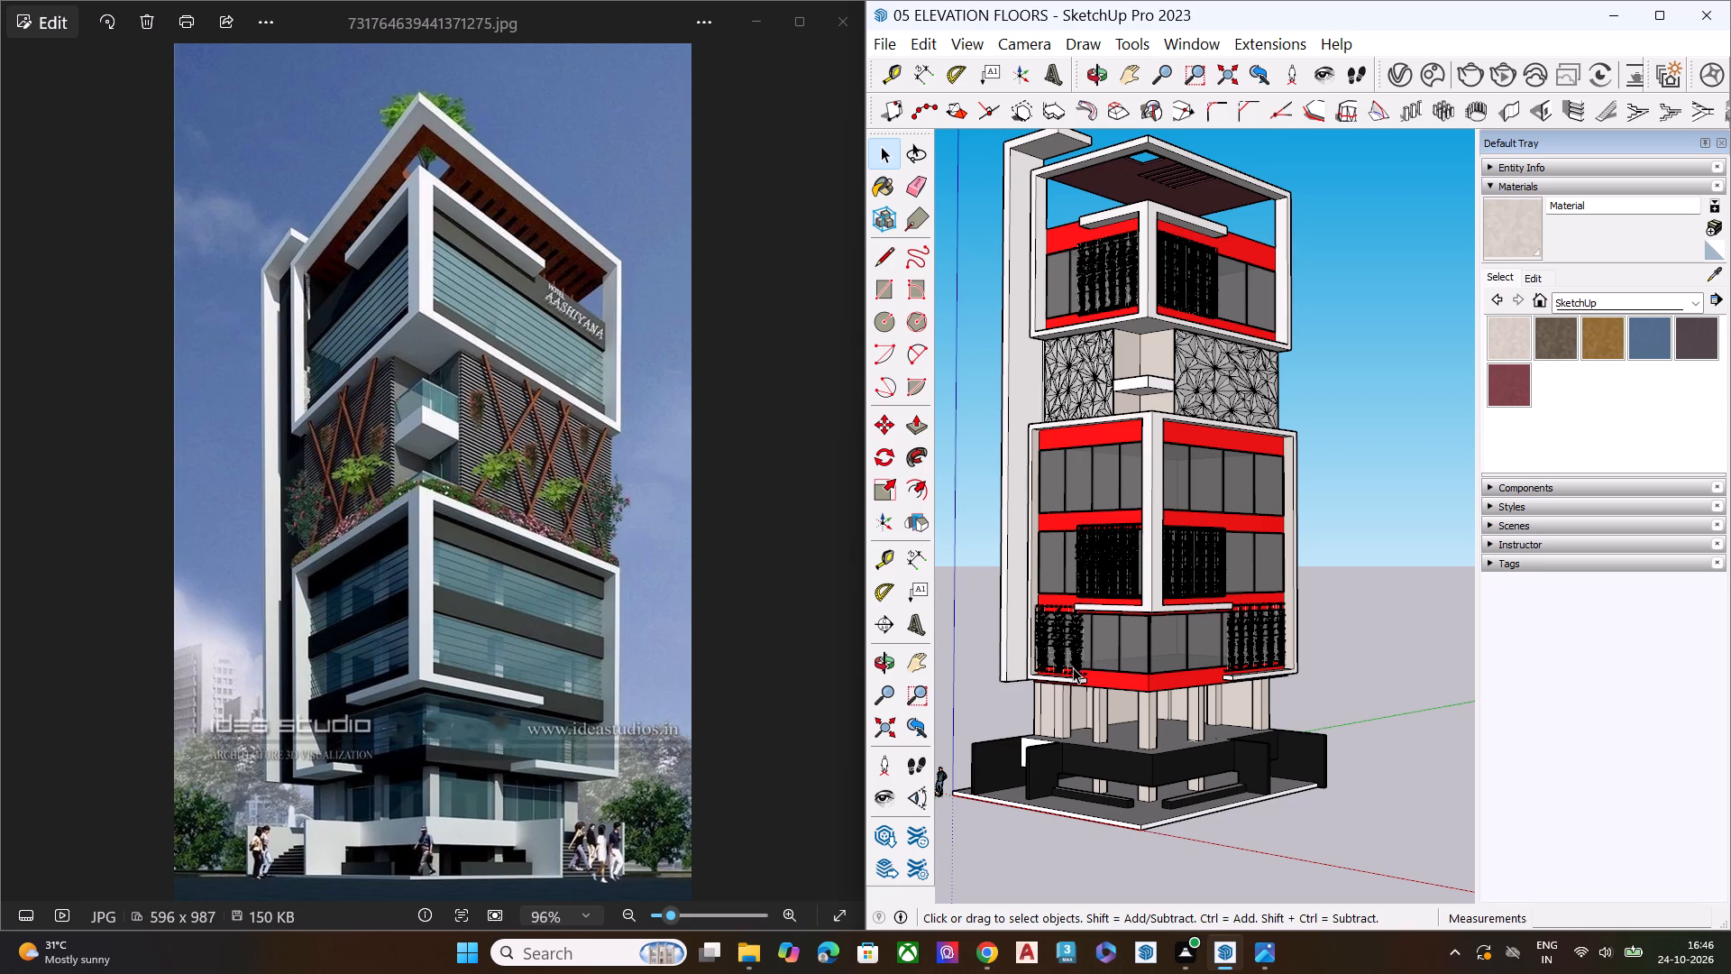
pyautogui.scroll(4, 1178, 721)
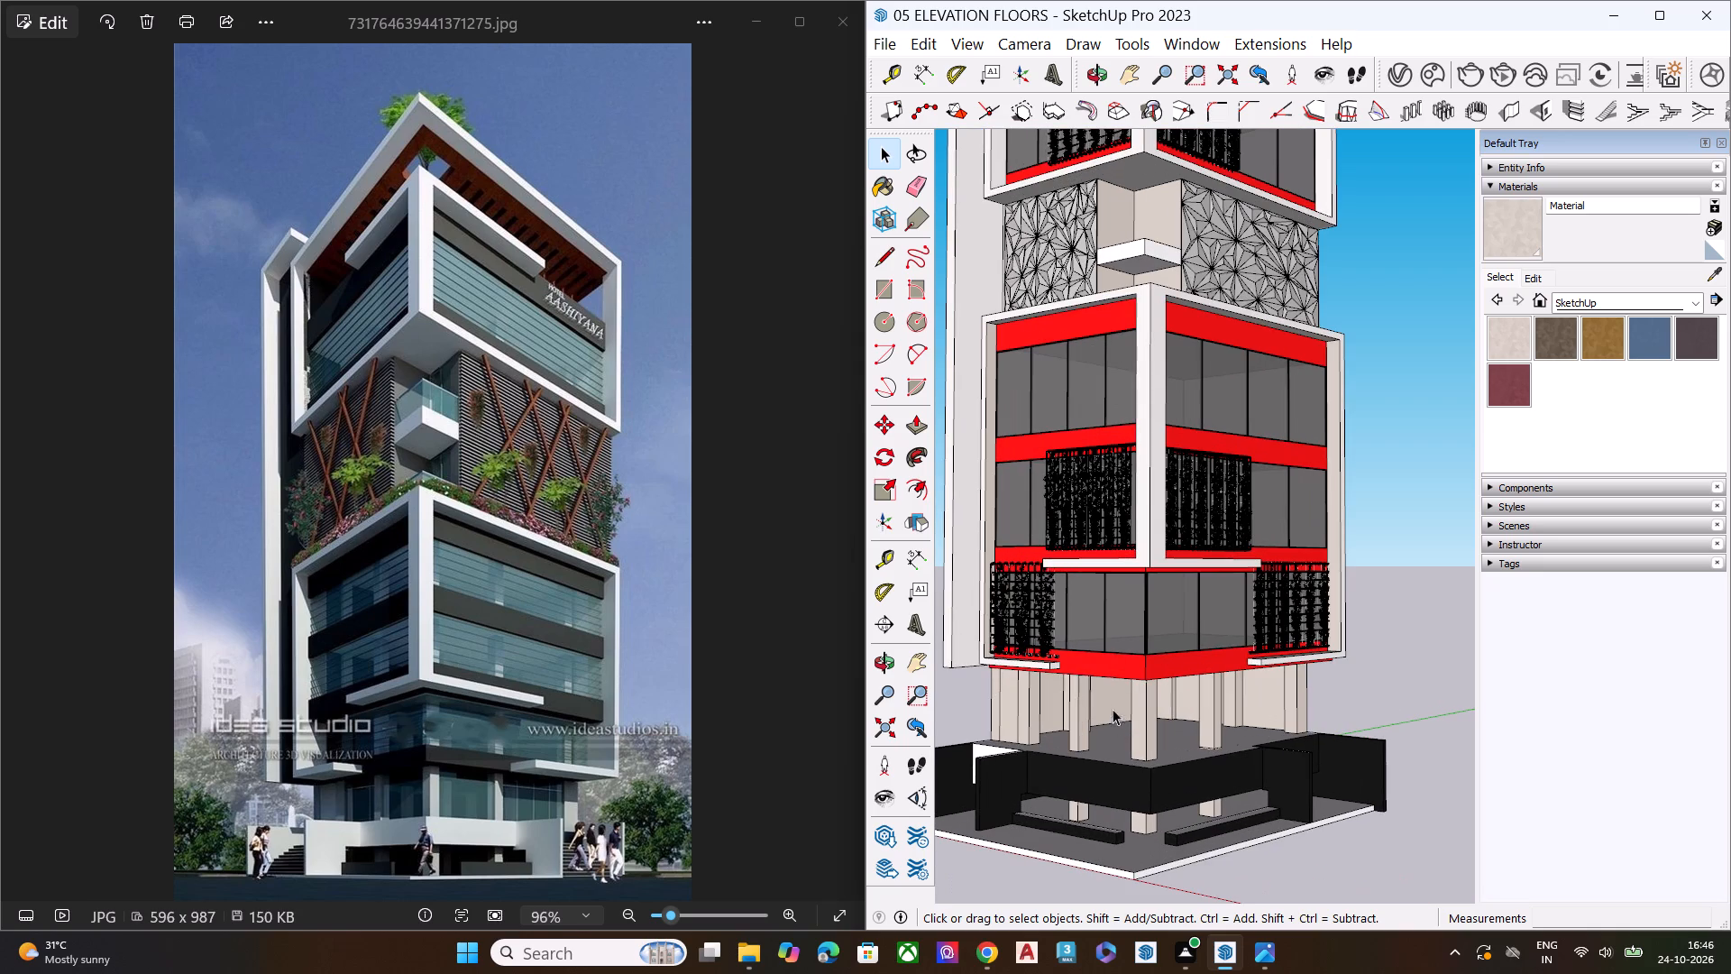
pyautogui.scroll(2, 1056, 679)
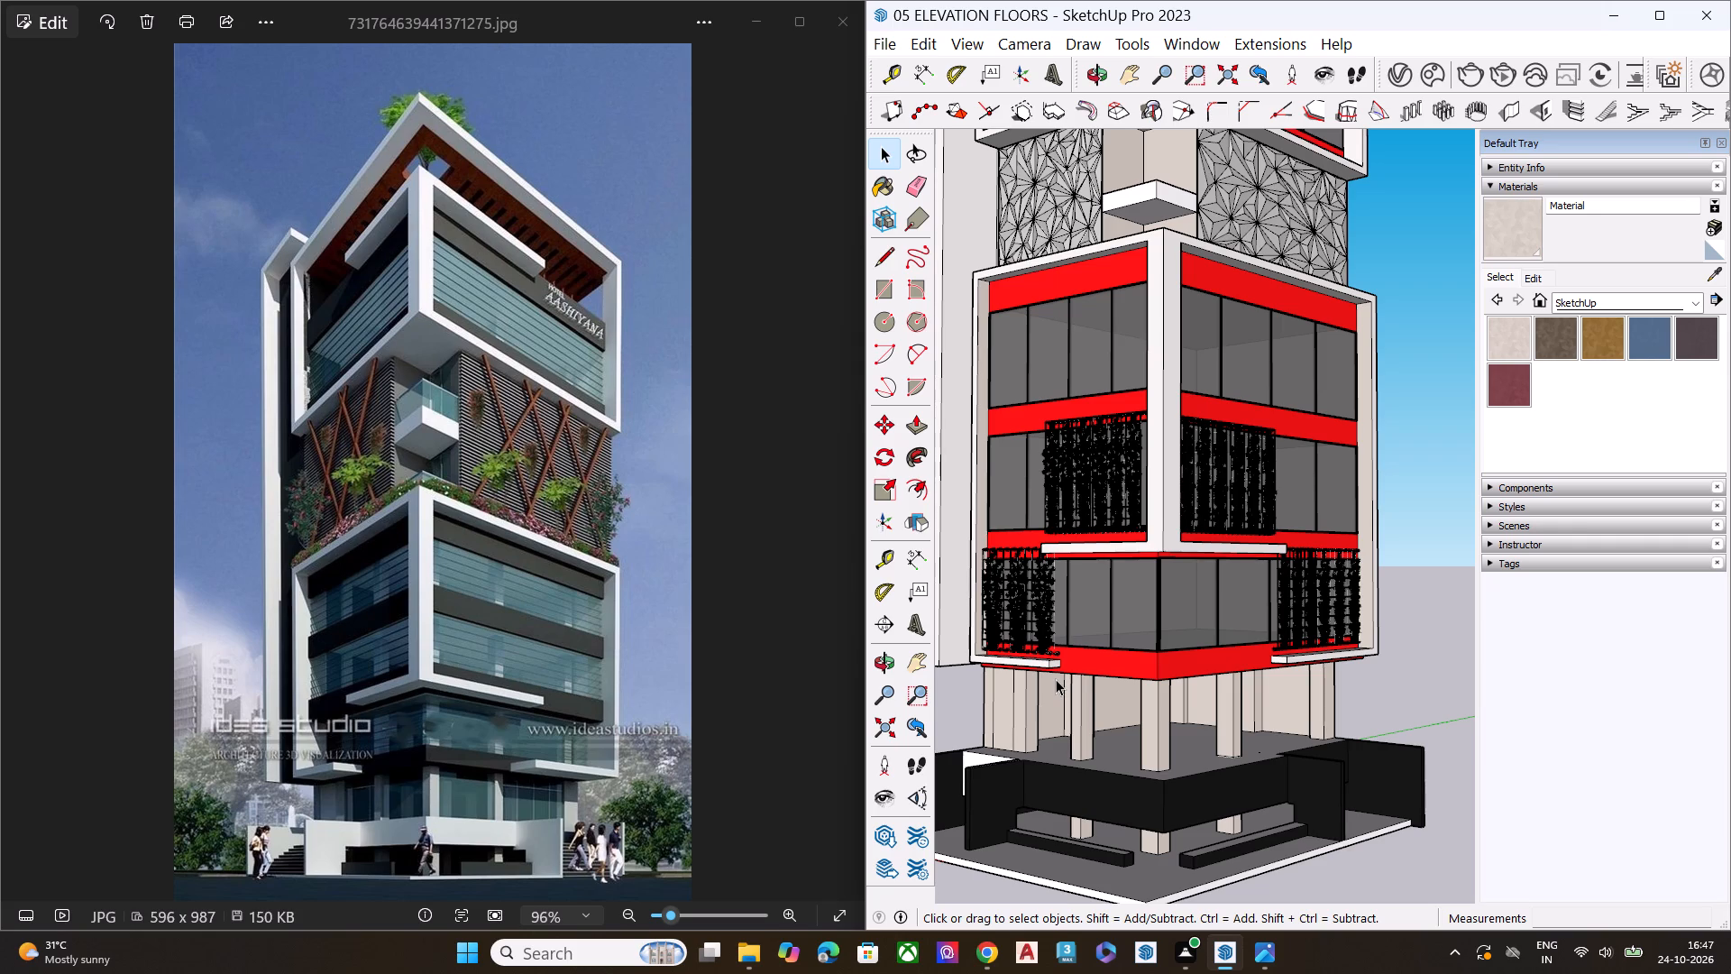
pyautogui.scroll(1, 1056, 679)
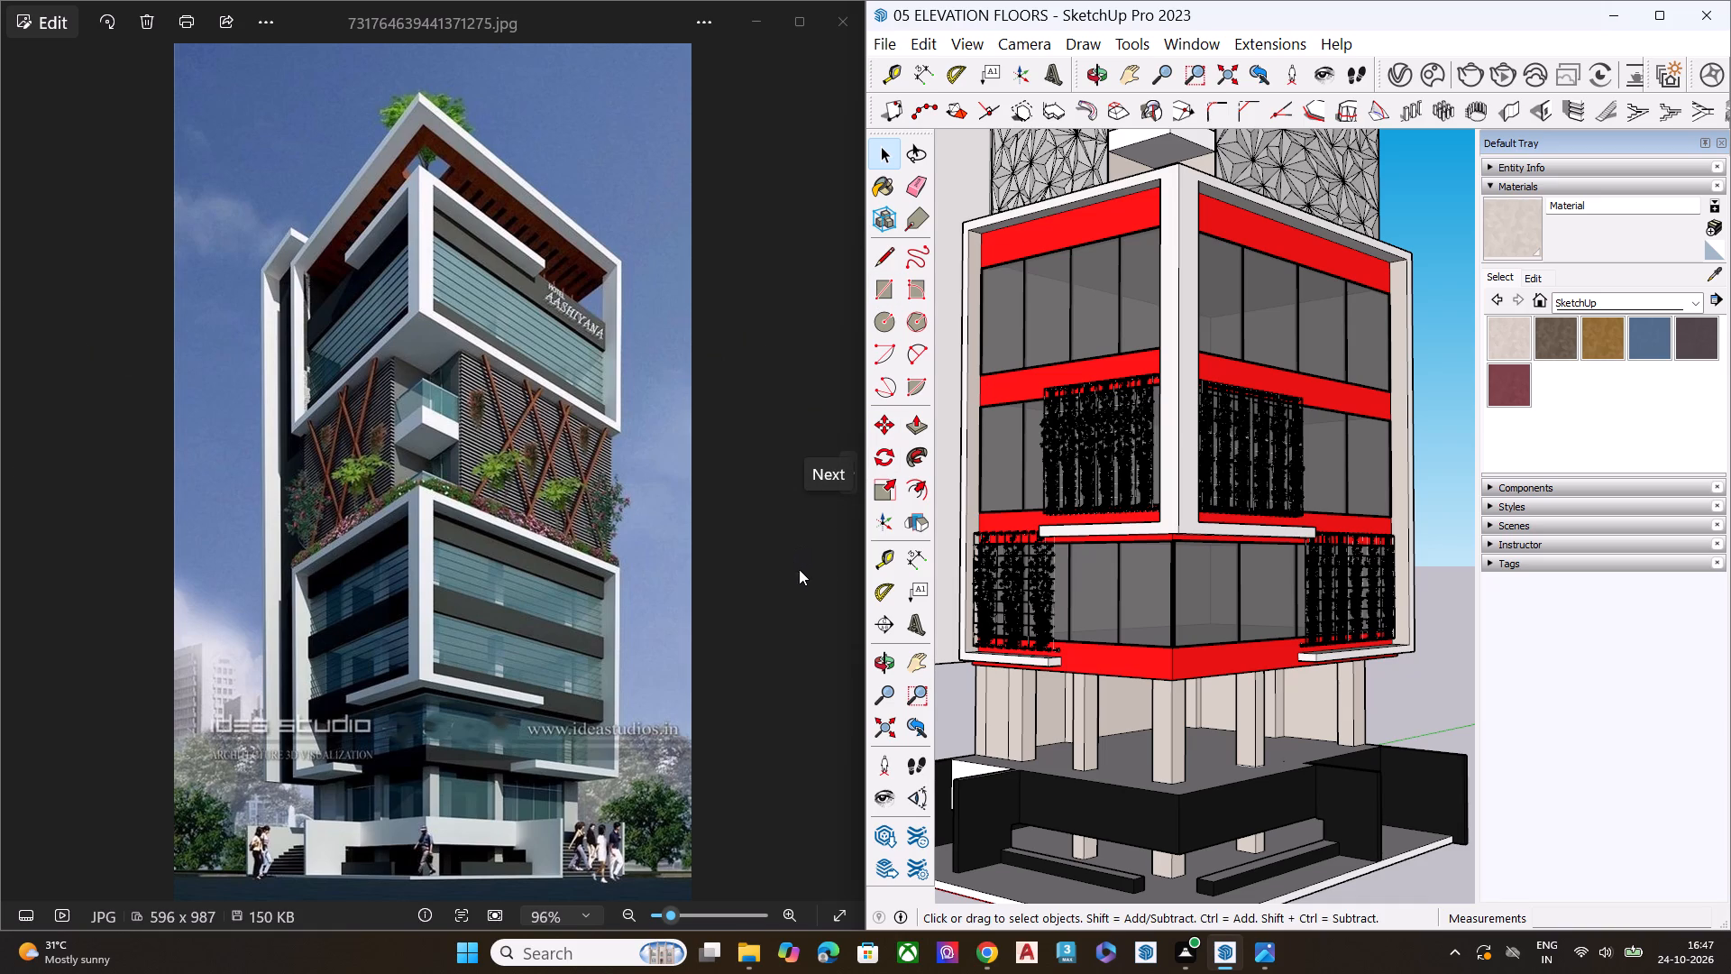
pyautogui.moveTo(1186, 509); pyautogui.dragTo(1164, 581, button='middle')
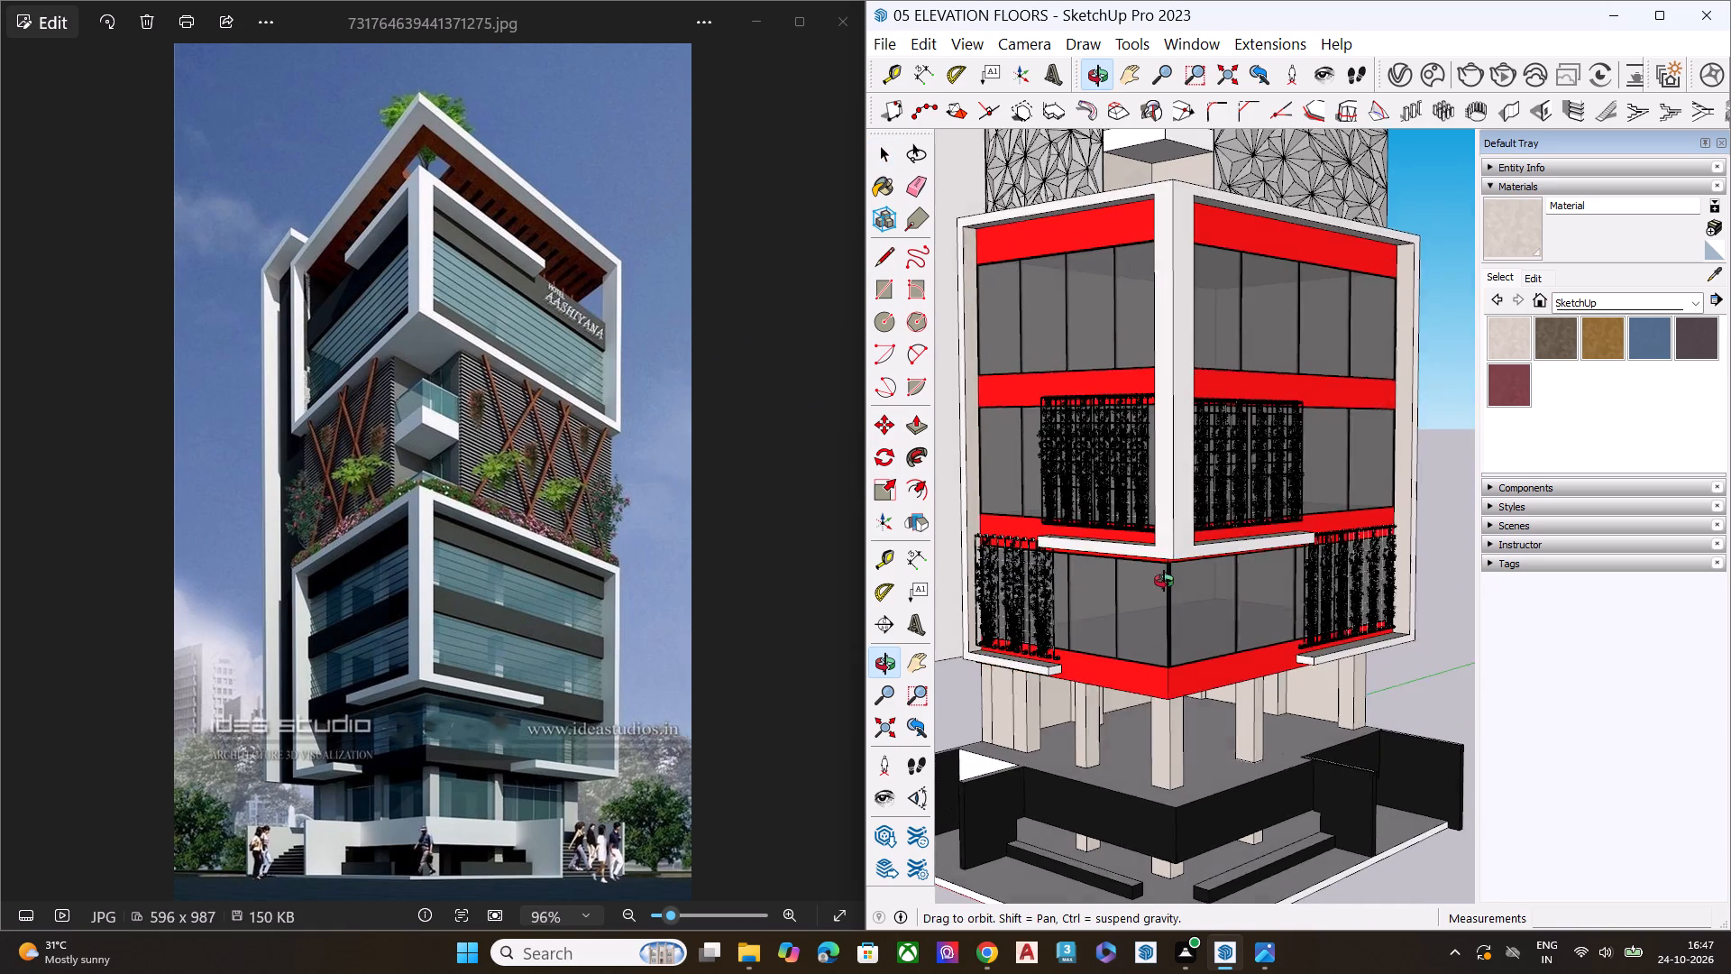
pyautogui.moveTo(1164, 581); pyautogui.dragTo(1159, 585, button='middle')
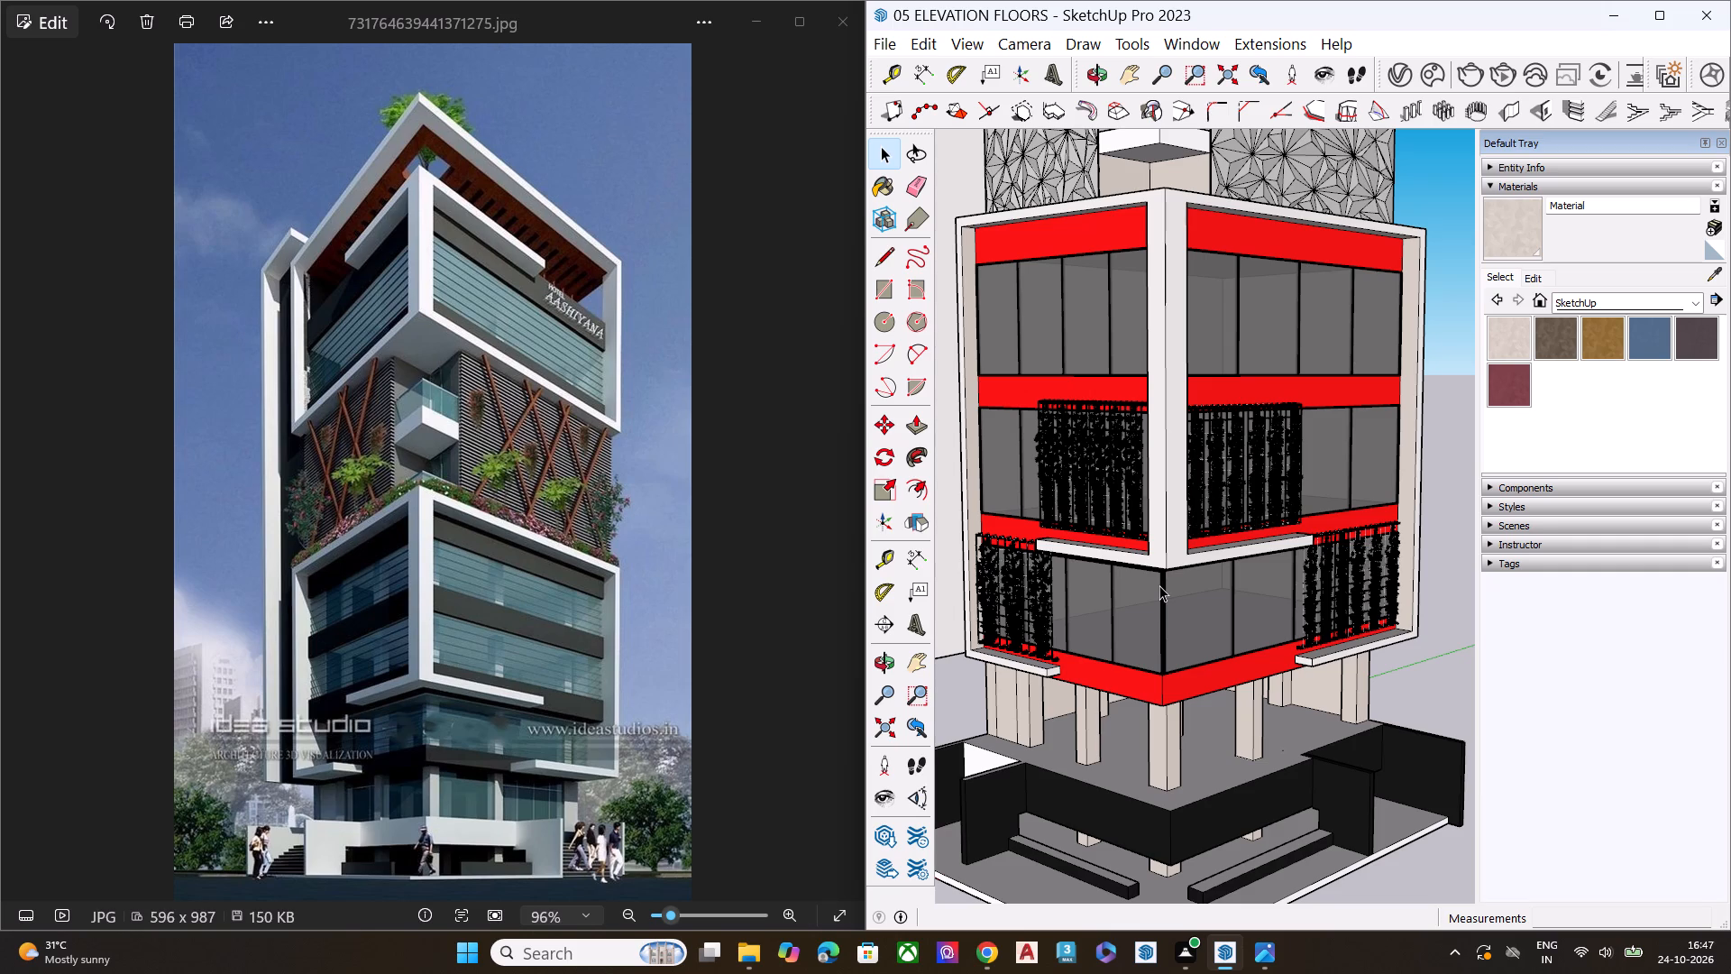
pyautogui.scroll(-8, 1249, 418)
pyautogui.moveTo(1194, 655); pyautogui.dragTo(1223, 547, button='middle')
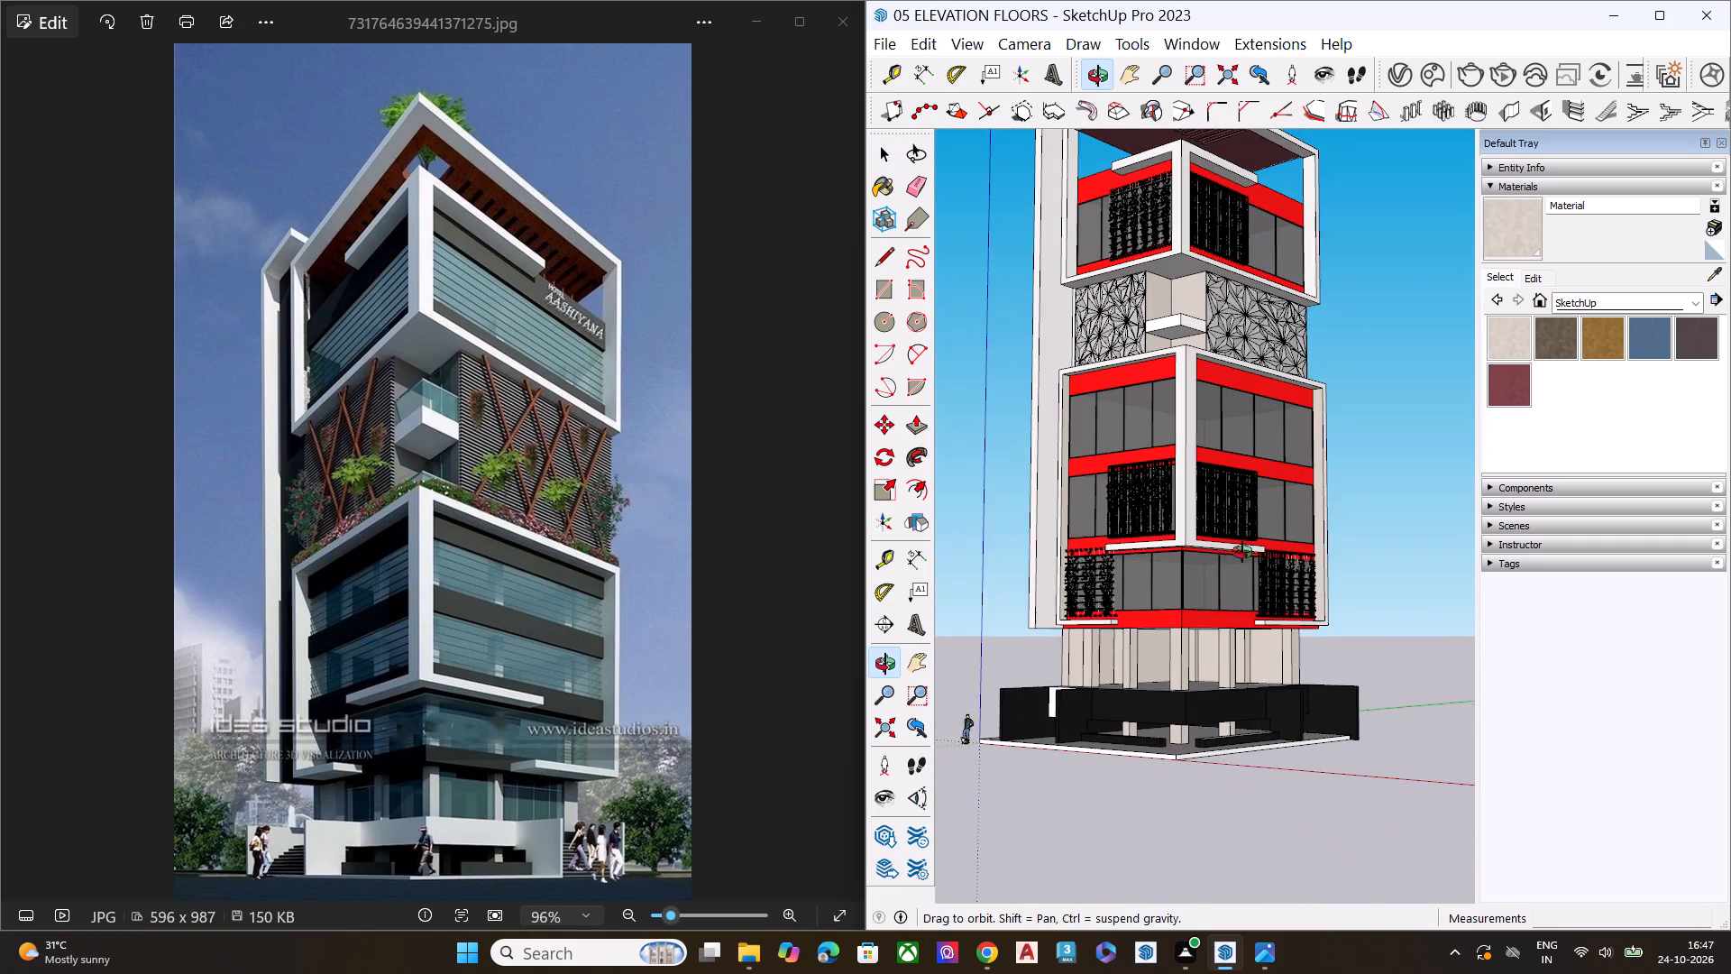
pyautogui.press('space')
pyautogui.click(1379, 587)
# Scale the width of the left façade's plant on the lowest glazed floor to about 0.94, pulling in its inner edge.
pyautogui.scroll(8, 1187, 615)
pyautogui.scroll(9, 1061, 580)
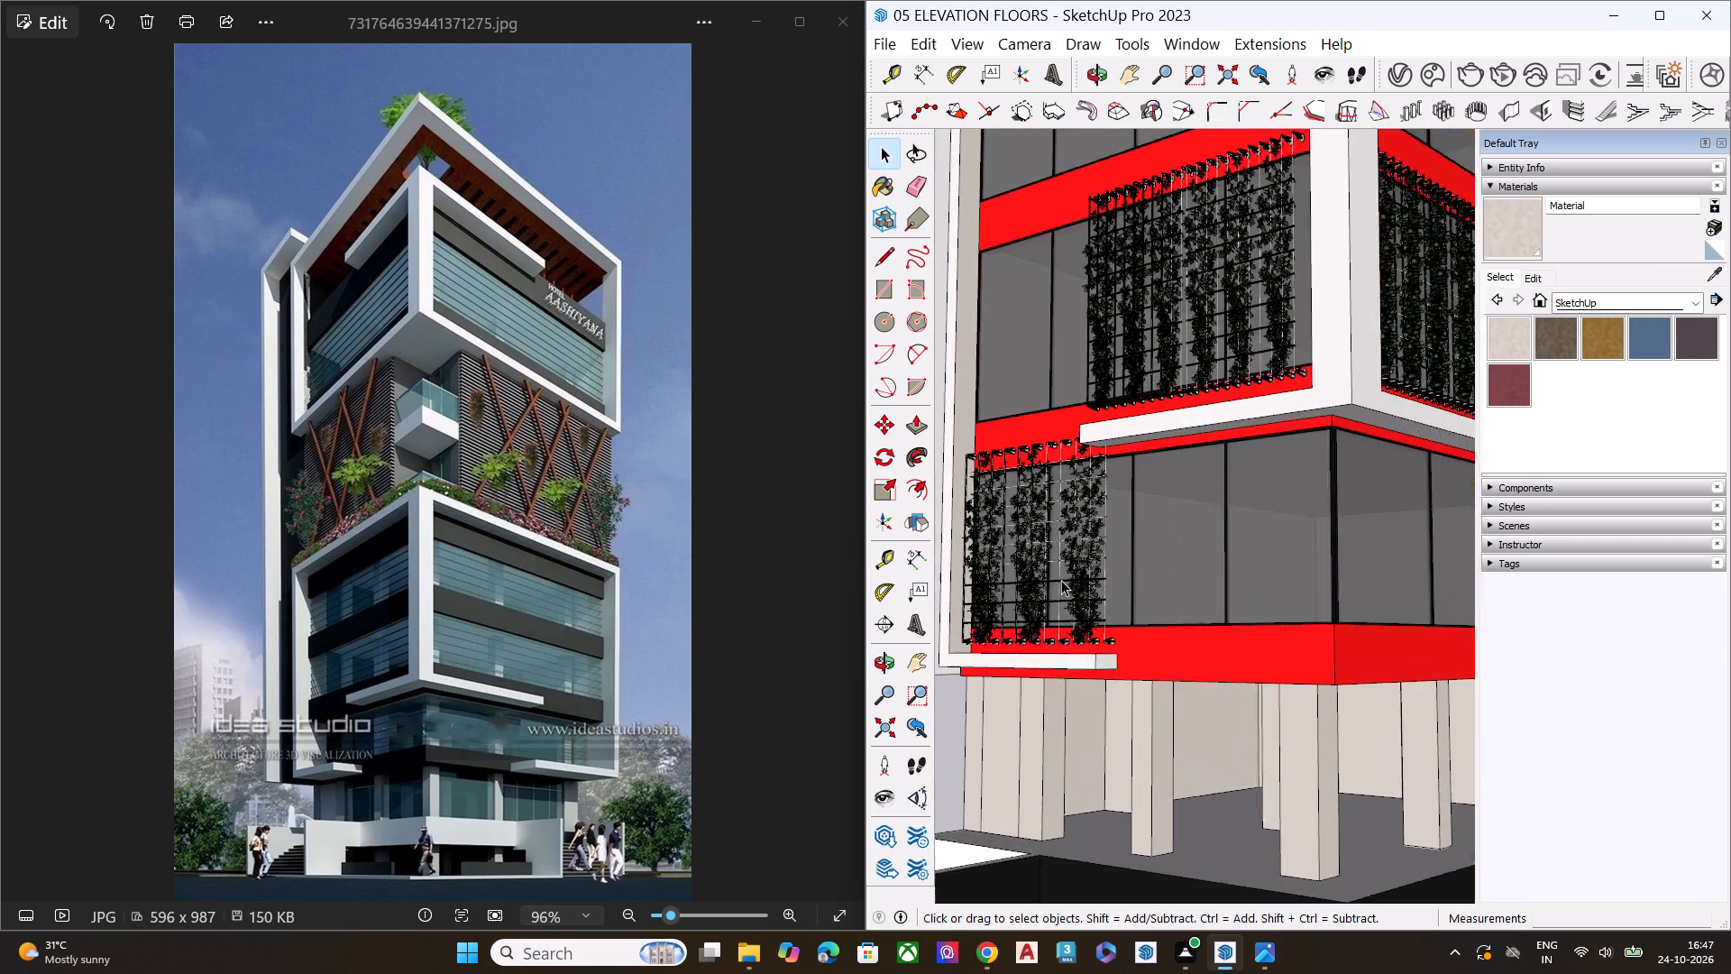
pyautogui.scroll(9, 1054, 583)
pyautogui.scroll(-9, 1156, 621)
pyautogui.scroll(1, 1204, 696)
pyautogui.moveTo(1209, 701); pyautogui.dragTo(1363, 798, button='middle')
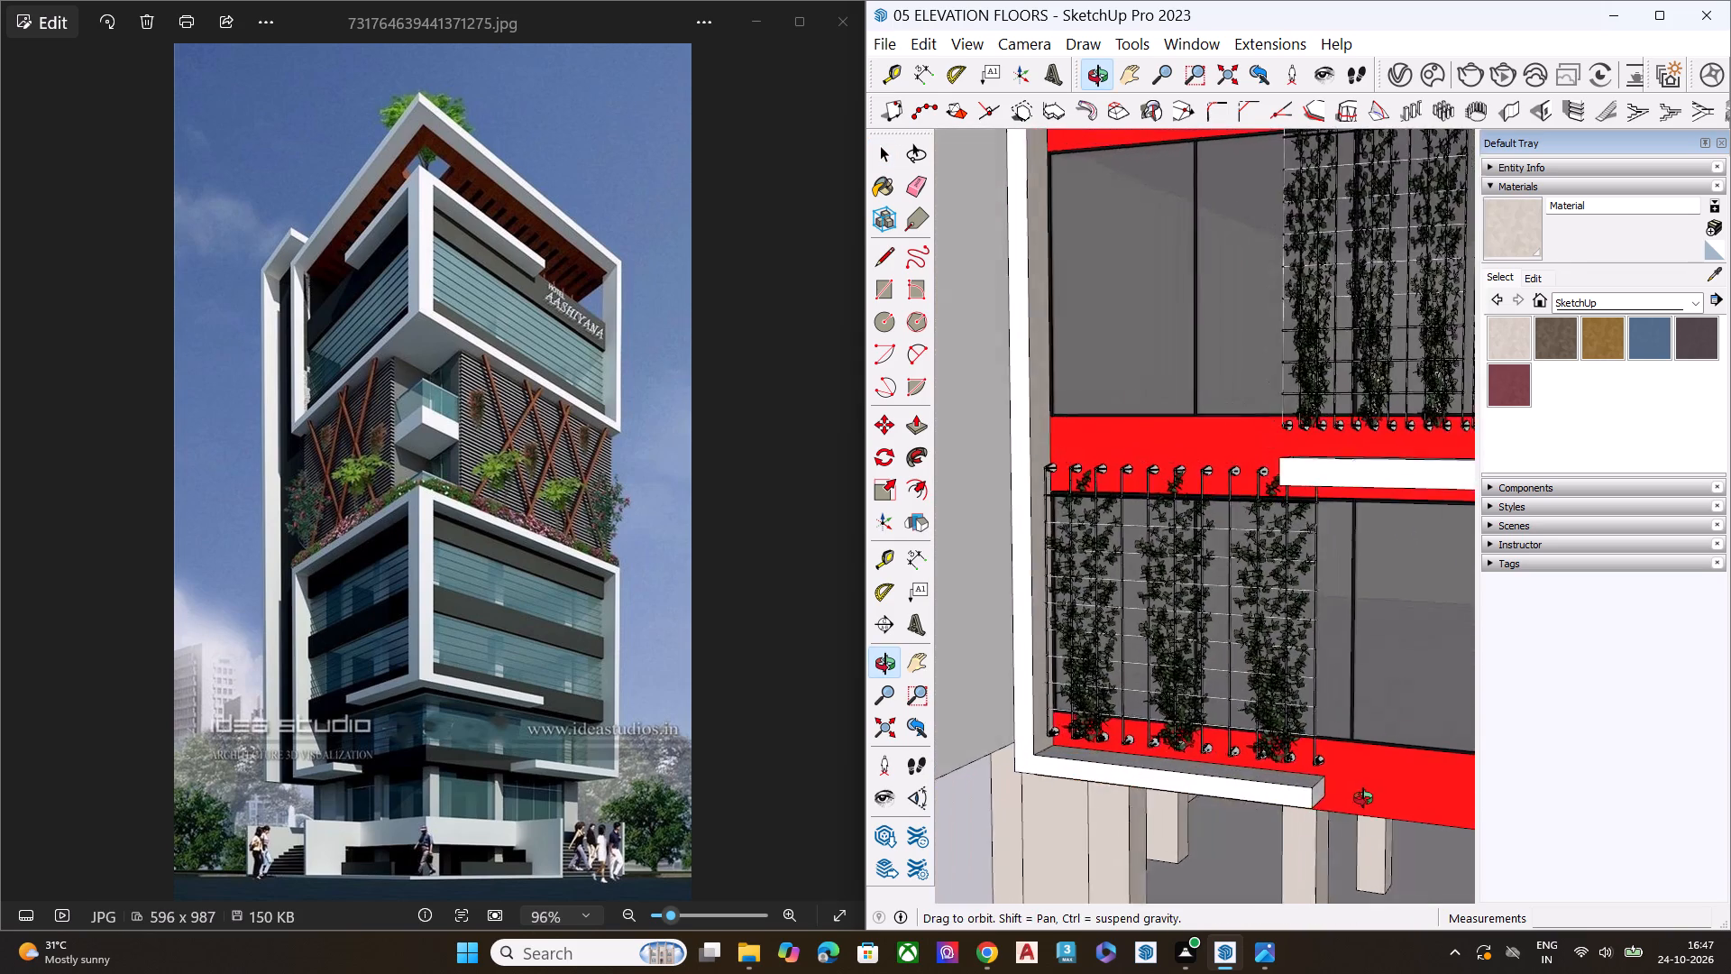
pyautogui.moveTo(1363, 798); pyautogui.dragTo(1365, 800, button='middle')
pyautogui.scroll(2, 1349, 797)
pyautogui.moveTo(1256, 770); pyautogui.dragTo(1351, 759, button='middle')
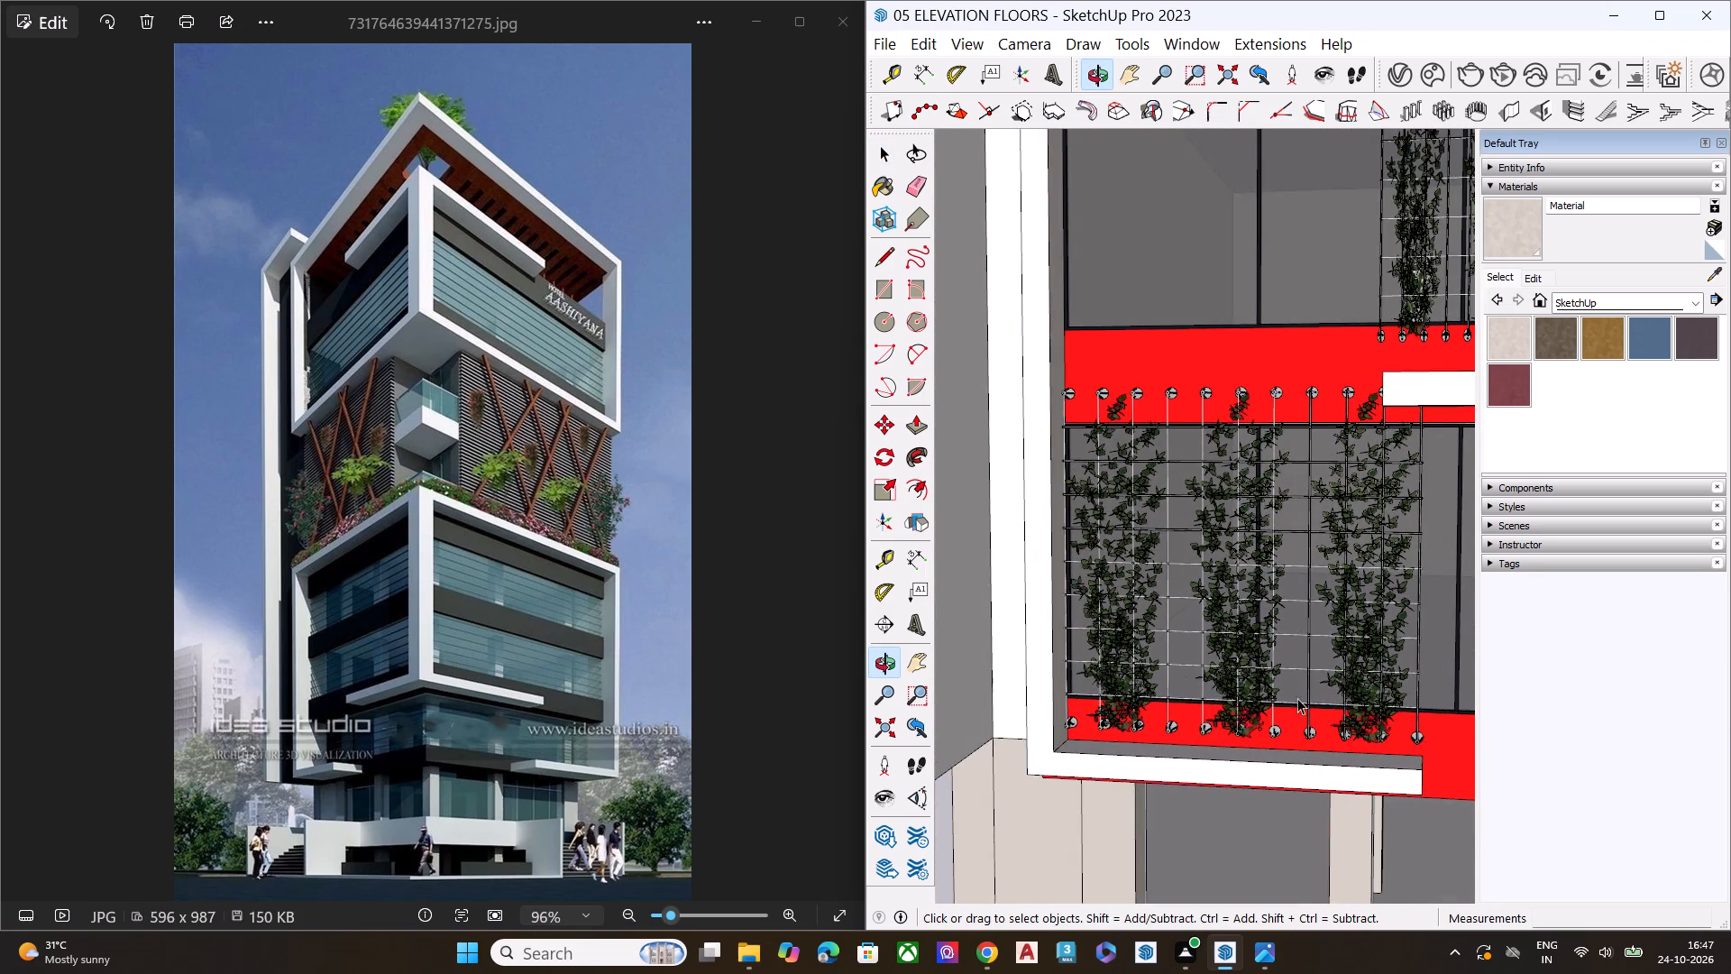
pyautogui.scroll(4, 1285, 551)
pyautogui.scroll(-5, 1203, 633)
pyautogui.click(1217, 590)
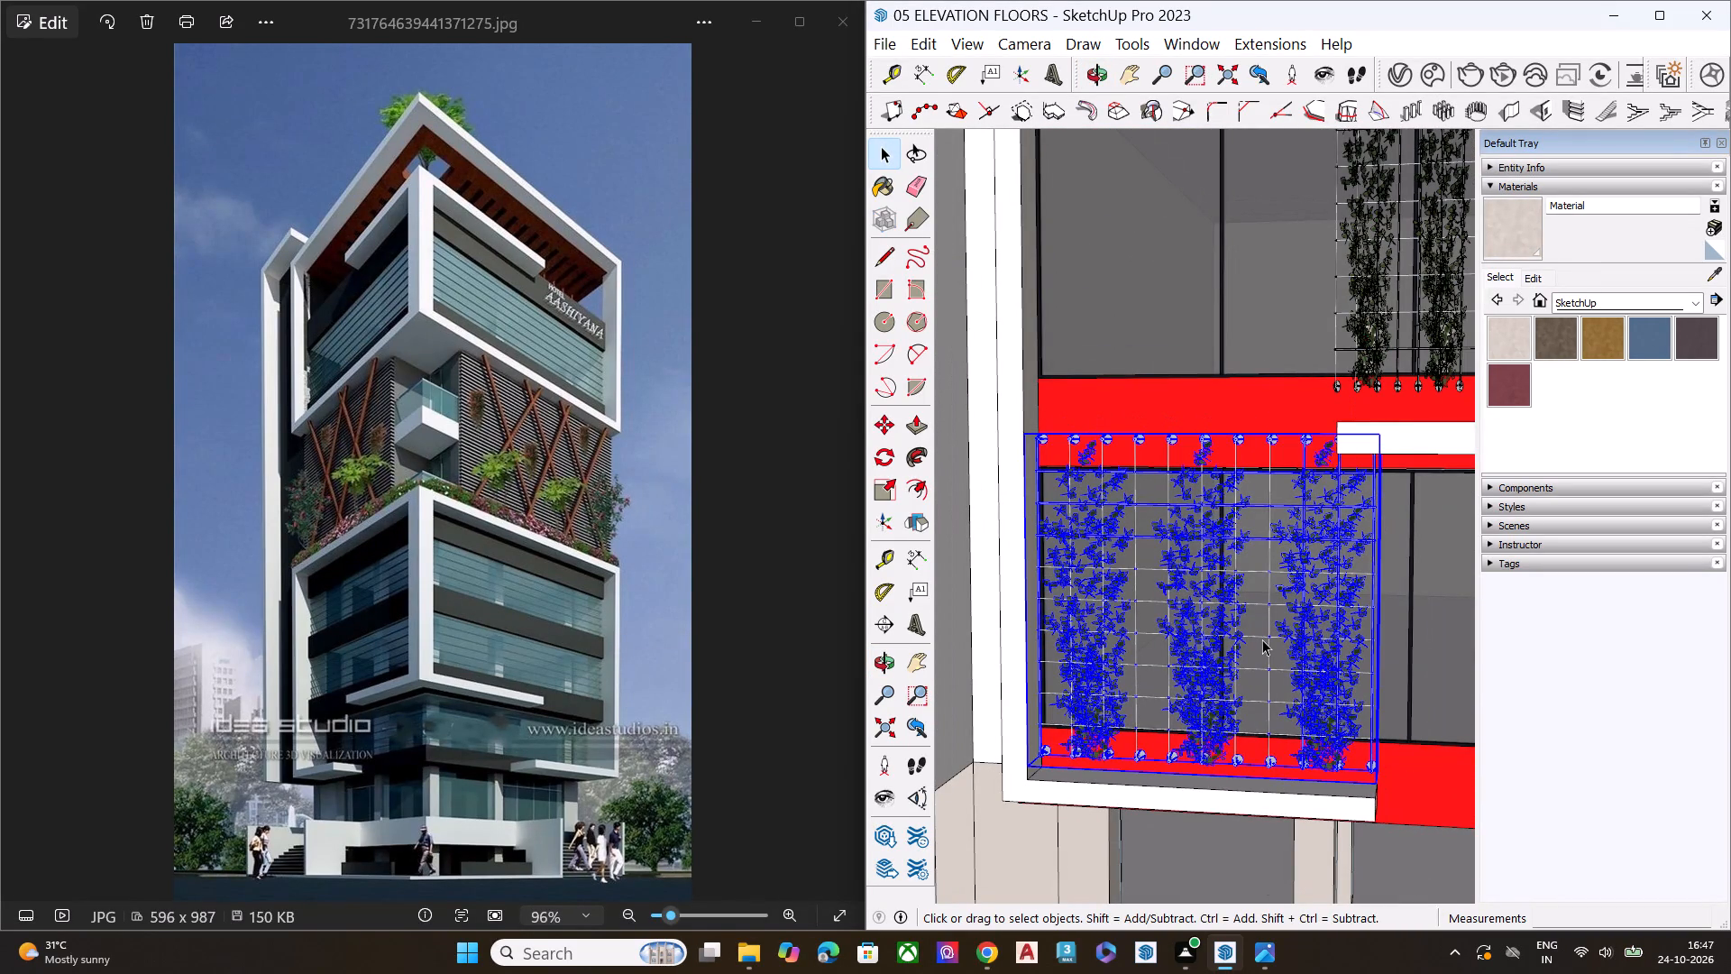
pyautogui.press('s')
pyautogui.click(1382, 602)
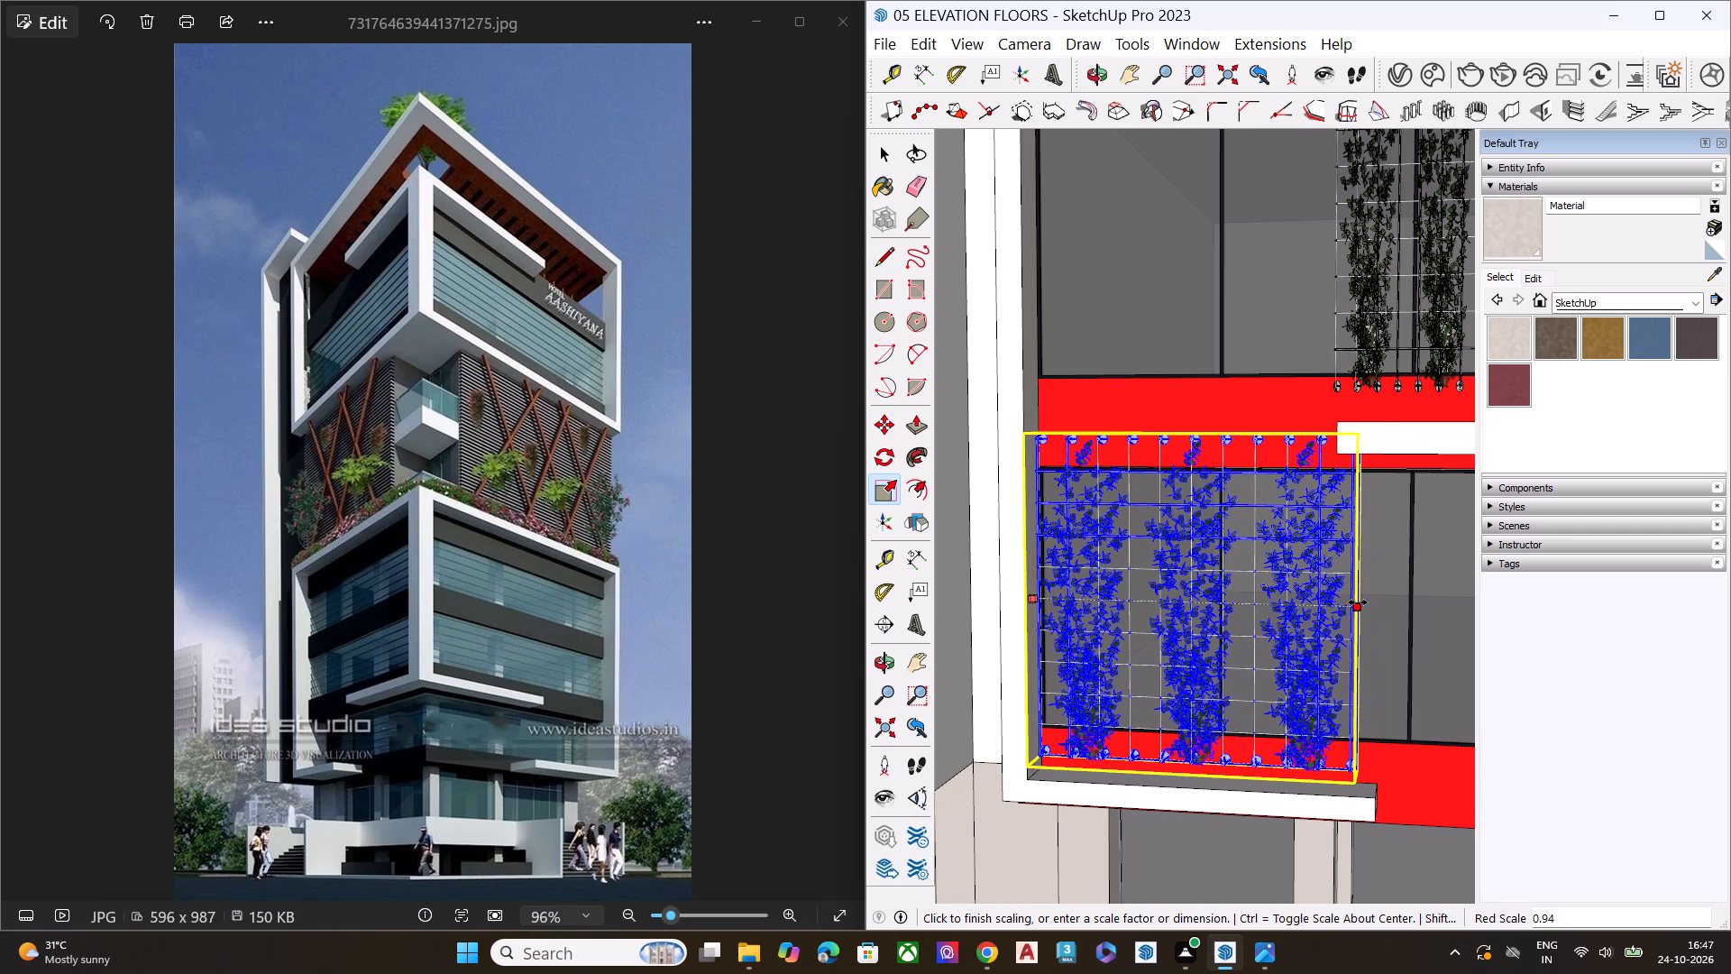
pyautogui.click(1358, 602)
pyautogui.press('space')
# Move the left façade's plant pair on the second glazed floor a few inches along the wall toward the tower's corner.
pyautogui.scroll(-7, 966, 651)
pyautogui.scroll(-10, 1131, 641)
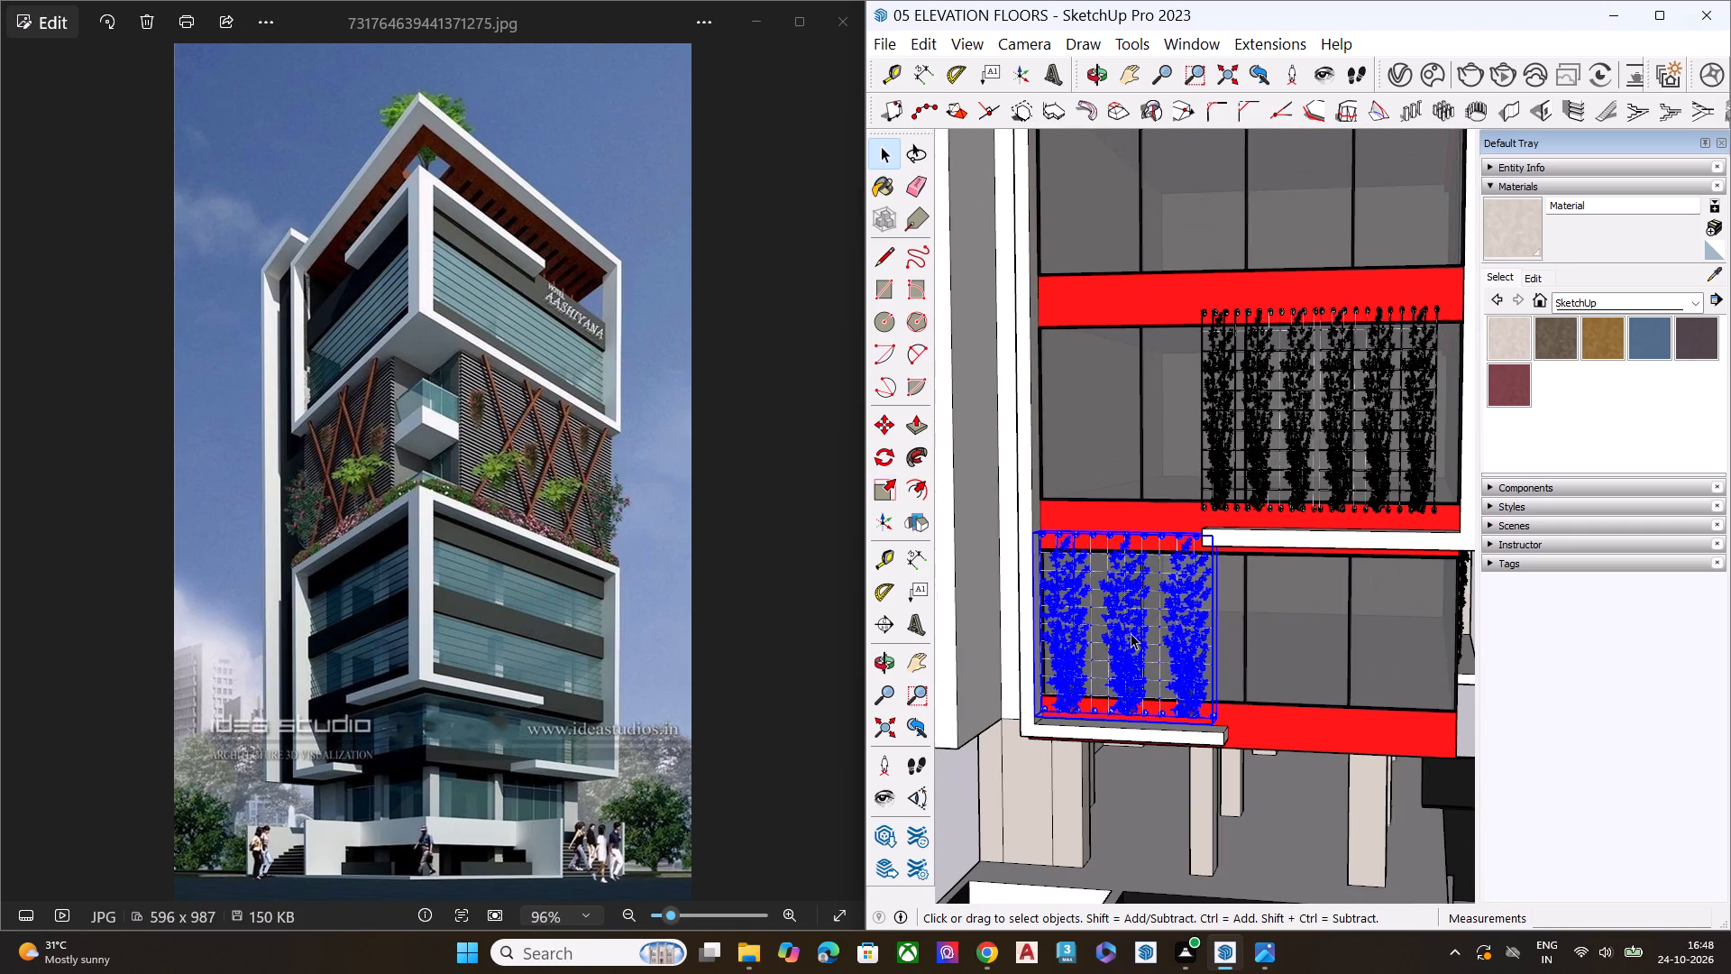
pyautogui.scroll(-7, 1131, 630)
pyautogui.scroll(8, 1378, 352)
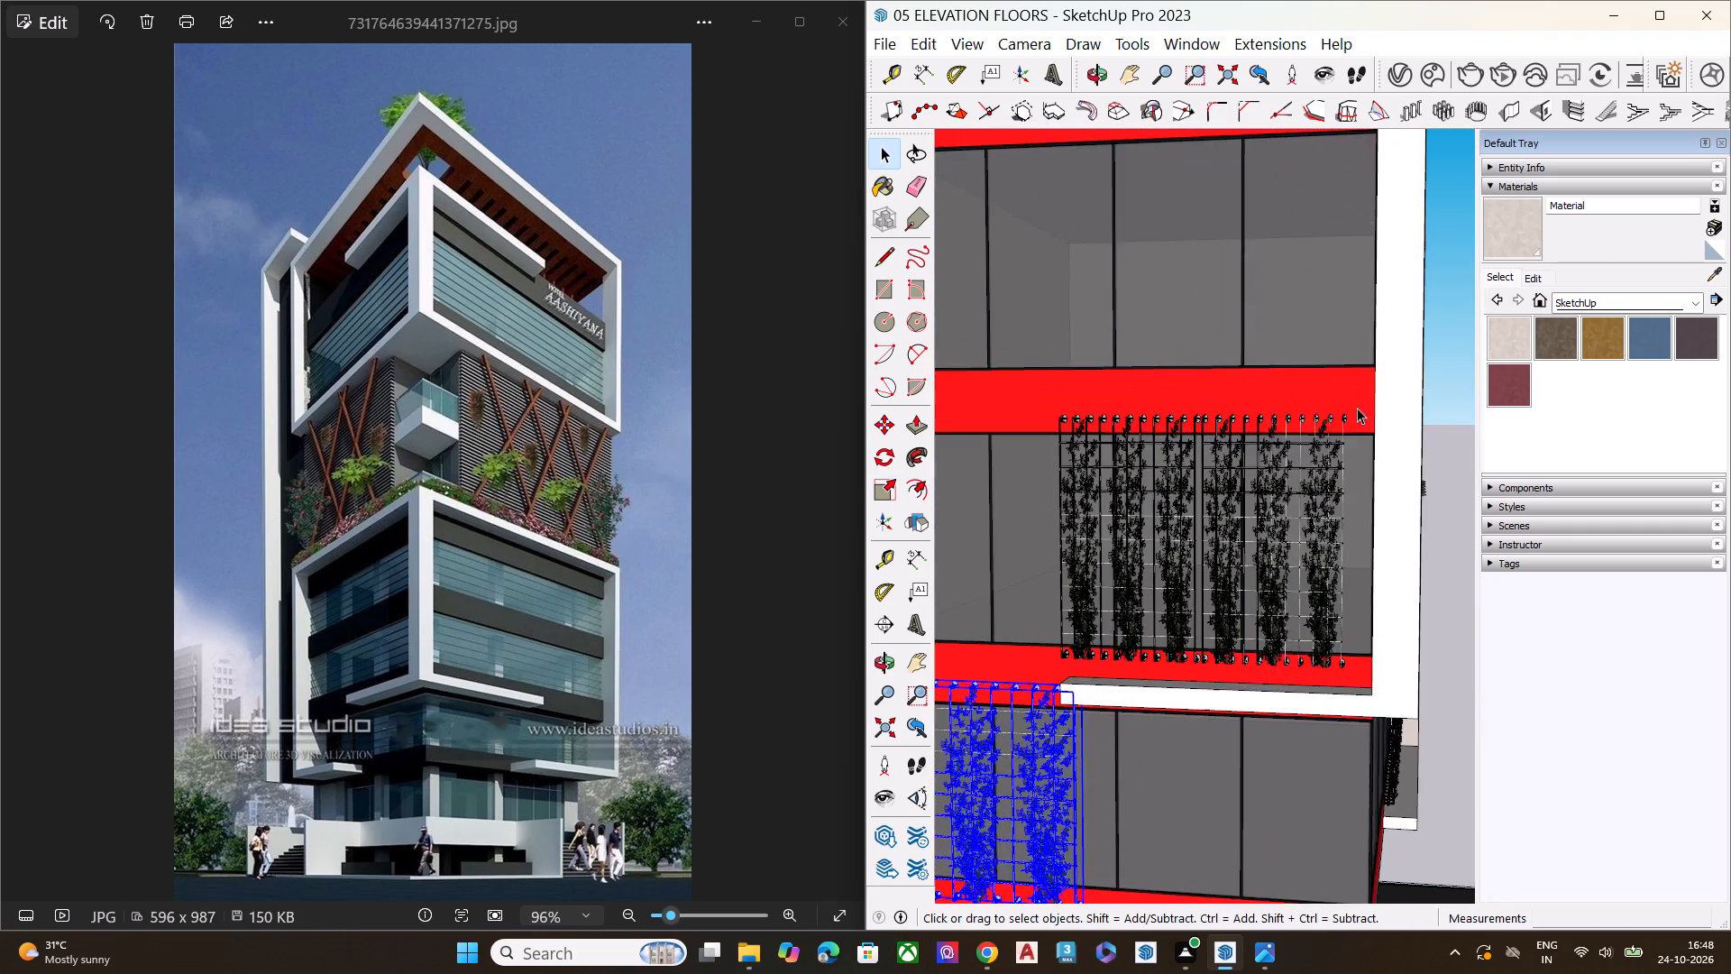
pyautogui.scroll(8, 1326, 463)
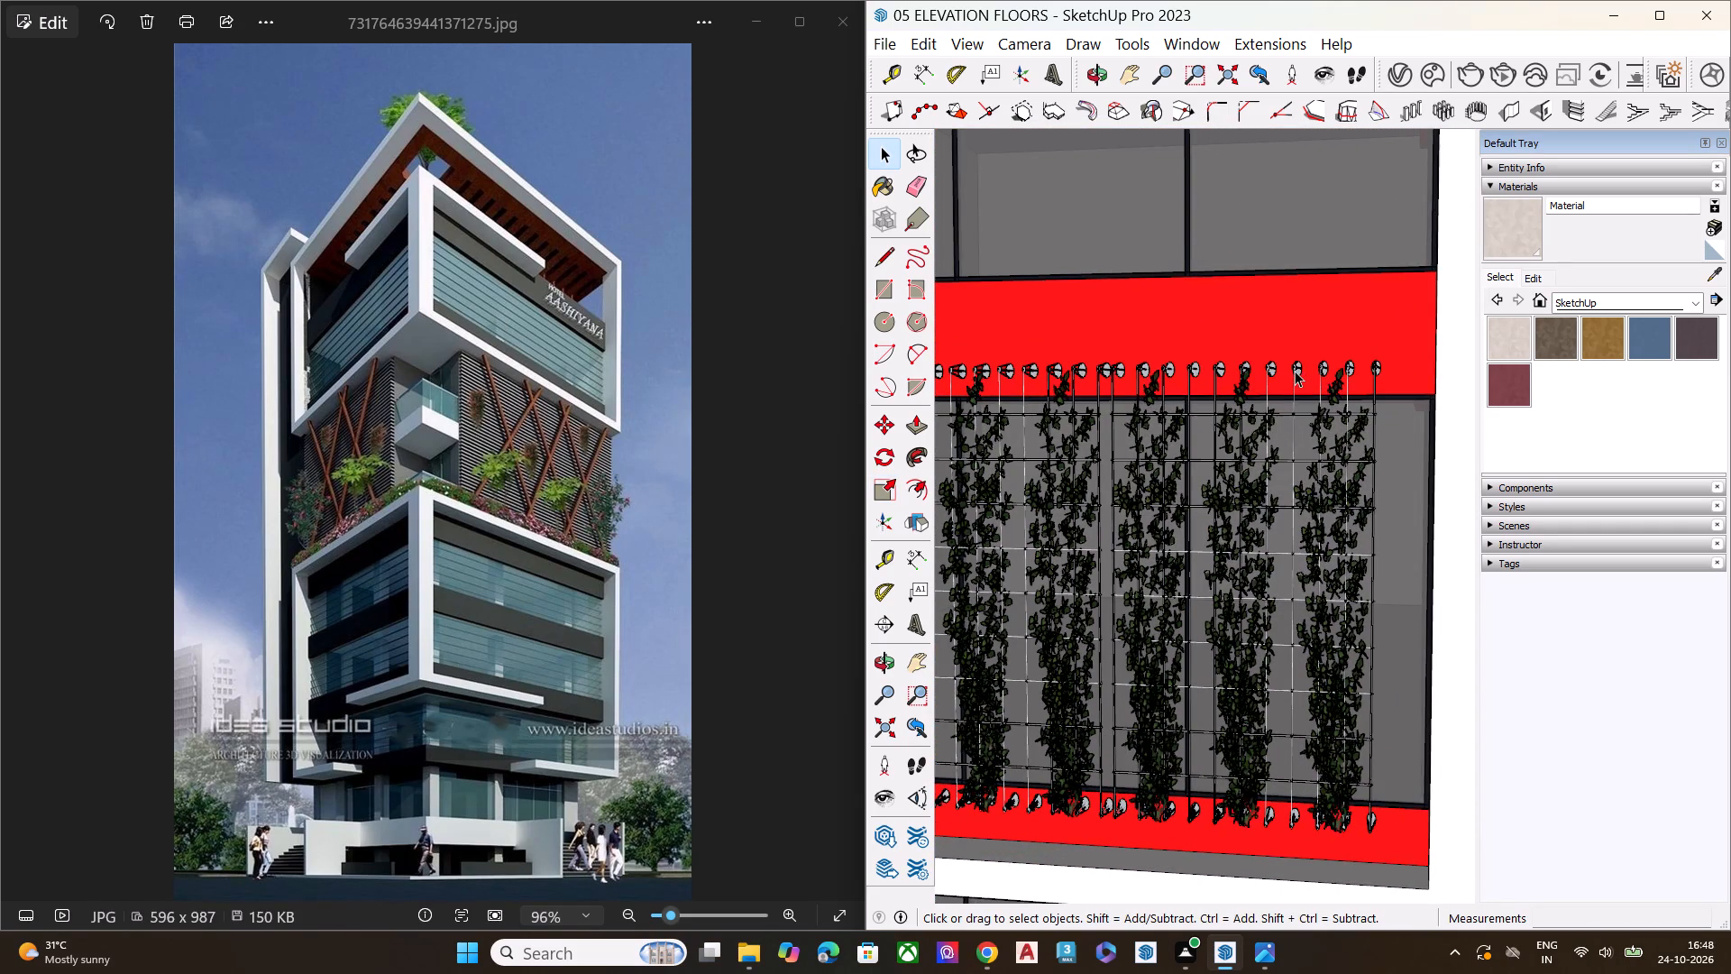
pyautogui.click(1295, 371)
pyautogui.keyDown('ctrl'); pyautogui.click(1073, 374); pyautogui.keyUp('ctrl')
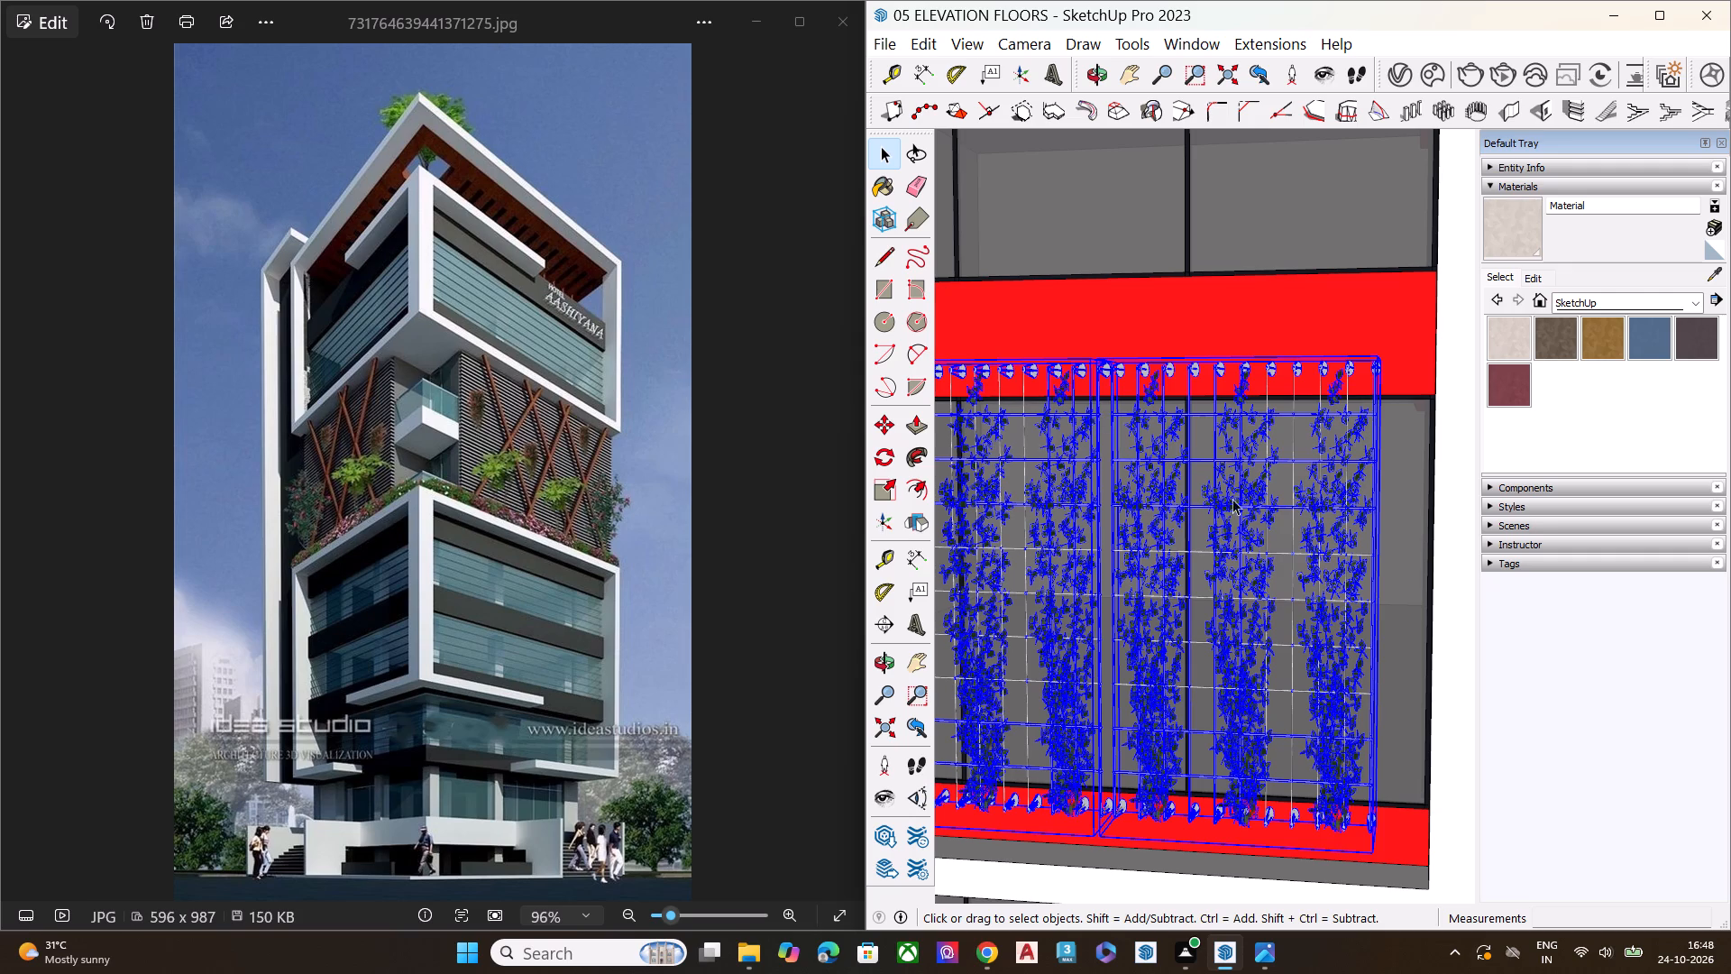
pyautogui.press('s')
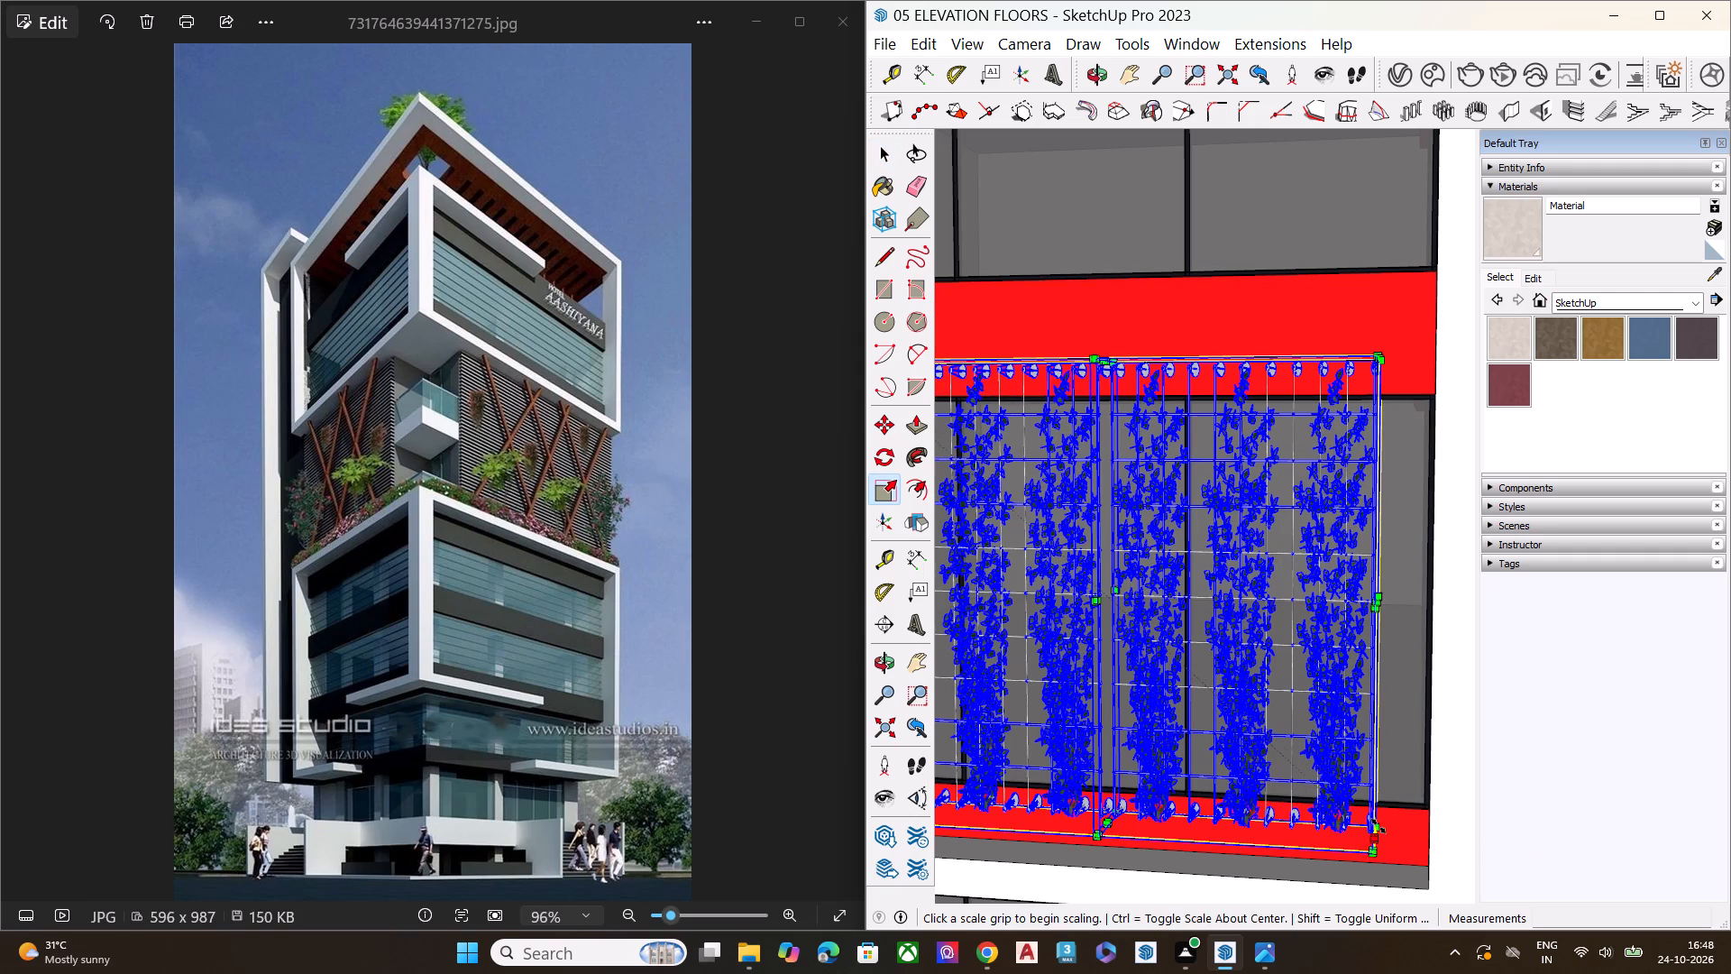
pyautogui.press('m')
pyautogui.click(1387, 826)
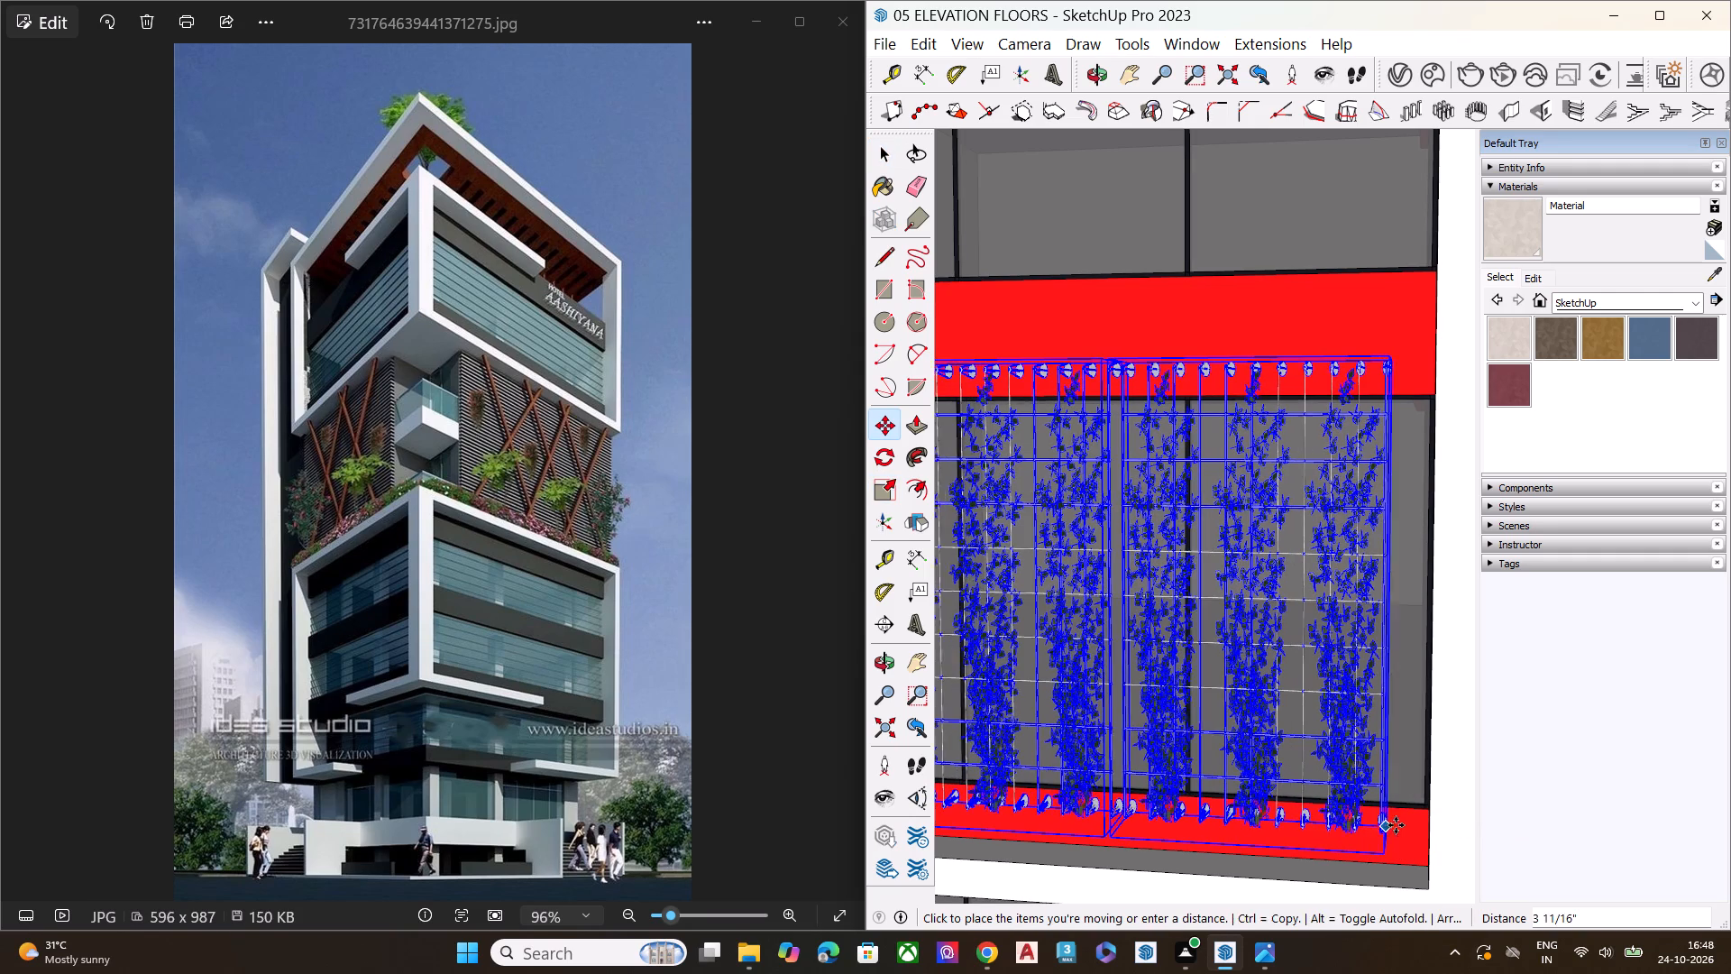
pyautogui.click(1398, 825)
pyautogui.press('space')
# Clear the selection and examine the plants on both façades from around the tower's corner.
pyautogui.scroll(-9, 1206, 648)
pyautogui.scroll(-9, 1272, 574)
pyautogui.scroll(1, 1286, 612)
pyautogui.scroll(-17, 1278, 604)
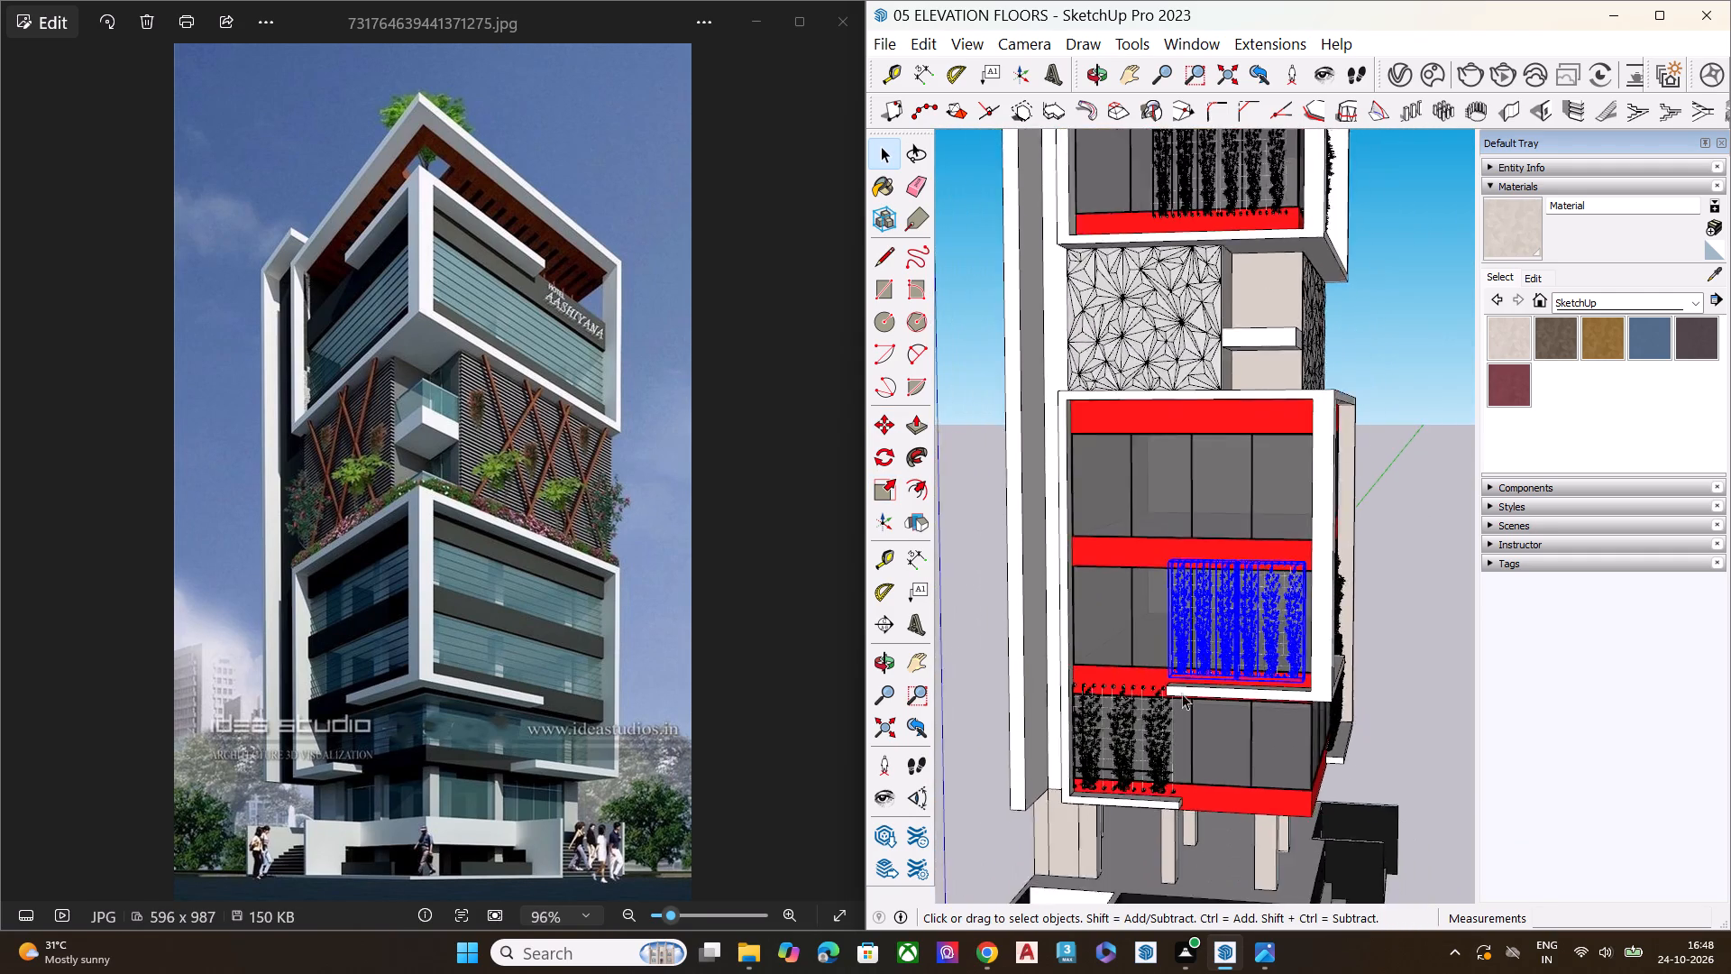
pyautogui.click(1389, 612)
pyautogui.moveTo(1398, 707); pyautogui.dragTo(1227, 692, button='middle')
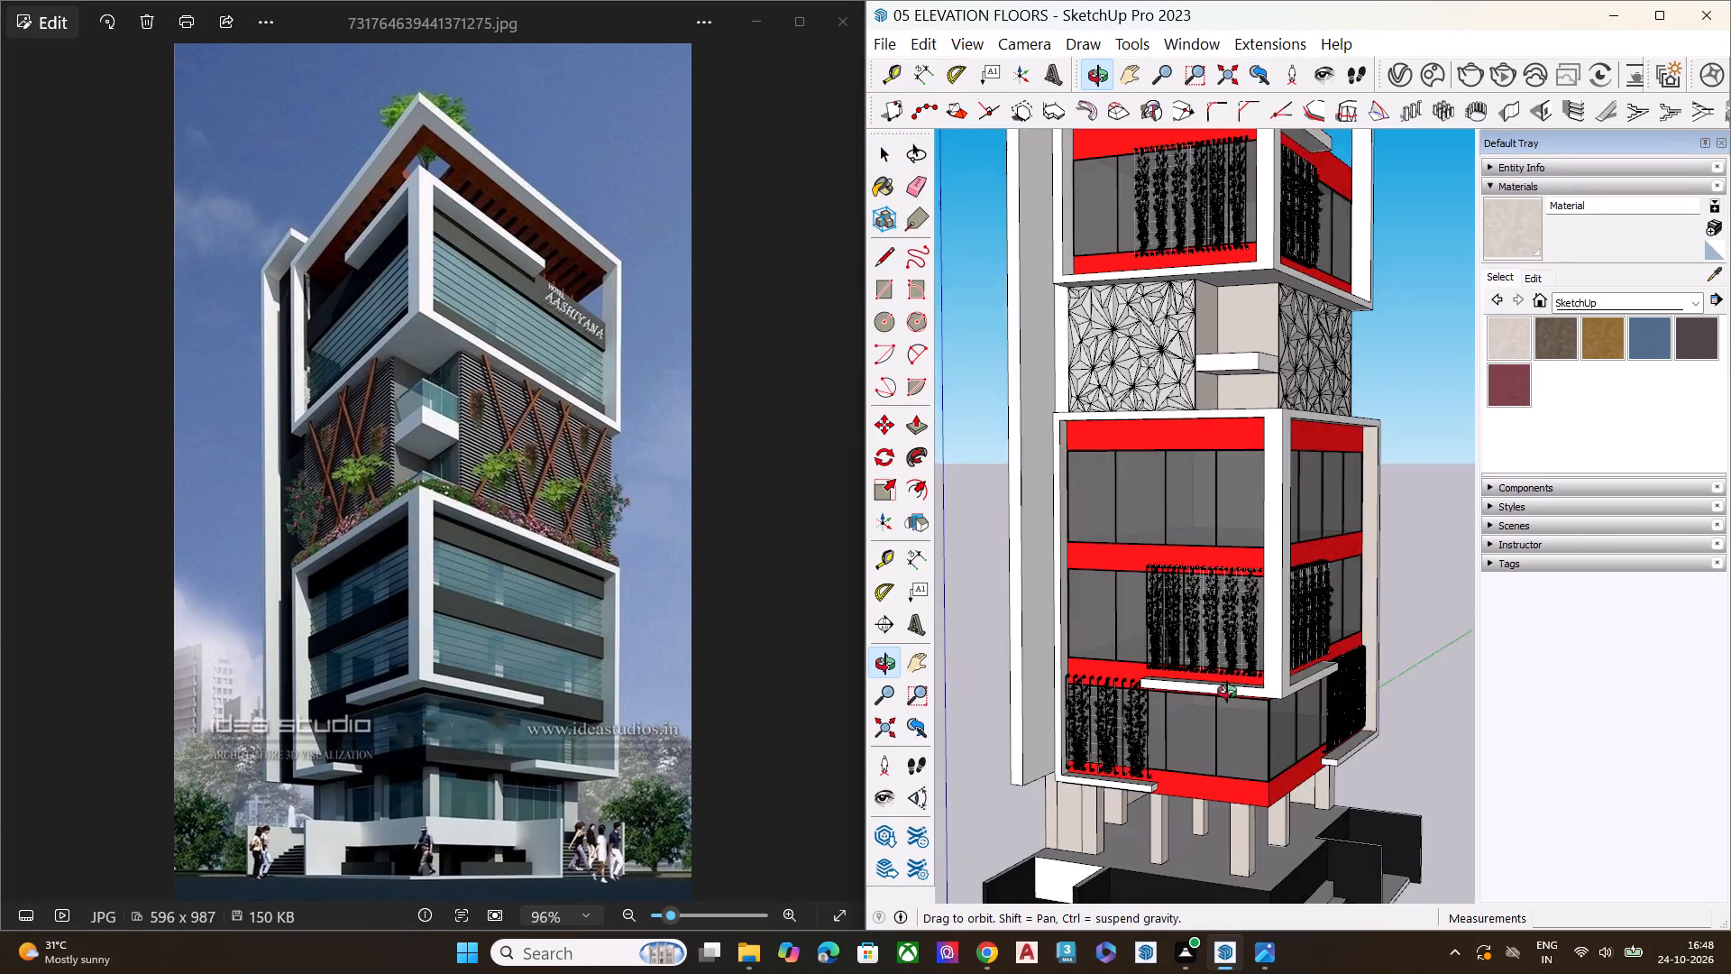
pyautogui.moveTo(1227, 692); pyautogui.dragTo(1110, 703, button='middle')
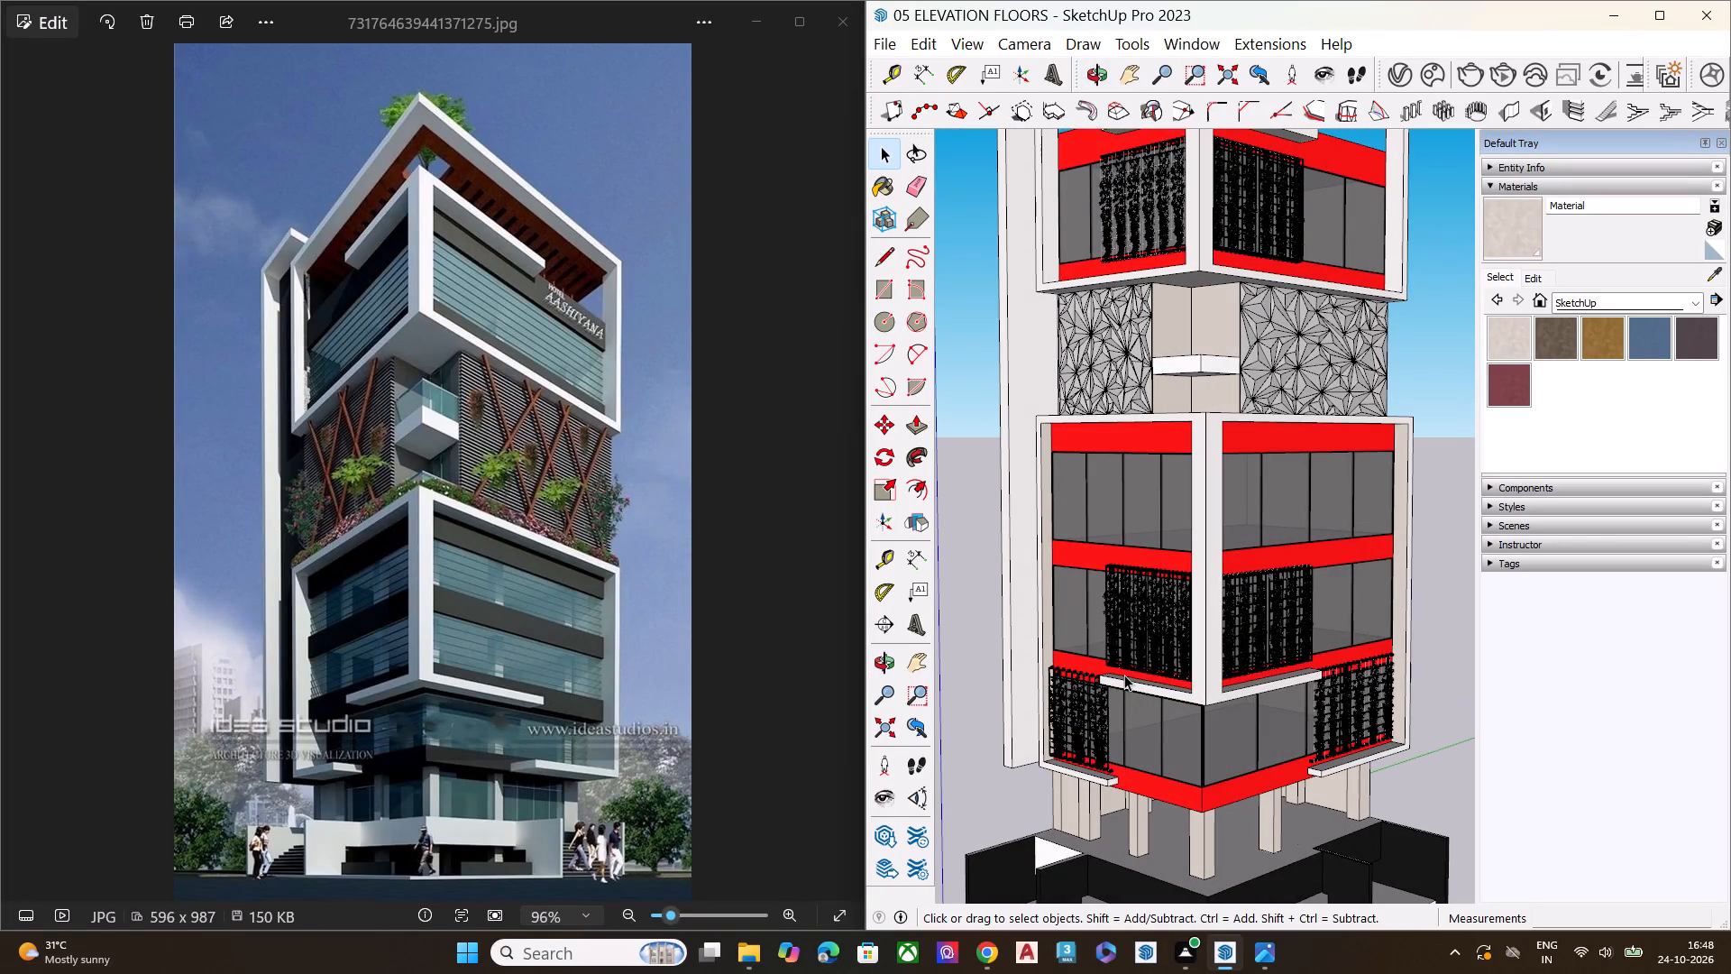
pyautogui.press('space')
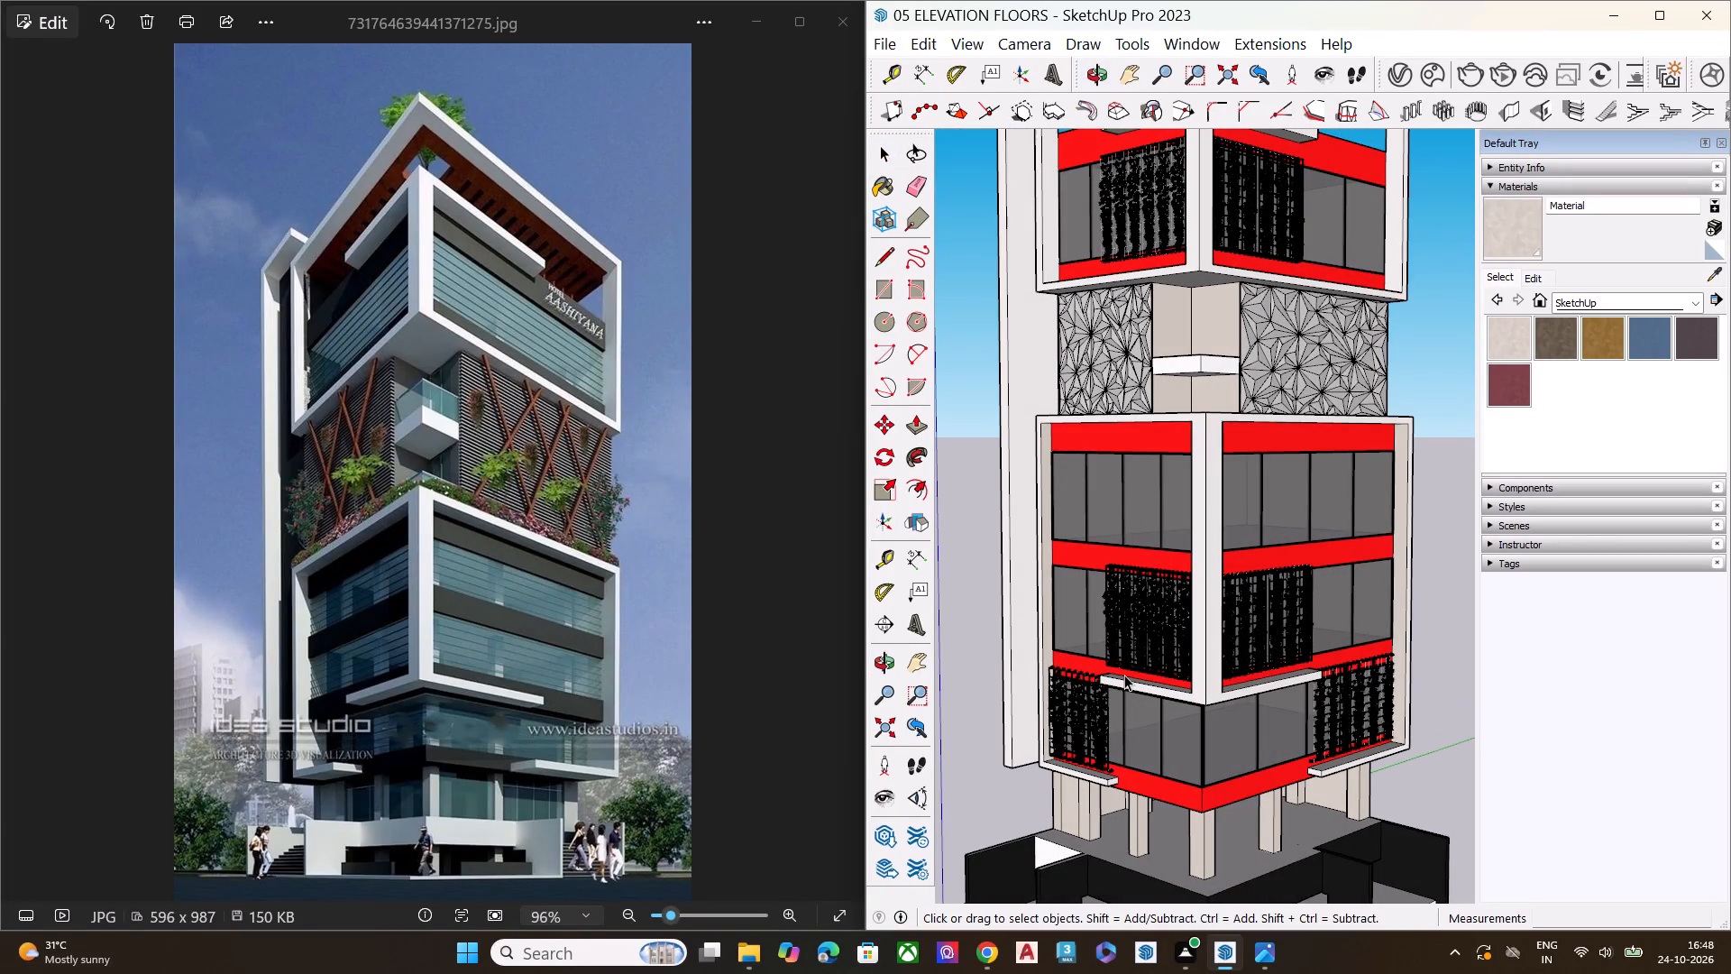
pyautogui.press('space')
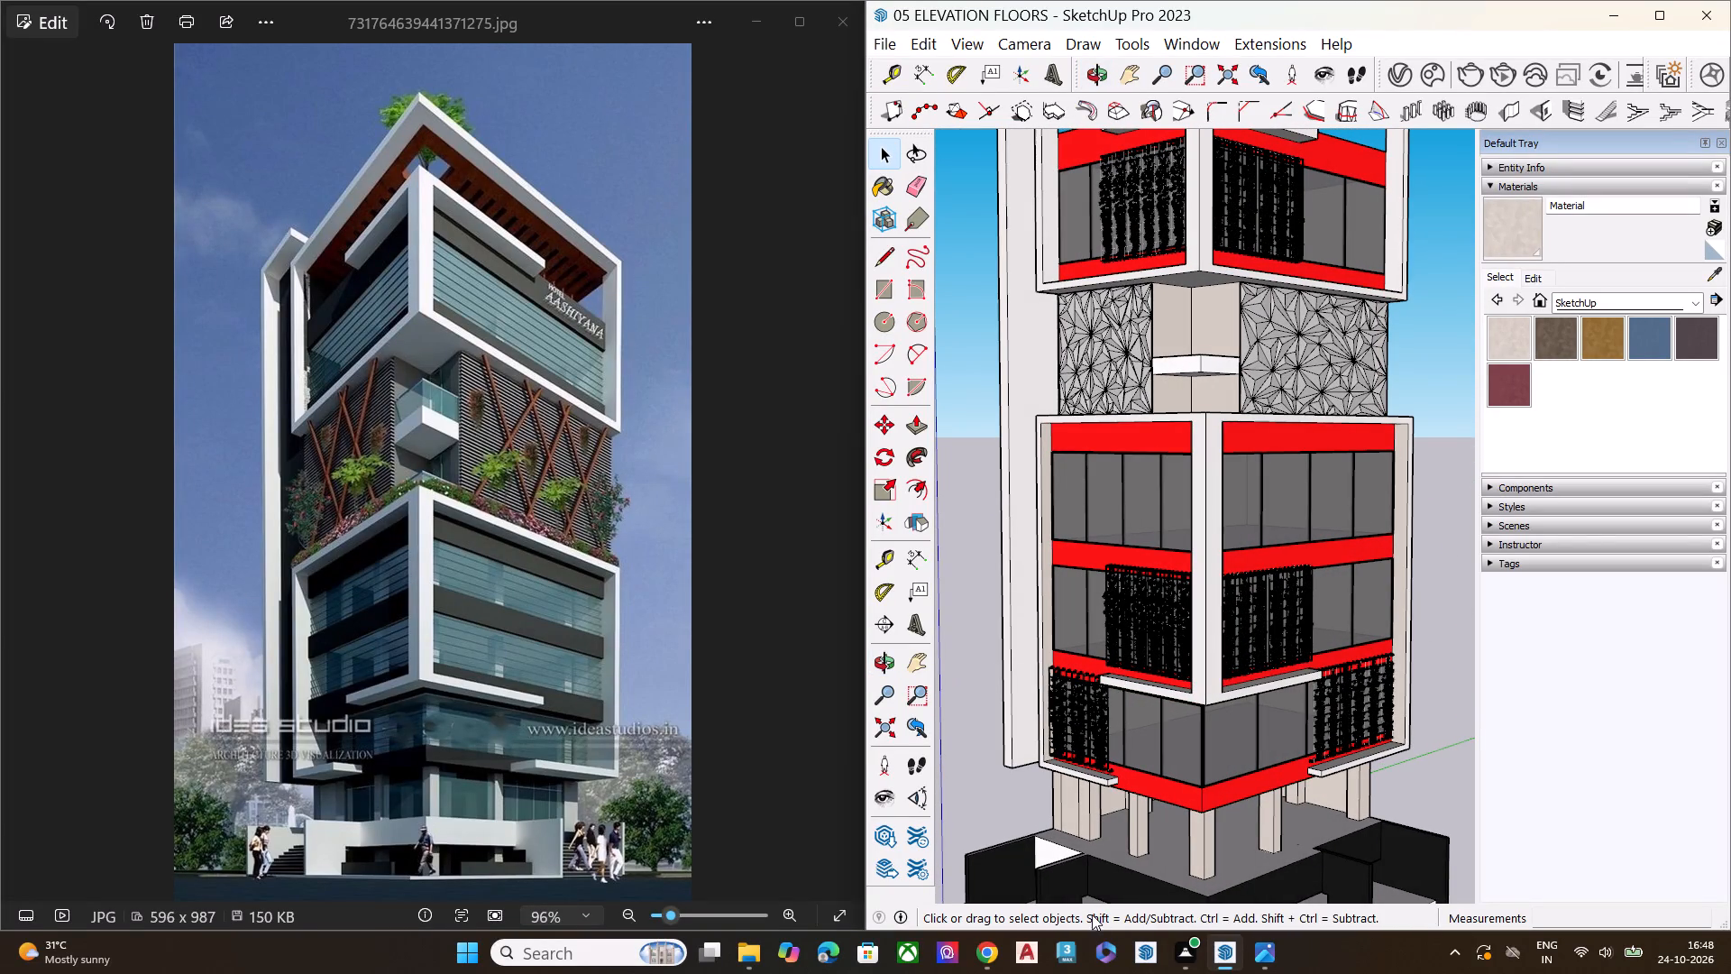
# Switch to Chrome and search 3D Warehouse for "CLIMBING PLANT".
pyautogui.click(985, 956)
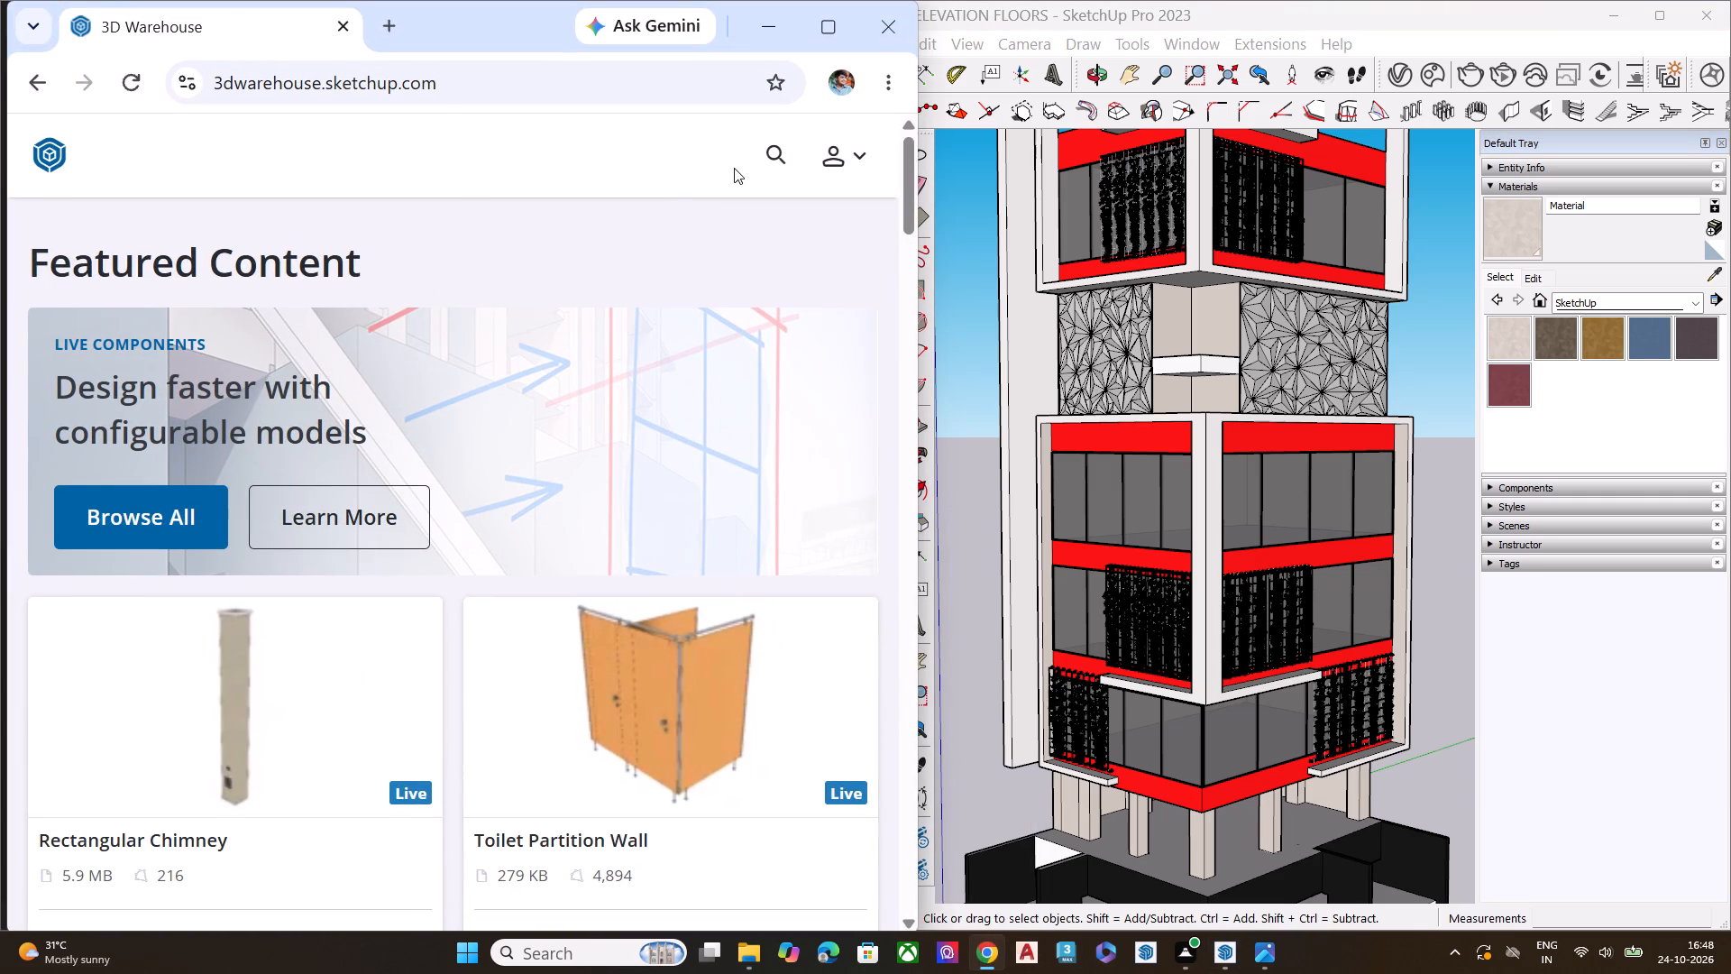
pyautogui.click(759, 150)
pyautogui.click(778, 164)
pyautogui.write('CLIMBING')
pyautogui.press('space')
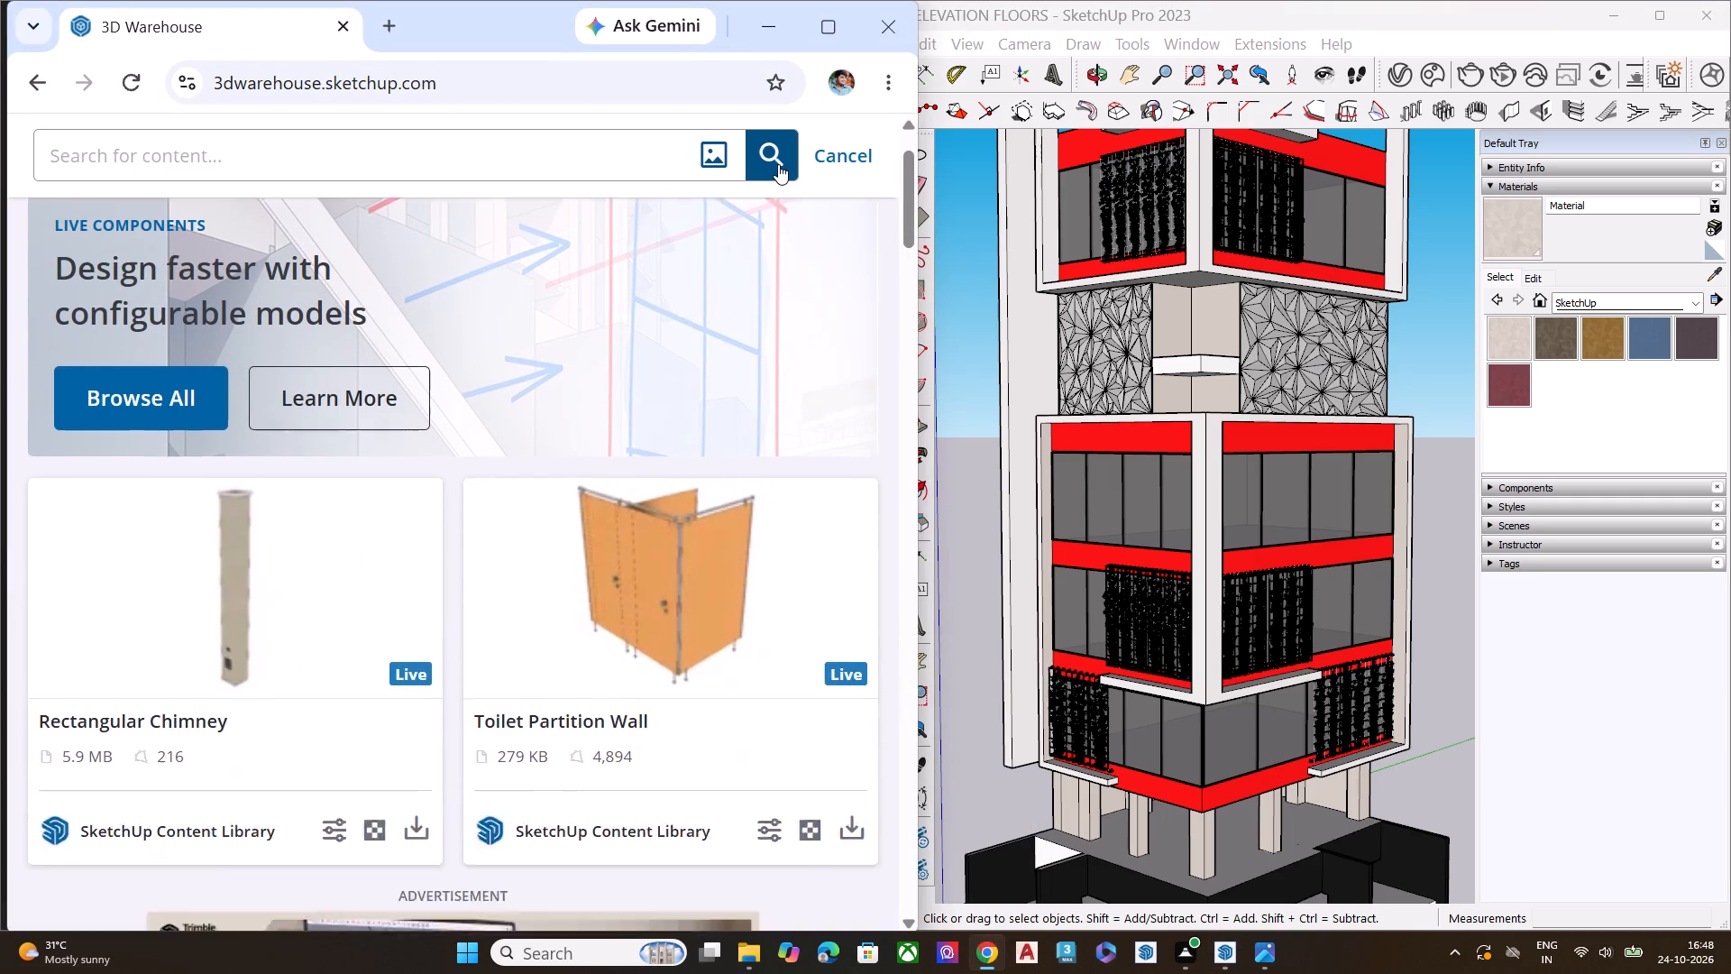
pyautogui.click(649, 171)
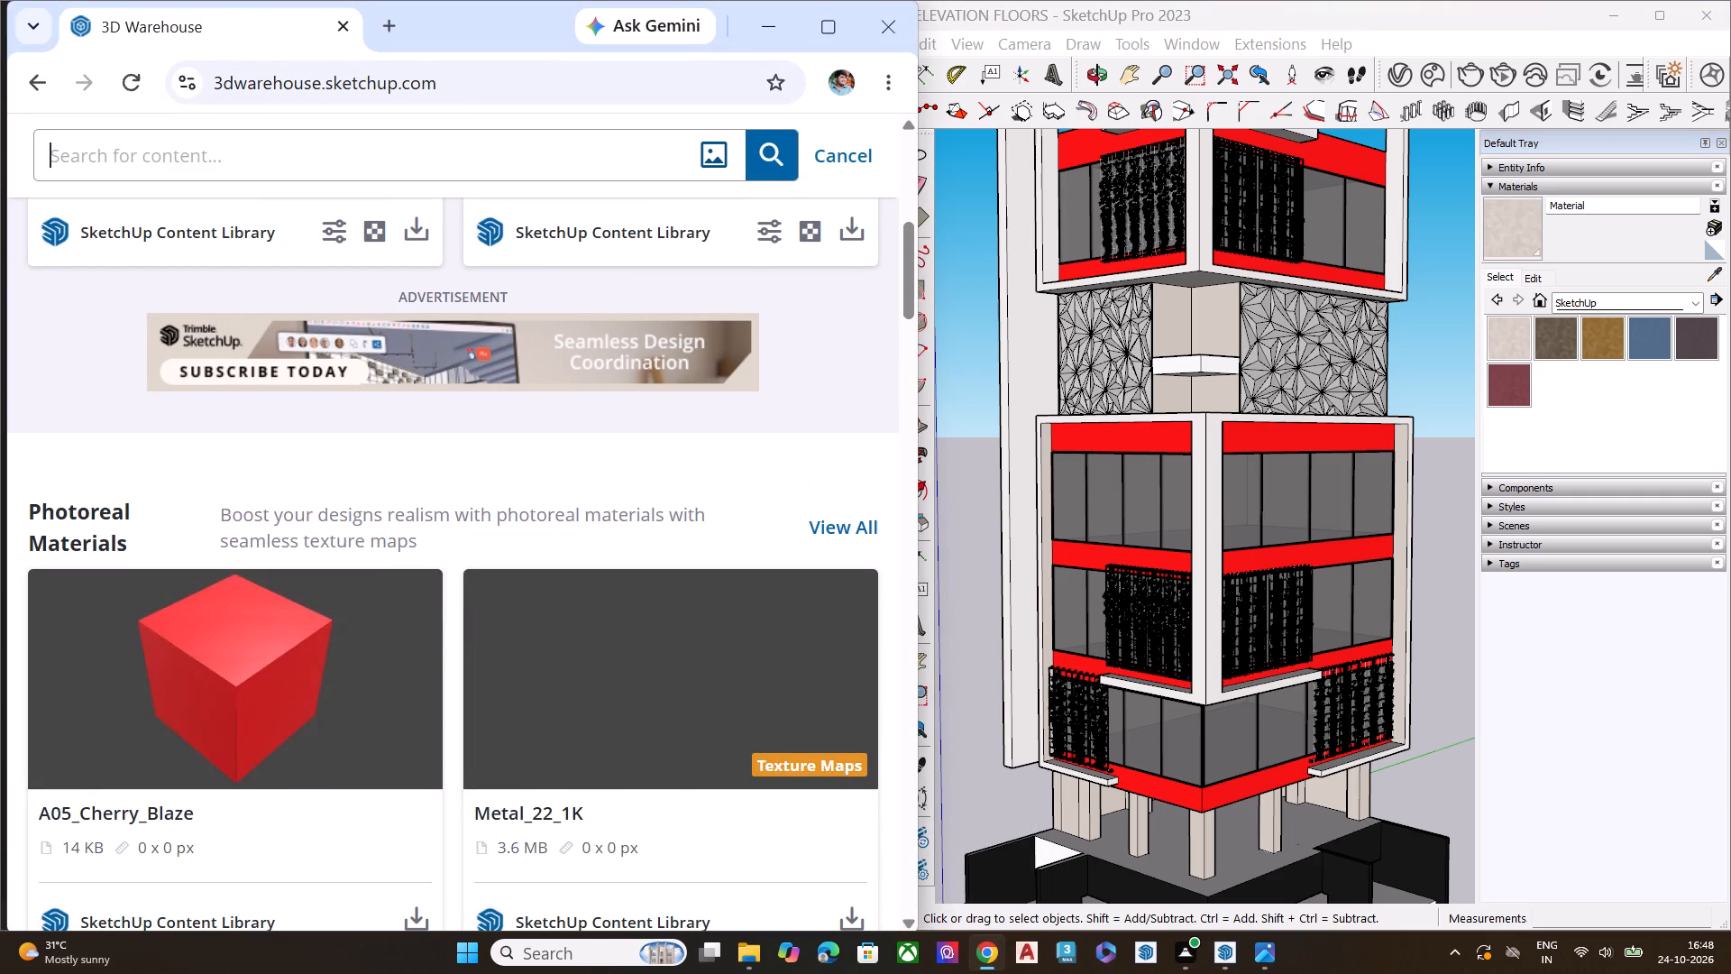
pyautogui.write('CLIMBING')
pyautogui.press('space')
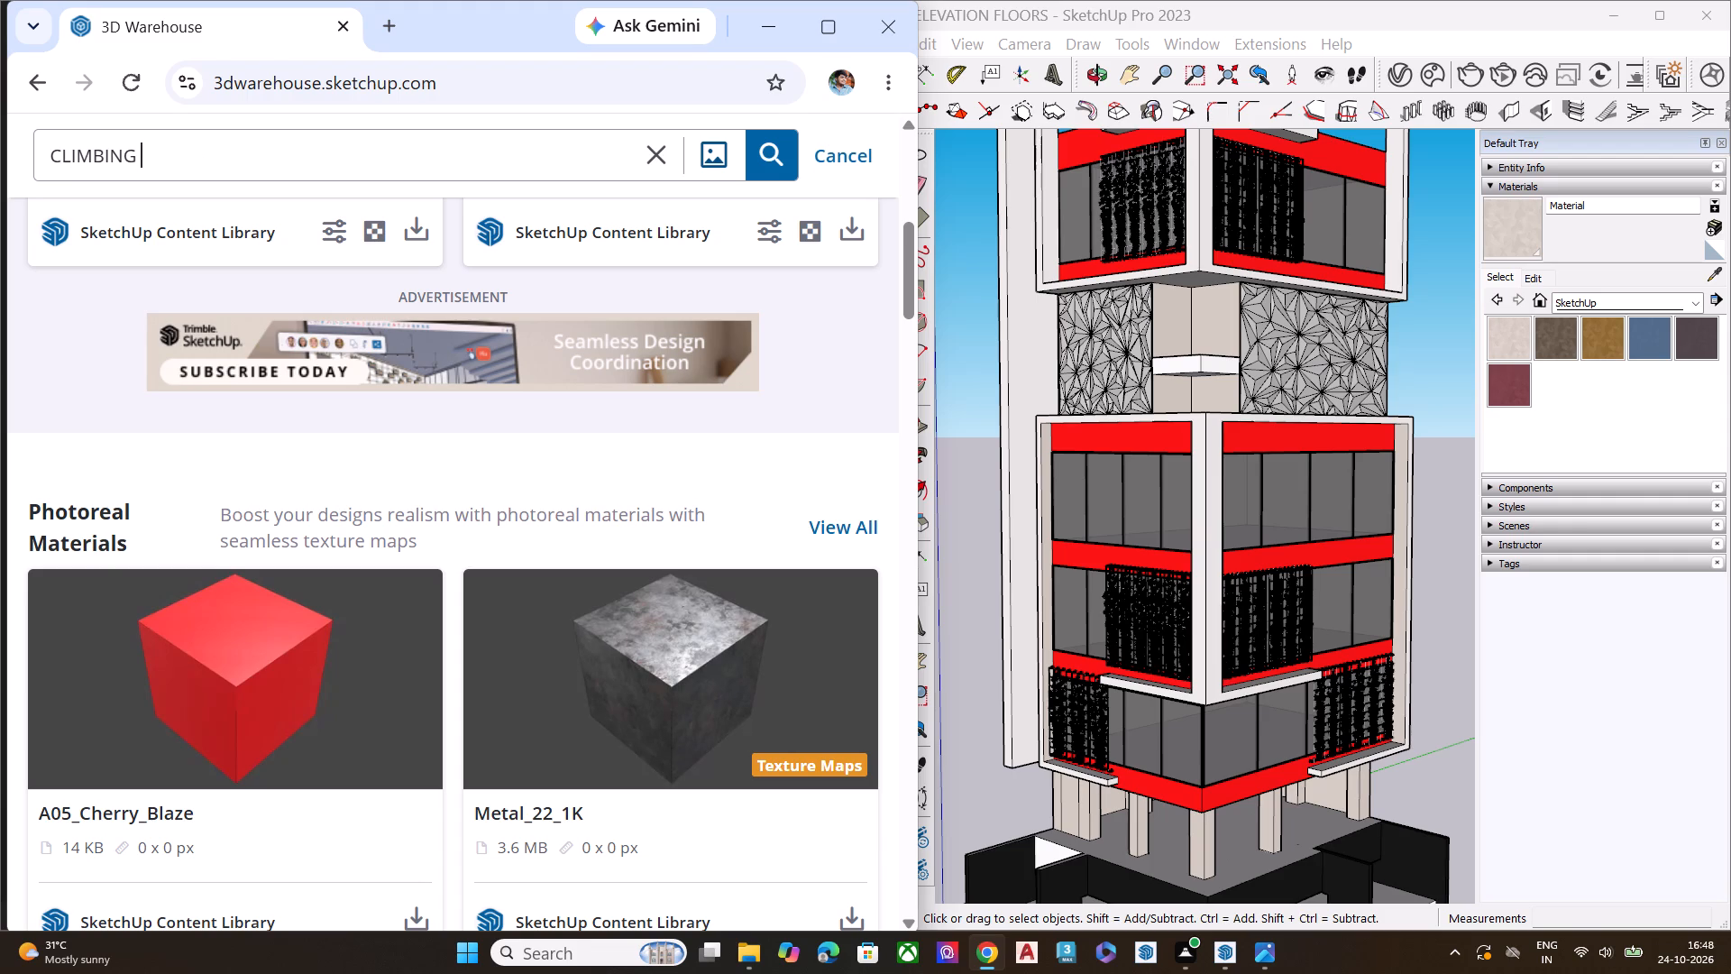
pyautogui.write('PLANR')
pyautogui.press('BackSpace')
pyautogui.press('t')
pyautogui.press('Return')
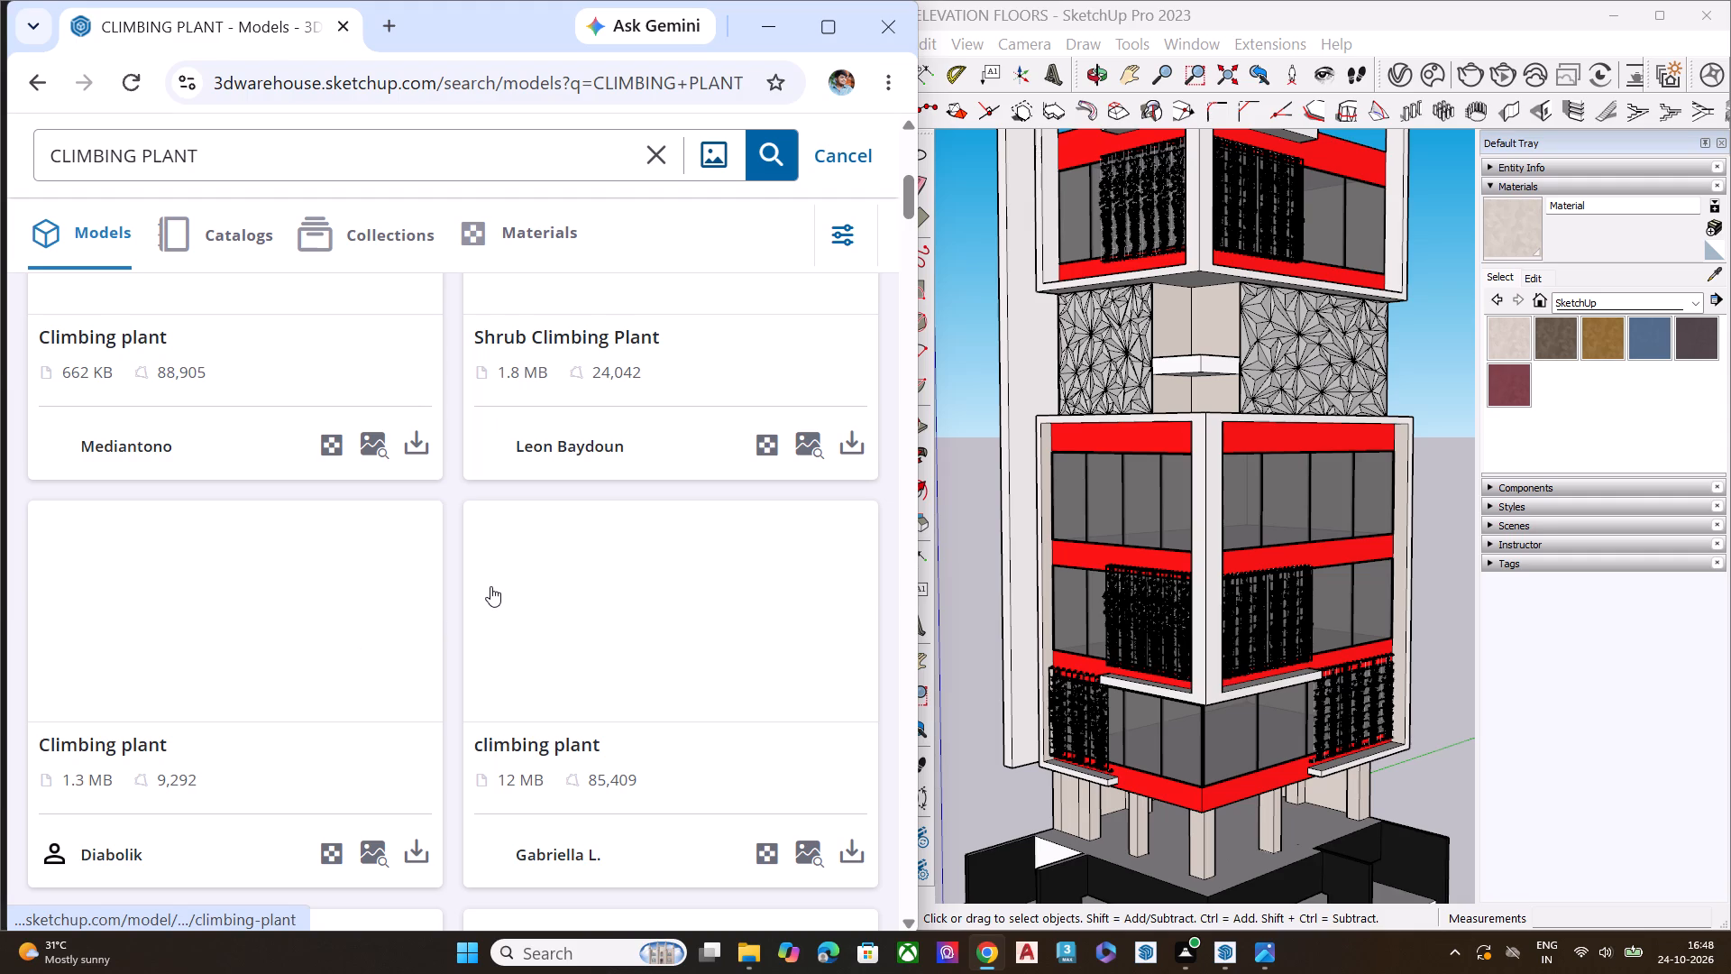
# Look through the climbing plant models for one suited to hanging on the tower's façades.
pyautogui.scroll(4, 490, 586)
pyautogui.scroll(-3, 490, 588)
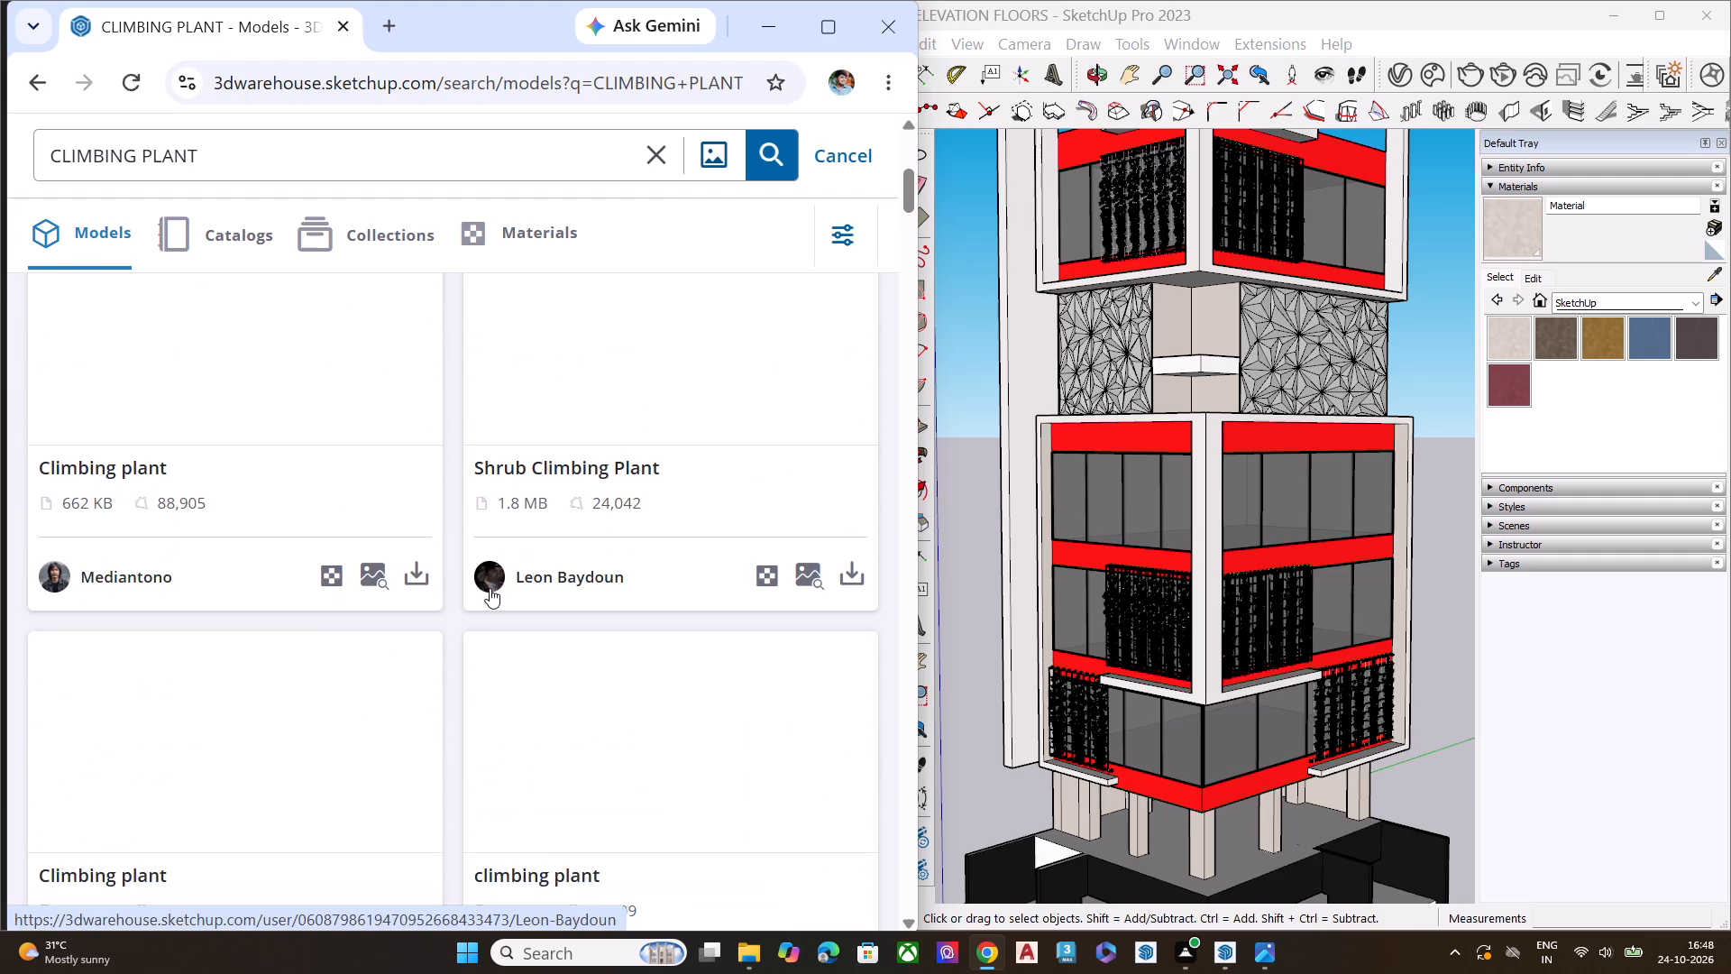
pyautogui.scroll(1, 644, 539)
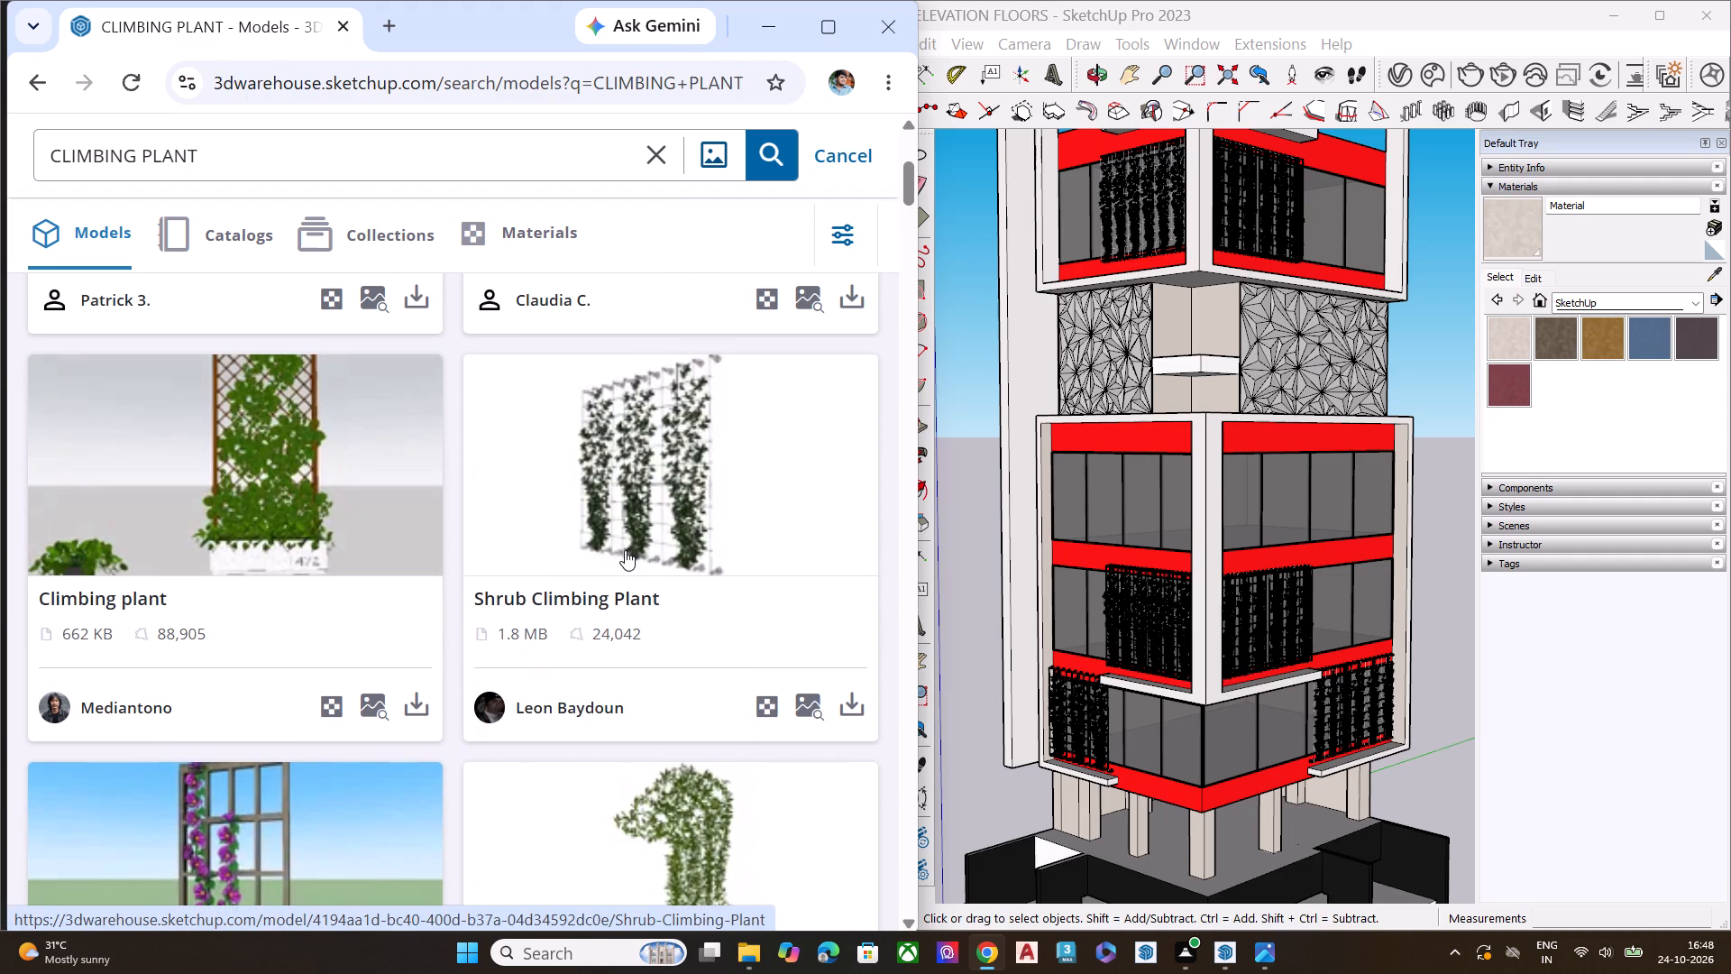
pyautogui.scroll(-3, 598, 567)
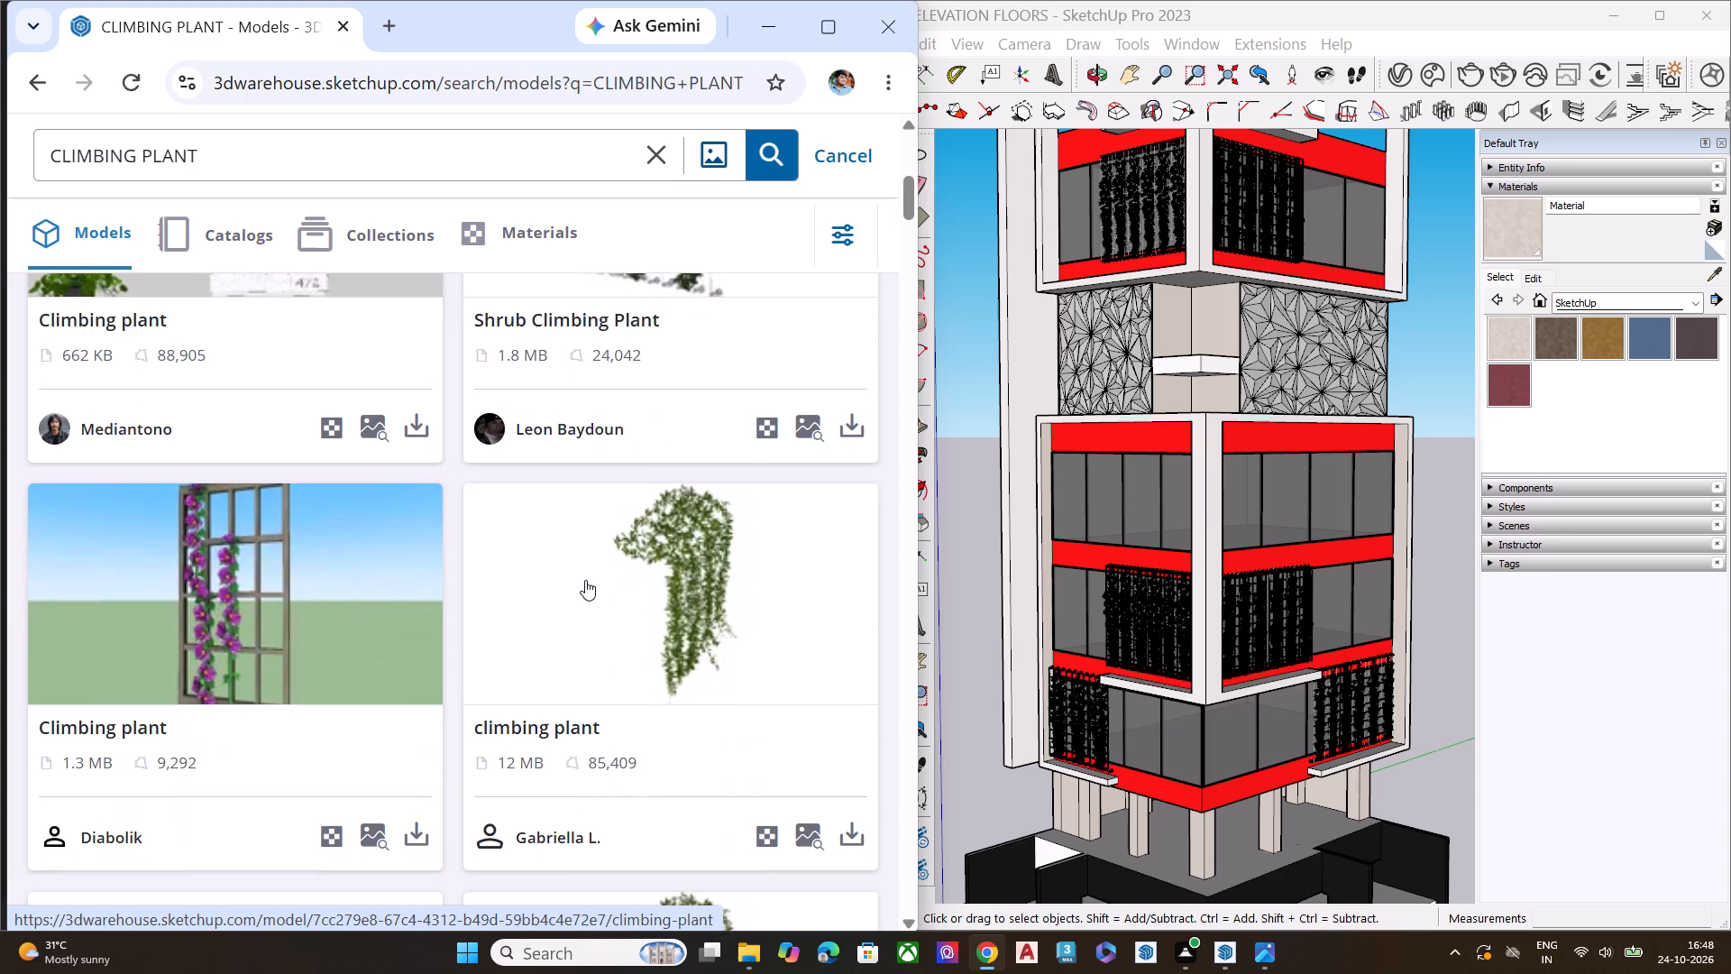
pyautogui.scroll(-5, 580, 583)
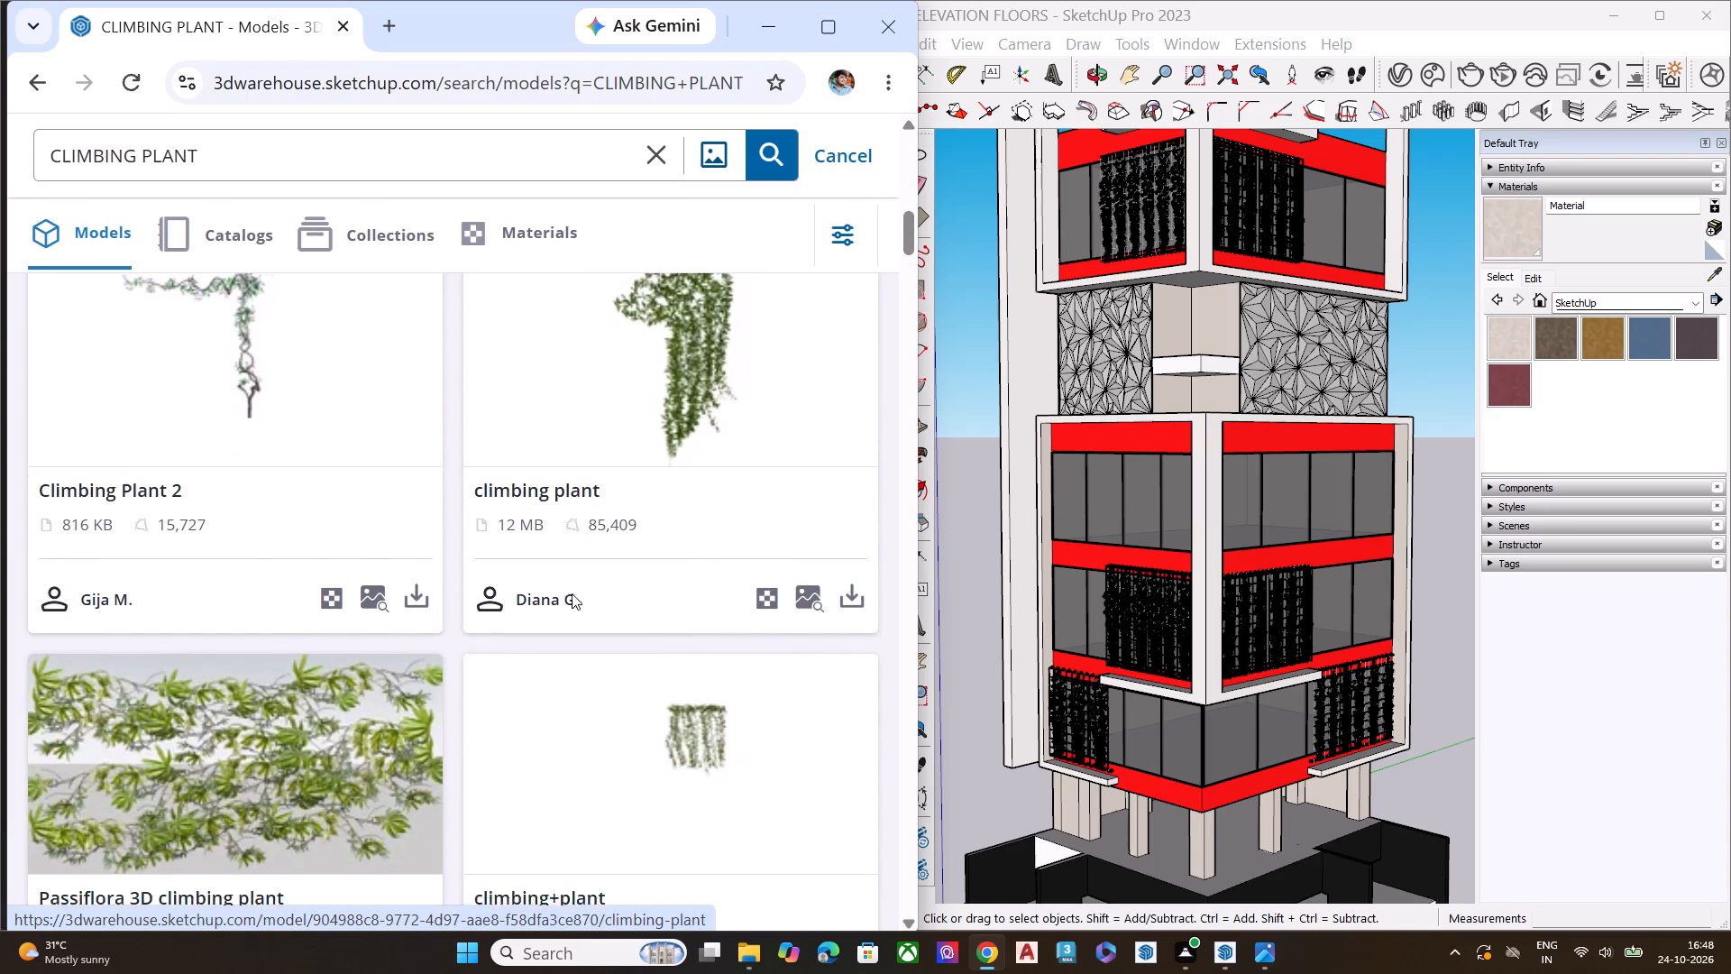
pyautogui.scroll(-1, 572, 593)
# Find models visually similar to the hanging "climbing+plant" model and look through them for one suited to the tower's façades.
pyautogui.click(808, 748)
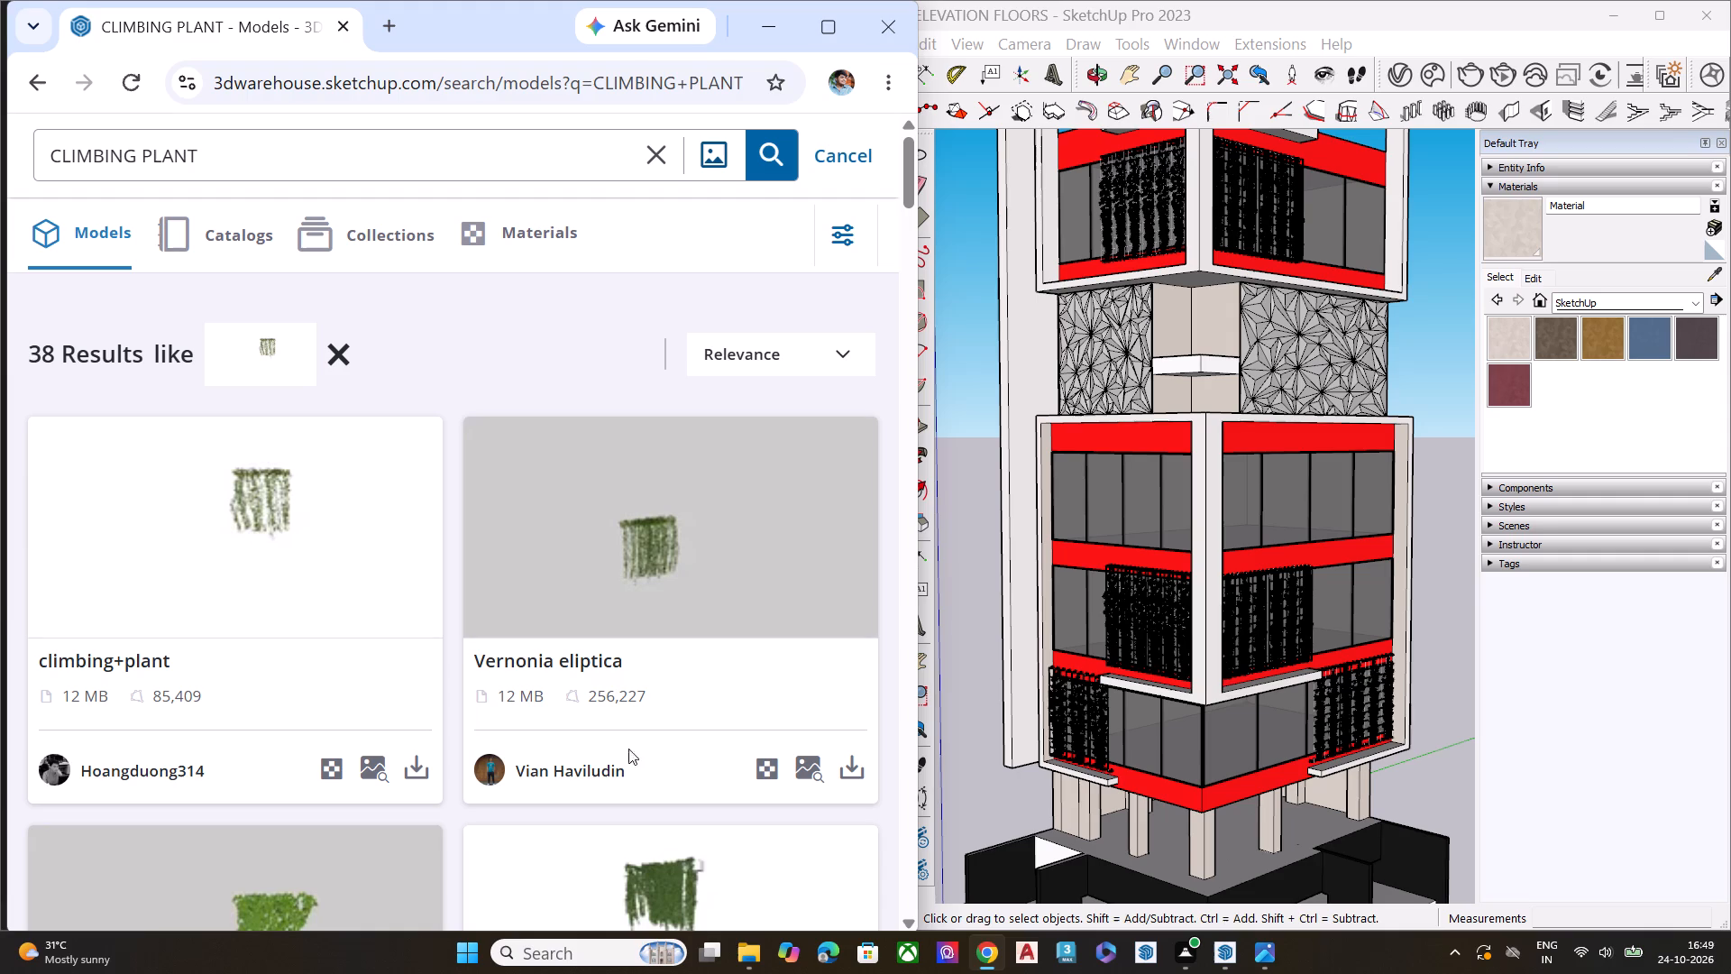
pyautogui.scroll(-4, 511, 662)
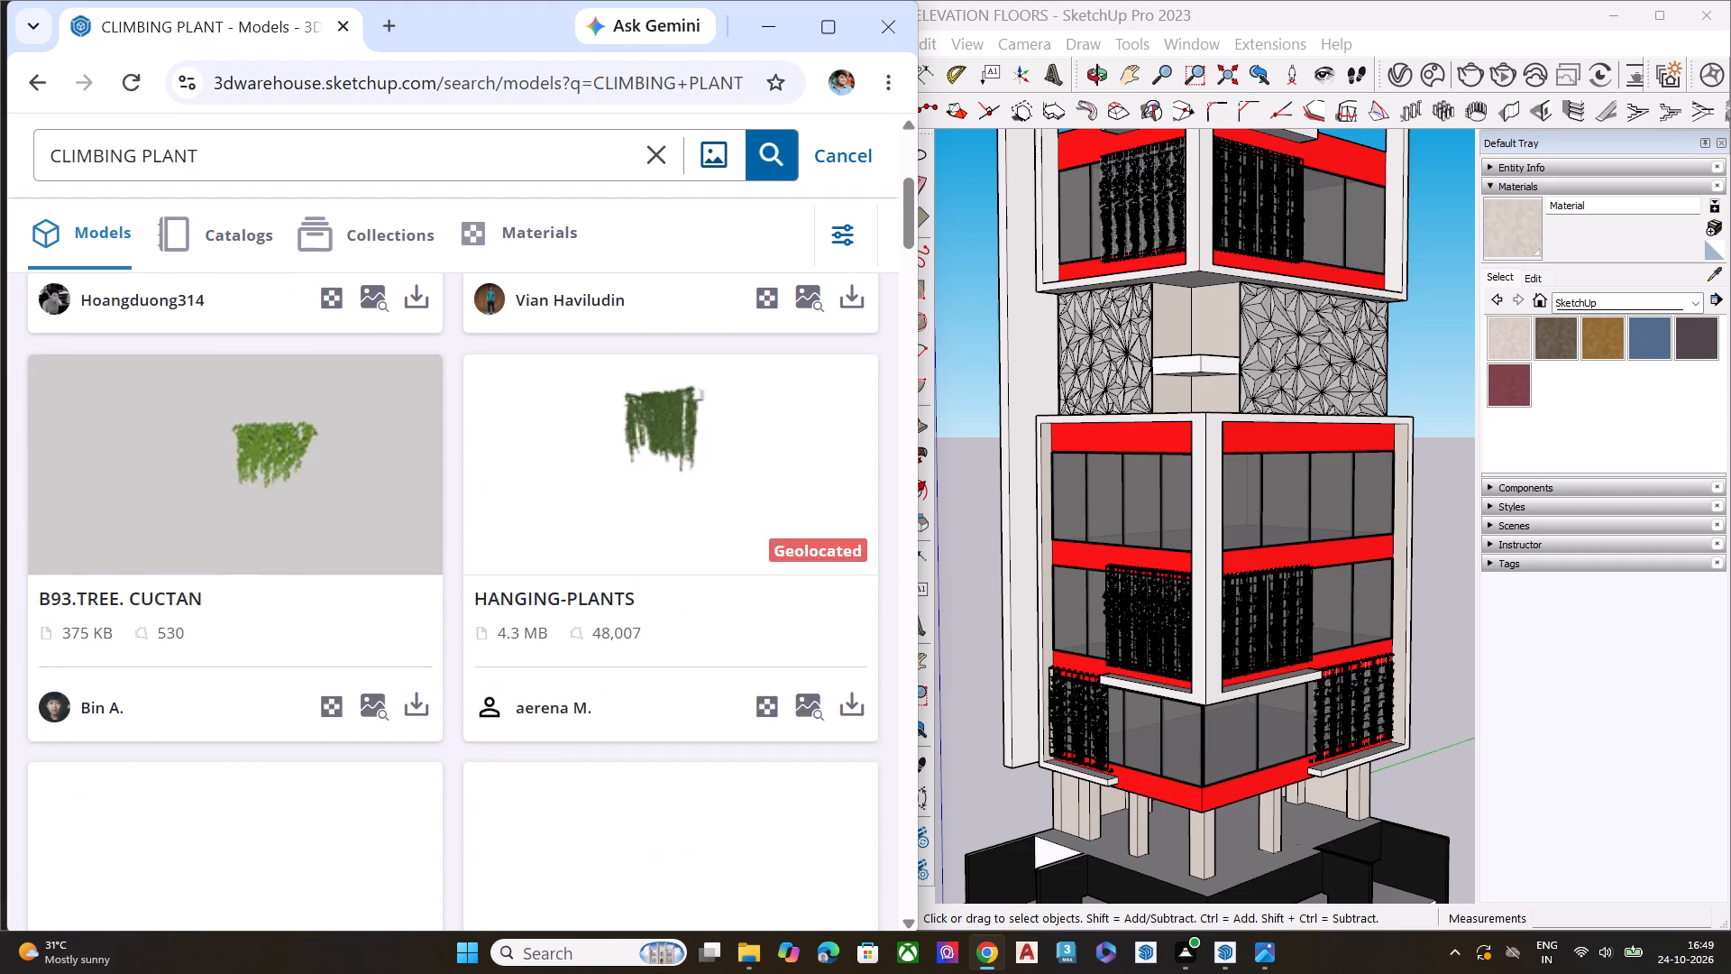
pyautogui.scroll(-4, 544, 639)
pyautogui.scroll(2, 716, 602)
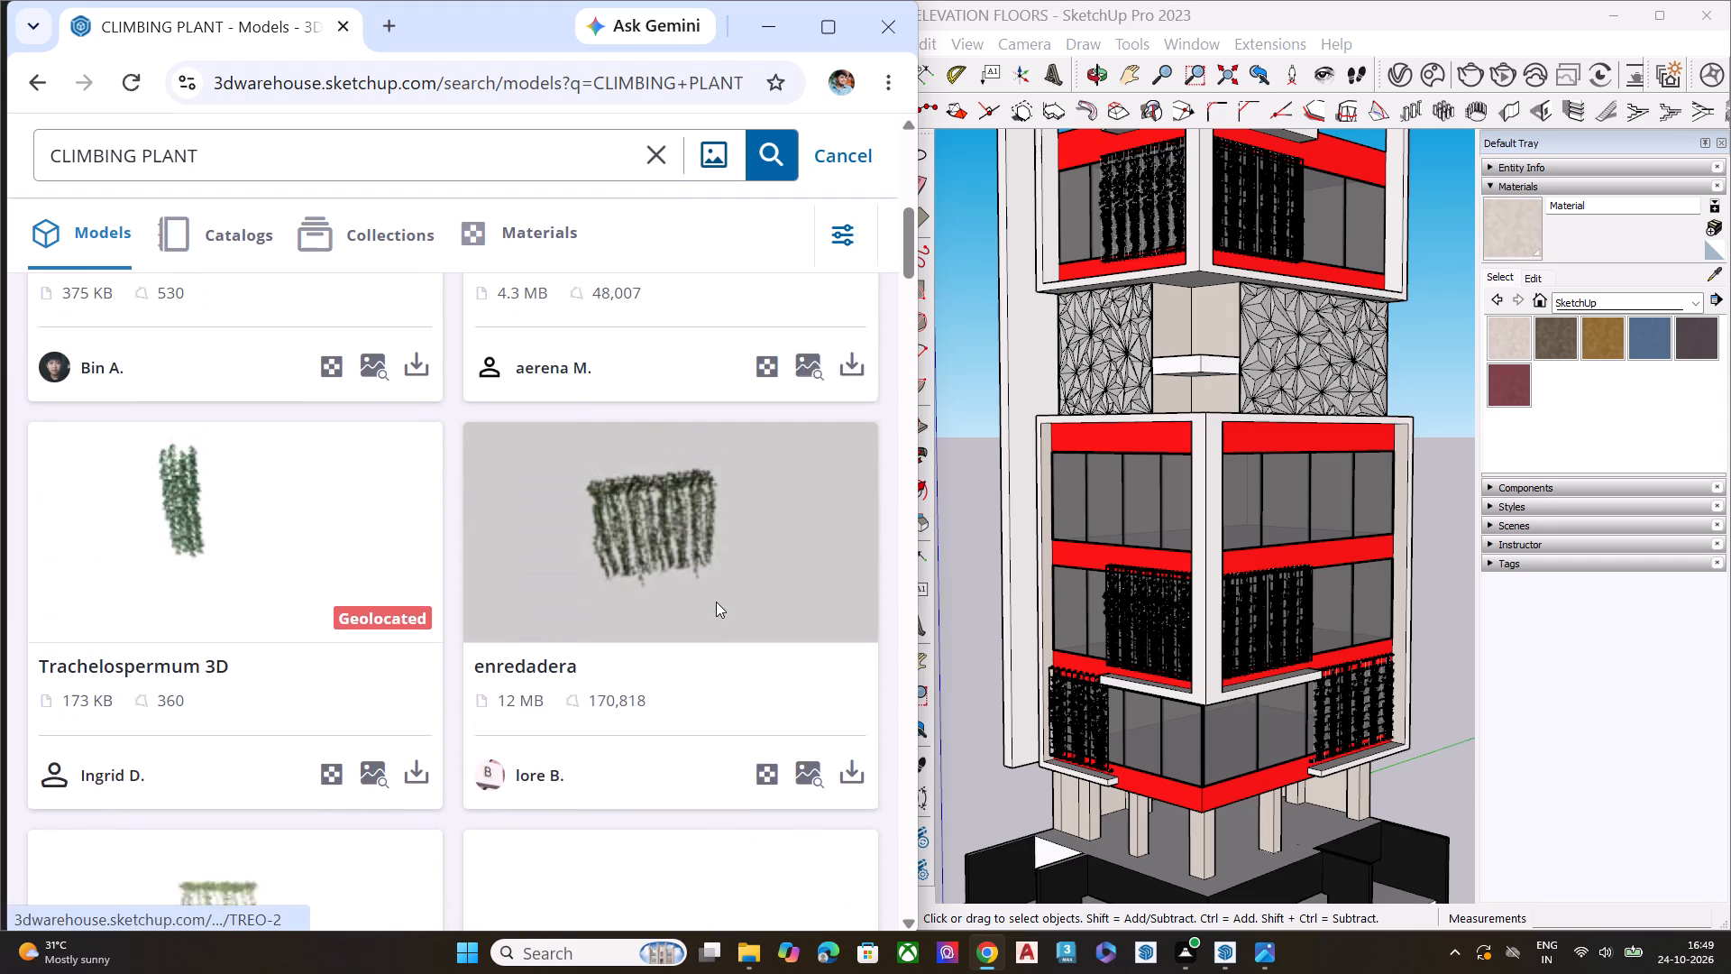
pyautogui.scroll(4, 672, 616)
pyautogui.scroll(-6, 672, 616)
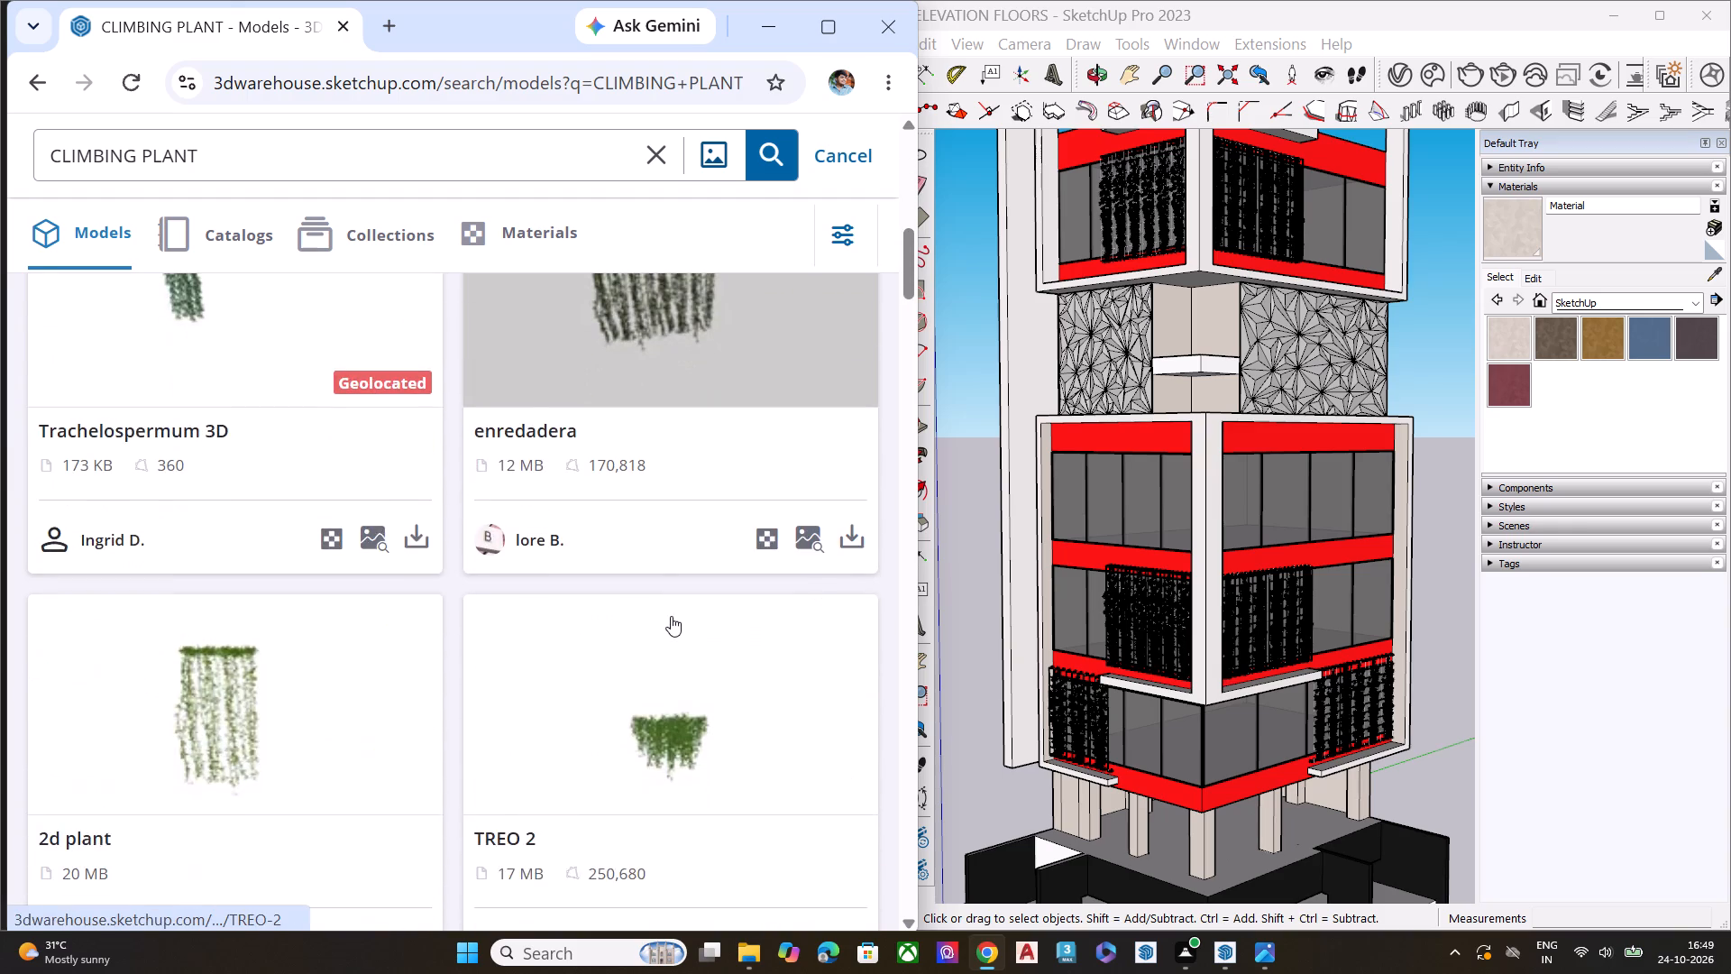
pyautogui.scroll(-4, 671, 616)
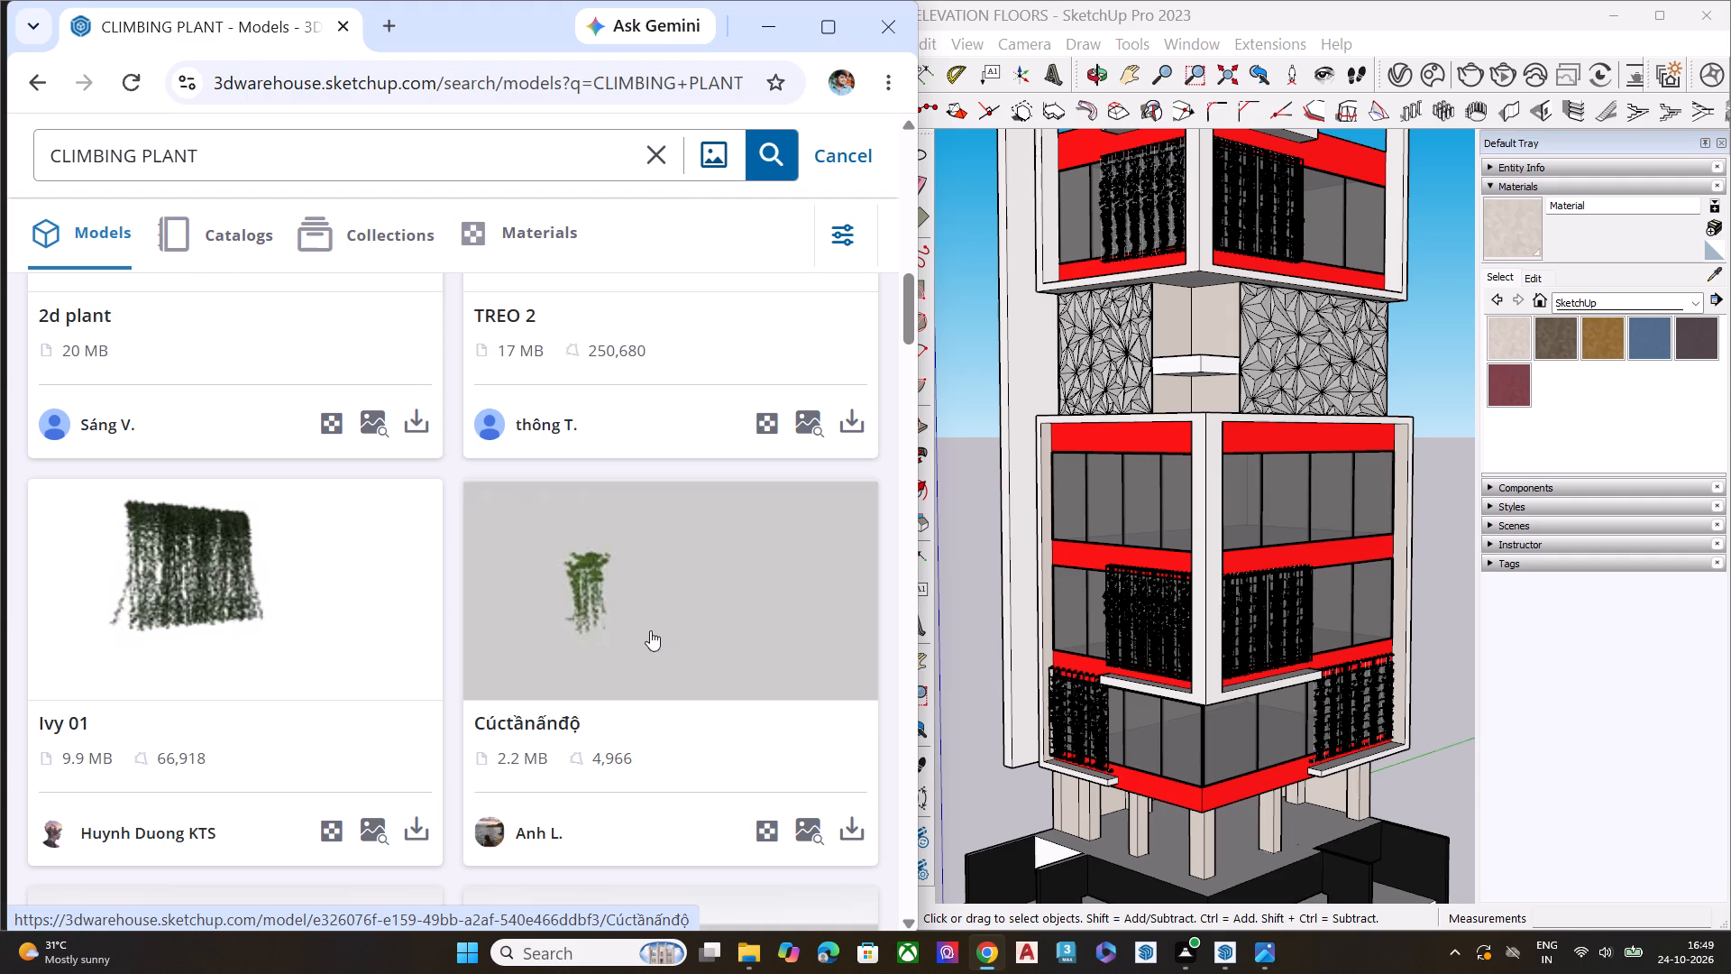
pyautogui.scroll(-8, 683, 650)
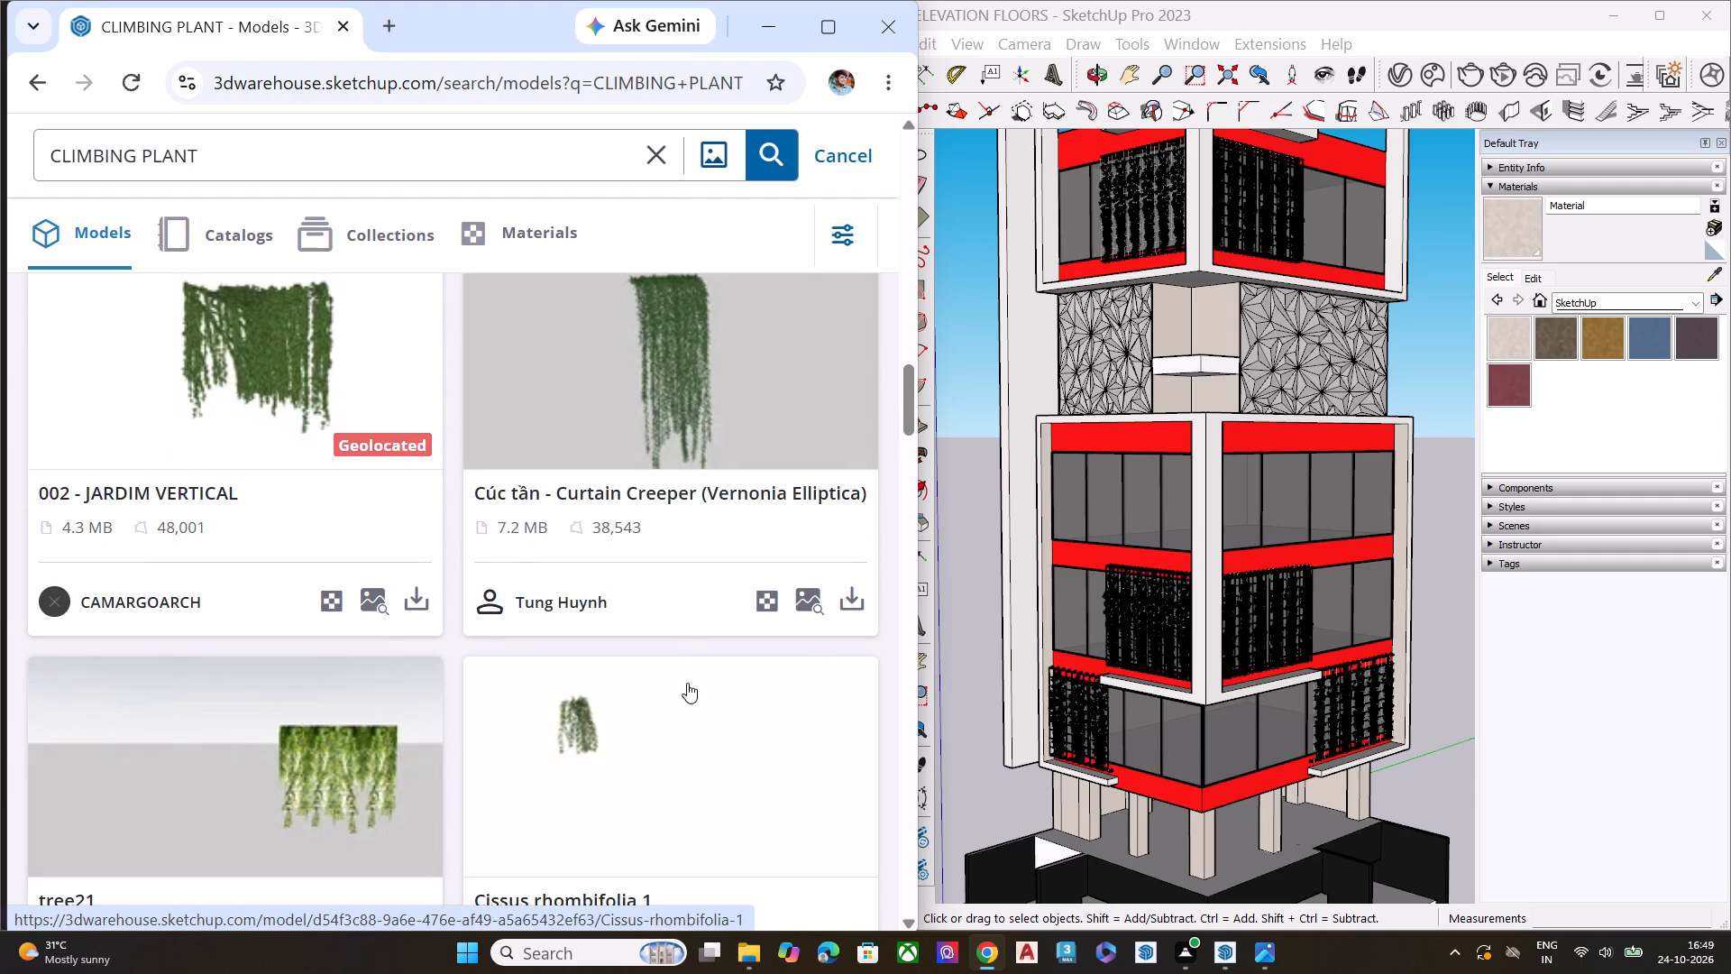
pyautogui.scroll(-3, 688, 682)
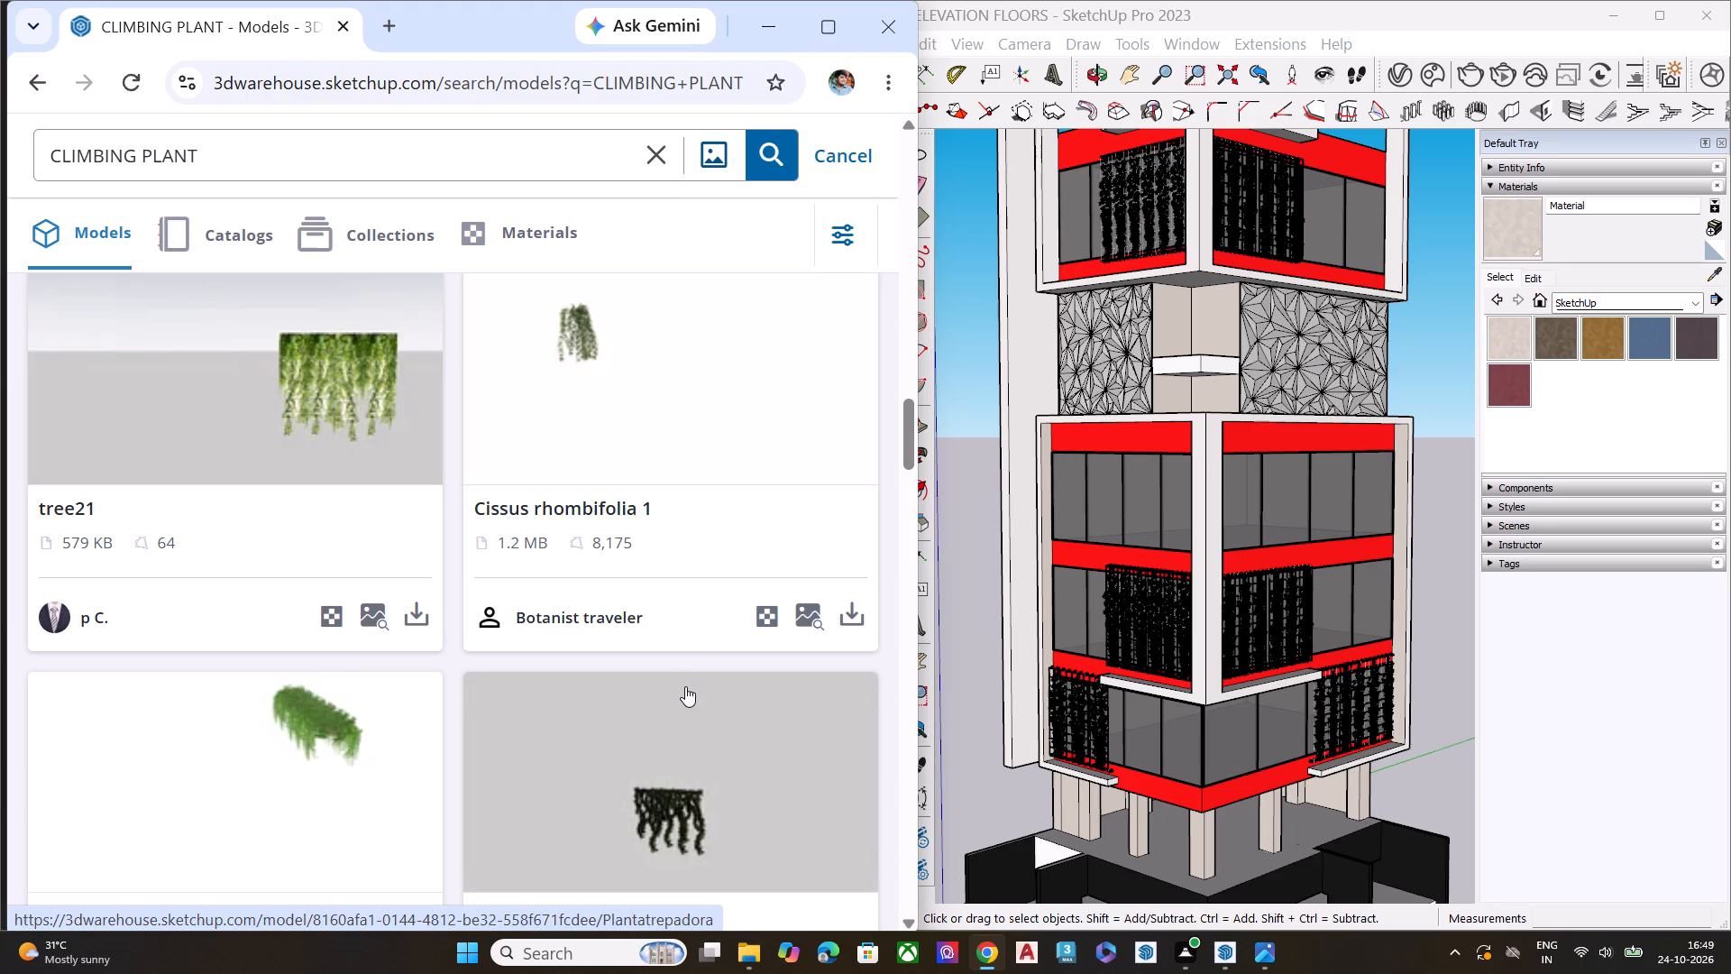
pyautogui.scroll(-3, 712, 682)
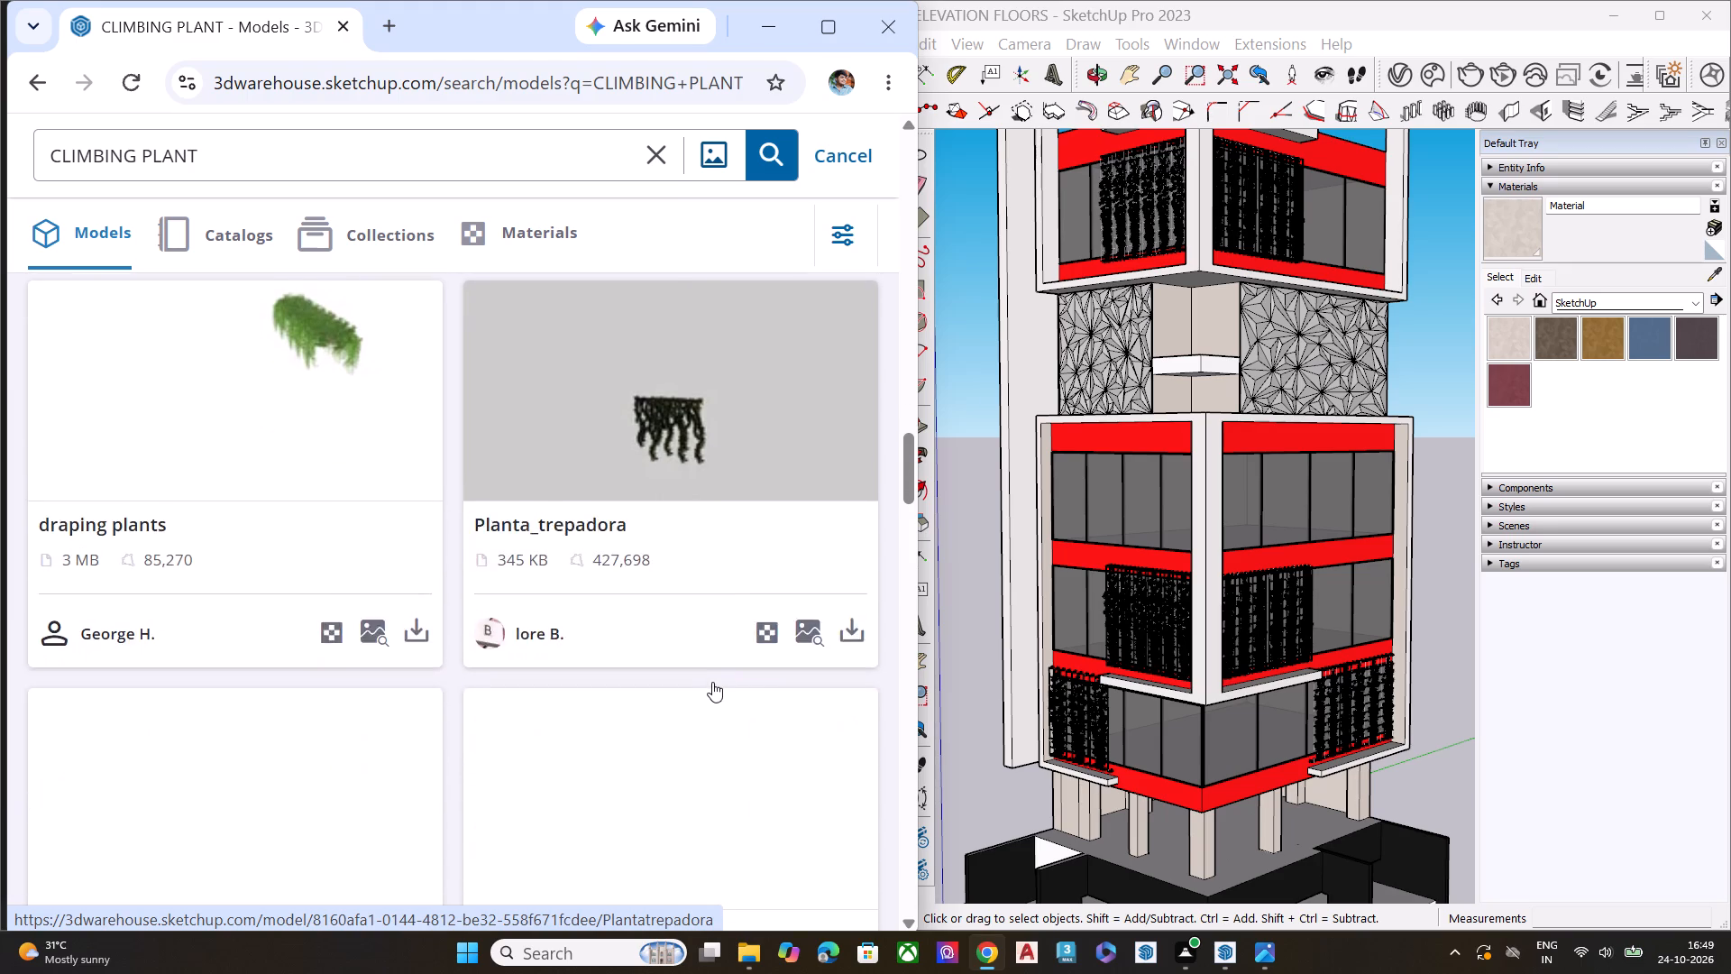
pyautogui.scroll(2, 712, 682)
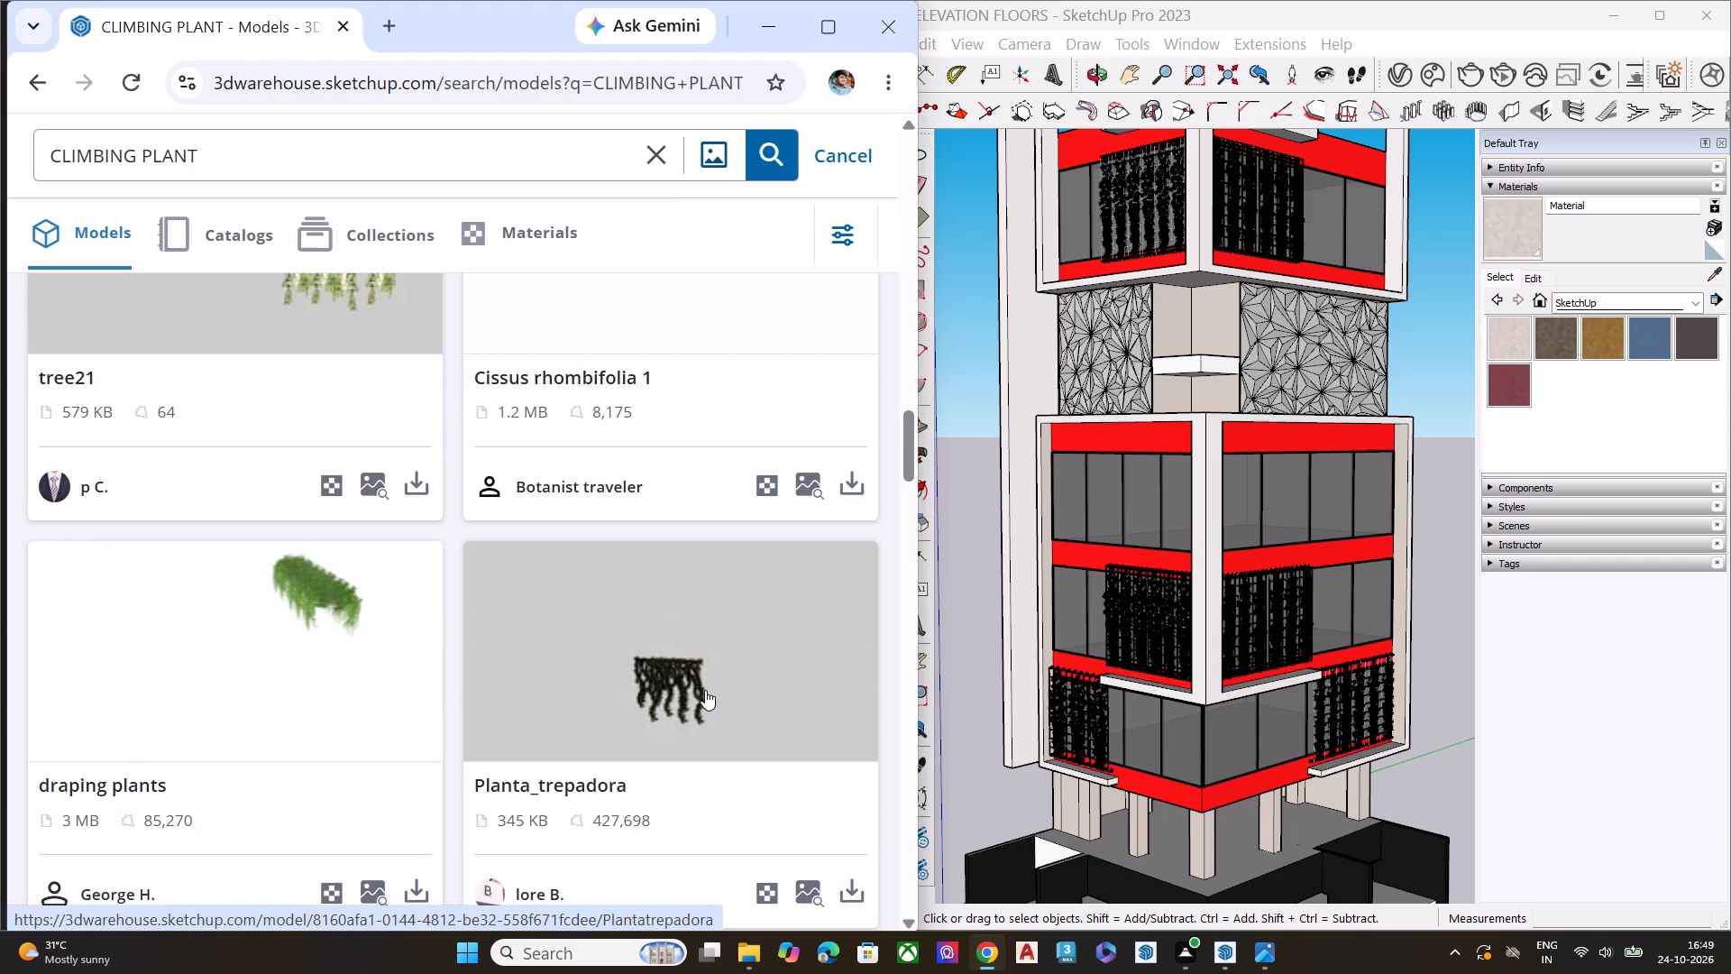
pyautogui.scroll(-6, 811, 668)
pyautogui.scroll(-3, 674, 721)
pyautogui.scroll(2, 739, 698)
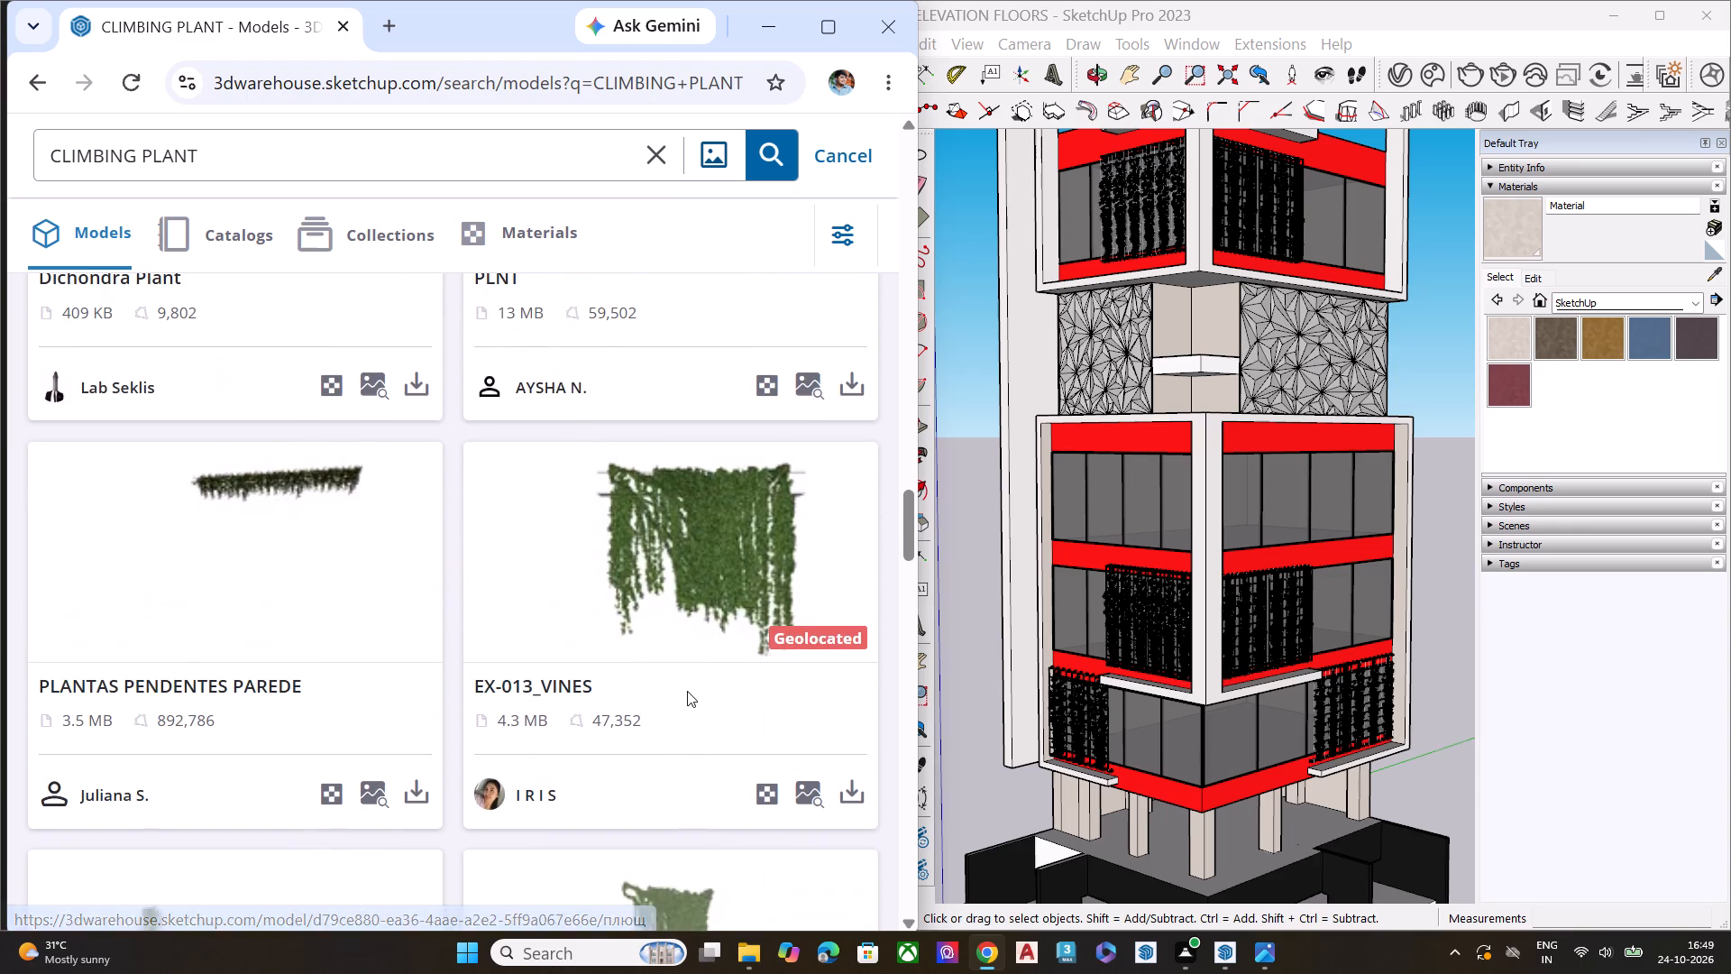
pyautogui.scroll(-3, 690, 697)
pyautogui.scroll(-4, 574, 698)
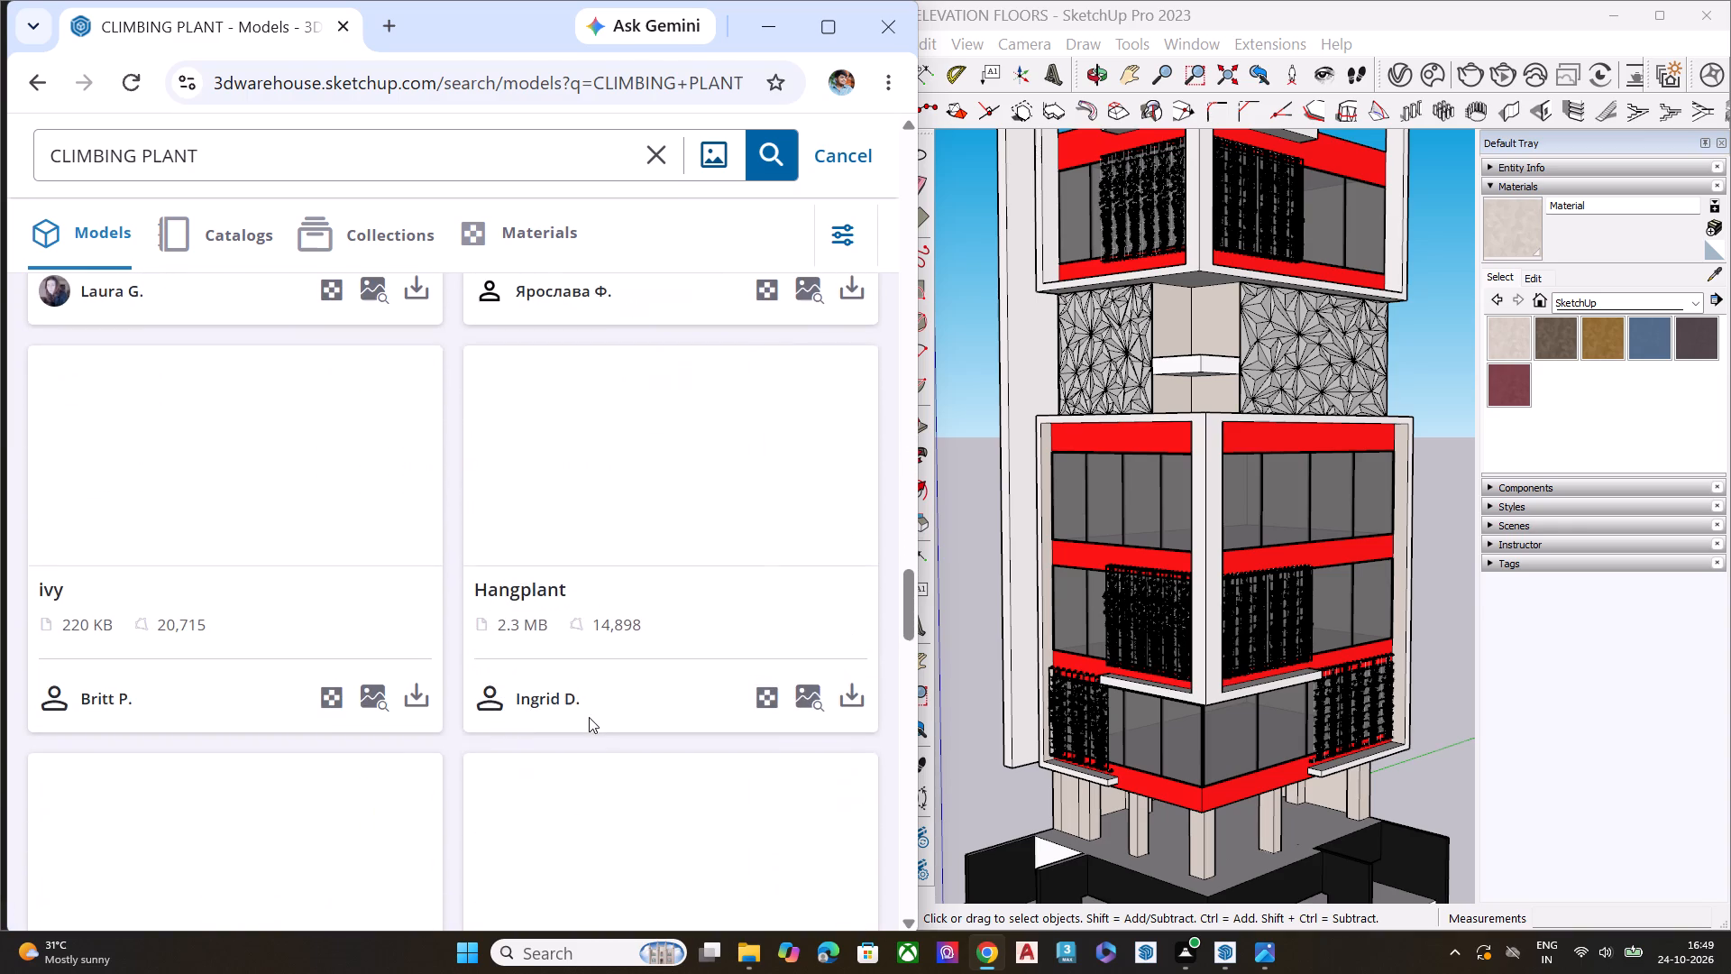
pyautogui.scroll(-4, 594, 713)
pyautogui.scroll(5, 594, 713)
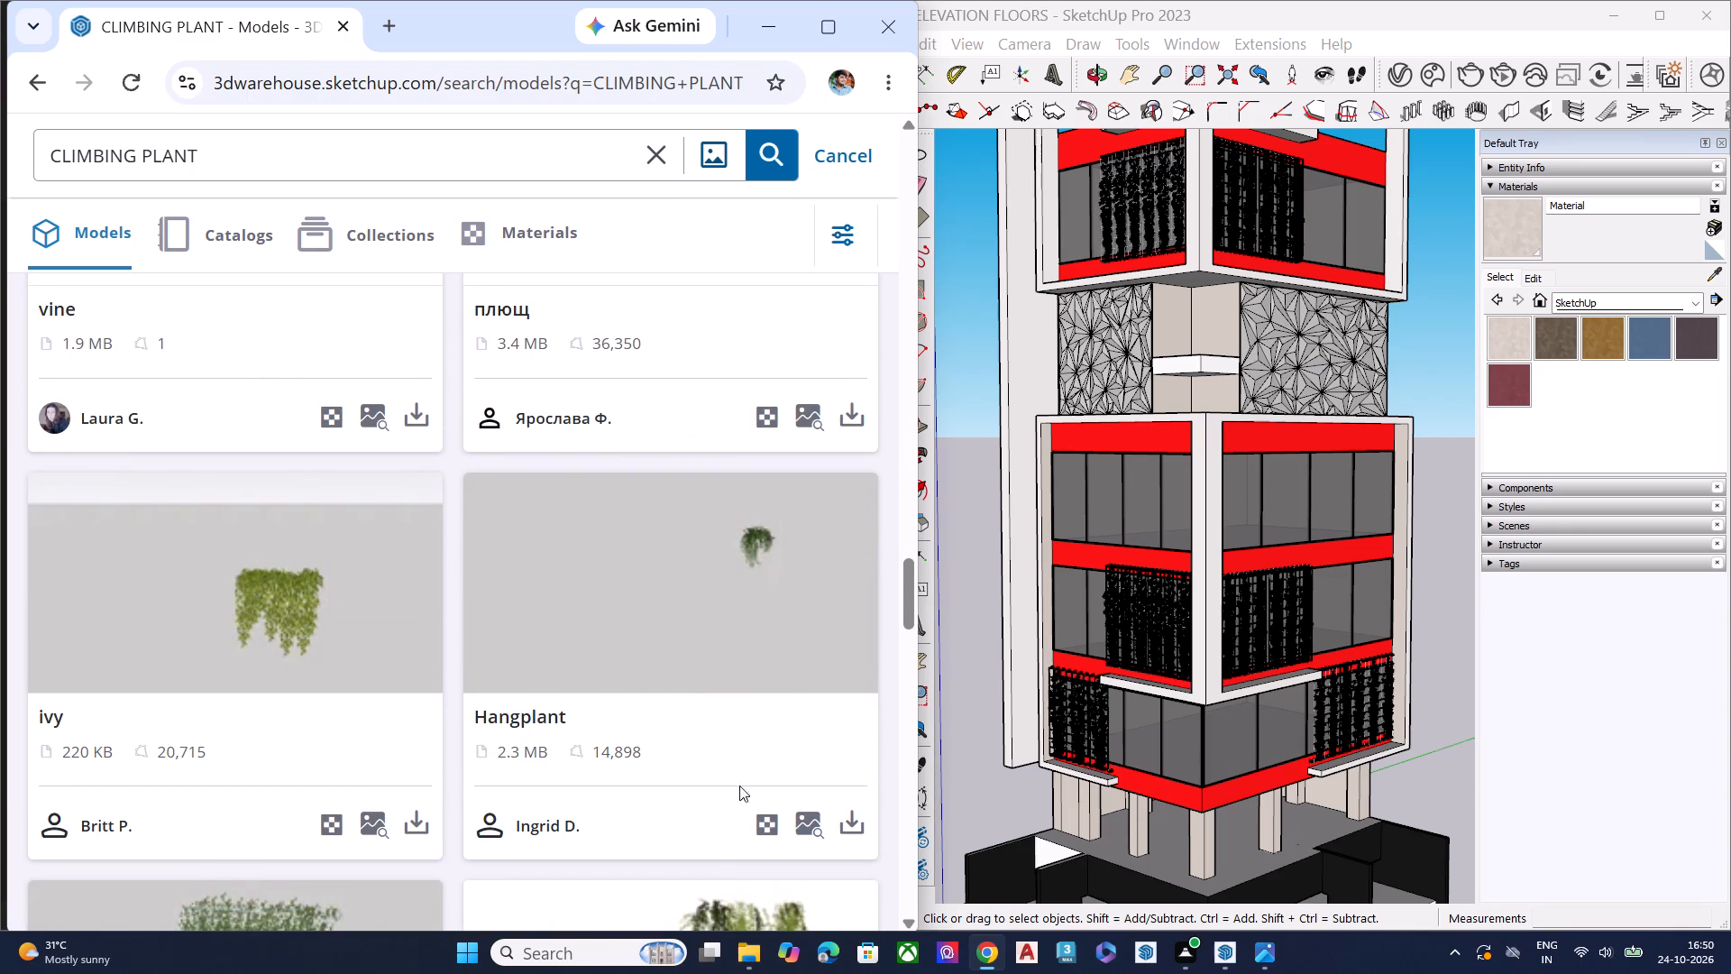
# Look up models visually similar to Hangplant and return to the 3D Warehouse home page.
pyautogui.click(820, 820)
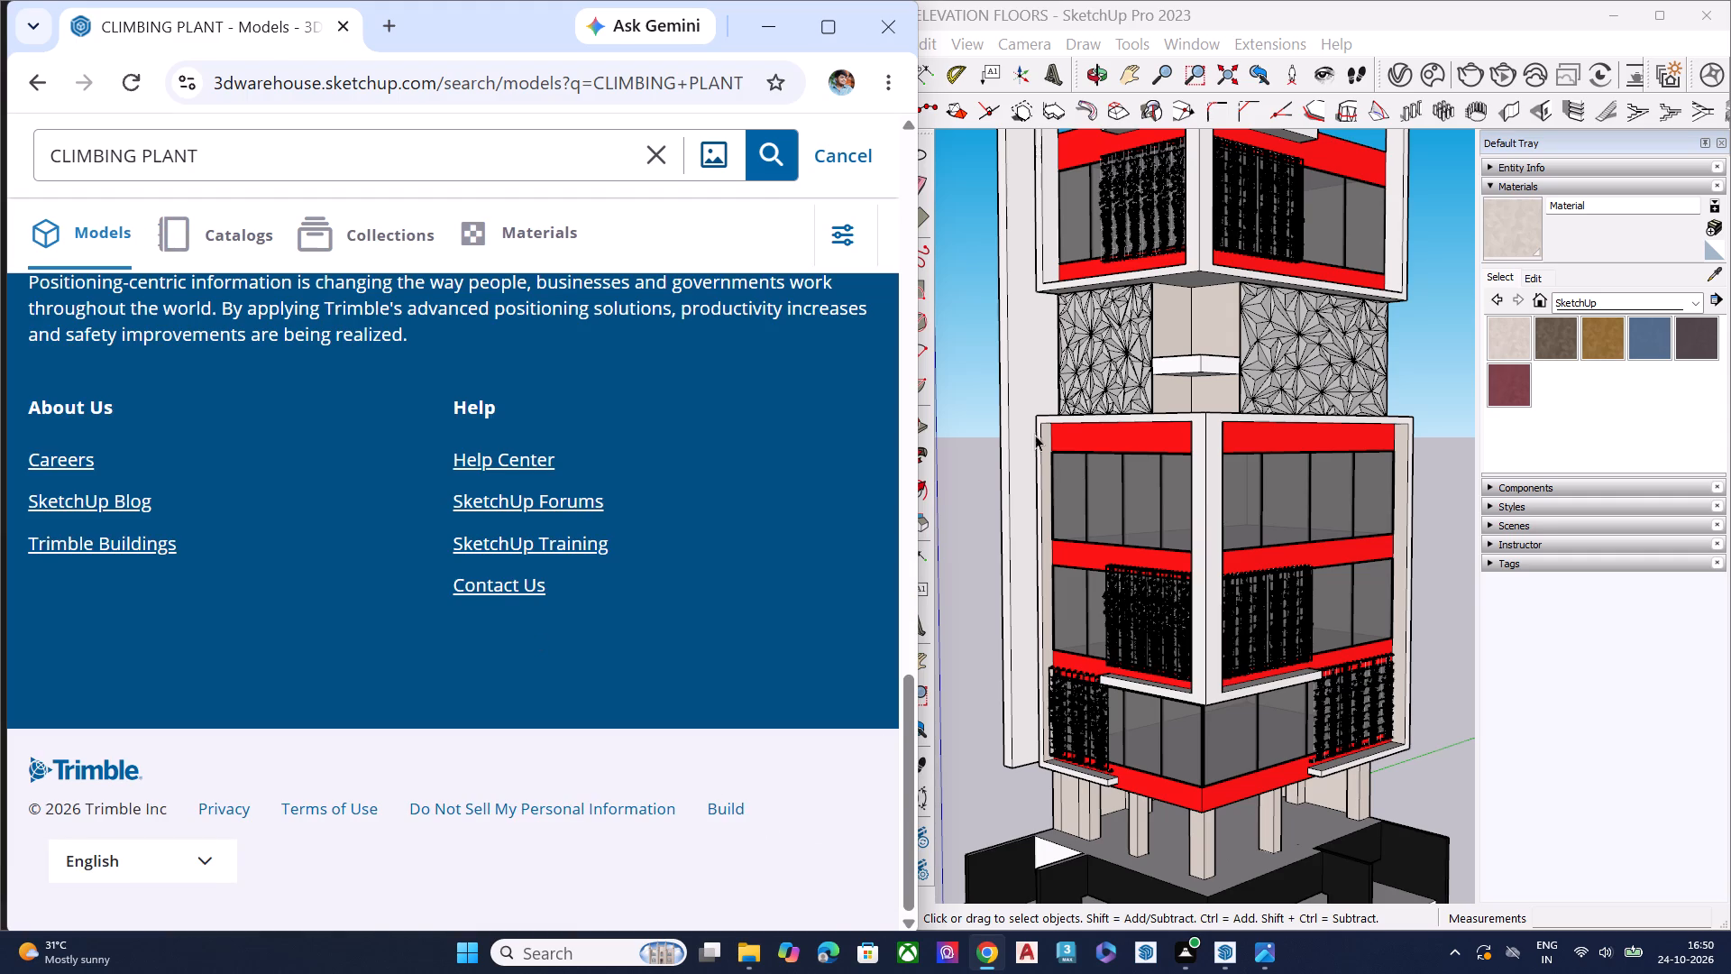
pyautogui.scroll(1, 560, 400)
pyautogui.scroll(-1, 563, 409)
pyautogui.scroll(4, 564, 413)
pyautogui.scroll(14, 521, 504)
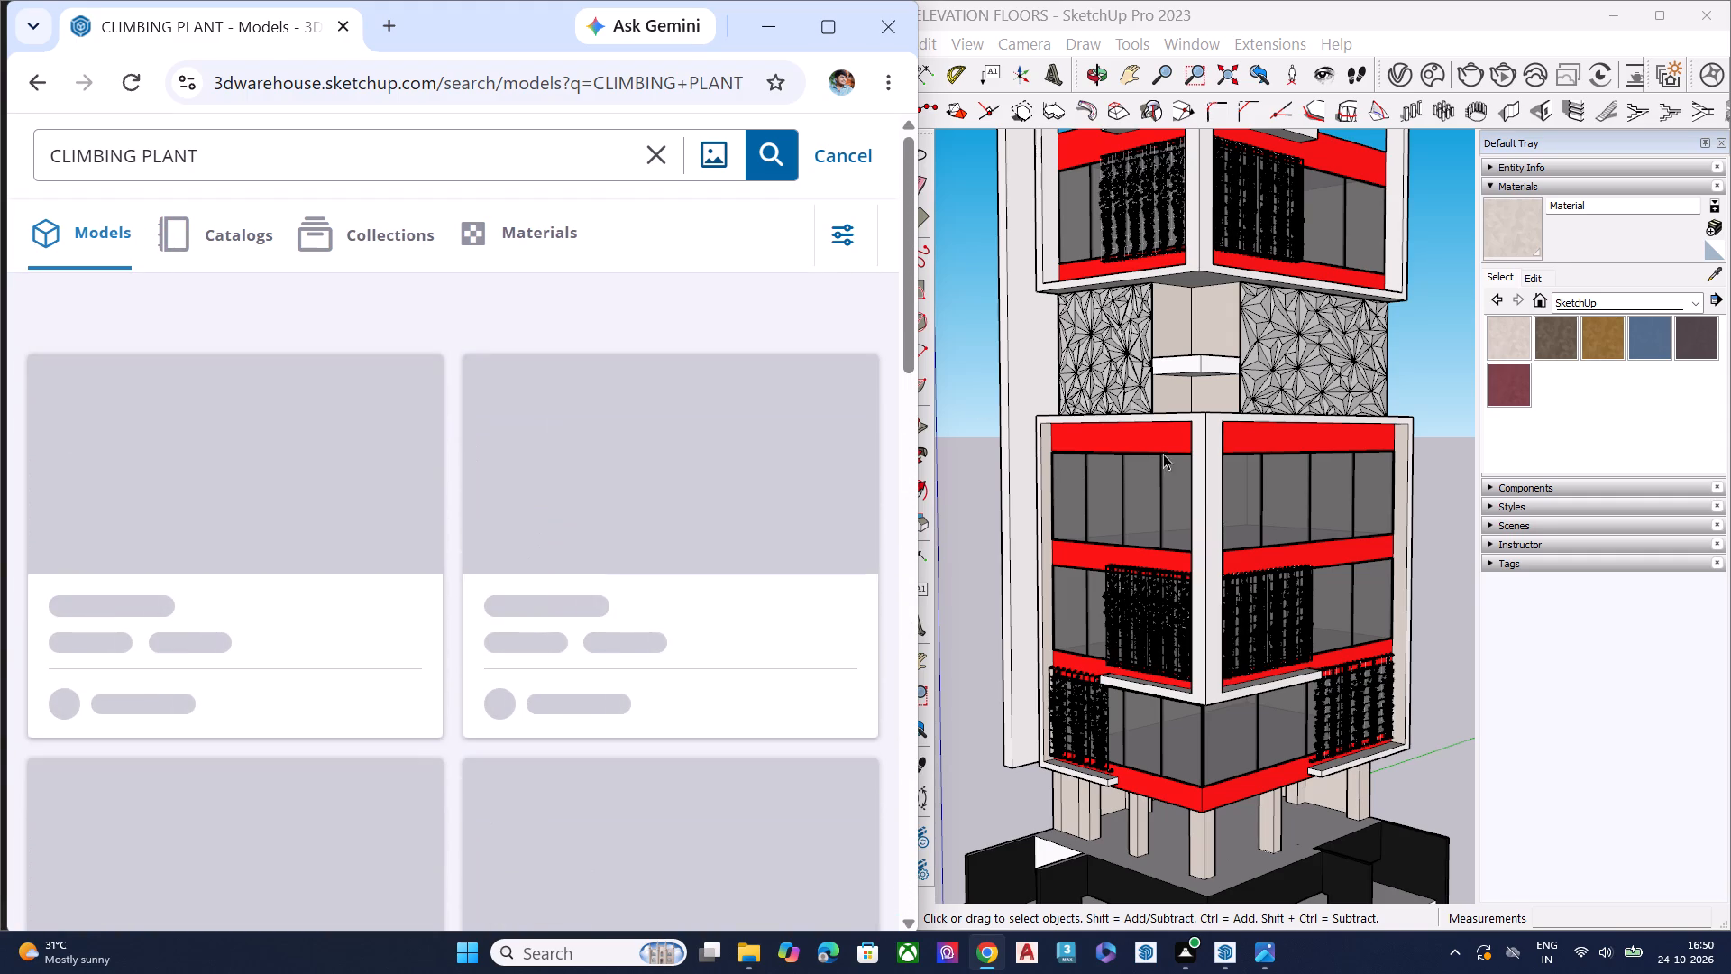
pyautogui.scroll(2, 1255, 227)
pyautogui.click(43, 92)
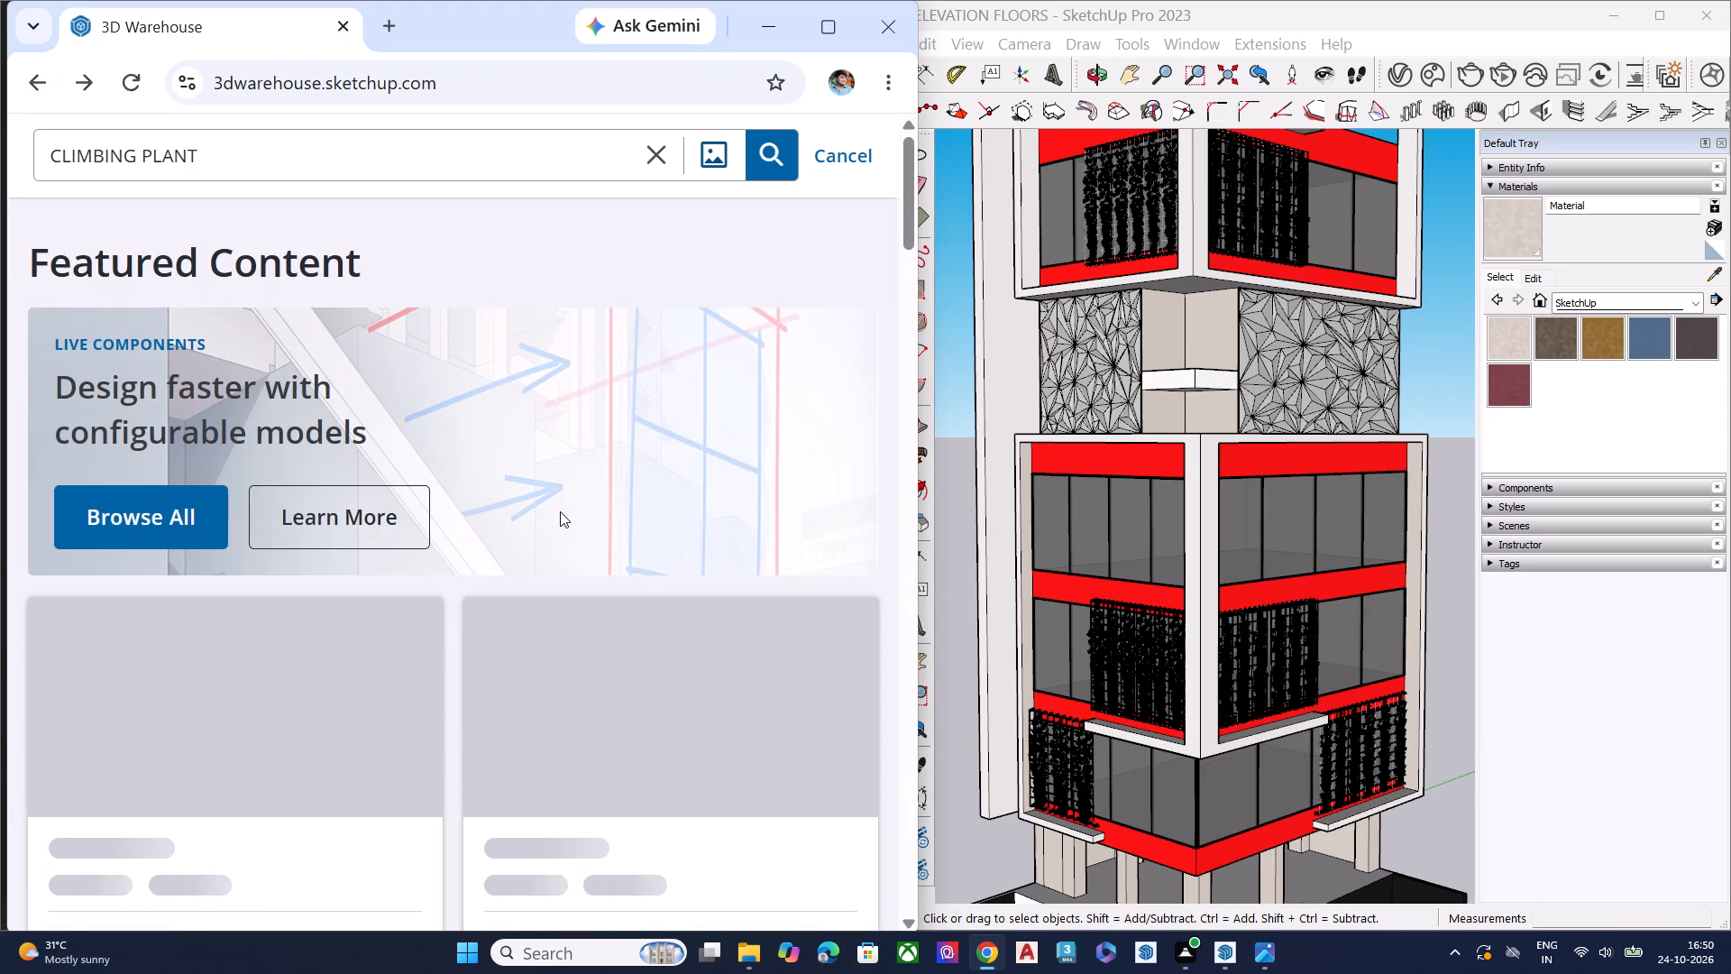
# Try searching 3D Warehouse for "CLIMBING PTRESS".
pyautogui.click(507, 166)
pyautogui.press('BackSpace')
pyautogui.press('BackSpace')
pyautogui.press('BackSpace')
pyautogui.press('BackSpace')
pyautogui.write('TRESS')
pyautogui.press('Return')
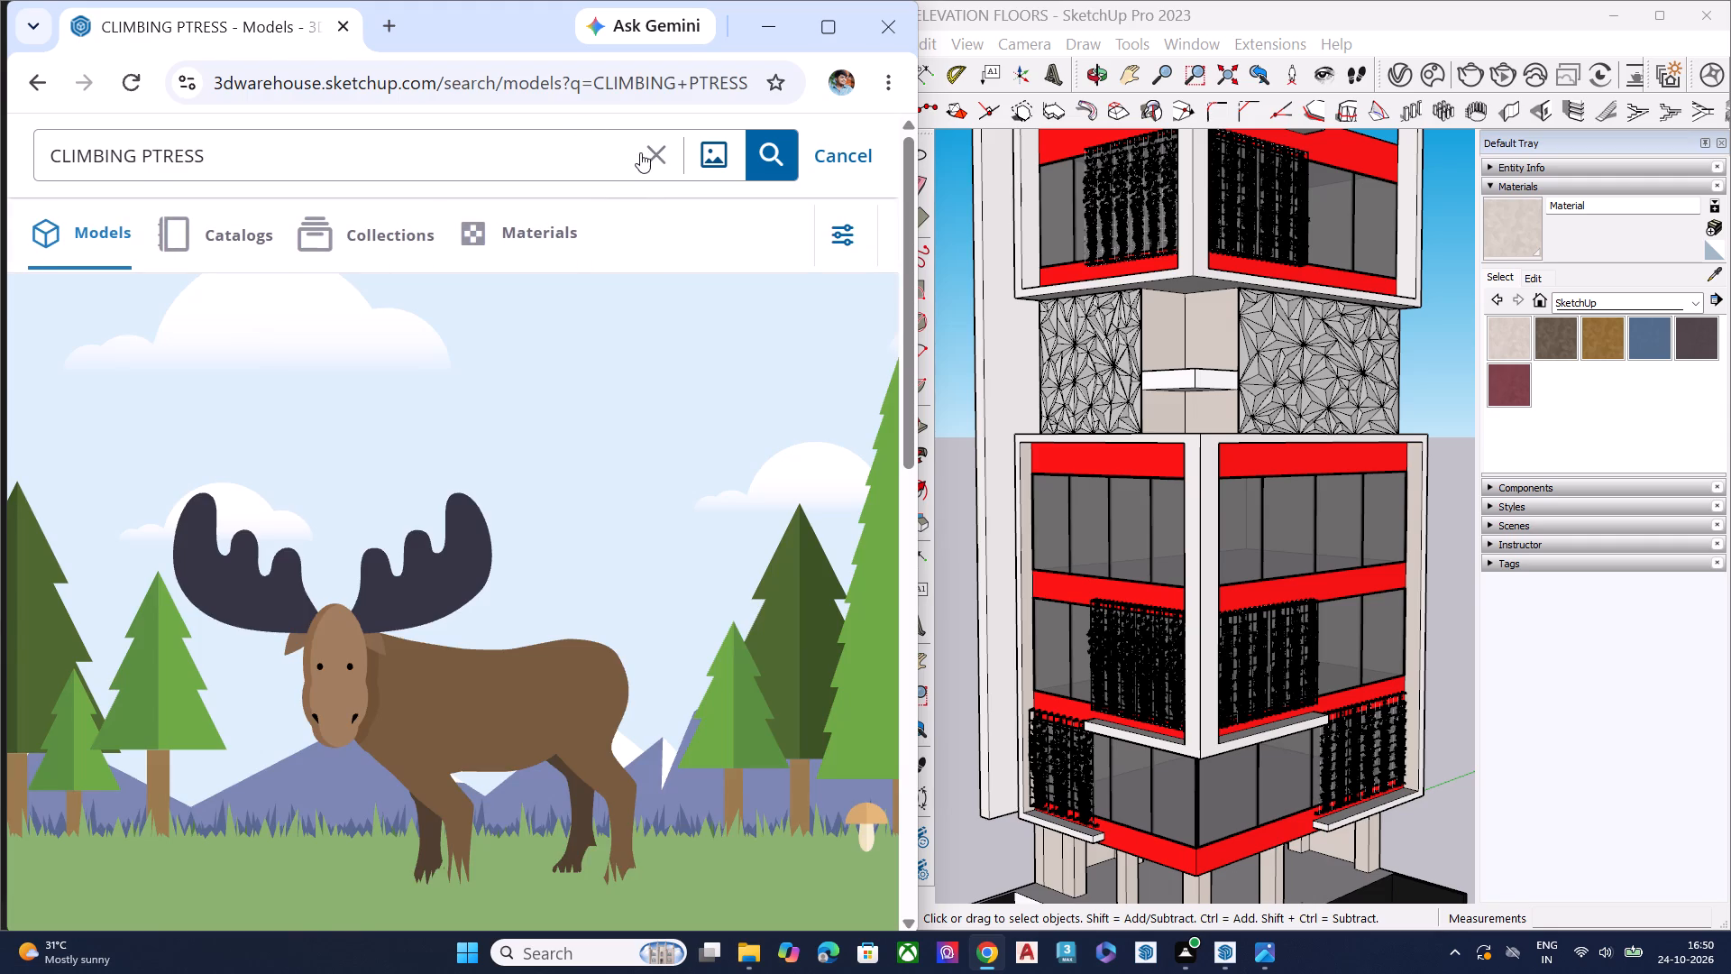
# Replace the search term and search 3D Warehouse for "climbing plant".
pyautogui.click(640, 152)
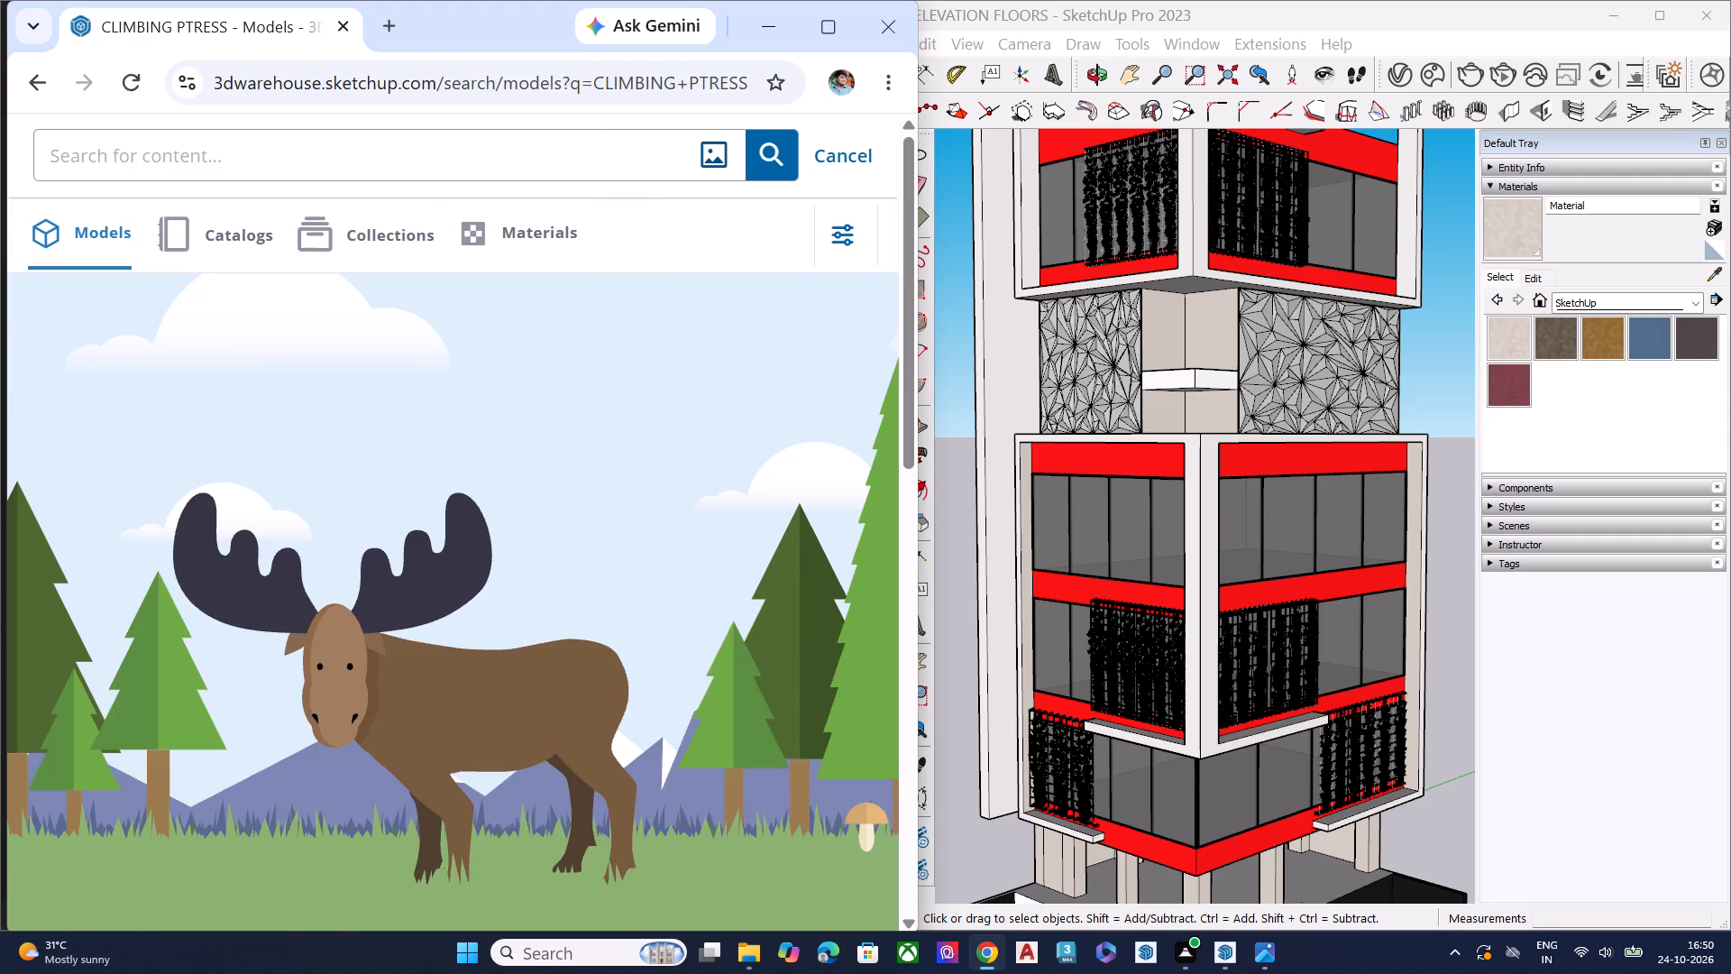
pyautogui.press('c')
pyautogui.write('limbing')
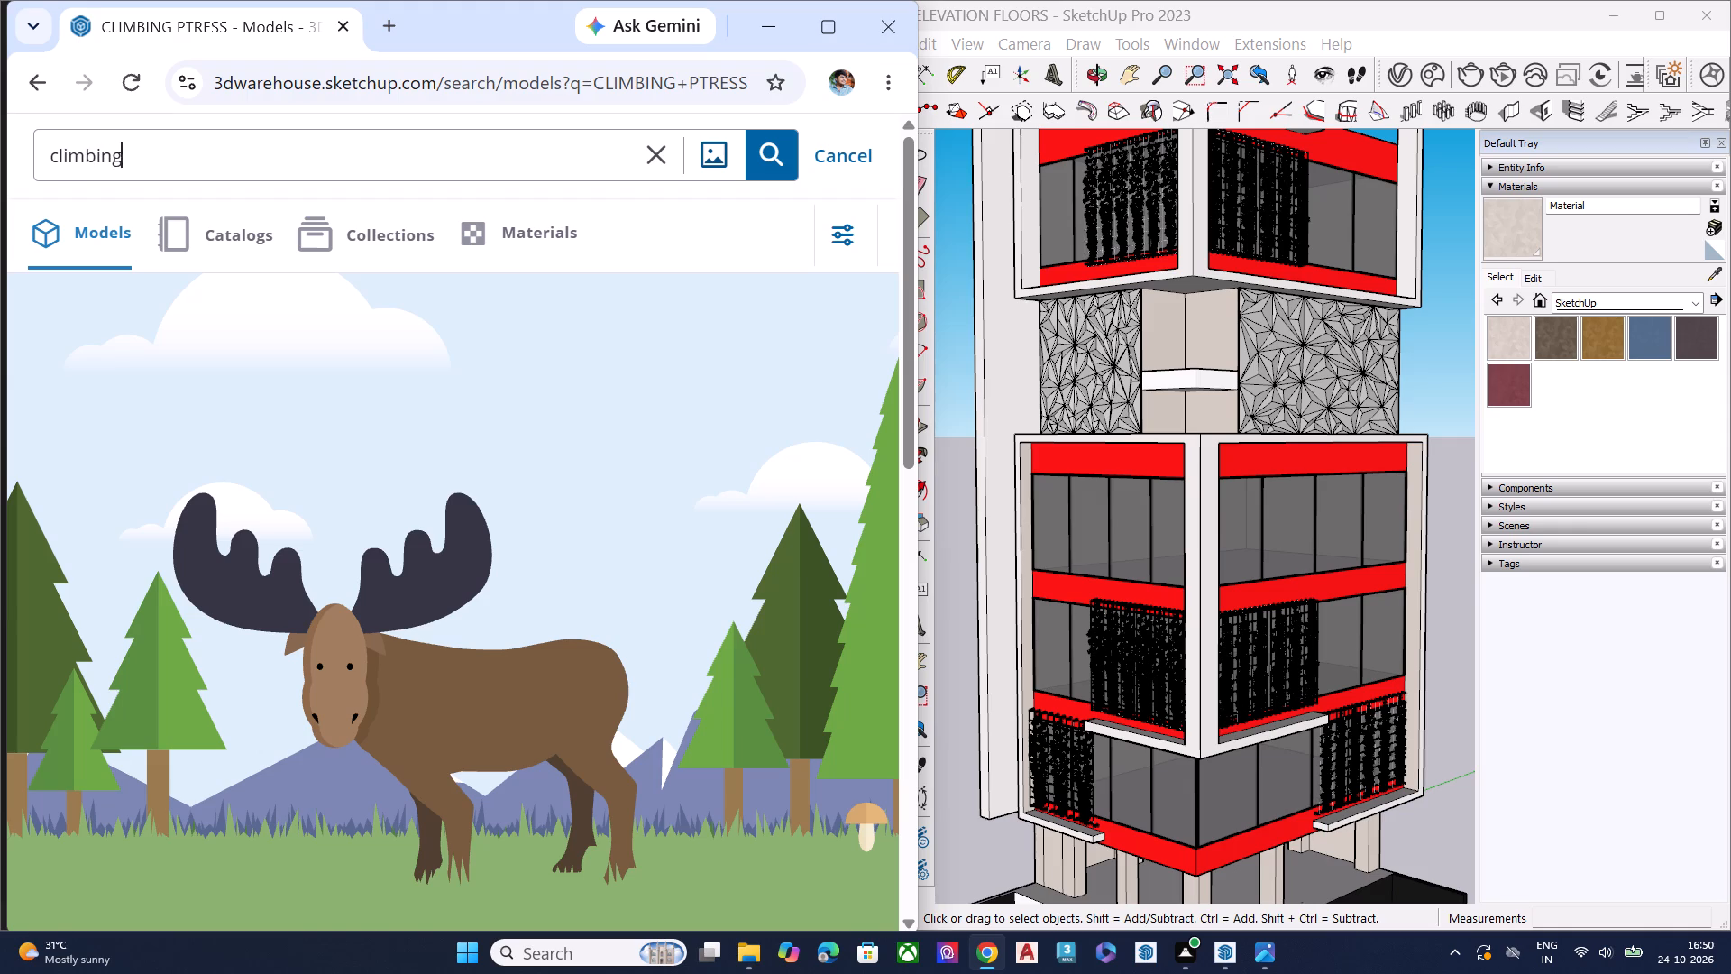
pyautogui.press('space')
pyautogui.write('plant')
pyautogui.press('Return')
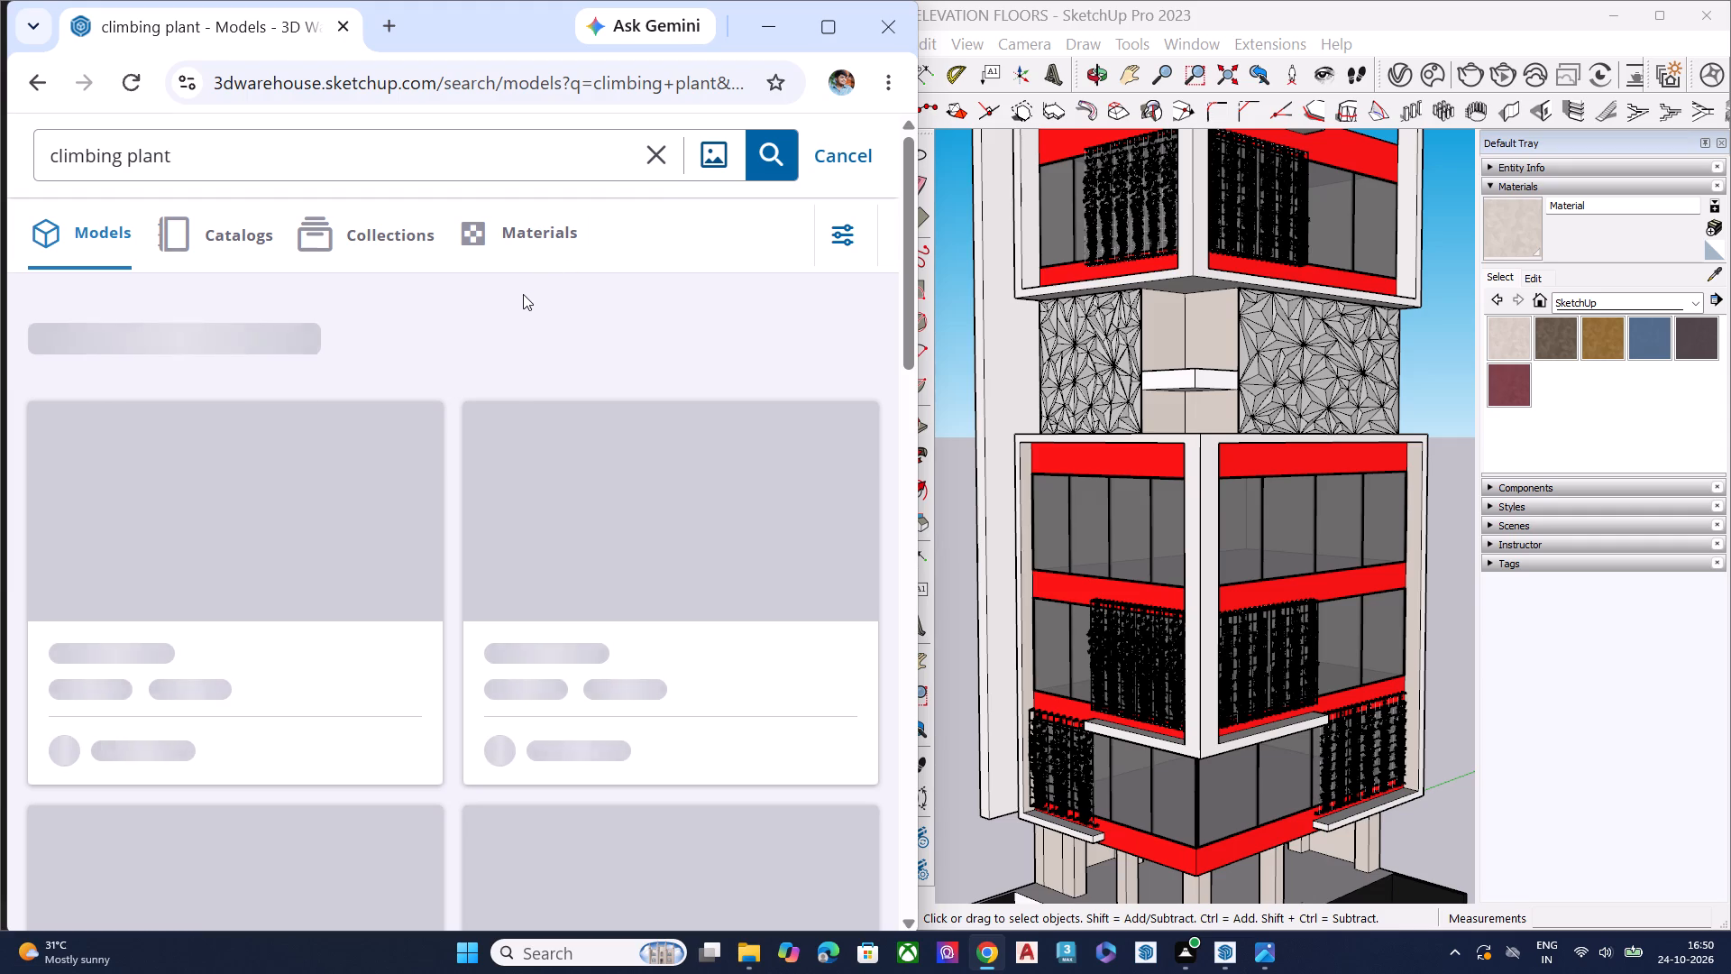
# Look through the "climbing plant" search results for a hanging or climbing plant suited to the tower's façades.
pyautogui.scroll(-2, 481, 454)
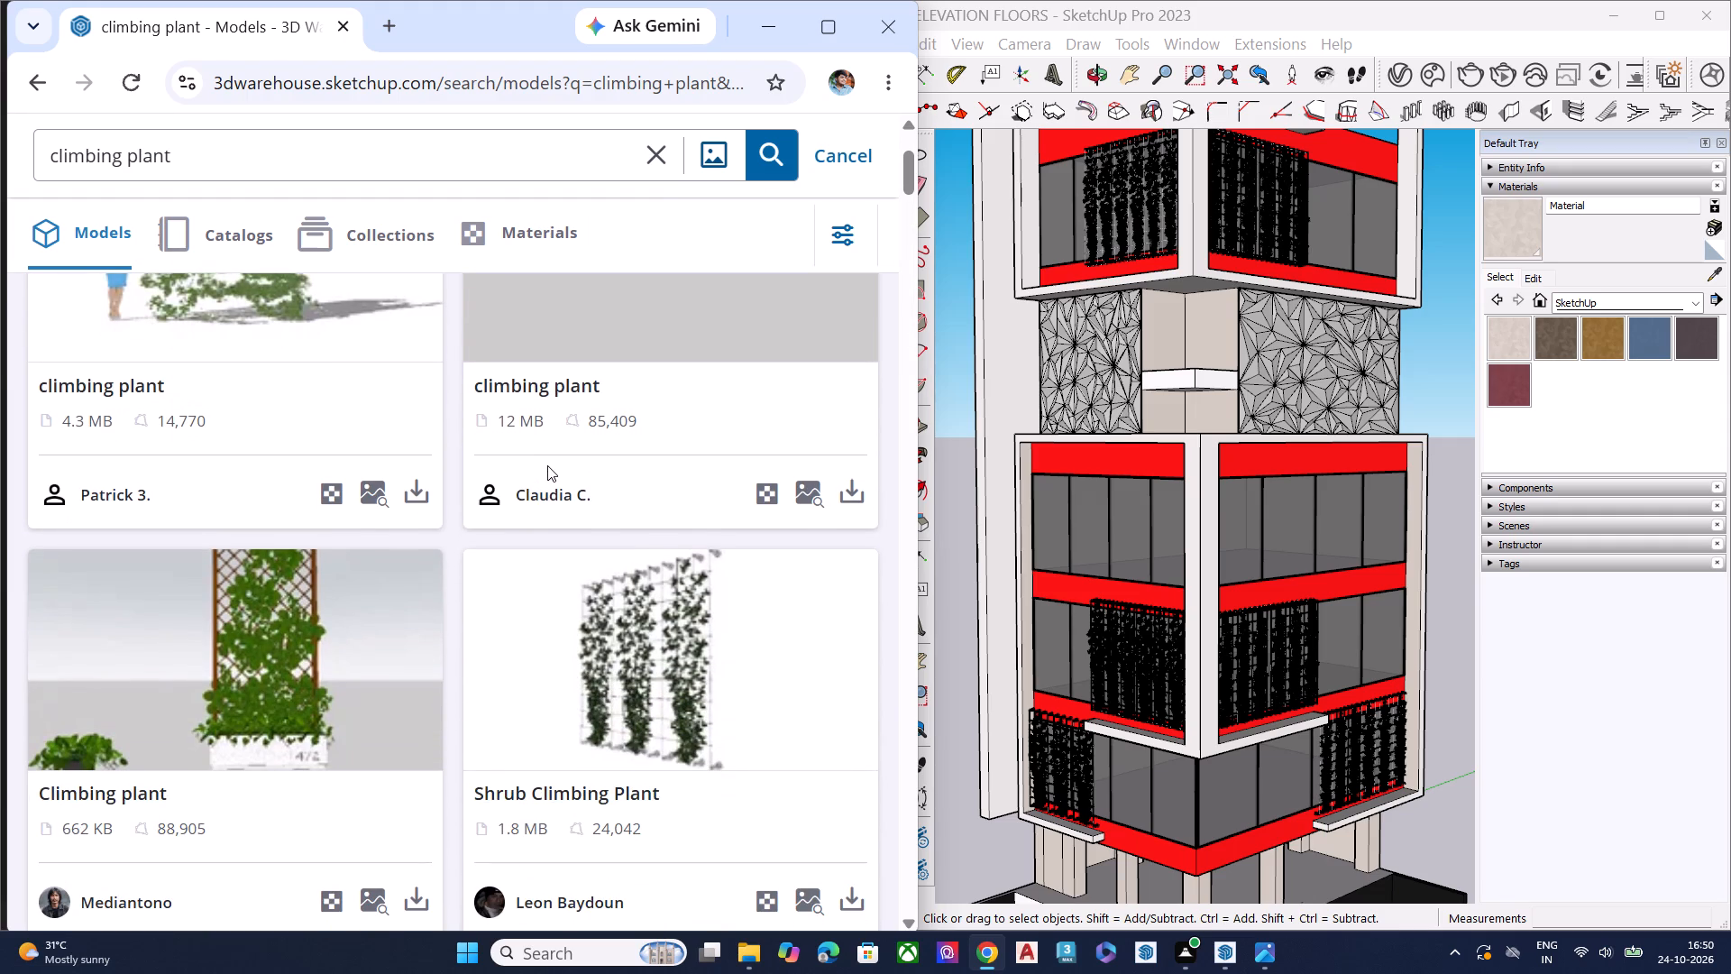
pyautogui.scroll(1, 547, 465)
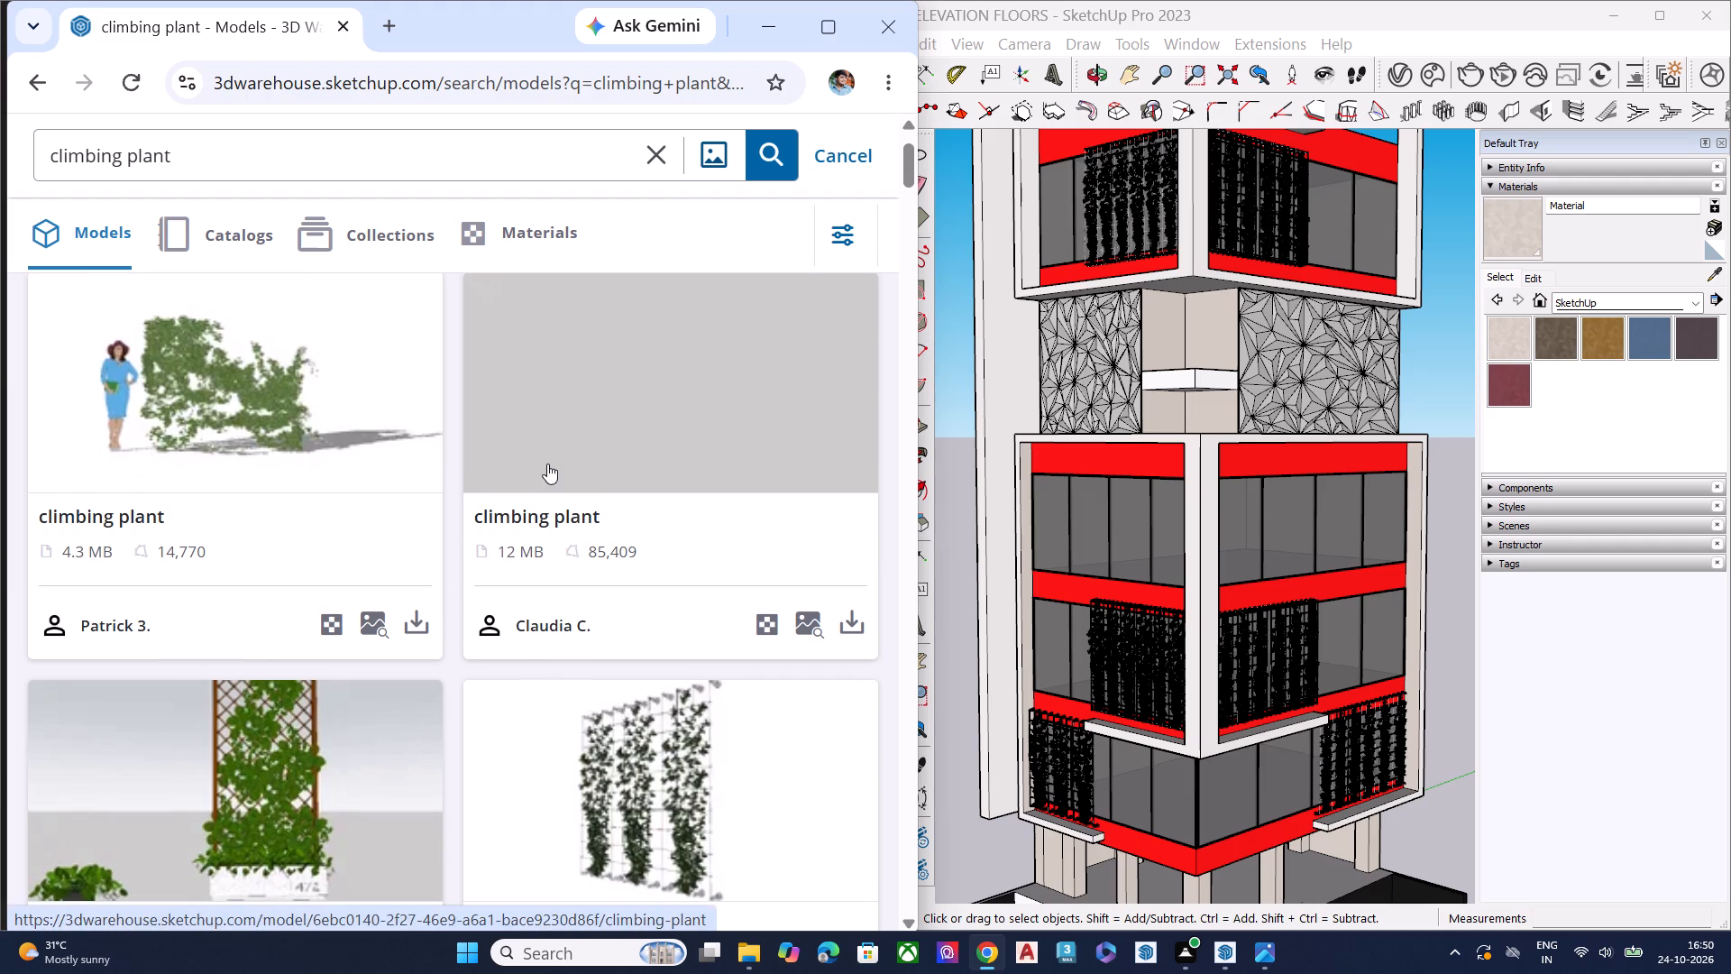
pyautogui.scroll(-8, 545, 472)
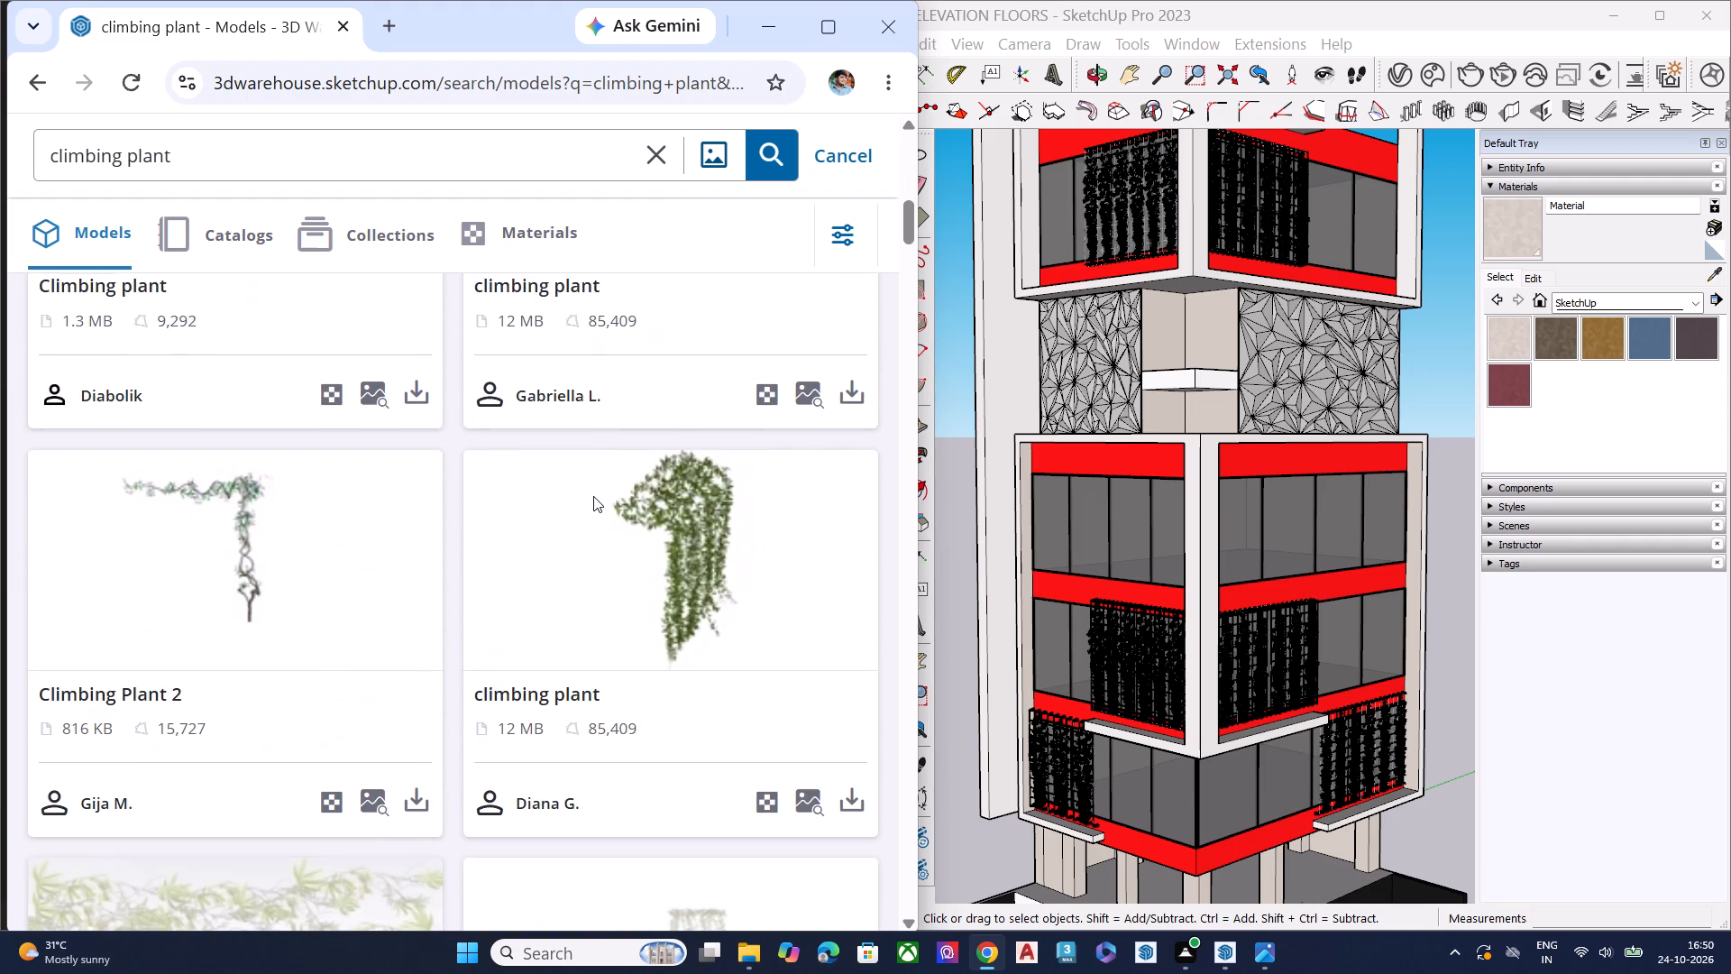
pyautogui.scroll(-4, 593, 496)
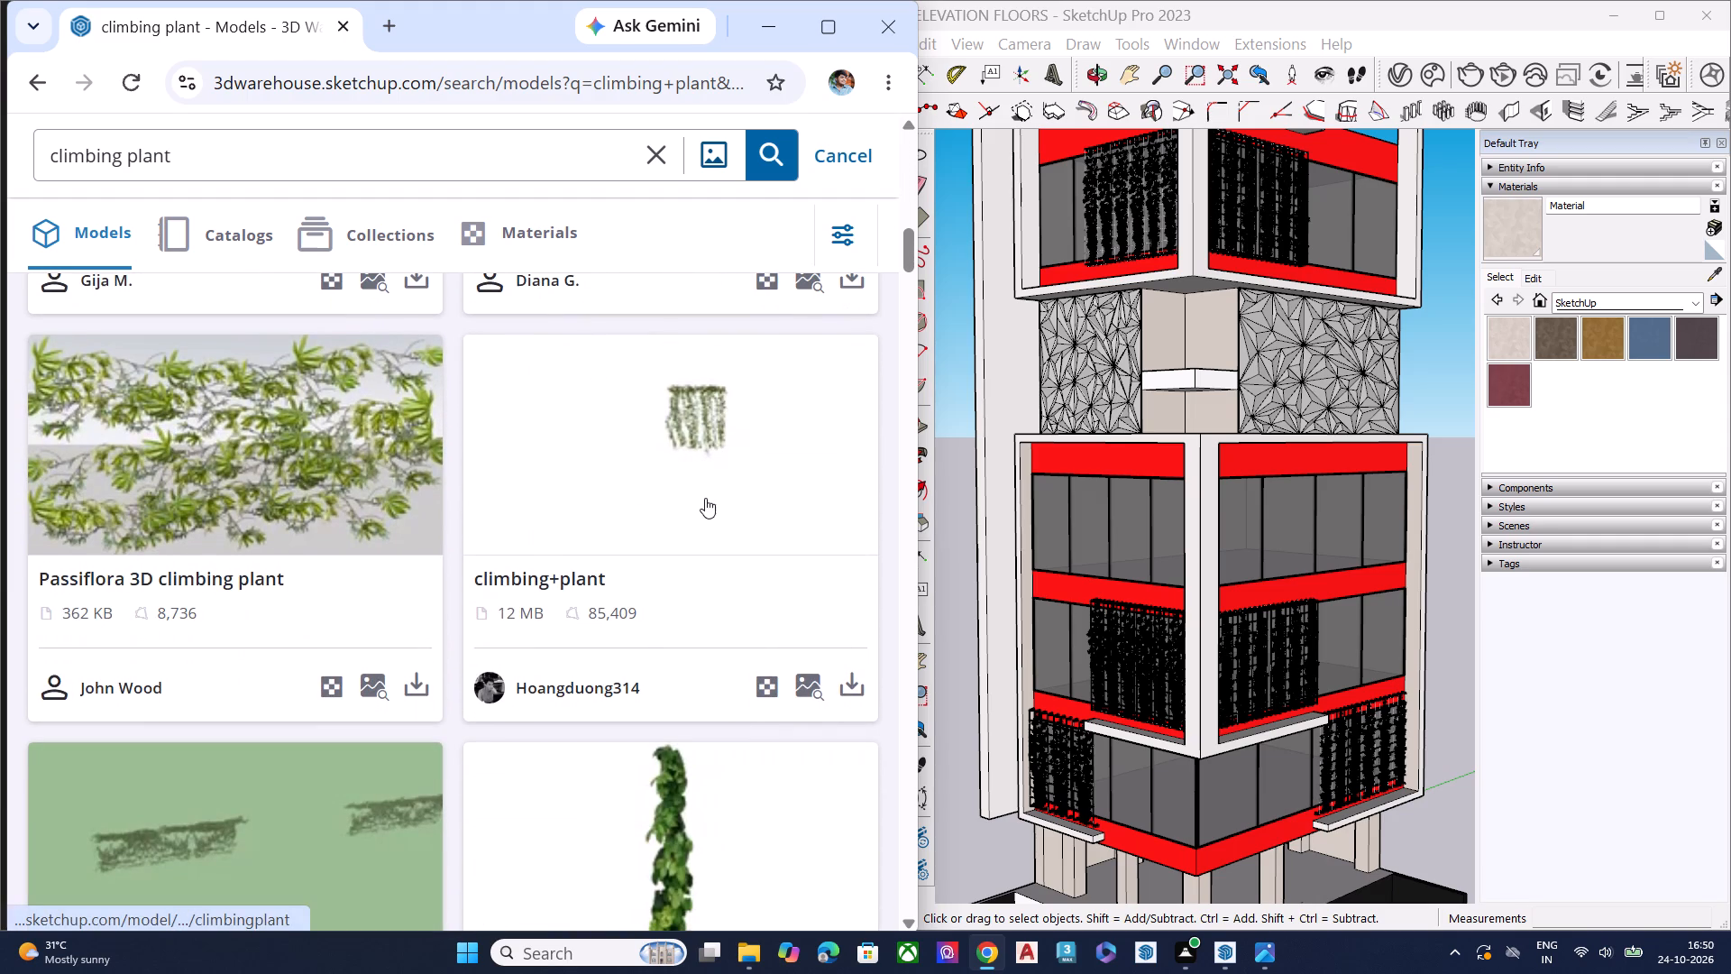
pyautogui.scroll(-6, 612, 574)
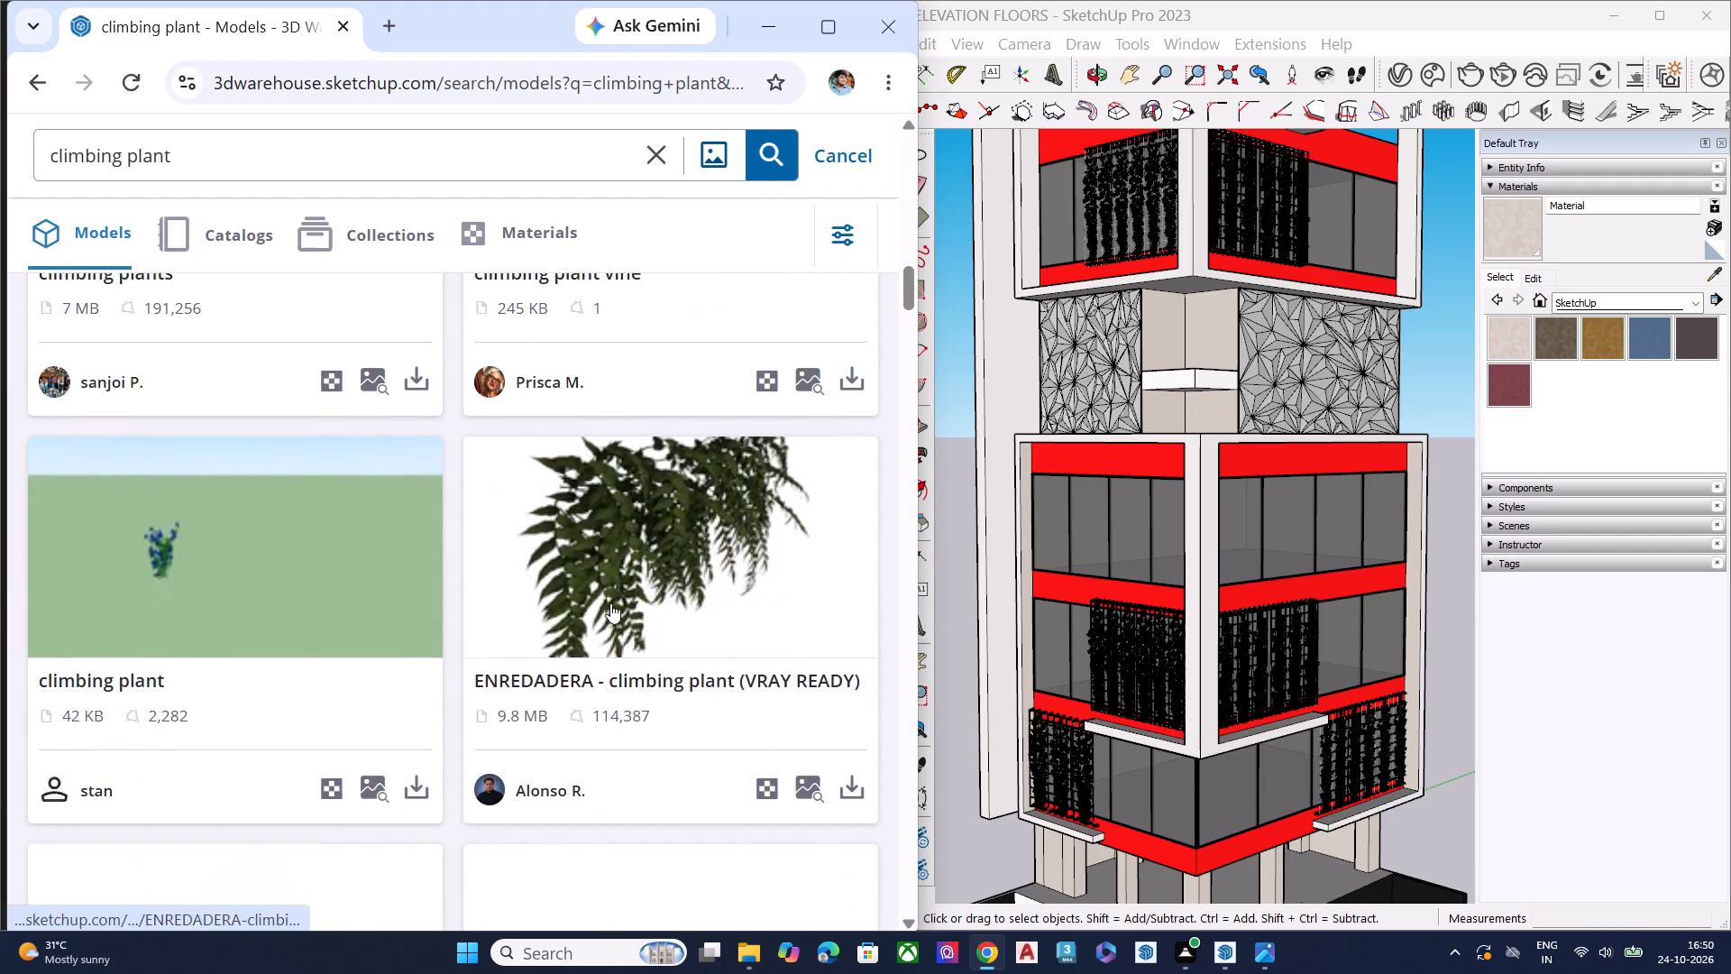
pyautogui.scroll(-2, 610, 603)
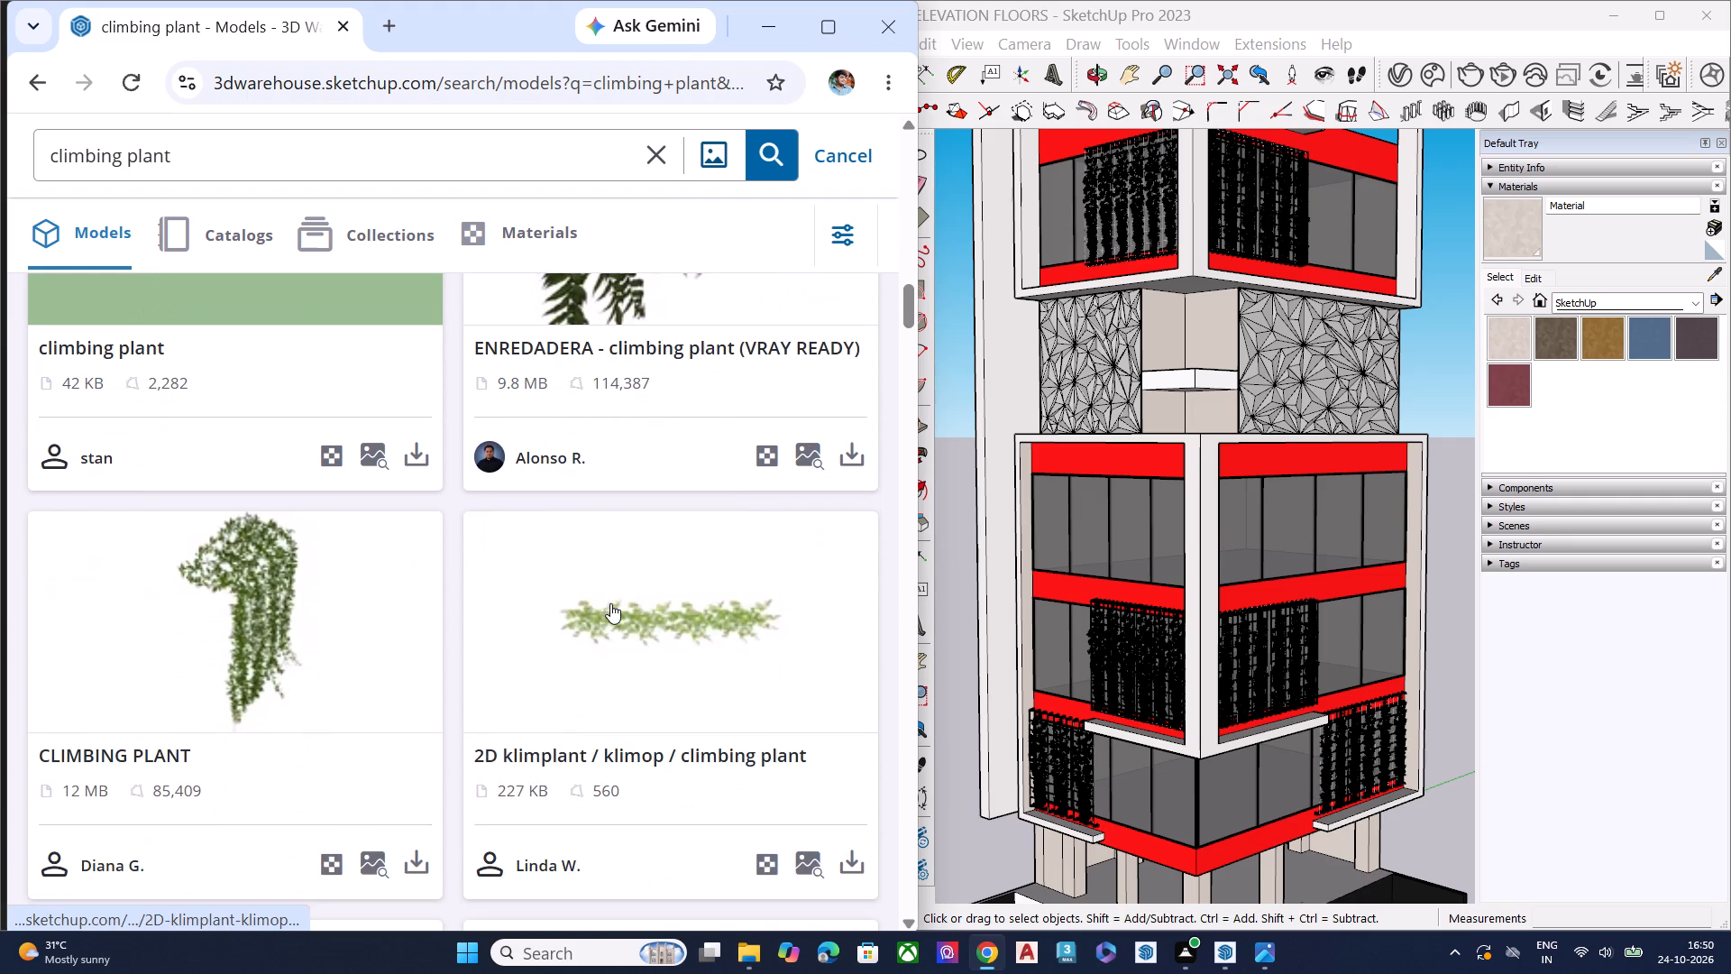
pyautogui.scroll(-2, 610, 603)
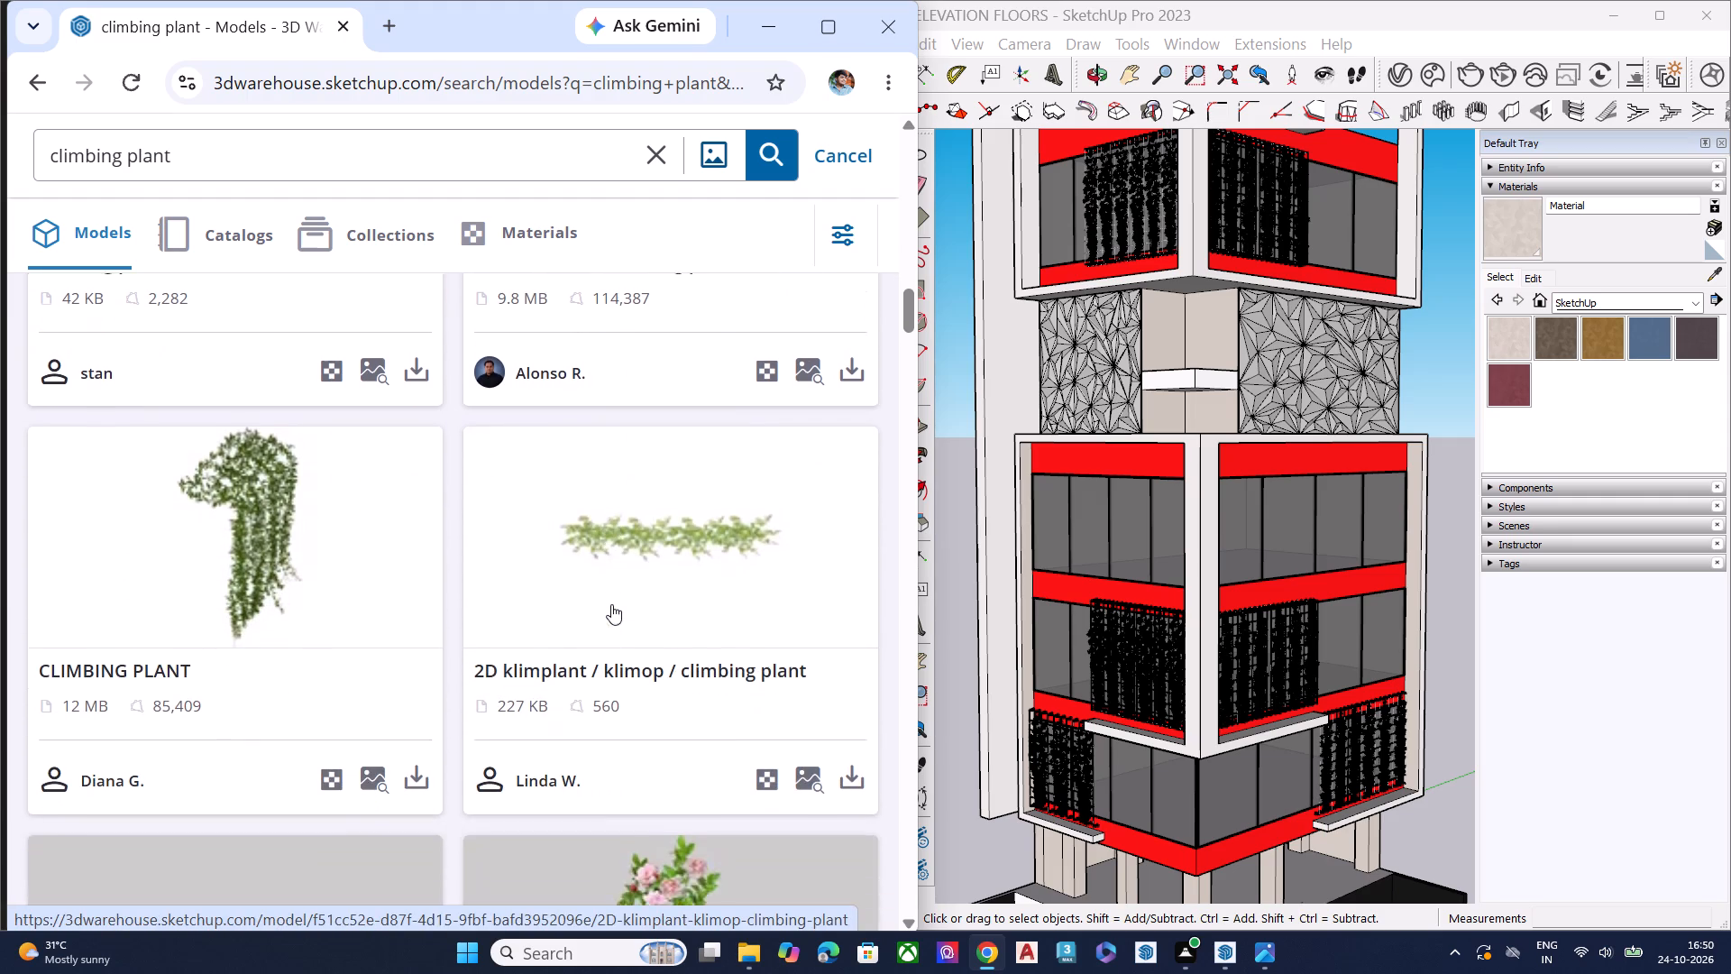
pyautogui.scroll(-5, 611, 610)
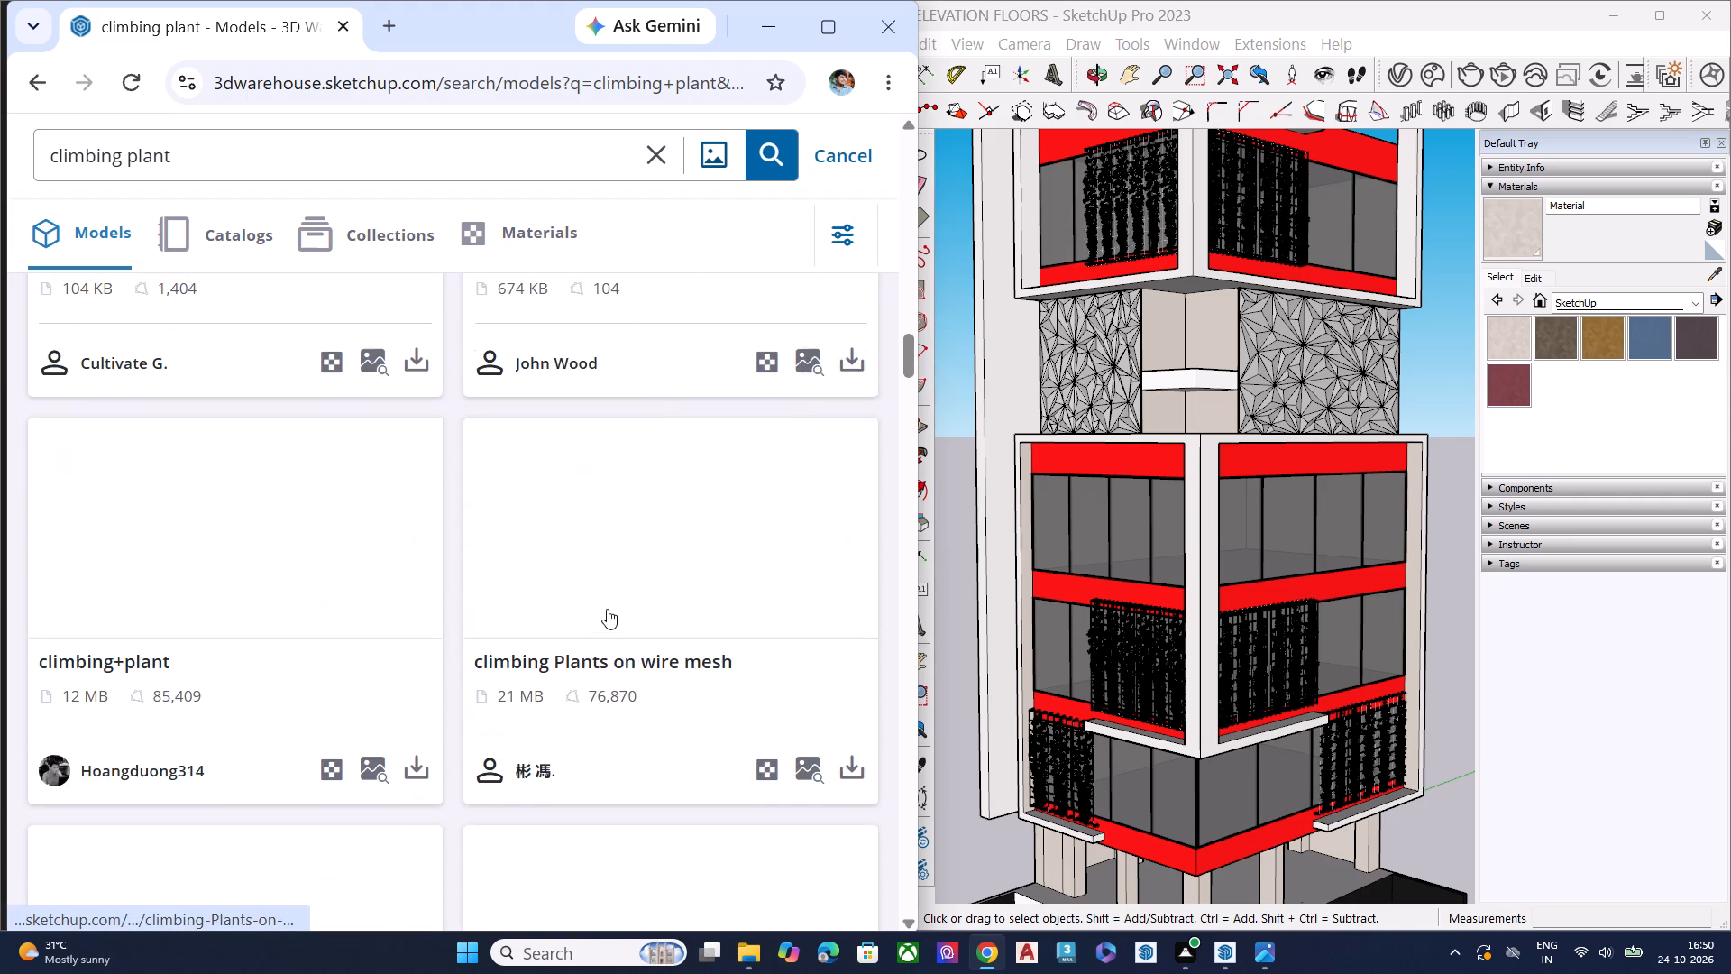
pyautogui.scroll(-2, 609, 619)
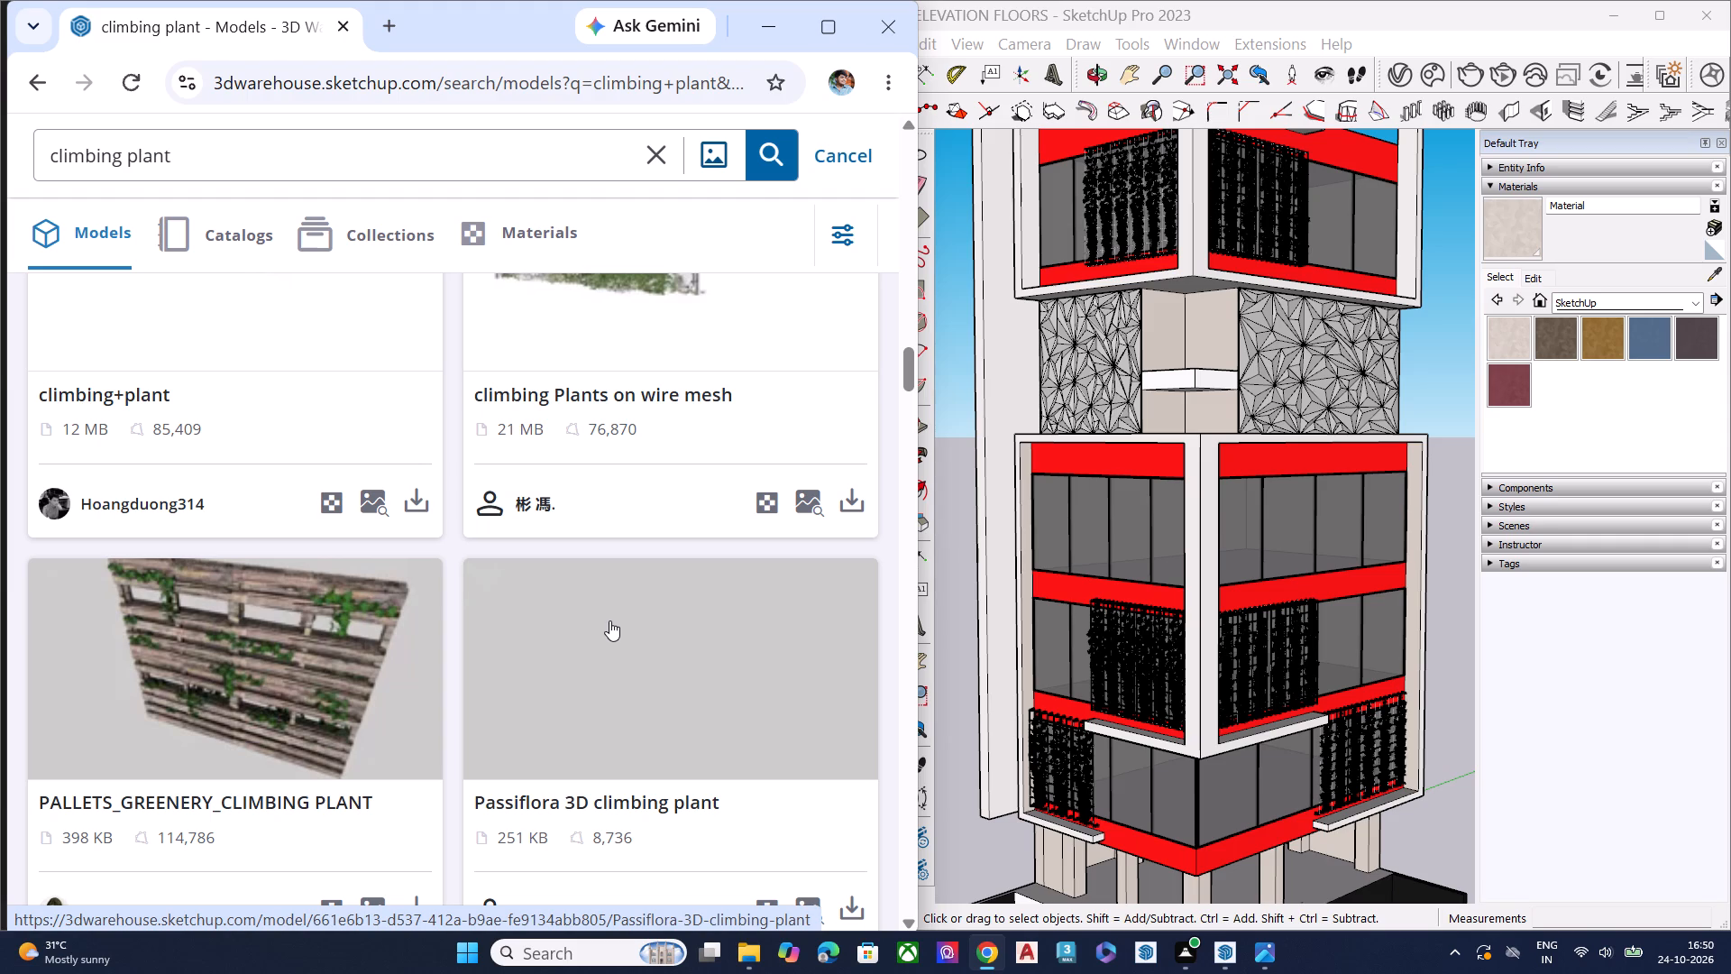
pyautogui.scroll(-6, 577, 638)
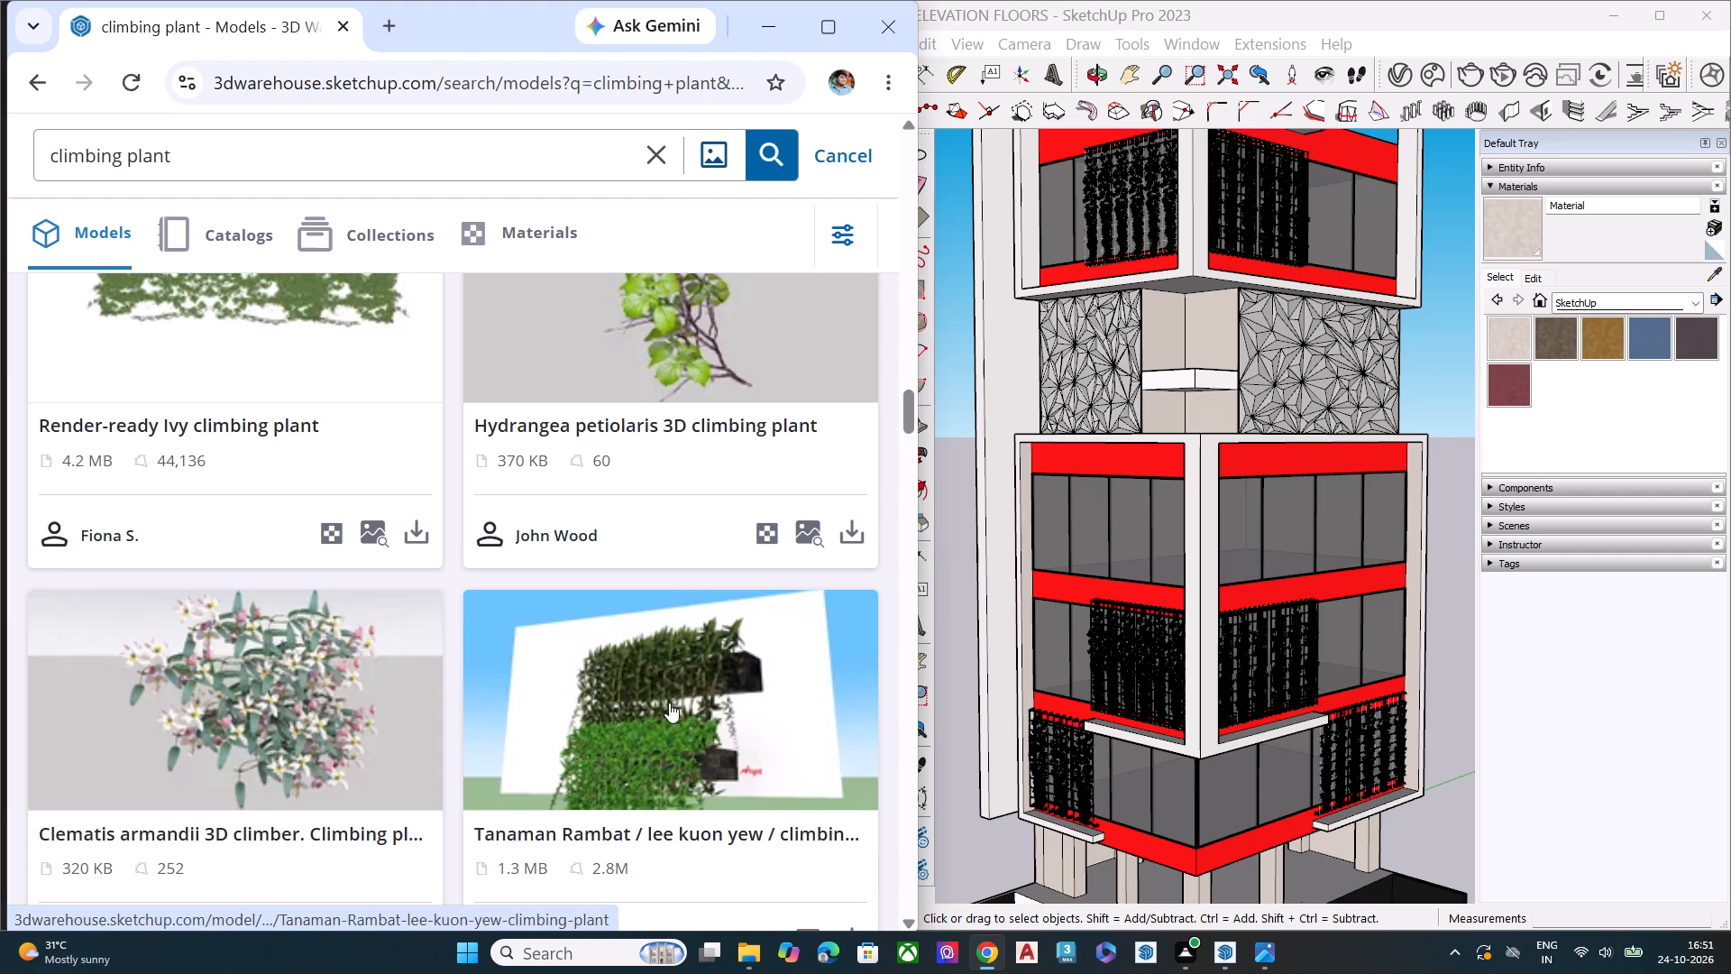
pyautogui.scroll(-6, 676, 682)
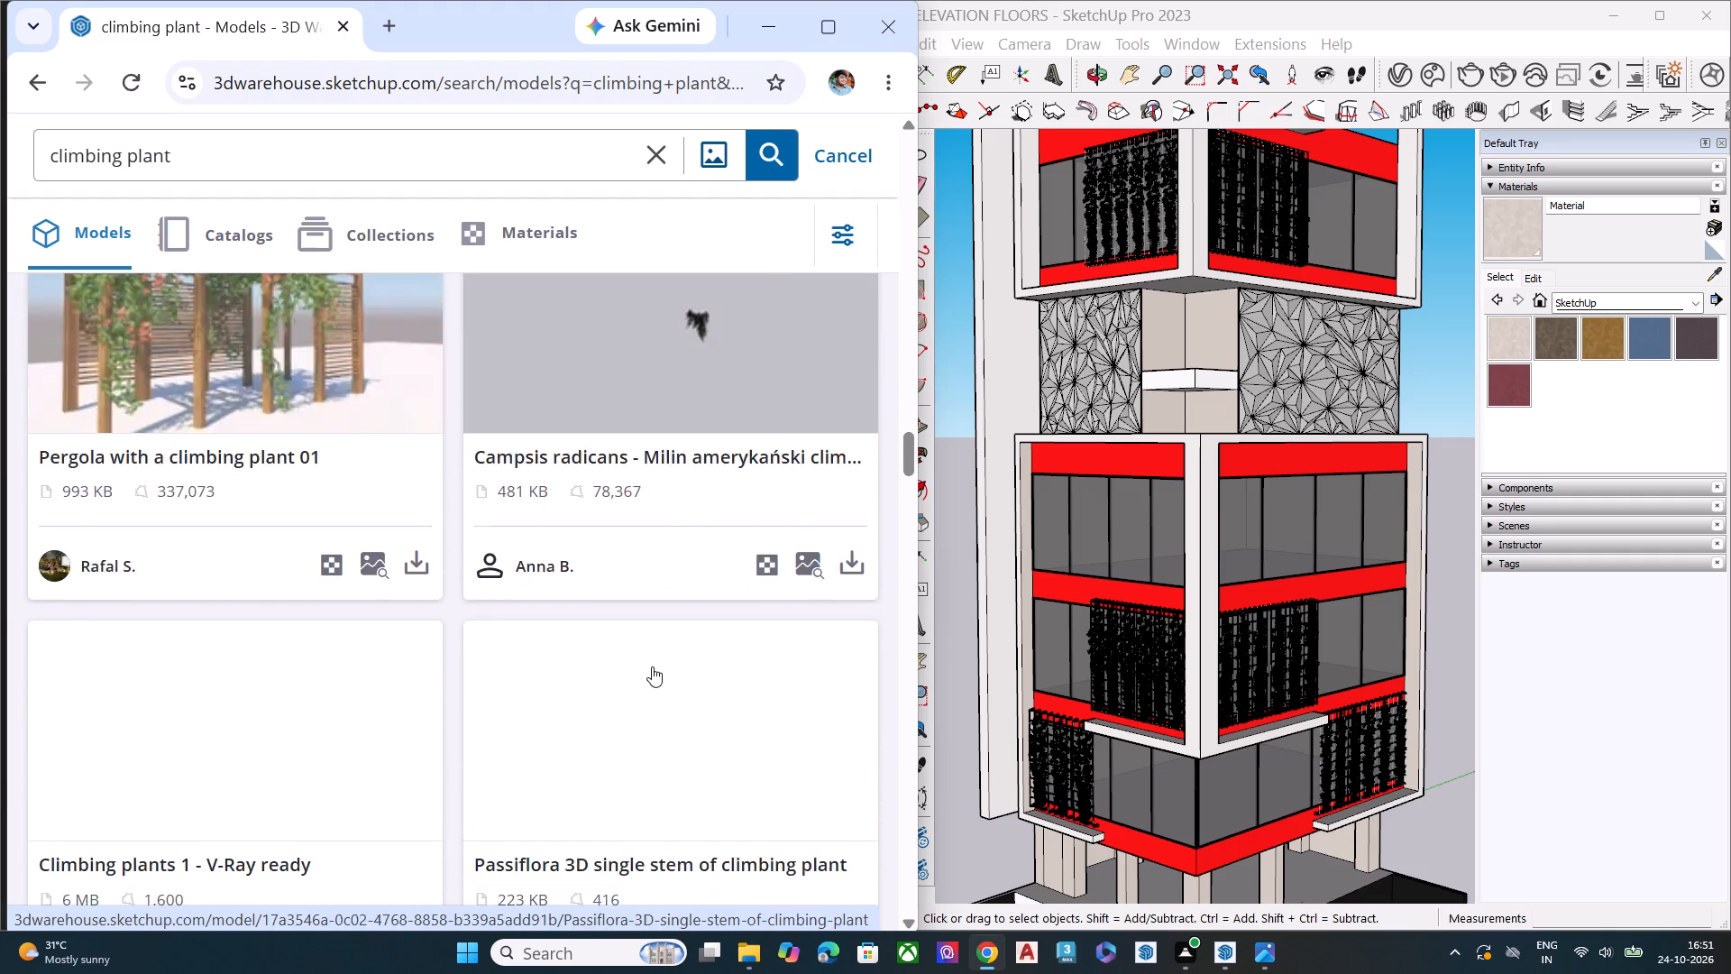
pyautogui.scroll(5, 652, 666)
pyautogui.scroll(-5, 476, 659)
pyautogui.scroll(3, 472, 657)
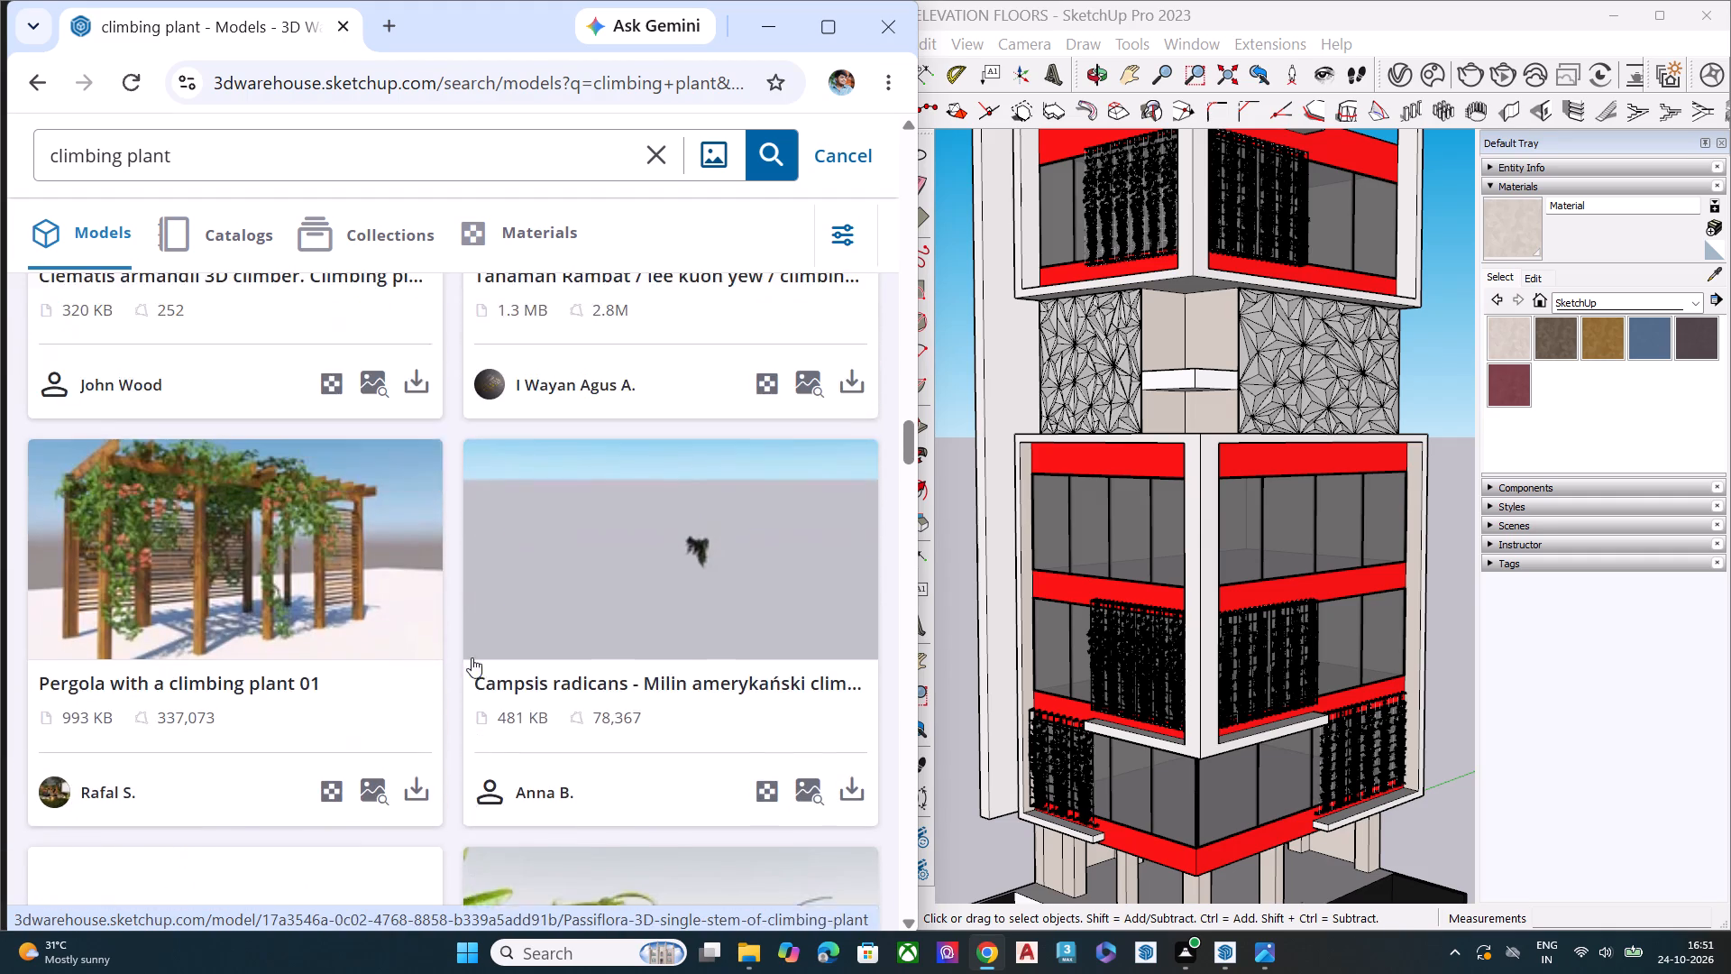
pyautogui.scroll(-6, 472, 657)
pyautogui.scroll(1, 455, 646)
pyautogui.scroll(-1, 455, 646)
pyautogui.scroll(1, 455, 646)
pyautogui.scroll(-2, 455, 646)
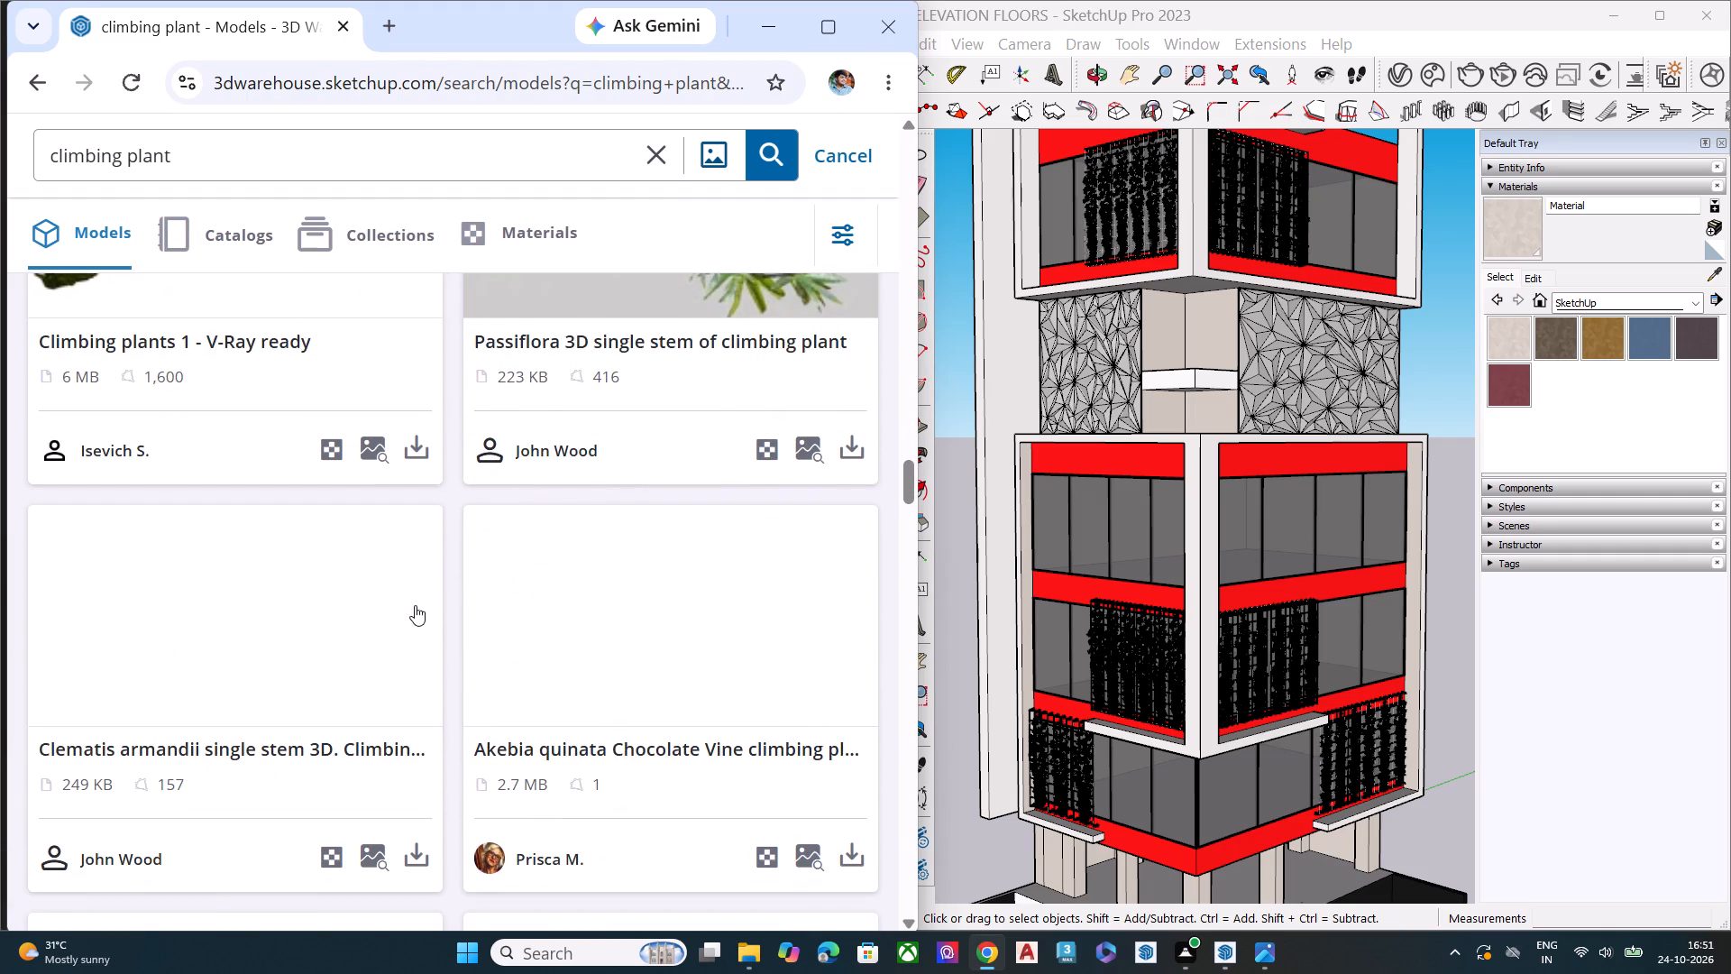
pyautogui.scroll(-5, 415, 605)
pyautogui.scroll(5, 415, 606)
pyautogui.scroll(-6, 669, 658)
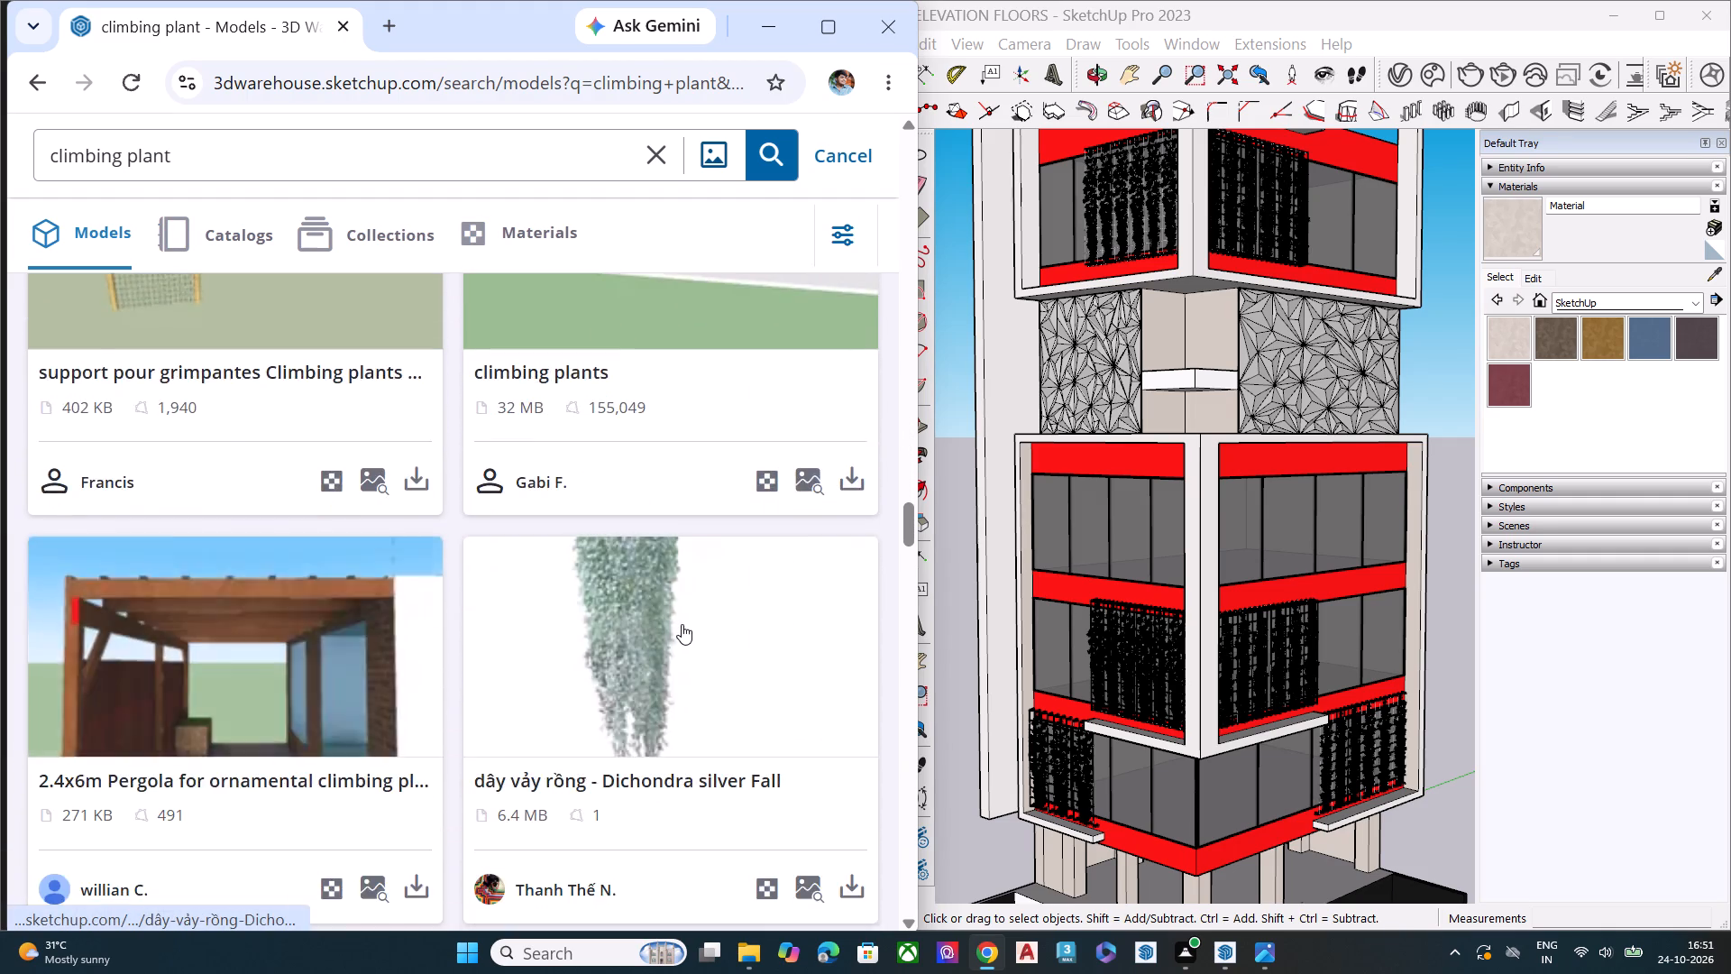
pyautogui.scroll(-8, 682, 624)
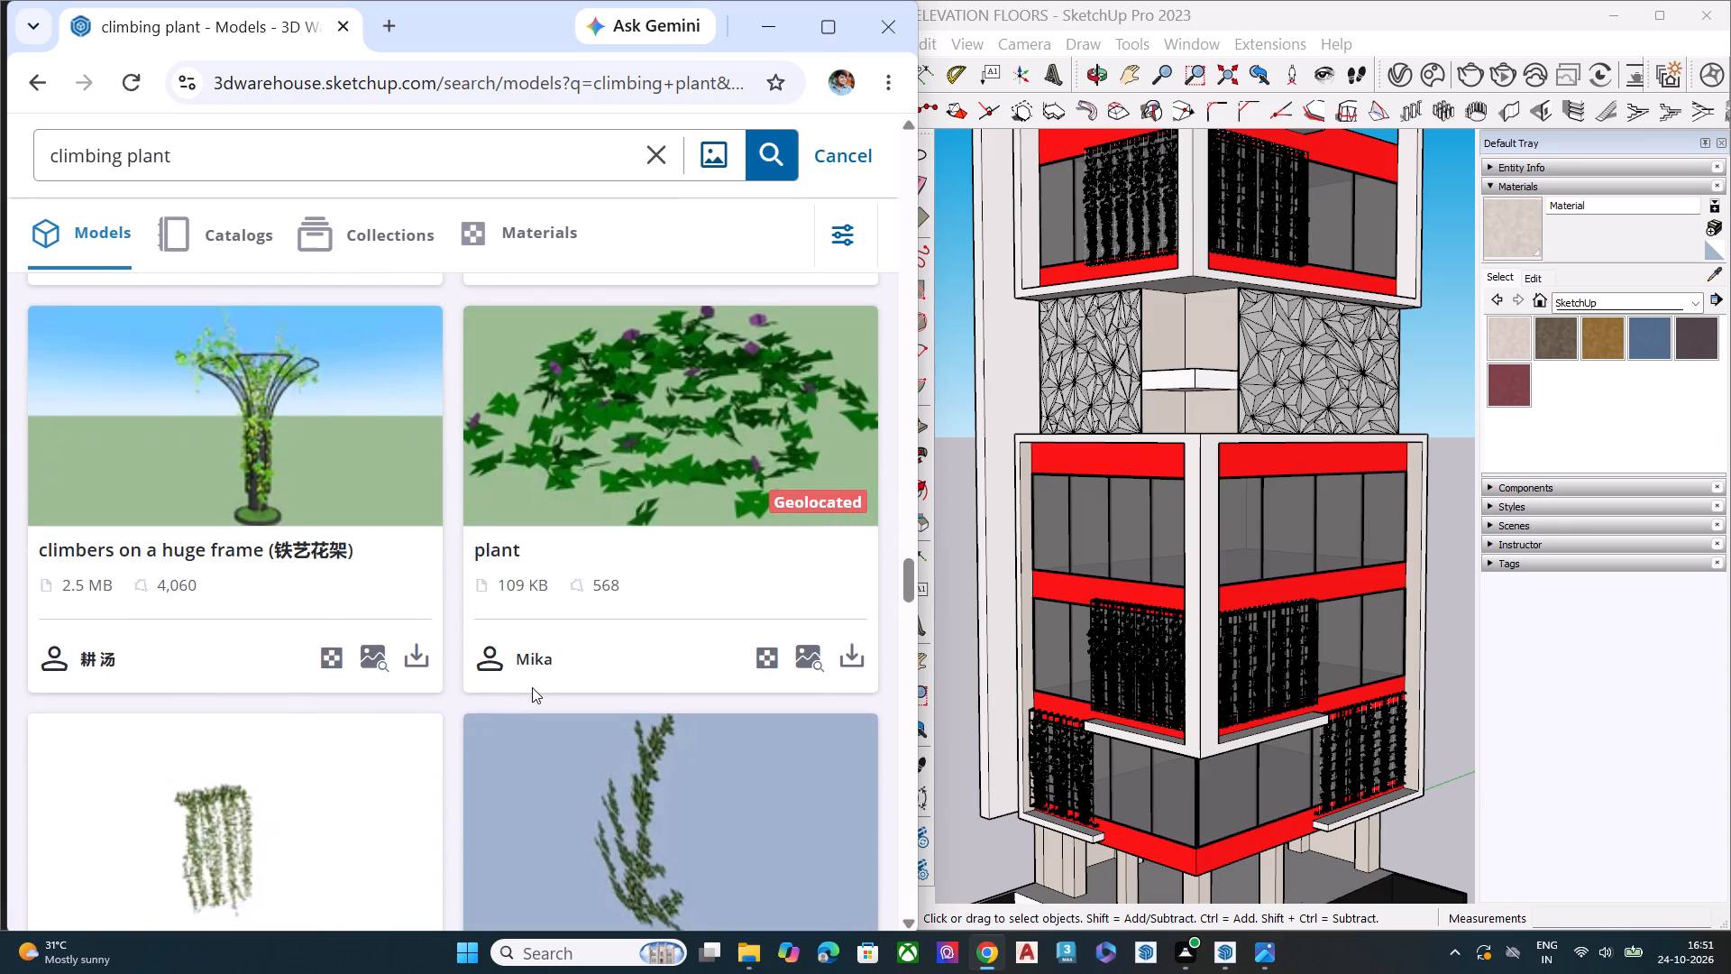
pyautogui.scroll(-3, 655, 670)
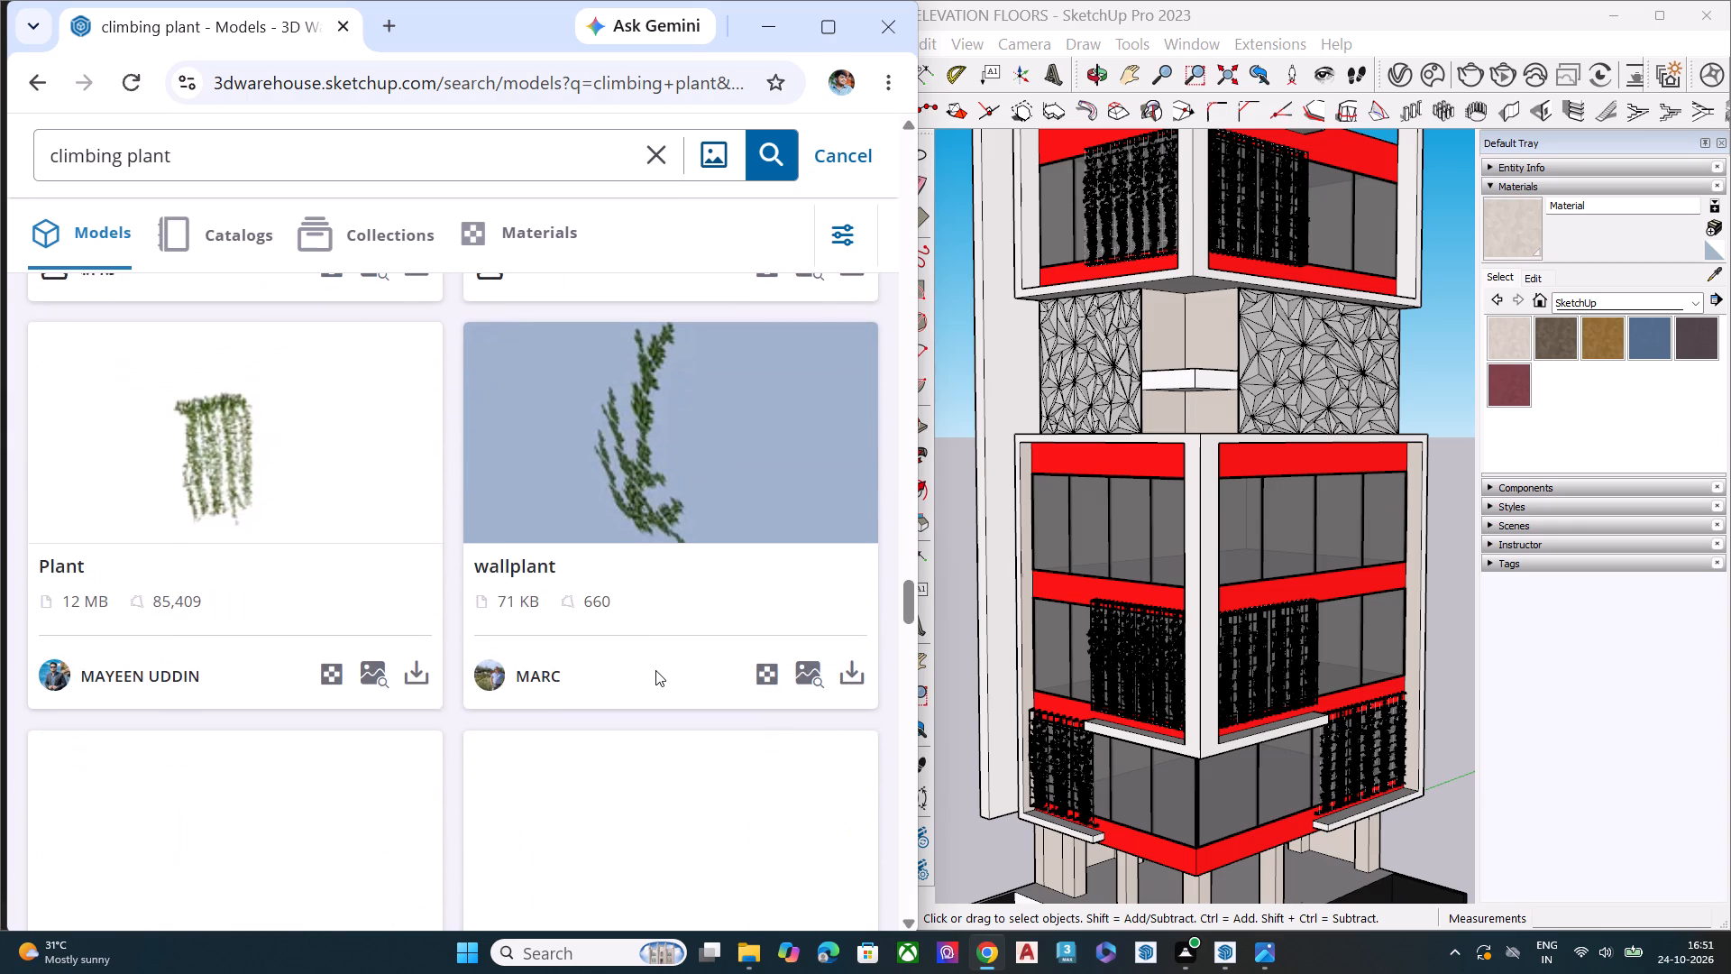
pyautogui.scroll(-5, 617, 643)
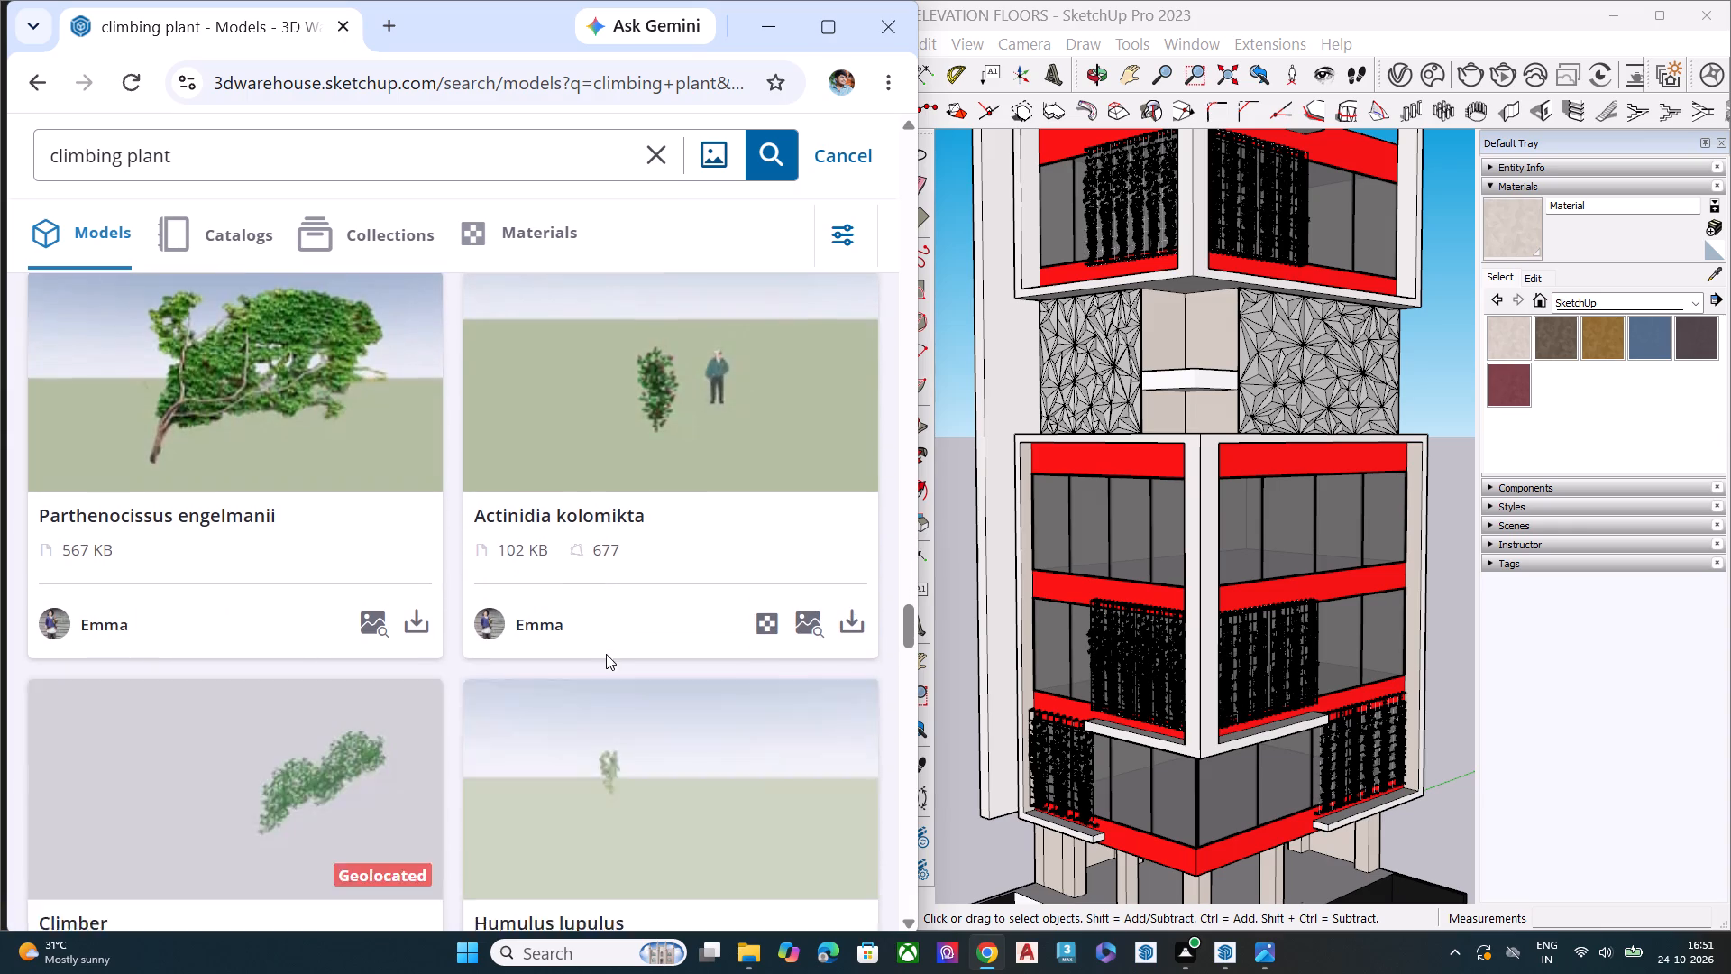
pyautogui.scroll(-2, 606, 654)
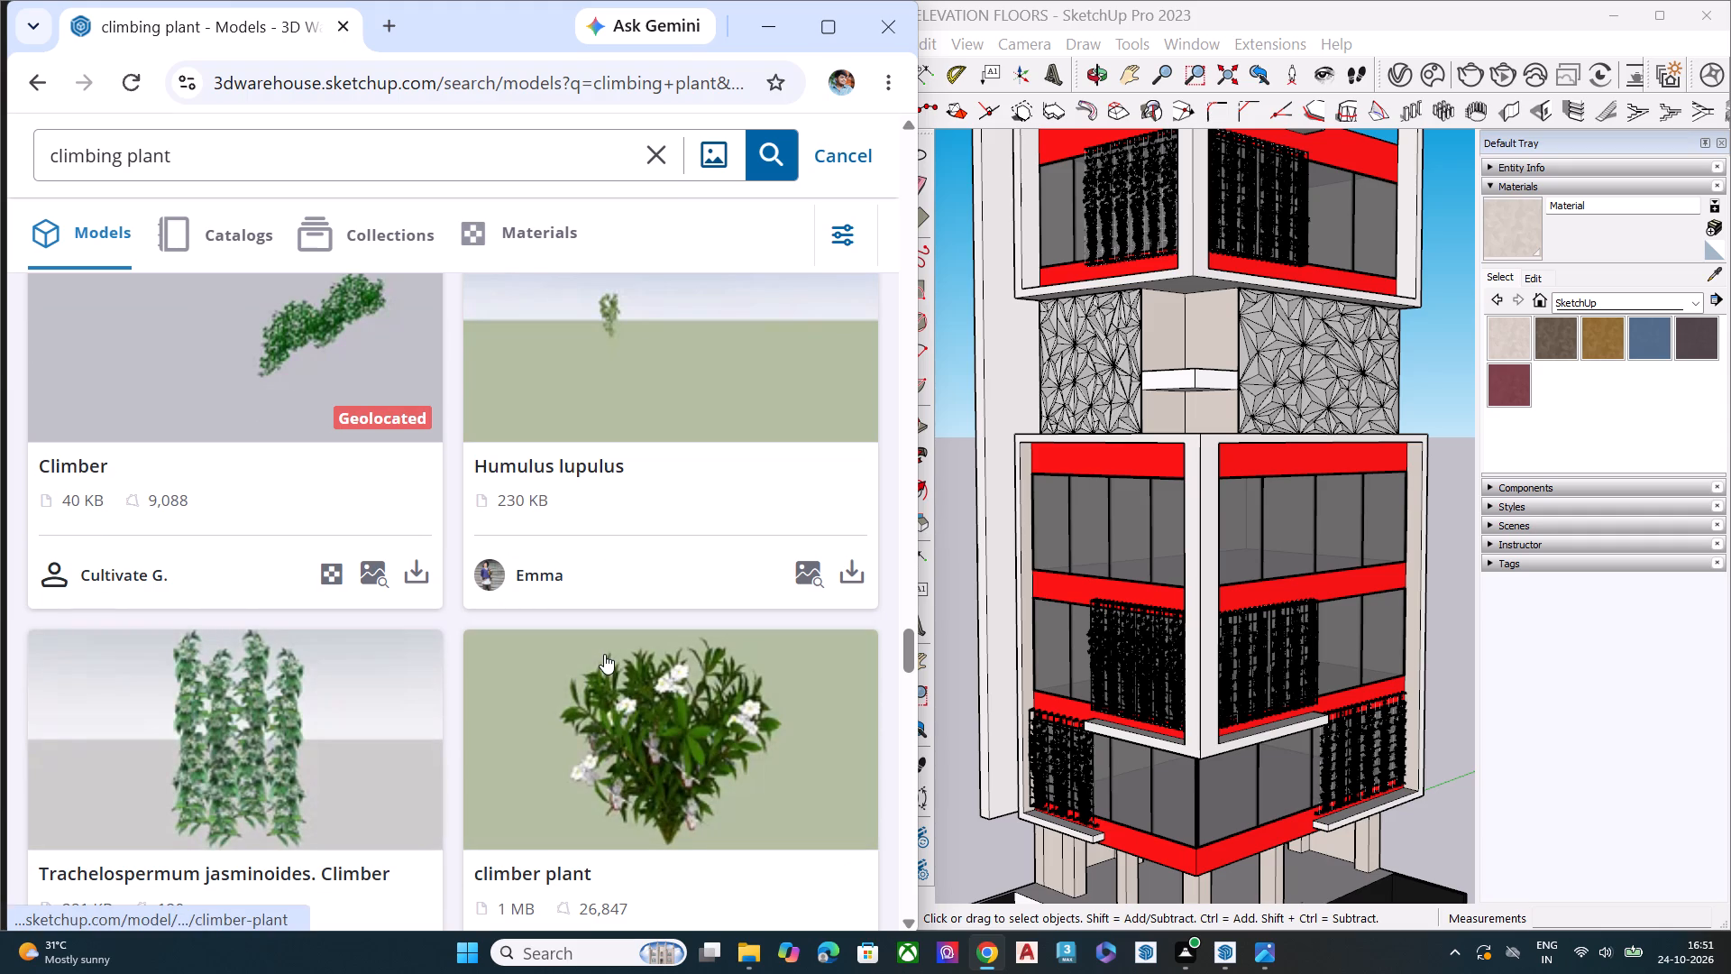
pyautogui.scroll(-3, 604, 654)
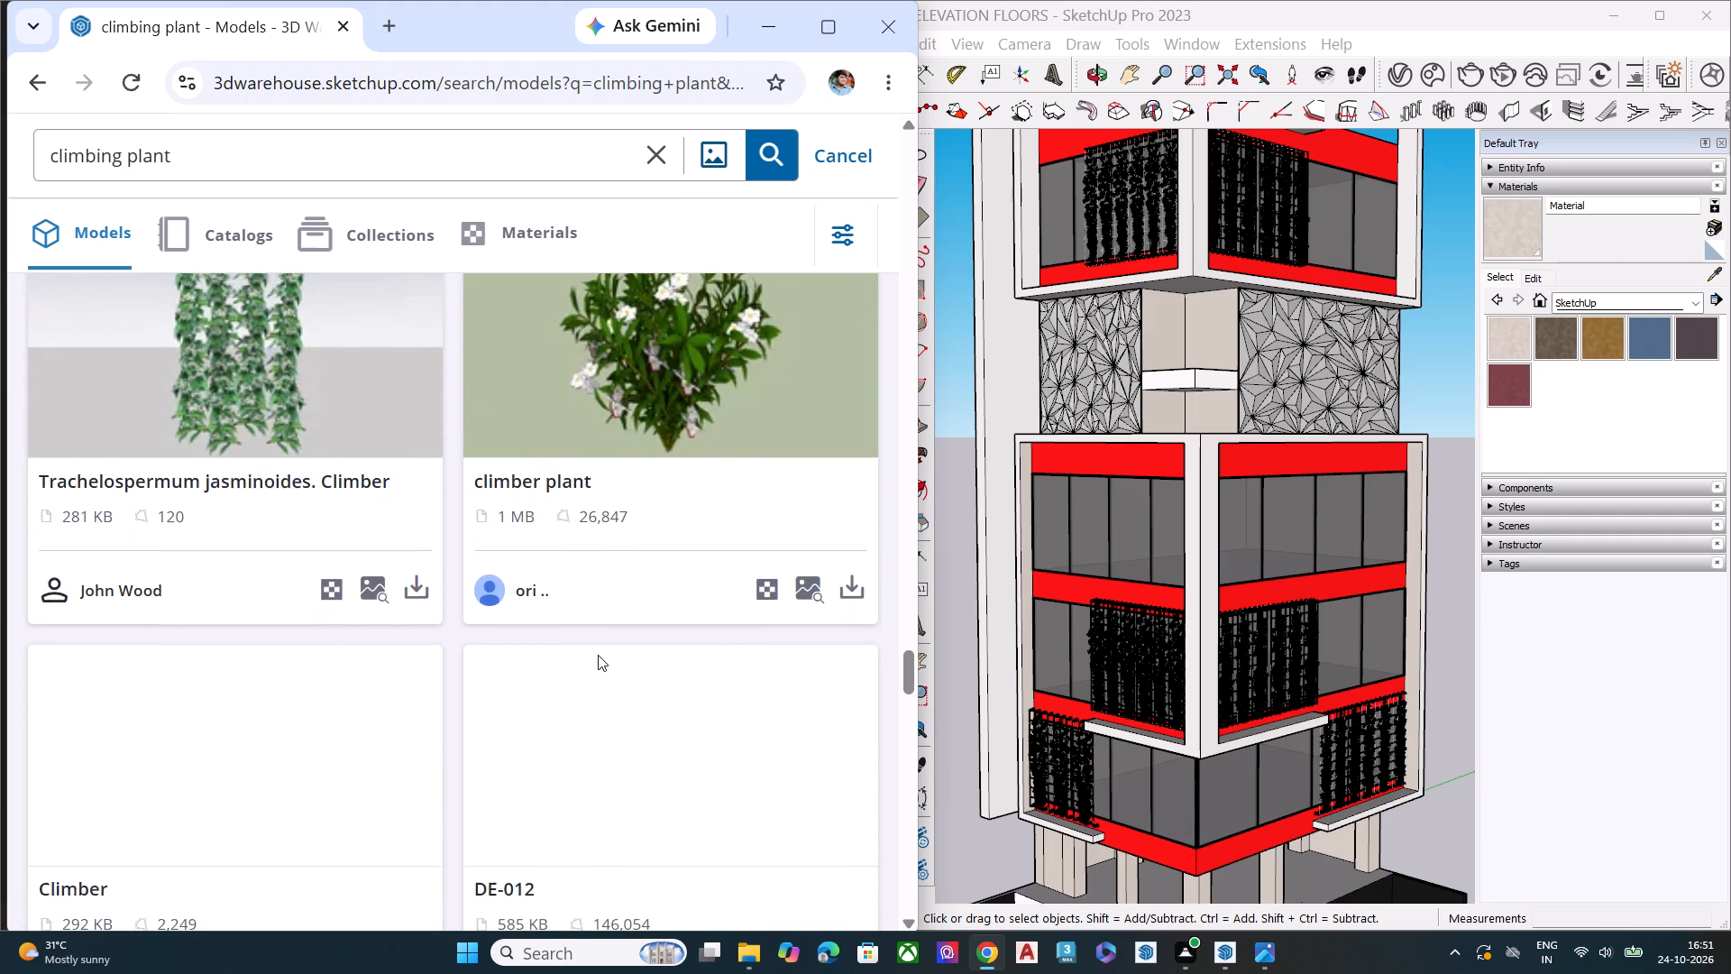
pyautogui.scroll(-3, 595, 656)
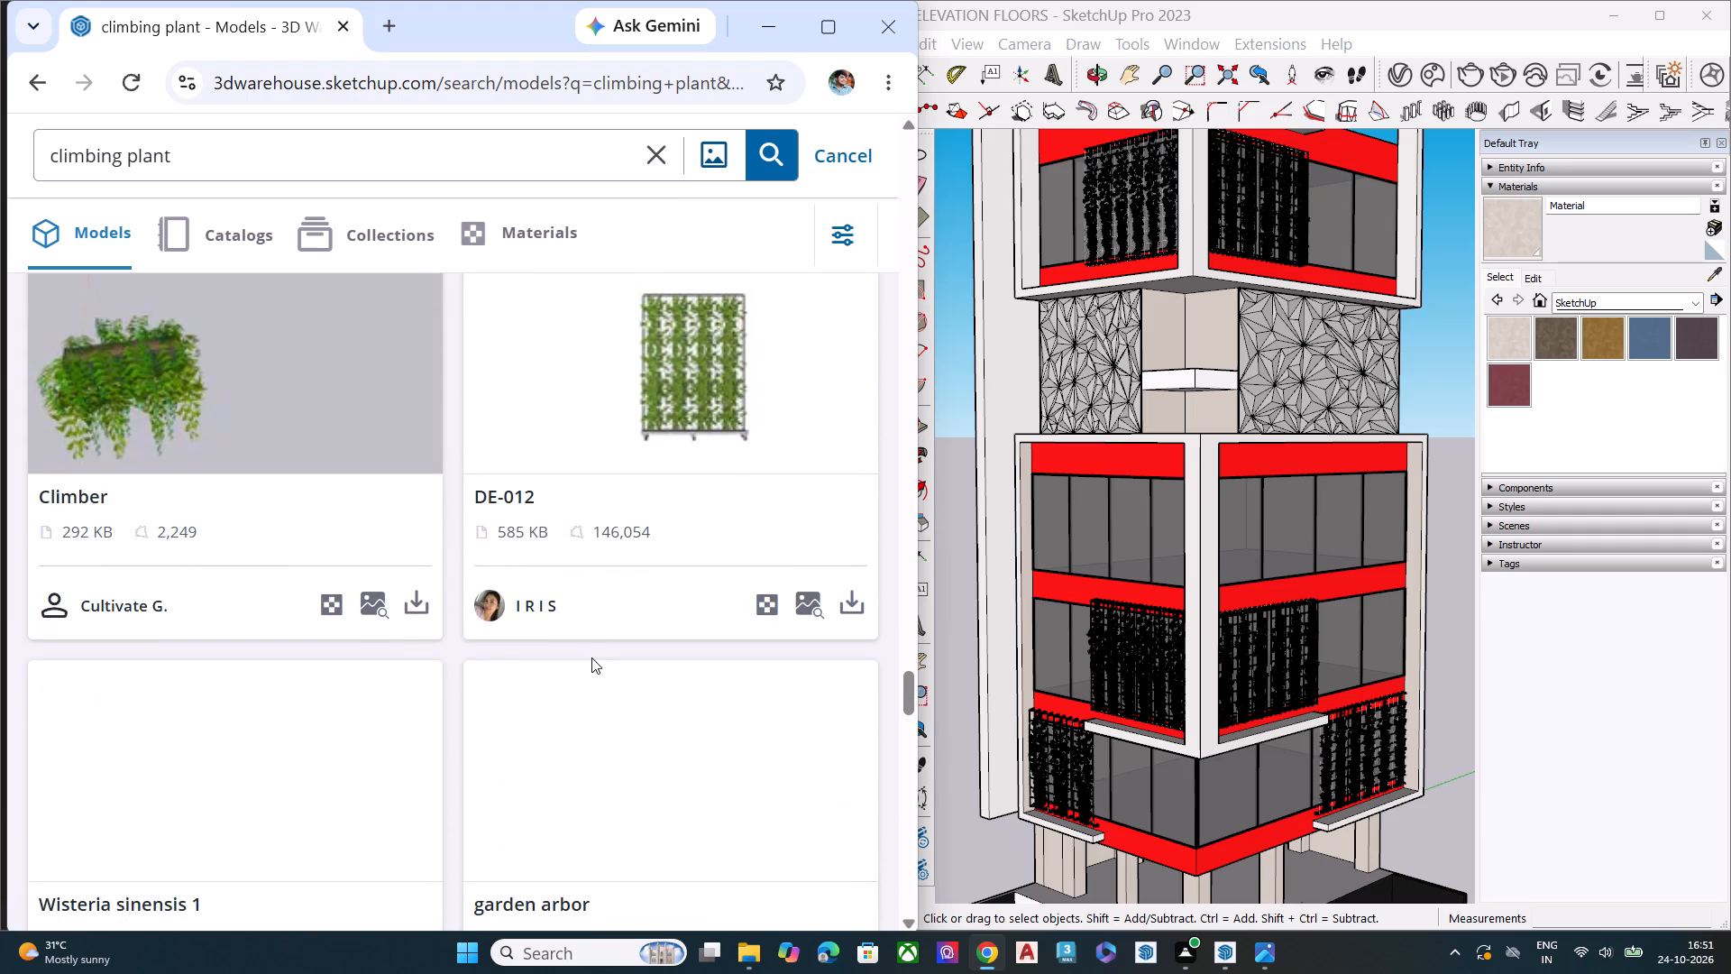
pyautogui.scroll(-3, 591, 657)
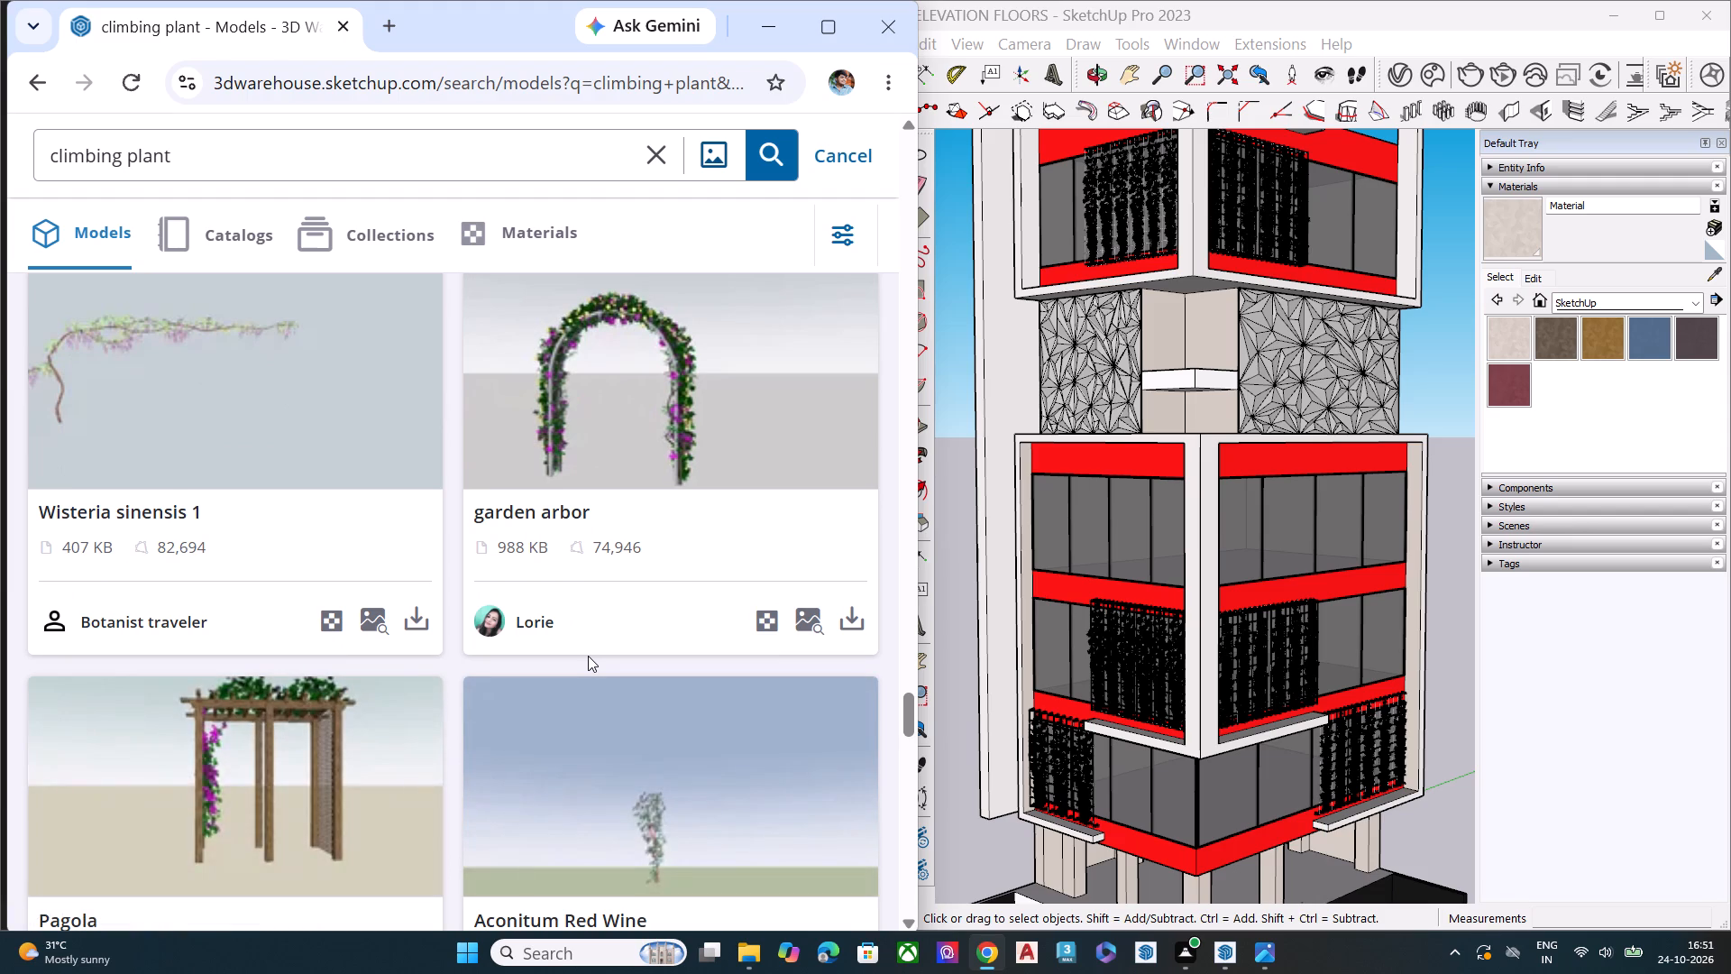
pyautogui.scroll(-5, 588, 656)
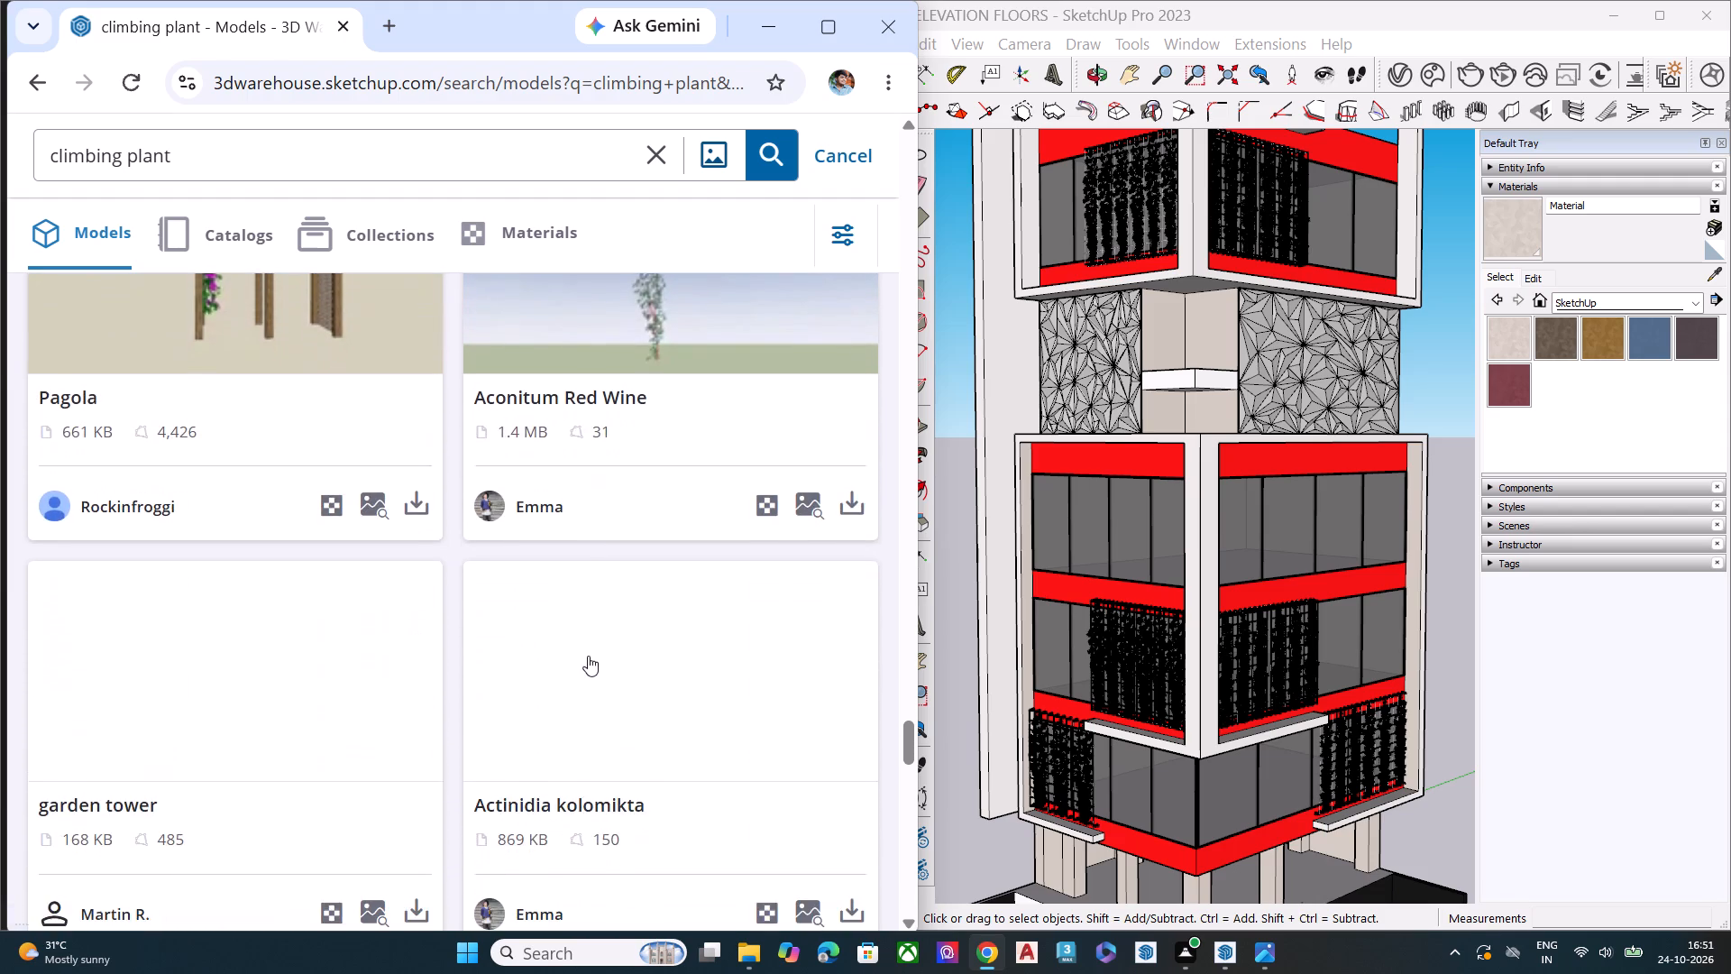
pyautogui.scroll(-7, 582, 655)
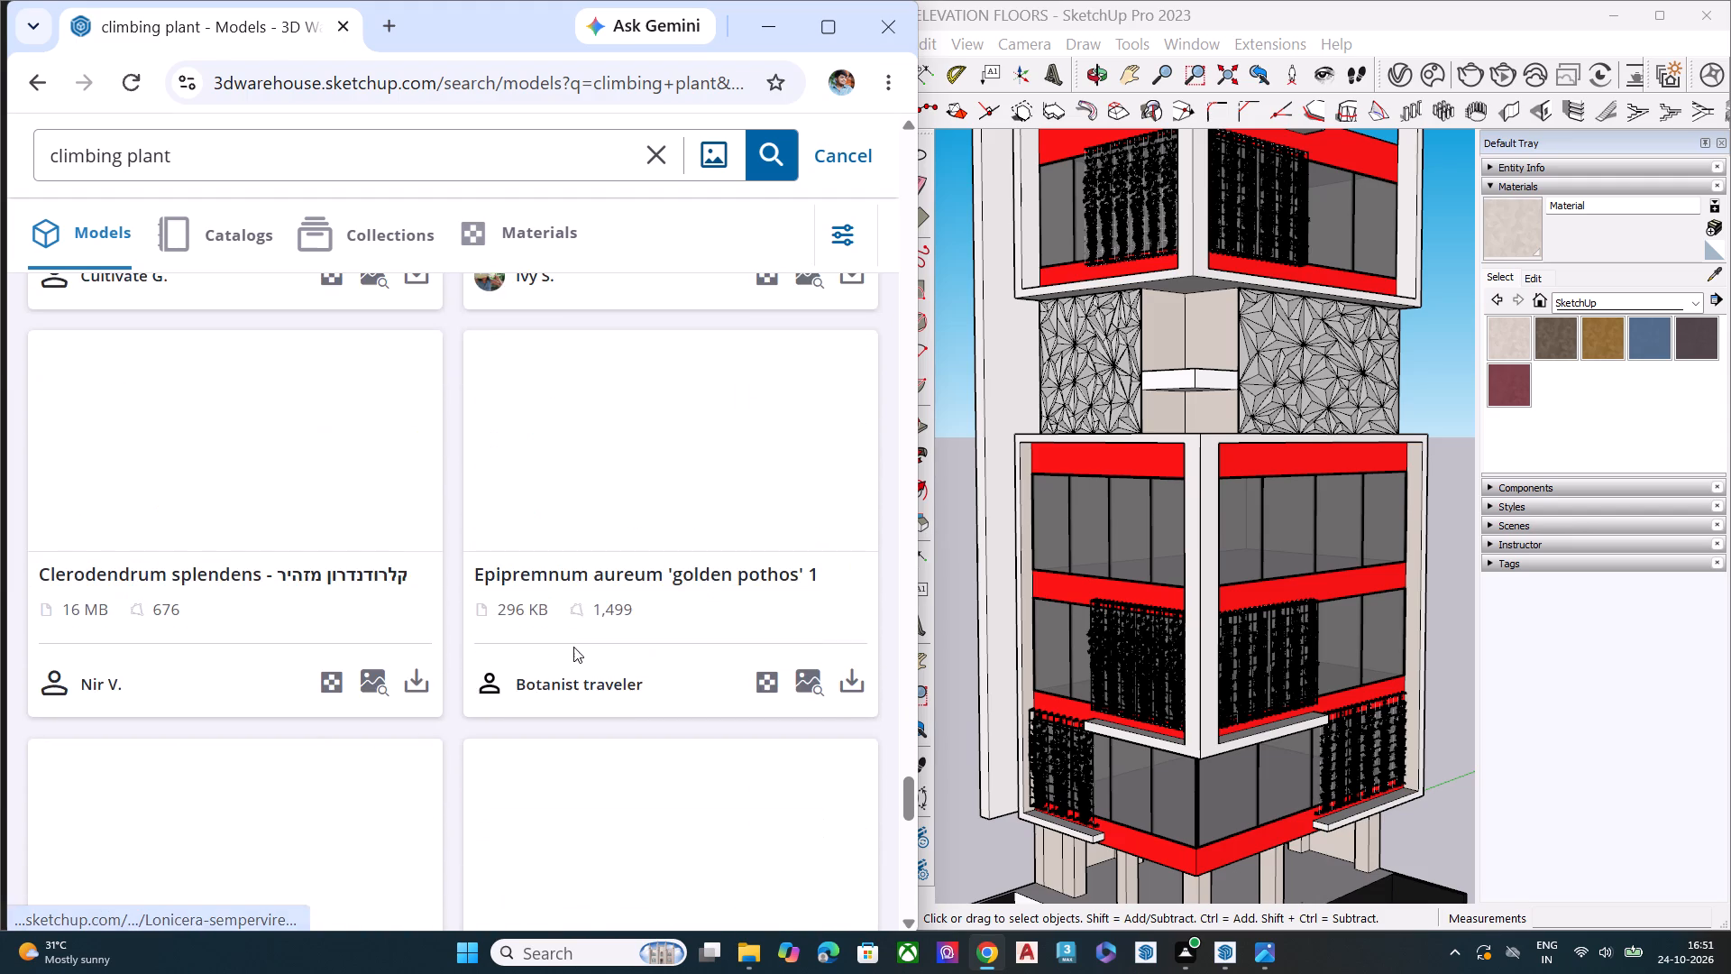
pyautogui.scroll(2, 563, 642)
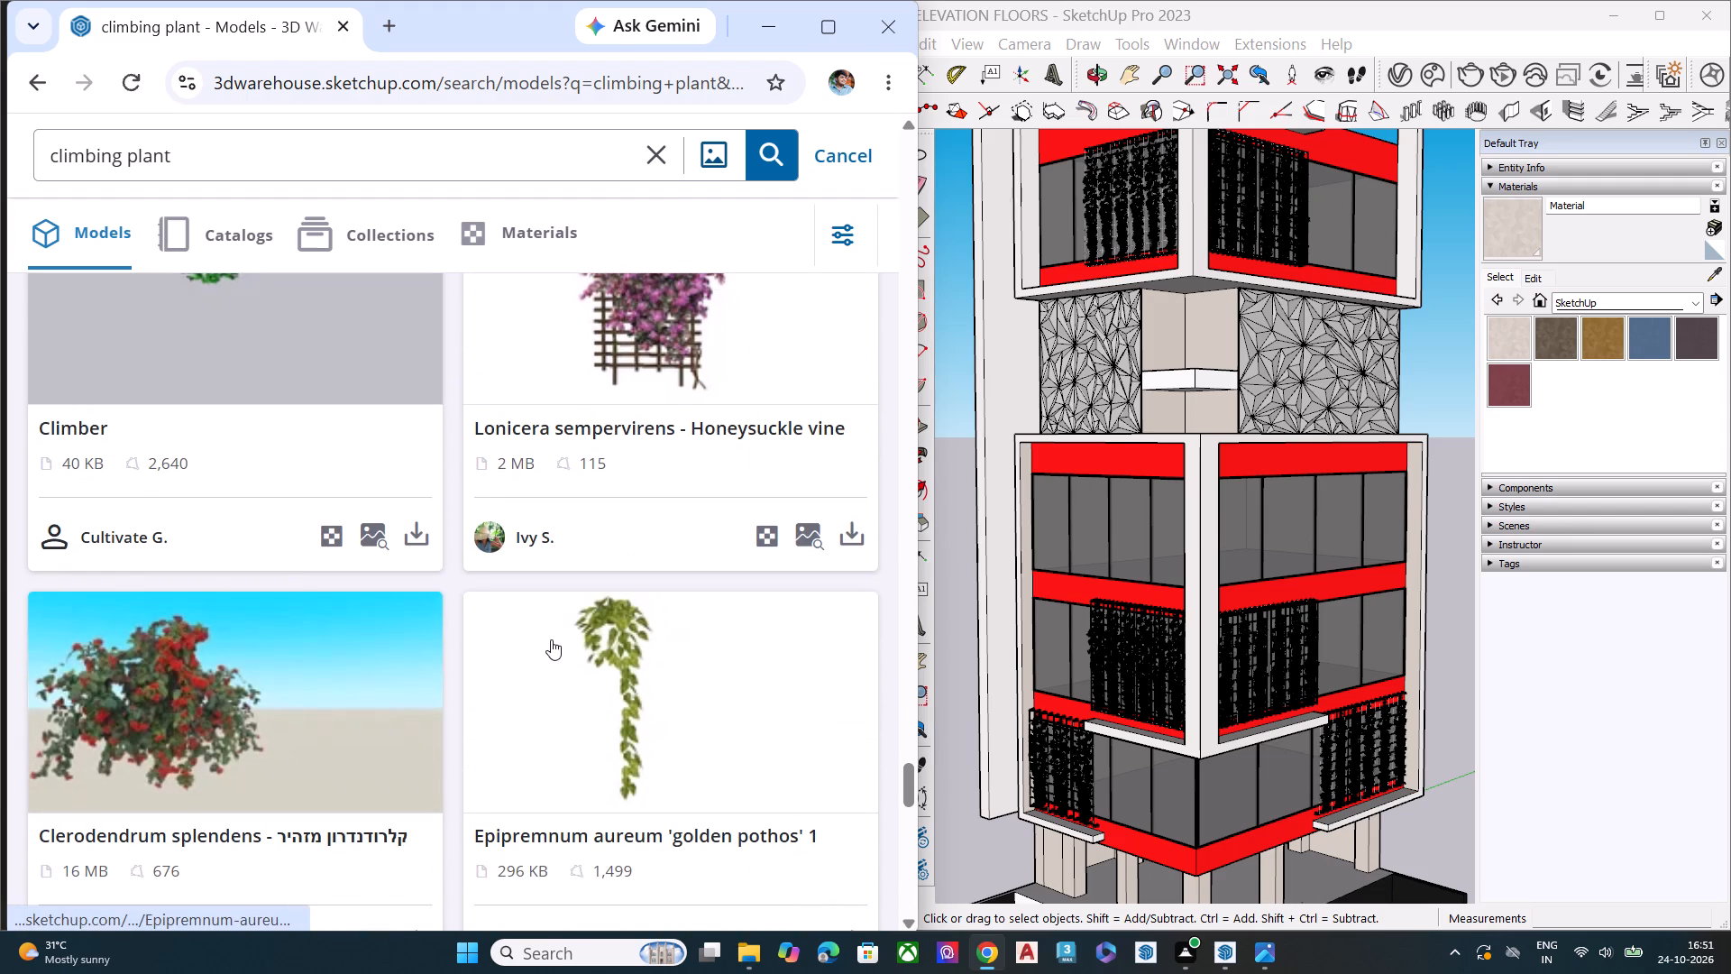
pyautogui.scroll(-2, 461, 657)
pyautogui.scroll(-4, 574, 660)
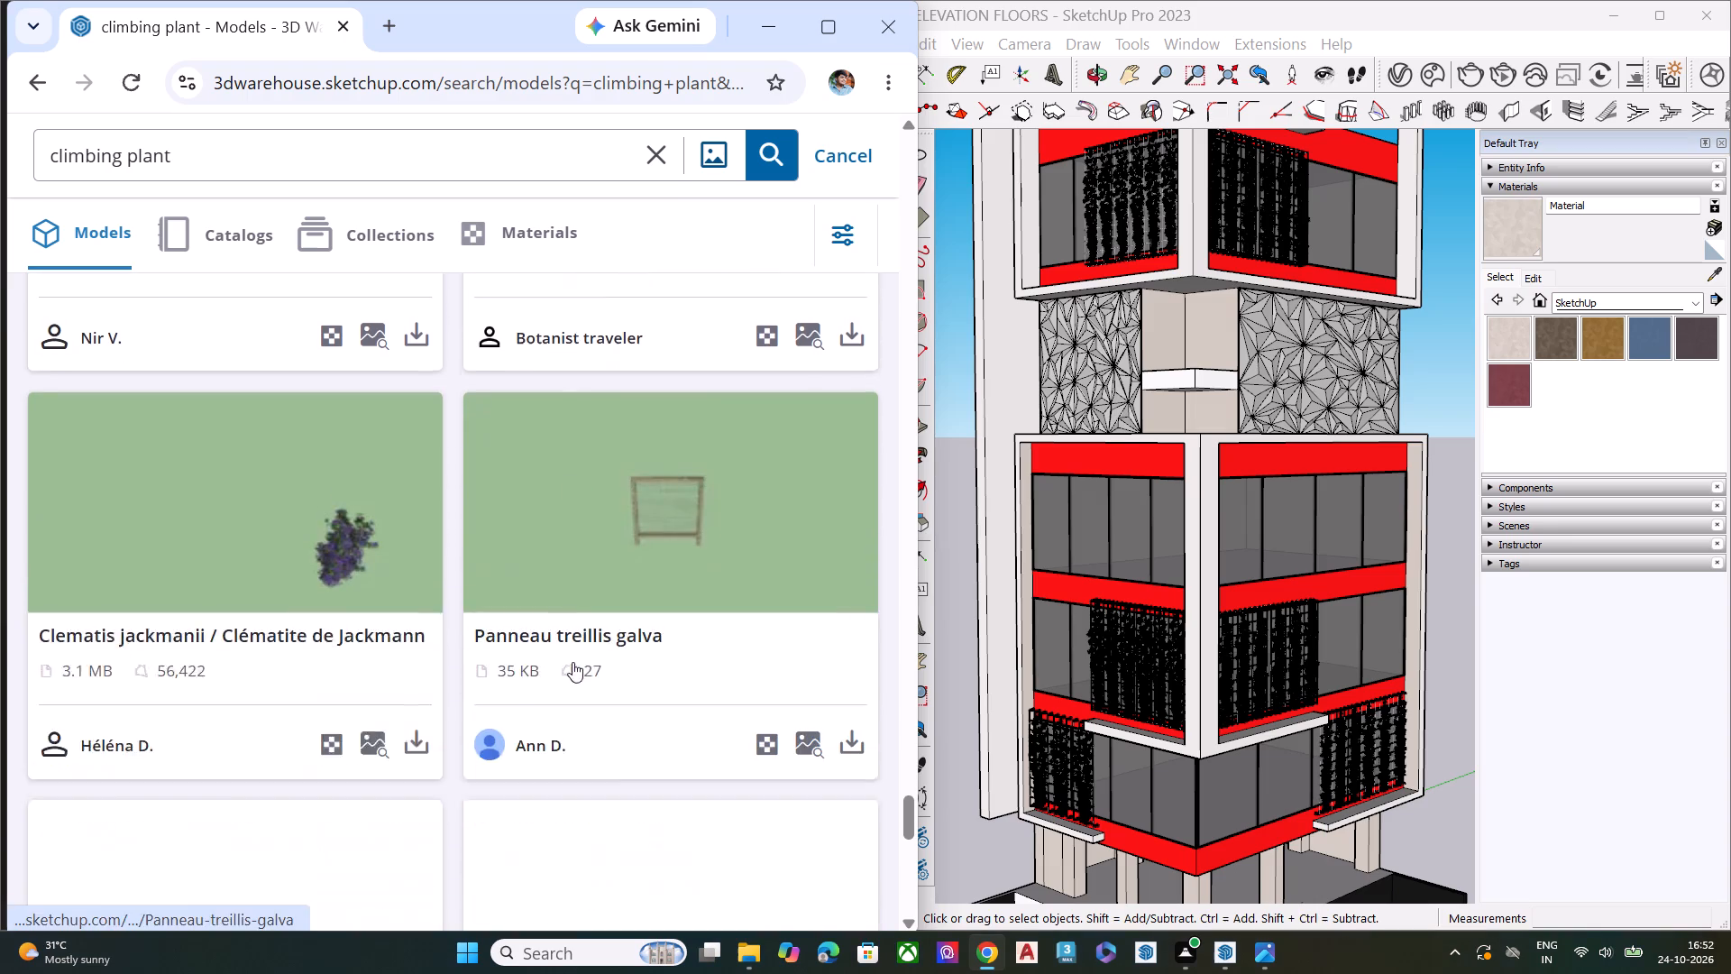
pyautogui.scroll(-2, 561, 661)
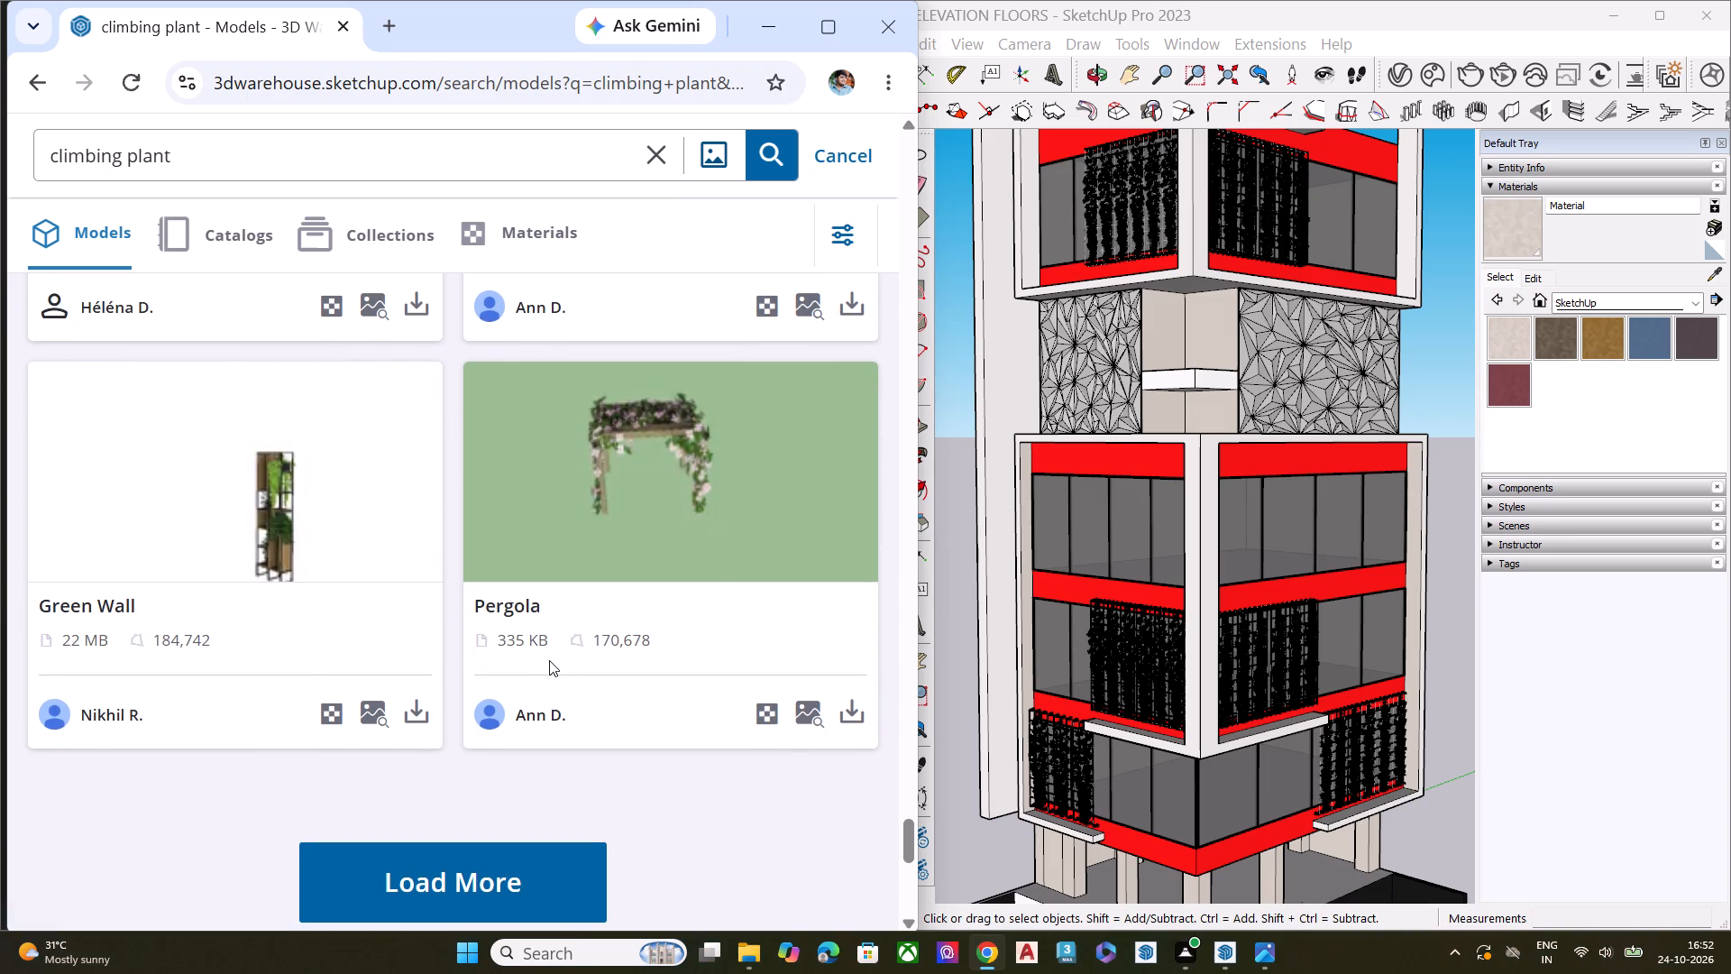
# Load more models at the end of the "climbing plant" search results.
pyautogui.scroll(-1, 547, 662)
pyautogui.click(520, 719)
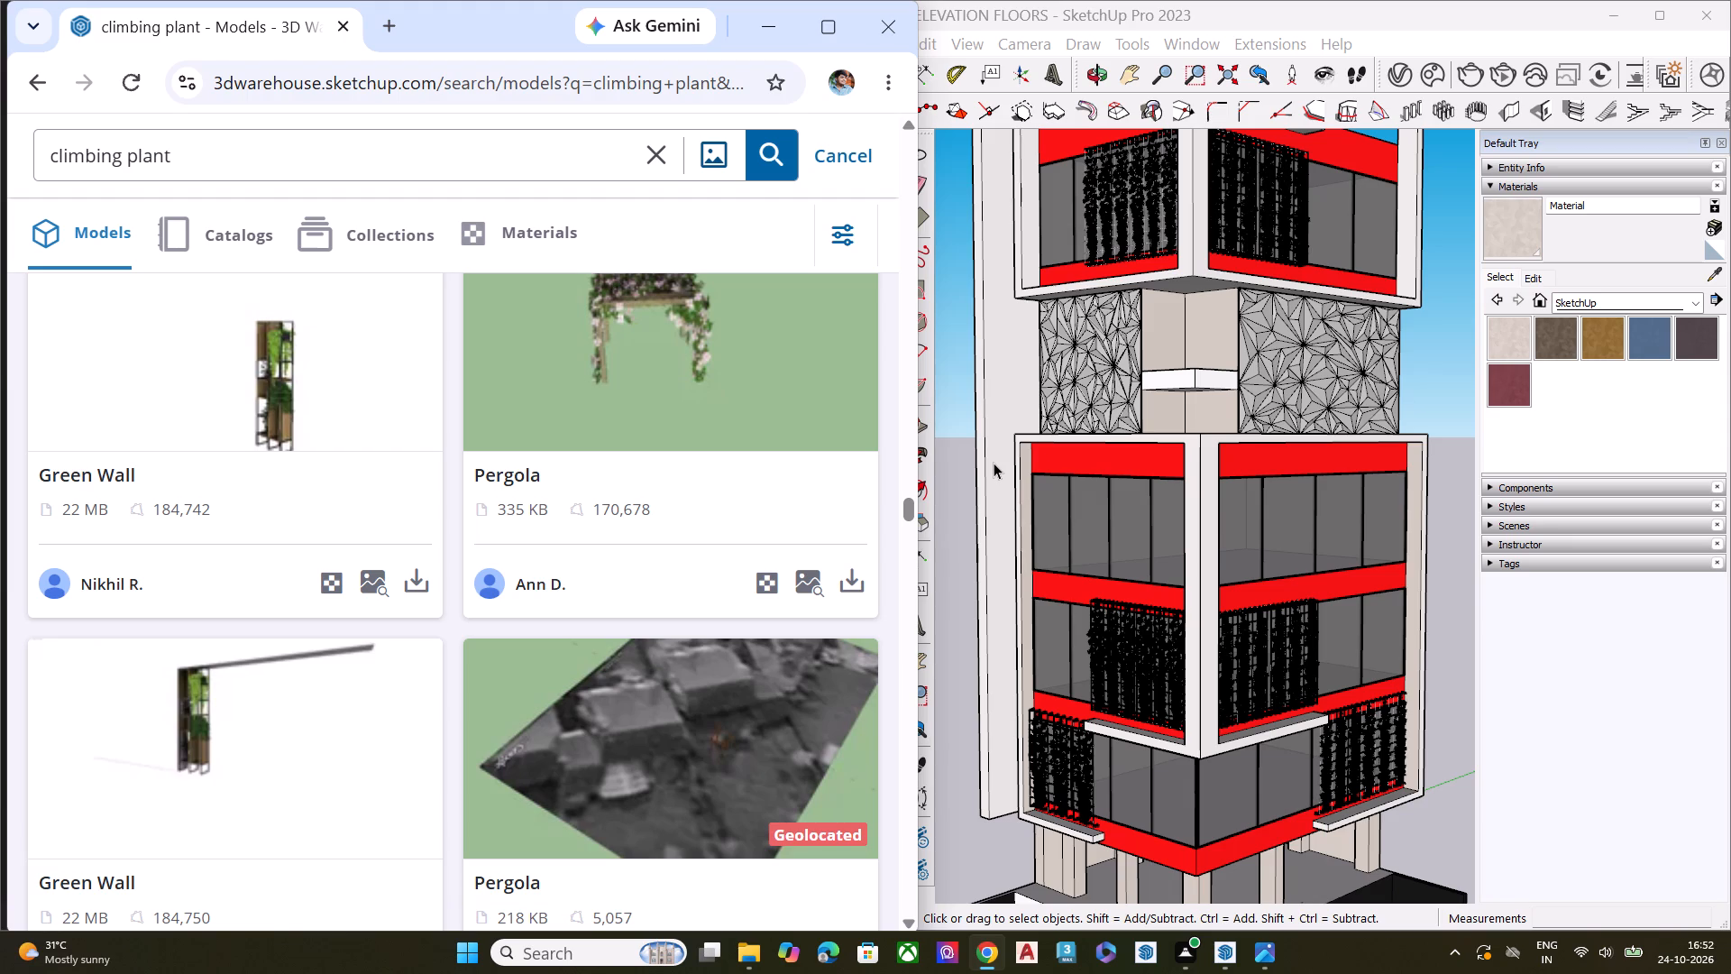
# Examine the whole tower elevation in the SketchUp model, from its base up to the roof frame.
pyautogui.hscroll(-3, 994, 463)
pyautogui.hscroll(3, 994, 463)
pyautogui.scroll(1, 994, 463)
pyautogui.scroll(2, 1054, 259)
pyautogui.scroll(-1, 1054, 259)
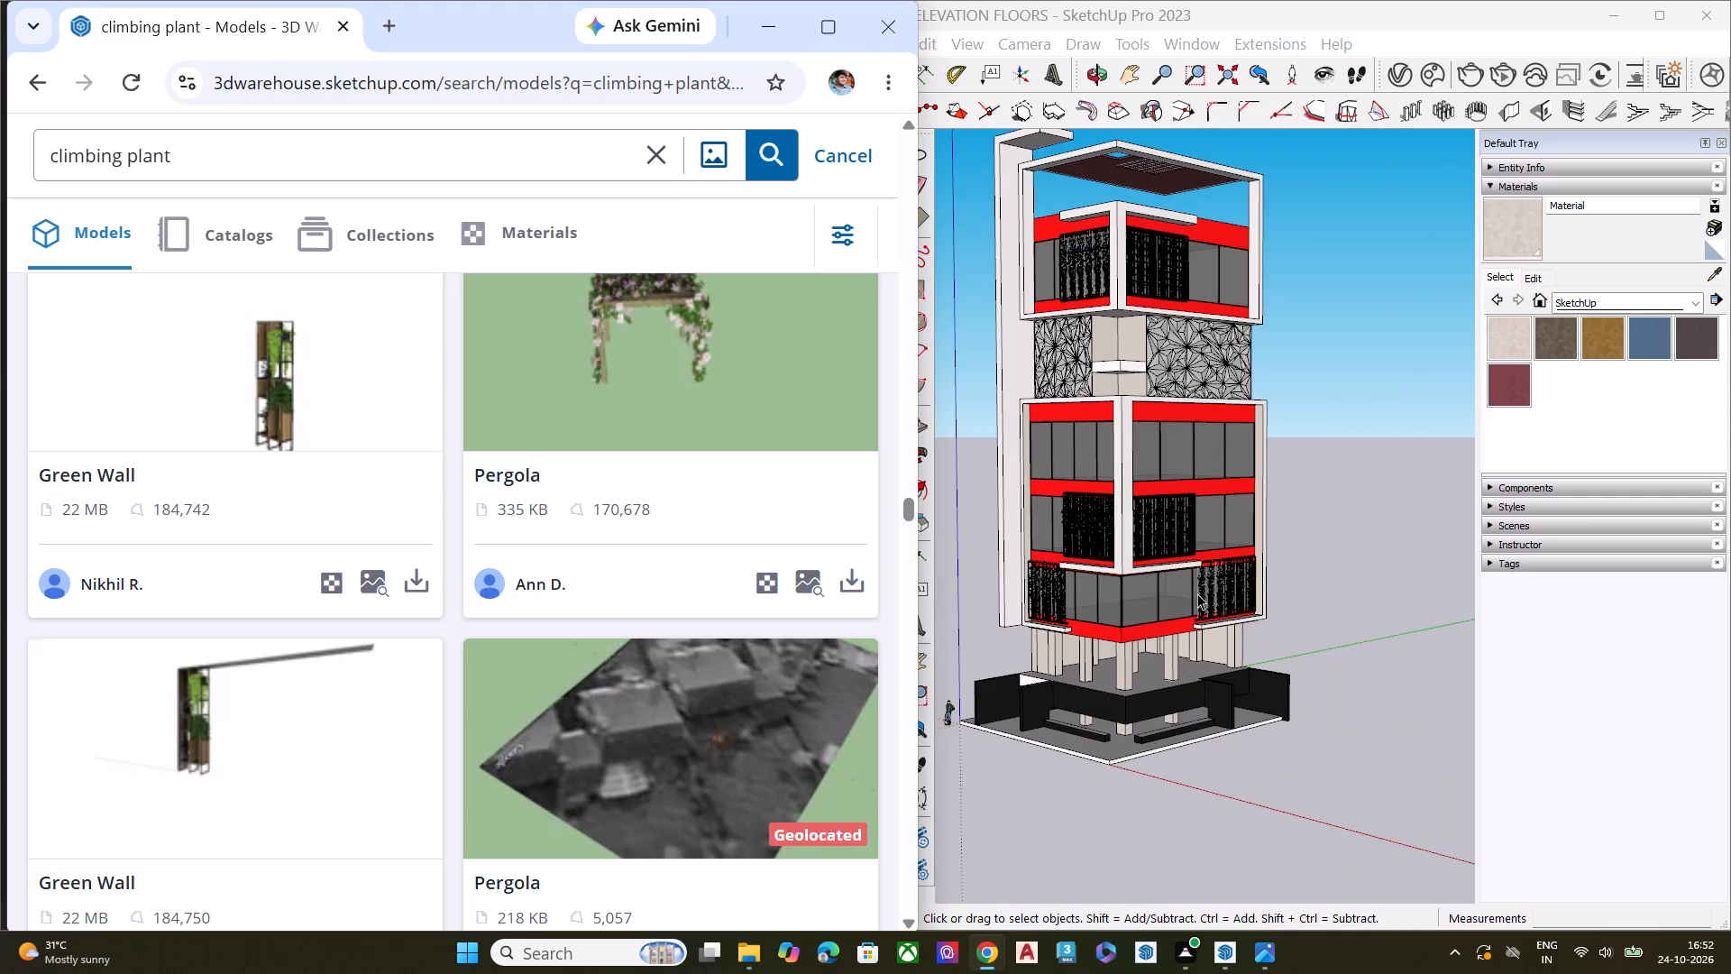
pyautogui.hscroll(-3, 1197, 593)
pyautogui.hscroll(6, 1197, 593)
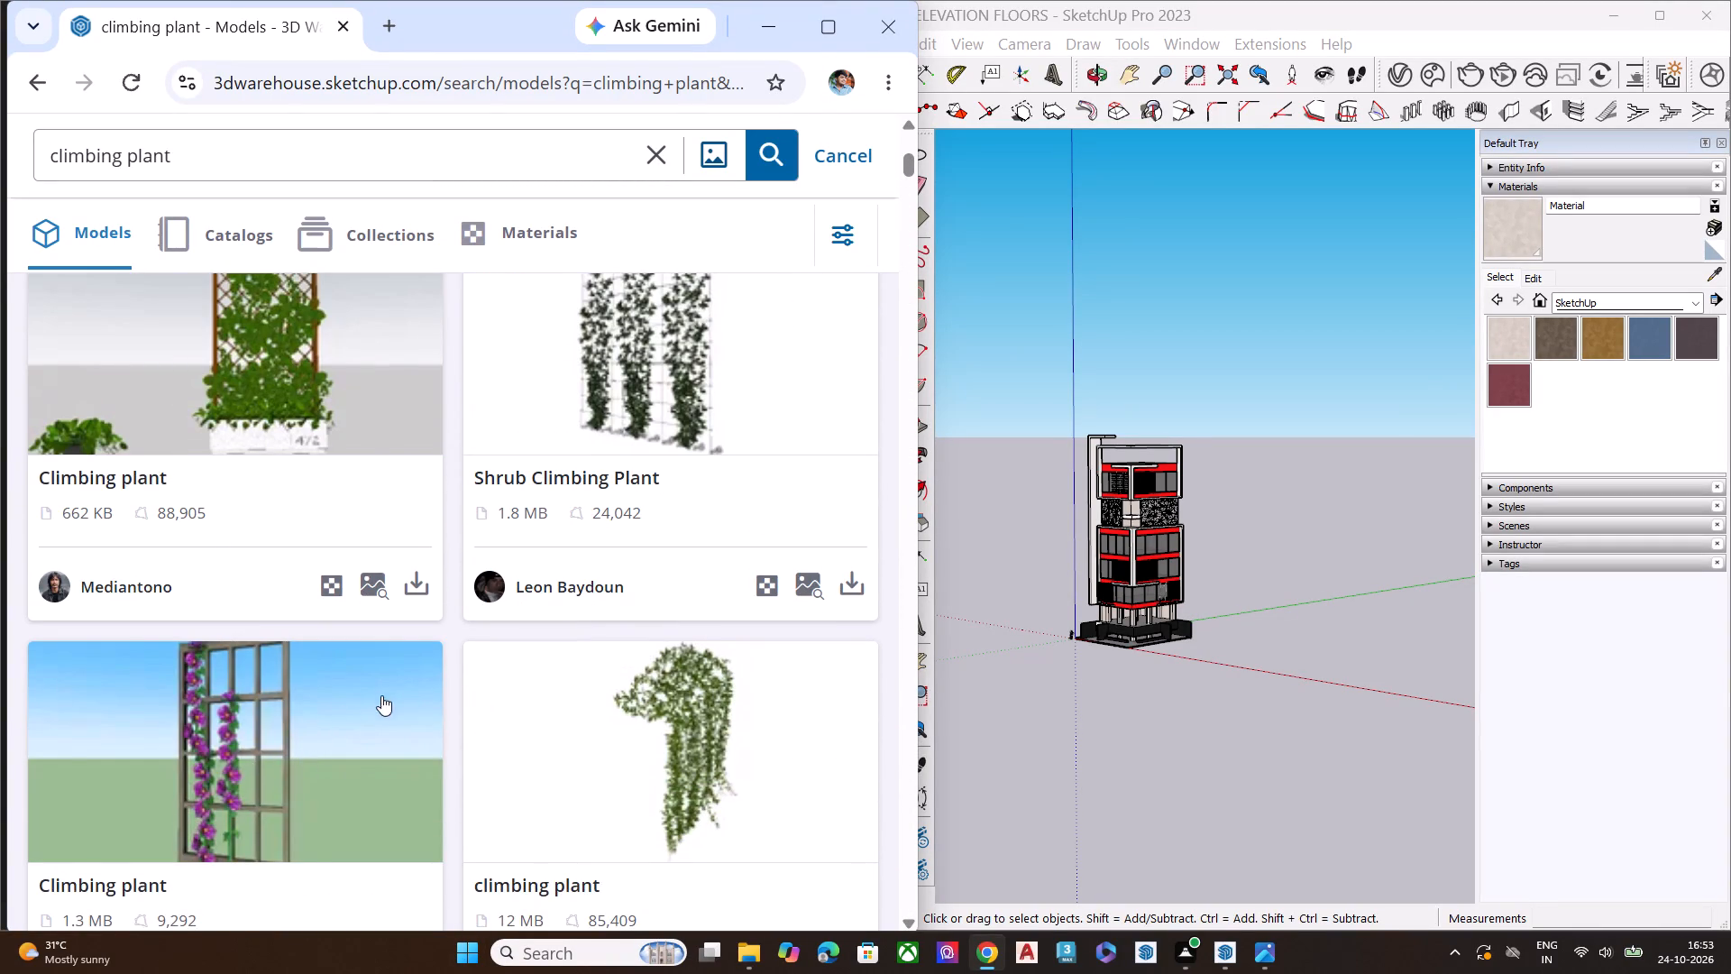
# Clear the "climbing plant" term from the 3D Warehouse search.
pyautogui.click(288, 152)
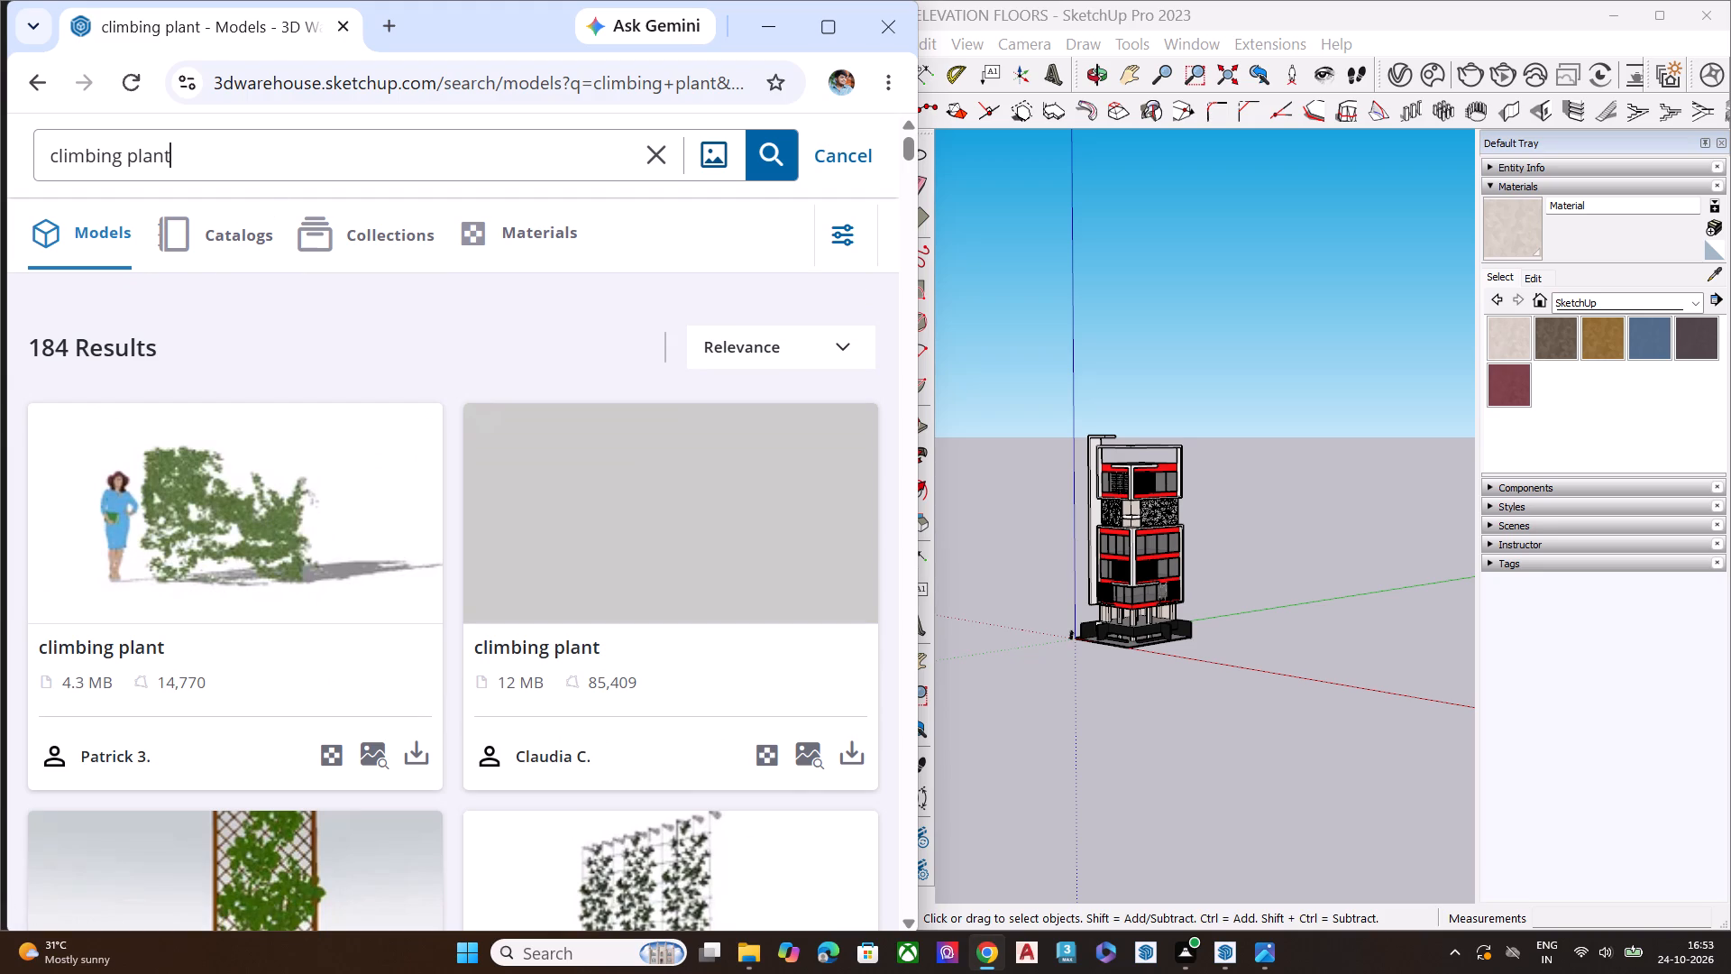
pyautogui.press('BackSpace')
pyautogui.press('BackSpace')
pyautogui.press('BackSpace')
pyautogui.press('BackSpace')
pyautogui.press('BackSpace')
pyautogui.press('BackSpace')
pyautogui.press('BackSpace')
pyautogui.press('BackSpace')
pyautogui.press('BackSpace')
pyautogui.press('BackSpace')
pyautogui.press('BackSpace')
pyautogui.press('BackSpace')
pyautogui.press('BackSpace')
pyautogui.press('BackSpace')
pyautogui.press('BackSpace')
pyautogui.press('BackSpace')
pyautogui.press('BackSpace')
pyautogui.press('BackSpace')
pyautogui.press('BackSpace')
pyautogui.press('BackSpace')
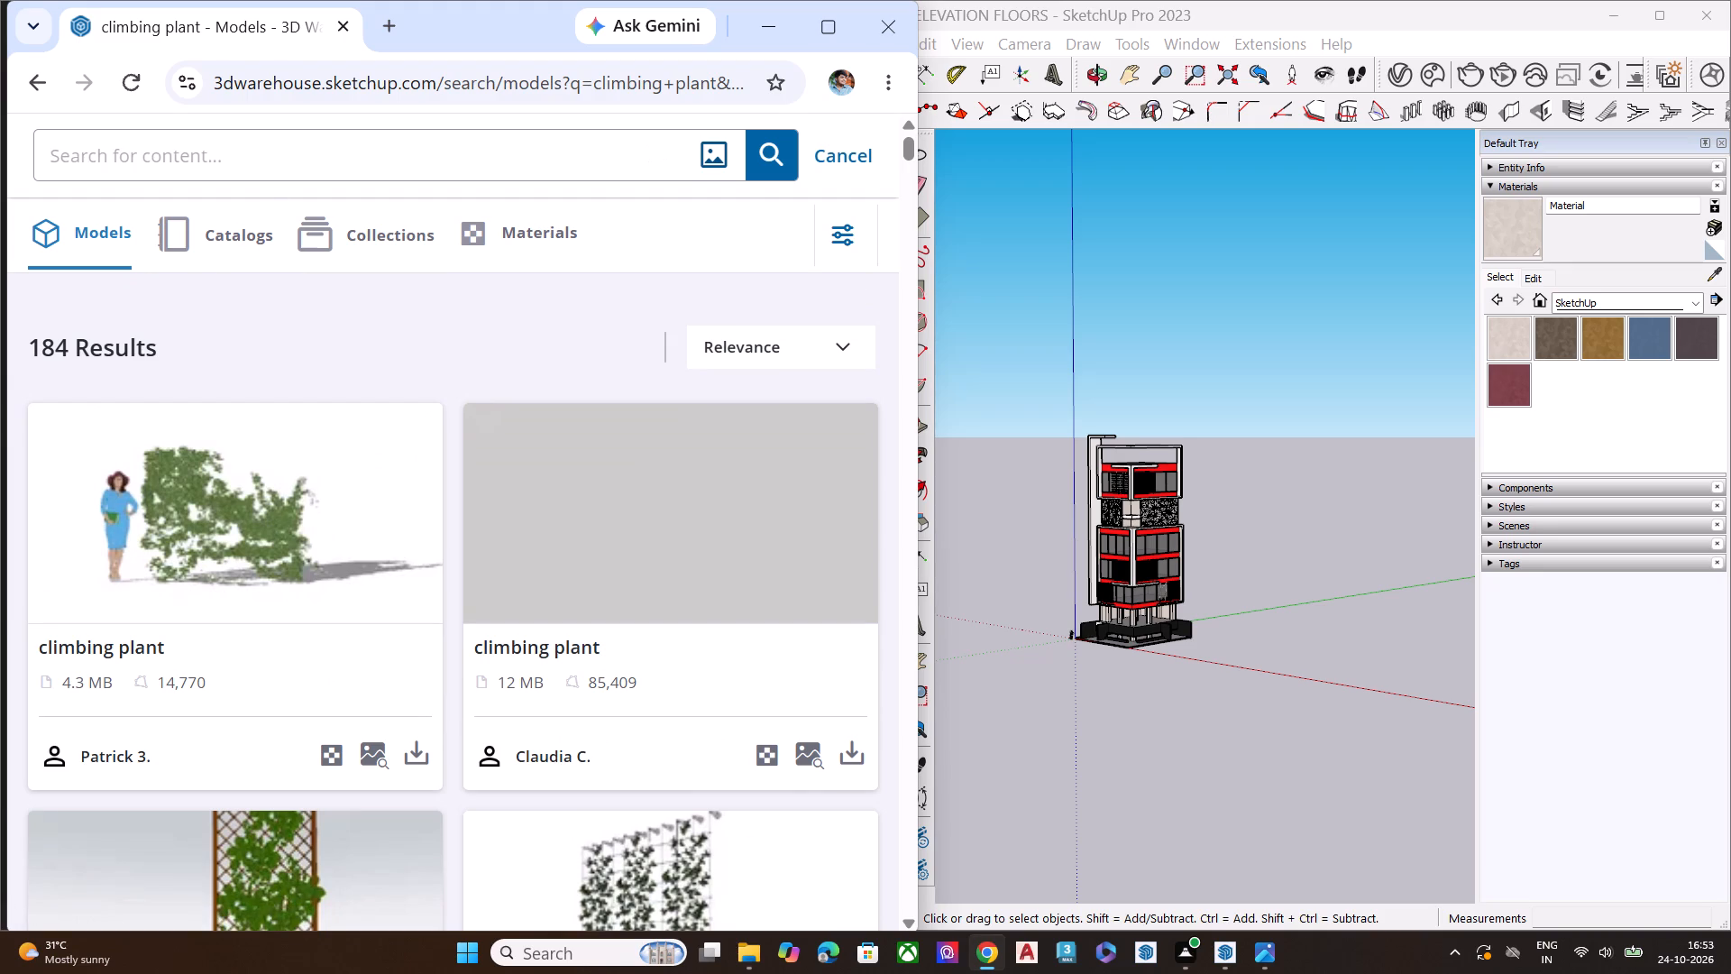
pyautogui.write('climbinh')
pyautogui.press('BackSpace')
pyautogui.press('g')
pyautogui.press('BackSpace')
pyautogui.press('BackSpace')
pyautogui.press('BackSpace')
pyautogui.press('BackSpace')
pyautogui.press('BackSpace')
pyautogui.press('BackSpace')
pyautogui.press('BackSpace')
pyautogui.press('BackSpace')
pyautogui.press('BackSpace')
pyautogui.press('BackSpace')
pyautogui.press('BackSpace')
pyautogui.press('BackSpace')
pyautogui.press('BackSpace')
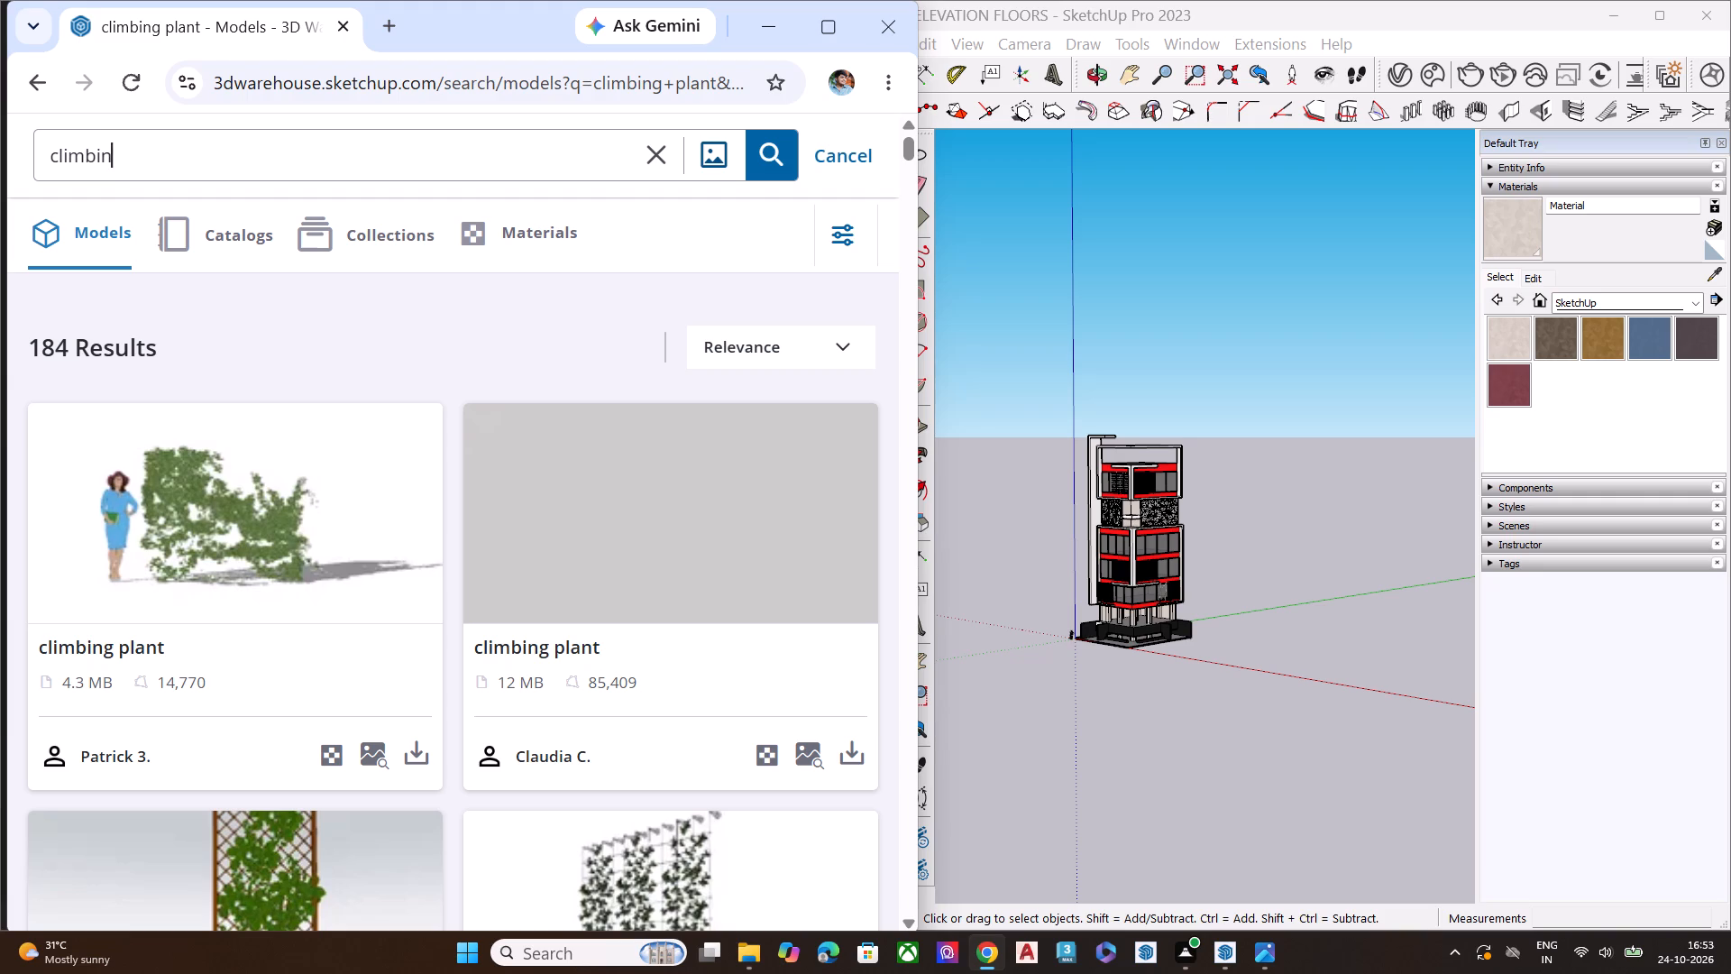
# Search 3D Warehouse for "plant".
pyautogui.write('plant')
pyautogui.press('Return')
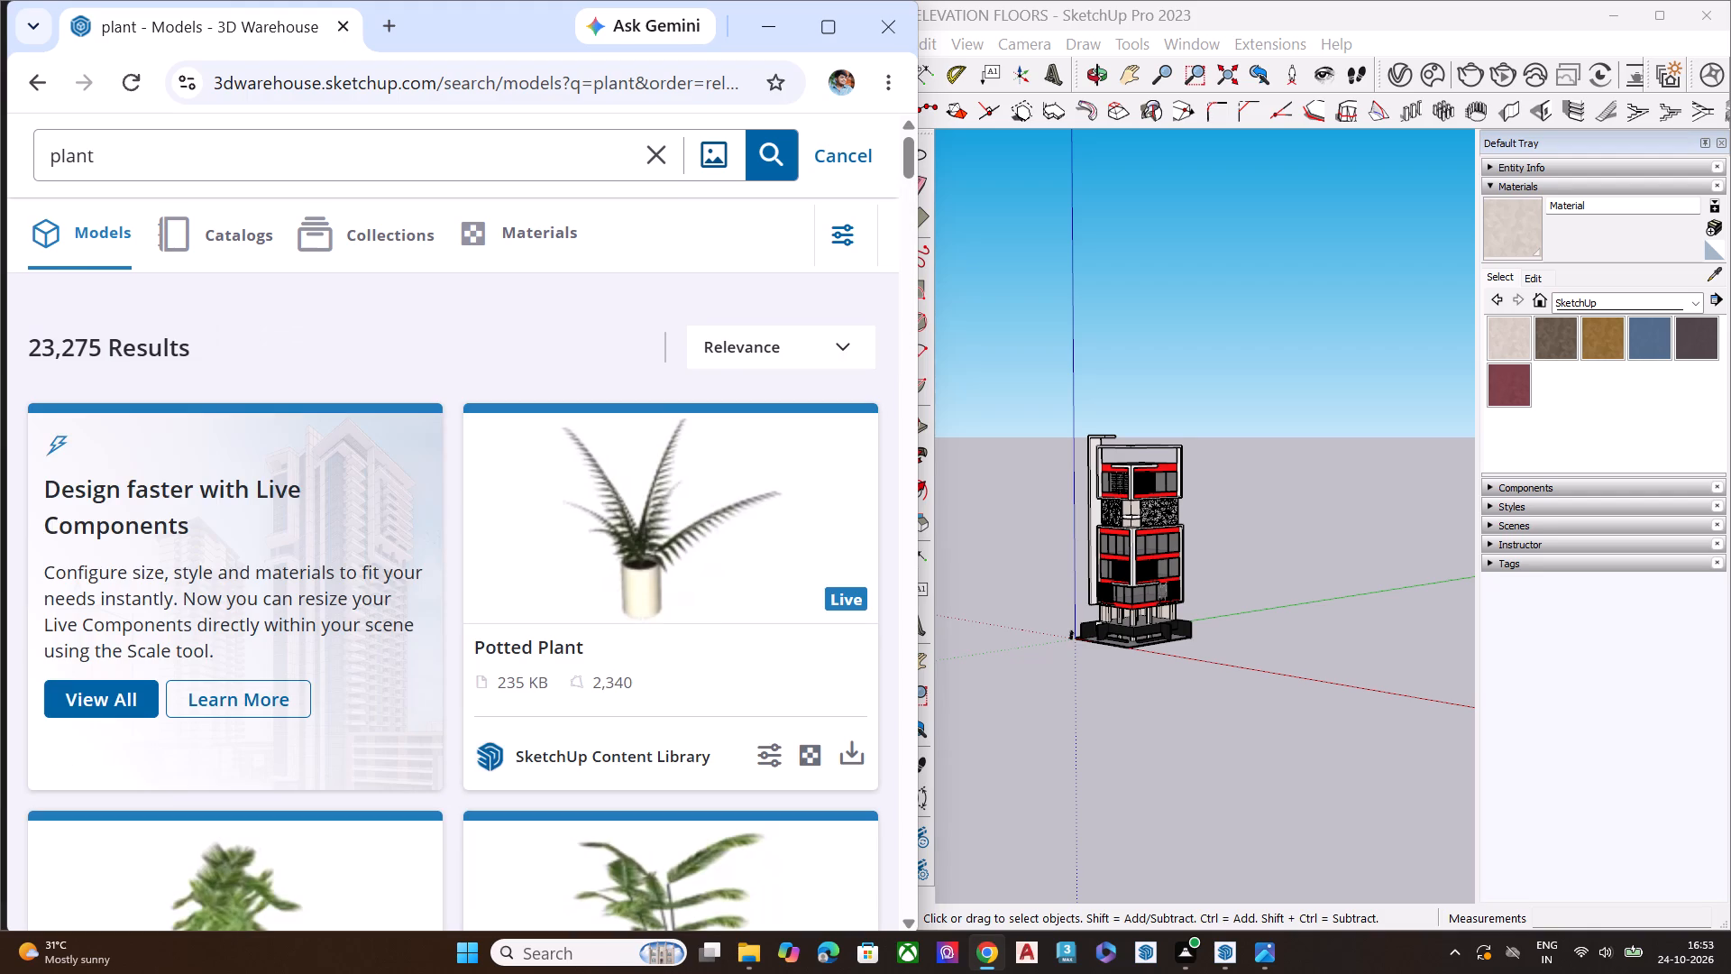
# Browse the "plant" search results in 3D Warehouse for a model suited to the tower's façades.
pyautogui.scroll(-4, 644, 725)
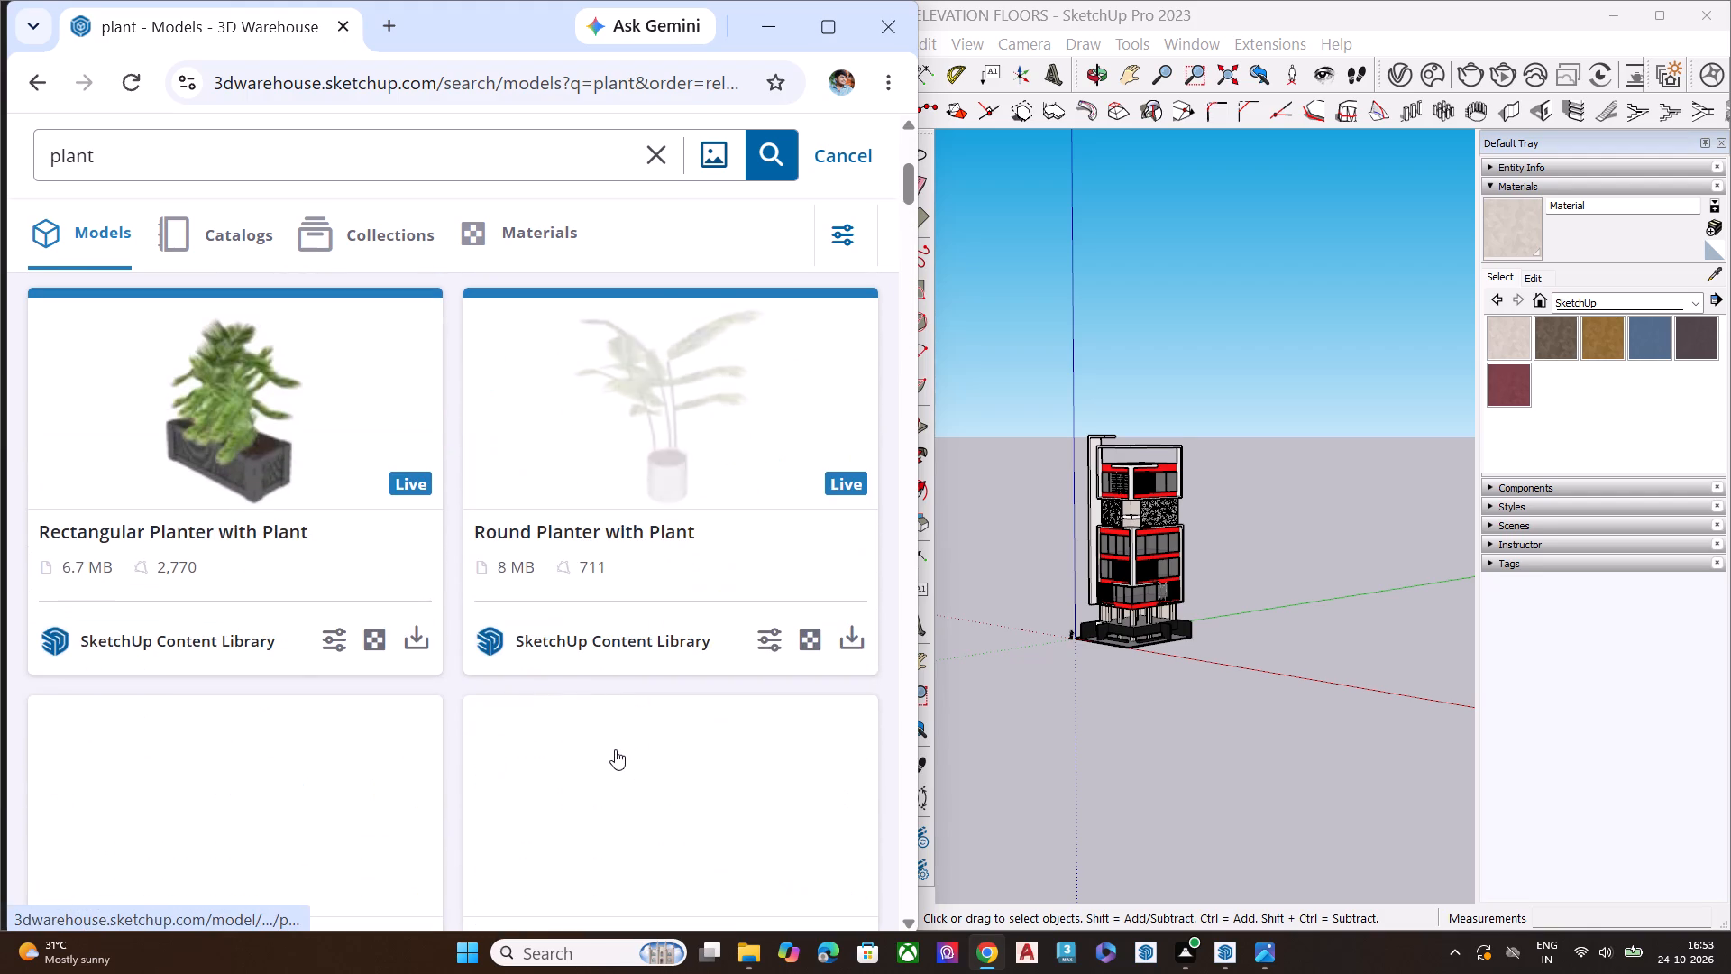
pyautogui.scroll(-5, 607, 749)
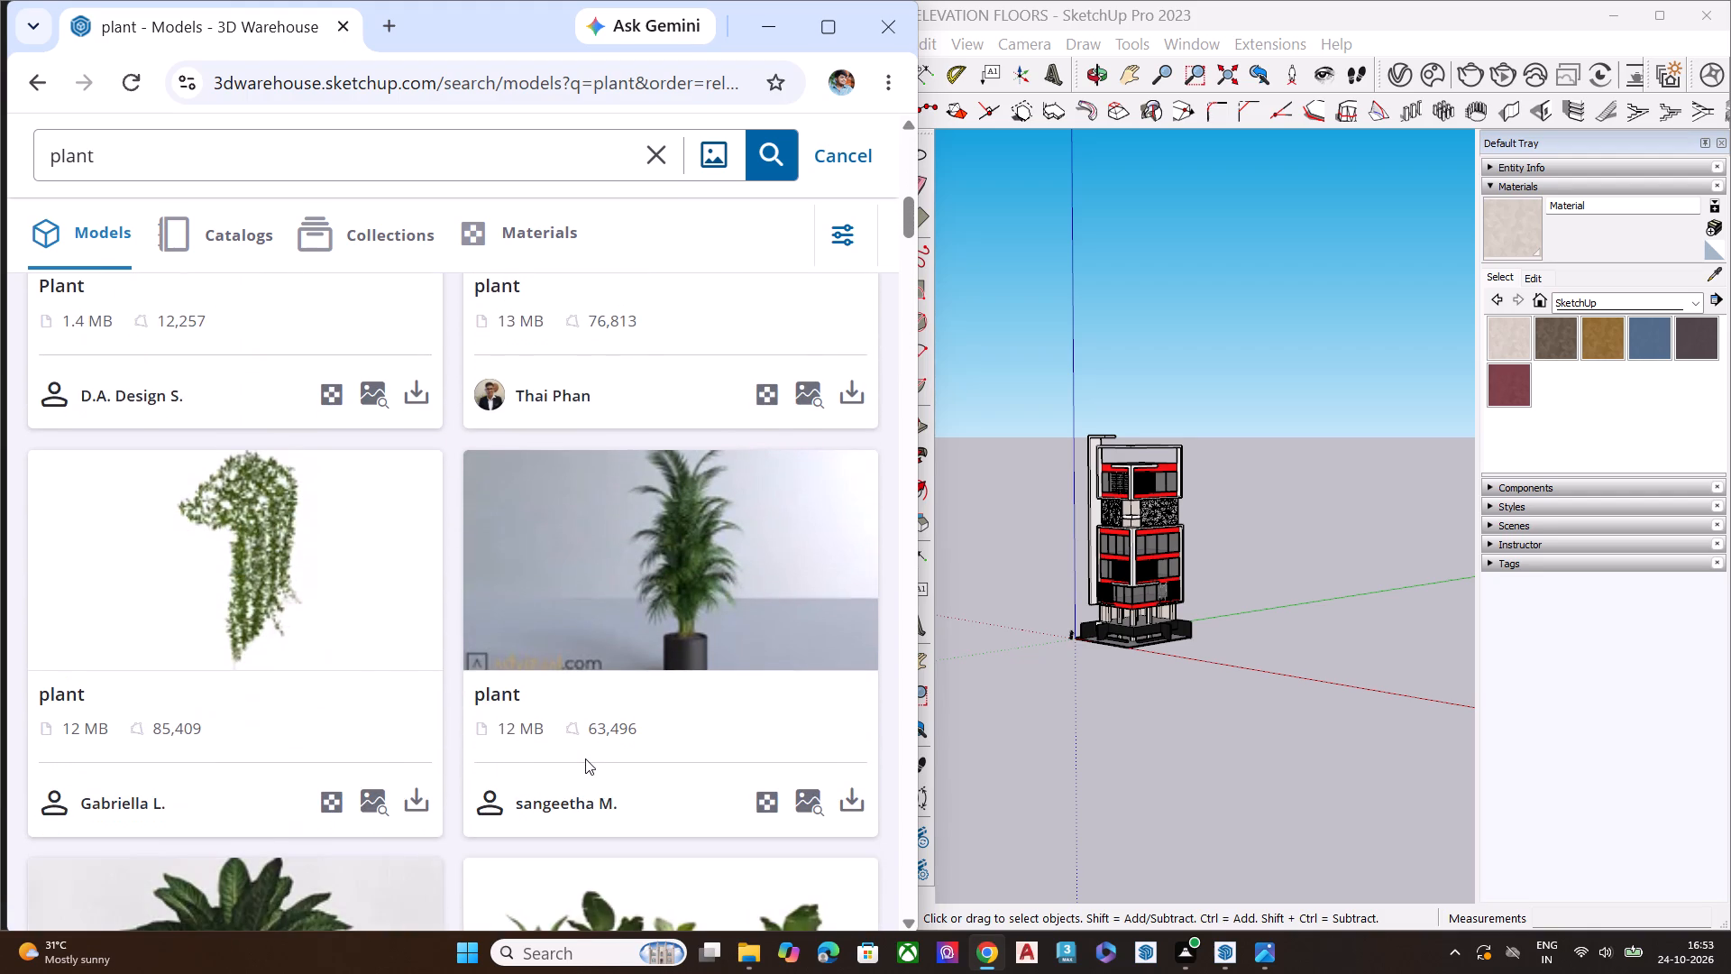
pyautogui.scroll(-3, 585, 758)
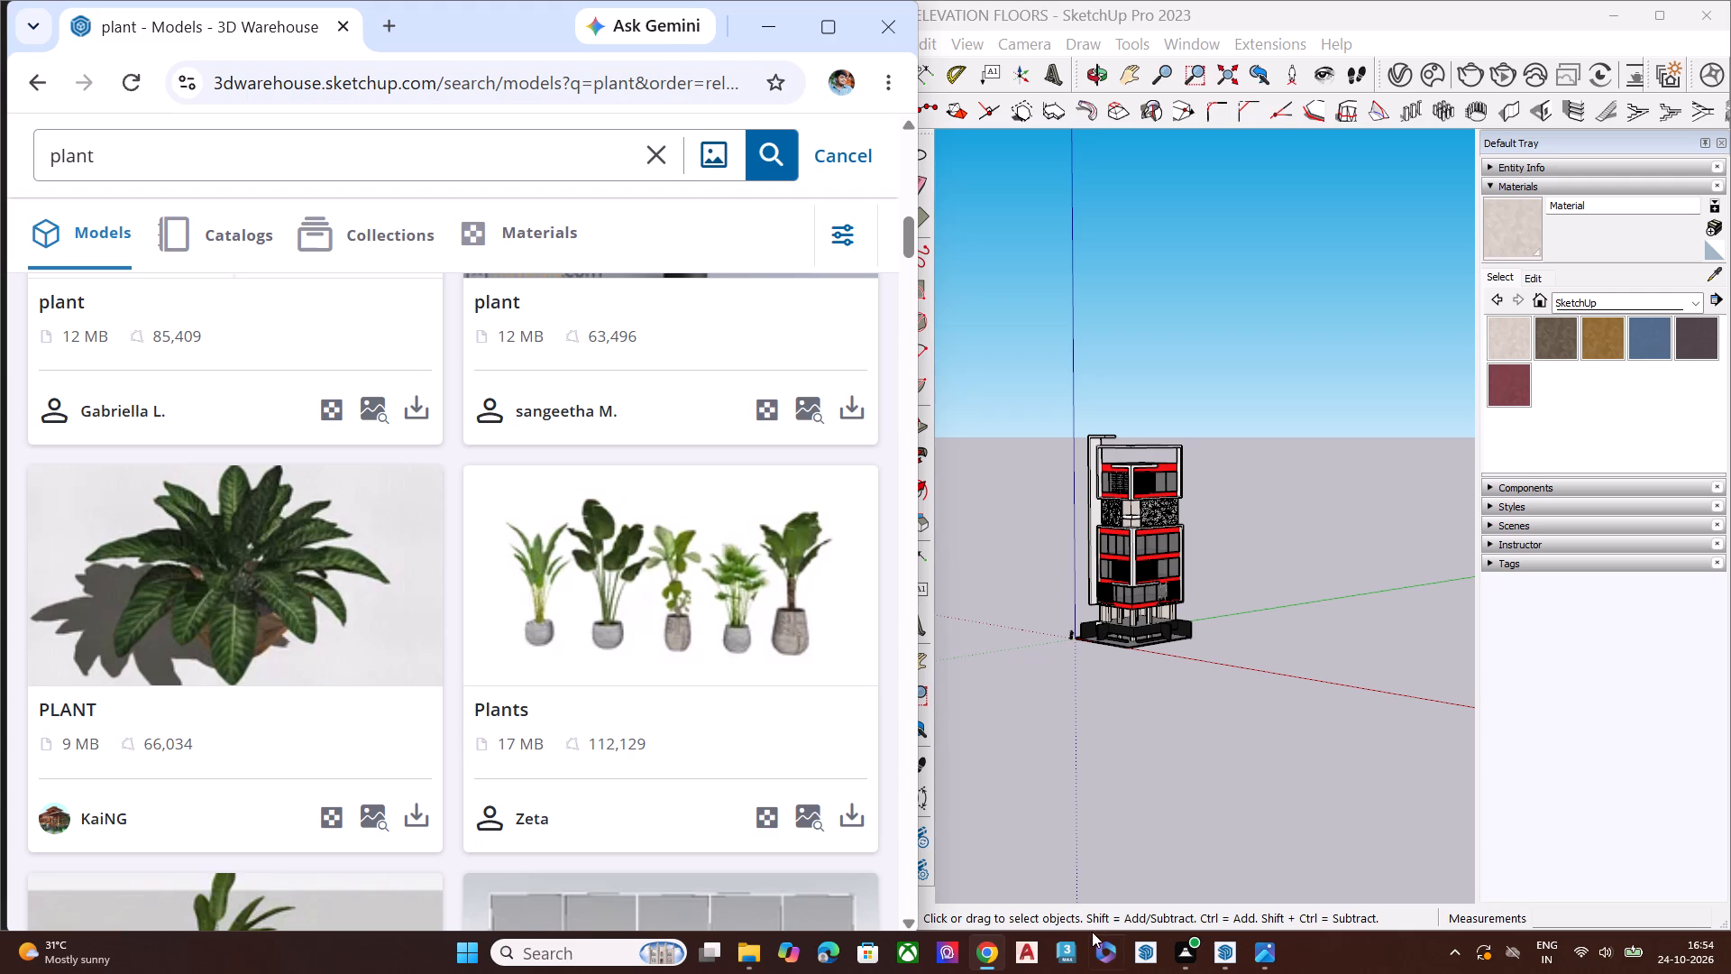
pyautogui.scroll(-5, 746, 764)
pyautogui.scroll(1, 746, 764)
pyautogui.scroll(-2, 746, 764)
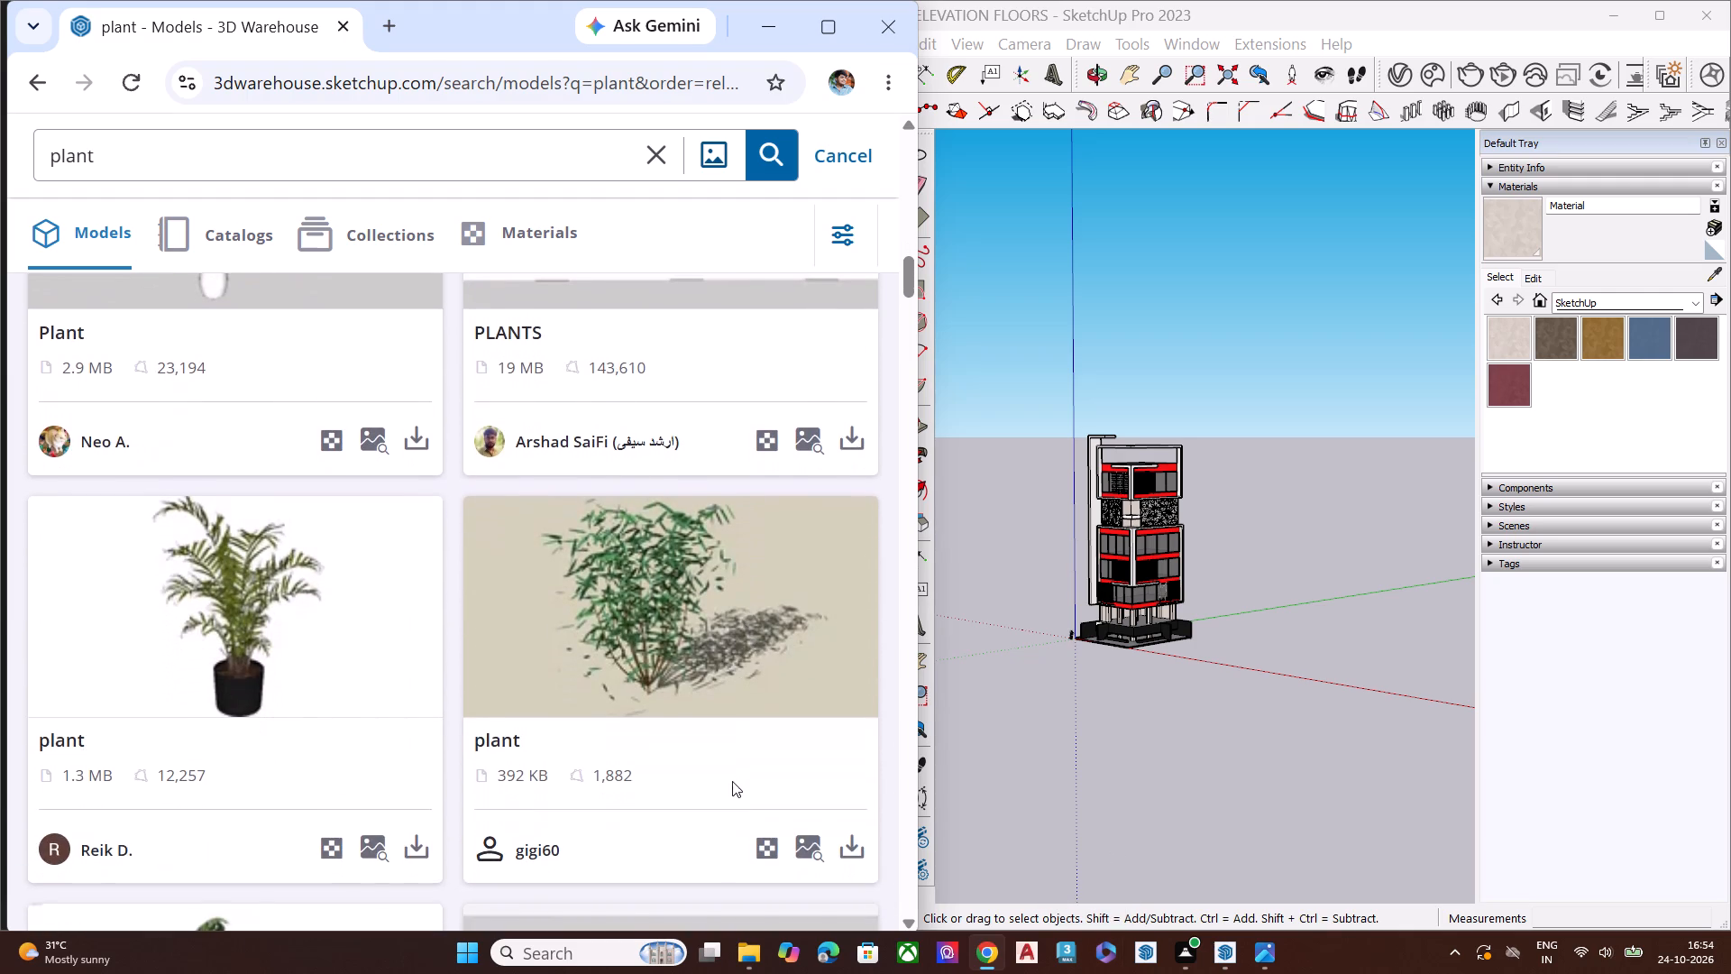
pyautogui.scroll(-7, 731, 784)
pyautogui.scroll(3, 726, 791)
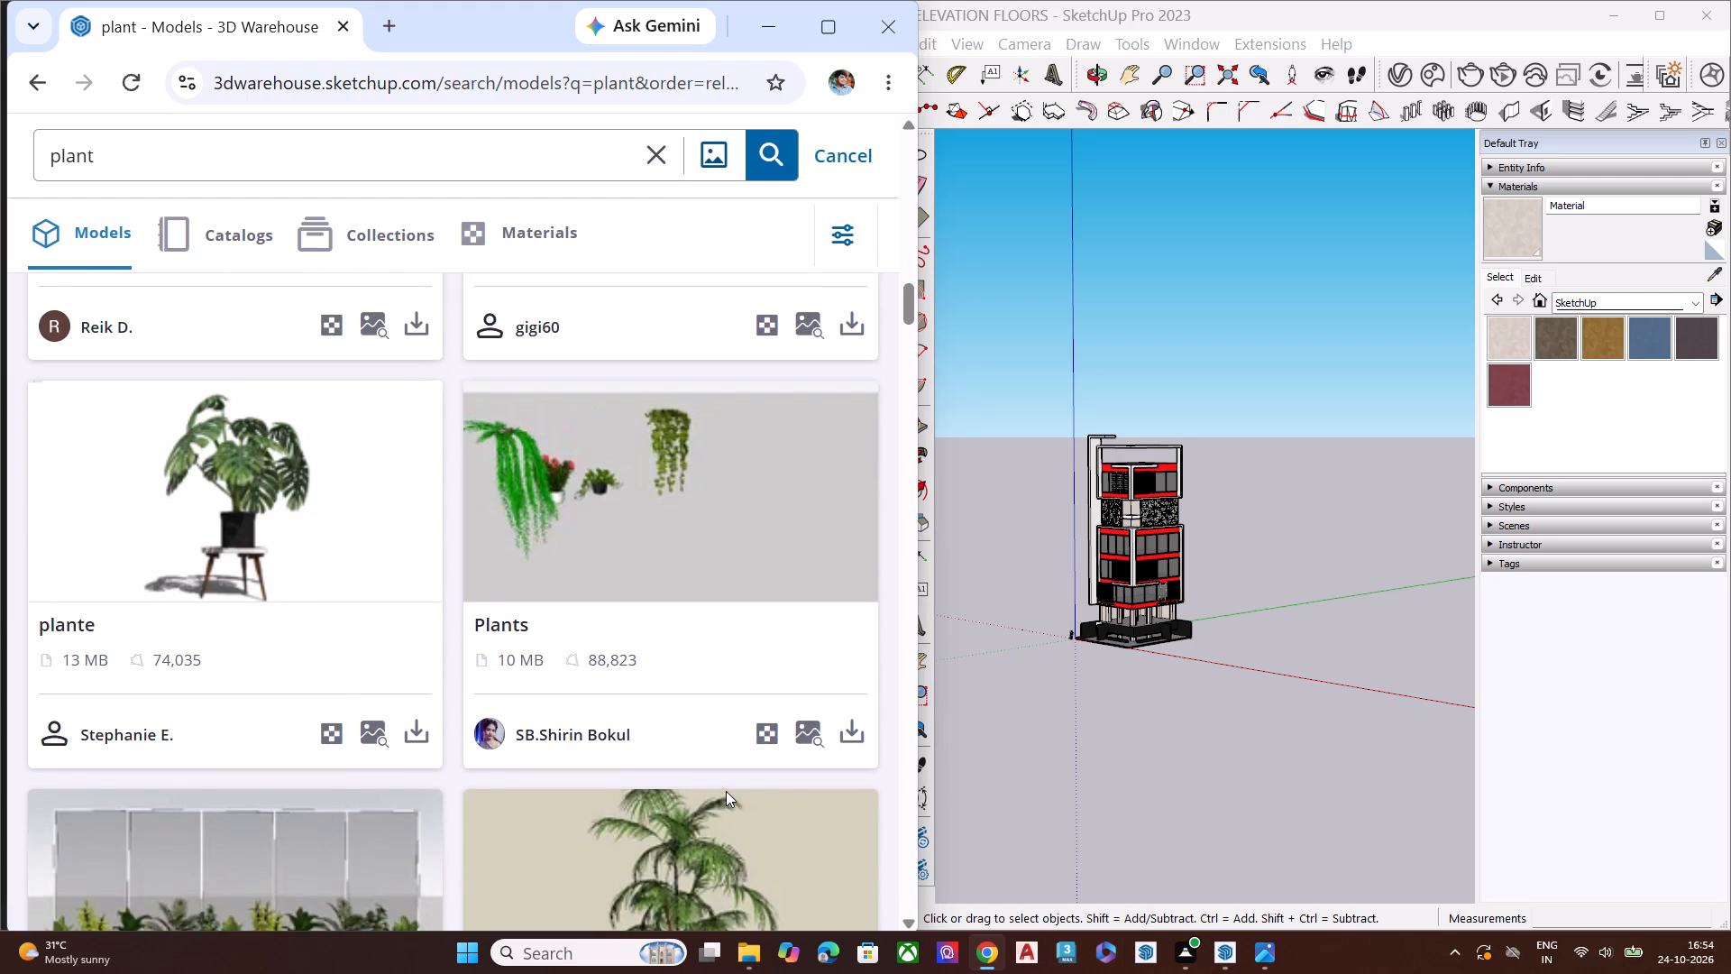
pyautogui.scroll(-12, 703, 813)
pyautogui.scroll(-1, 1170, 585)
pyautogui.scroll(9, 1170, 573)
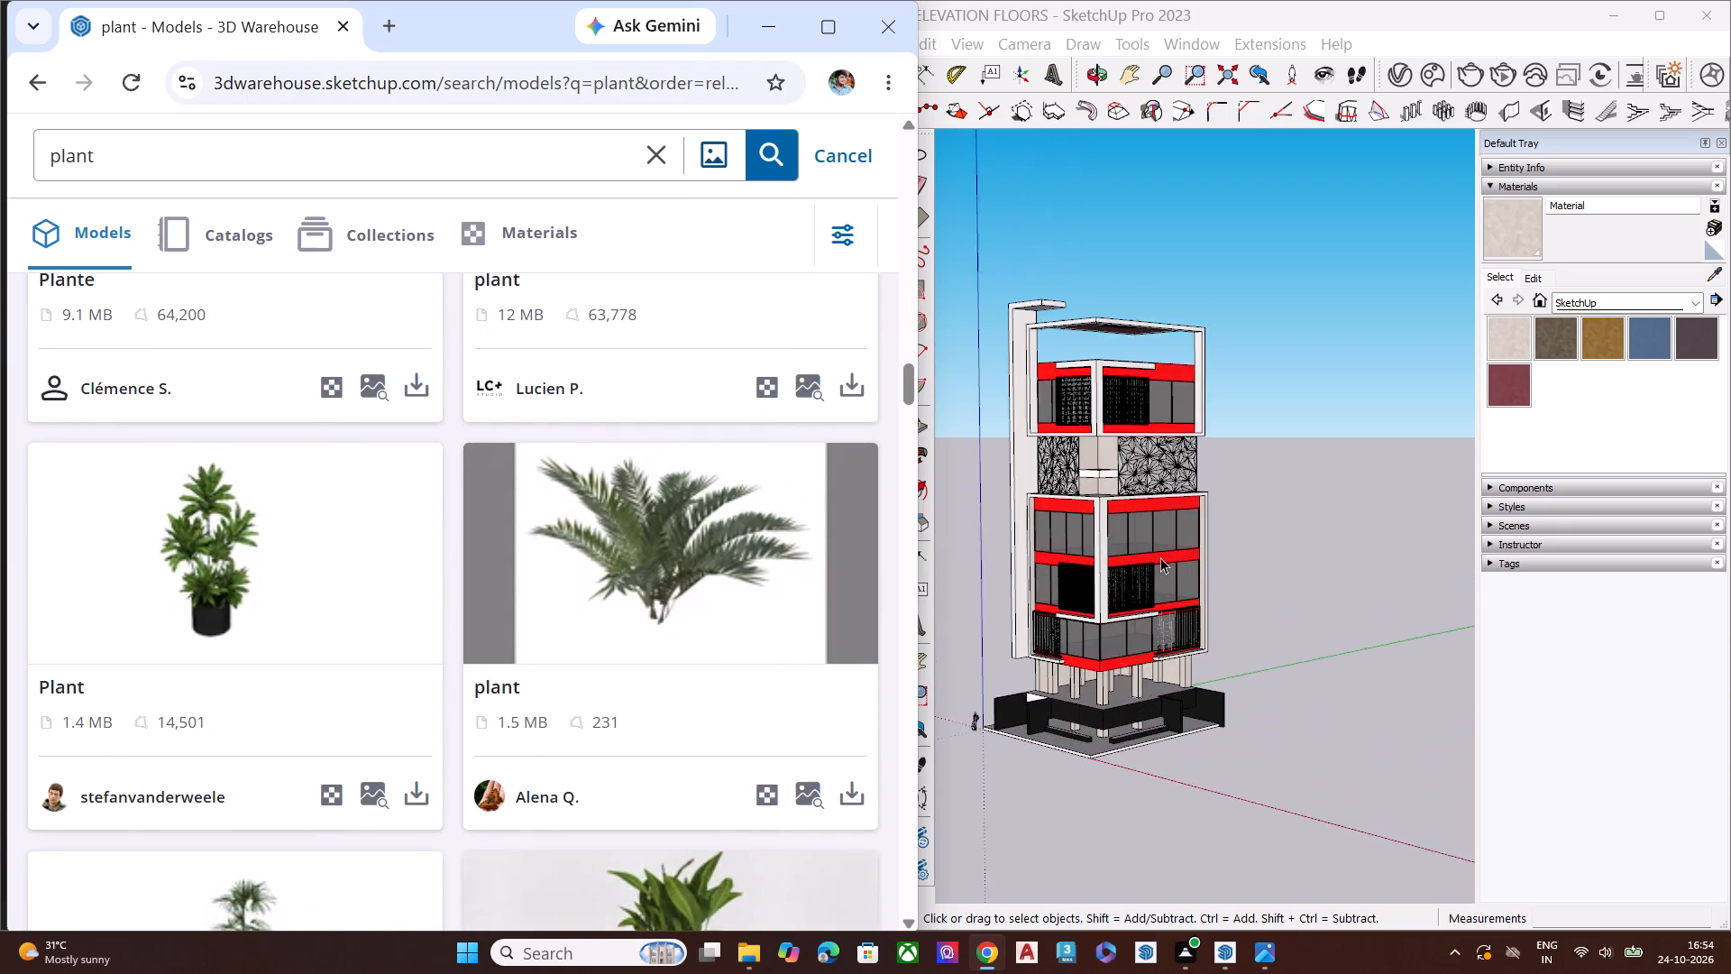
# Switch to SketchUp and examine the tower's lower floors, ground-level columns and base walls from the front corner.
pyautogui.moveTo(1037, 778); pyautogui.dragTo(1019, 648, button='middle')
pyautogui.scroll(7, 1017, 655)
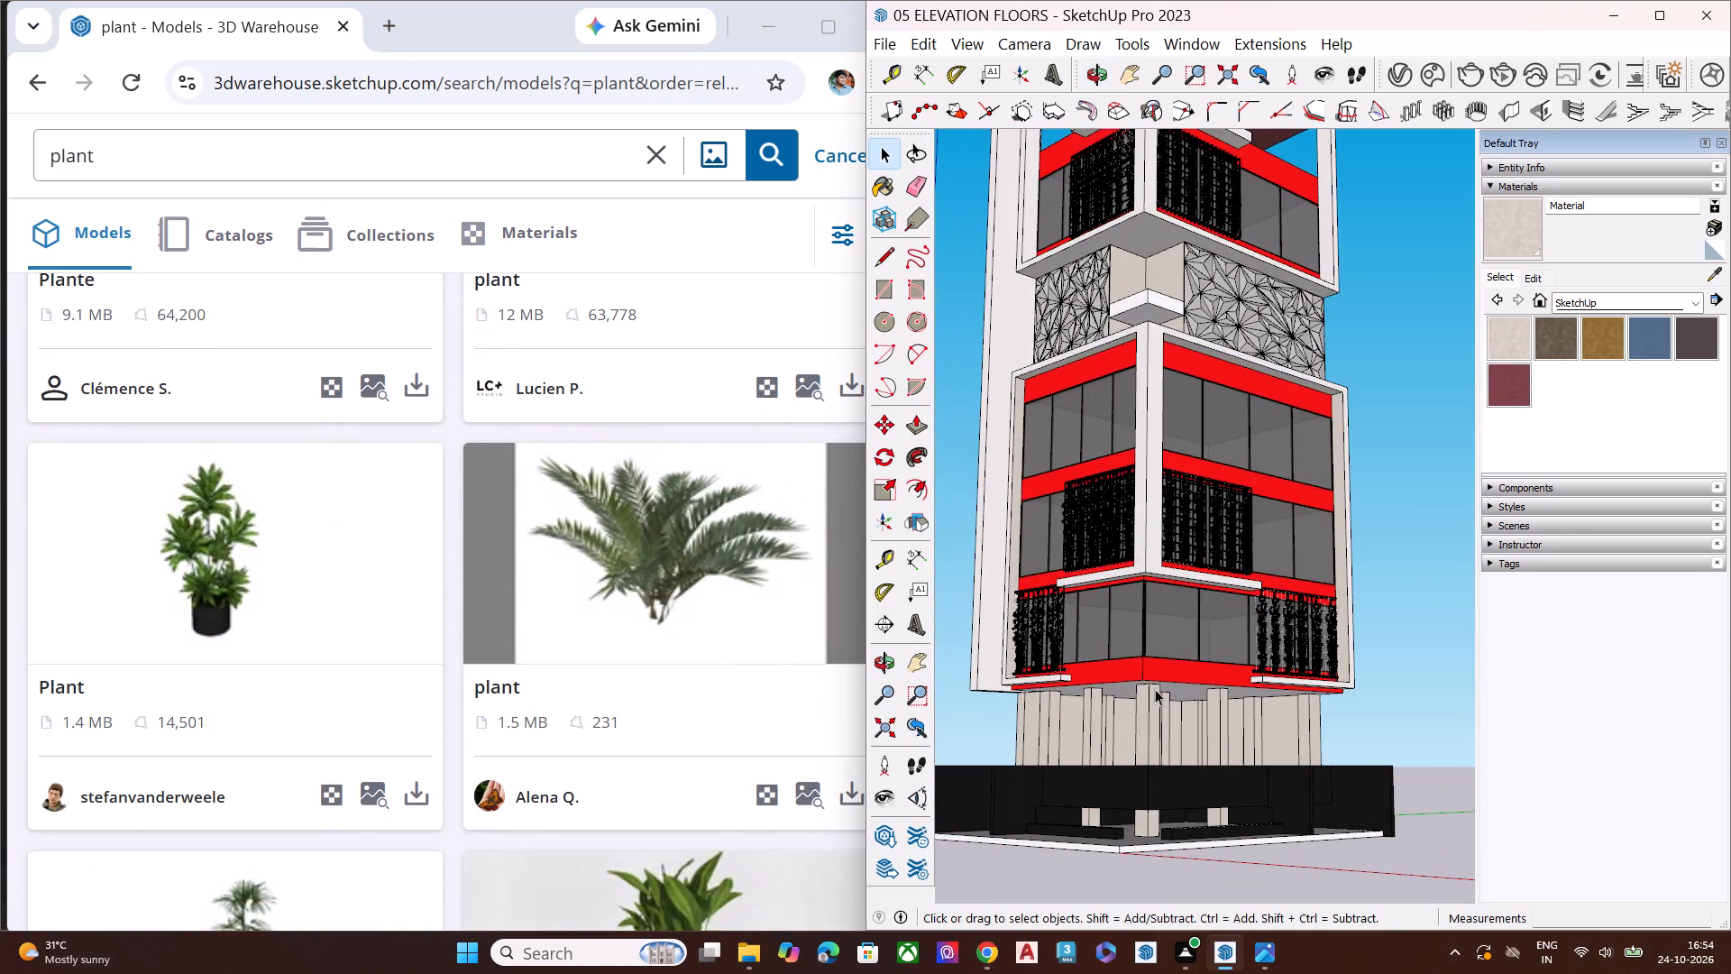
pyautogui.moveTo(1155, 689); pyautogui.dragTo(1147, 717, button='middle')
pyautogui.scroll(1, 1155, 689)
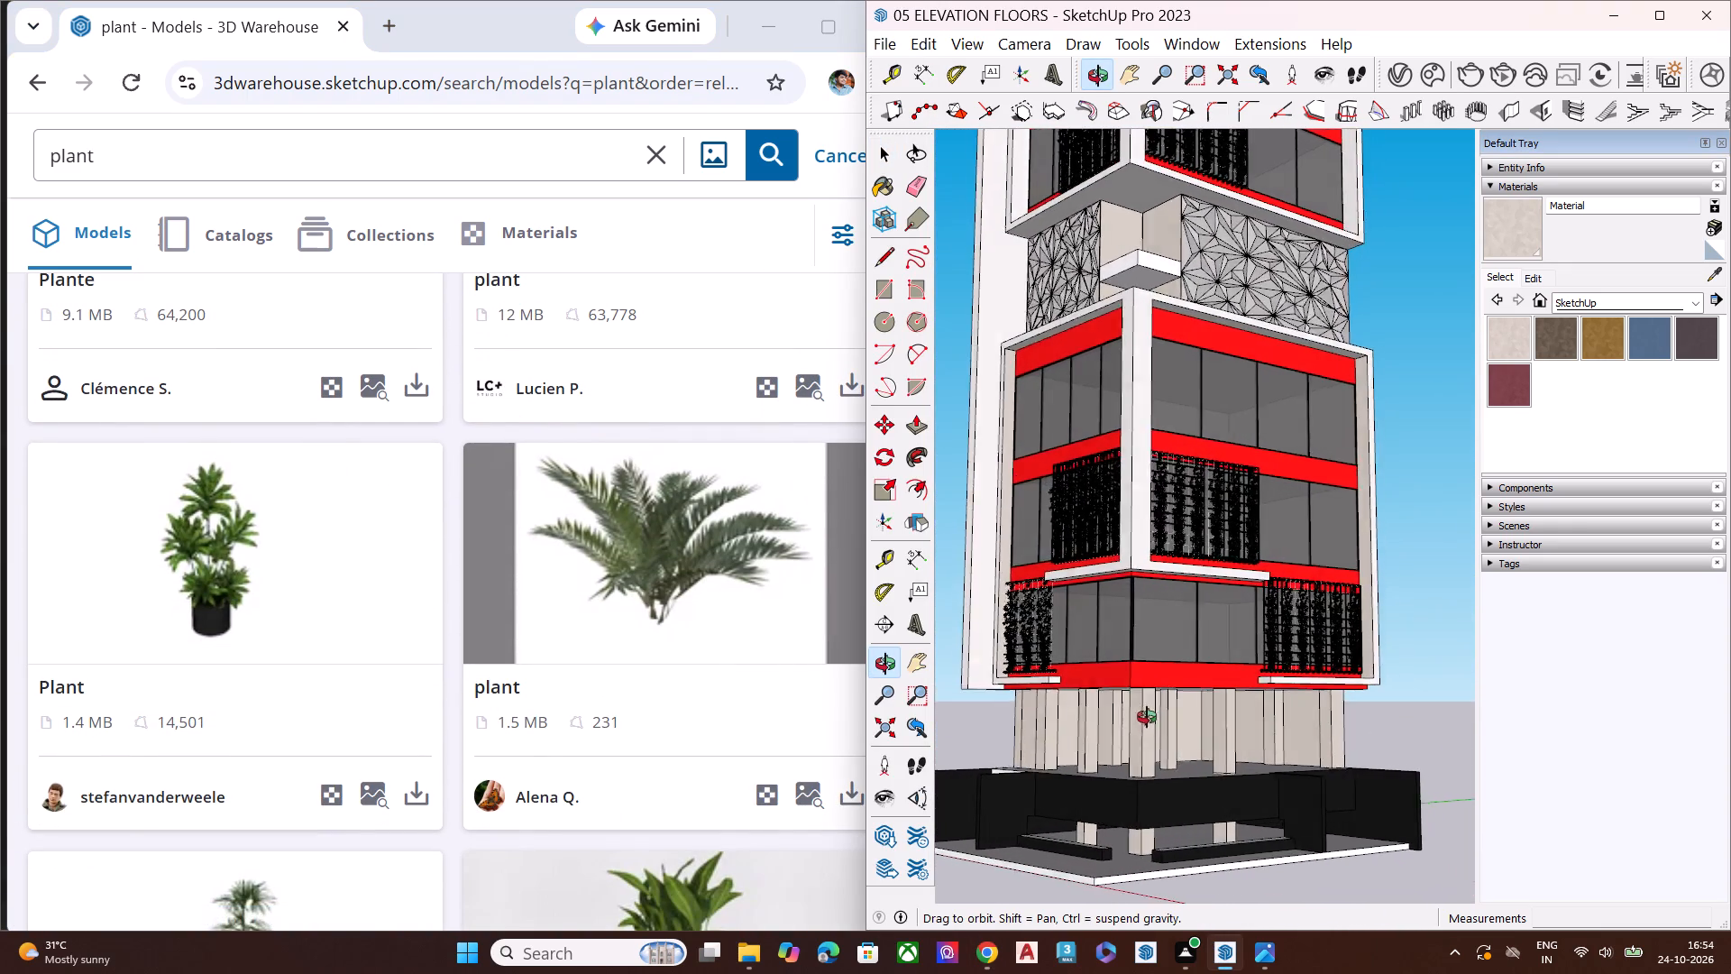
pyautogui.moveTo(1147, 717); pyautogui.dragTo(1305, 722, button='middle')
pyautogui.scroll(7, 1166, 814)
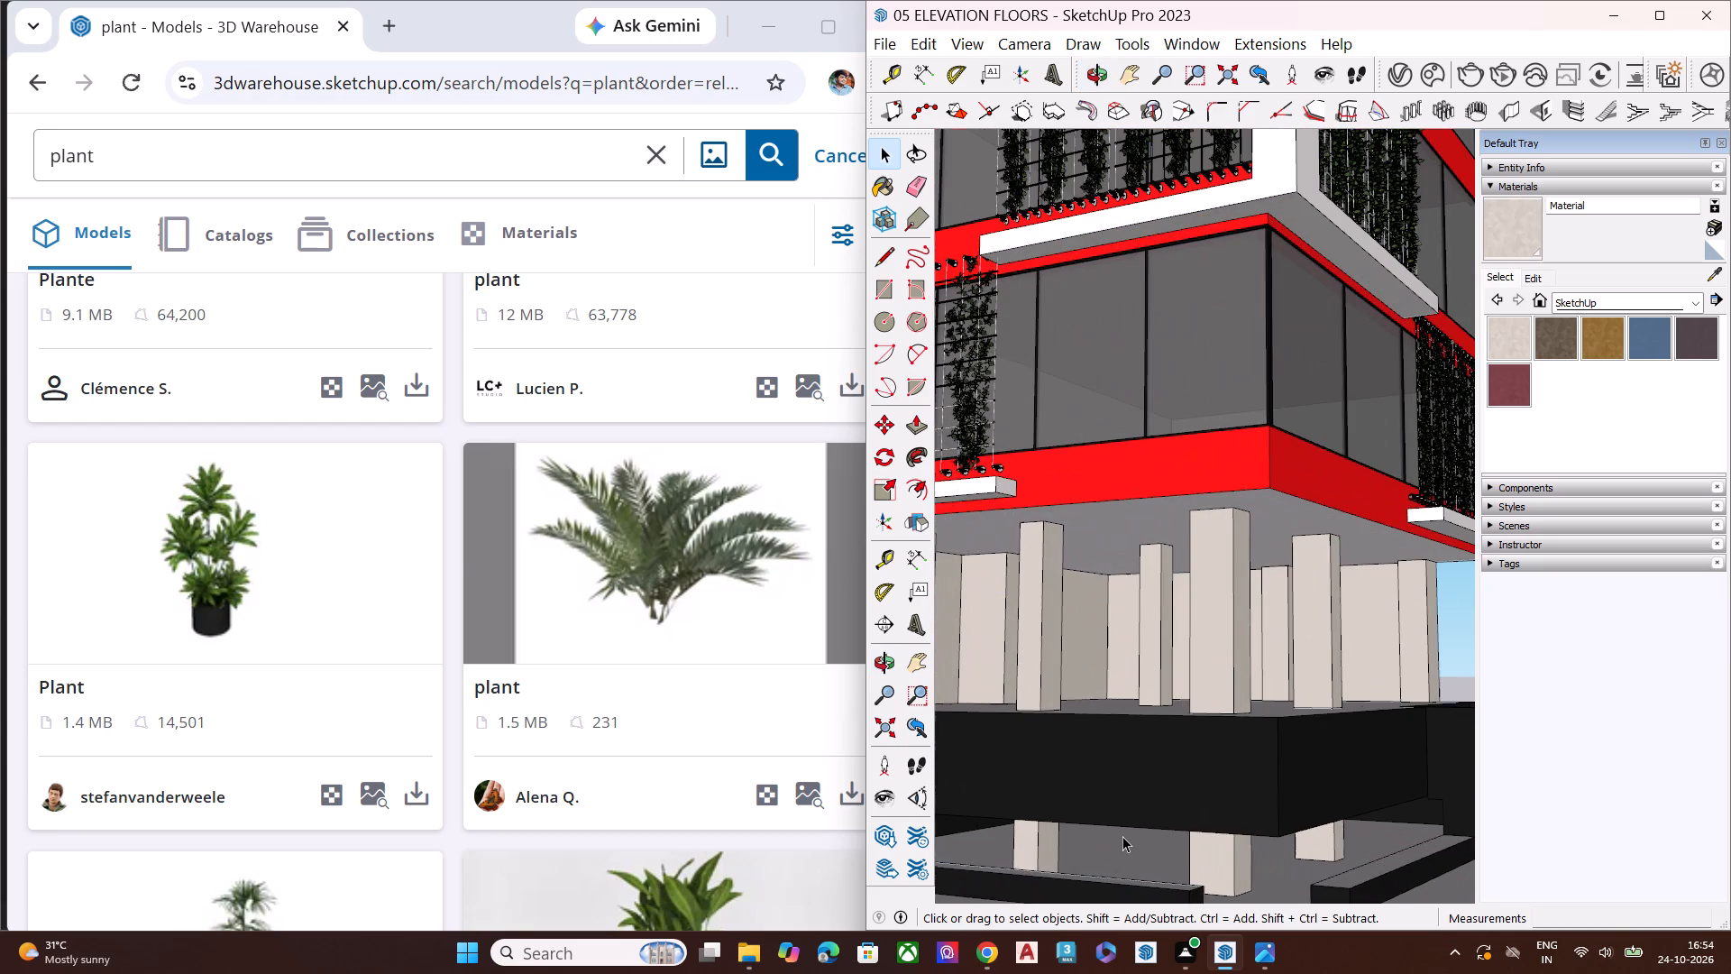
pyautogui.scroll(-5, 1122, 836)
# Look further through the "plant" results in 3D Warehouse for hanging or planter-type greenery.
pyautogui.scroll(-1, 554, 646)
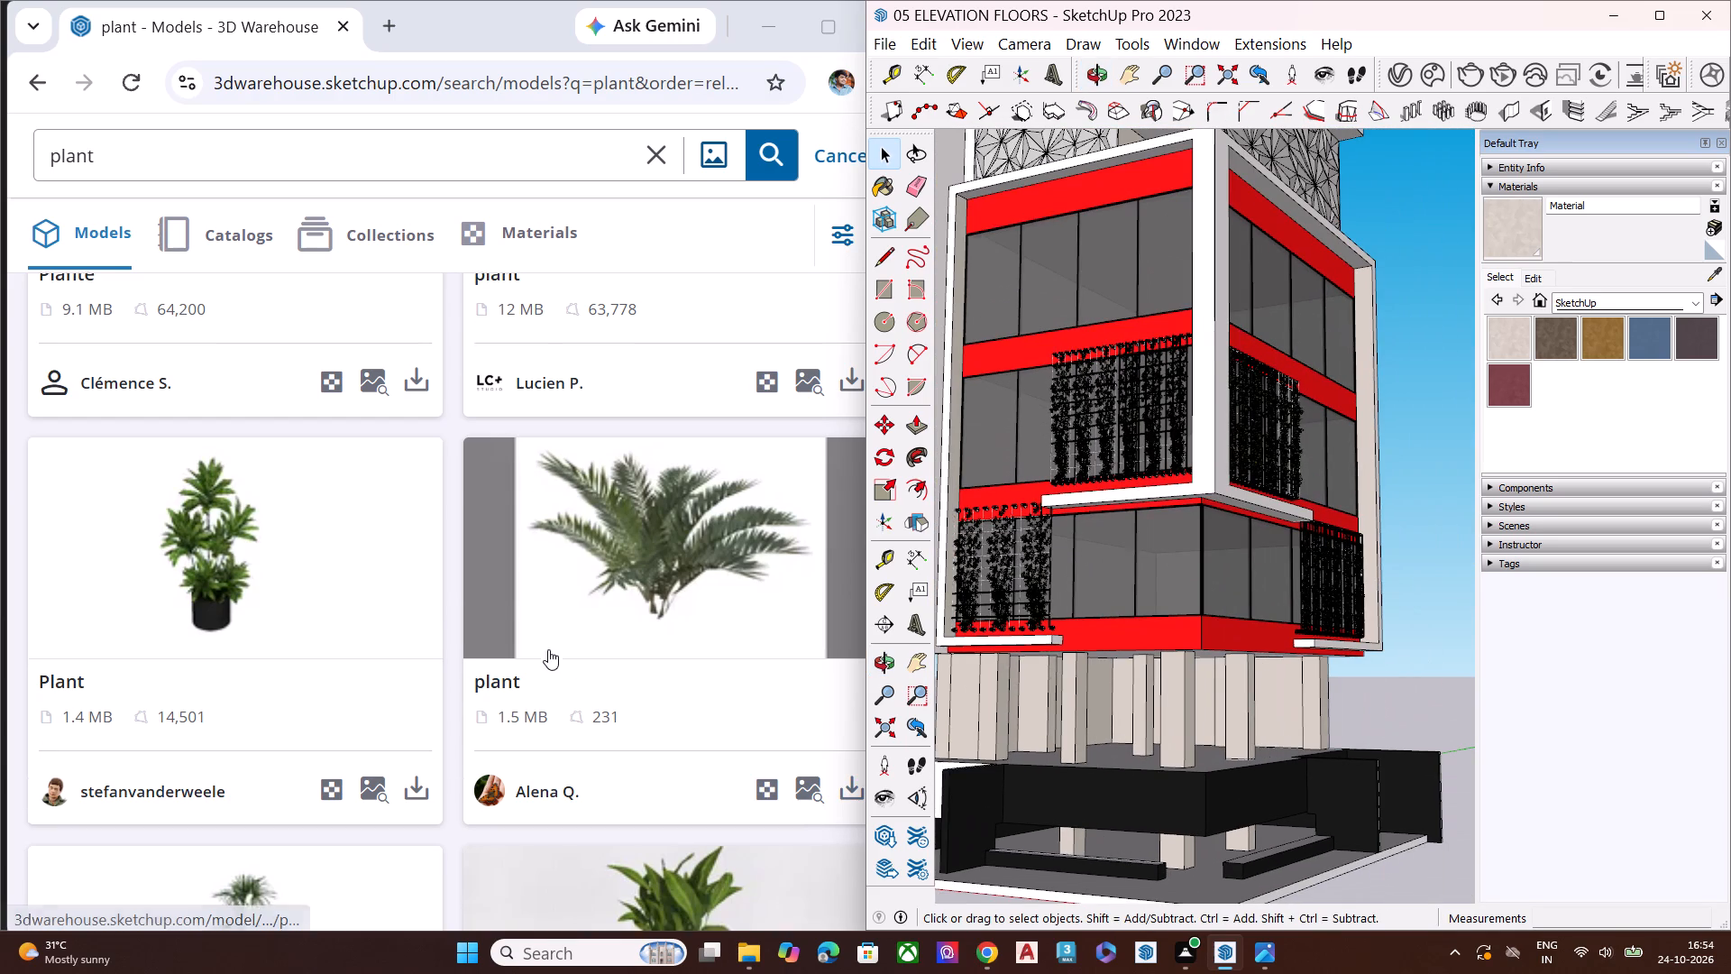
pyautogui.scroll(-3, 548, 649)
pyautogui.scroll(-7, 638, 490)
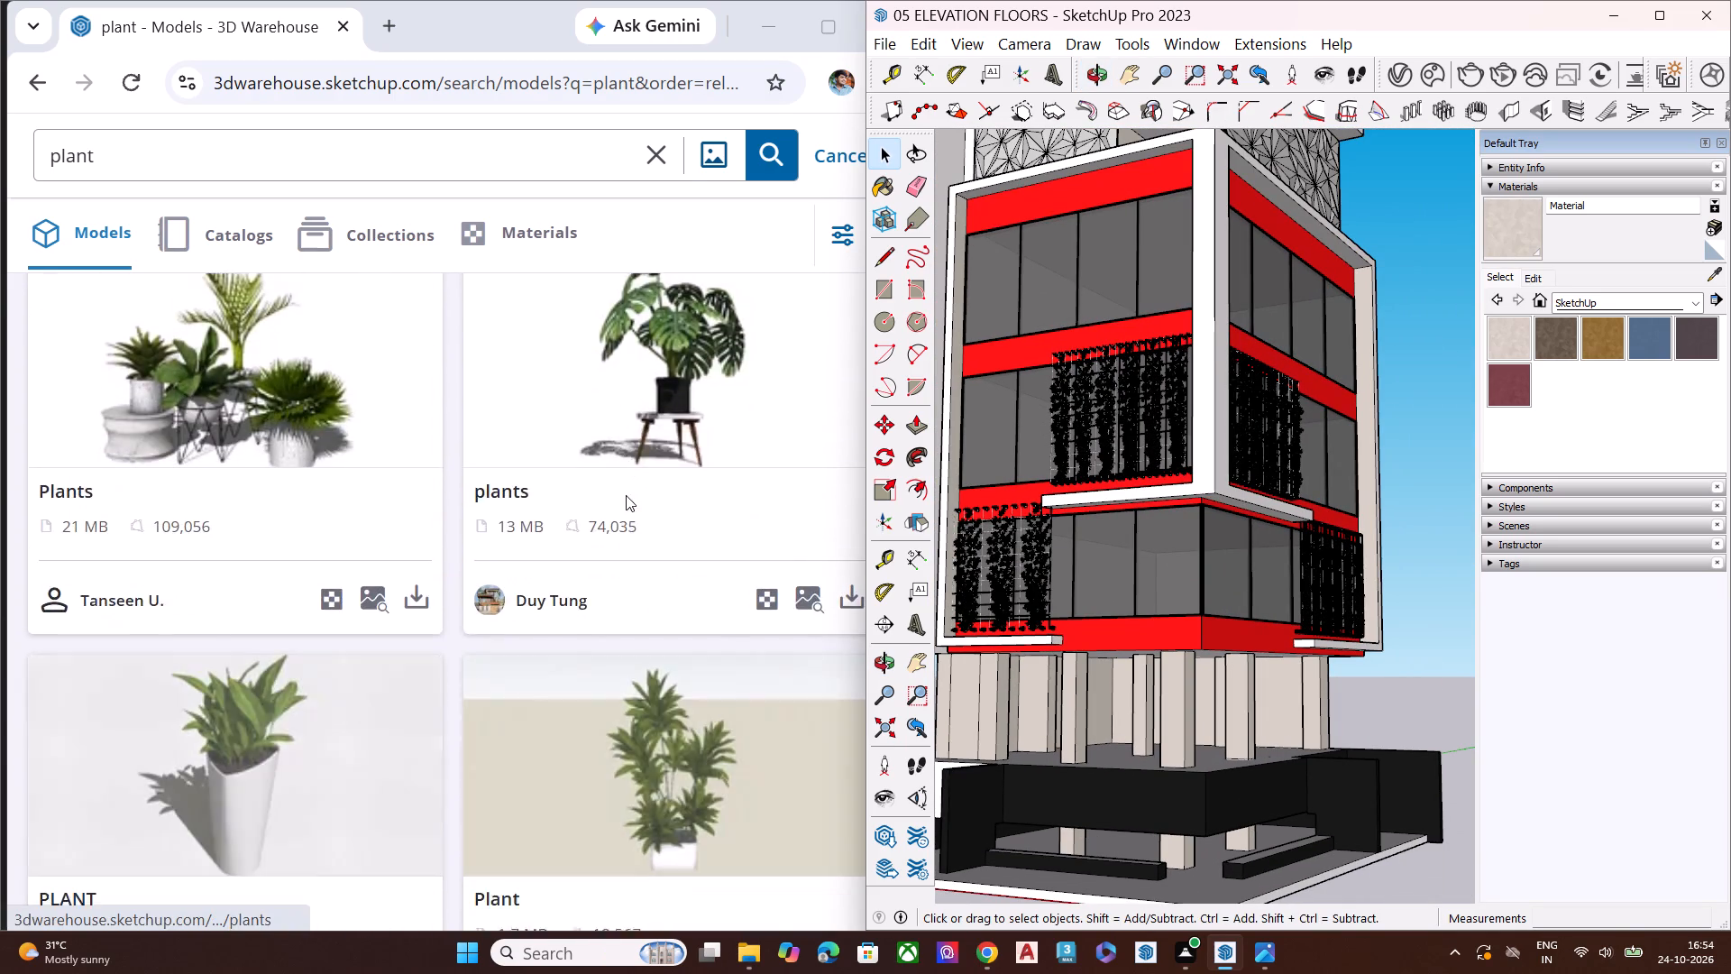
pyautogui.scroll(-8, 626, 495)
pyautogui.scroll(3, 614, 514)
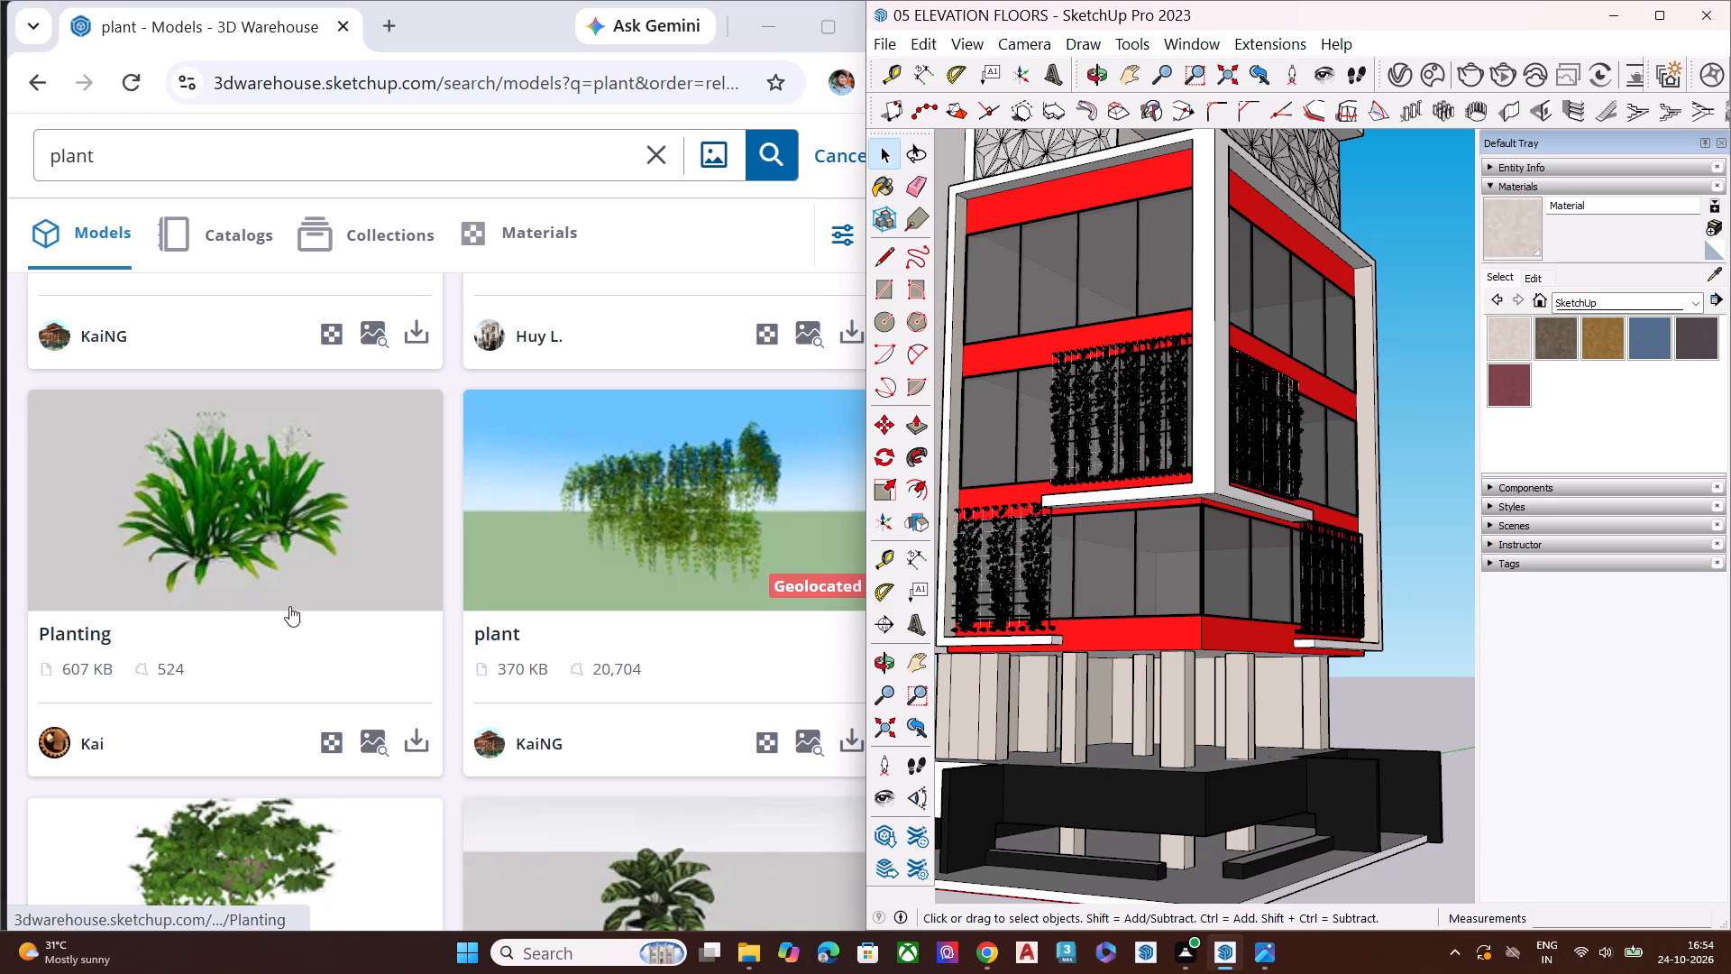
pyautogui.scroll(-12, 472, 622)
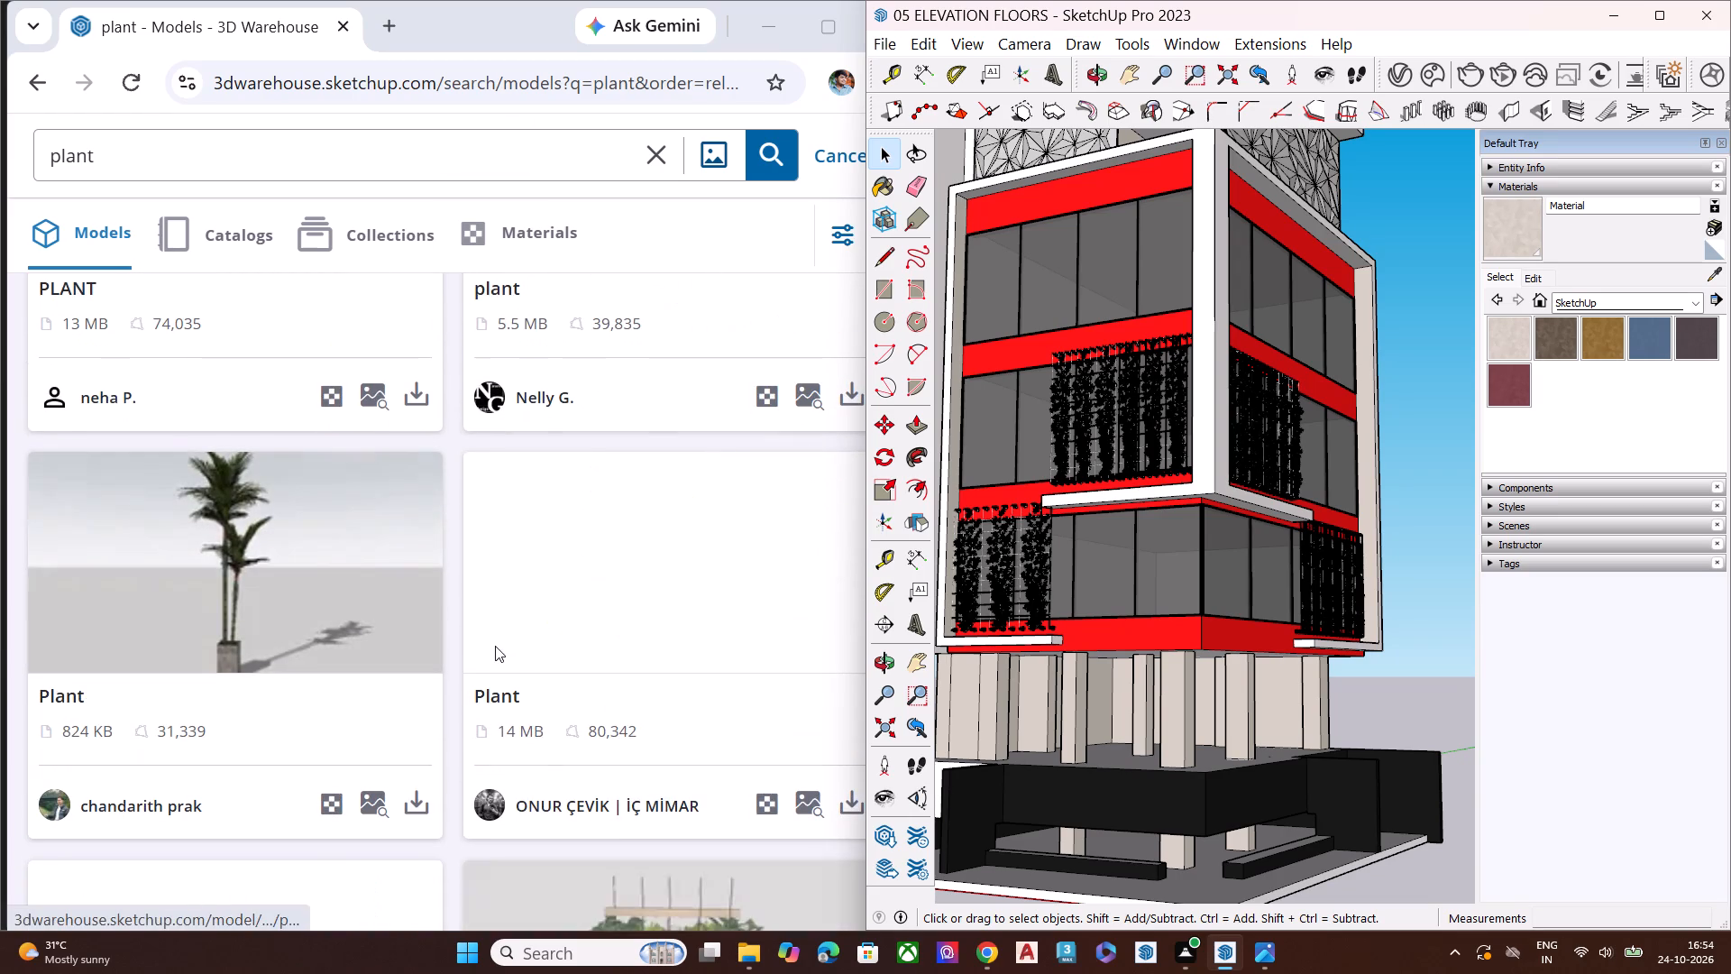
pyautogui.scroll(-3, 495, 646)
pyautogui.scroll(2, 494, 646)
pyautogui.scroll(-2, 494, 646)
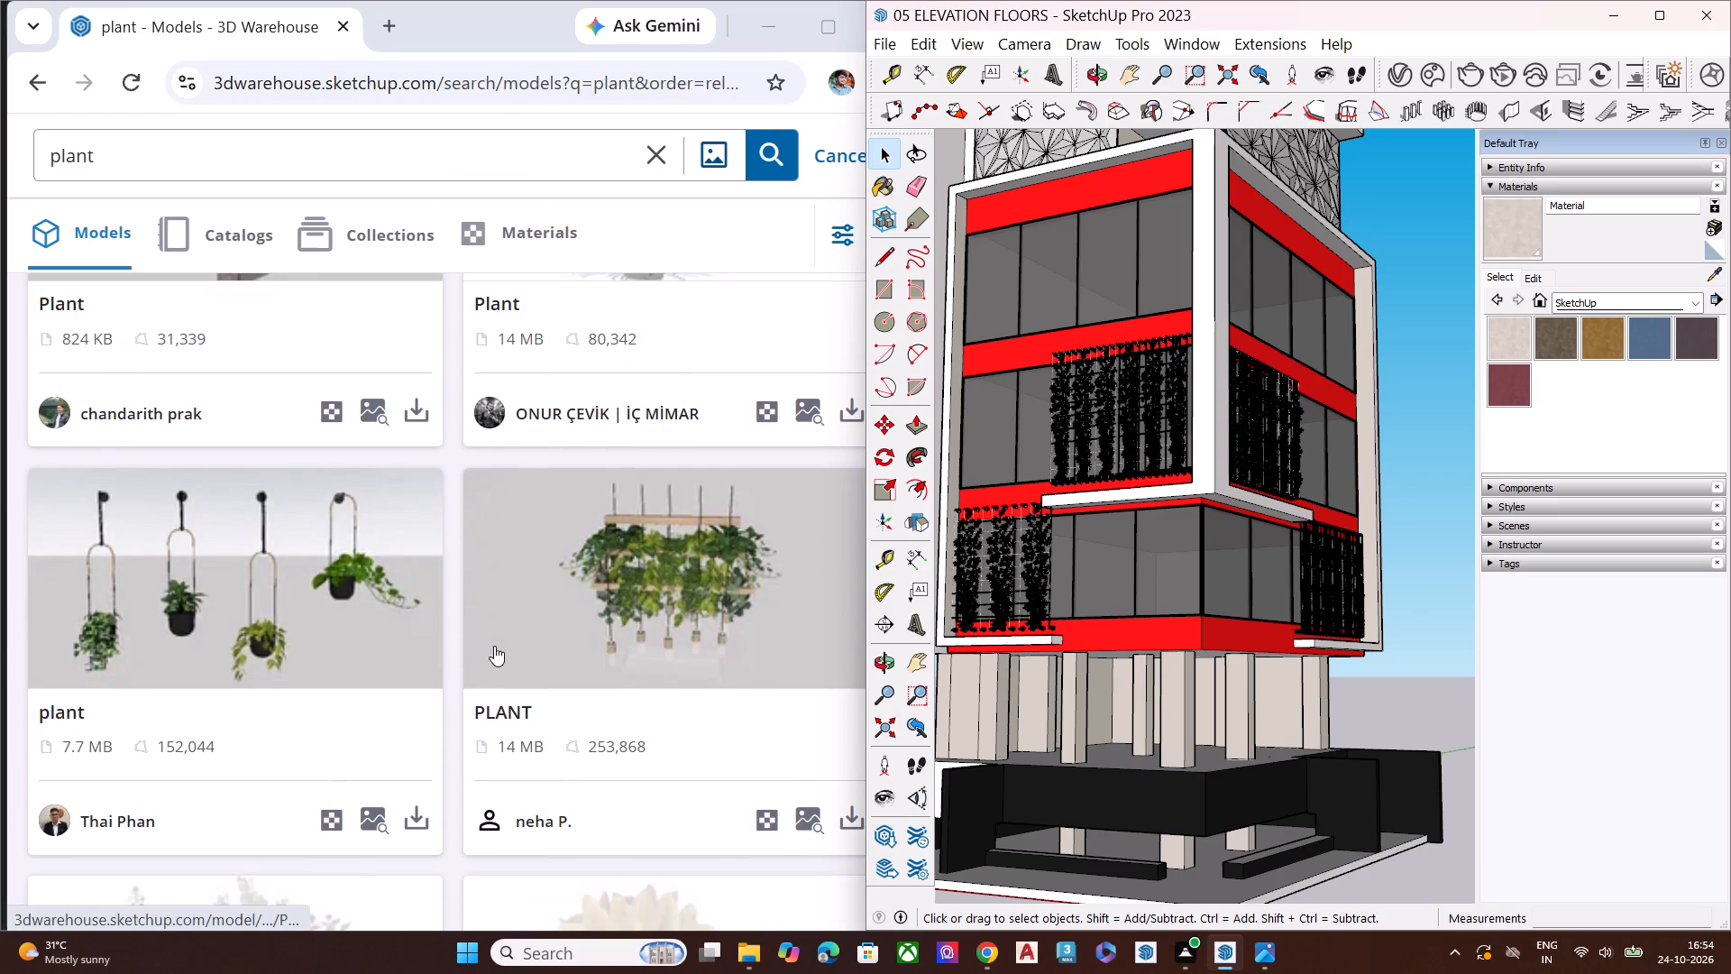
# Examine the tower's front corner in SketchUp, from the planted lower floors out to the whole elevation.
pyautogui.moveTo(1323, 657); pyautogui.dragTo(1157, 685, button='middle')
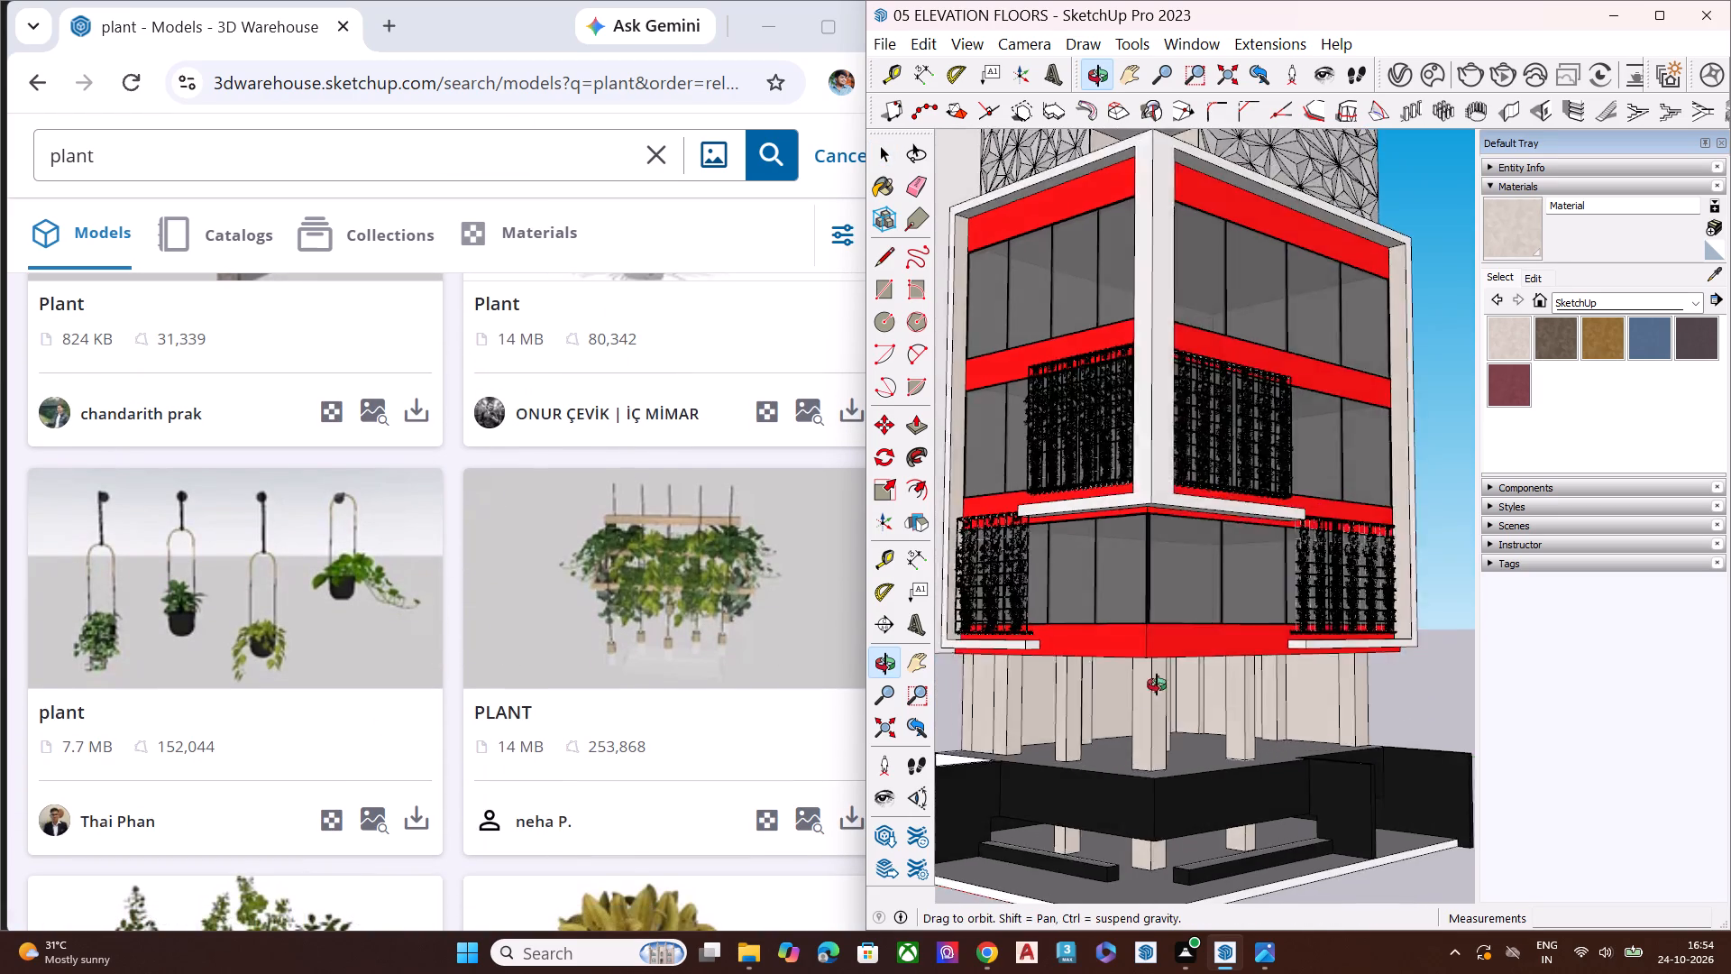
pyautogui.moveTo(1157, 685); pyautogui.dragTo(1216, 675, button='middle')
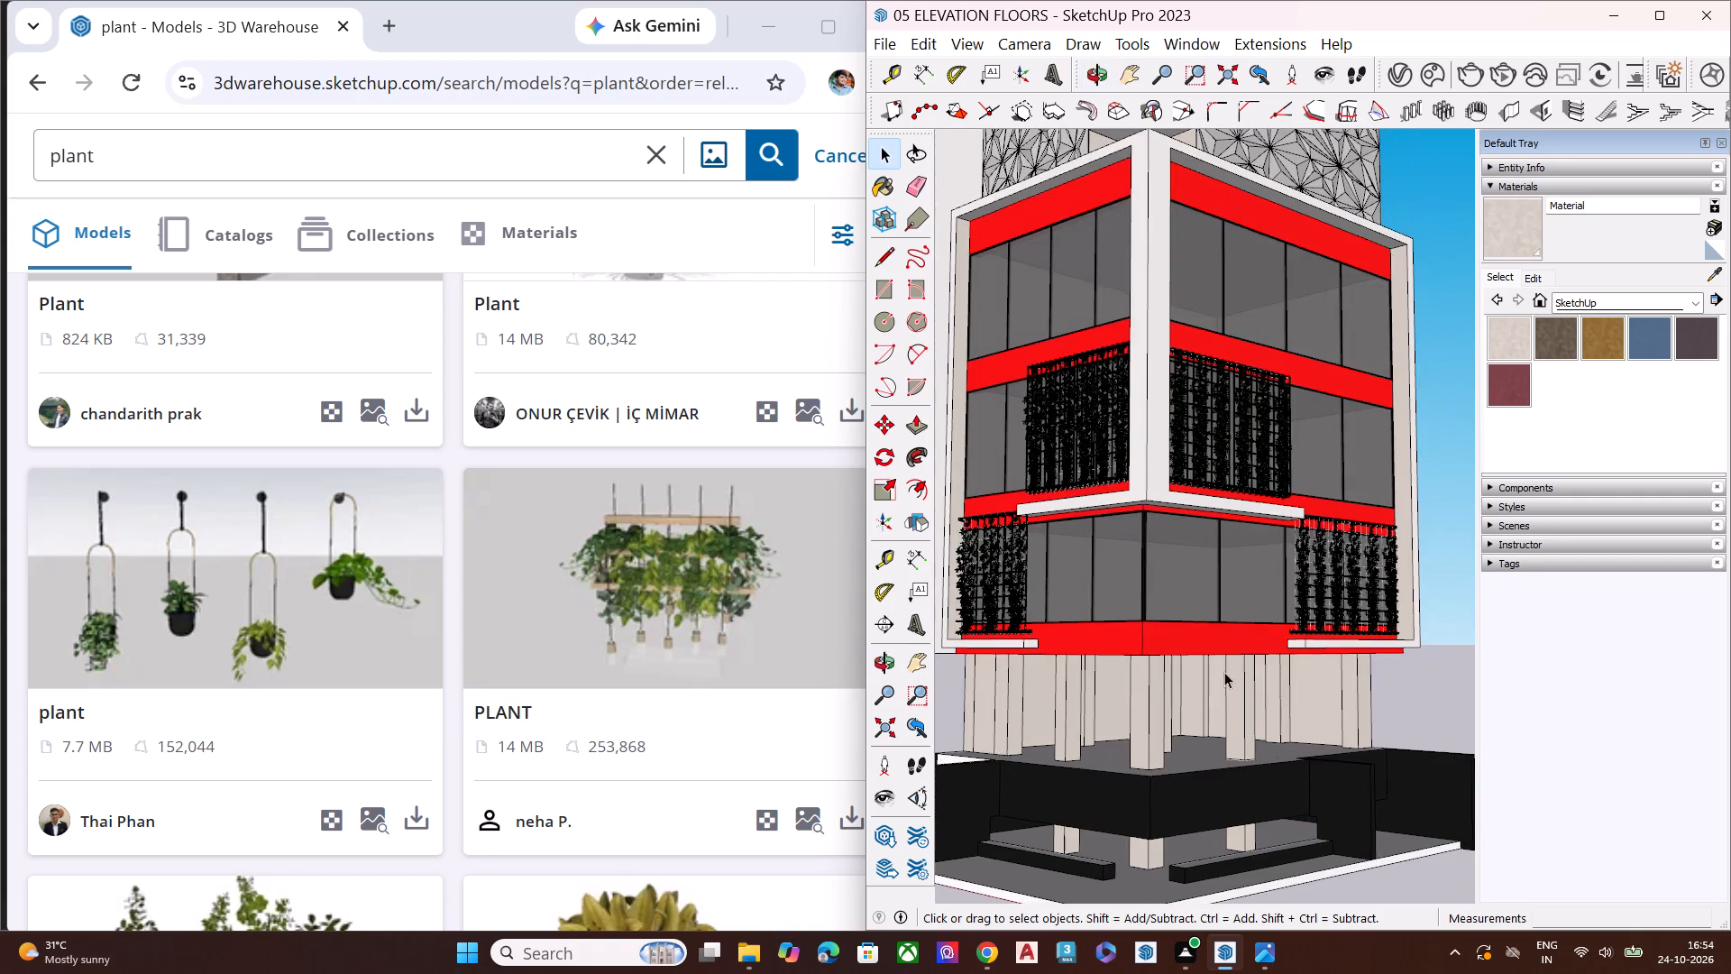
pyautogui.scroll(-9, 1223, 677)
pyautogui.moveTo(1158, 777); pyautogui.dragTo(1250, 721, button='middle')
pyautogui.scroll(1, 1158, 777)
pyautogui.moveTo(1223, 739); pyautogui.dragTo(1191, 808, button='middle')
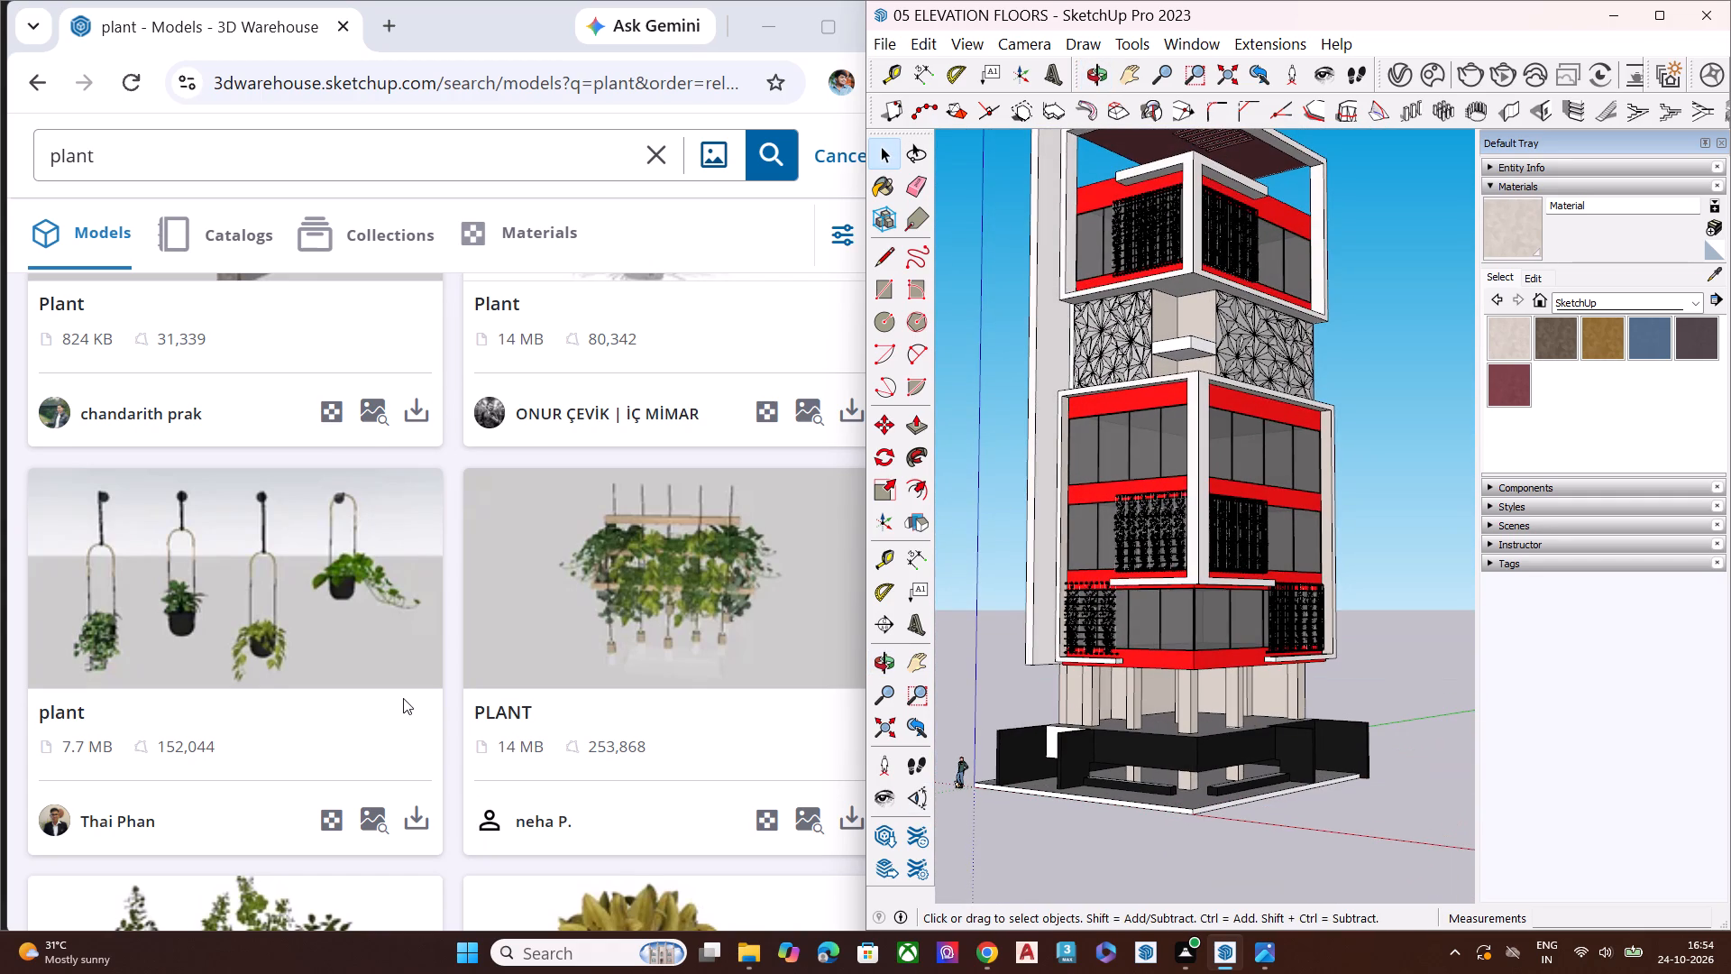
# Check the remaining loaded "plant" results in 3D Warehouse and load more models at their end.
pyautogui.scroll(-9, 403, 698)
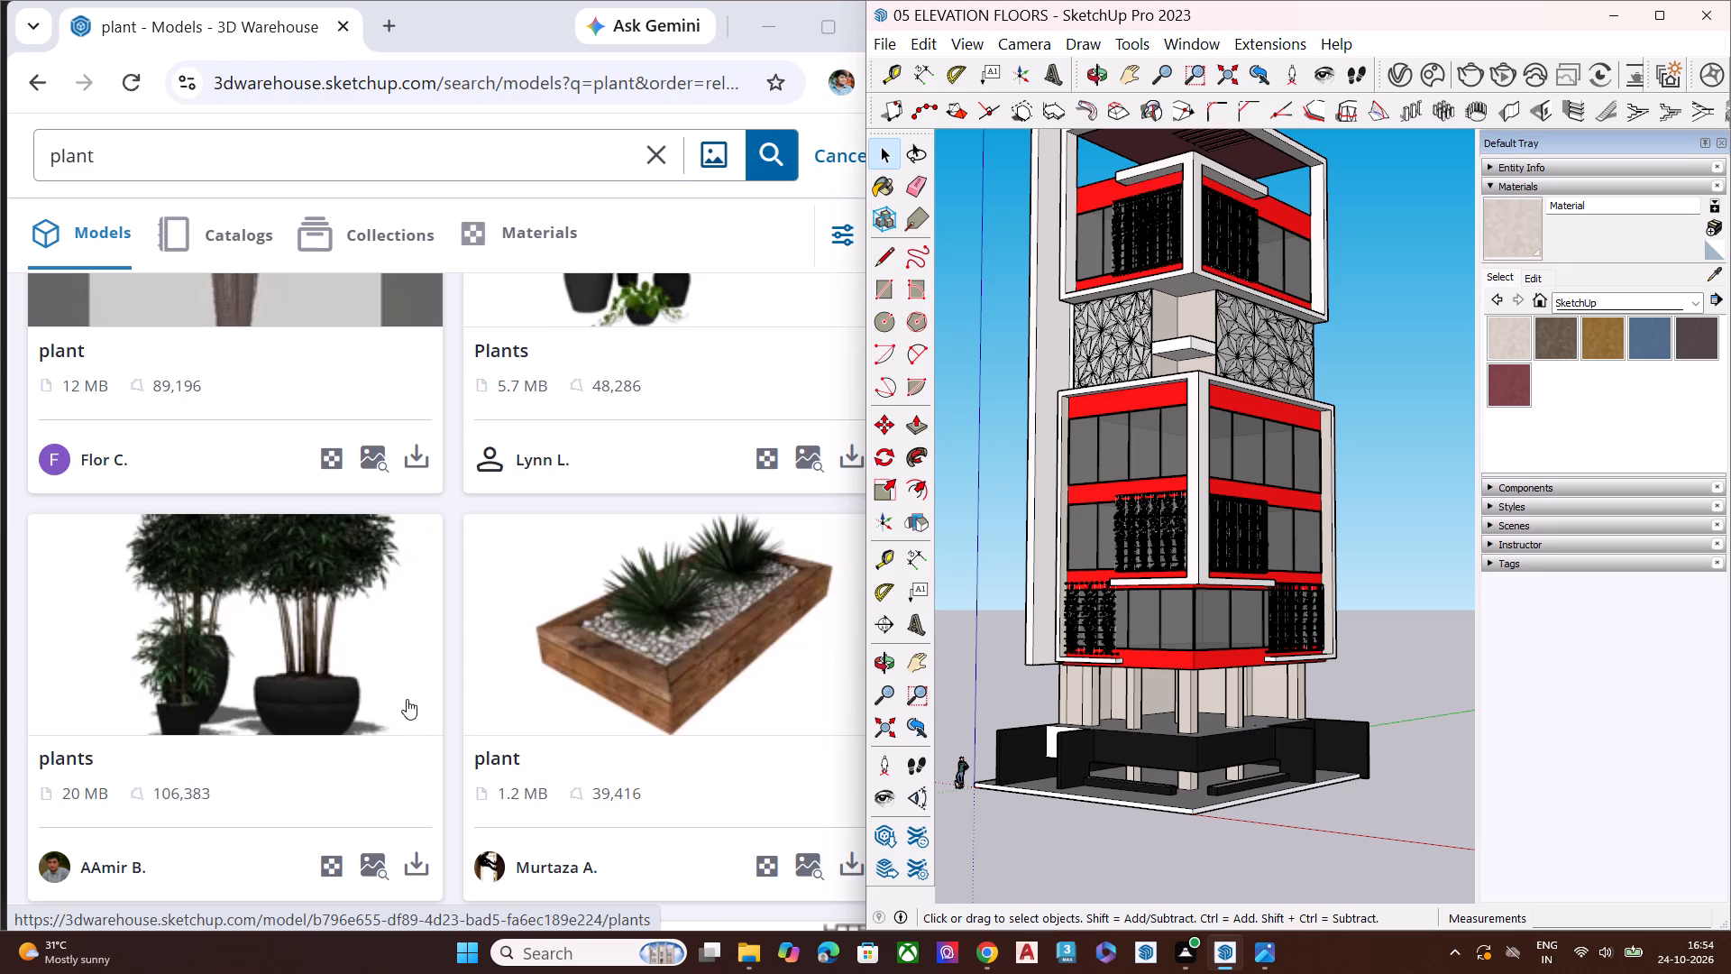
pyautogui.scroll(-4, 442, 681)
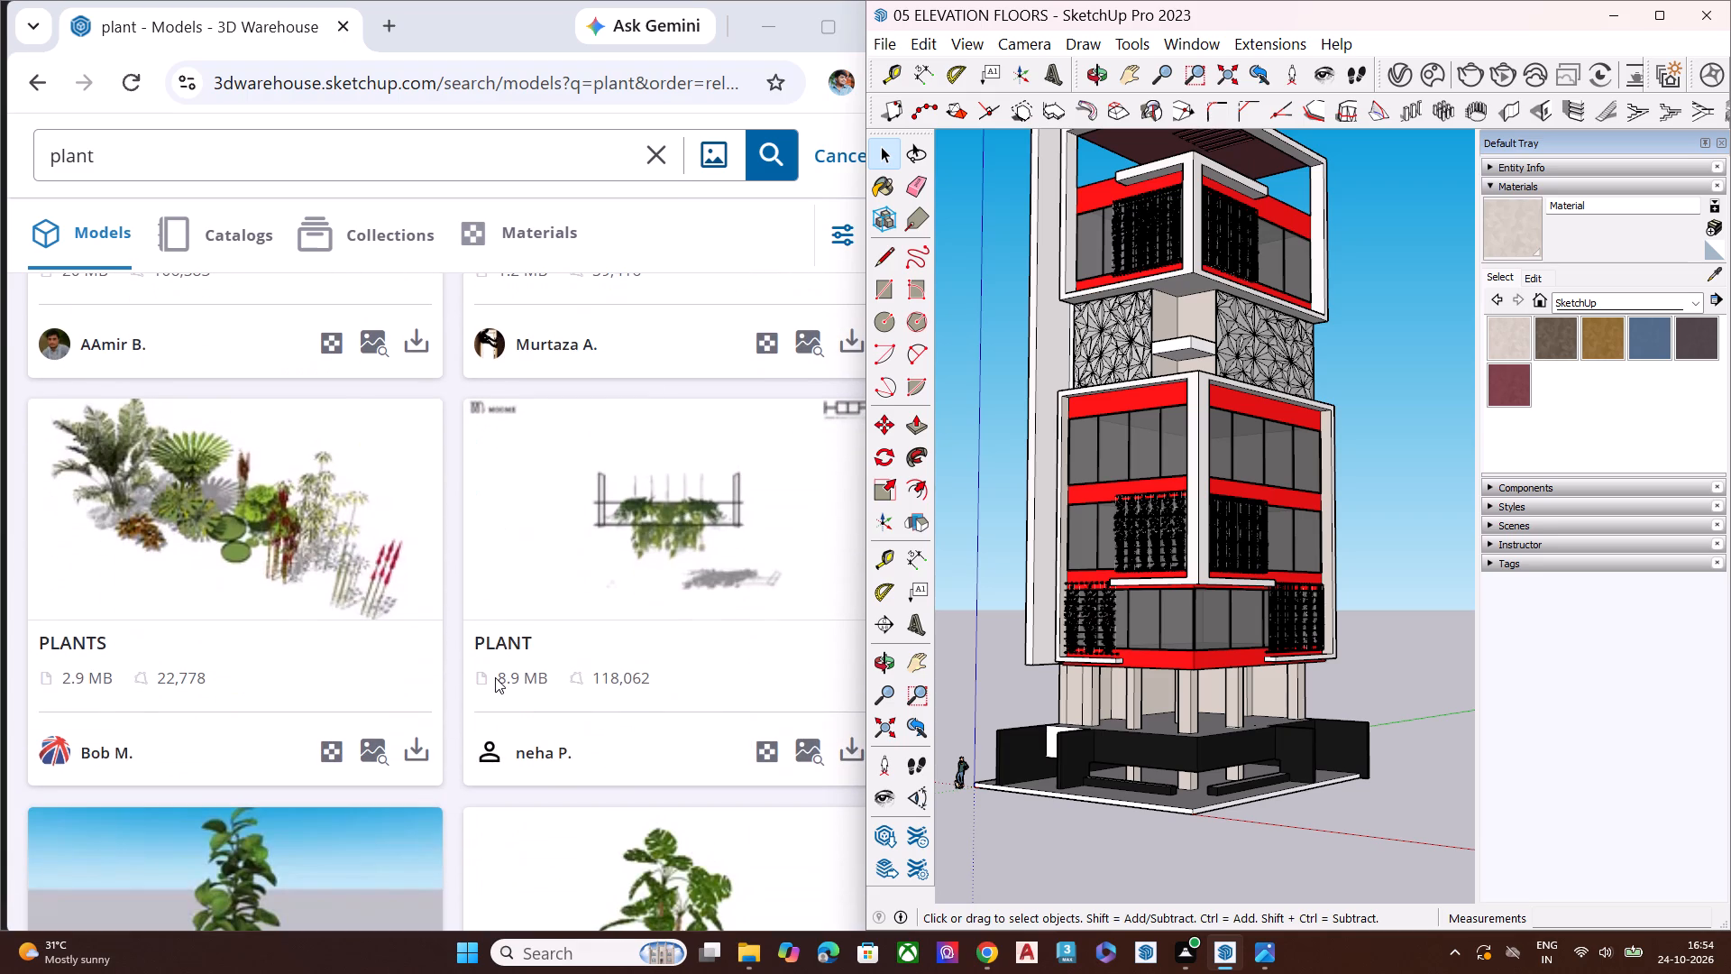
pyautogui.scroll(-7, 504, 685)
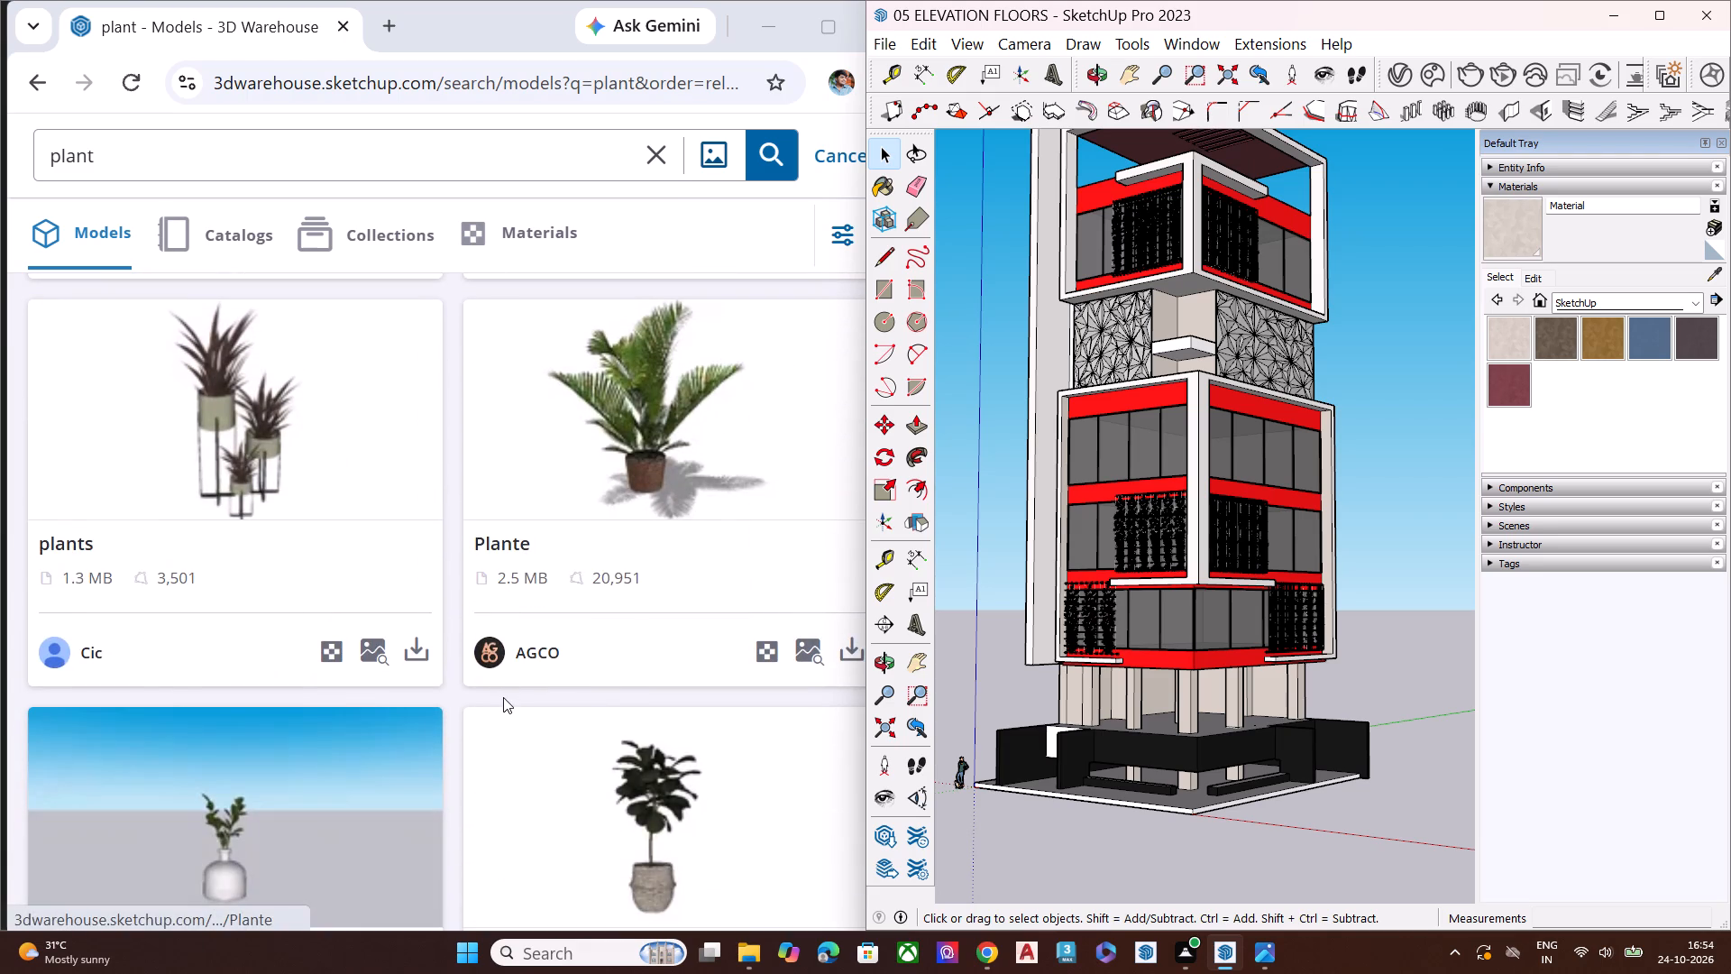
pyautogui.scroll(-7, 503, 697)
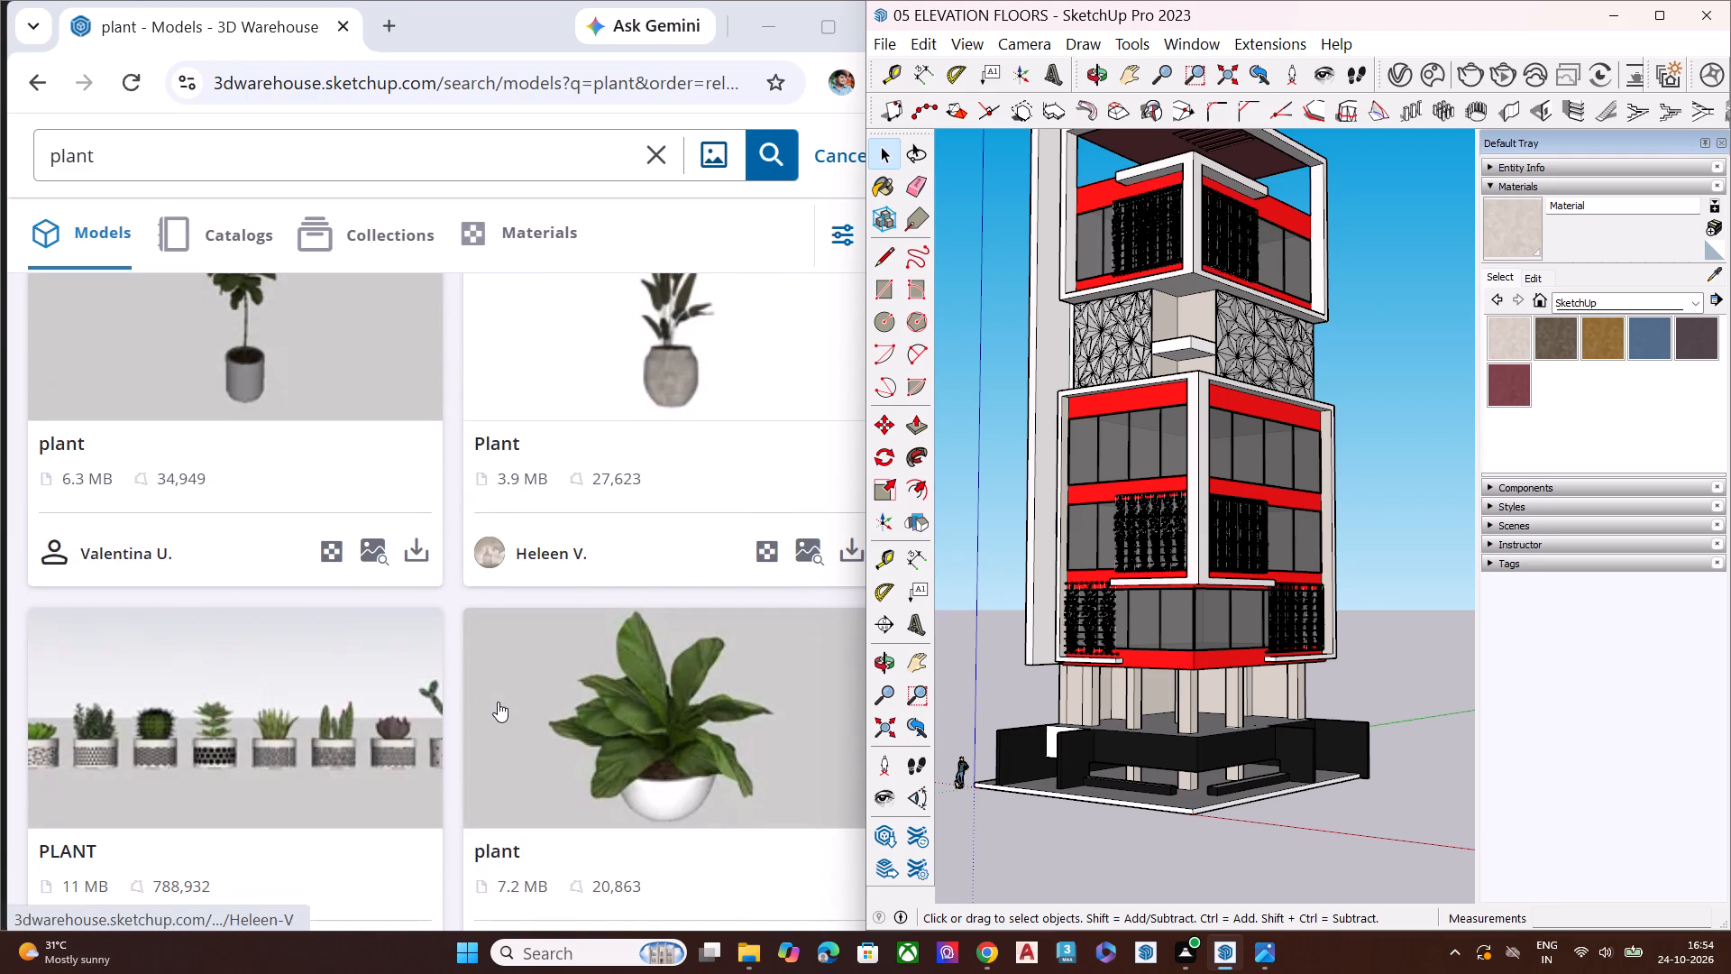
pyautogui.scroll(-8, 498, 702)
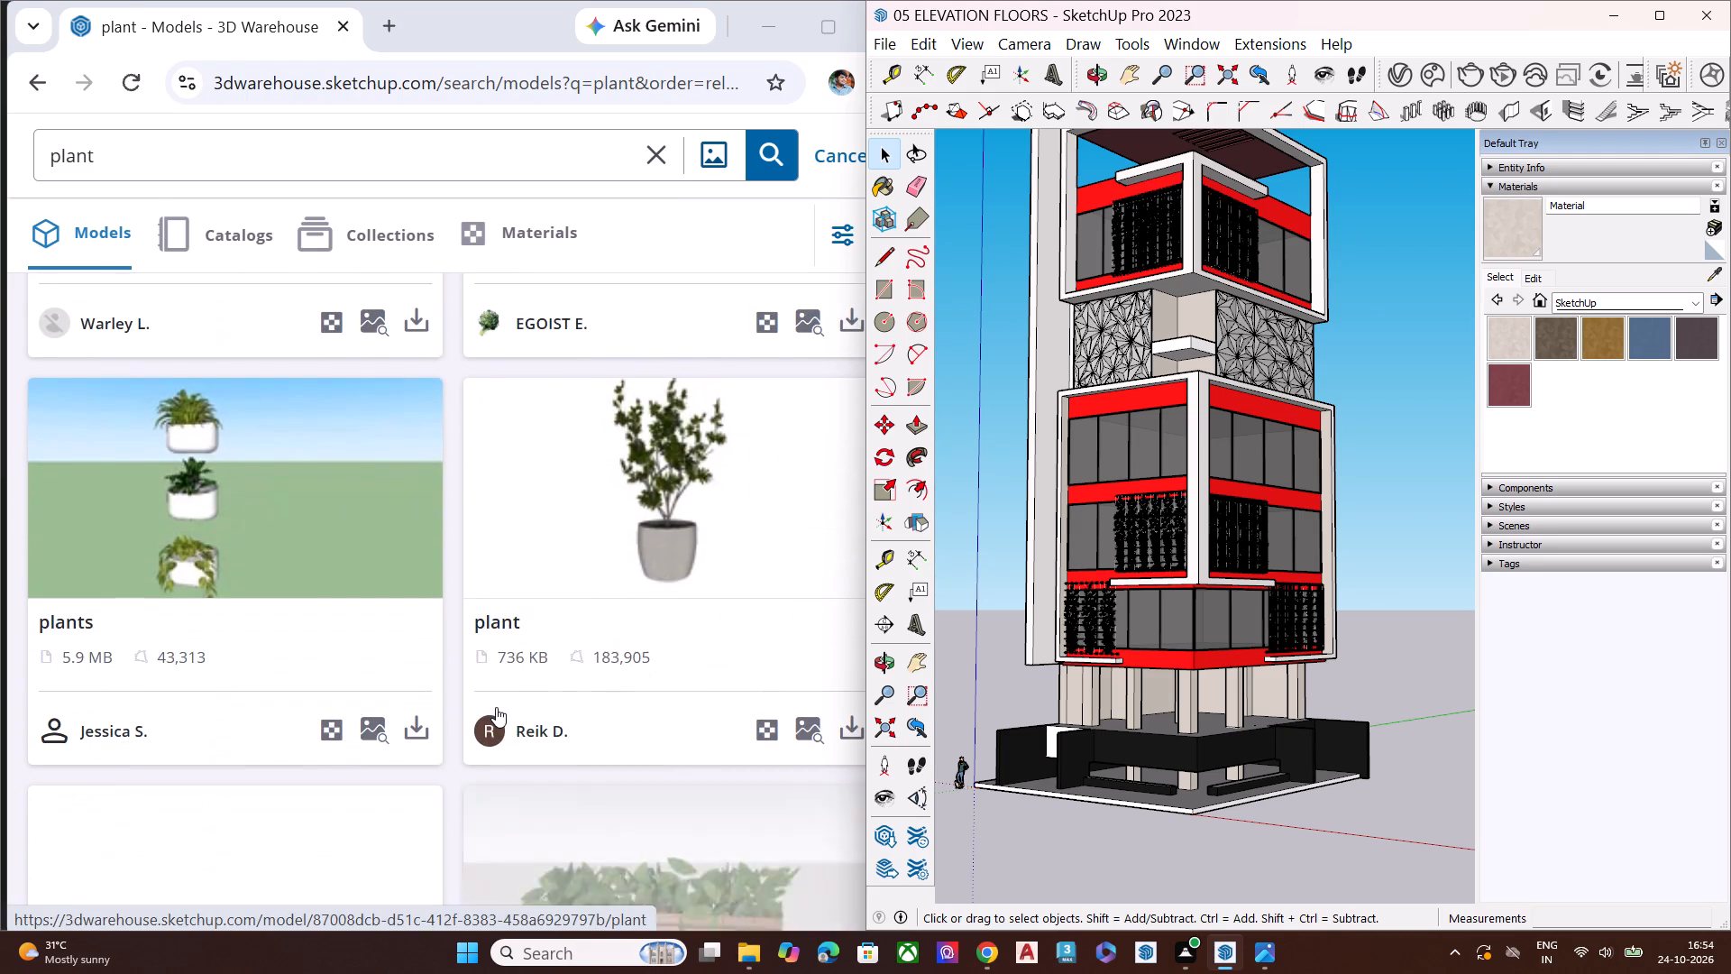
pyautogui.scroll(-5, 496, 707)
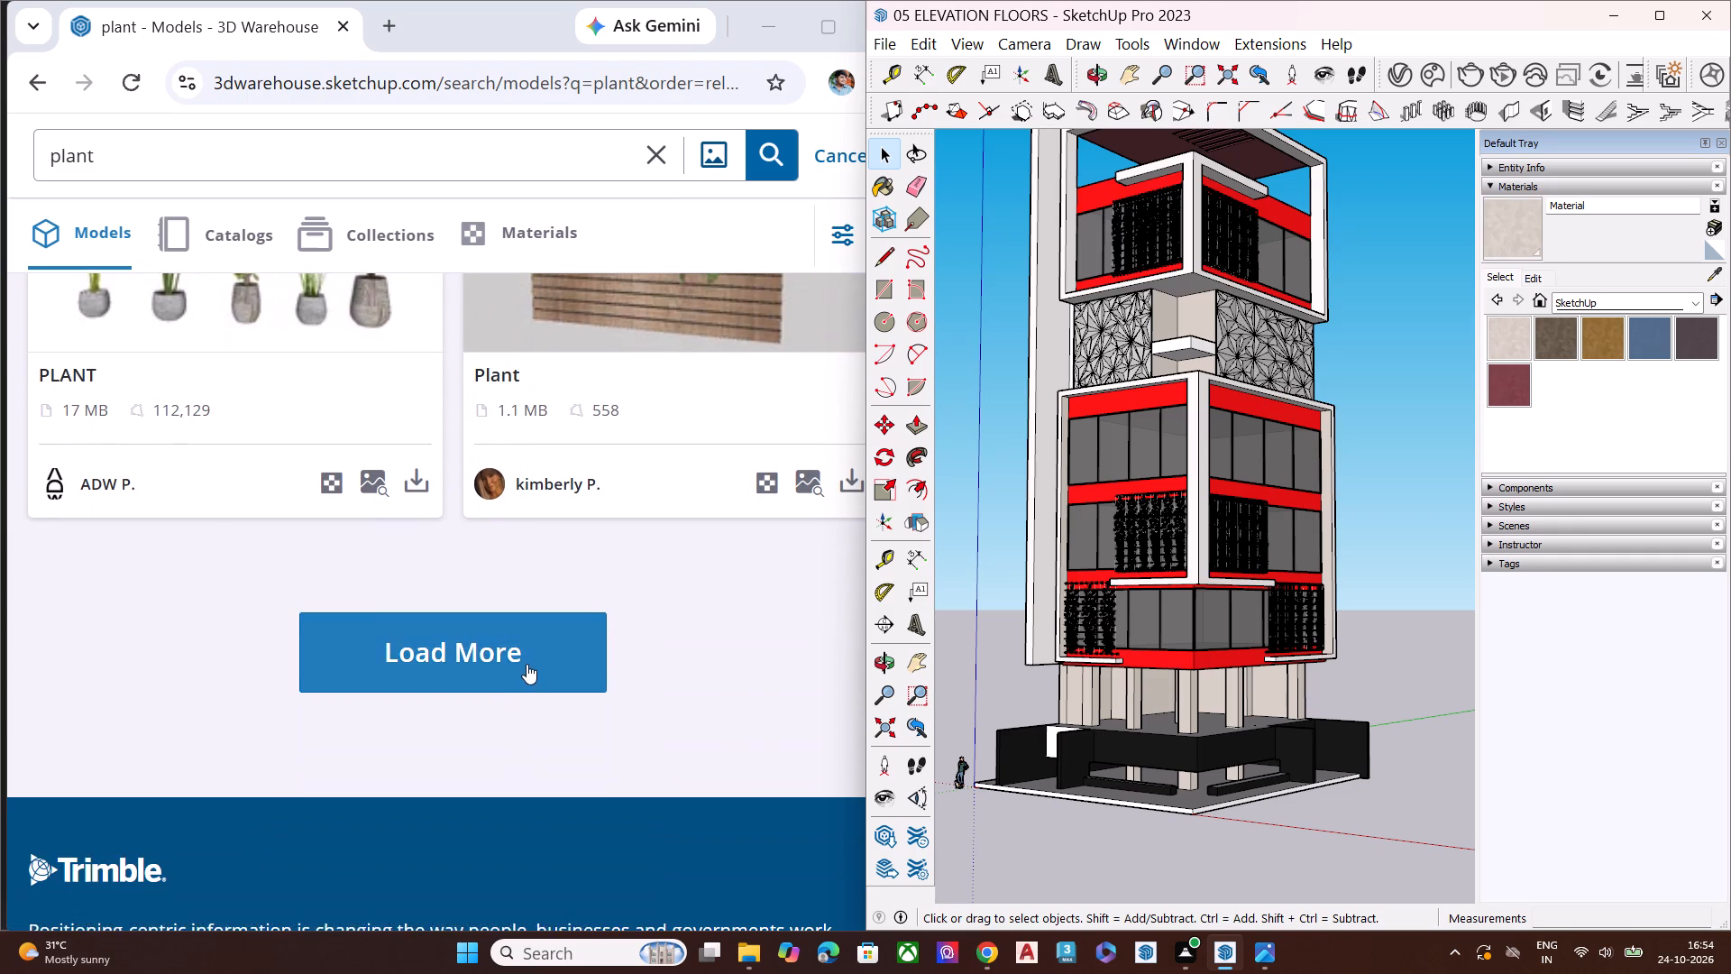
pyautogui.click(527, 664)
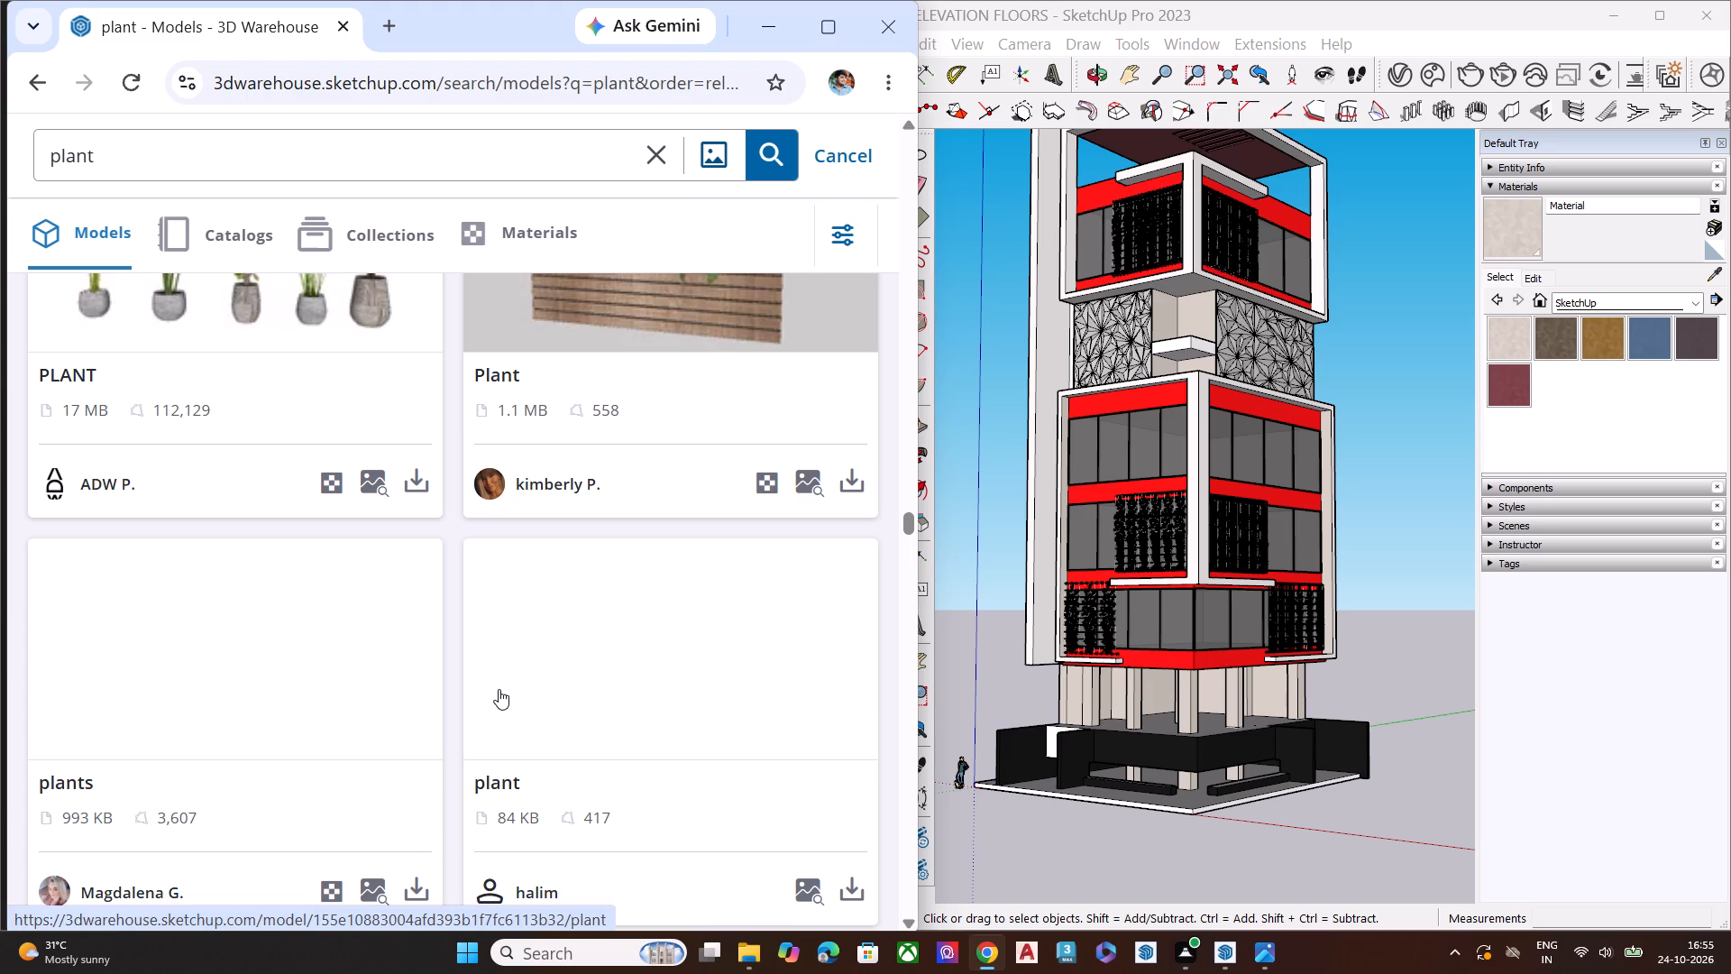
# Browse the newly loaded "plant" models in 3D Warehouse for one suited to the tower.
pyautogui.scroll(-1, 483, 722)
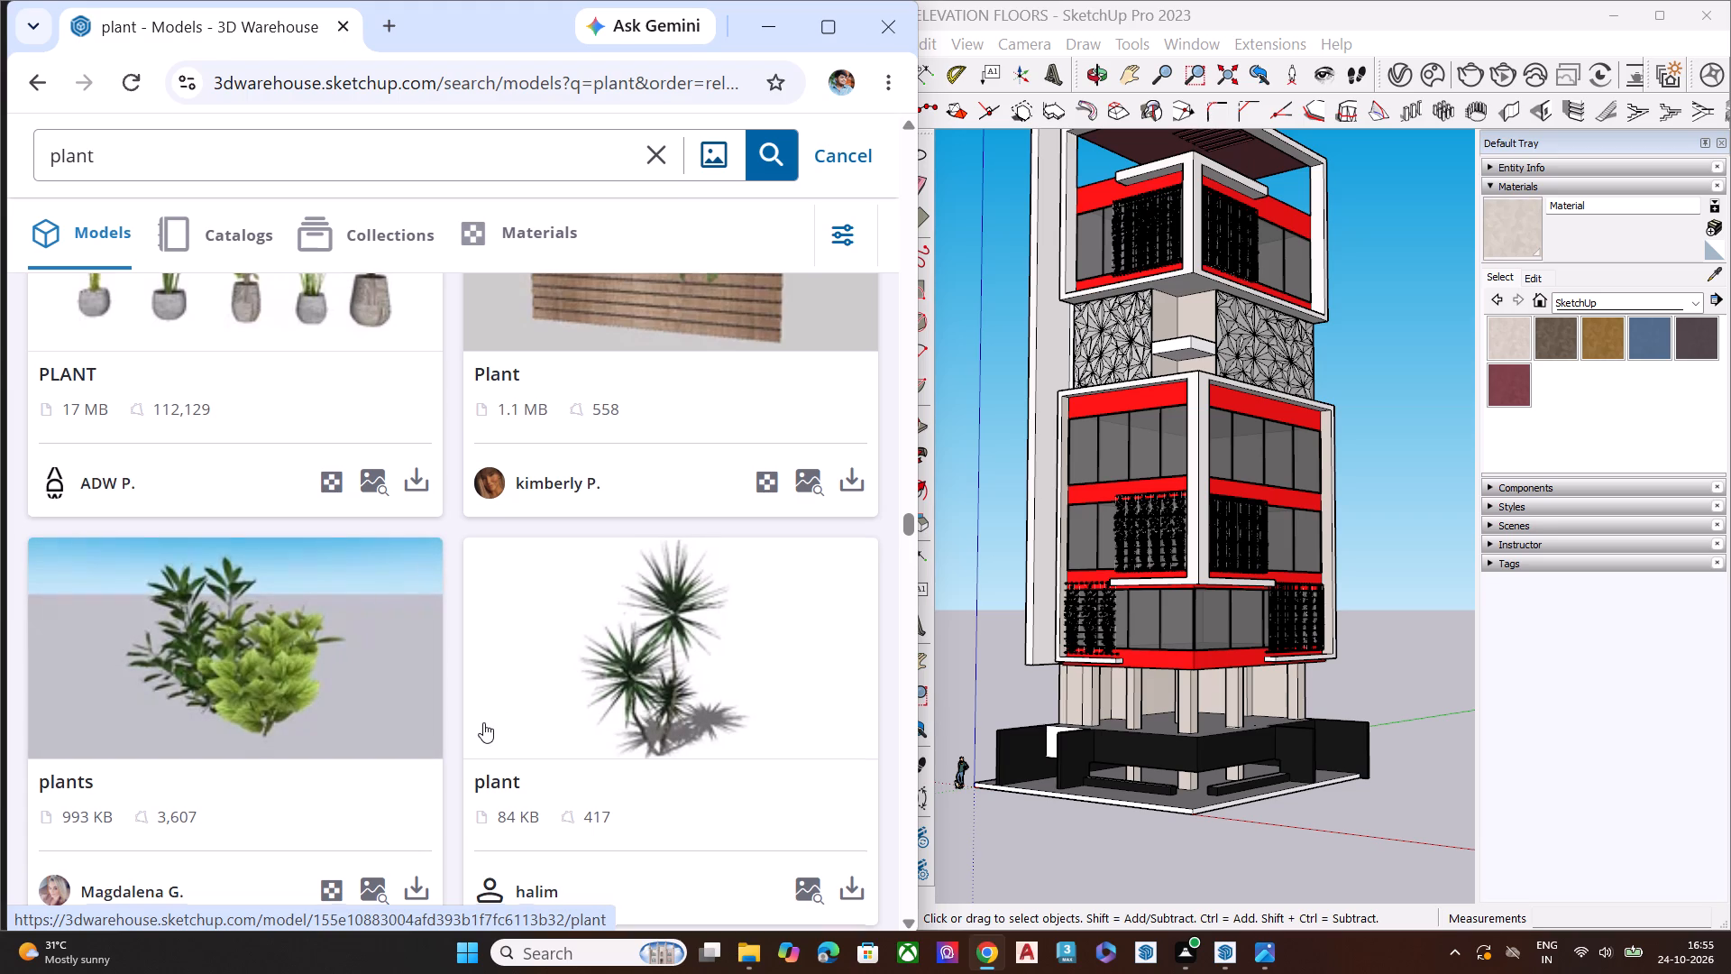
pyautogui.scroll(-5, 483, 722)
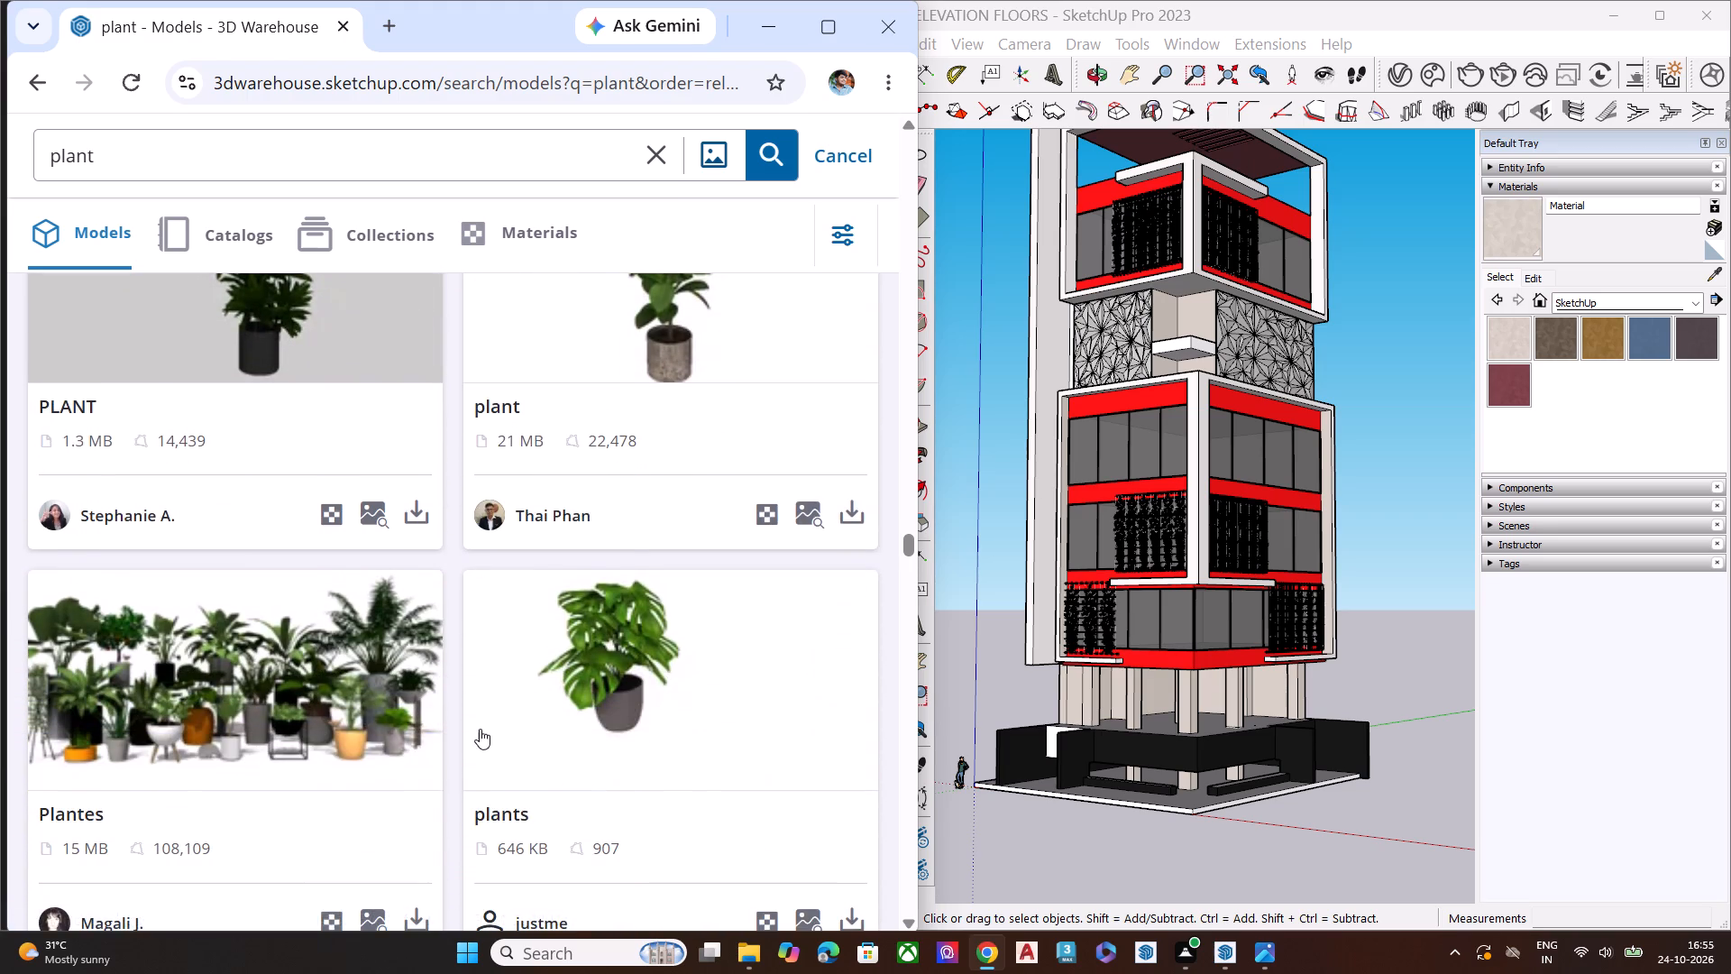
pyautogui.scroll(-9, 480, 729)
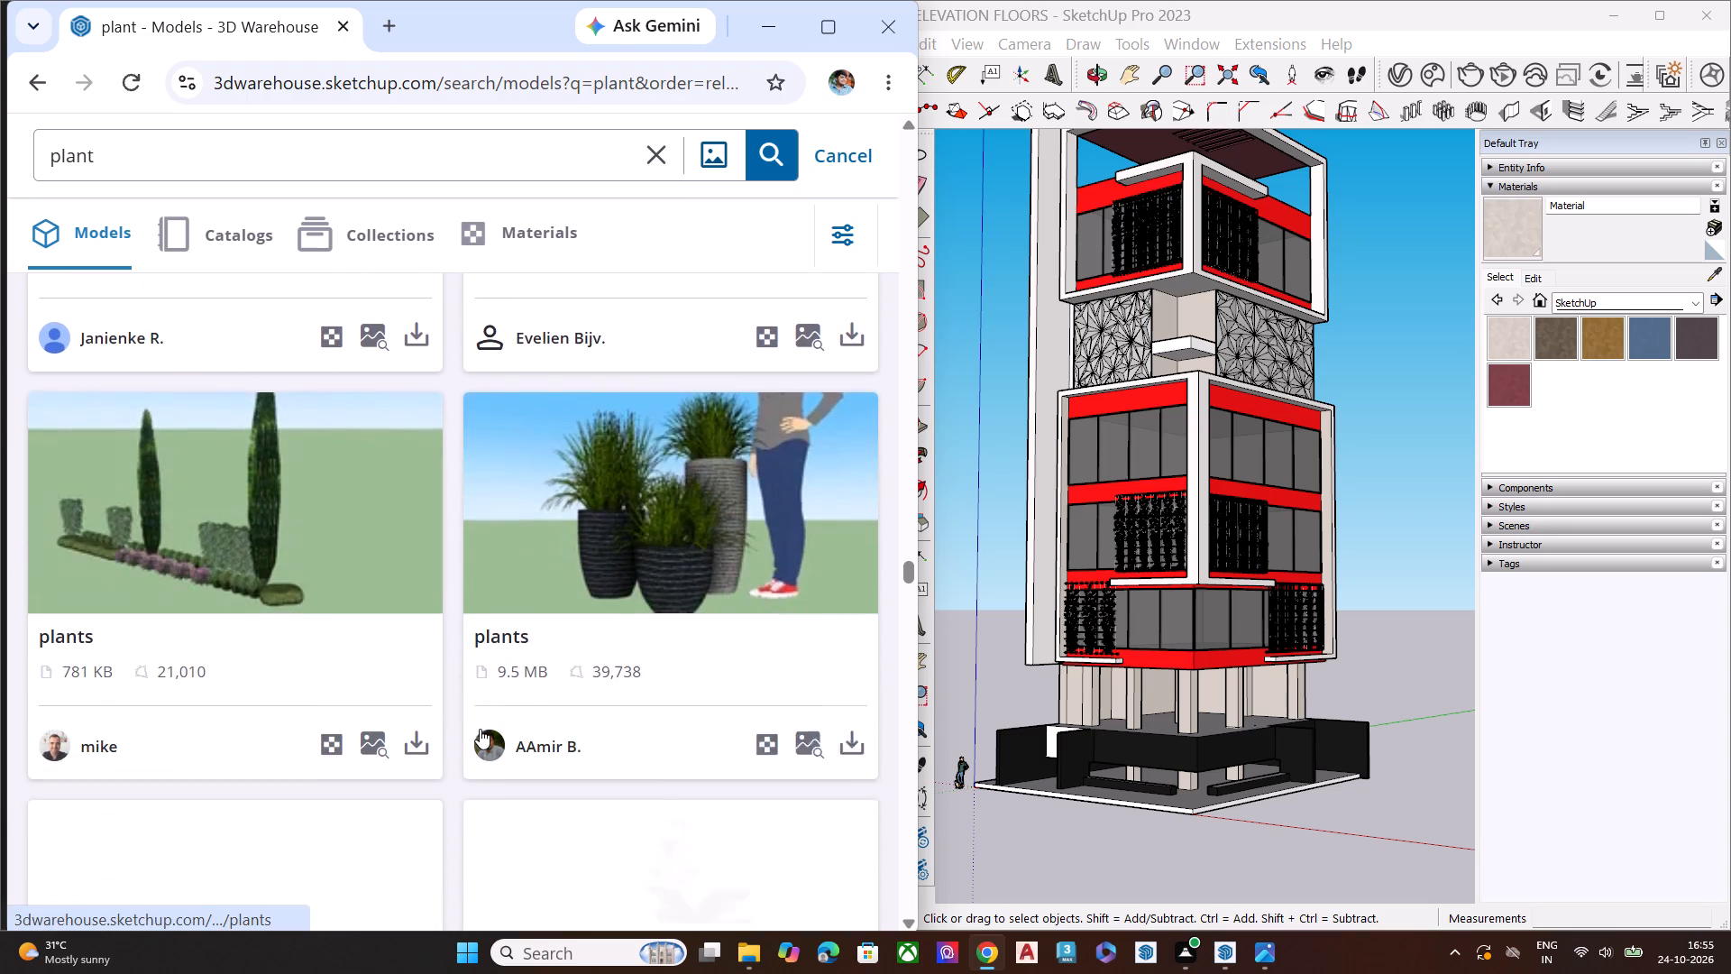
pyautogui.scroll(-1, 480, 729)
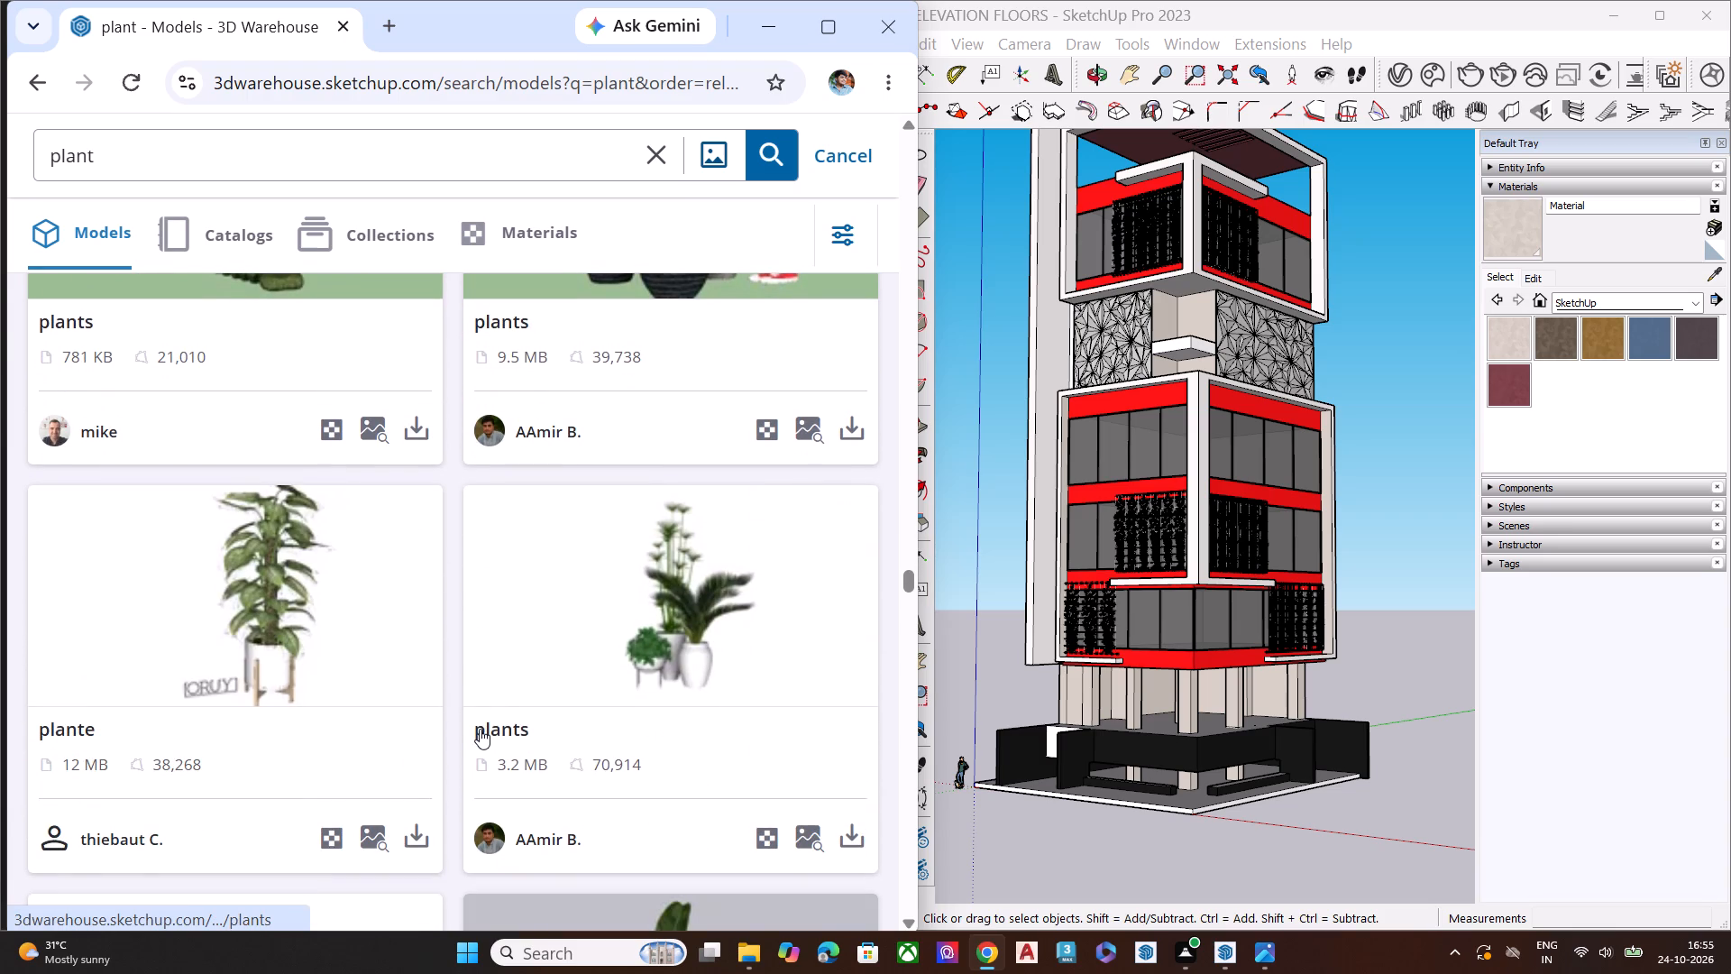
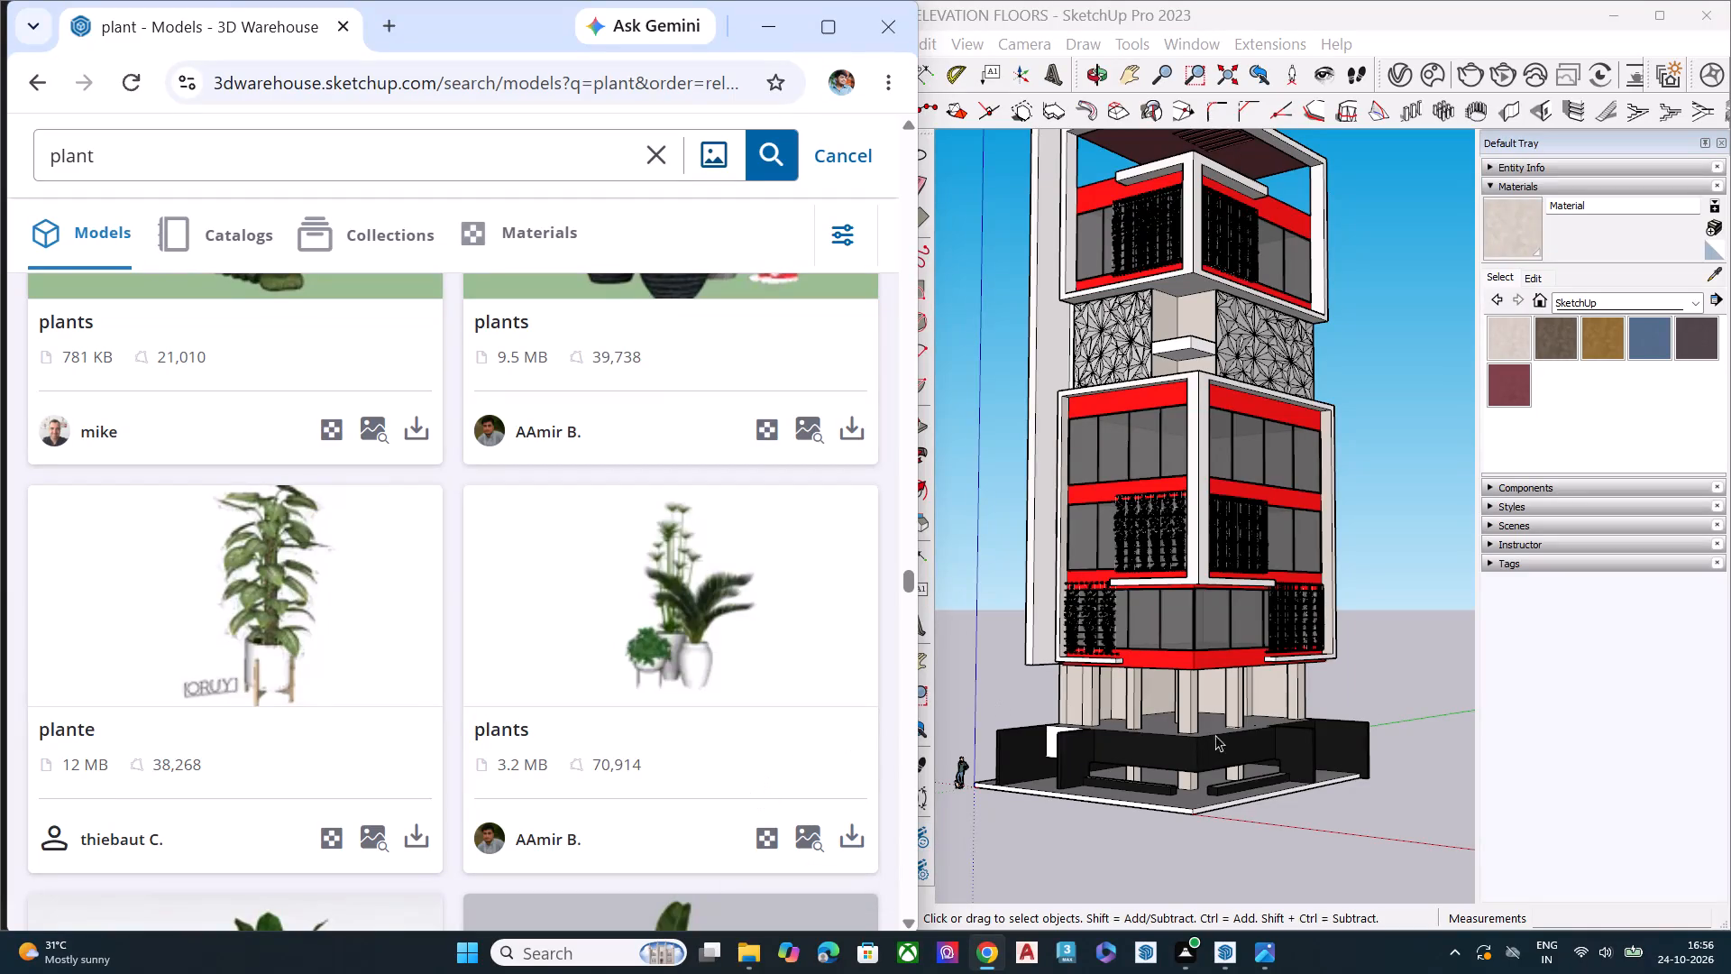
# Browse the 3D Warehouse plant results for a plant model suited to the building elevation.
pyautogui.scroll(-1, 1119, 478)
pyautogui.scroll(-6, 706, 648)
pyautogui.scroll(1, 700, 679)
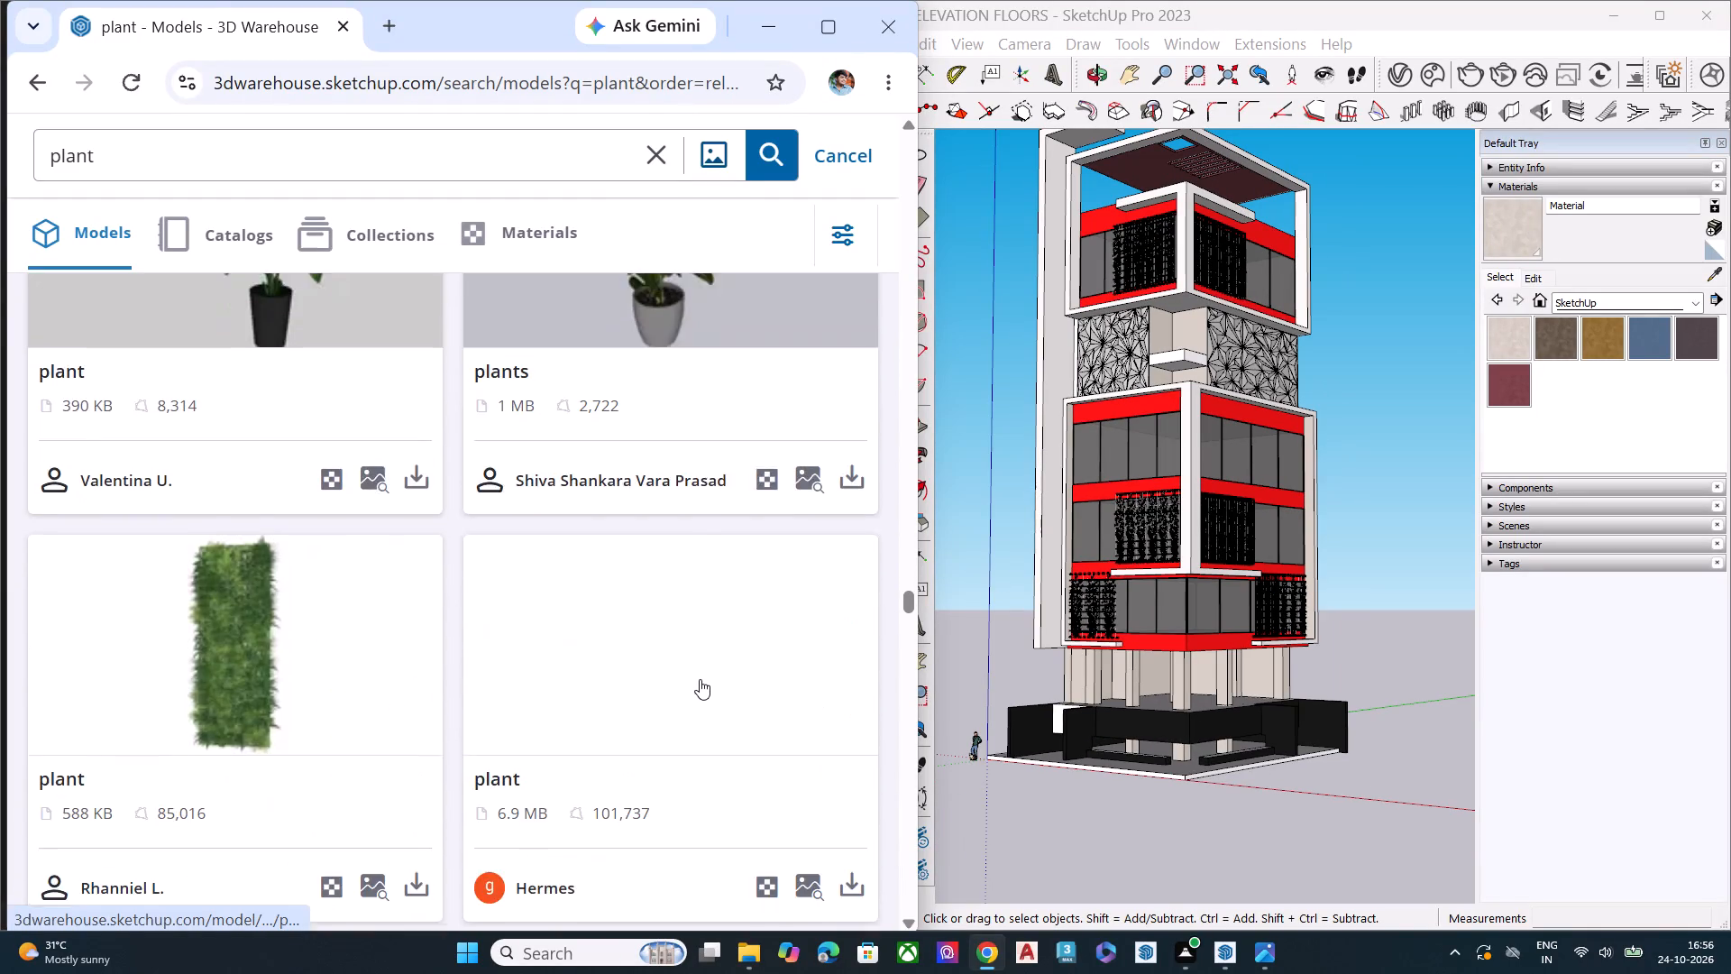
pyautogui.scroll(-2, 700, 679)
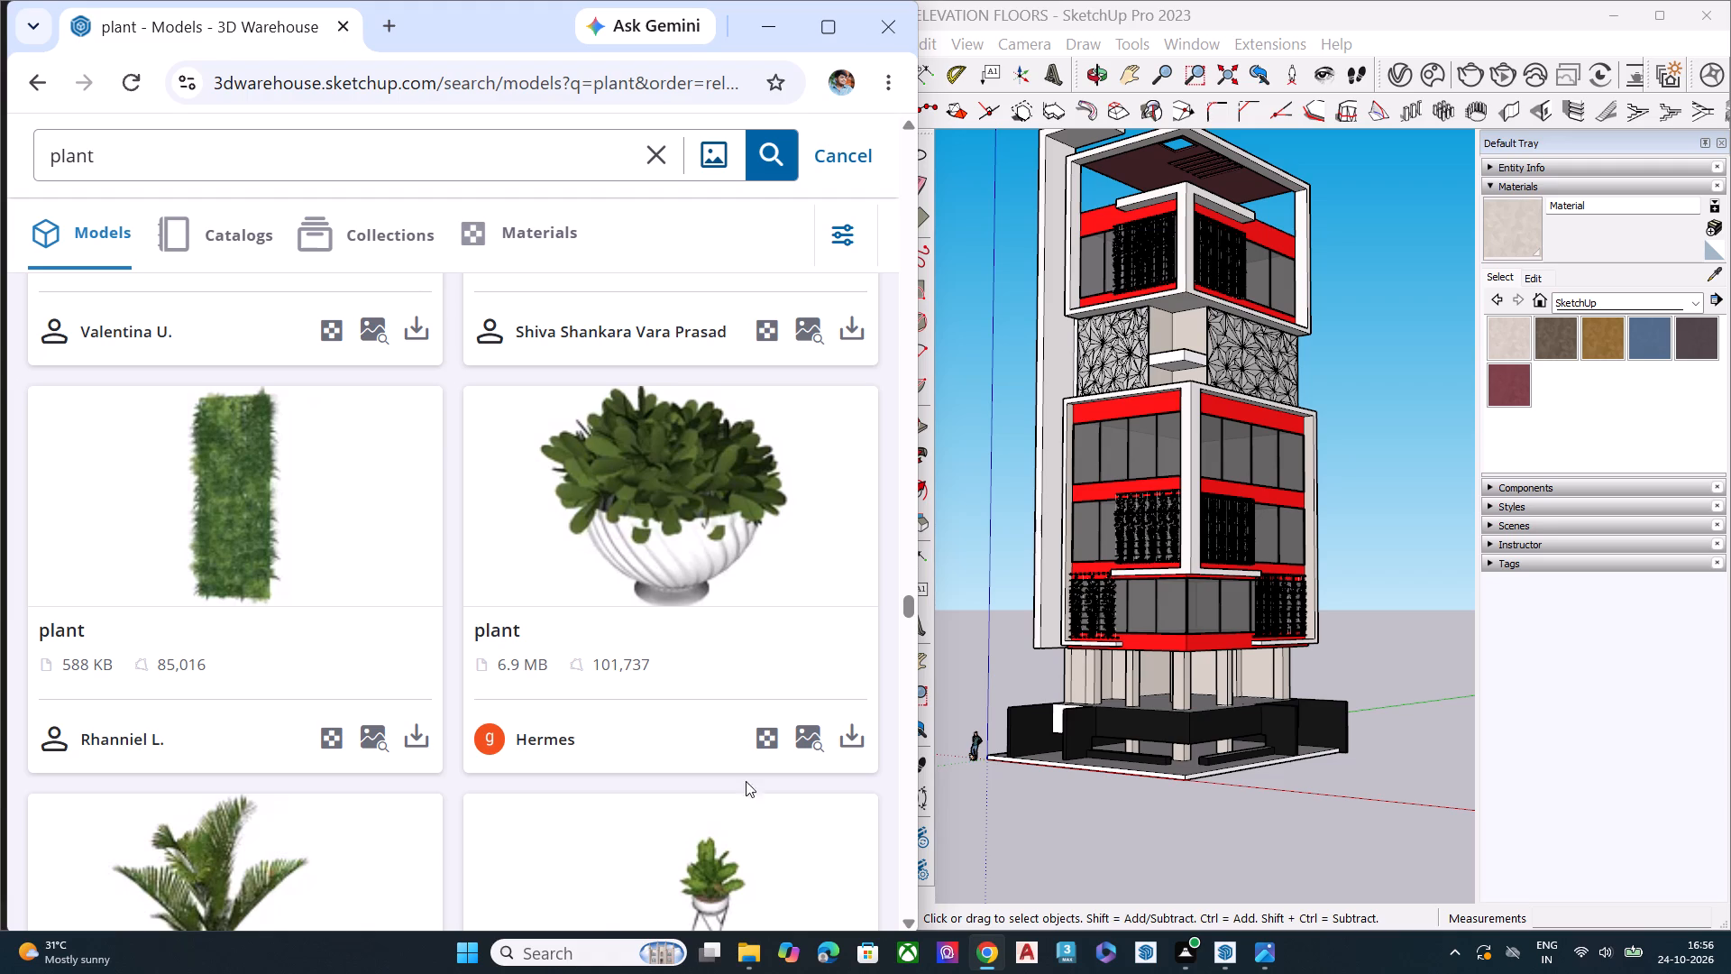
pyautogui.scroll(-5, 1291, 384)
pyautogui.press('space')
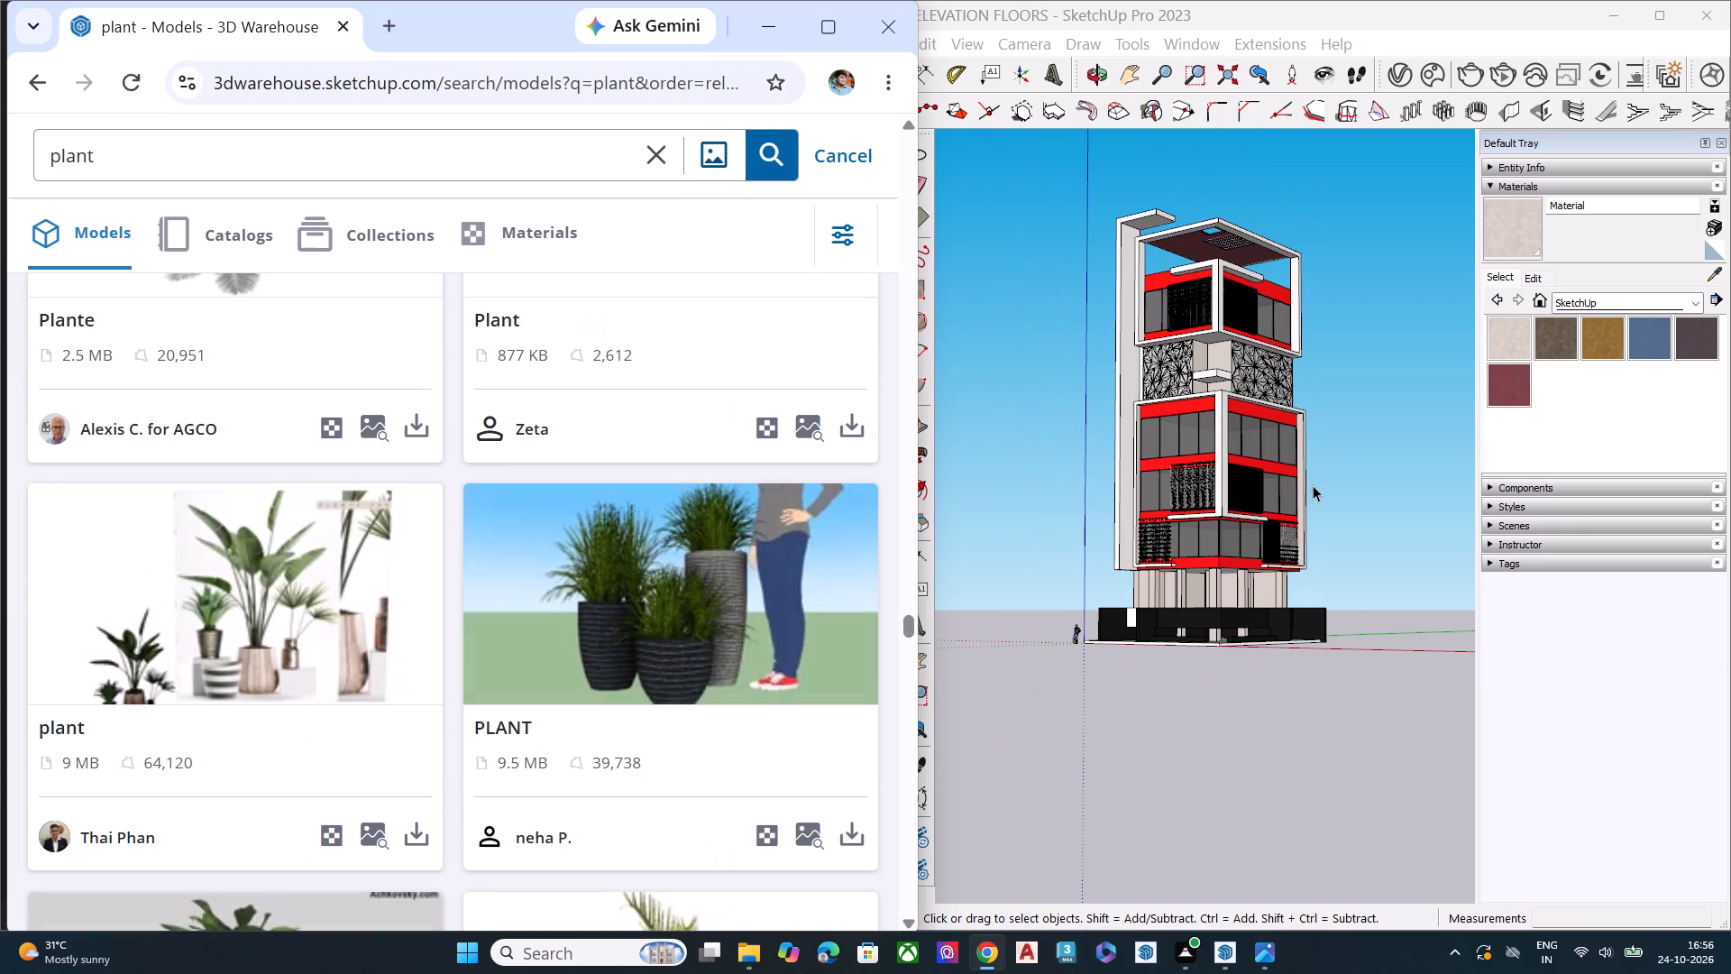
pyautogui.scroll(7, 1240, 478)
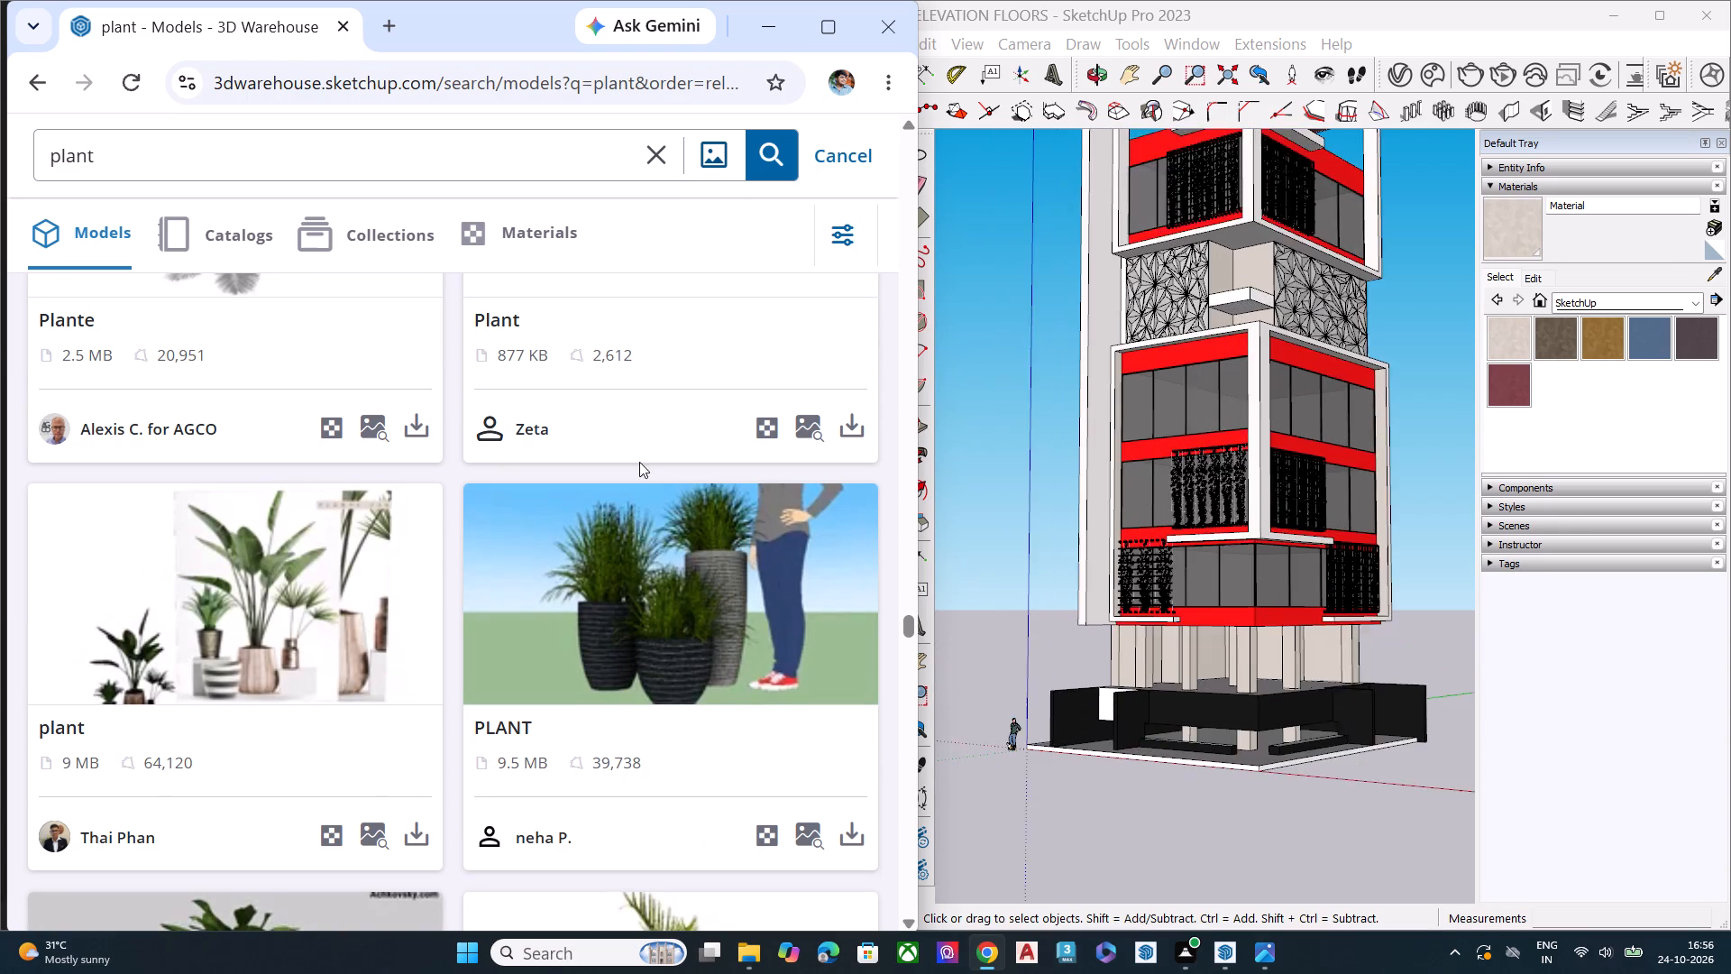
pyautogui.scroll(-6, 569, 516)
pyautogui.scroll(1, 943, 607)
pyautogui.scroll(-4, 663, 625)
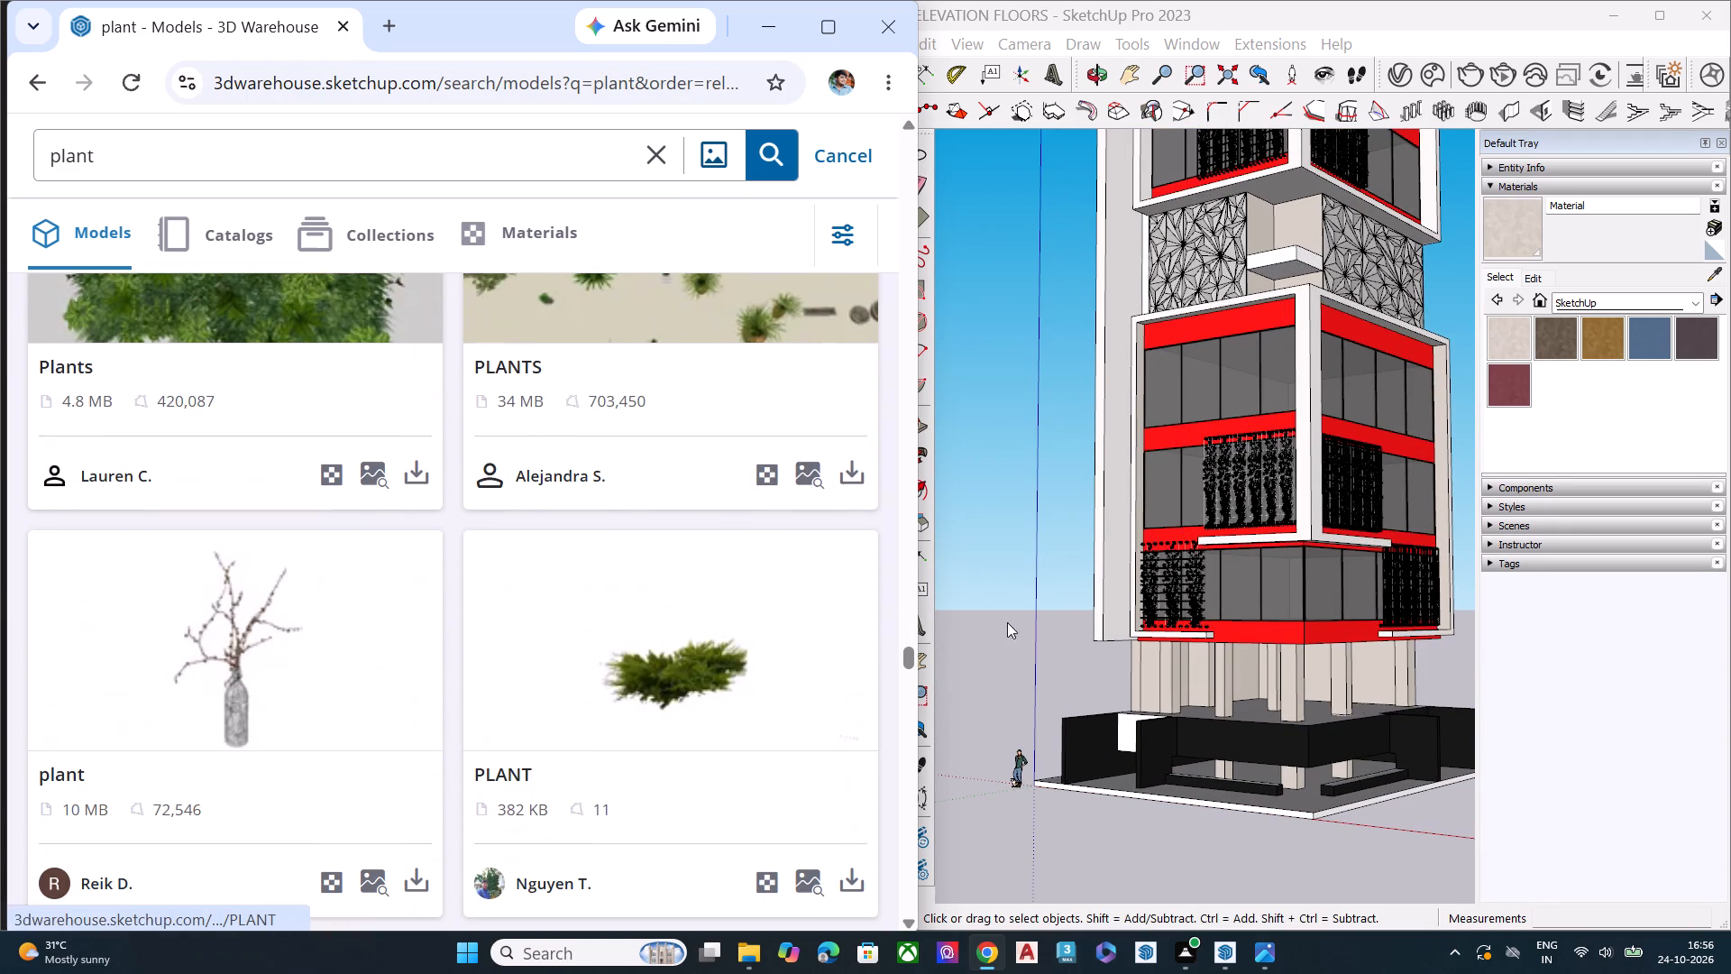
pyautogui.scroll(-3, 651, 725)
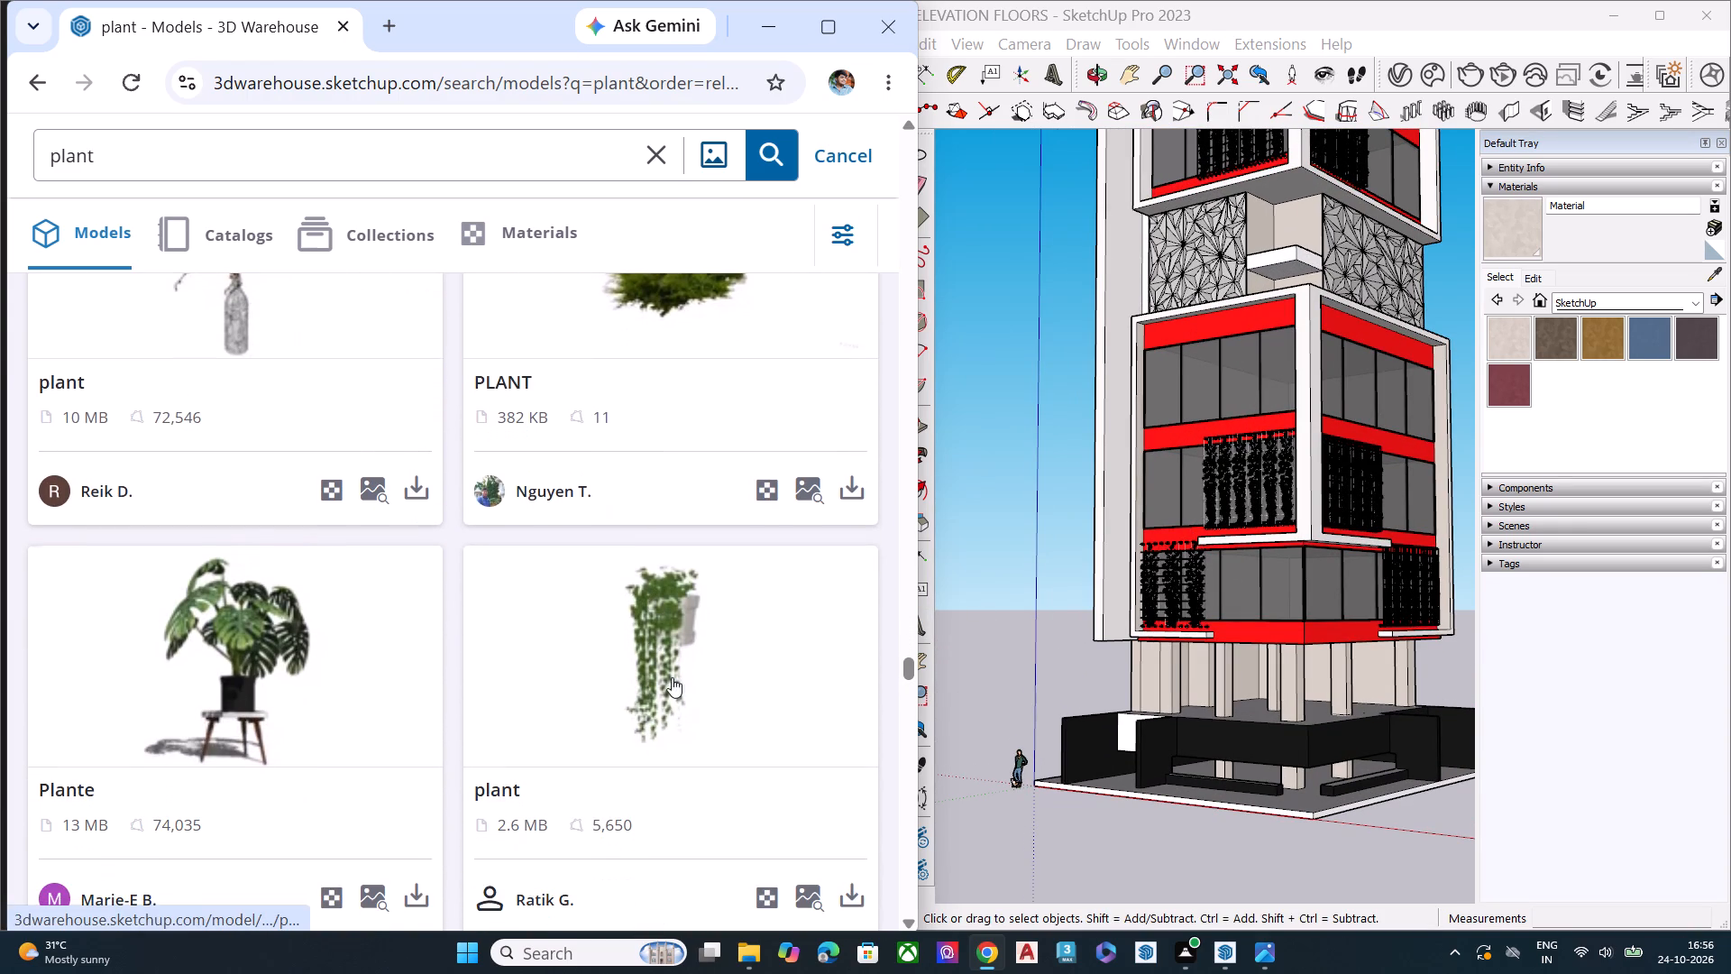
pyautogui.scroll(-5, 678, 659)
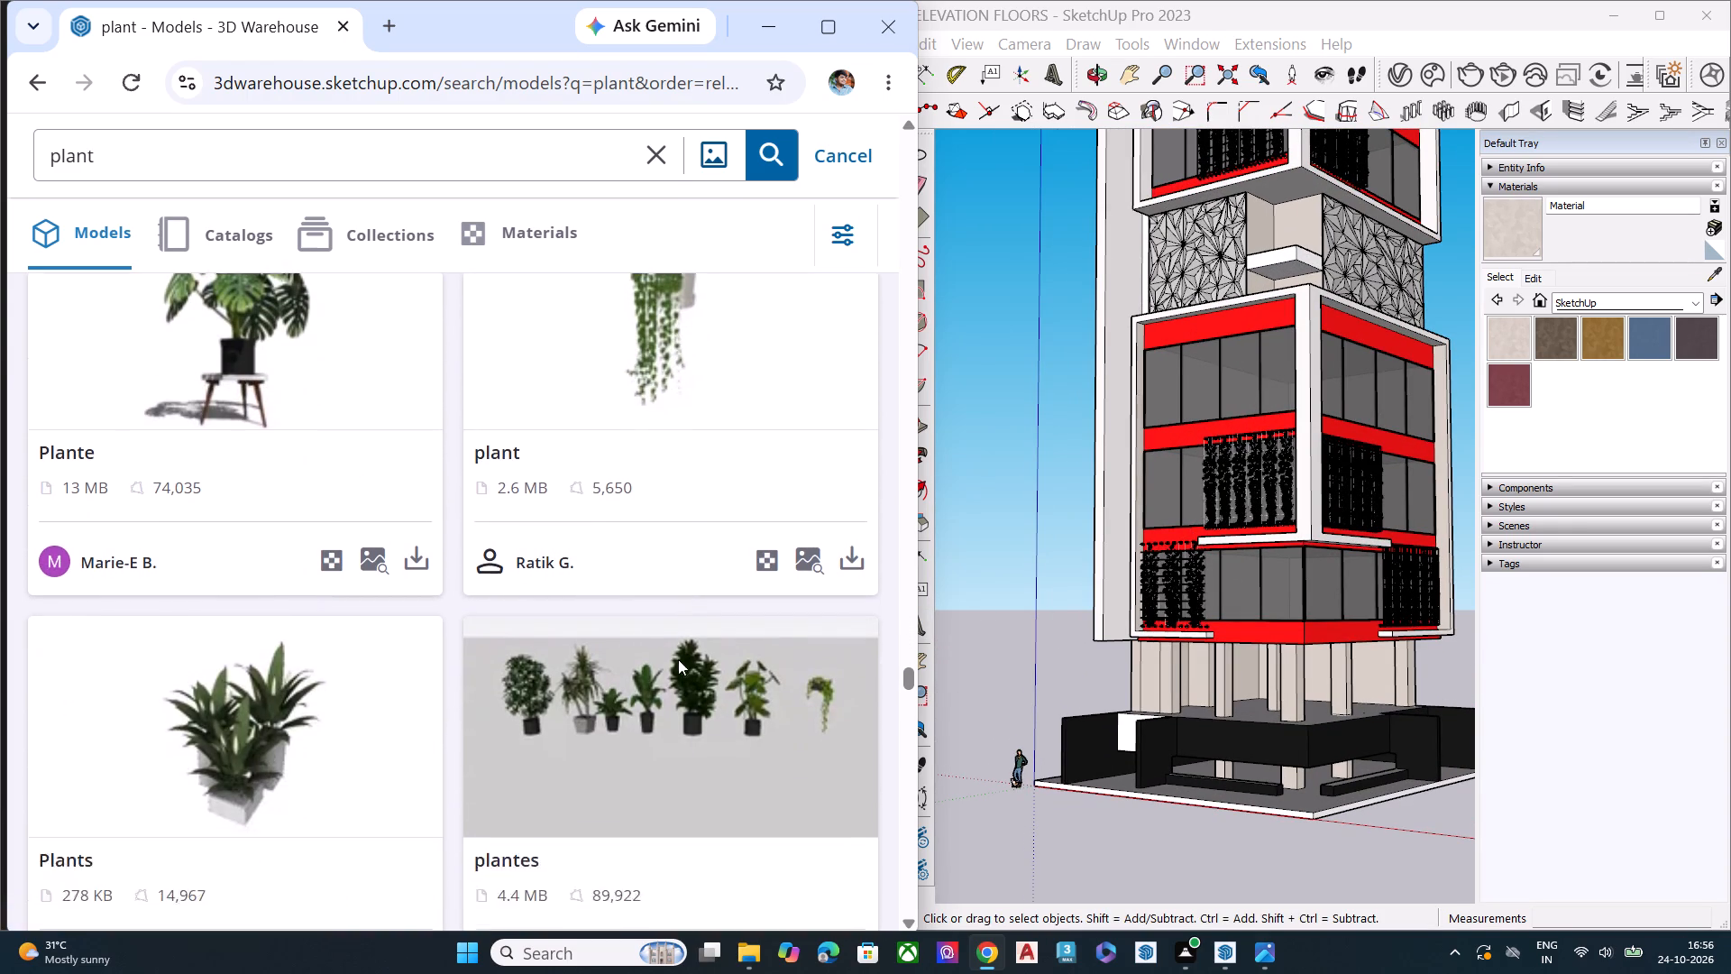
pyautogui.scroll(-4, 678, 659)
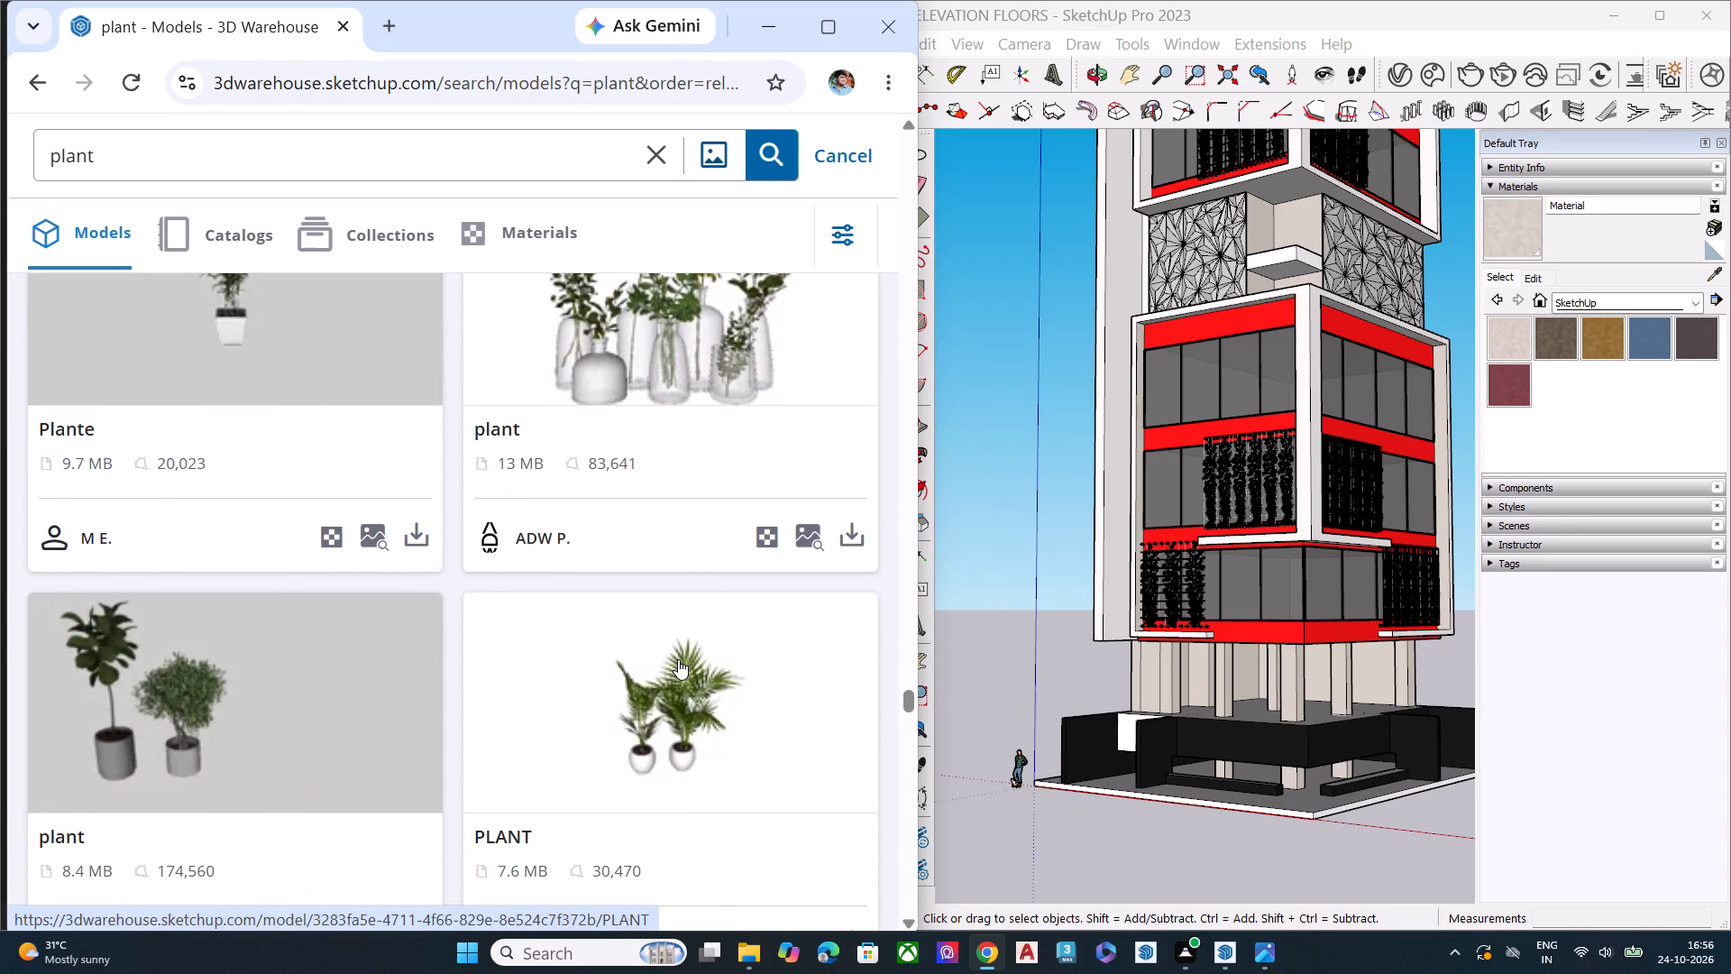
pyautogui.scroll(-3, 678, 659)
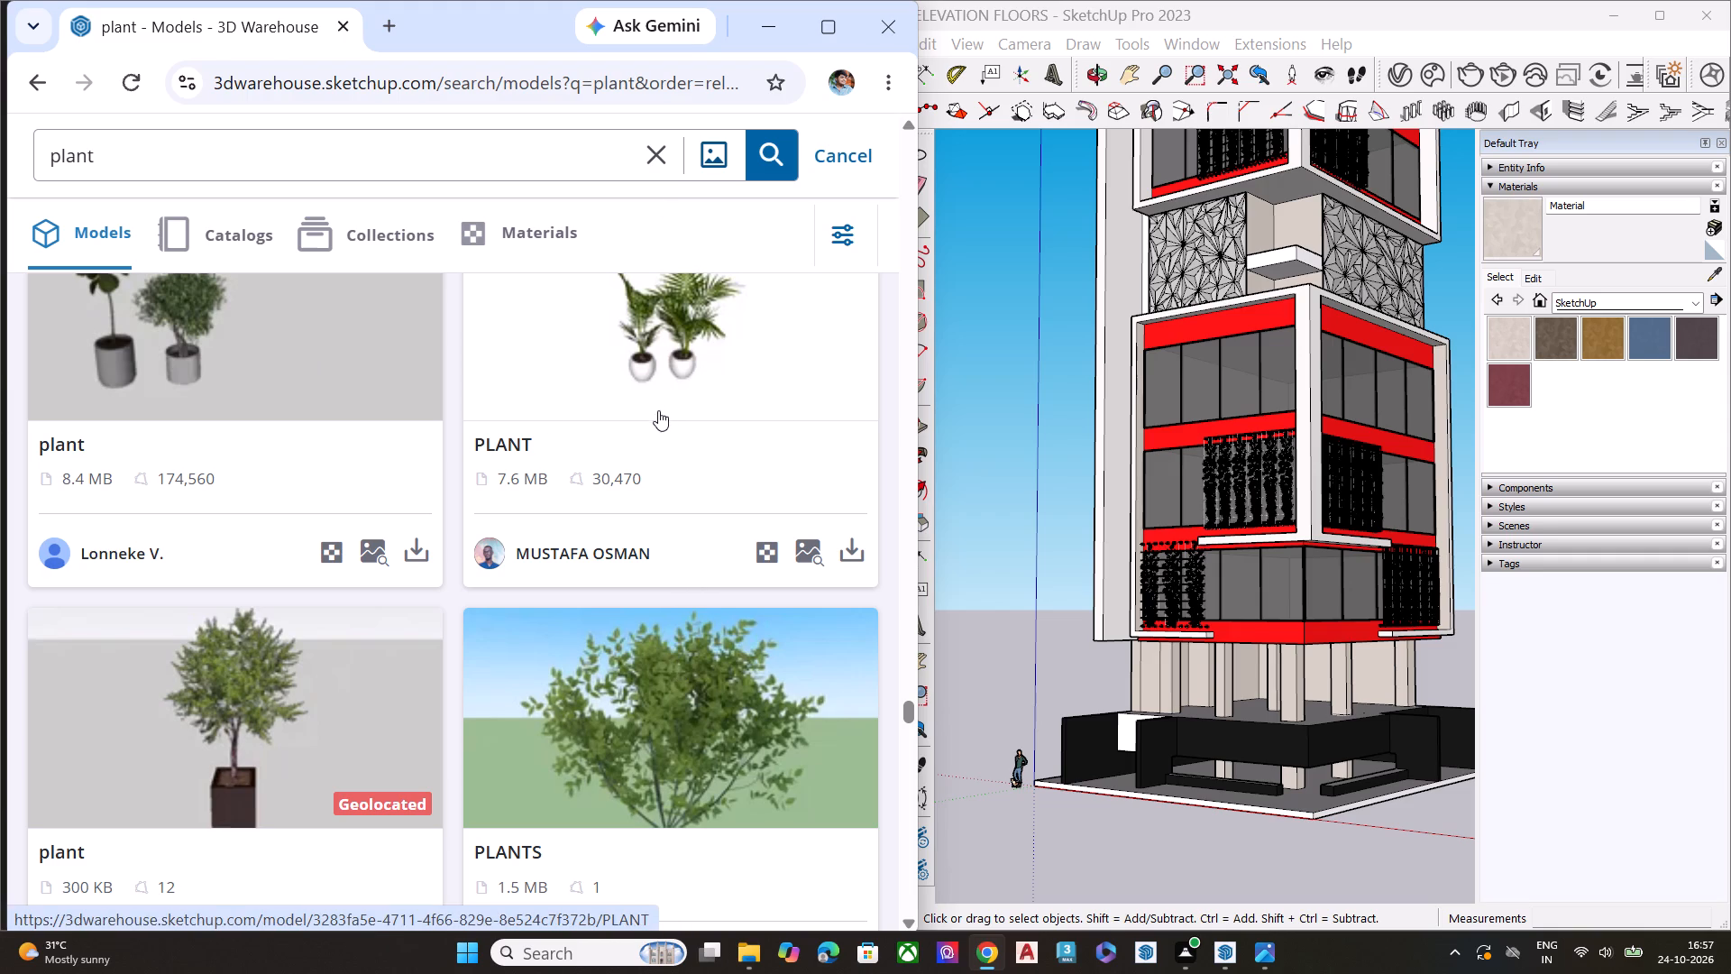
pyautogui.scroll(-7, 1064, 528)
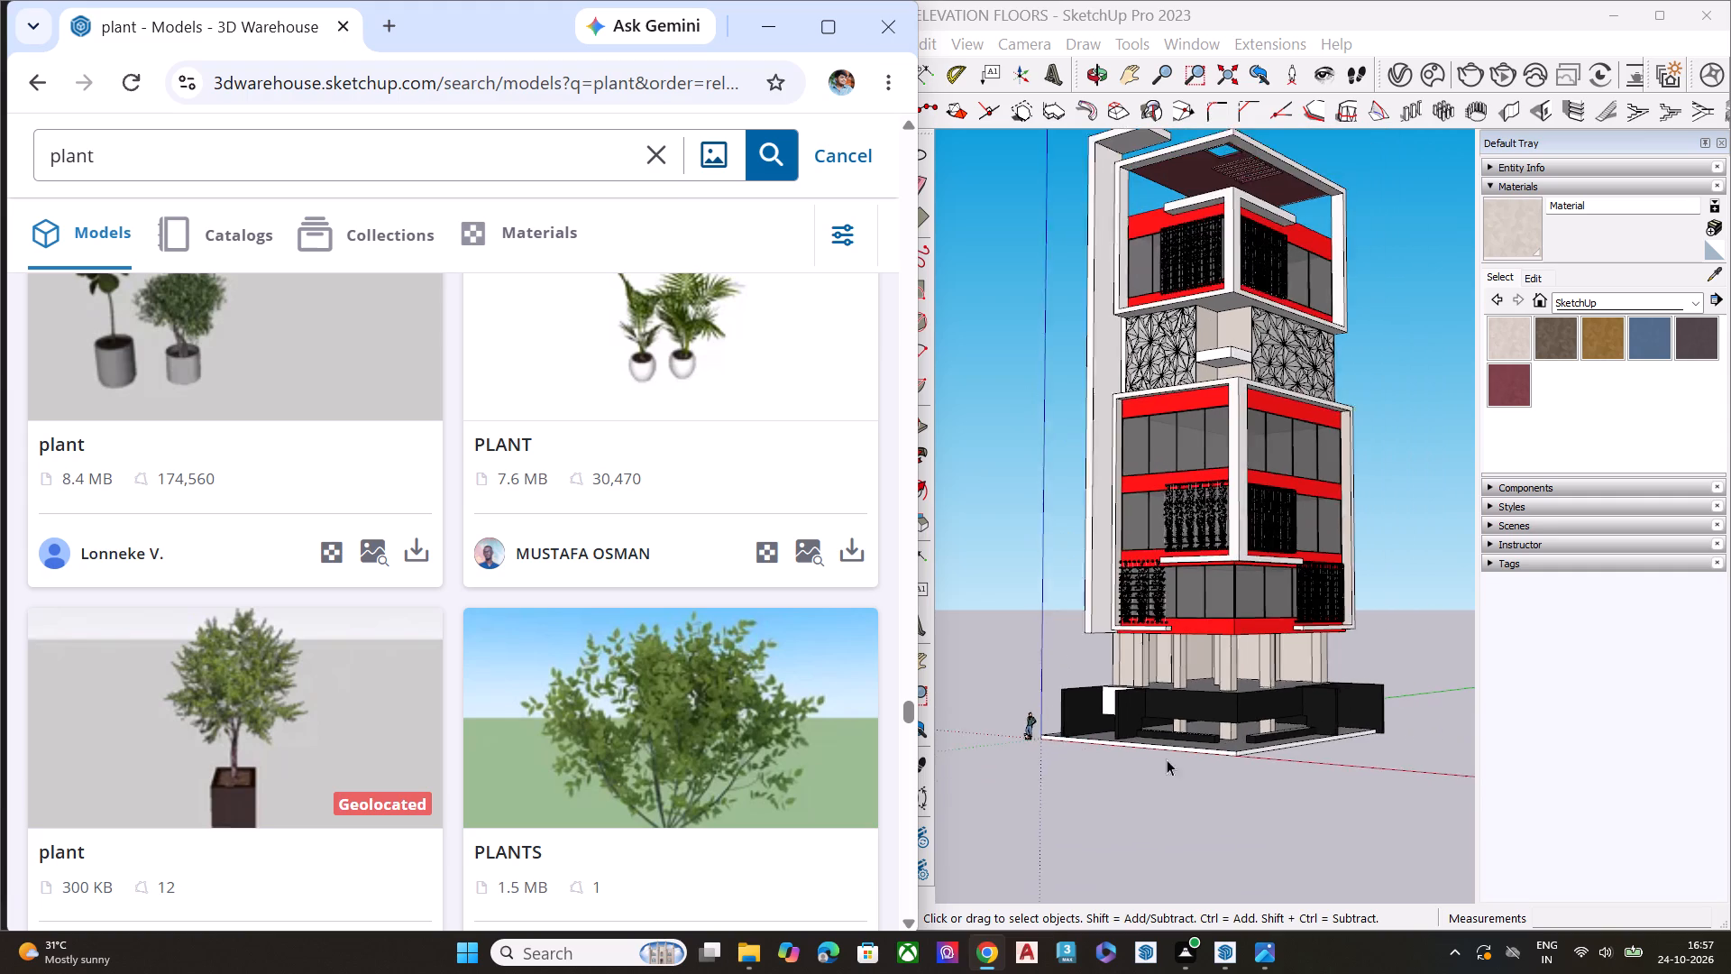
# In SketchUp, scale the two adjacent climbing-plant panels above the white ledge along the red axis by about 1.02 toward the corner frame.
pyautogui.moveTo(1323, 665); pyautogui.dragTo(1171, 720, button='middle')
pyautogui.scroll(9, 1207, 507)
pyautogui.moveTo(1244, 611); pyautogui.dragTo(1235, 702, button='middle')
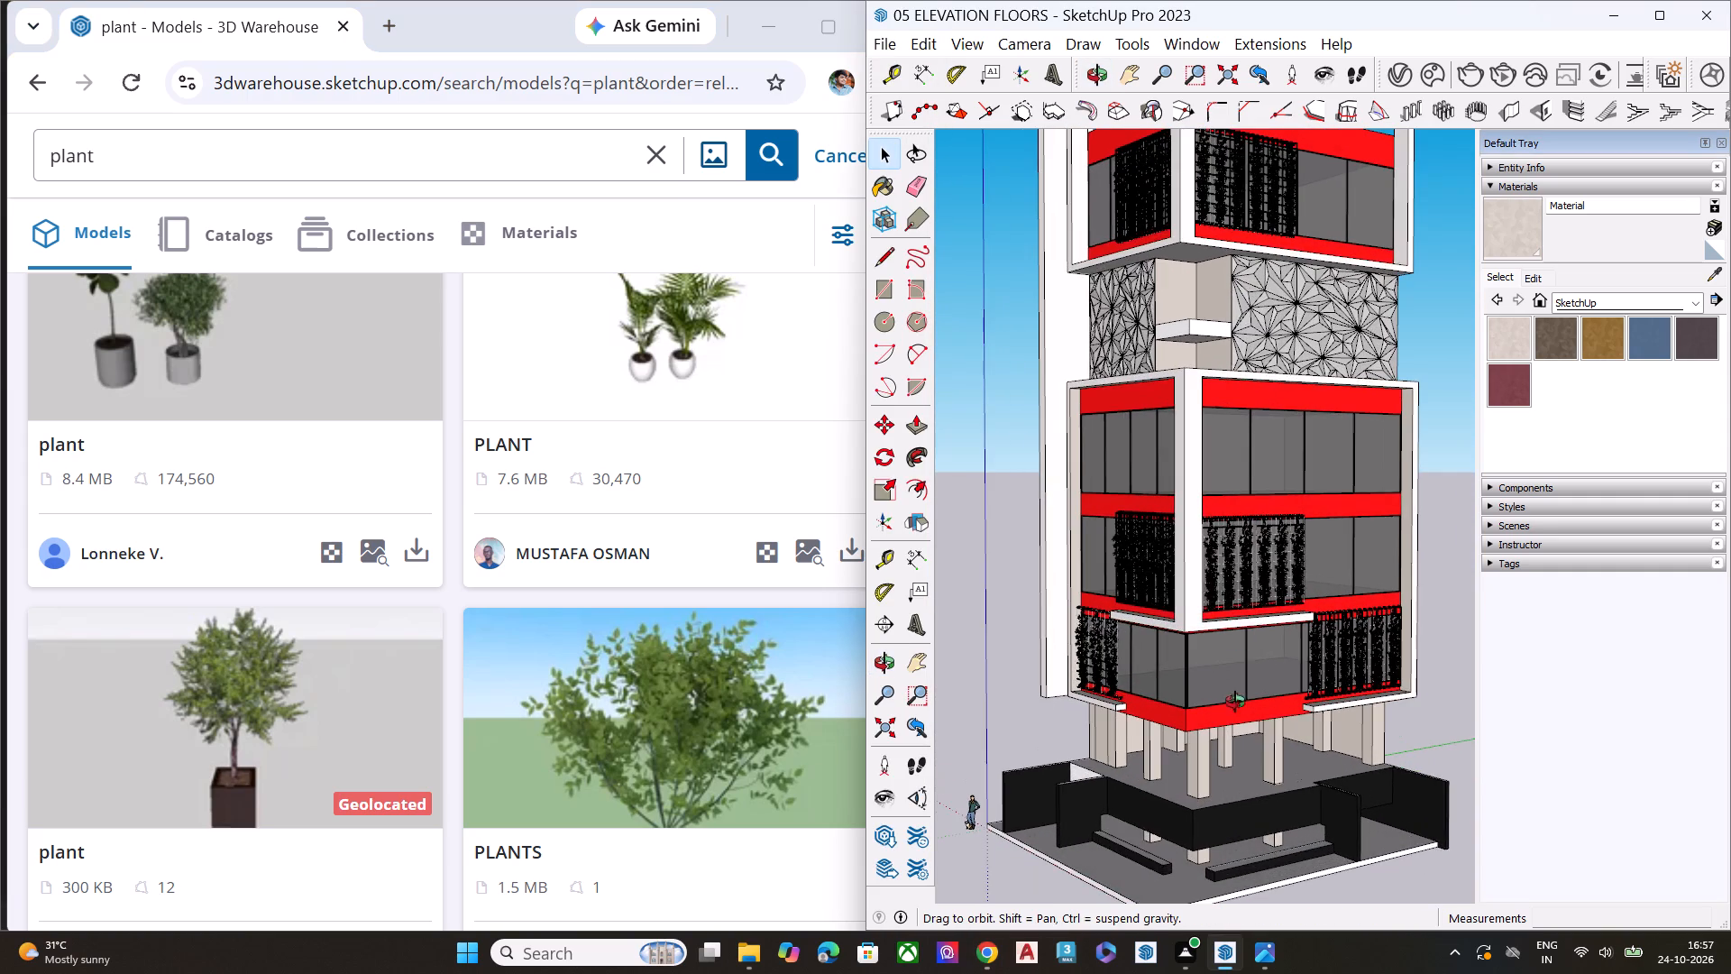
pyautogui.moveTo(1235, 702); pyautogui.dragTo(1230, 835, button='middle')
pyautogui.scroll(1, 1232, 813)
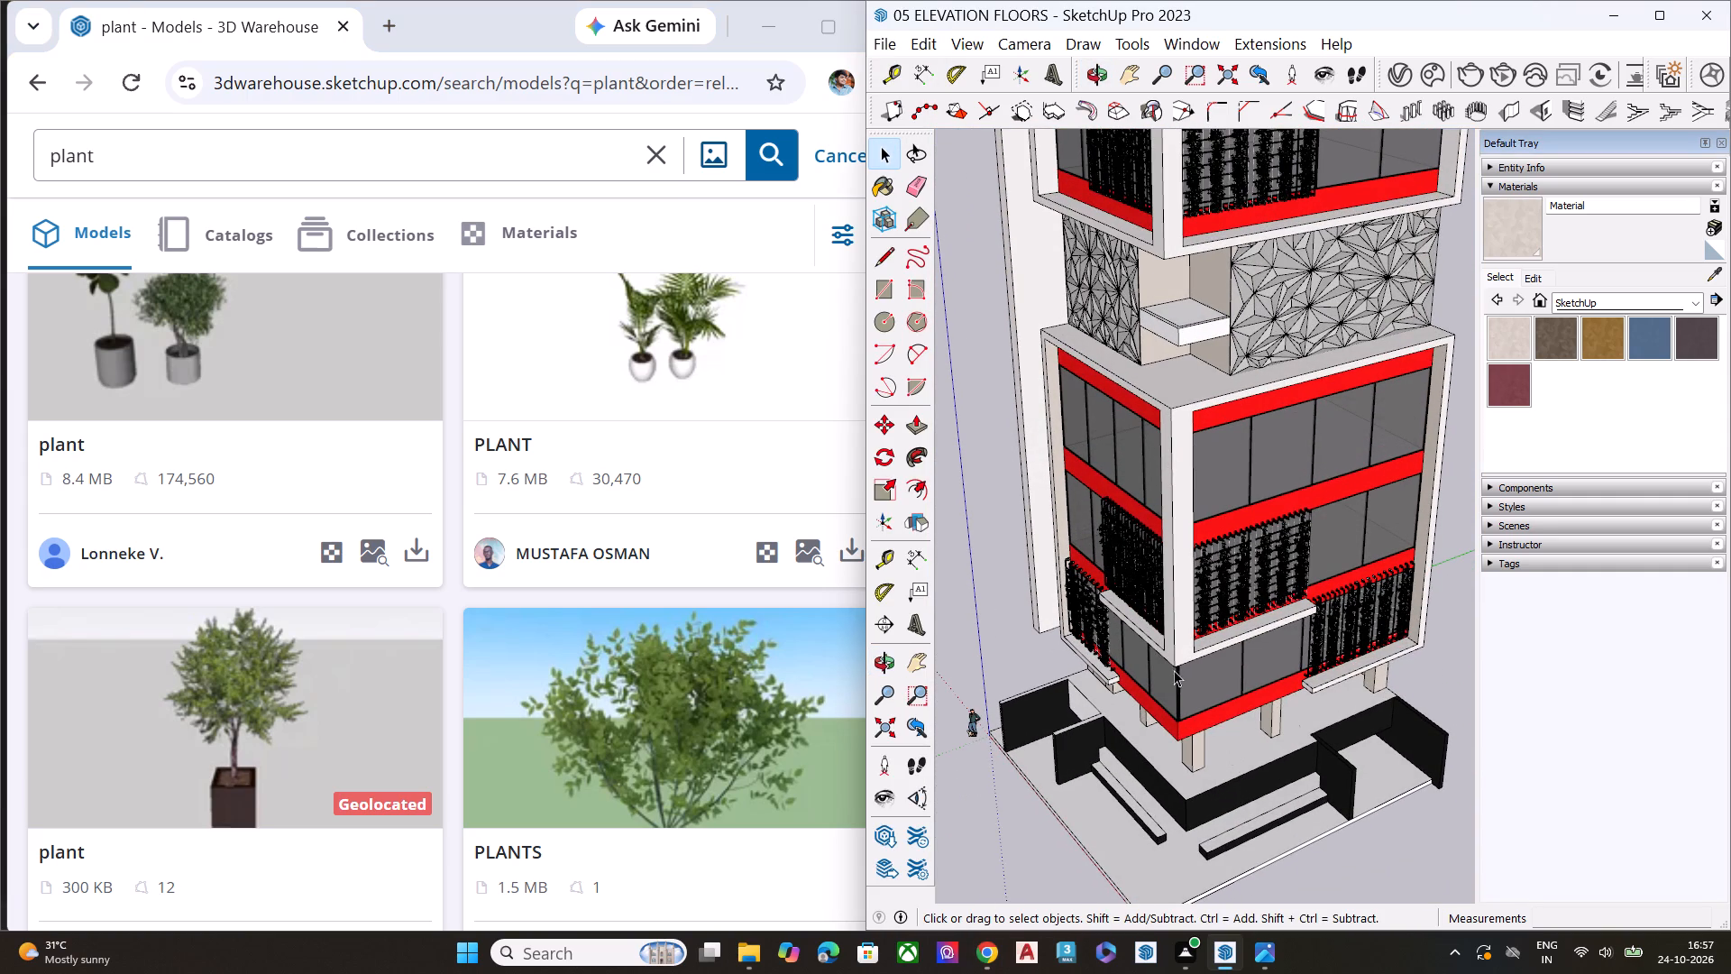
pyautogui.scroll(11, 1188, 625)
pyautogui.moveTo(1146, 519); pyautogui.dragTo(1147, 586, button='middle')
pyautogui.scroll(12, 1131, 581)
pyautogui.scroll(-9, 1060, 559)
pyautogui.moveTo(1095, 586); pyautogui.dragTo(1103, 624, button='middle')
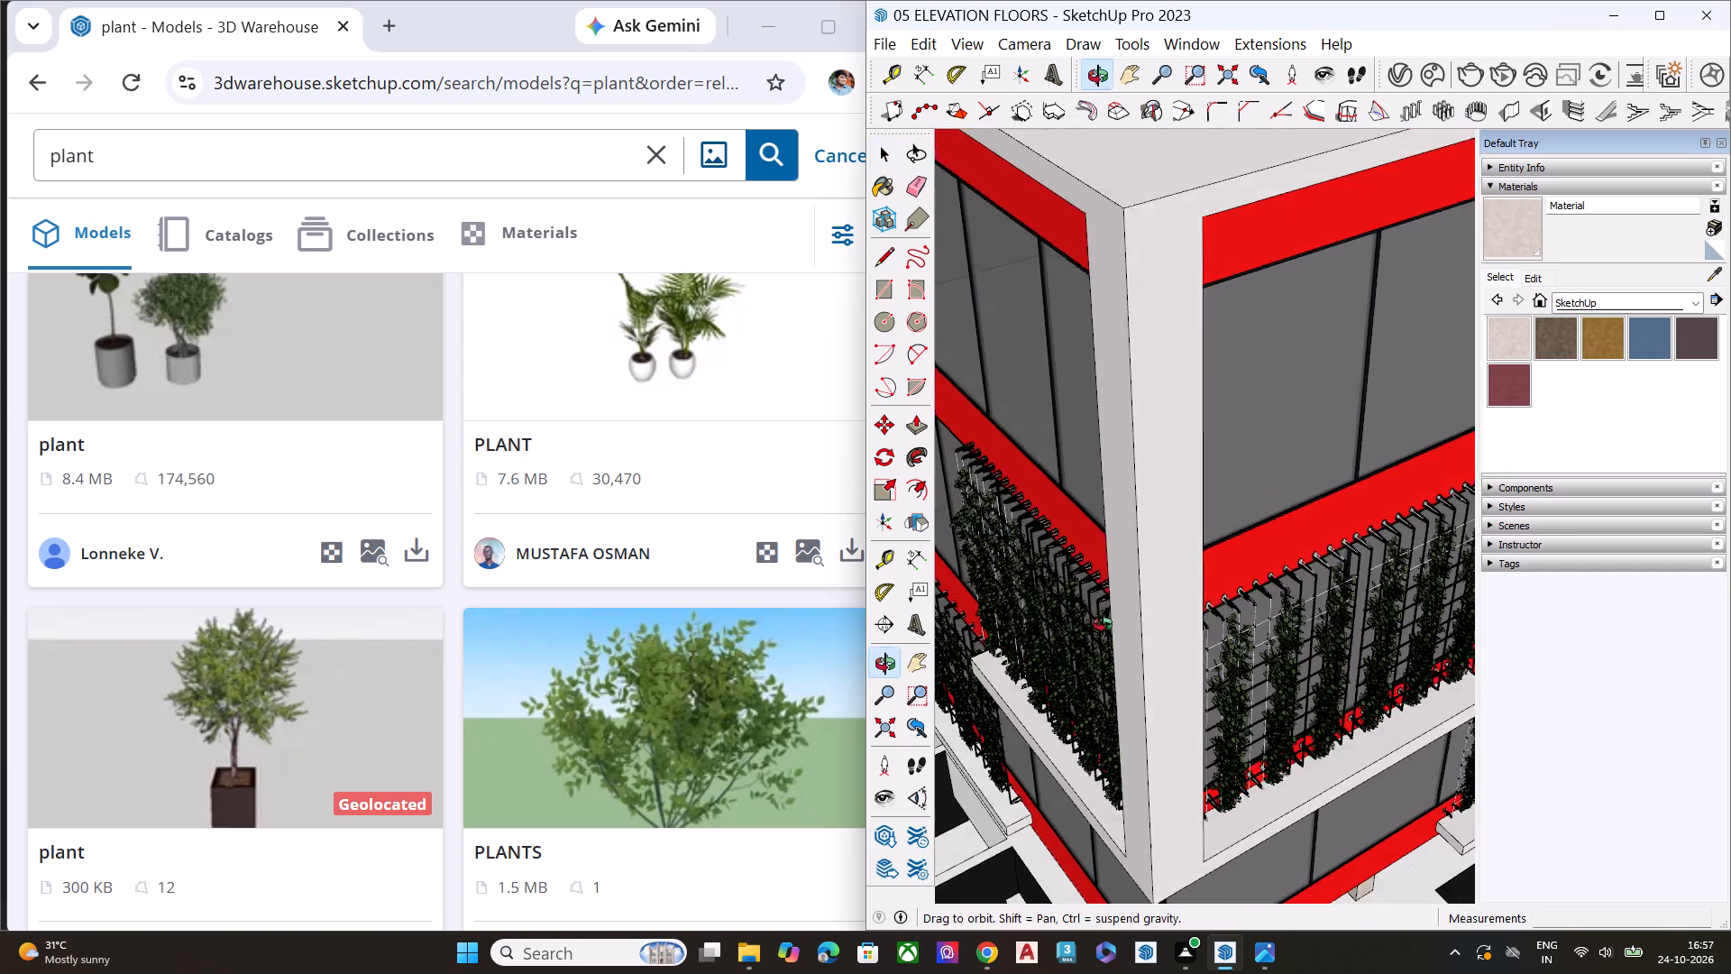
pyautogui.moveTo(1103, 624); pyautogui.dragTo(1103, 654, button='middle')
pyautogui.scroll(2, 1089, 646)
pyautogui.scroll(-1, 1070, 632)
pyautogui.scroll(6, 1063, 625)
pyautogui.scroll(-1, 1067, 600)
pyautogui.scroll(3, 1067, 600)
pyautogui.click(1067, 600)
pyautogui.keyDown('ctrl'); pyautogui.click(1003, 520); pyautogui.keyUp('ctrl')
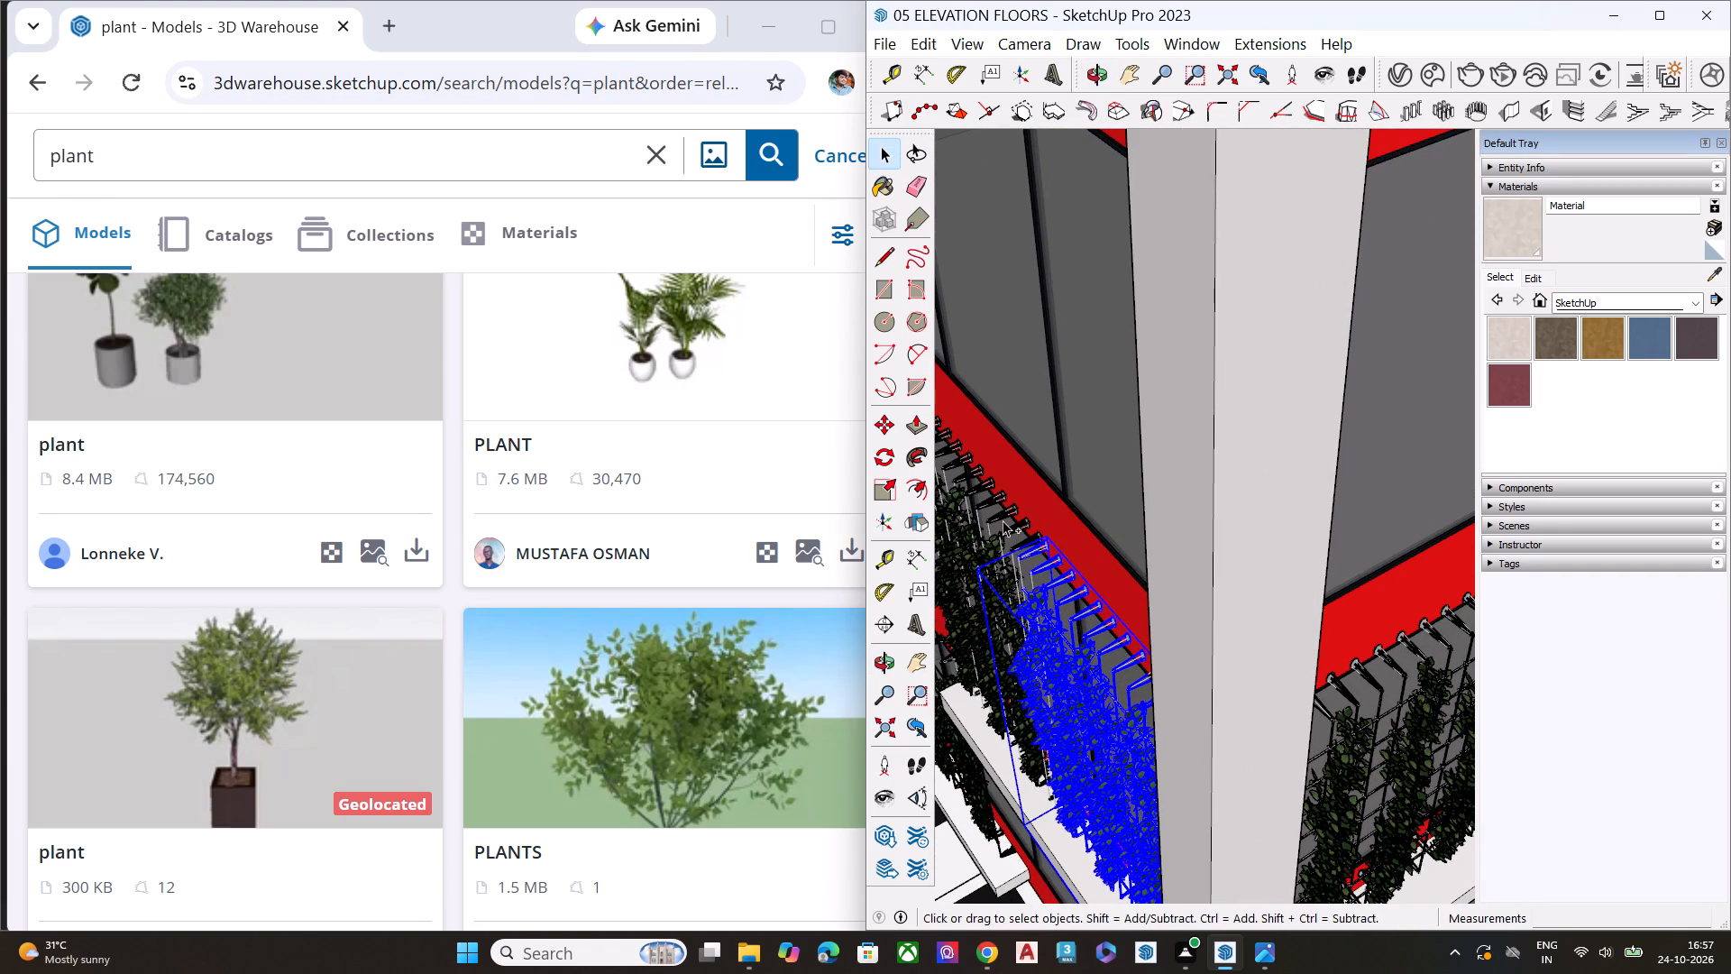
pyautogui.scroll(-8, 1027, 532)
pyautogui.moveTo(1093, 650); pyautogui.dragTo(1356, 525, button='middle')
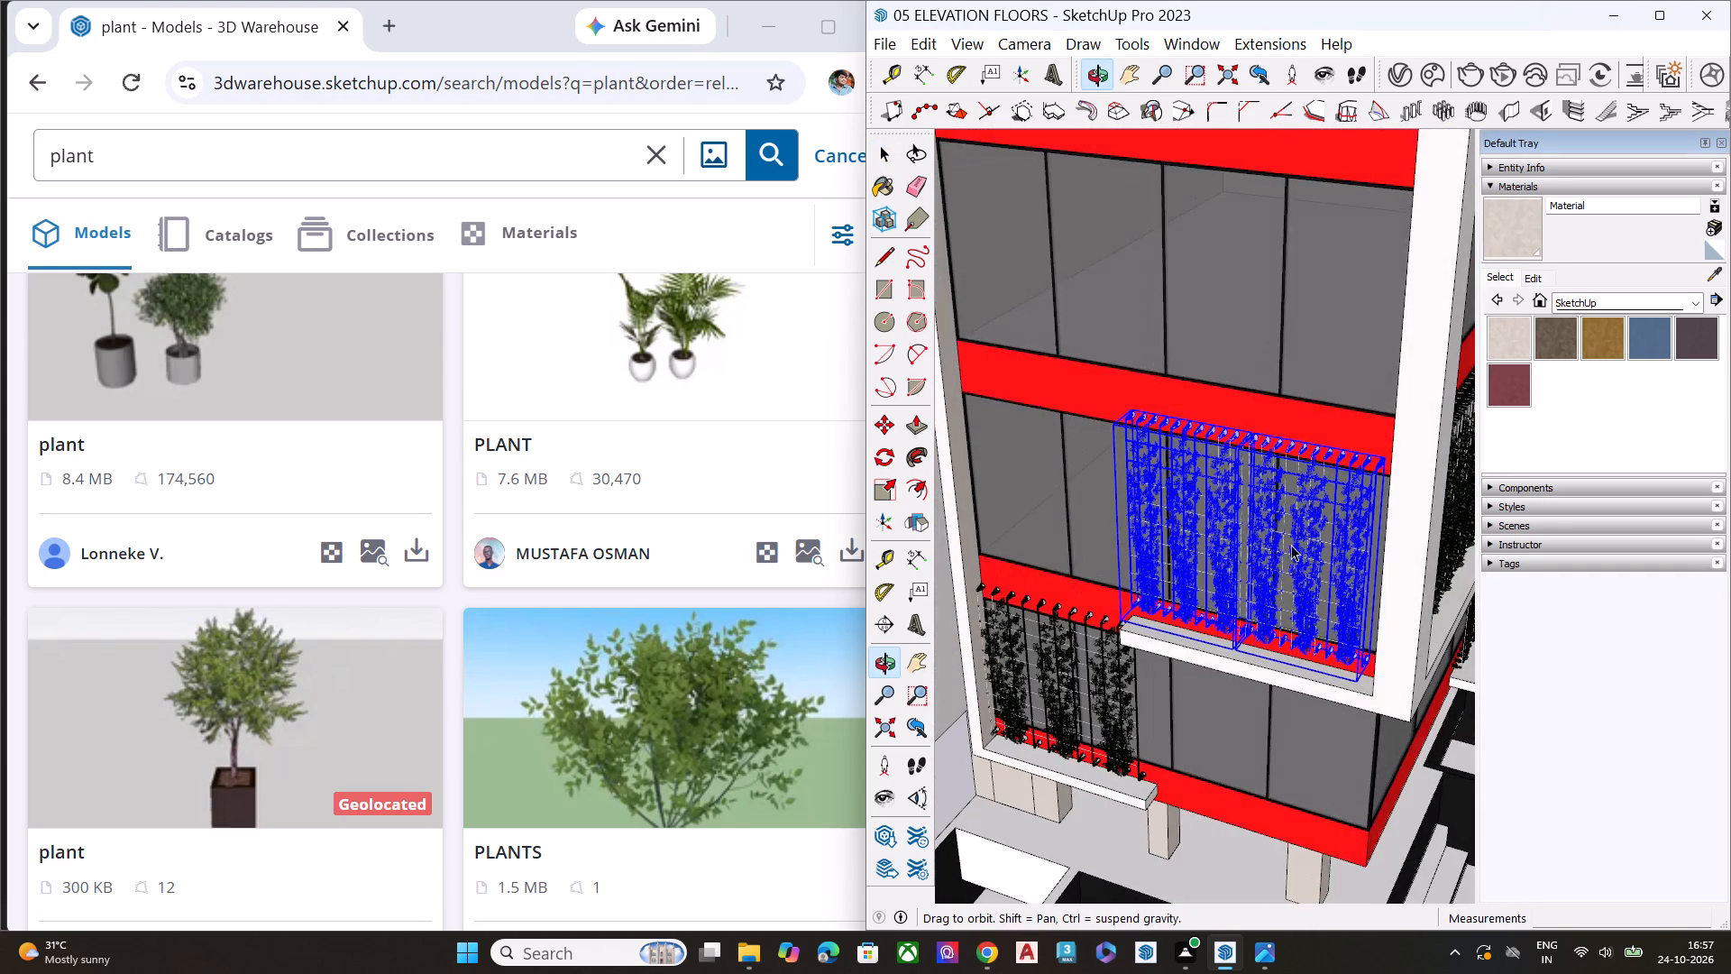
pyautogui.scroll(-7, 1025, 569)
pyautogui.moveTo(1195, 609); pyautogui.dragTo(1262, 556, button='middle')
pyautogui.scroll(7, 1262, 556)
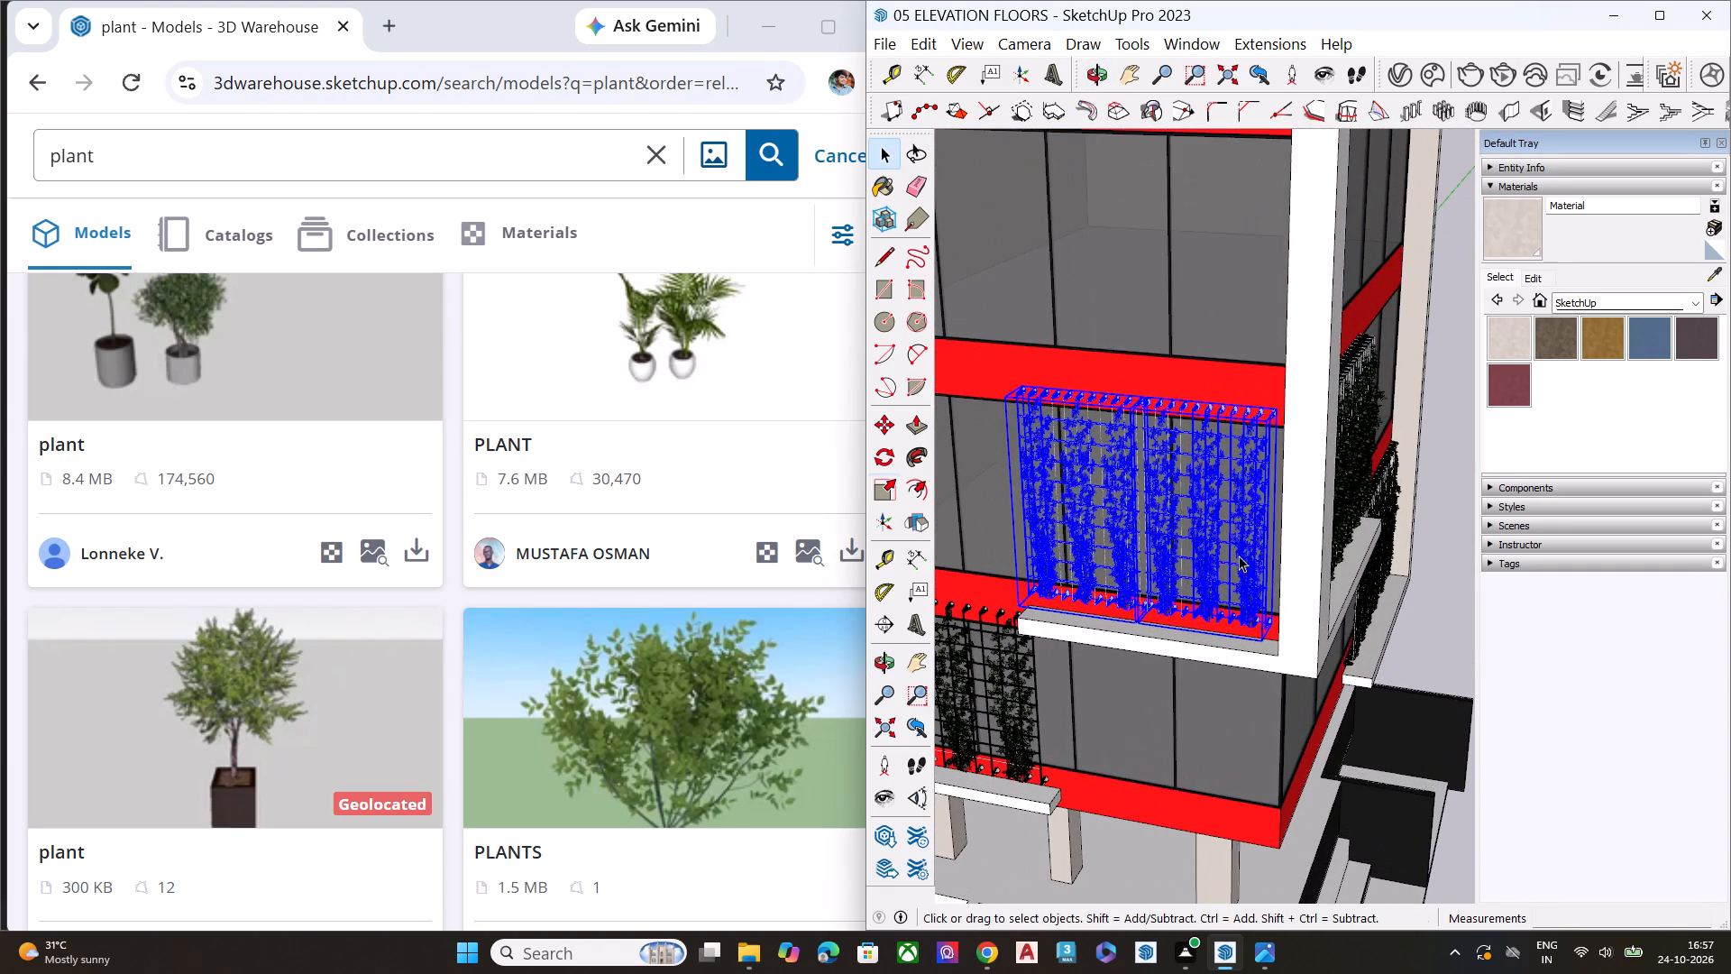
pyautogui.press('s')
pyautogui.scroll(5, 1245, 519)
pyautogui.click(1276, 527)
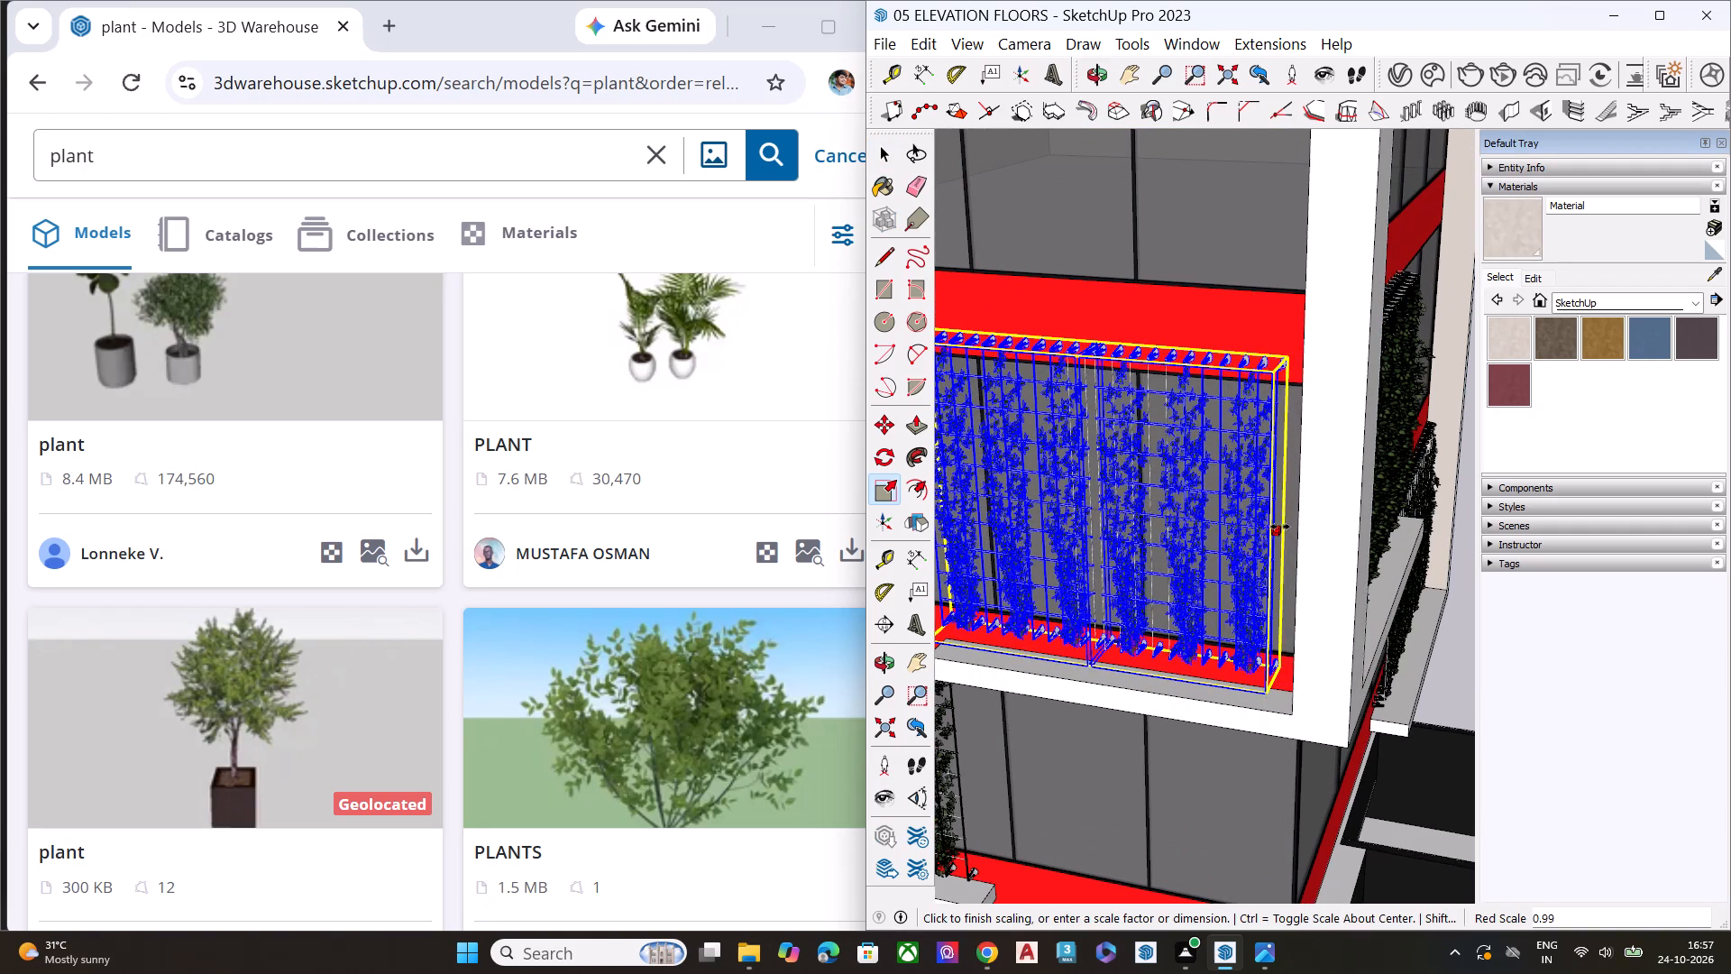
pyautogui.click(1289, 528)
pyautogui.press('space')
pyautogui.scroll(-6, 1234, 548)
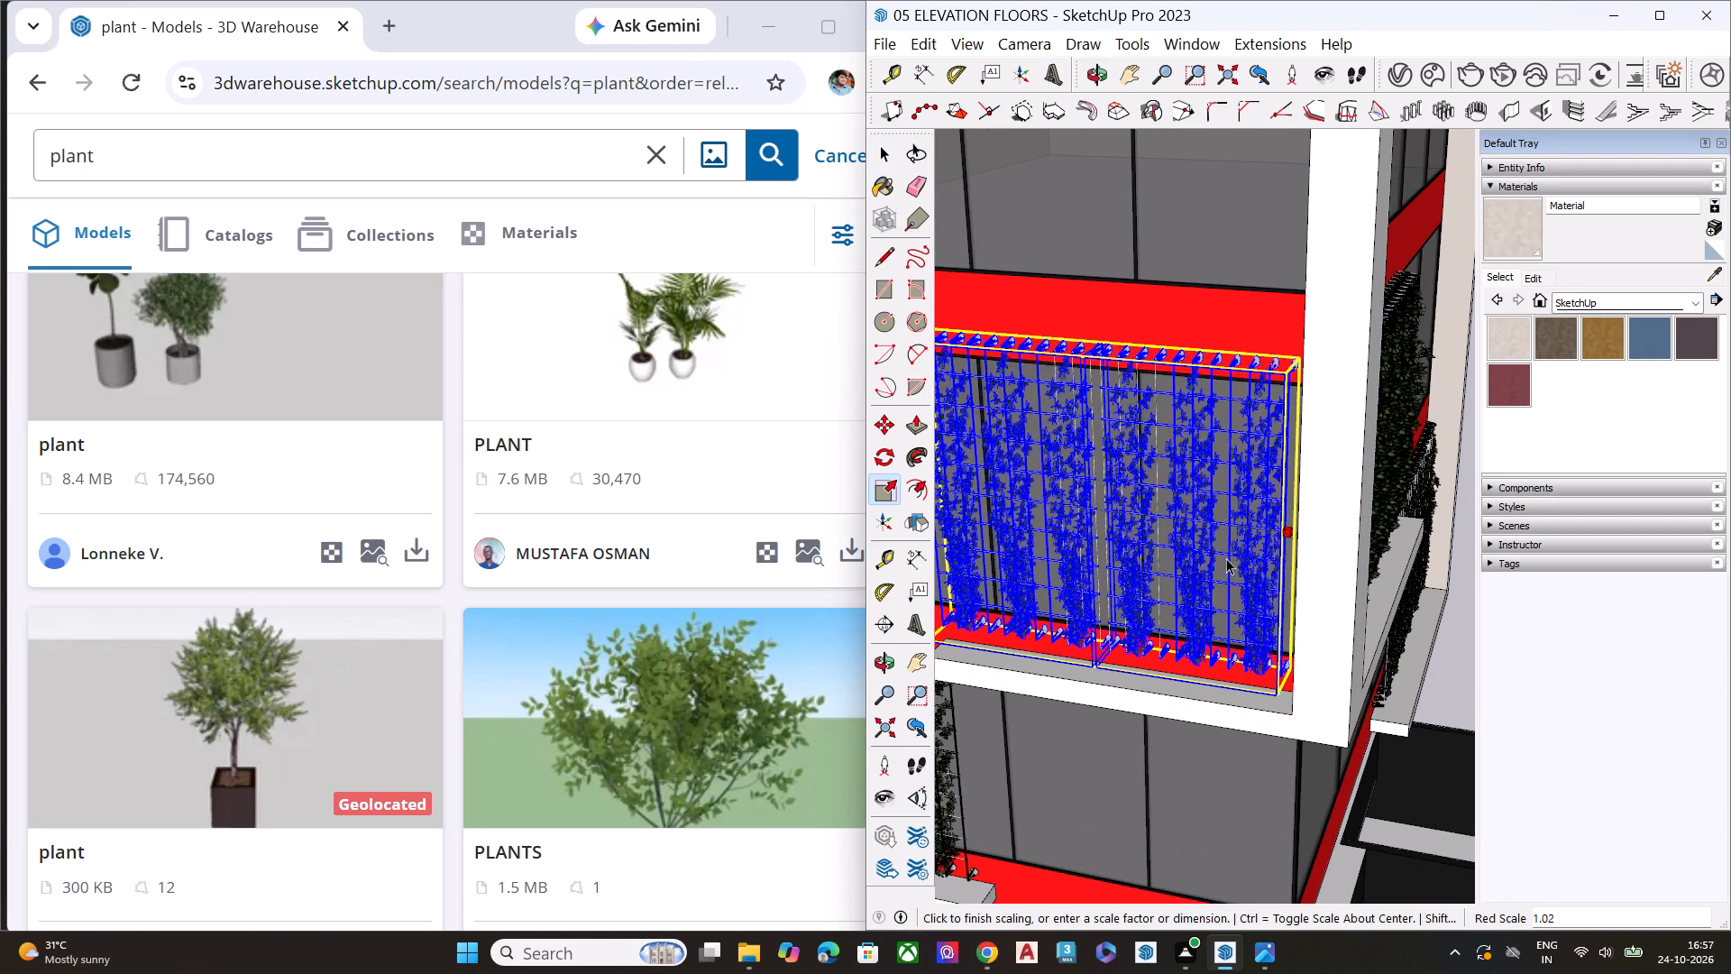
pyautogui.scroll(-10, 1226, 558)
pyautogui.click(1412, 604)
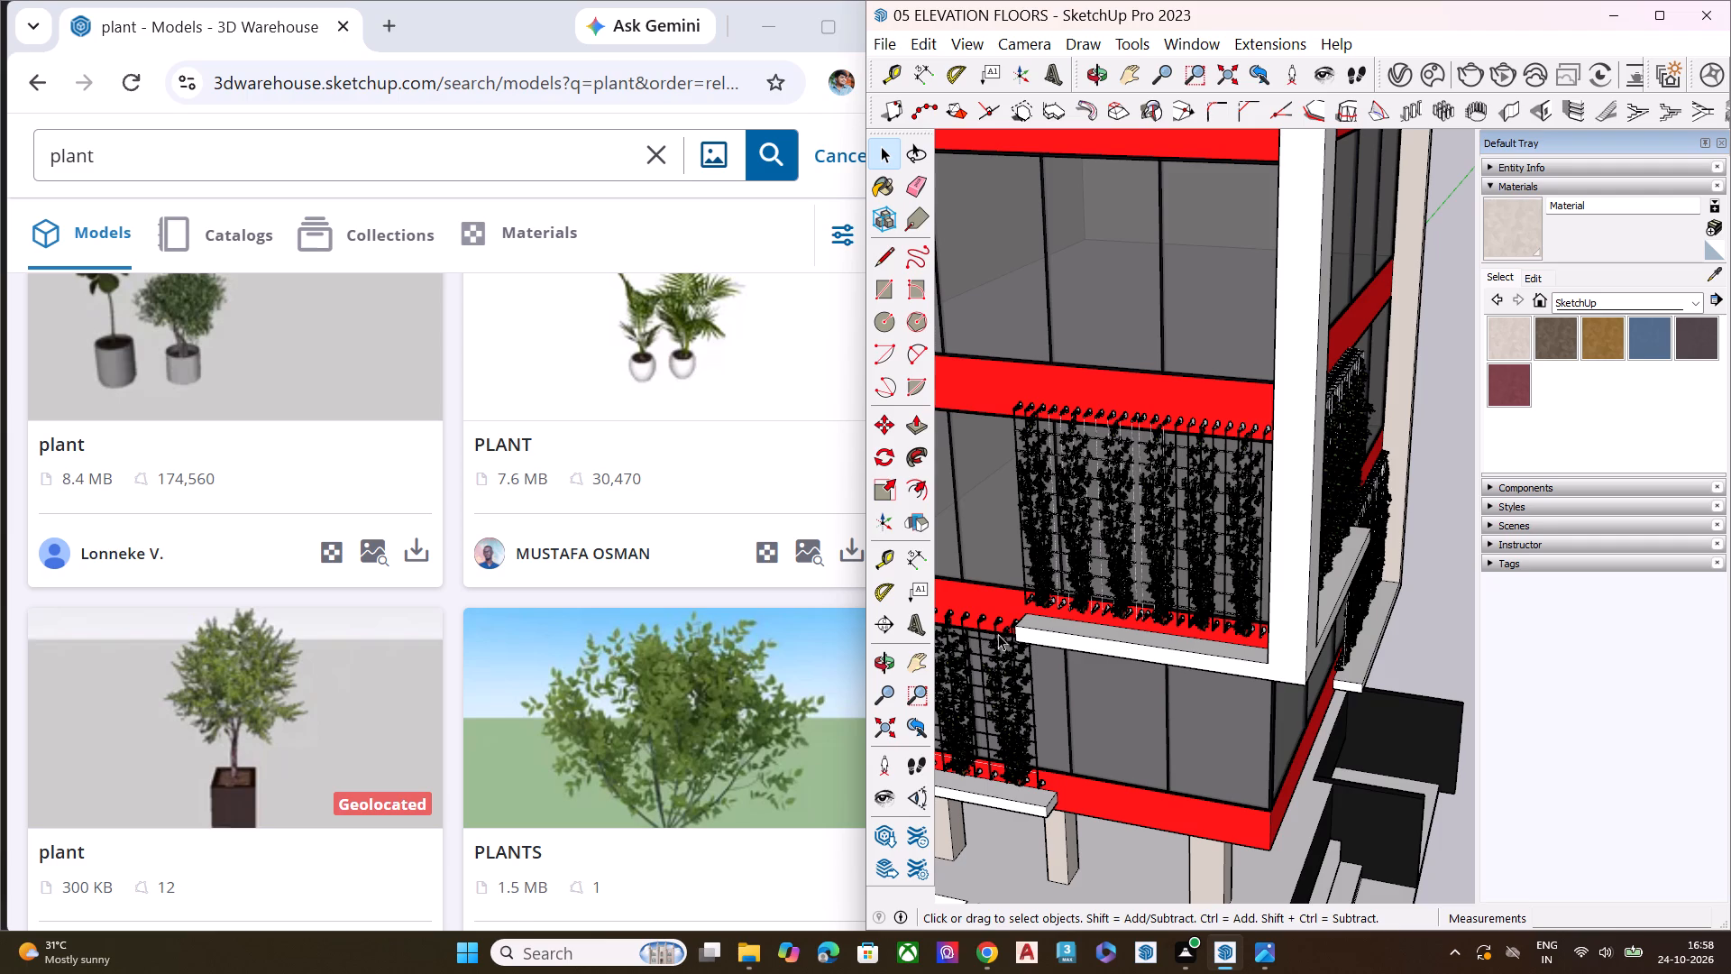
# Check the facade's lower floors, and browse the remaining 3D Warehouse plant results through the end of the list.
pyautogui.scroll(-6, 1280, 525)
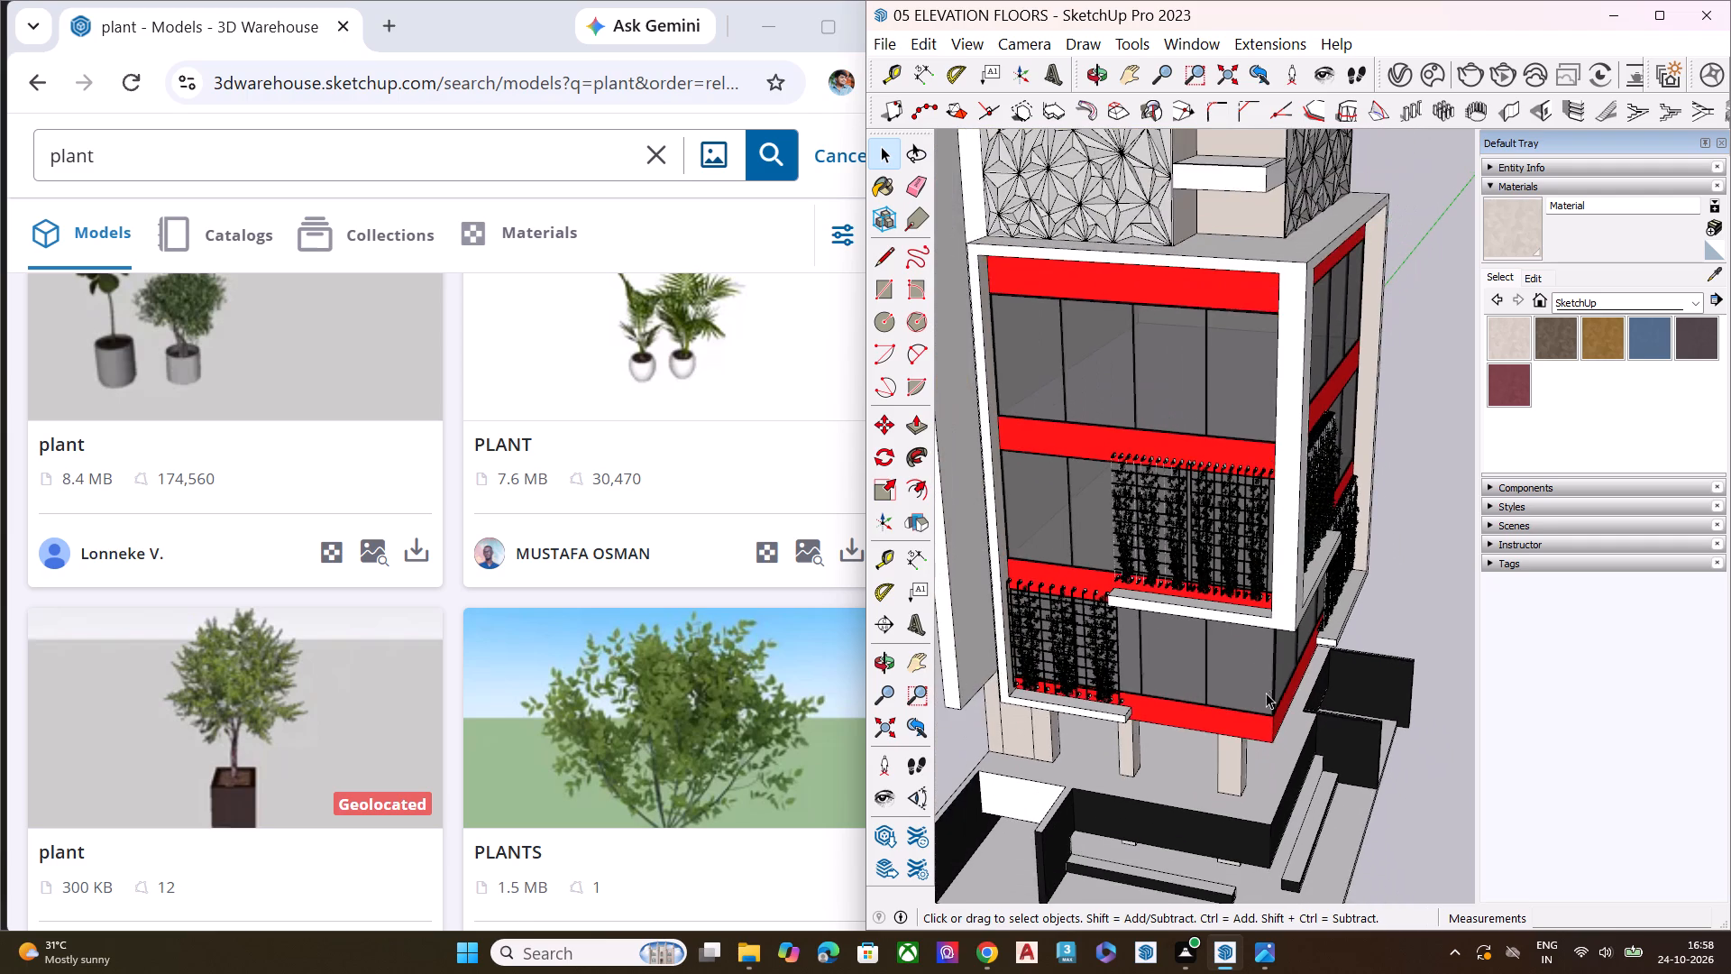
pyautogui.moveTo(1255, 666); pyautogui.dragTo(1200, 576, button='middle')
pyautogui.scroll(-6, 562, 720)
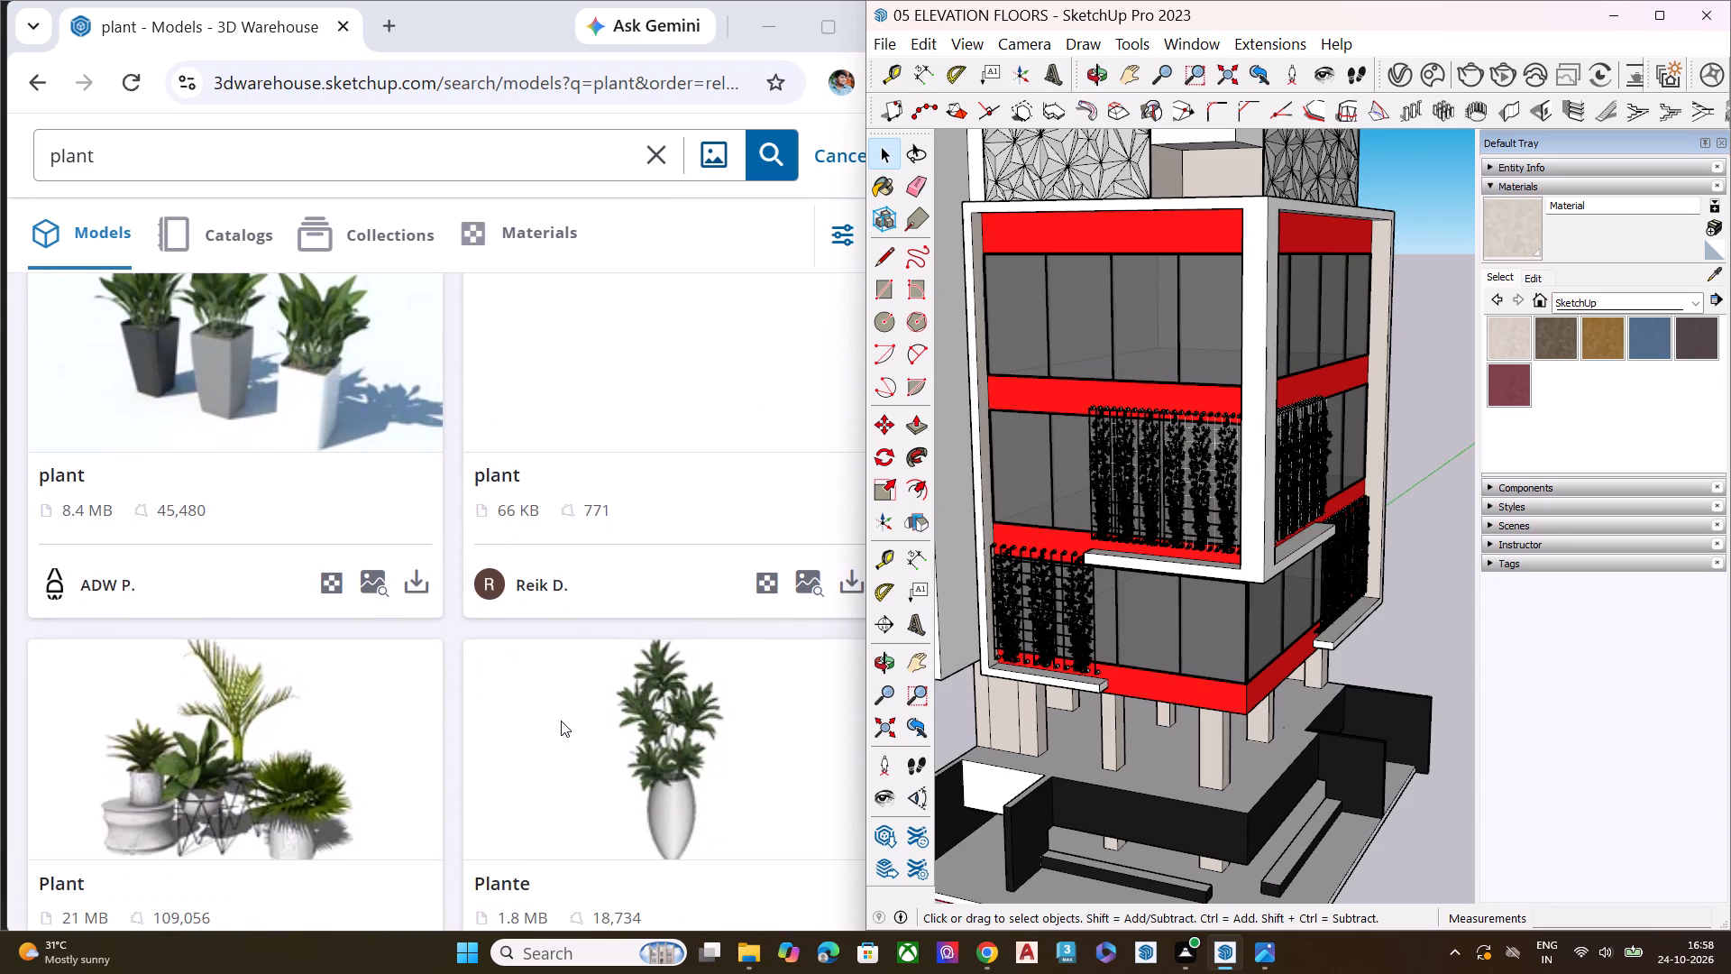
pyautogui.scroll(-3, 674, 685)
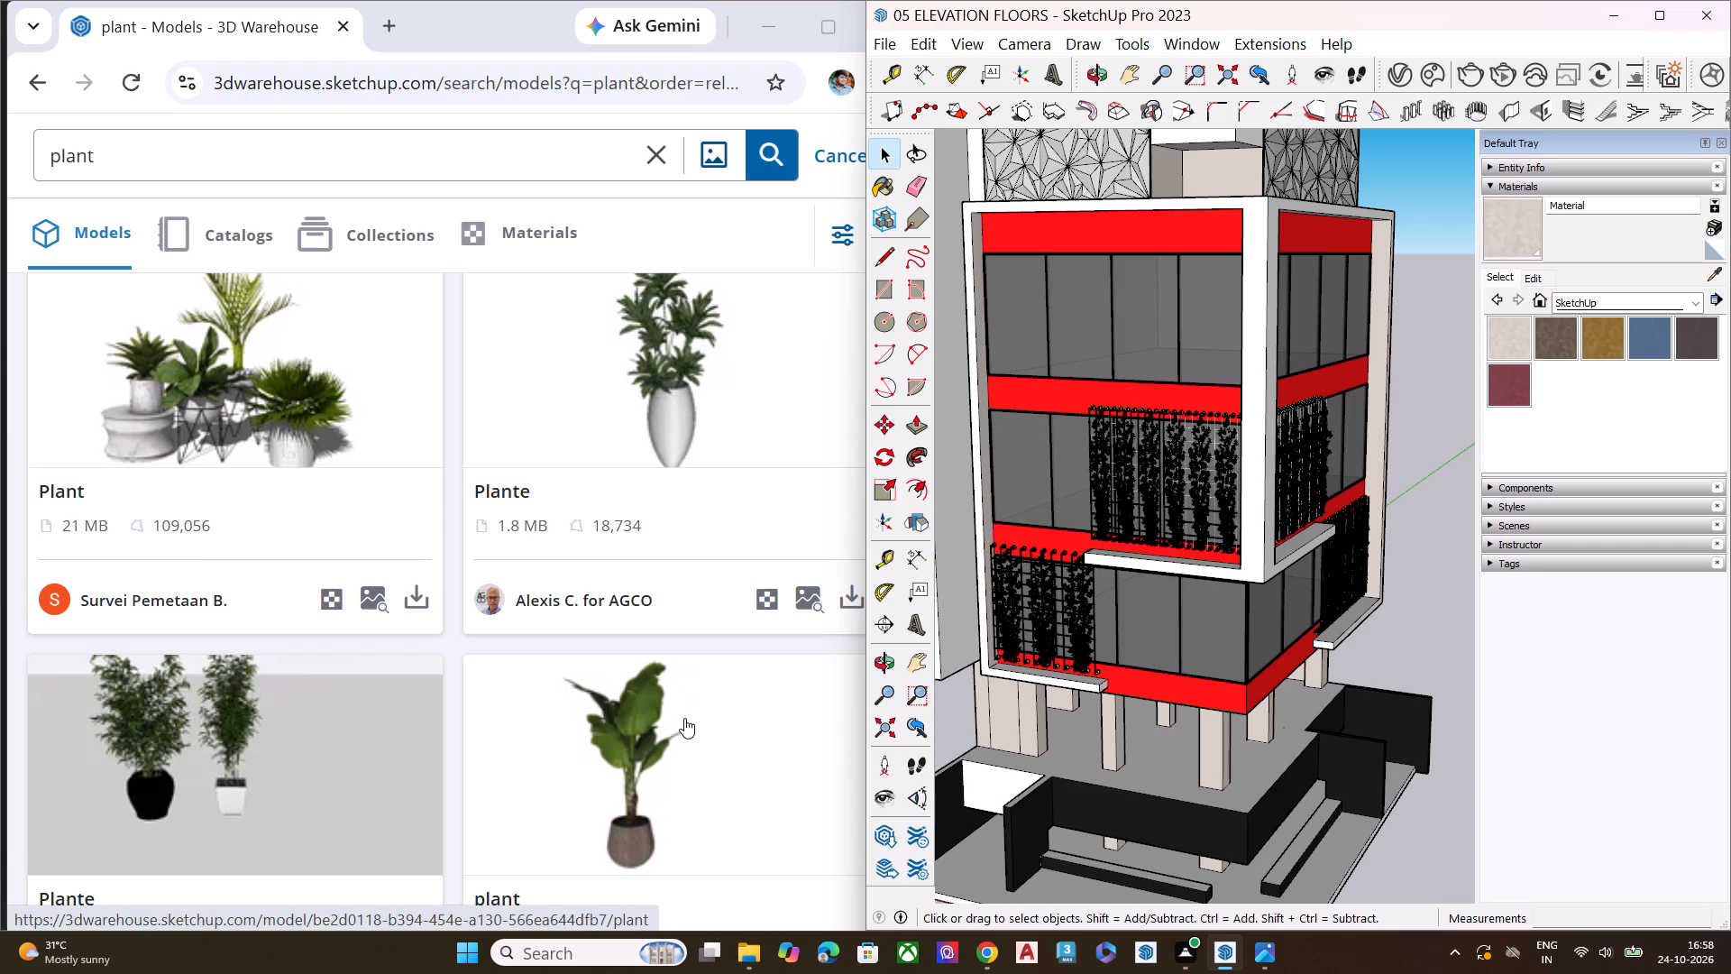
pyautogui.scroll(-7, 911, 682)
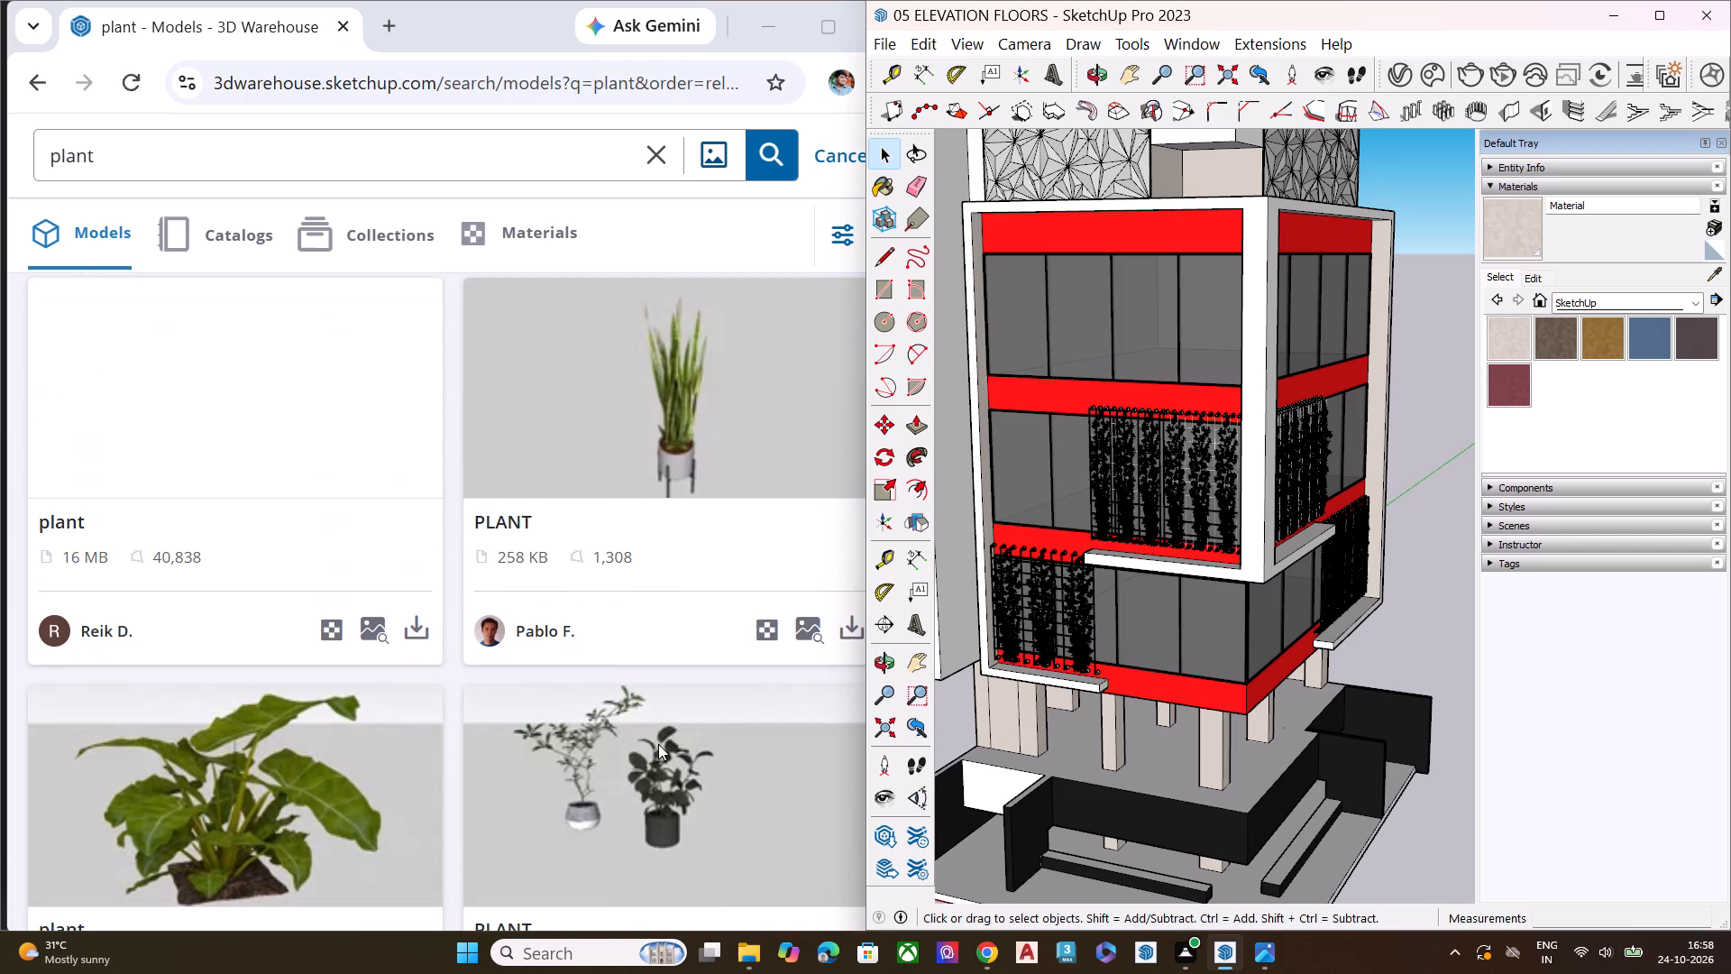
pyautogui.scroll(4, 658, 744)
pyautogui.scroll(-6, 658, 744)
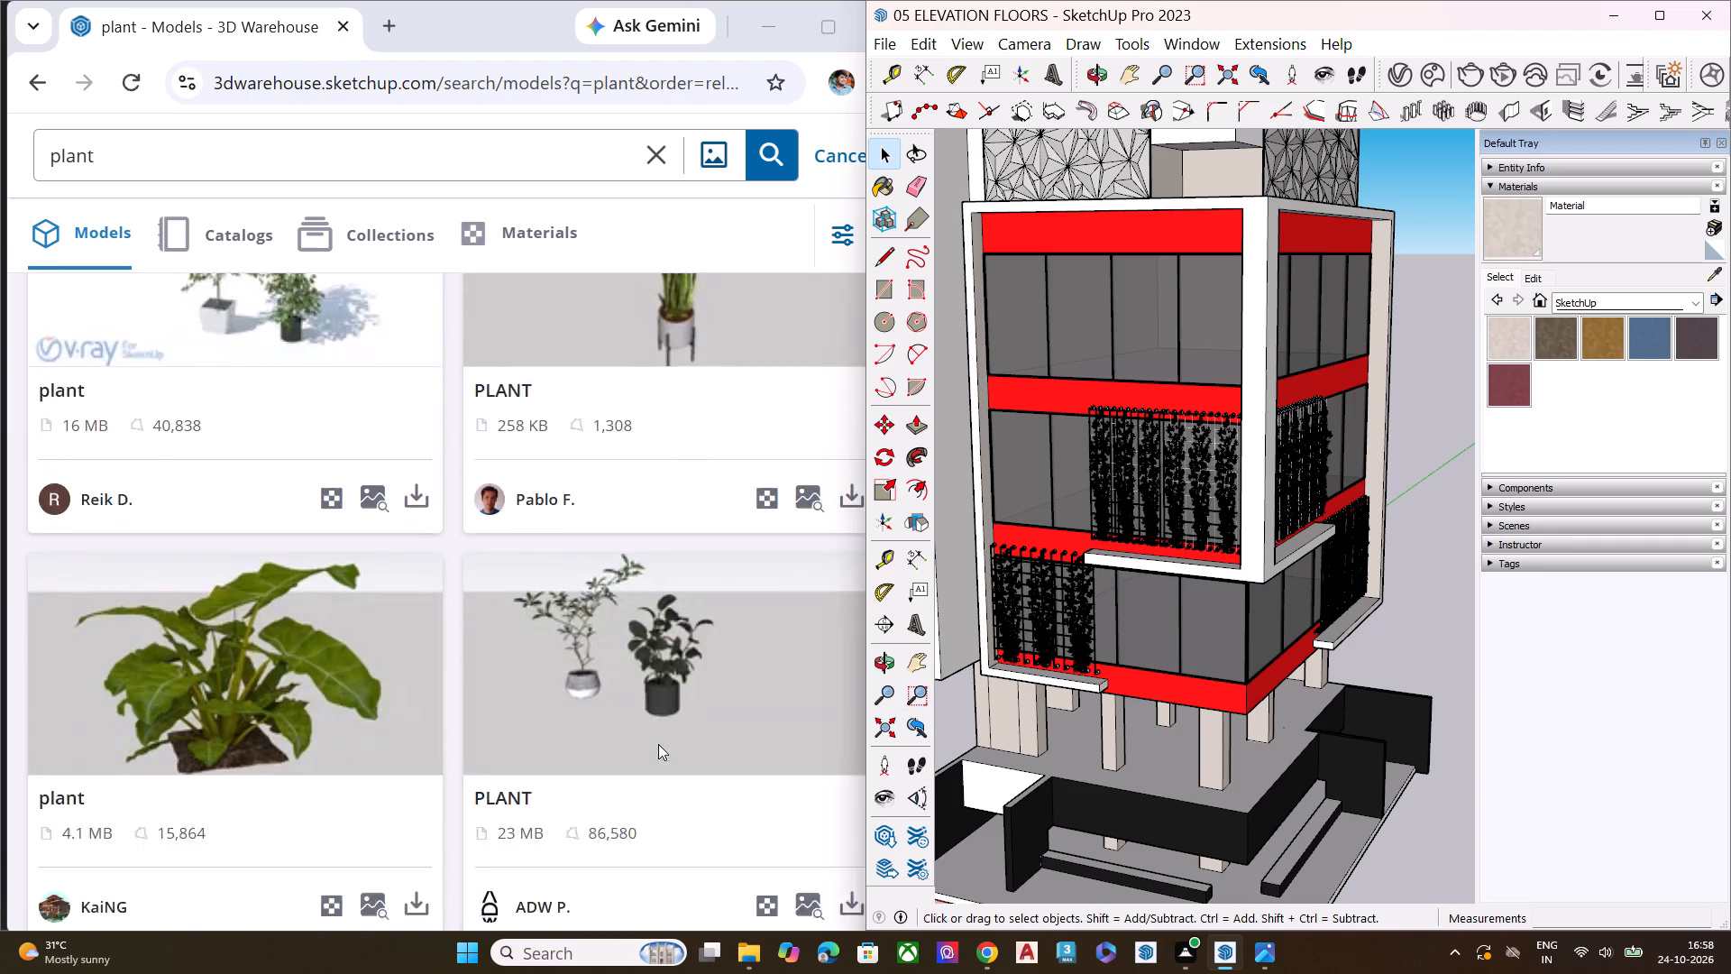
pyautogui.scroll(-5, 658, 744)
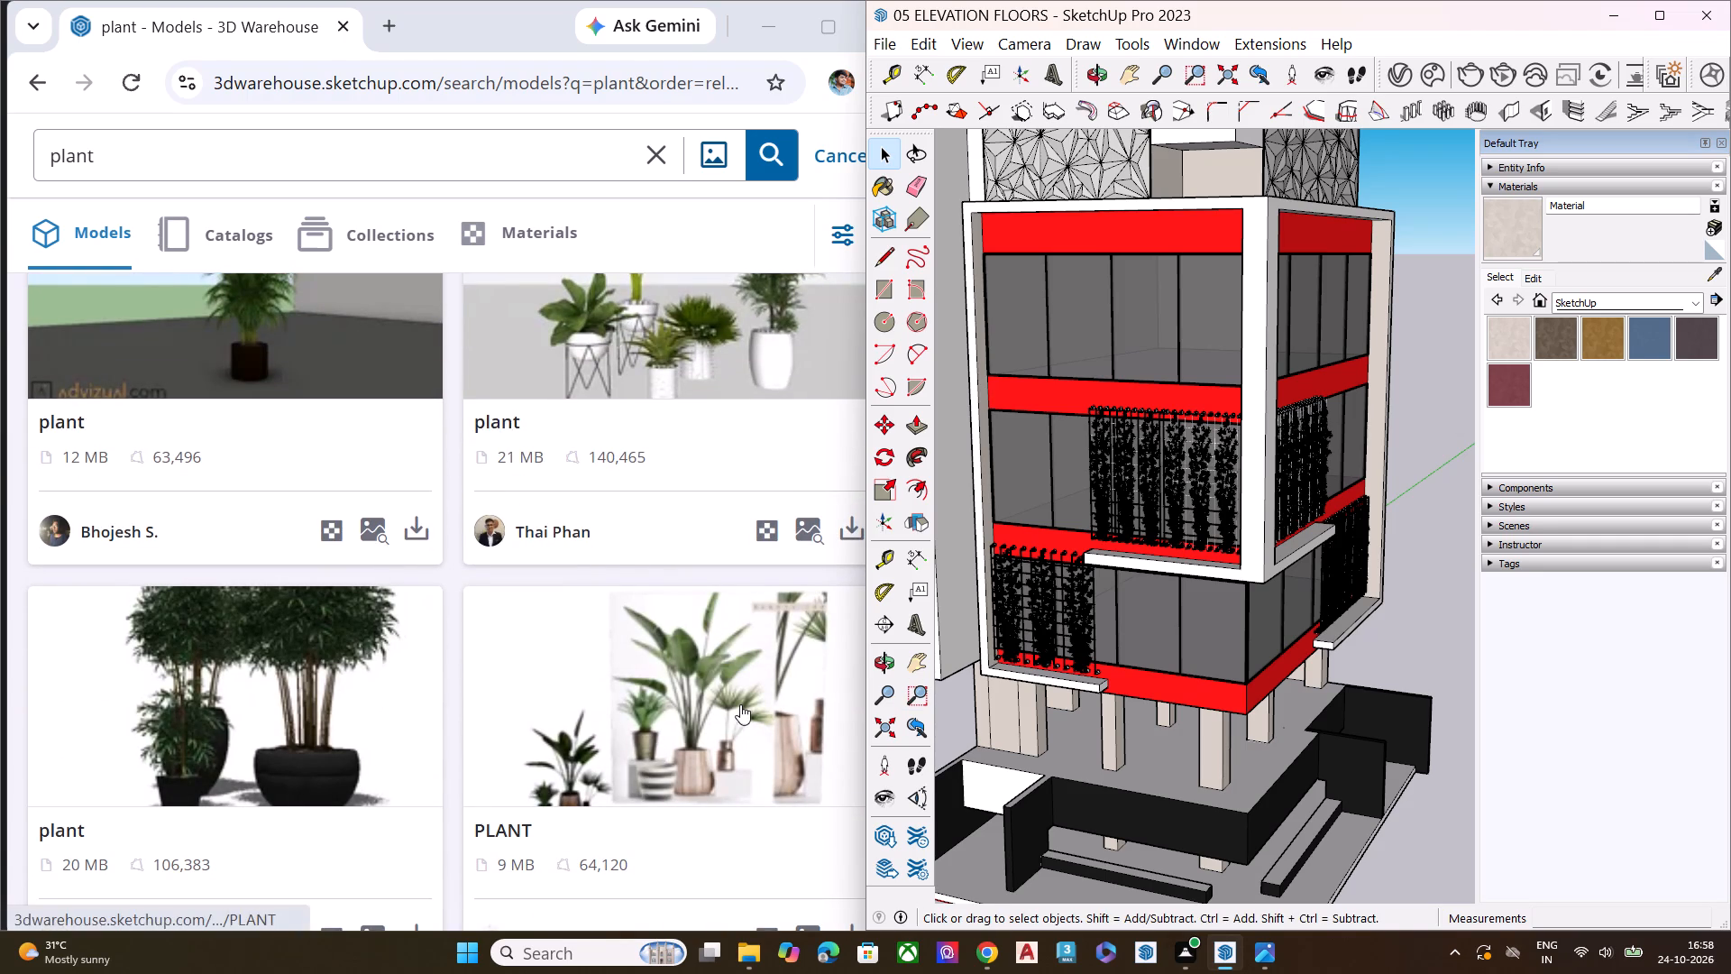
pyautogui.scroll(-3, 740, 704)
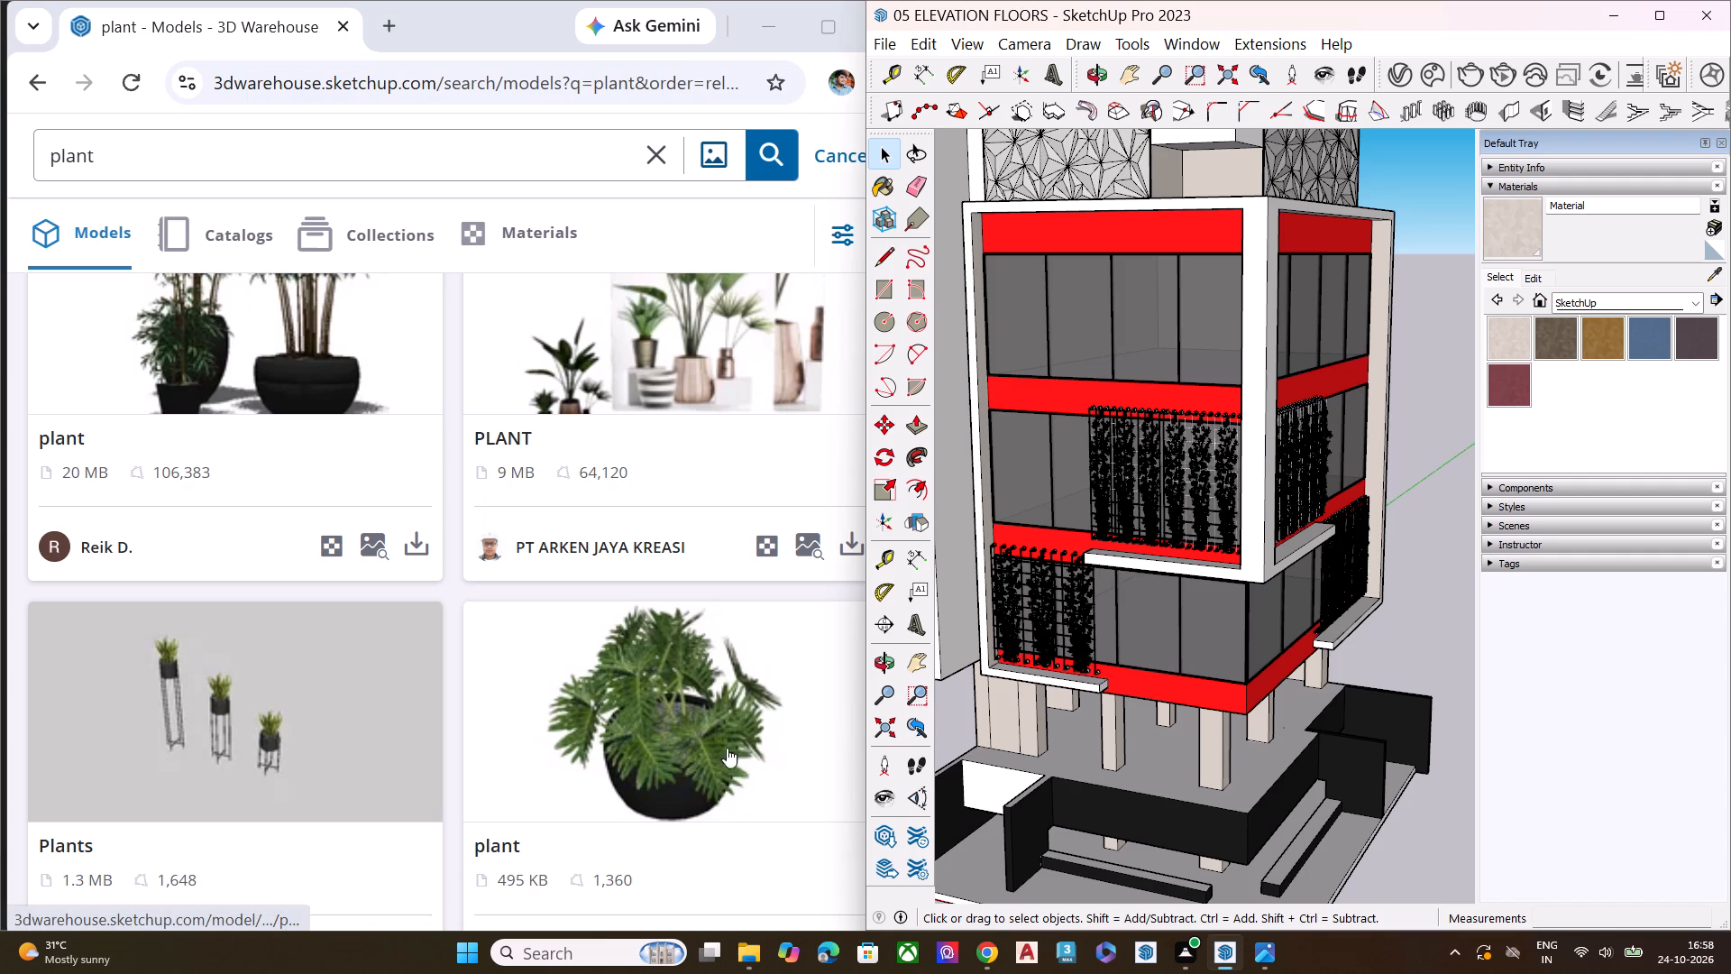
pyautogui.scroll(-4, 514, 678)
pyautogui.scroll(-5, 729, 665)
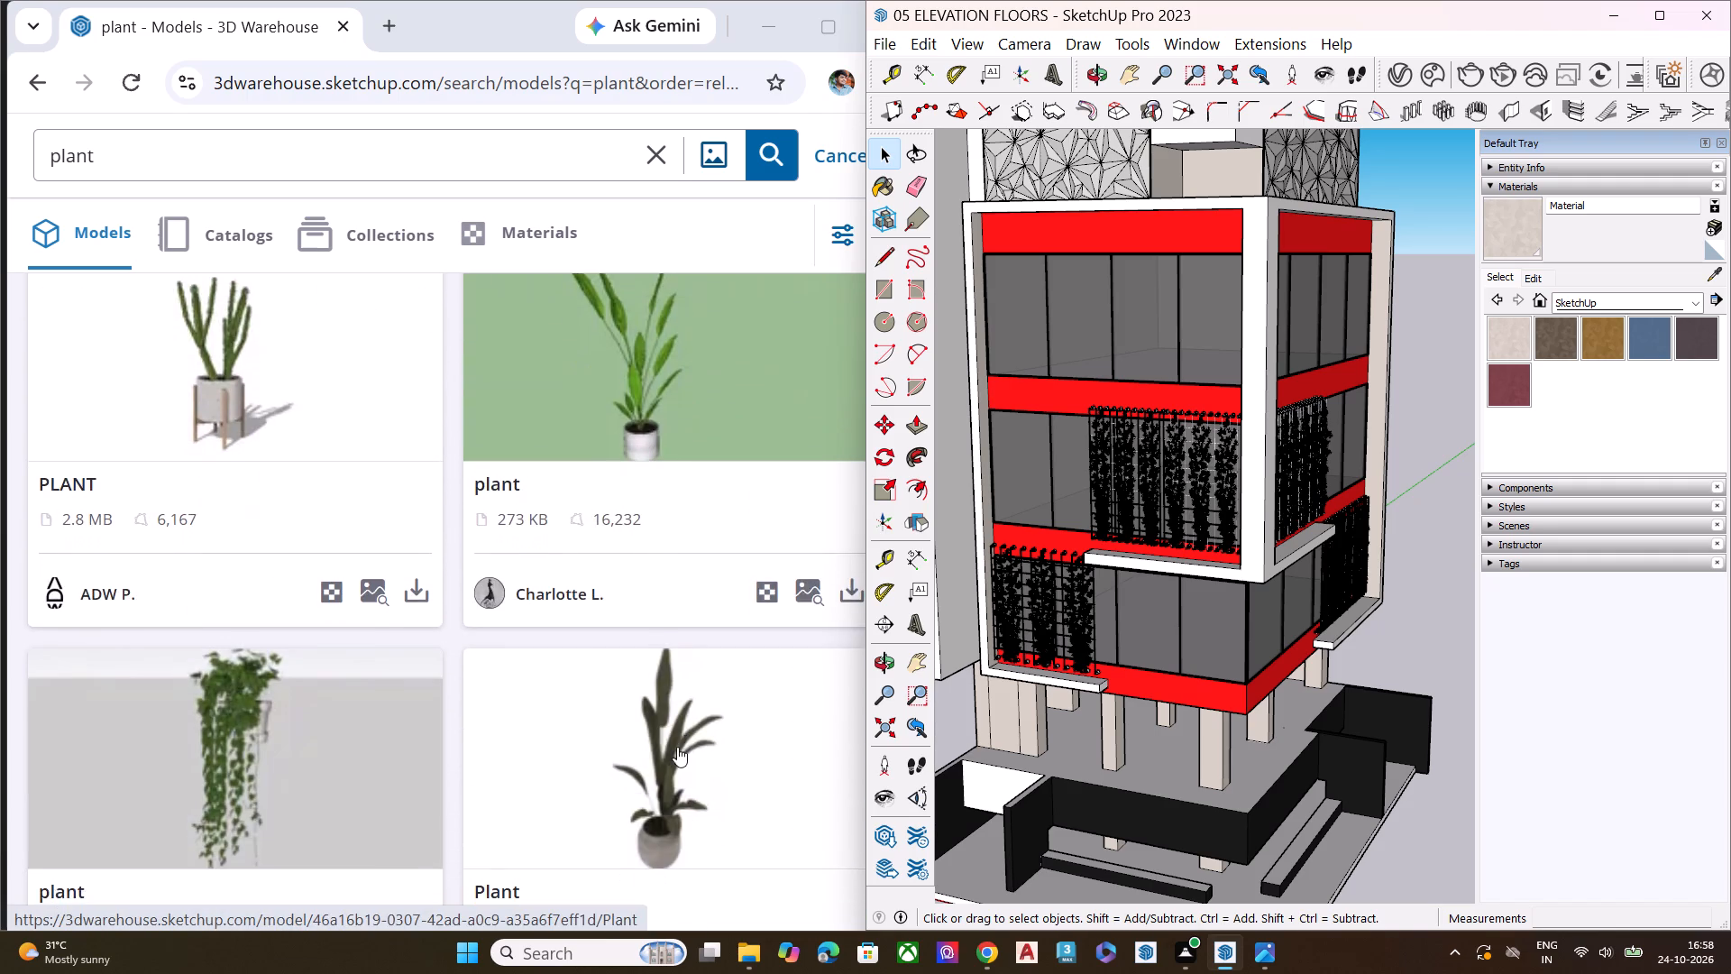
pyautogui.scroll(-8, 677, 738)
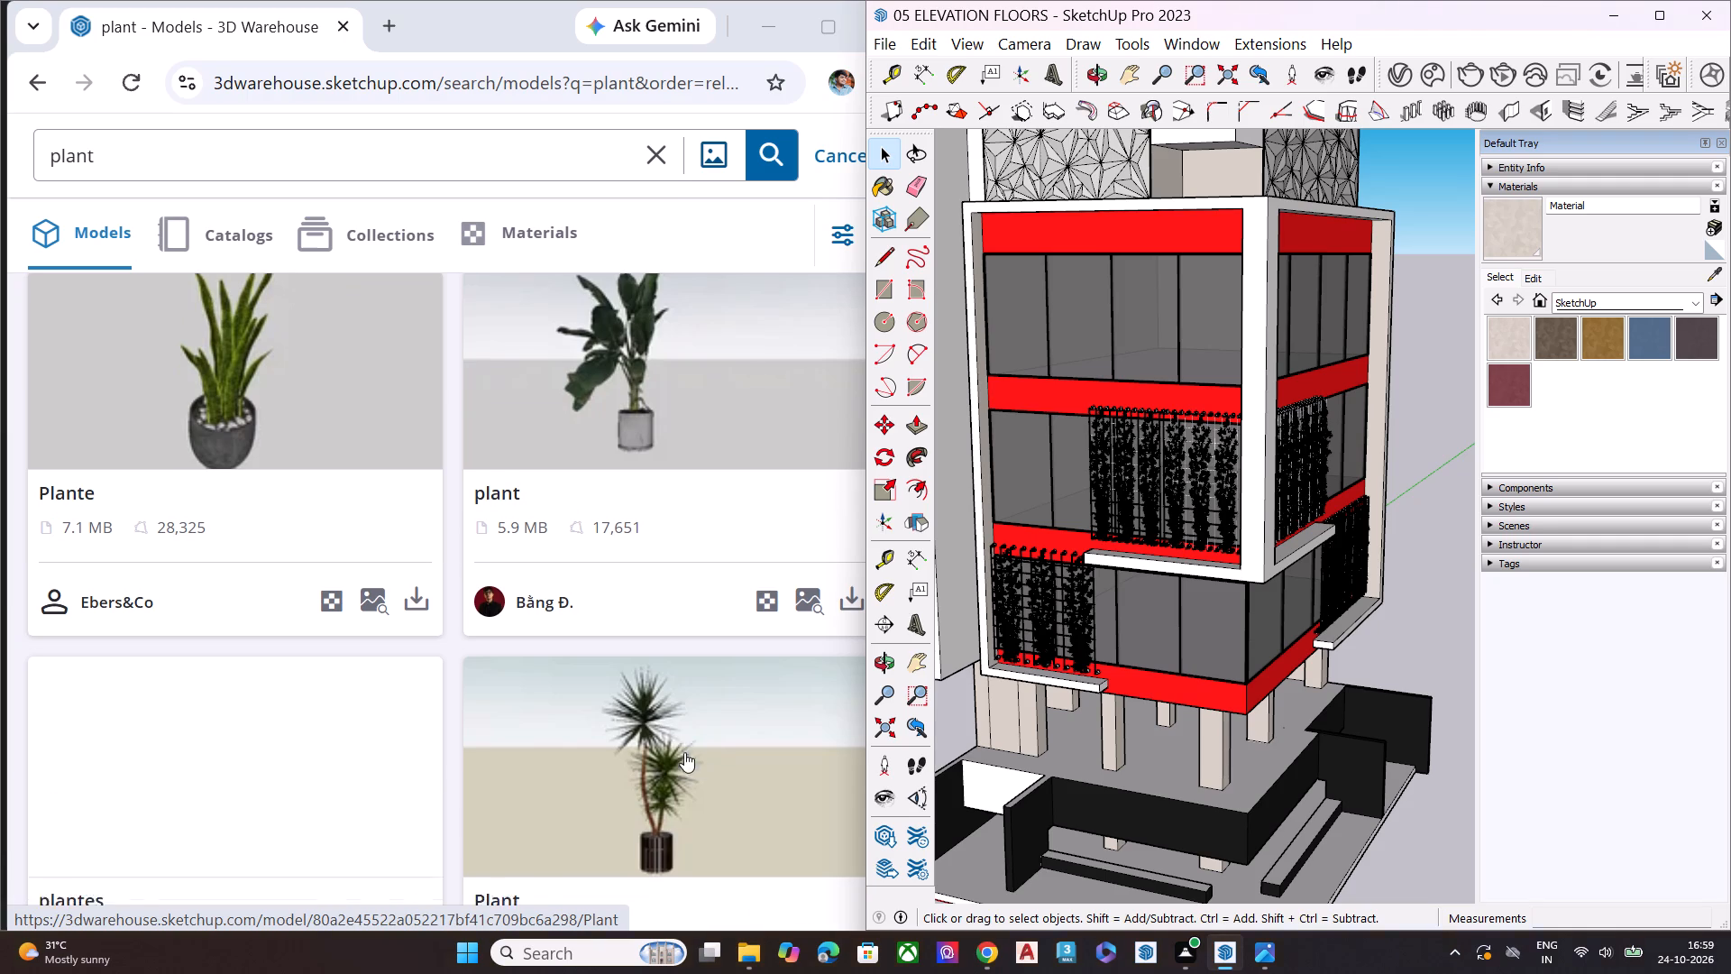
pyautogui.scroll(-5, 684, 752)
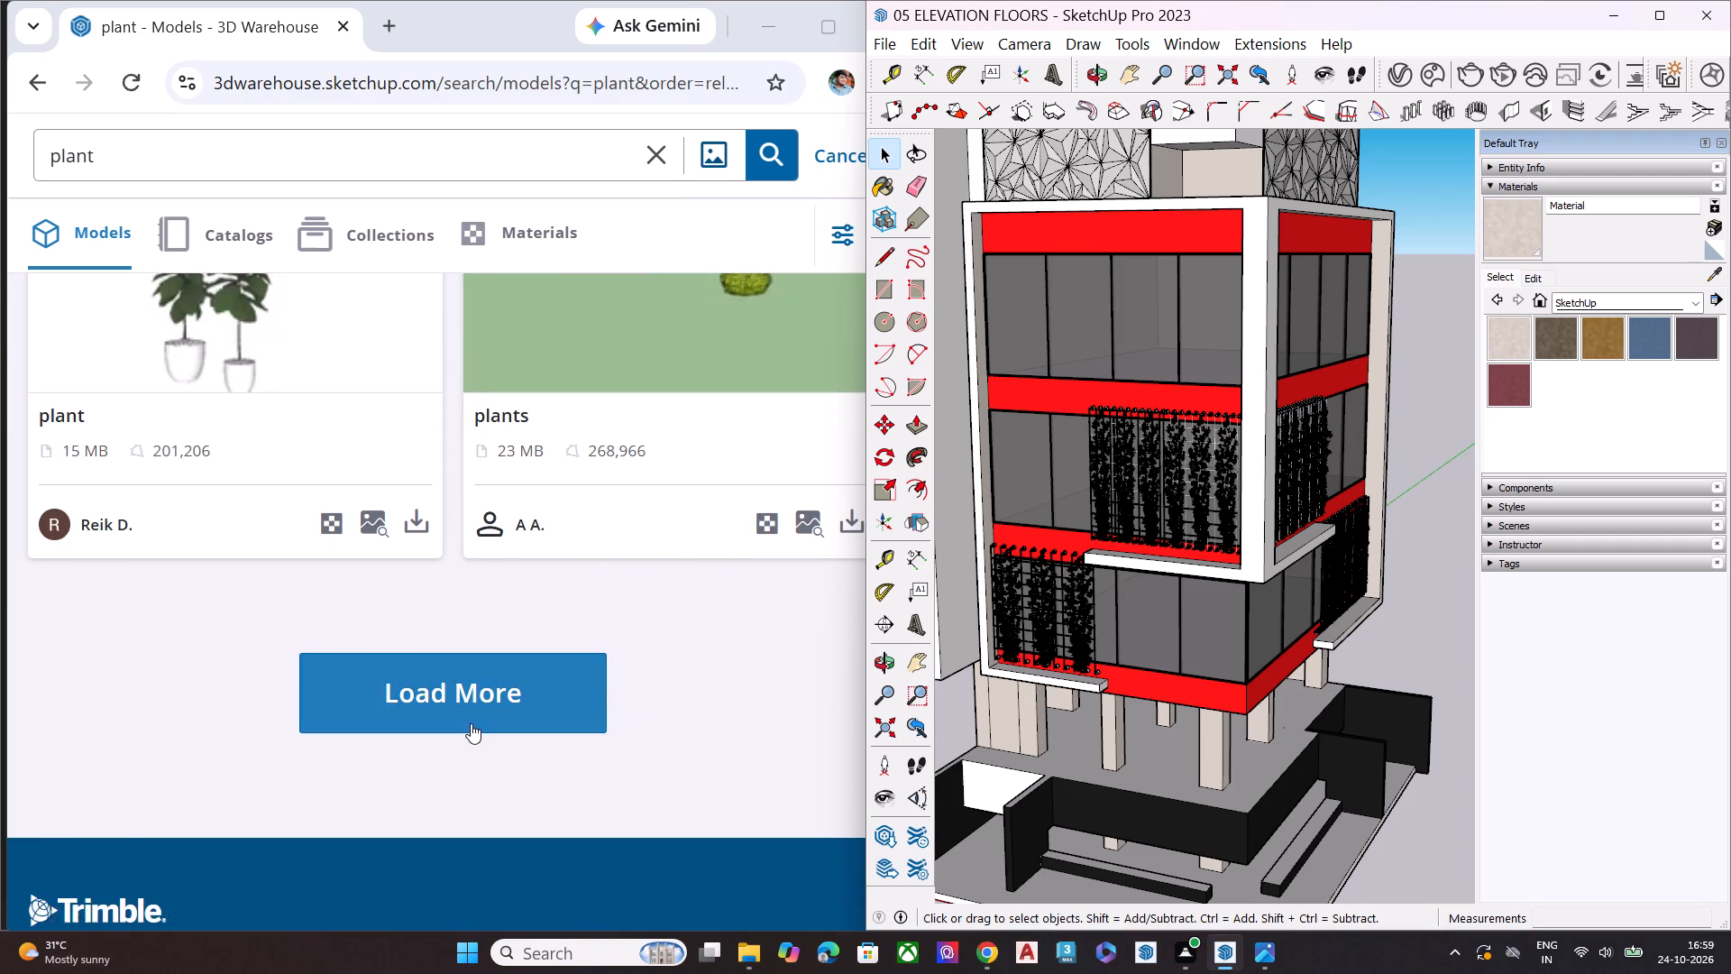
# Load more plant models in the 3D Warehouse results and look through the additional entries.
pyautogui.click(471, 723)
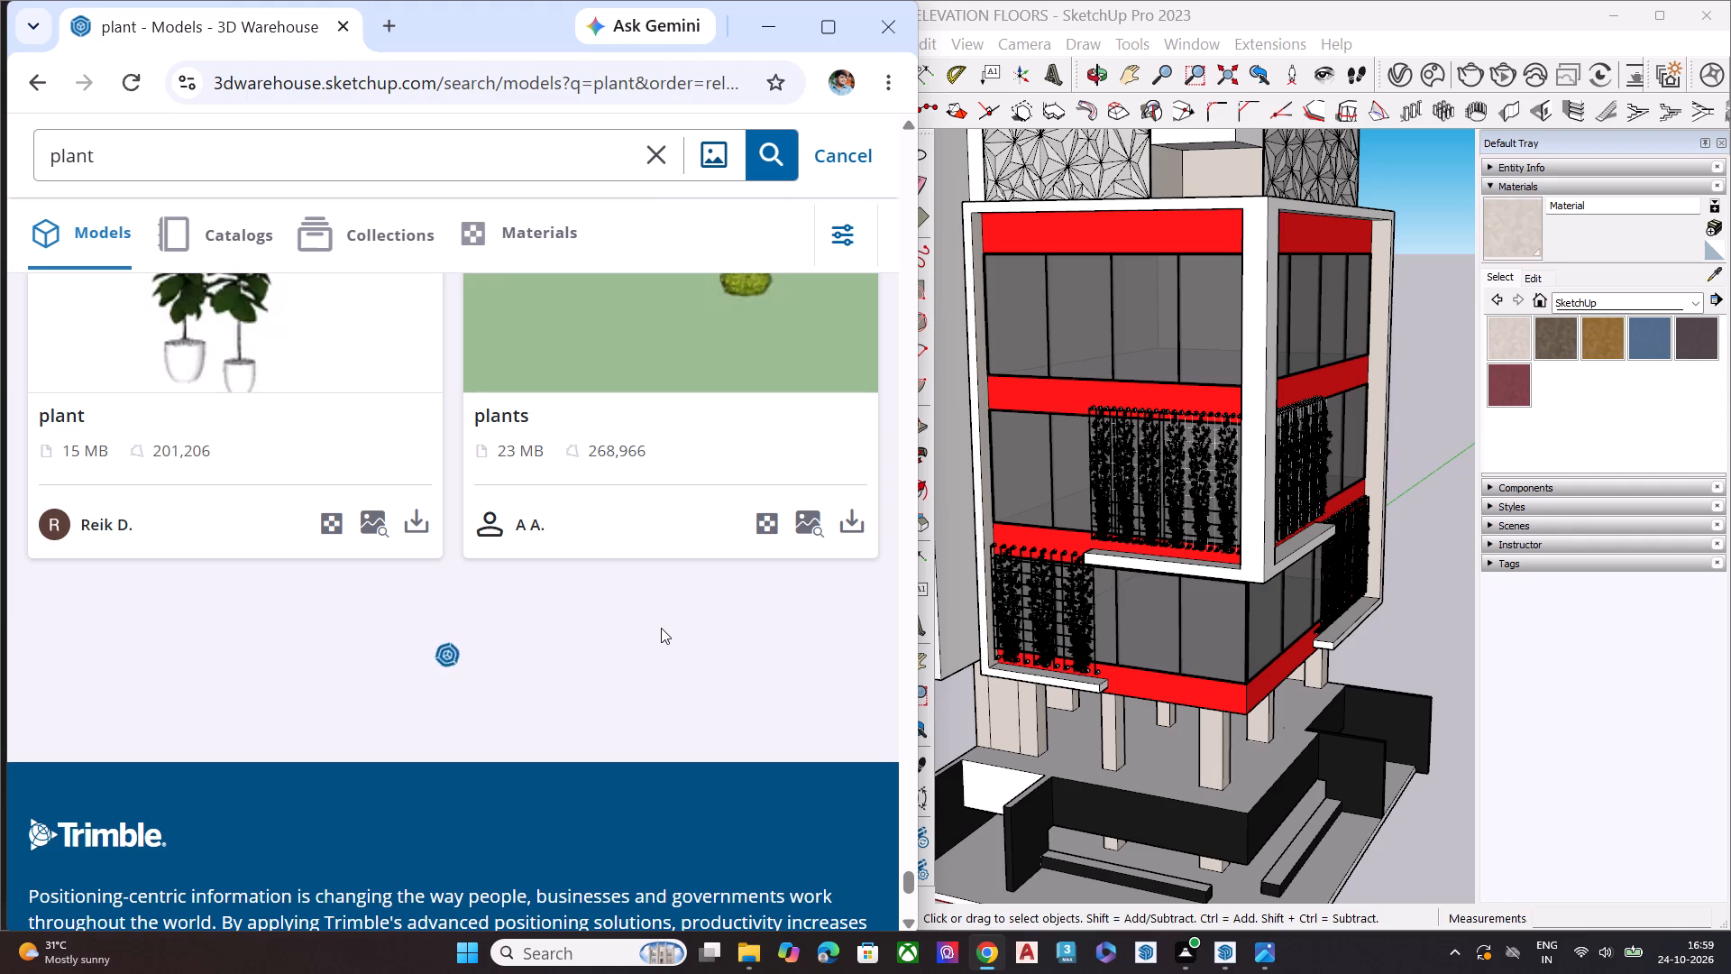
pyautogui.scroll(-2, 586, 630)
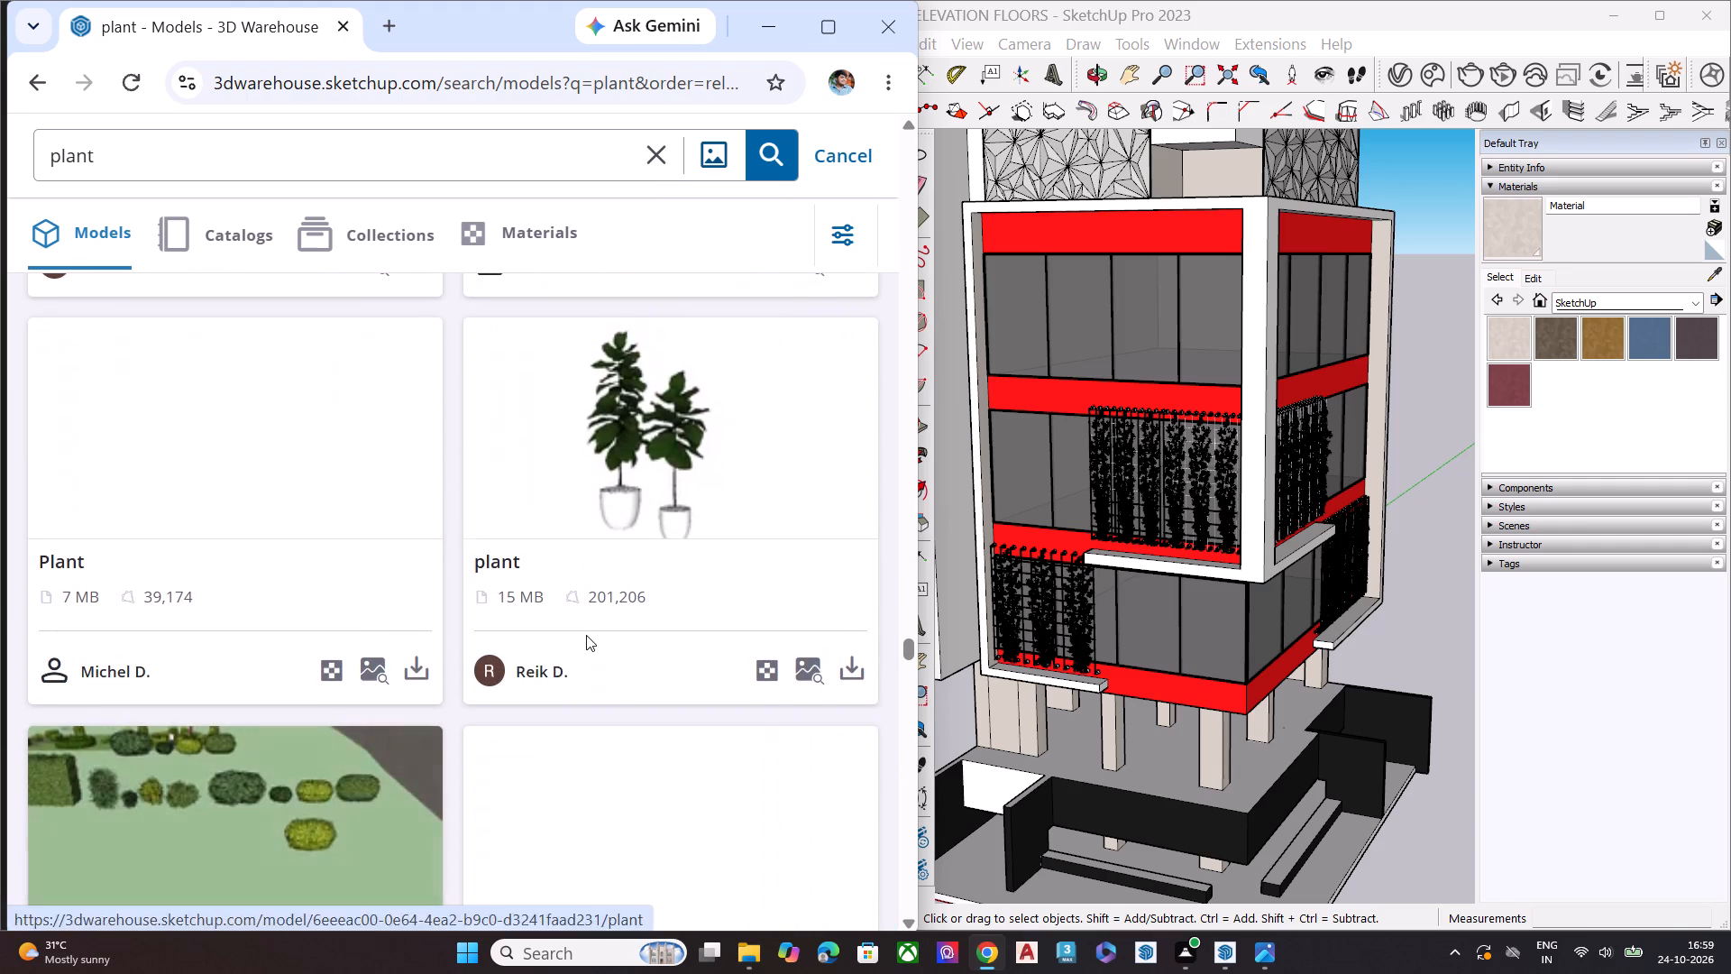
pyautogui.scroll(-3, 563, 669)
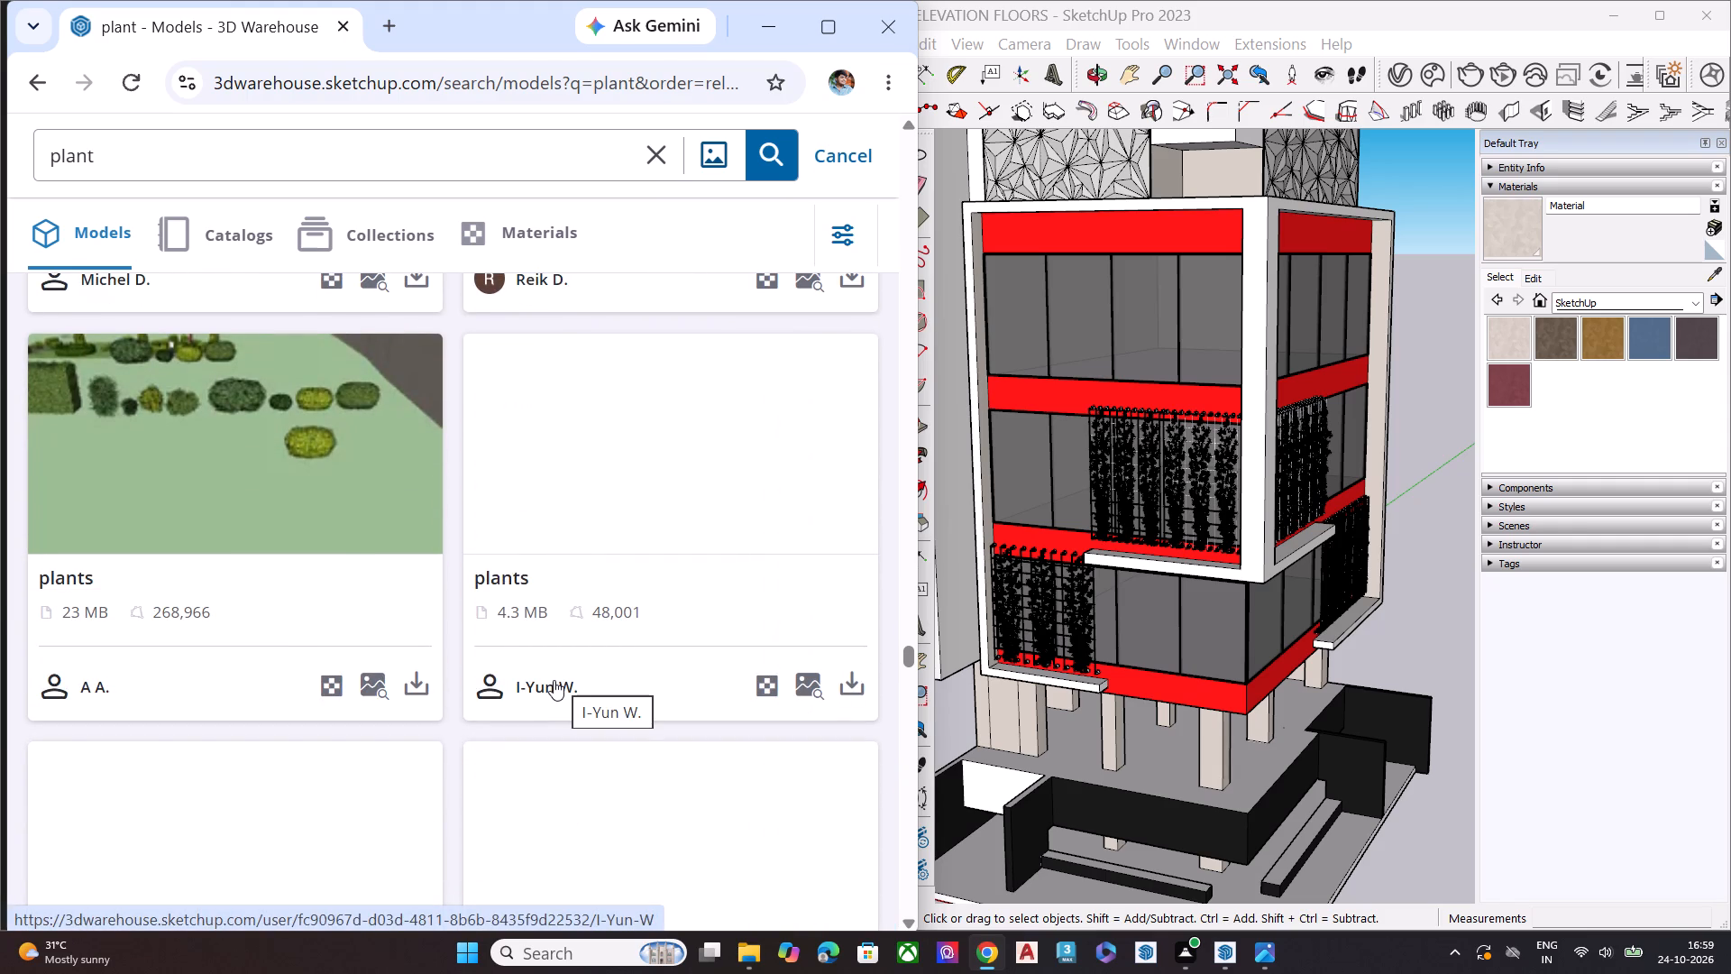
pyautogui.scroll(-2, 453, 653)
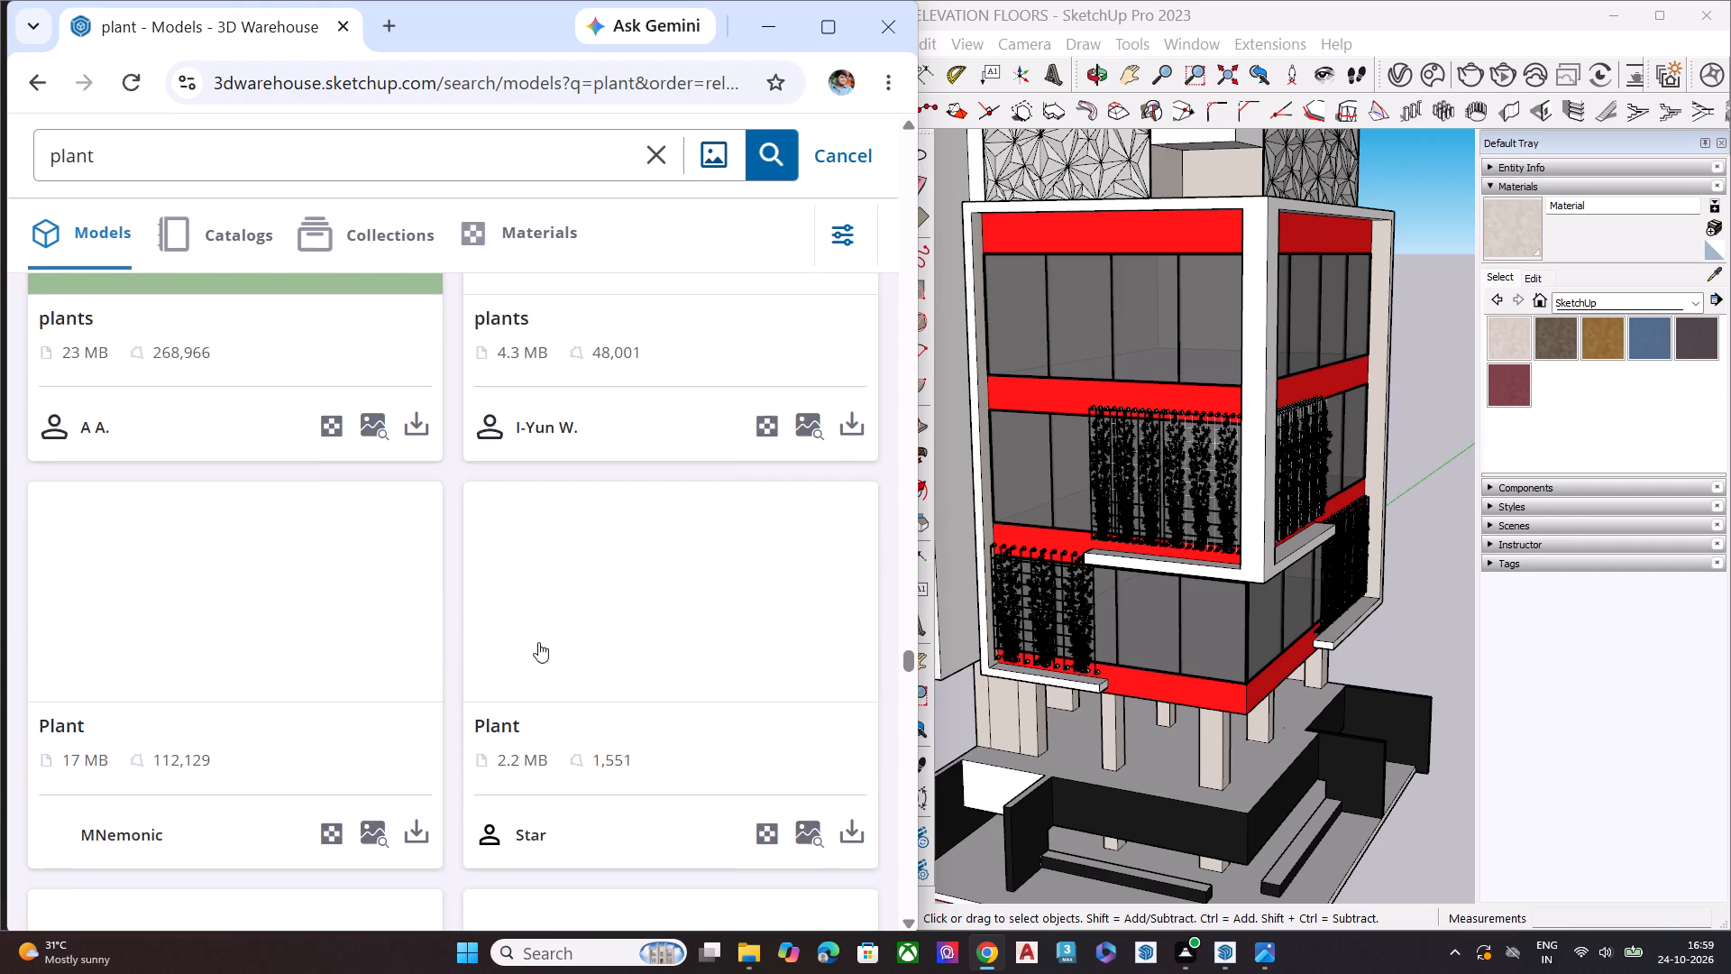
pyautogui.scroll(3, 550, 641)
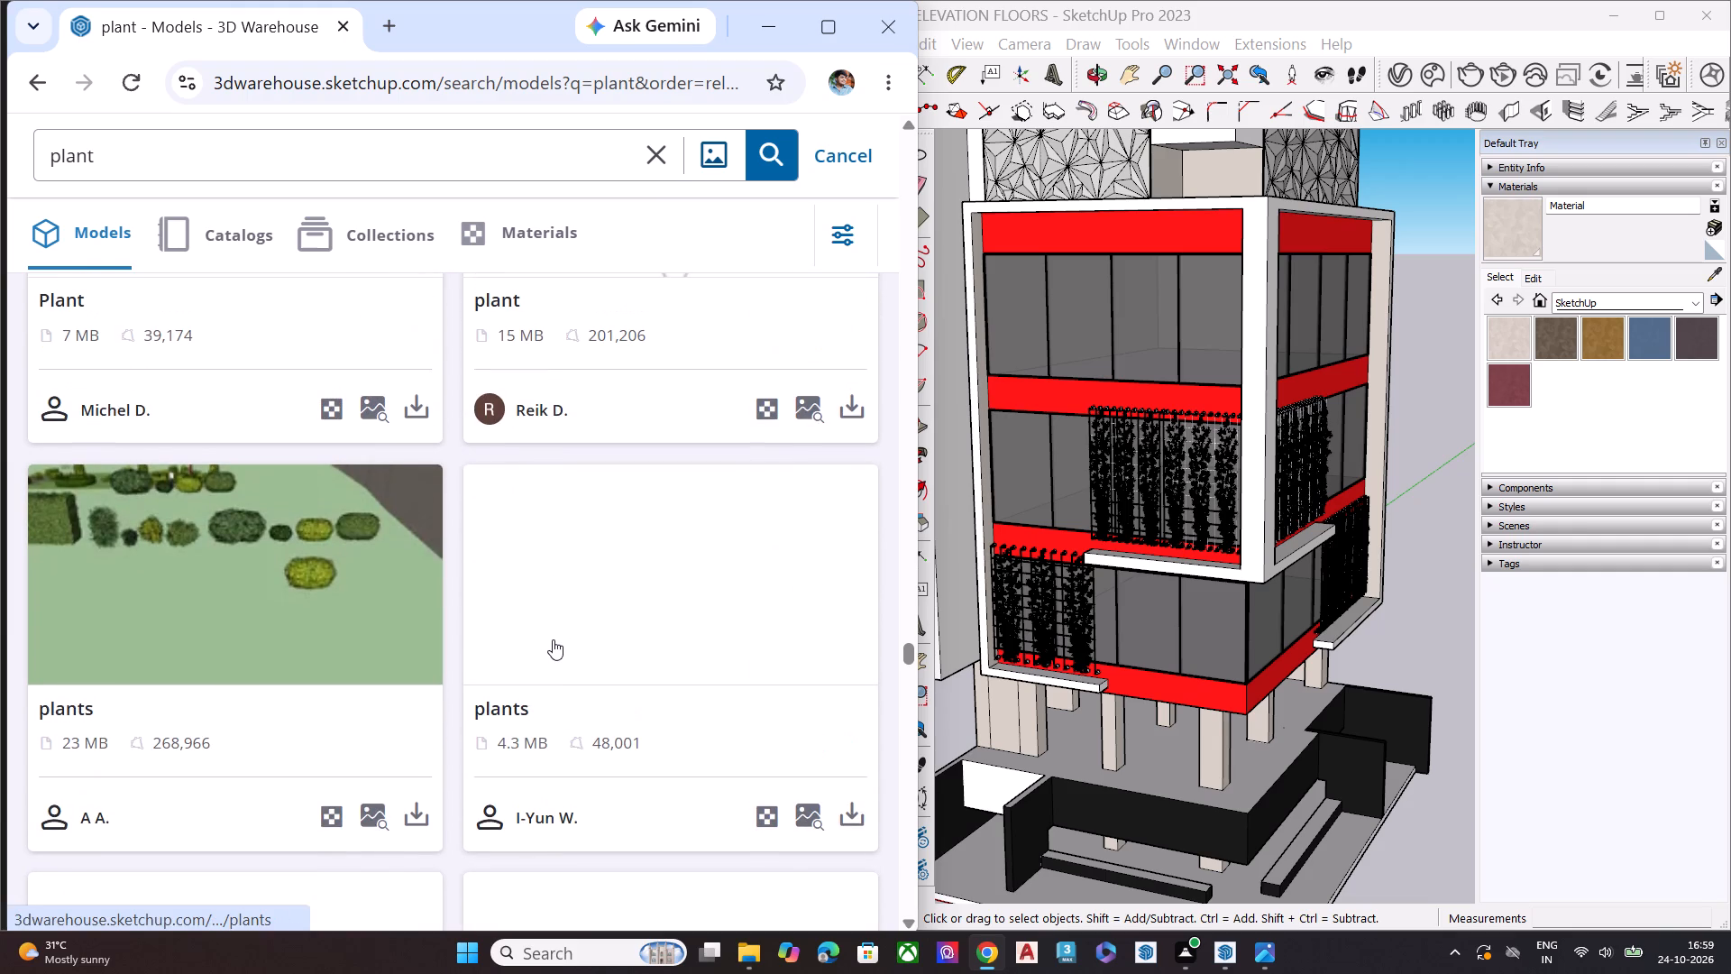
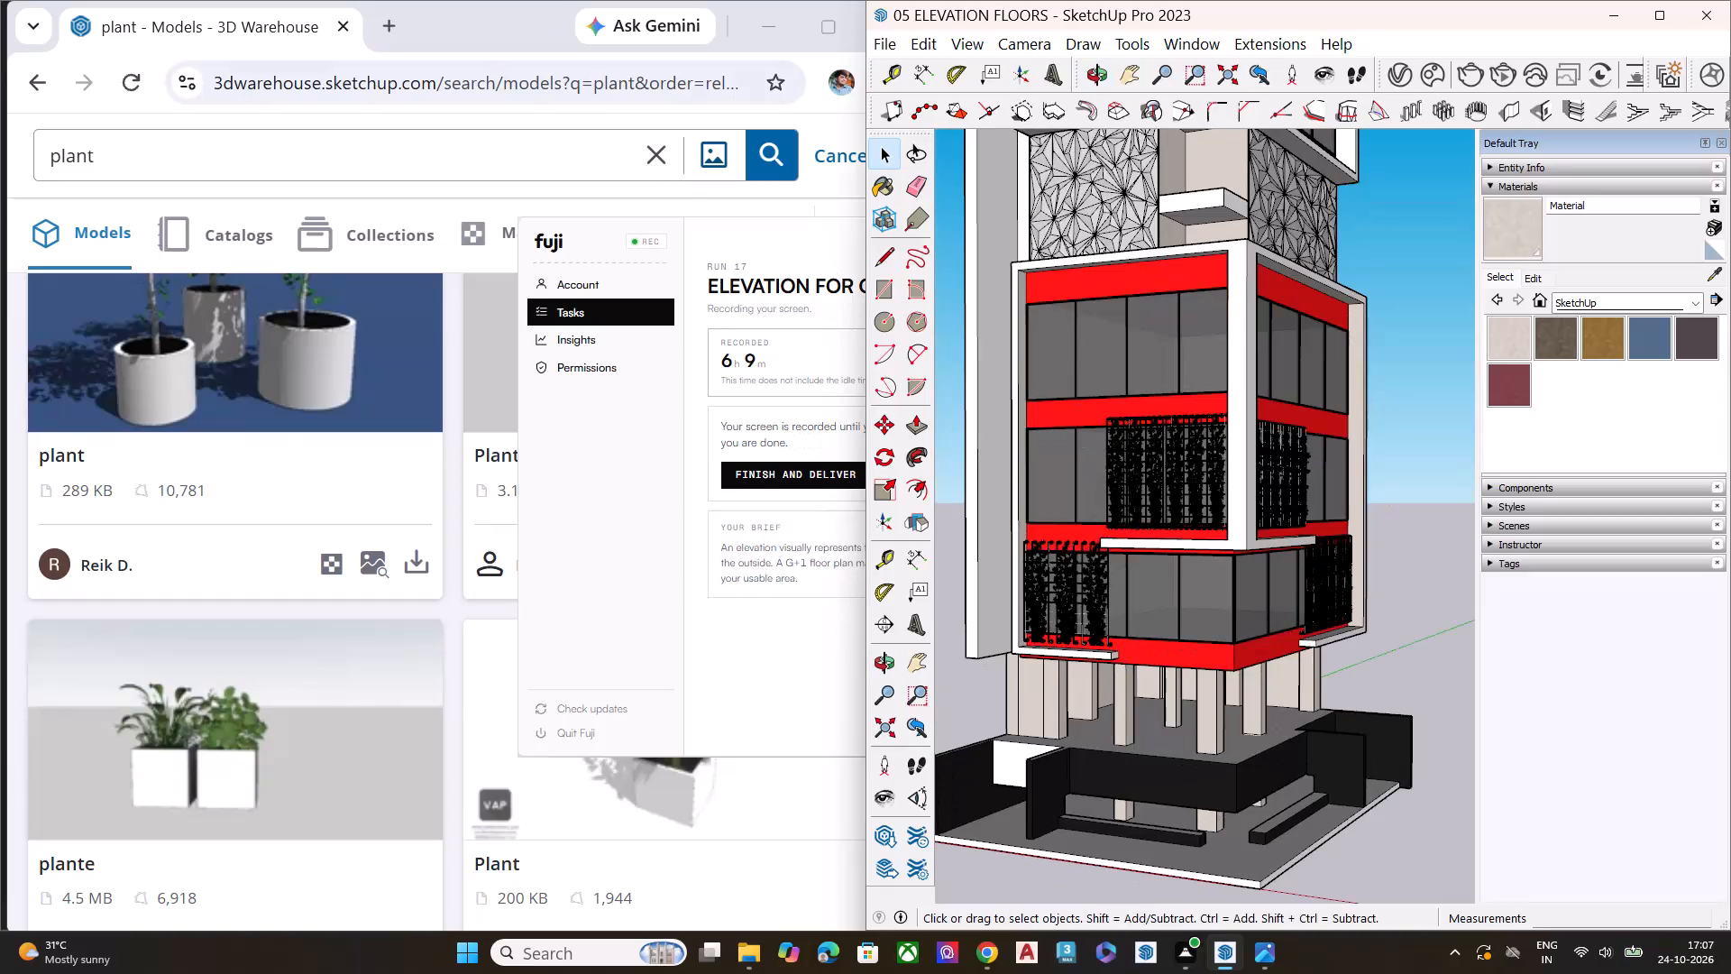
# In SketchUp, examine the tower's facade from the ground level up to the roof frame from several angles.
pyautogui.click(492, 41)
pyautogui.scroll(-7, 1215, 488)
pyautogui.moveTo(1302, 677); pyautogui.dragTo(1127, 643, button='middle')
pyautogui.scroll(3, 1177, 405)
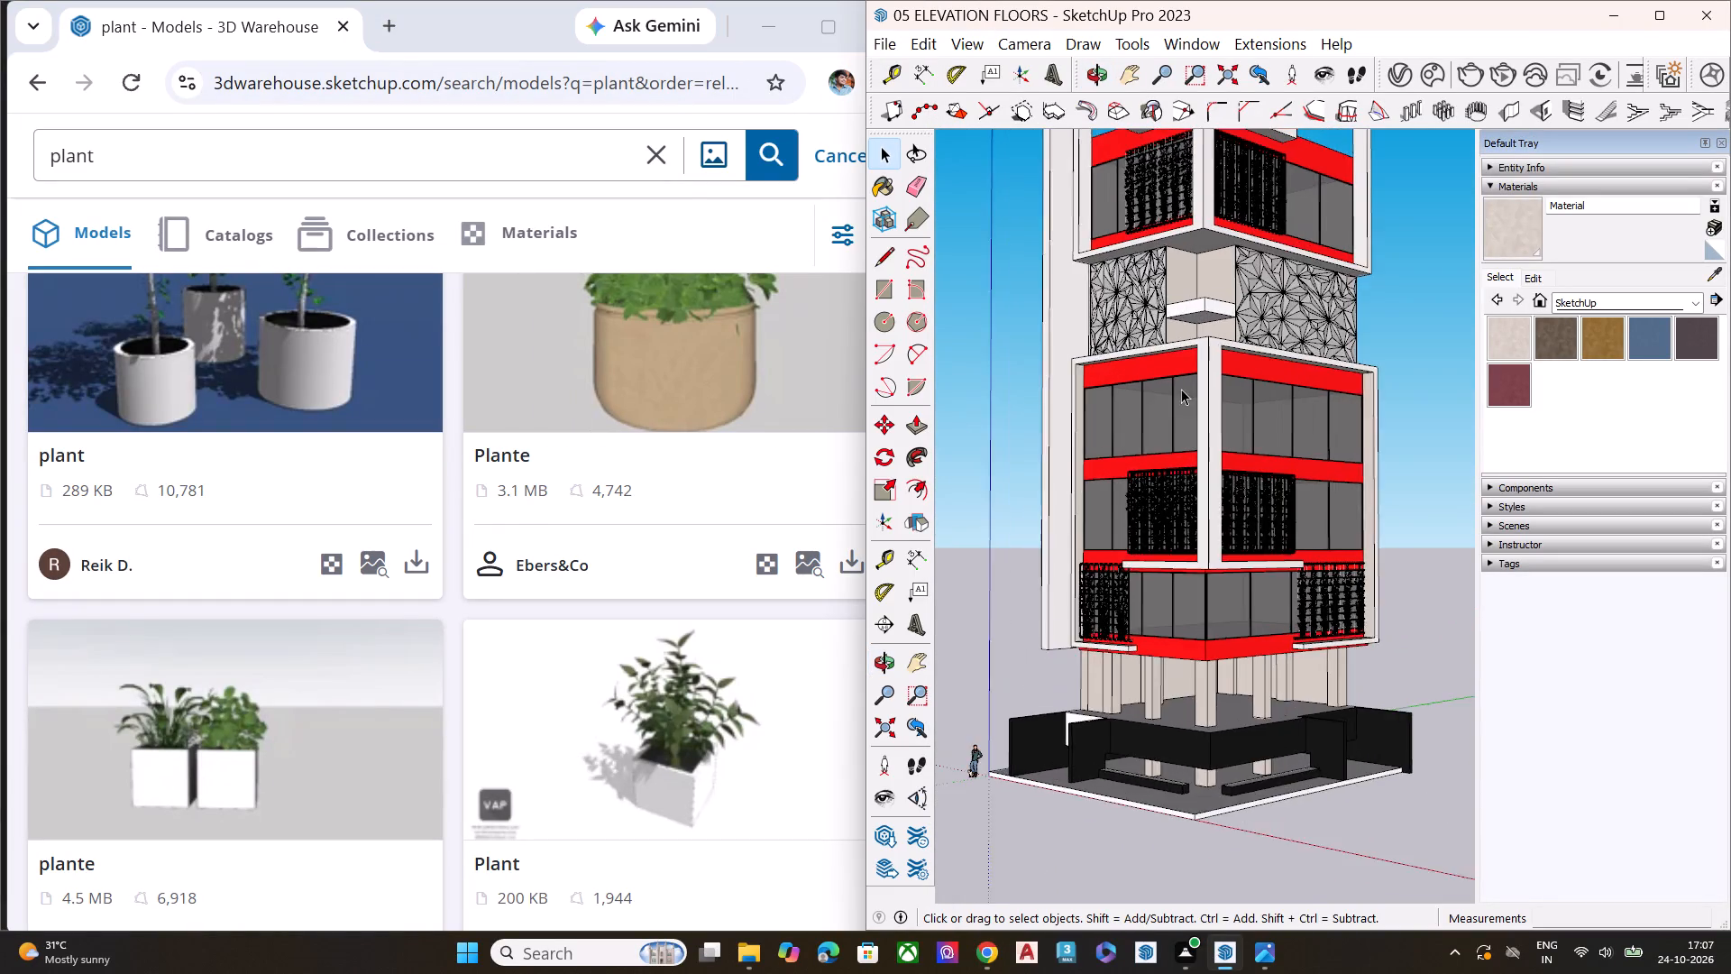
pyautogui.scroll(-9, 1183, 437)
pyautogui.scroll(5, 1236, 287)
pyautogui.scroll(-1, 1213, 261)
pyautogui.scroll(5, 1213, 261)
pyautogui.scroll(4, 1136, 142)
pyautogui.scroll(-2, 1136, 141)
pyautogui.scroll(2, 1136, 141)
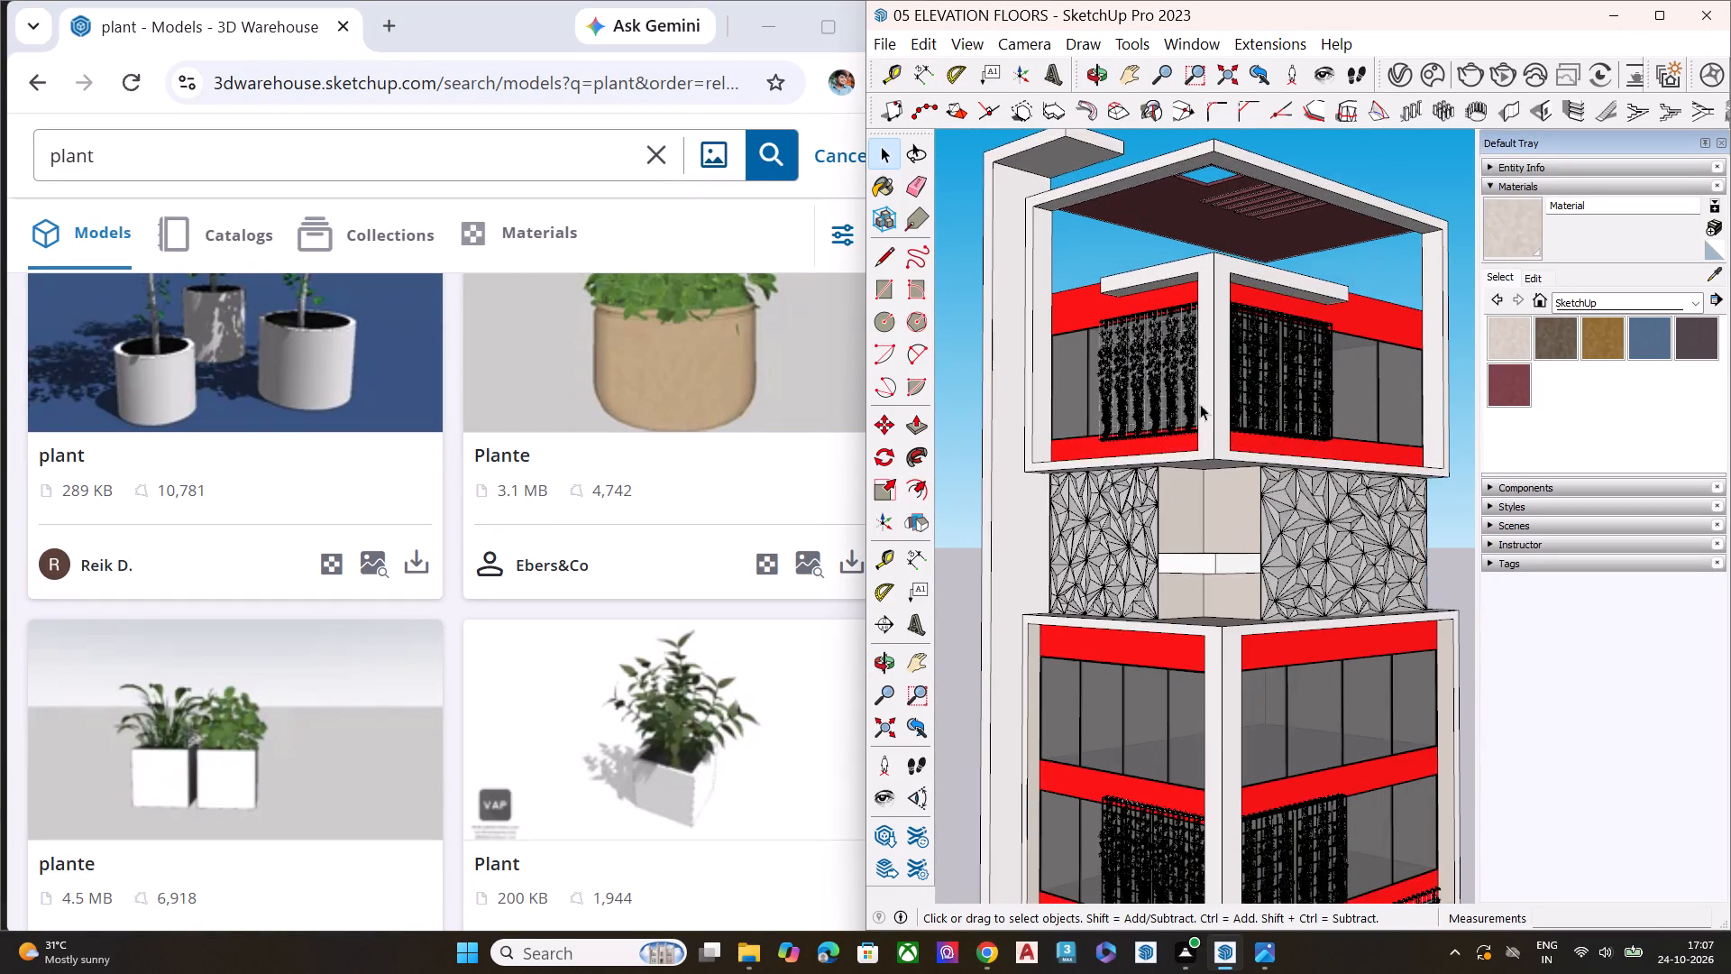
pyautogui.moveTo(1214, 439); pyautogui.dragTo(1104, 265, button='middle')
pyautogui.moveTo(1258, 382); pyautogui.dragTo(1250, 341, button='middle')
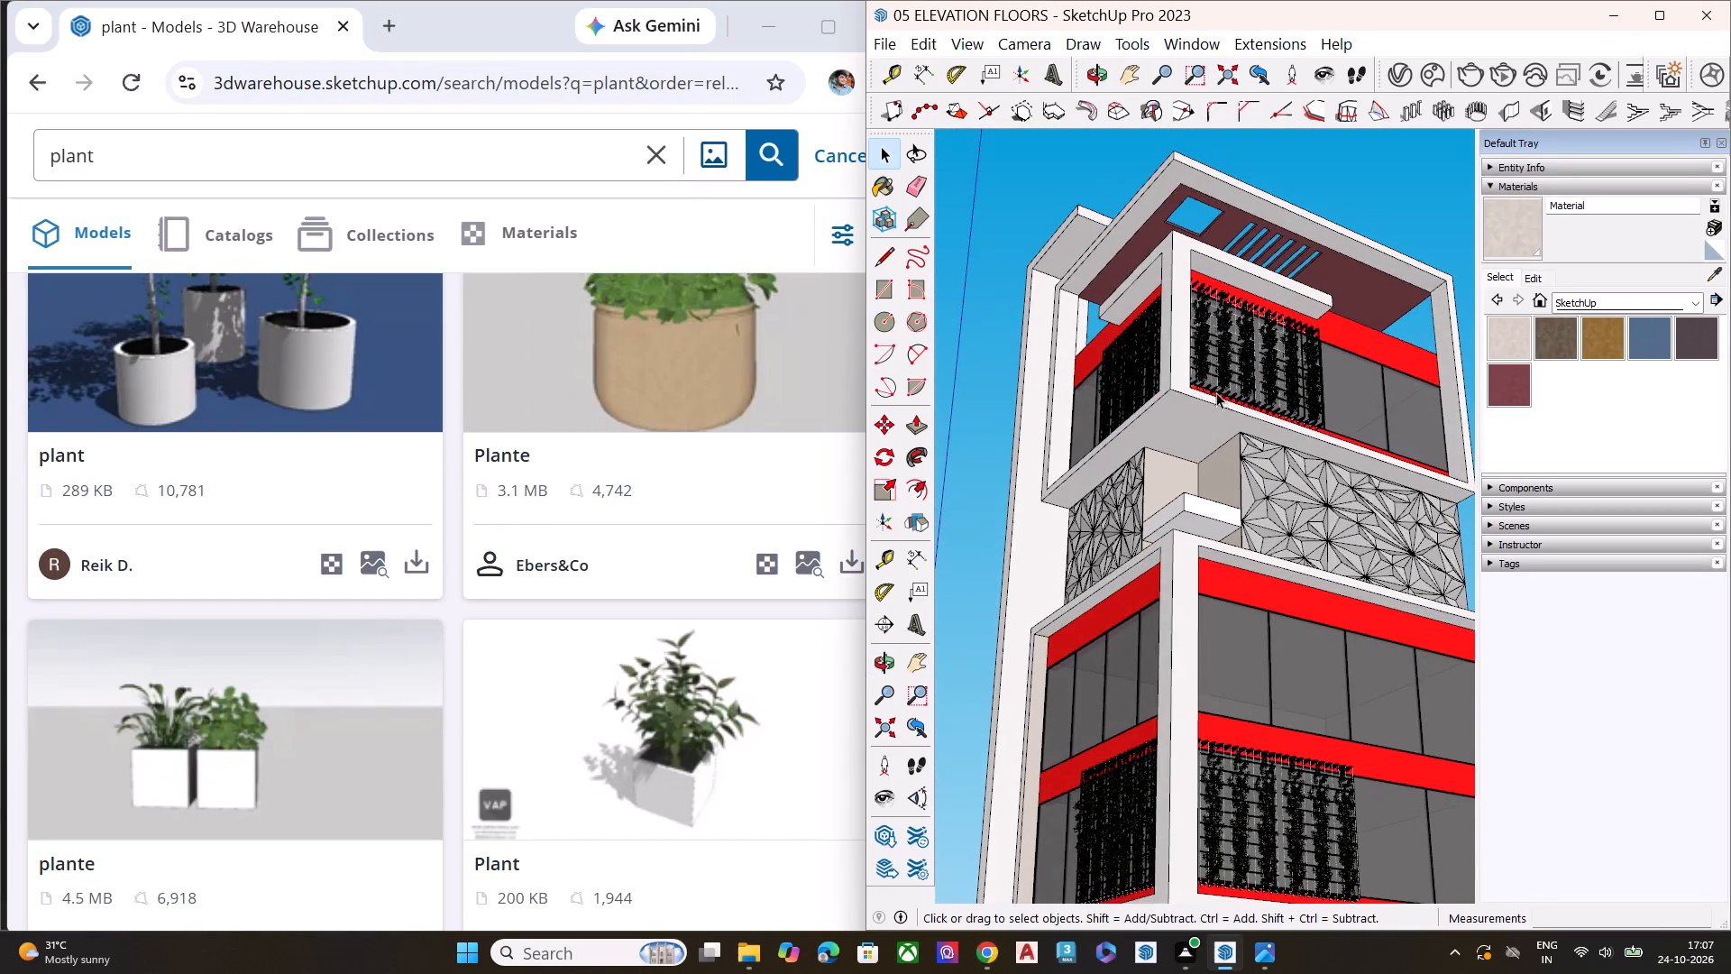
# Browse the remaining loaded 3D Warehouse plant results to the end of the list.
pyautogui.scroll(-9, 1219, 419)
pyautogui.scroll(-4, 681, 547)
pyautogui.scroll(-2, 790, 598)
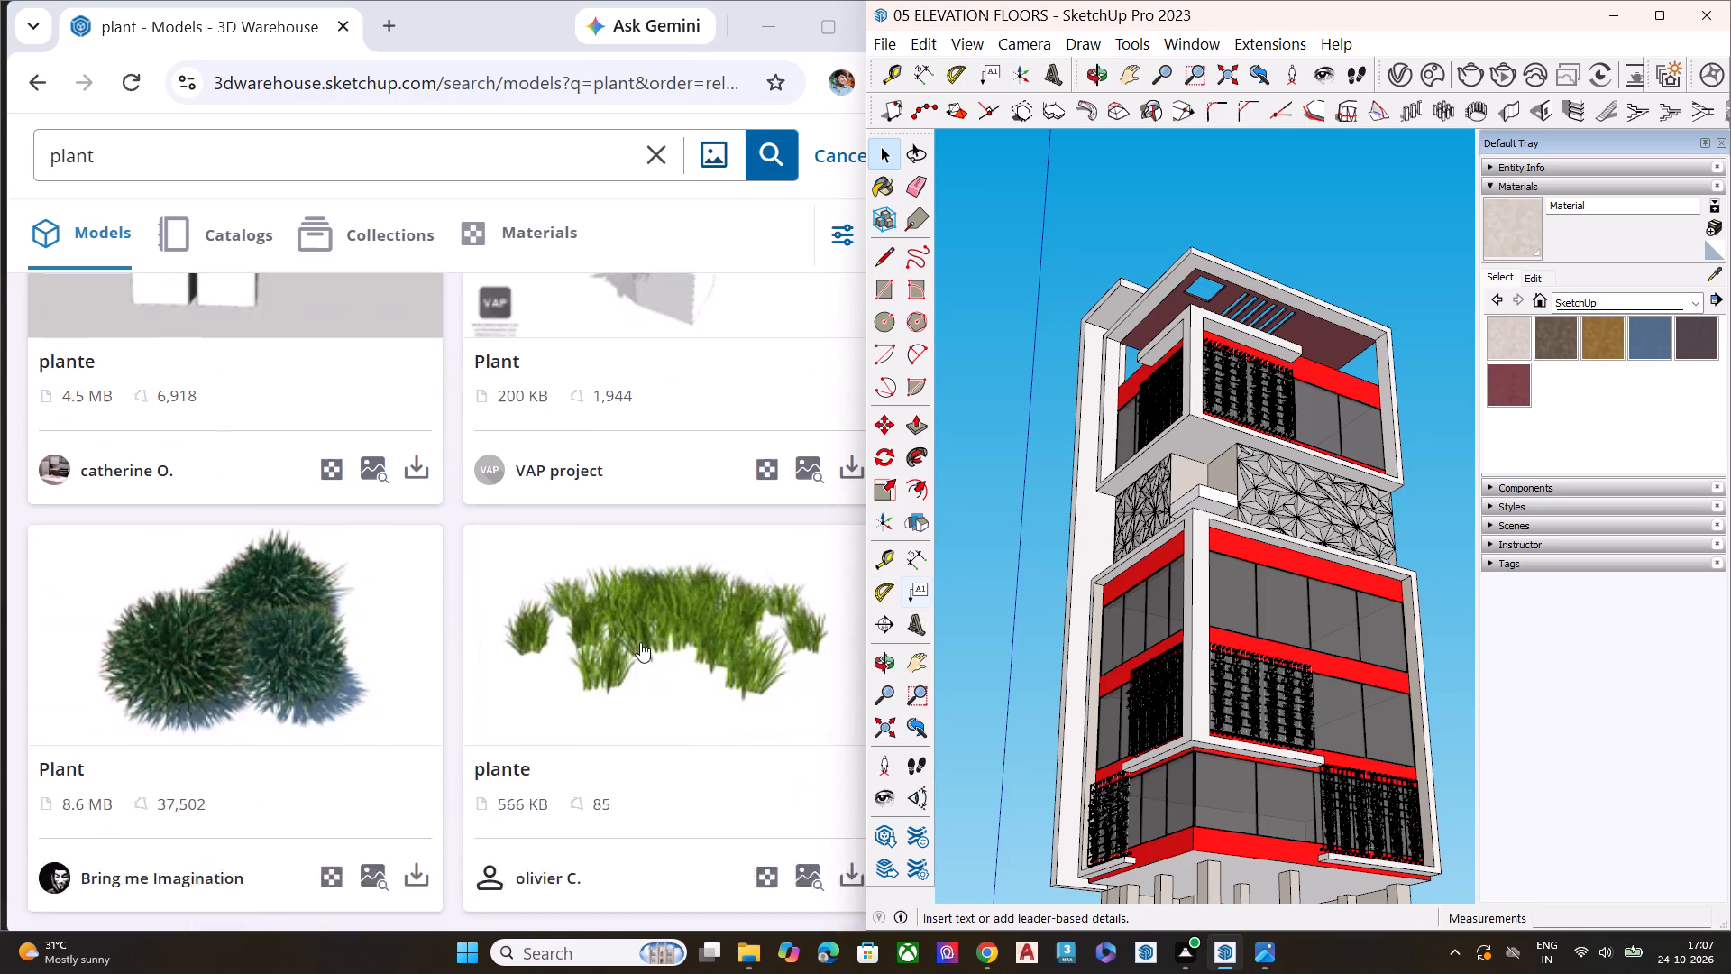
pyautogui.scroll(-4, 714, 564)
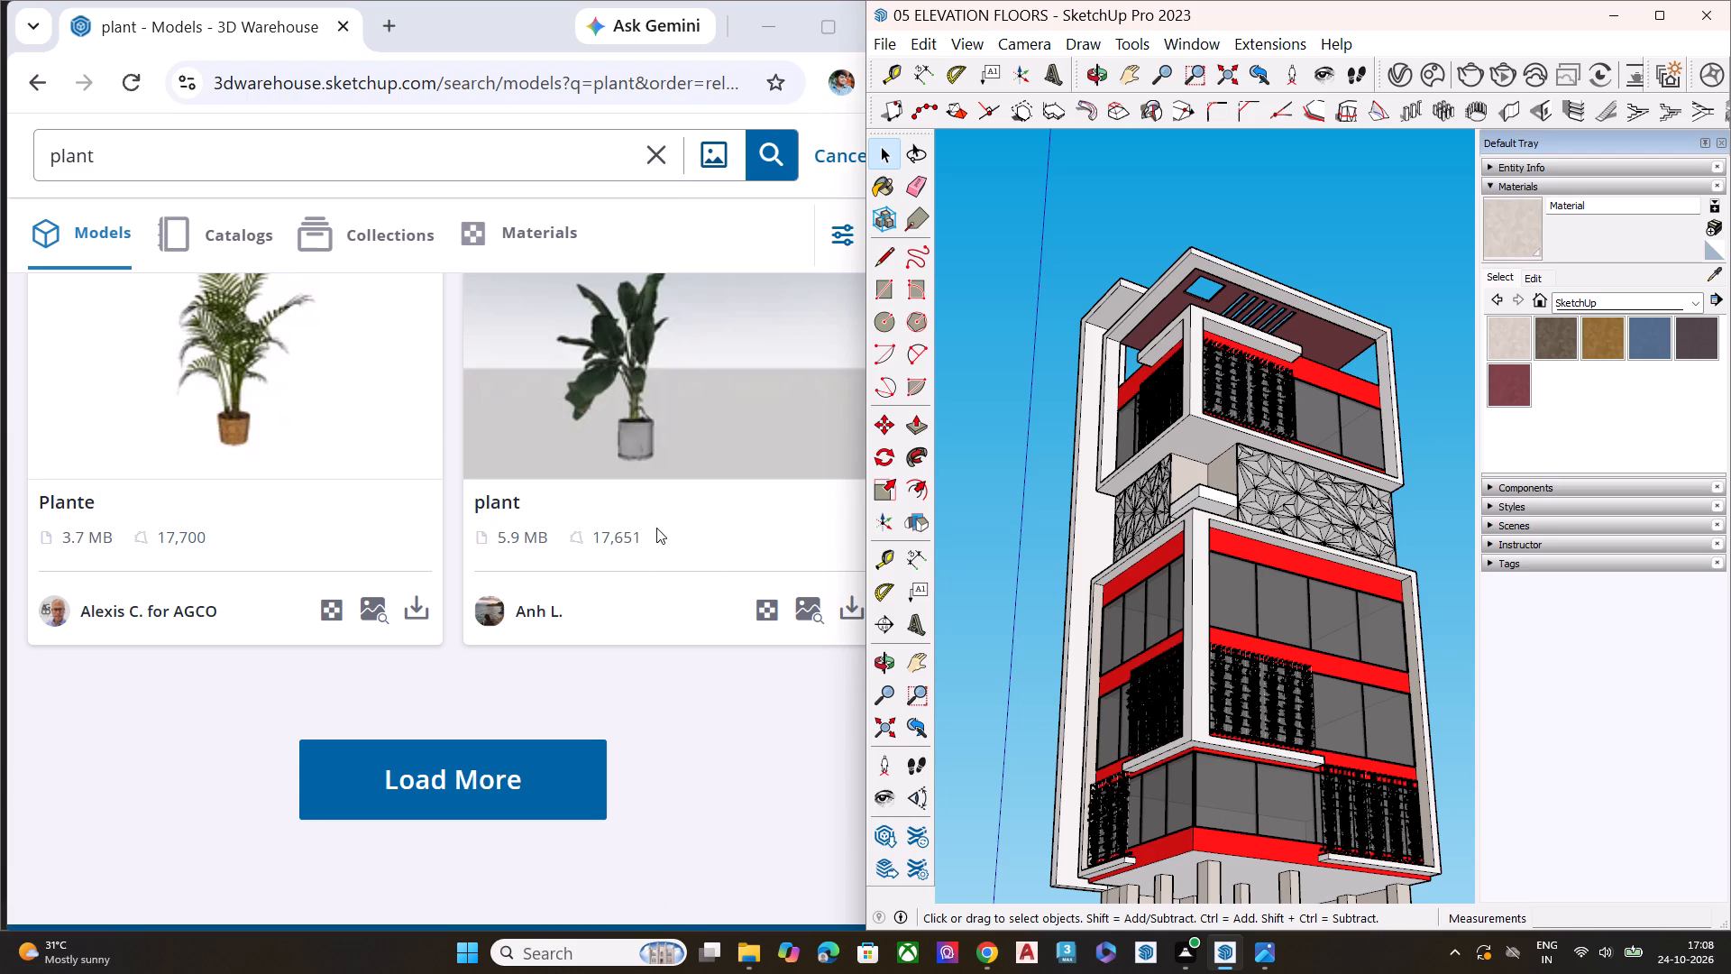
# Load more plant models in 3D Warehouse and look through the new entries to the end for planting that suits the facade.
pyautogui.click(551, 765)
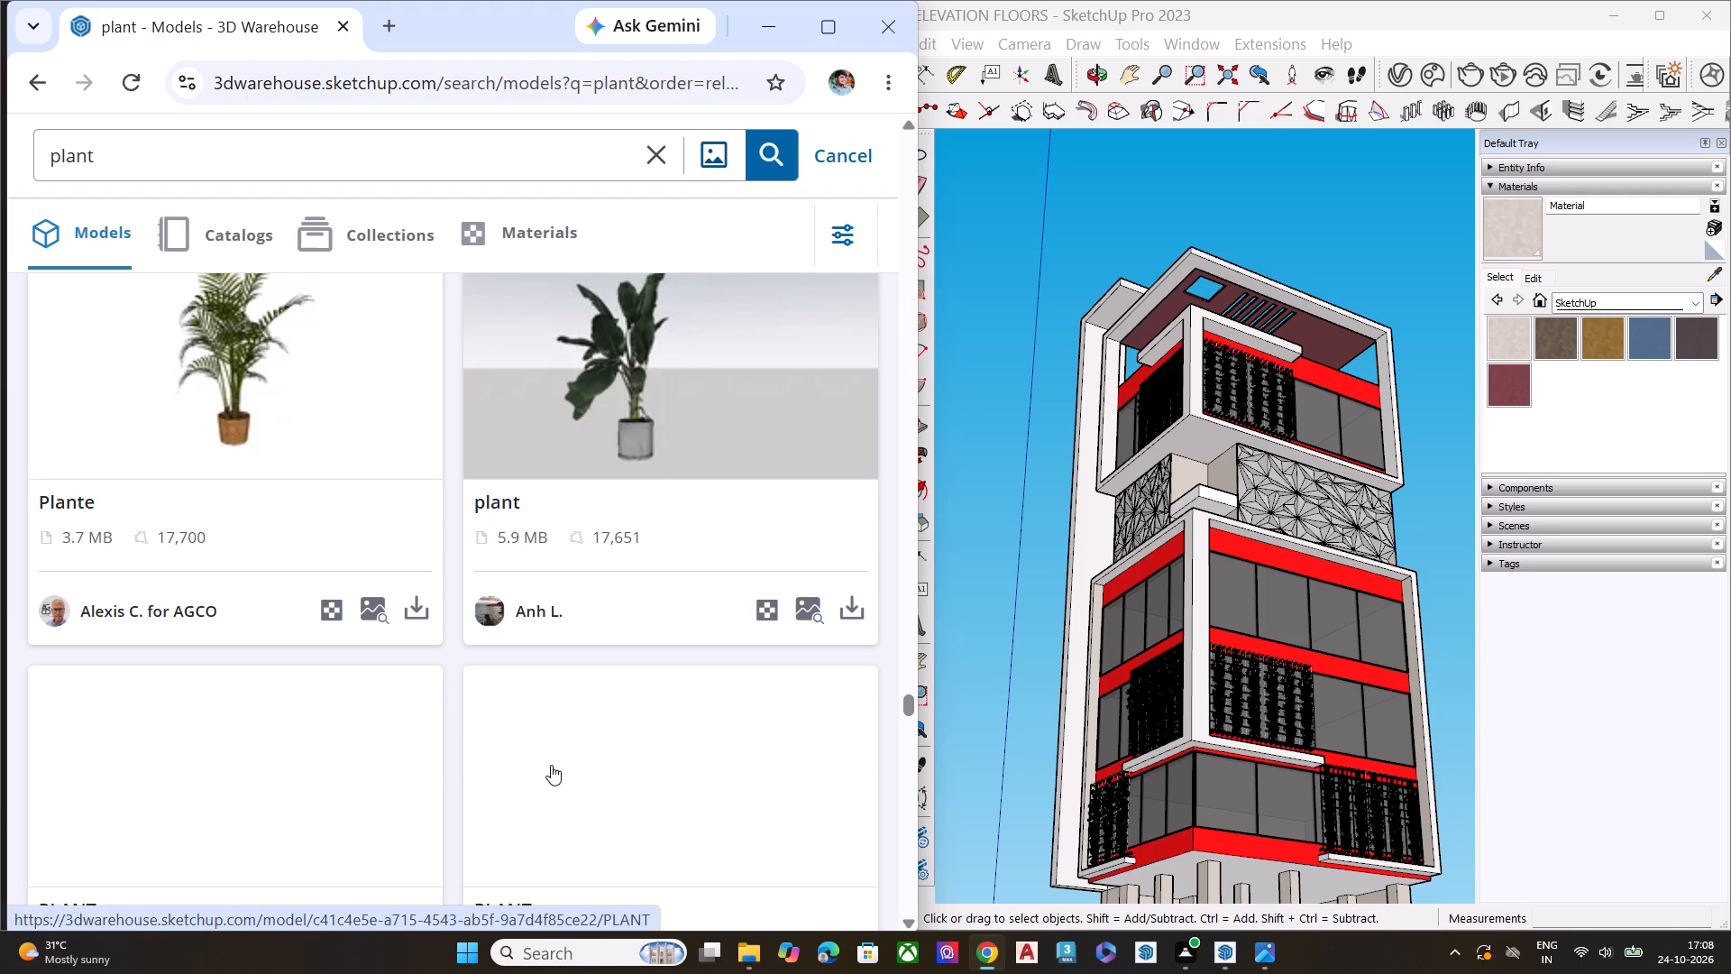
pyautogui.scroll(-2, 603, 704)
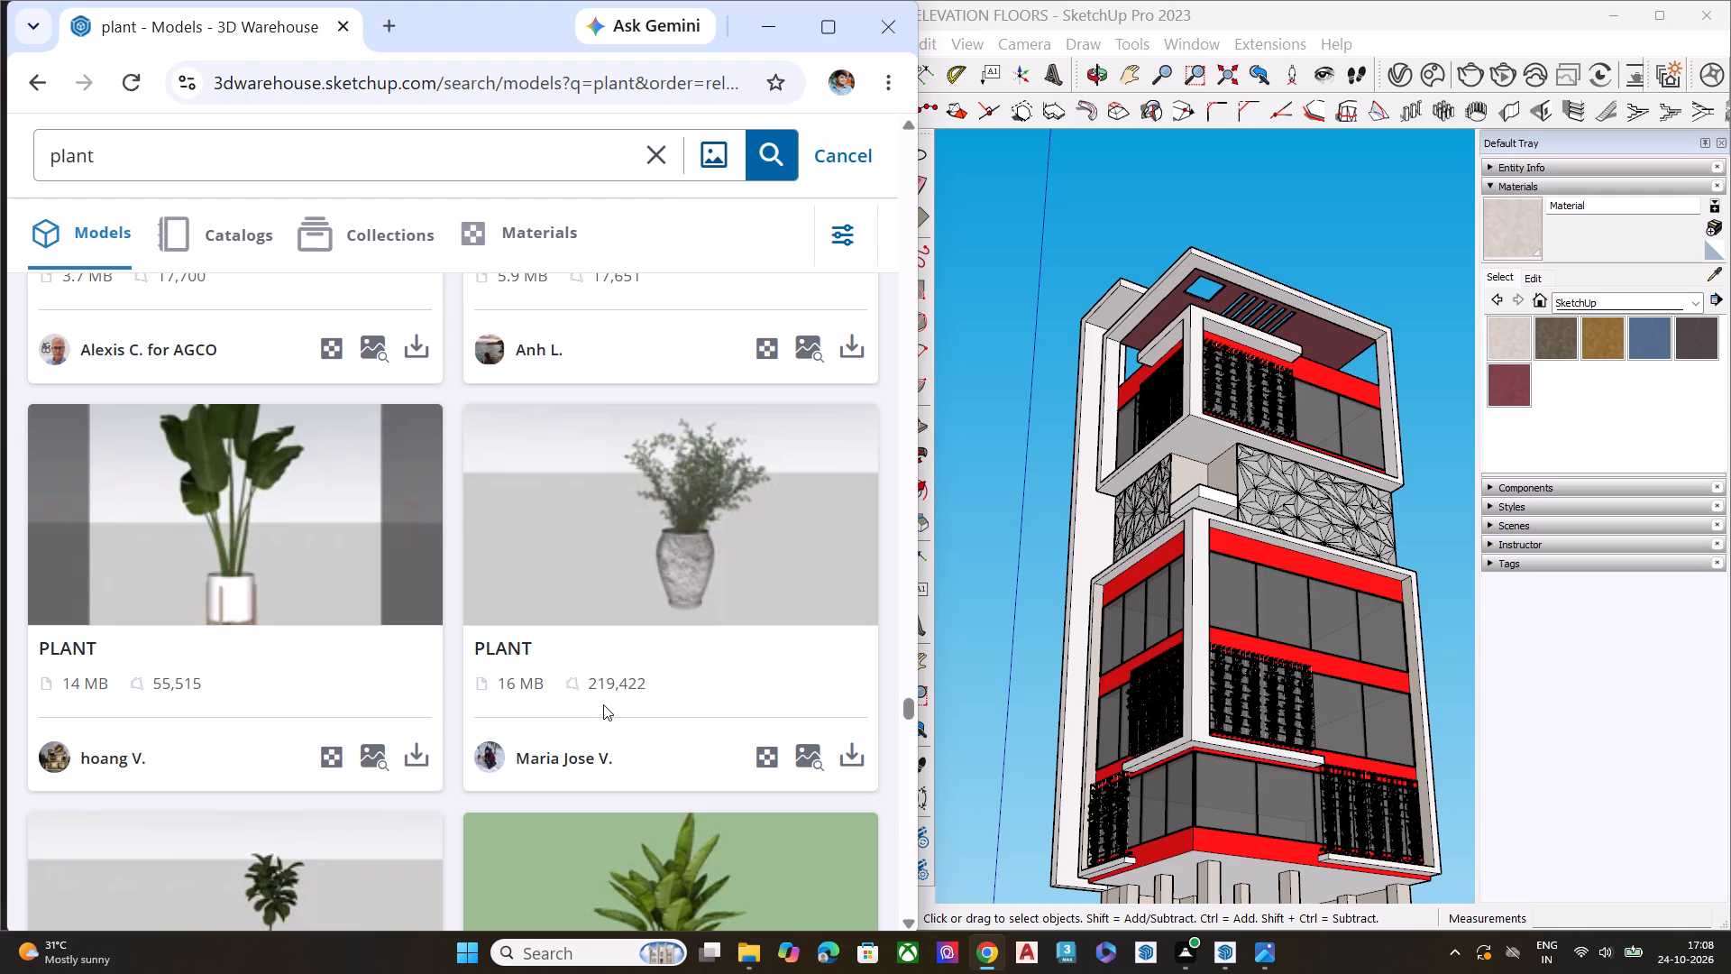
pyautogui.scroll(-8, 667, 740)
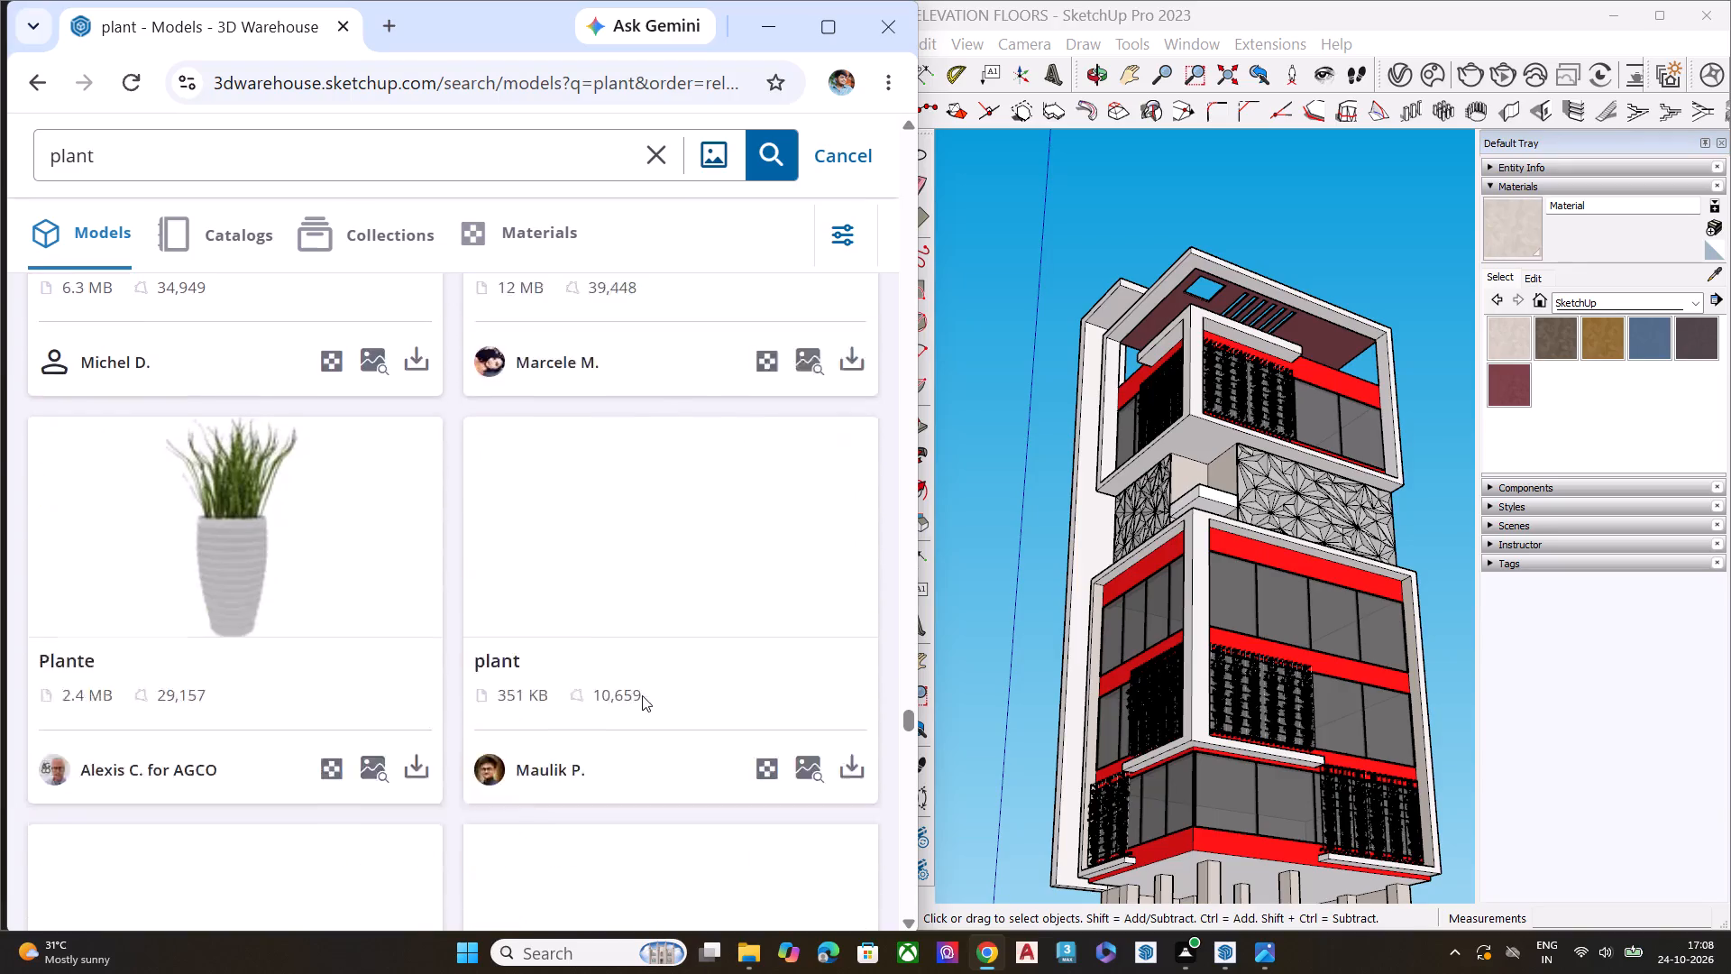
pyautogui.scroll(-3, 642, 695)
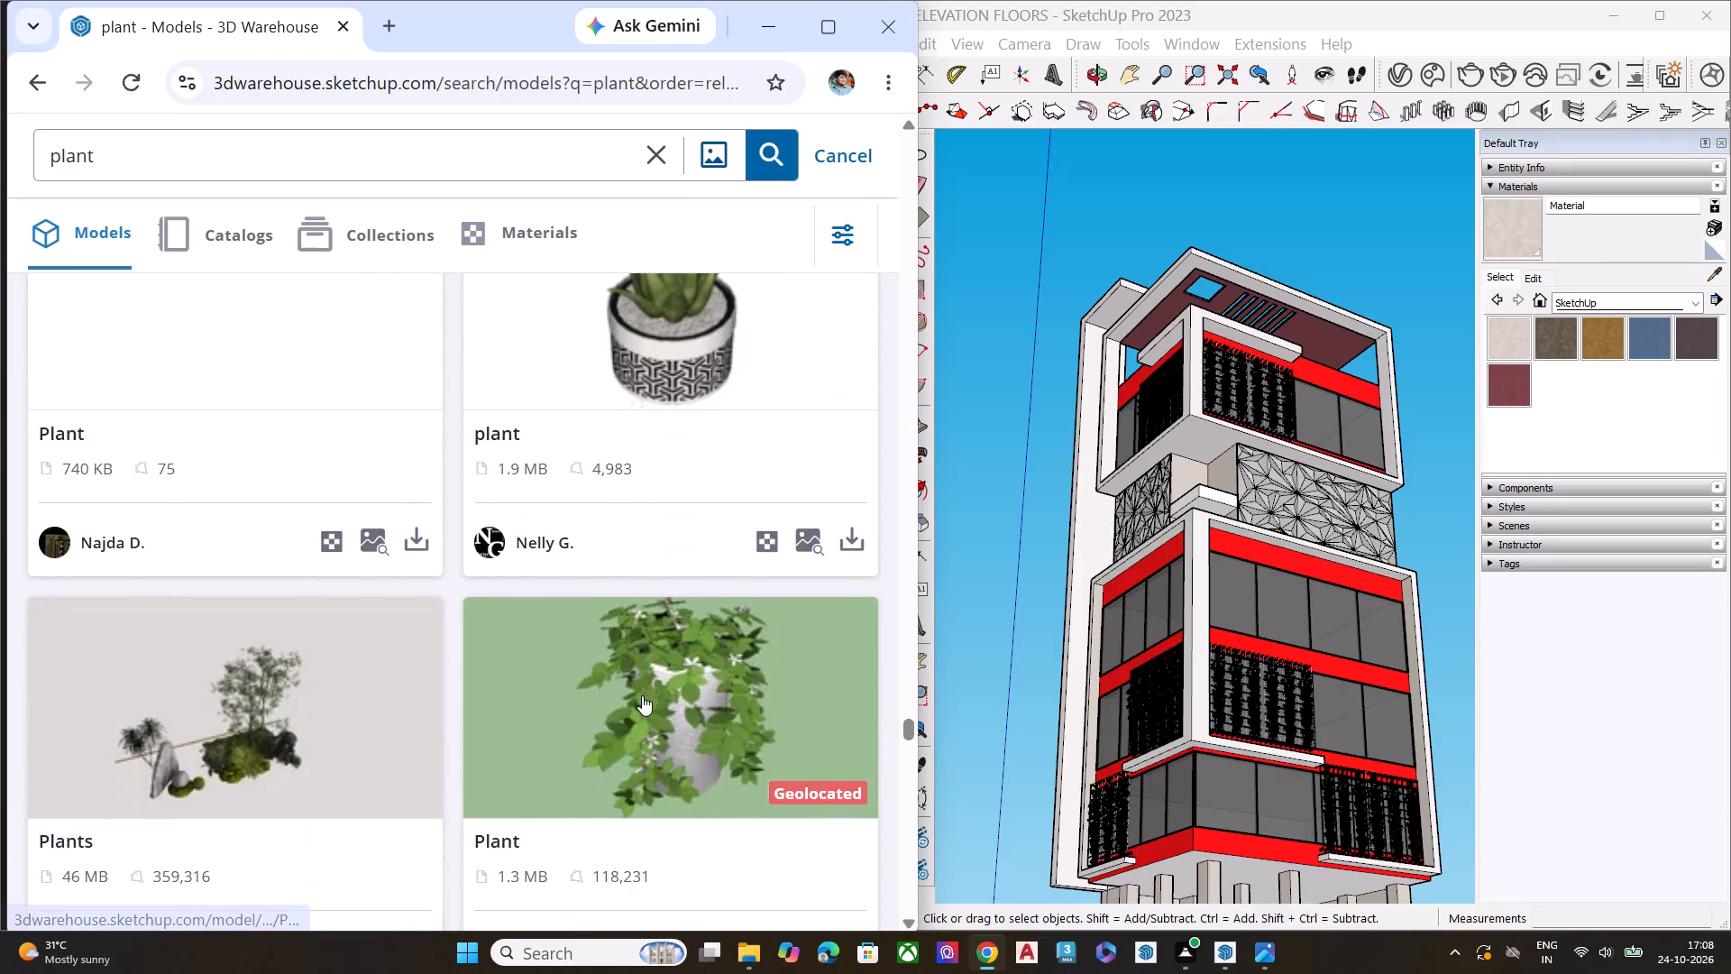
pyautogui.scroll(-2, 642, 695)
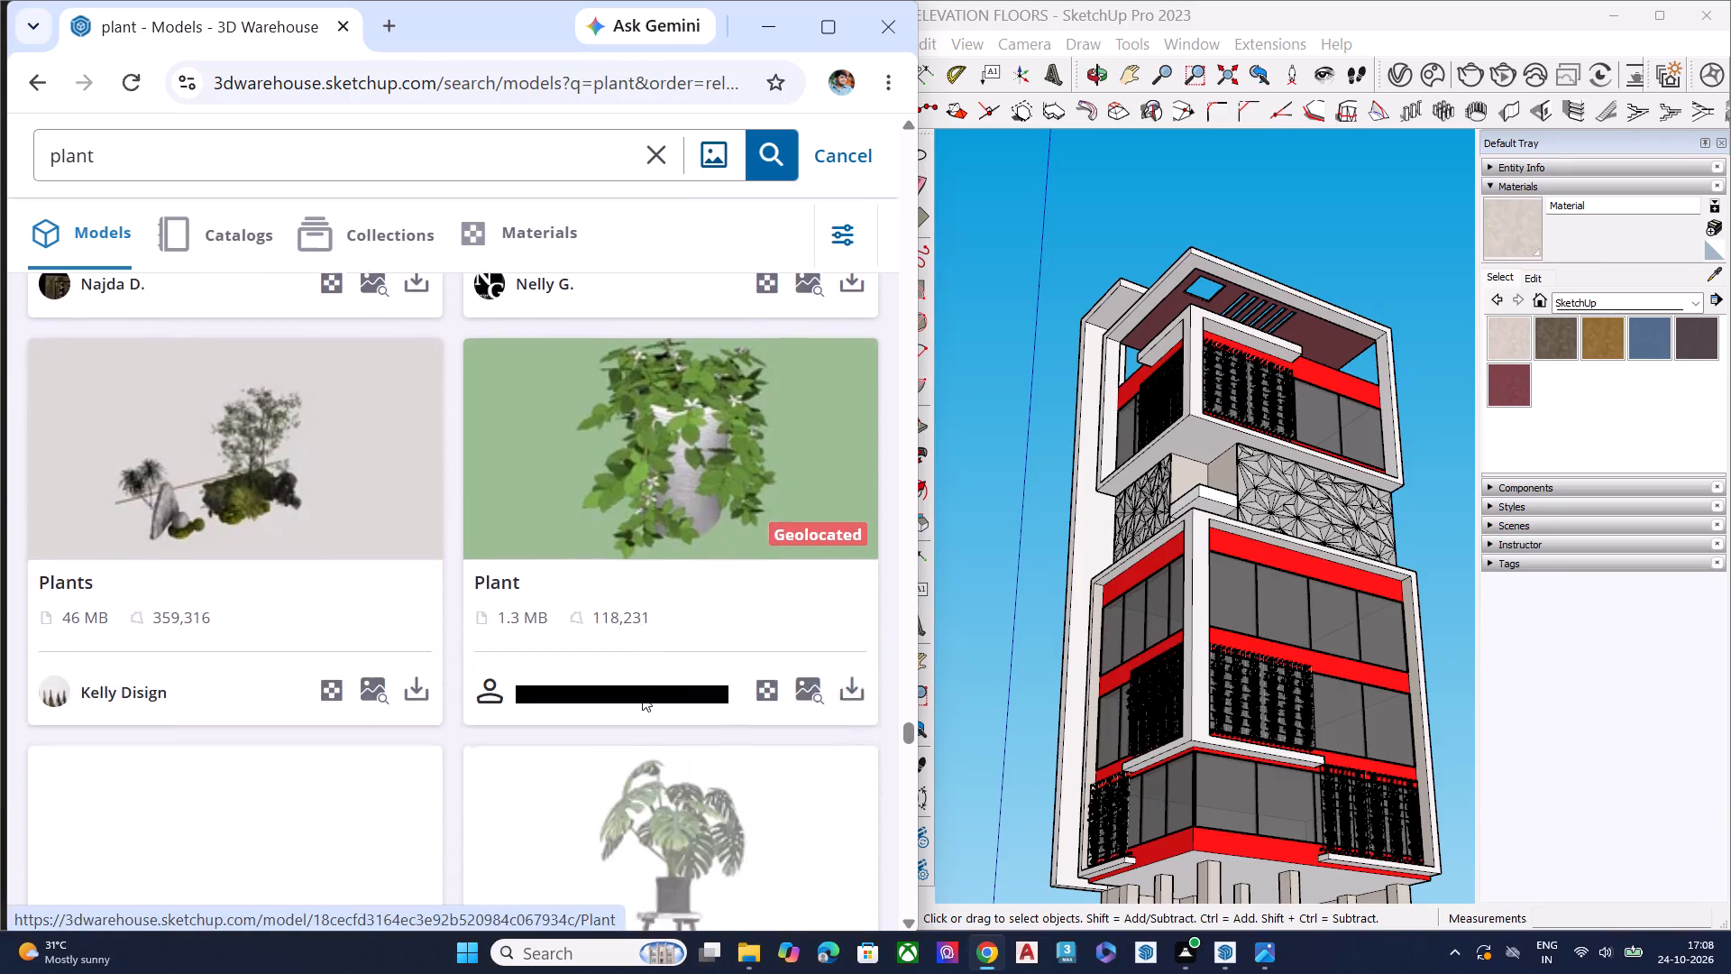
pyautogui.scroll(-2, 642, 695)
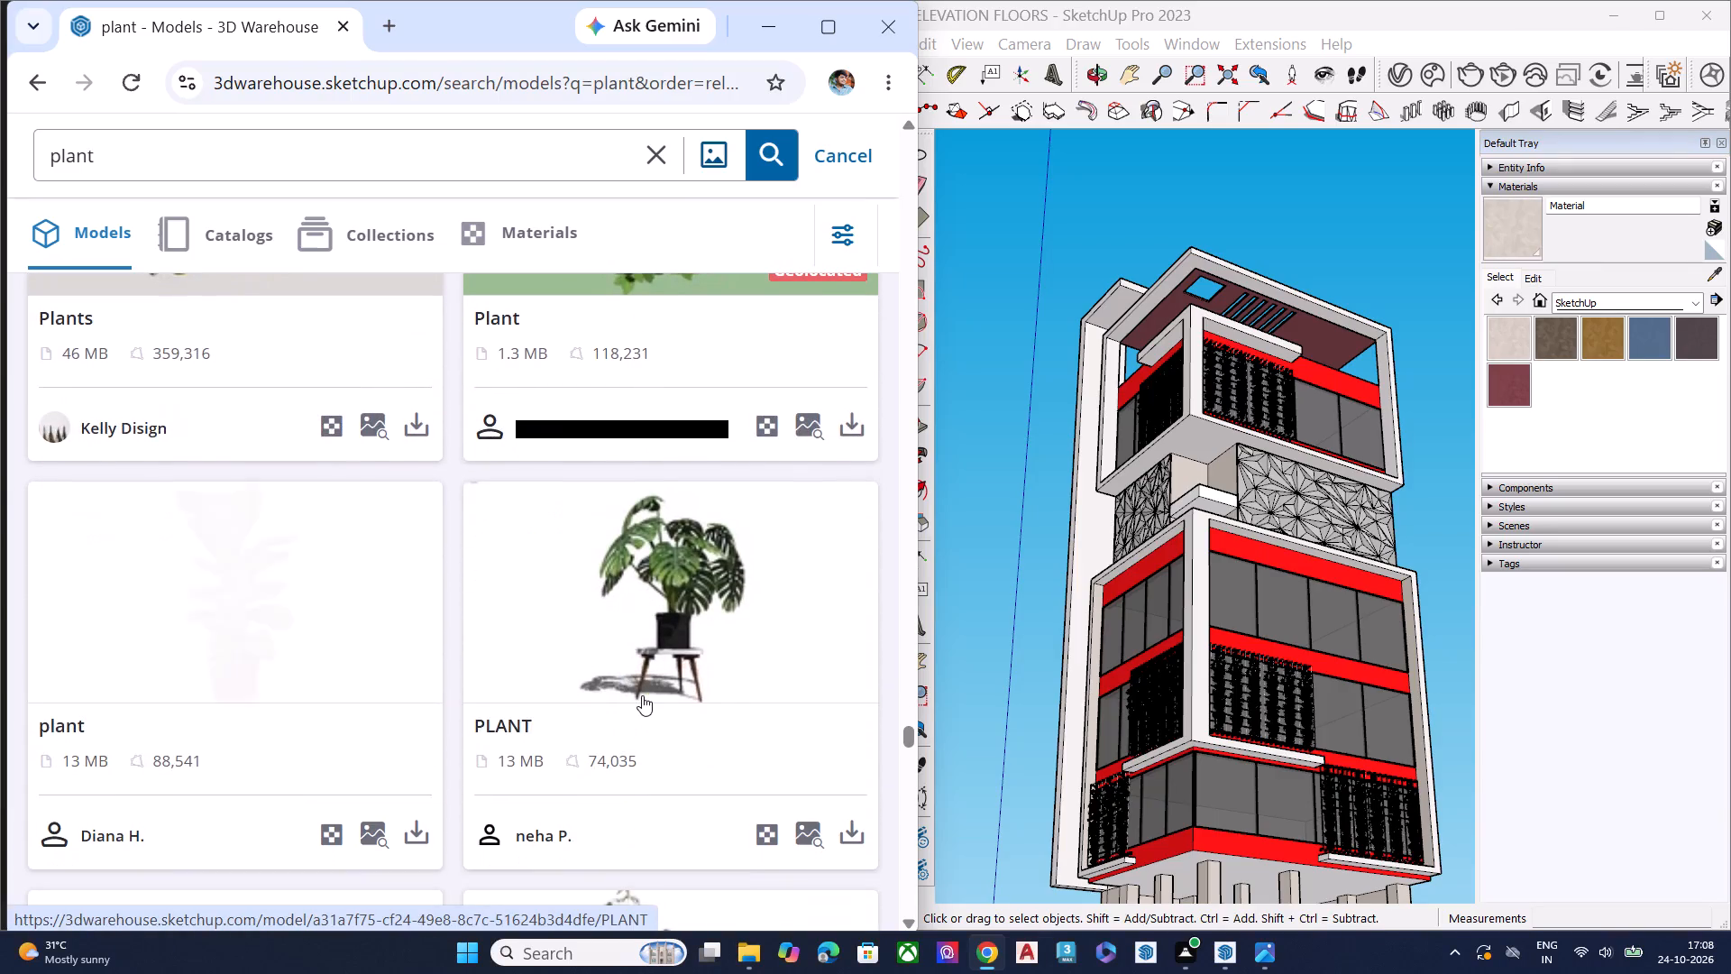
pyautogui.scroll(-1, 642, 695)
pyautogui.scroll(1, 642, 695)
pyautogui.scroll(-2, 642, 695)
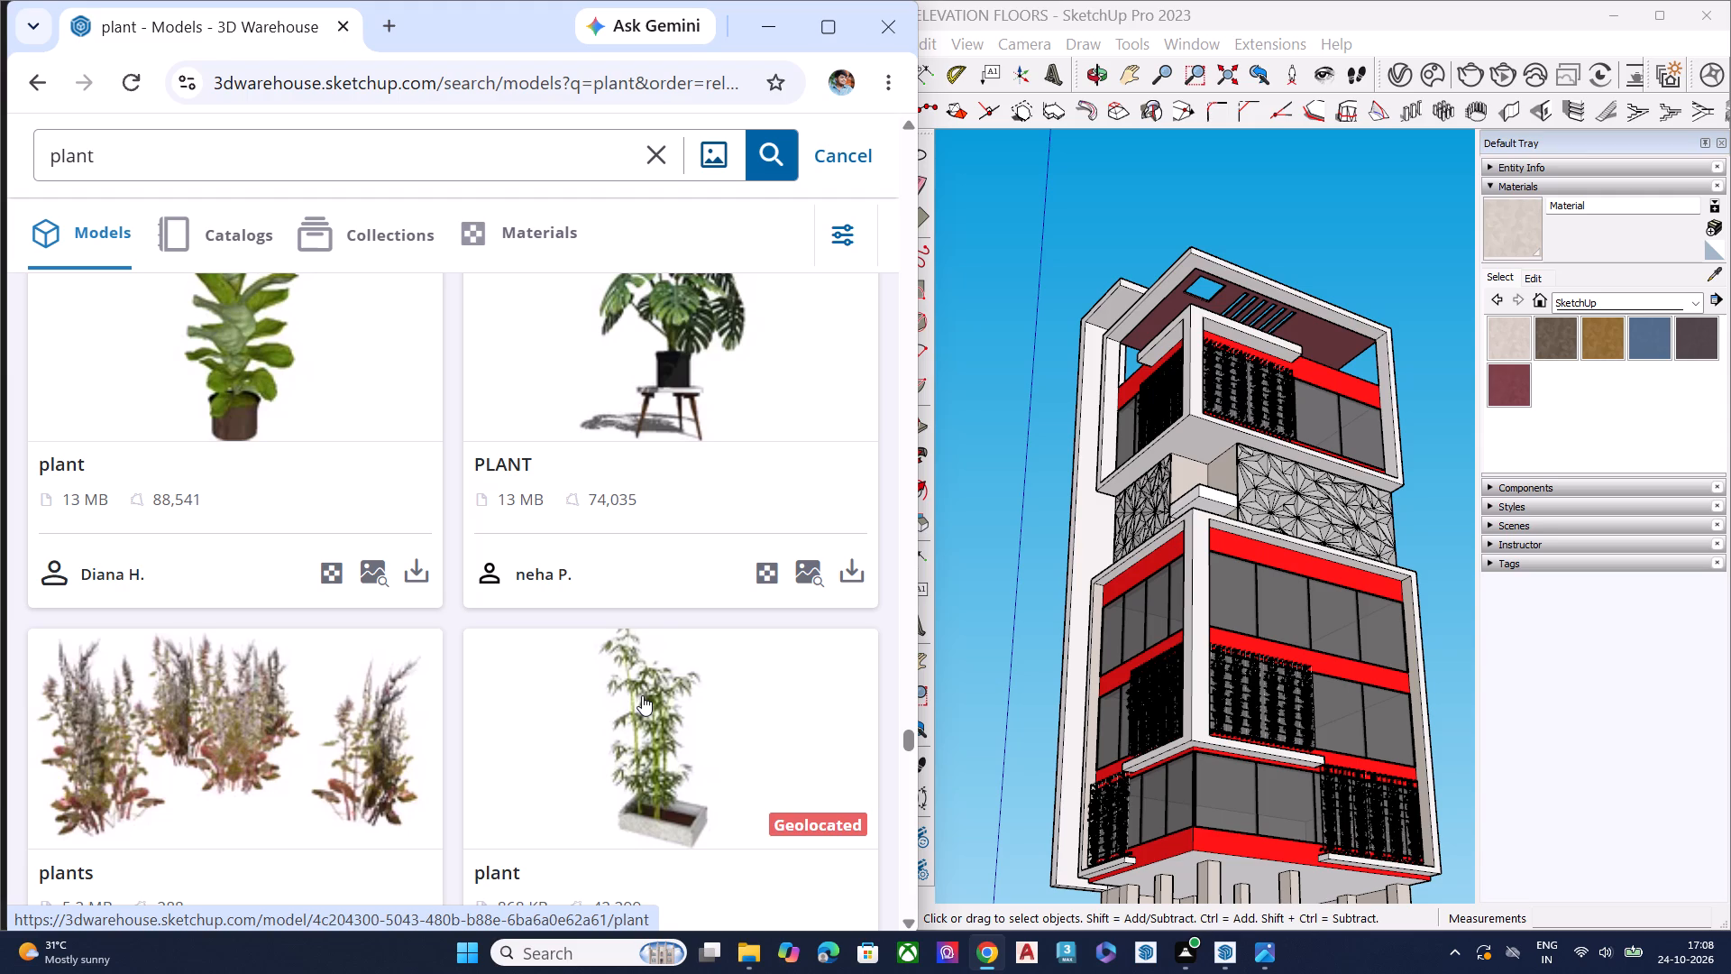
pyautogui.scroll(-1, 642, 695)
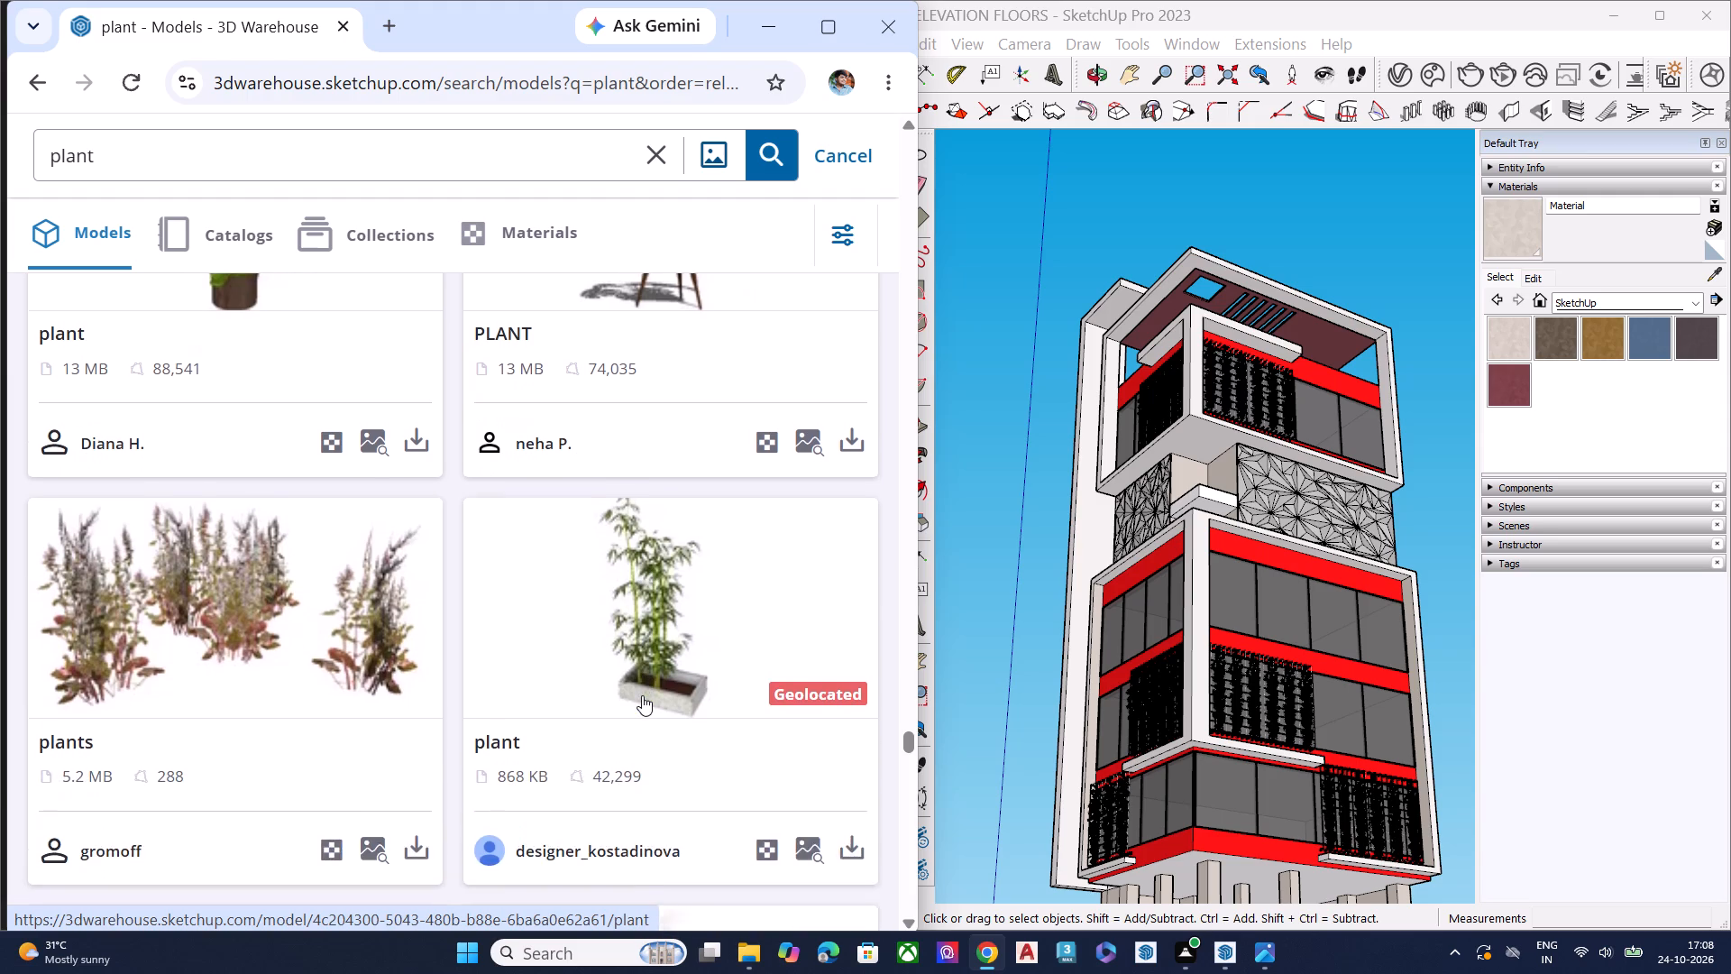
pyautogui.scroll(-2, 642, 695)
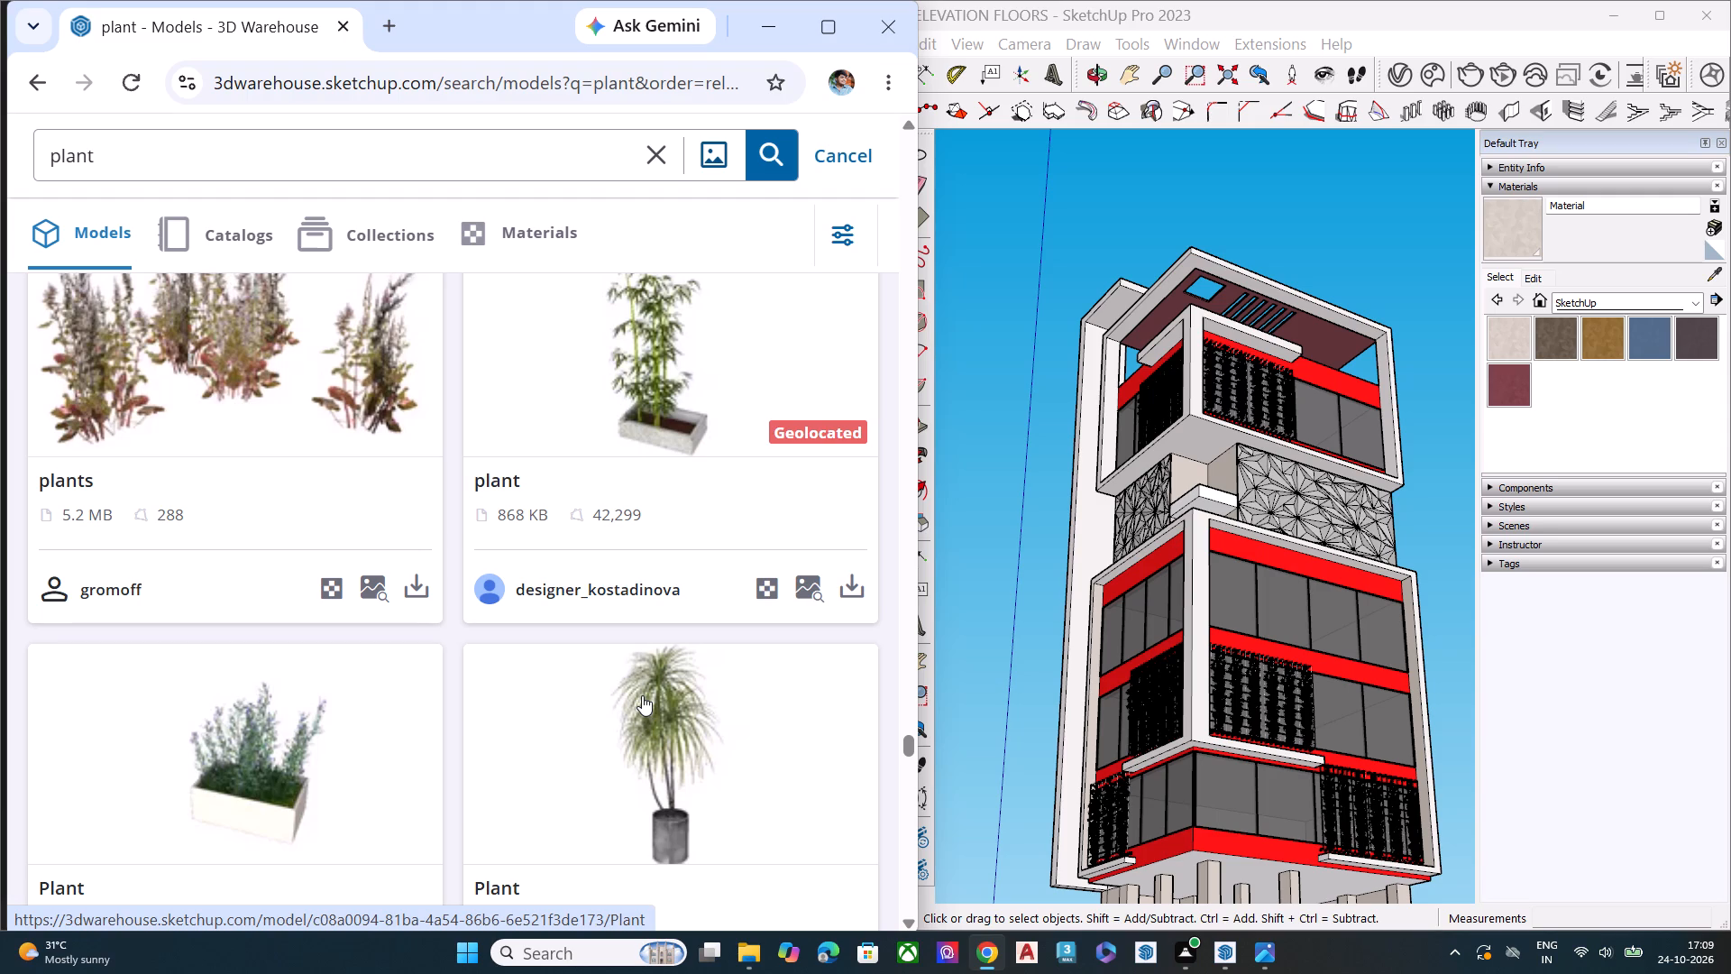
pyautogui.scroll(-6, 472, 706)
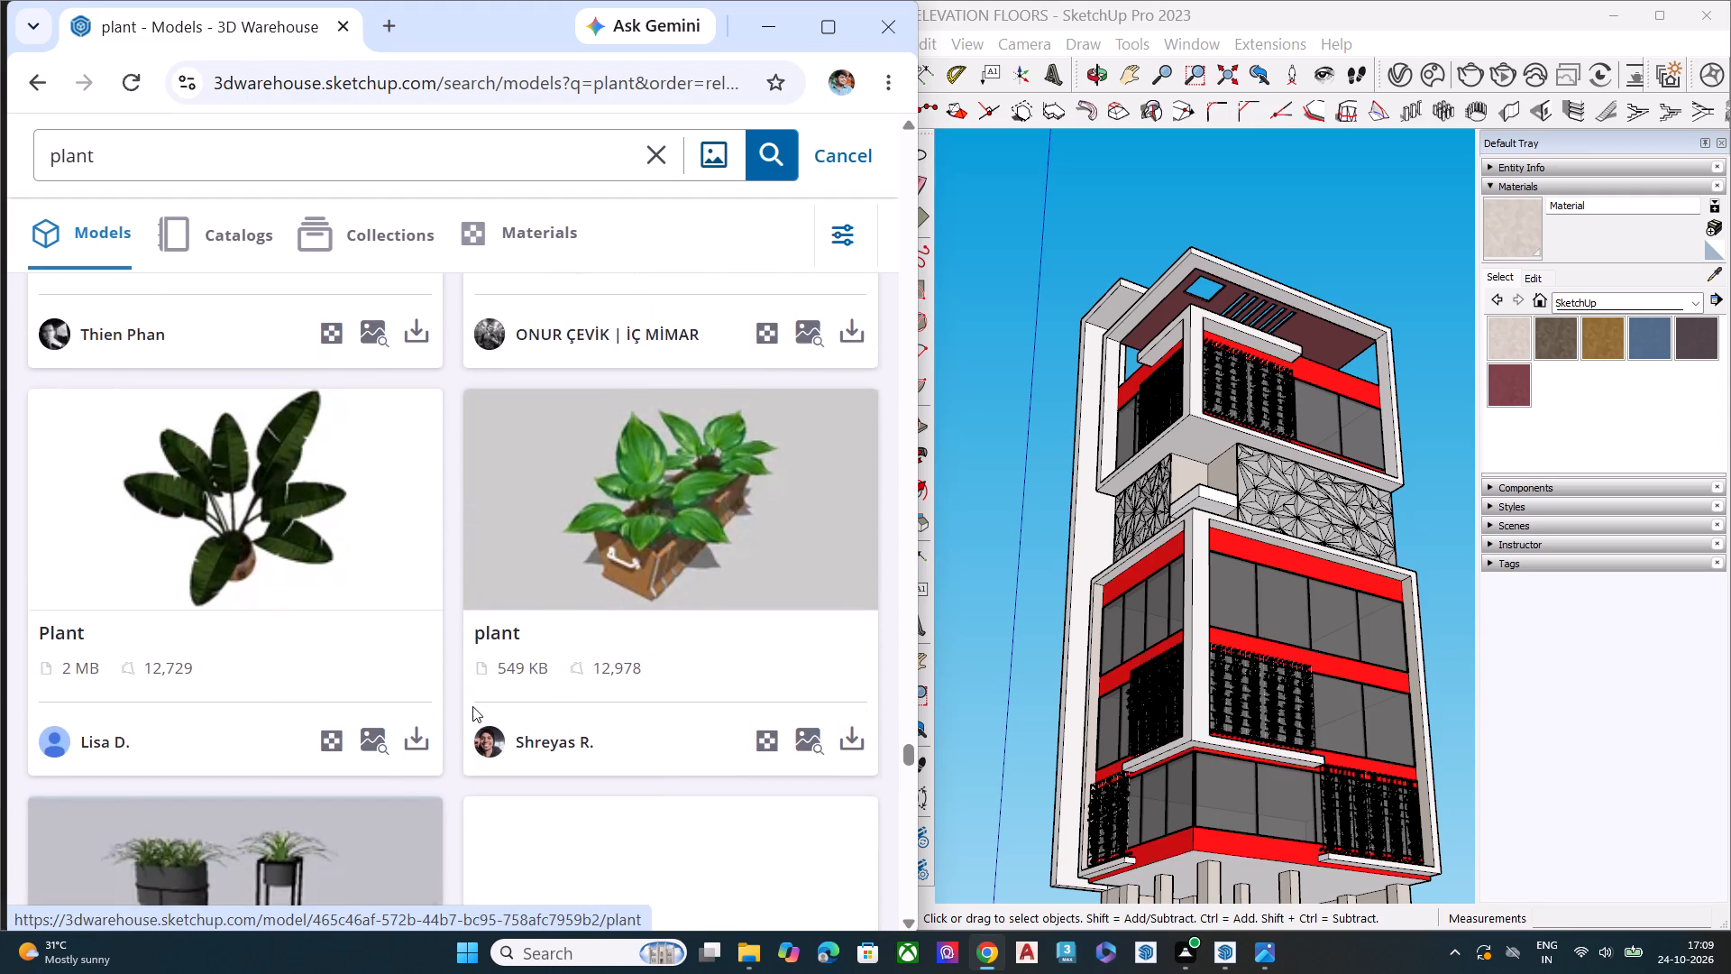
pyautogui.scroll(-2, 472, 706)
pyautogui.scroll(3, 472, 706)
pyautogui.scroll(-6, 472, 706)
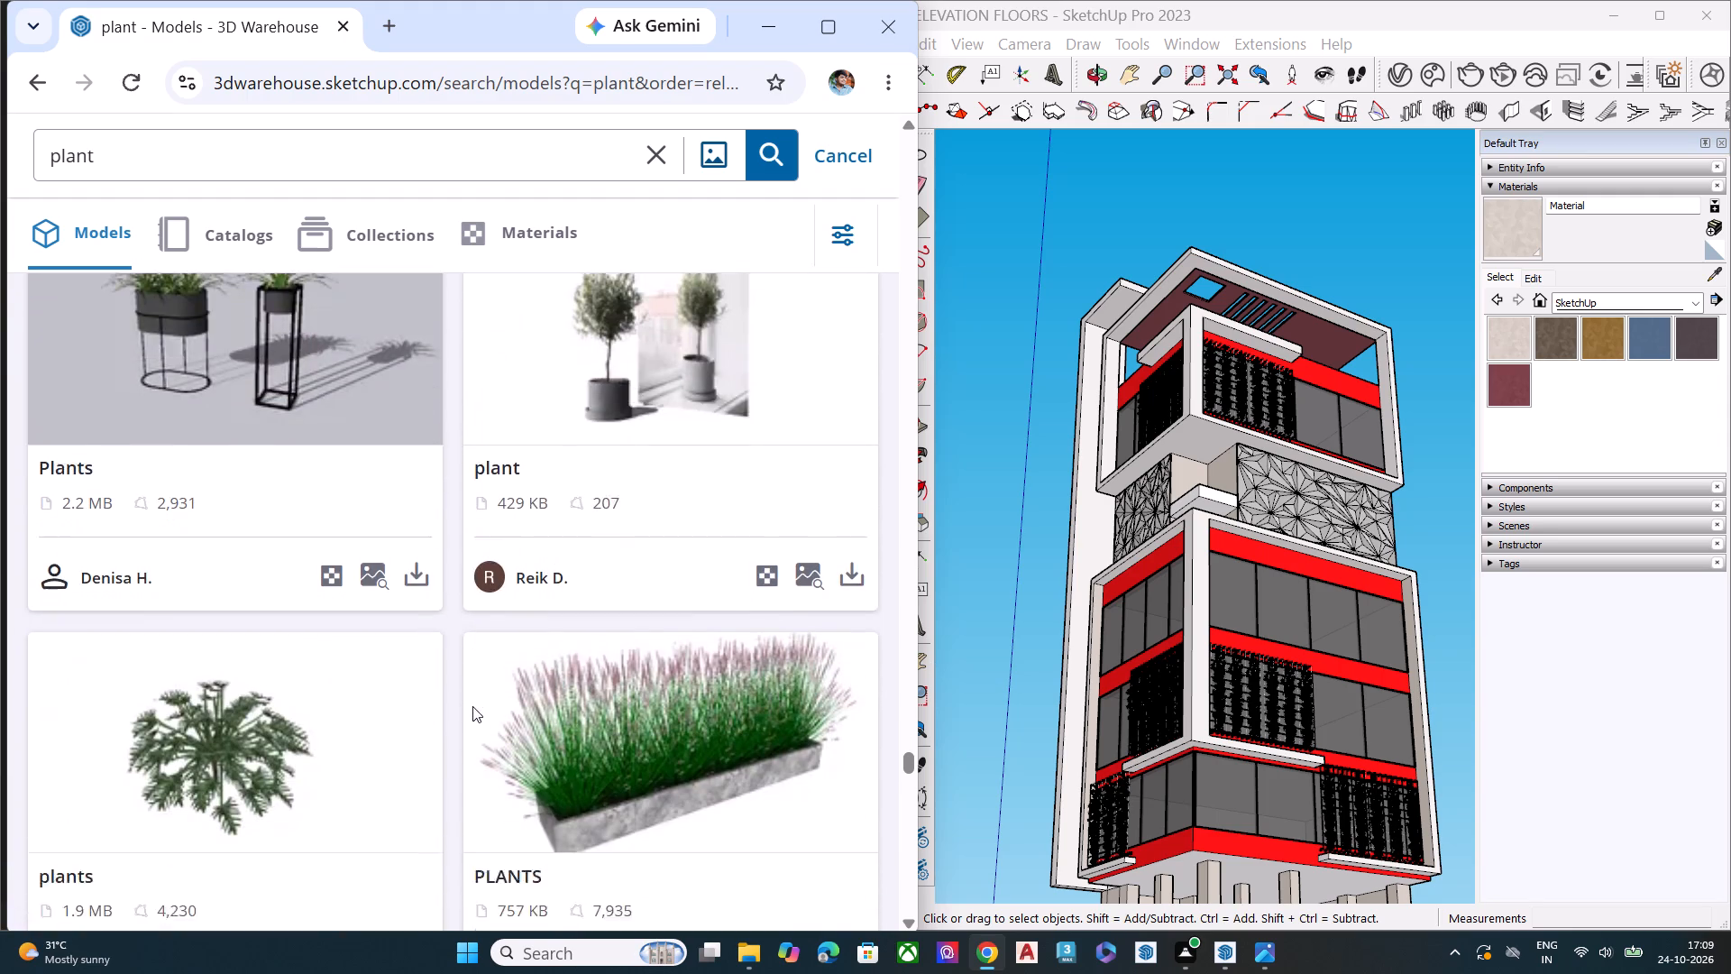
pyautogui.scroll(-7, 472, 706)
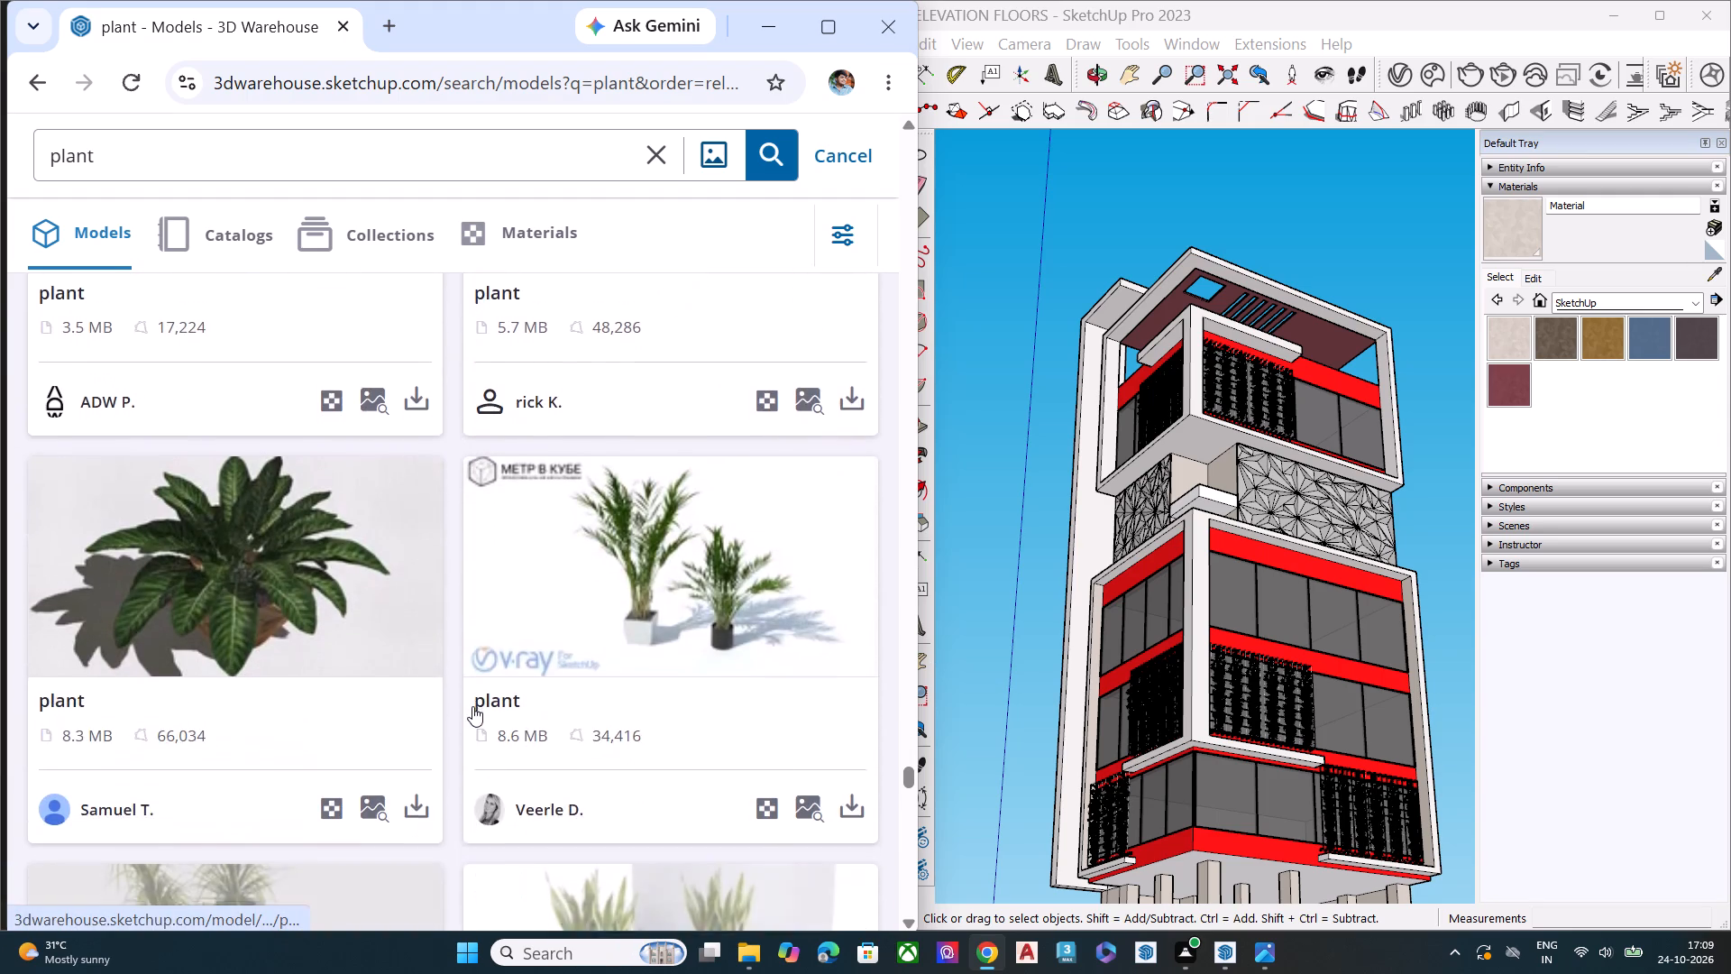
pyautogui.scroll(-6, 472, 706)
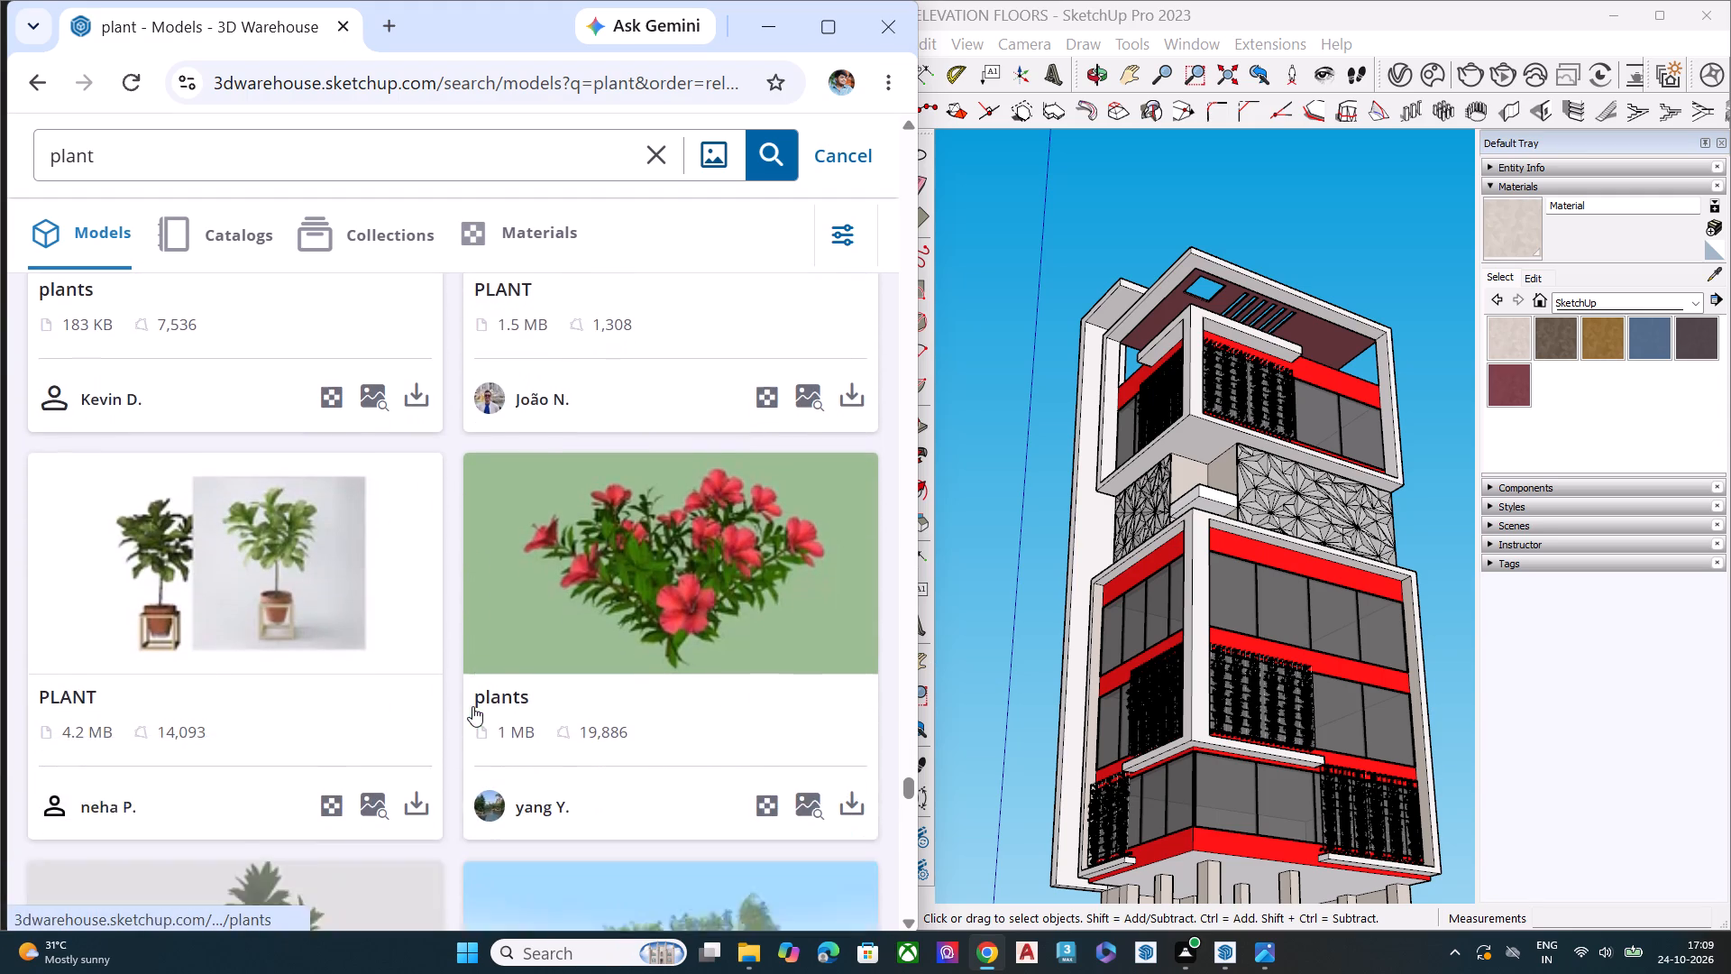
pyautogui.scroll(-3, 472, 706)
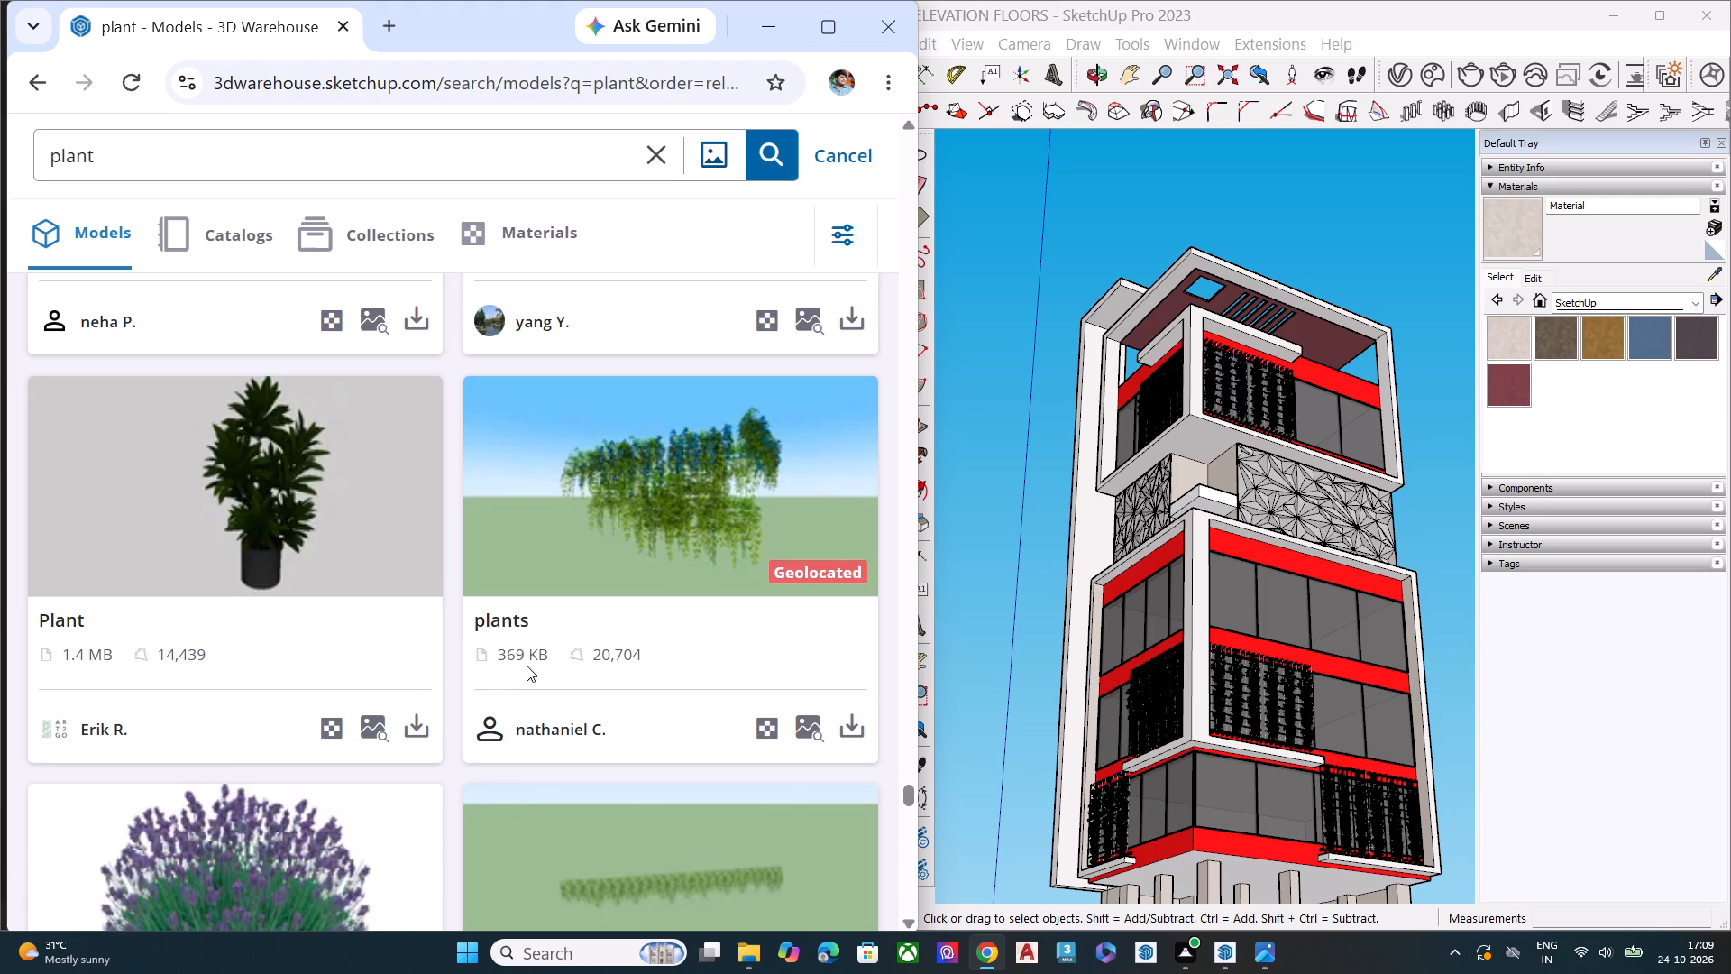
pyautogui.scroll(-5, 527, 666)
pyautogui.scroll(1, 527, 666)
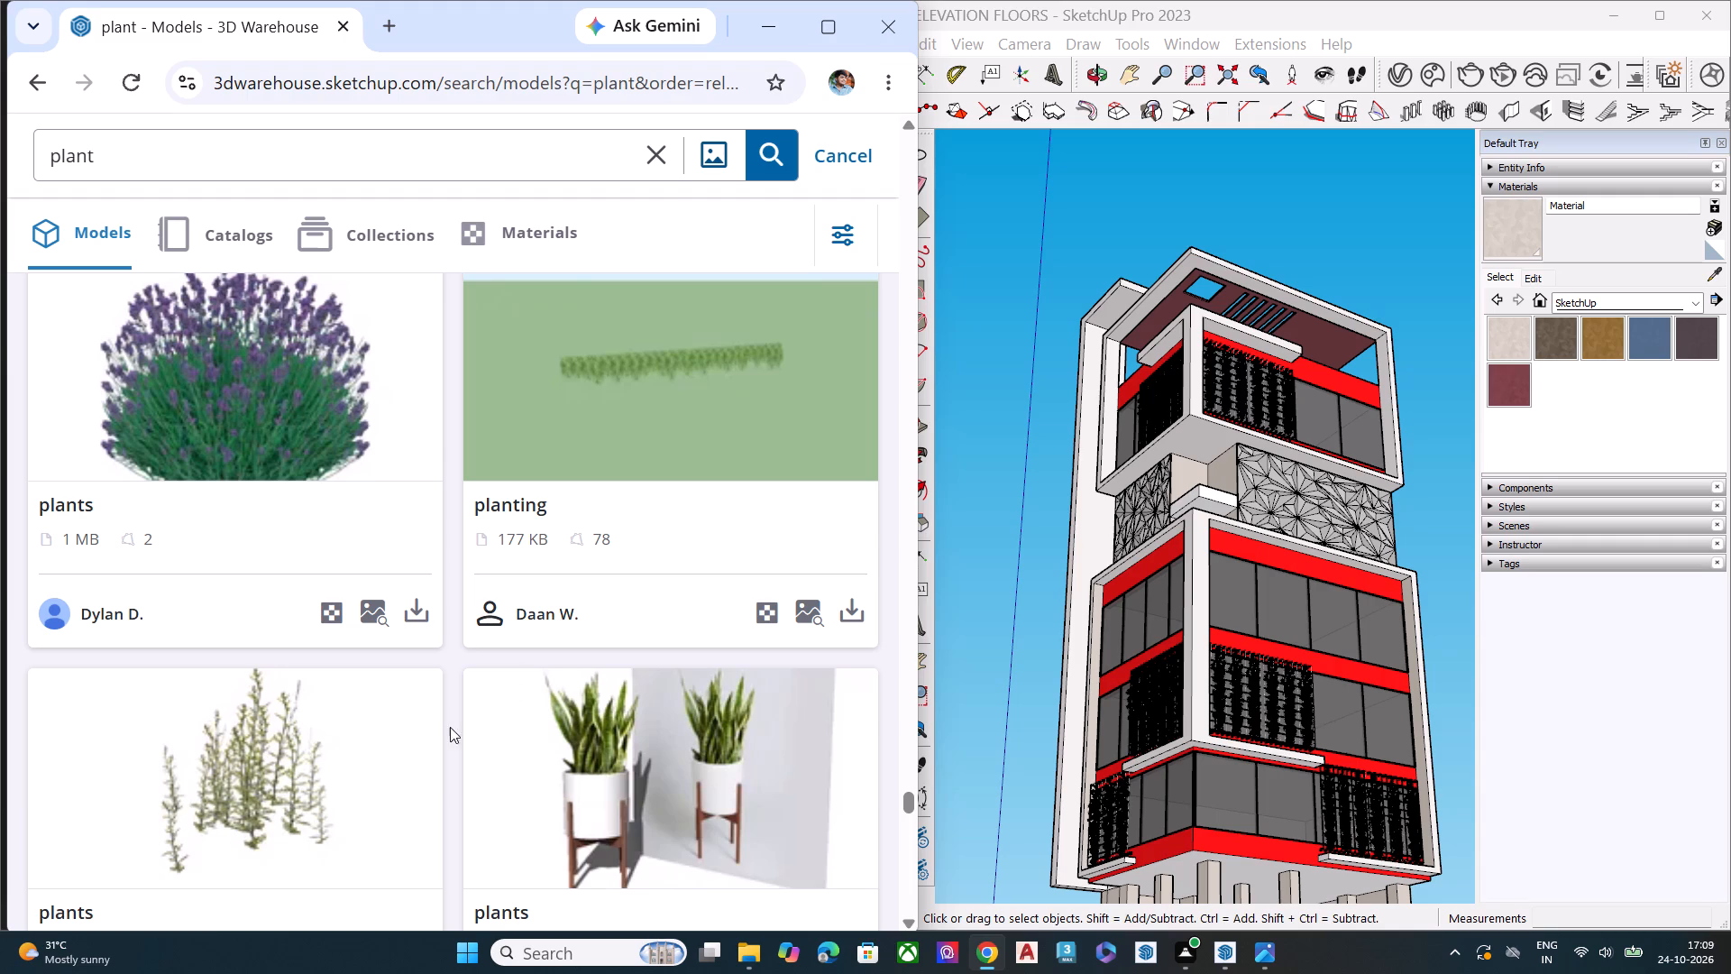
pyautogui.scroll(-10, 444, 730)
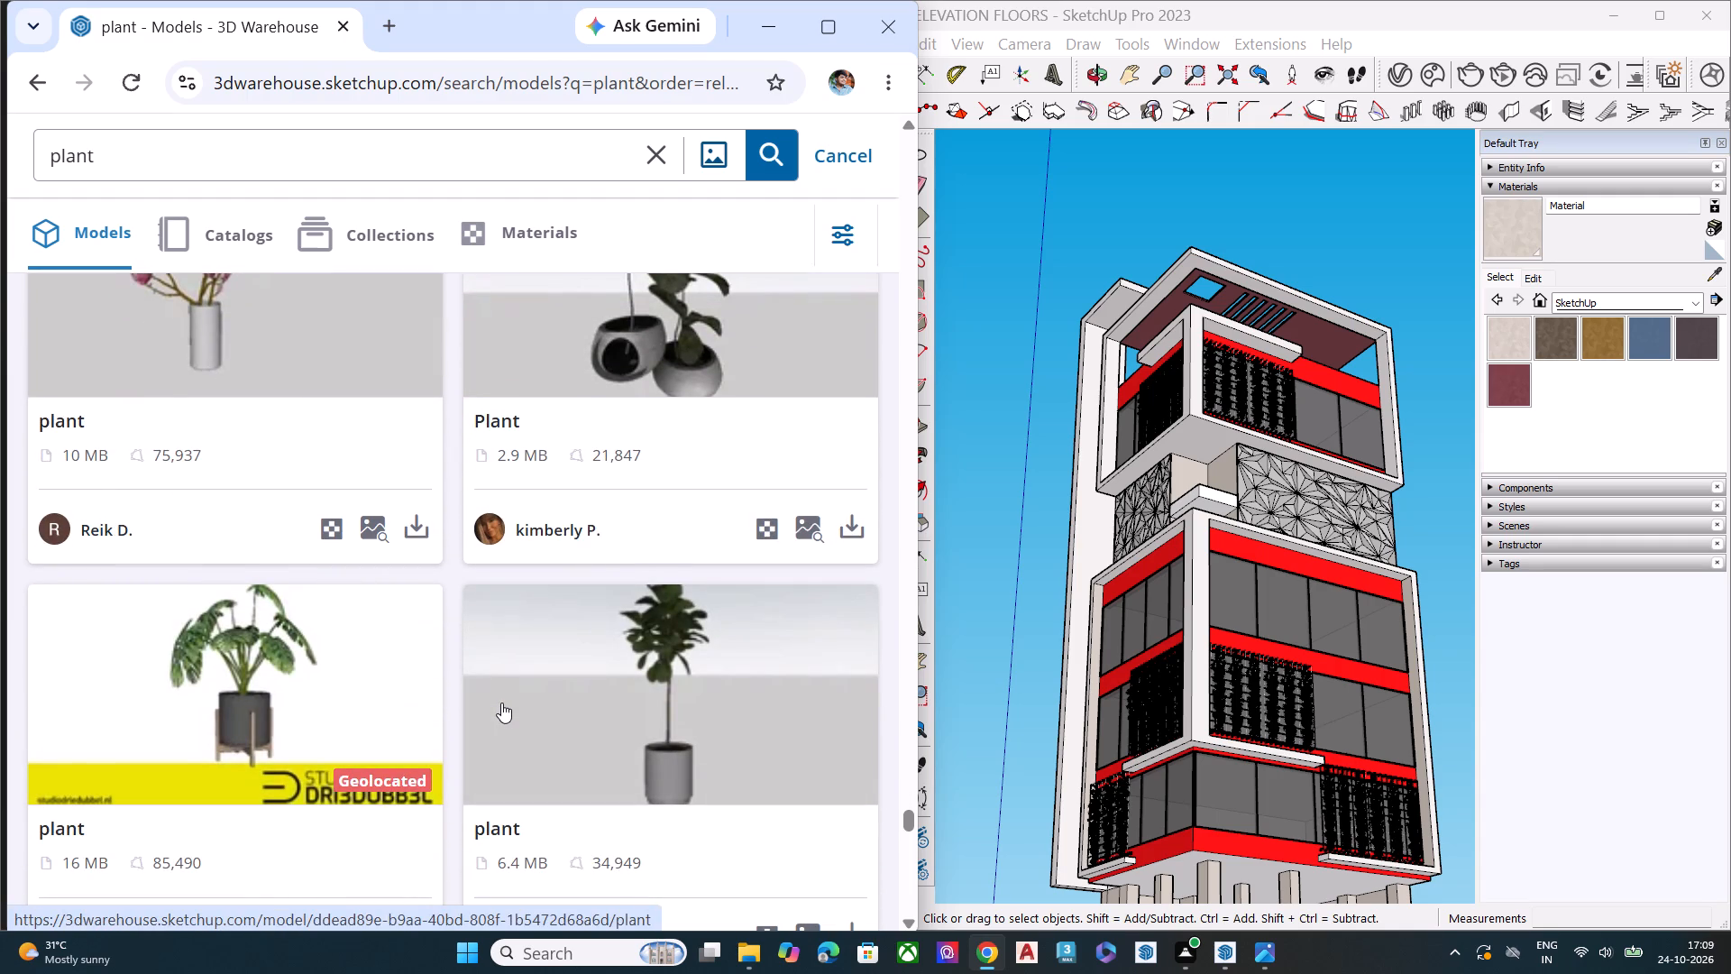
pyautogui.scroll(-5, 501, 703)
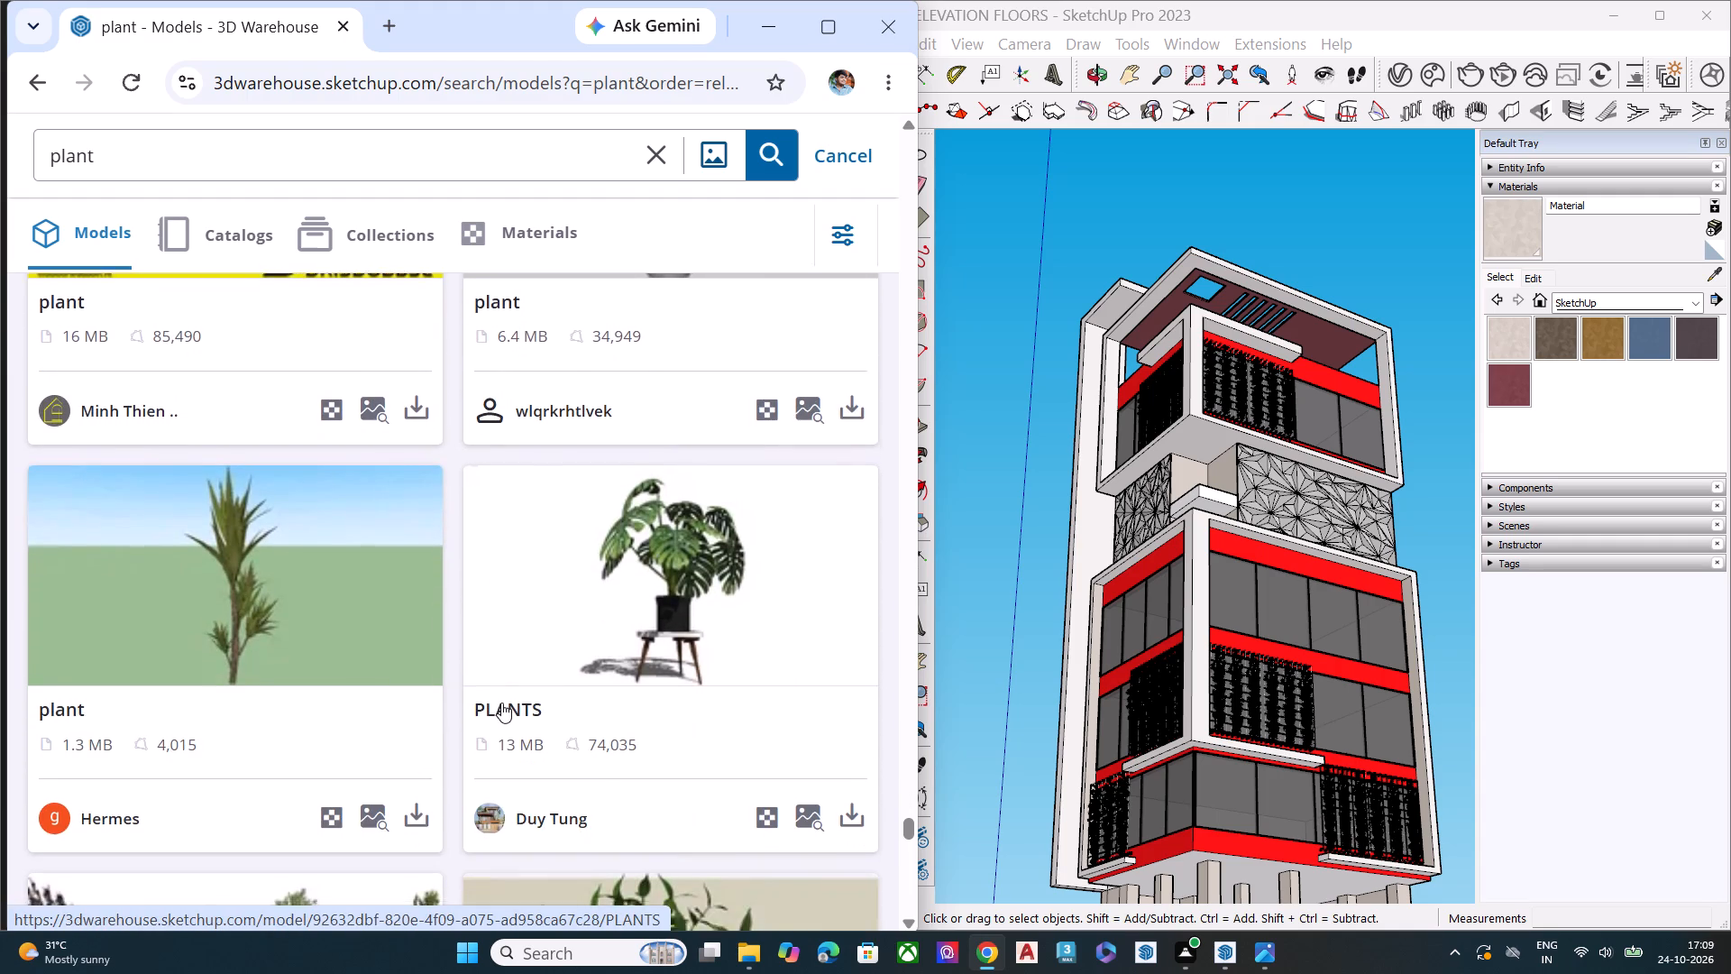
pyautogui.scroll(-1, 501, 703)
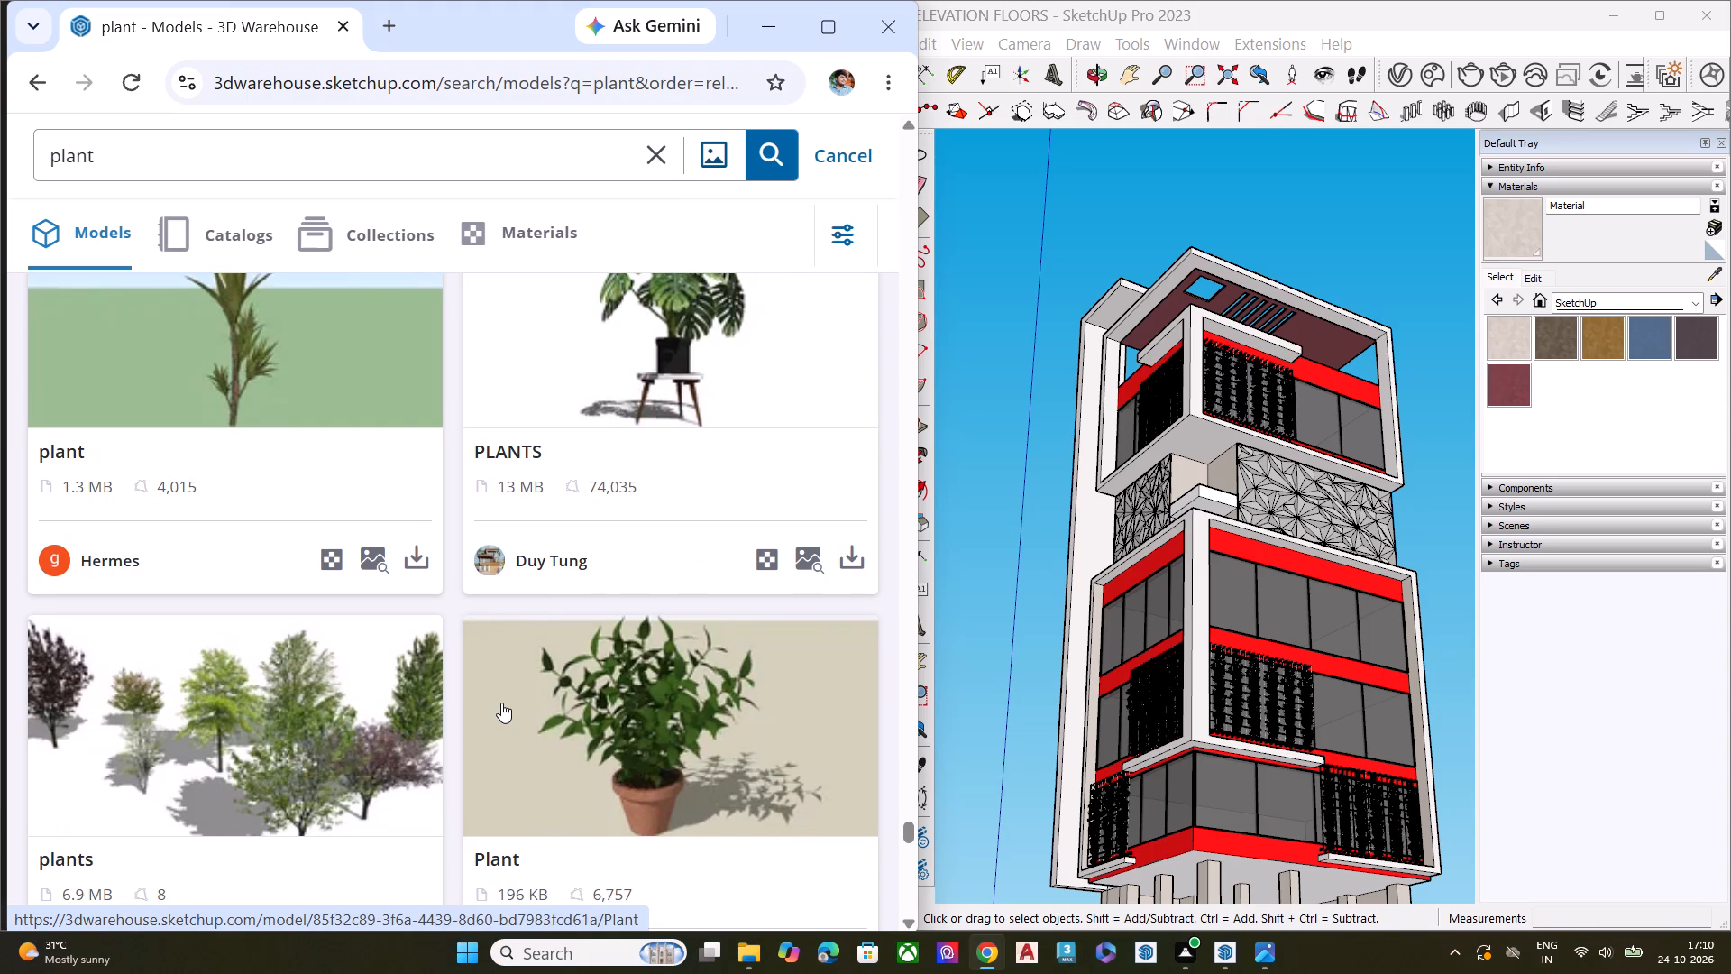
pyautogui.scroll(-4, 501, 703)
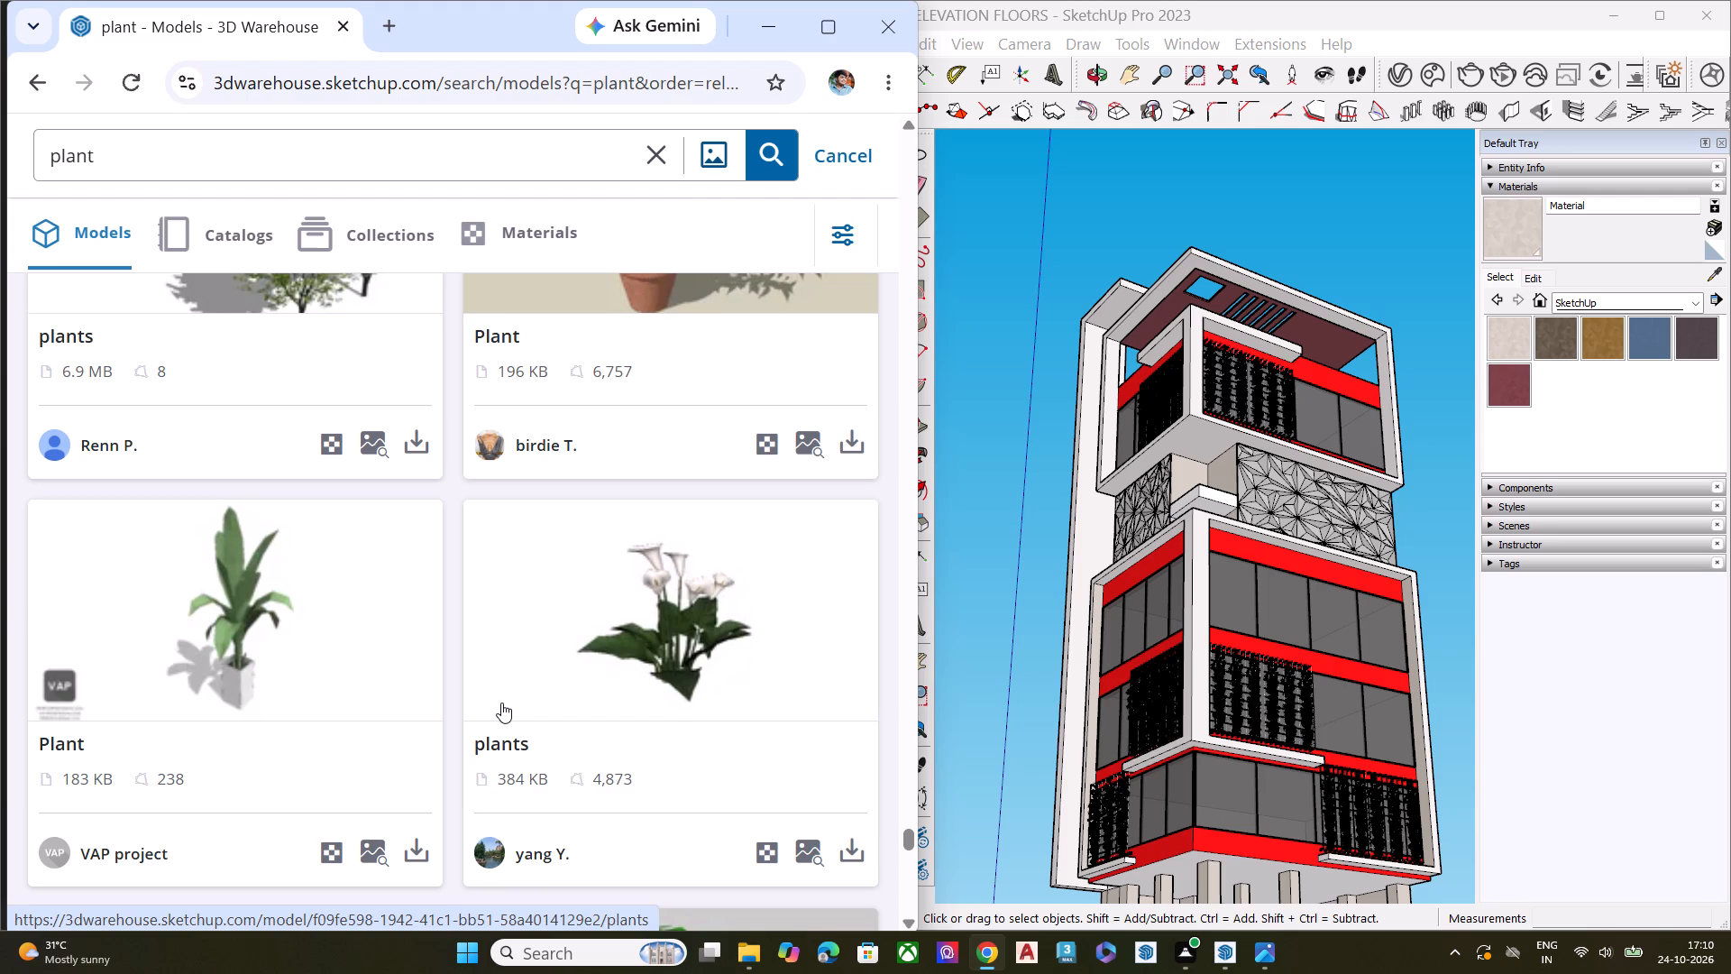
pyautogui.scroll(-3, 501, 703)
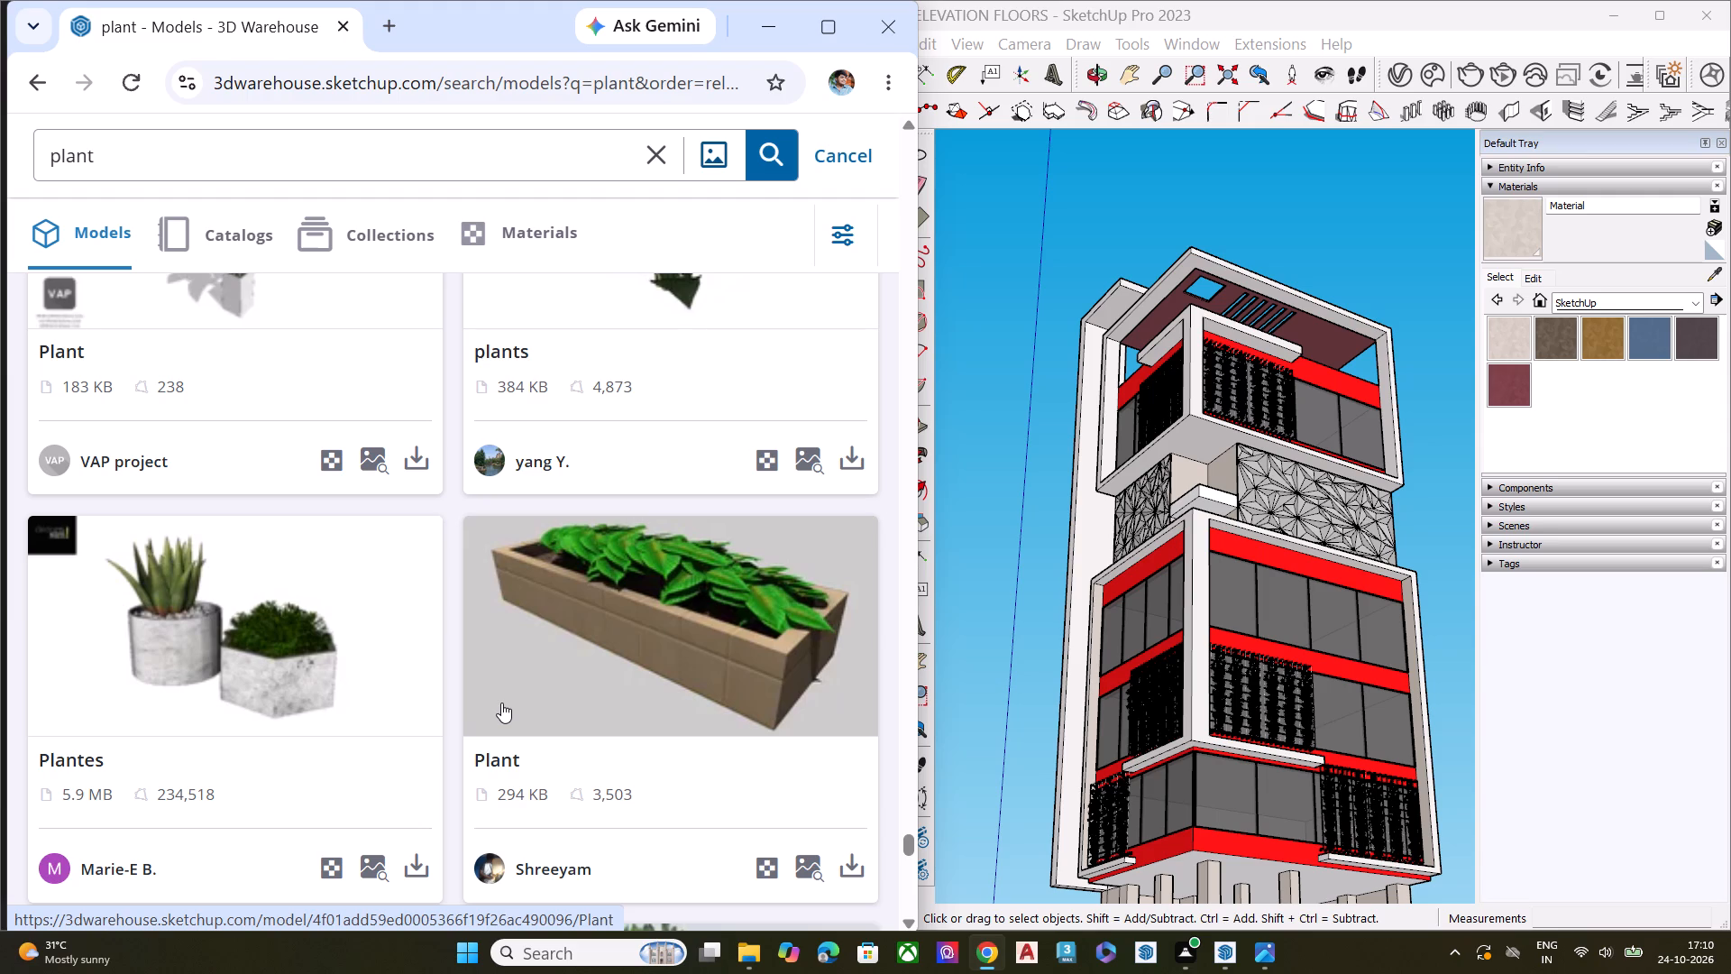
pyautogui.scroll(-4, 501, 703)
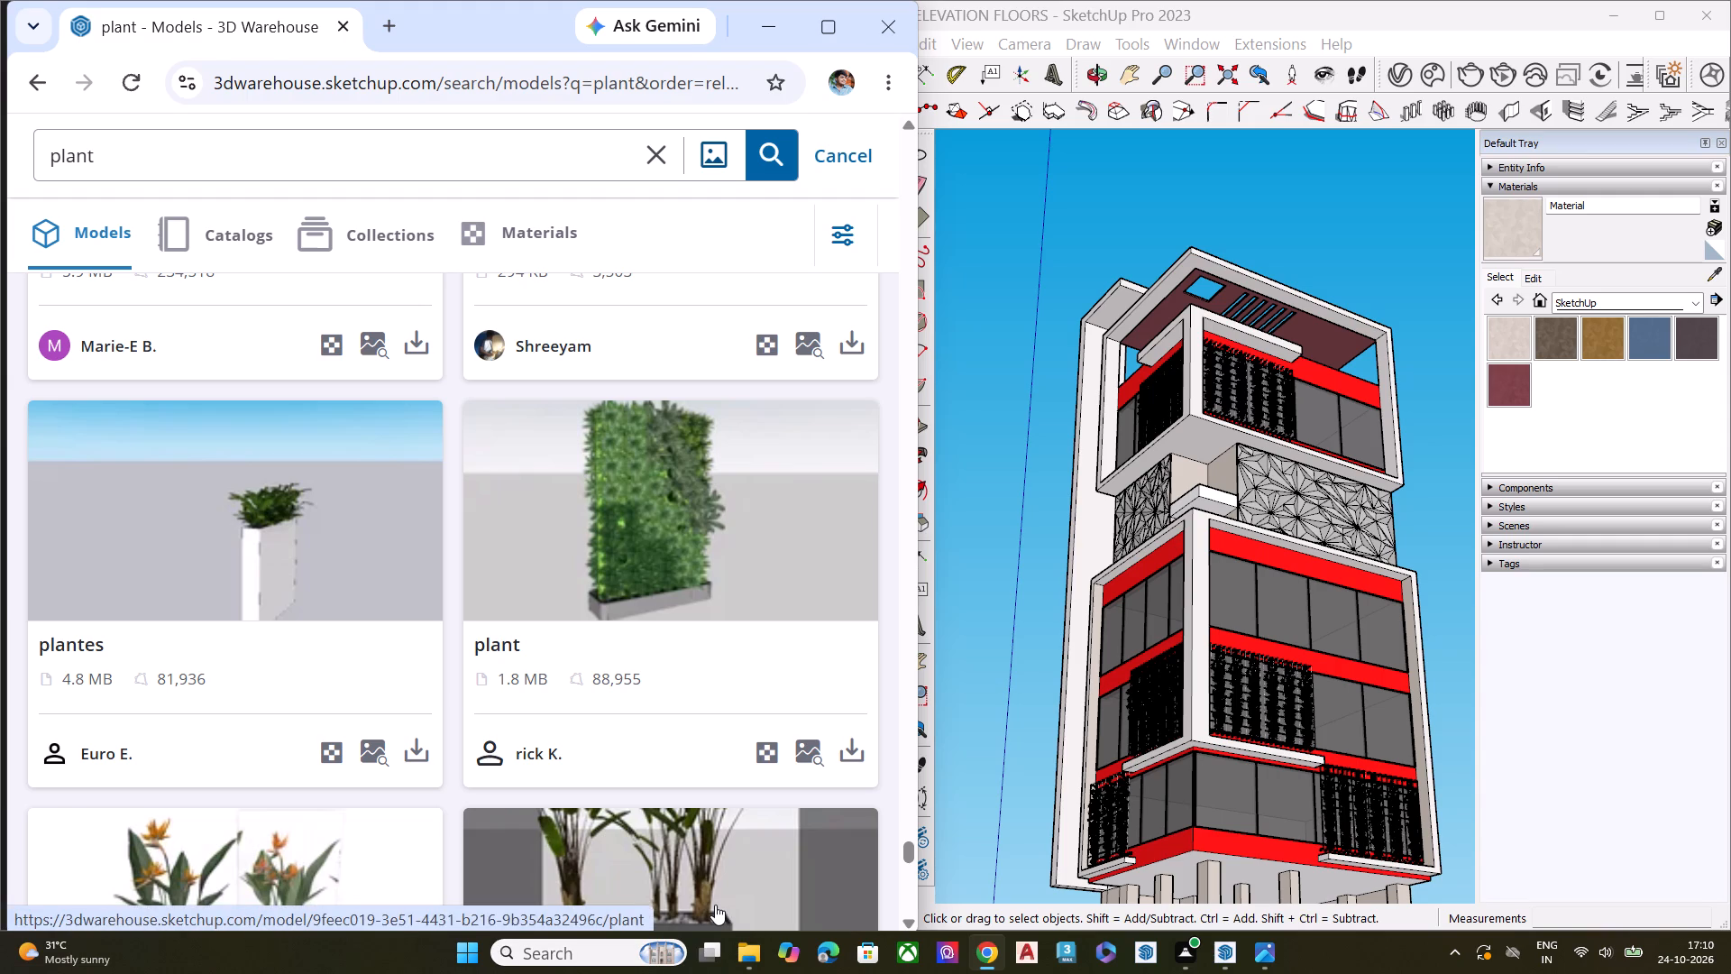
pyautogui.scroll(-2, 528, 809)
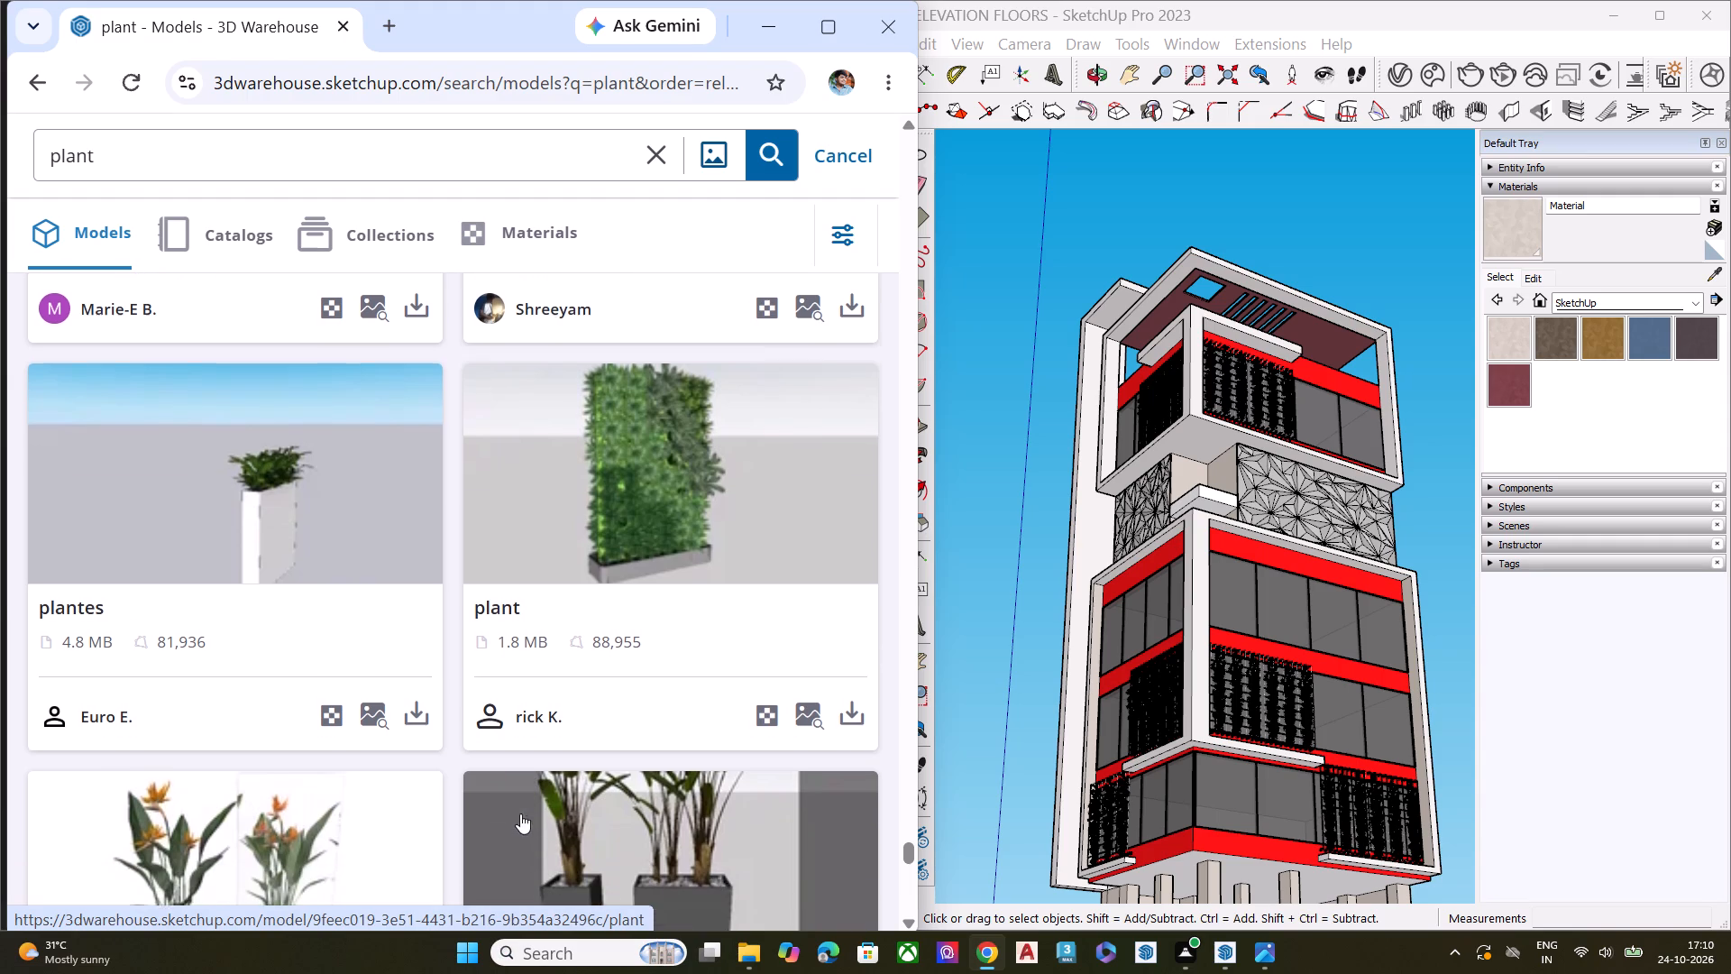
pyautogui.scroll(-4, 520, 813)
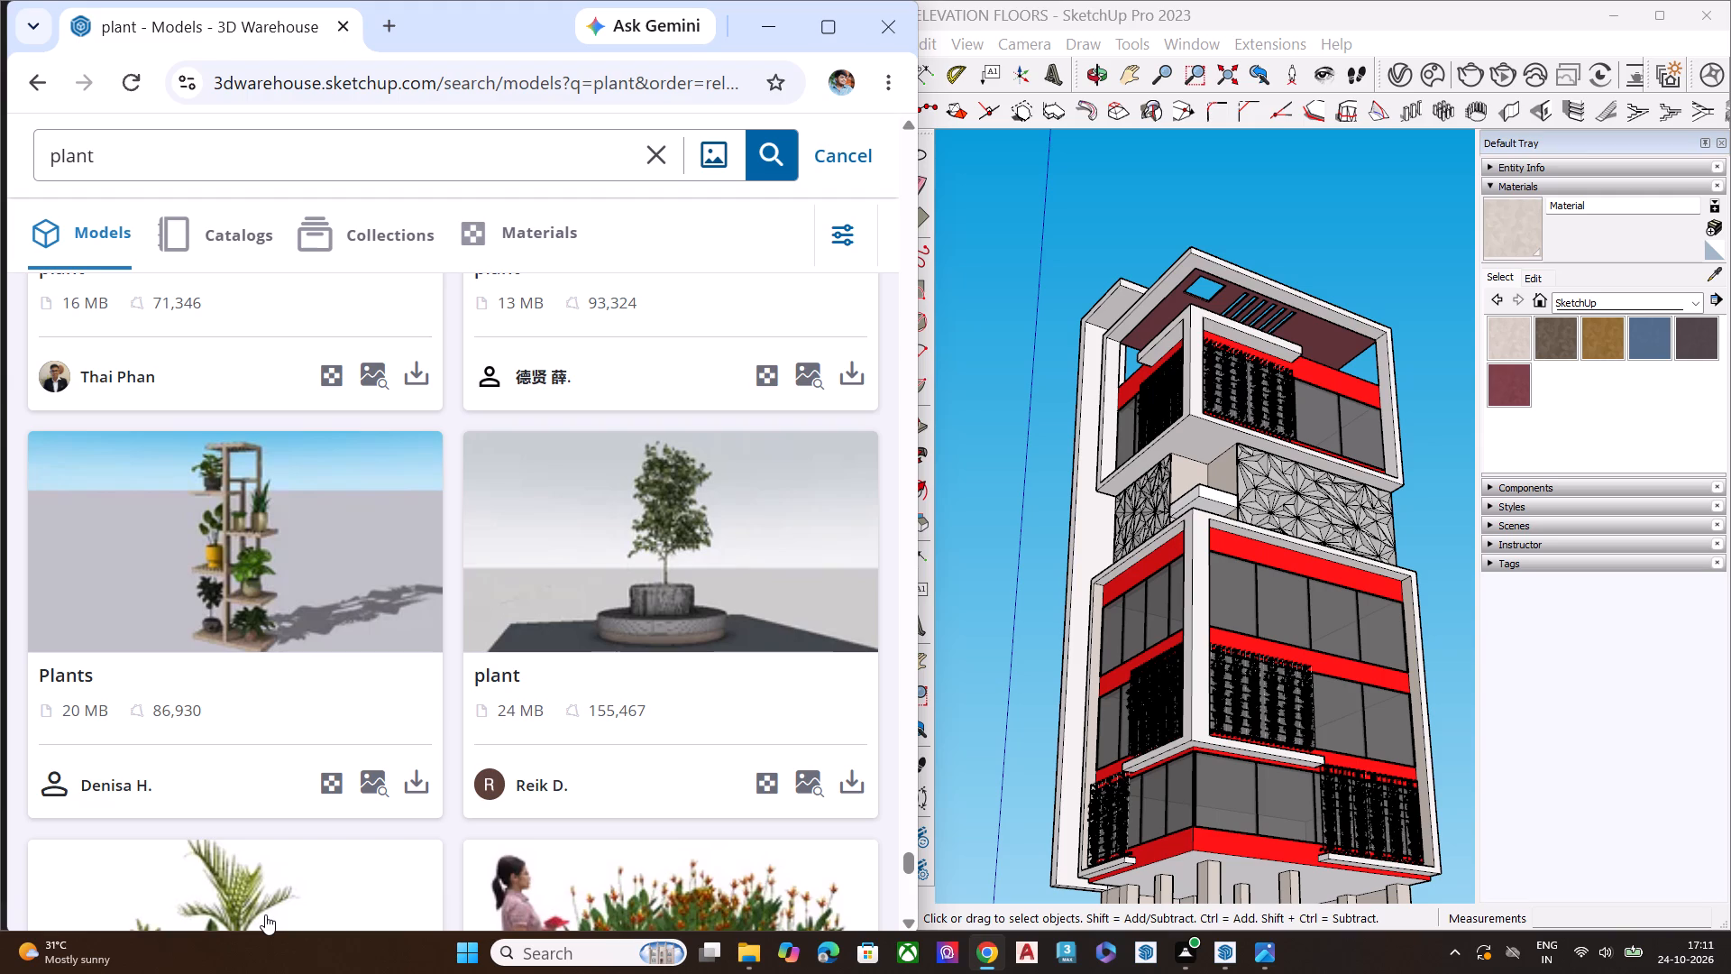
pyautogui.scroll(-4, 543, 925)
pyautogui.scroll(-6, 655, 731)
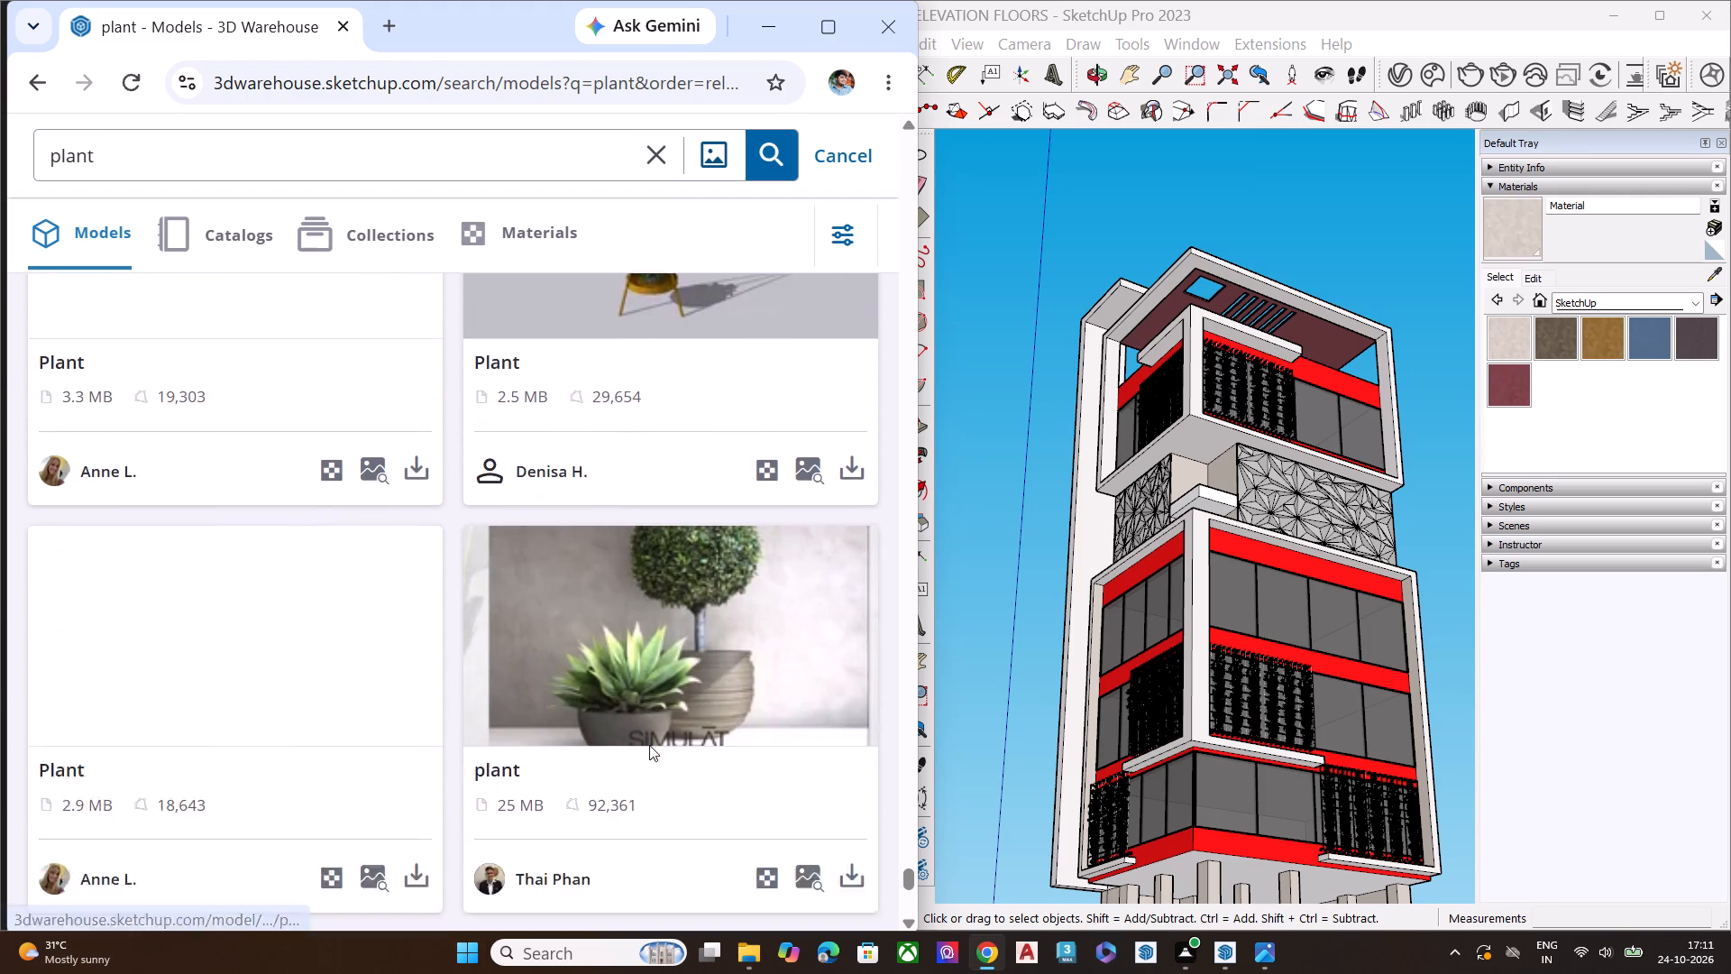
pyautogui.scroll(-4, 643, 752)
# Load a further batch of plant models at the end of the 3D Warehouse results.
pyautogui.click(507, 779)
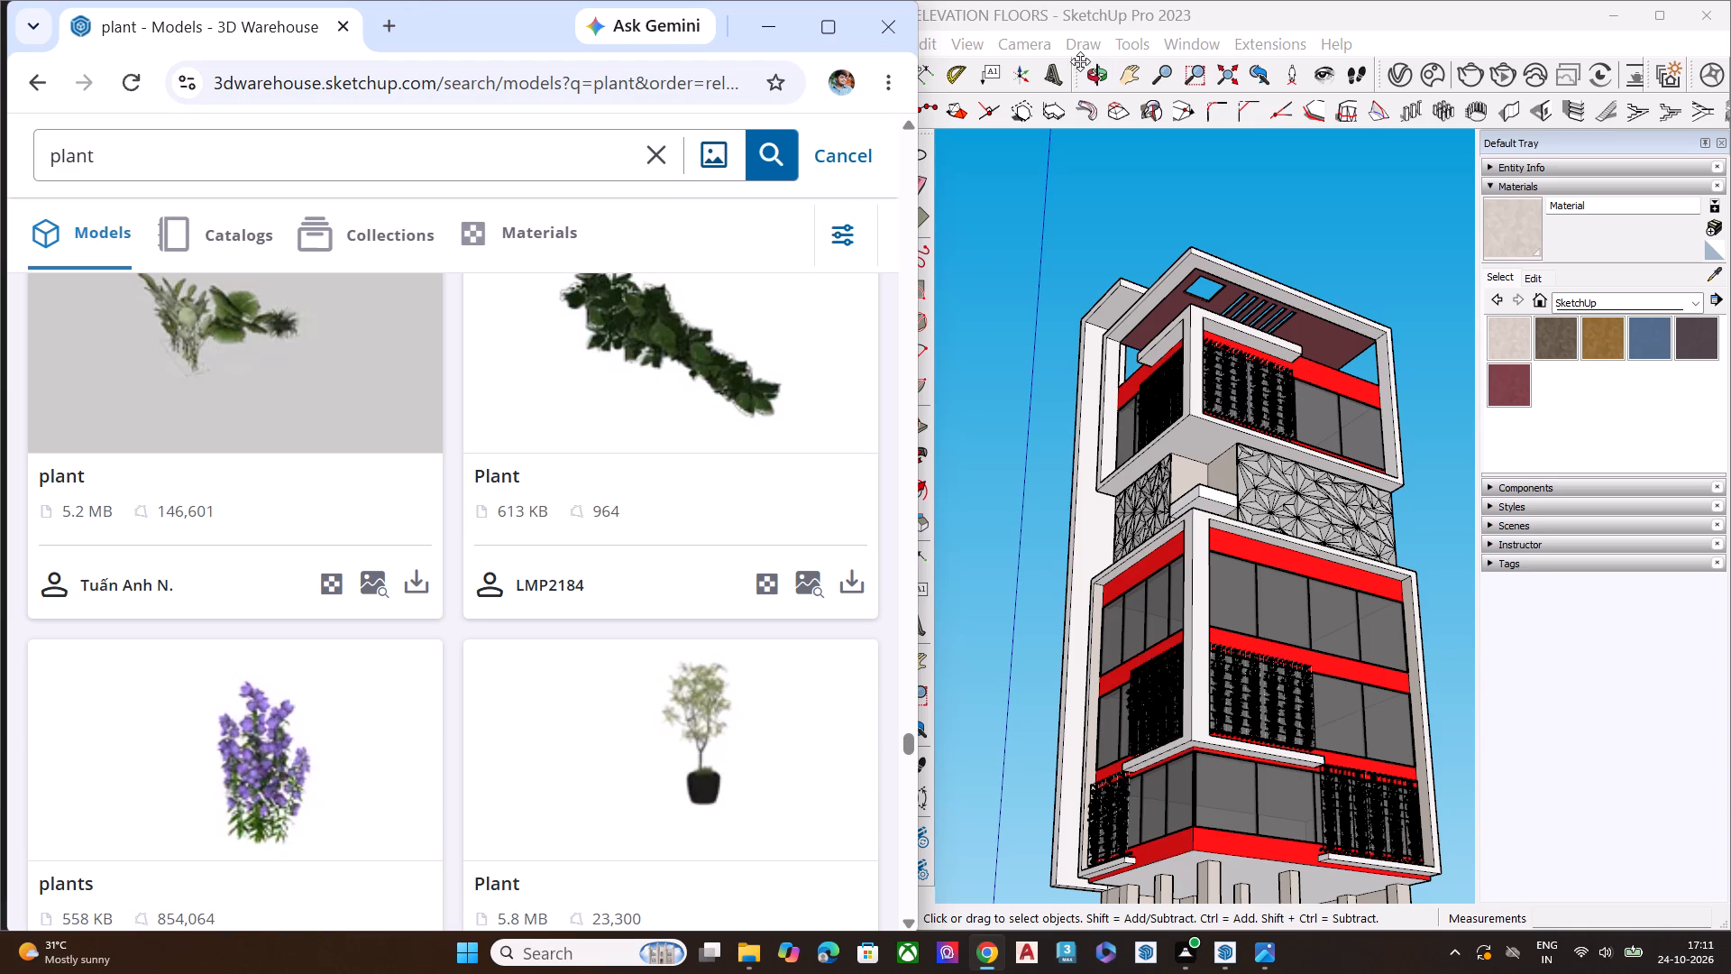
# In SketchUp, examine the whole tower from low and eye-level angles, including its climbing-plant panels and ground-floor base.
pyautogui.scroll(-1, 1100, 74)
pyautogui.scroll(-6, 1140, 518)
pyautogui.moveTo(1172, 562); pyautogui.dragTo(1166, 660, button='middle')
pyautogui.scroll(4, 1168, 652)
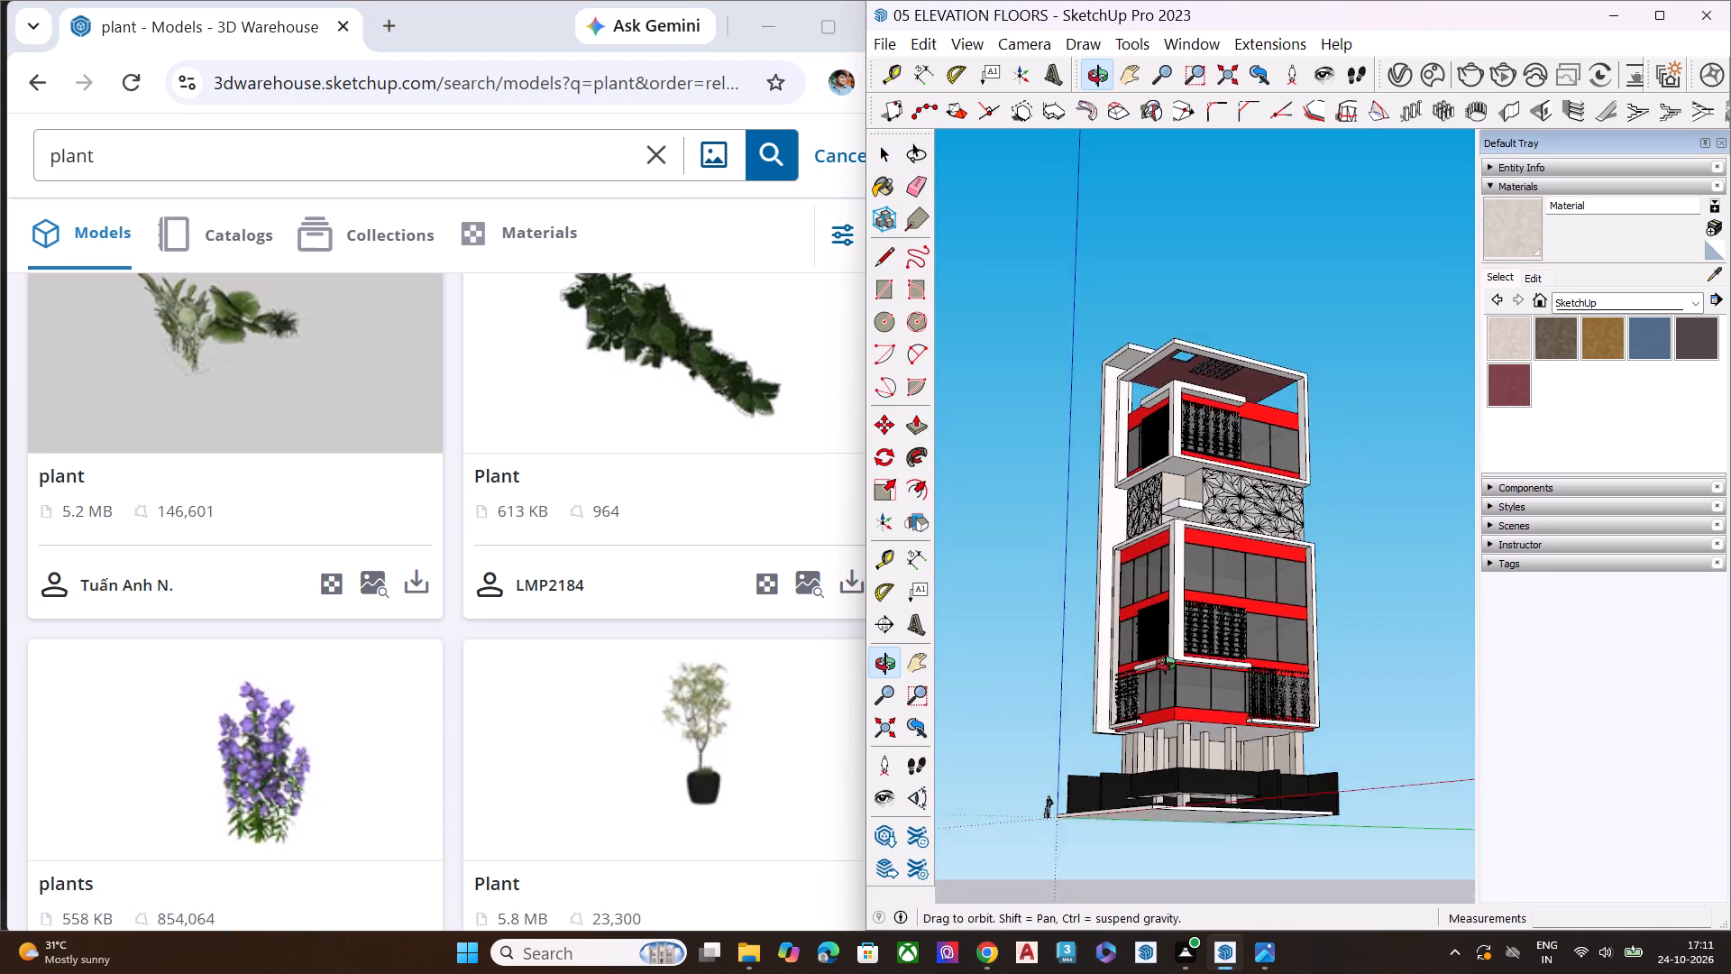
pyautogui.scroll(6, 1166, 664)
pyautogui.scroll(-8, 1148, 416)
pyautogui.scroll(-1, 1235, 544)
pyautogui.moveTo(1233, 570); pyautogui.dragTo(1231, 603, button='middle')
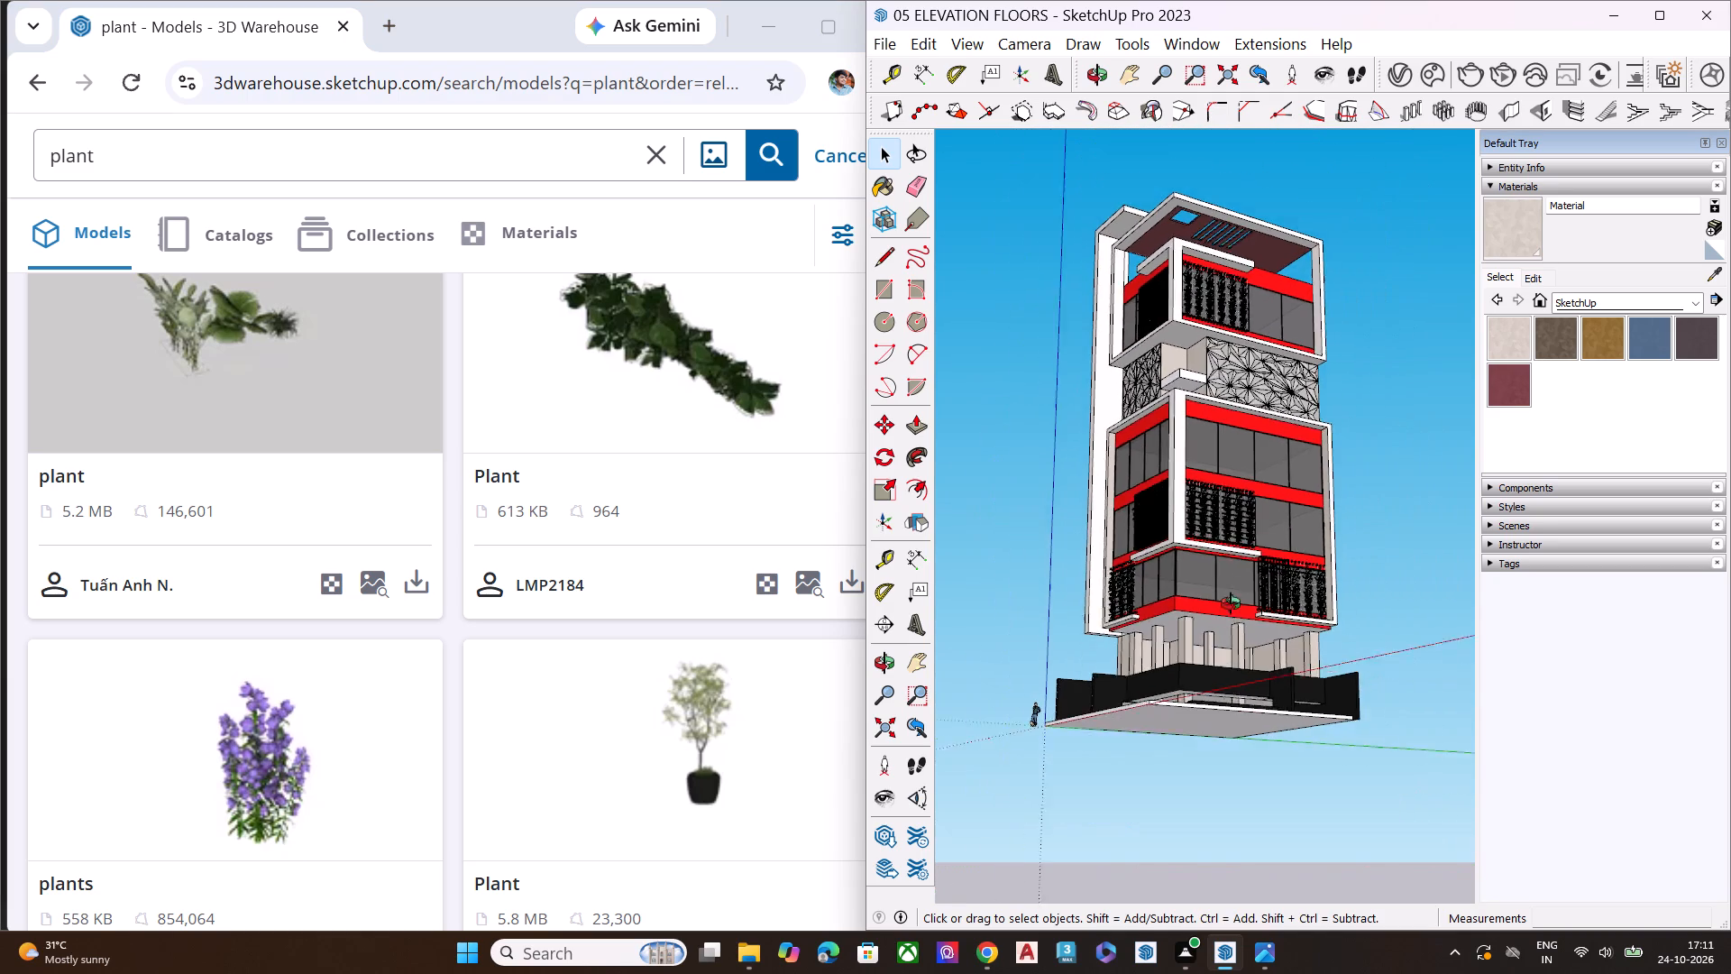
pyautogui.moveTo(1231, 603); pyautogui.dragTo(1227, 718, button='middle')
pyautogui.scroll(2, 1227, 718)
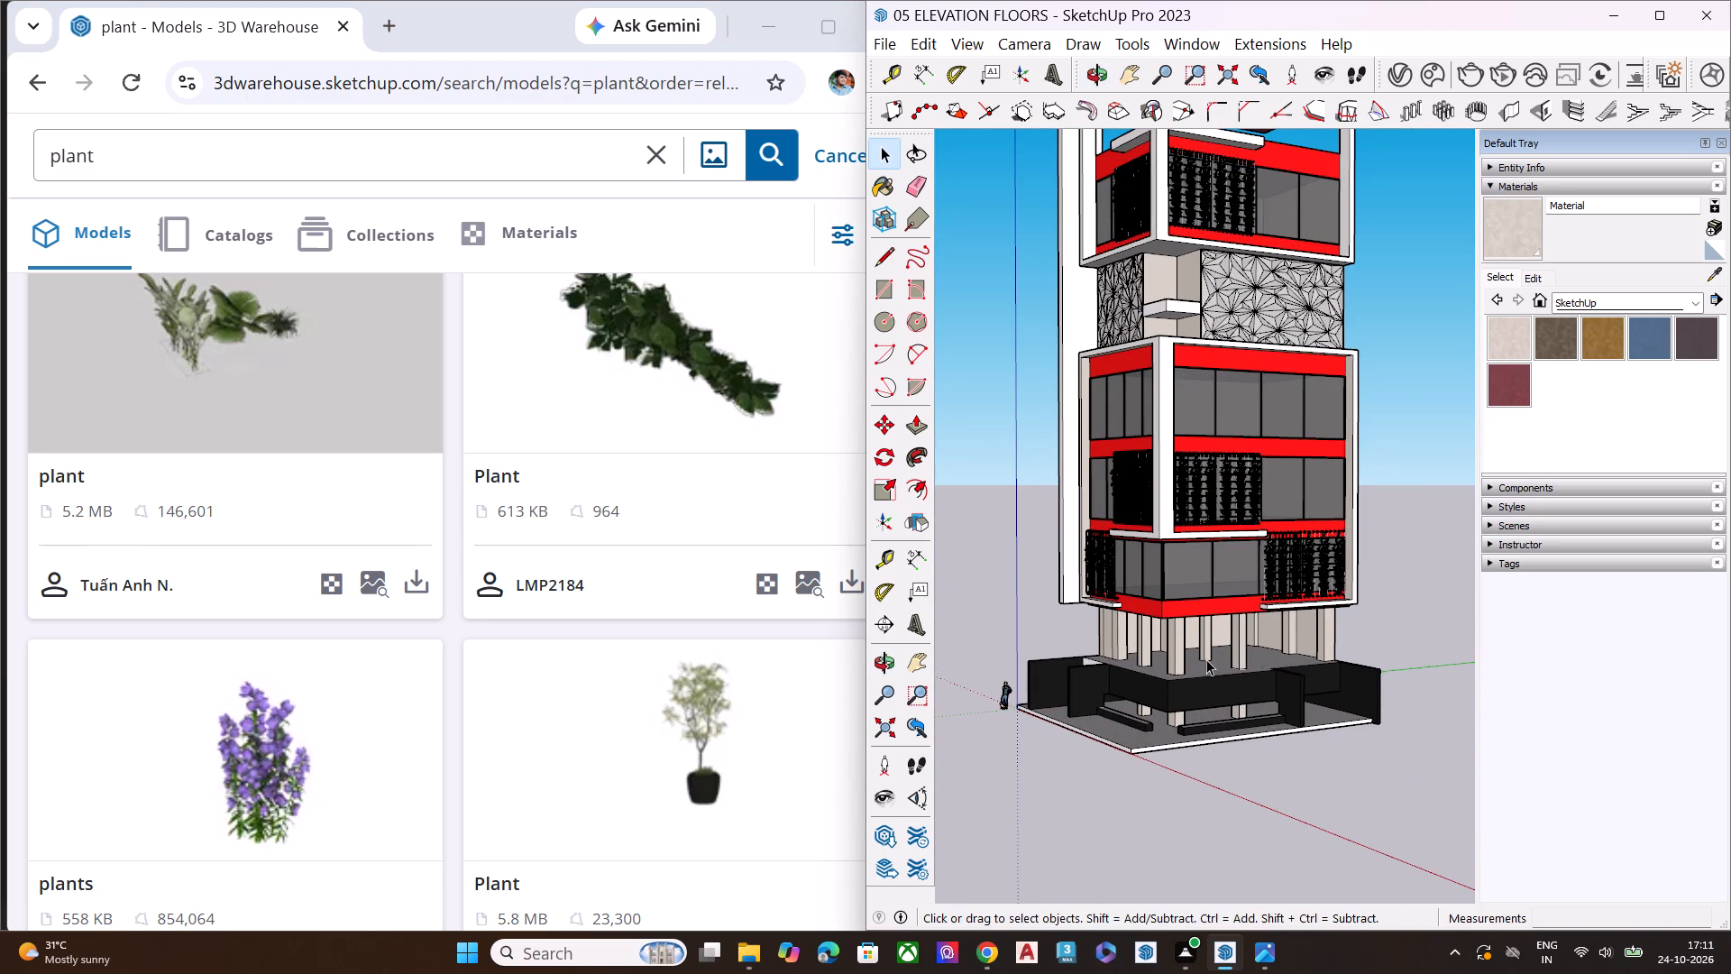
pyautogui.scroll(-1, 1159, 595)
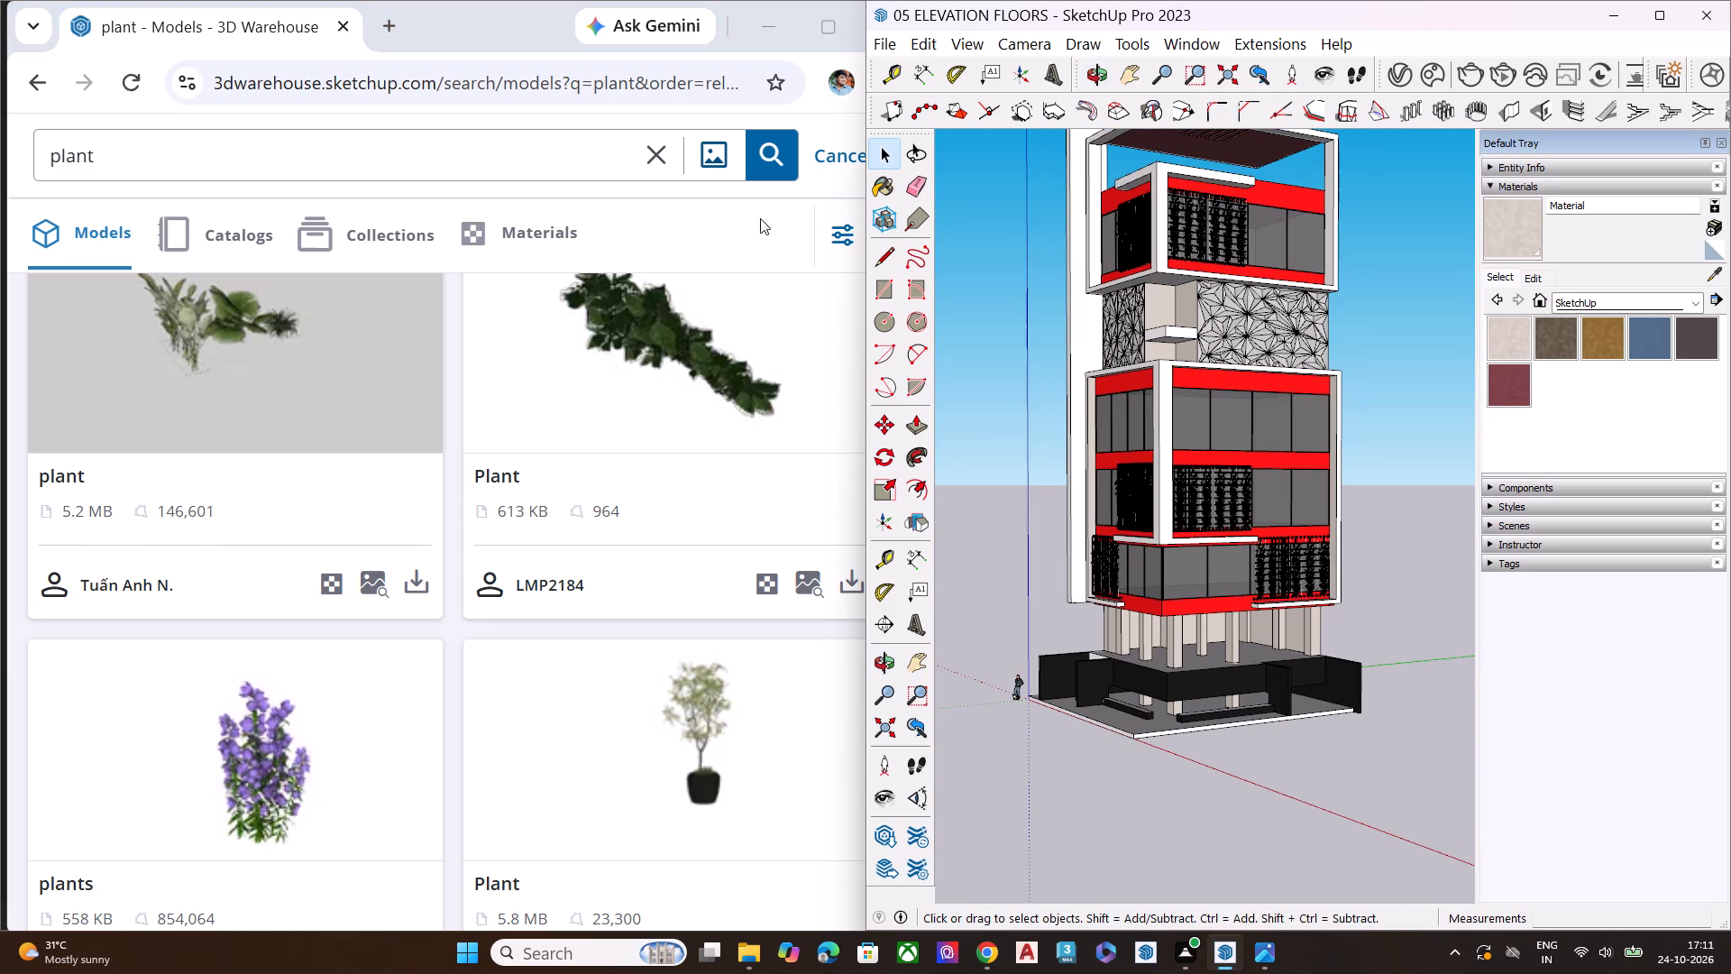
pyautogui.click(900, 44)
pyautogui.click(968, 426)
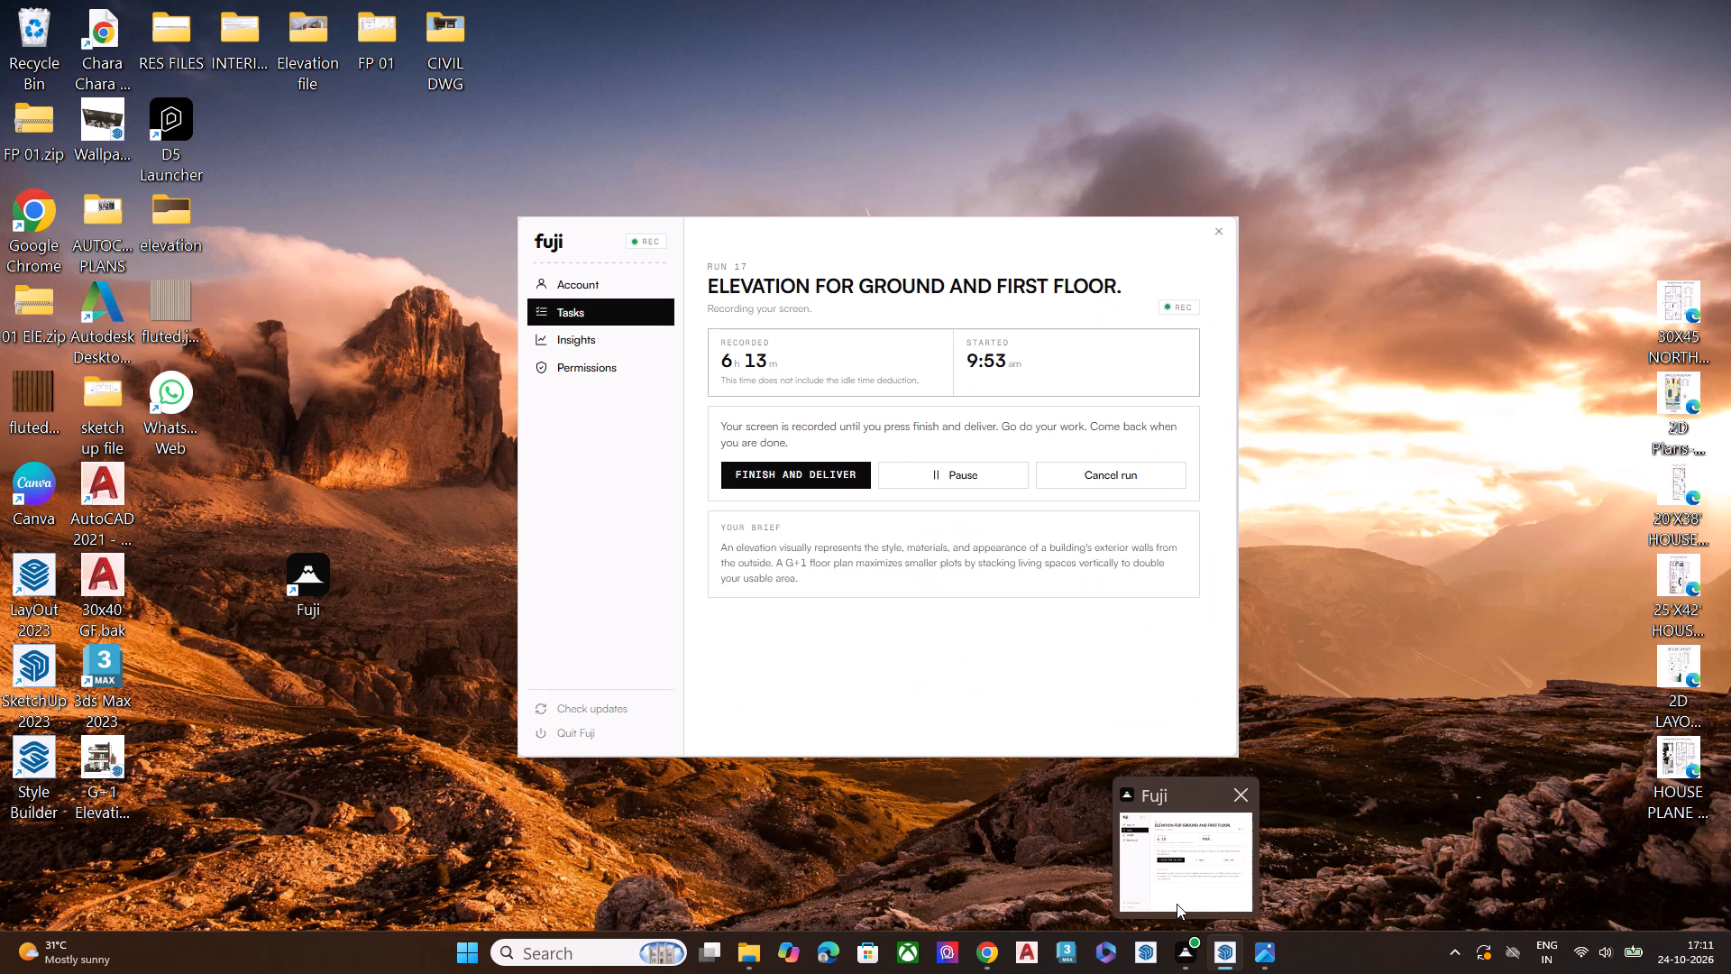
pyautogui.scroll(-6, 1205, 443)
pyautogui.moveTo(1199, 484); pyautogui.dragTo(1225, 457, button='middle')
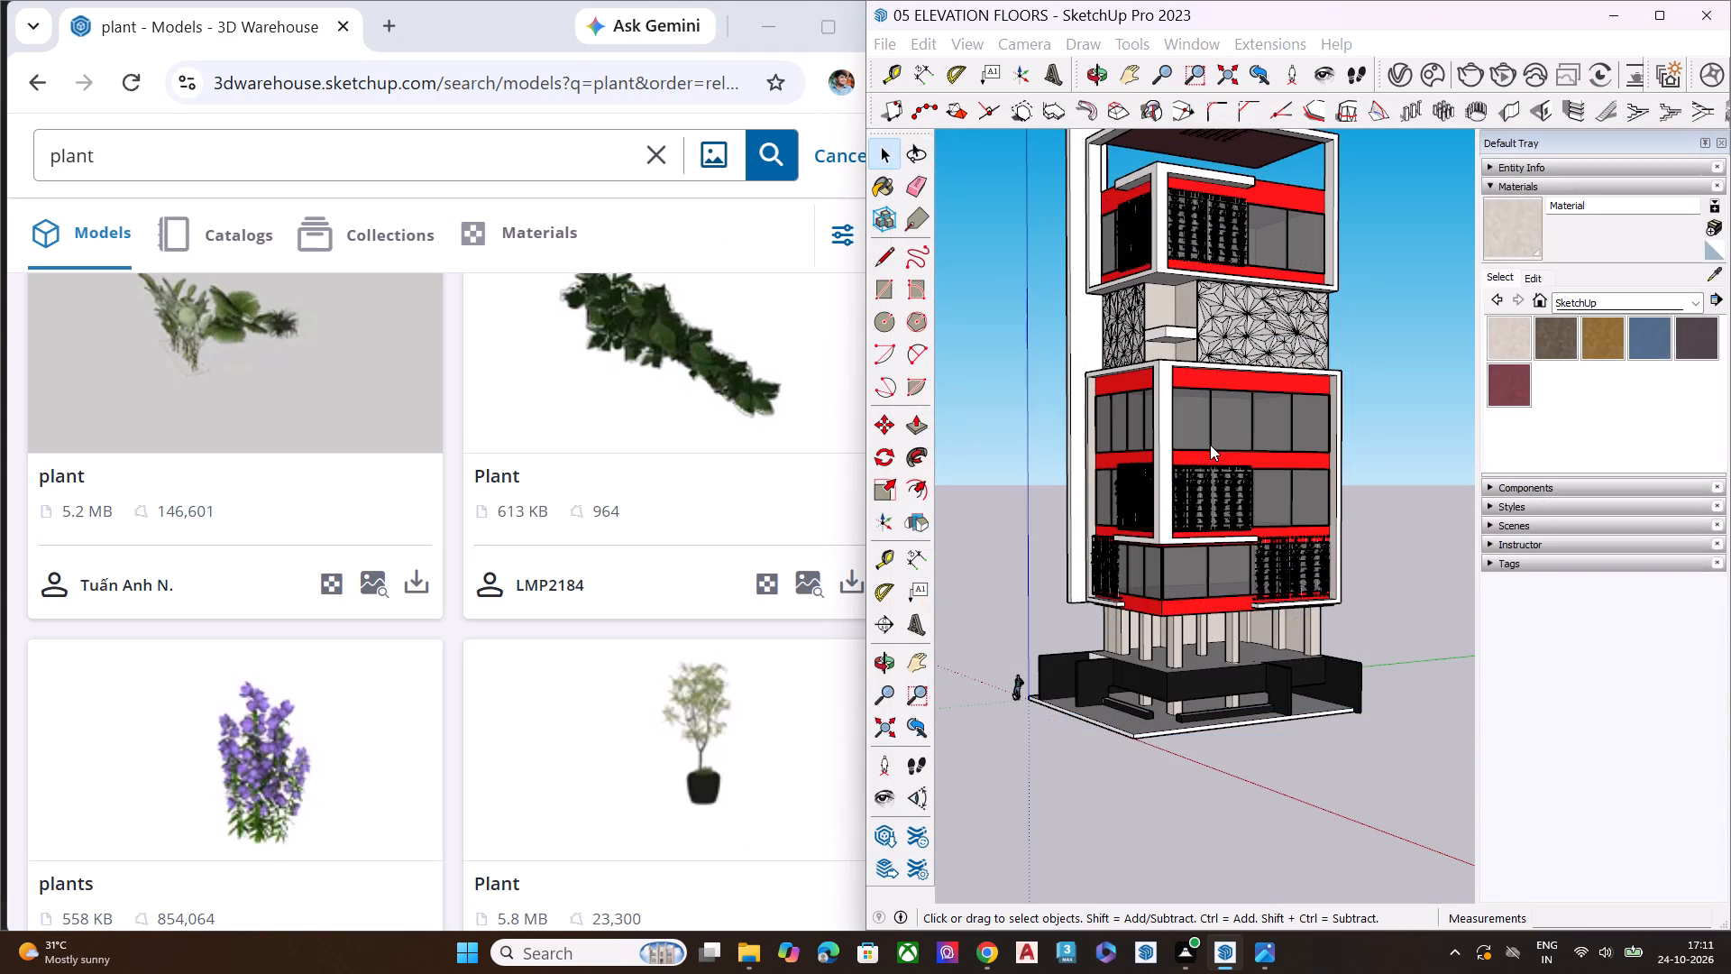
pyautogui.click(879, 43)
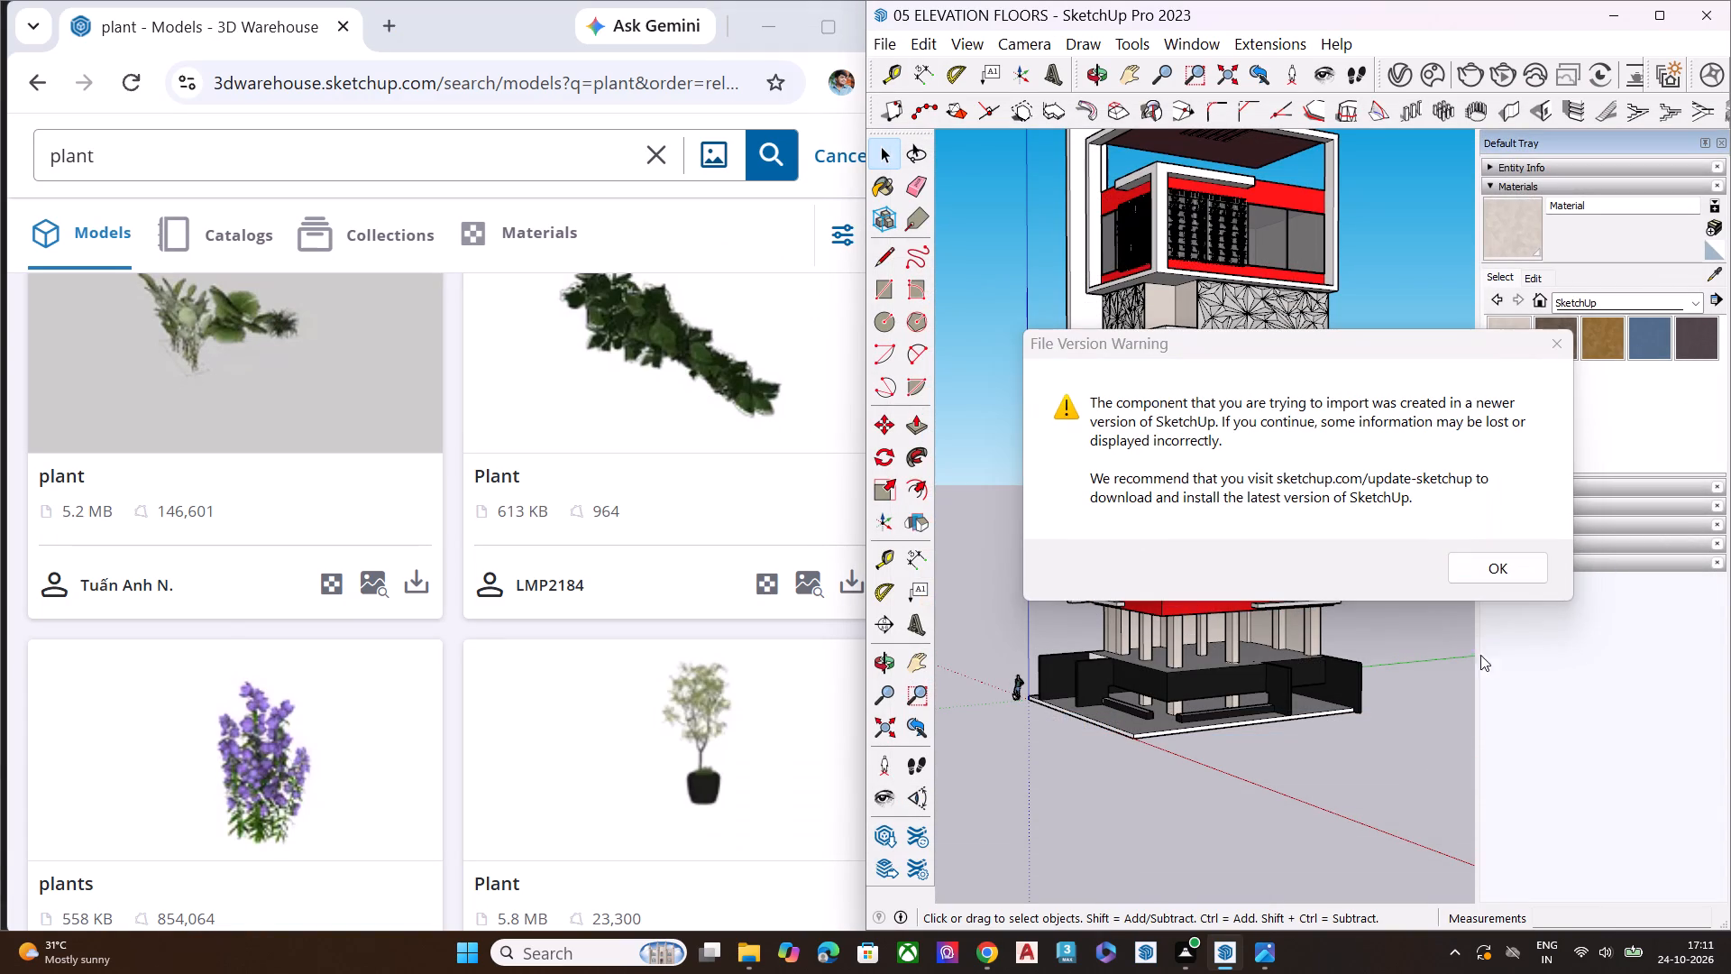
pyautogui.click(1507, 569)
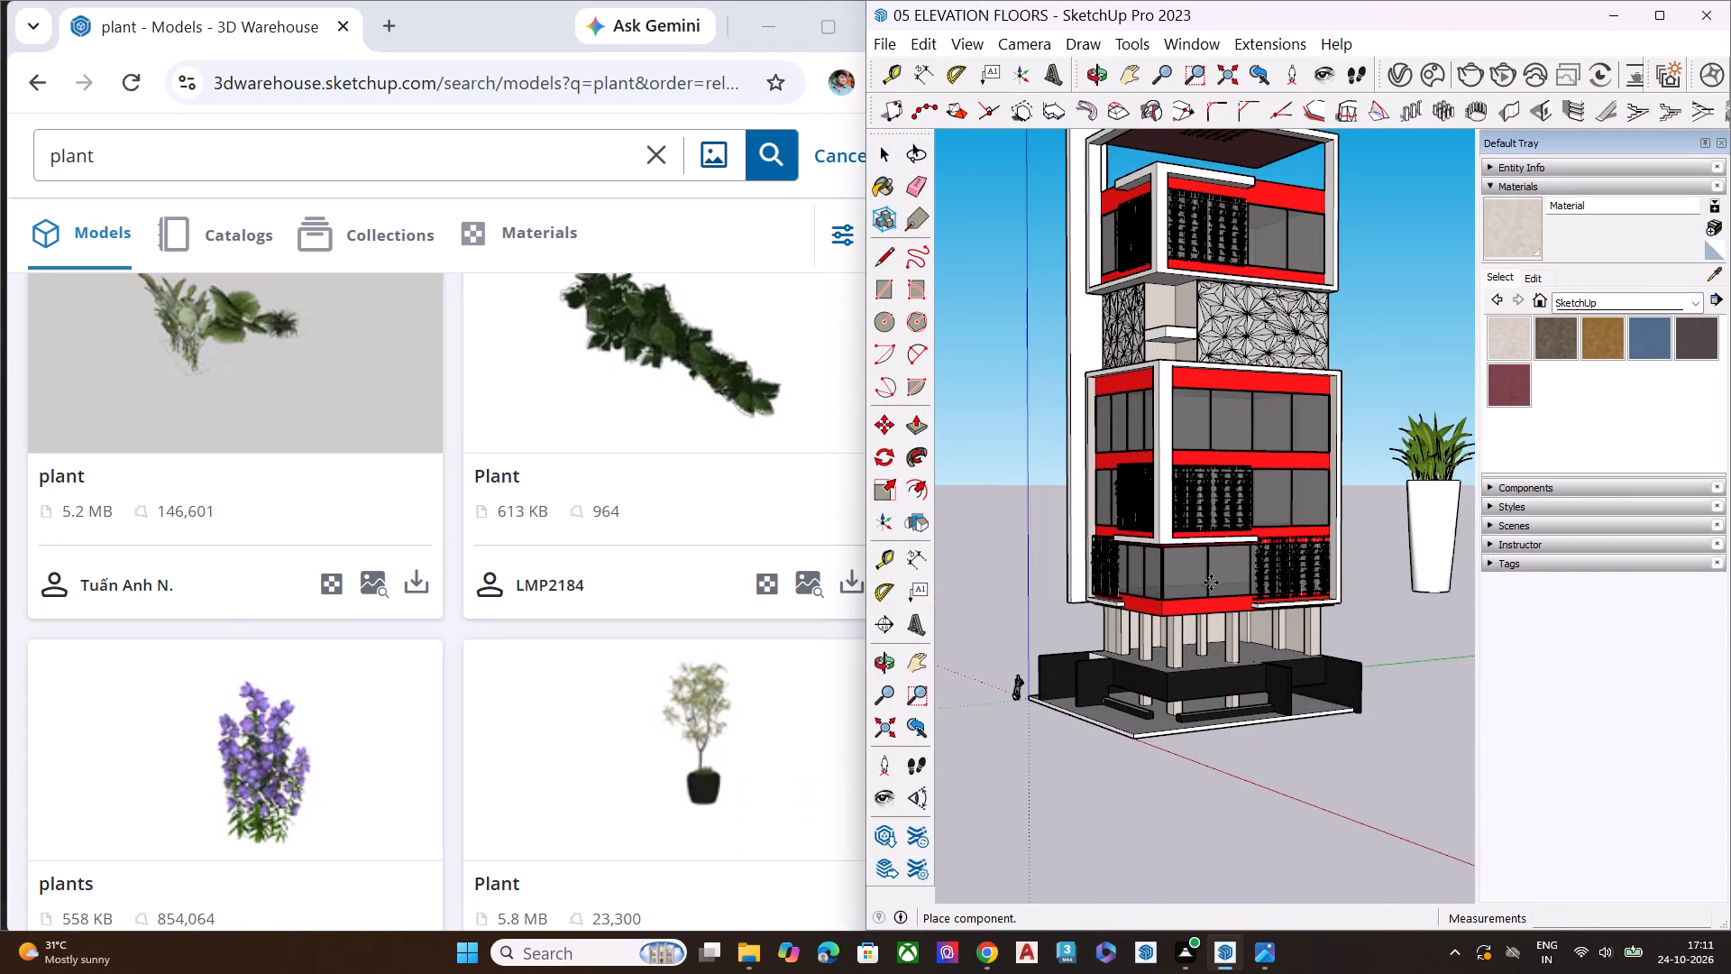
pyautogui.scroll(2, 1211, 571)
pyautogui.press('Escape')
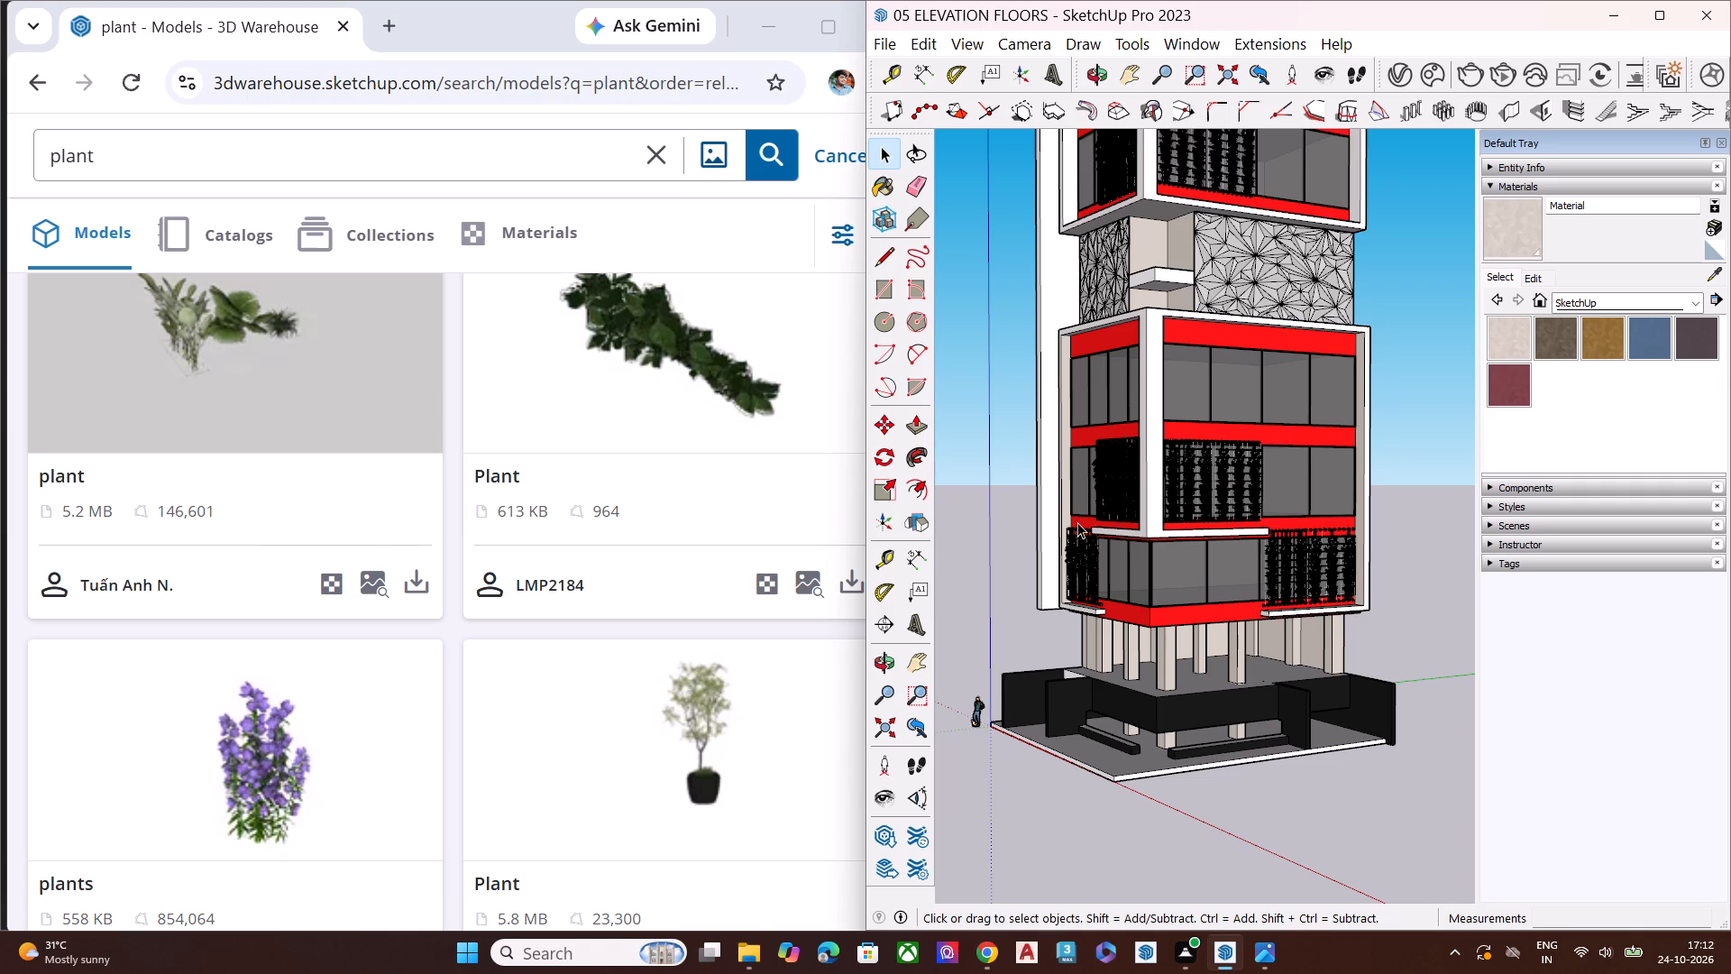
# Start importing a model file from the Downloads folder into the tower elevation model.
pyautogui.scroll(-4, 1098, 590)
pyautogui.click(875, 37)
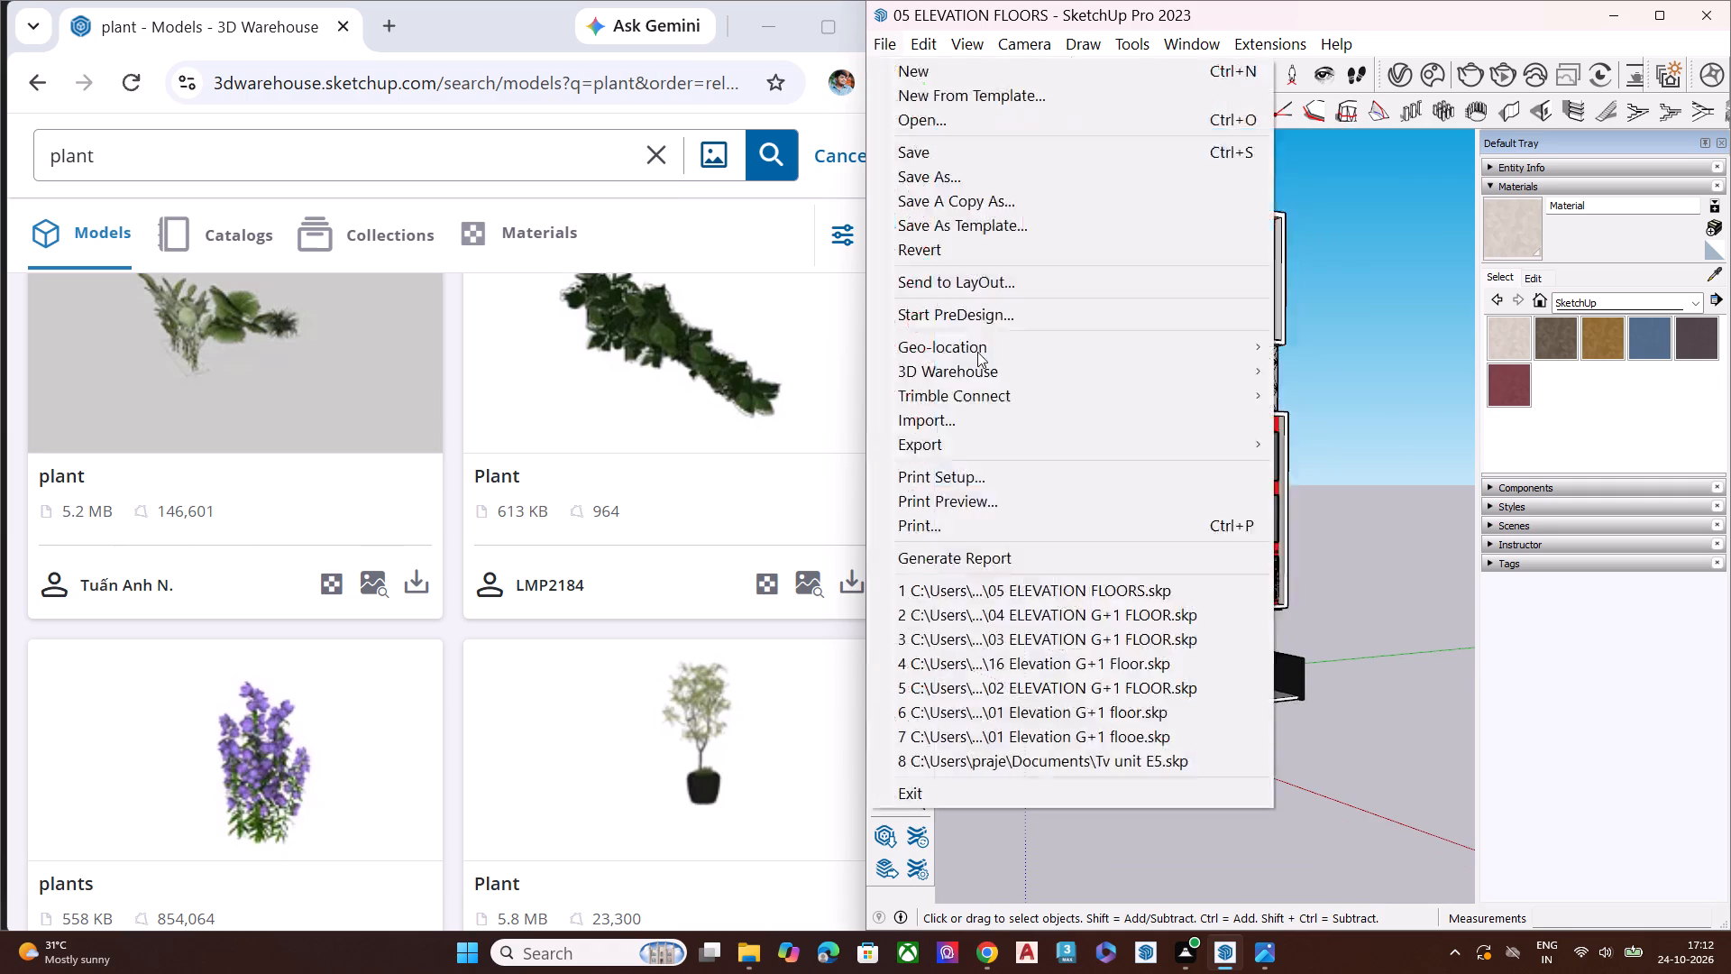
pyautogui.click(969, 422)
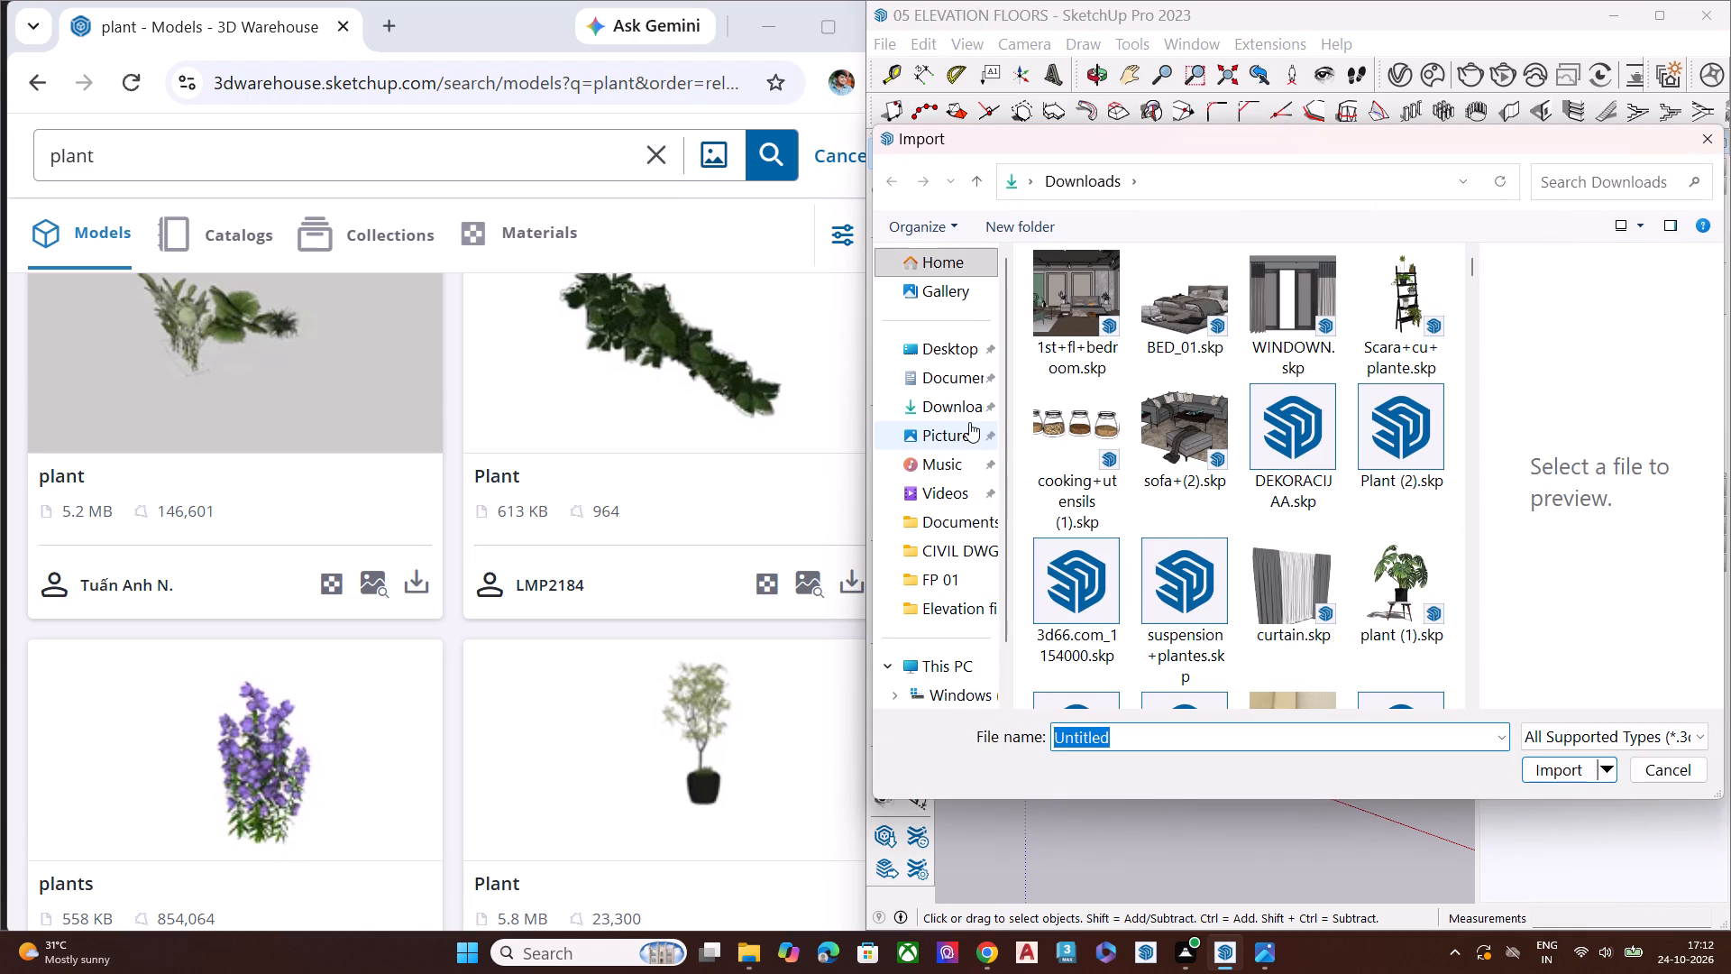
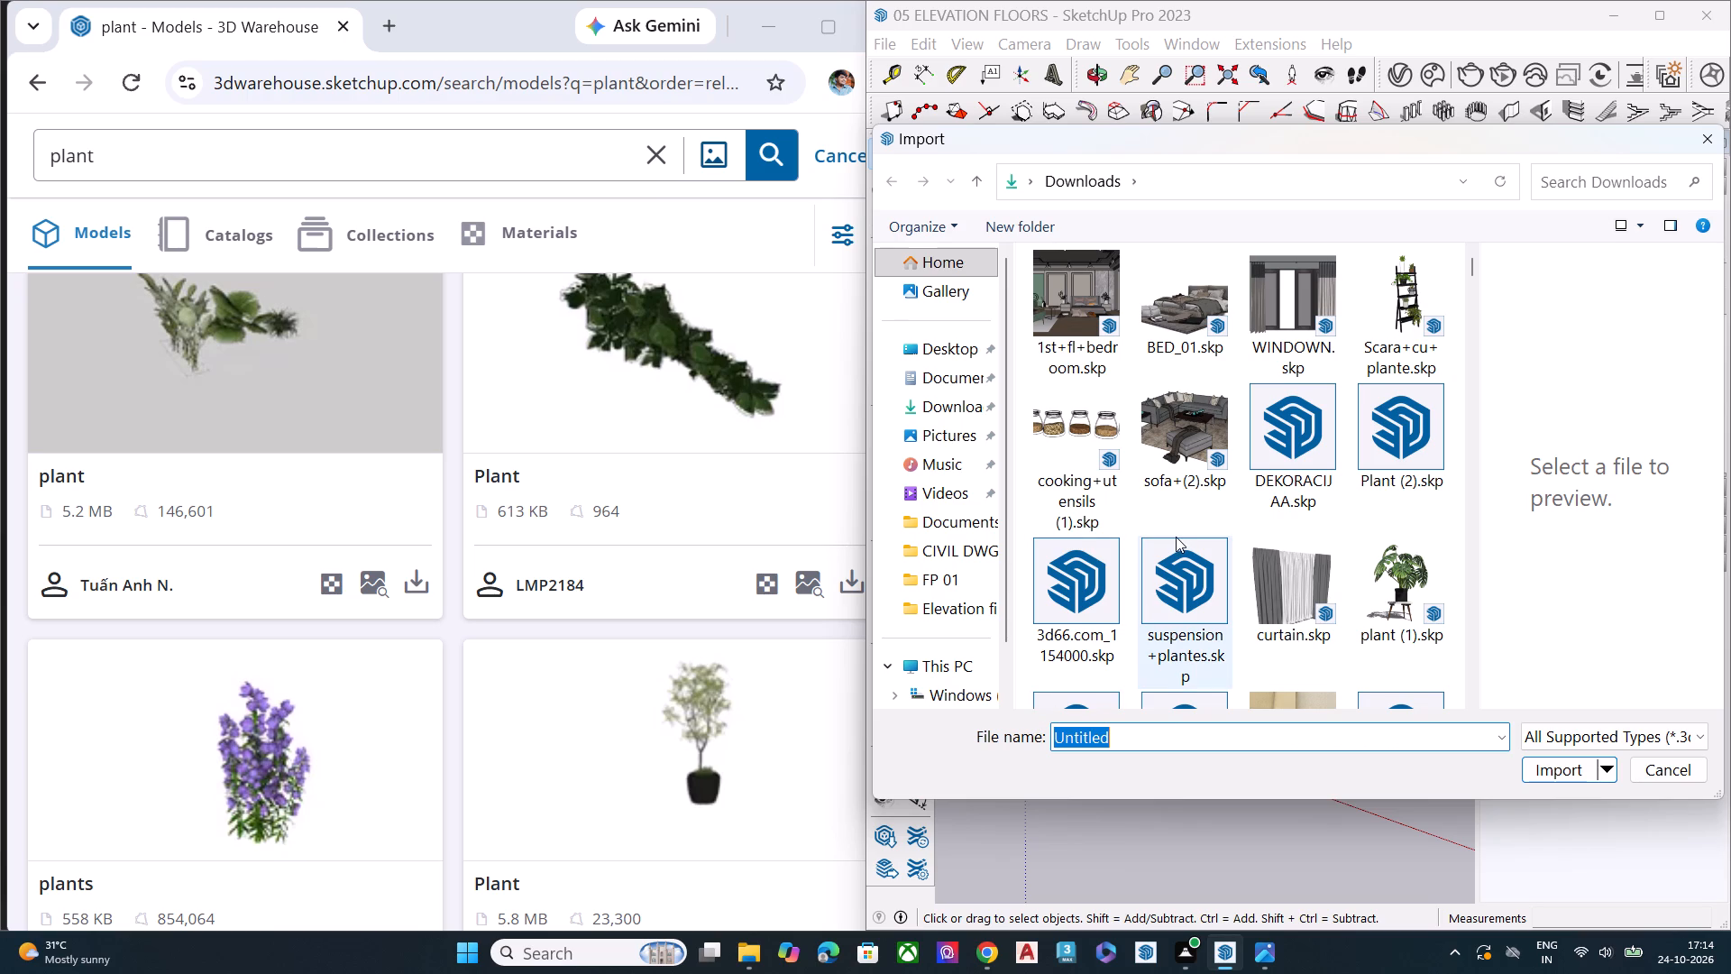
# Look through the model files in the Downloads folder for a plant model to import into the tower elevation.
pyautogui.scroll(-3, 1371, 492)
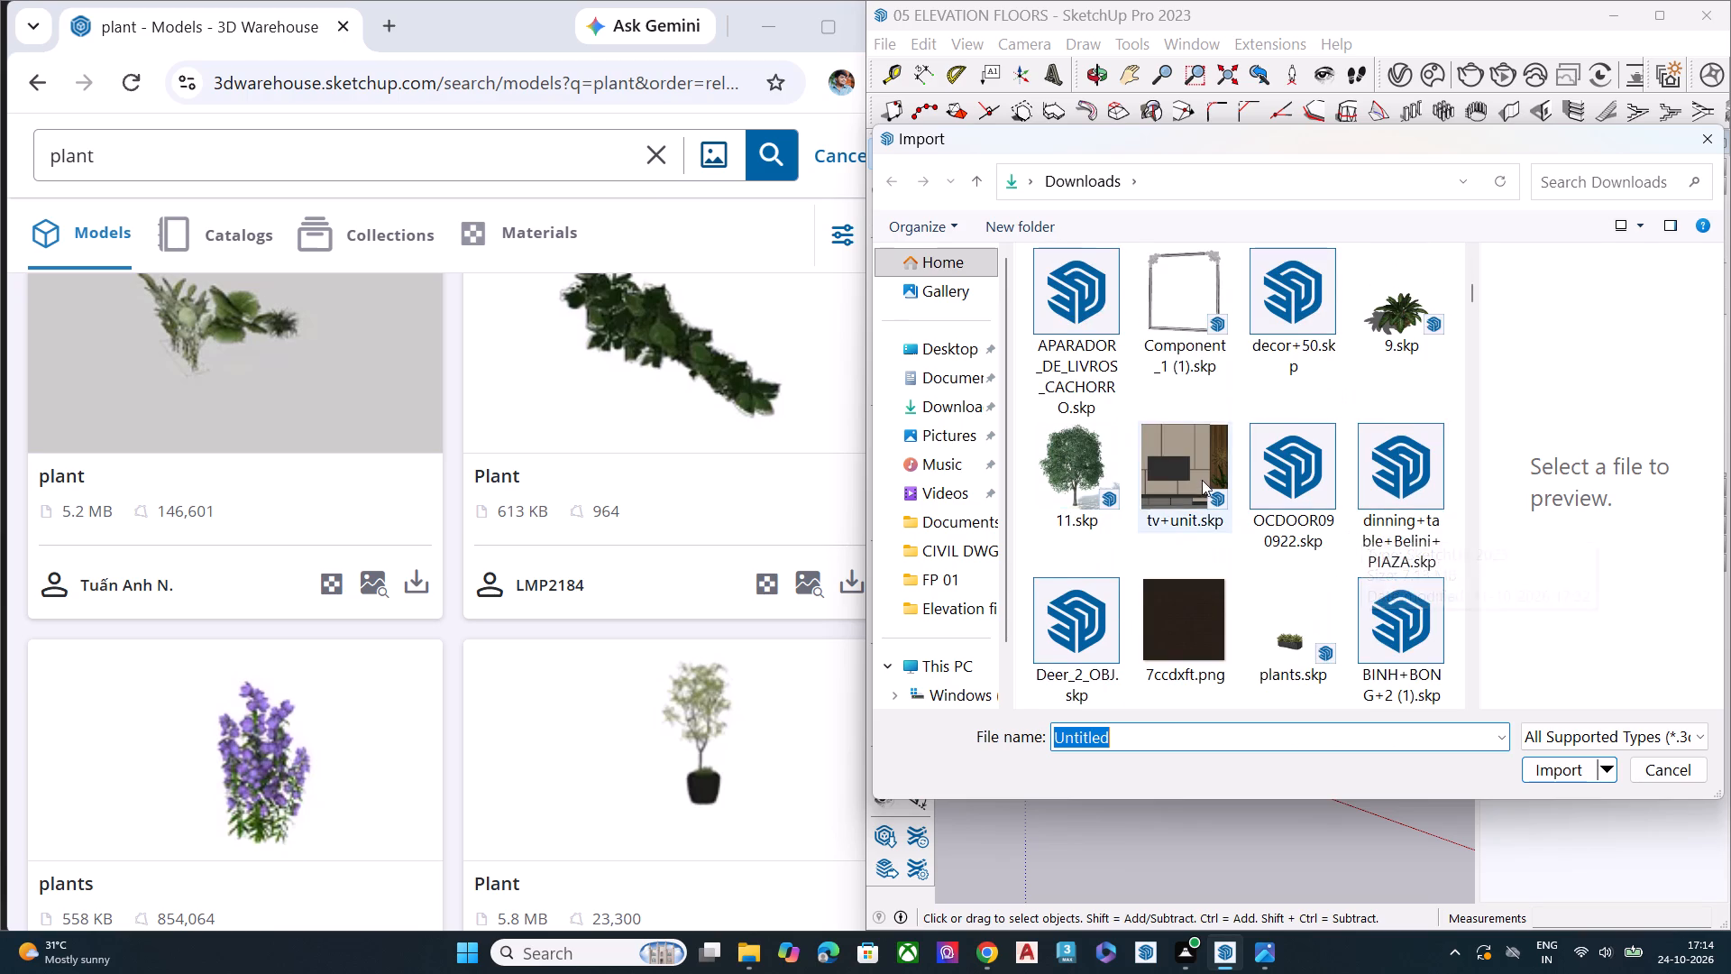
pyautogui.scroll(-2, 1201, 479)
pyautogui.scroll(1, 1201, 479)
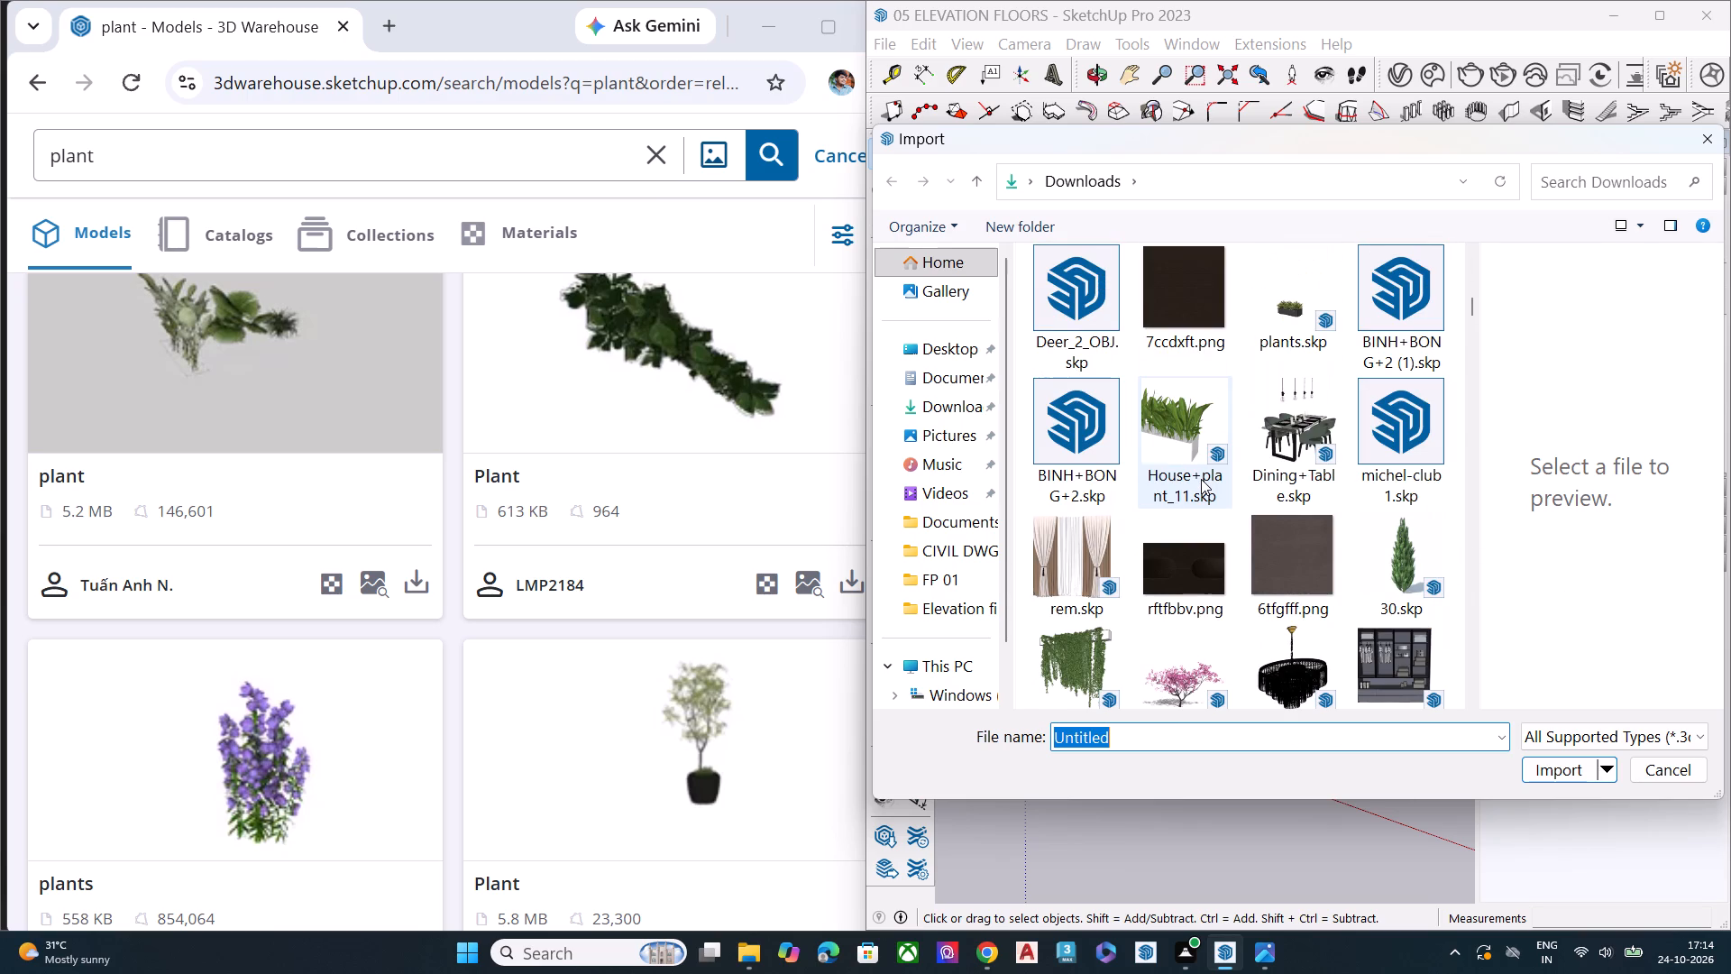
pyautogui.scroll(-3, 1201, 479)
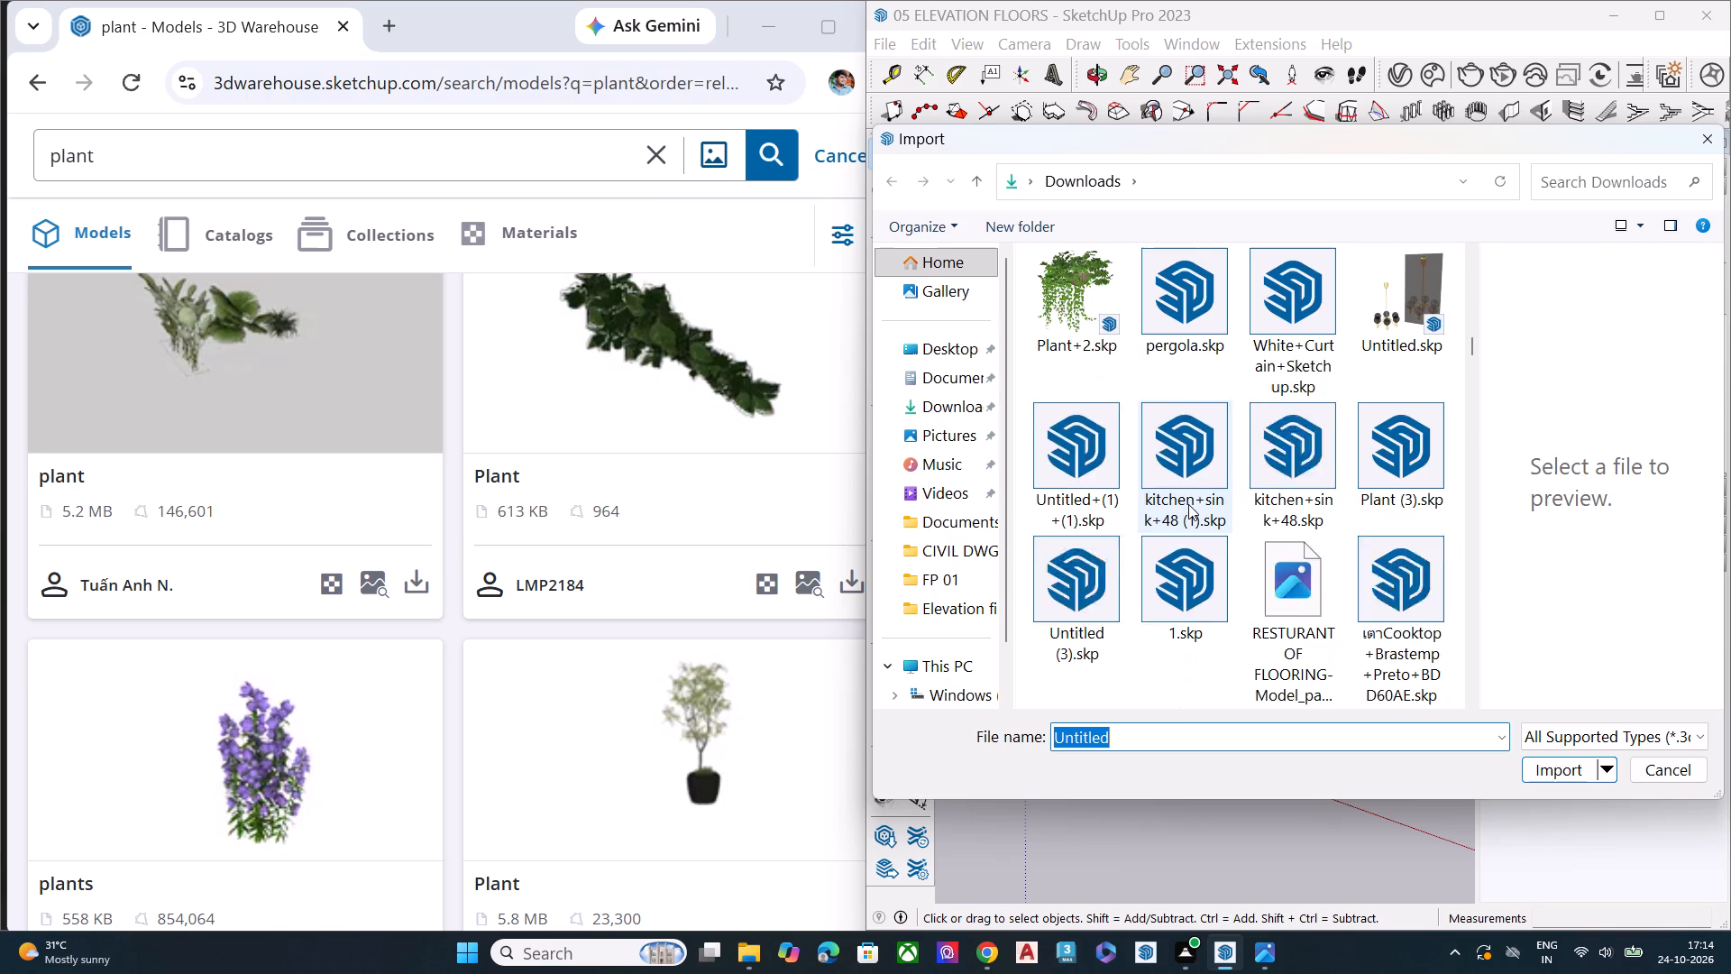
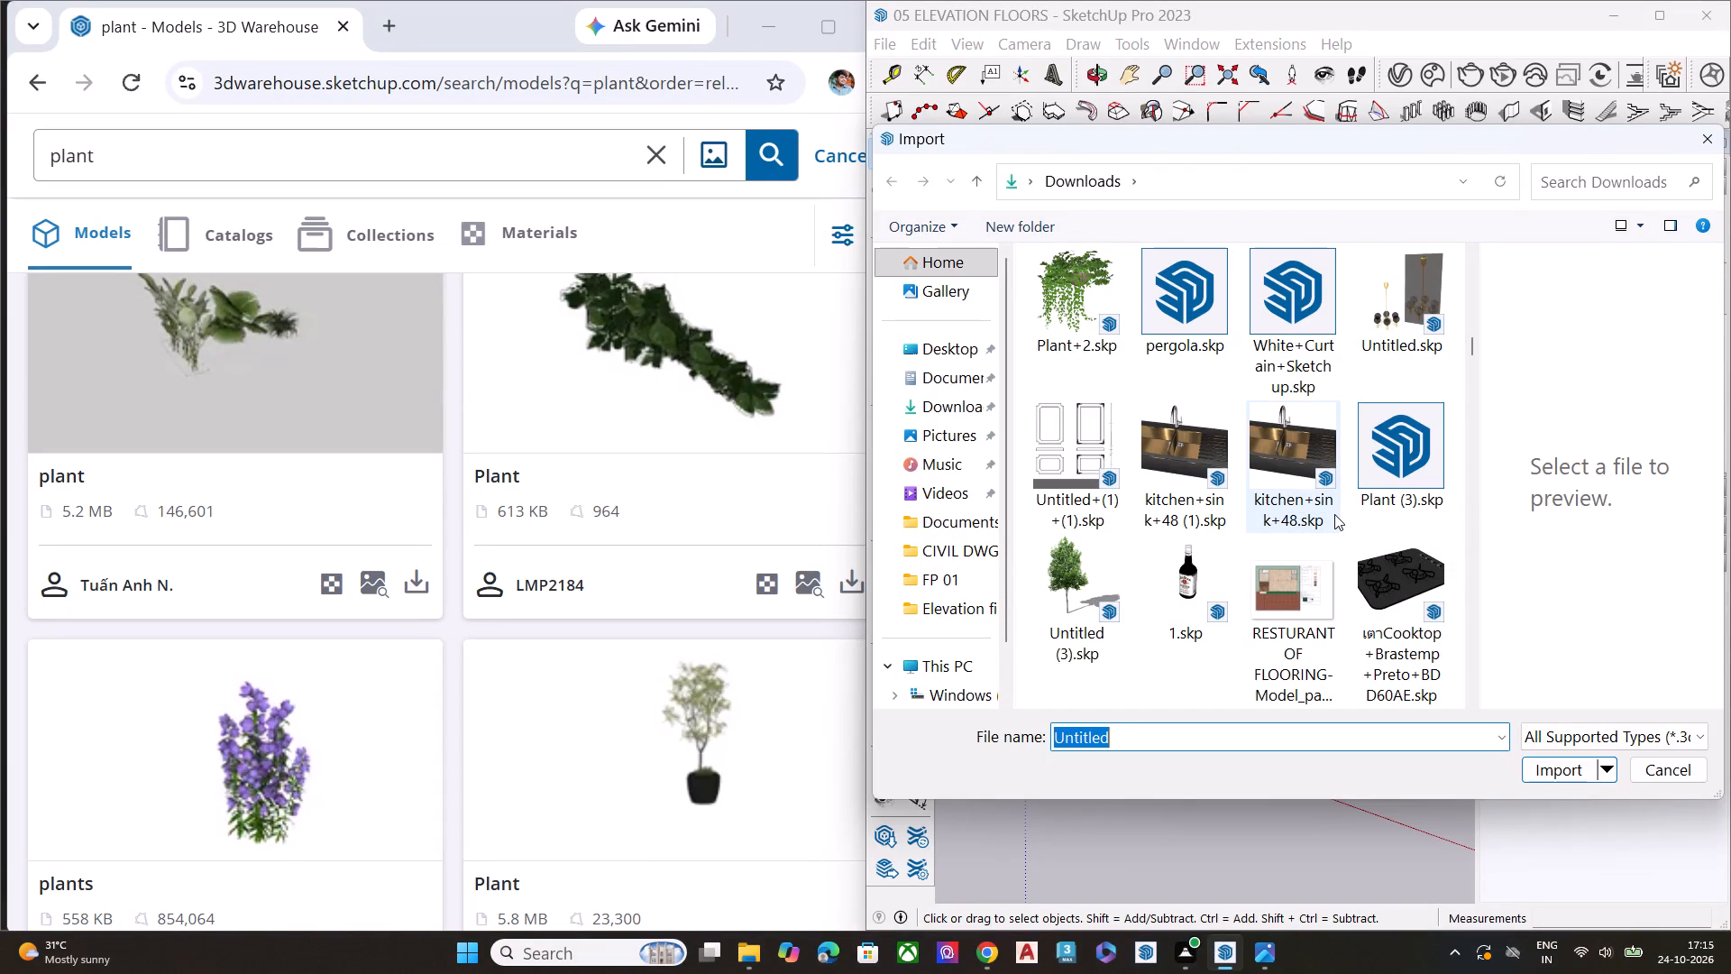
# Examine the model thumbnails further down the Downloads folder for a suitable plant to import into the elevation.
pyautogui.rightClick(1334, 514)
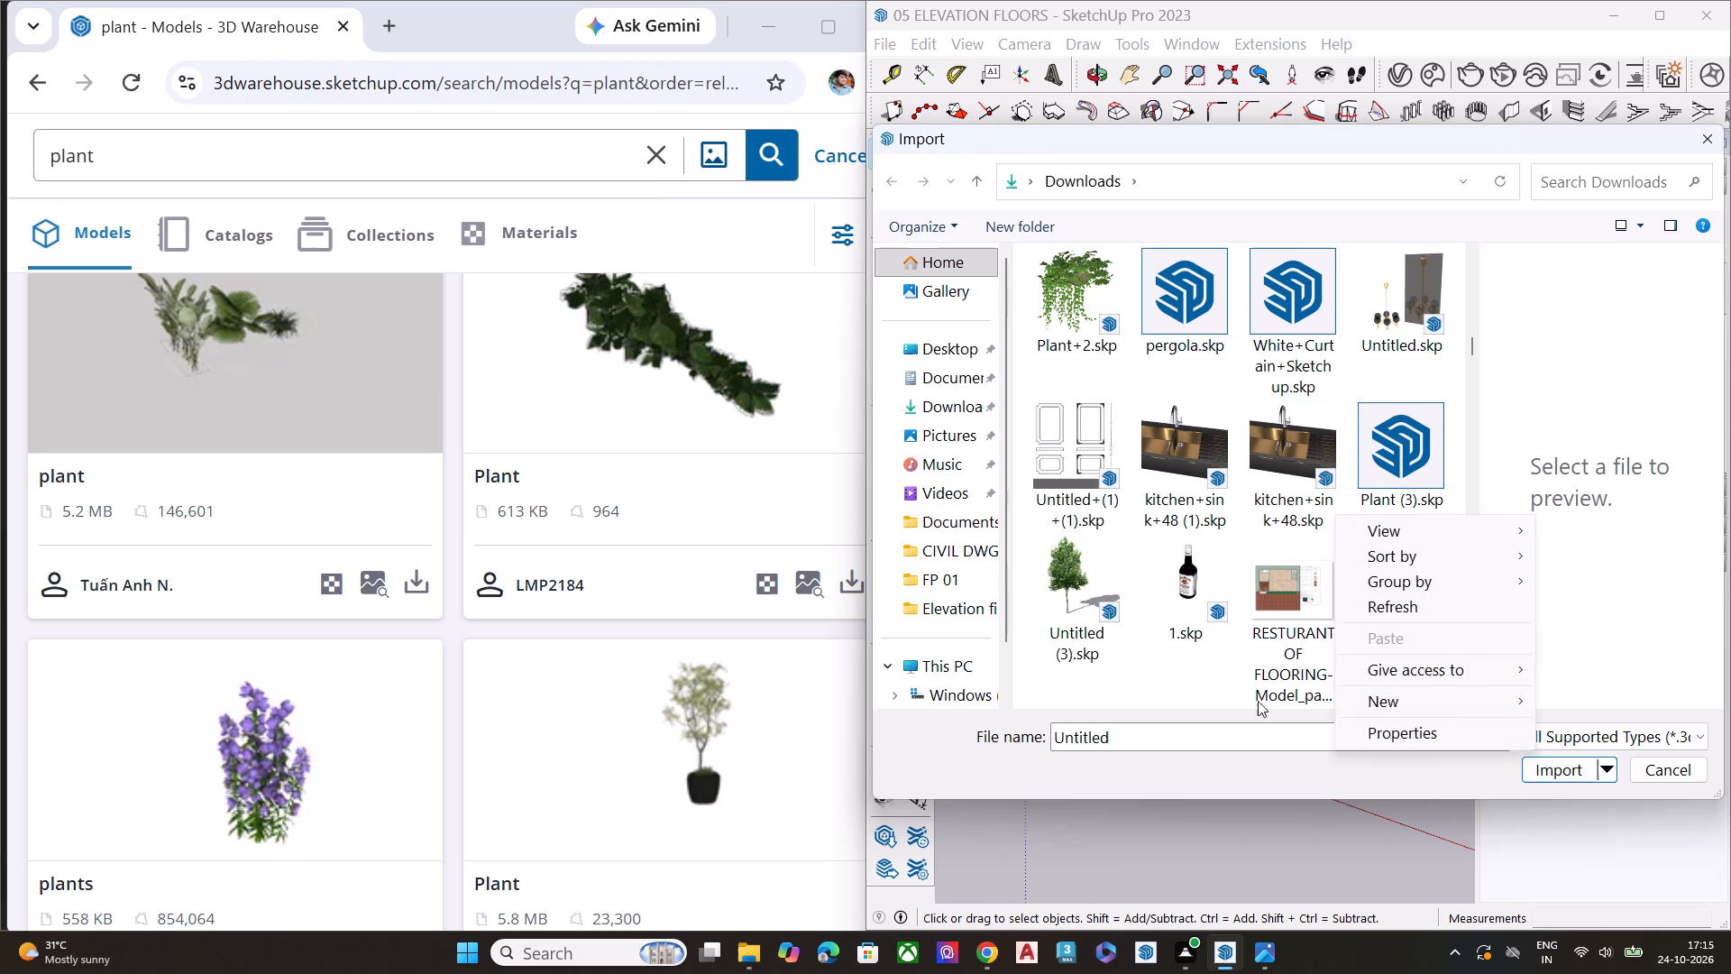
pyautogui.click(1188, 806)
pyautogui.click(1159, 836)
pyautogui.scroll(-2, 1199, 502)
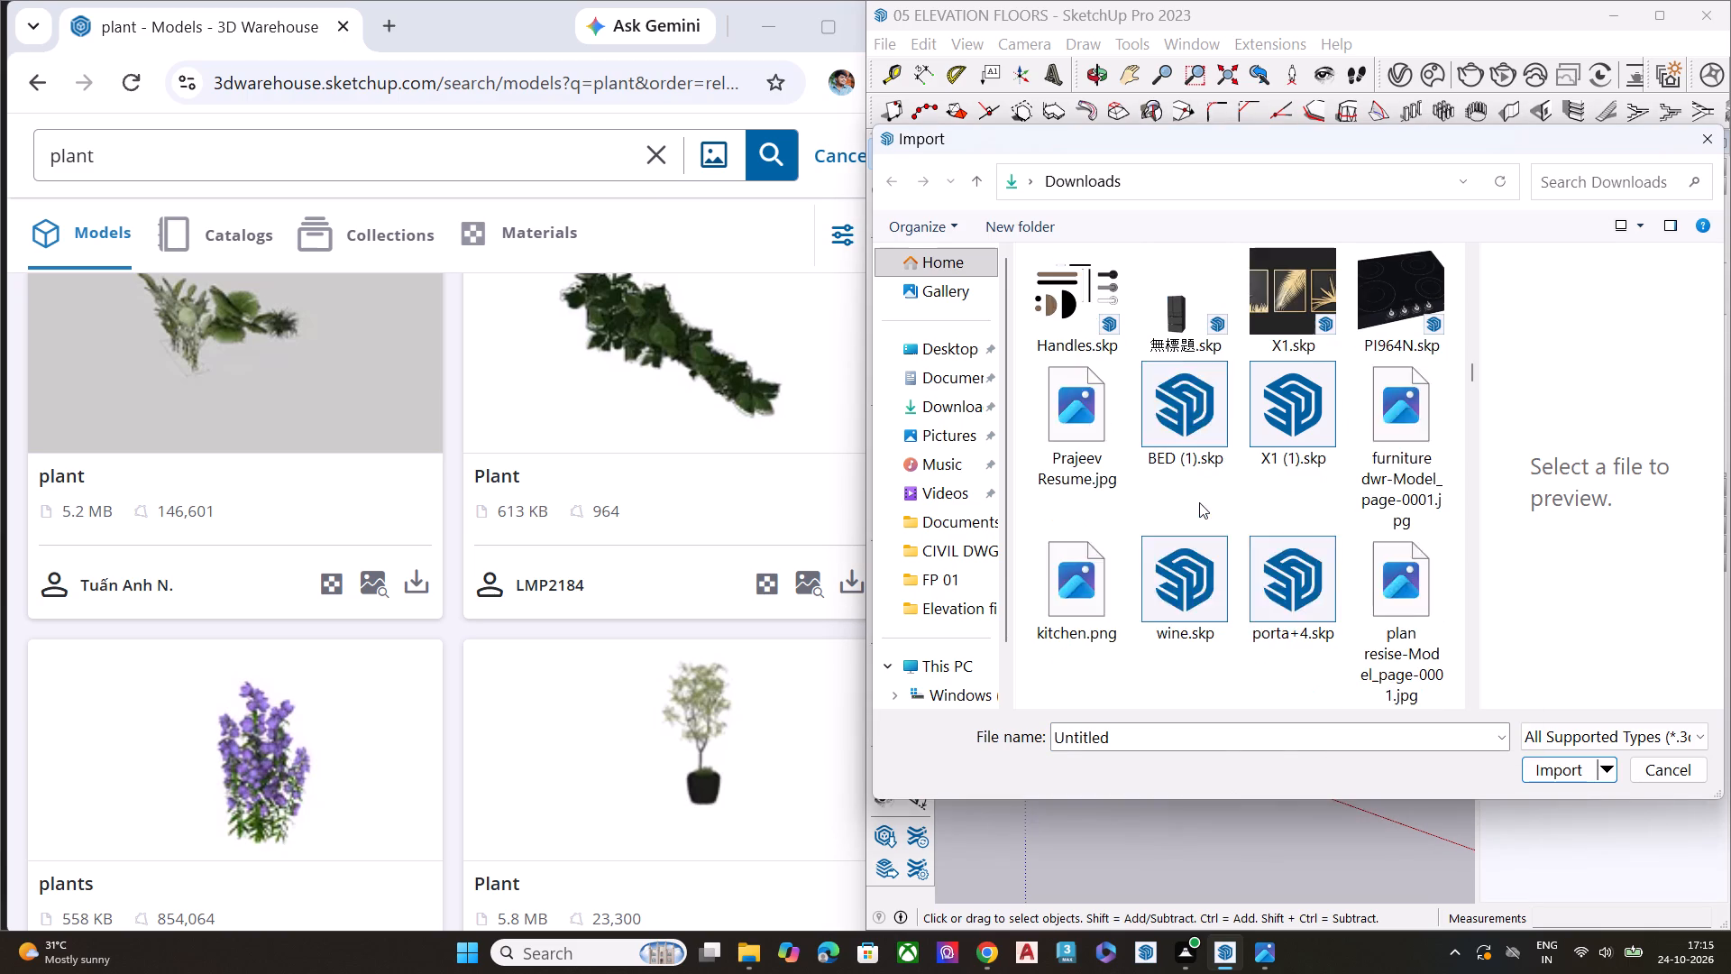
pyautogui.scroll(6, 1199, 502)
pyautogui.scroll(-2, 1170, 427)
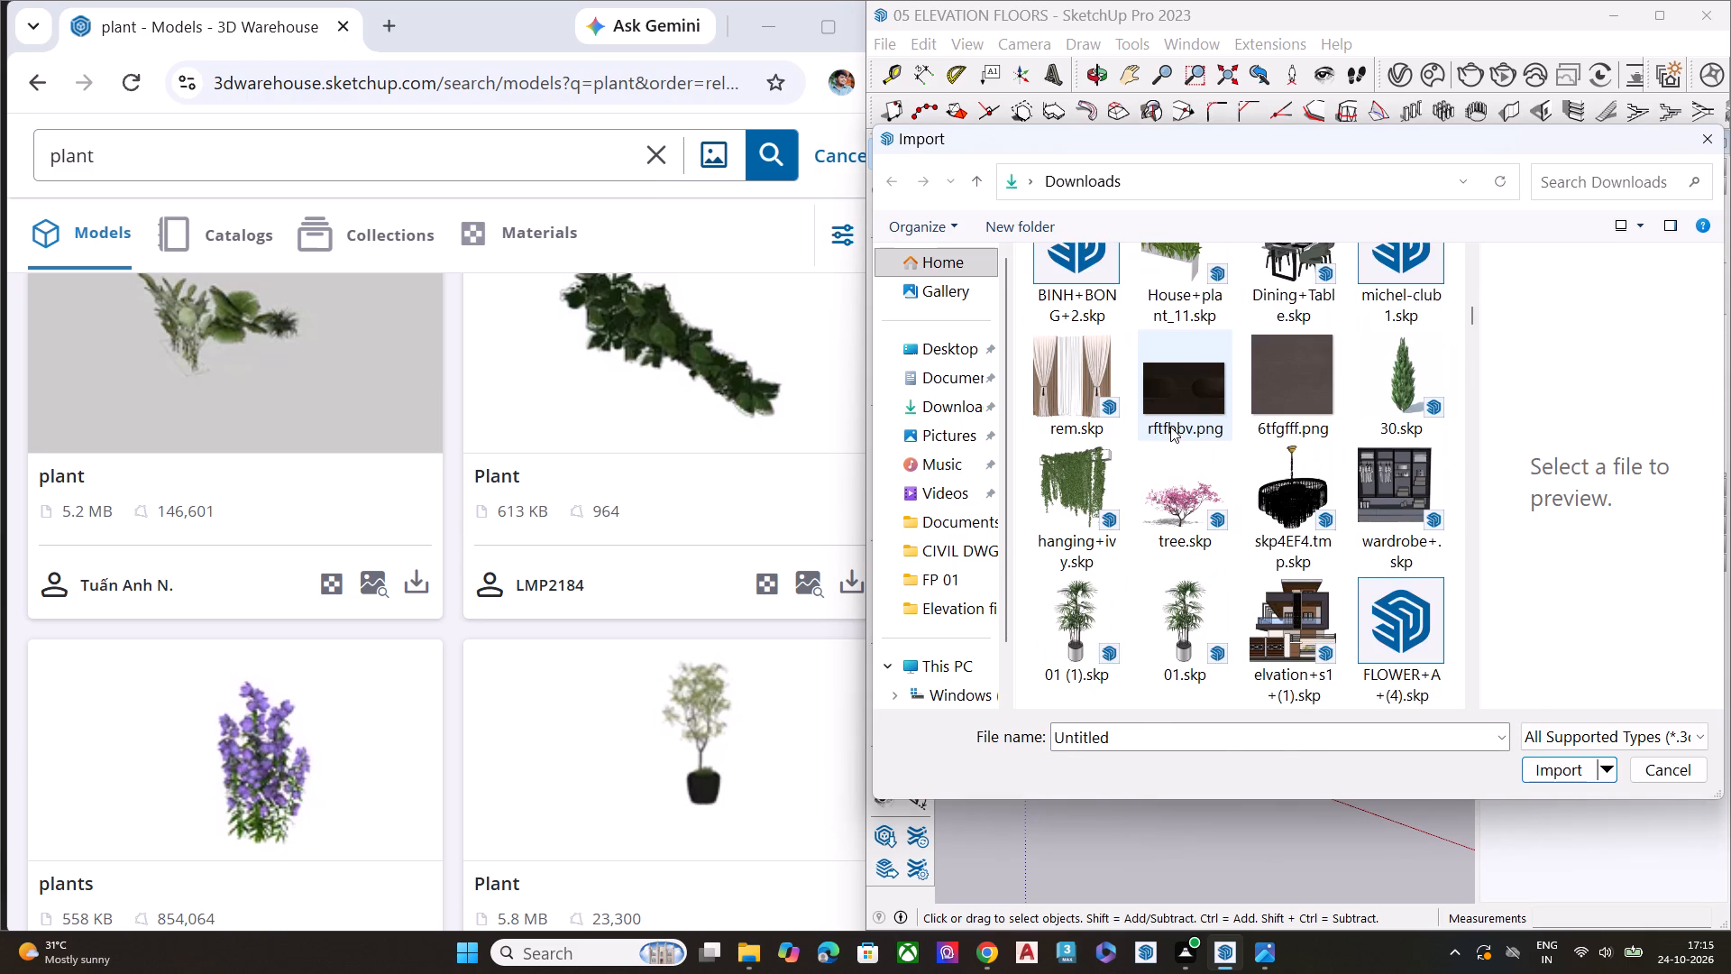
pyautogui.scroll(-1, 1164, 538)
pyautogui.scroll(-1, 1357, 495)
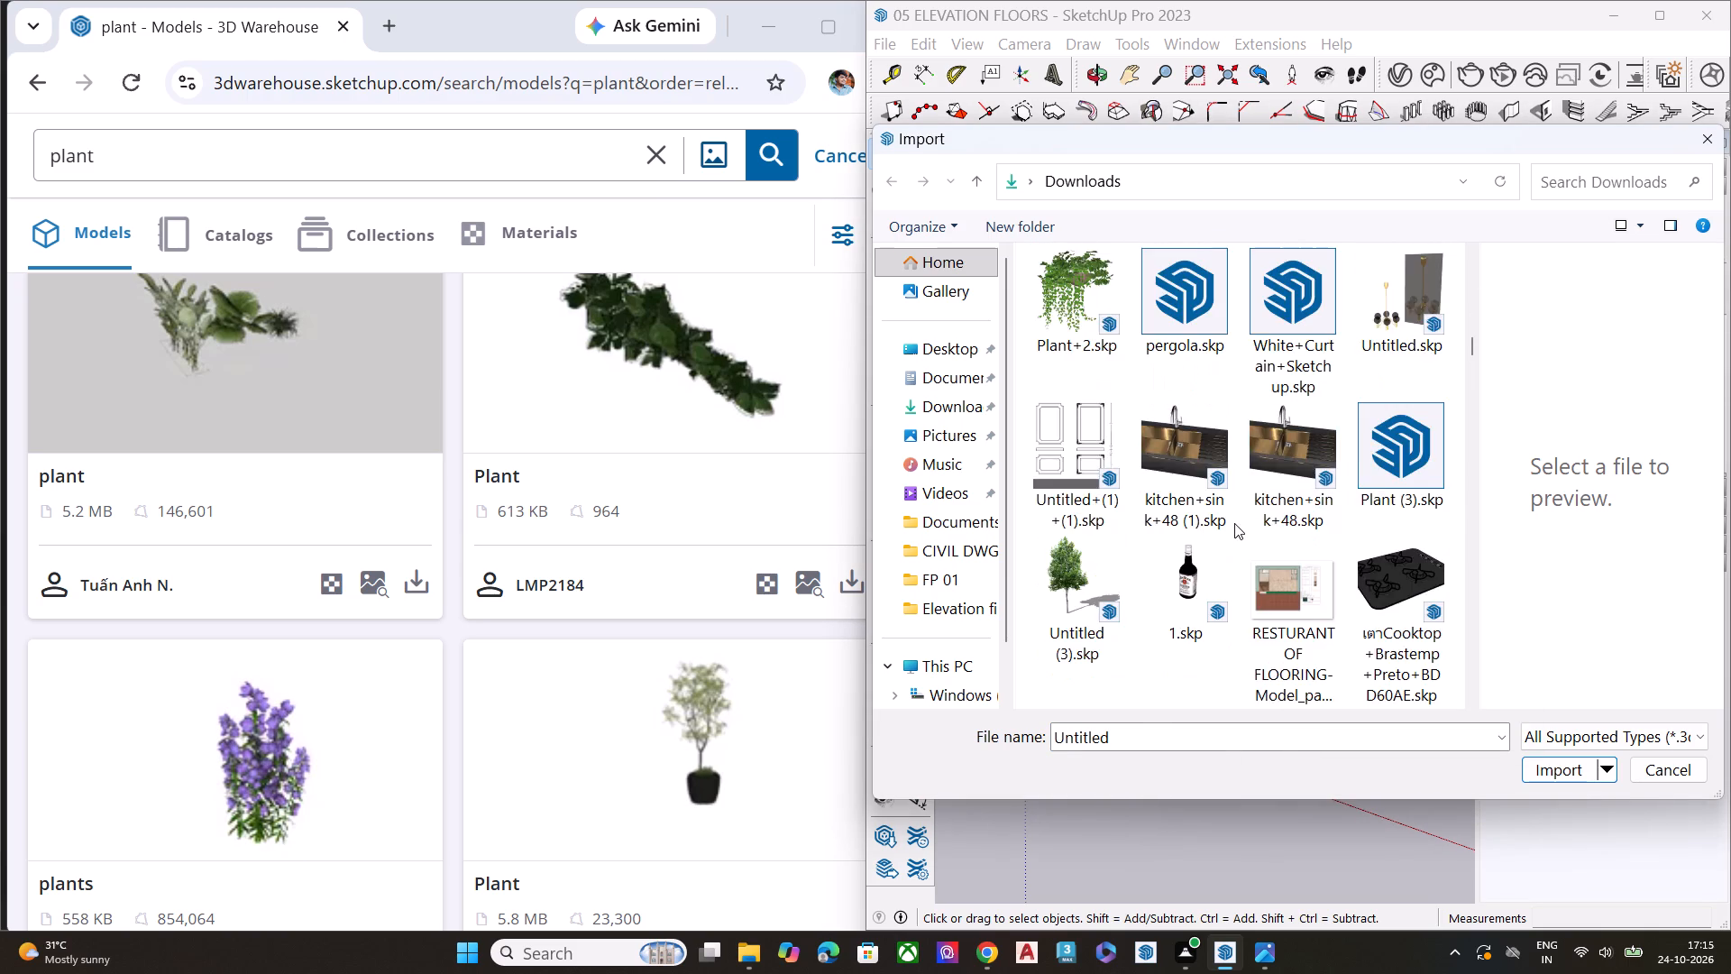
pyautogui.scroll(-2, 1227, 527)
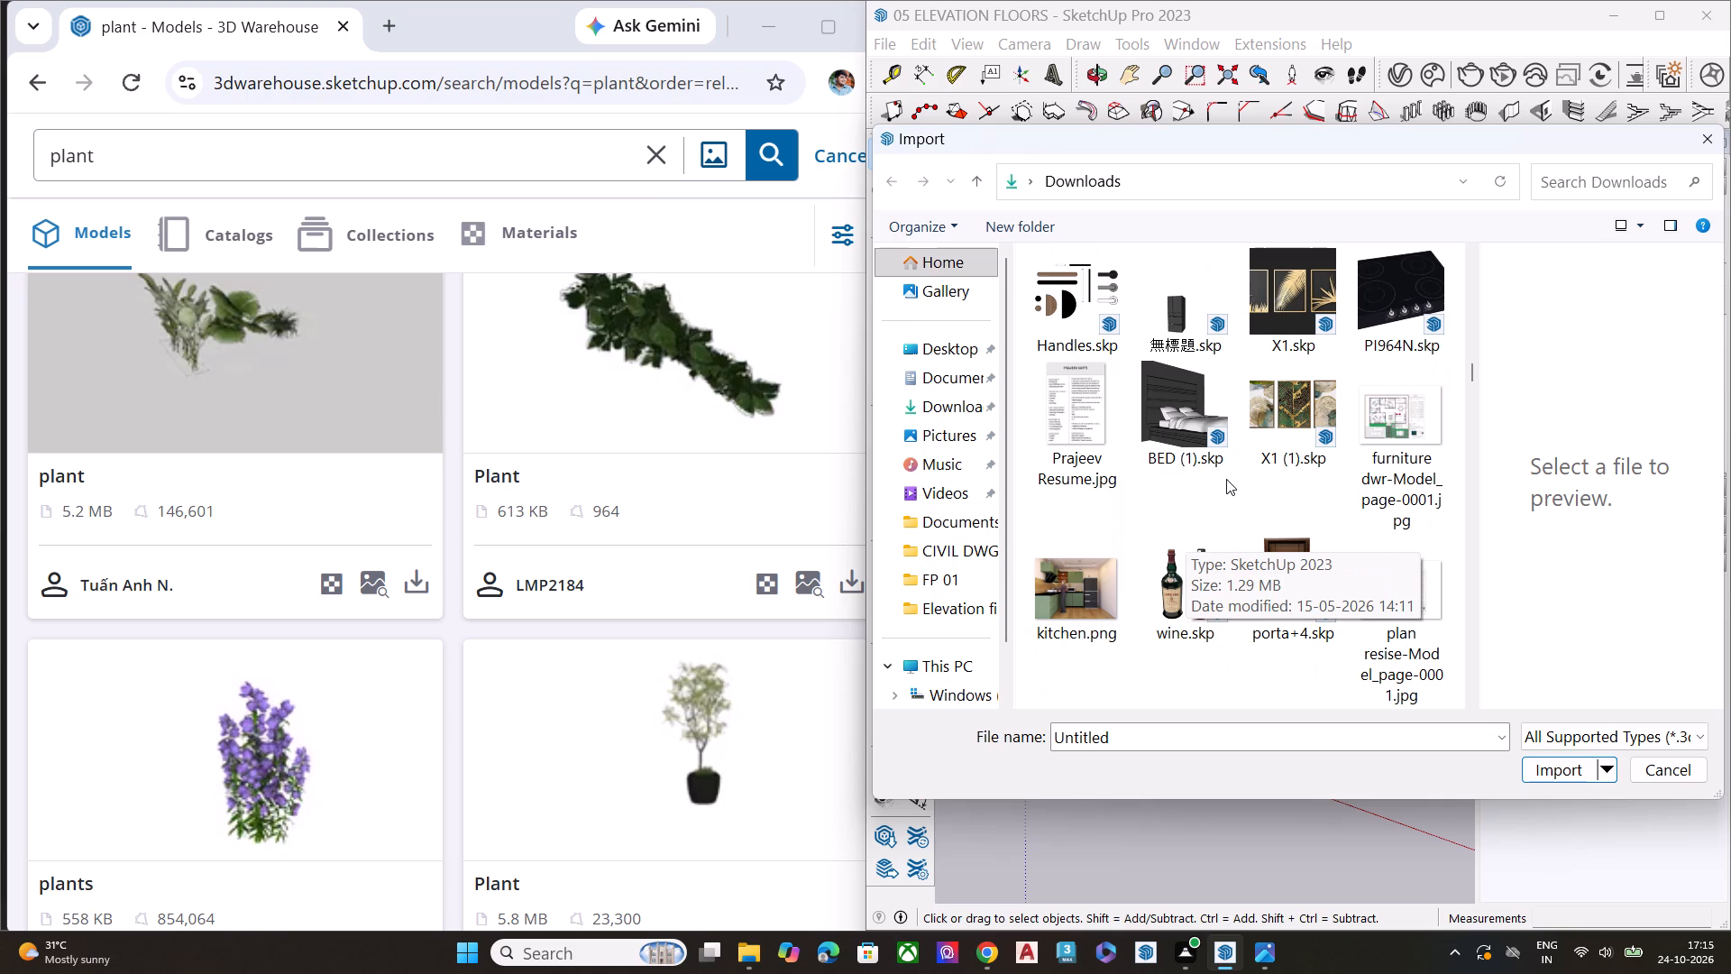
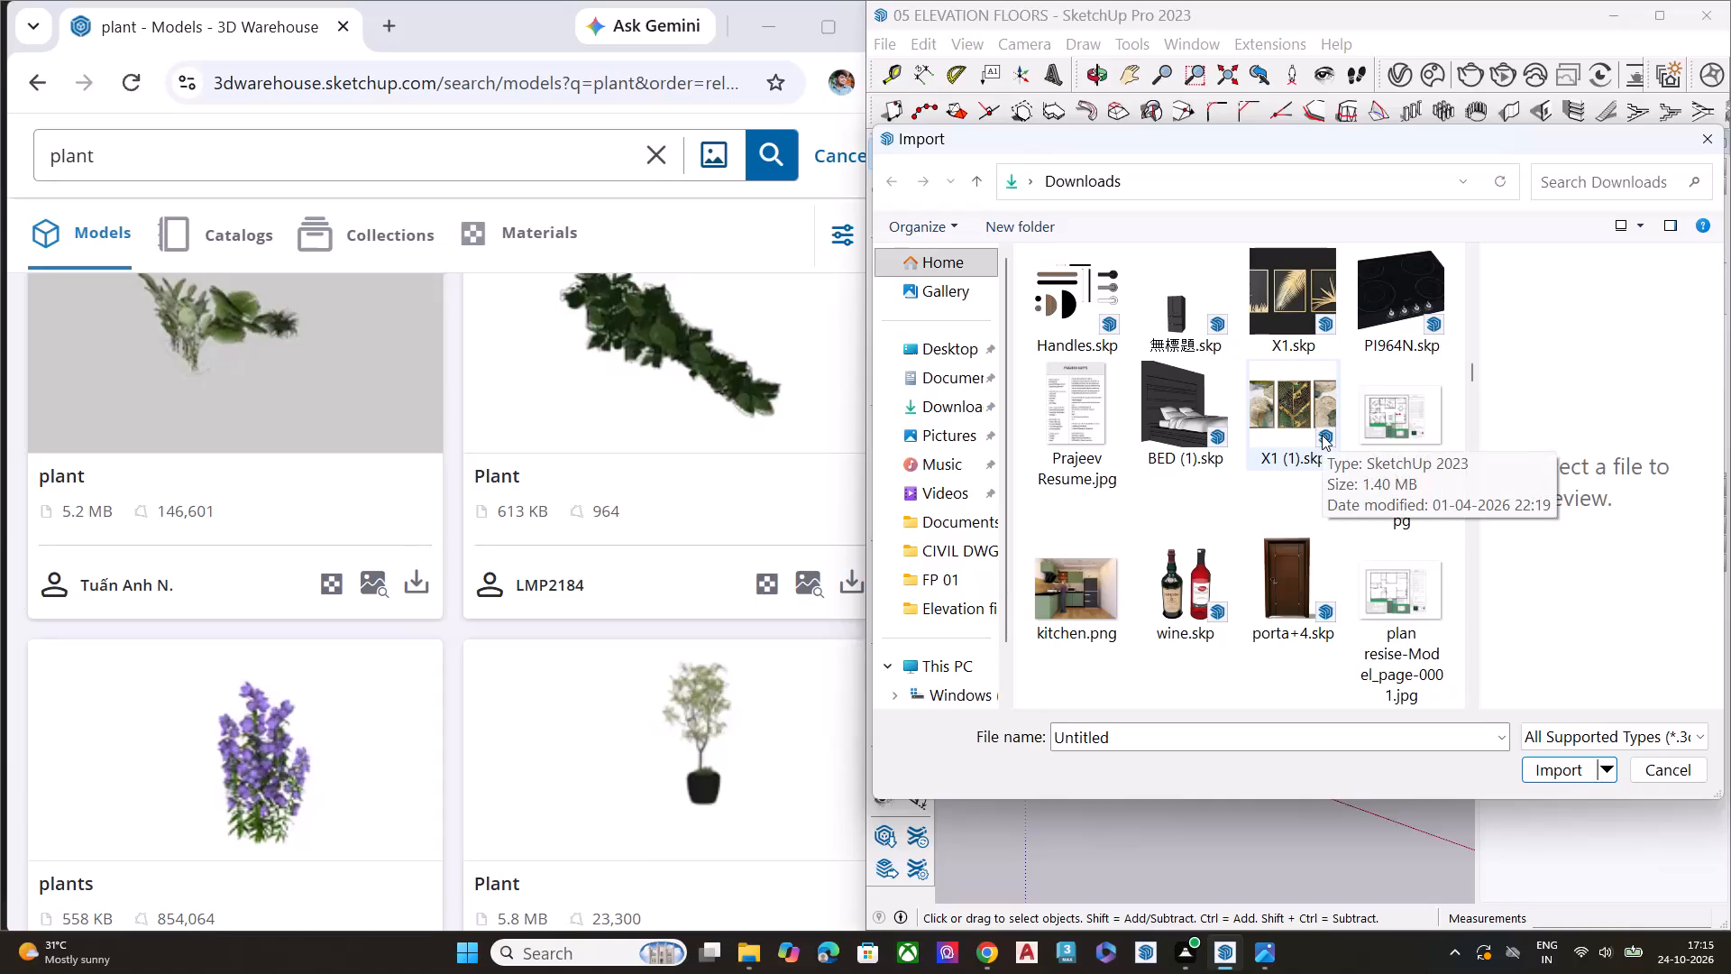
# Examine the model thumbnails throughout the Downloads folder for a suitable planter or plant model.
pyautogui.scroll(-1, 1340, 464)
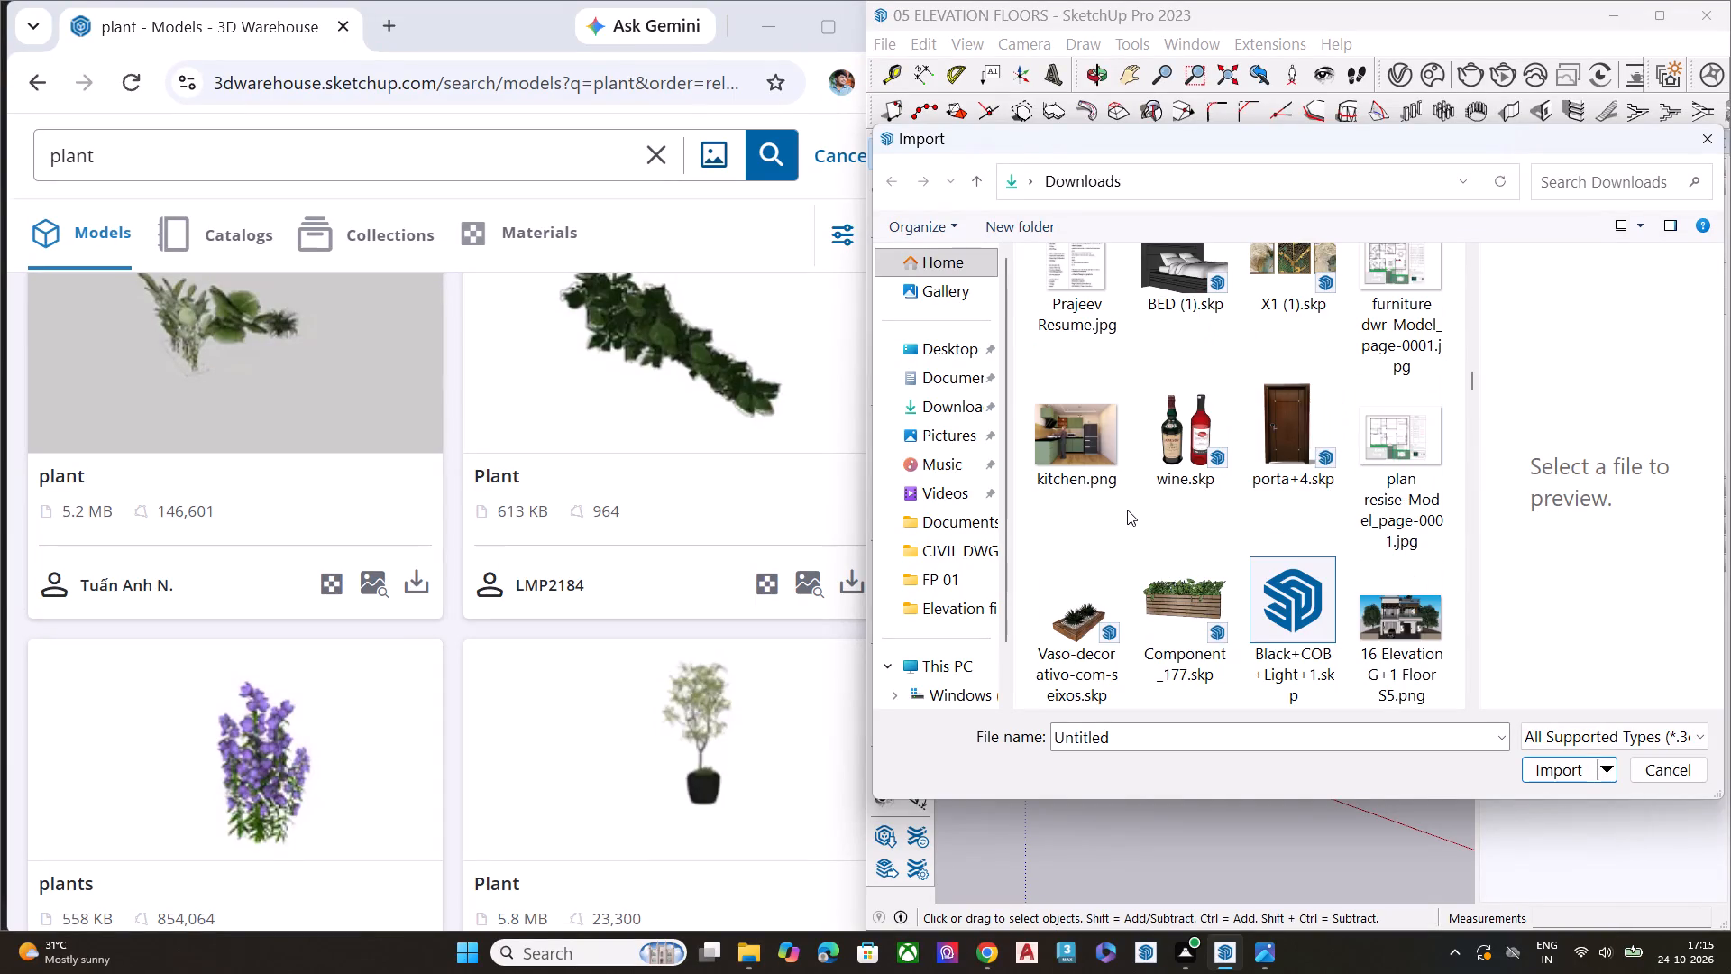
pyautogui.scroll(-2, 1130, 507)
pyautogui.scroll(1, 1156, 469)
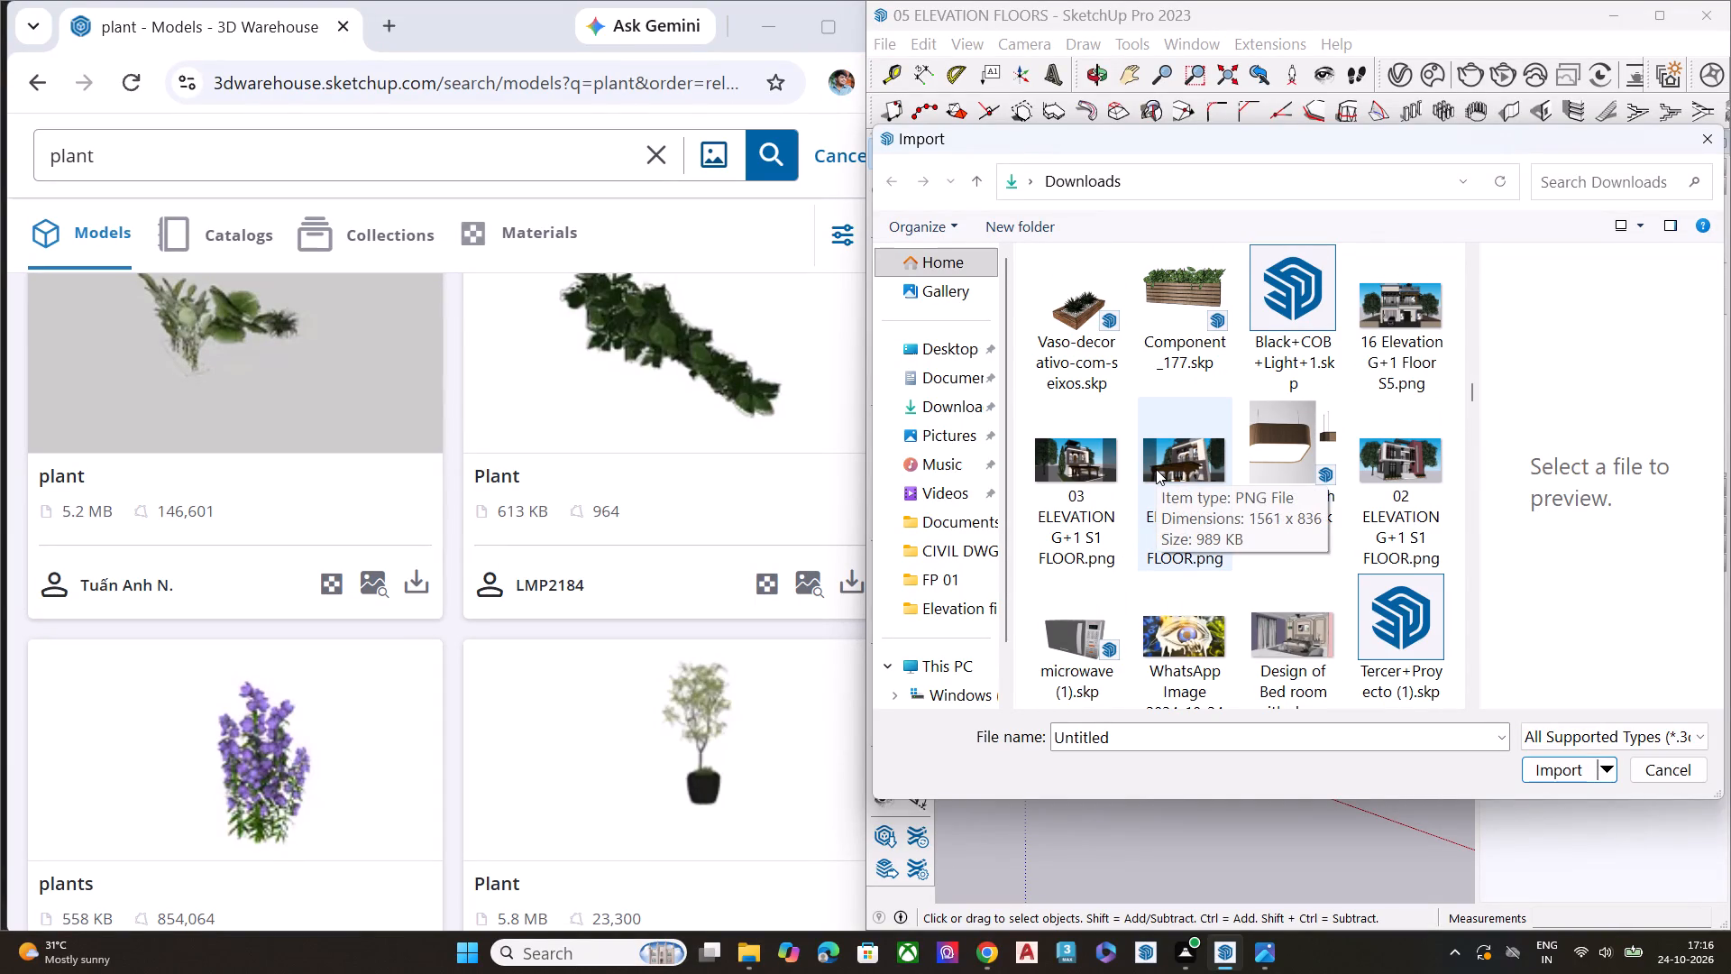
pyautogui.scroll(4, 1156, 469)
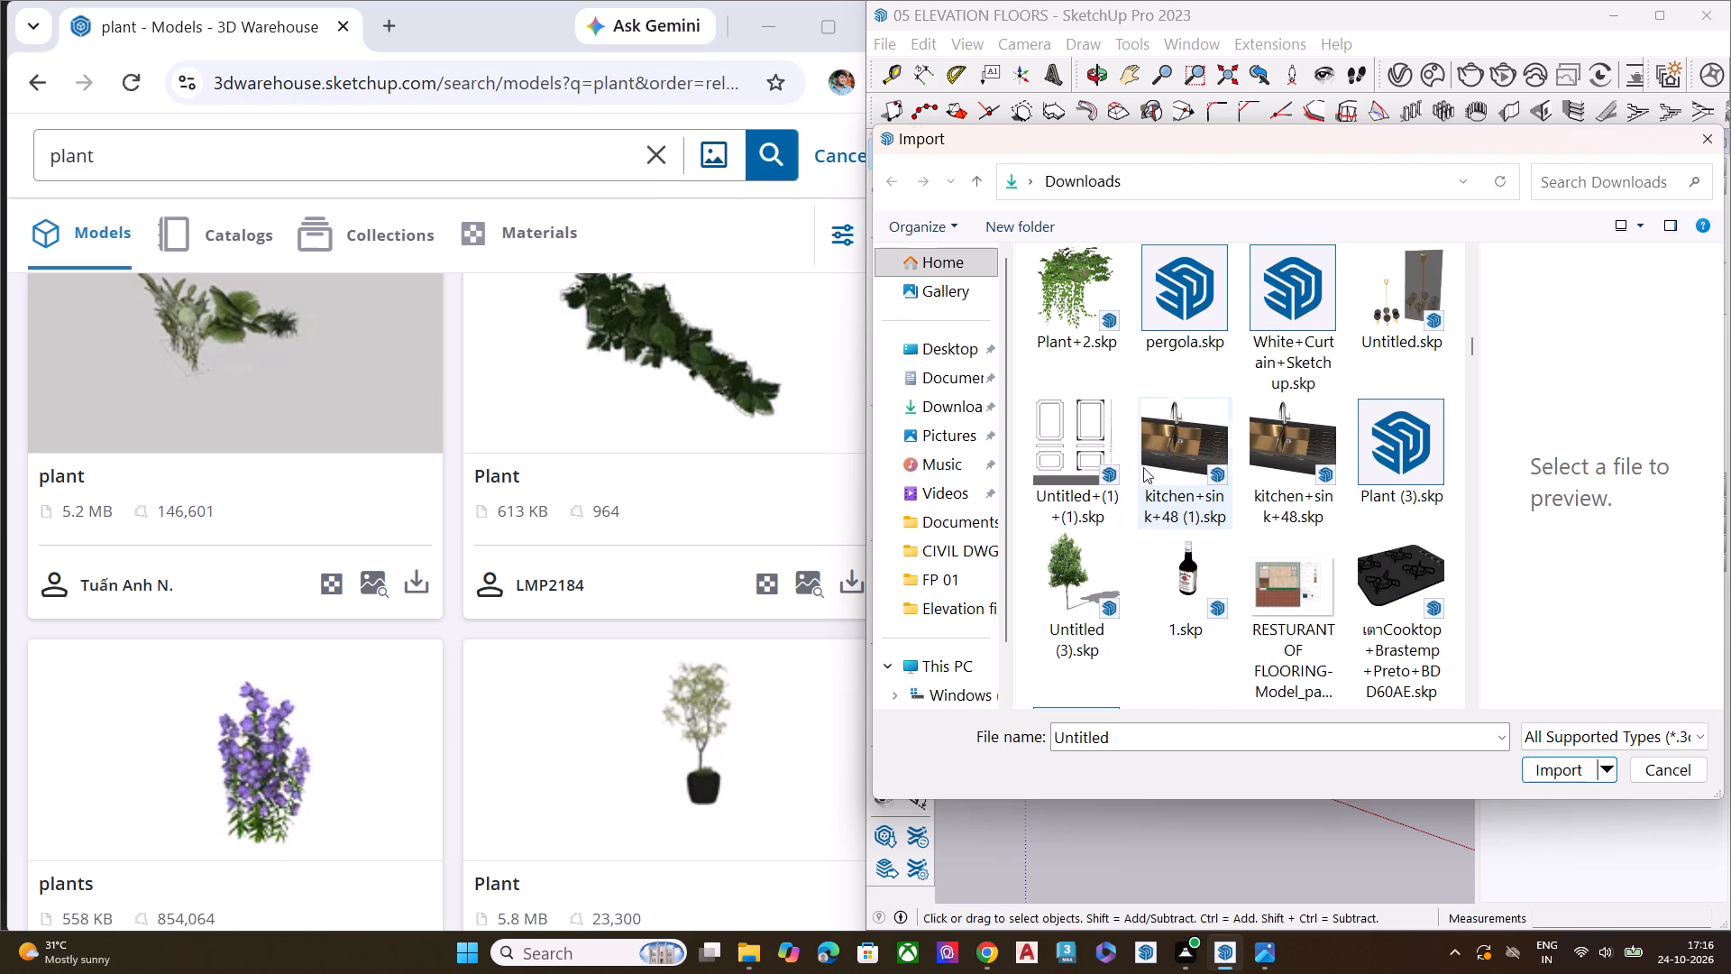
pyautogui.scroll(4, 1094, 436)
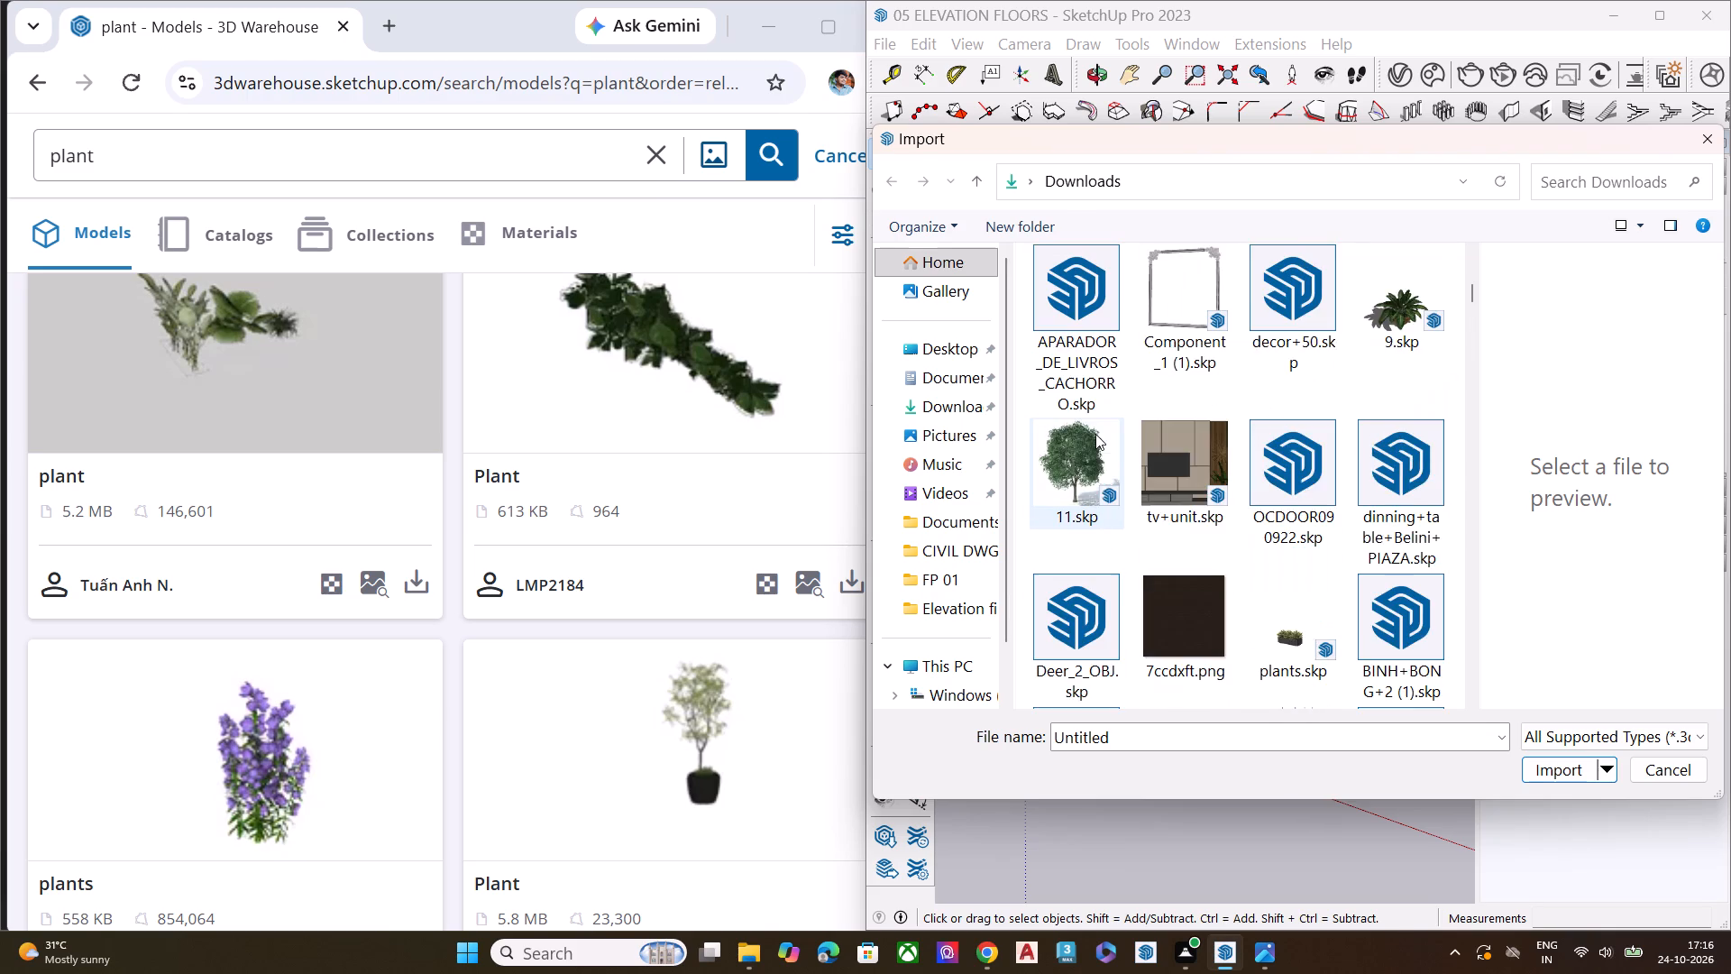
pyautogui.scroll(6, 1097, 434)
# Import House+plant_11.skp from the Downloads folder and place it on the open ground in front of the building.
pyautogui.scroll(-2, 1270, 400)
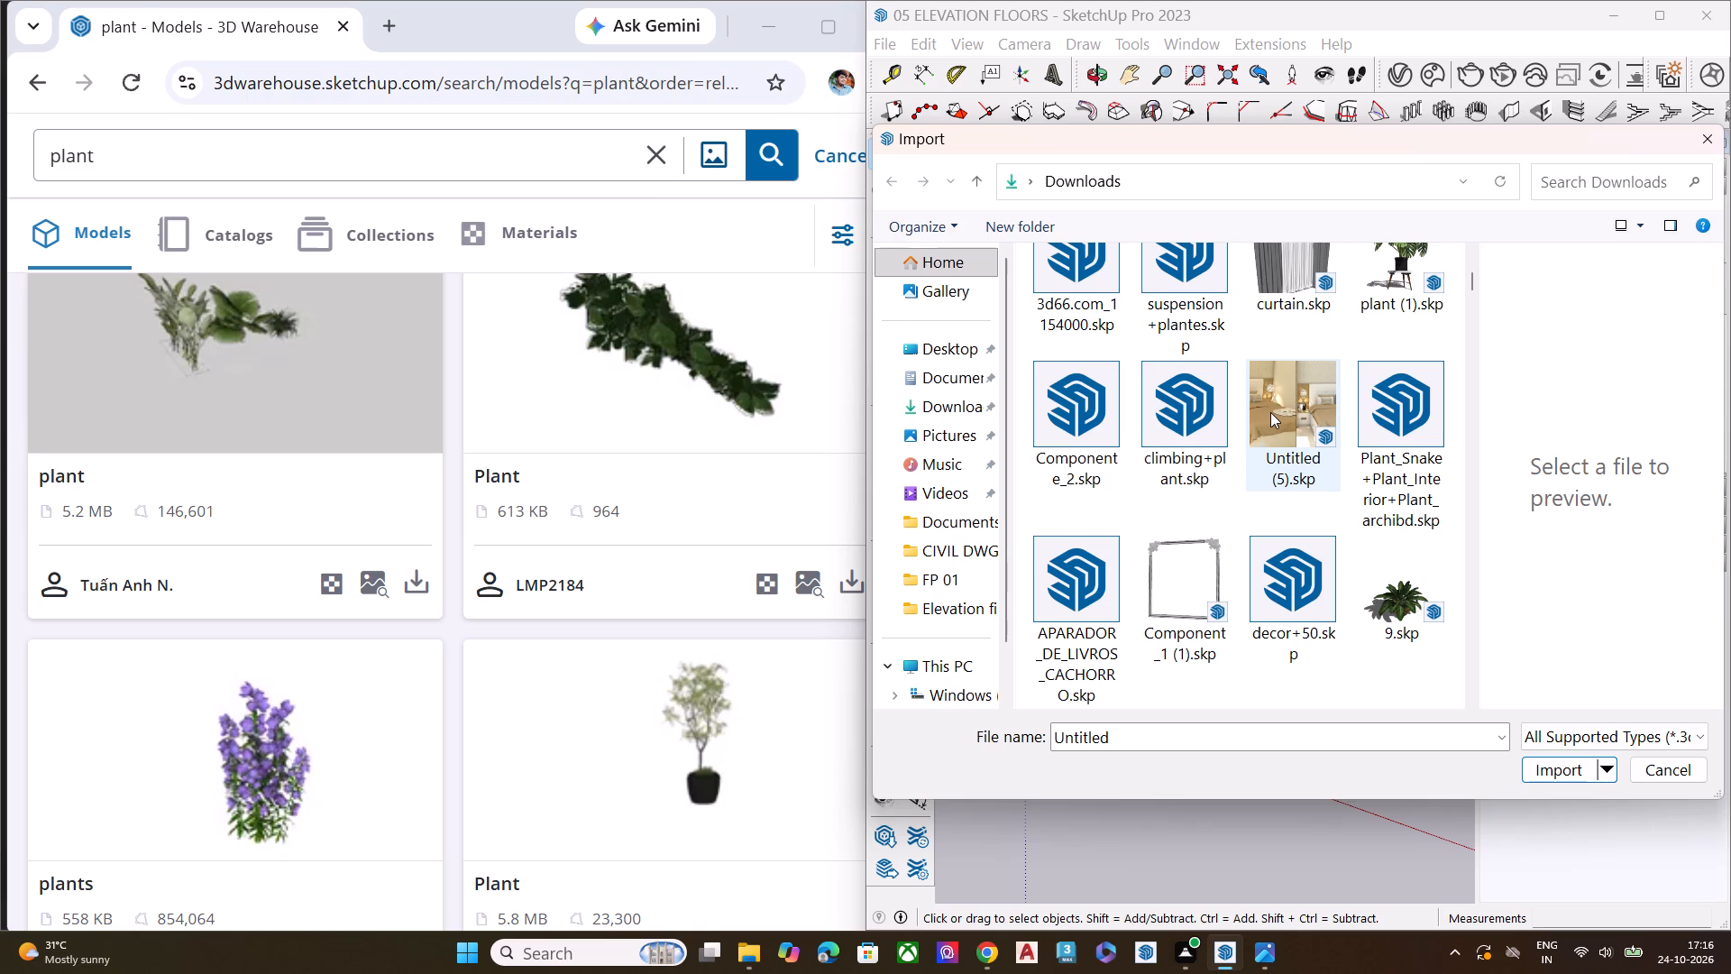
pyautogui.scroll(-1, 1181, 413)
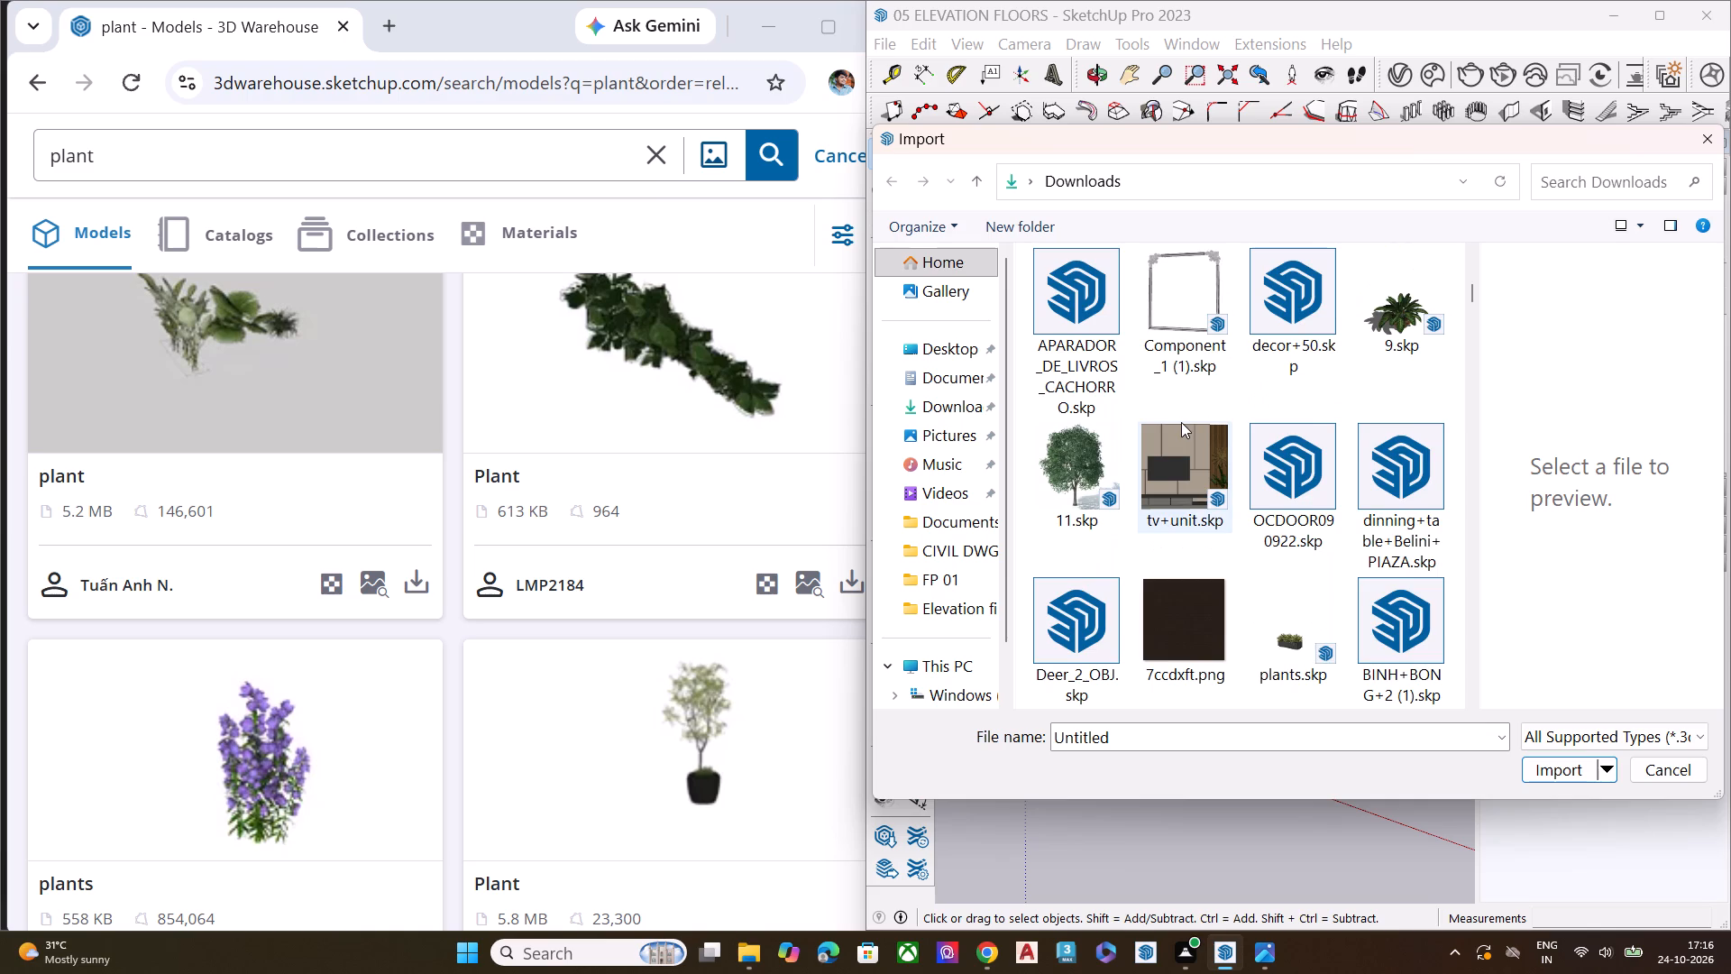
pyautogui.scroll(-1, 1181, 422)
pyautogui.click(1161, 501)
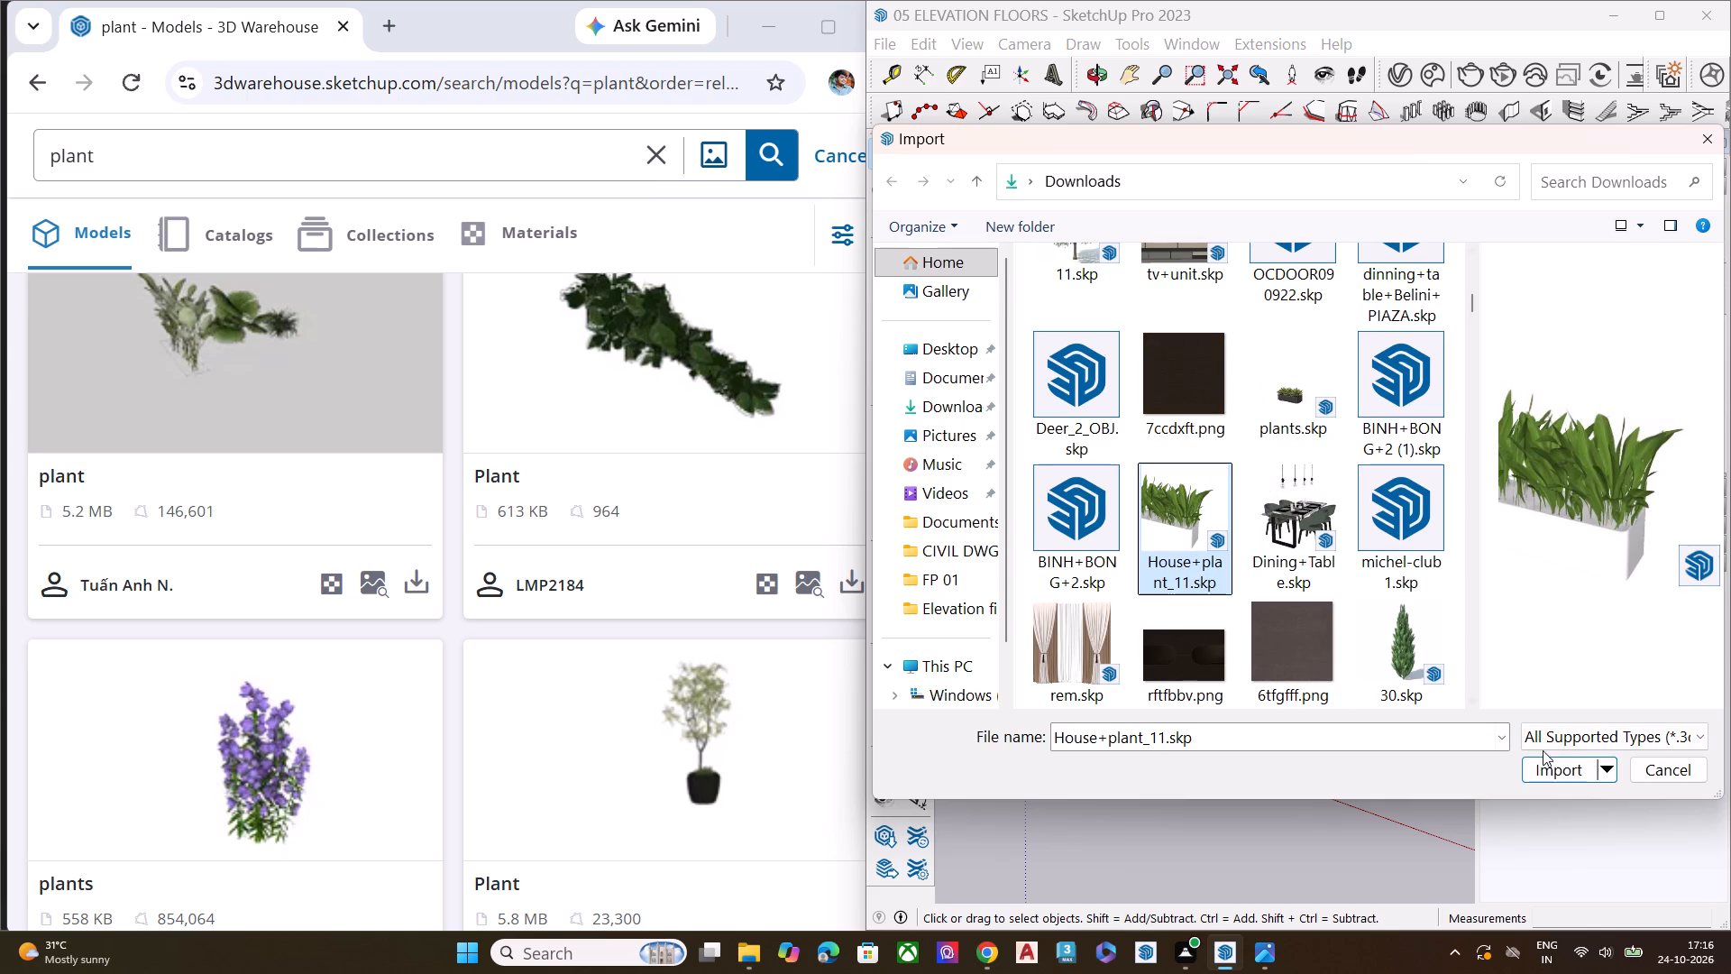
pyautogui.click(1552, 767)
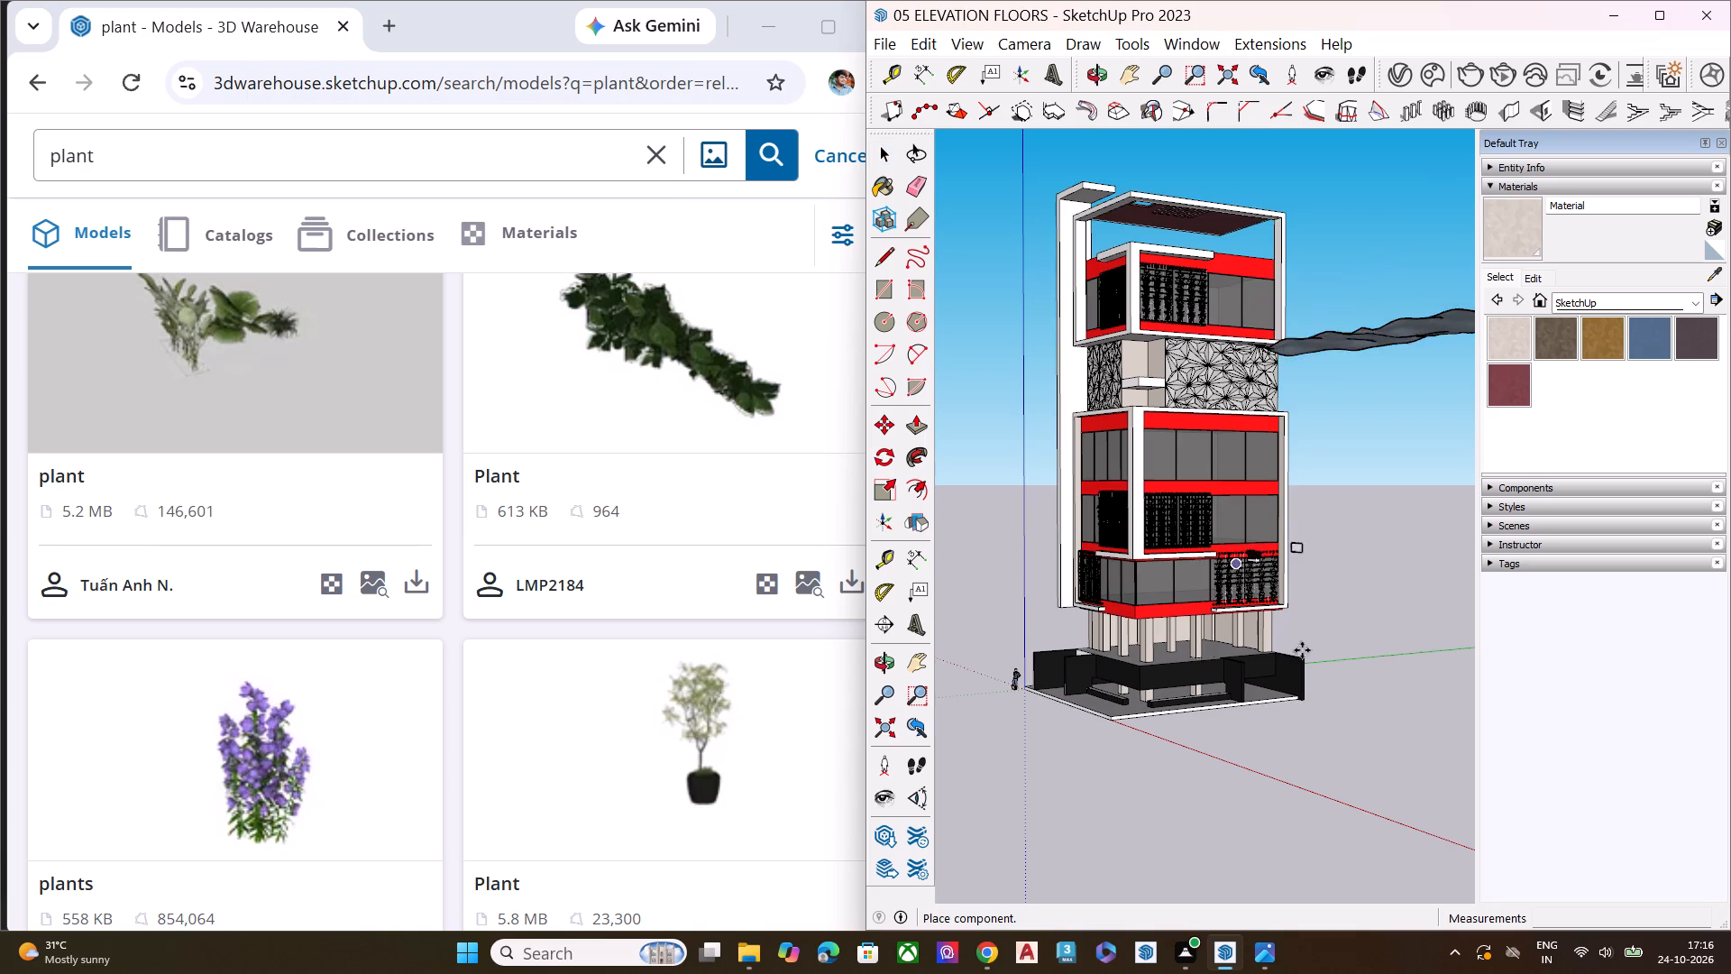
pyautogui.click(1297, 763)
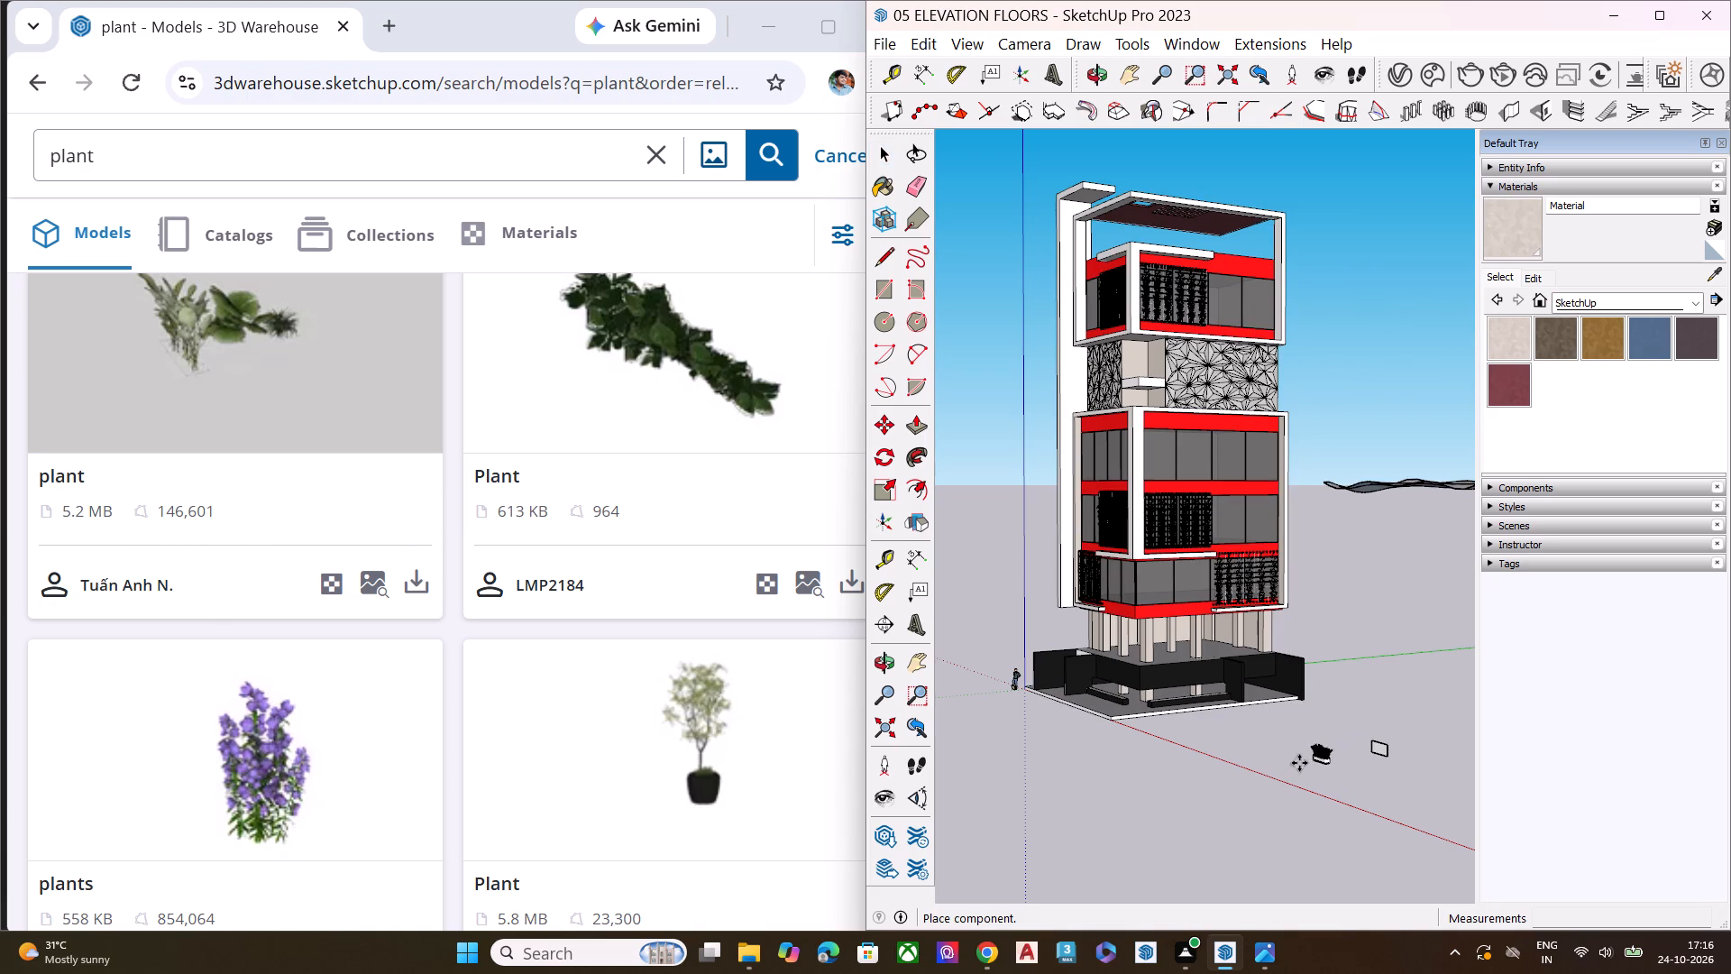
# Inside the imported plant component, delete the large wavy surface and the small flat rectangle beside the planter.
pyautogui.scroll(-9, 1223, 709)
pyautogui.scroll(1, 1140, 632)
pyautogui.scroll(-3, 1144, 627)
pyautogui.scroll(2, 1147, 625)
pyautogui.scroll(-3, 1148, 623)
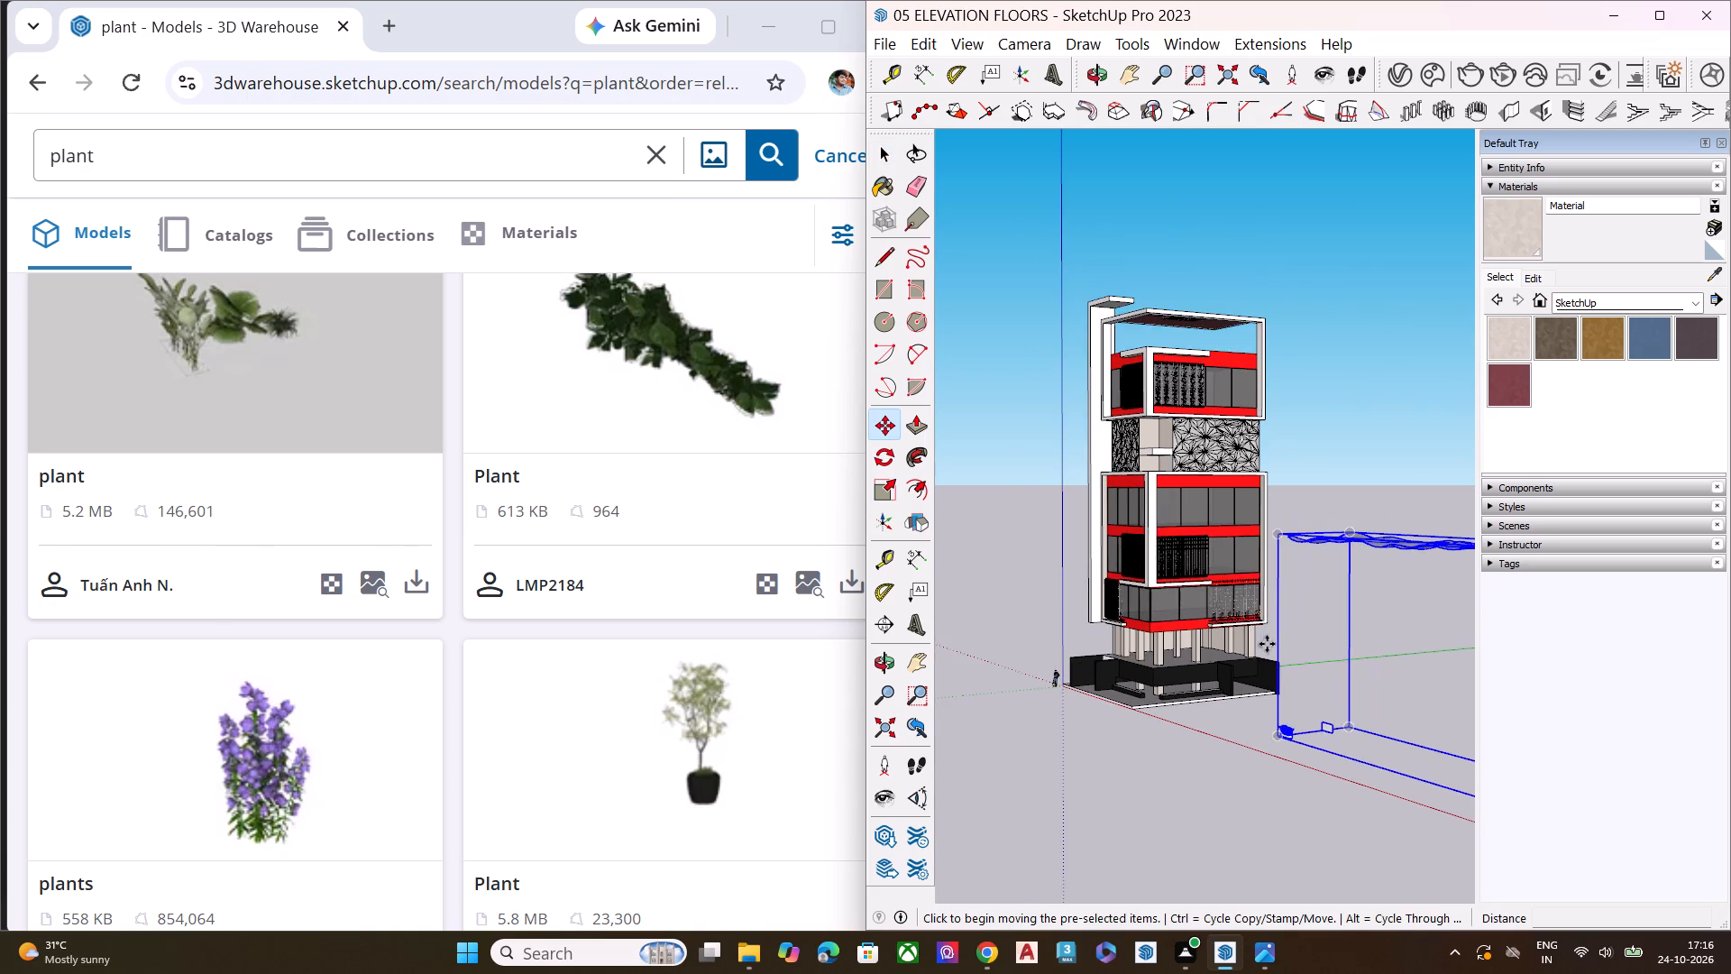
pyautogui.moveTo(1261, 650); pyautogui.dragTo(1203, 758, button='middle')
pyautogui.scroll(6, 1261, 715)
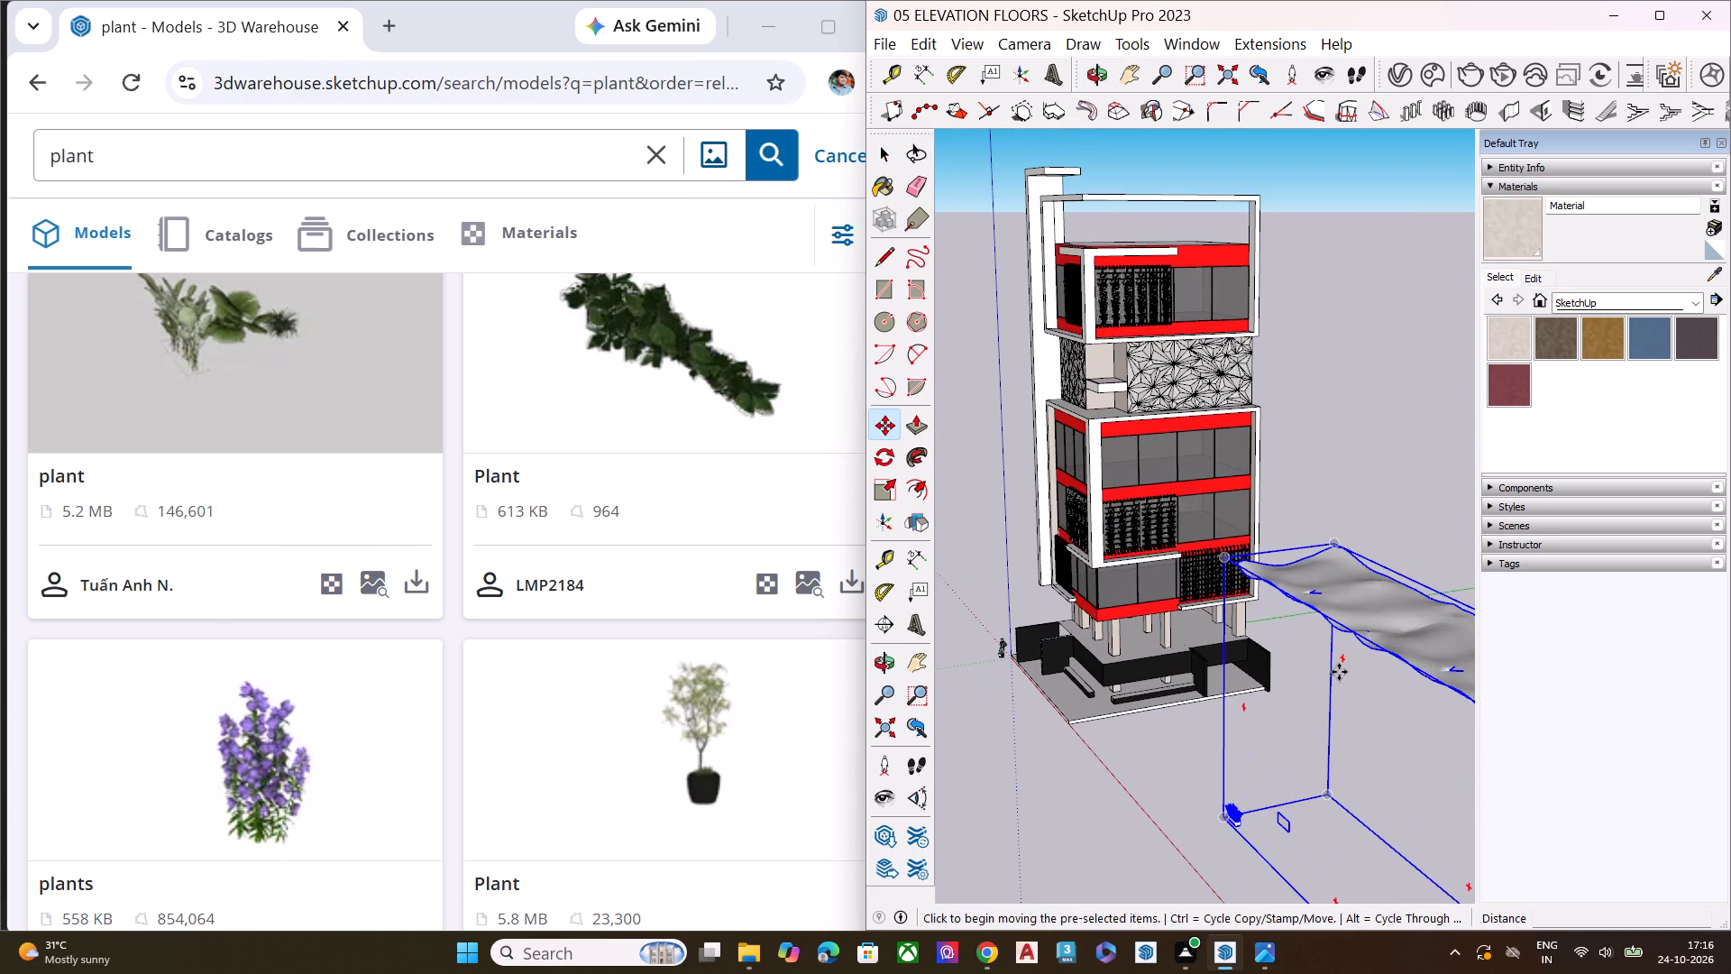
pyautogui.press('space')
pyautogui.press('space')
pyautogui.doubleClick(1353, 619)
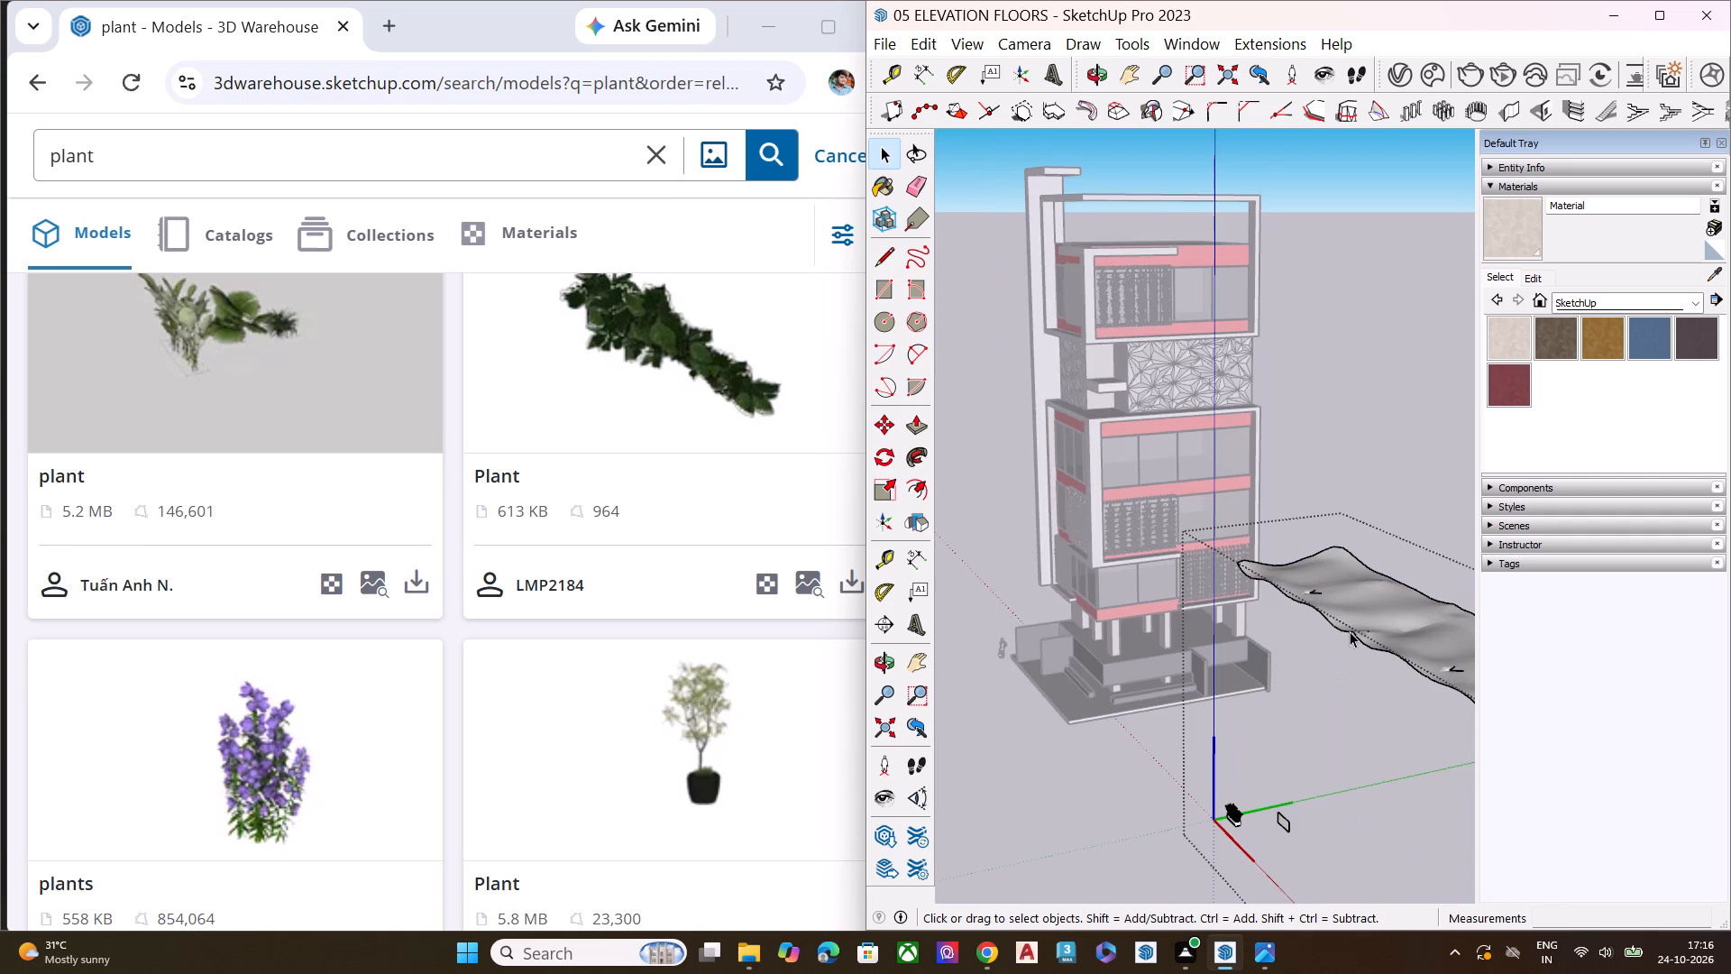
pyautogui.click(1350, 631)
pyautogui.press('Delete')
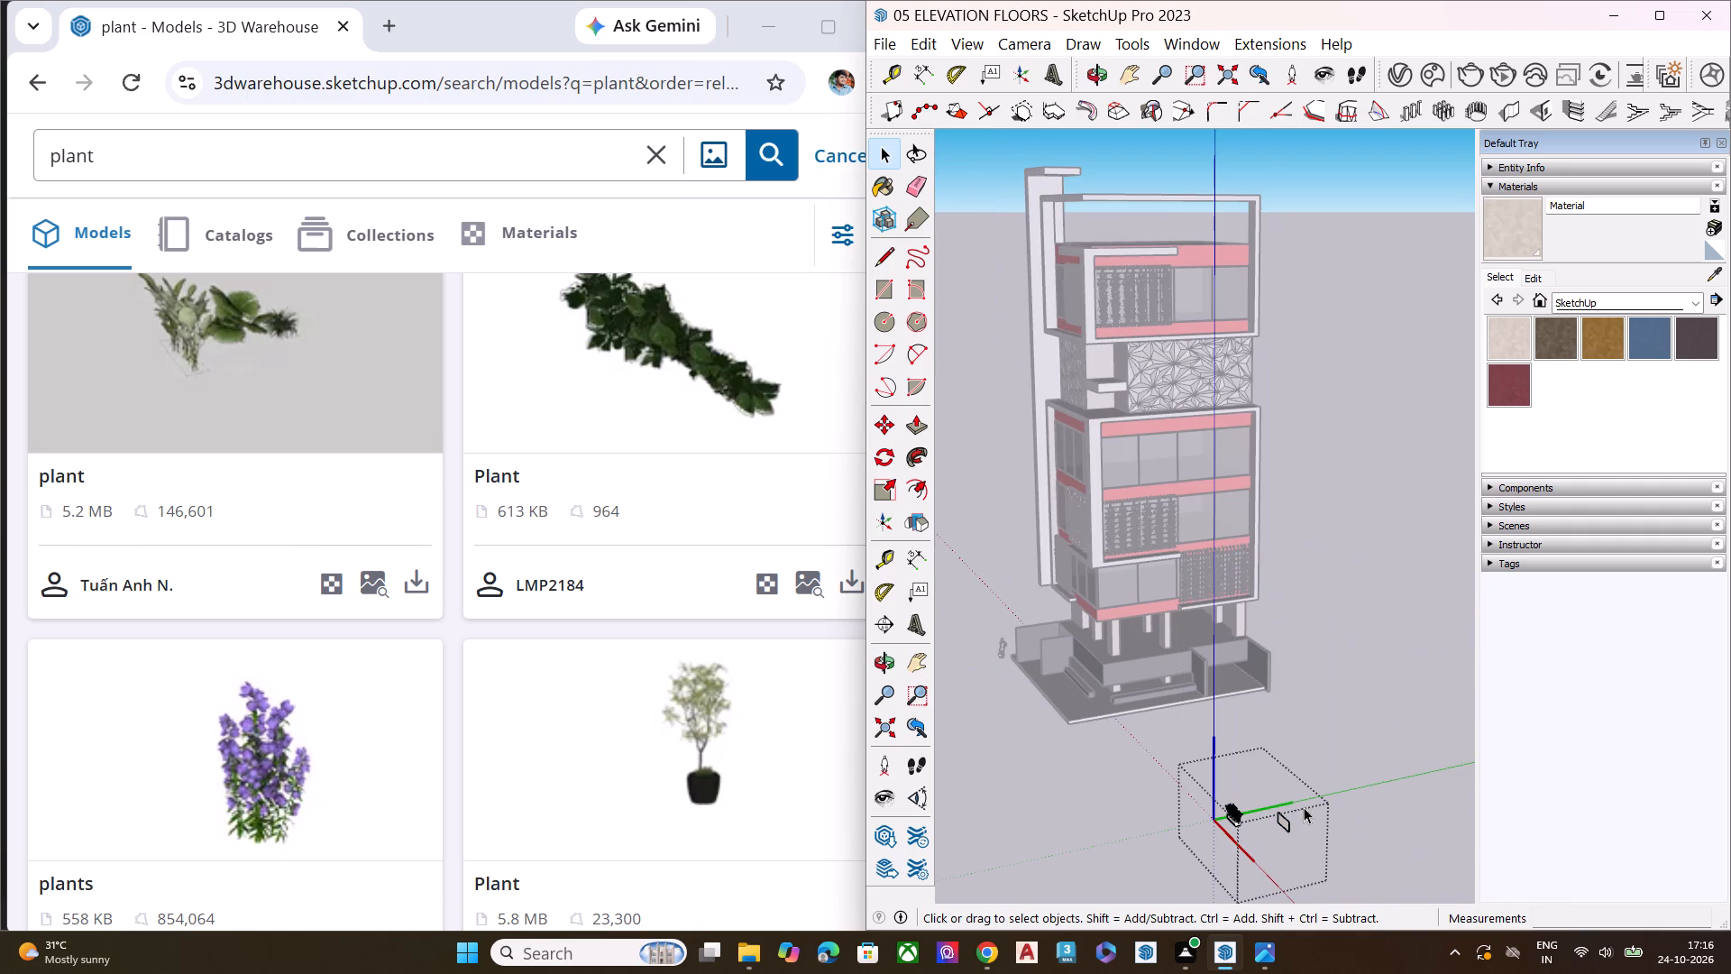
pyautogui.click(1285, 822)
pyautogui.press('Delete')
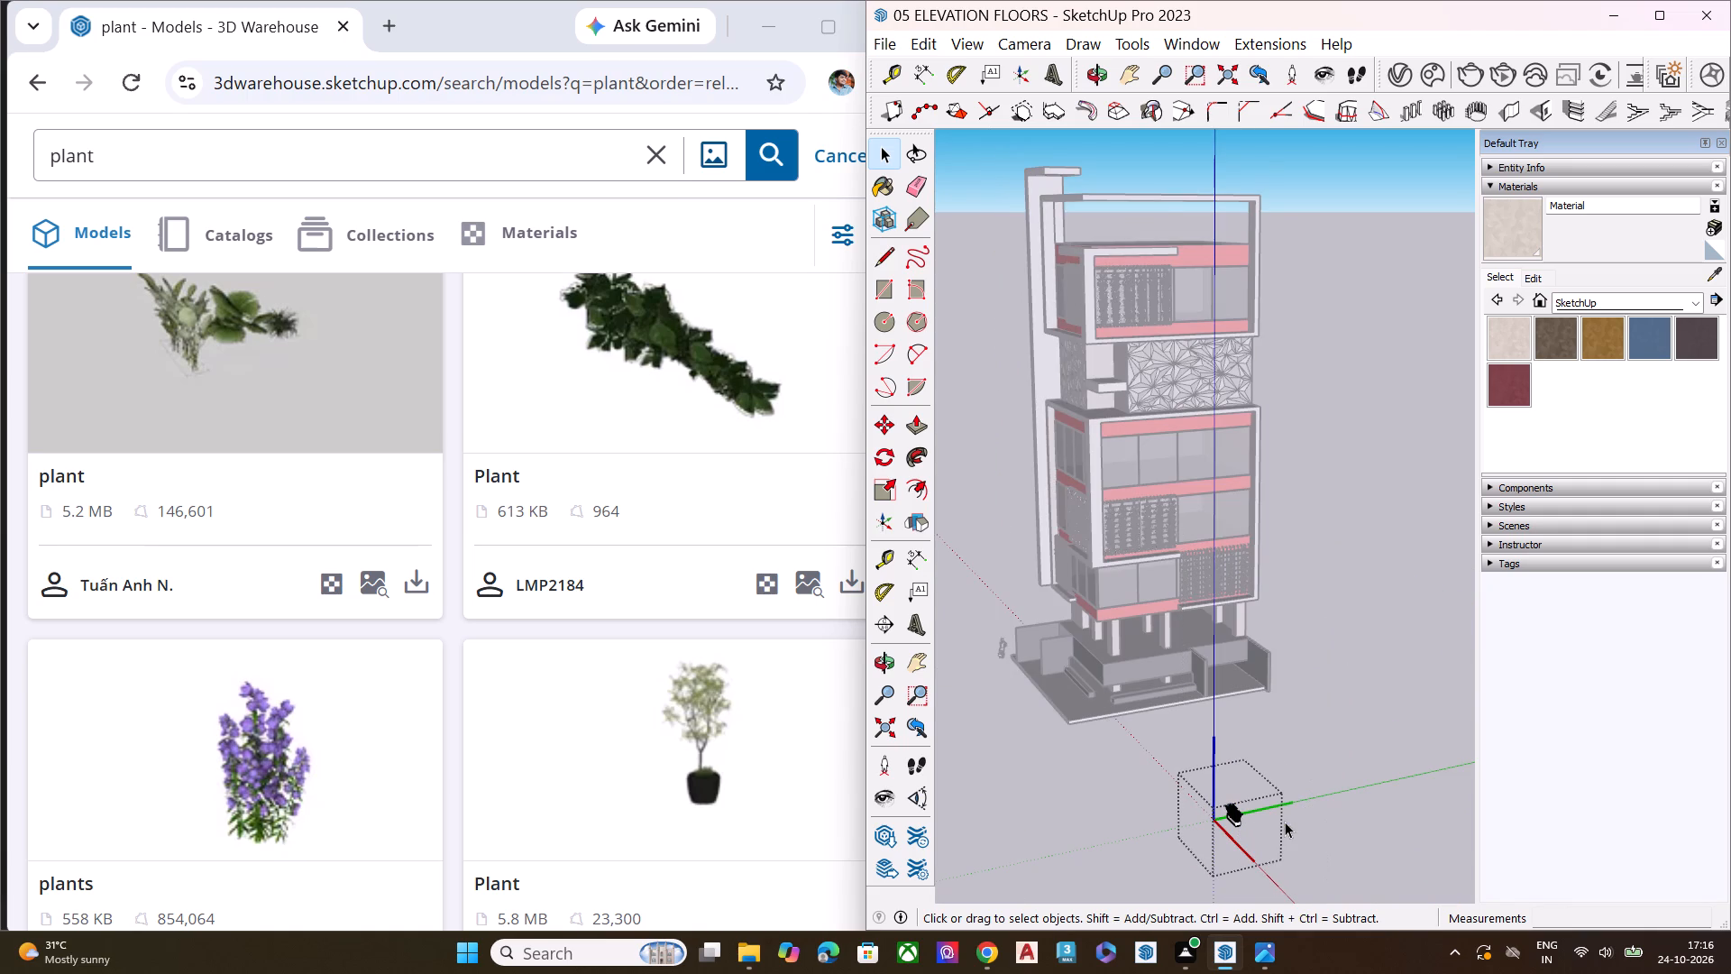
pyautogui.click(1308, 845)
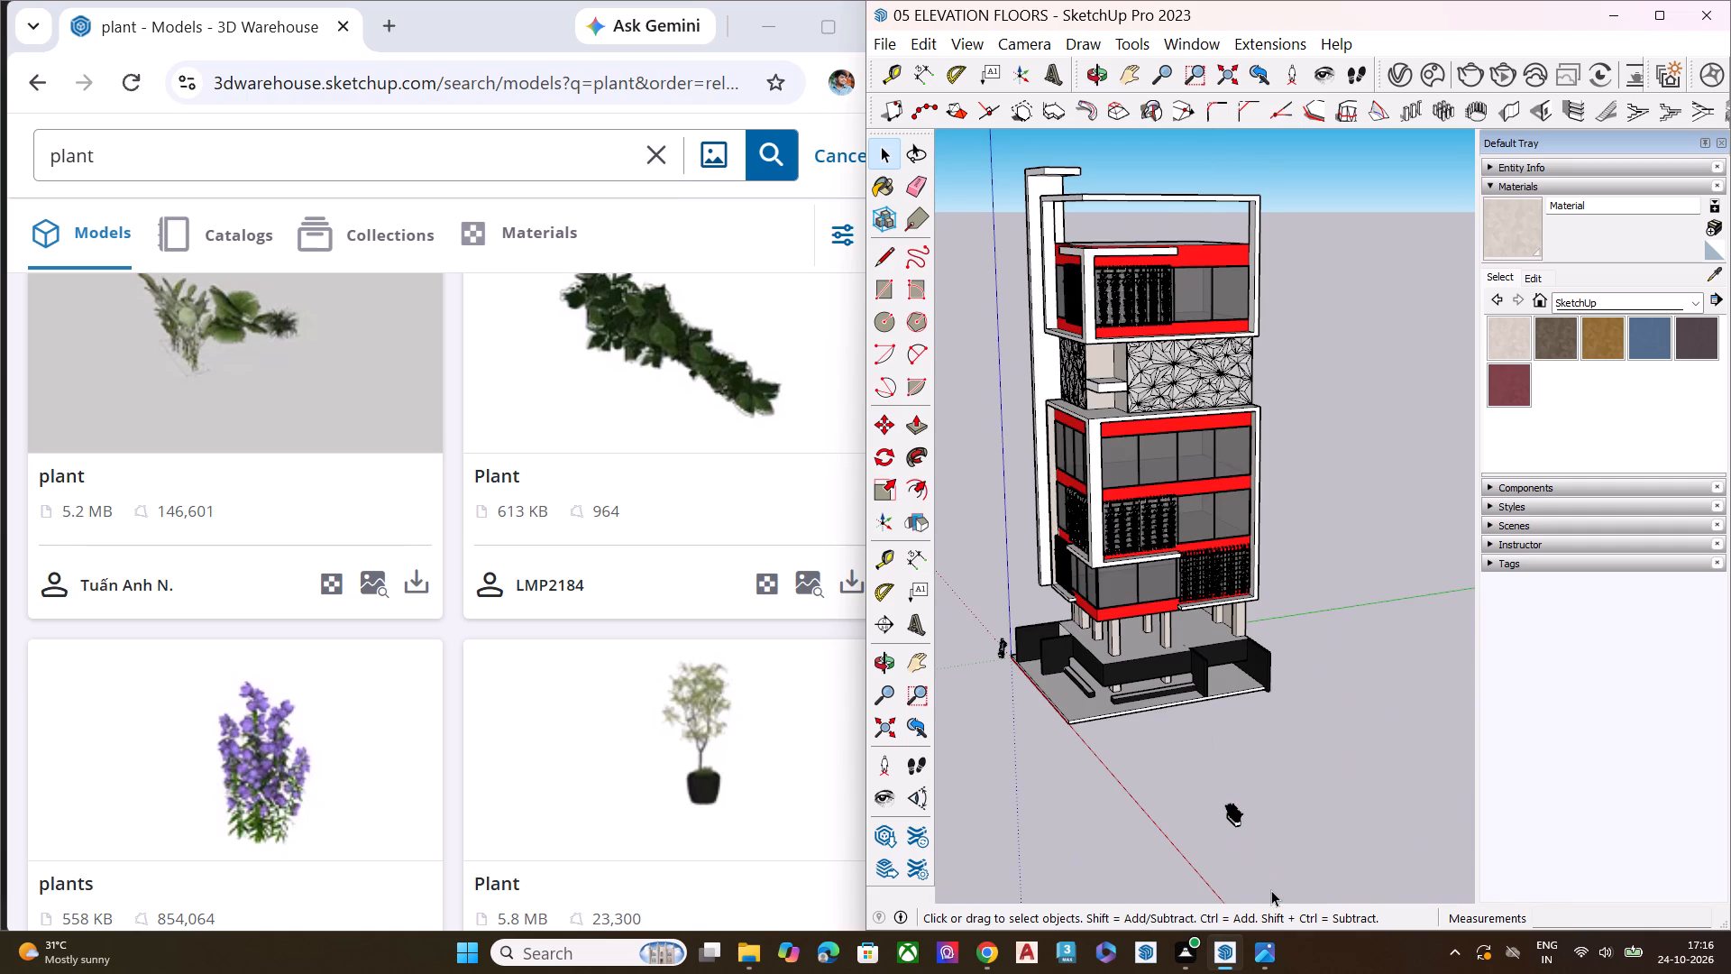
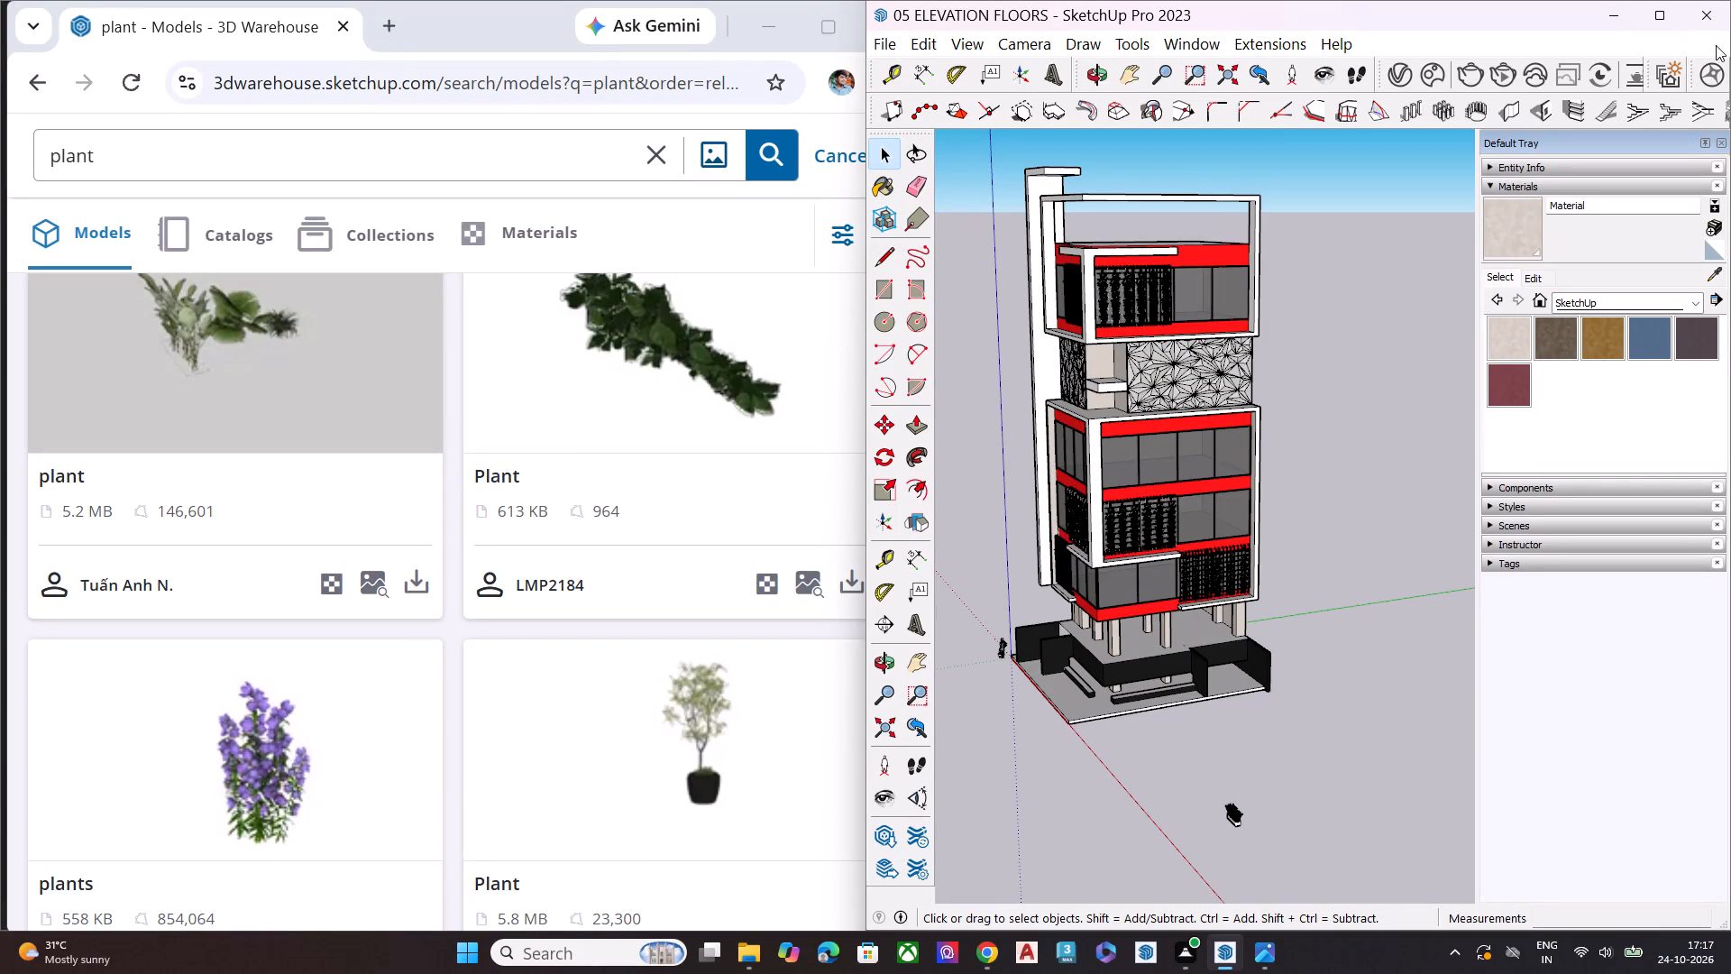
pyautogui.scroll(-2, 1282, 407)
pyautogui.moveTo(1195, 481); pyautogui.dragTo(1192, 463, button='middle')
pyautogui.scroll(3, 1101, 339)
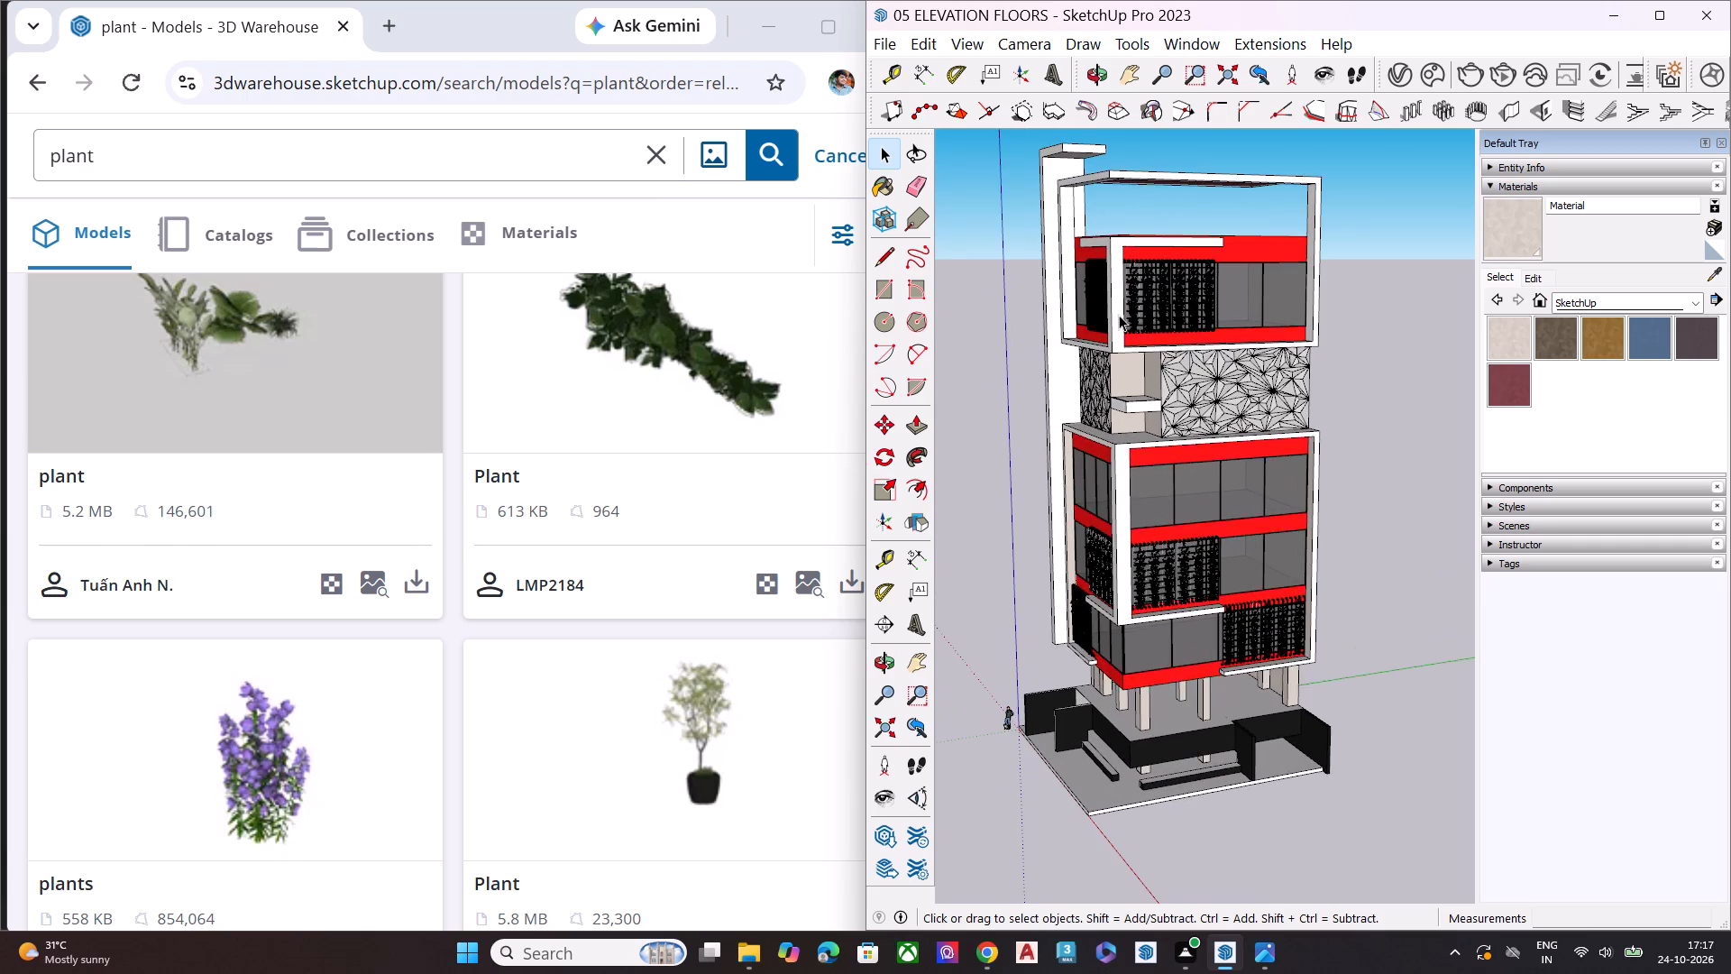
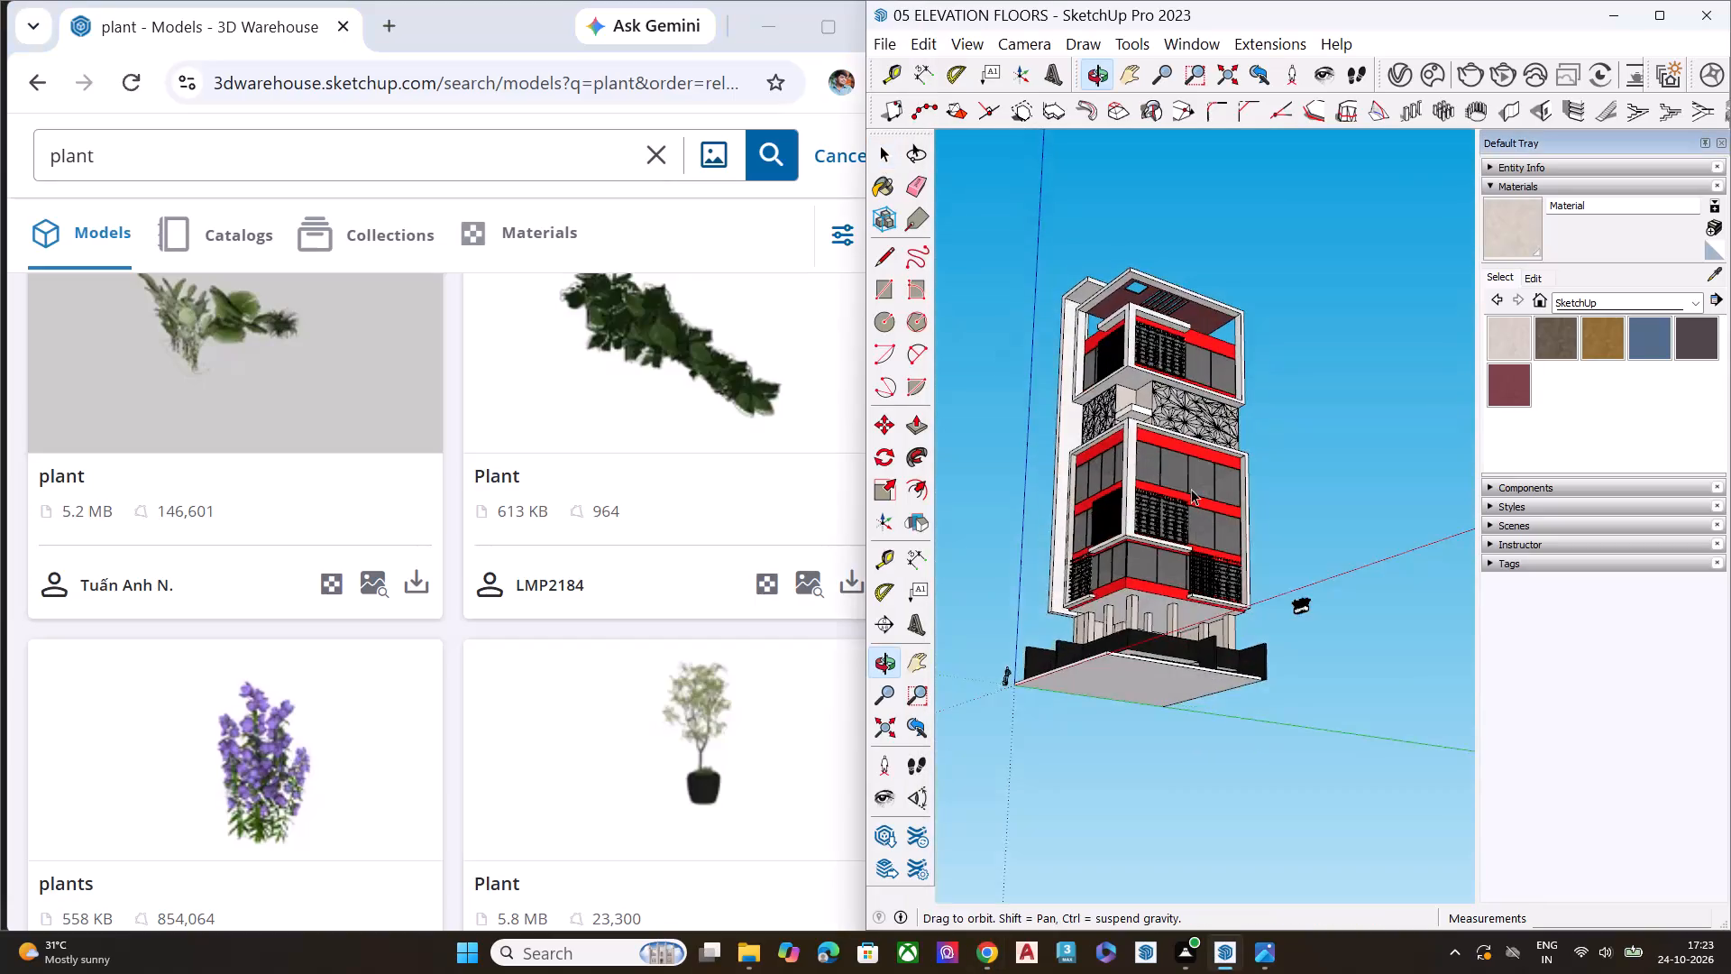
# Examine the building's facades, ledges and projecting slabs from several angles for a place to add planting.
pyautogui.scroll(7, 1189, 491)
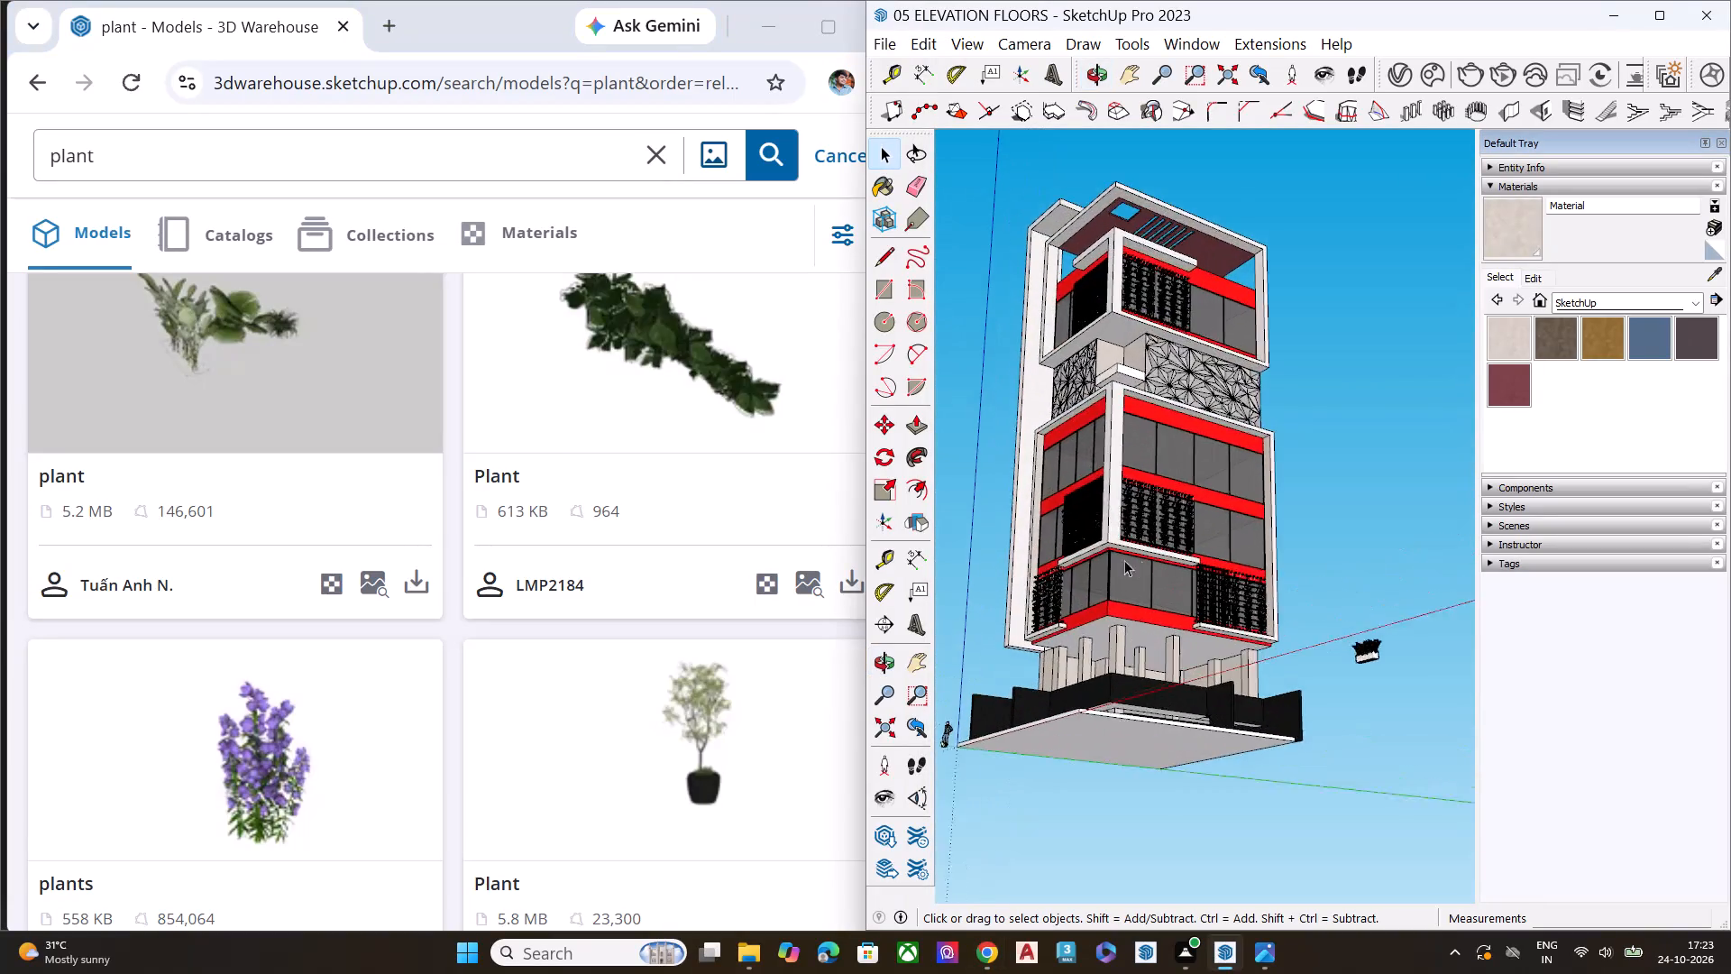
pyautogui.scroll(-9, 992, 438)
pyautogui.scroll(12, 965, 381)
pyautogui.scroll(-1, 969, 370)
pyautogui.scroll(1, 969, 370)
pyautogui.moveTo(1098, 386); pyautogui.dragTo(1136, 512, button='middle')
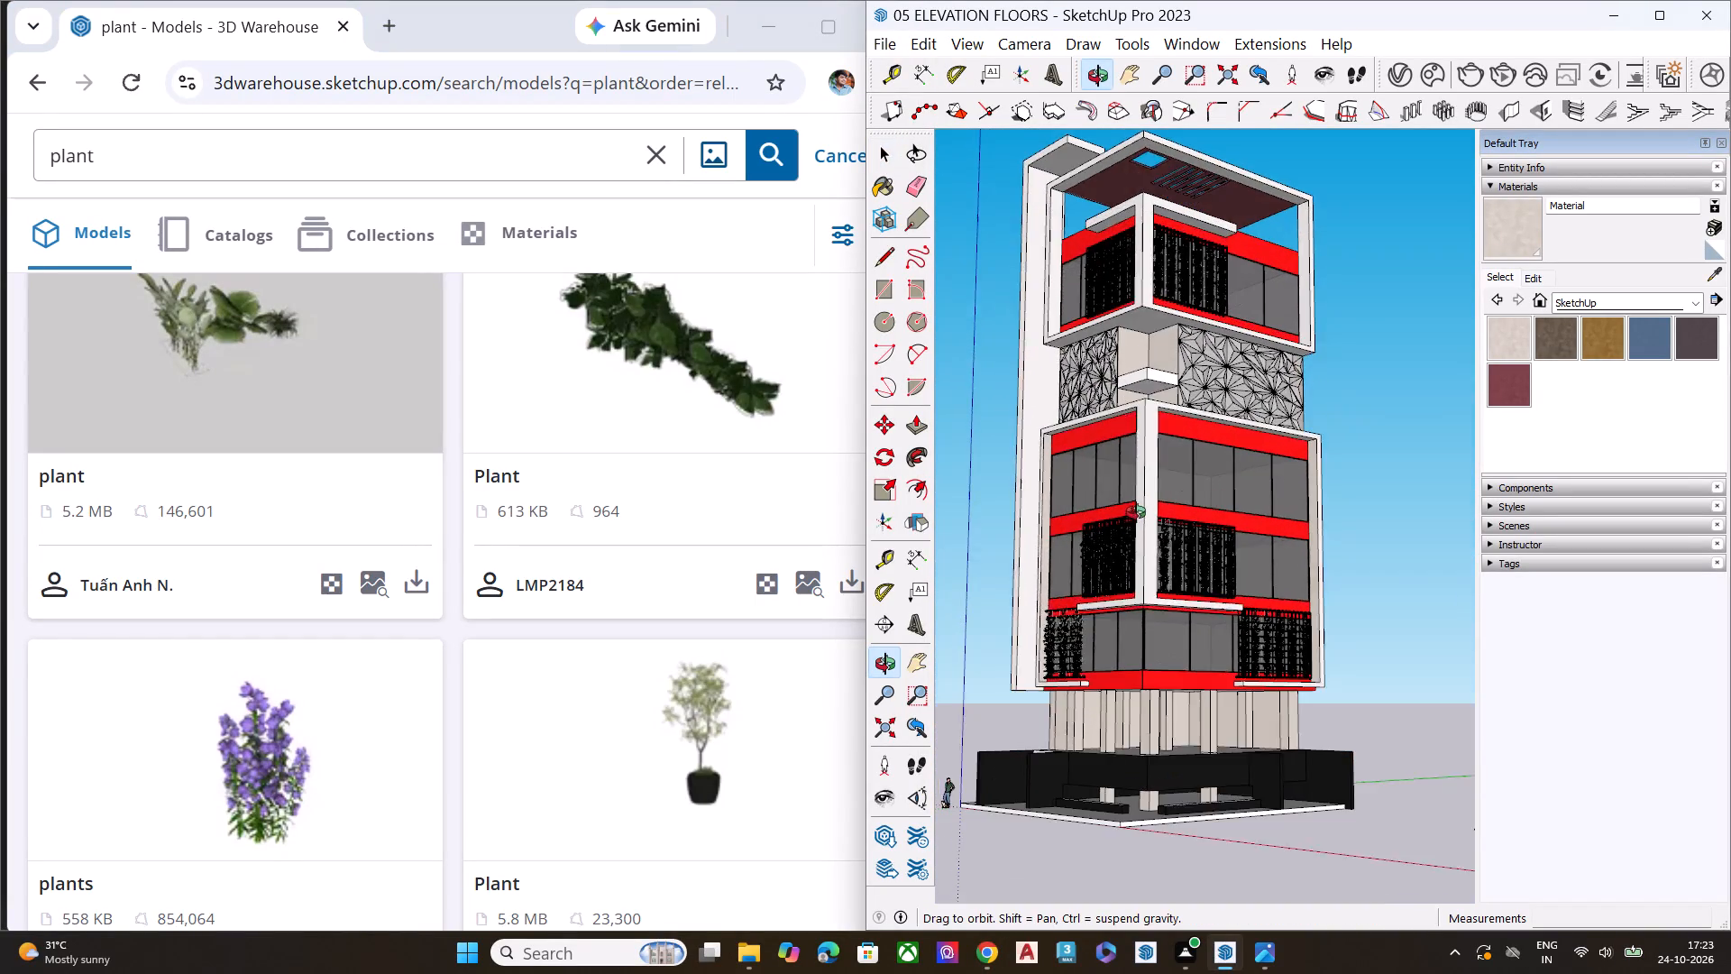
pyautogui.moveTo(1136, 512); pyautogui.dragTo(1142, 530, button='middle')
pyautogui.moveTo(1156, 523); pyautogui.dragTo(1314, 479, button='middle')
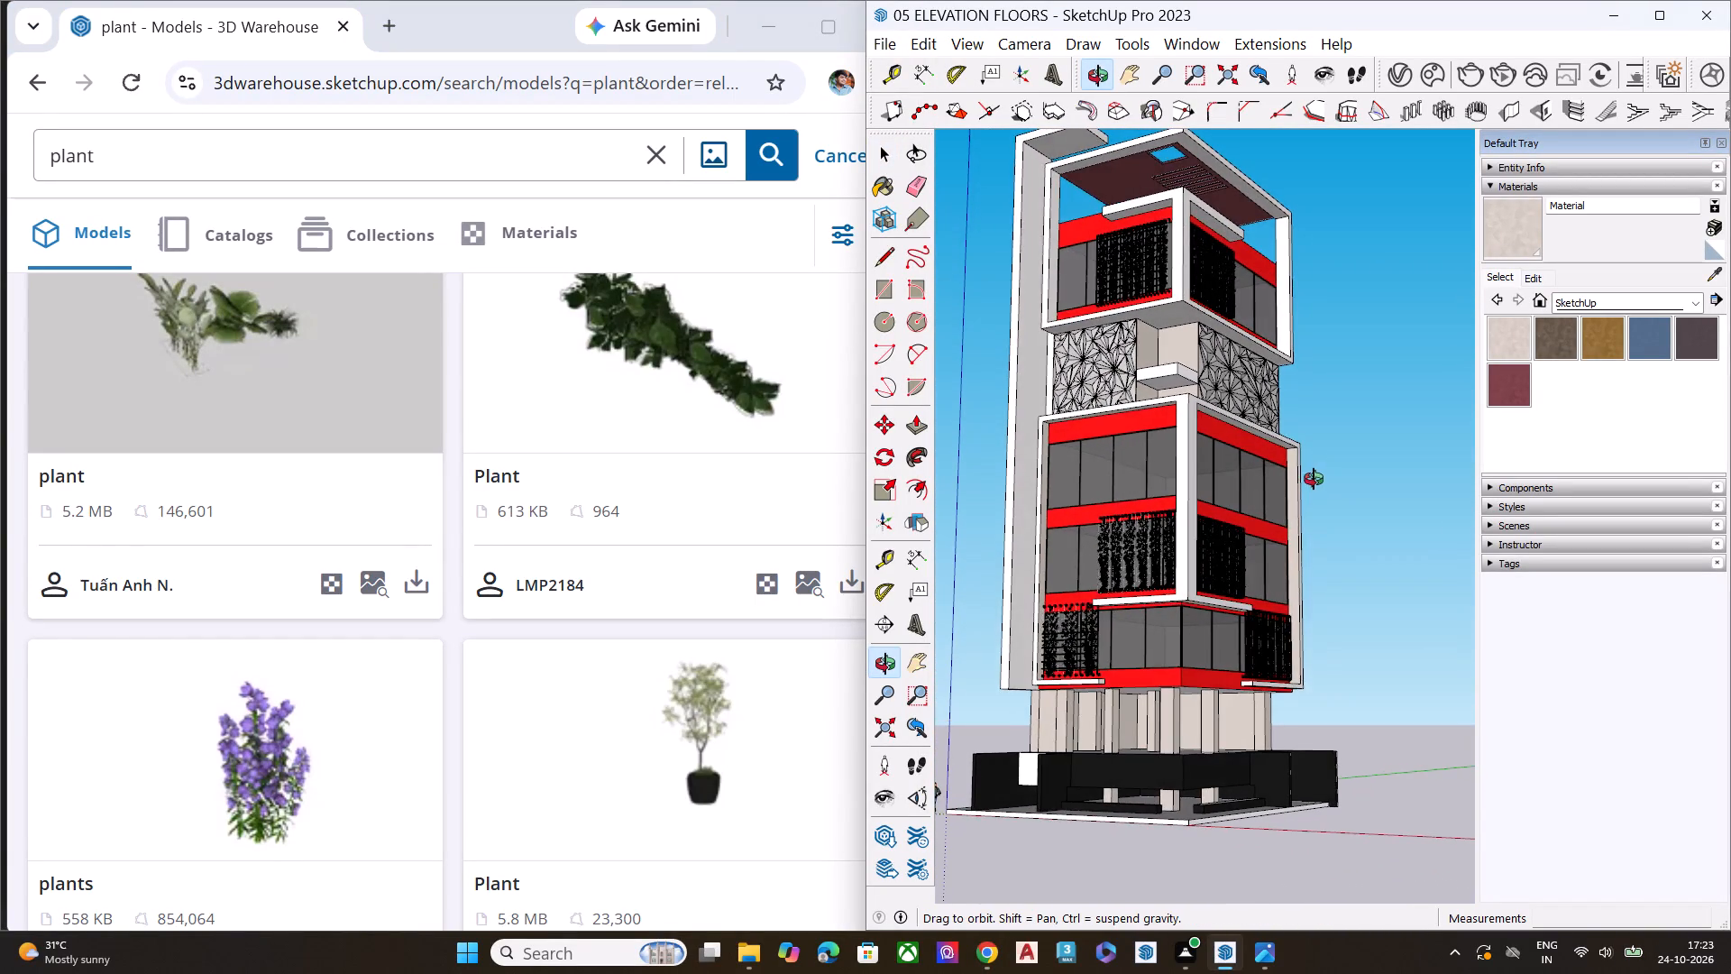
pyautogui.moveTo(1314, 479); pyautogui.dragTo(1140, 468, button='middle')
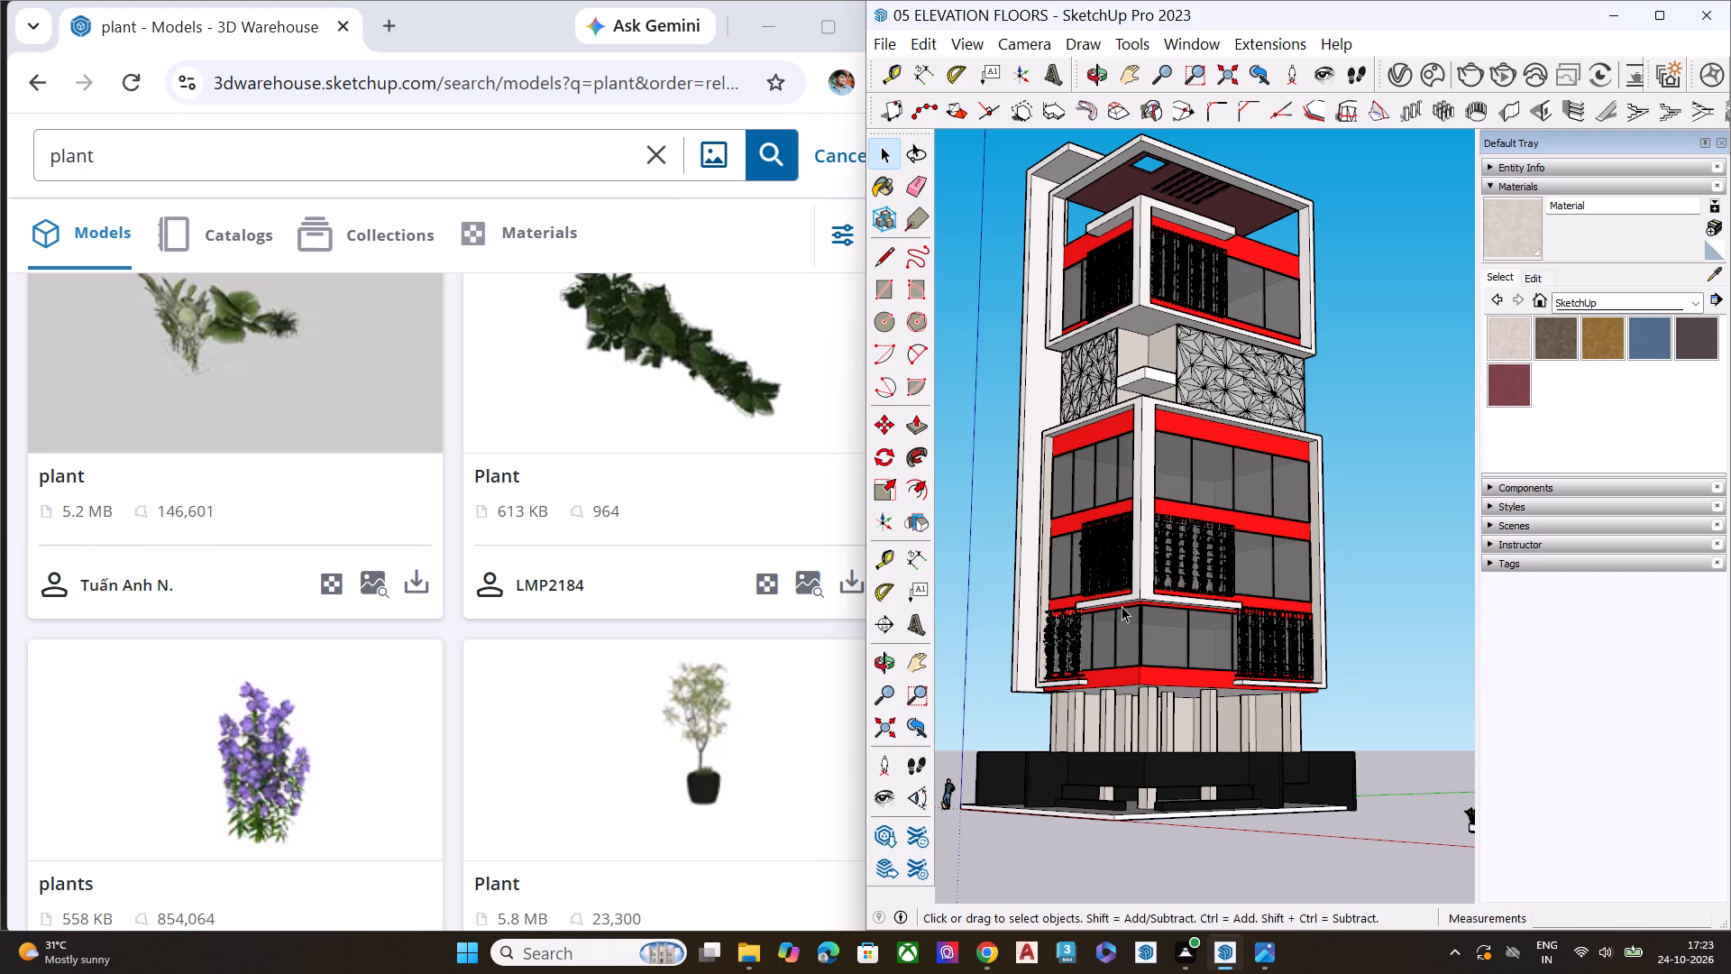
pyautogui.moveTo(1122, 606); pyautogui.dragTo(1149, 720, button='middle')
pyautogui.scroll(4, 1134, 667)
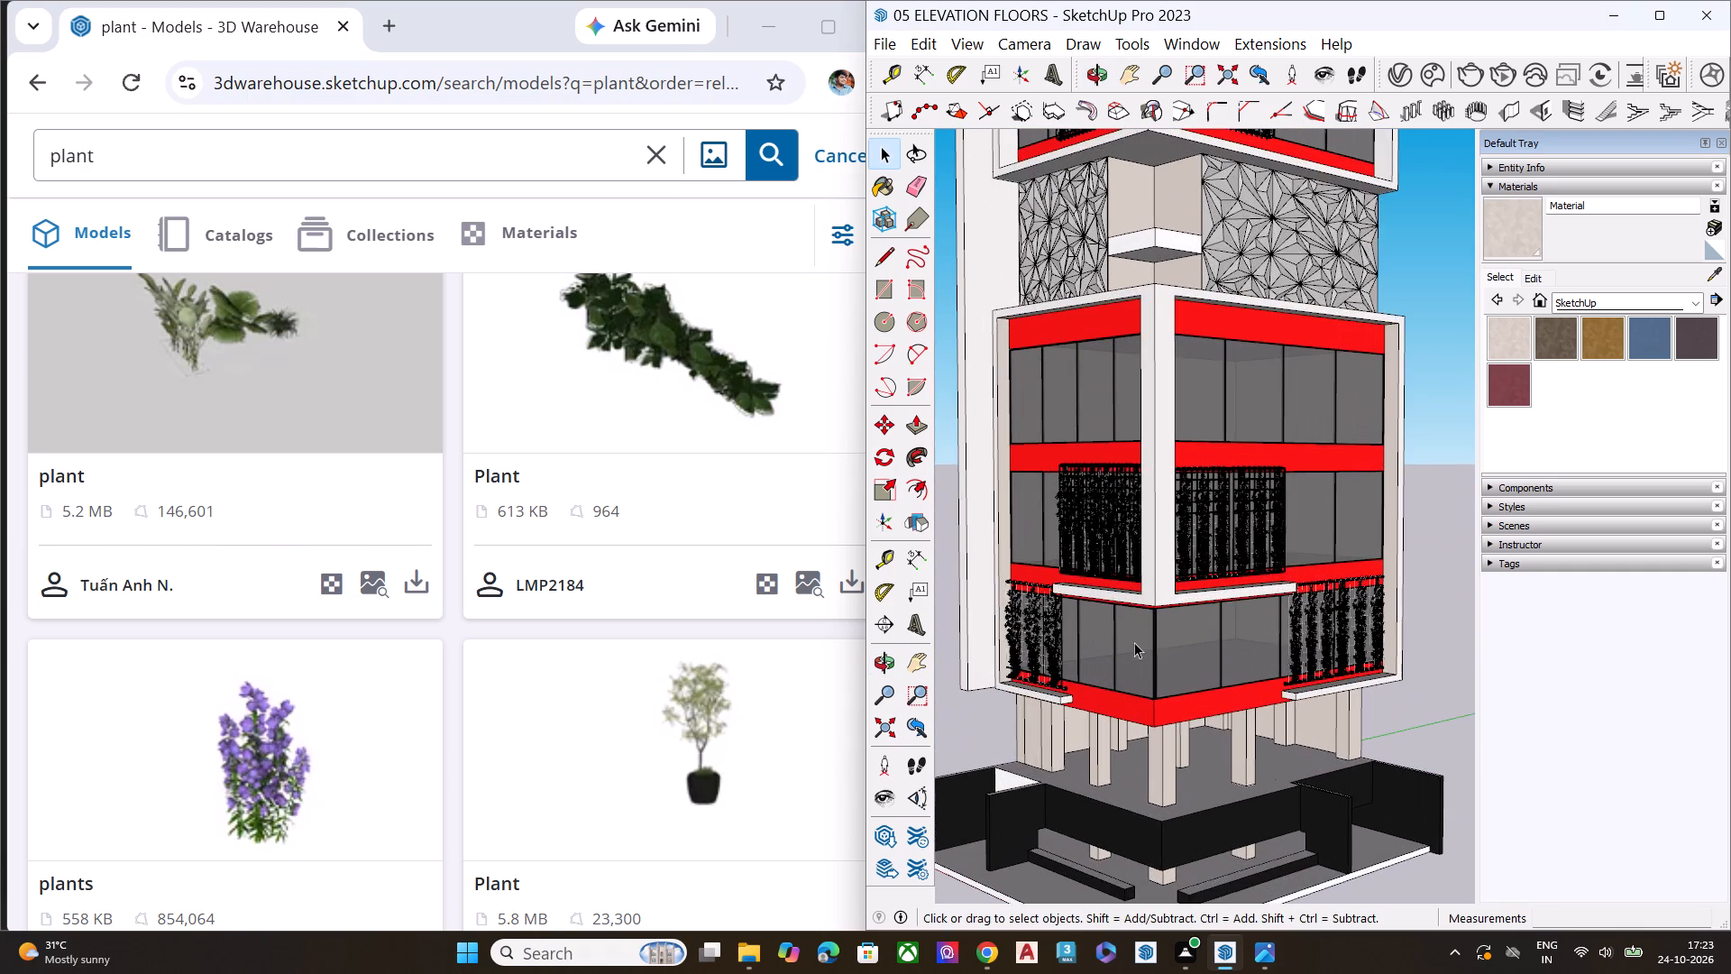
pyautogui.scroll(-9, 1135, 620)
pyautogui.moveTo(1174, 739); pyautogui.dragTo(1142, 700, button='middle')
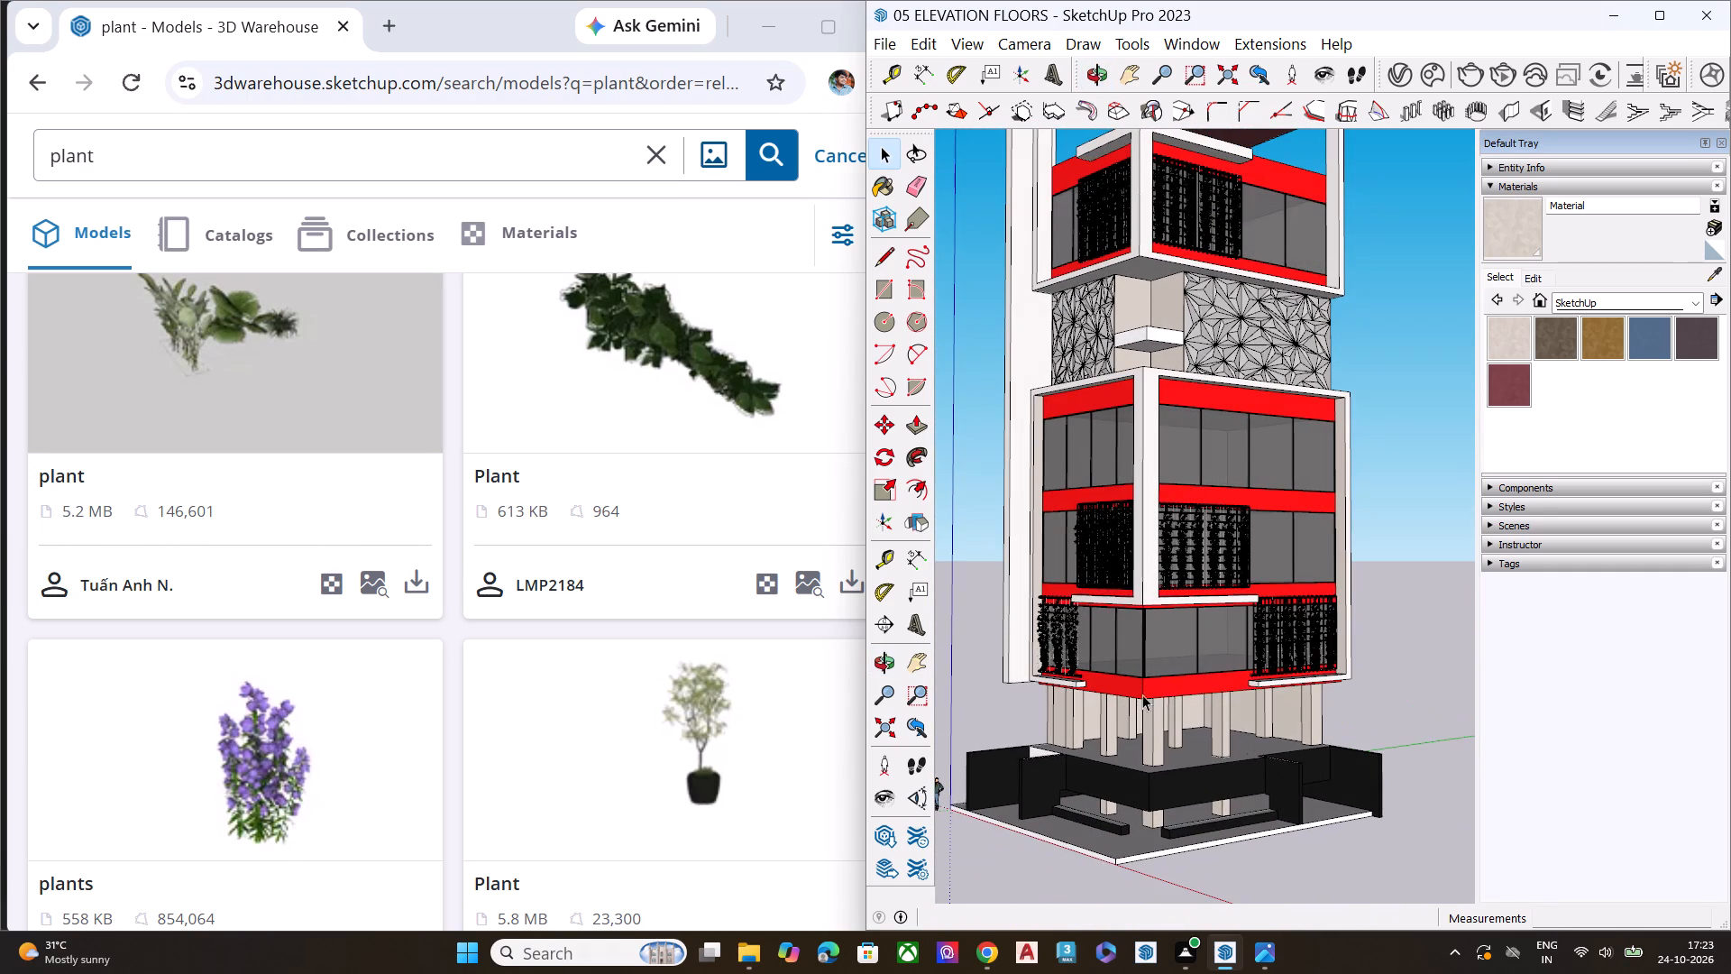
pyautogui.scroll(-8, 1157, 444)
pyautogui.scroll(1, 1150, 437)
pyautogui.scroll(-2, 1150, 436)
pyautogui.scroll(1, 1150, 428)
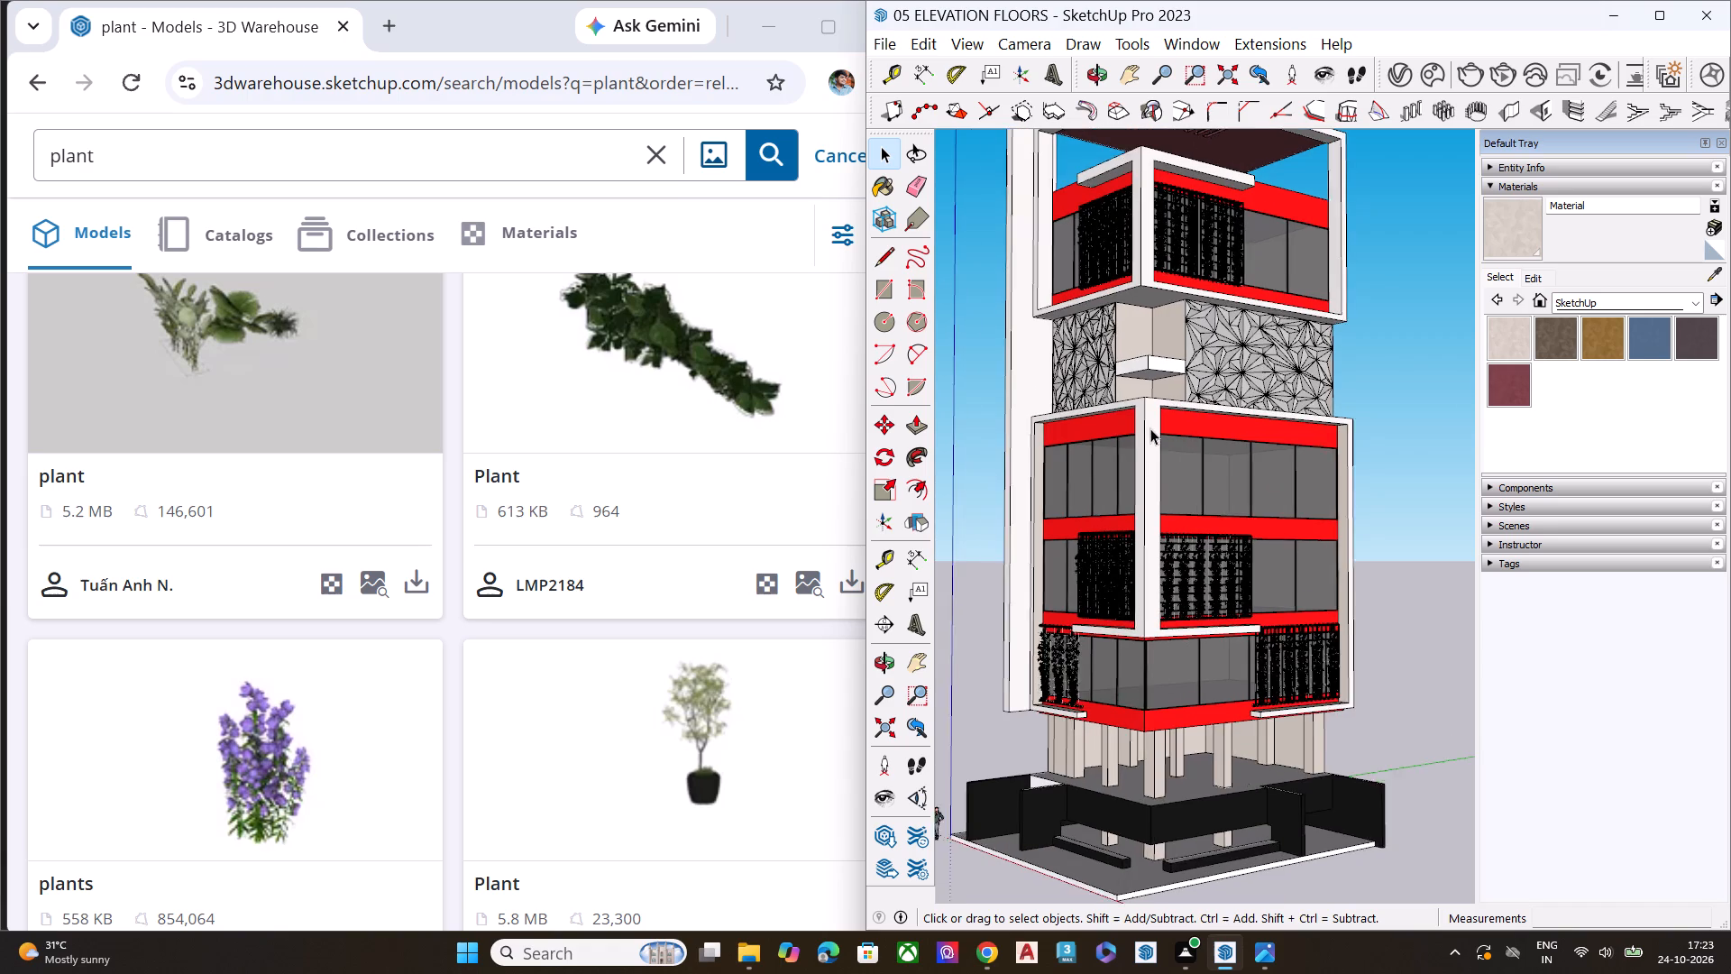
pyautogui.scroll(3, 1167, 321)
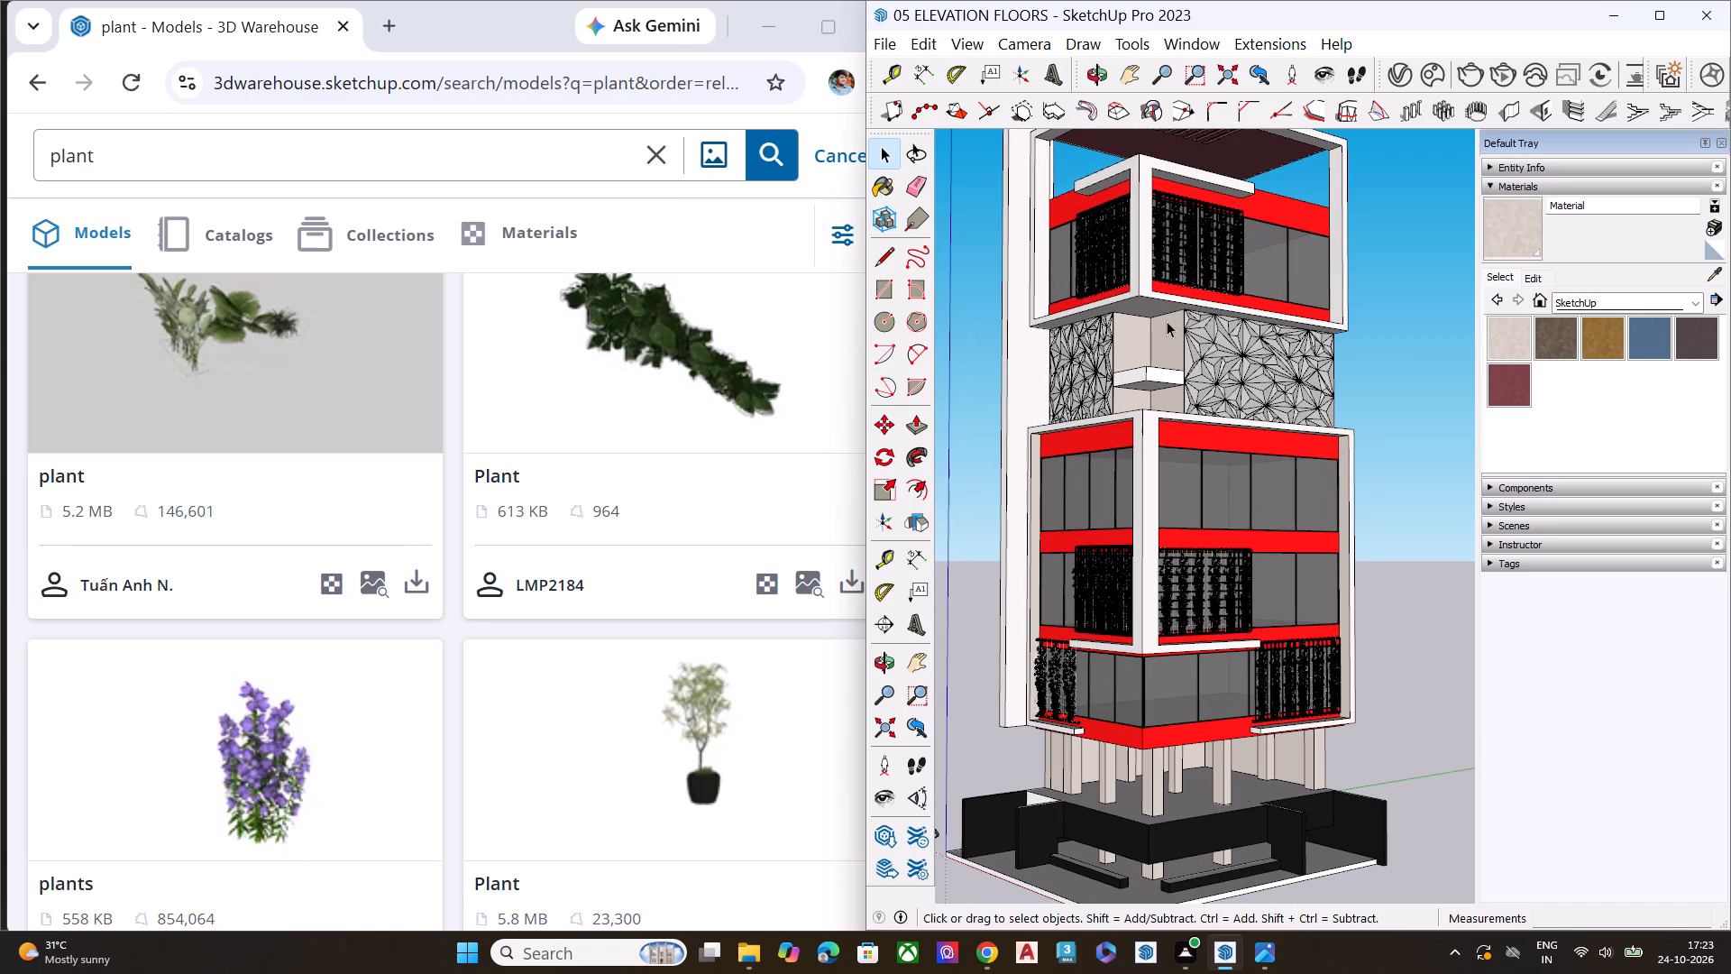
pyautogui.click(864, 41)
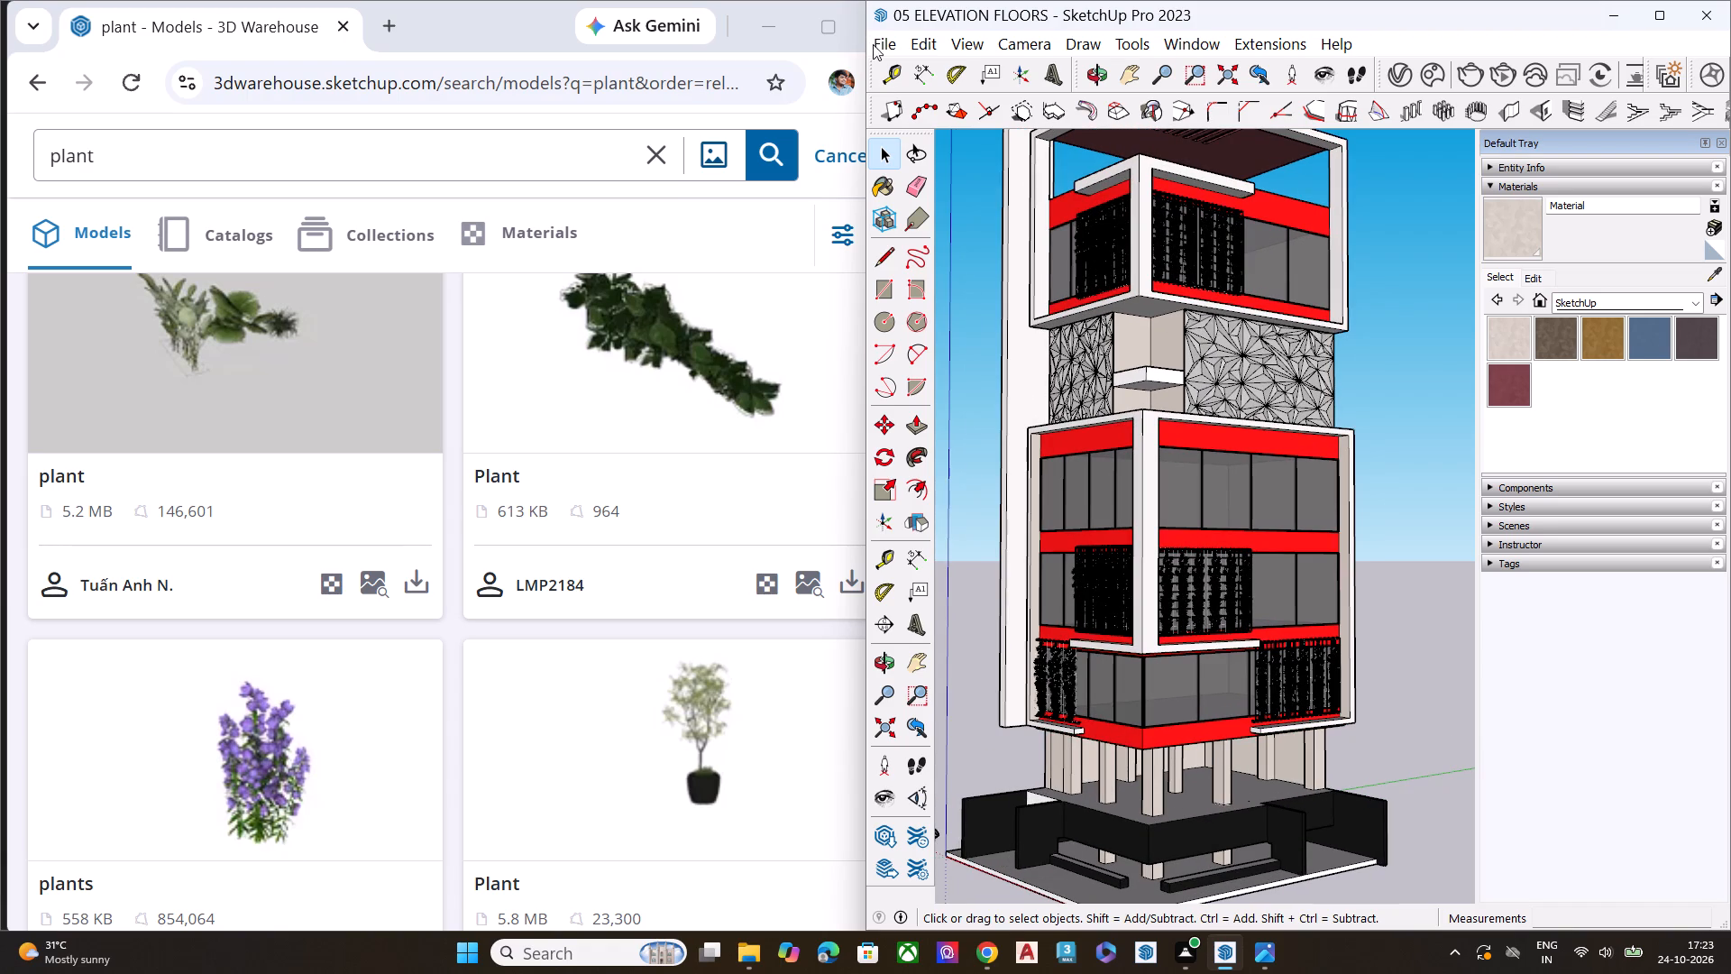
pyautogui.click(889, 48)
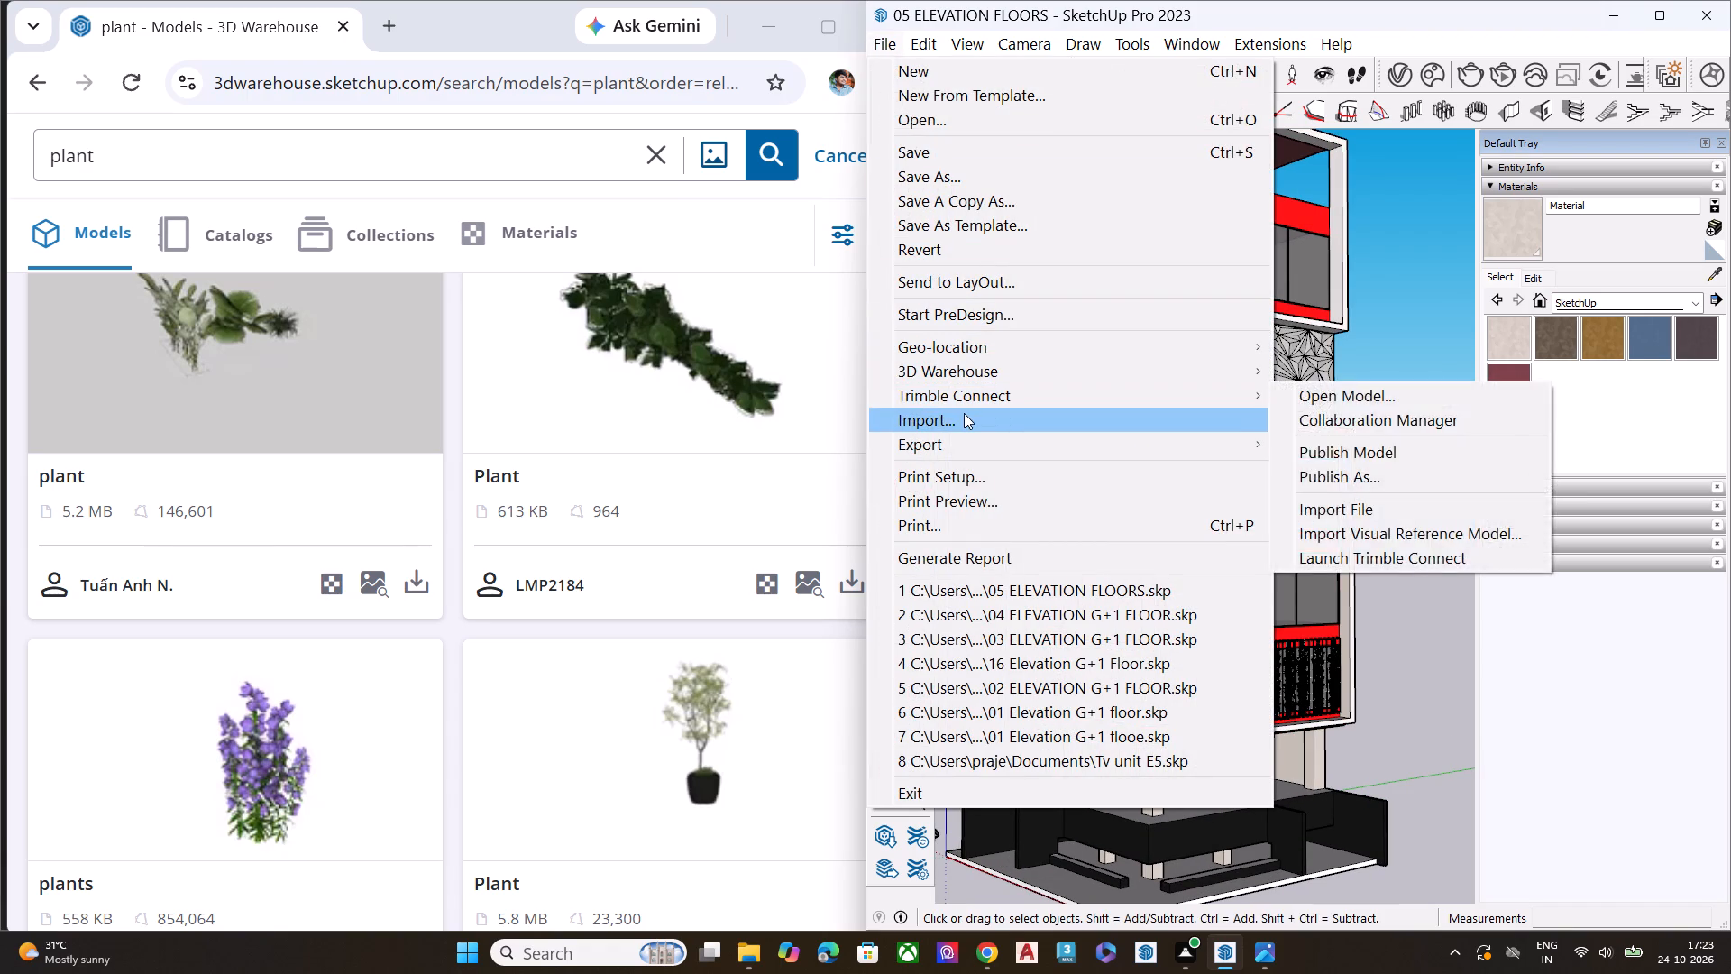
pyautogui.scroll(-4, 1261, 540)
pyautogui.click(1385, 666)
# Rotate the planter box standing on the ground beside the building by 90 degrees about the vertical axis.
pyautogui.scroll(-8, 1390, 632)
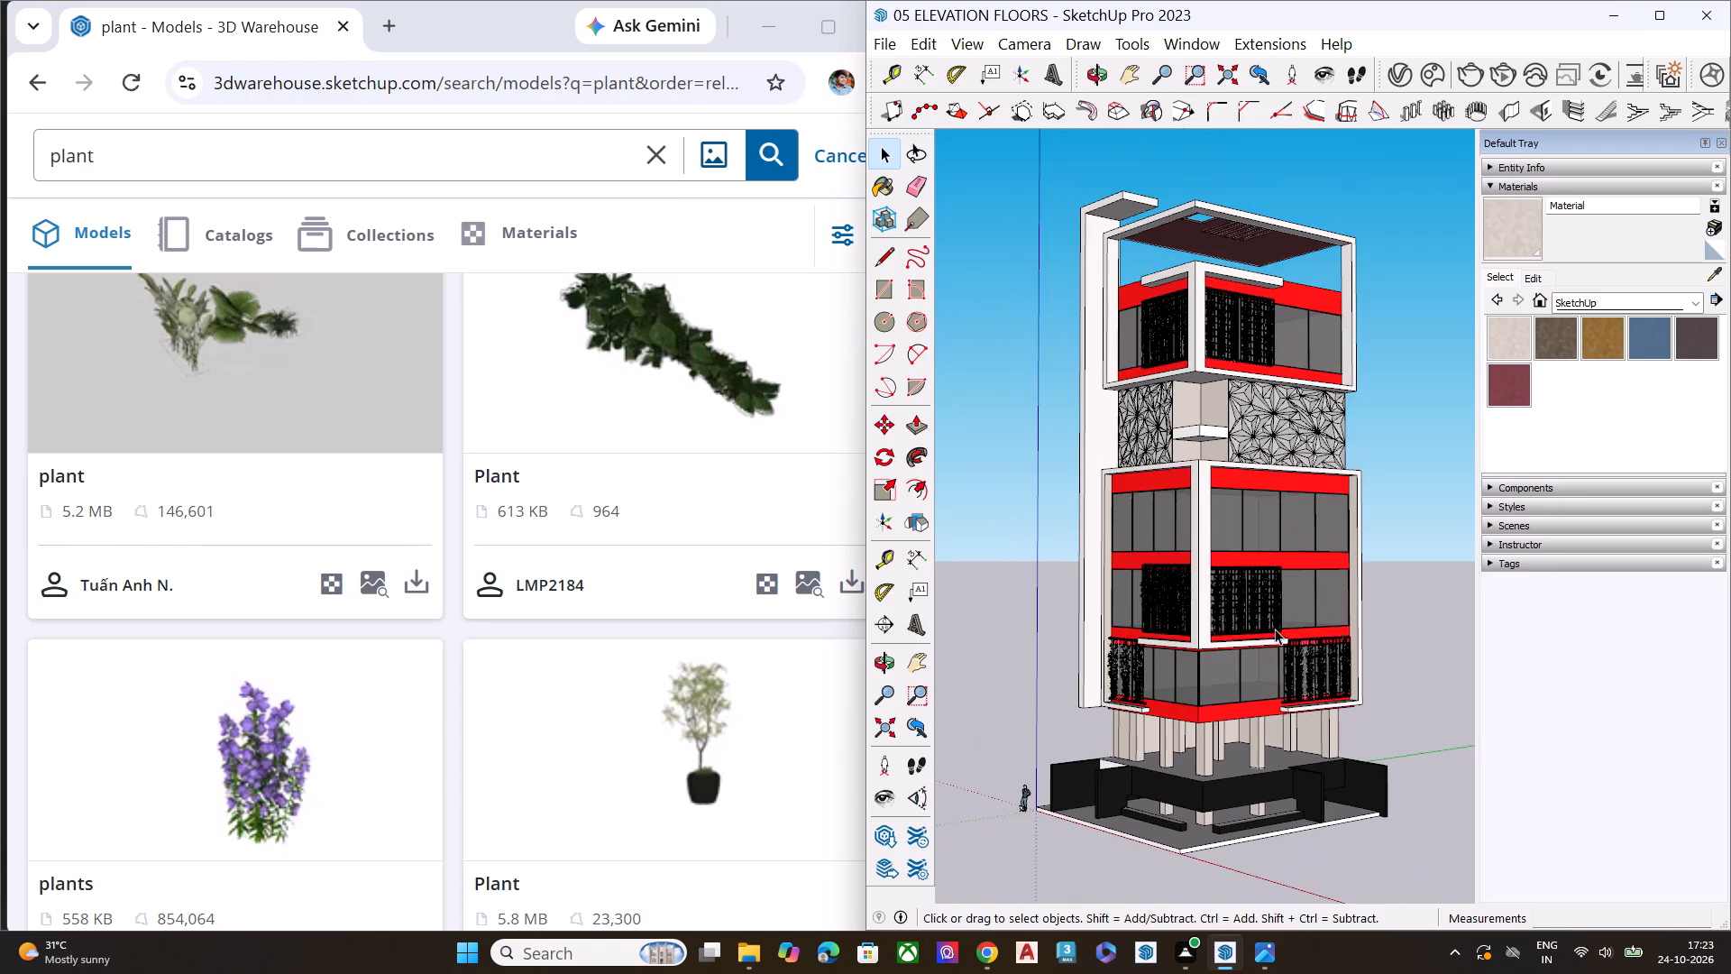
pyautogui.scroll(-1, 1242, 627)
pyautogui.scroll(1, 1241, 625)
pyautogui.scroll(-2, 1239, 625)
pyautogui.scroll(1, 1230, 625)
pyautogui.scroll(-6, 1229, 625)
pyautogui.scroll(10, 1423, 842)
pyautogui.scroll(12, 1424, 803)
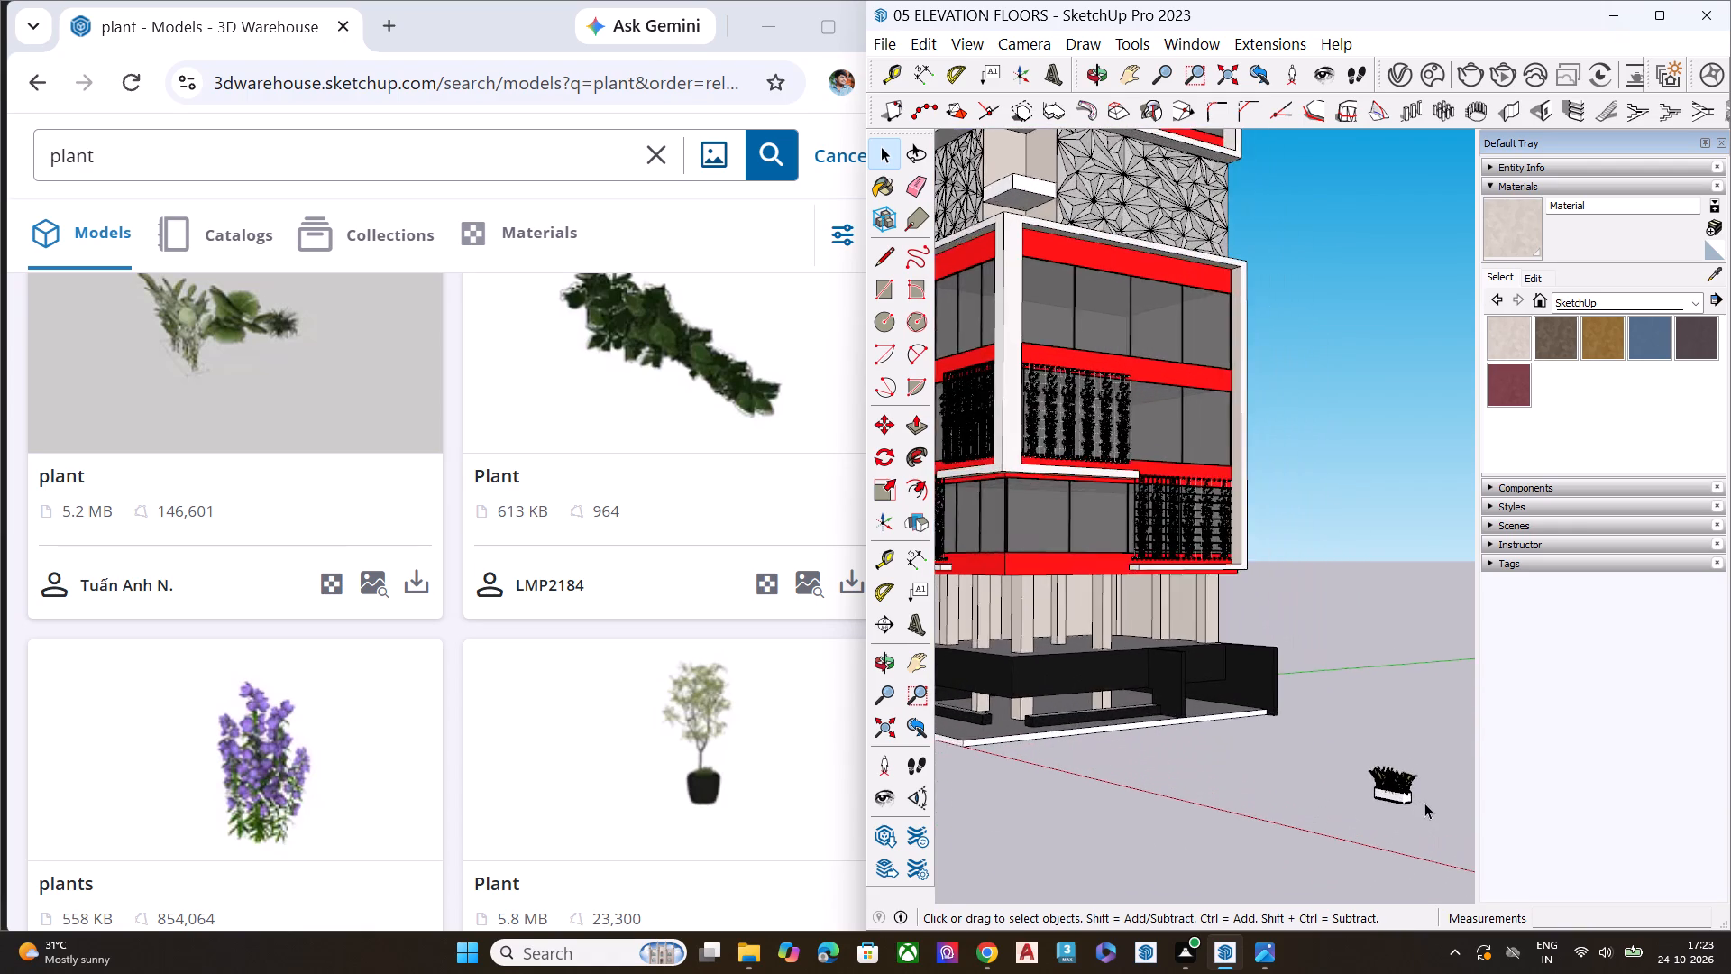
pyautogui.scroll(4, 1424, 803)
pyautogui.scroll(-1, 1424, 803)
pyautogui.scroll(5, 1426, 803)
pyautogui.click(1399, 795)
pyautogui.press('m')
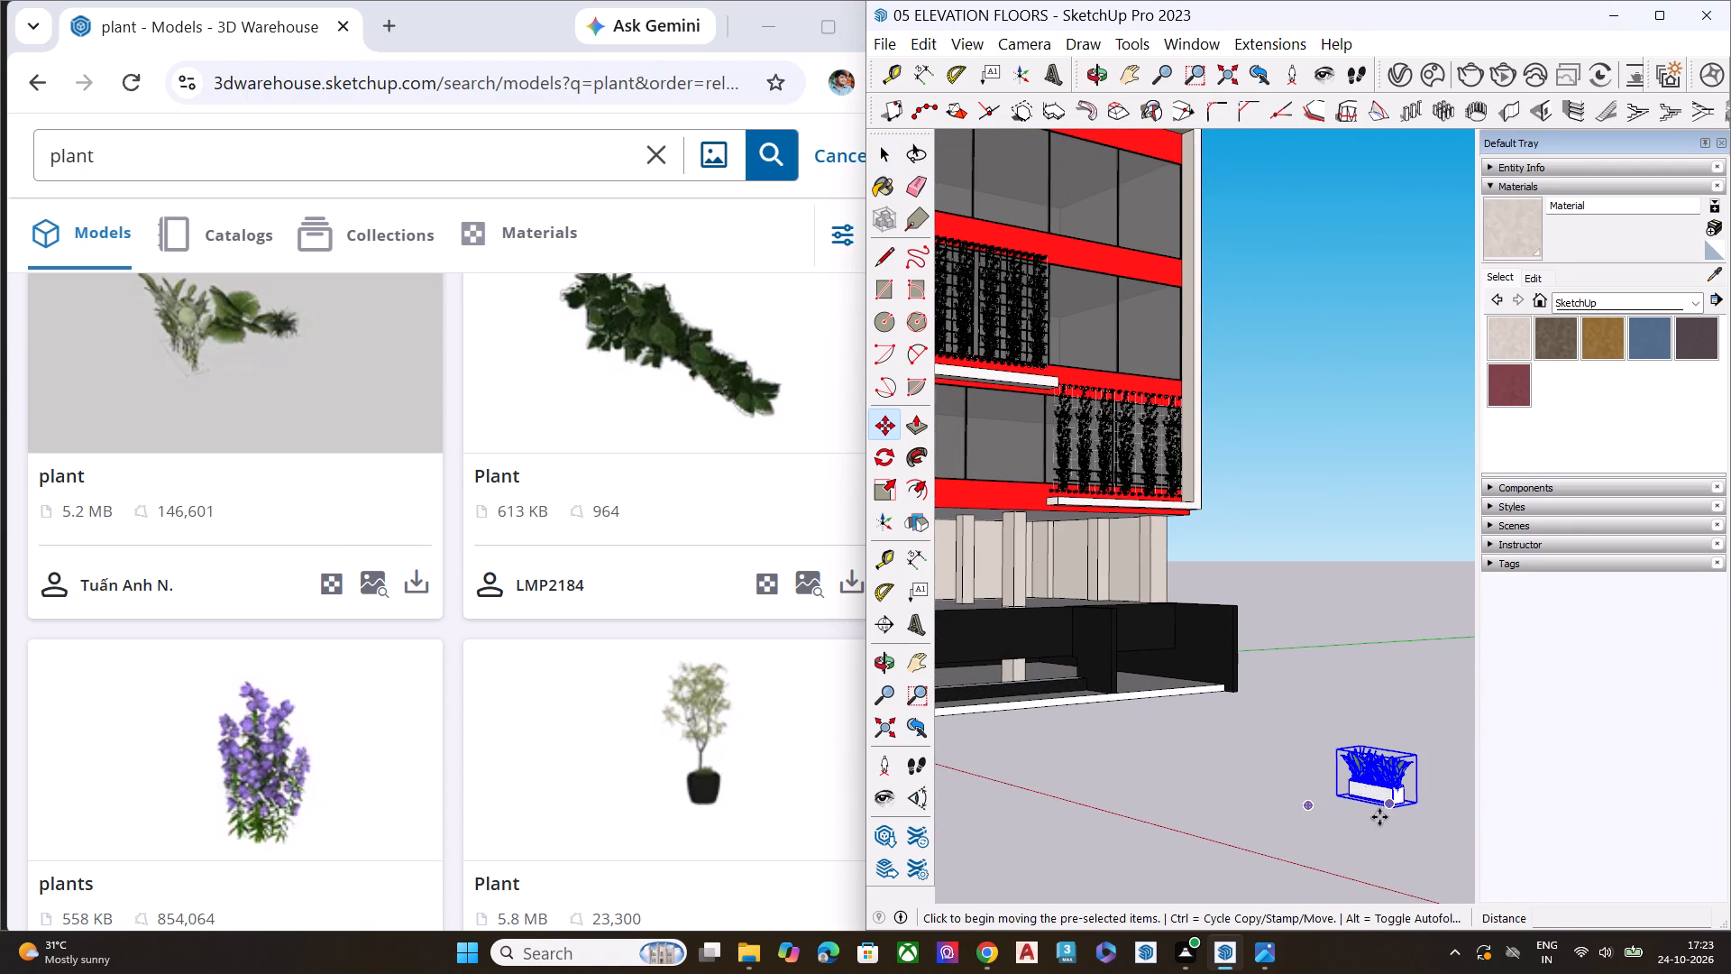
pyautogui.moveTo(1365, 824); pyautogui.dragTo(1330, 896, button='middle')
pyautogui.press('q')
pyautogui.scroll(-7, 1218, 610)
pyautogui.scroll(1, 1215, 619)
pyautogui.scroll(-3, 1214, 622)
pyautogui.scroll(1, 1245, 747)
pyautogui.scroll(-1, 1245, 755)
pyautogui.scroll(12, 1245, 758)
pyautogui.scroll(-1, 1249, 759)
pyautogui.scroll(2, 1249, 759)
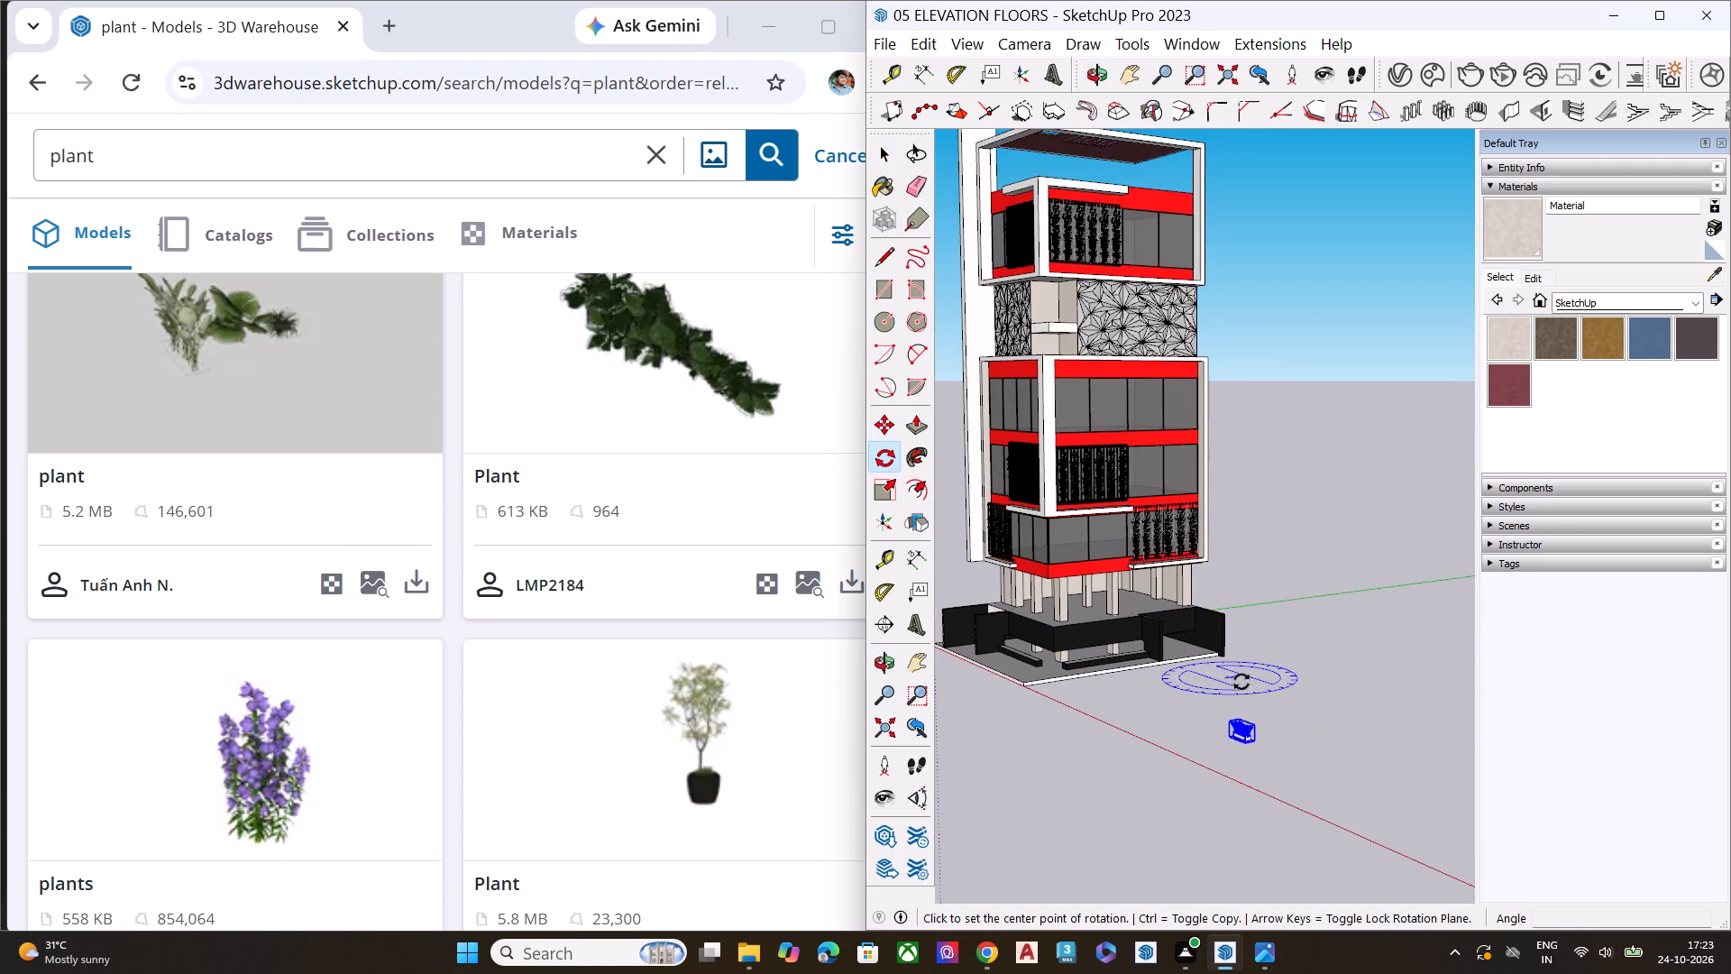
pyautogui.scroll(10, 1267, 743)
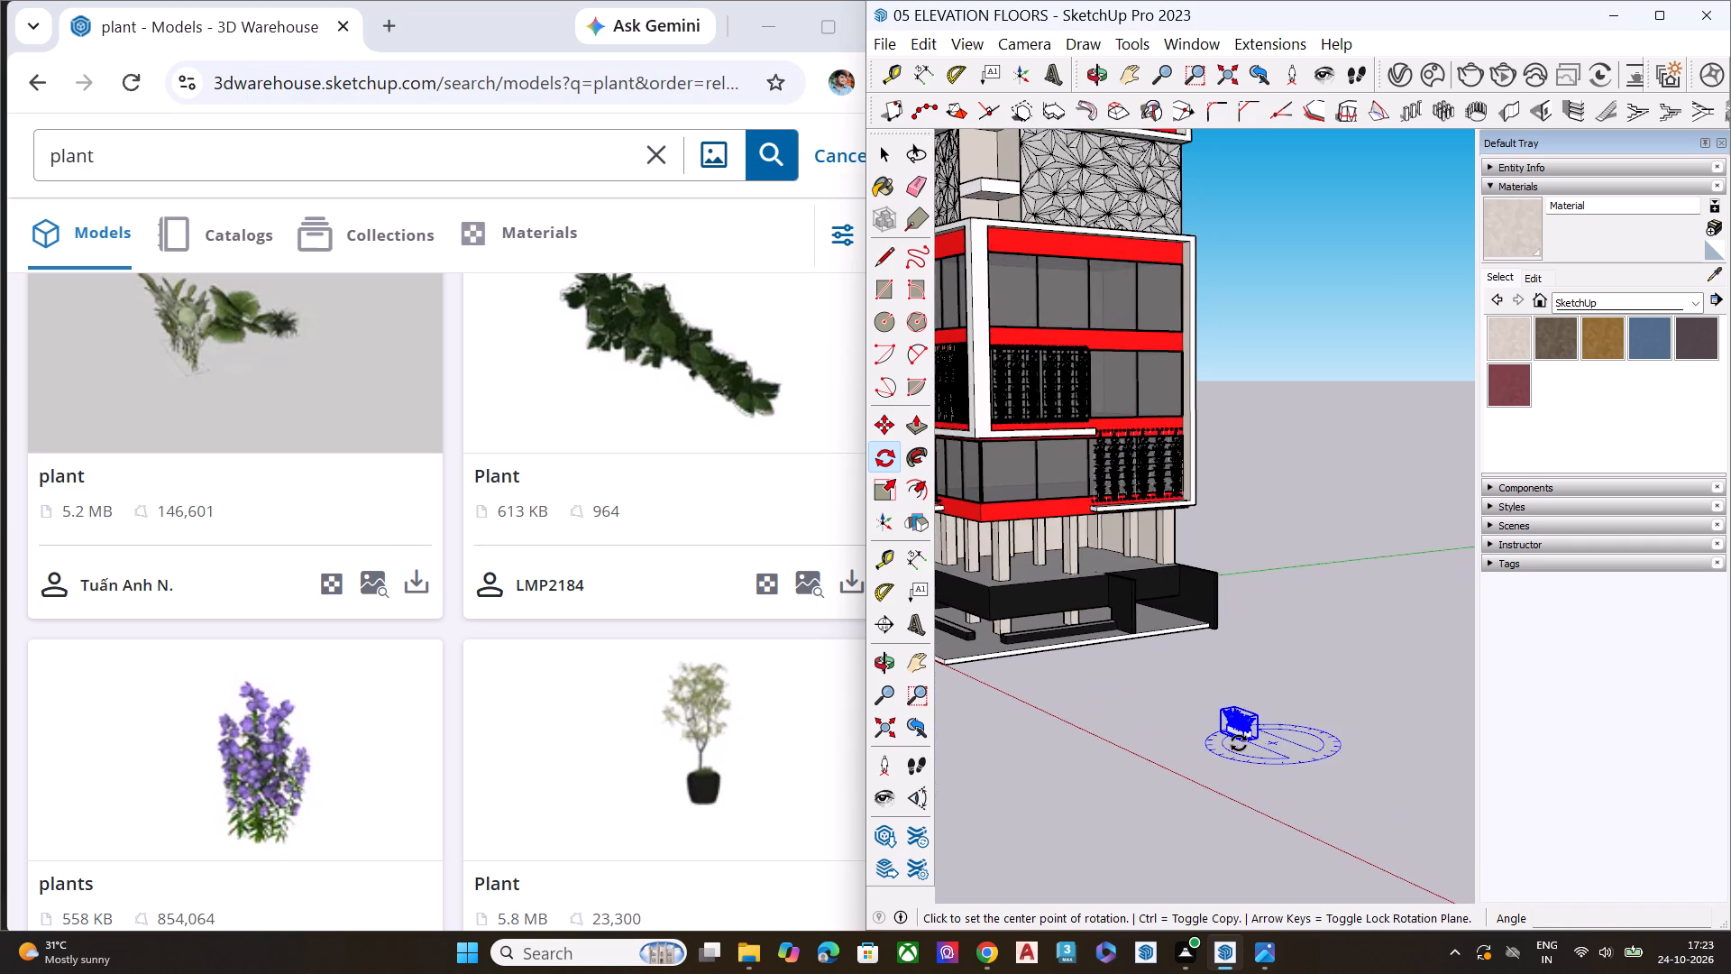
pyautogui.scroll(4, 1239, 743)
pyautogui.moveTo(1239, 743); pyautogui.dragTo(1260, 827, button='middle')
pyautogui.scroll(-7, 1159, 636)
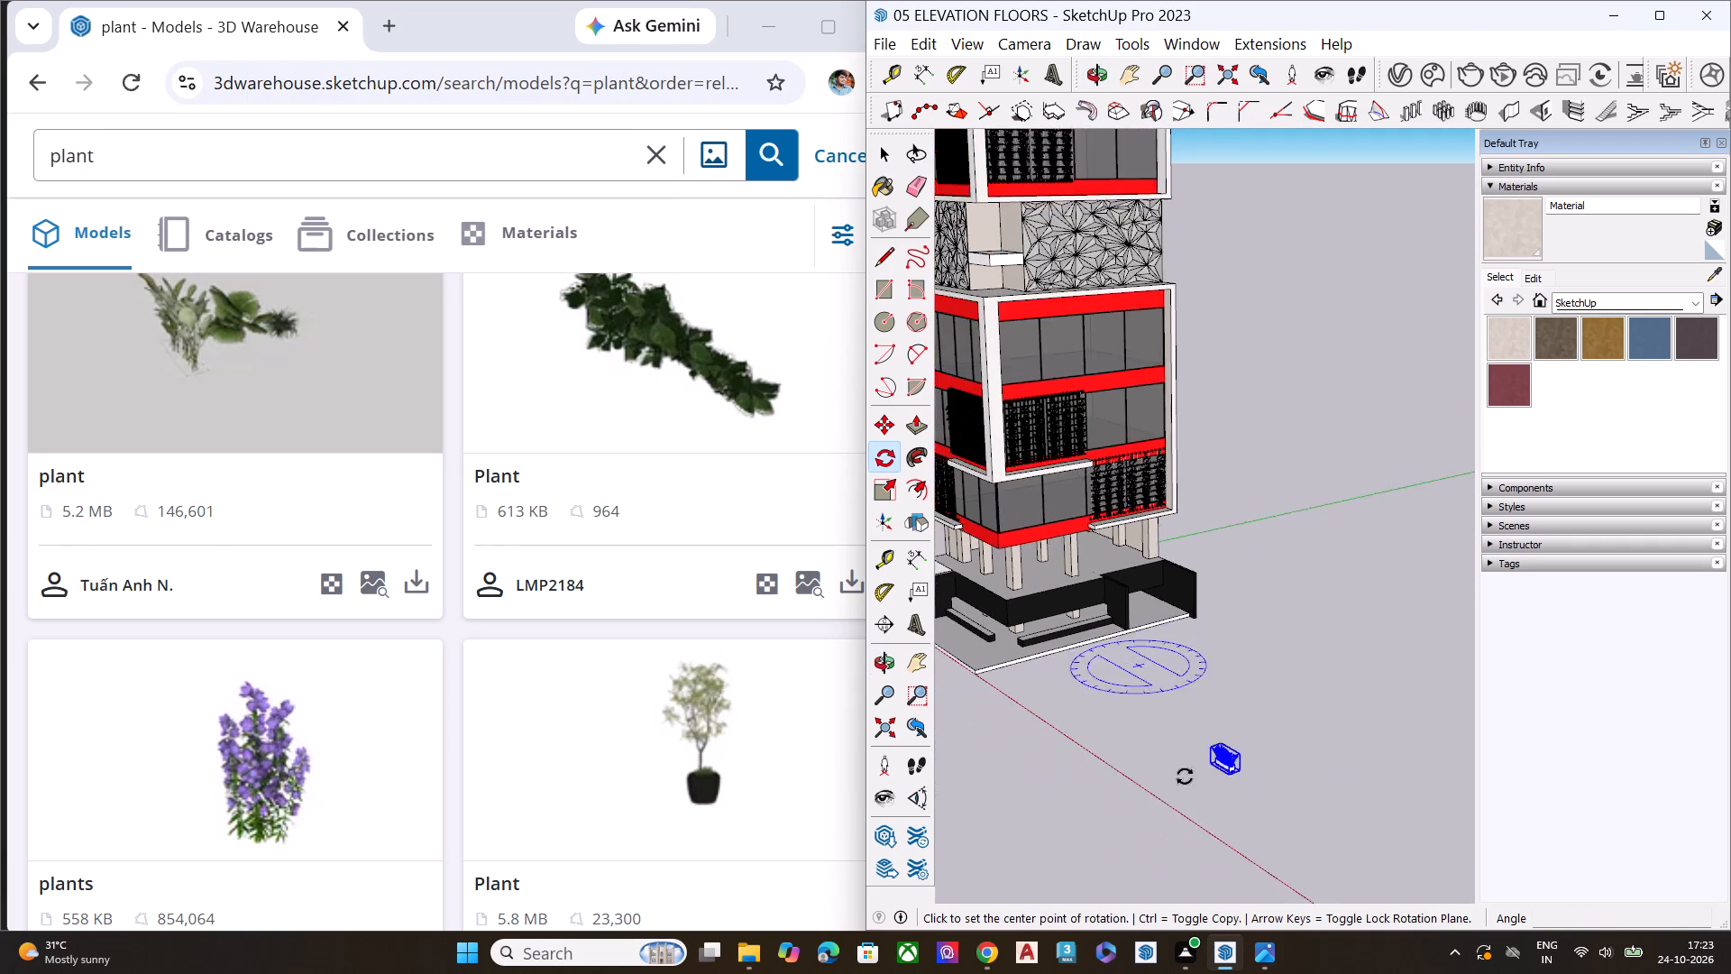
pyautogui.scroll(8, 1185, 776)
pyautogui.scroll(-3, 1213, 767)
pyautogui.scroll(6, 1213, 767)
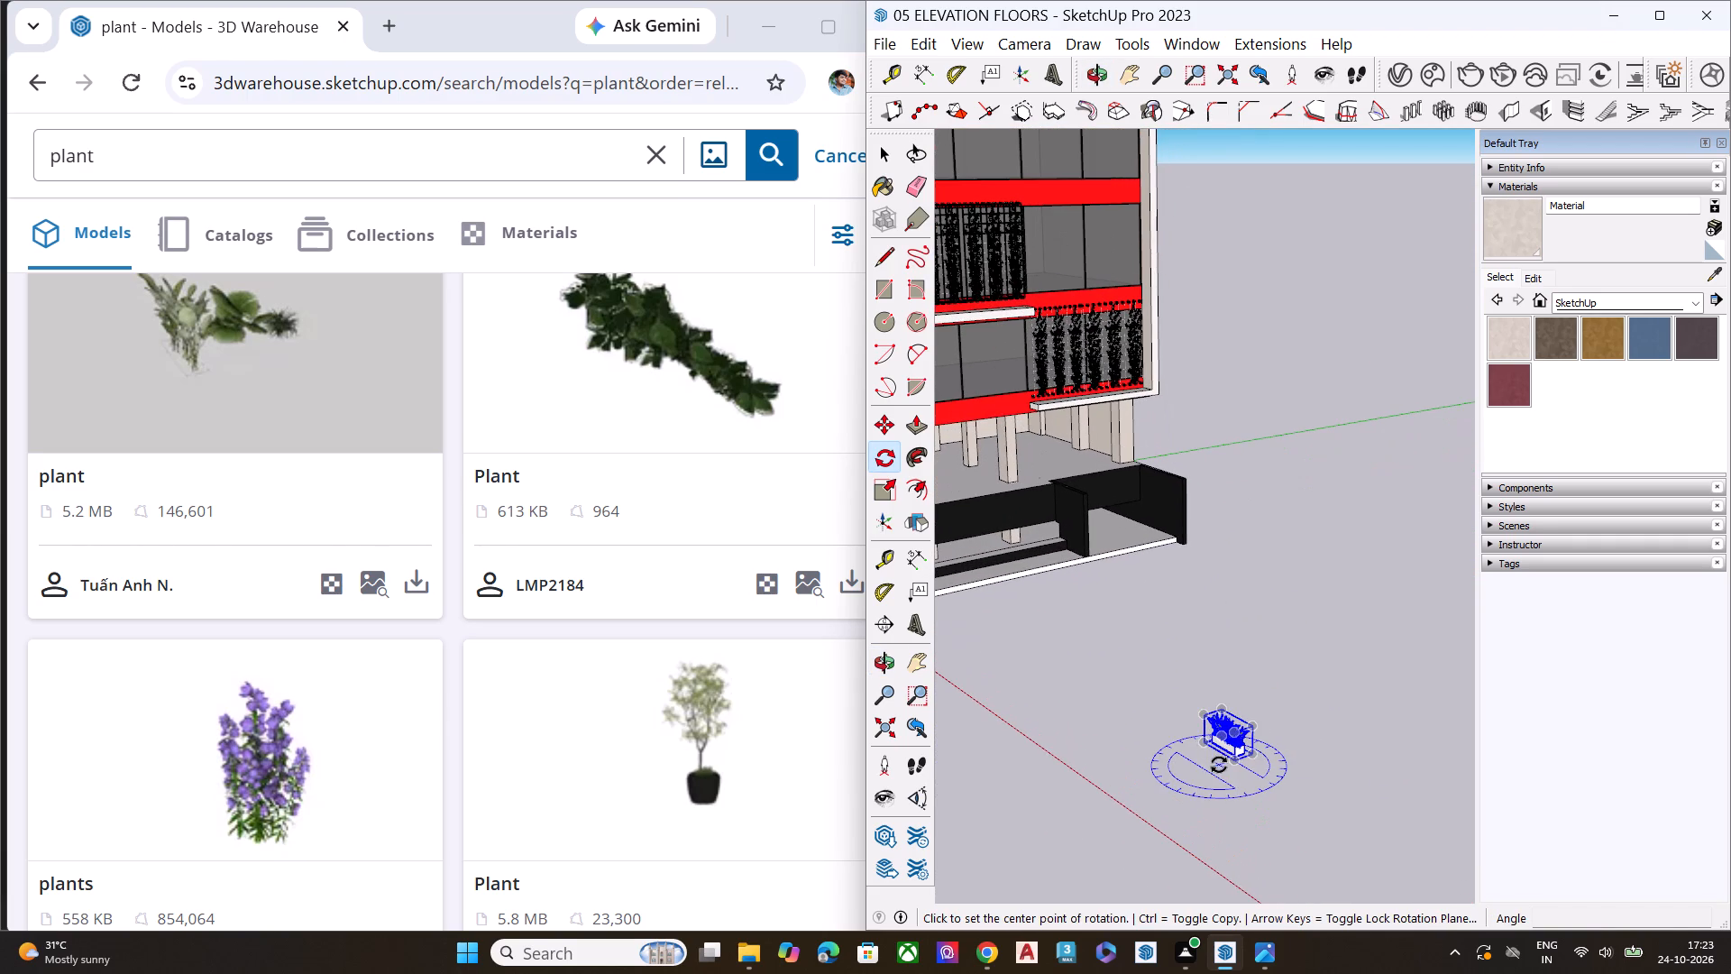
pyautogui.click(1219, 765)
pyautogui.click(1296, 807)
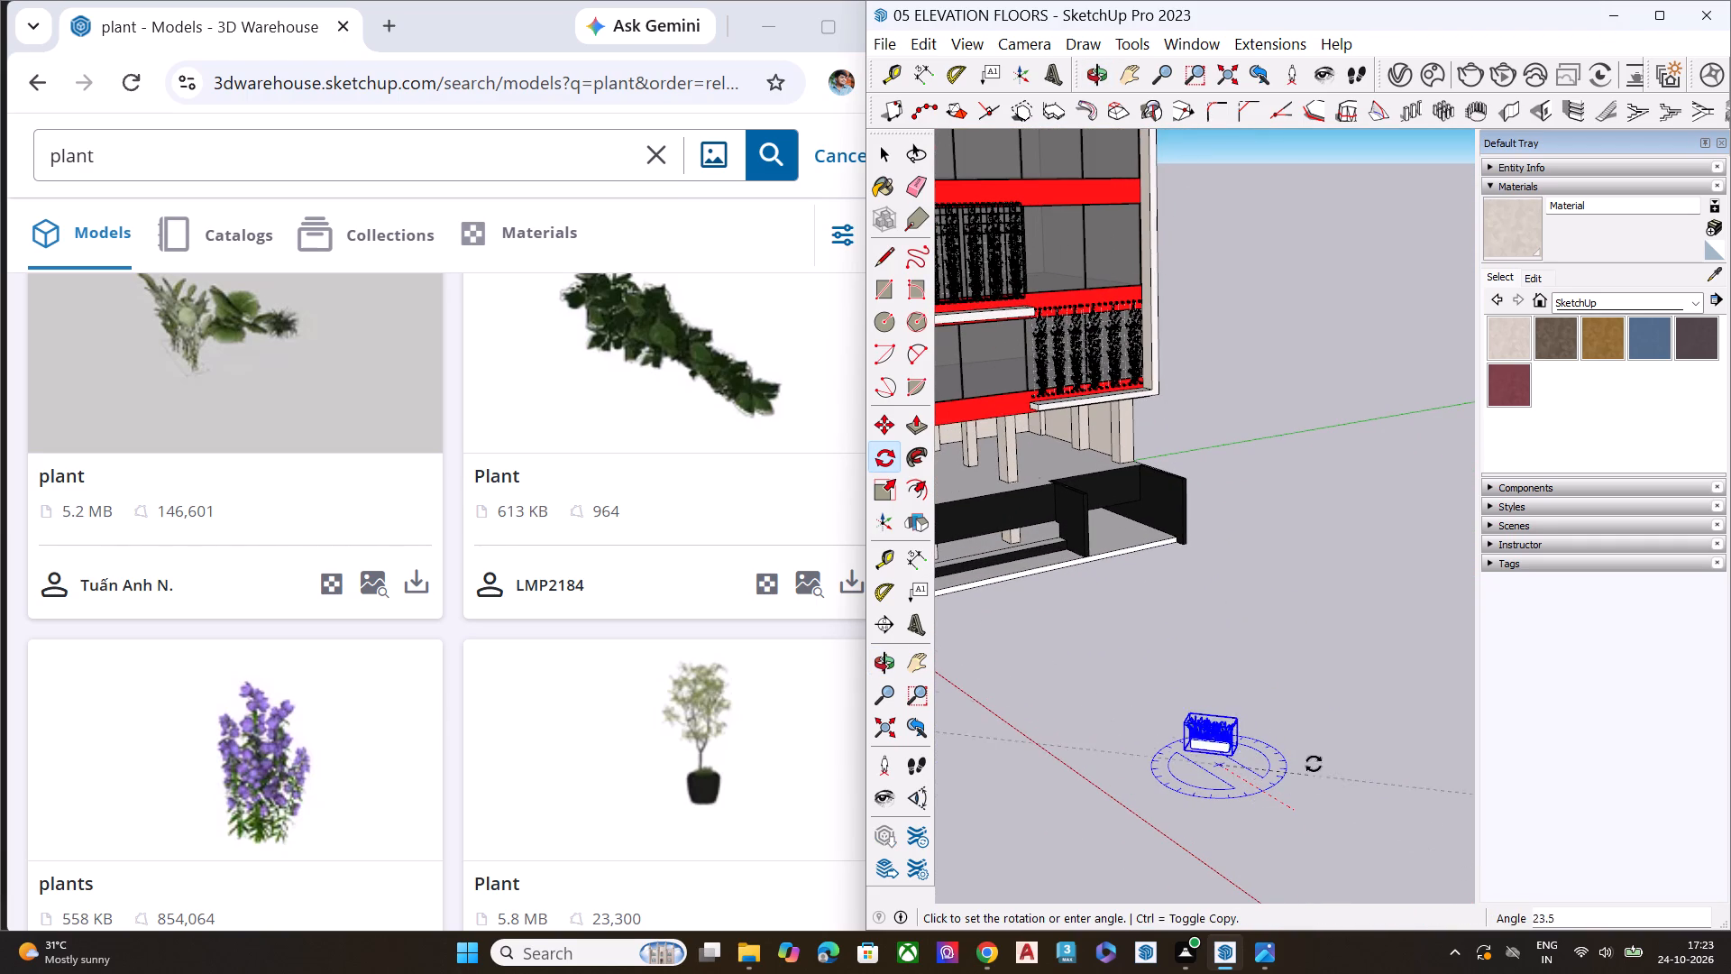
pyautogui.click(1314, 733)
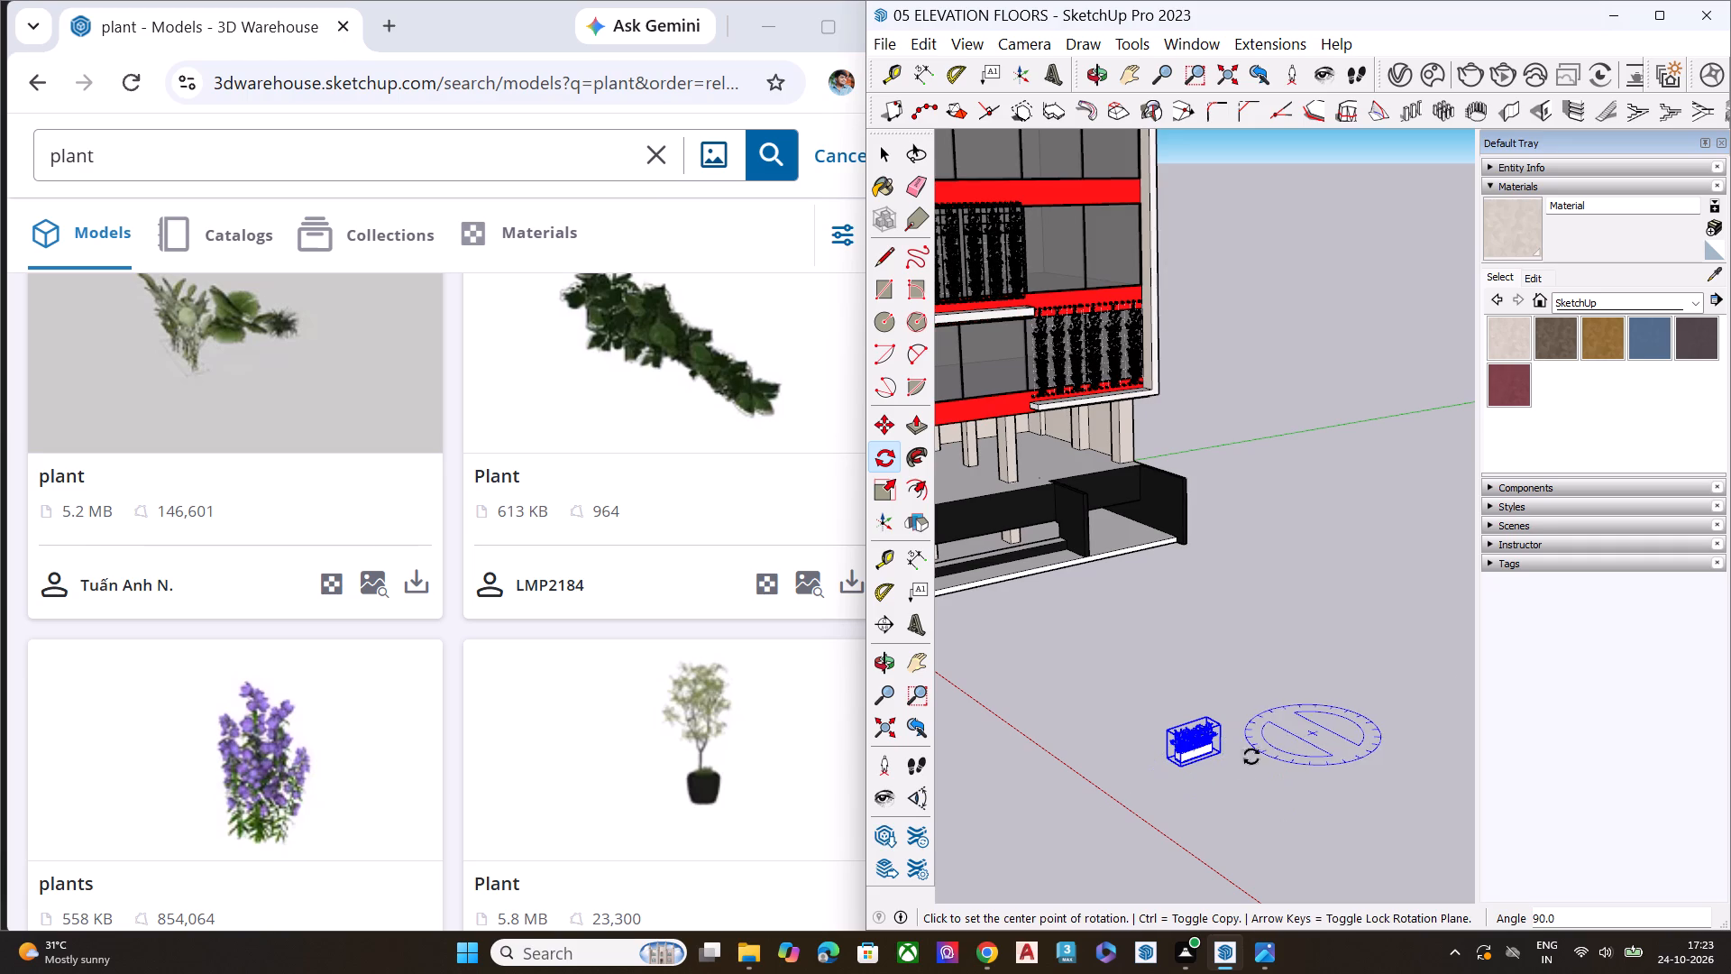
pyautogui.press('space')
# Move the planter box by its bottom corner onto the open ledge in front of the faceted wall panel.
pyautogui.scroll(4, 1215, 759)
pyautogui.scroll(-1, 1198, 759)
pyautogui.scroll(12, 1198, 759)
pyautogui.press('m')
pyautogui.scroll(-1, 1168, 765)
pyautogui.scroll(7, 1167, 766)
pyautogui.scroll(-1, 1164, 772)
pyautogui.scroll(2, 1164, 774)
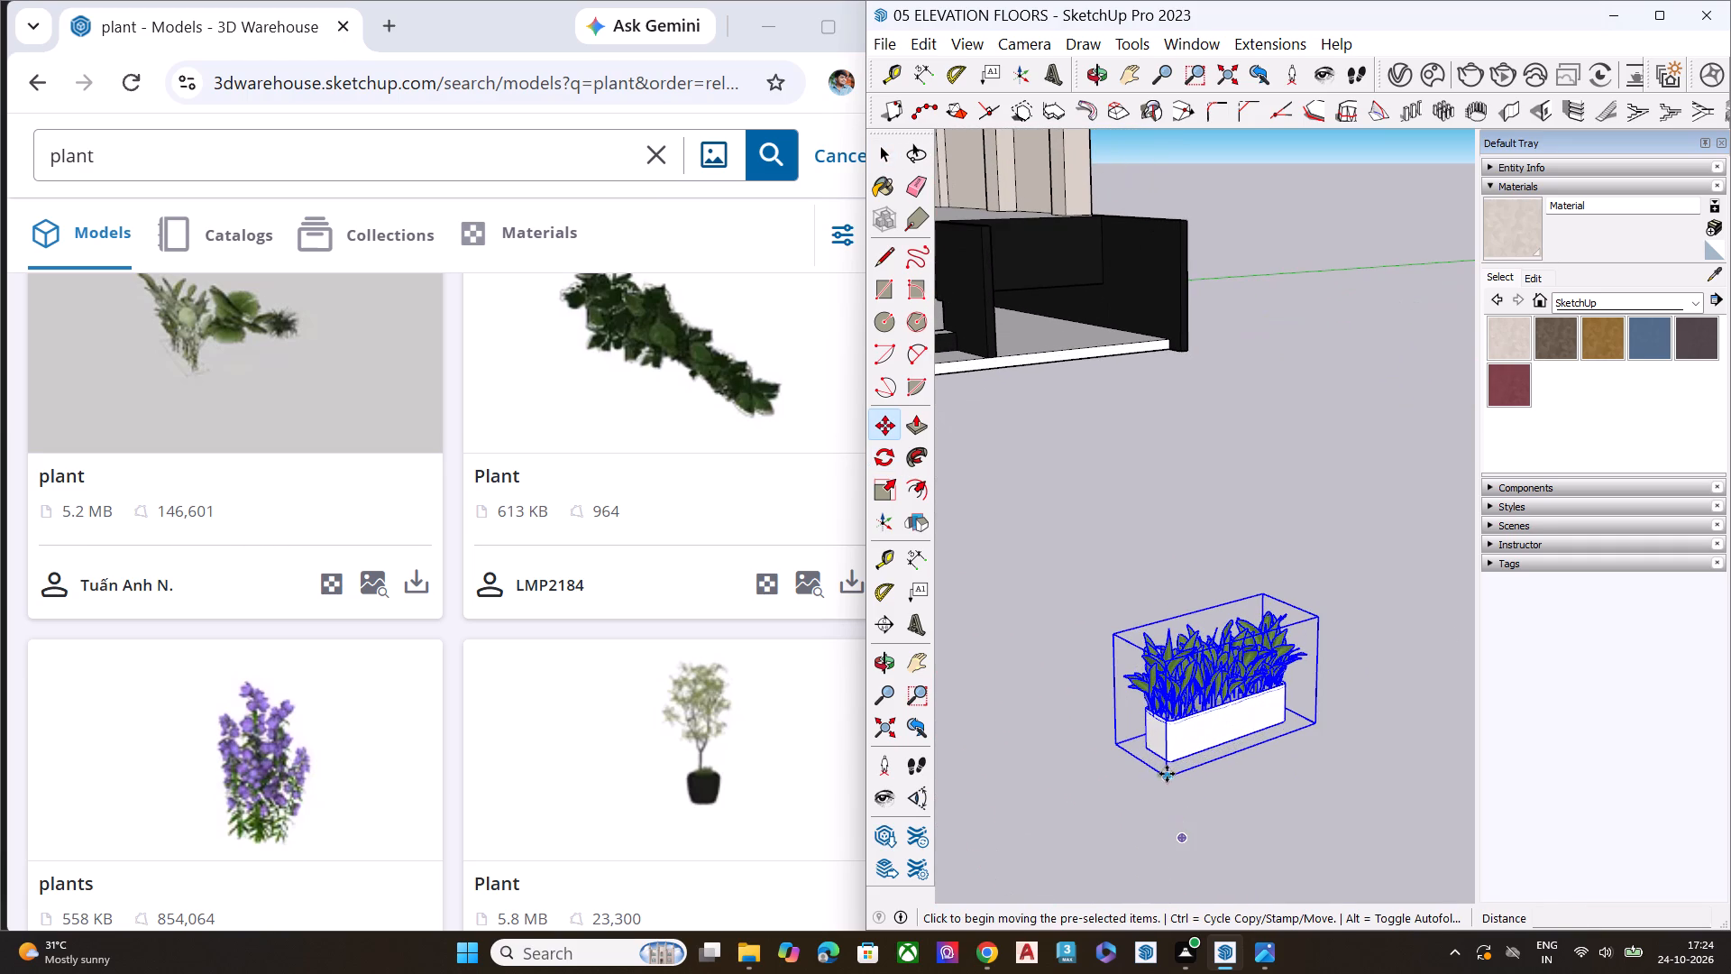
pyautogui.click(1170, 779)
pyautogui.scroll(-1, 1232, 690)
pyautogui.scroll(1, 1237, 693)
pyautogui.scroll(-5, 1247, 701)
pyautogui.scroll(1, 1255, 723)
pyautogui.scroll(-1, 1250, 739)
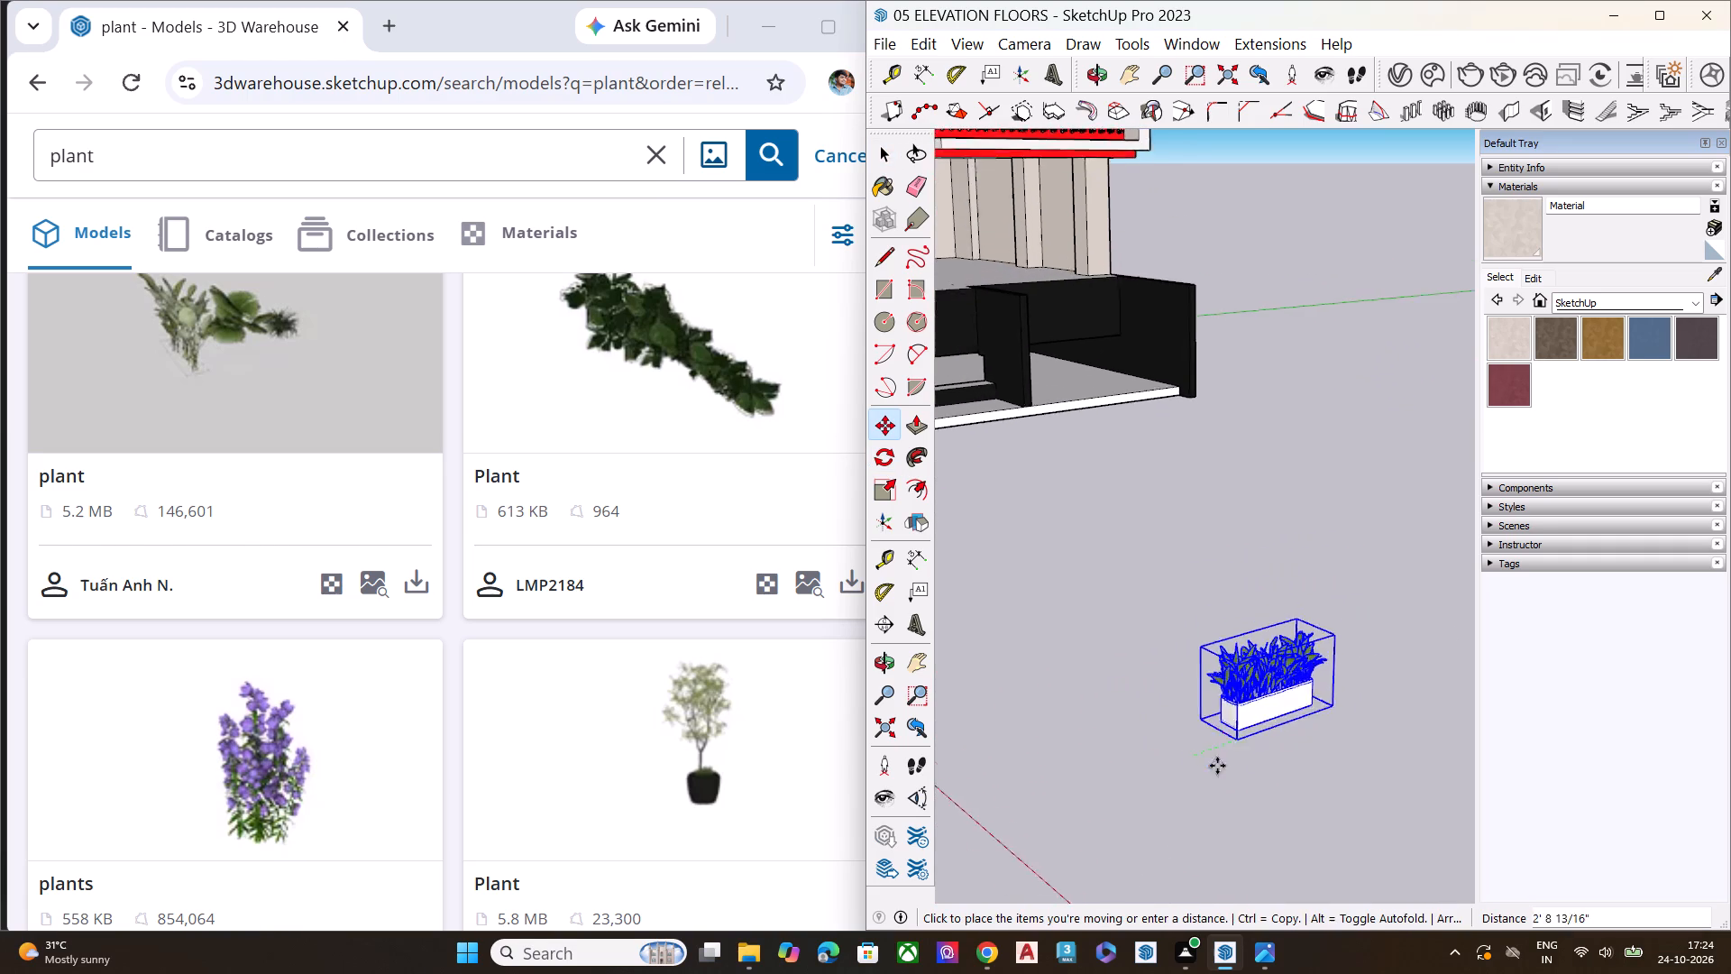
pyautogui.scroll(-1, 1217, 766)
pyautogui.scroll(2, 1193, 781)
pyautogui.scroll(-9, 1193, 783)
pyautogui.scroll(2, 1194, 778)
pyautogui.scroll(-19, 1197, 777)
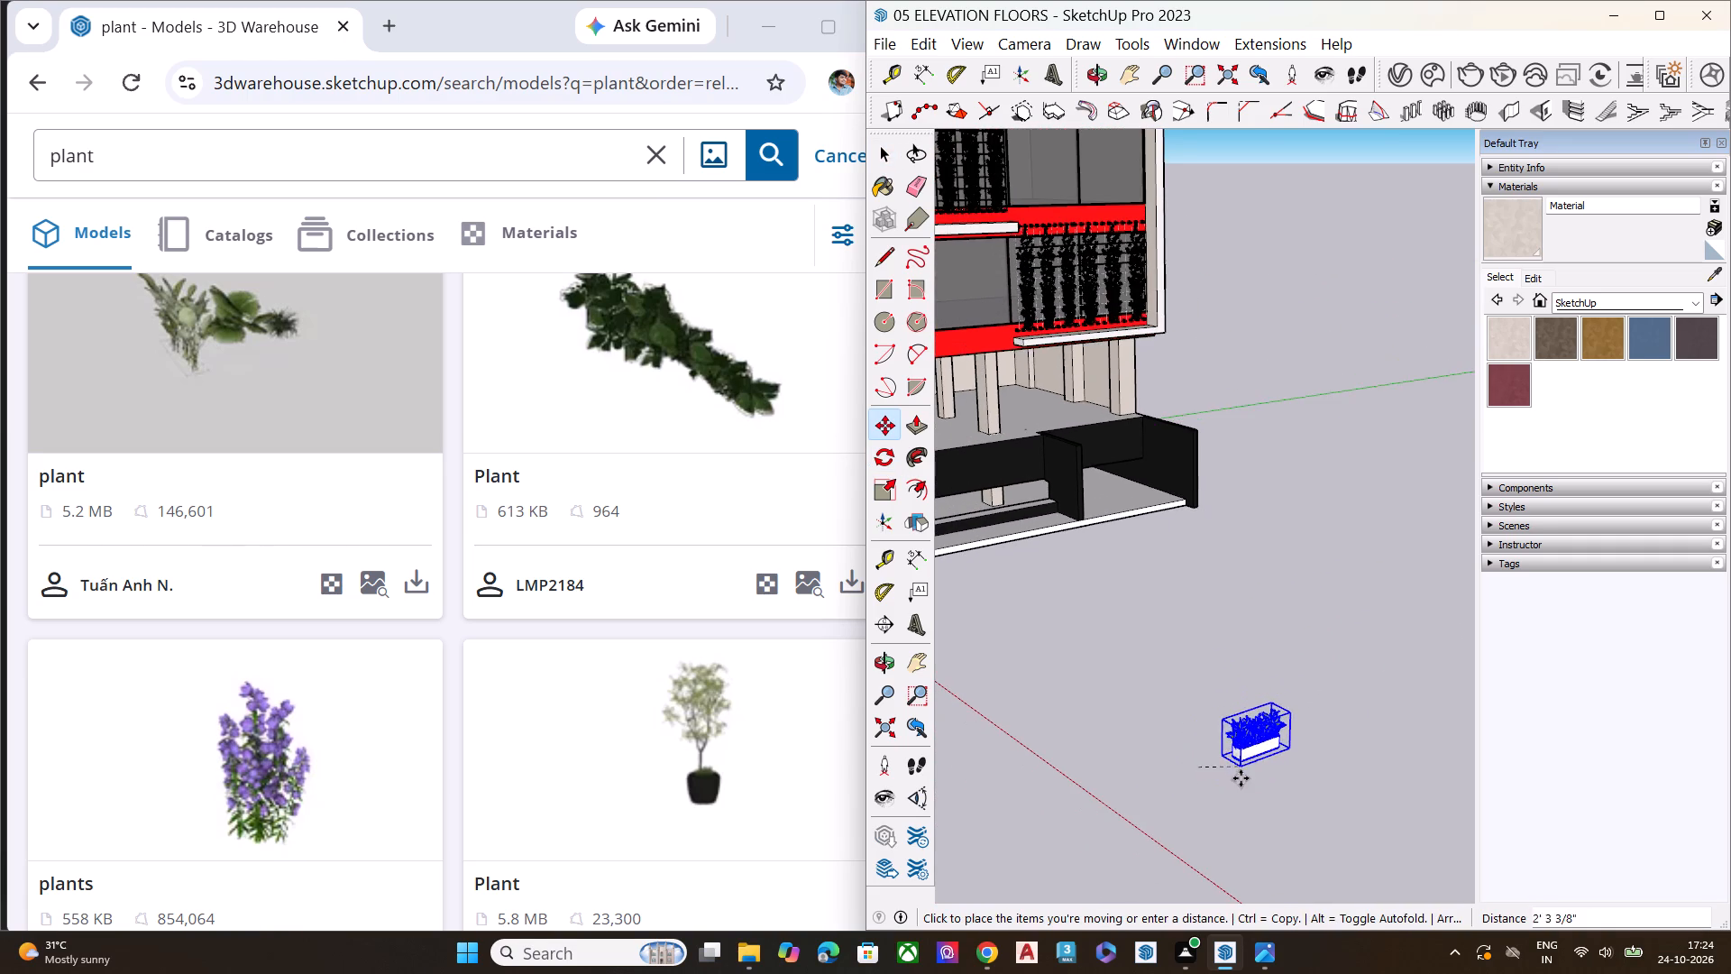
pyautogui.scroll(-3, 1241, 778)
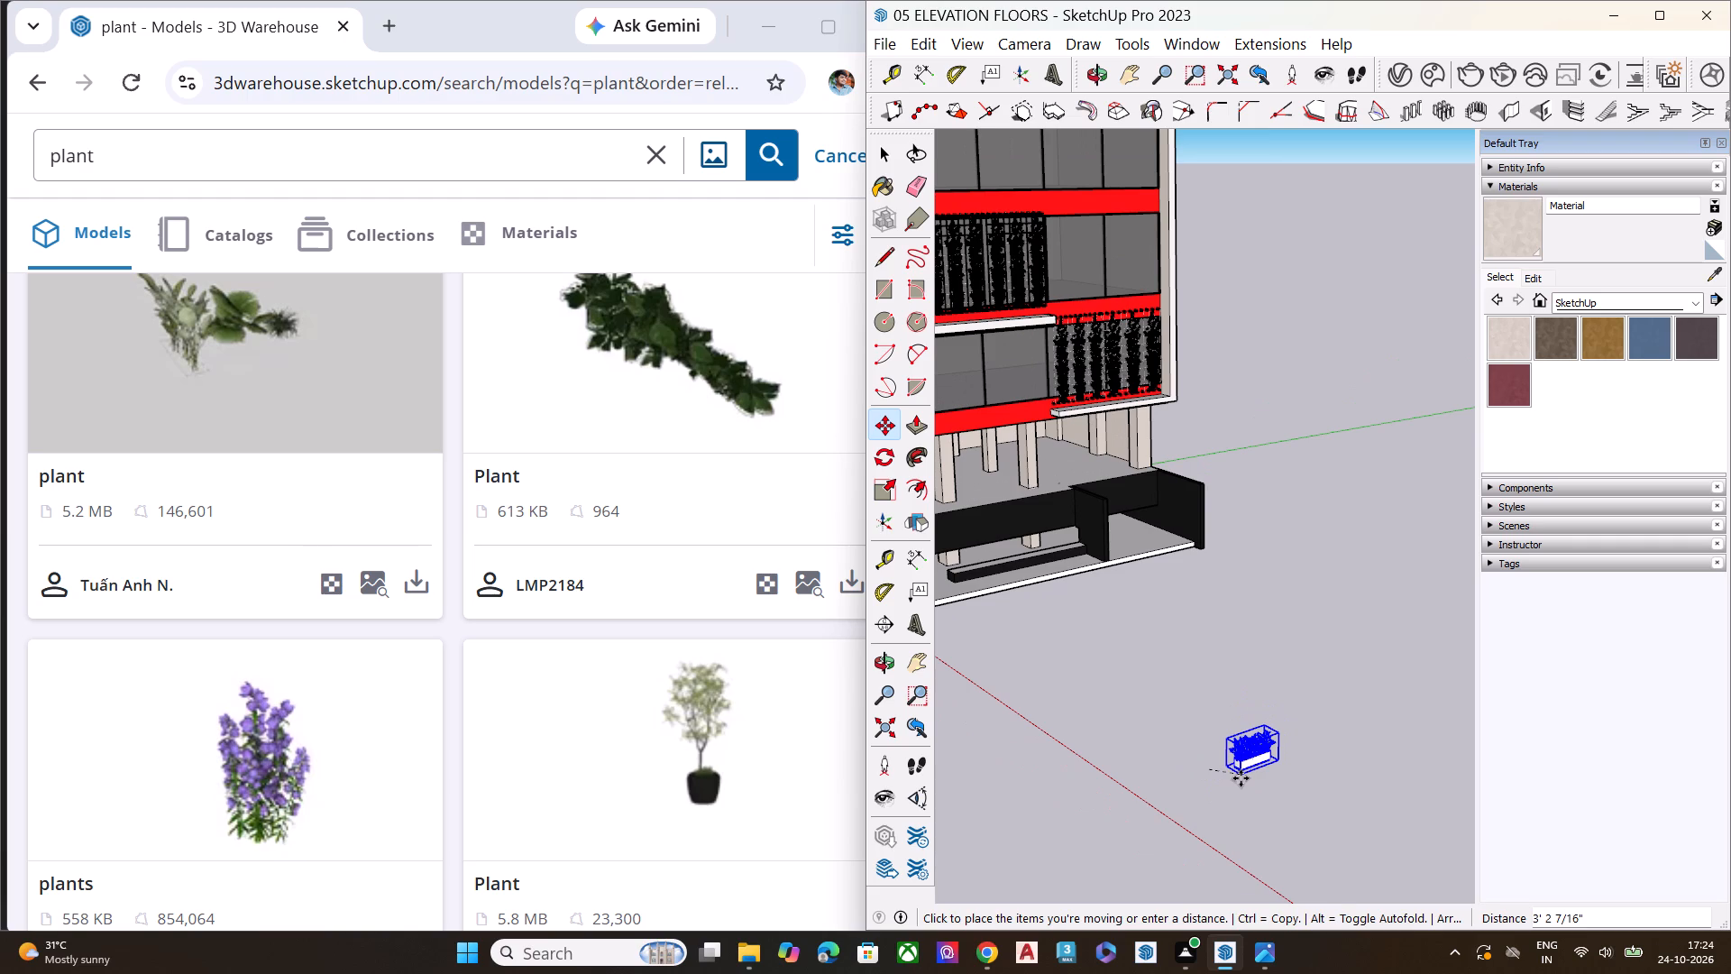
pyautogui.scroll(-14, 1241, 778)
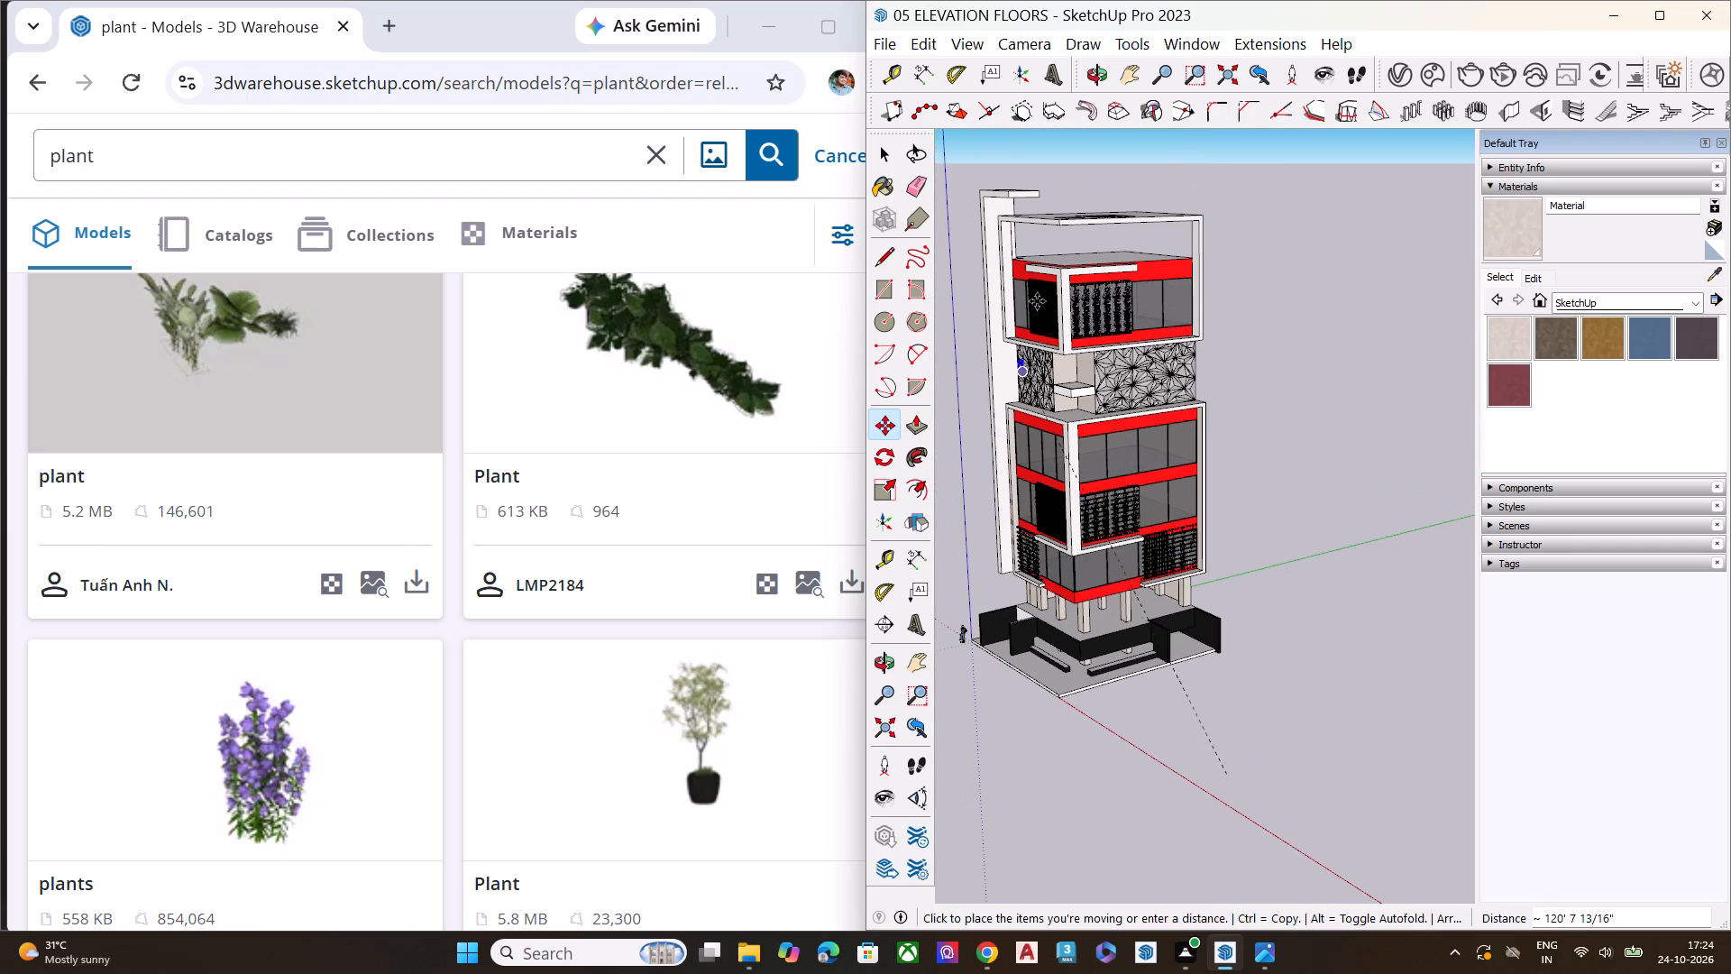
pyautogui.scroll(9, 1069, 277)
pyautogui.scroll(-1, 1058, 276)
pyautogui.scroll(7, 1058, 276)
pyautogui.scroll(-1, 1118, 456)
pyautogui.scroll(2, 1119, 457)
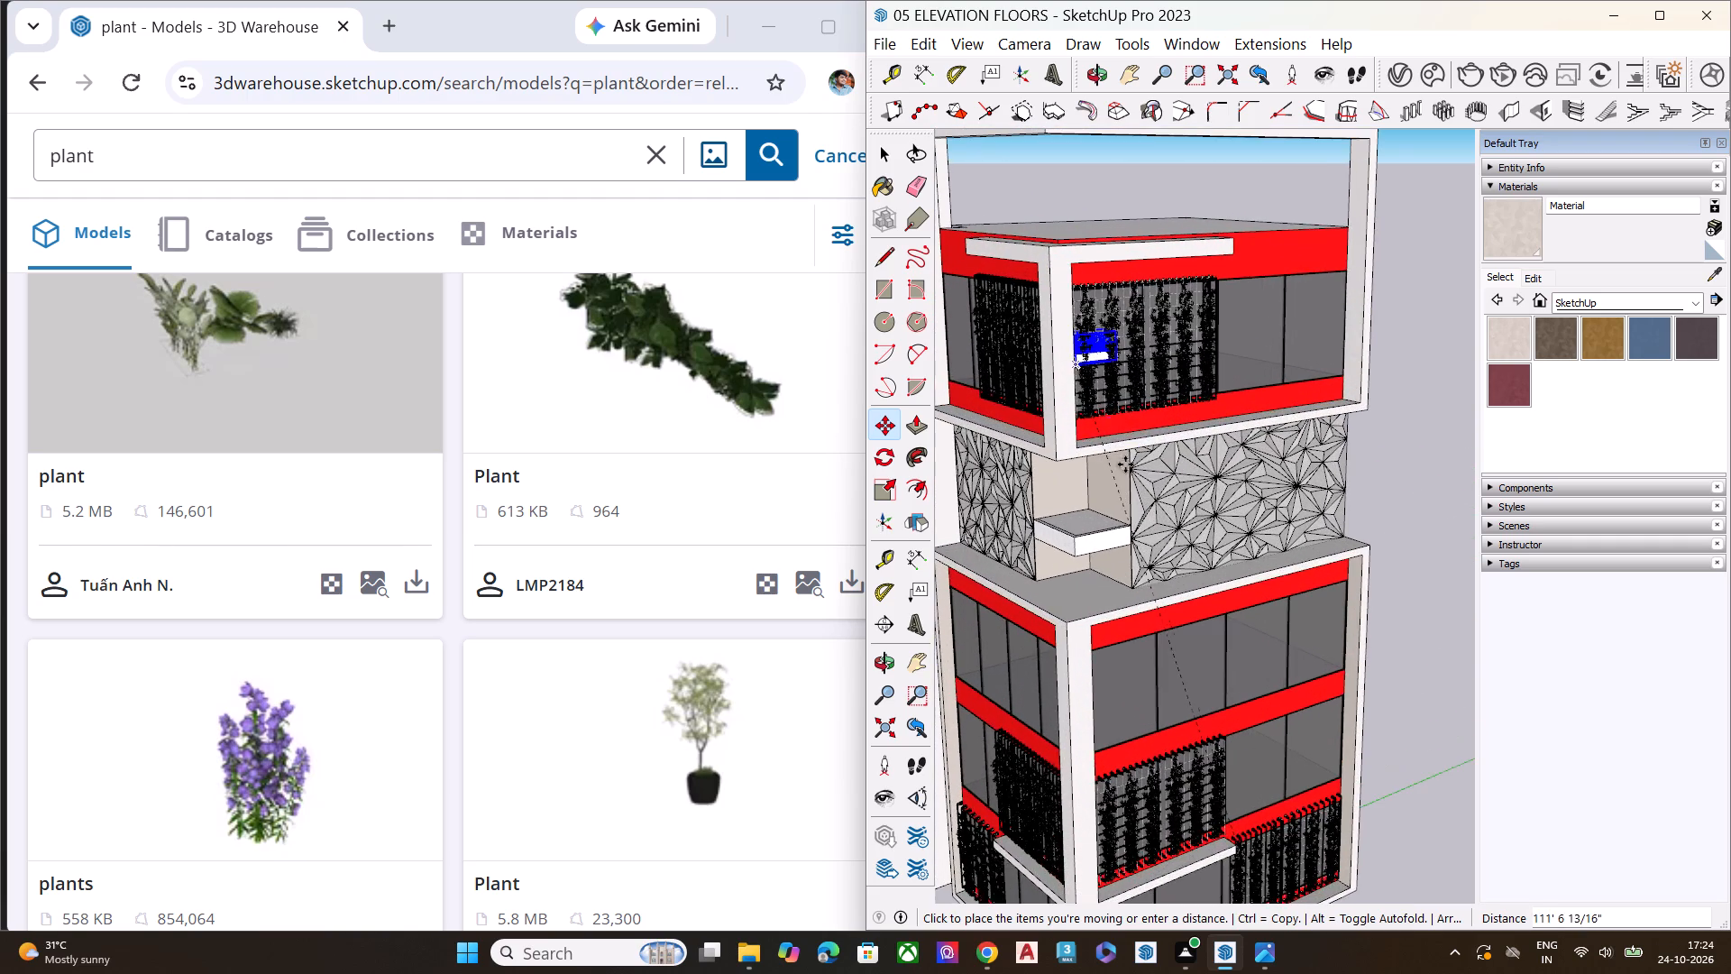
pyautogui.scroll(4, 1125, 464)
pyautogui.scroll(11, 1162, 556)
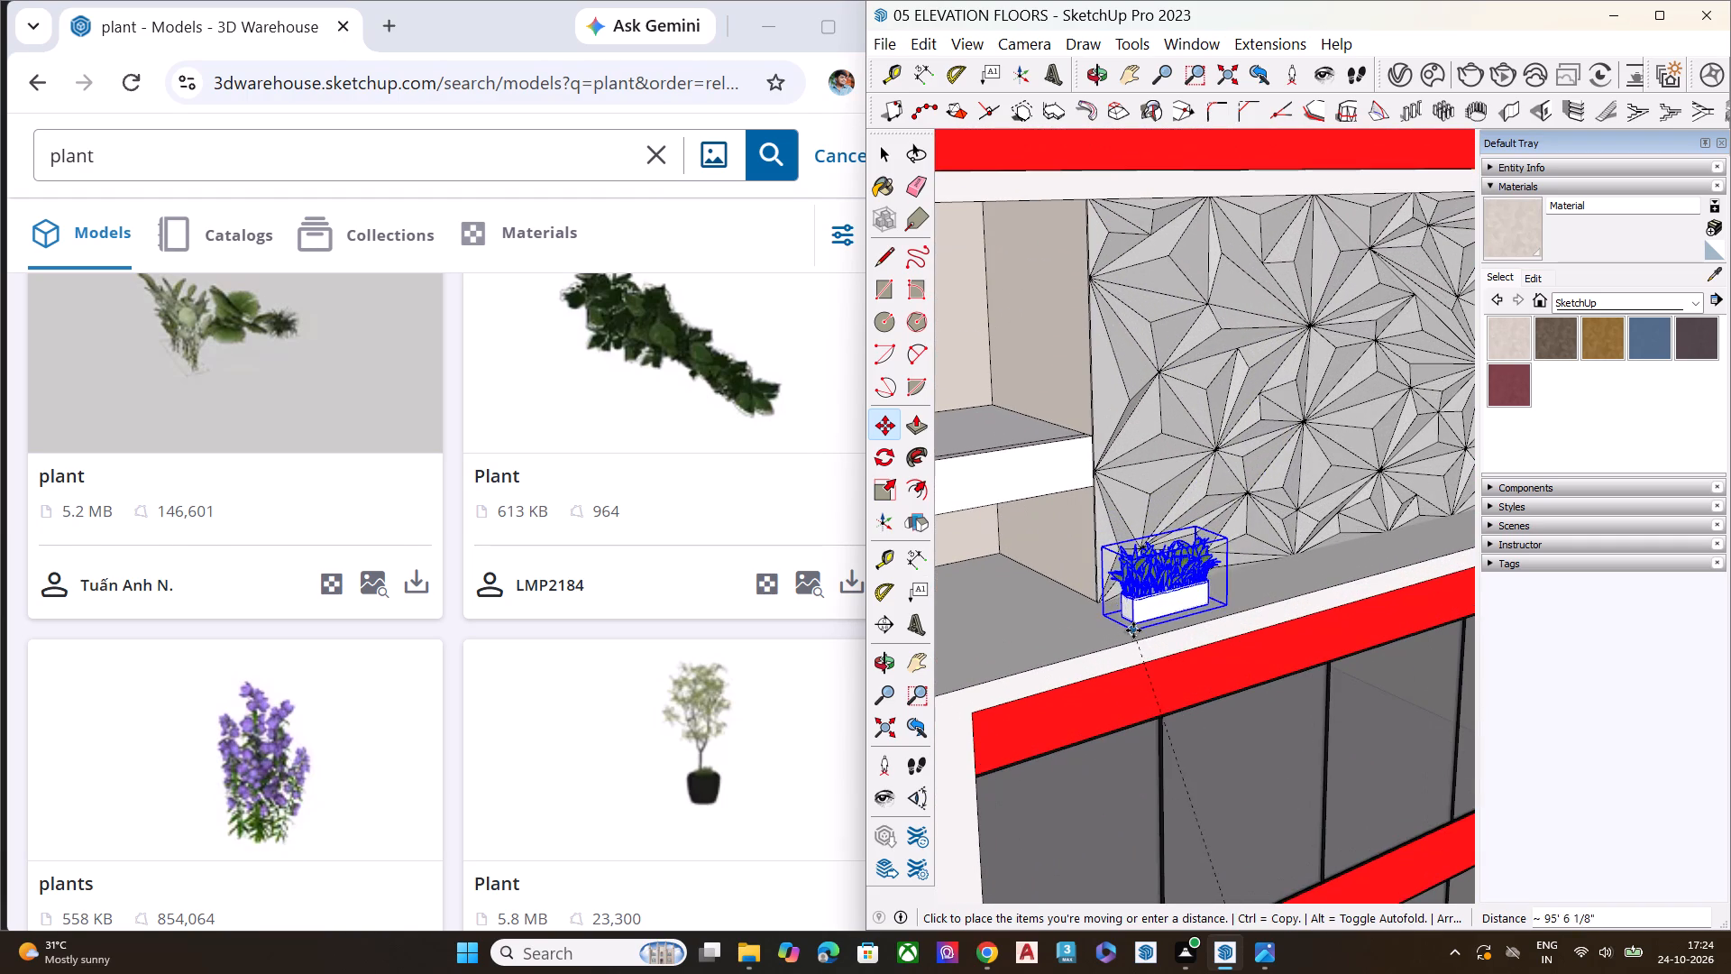
pyautogui.click(1161, 629)
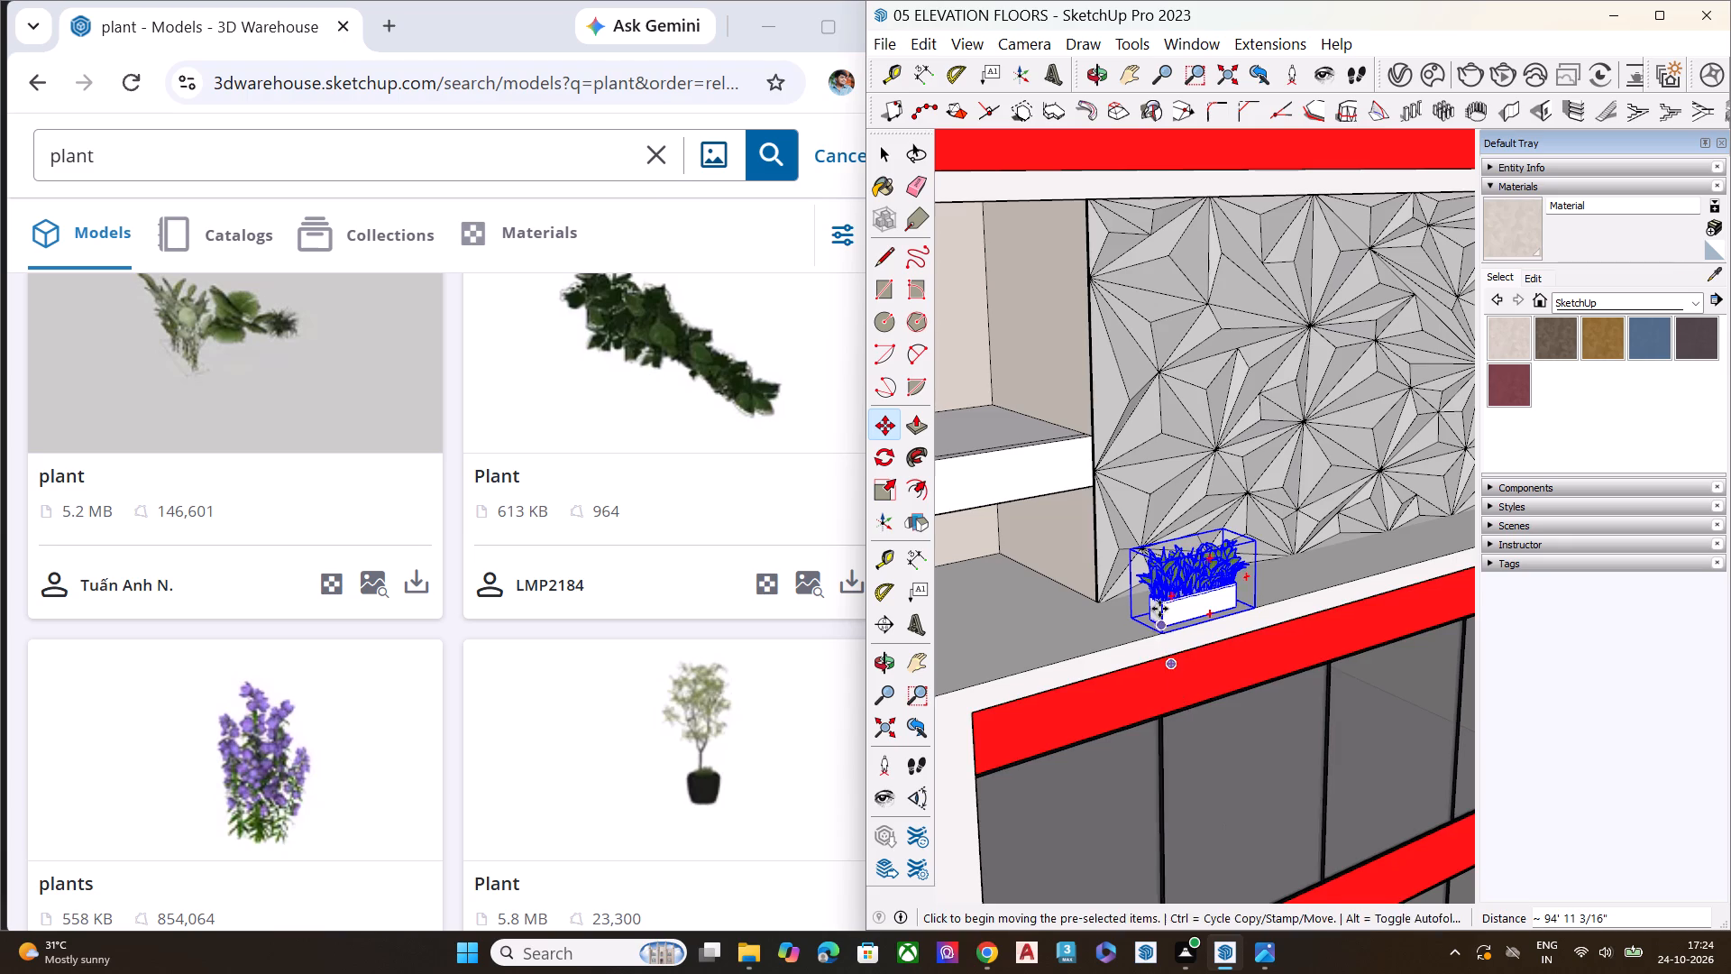
# Scale the planter box on the ledge along its green axis to make it deeper.
pyautogui.scroll(-9, 1140, 565)
pyautogui.scroll(2, 1230, 633)
pyautogui.moveTo(1232, 638); pyautogui.dragTo(1316, 723, button='middle')
pyautogui.scroll(4, 1214, 609)
pyautogui.scroll(-1, 1211, 608)
pyautogui.scroll(4, 1211, 608)
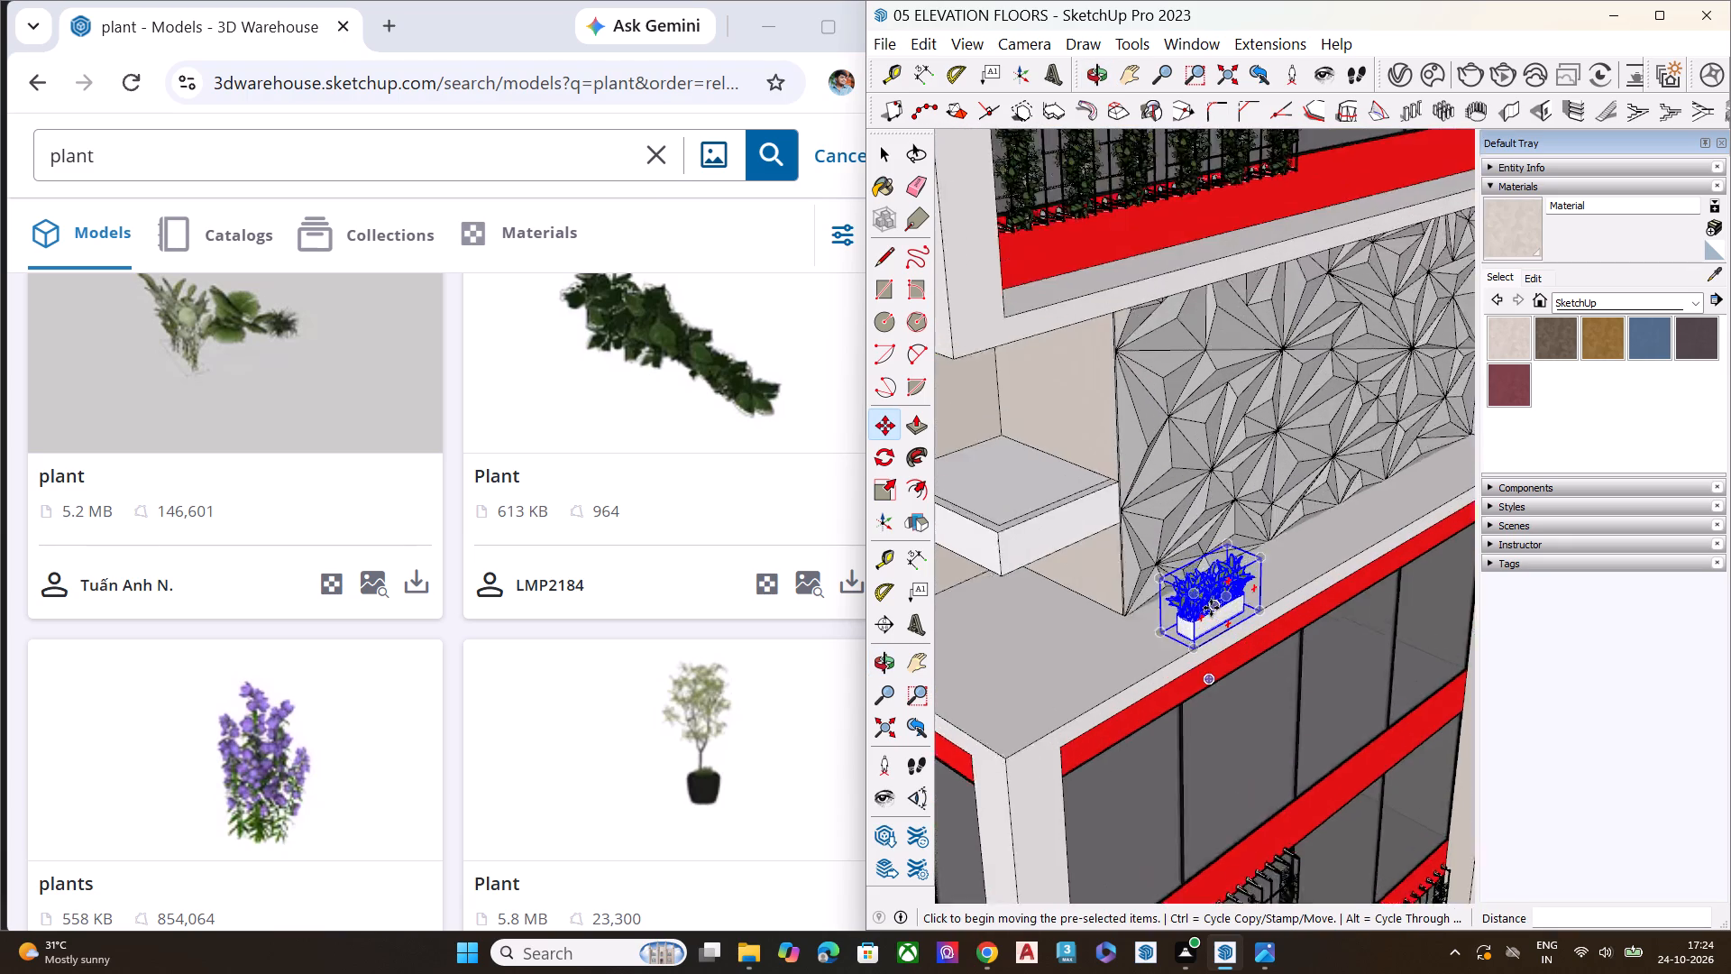
pyautogui.scroll(5, 1211, 608)
pyautogui.scroll(-1, 1187, 616)
pyautogui.scroll(3, 1187, 616)
pyautogui.scroll(-1, 1186, 618)
pyautogui.scroll(4, 1186, 618)
pyautogui.press('space')
pyautogui.click(1204, 651)
pyautogui.scroll(1, 1205, 602)
pyautogui.scroll(-1, 1205, 602)
pyautogui.scroll(2, 1205, 602)
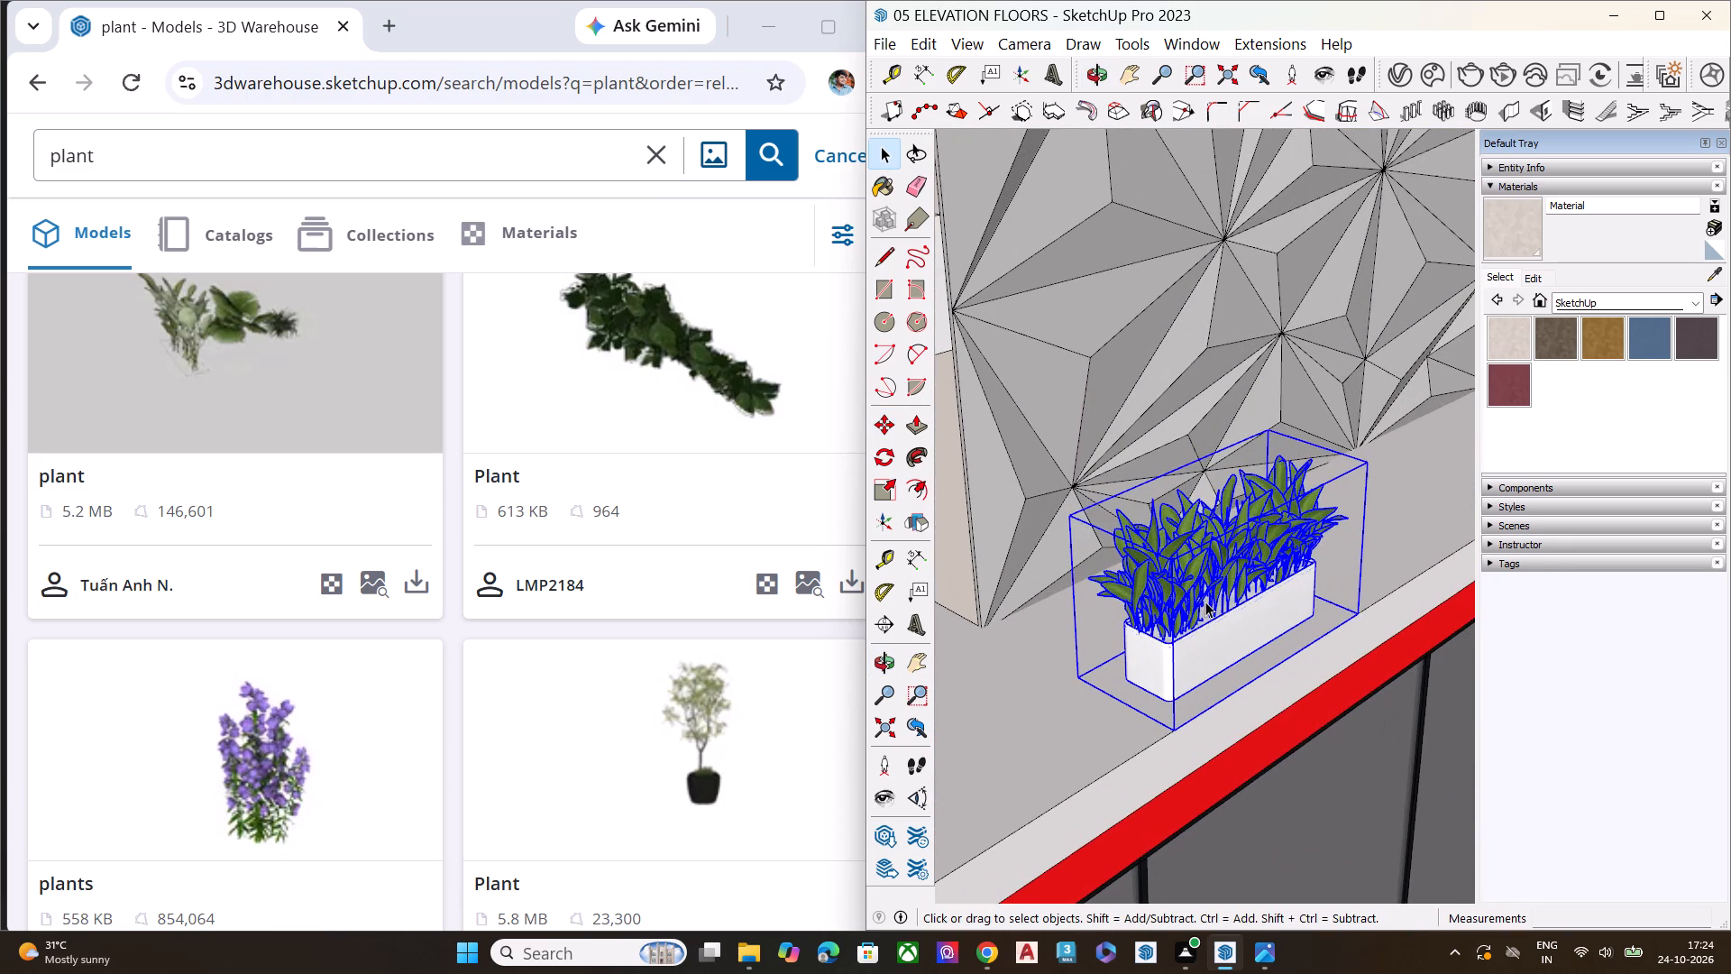
pyautogui.press('s')
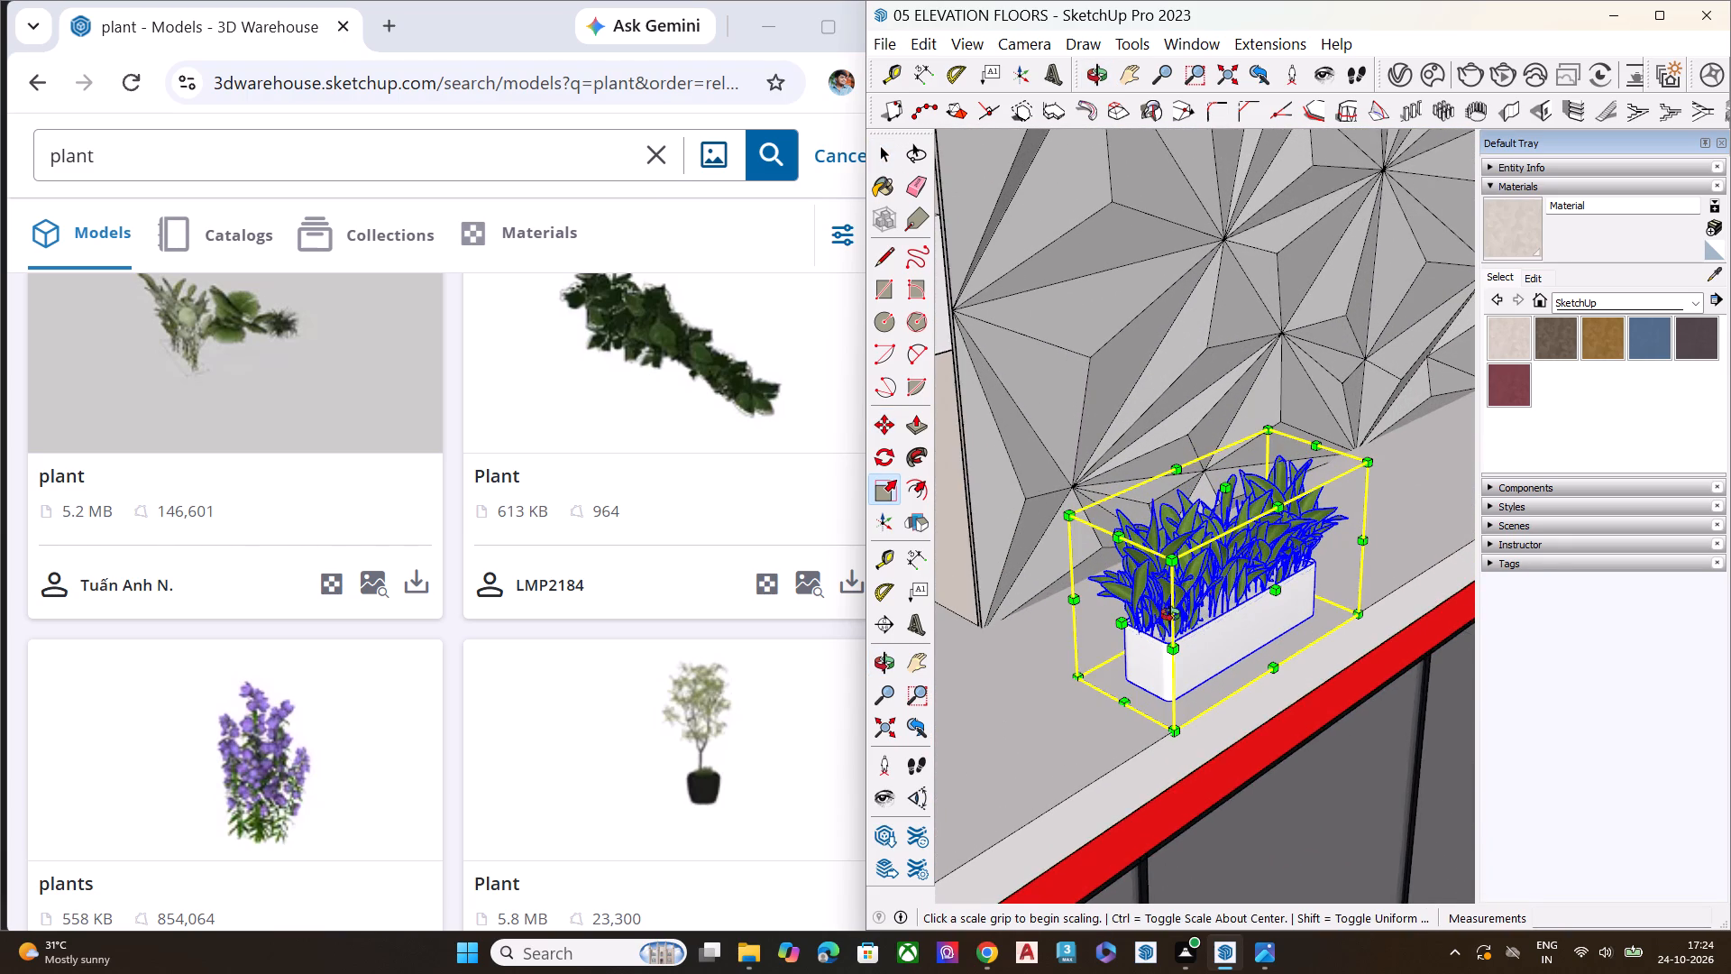
pyautogui.moveTo(1168, 610); pyautogui.dragTo(1375, 639, button='middle')
pyautogui.scroll(7, 1375, 639)
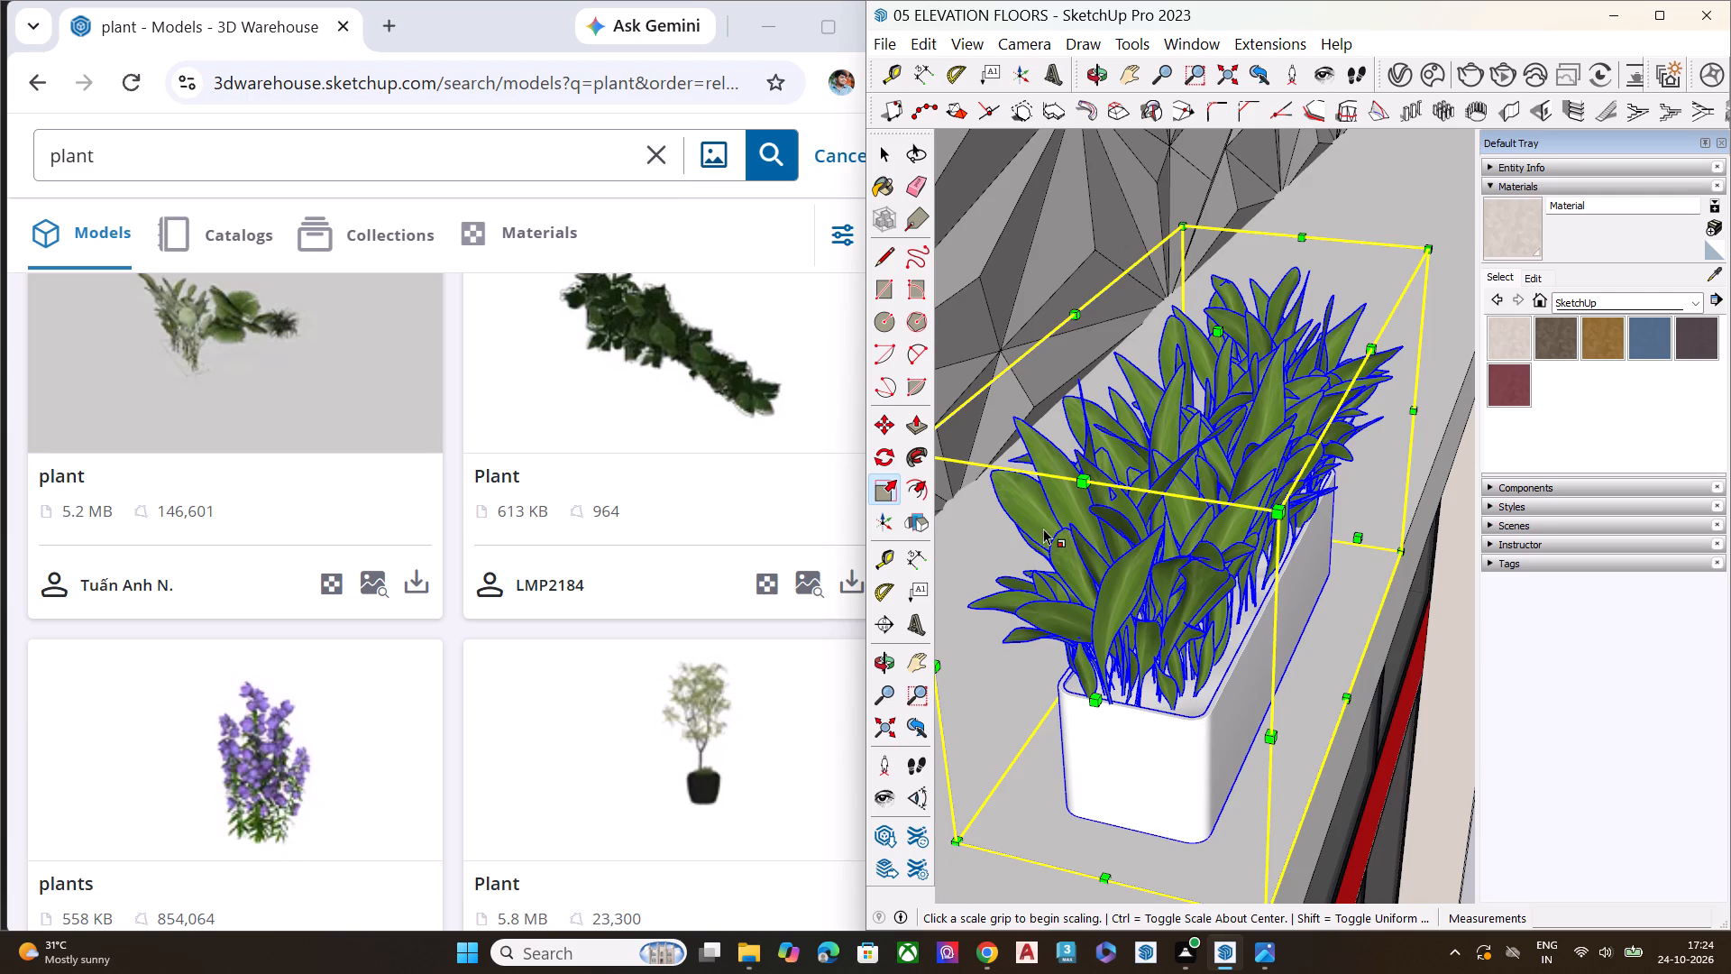
pyautogui.moveTo(1134, 556); pyautogui.dragTo(1411, 445, button='middle')
pyautogui.click(1113, 501)
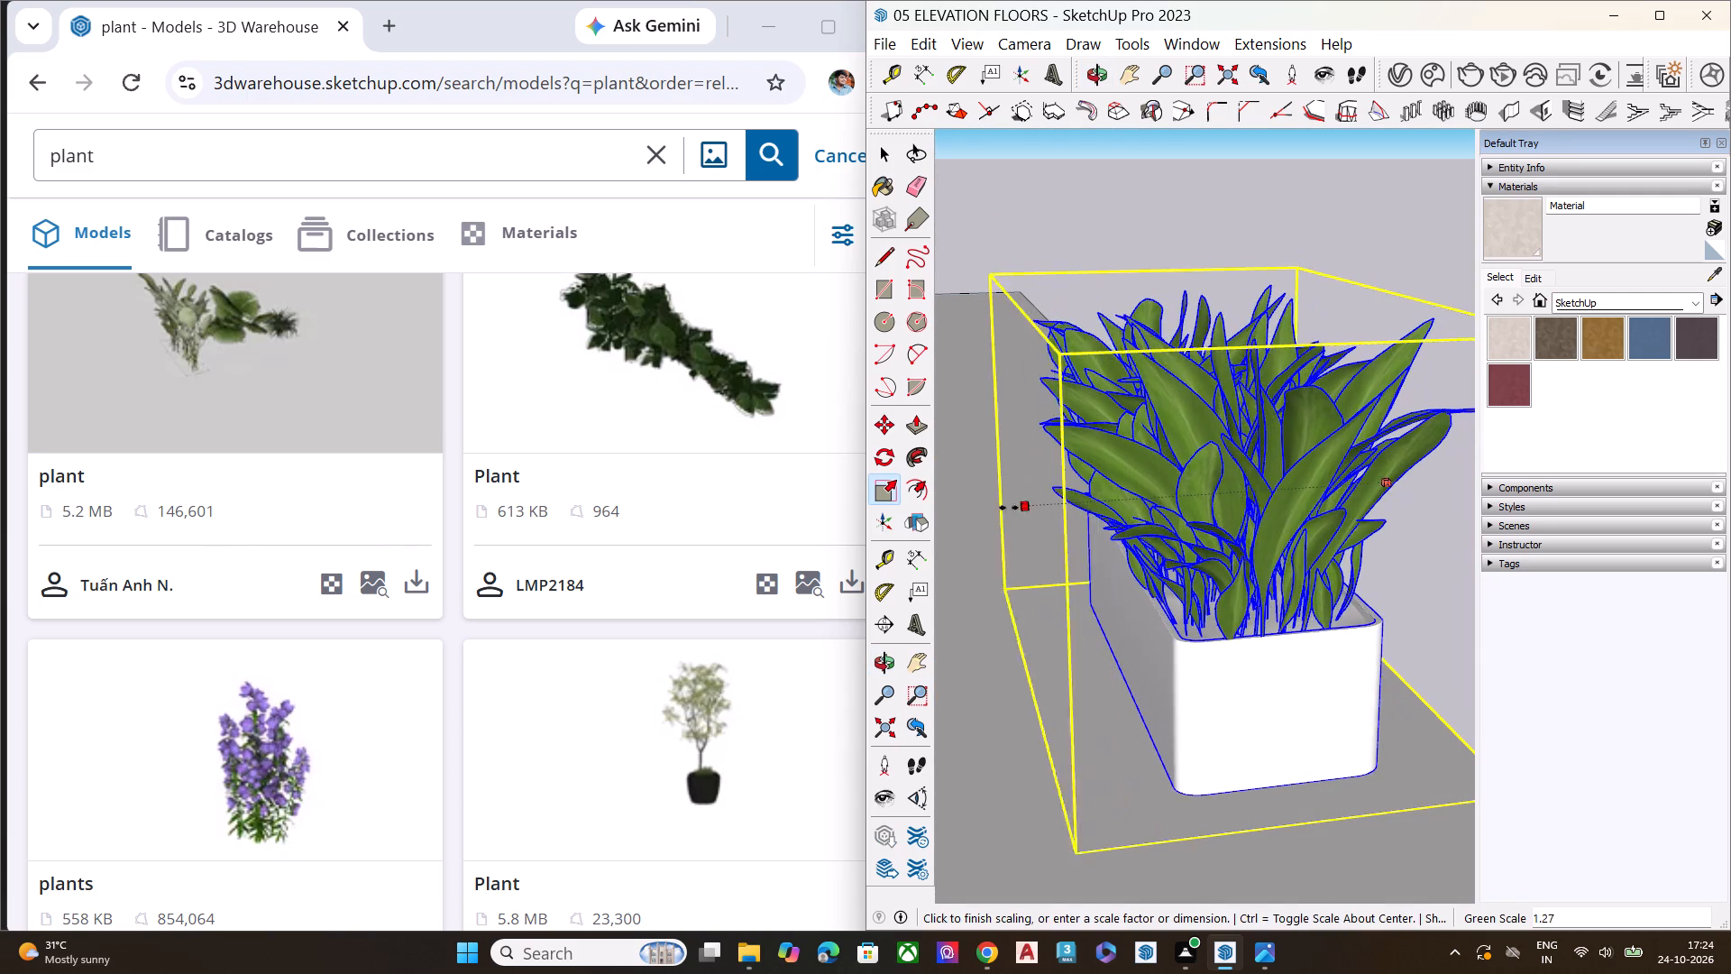
pyautogui.click(995, 510)
# Stretch the planter box along its red axis from its end face to make it longer.
pyautogui.scroll(-6, 1142, 535)
pyautogui.moveTo(1183, 583); pyautogui.dragTo(832, 746, button='middle')
pyautogui.scroll(-1, 1086, 513)
pyautogui.scroll(1, 1093, 524)
pyautogui.scroll(-1, 1102, 538)
pyautogui.scroll(1, 1103, 538)
pyautogui.scroll(-2, 1112, 555)
pyautogui.moveTo(1151, 554); pyautogui.dragTo(853, 562, button='middle')
pyautogui.scroll(2, 1364, 499)
pyautogui.click(1329, 455)
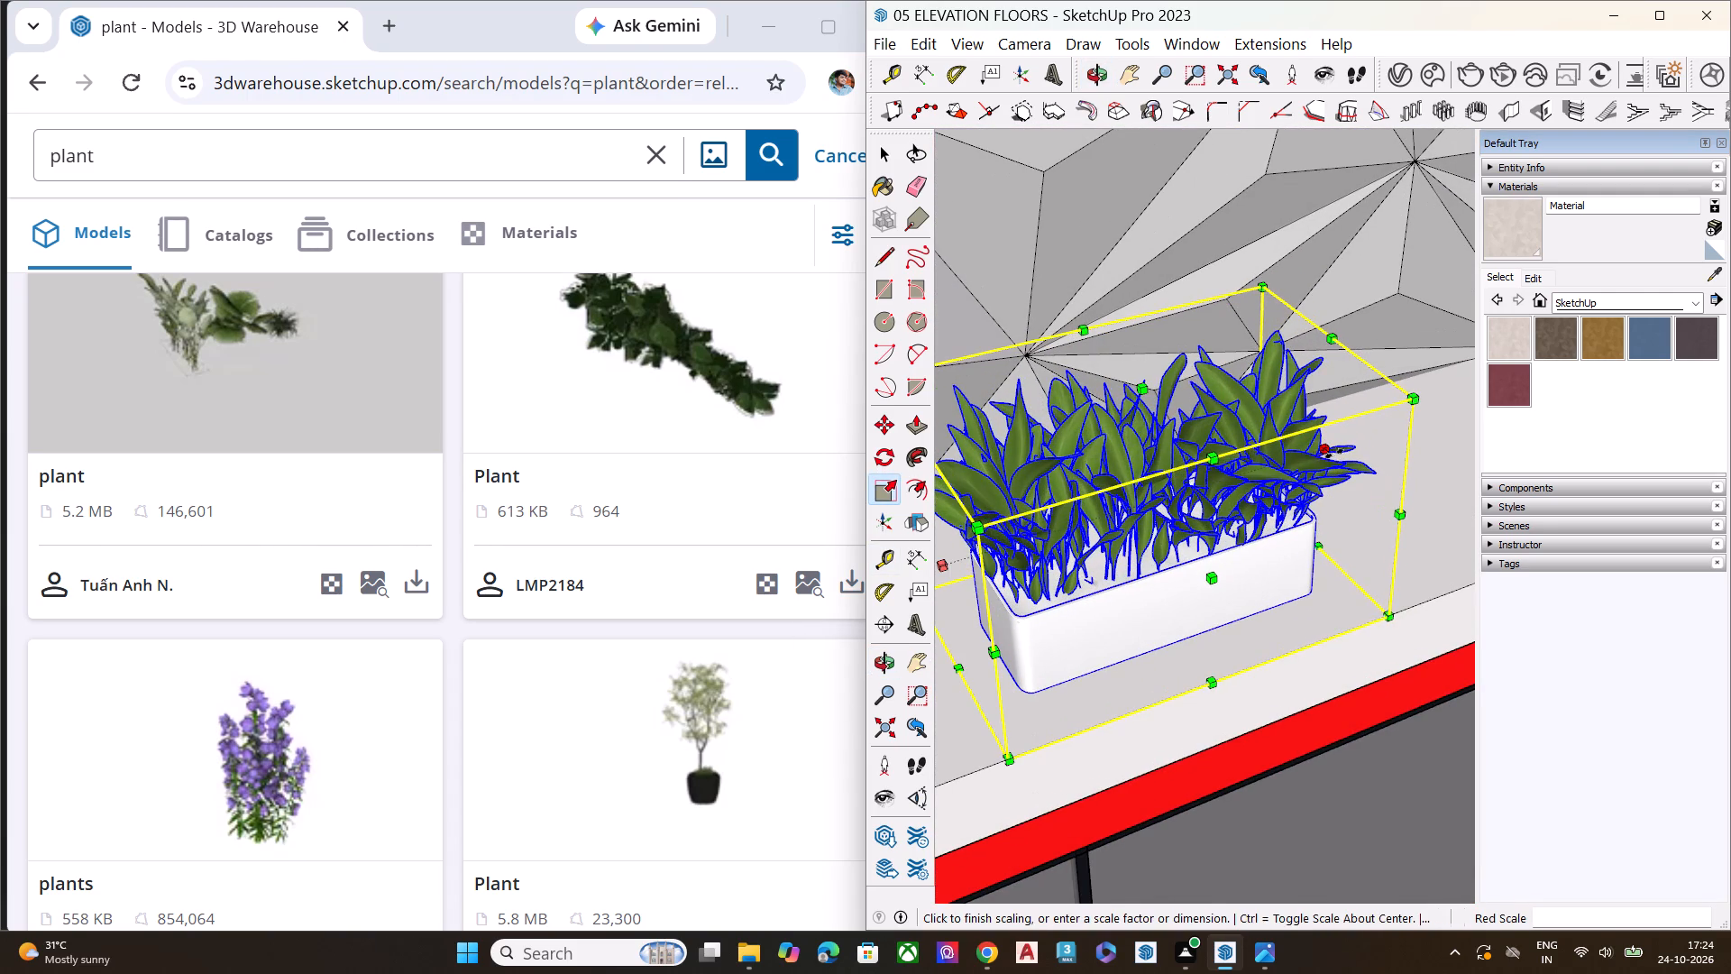
pyautogui.click(1450, 446)
# Scale the planter box on the ledge by about 1.12 along its green axis from its front face to deepen it.
pyautogui.scroll(-11, 1067, 498)
pyautogui.moveTo(1108, 498); pyautogui.dragTo(1159, 581, button='middle')
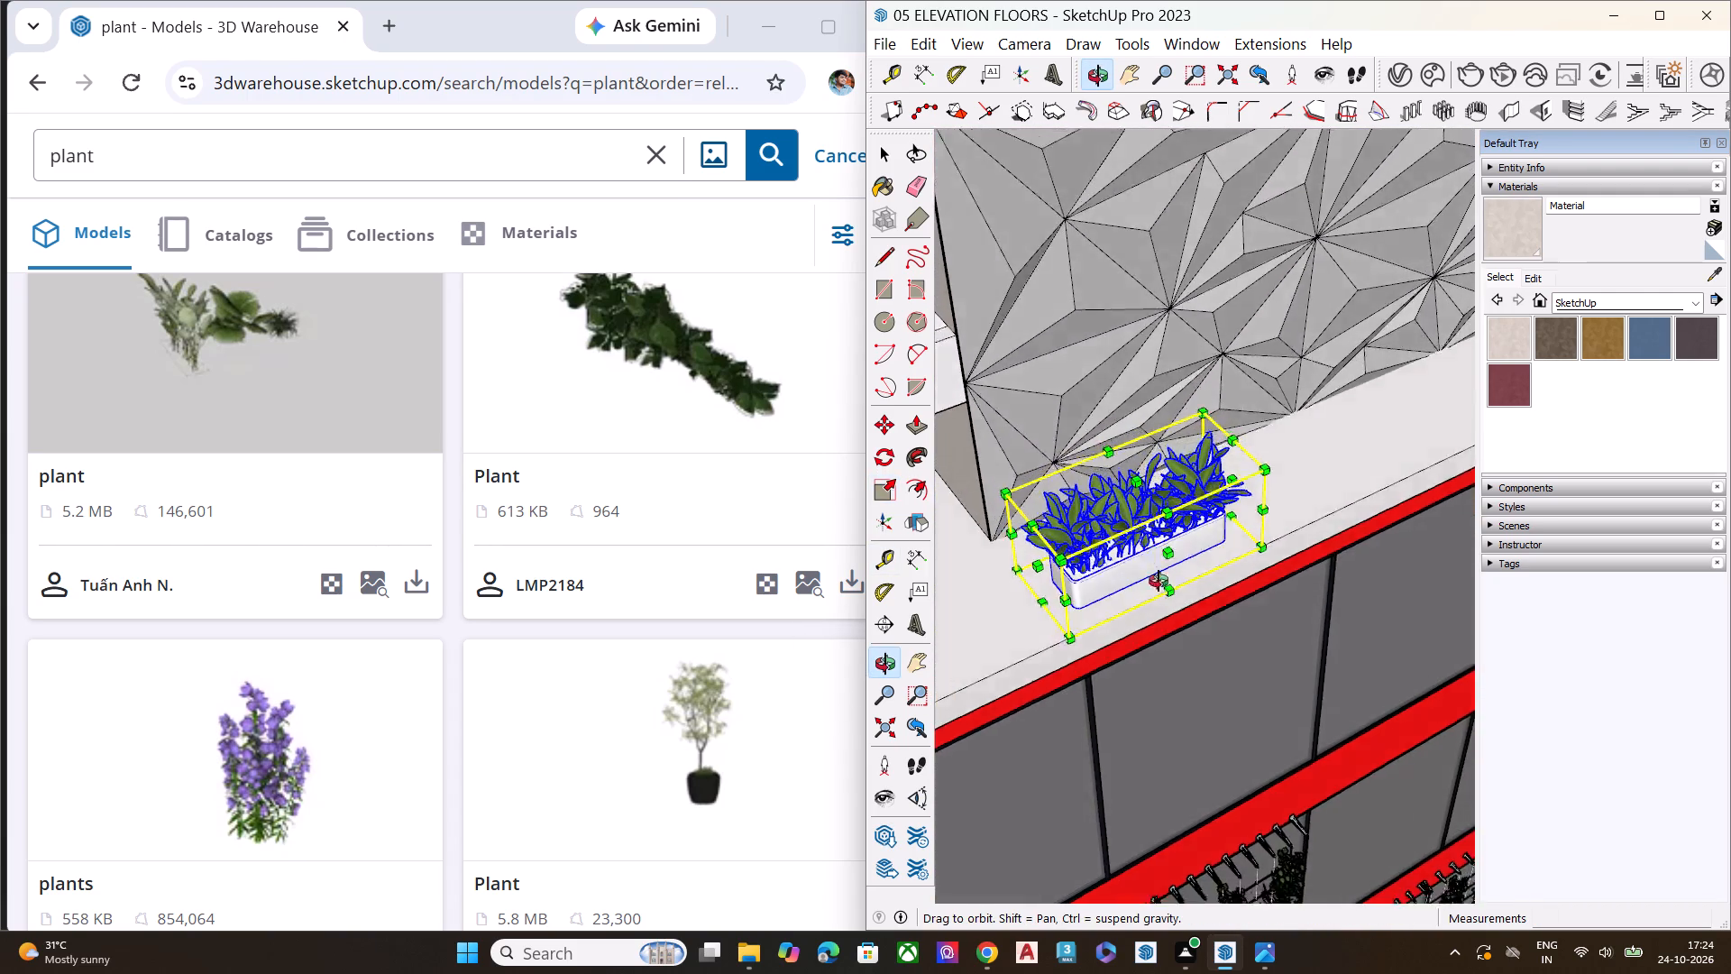
pyautogui.moveTo(1159, 581); pyautogui.dragTo(1176, 638, button='middle')
pyautogui.scroll(1, 1157, 613)
pyautogui.scroll(-1, 1156, 611)
pyautogui.scroll(5, 1156, 611)
pyautogui.click(1179, 592)
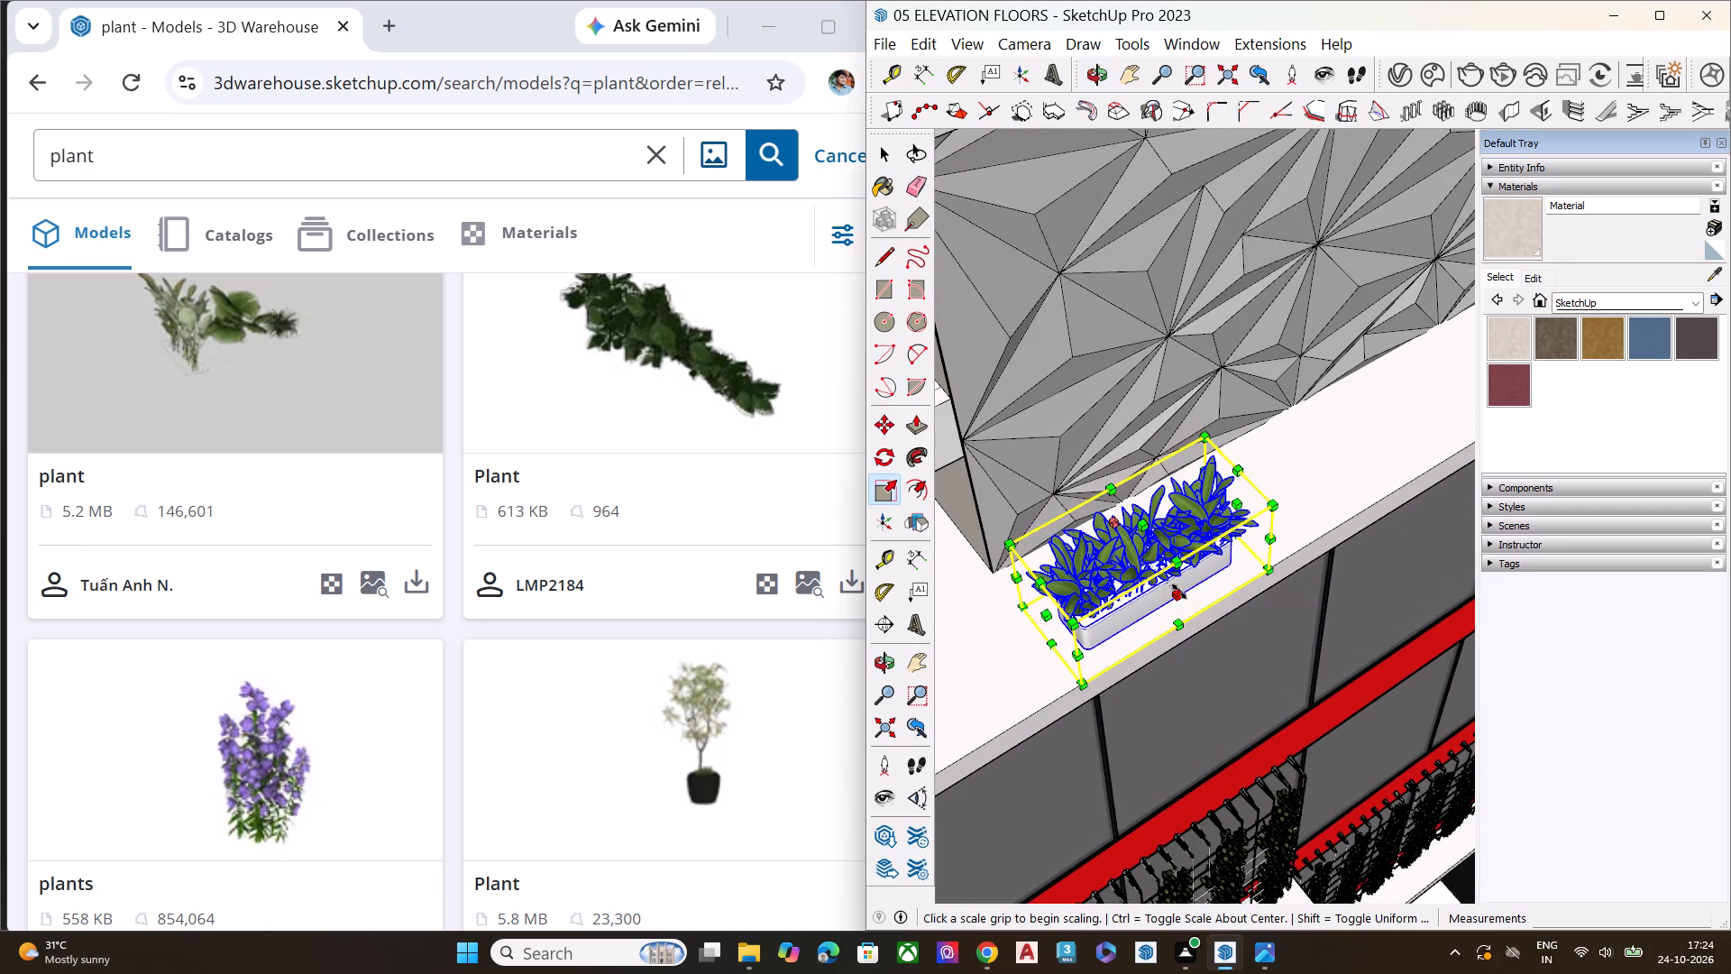
pyautogui.click(1185, 603)
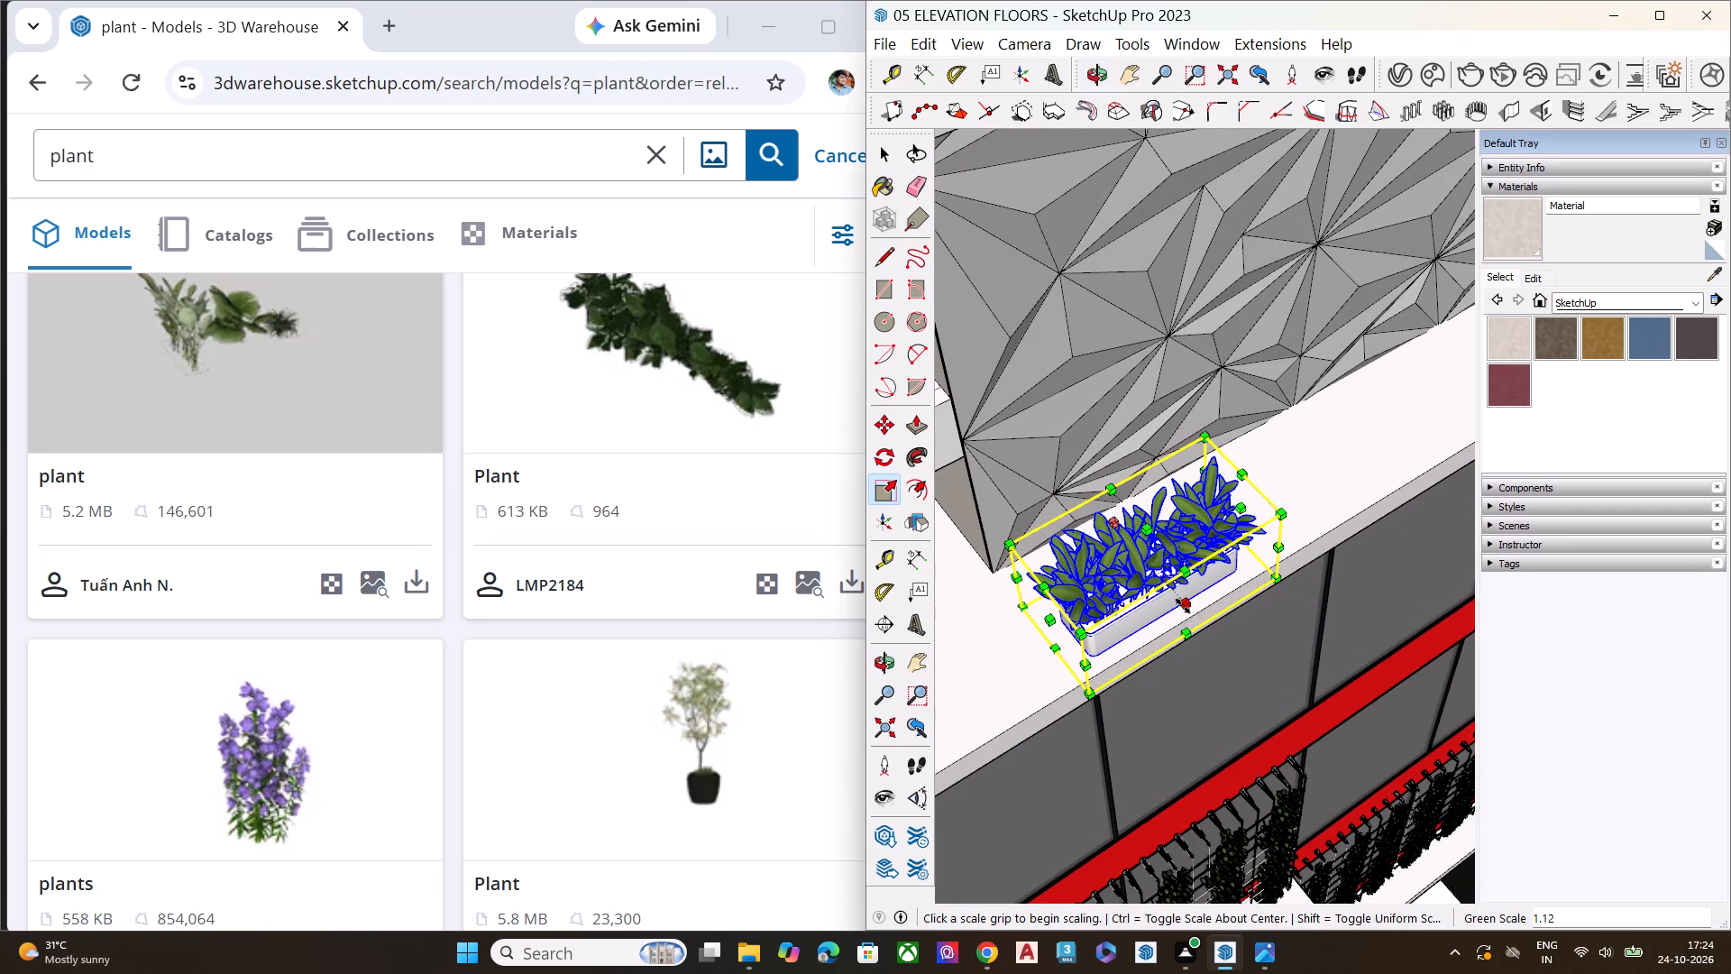
pyautogui.press('space')
pyautogui.scroll(-19, 1157, 535)
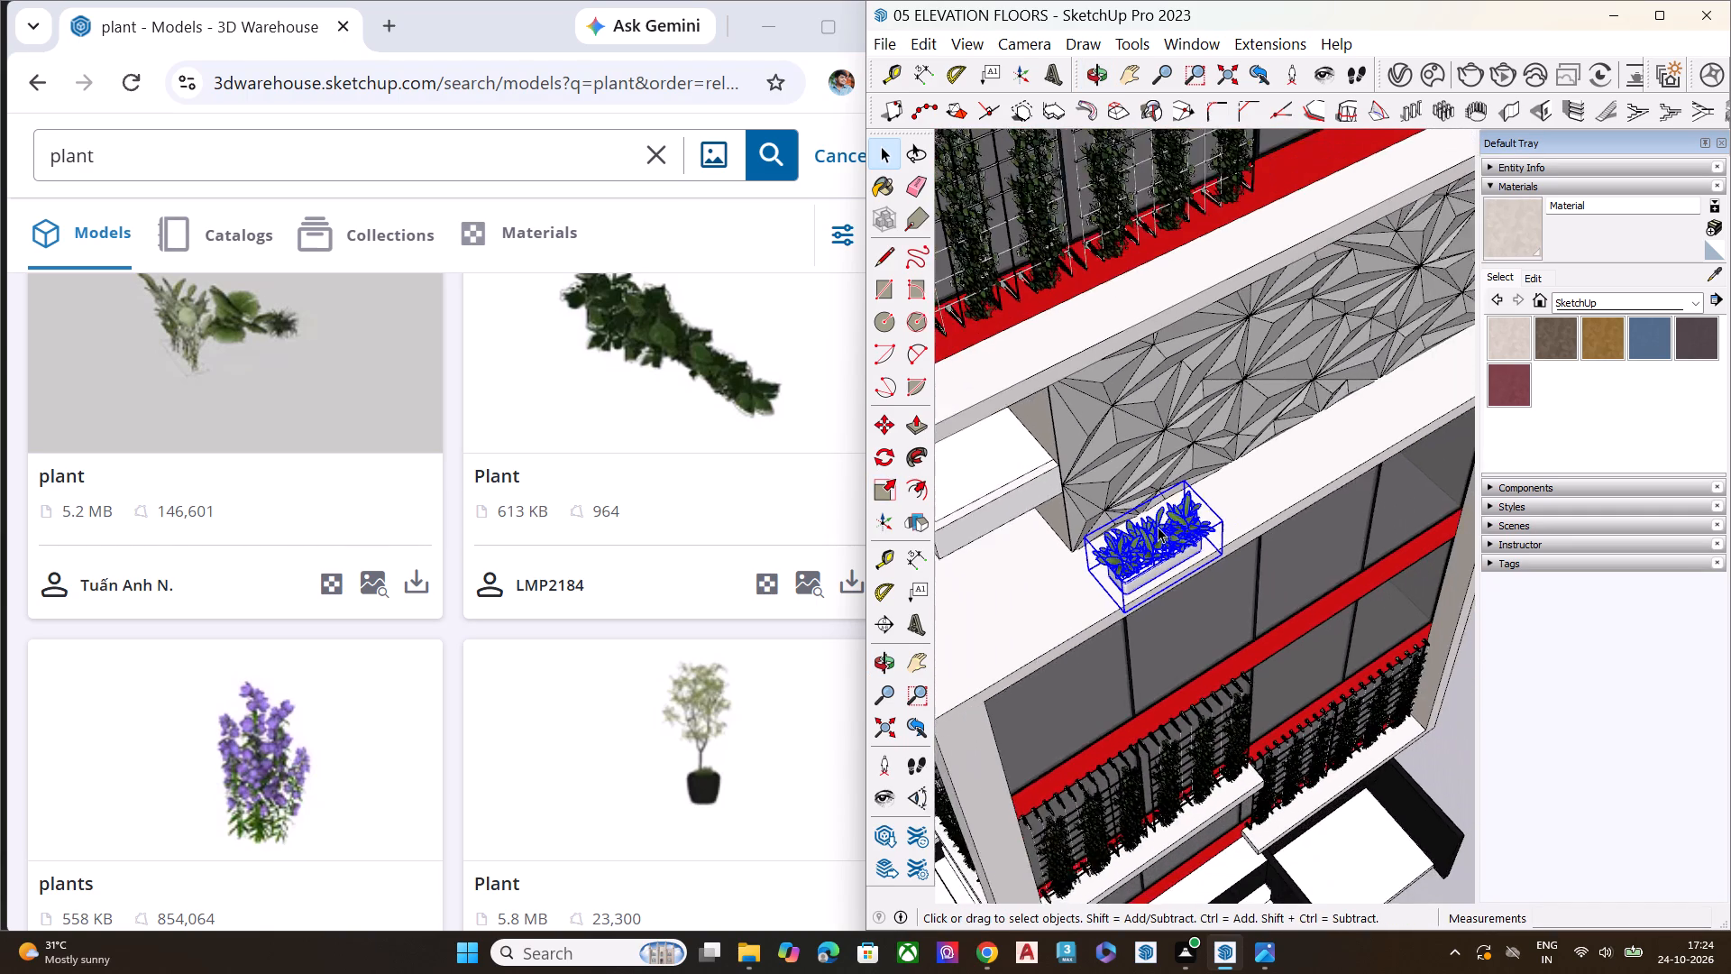
pyautogui.scroll(-7, 1158, 527)
pyautogui.click(1408, 636)
# Scale the planter box from its end face to lengthen it a little further along the ledge.
pyautogui.scroll(1, 1034, 654)
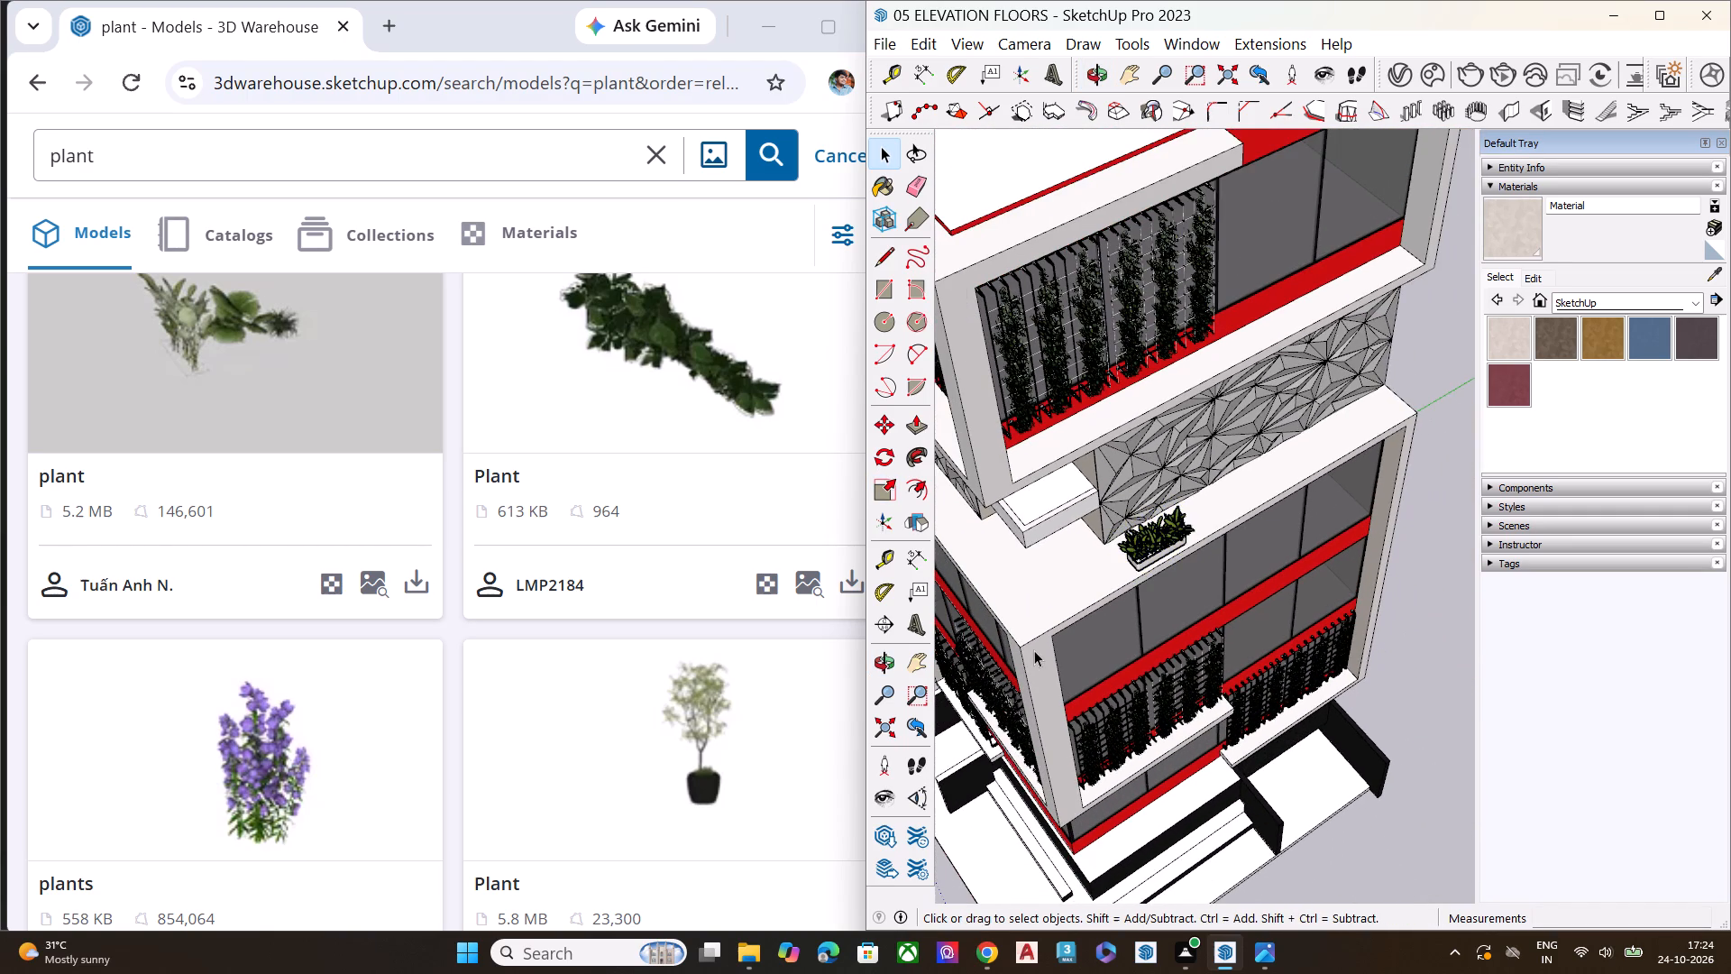
pyautogui.scroll(-1, 1329, 756)
pyautogui.moveTo(1242, 771); pyautogui.dragTo(1205, 642, button='middle')
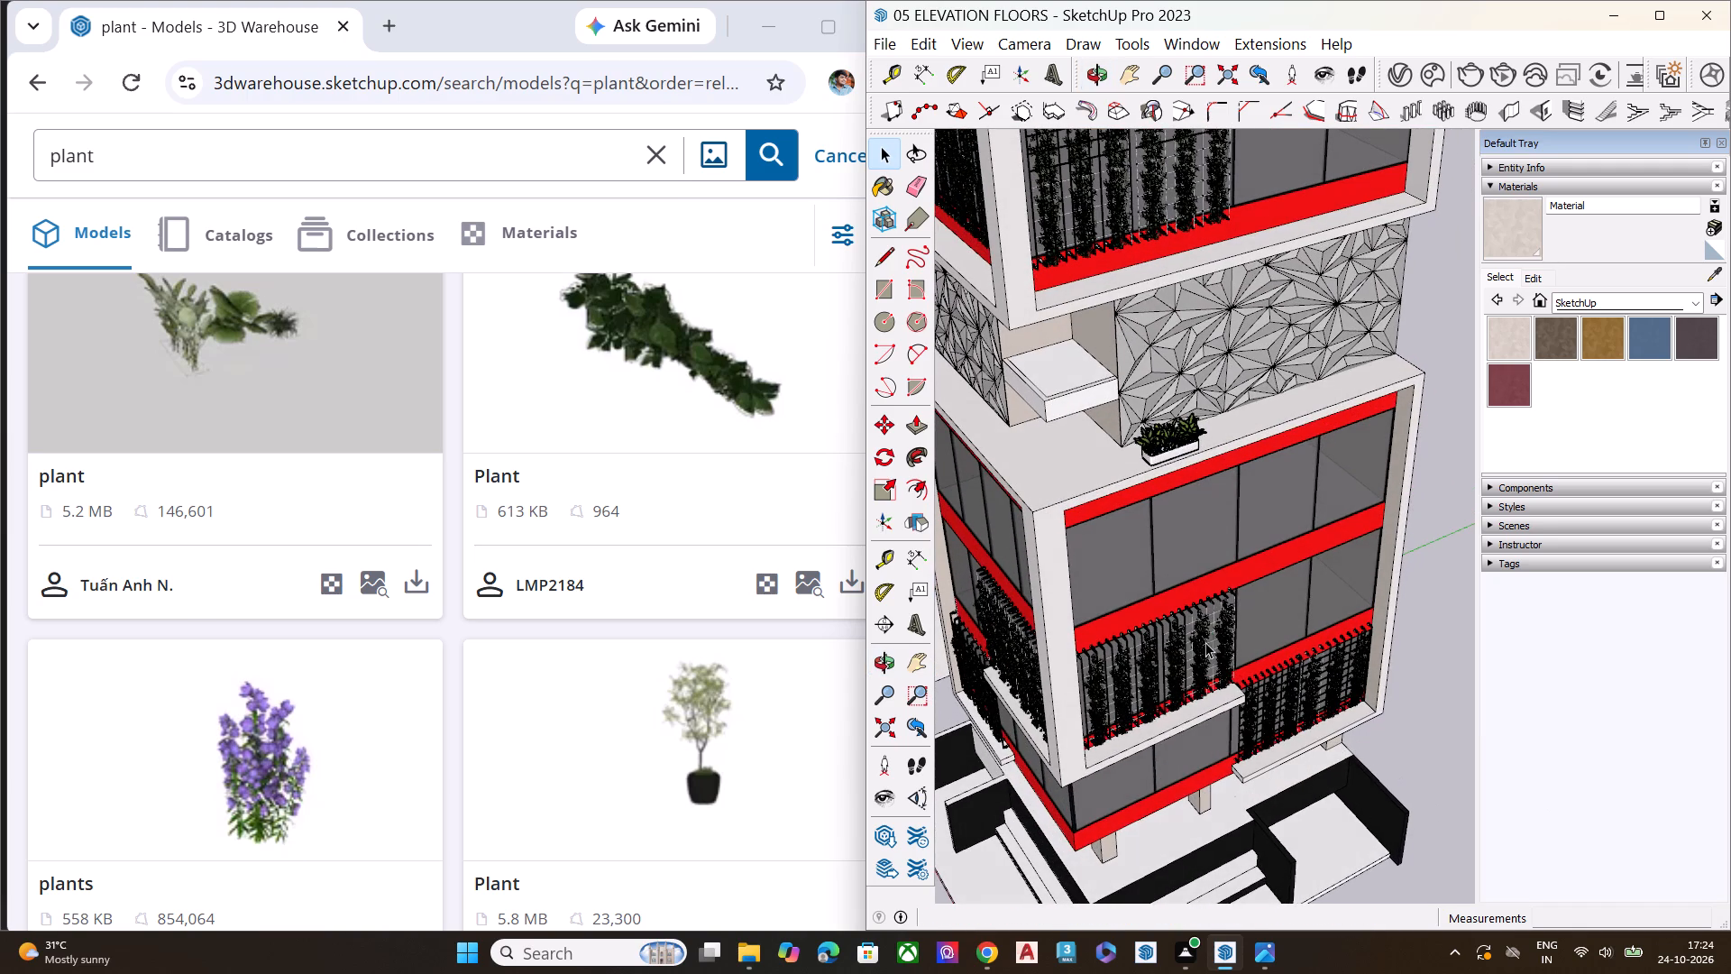
pyautogui.scroll(4, 991, 359)
pyautogui.scroll(-2, 1092, 448)
pyautogui.scroll(6, 1243, 438)
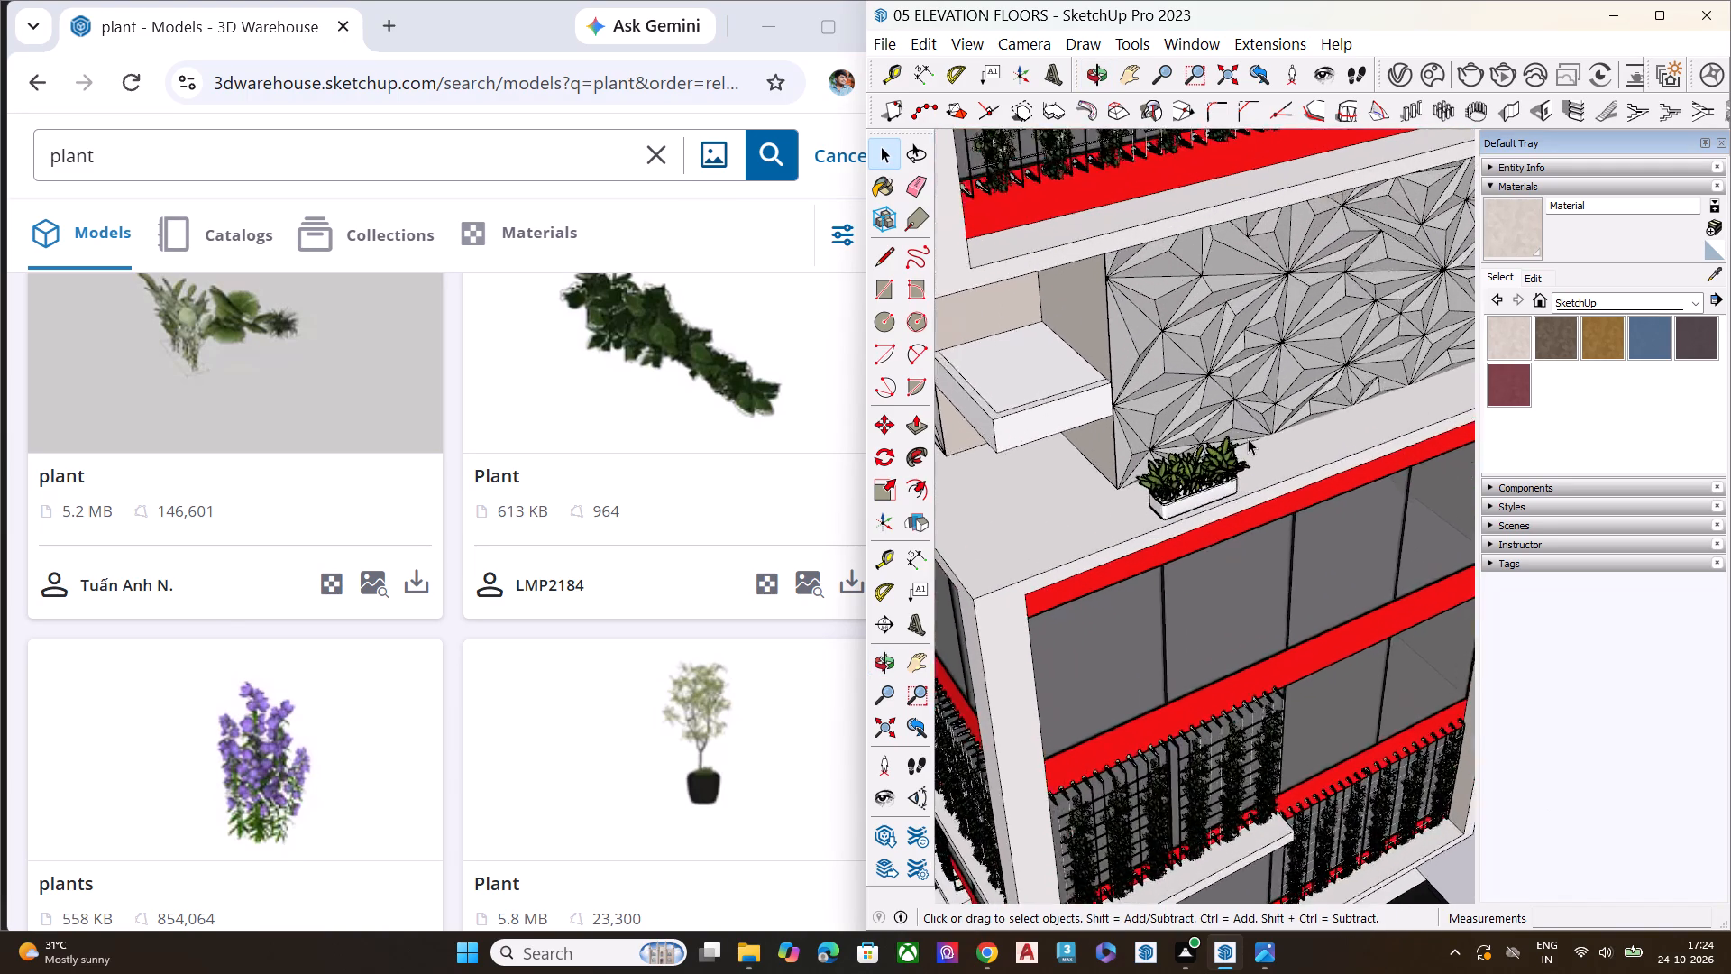
pyautogui.scroll(4, 1248, 438)
pyautogui.scroll(3, 1188, 489)
pyautogui.scroll(-1, 1186, 491)
pyautogui.click(1167, 525)
pyautogui.scroll(3, 1178, 544)
pyautogui.press('s')
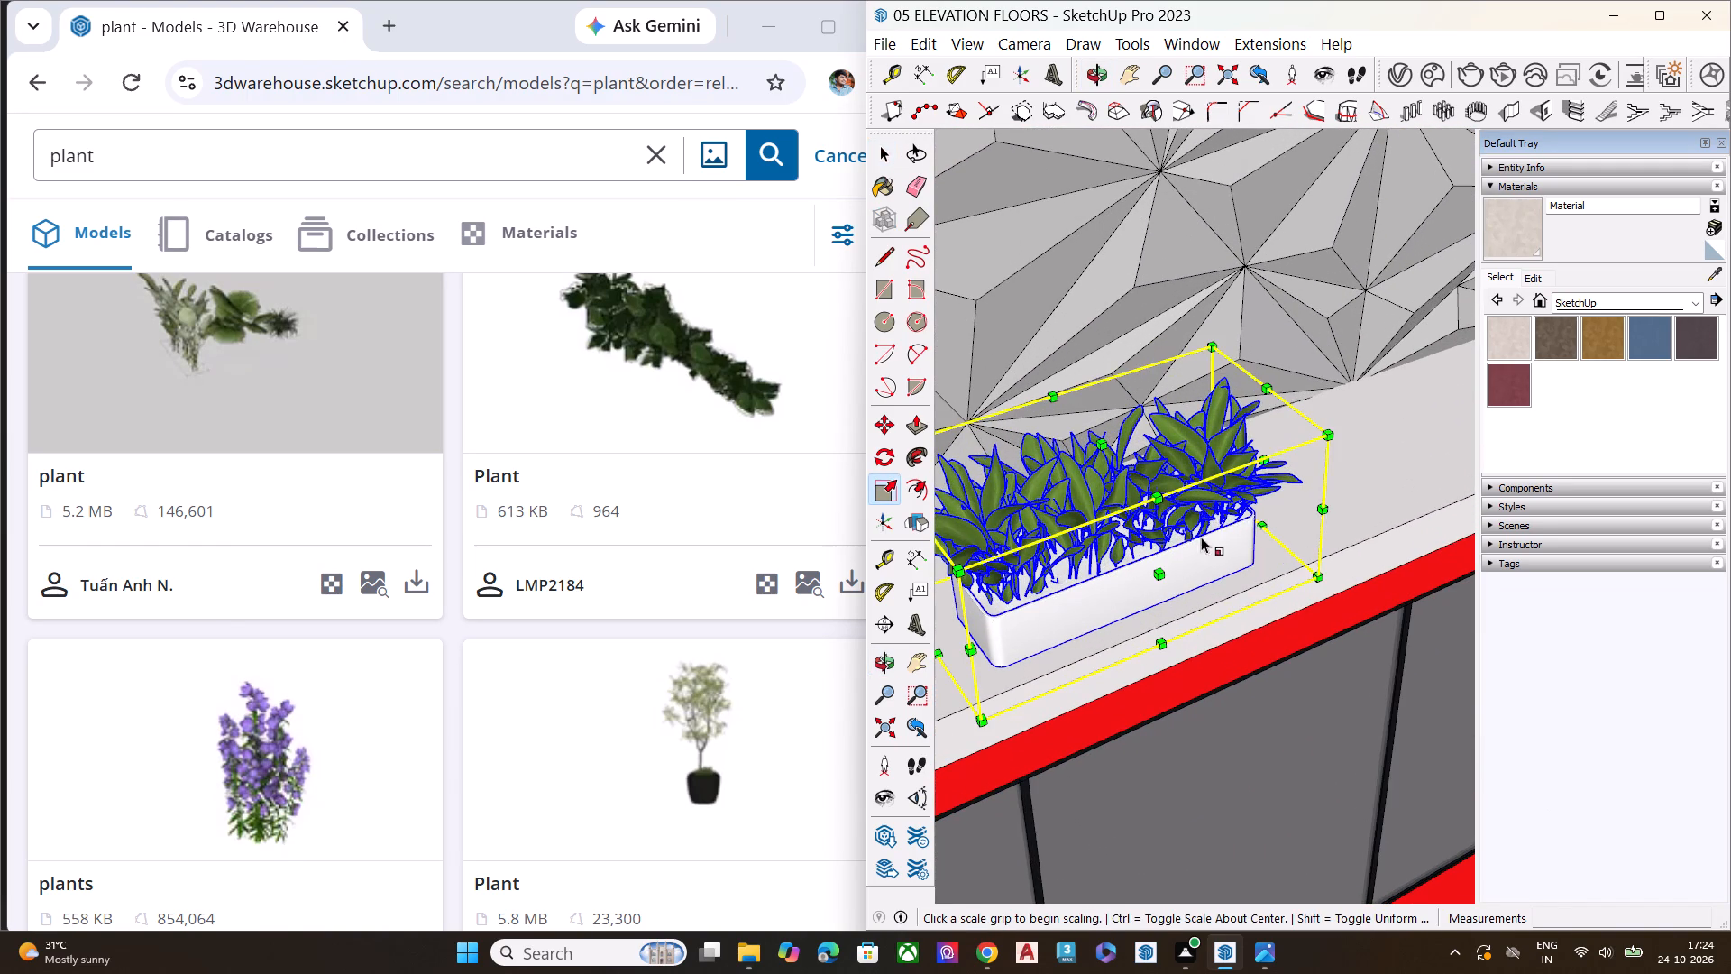
pyautogui.click(1266, 463)
pyautogui.click(1331, 449)
pyautogui.scroll(-3, 1017, 524)
pyautogui.scroll(1, 1009, 530)
pyautogui.scroll(-2, 1009, 530)
pyautogui.scroll(1, 1009, 530)
pyautogui.scroll(-1, 1009, 530)
pyautogui.press('space')
# Copy the planter box by its front bottom corner about 7' along the ledge, beside the original.
pyautogui.scroll(-7, 1287, 519)
pyautogui.scroll(1, 1113, 528)
pyautogui.scroll(-1, 1113, 528)
pyautogui.moveTo(1267, 534); pyautogui.dragTo(1056, 583, button='middle')
pyautogui.scroll(3, 1107, 485)
pyautogui.scroll(-1, 1056, 483)
pyautogui.scroll(3, 1026, 483)
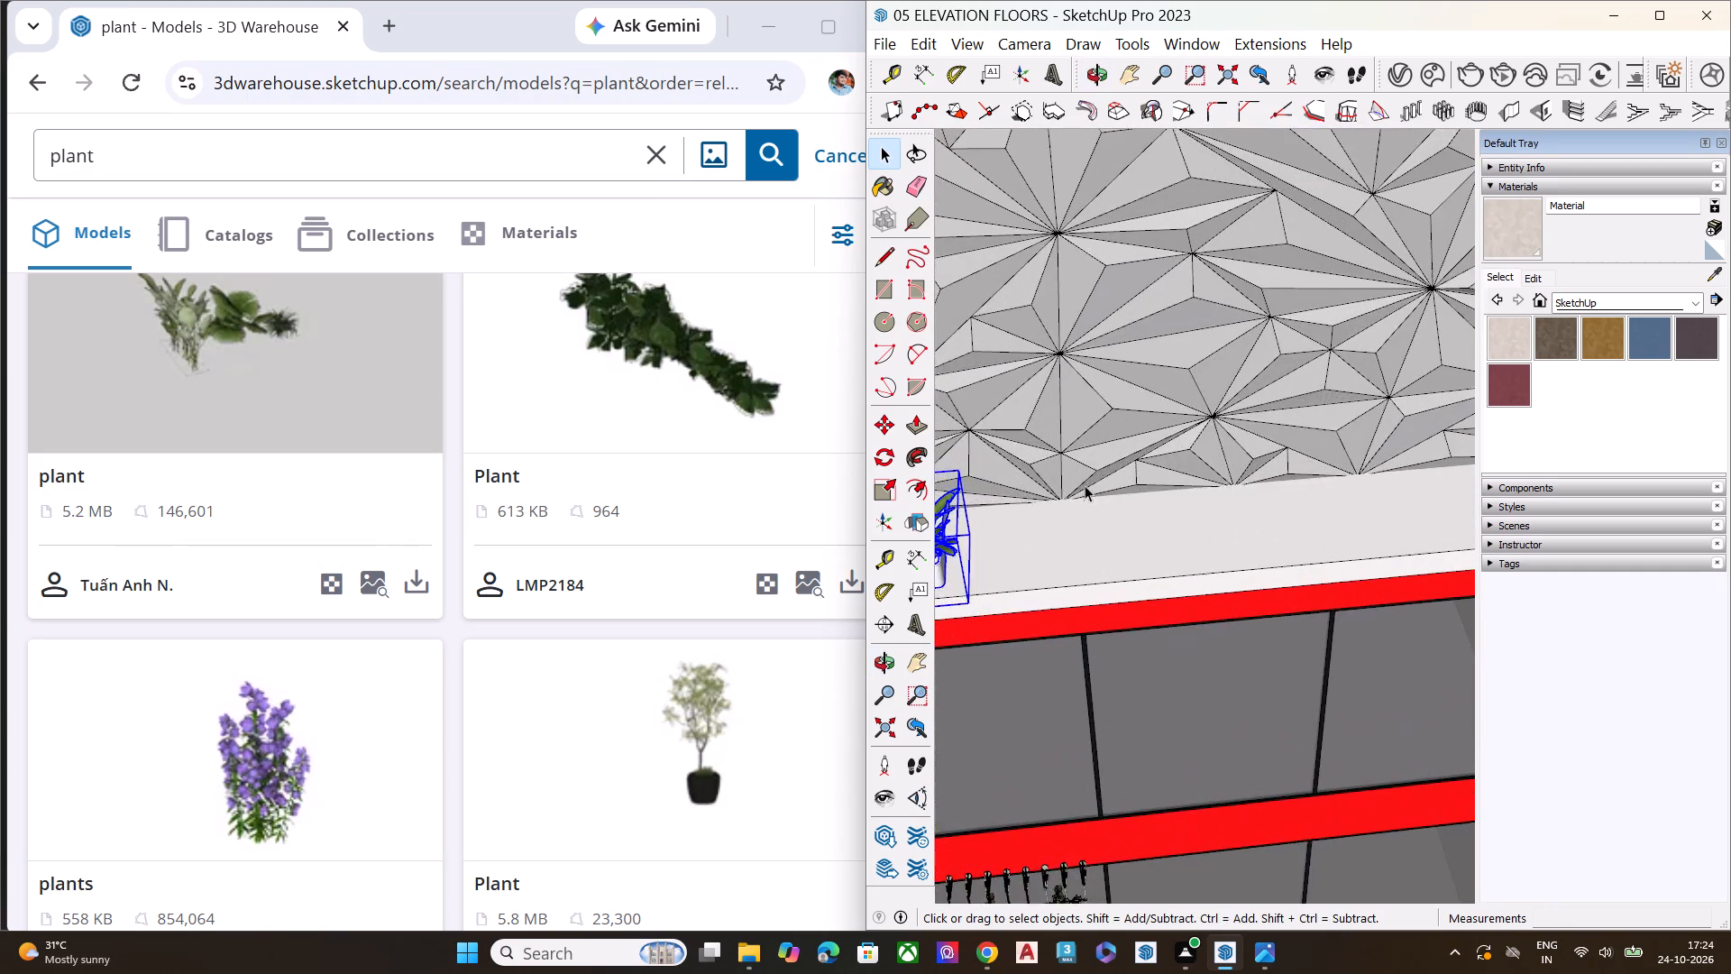
pyautogui.scroll(-8, 1254, 513)
pyautogui.scroll(13, 1116, 521)
pyautogui.scroll(-1, 1125, 560)
pyautogui.scroll(3, 1124, 560)
pyautogui.press('m')
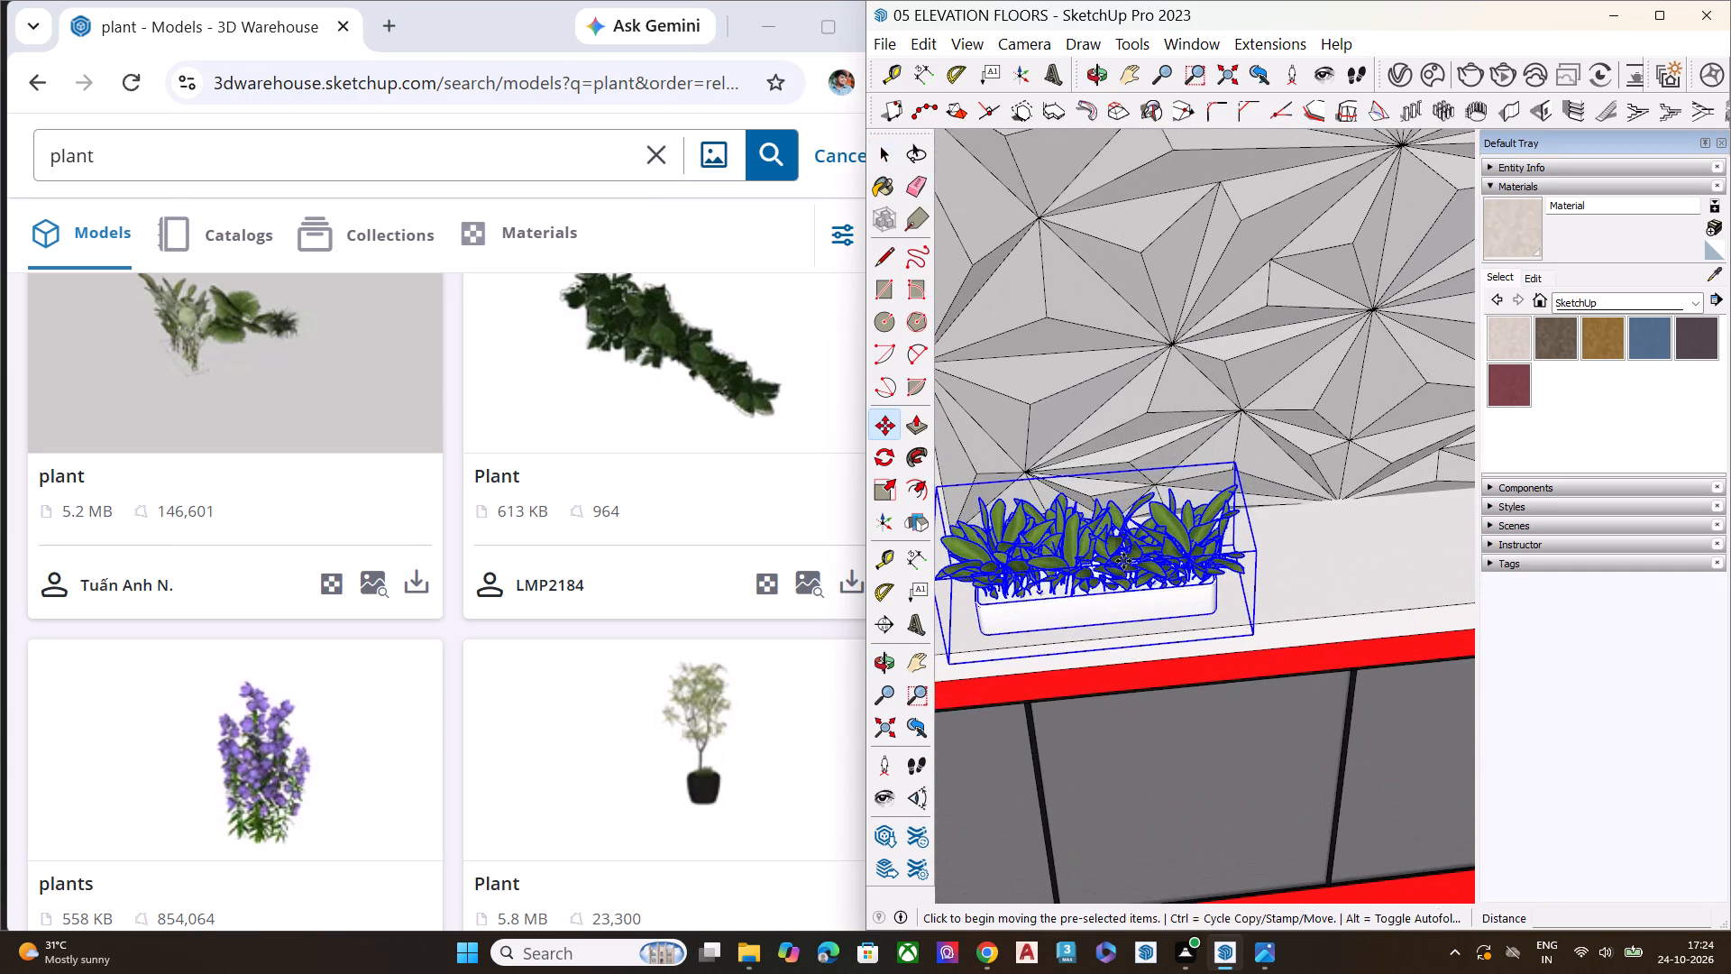
pyautogui.click(982, 635)
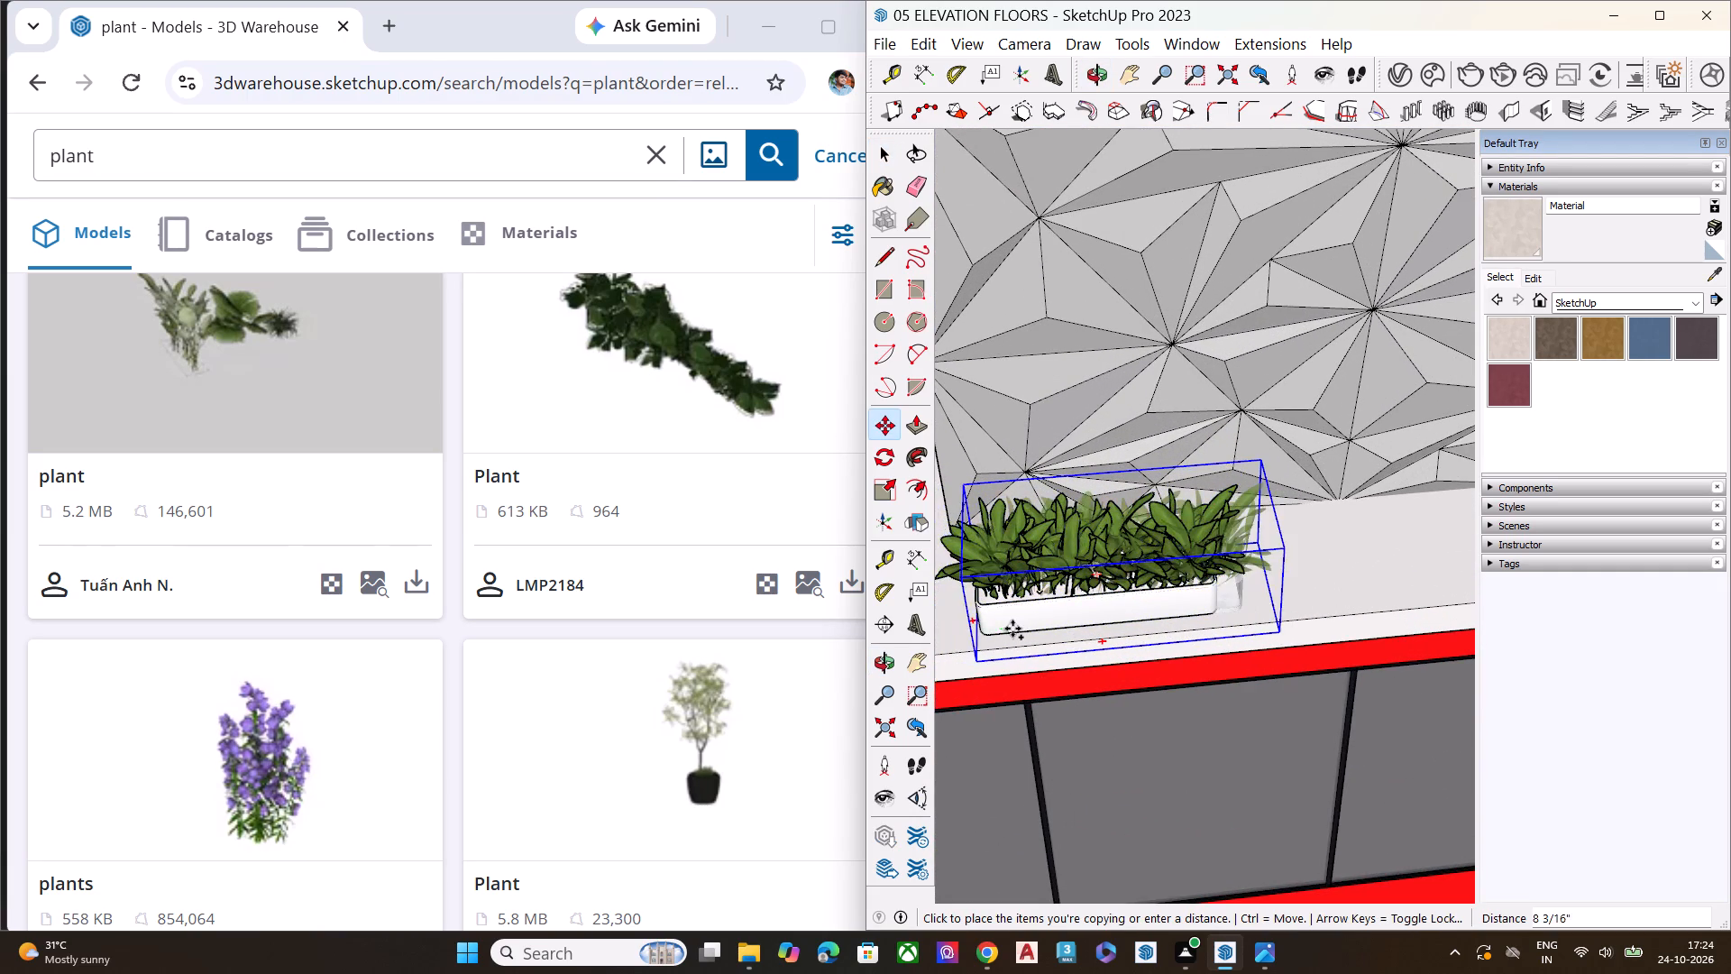
pyautogui.scroll(-7, 1012, 629)
pyautogui.scroll(4, 1162, 610)
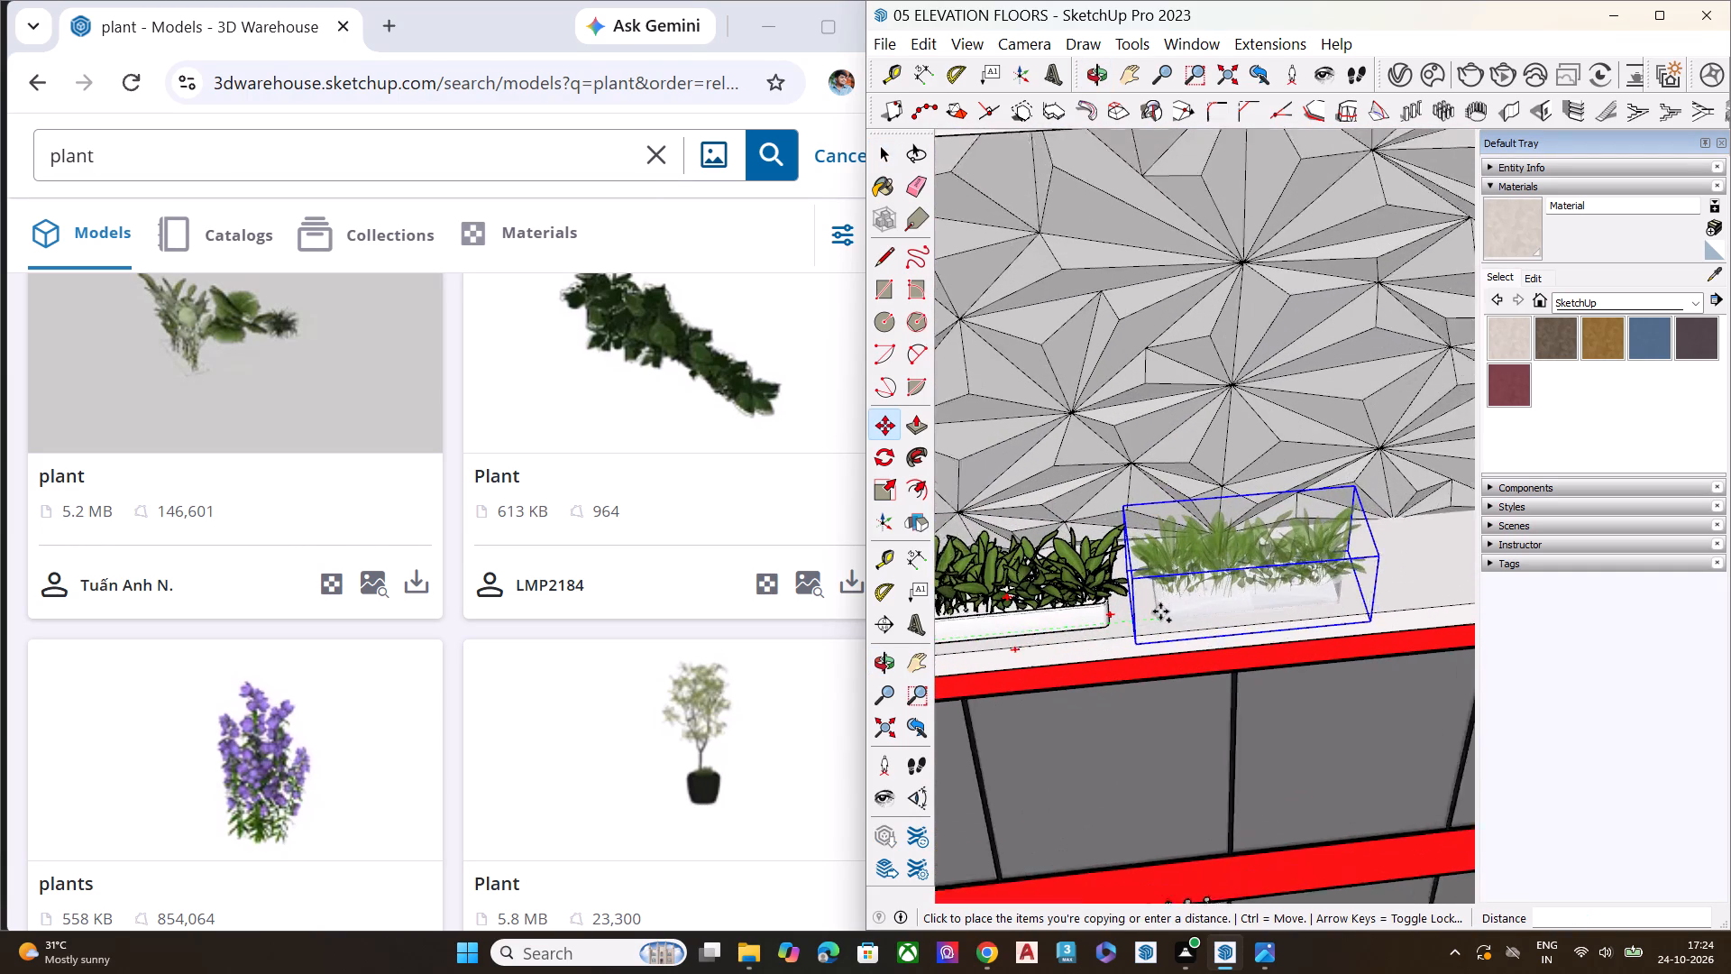
pyautogui.scroll(3, 1160, 611)
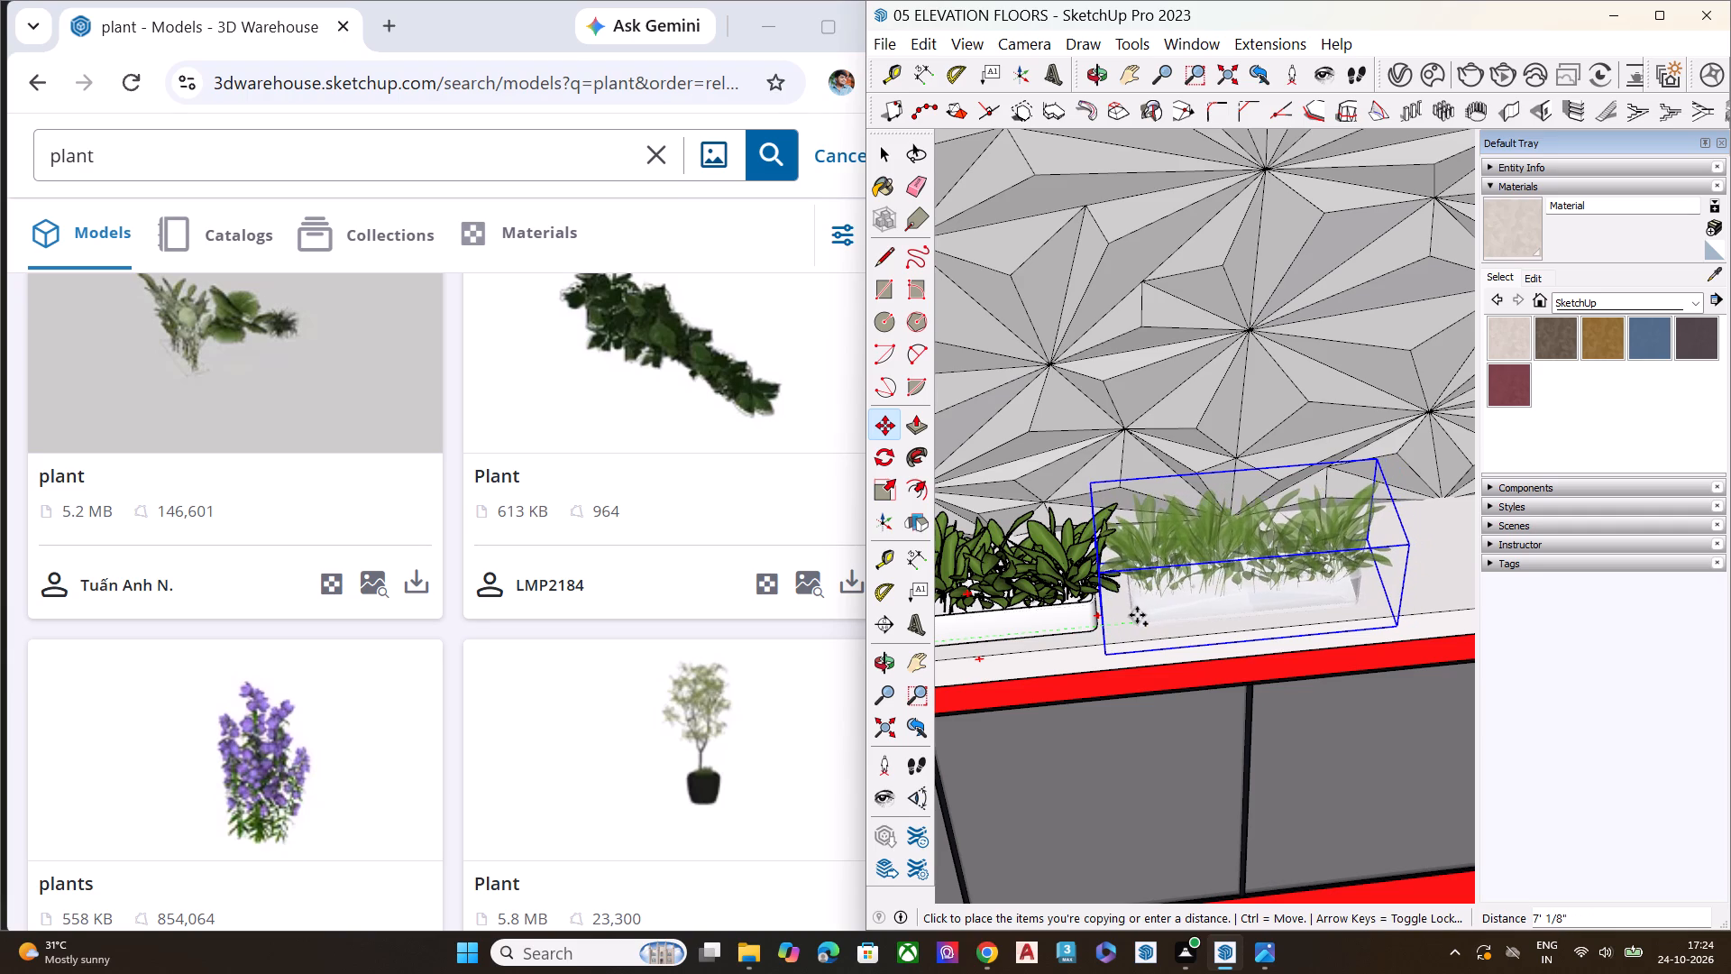
pyautogui.click(1137, 615)
# Copy the second planter box about 7' 6" further along the ledge as the third in the row.
pyautogui.click(1133, 625)
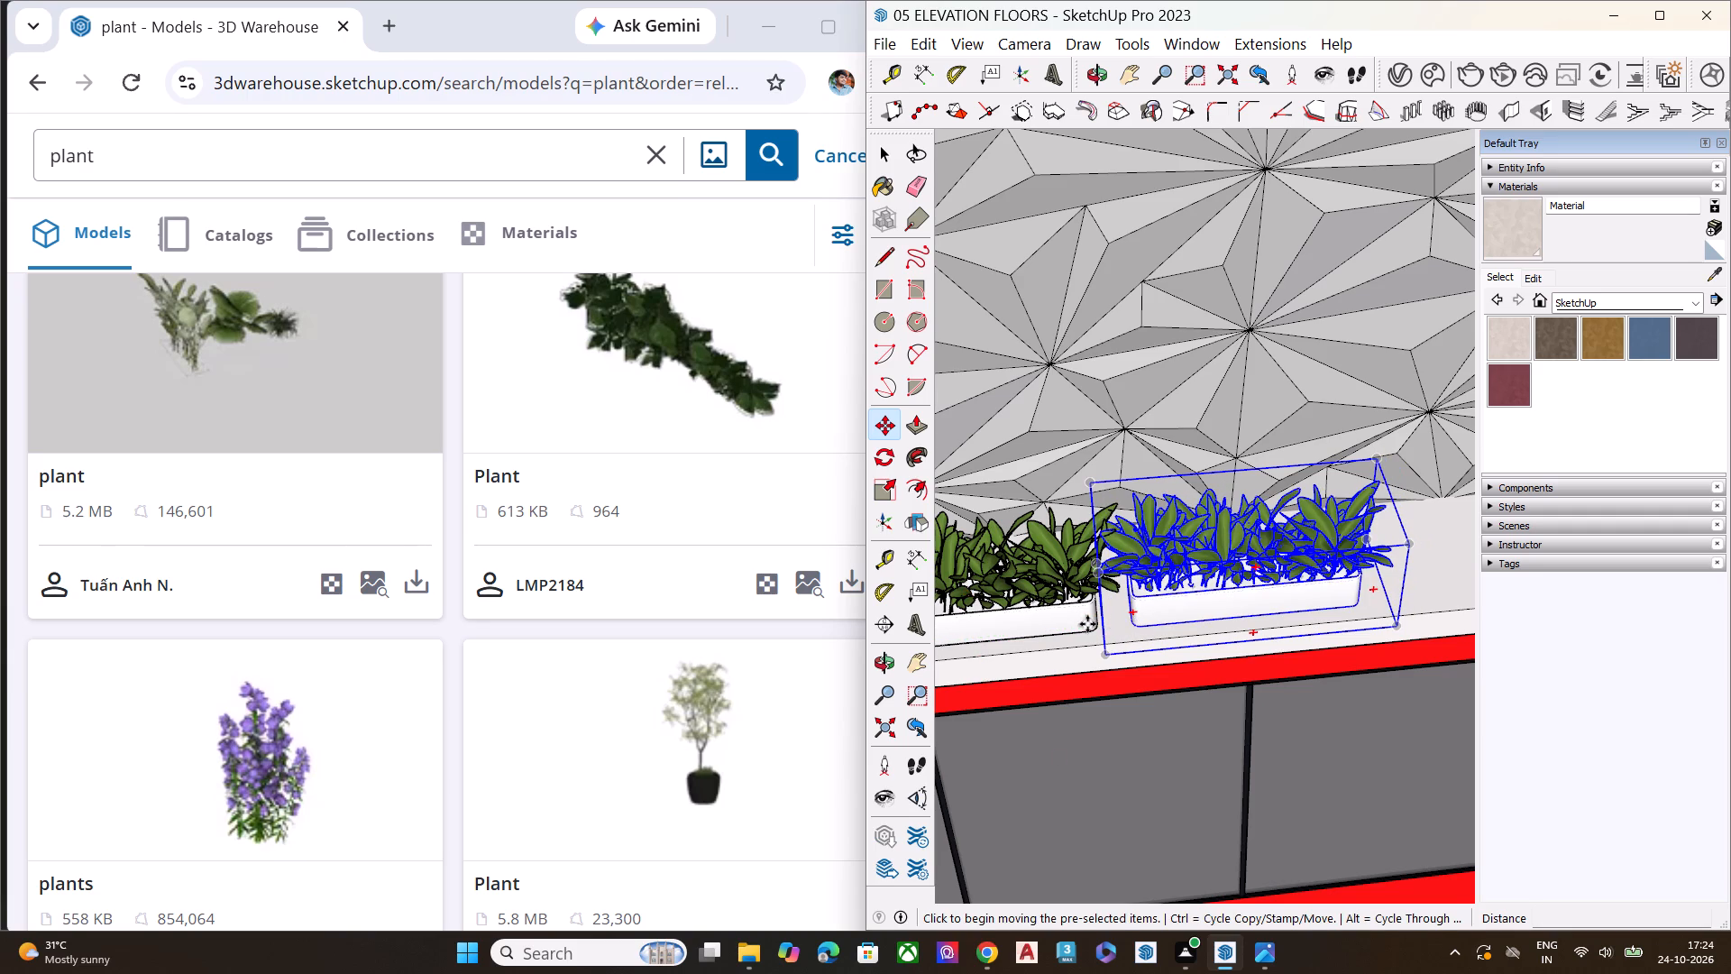
pyautogui.scroll(-6, 1081, 623)
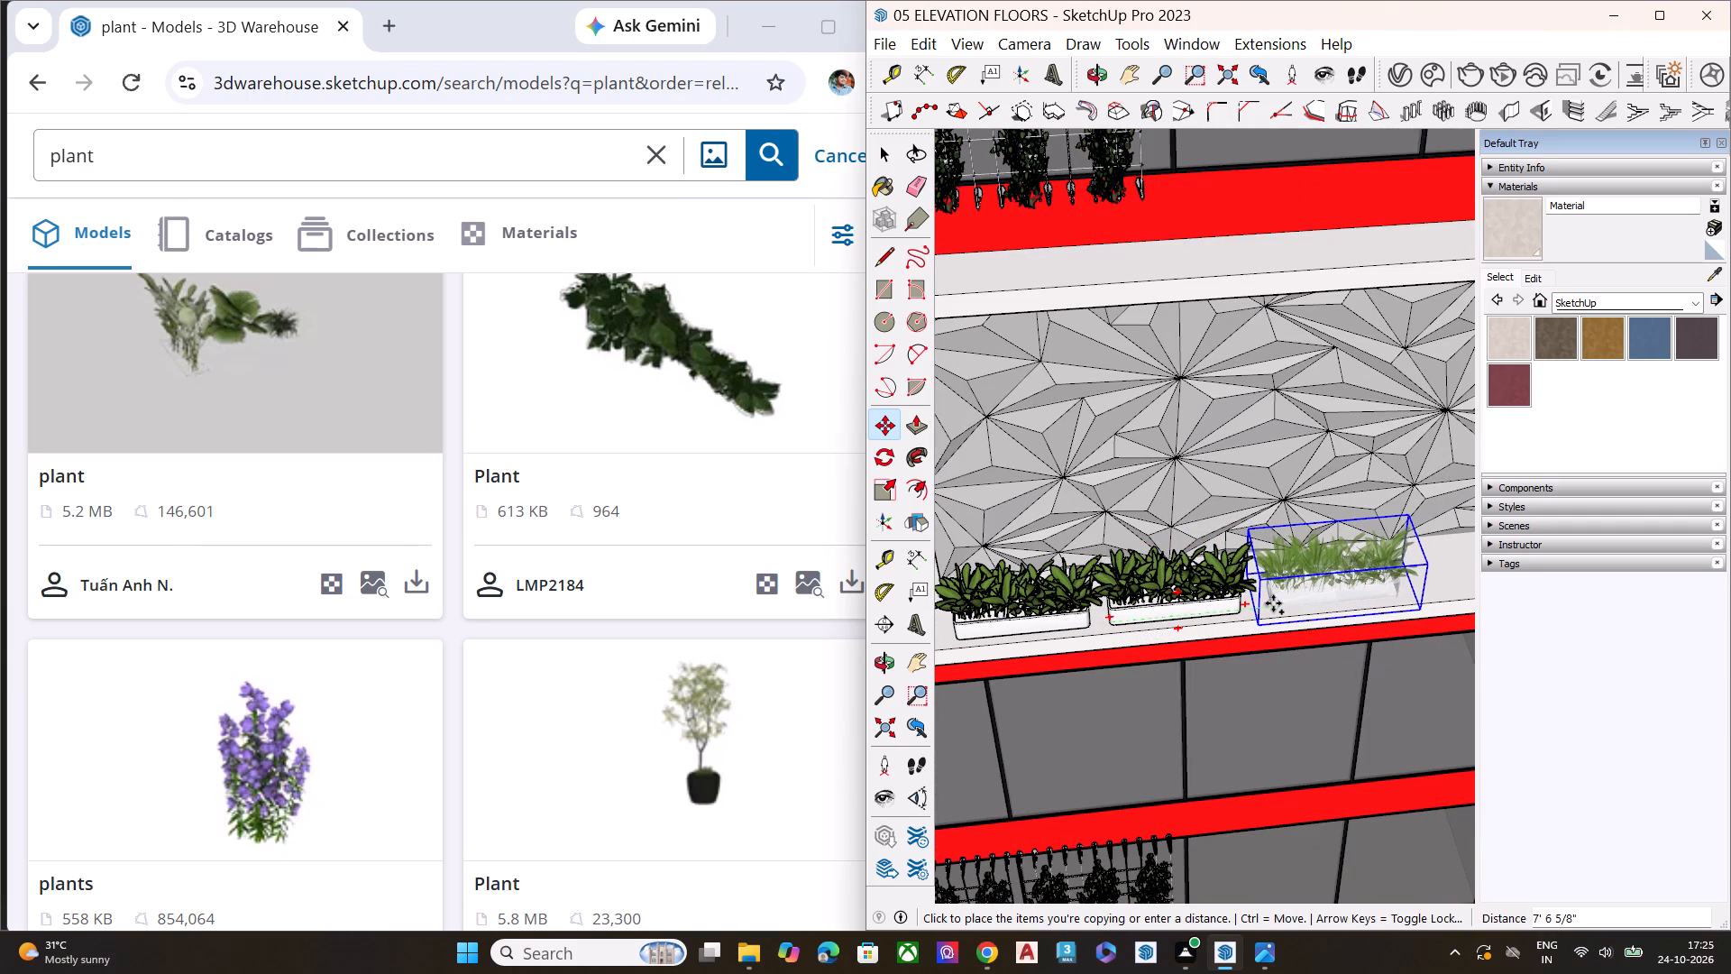
pyautogui.click(1273, 603)
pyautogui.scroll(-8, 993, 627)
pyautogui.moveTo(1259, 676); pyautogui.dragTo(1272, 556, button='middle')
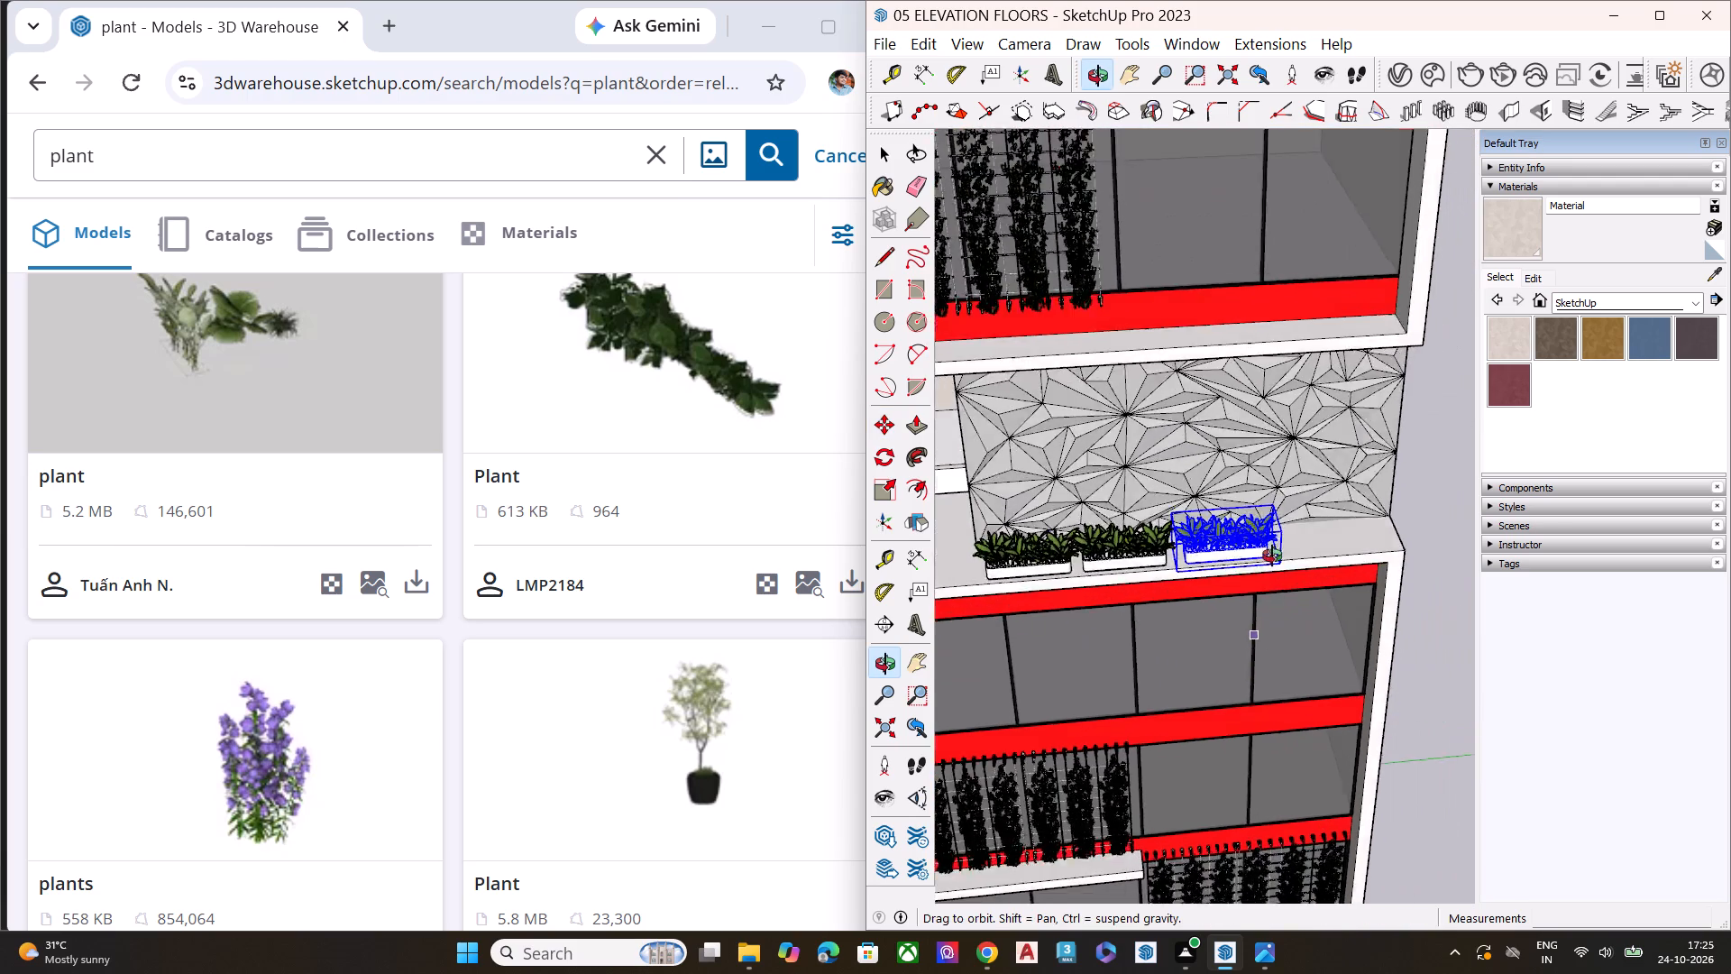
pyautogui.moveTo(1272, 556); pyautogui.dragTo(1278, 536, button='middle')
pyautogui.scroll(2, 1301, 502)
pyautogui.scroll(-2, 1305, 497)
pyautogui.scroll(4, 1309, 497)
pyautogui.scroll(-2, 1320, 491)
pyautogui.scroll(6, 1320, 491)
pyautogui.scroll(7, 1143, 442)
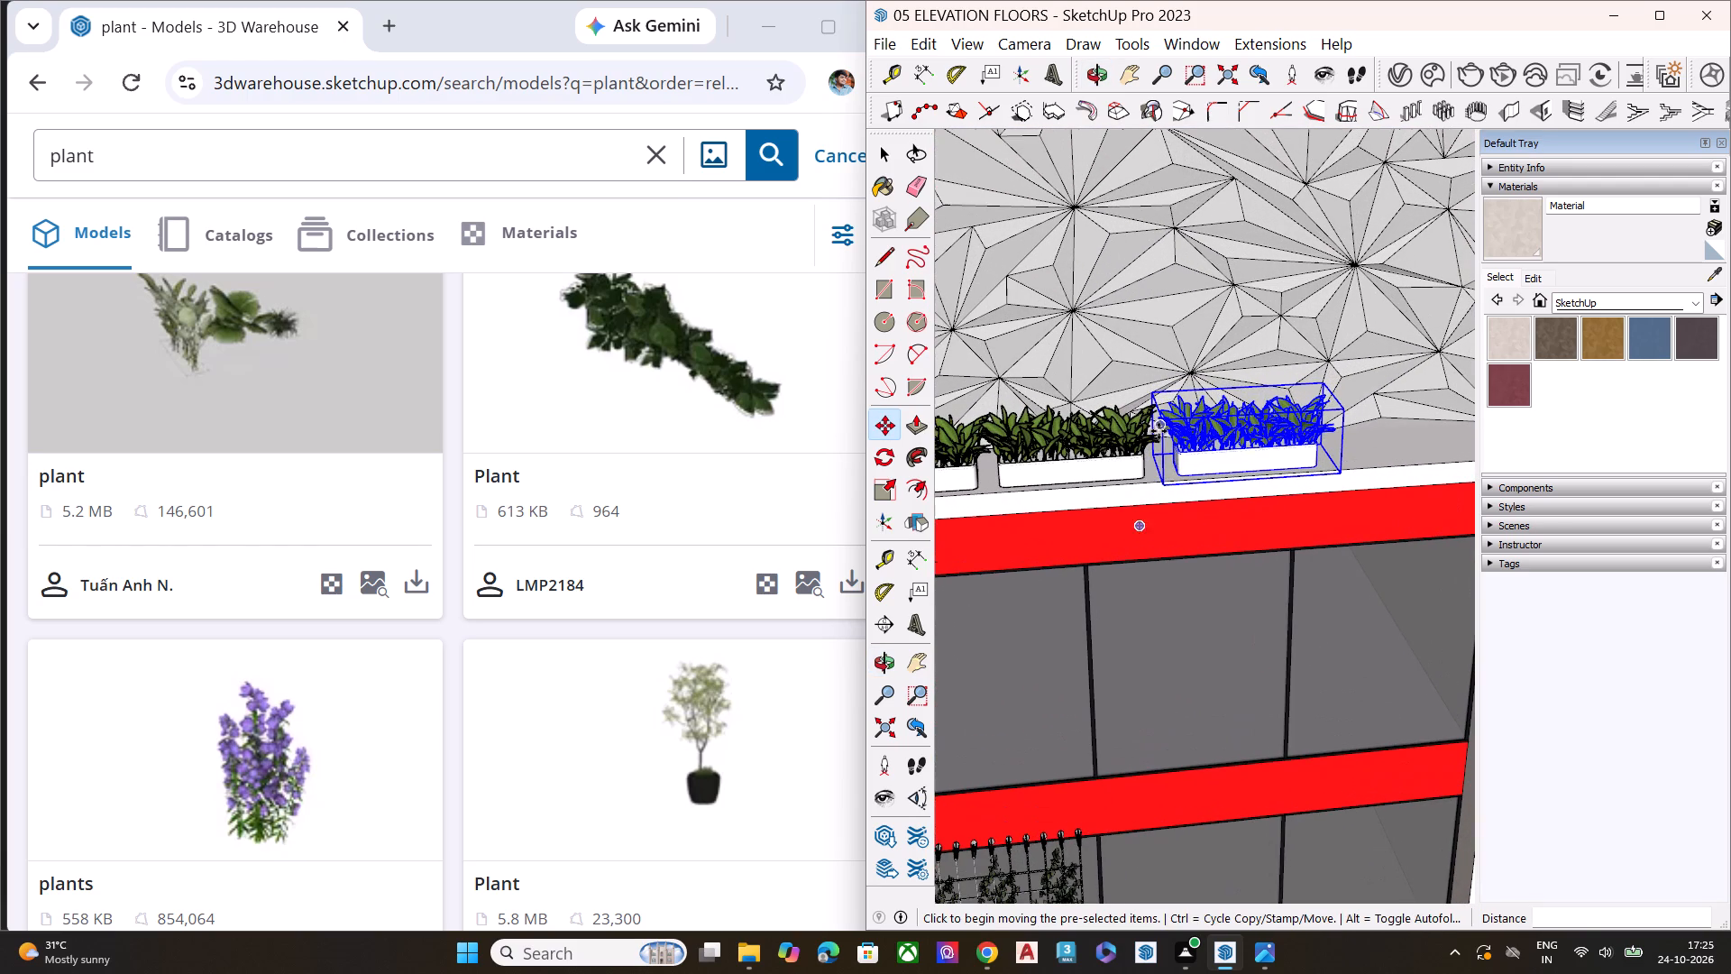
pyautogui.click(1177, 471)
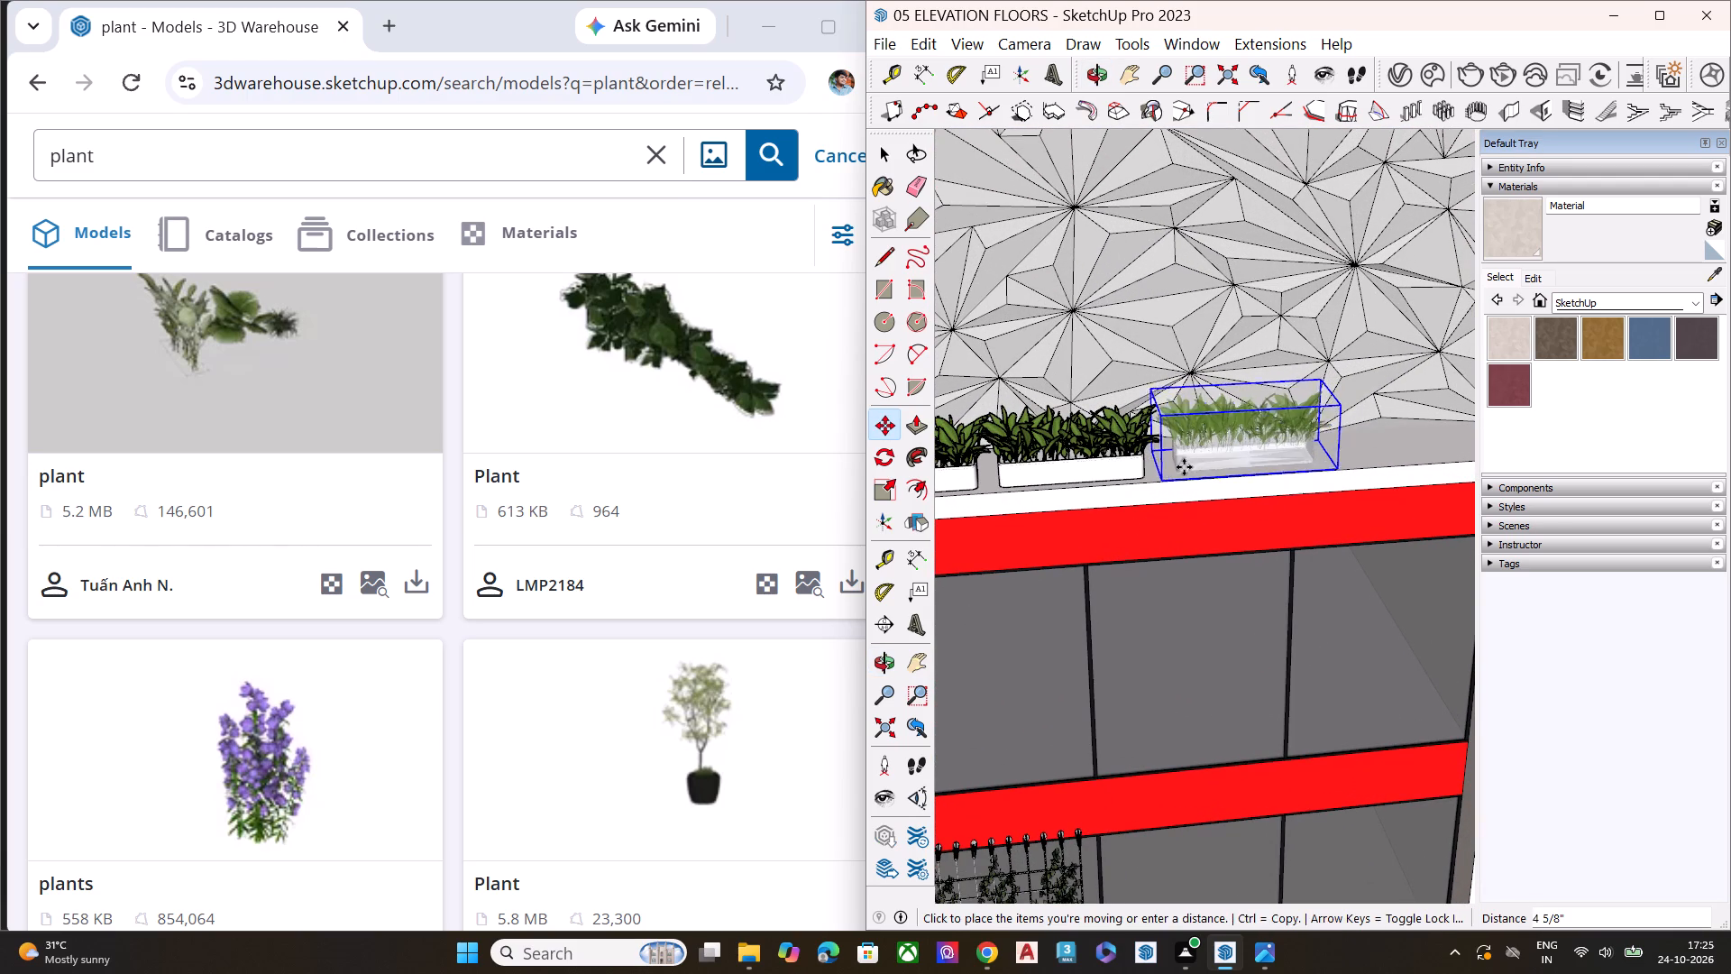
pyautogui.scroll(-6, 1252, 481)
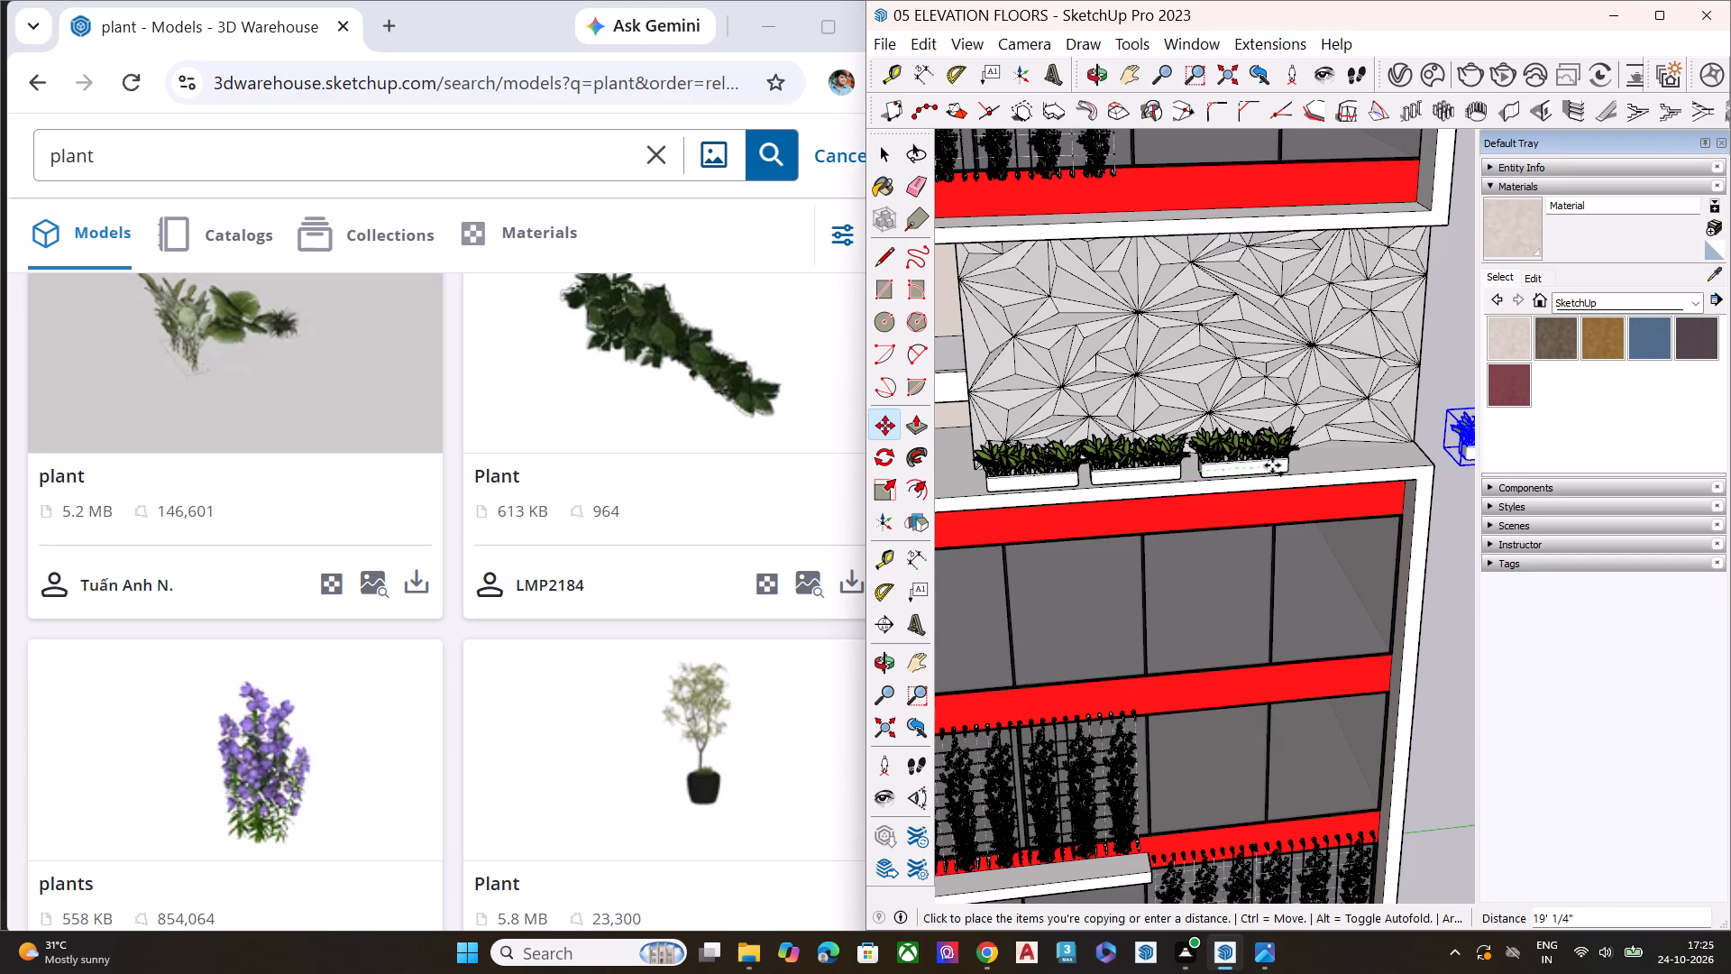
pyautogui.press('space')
# Copy the third planter box about 8' along the green axis to fill the far end of the ledge.
pyautogui.scroll(8, 1282, 452)
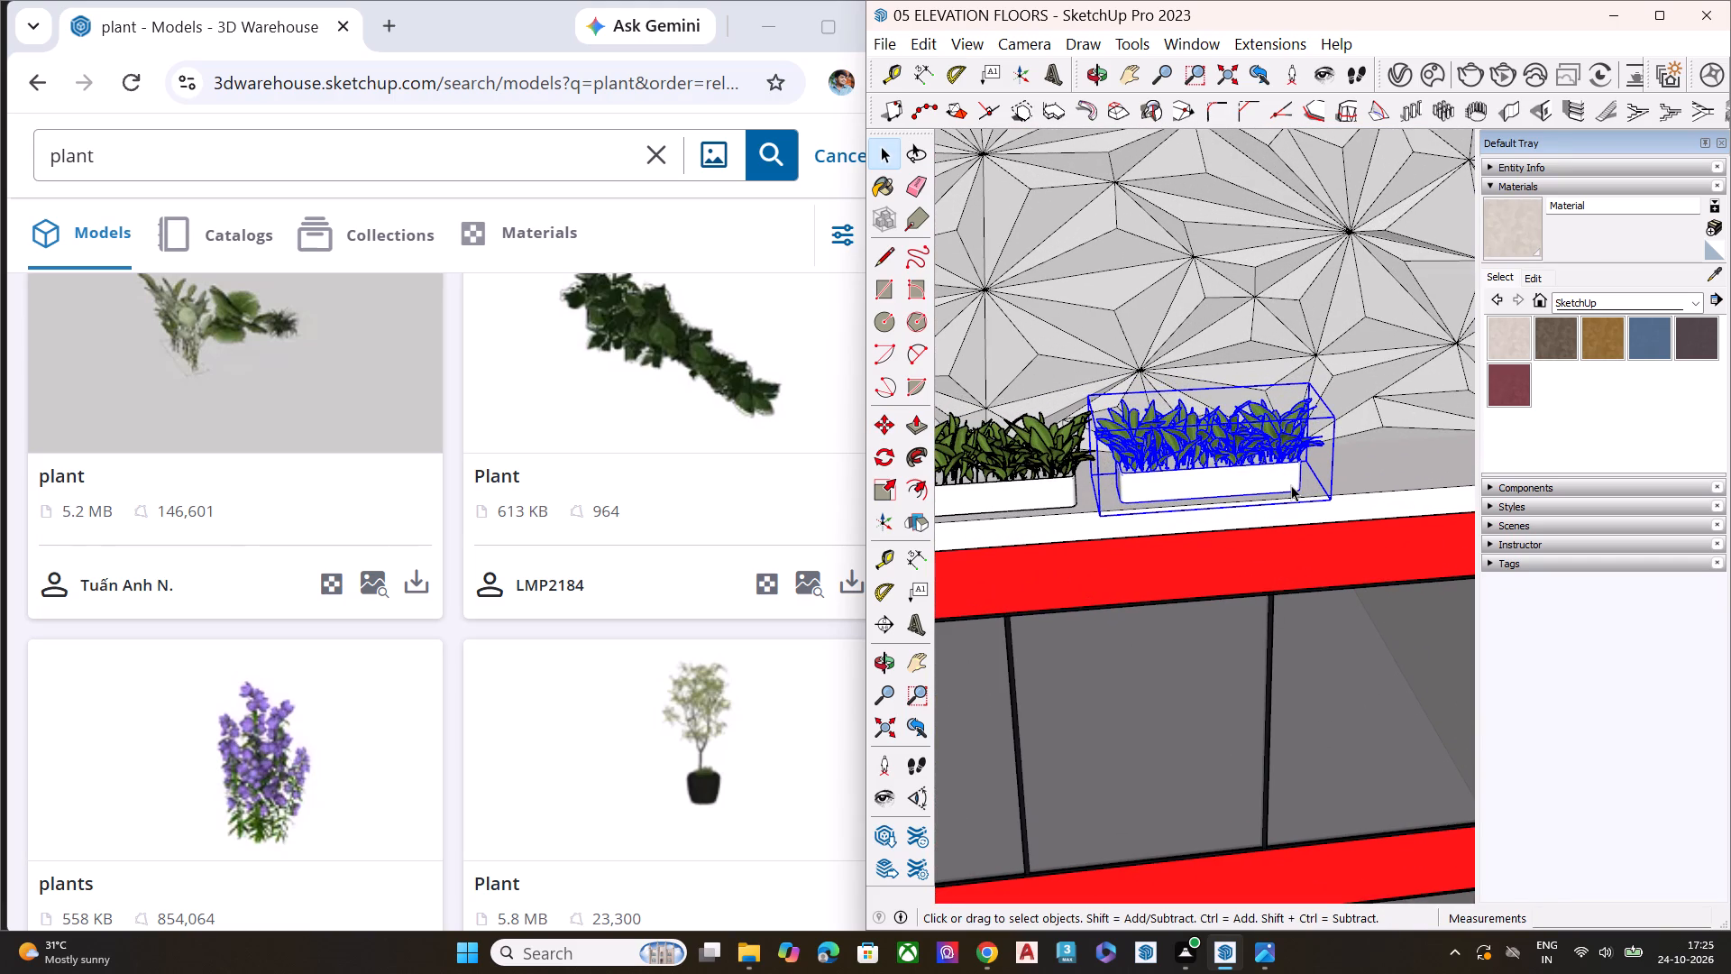
pyautogui.press('m')
pyautogui.click(1296, 489)
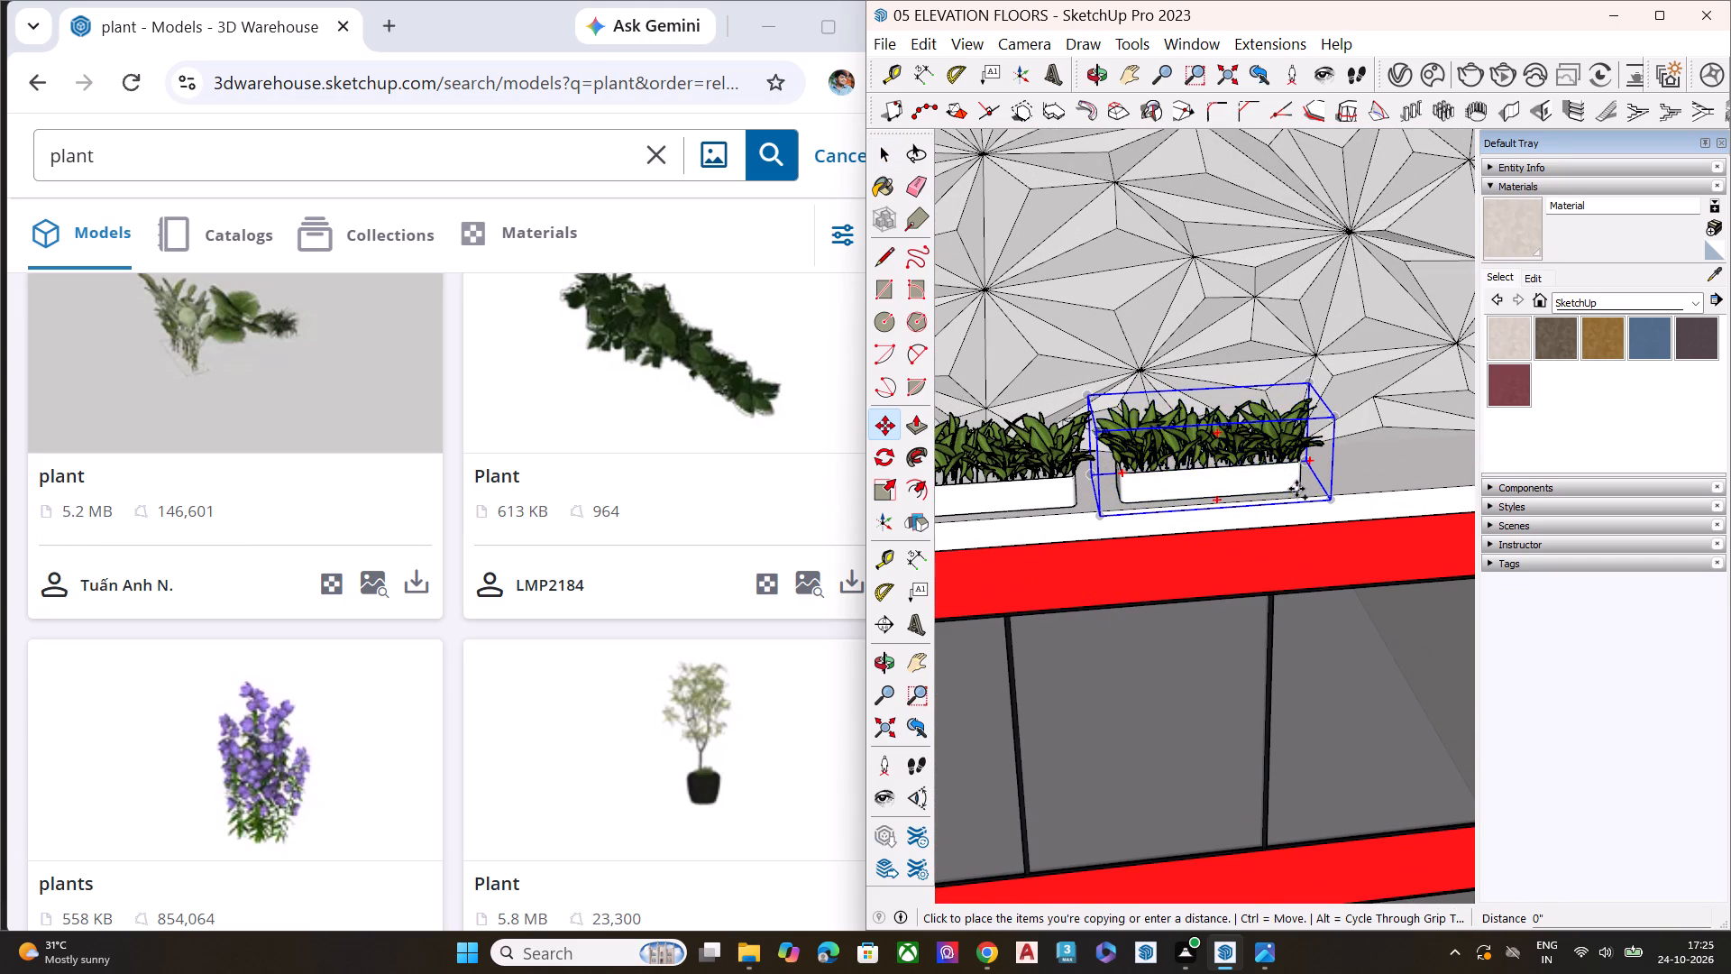
pyautogui.scroll(-7, 1296, 489)
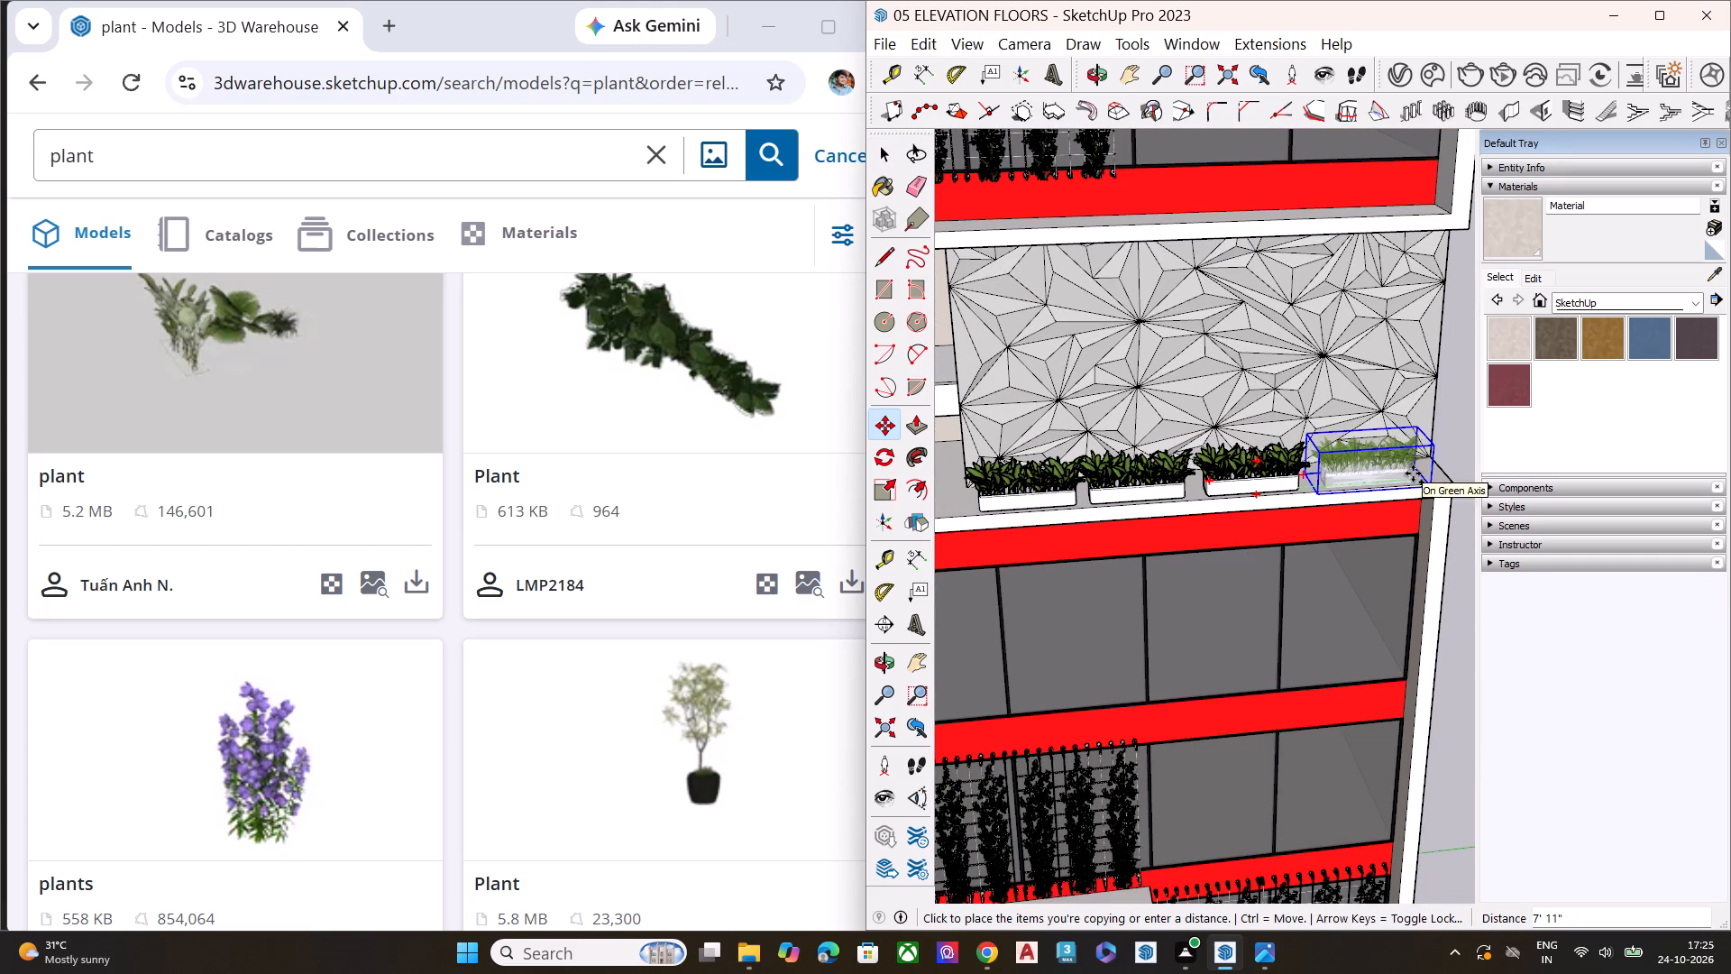
pyautogui.click(1415, 473)
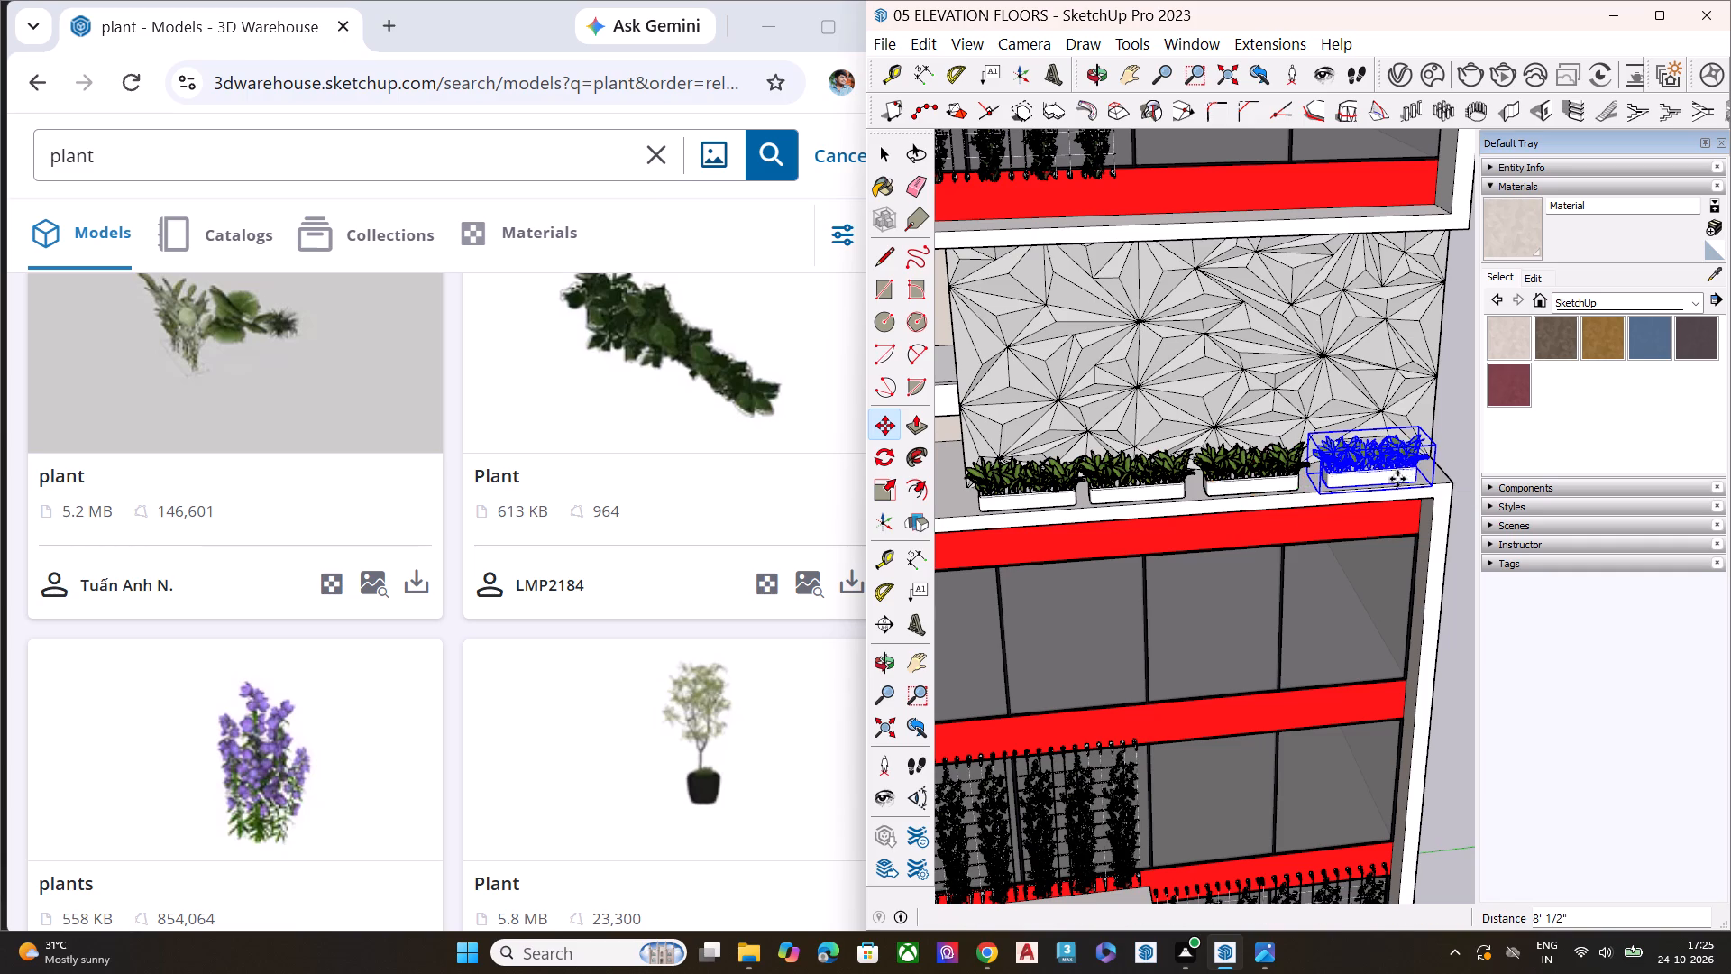
pyautogui.press('space')
pyautogui.click(1463, 595)
# Move the first planter box slightly along the ledge towards the balcony recess, away from the second one.
pyautogui.moveTo(1352, 553); pyautogui.dragTo(1378, 510, button='middle')
pyautogui.scroll(7, 1123, 421)
pyautogui.scroll(-9, 1192, 483)
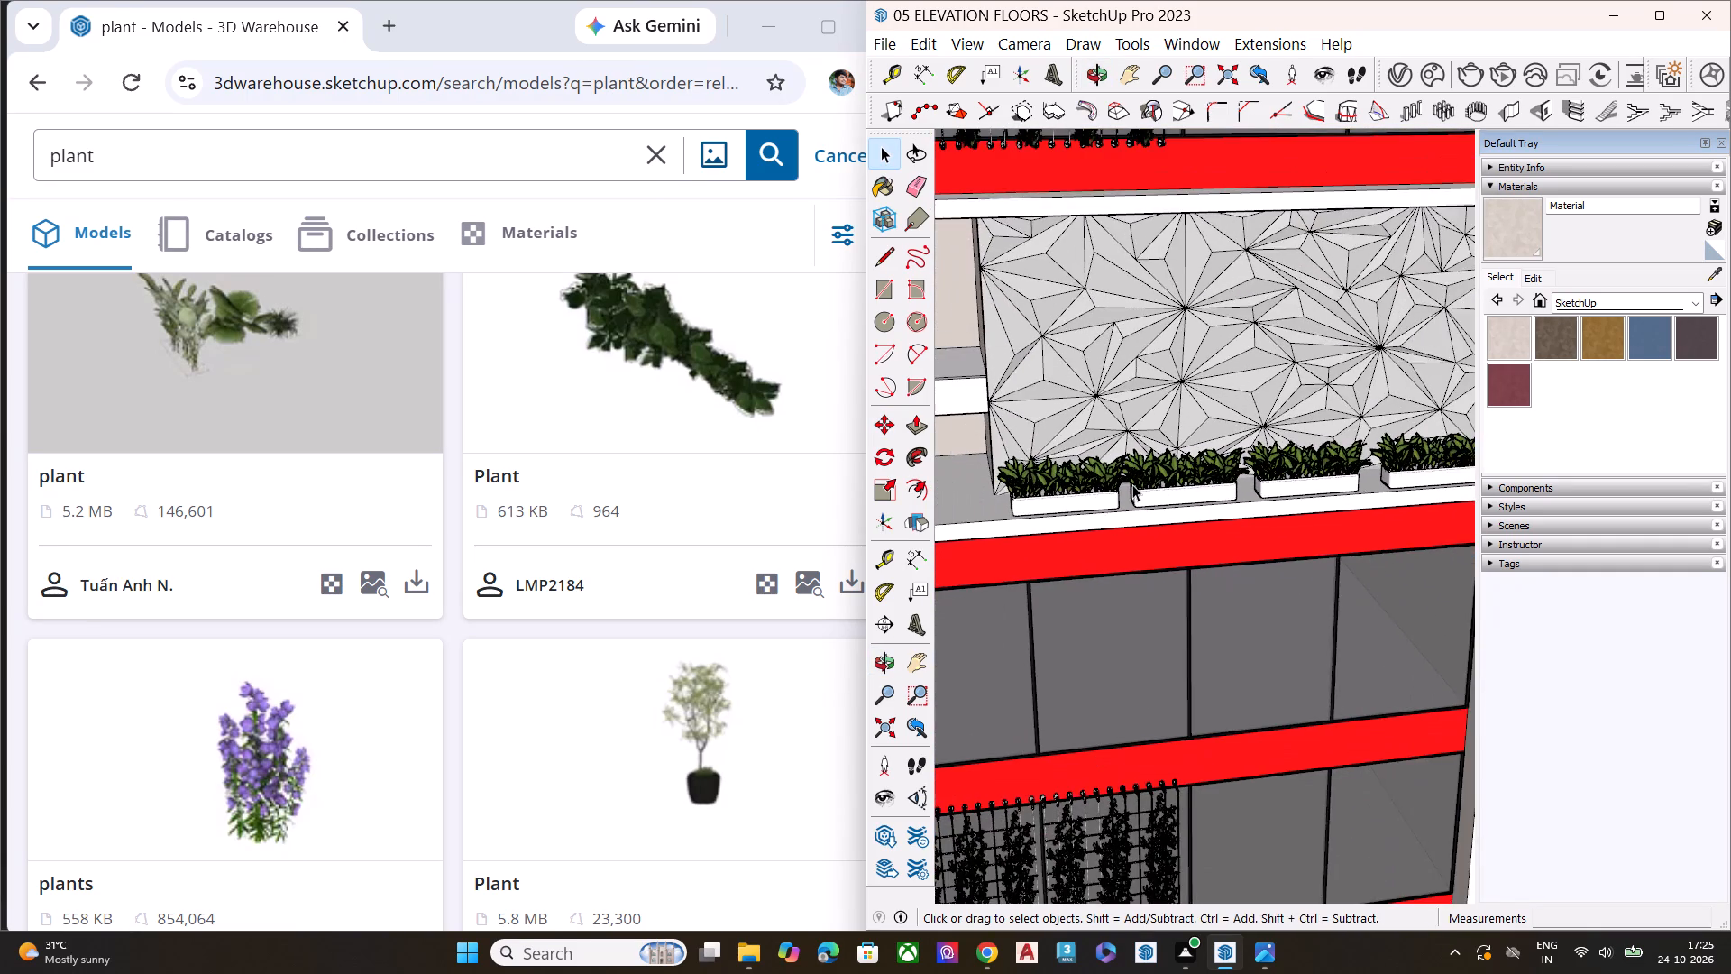
pyautogui.scroll(-4, 1132, 484)
pyautogui.scroll(8, 1049, 474)
pyautogui.click(1080, 508)
pyautogui.scroll(2, 1104, 508)
pyautogui.scroll(-1, 1104, 508)
pyautogui.scroll(2, 1104, 508)
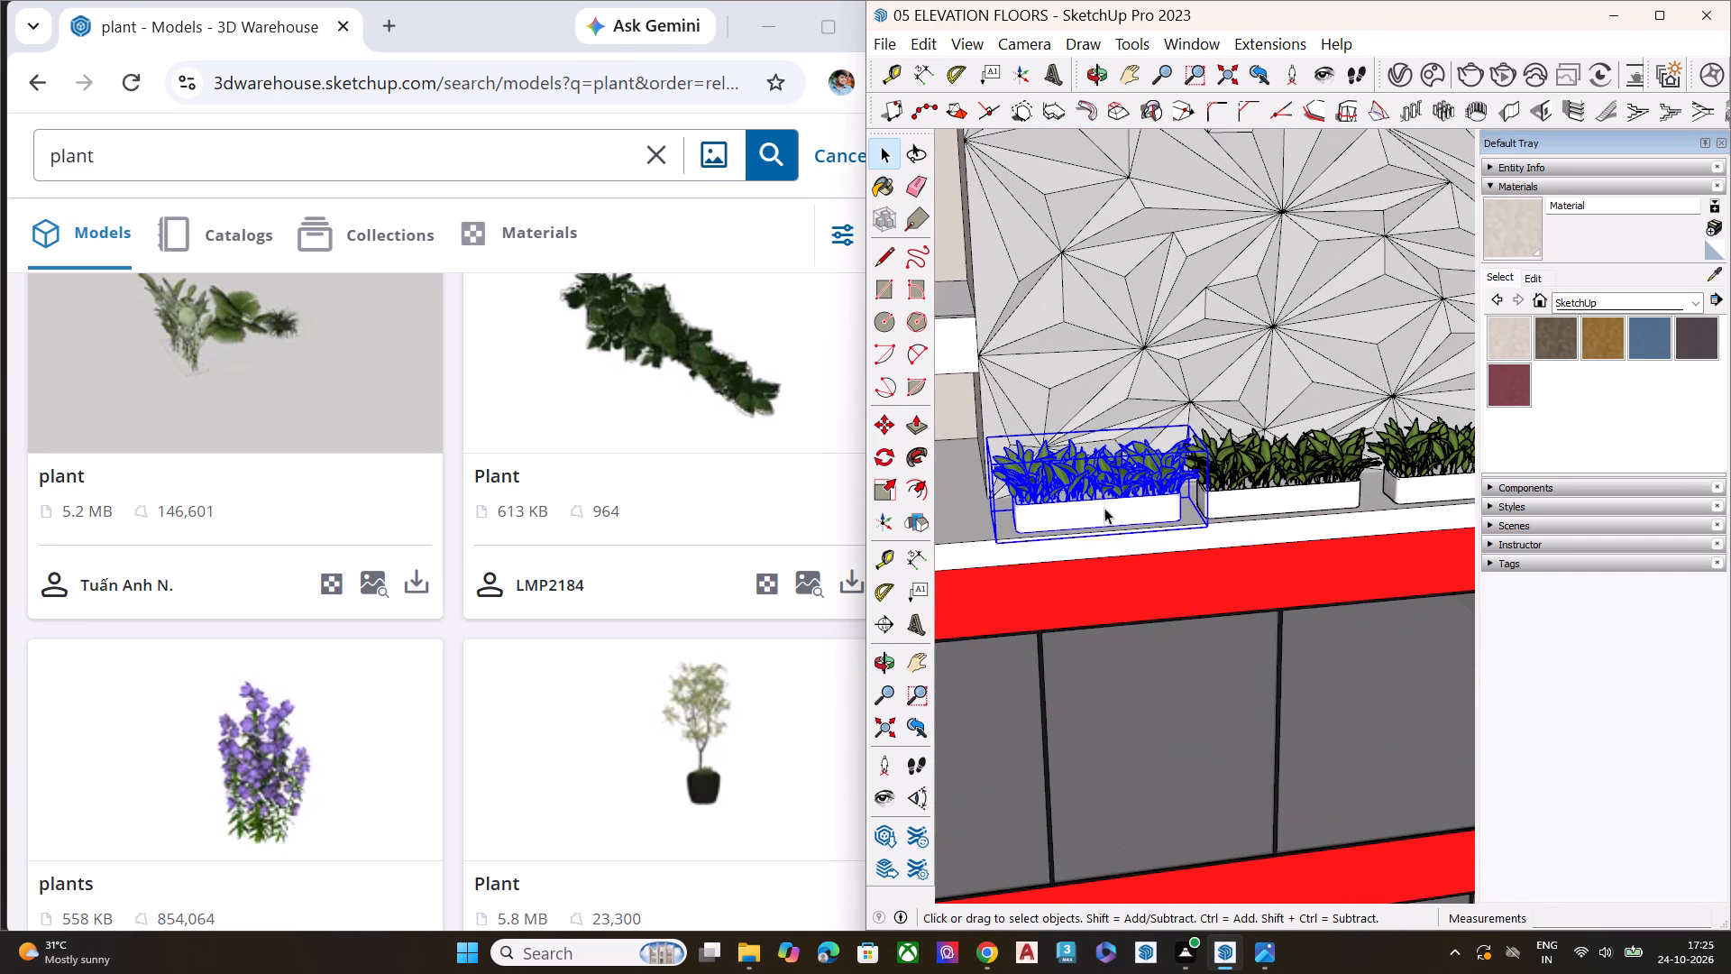
pyautogui.press('m')
pyautogui.click(1155, 512)
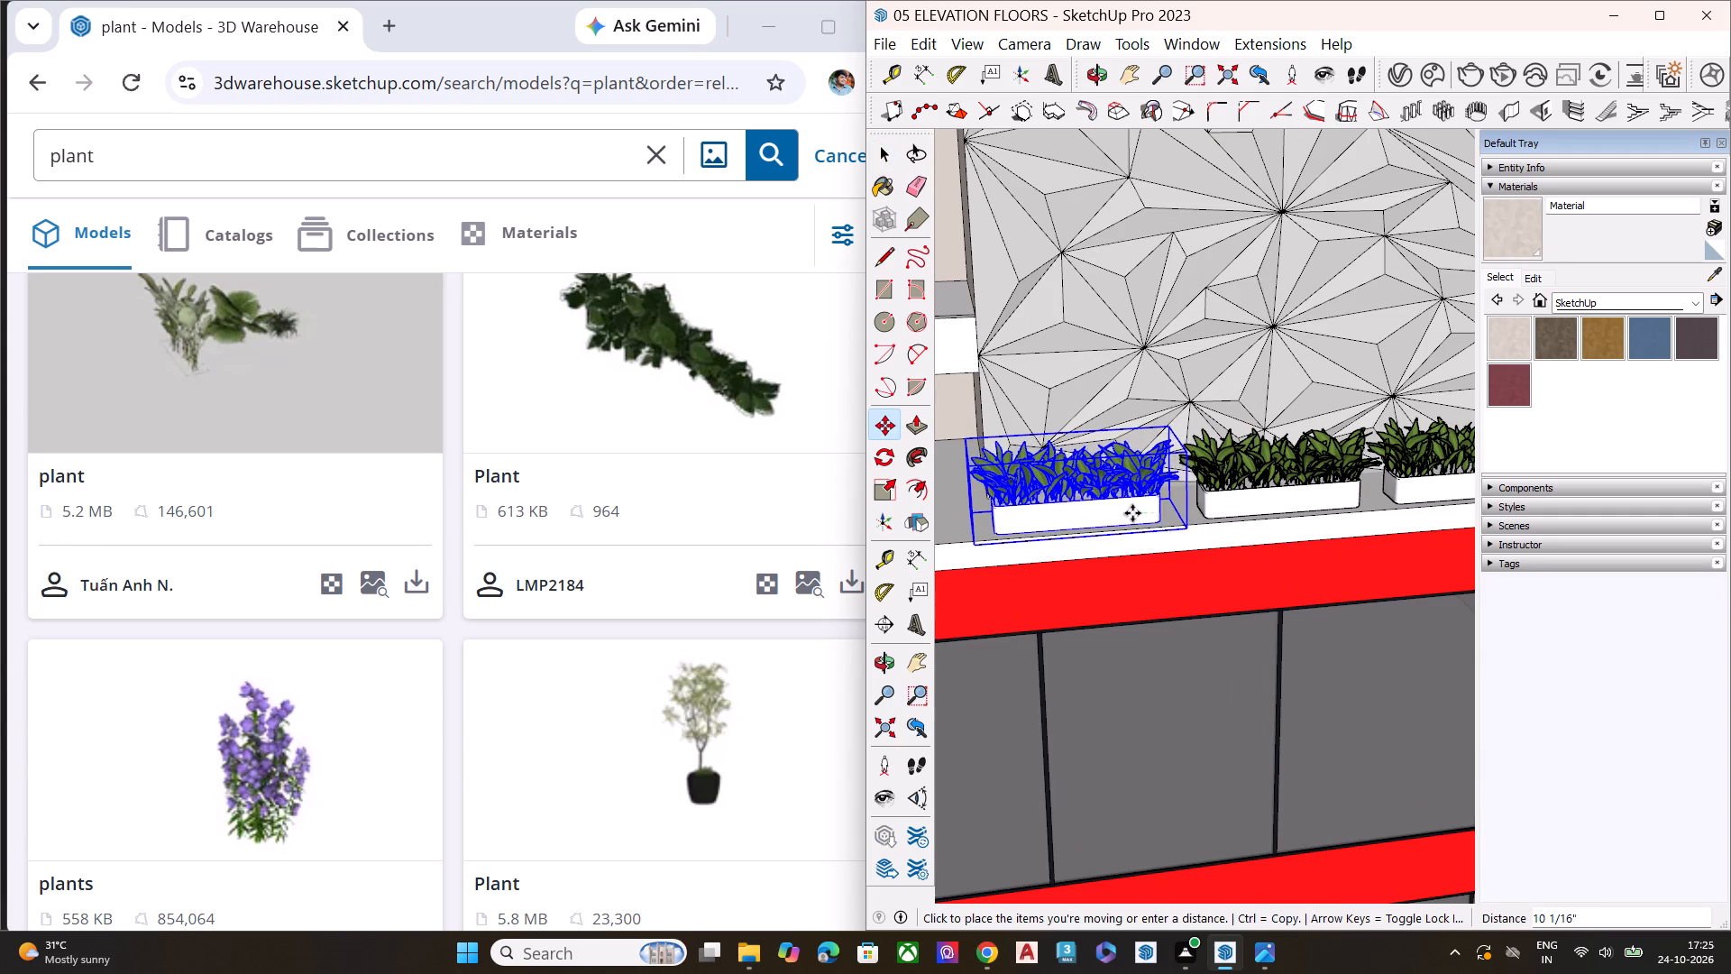
pyautogui.click(1140, 513)
pyautogui.press('space')
# Examine the row of planter boxes in front of the faceted wall, both close up and against the whole building elevation.
pyautogui.click(1241, 508)
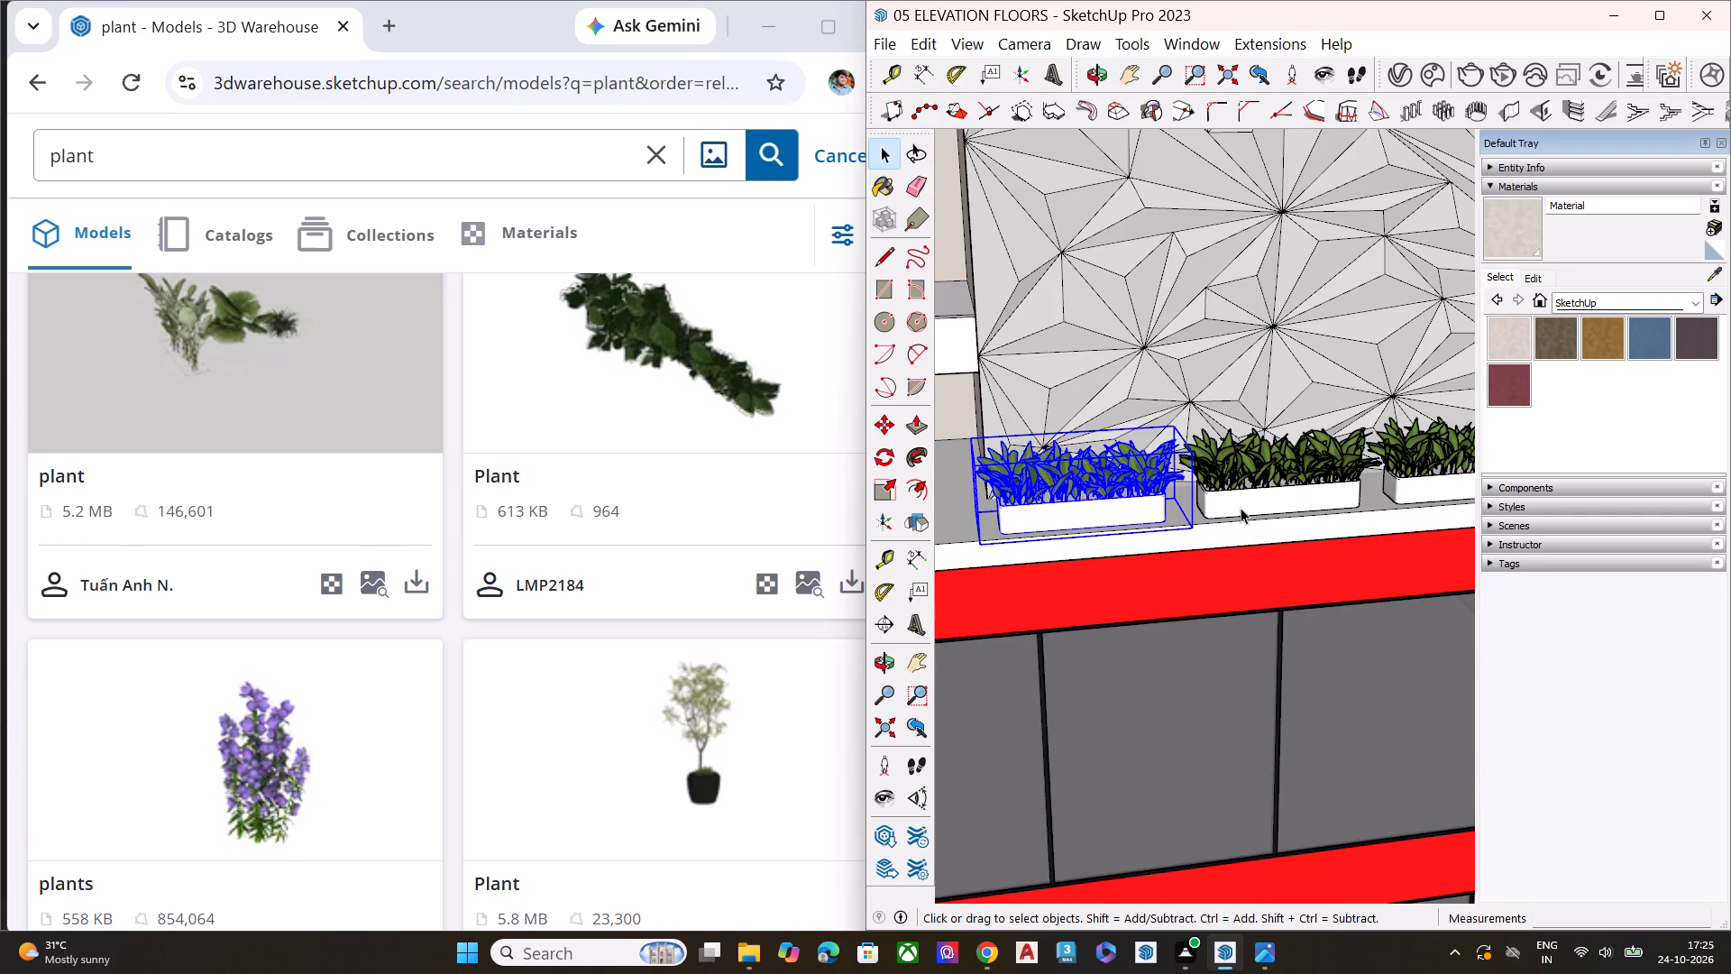
pyautogui.scroll(-9, 787, 490)
pyautogui.scroll(1, 713, 545)
pyautogui.scroll(-1, 710, 545)
pyautogui.scroll(2, 710, 545)
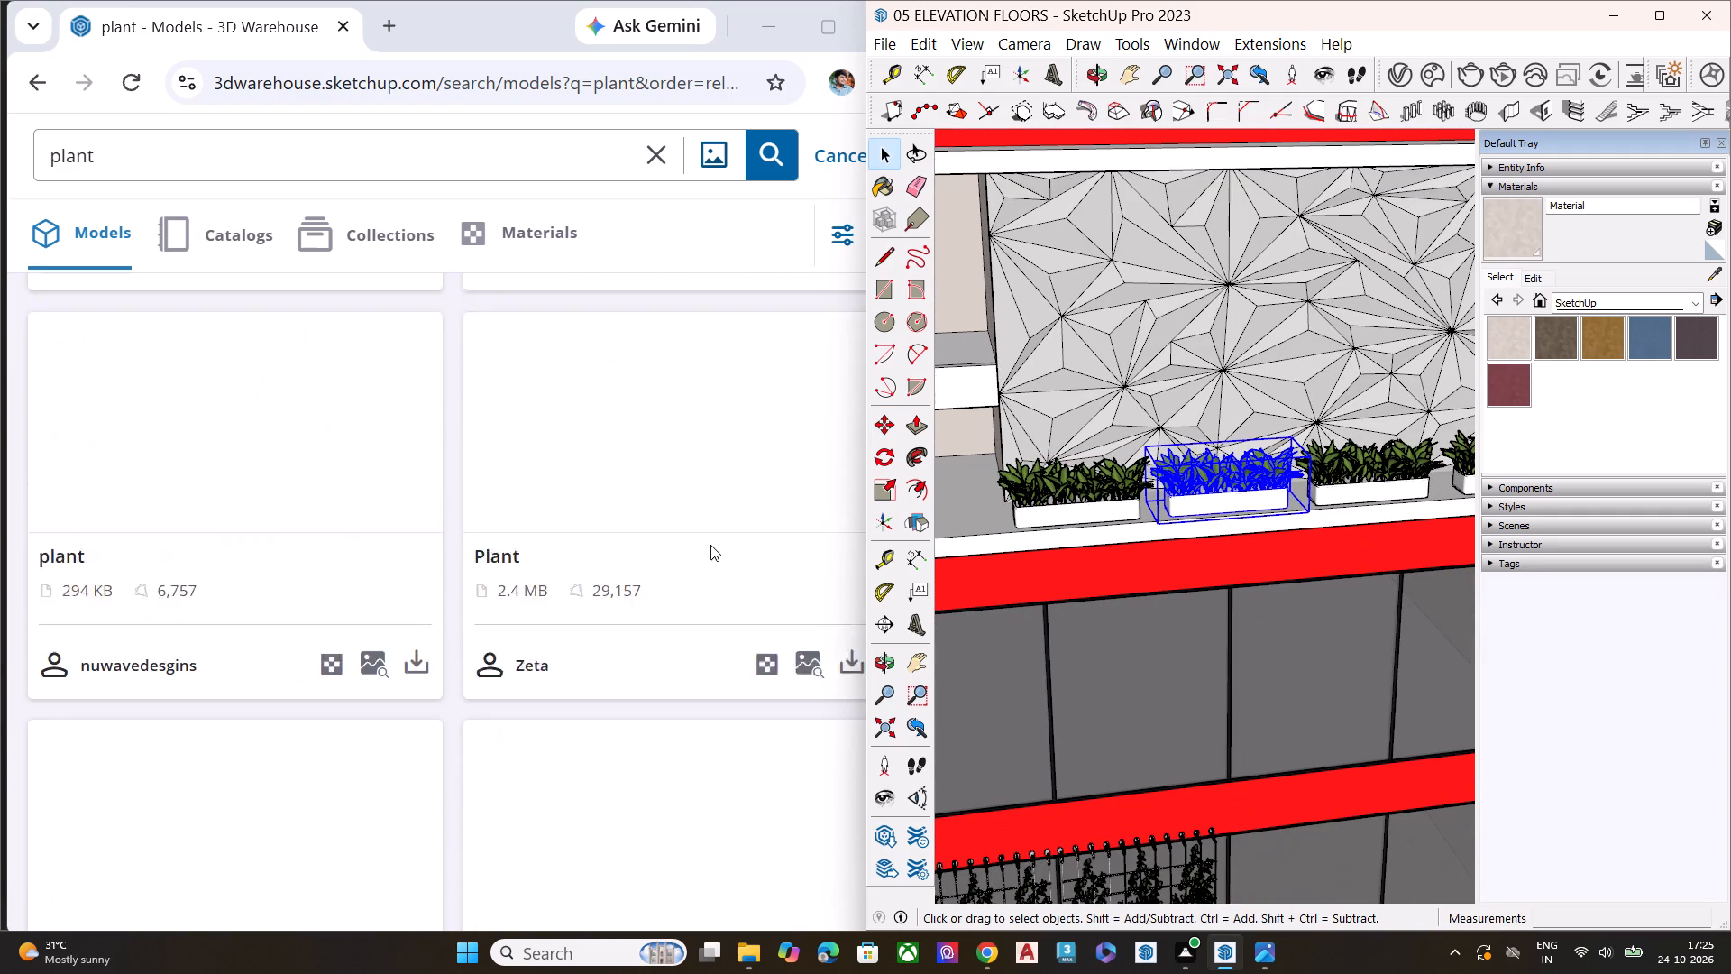
pyautogui.scroll(5, 710, 545)
pyautogui.scroll(-18, 1024, 499)
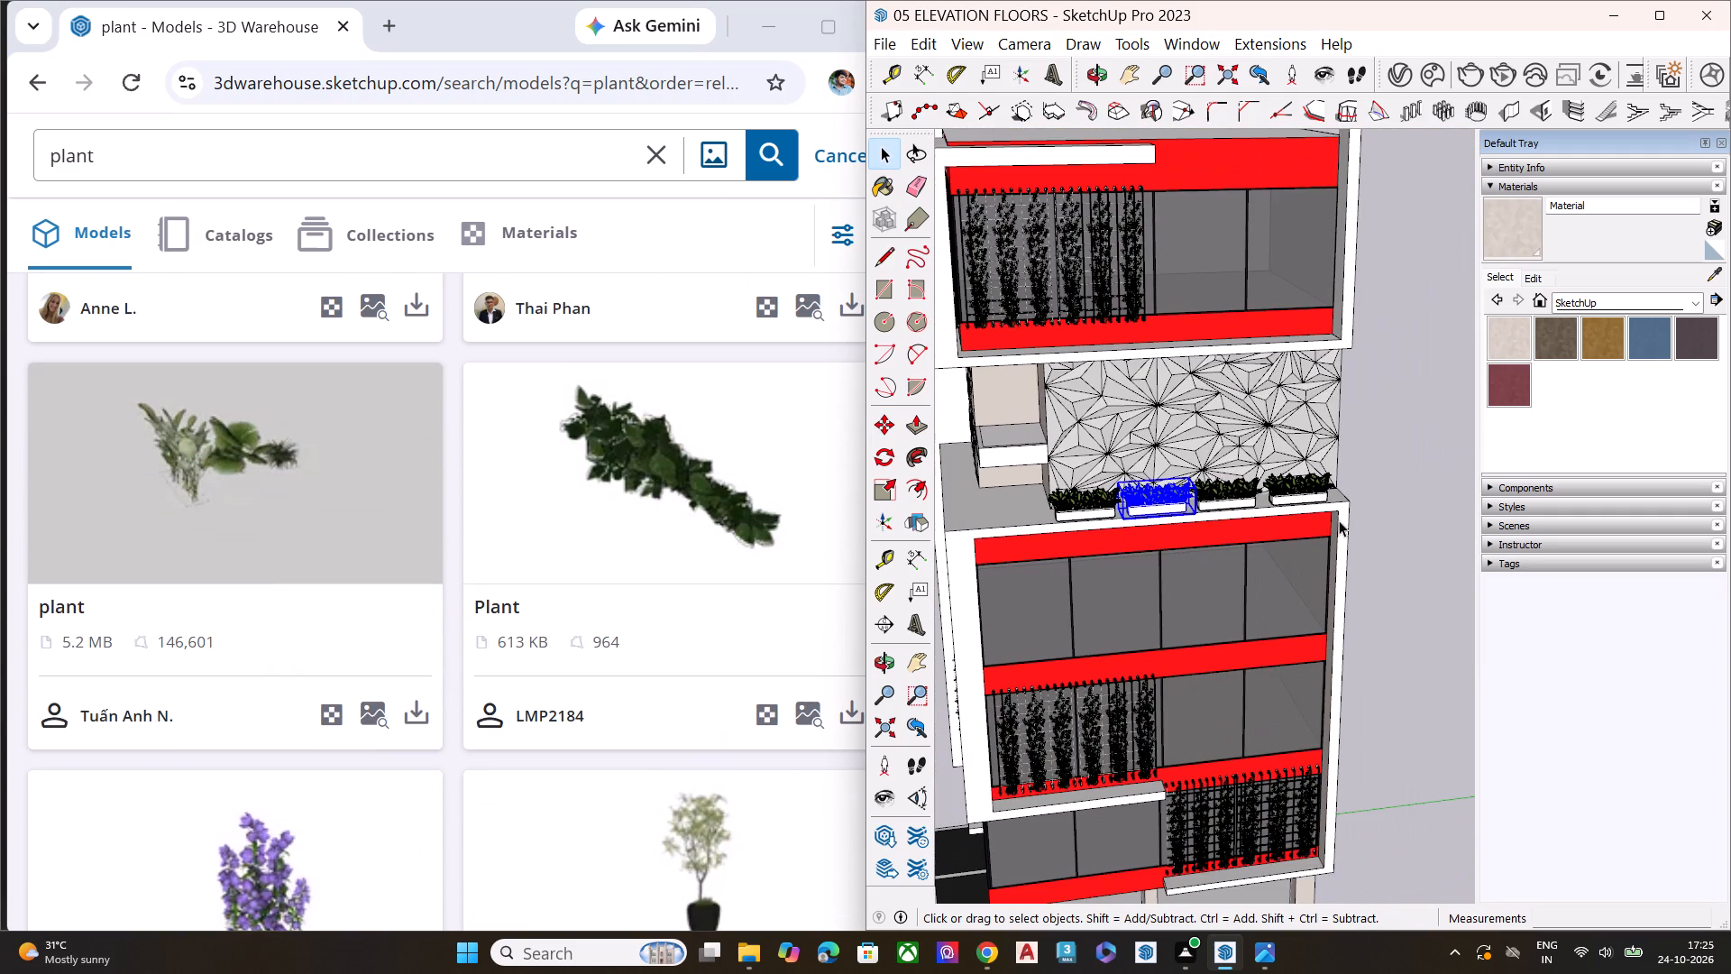
pyautogui.click(1378, 511)
pyautogui.moveTo(1342, 555); pyautogui.dragTo(1433, 531, button='middle')
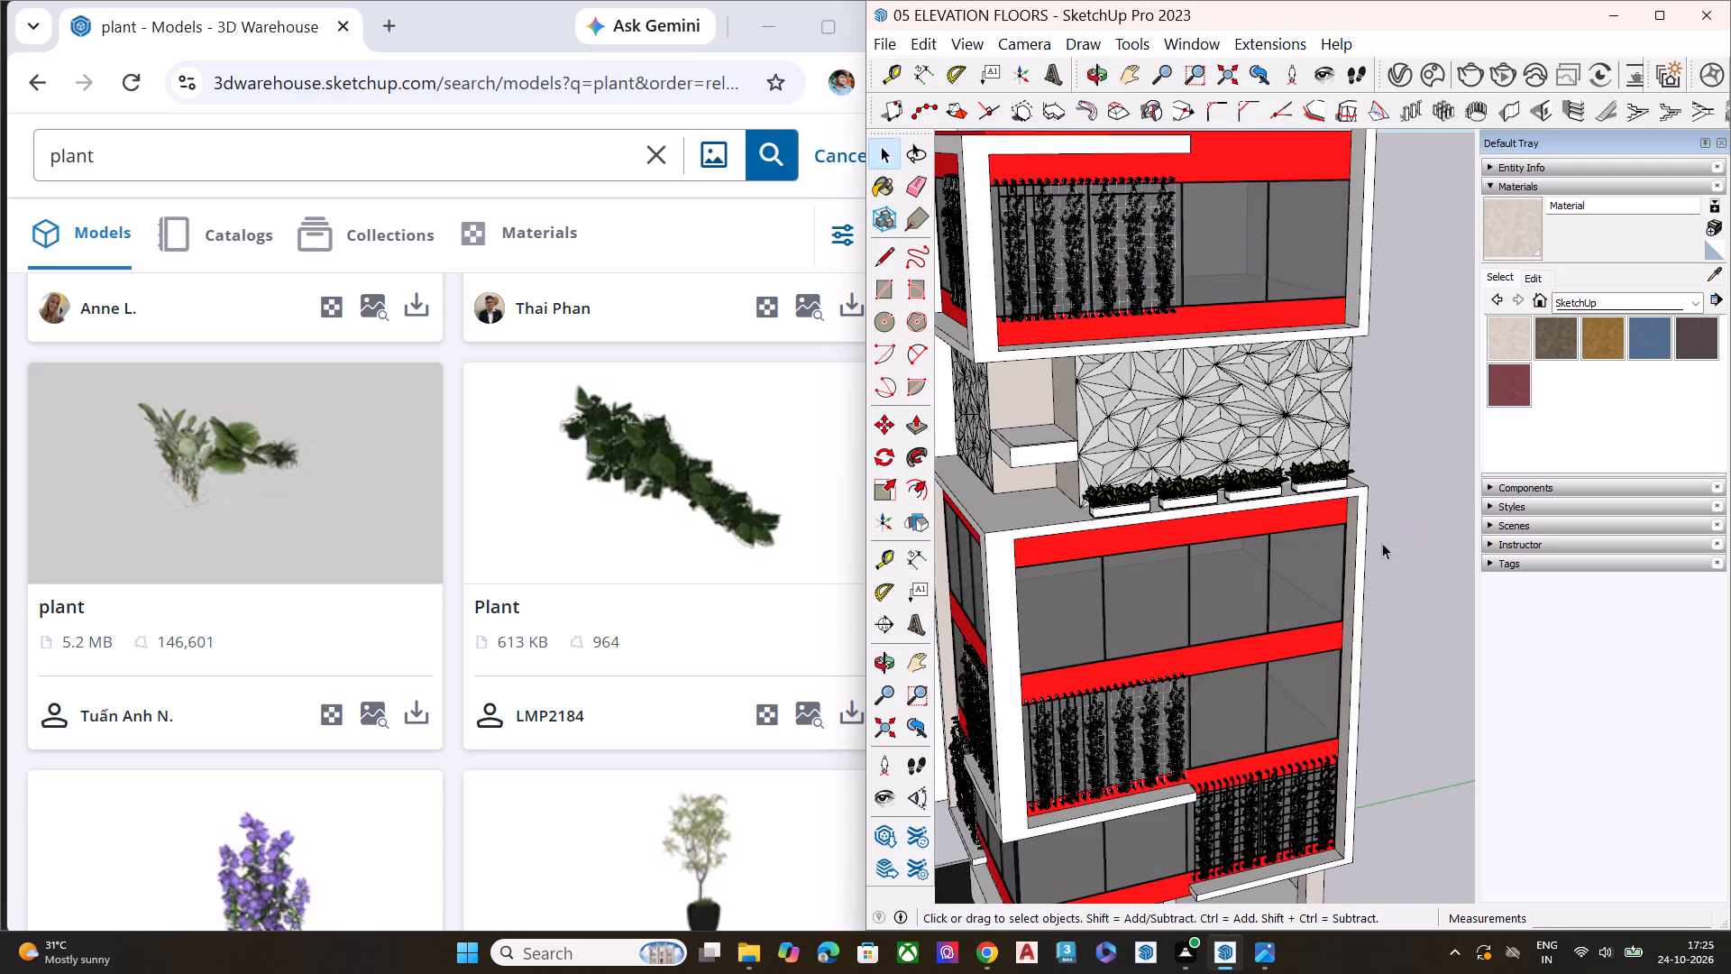
pyautogui.scroll(-5, 1365, 550)
pyautogui.moveTo(1259, 551); pyautogui.dragTo(1318, 471, button='middle')
pyautogui.scroll(-1, 1183, 525)
pyautogui.scroll(6, 1172, 526)
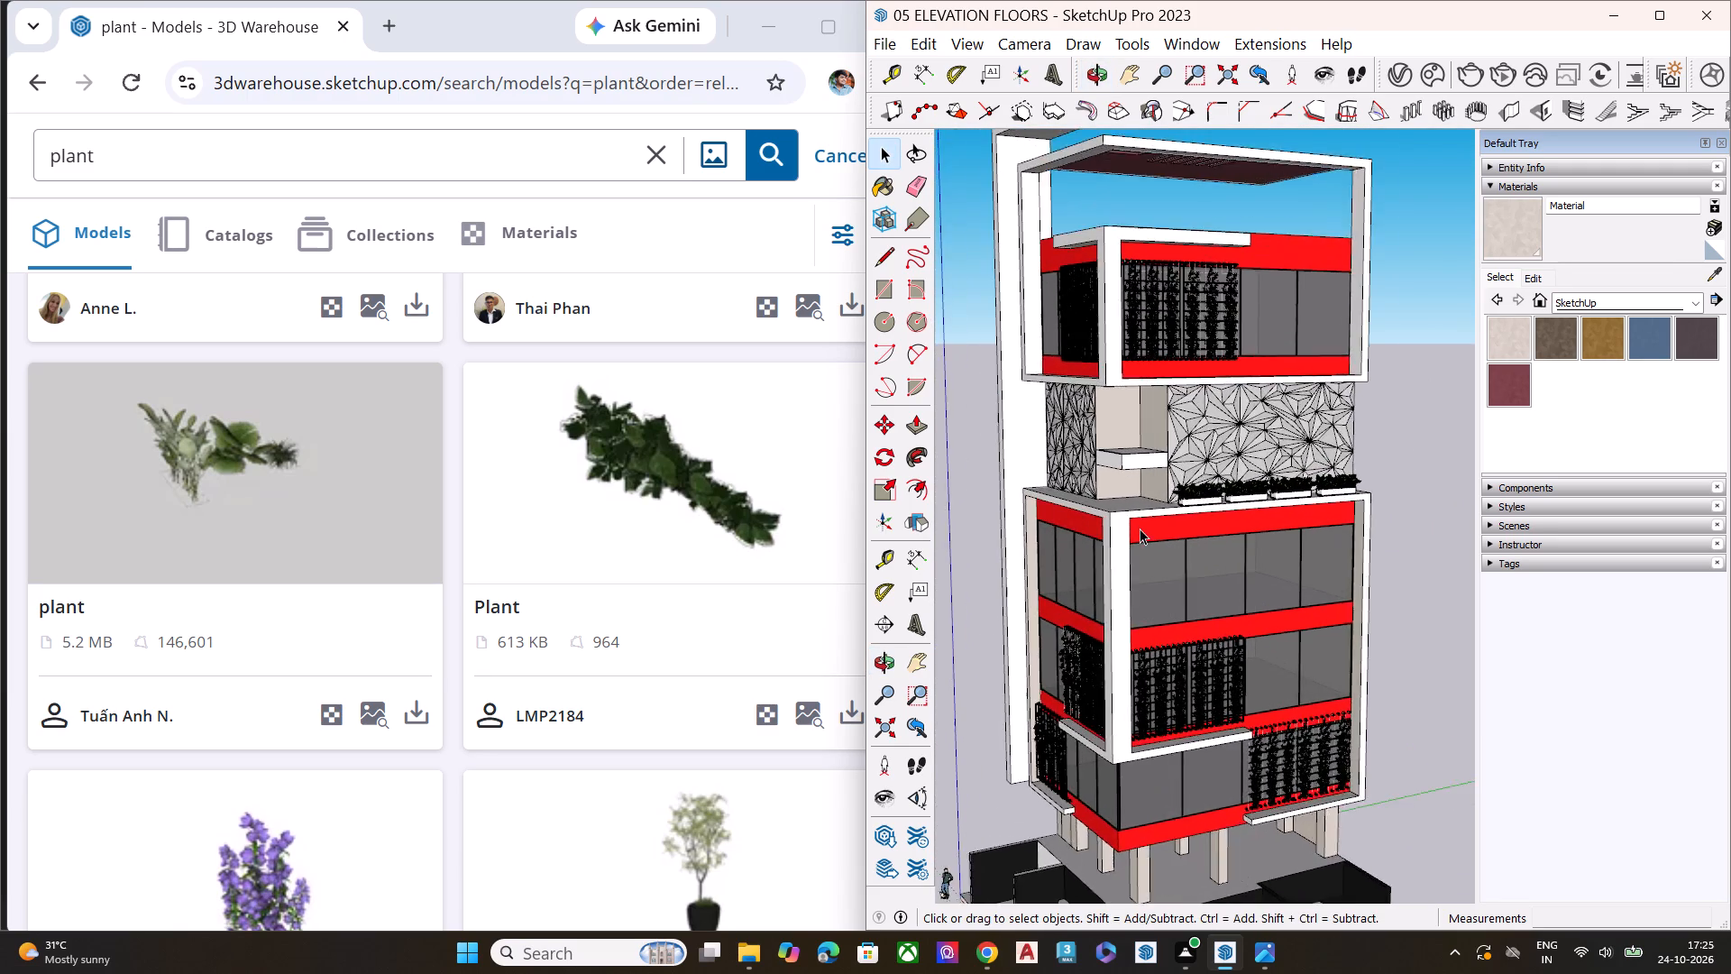
pyautogui.scroll(3, 1160, 515)
pyautogui.scroll(-5, 1160, 515)
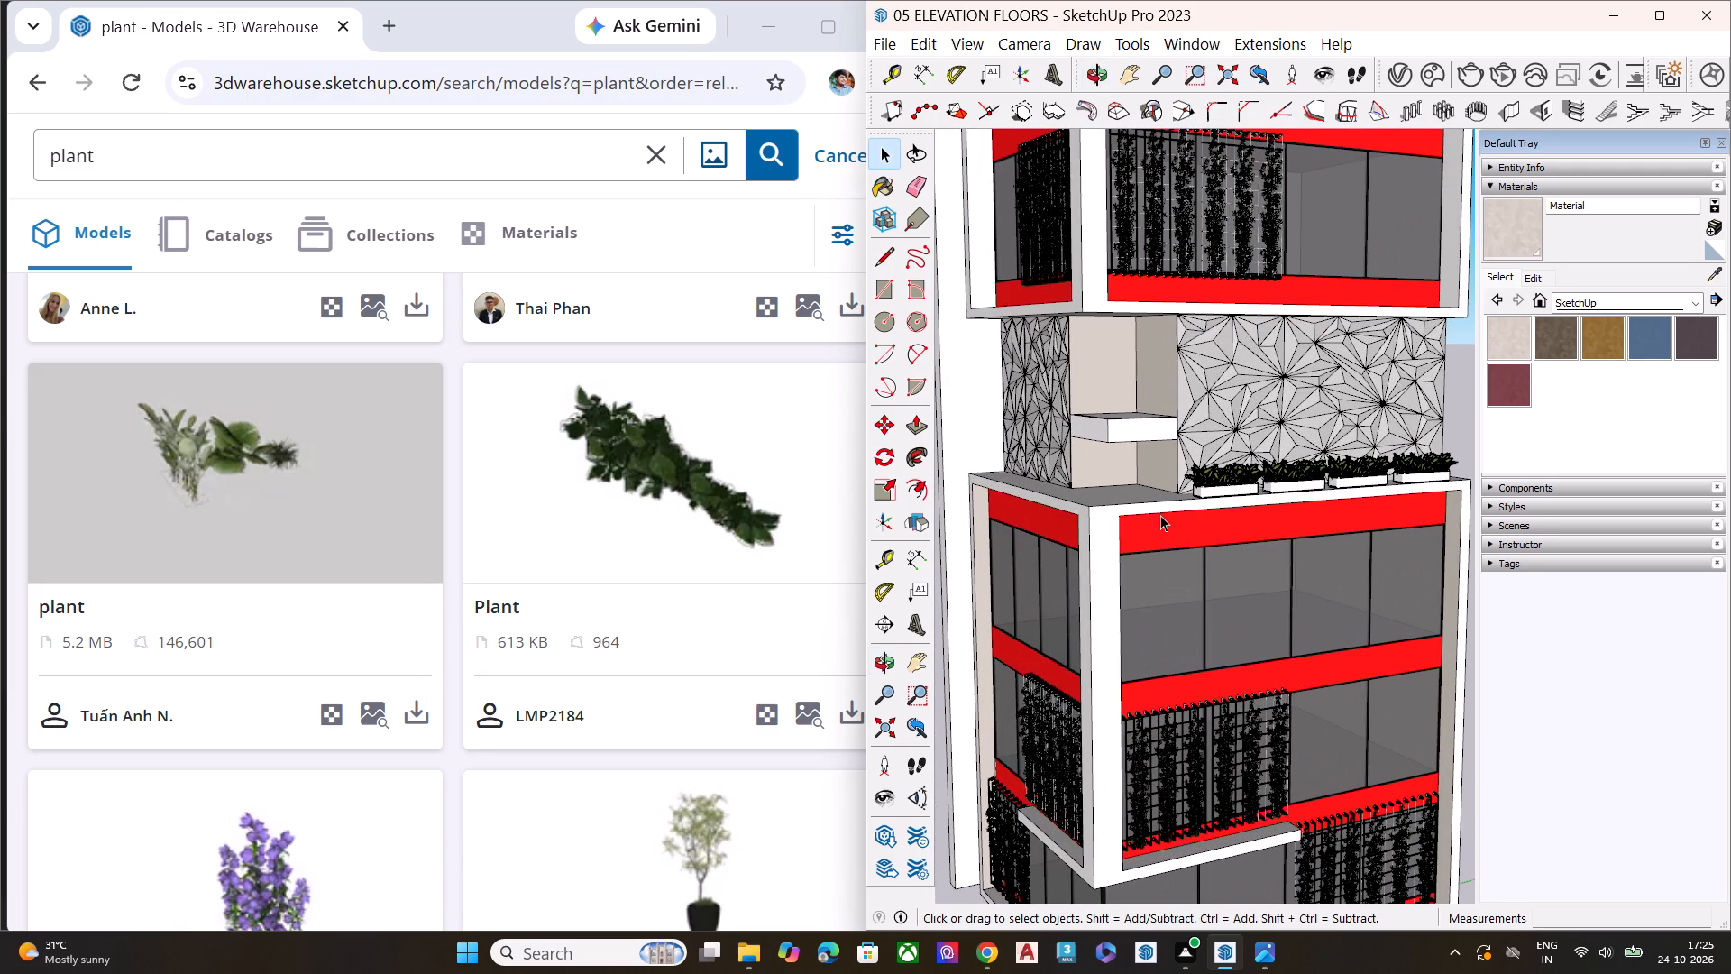
pyautogui.scroll(-10, 1160, 515)
pyautogui.scroll(-1, 1178, 675)
pyautogui.scroll(1, 1178, 675)
pyautogui.scroll(-10, 1178, 675)
pyautogui.moveTo(1168, 761); pyautogui.dragTo(1145, 632, button='middle')
pyautogui.scroll(2, 1152, 785)
pyautogui.scroll(4, 1194, 510)
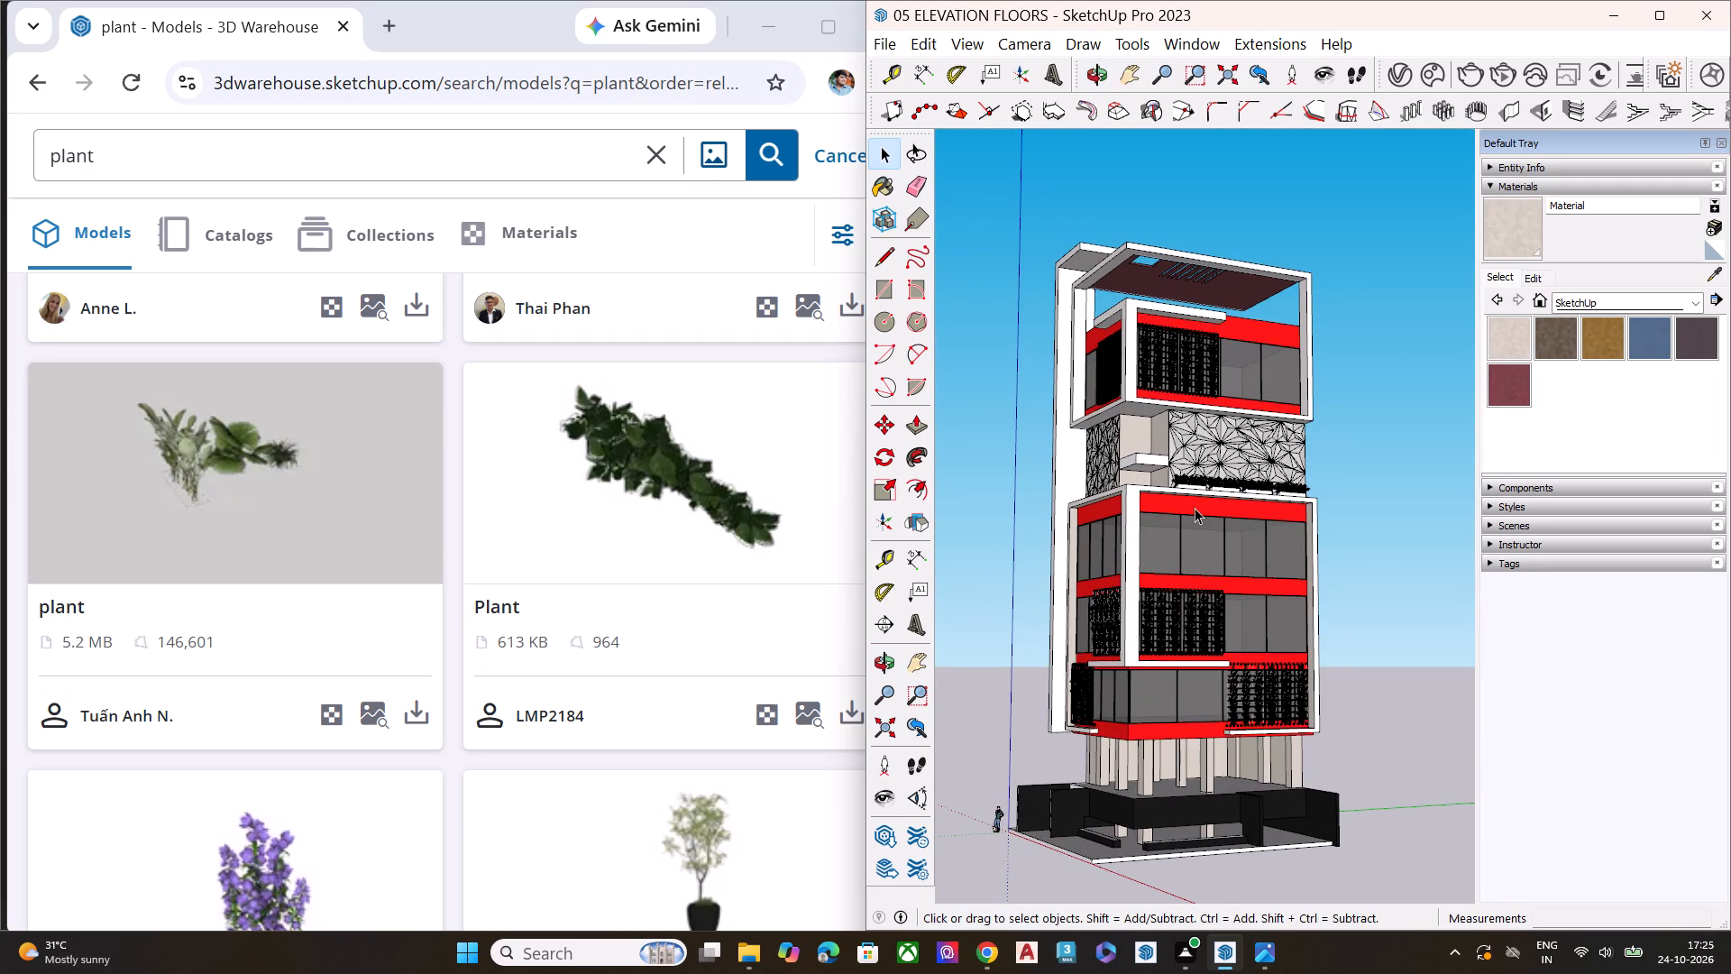
# Delete all four planter boxes lined up on the ledge in front of the faceted-panel wall.
pyautogui.scroll(15, 1195, 508)
pyautogui.click(1191, 473)
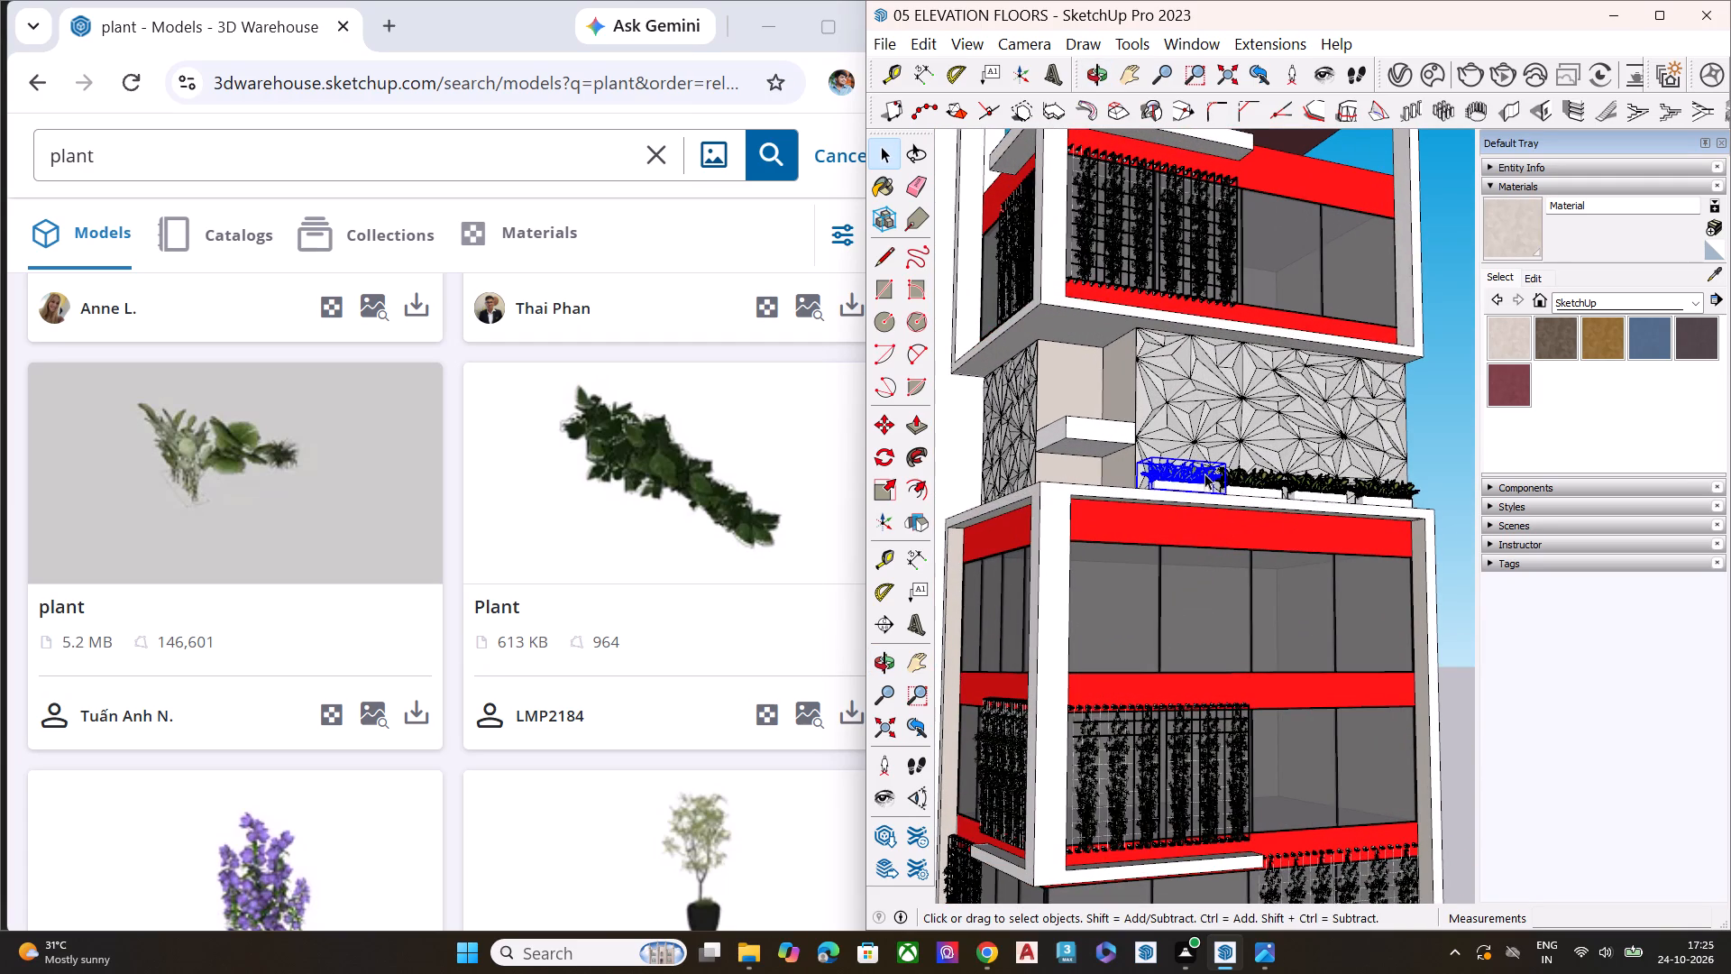
pyautogui.keyDown('ctrl'); pyautogui.click(1255, 477); pyautogui.keyUp('ctrl')
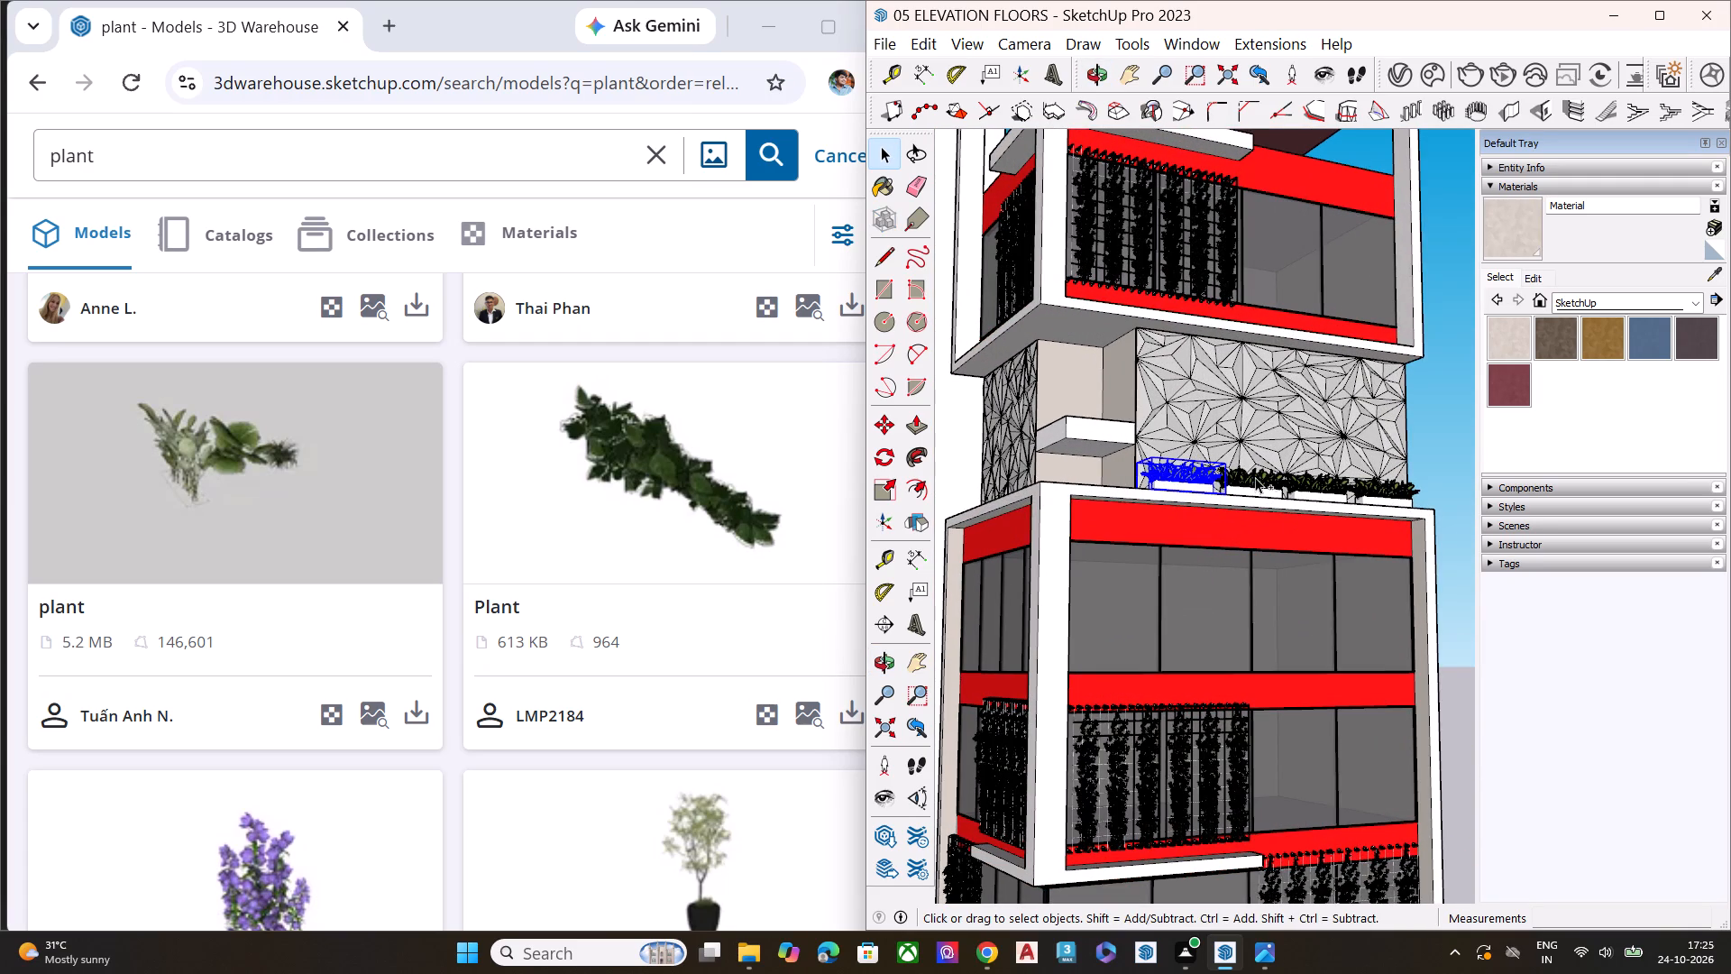
pyautogui.keyDown('ctrl'); pyautogui.click(1312, 482); pyautogui.keyUp('ctrl')
pyautogui.keyDown('ctrl'); pyautogui.click(1371, 490); pyautogui.keyUp('ctrl')
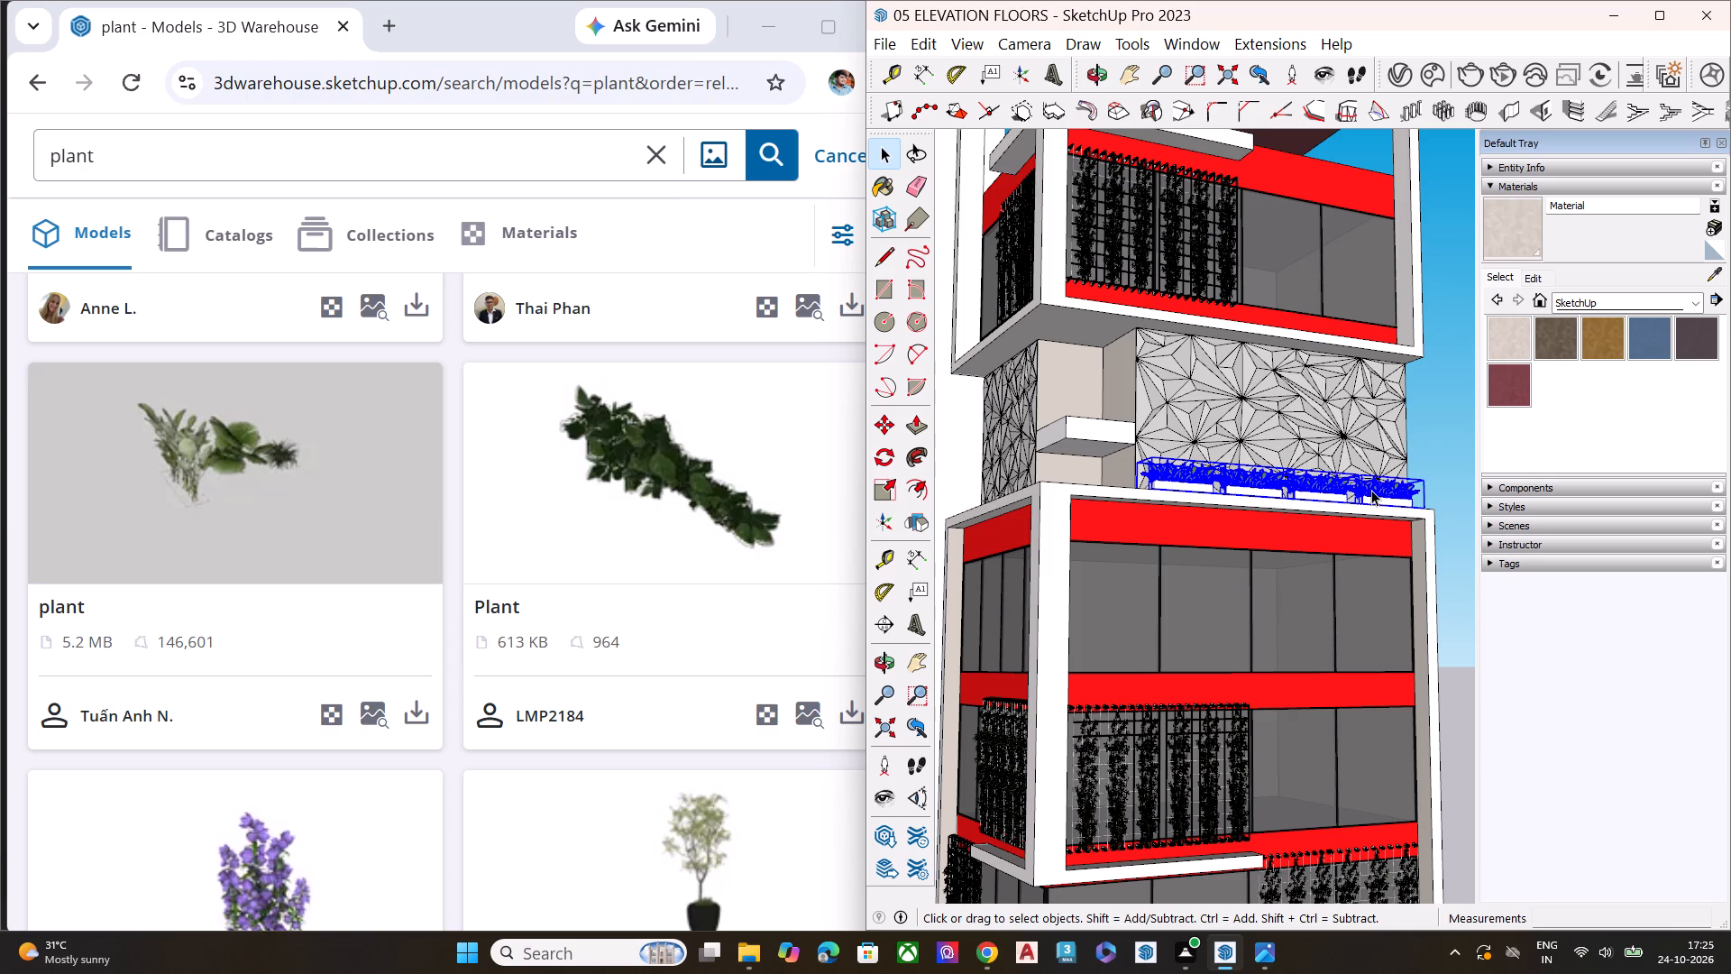
pyautogui.press('Delete')
# Switch to the Chaos Cosmos Browser through the V-Ray Asset Editor and search its online library for "plant".
pyautogui.scroll(-9, 1362, 498)
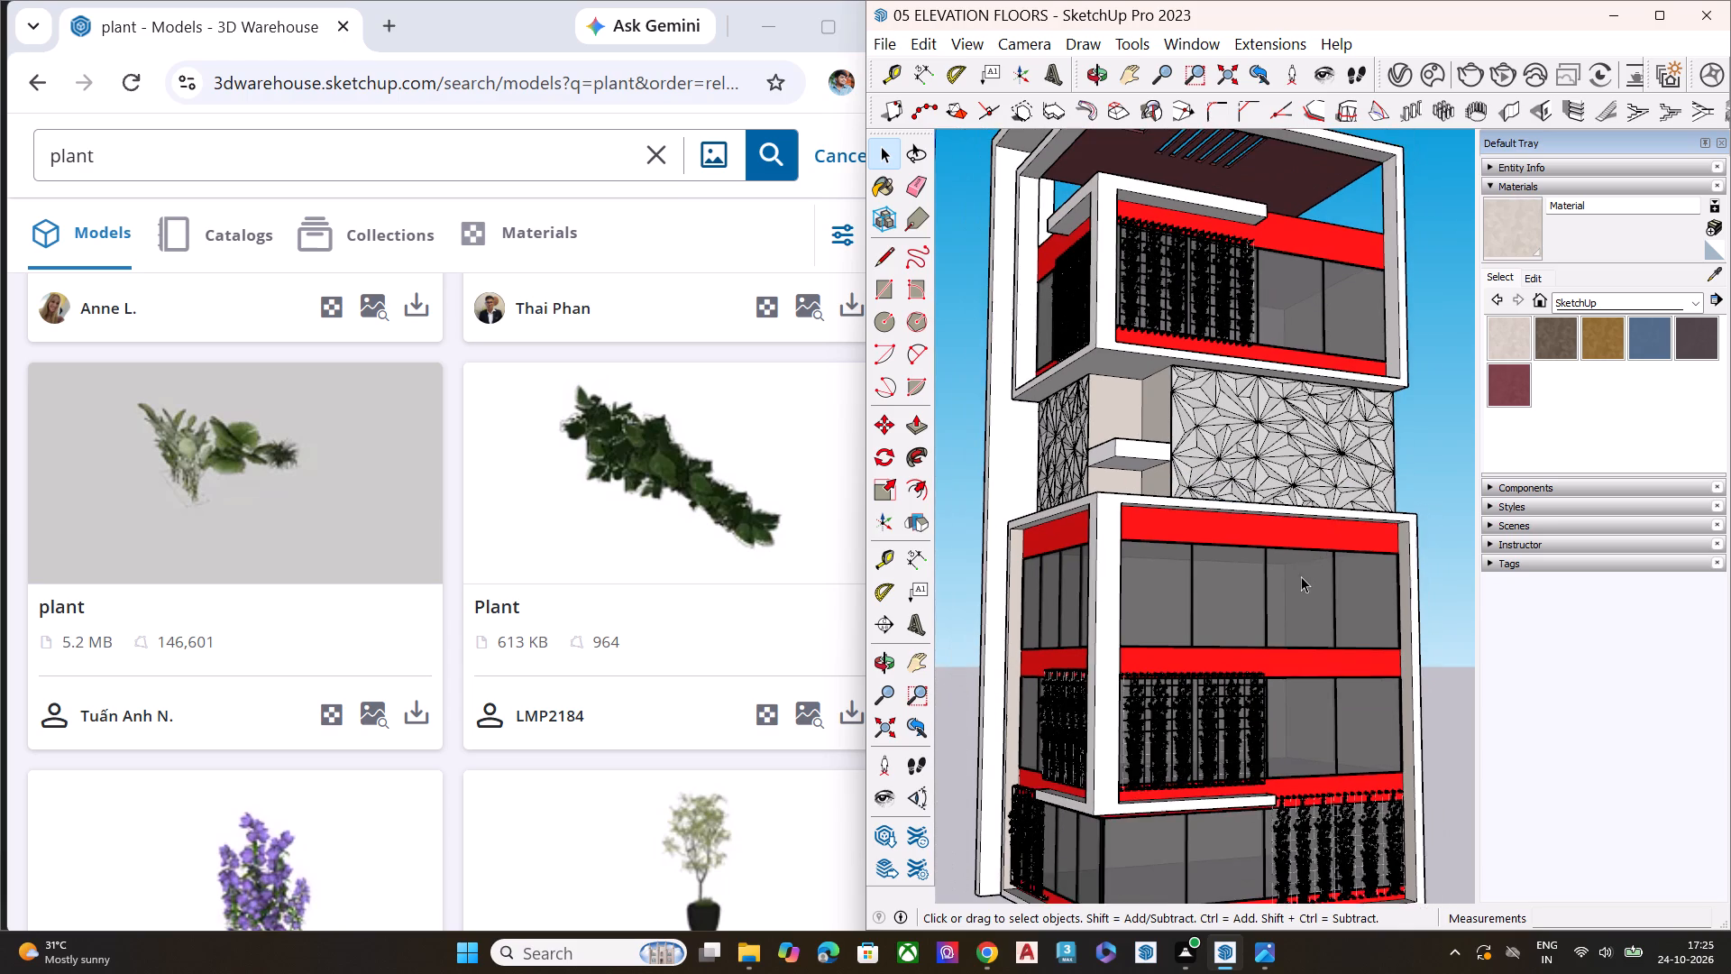
pyautogui.moveTo(1163, 565); pyautogui.dragTo(1238, 572, button='middle')
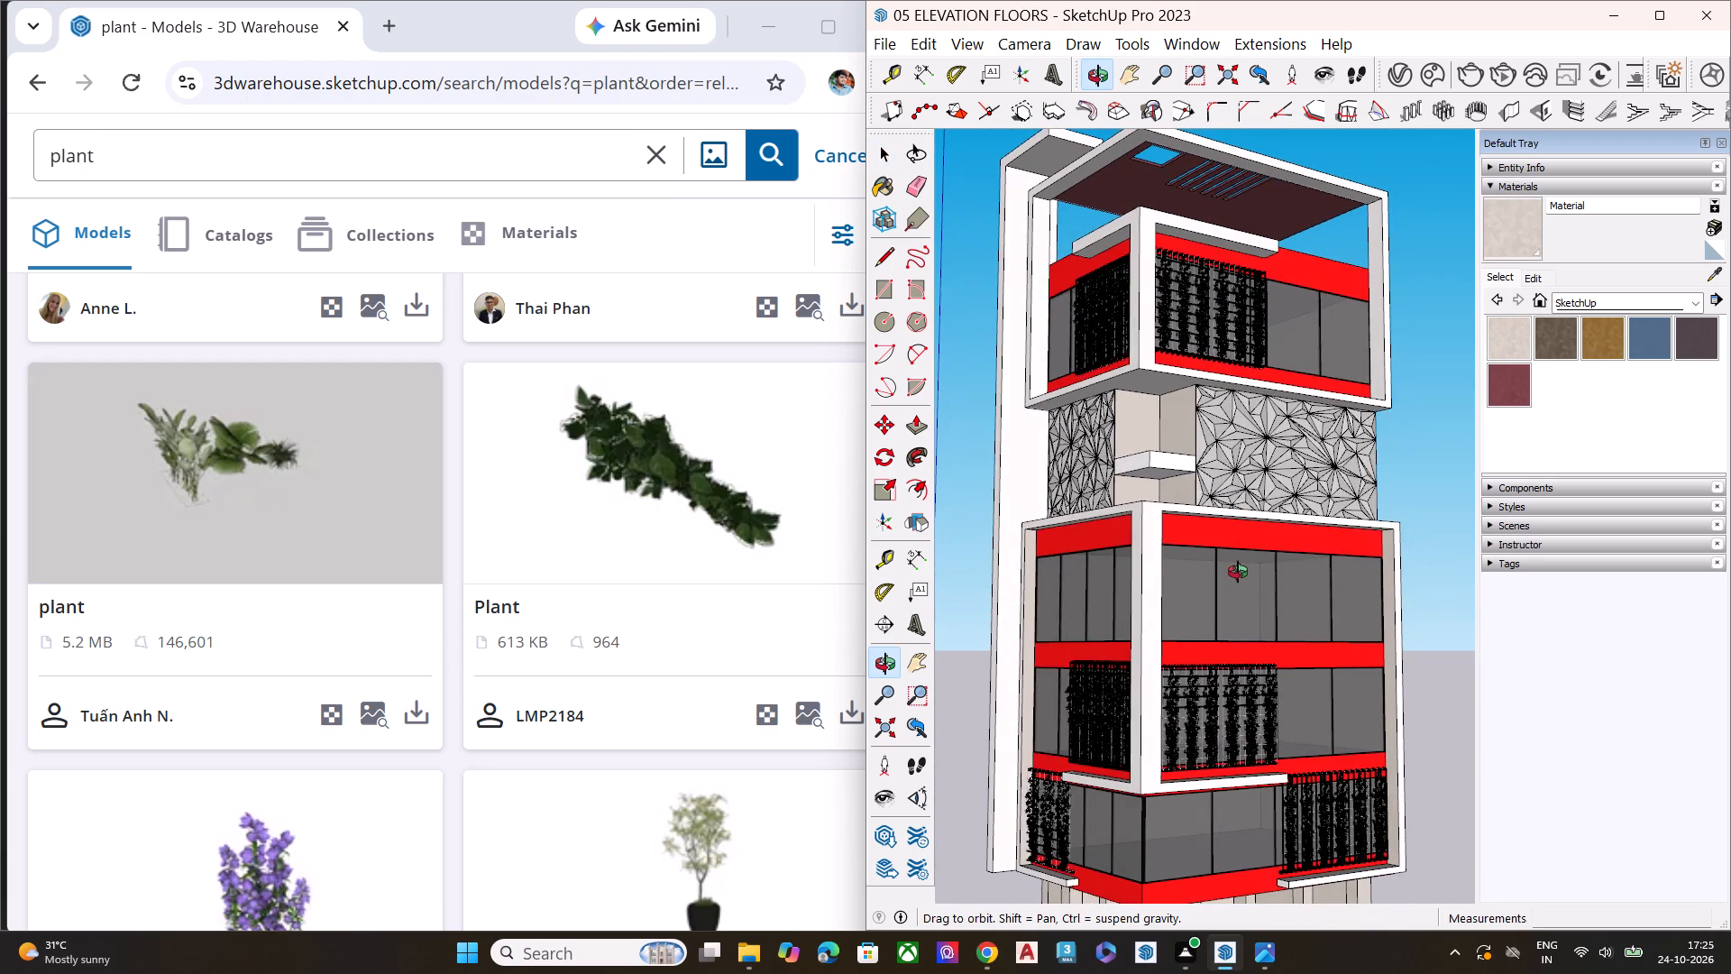
pyautogui.moveTo(1238, 572); pyautogui.dragTo(1236, 598, button='middle')
pyautogui.scroll(-5, 398, 692)
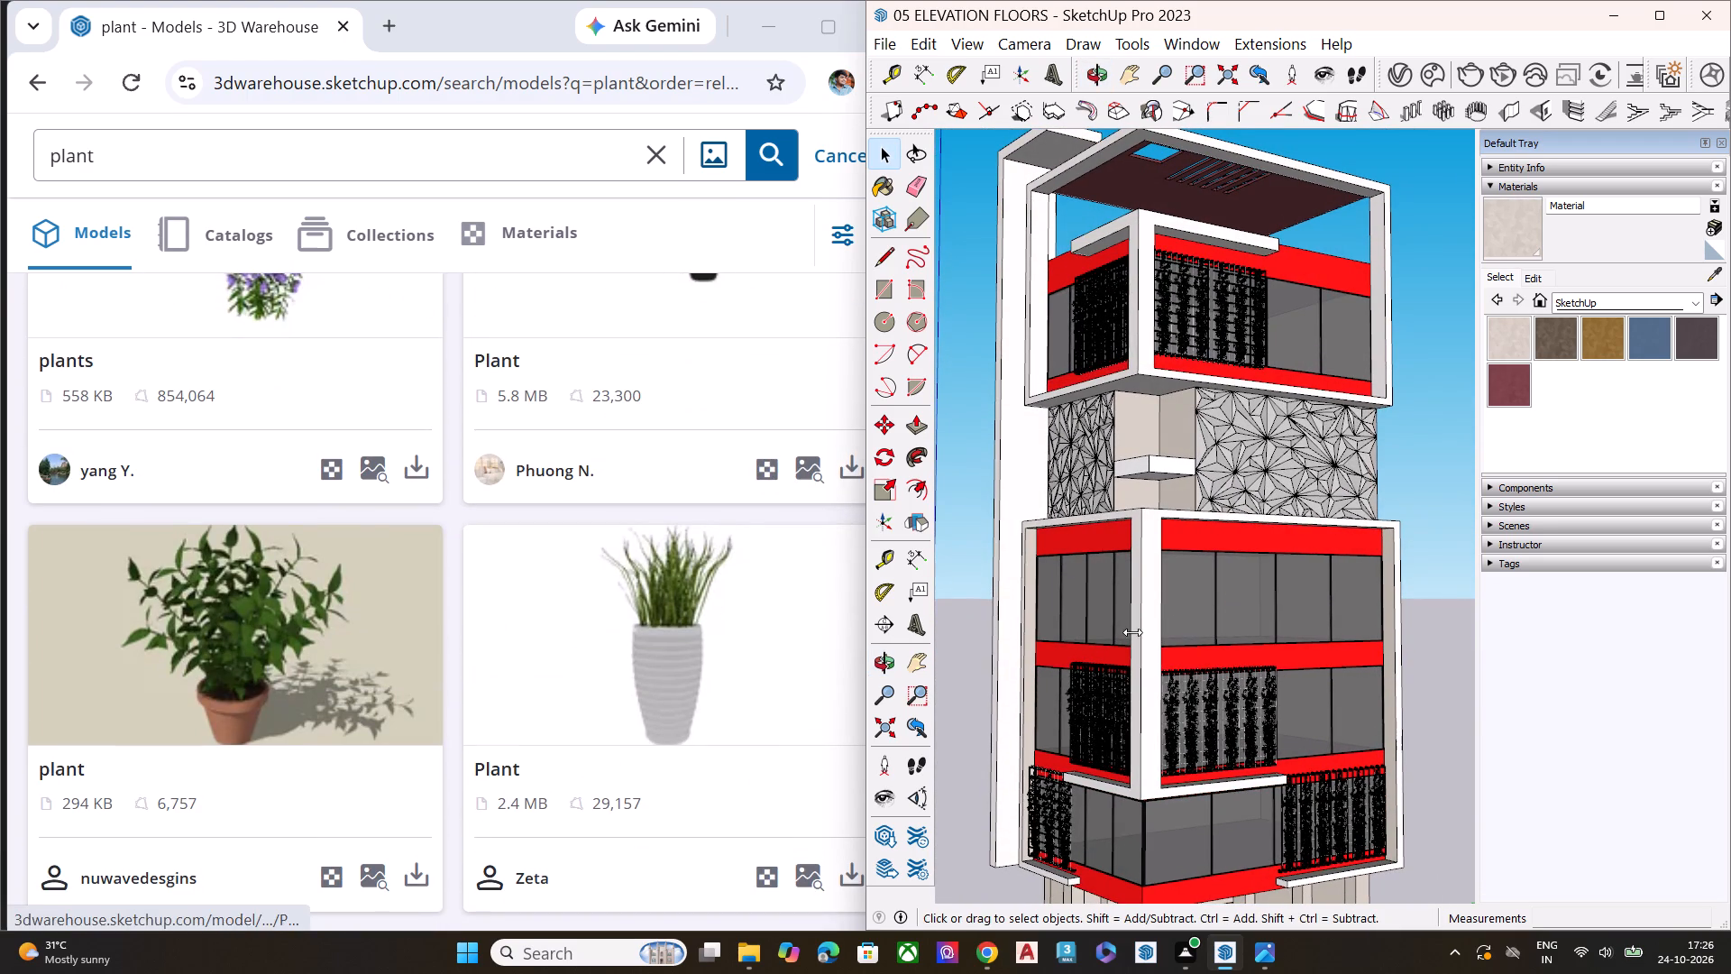
pyautogui.click(1395, 78)
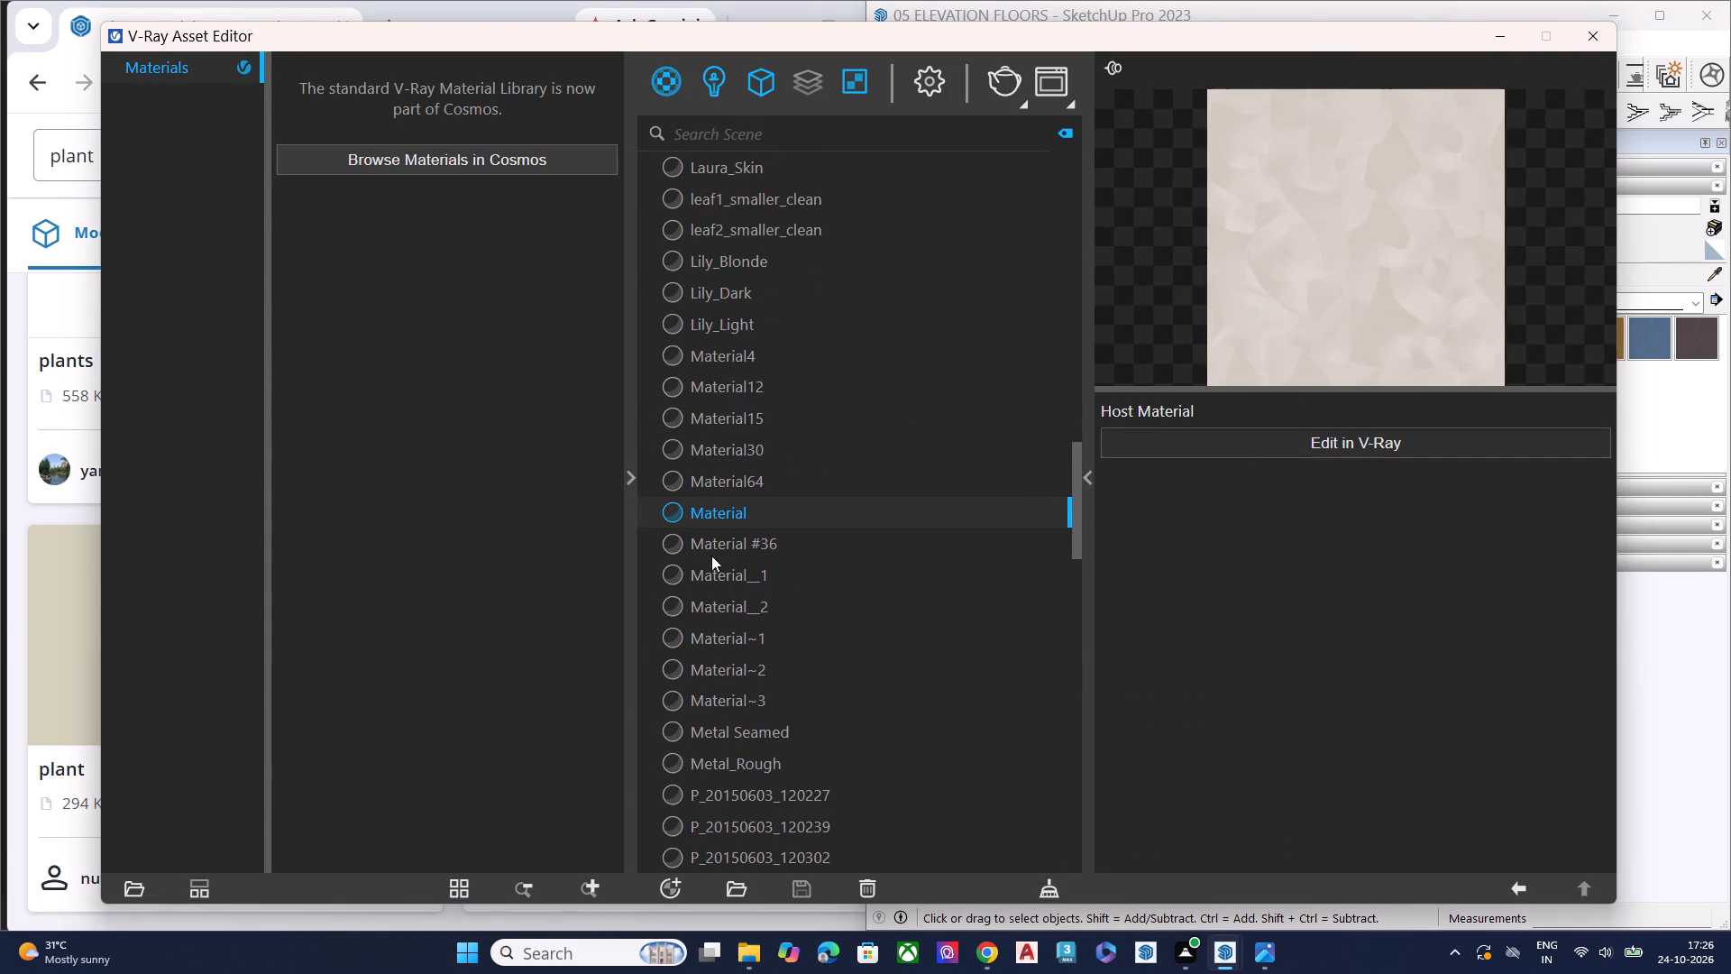
pyautogui.click(466, 161)
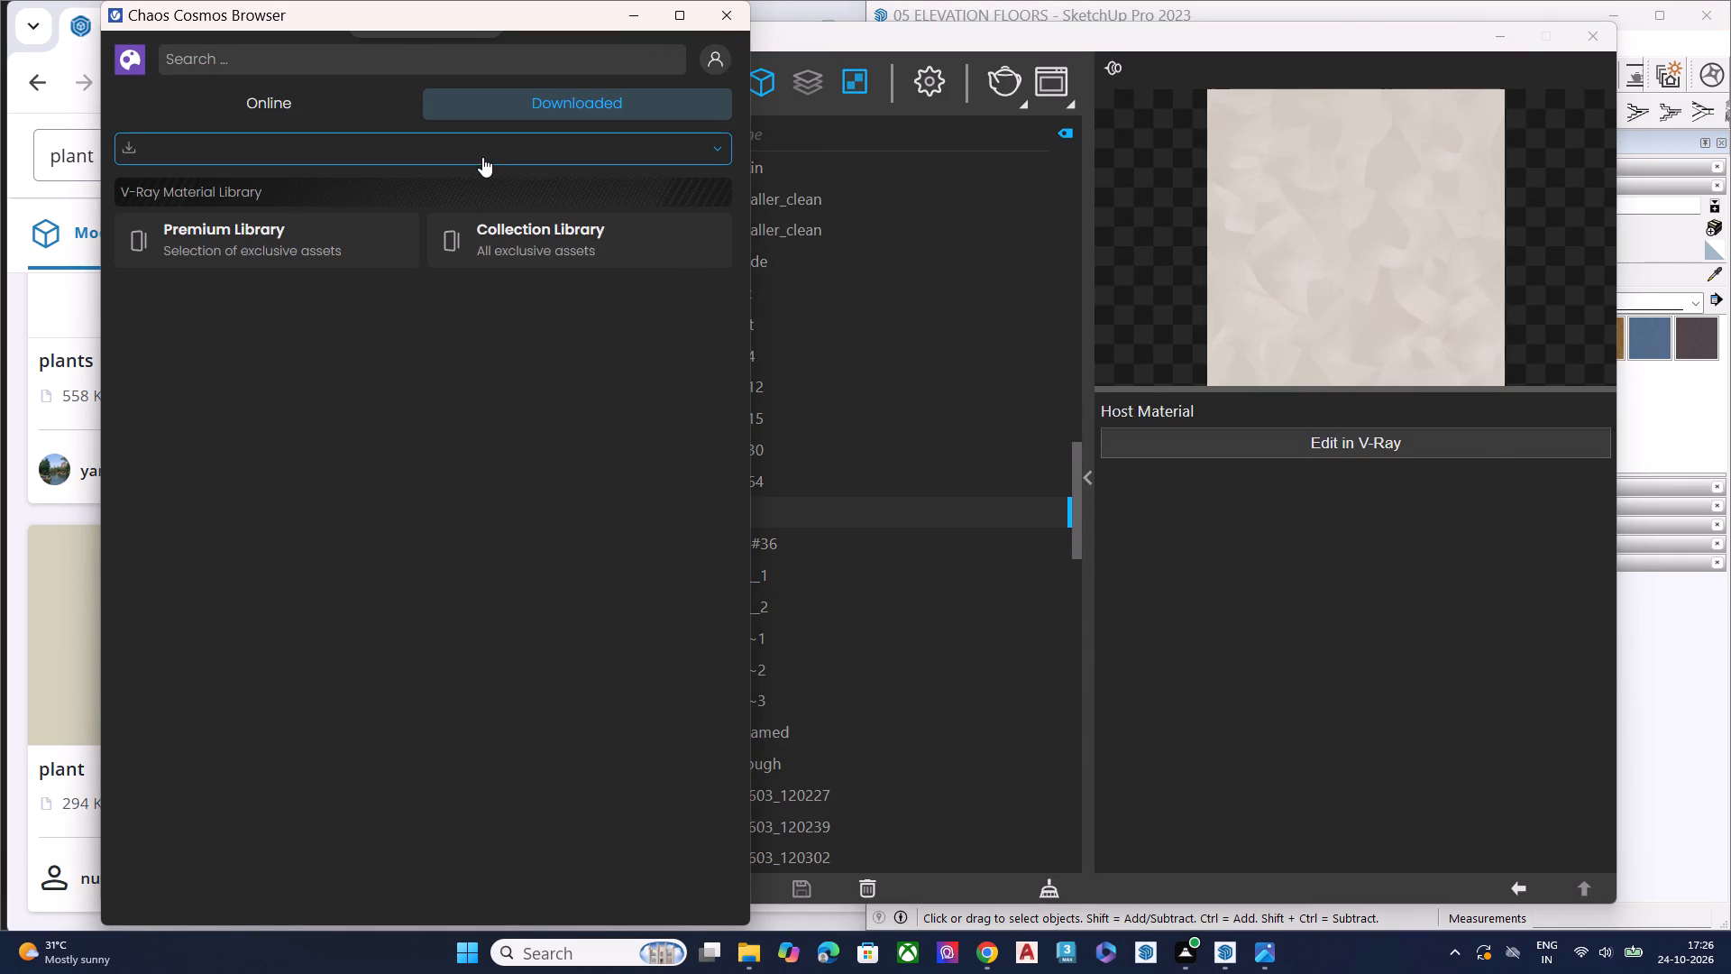
pyautogui.click(261, 100)
pyautogui.click(276, 140)
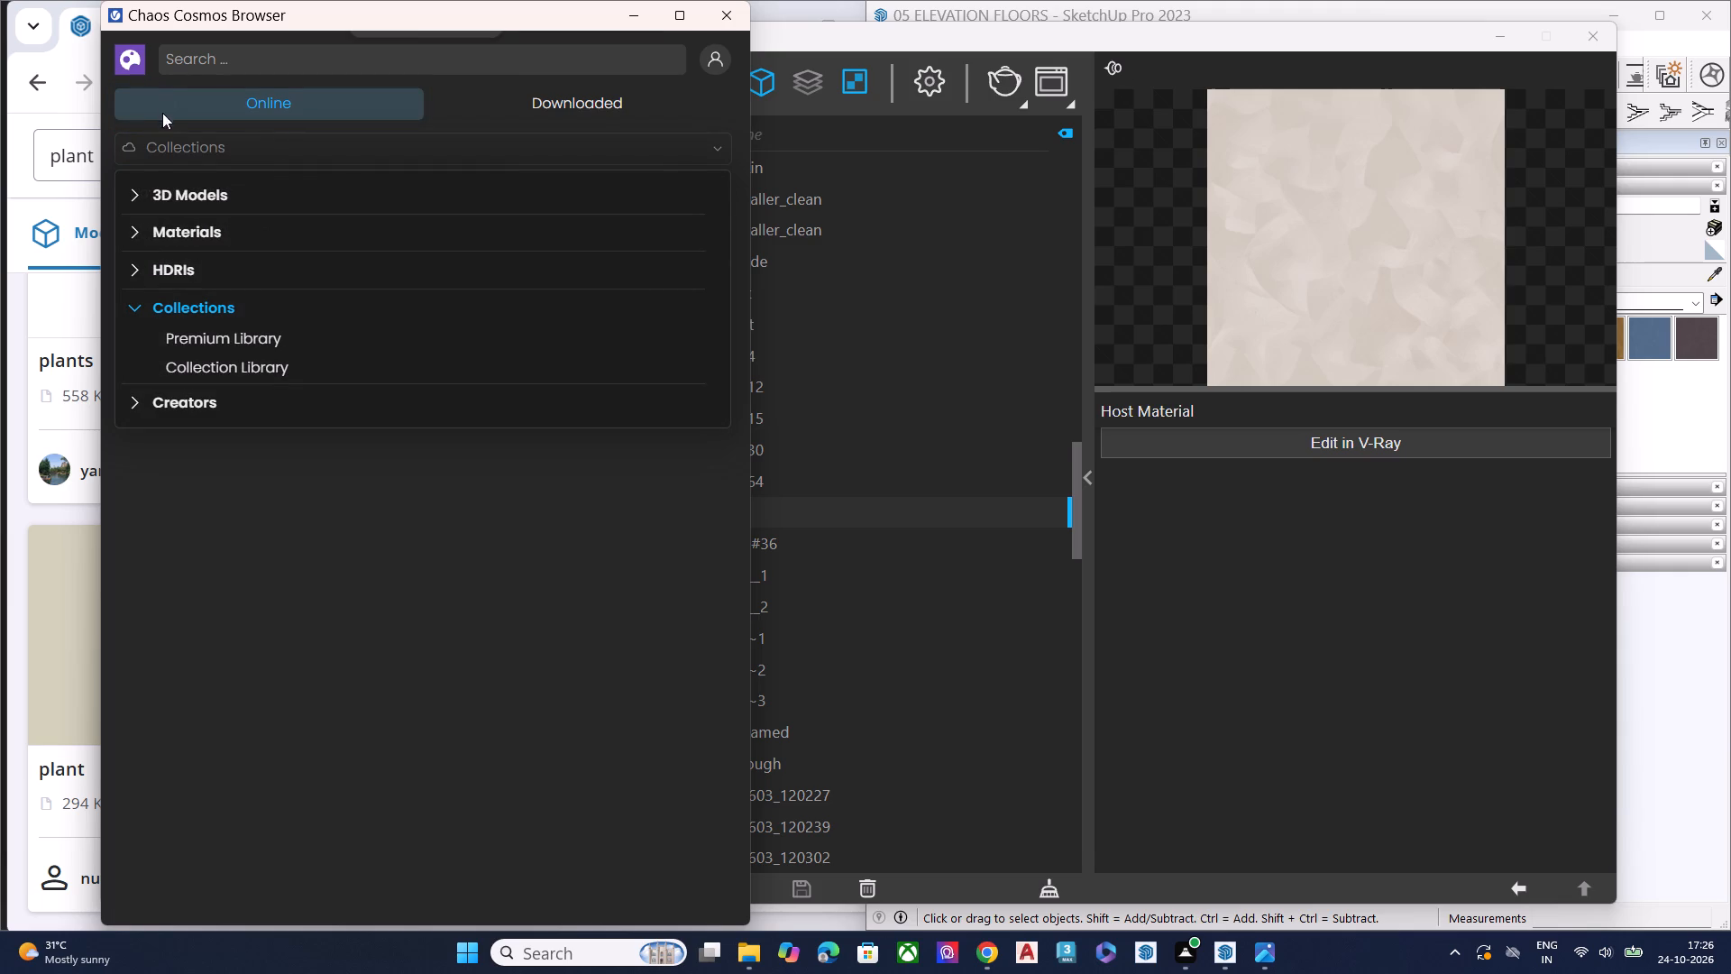
pyautogui.click(168, 188)
pyautogui.click(169, 189)
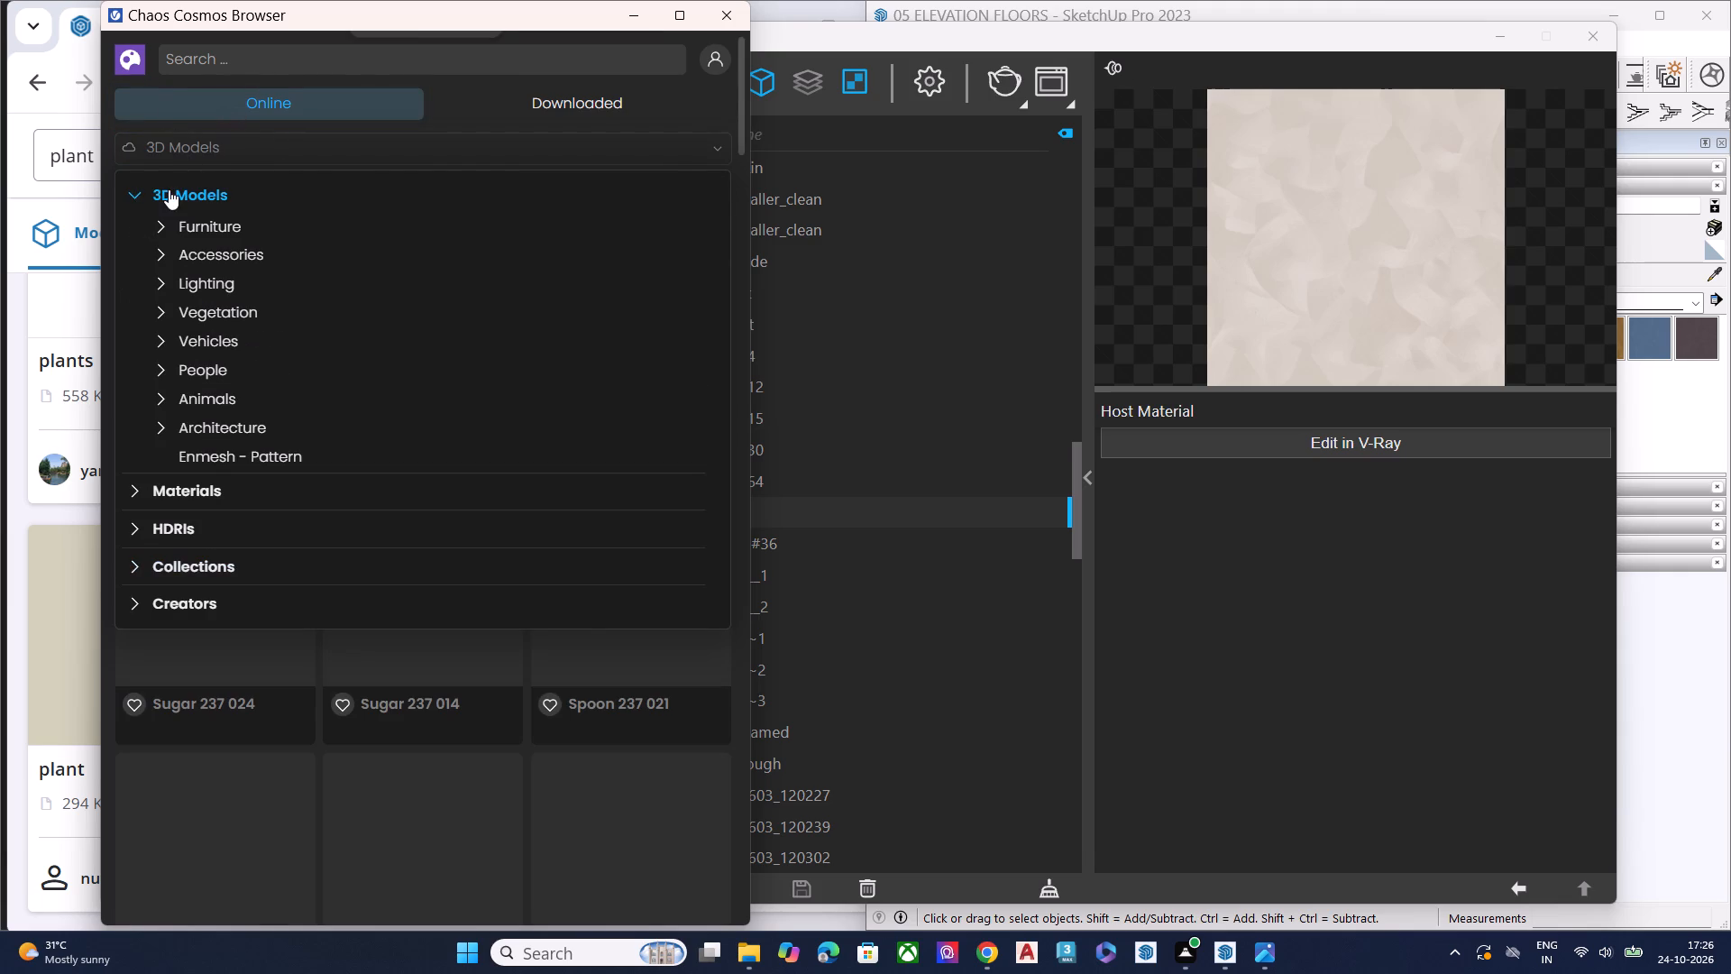
pyautogui.click(296, 48)
pyautogui.write('plant')
pyautogui.press('Return')
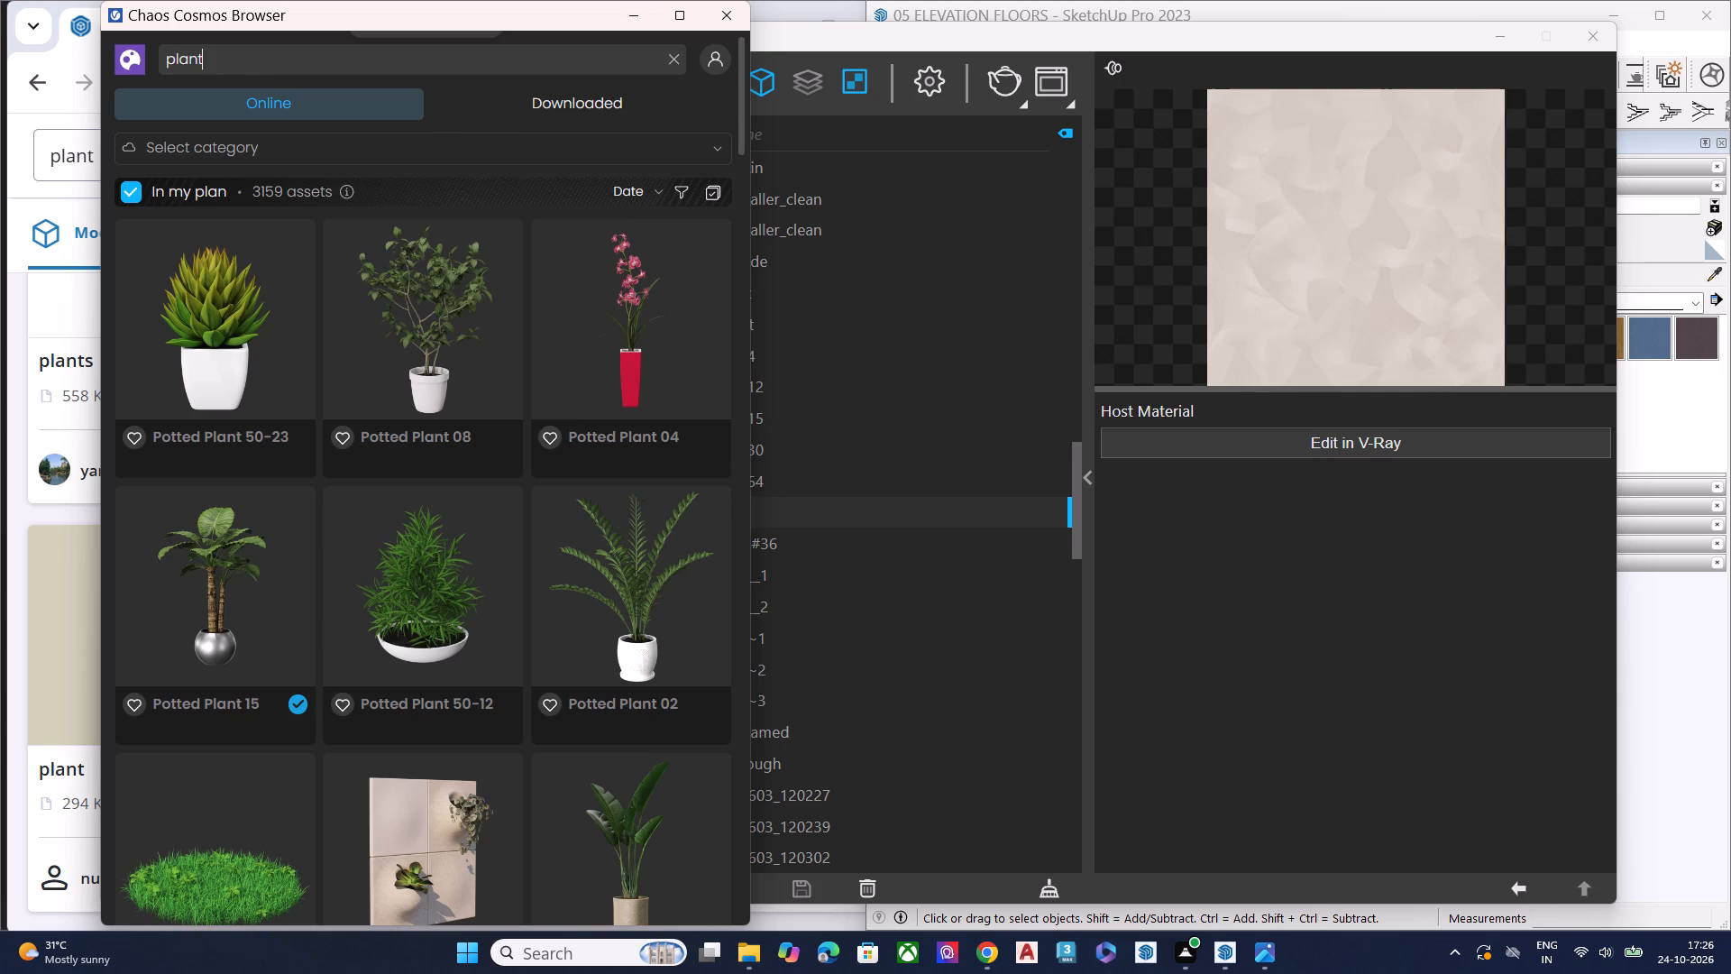
# Browse the online plant assets for a low, bushy or trailing plant suitable for the faceted-panel floor's ledge.
pyautogui.scroll(-1, 441, 596)
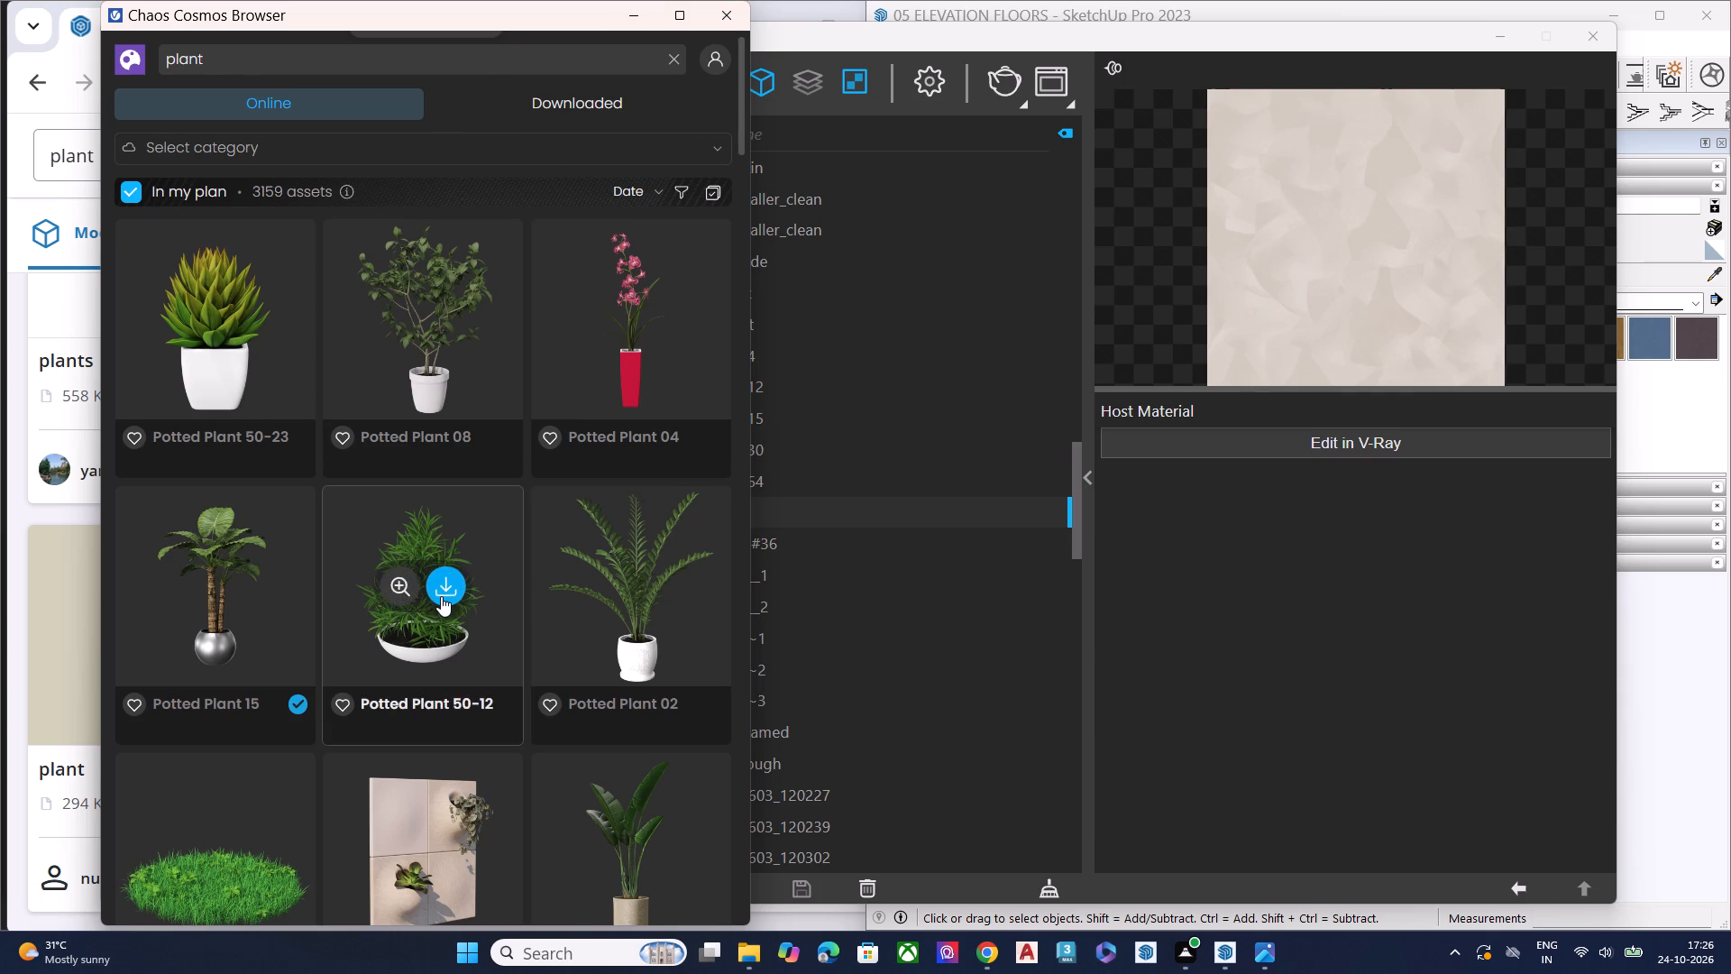
pyautogui.scroll(-1, 441, 596)
pyautogui.scroll(-6, 361, 624)
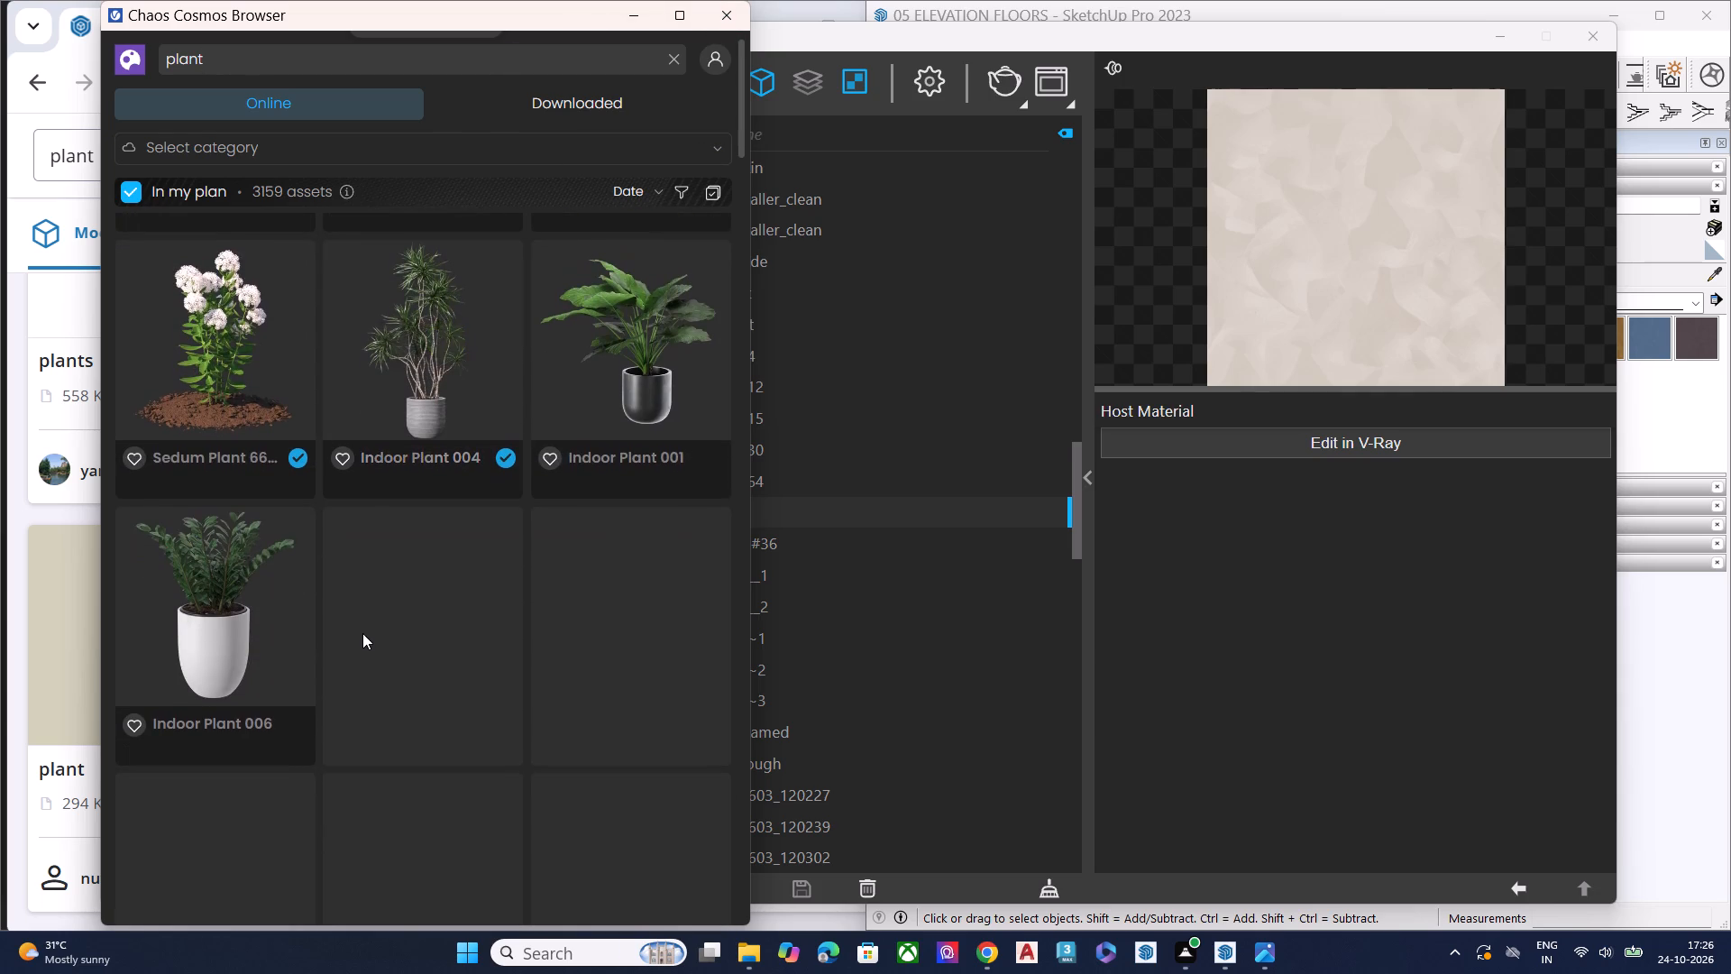
pyautogui.scroll(-4, 362, 633)
pyautogui.scroll(-4, 562, 564)
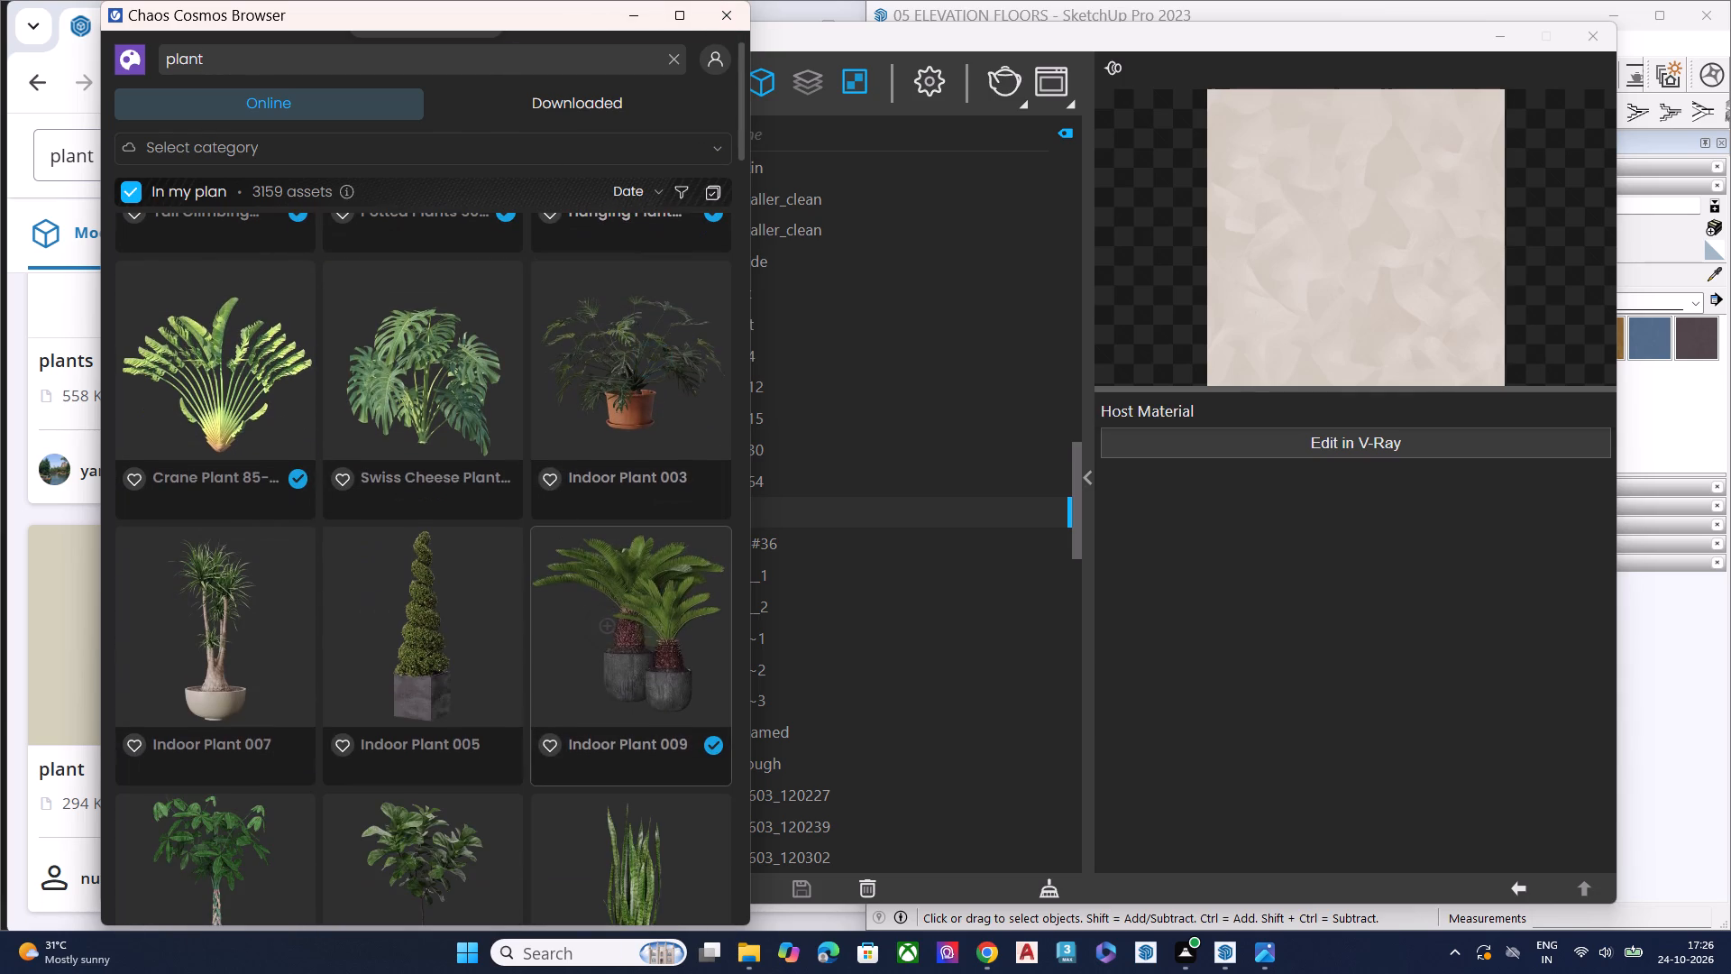
pyautogui.scroll(9, 511, 605)
pyautogui.scroll(6, 385, 572)
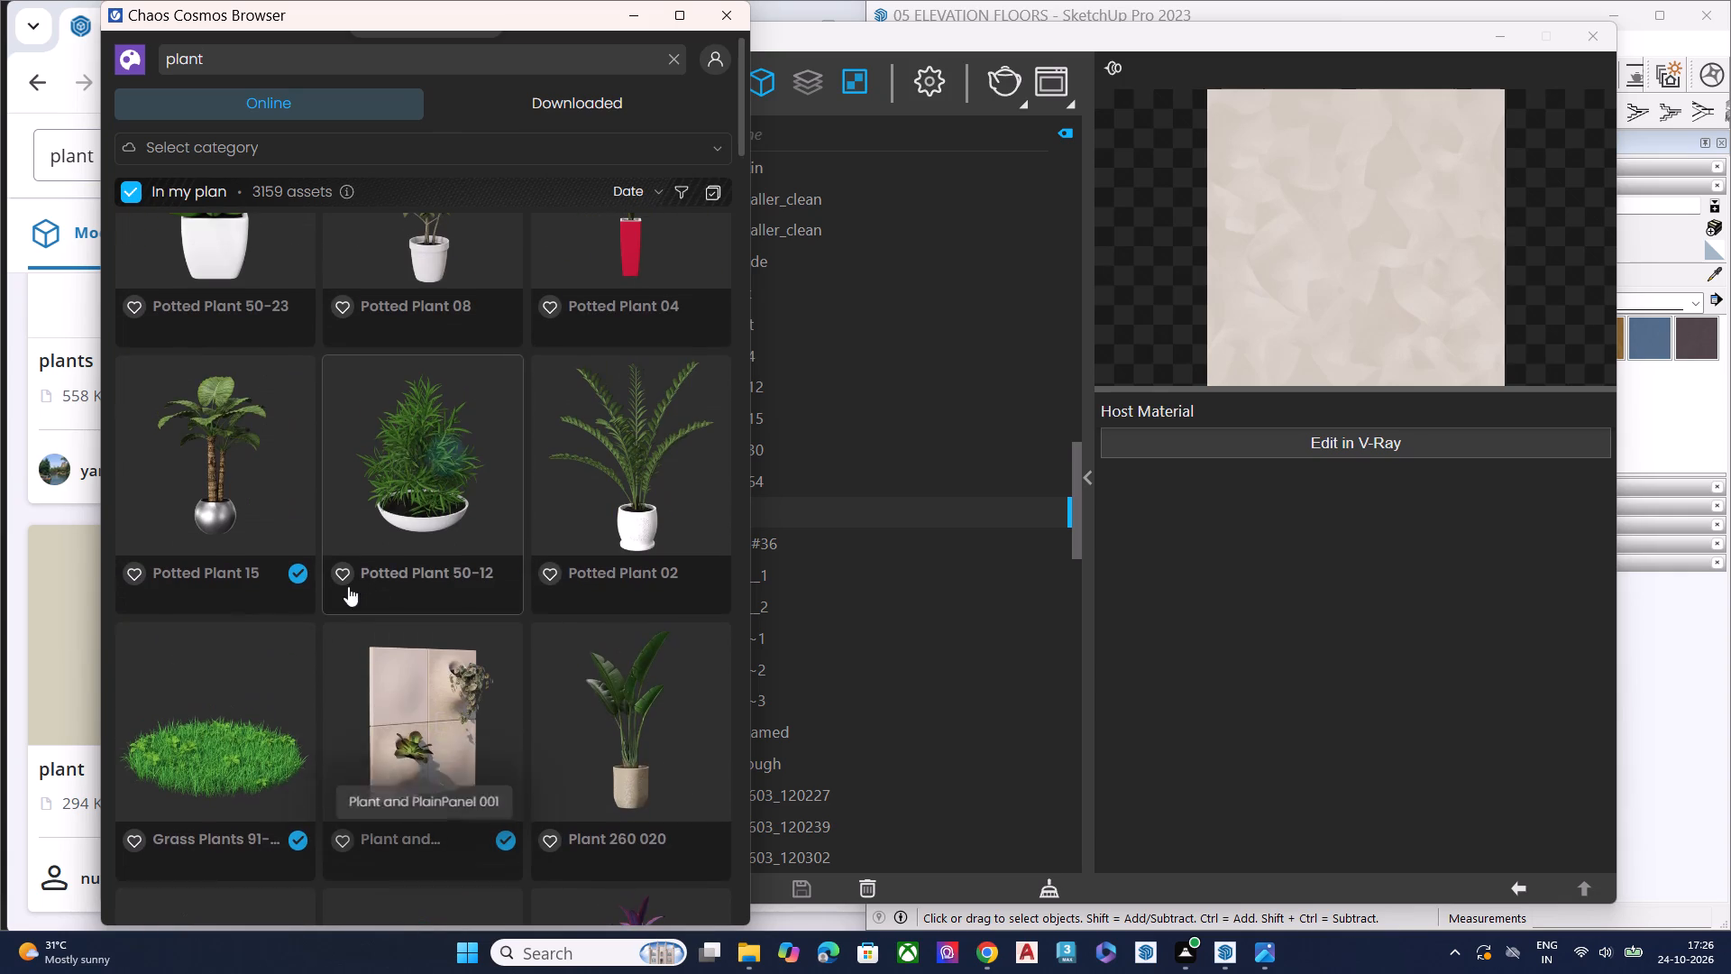
pyautogui.scroll(-3, 384, 581)
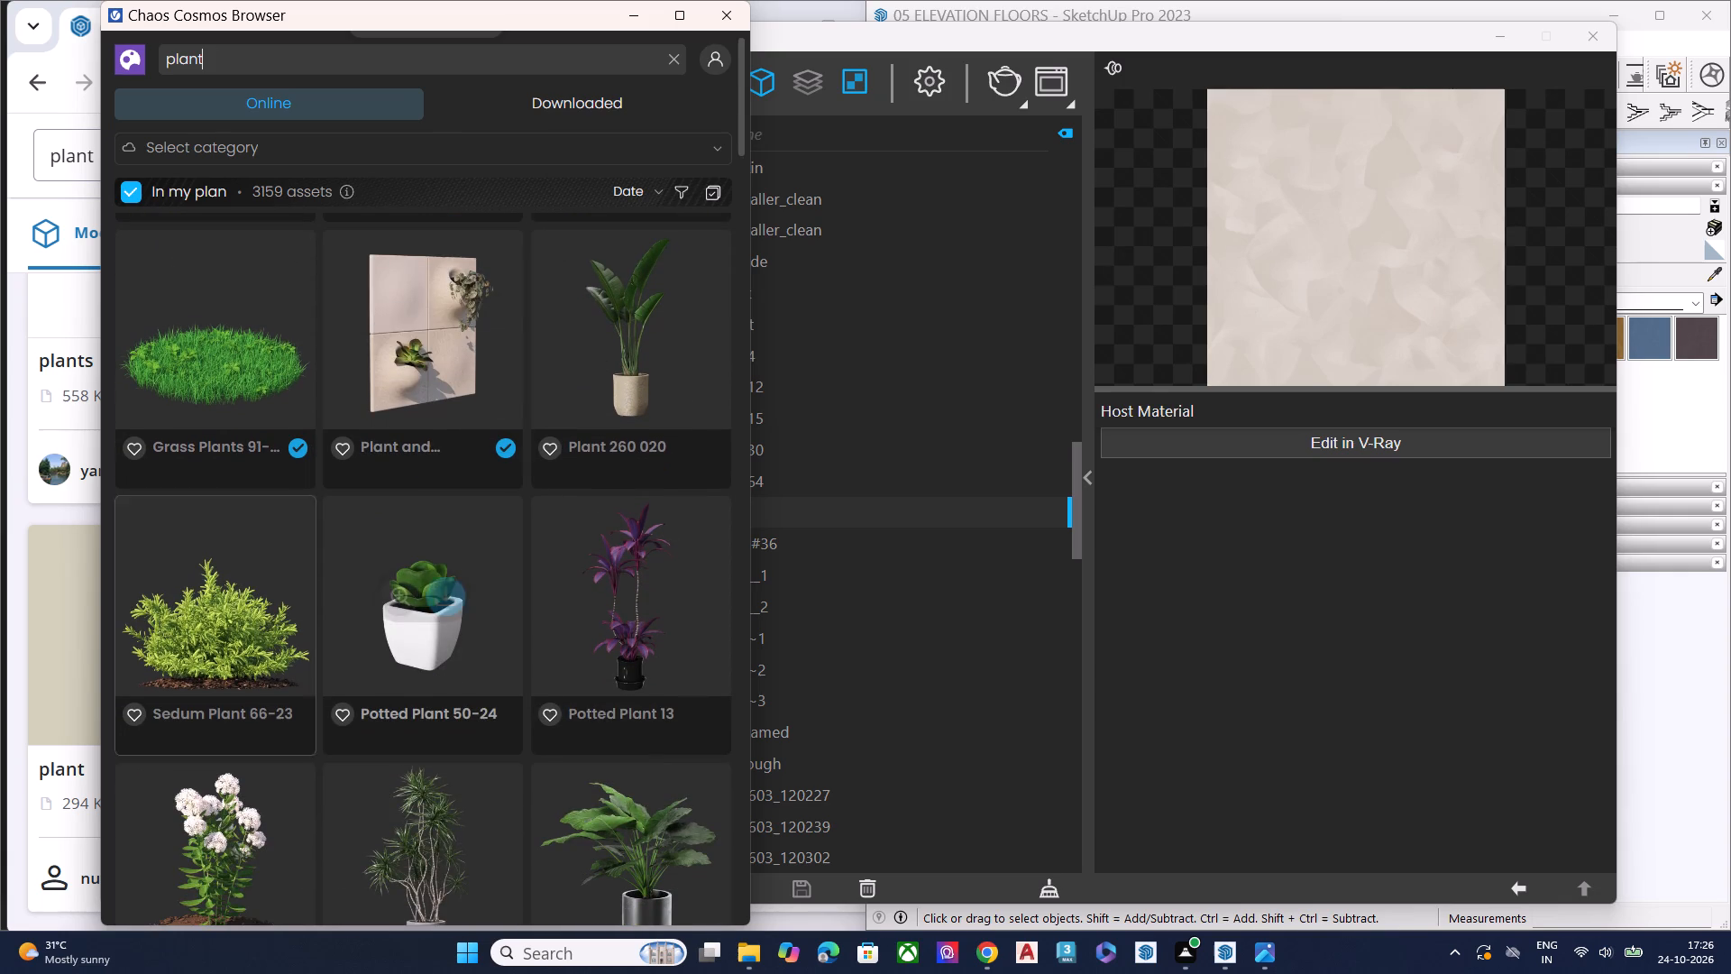
pyautogui.scroll(-4, 398, 594)
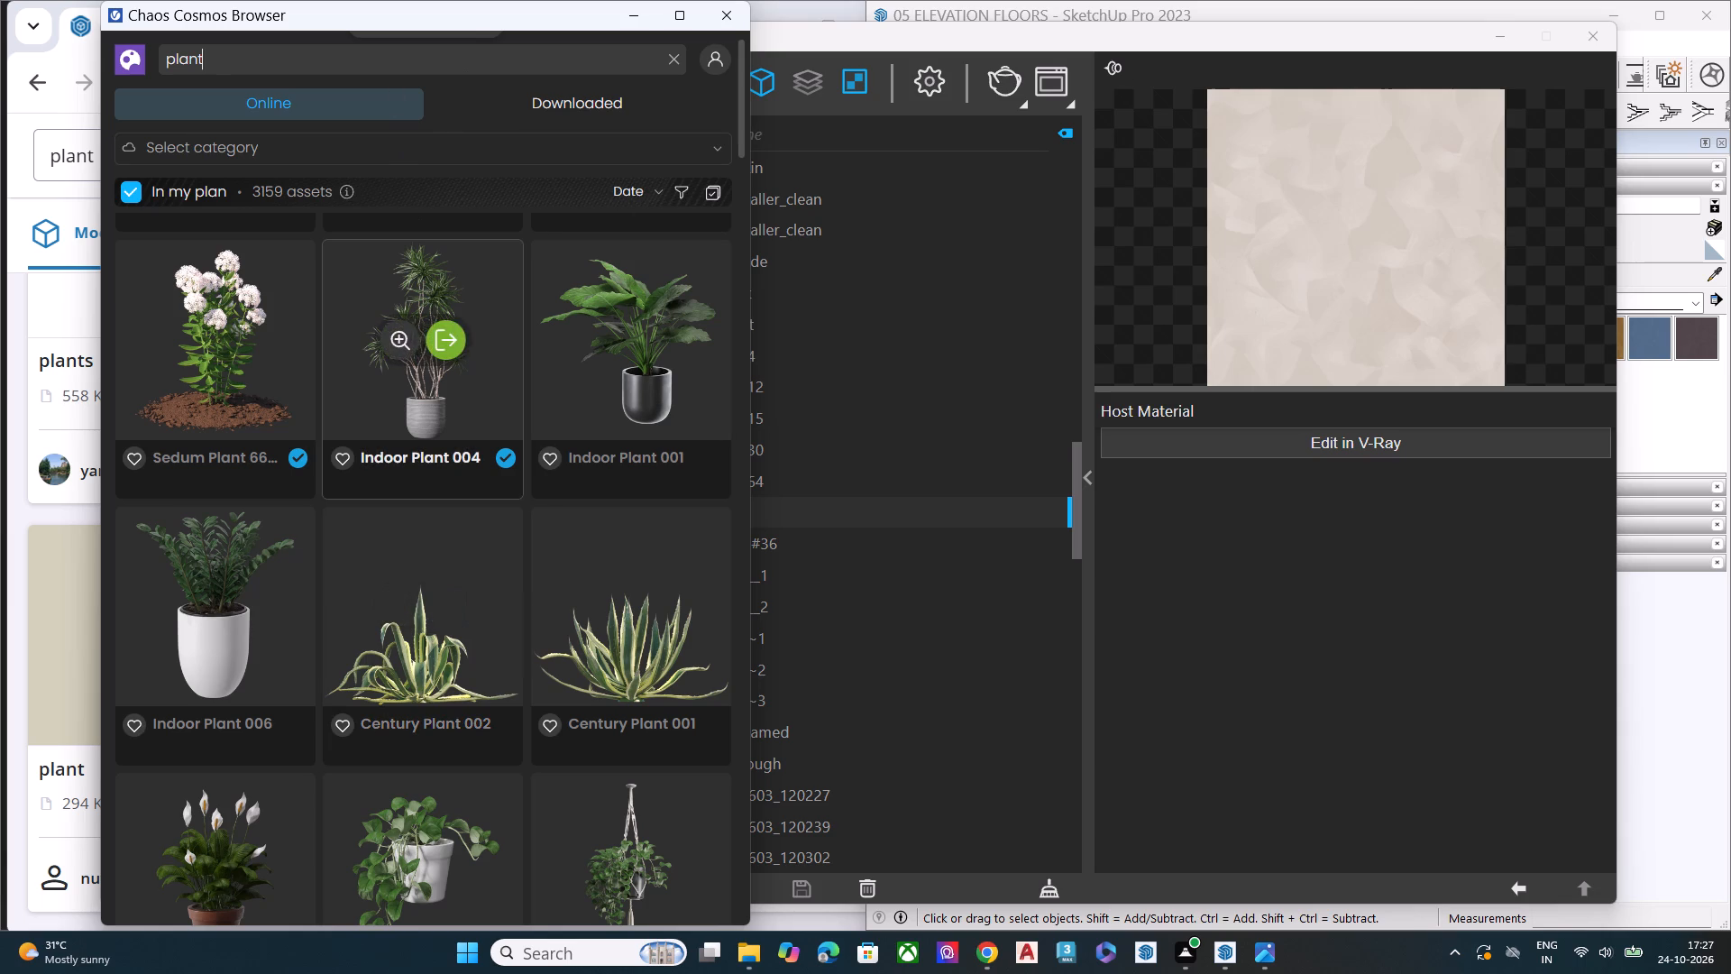
pyautogui.scroll(-1, 539, 561)
pyautogui.scroll(1, 538, 562)
pyautogui.scroll(-4, 525, 602)
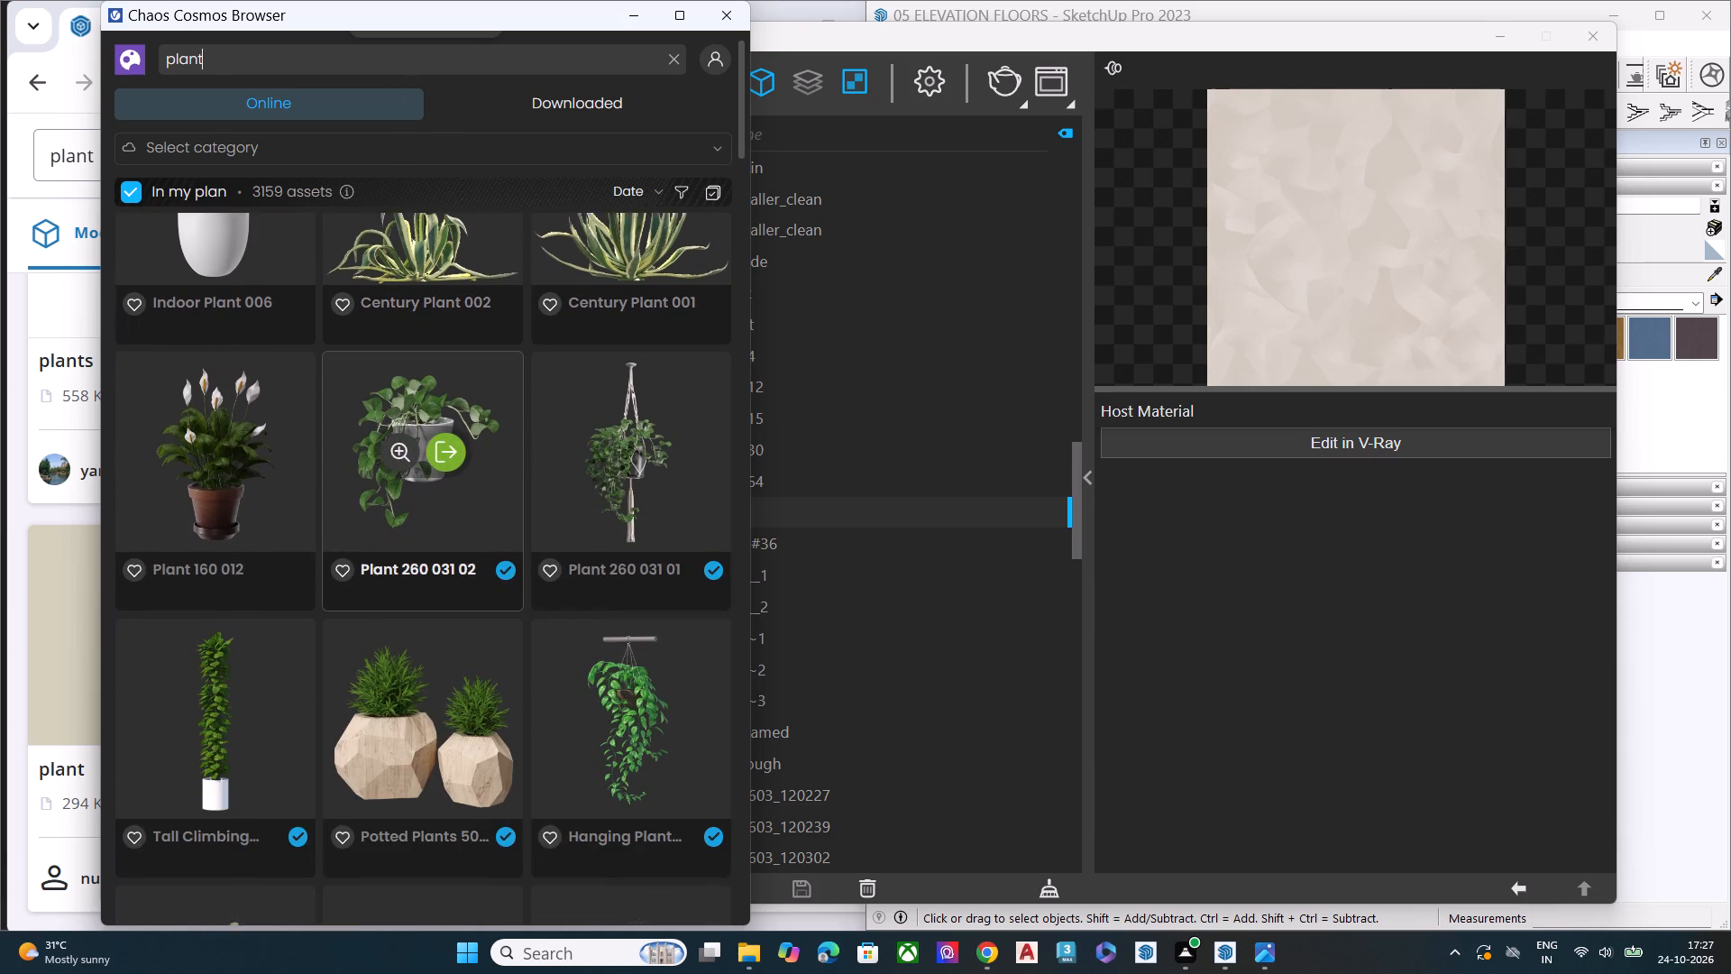
pyautogui.scroll(-12, 517, 639)
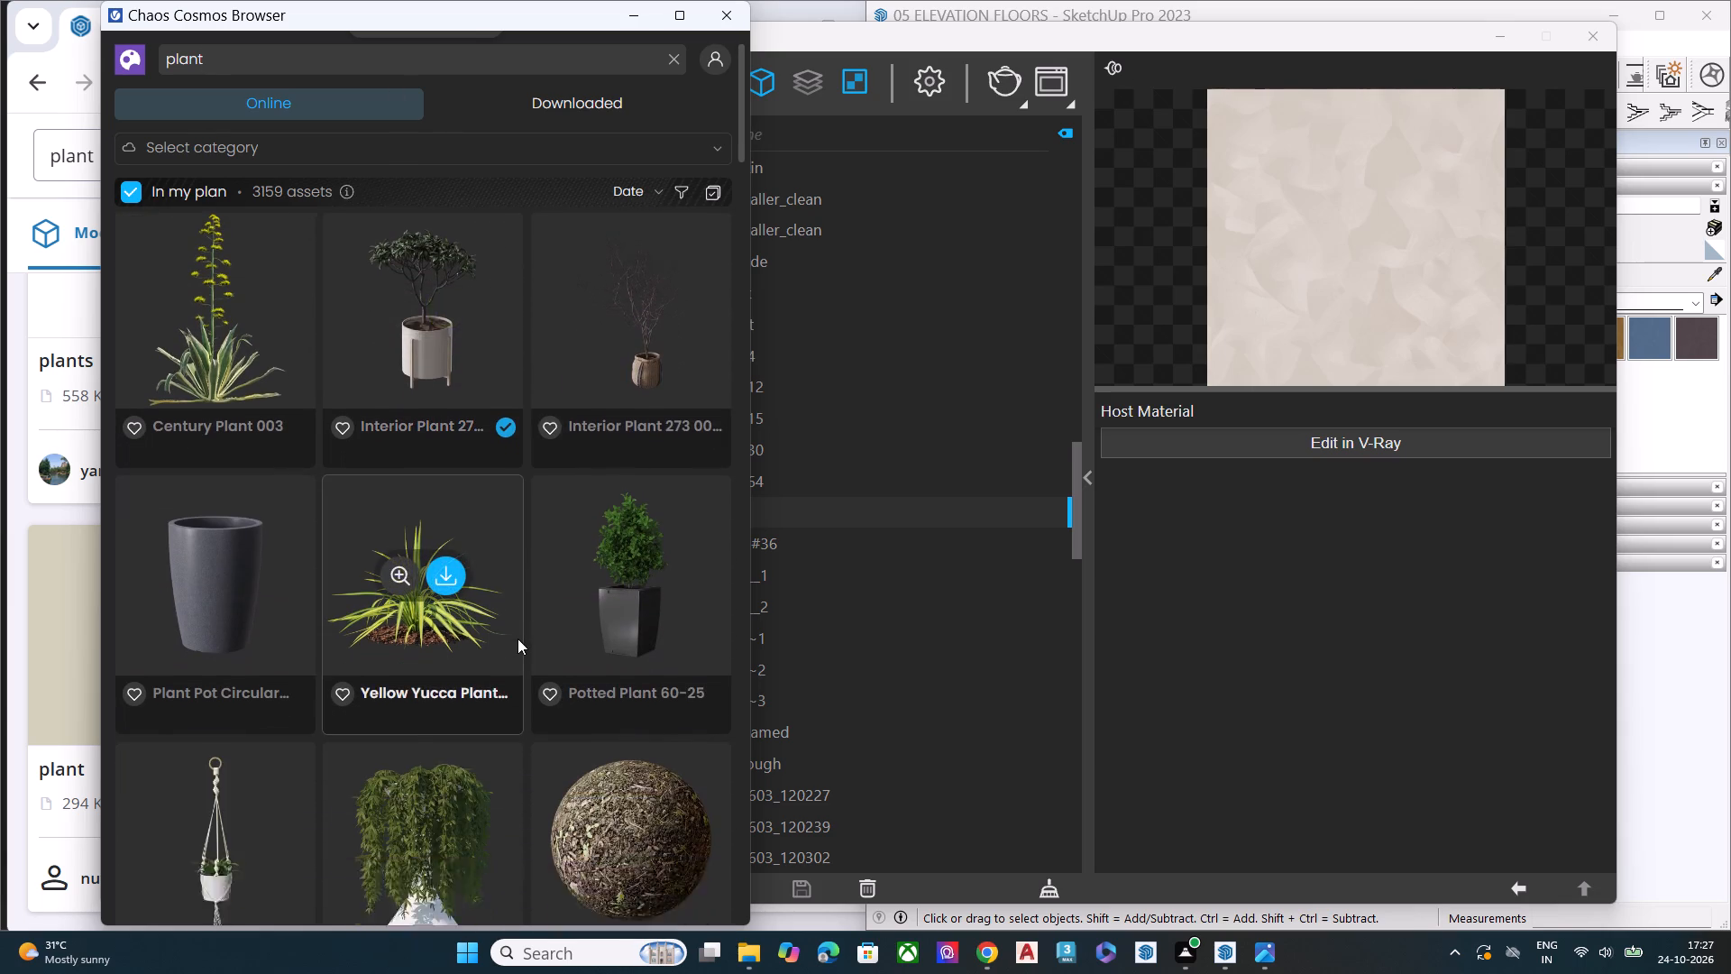
pyautogui.scroll(-6, 517, 639)
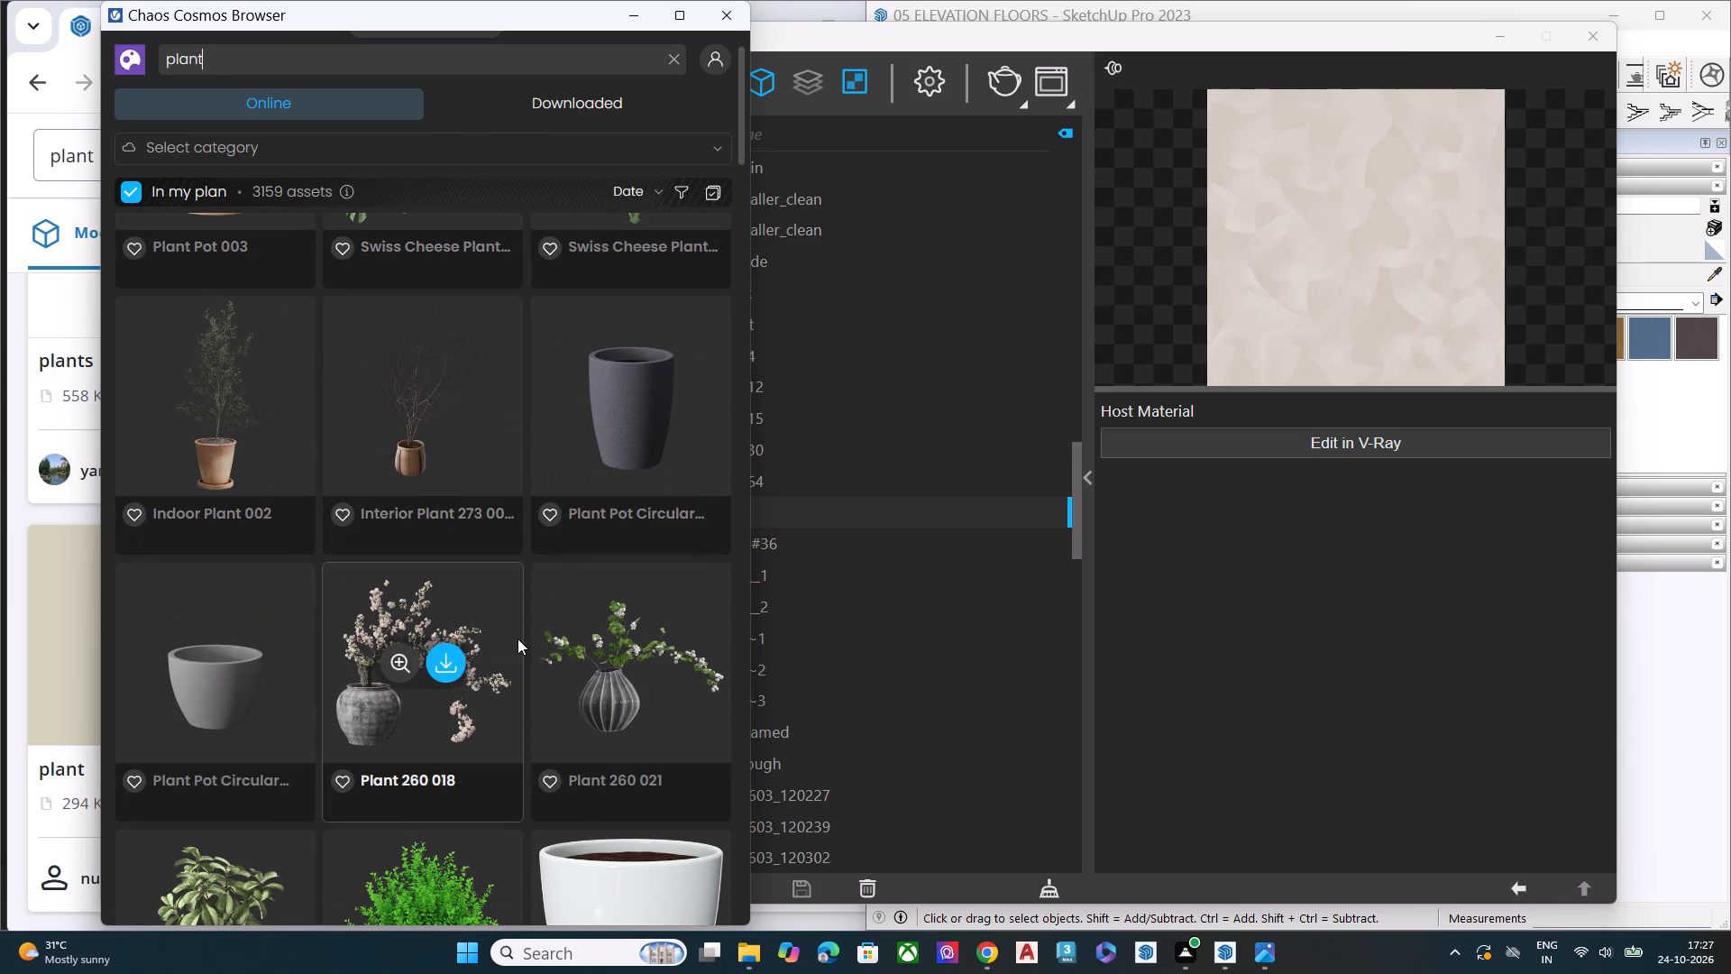
pyautogui.scroll(-9, 517, 639)
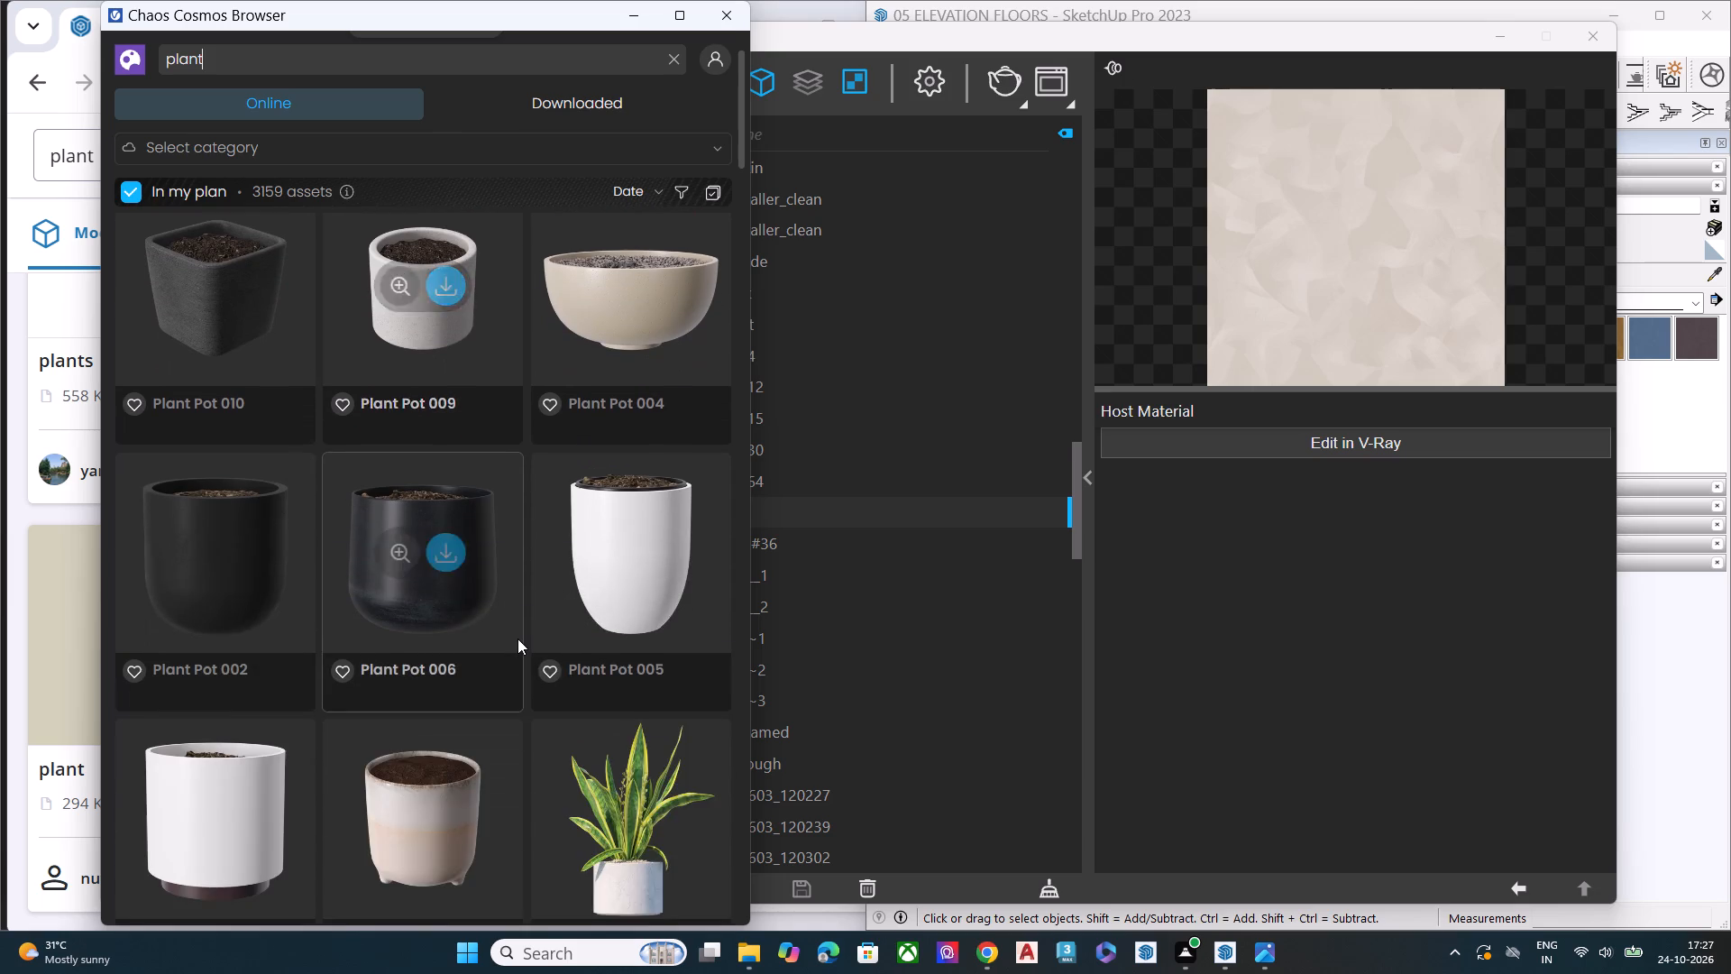
pyautogui.scroll(-4, 517, 639)
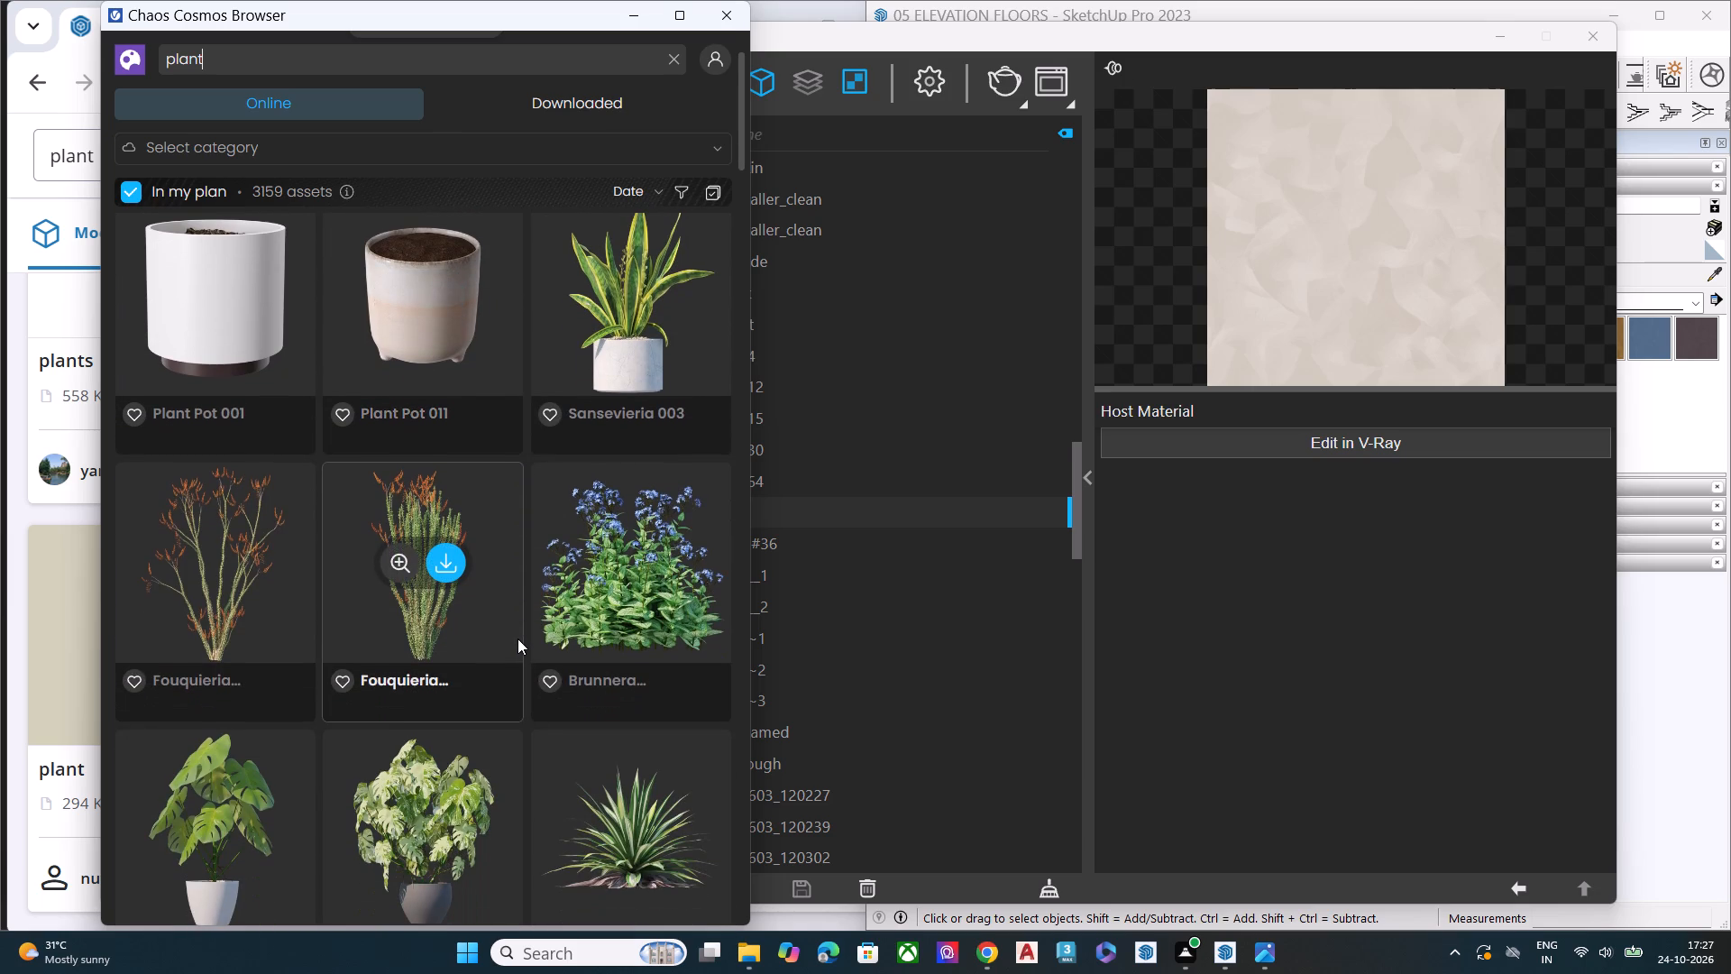
pyautogui.scroll(-3, 517, 639)
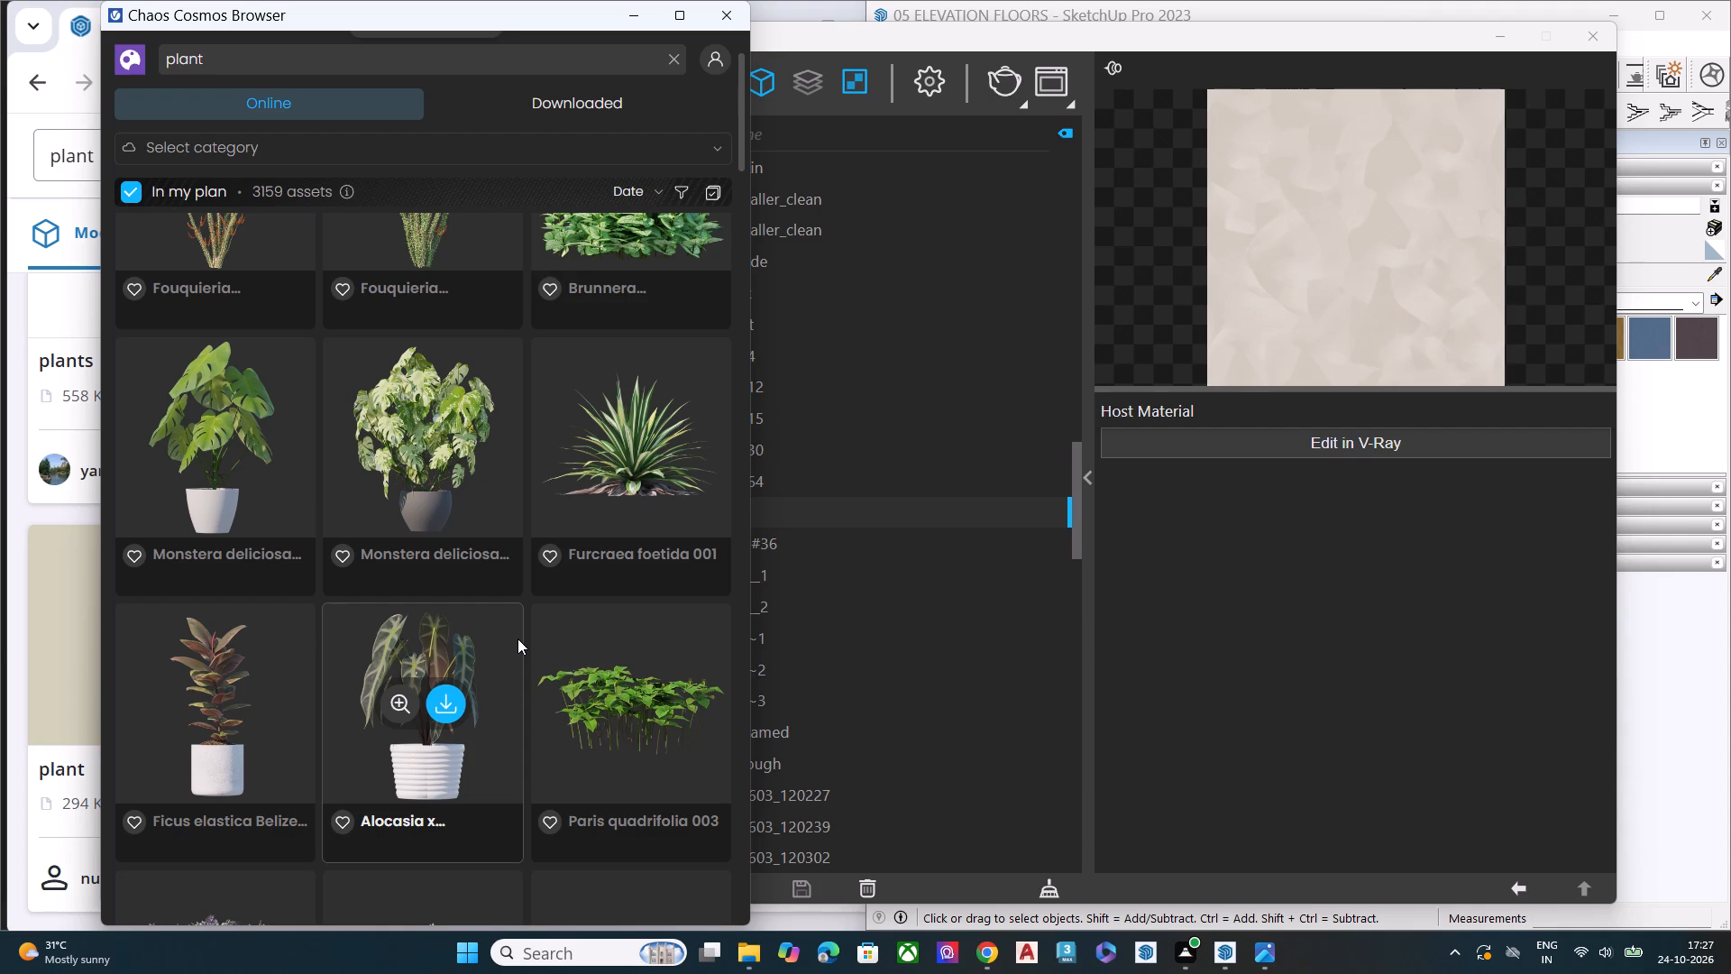
pyautogui.scroll(-4, 517, 639)
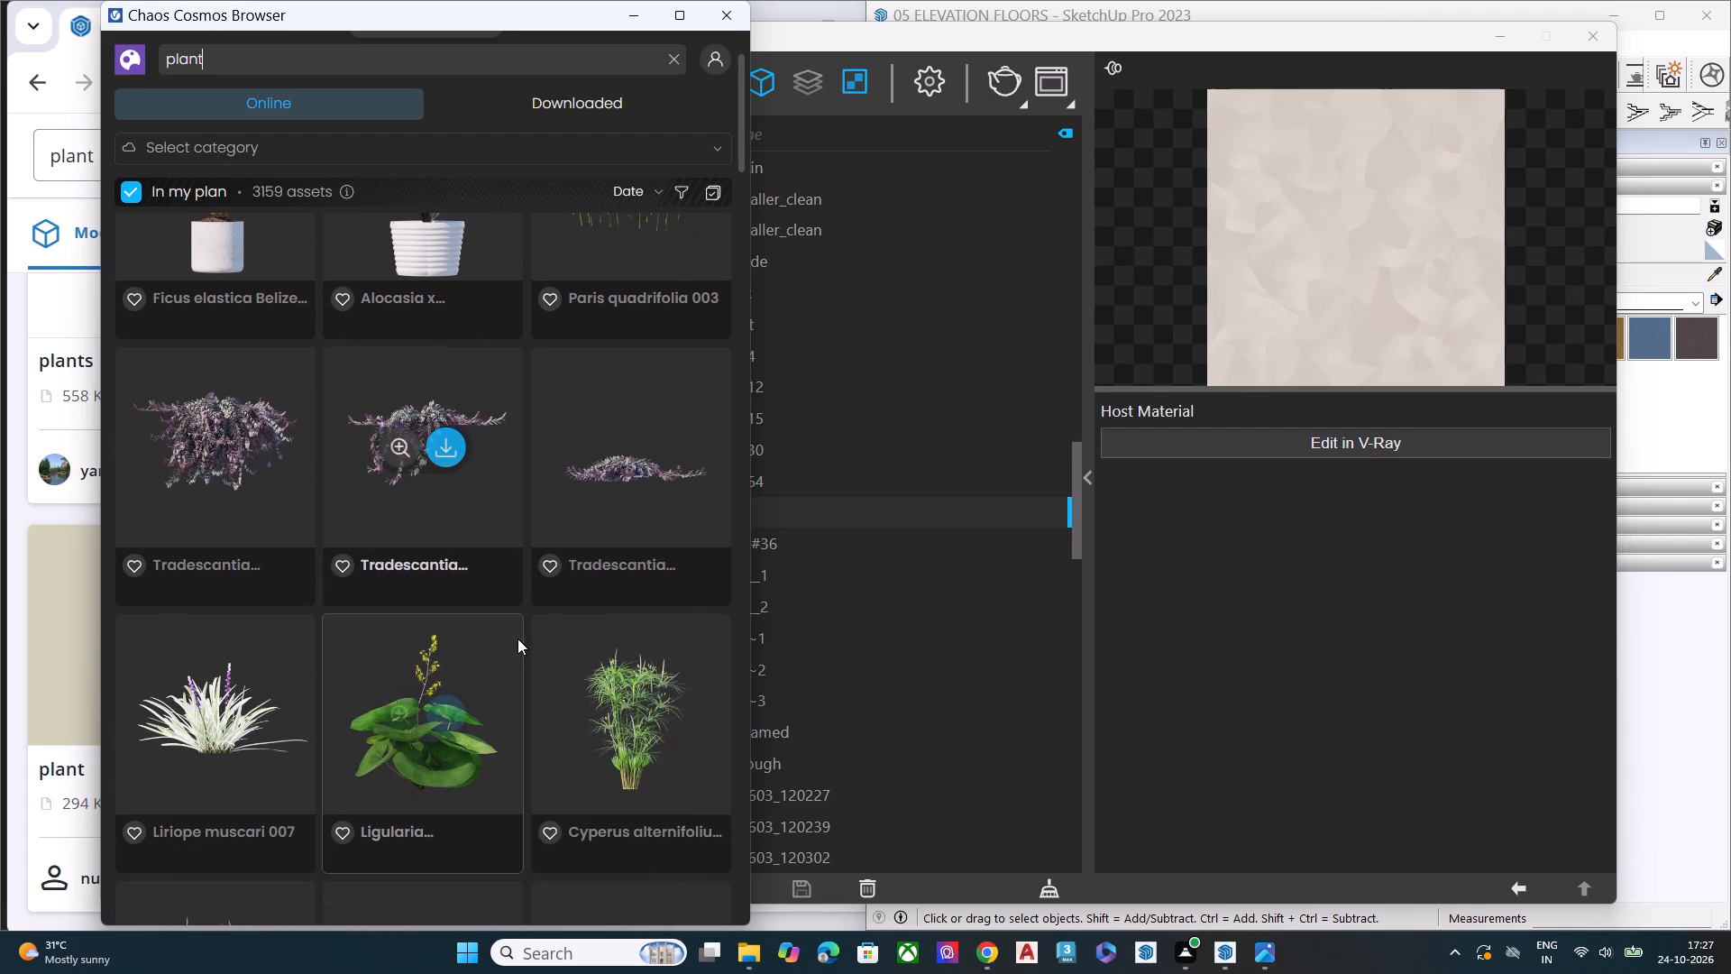
pyautogui.scroll(-2, 517, 639)
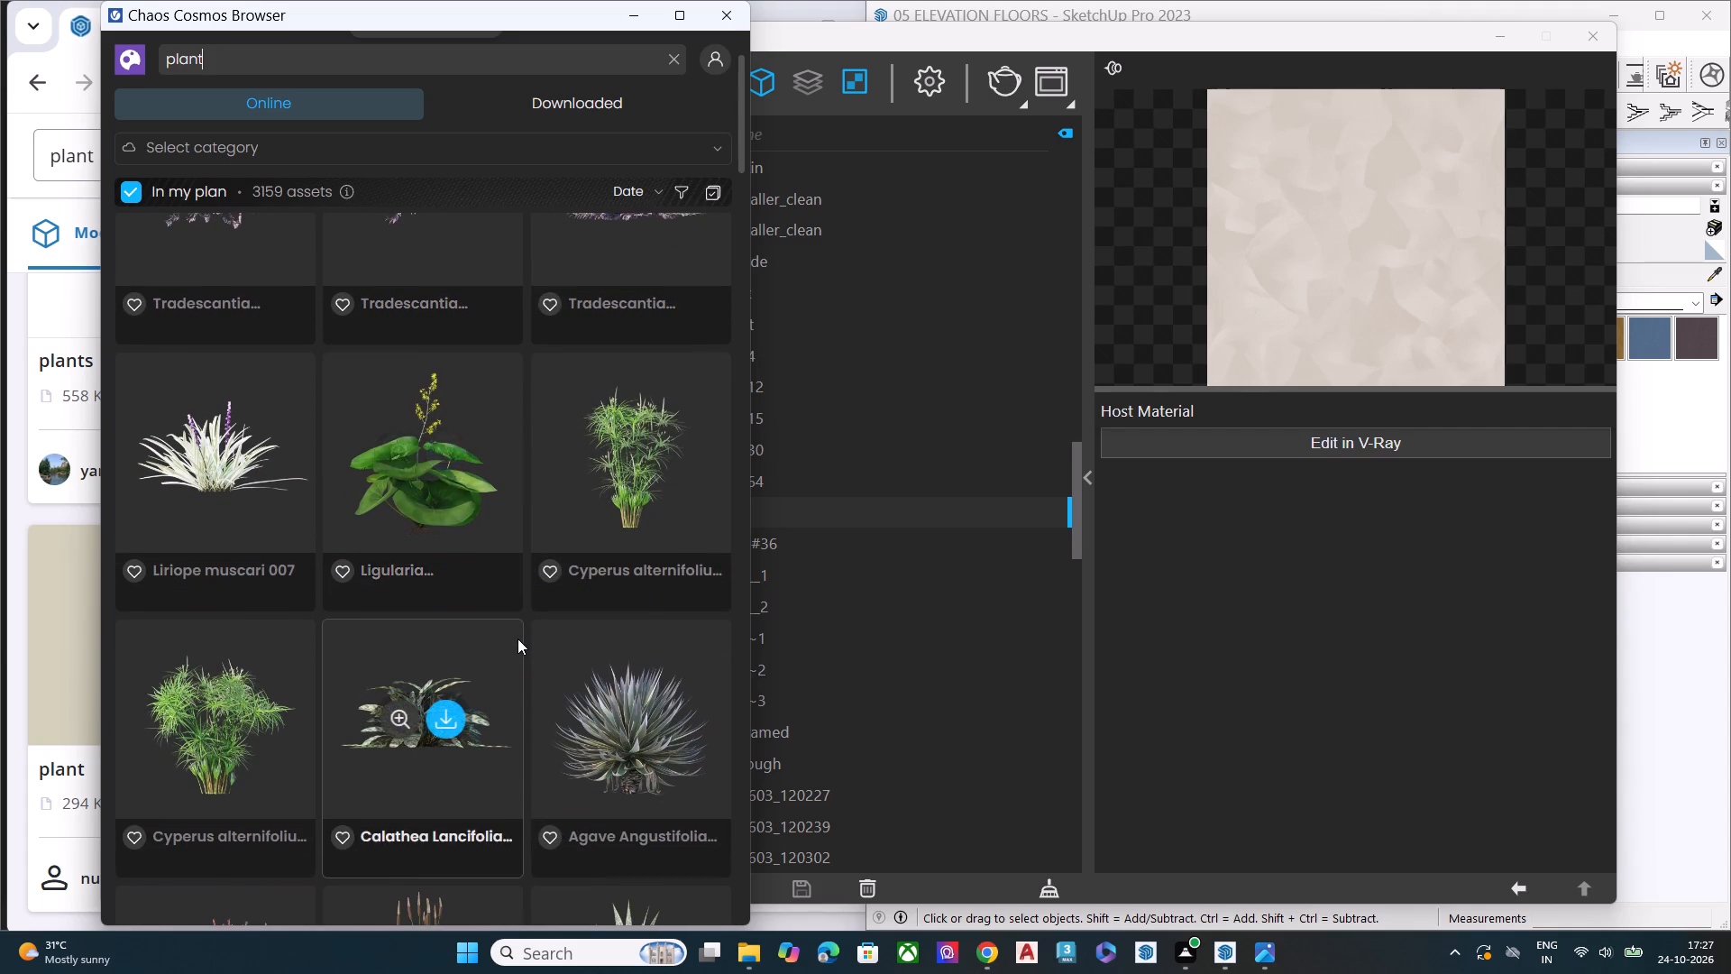
pyautogui.scroll(-4, 517, 639)
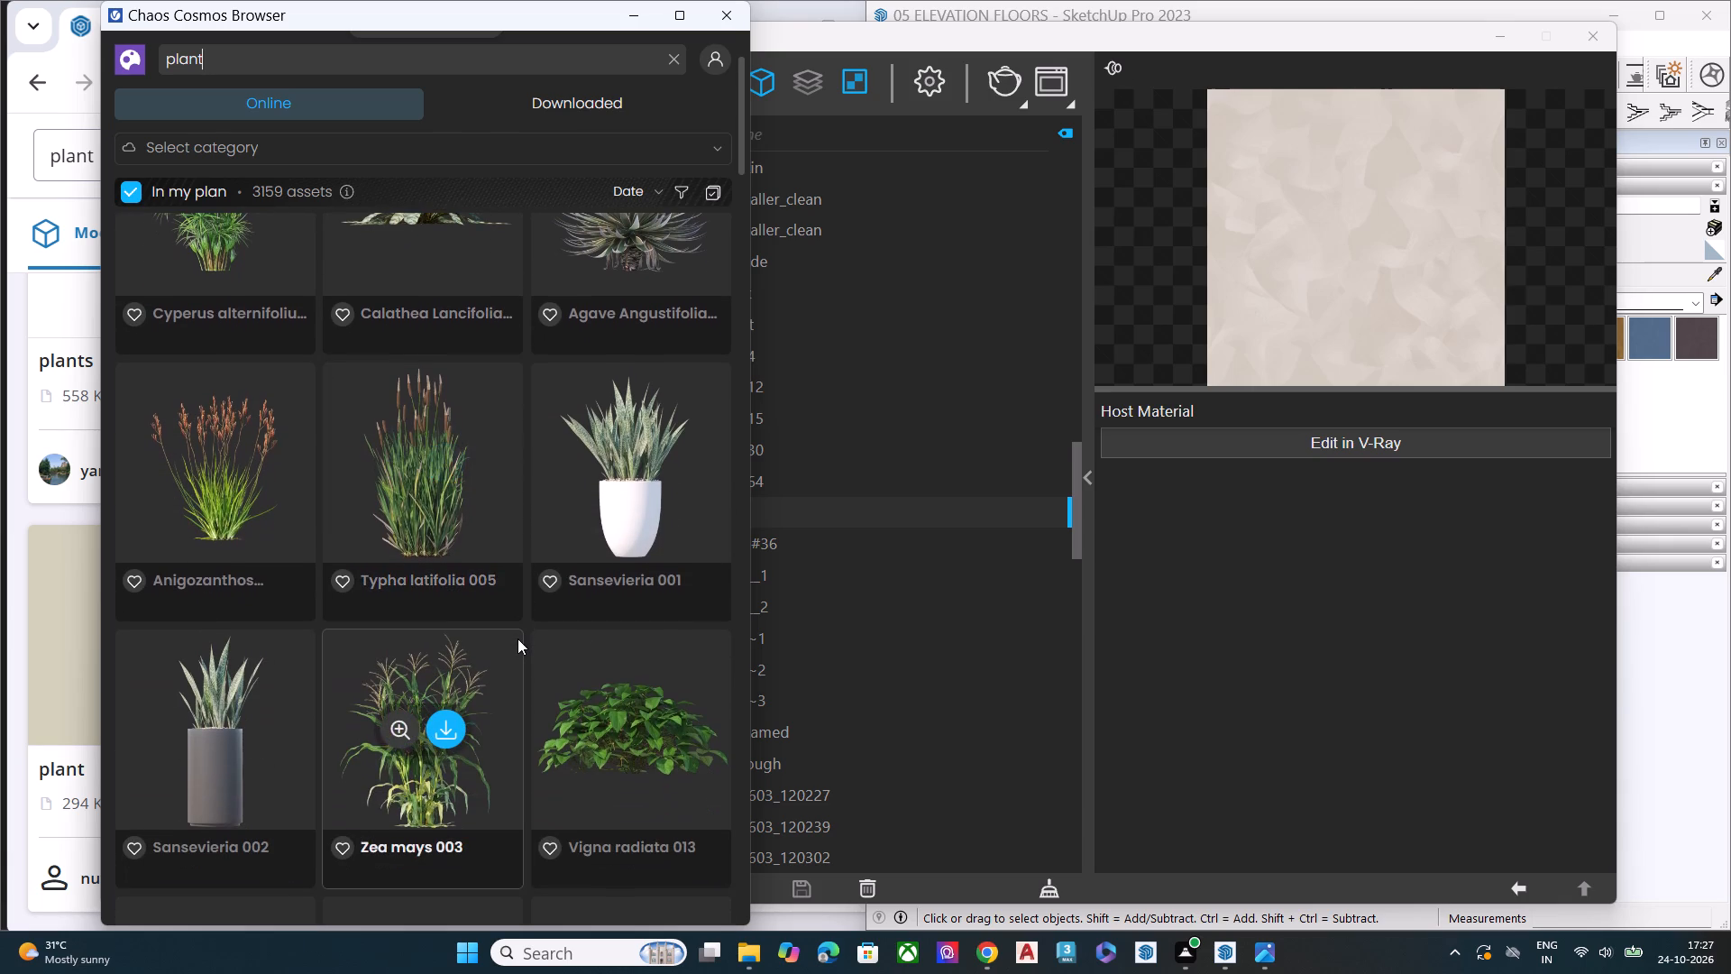
pyautogui.scroll(-3, 517, 639)
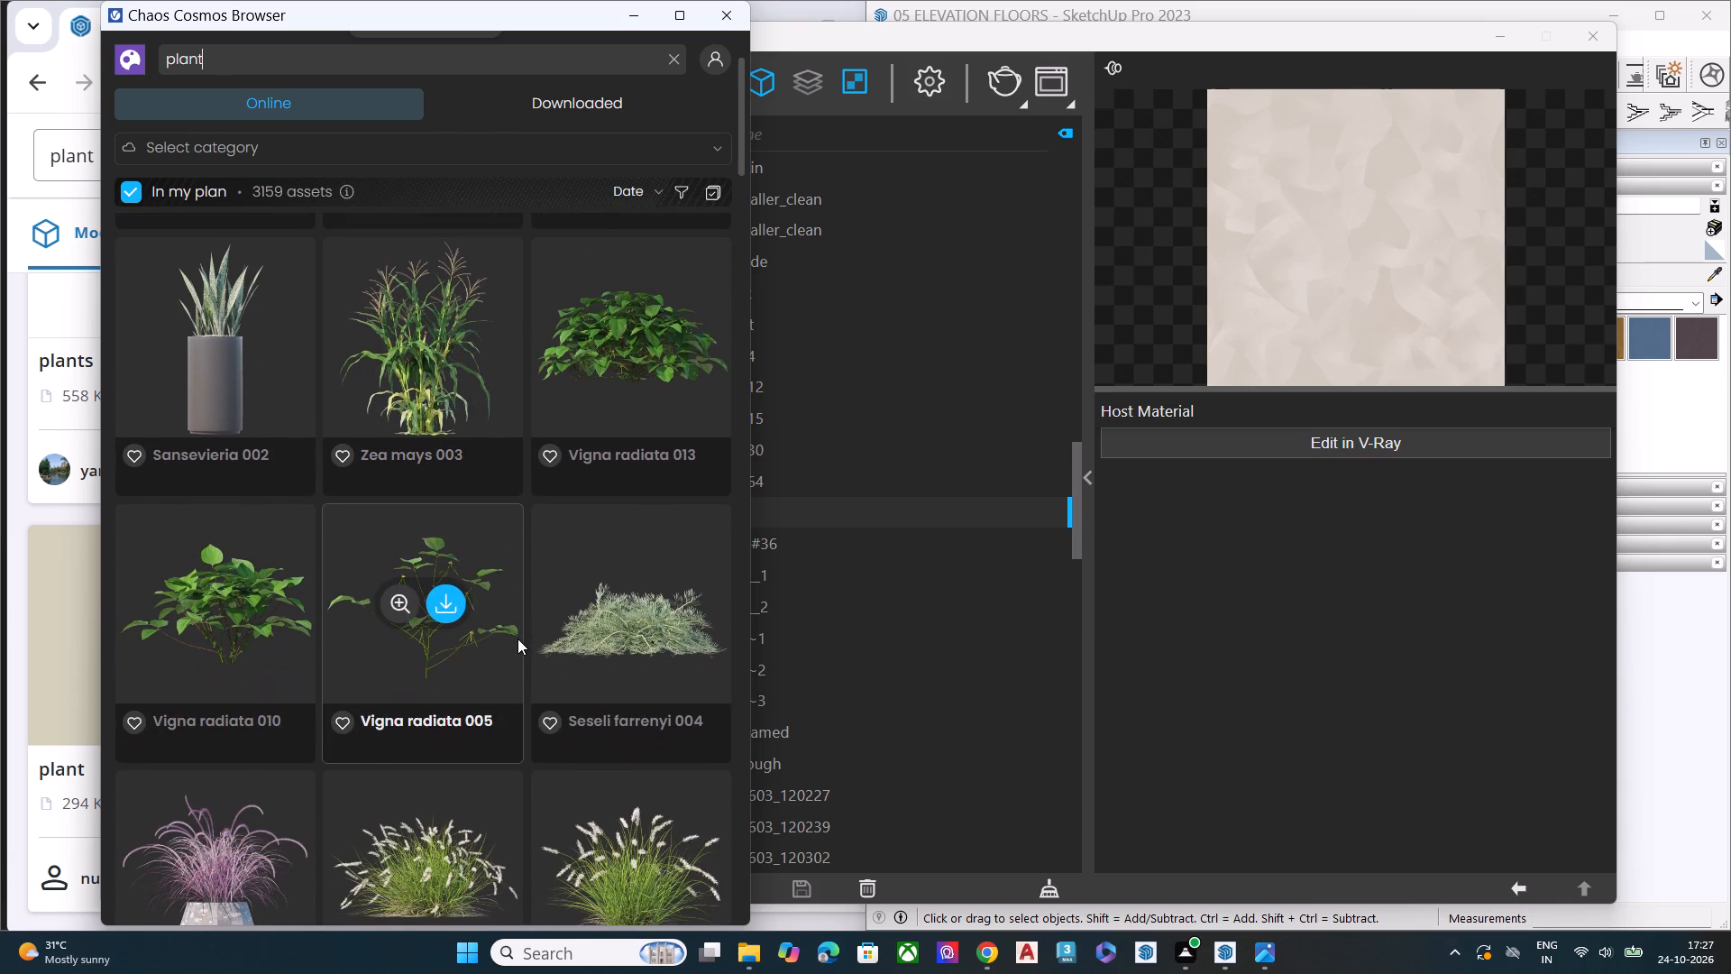
pyautogui.scroll(-2, 517, 639)
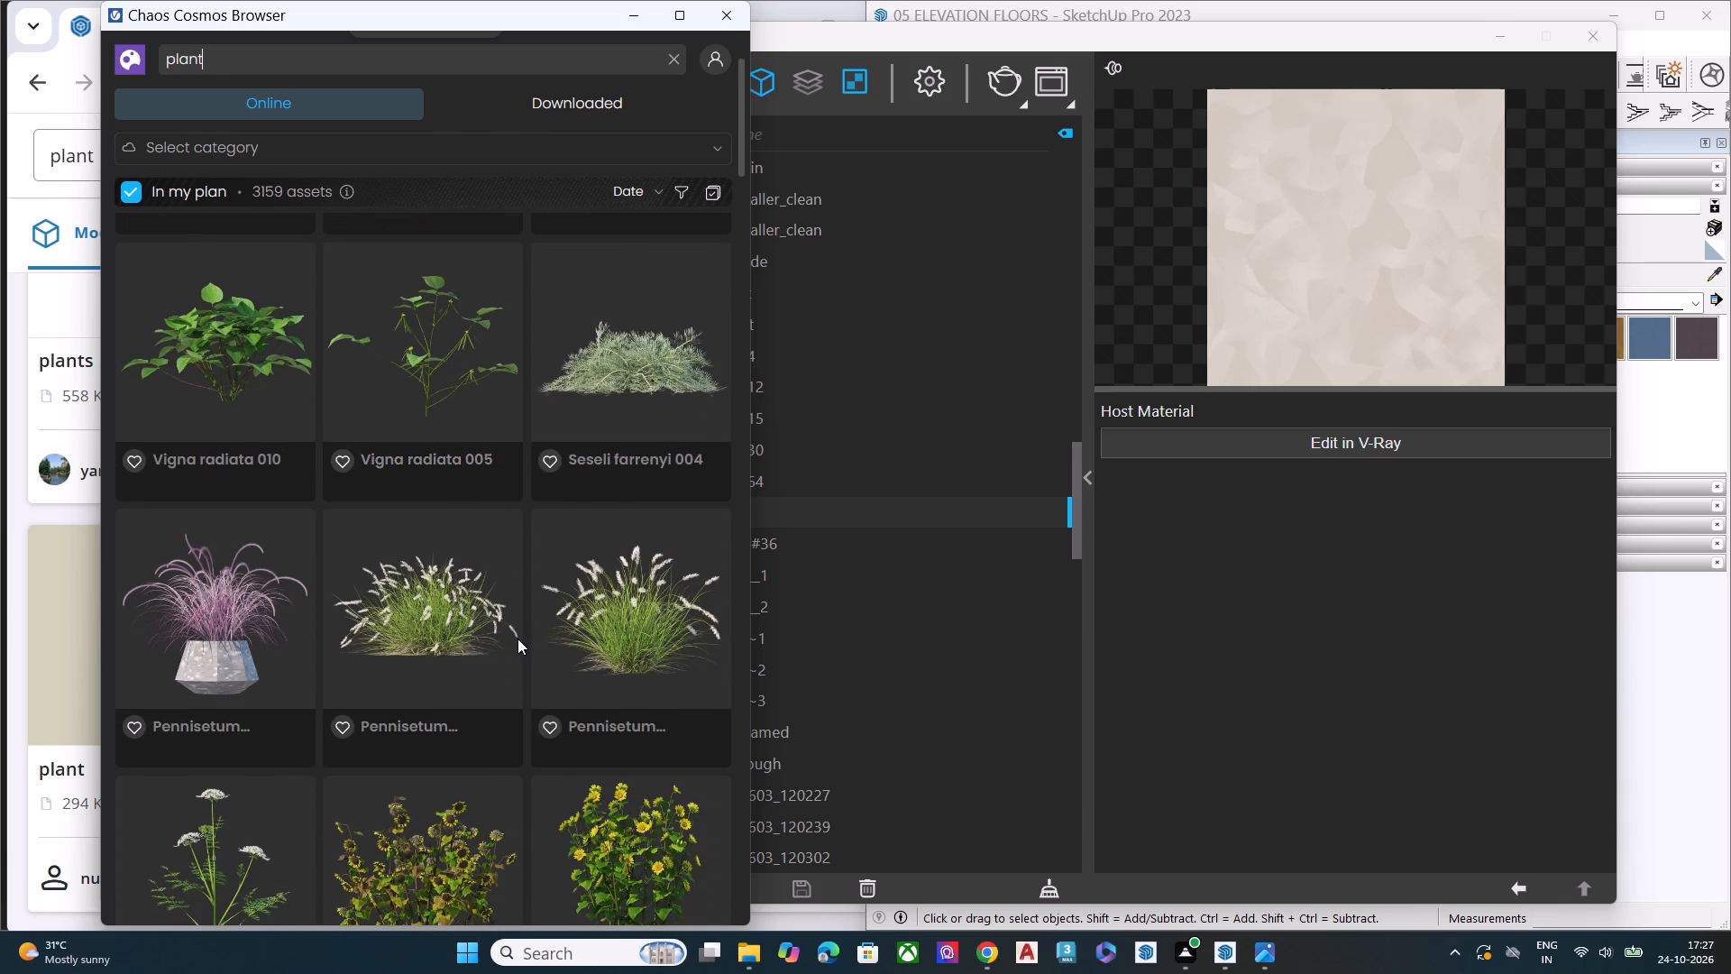
pyautogui.scroll(-2, 517, 639)
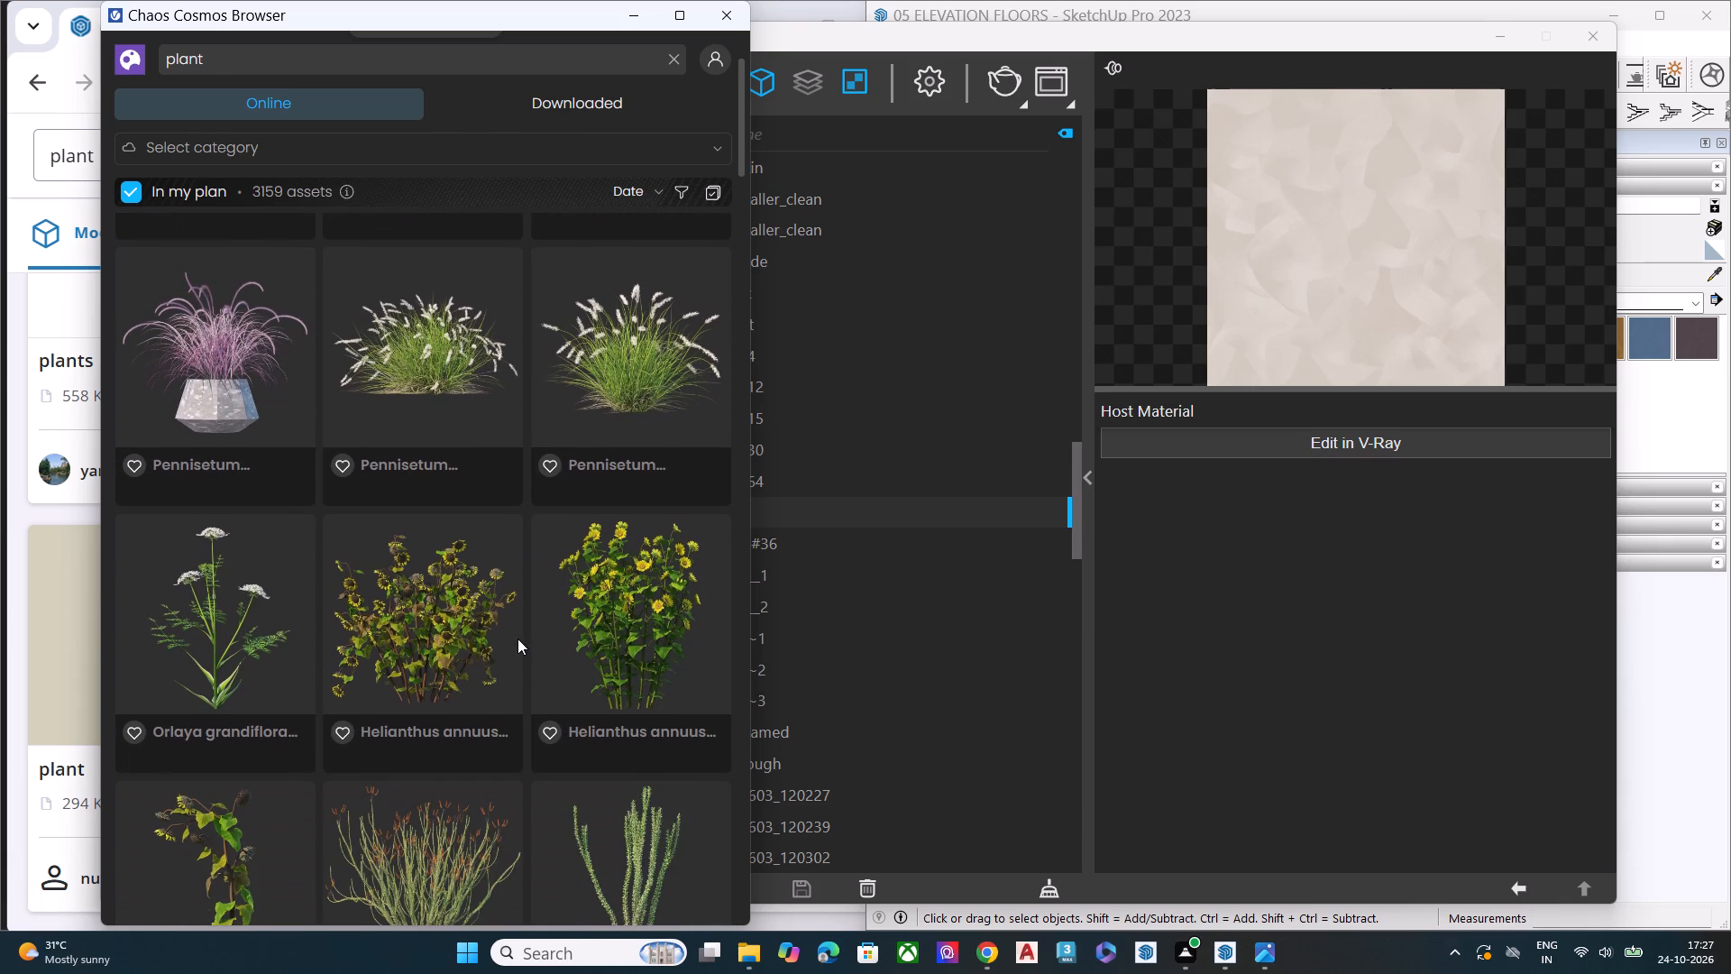
pyautogui.scroll(-1, 517, 639)
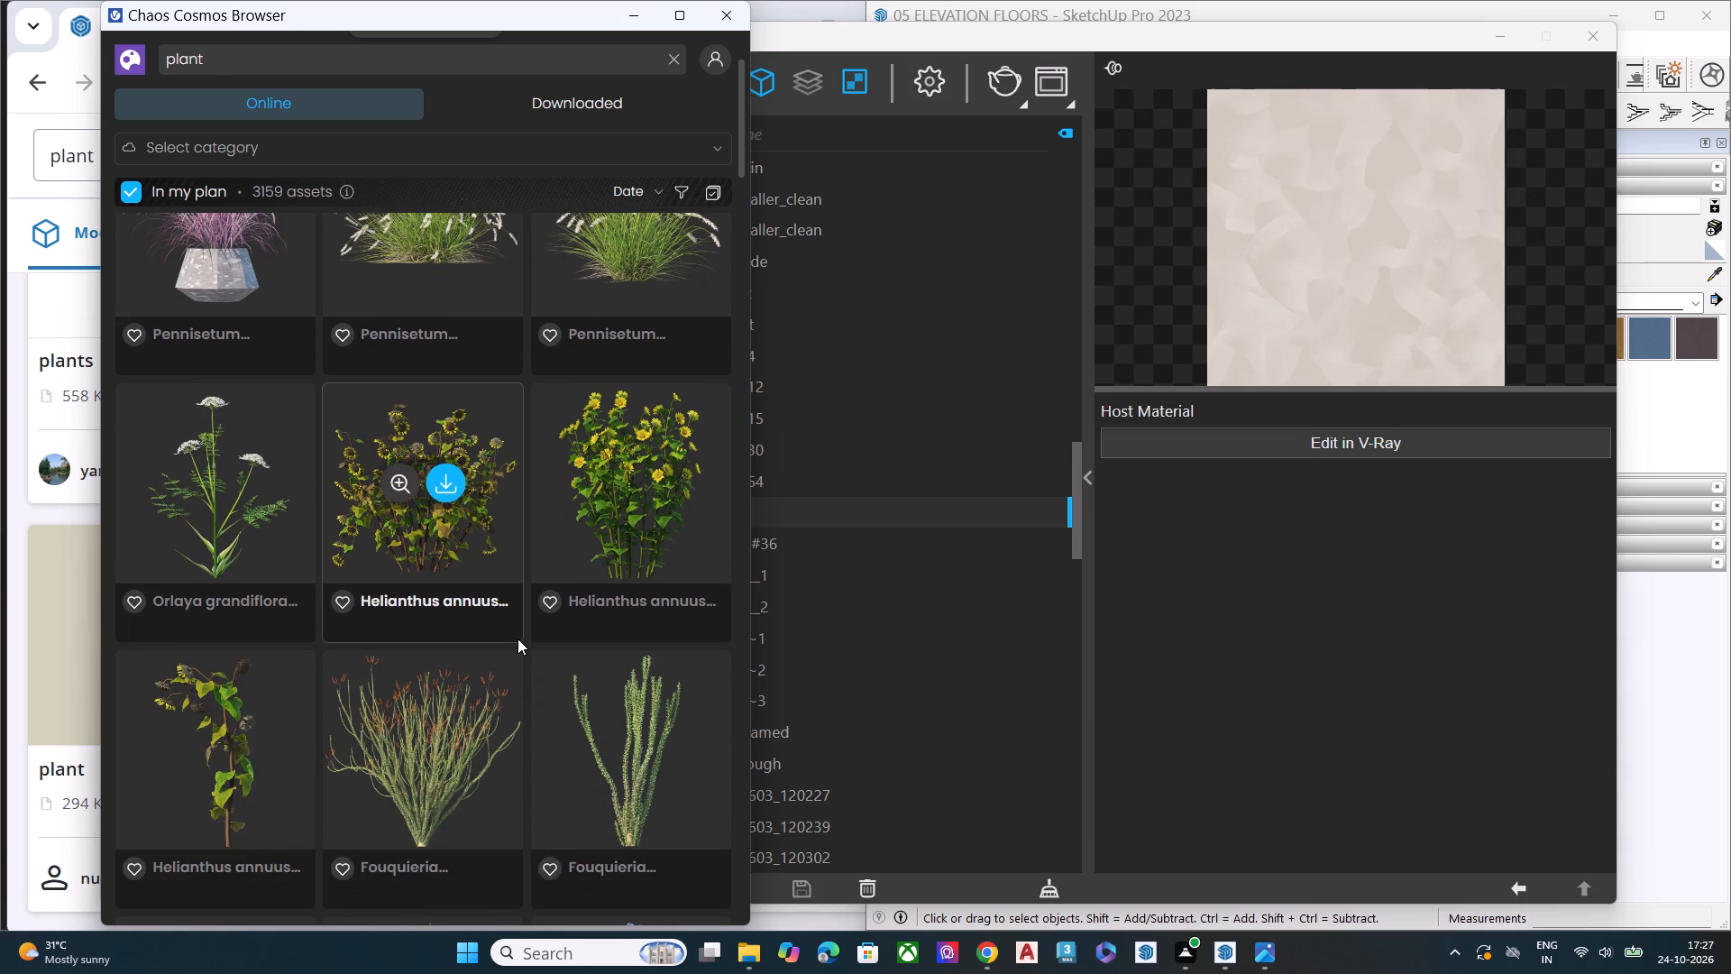
pyautogui.scroll(-4, 517, 639)
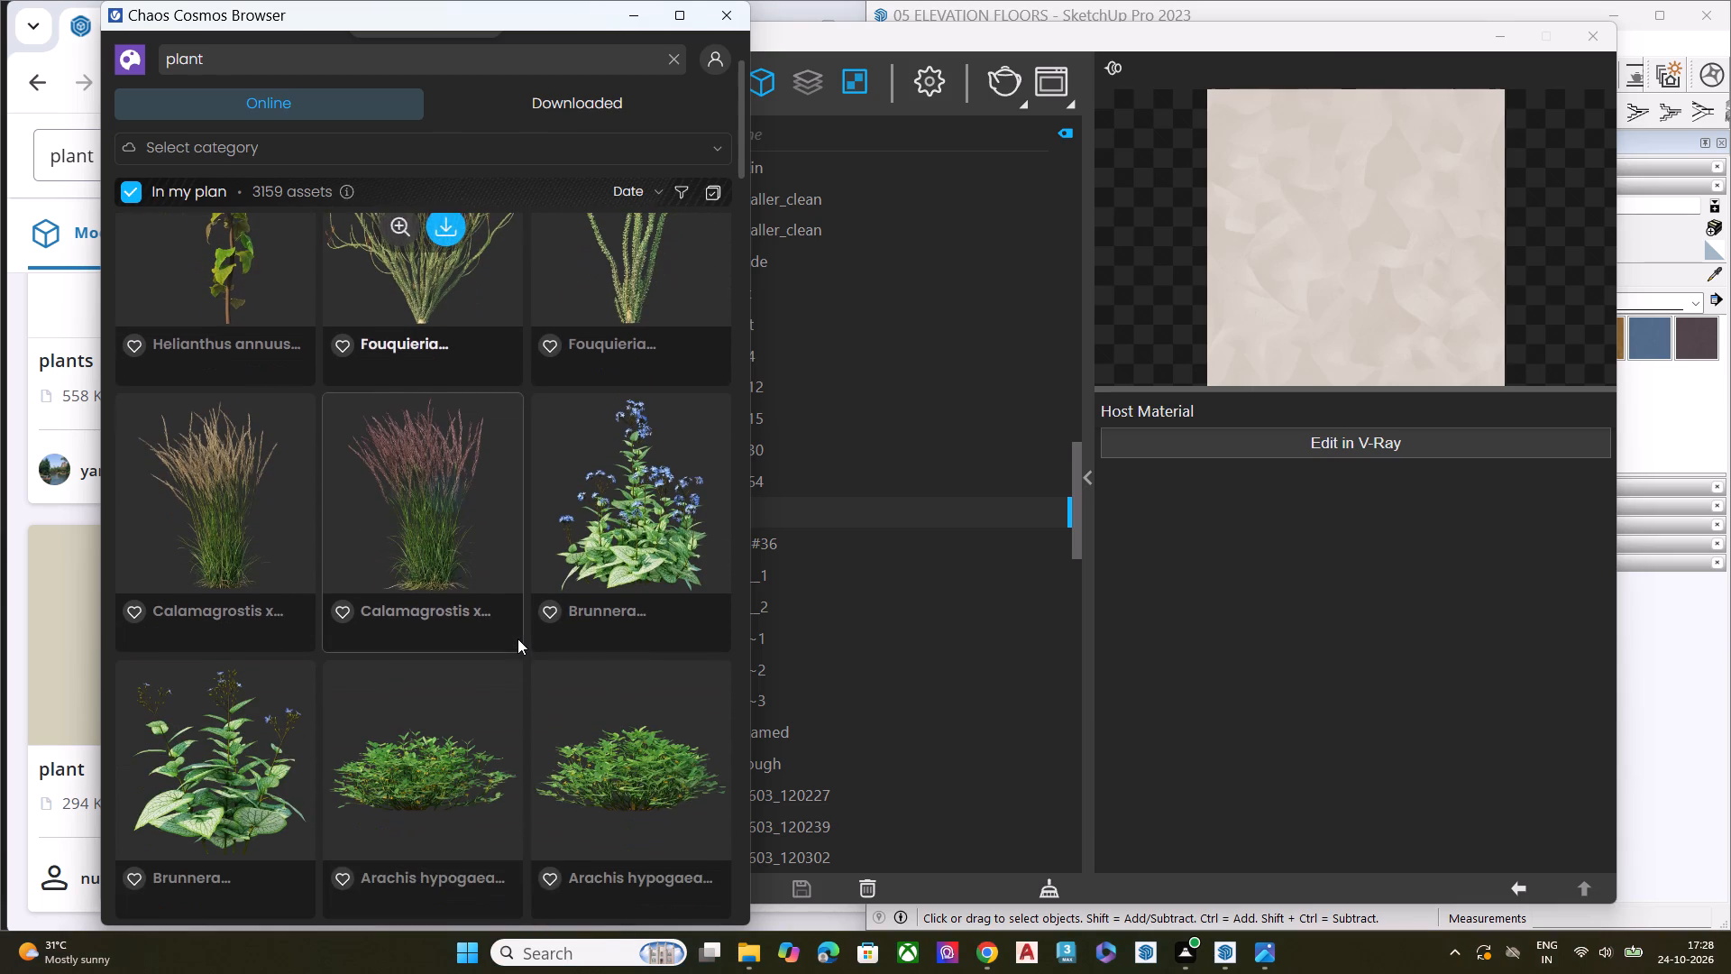
pyautogui.scroll(-3, 517, 639)
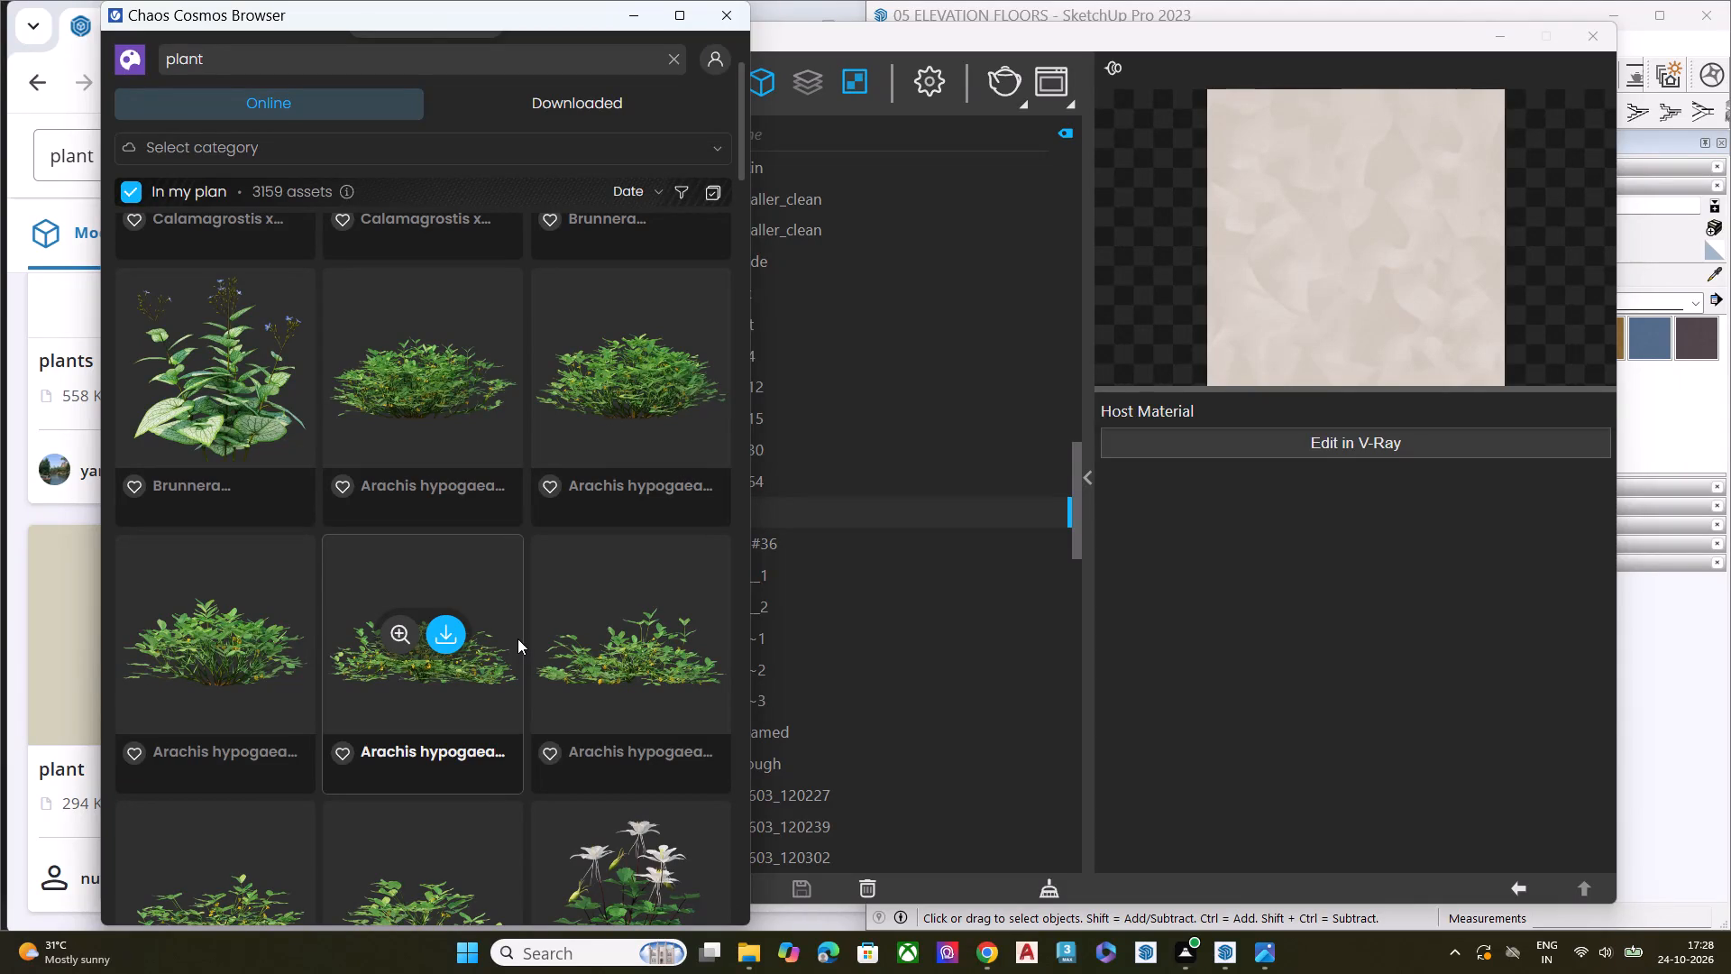
pyautogui.scroll(-2, 545, 611)
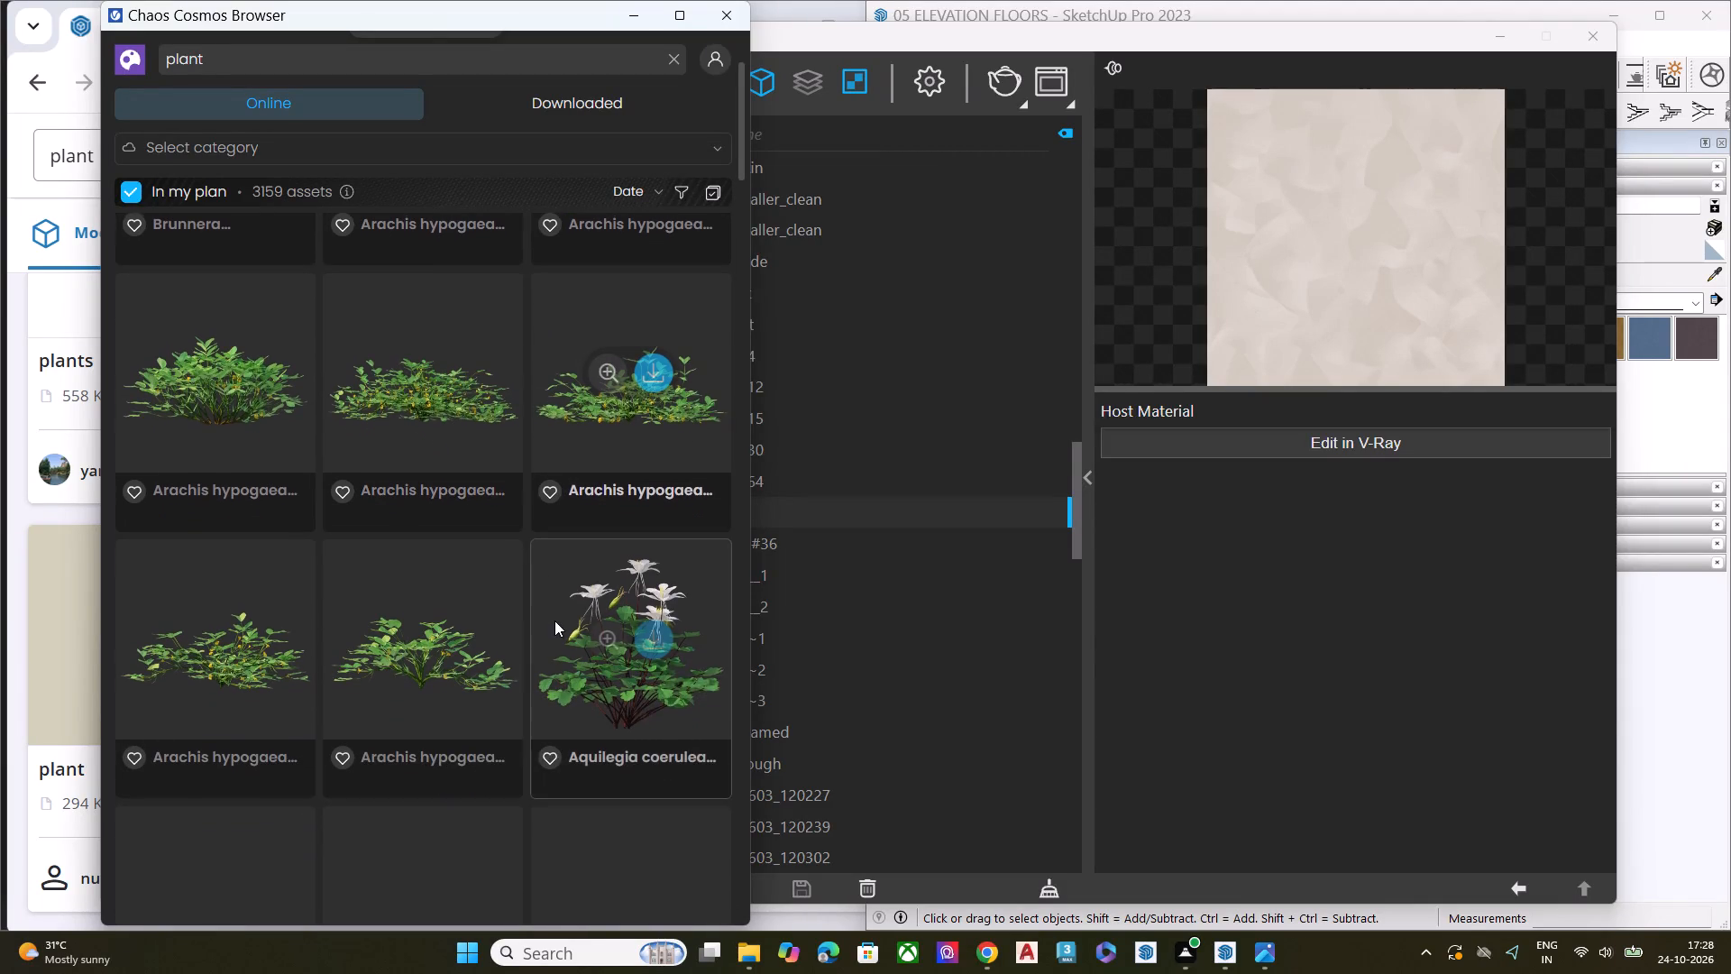
pyautogui.scroll(-5, 554, 620)
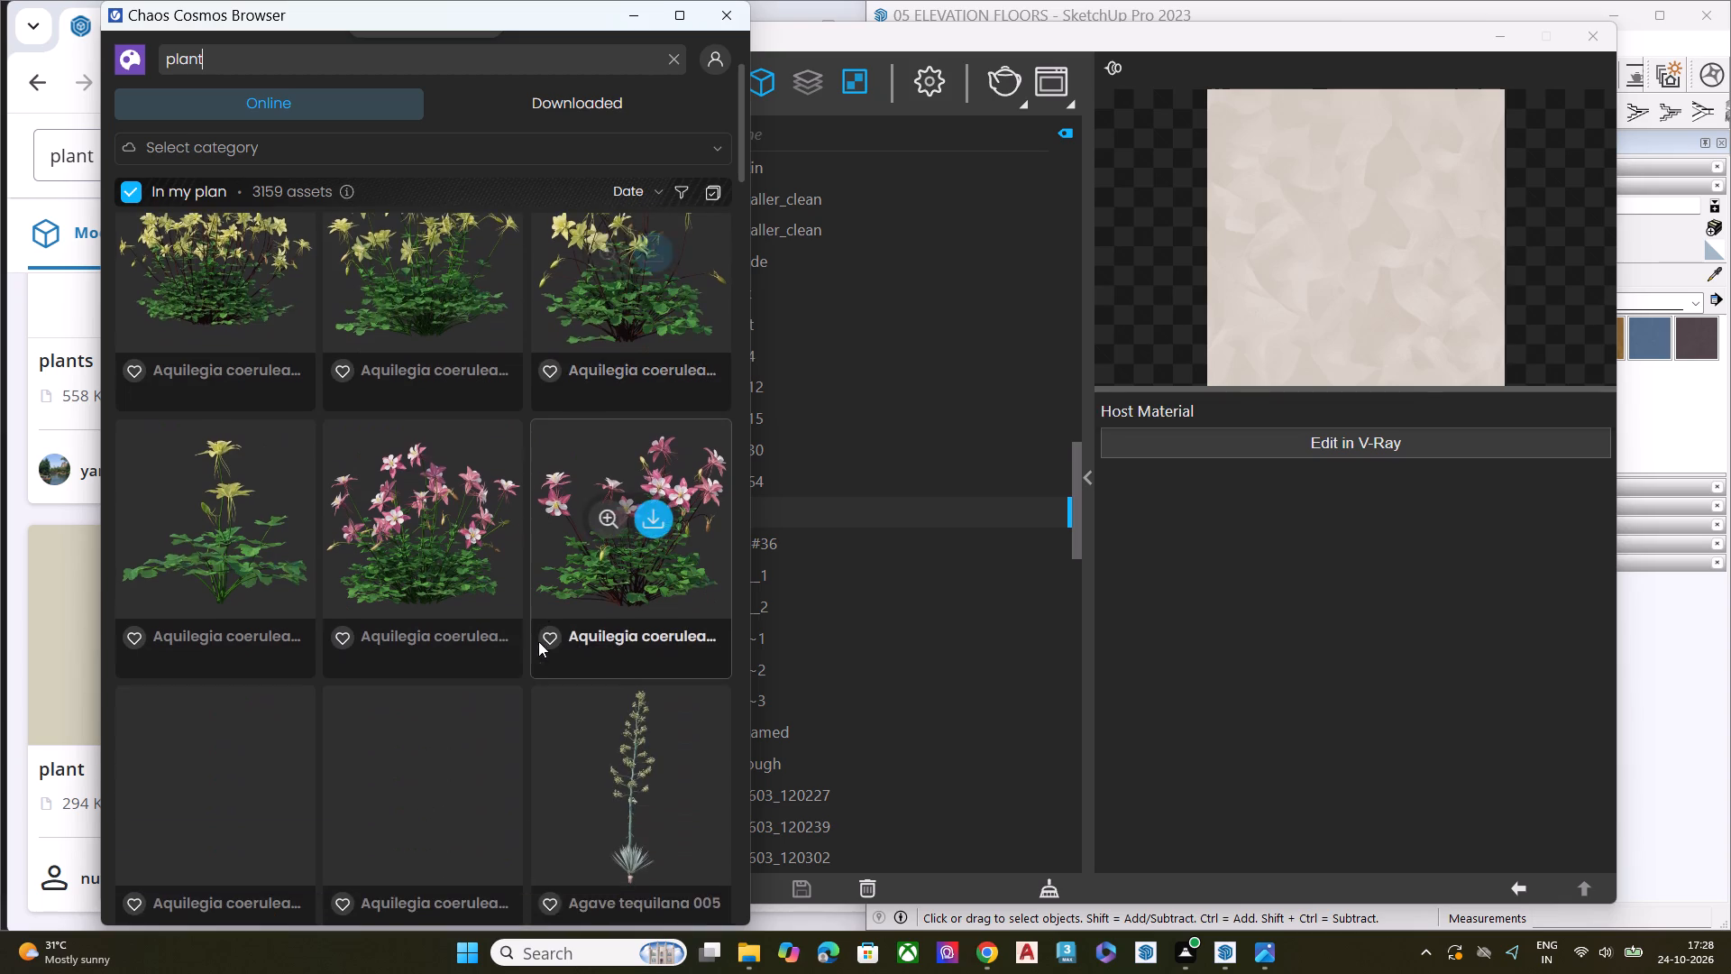
pyautogui.scroll(-4, 538, 641)
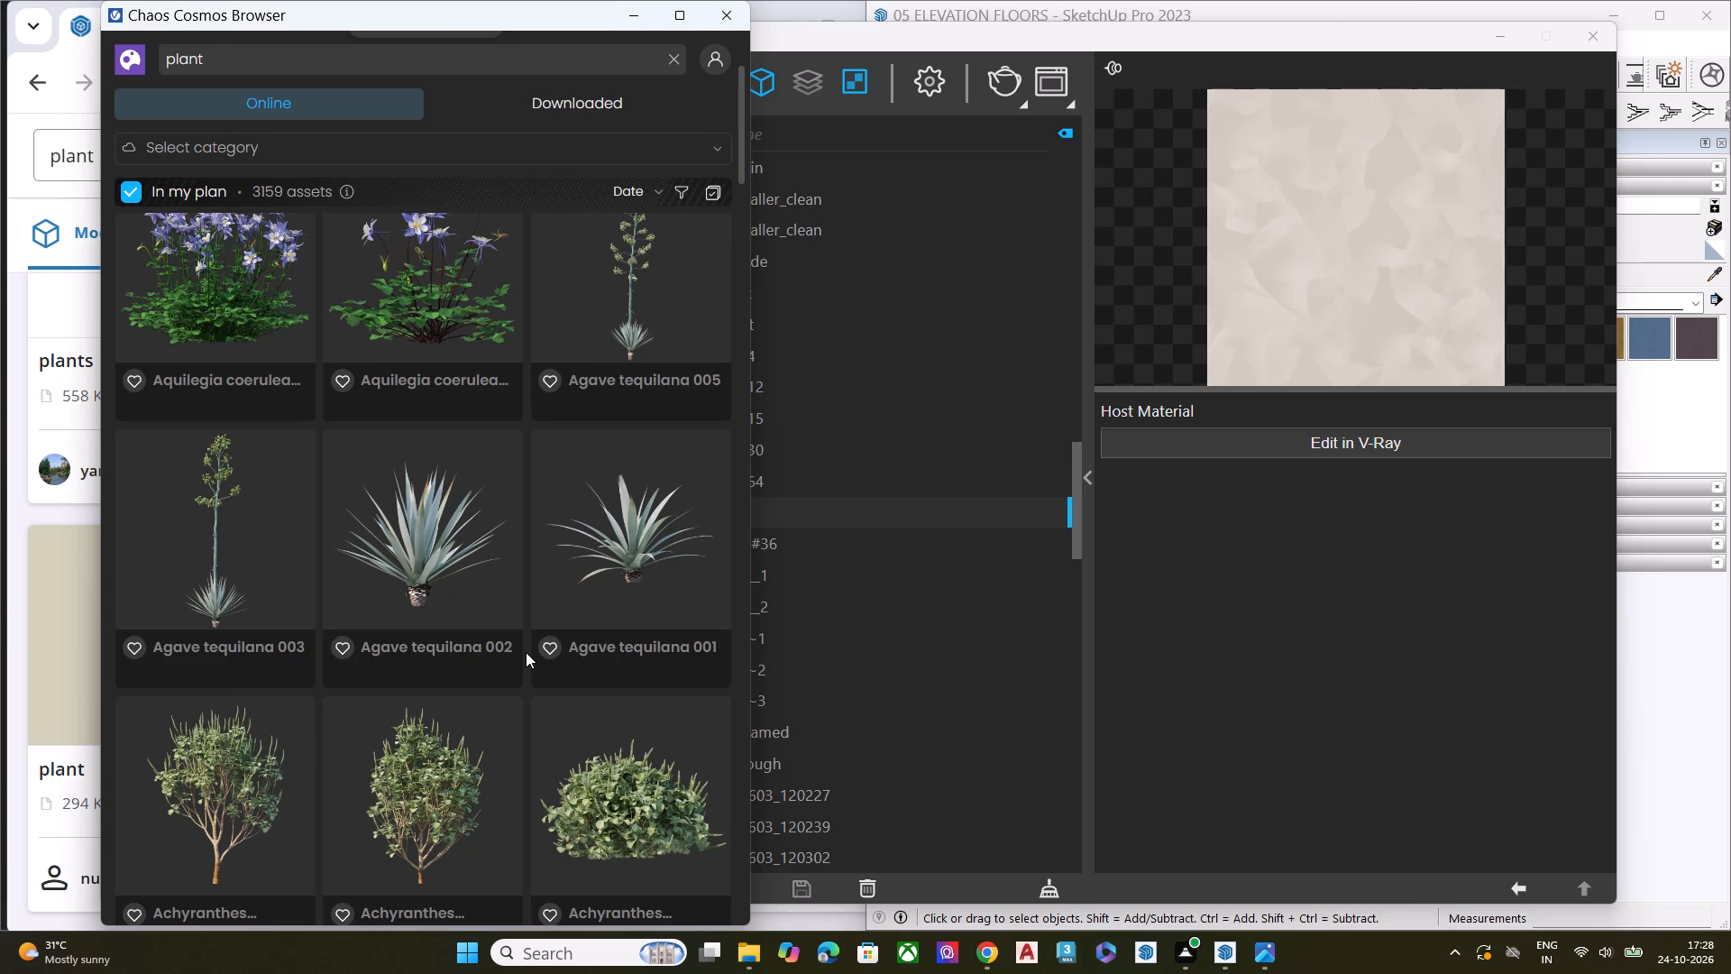
# Continue browsing the online plant assets for low or bushy foliage to plant on the faceted-panel floor's ledge.
pyautogui.scroll(-4, 498, 664)
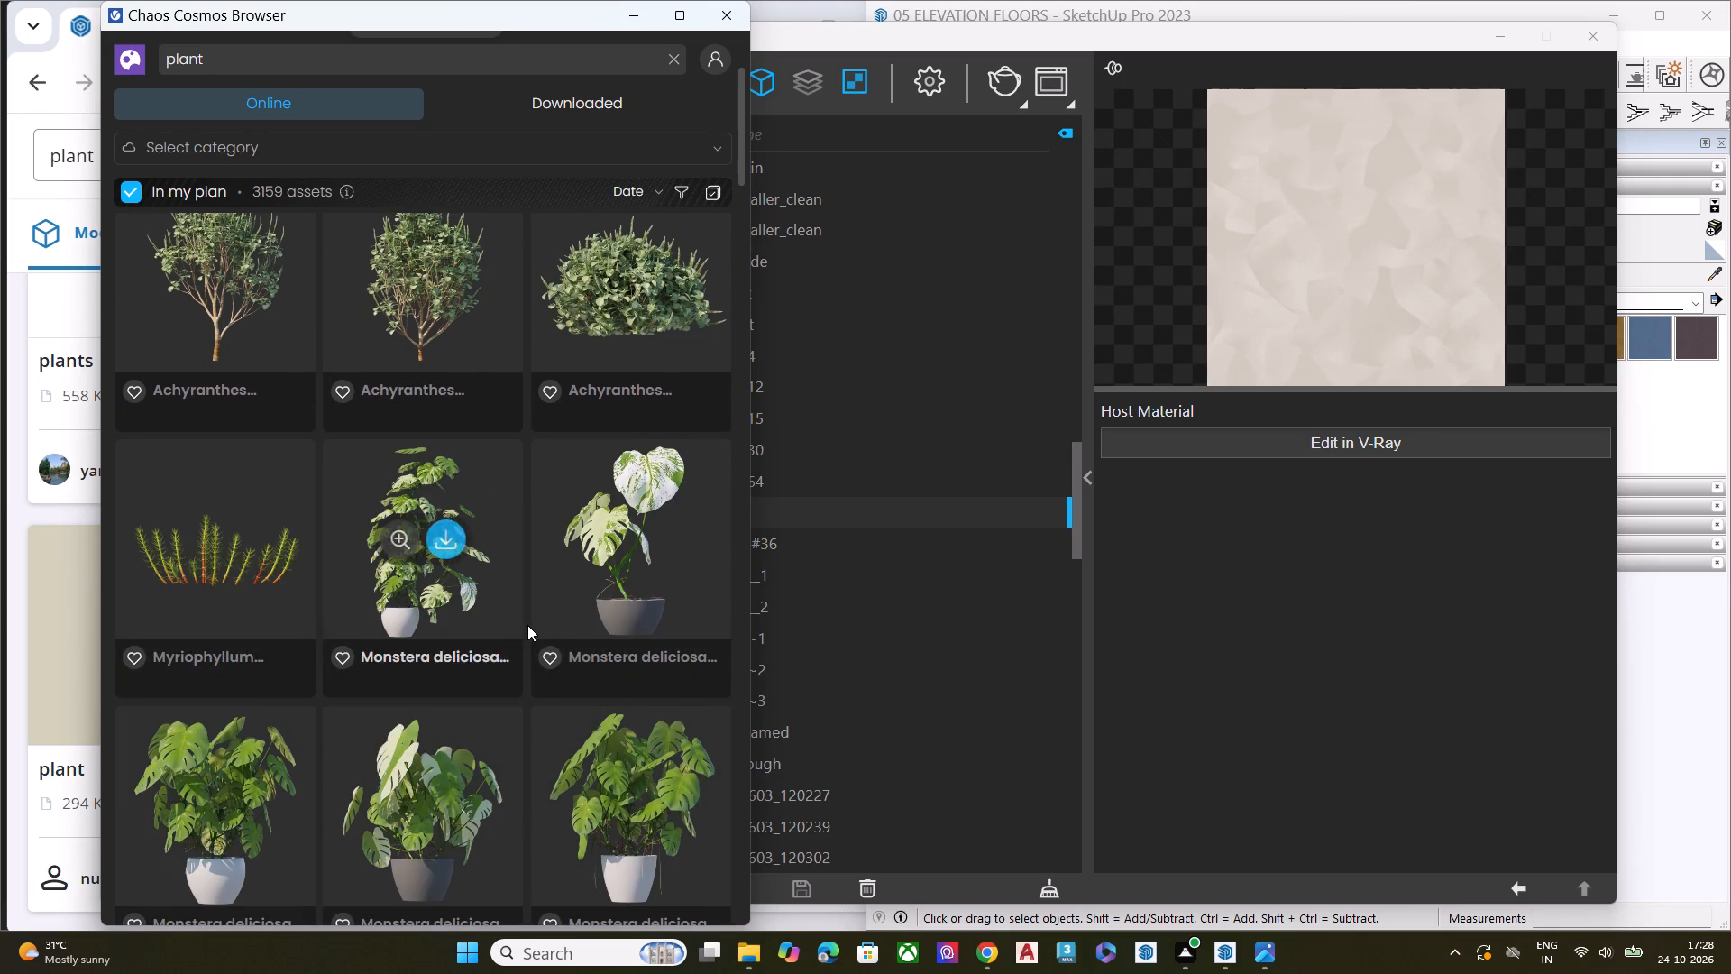
pyautogui.scroll(-7, 527, 625)
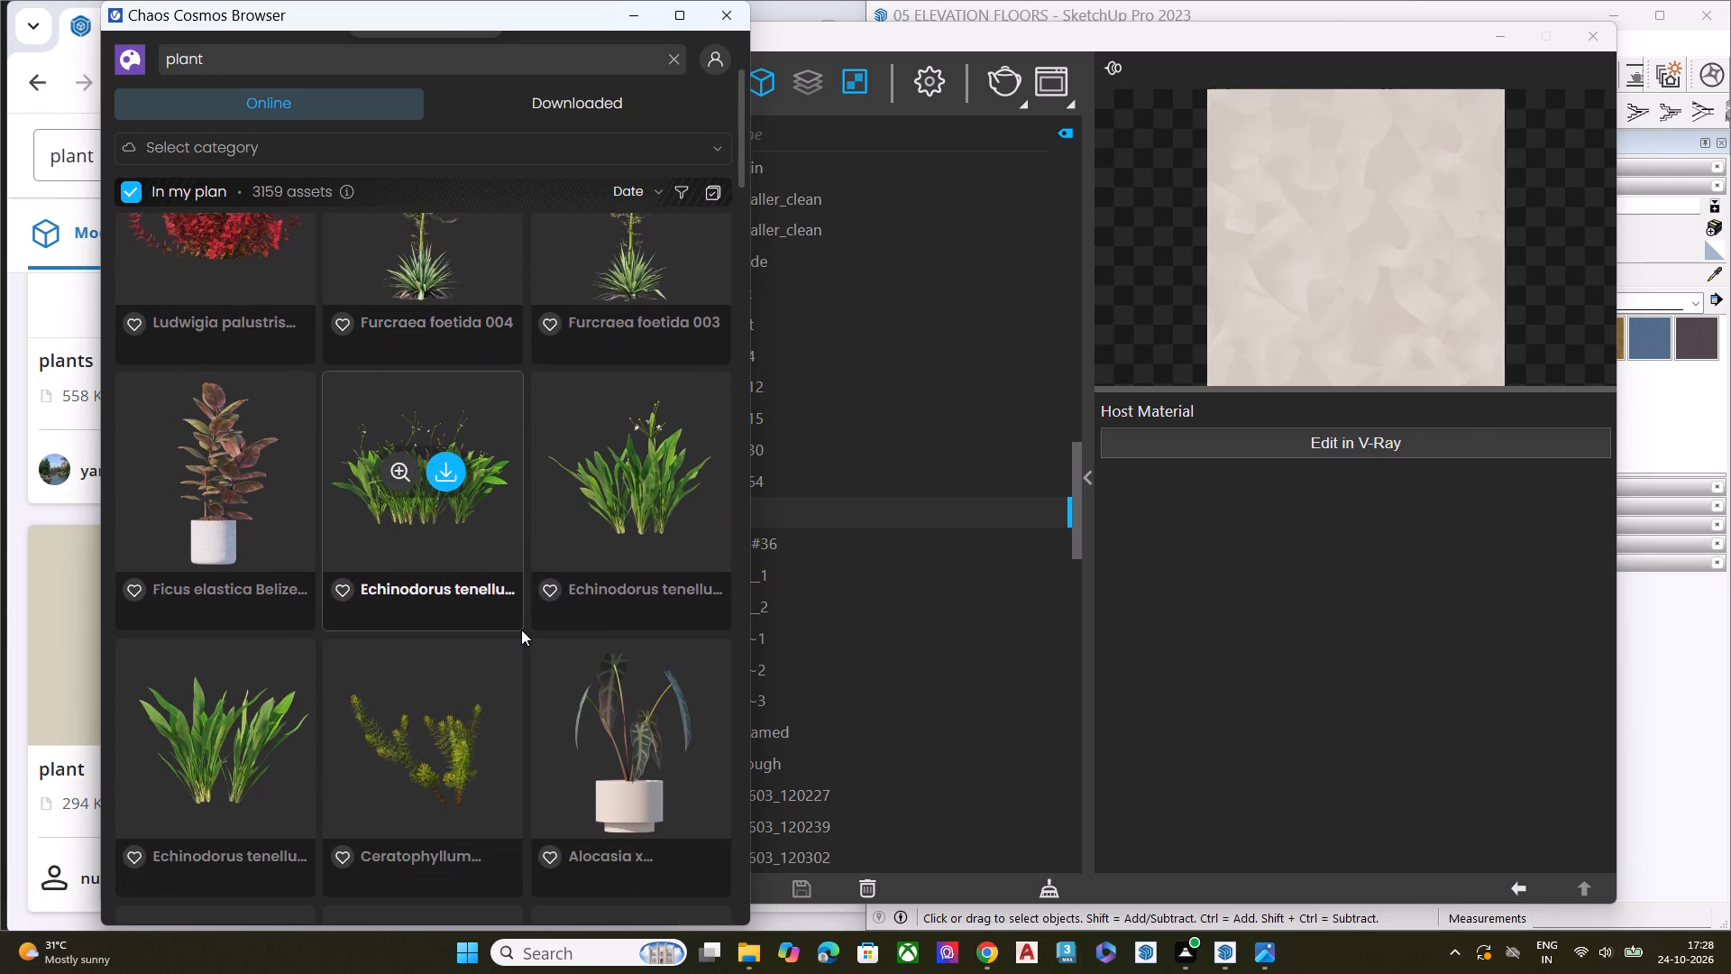
pyautogui.scroll(-1, 518, 633)
pyautogui.press('space')
pyautogui.press('space')
pyautogui.press('space')
pyautogui.press('space')
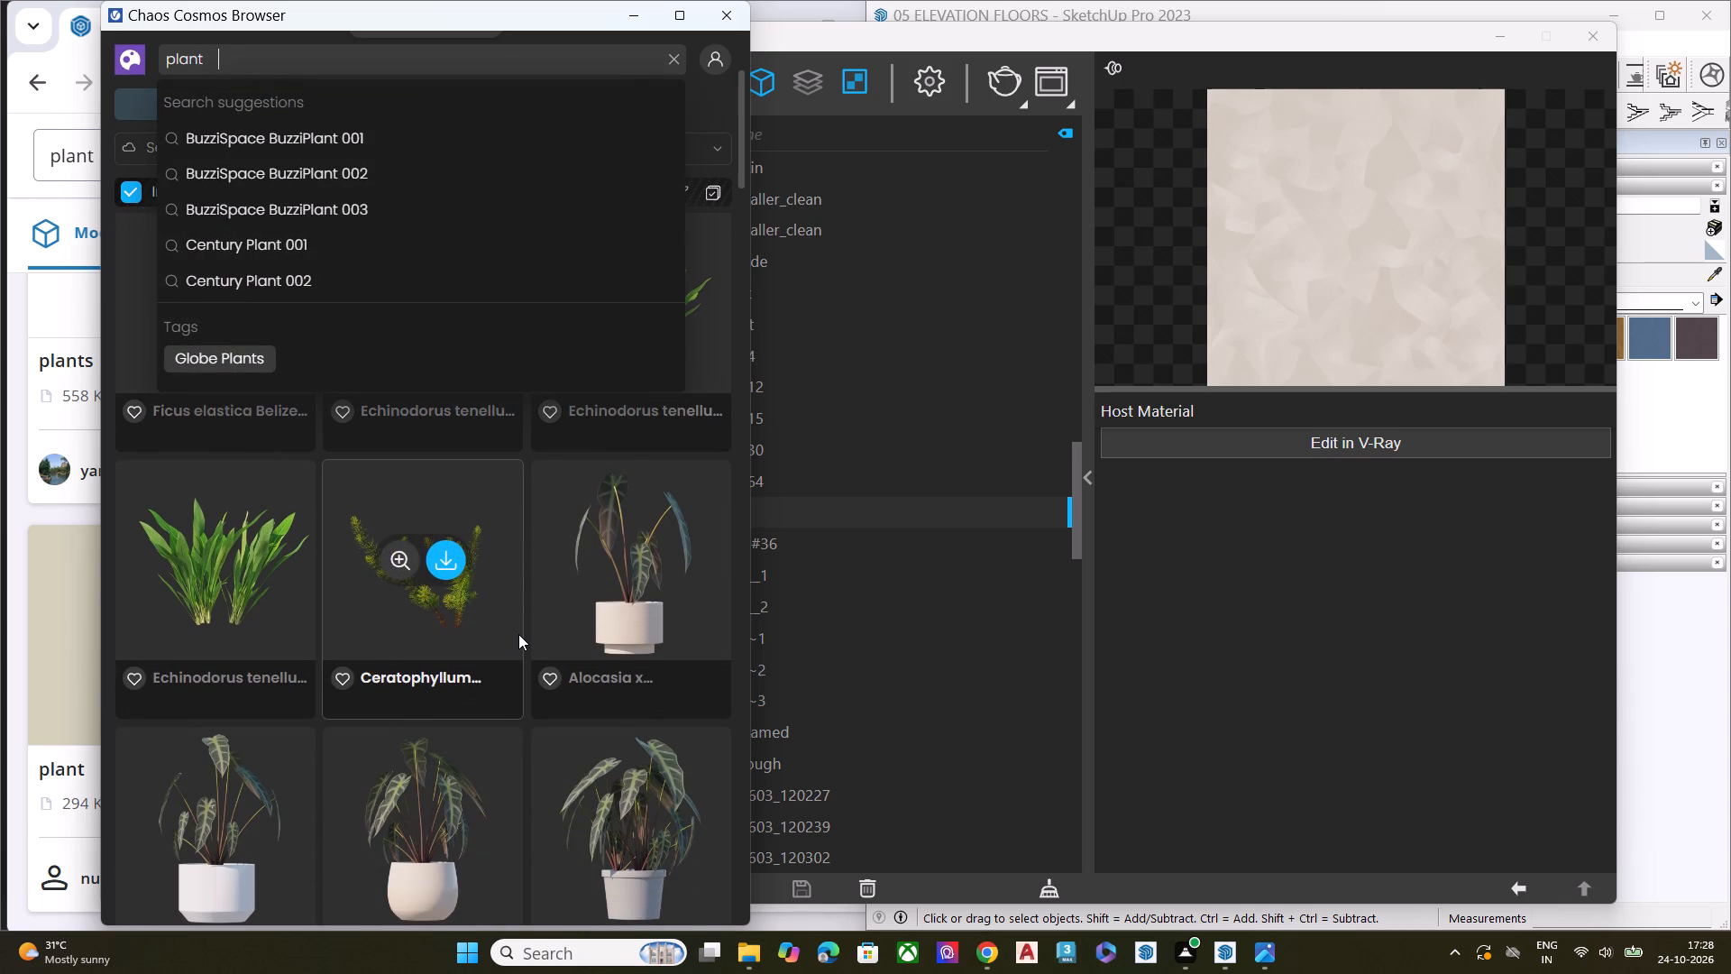
pyautogui.press('space')
pyautogui.press('space')
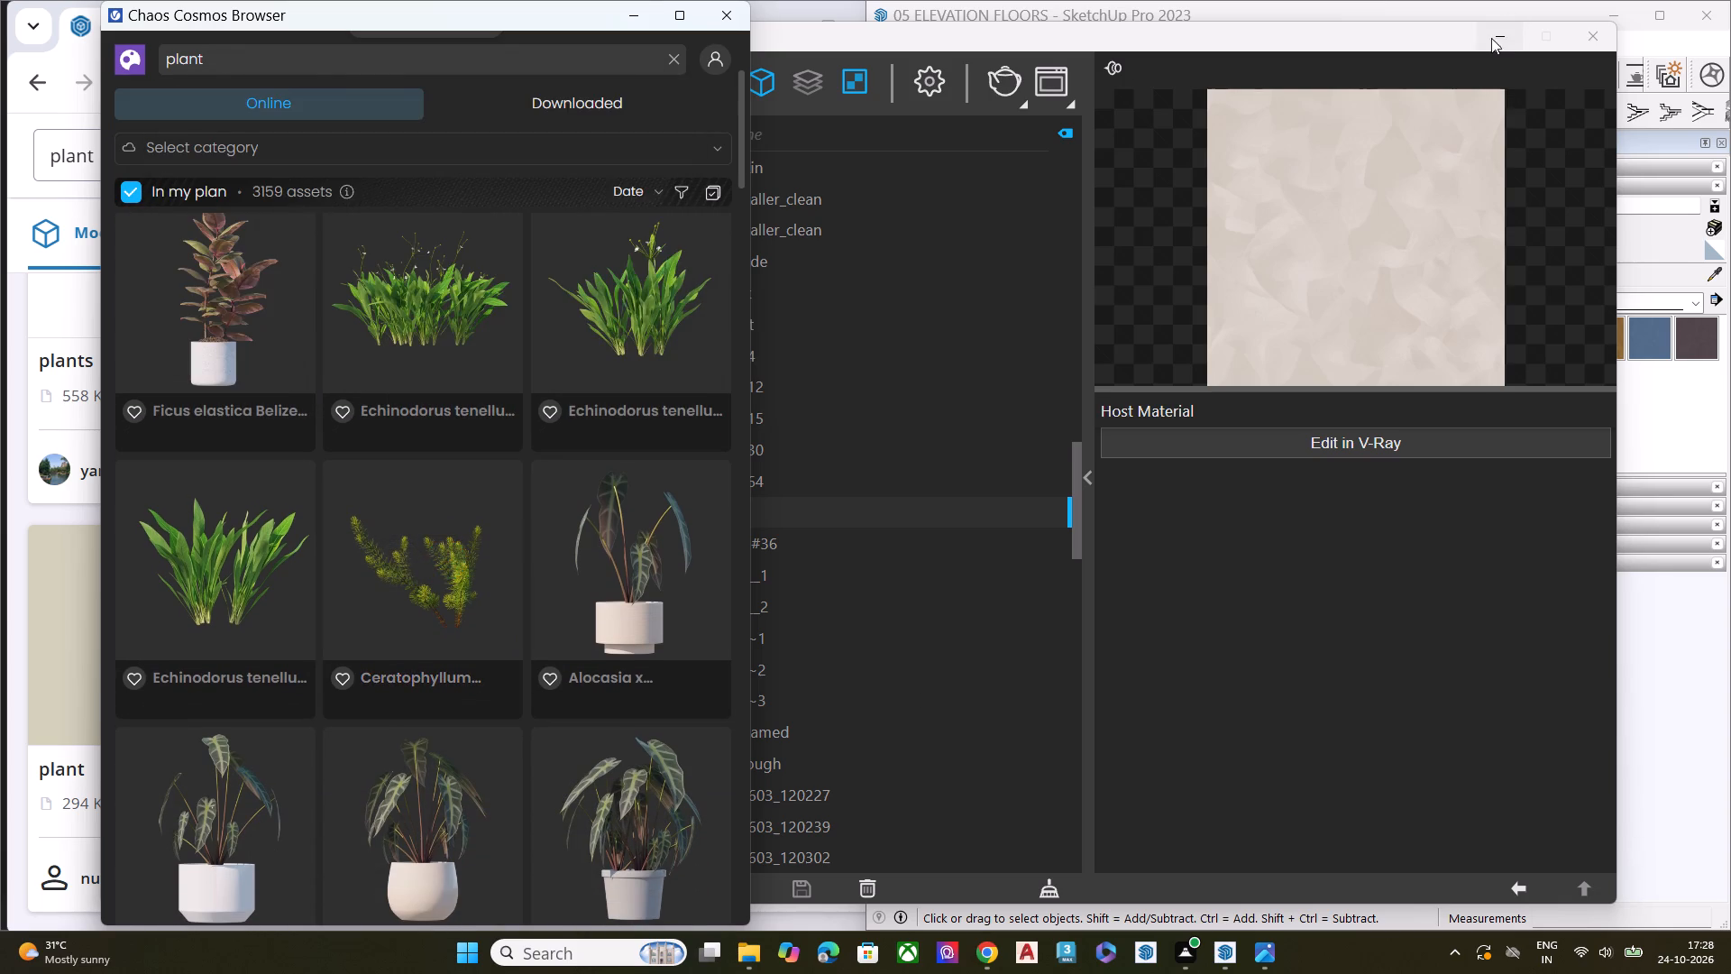
# Put the V-Ray Asset Editor window away and view the whole building elevation beside the plant library.
pyautogui.click(1488, 38)
pyautogui.scroll(-7, 1145, 419)
pyautogui.moveTo(1156, 490); pyautogui.dragTo(1291, 457, button='middle')
pyautogui.doubleClick(1343, 457)
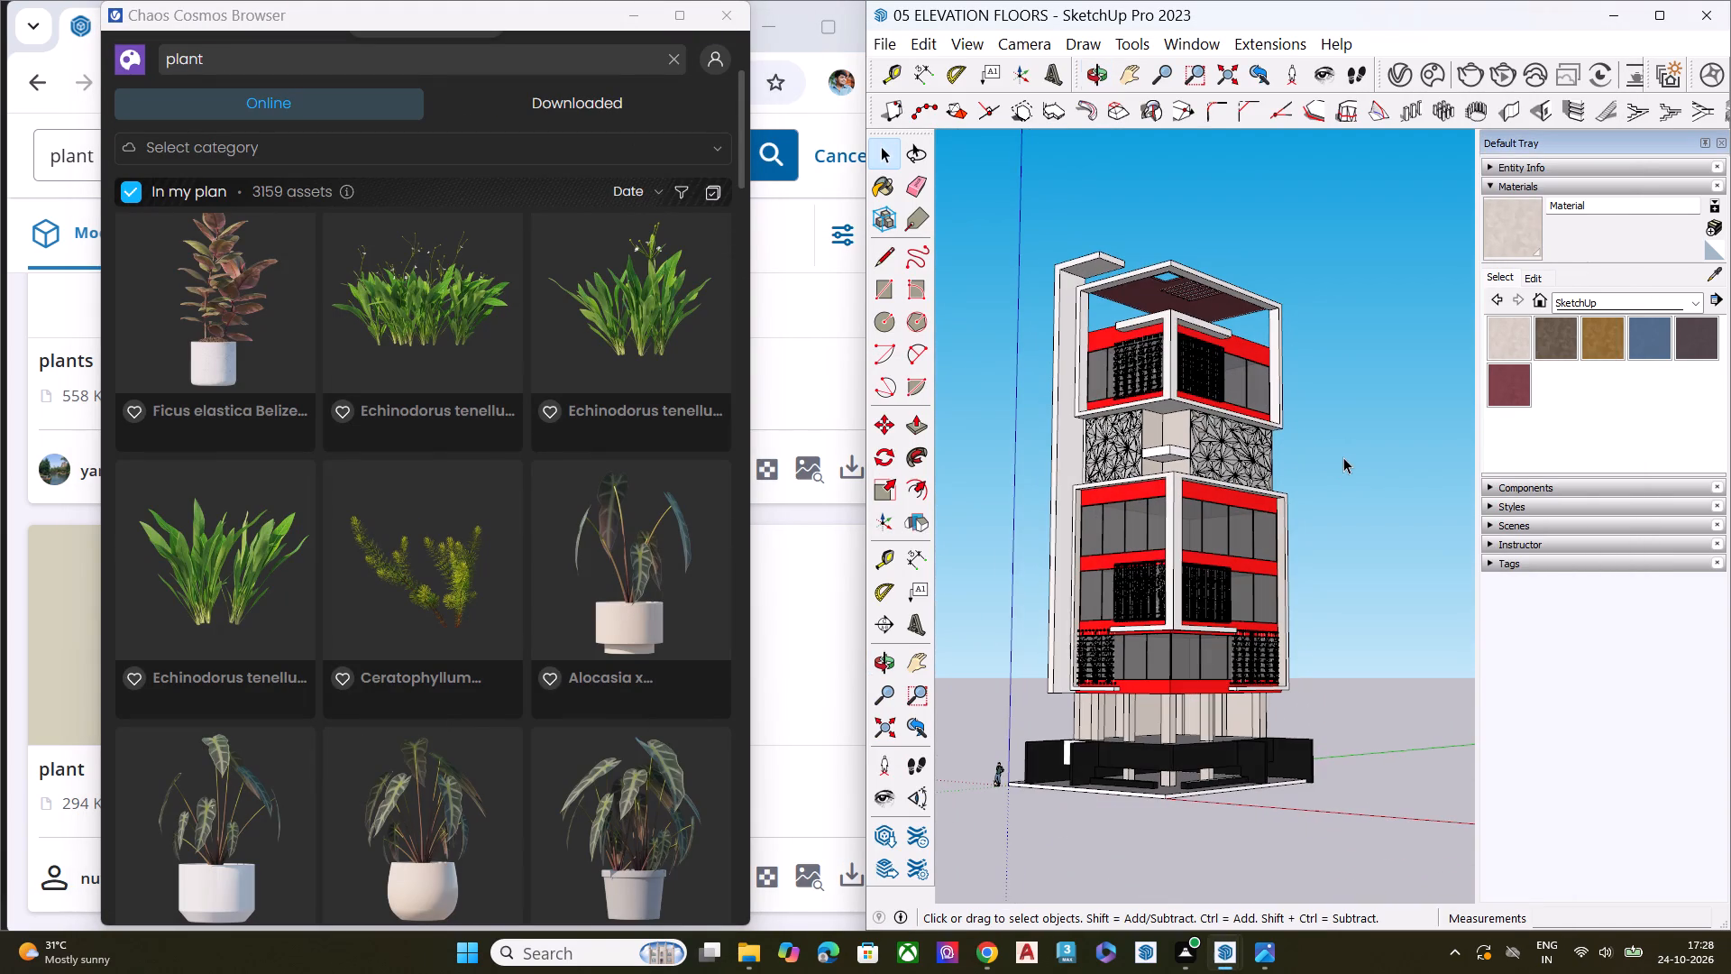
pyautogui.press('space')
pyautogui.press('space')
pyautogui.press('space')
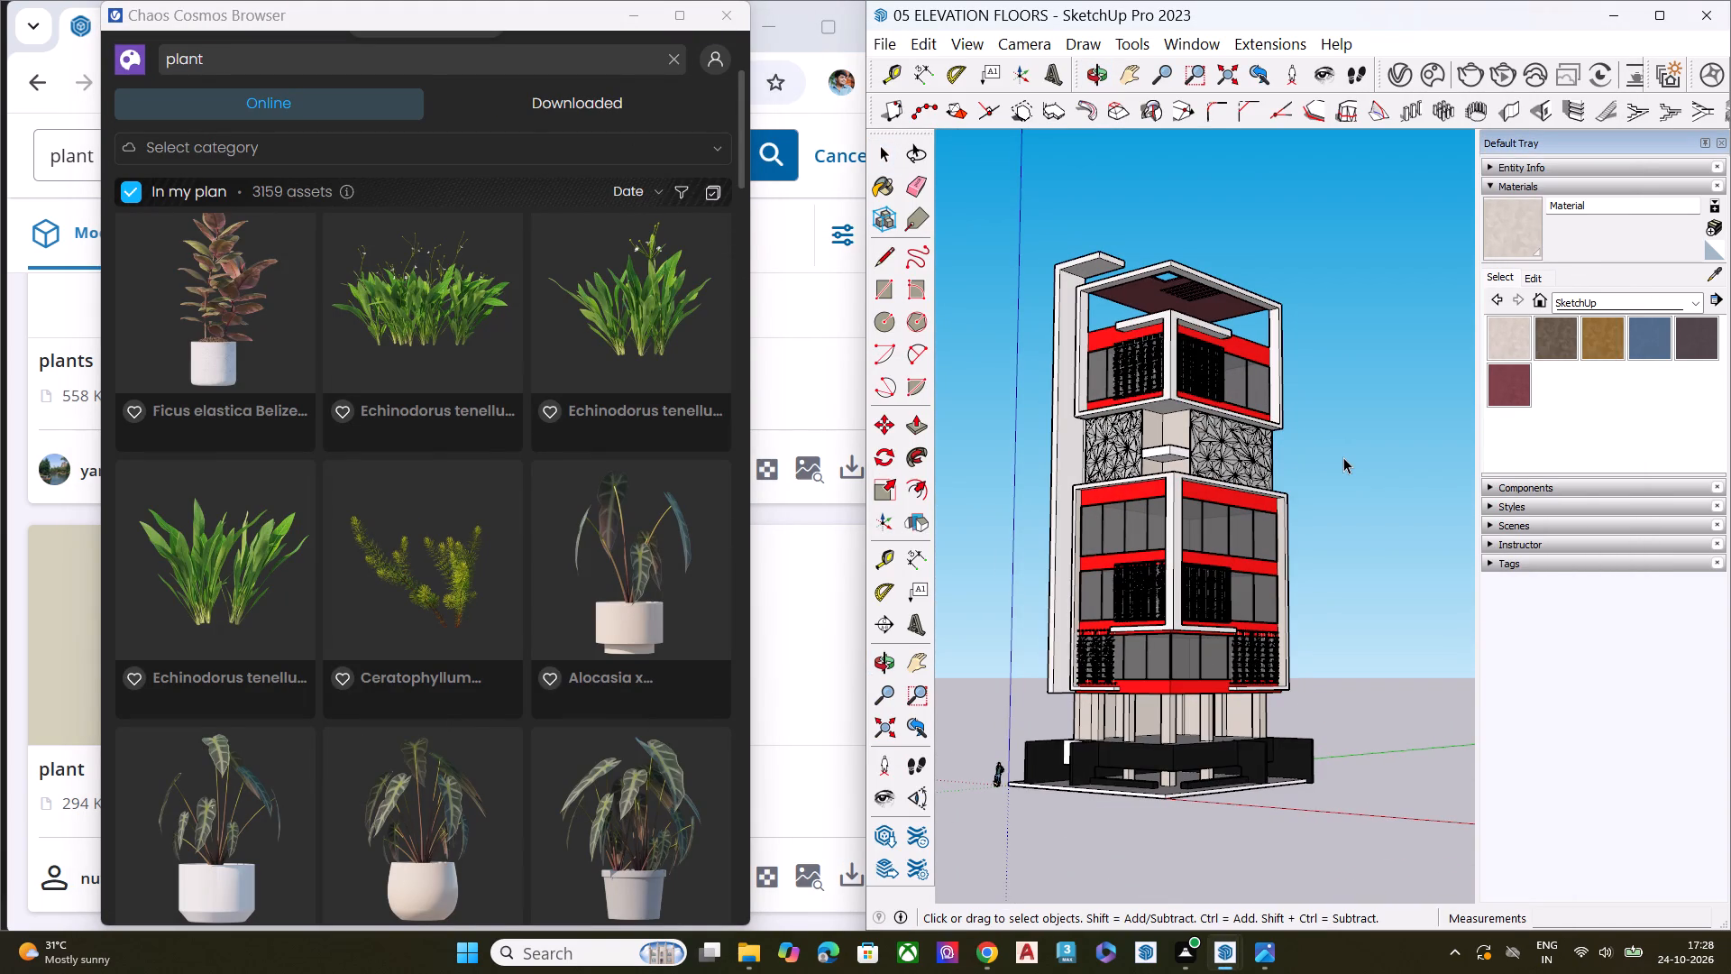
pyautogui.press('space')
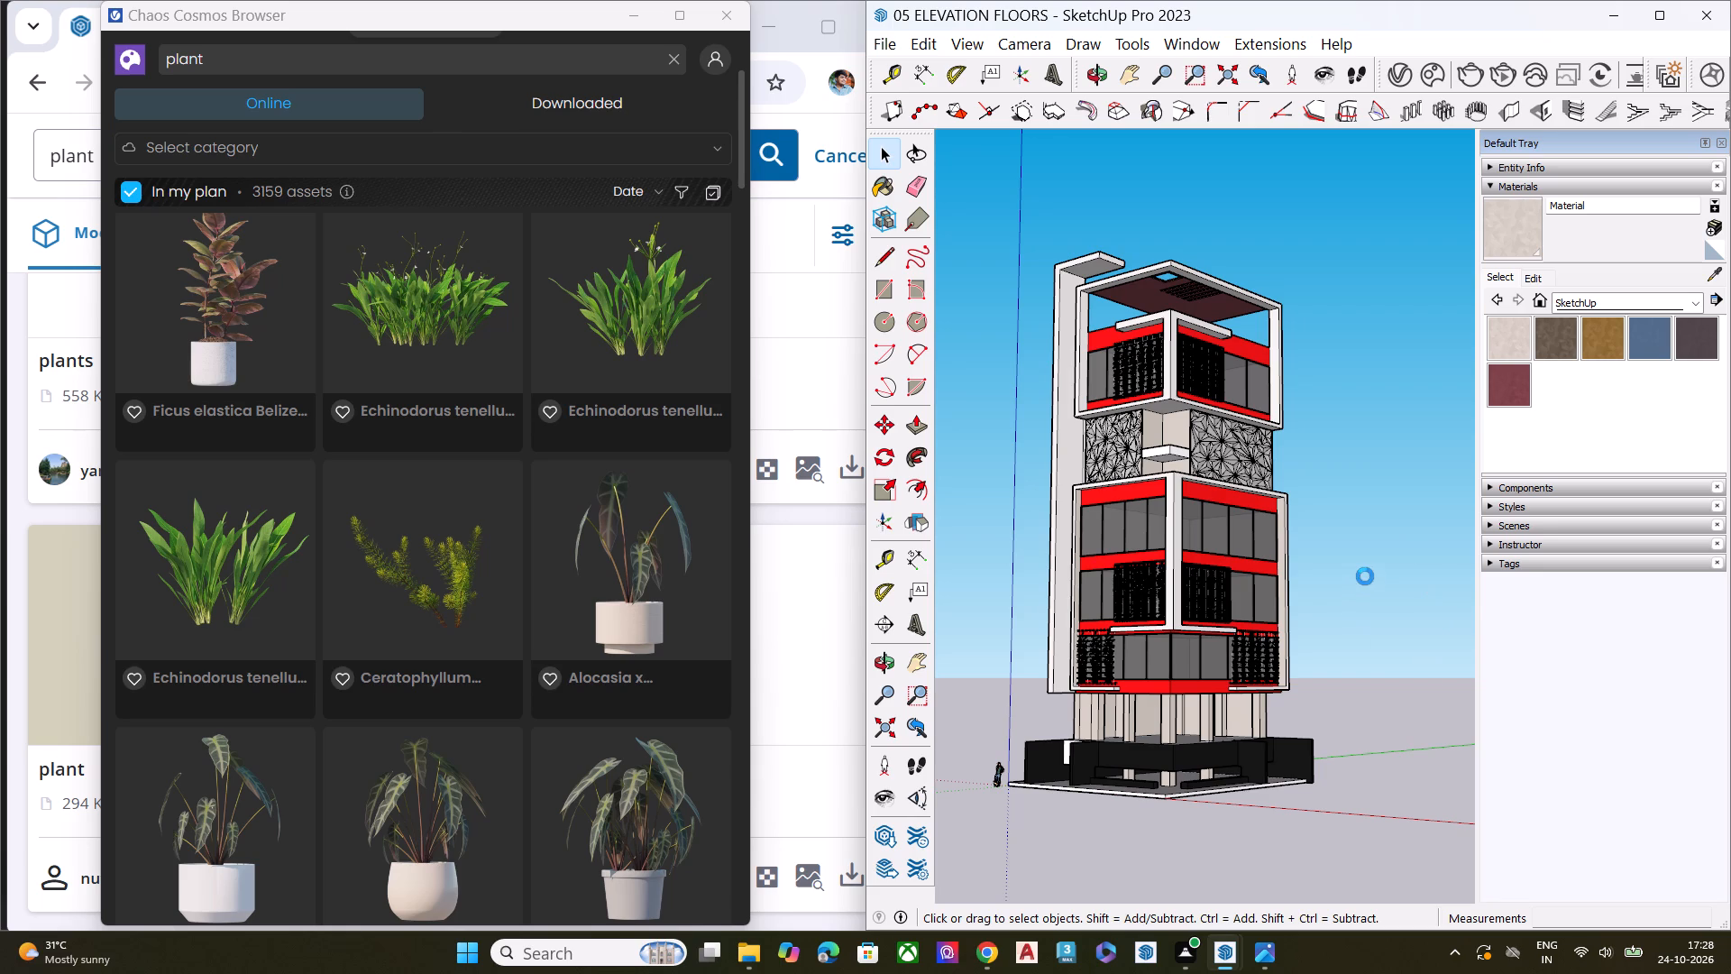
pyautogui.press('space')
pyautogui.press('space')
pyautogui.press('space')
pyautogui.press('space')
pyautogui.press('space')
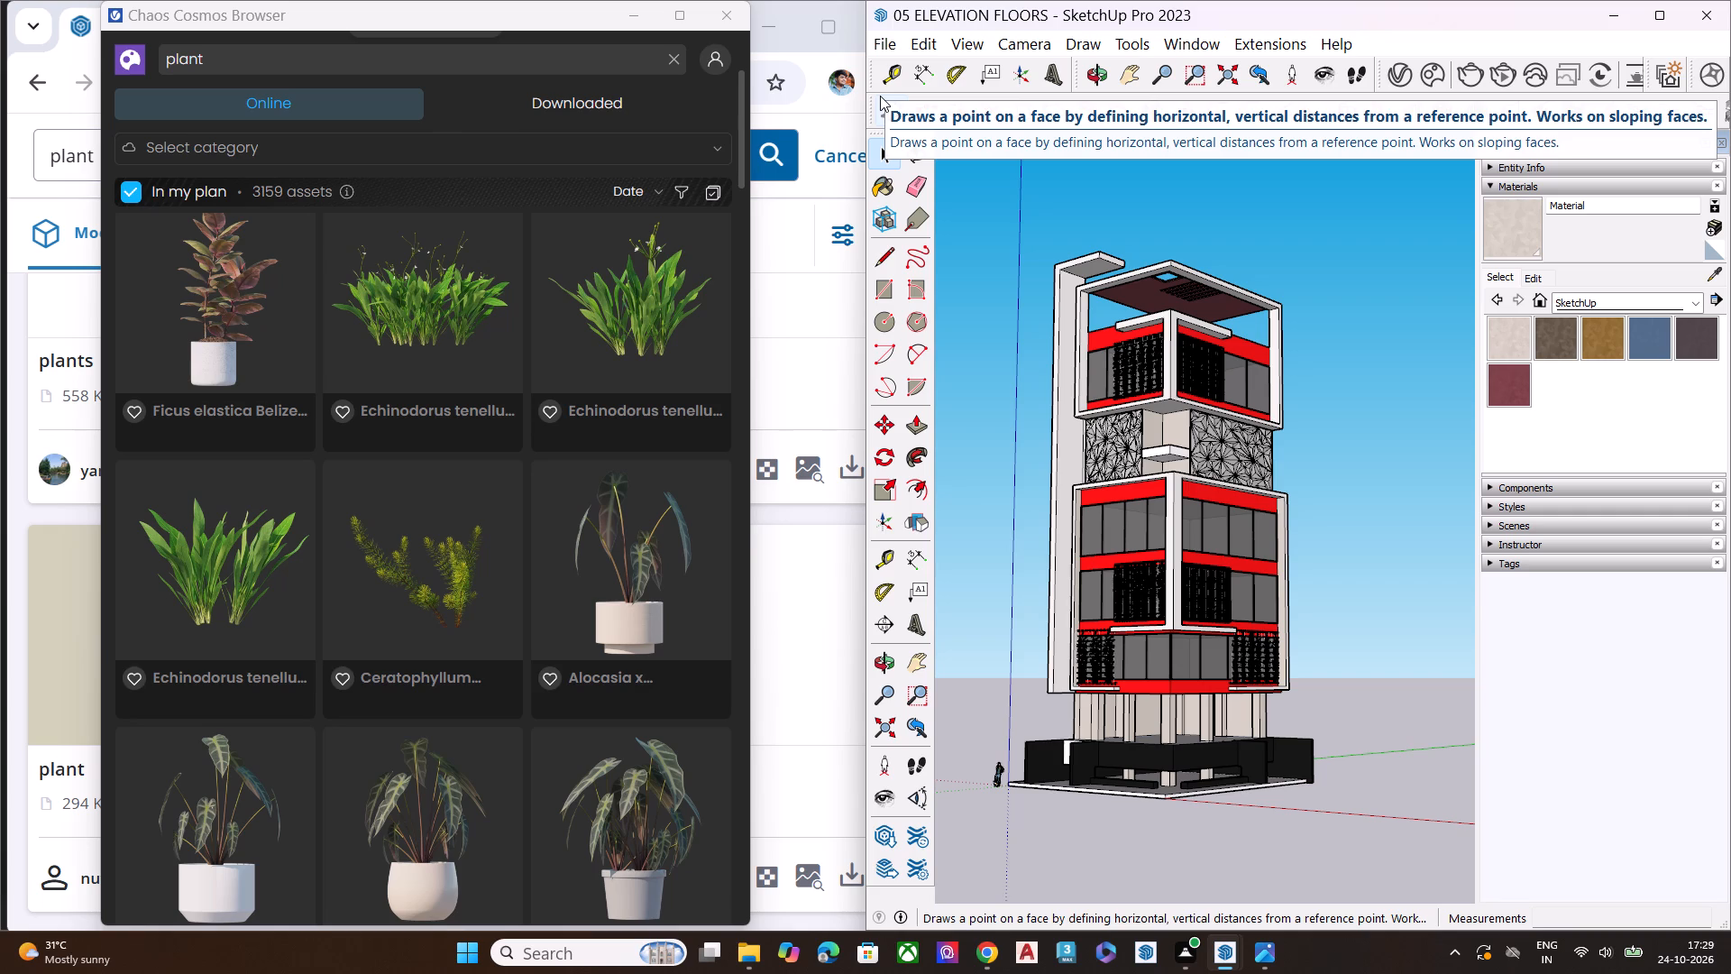
# Compare the trailing and groundcover plants in the online library, such as Asparagus, Tradescantia, Russelia and Dichondra repens.
pyautogui.scroll(-3, 446, 535)
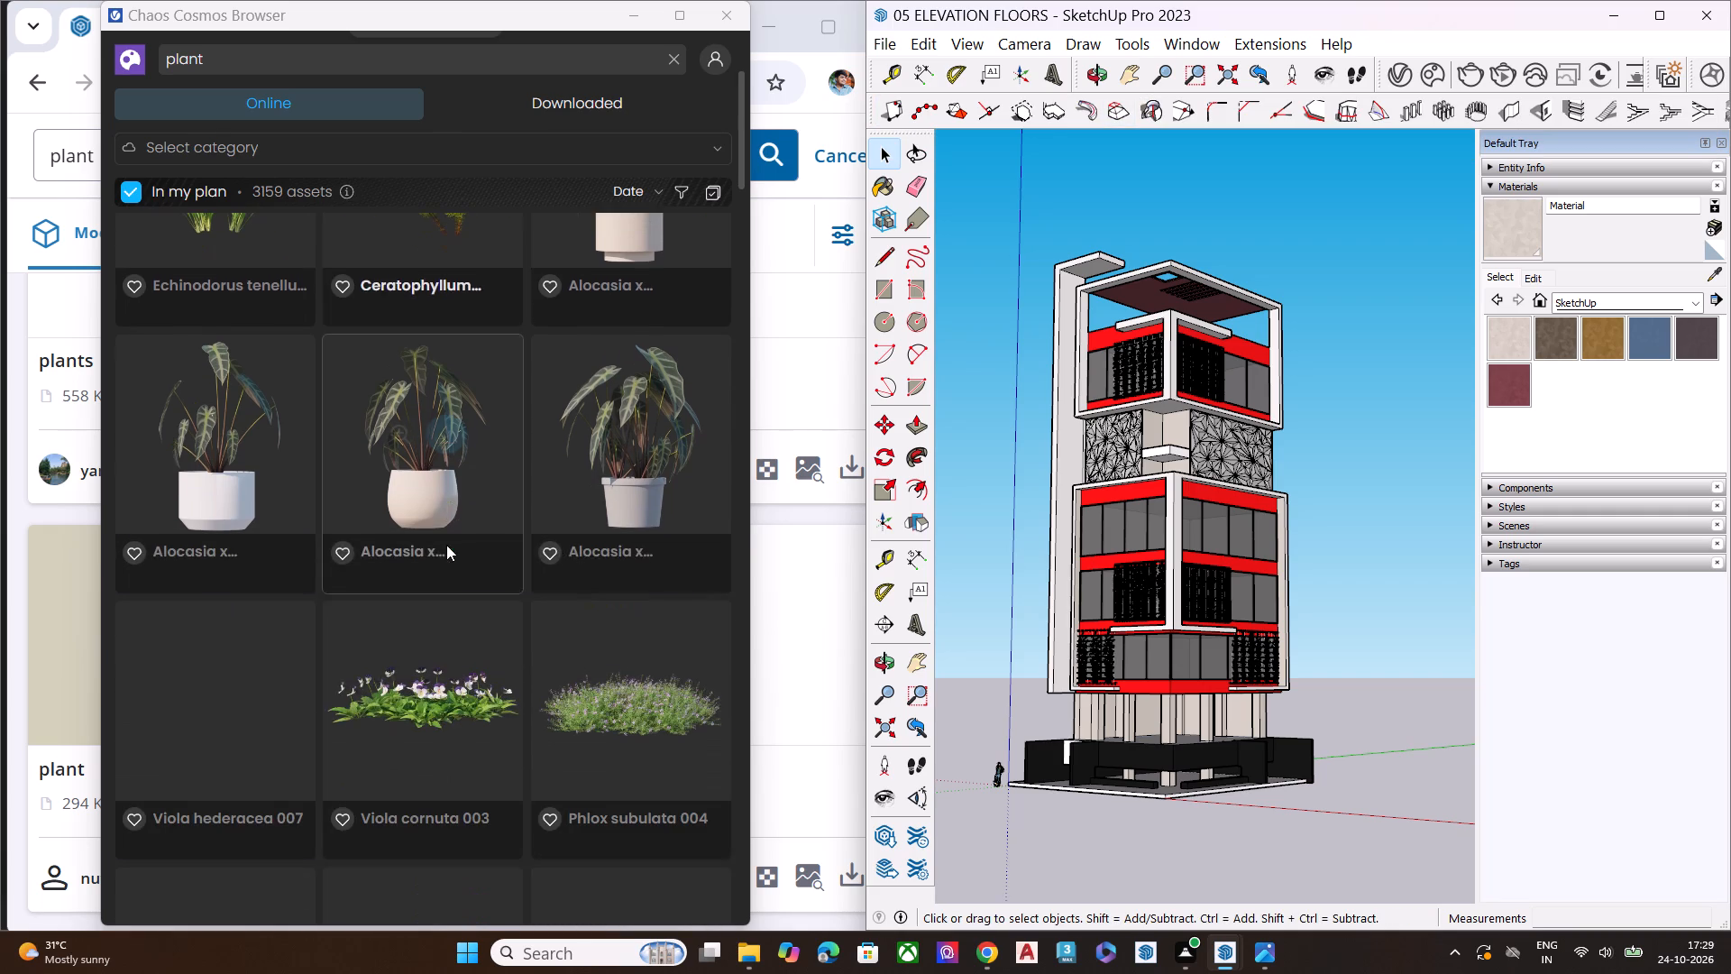
pyautogui.scroll(2, 445, 563)
pyautogui.scroll(-5, 445, 563)
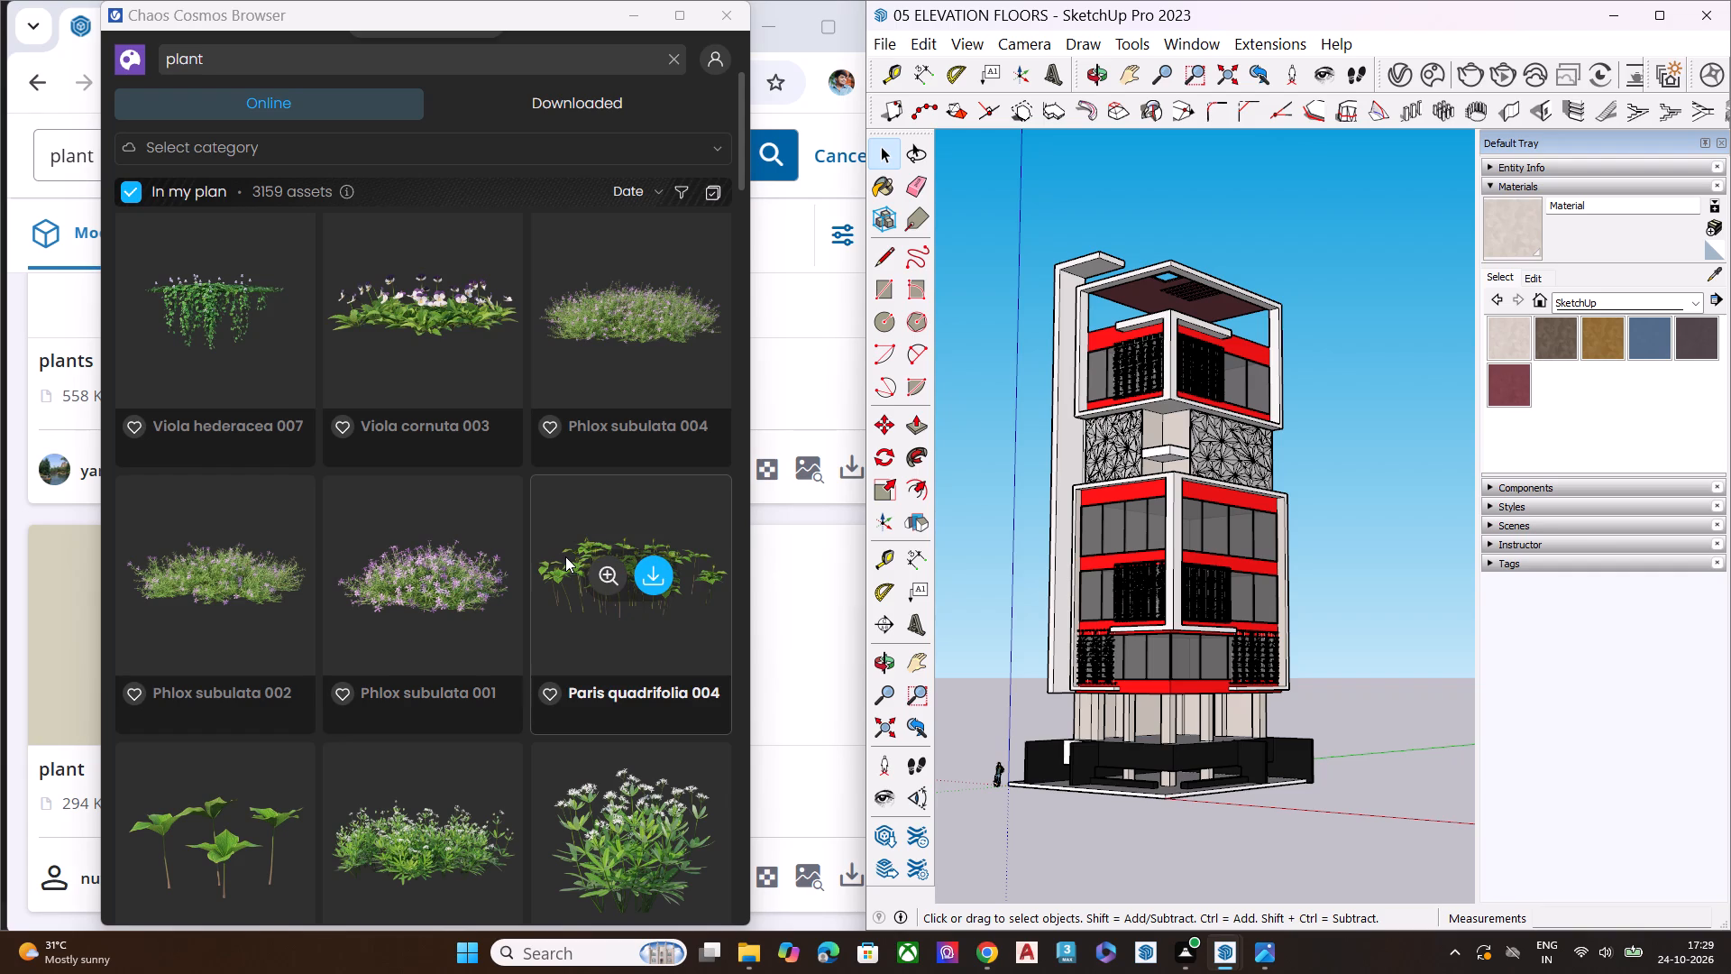
pyautogui.scroll(-5, 351, 545)
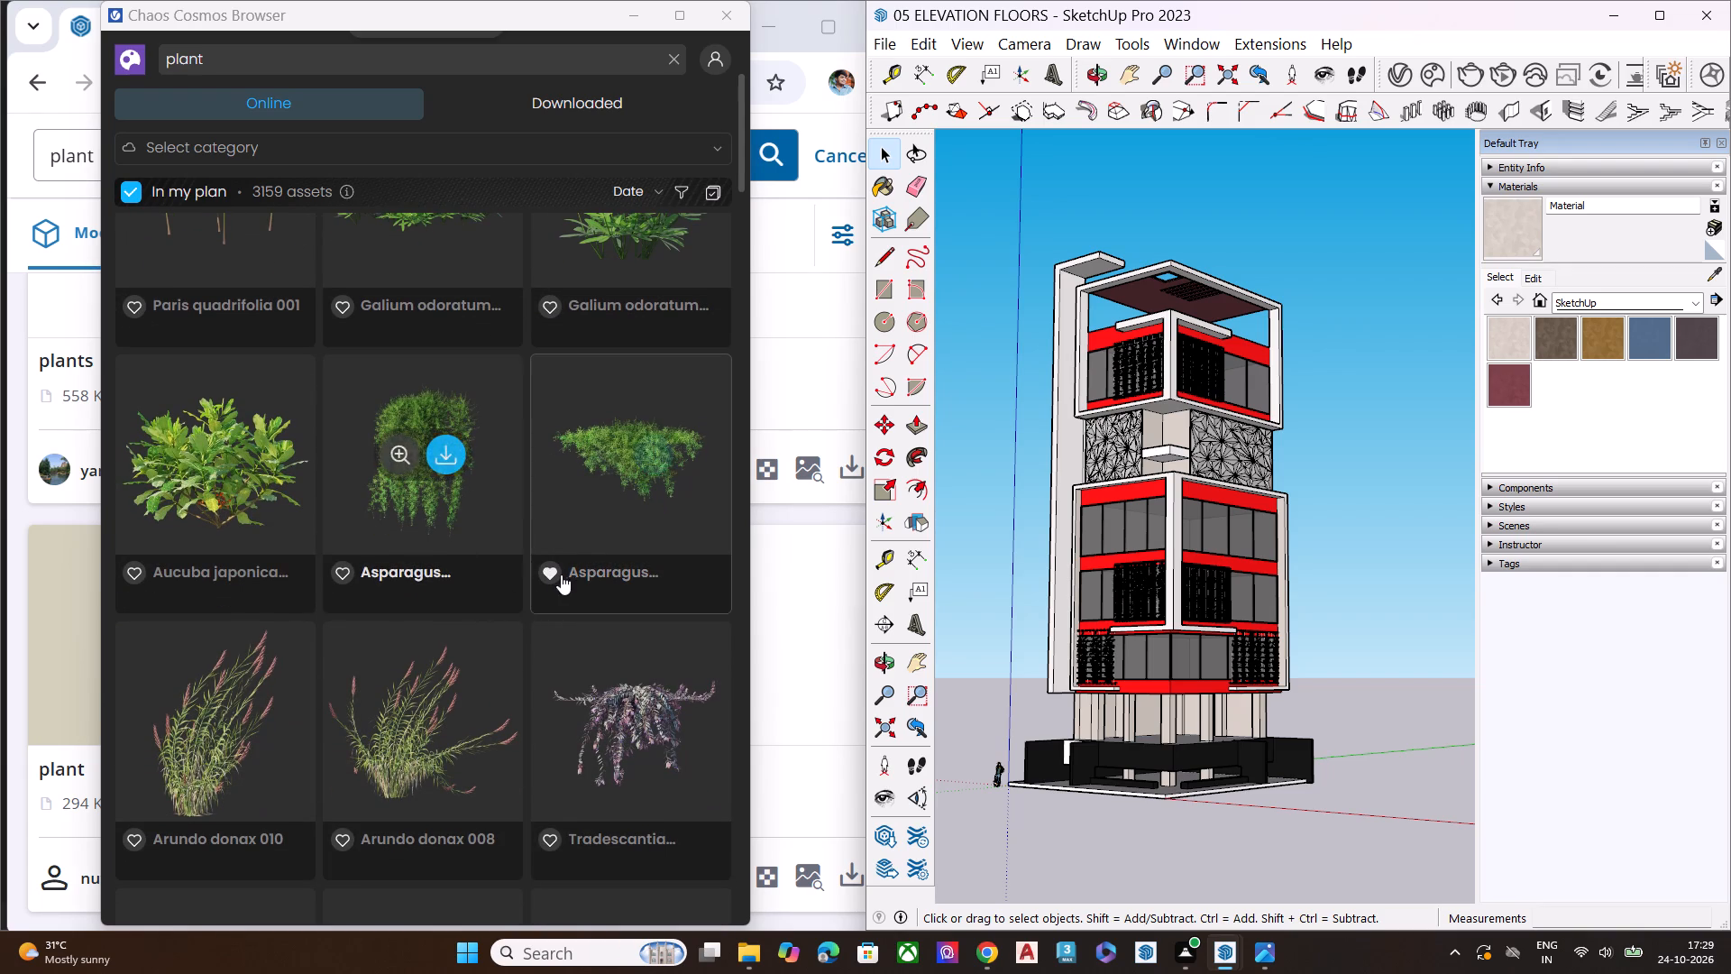
pyautogui.scroll(-2, 561, 574)
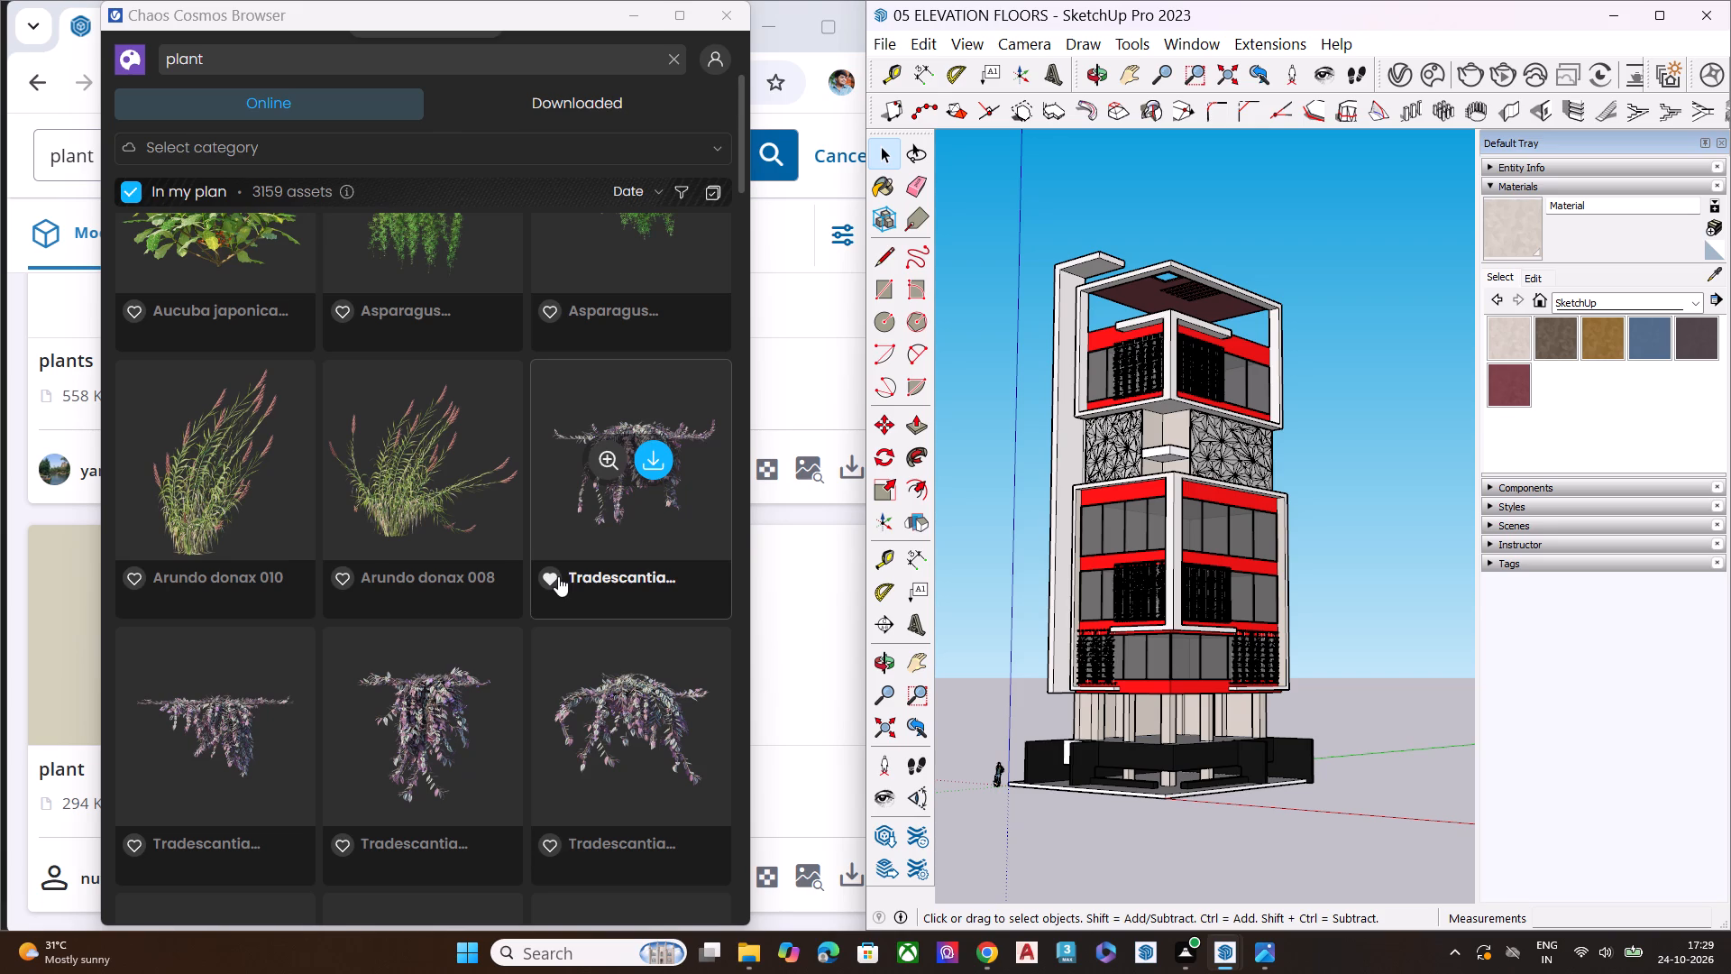
pyautogui.scroll(-1, 558, 576)
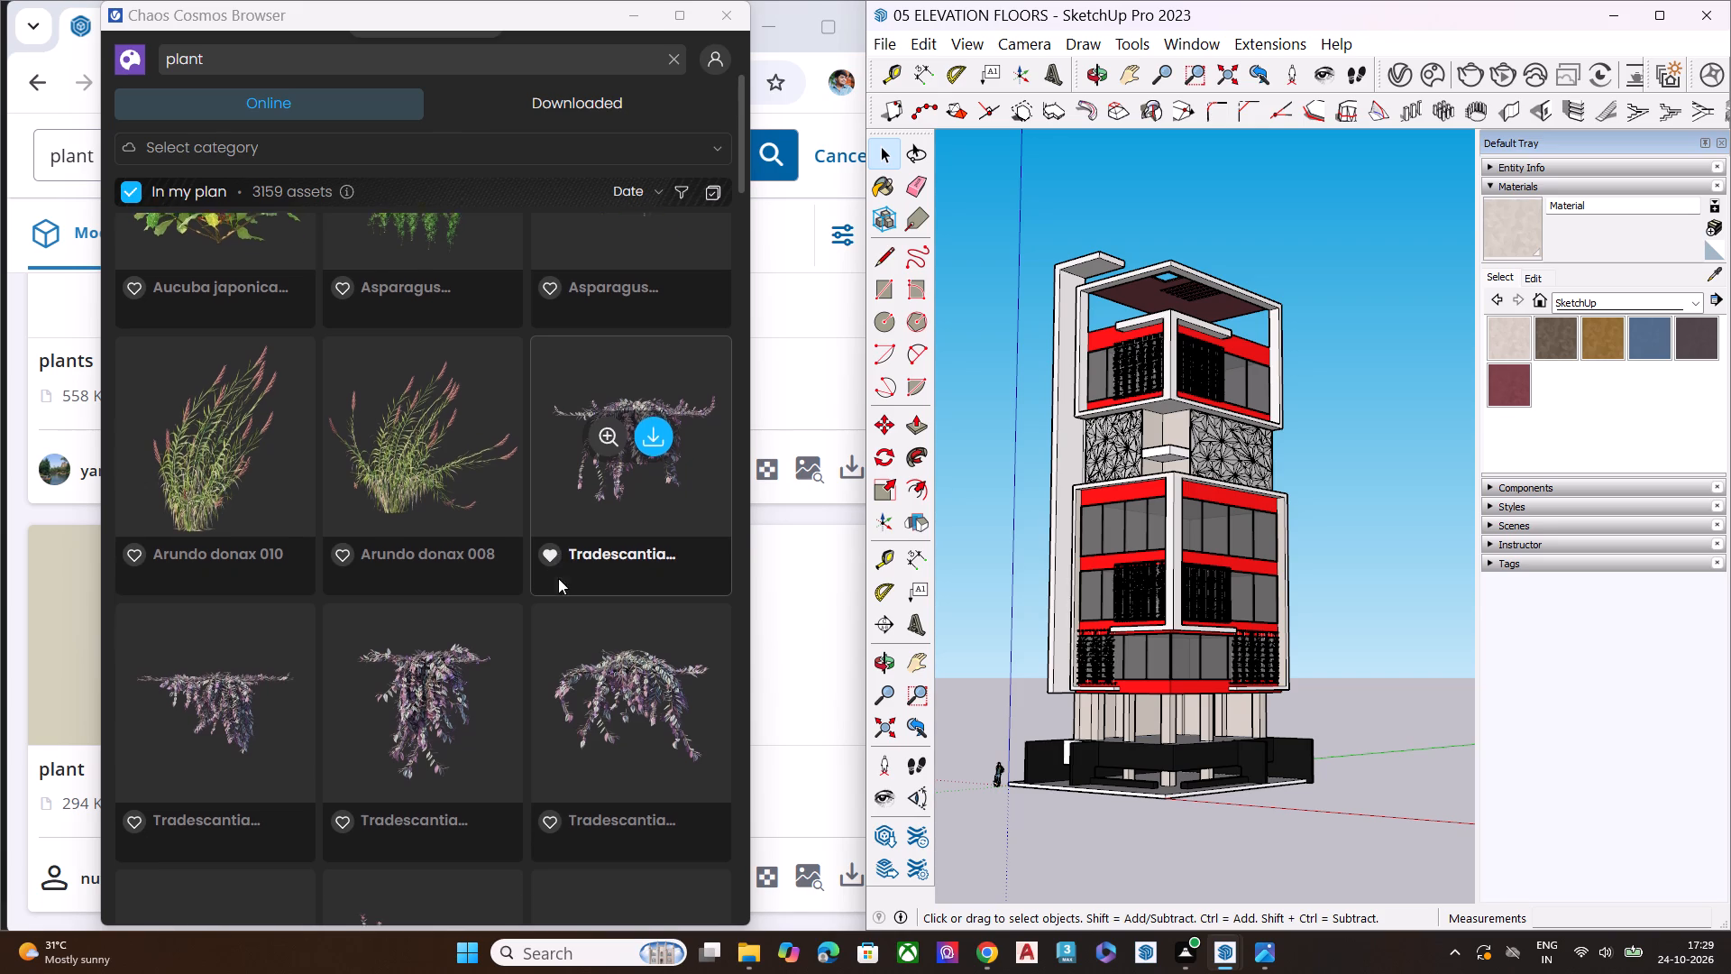
pyautogui.scroll(-3, 558, 578)
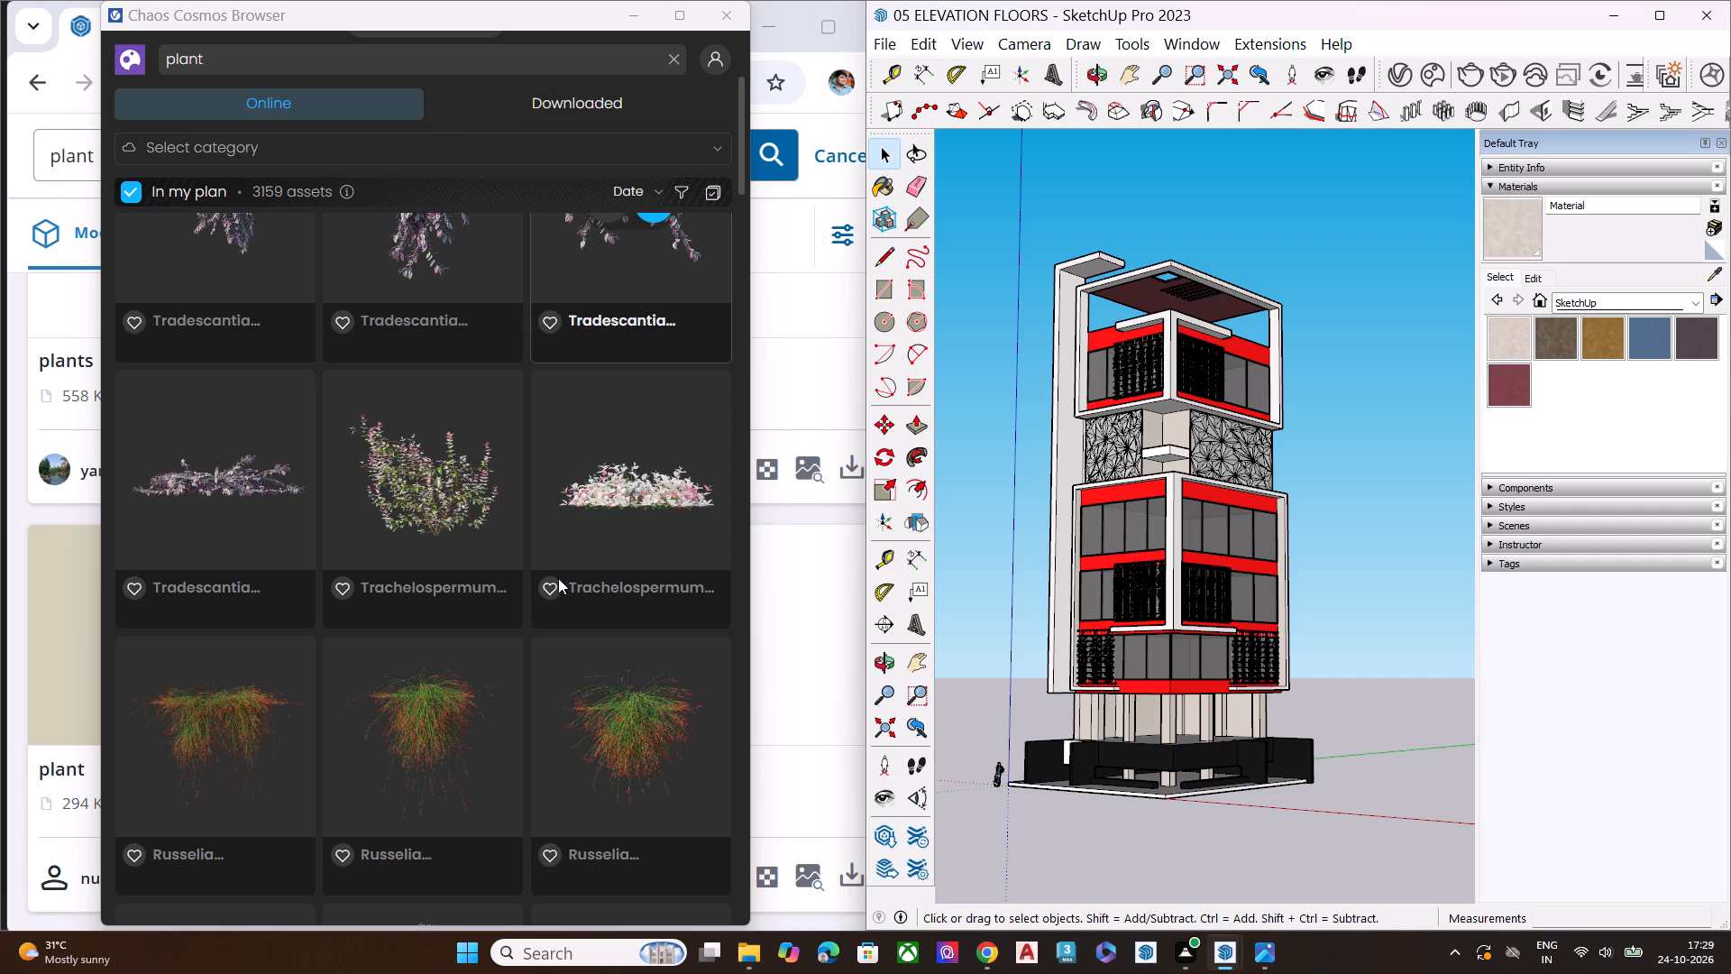
pyautogui.scroll(-4, 558, 578)
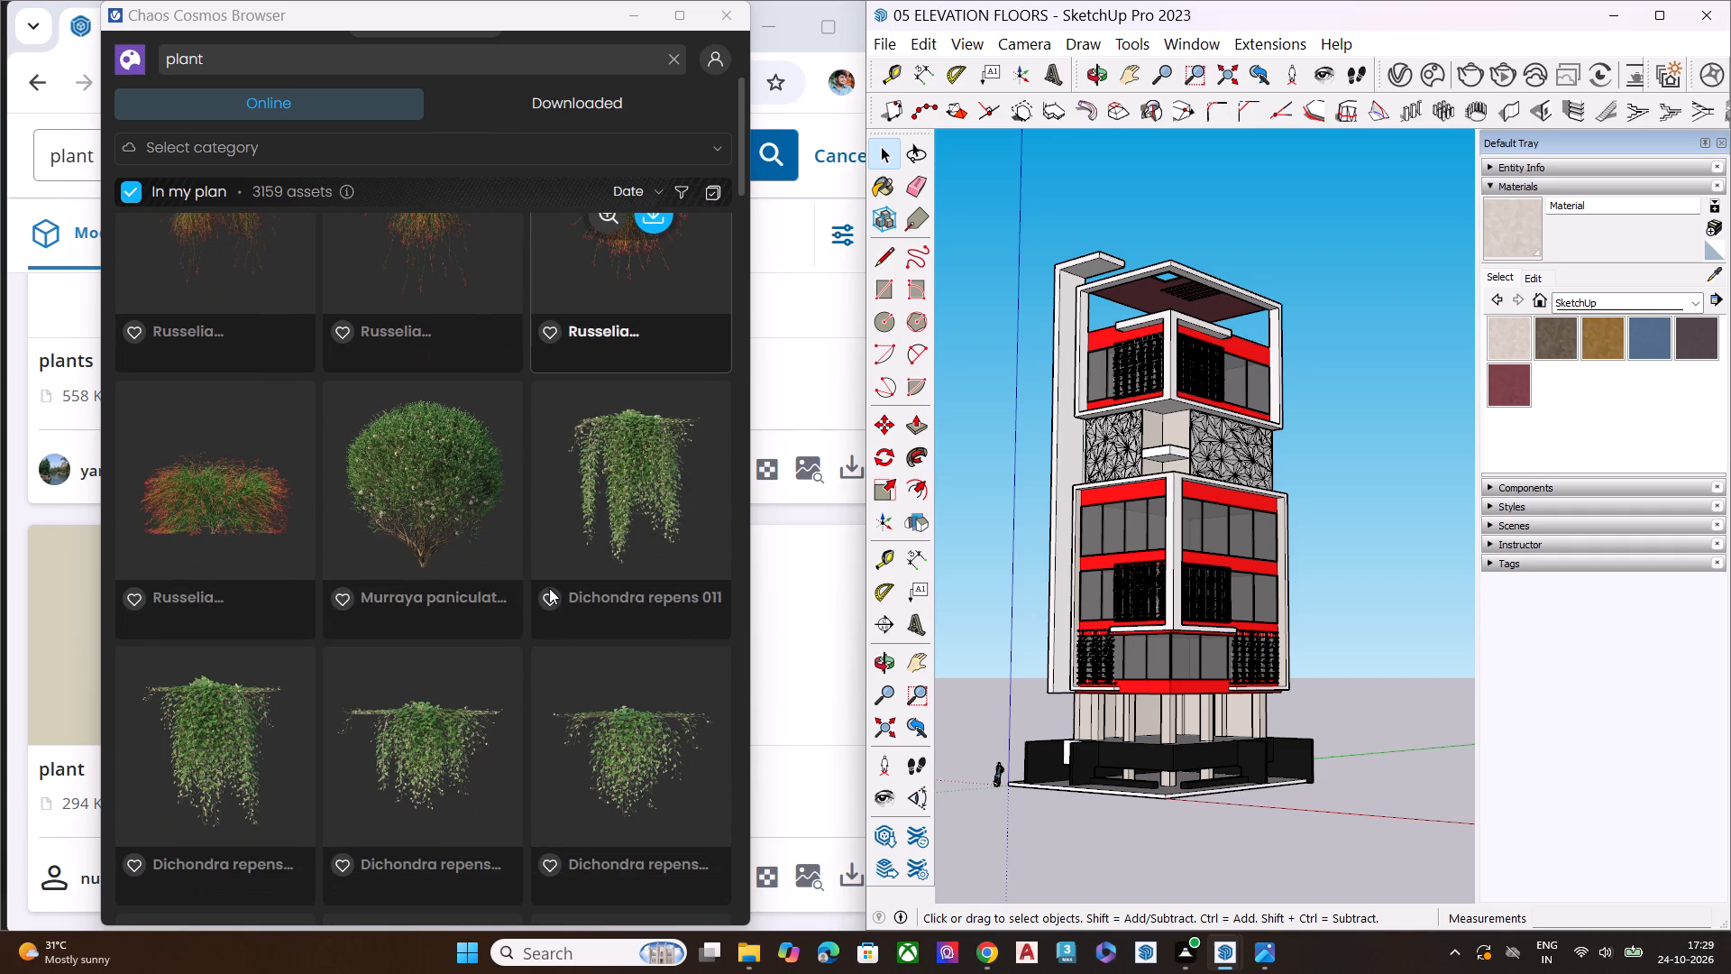
pyautogui.scroll(-5, 307, 554)
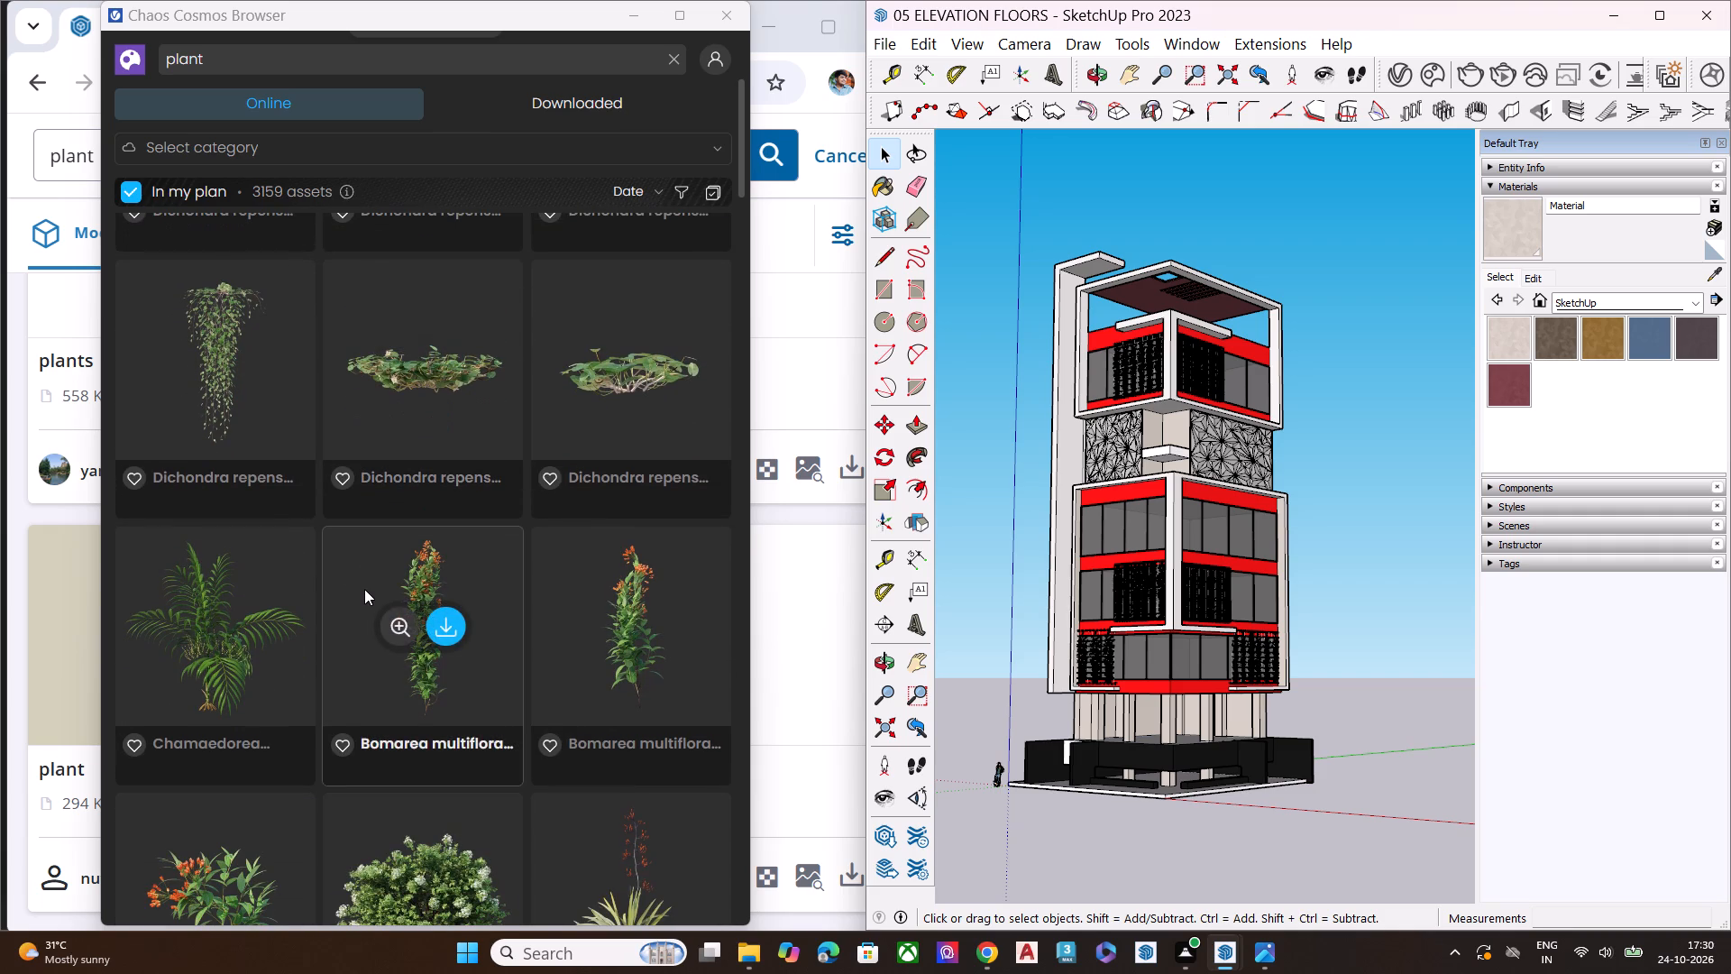
pyautogui.scroll(2, 408, 515)
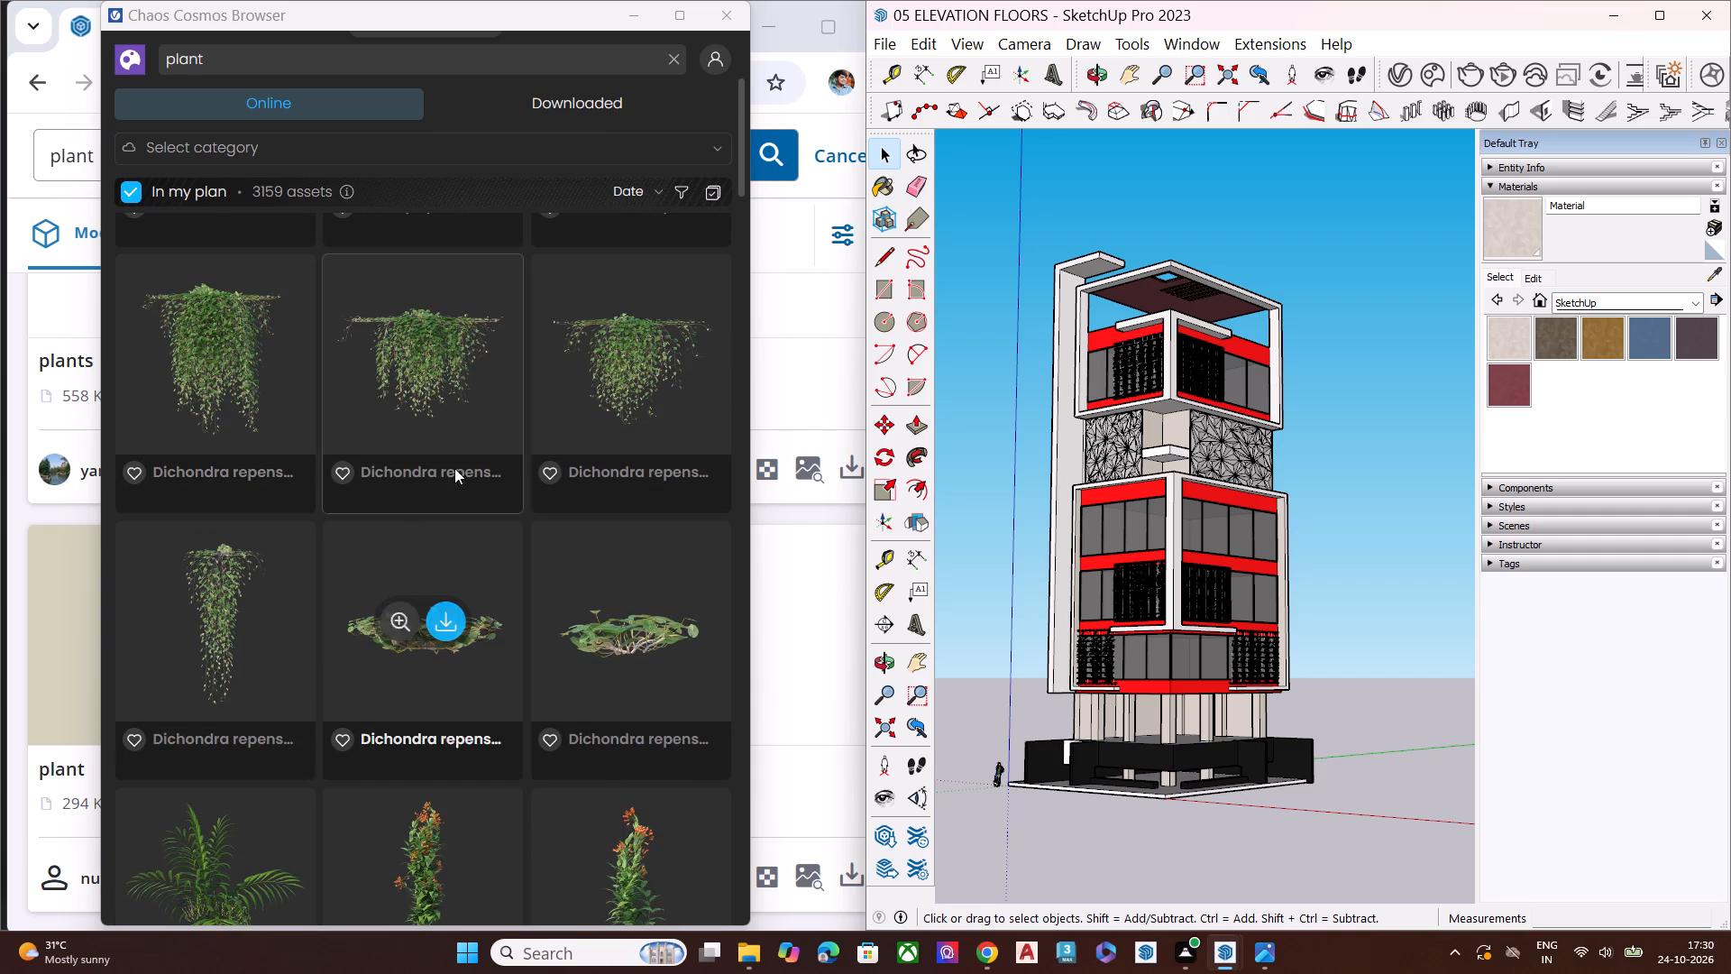
pyautogui.scroll(2, 536, 413)
pyautogui.scroll(2, 553, 326)
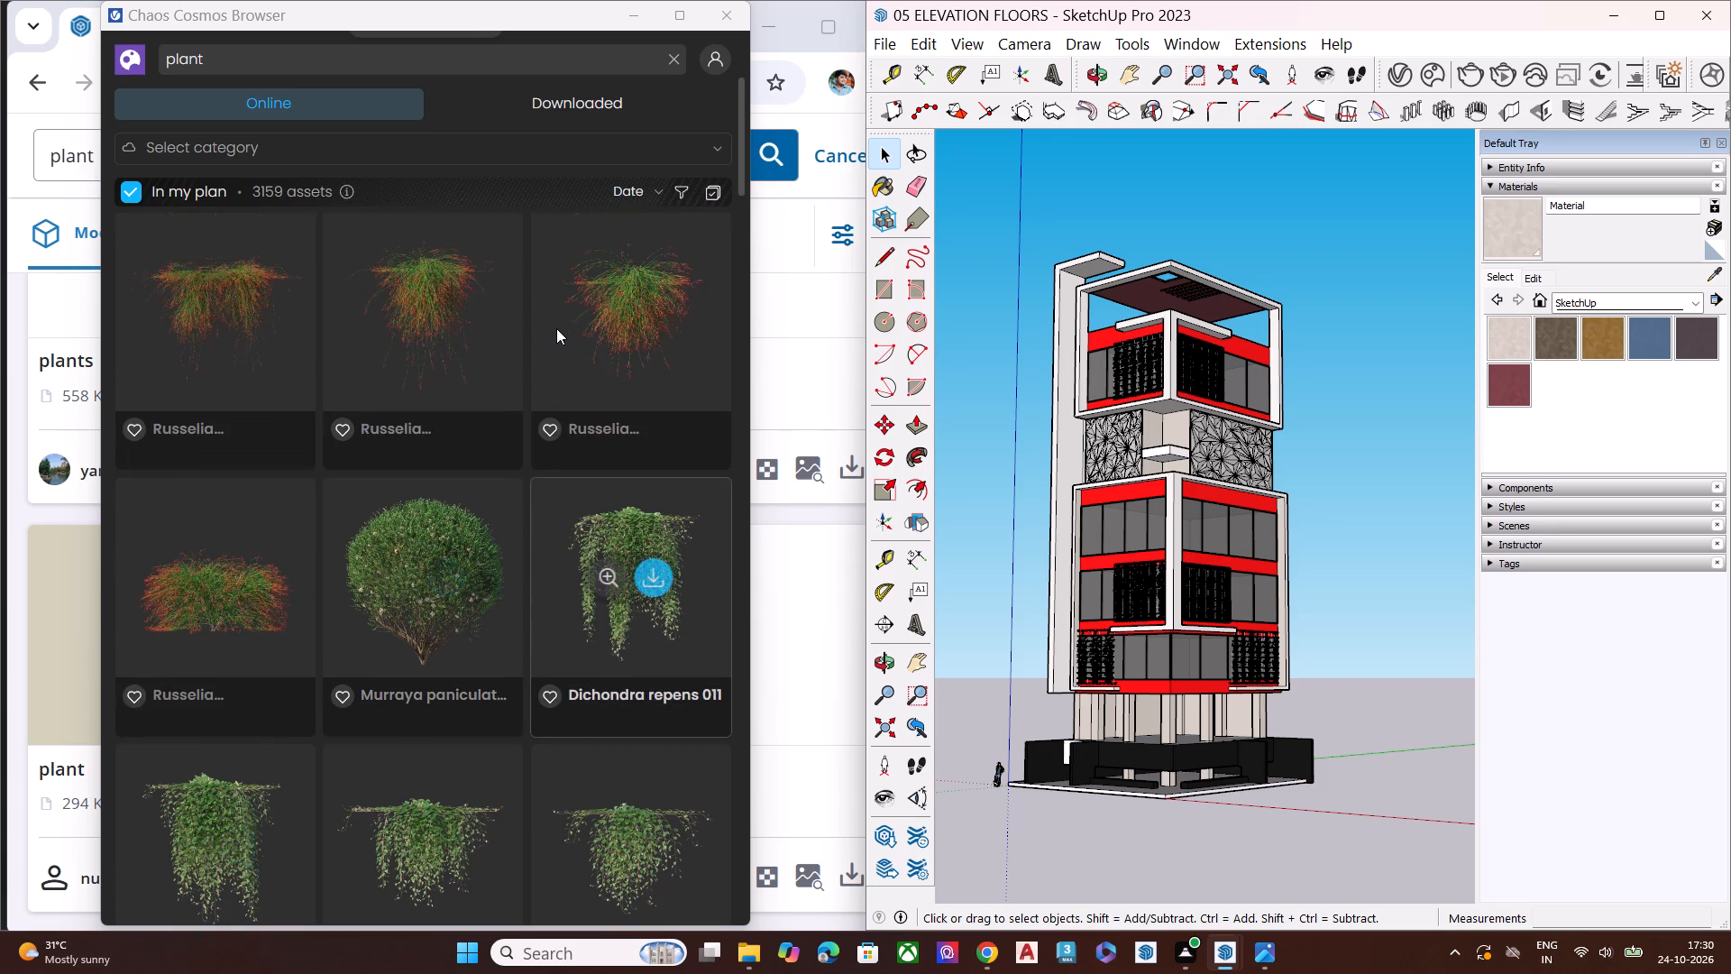
pyautogui.scroll(2, 566, 363)
pyautogui.scroll(-3, 565, 365)
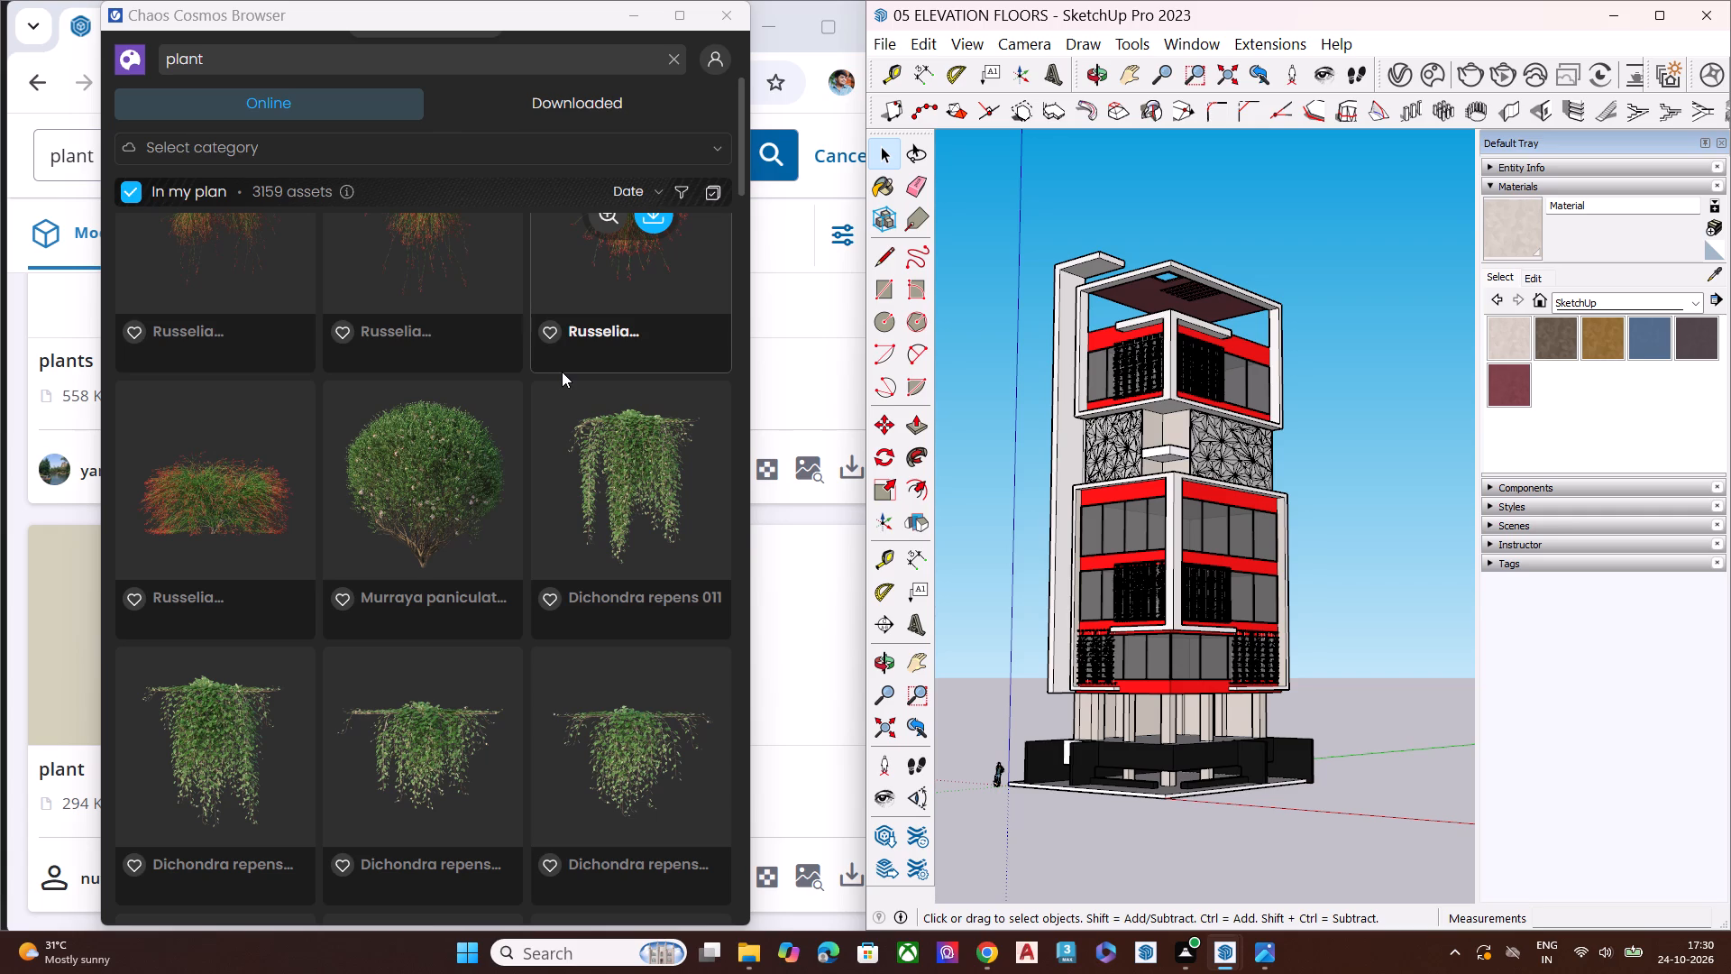
pyautogui.scroll(-3, 562, 372)
pyautogui.scroll(5, 562, 372)
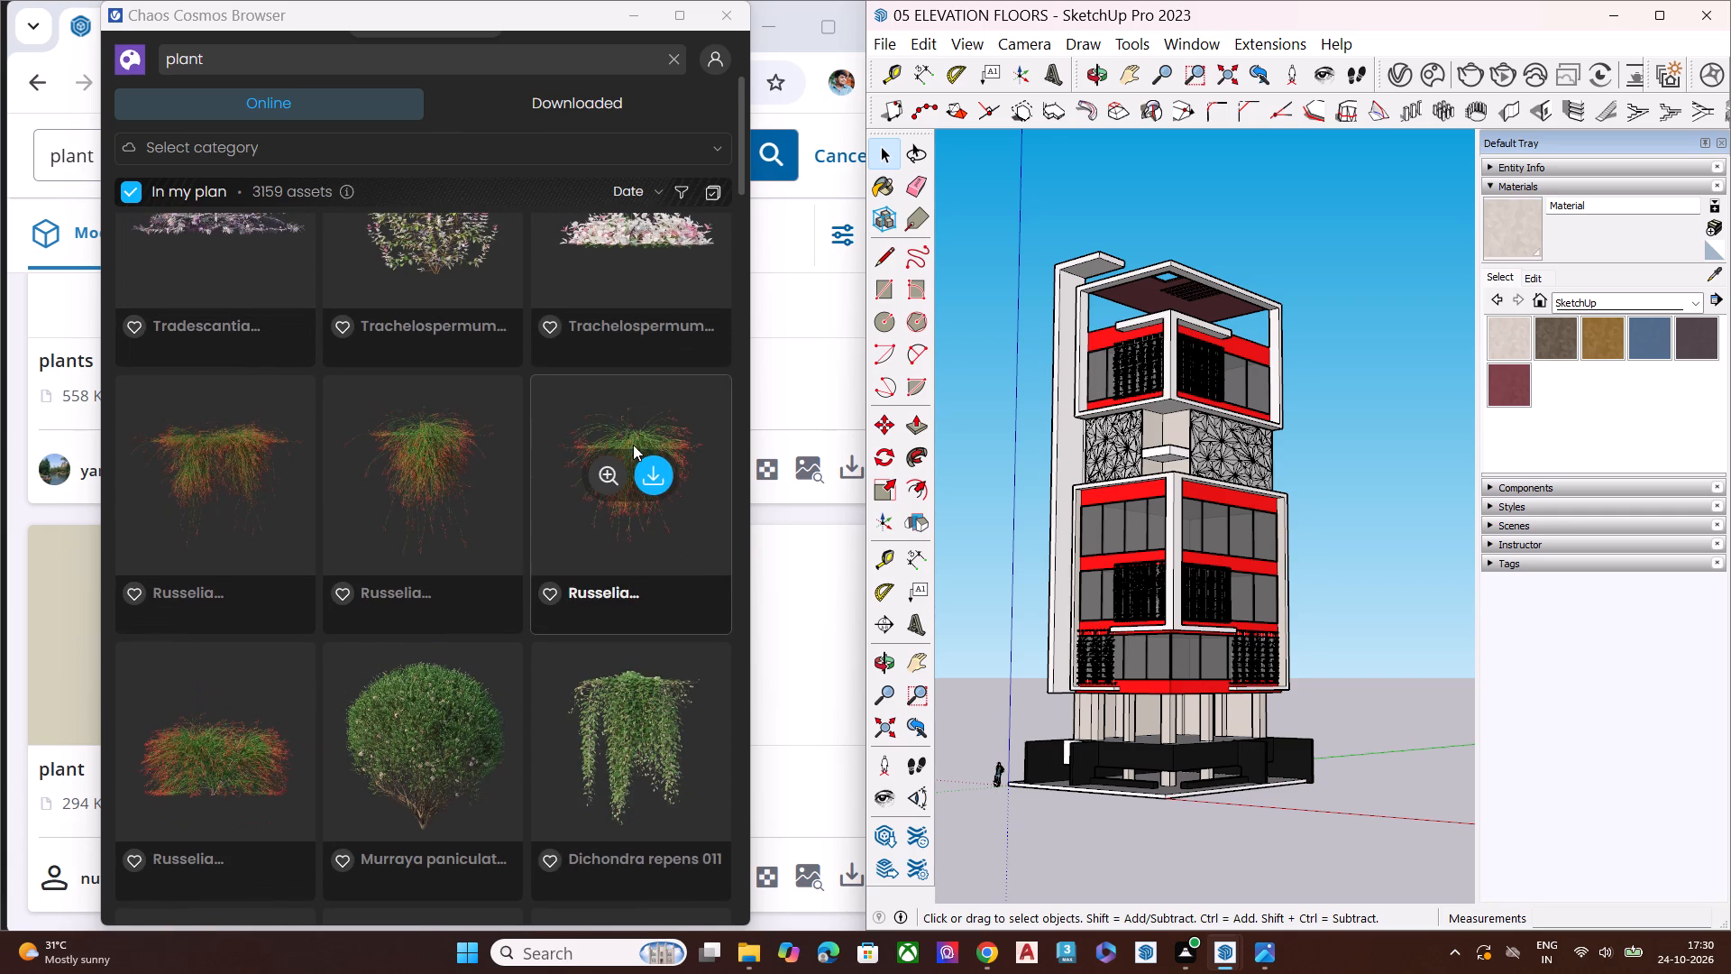
pyautogui.scroll(2, 436, 416)
pyautogui.scroll(-3, 435, 414)
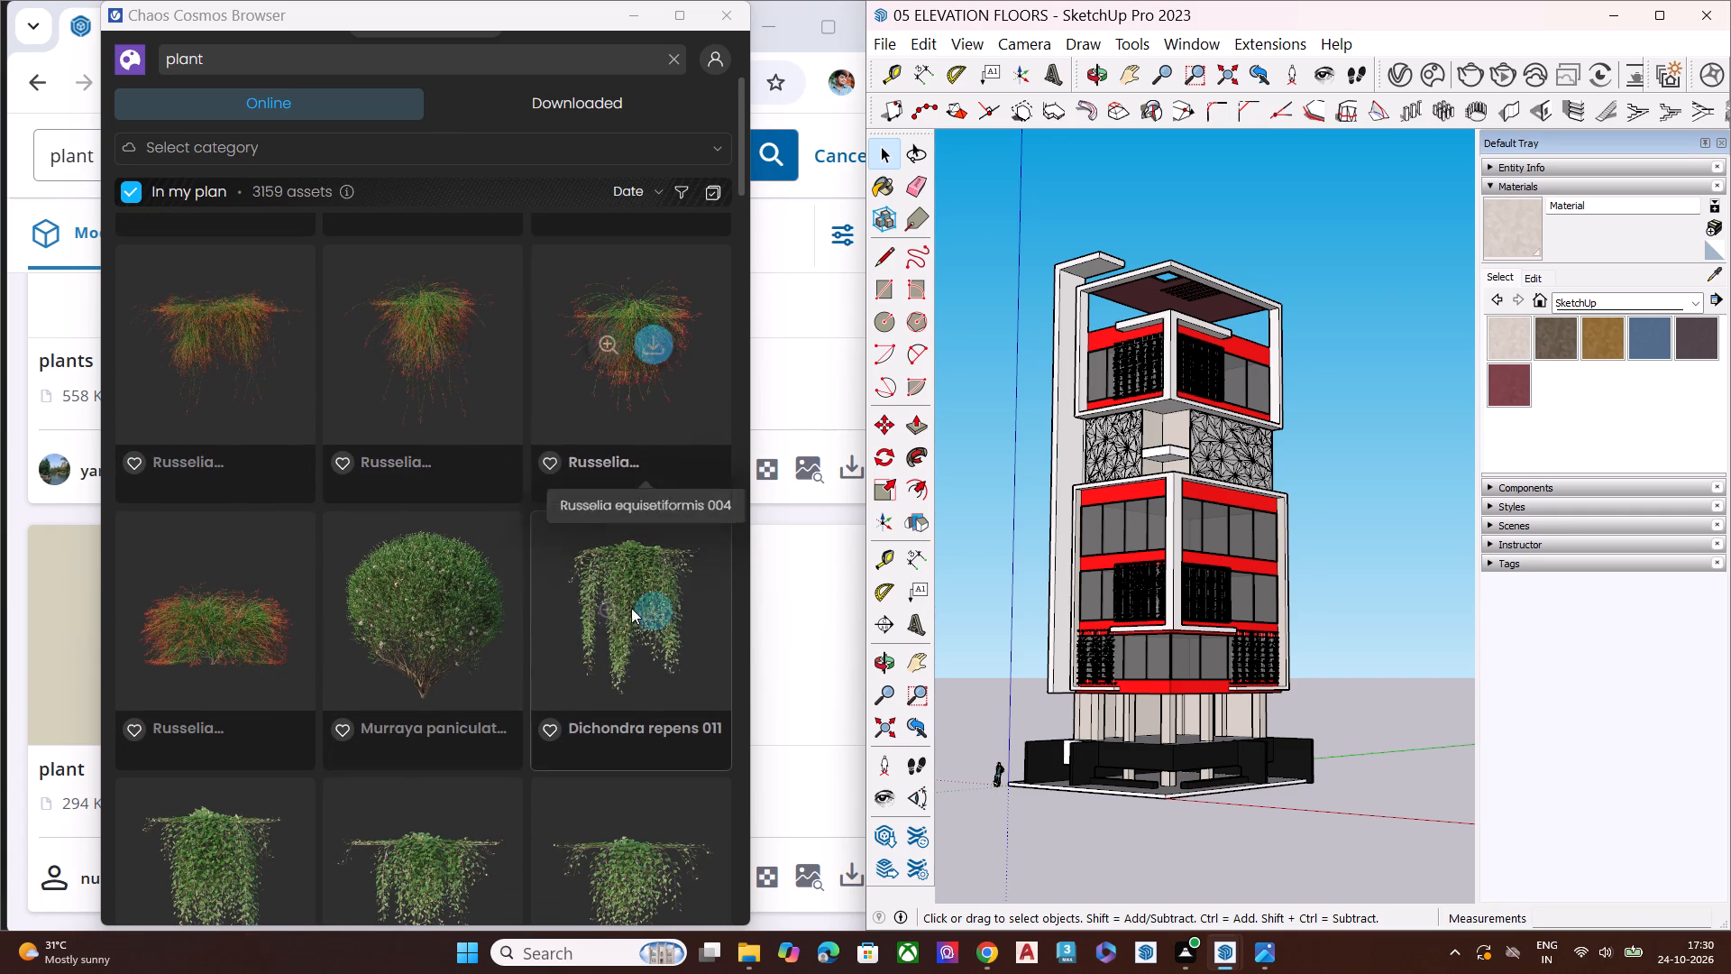
# Download the Dichondra repens 011 hanging plant from the online library.
pyautogui.click(644, 612)
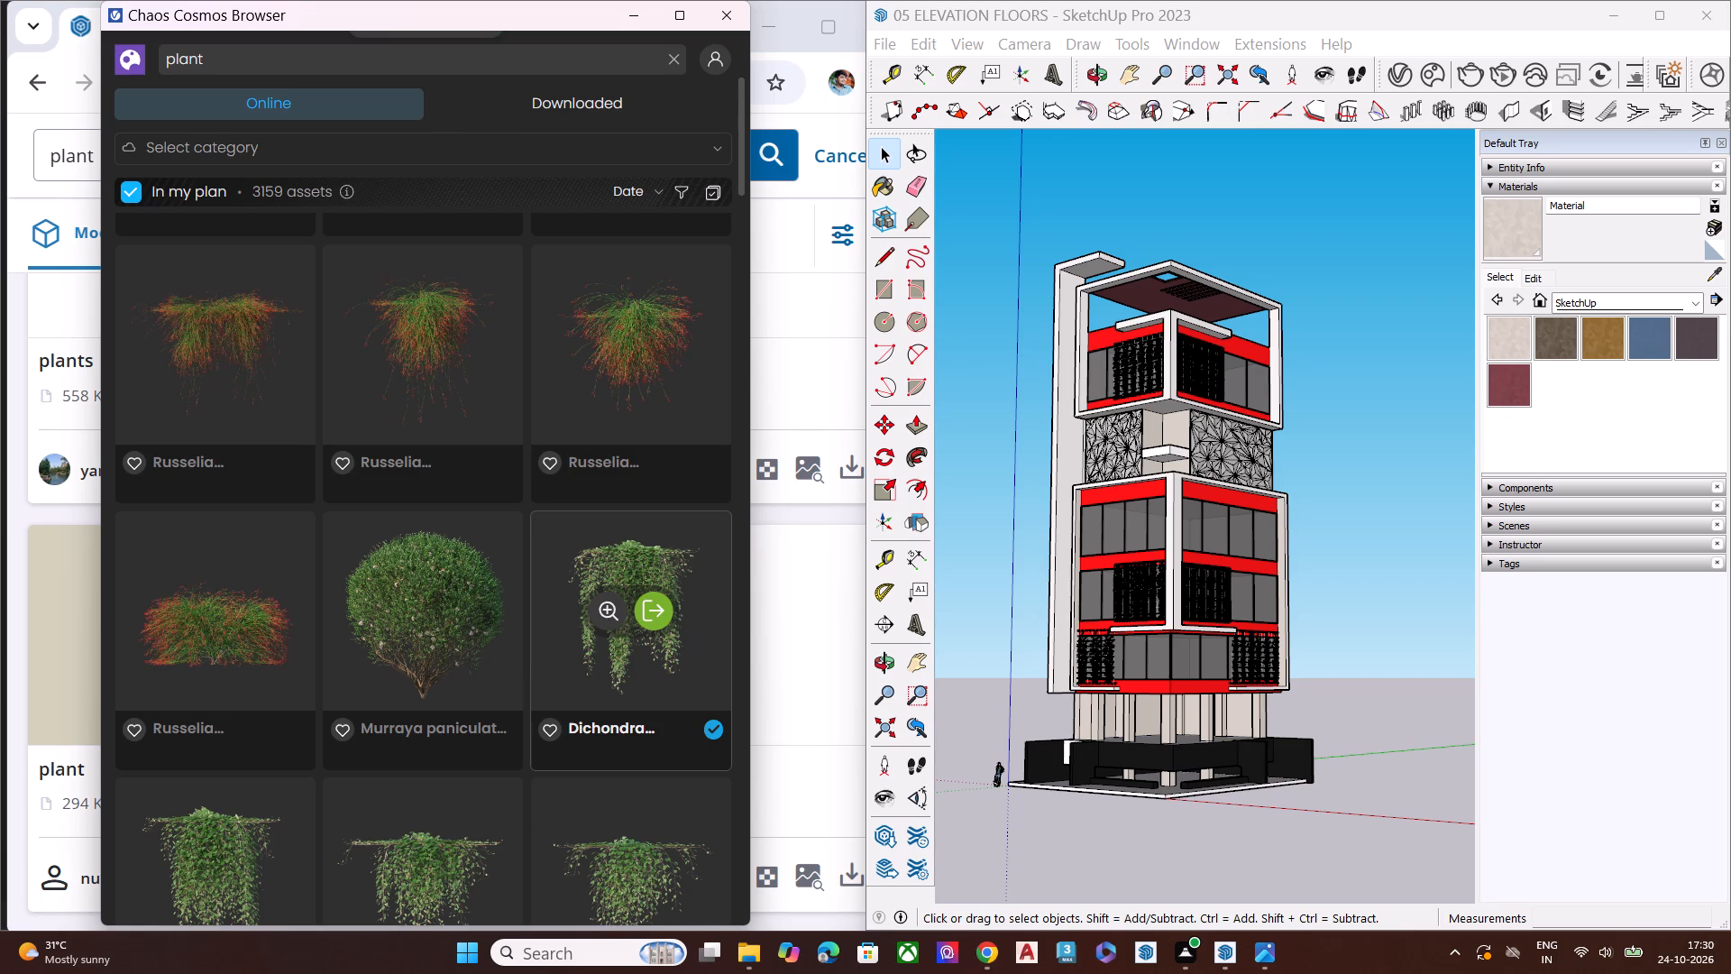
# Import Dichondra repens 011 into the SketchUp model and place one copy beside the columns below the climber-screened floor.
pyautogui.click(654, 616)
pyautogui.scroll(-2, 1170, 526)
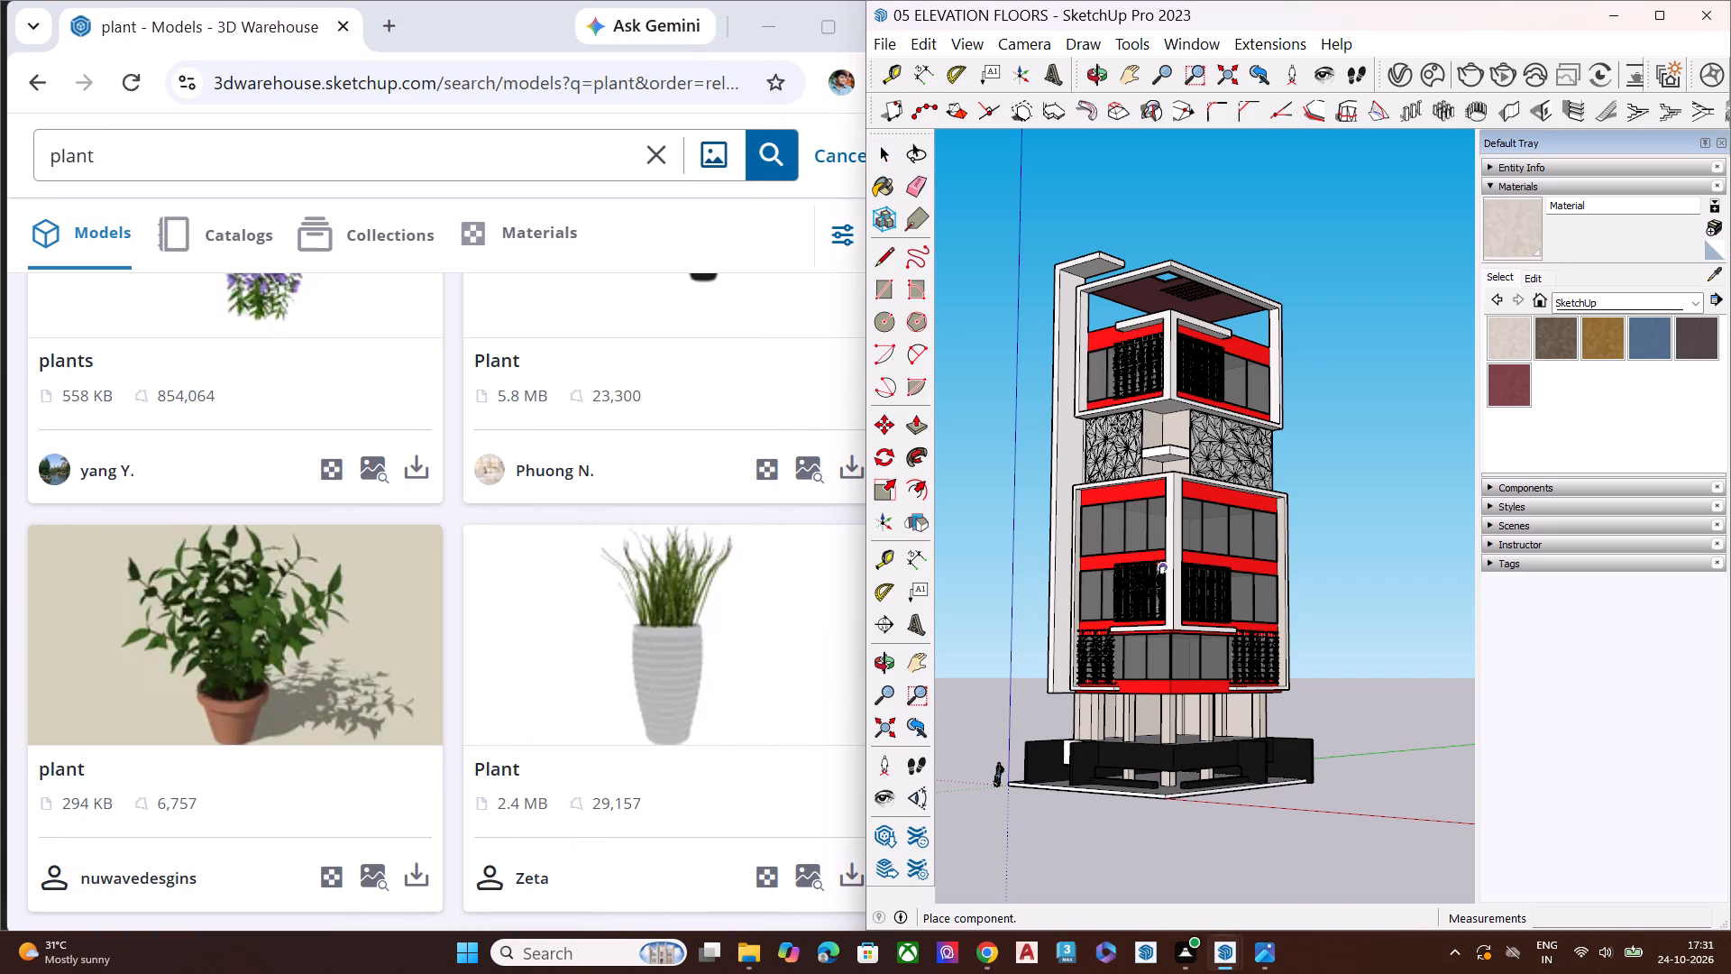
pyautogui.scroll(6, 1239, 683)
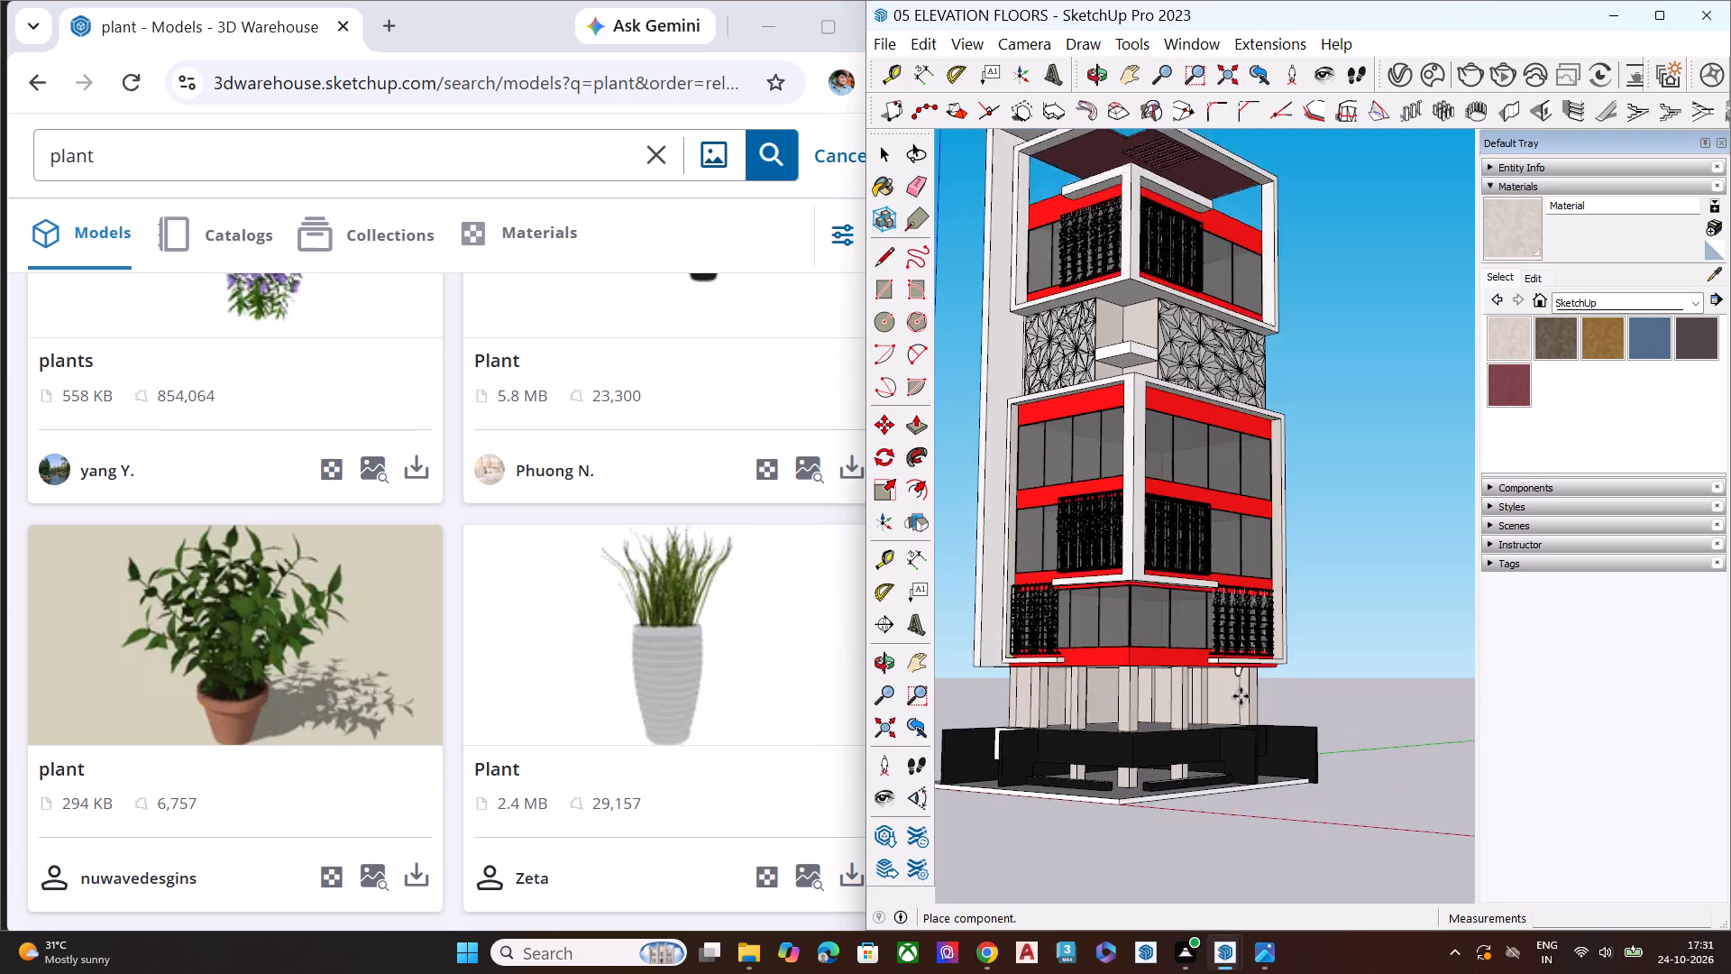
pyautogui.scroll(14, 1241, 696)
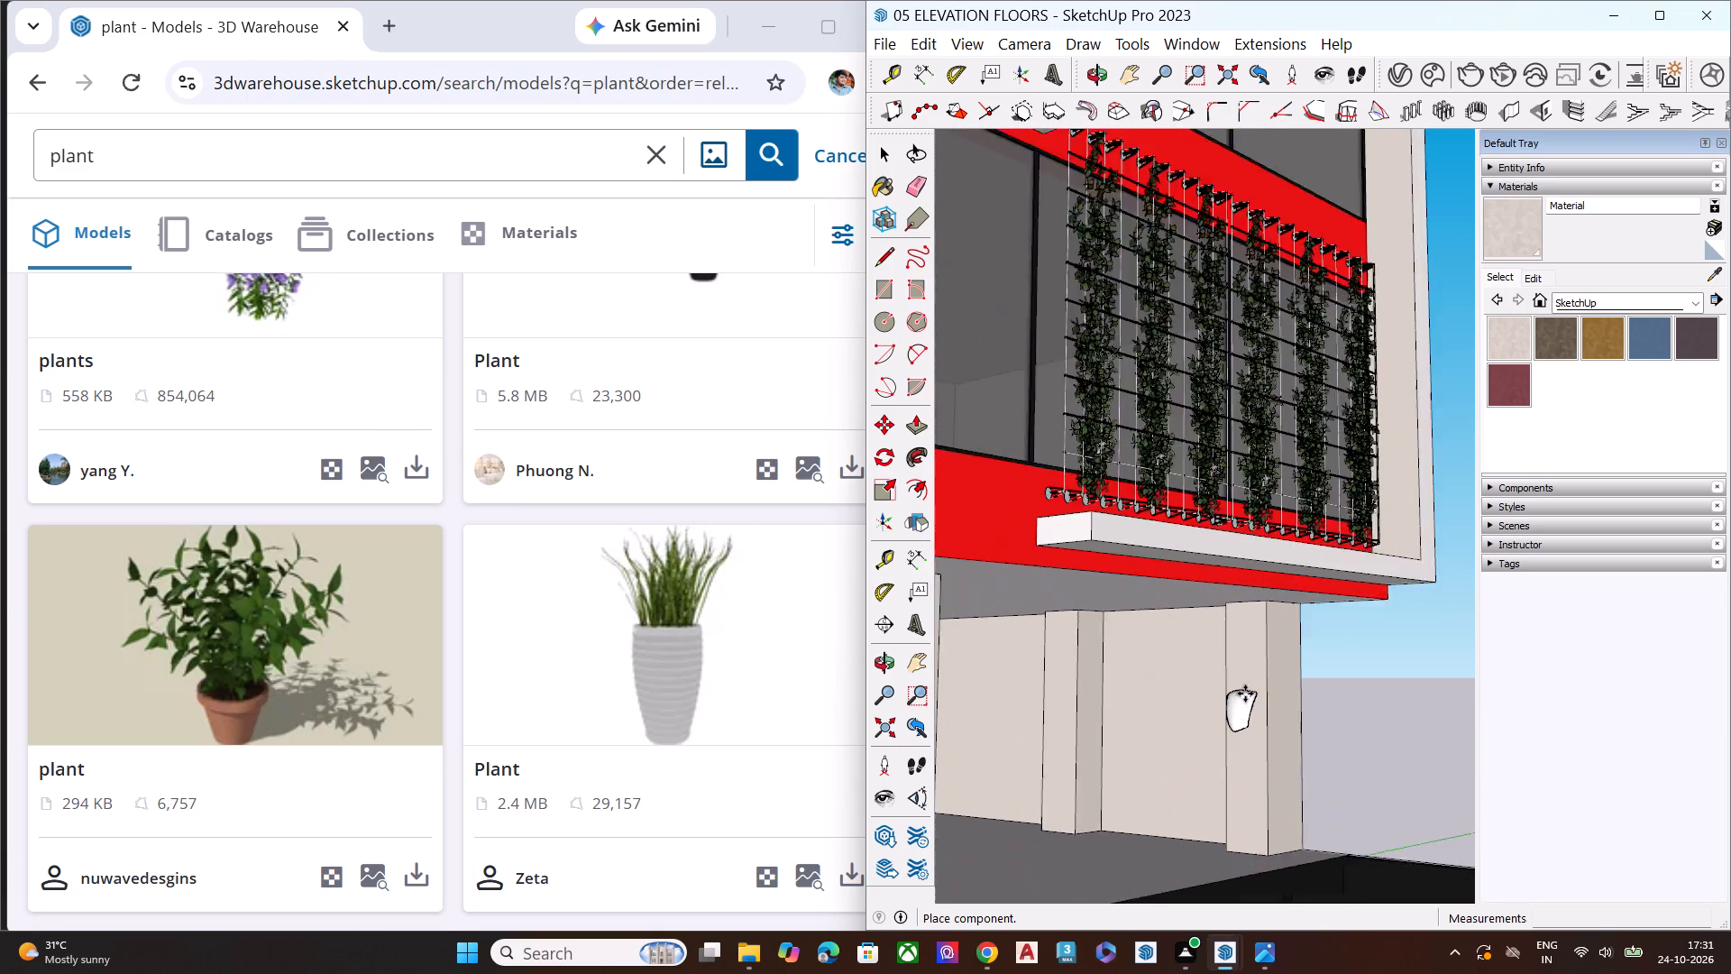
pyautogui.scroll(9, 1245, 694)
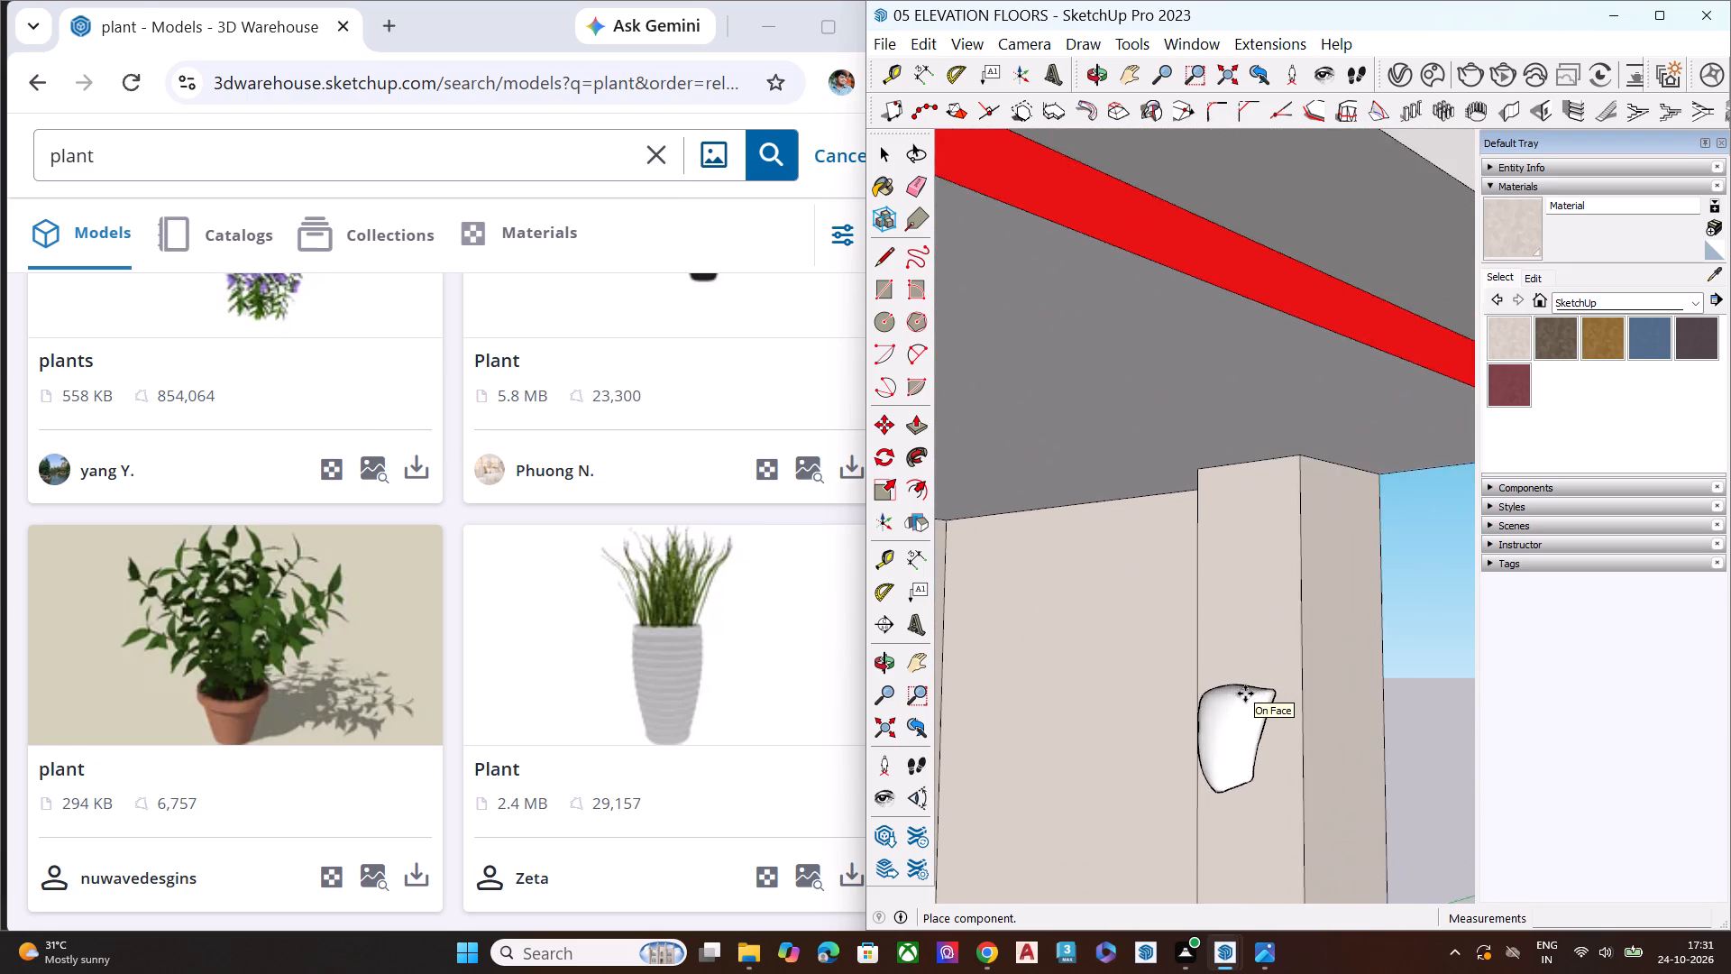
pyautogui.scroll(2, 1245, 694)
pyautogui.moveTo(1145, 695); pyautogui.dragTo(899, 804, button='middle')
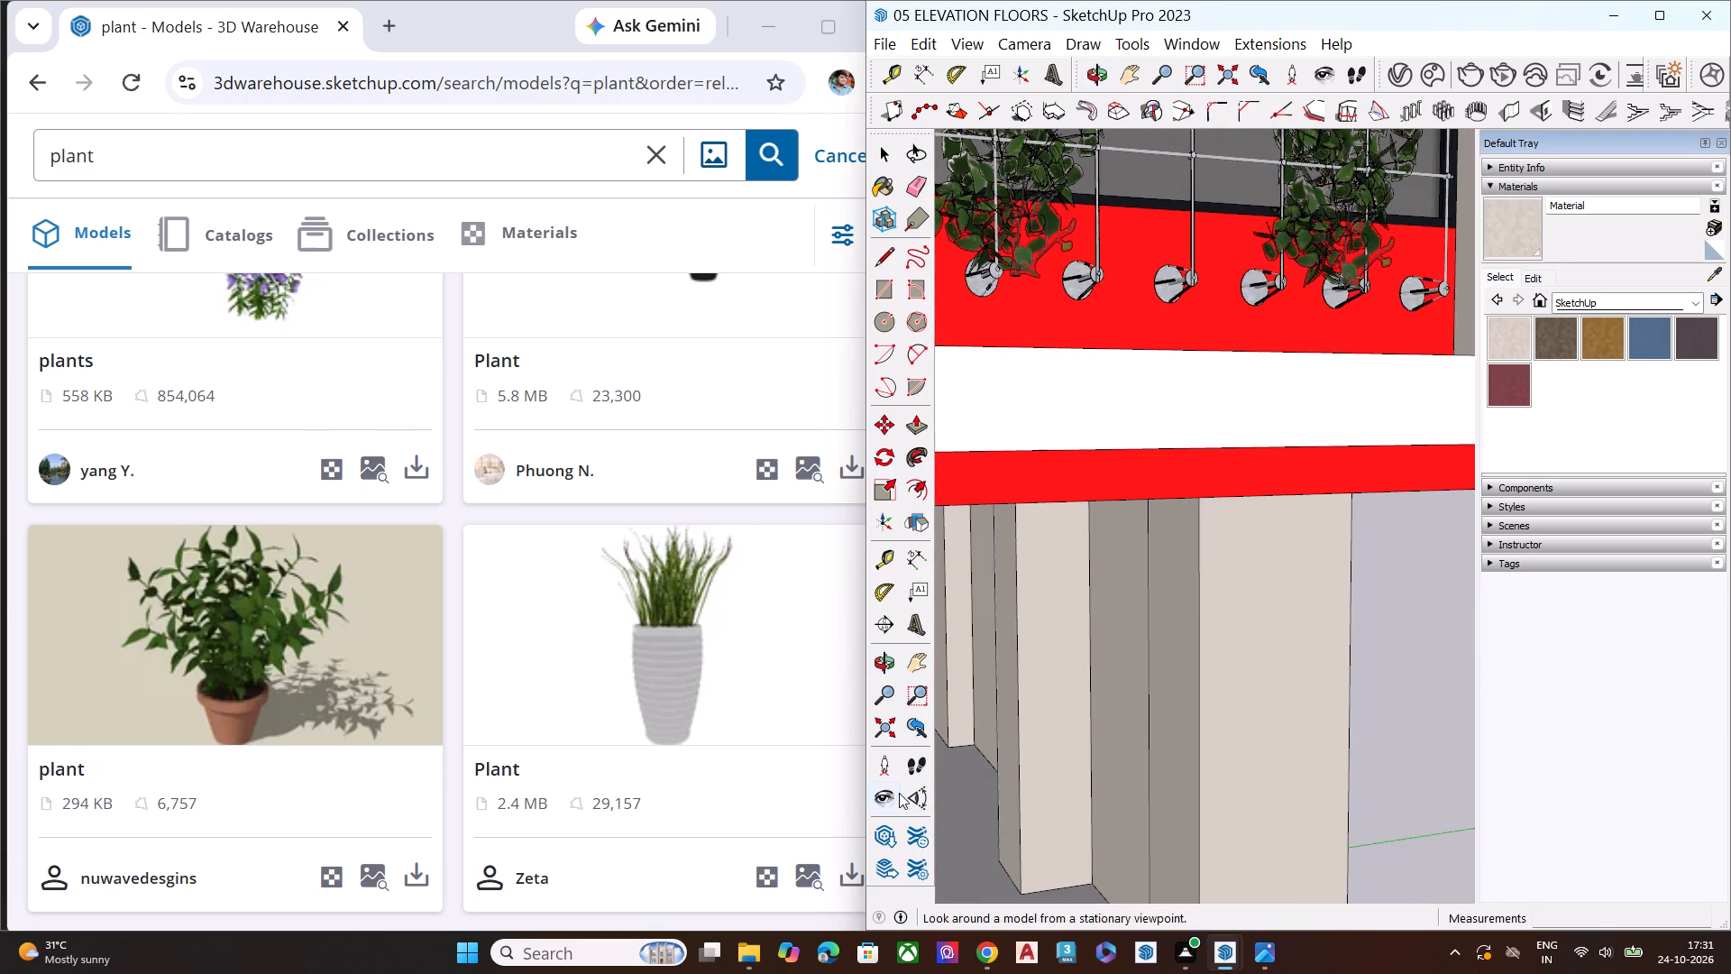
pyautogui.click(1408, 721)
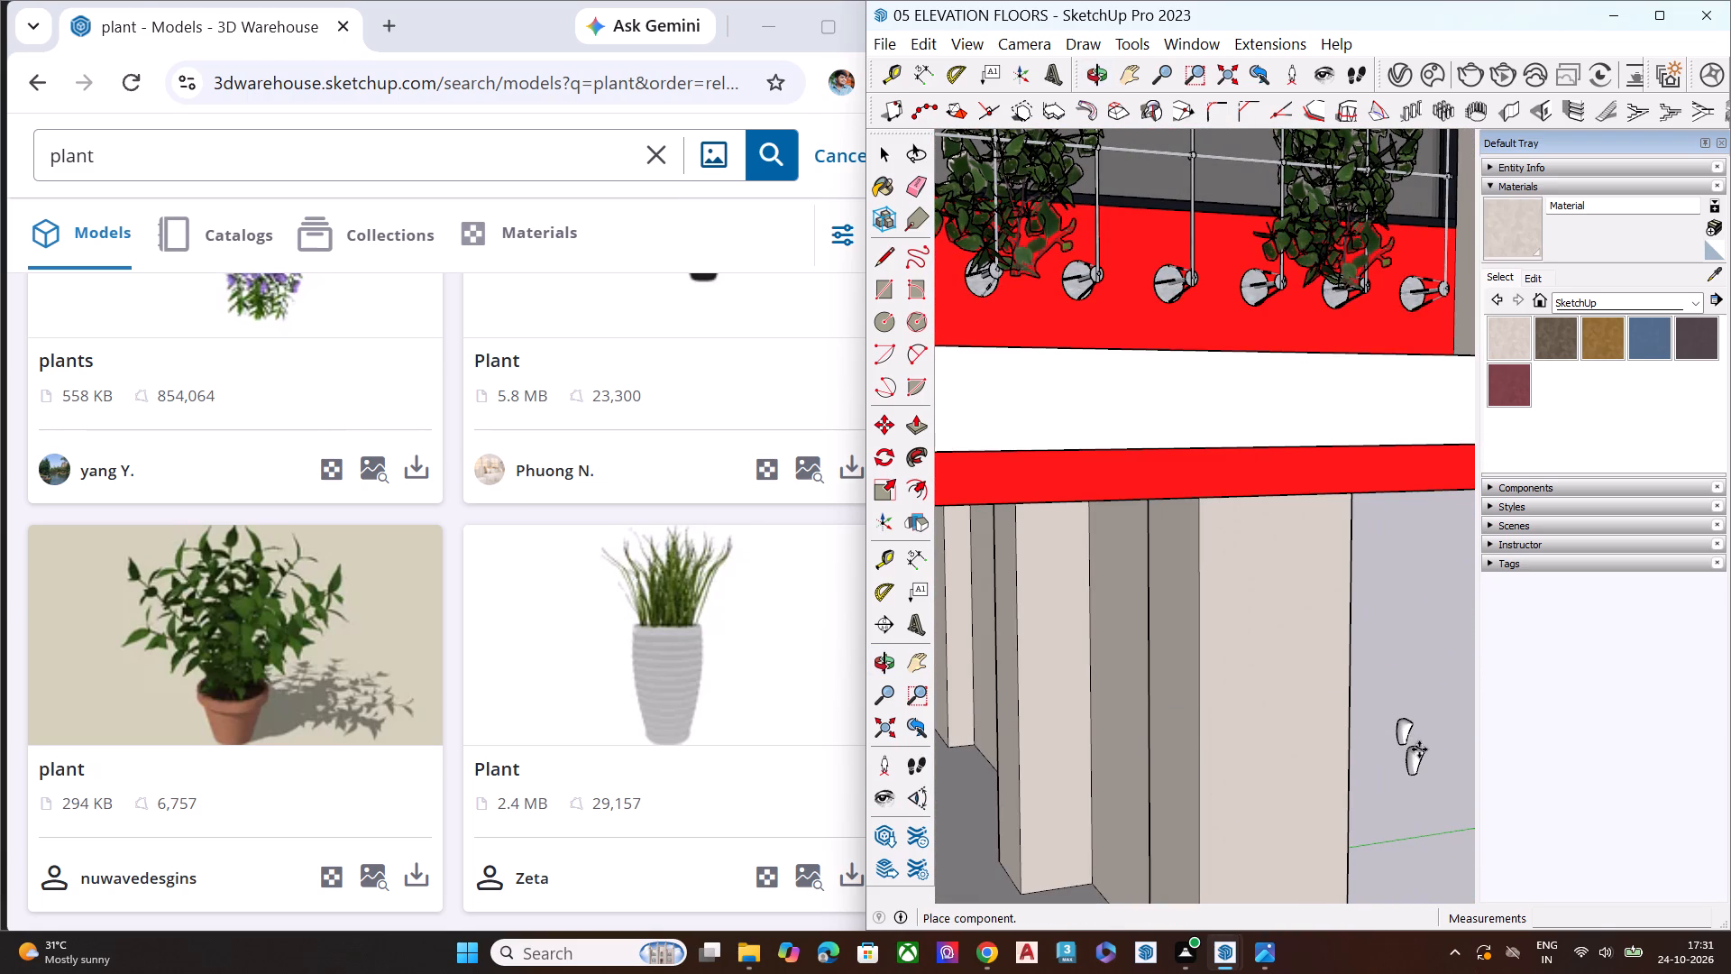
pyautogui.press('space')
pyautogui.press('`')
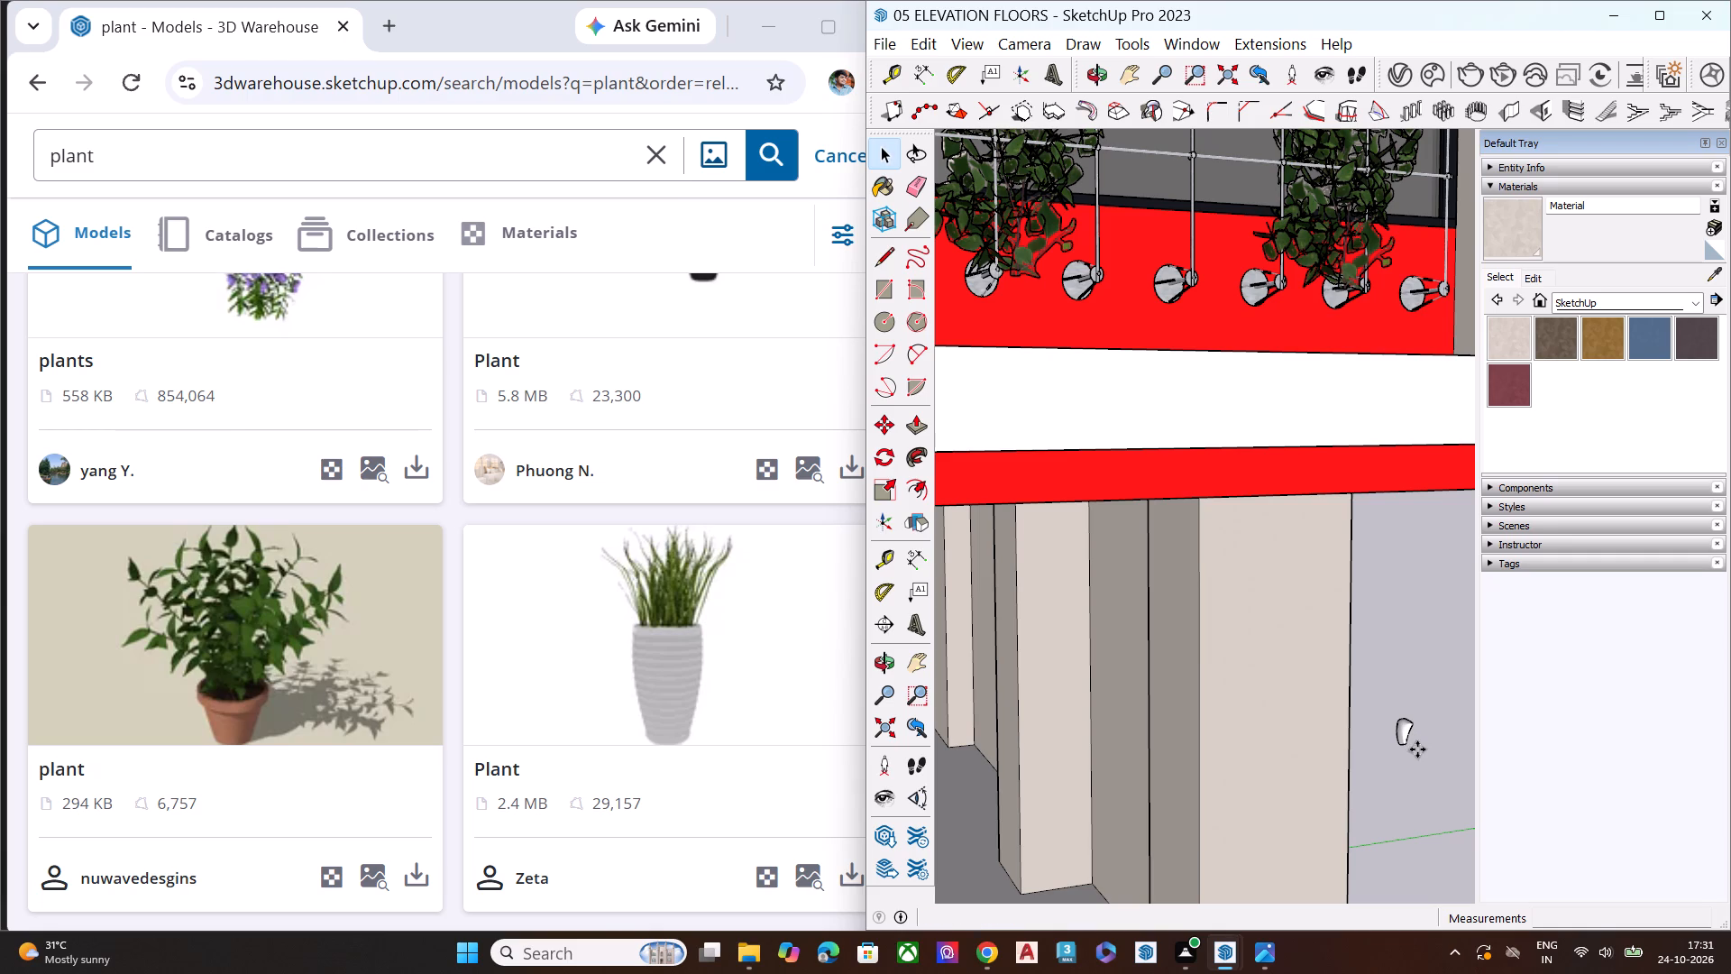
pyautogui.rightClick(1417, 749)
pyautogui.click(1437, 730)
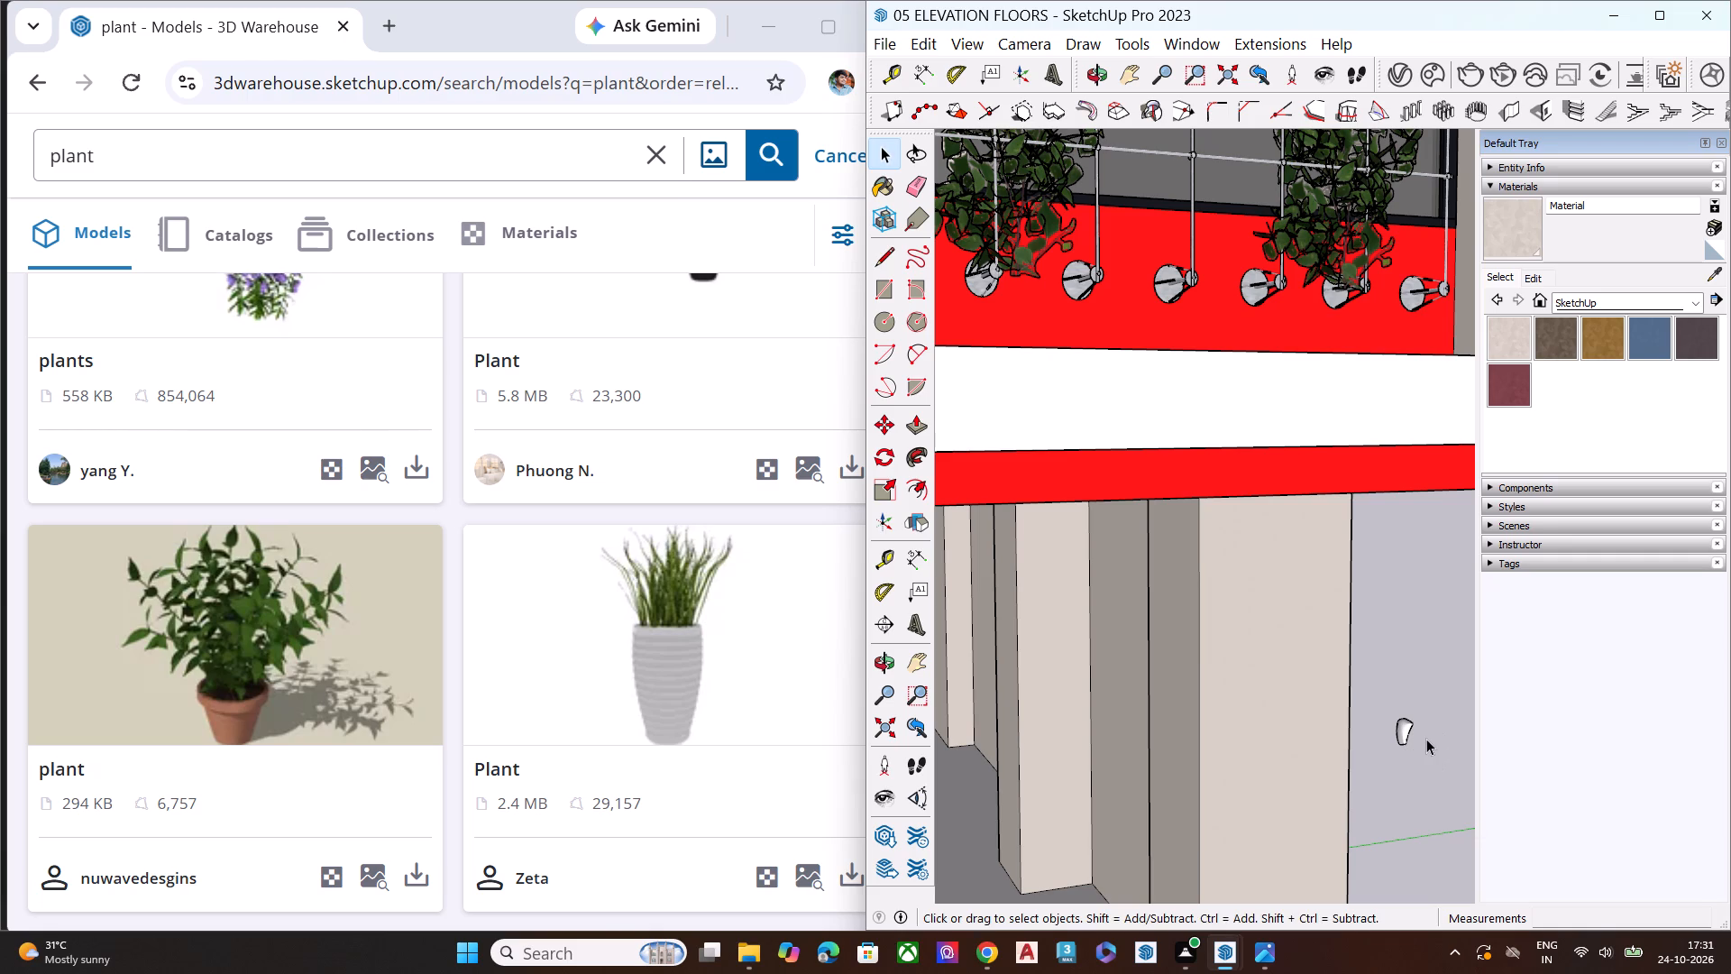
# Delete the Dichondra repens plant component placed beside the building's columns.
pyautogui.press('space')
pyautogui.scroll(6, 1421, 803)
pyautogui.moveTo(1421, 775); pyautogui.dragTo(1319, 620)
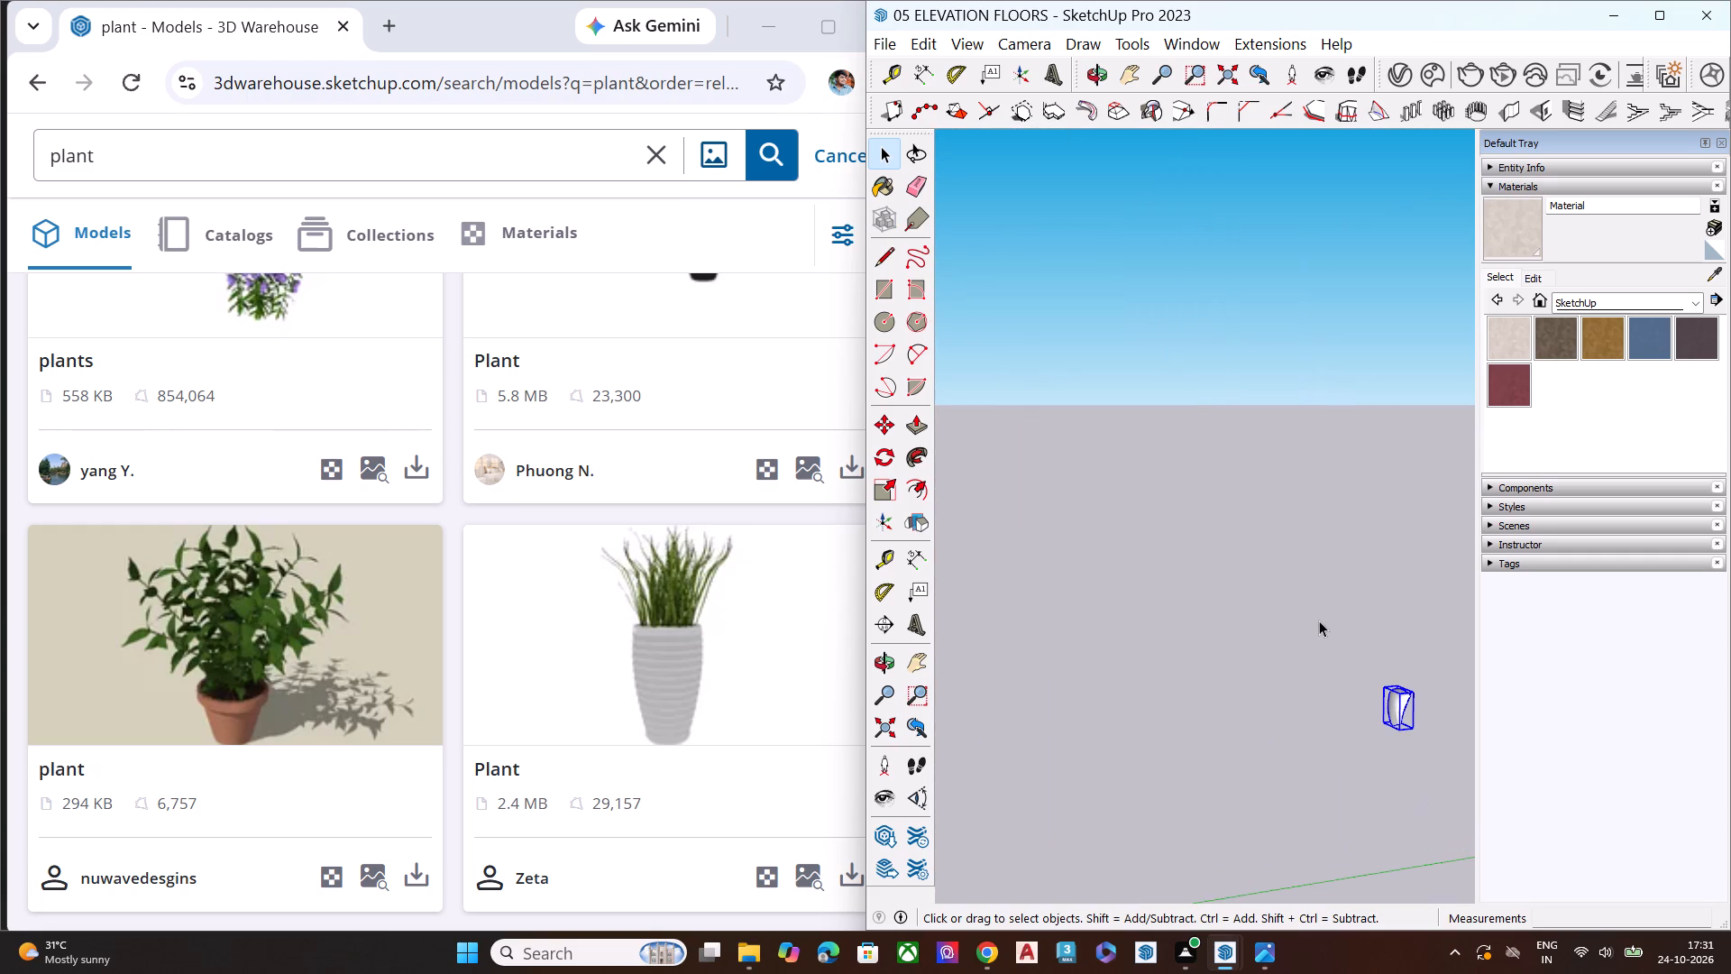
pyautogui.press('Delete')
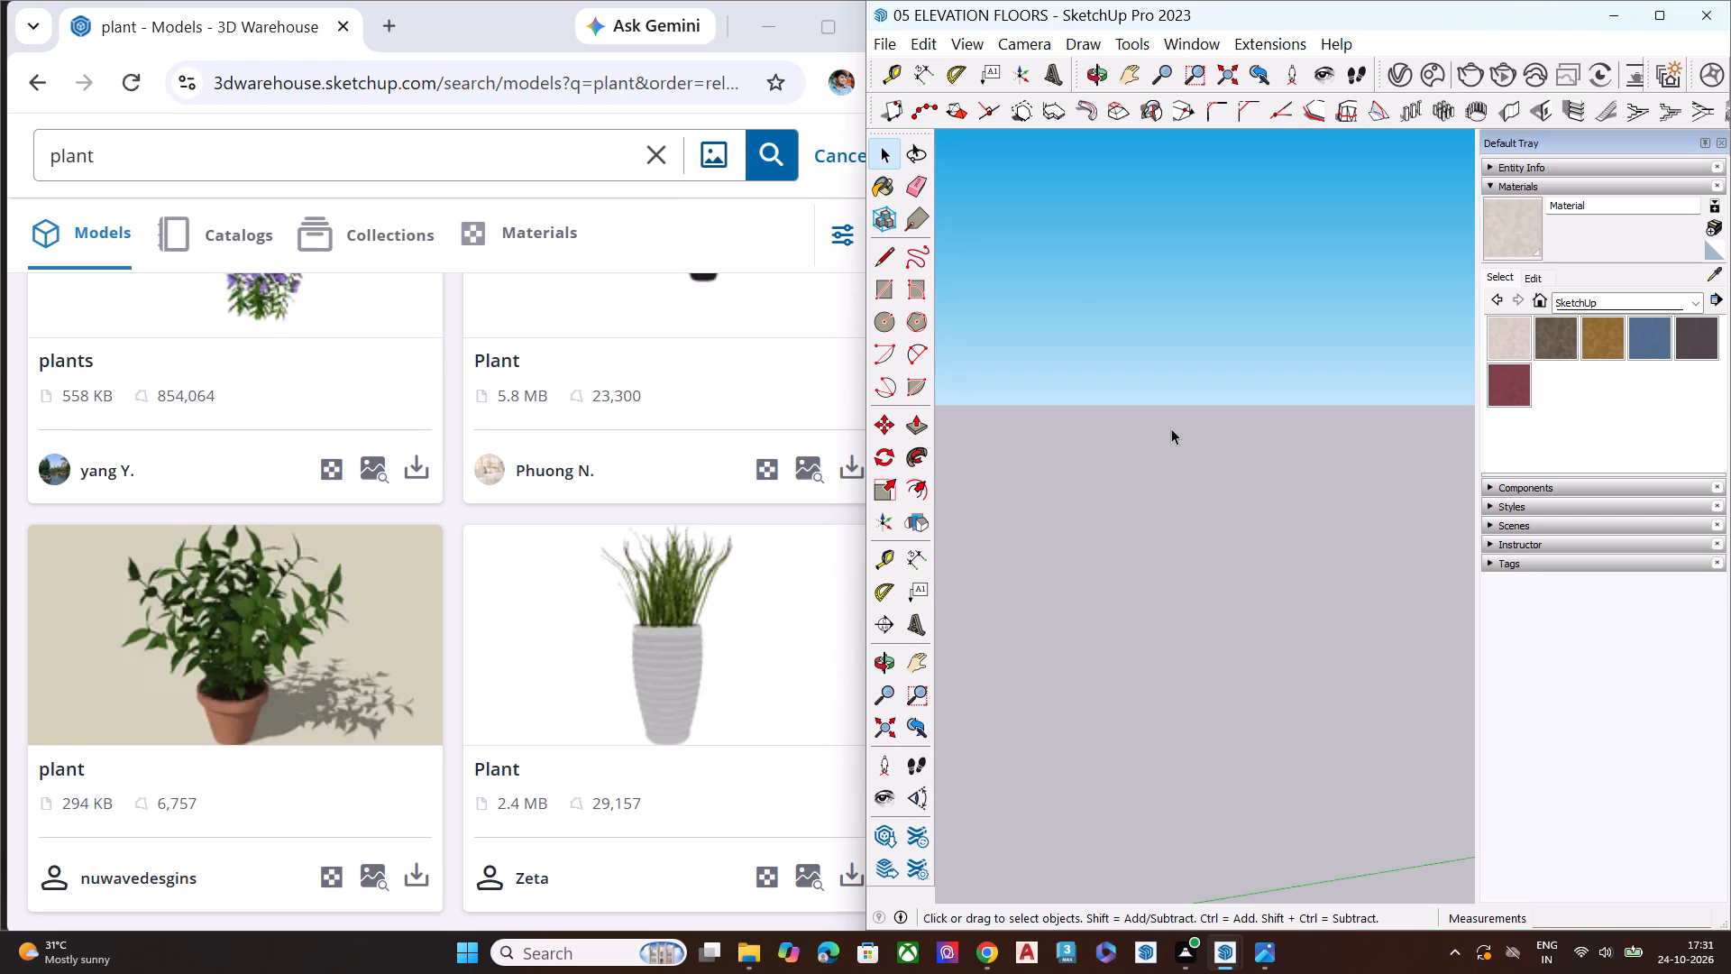
# Browse the 3D Warehouse results for "plant" and compare the potted, flowering and trailing foliage models.
pyautogui.scroll(-3, 421, 639)
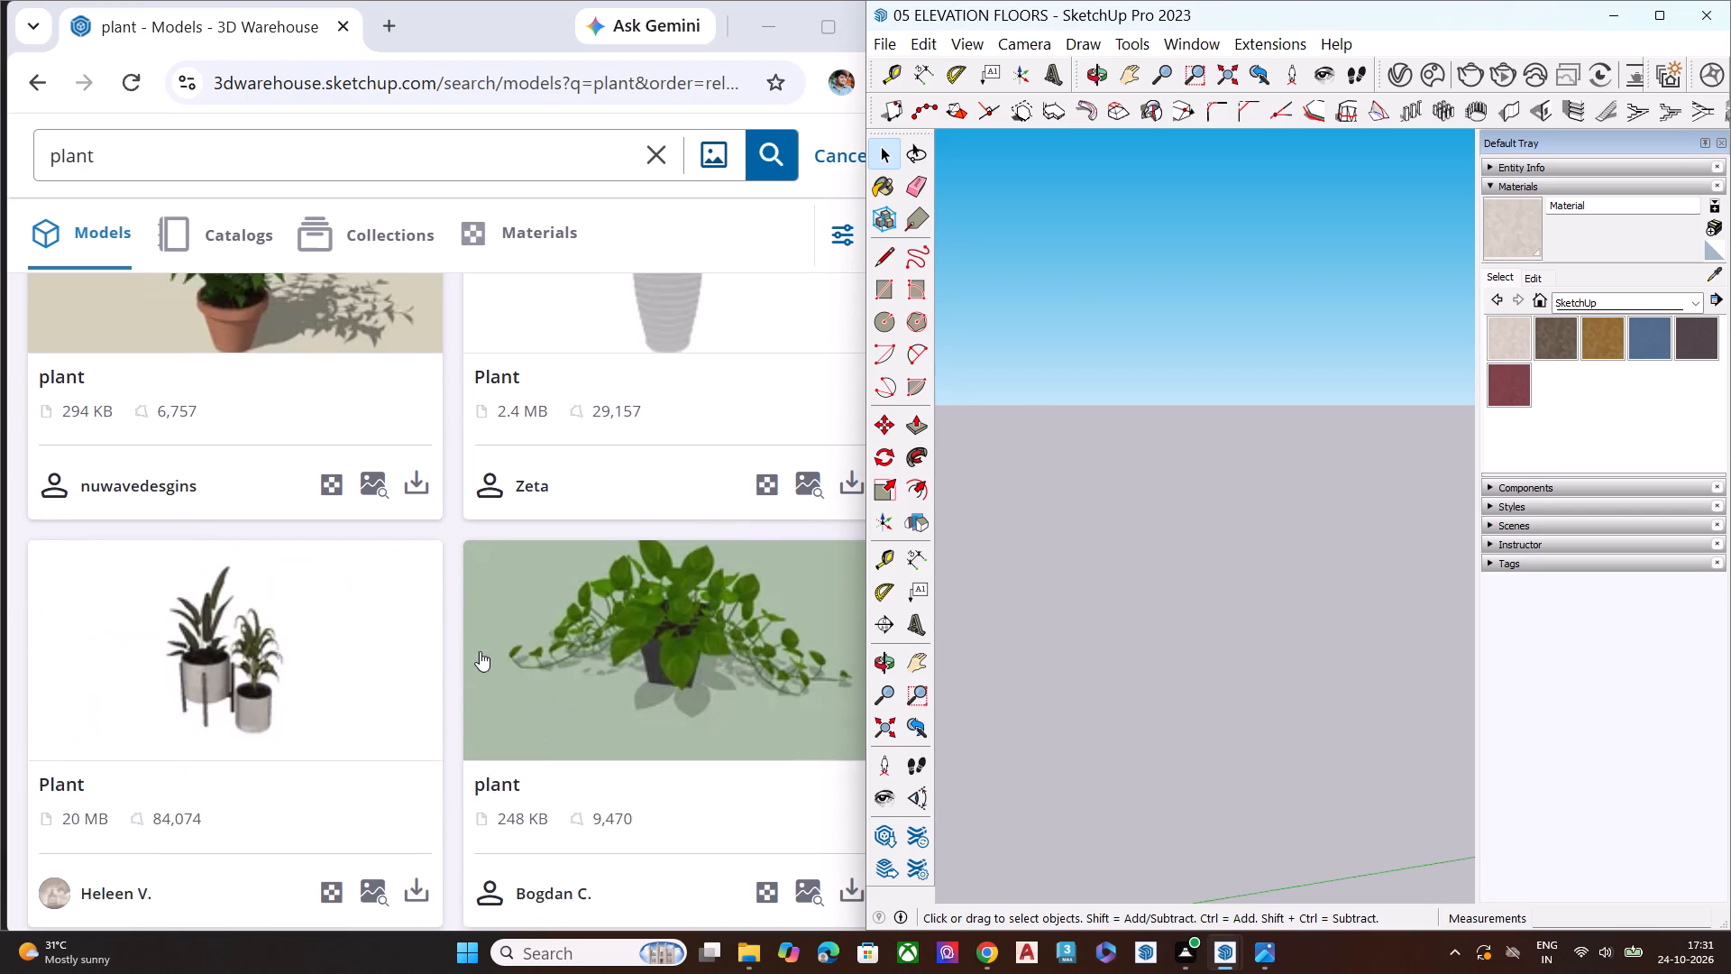
pyautogui.scroll(-3, 626, 619)
pyautogui.scroll(2, 626, 619)
pyautogui.scroll(-3, 626, 619)
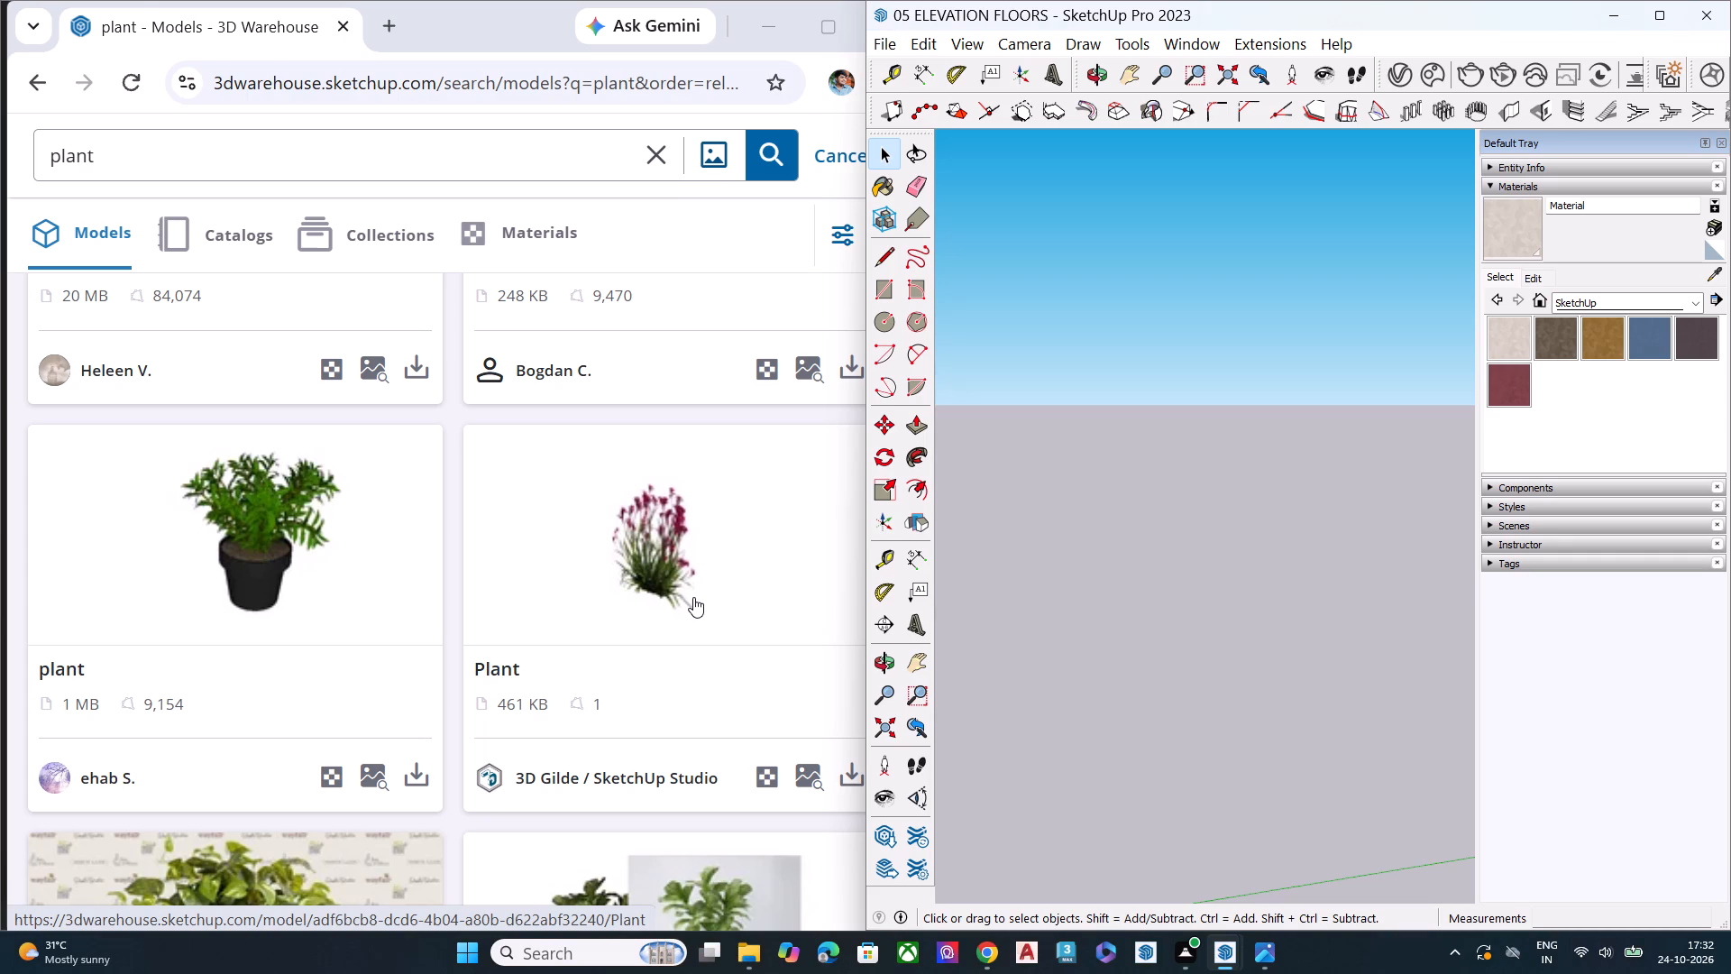
pyautogui.scroll(1, 540, 625)
pyautogui.scroll(-6, 545, 576)
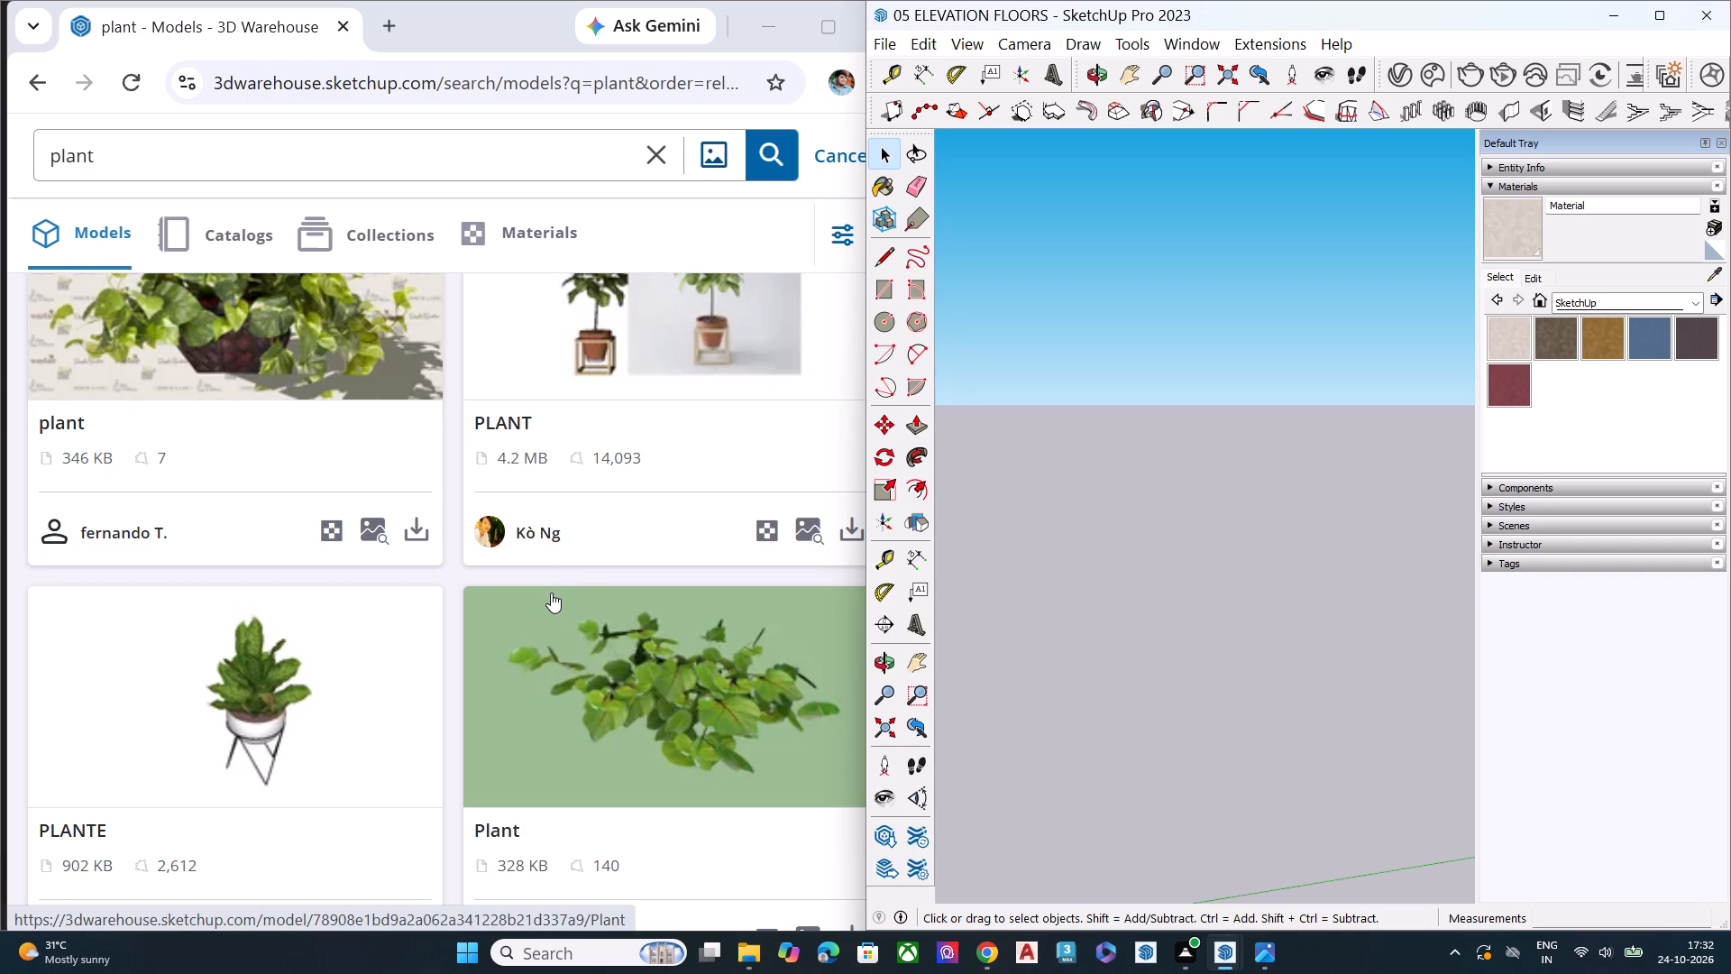
pyautogui.scroll(-5, 463, 547)
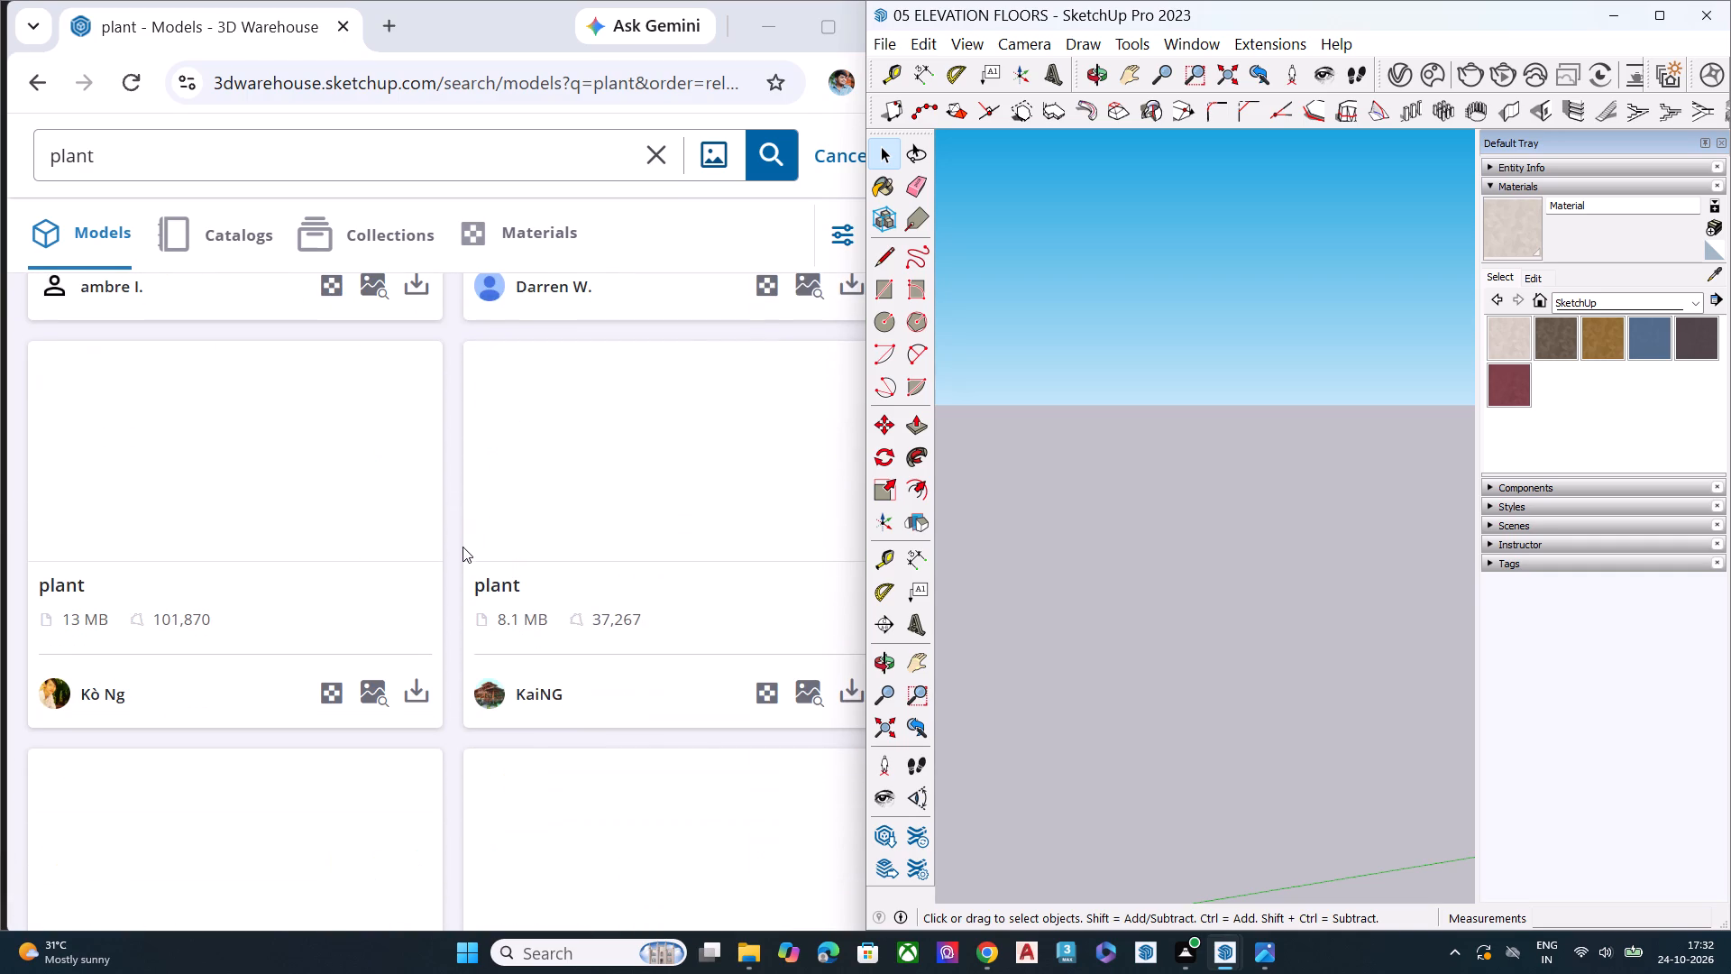
pyautogui.scroll(1, 527, 542)
pyautogui.scroll(-2, 527, 542)
pyautogui.scroll(3, 527, 541)
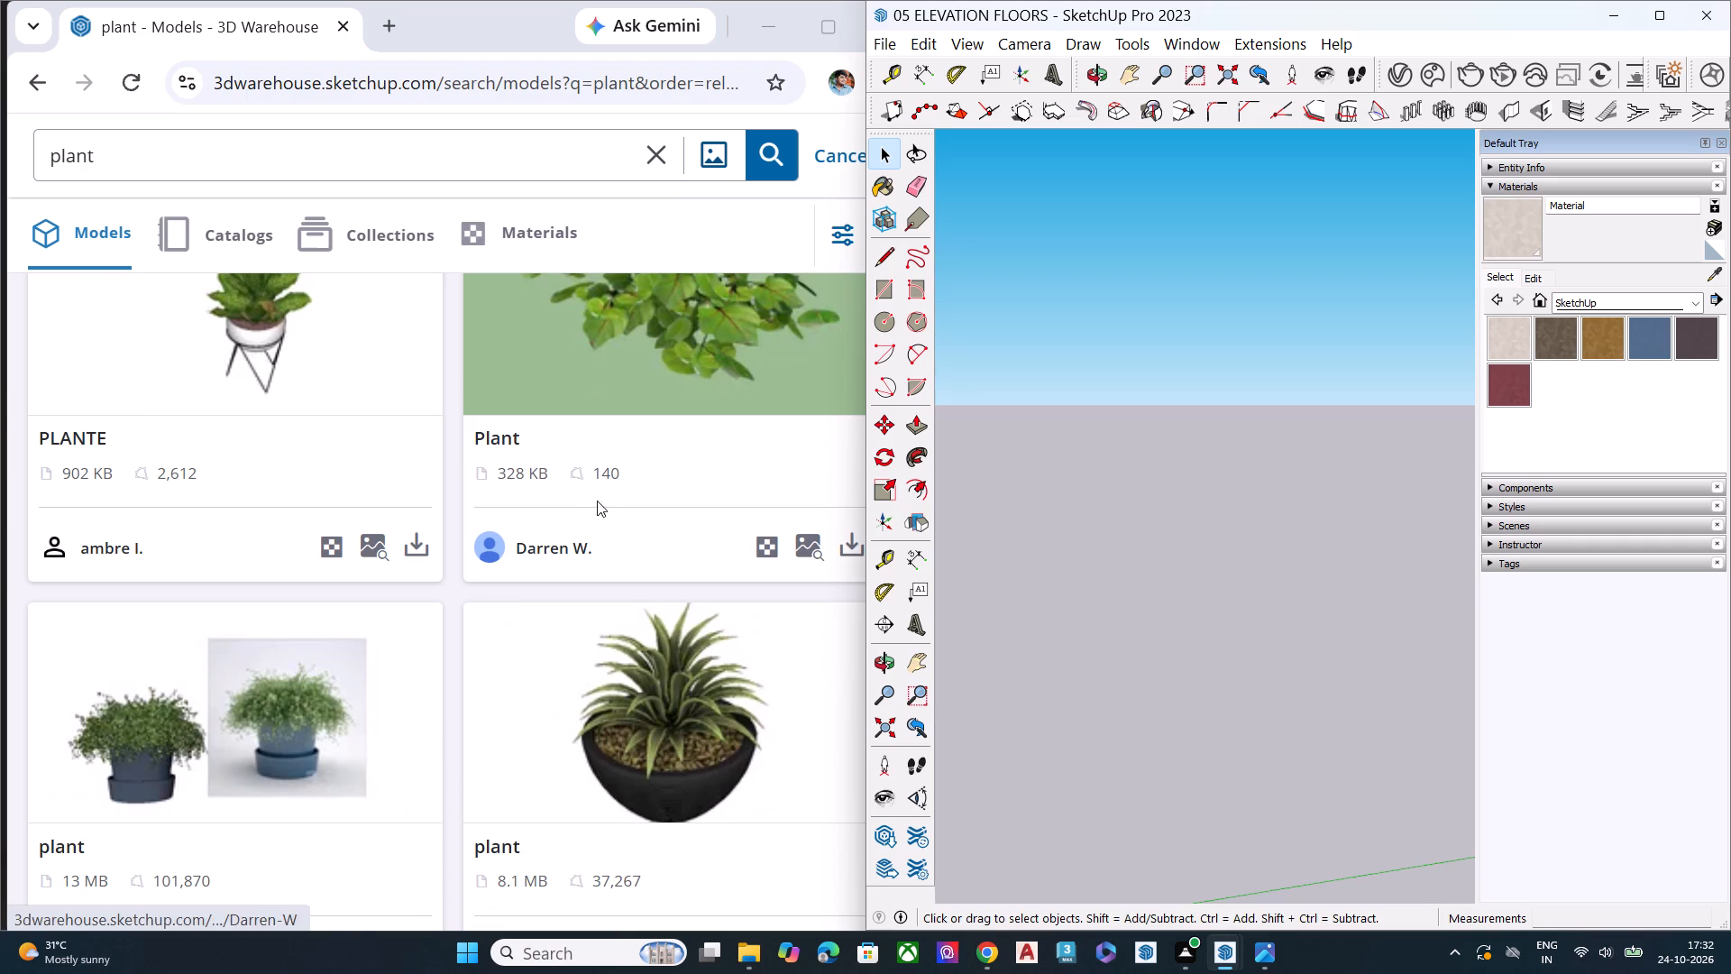
# Download the 328 KB pot-free leafy Plant model from 3D Warehouse as a SketchUp file and put the browser away.
pyautogui.click(845, 551)
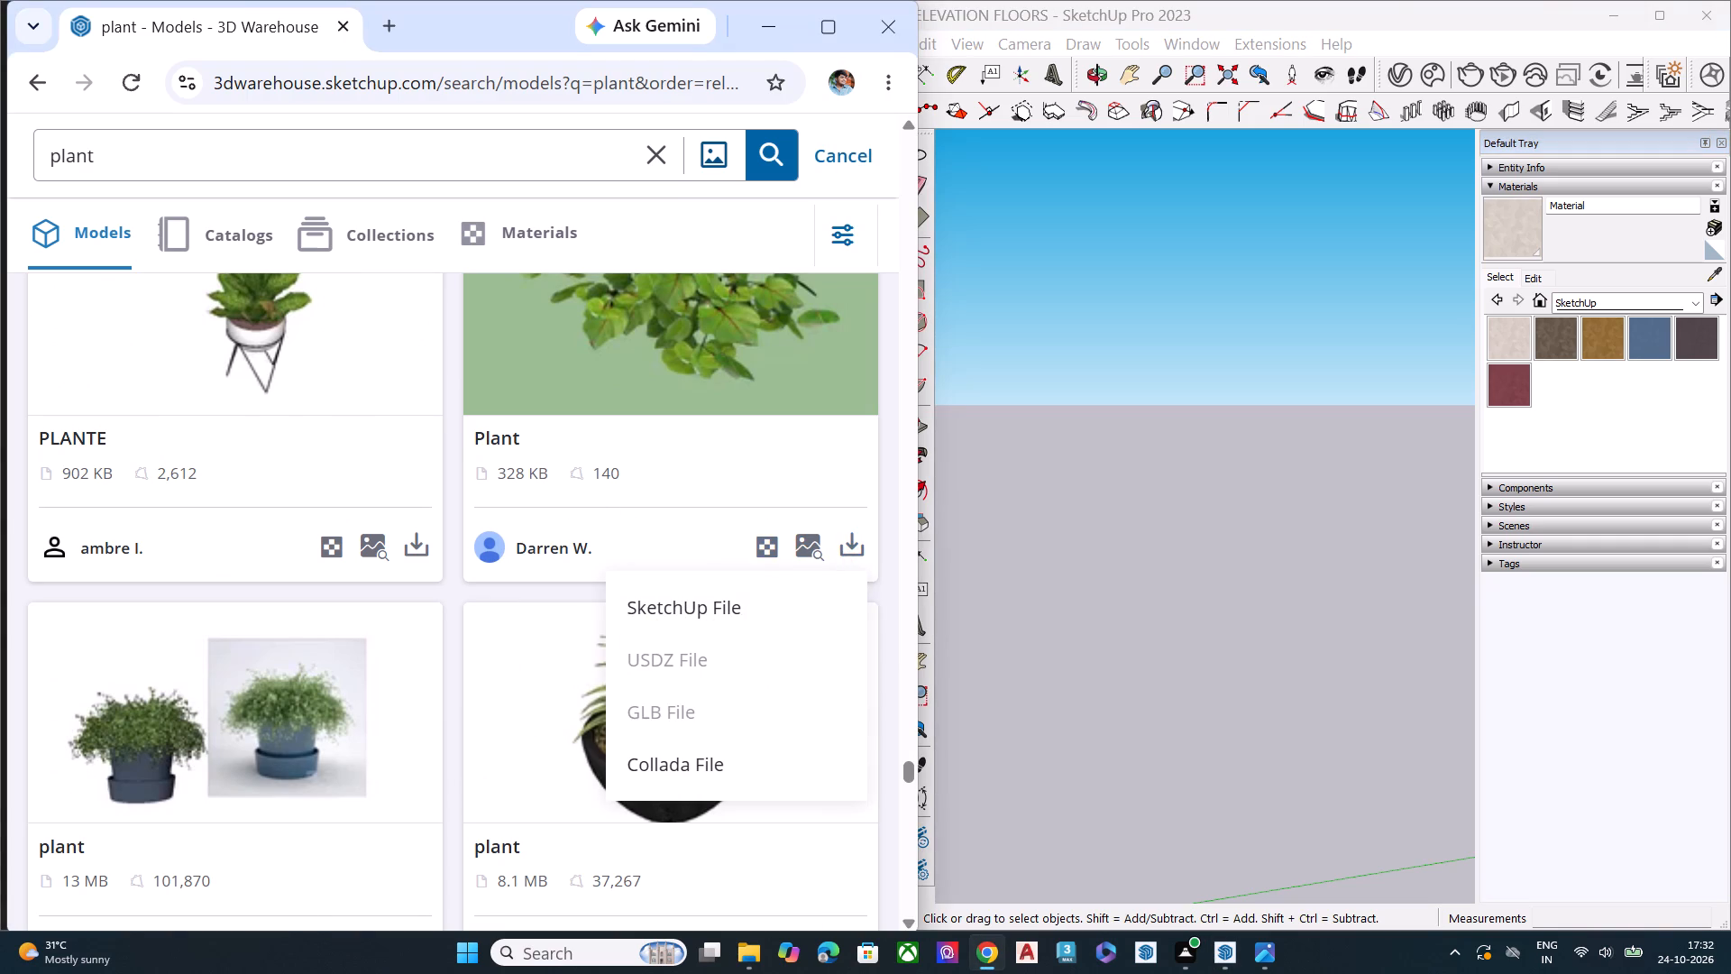
pyautogui.scroll(-5, 598, 455)
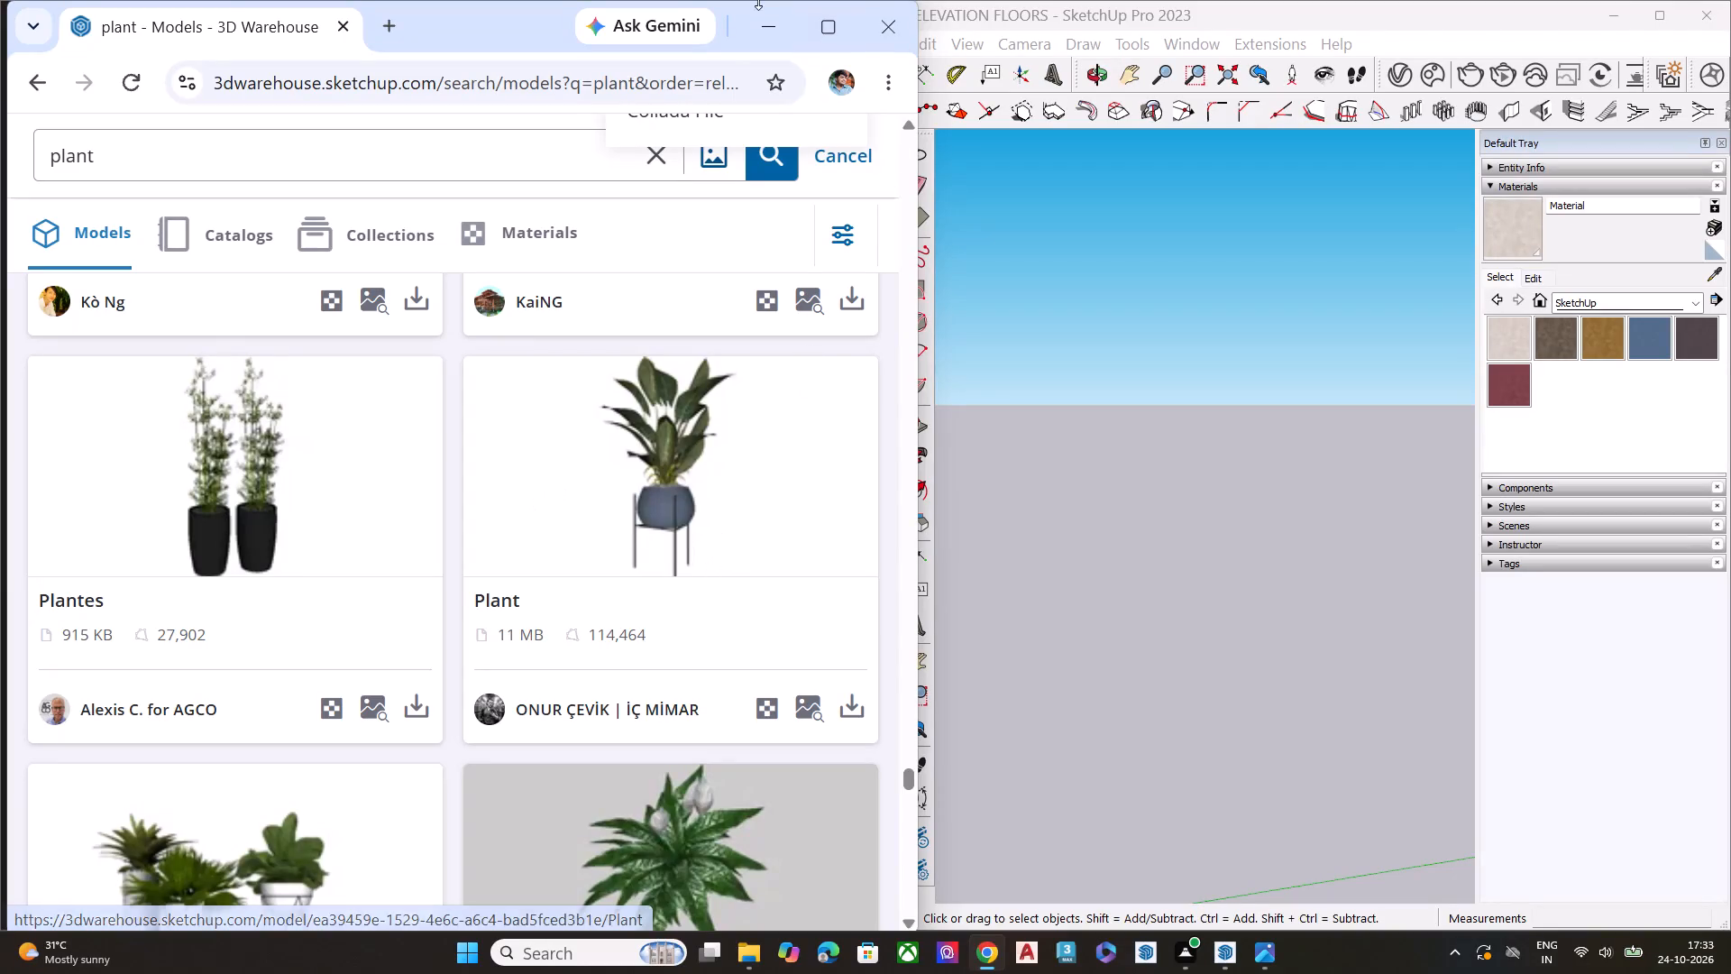
pyautogui.scroll(7, 887, 119)
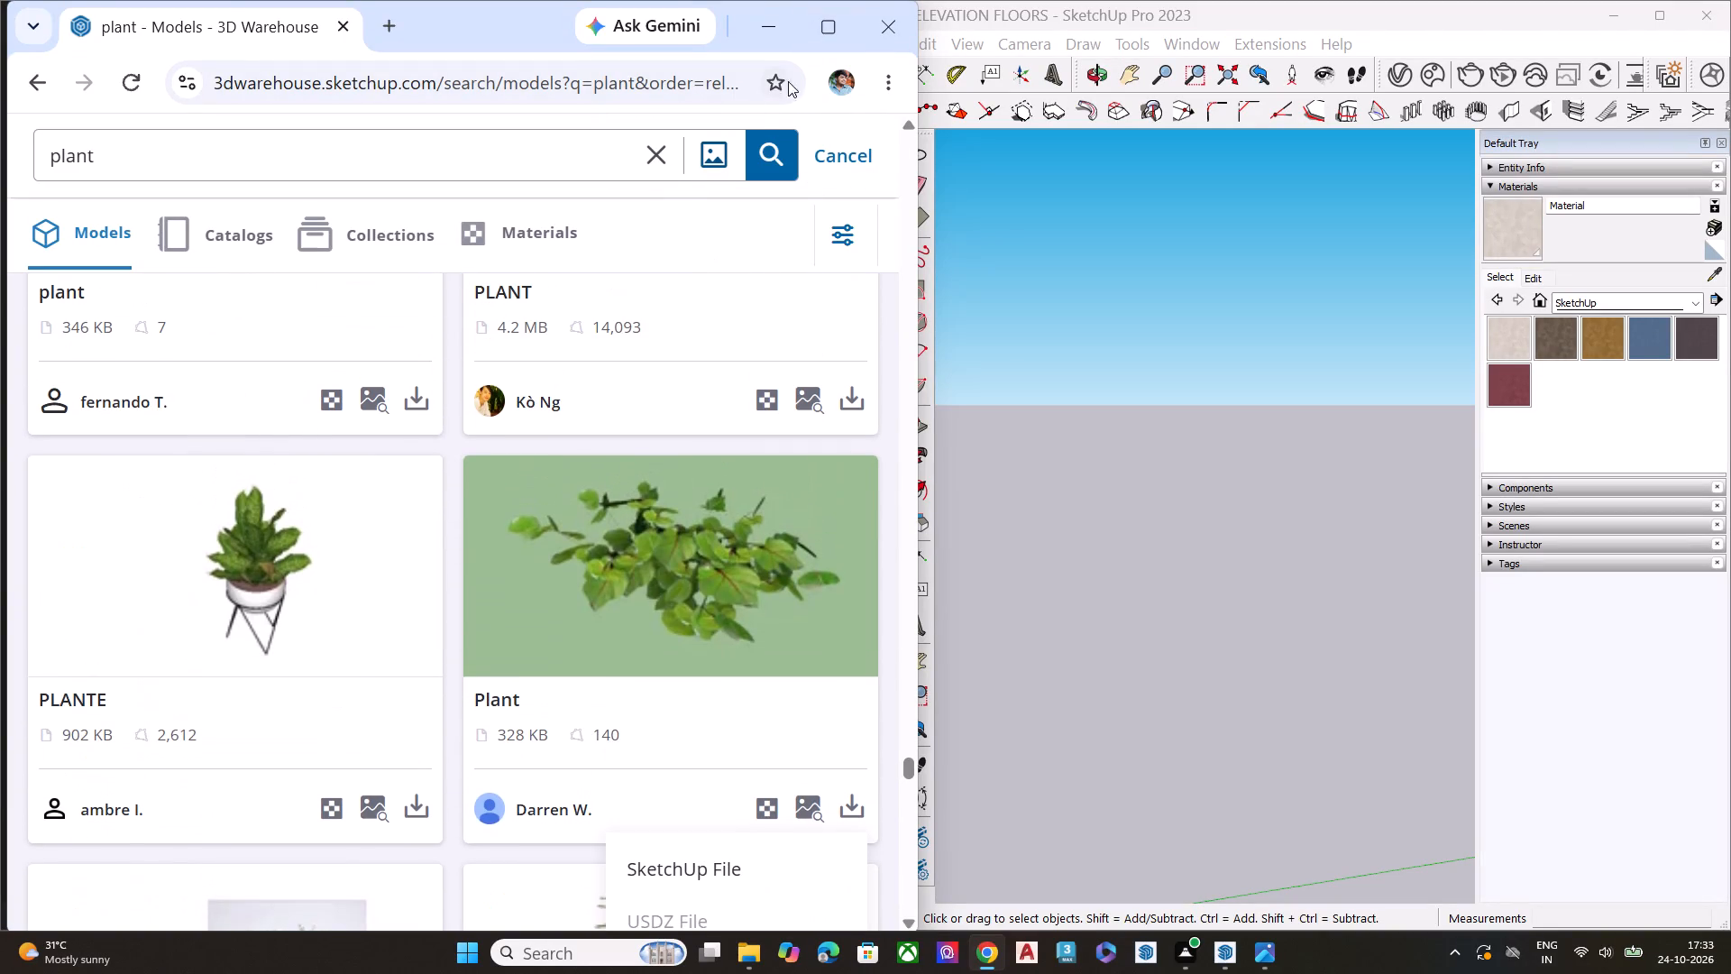
pyautogui.scroll(2, 795, 79)
pyautogui.scroll(-3, 564, 494)
pyautogui.scroll(1, 651, 506)
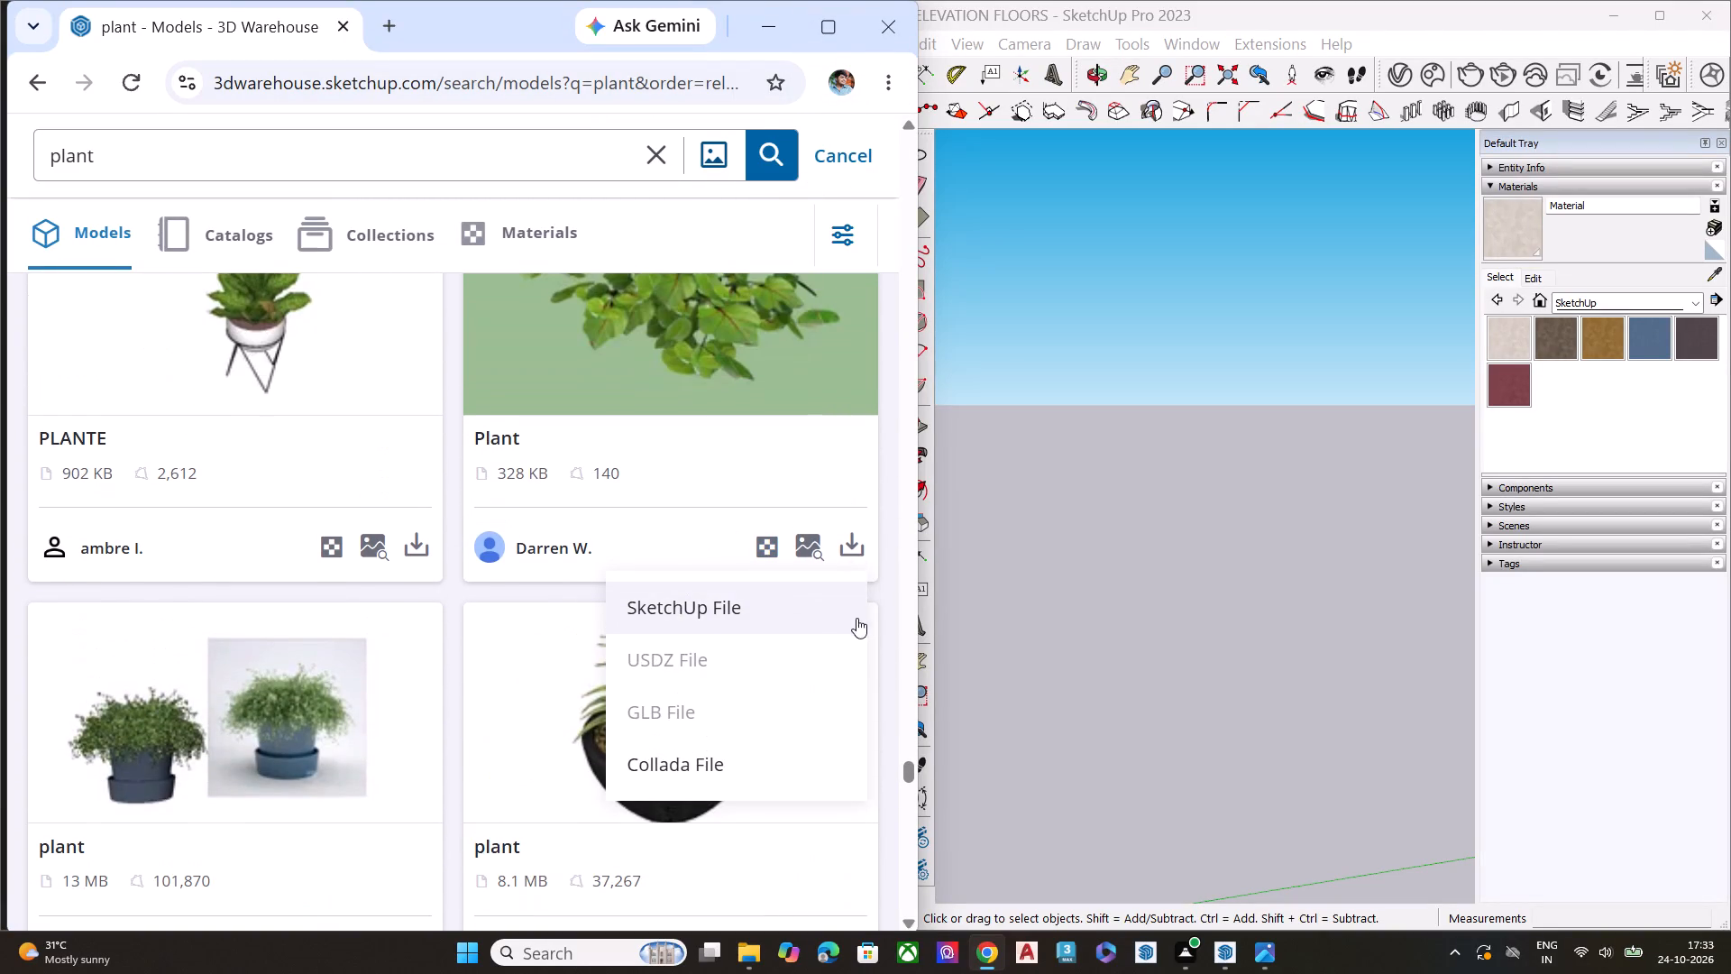
pyautogui.click(797, 619)
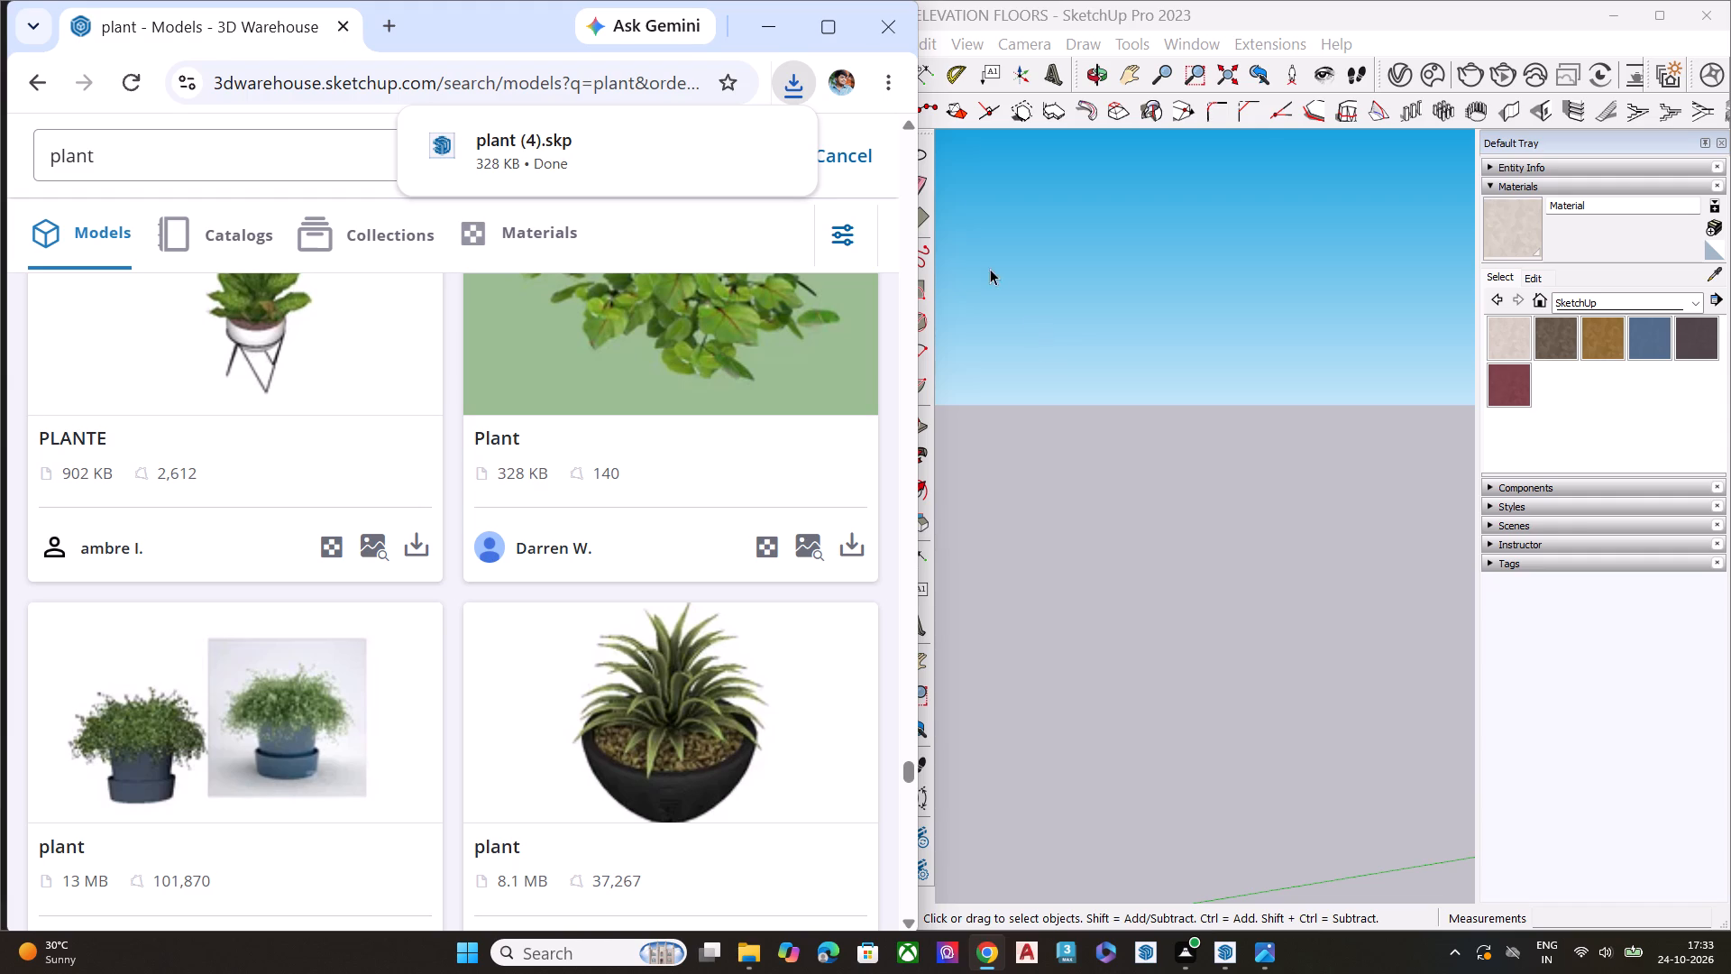
pyautogui.click(774, 45)
# Import the downloaded plant (4).skp from the Downloads folder into the building model.
pyautogui.click(880, 47)
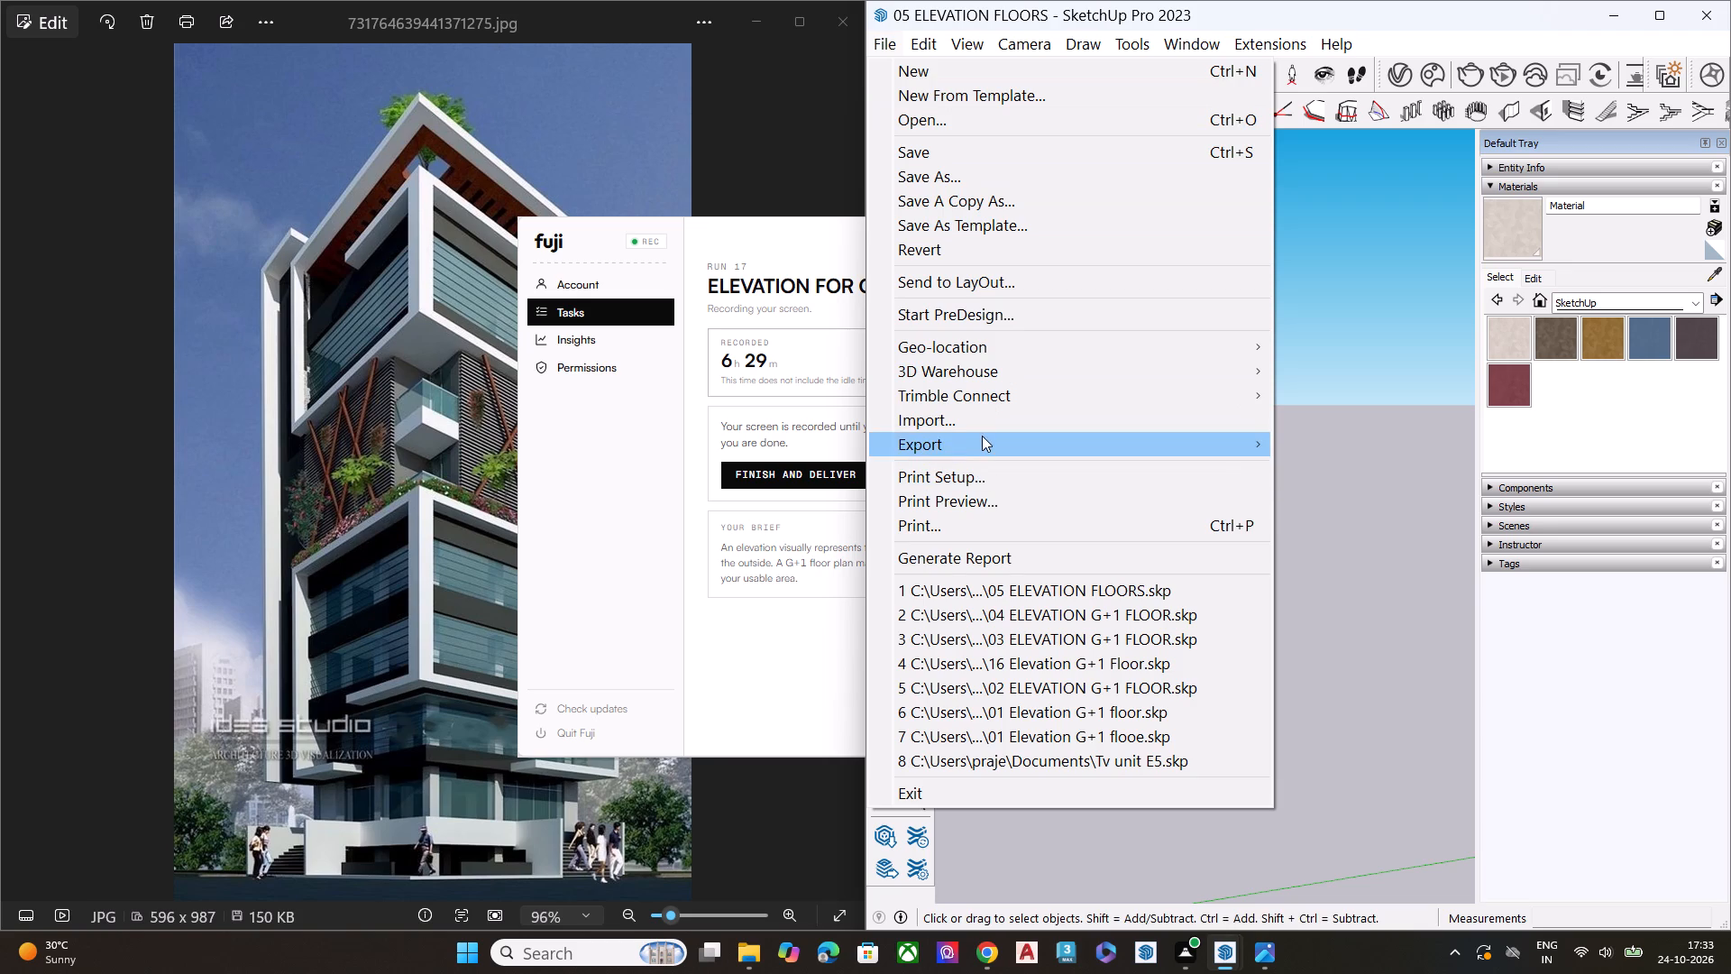
pyautogui.click(994, 424)
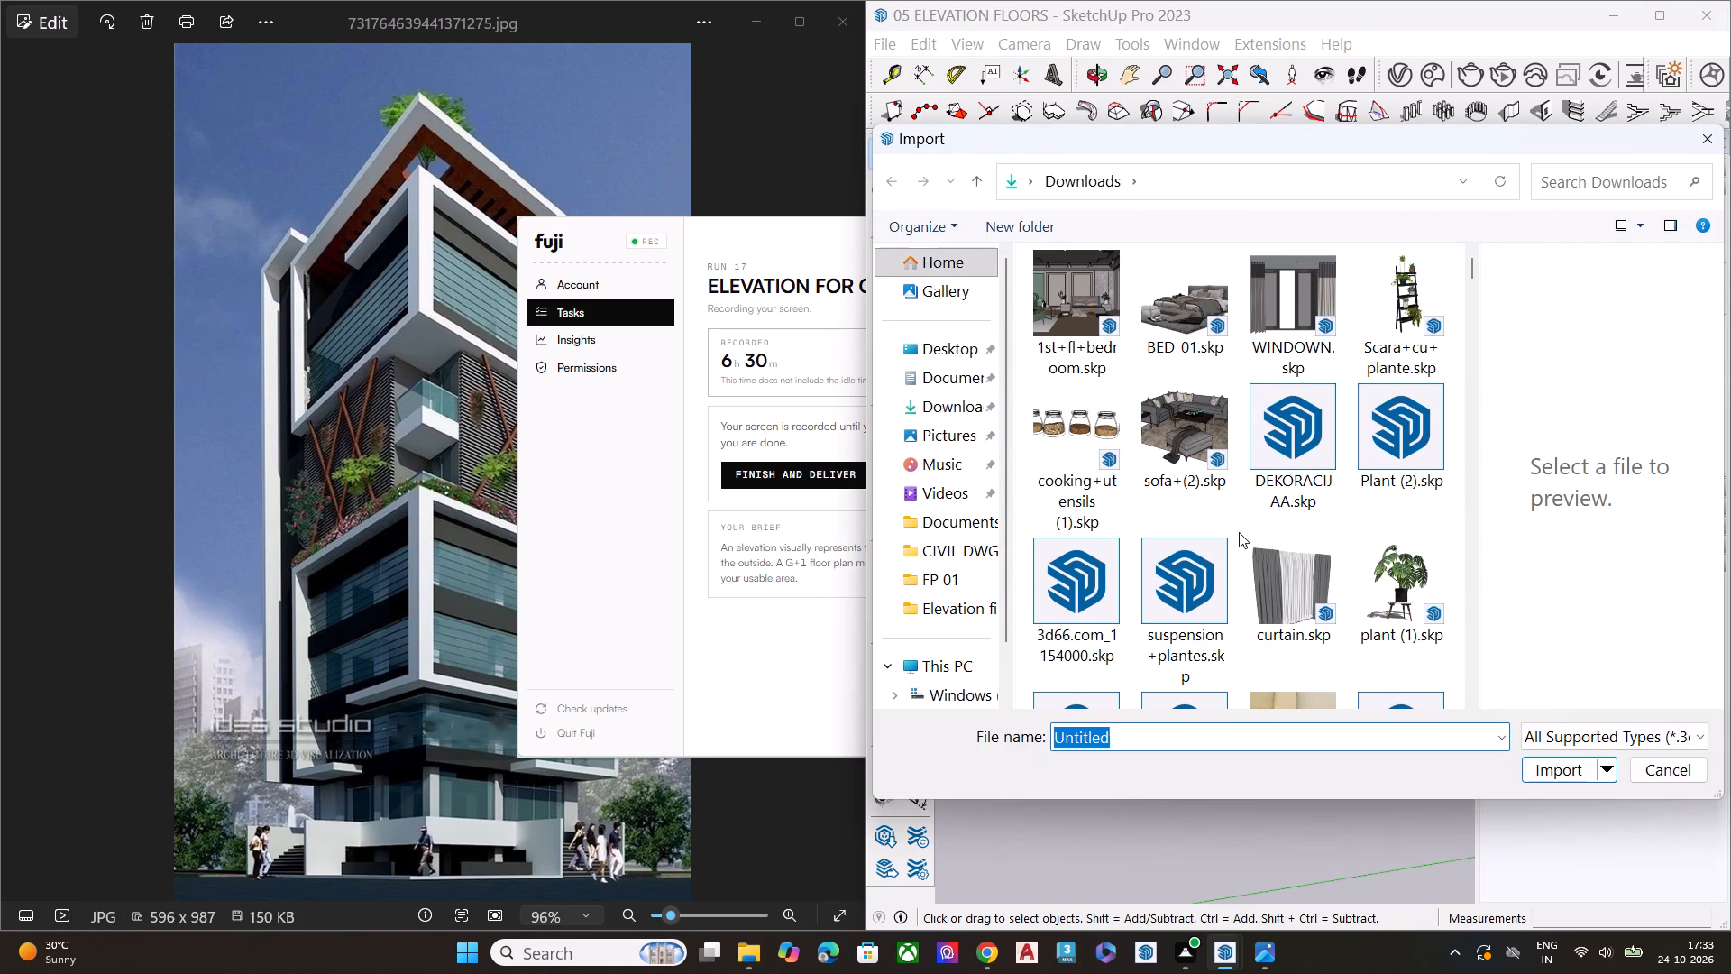
pyautogui.scroll(-1, 1245, 528)
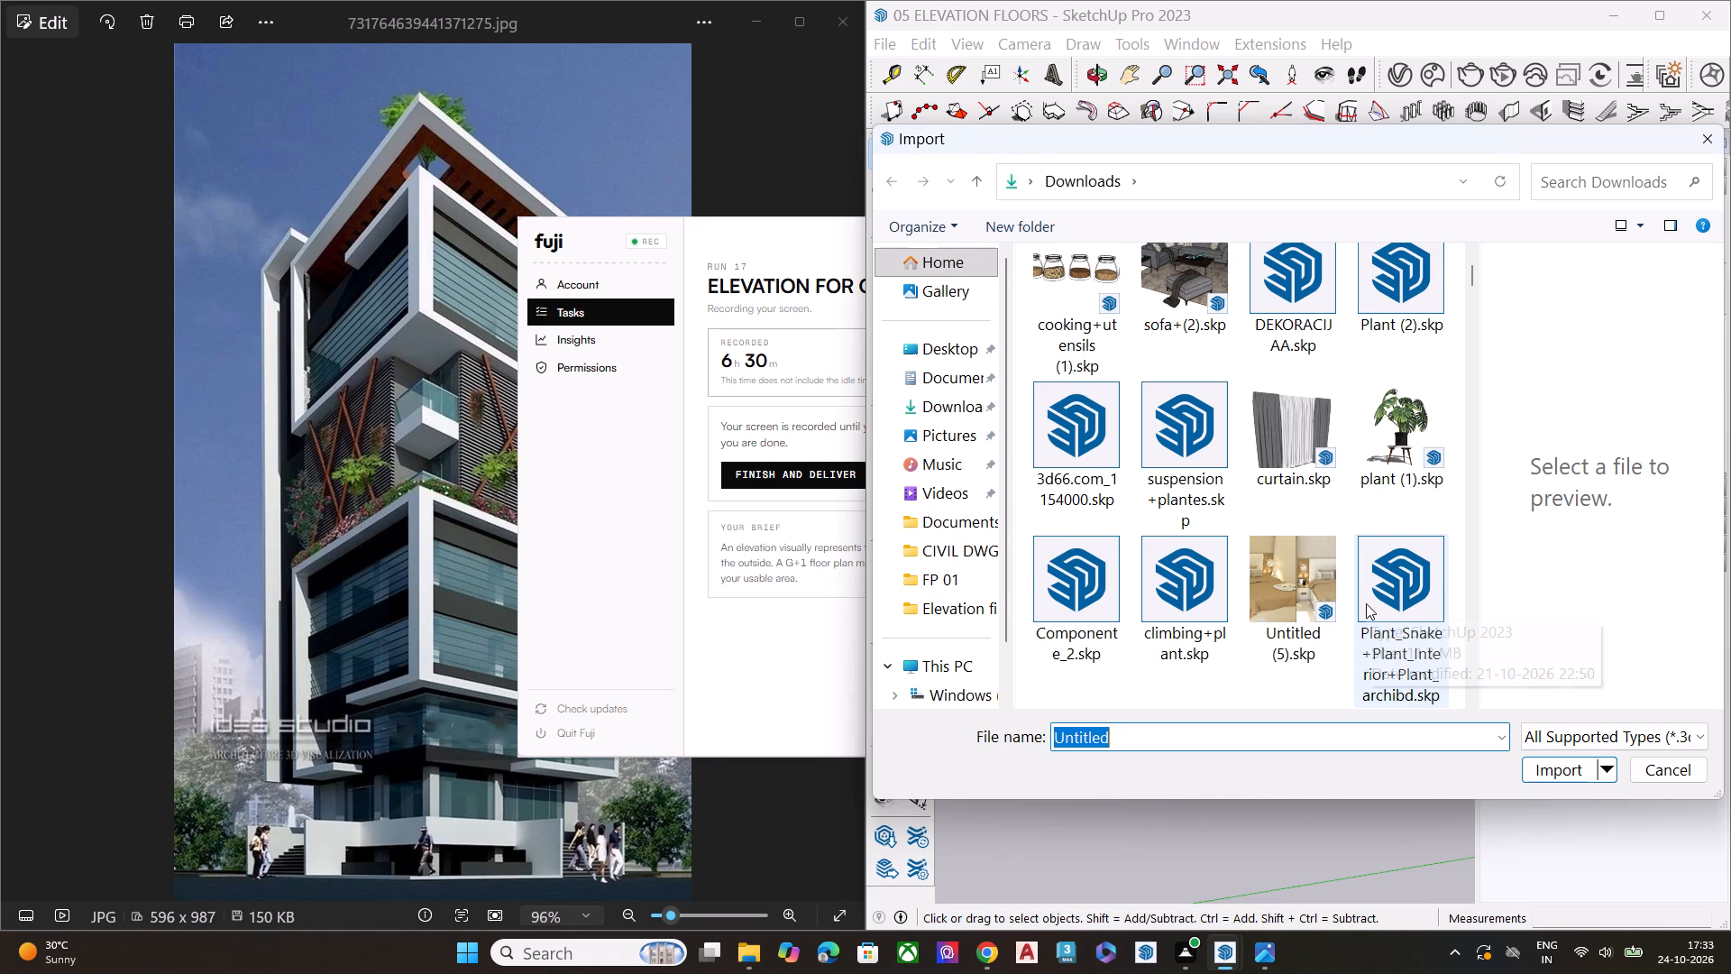
pyautogui.scroll(-2, 1366, 603)
pyautogui.scroll(1, 1366, 602)
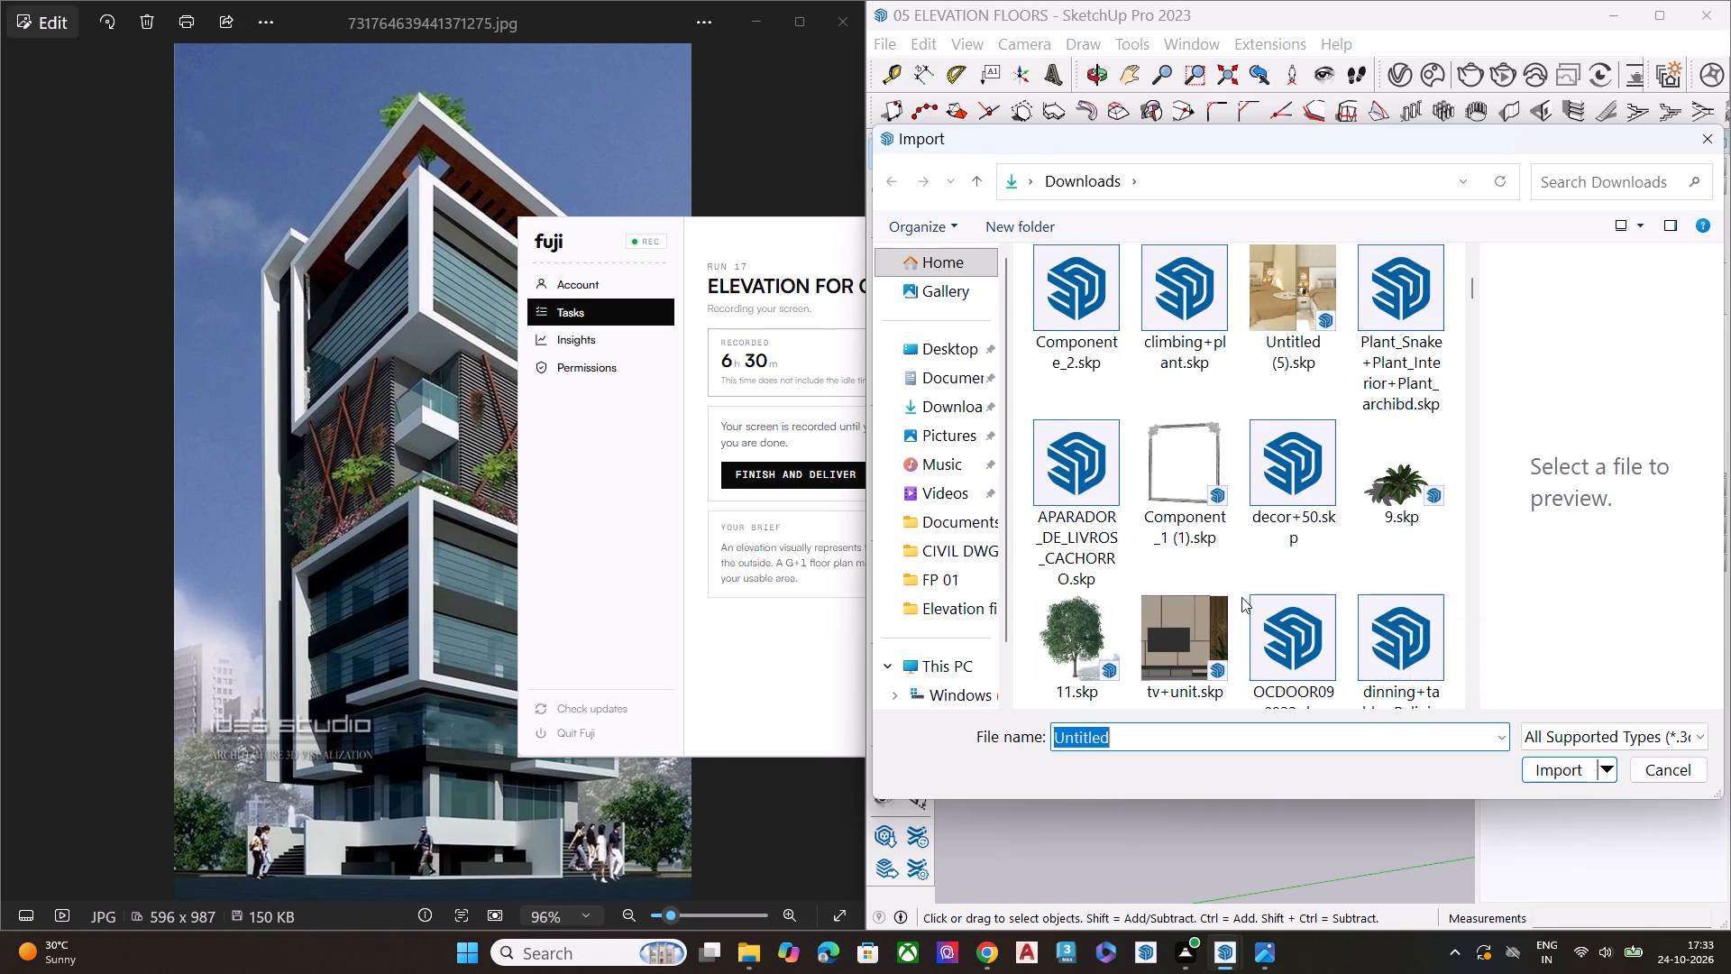
pyautogui.scroll(-1, 1242, 596)
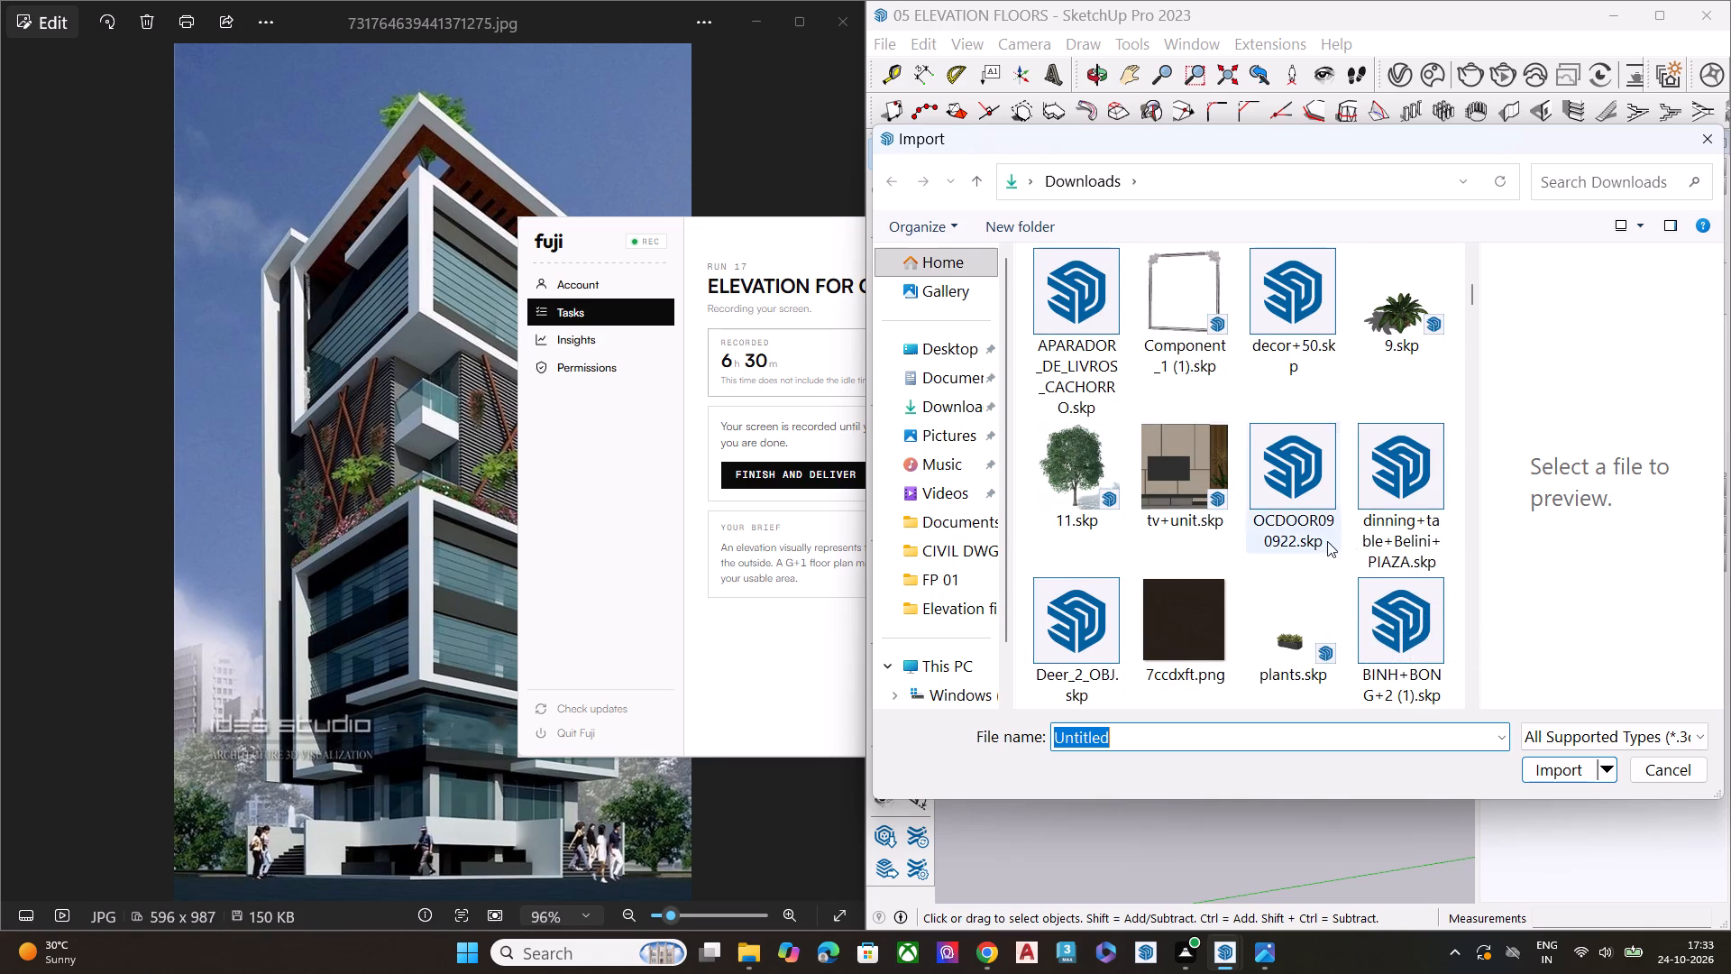
pyautogui.scroll(-1, 1301, 545)
pyautogui.scroll(-2, 1097, 593)
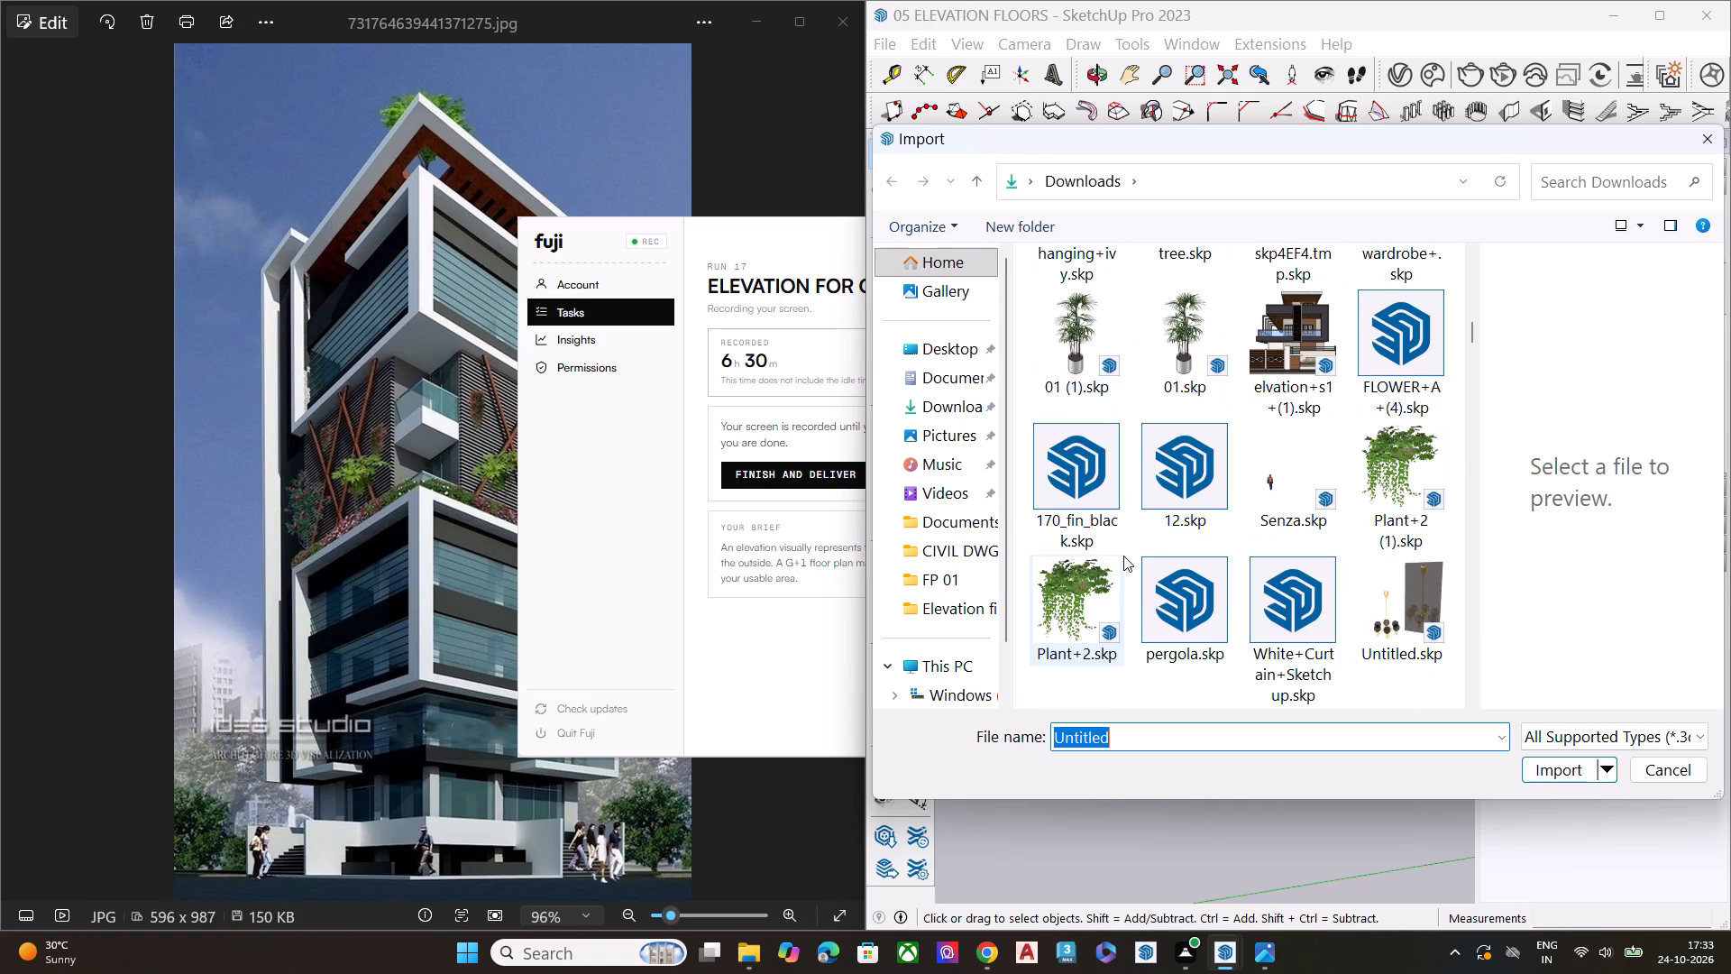
pyautogui.scroll(1, 1136, 537)
pyautogui.scroll(-1, 1223, 476)
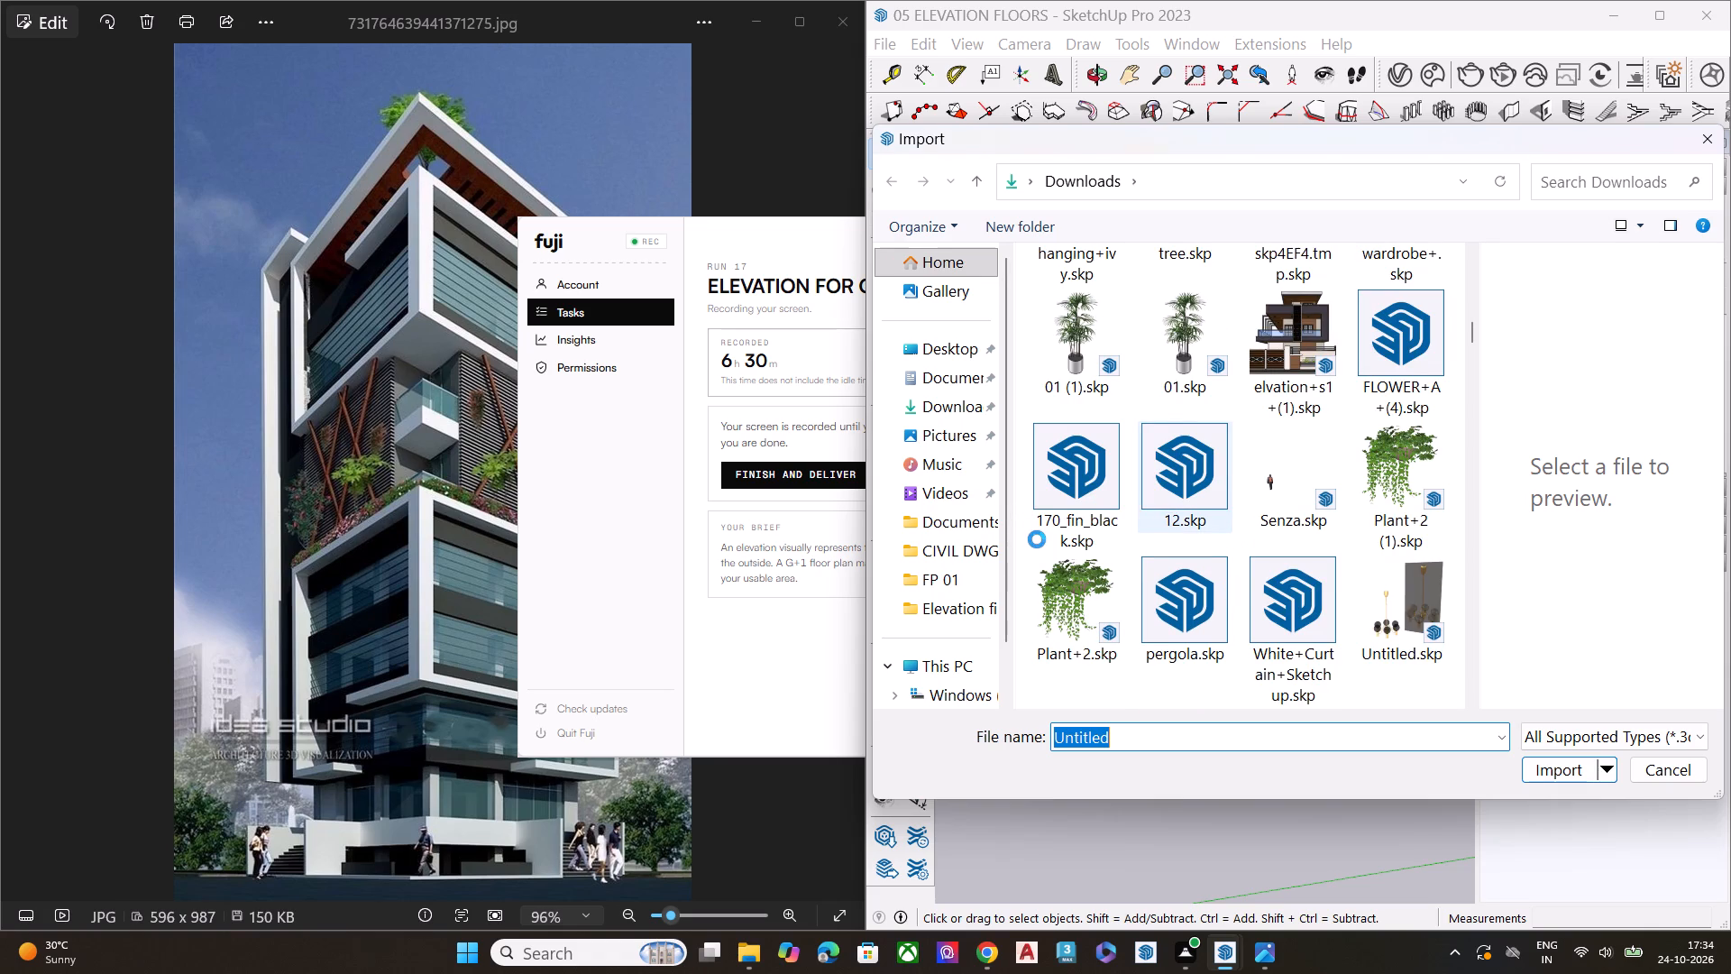
pyautogui.scroll(-2, 1342, 590)
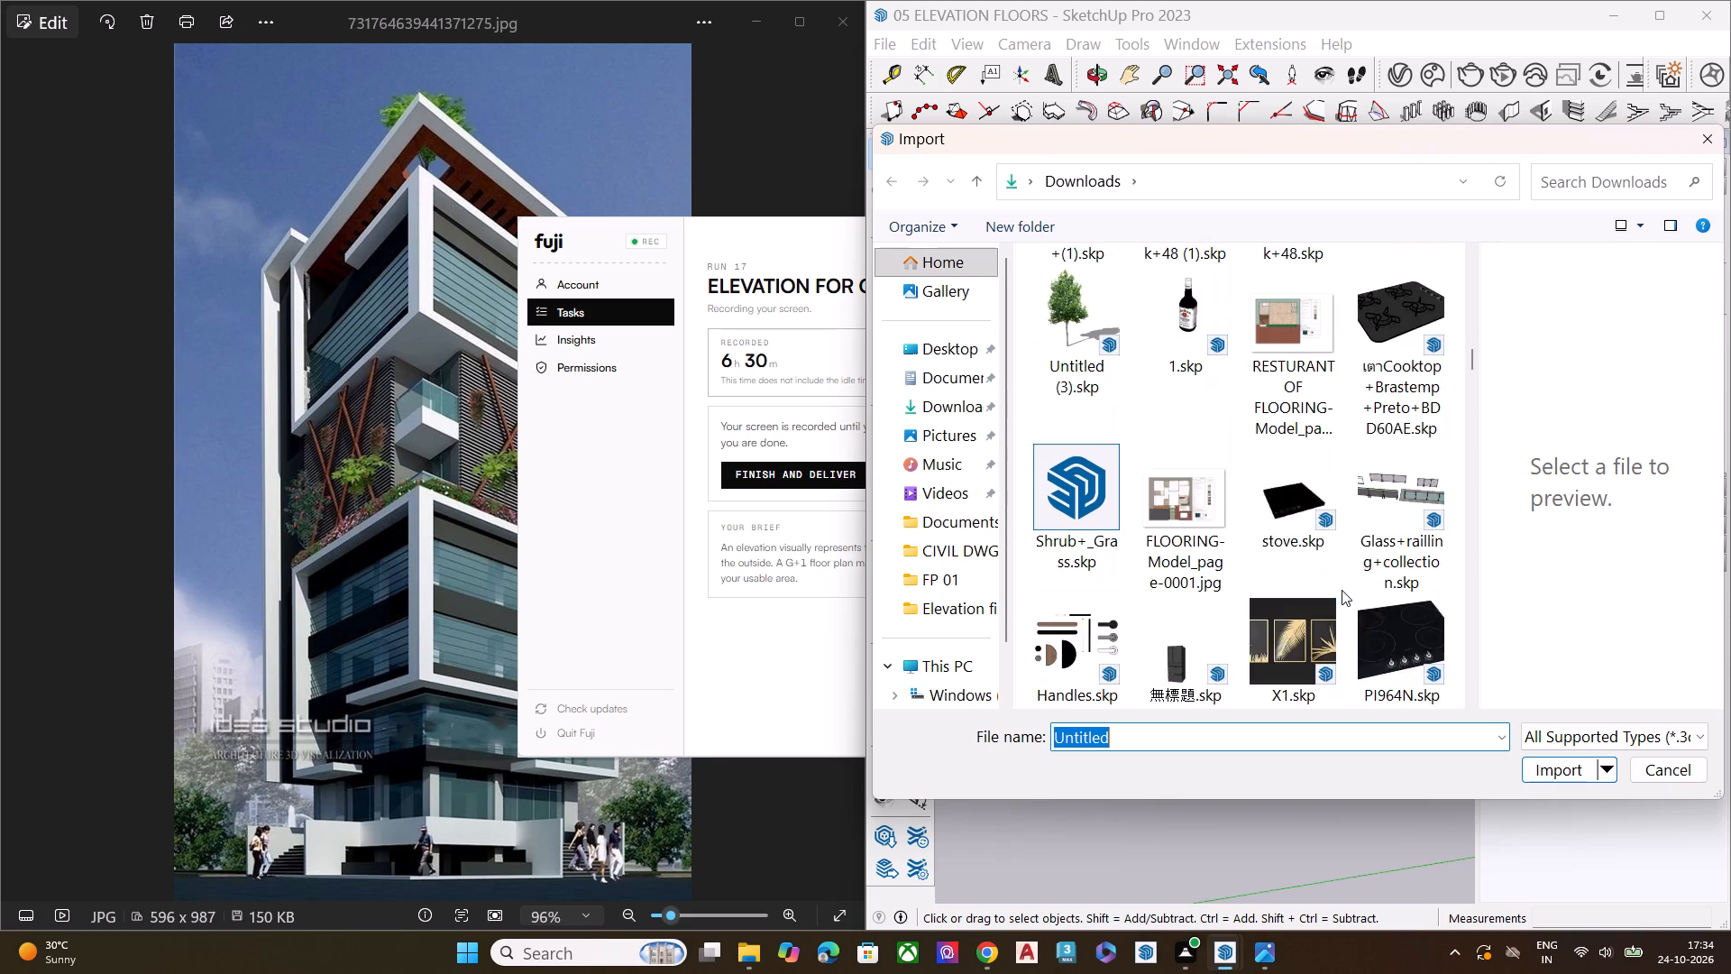
pyautogui.scroll(1, 1339, 590)
pyautogui.scroll(-1, 1300, 516)
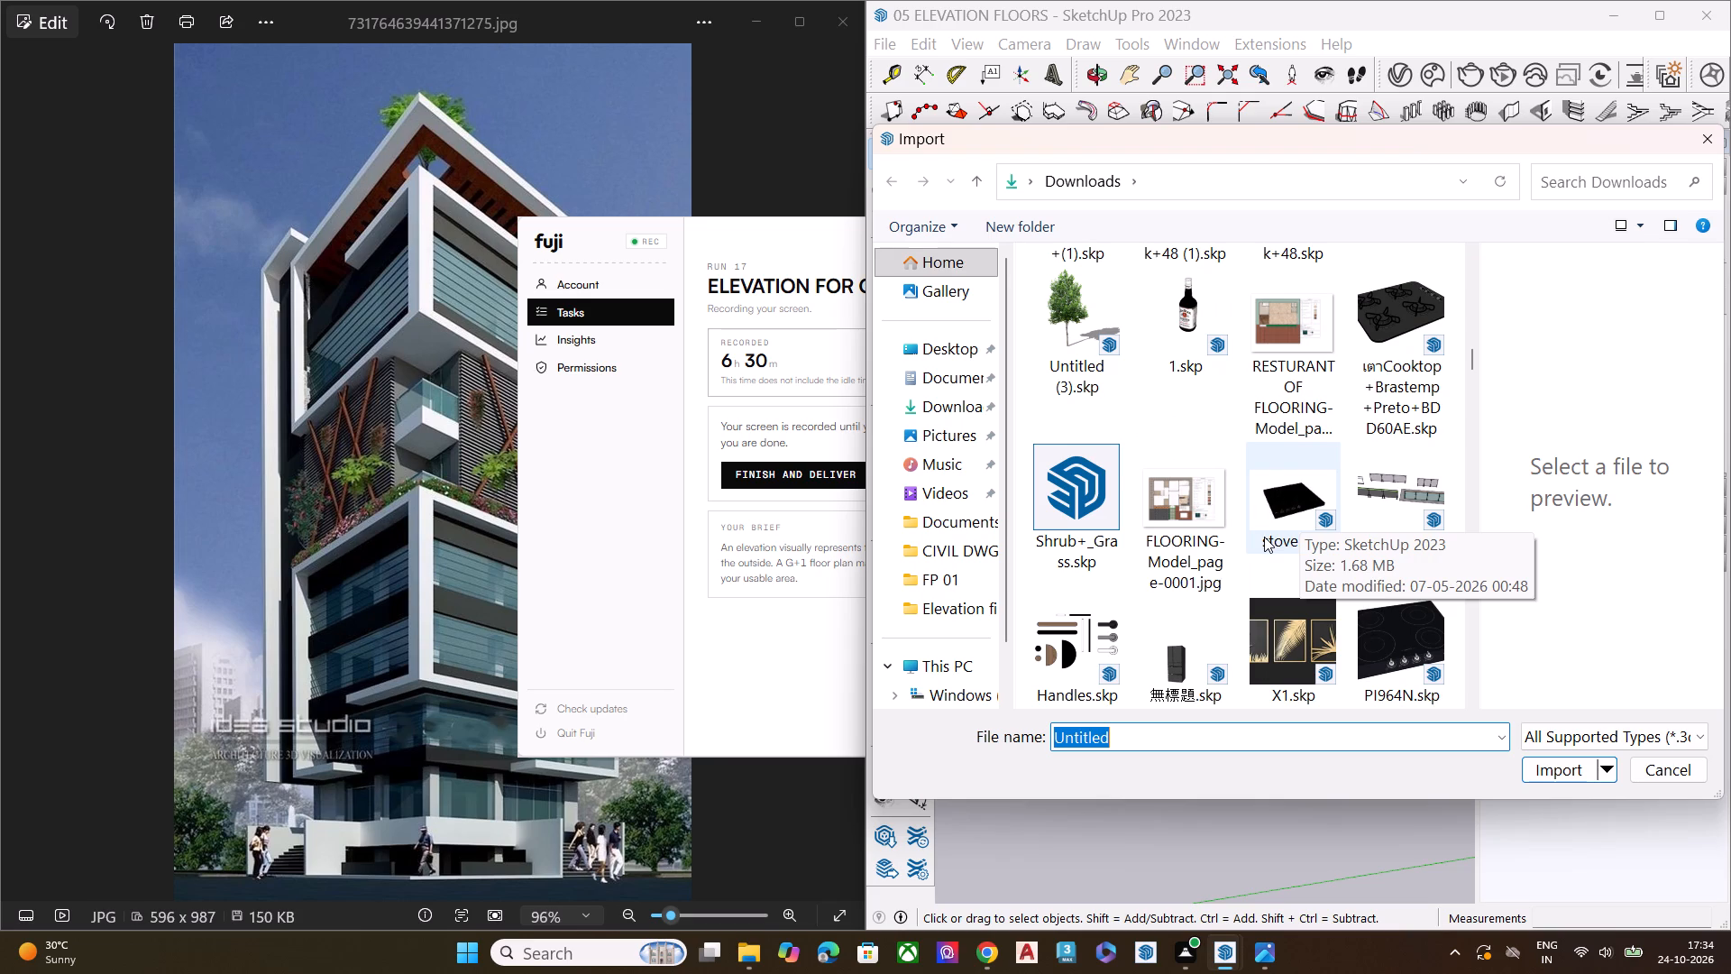
pyautogui.scroll(-1, 1264, 537)
pyautogui.scroll(1, 1264, 537)
pyautogui.scroll(-2, 1264, 537)
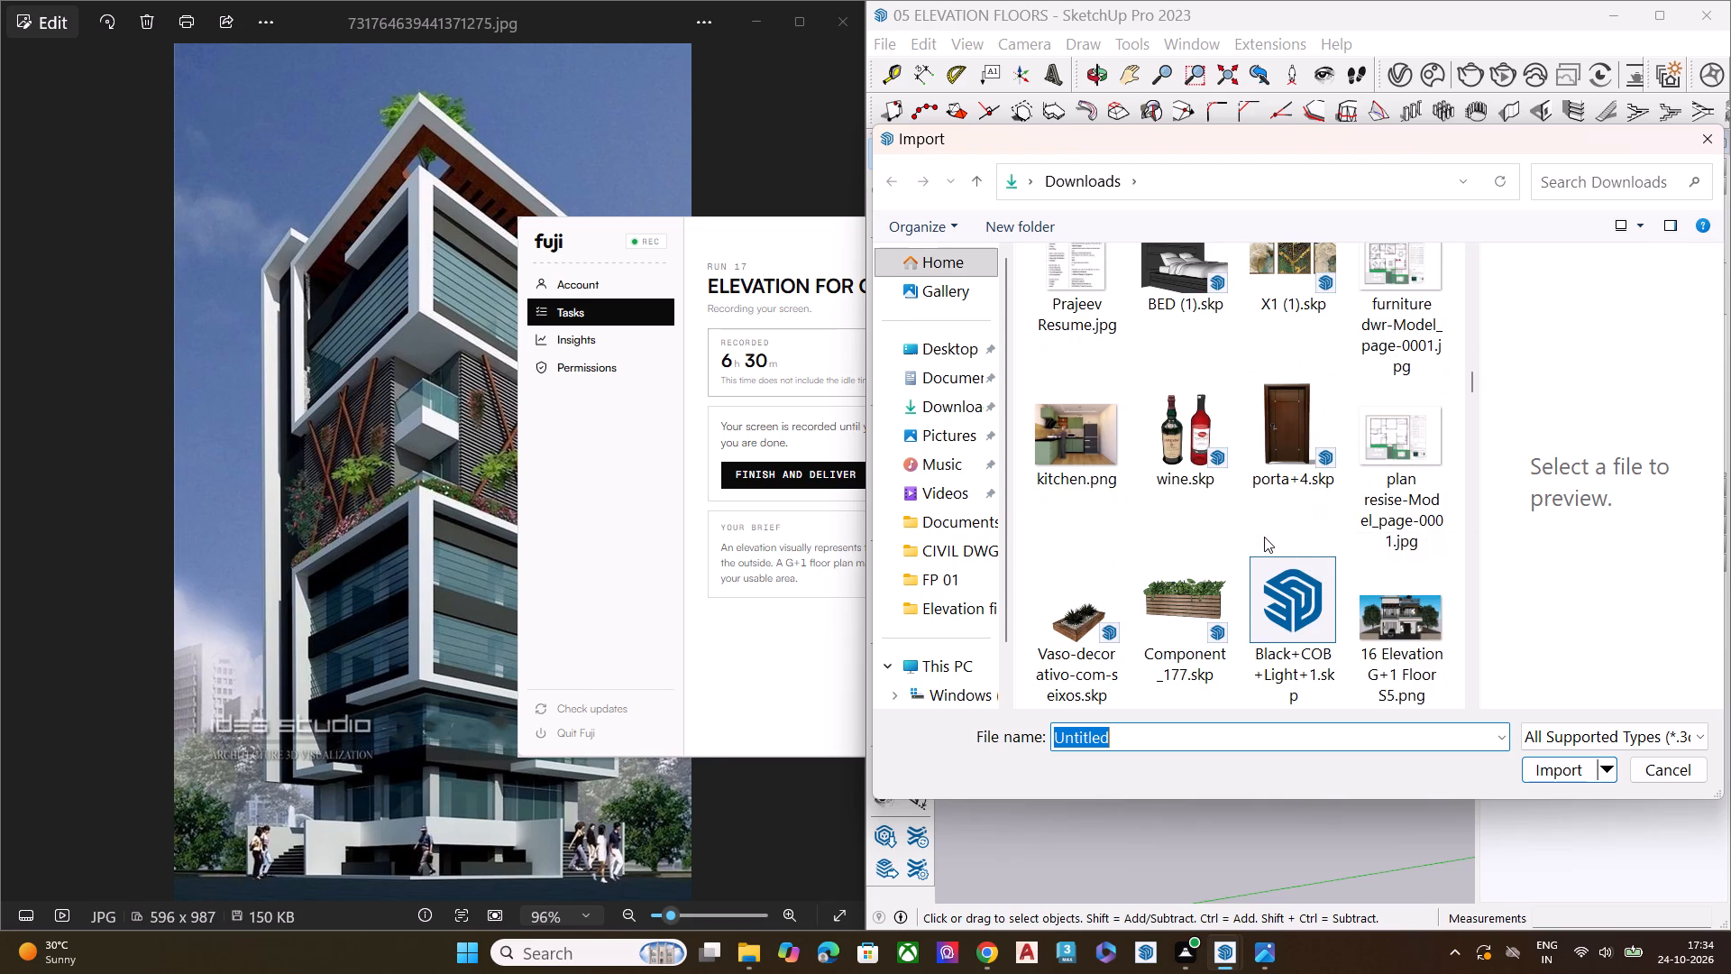
pyautogui.scroll(-2, 1264, 537)
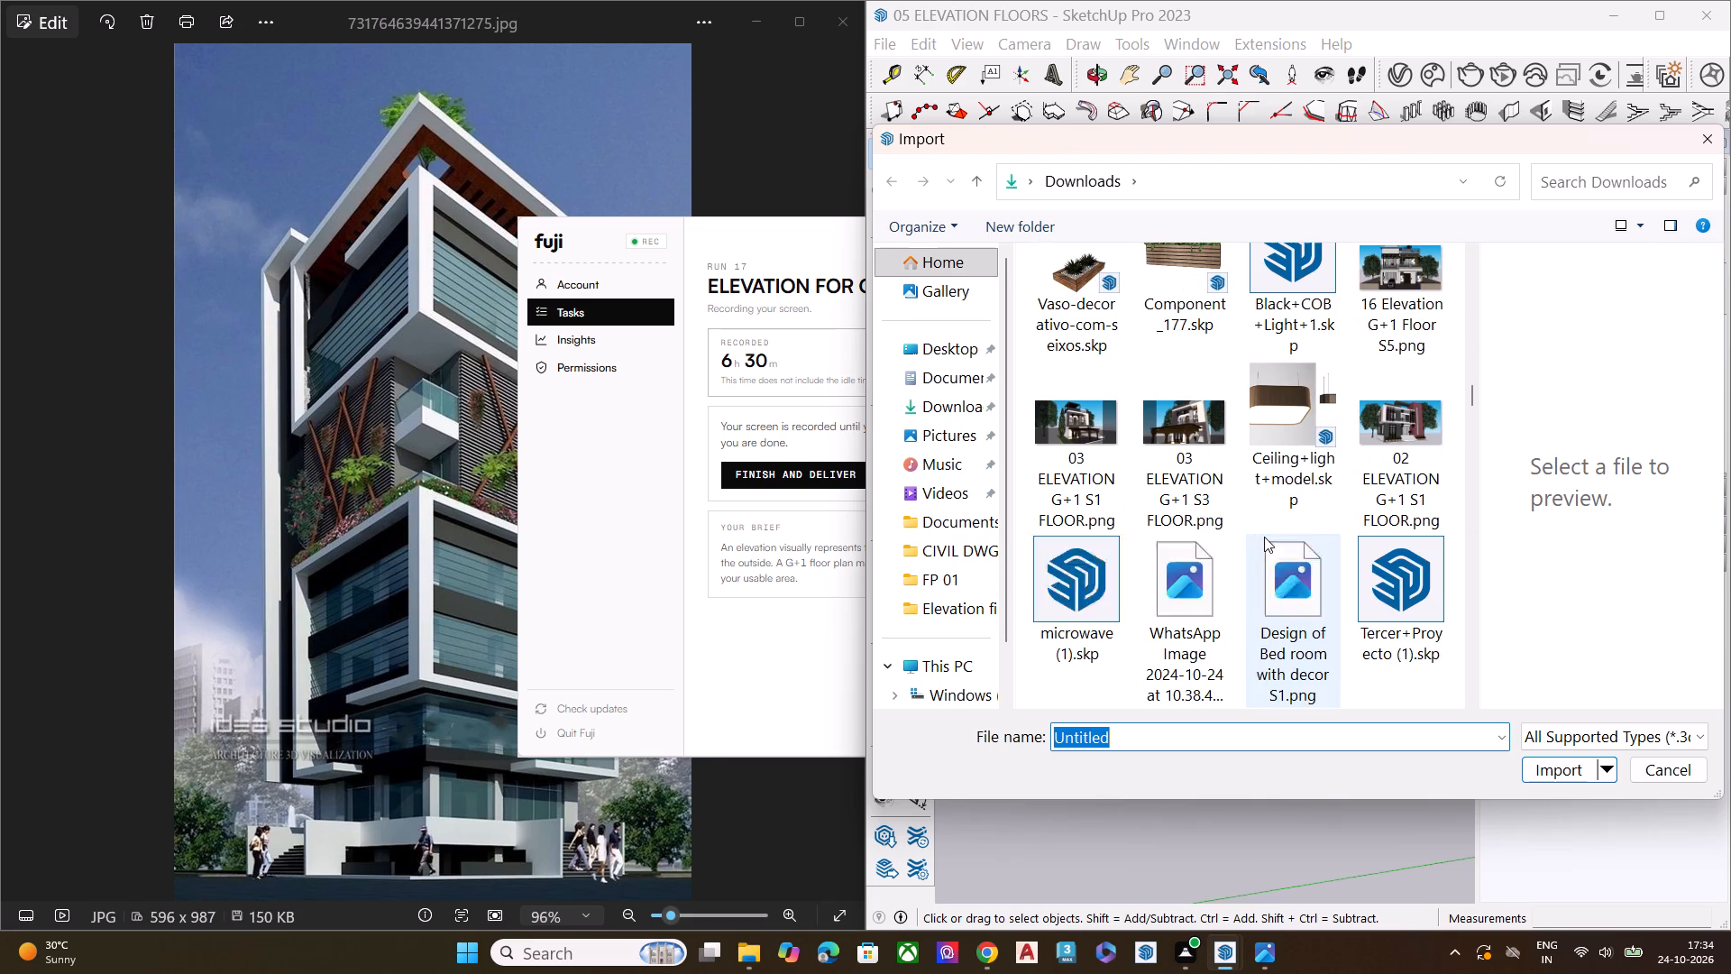
pyautogui.scroll(-2, 1264, 537)
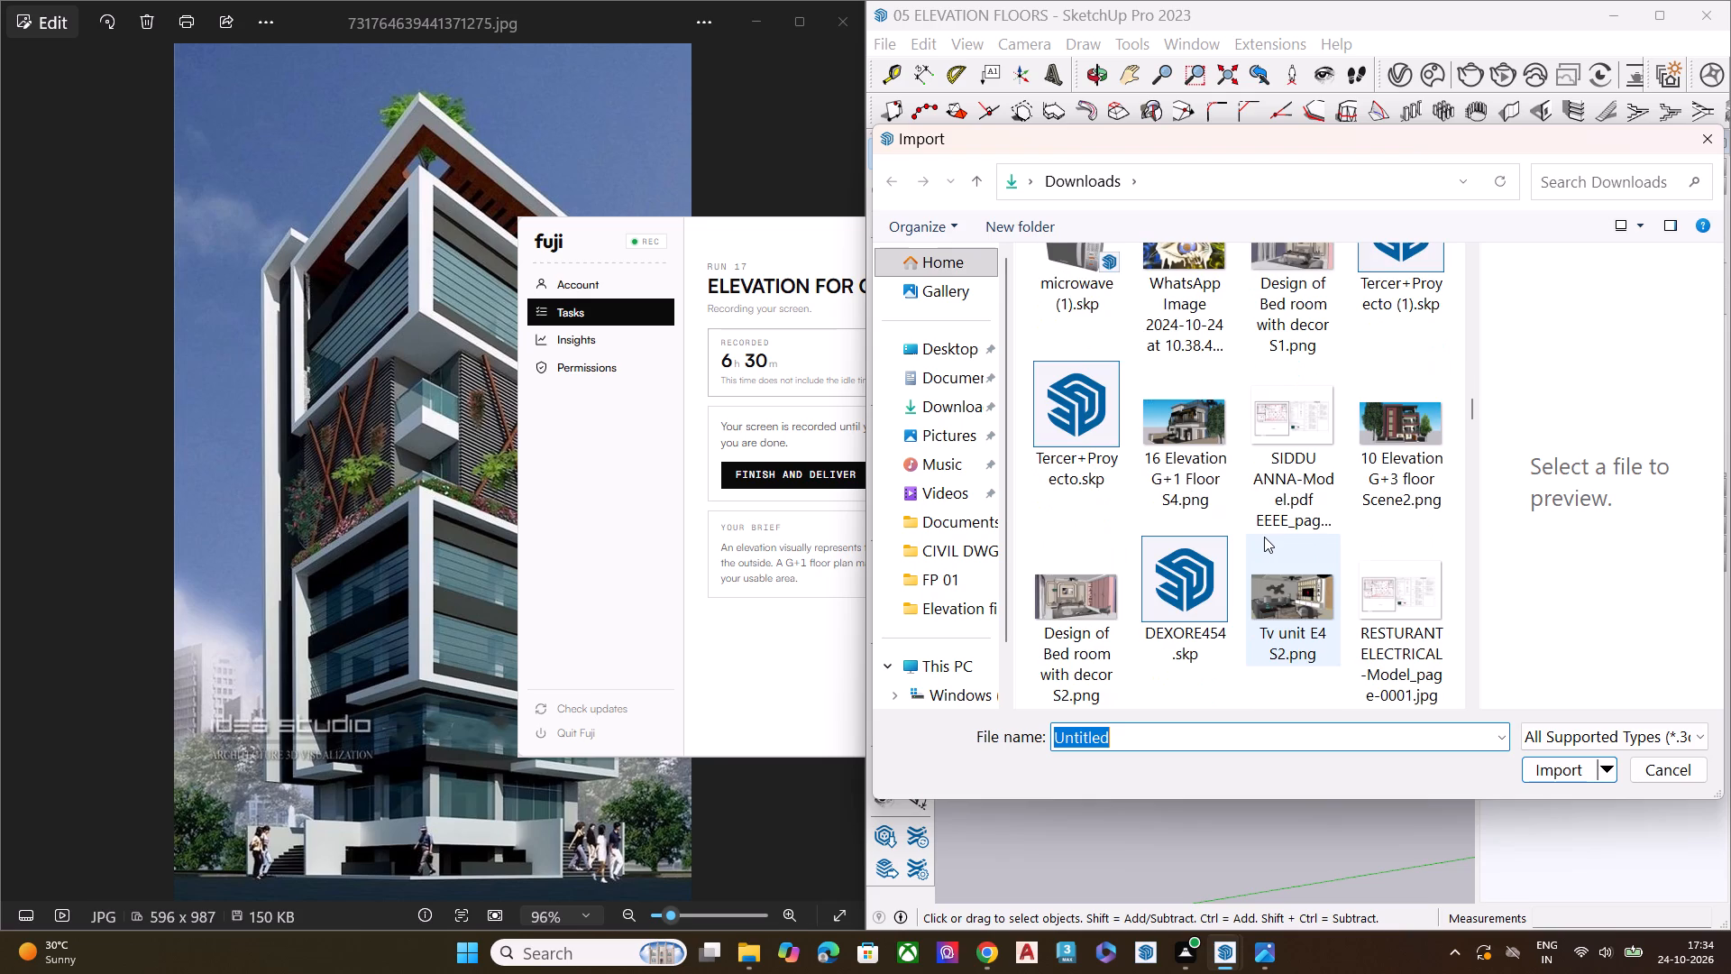
pyautogui.scroll(-2, 1264, 537)
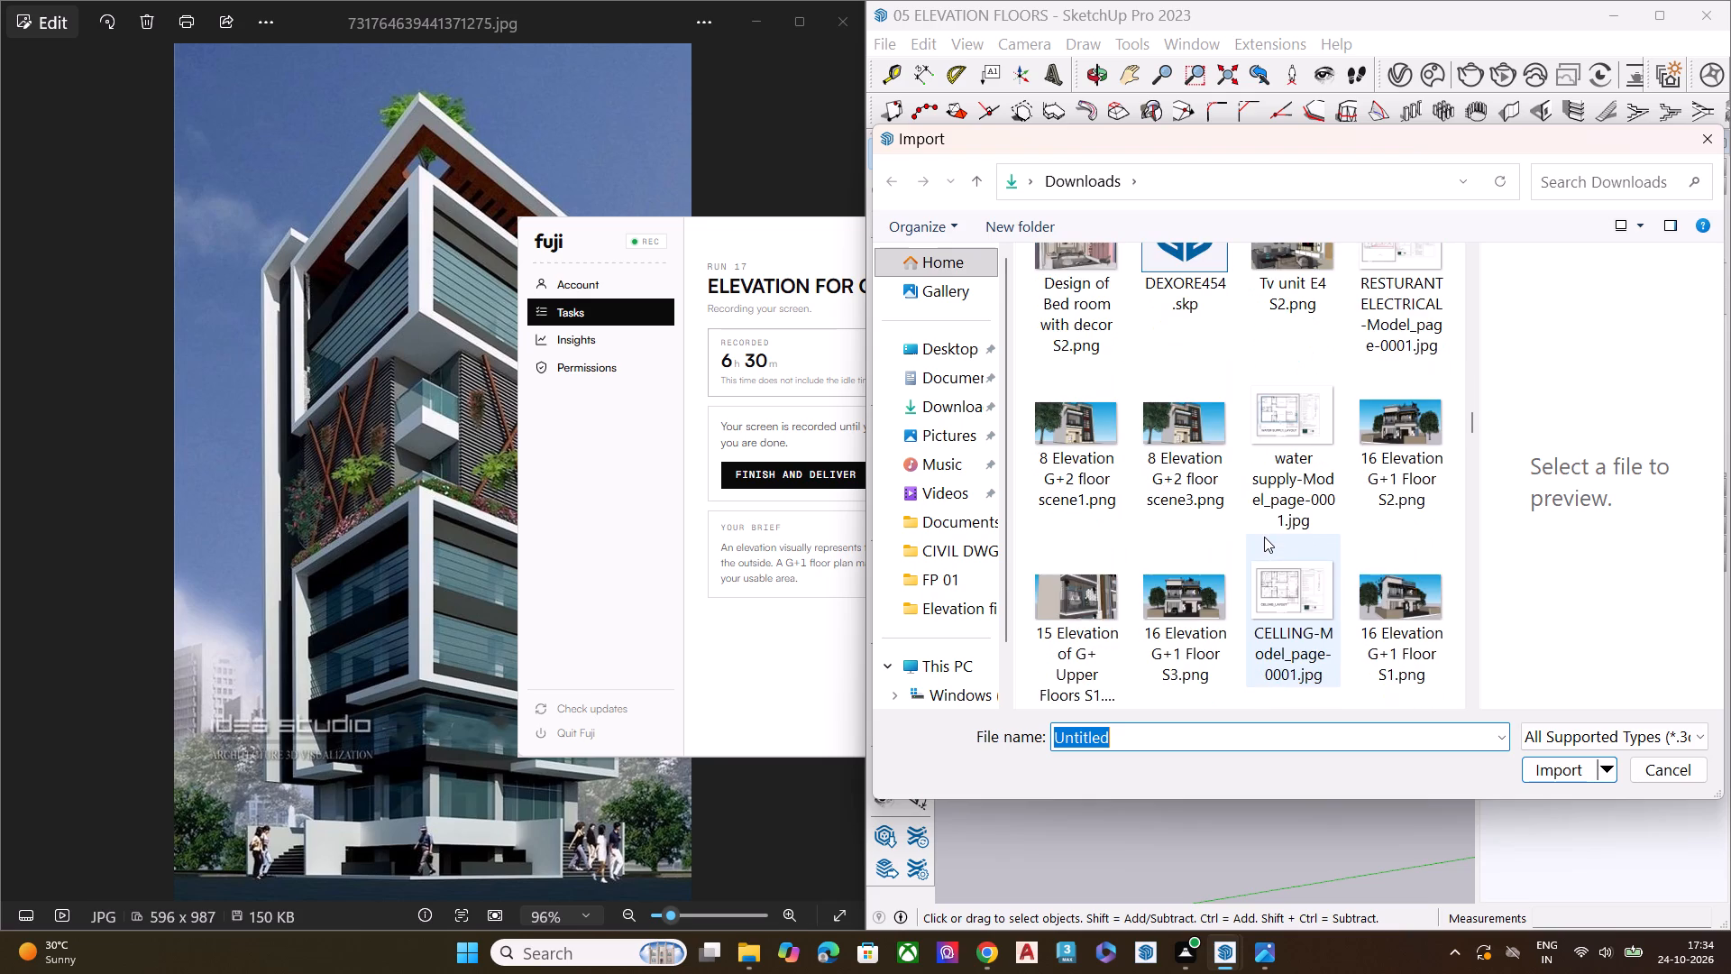
pyautogui.scroll(-3, 1264, 537)
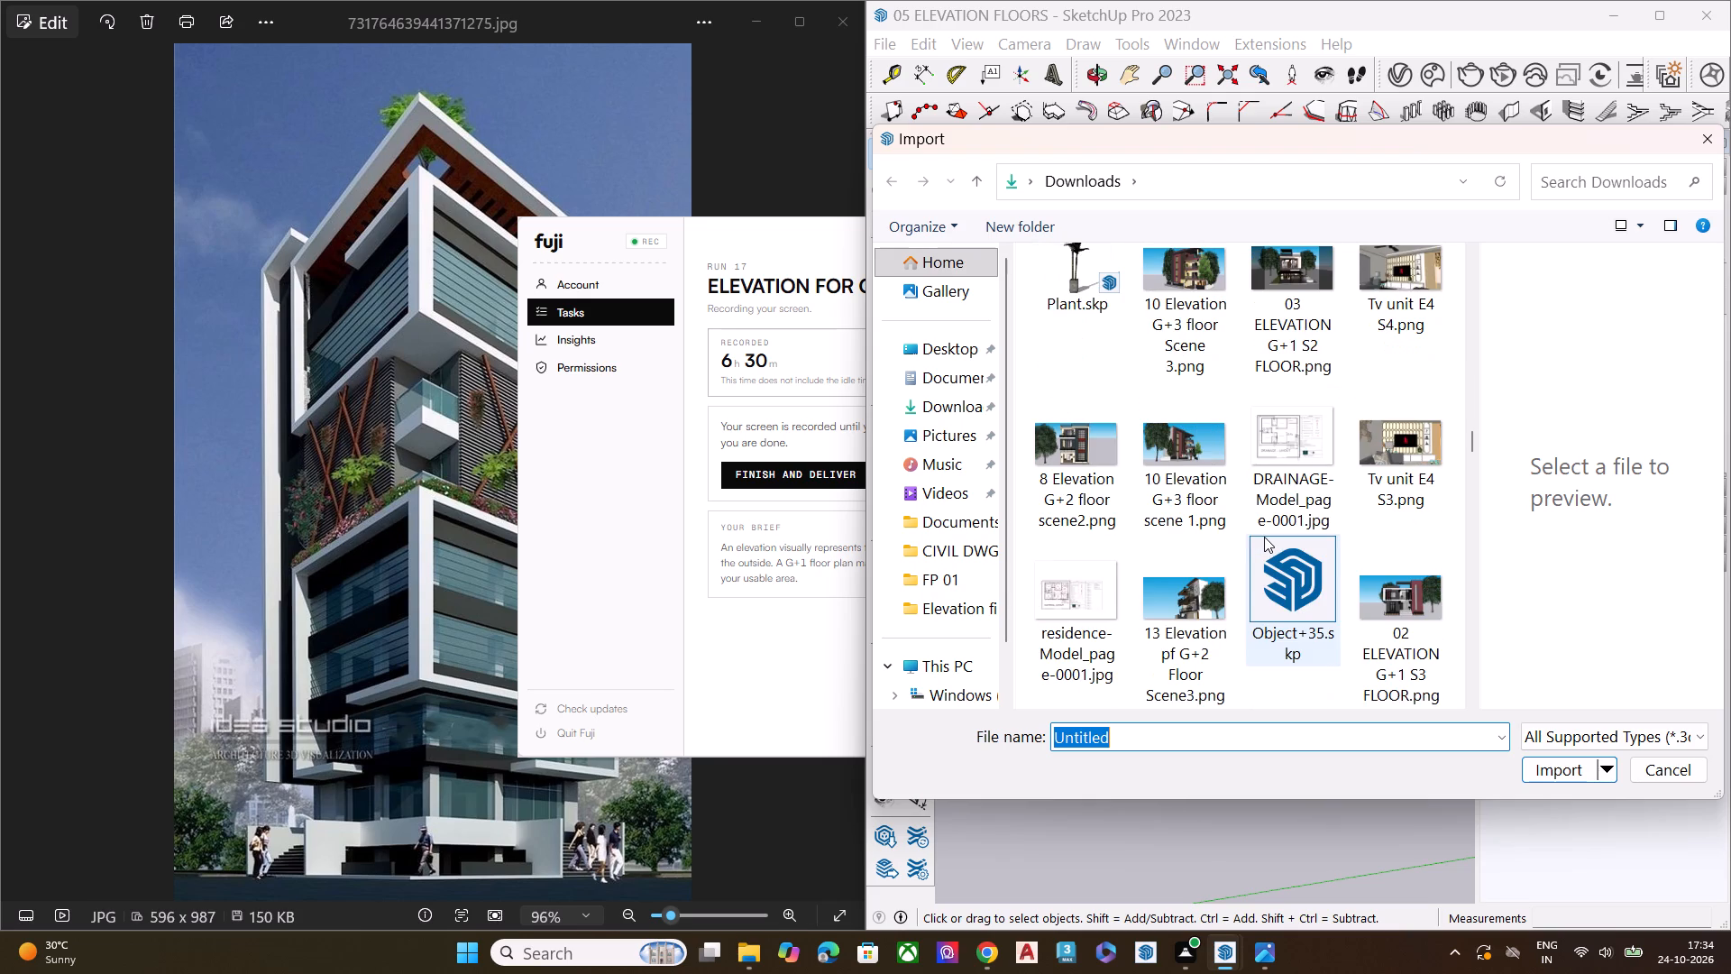
pyautogui.scroll(-1, 1264, 537)
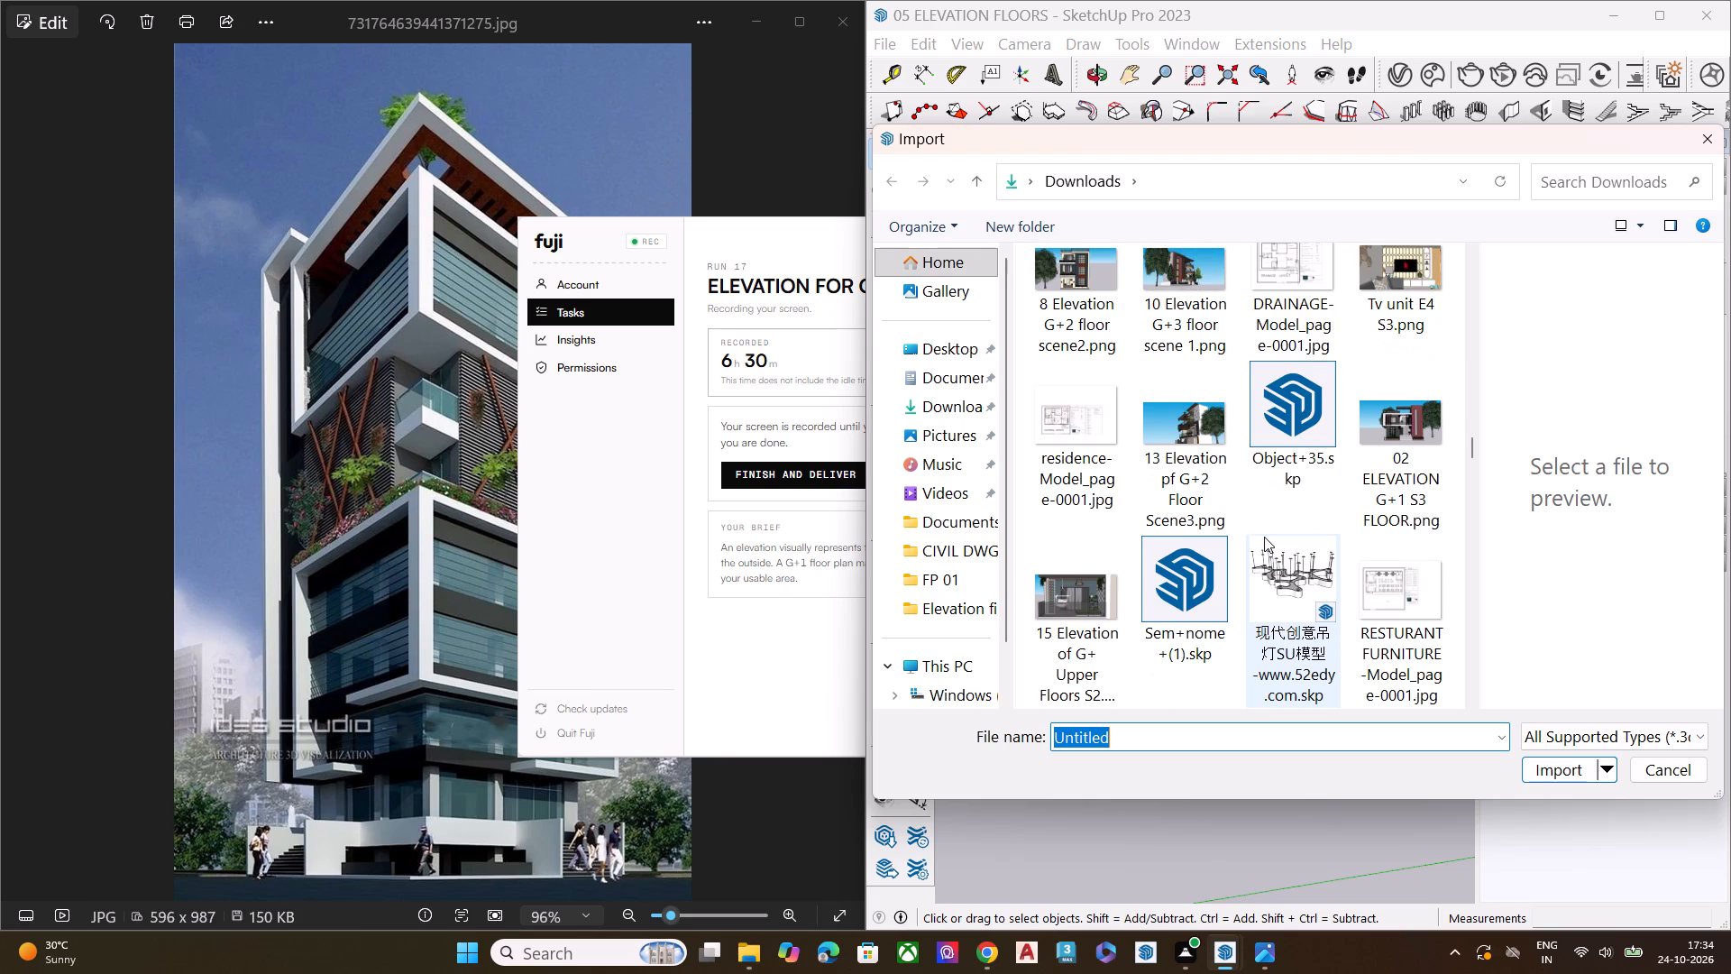
pyautogui.scroll(-1, 1264, 537)
pyautogui.scroll(1, 1264, 537)
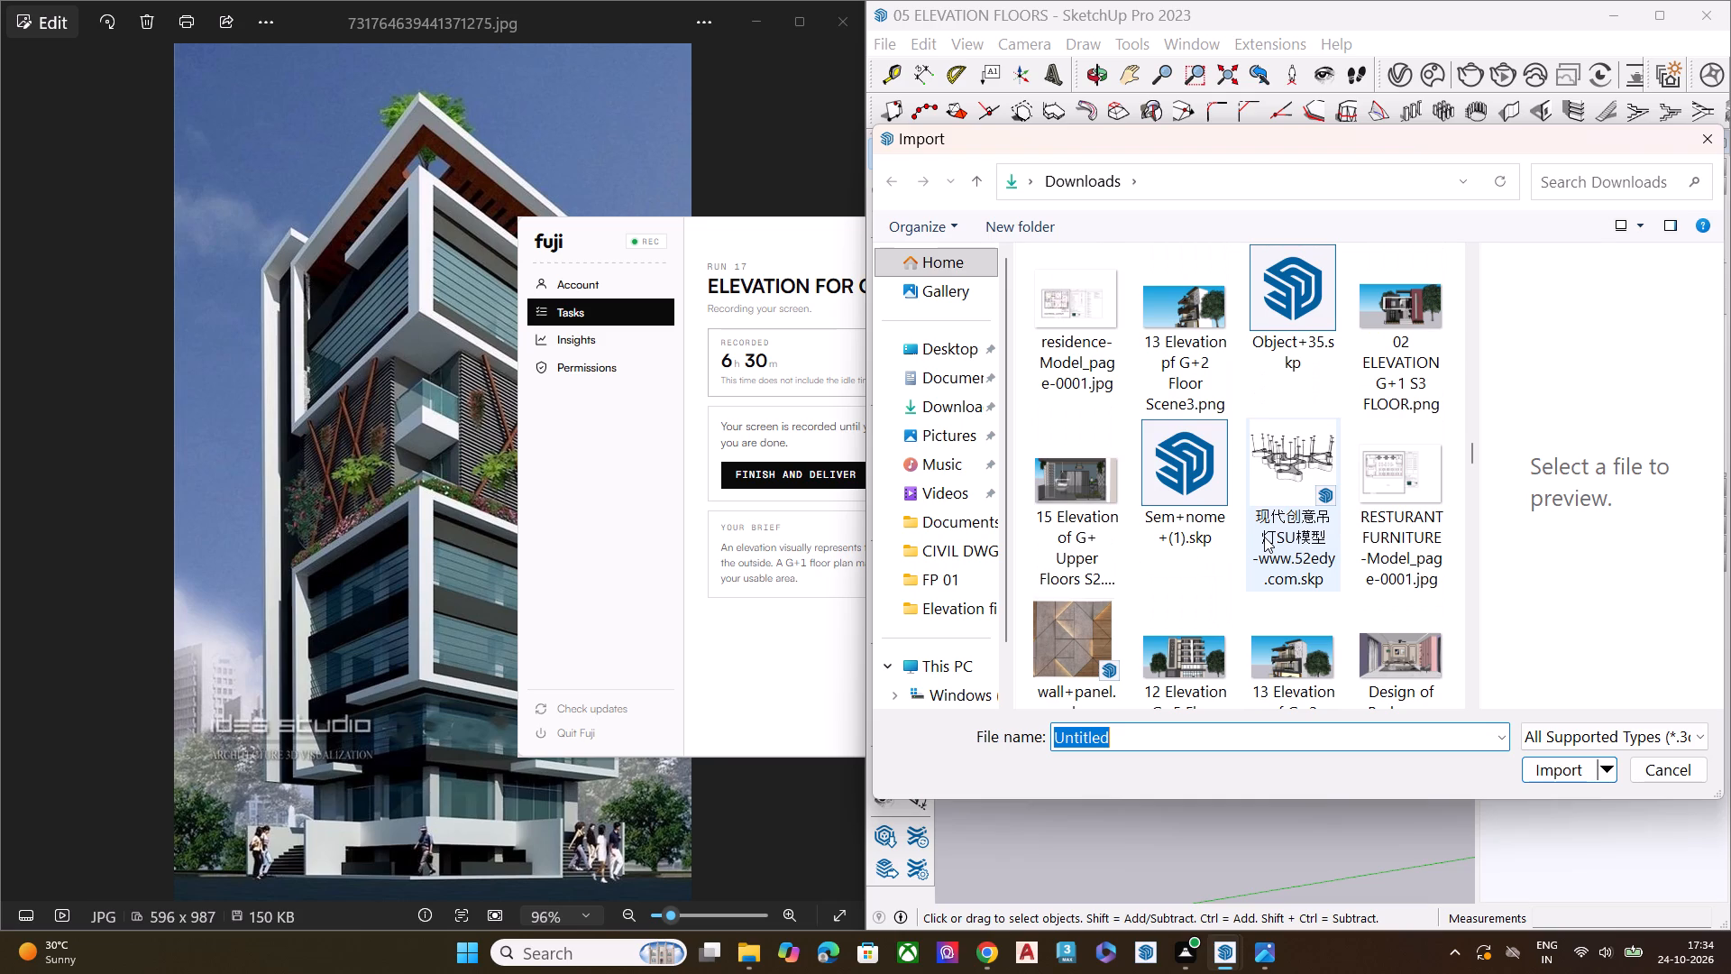
pyautogui.scroll(-3, 1264, 537)
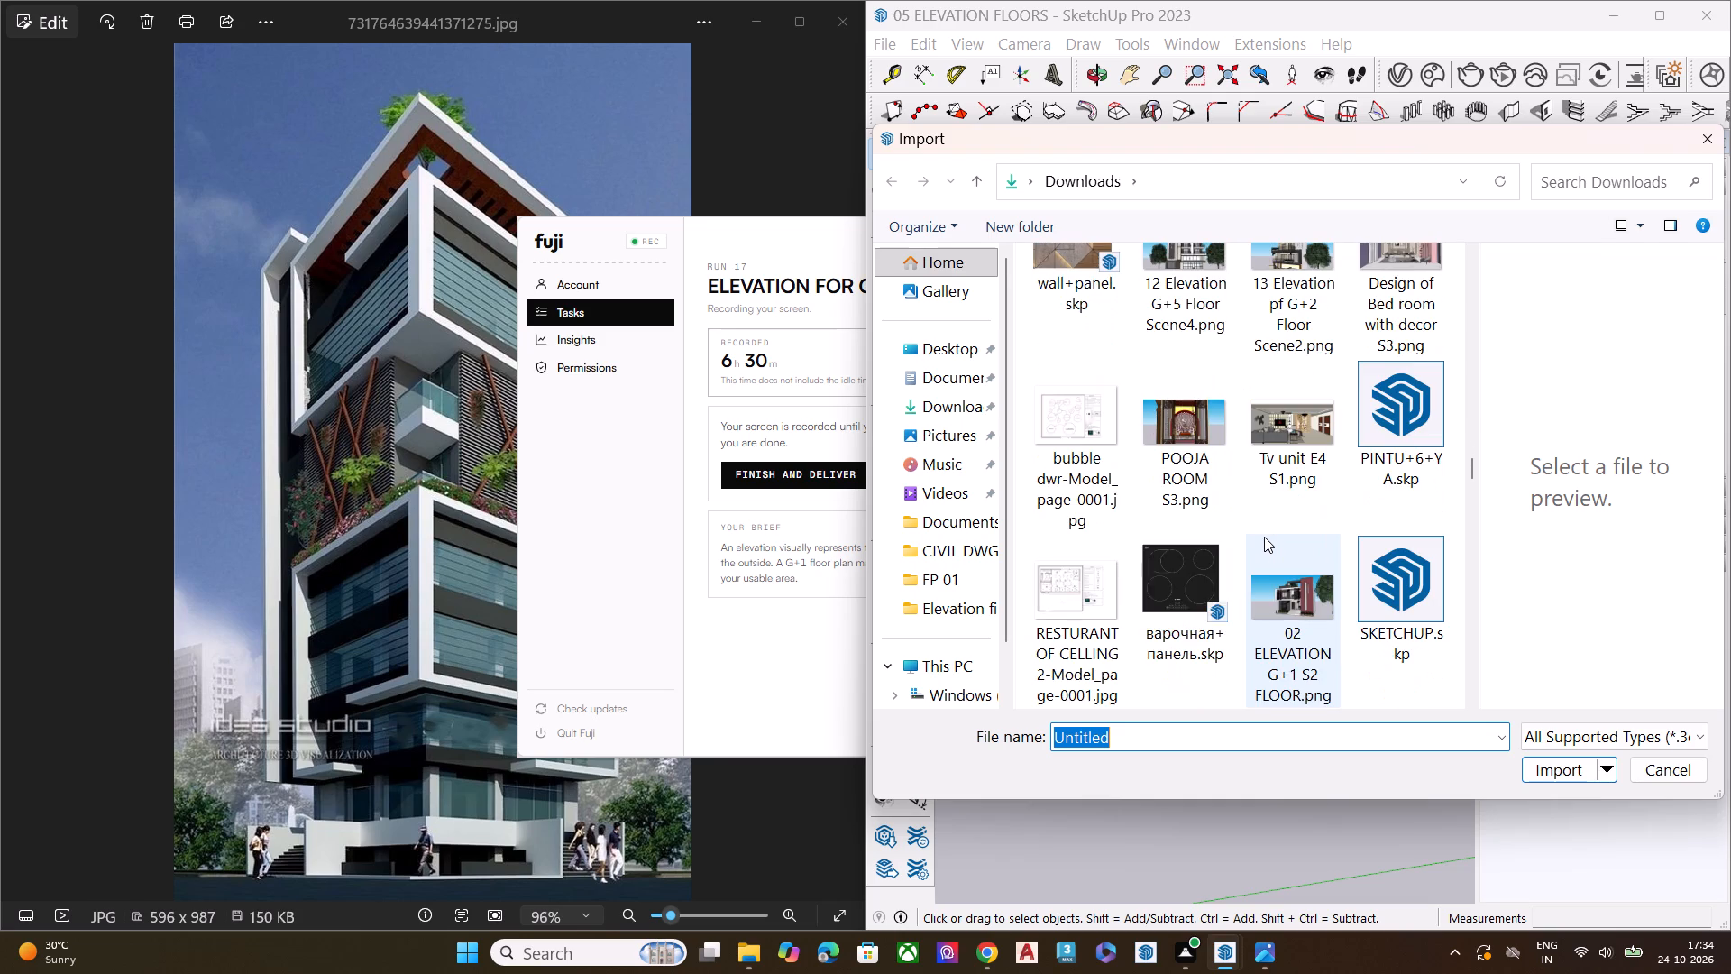
pyautogui.scroll(-3, 1264, 537)
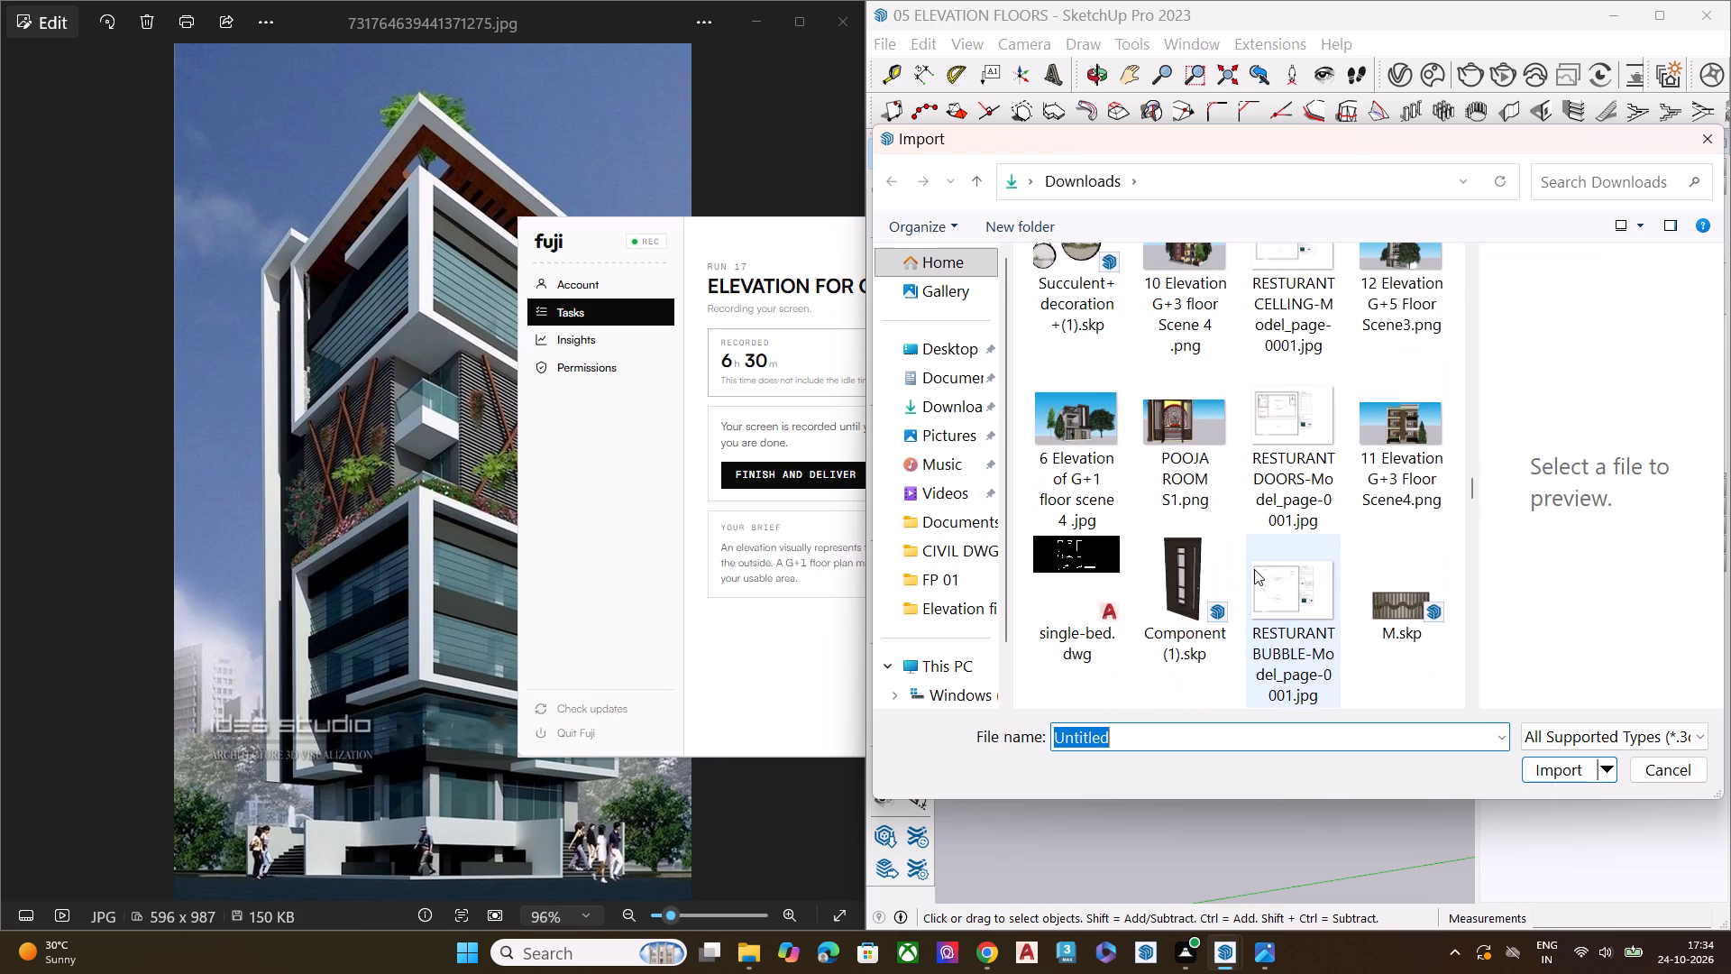
pyautogui.scroll(-1, 1254, 569)
pyautogui.scroll(1, 1254, 569)
pyautogui.scroll(-3, 1254, 569)
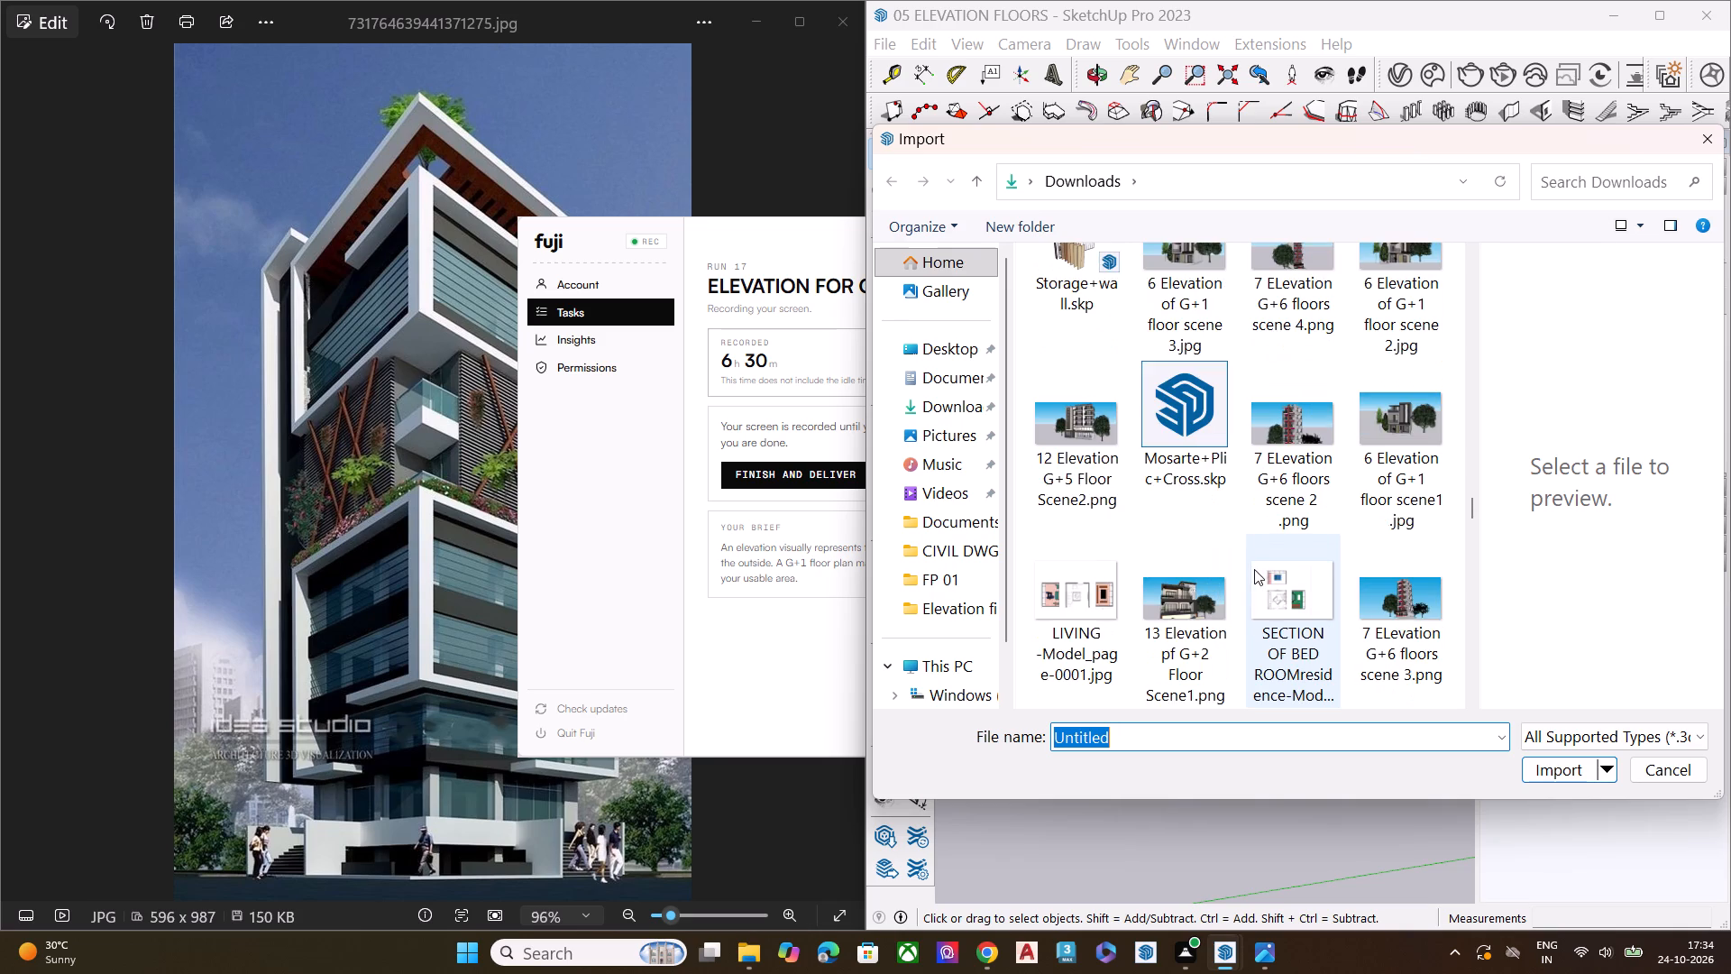
pyautogui.scroll(-3, 1254, 569)
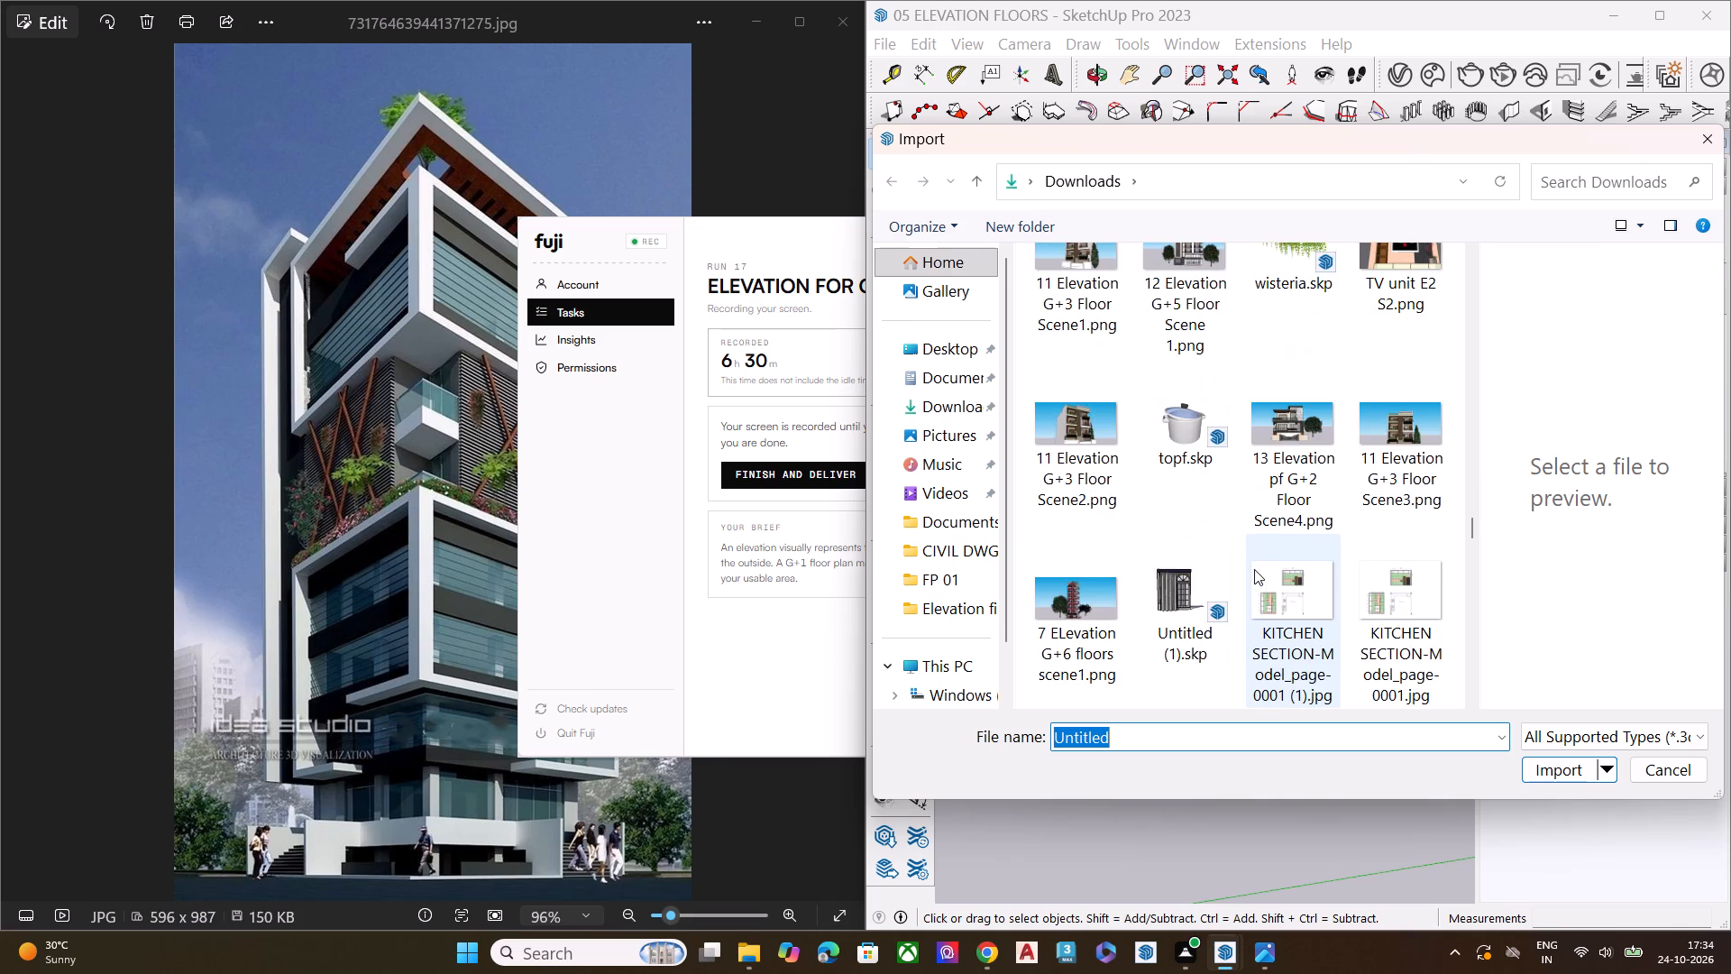
pyautogui.scroll(-1, 1254, 569)
pyautogui.click(1040, 629)
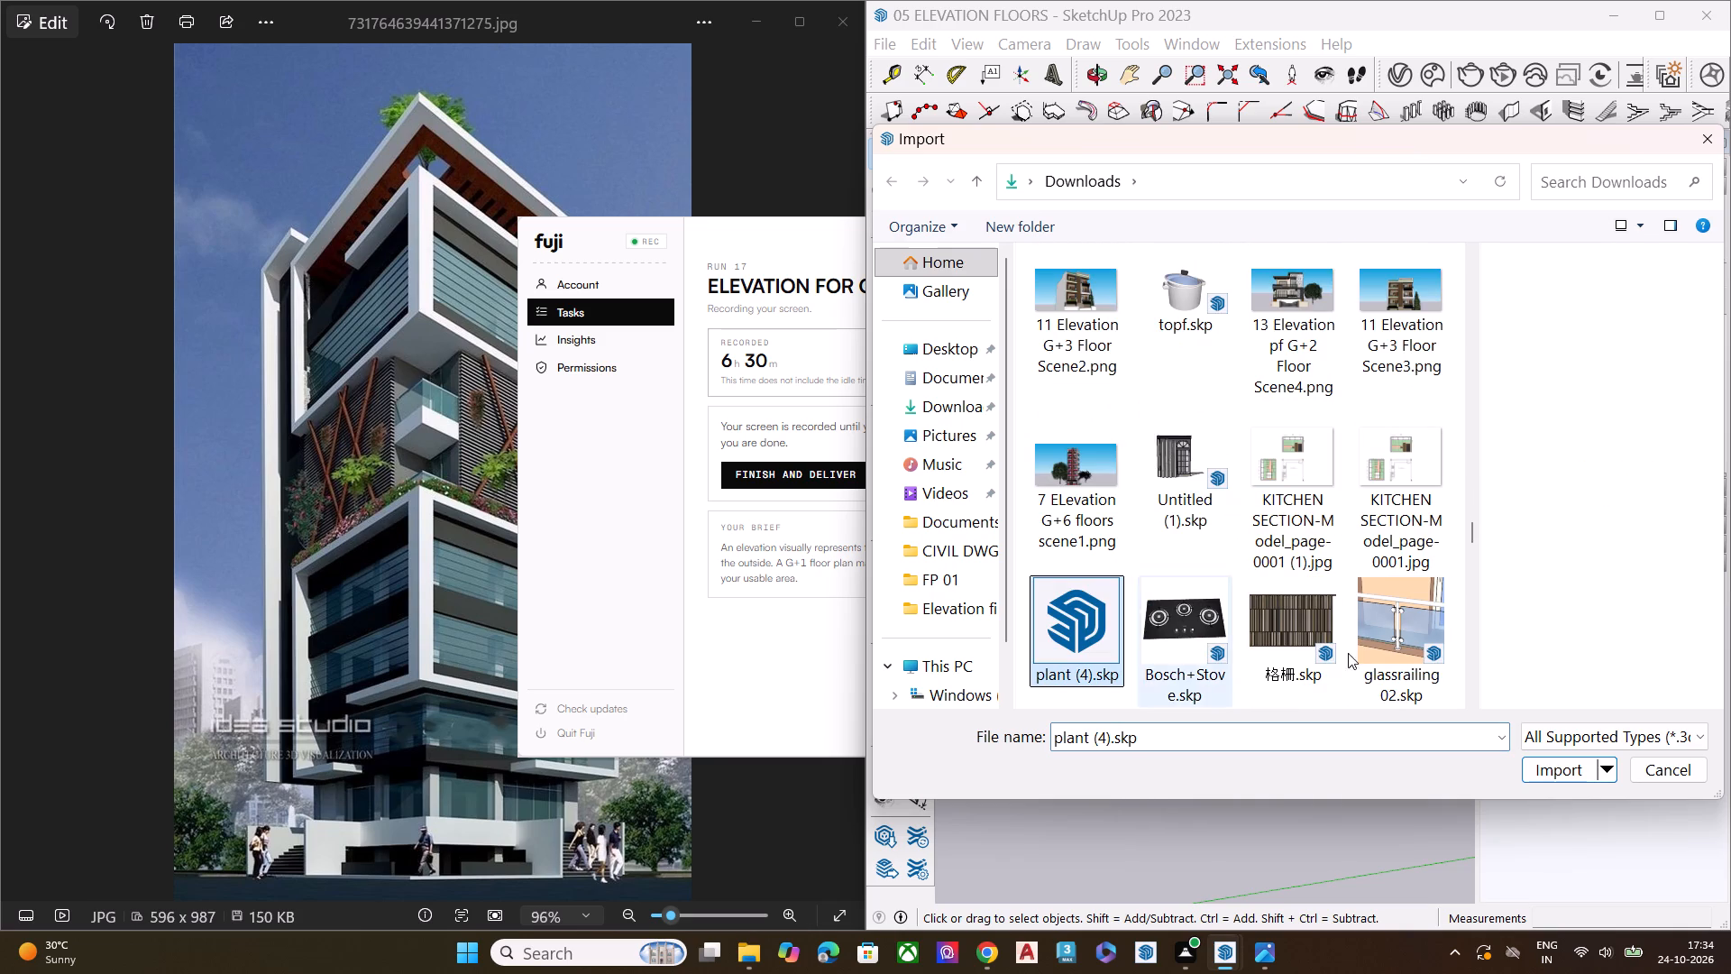
pyautogui.click(1560, 770)
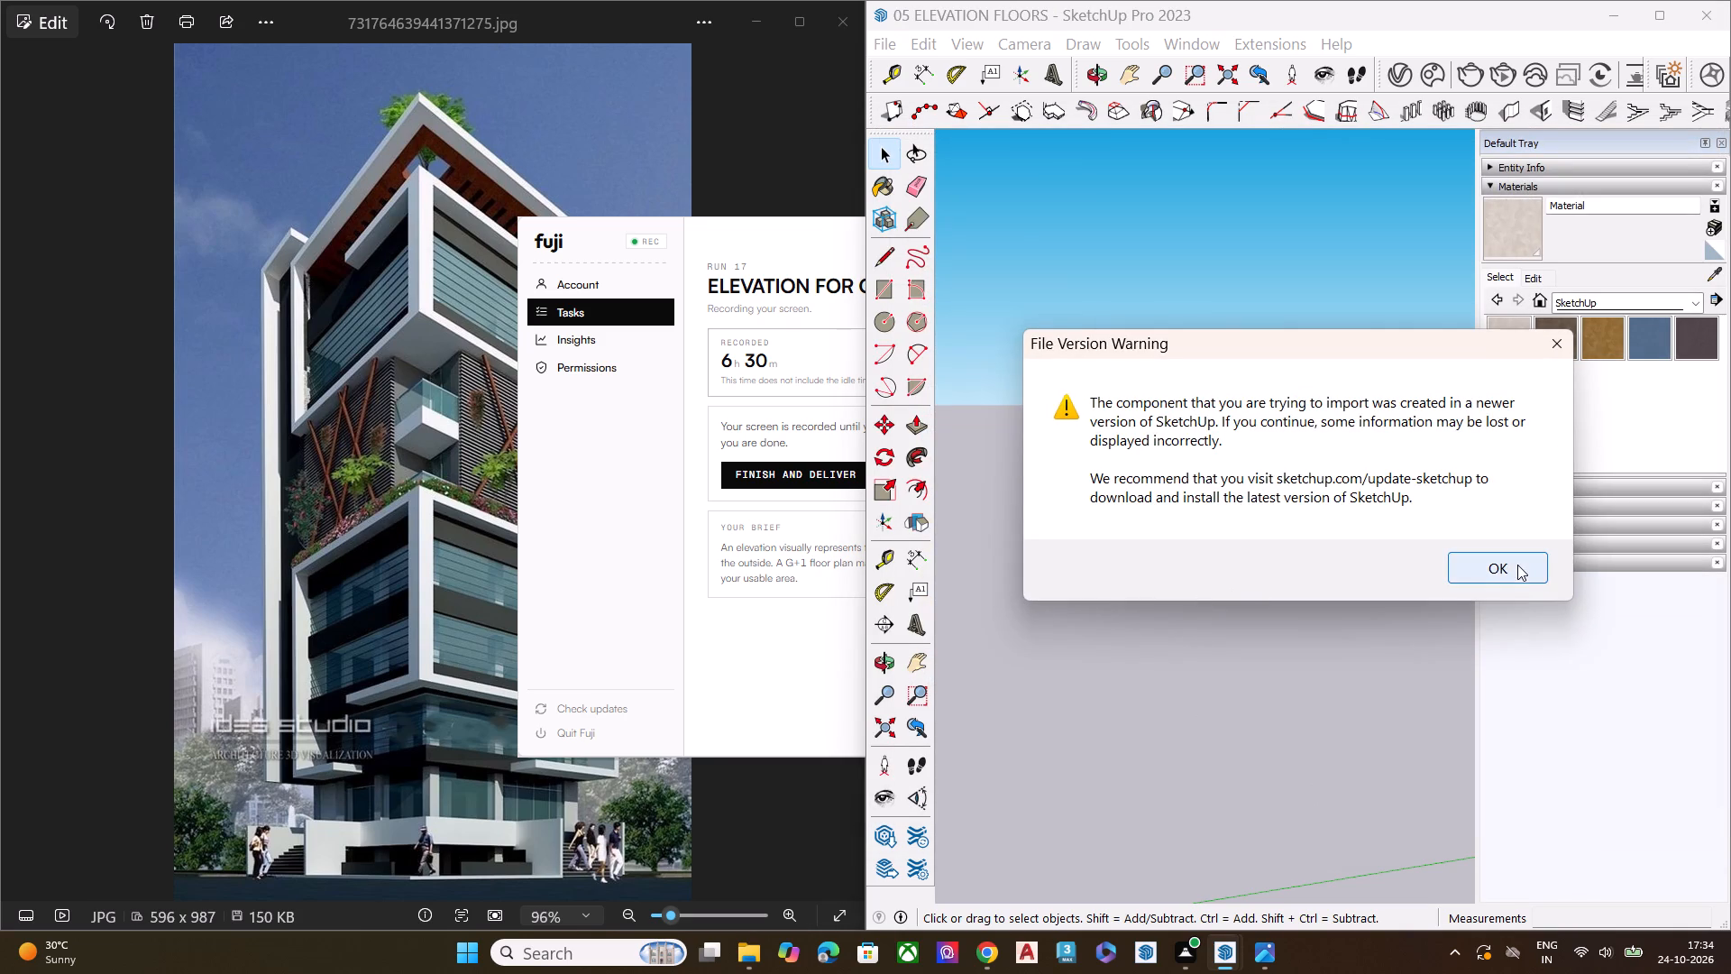
pyautogui.click(1510, 569)
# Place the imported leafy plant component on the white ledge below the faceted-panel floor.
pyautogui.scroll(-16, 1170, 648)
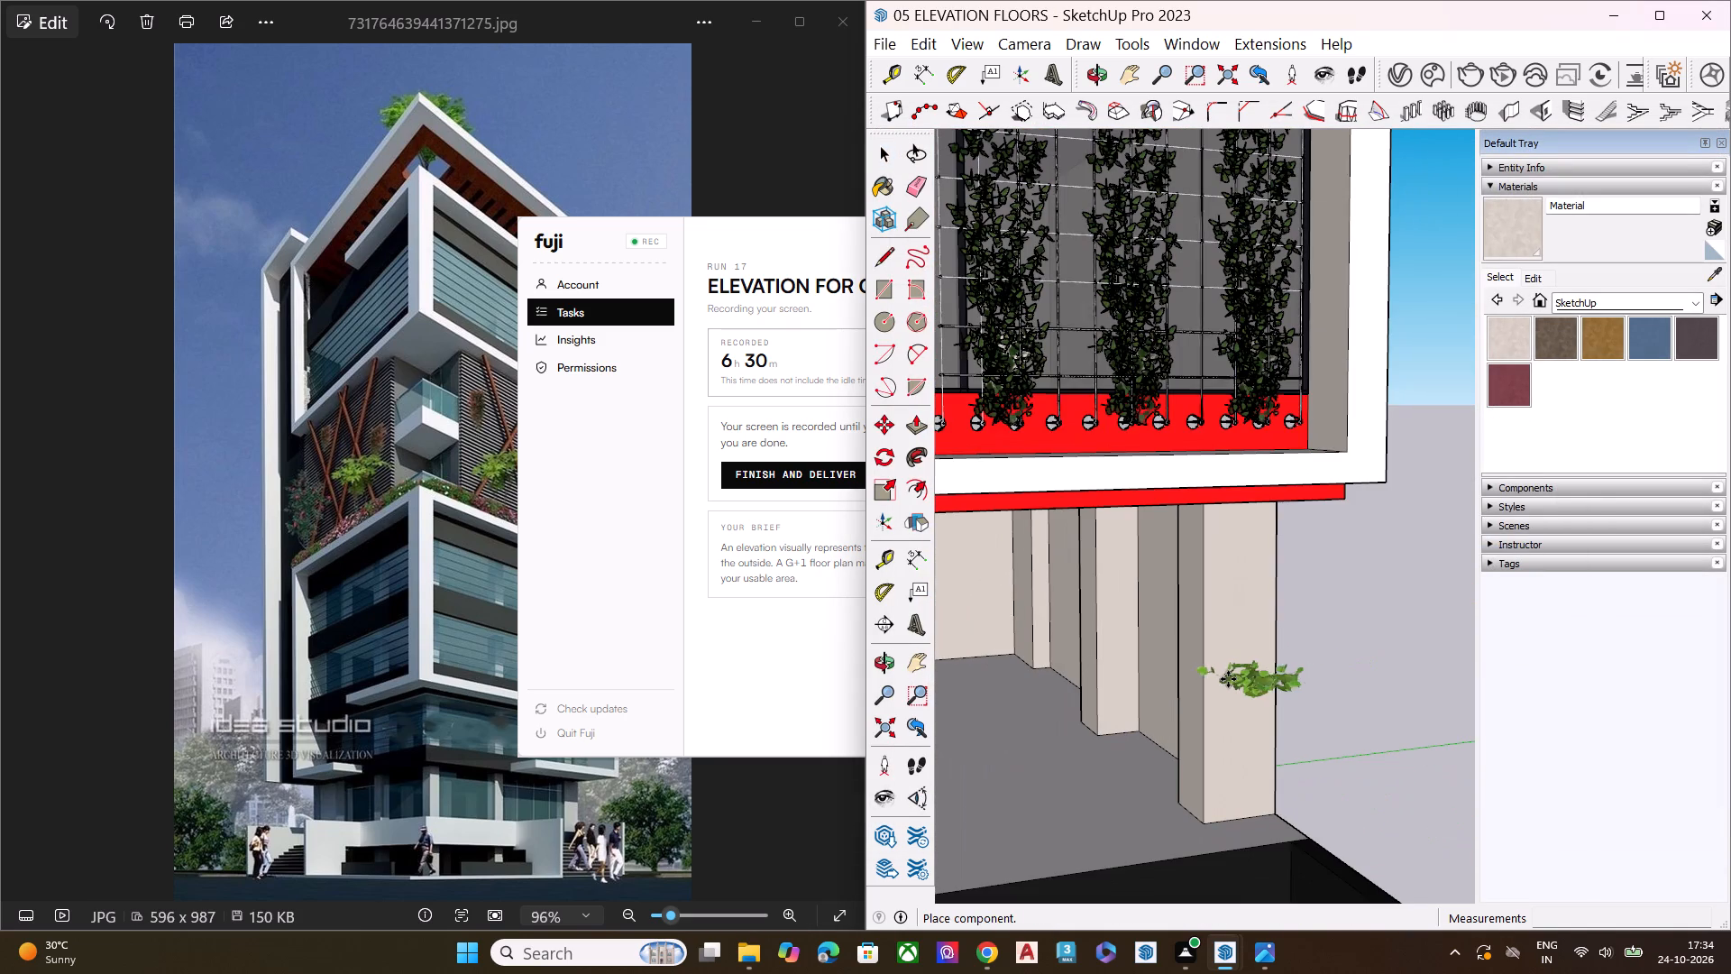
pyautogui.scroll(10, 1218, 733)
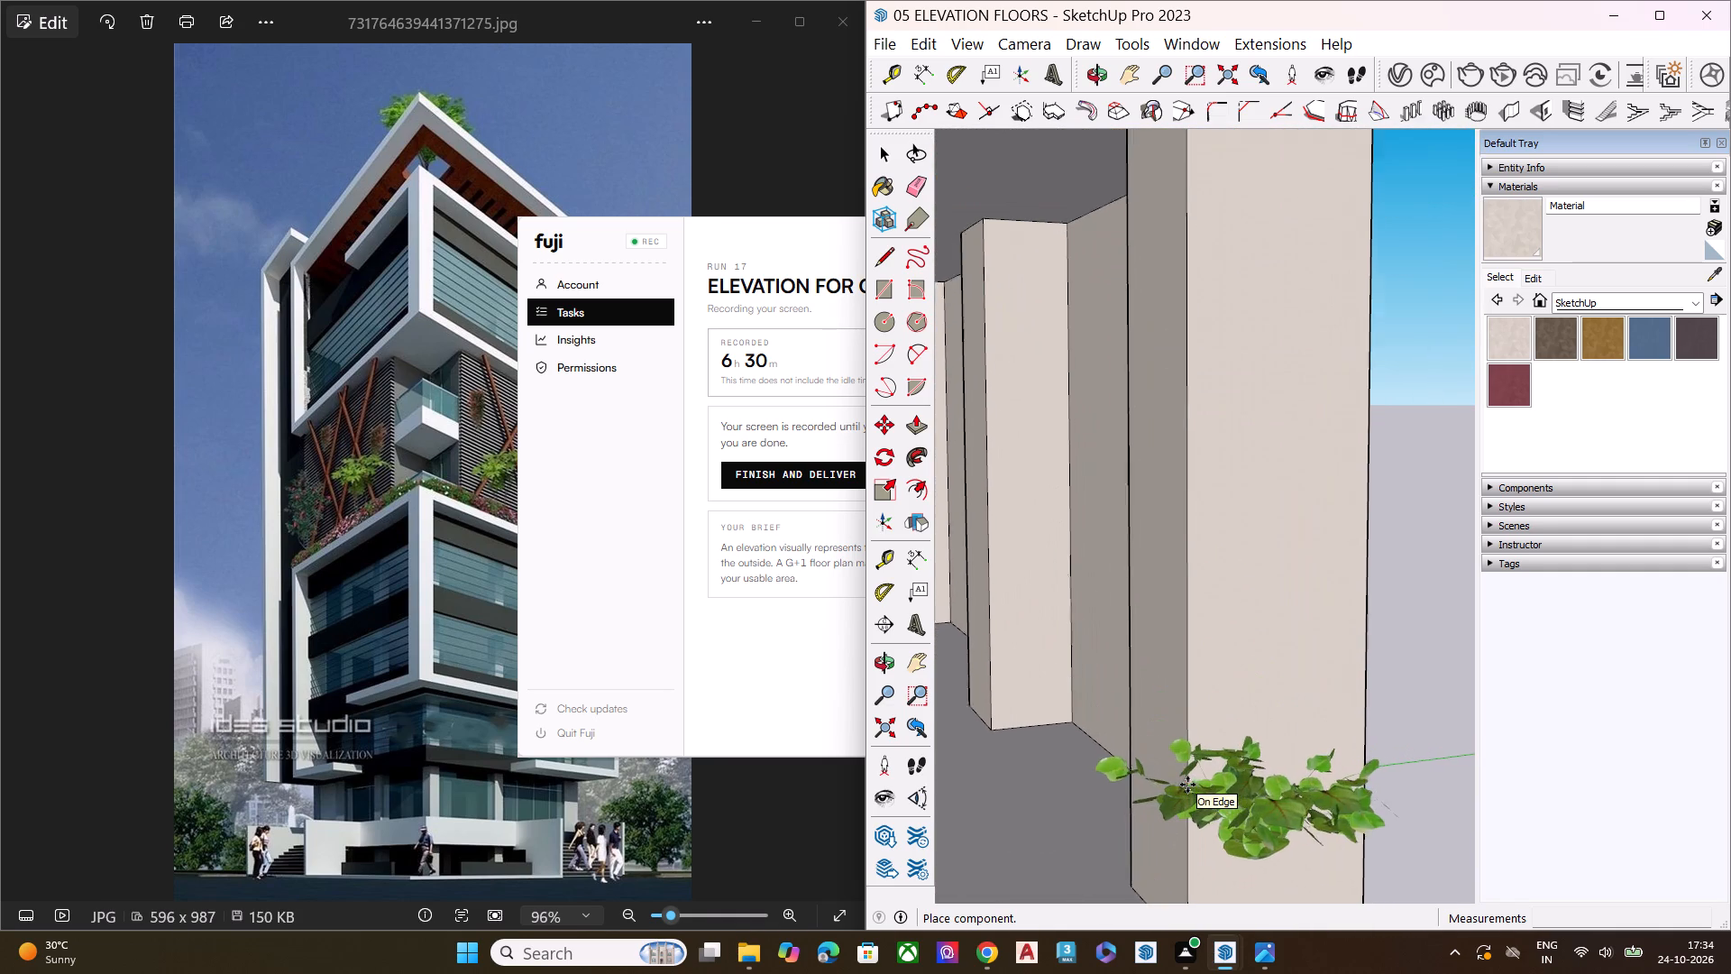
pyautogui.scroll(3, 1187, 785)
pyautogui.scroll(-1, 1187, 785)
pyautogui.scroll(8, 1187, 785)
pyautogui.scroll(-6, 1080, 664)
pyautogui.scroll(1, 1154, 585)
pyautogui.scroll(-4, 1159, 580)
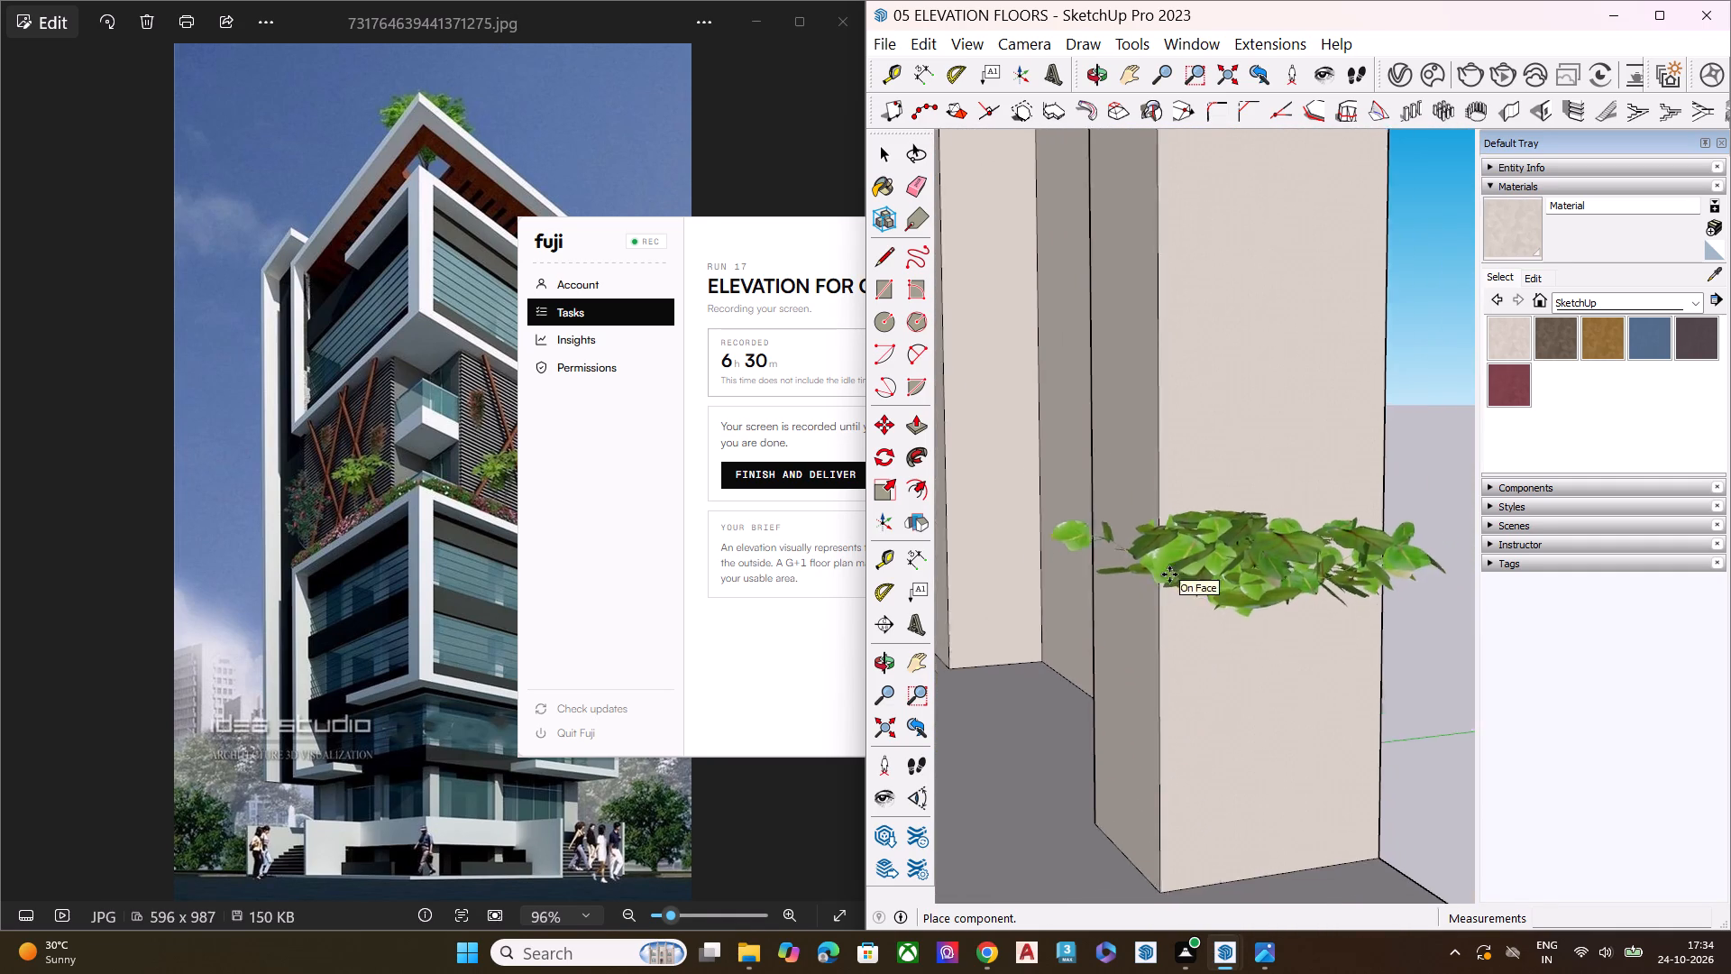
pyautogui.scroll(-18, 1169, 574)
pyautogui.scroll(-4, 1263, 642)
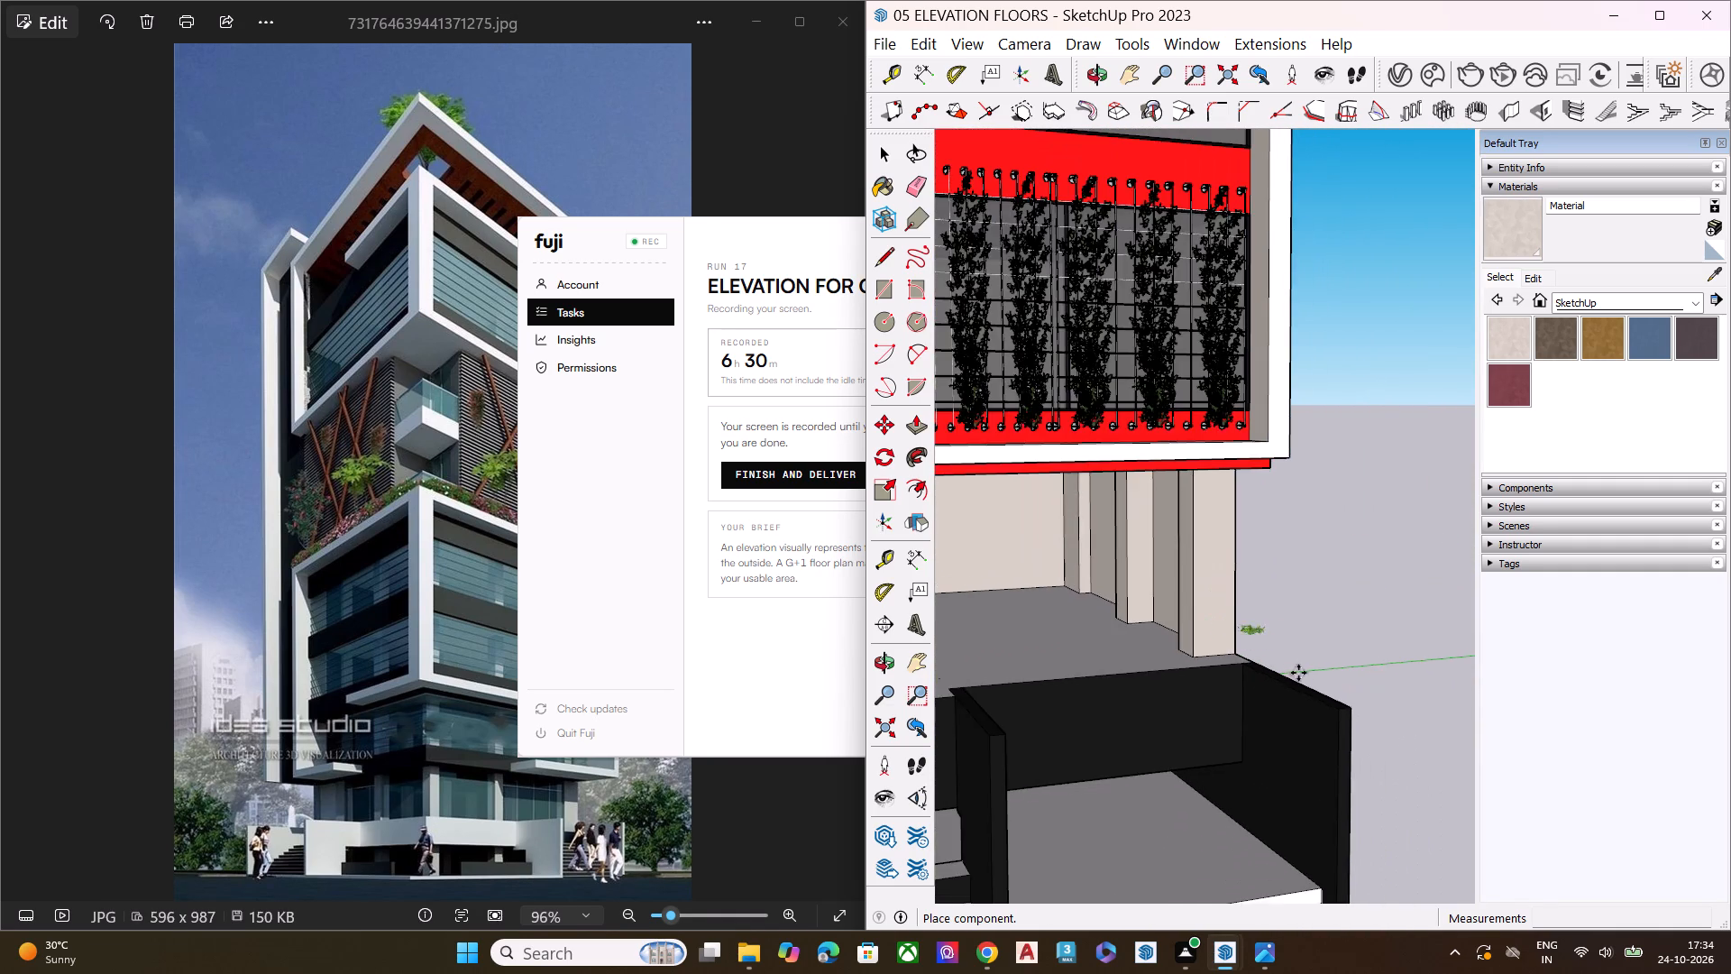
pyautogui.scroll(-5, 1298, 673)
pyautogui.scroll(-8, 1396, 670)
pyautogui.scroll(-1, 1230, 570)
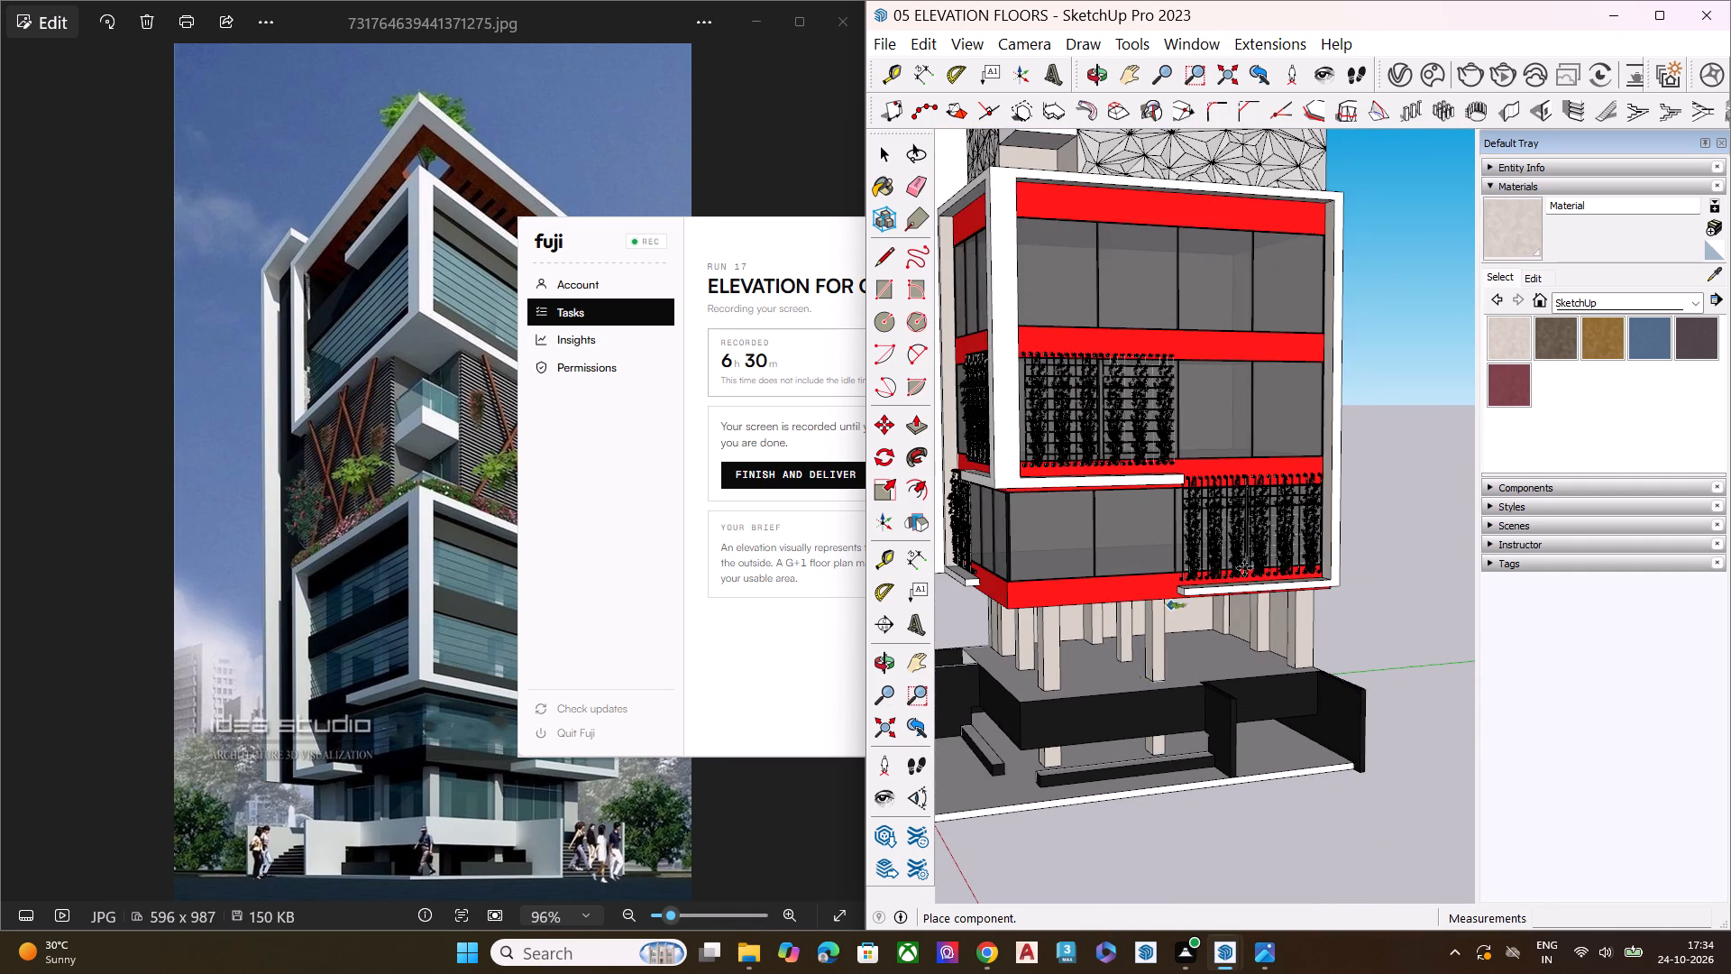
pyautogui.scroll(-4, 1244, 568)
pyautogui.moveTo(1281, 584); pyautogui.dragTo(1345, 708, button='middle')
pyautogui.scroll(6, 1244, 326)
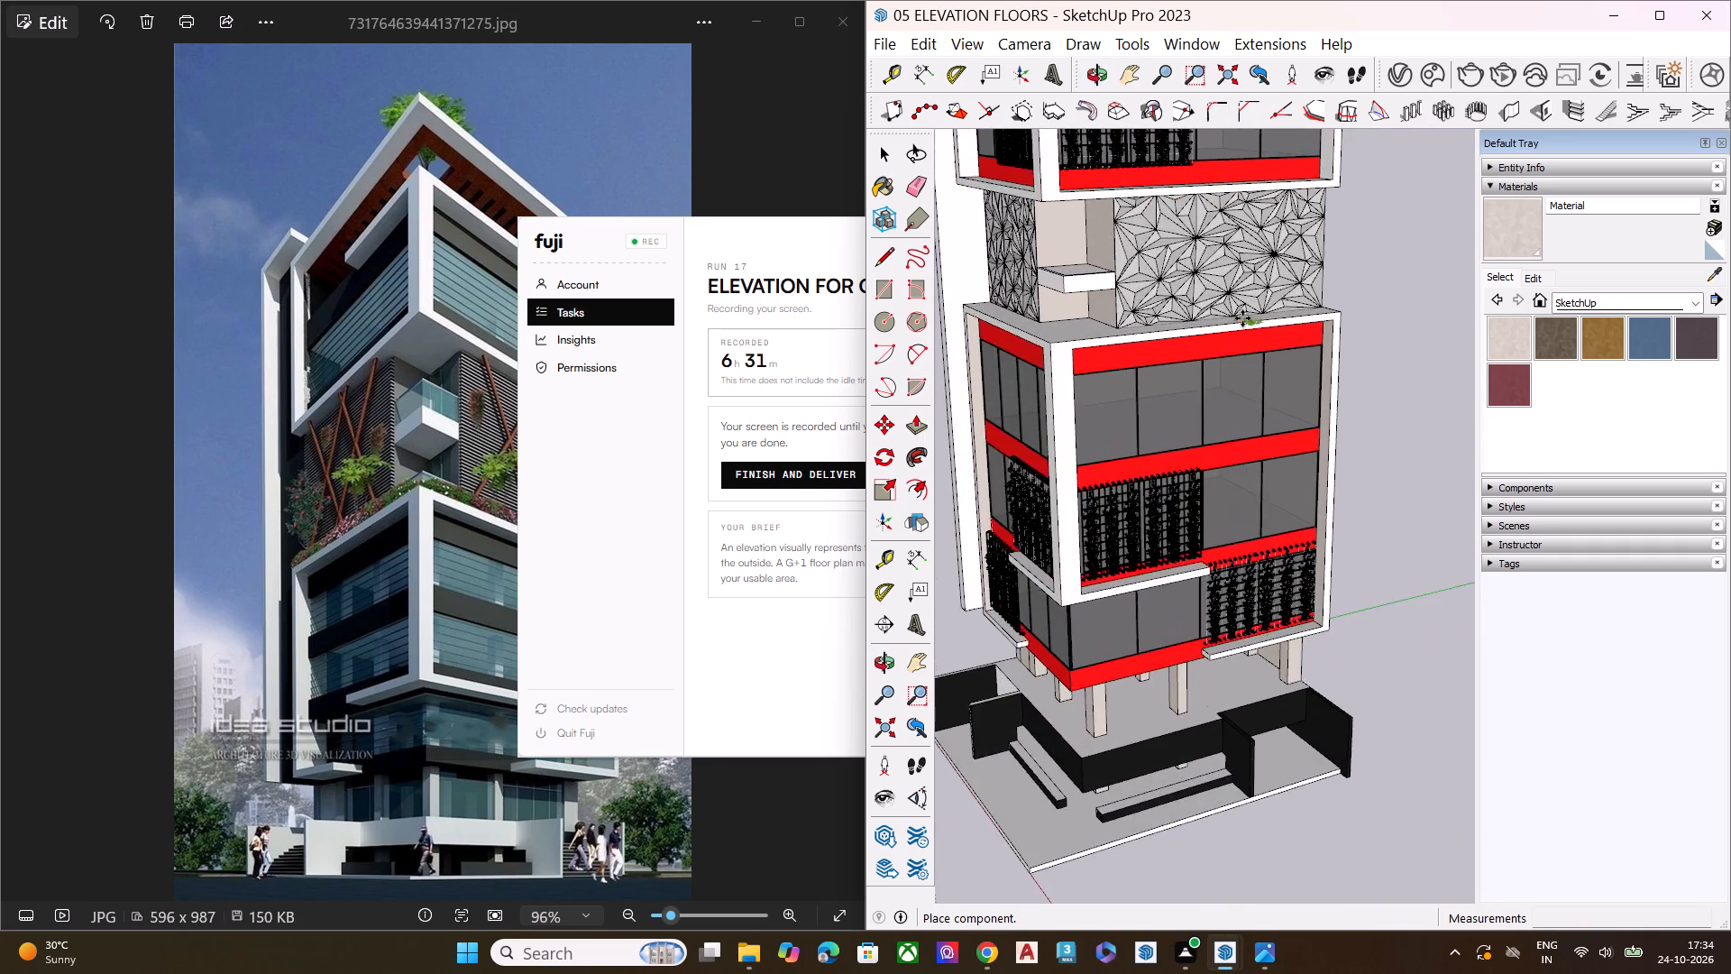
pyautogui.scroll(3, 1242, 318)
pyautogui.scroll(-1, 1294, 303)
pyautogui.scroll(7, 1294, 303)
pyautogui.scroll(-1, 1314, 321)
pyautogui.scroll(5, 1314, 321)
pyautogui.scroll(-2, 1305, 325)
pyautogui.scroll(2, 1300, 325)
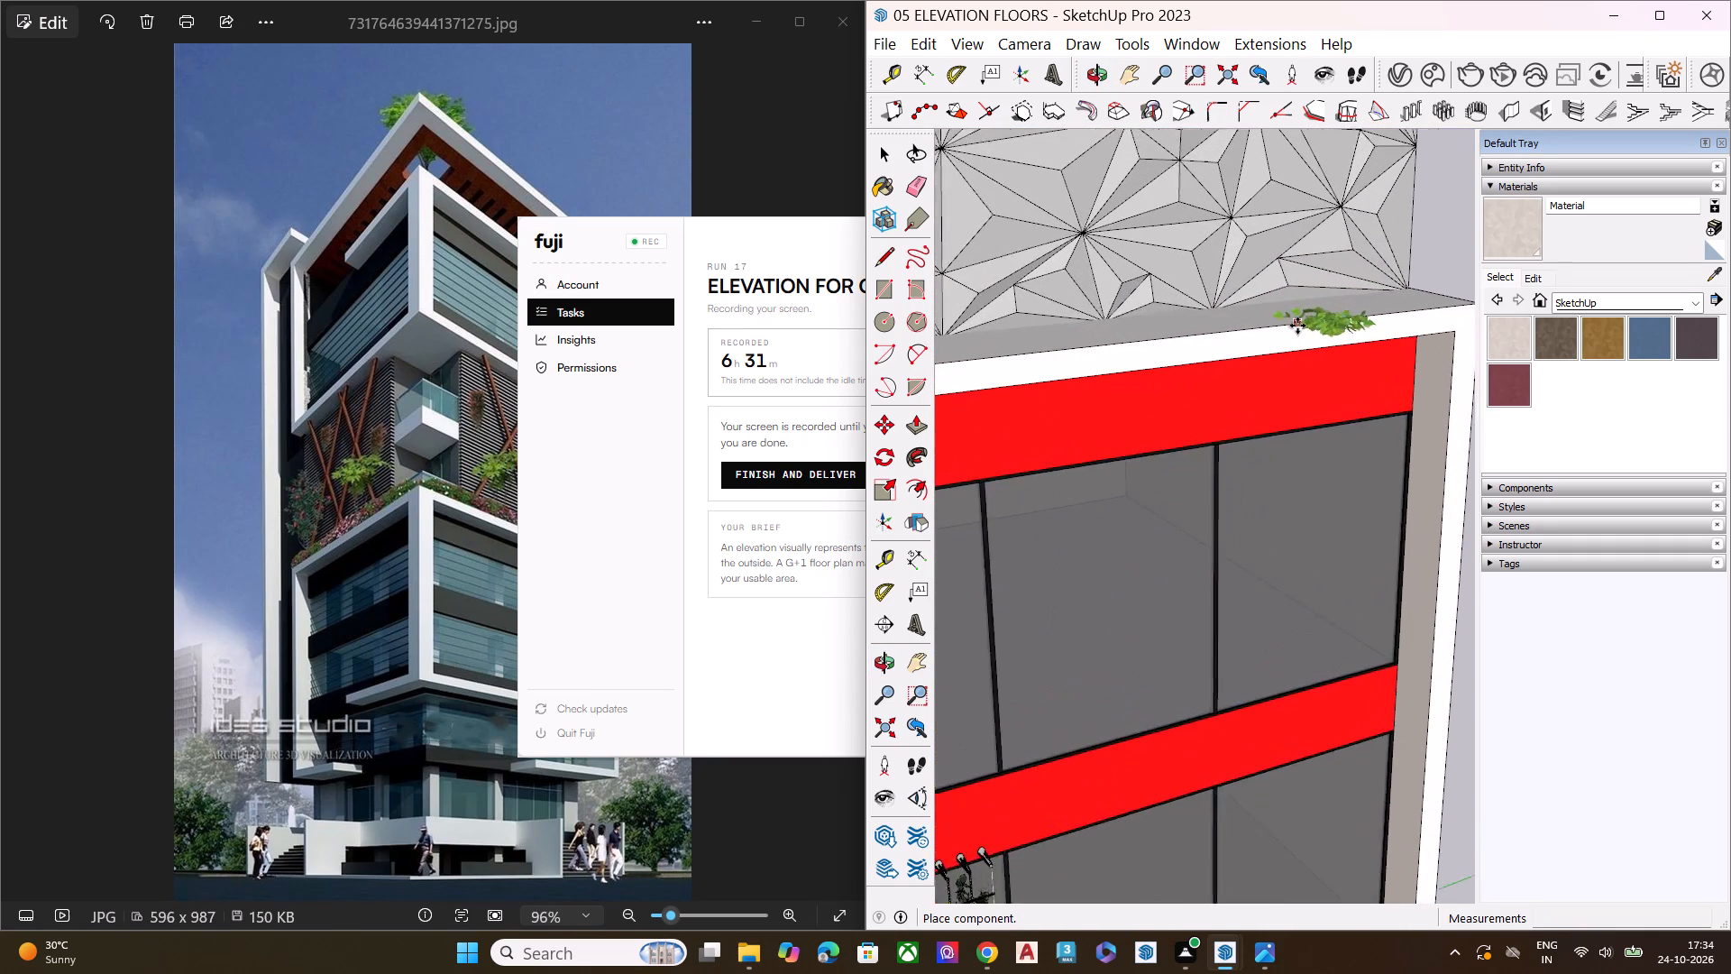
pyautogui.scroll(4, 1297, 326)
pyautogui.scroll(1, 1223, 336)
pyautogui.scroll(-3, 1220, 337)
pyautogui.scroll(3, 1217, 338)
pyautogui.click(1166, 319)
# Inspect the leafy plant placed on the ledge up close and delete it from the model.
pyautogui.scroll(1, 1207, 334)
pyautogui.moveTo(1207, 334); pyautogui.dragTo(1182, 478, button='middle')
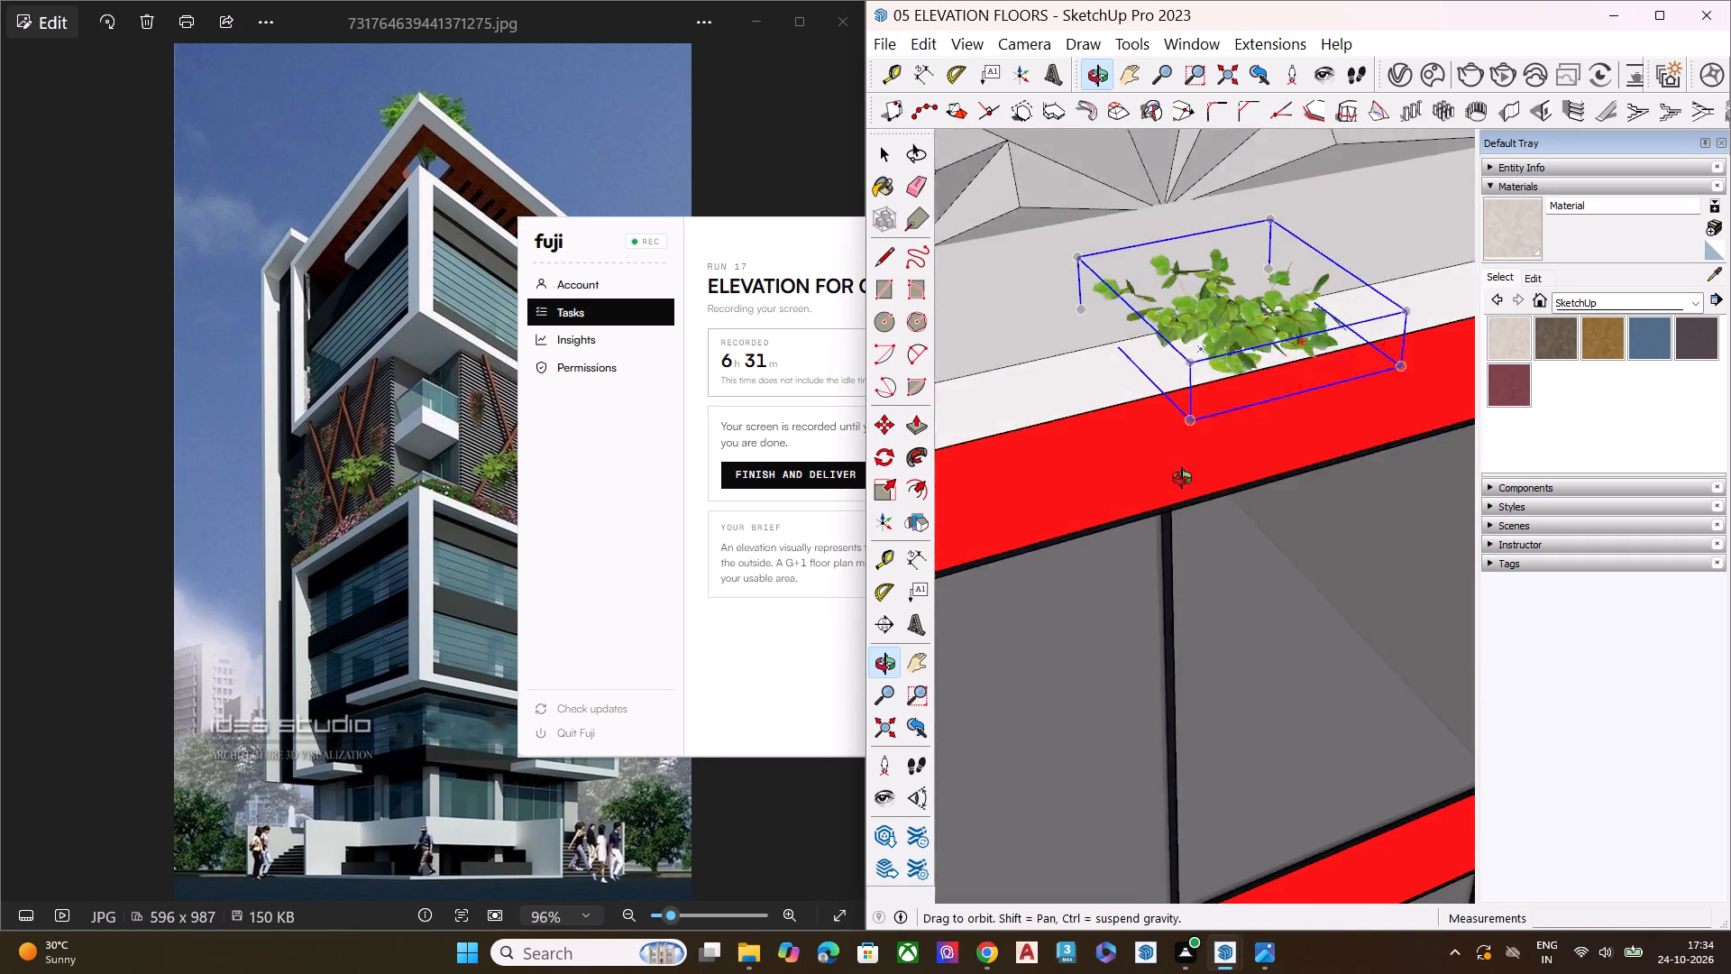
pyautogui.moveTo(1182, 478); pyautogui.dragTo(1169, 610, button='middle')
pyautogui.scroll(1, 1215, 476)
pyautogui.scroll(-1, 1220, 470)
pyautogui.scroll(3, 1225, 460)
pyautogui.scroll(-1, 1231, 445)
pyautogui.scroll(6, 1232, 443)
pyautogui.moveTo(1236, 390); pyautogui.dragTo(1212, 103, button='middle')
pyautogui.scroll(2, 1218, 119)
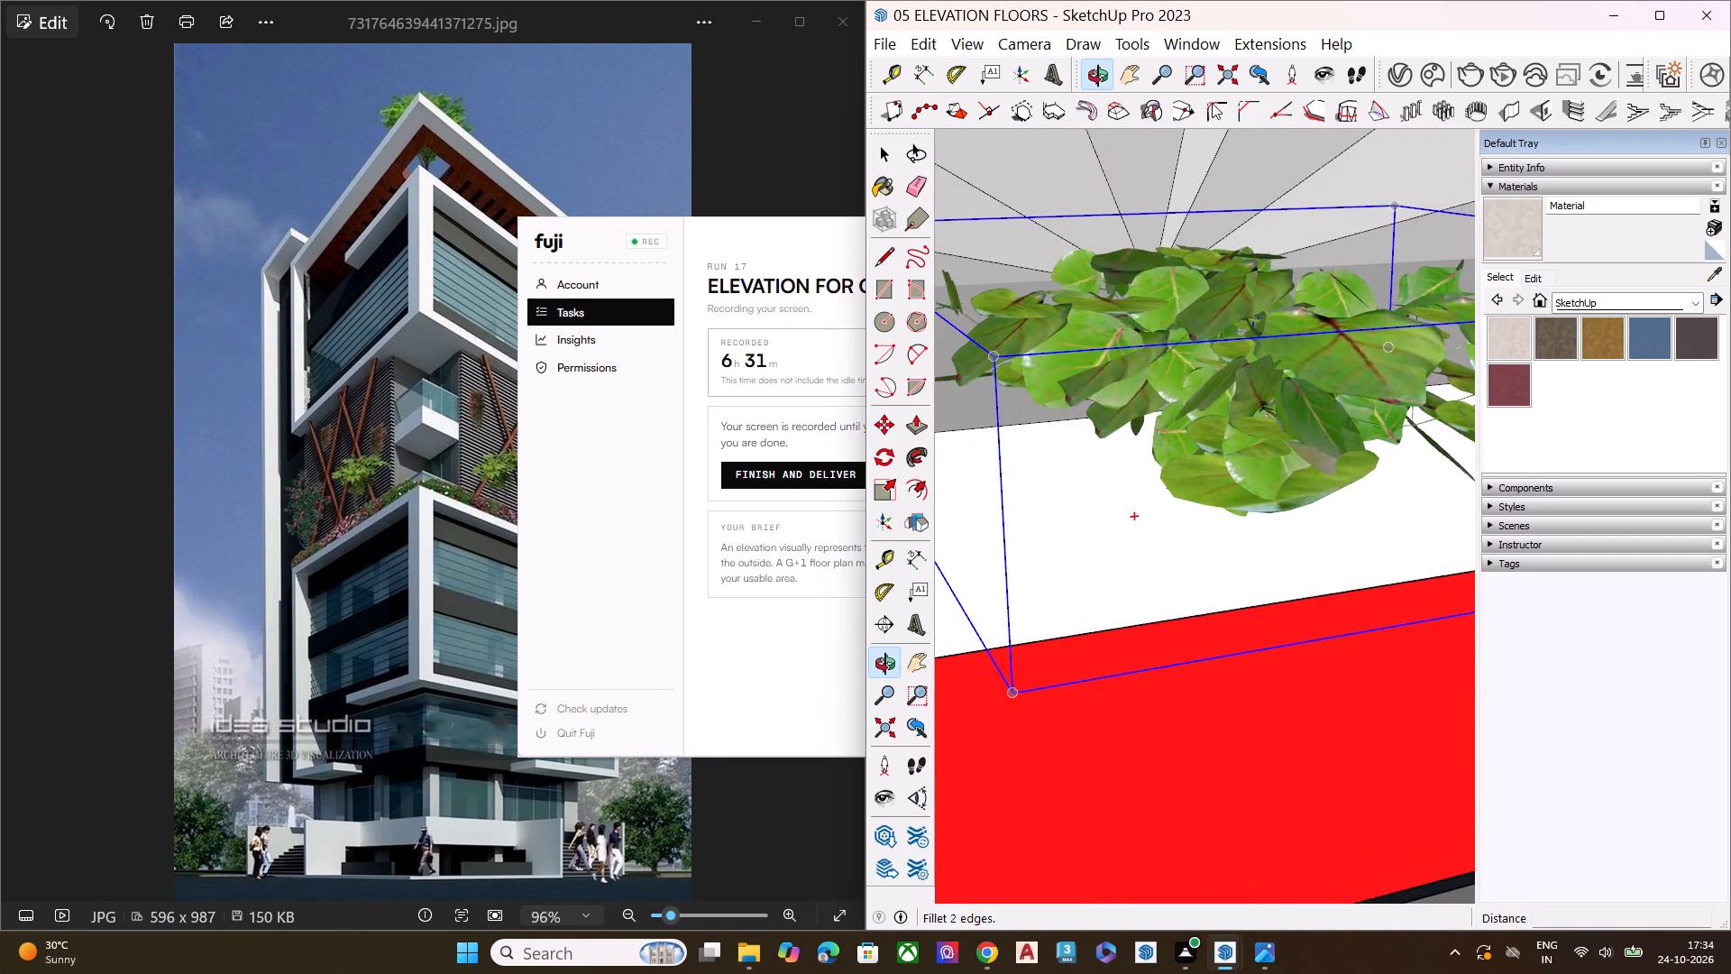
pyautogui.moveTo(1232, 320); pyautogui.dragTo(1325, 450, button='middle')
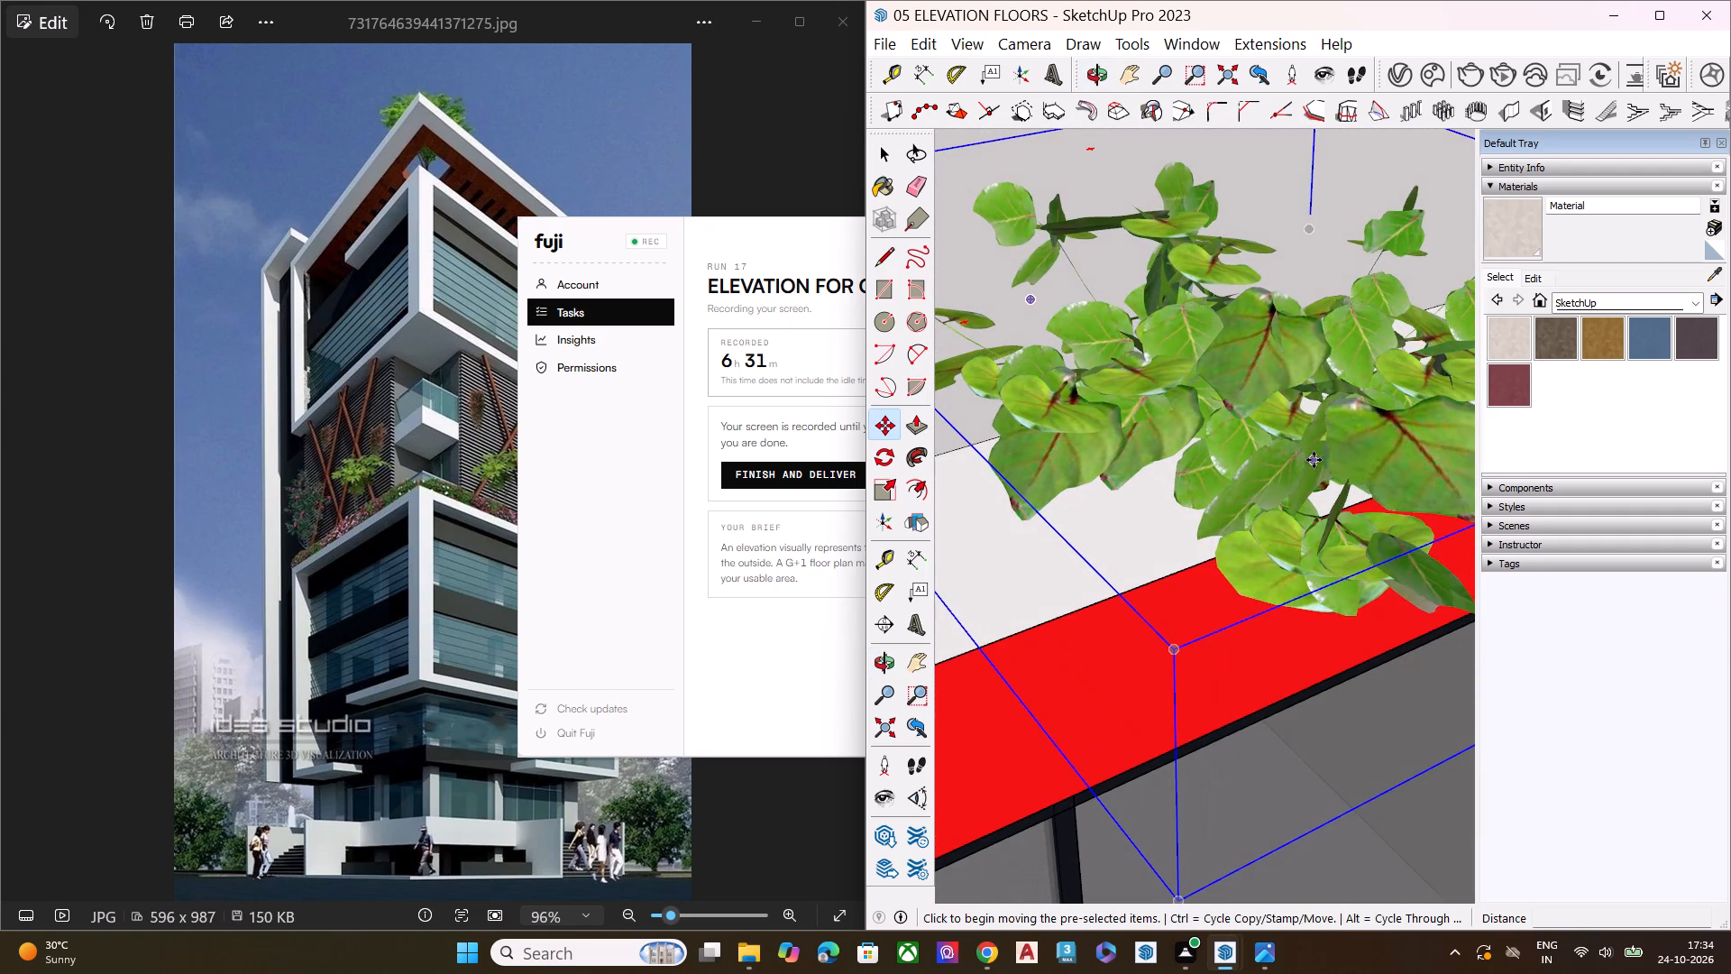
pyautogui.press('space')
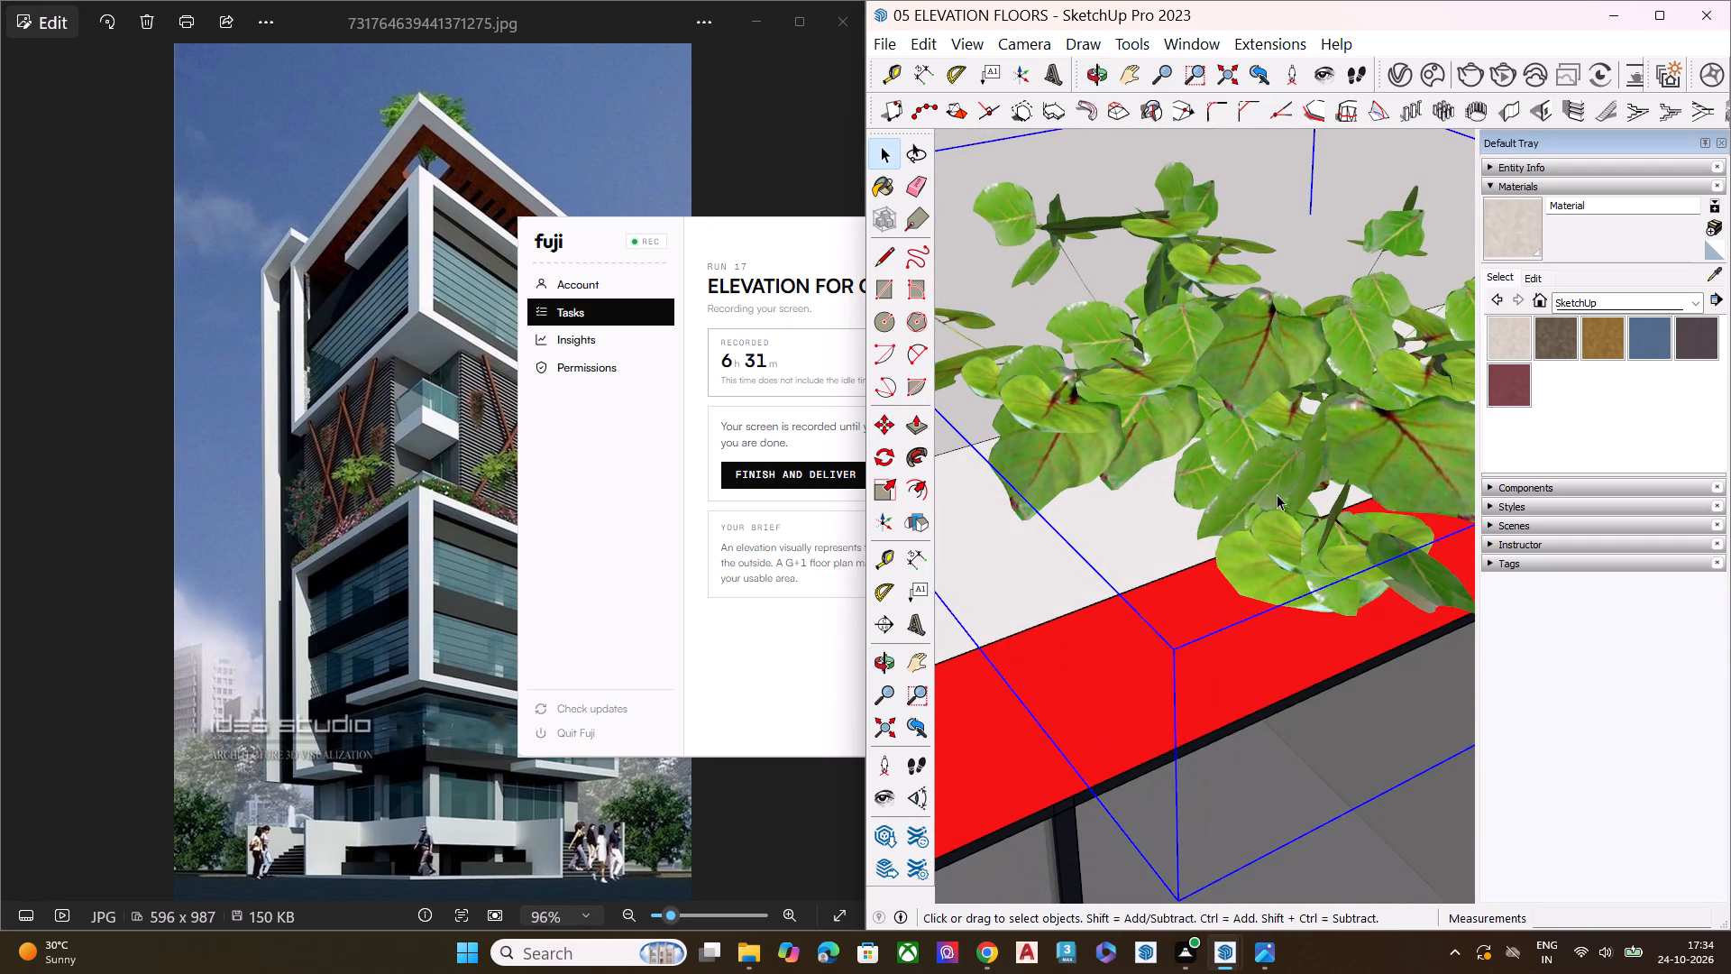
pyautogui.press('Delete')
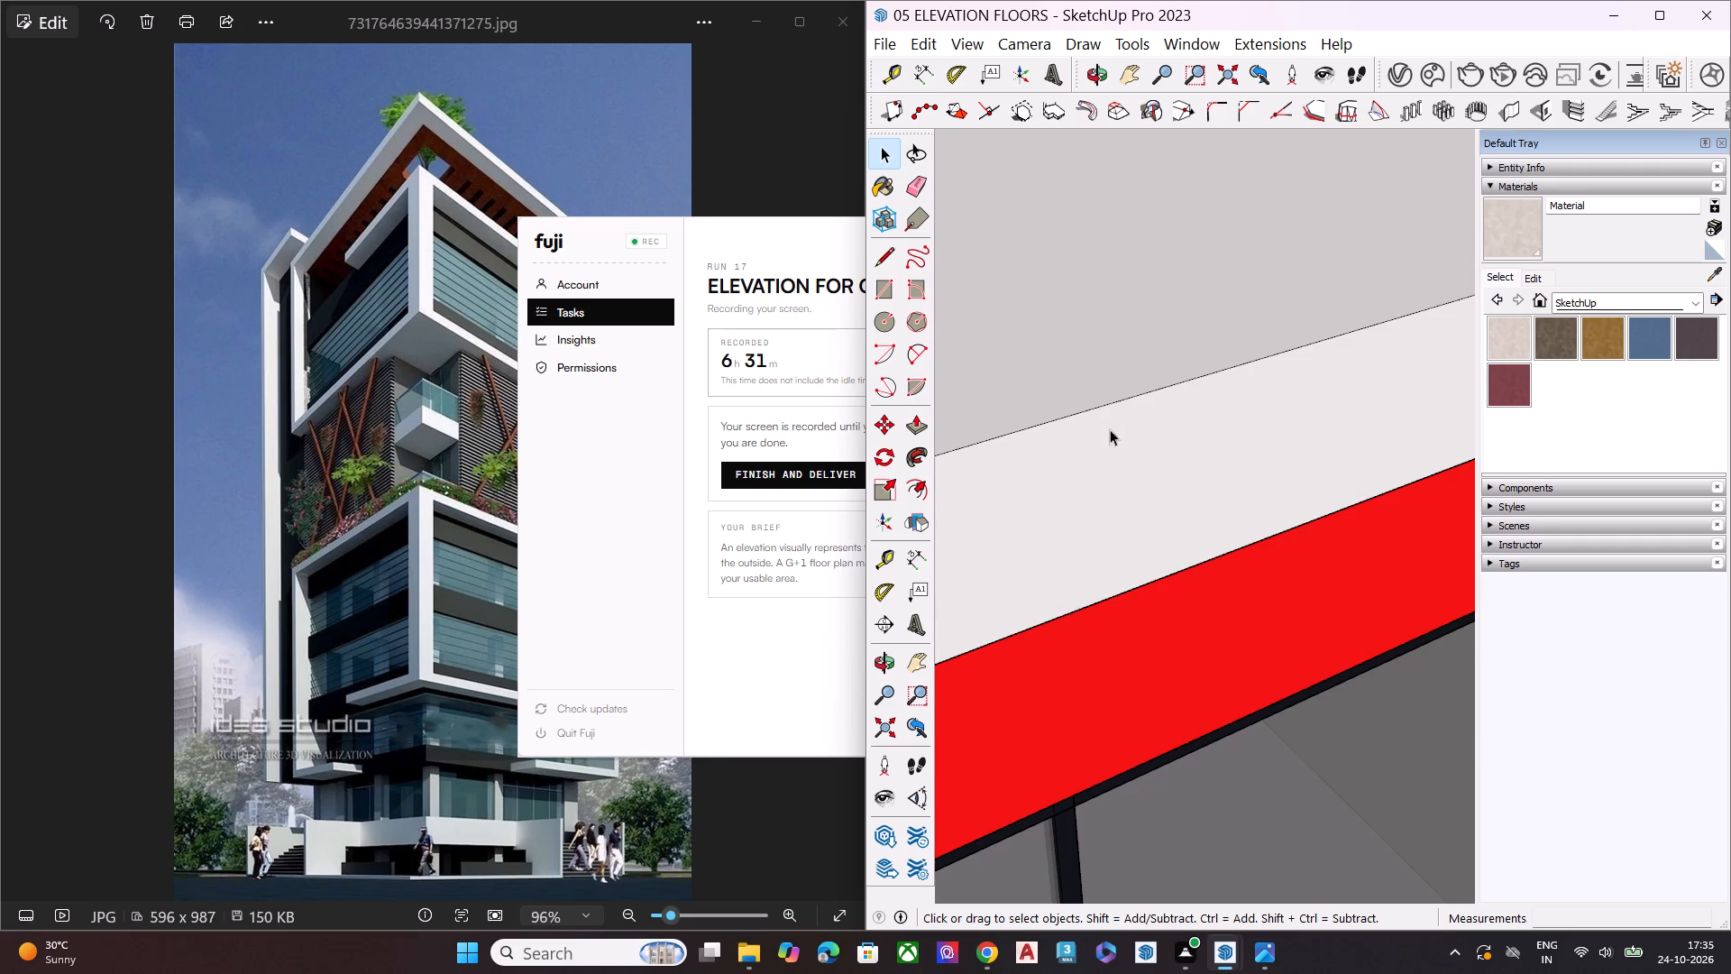
# Examine the faceted-panel floor, its ledge and the upper storeys of the building from several viewpoints.
pyautogui.scroll(-5, 1211, 488)
pyautogui.scroll(1, 1226, 510)
pyautogui.scroll(-14, 1229, 517)
pyautogui.moveTo(1262, 694); pyautogui.dragTo(1264, 561, button='middle')
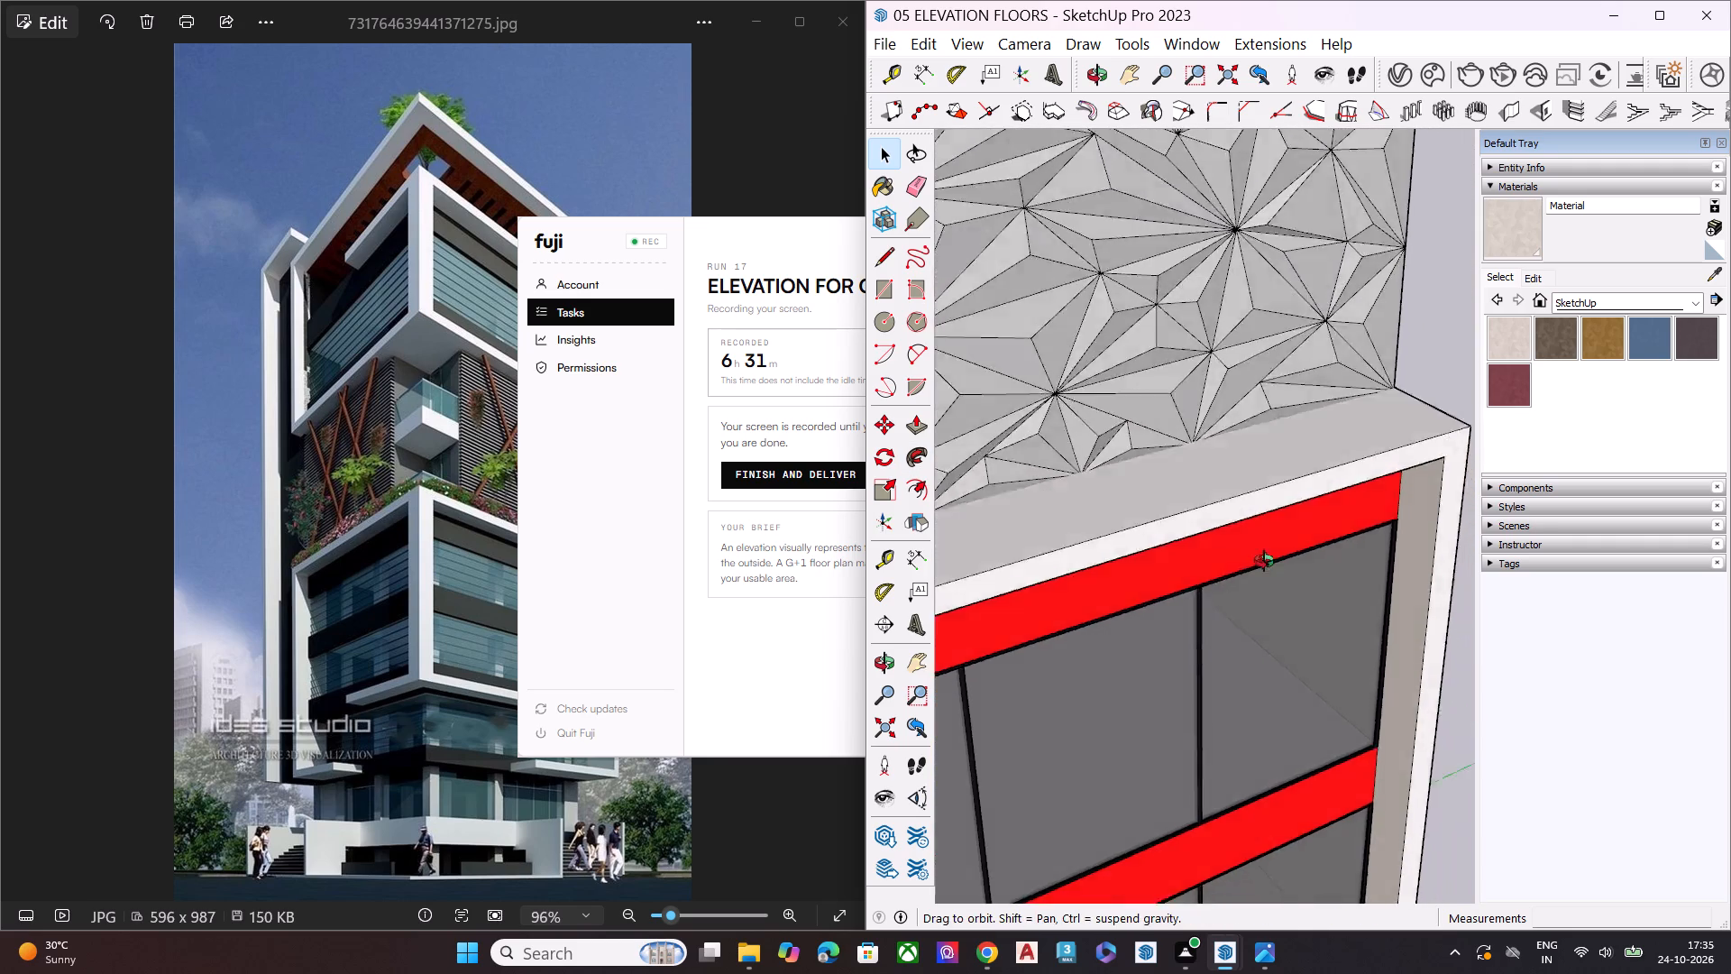
pyautogui.moveTo(1264, 561); pyautogui.dragTo(1301, 433, button='middle')
pyautogui.scroll(-11, 1251, 659)
pyautogui.scroll(1, 1222, 685)
pyautogui.scroll(-9, 1250, 699)
pyautogui.scroll(-4, 1316, 763)
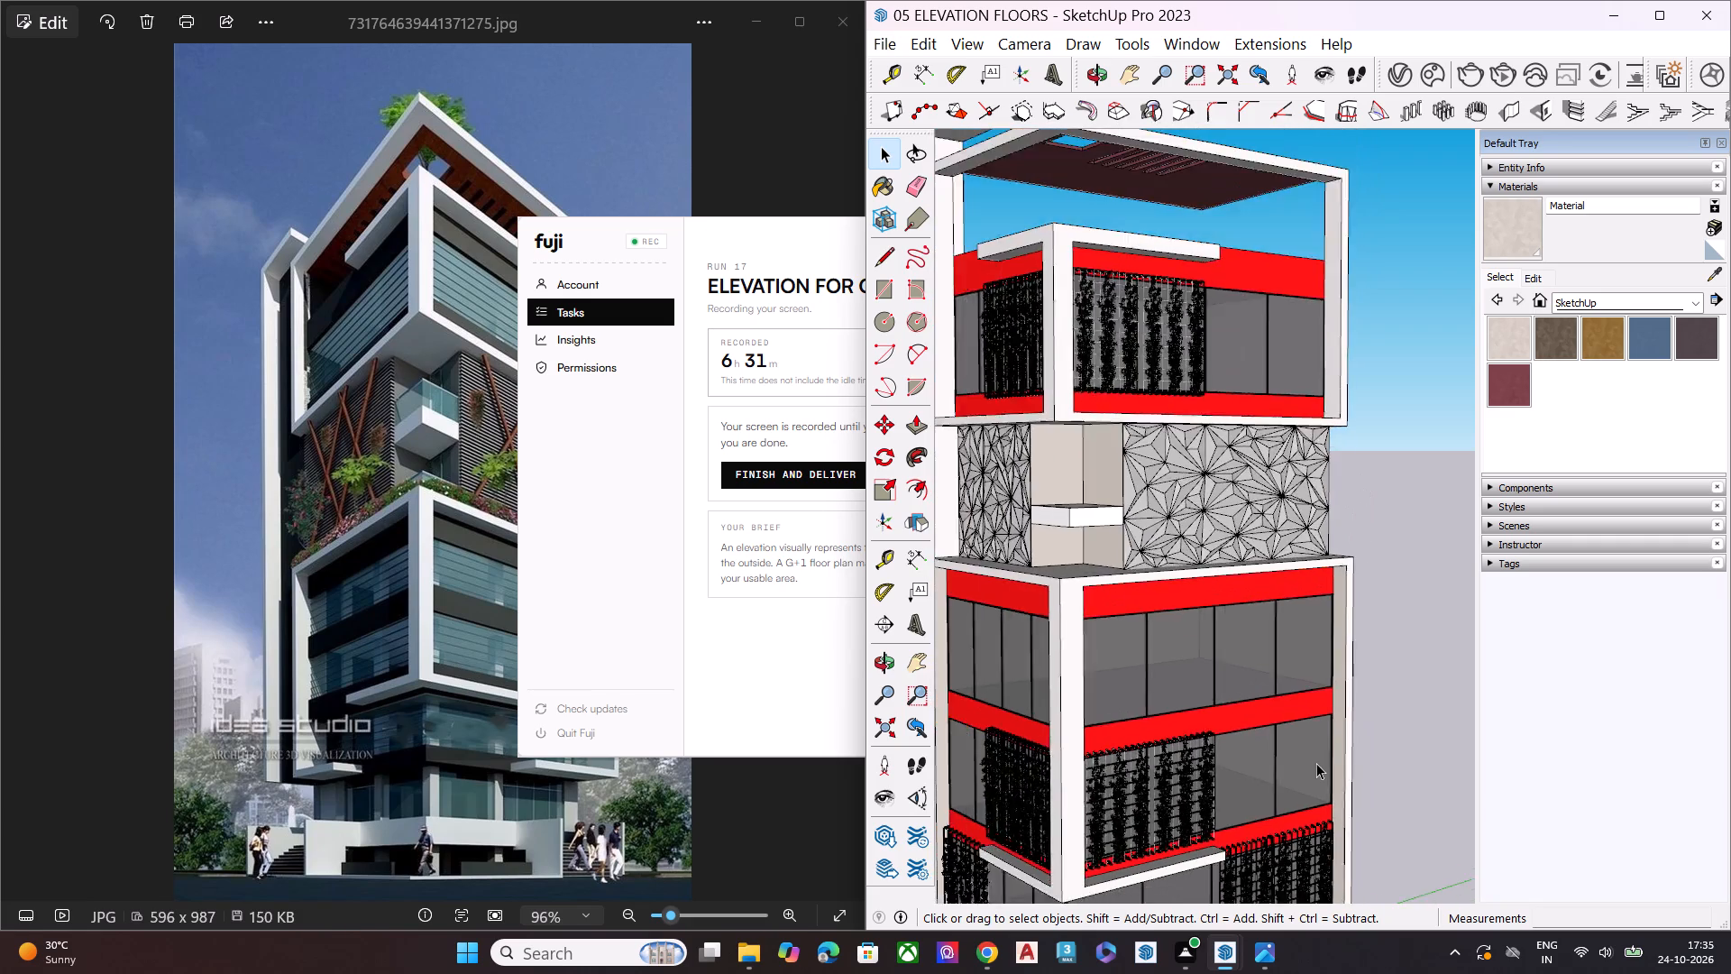
pyautogui.scroll(-5, 1316, 763)
pyautogui.scroll(5, 1209, 577)
pyautogui.scroll(2, 962, 578)
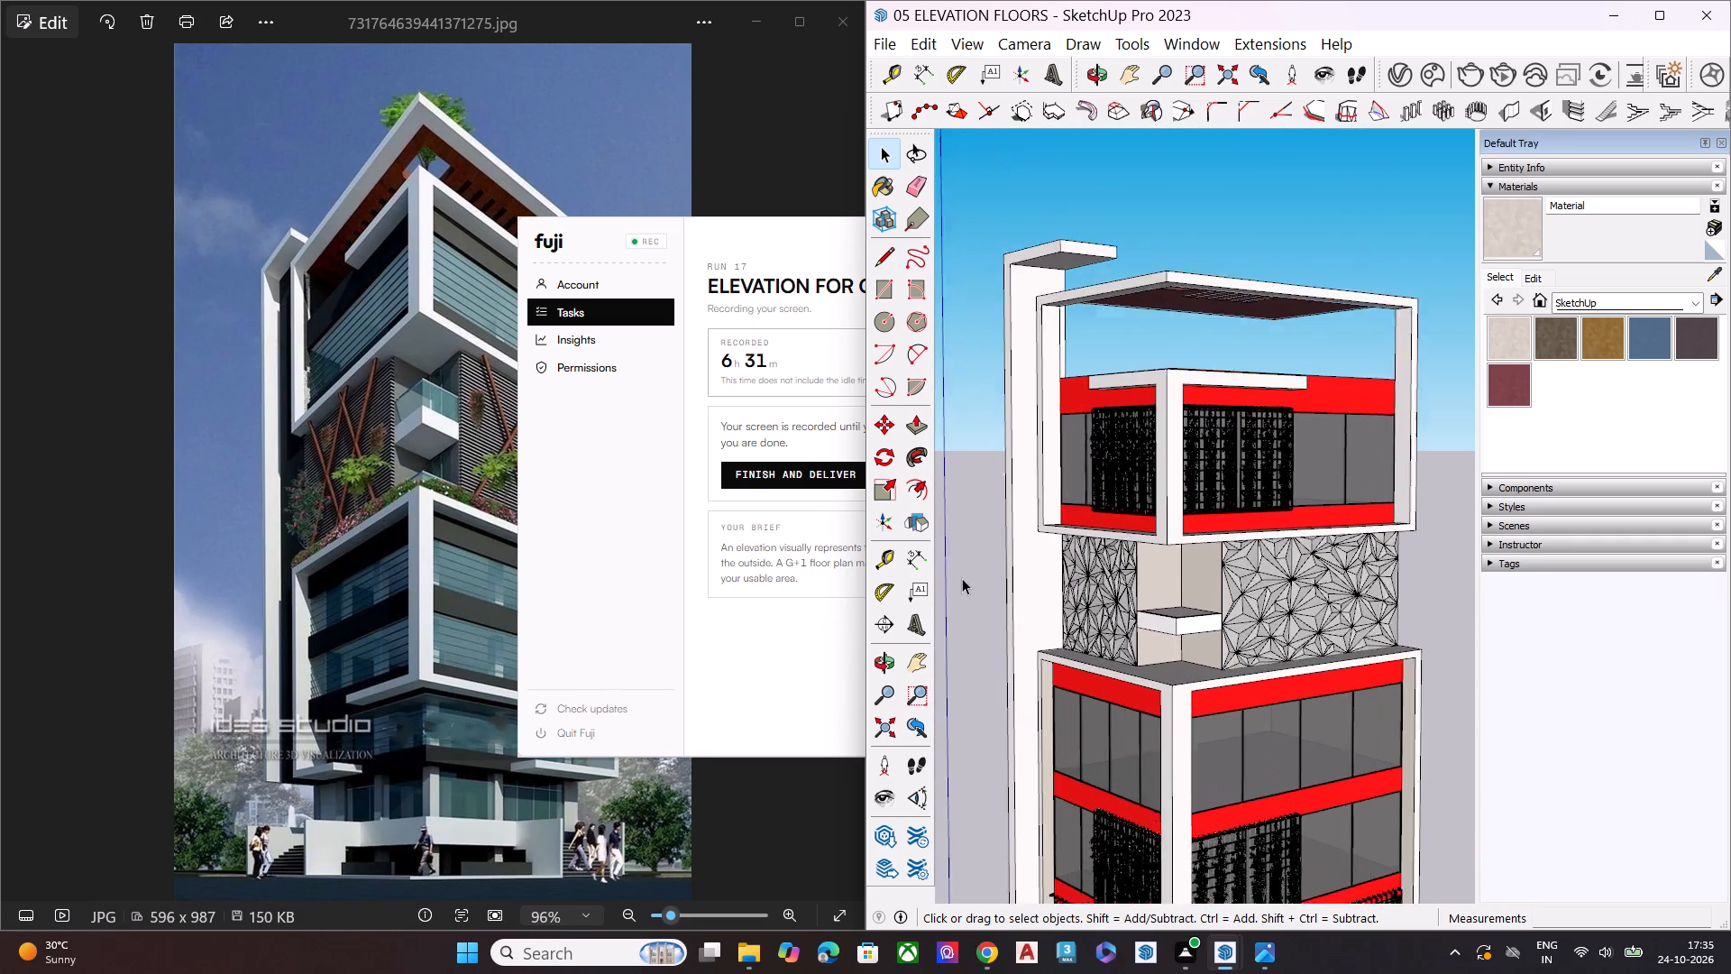
pyautogui.scroll(3, 962, 578)
pyautogui.scroll(-3, 1067, 599)
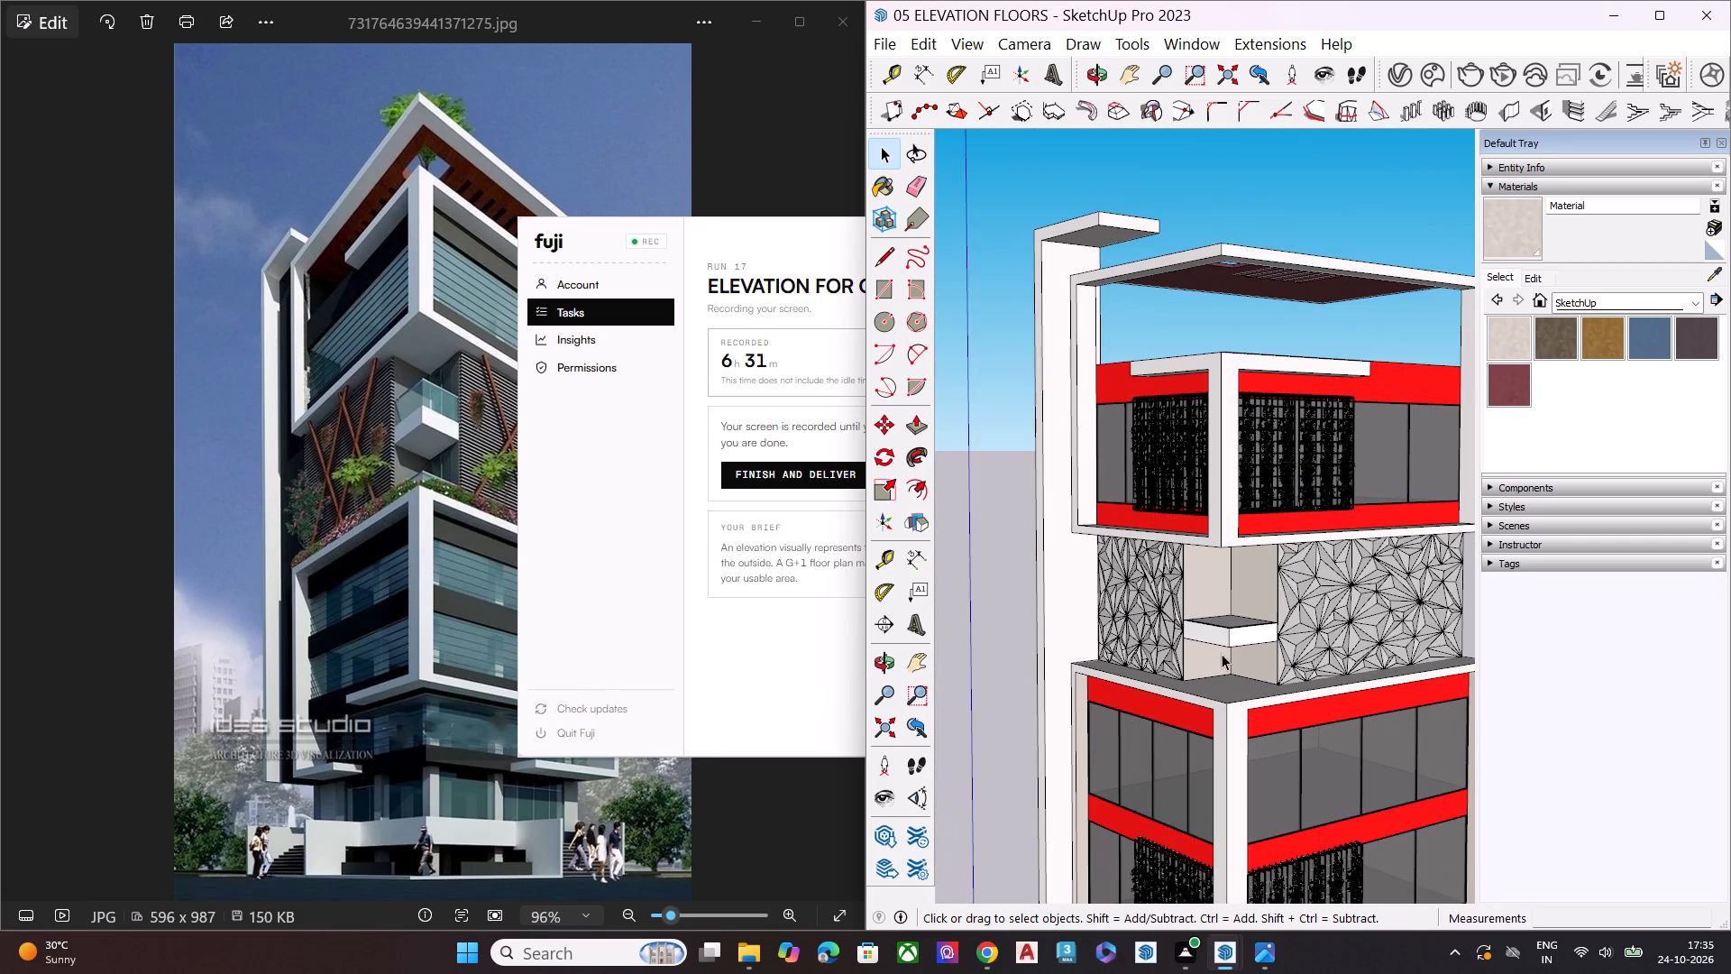
pyautogui.scroll(-2, 1177, 660)
pyautogui.moveTo(1242, 666); pyautogui.dragTo(1261, 541, button='middle')
pyautogui.scroll(1, 1261, 602)
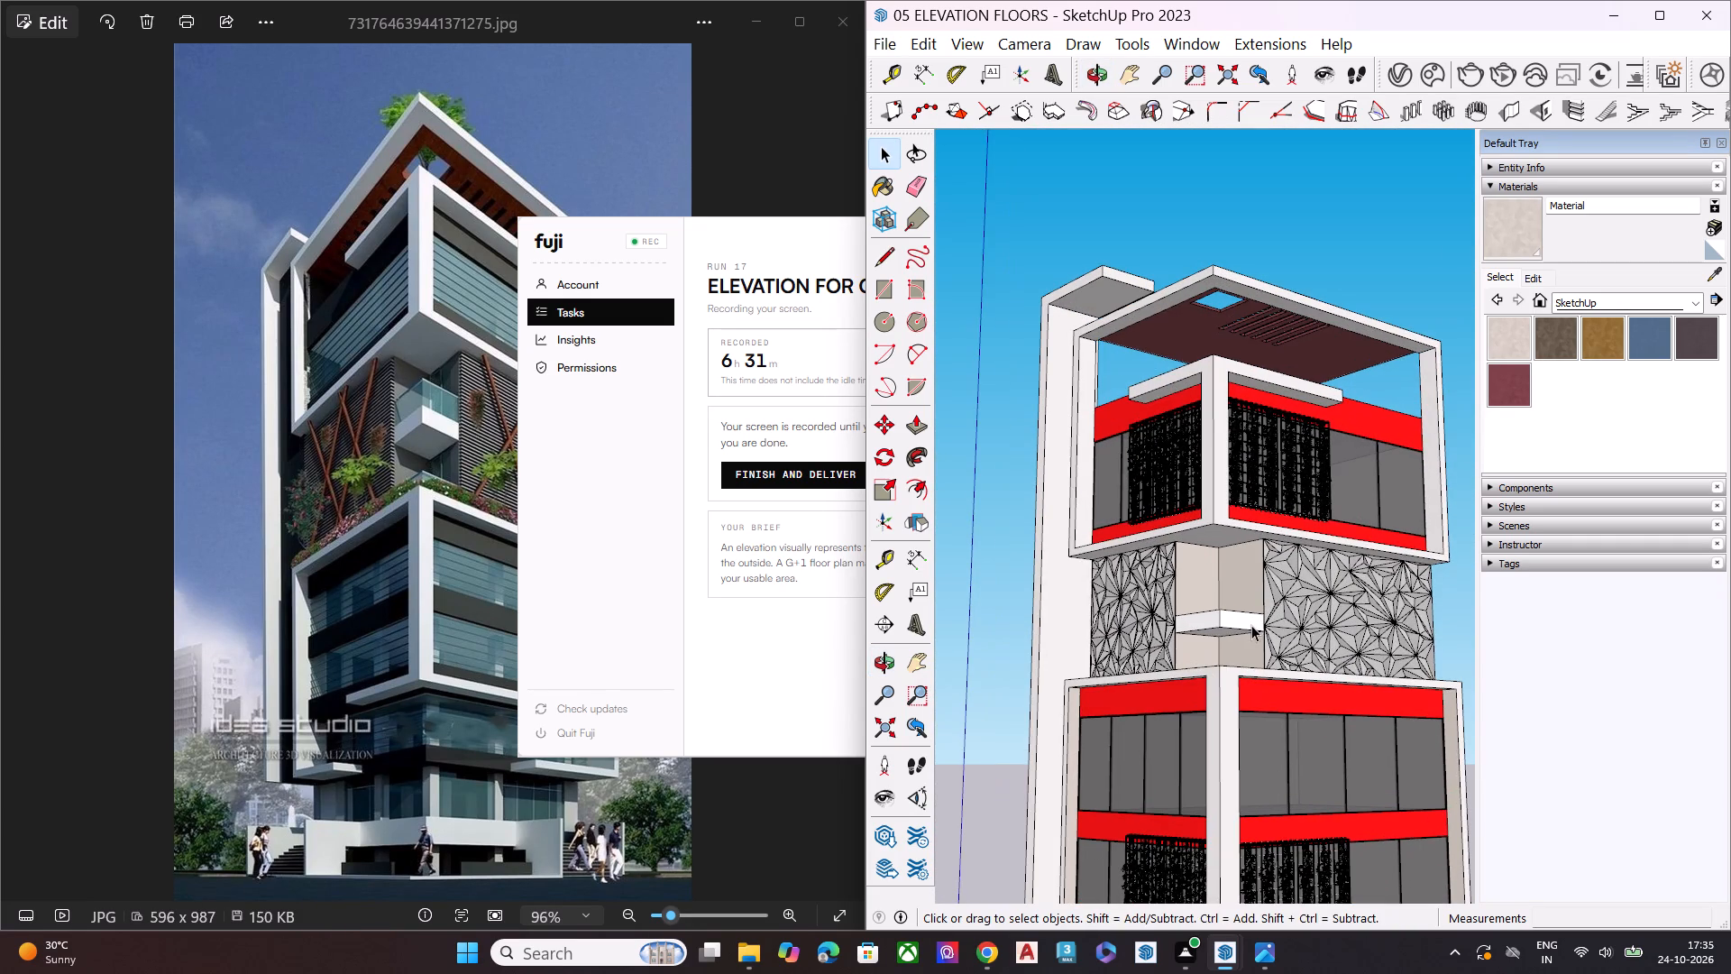
# Switch to Chrome and browse further 3D Warehouse results for "plant", comparing potted, hanging and free-standing foliage models for the ledge.
pyautogui.click(989, 954)
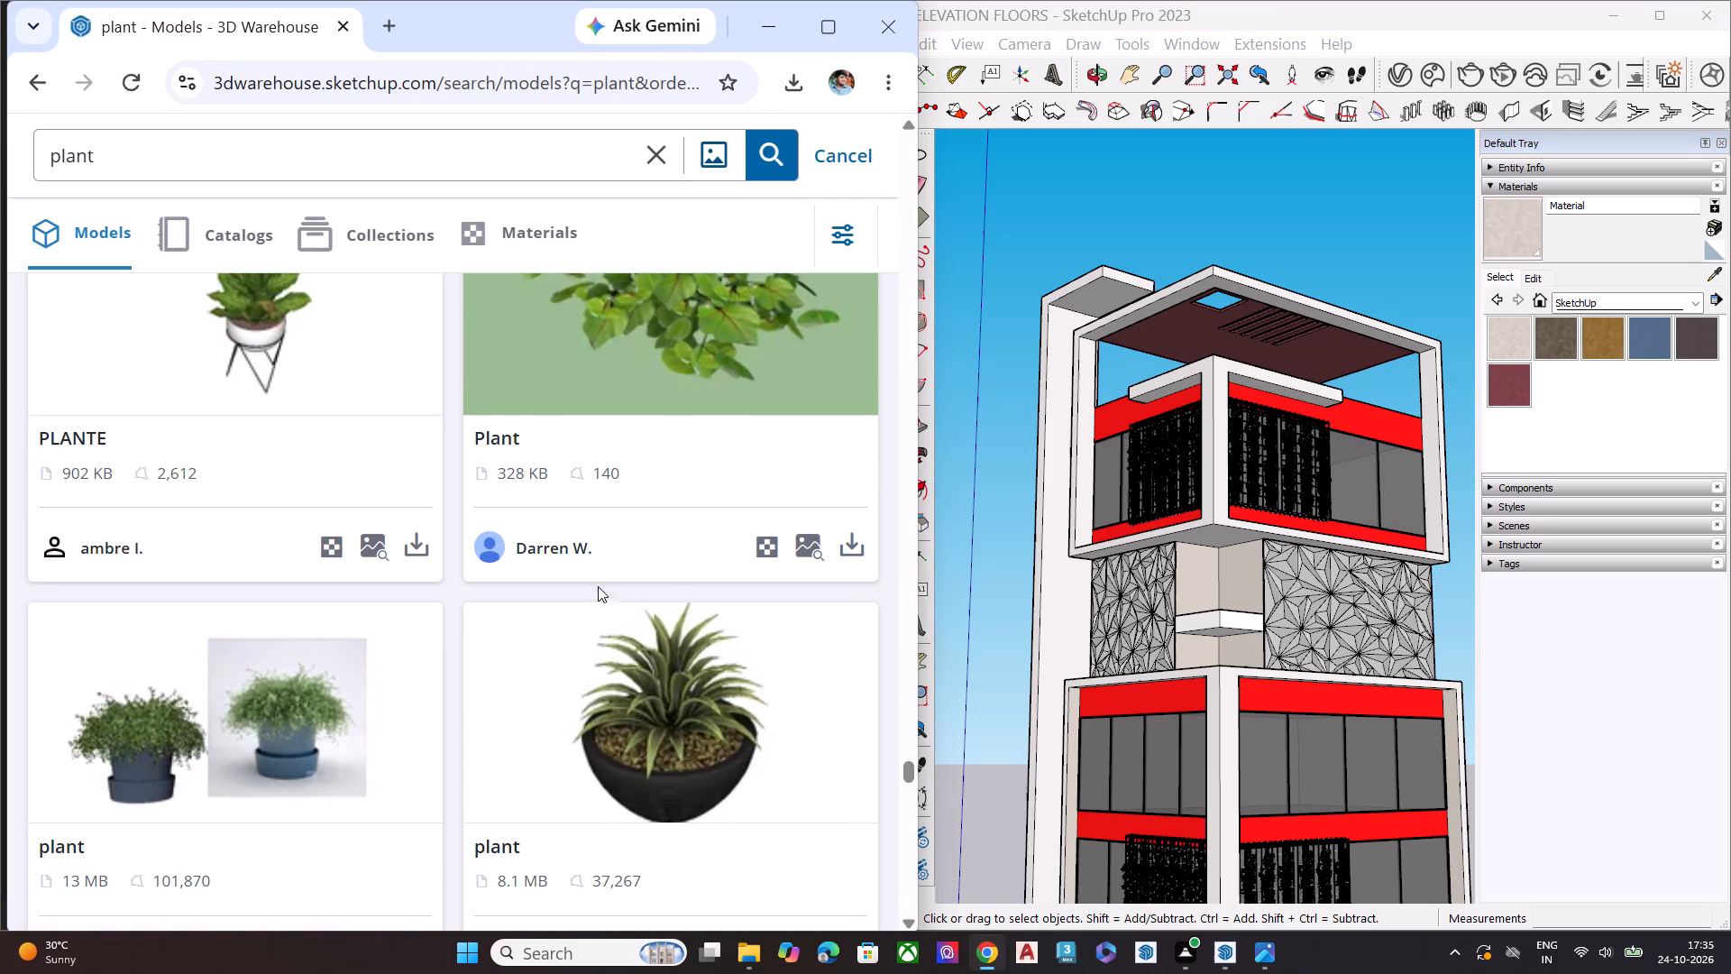
pyautogui.scroll(-7, 598, 590)
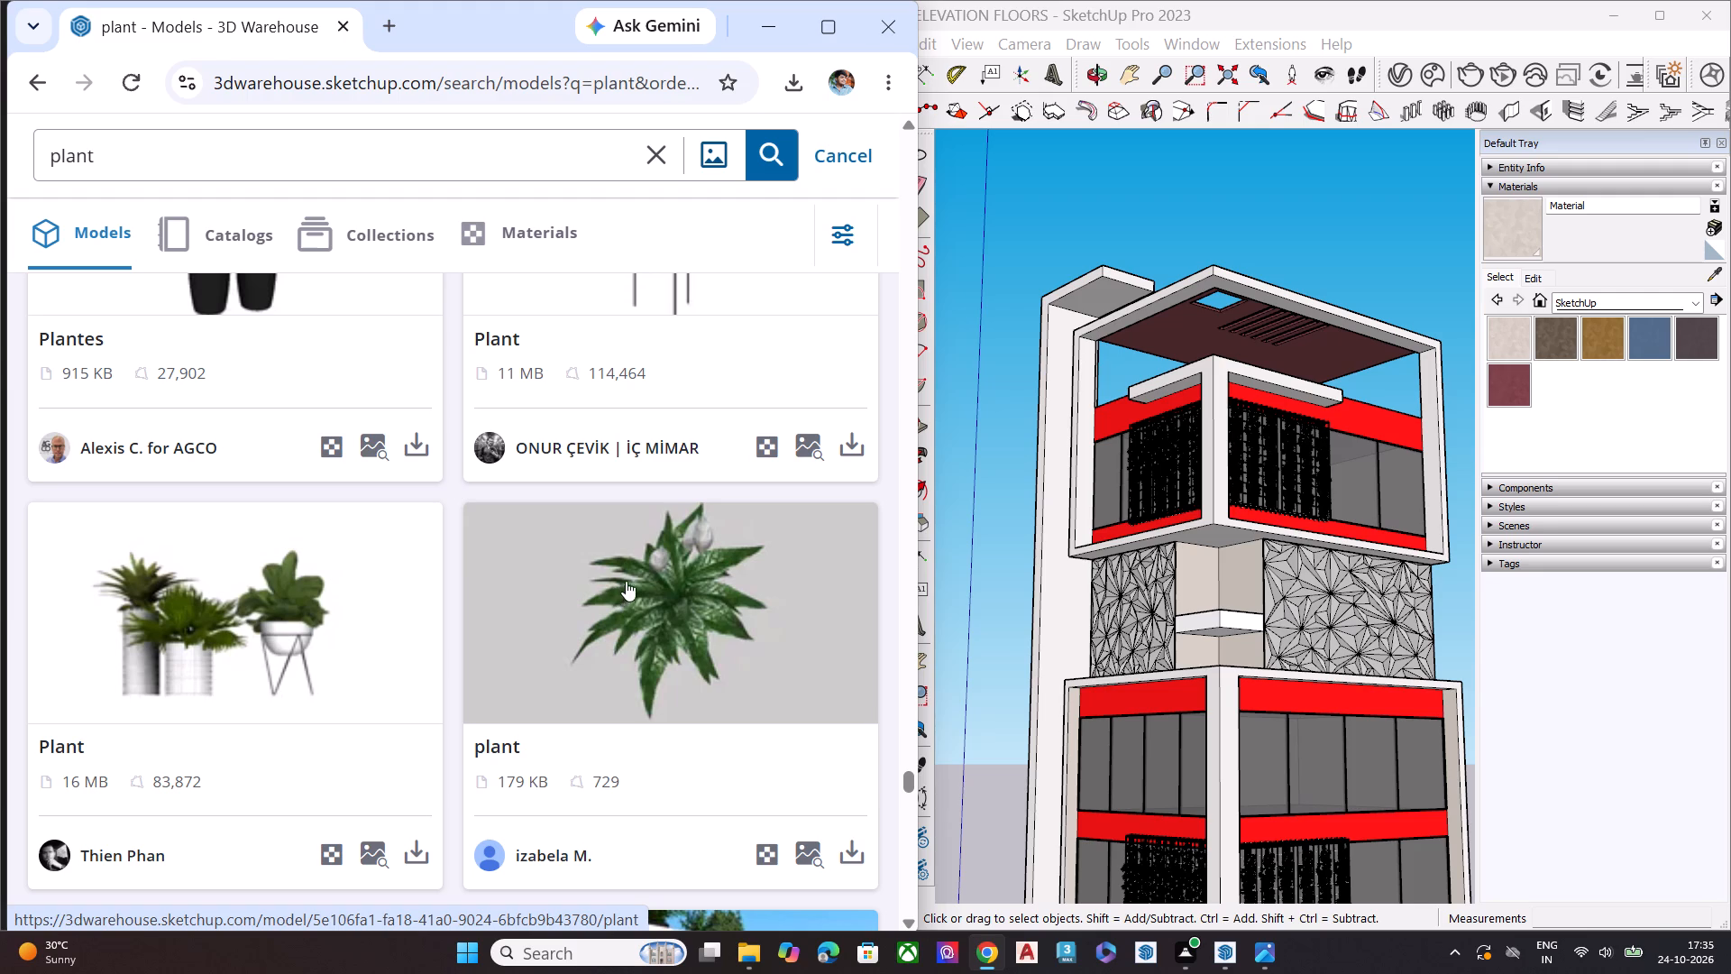
pyautogui.scroll(-2, 665, 568)
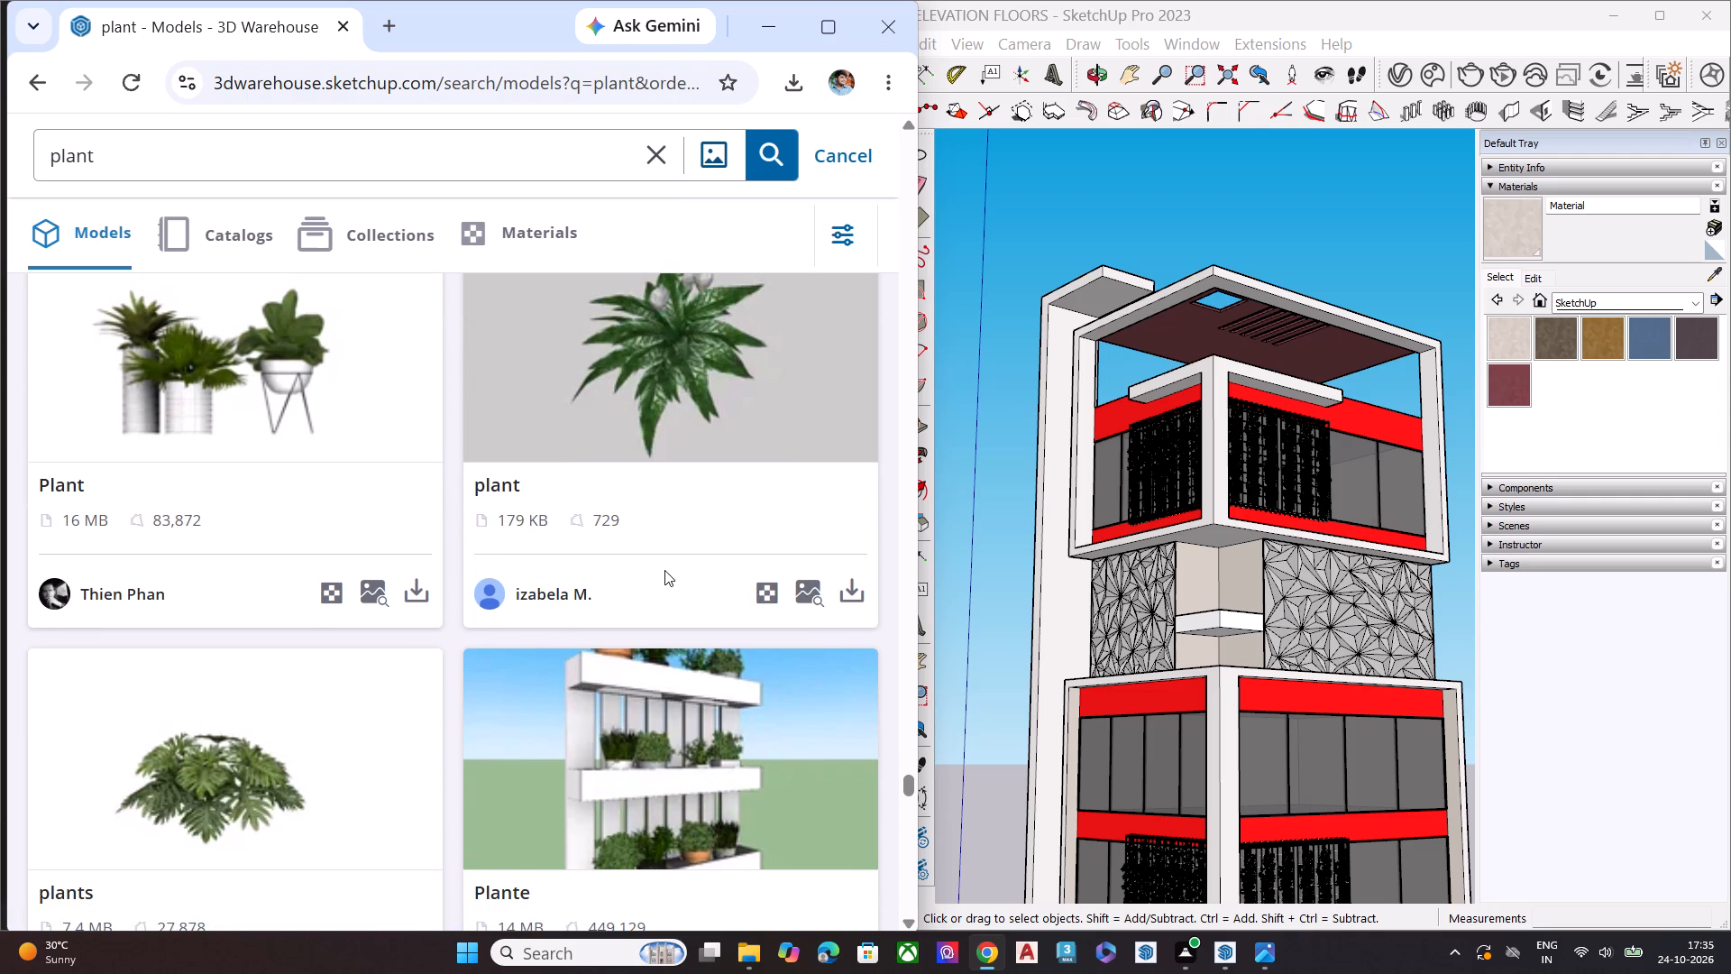
pyautogui.scroll(-3, 667, 589)
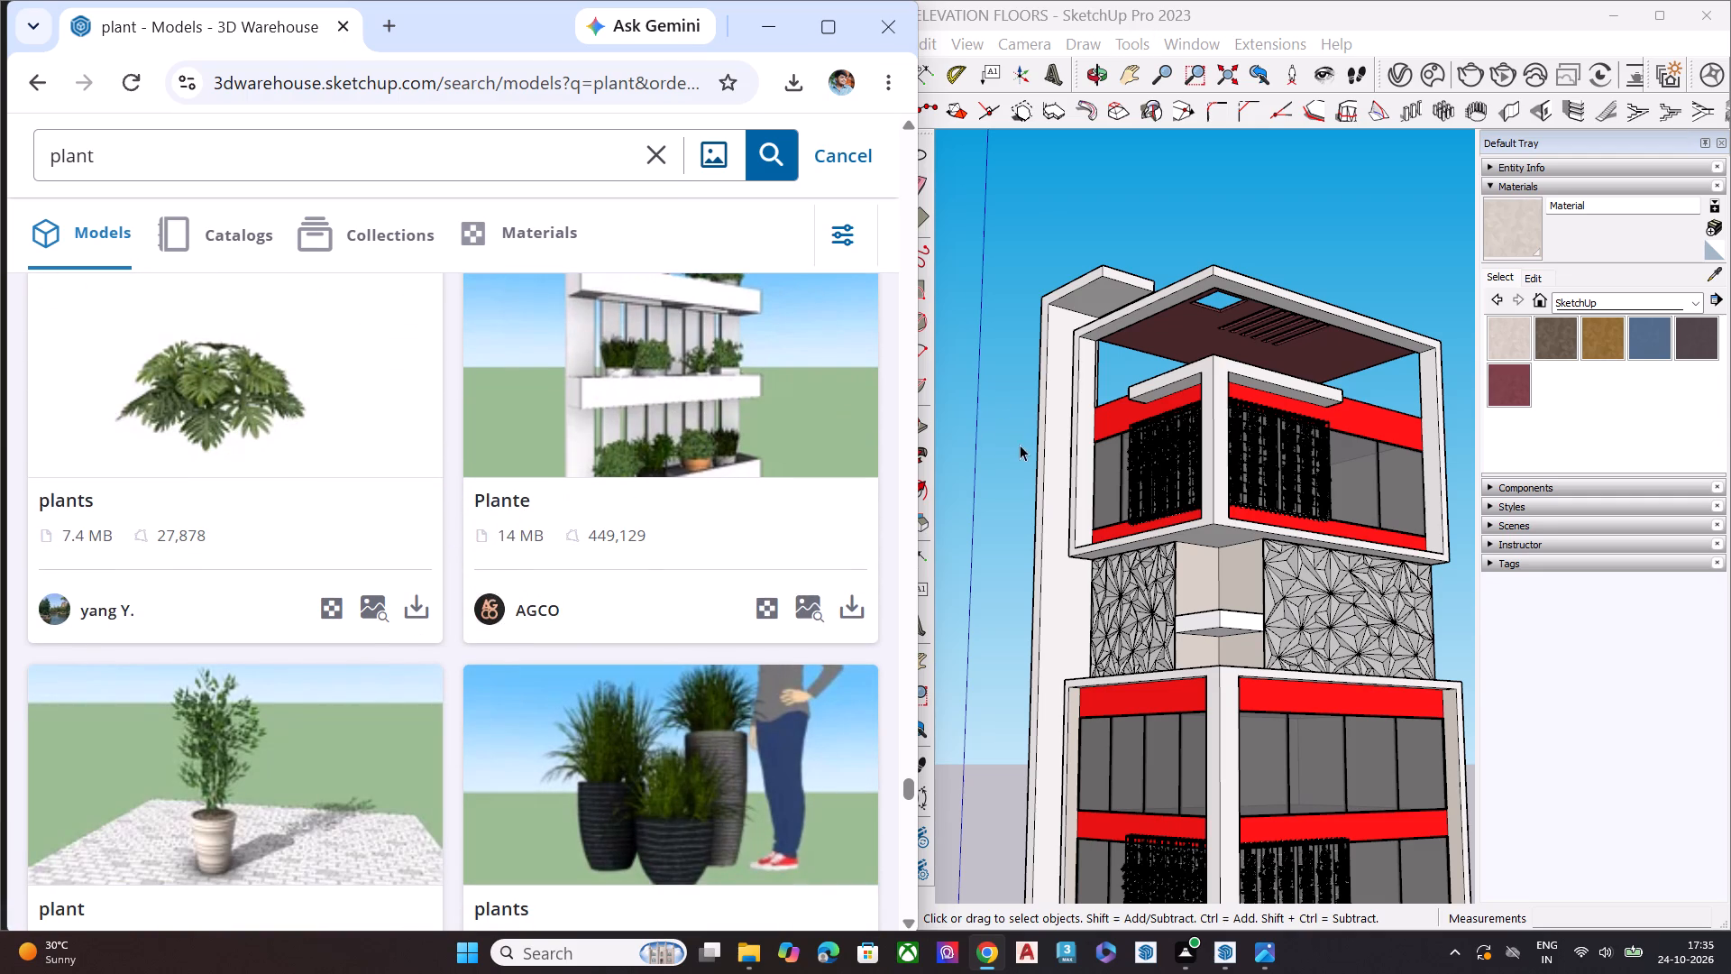
pyautogui.scroll(-1, 565, 442)
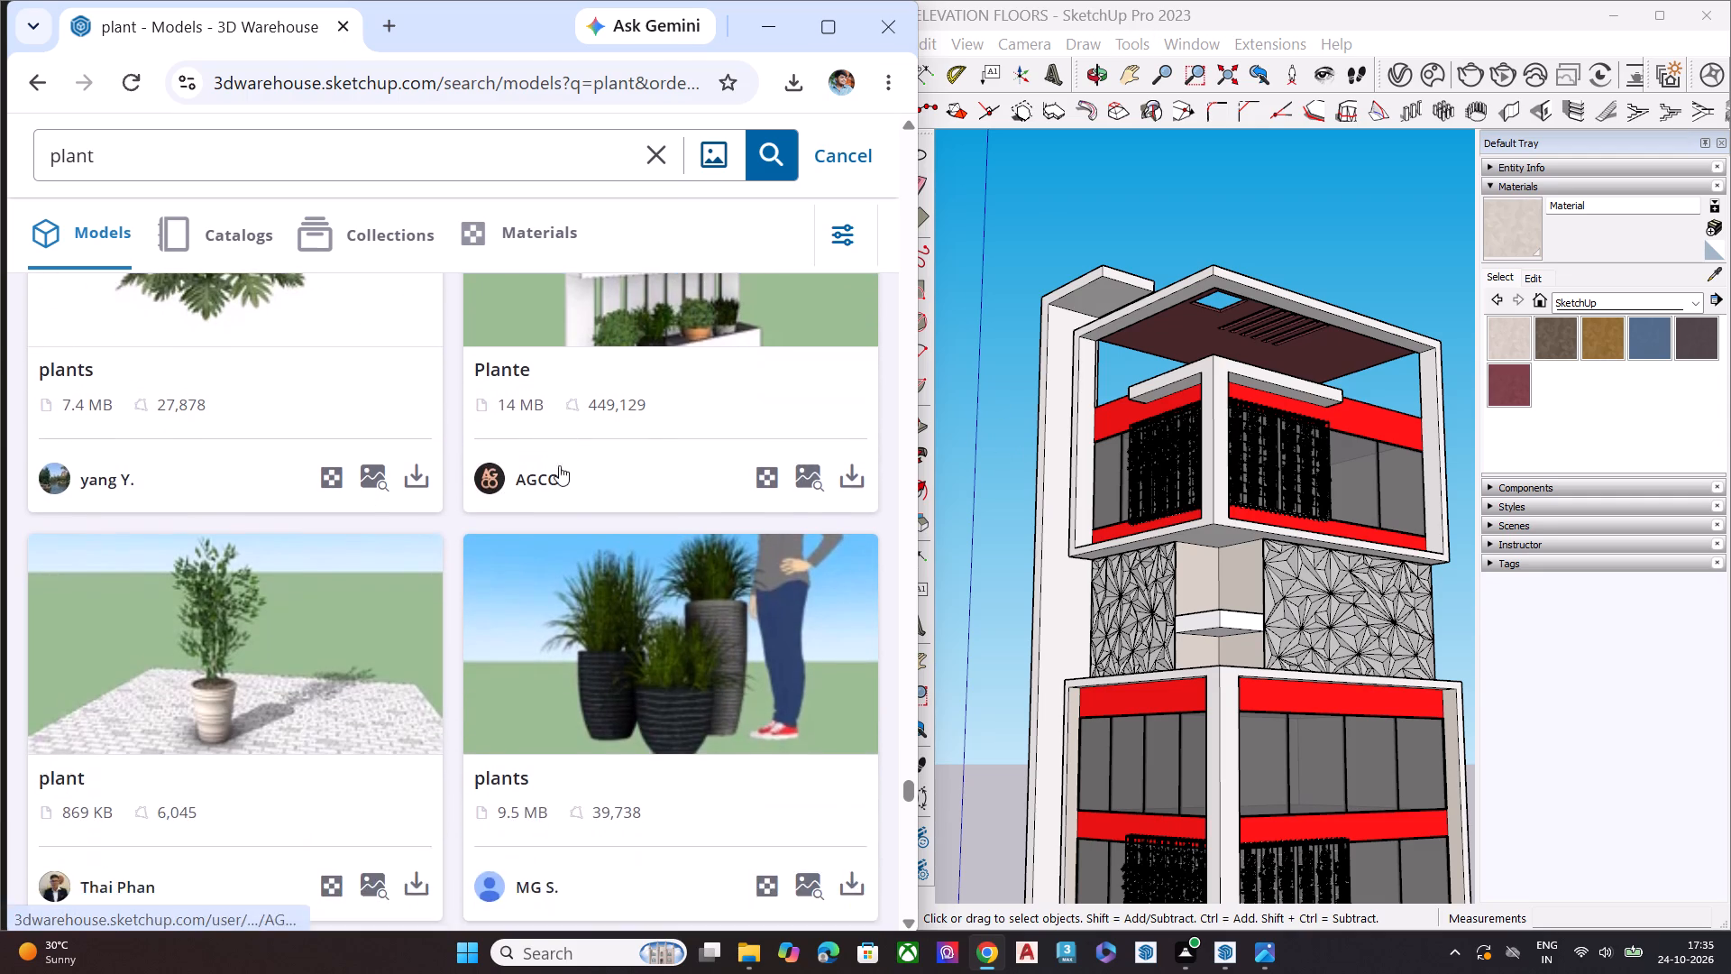
pyautogui.scroll(-2, 554, 473)
pyautogui.scroll(1, 549, 482)
pyautogui.scroll(-3, 548, 482)
pyautogui.scroll(-4, 629, 552)
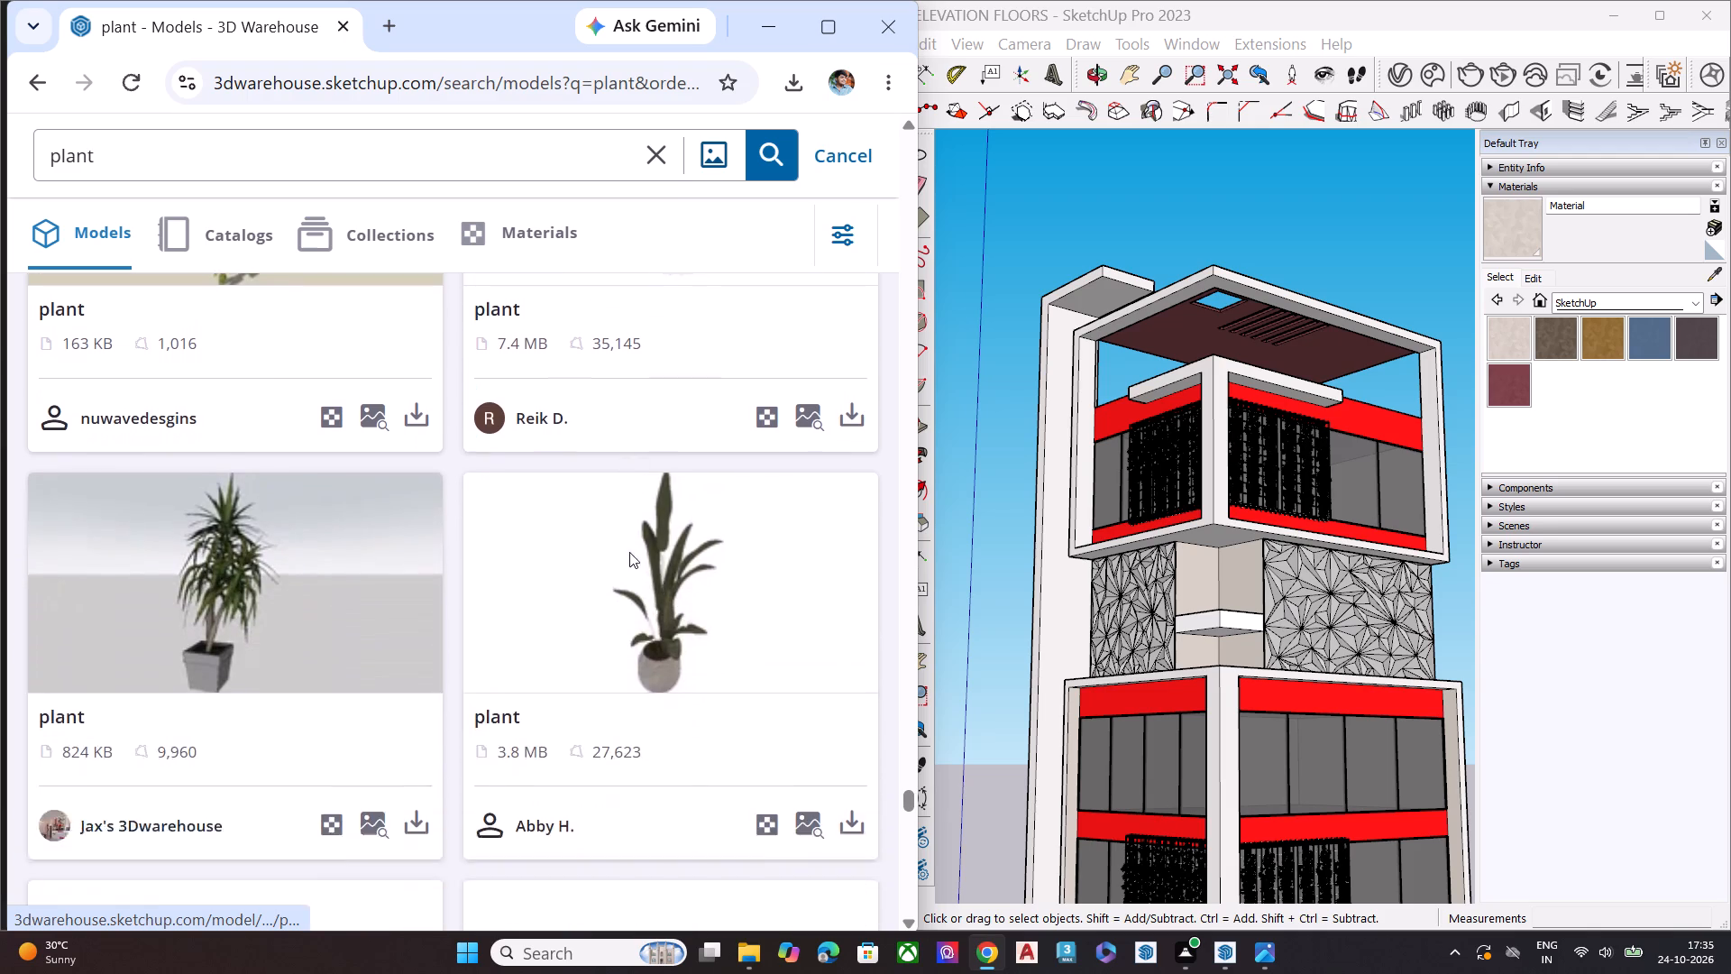
pyautogui.scroll(-4, 629, 552)
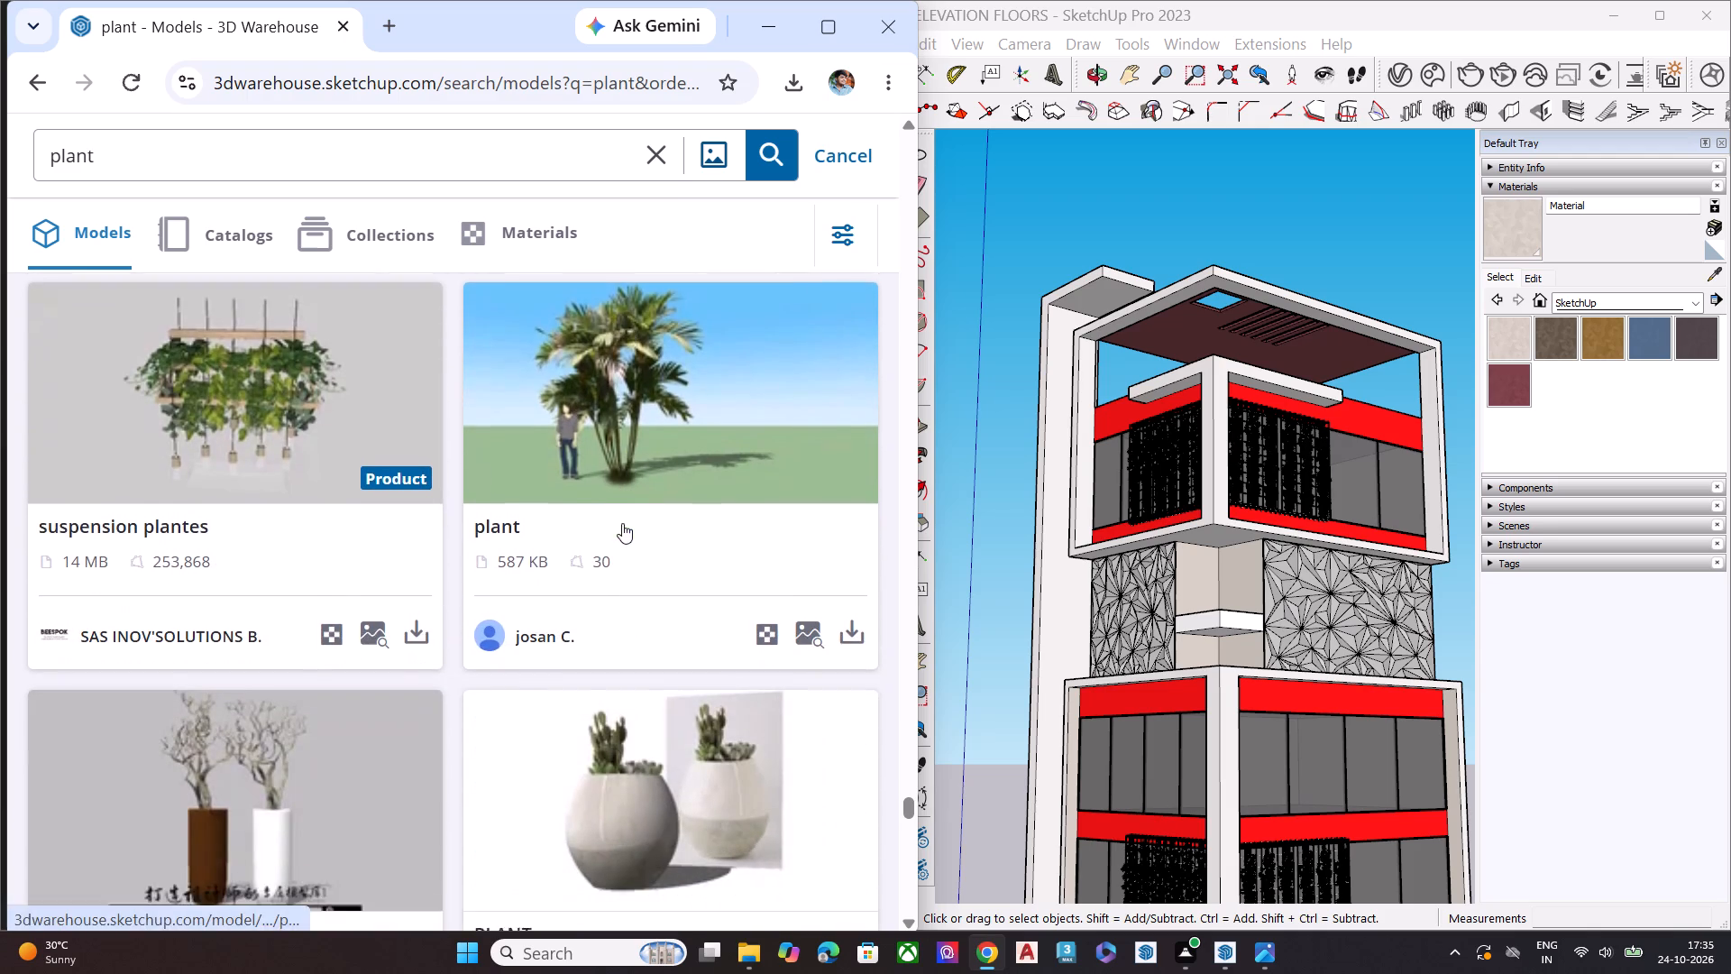
pyautogui.scroll(-3, 620, 520)
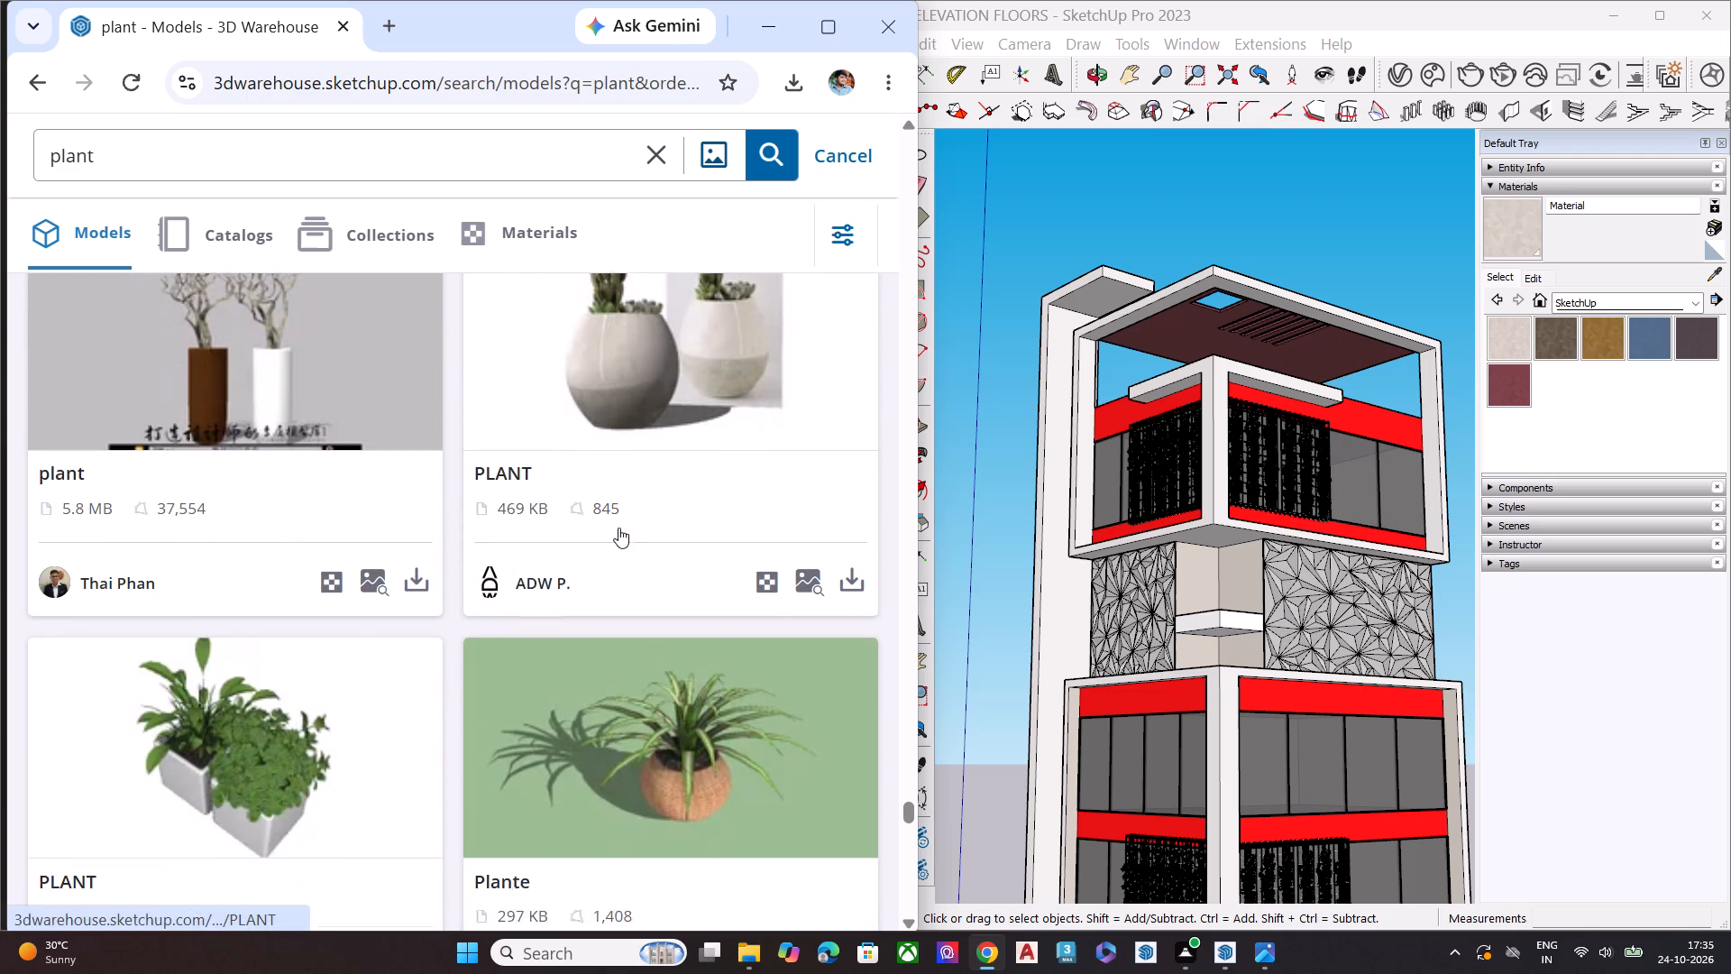
pyautogui.scroll(-8, 617, 528)
pyautogui.scroll(2, 654, 504)
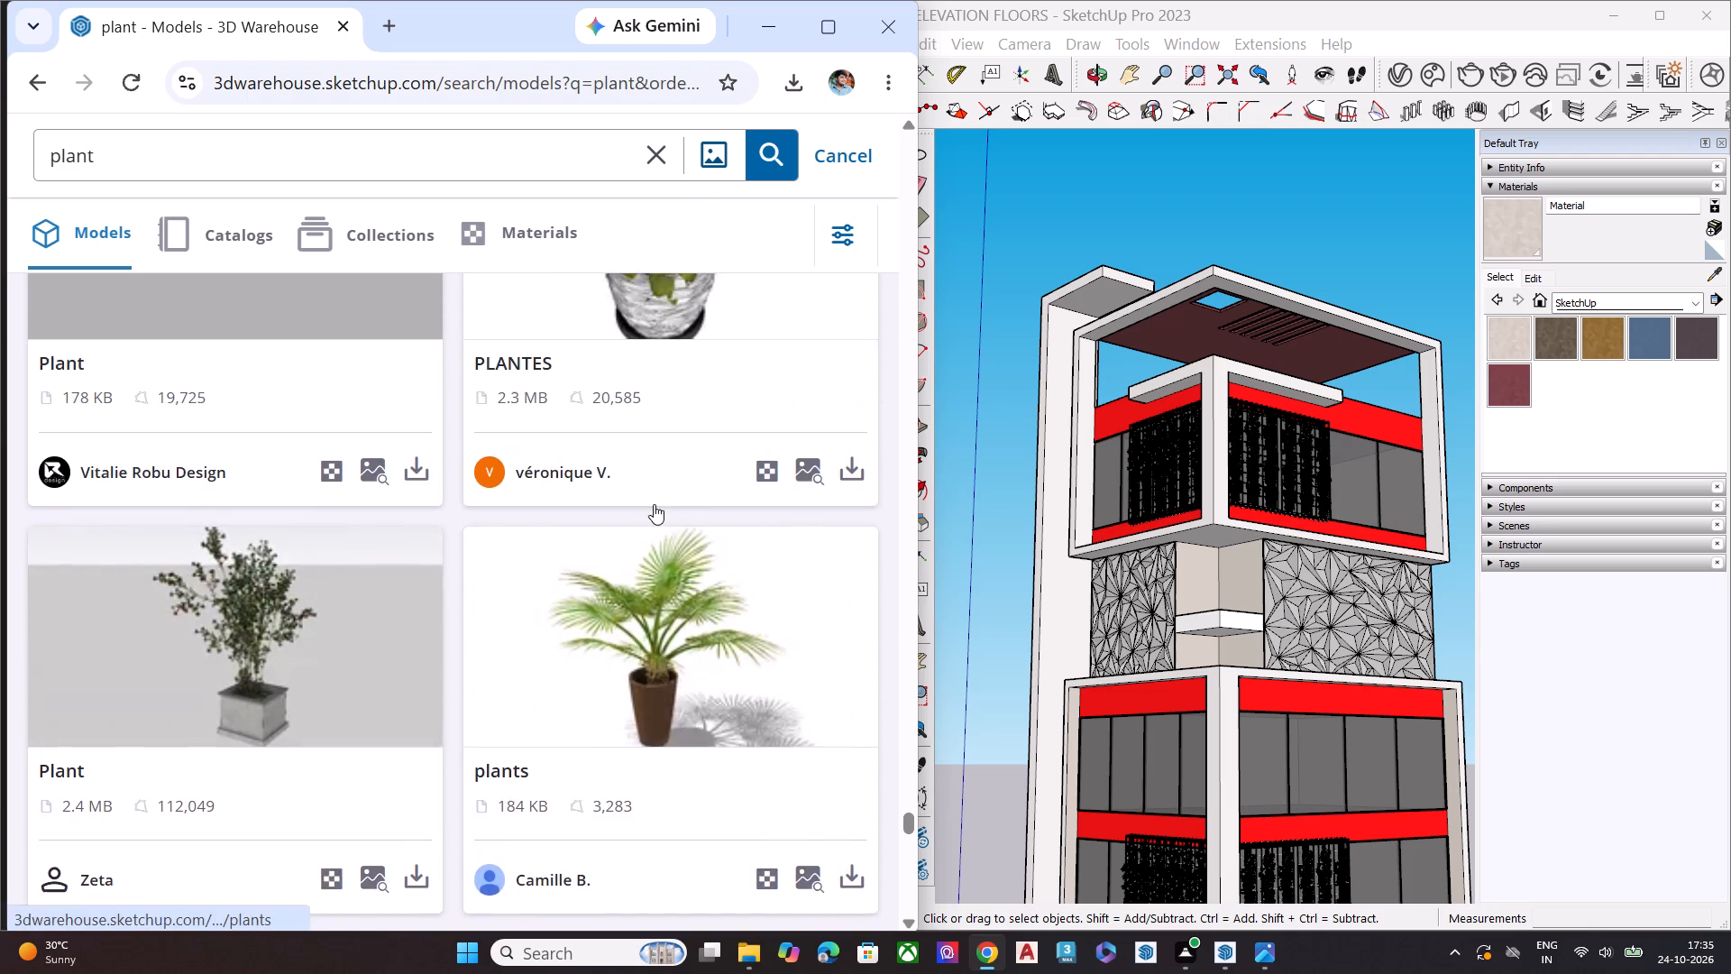
pyautogui.scroll(-7, 654, 504)
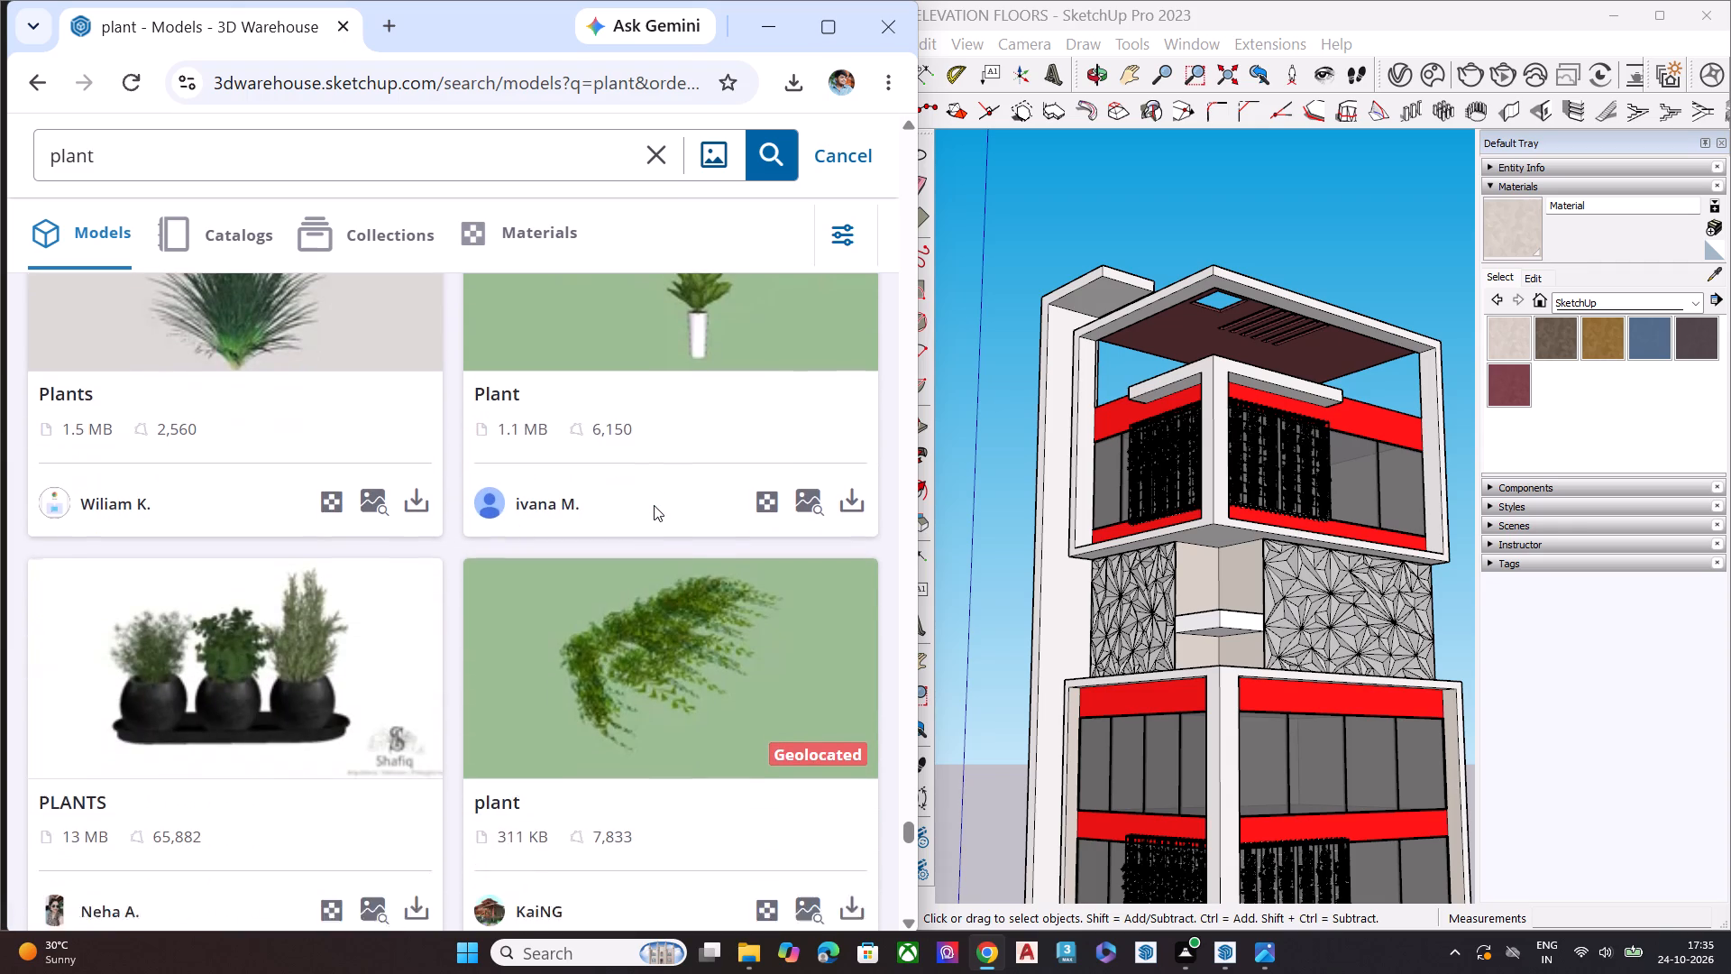
pyautogui.scroll(-6, 654, 505)
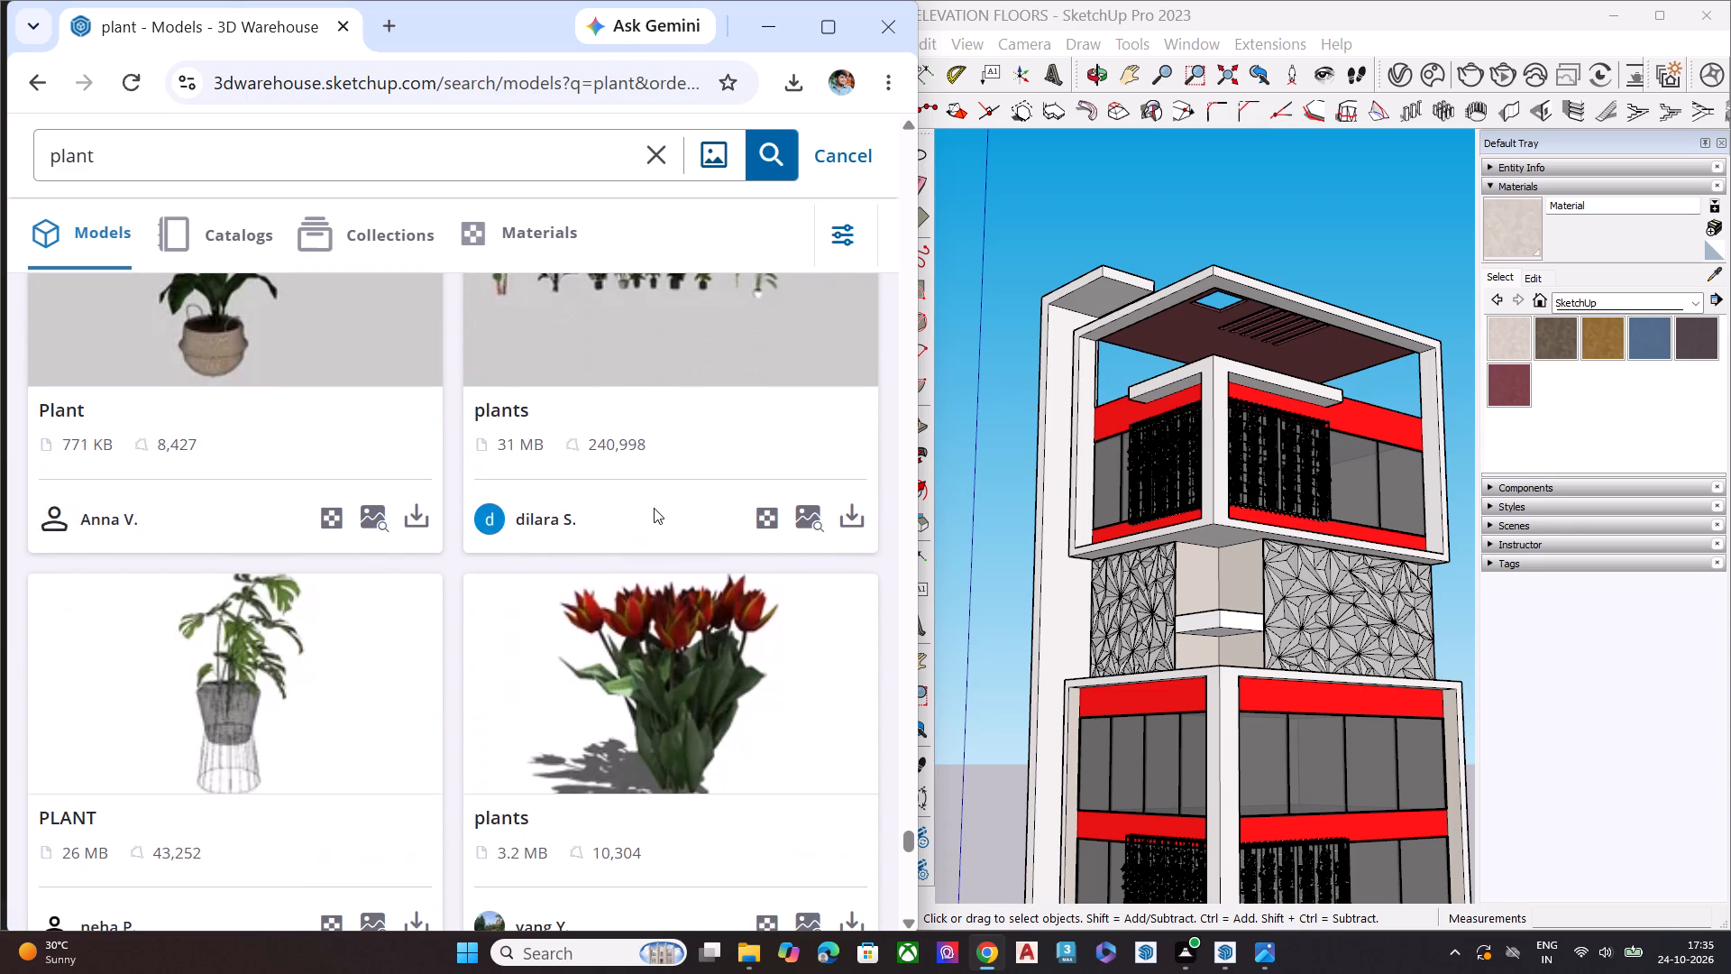
pyautogui.scroll(-5, 654, 508)
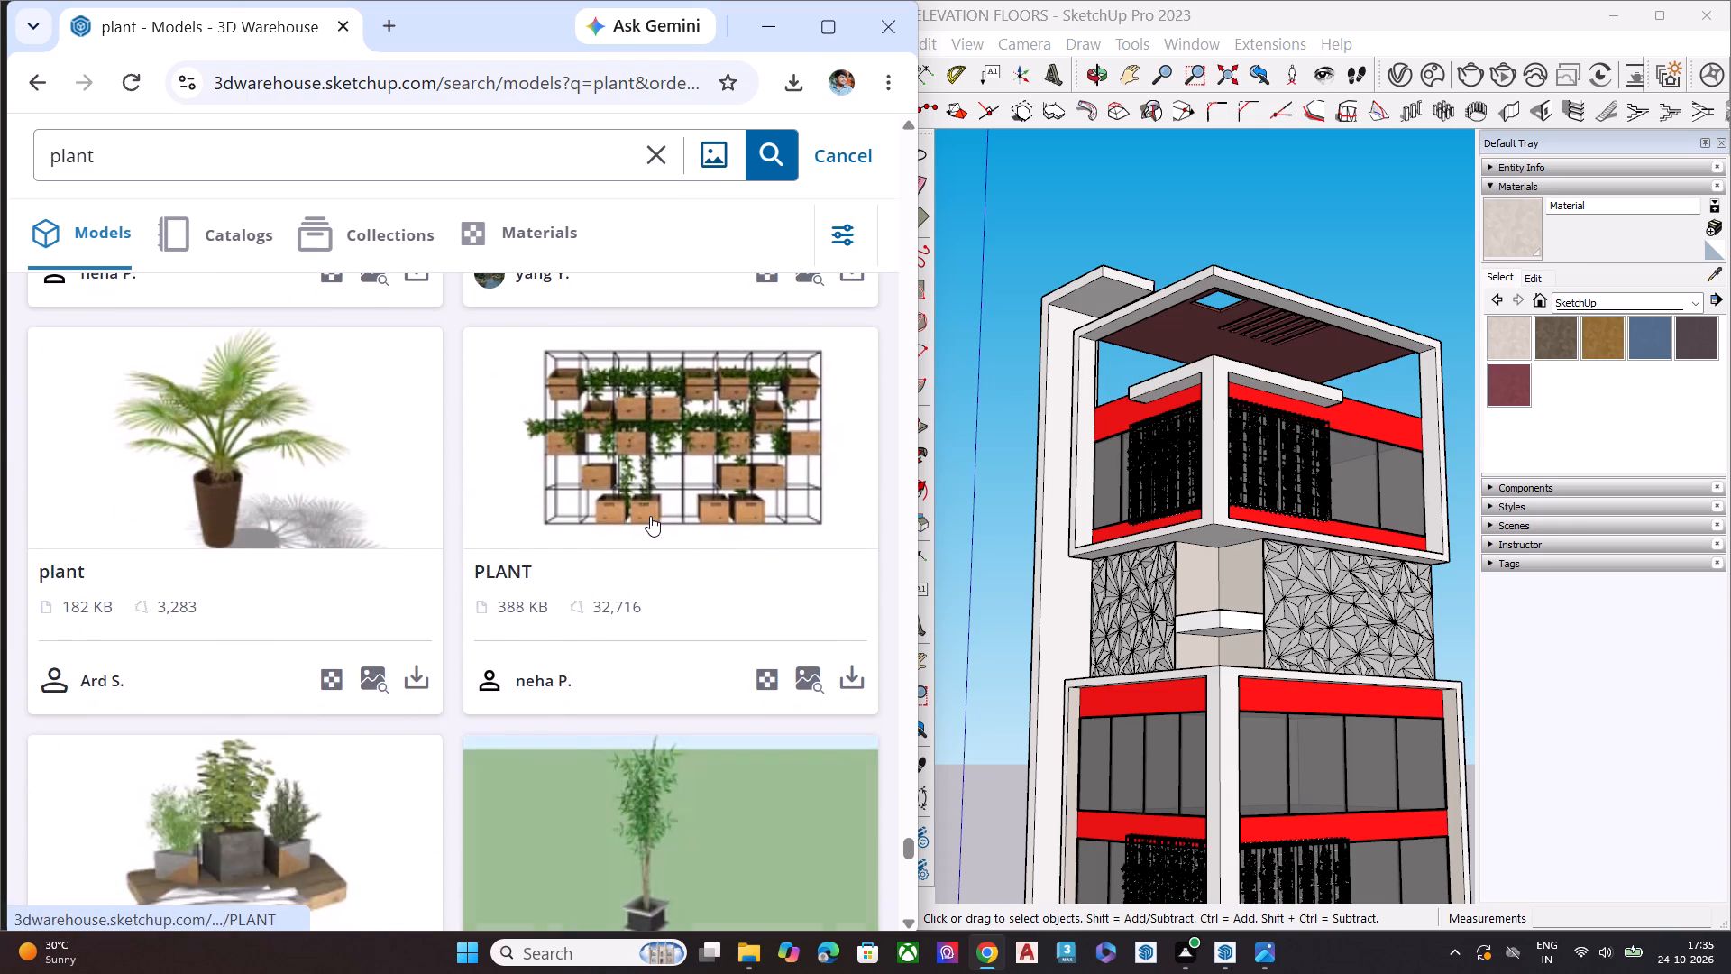
pyautogui.scroll(-6, 650, 516)
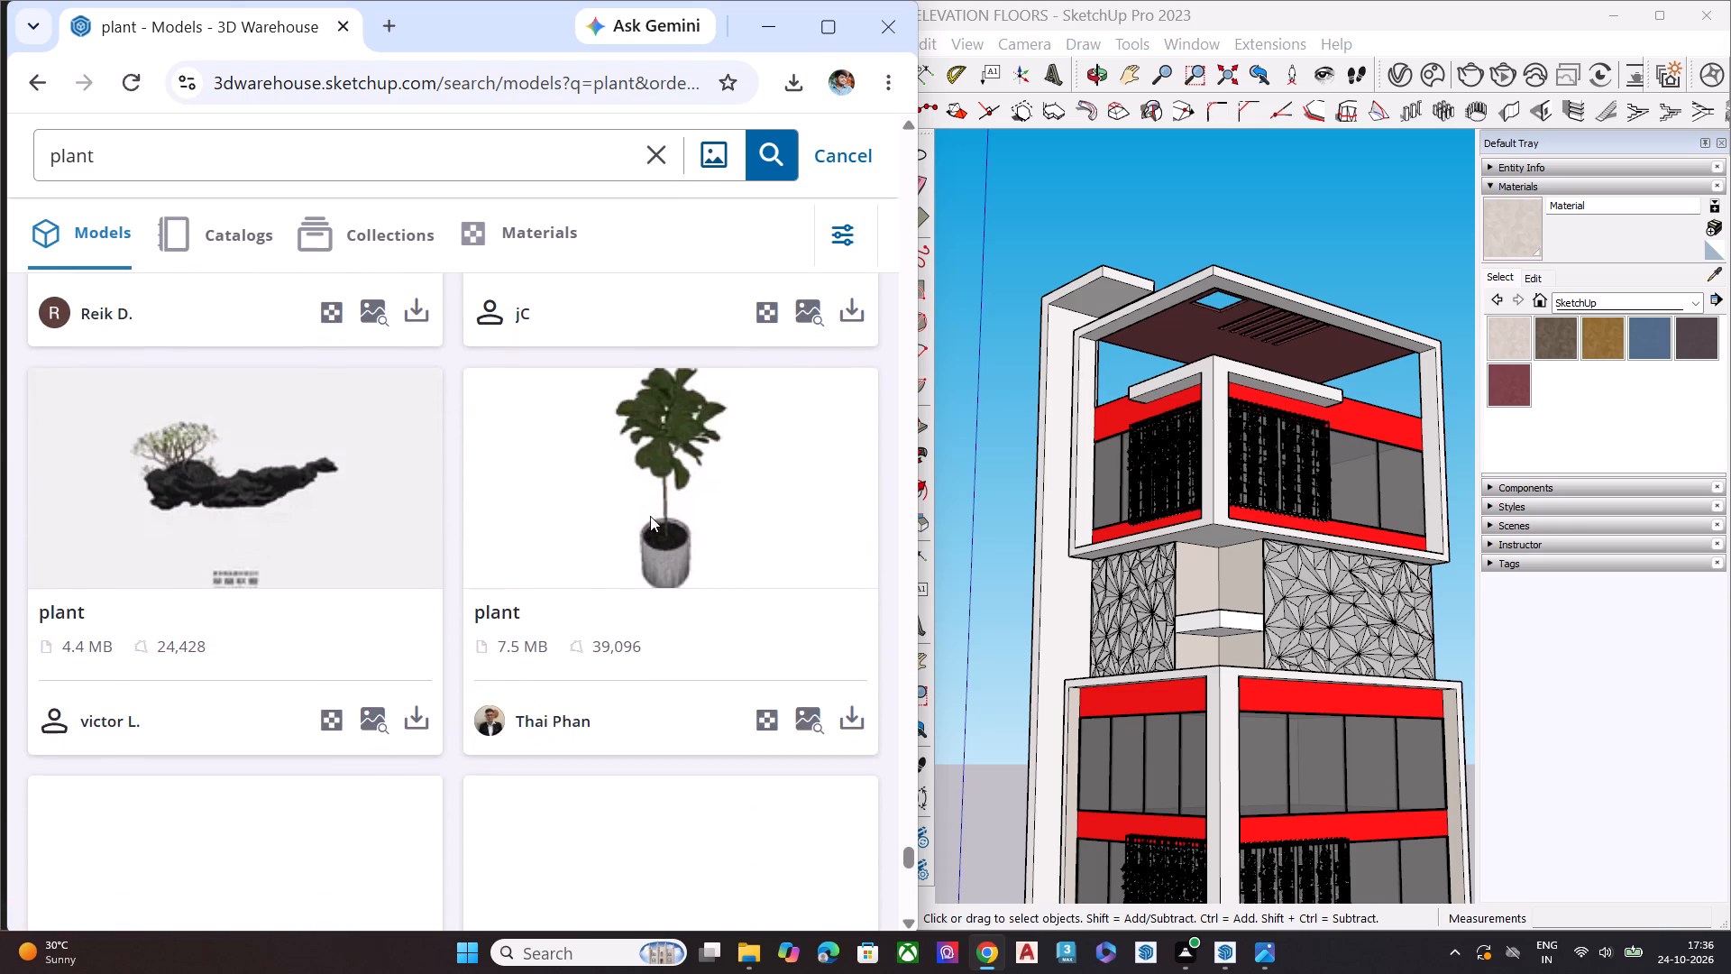
pyautogui.scroll(-2, 650, 516)
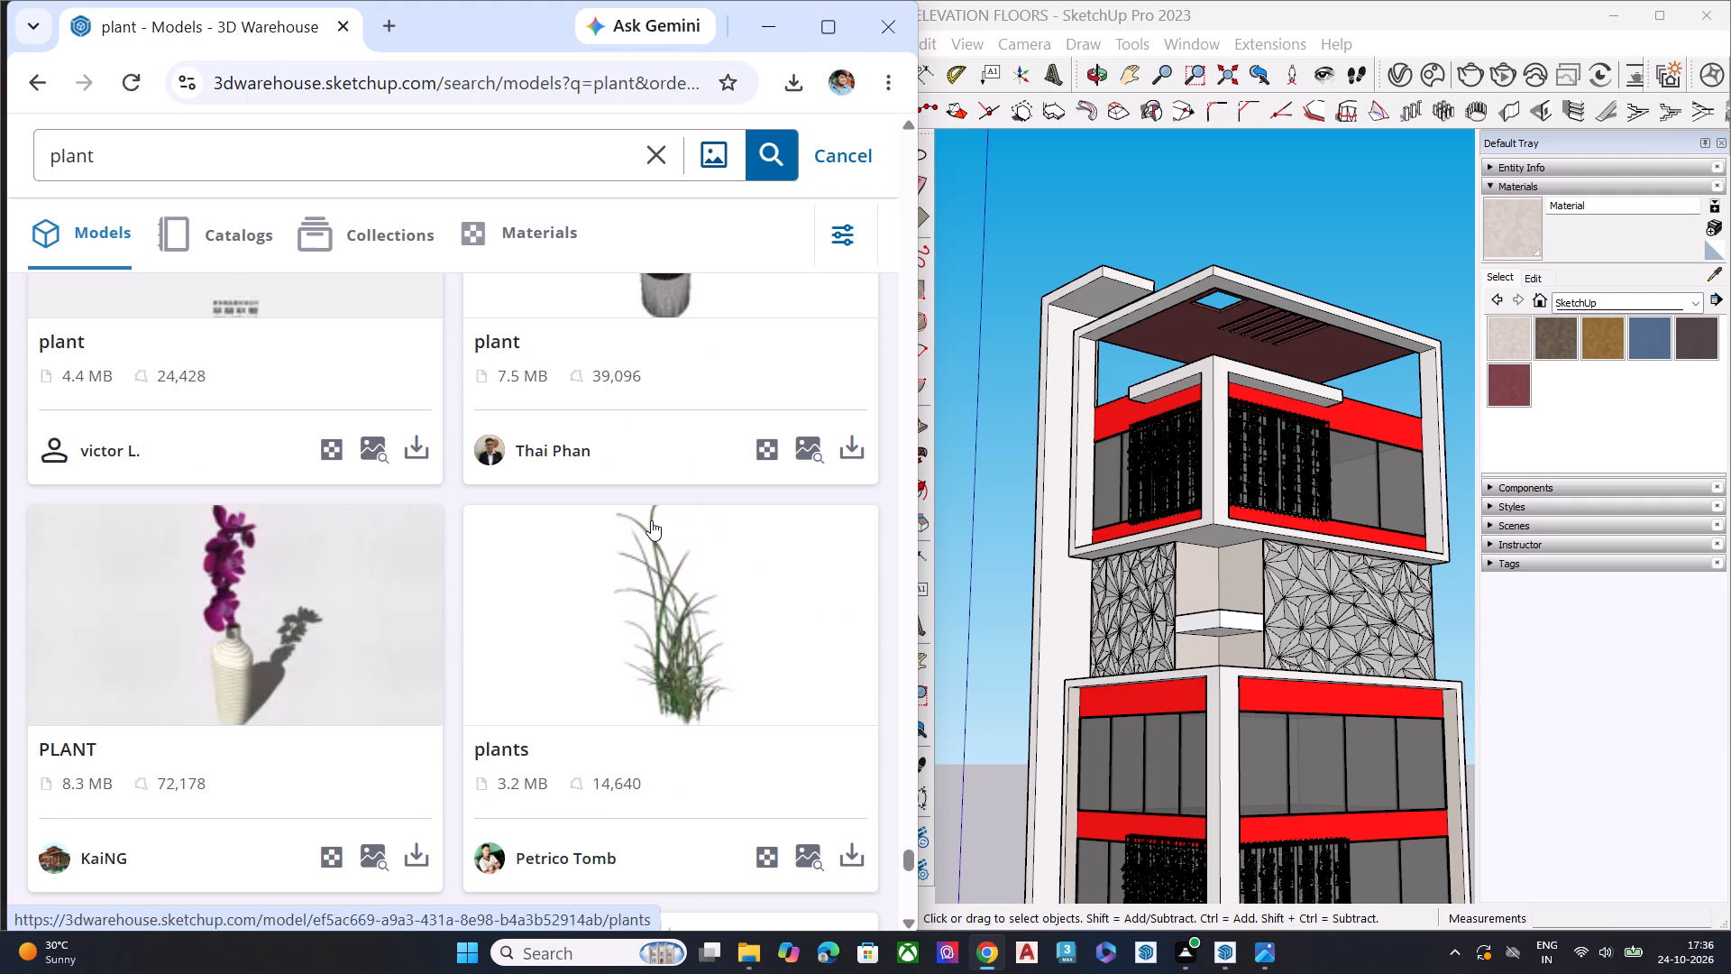
pyautogui.scroll(-6, 659, 536)
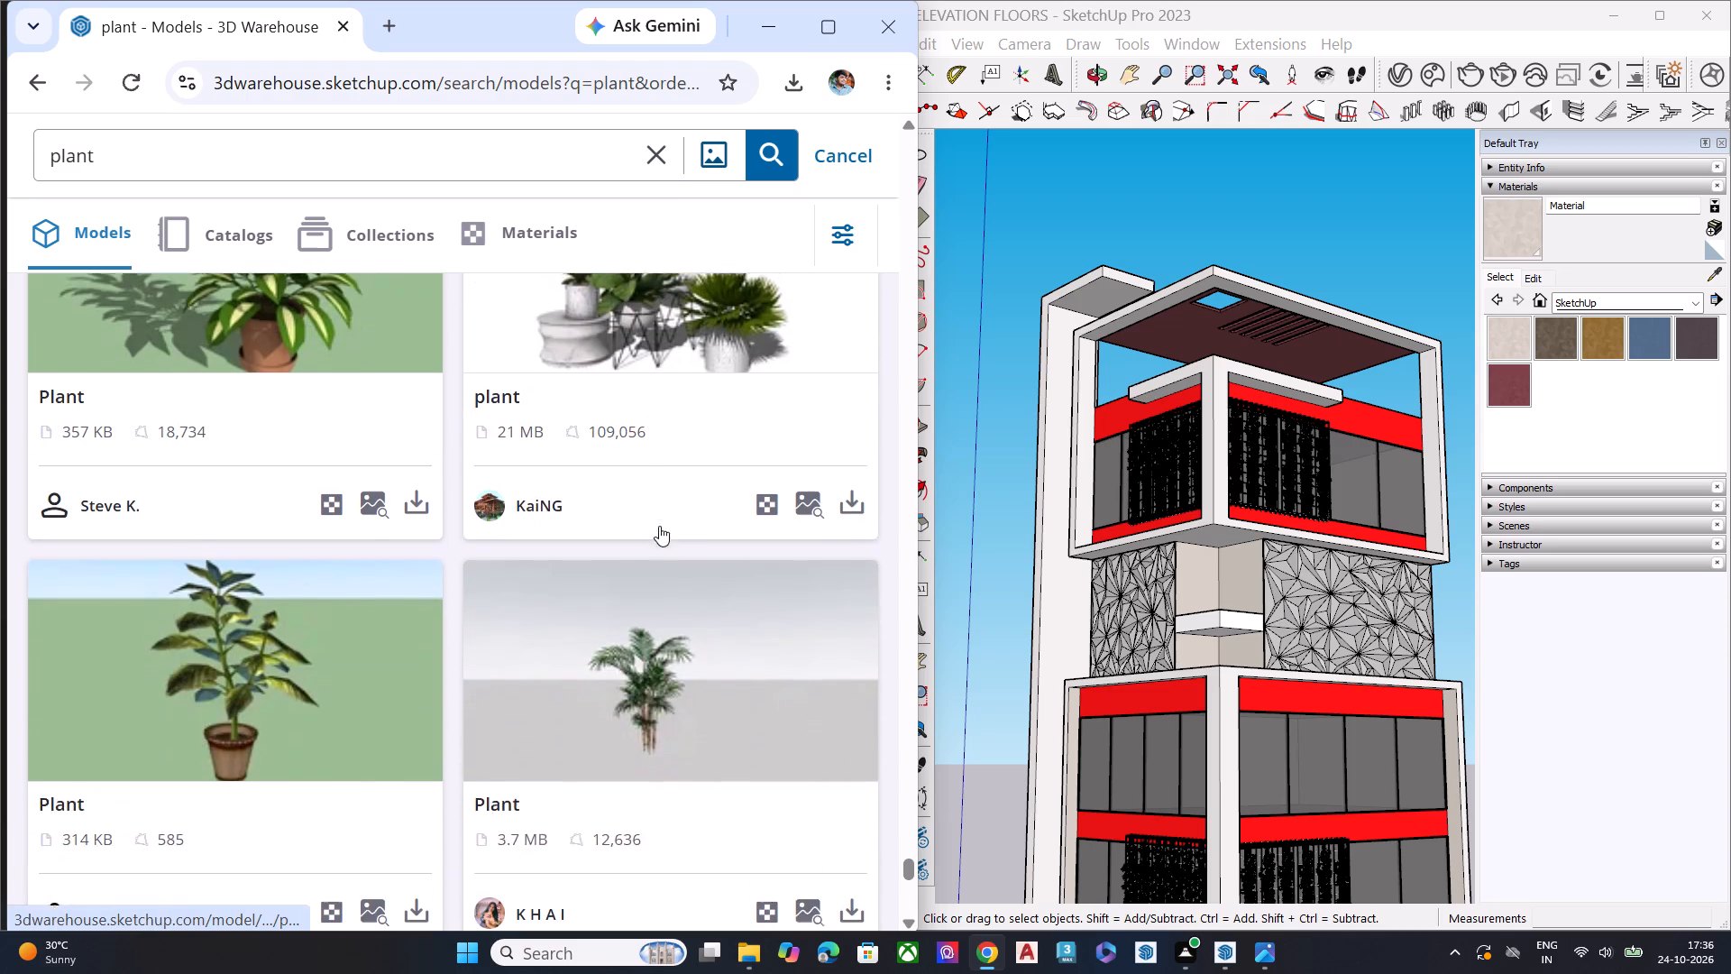
pyautogui.scroll(-5, 659, 526)
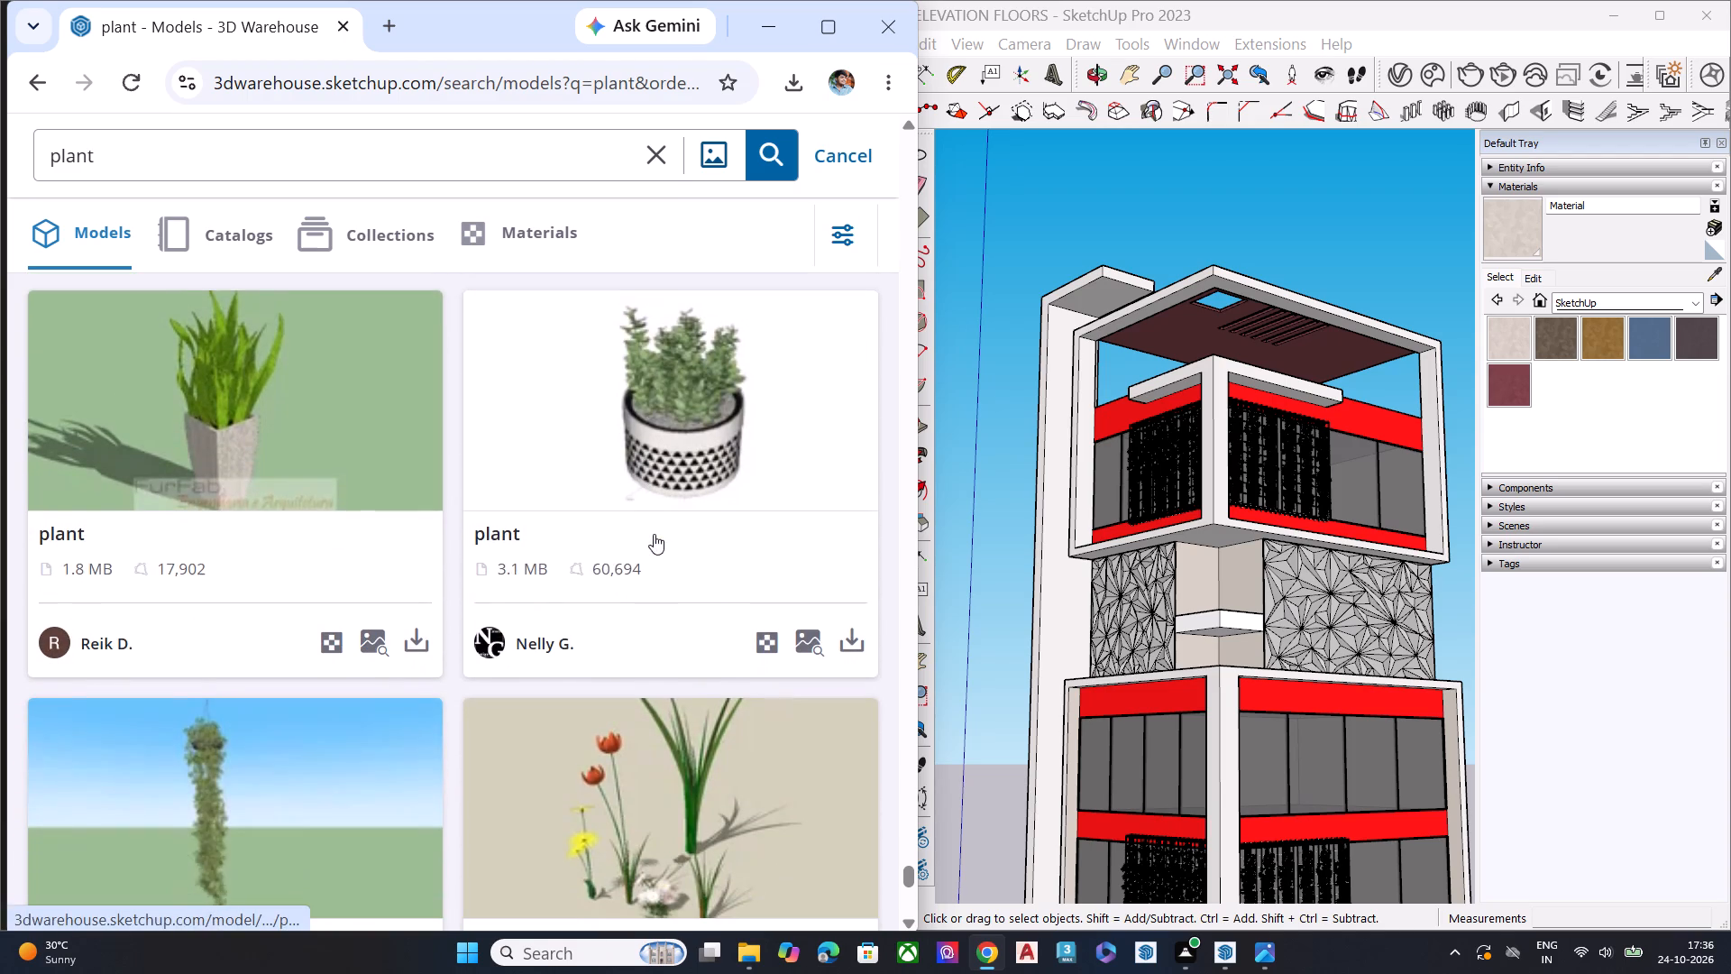
pyautogui.scroll(-2, 654, 534)
pyautogui.rightClick(659, 385)
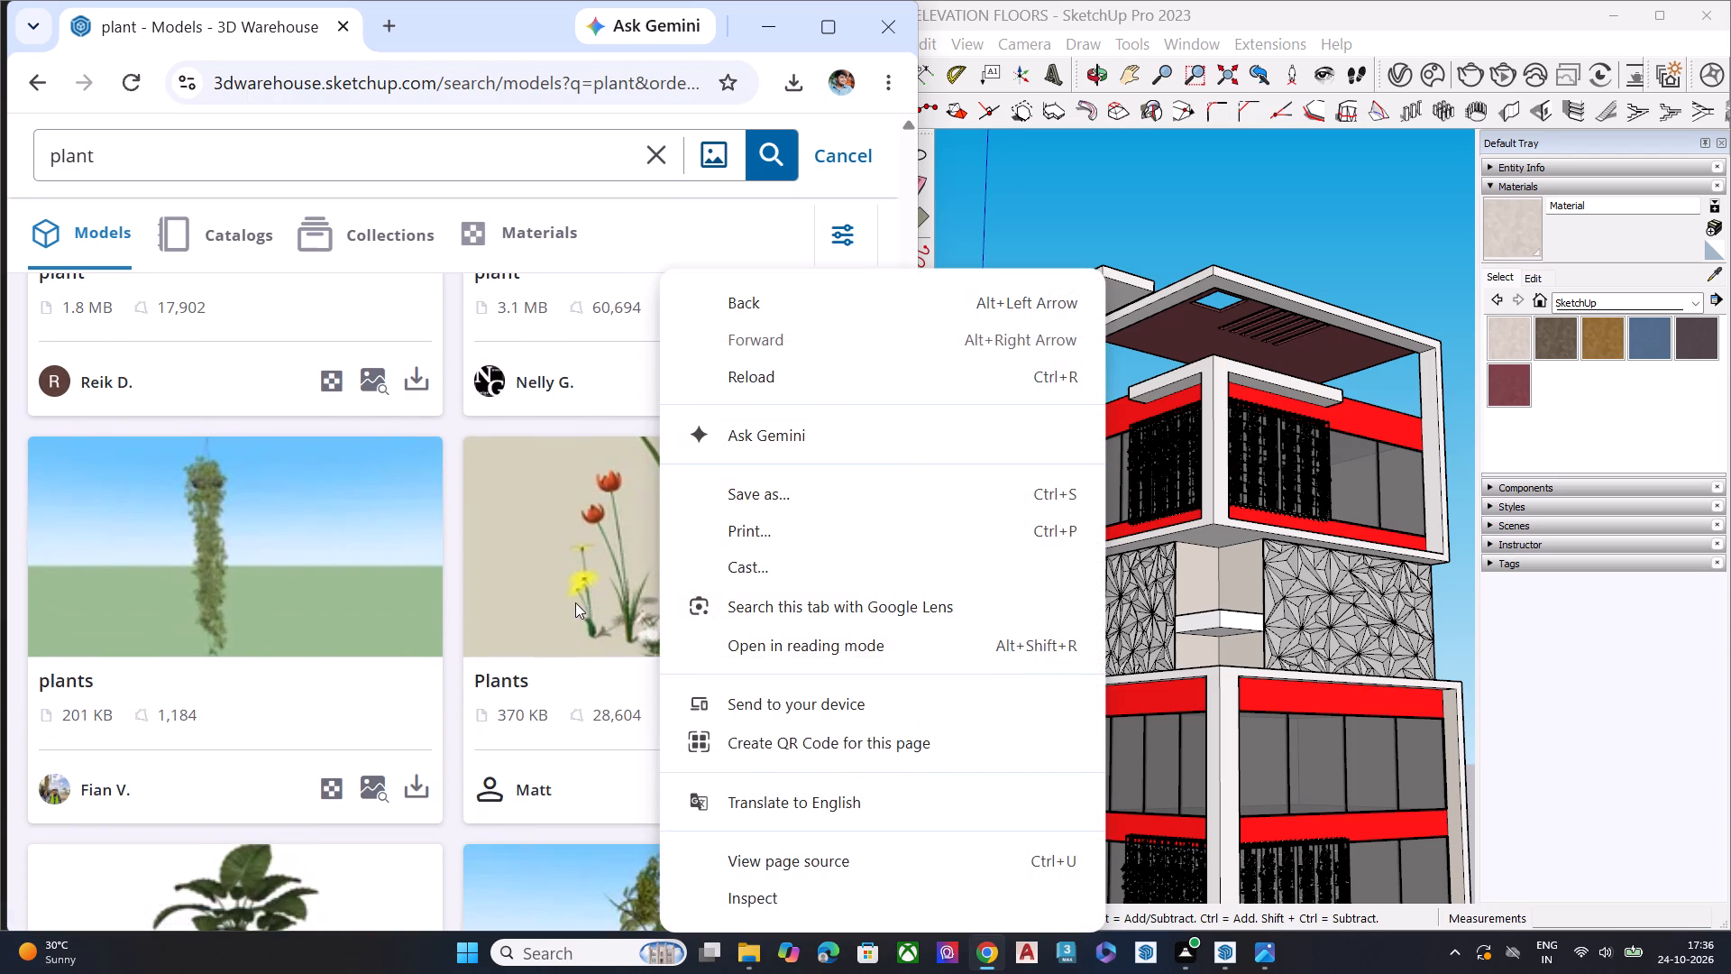
pyautogui.click(1085, 202)
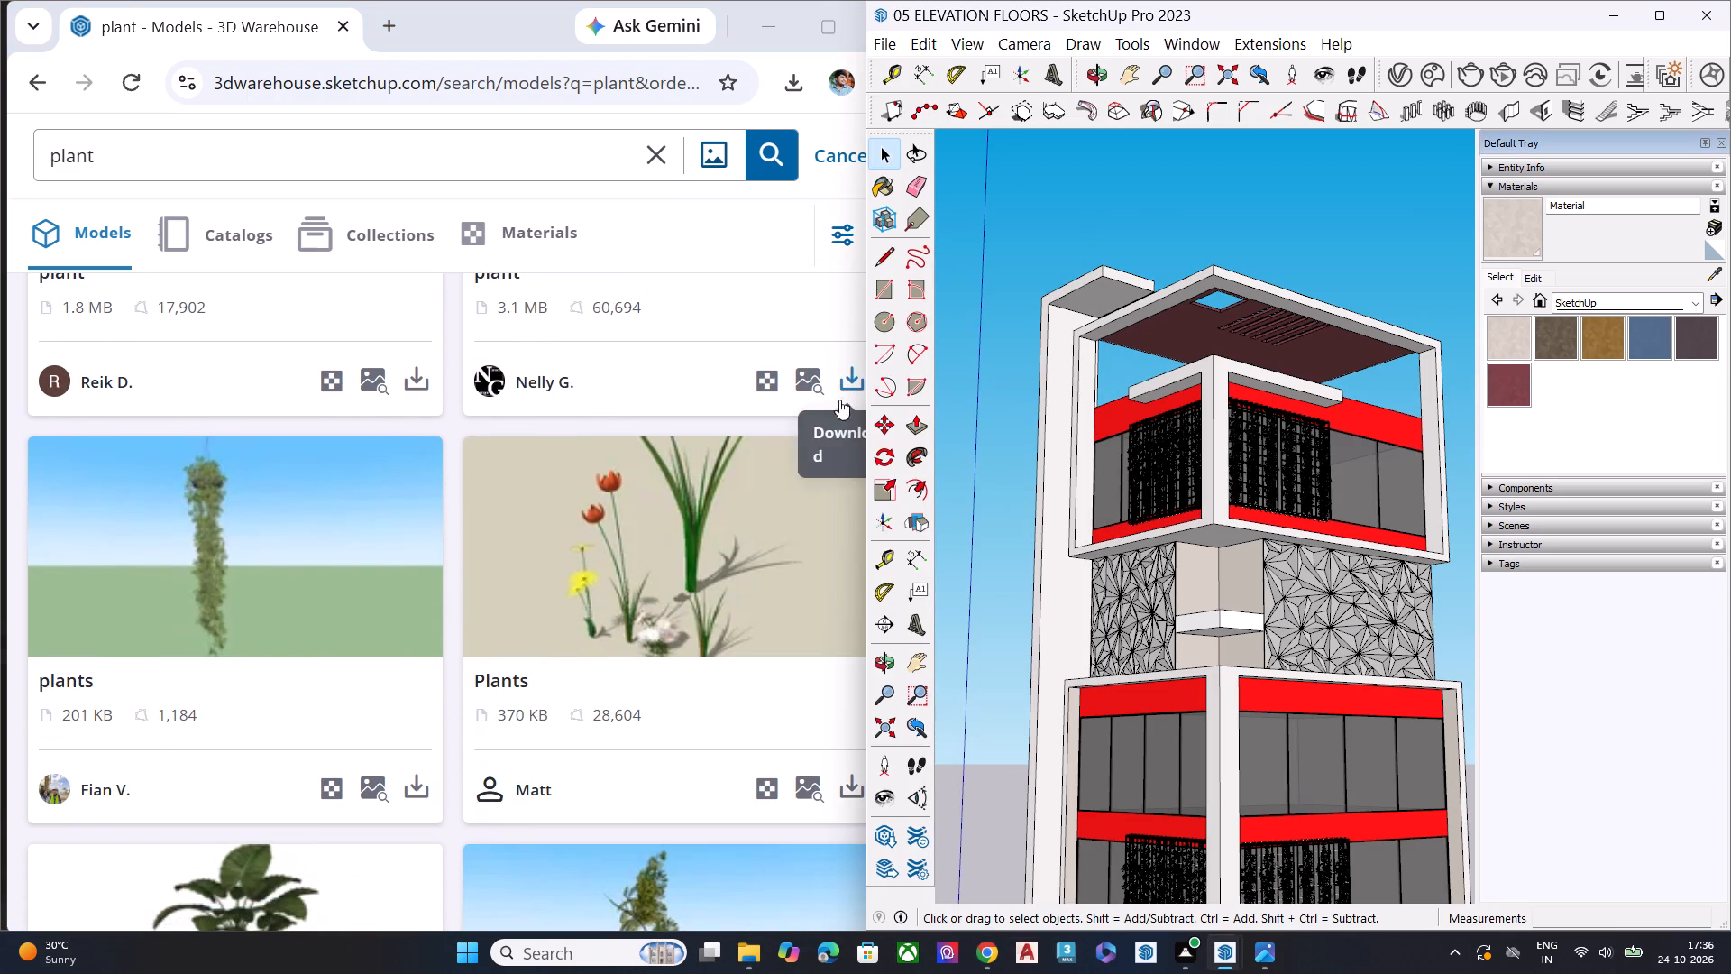
# Browse further 3D Warehouse results for "plant", comparing potted, hanging and free-standing foliage models suitable for the building's ledge.
pyautogui.scroll(-4, 717, 552)
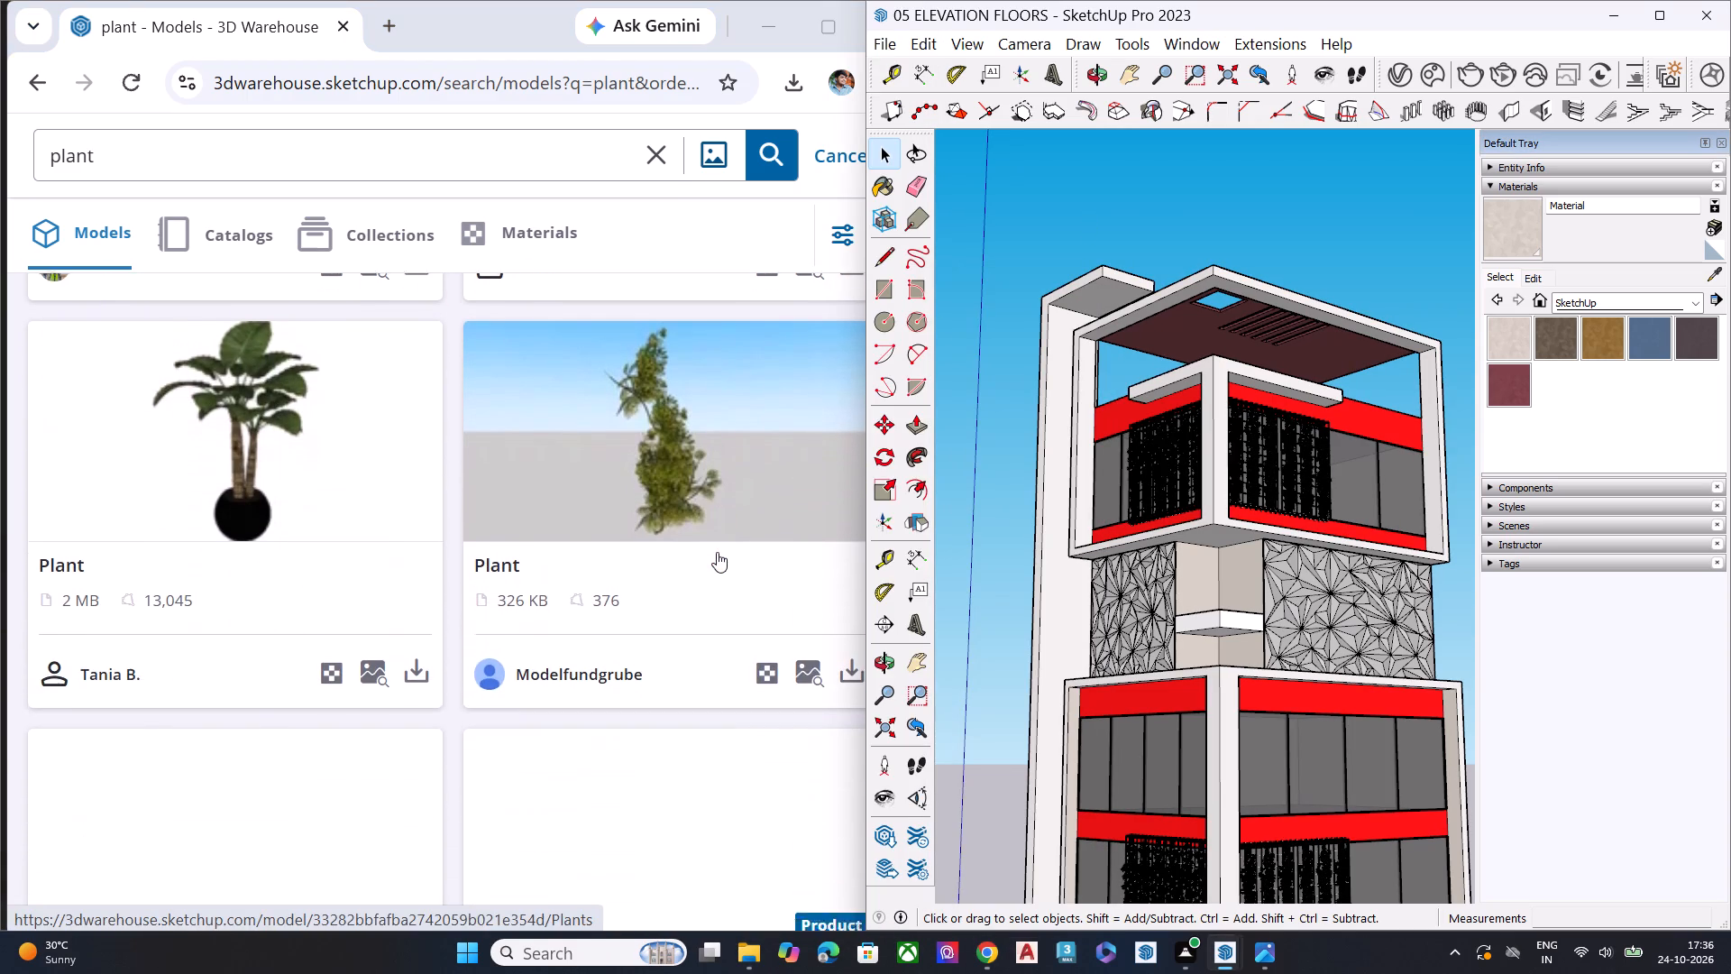
pyautogui.scroll(-3, 717, 552)
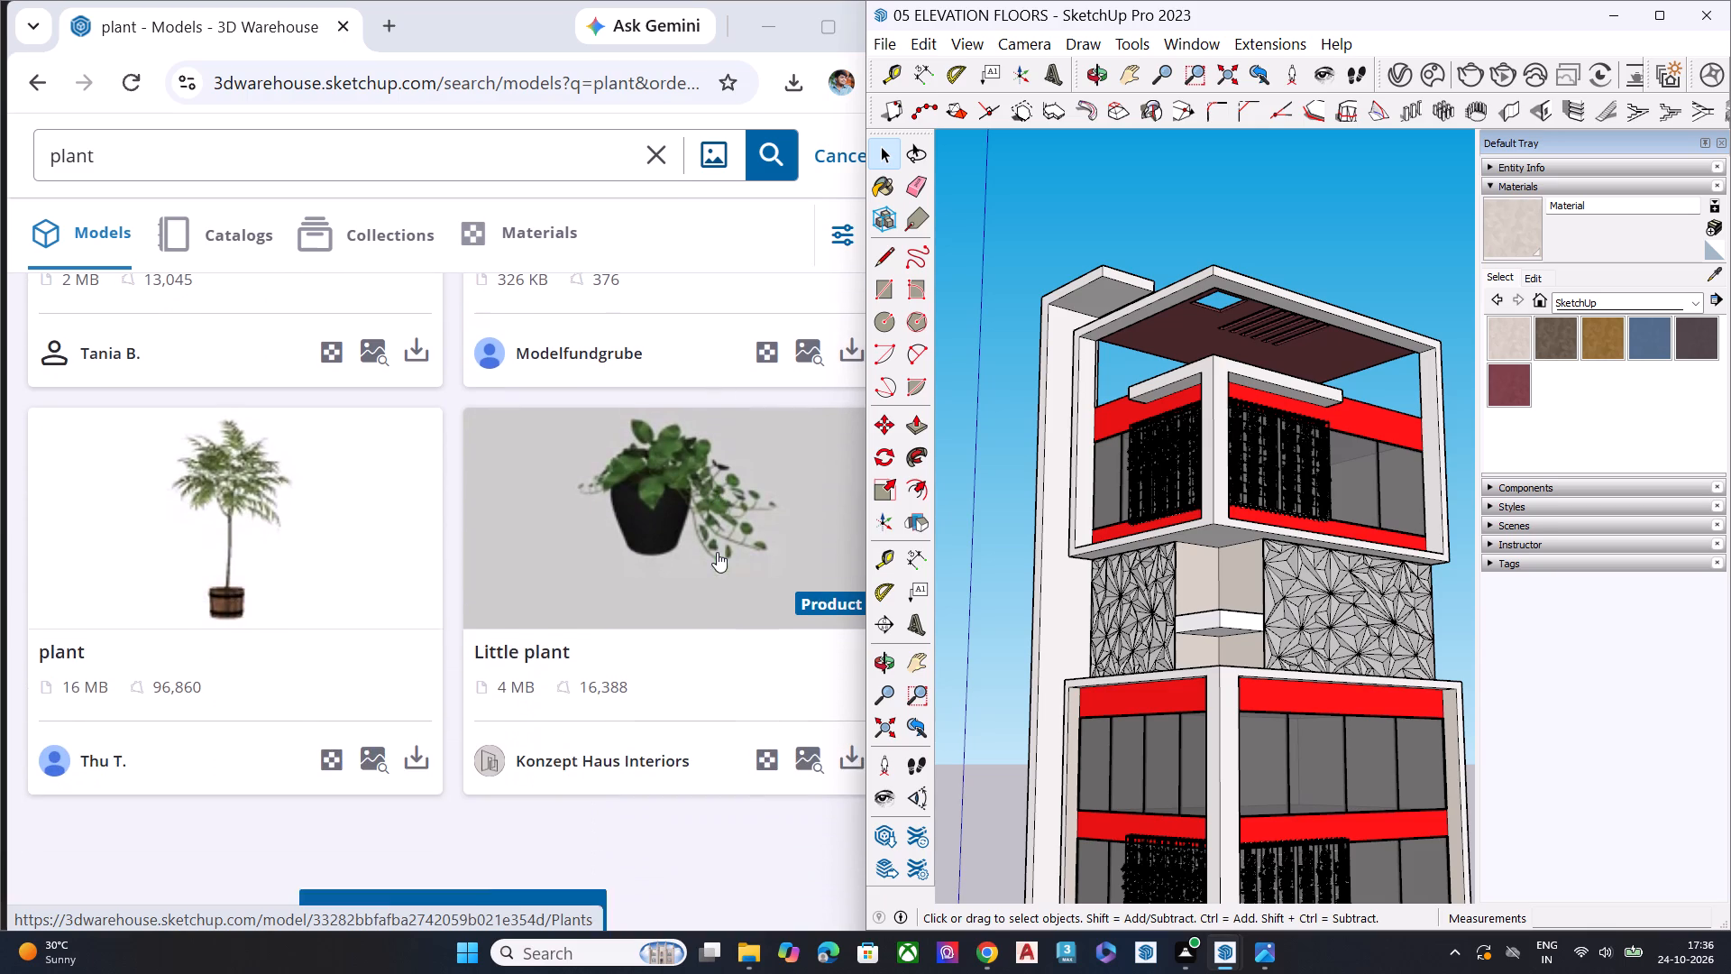
pyautogui.scroll(-1, 717, 552)
pyautogui.click(454, 702)
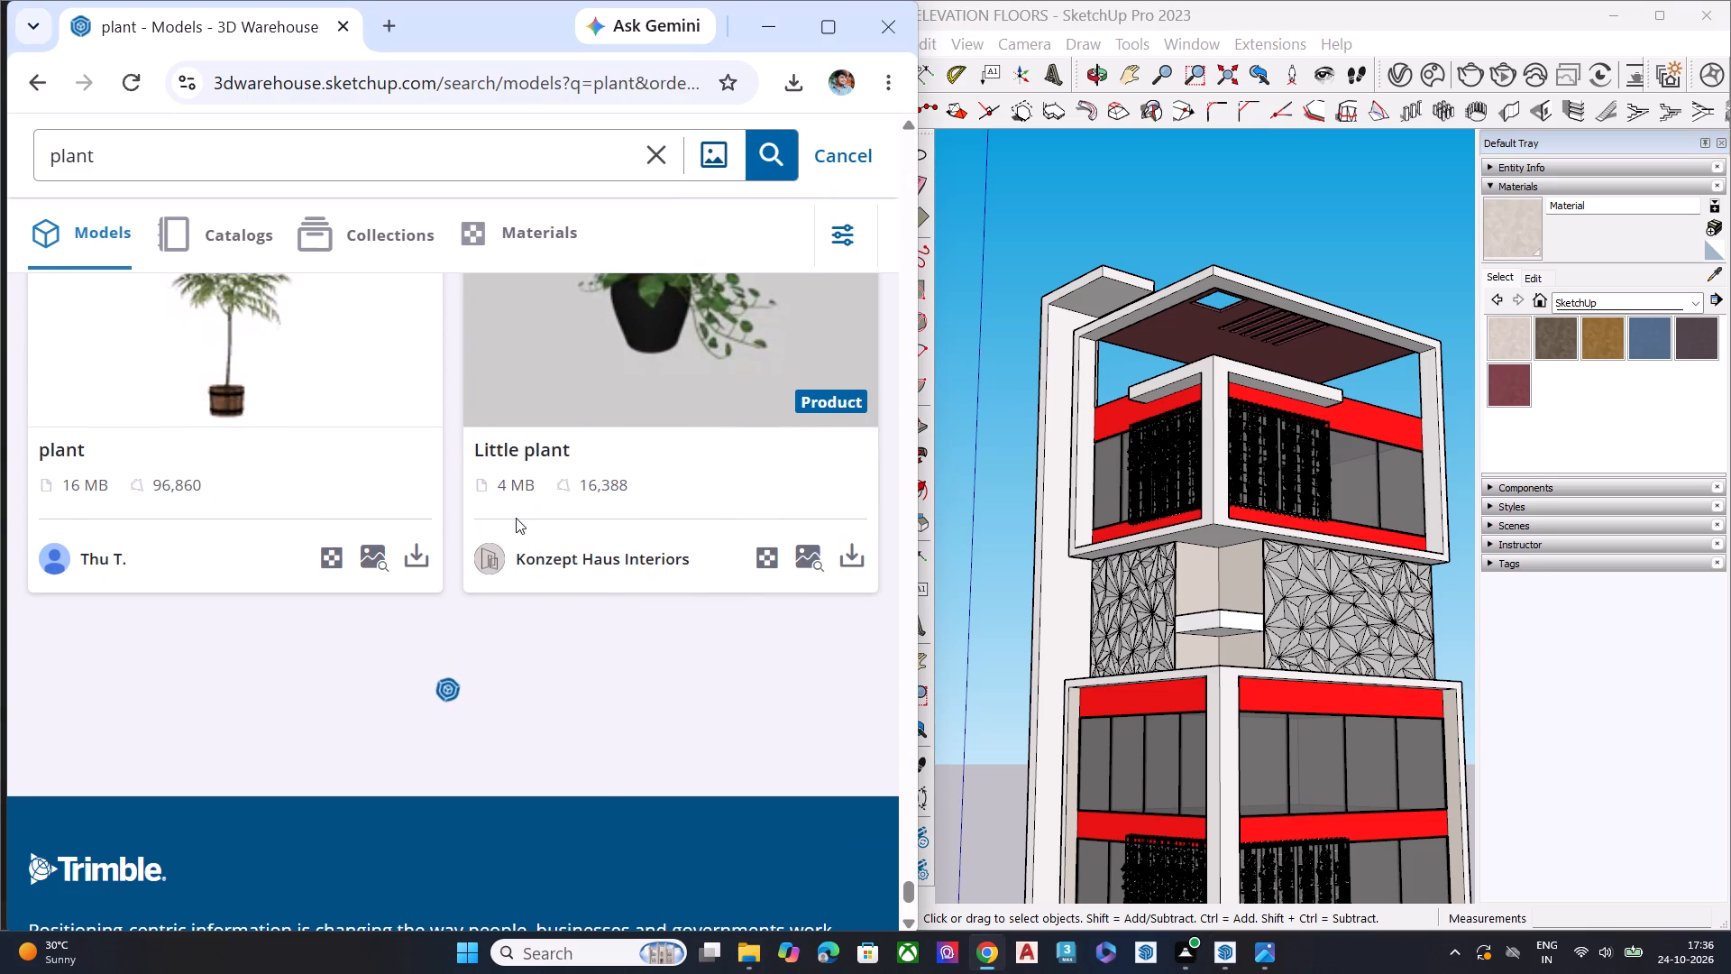
pyautogui.scroll(-1, 516, 518)
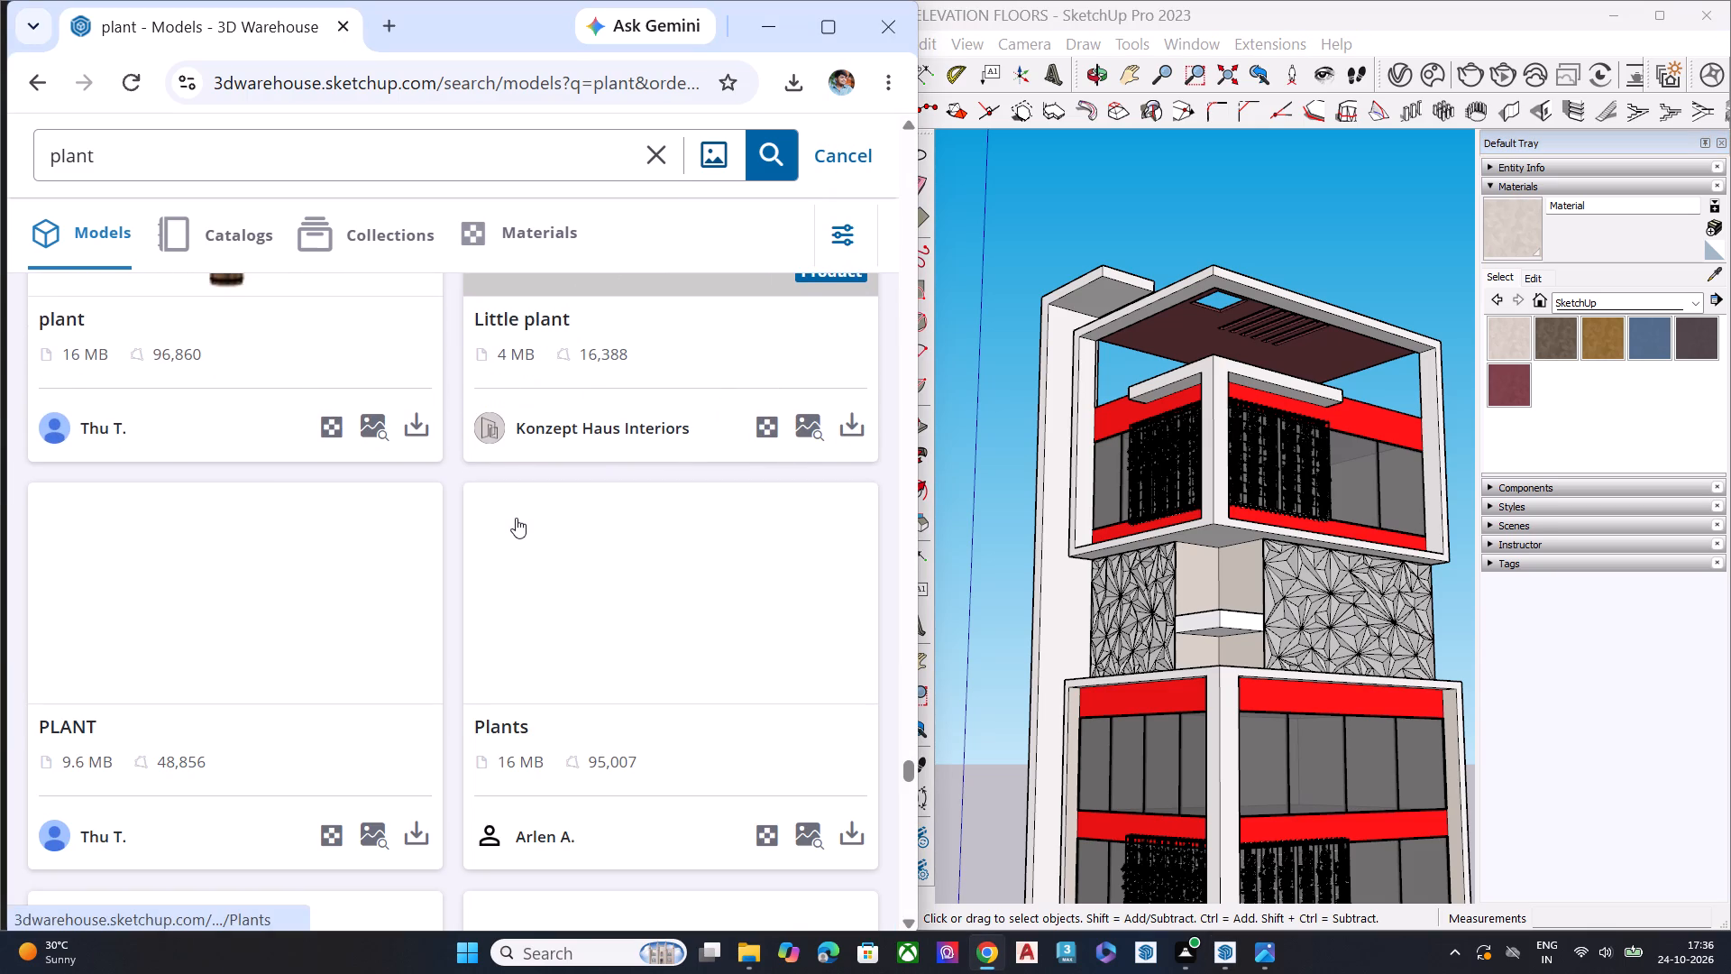
pyautogui.scroll(-5, 516, 518)
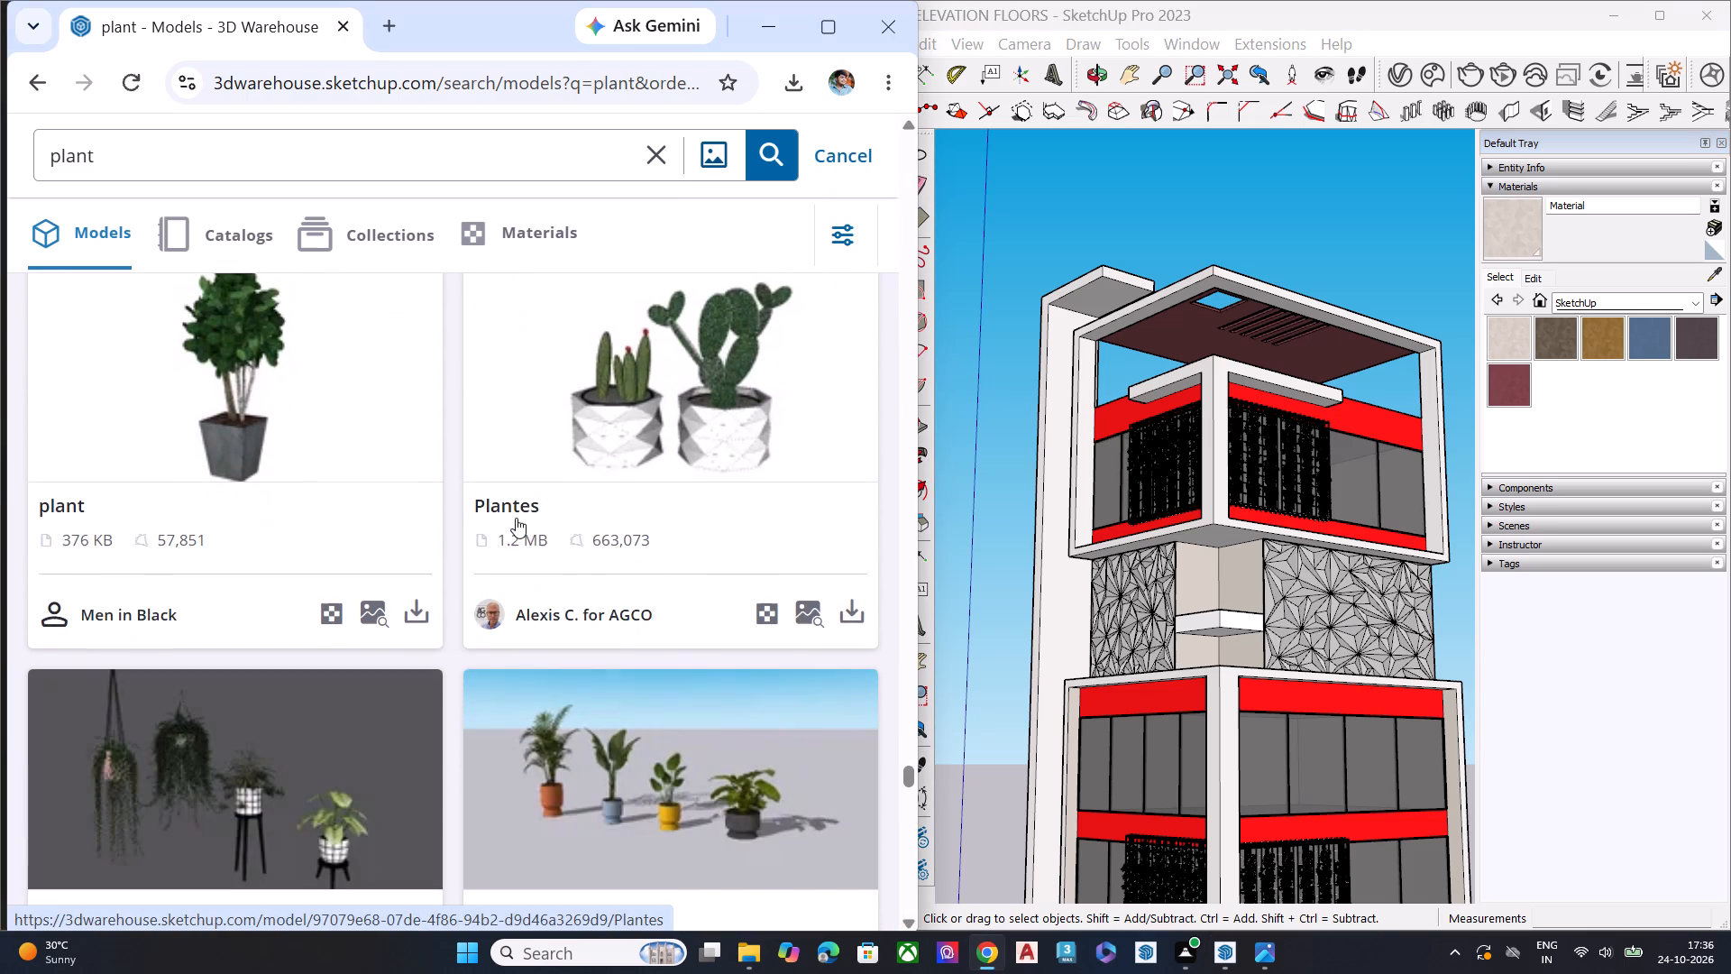
pyautogui.scroll(-2, 516, 518)
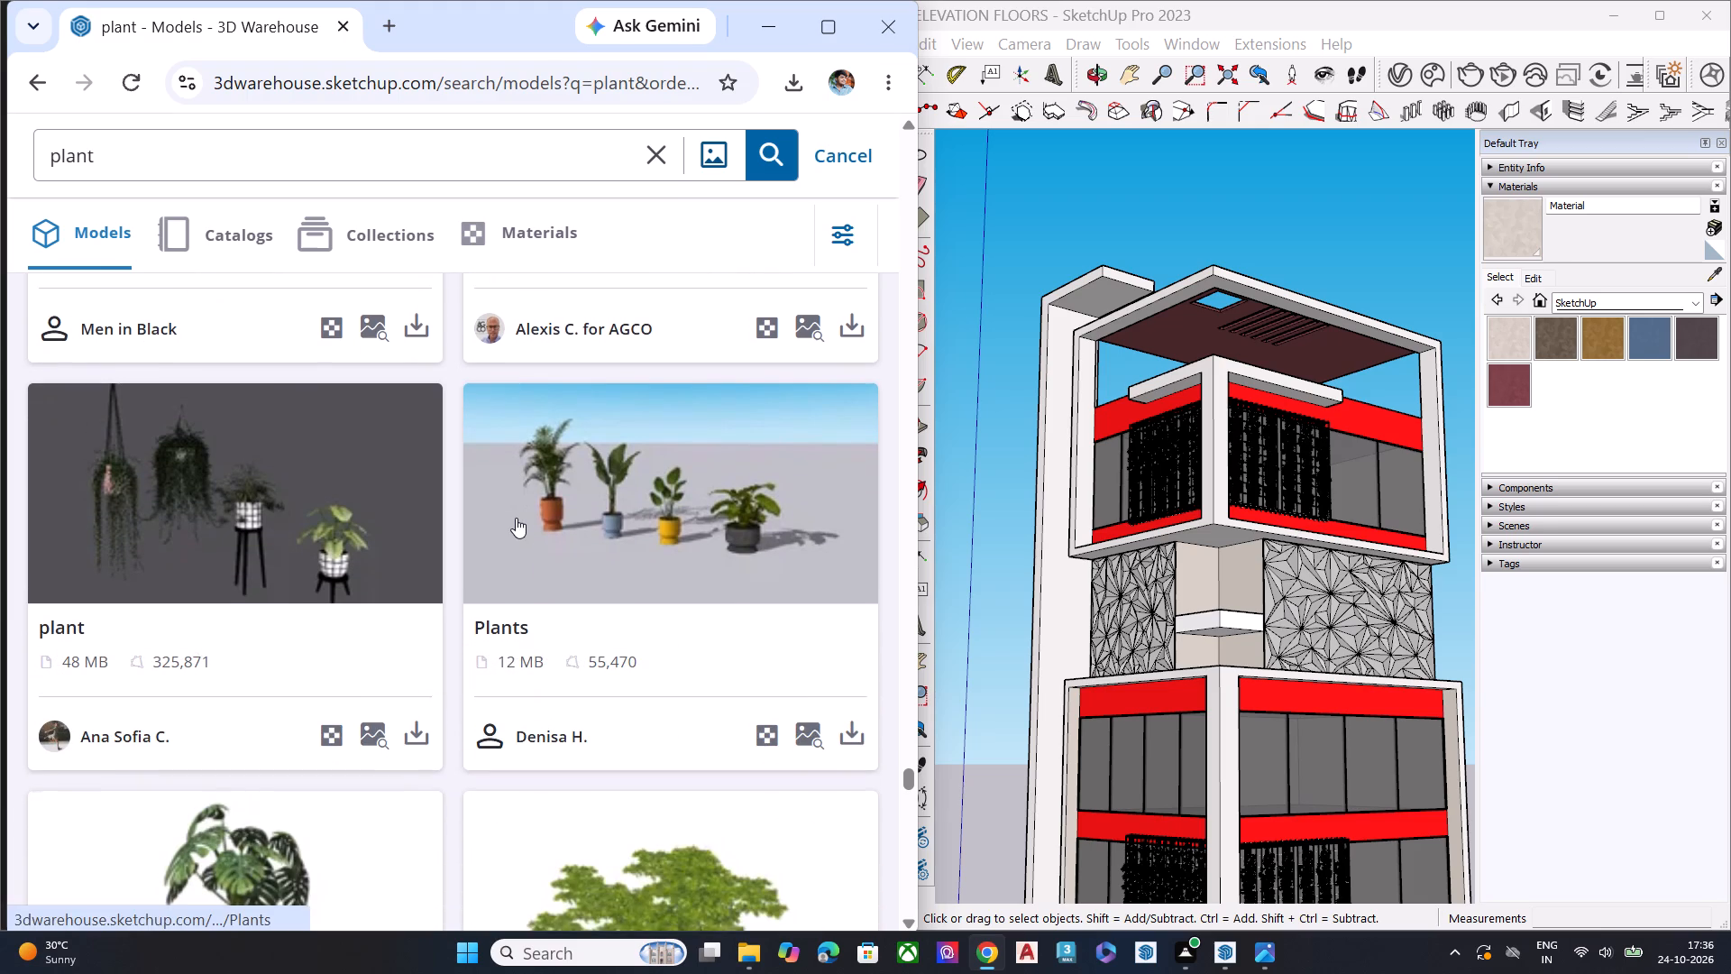
pyautogui.scroll(-6, 516, 518)
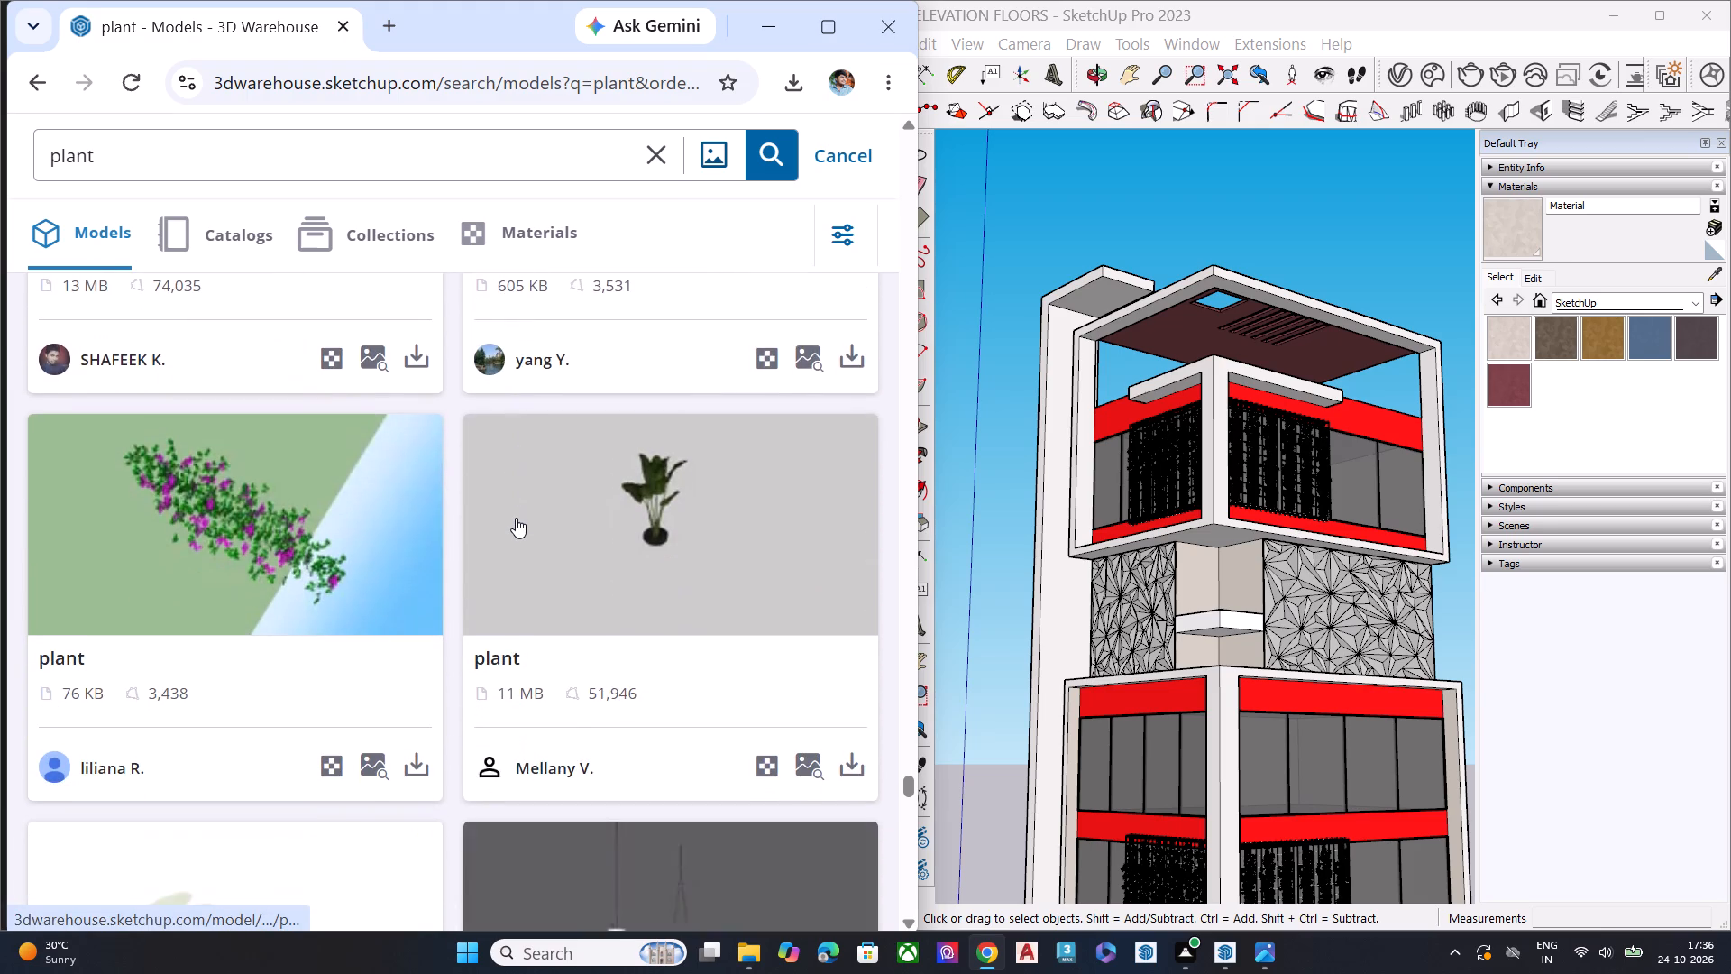
pyautogui.scroll(-6, 516, 518)
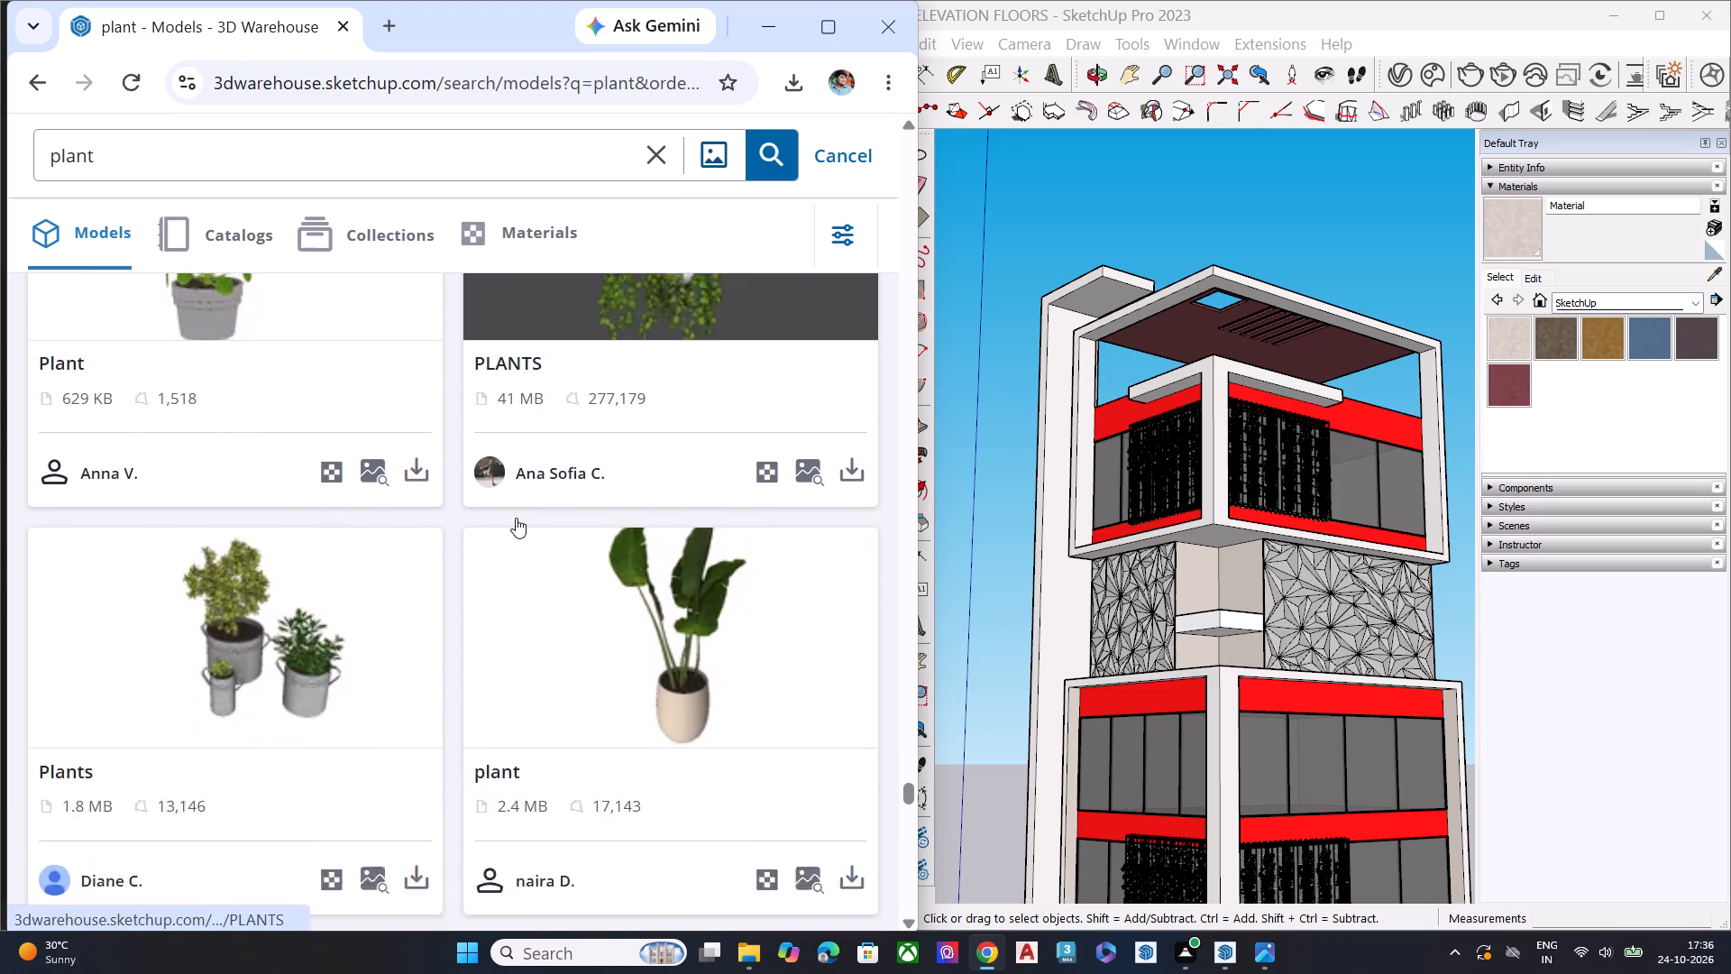
pyautogui.scroll(-4, 516, 518)
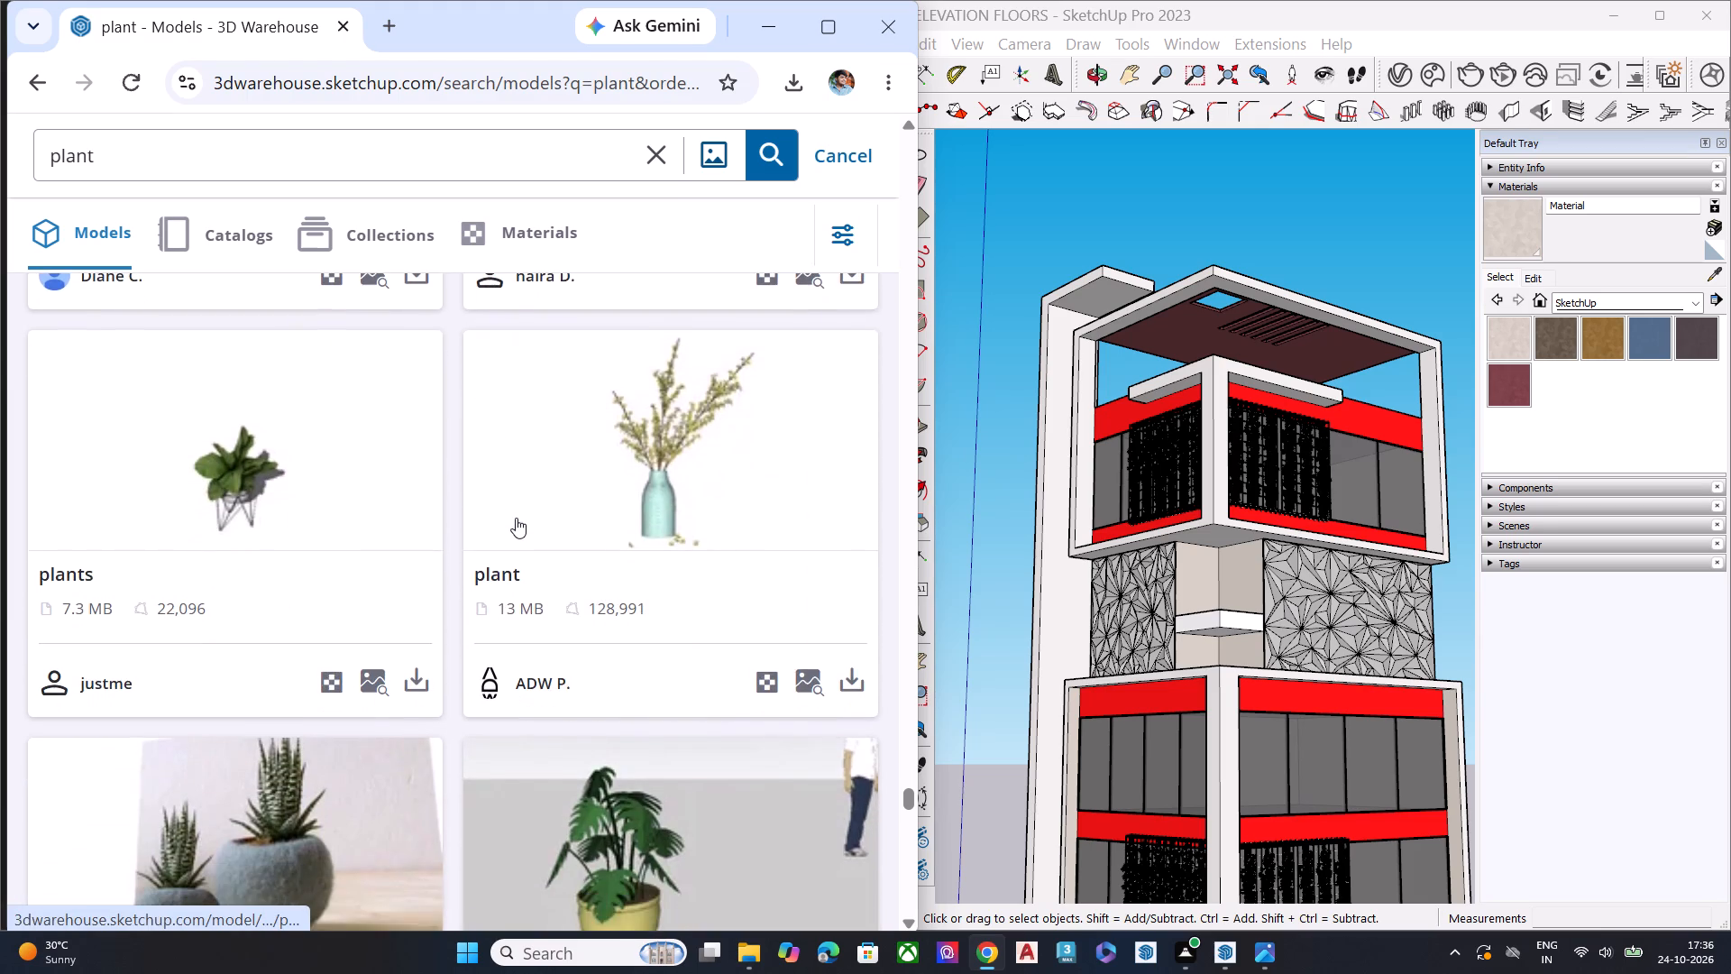
pyautogui.scroll(-6, 516, 518)
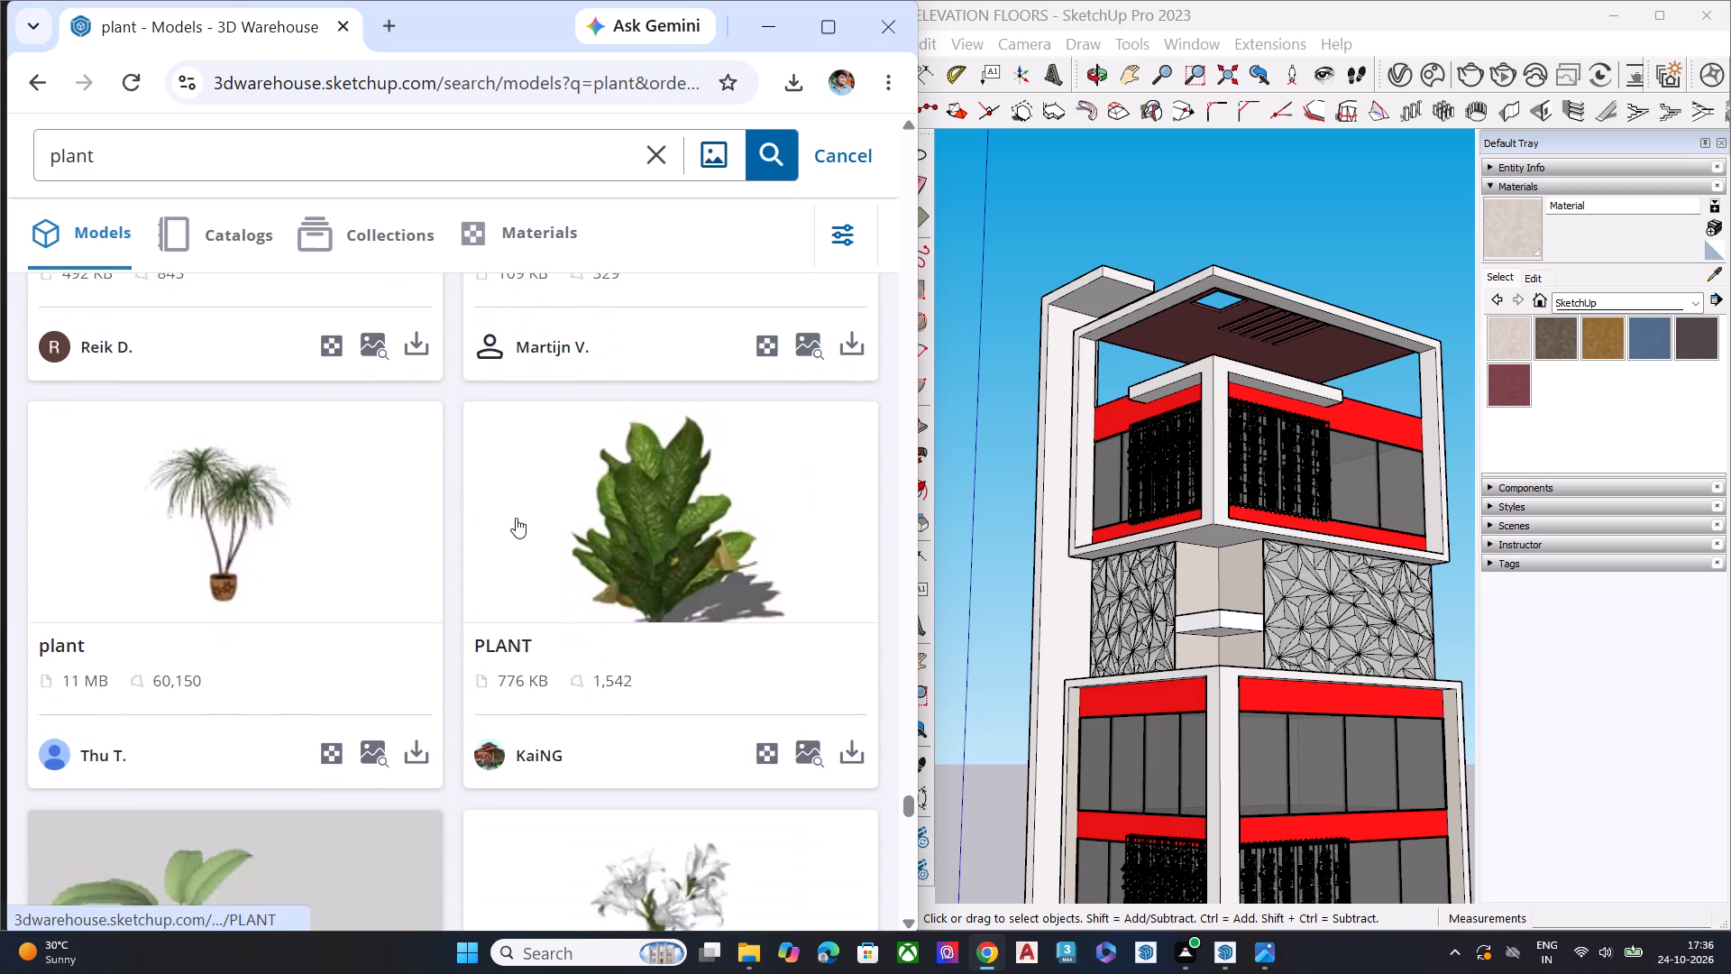
pyautogui.scroll(-3, 630, 520)
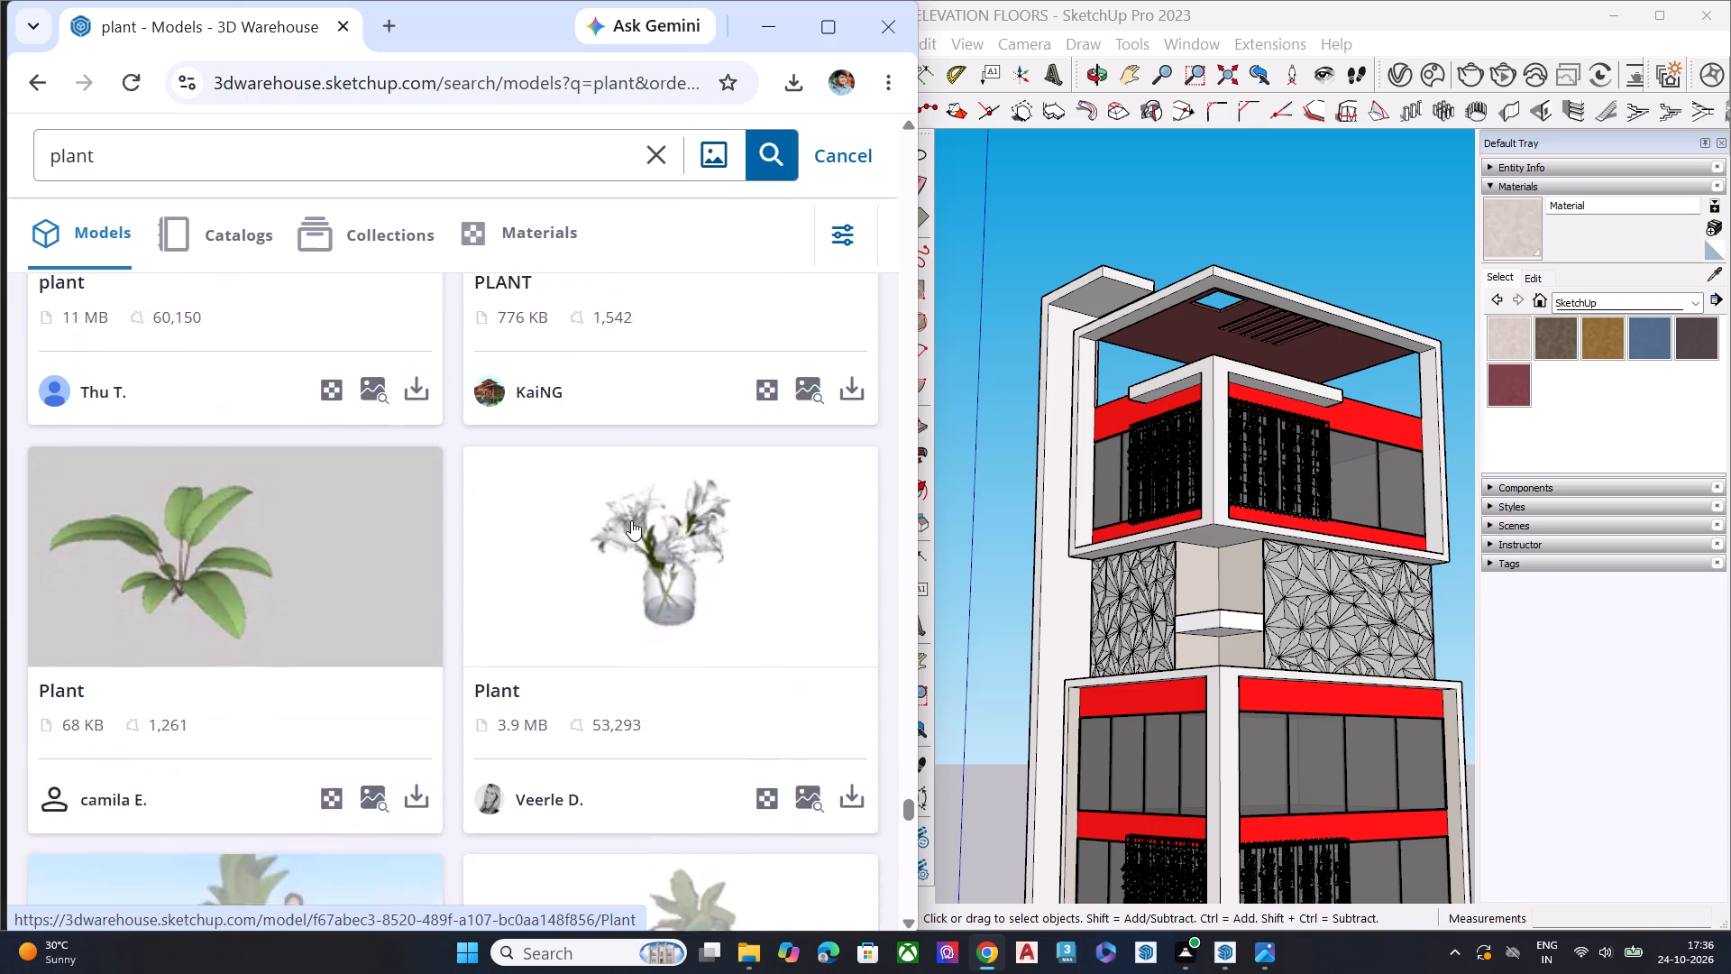
pyautogui.scroll(-9, 631, 516)
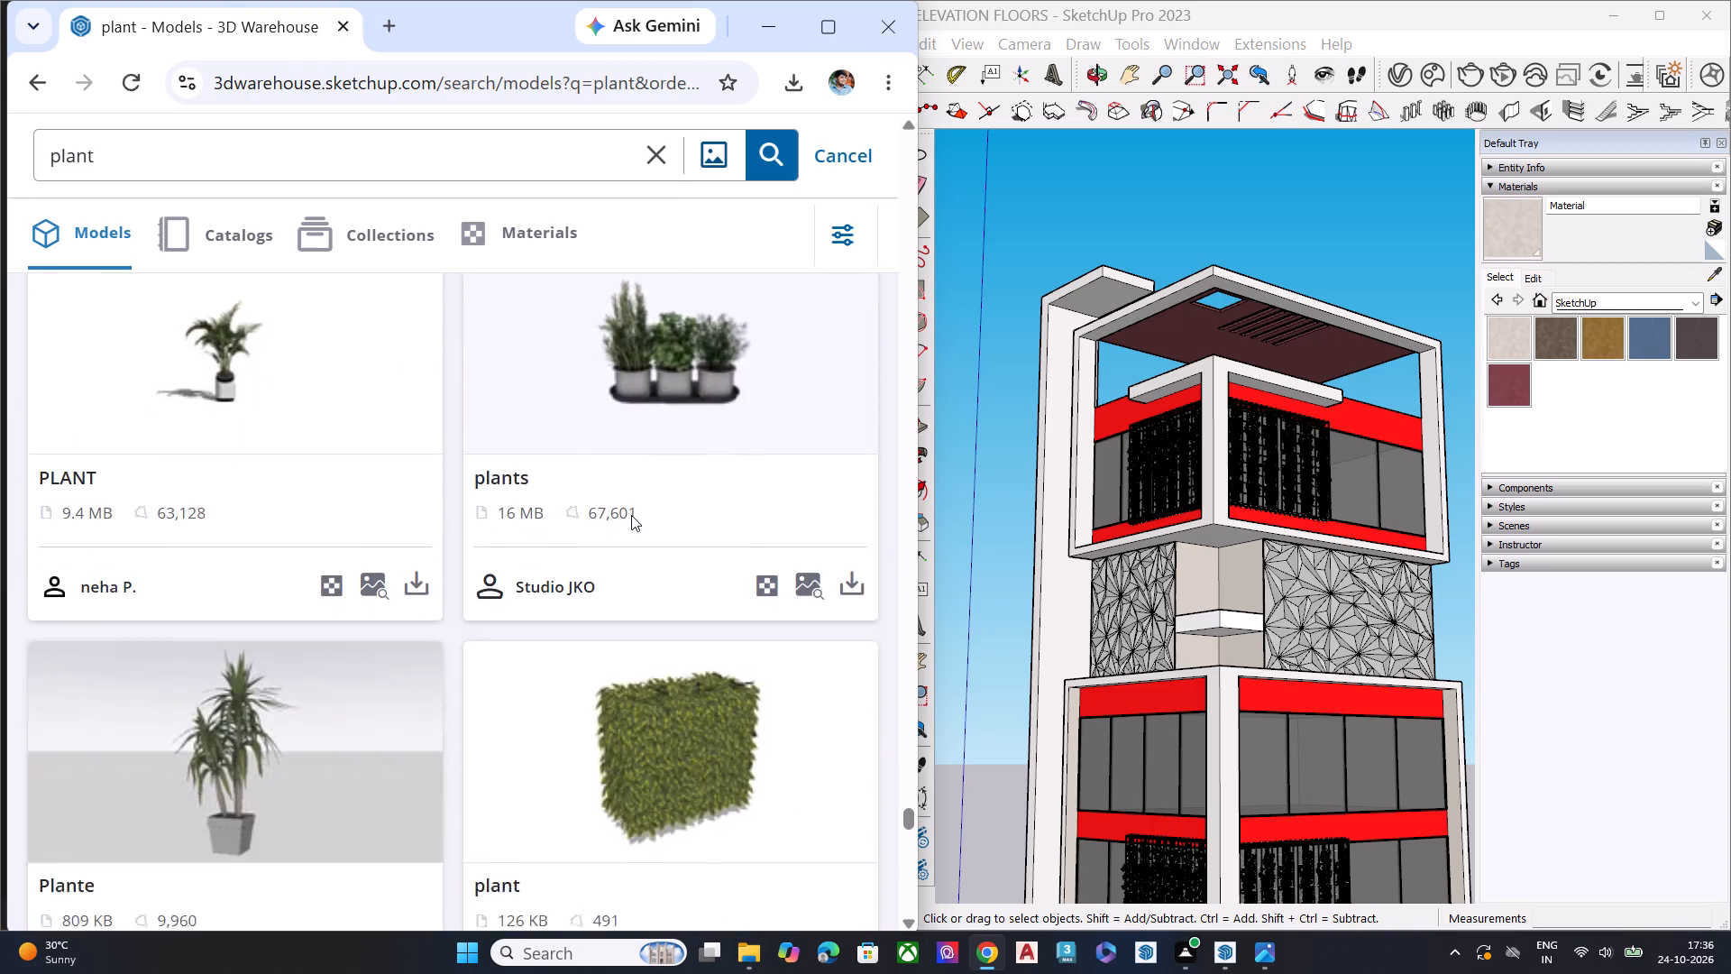
pyautogui.scroll(-8, 633, 515)
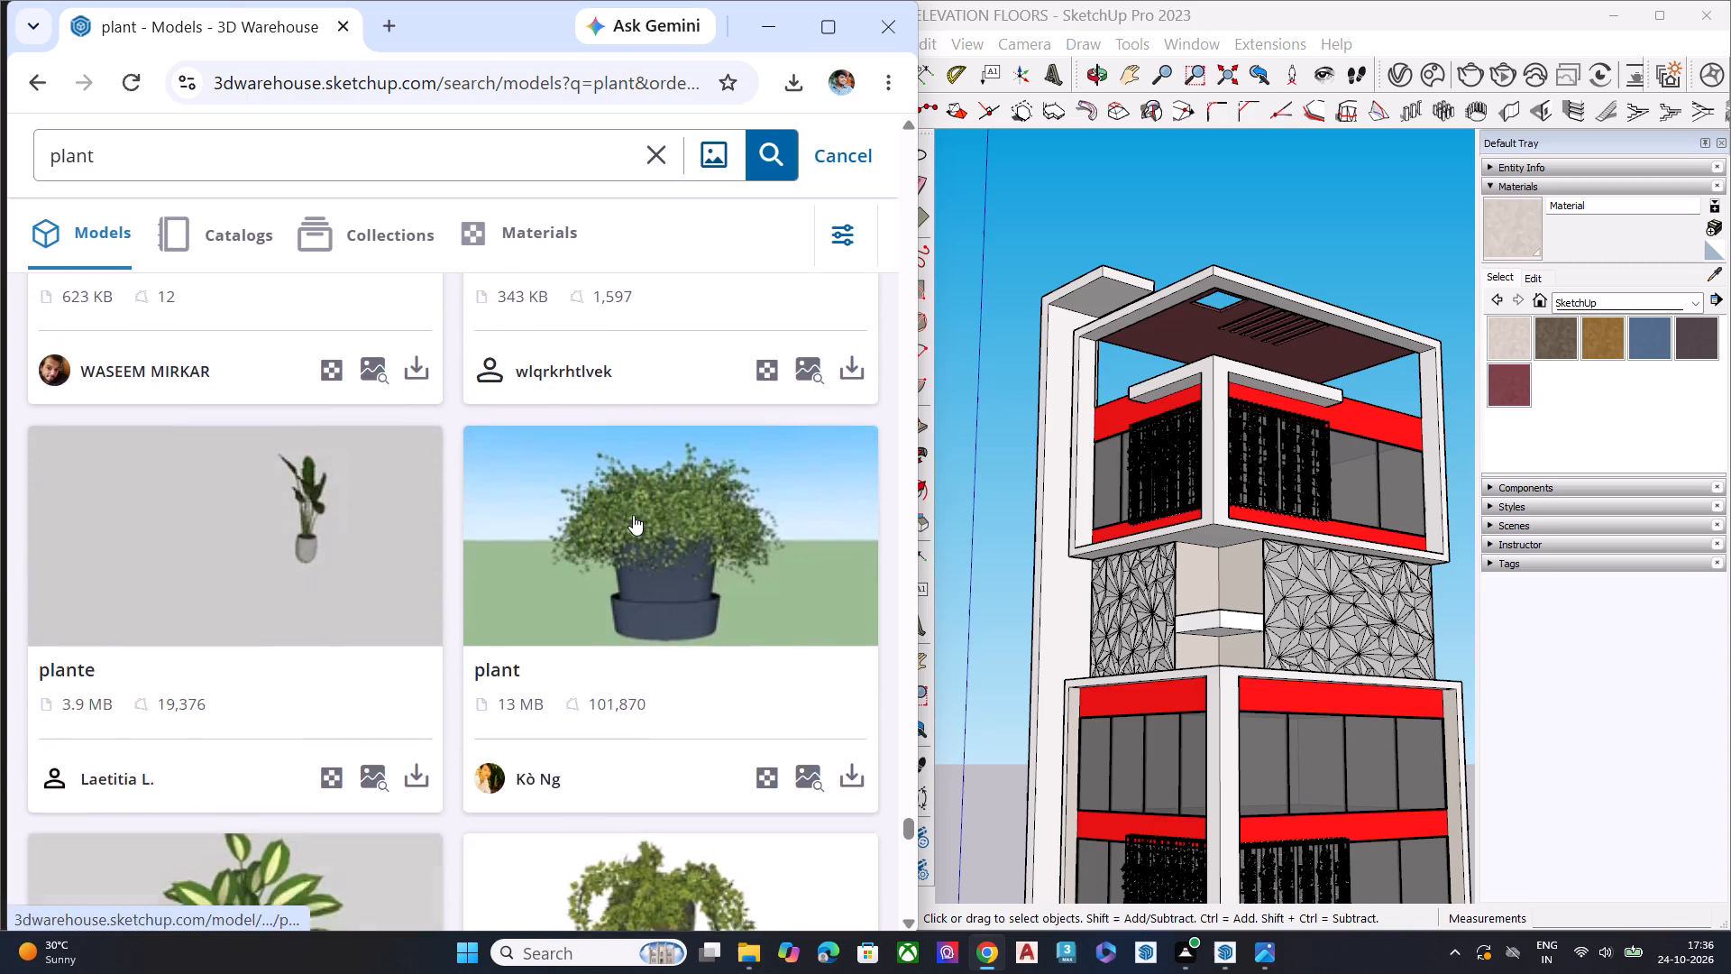
pyautogui.scroll(-1, 633, 515)
# Download the 623 KB "PLANT" model showing a bushy plant in a square wooden planter, and check the browser's downloads.
pyautogui.scroll(3, 633, 515)
pyautogui.scroll(2, 284, 591)
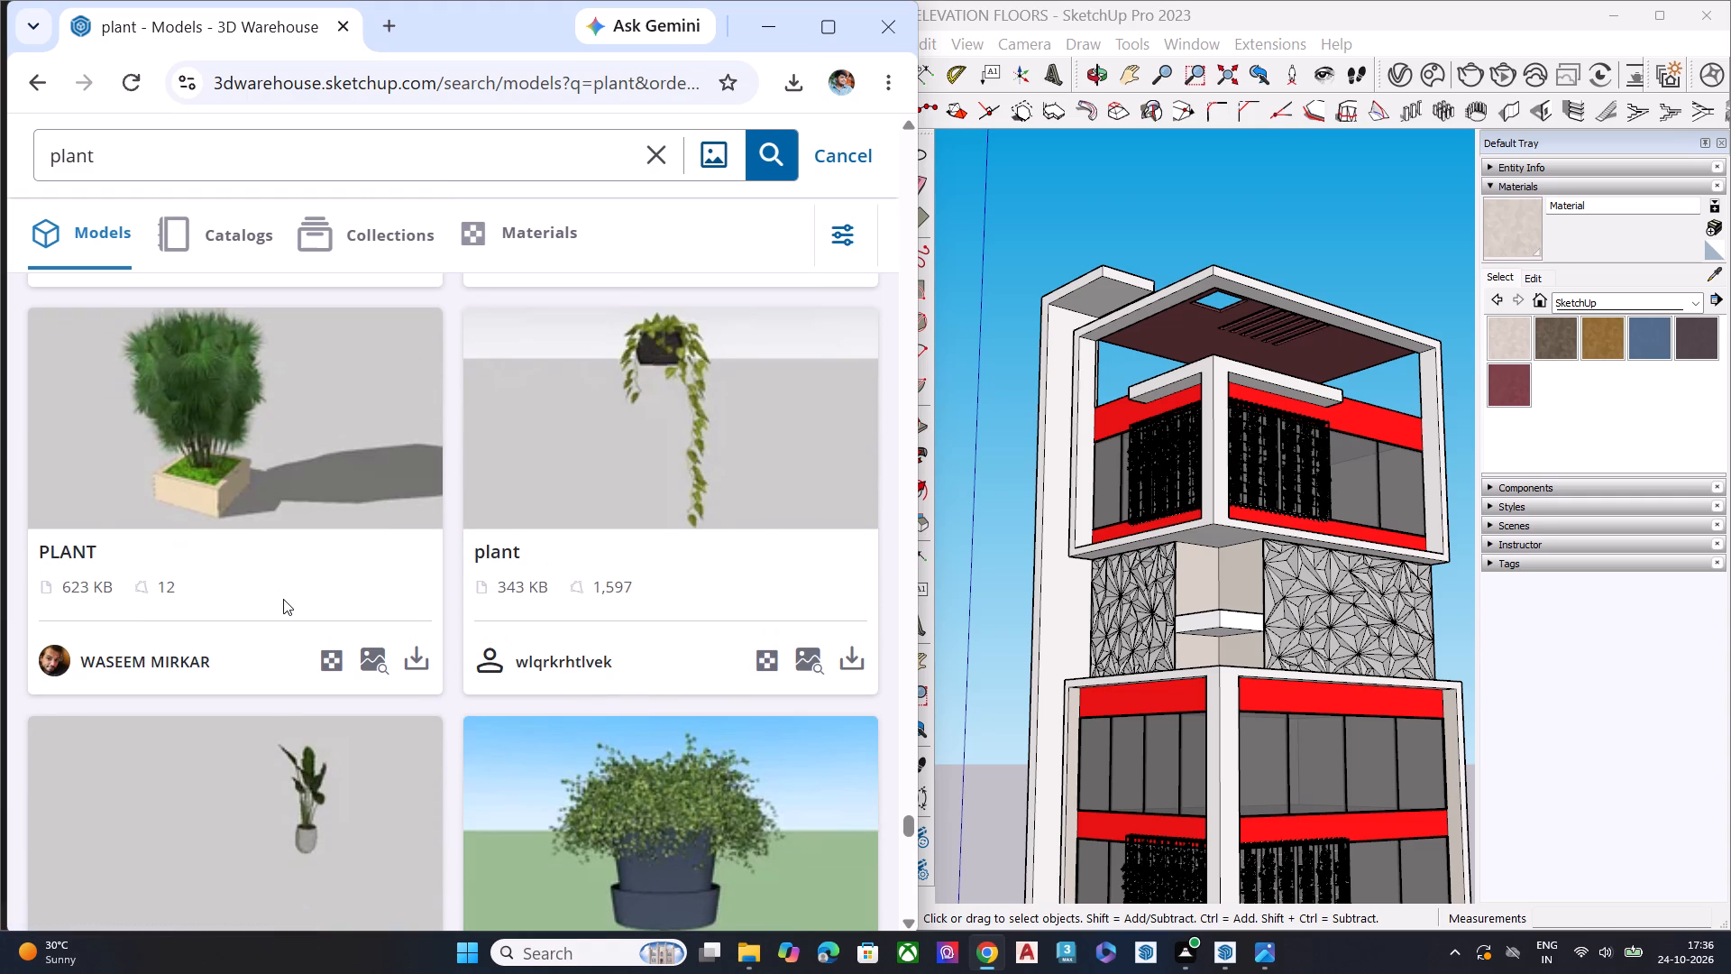
pyautogui.click(424, 661)
pyautogui.click(459, 725)
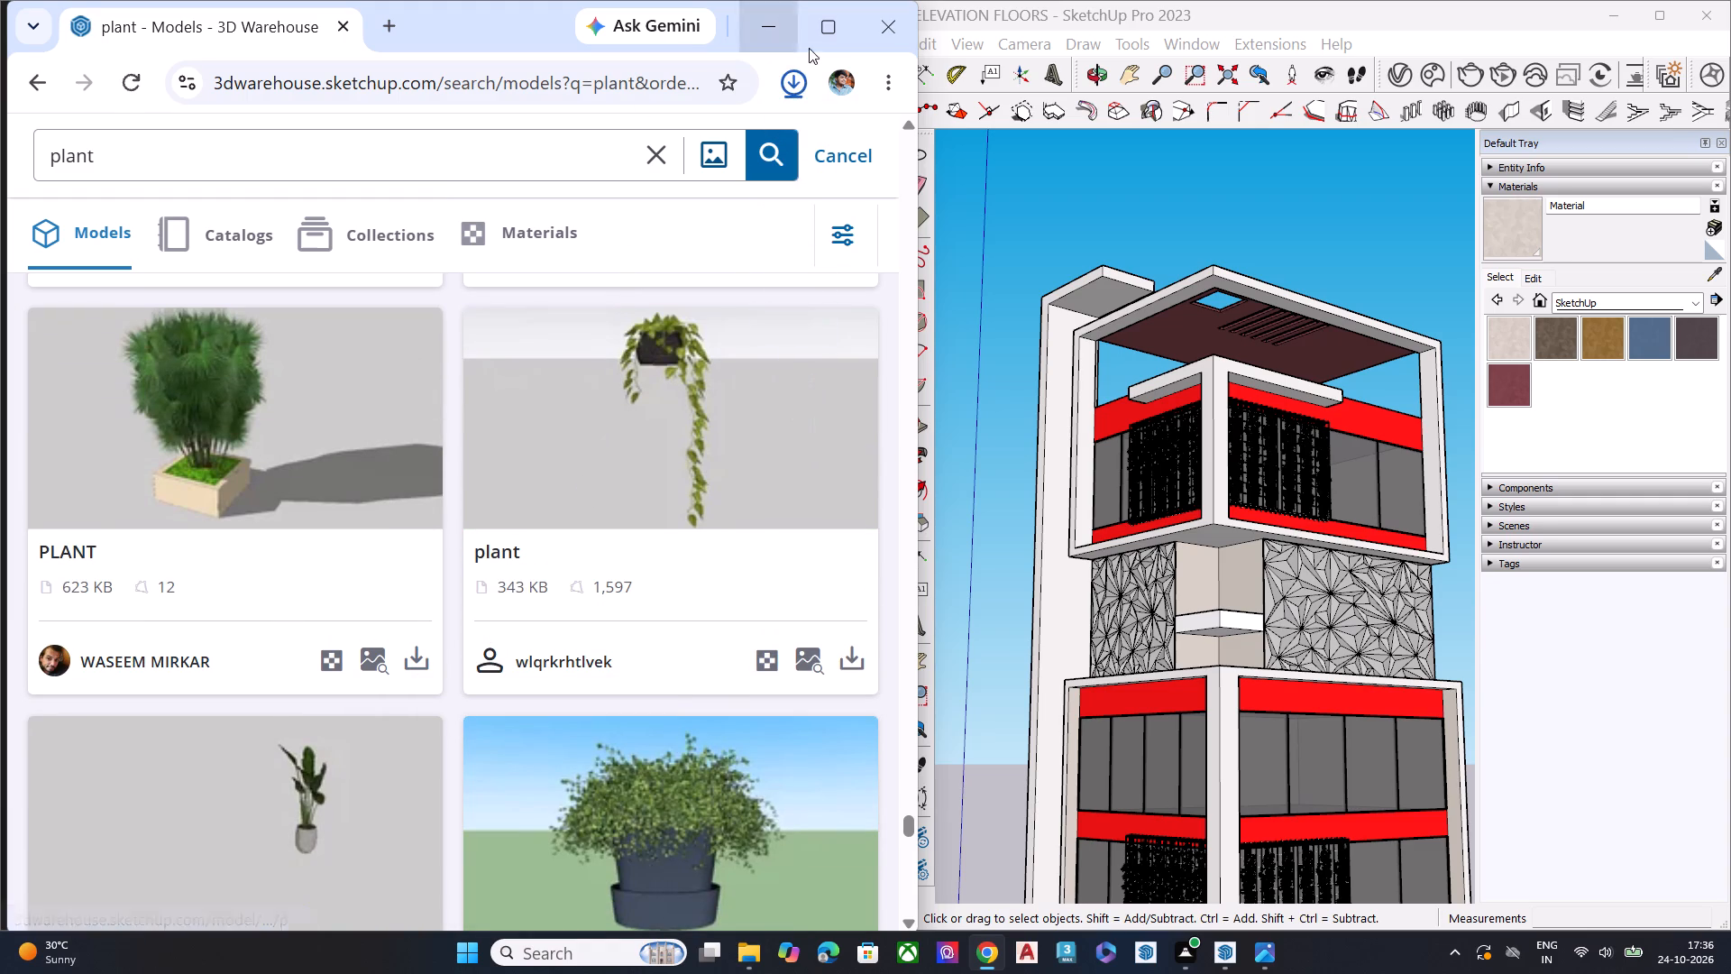
pyautogui.click(789, 78)
pyautogui.click(788, 78)
pyautogui.click(788, 78)
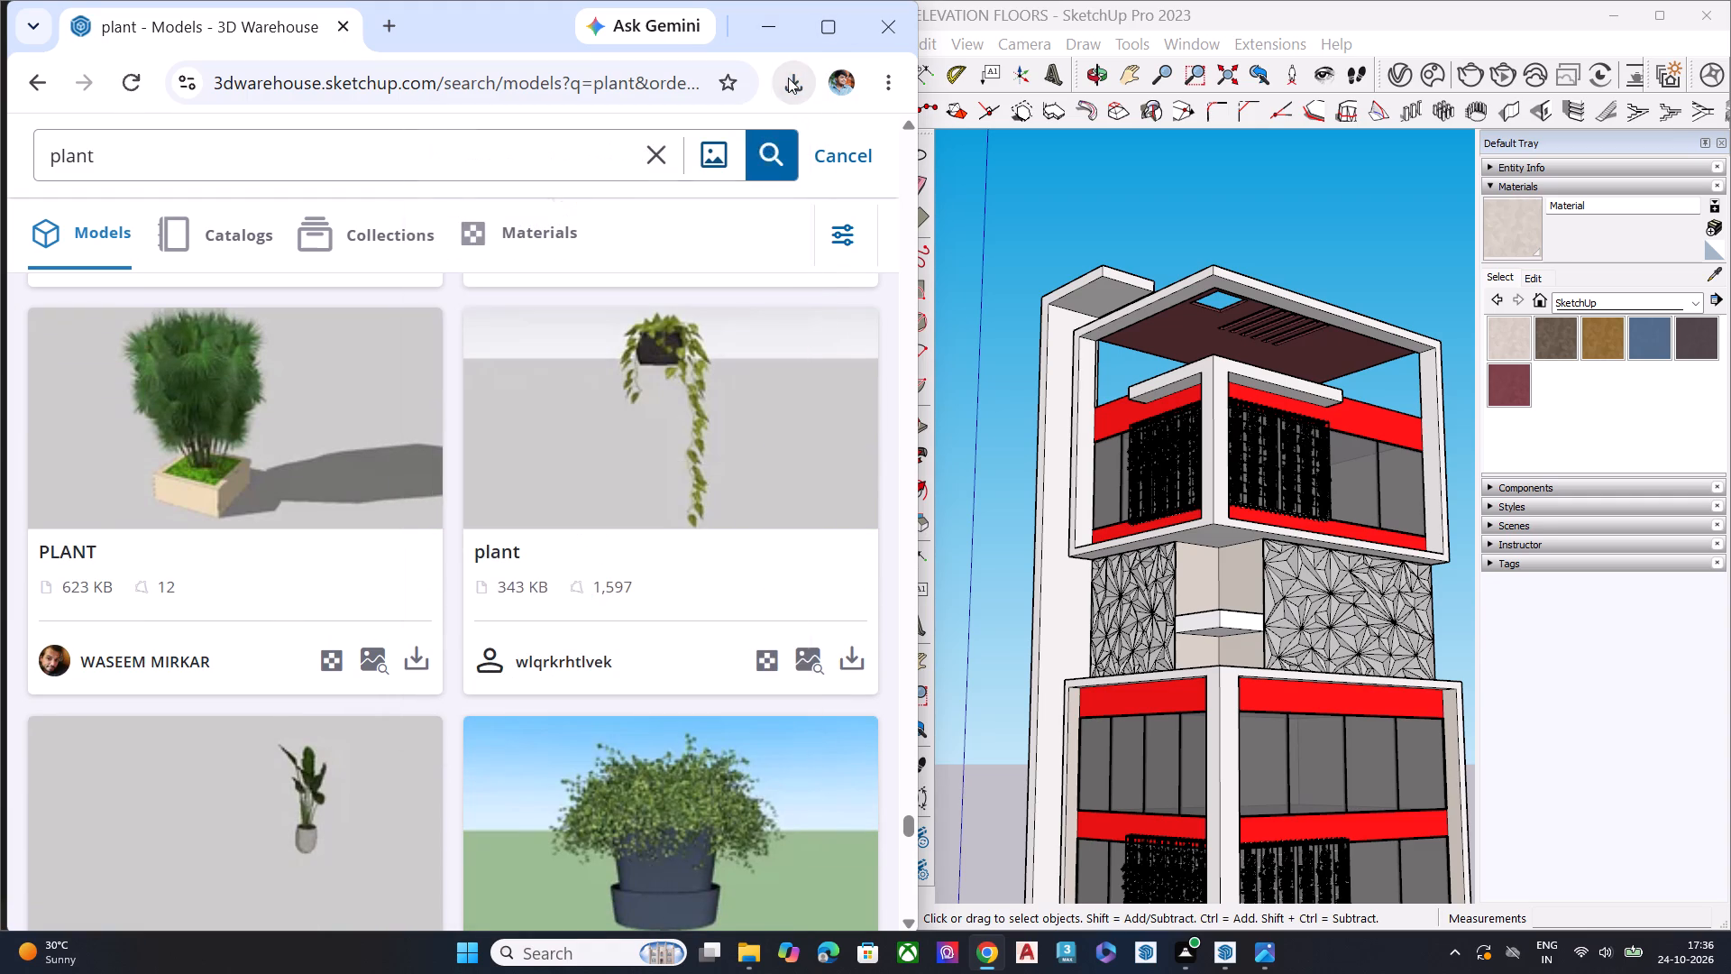
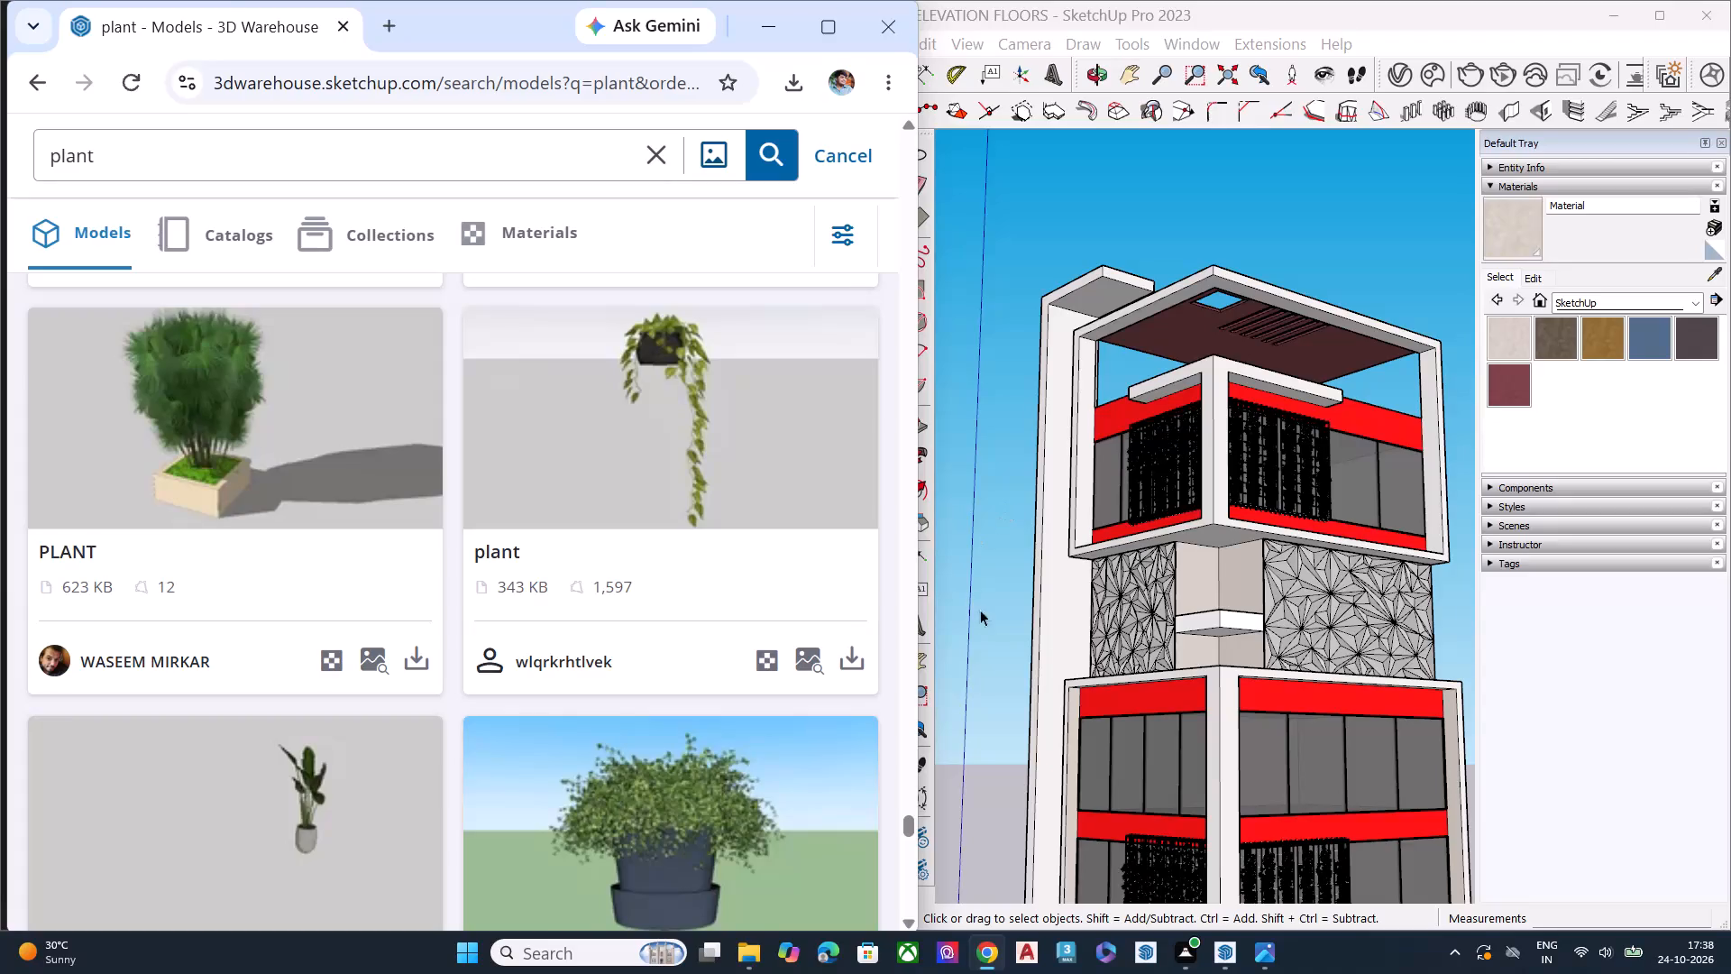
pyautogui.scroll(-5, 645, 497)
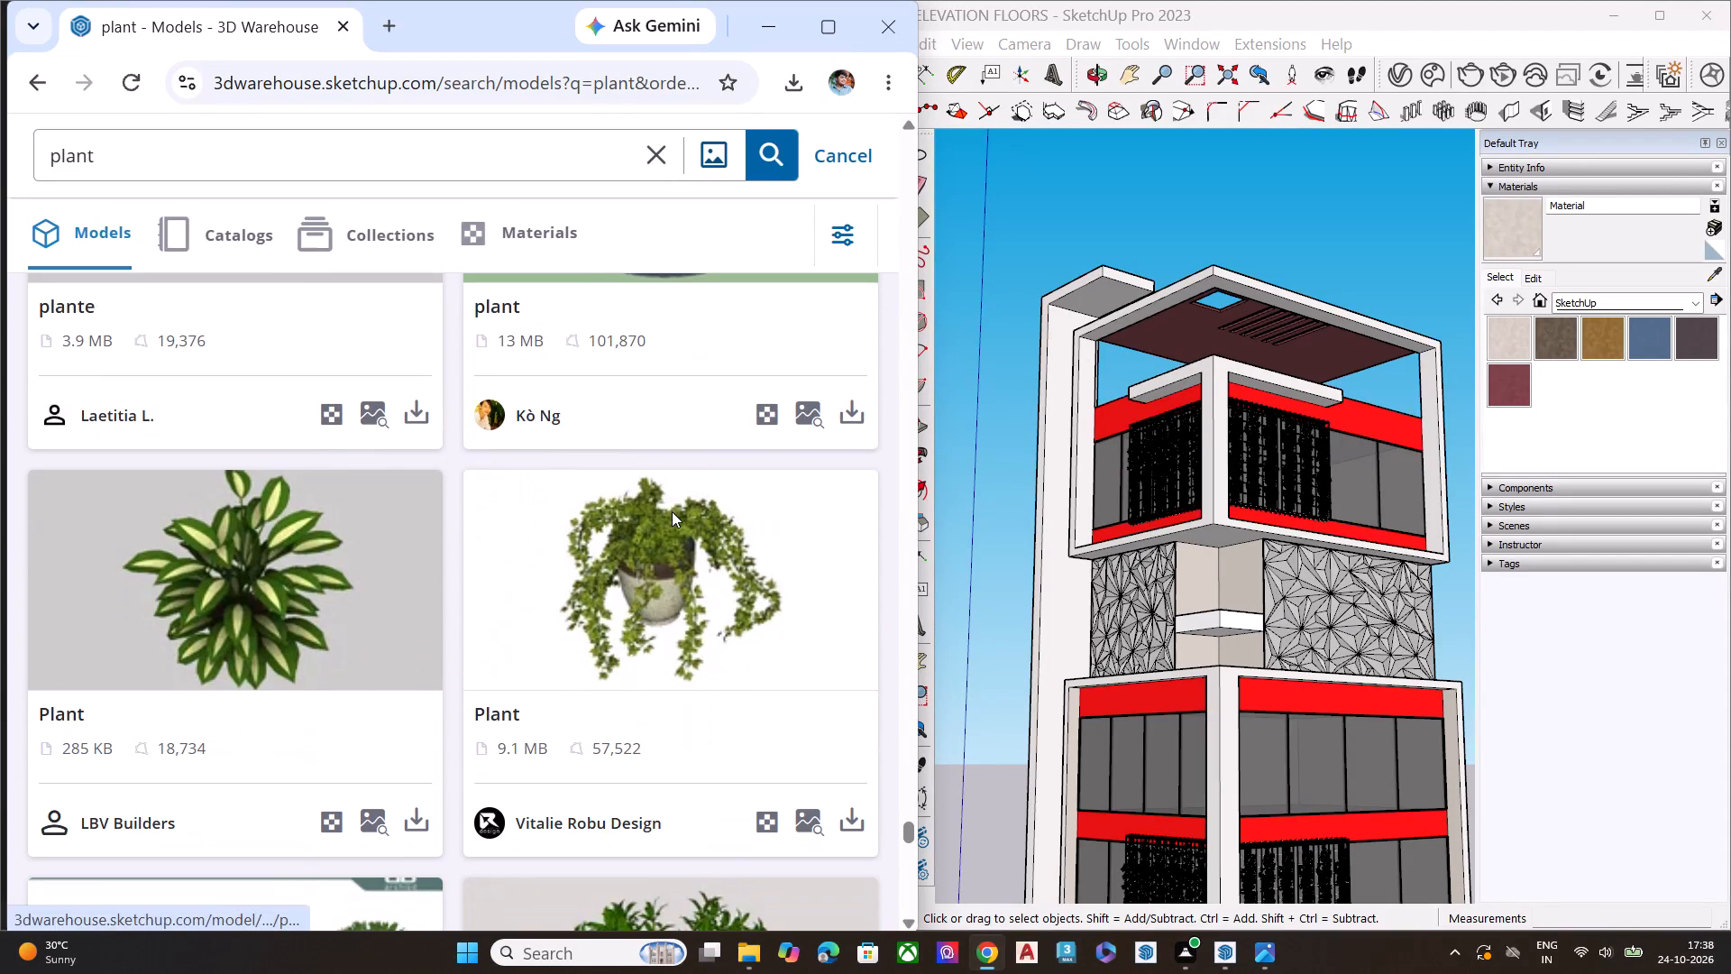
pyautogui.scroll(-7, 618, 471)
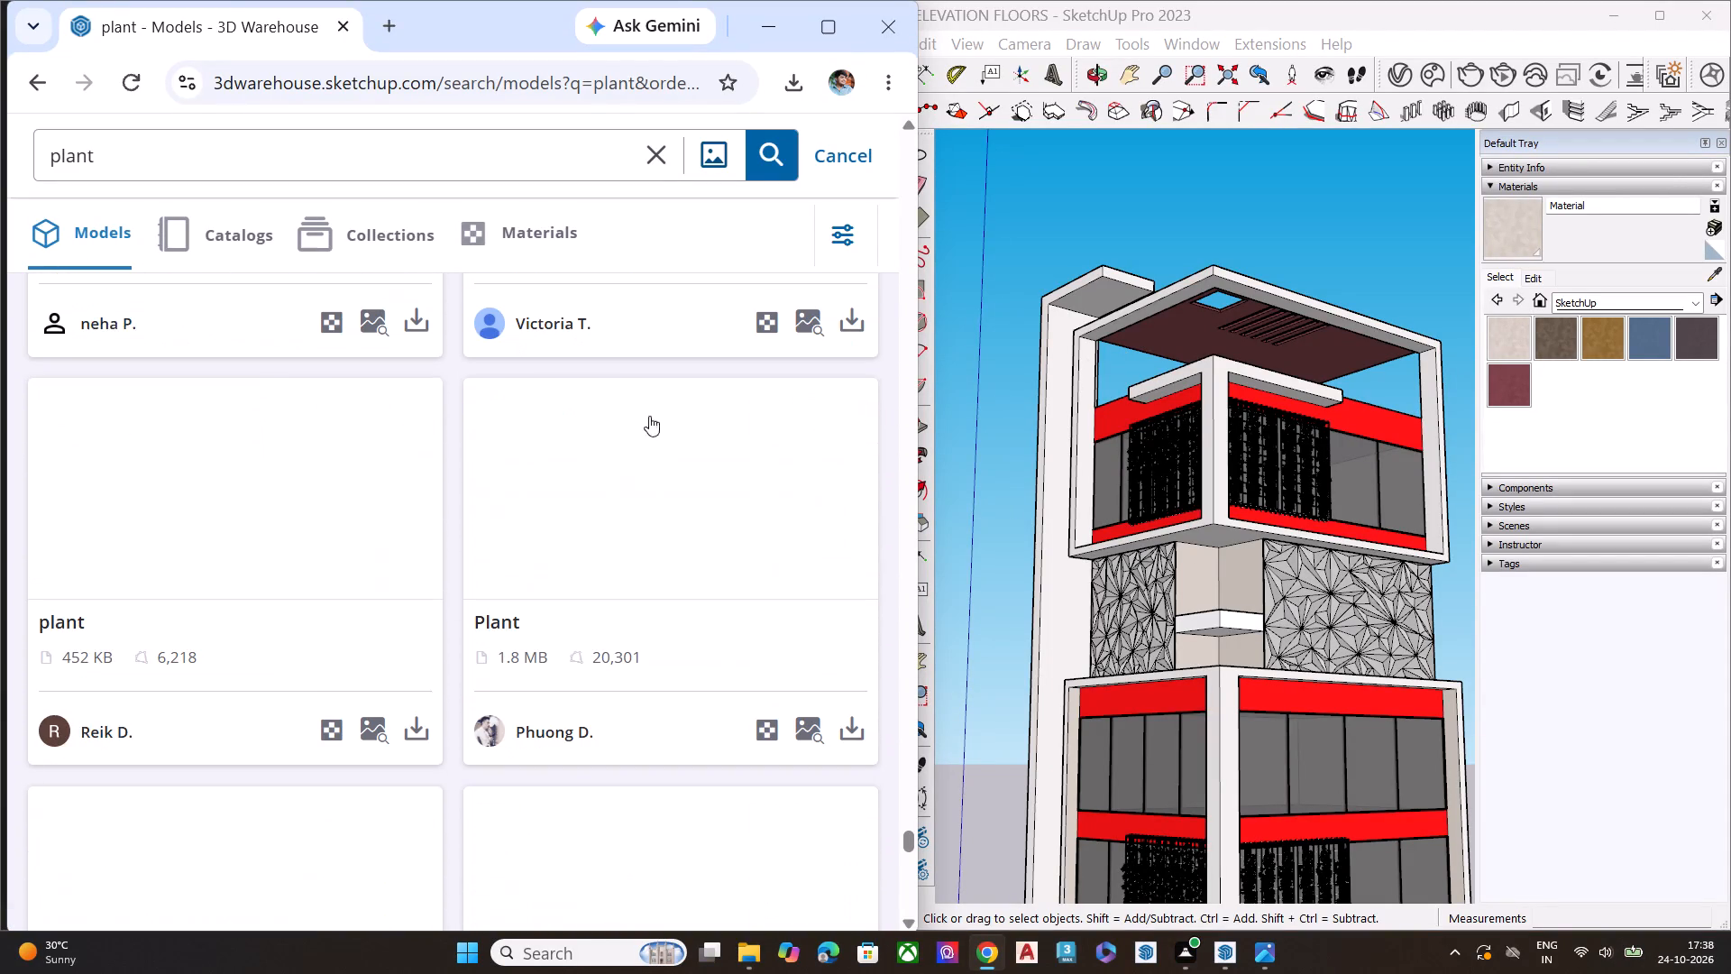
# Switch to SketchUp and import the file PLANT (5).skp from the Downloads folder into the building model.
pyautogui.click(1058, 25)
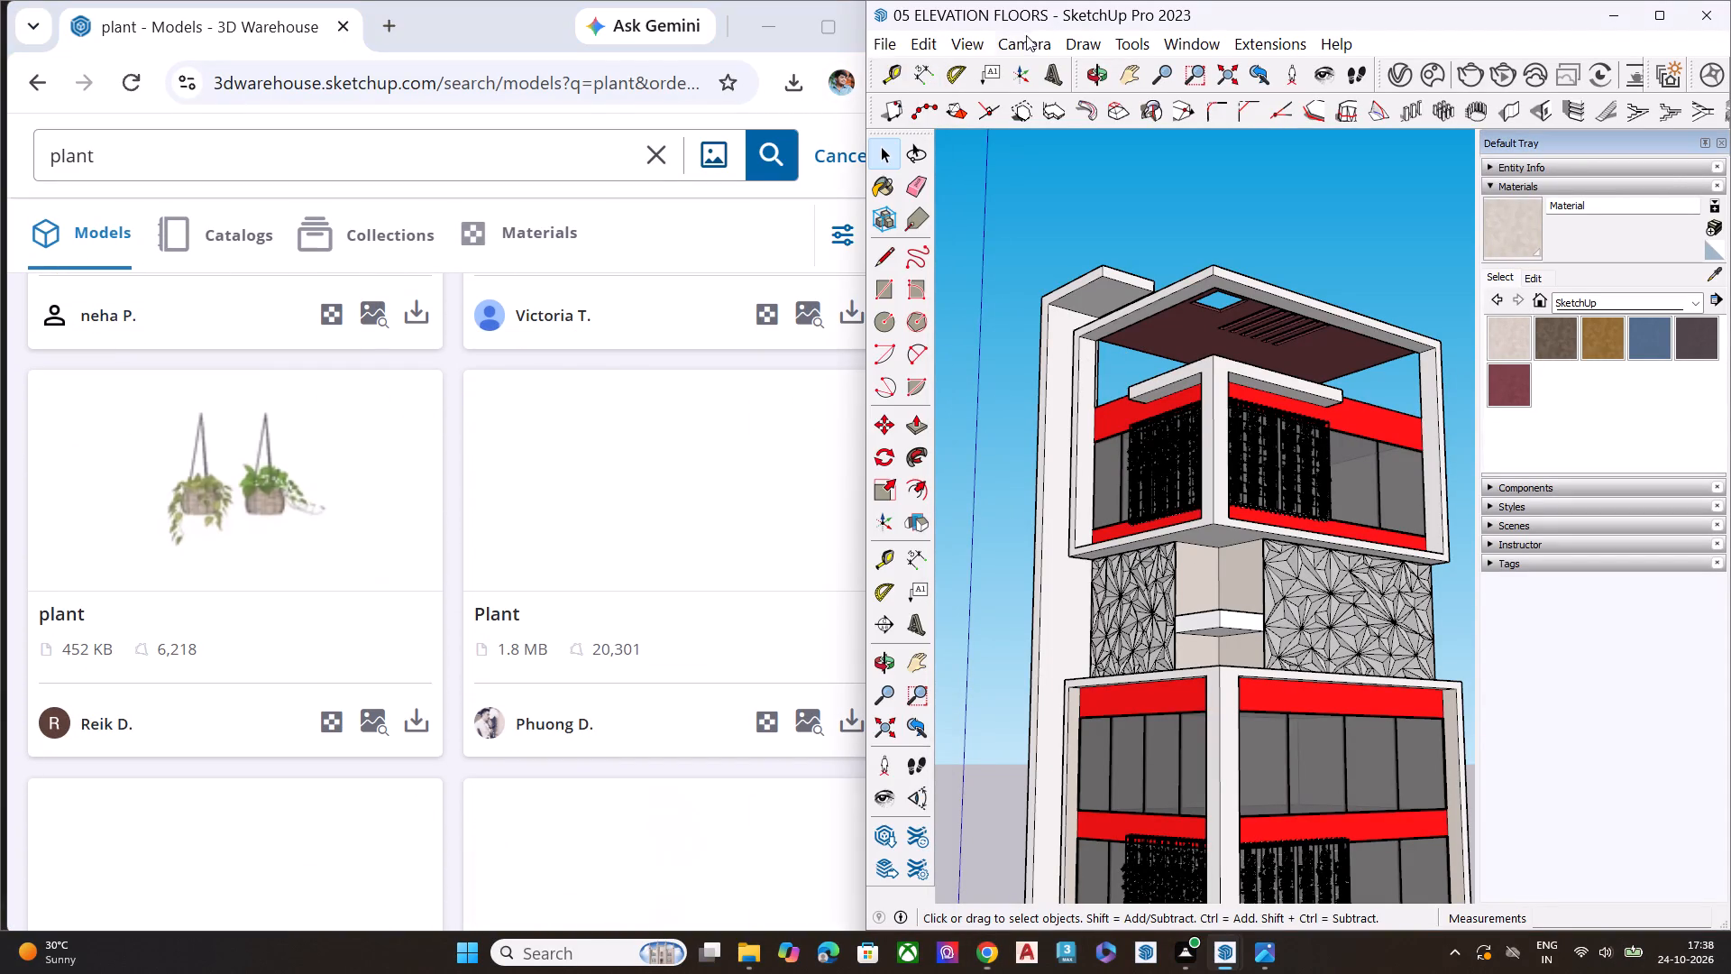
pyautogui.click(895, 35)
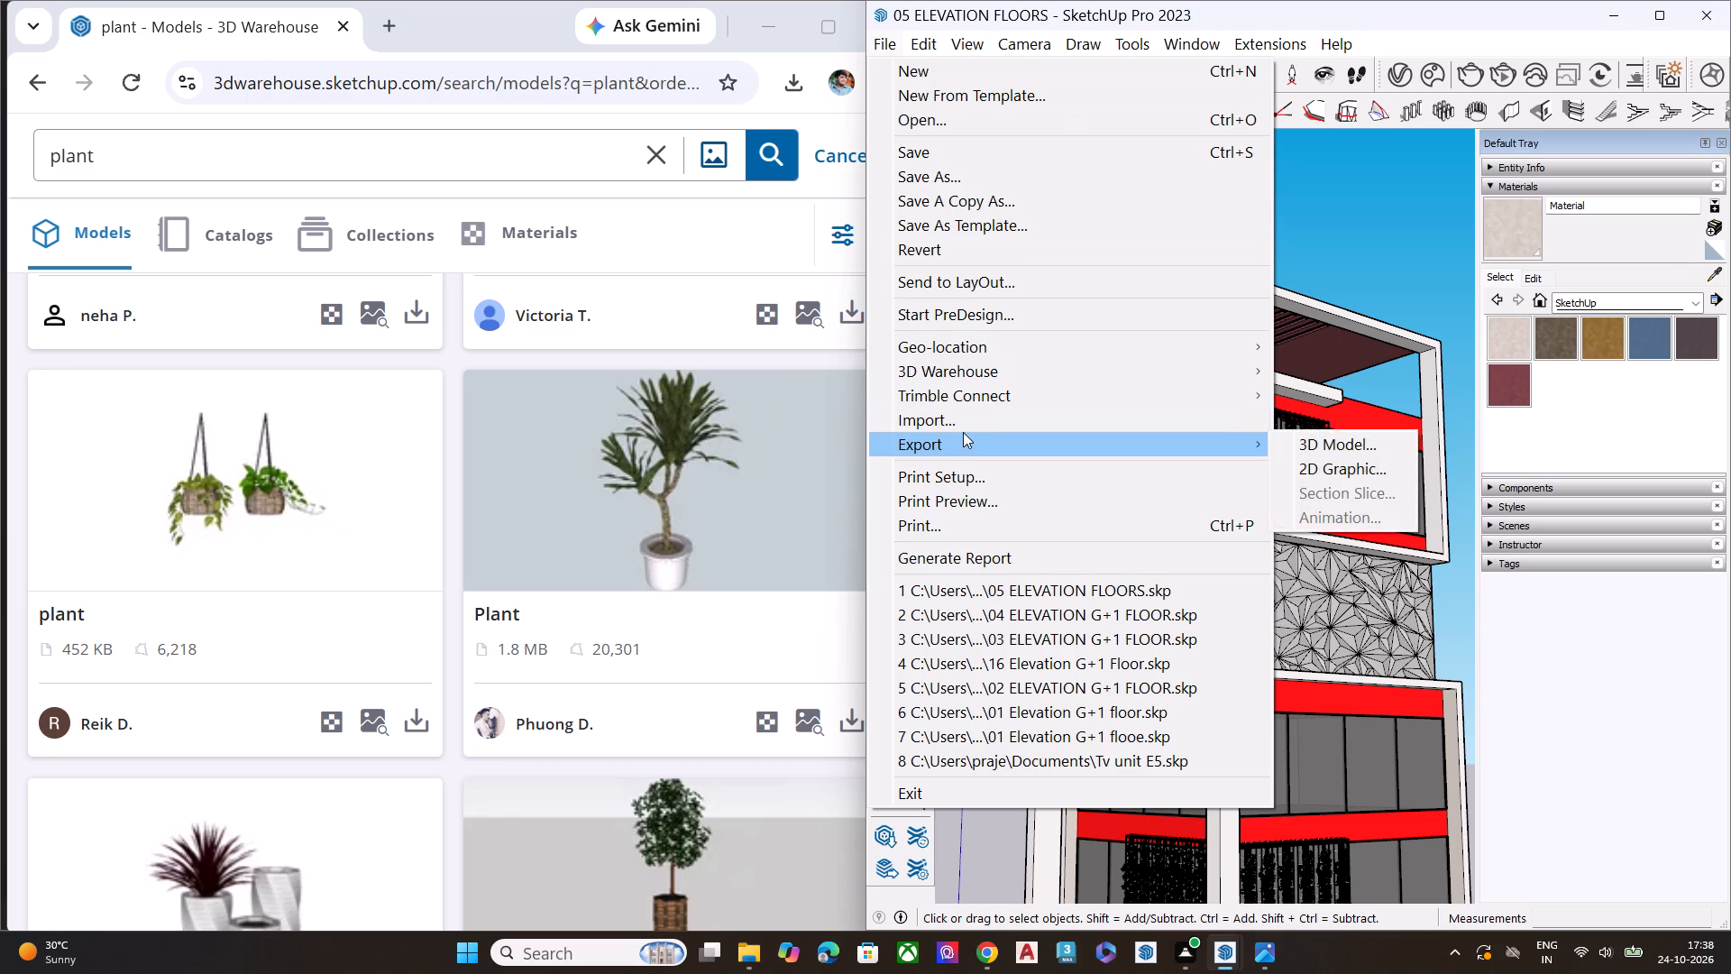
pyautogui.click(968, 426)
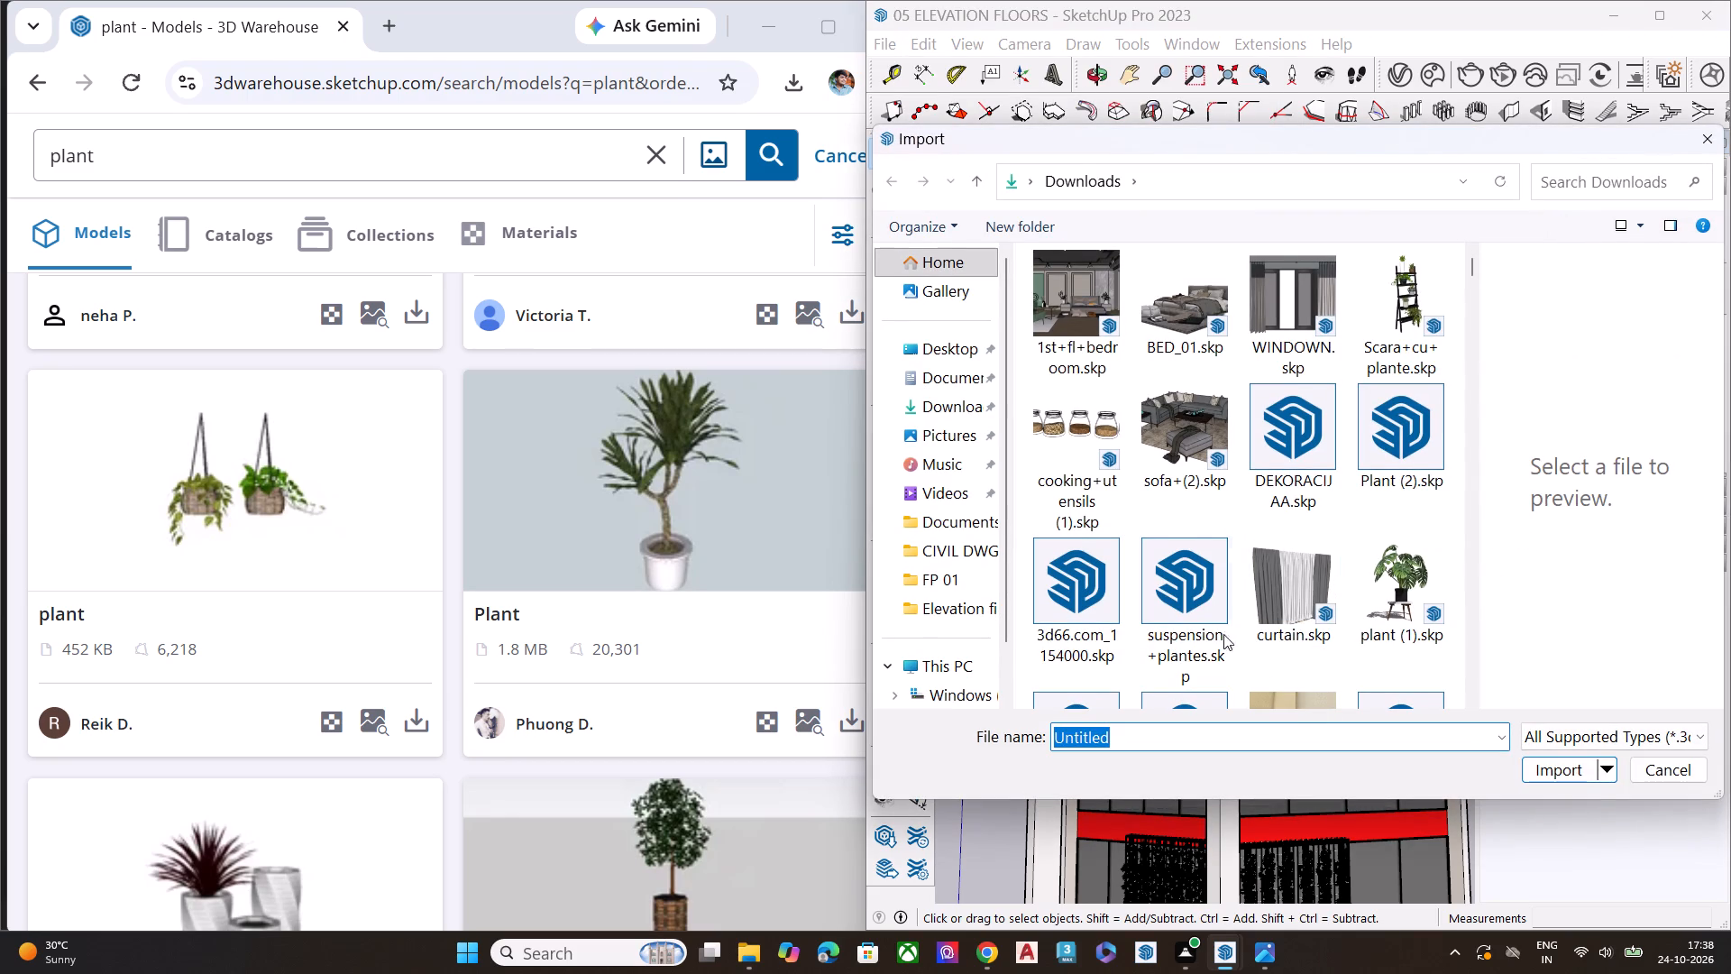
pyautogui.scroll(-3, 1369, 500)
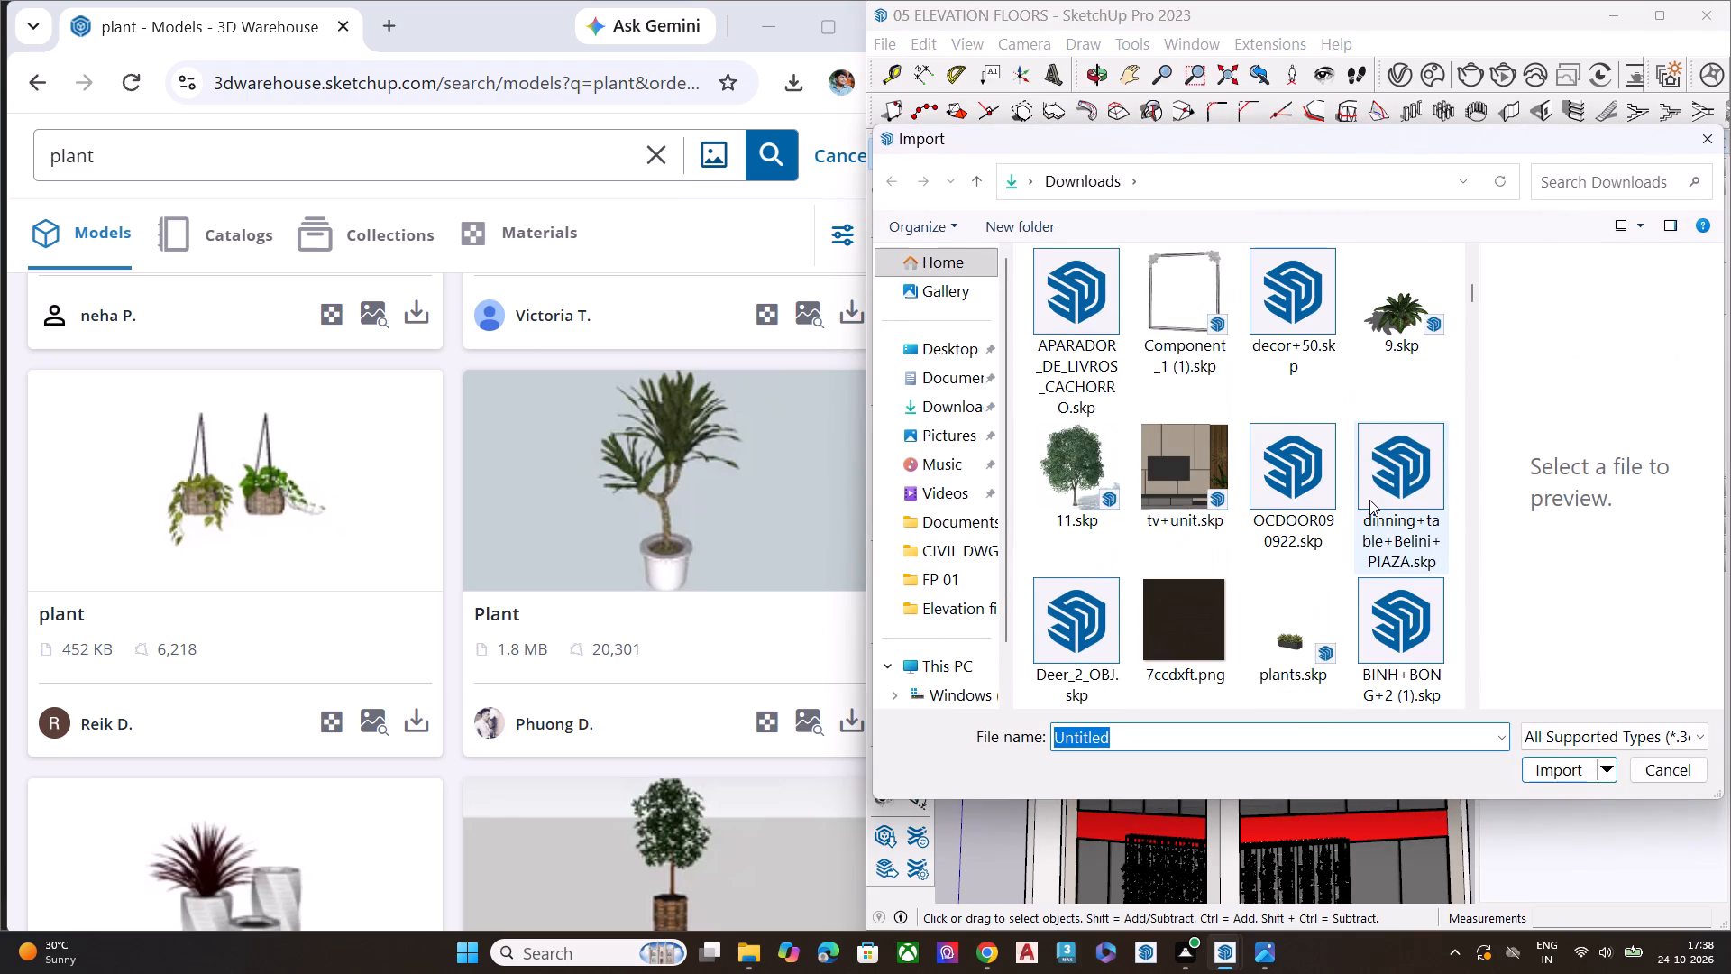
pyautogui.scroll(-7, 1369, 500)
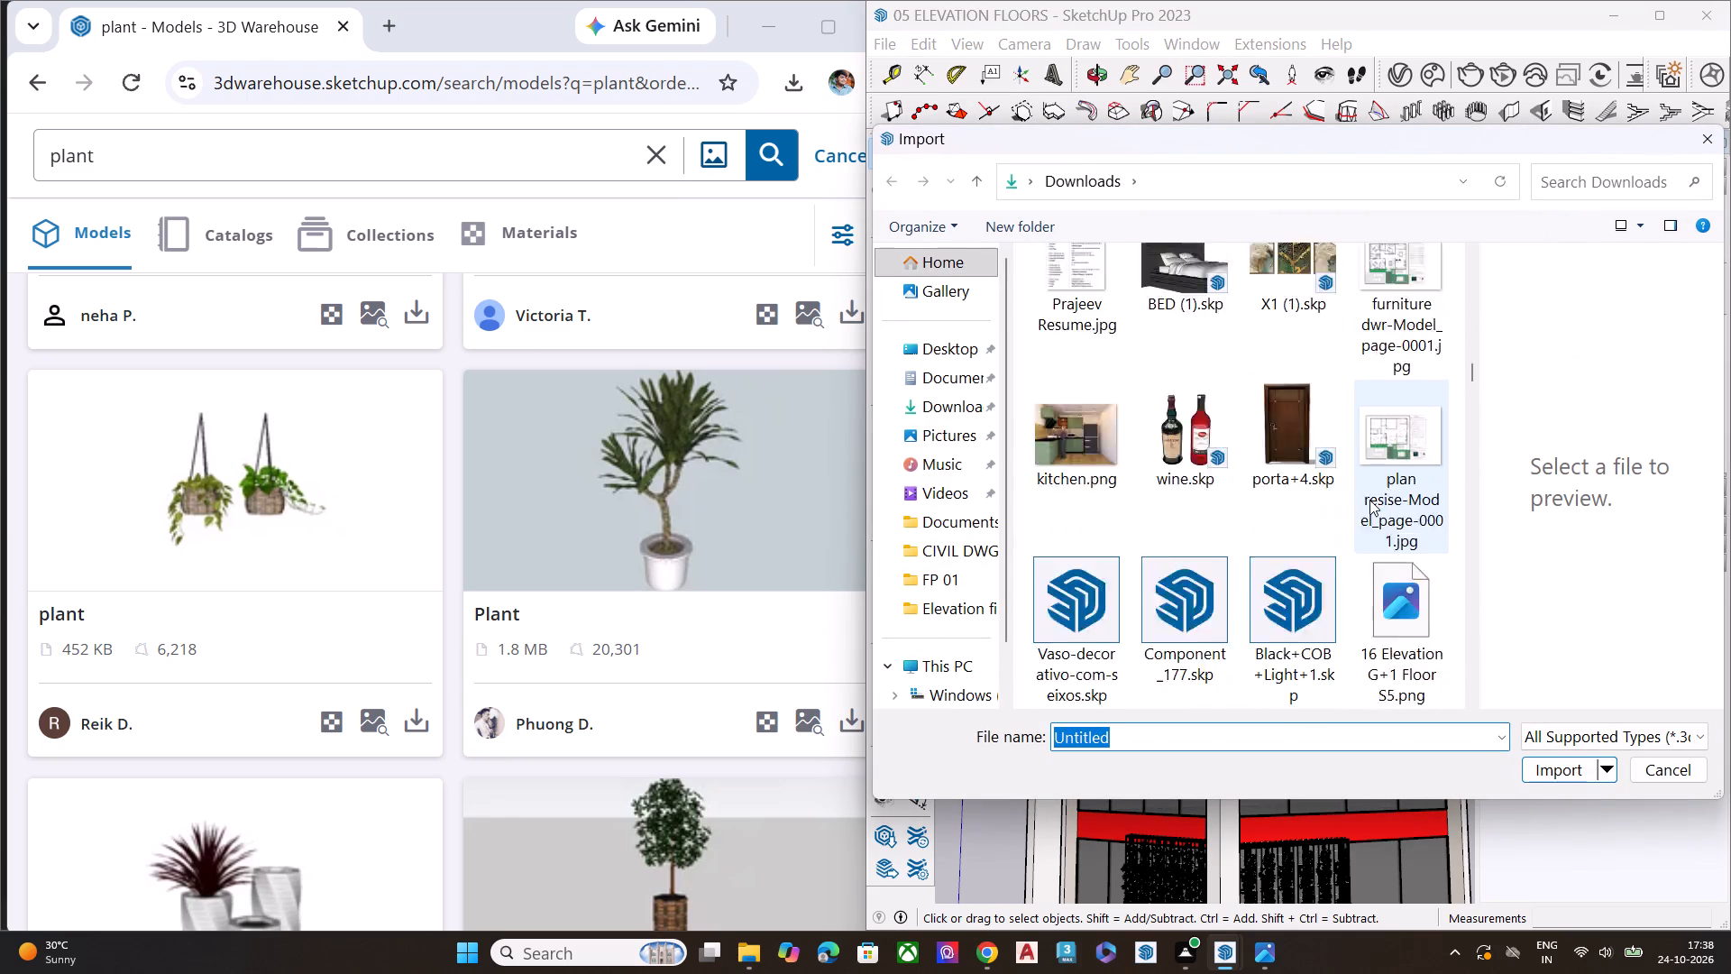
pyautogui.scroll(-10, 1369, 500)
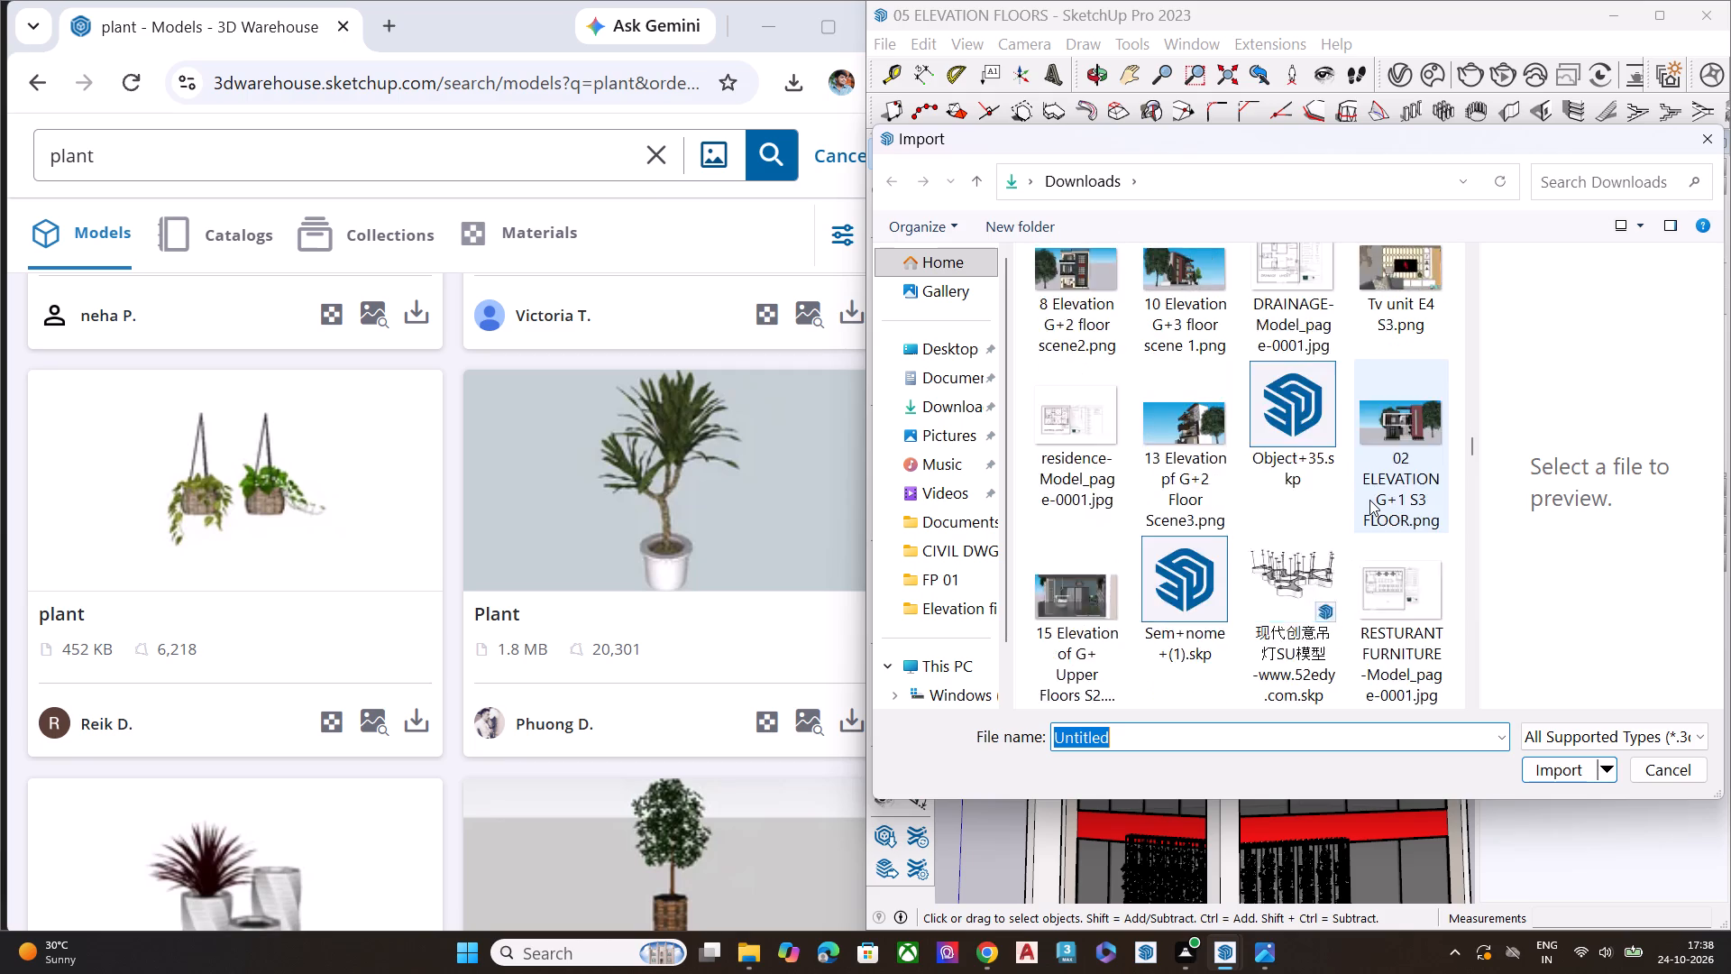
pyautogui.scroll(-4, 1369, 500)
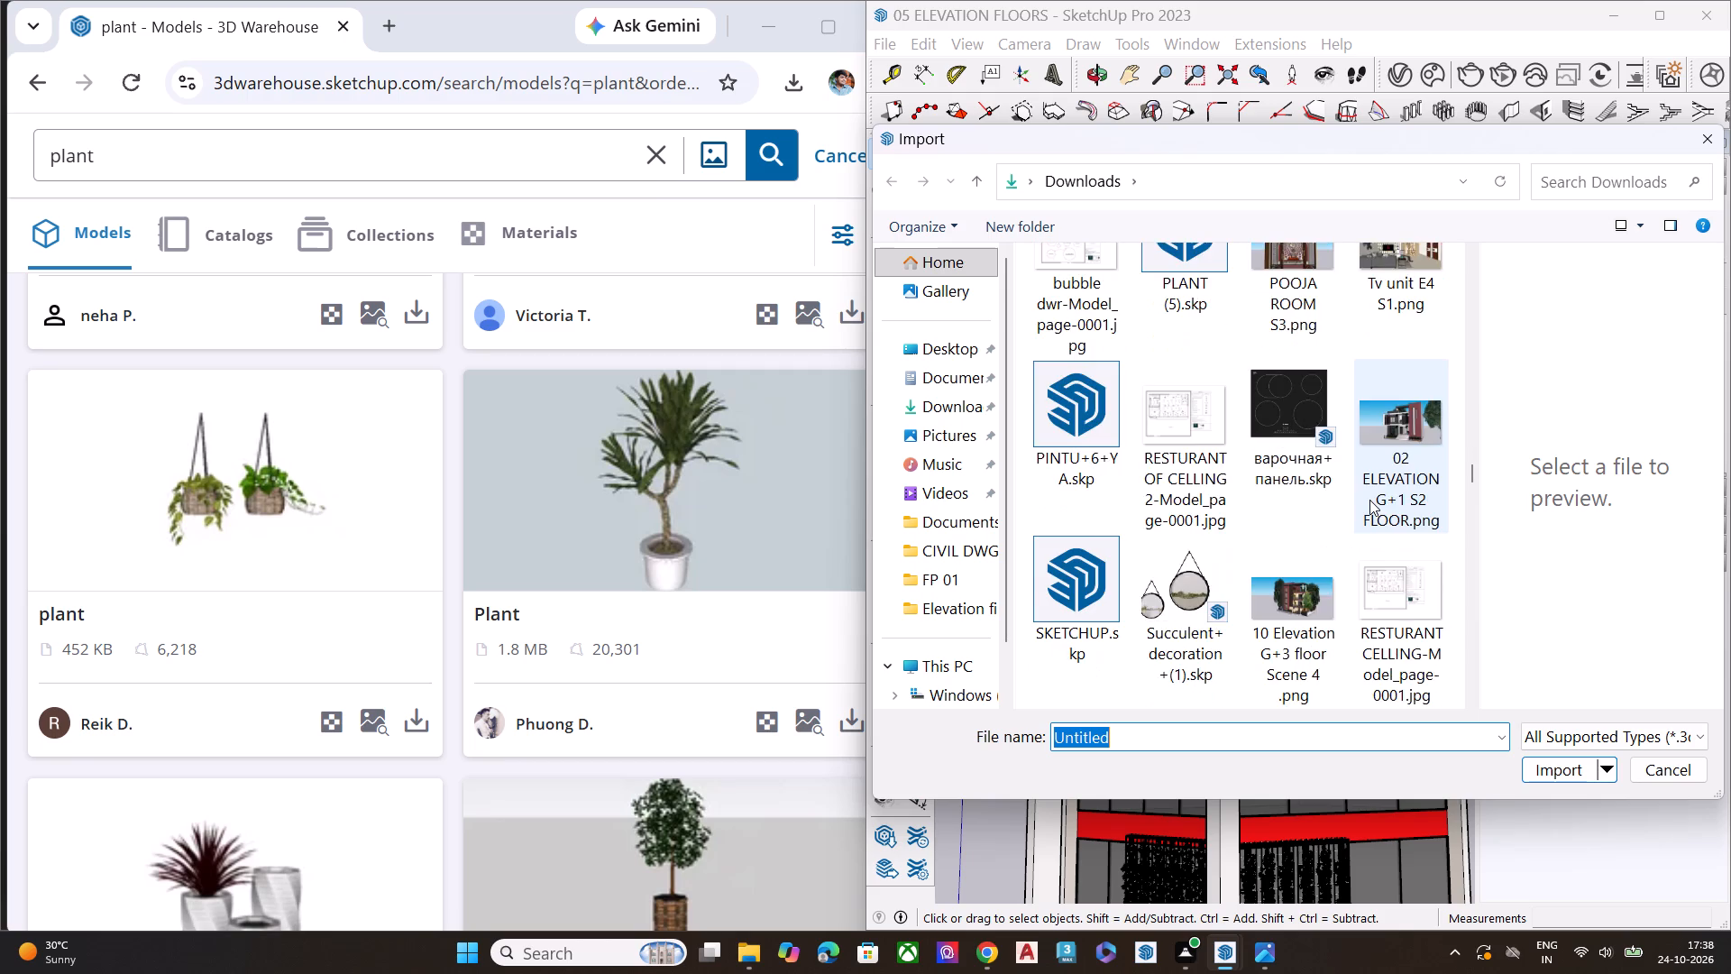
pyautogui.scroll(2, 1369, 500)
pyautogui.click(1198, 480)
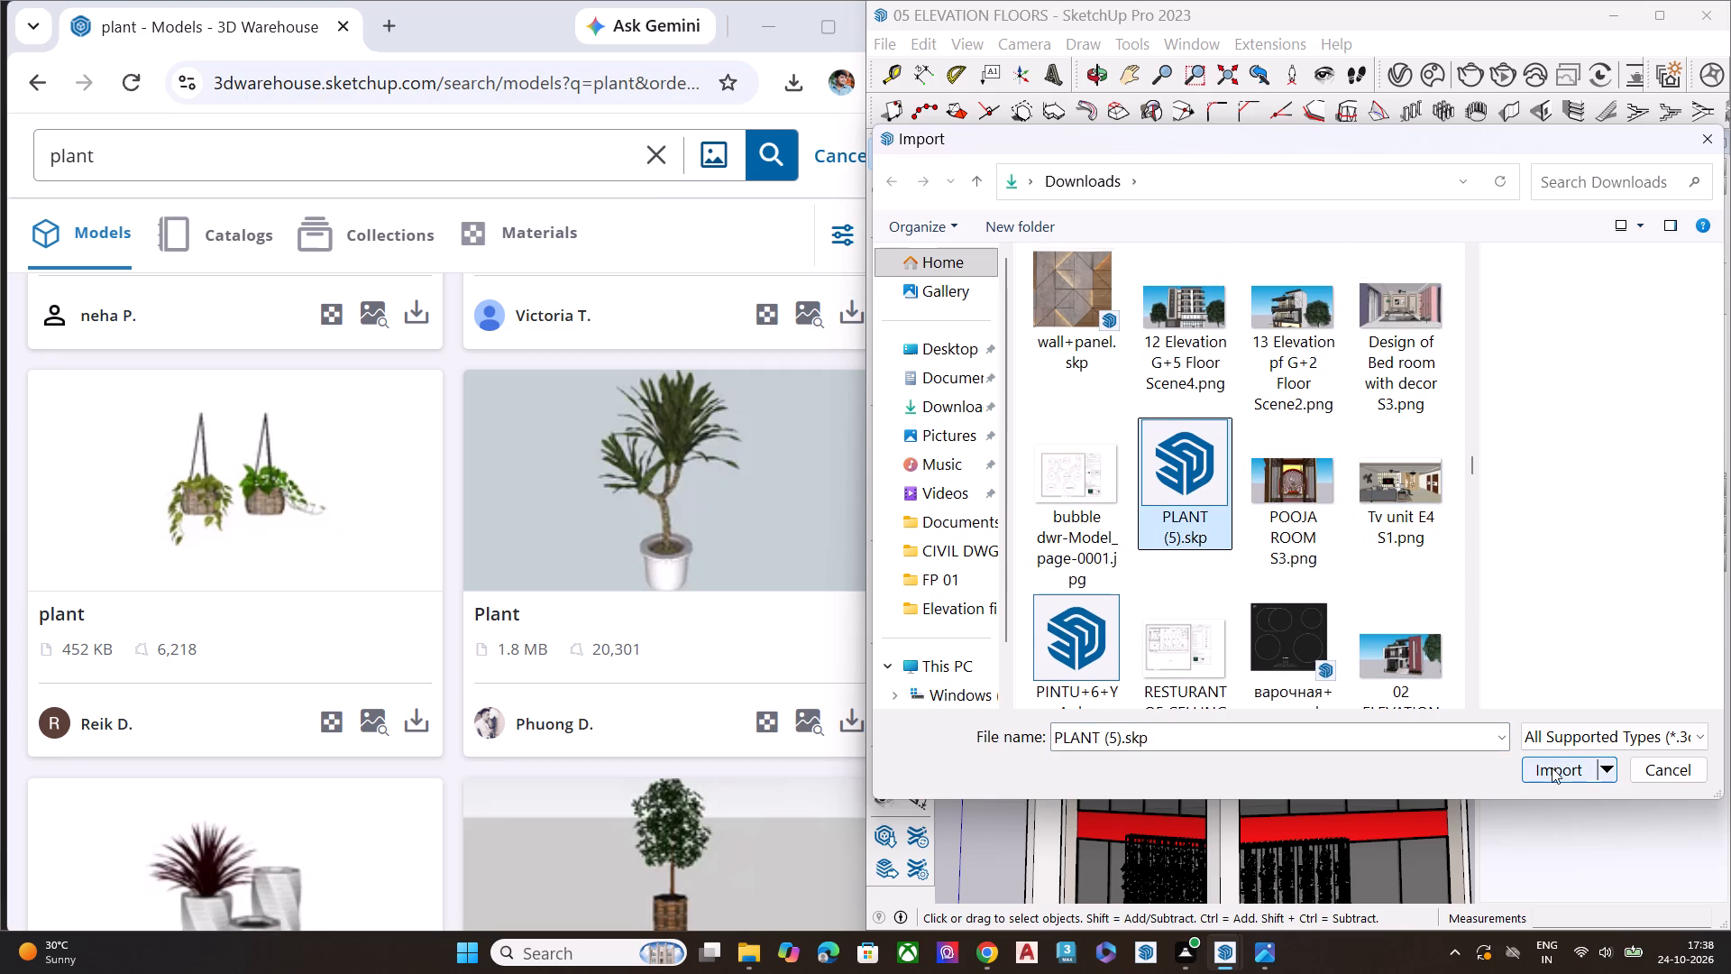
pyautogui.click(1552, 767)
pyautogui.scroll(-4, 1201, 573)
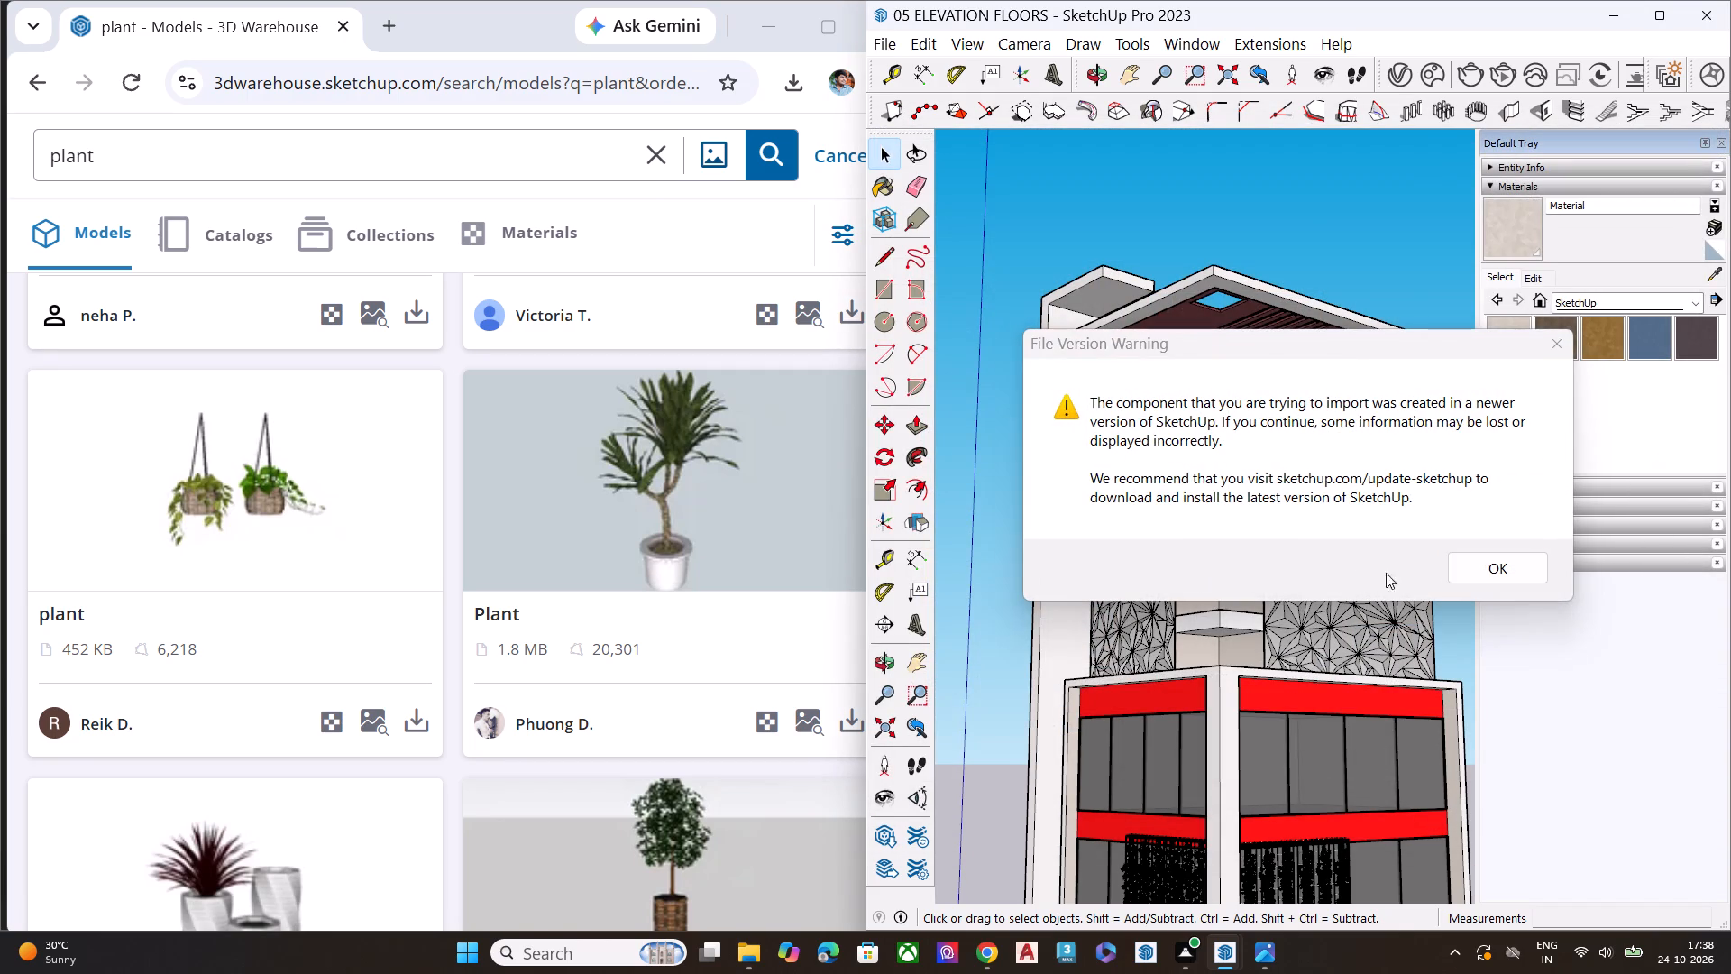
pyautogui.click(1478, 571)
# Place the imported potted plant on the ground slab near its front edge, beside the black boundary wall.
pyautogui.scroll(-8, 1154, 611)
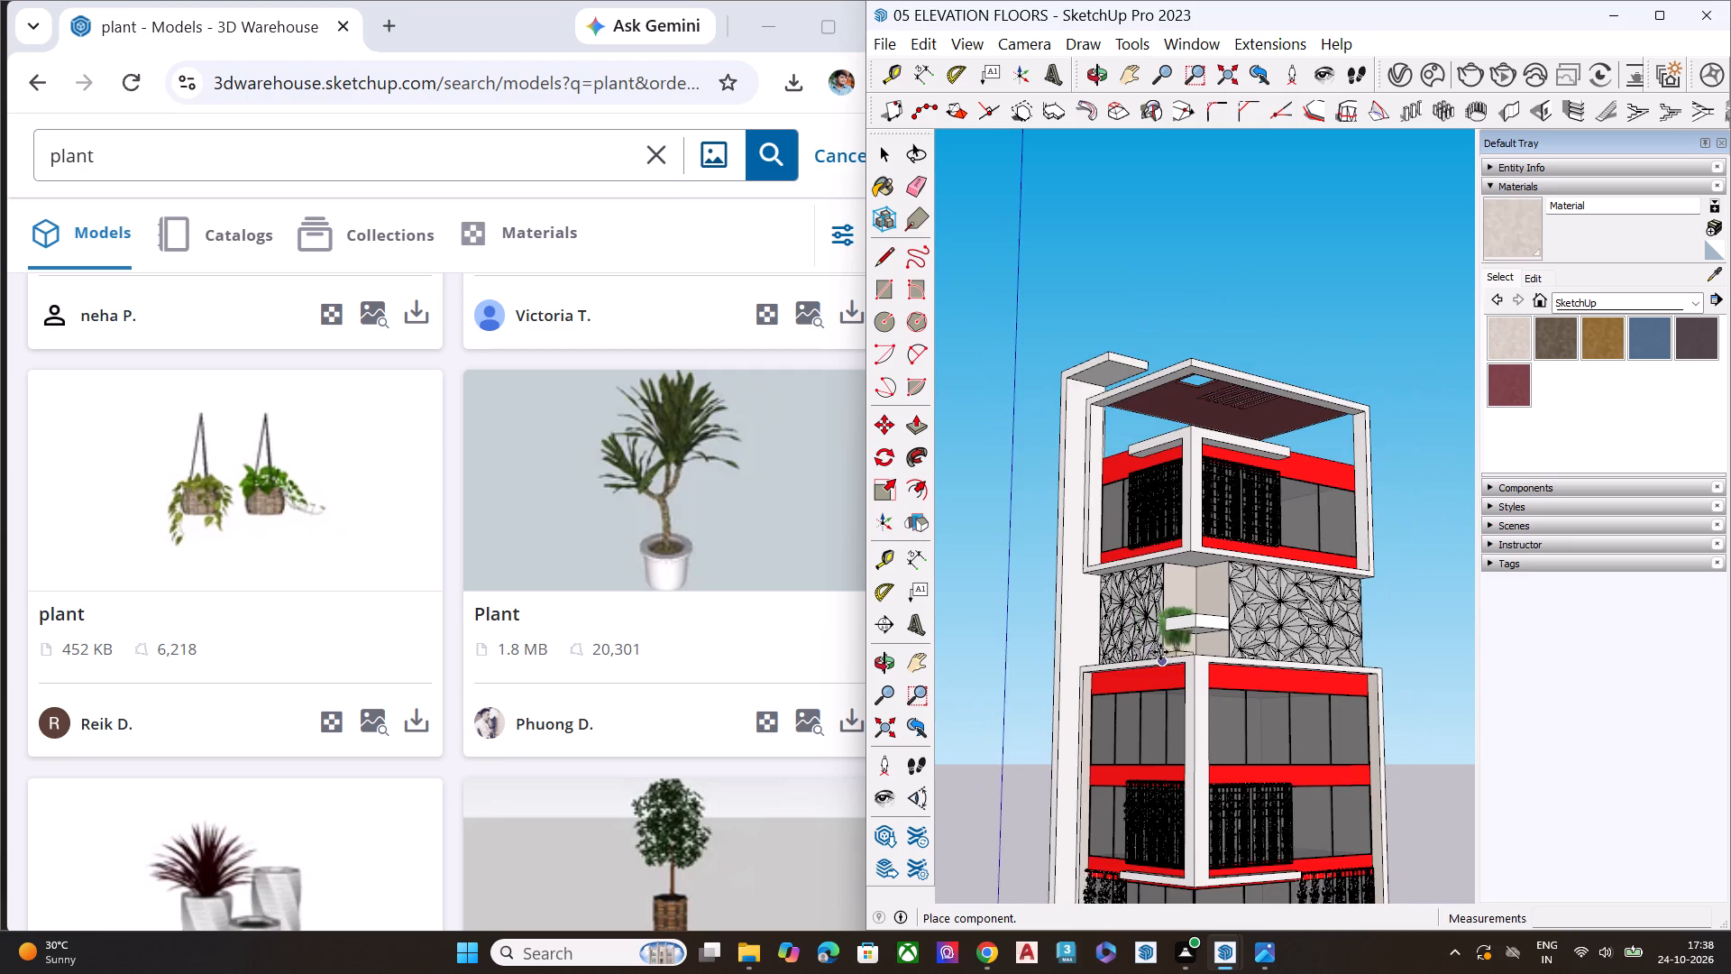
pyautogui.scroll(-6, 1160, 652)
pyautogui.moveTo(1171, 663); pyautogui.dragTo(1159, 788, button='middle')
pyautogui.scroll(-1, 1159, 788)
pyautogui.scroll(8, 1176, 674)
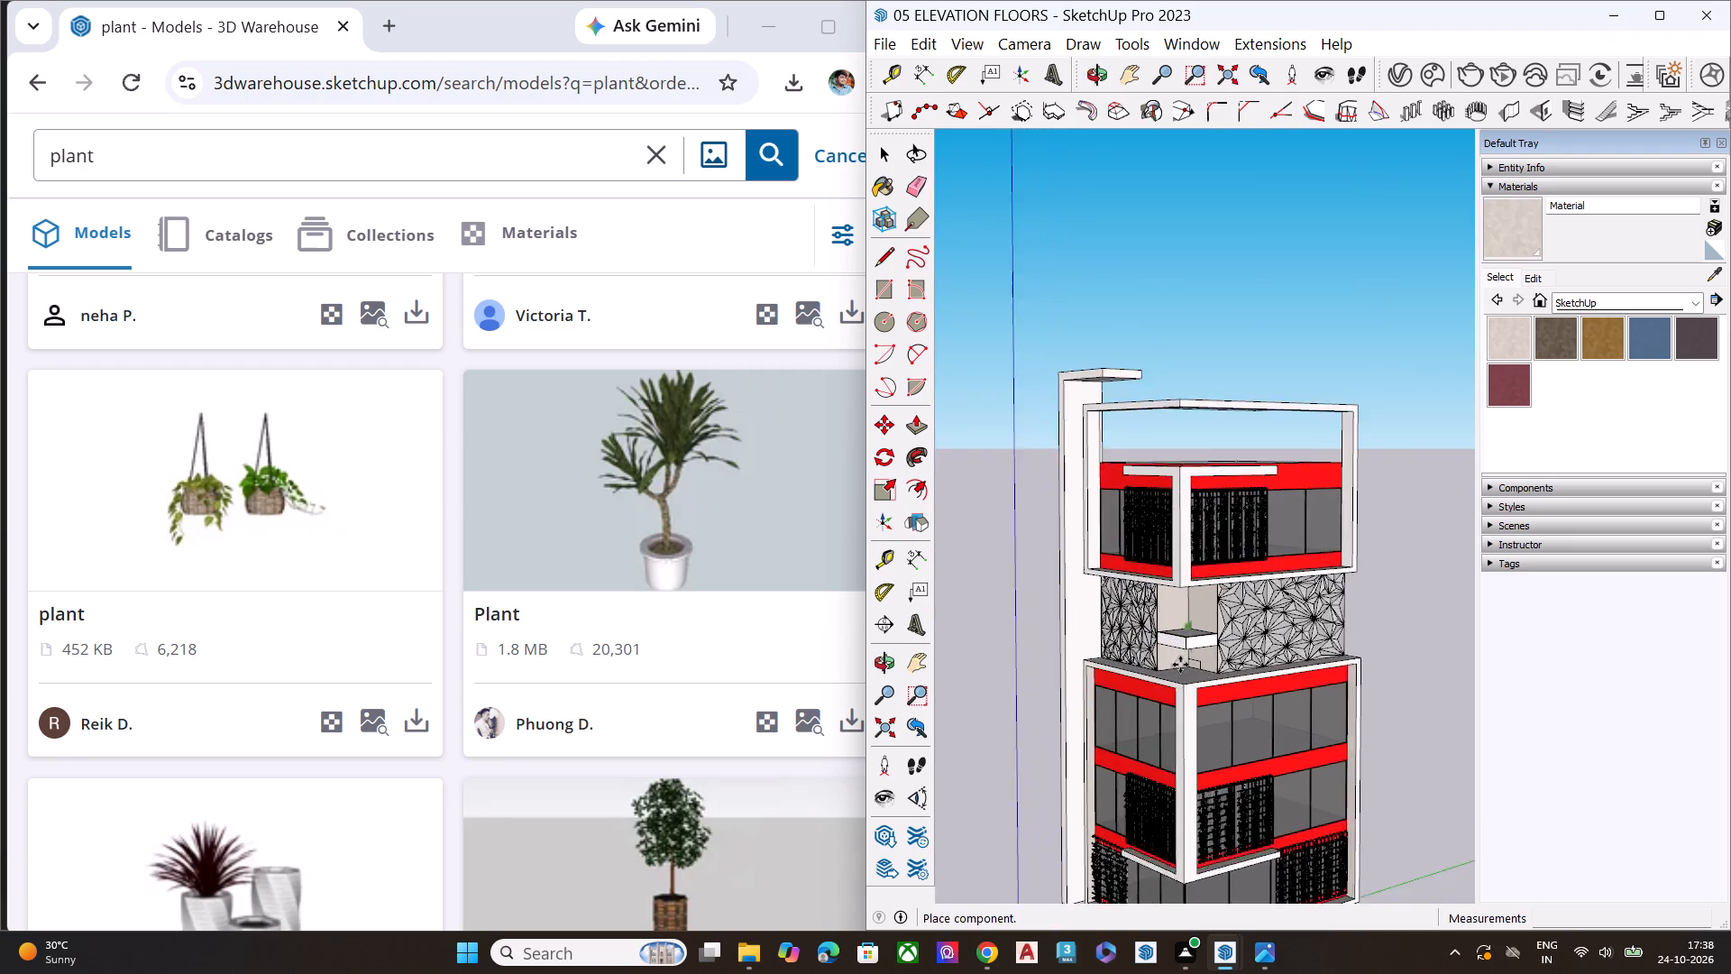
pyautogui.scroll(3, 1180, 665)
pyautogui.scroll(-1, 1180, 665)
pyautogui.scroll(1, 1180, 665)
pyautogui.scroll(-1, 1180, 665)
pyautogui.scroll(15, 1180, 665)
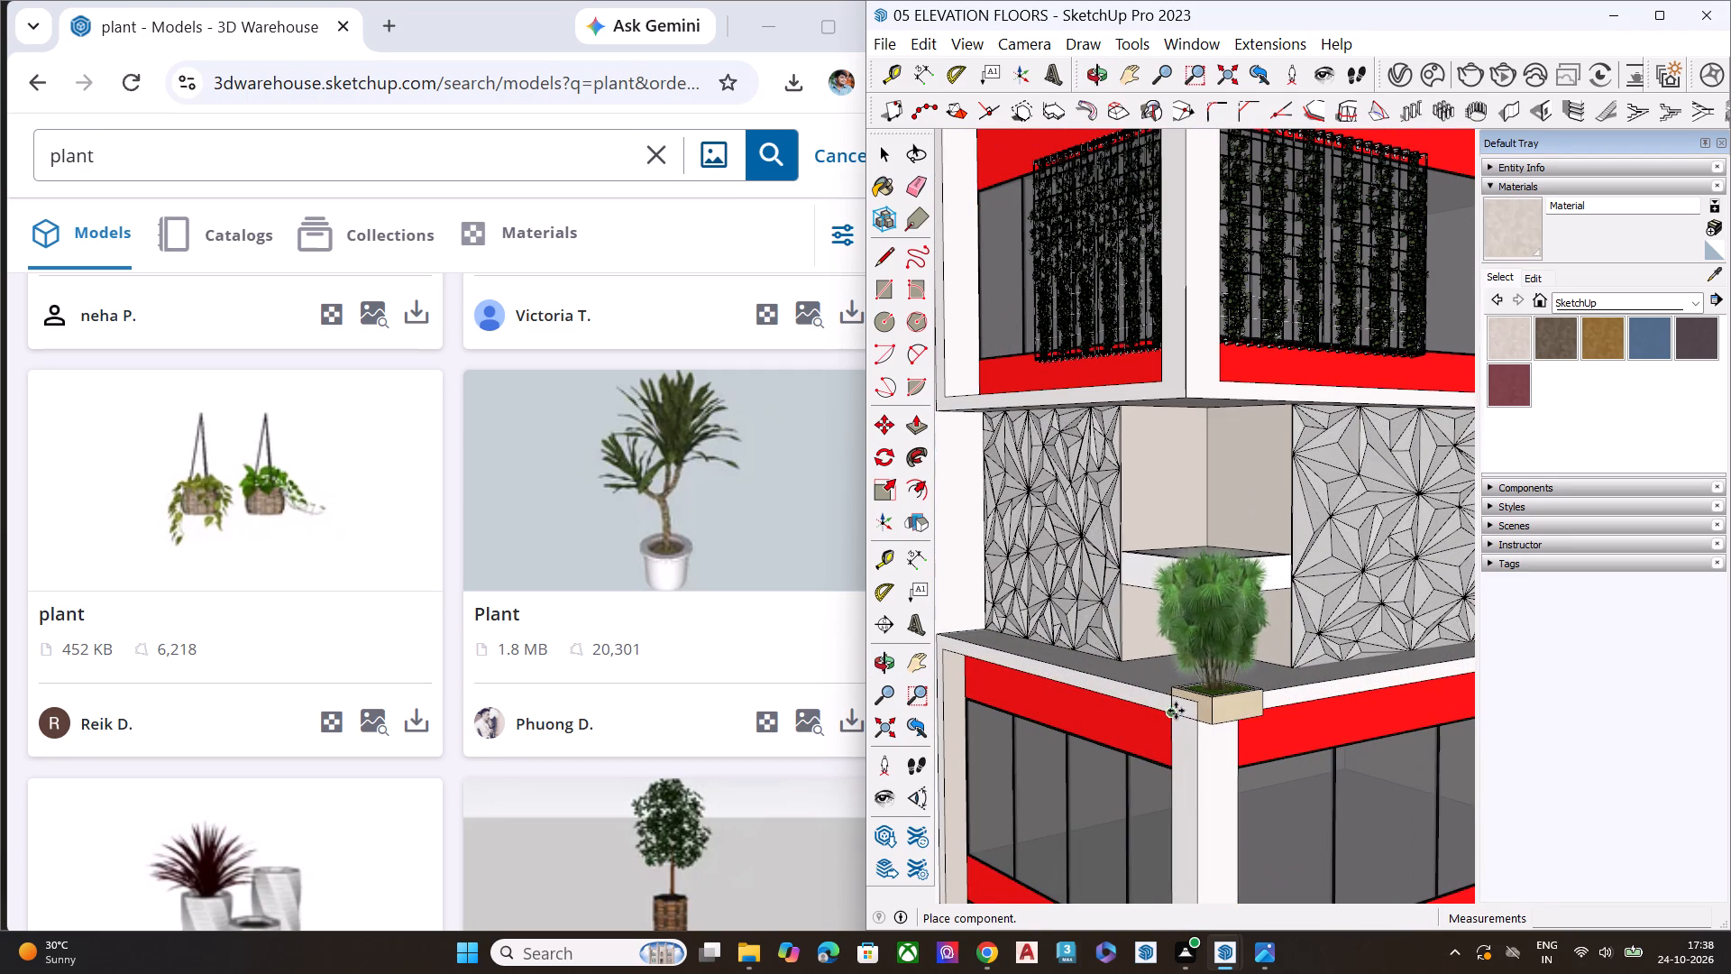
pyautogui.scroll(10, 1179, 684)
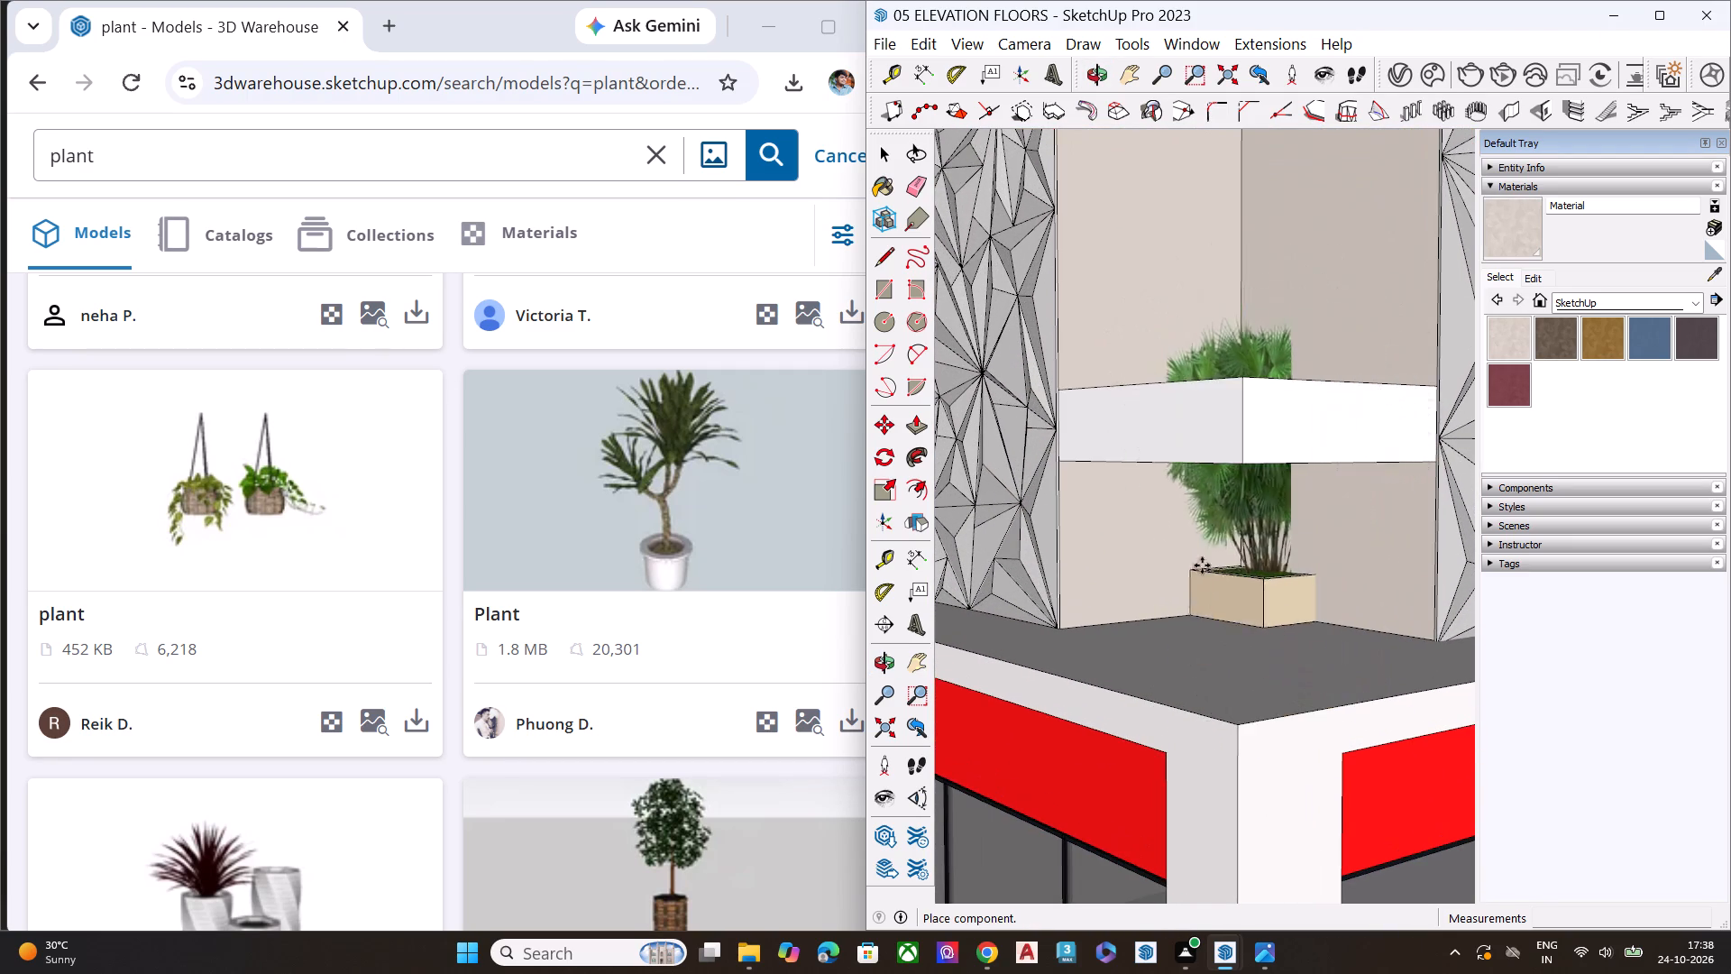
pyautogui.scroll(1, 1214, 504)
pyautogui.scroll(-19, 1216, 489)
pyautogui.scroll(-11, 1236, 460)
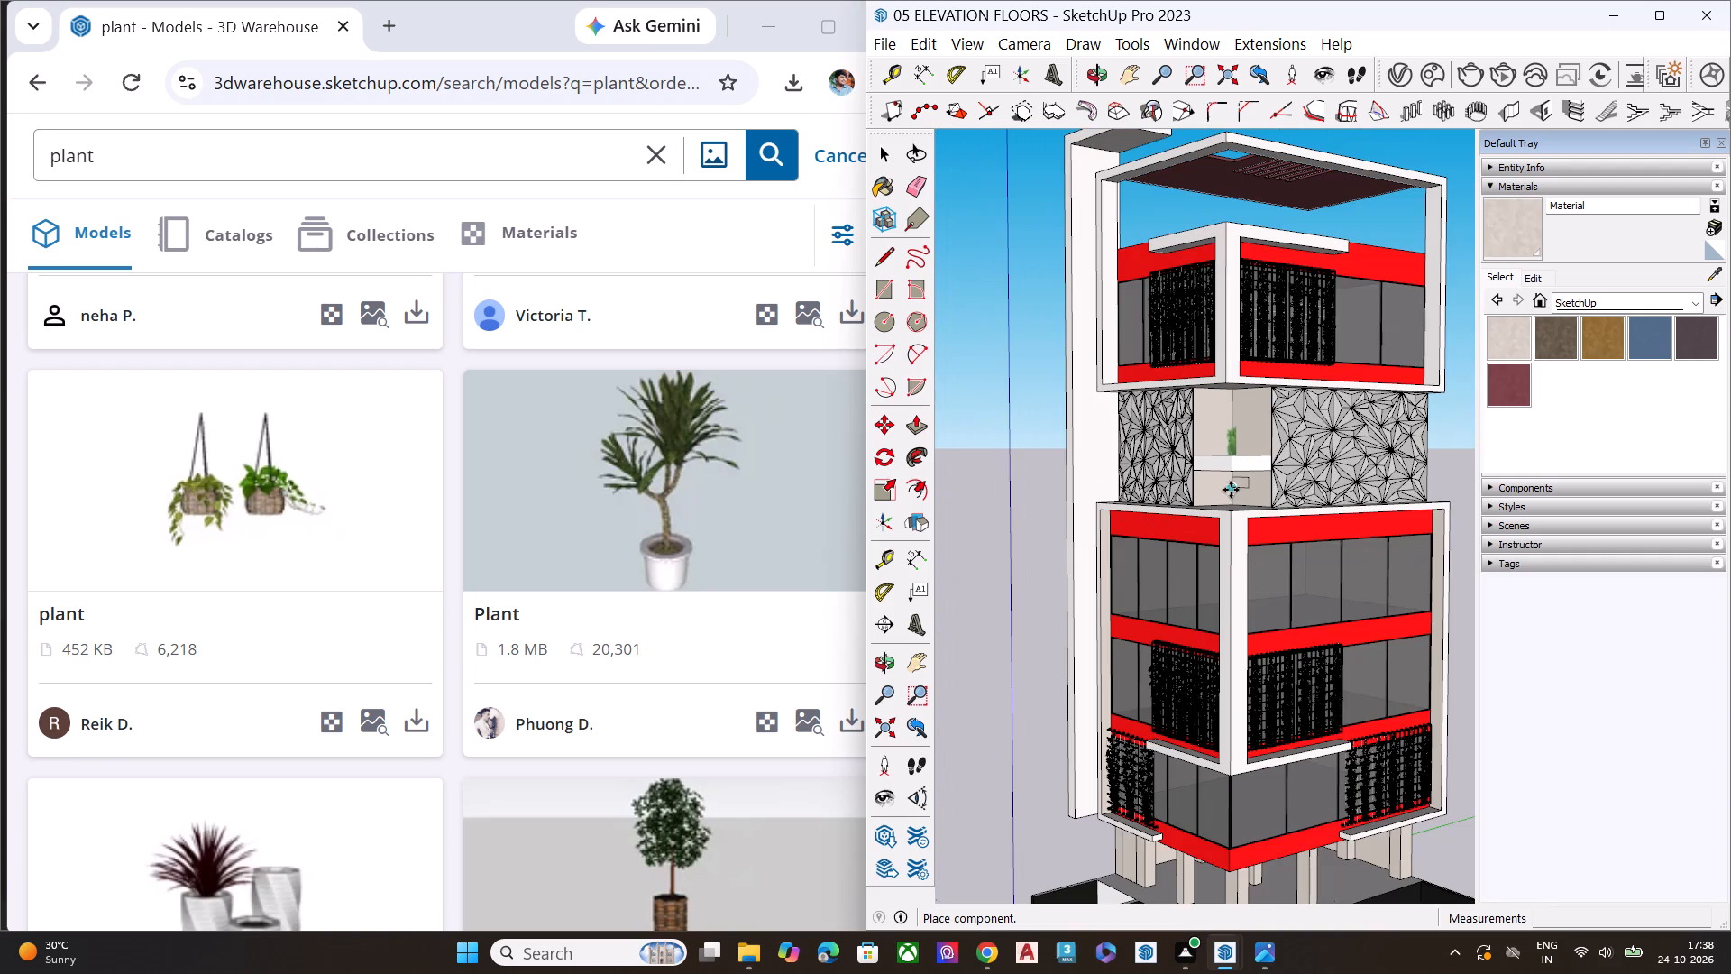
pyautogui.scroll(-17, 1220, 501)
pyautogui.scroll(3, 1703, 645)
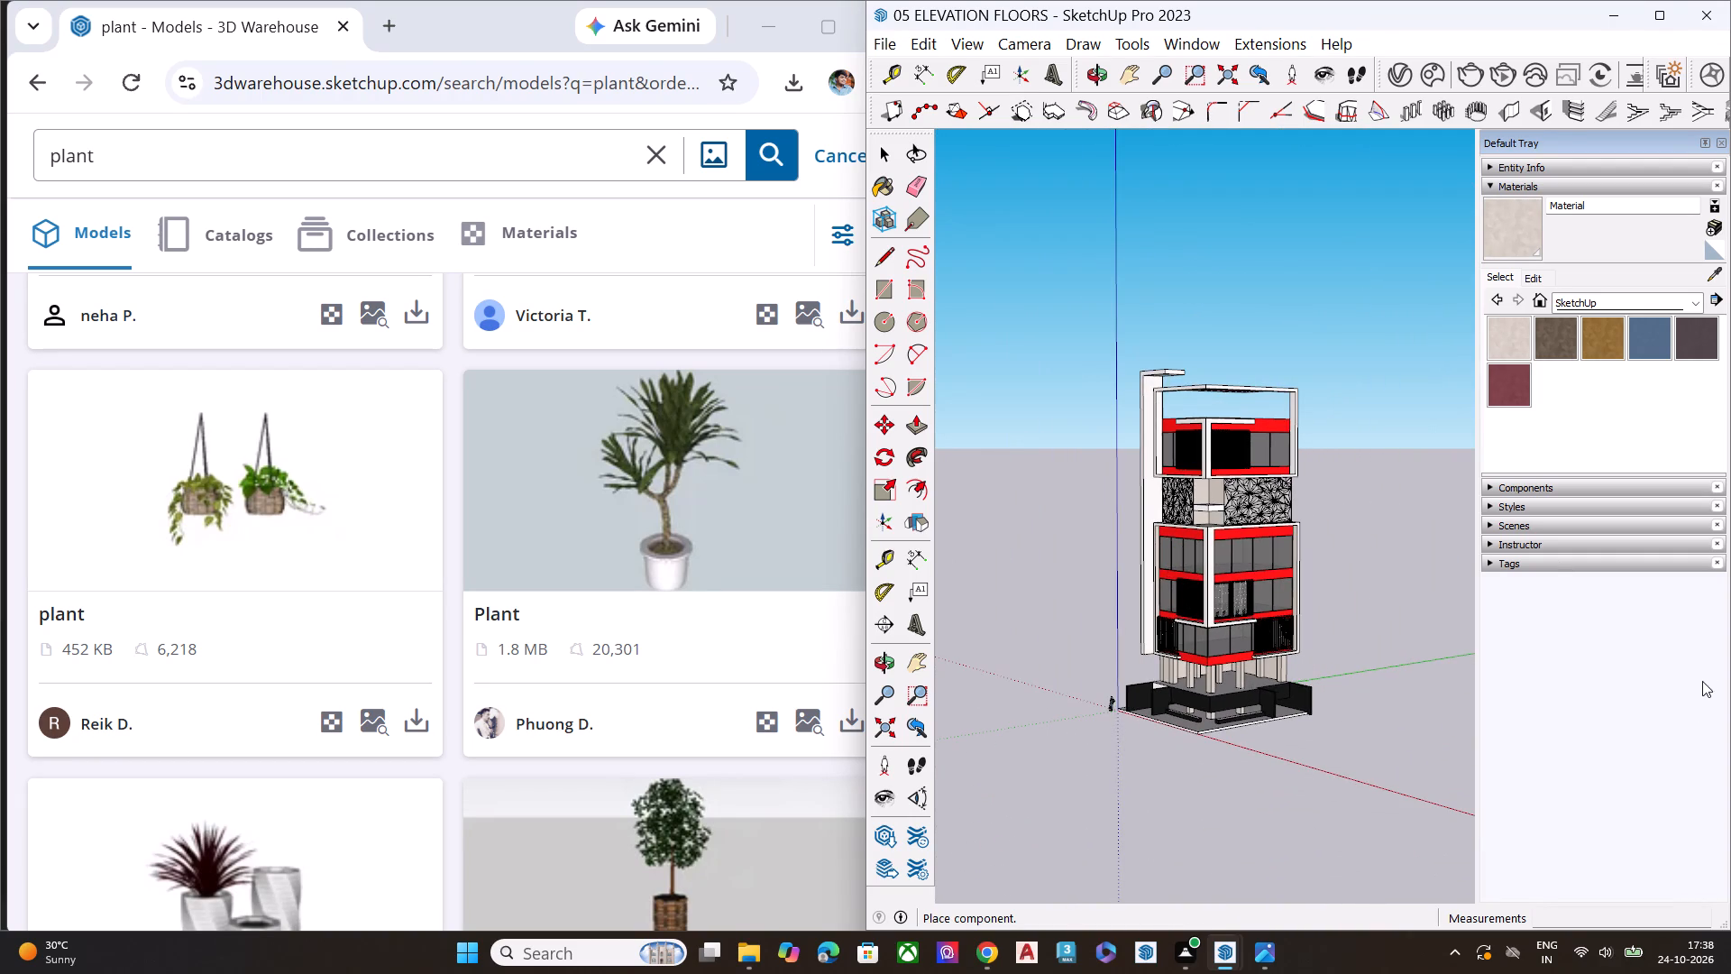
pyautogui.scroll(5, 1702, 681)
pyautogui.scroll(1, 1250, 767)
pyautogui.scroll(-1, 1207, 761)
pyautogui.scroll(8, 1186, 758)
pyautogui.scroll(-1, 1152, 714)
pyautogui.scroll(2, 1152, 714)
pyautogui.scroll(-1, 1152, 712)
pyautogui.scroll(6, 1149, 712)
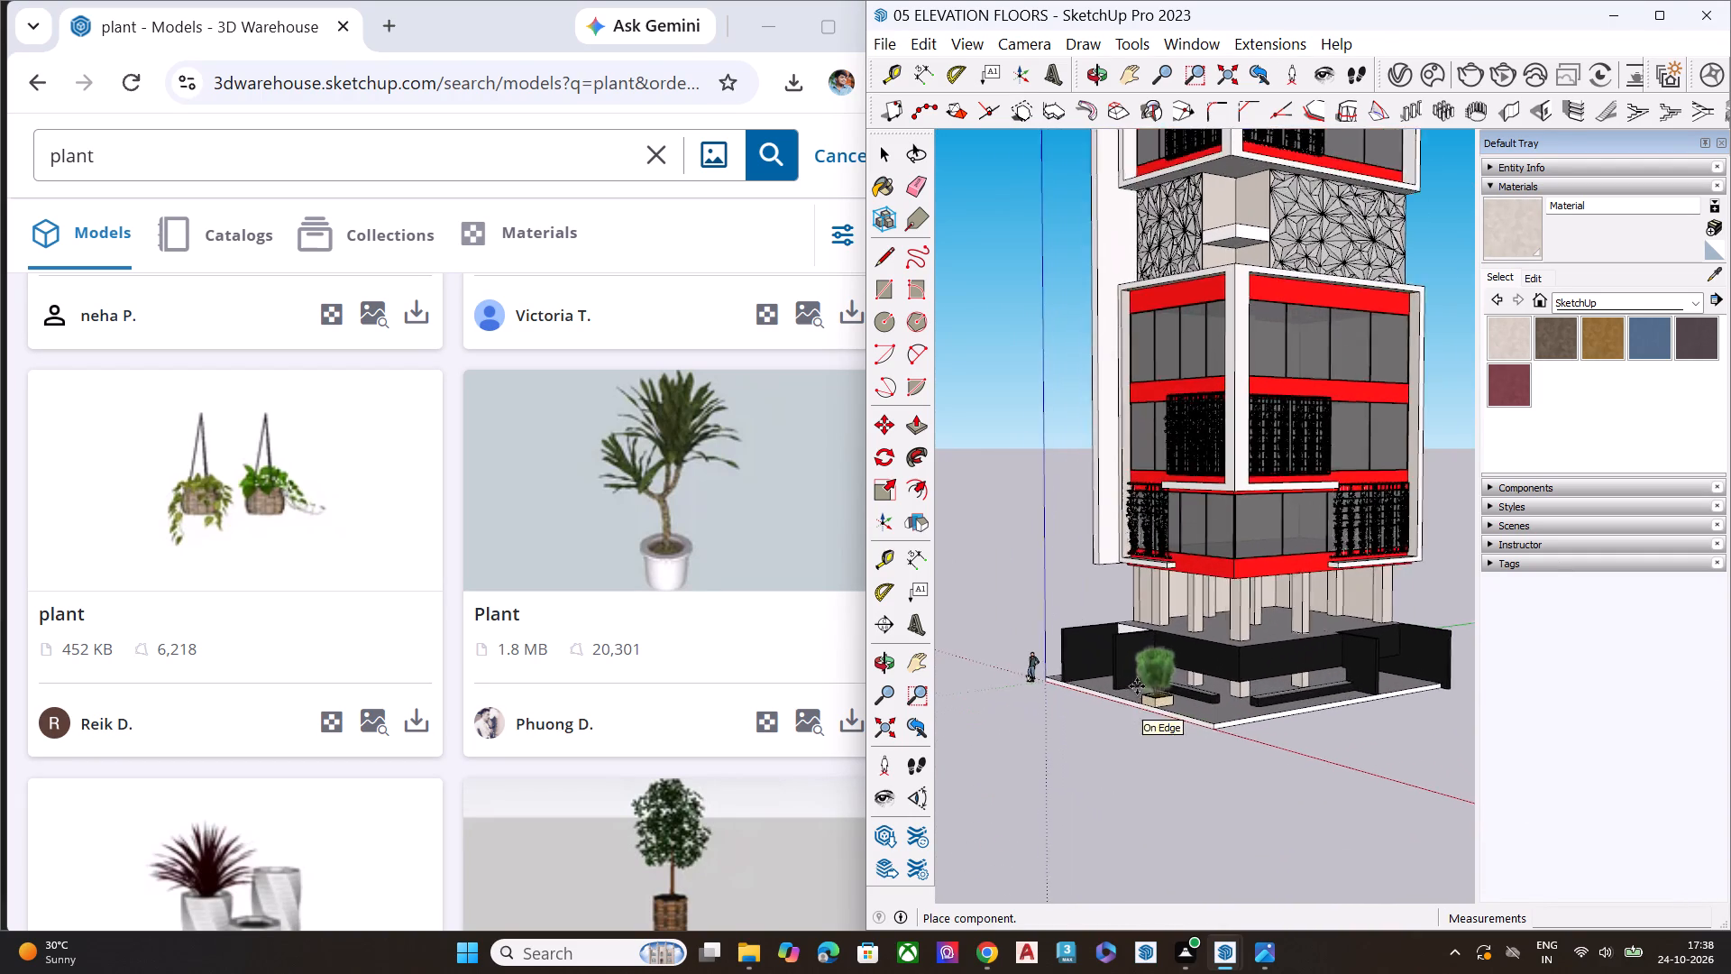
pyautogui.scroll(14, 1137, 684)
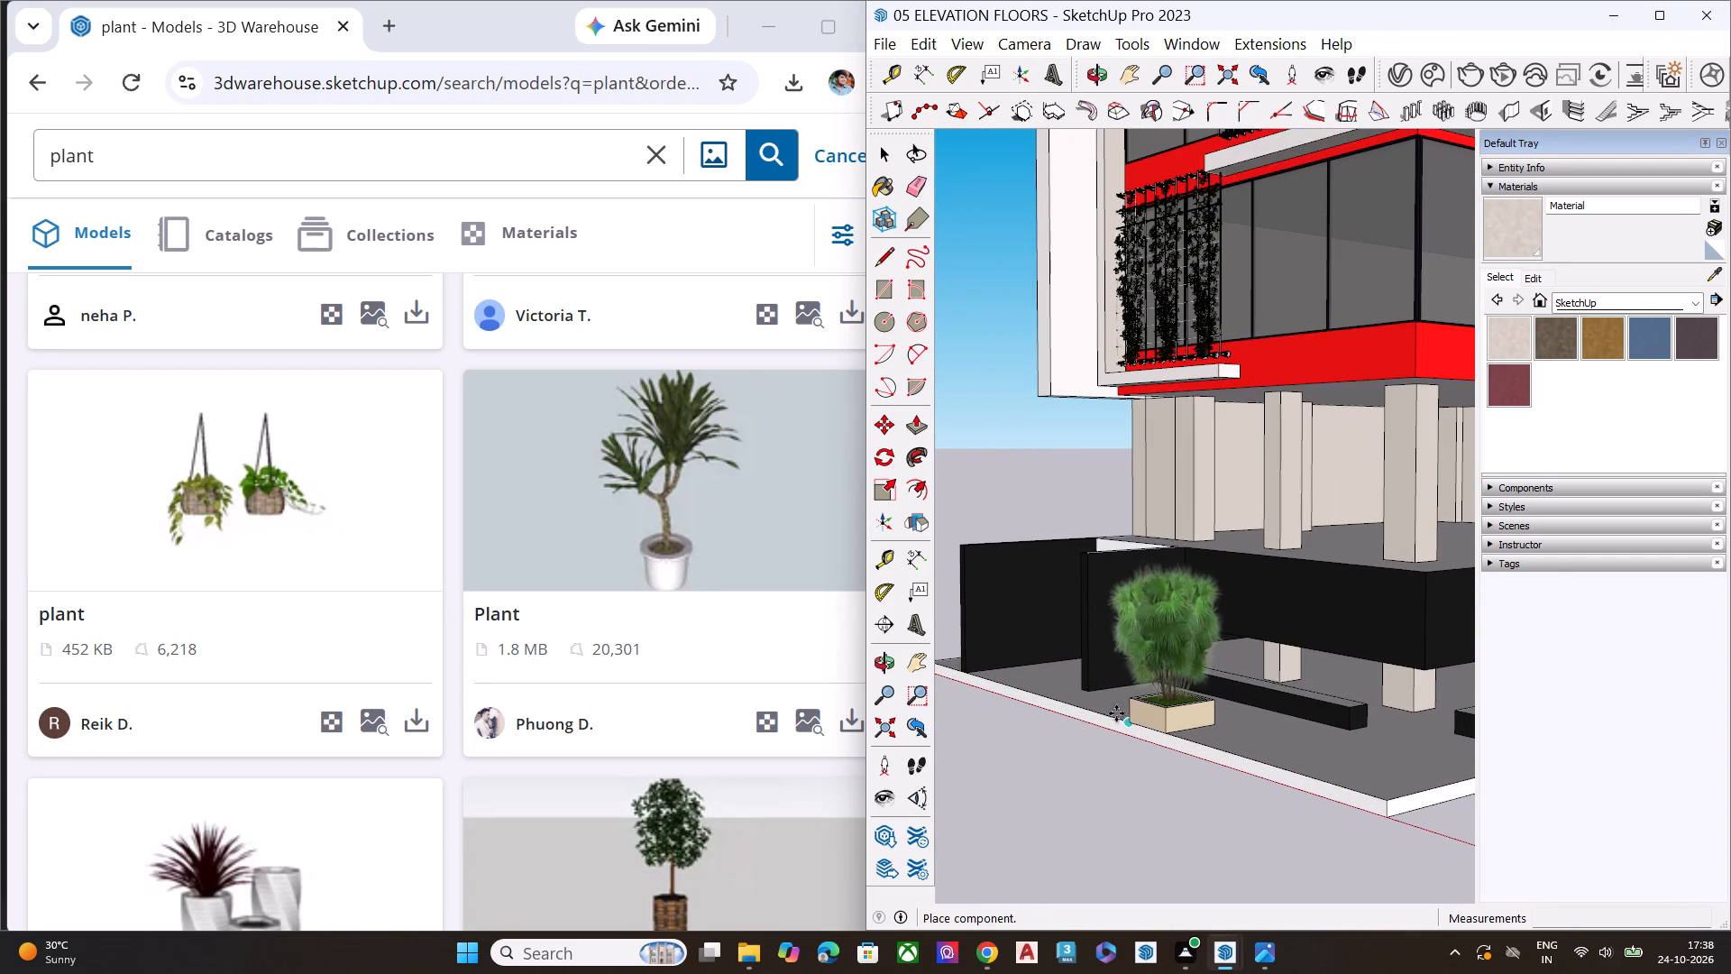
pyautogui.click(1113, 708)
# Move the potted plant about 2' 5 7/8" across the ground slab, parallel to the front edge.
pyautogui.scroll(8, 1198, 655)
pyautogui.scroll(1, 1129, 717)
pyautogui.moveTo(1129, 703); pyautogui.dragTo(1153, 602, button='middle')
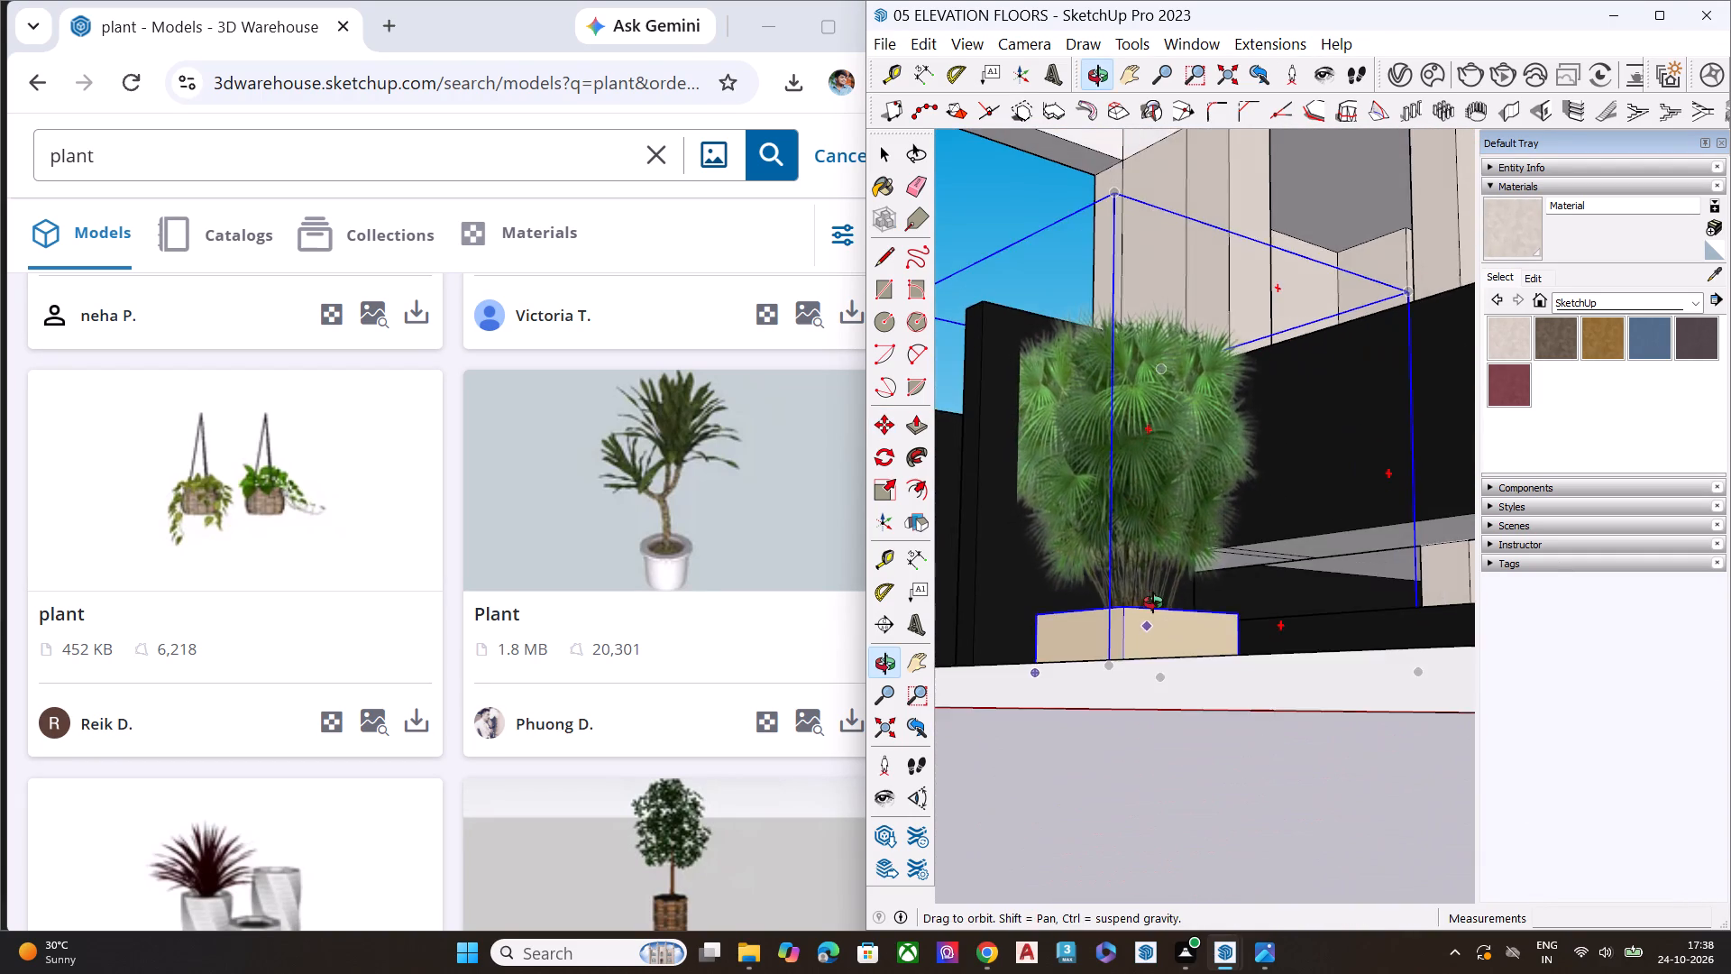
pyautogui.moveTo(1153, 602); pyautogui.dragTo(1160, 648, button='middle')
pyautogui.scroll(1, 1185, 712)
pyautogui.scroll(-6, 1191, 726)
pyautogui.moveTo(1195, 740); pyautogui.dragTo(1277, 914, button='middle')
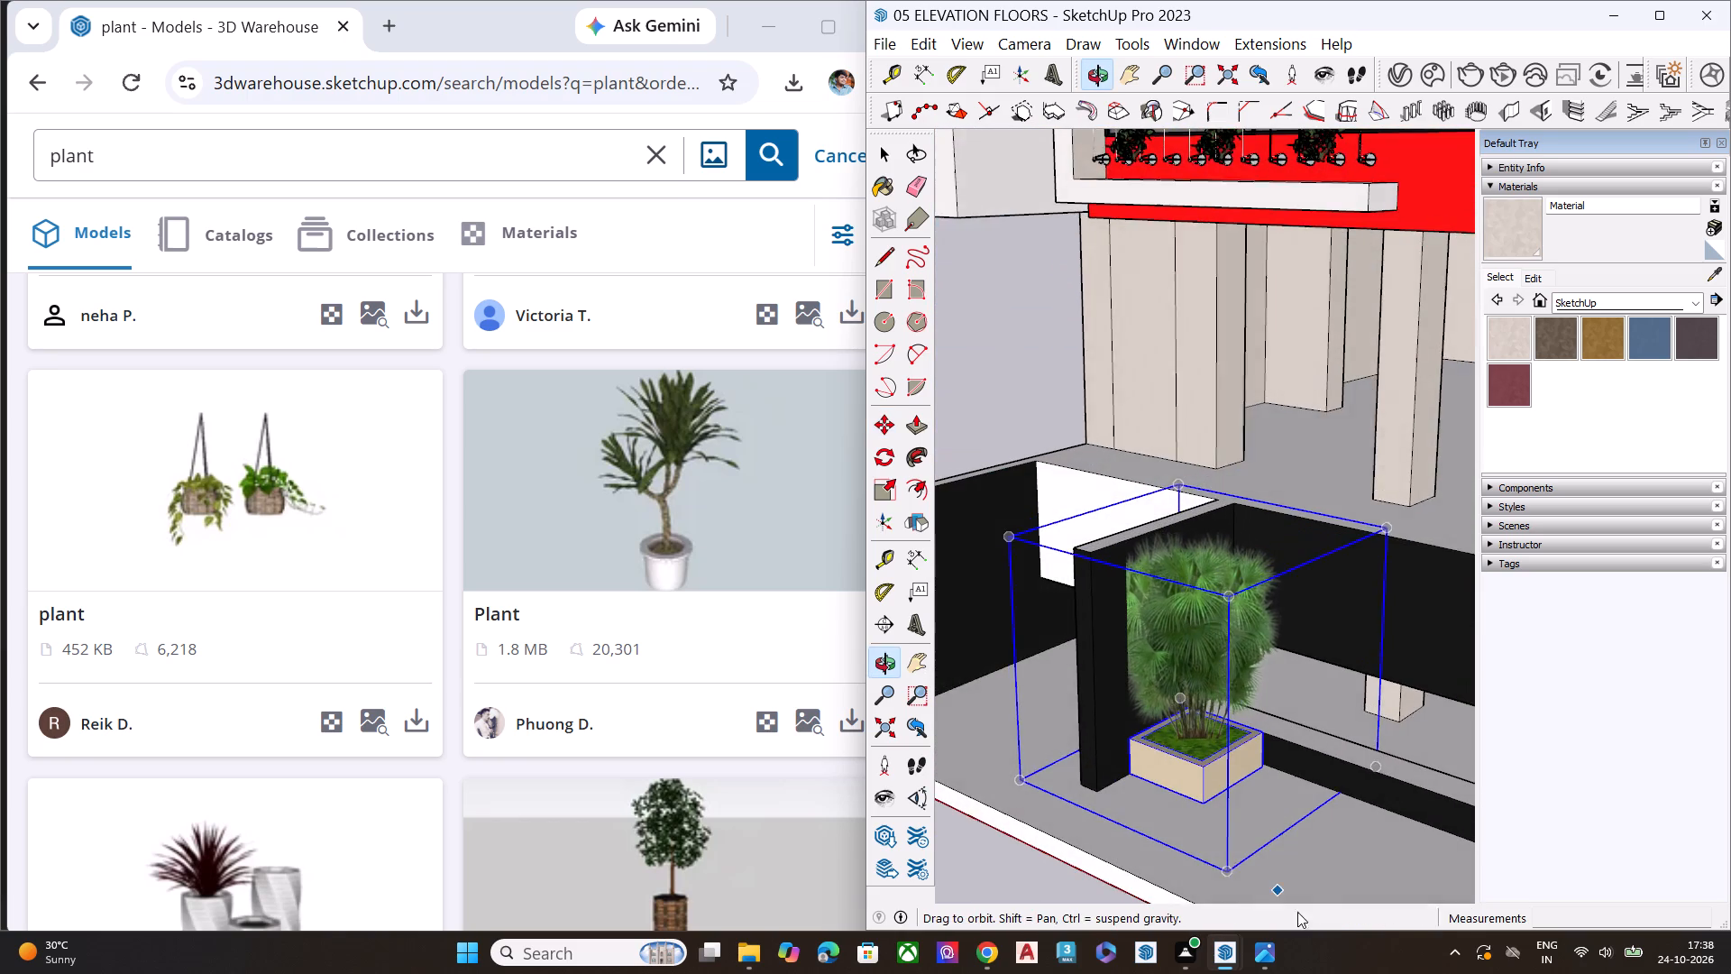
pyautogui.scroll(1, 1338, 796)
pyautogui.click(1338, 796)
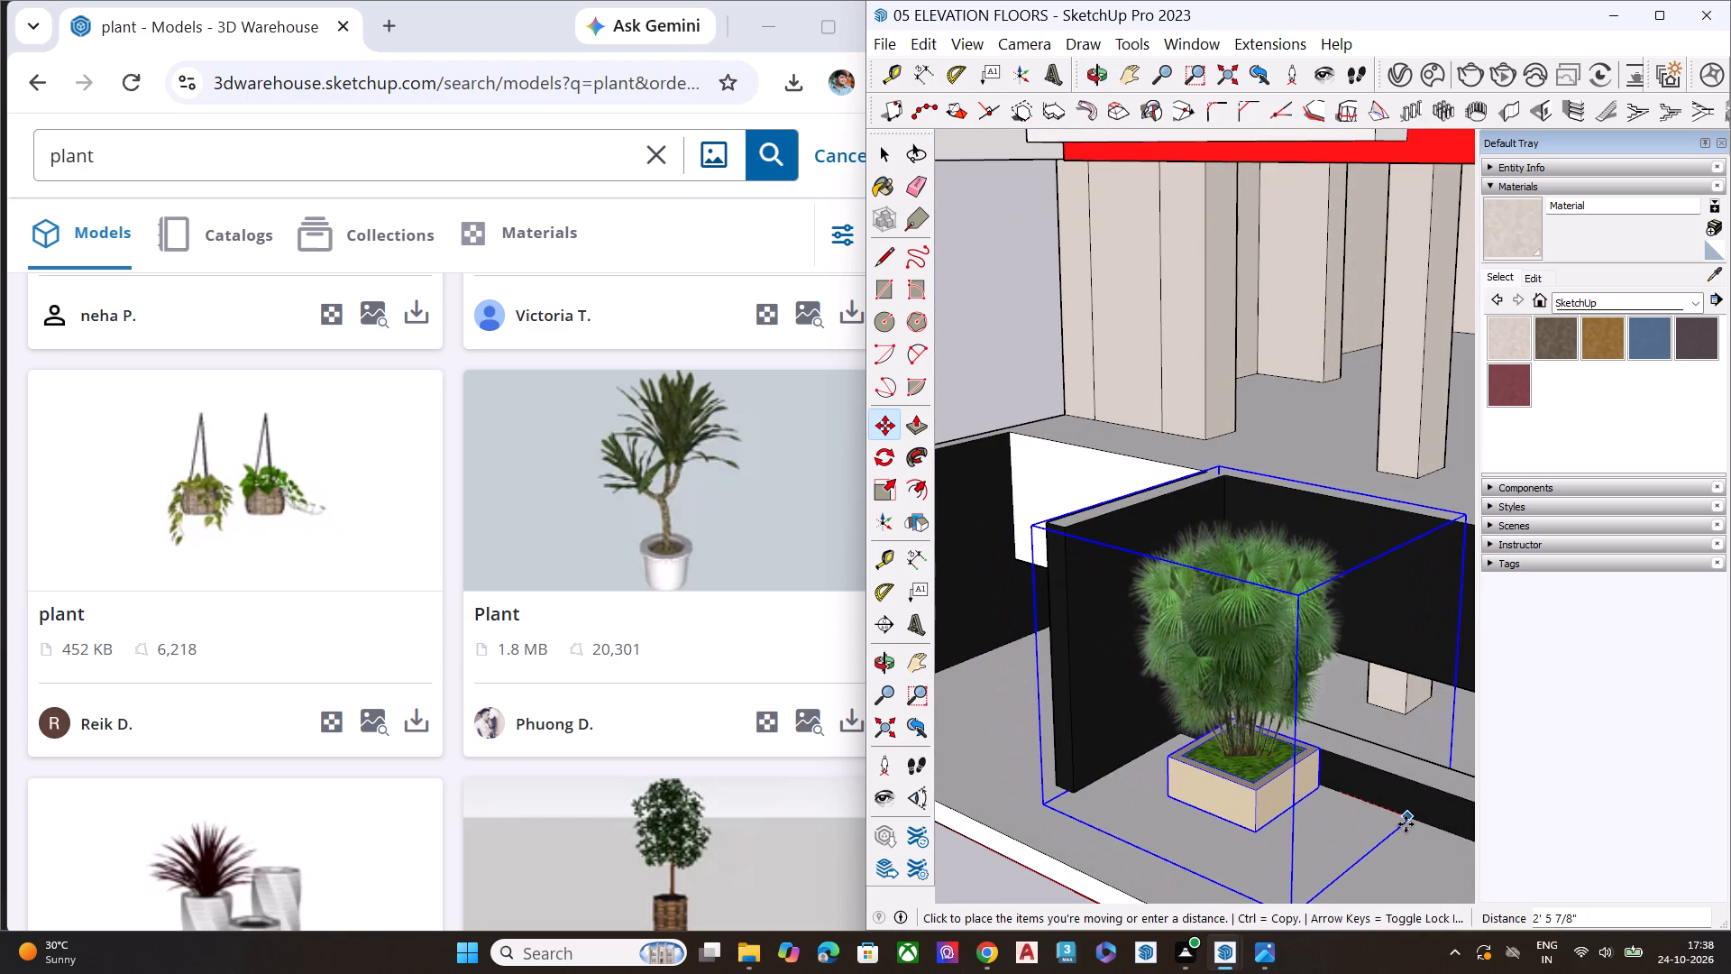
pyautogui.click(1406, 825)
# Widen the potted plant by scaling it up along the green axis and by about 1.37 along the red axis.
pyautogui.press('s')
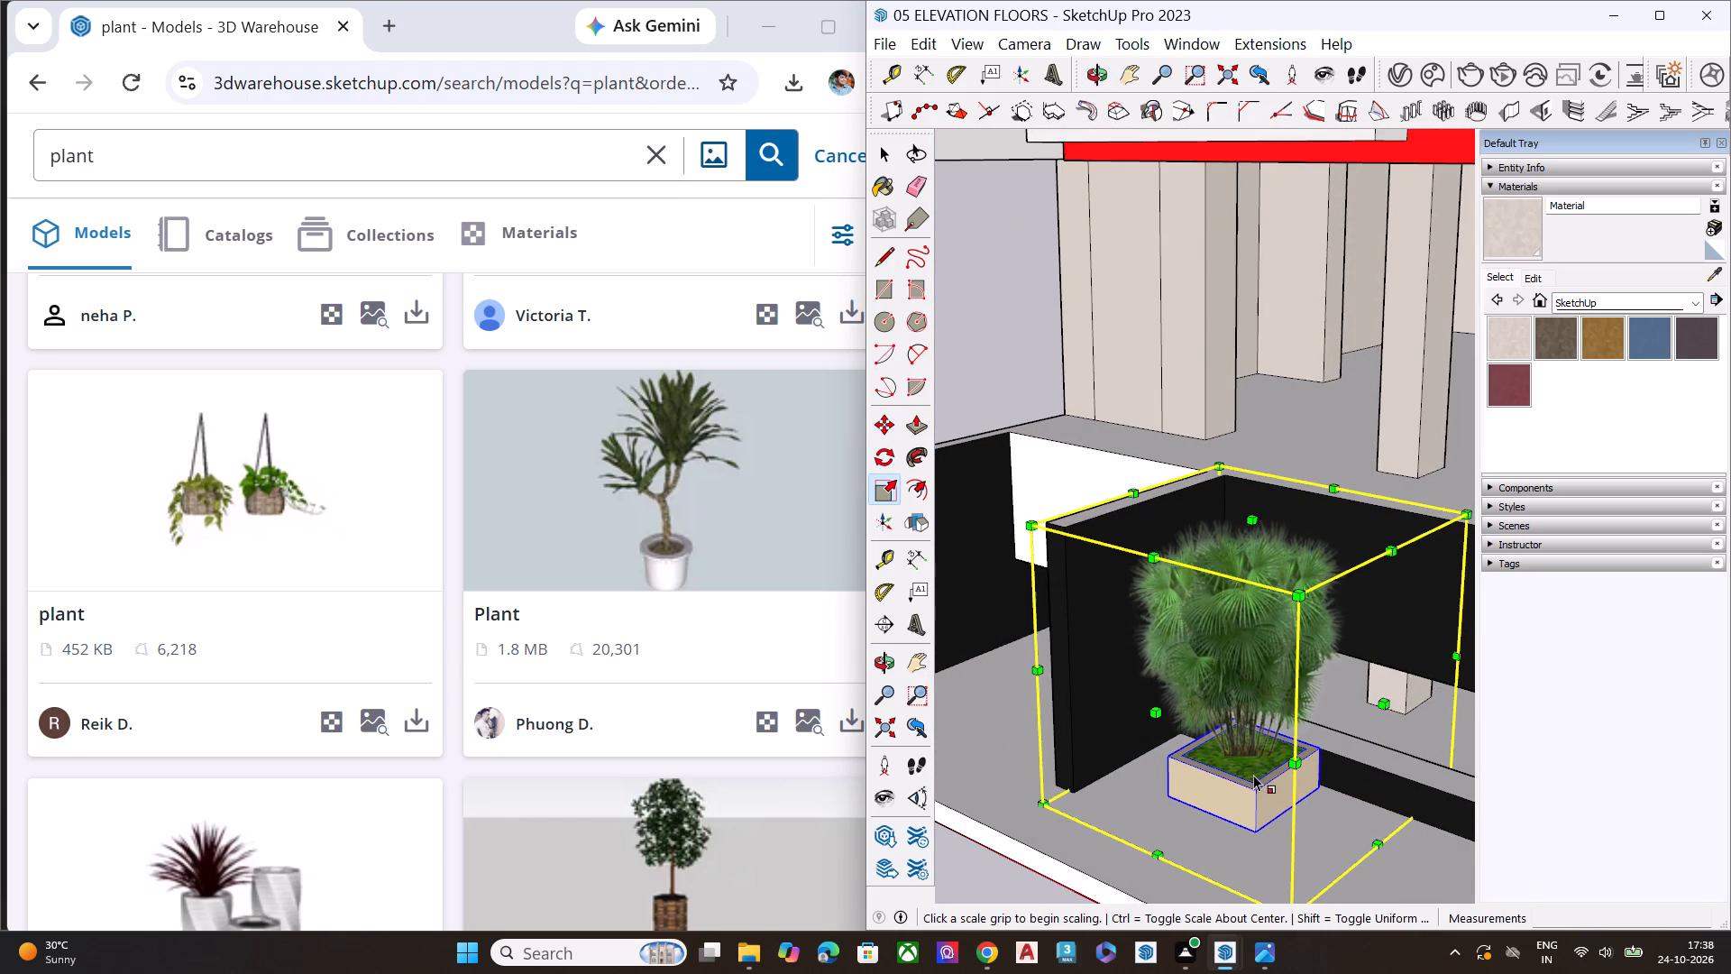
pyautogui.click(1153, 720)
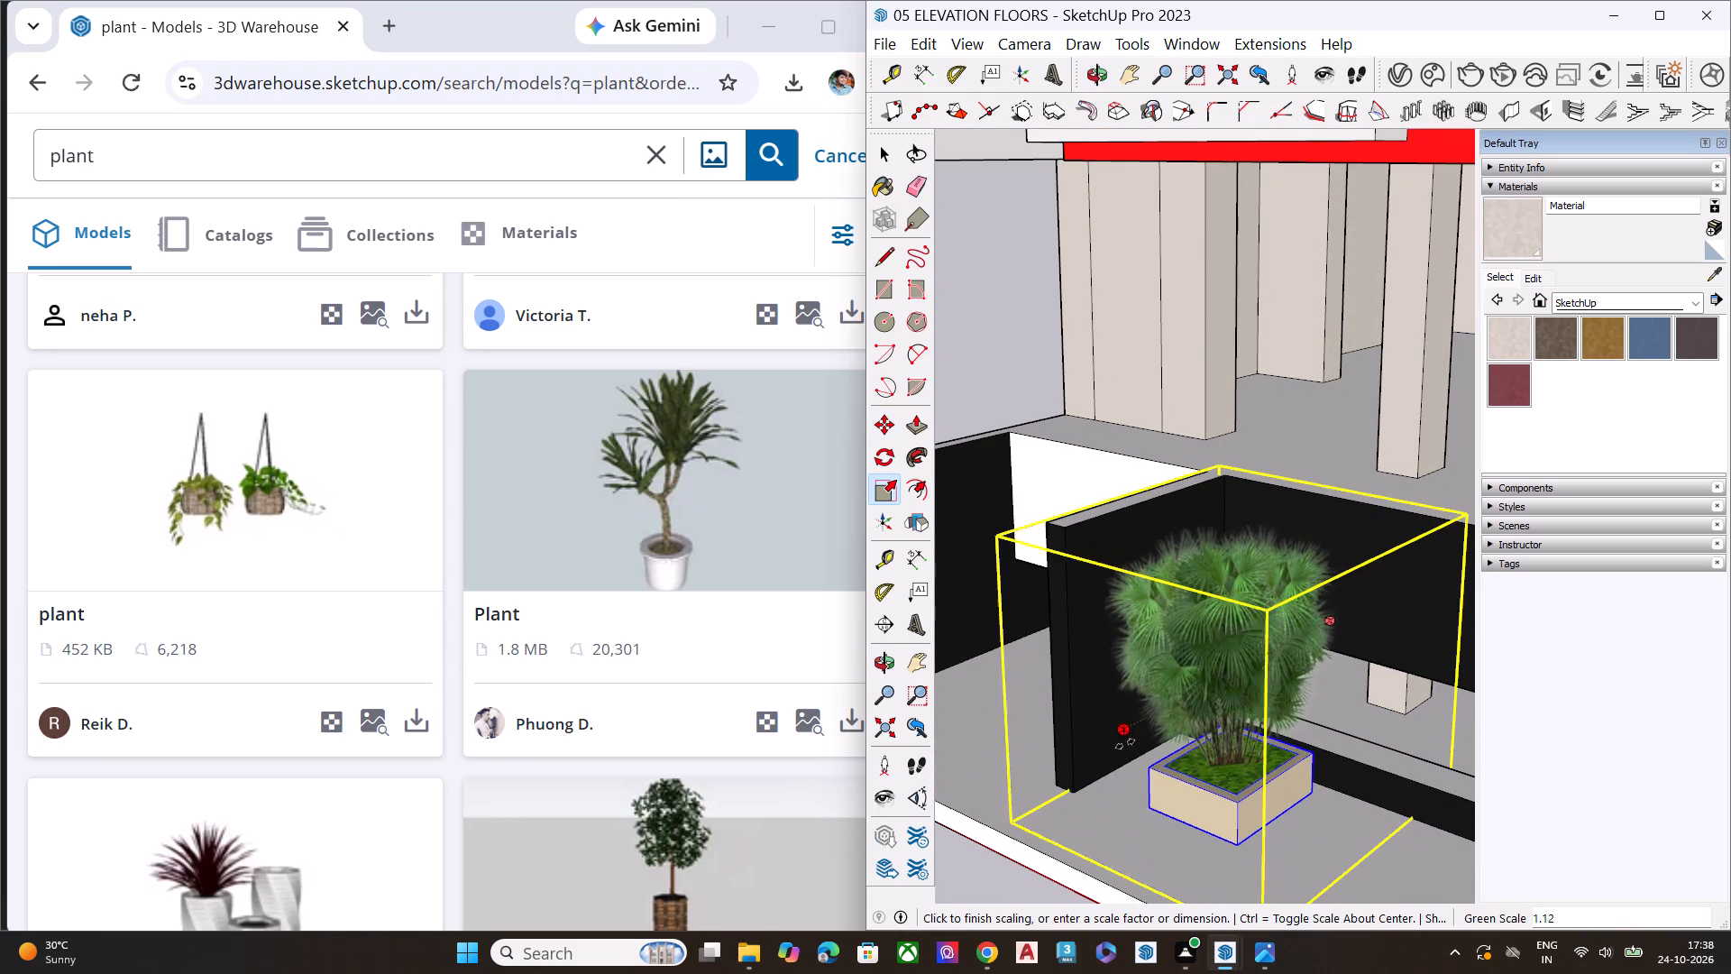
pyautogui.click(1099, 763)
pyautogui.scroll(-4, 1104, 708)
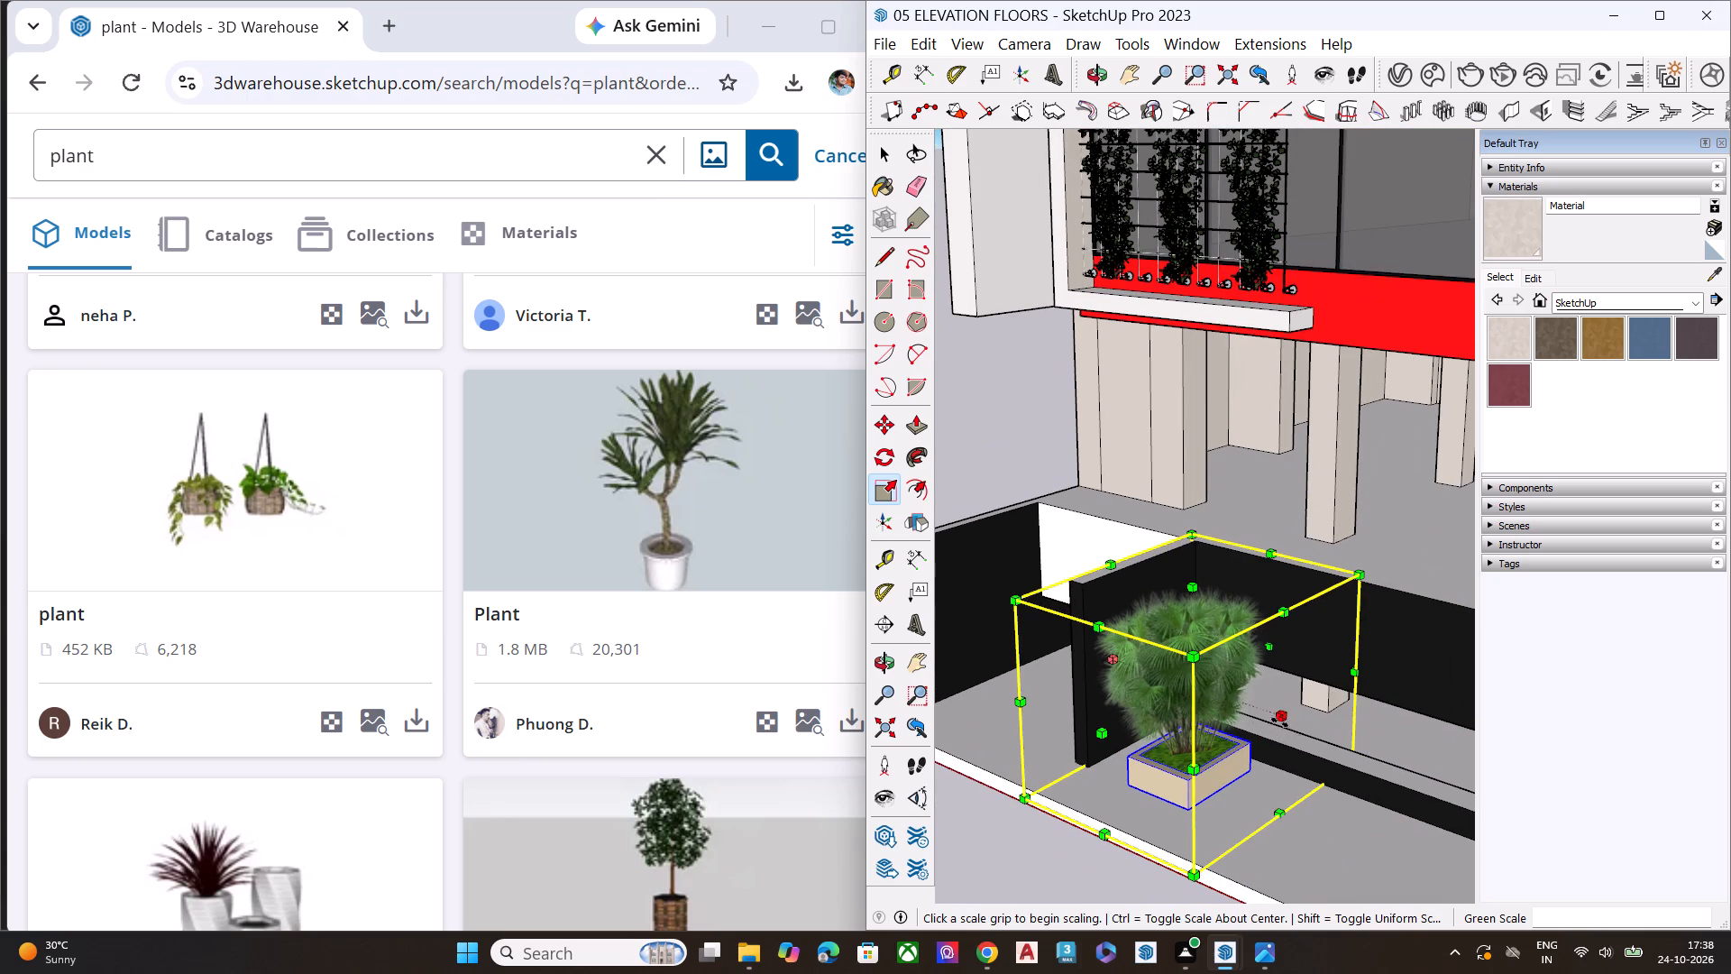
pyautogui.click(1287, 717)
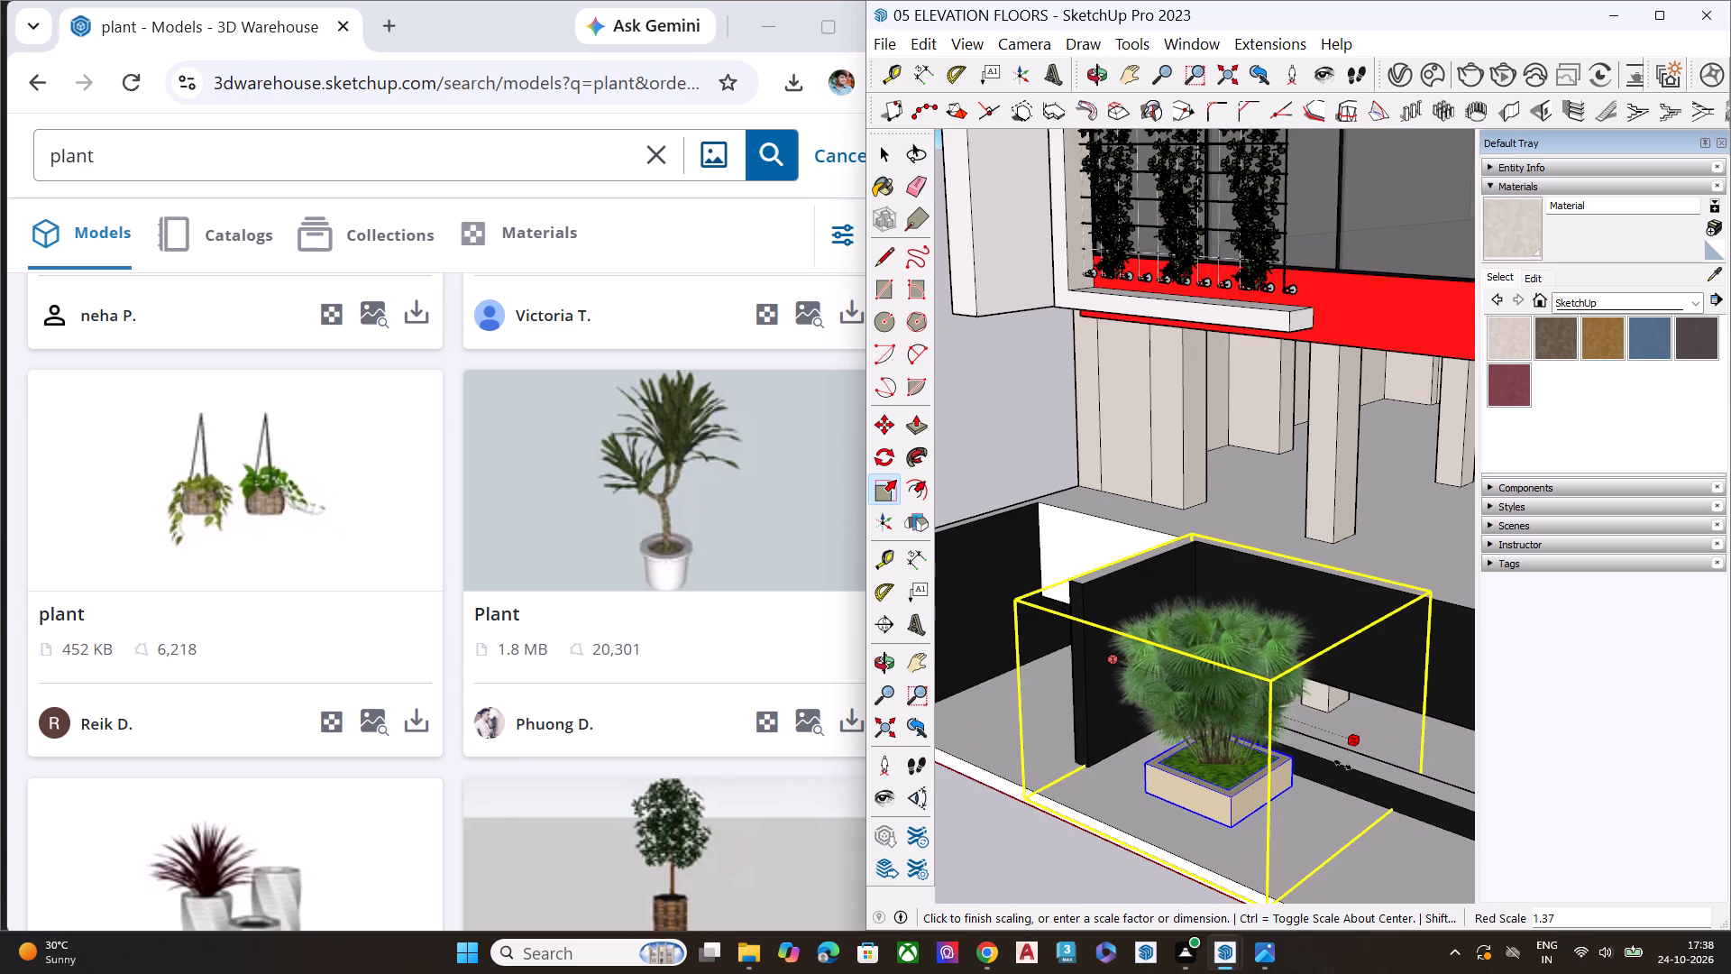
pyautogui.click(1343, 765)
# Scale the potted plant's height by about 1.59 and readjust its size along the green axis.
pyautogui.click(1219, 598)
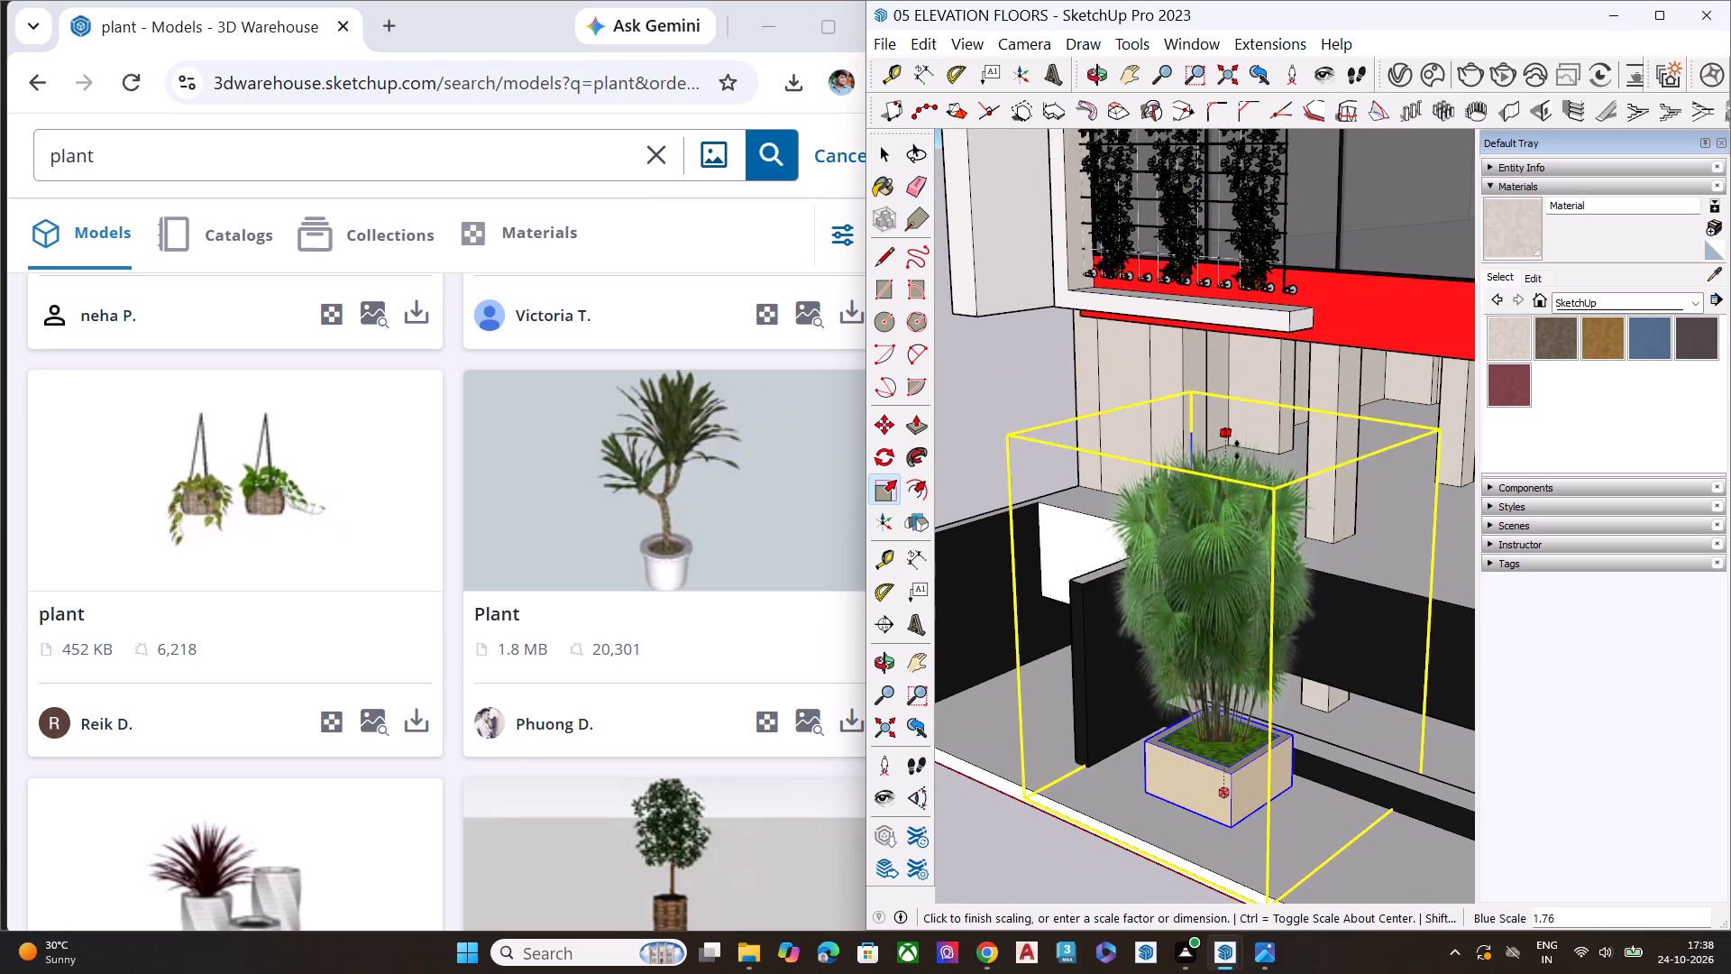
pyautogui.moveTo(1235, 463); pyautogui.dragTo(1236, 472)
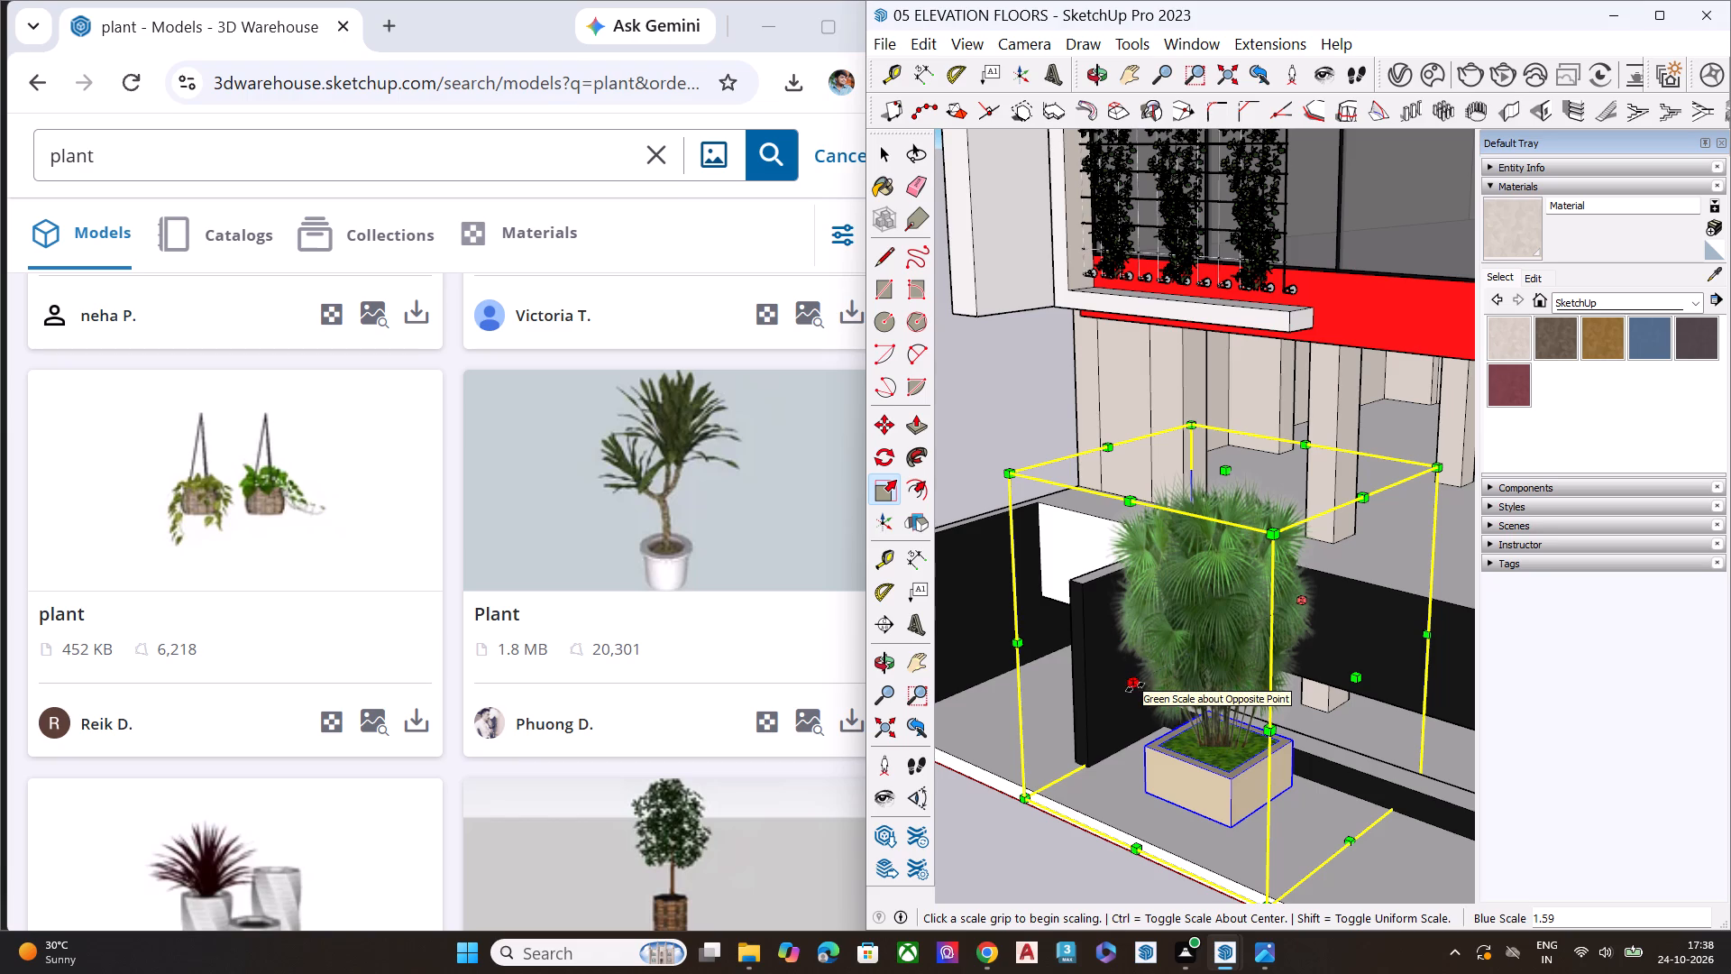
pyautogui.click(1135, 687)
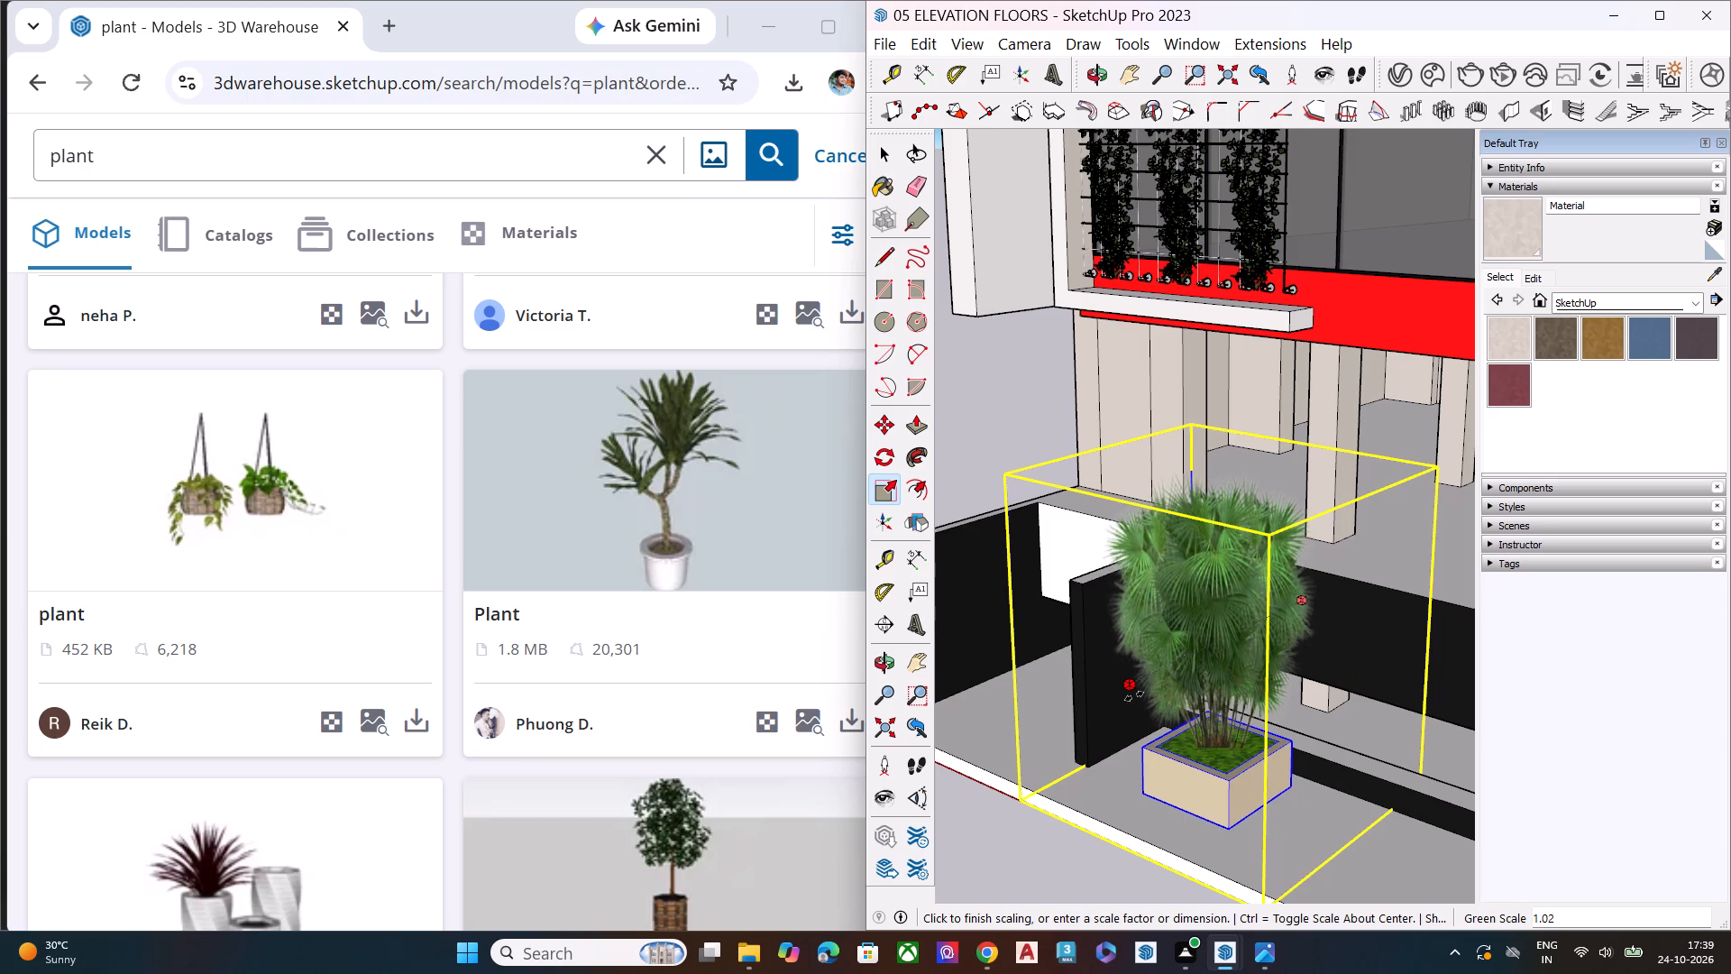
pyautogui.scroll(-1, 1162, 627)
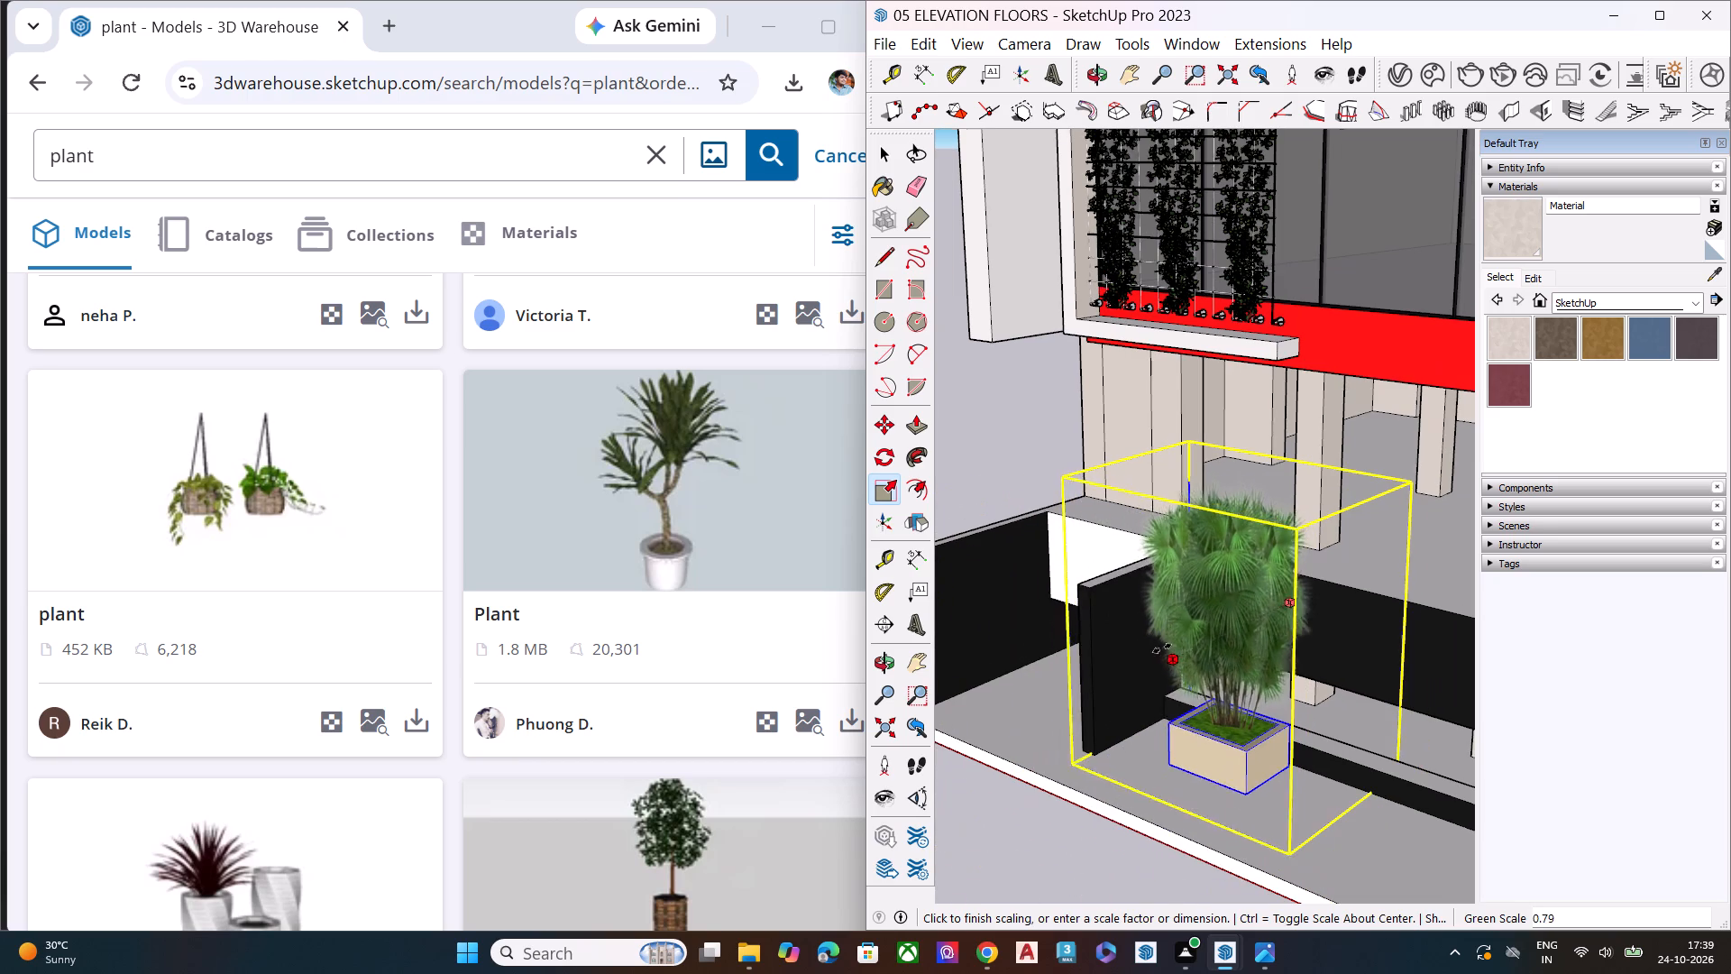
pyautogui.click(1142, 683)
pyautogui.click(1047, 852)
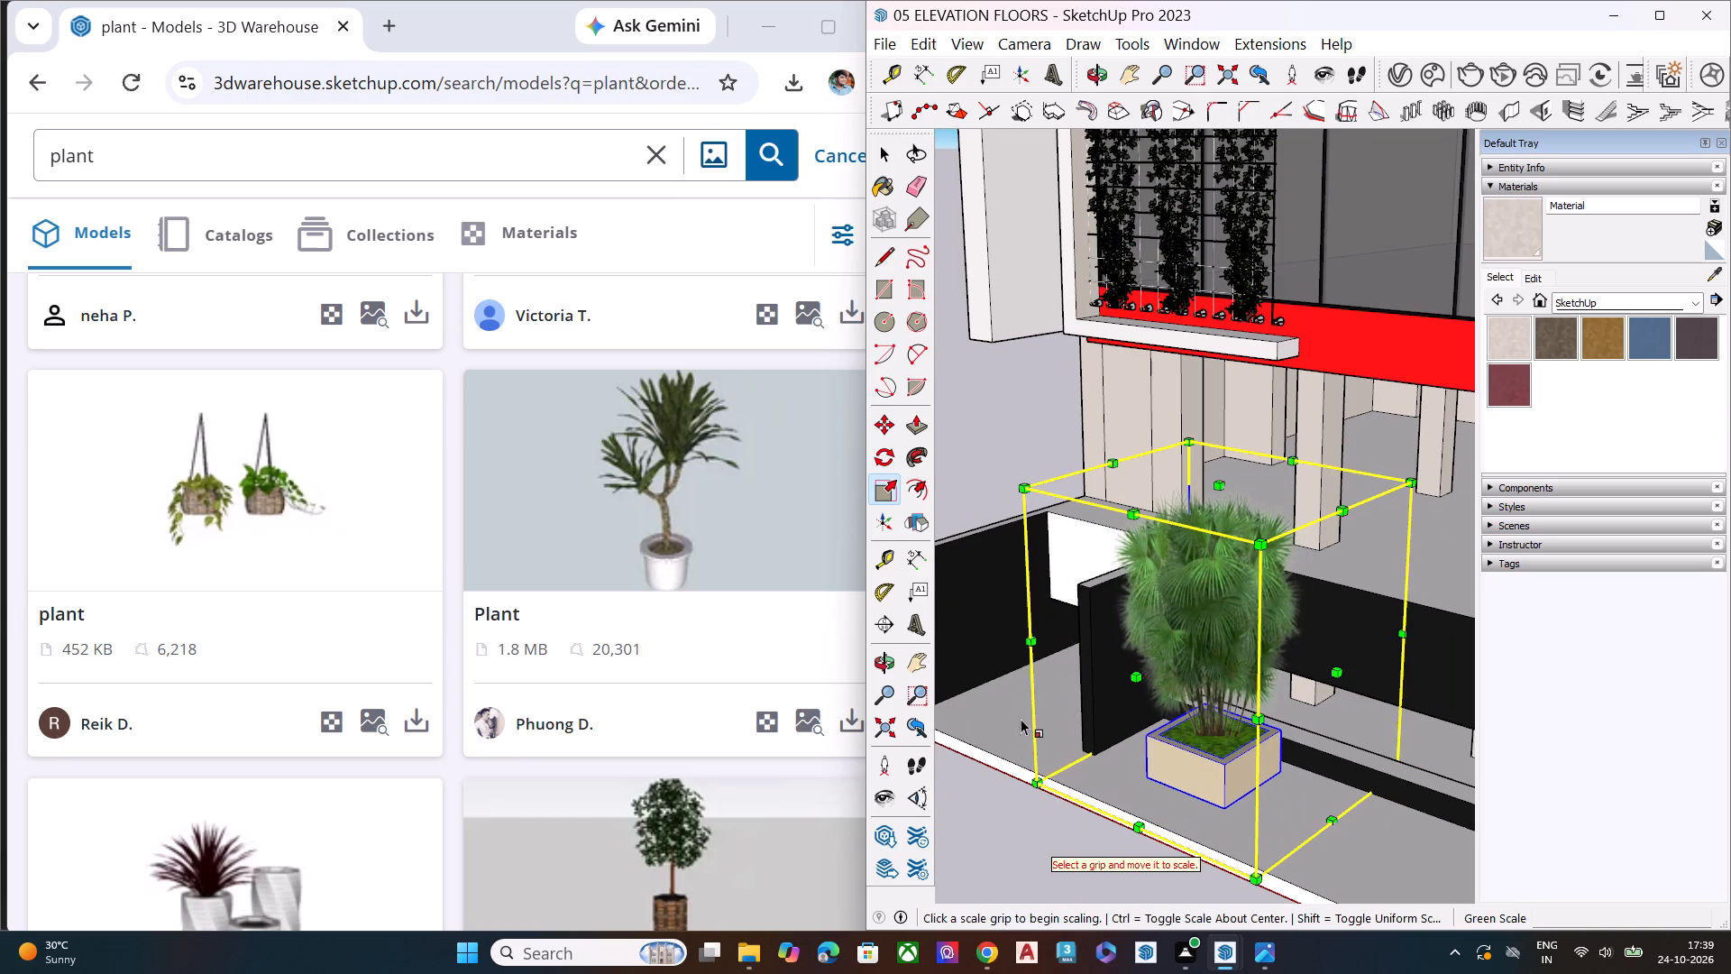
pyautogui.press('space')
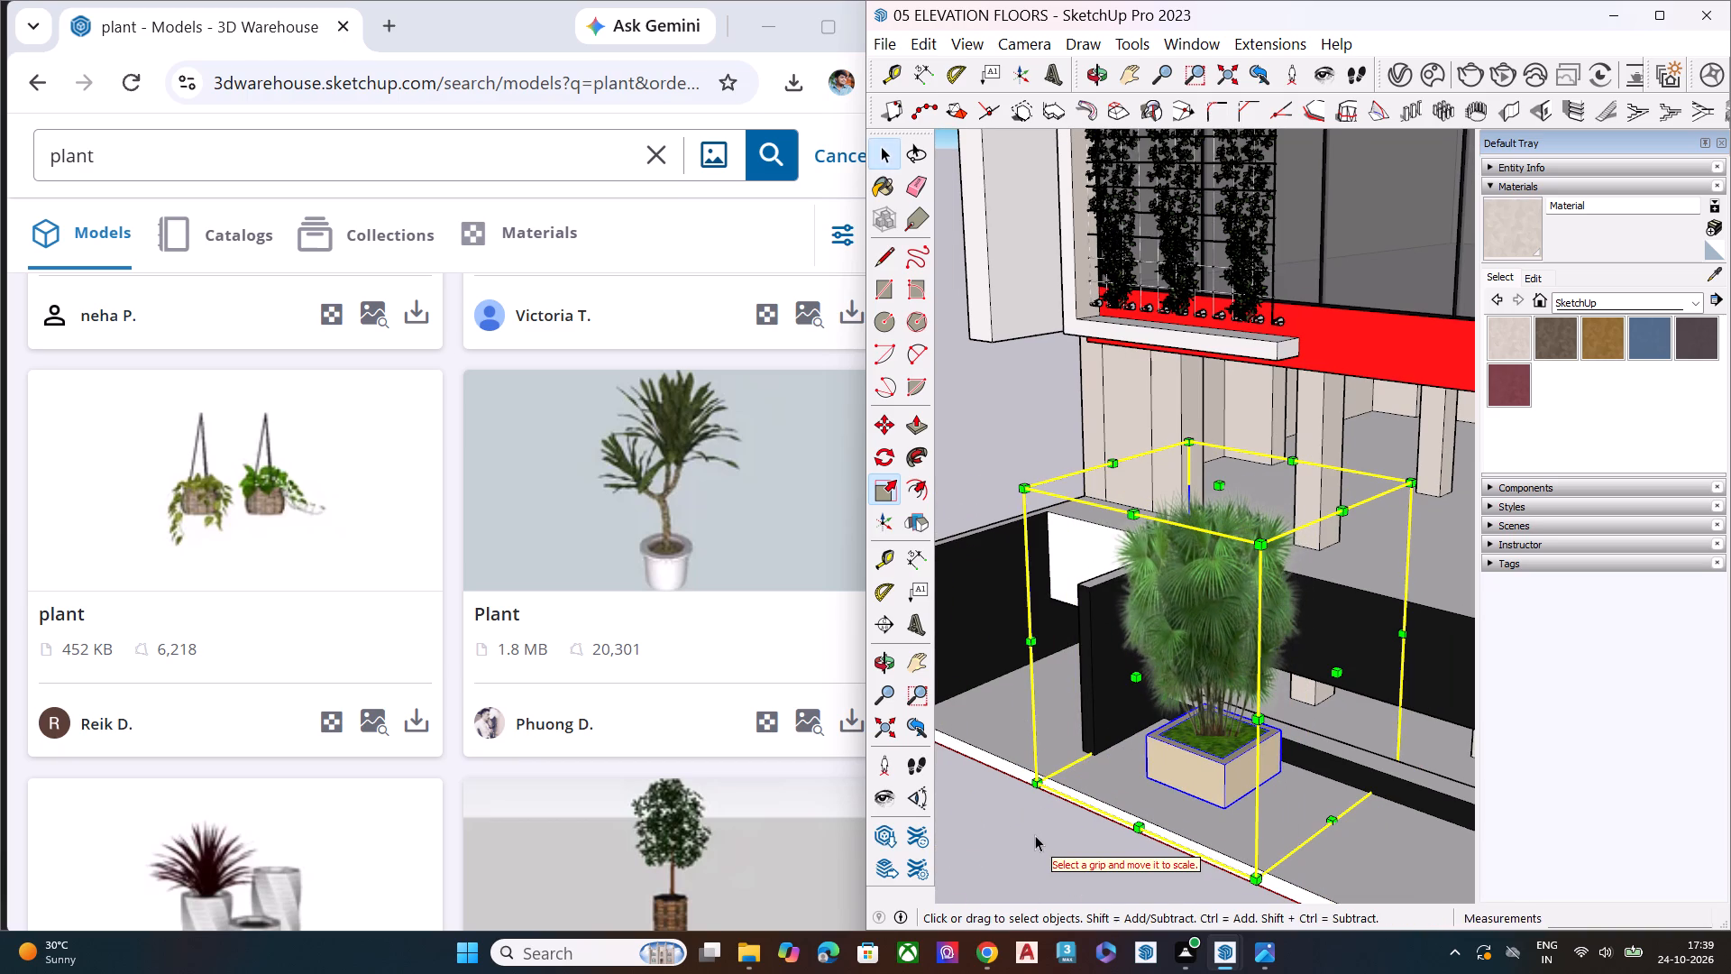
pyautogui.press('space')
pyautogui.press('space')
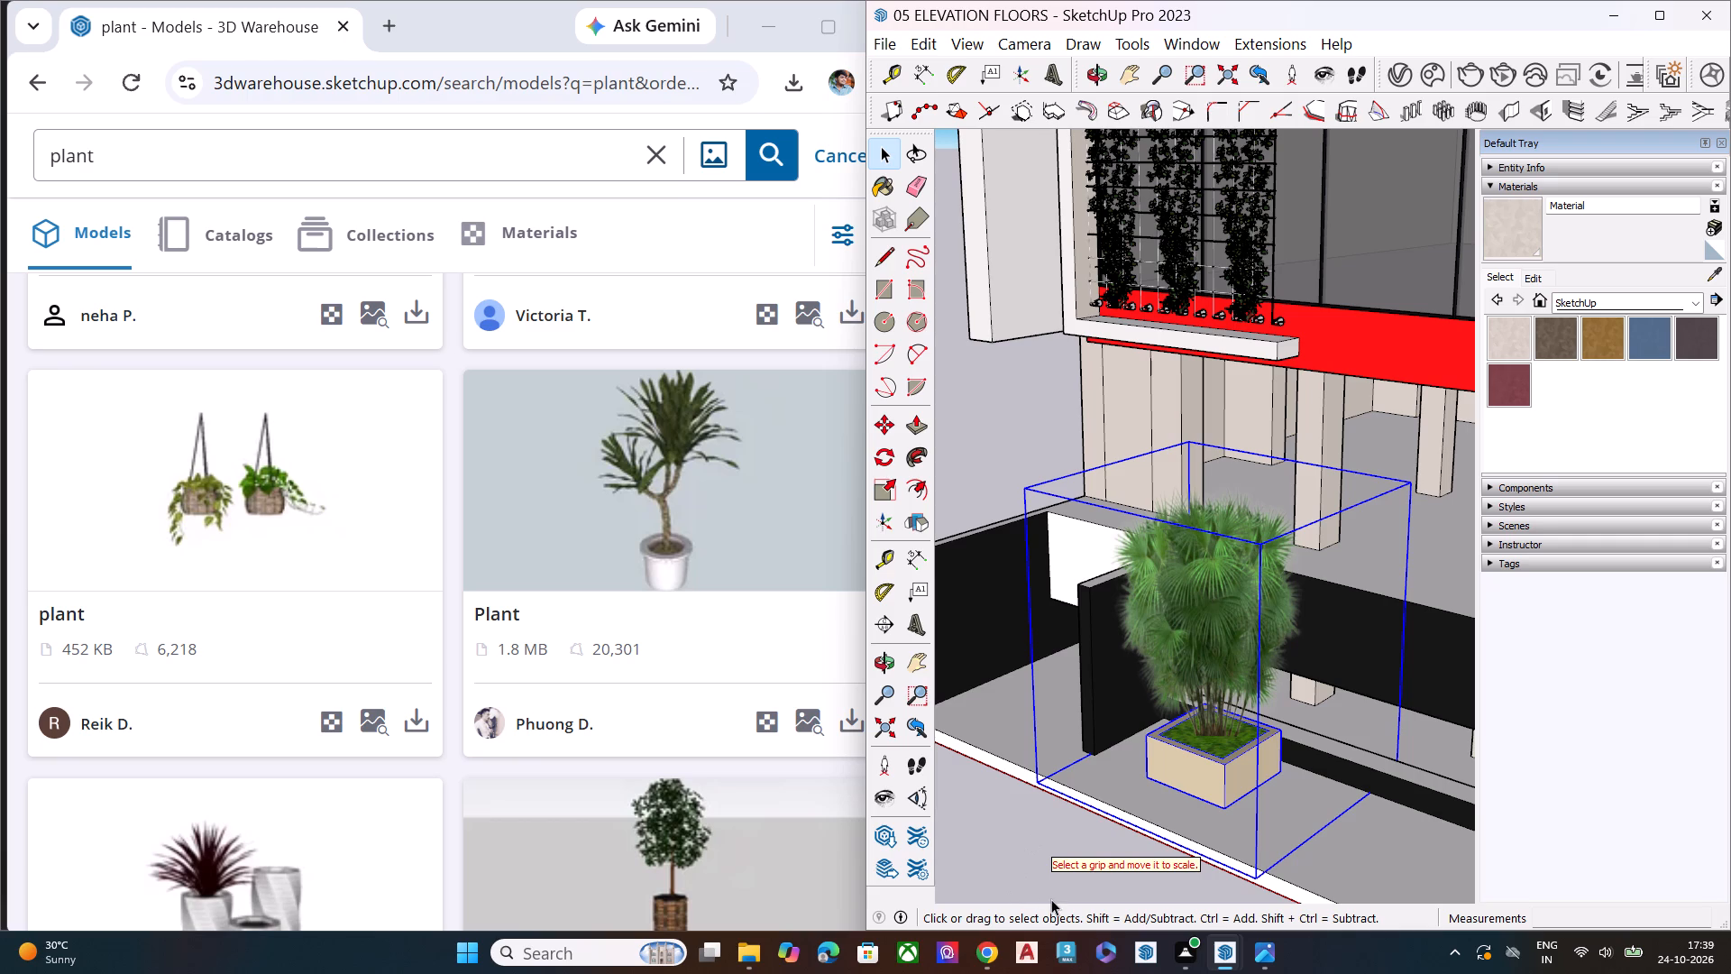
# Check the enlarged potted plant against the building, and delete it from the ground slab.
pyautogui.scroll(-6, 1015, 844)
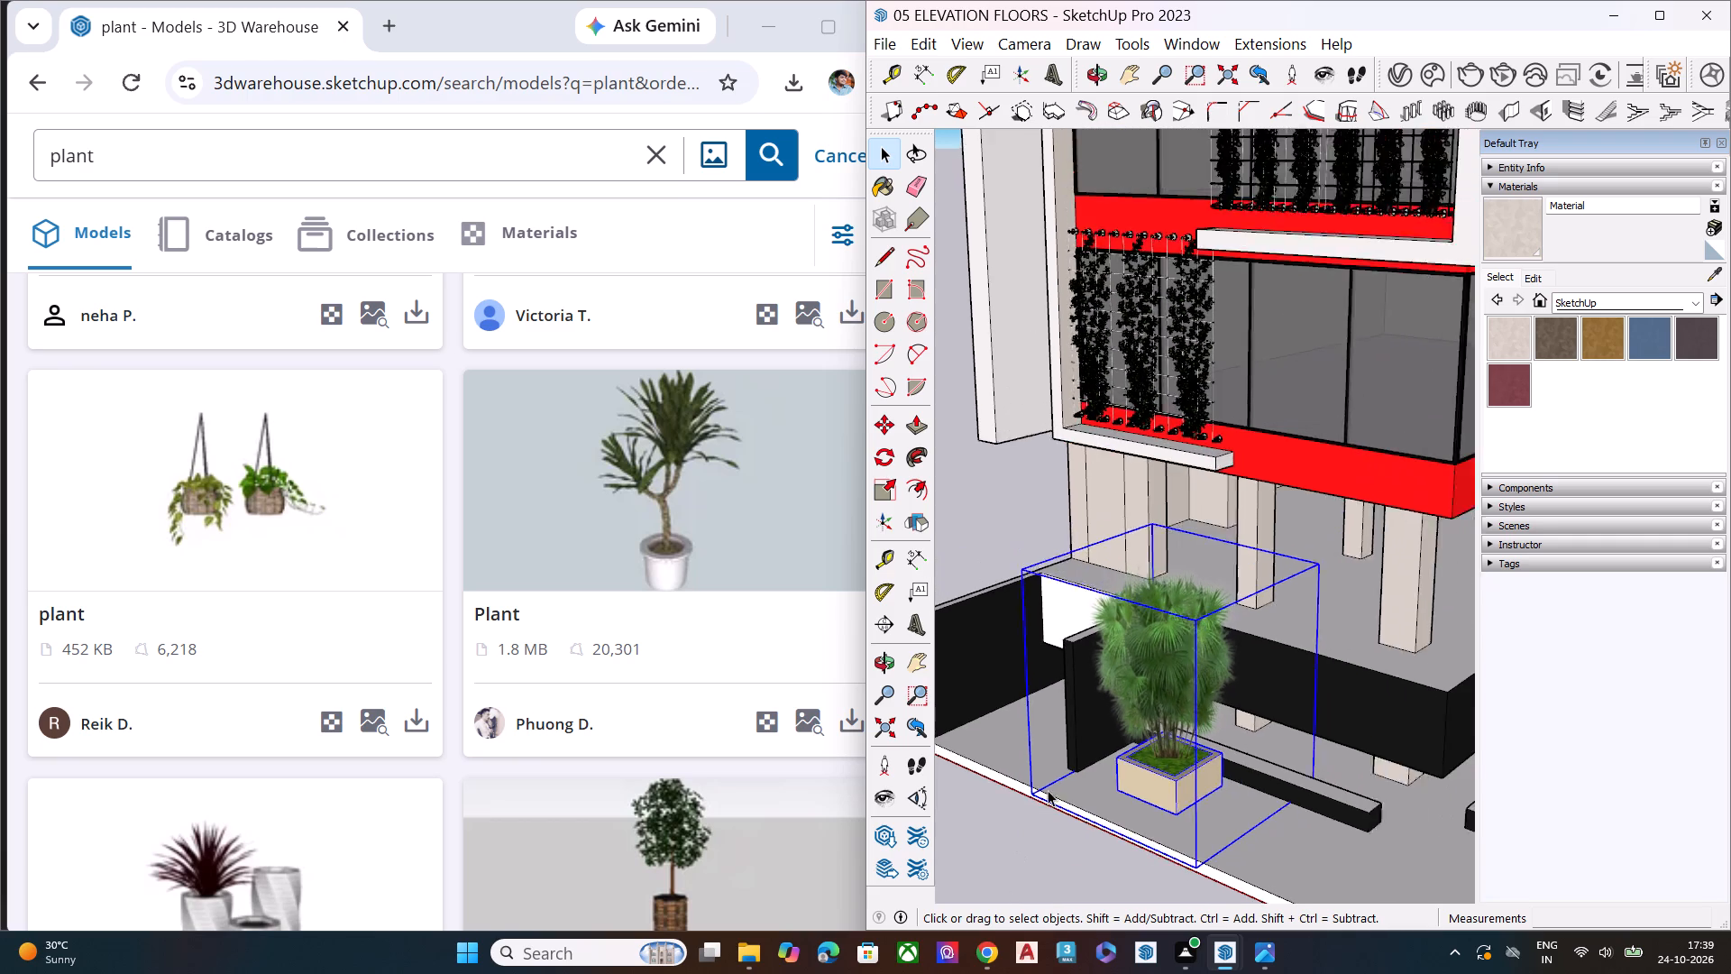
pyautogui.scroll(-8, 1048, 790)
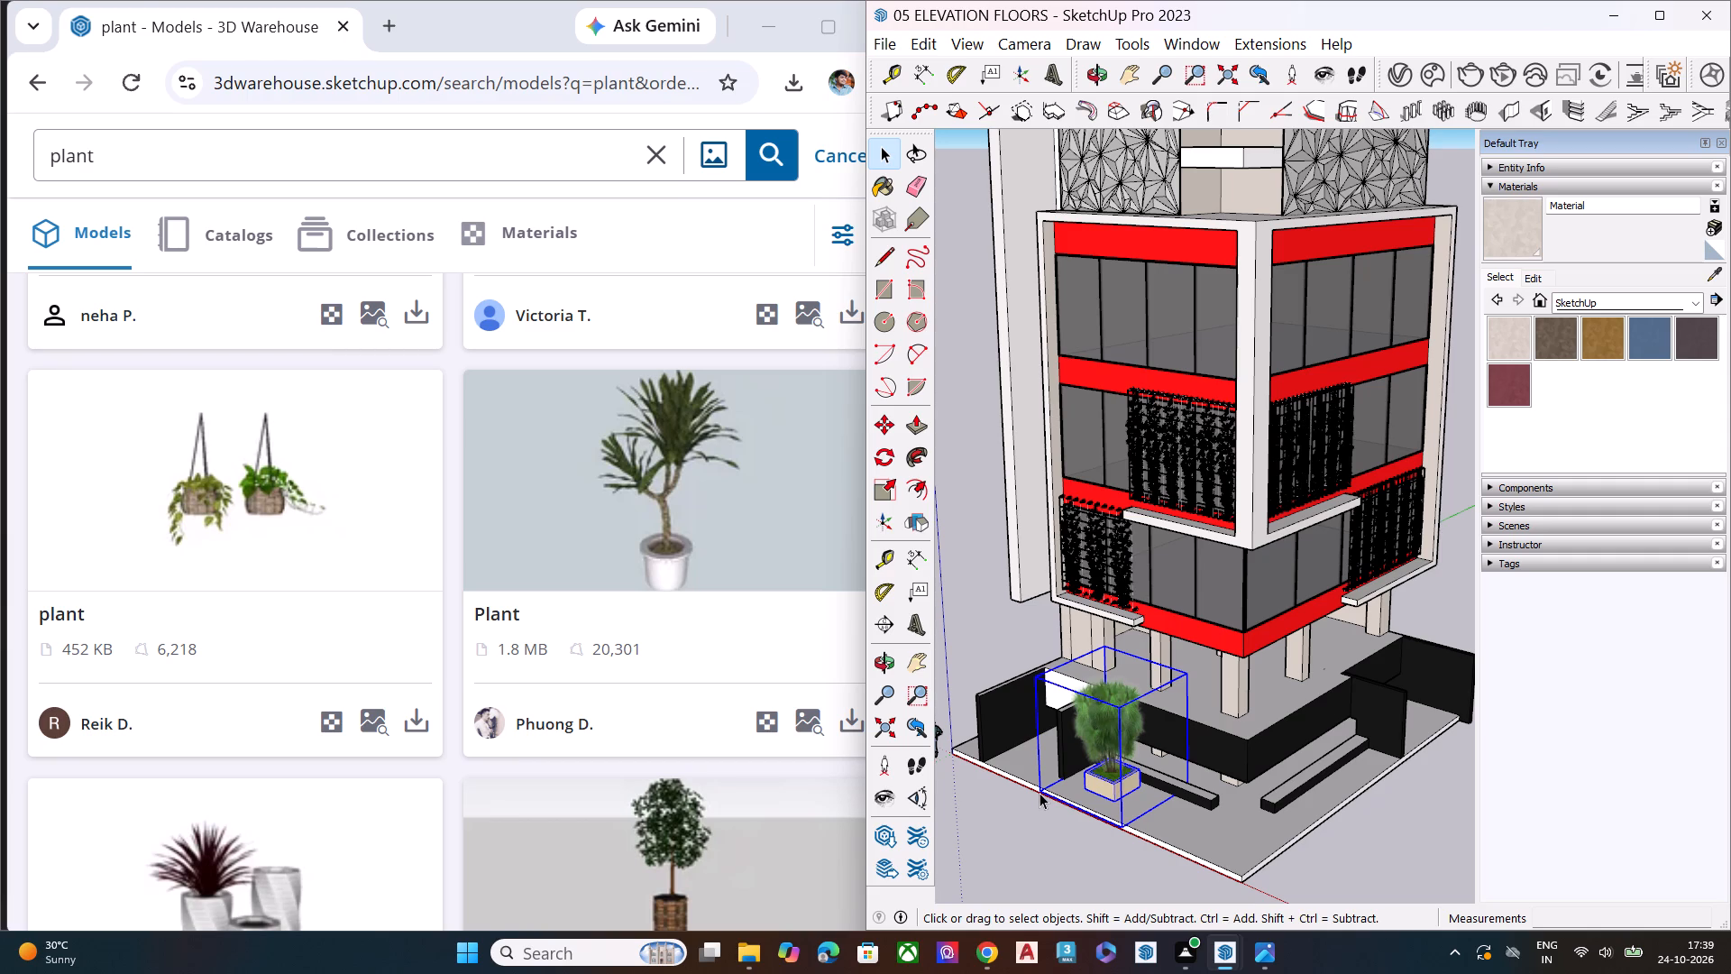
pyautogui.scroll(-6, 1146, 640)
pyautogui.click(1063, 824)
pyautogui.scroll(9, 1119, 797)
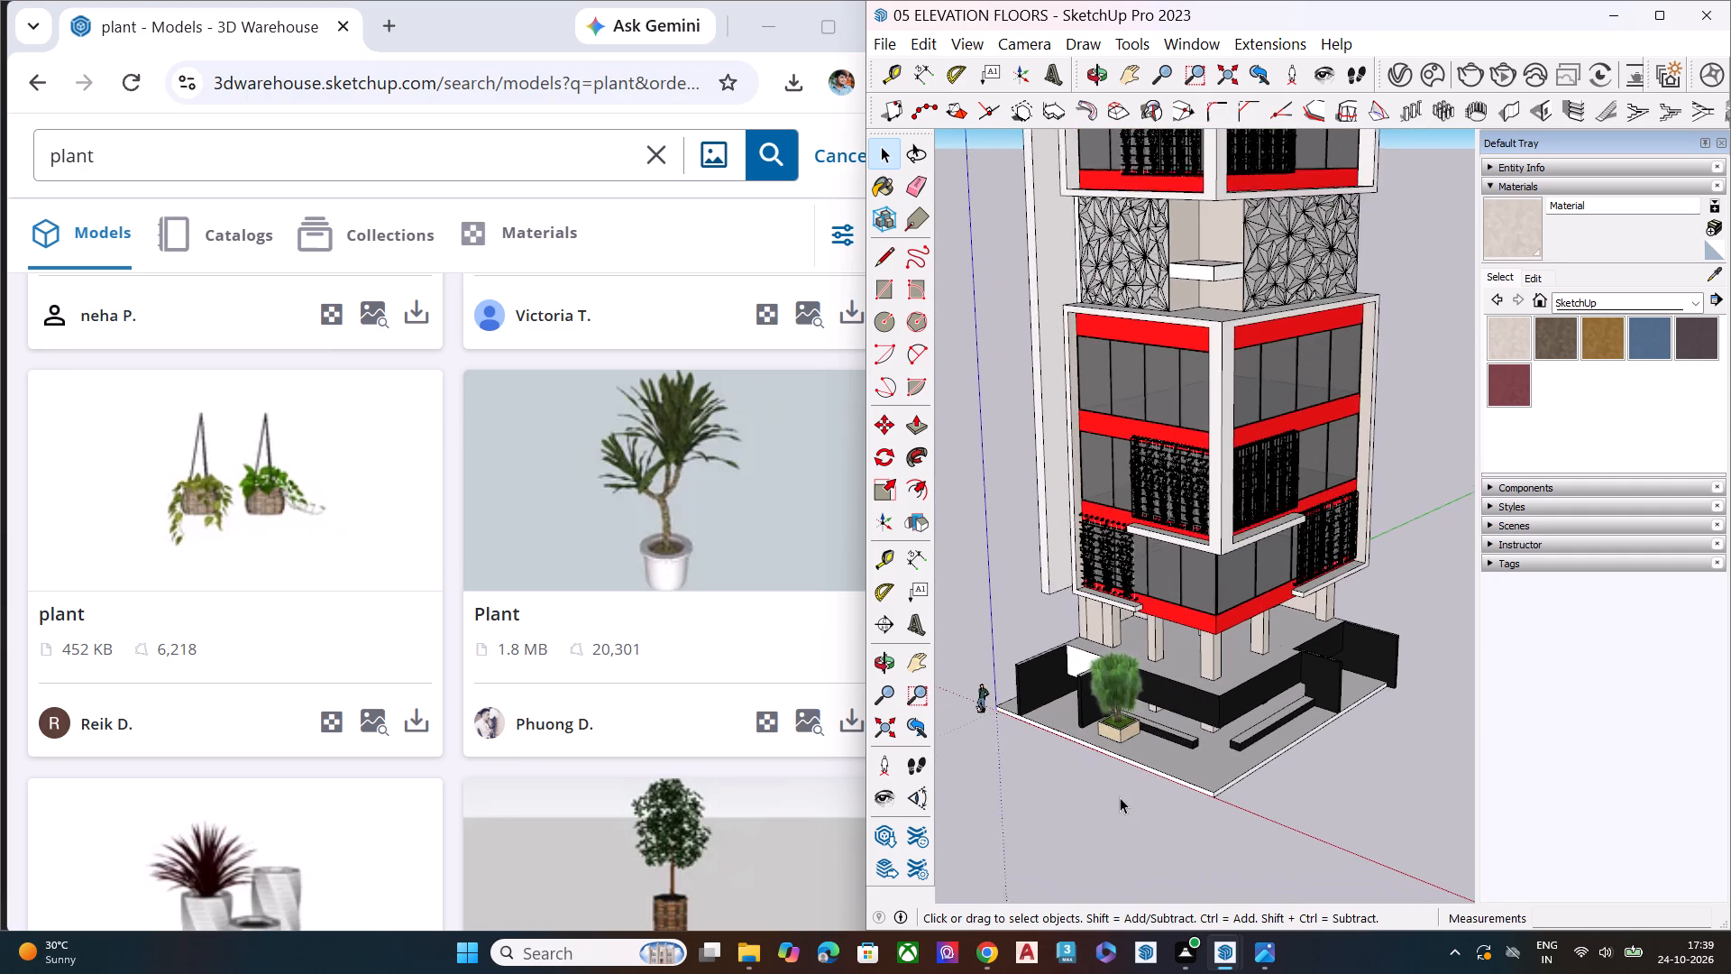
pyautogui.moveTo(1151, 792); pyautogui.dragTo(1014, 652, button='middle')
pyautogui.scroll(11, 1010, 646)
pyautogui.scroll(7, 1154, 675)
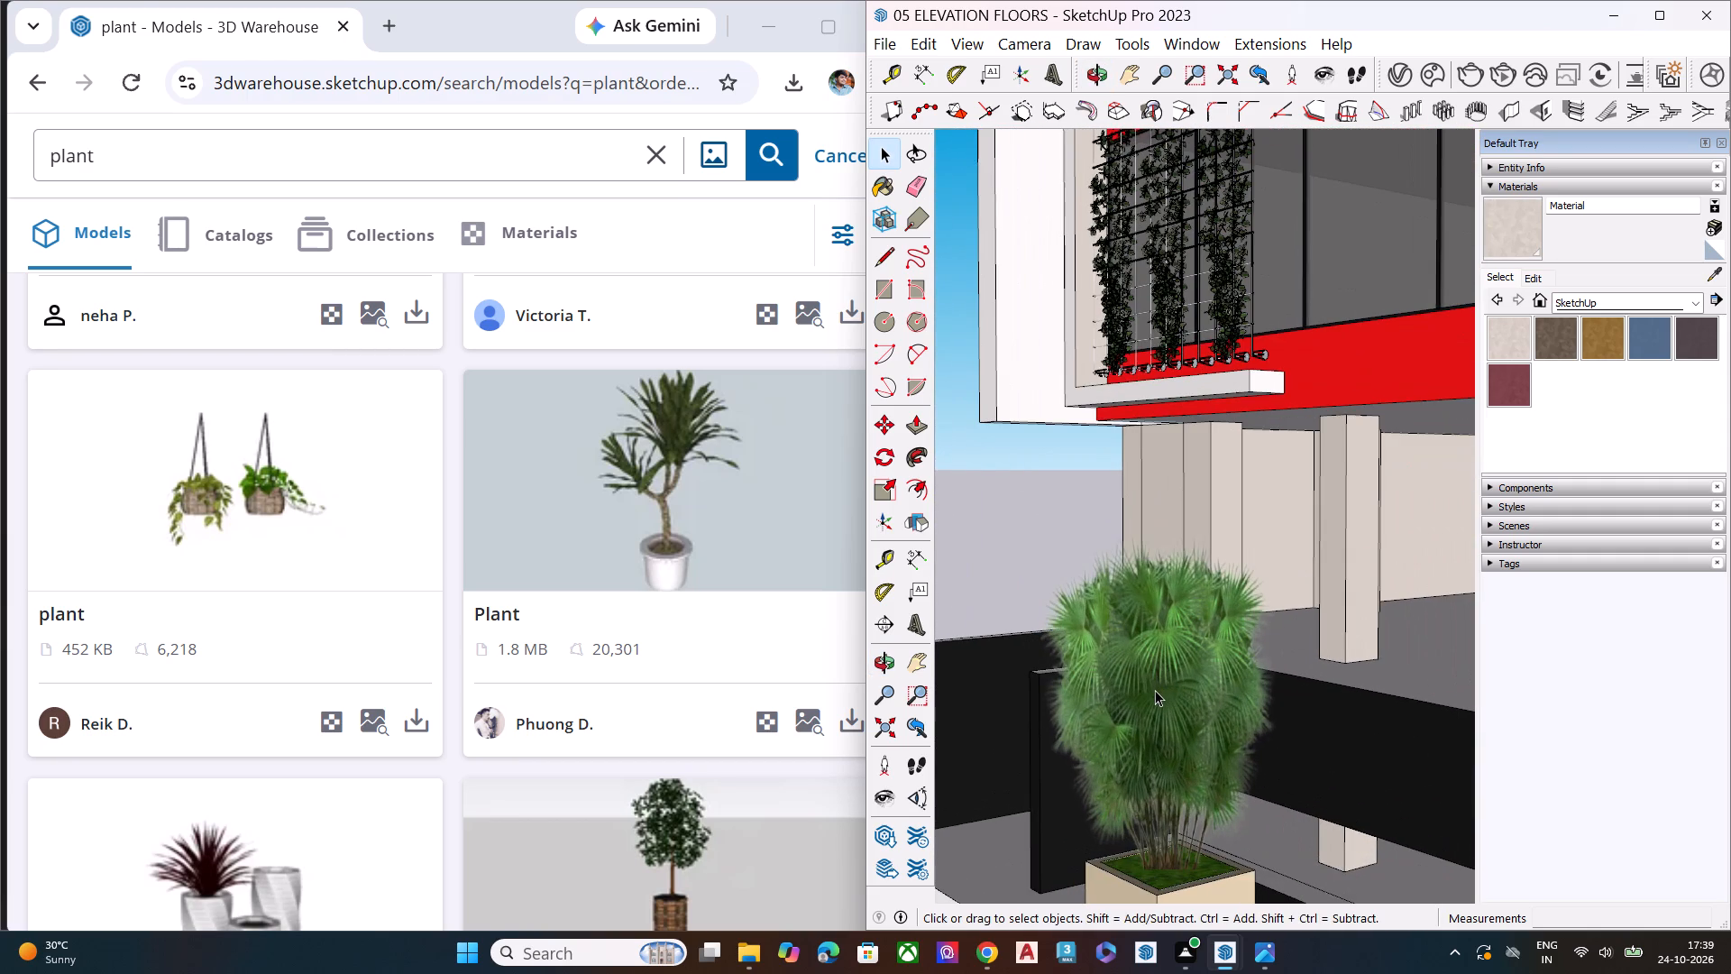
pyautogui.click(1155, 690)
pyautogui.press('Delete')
# Browse further 3D Warehouse results for "plant" in Chrome for a replacement plant model.
pyautogui.scroll(-2, 842, 687)
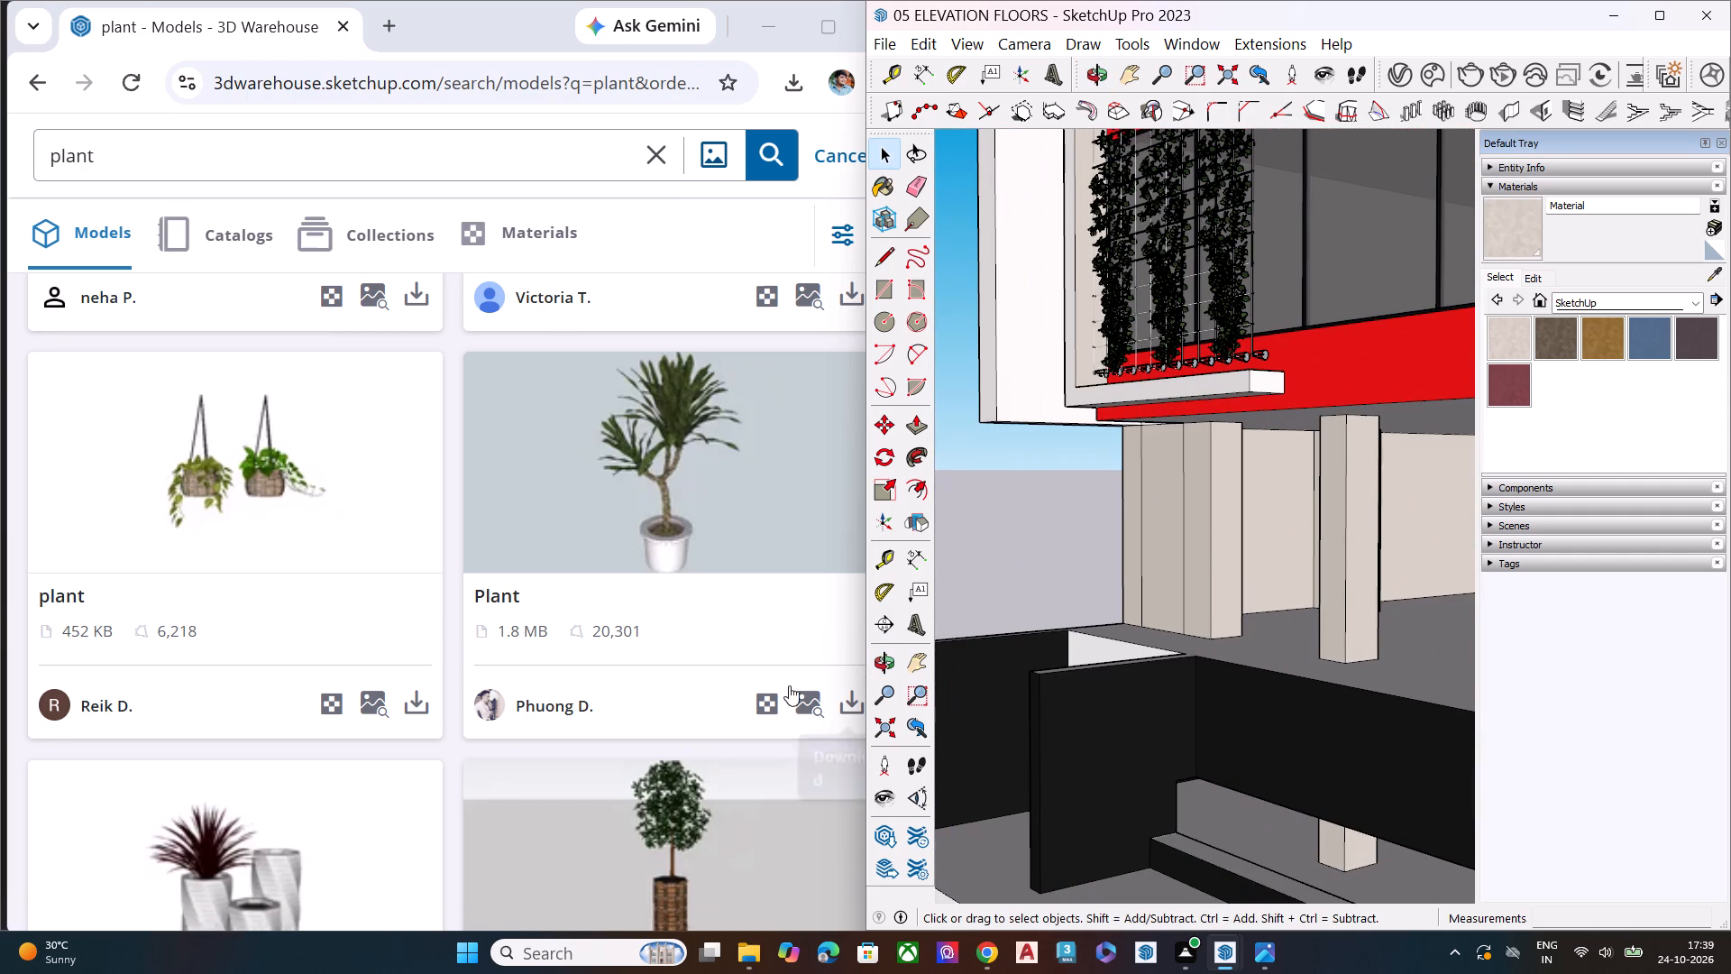
pyautogui.scroll(-4, 789, 685)
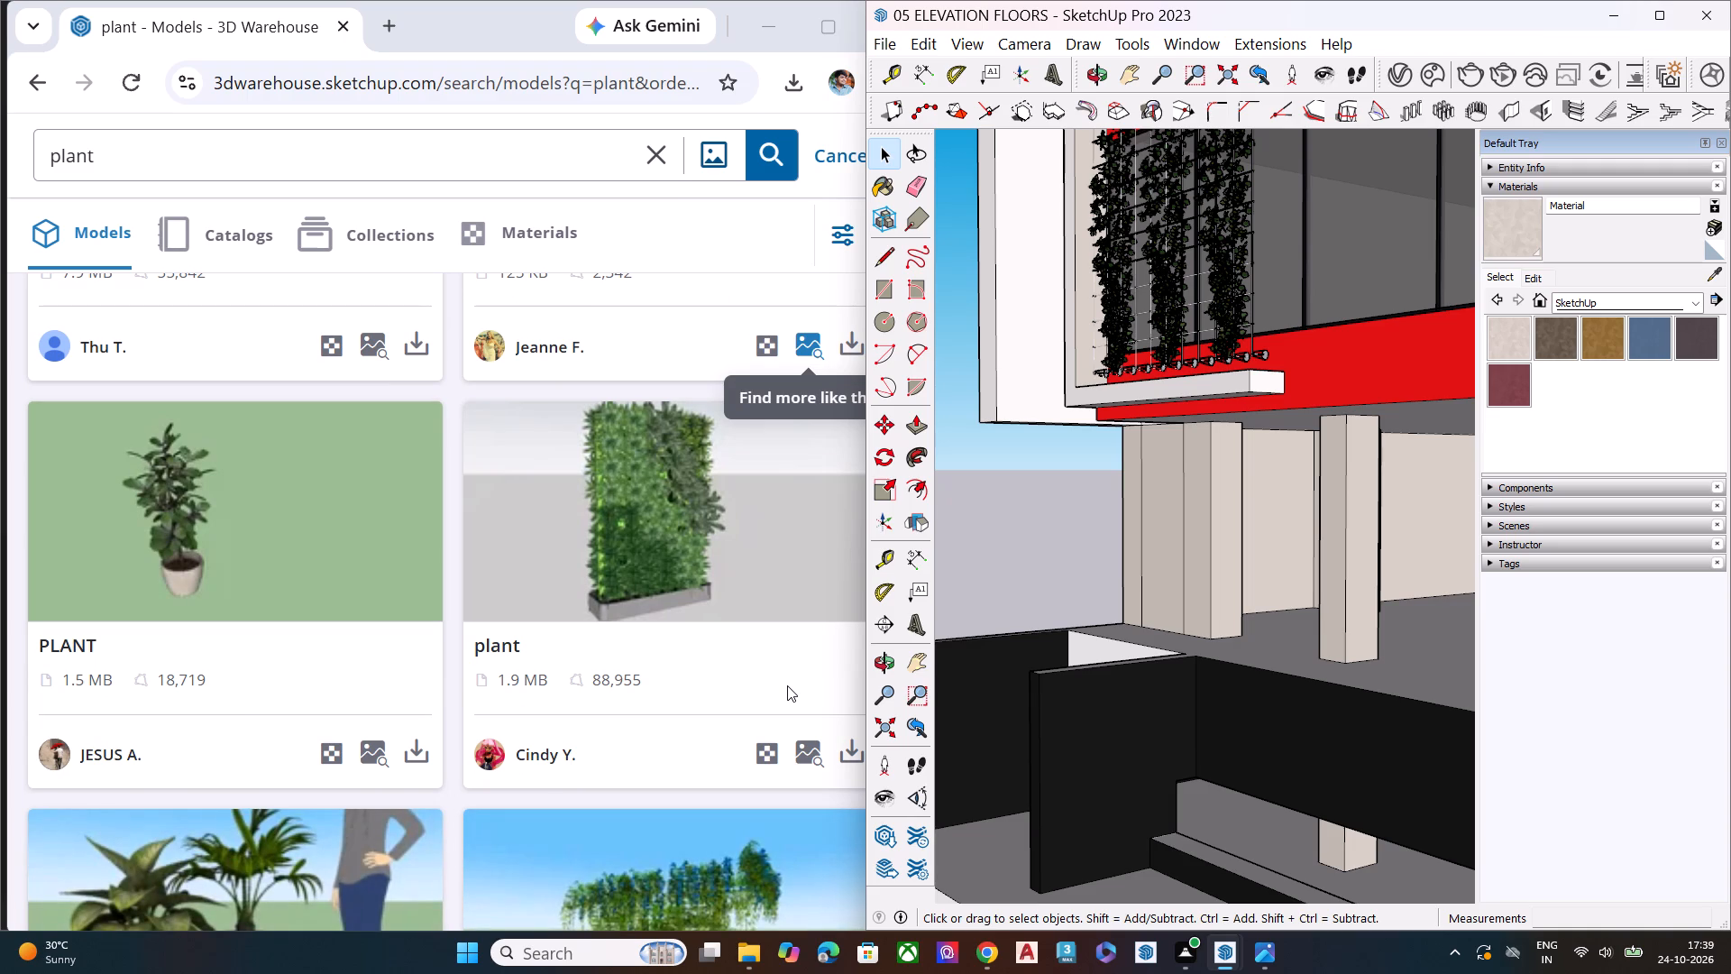
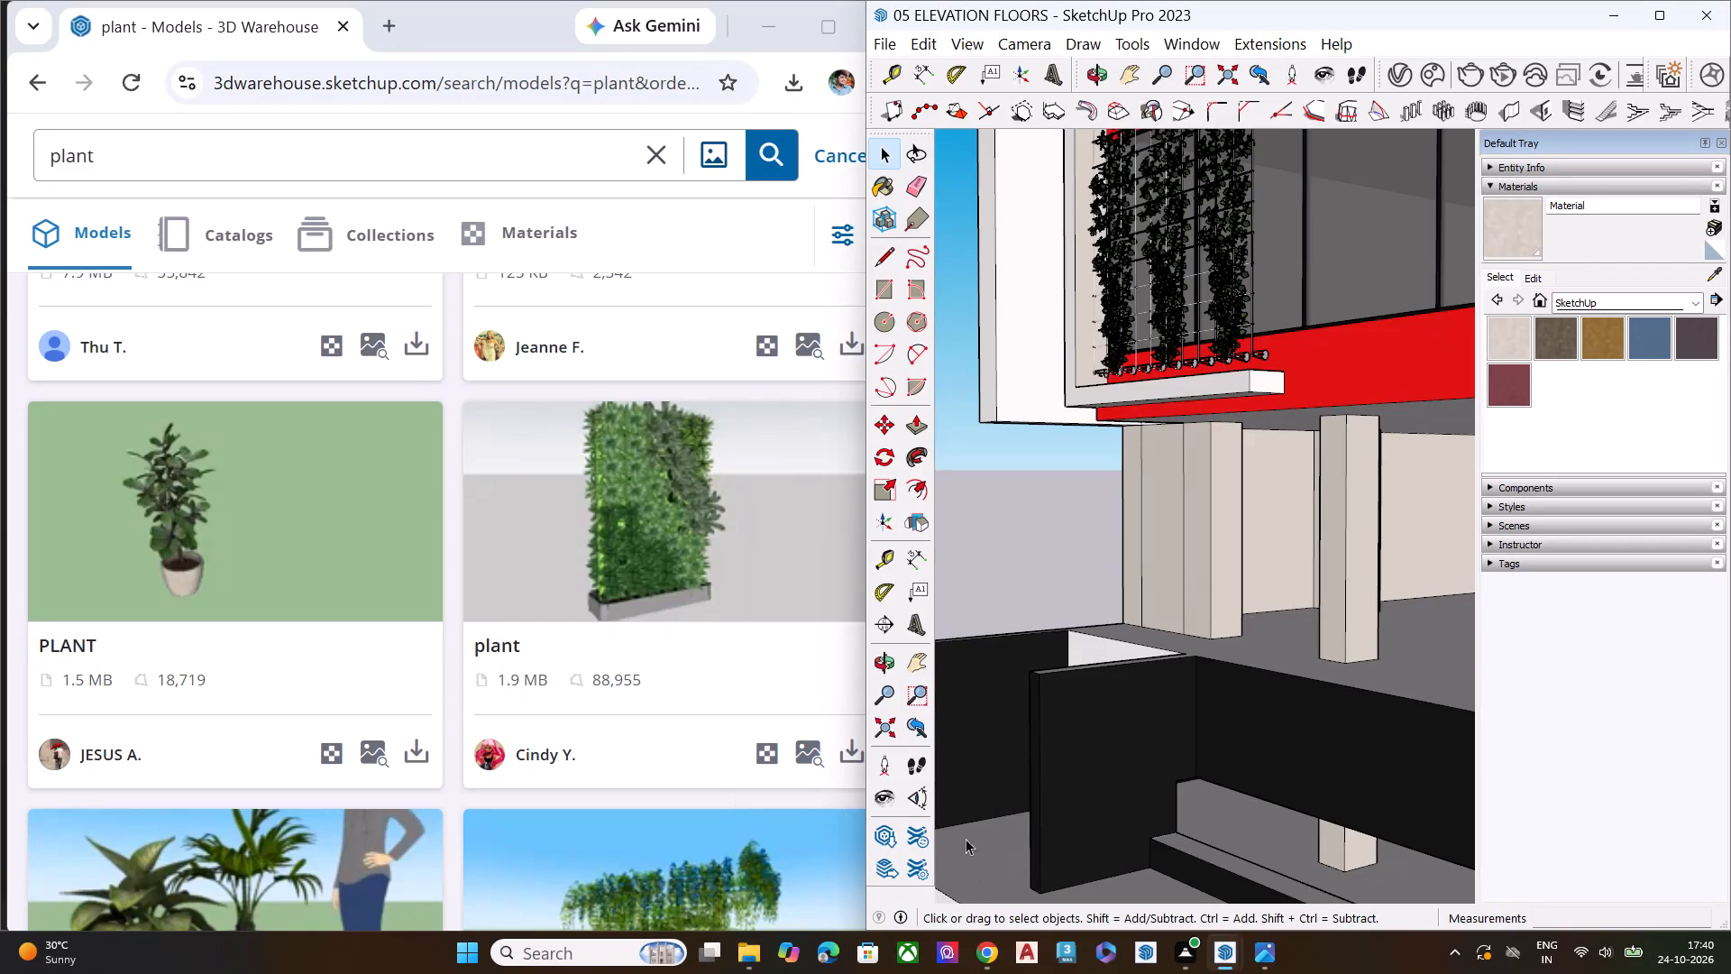
# Look through the remaining 3D Warehouse results for "plant" for a suitable leafy replacement model, loading more results at the end of the list.
pyautogui.scroll(-5, 739, 650)
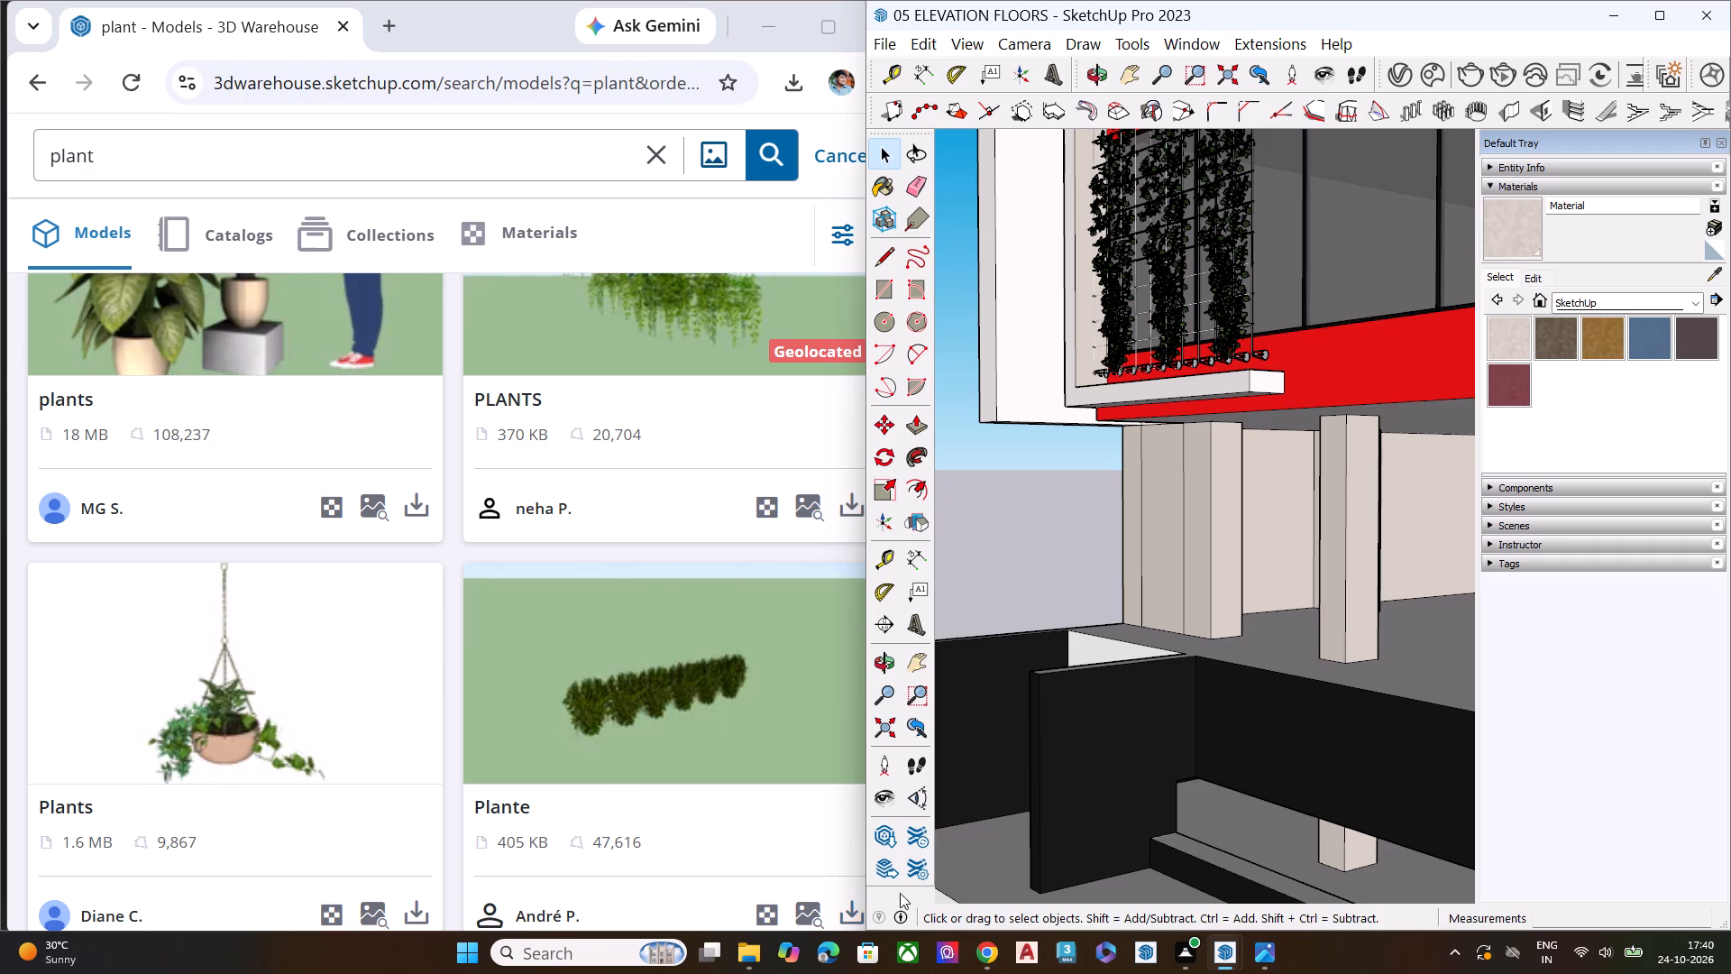
pyautogui.scroll(-5, 338, 830)
pyautogui.scroll(-1, 604, 677)
pyautogui.scroll(2, 673, 621)
pyautogui.scroll(-1, 670, 624)
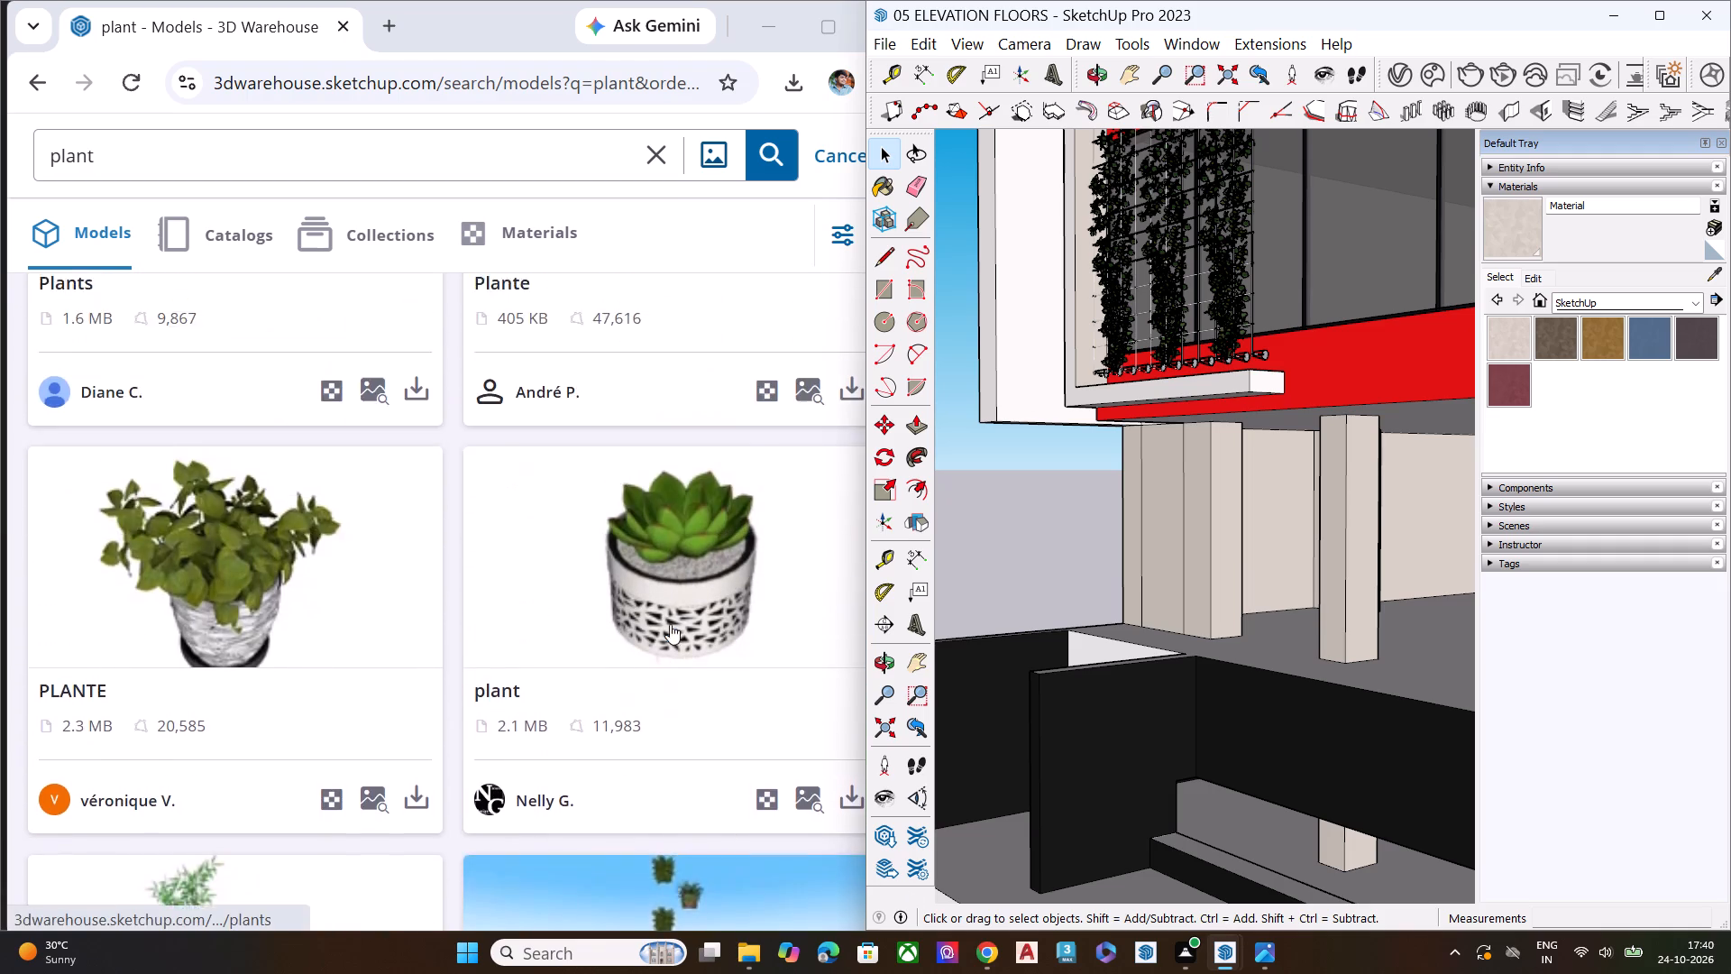
pyautogui.scroll(-5, 670, 624)
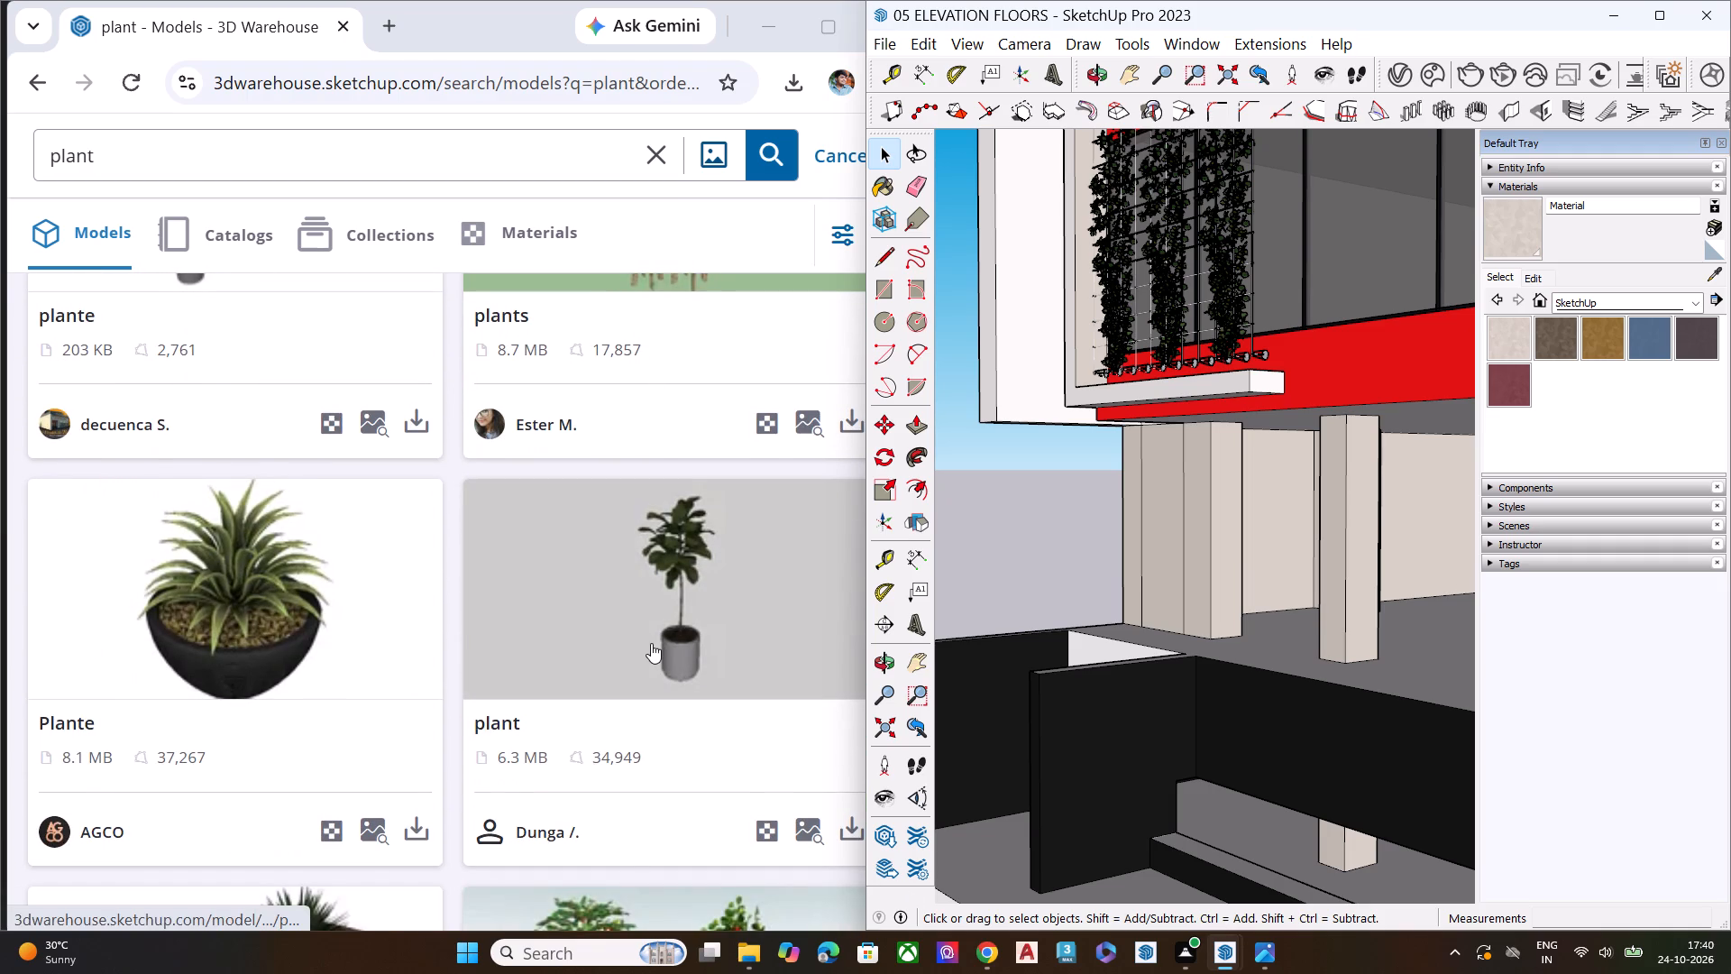
pyautogui.scroll(-4, 651, 643)
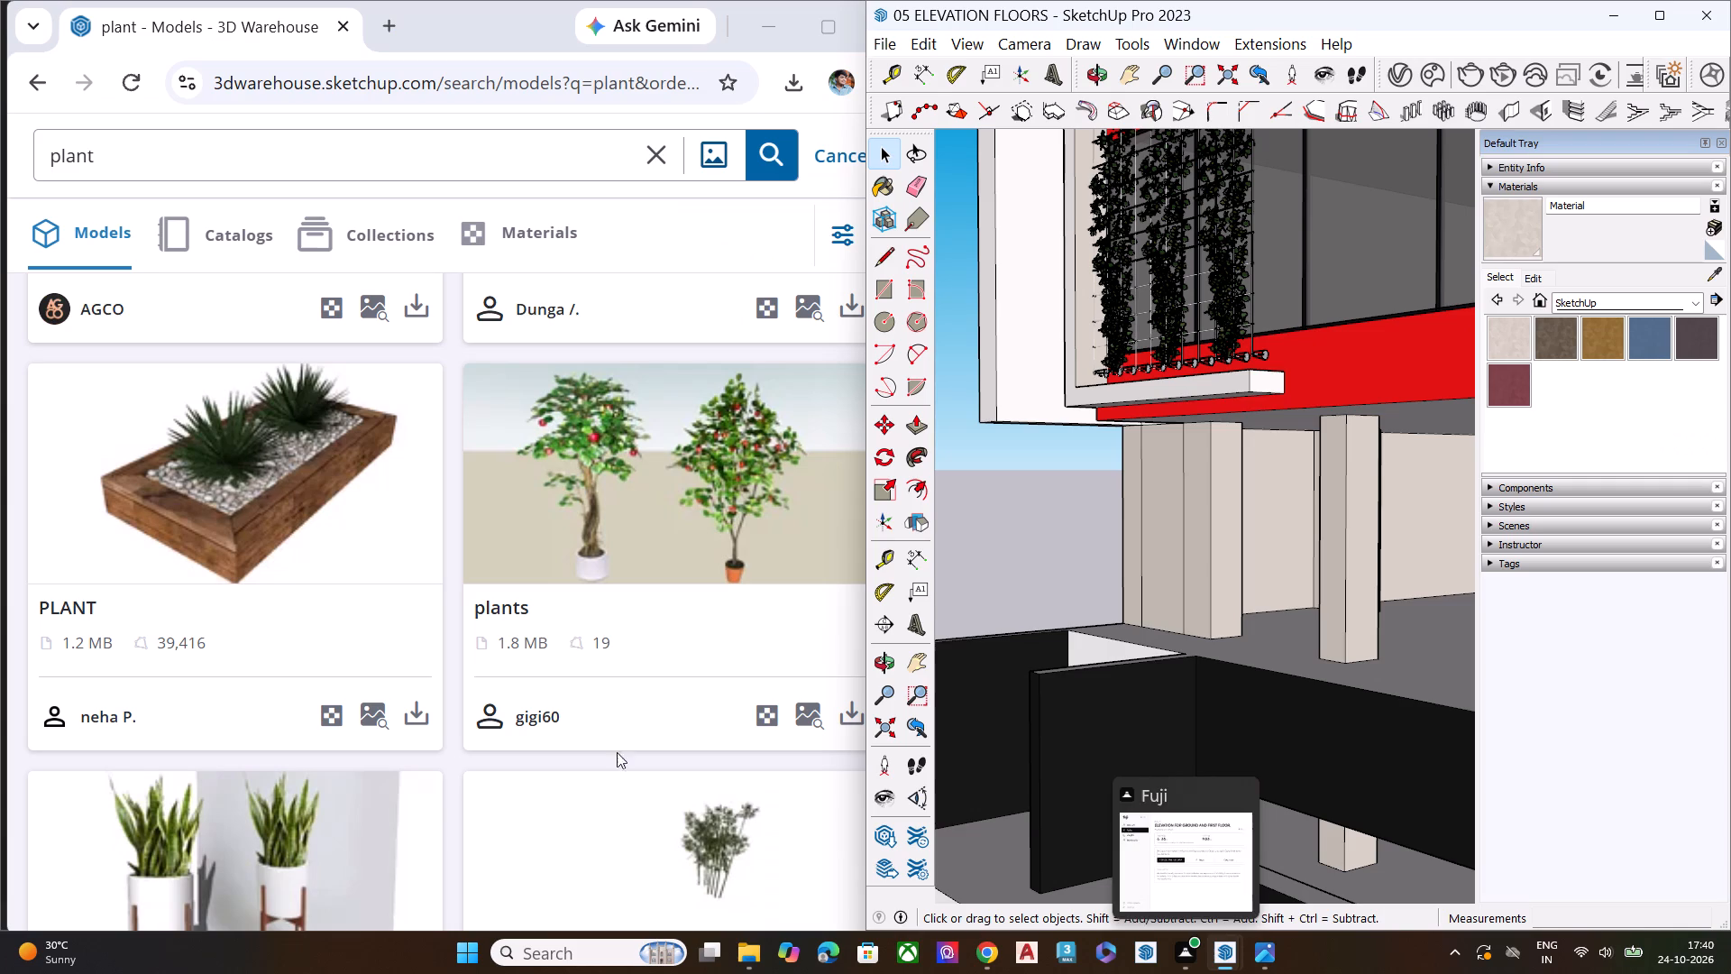
pyautogui.scroll(-2, 748, 611)
pyautogui.scroll(3, 719, 637)
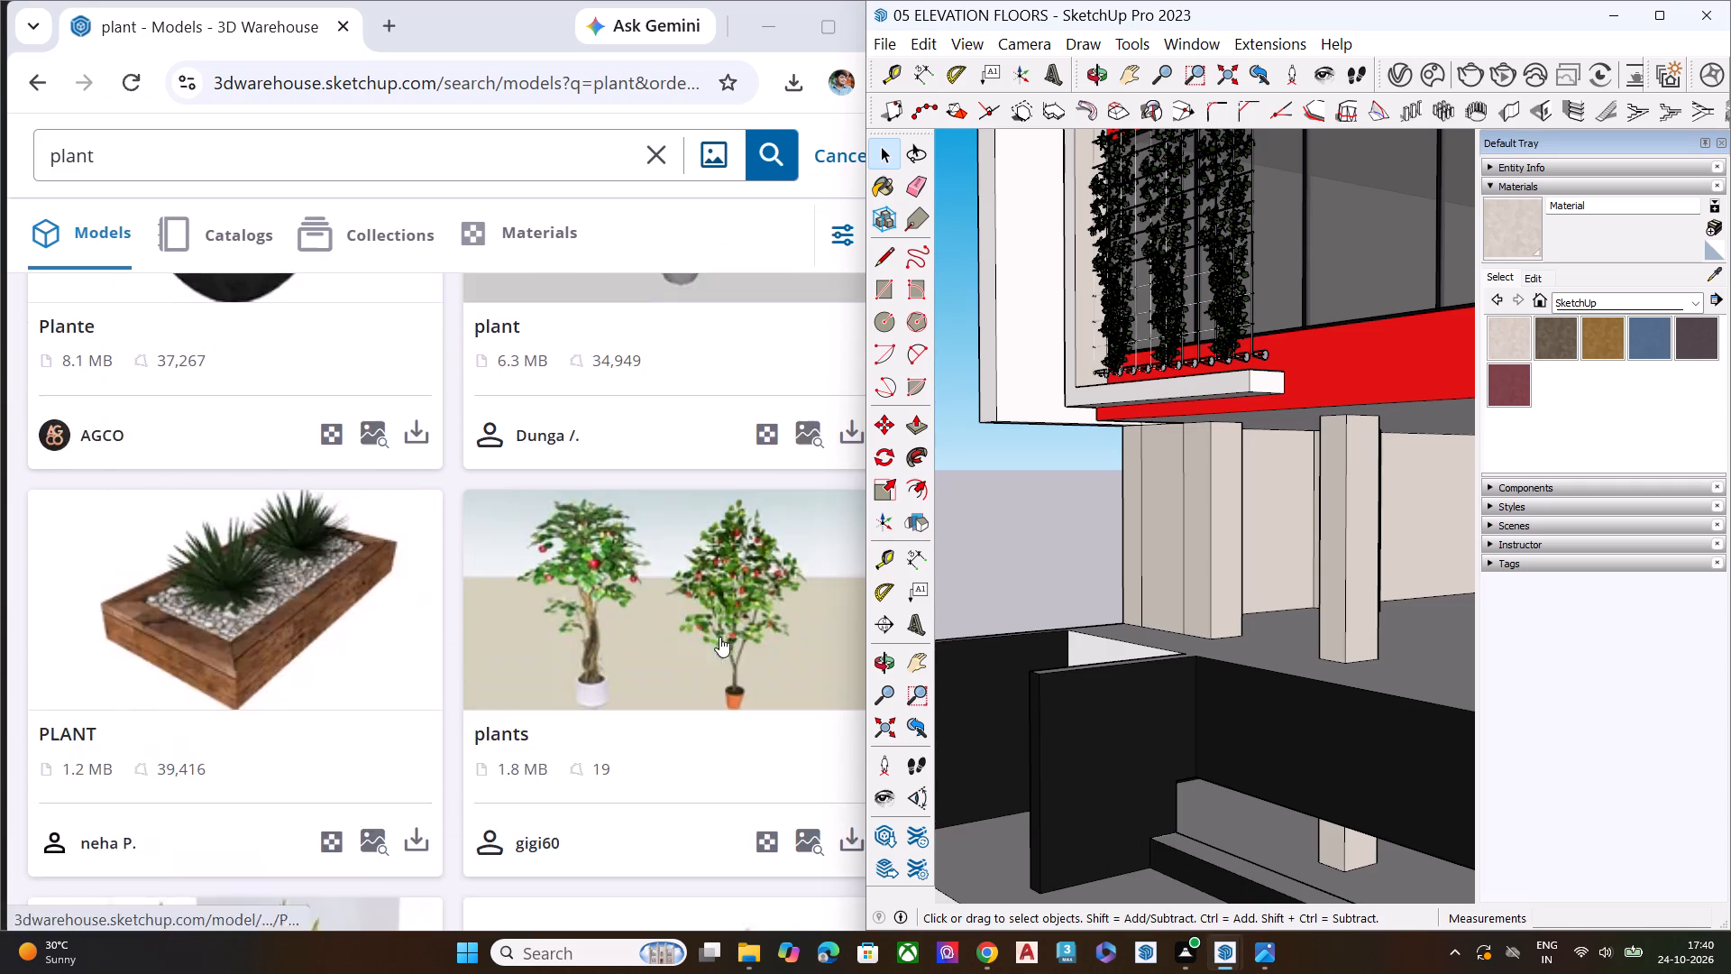
pyautogui.scroll(-11, 709, 642)
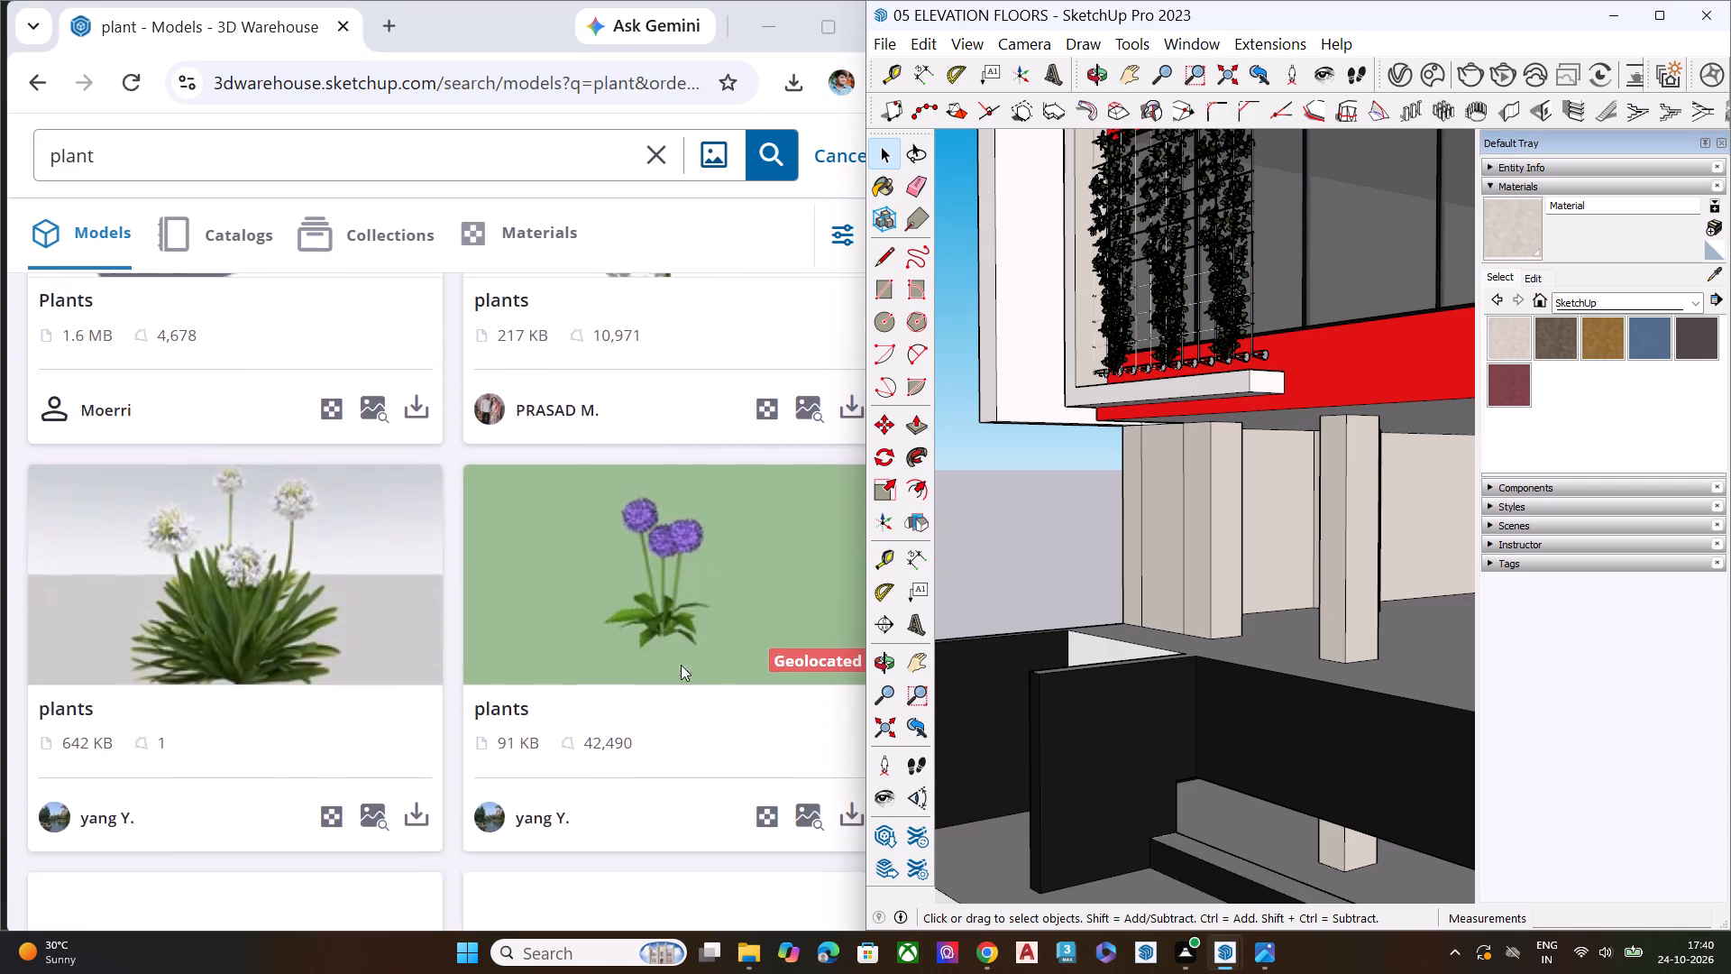
pyautogui.scroll(3, 681, 665)
pyautogui.press('space')
pyautogui.press('space')
pyautogui.press('space')
pyautogui.press('space')
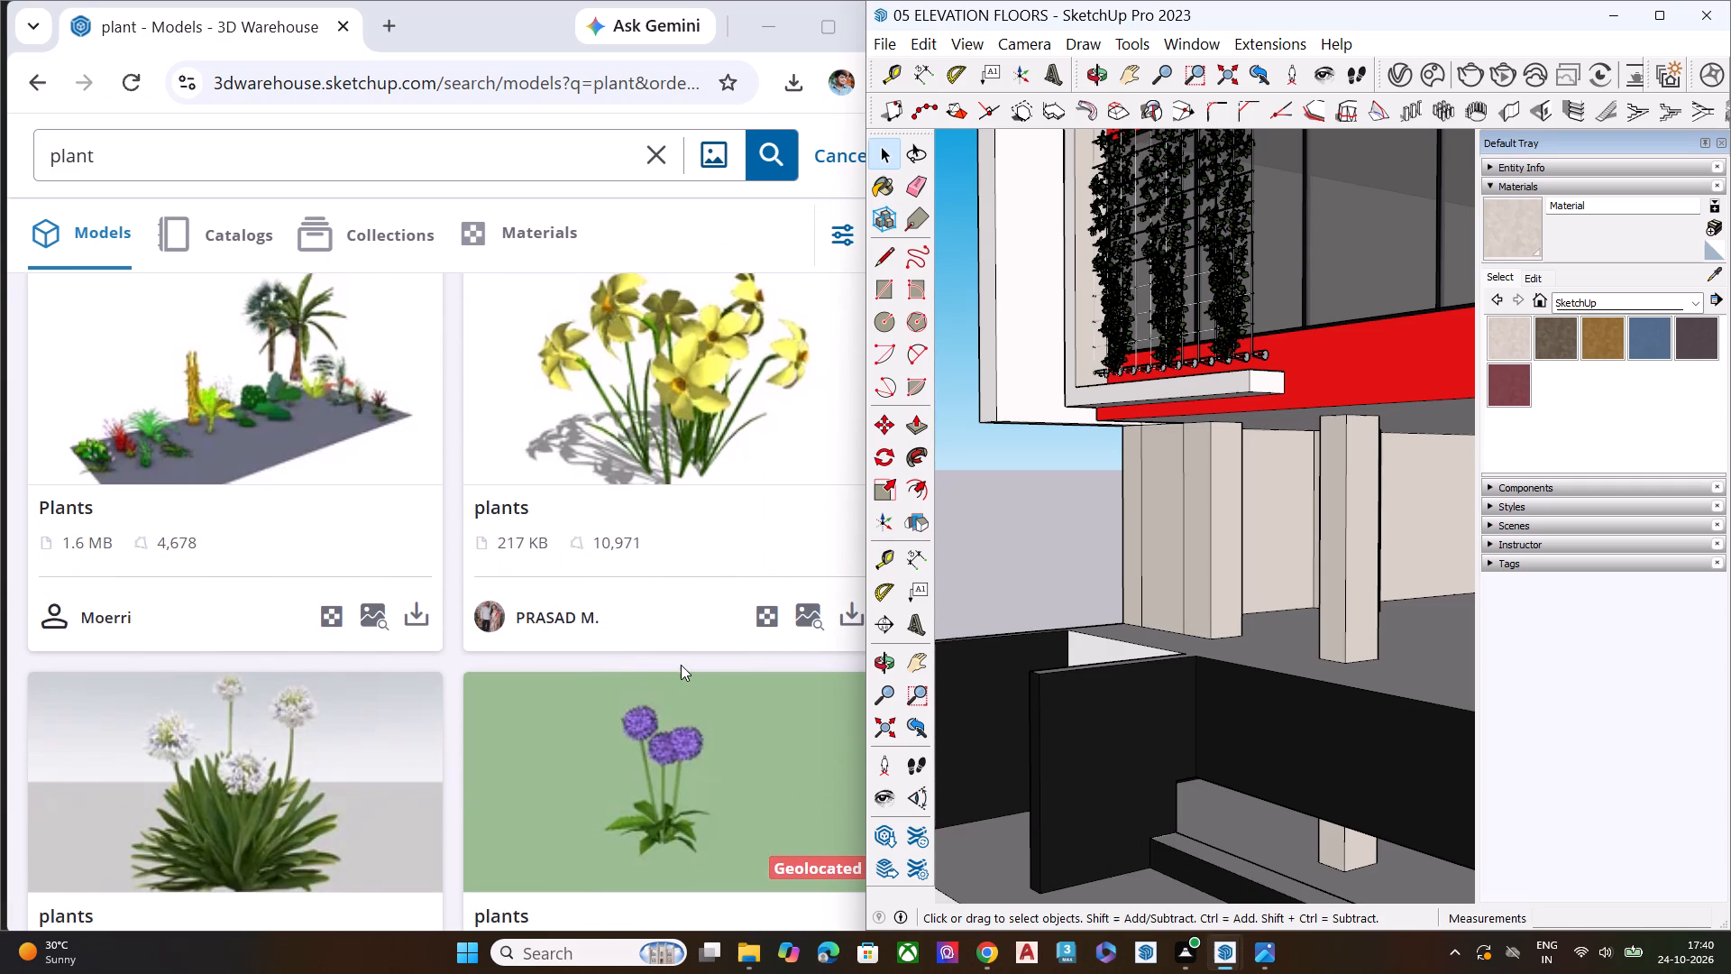
pyautogui.scroll(-5, 626, 689)
pyautogui.scroll(-2, 511, 639)
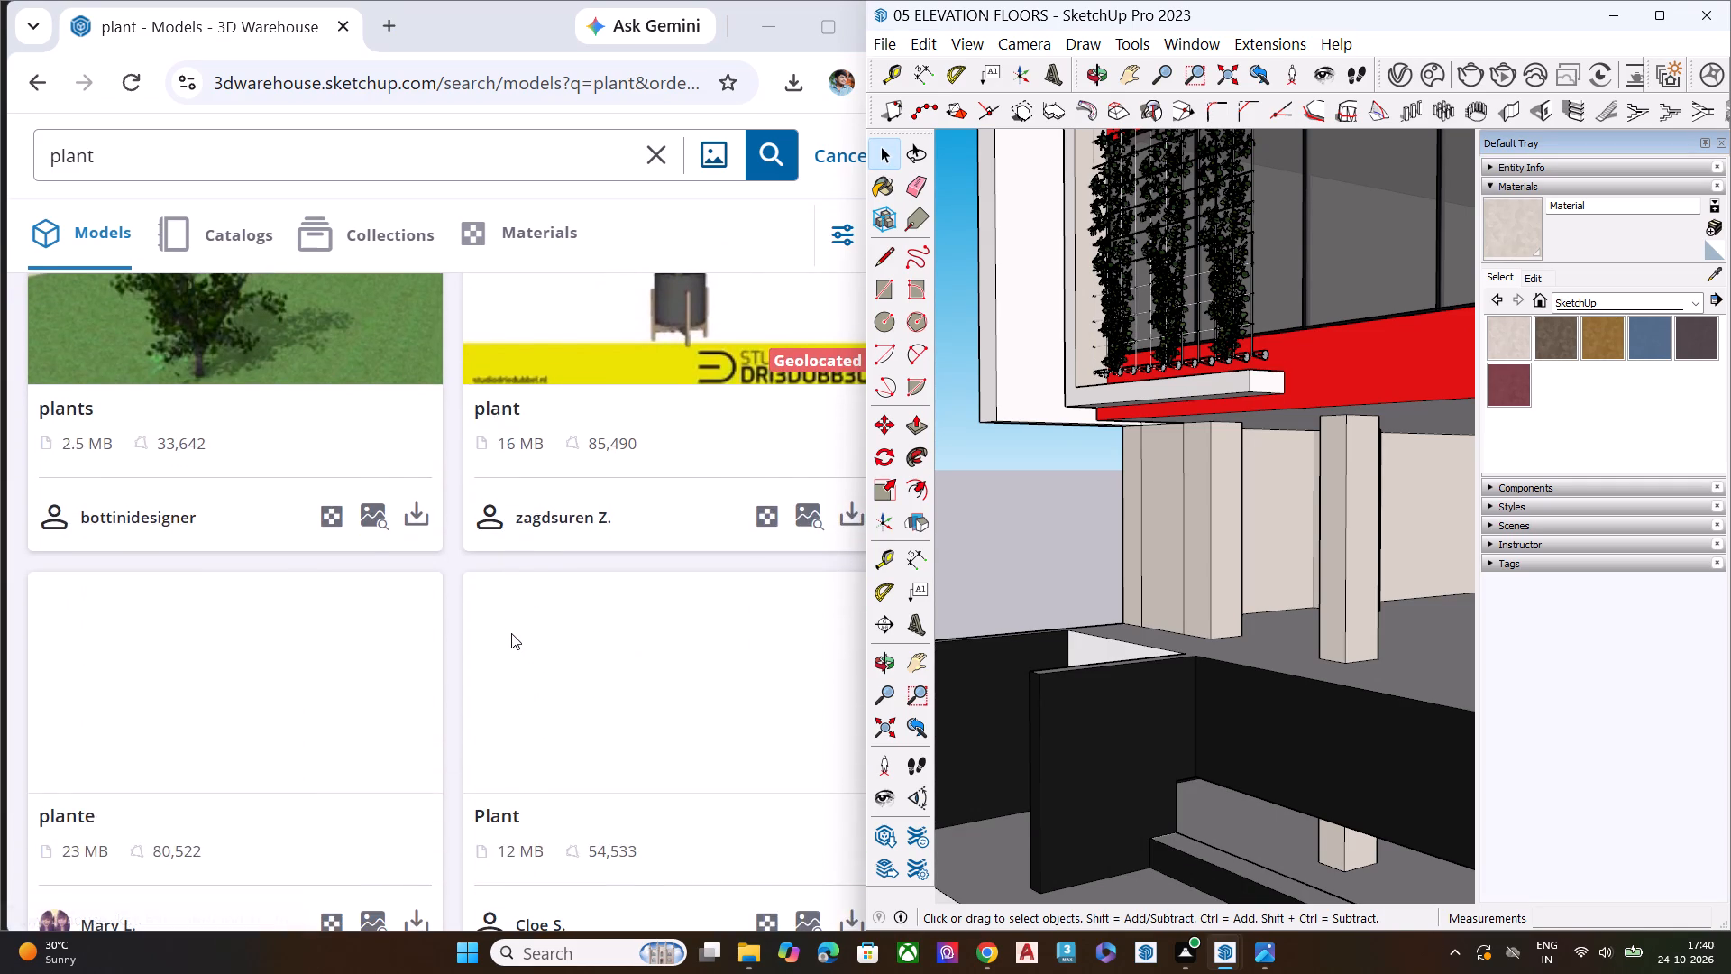
pyautogui.scroll(-3, 511, 633)
pyautogui.click(485, 713)
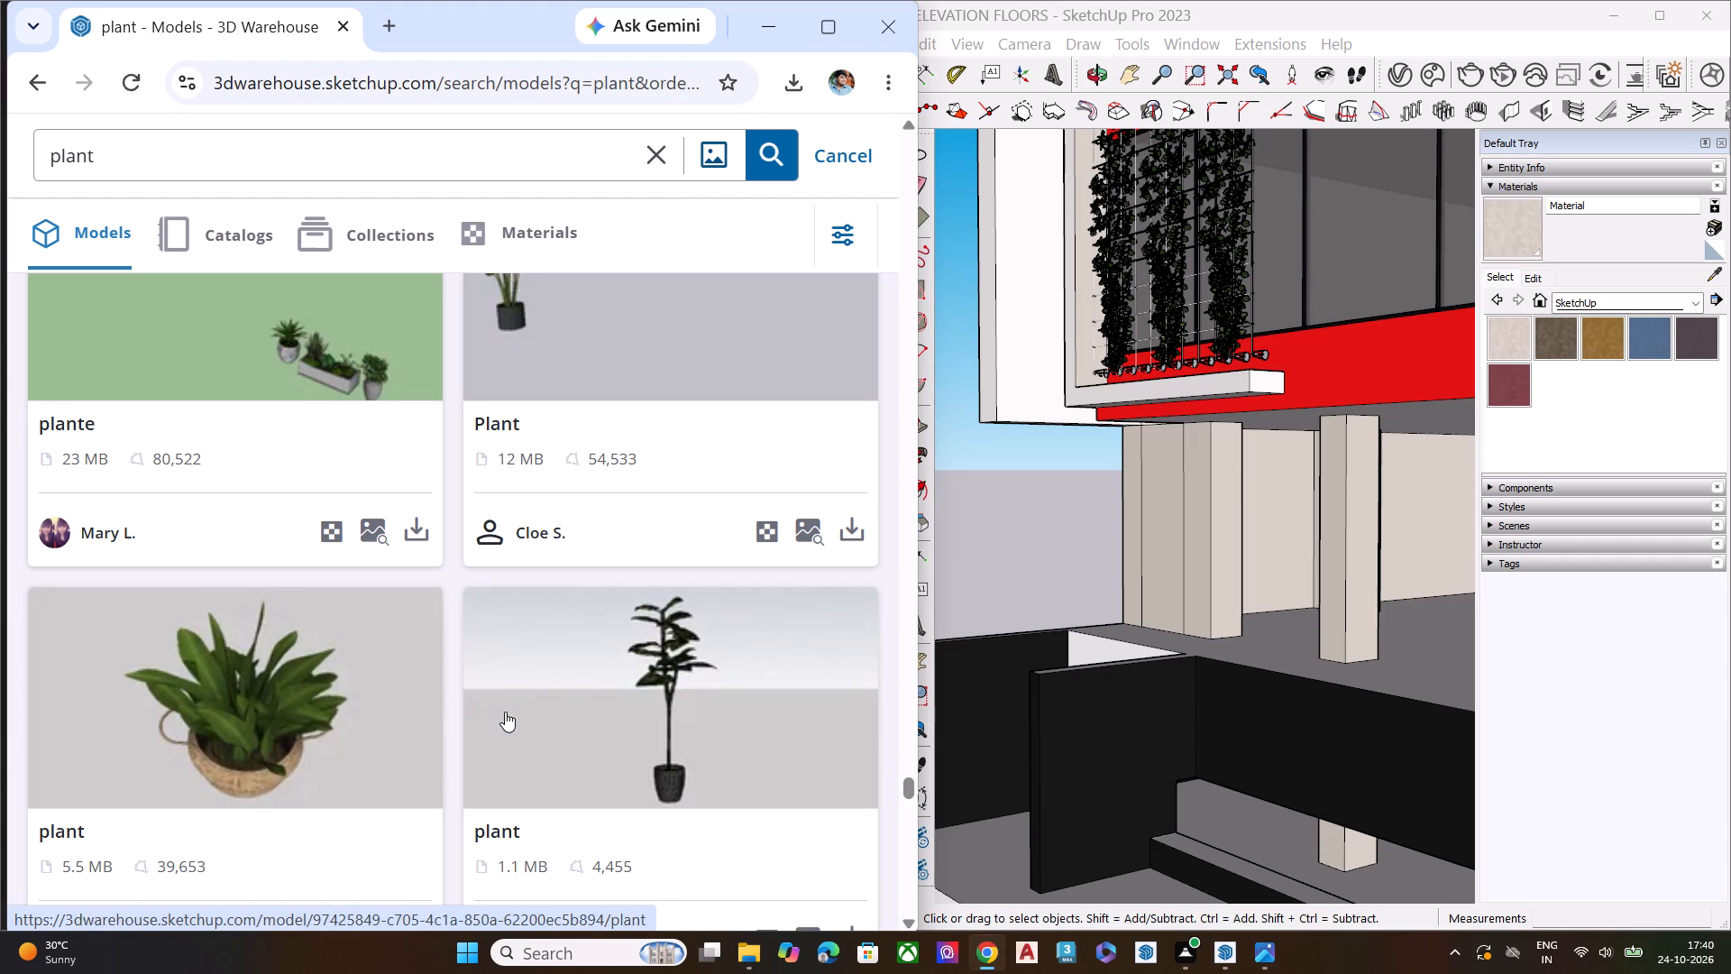
pyautogui.scroll(-7, 353, 648)
pyautogui.scroll(3, 463, 643)
pyautogui.scroll(-3, 463, 643)
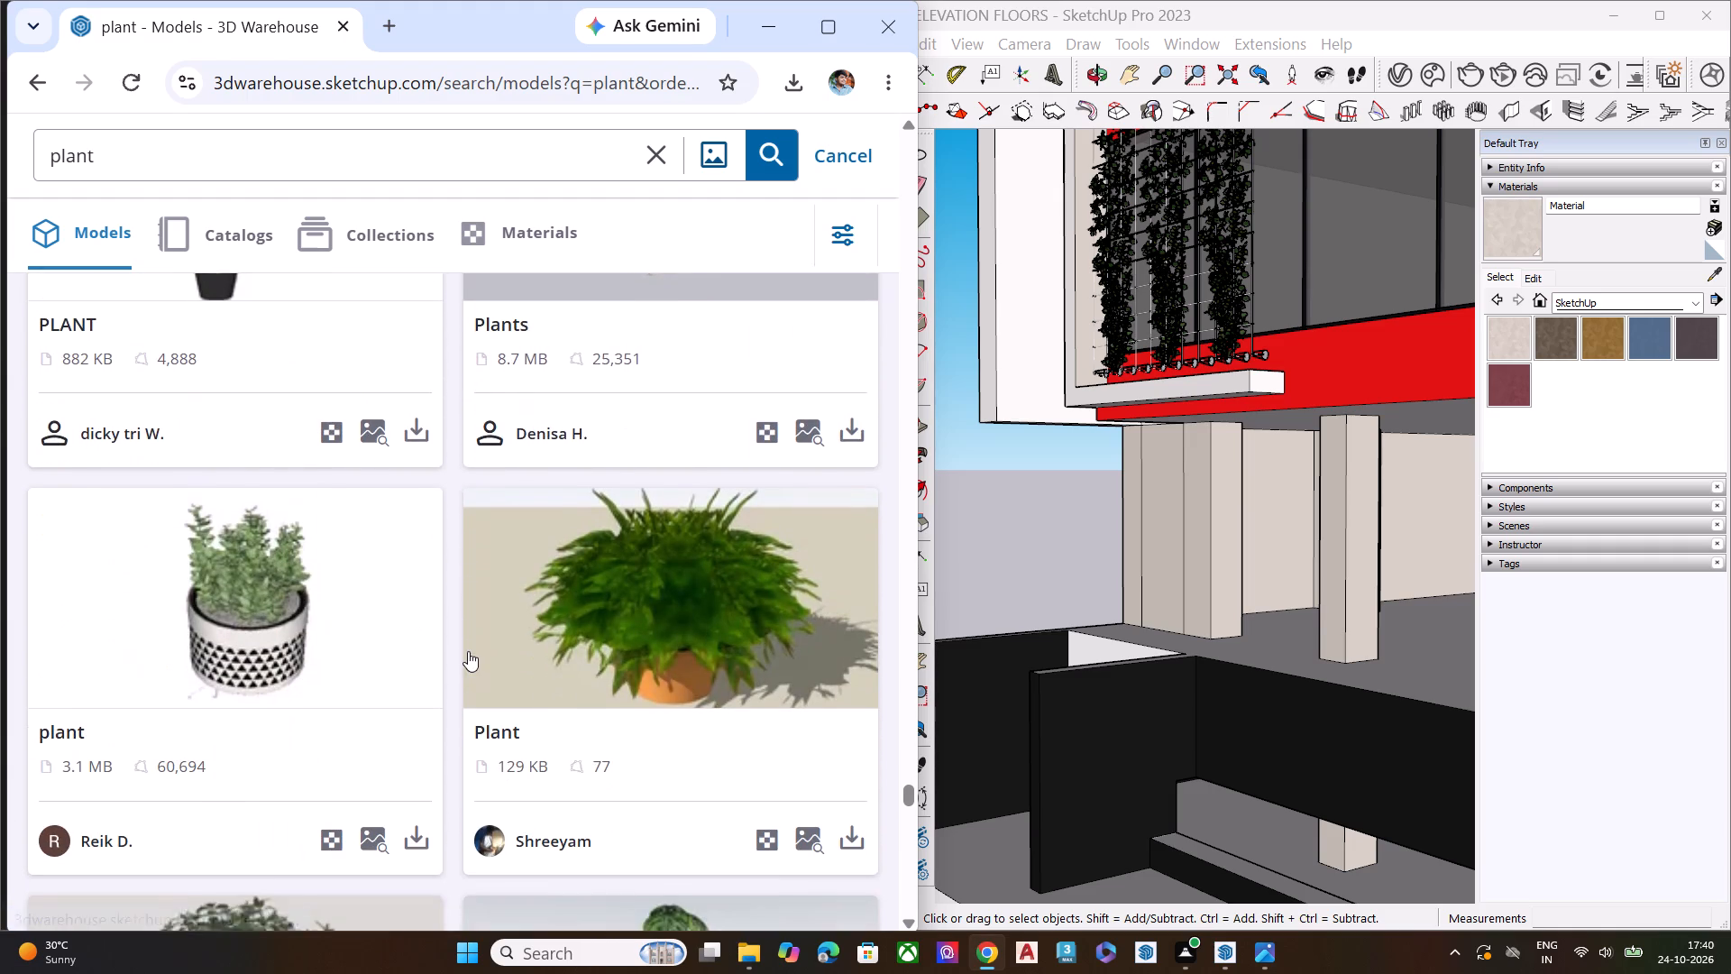
pyautogui.scroll(-7, 565, 647)
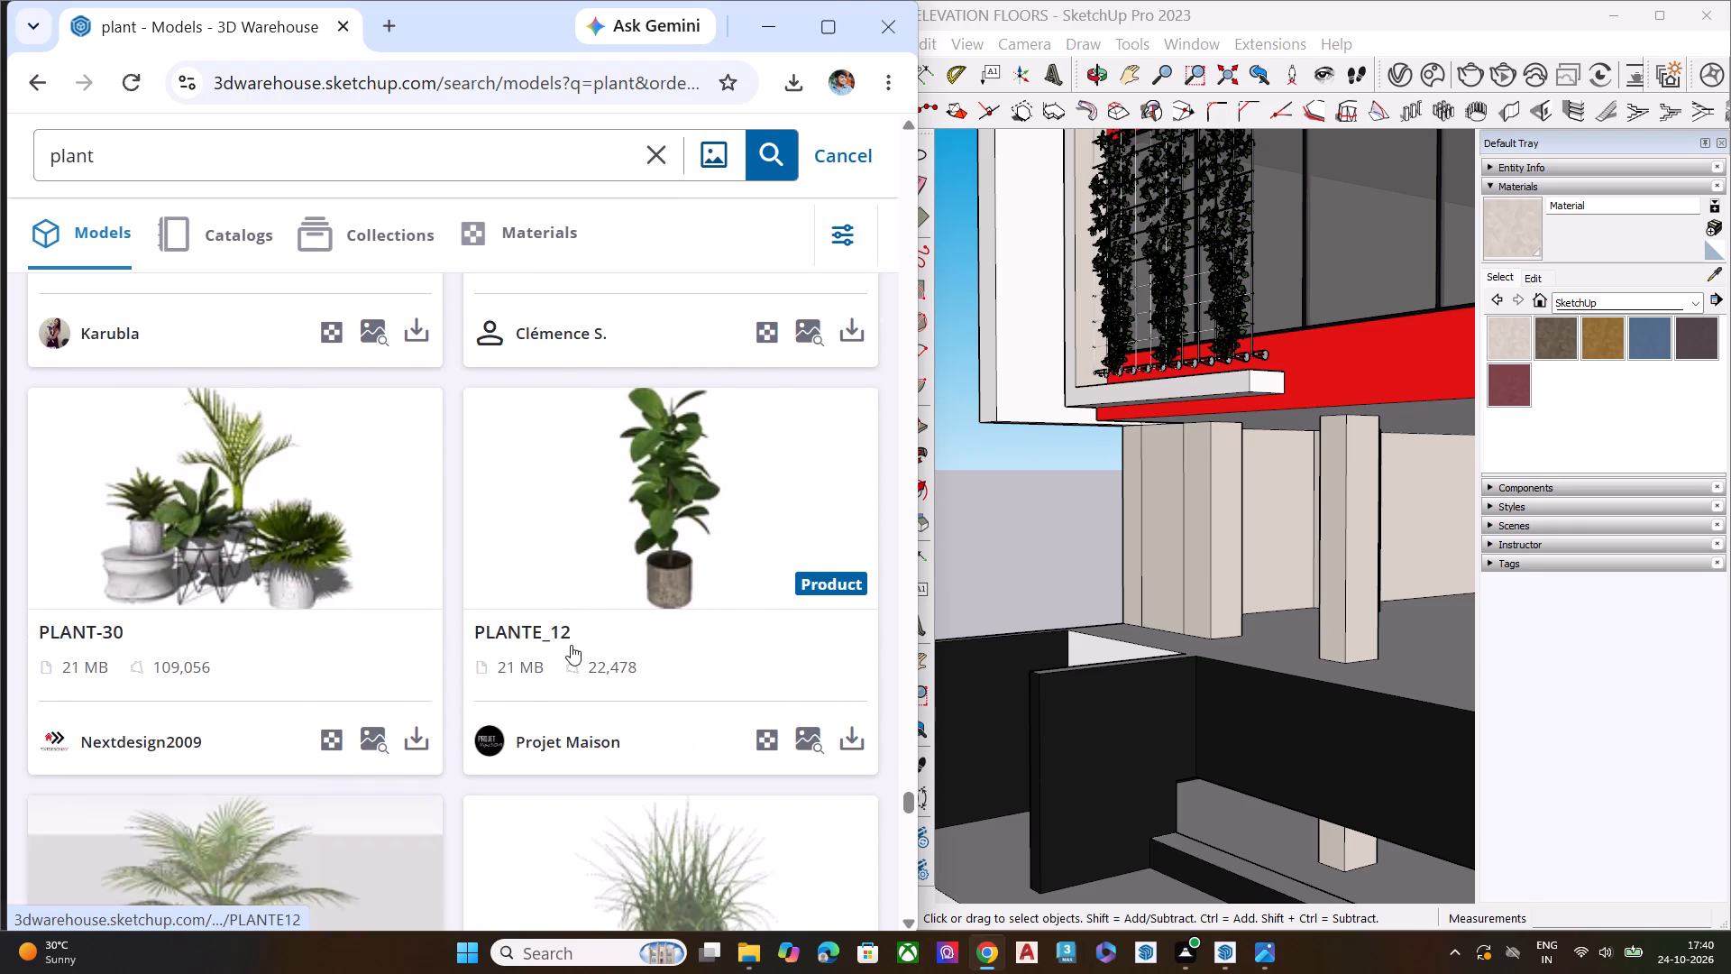
pyautogui.scroll(-3, 568, 646)
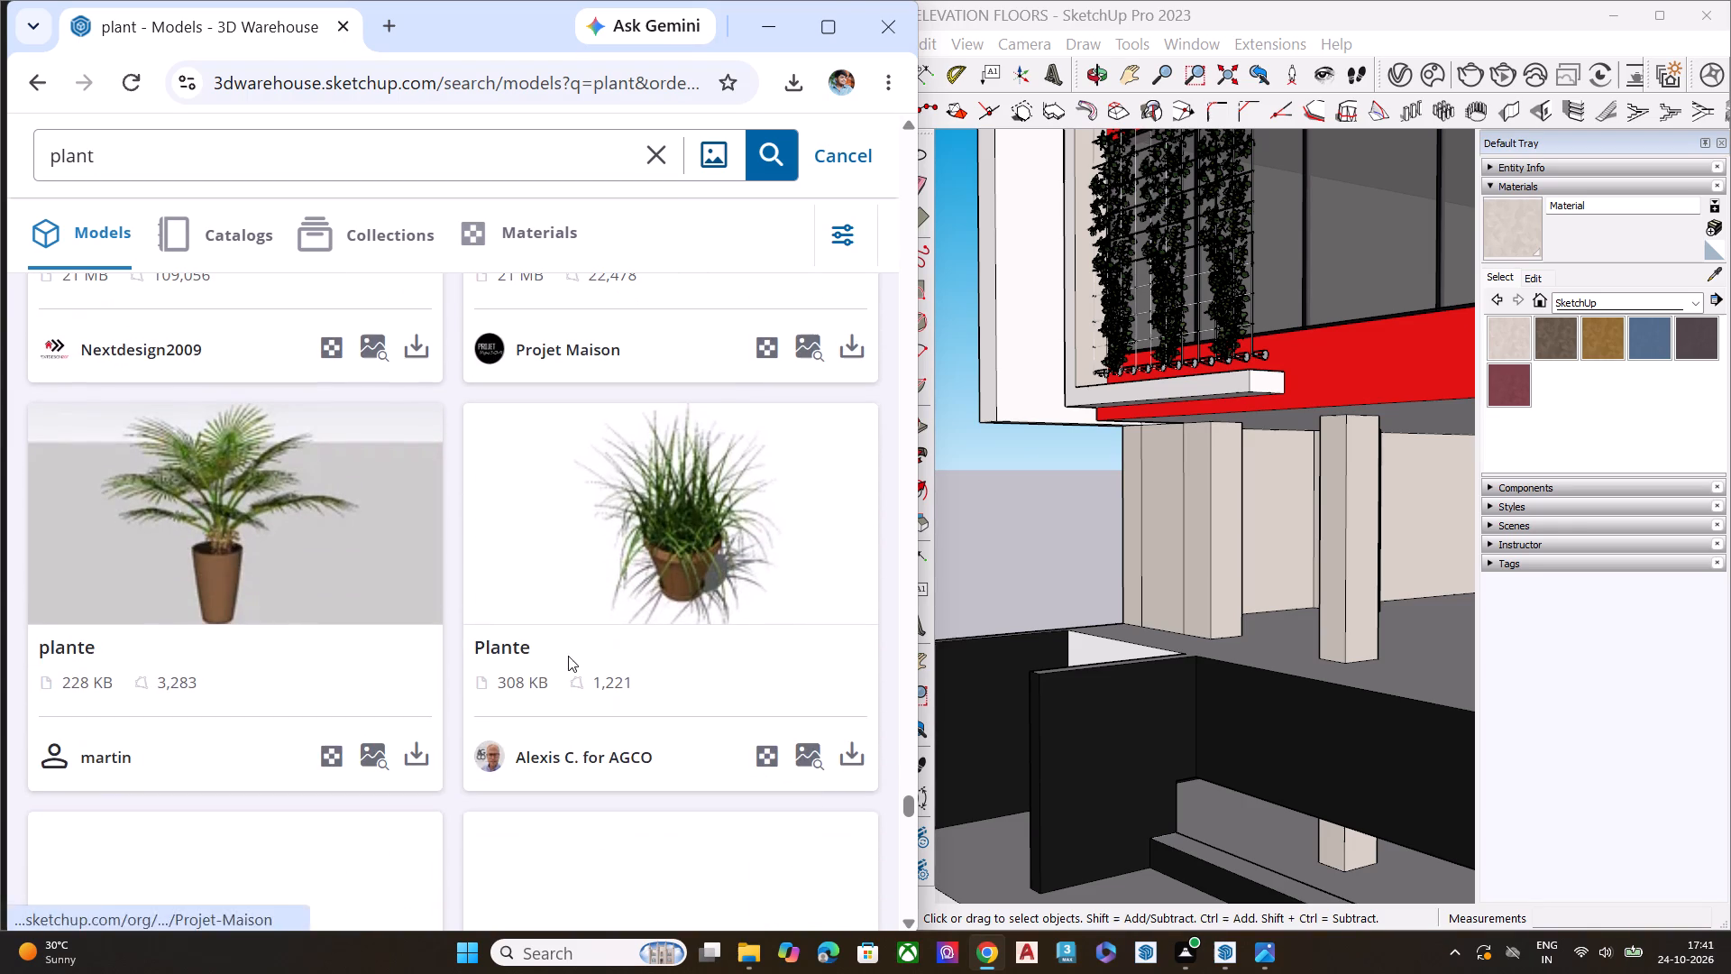
pyautogui.scroll(-4, 537, 598)
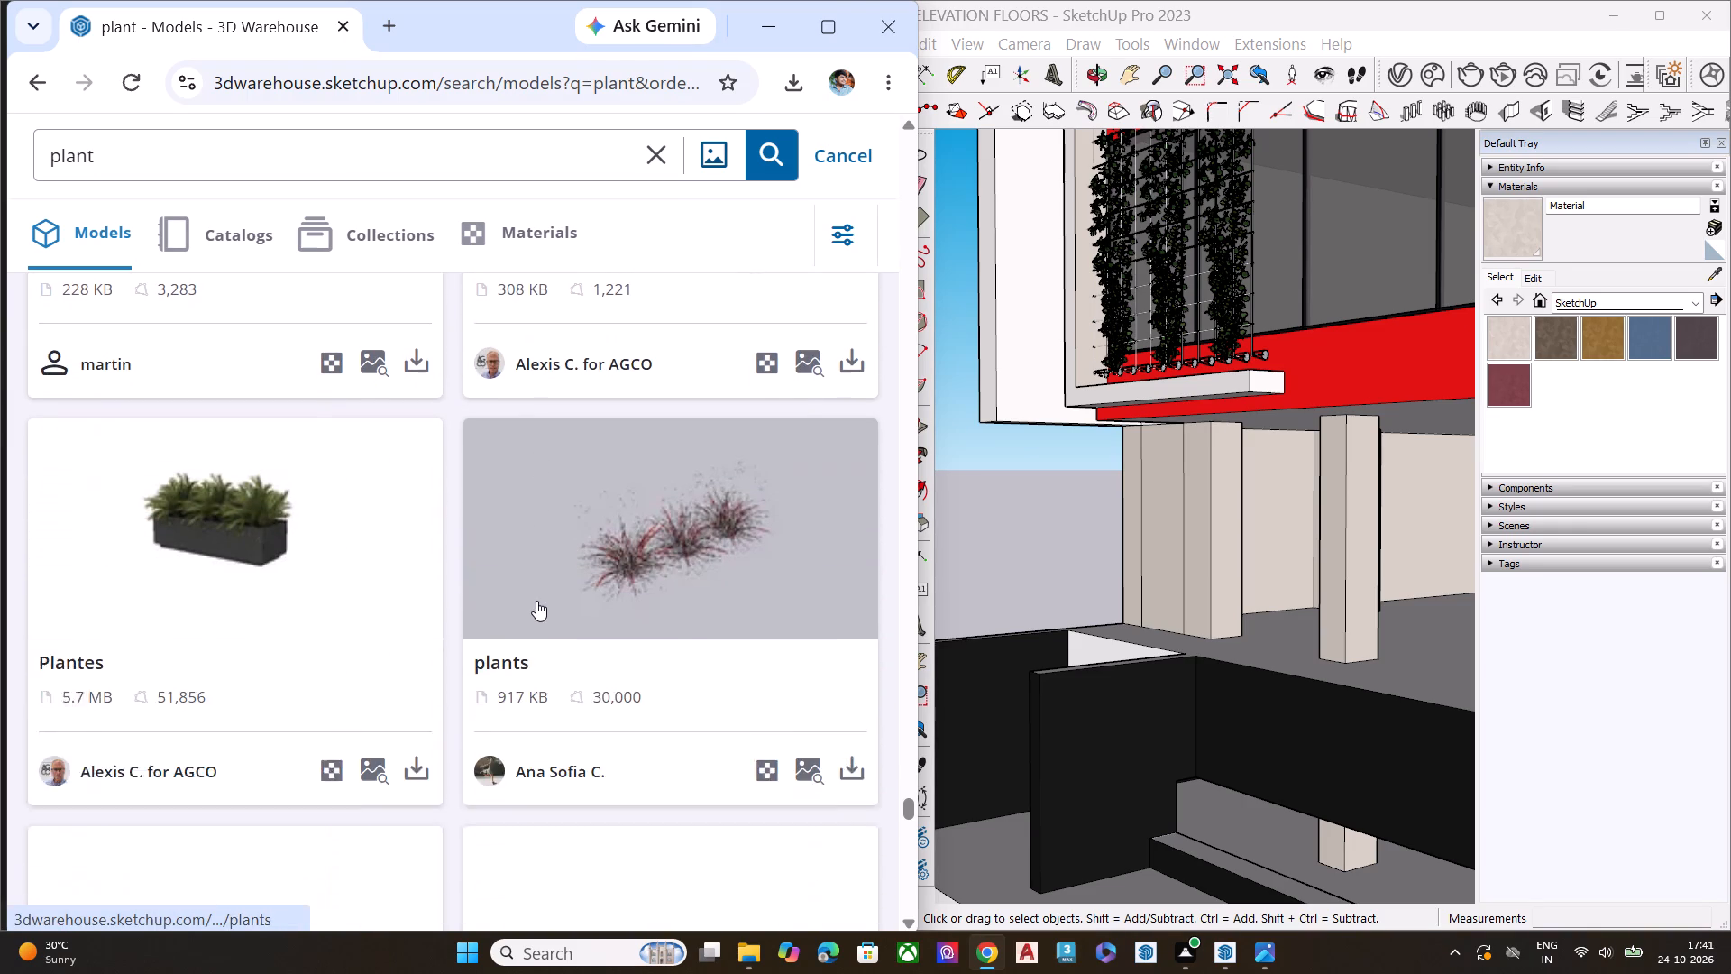
pyautogui.scroll(-4, 537, 604)
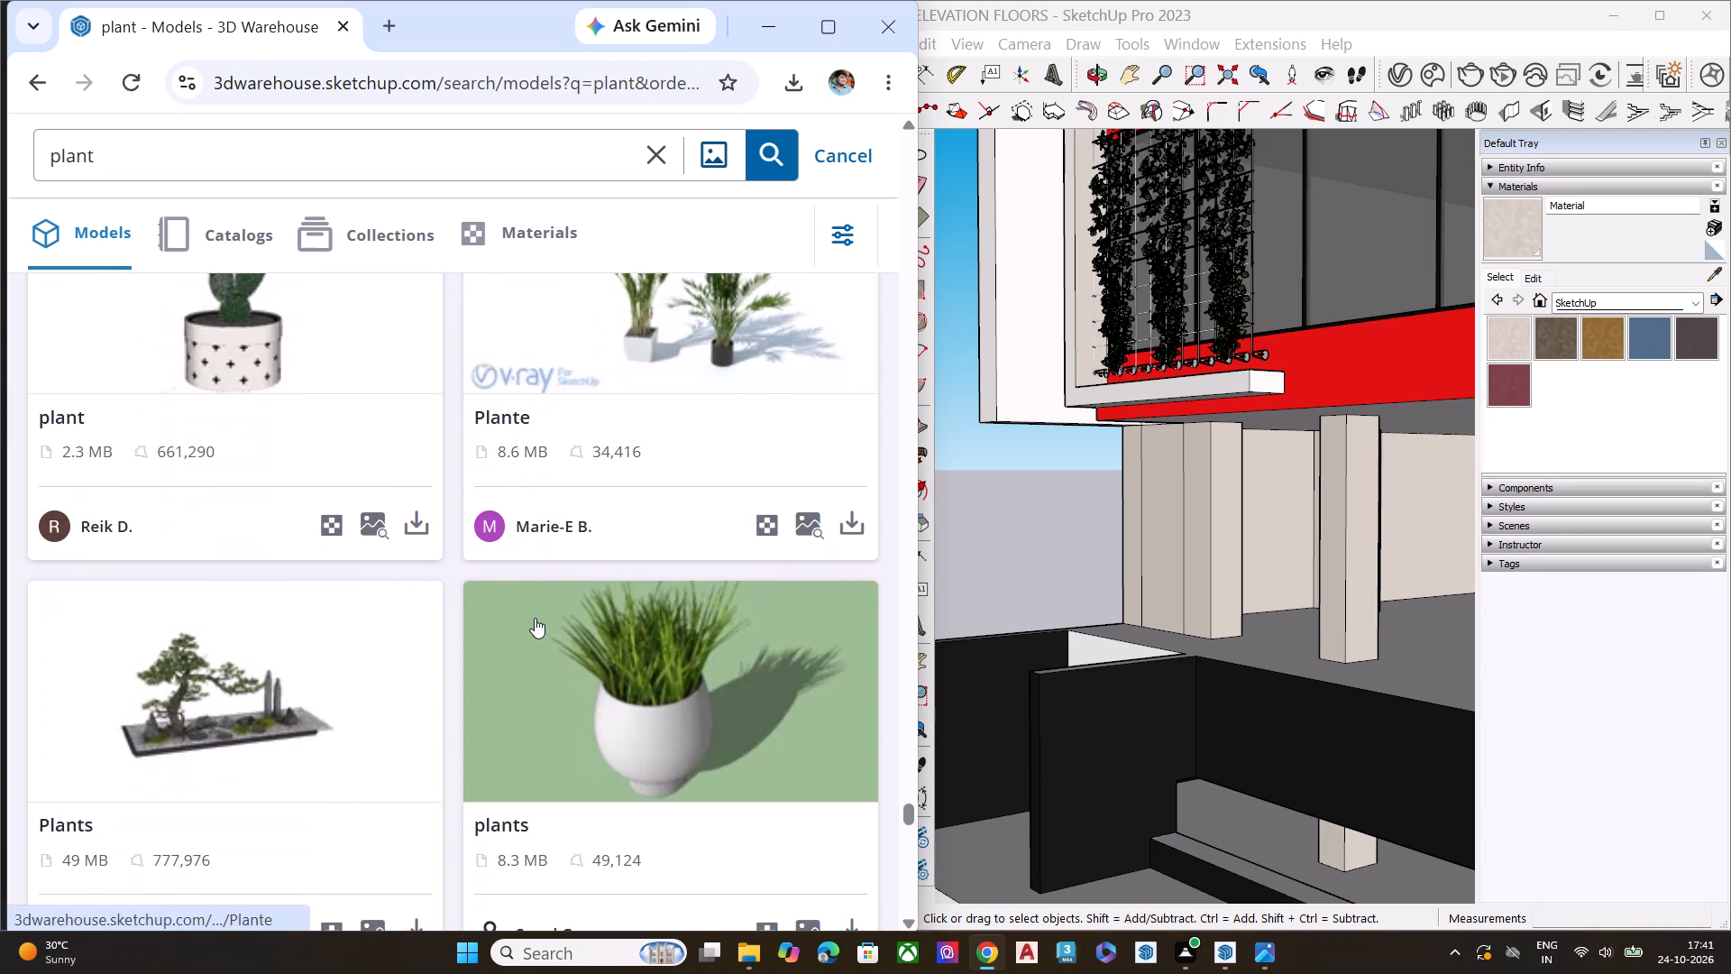
pyautogui.scroll(-3, 535, 618)
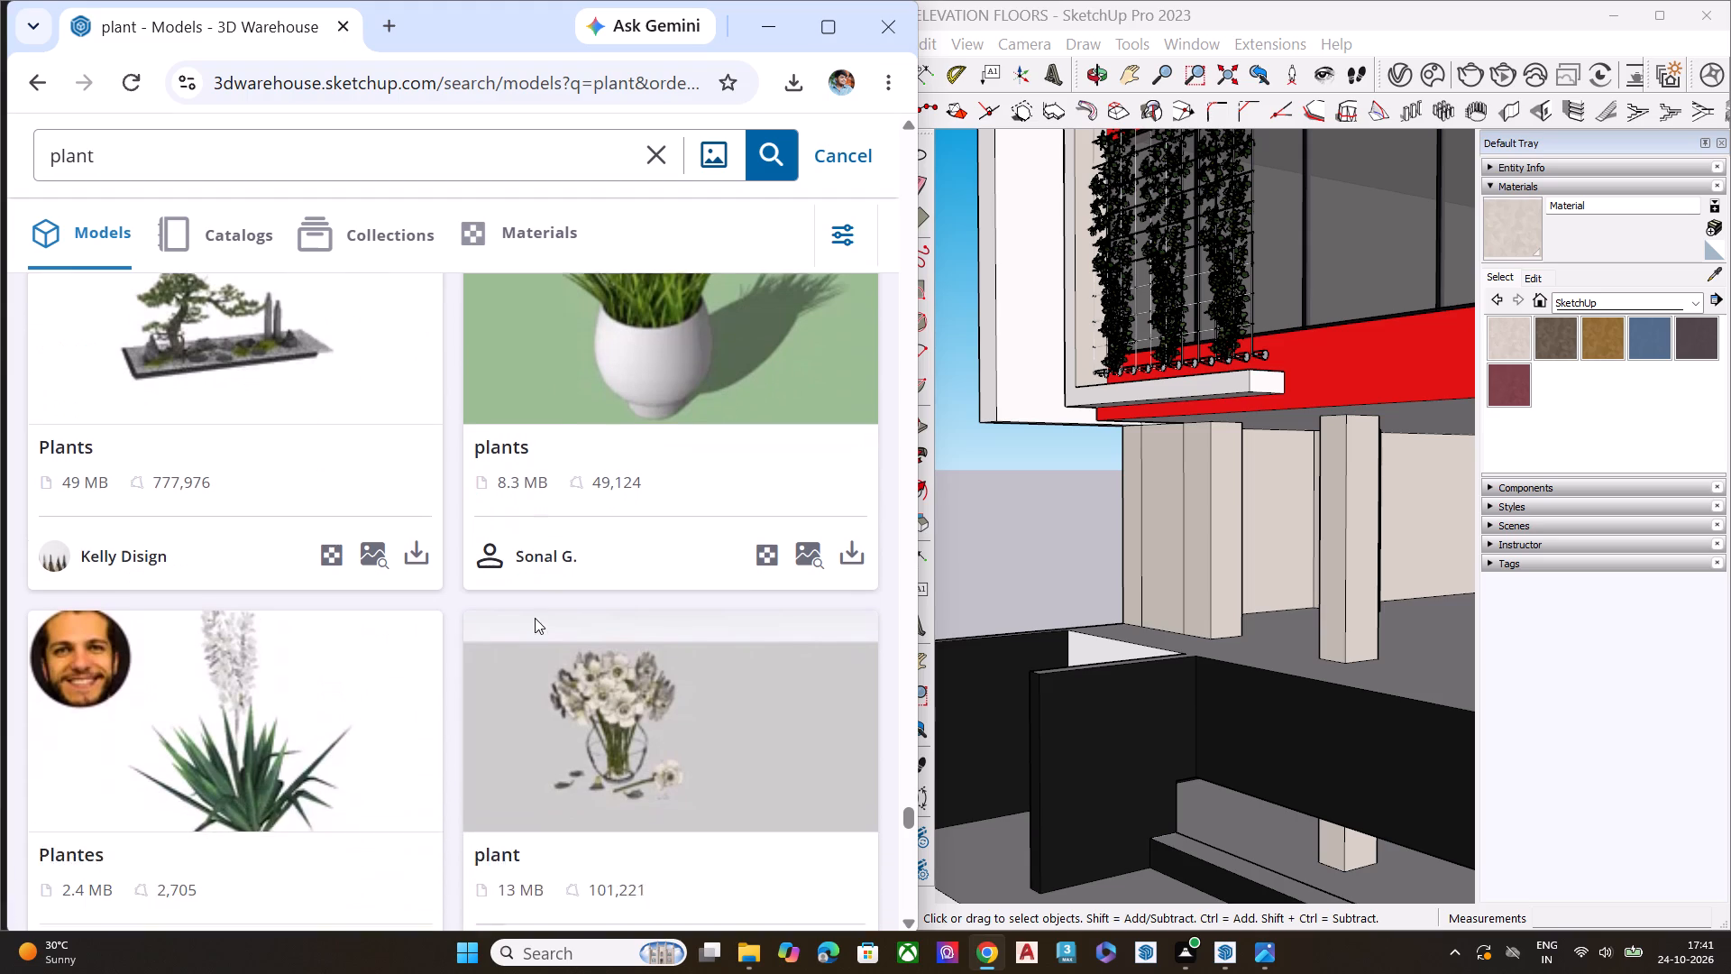
pyautogui.scroll(-3, 535, 618)
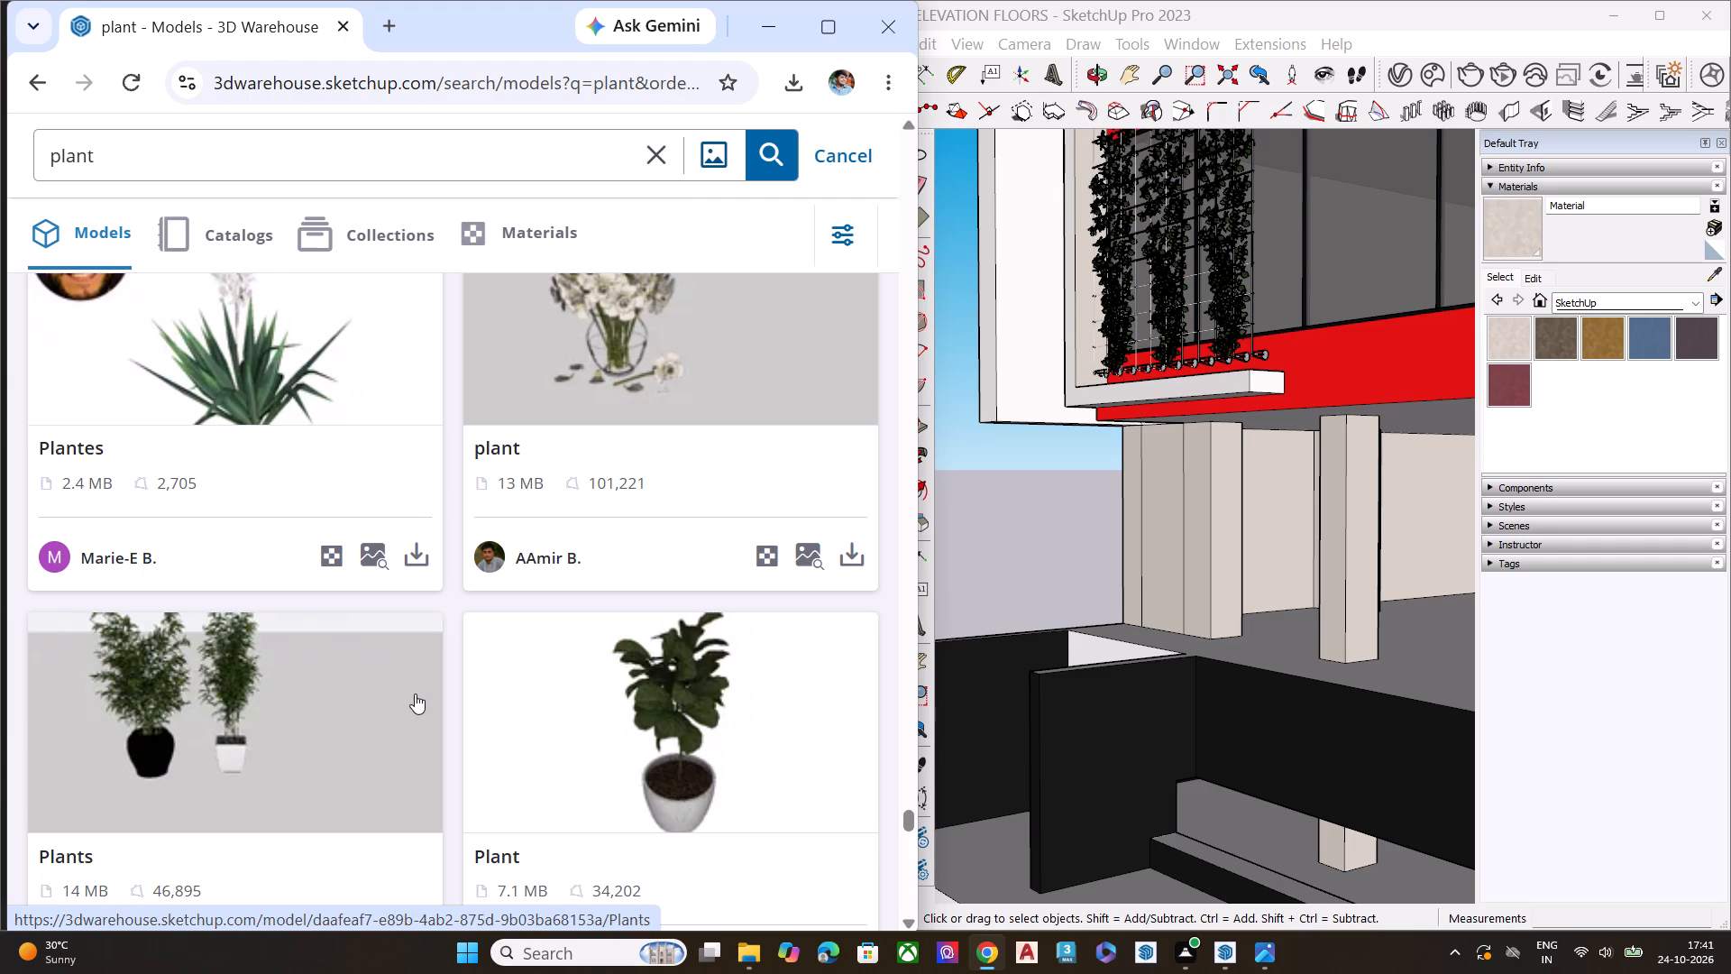
pyautogui.scroll(-5, 519, 678)
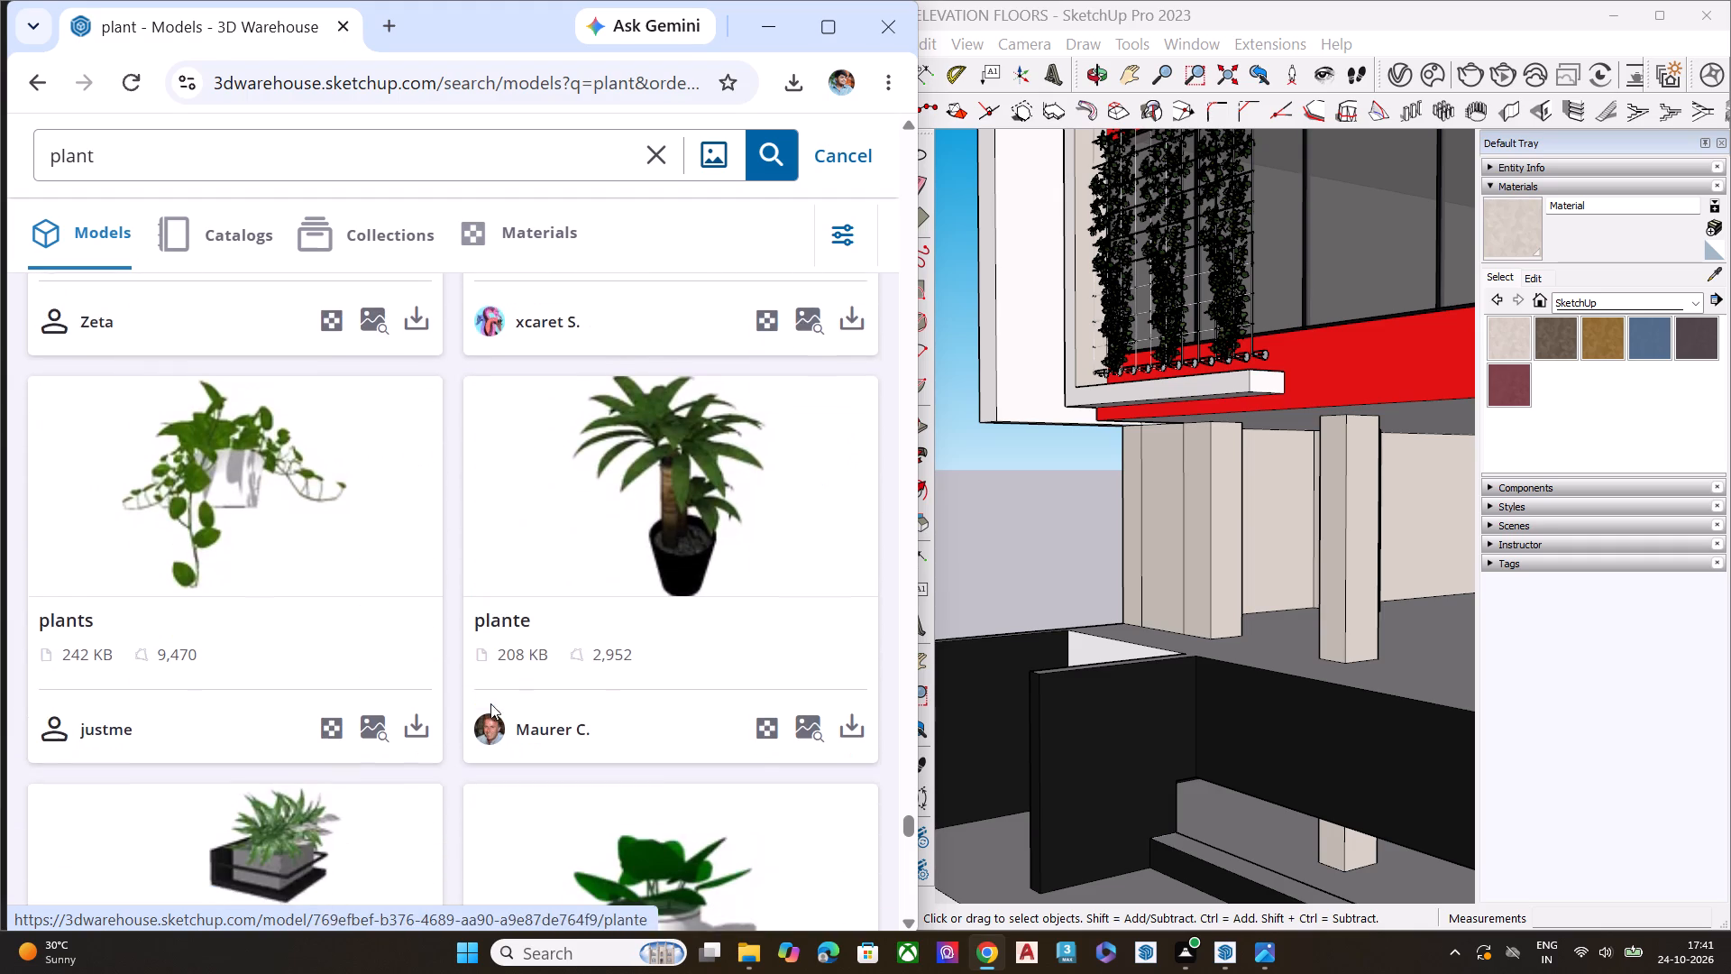
pyautogui.scroll(-6, 490, 703)
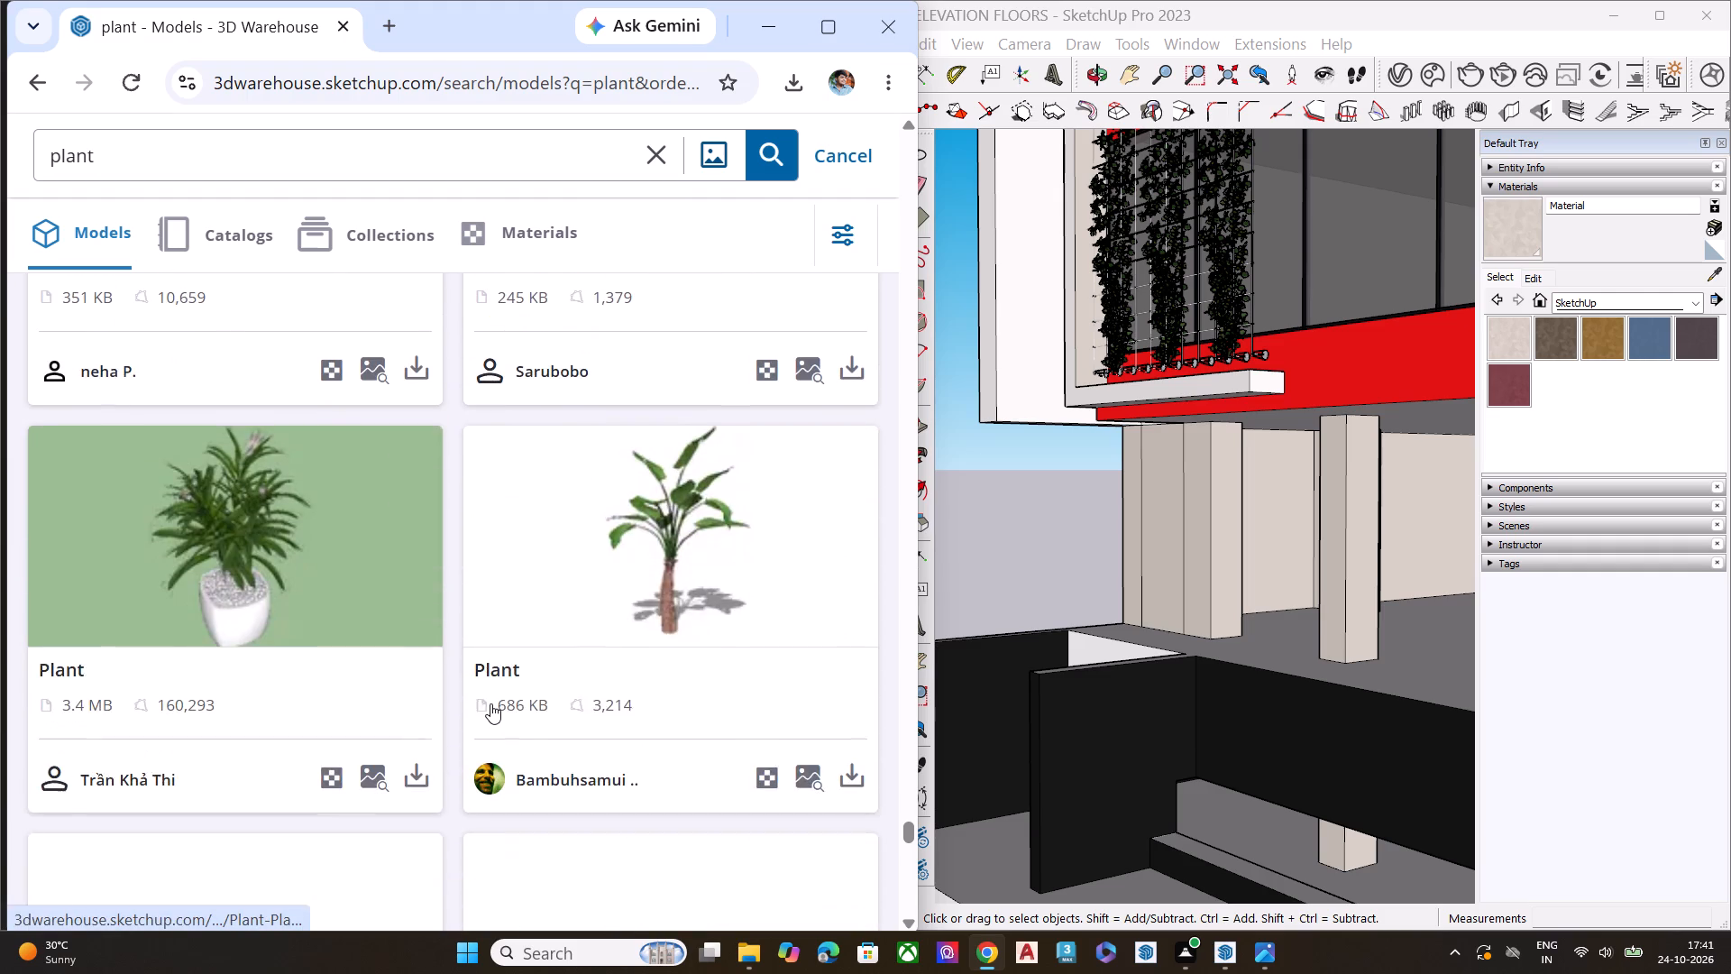
pyautogui.scroll(-6, 490, 703)
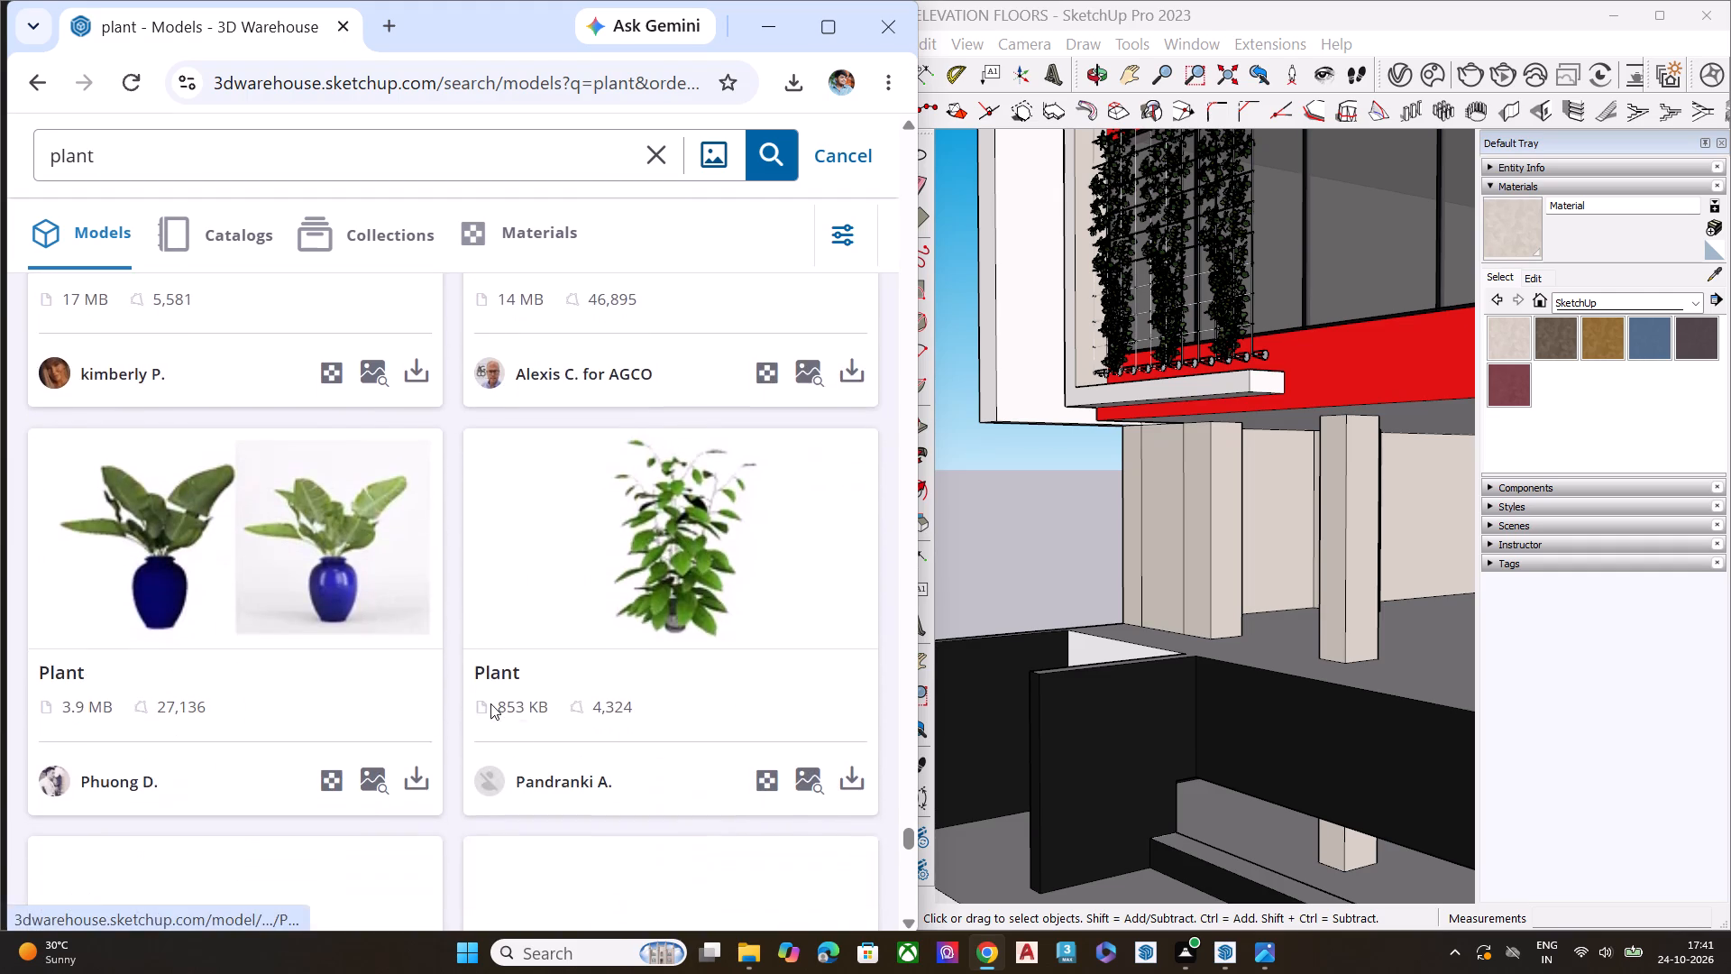
pyautogui.scroll(-6, 490, 703)
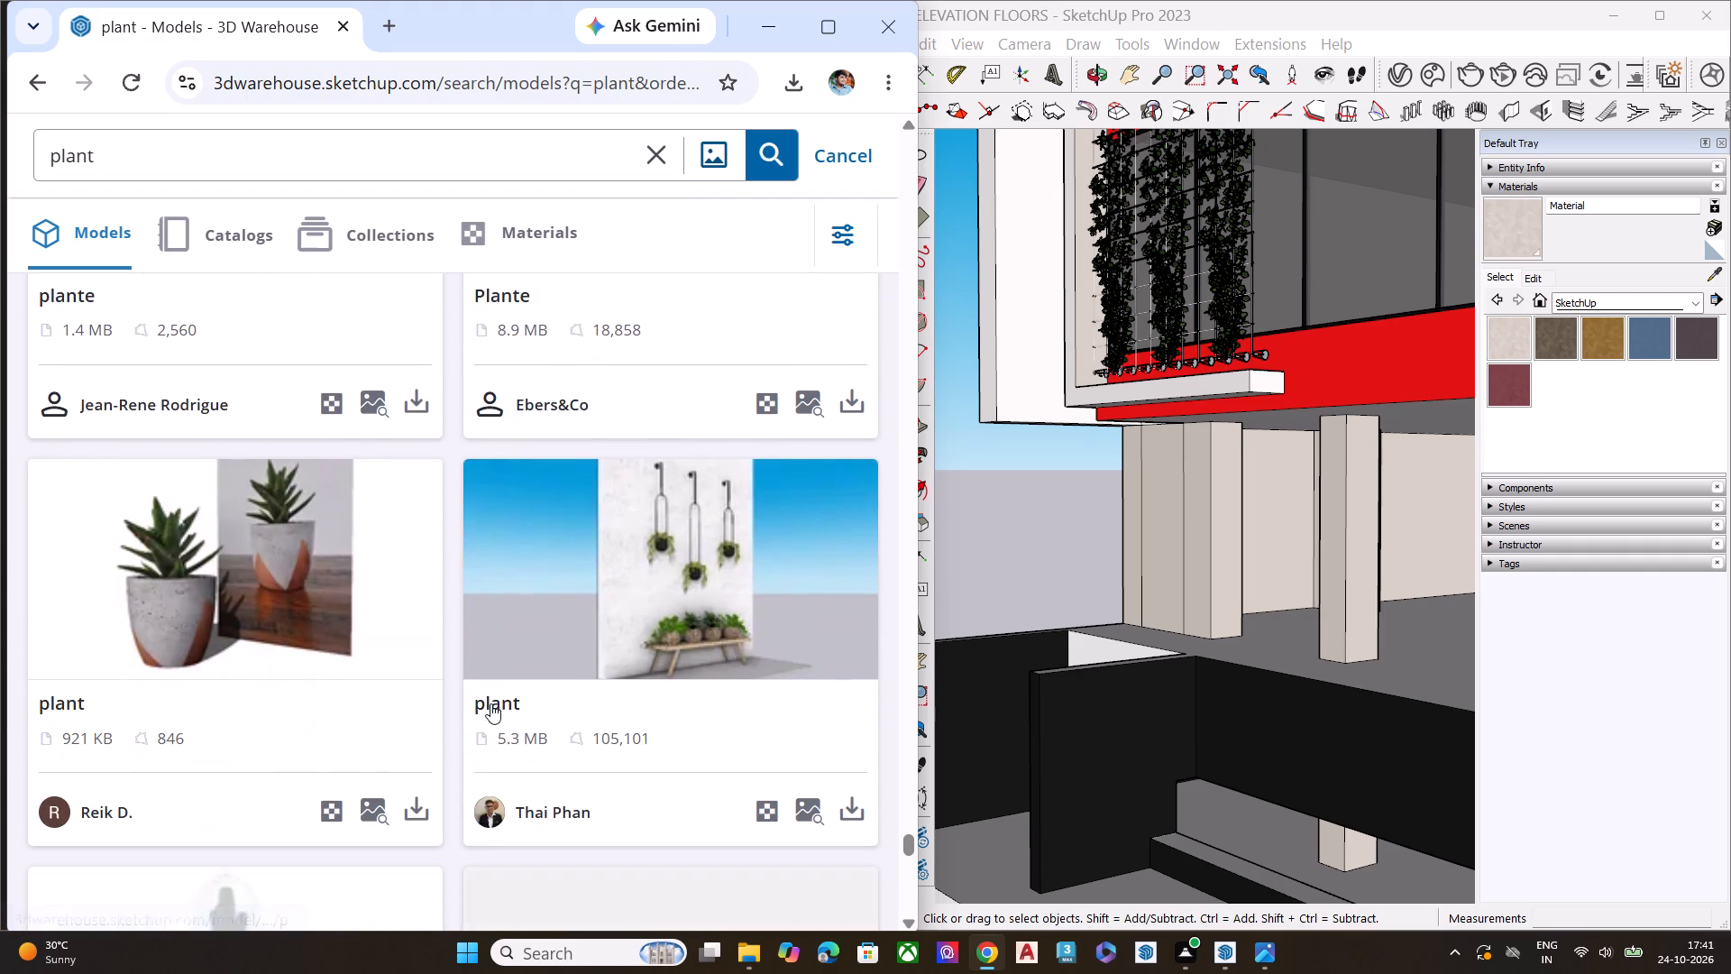
pyautogui.scroll(-2, 490, 703)
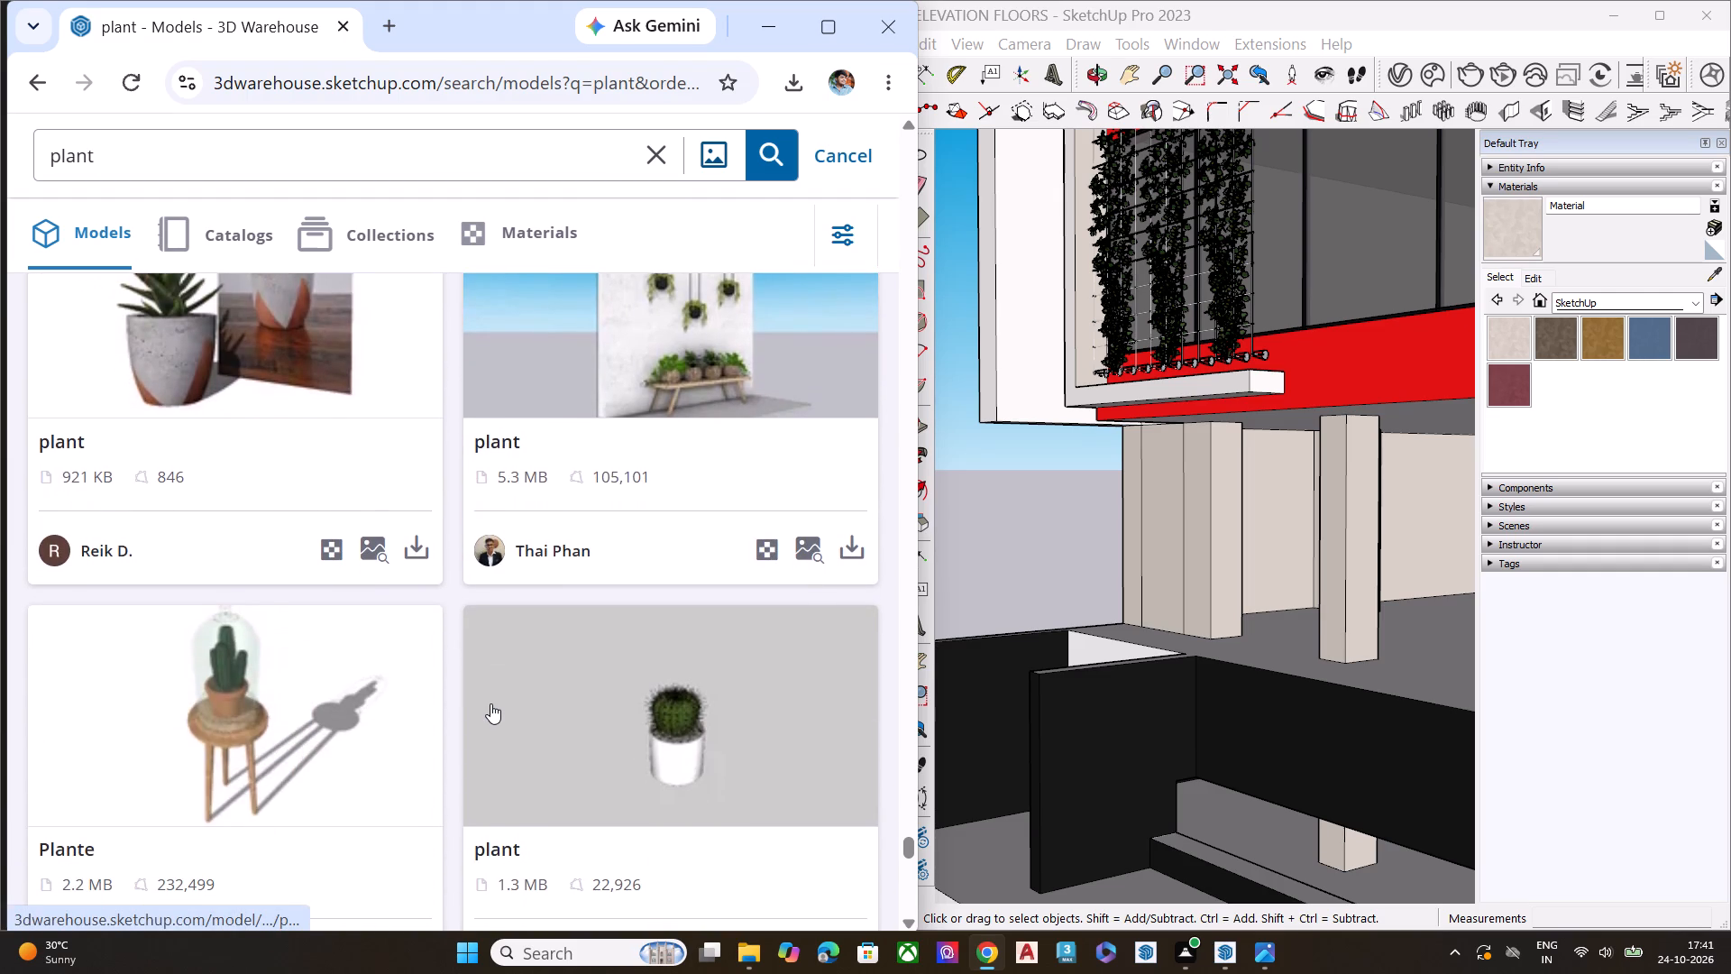
pyautogui.scroll(-2, 490, 703)
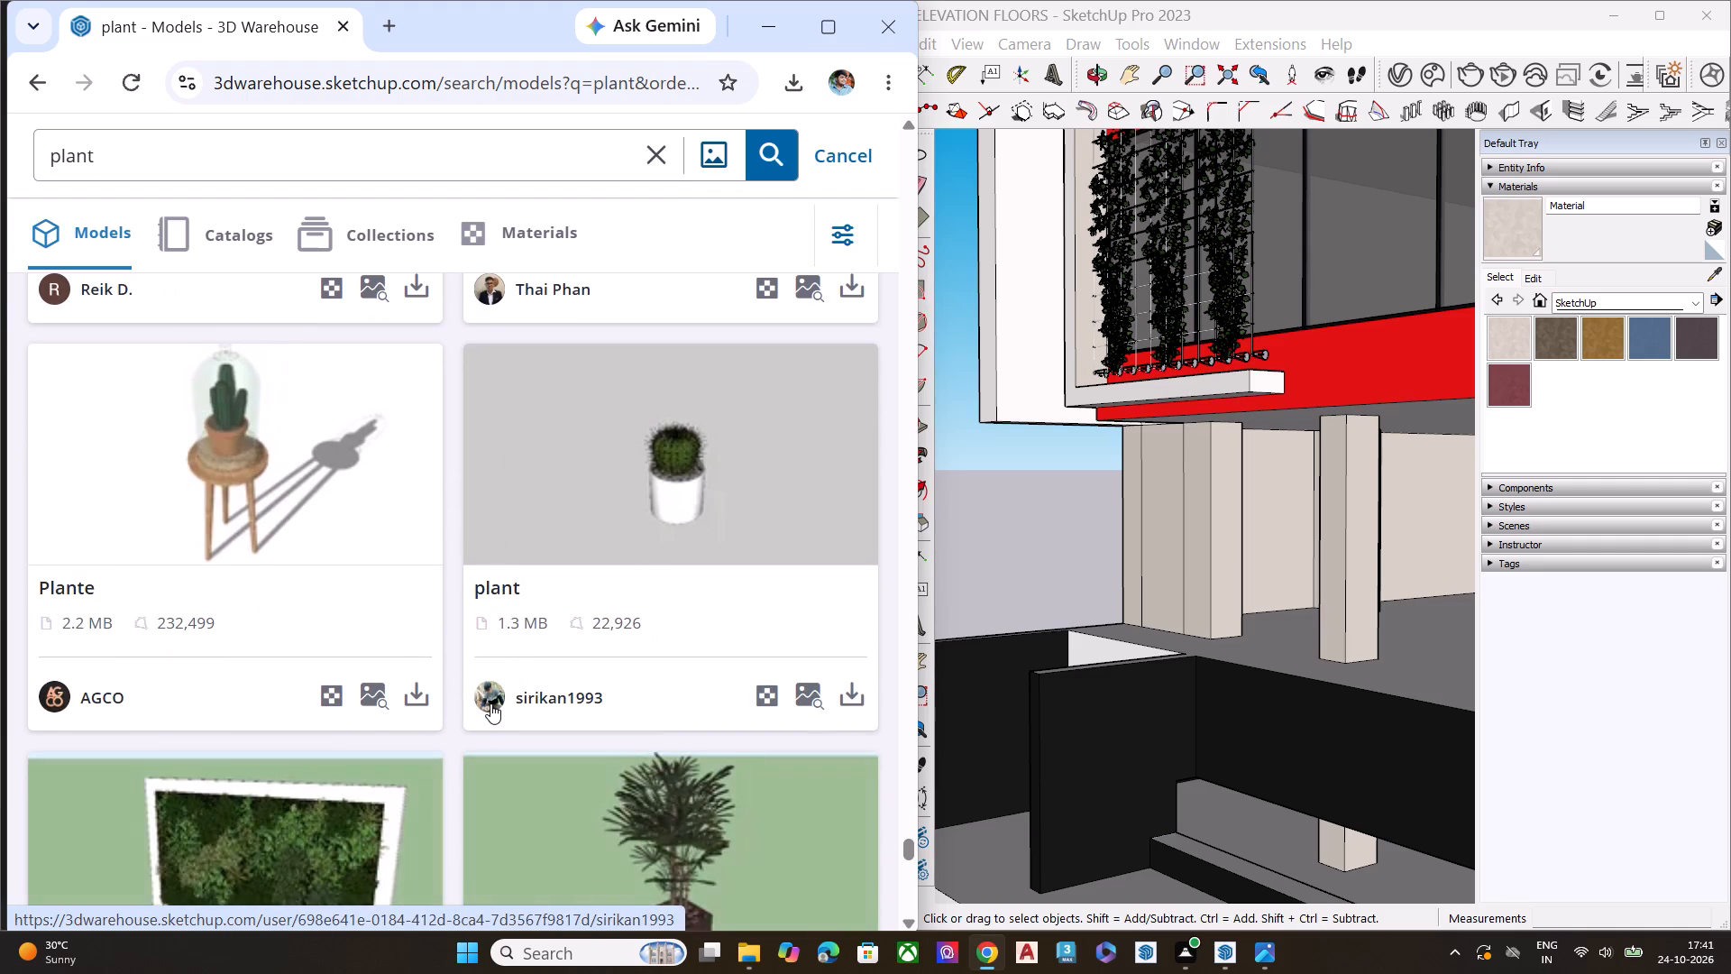
pyautogui.scroll(-2, 490, 703)
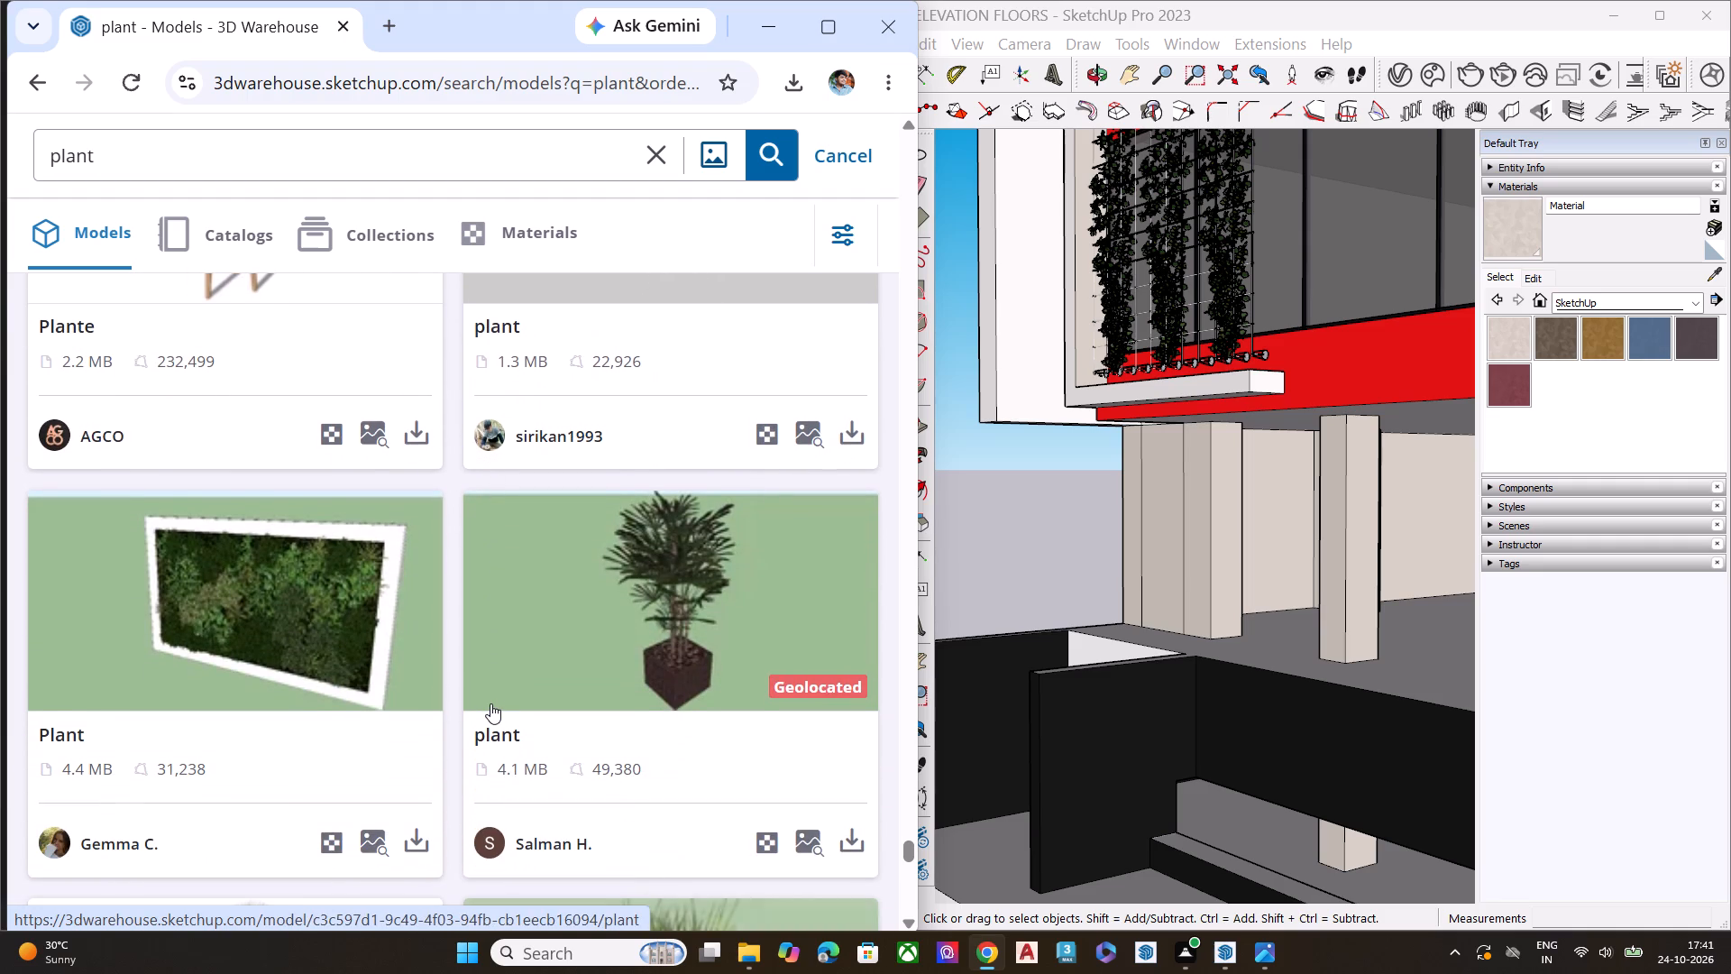
pyautogui.scroll(-5, 490, 703)
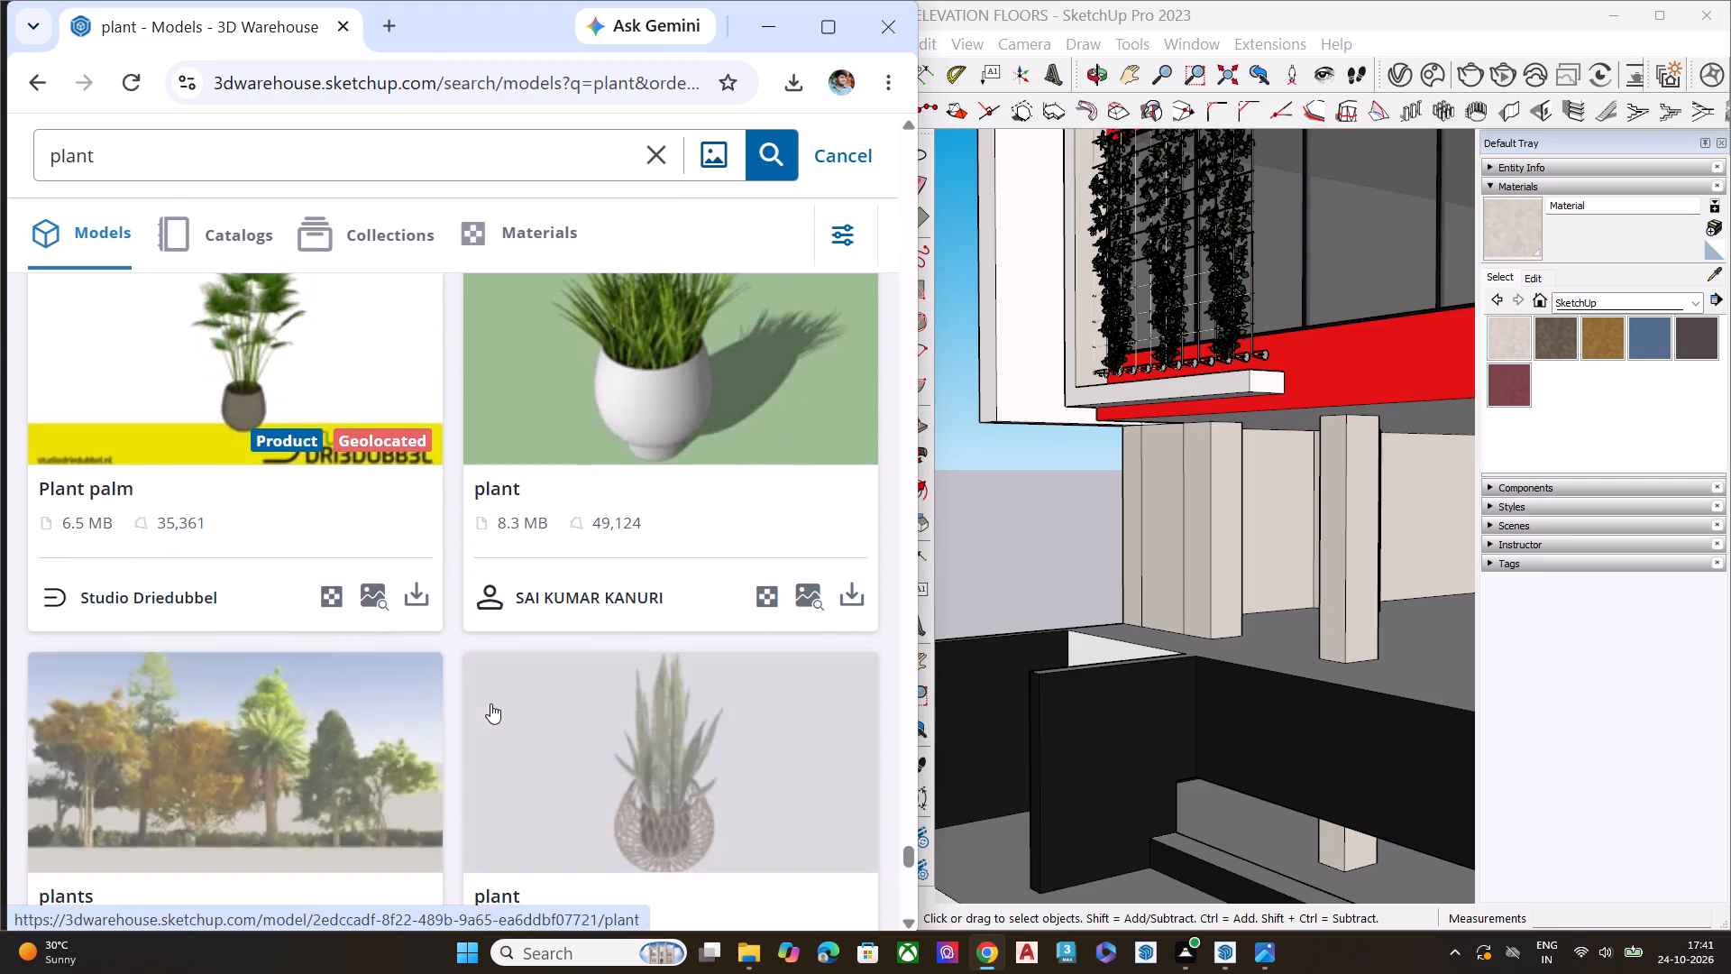
pyautogui.scroll(-5, 490, 703)
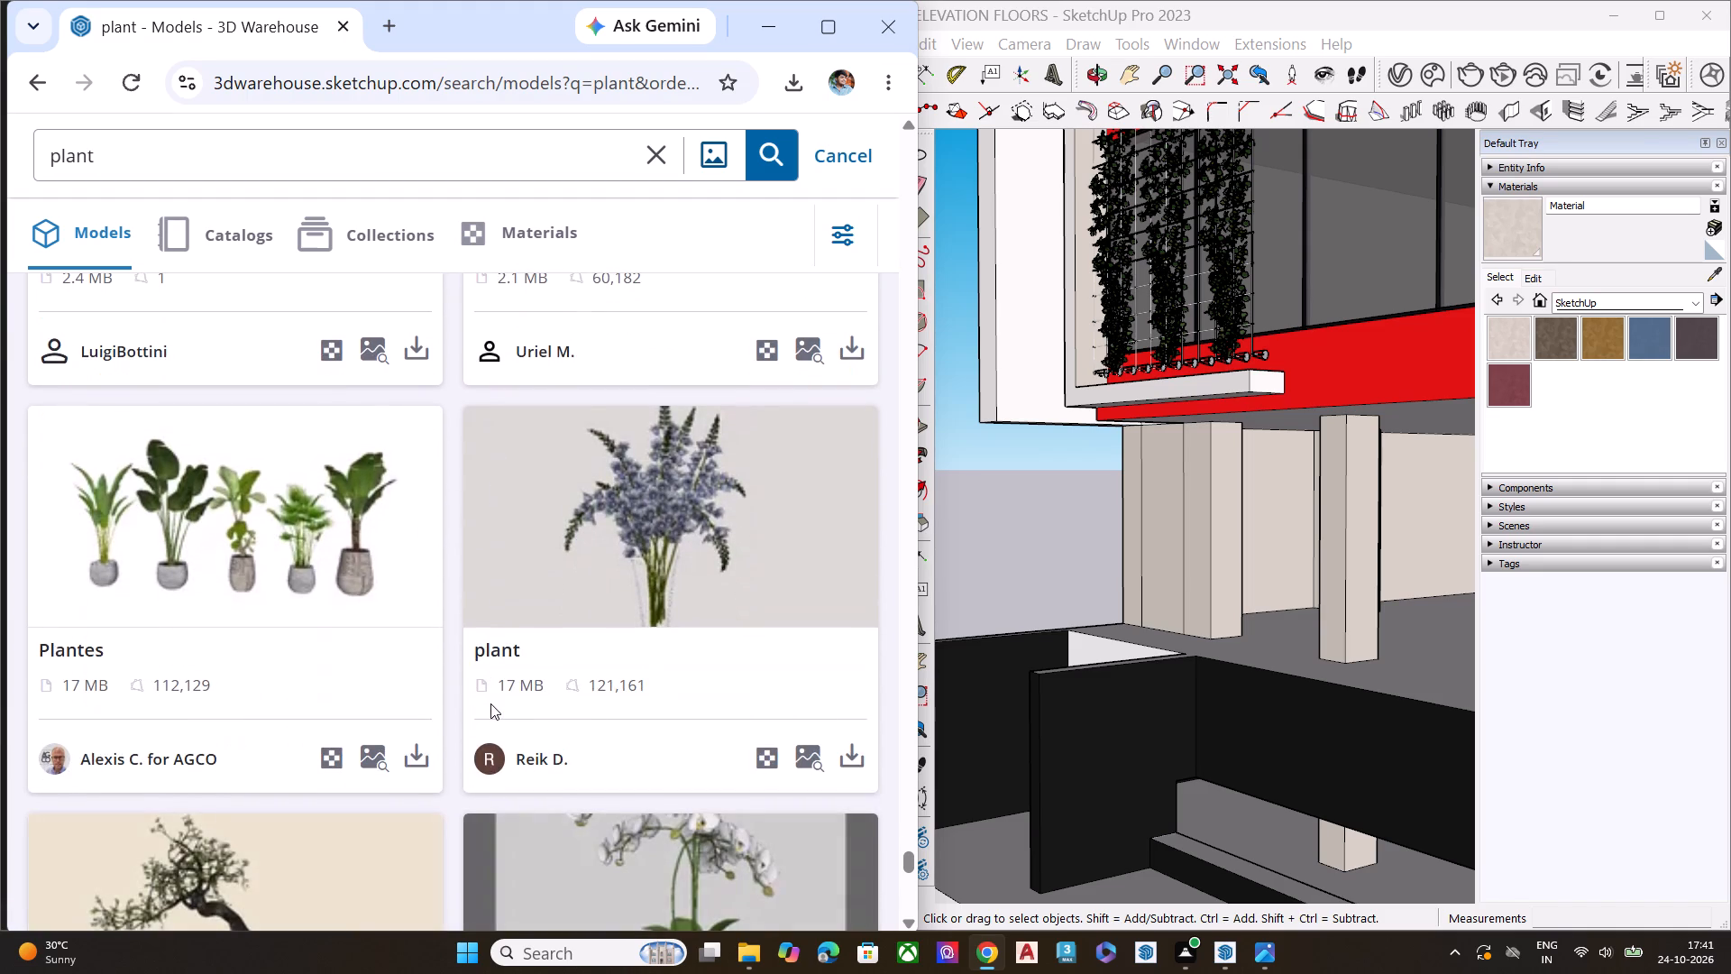
pyautogui.scroll(-2, 490, 703)
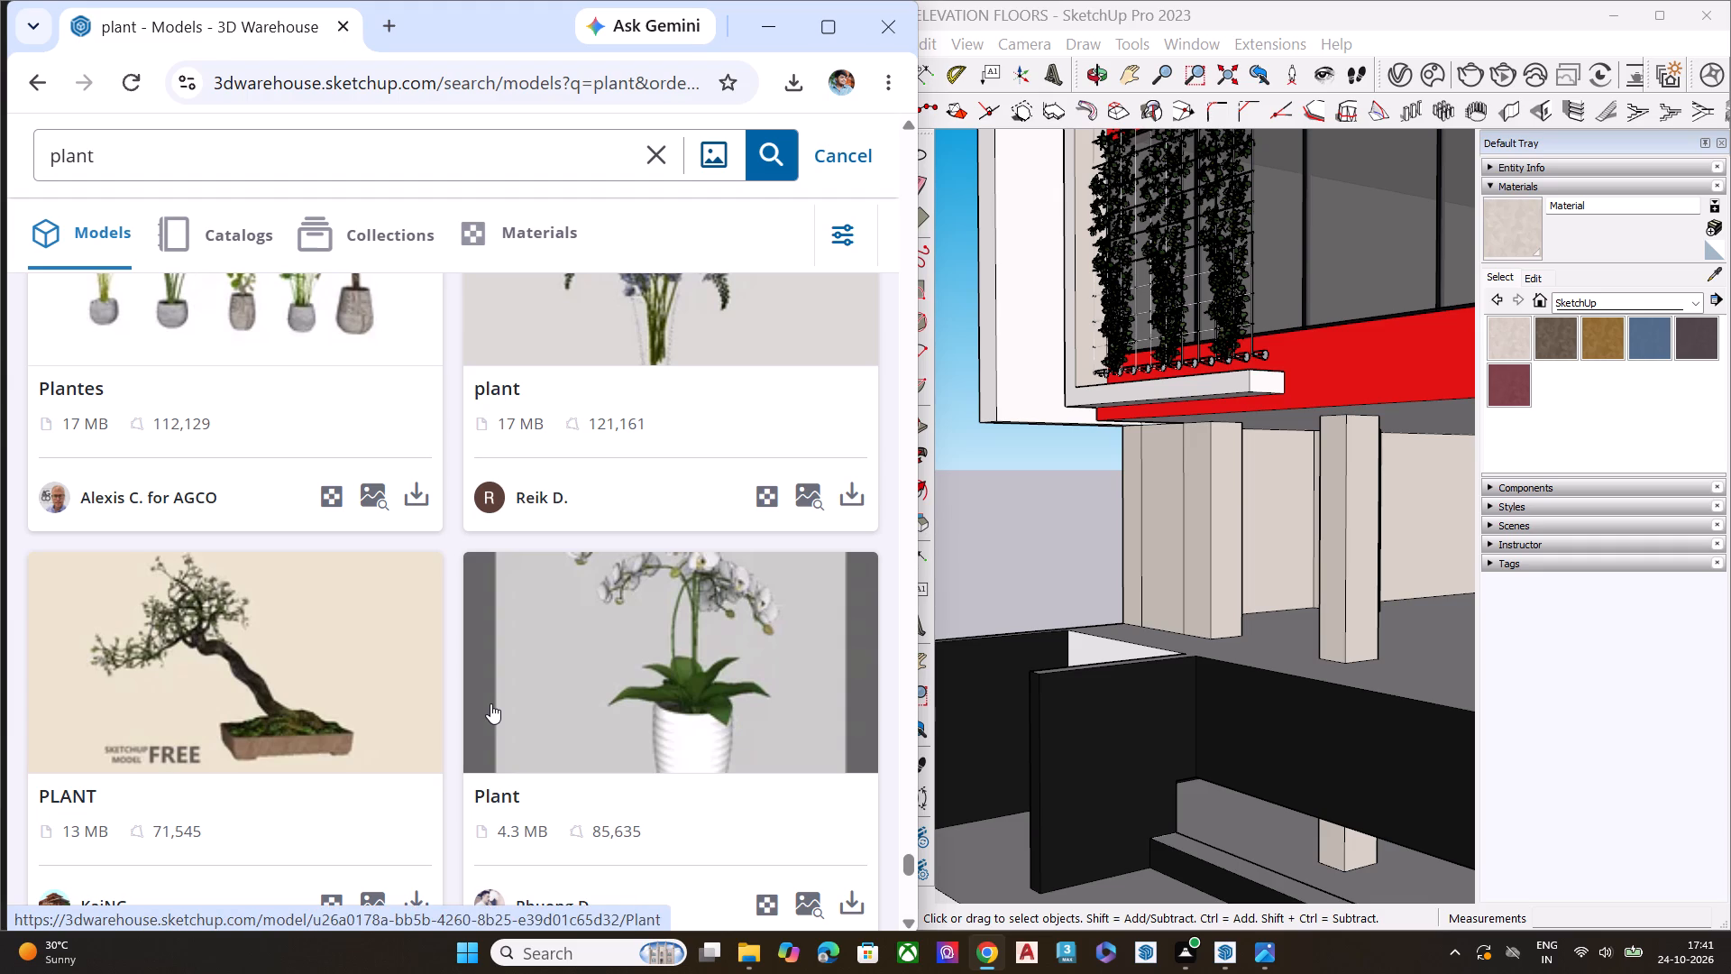
pyautogui.scroll(-5, 473, 725)
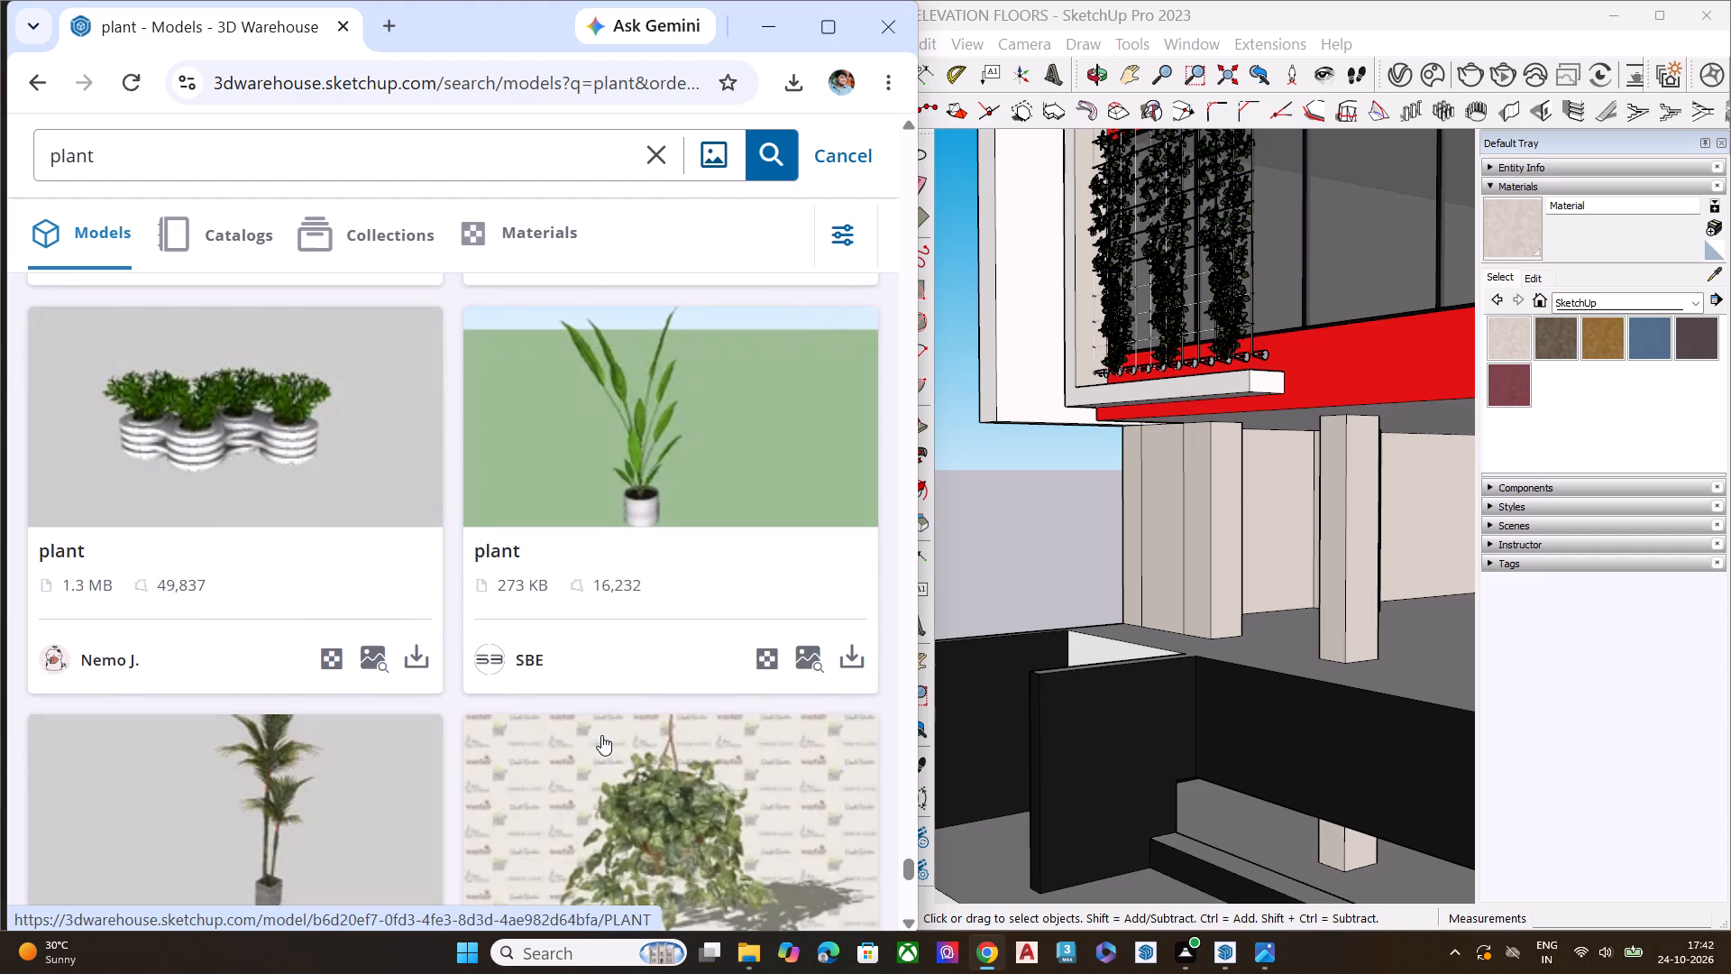
pyautogui.scroll(-2, 619, 737)
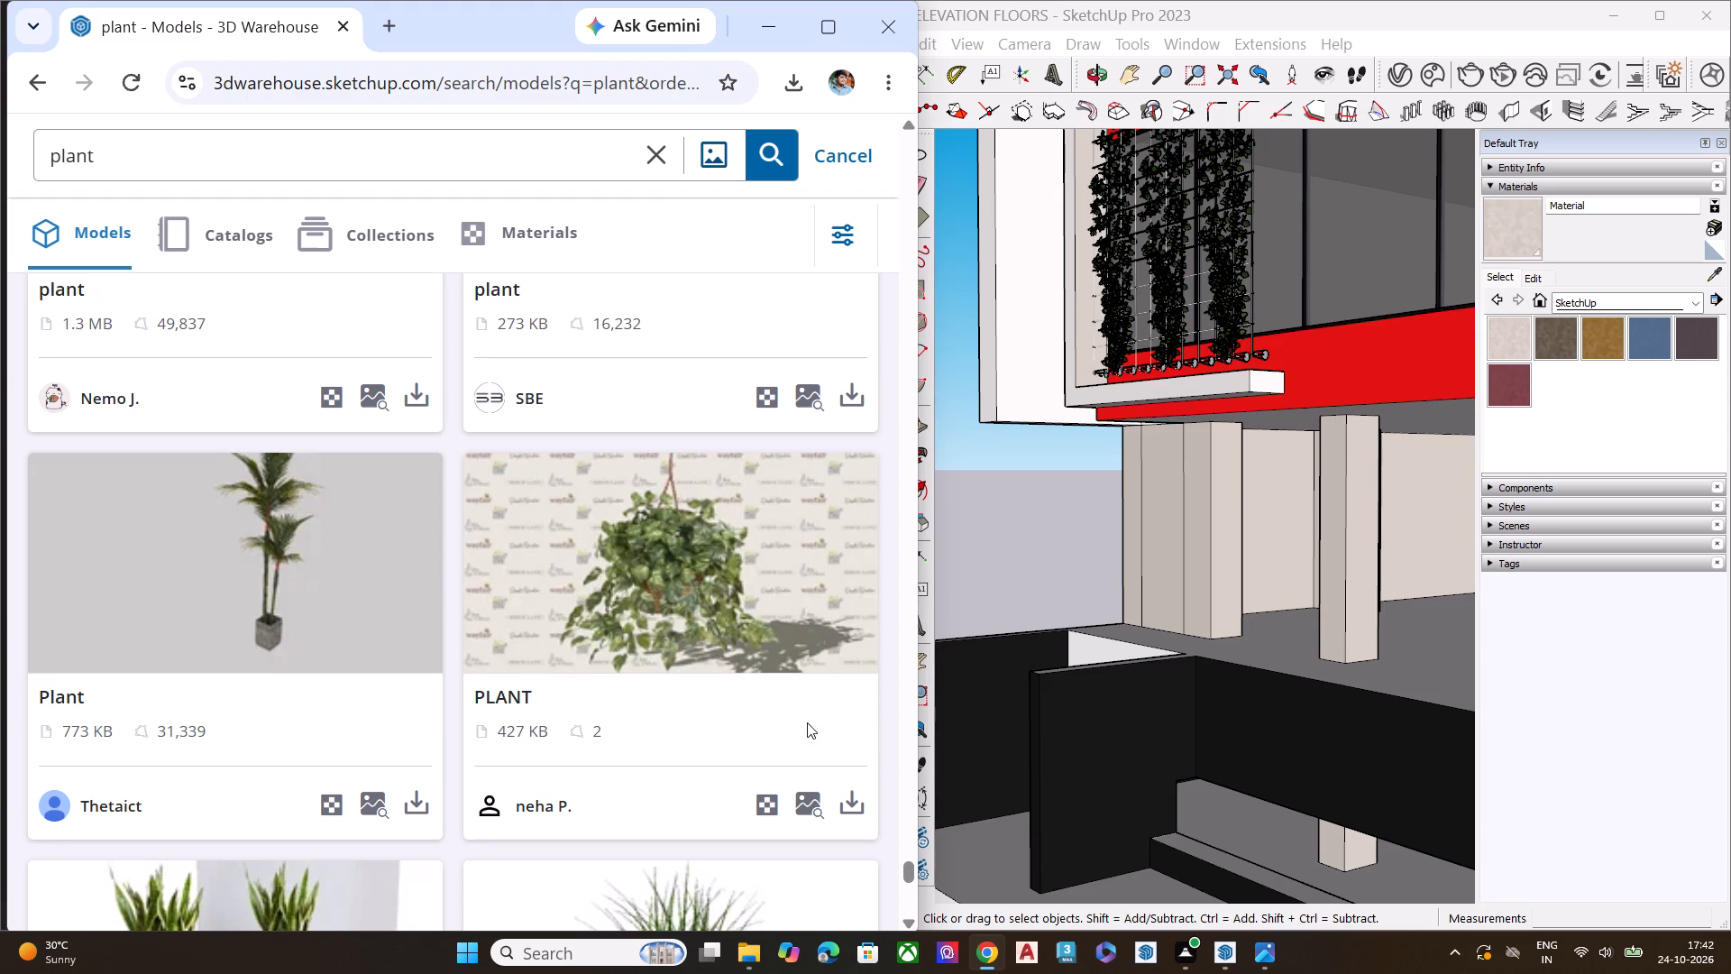
pyautogui.scroll(-4, 807, 722)
pyautogui.scroll(-4, 738, 749)
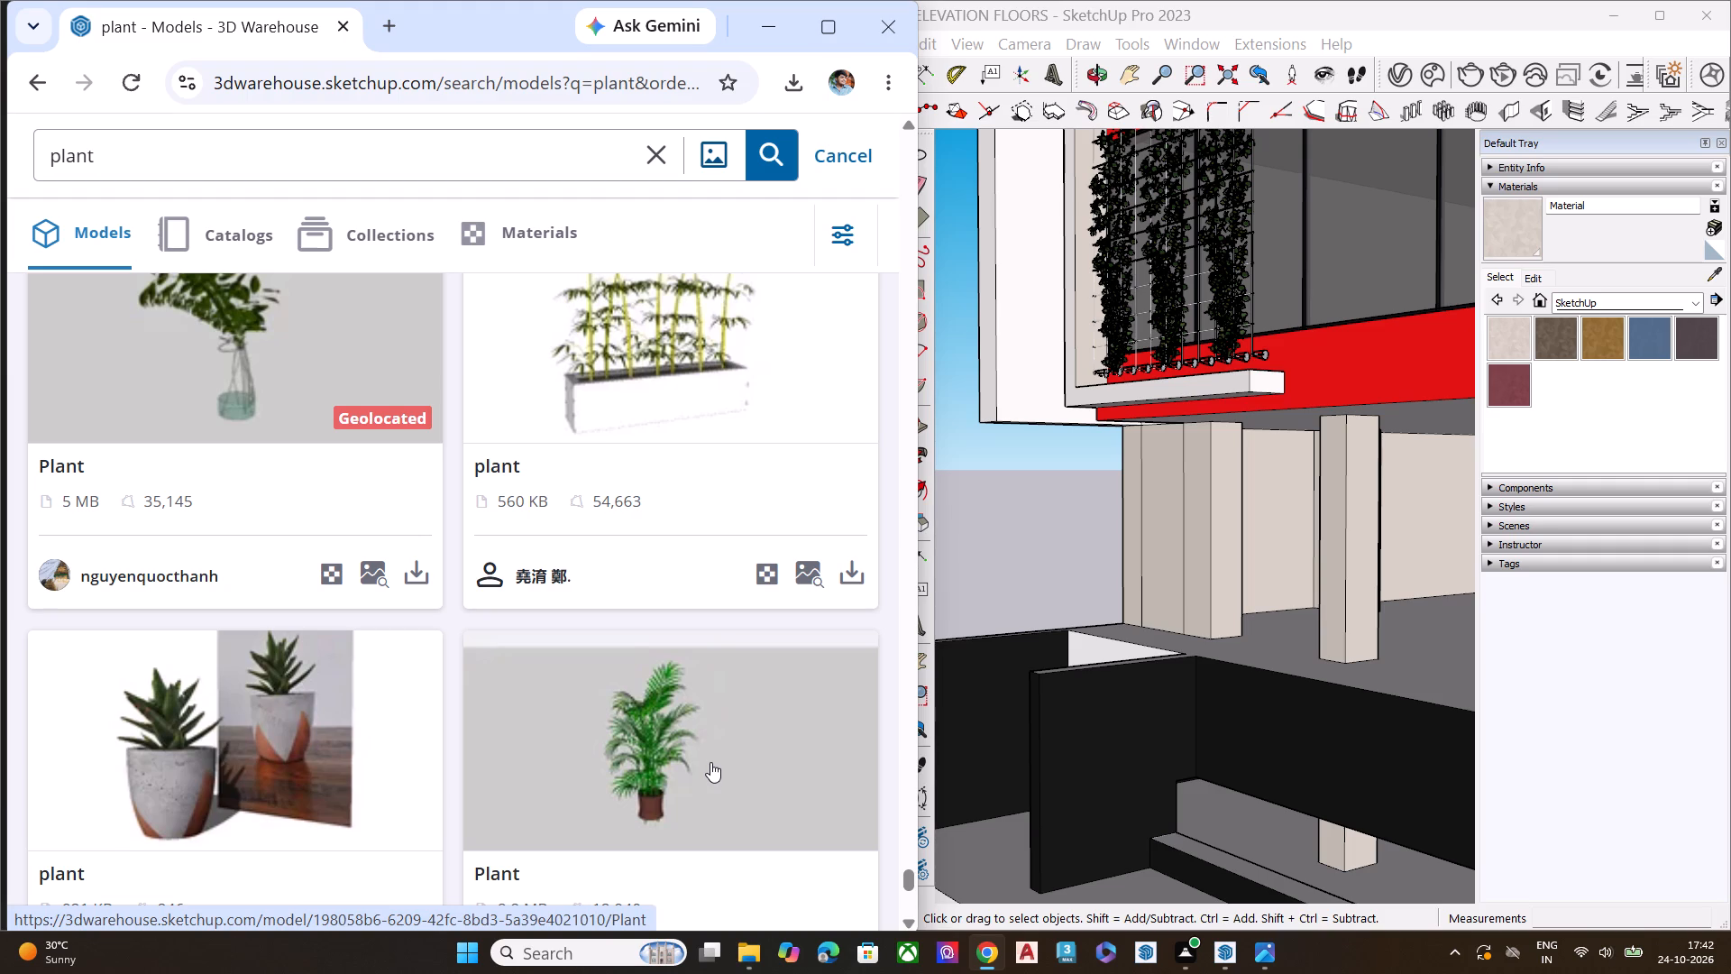
pyautogui.scroll(1, 710, 762)
pyautogui.scroll(-4, 710, 762)
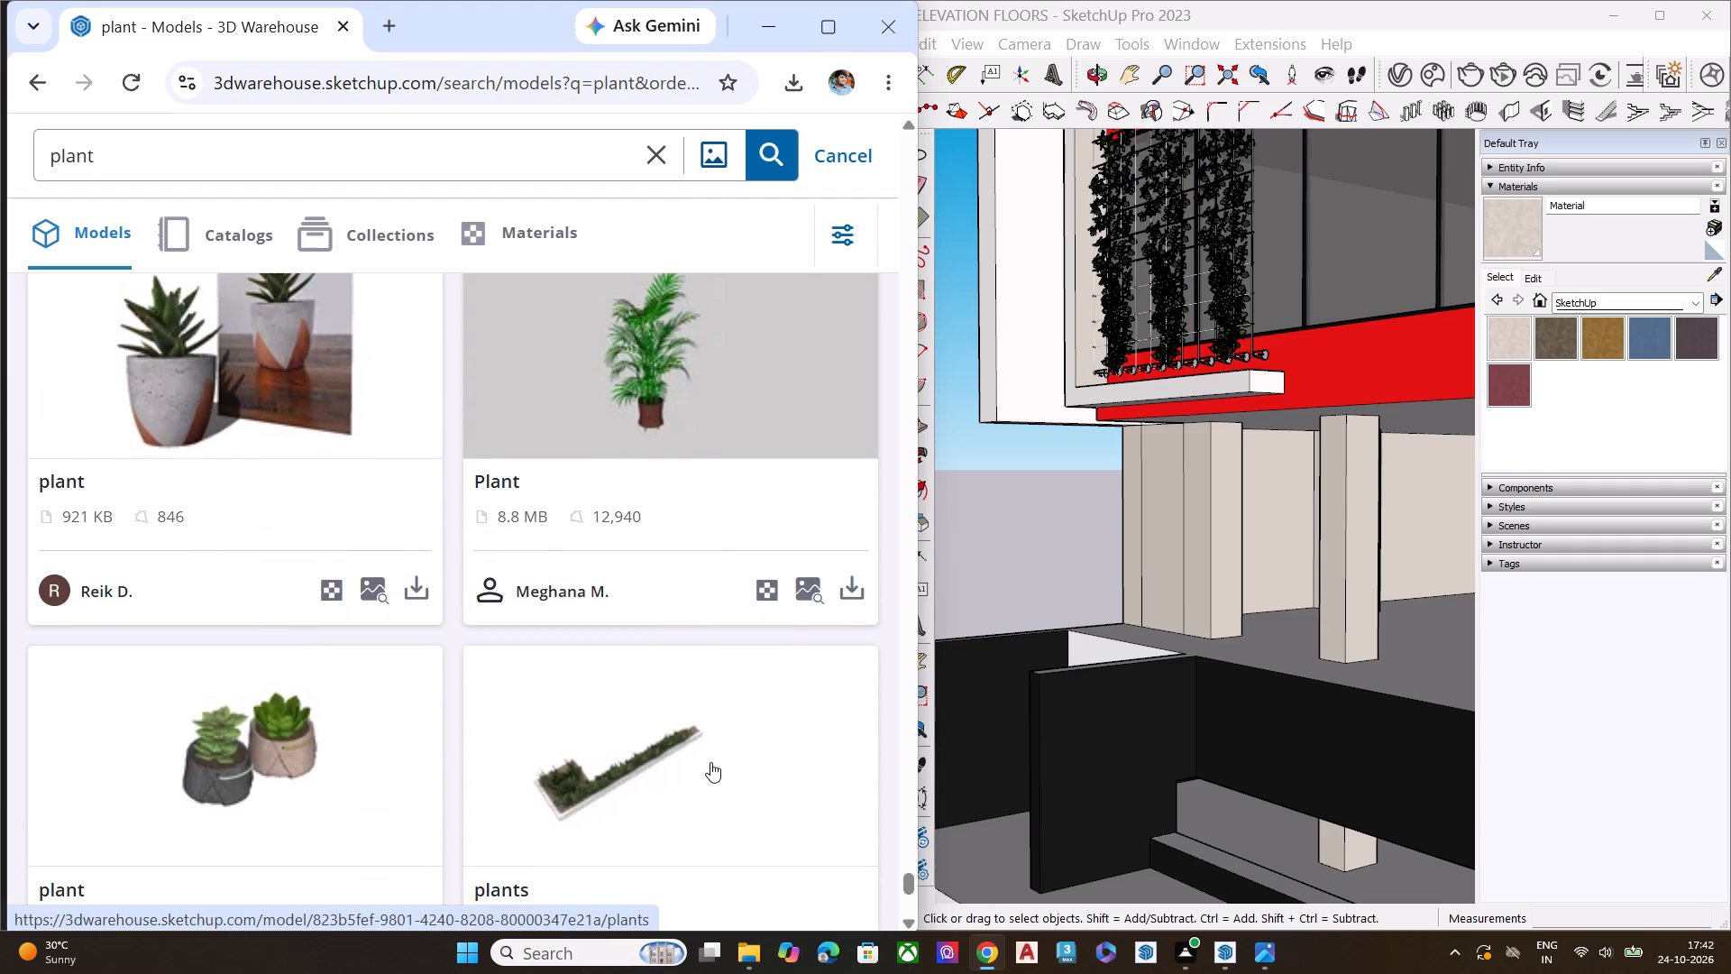
pyautogui.scroll(-3, 710, 762)
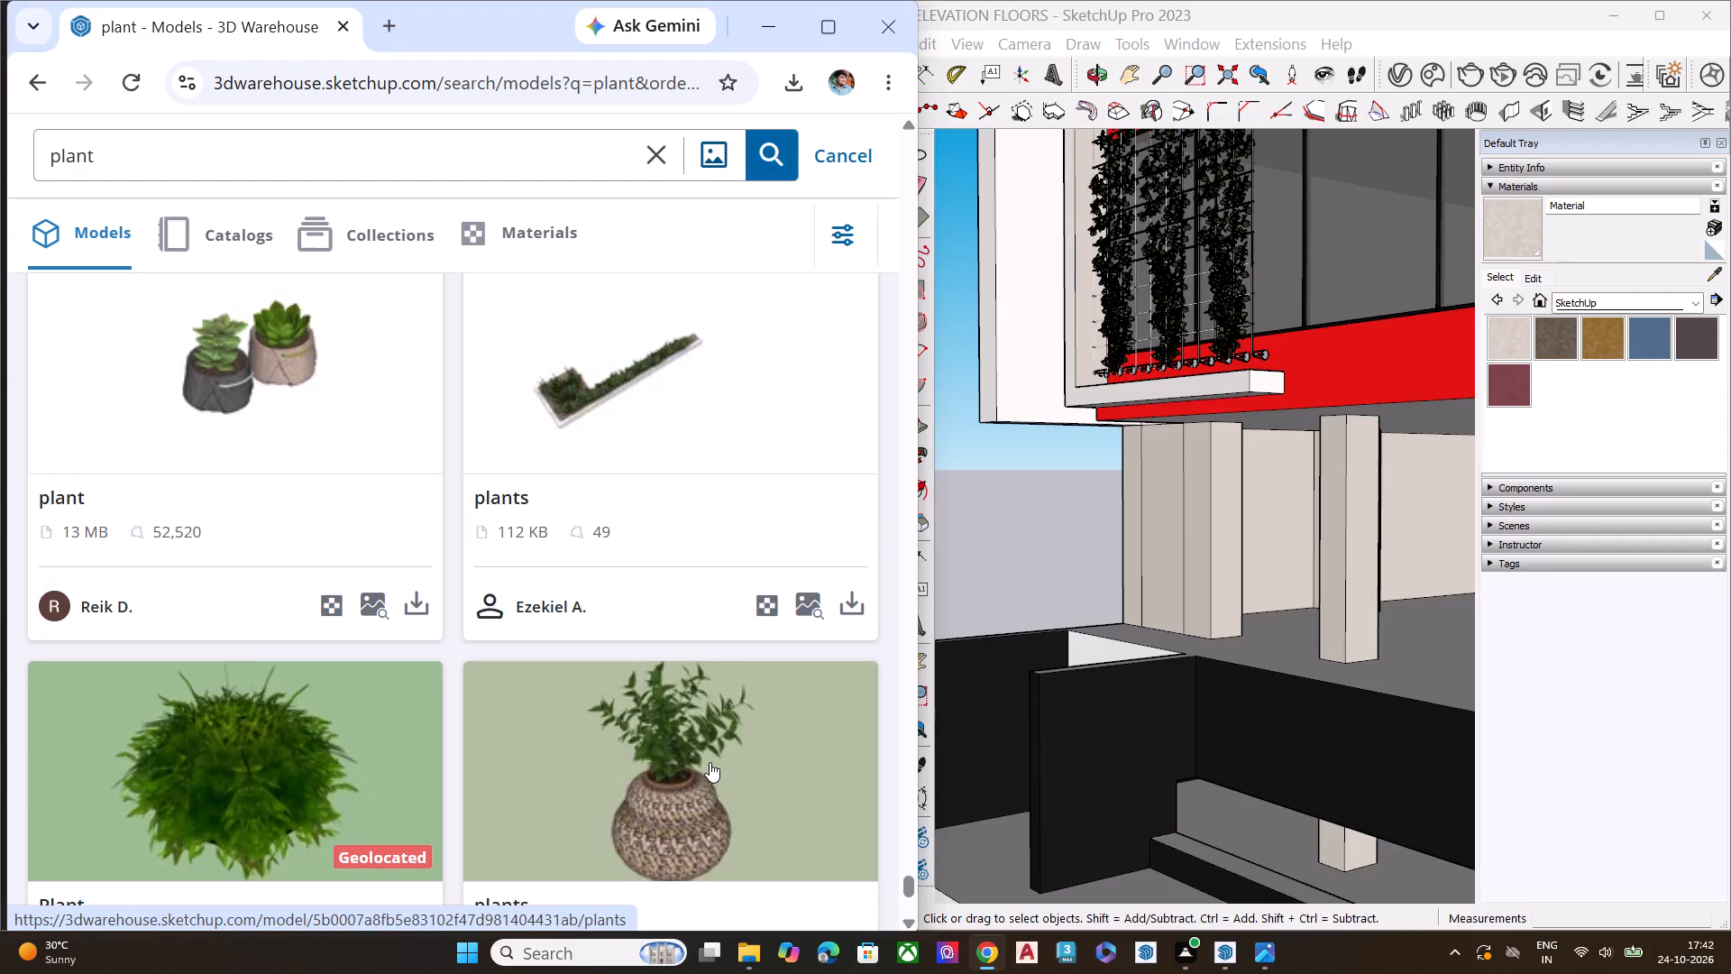
pyautogui.scroll(-1, 710, 762)
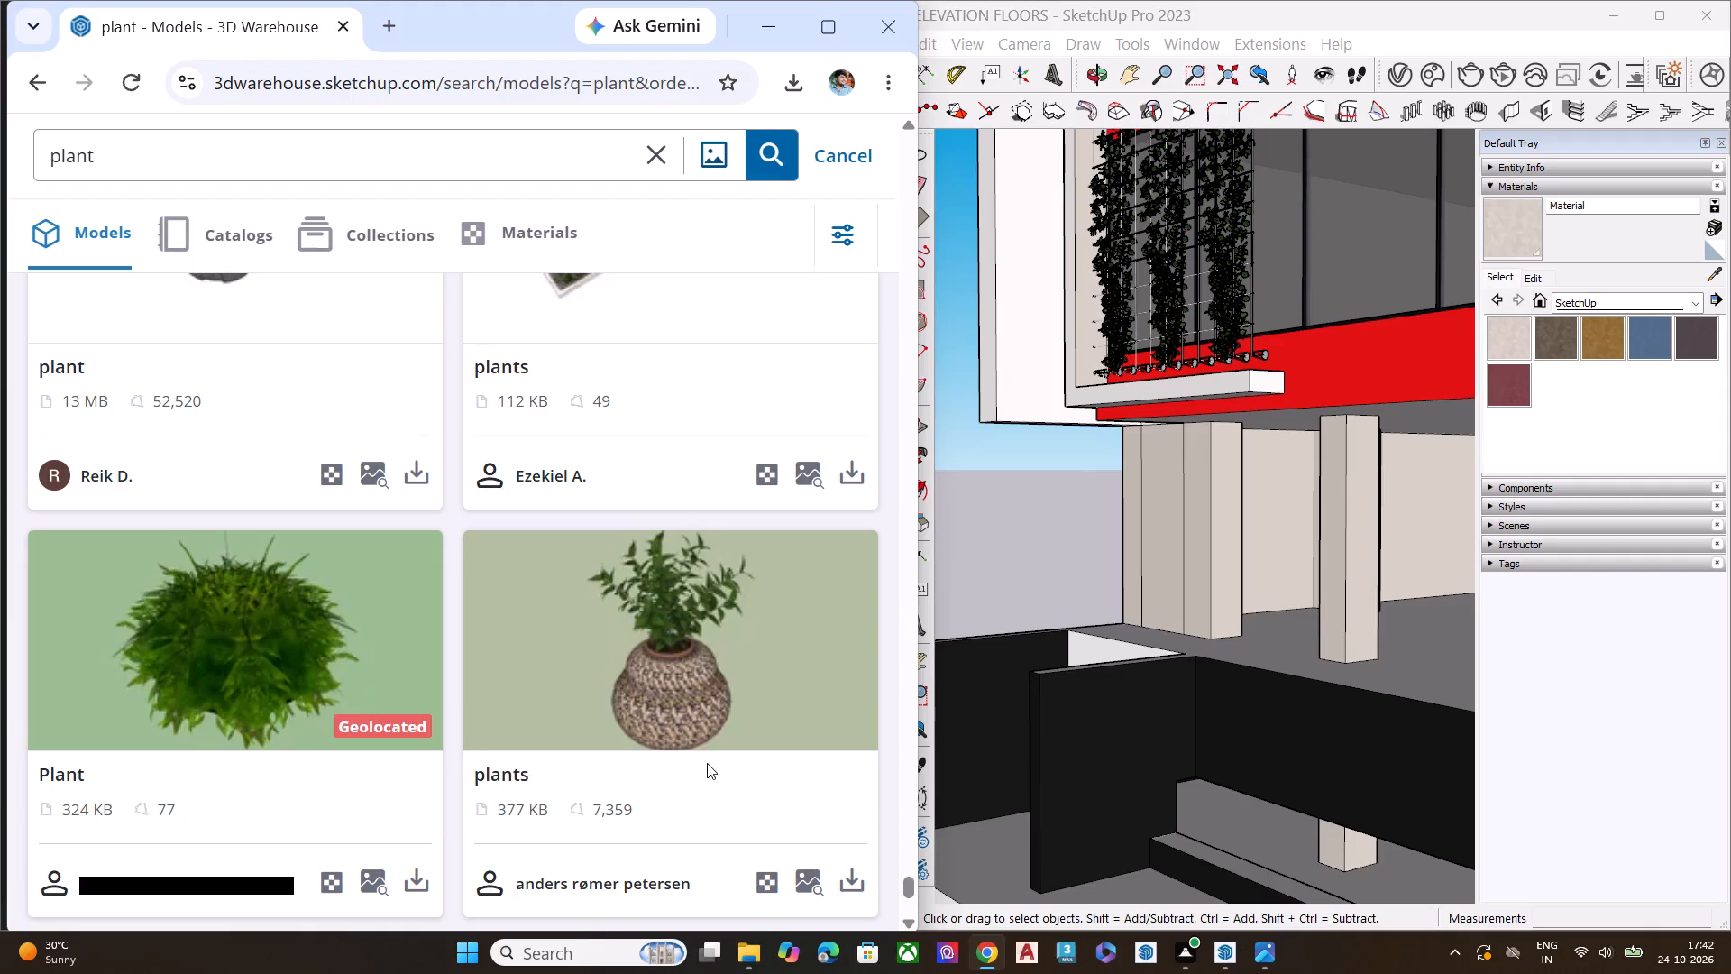
pyautogui.scroll(-5, 703, 765)
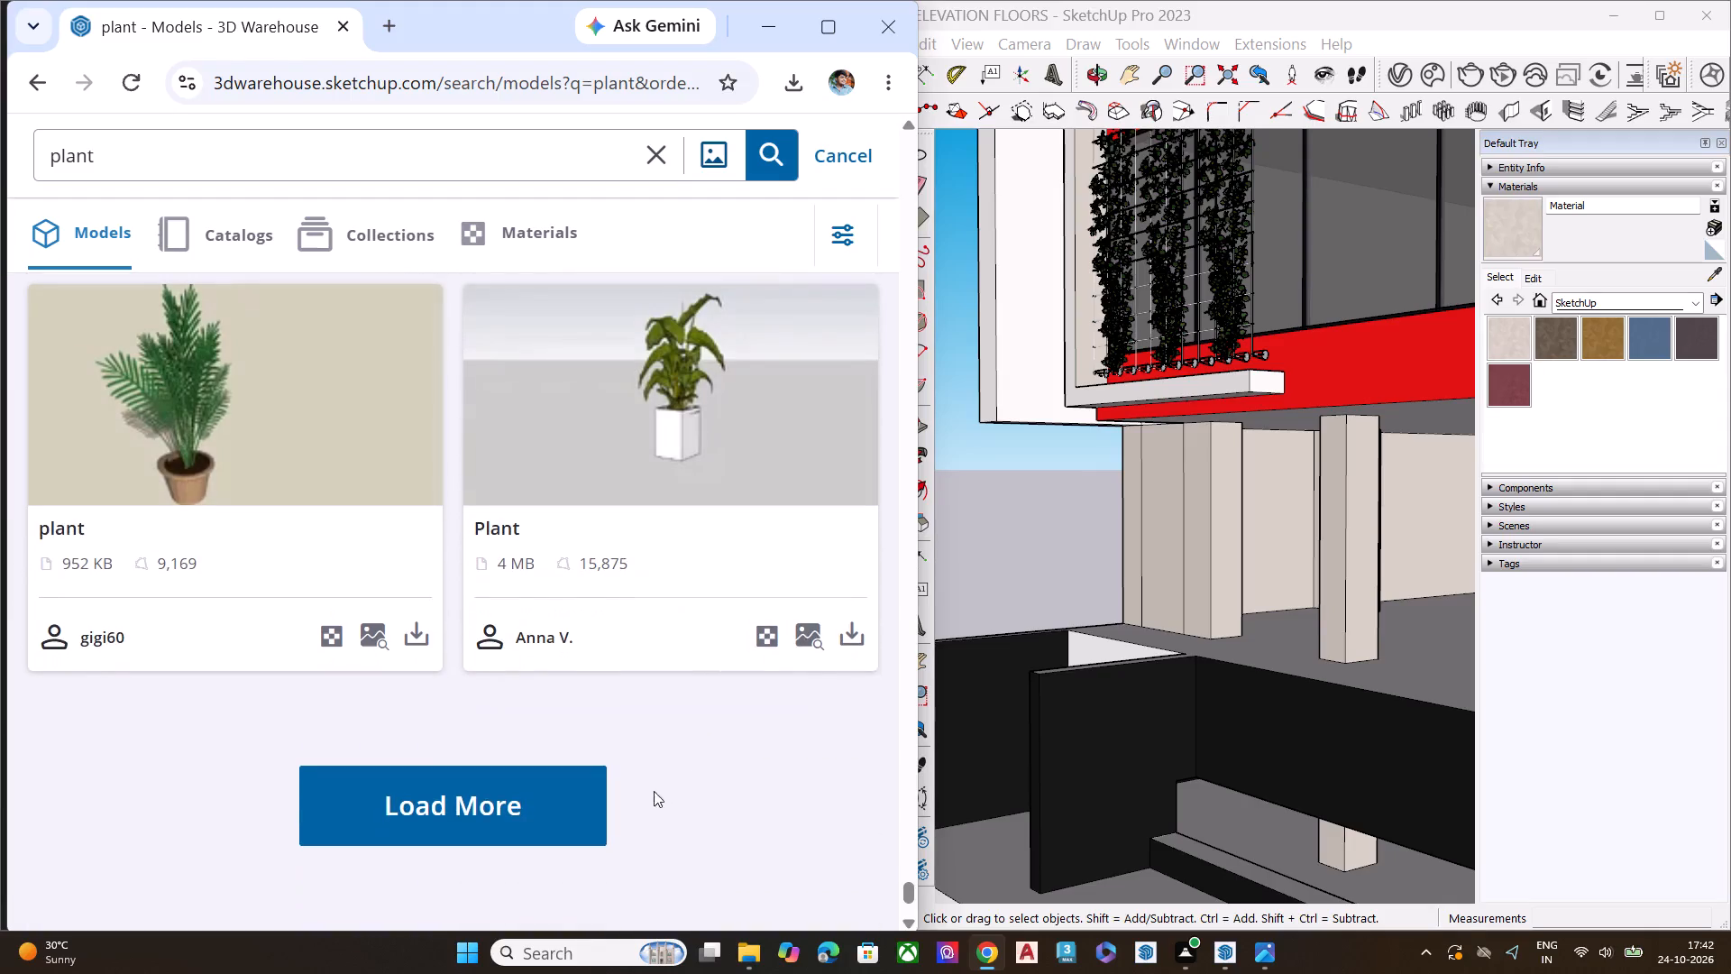
pyautogui.click(545, 818)
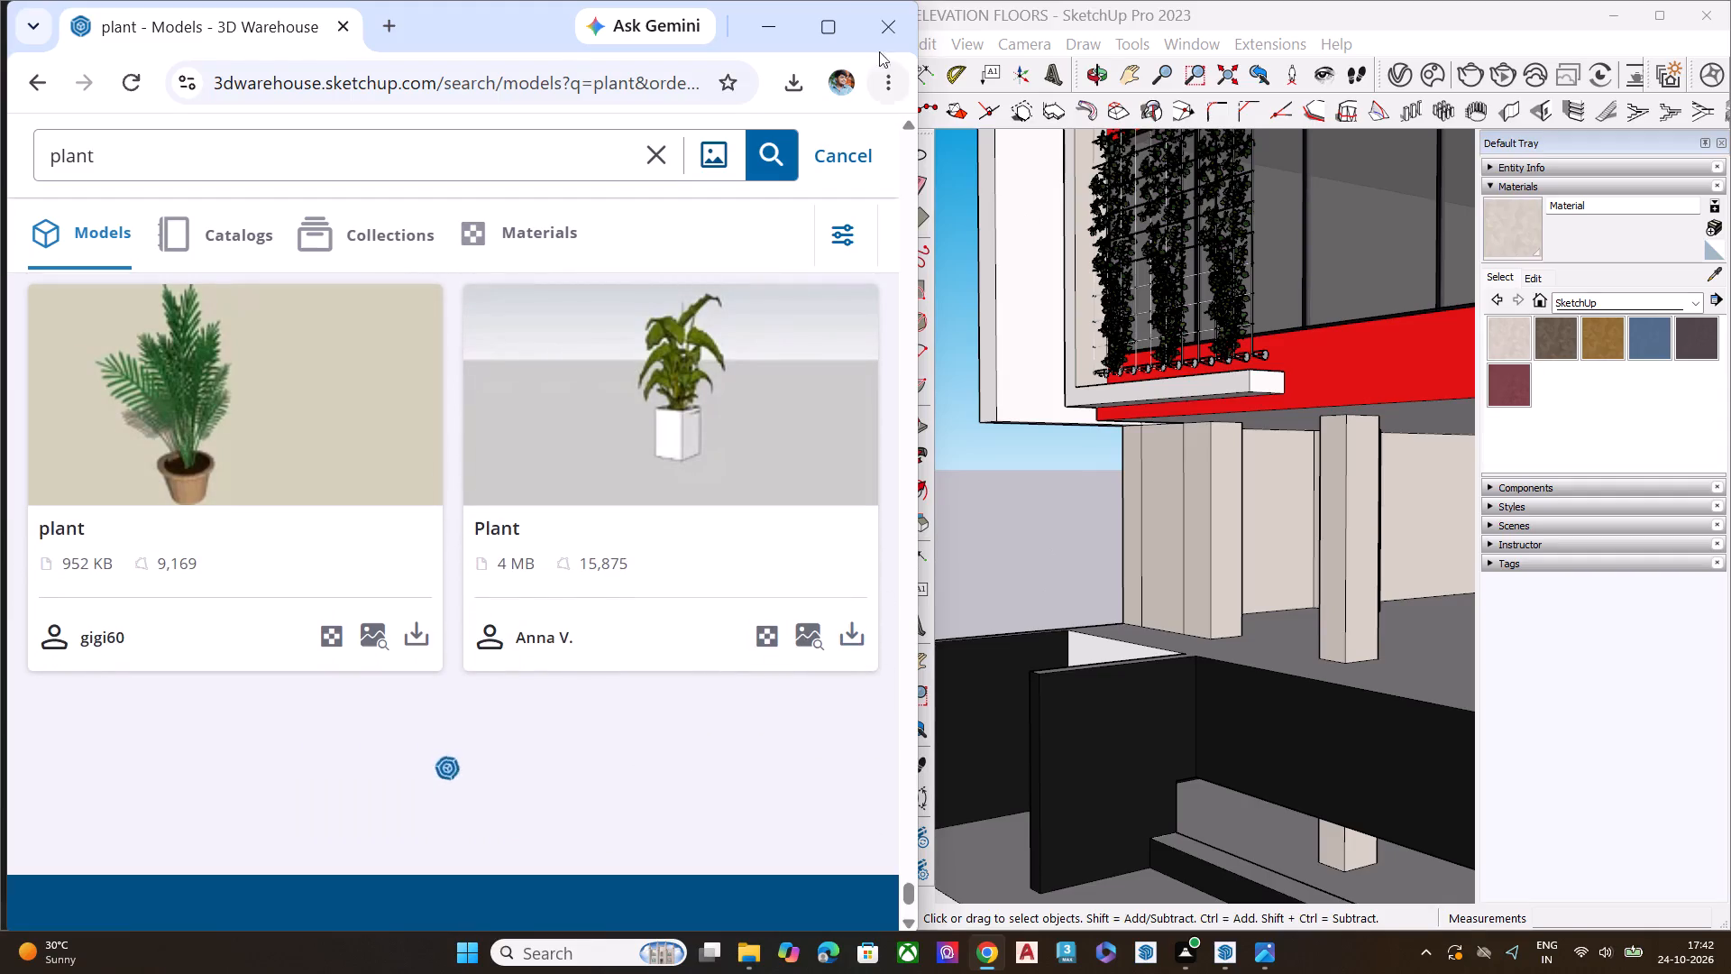
# Switch to SketchUp and start importing a model file from the Downloads folder into the 05 ELEVATION FLOORS model.
pyautogui.click(974, 16)
pyautogui.click(881, 43)
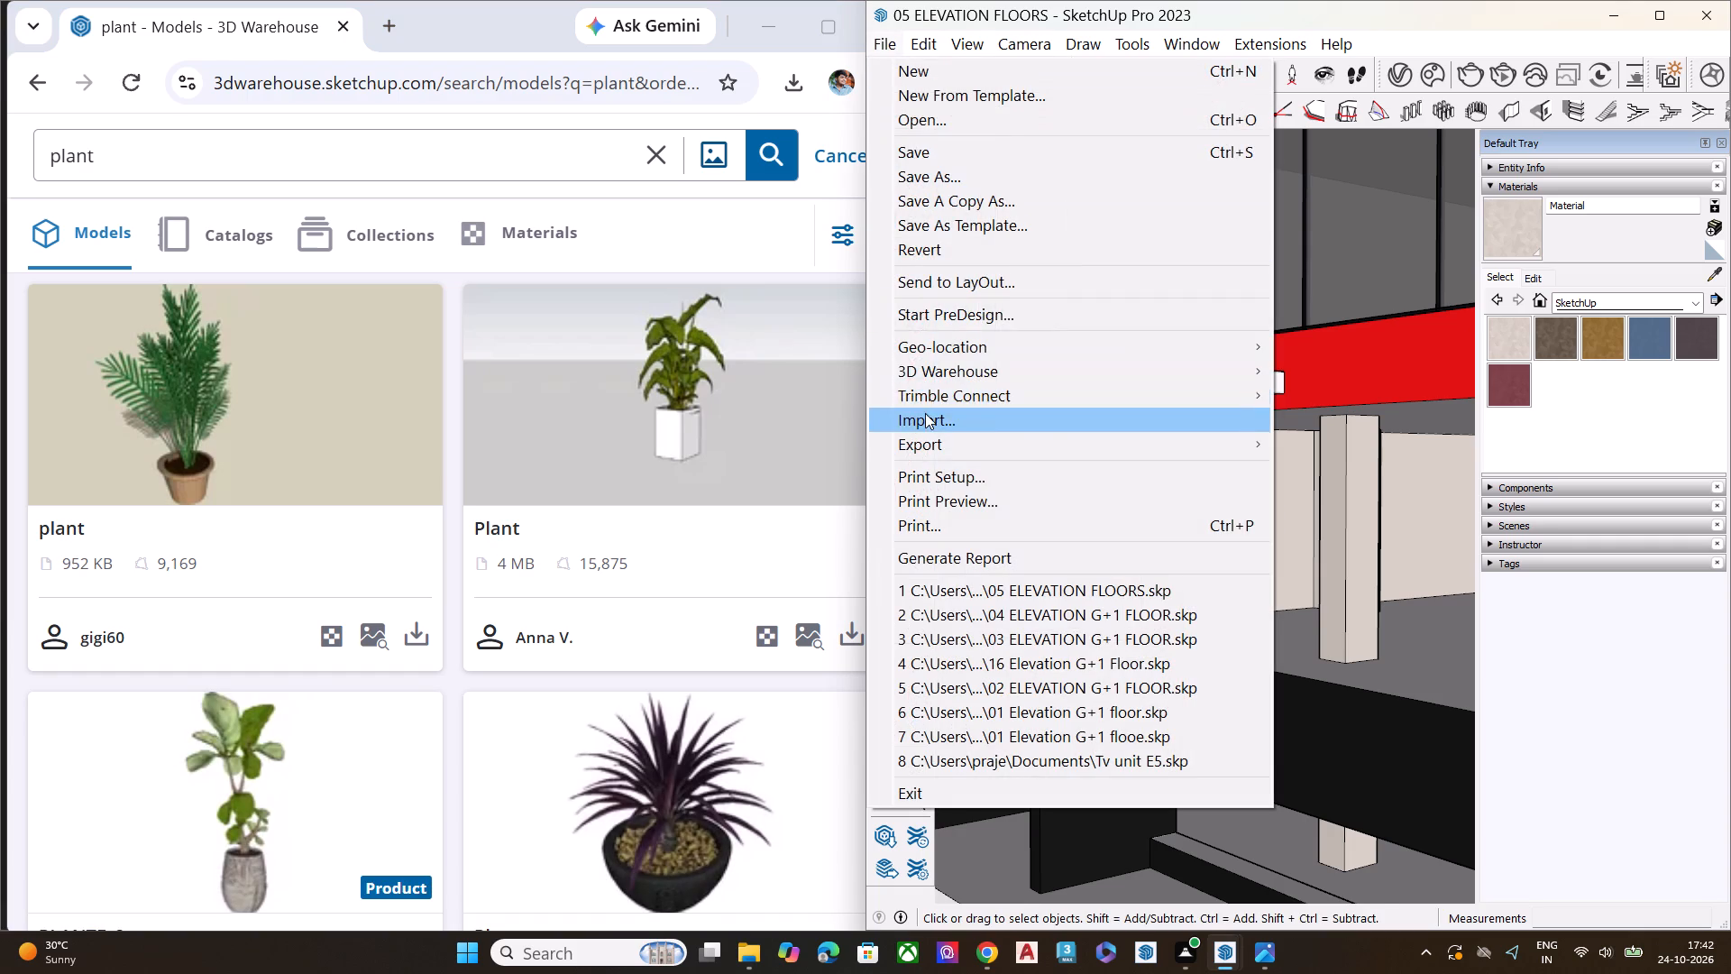
pyautogui.click(925, 421)
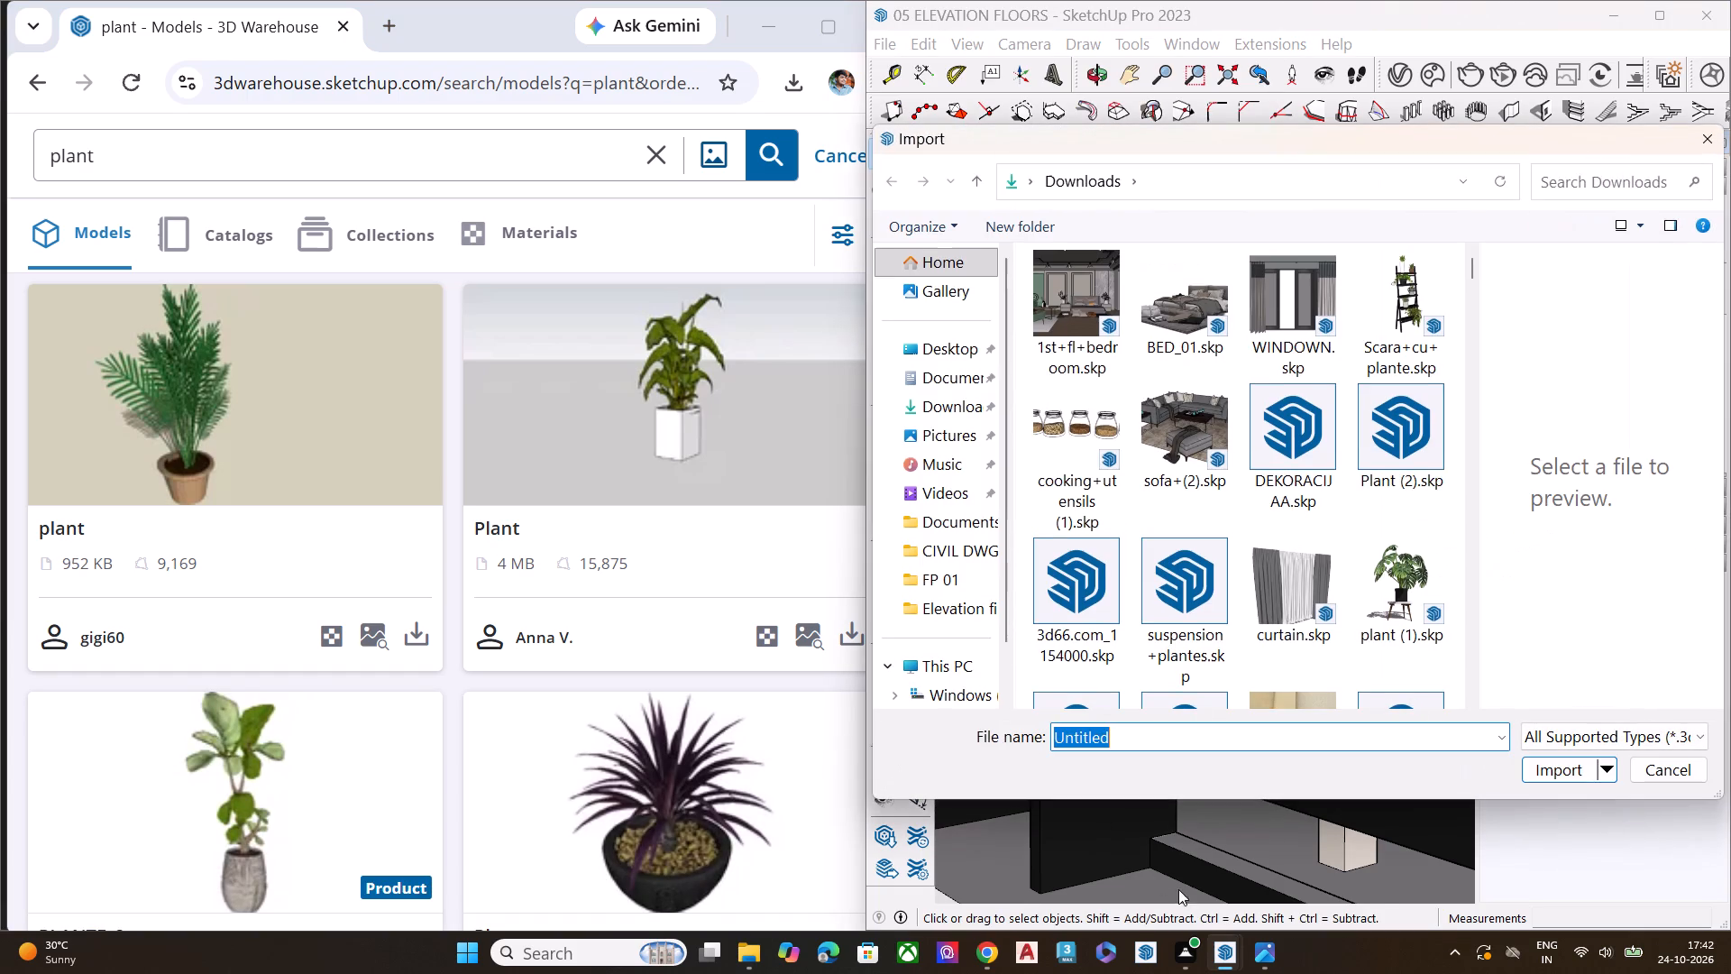
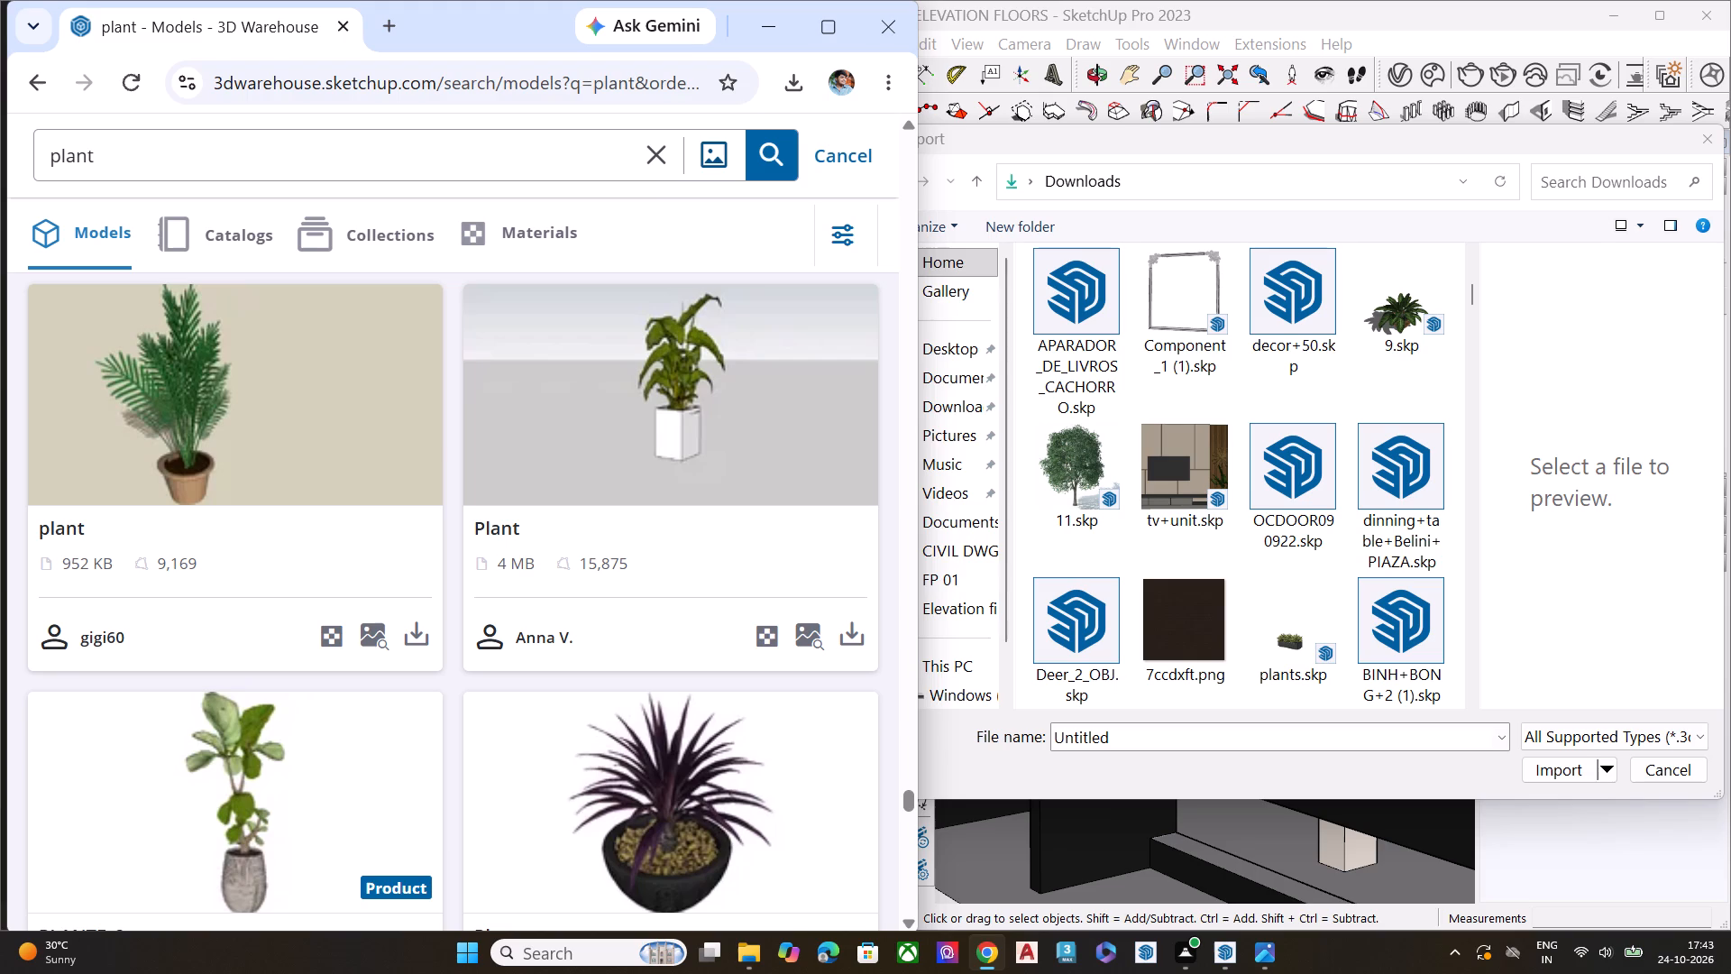
# Find the leafy wooden planter box model Component_177.skp in the Downloads folder and import it.
pyautogui.scroll(-1, 1225, 748)
pyautogui.scroll(-3, 1002, 619)
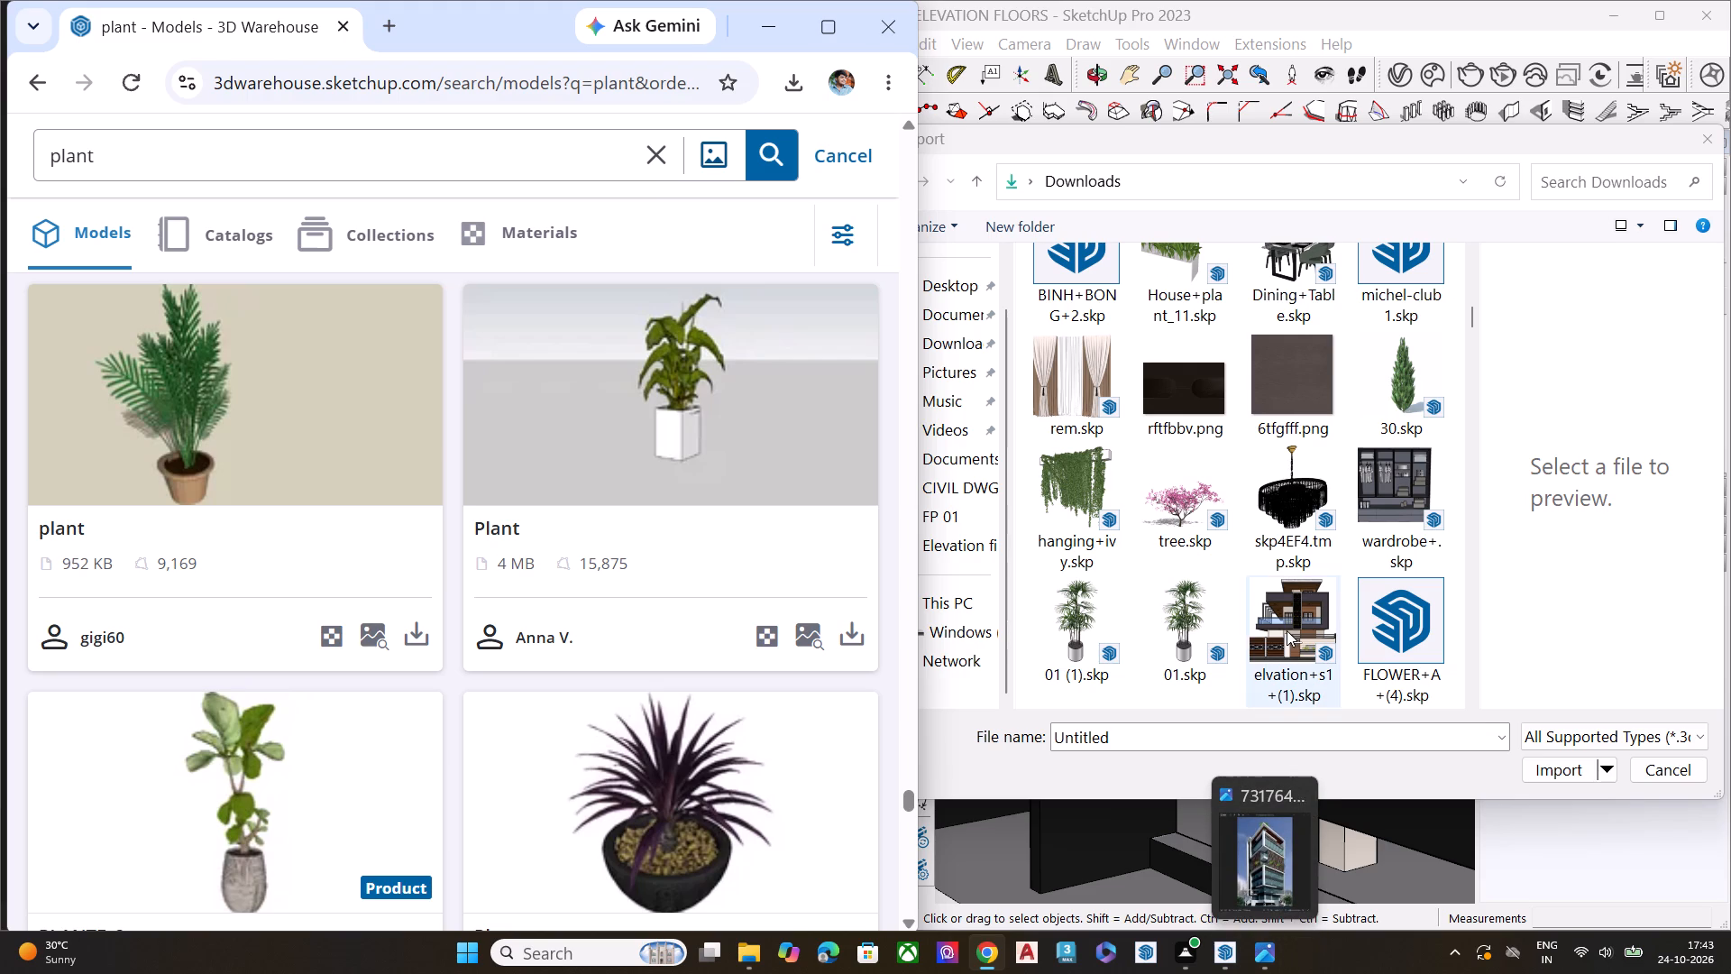
pyautogui.scroll(-1, 1192, 485)
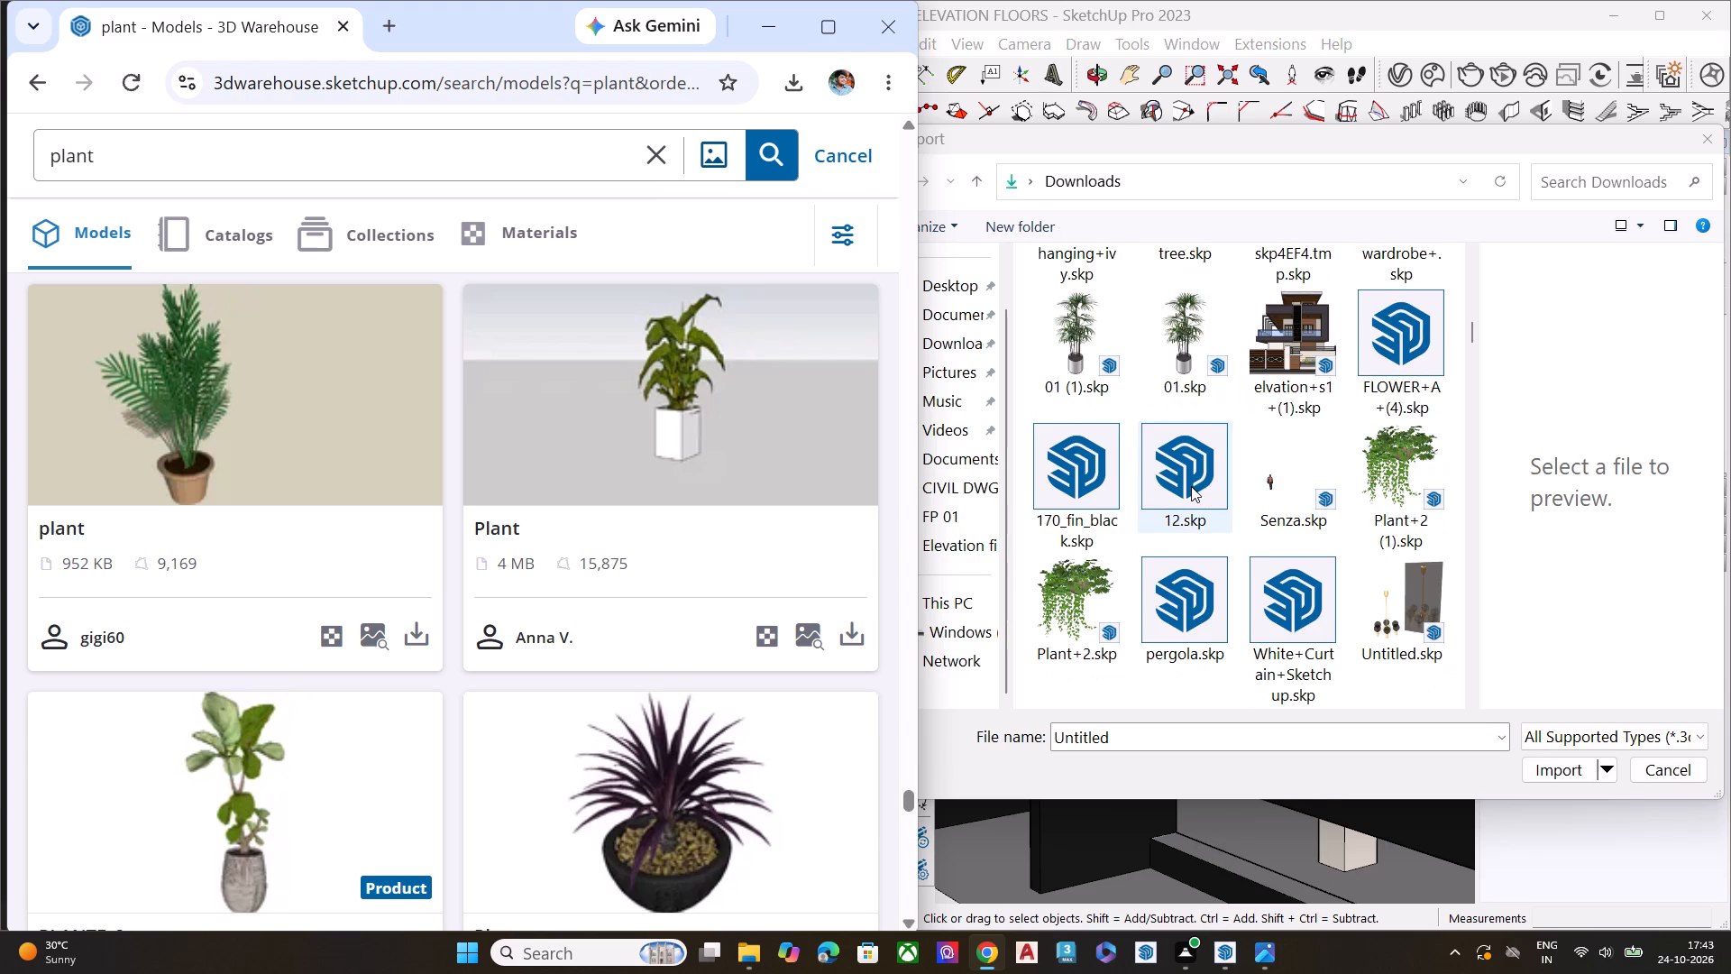
pyautogui.scroll(-2, 1191, 486)
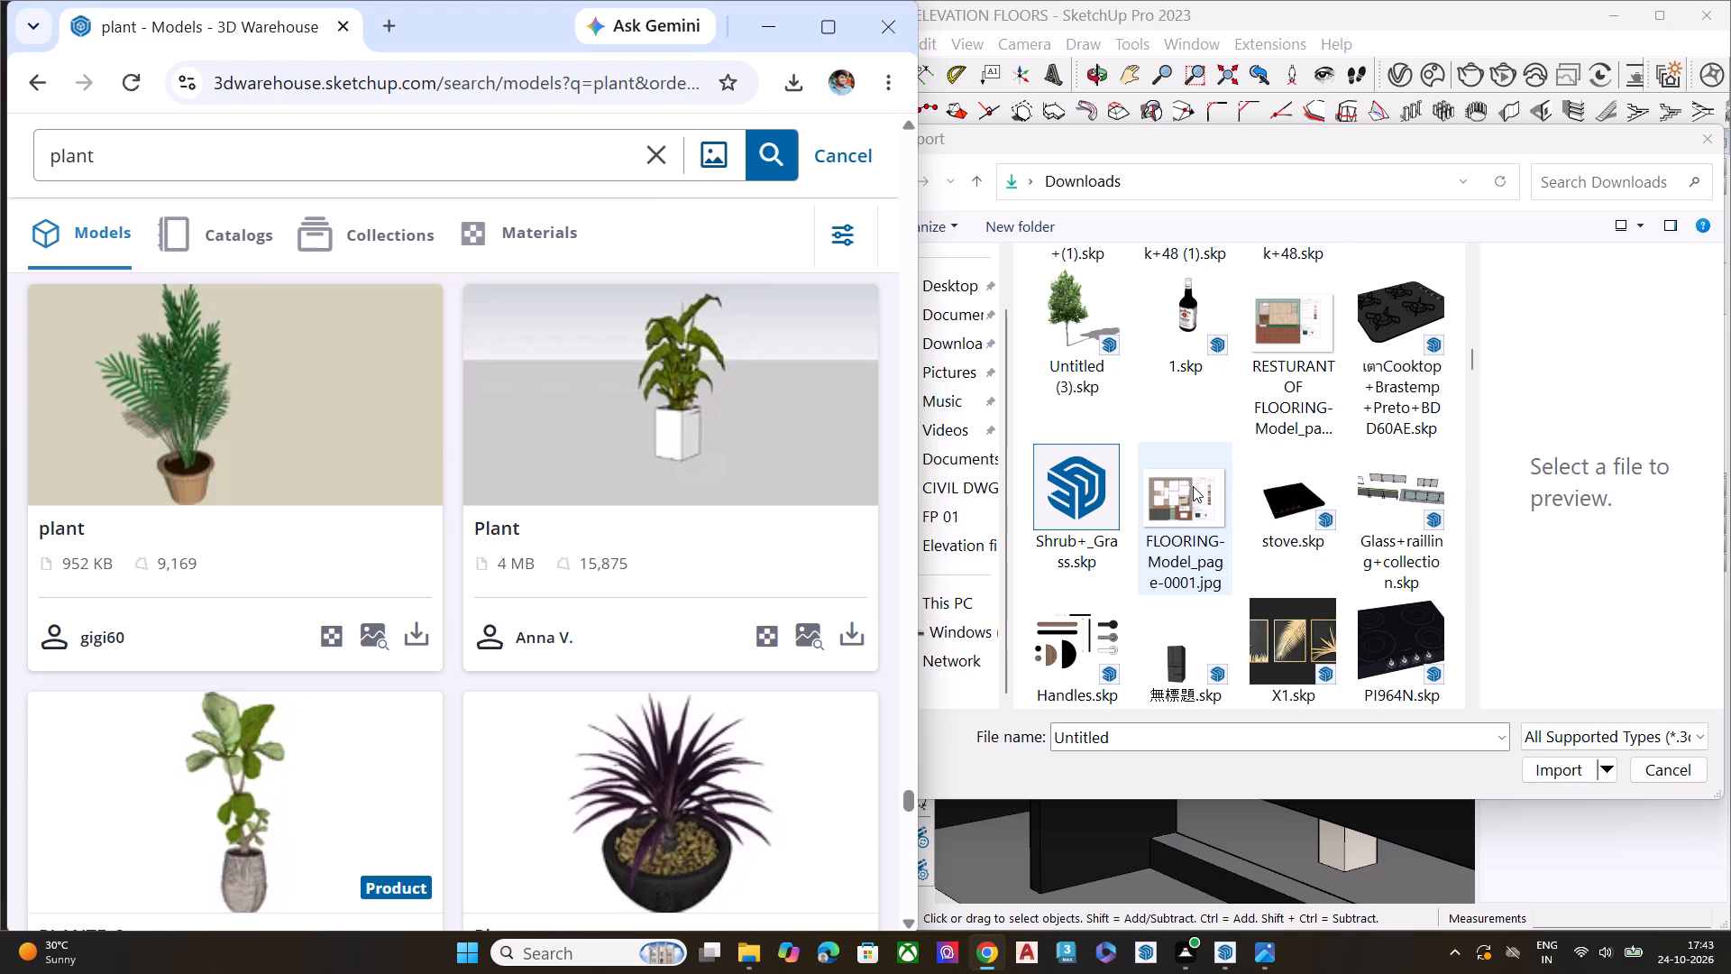
pyautogui.scroll(-2, 1242, 561)
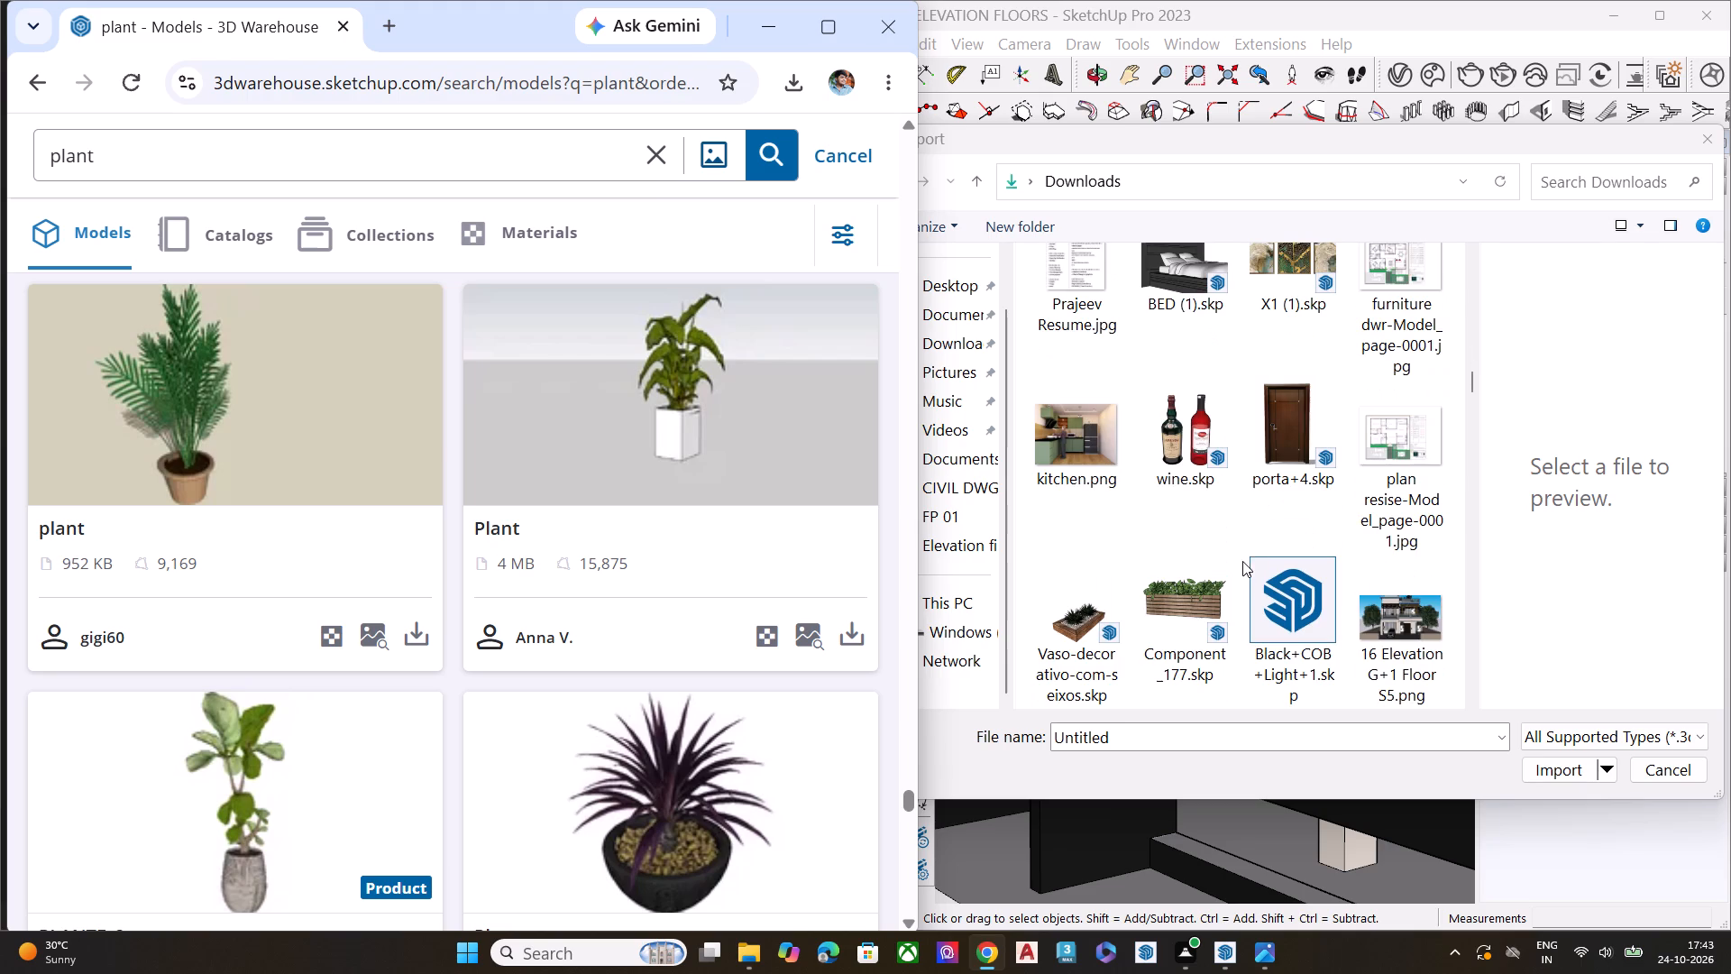
pyautogui.scroll(-1, 1216, 547)
pyautogui.scroll(5, 1217, 547)
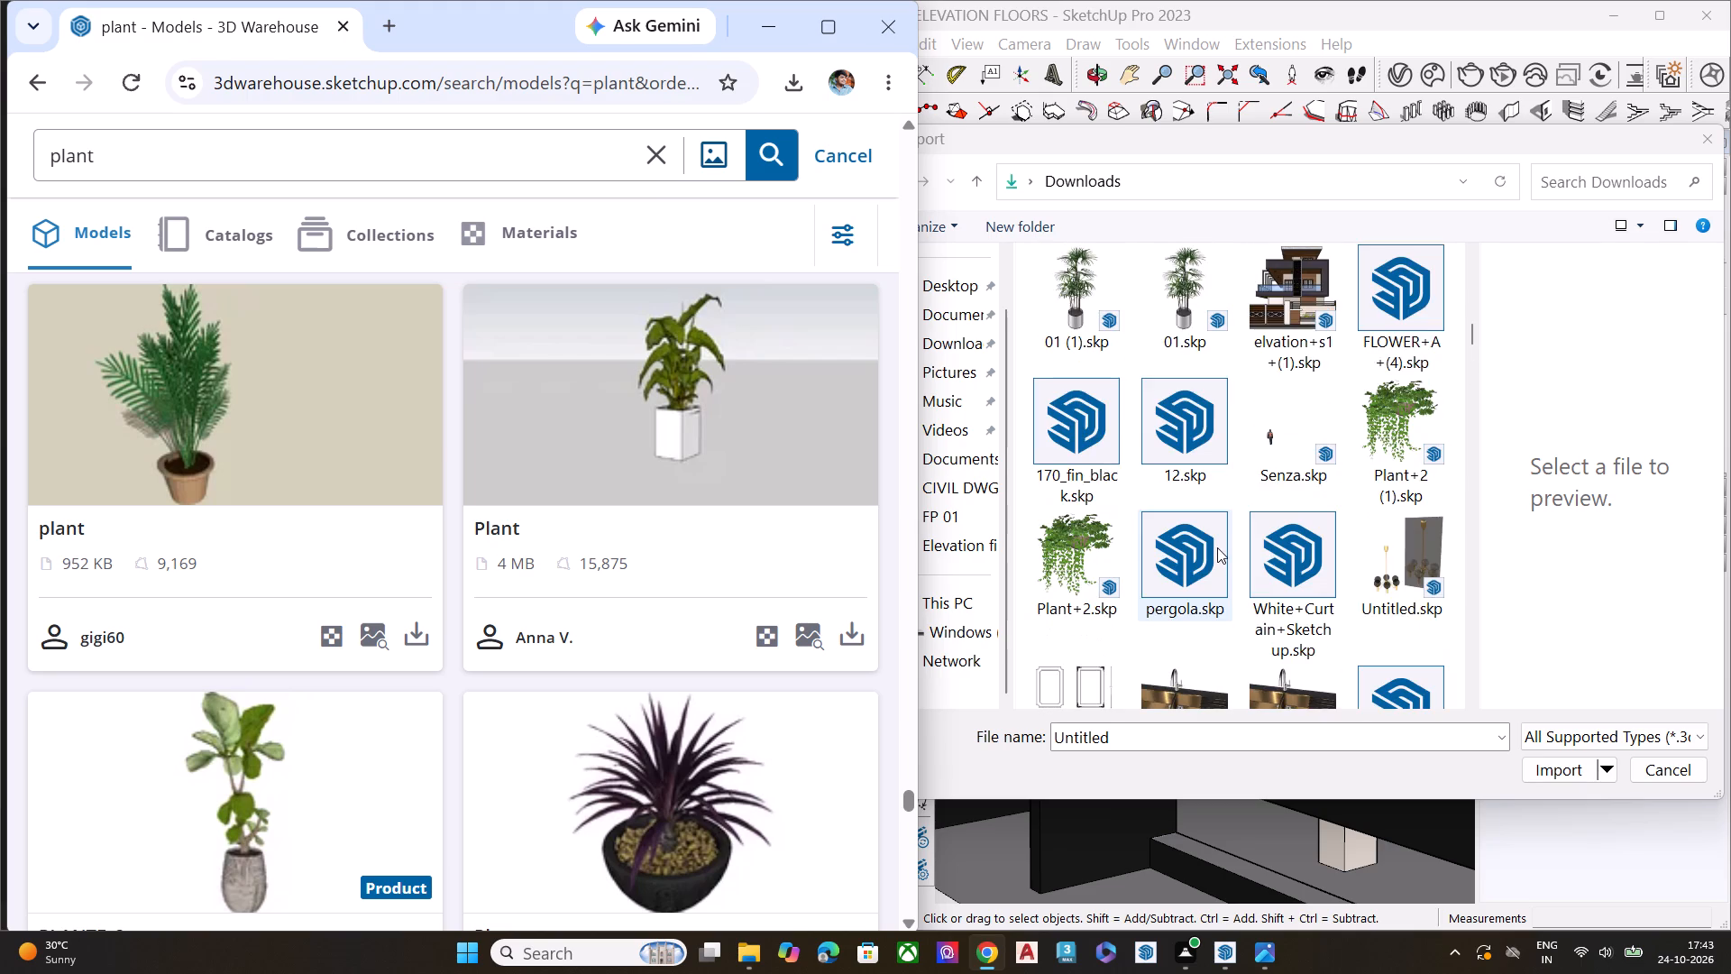
pyautogui.scroll(-4, 1217, 547)
pyautogui.click(1180, 607)
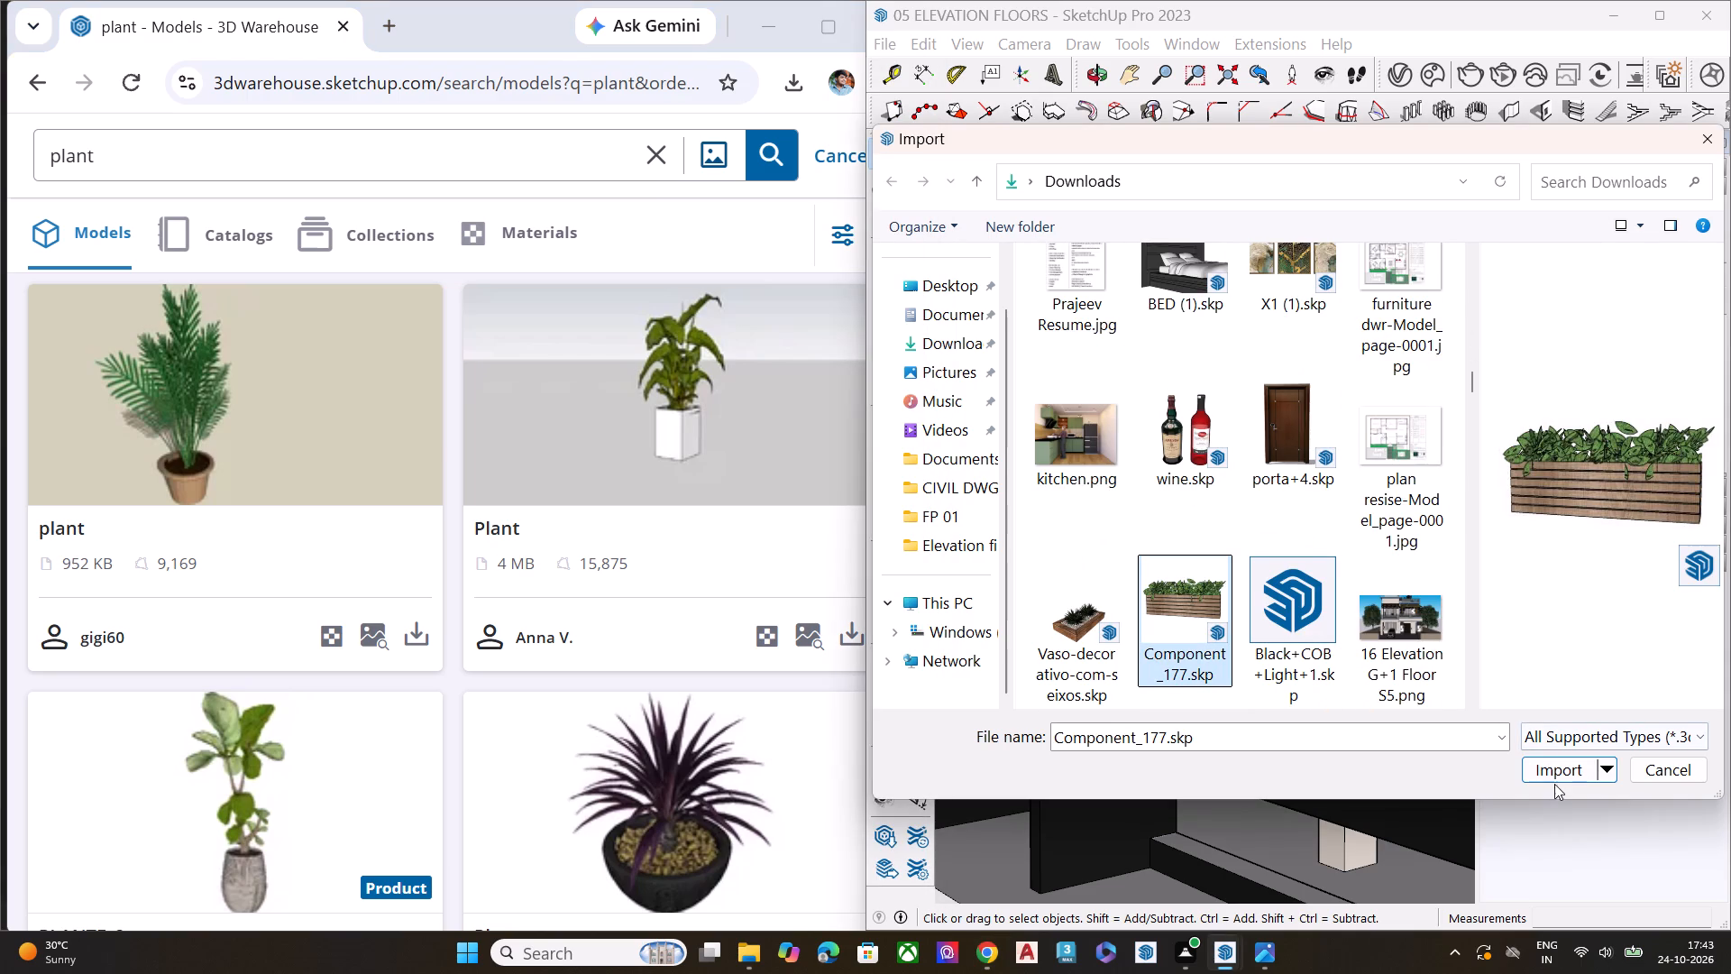
pyautogui.click(1553, 777)
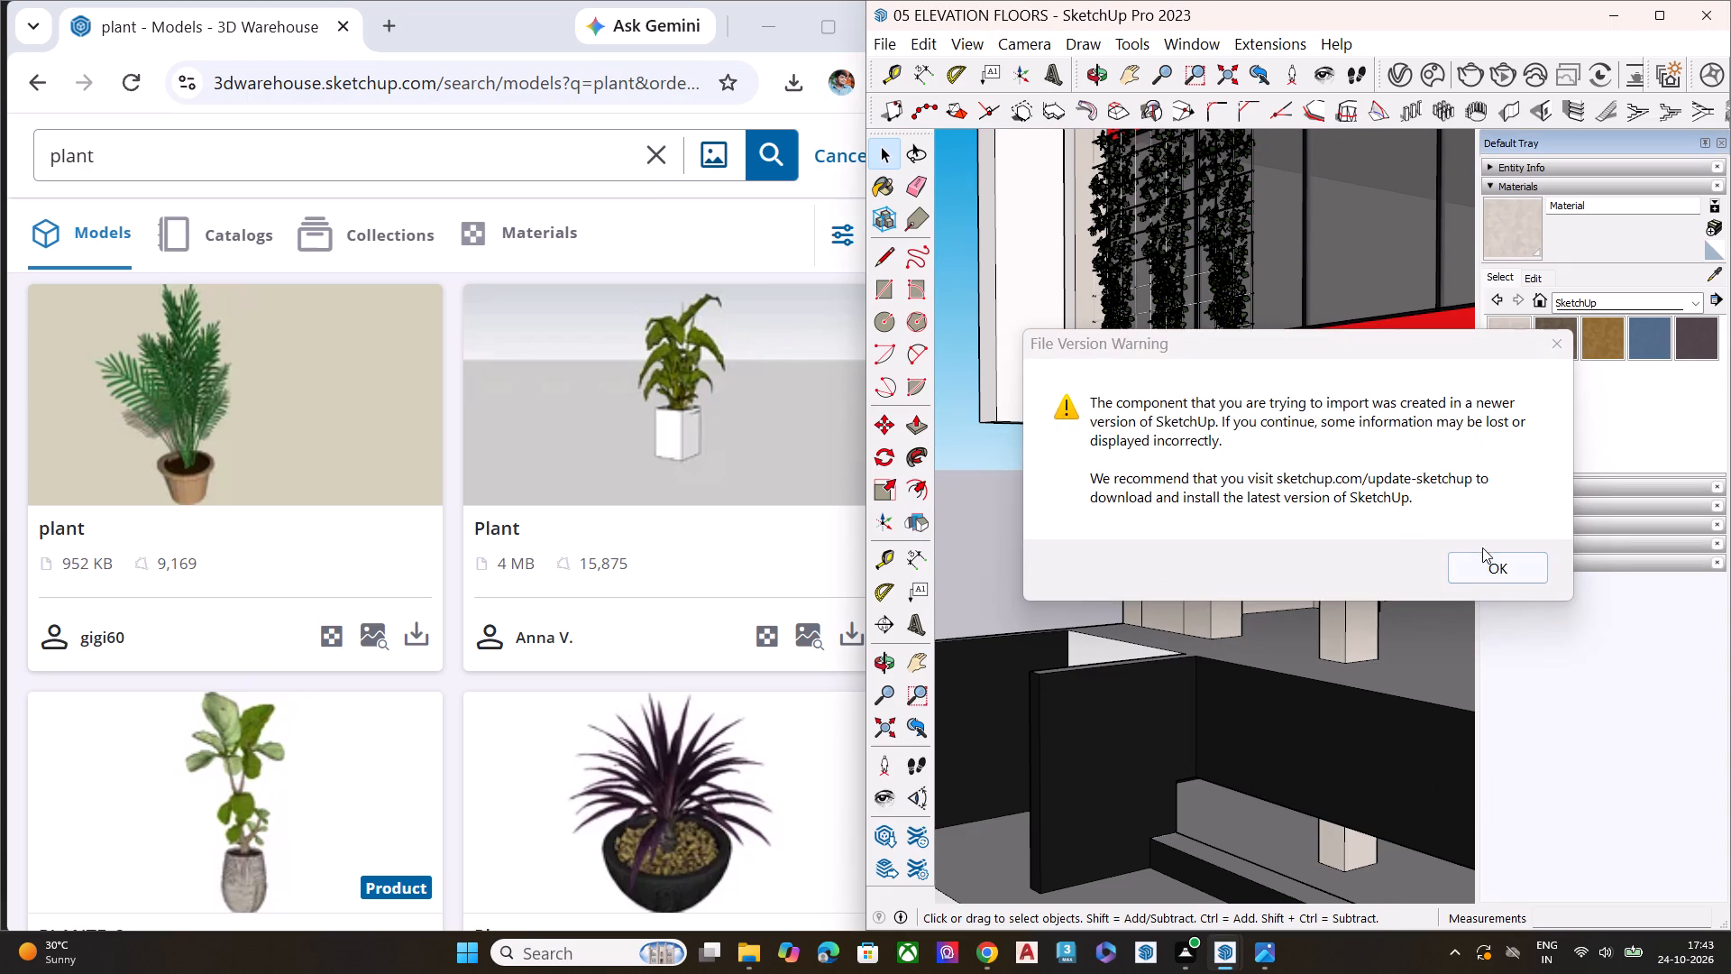
pyautogui.click(1491, 565)
# Place the imported planter box at the front corner of the open terrace above the upper glazed floors.
pyautogui.scroll(-4, 1223, 523)
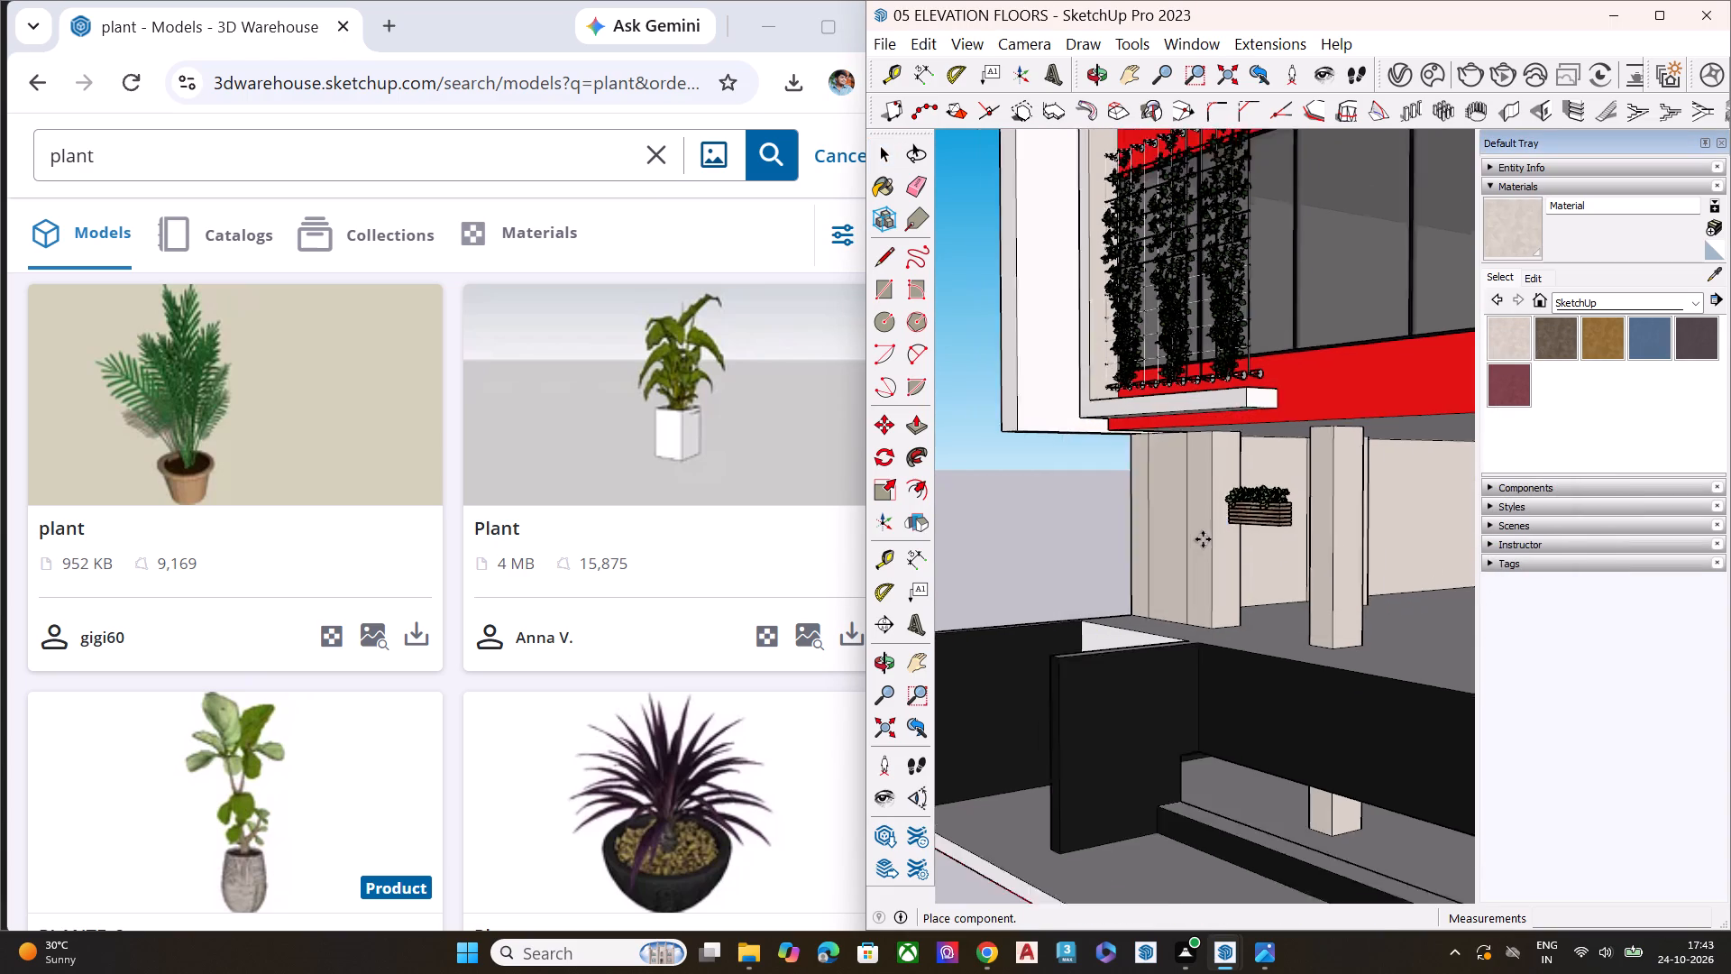
pyautogui.scroll(-15, 1203, 539)
pyautogui.scroll(-9, 1167, 606)
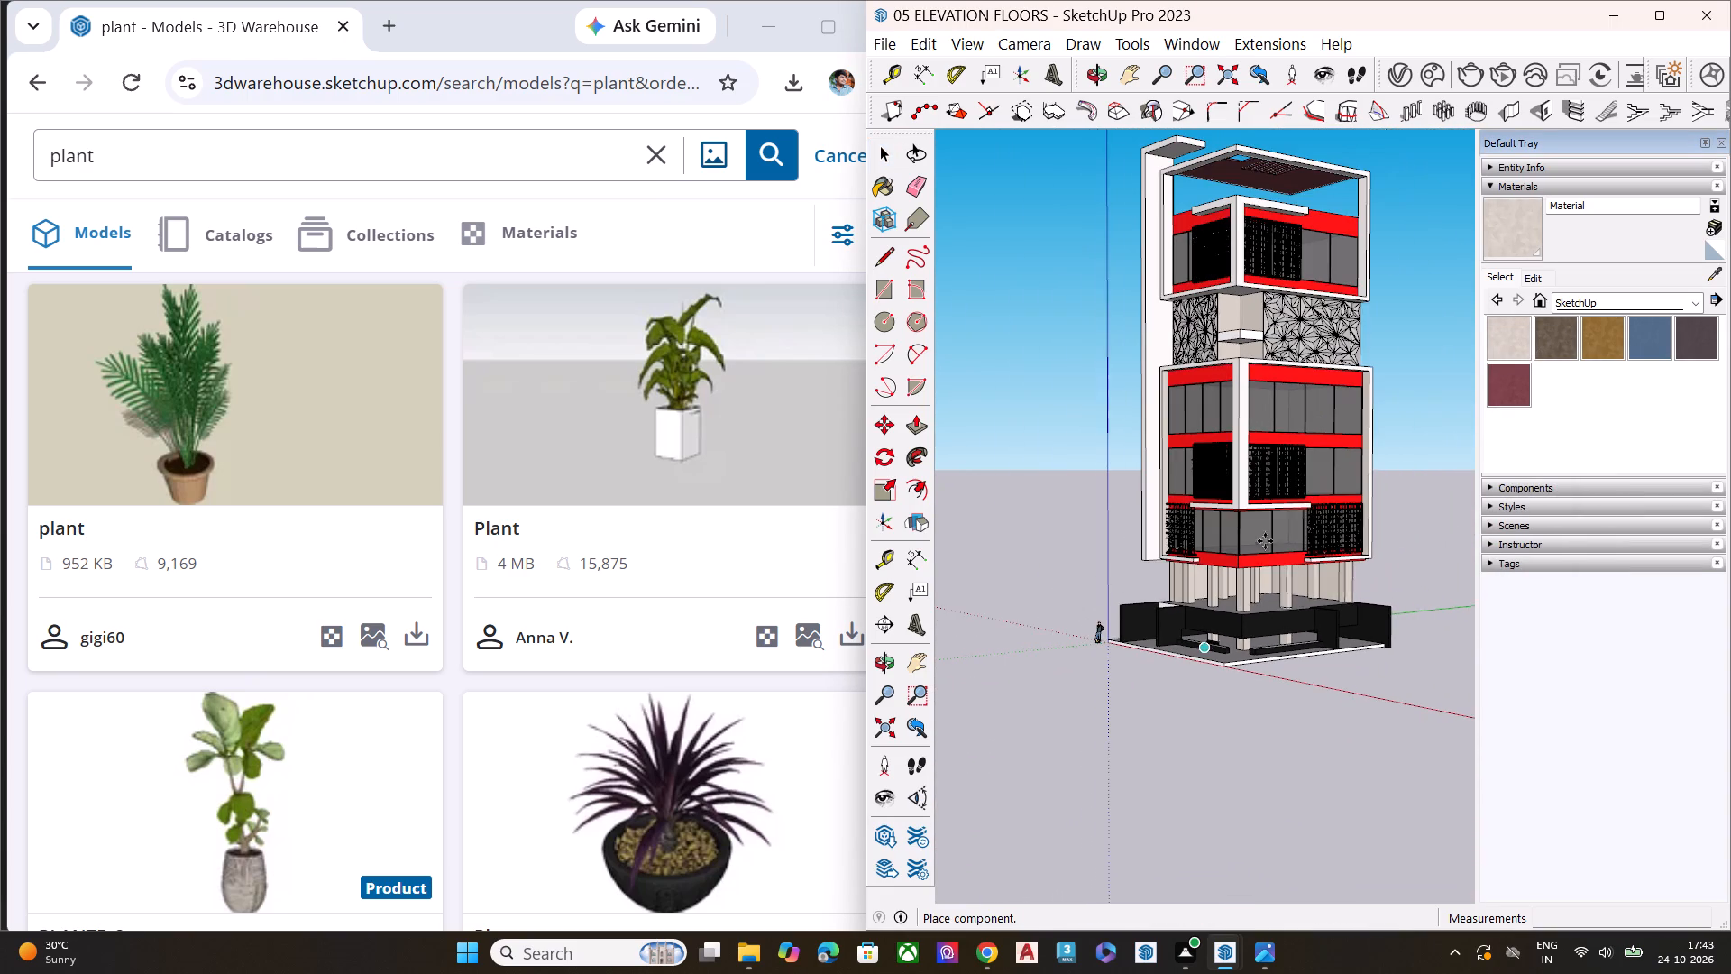
pyautogui.scroll(8, 1250, 420)
pyautogui.scroll(10, 1238, 335)
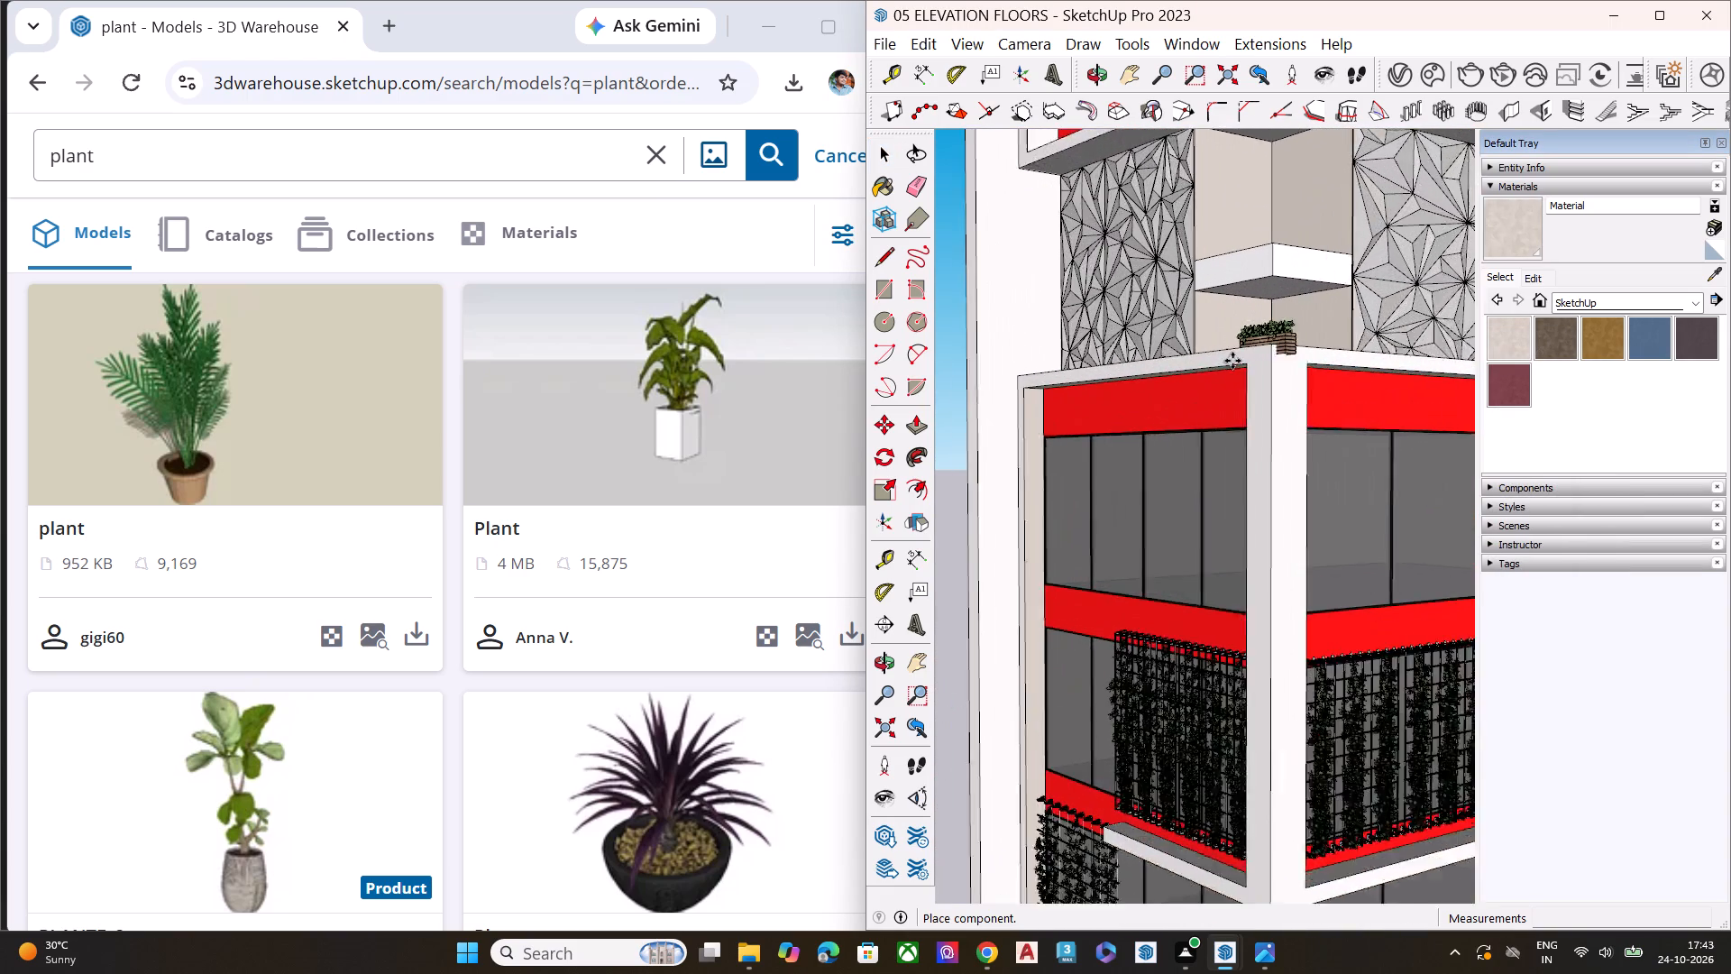
pyautogui.scroll(6, 1256, 350)
pyautogui.click(1192, 351)
# Move the planter box so its bottom front corner sits on the terrace slab's outer corner.
pyautogui.scroll(1, 1348, 346)
pyautogui.moveTo(1337, 362); pyautogui.dragTo(1277, 500, button='middle')
pyautogui.scroll(4, 1266, 378)
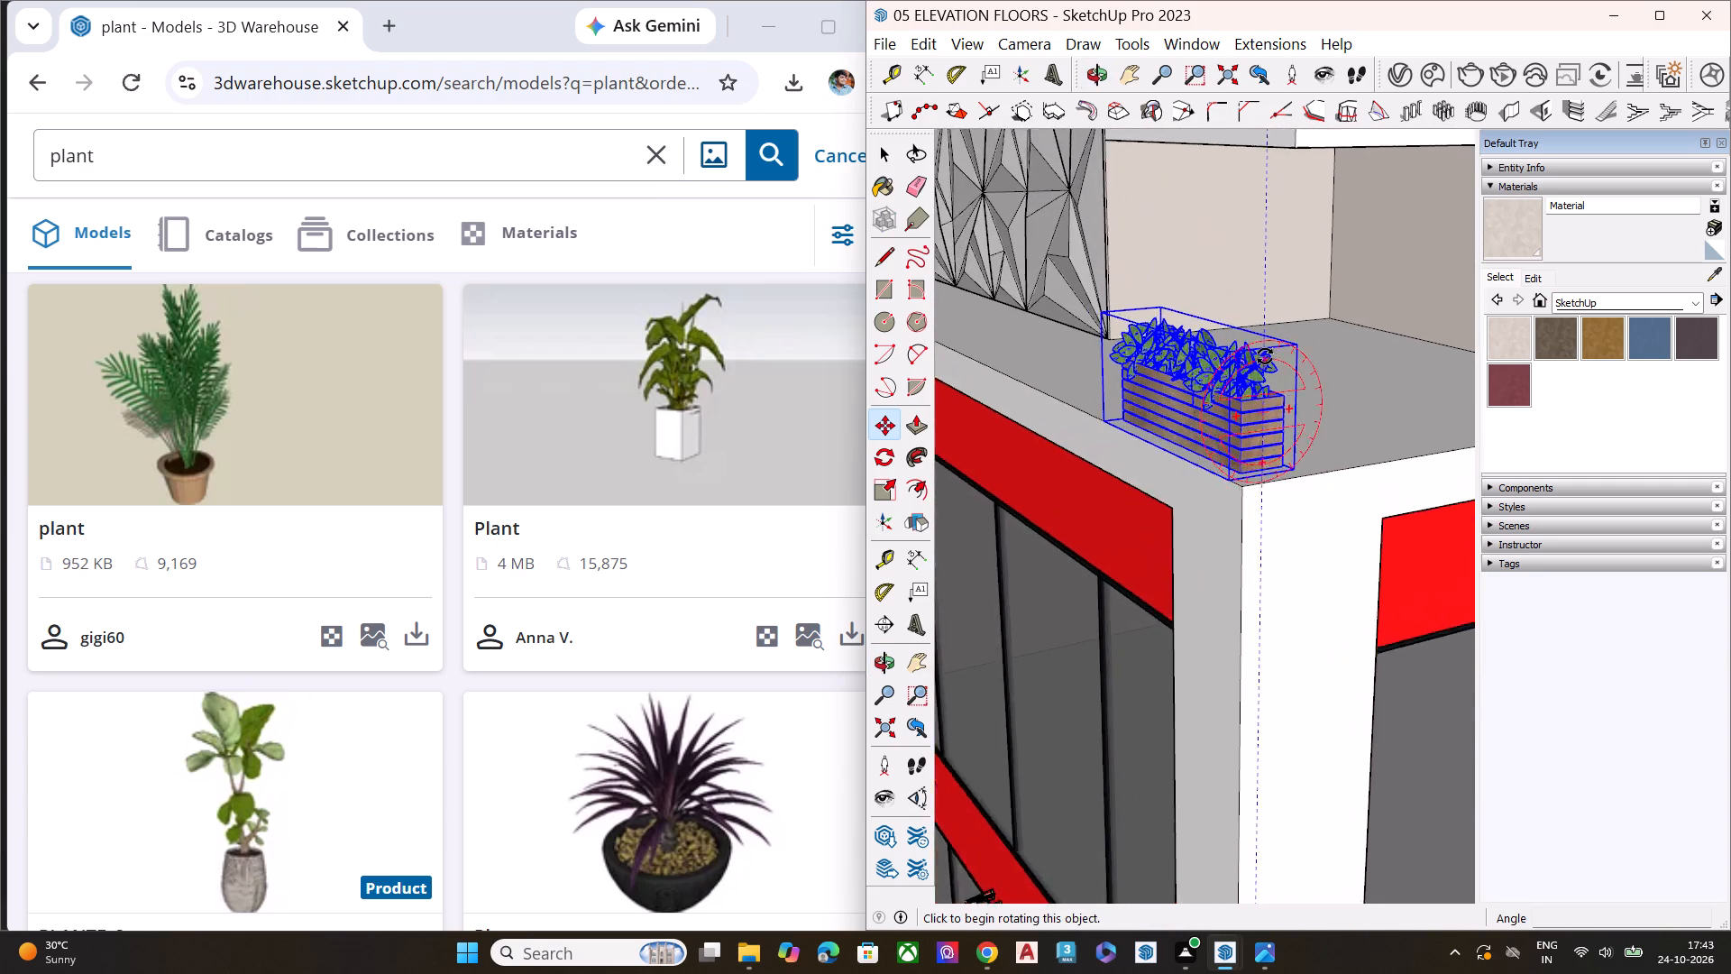
pyautogui.scroll(3, 1265, 356)
pyautogui.scroll(7, 1274, 513)
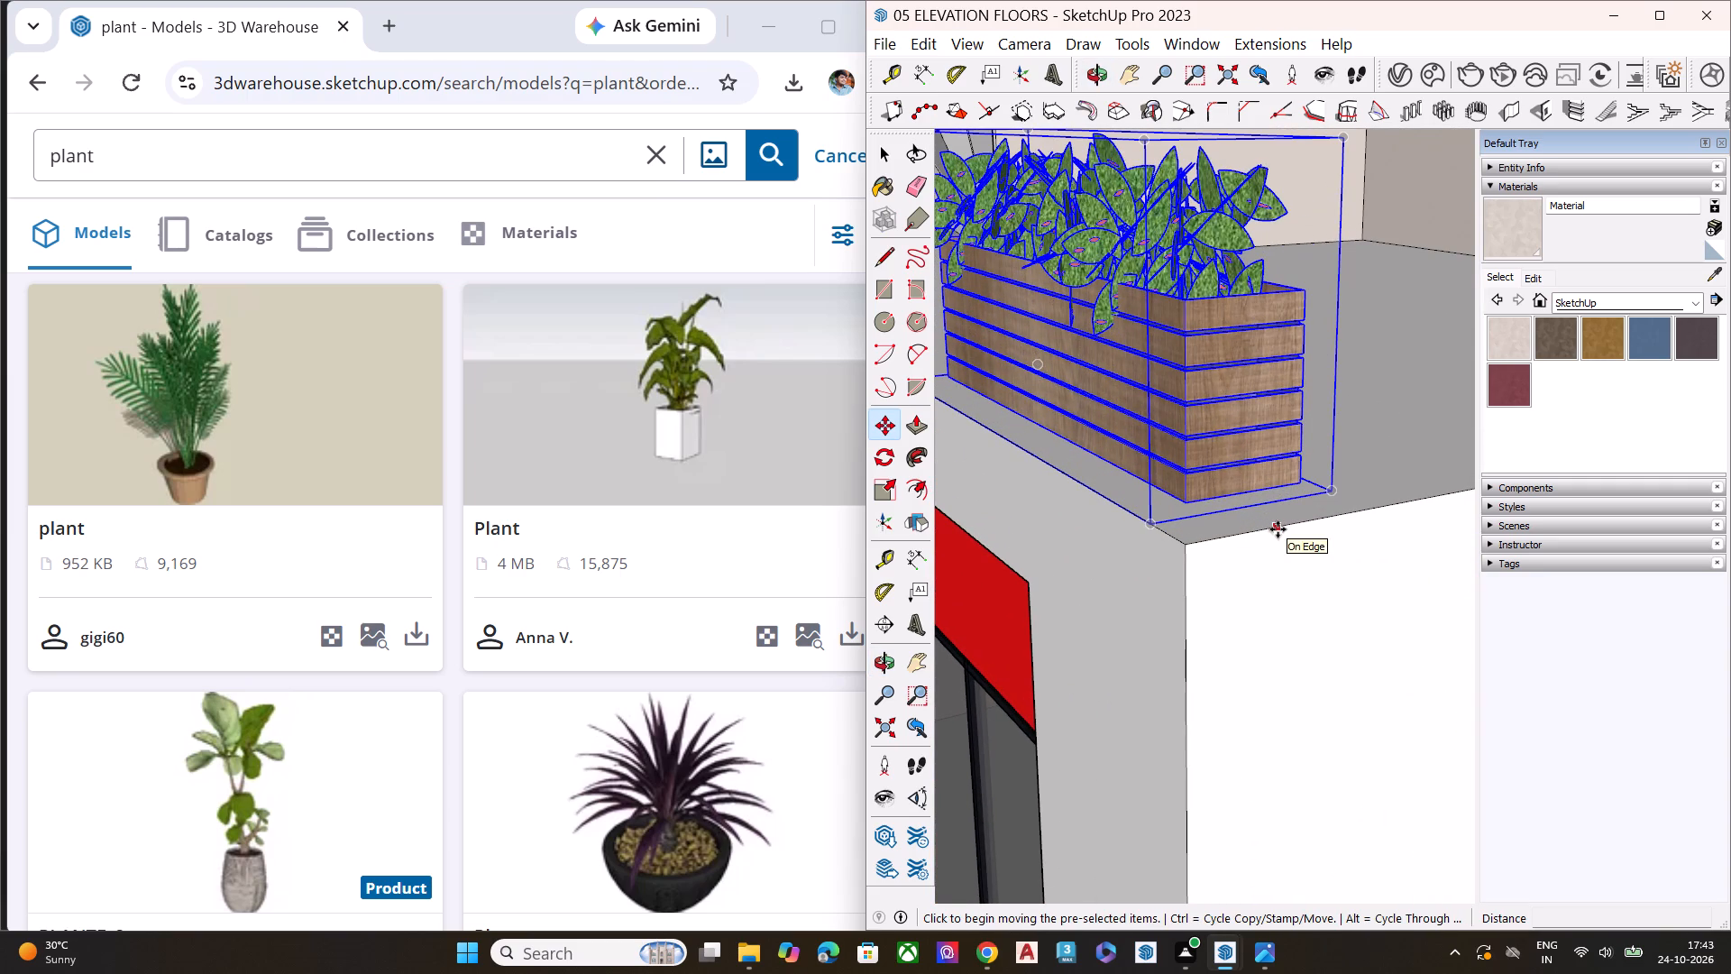
pyautogui.click(1301, 479)
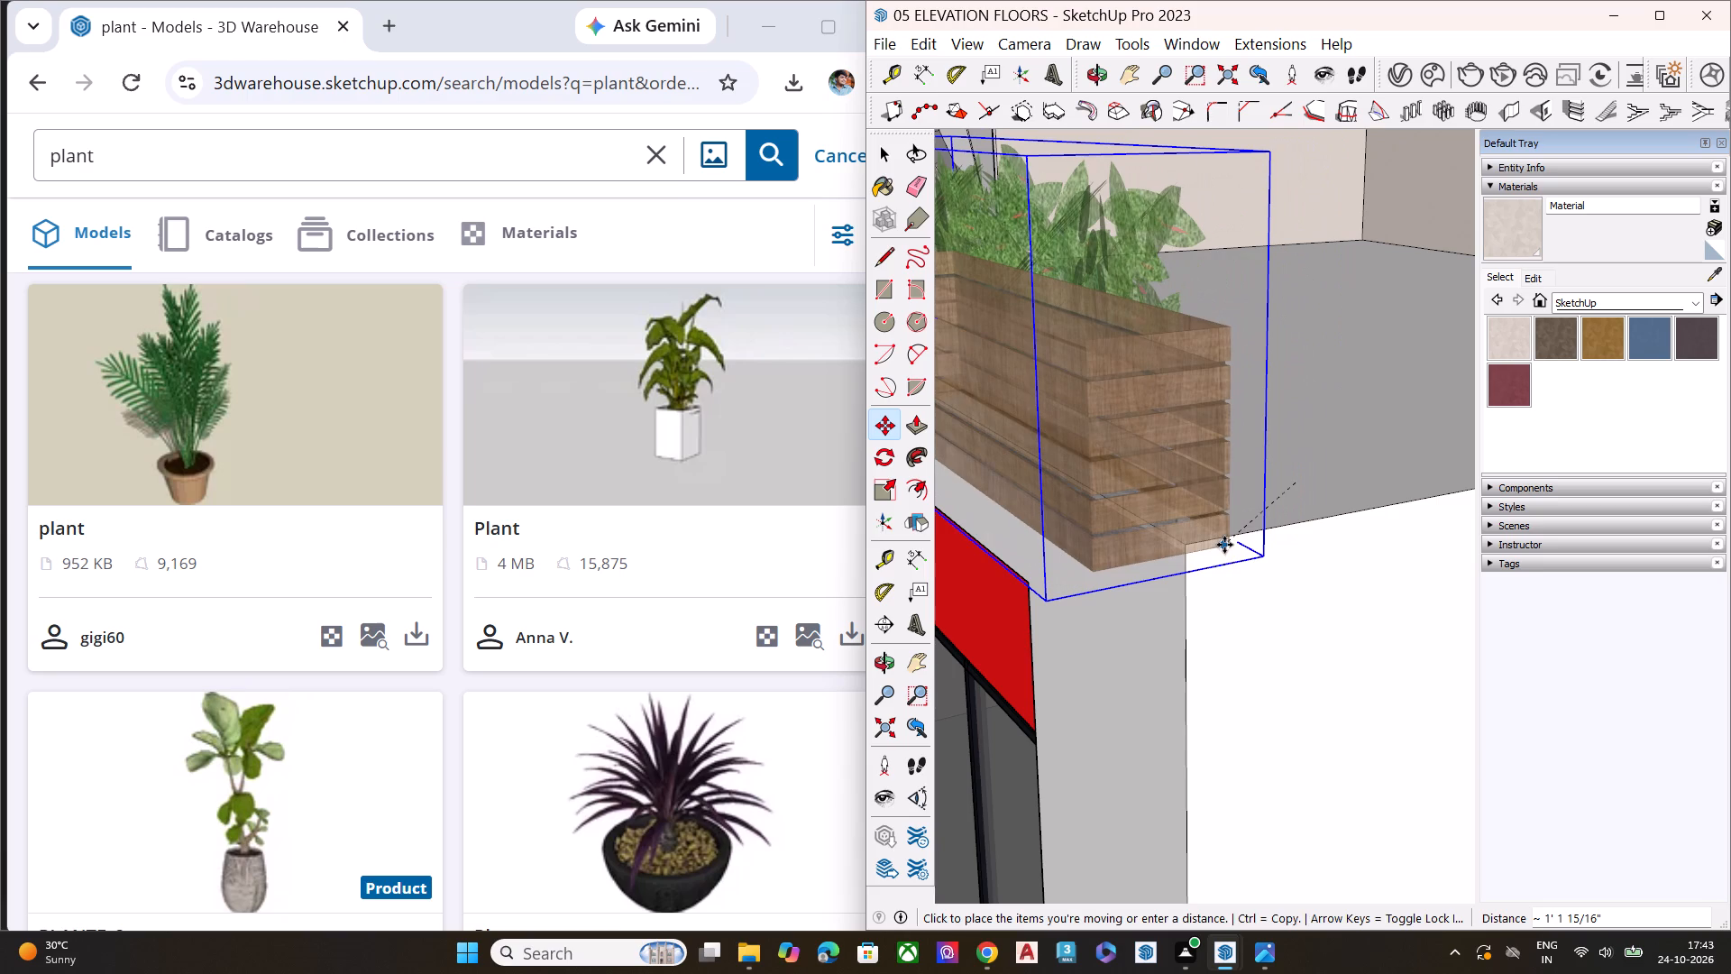
pyautogui.click(1224, 545)
pyautogui.click(1093, 574)
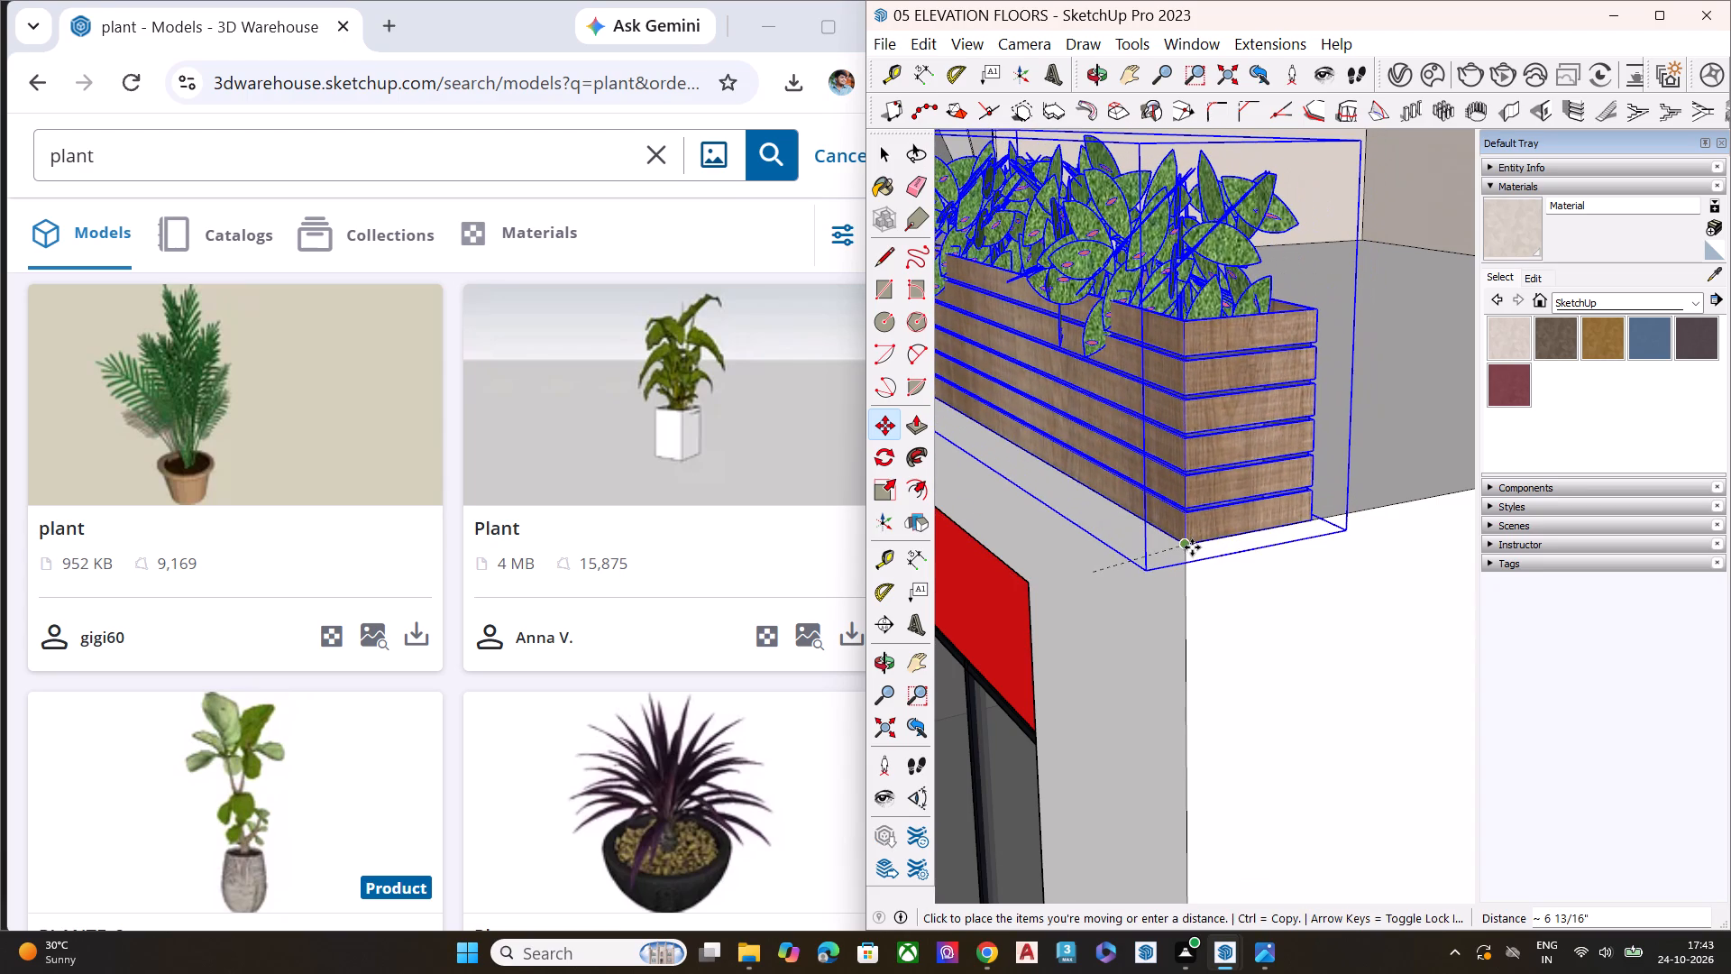
pyautogui.click(1192, 547)
# Examine the planter box's position and size on the terrace corner against the whole building, and clear the selection.
pyautogui.scroll(-8, 1185, 472)
pyautogui.moveTo(1177, 521); pyautogui.dragTo(1269, 449, button='middle')
pyautogui.scroll(-12, 1083, 424)
pyautogui.scroll(1, 1139, 438)
pyautogui.scroll(-5, 1139, 438)
pyautogui.scroll(1, 1139, 438)
pyautogui.scroll(-13, 1134, 440)
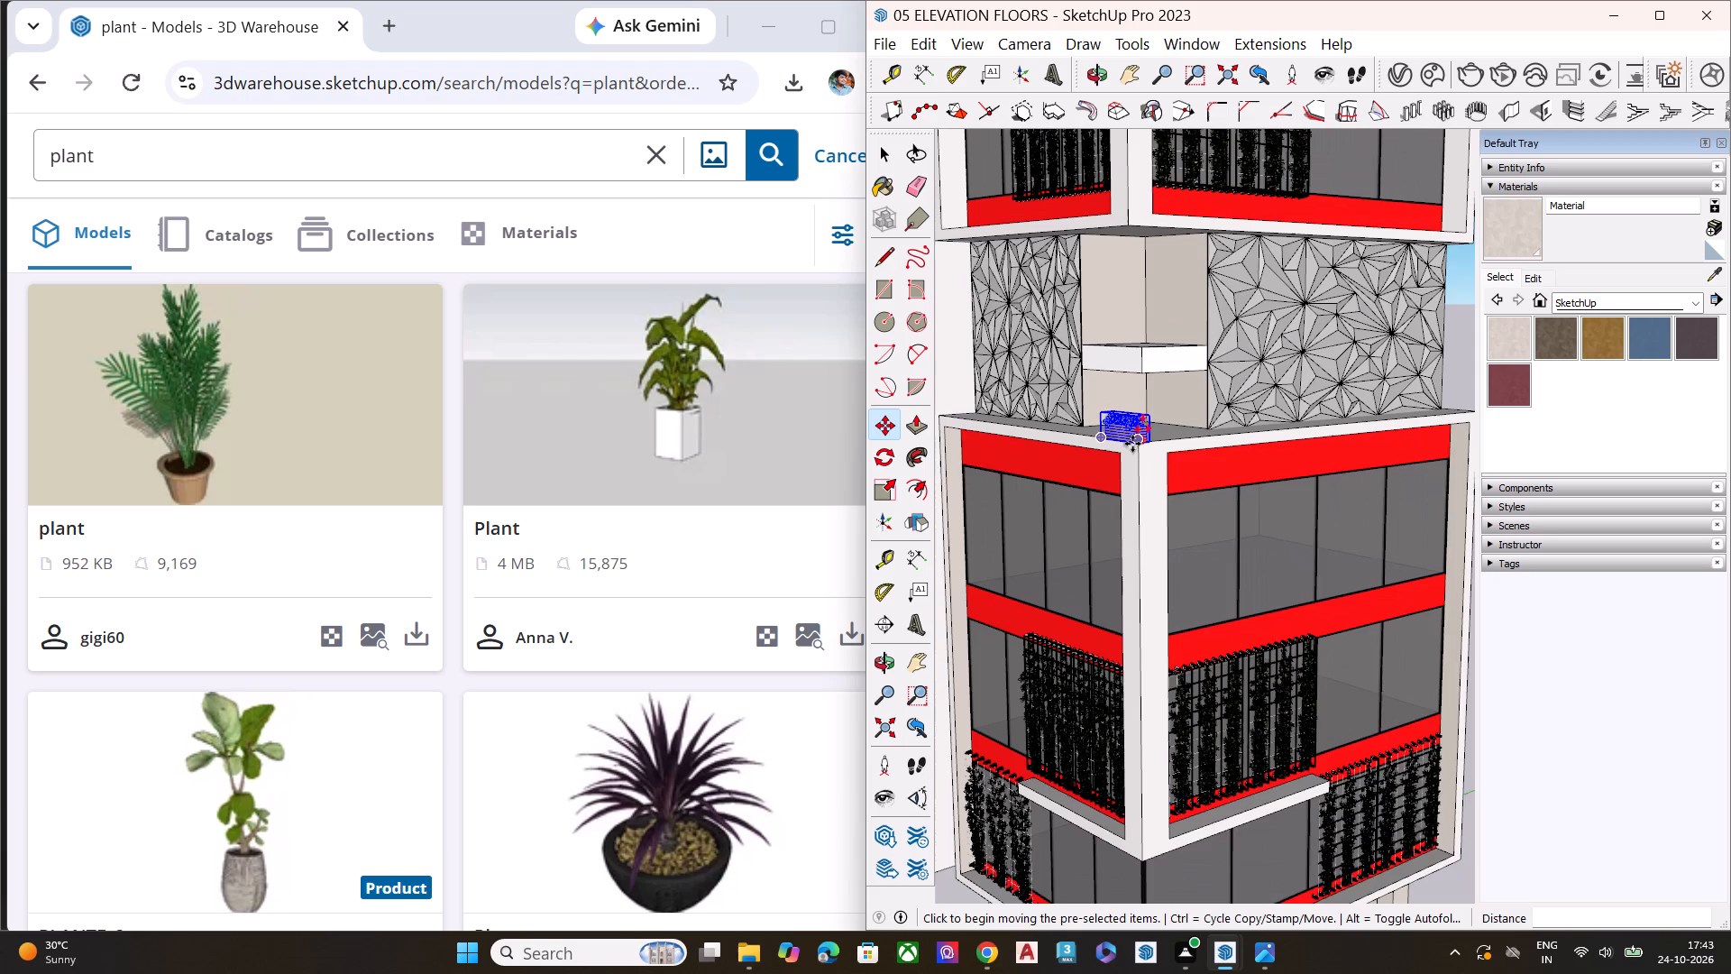
pyautogui.scroll(-17, 1132, 444)
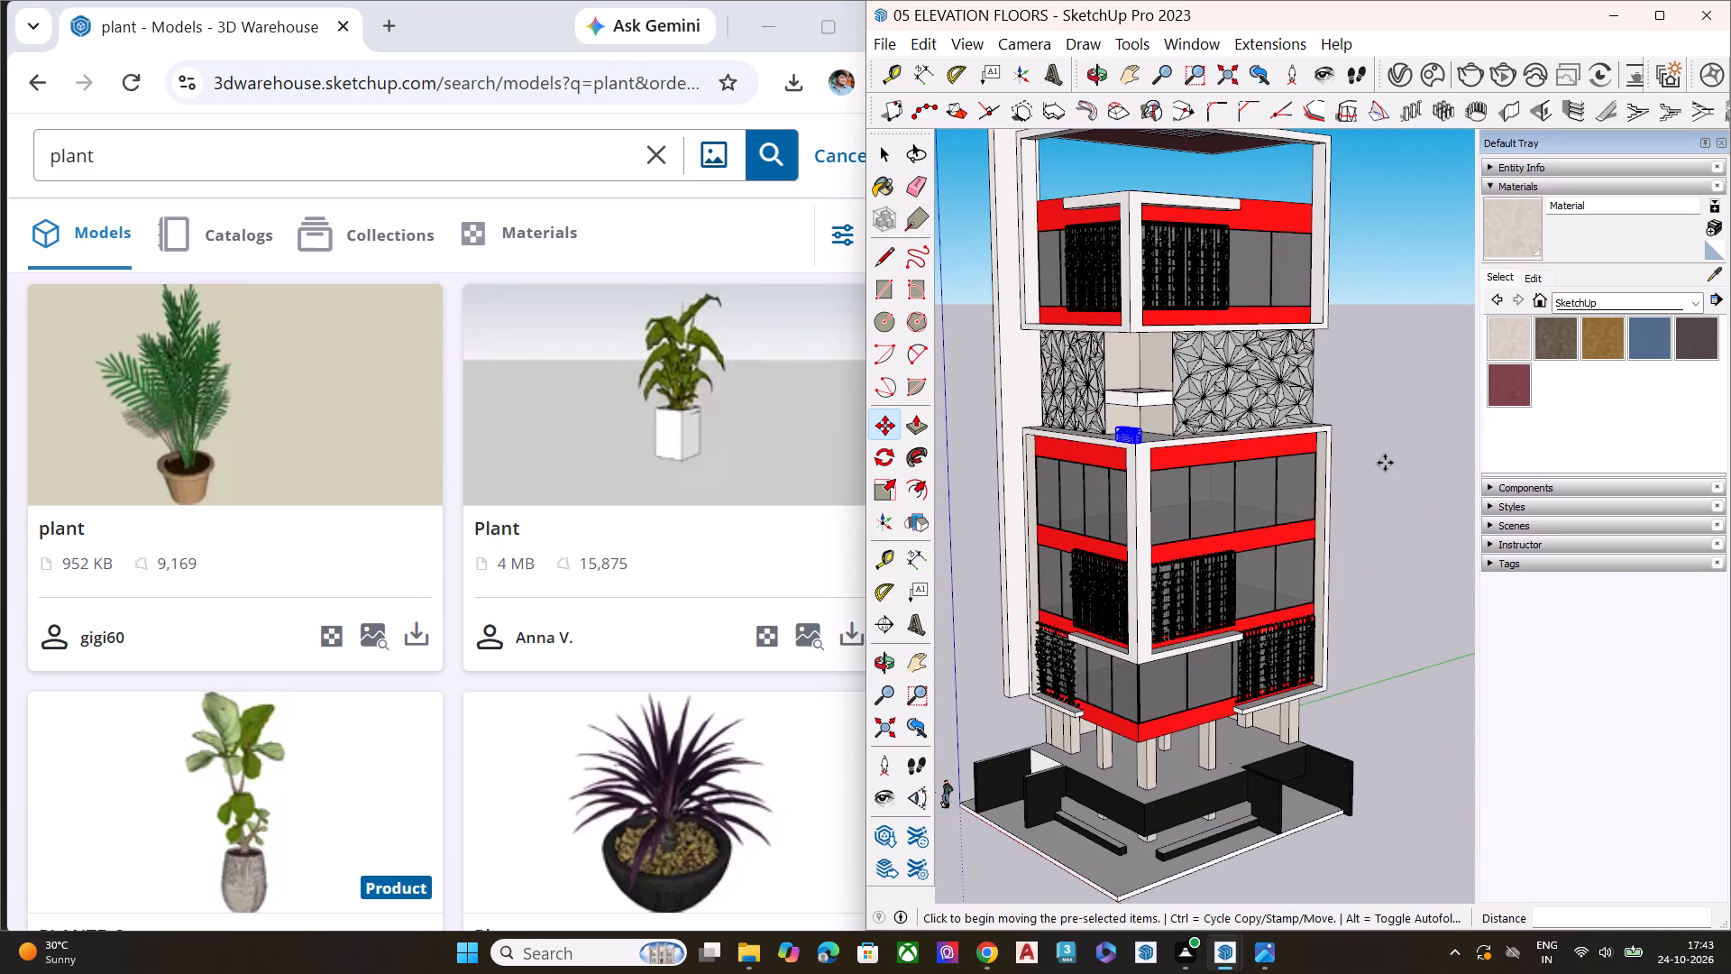
pyautogui.press('space')
pyautogui.click(1385, 463)
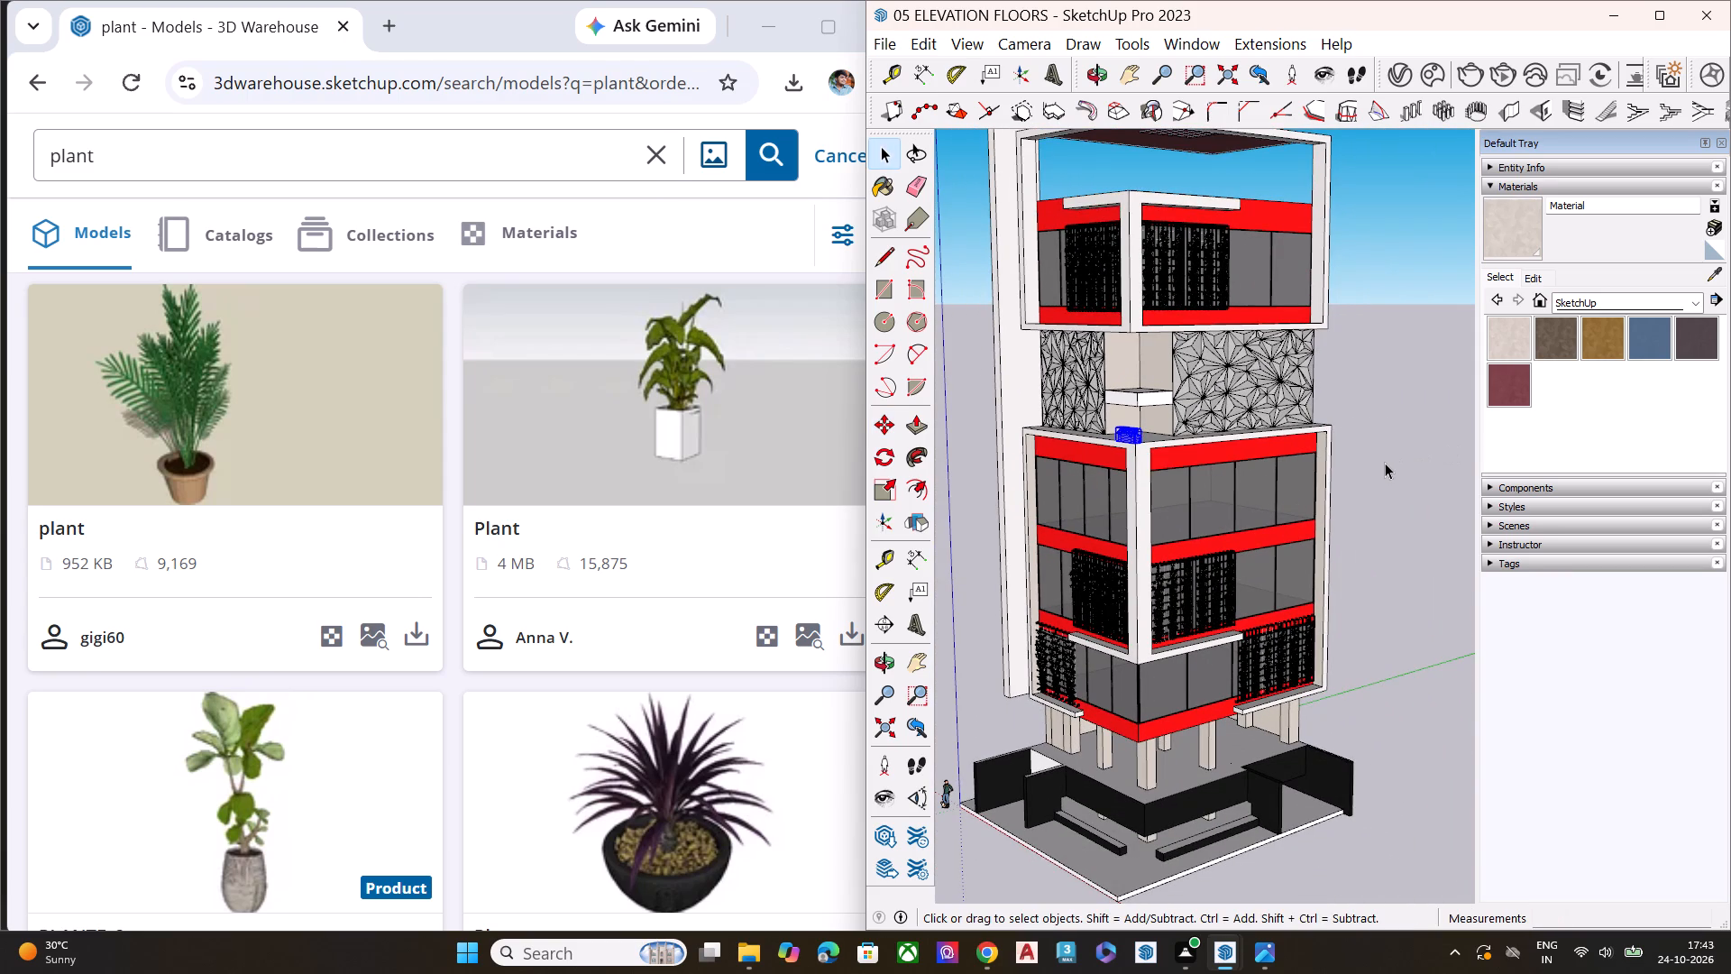
# Scale the terrace planter box's depth inward along the green axis by about 2.35.
pyautogui.scroll(3, 1140, 524)
pyautogui.scroll(8, 1126, 413)
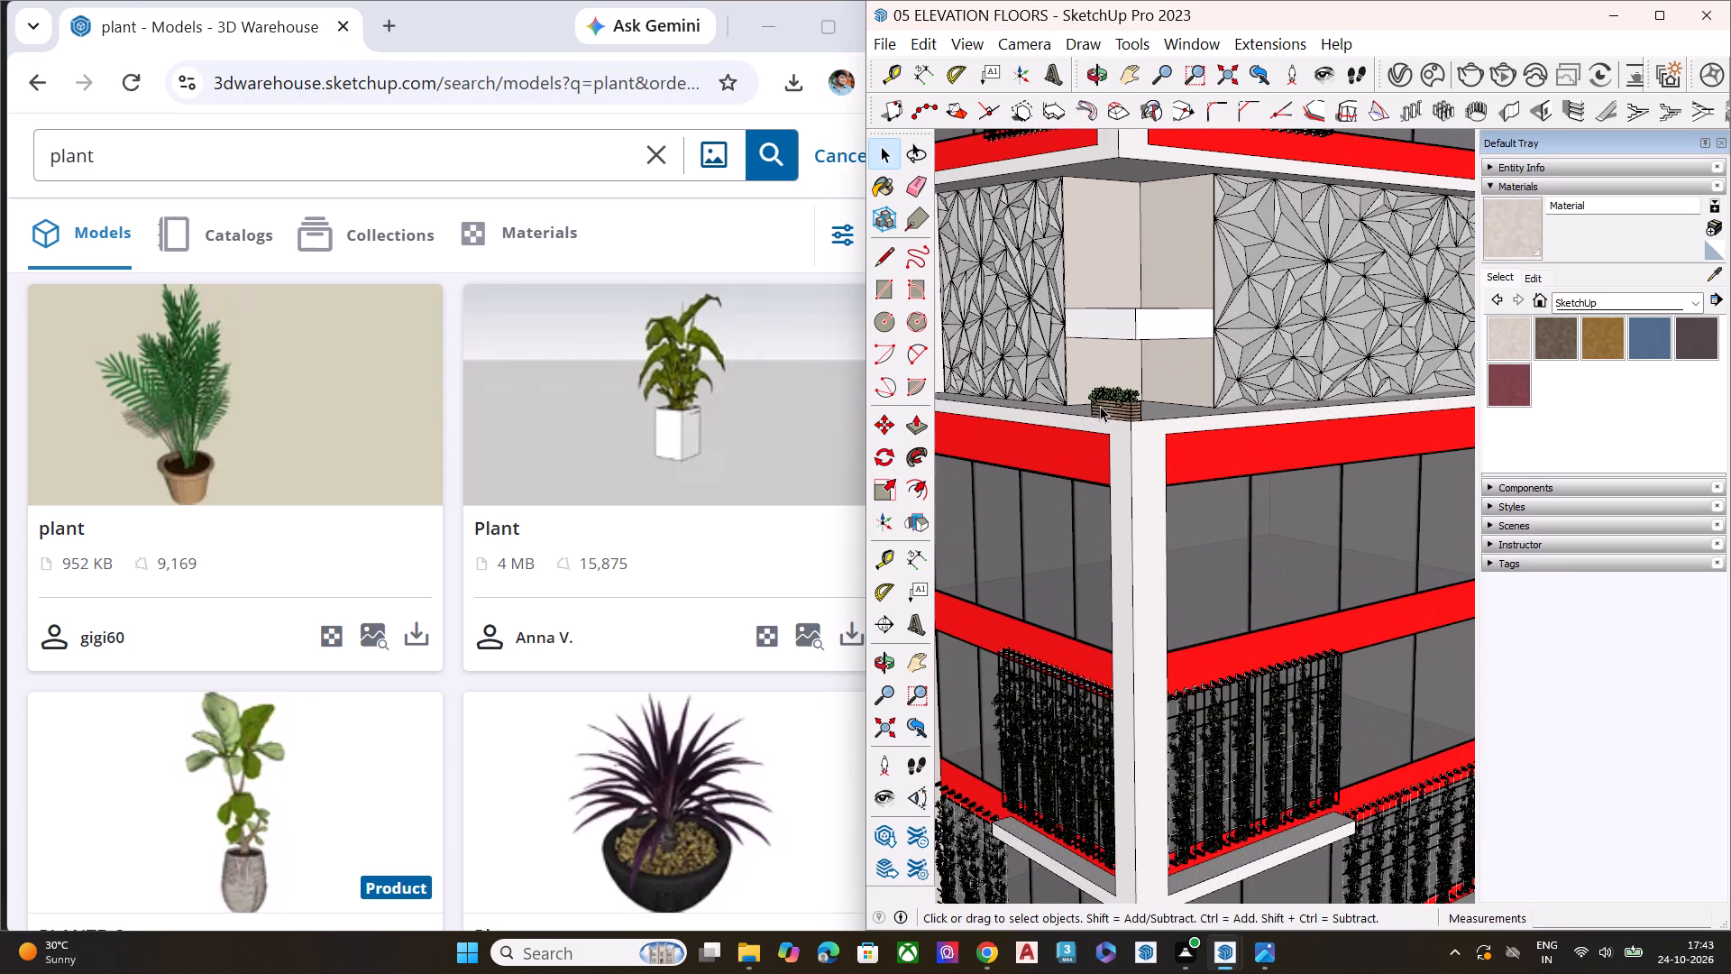
pyautogui.scroll(-1, 1109, 400)
pyautogui.scroll(7, 1109, 400)
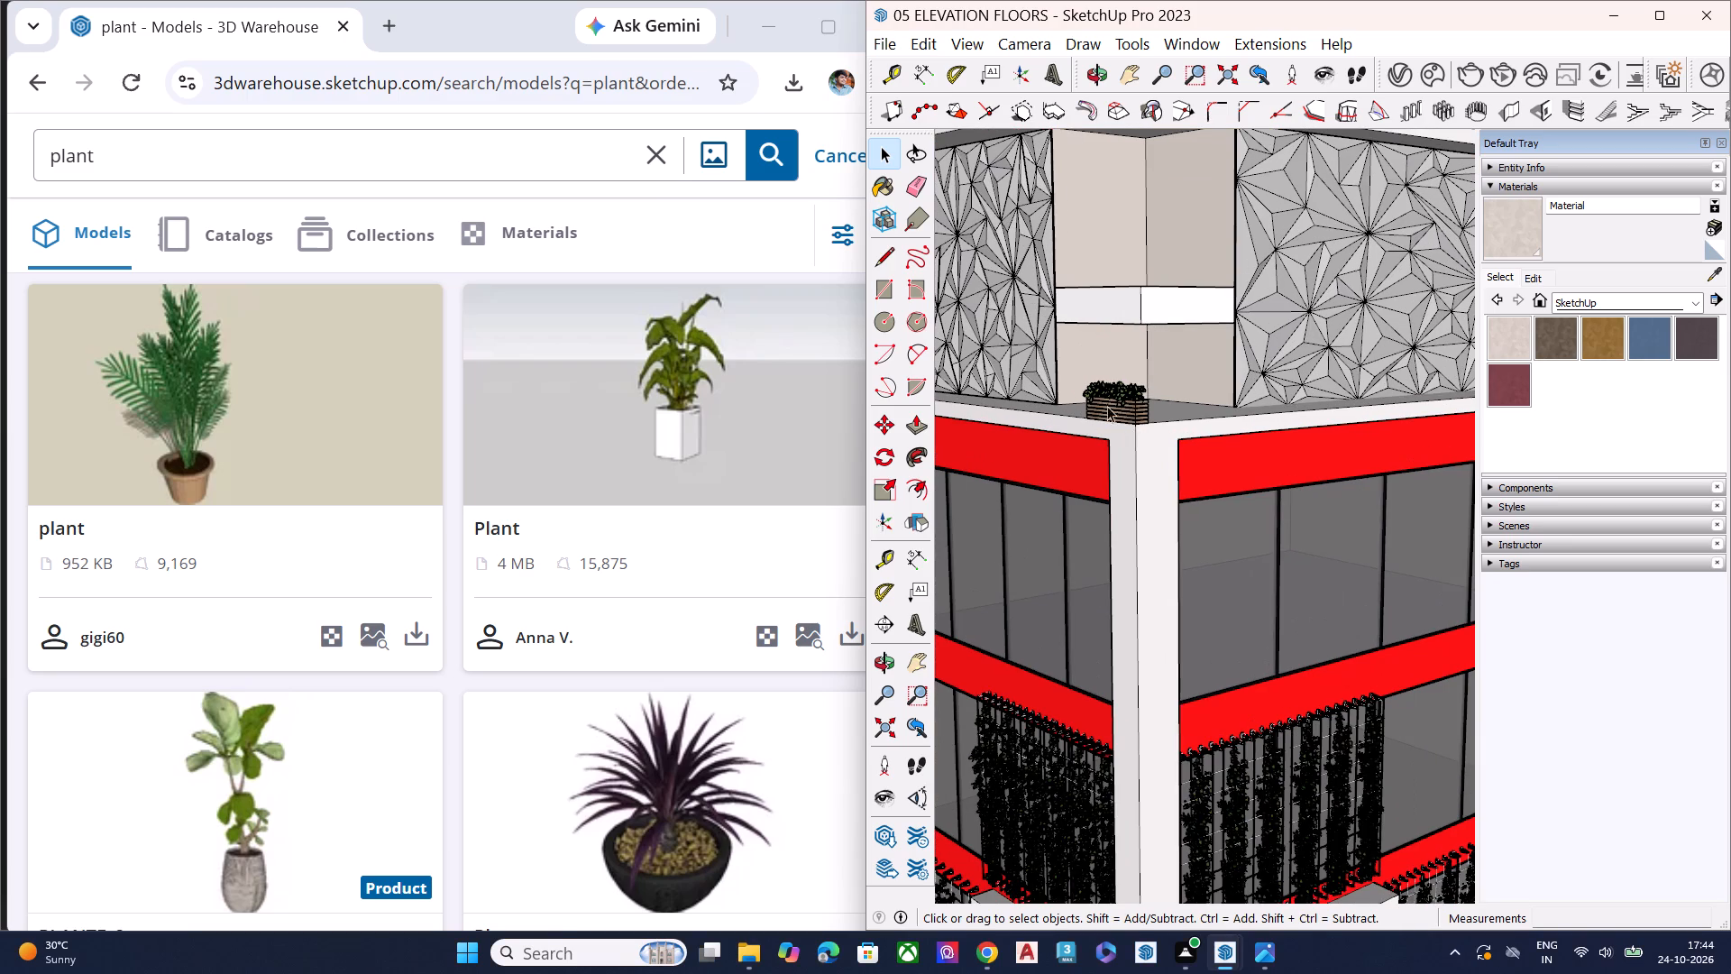
pyautogui.scroll(10, 1132, 403)
pyautogui.scroll(6, 1041, 386)
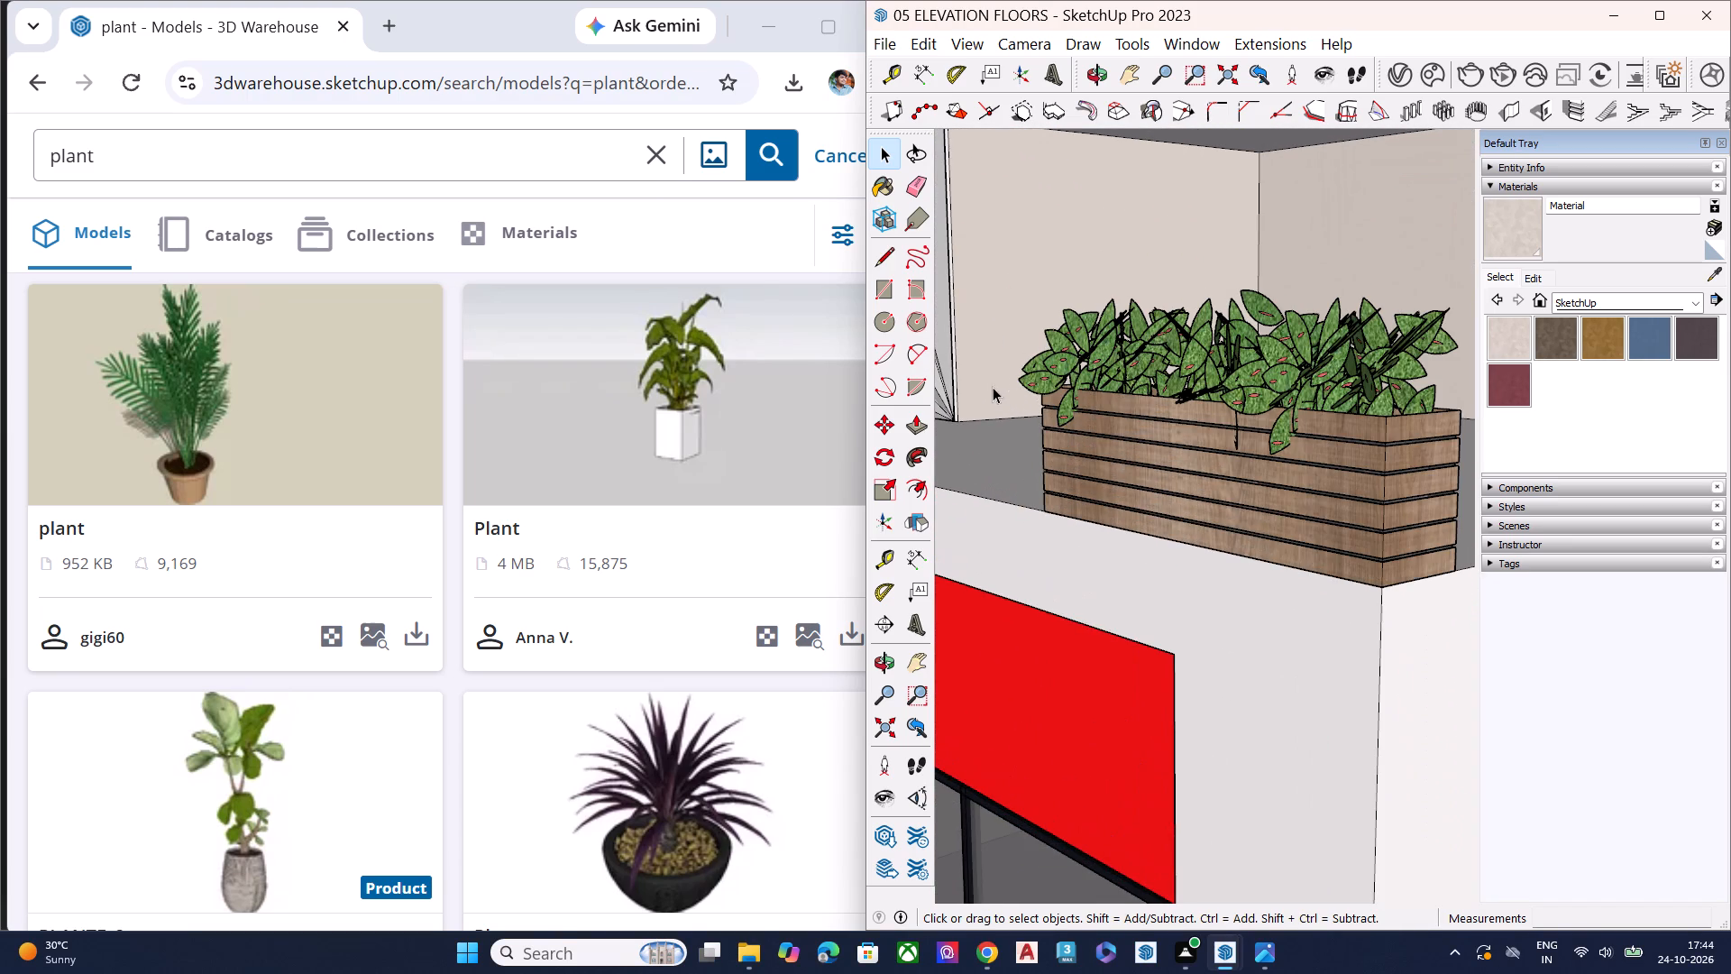
pyautogui.click(1274, 439)
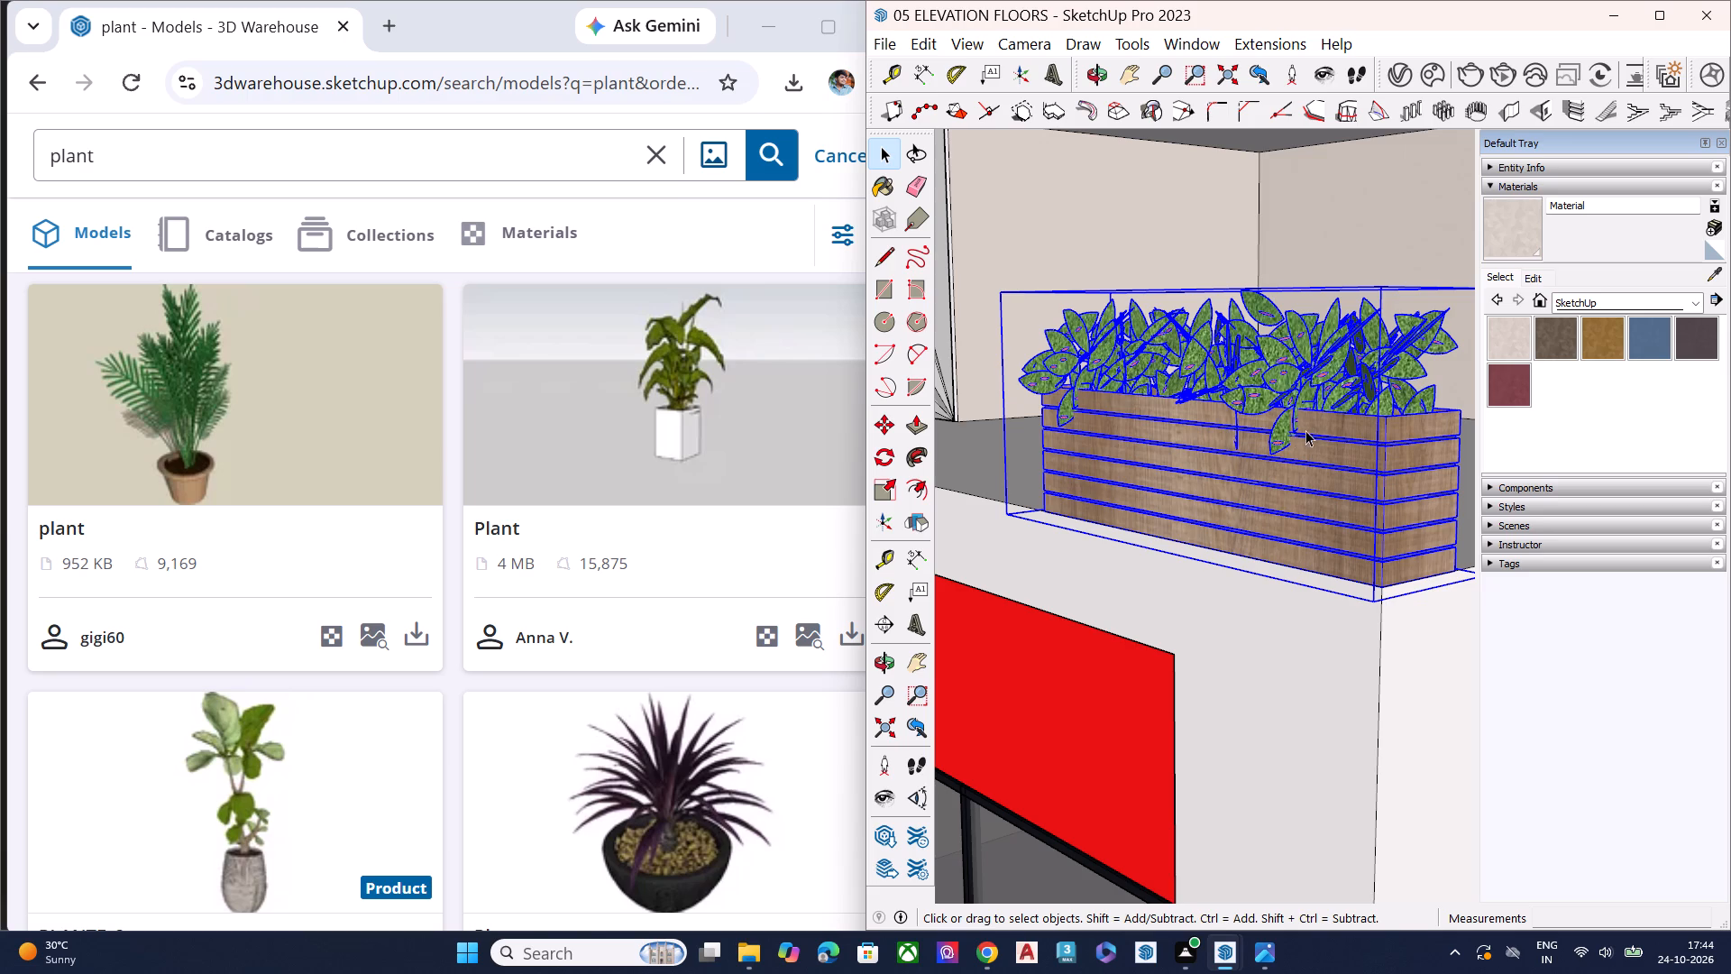
pyautogui.scroll(-8, 1246, 302)
pyautogui.scroll(-7, 1225, 457)
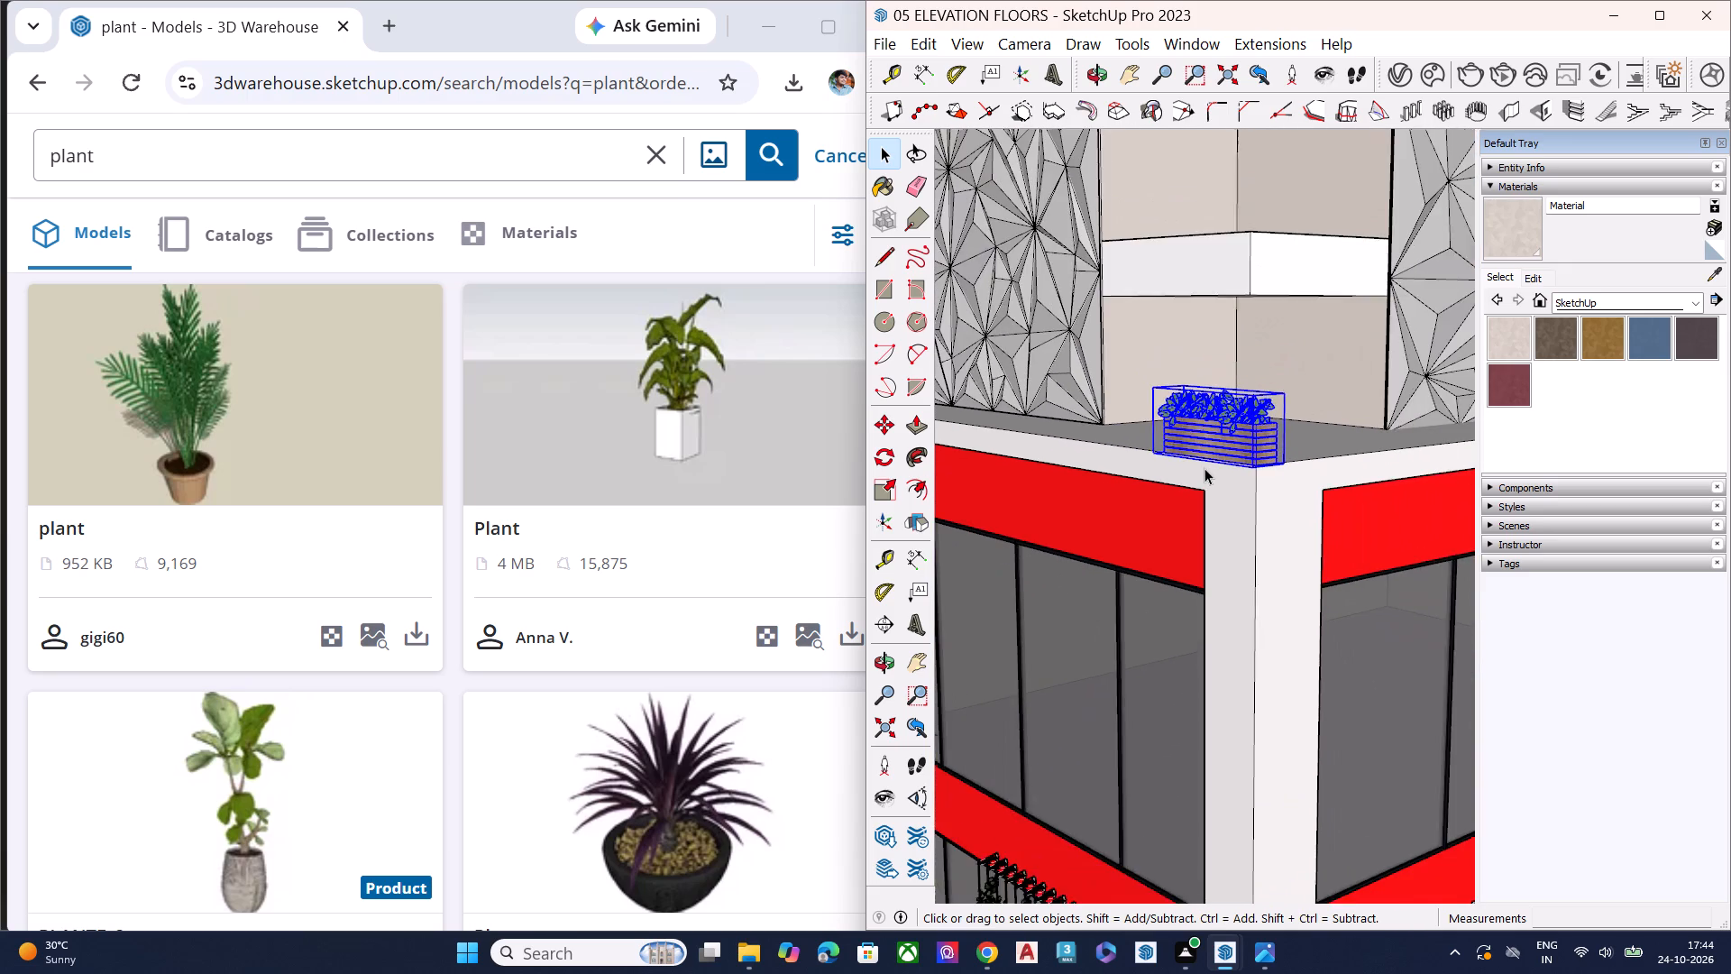
pyautogui.moveTo(1244, 456); pyautogui.dragTo(1181, 566, button='middle')
pyautogui.scroll(3, 1181, 564)
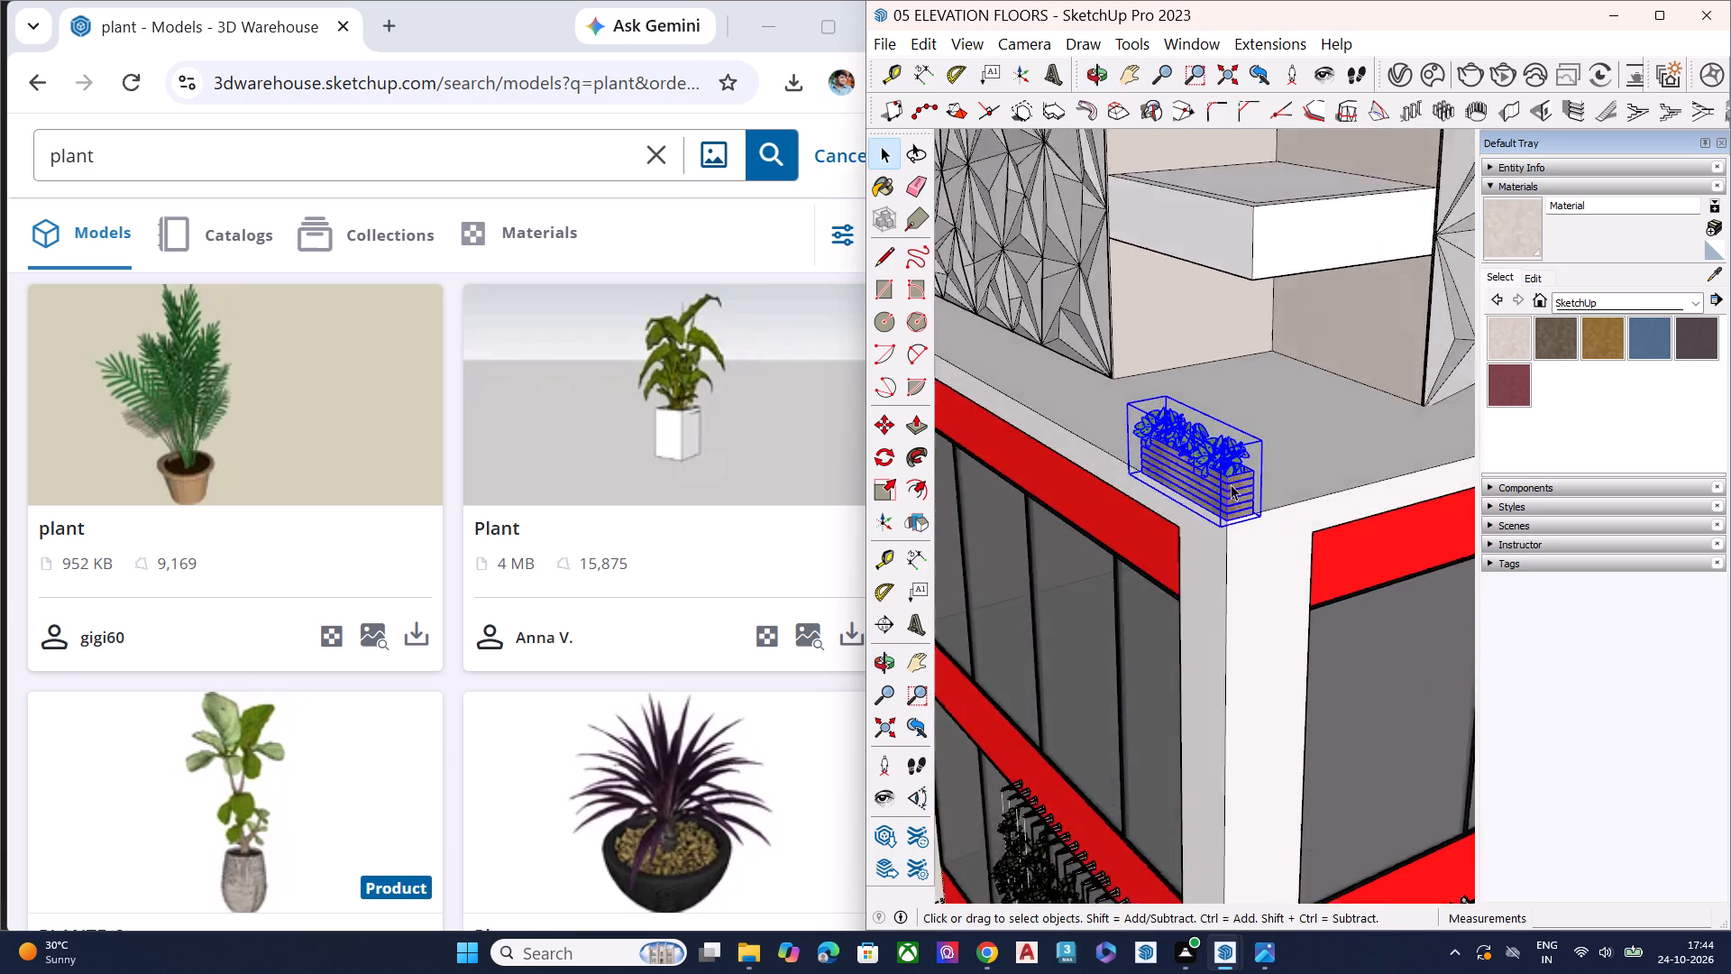
pyautogui.scroll(6, 1231, 484)
pyautogui.press('s')
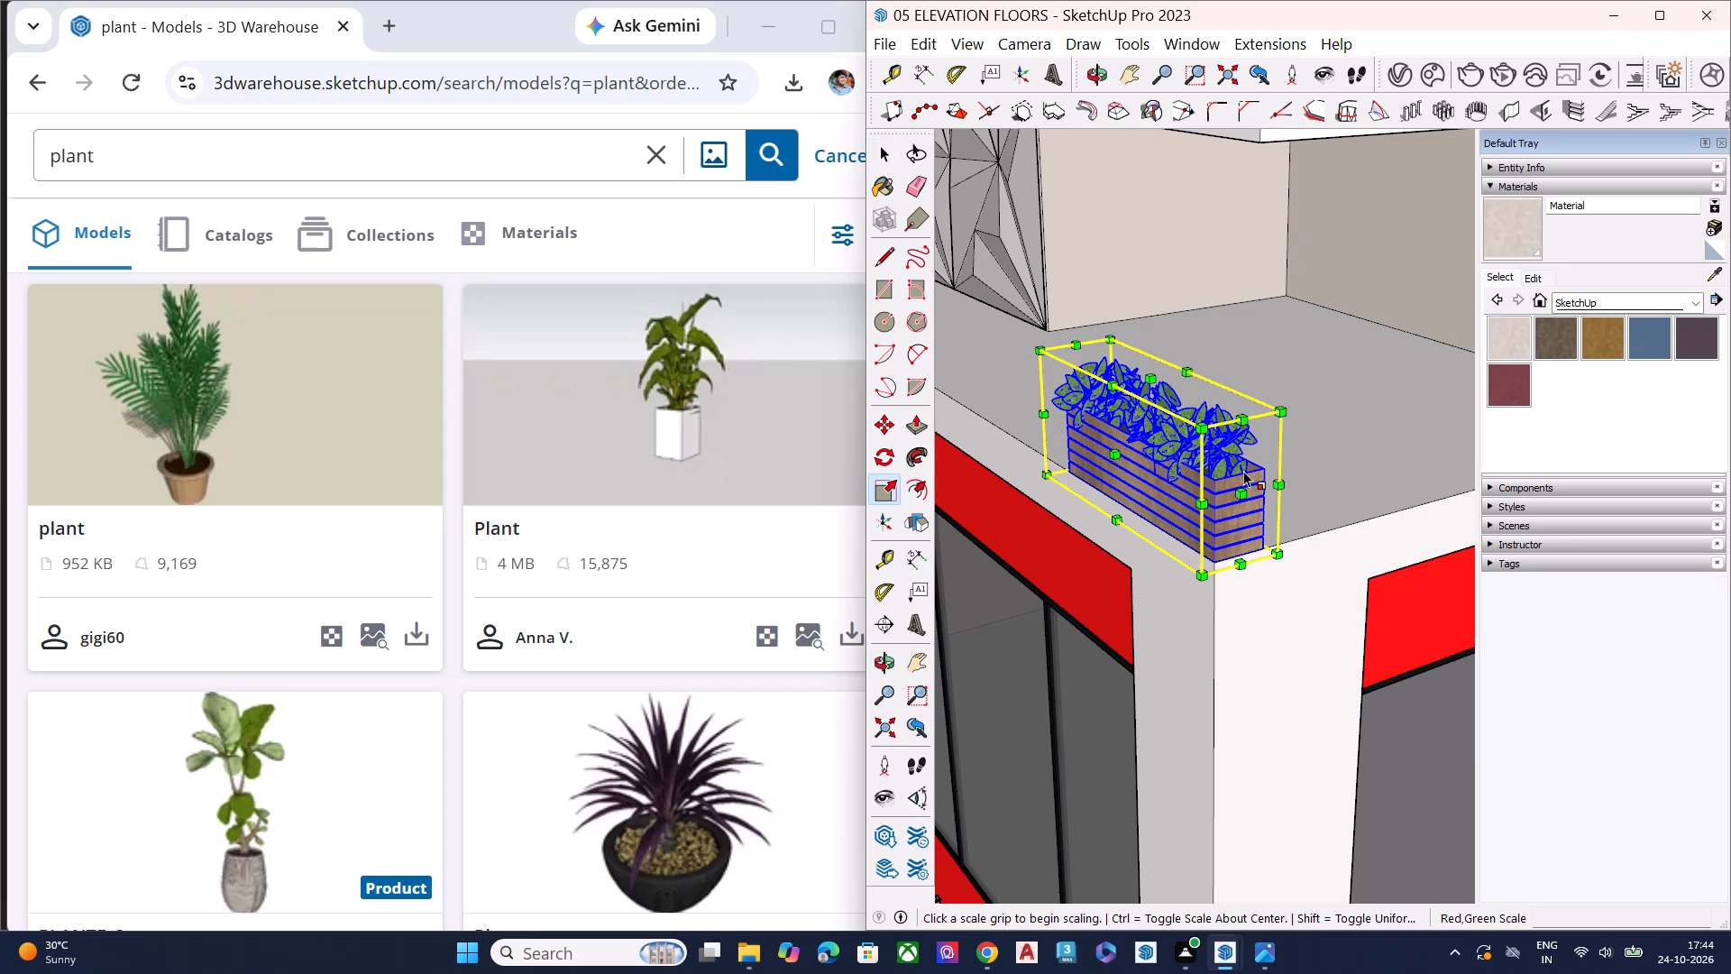
pyautogui.click(1186, 442)
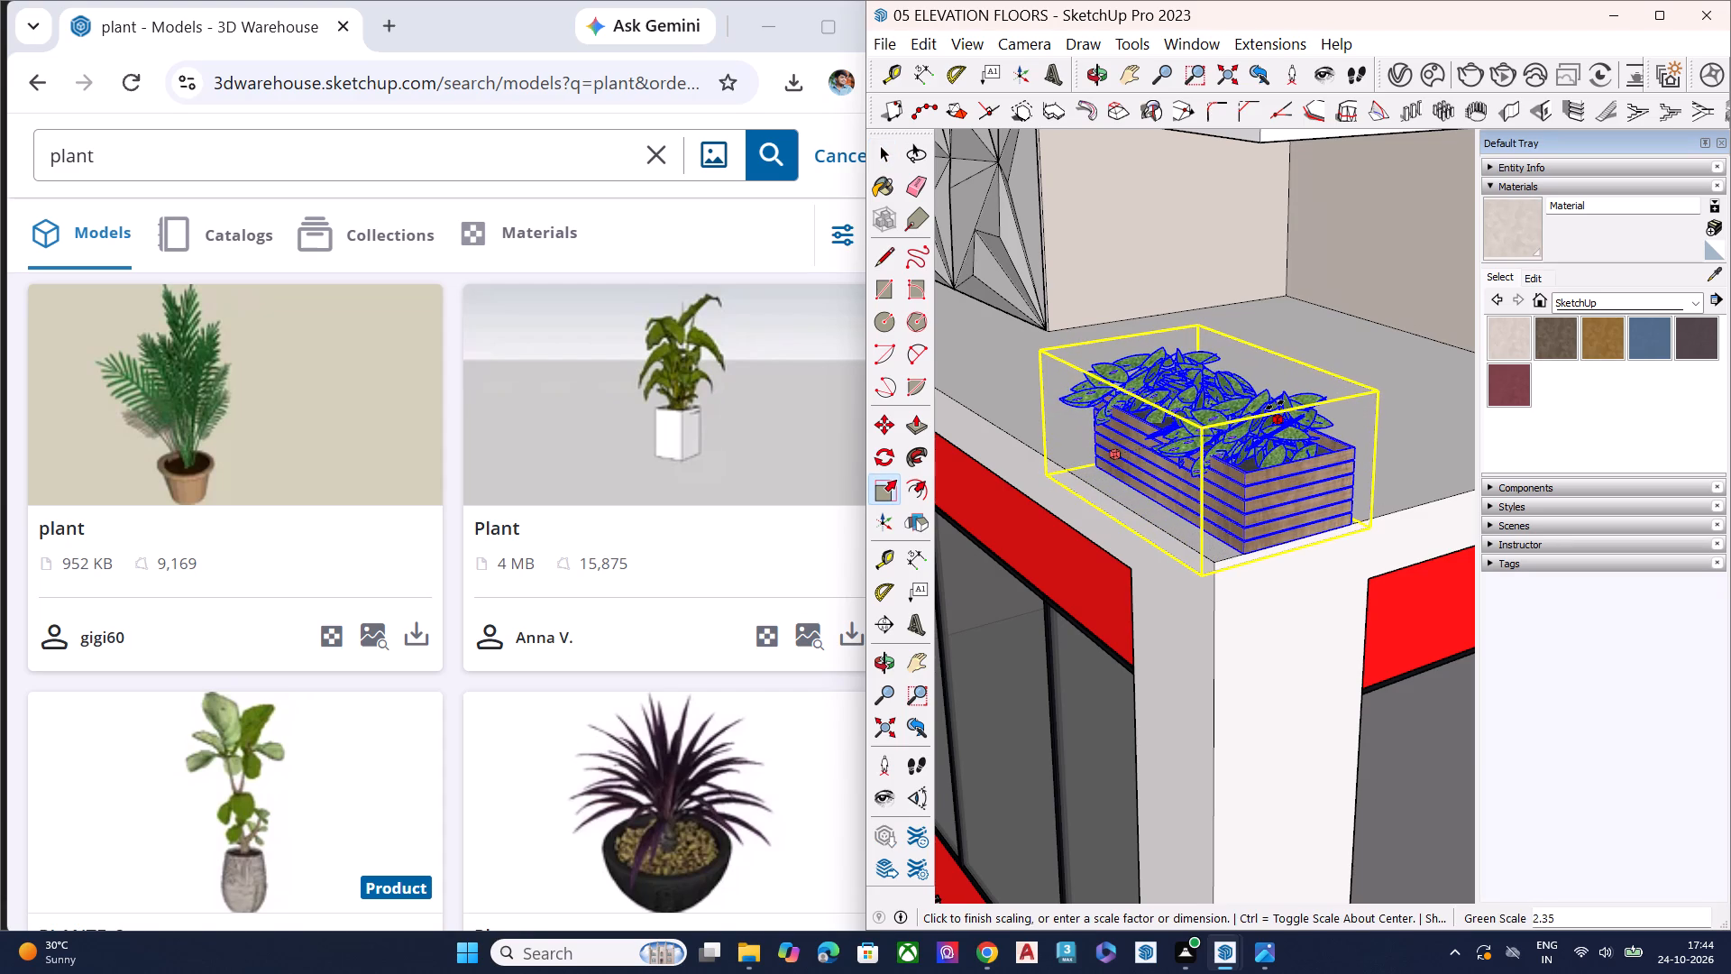
pyautogui.click(1275, 405)
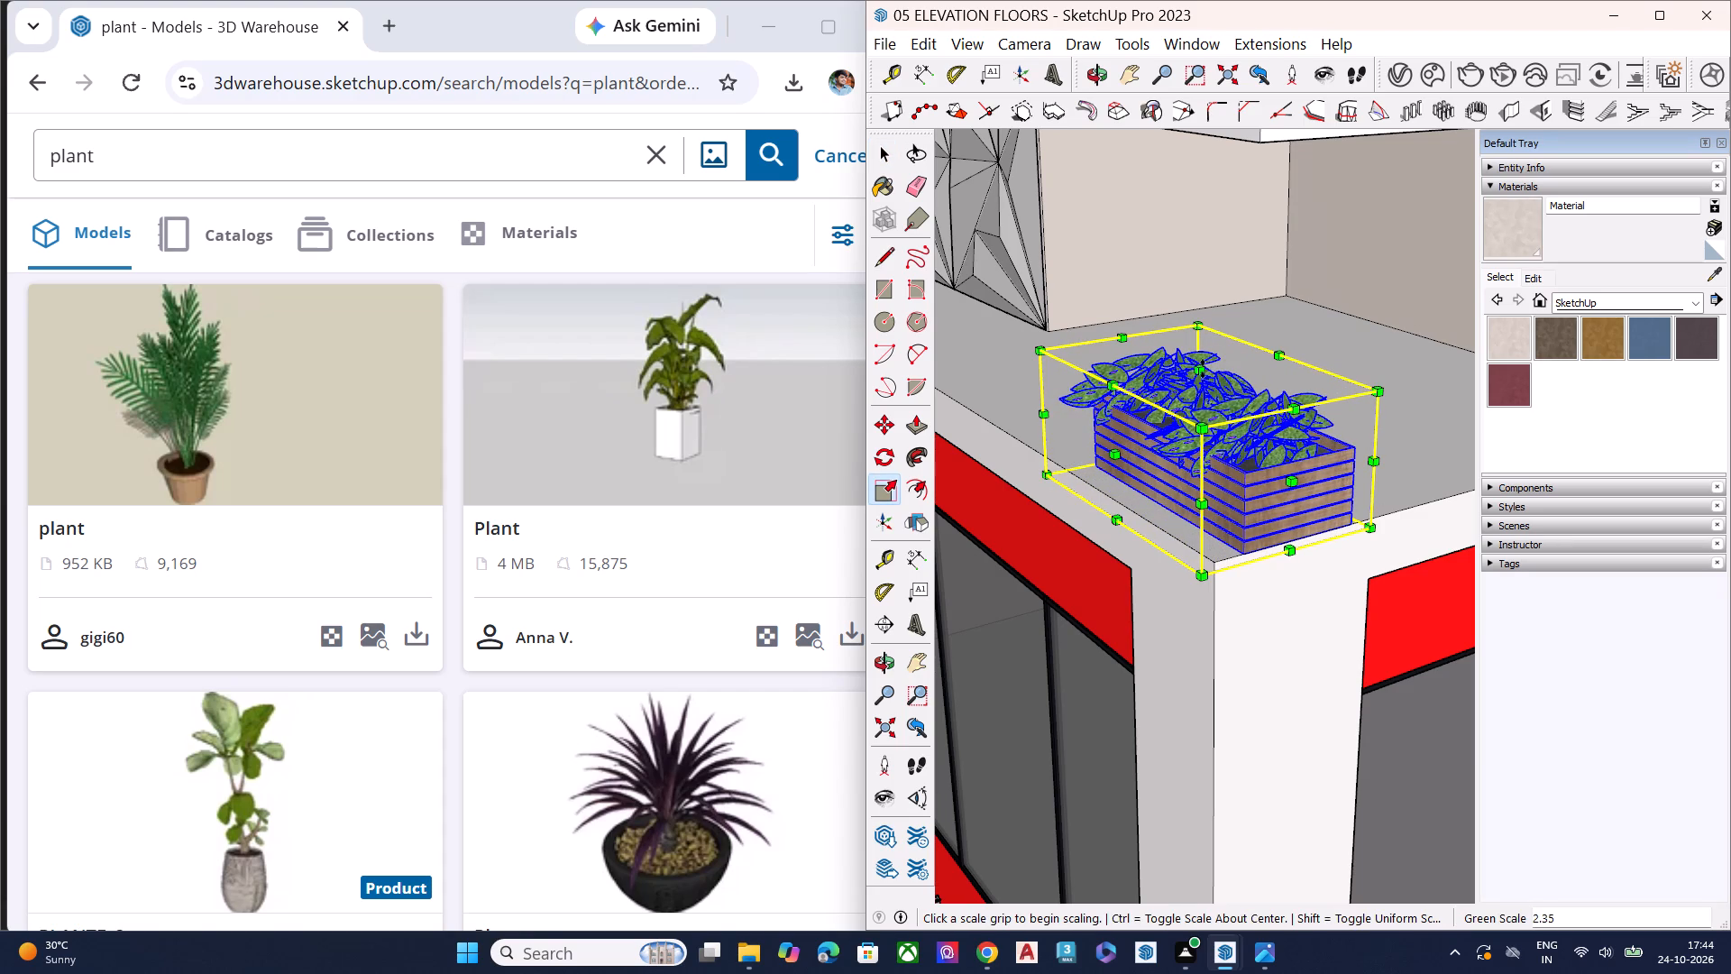
# Scale the planter box upward to increase its height.
pyautogui.click(1195, 373)
pyautogui.click(1201, 264)
# Scale the planter box's length along the terrace edge, on the red axis, by about 2.00.
pyautogui.moveTo(1164, 479); pyautogui.dragTo(1223, 471, button='middle')
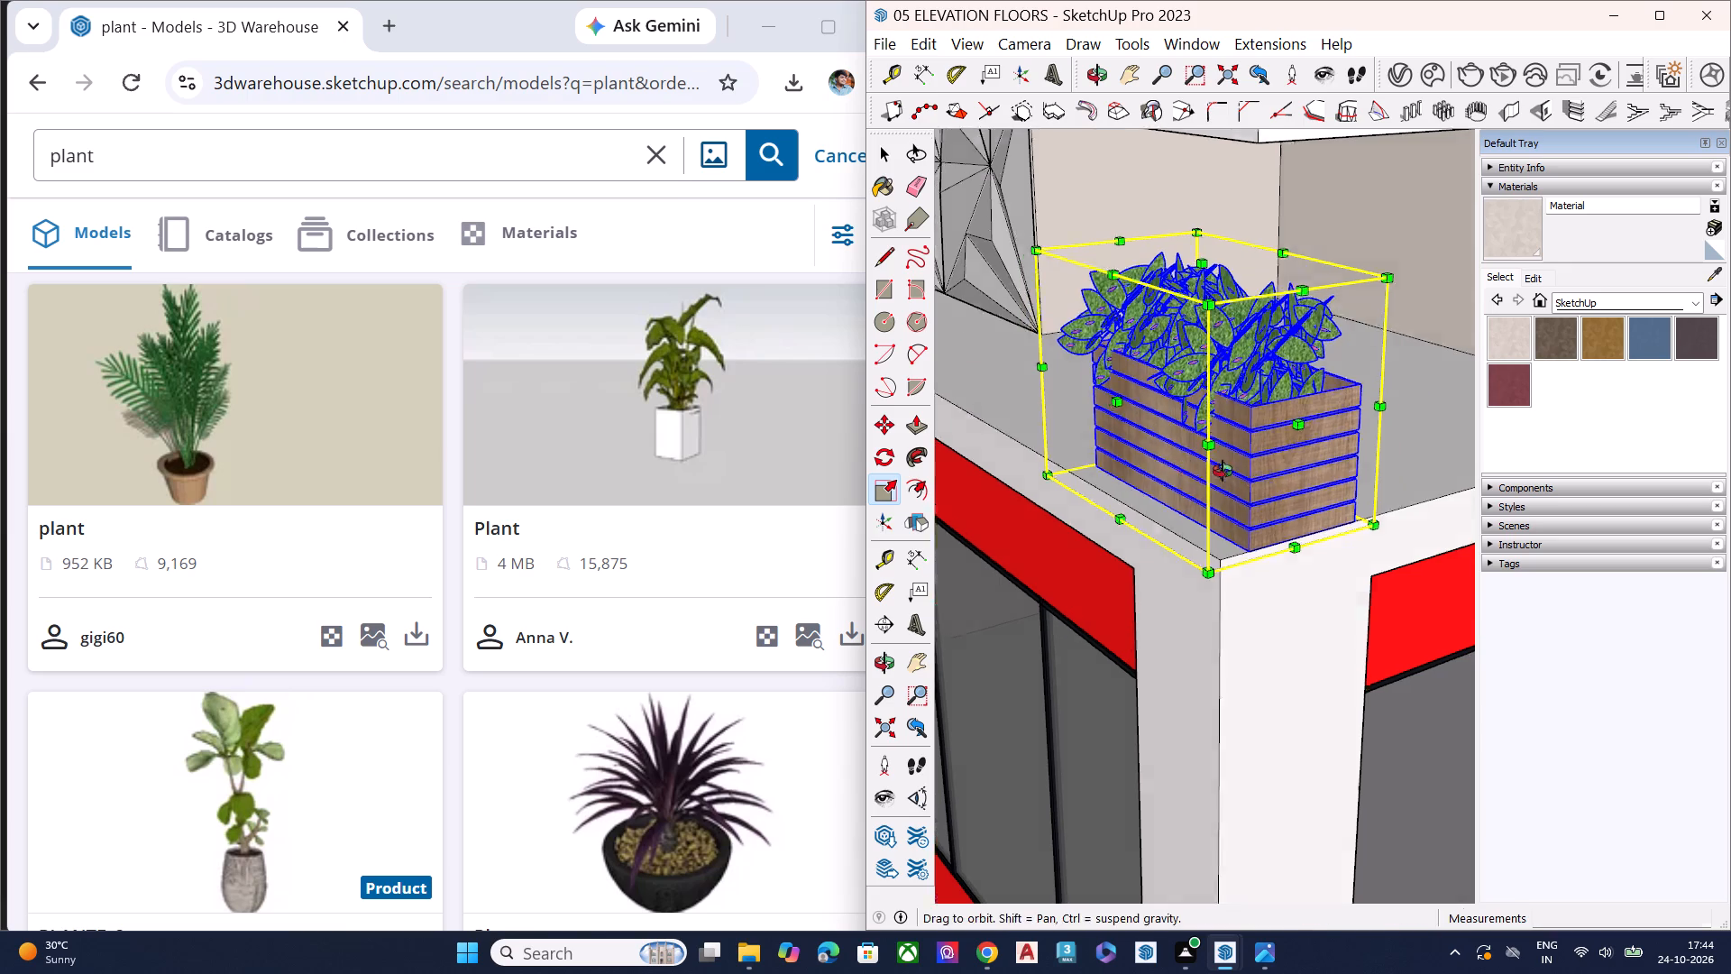
pyautogui.moveTo(1223, 471); pyautogui.dragTo(1494, 415, button='middle')
pyautogui.moveTo(1272, 445); pyautogui.dragTo(1515, 418, button='middle')
pyautogui.click(1220, 345)
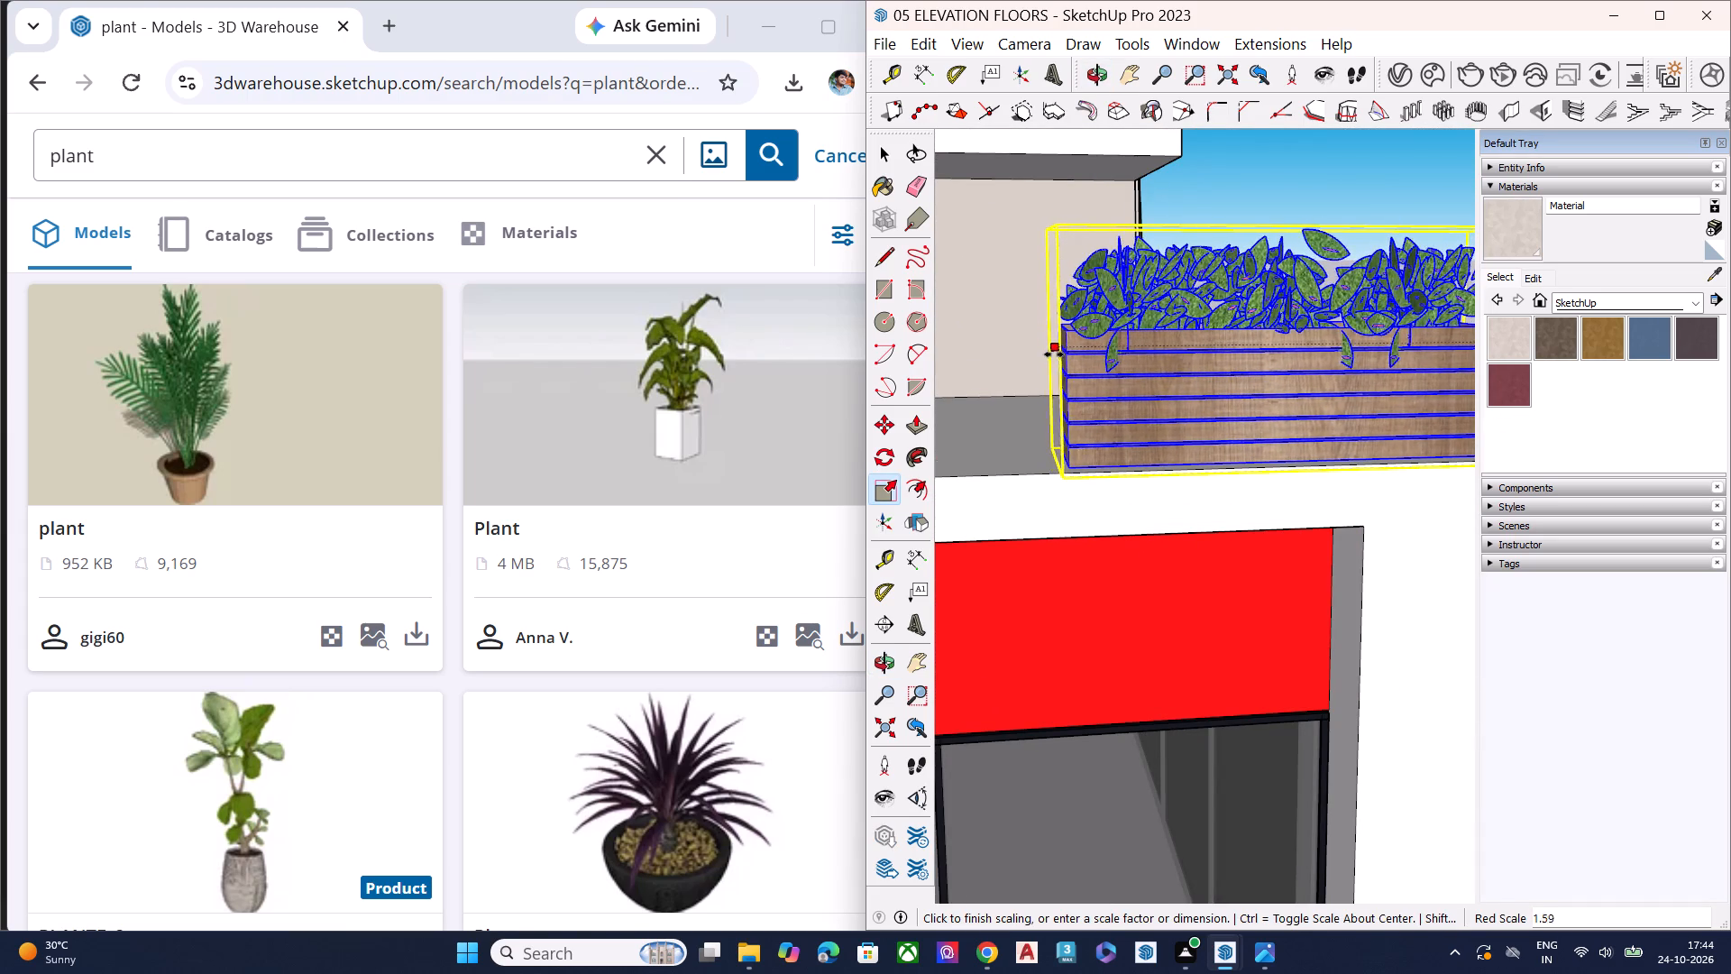
pyautogui.scroll(-8, 1054, 354)
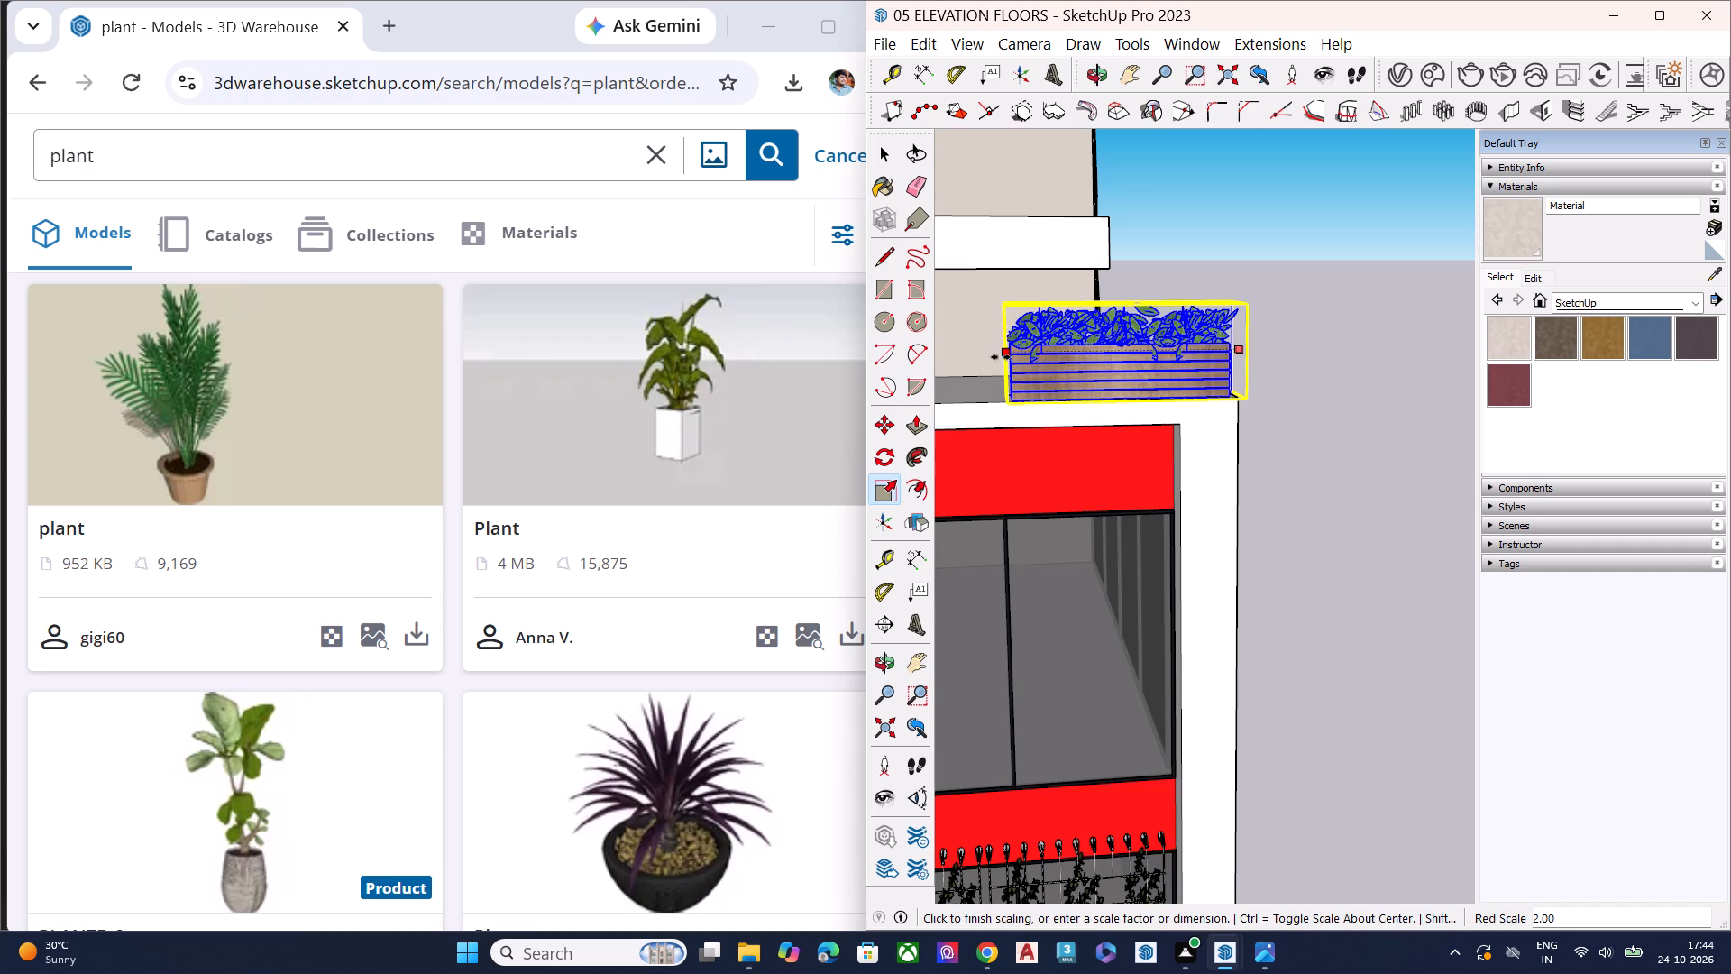
pyautogui.click(1001, 357)
# Examine the enlarged planter box's proportions on the terrace corner from several sides of the building.
pyautogui.scroll(-3, 1403, 427)
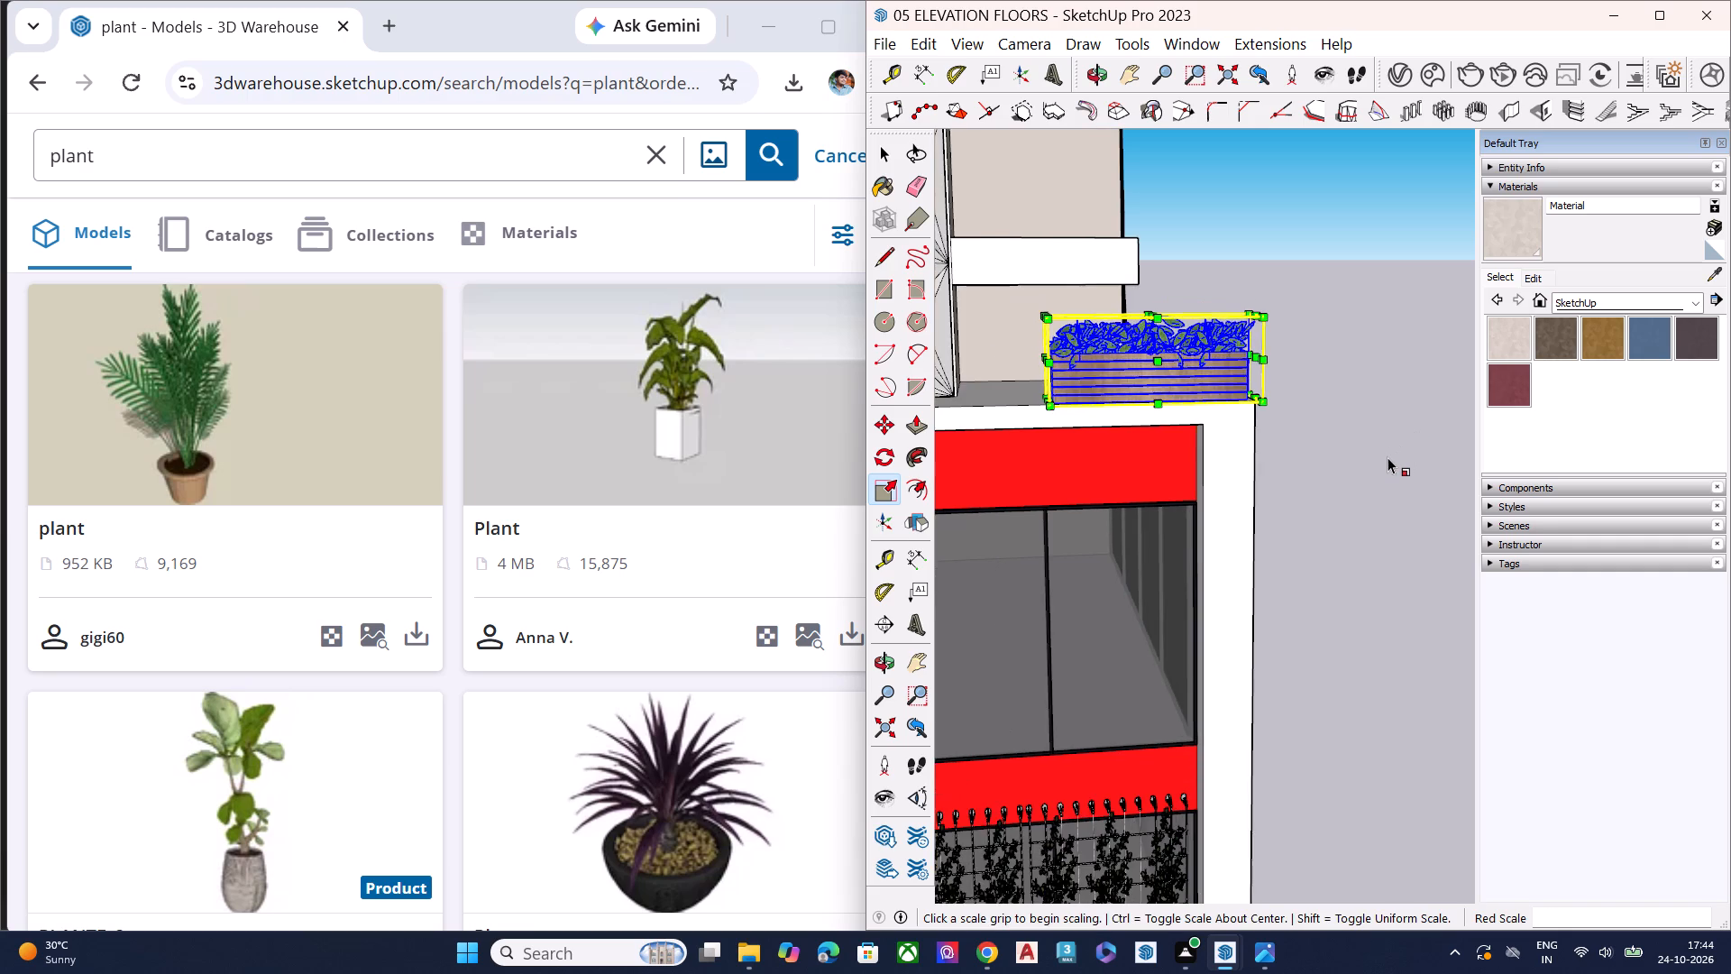
pyautogui.scroll(-3, 1388, 457)
pyautogui.moveTo(1373, 491); pyautogui.dragTo(963, 587, button='middle')
pyautogui.scroll(-3, 1304, 532)
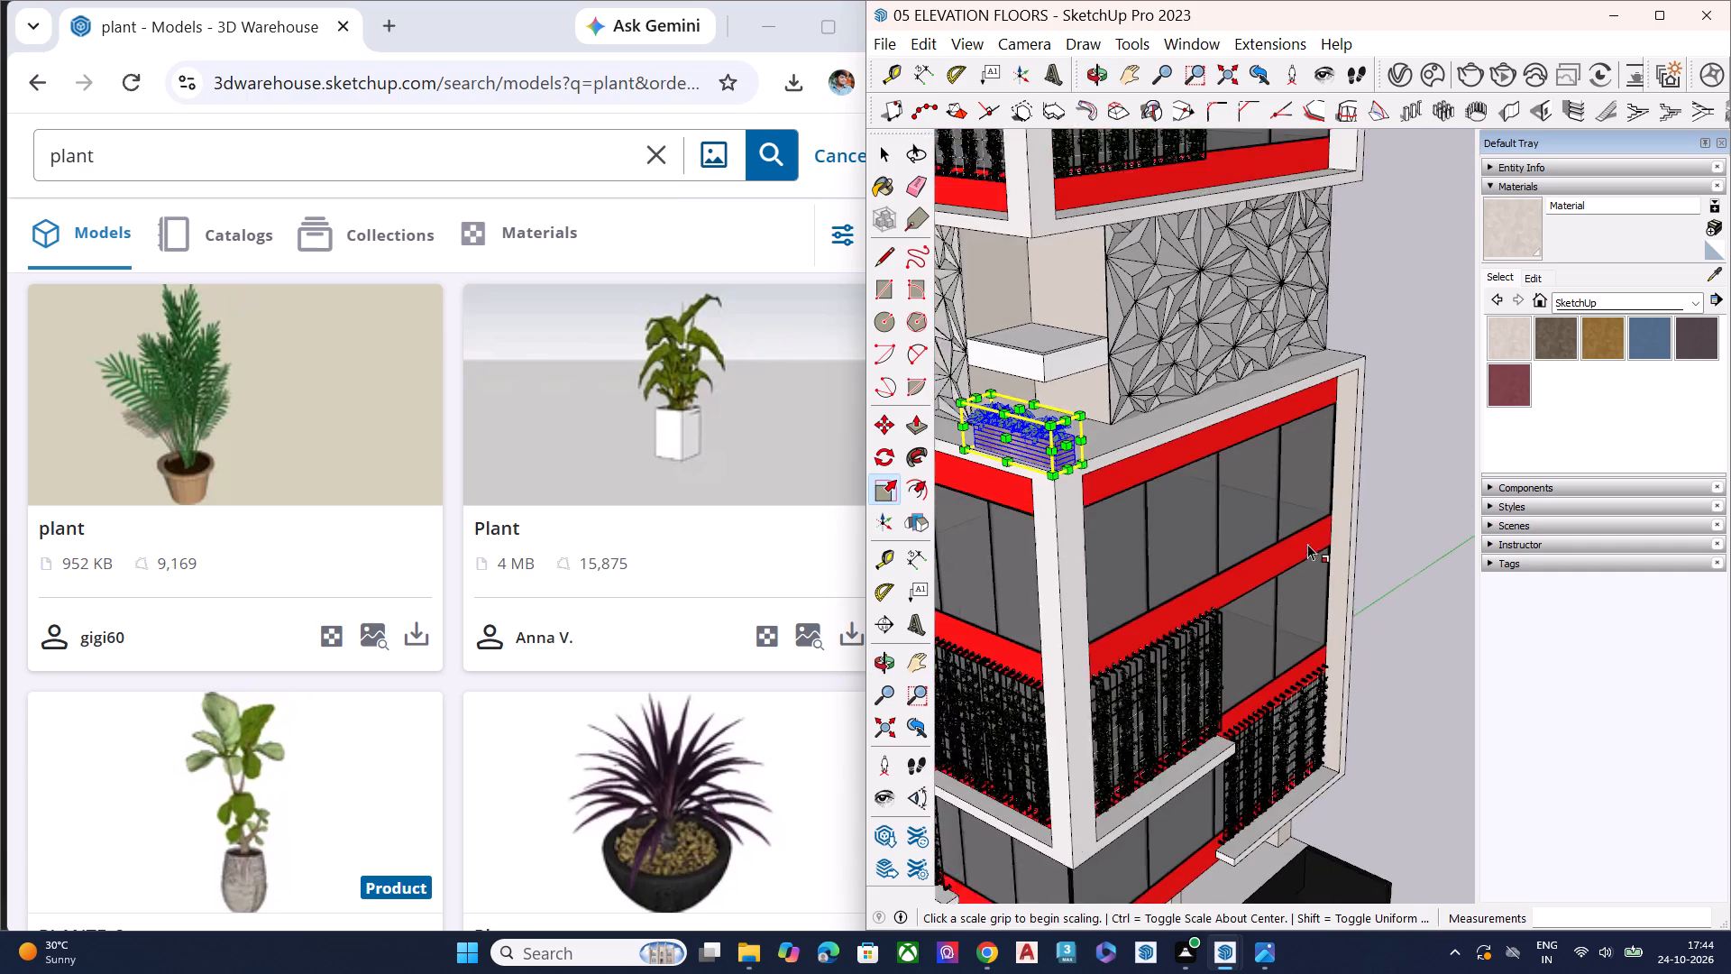
pyautogui.scroll(-7, 1307, 544)
pyautogui.moveTo(1263, 688); pyautogui.dragTo(1038, 443, button='middle')
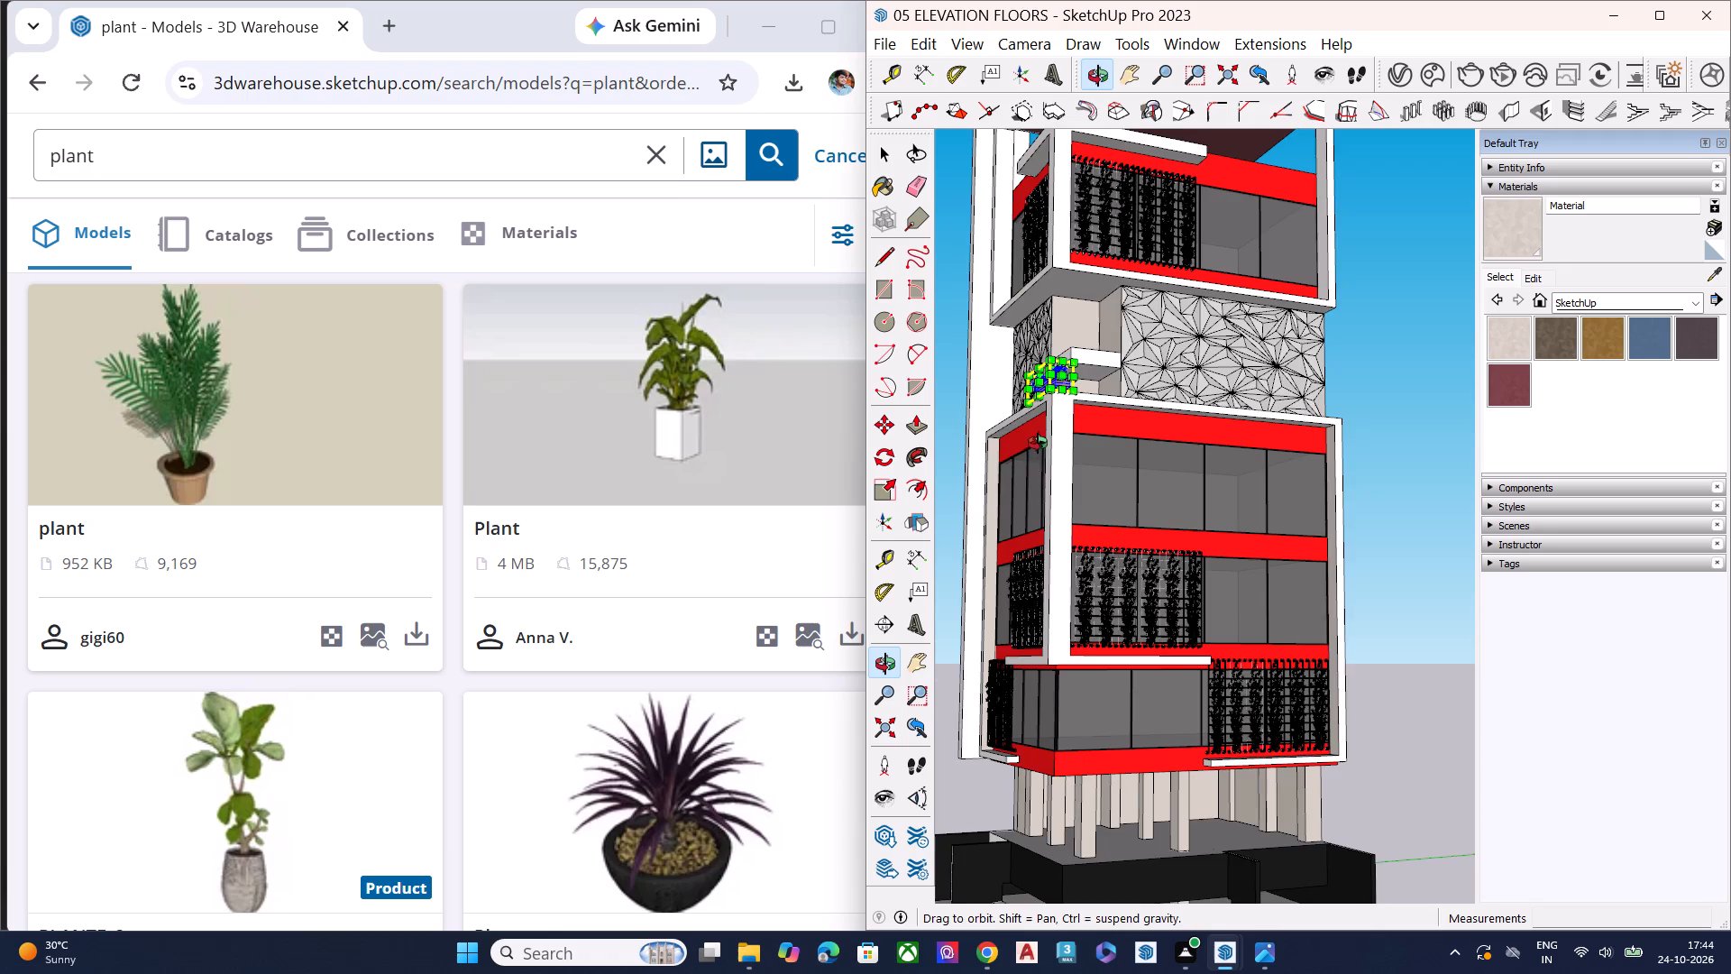
pyautogui.moveTo(1038, 443); pyautogui.dragTo(1039, 442, button='middle')
pyautogui.scroll(9, 1030, 355)
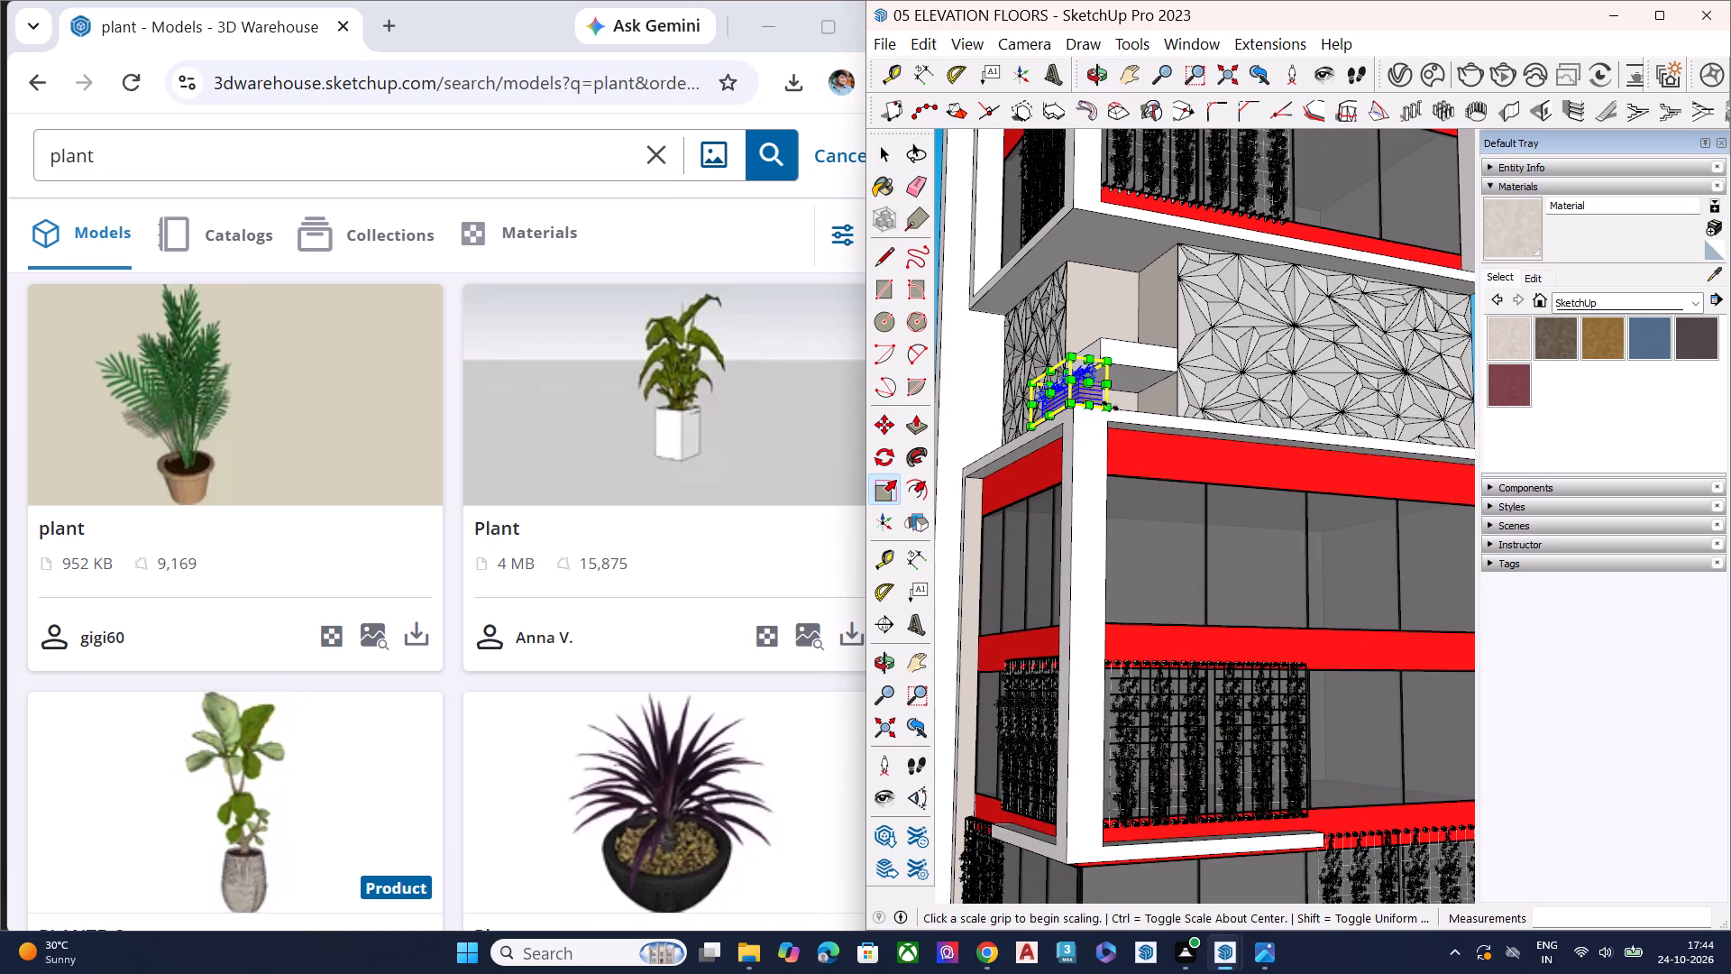
# Scale the terrace planter box's height upward along the blue axis by about 1.33.
pyautogui.scroll(-9, 1315, 521)
pyautogui.scroll(10, 1145, 475)
pyautogui.scroll(8, 1200, 379)
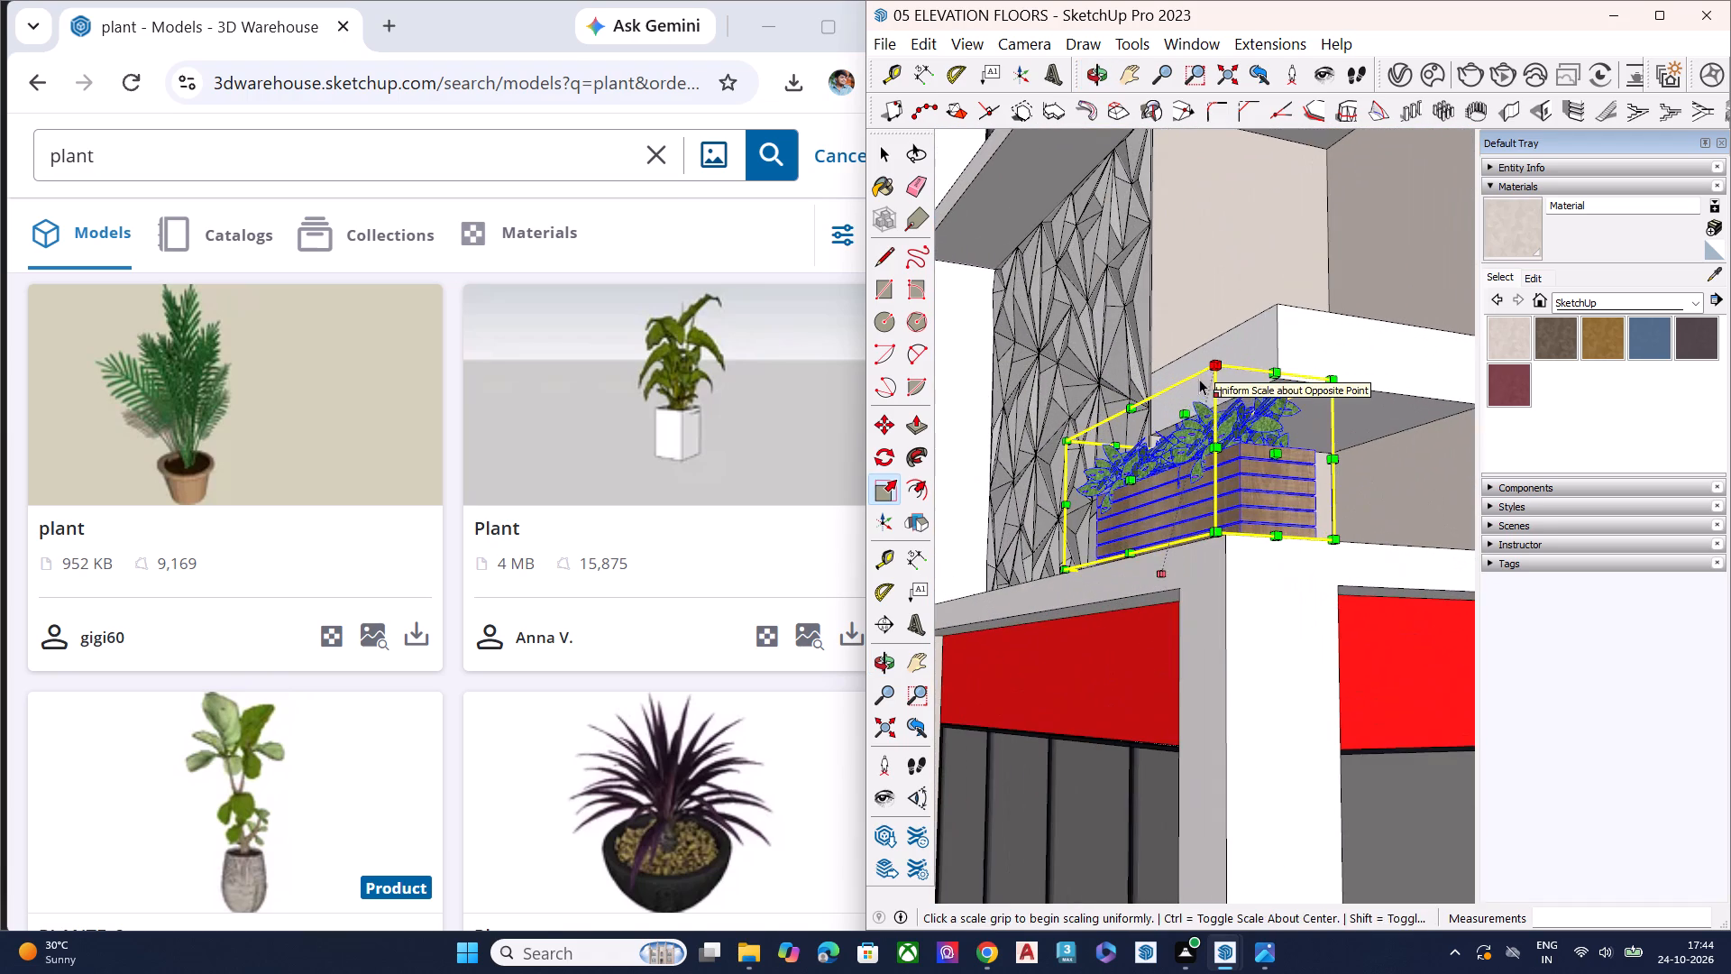
pyautogui.click(1185, 414)
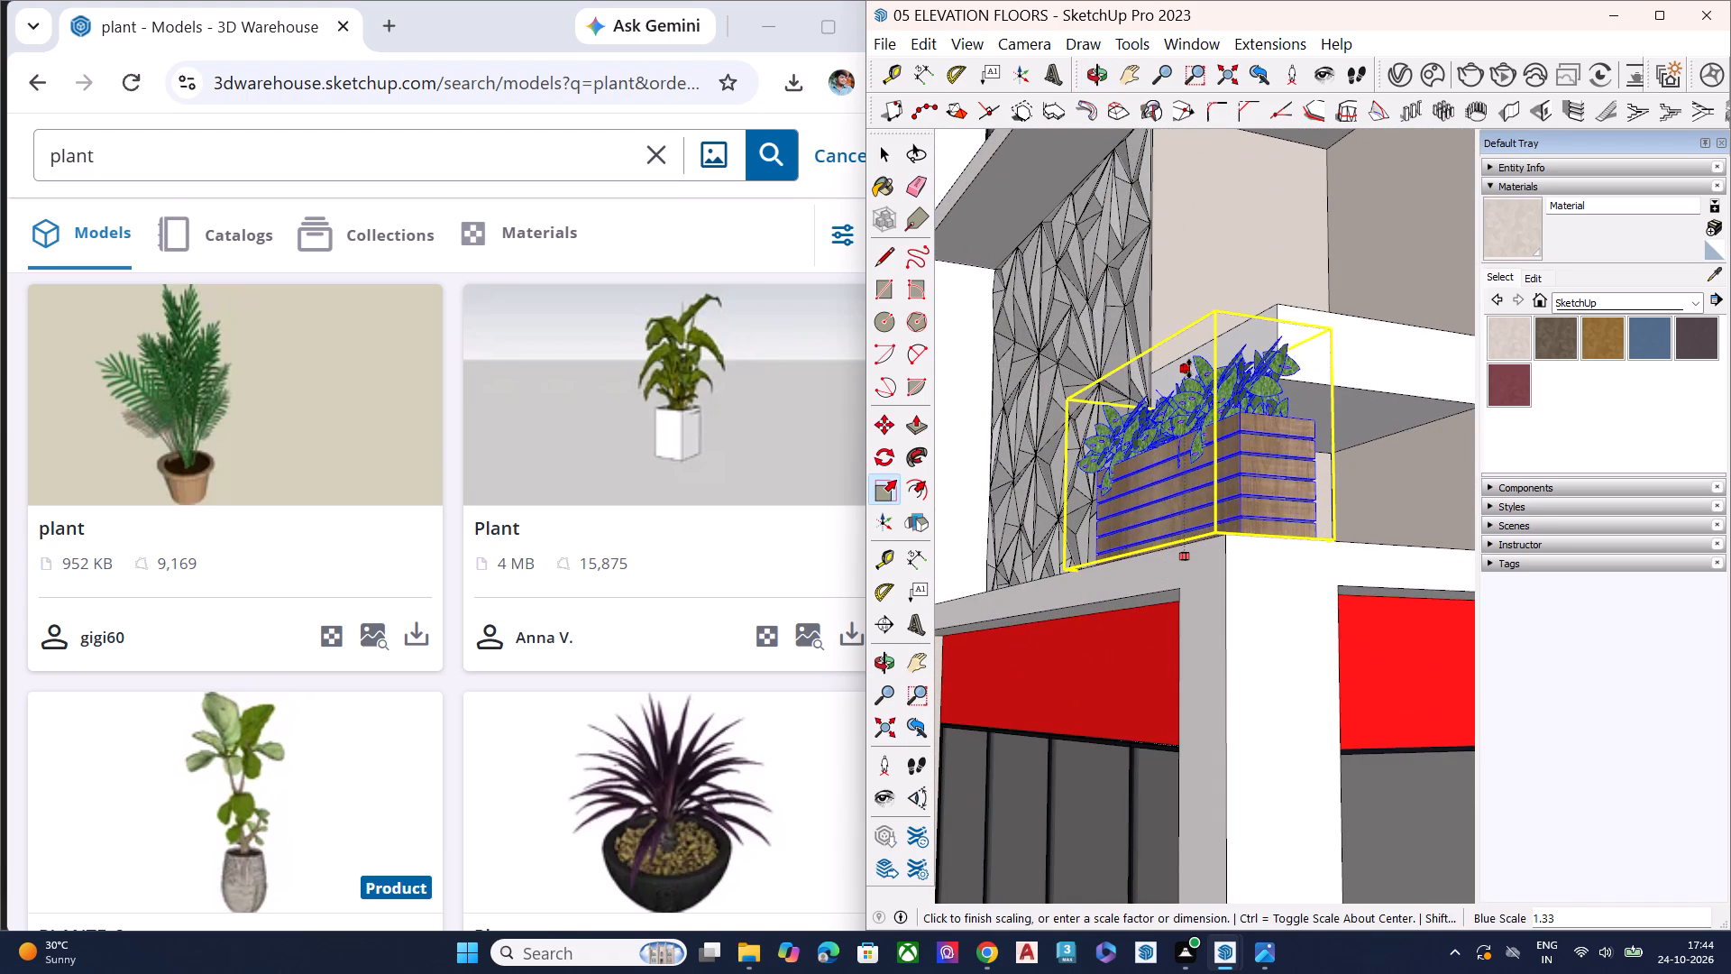
pyautogui.click(1189, 369)
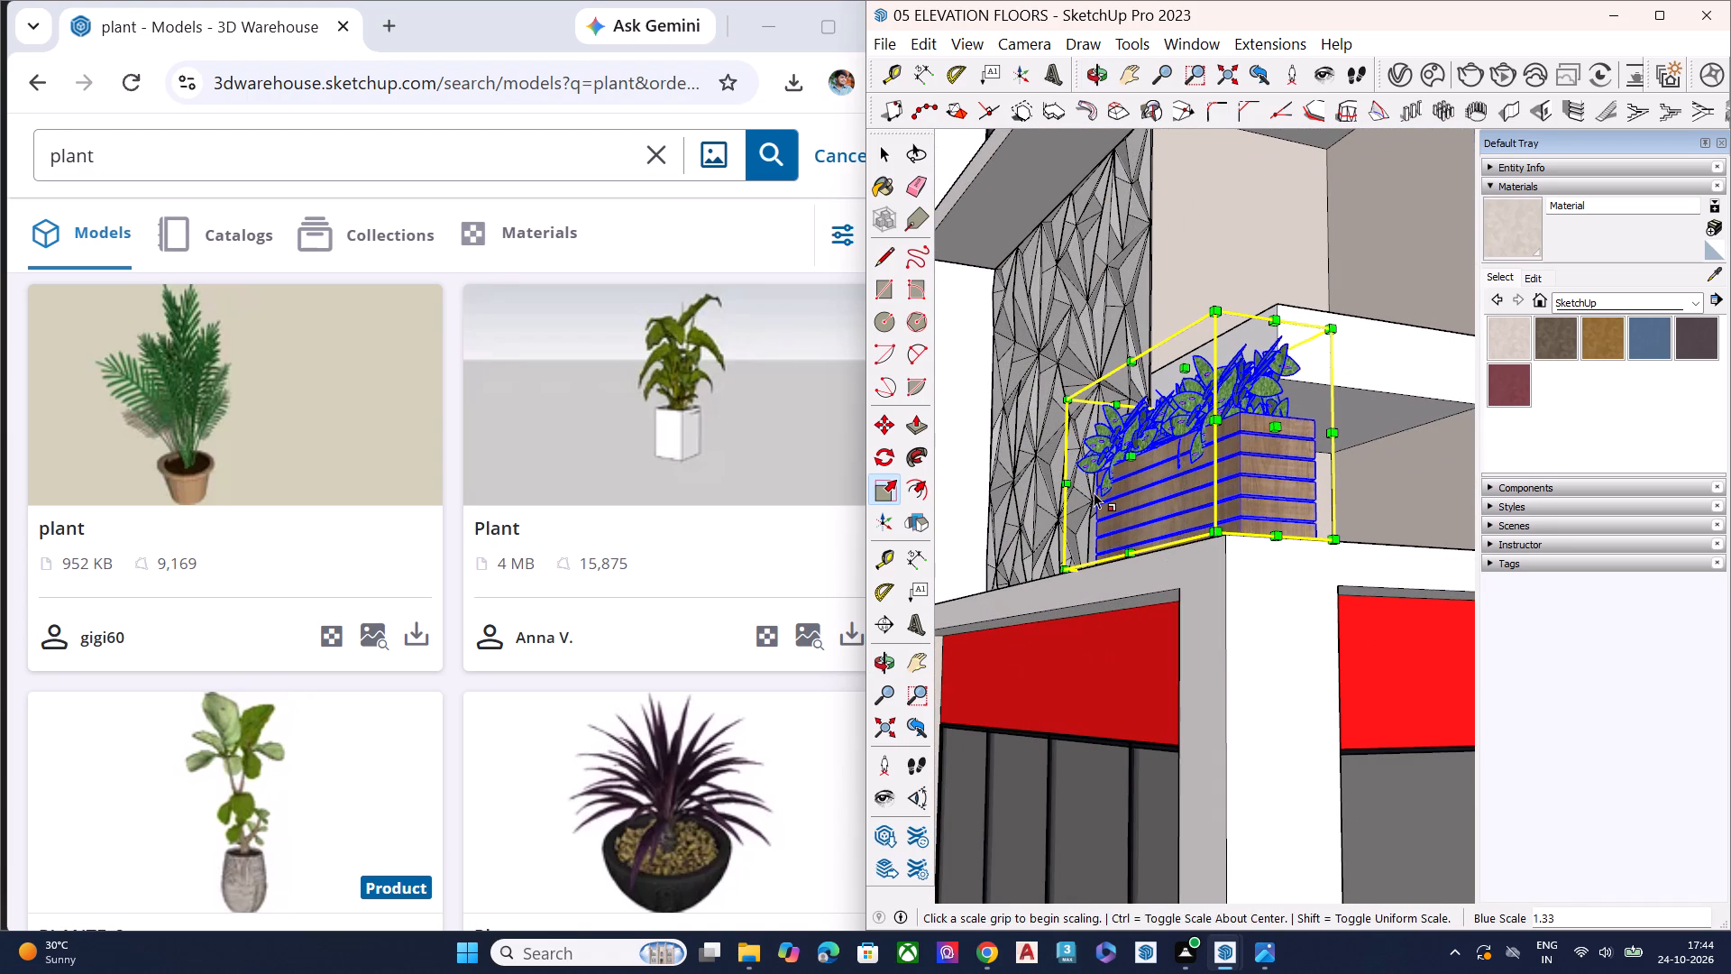
# Scale the planter box's length along the terrace edge, on the red axis, by about 1.16.
pyautogui.moveTo(1131, 563); pyautogui.dragTo(1476, 637, button='middle')
pyautogui.scroll(7, 1276, 444)
pyautogui.click(1311, 588)
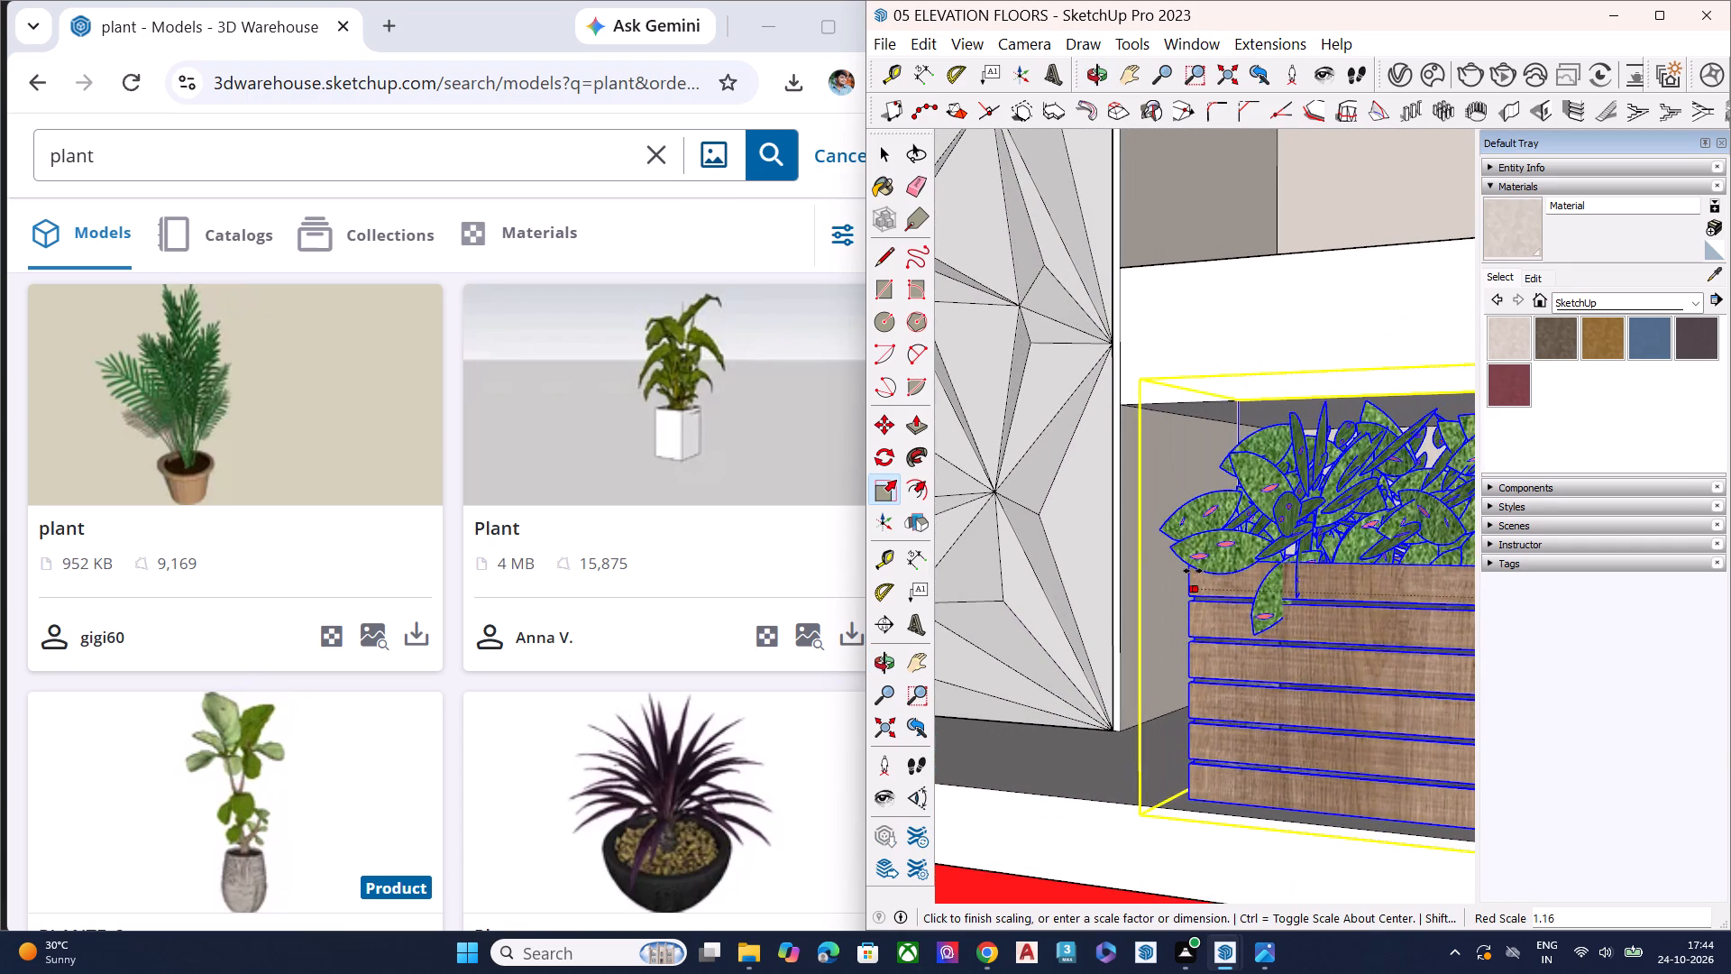
pyautogui.click(1146, 560)
# Deselect the planter box and examine its new proportions on the terrace corner from near and far around the building.
pyautogui.scroll(-9, 1036, 541)
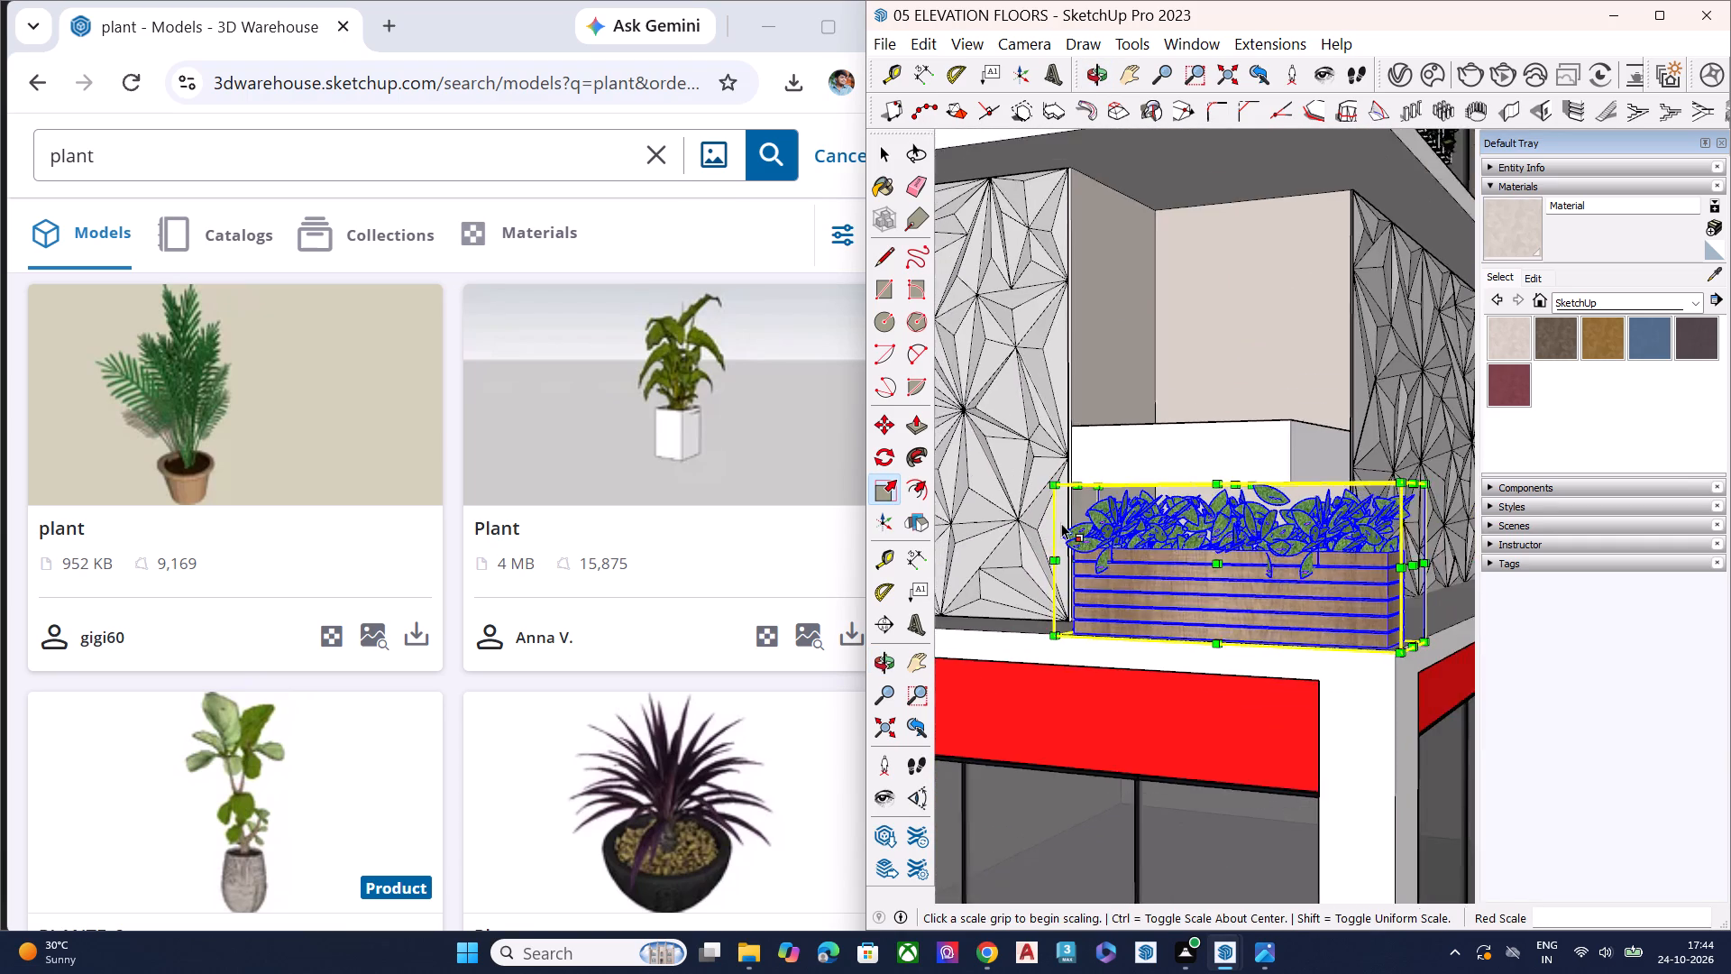
pyautogui.scroll(-15, 1061, 523)
pyautogui.scroll(-7, 1081, 491)
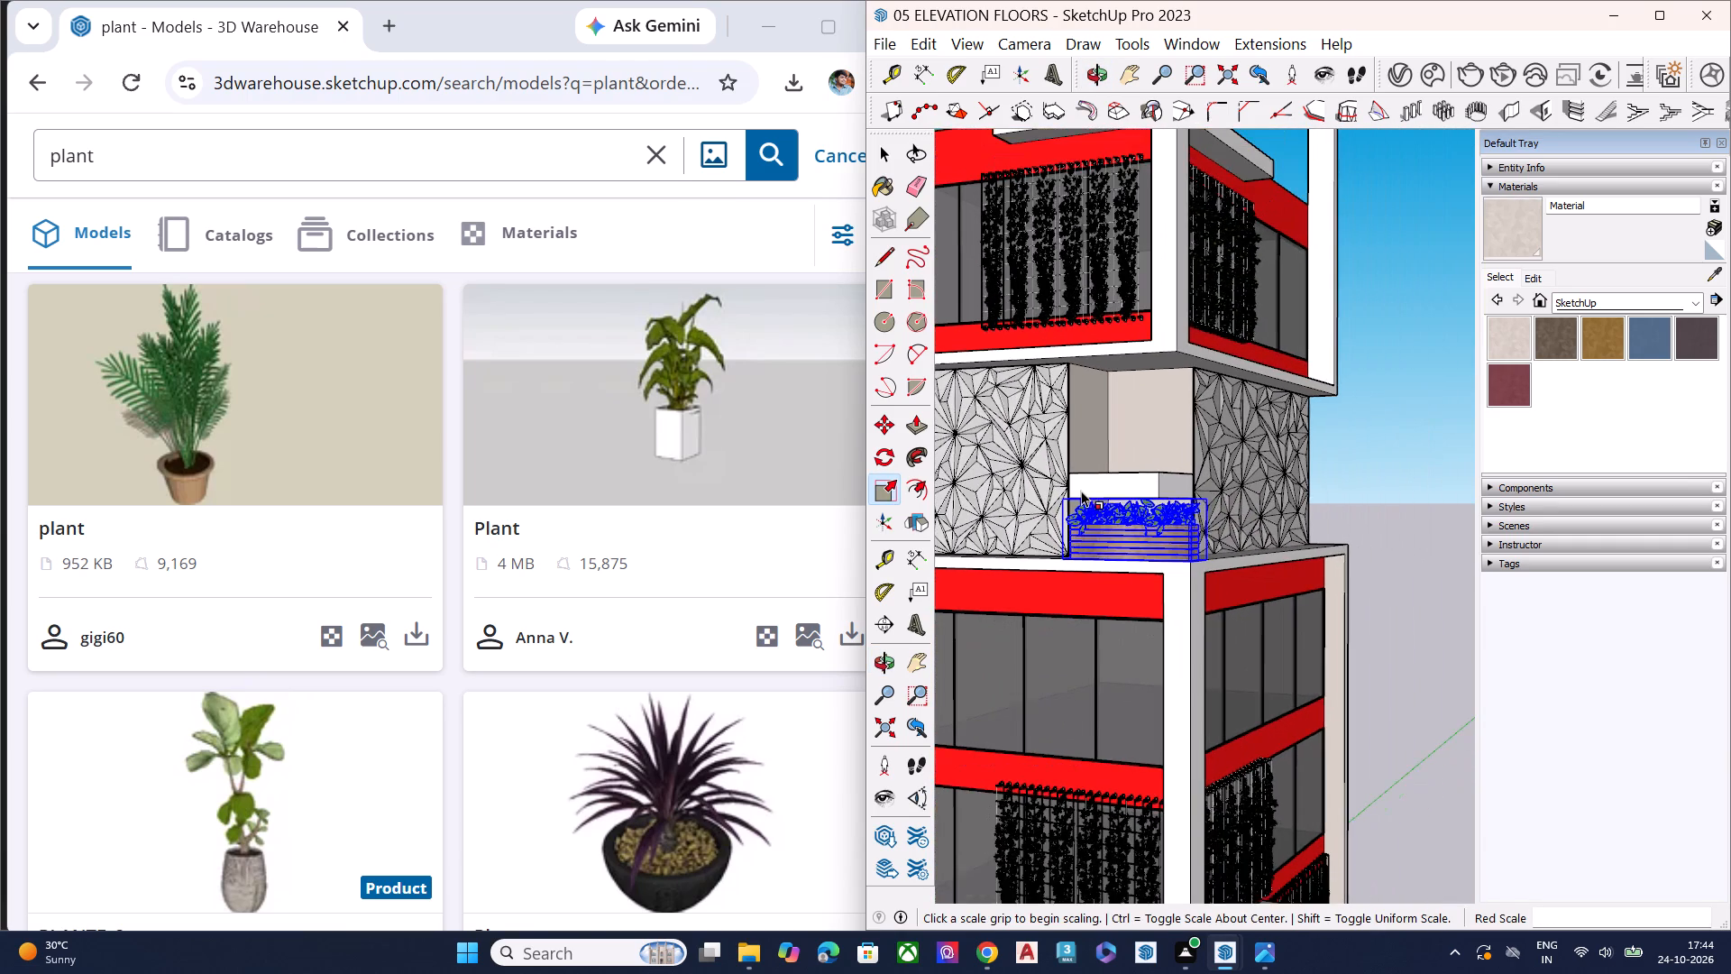
pyautogui.moveTo(1207, 598); pyautogui.dragTo(1013, 667, button='middle')
pyautogui.scroll(-2, 1188, 660)
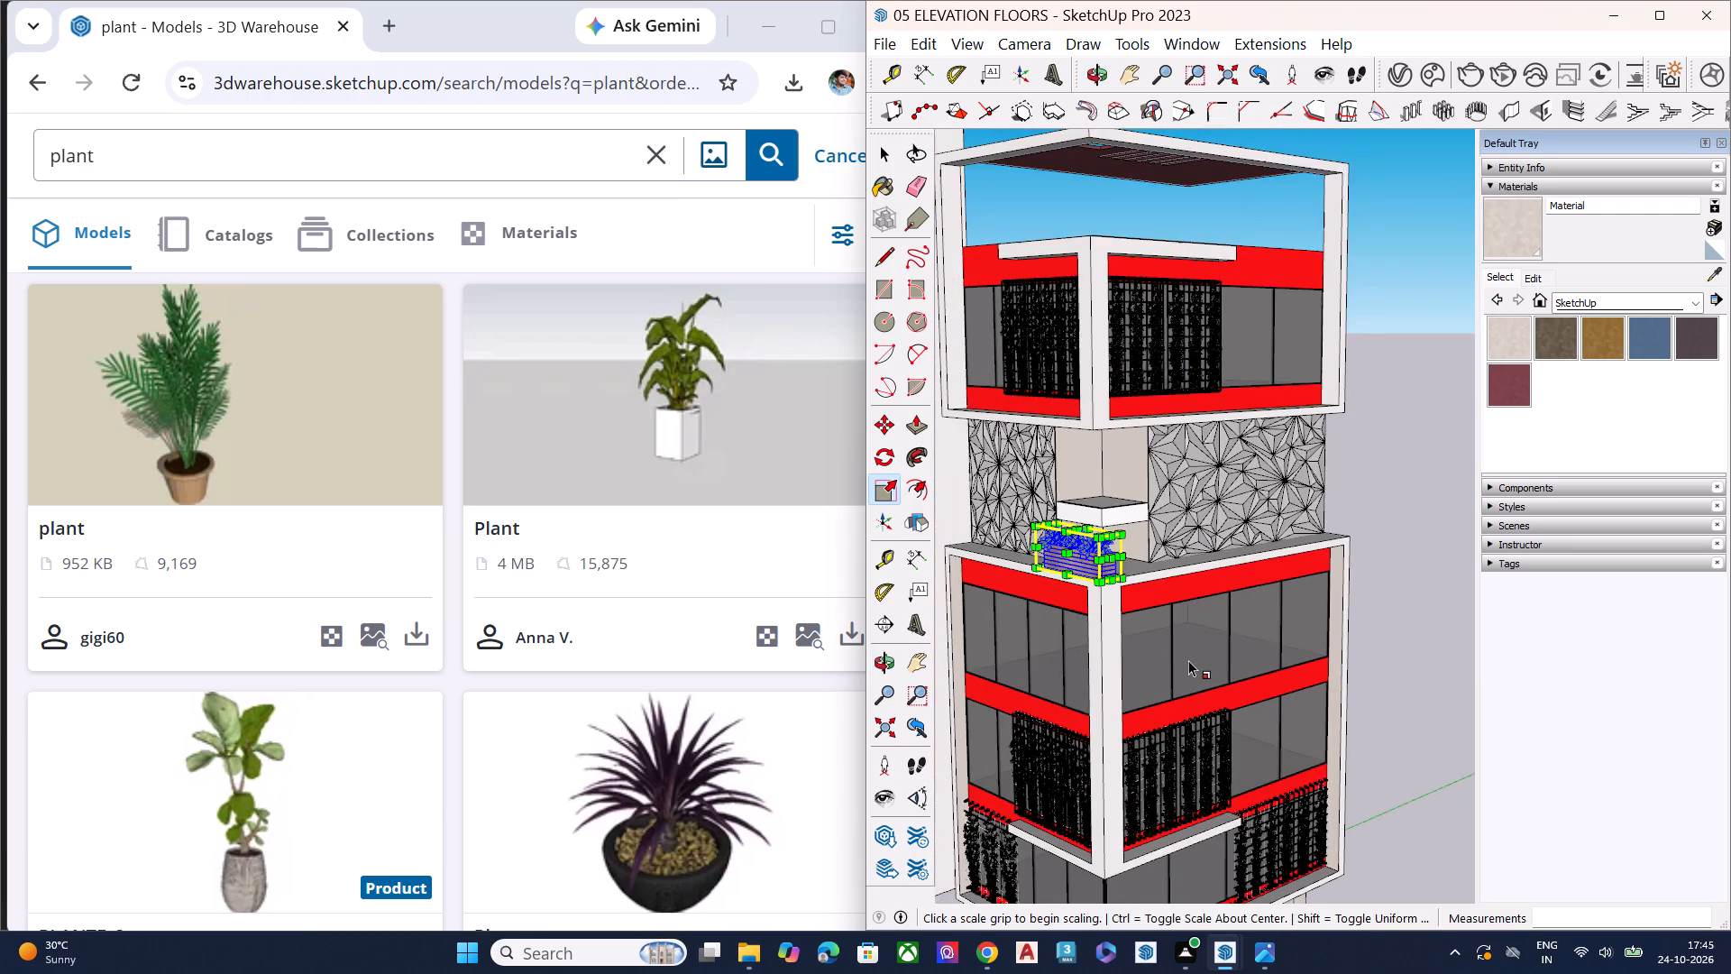
pyautogui.scroll(-1, 1188, 660)
pyautogui.moveTo(1133, 714); pyautogui.dragTo(1102, 585, button='middle')
pyautogui.click(1410, 540)
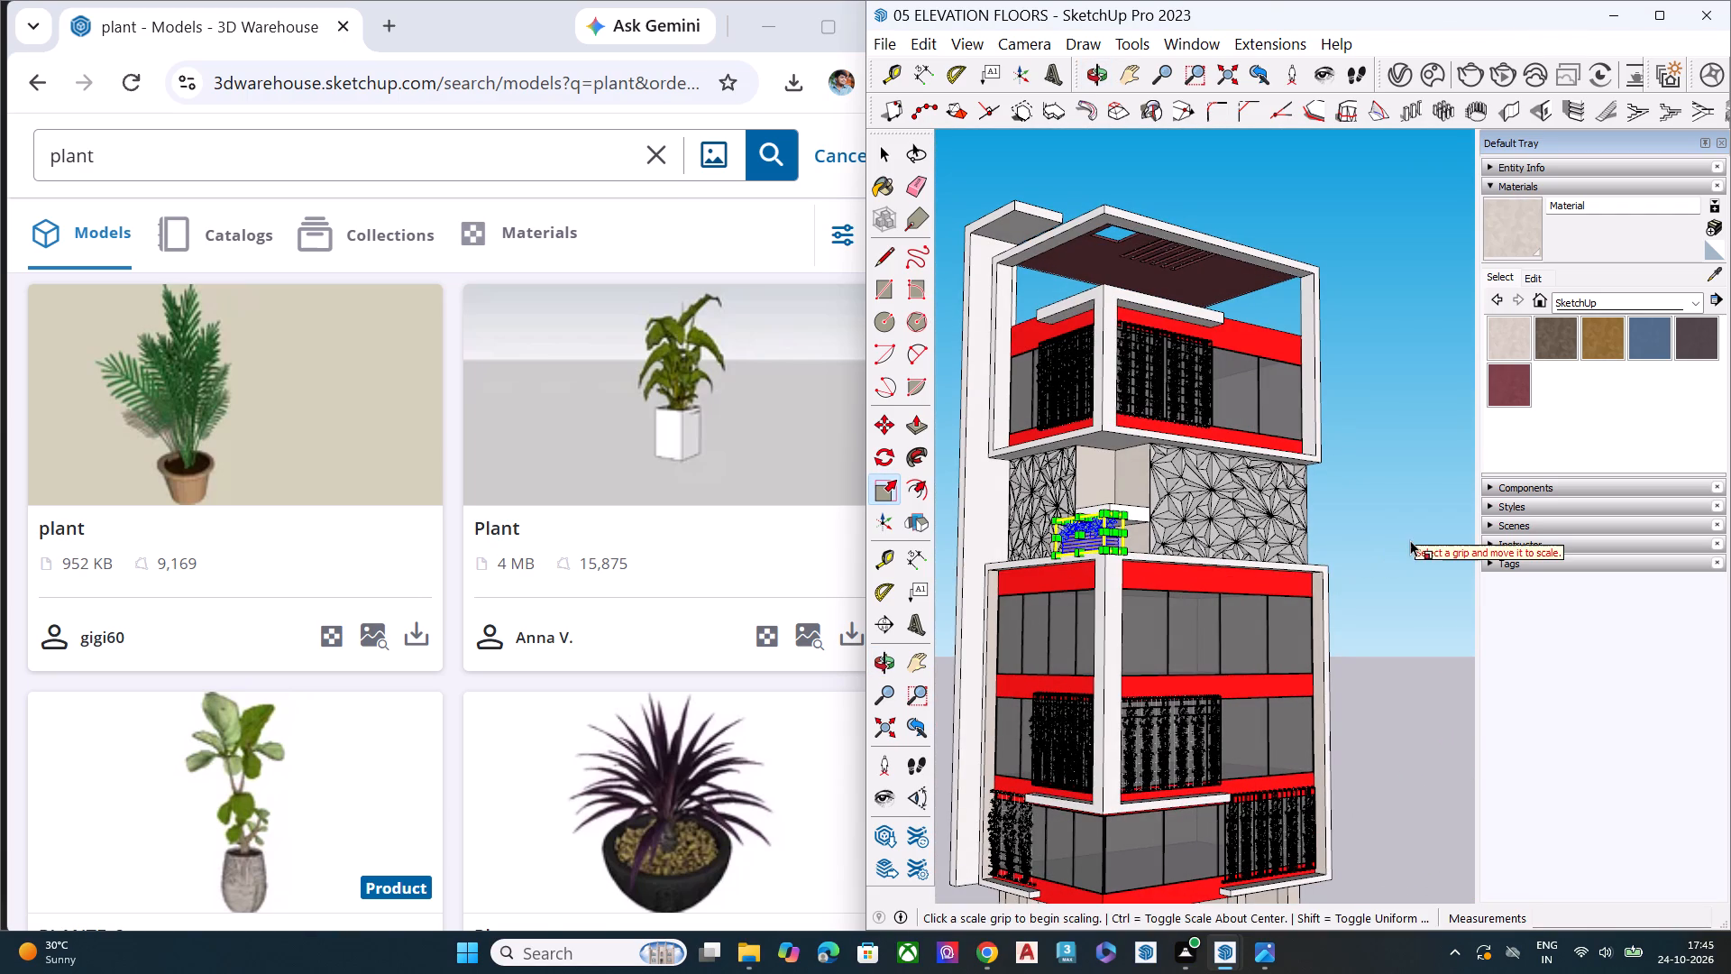
pyautogui.press('space')
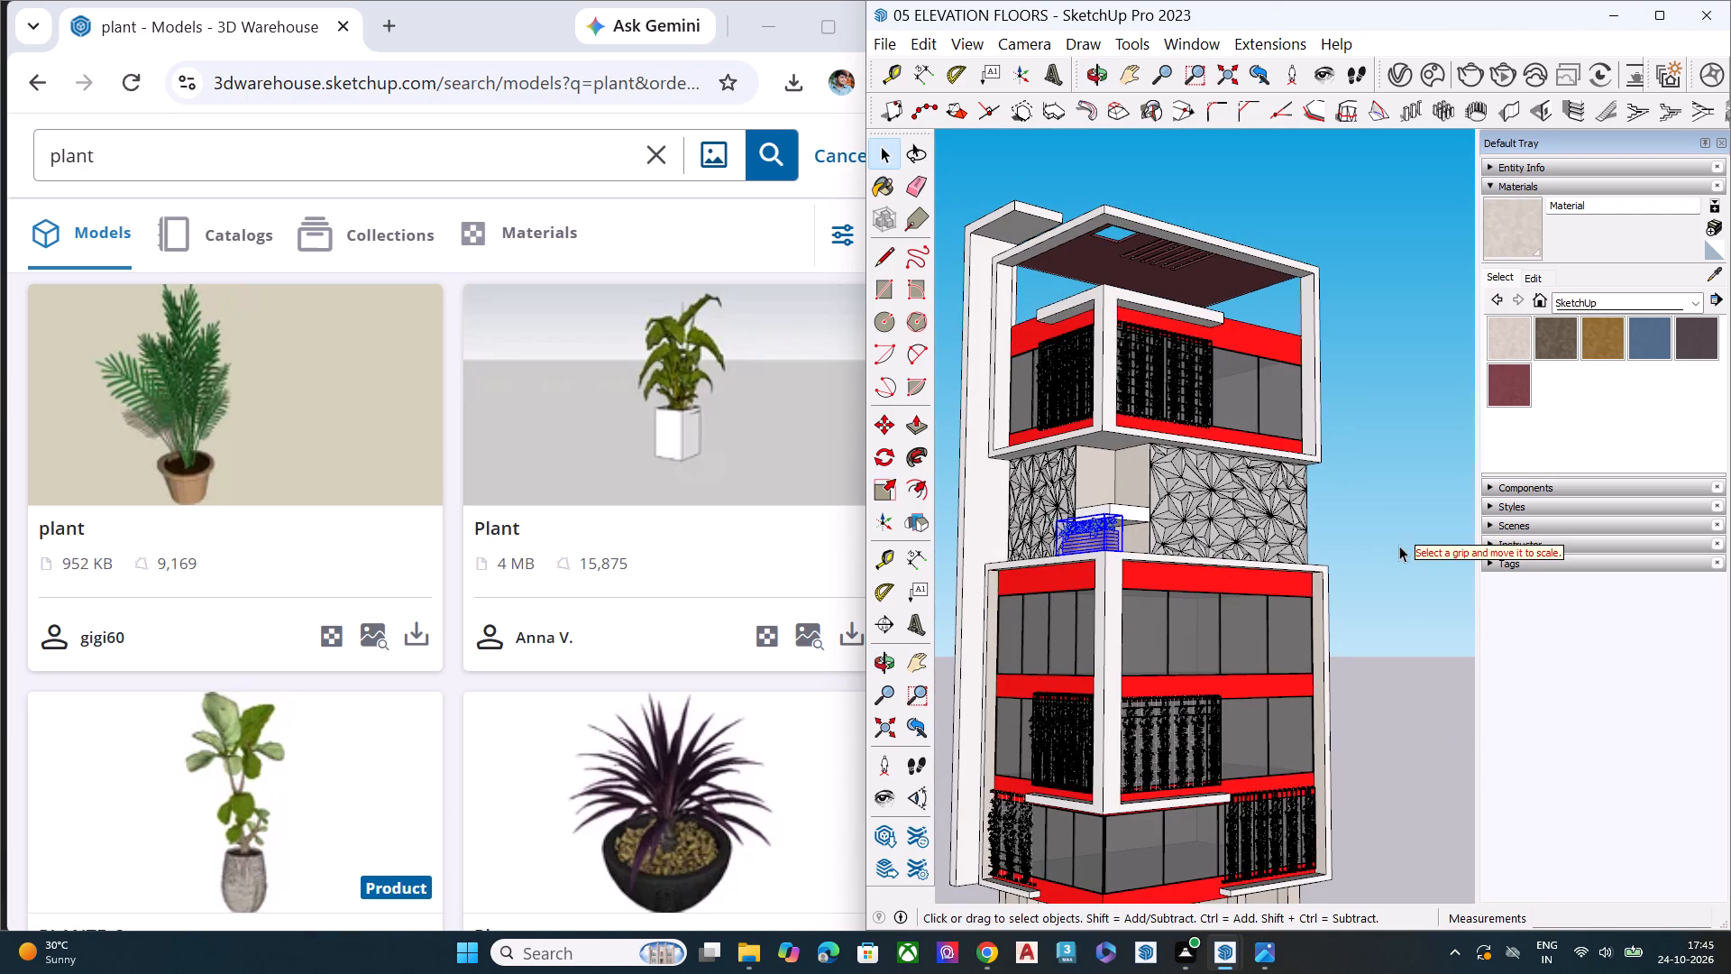
pyautogui.click(1399, 546)
pyautogui.scroll(3, 1025, 537)
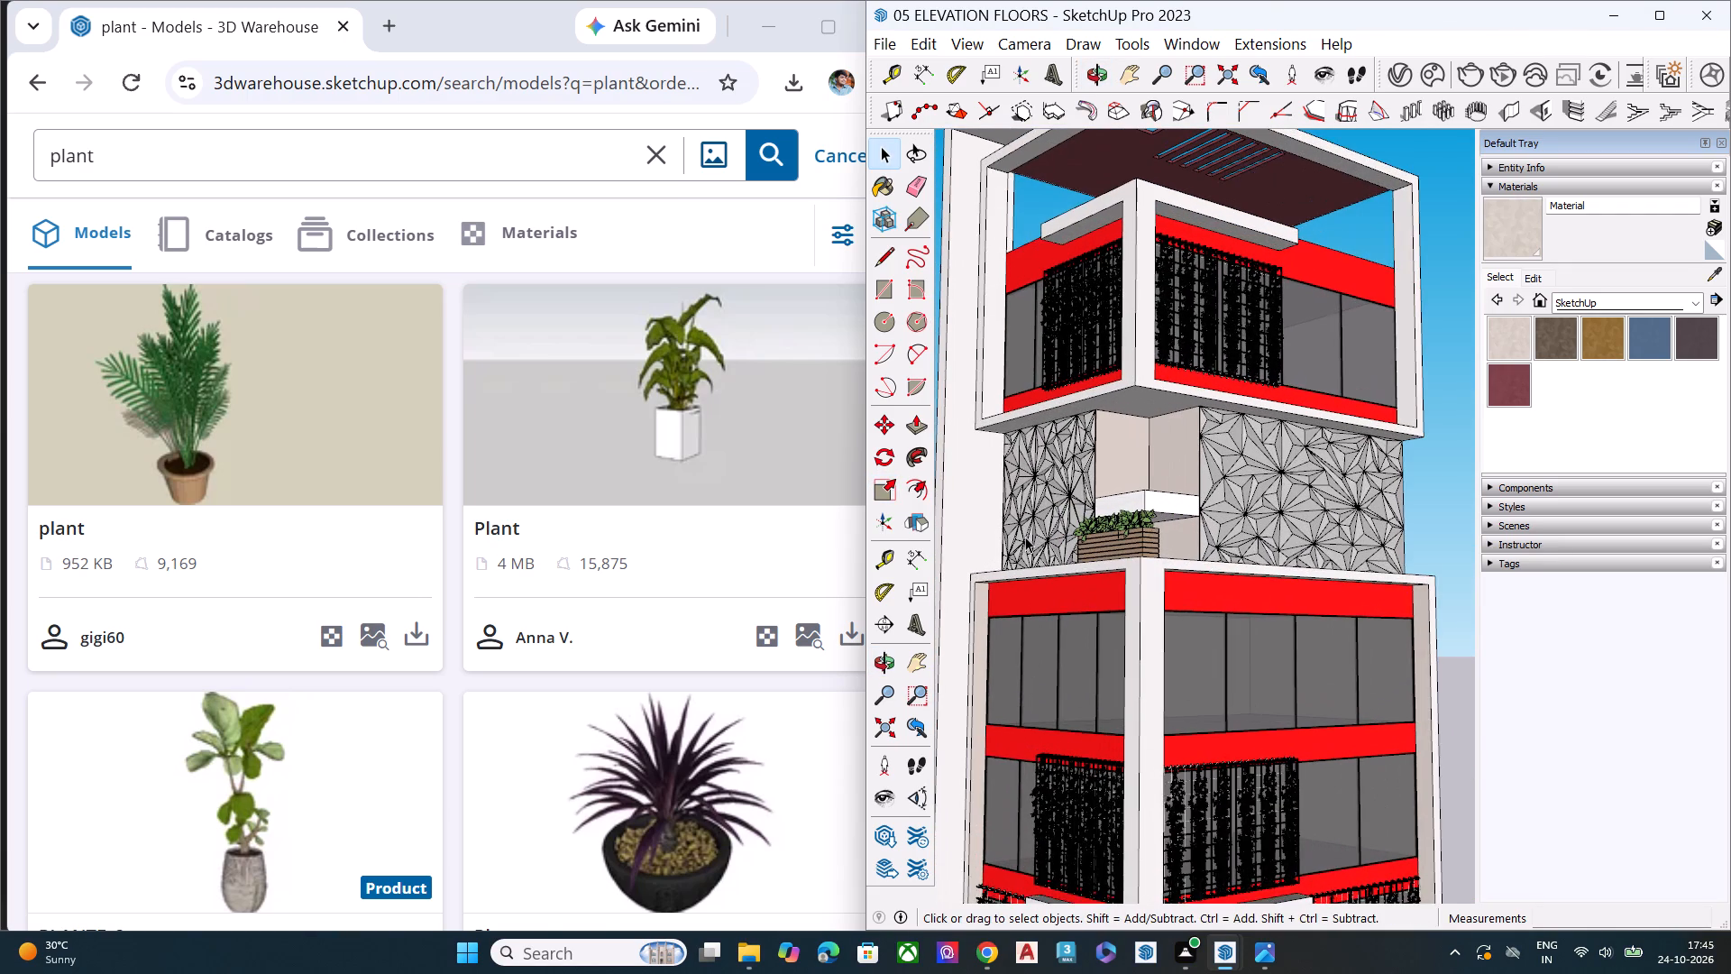
pyautogui.scroll(2, 1025, 537)
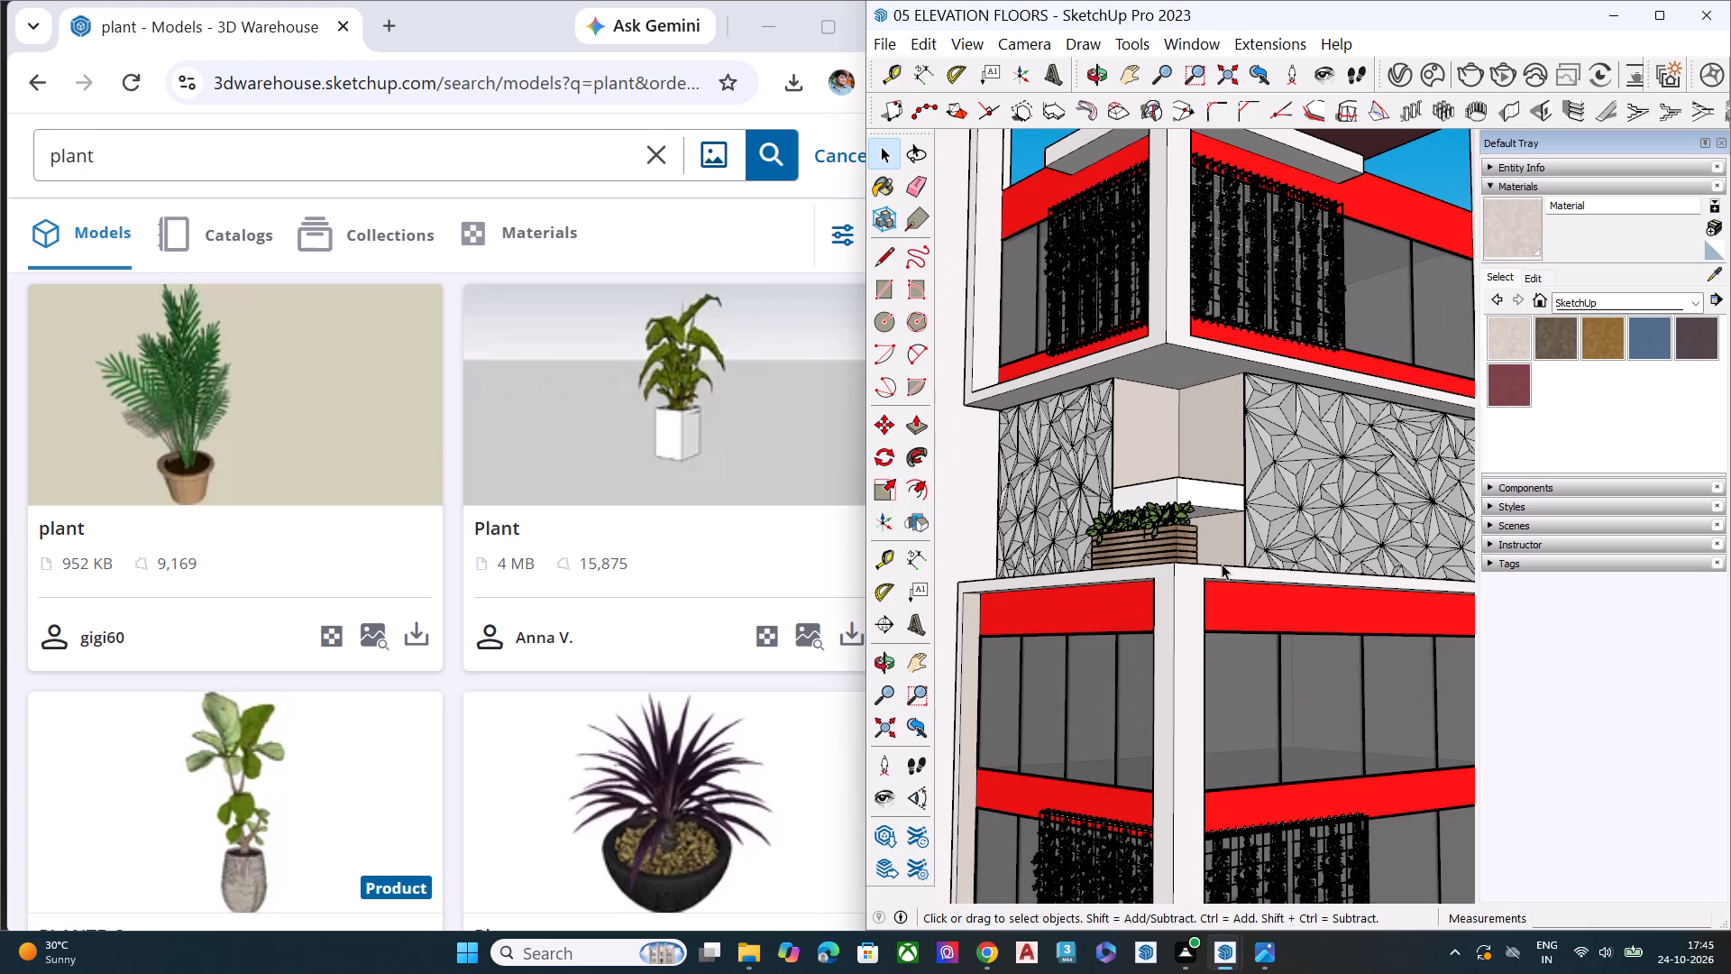
pyautogui.moveTo(1221, 564); pyautogui.dragTo(1115, 572, button='middle')
pyautogui.scroll(7, 1118, 569)
pyautogui.scroll(-3, 1132, 556)
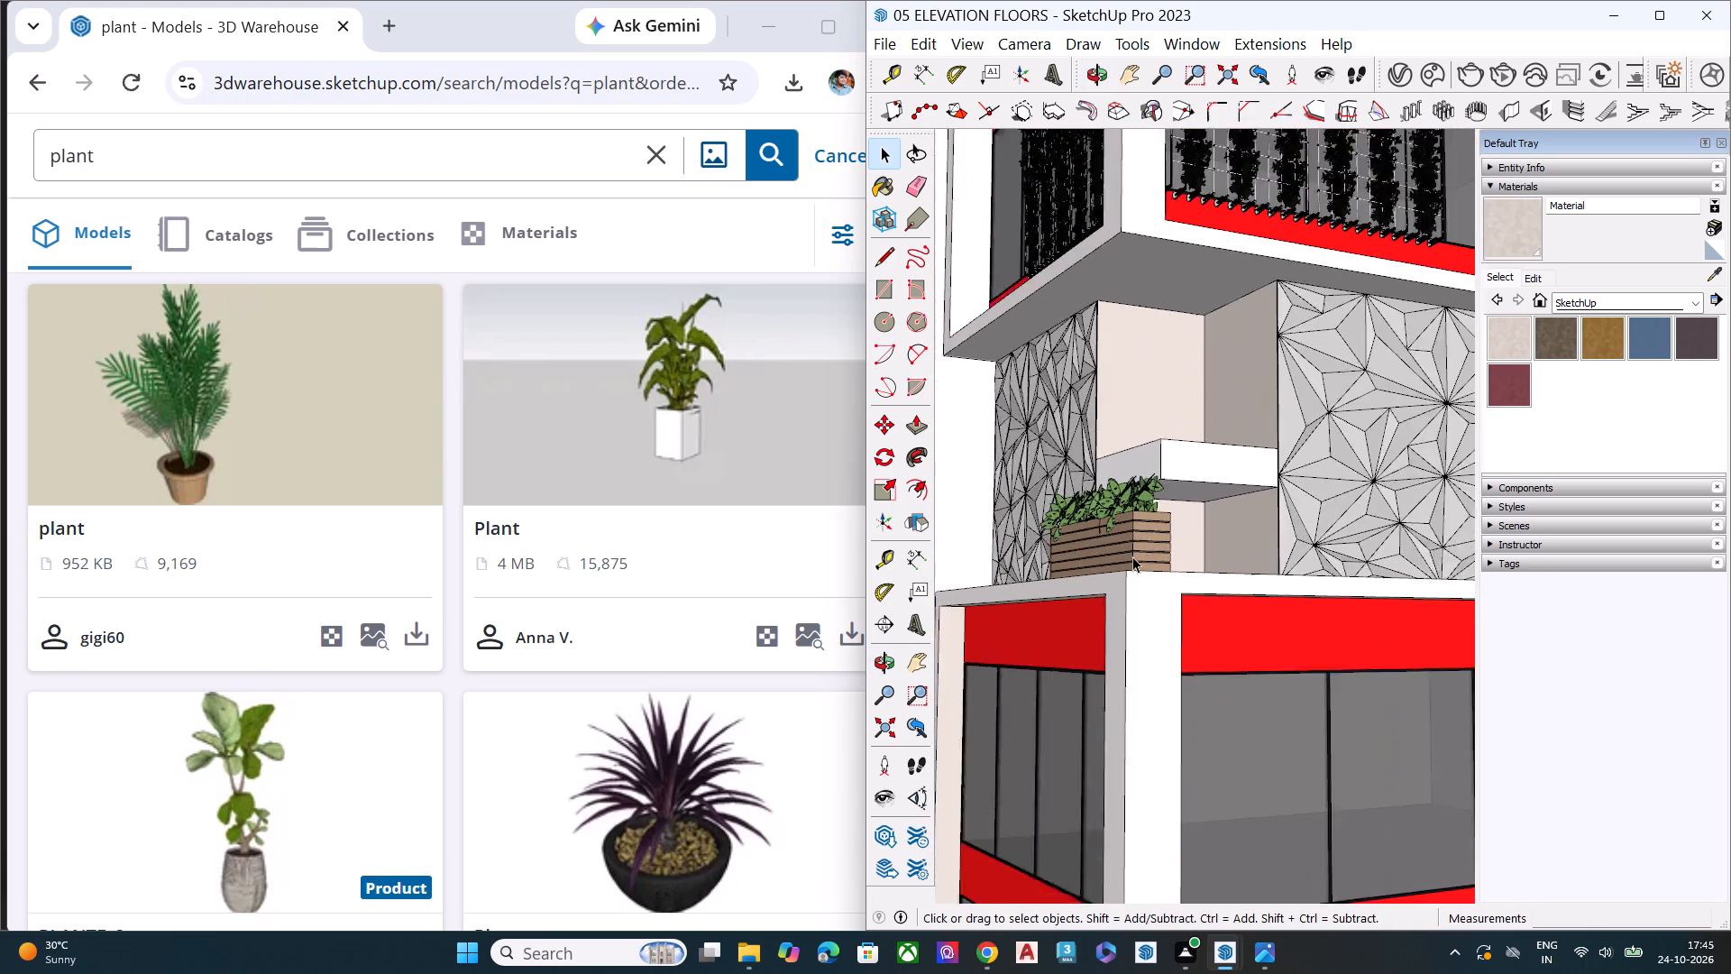
pyautogui.scroll(-12, 1132, 556)
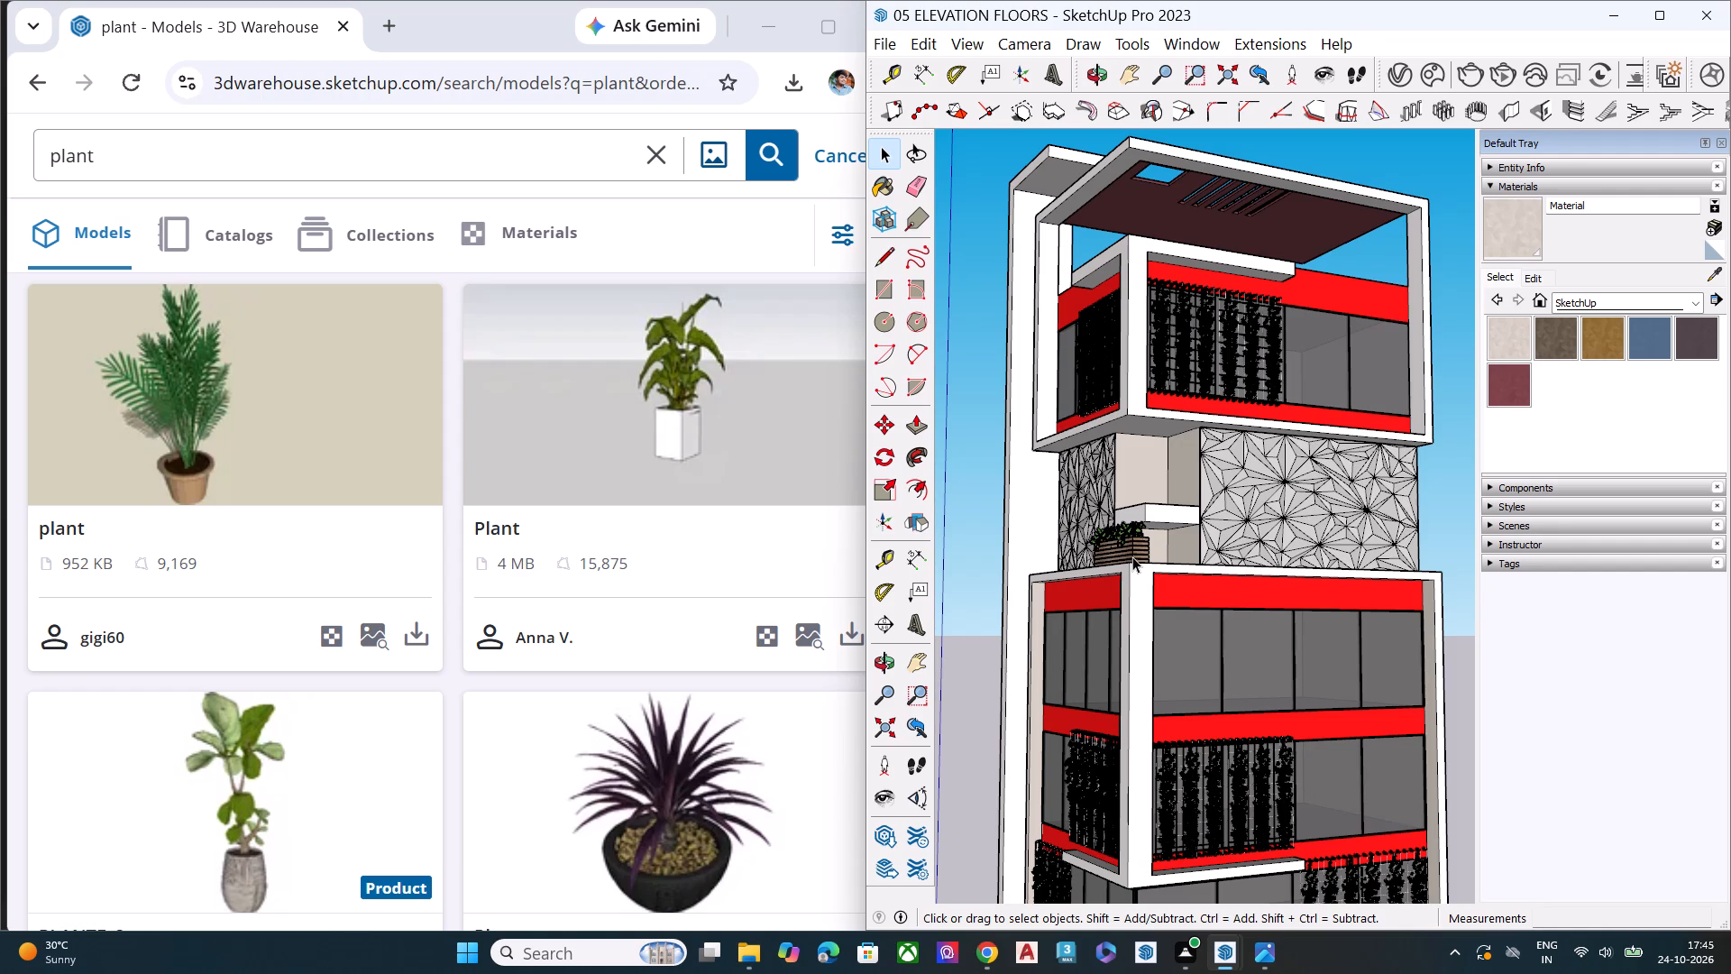
# Copy the planter box about 6' 4 1/4" along the terrace's adjacent edge, away from the corner.
pyautogui.moveTo(1171, 564); pyautogui.dragTo(1147, 688, button='middle')
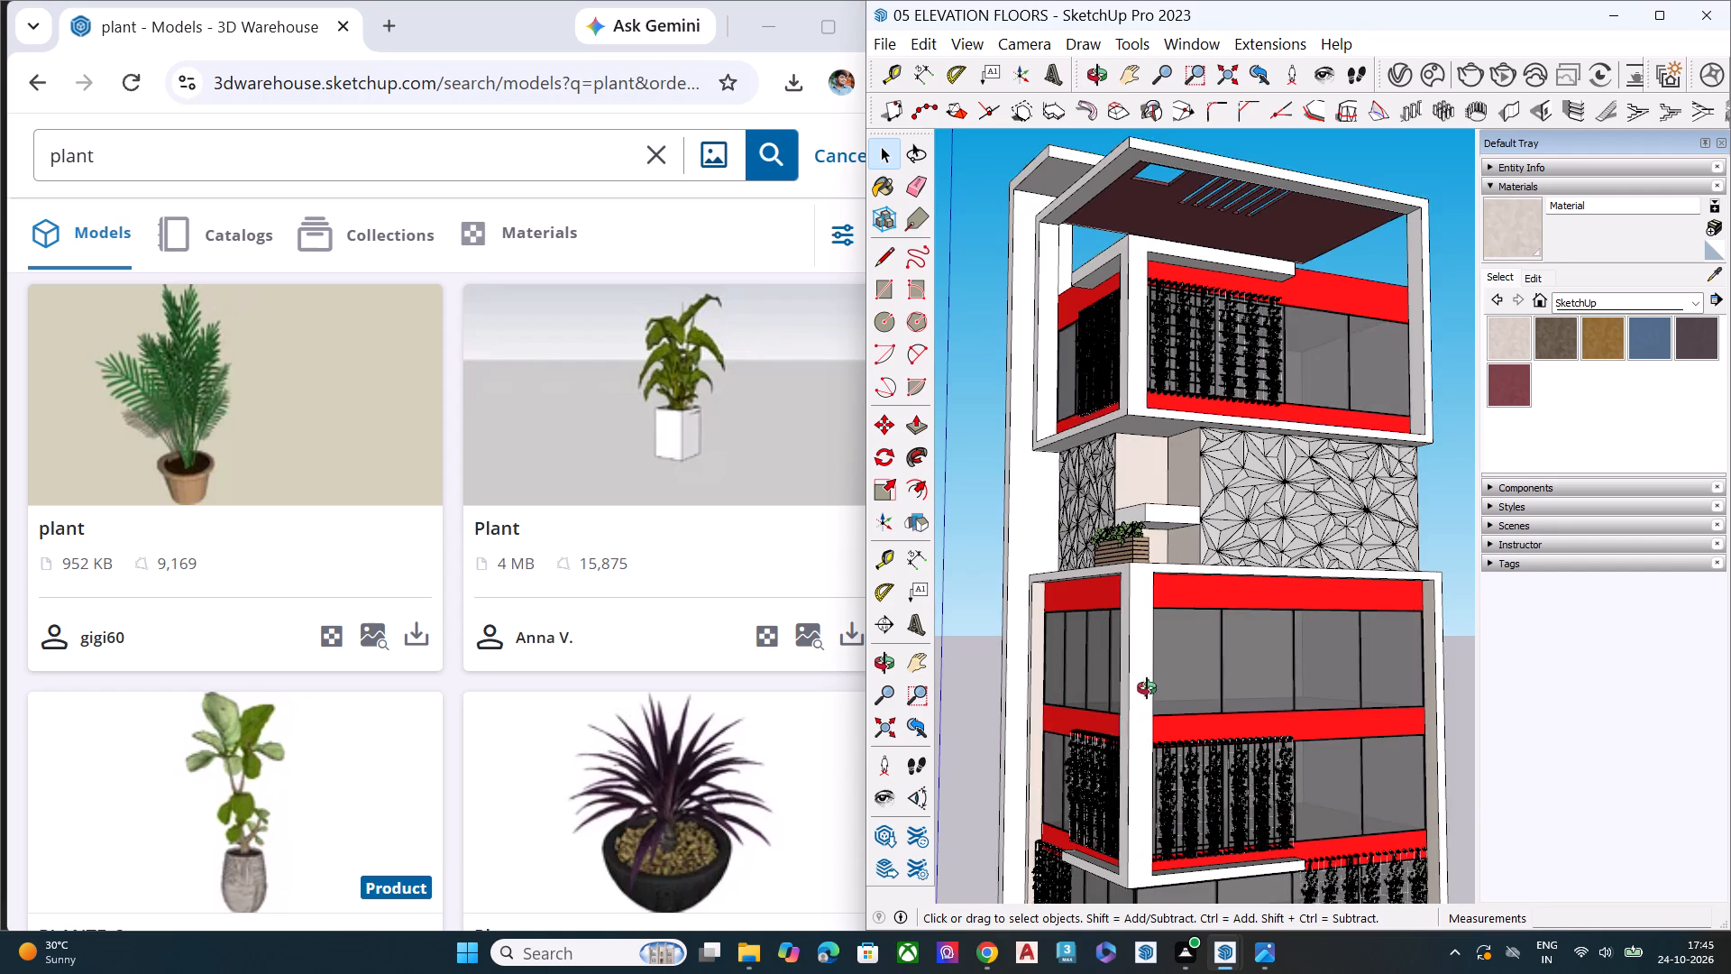
pyautogui.moveTo(1147, 688); pyautogui.dragTo(1112, 785, button='middle')
pyautogui.scroll(4, 1140, 618)
pyautogui.press('space')
pyautogui.scroll(-2, 1131, 594)
pyautogui.scroll(2, 1129, 593)
pyautogui.click(1122, 608)
pyautogui.scroll(4, 1122, 608)
pyautogui.scroll(-1, 1122, 608)
pyautogui.scroll(3, 1122, 608)
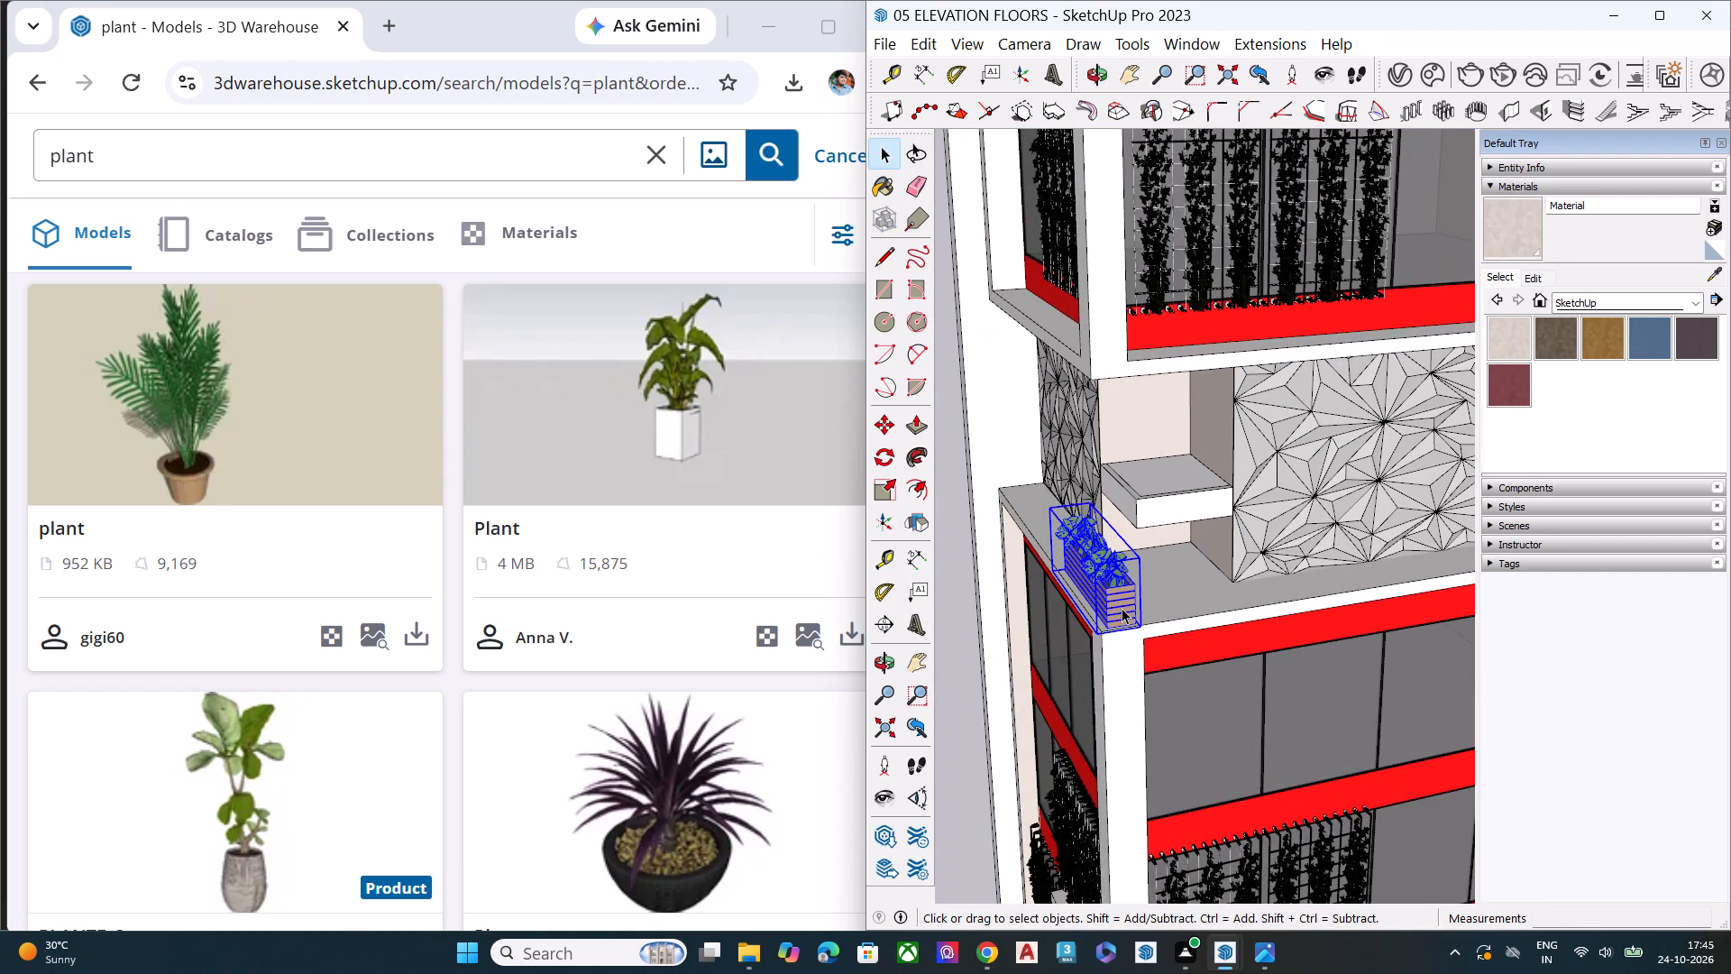
pyautogui.press('m')
pyautogui.click(1104, 631)
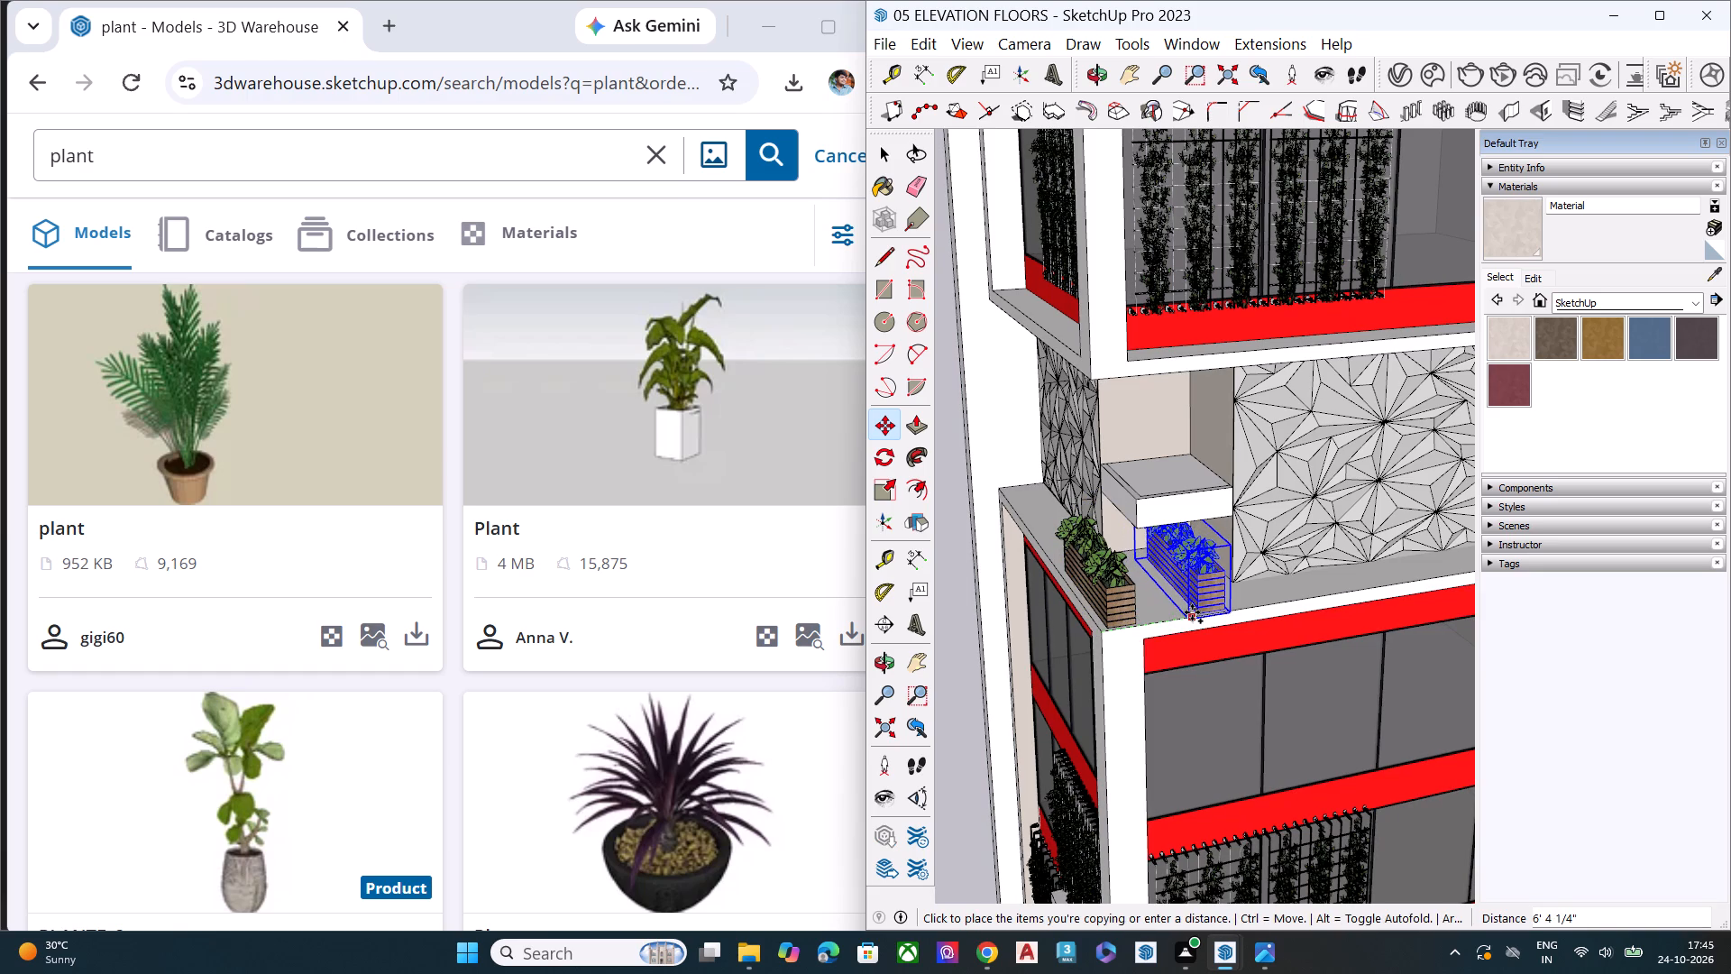
pyautogui.click(1192, 612)
# Rotate the copied planter box 90 degrees in the horizontal plane, parallel to the terrace's adjacent edge.
pyautogui.scroll(7, 1217, 580)
pyautogui.press('space')
pyautogui.press('q')
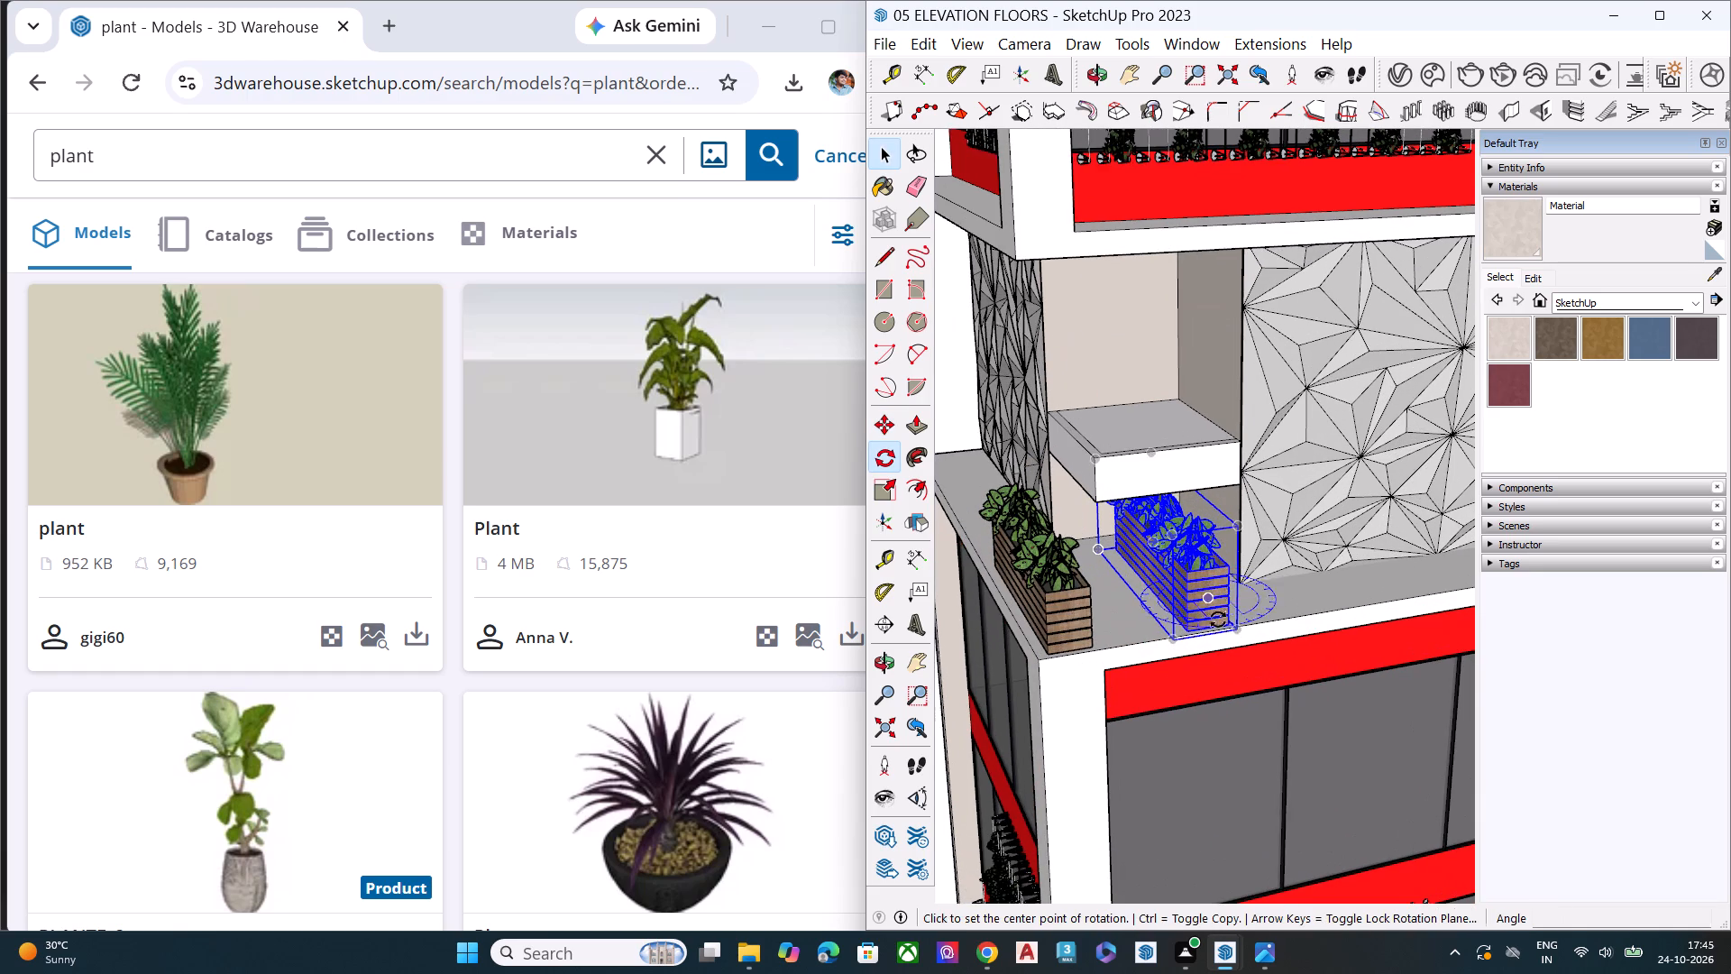
pyautogui.scroll(2, 1223, 627)
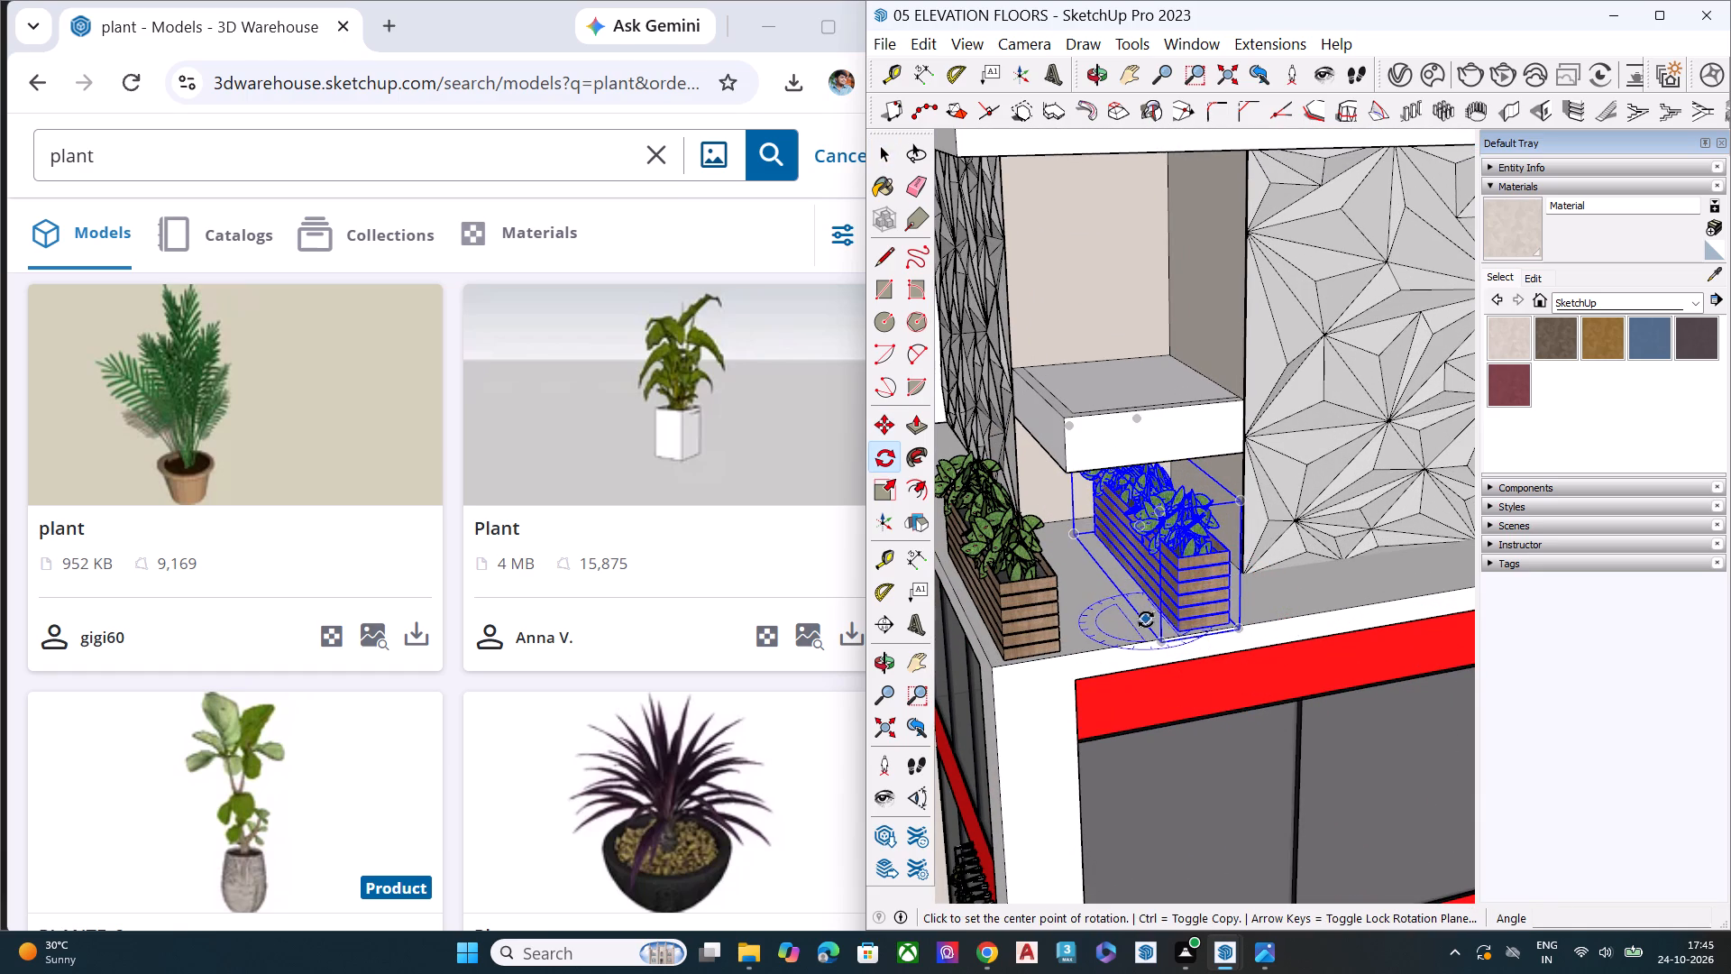
pyautogui.click(1146, 620)
pyautogui.click(1180, 674)
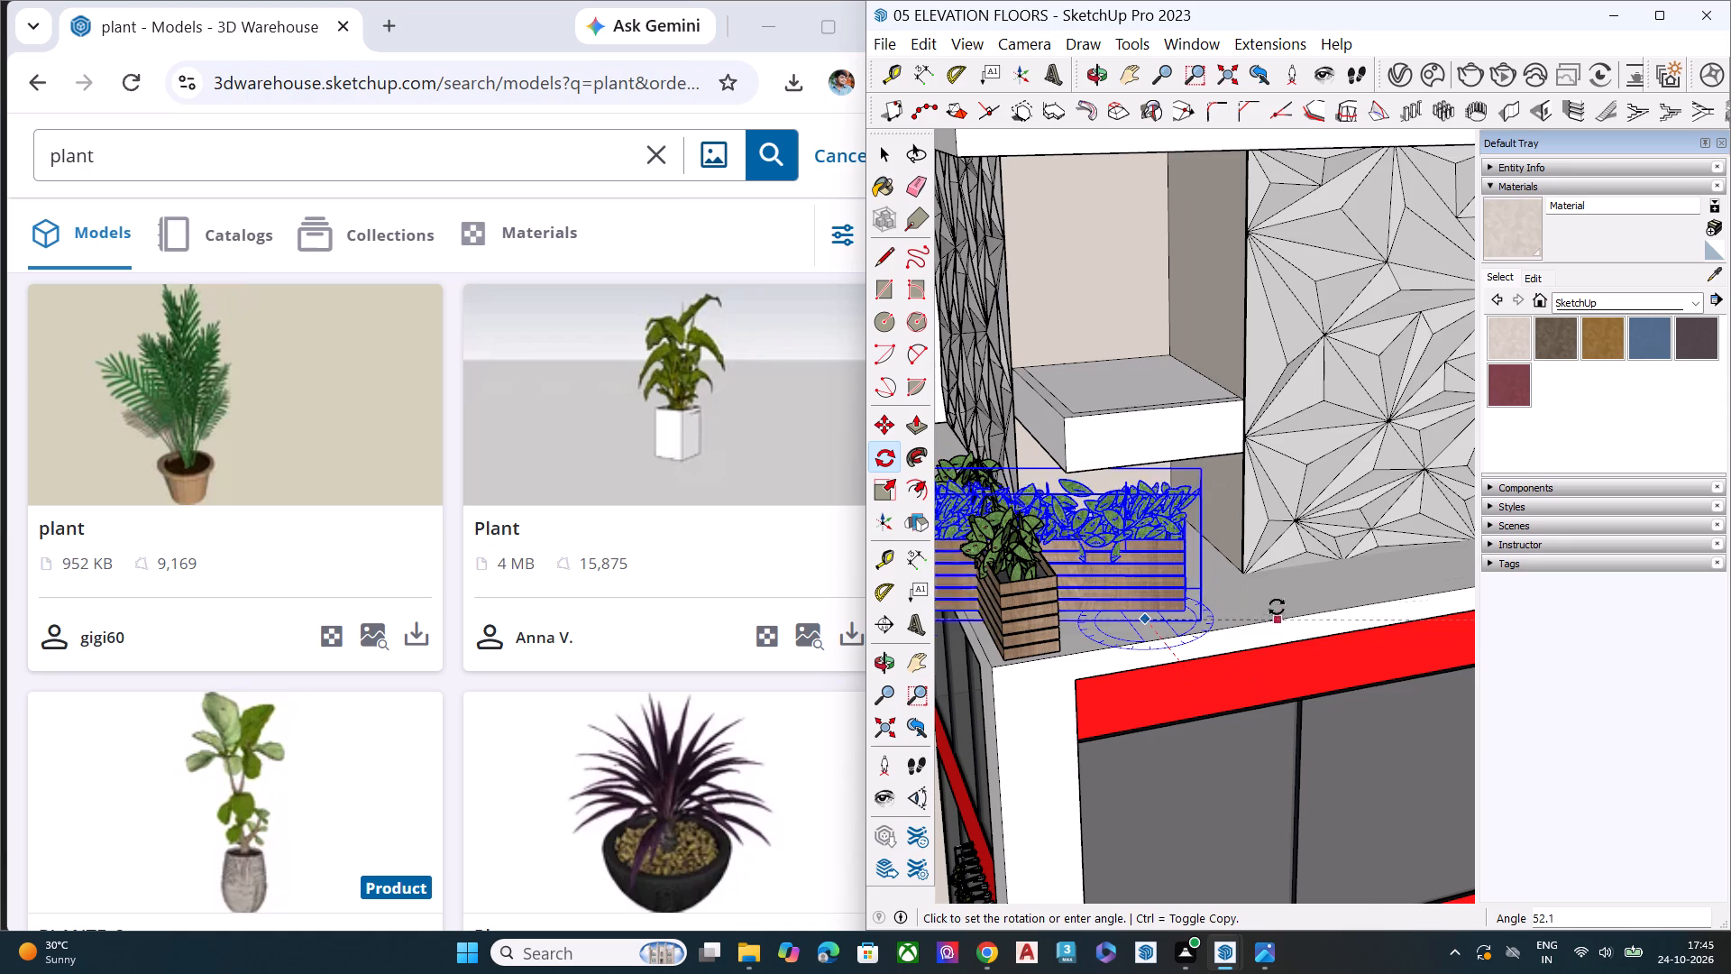
pyautogui.click(1214, 608)
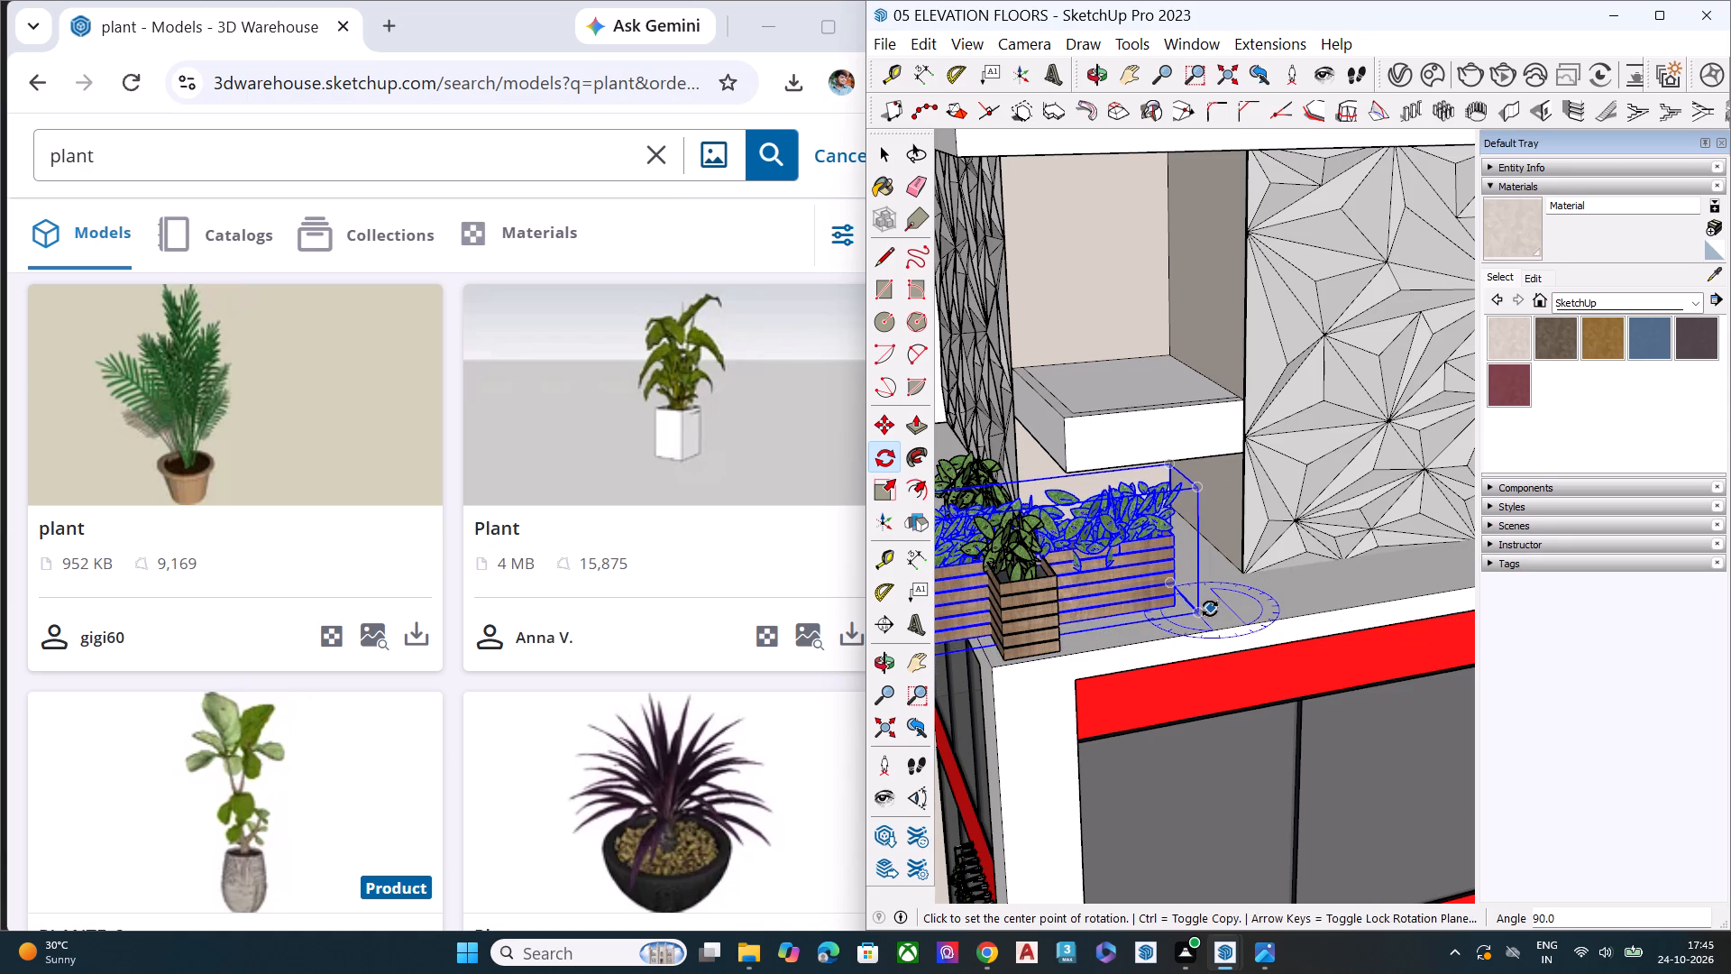
pyautogui.press('space')
# Move the rotated planter box by its bottom corner onto the adjacent terrace edge, against the original box at the building corner.
pyautogui.scroll(-4, 1082, 617)
pyautogui.moveTo(1172, 610); pyautogui.dragTo(1146, 647, button='middle')
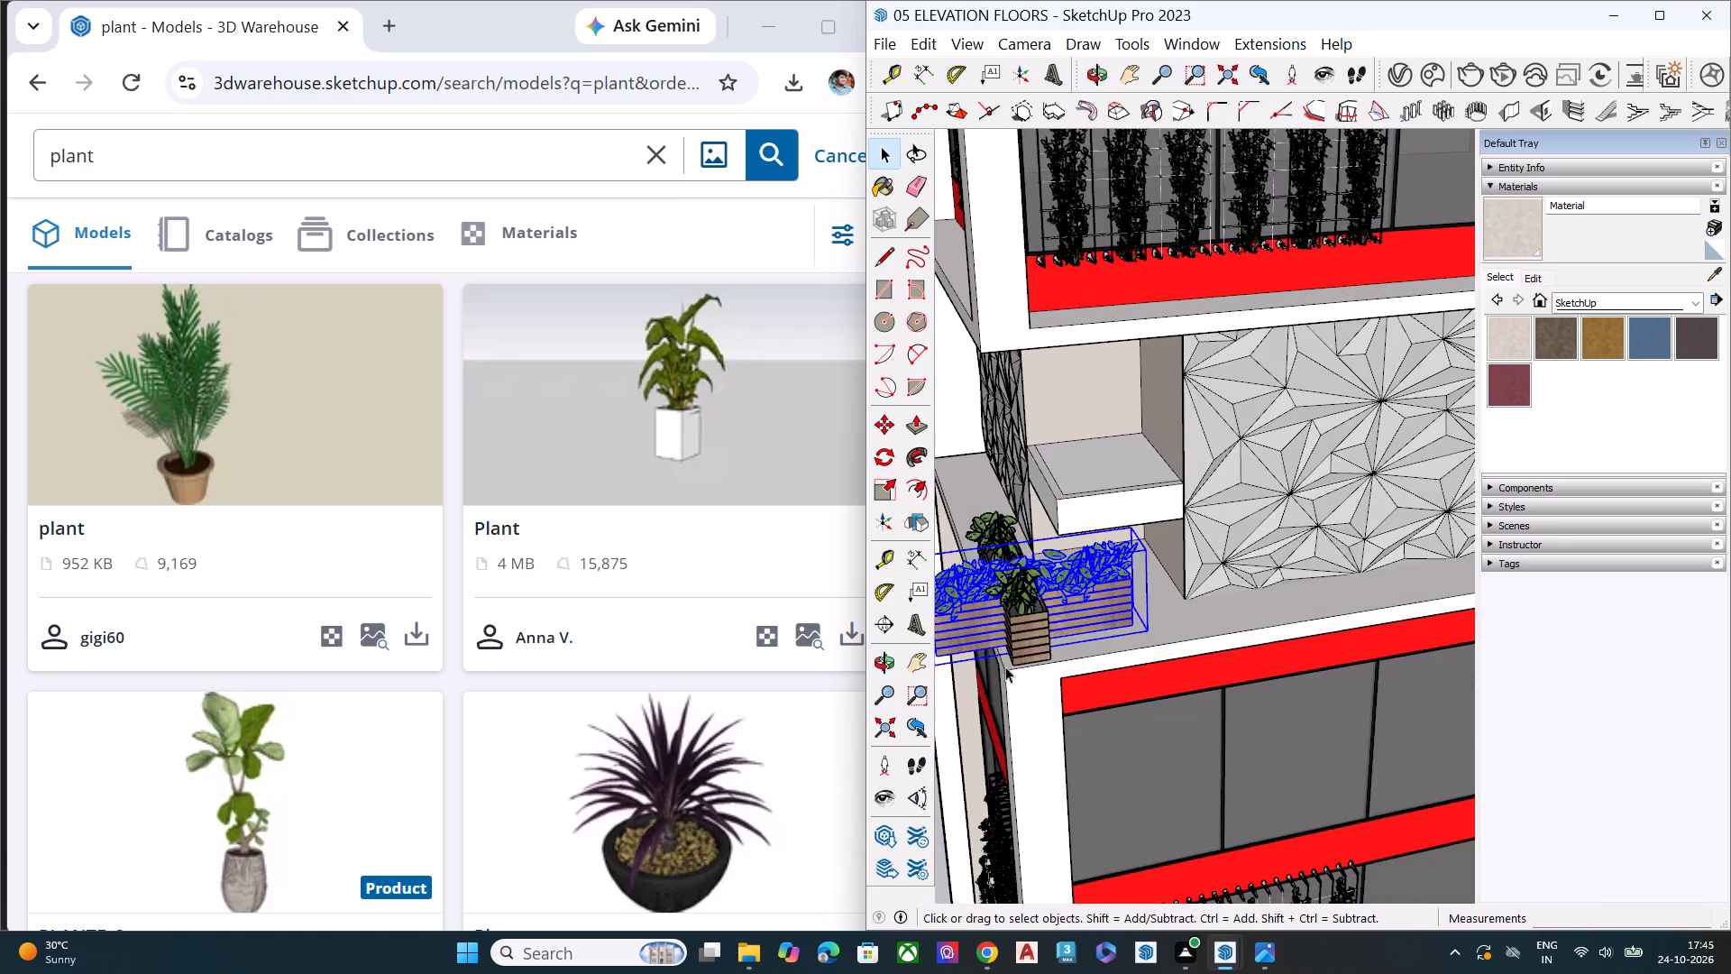
pyautogui.scroll(3, 950, 666)
pyautogui.scroll(-5, 1275, 651)
pyautogui.scroll(1, 1067, 702)
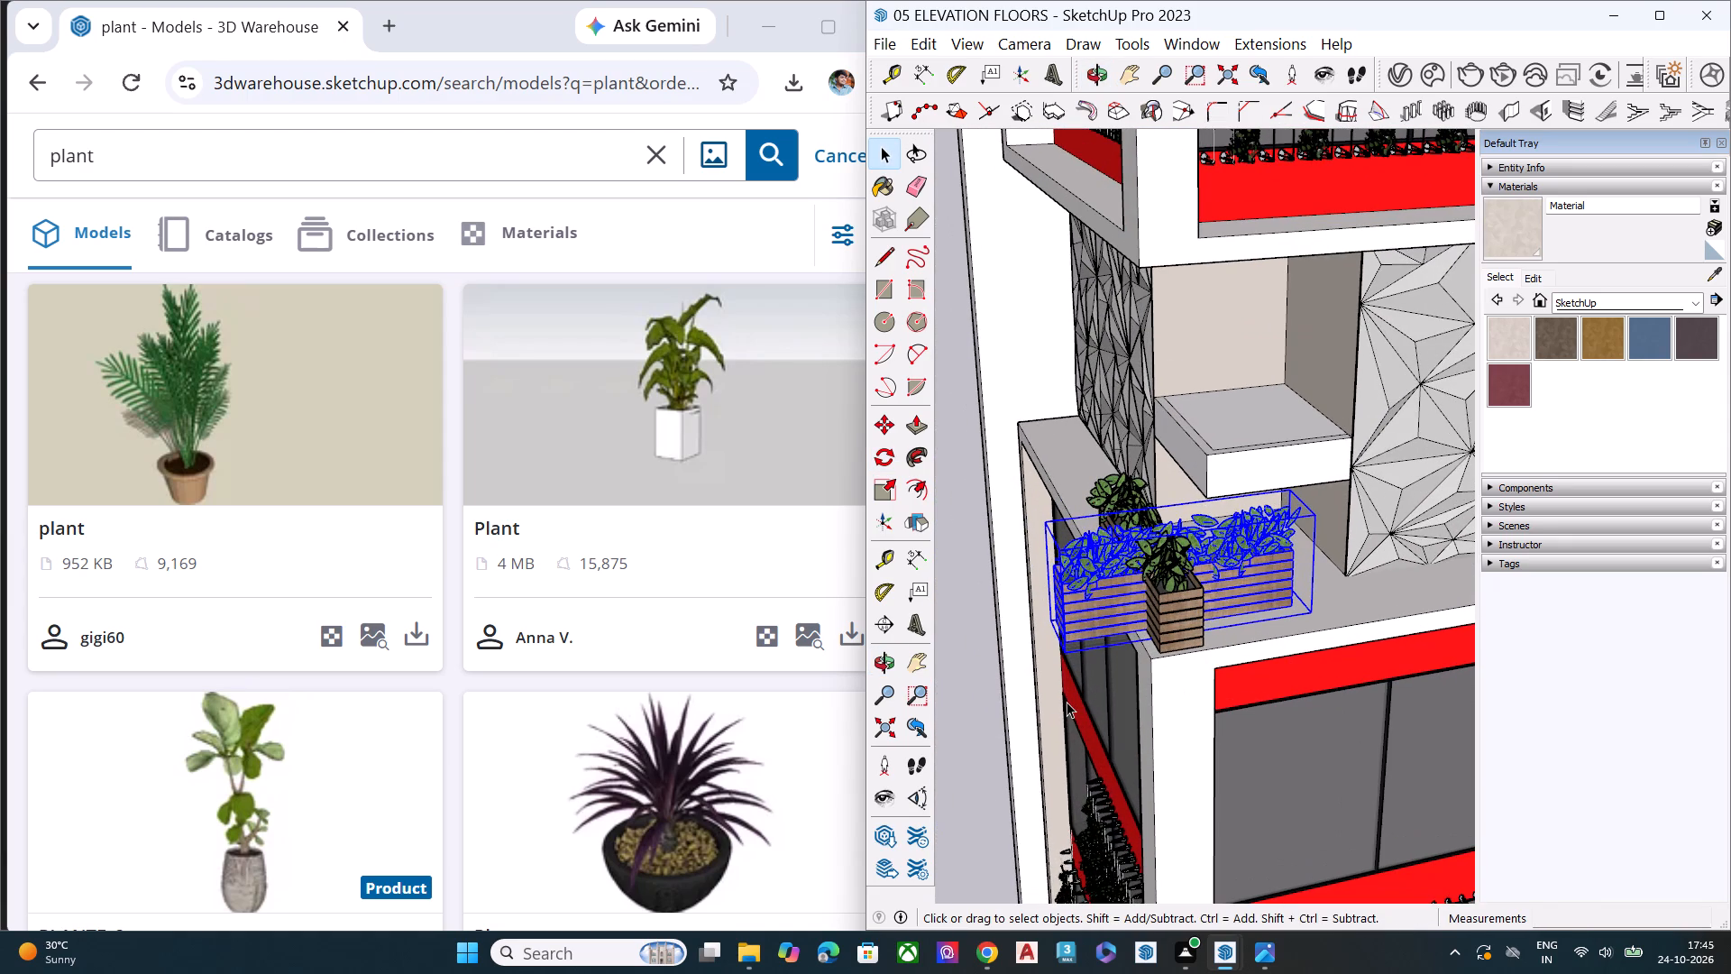
pyautogui.scroll(3, 1067, 702)
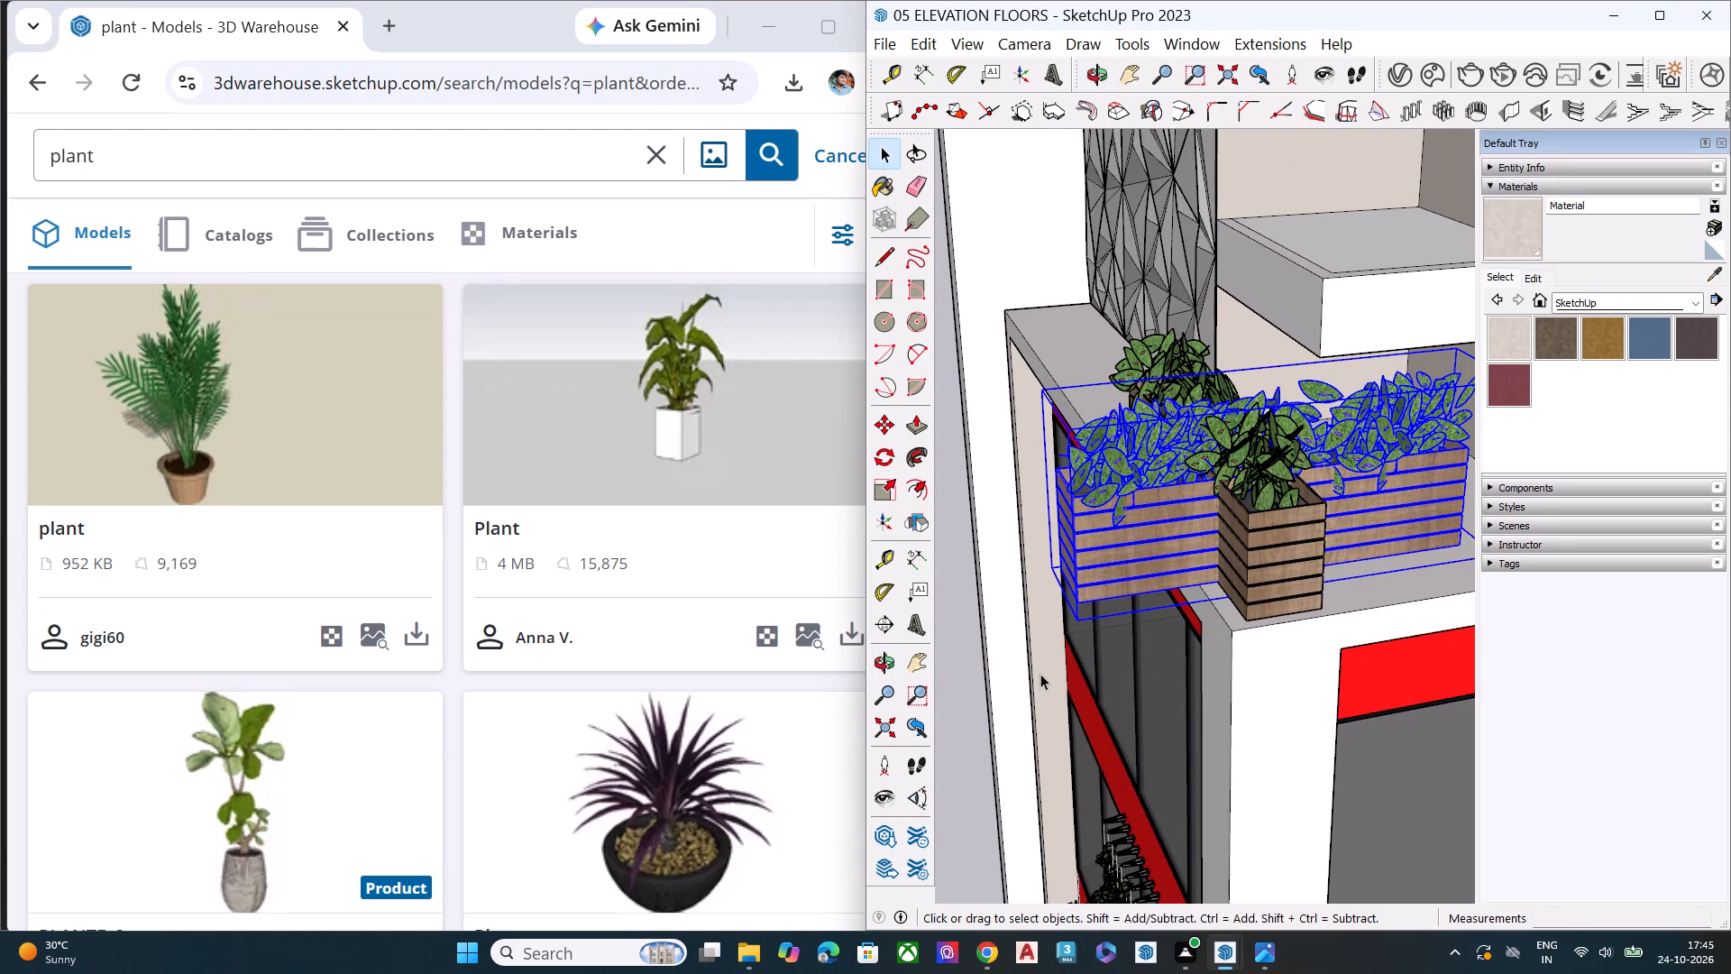
pyautogui.press('m')
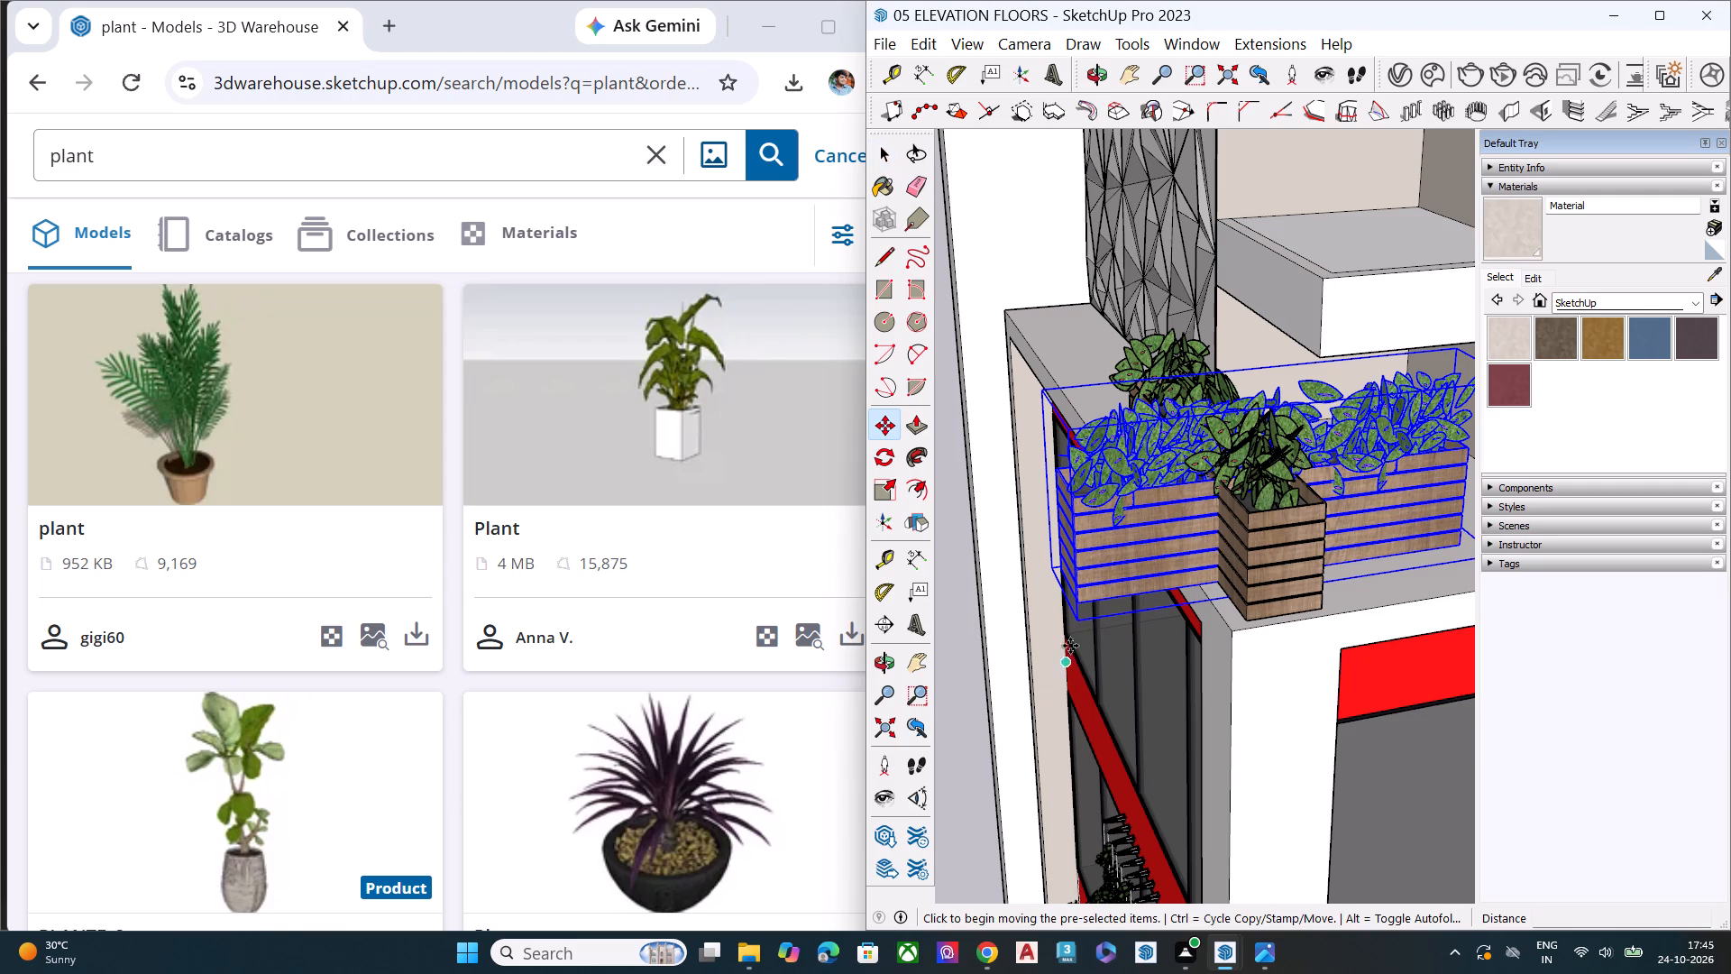
pyautogui.click(1081, 598)
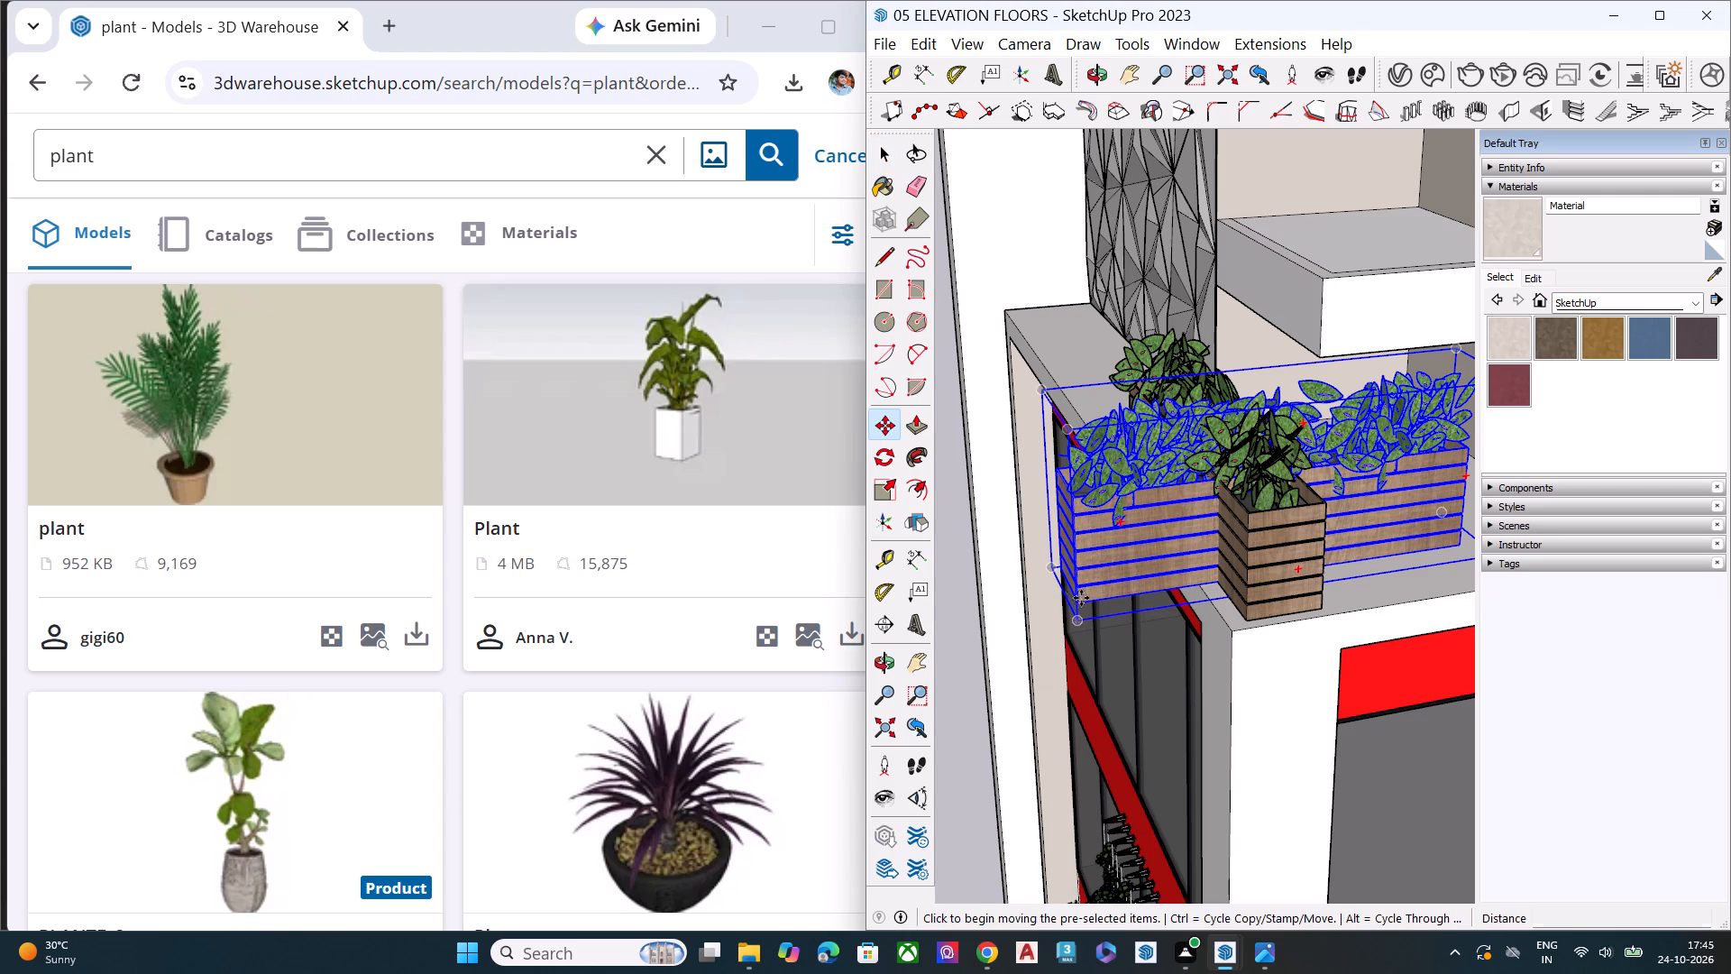
pyautogui.scroll(-14, 1068, 536)
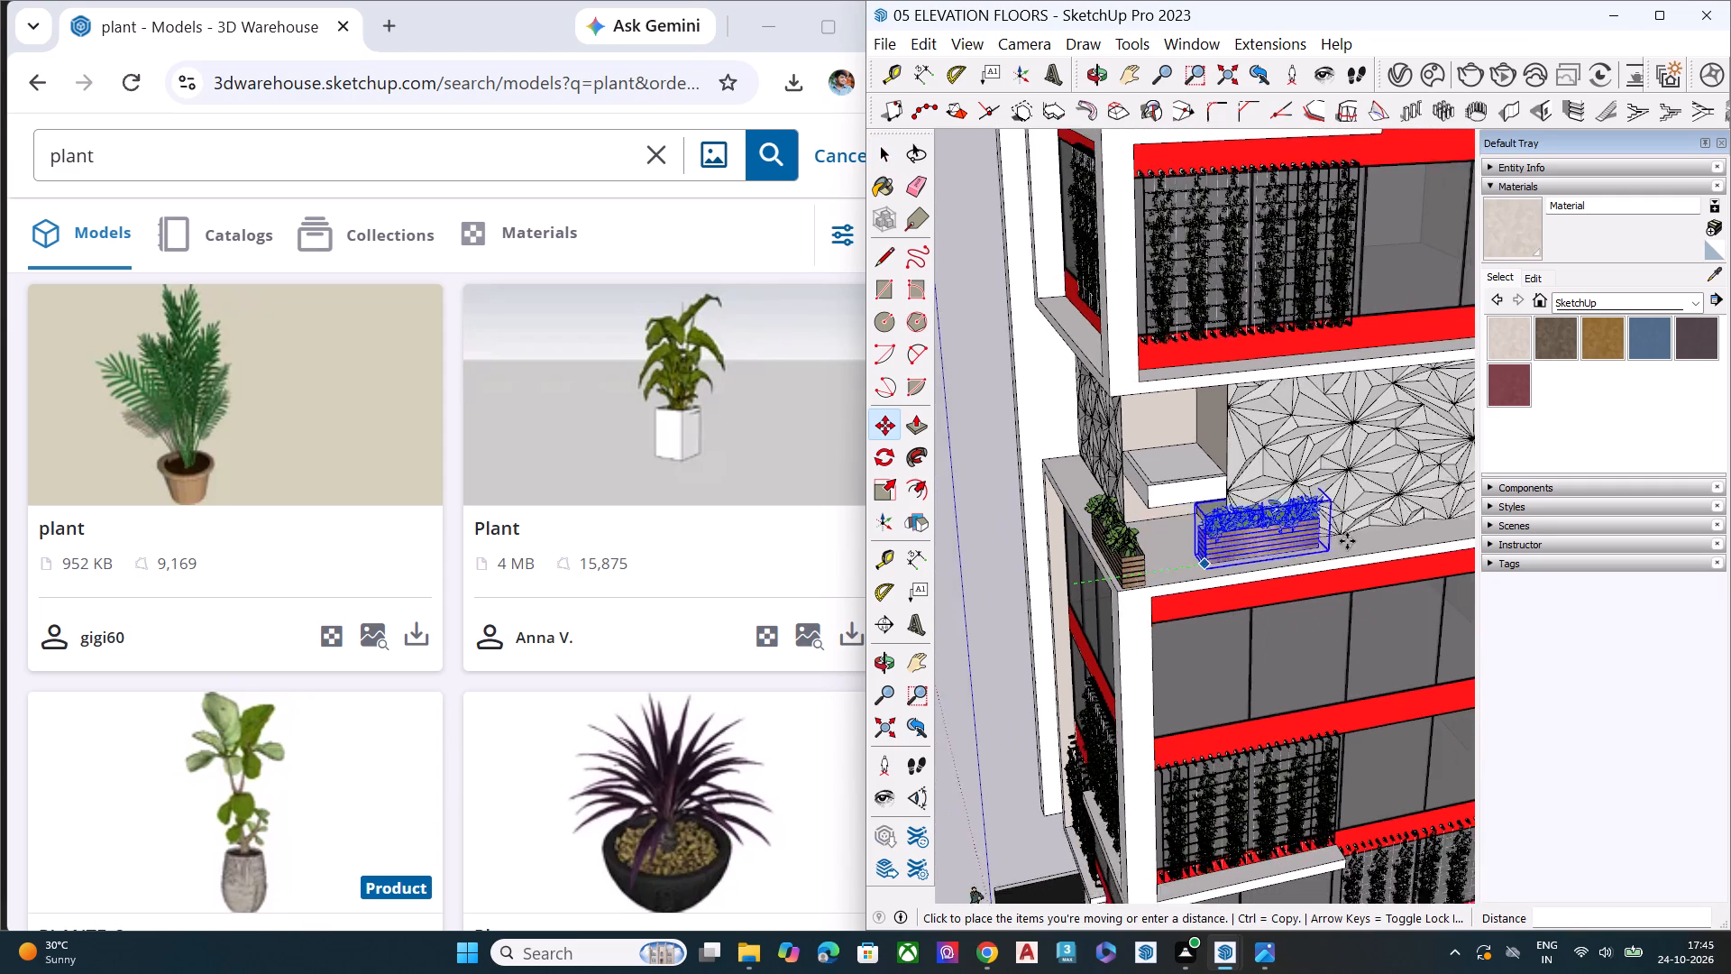
pyautogui.moveTo(1331, 574); pyautogui.dragTo(1272, 659, button='middle')
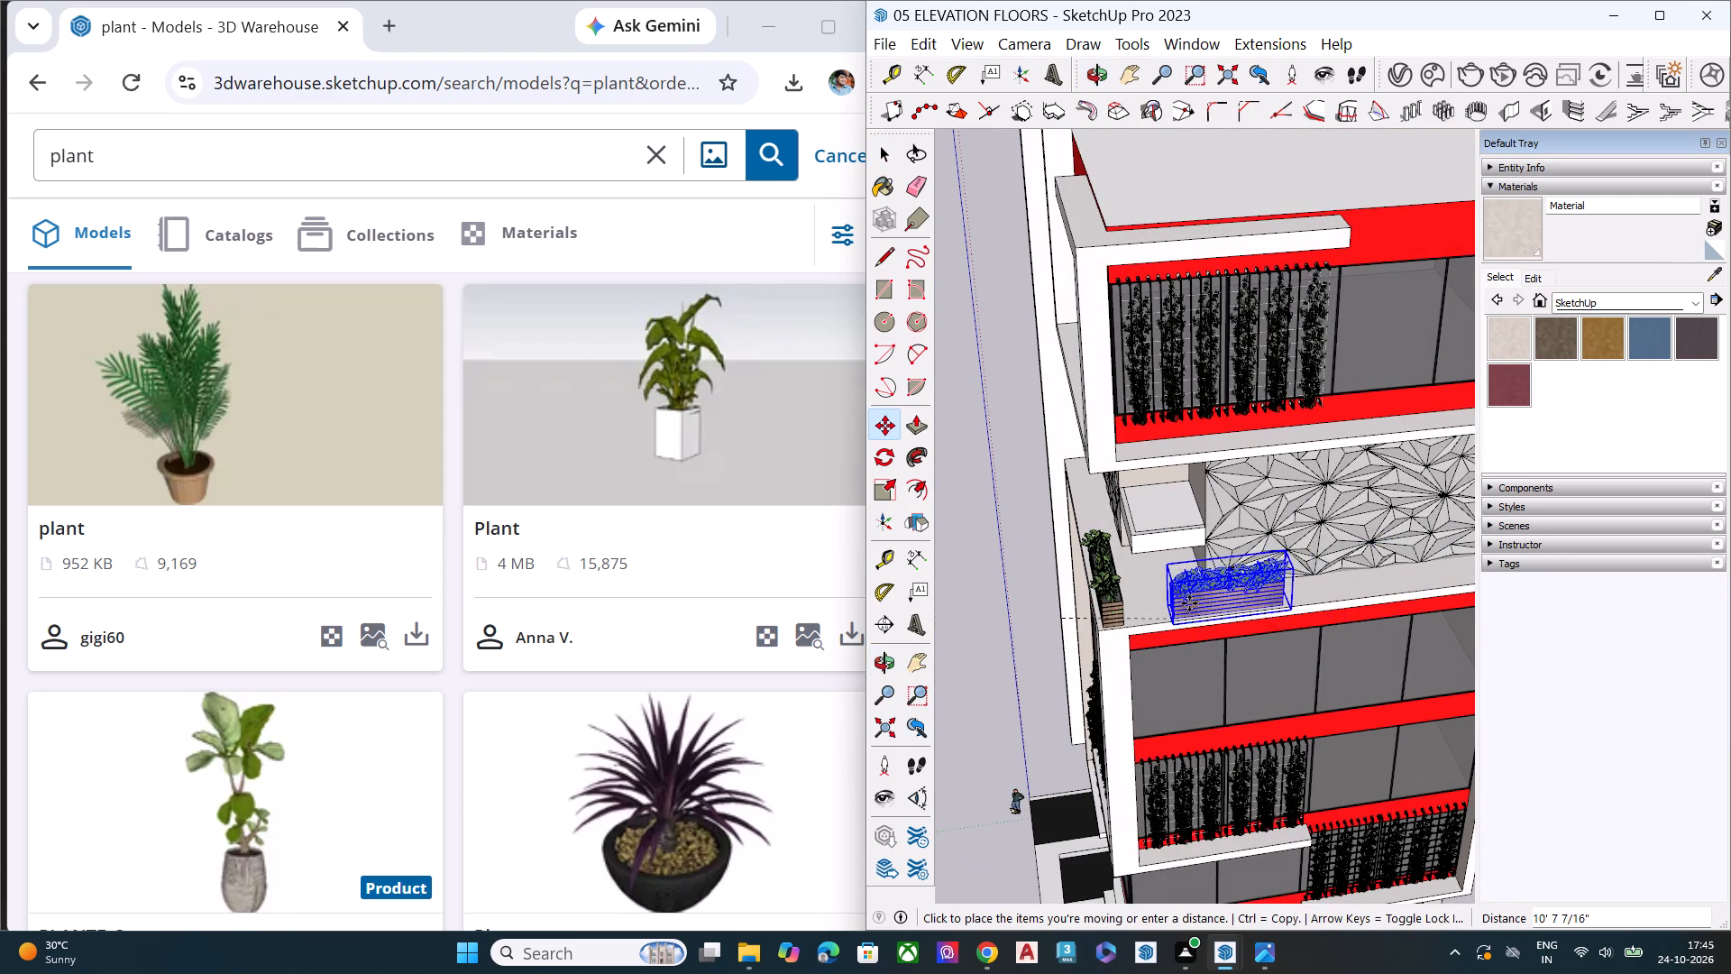
pyautogui.scroll(10, 1194, 581)
pyautogui.scroll(6, 1111, 644)
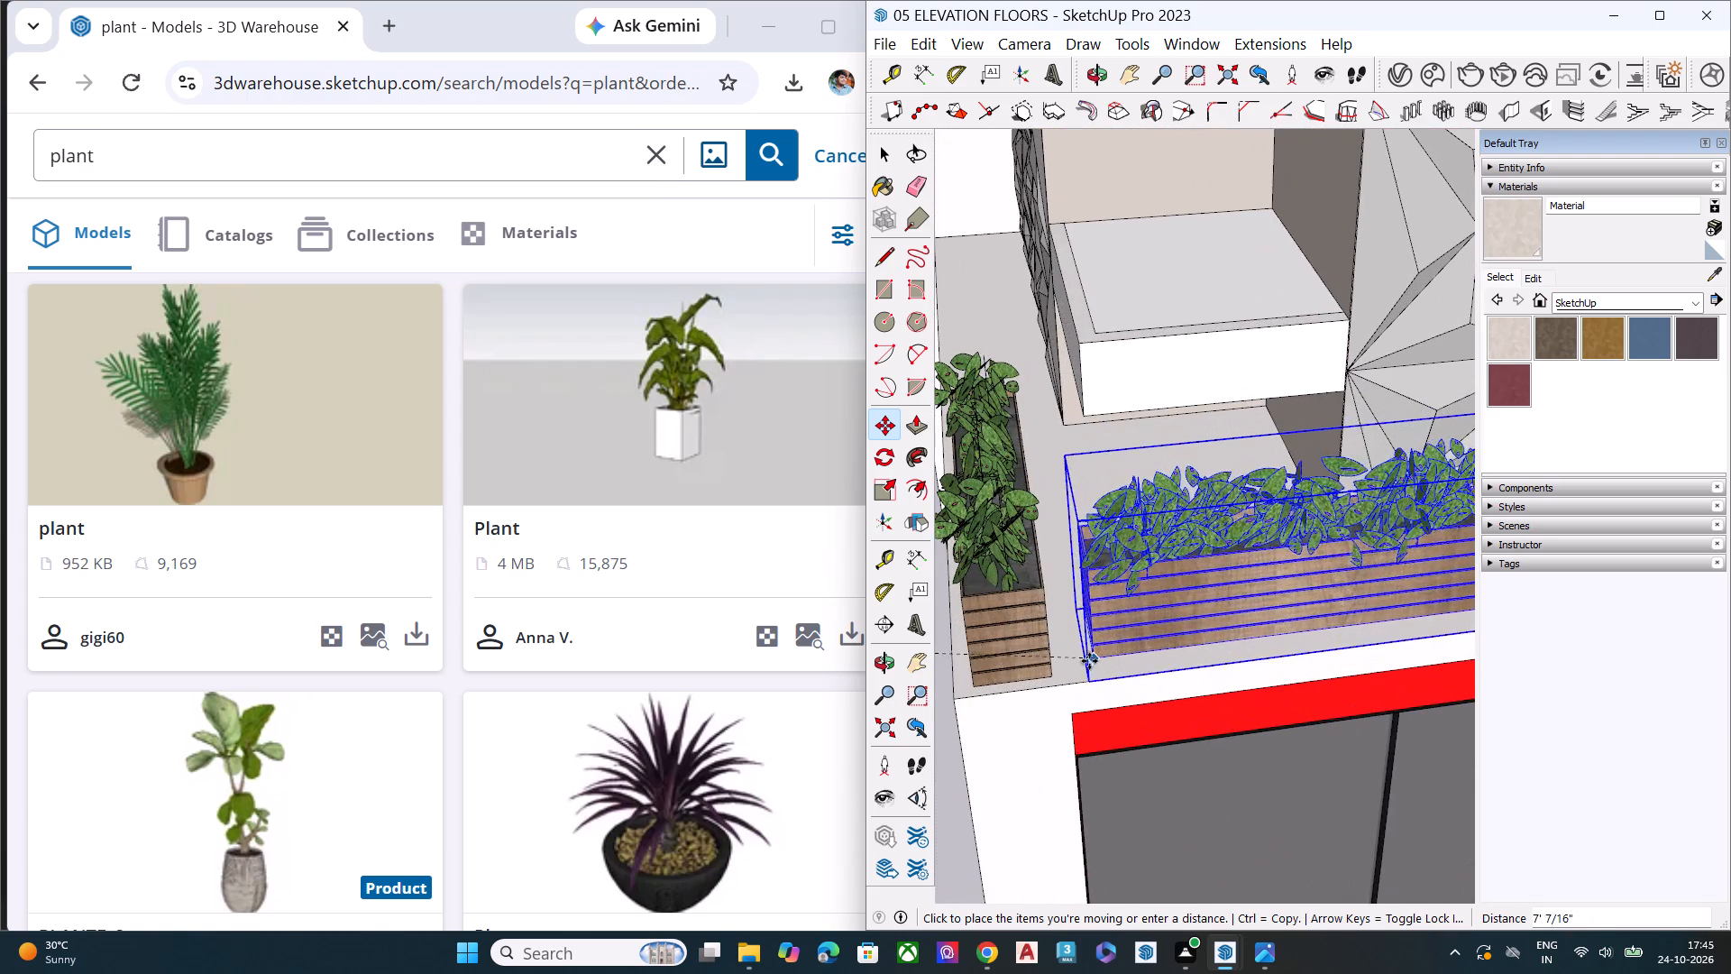
pyautogui.scroll(8, 1067, 663)
pyautogui.click(1040, 691)
# Examine how the two planter boxes meet around the terrace corner, close up and across the whole elevation.
pyautogui.moveTo(1084, 716); pyautogui.dragTo(1061, 554, button='middle')
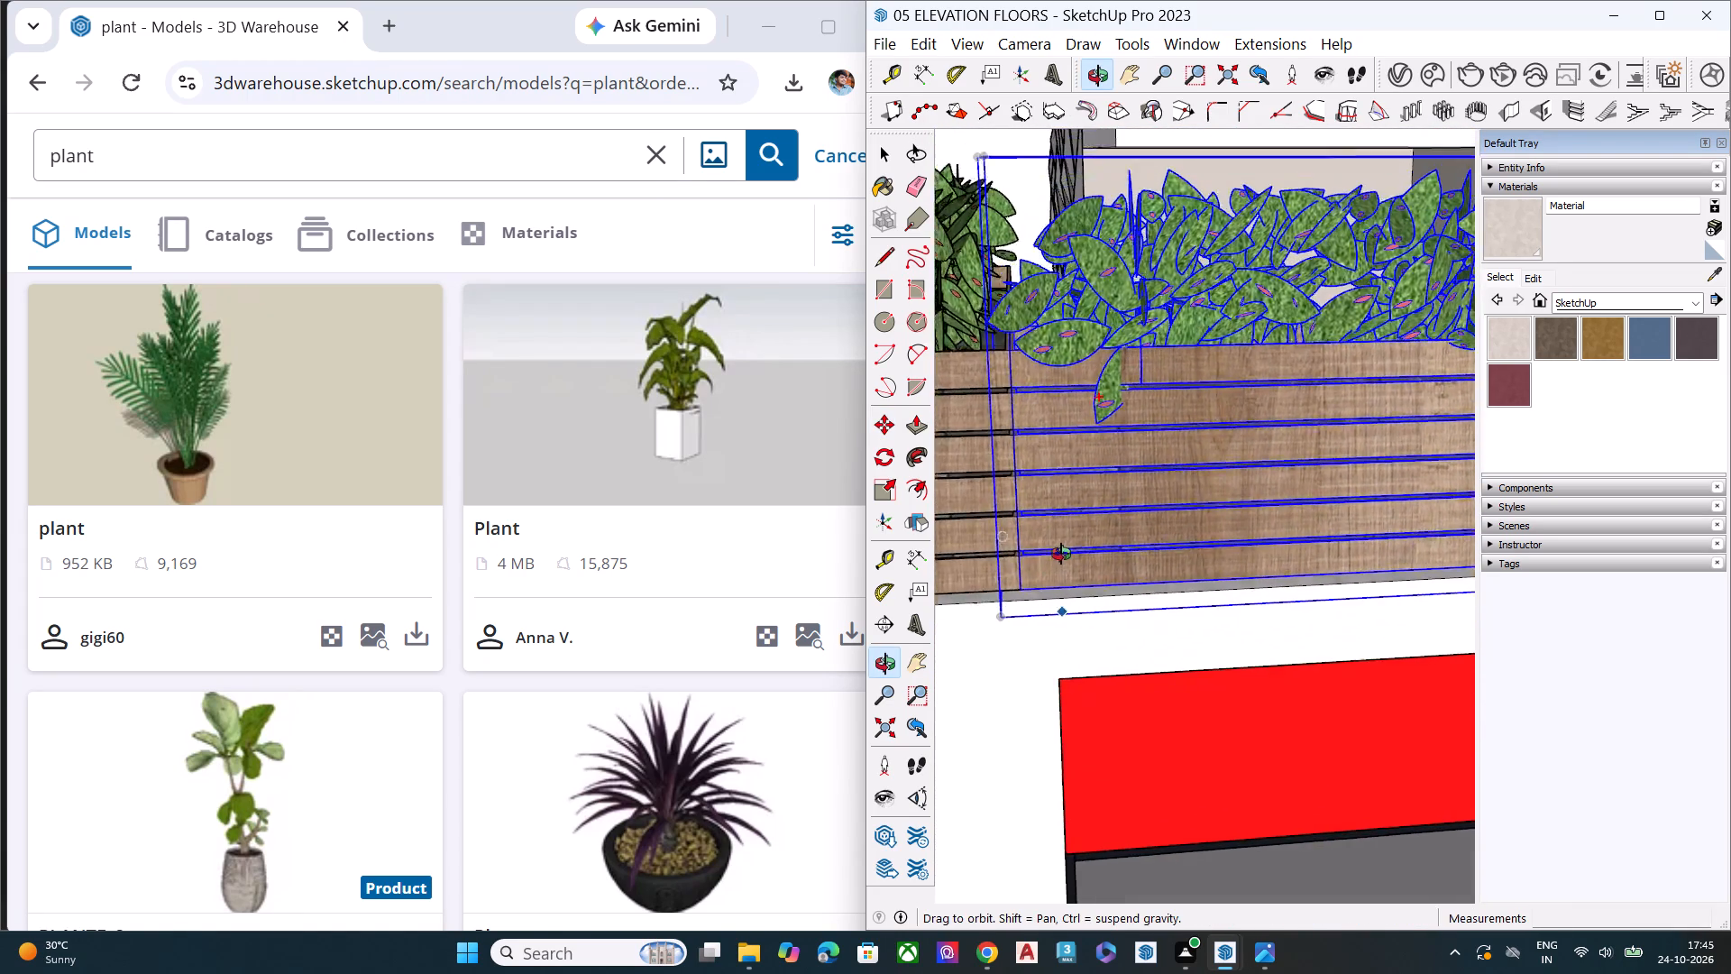
pyautogui.moveTo(1061, 554); pyautogui.dragTo(1065, 502, button='middle')
pyautogui.scroll(-19, 1018, 556)
pyautogui.scroll(3, 1103, 563)
pyautogui.scroll(-3, 1103, 565)
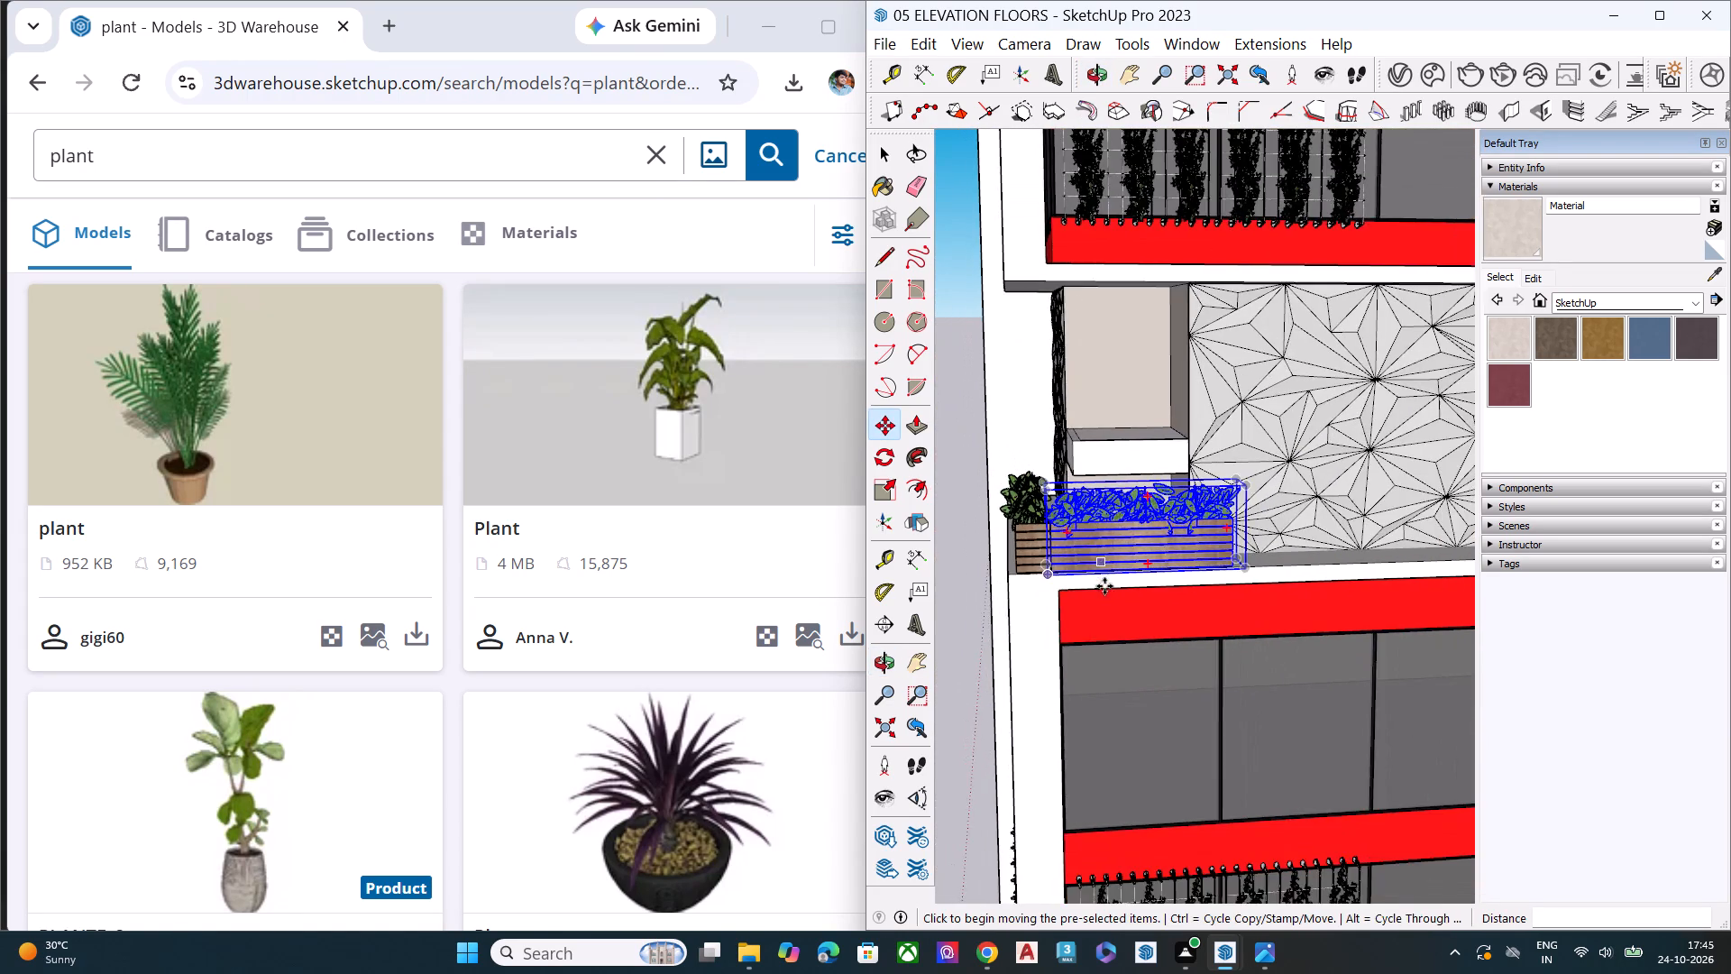
pyautogui.scroll(-4, 1104, 586)
pyautogui.moveTo(1081, 654); pyautogui.dragTo(1203, 586, button='middle')
pyautogui.press('space')
pyautogui.scroll(-9, 1120, 618)
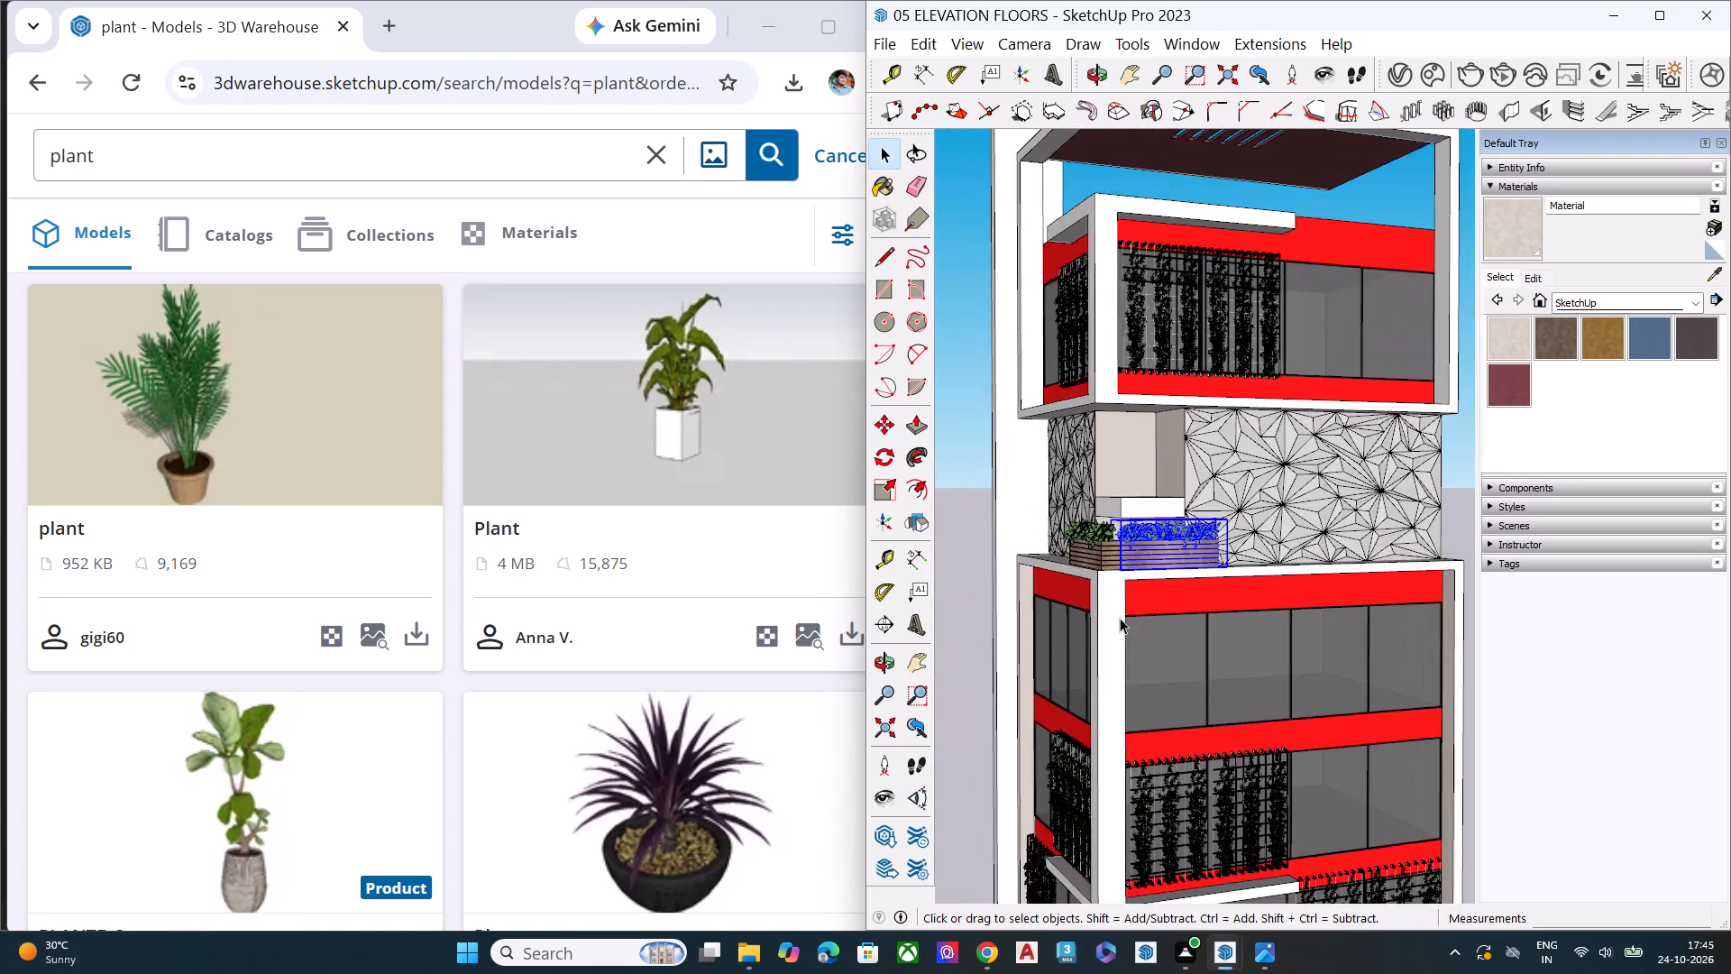
pyautogui.moveTo(1131, 618); pyautogui.dragTo(1176, 588, button='middle')
pyautogui.click(1421, 518)
pyautogui.moveTo(1158, 633); pyautogui.dragTo(1204, 598, button='middle')
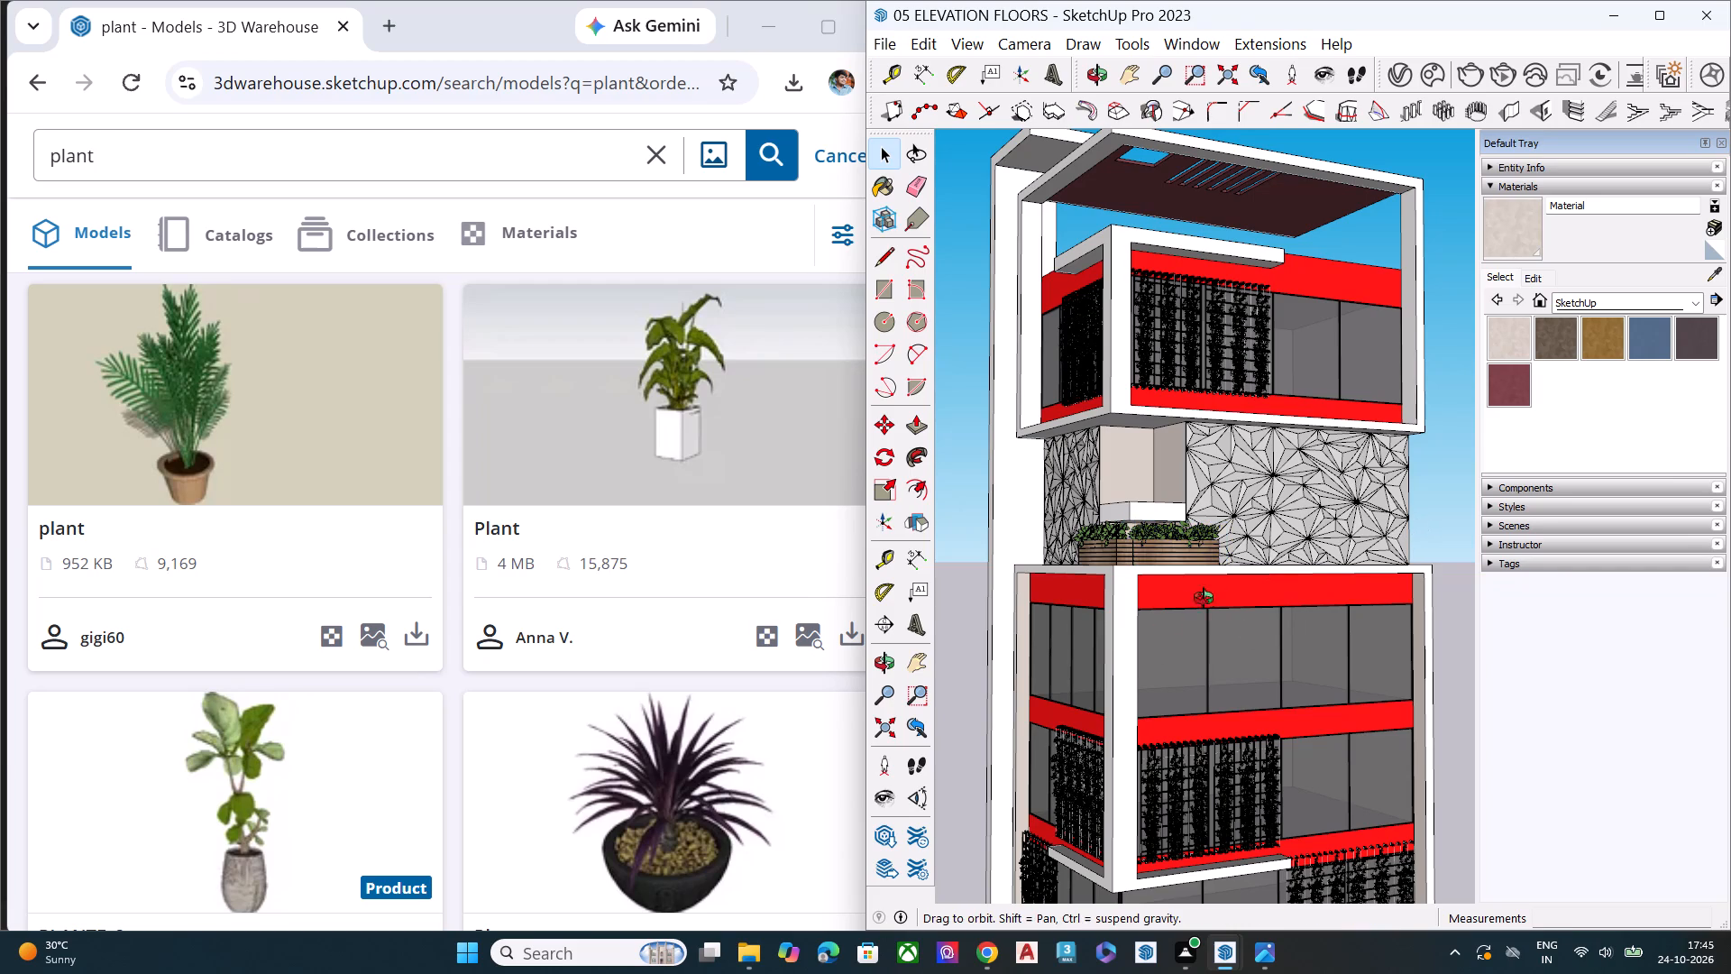
pyautogui.moveTo(1204, 598); pyautogui.dragTo(1263, 596, button='middle')
pyautogui.scroll(-10, 1178, 597)
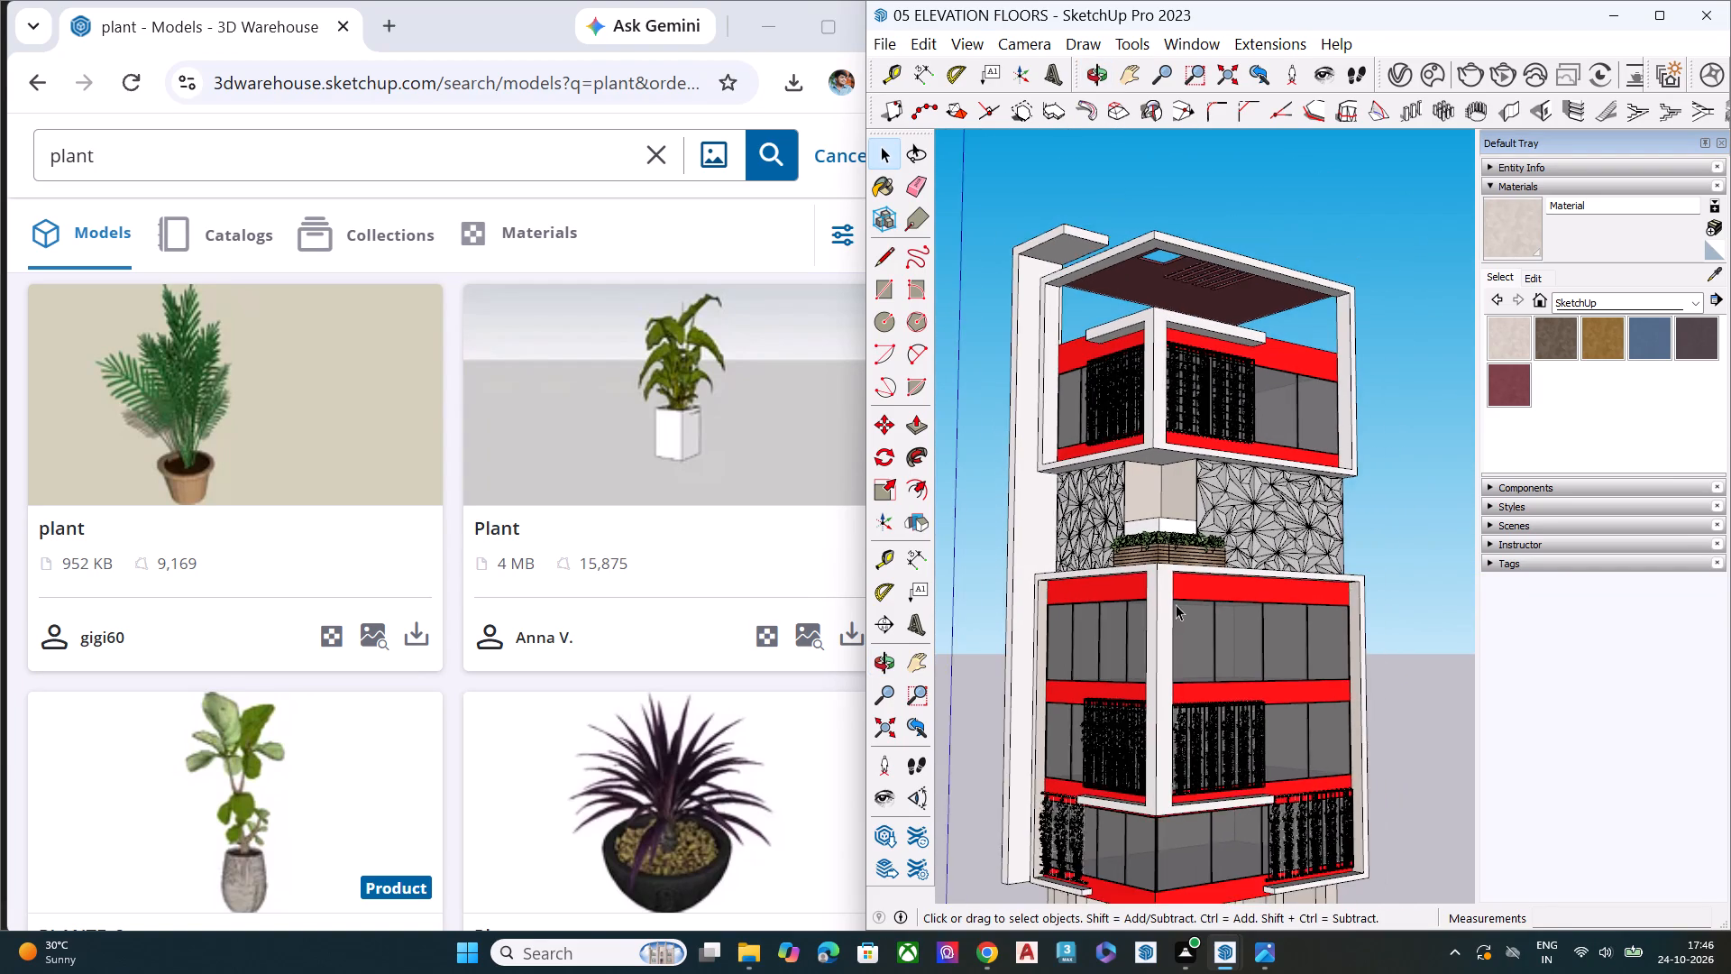
pyautogui.scroll(-11, 1175, 603)
pyautogui.scroll(4, 1182, 795)
# Copy the rotated planter box along the terrace's adjacent edge, butting the copy end to end with it, away from the corner.
pyautogui.moveTo(1193, 532); pyautogui.dragTo(1089, 683, button='middle')
pyautogui.scroll(3, 1146, 440)
pyautogui.scroll(-2, 1154, 429)
pyautogui.scroll(3, 1154, 429)
pyautogui.scroll(8, 1229, 490)
pyautogui.click(1129, 503)
pyautogui.moveTo(1243, 501); pyautogui.dragTo(1084, 549, button='middle')
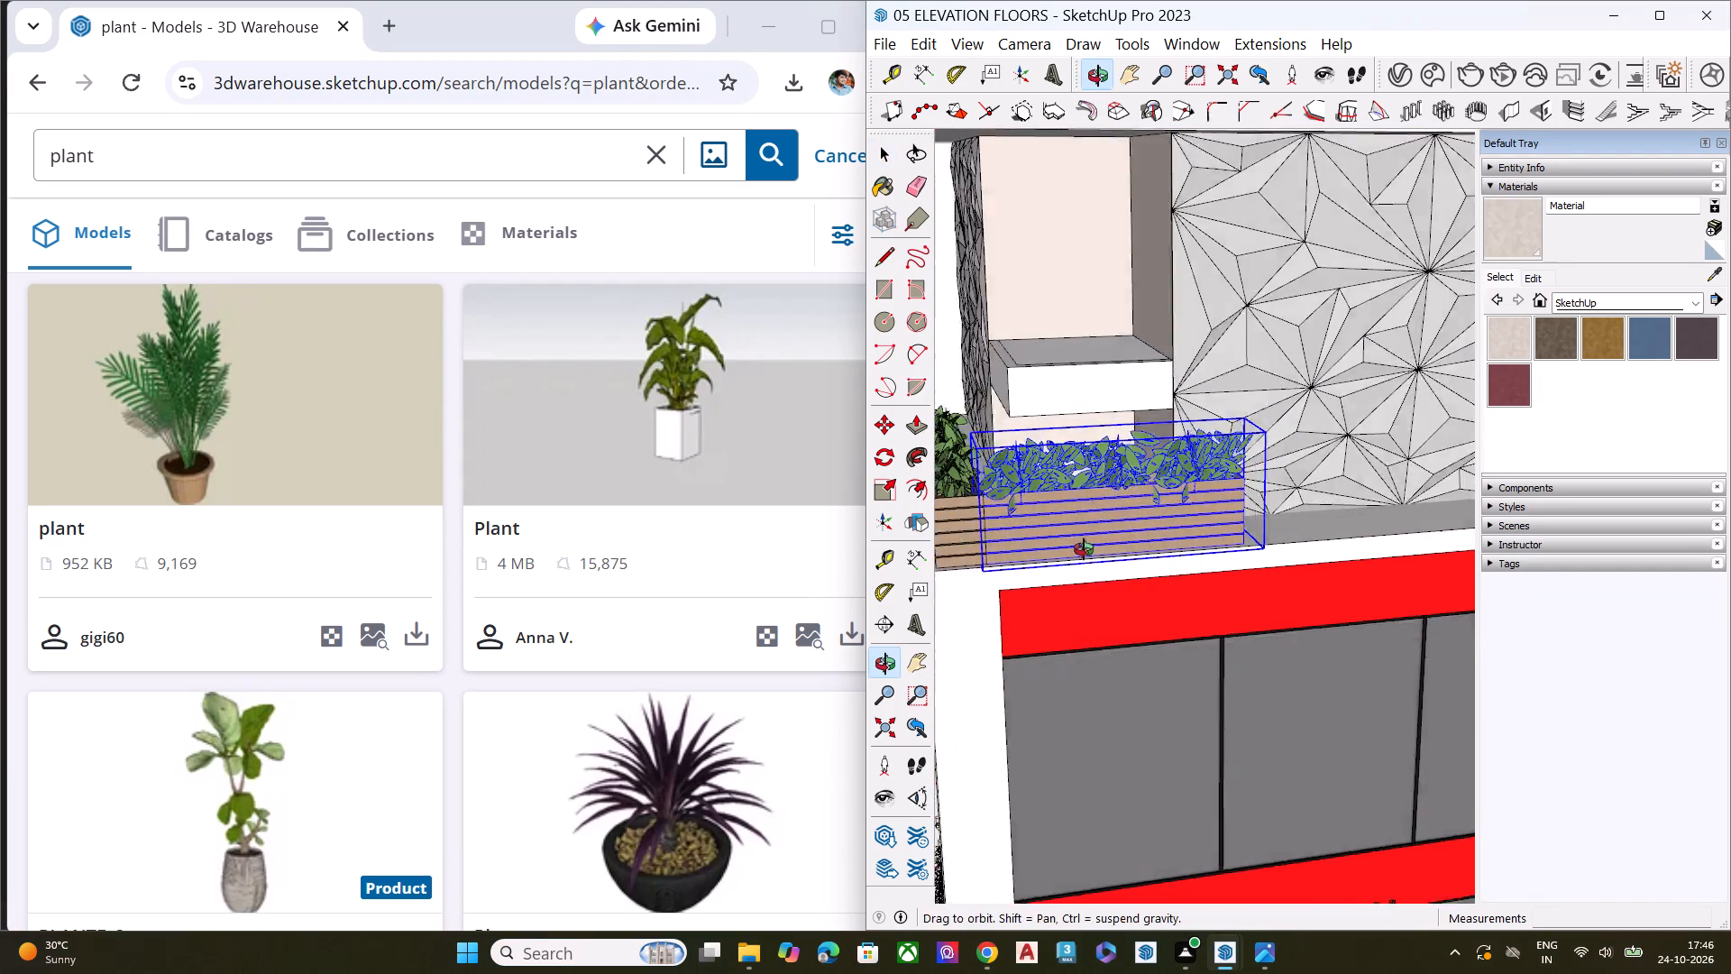
pyautogui.moveTo(1084, 549); pyautogui.dragTo(1083, 549, button='middle')
pyautogui.scroll(4, 1083, 549)
pyautogui.press('m')
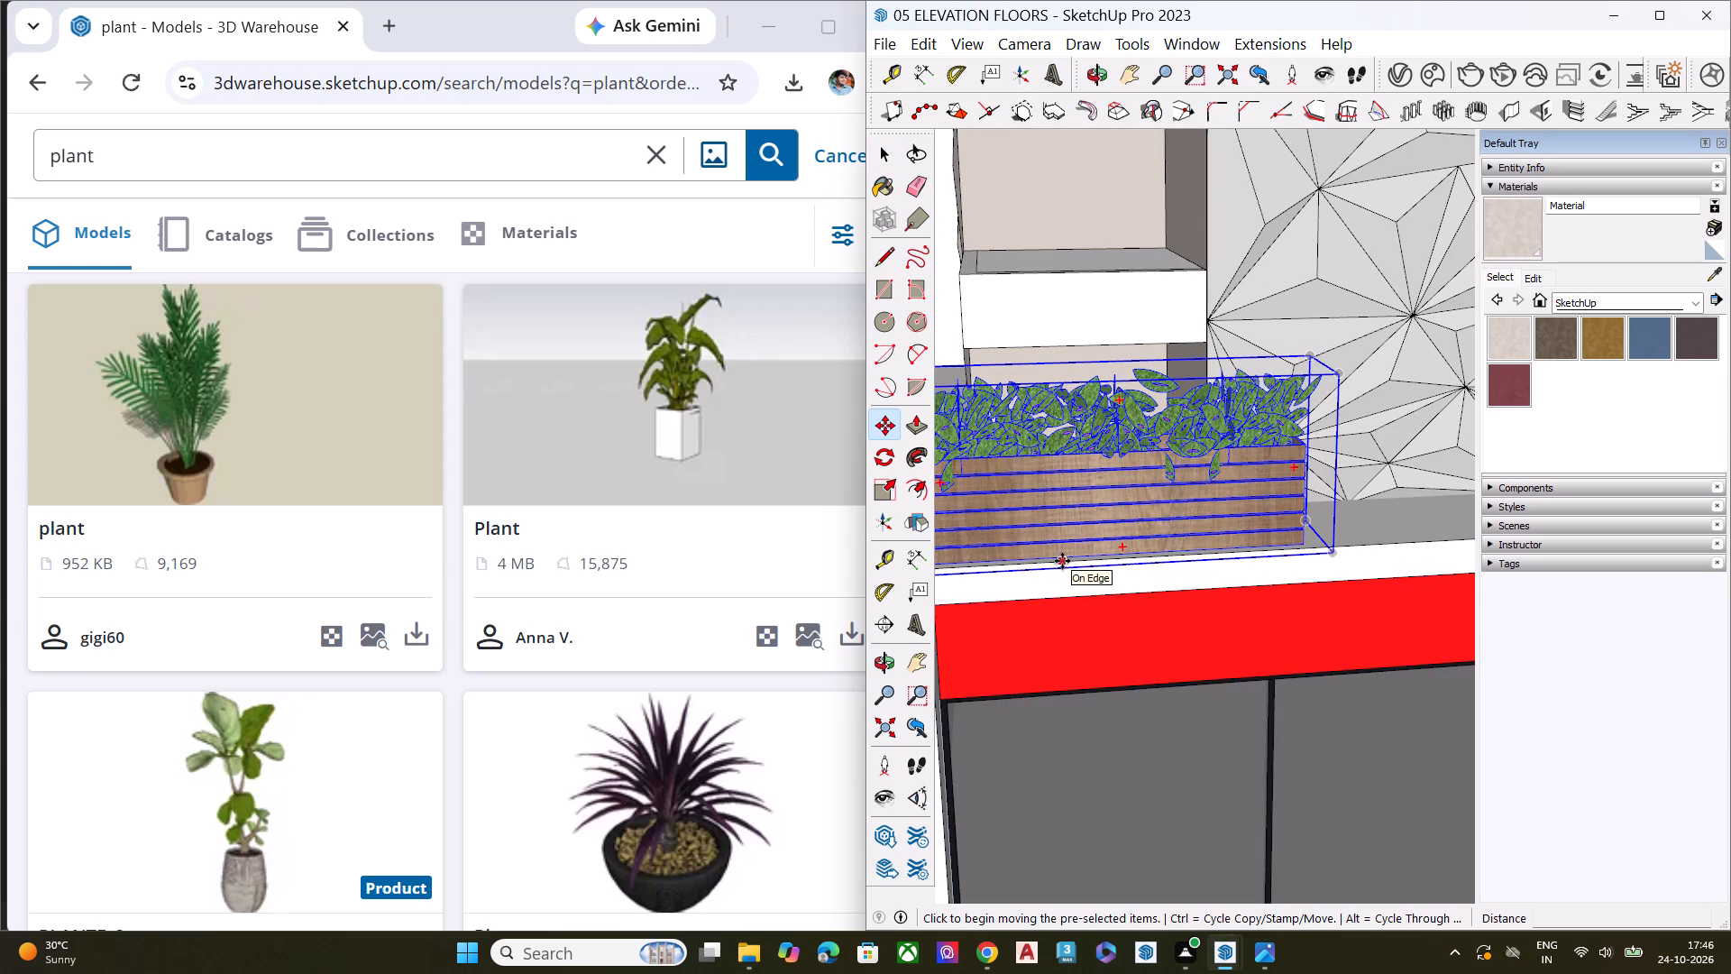
pyautogui.scroll(-5, 1180, 547)
pyautogui.scroll(3, 1043, 556)
pyautogui.scroll(-1, 1043, 556)
pyautogui.scroll(5, 1038, 557)
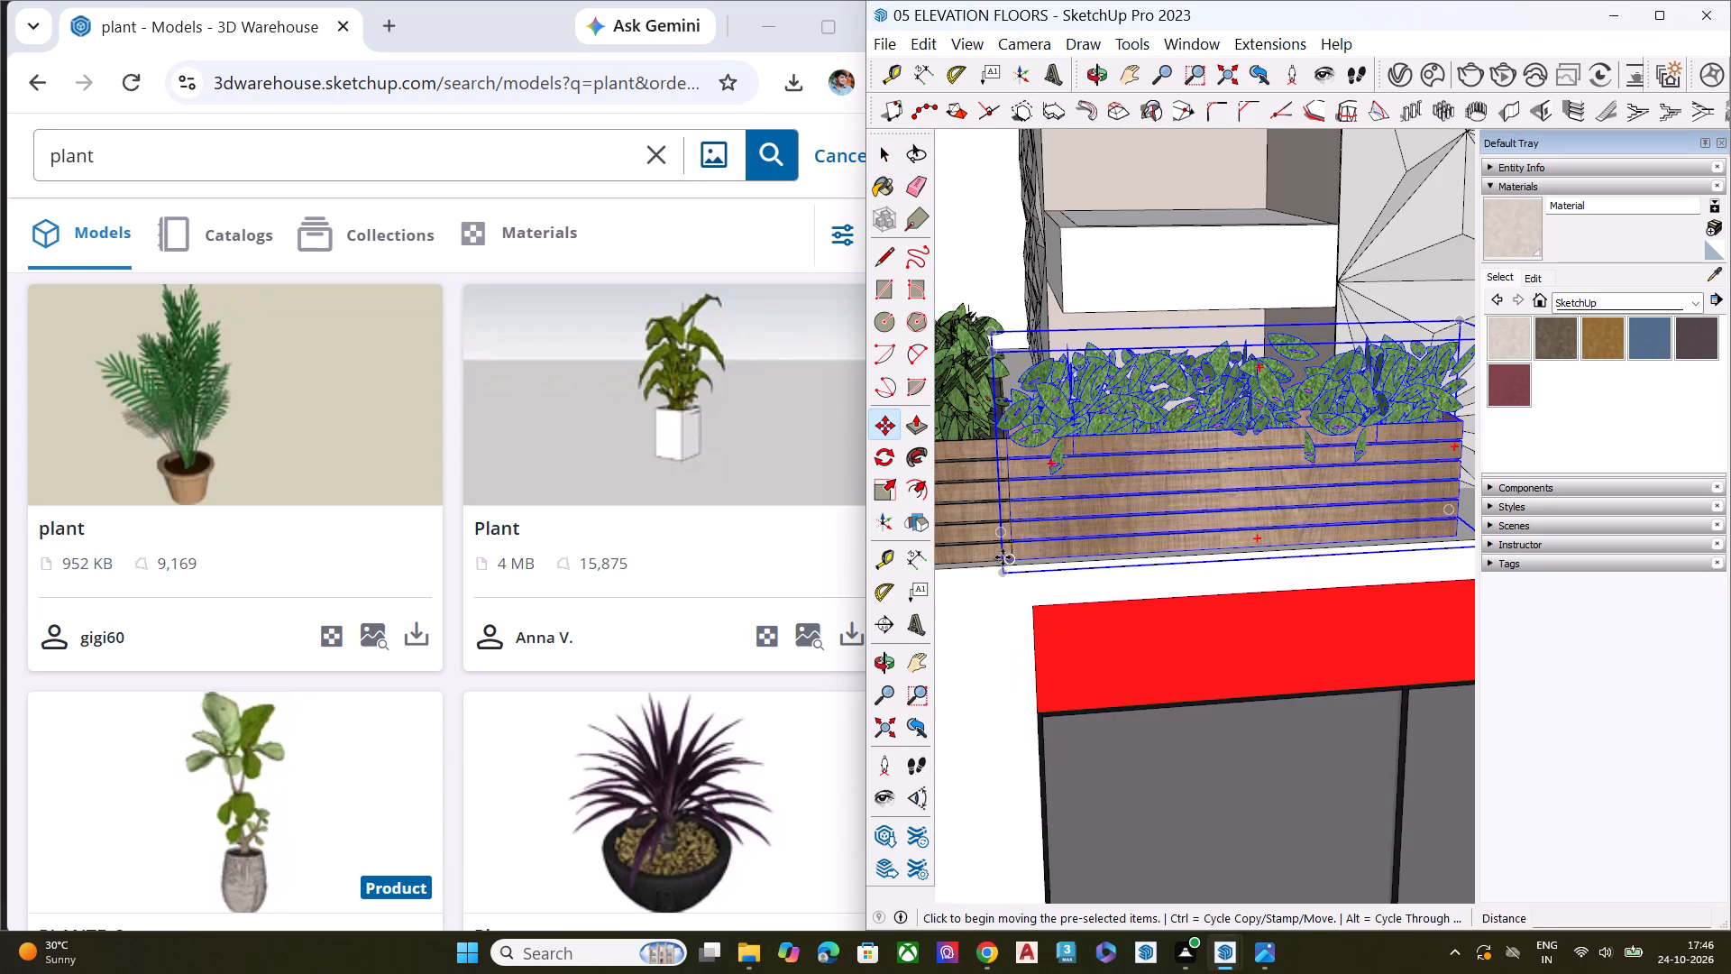
pyautogui.click(1007, 556)
pyautogui.scroll(-13, 995, 542)
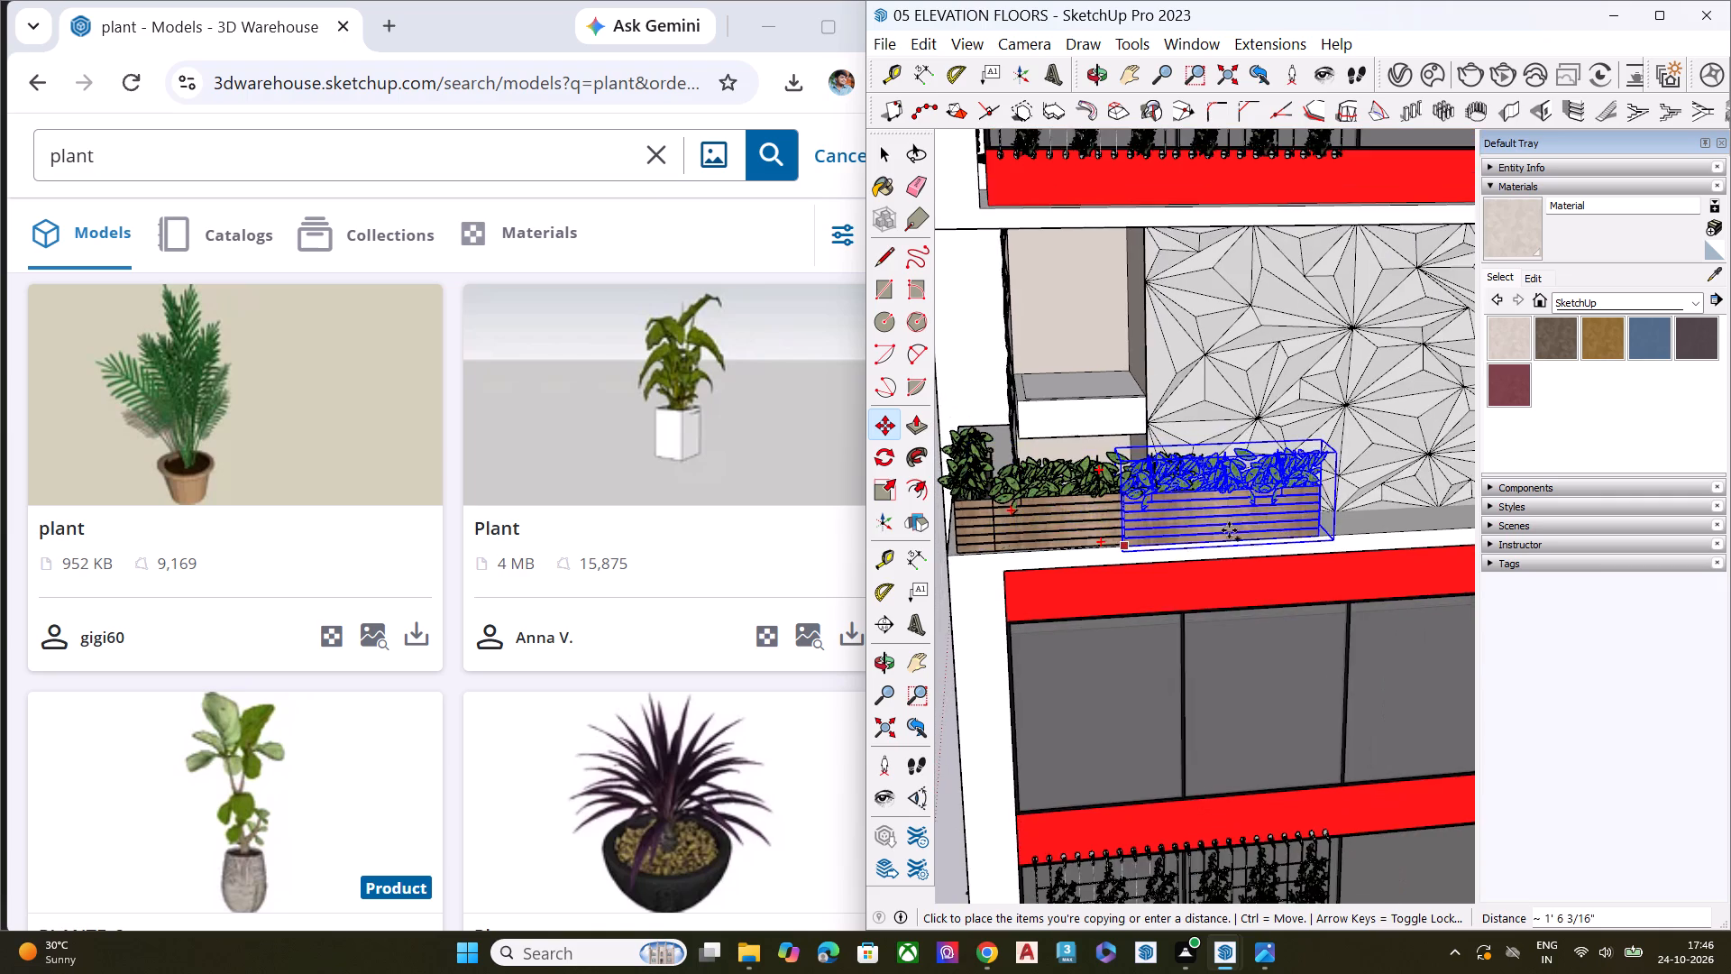
pyautogui.scroll(3, 1203, 550)
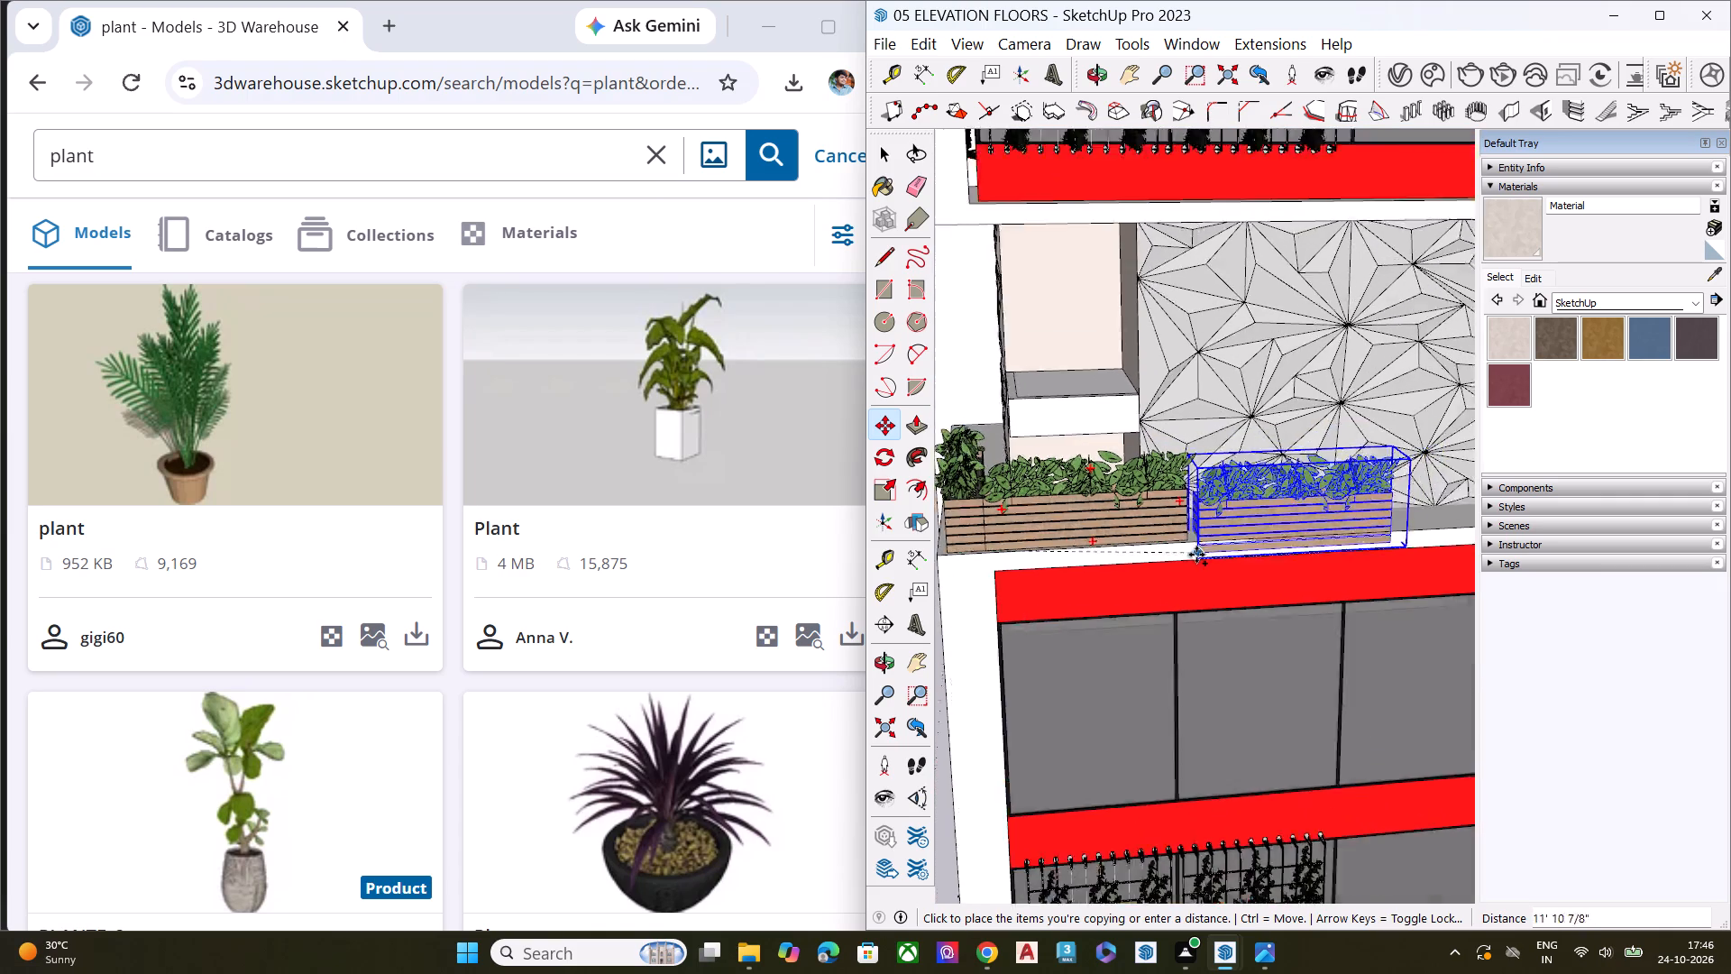
pyautogui.scroll(4, 1196, 555)
pyautogui.click(1182, 526)
# Copy the second planter box in the adjacent edge's row one box length further, flush against its outer end.
pyautogui.scroll(-1, 1191, 519)
pyautogui.scroll(1, 1191, 519)
pyautogui.scroll(-1, 1190, 519)
pyautogui.scroll(9, 1190, 519)
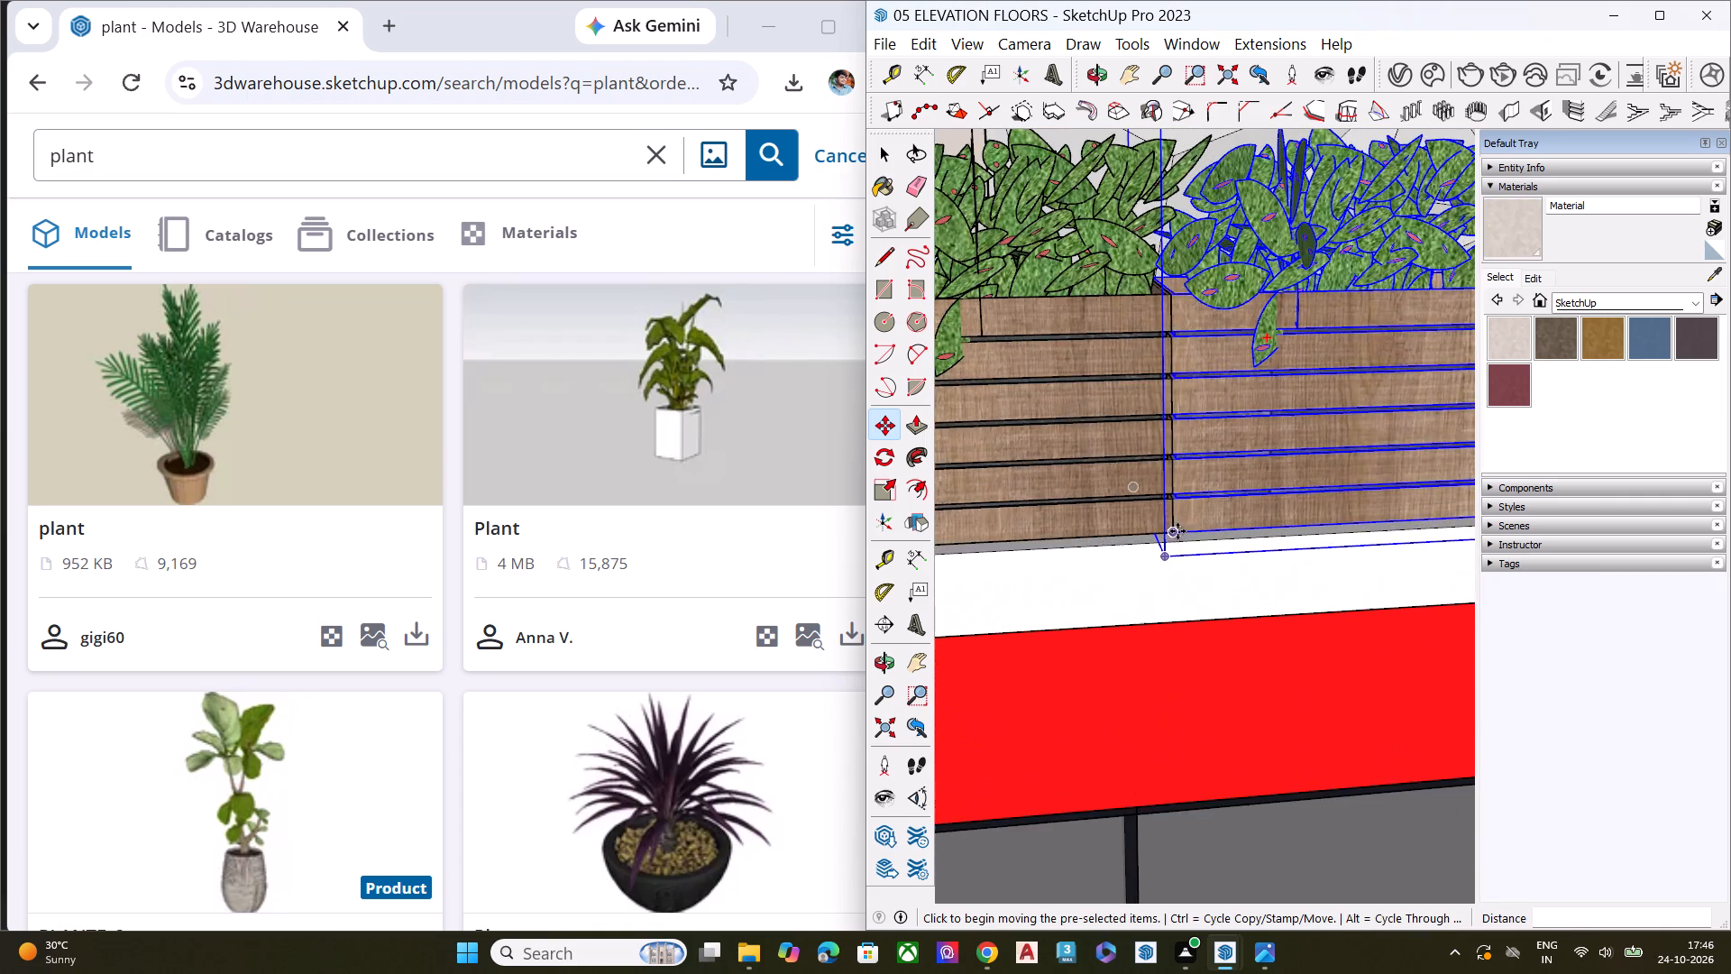
pyautogui.moveTo(1191, 523); pyautogui.dragTo(1169, 541, button='middle')
pyautogui.click(1162, 541)
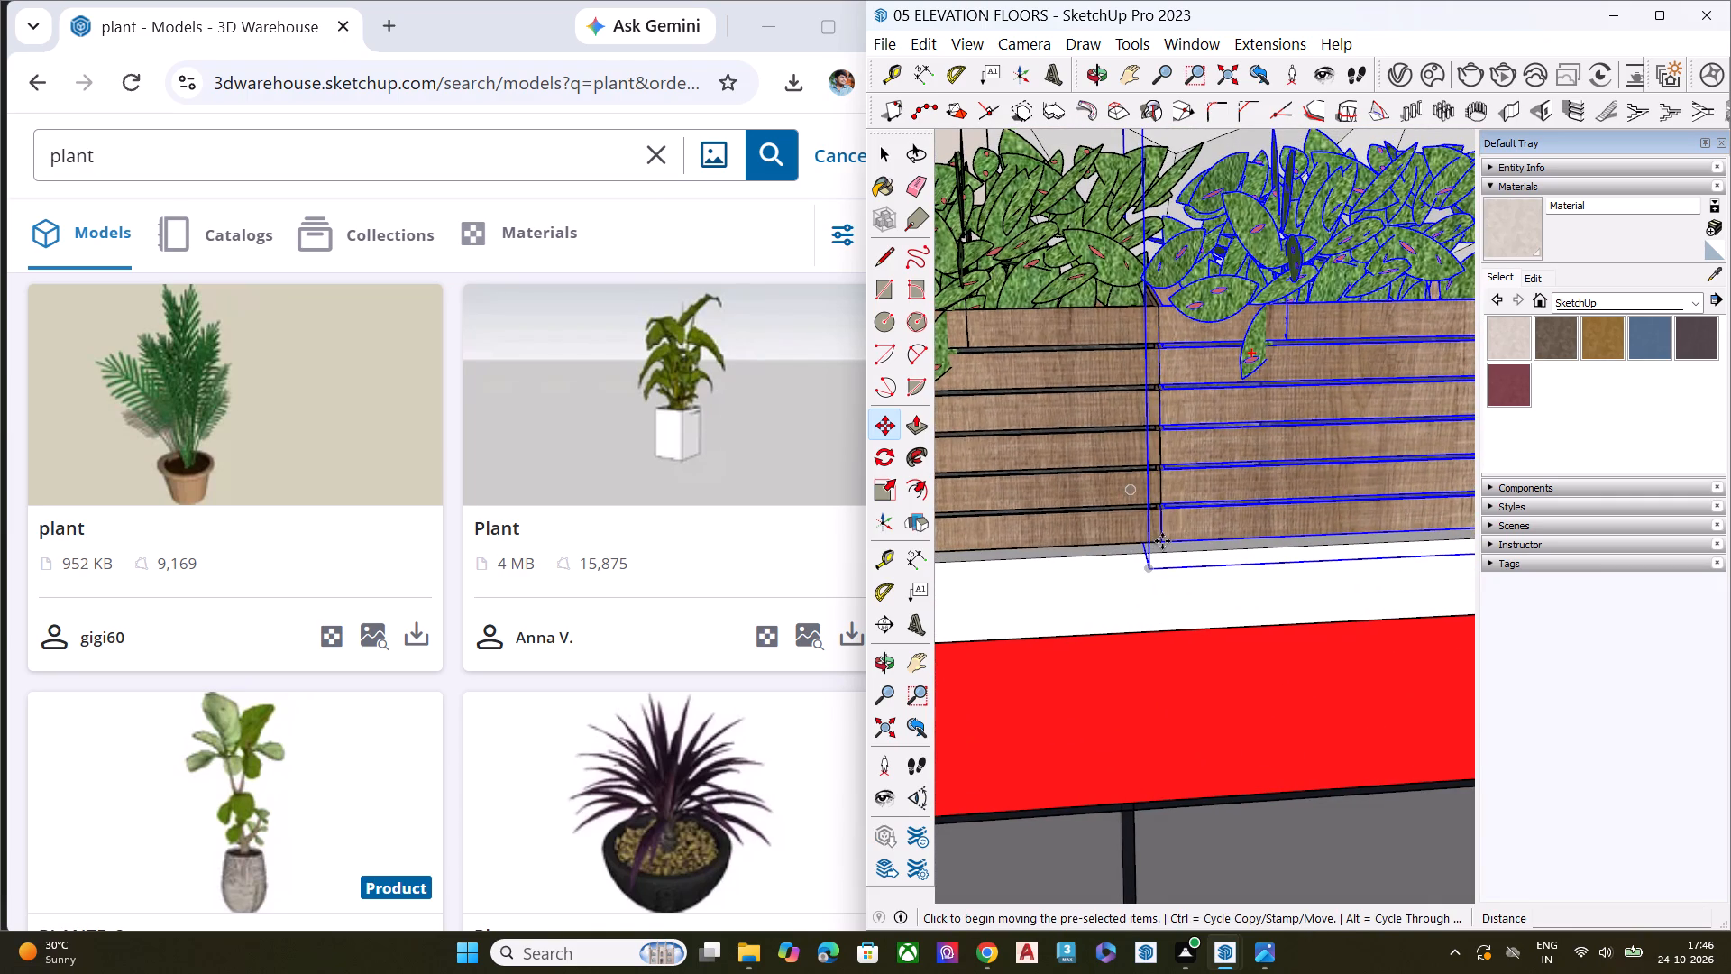
pyautogui.scroll(-6, 988, 522)
pyautogui.scroll(1, 957, 527)
pyautogui.scroll(-3, 957, 527)
pyautogui.scroll(1, 1004, 531)
pyautogui.scroll(-5, 1015, 535)
pyautogui.scroll(7, 1283, 548)
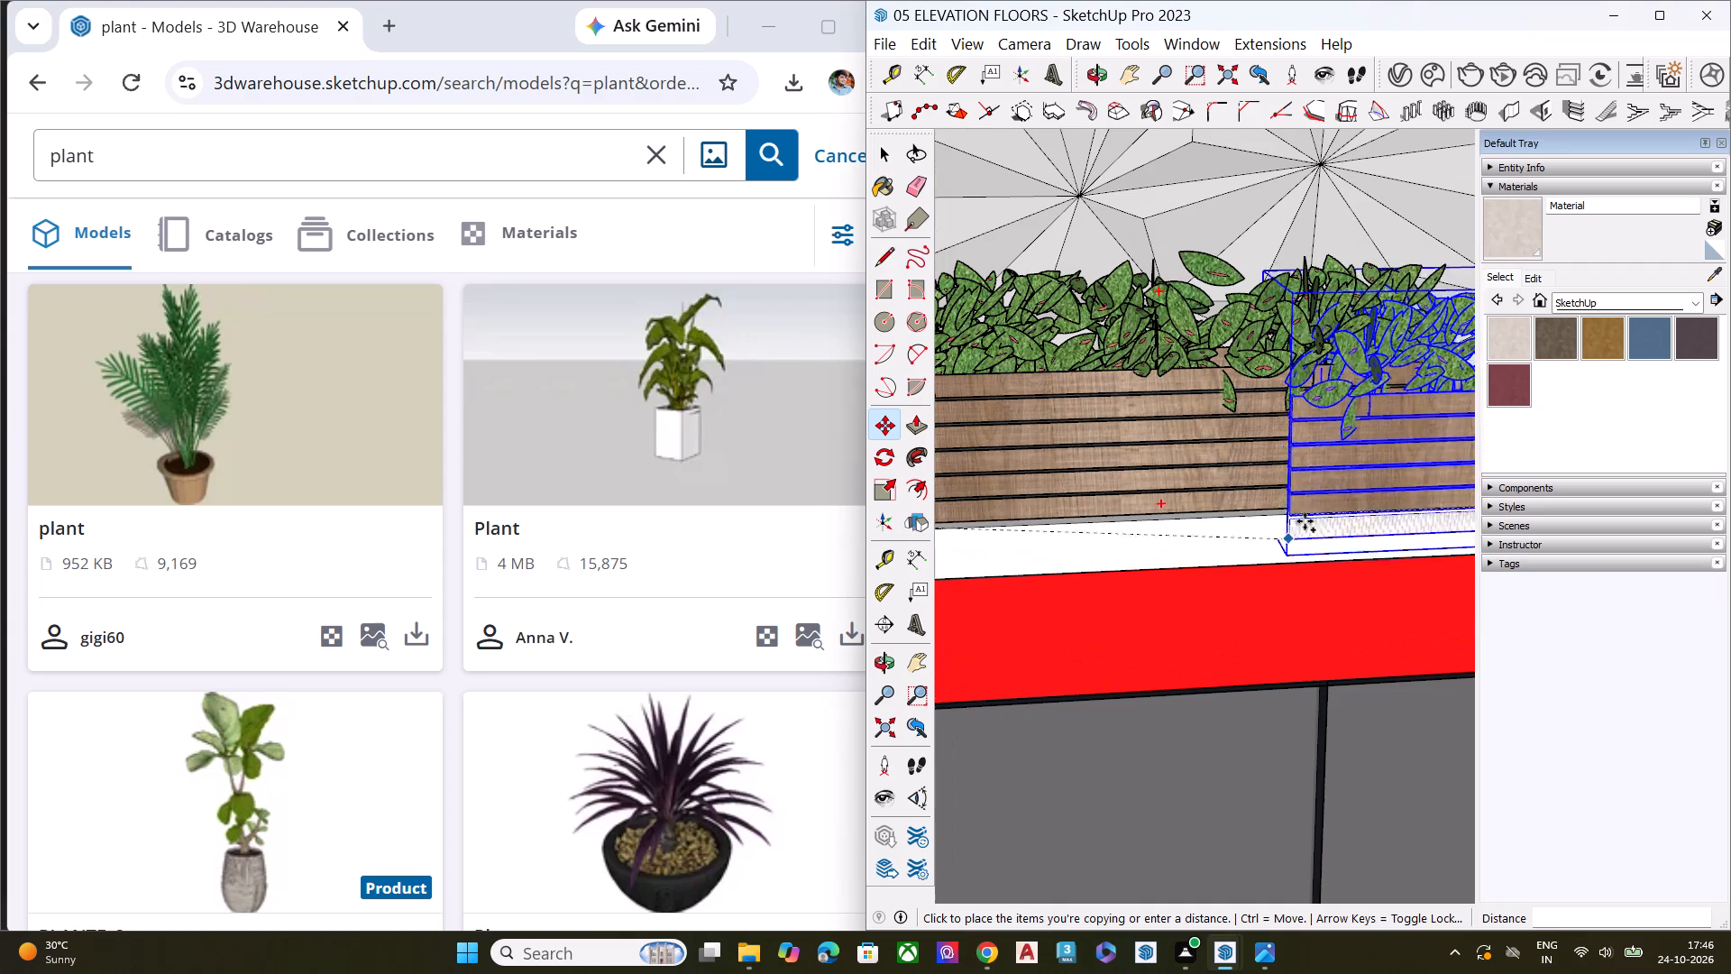
pyautogui.click(1416, 494)
# Copy the outermost planter box about 10' 2 7/16" further along the adjacent edge to reach the terrace's far end.
pyautogui.scroll(-10, 1047, 511)
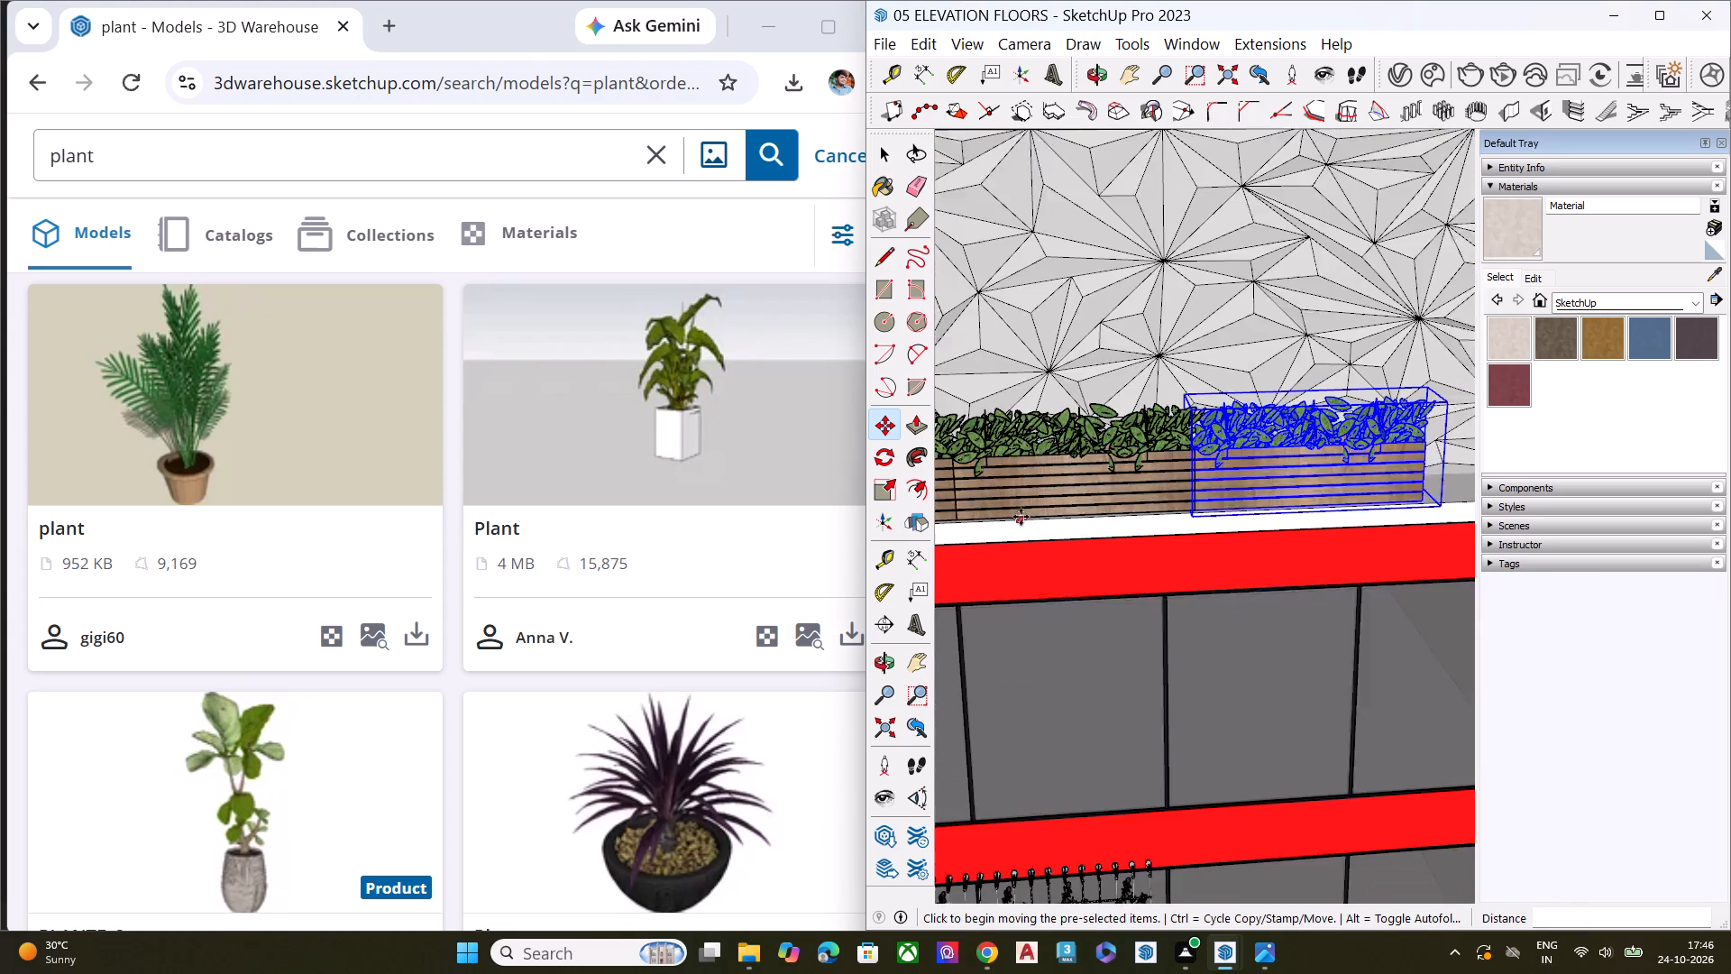
pyautogui.moveTo(1402, 505); pyautogui.dragTo(1180, 519, button='middle')
pyautogui.scroll(7, 1174, 508)
pyautogui.scroll(-8, 1218, 501)
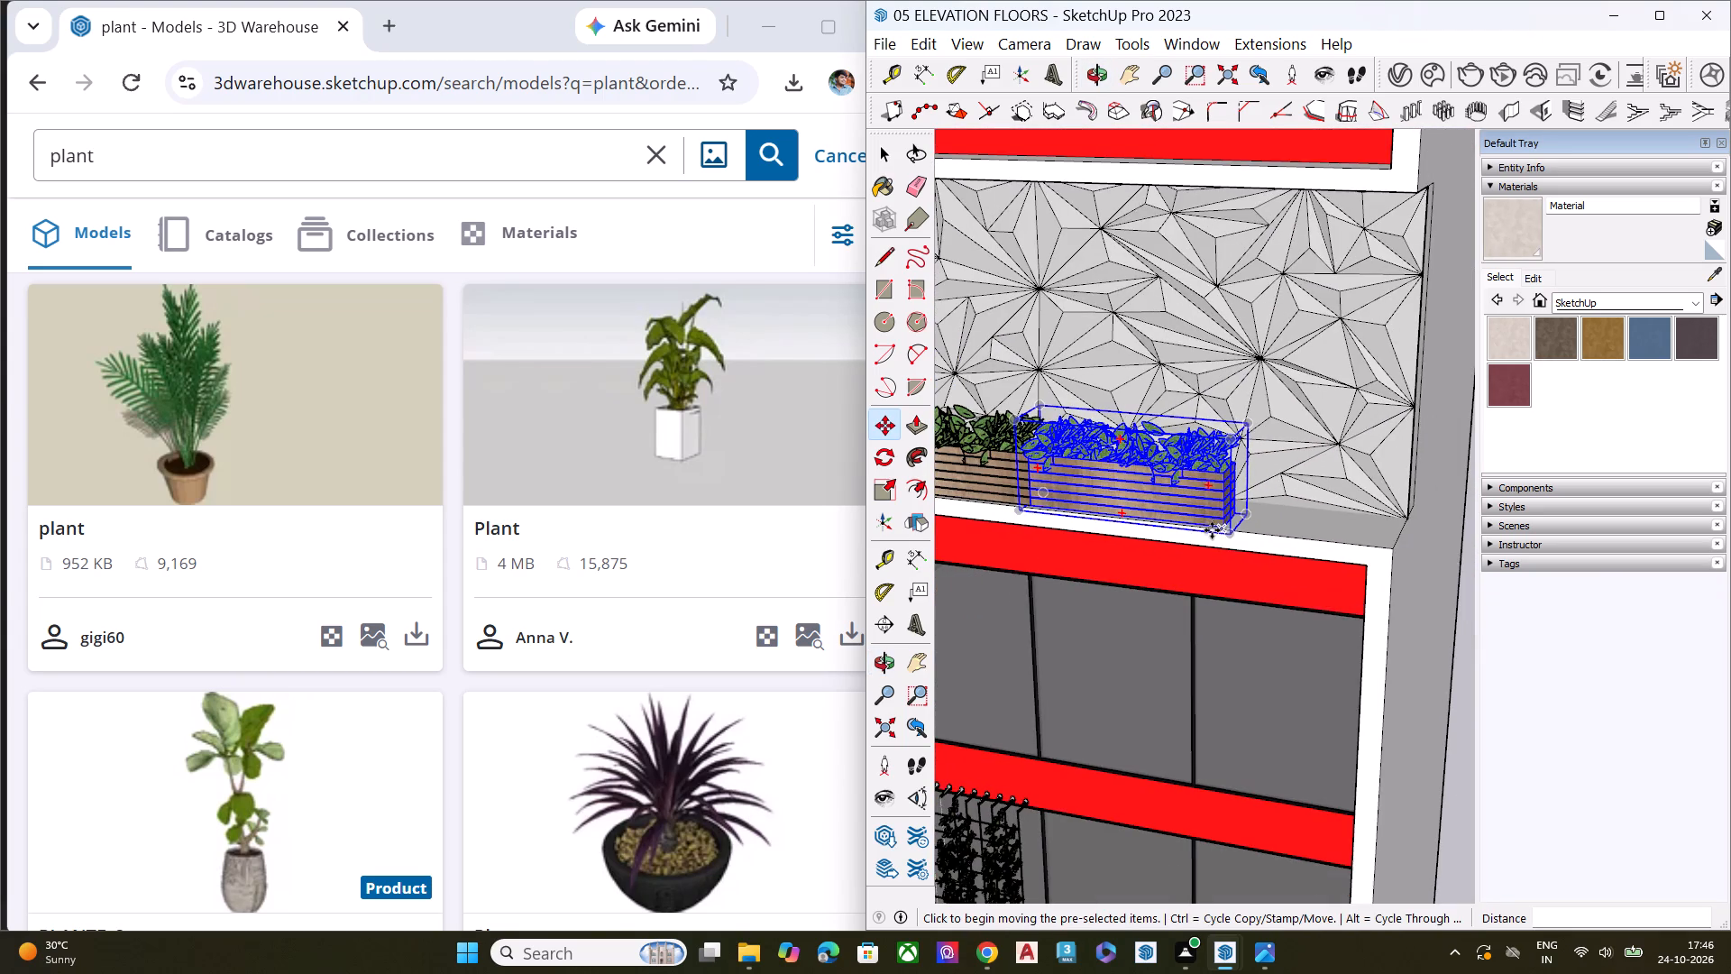
pyautogui.scroll(5, 996, 494)
pyautogui.click(1049, 511)
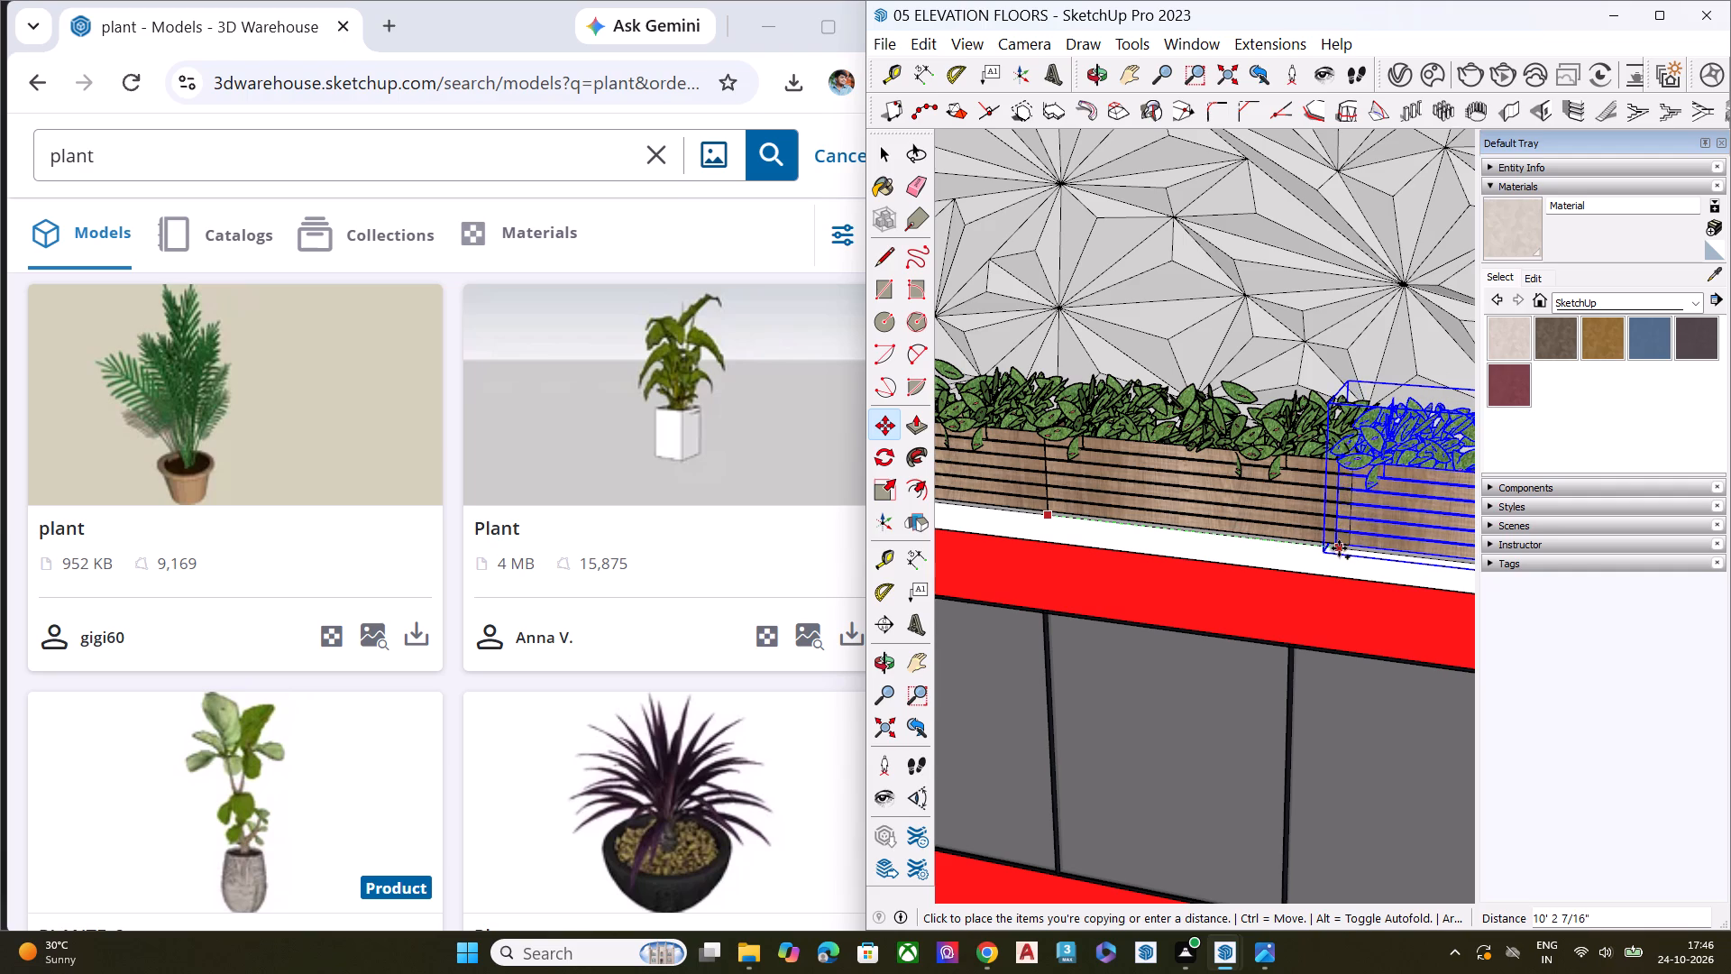
pyautogui.click(1339, 548)
pyautogui.press('space')
# Scale the last planter box on the adjacent edge to about 0.81 of its length, ending it at the terrace's far end.
pyautogui.scroll(-3, 1117, 527)
pyautogui.scroll(1, 1117, 527)
pyautogui.scroll(-5, 1117, 527)
pyautogui.scroll(-8, 1423, 585)
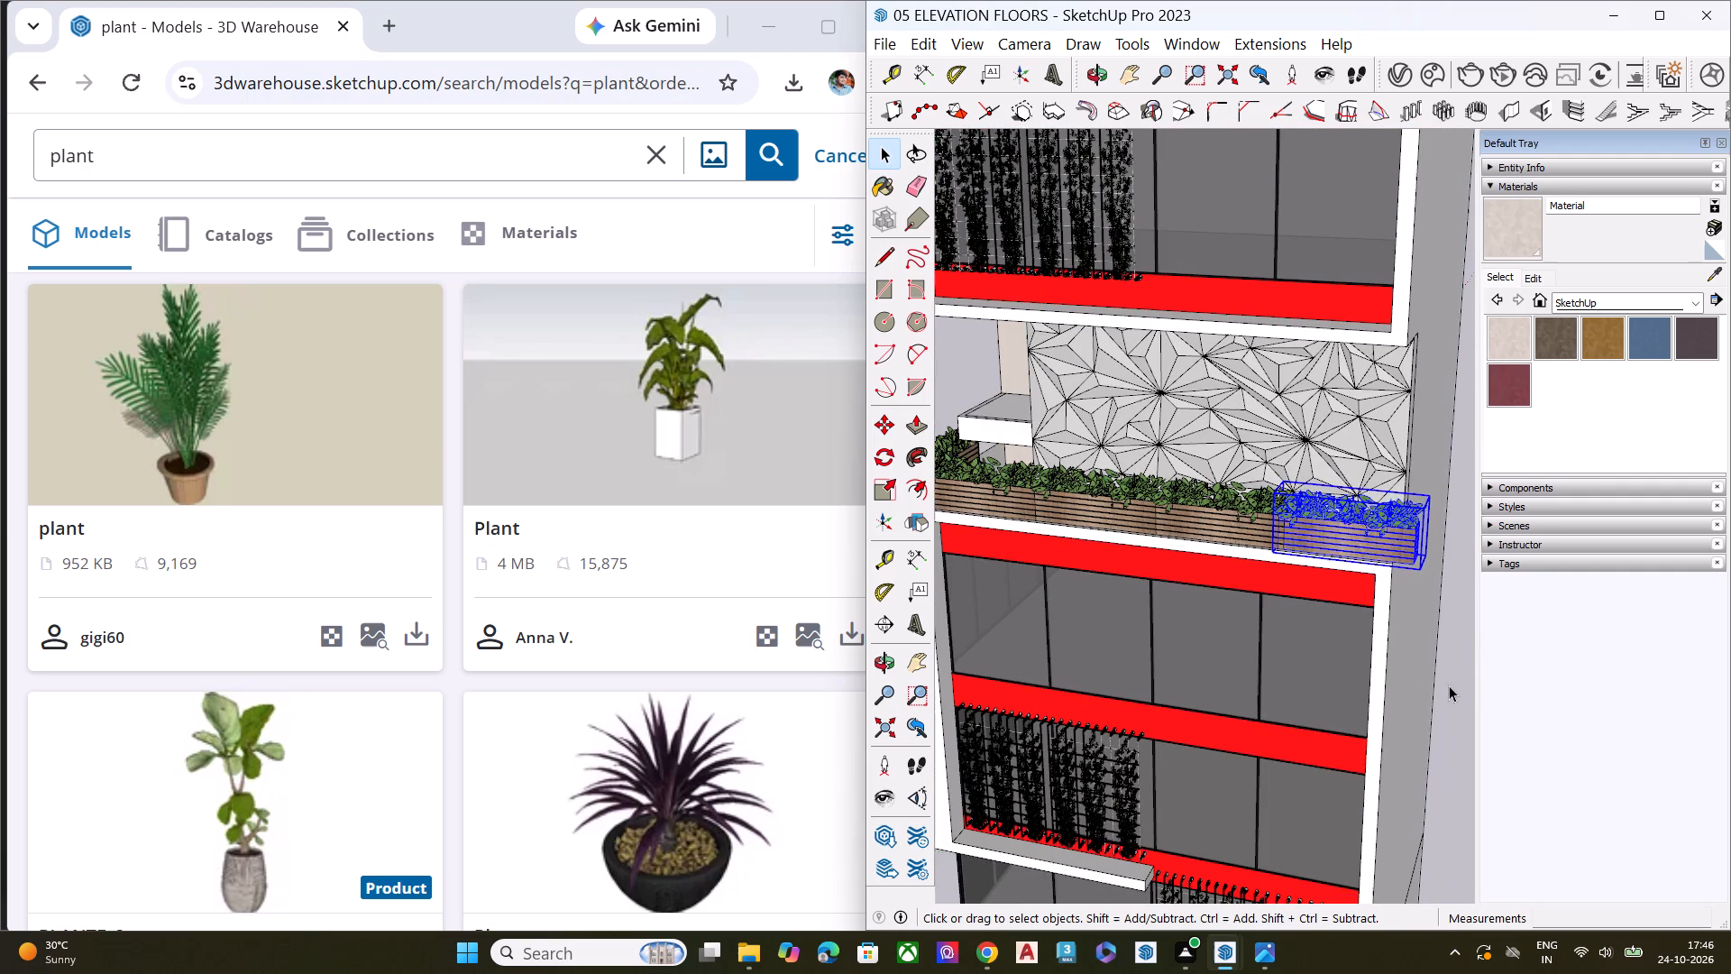
pyautogui.click(1449, 687)
pyautogui.scroll(6, 1394, 559)
pyautogui.click(1392, 538)
pyautogui.scroll(5, 1392, 538)
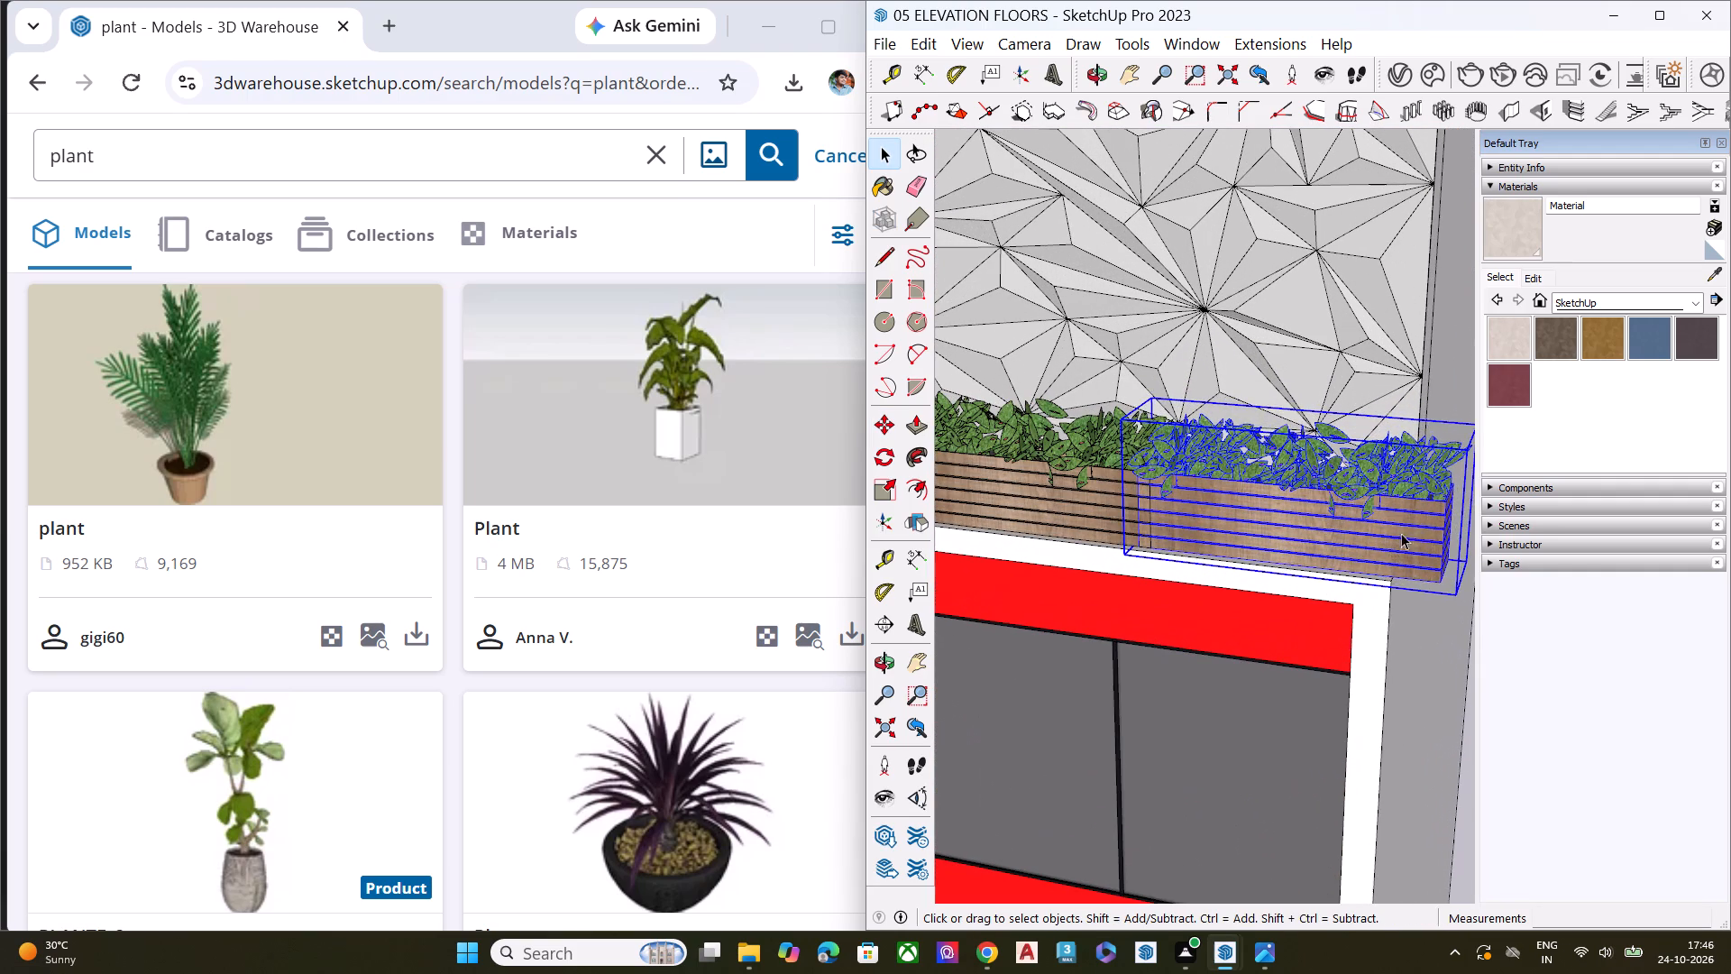
pyautogui.press('s')
pyautogui.click(1469, 512)
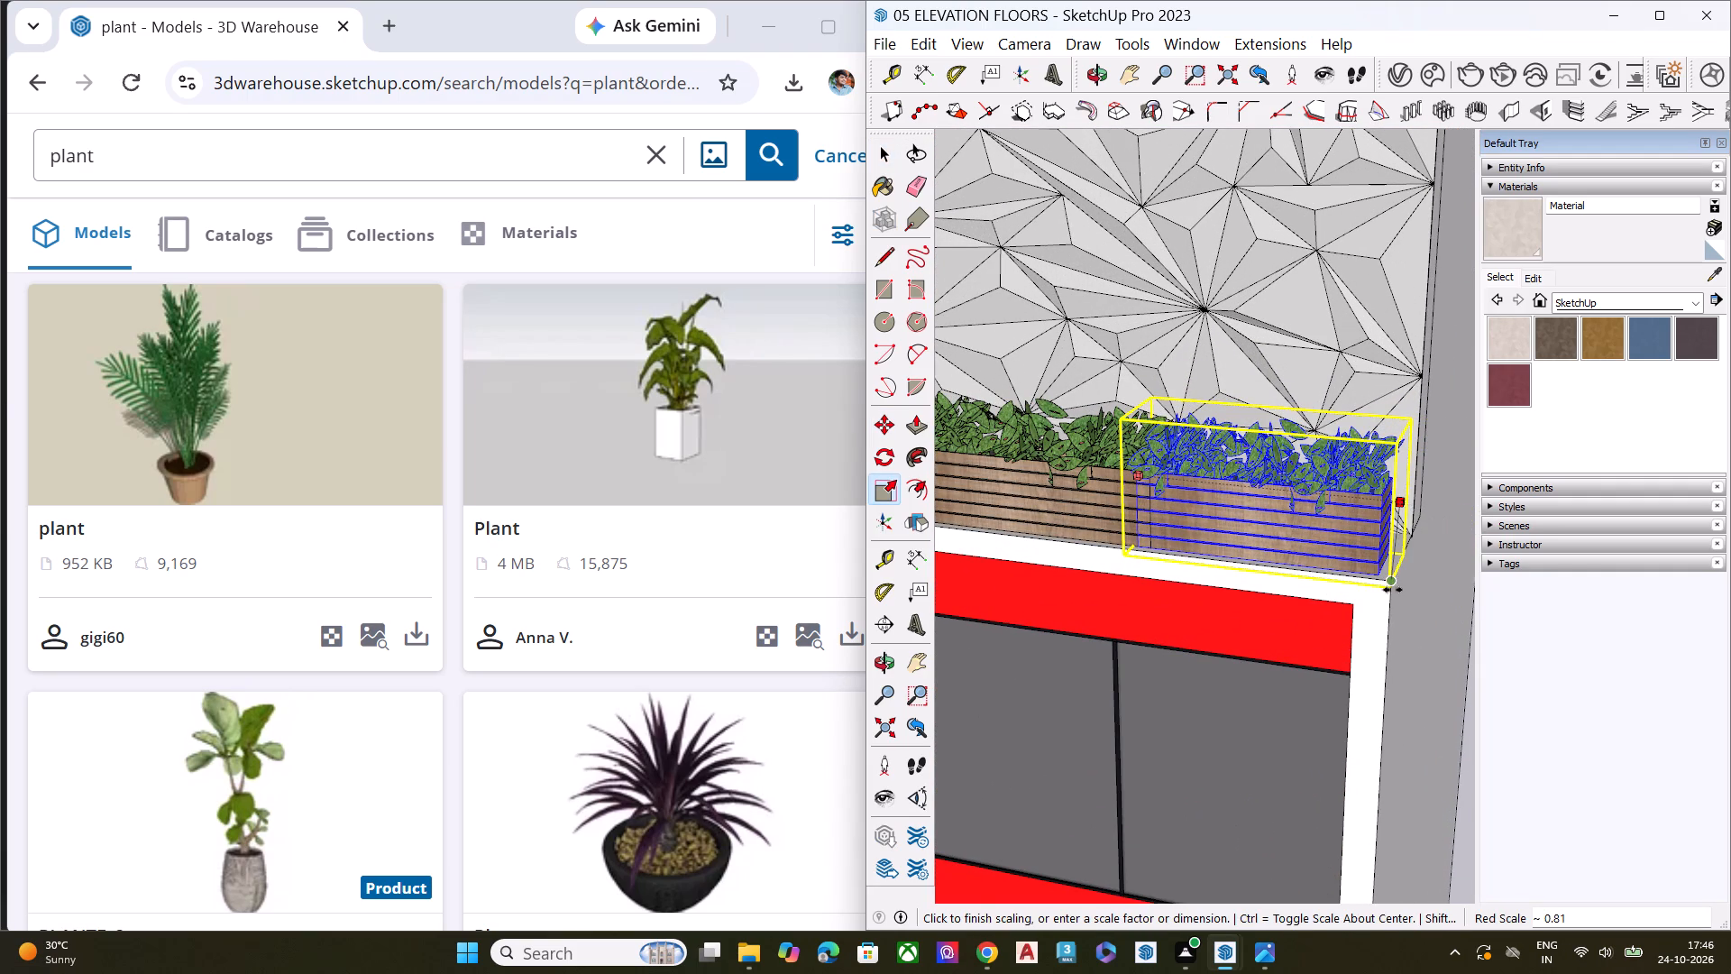
pyautogui.click(1394, 602)
pyautogui.press('space')
pyautogui.scroll(-4, 1257, 573)
pyautogui.scroll(1, 1255, 573)
pyautogui.scroll(-3, 1255, 573)
pyautogui.click(1436, 573)
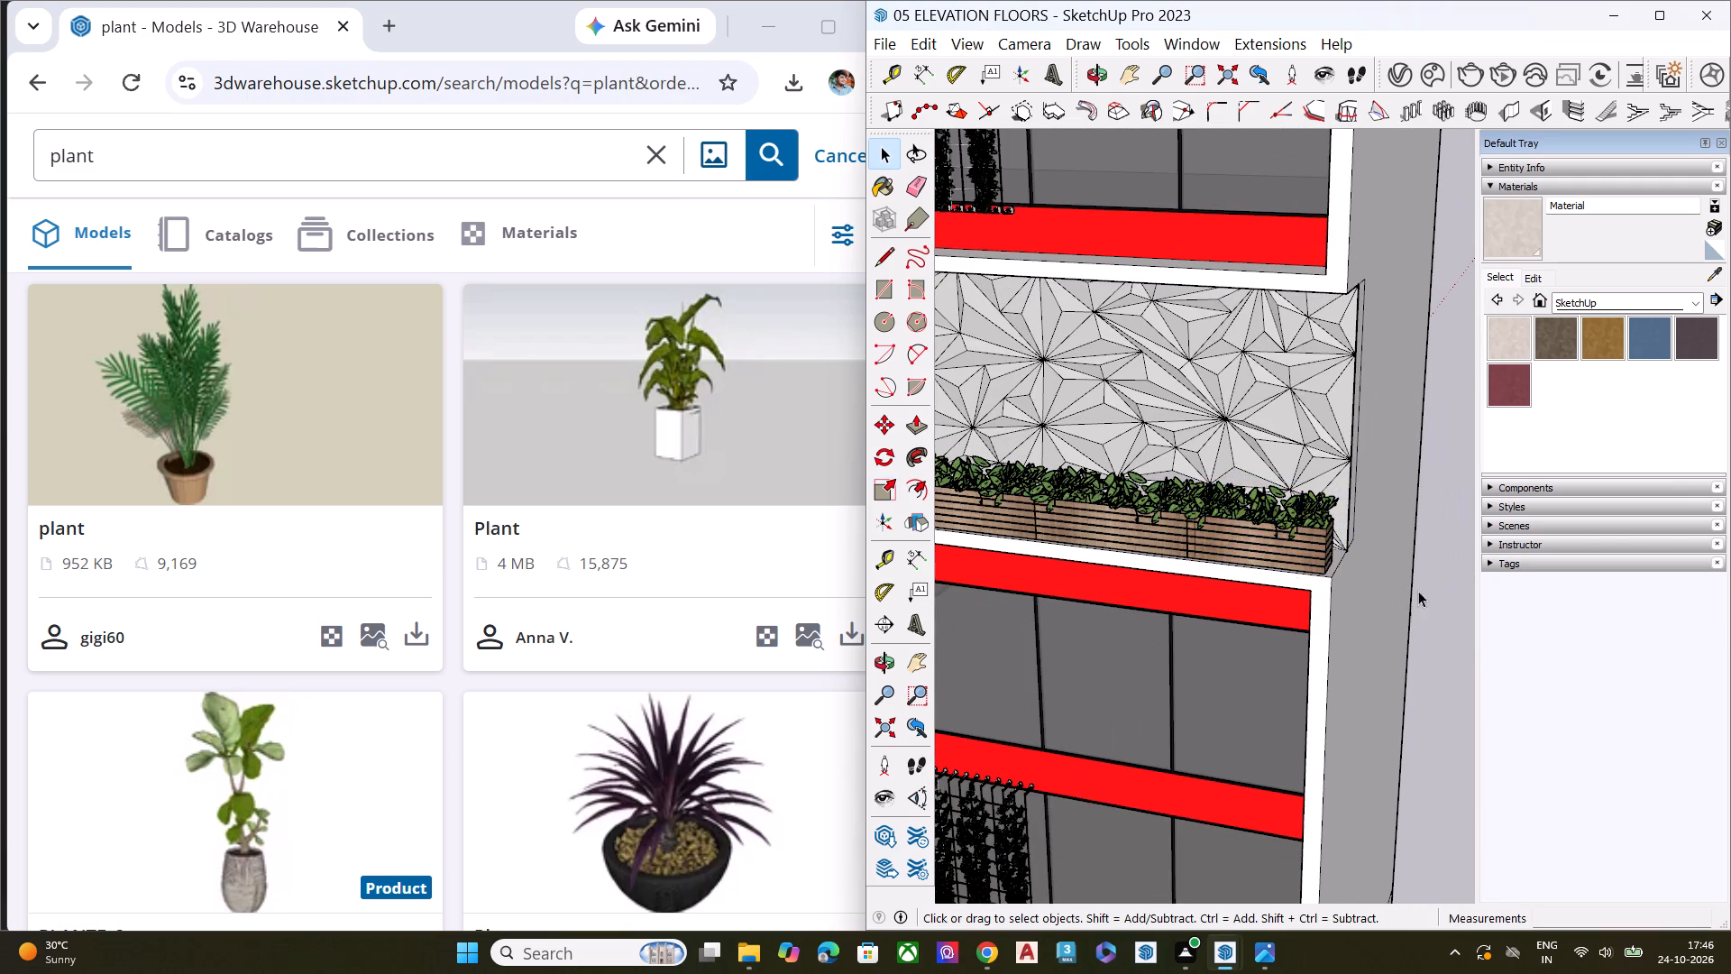
# Examine the planter row on the adjacent edge and the terrace corner from both sides of the elevation.
pyautogui.moveTo(1221, 661); pyautogui.dragTo(1395, 538, button='middle')
pyautogui.scroll(-16, 1253, 538)
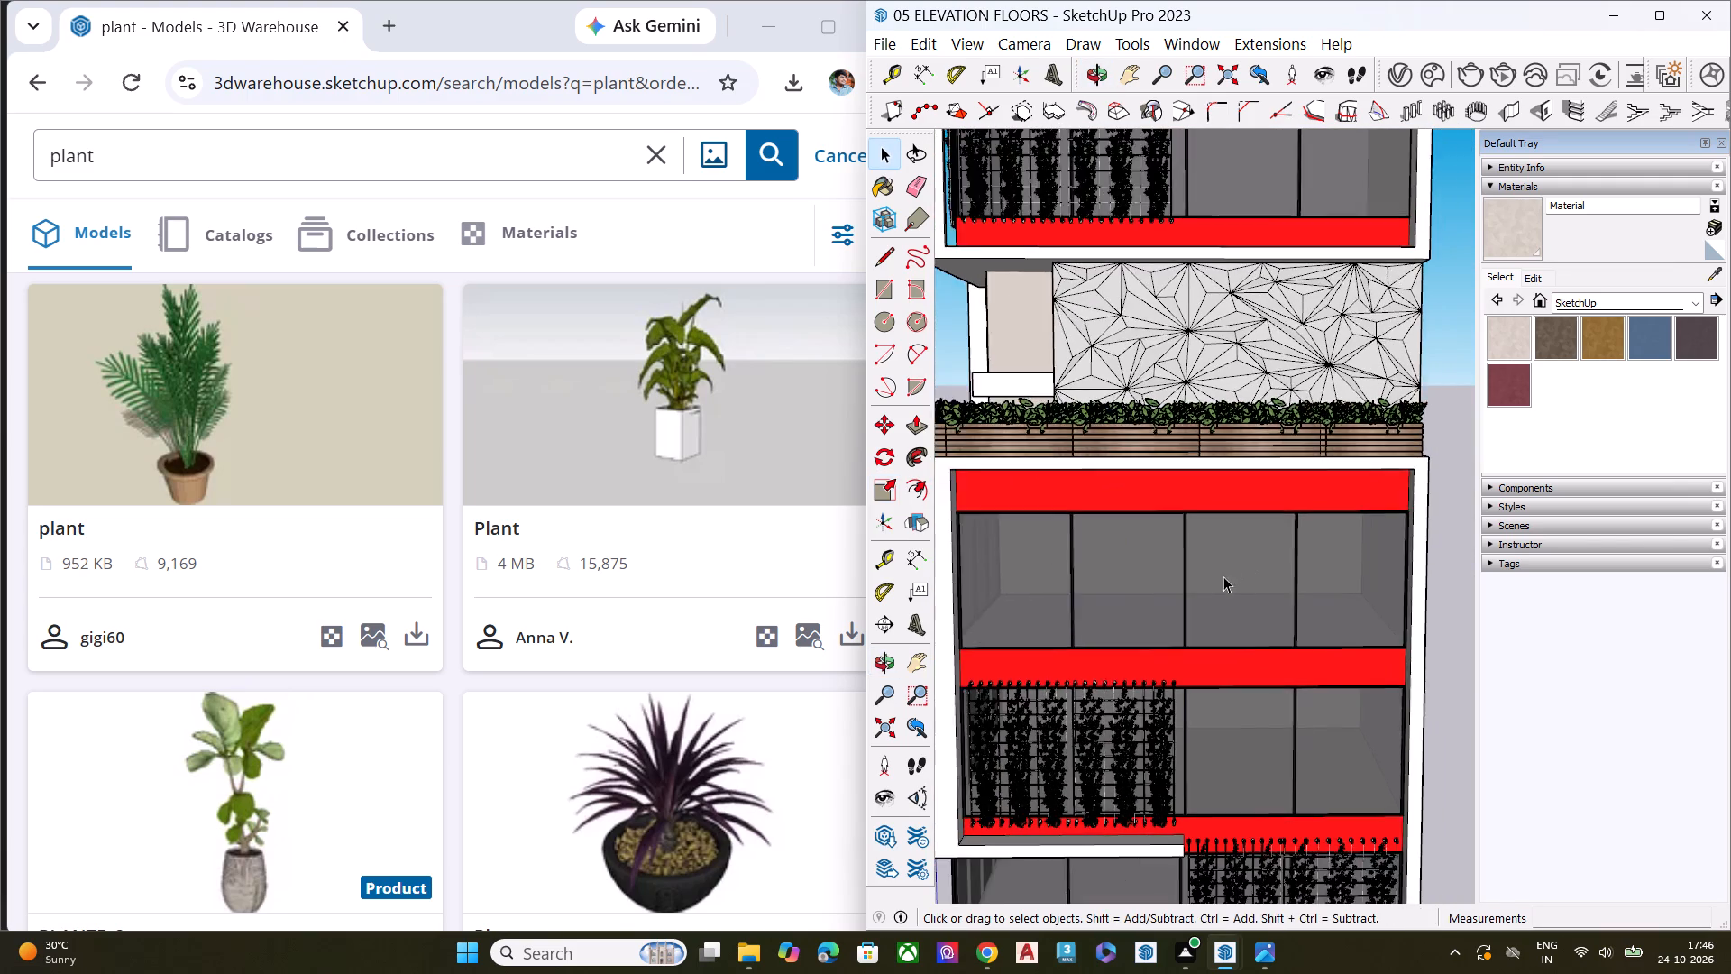
pyautogui.scroll(-3, 1223, 576)
pyautogui.scroll(-2, 1070, 625)
pyautogui.scroll(1, 1069, 625)
pyautogui.scroll(-5, 1068, 632)
pyautogui.moveTo(1116, 666); pyautogui.dragTo(1360, 594, button='middle')
pyautogui.click(1401, 590)
pyautogui.moveTo(1088, 606); pyautogui.dragTo(1250, 584, button='middle')
pyautogui.scroll(4, 1131, 479)
pyautogui.scroll(-1, 1119, 461)
pyautogui.scroll(2, 1119, 461)
pyautogui.scroll(-1, 1119, 461)
pyautogui.scroll(3, 1119, 461)
pyautogui.moveTo(1097, 502); pyautogui.dragTo(1170, 547, button='middle')
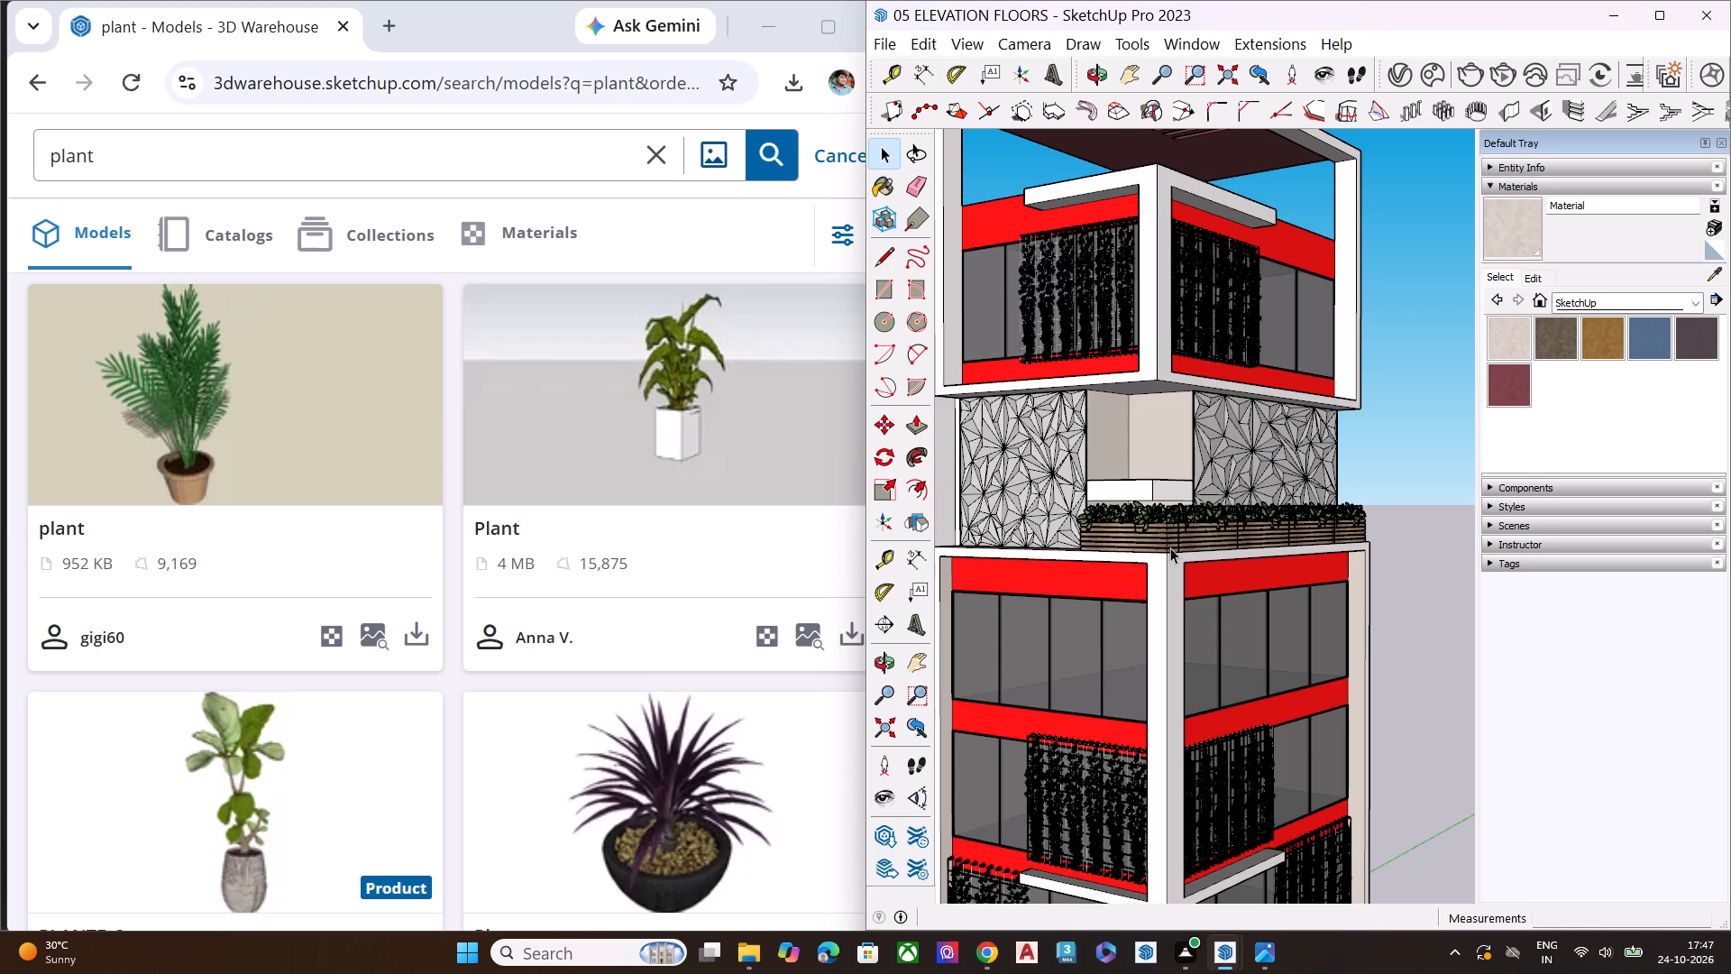
# Copy the original corner planter box about 10' 8 3/16" along its own terrace edge, end to end with it.
pyautogui.scroll(2, 1094, 523)
pyautogui.scroll(-1, 1094, 523)
pyautogui.scroll(4, 1094, 523)
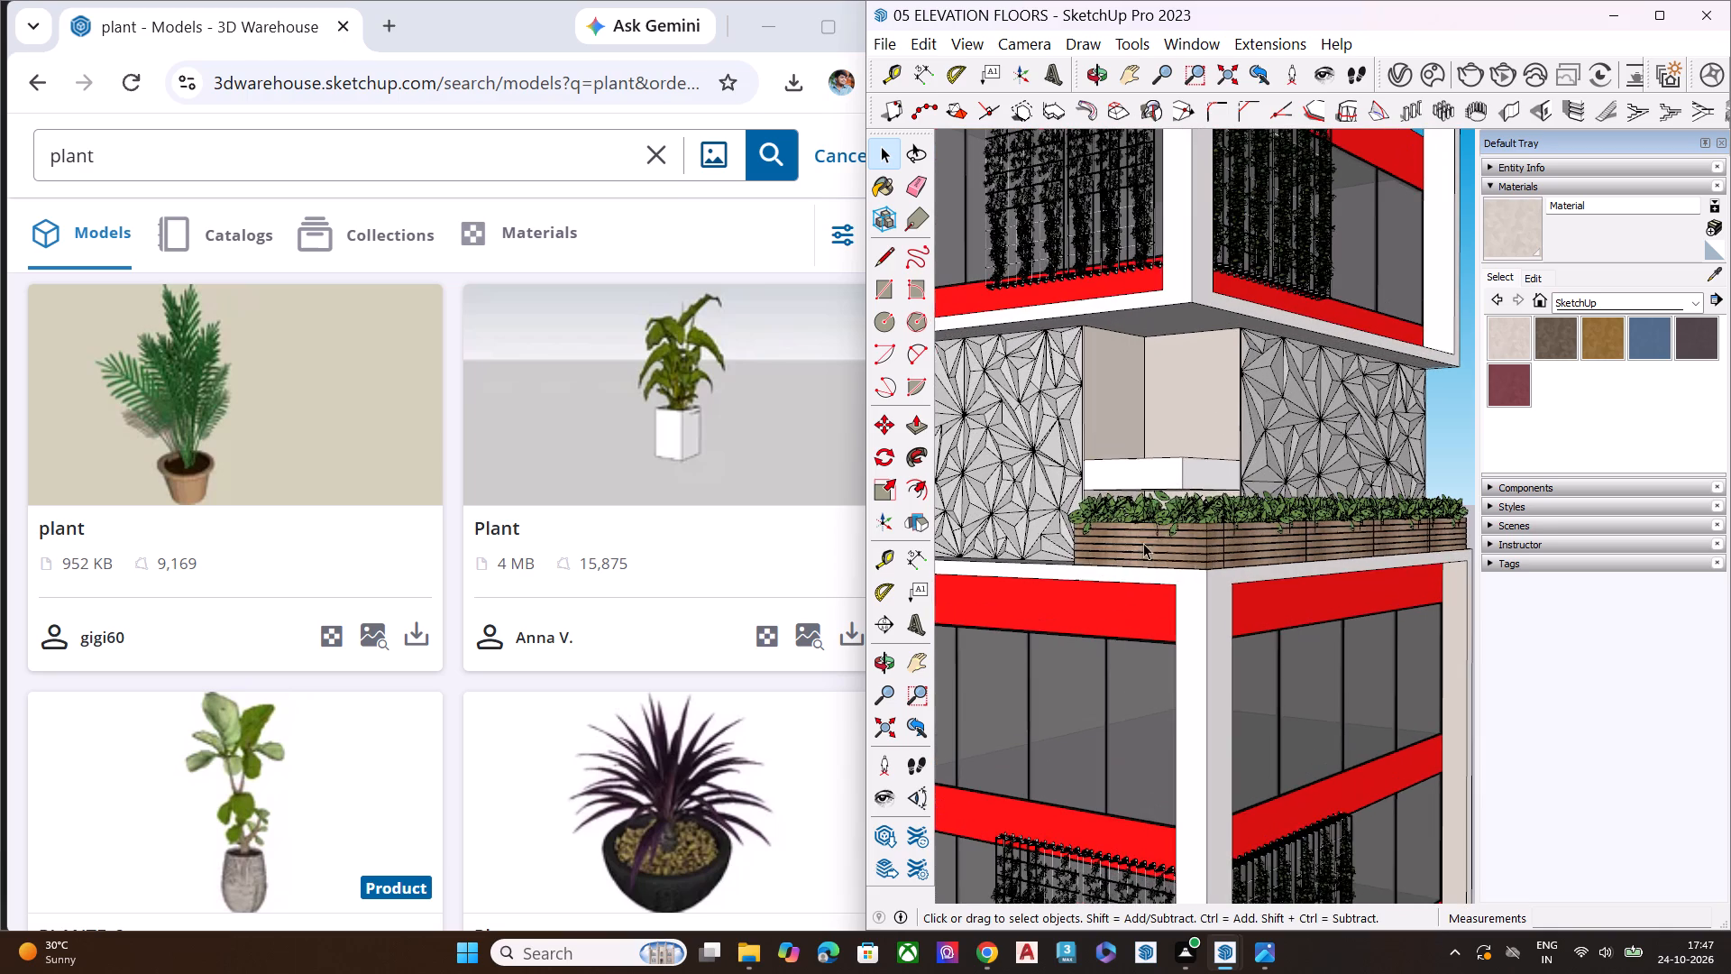
pyautogui.click(1143, 543)
pyautogui.moveTo(1183, 546); pyautogui.dragTo(1178, 611, button='middle')
pyautogui.scroll(3, 1178, 611)
pyautogui.scroll(-1, 1213, 600)
pyautogui.scroll(7, 1213, 600)
pyautogui.scroll(-1, 1230, 605)
pyautogui.scroll(1, 1230, 605)
pyautogui.scroll(-4, 1230, 605)
pyautogui.scroll(3, 1230, 605)
pyautogui.press('m')
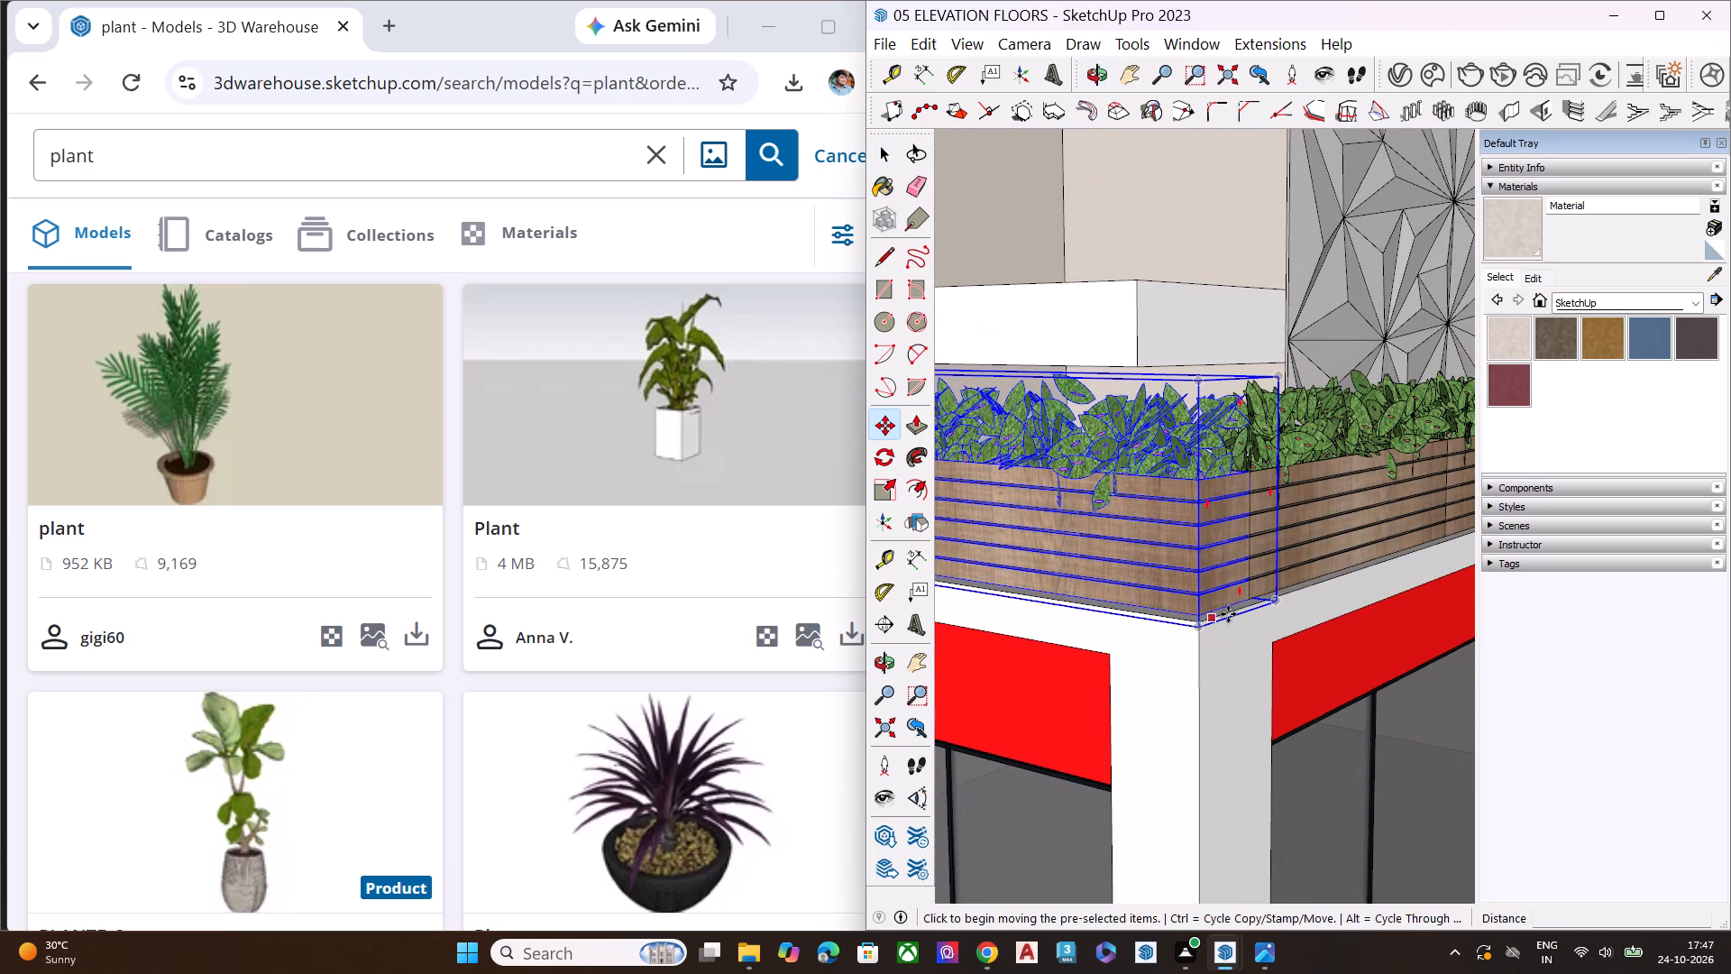
pyautogui.scroll(9, 1256, 612)
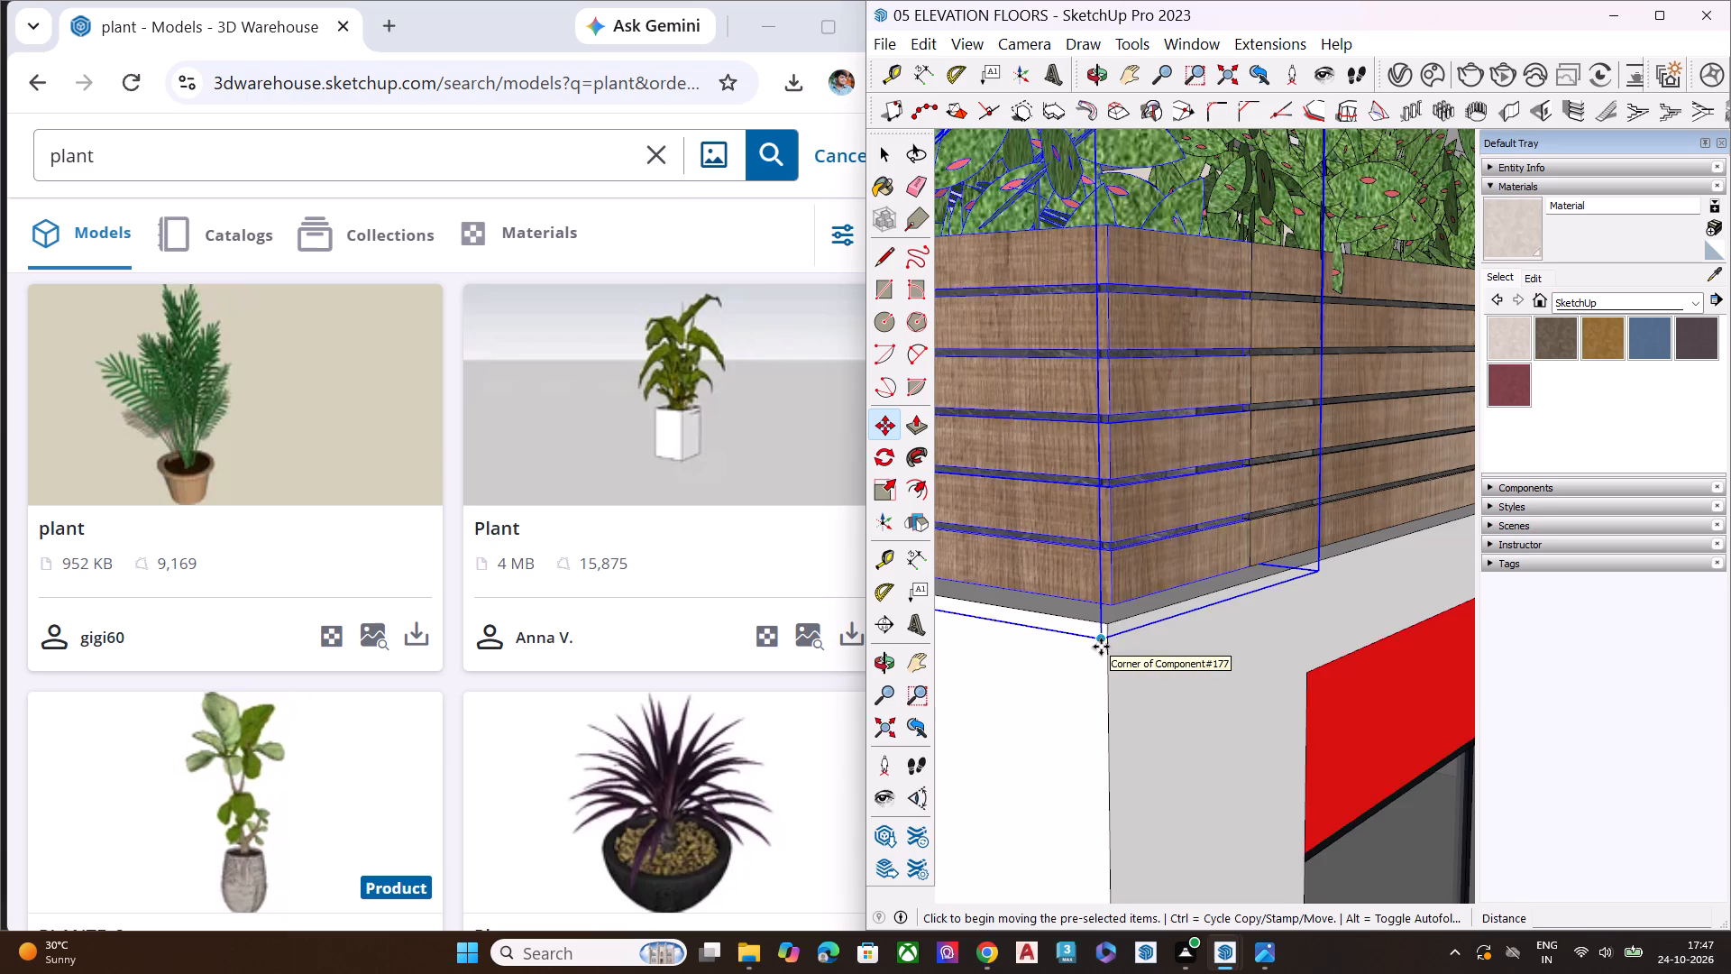
pyautogui.moveTo(1142, 638); pyautogui.dragTo(1284, 608, button='middle')
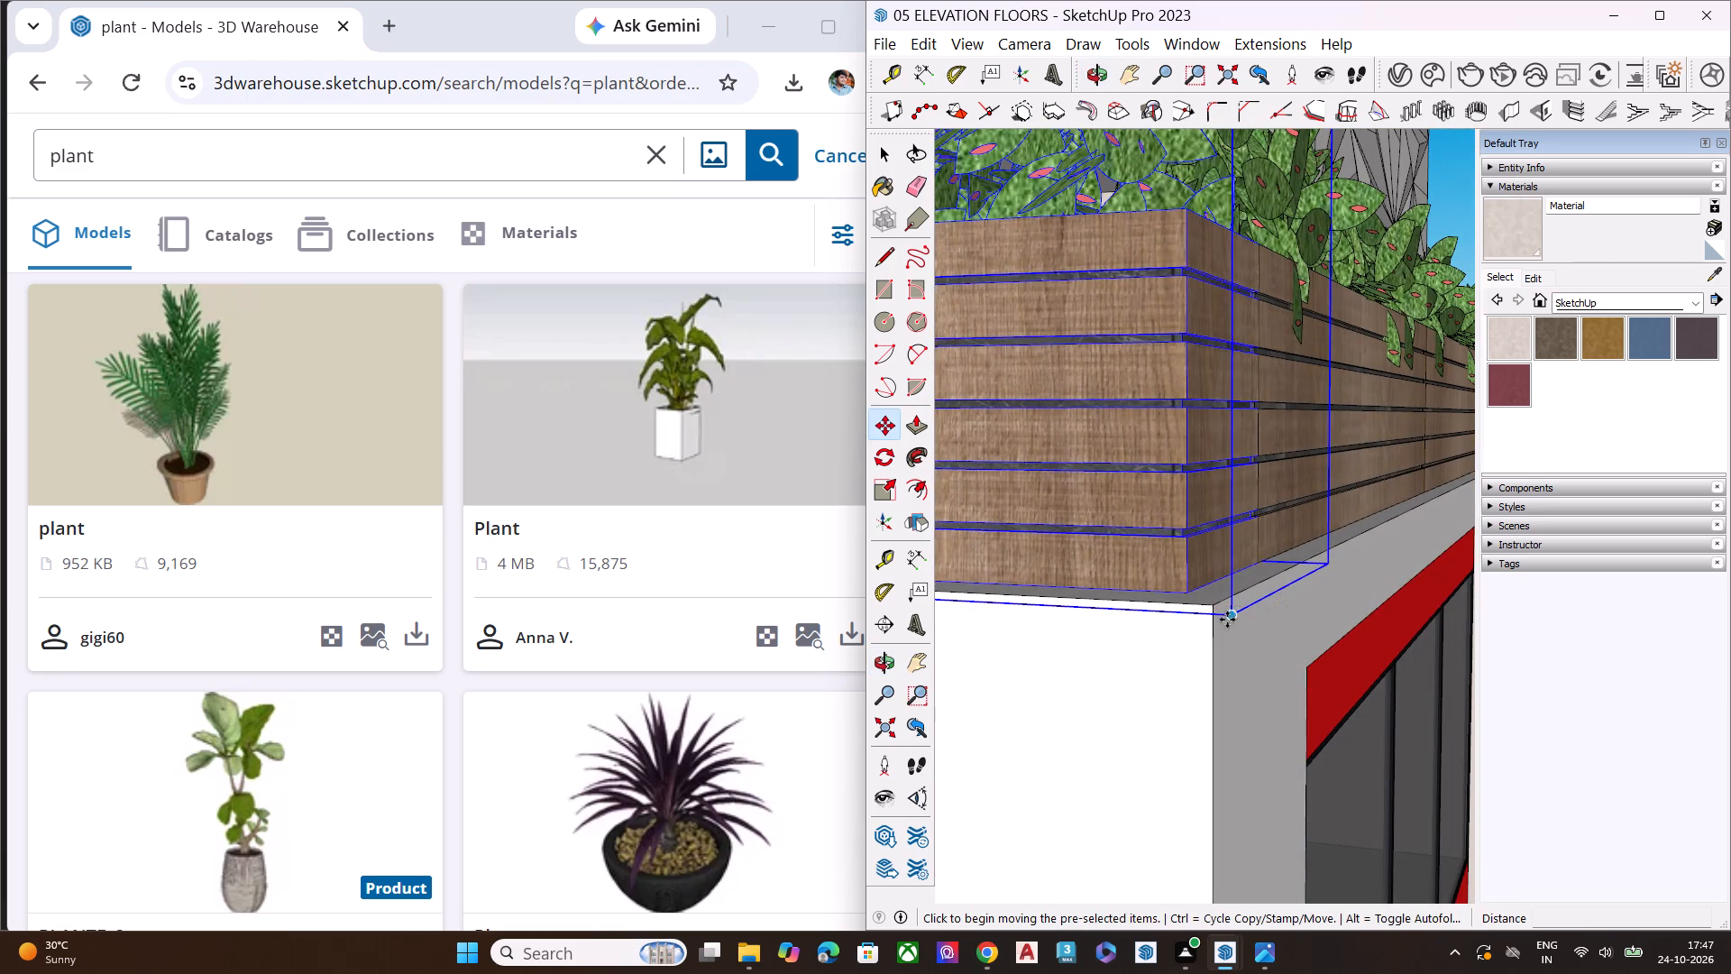
pyautogui.click(1208, 604)
pyautogui.scroll(-7, 1273, 608)
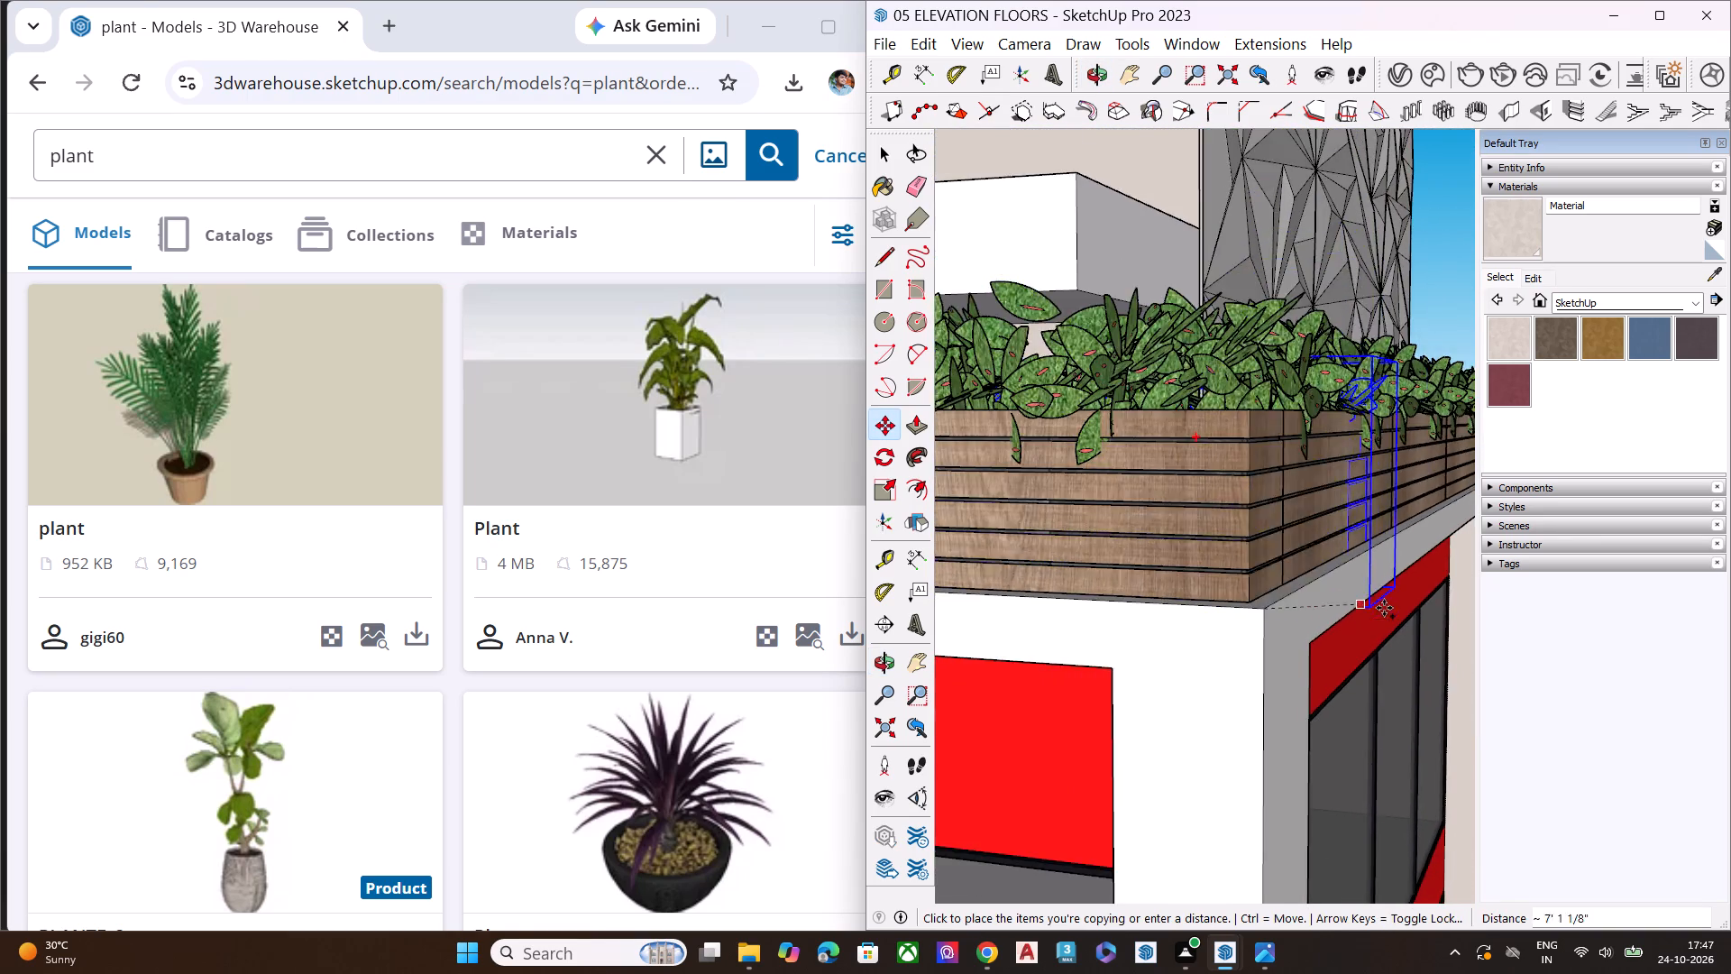
pyautogui.scroll(-3, 1385, 608)
pyautogui.scroll(2, 1385, 608)
pyautogui.scroll(-5, 1385, 608)
pyautogui.scroll(14, 1056, 600)
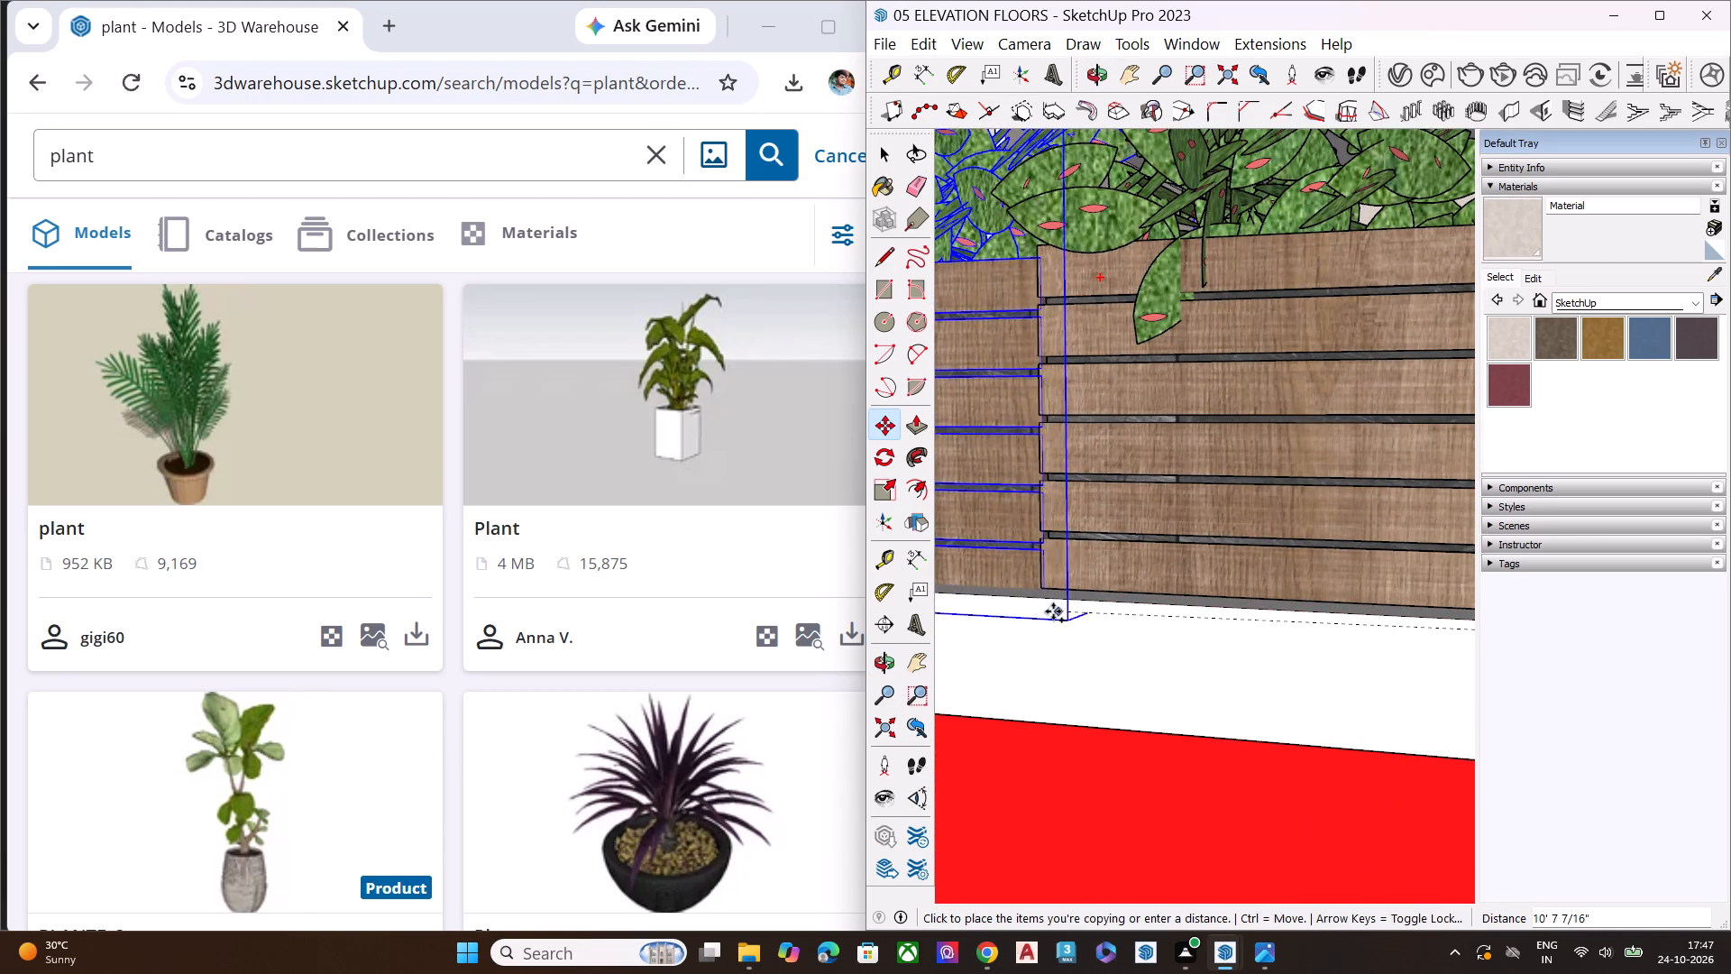
pyautogui.scroll(5, 1049, 610)
pyautogui.scroll(-2, 1045, 607)
pyautogui.scroll(1, 1045, 607)
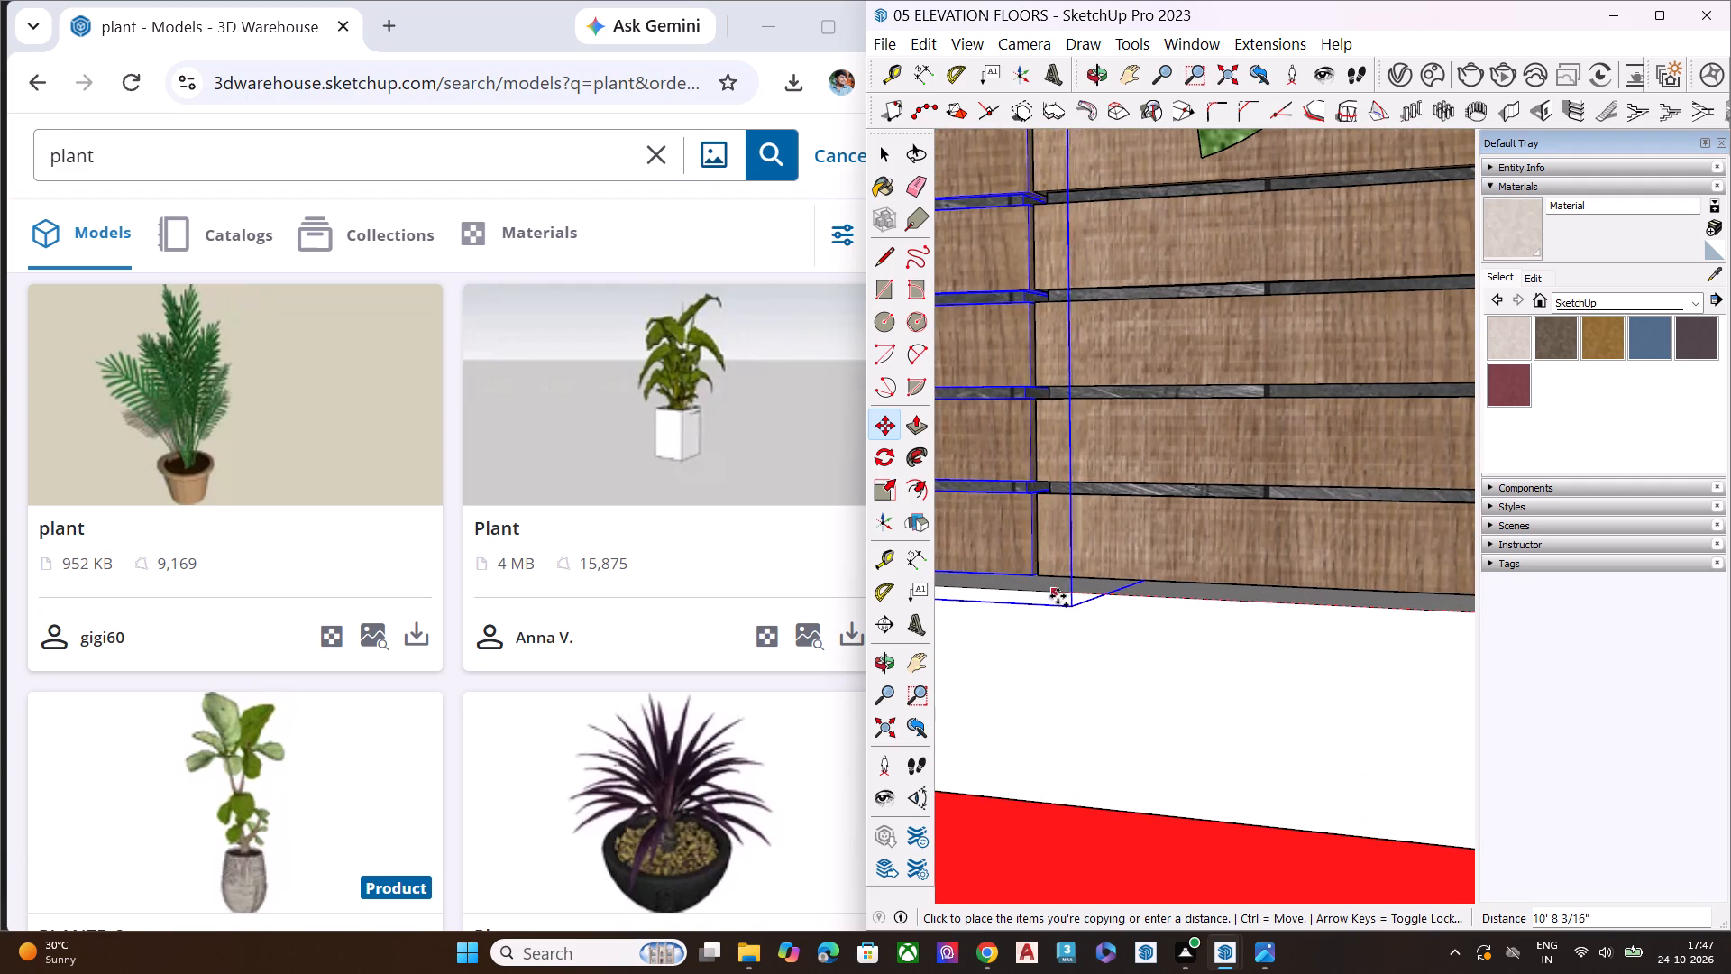
pyautogui.click(1060, 598)
# Copy the second planter box on the original box's edge about 10' 8 7/8" further, against its outer end.
pyautogui.scroll(-5, 1127, 614)
pyautogui.scroll(5, 1086, 620)
pyautogui.keyDown('ctrl'); pyautogui.click(1116, 613); pyautogui.keyUp('ctrl')
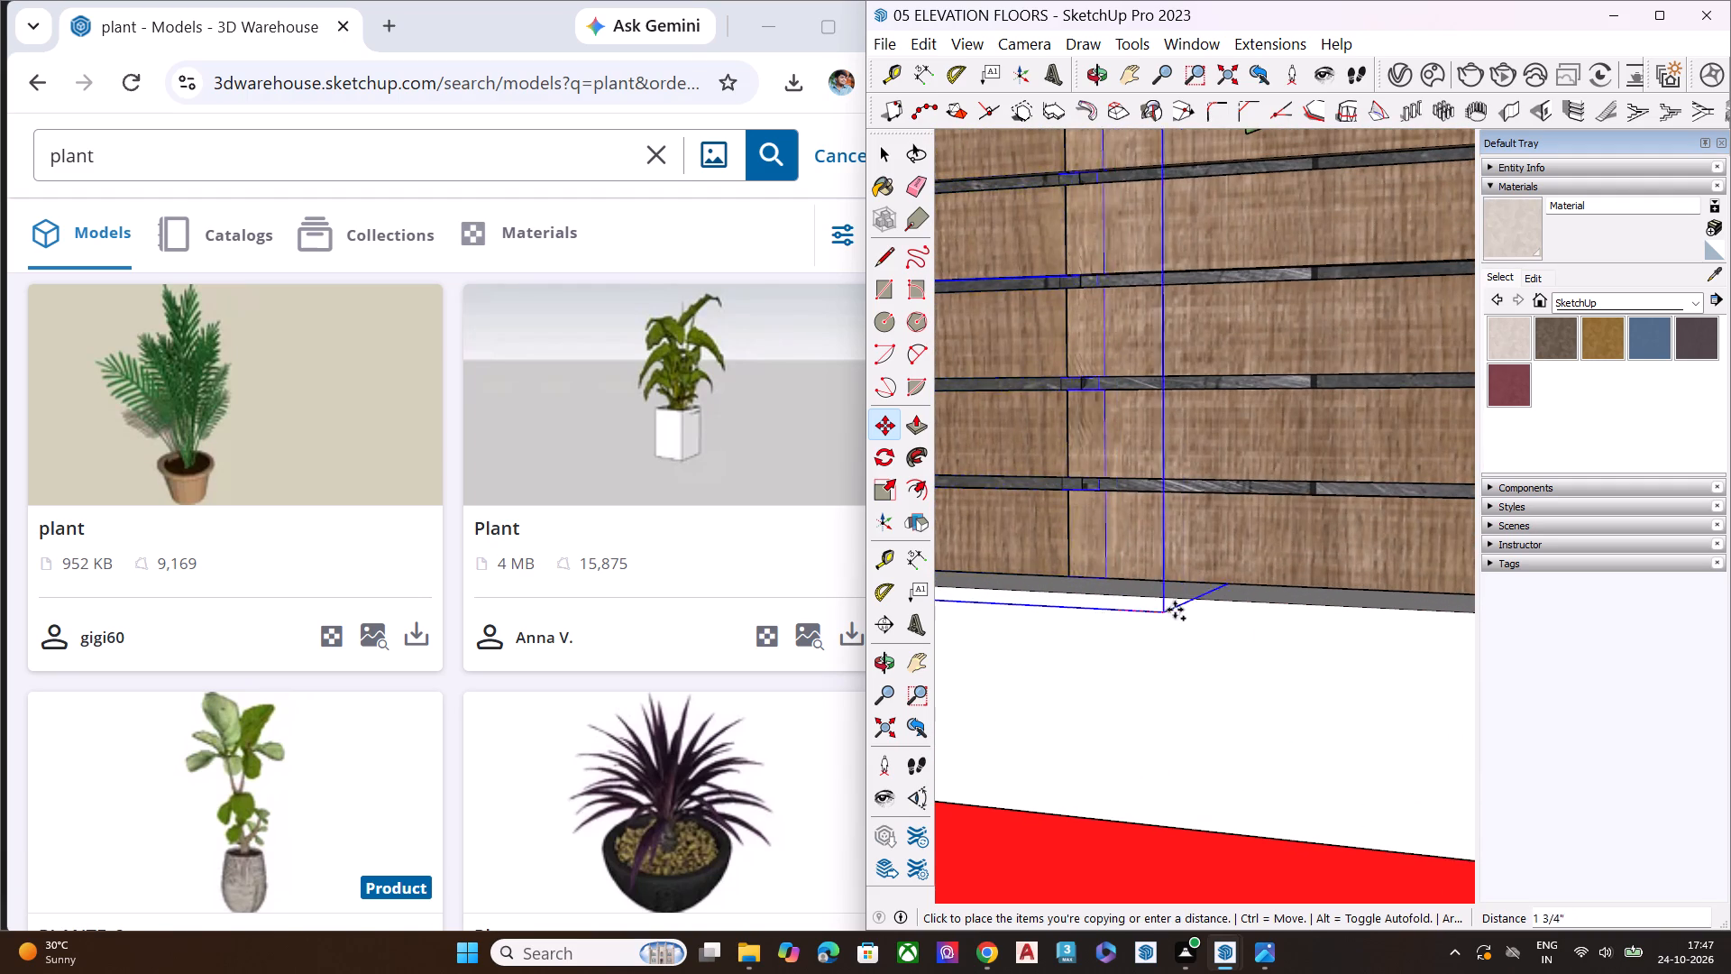
pyautogui.scroll(-19, 1233, 622)
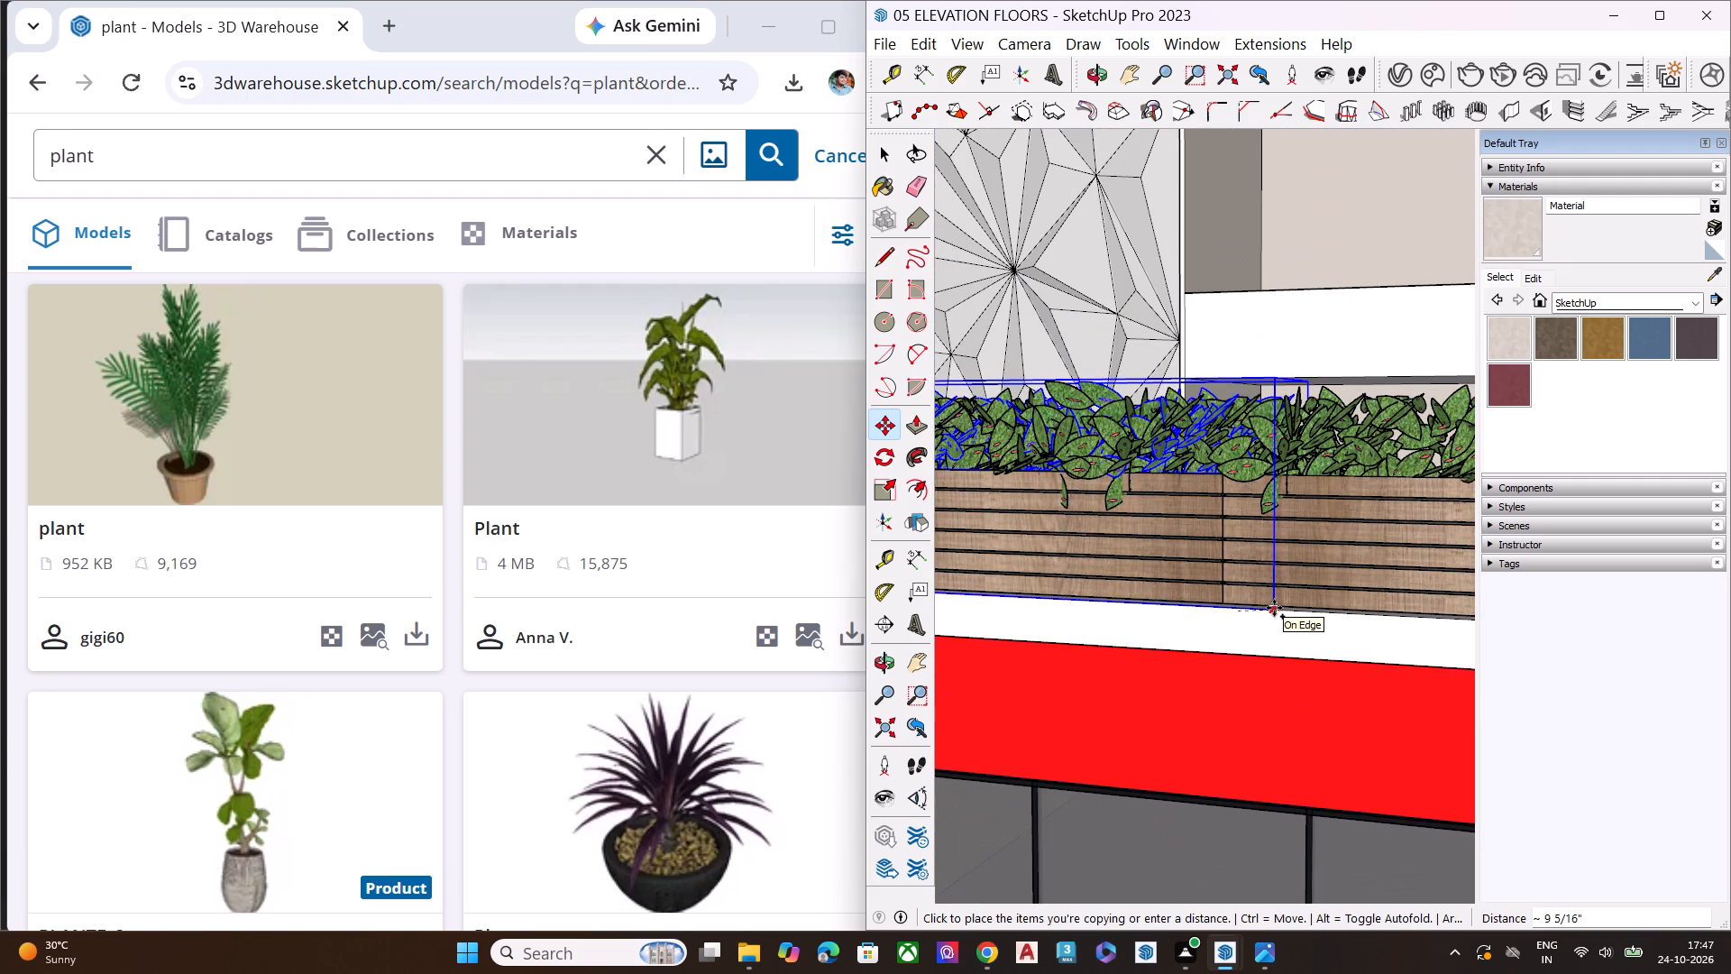
pyautogui.scroll(-8, 1172, 616)
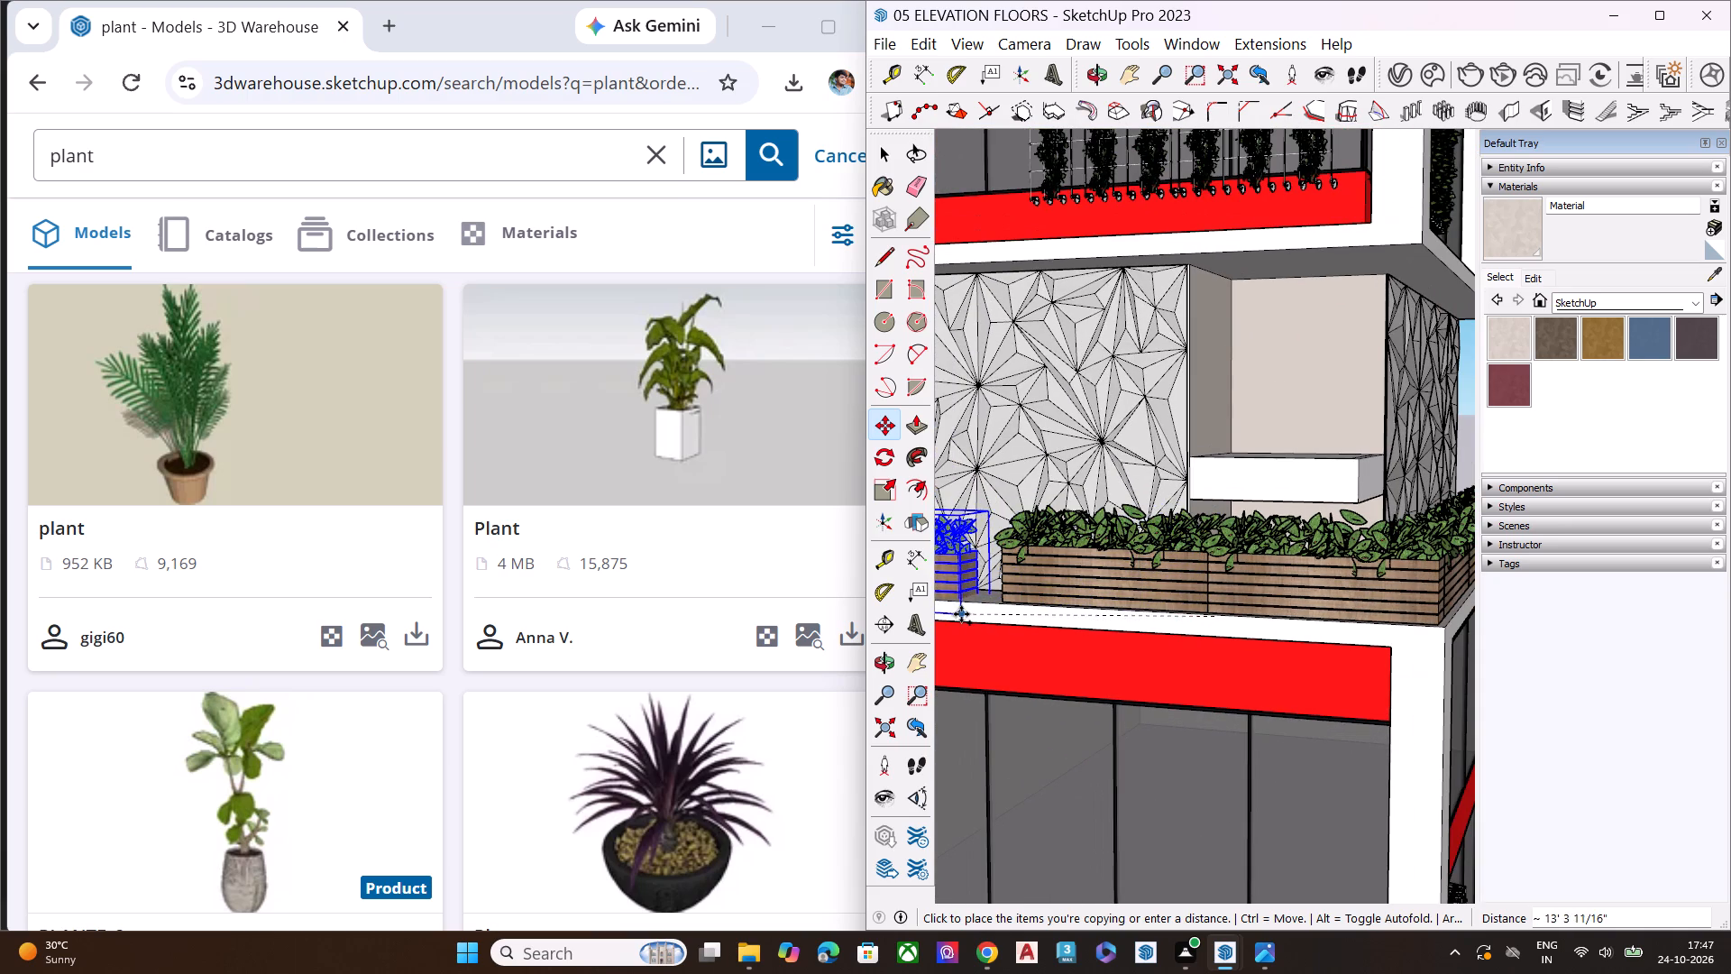
pyautogui.scroll(-6, 1241, 575)
pyautogui.scroll(-6, 1400, 634)
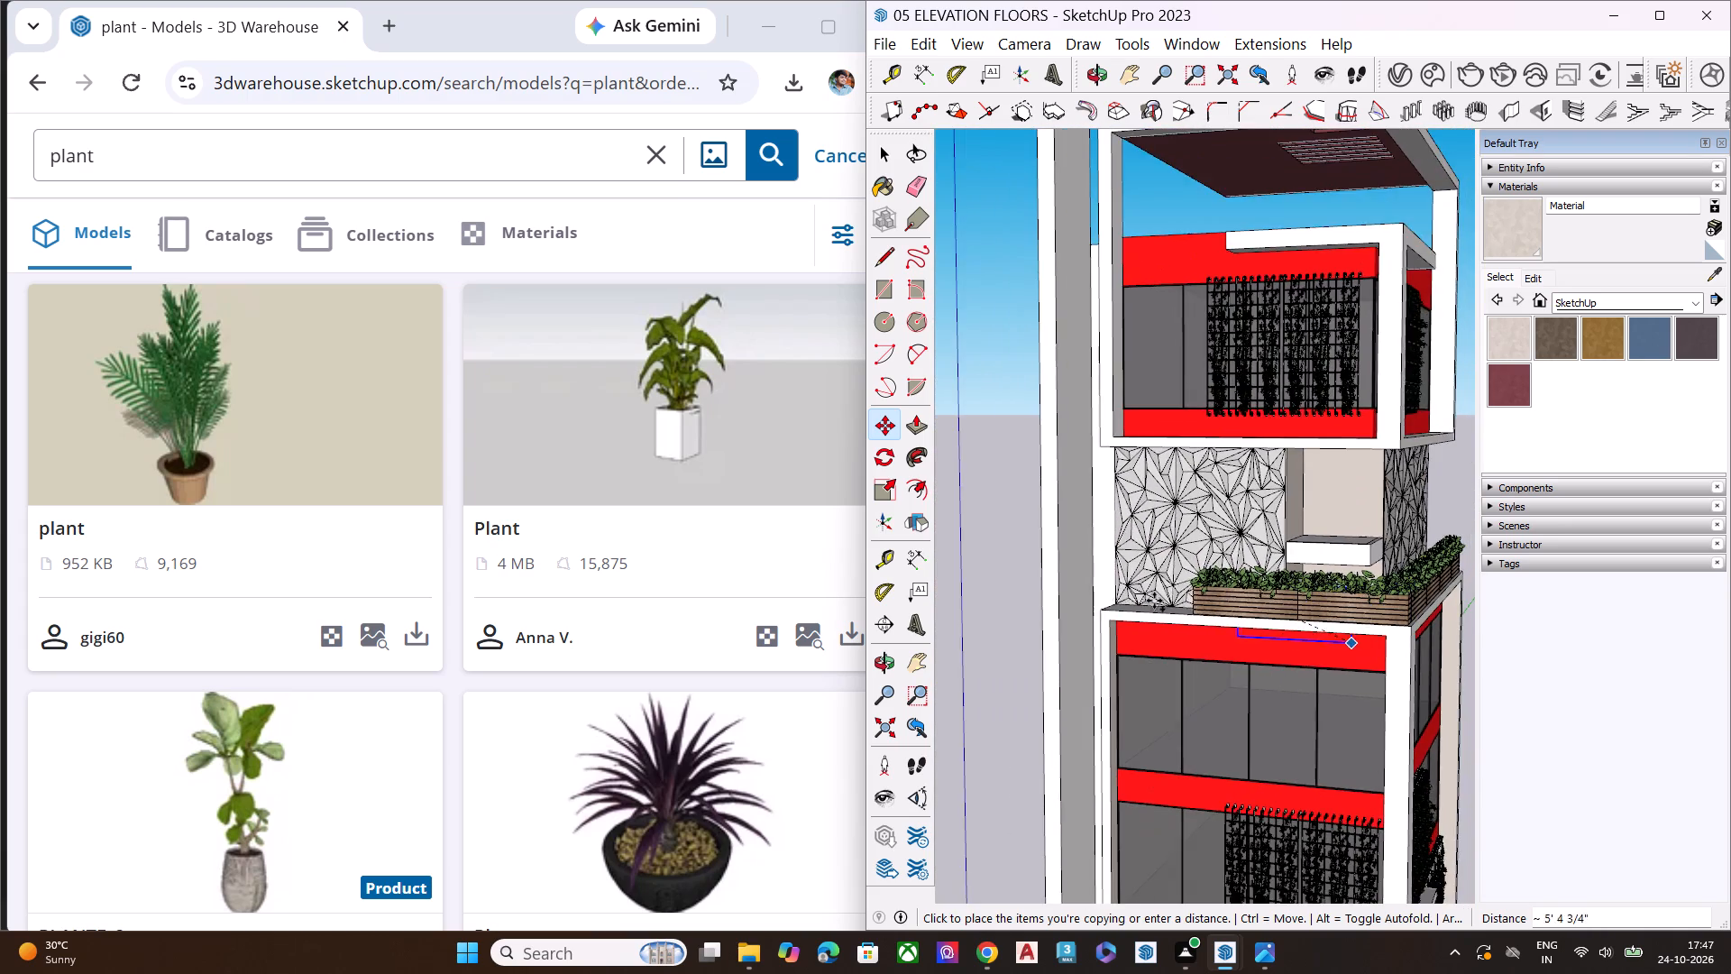
pyautogui.scroll(10, 1154, 601)
pyautogui.scroll(-2, 1203, 614)
pyautogui.scroll(5, 1203, 614)
pyautogui.scroll(-1, 1207, 618)
pyautogui.scroll(4, 1207, 618)
pyautogui.scroll(-2, 1232, 639)
pyautogui.scroll(6, 1233, 639)
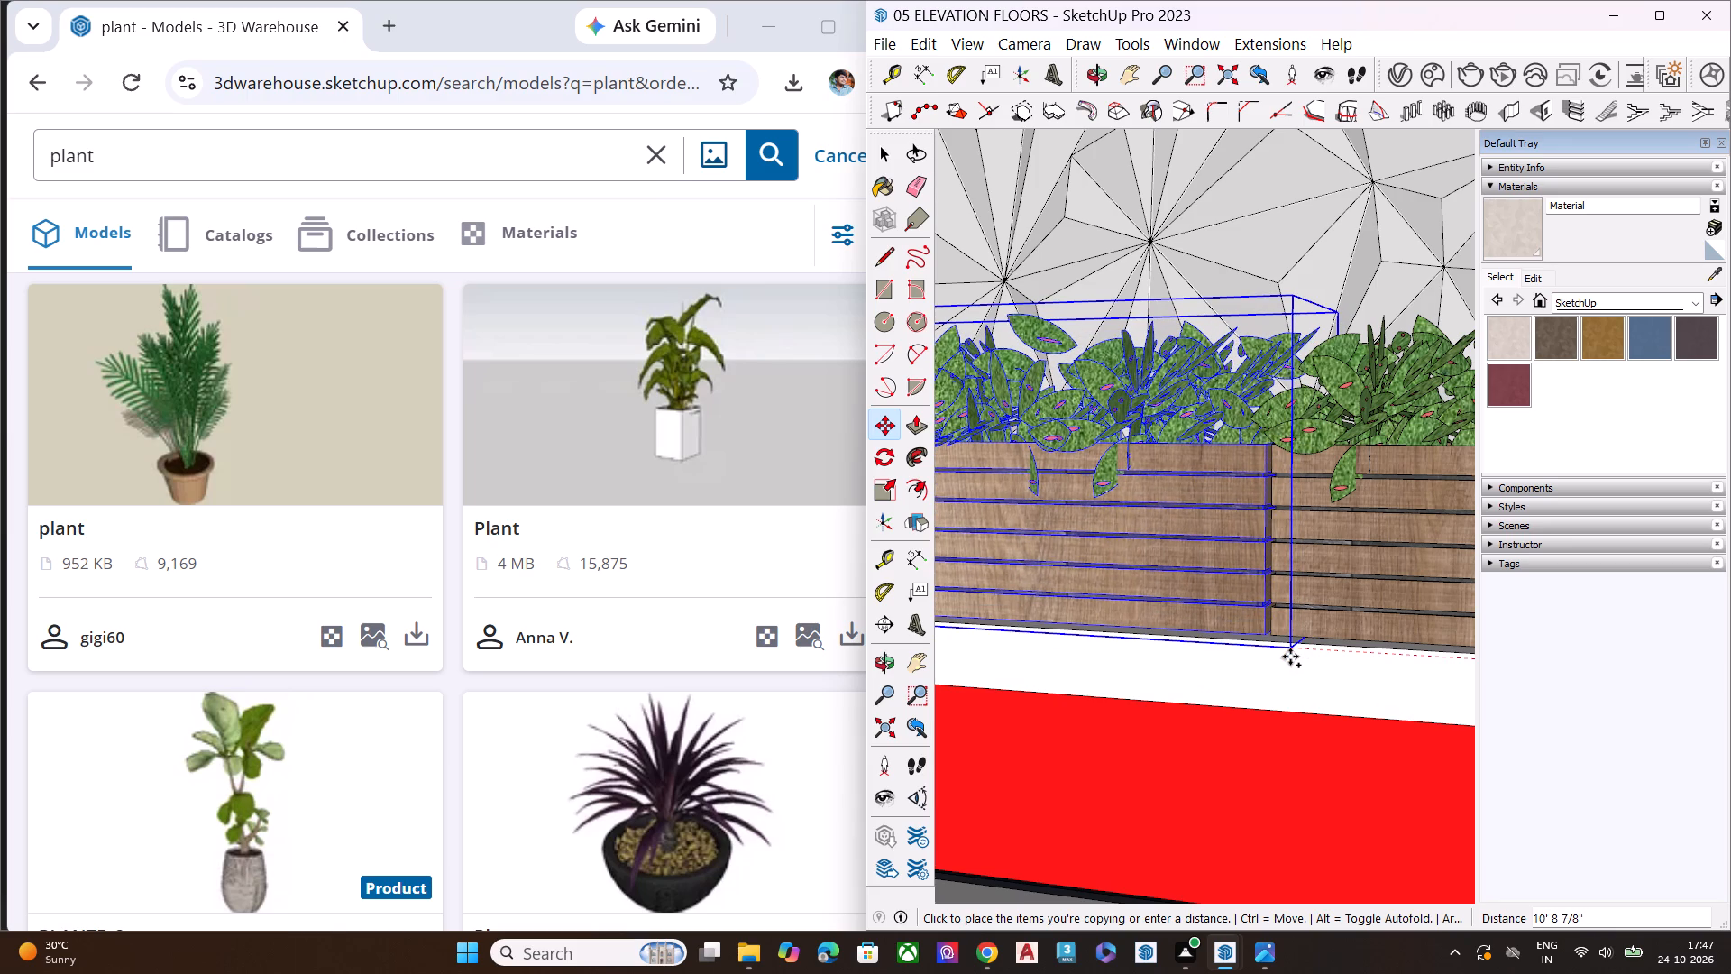
pyautogui.click(1296, 657)
pyautogui.press('space')
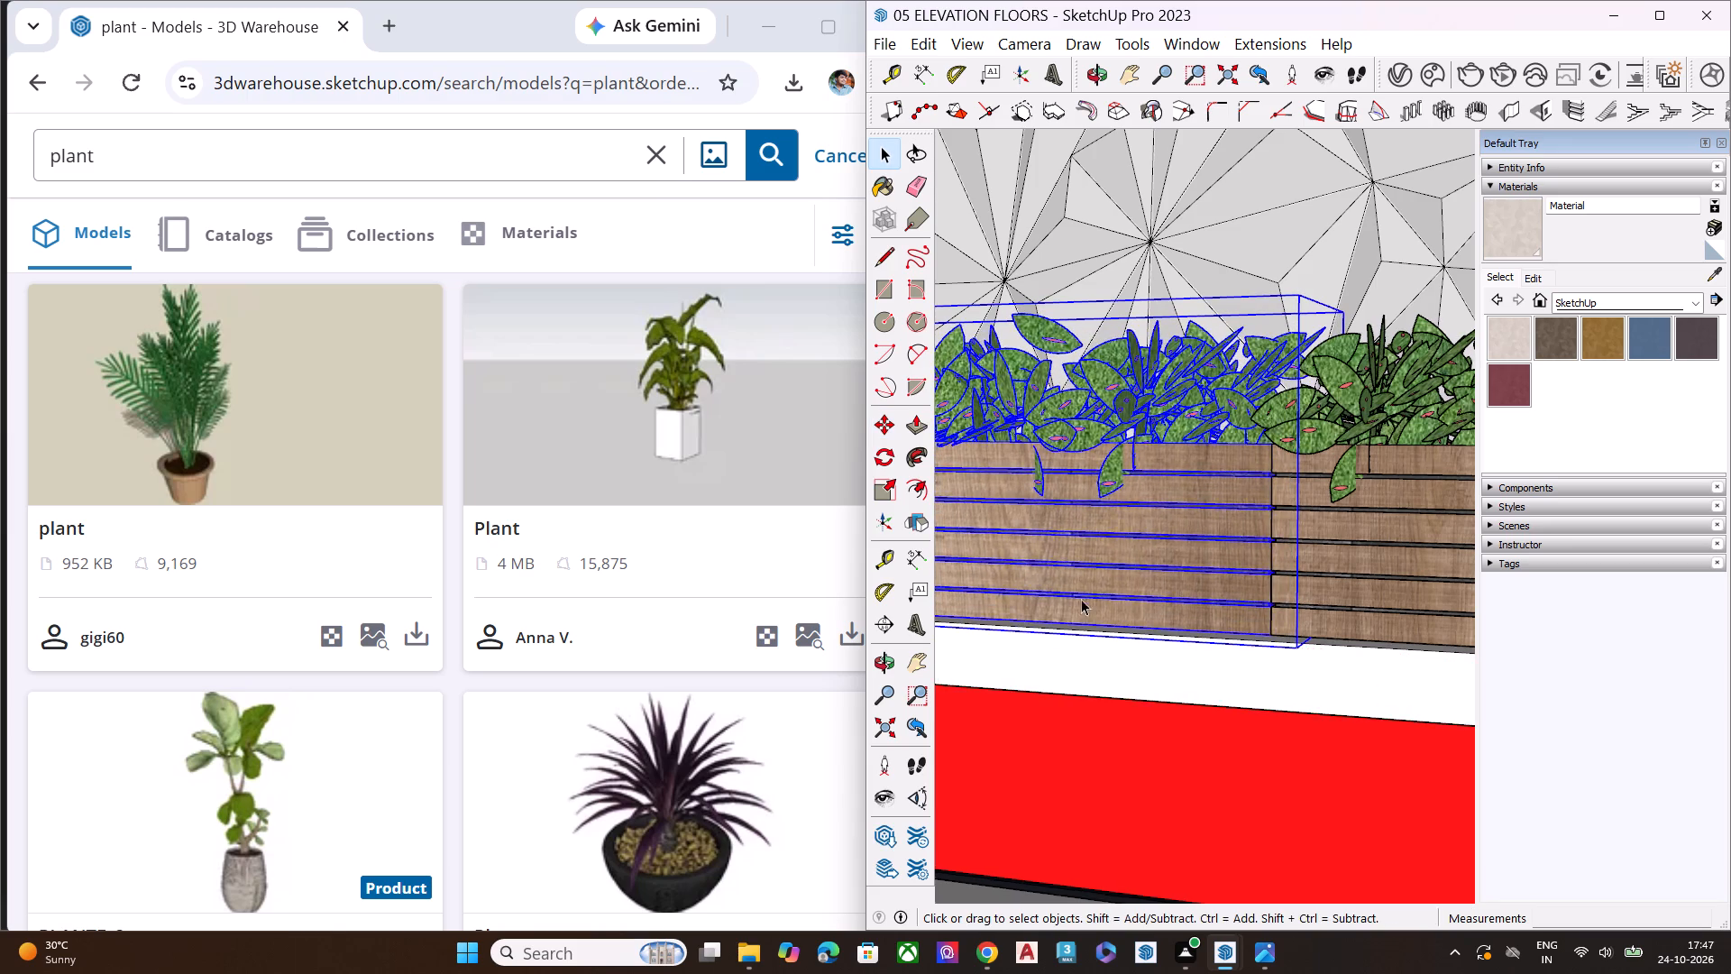
# Scale the outermost planter box on the original box's edge shorter along its length, ending it at the terrace's far end.
pyautogui.scroll(-8, 1069, 589)
pyautogui.scroll(1, 1073, 578)
pyautogui.scroll(-20, 1081, 573)
pyautogui.scroll(-1, 1063, 567)
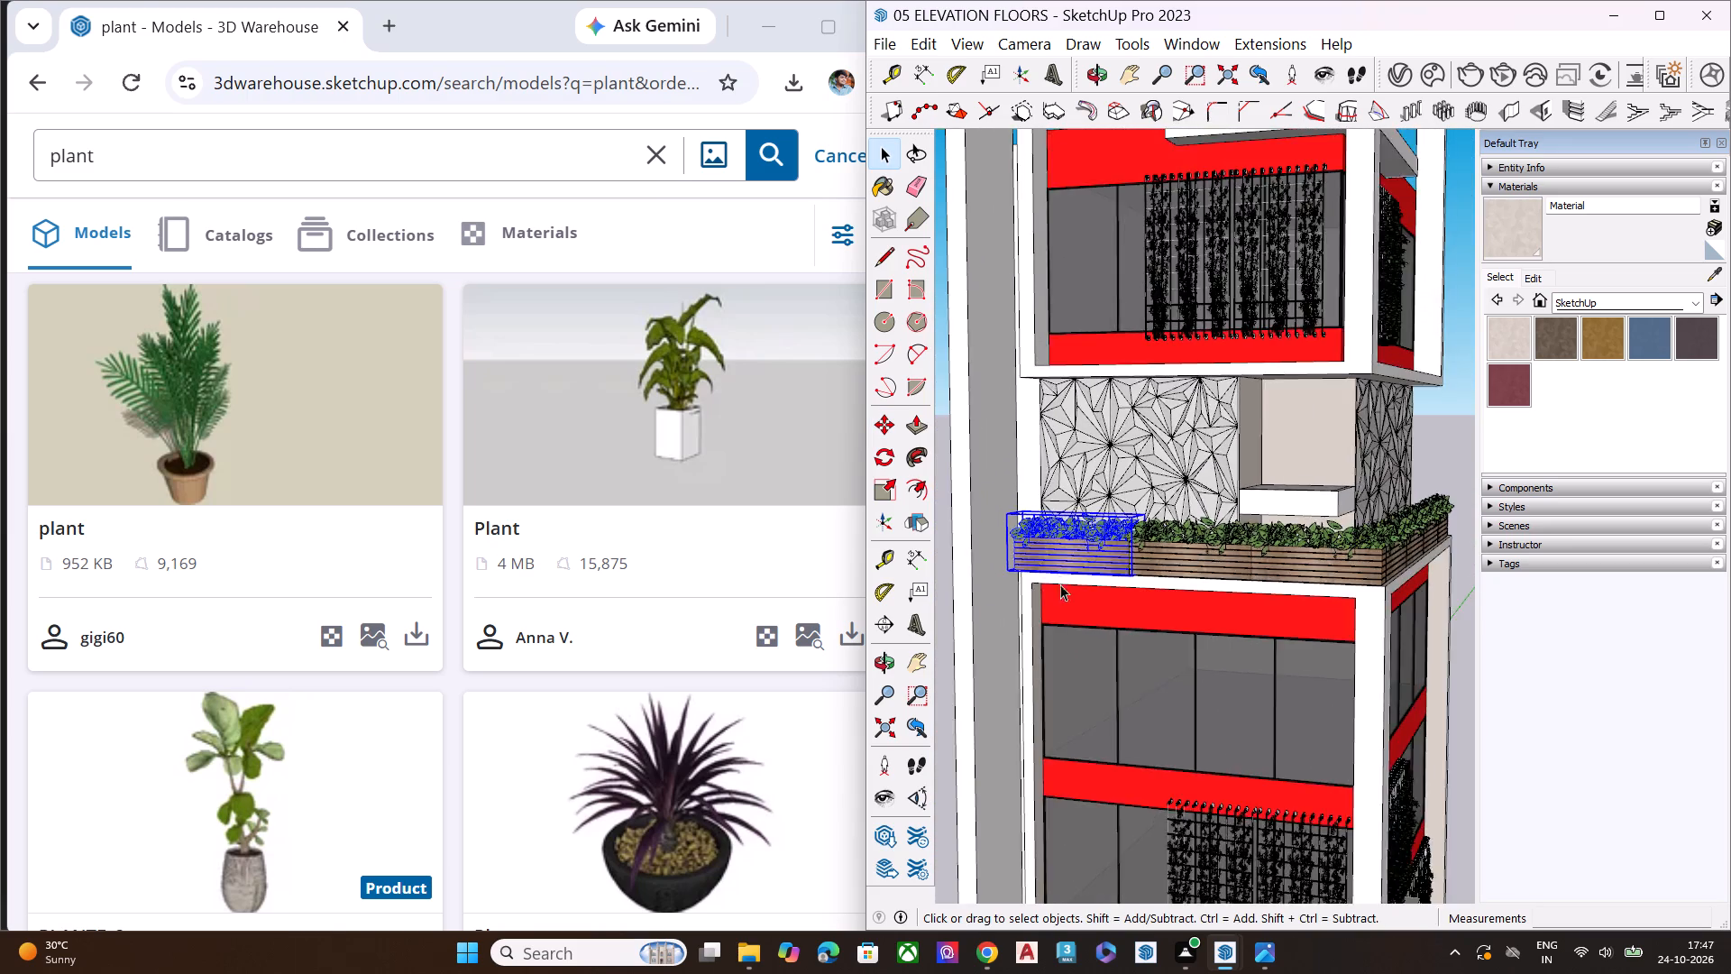
pyautogui.scroll(-1, 1060, 584)
pyautogui.moveTo(1068, 645); pyautogui.dragTo(1186, 665, button='middle')
pyautogui.scroll(11, 1178, 642)
pyautogui.scroll(9, 1067, 580)
pyautogui.scroll(-1, 1072, 575)
pyautogui.press('s')
pyautogui.scroll(1, 1058, 481)
pyautogui.scroll(-1, 1103, 494)
pyautogui.scroll(1, 1109, 500)
pyautogui.scroll(-5, 1131, 516)
pyautogui.scroll(5, 1018, 499)
pyautogui.scroll(-1, 1013, 482)
pyautogui.scroll(3, 1012, 482)
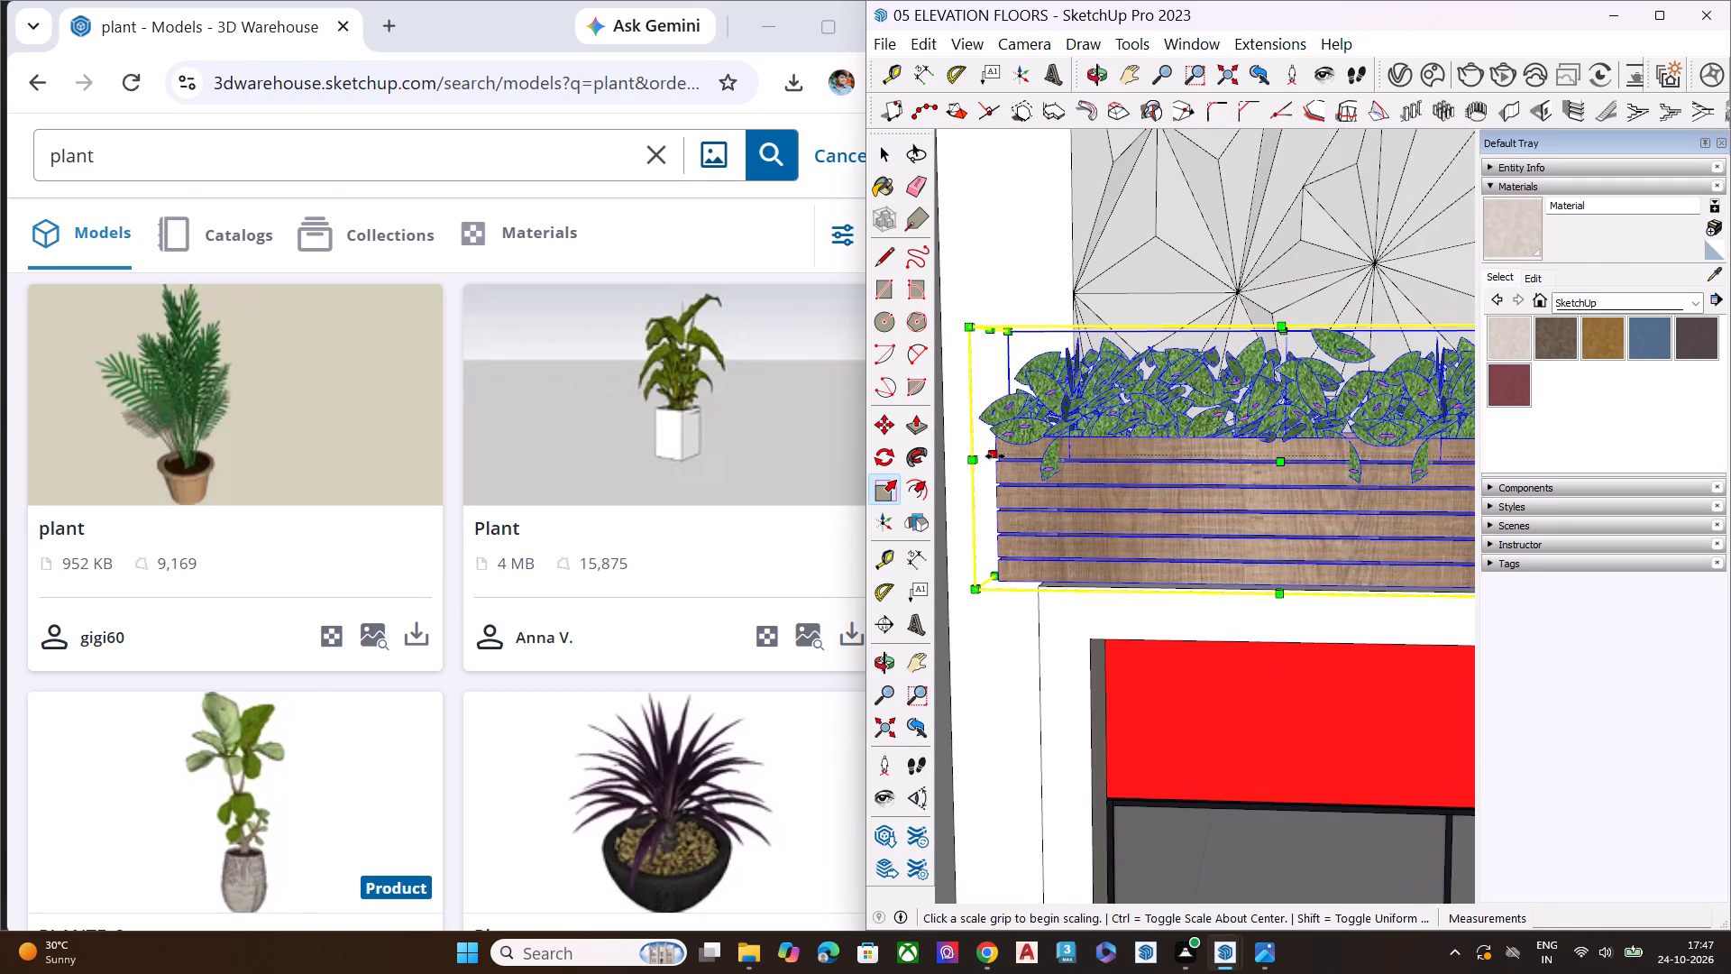
pyautogui.click(995, 456)
pyautogui.click(1042, 479)
pyautogui.press('space')
pyautogui.scroll(1, 1029, 514)
pyautogui.scroll(-4, 1040, 533)
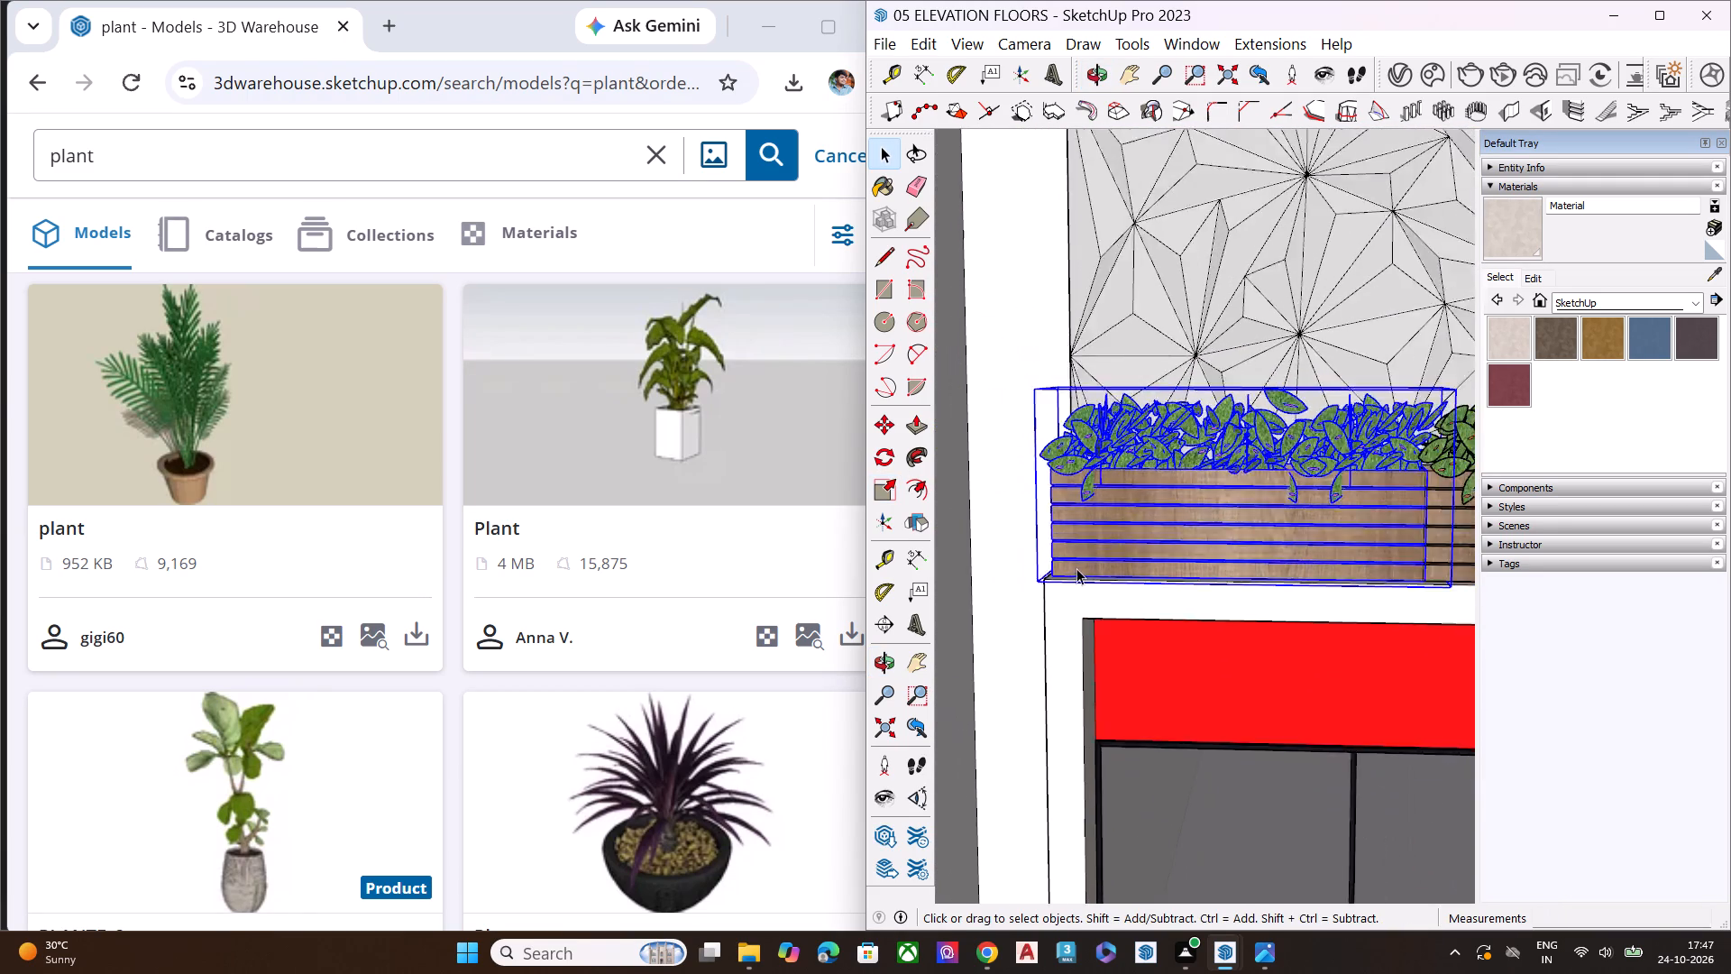
pyautogui.scroll(-18, 1076, 568)
pyautogui.click(962, 637)
pyautogui.scroll(-6, 1106, 632)
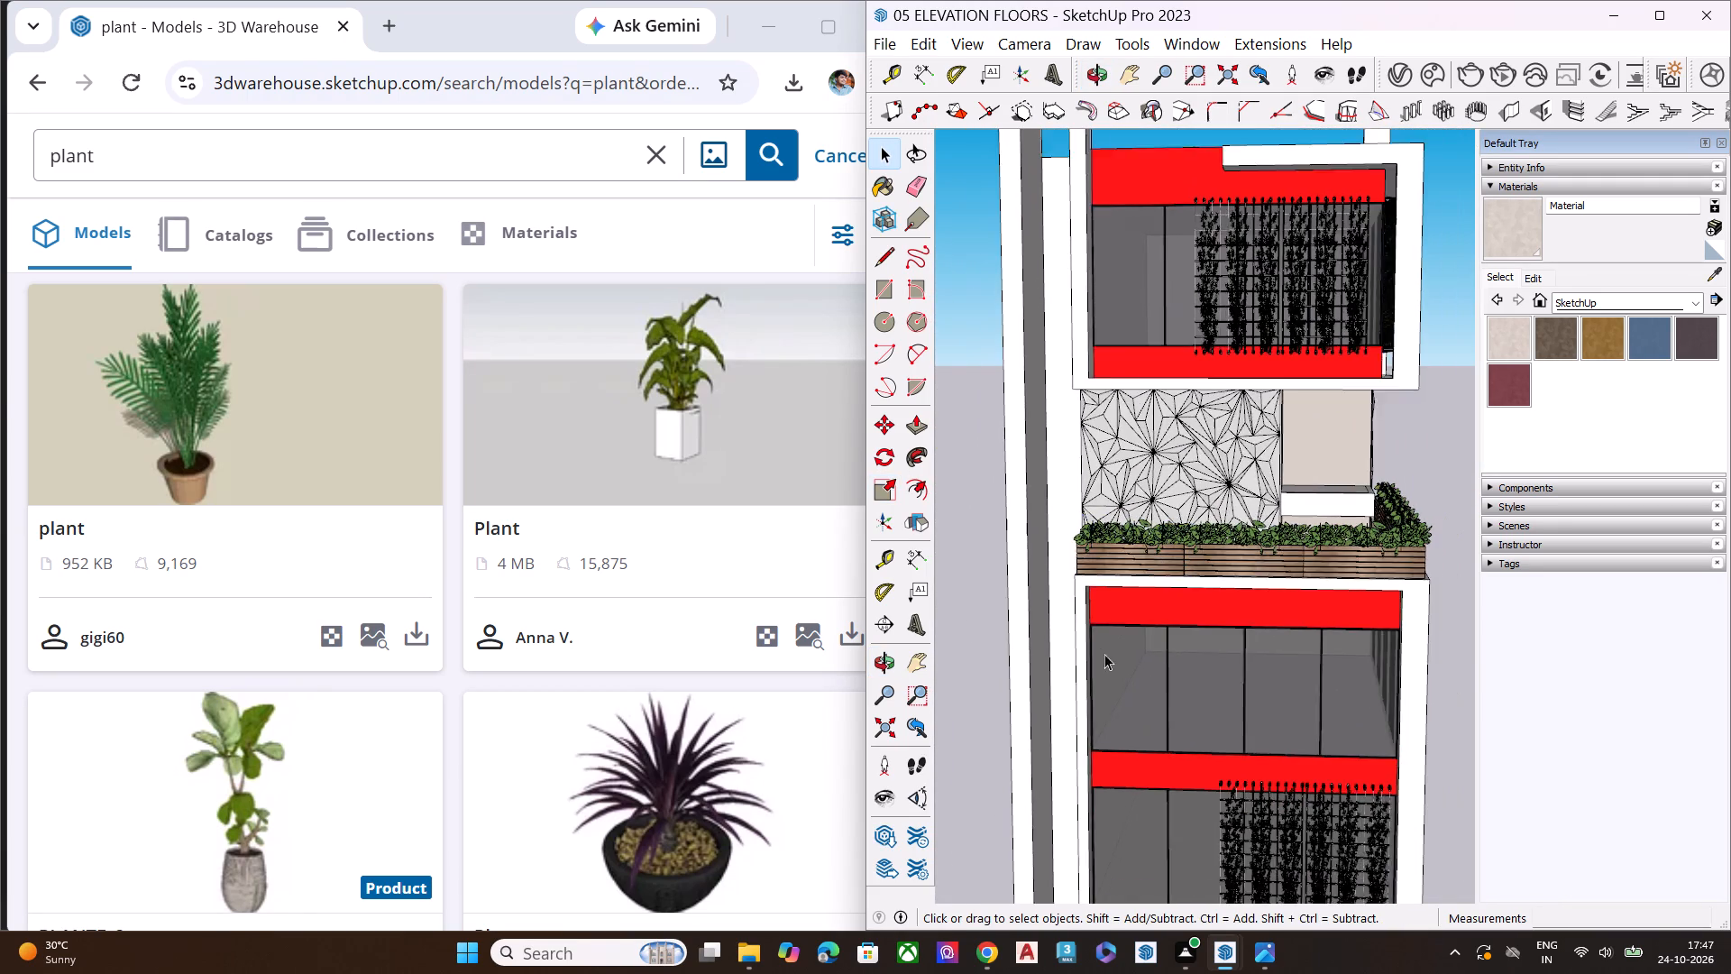
pyautogui.moveTo(1241, 646); pyautogui.dragTo(901, 574, button='middle')
pyautogui.scroll(4, 1198, 572)
pyautogui.scroll(-8, 1113, 573)
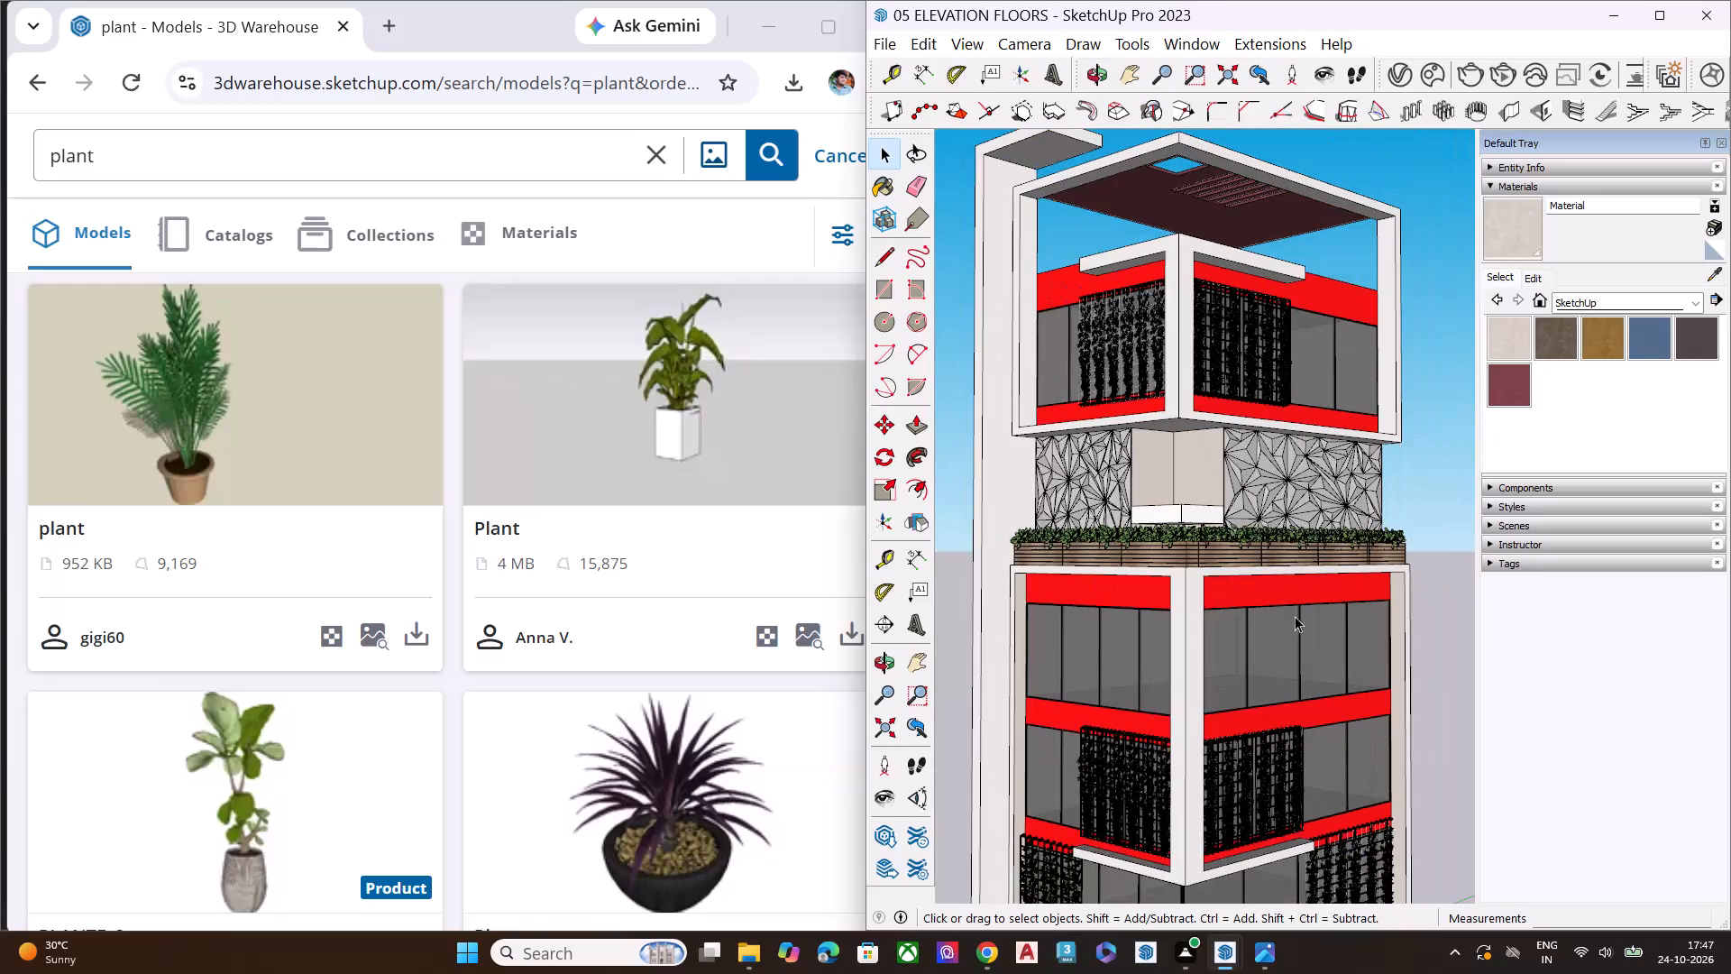
# Examine the whole building elevation with its completed planter rows, from the roof frame down to the ground-floor base.
pyautogui.moveTo(1295, 616); pyautogui.dragTo(1239, 554, button='middle')
pyautogui.scroll(-7, 1222, 551)
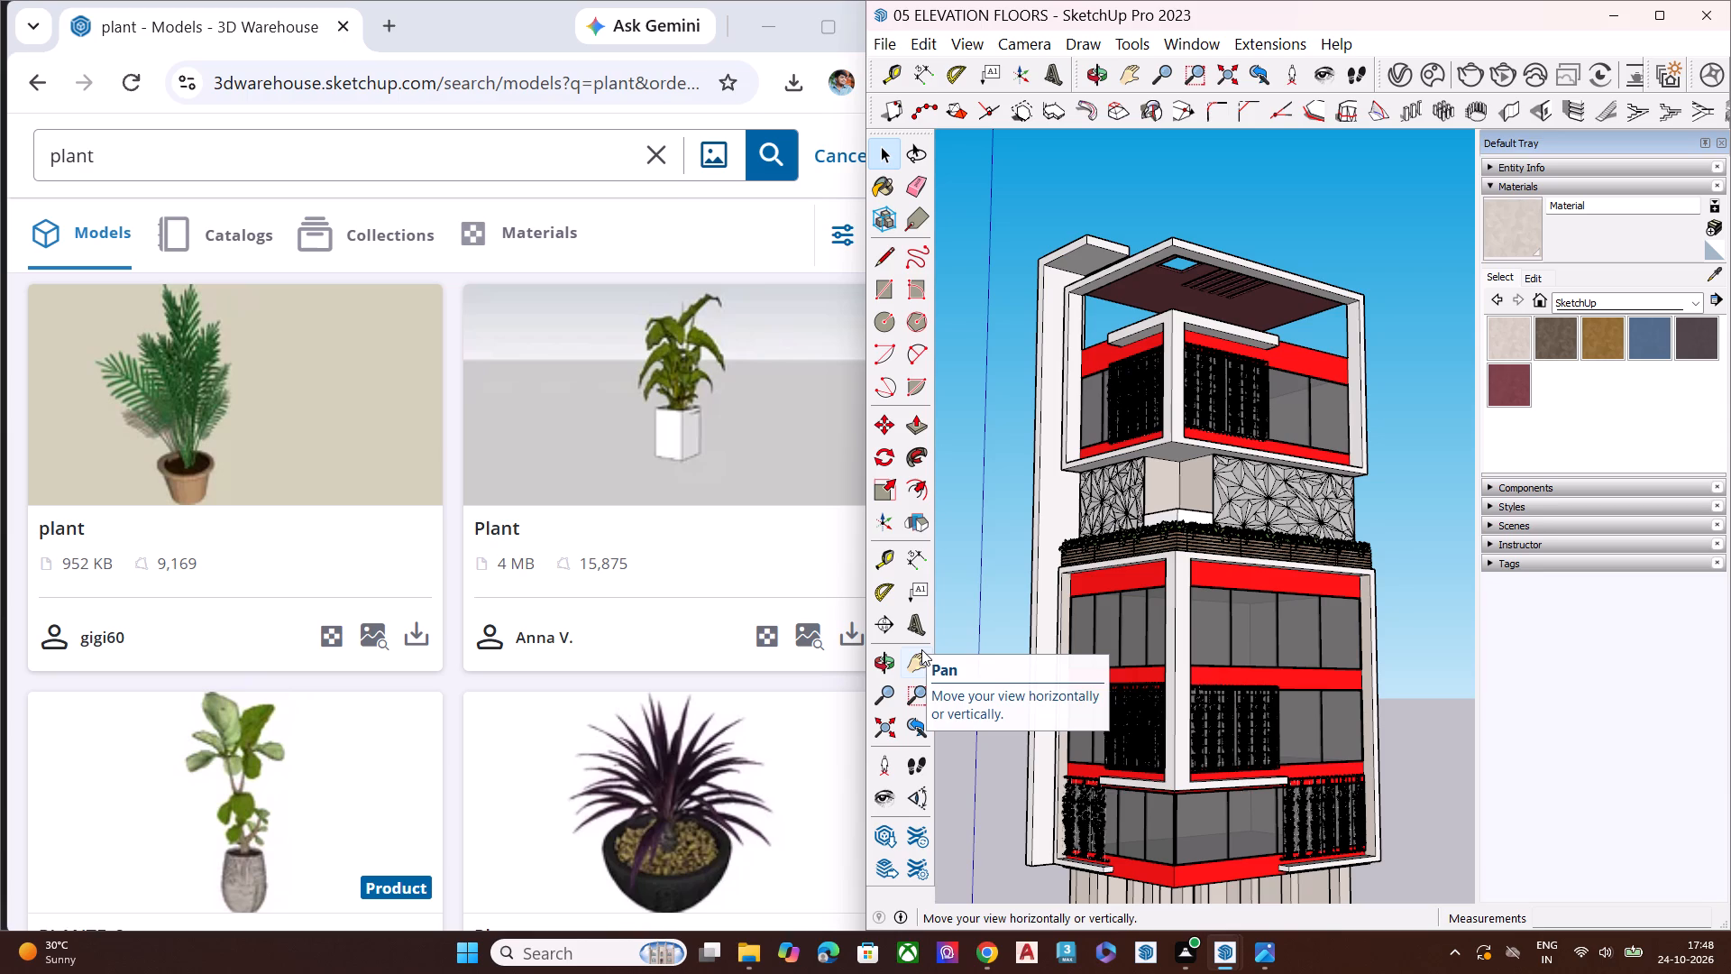
pyautogui.scroll(-6, 1072, 476)
pyautogui.press('space')
pyautogui.click(1402, 666)
pyautogui.moveTo(1314, 586); pyautogui.dragTo(1330, 612, button='middle')
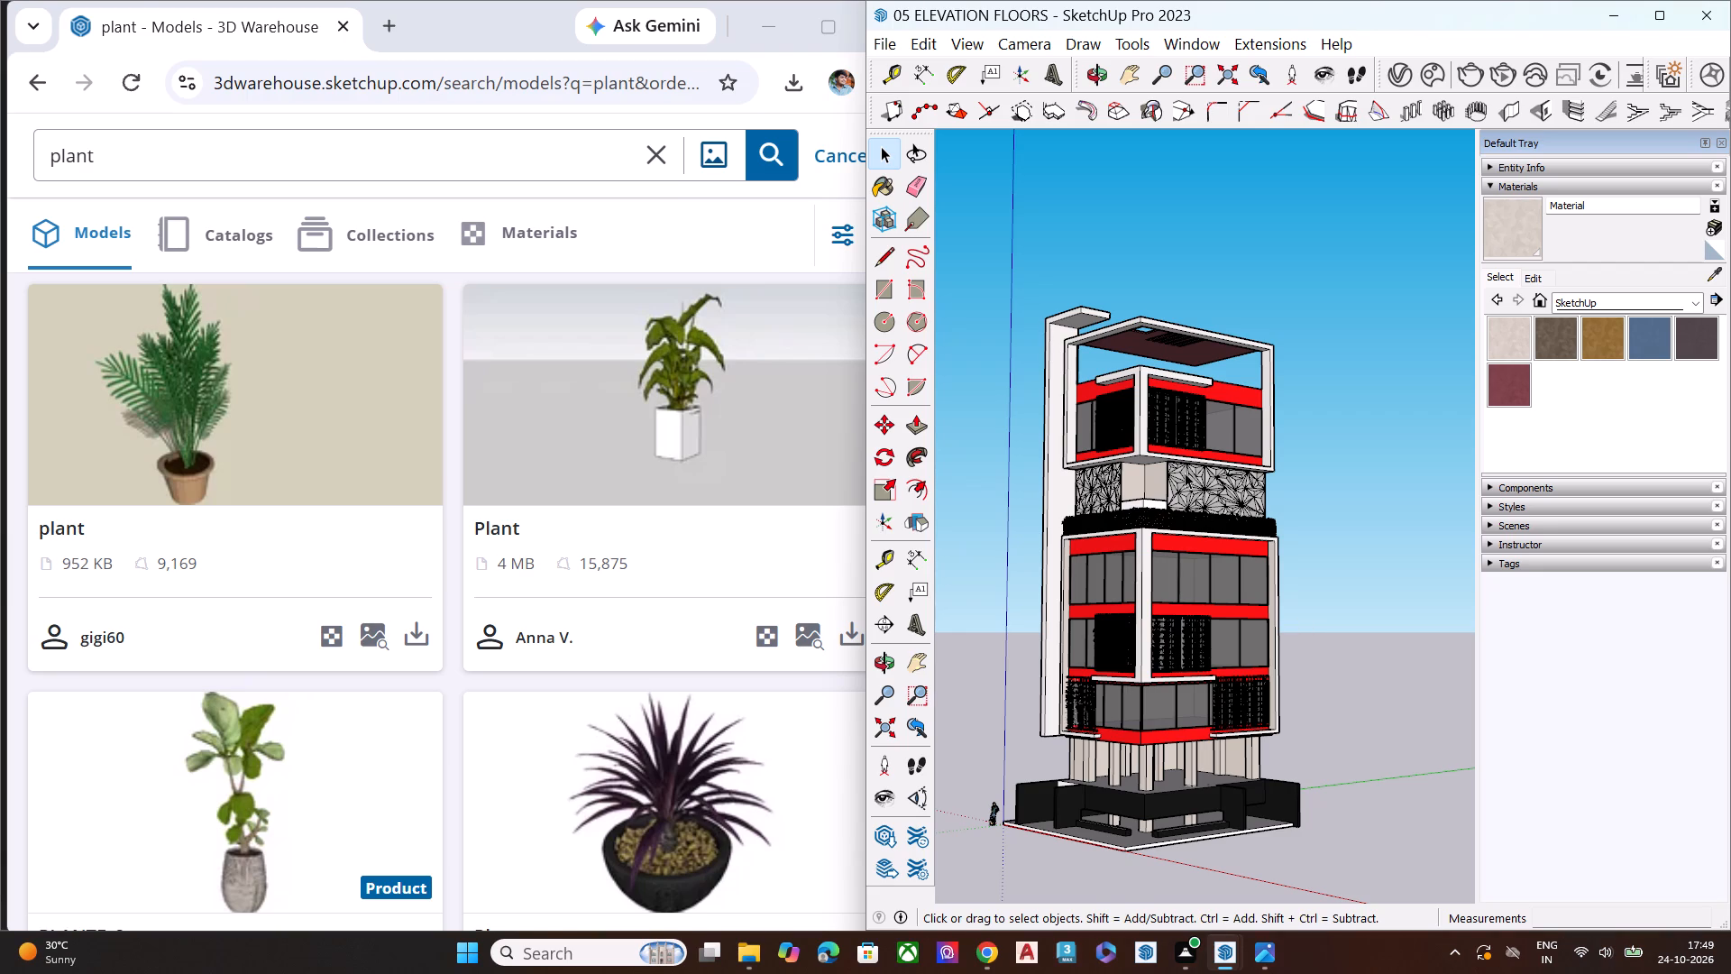
pyautogui.scroll(5, 1162, 436)
pyautogui.scroll(1, 1198, 590)
pyautogui.scroll(-2, 1198, 590)
pyautogui.scroll(2, 1198, 590)
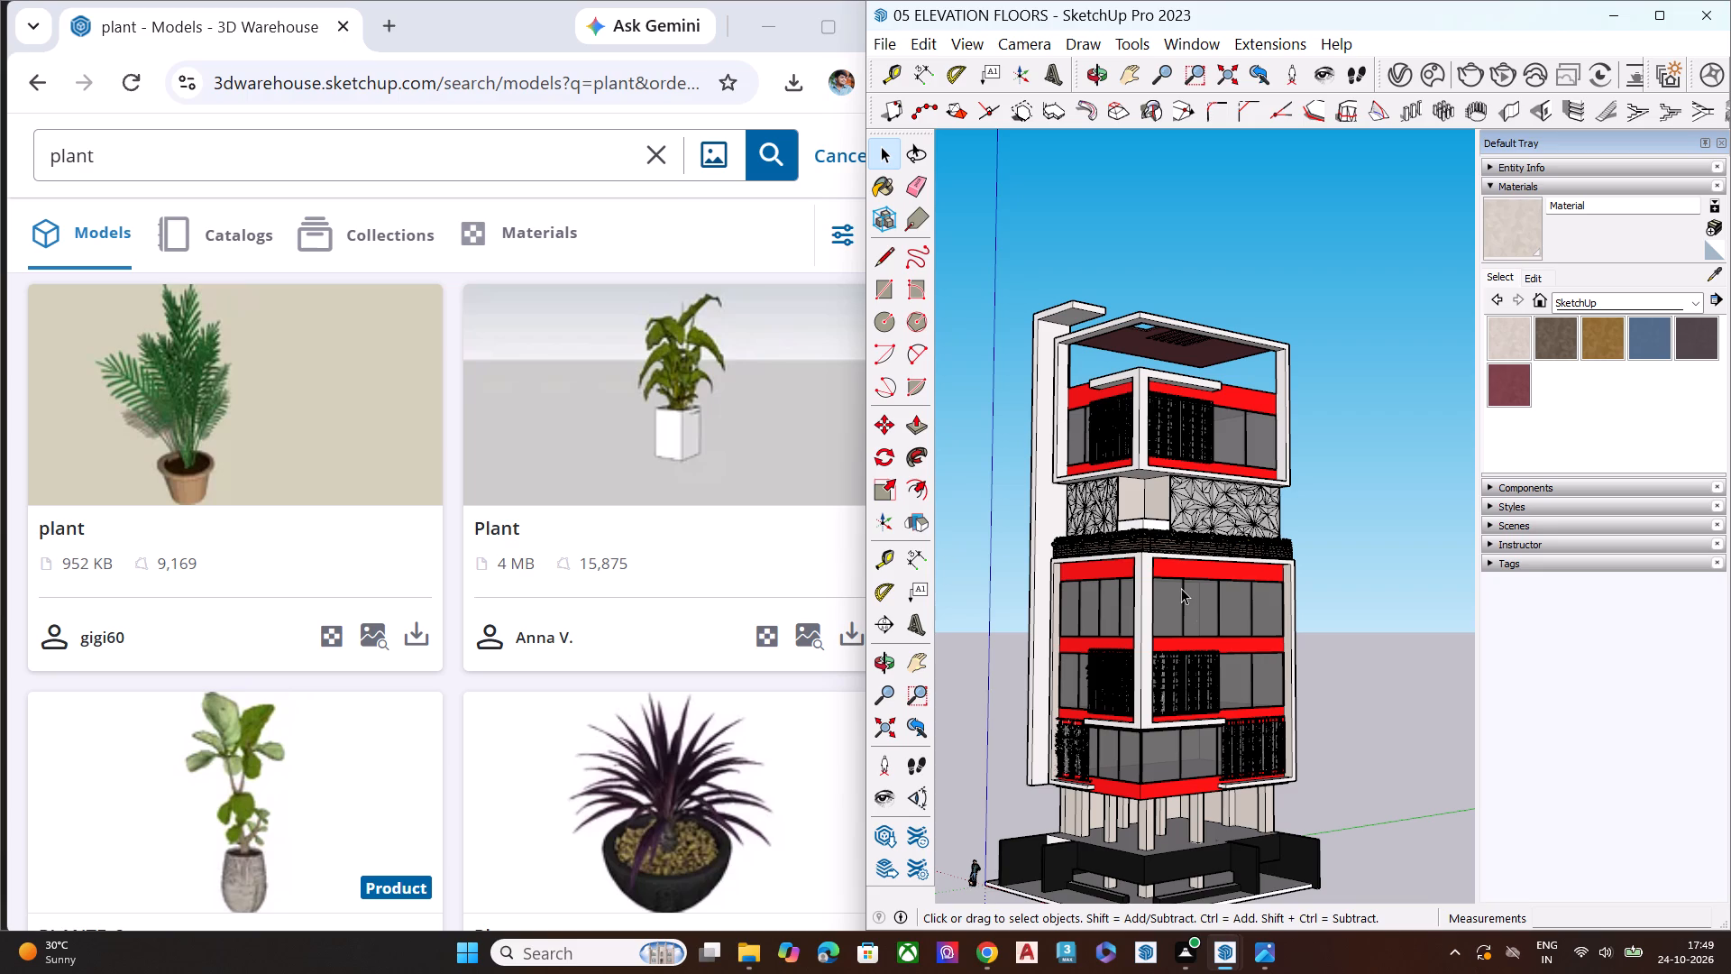
pyautogui.scroll(1, 1343, 611)
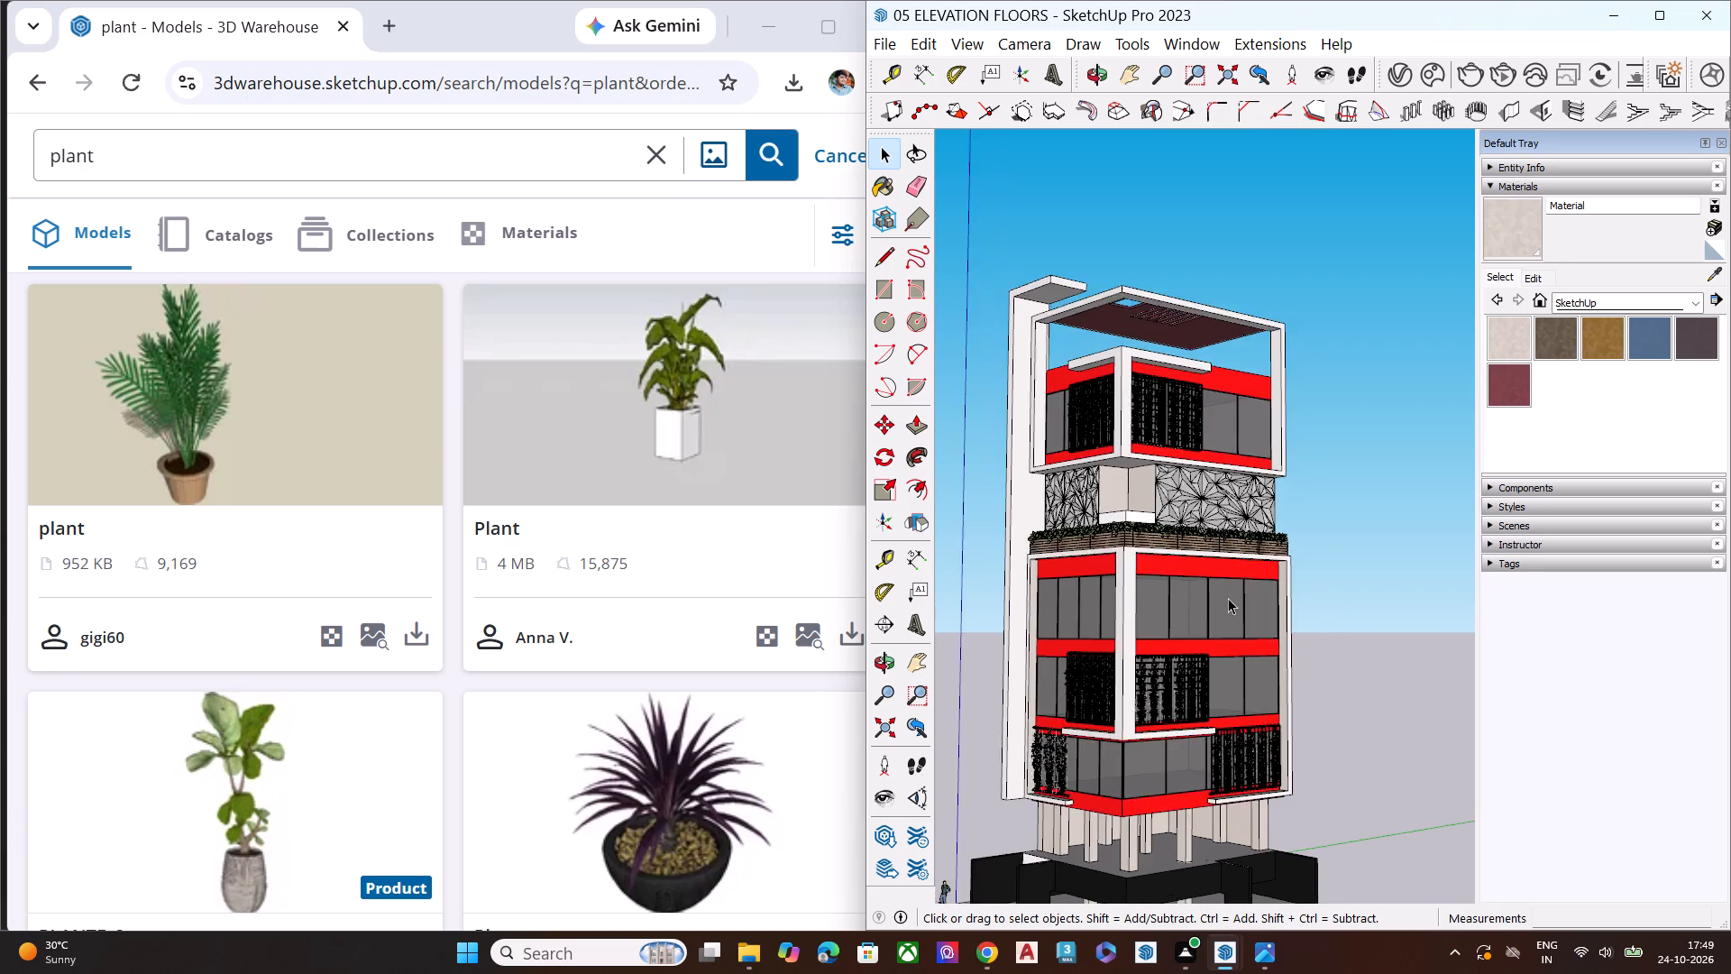
pyautogui.scroll(-7, 1228, 598)
pyautogui.scroll(1, 1221, 600)
pyautogui.scroll(-3, 1221, 600)
pyautogui.scroll(3, 1231, 786)
pyautogui.scroll(-1, 1230, 819)
pyautogui.scroll(5, 1229, 822)
pyautogui.scroll(7, 1094, 639)
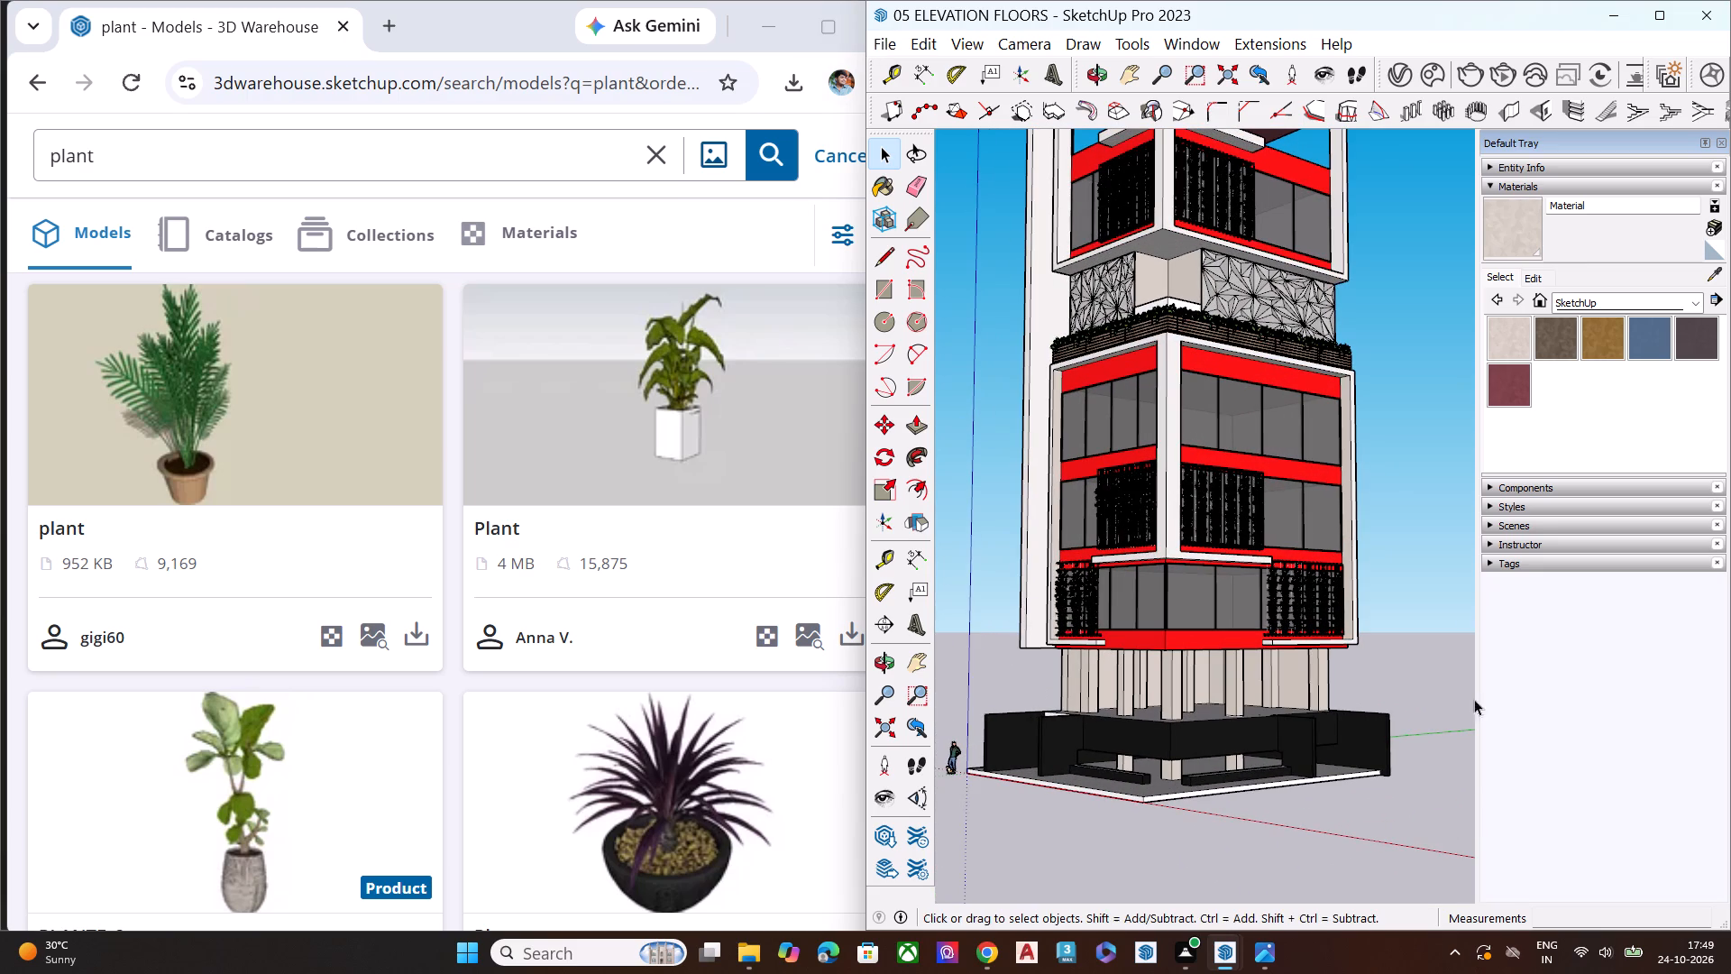
# Find the black COLOR 5 material among the V-Ray Asset Editor's scene materials, make it V-Ray editable and delete it permanently.
pyautogui.press('space')
pyautogui.click(1395, 68)
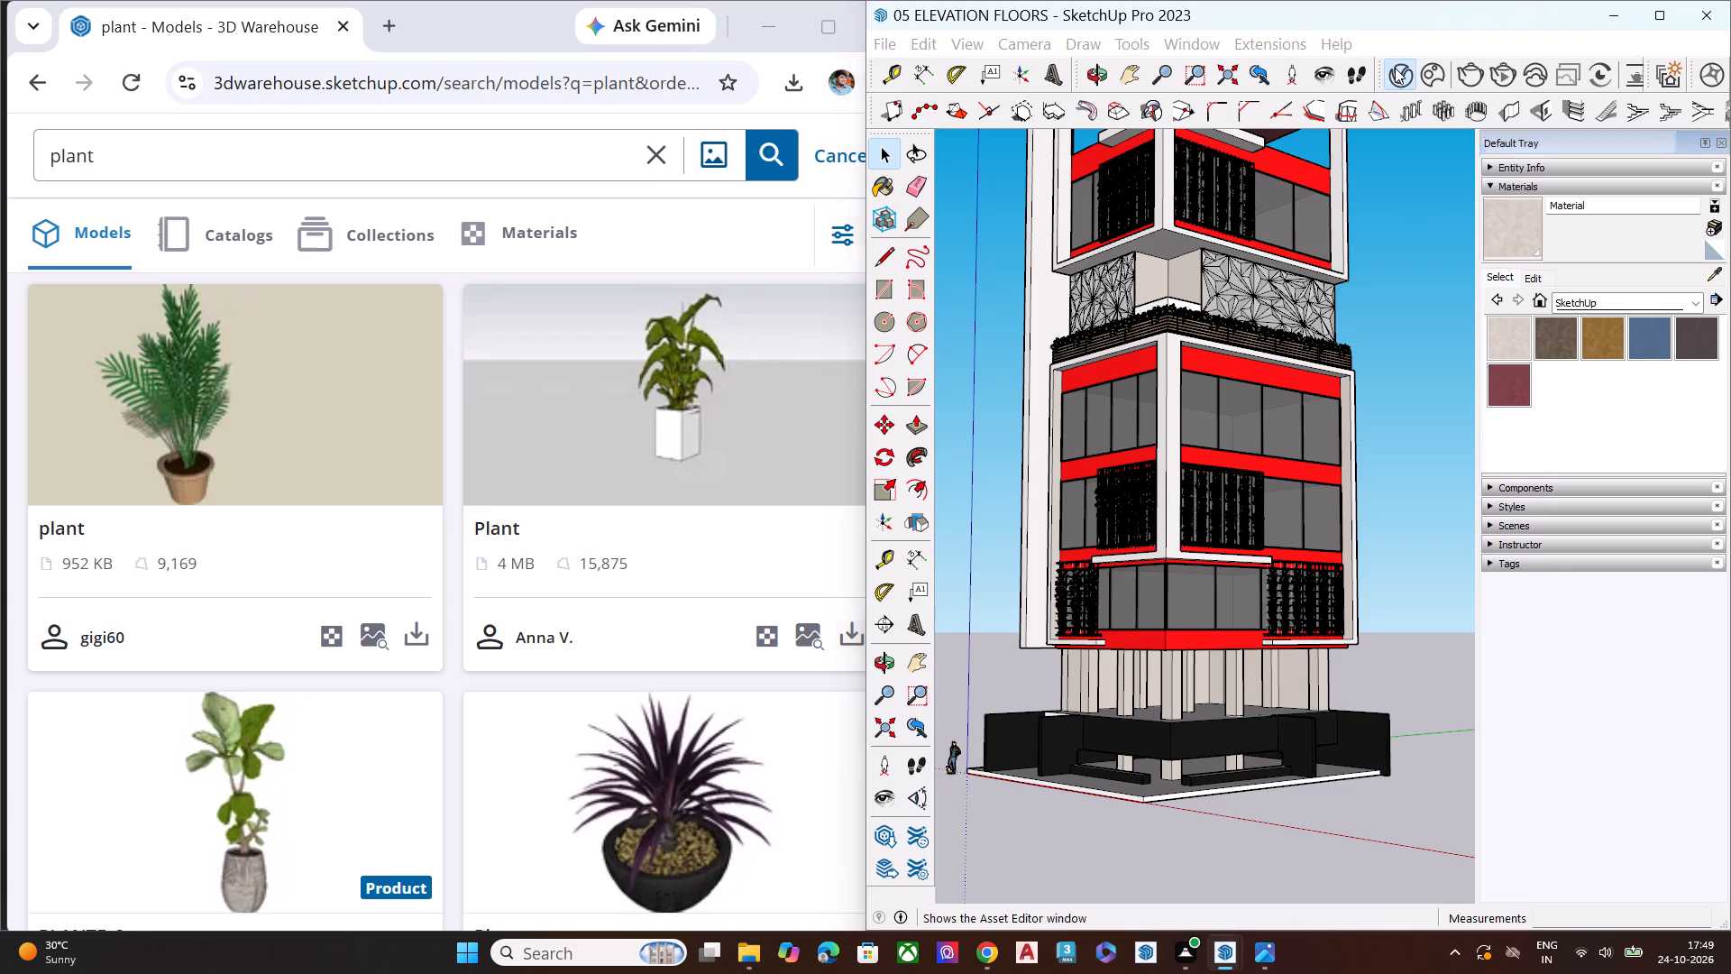
pyautogui.scroll(2, 728, 267)
pyautogui.scroll(-1, 735, 292)
pyautogui.scroll(6, 735, 294)
pyautogui.scroll(-1, 736, 305)
pyautogui.scroll(1, 736, 305)
pyautogui.scroll(-1, 736, 305)
pyautogui.scroll(4, 736, 305)
pyautogui.scroll(-2, 736, 305)
pyautogui.scroll(2, 736, 305)
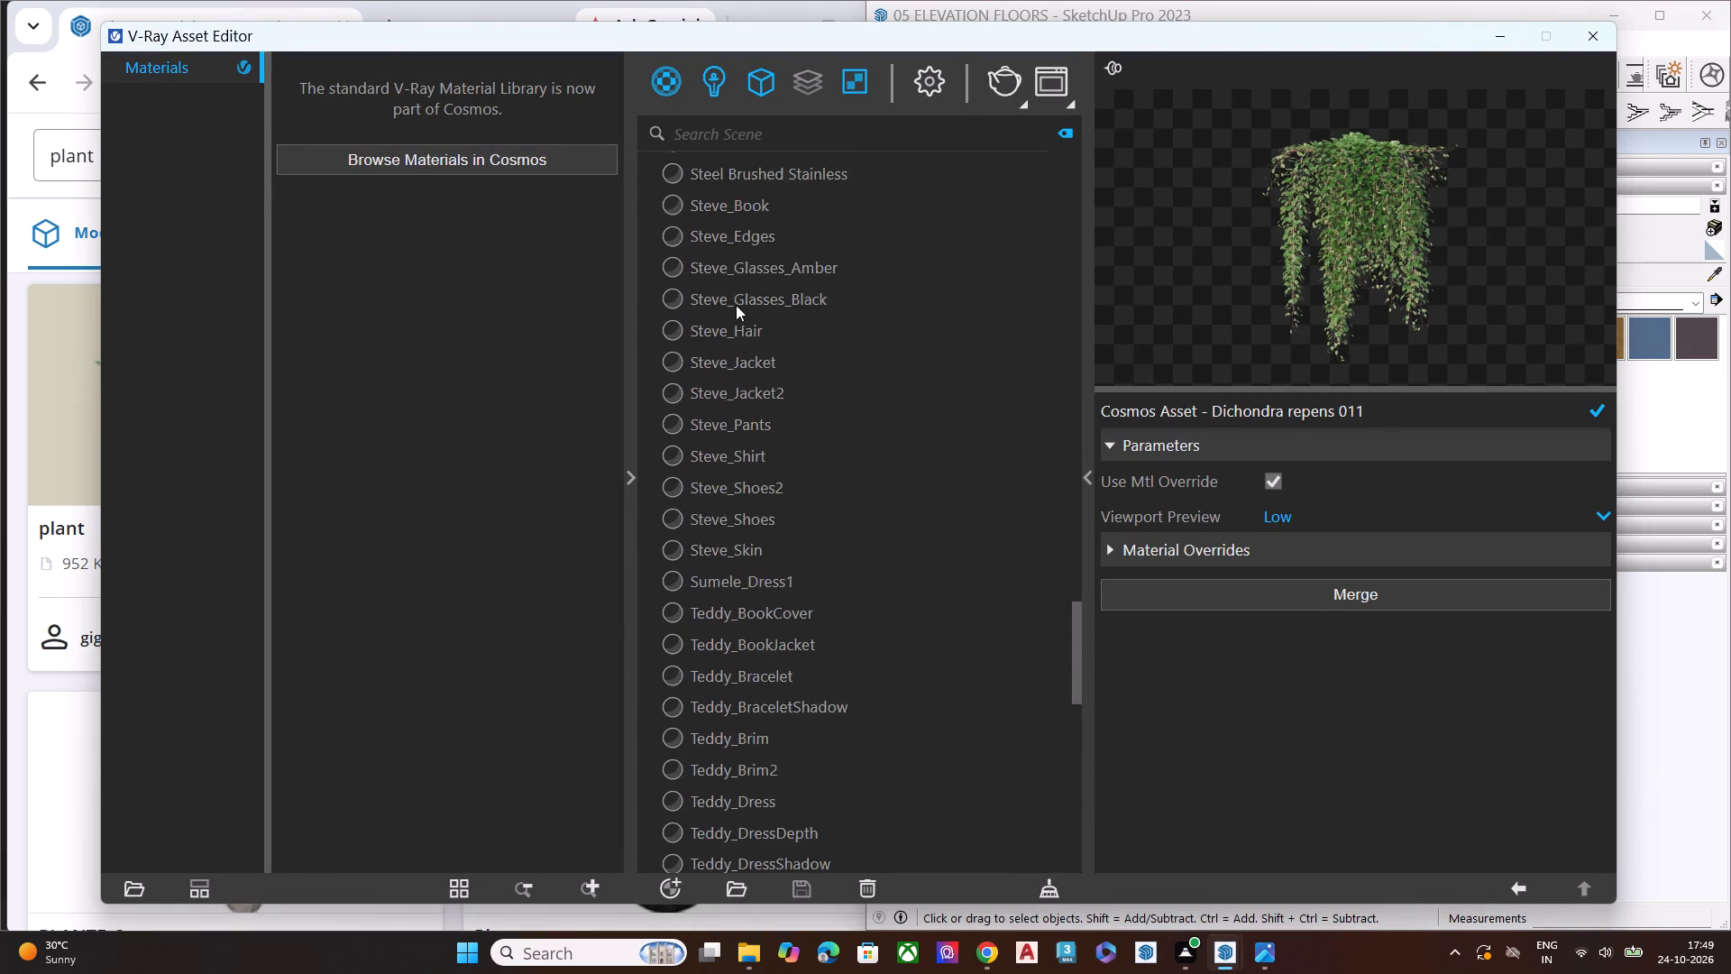
pyautogui.scroll(7, 736, 305)
pyautogui.scroll(-1, 736, 305)
pyautogui.scroll(3, 736, 305)
pyautogui.scroll(-1, 736, 305)
pyautogui.scroll(8, 736, 305)
pyautogui.scroll(-5, 760, 289)
pyautogui.scroll(5, 756, 294)
pyautogui.scroll(-1, 755, 299)
pyautogui.scroll(2, 755, 299)
pyautogui.scroll(-2, 755, 299)
pyautogui.scroll(3, 755, 299)
pyautogui.scroll(-1, 755, 299)
pyautogui.scroll(7, 754, 299)
pyautogui.scroll(-2, 753, 300)
pyautogui.scroll(3, 753, 300)
pyautogui.scroll(-3, 753, 300)
pyautogui.scroll(2, 753, 300)
pyautogui.scroll(-2, 735, 409)
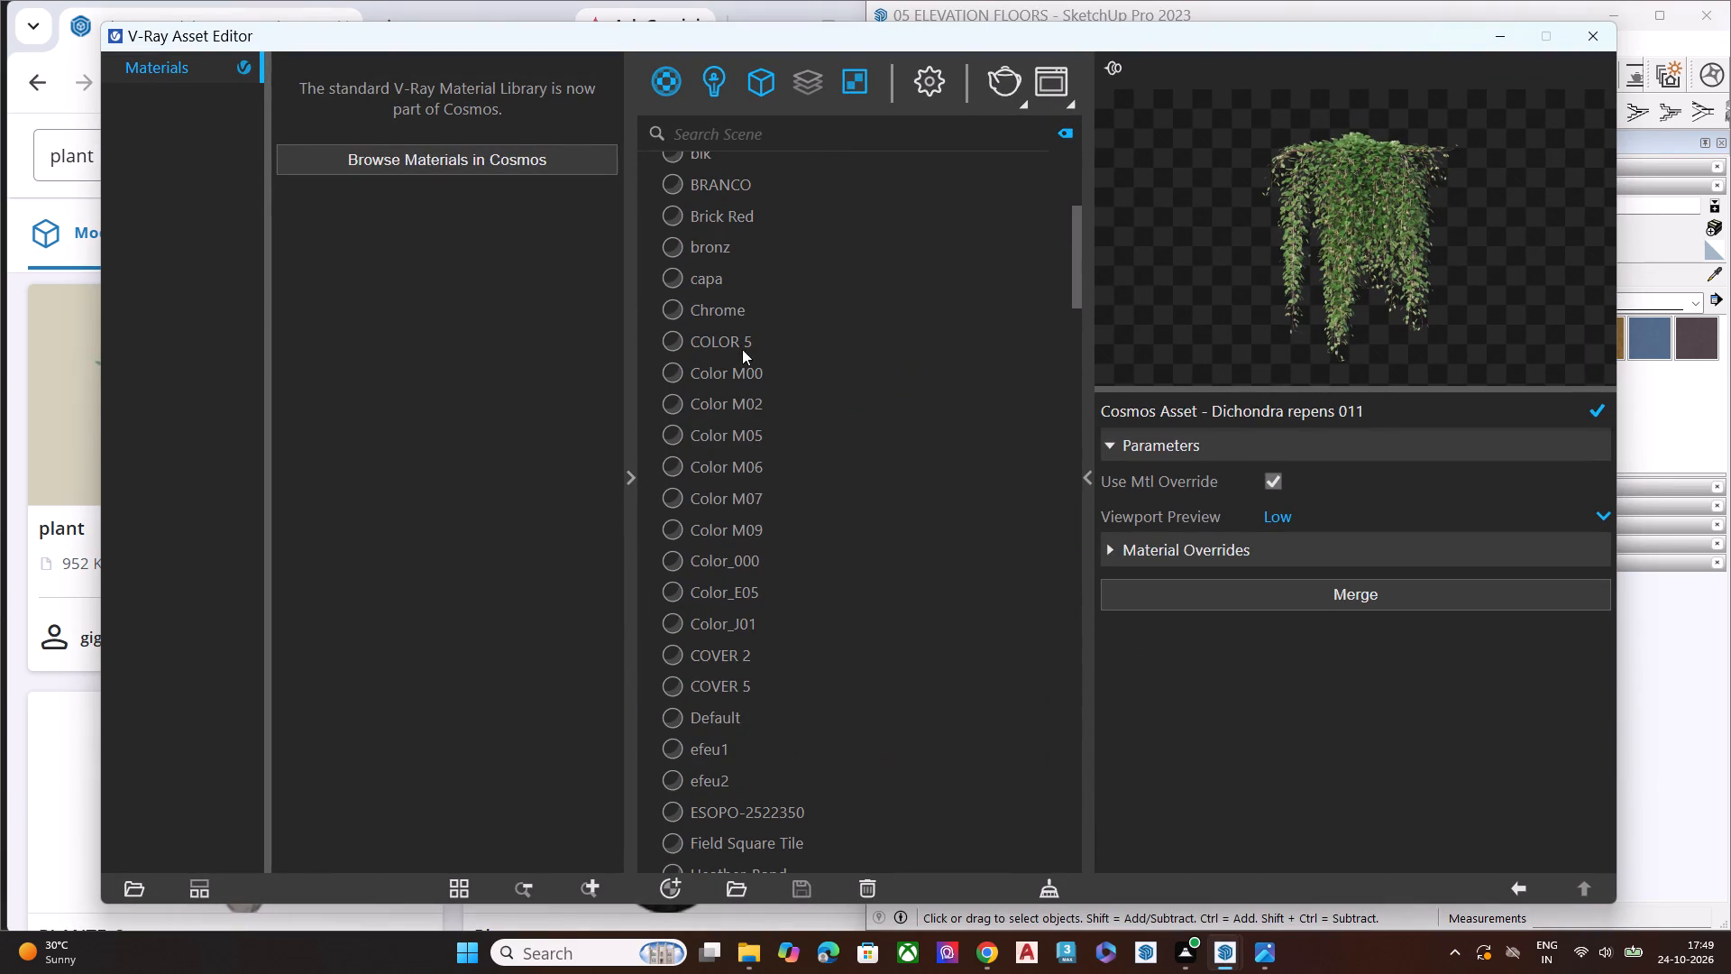
pyautogui.click(744, 334)
pyautogui.click(752, 349)
pyautogui.click(753, 317)
pyautogui.click(783, 345)
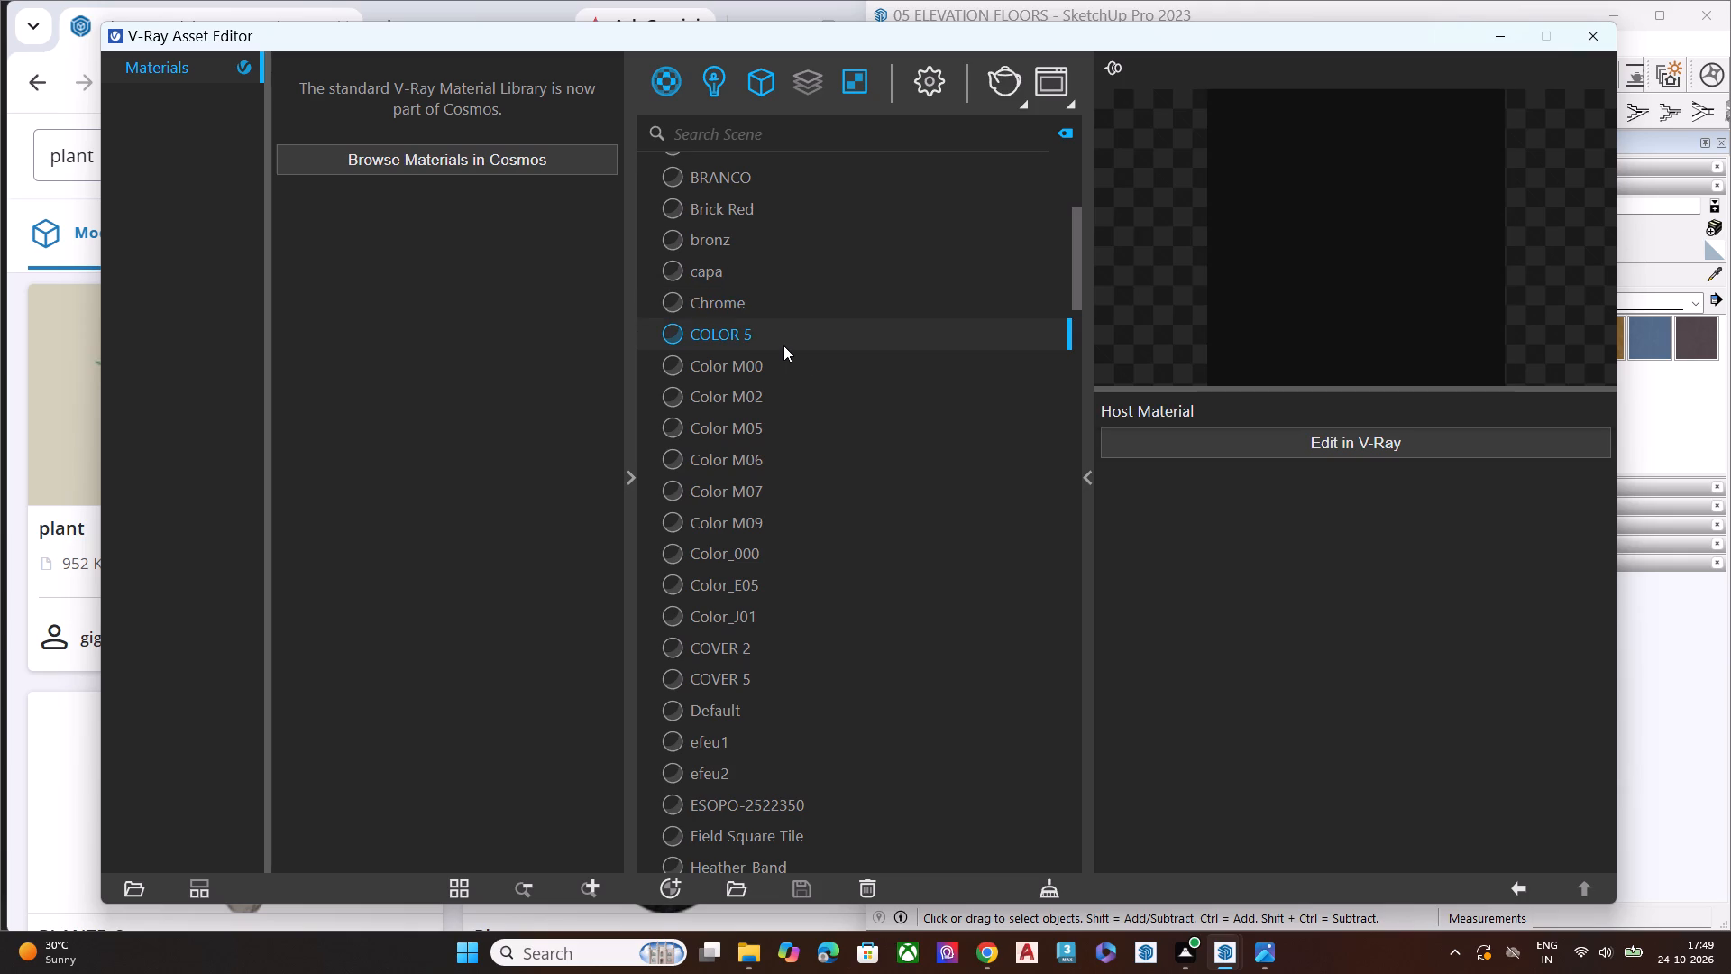
pyautogui.click(1305, 446)
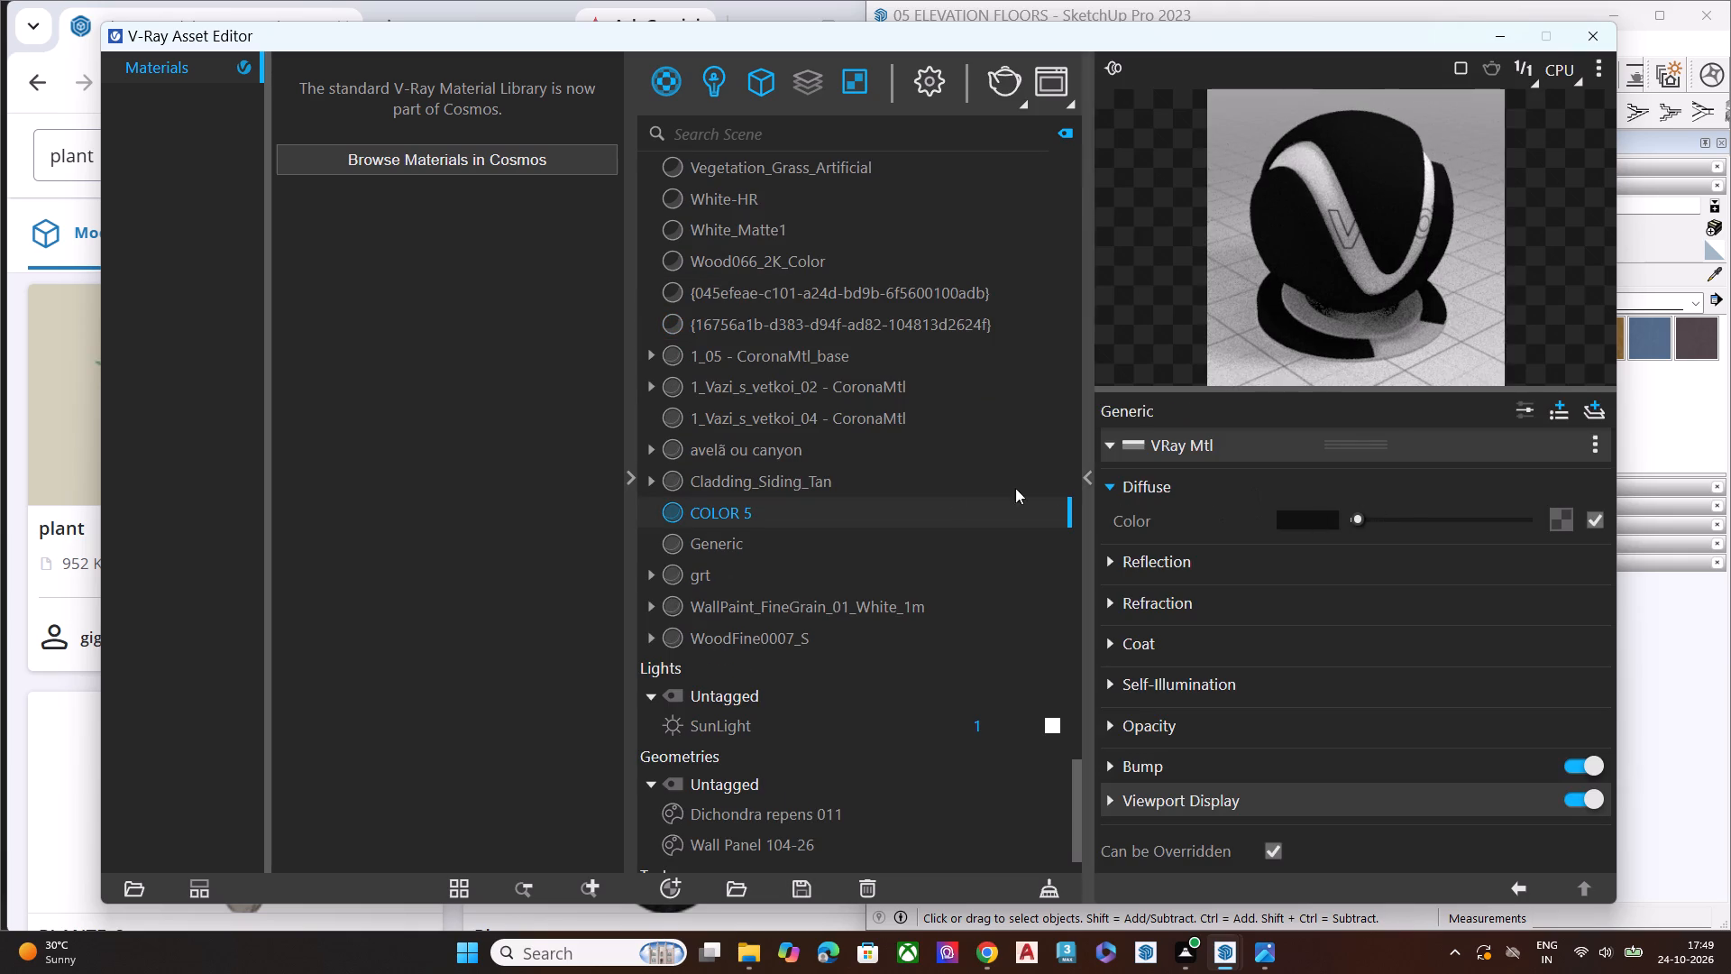
pyautogui.rightClick(837, 506)
pyautogui.click(880, 762)
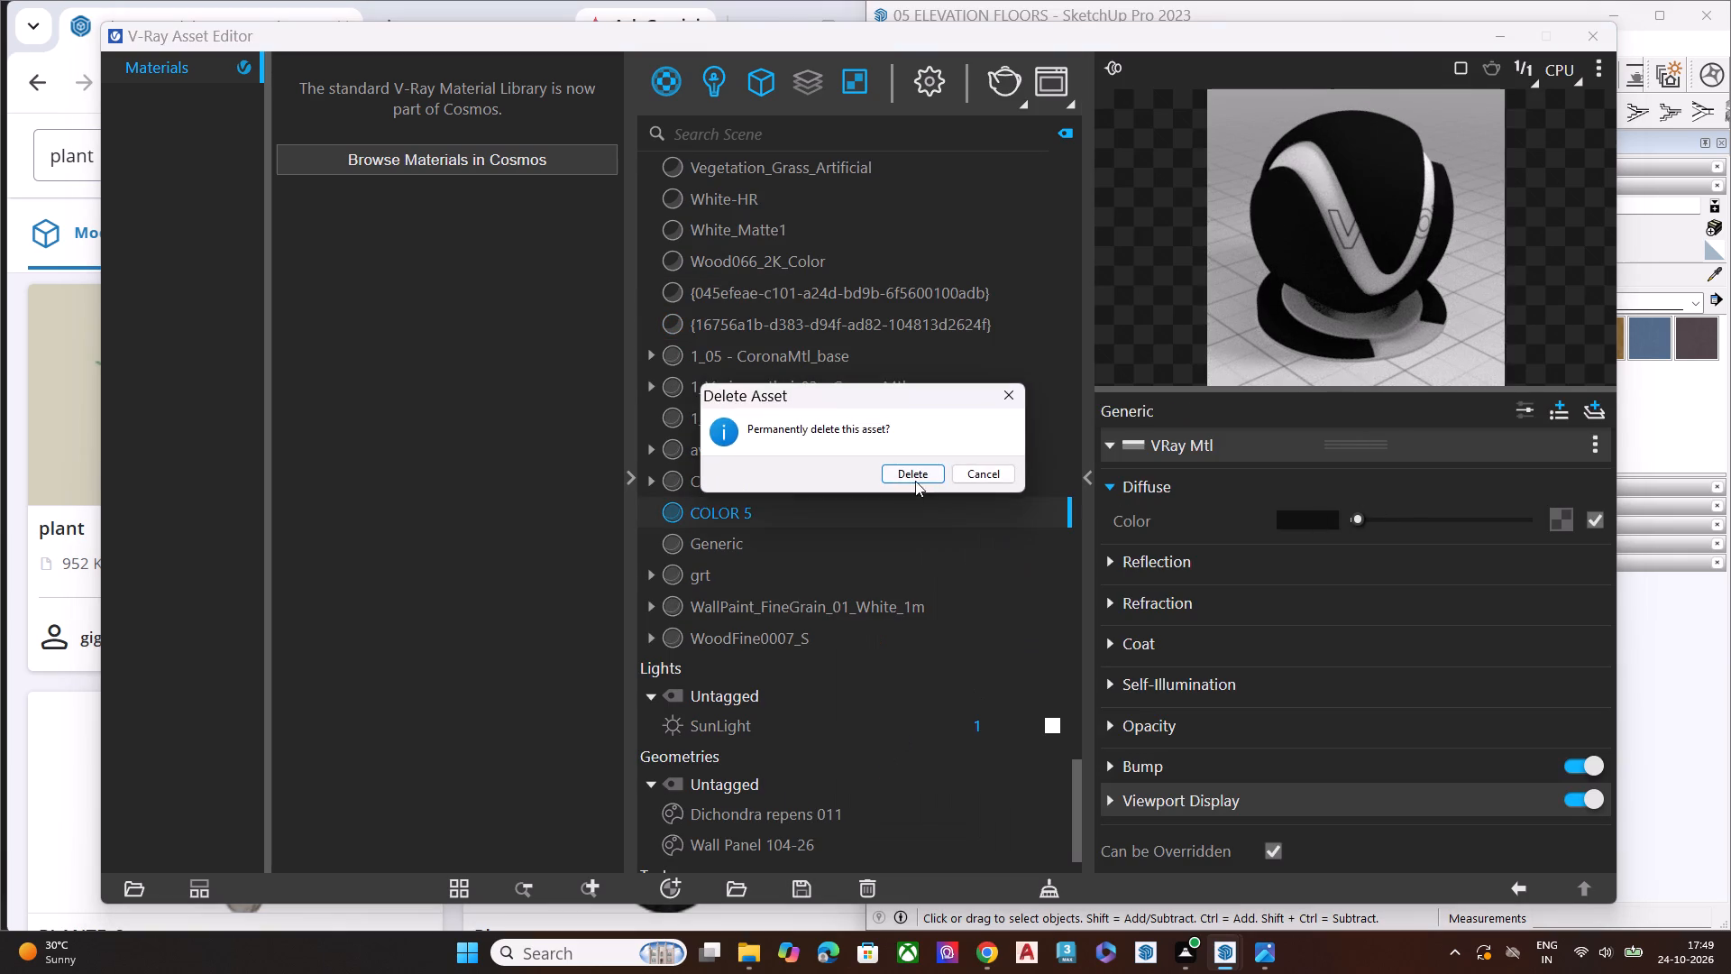
pyautogui.click(895, 472)
pyautogui.click(1583, 29)
pyautogui.scroll(-1, 1145, 403)
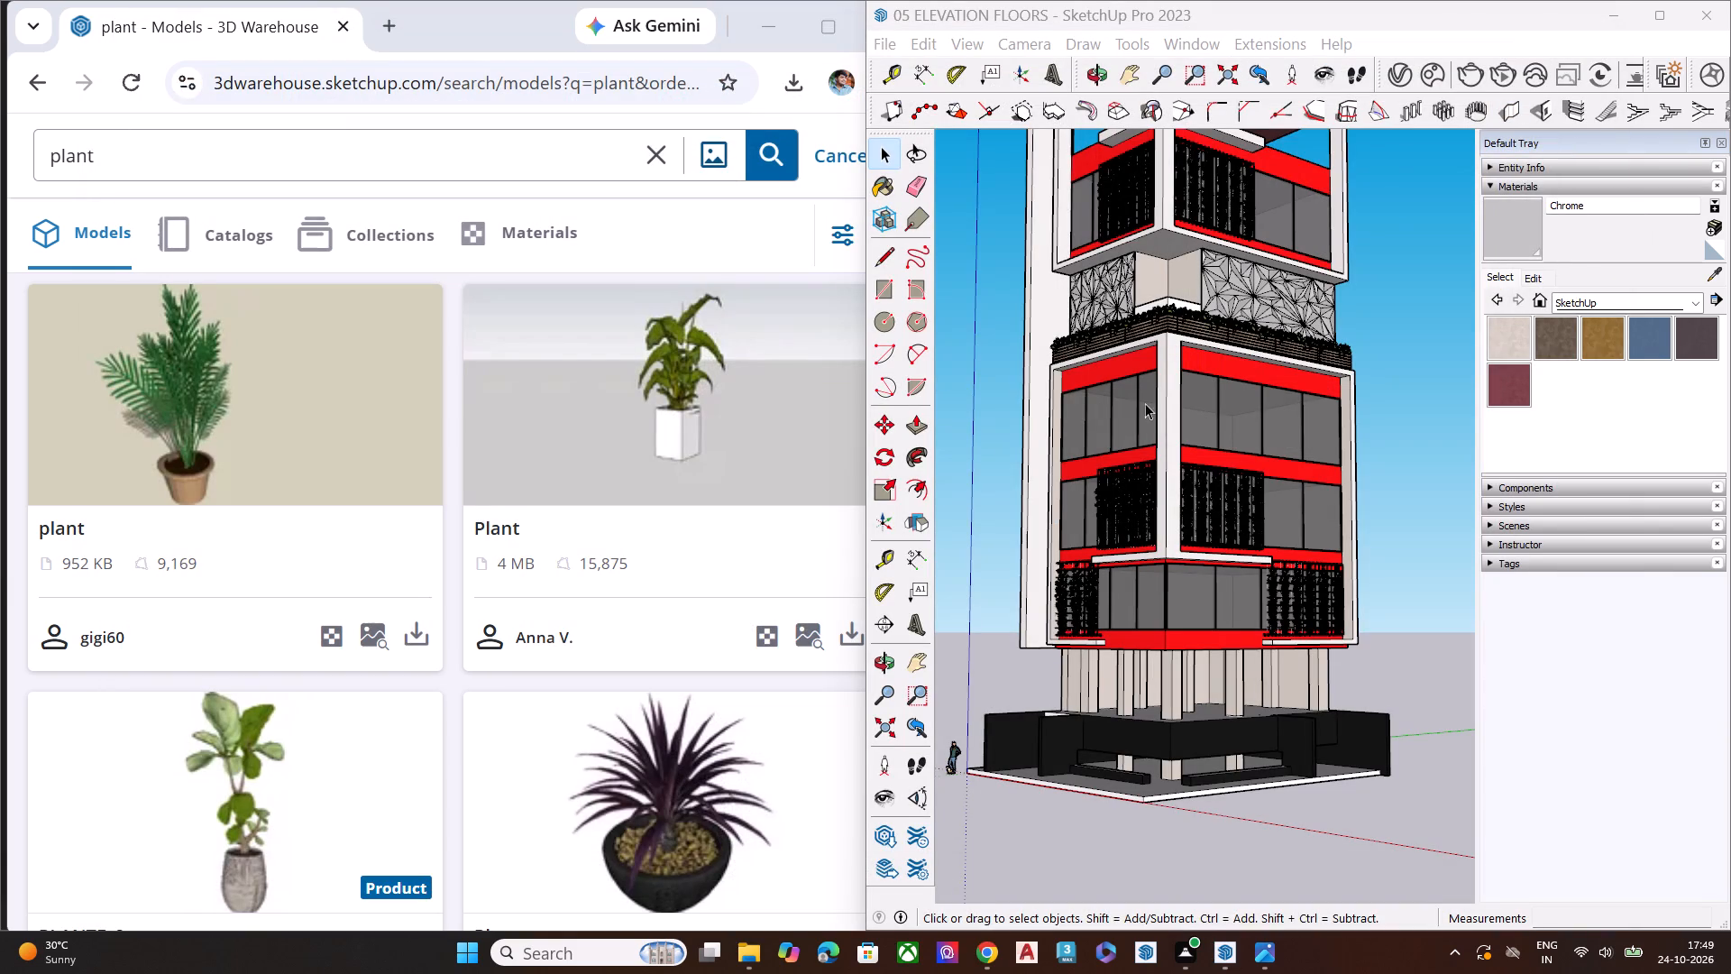
# Preview scene materials in the V-Ray Asset Editor, including COVER 2, Color M05, Chrome, <DarkGoldenrod>1 and _ceramico preto mate.
pyautogui.click(1405, 68)
pyautogui.scroll(-3, 811, 629)
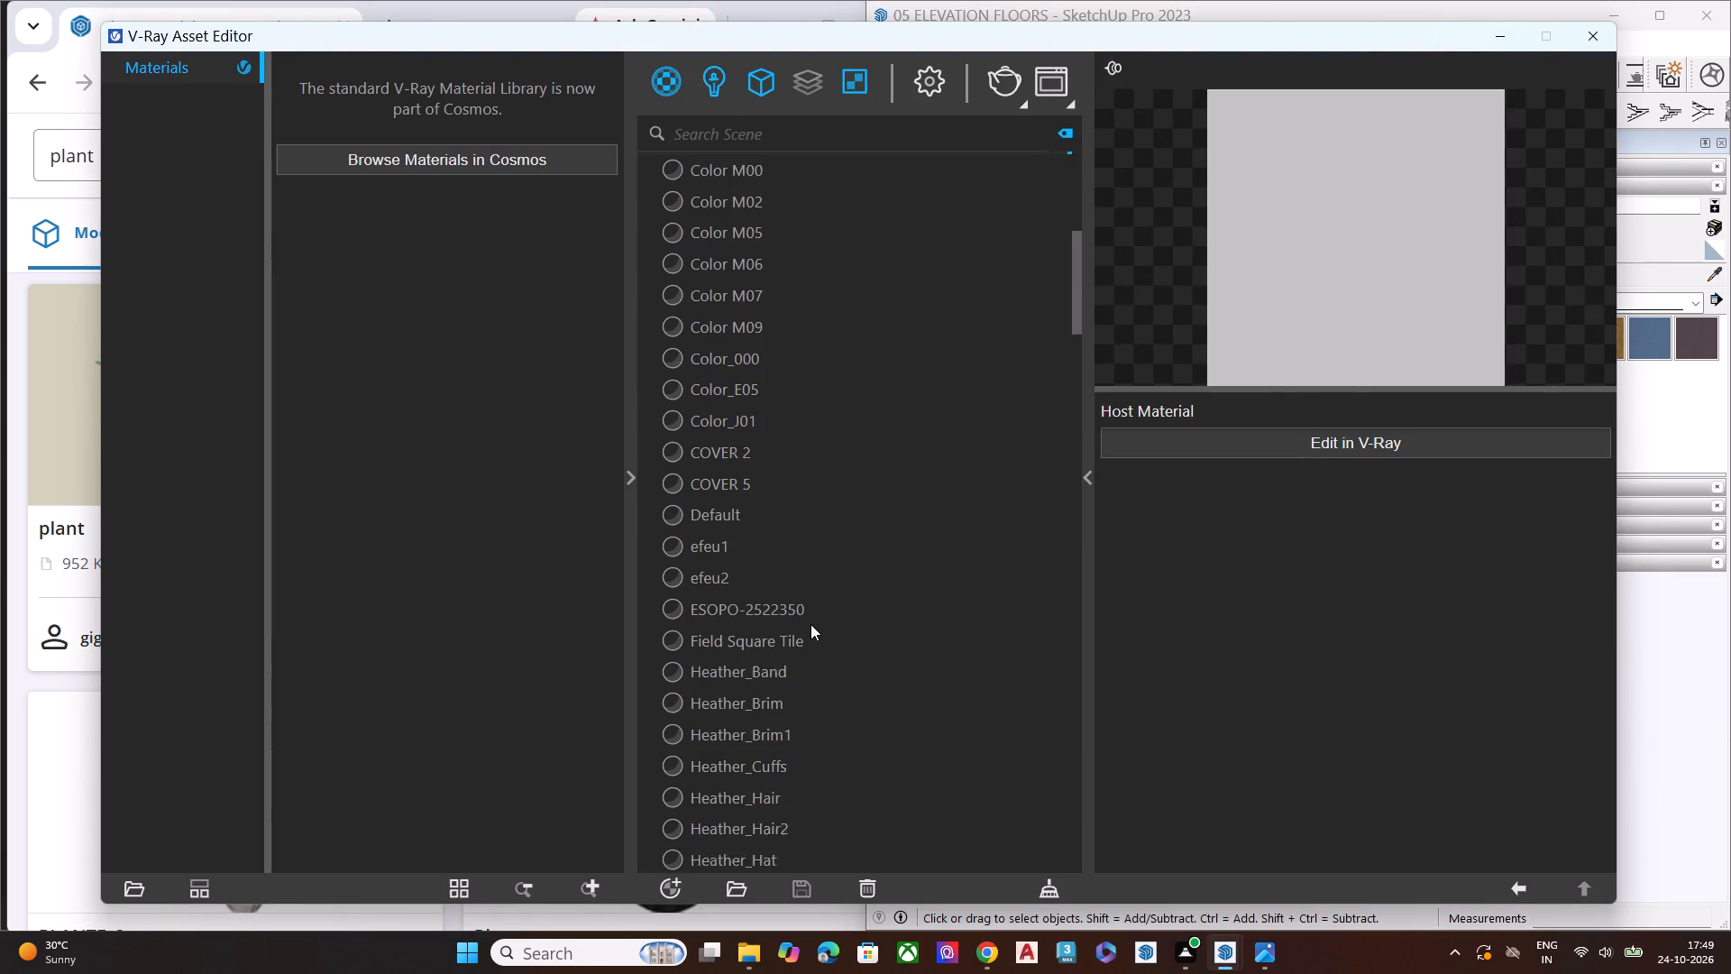
pyautogui.click(756, 461)
pyautogui.click(772, 429)
pyautogui.scroll(3, 781, 409)
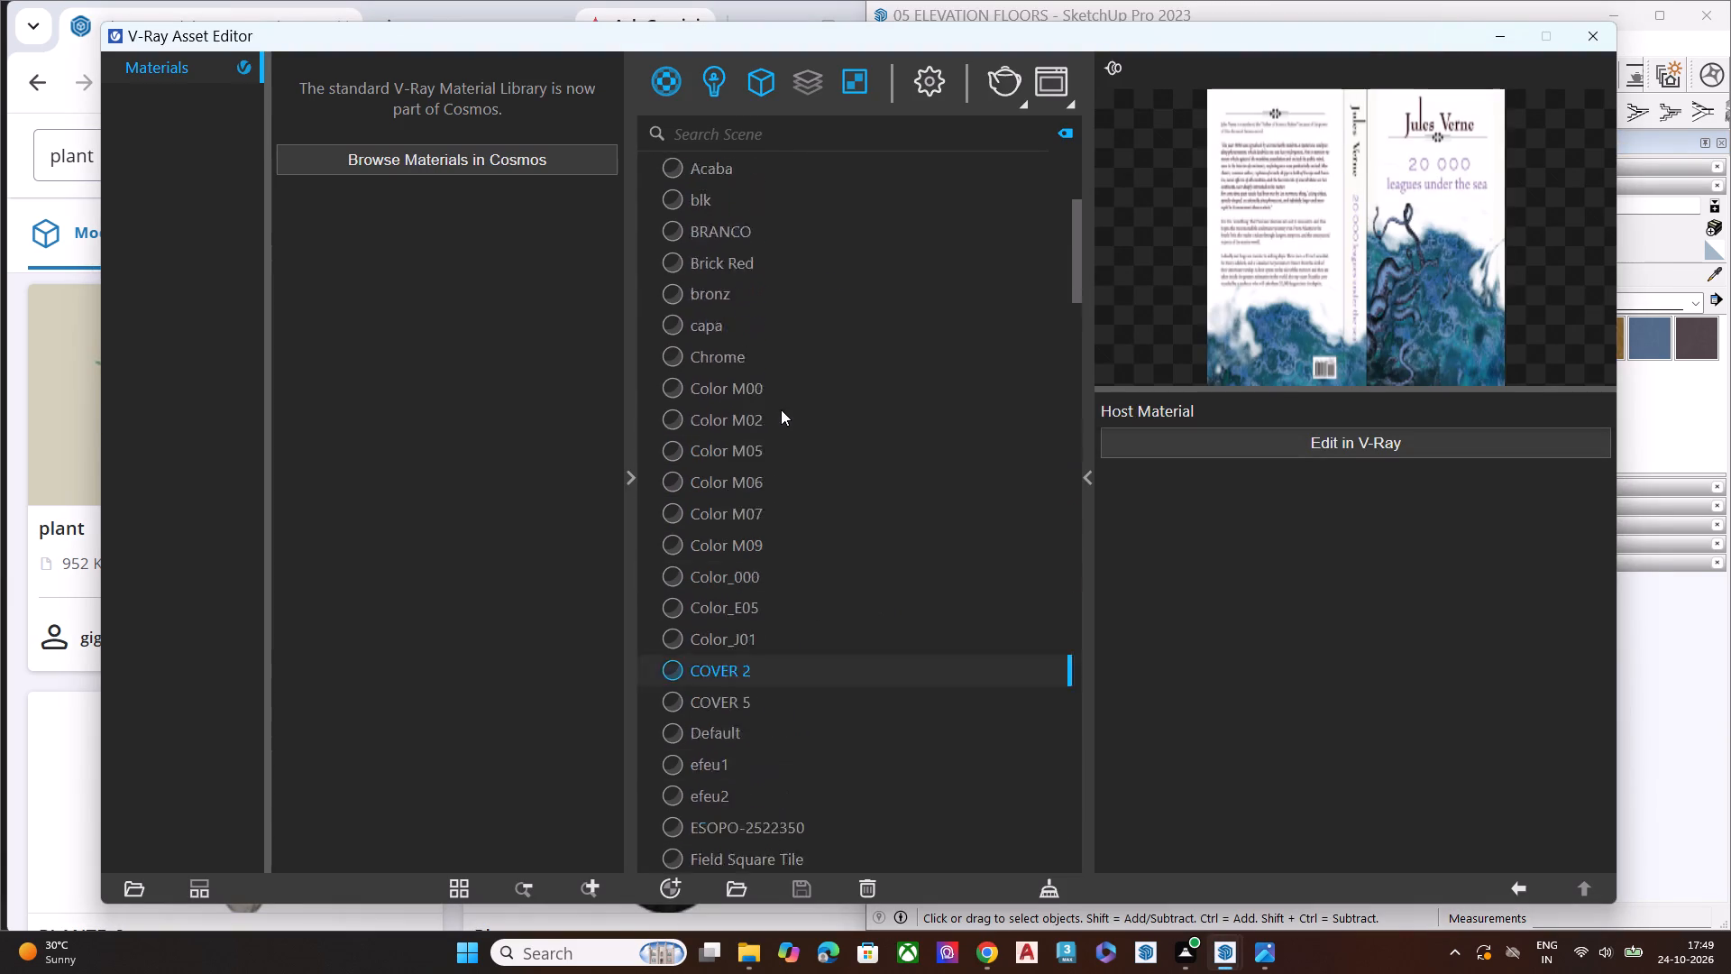
pyautogui.click(695, 553)
pyautogui.click(730, 582)
pyautogui.click(734, 611)
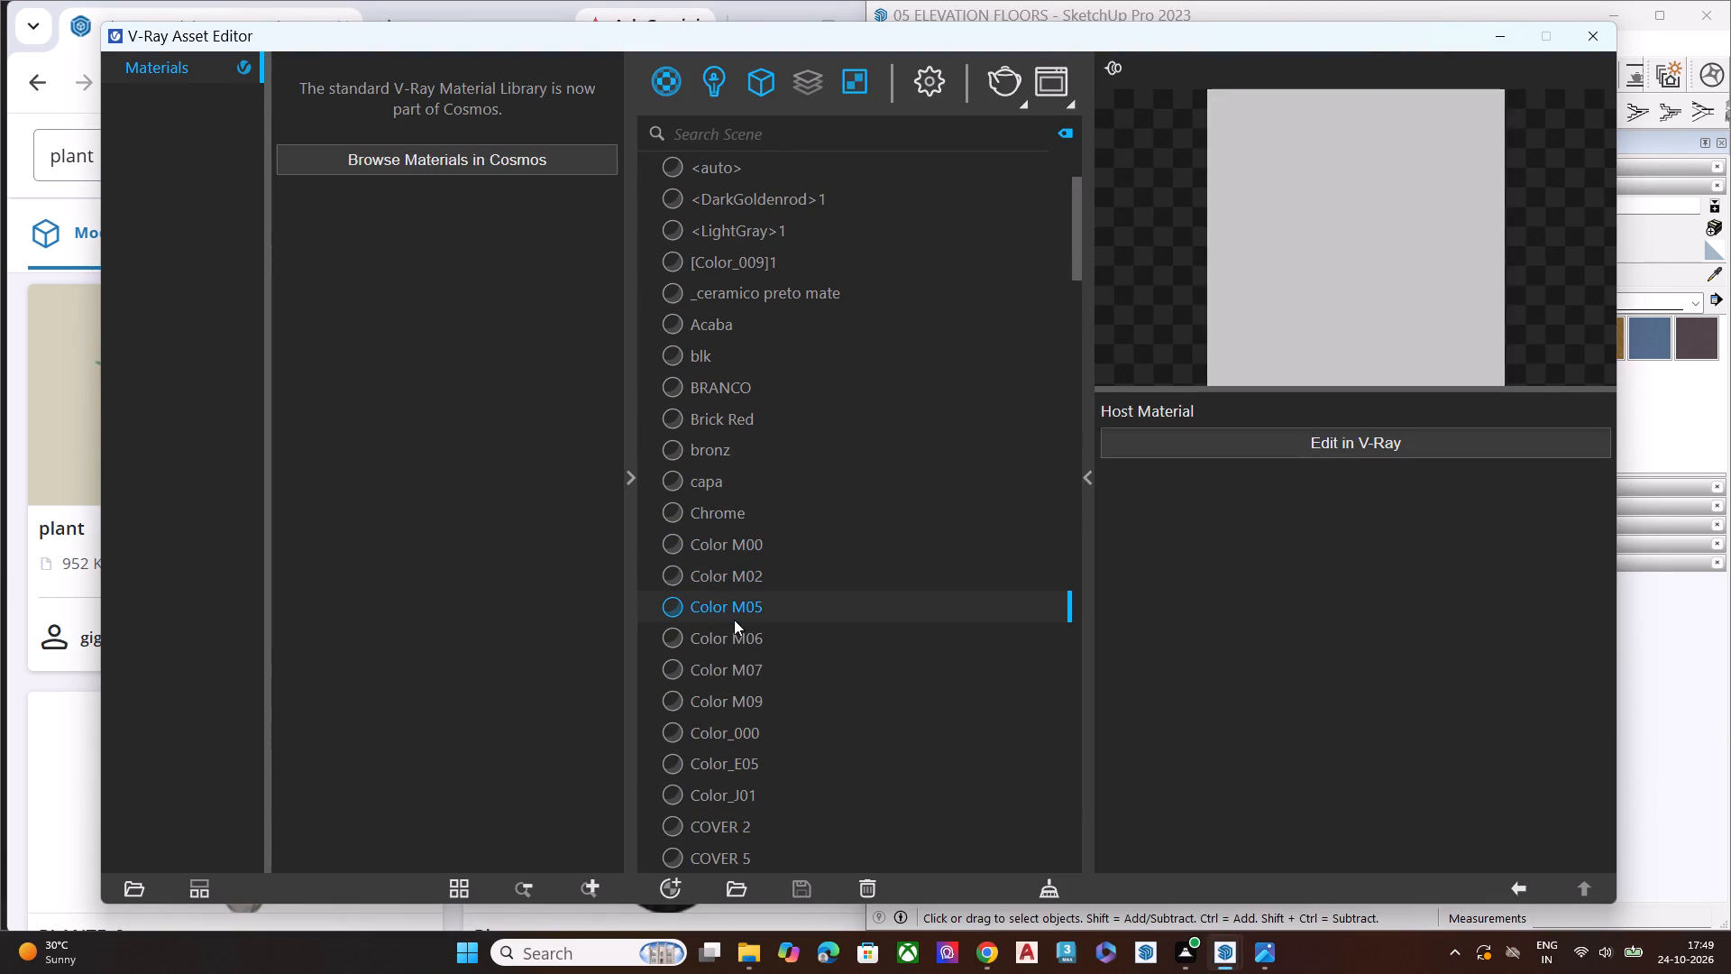
pyautogui.rightClick(765, 607)
pyautogui.click(849, 509)
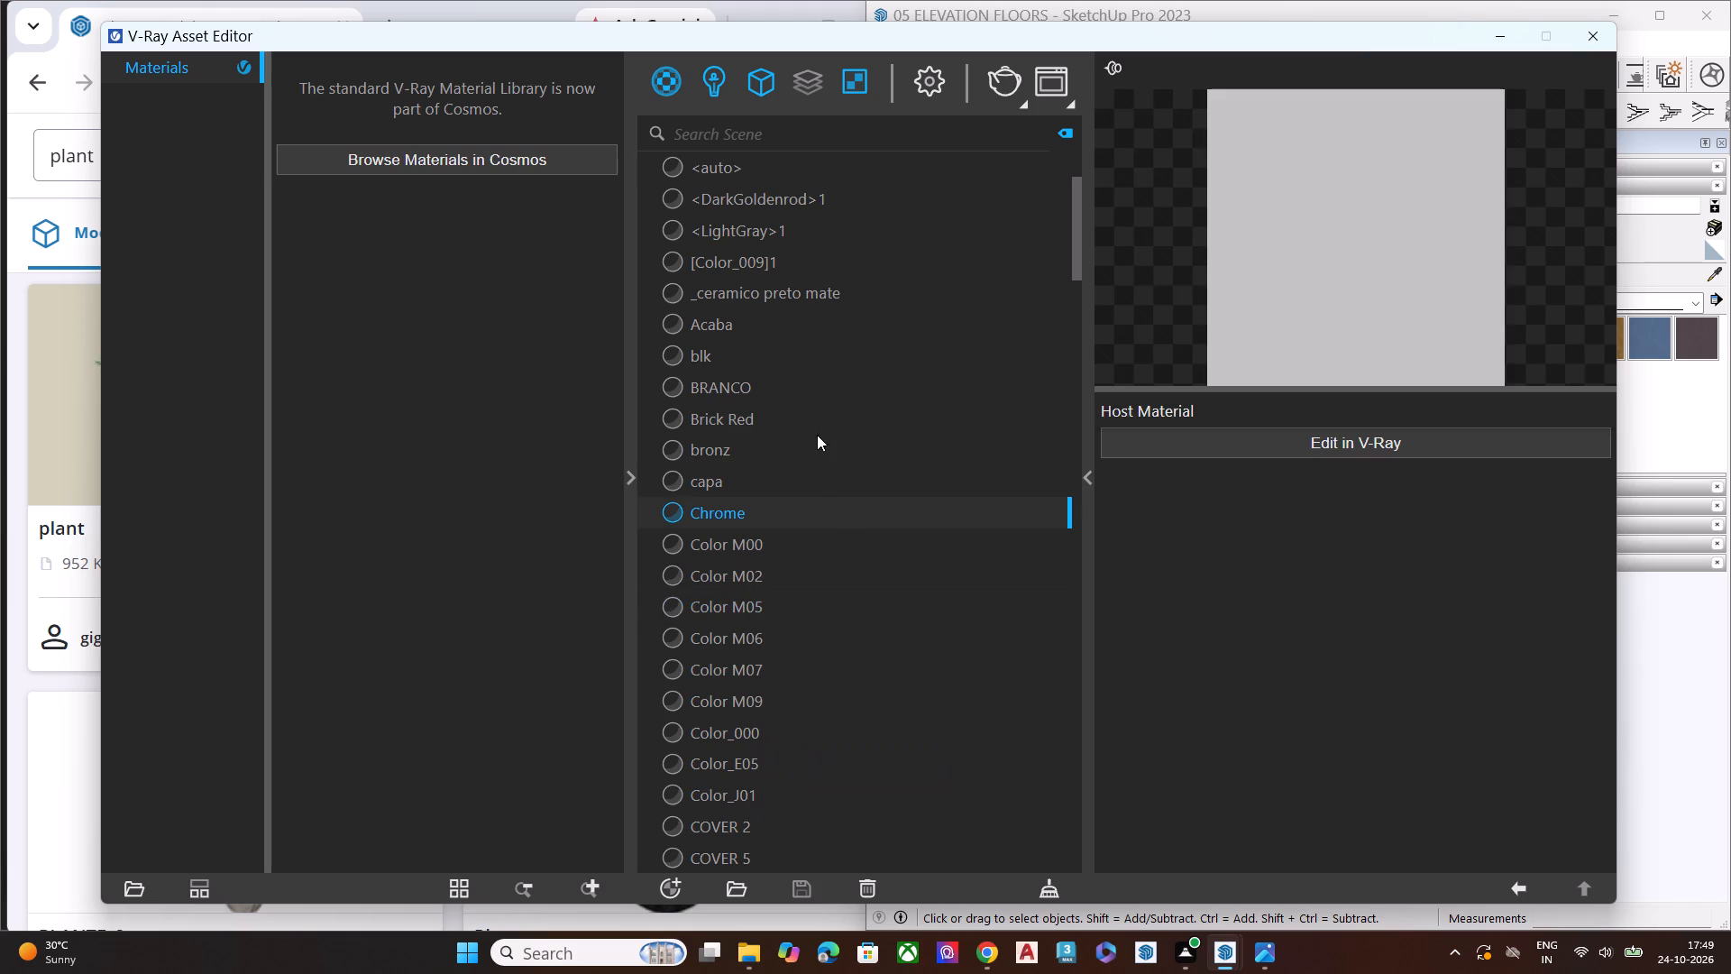
pyautogui.click(779, 211)
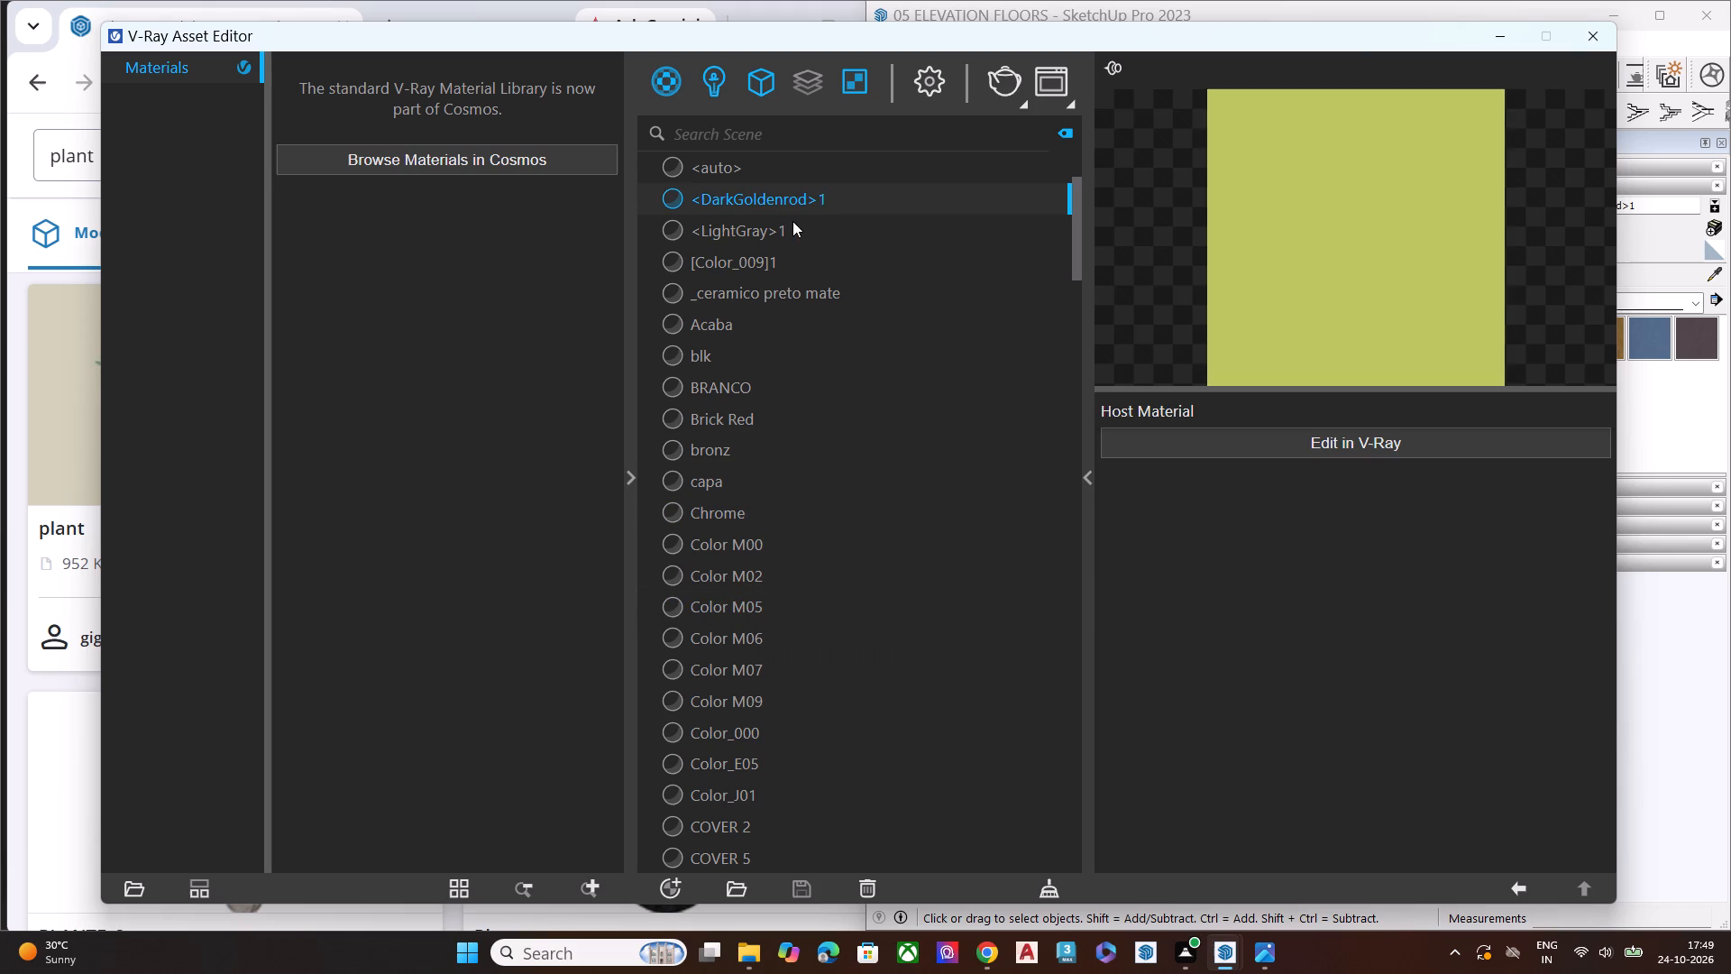
pyautogui.click(792, 221)
pyautogui.click(817, 238)
pyautogui.click(806, 278)
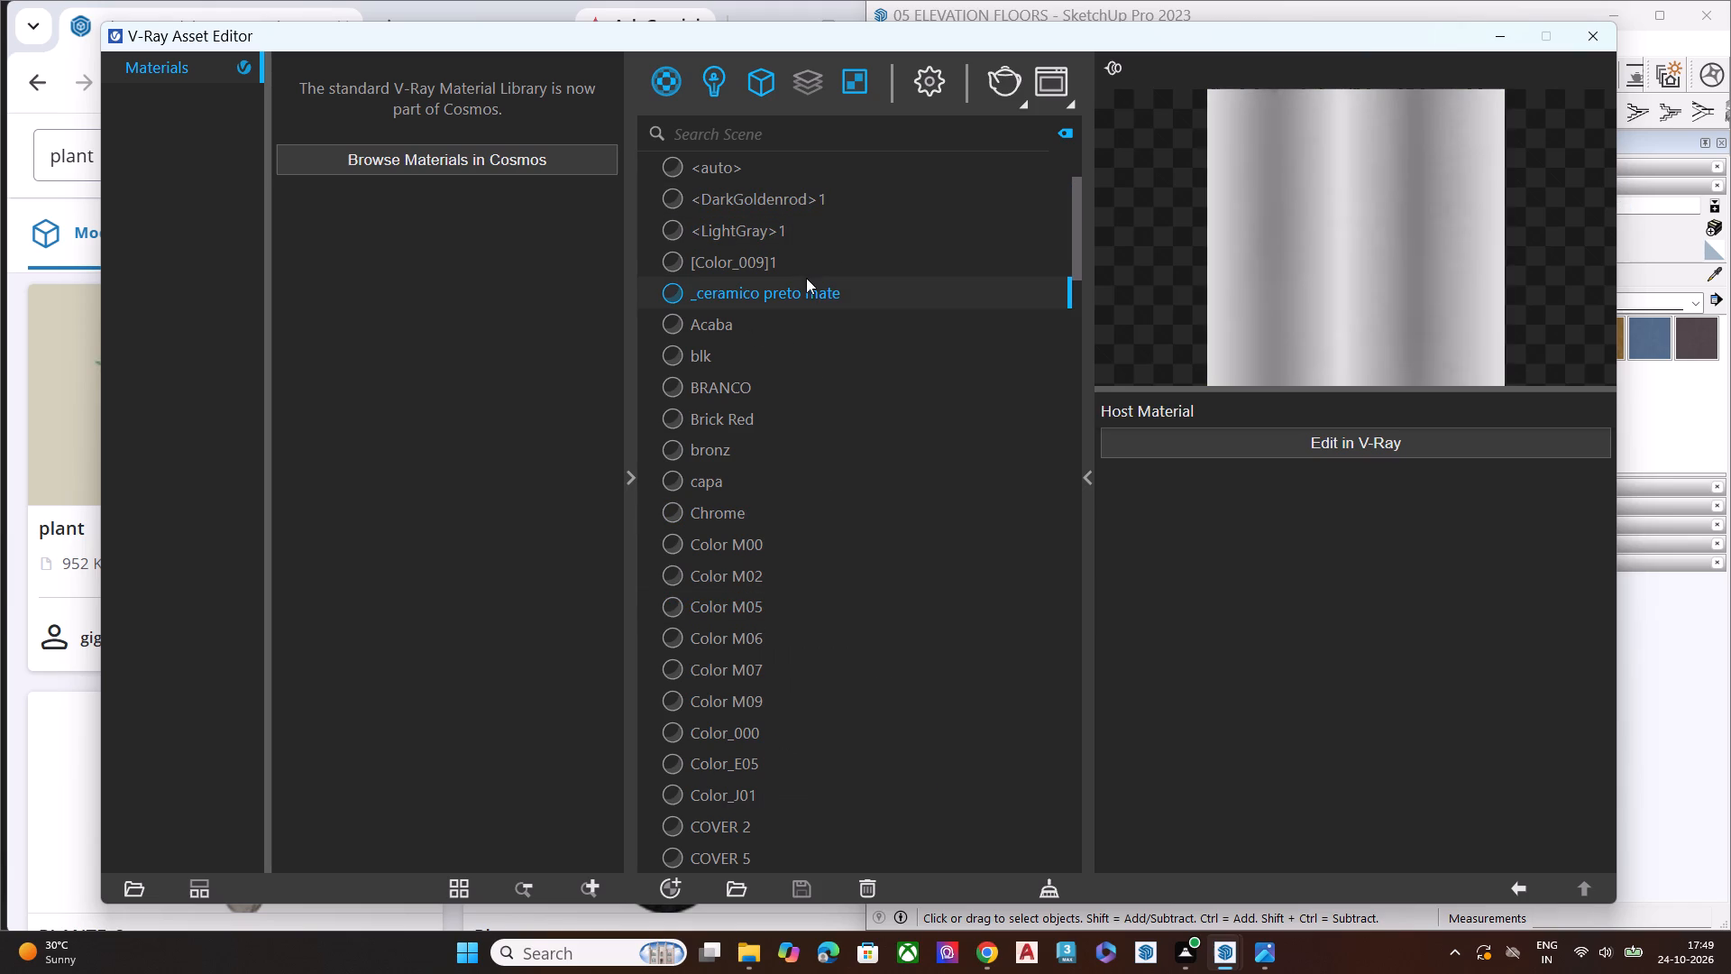
# Delete the black [Color_009]1 material permanently from the V-Ray scene materials and return to the model.
pyautogui.click(816, 275)
pyautogui.rightClick(869, 270)
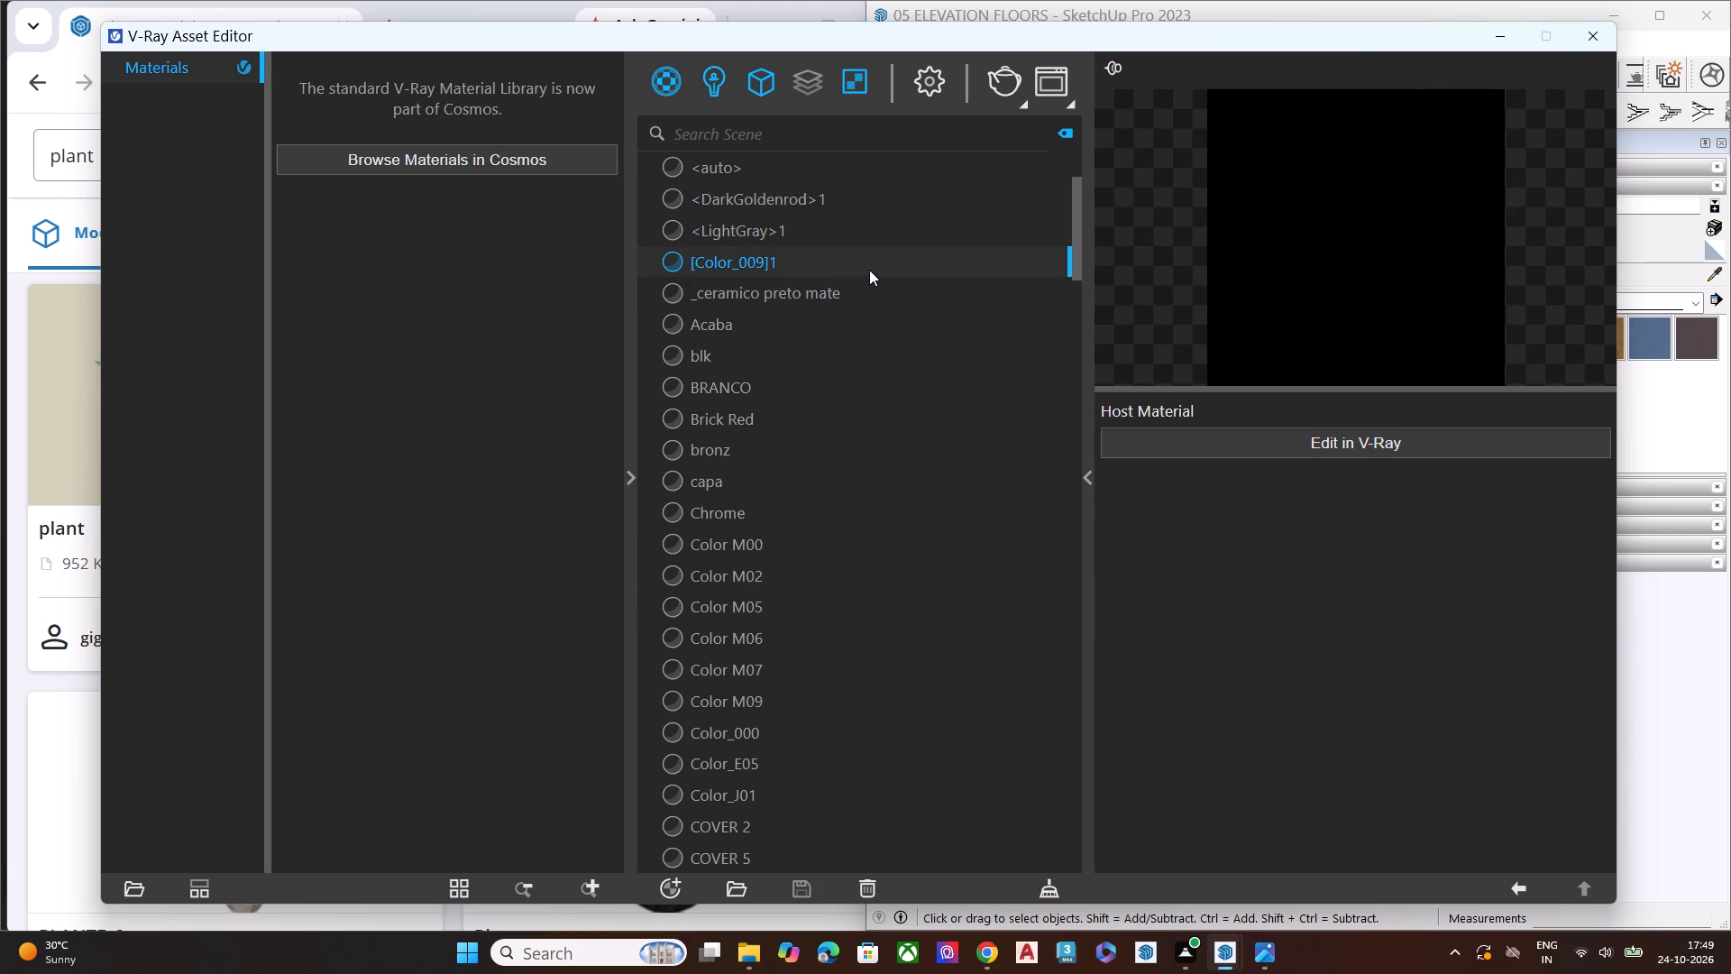
pyautogui.click(910, 397)
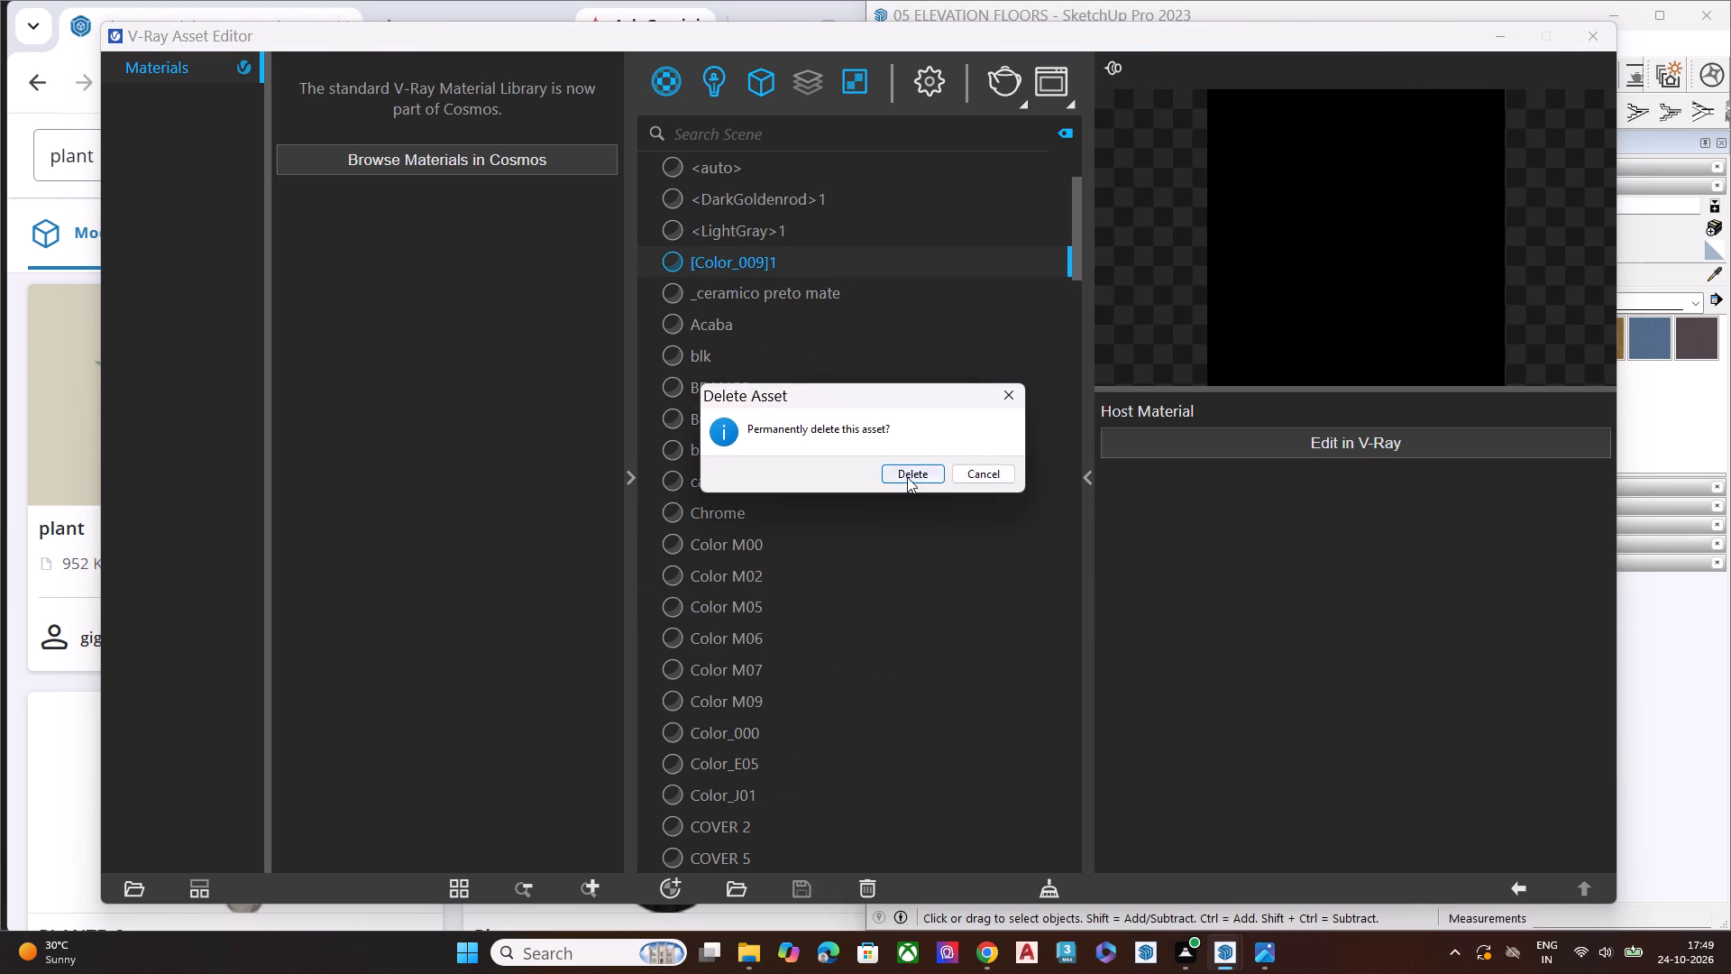
pyautogui.click(907, 479)
pyautogui.click(758, 289)
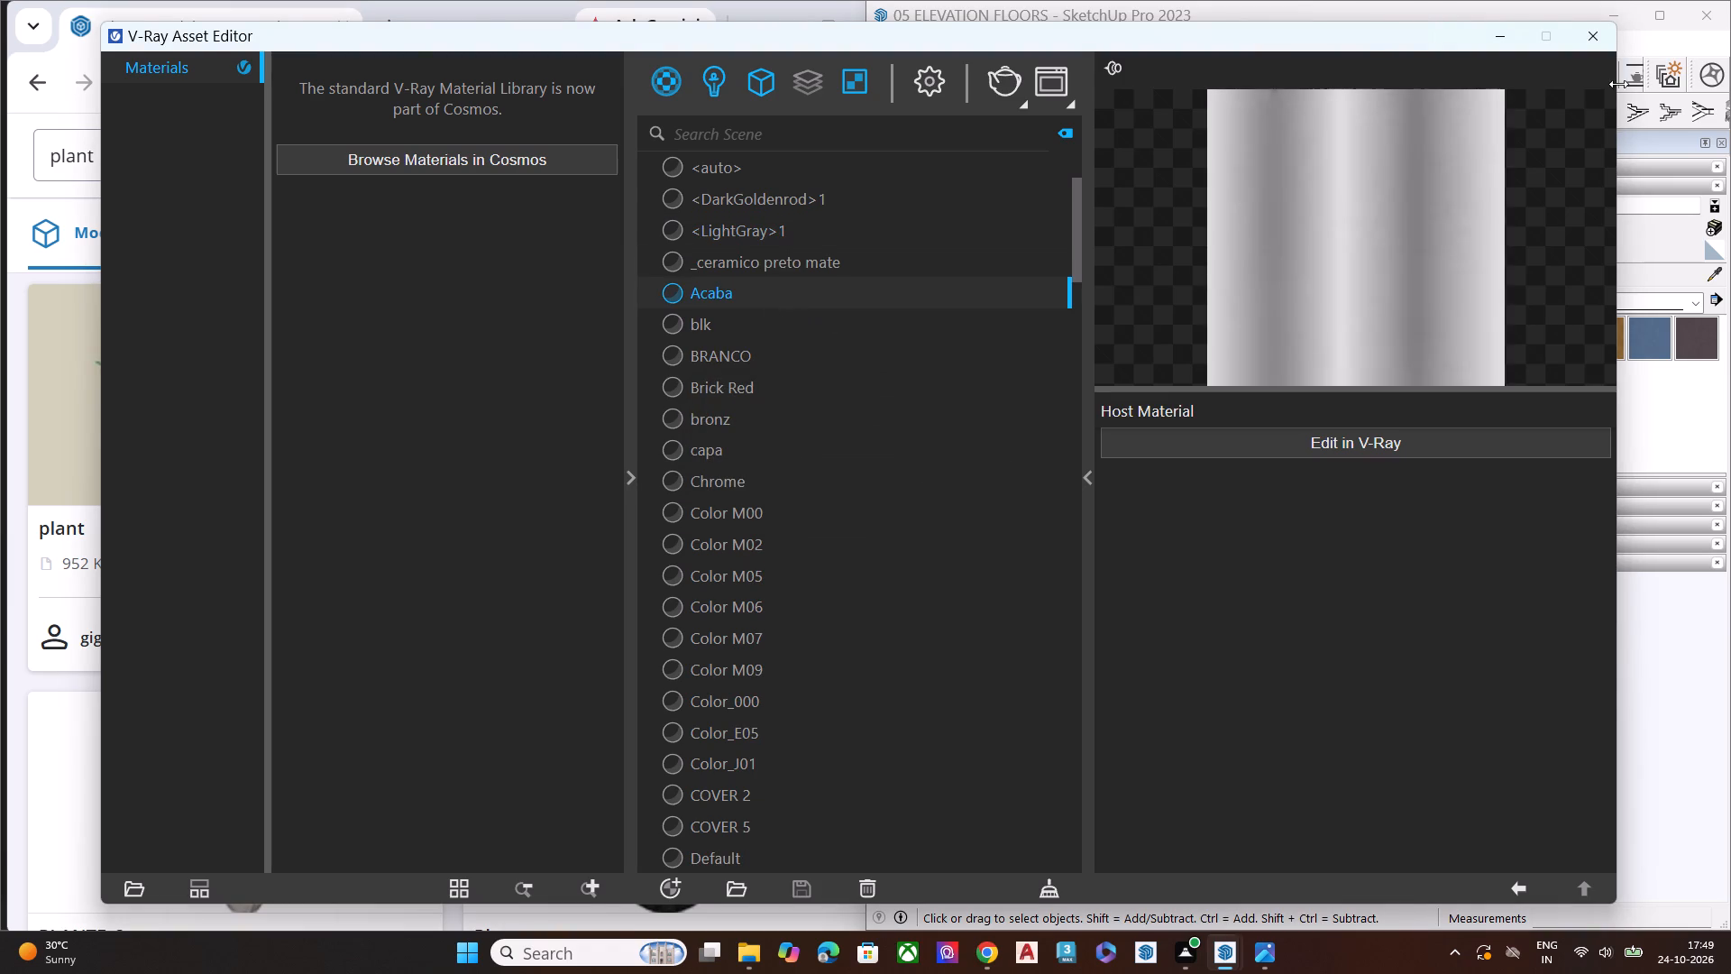
pyautogui.click(1499, 29)
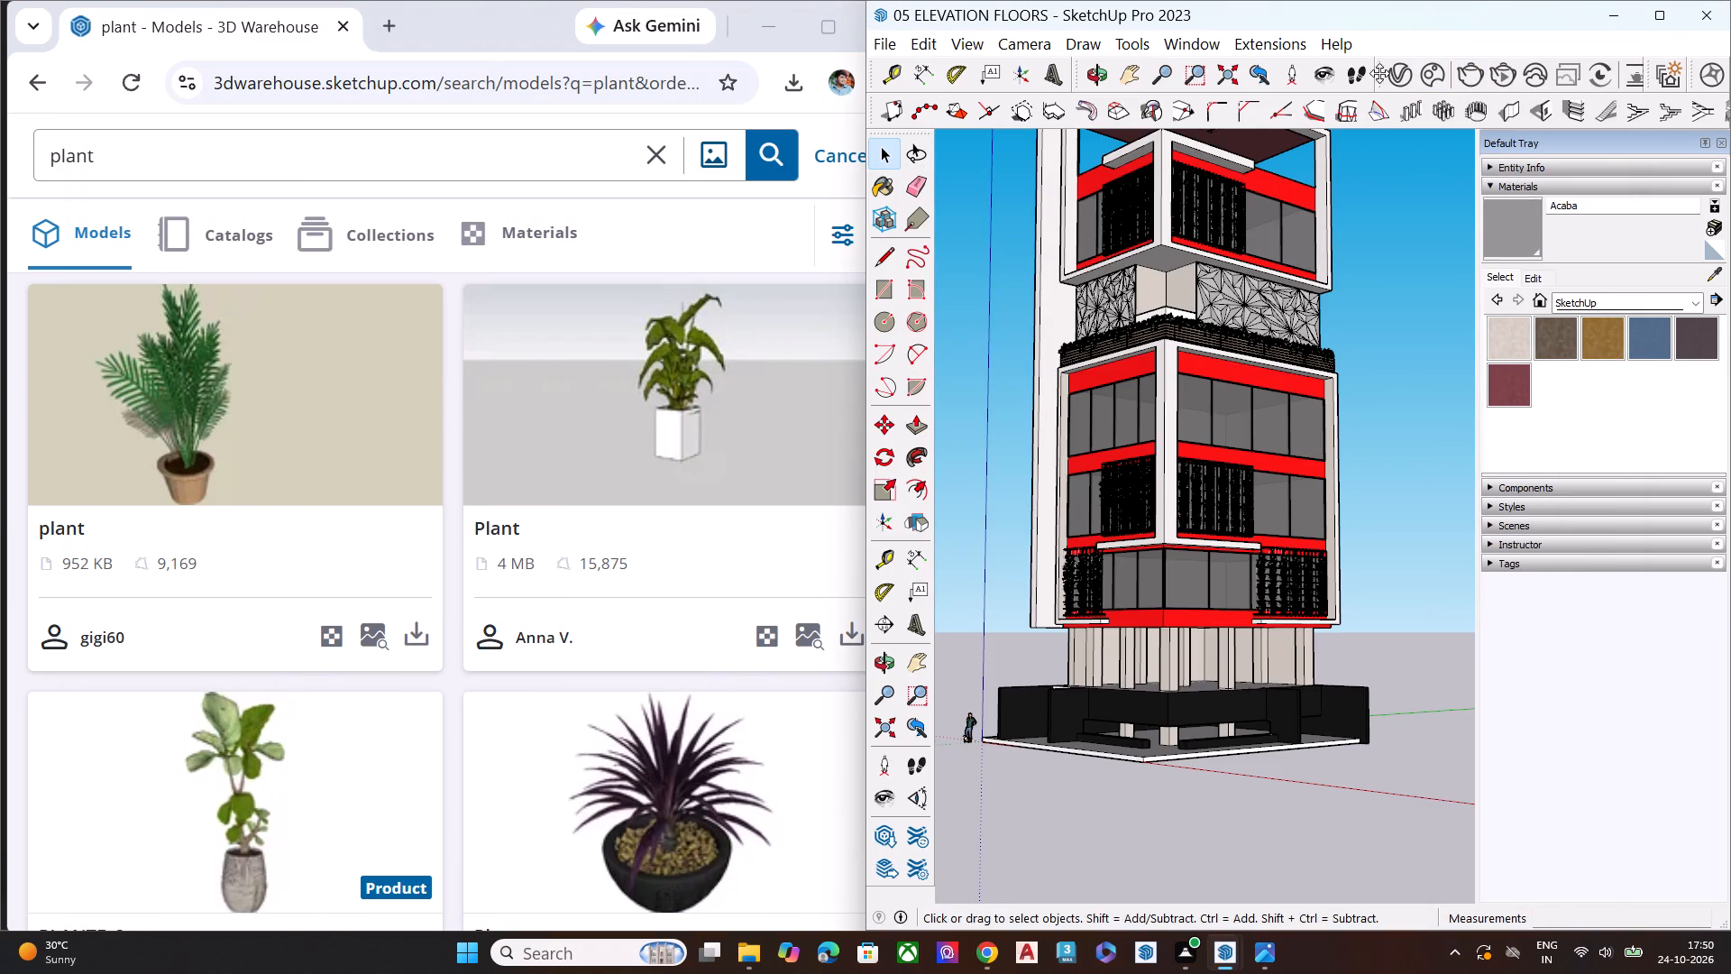
# Delete the dark _ceramico preto mate material permanently from the V-Ray scene materials and return to the model.
pyautogui.click(1400, 75)
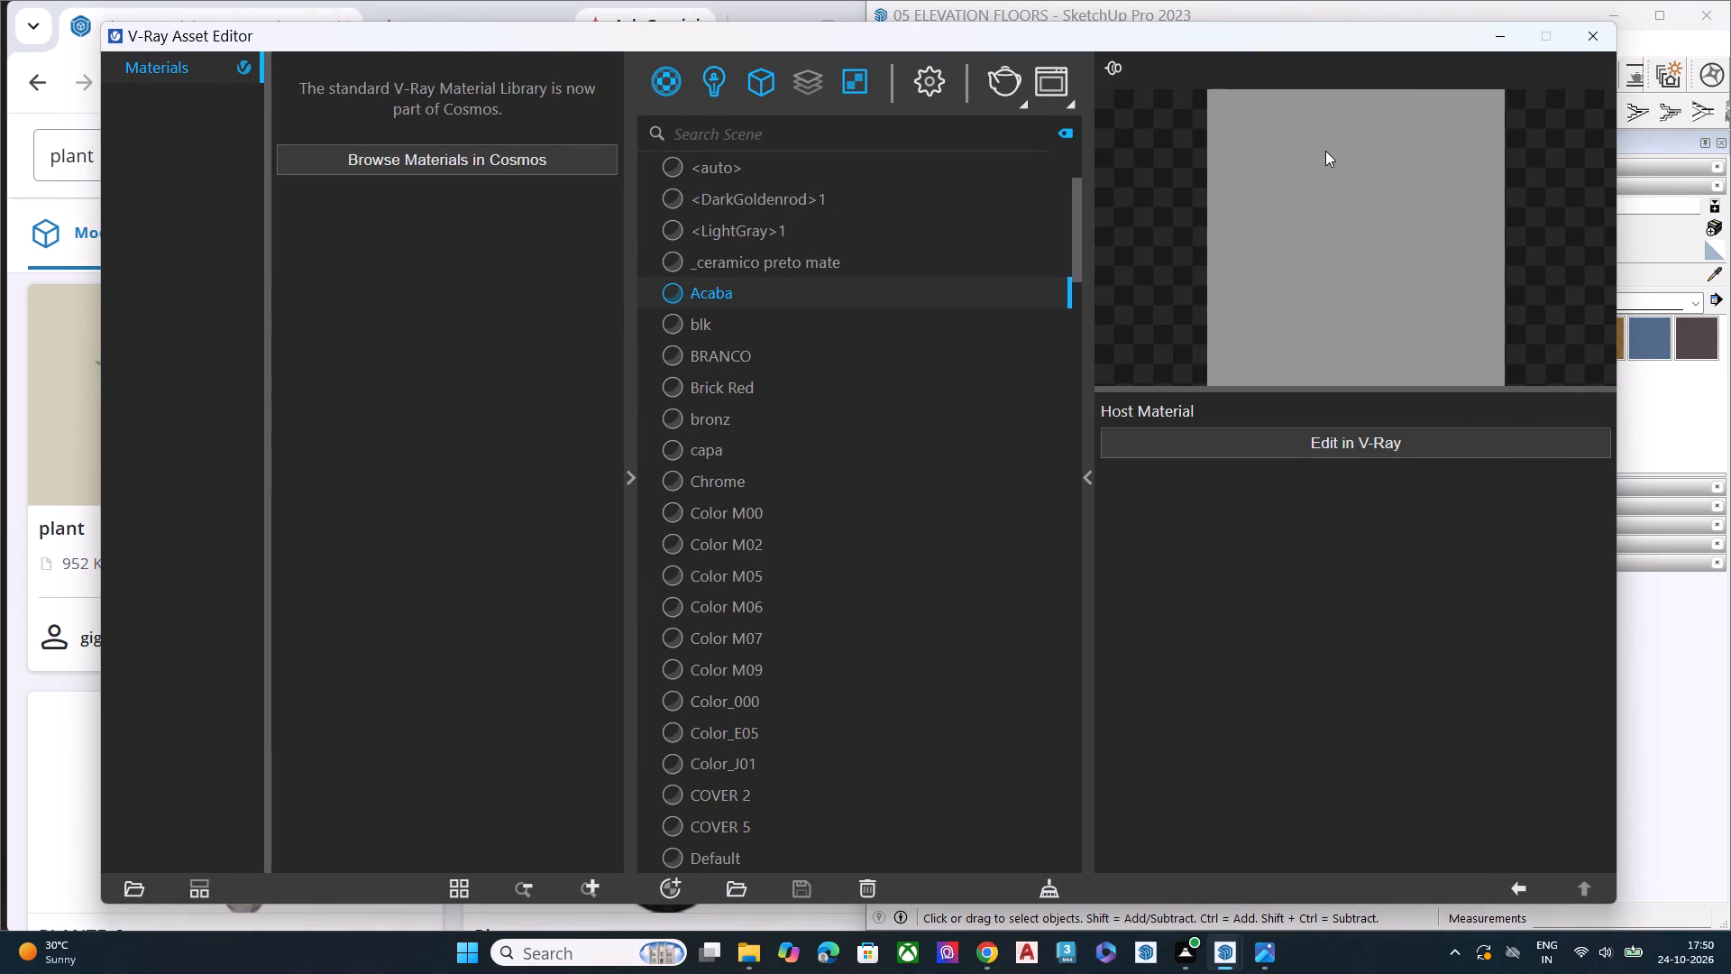
pyautogui.click(710, 318)
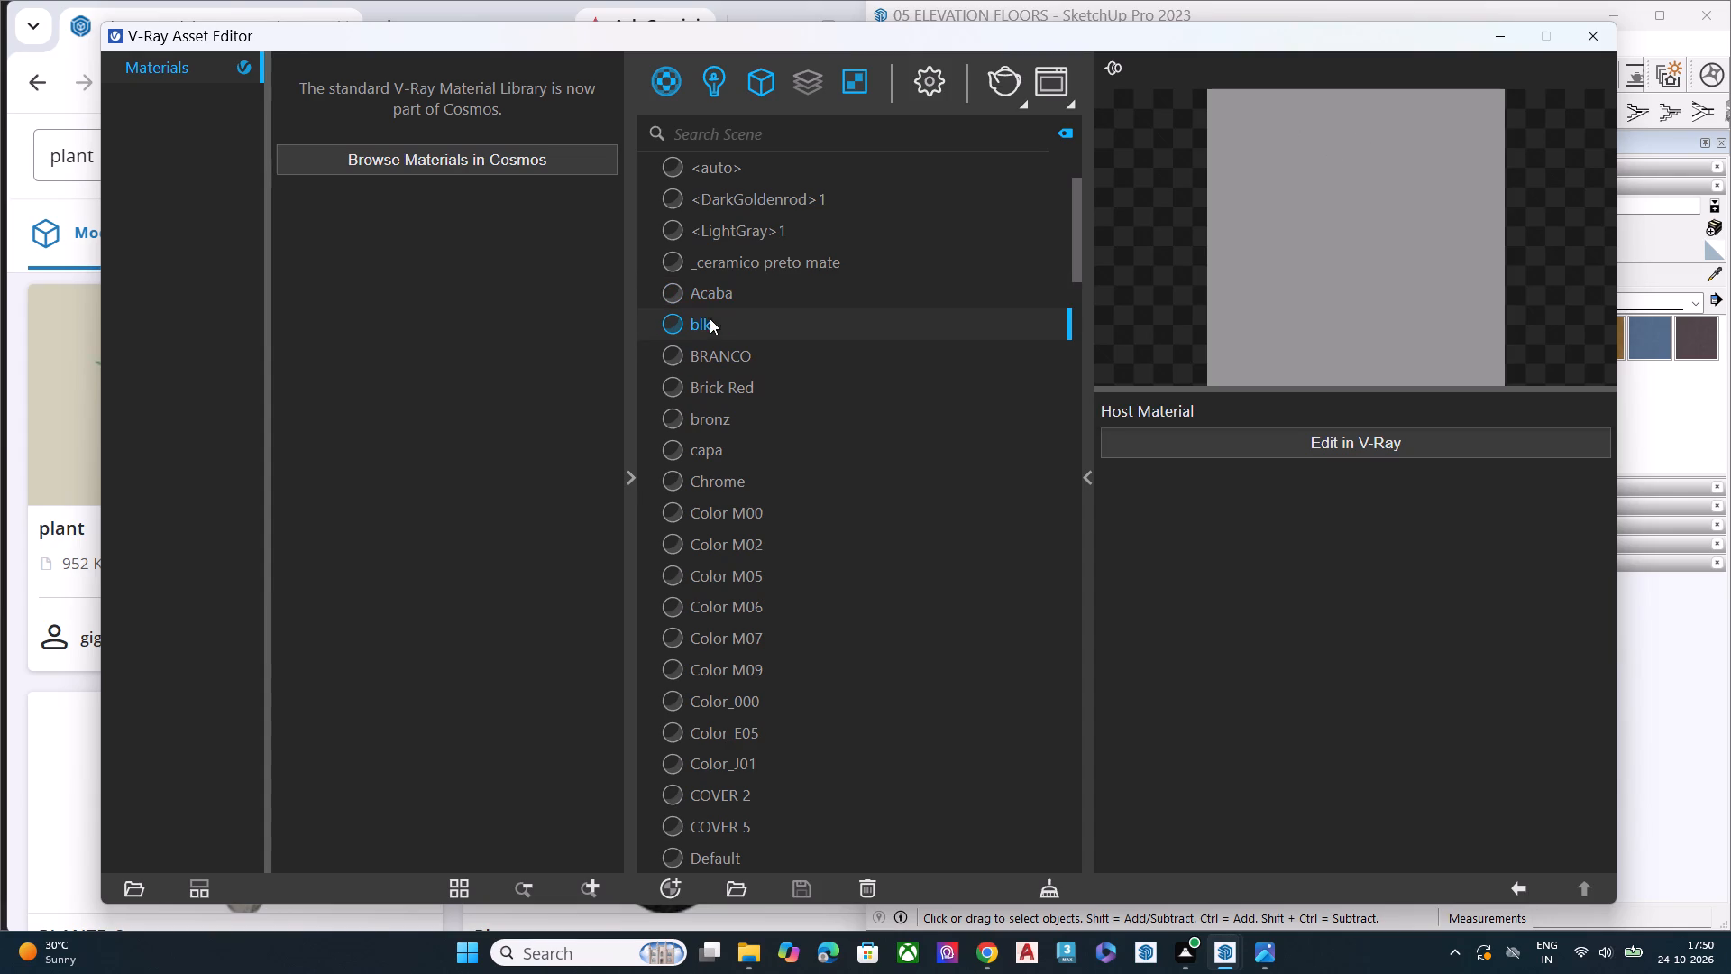
pyautogui.click(716, 348)
pyautogui.click(740, 261)
pyautogui.rightClick(741, 261)
pyautogui.click(824, 390)
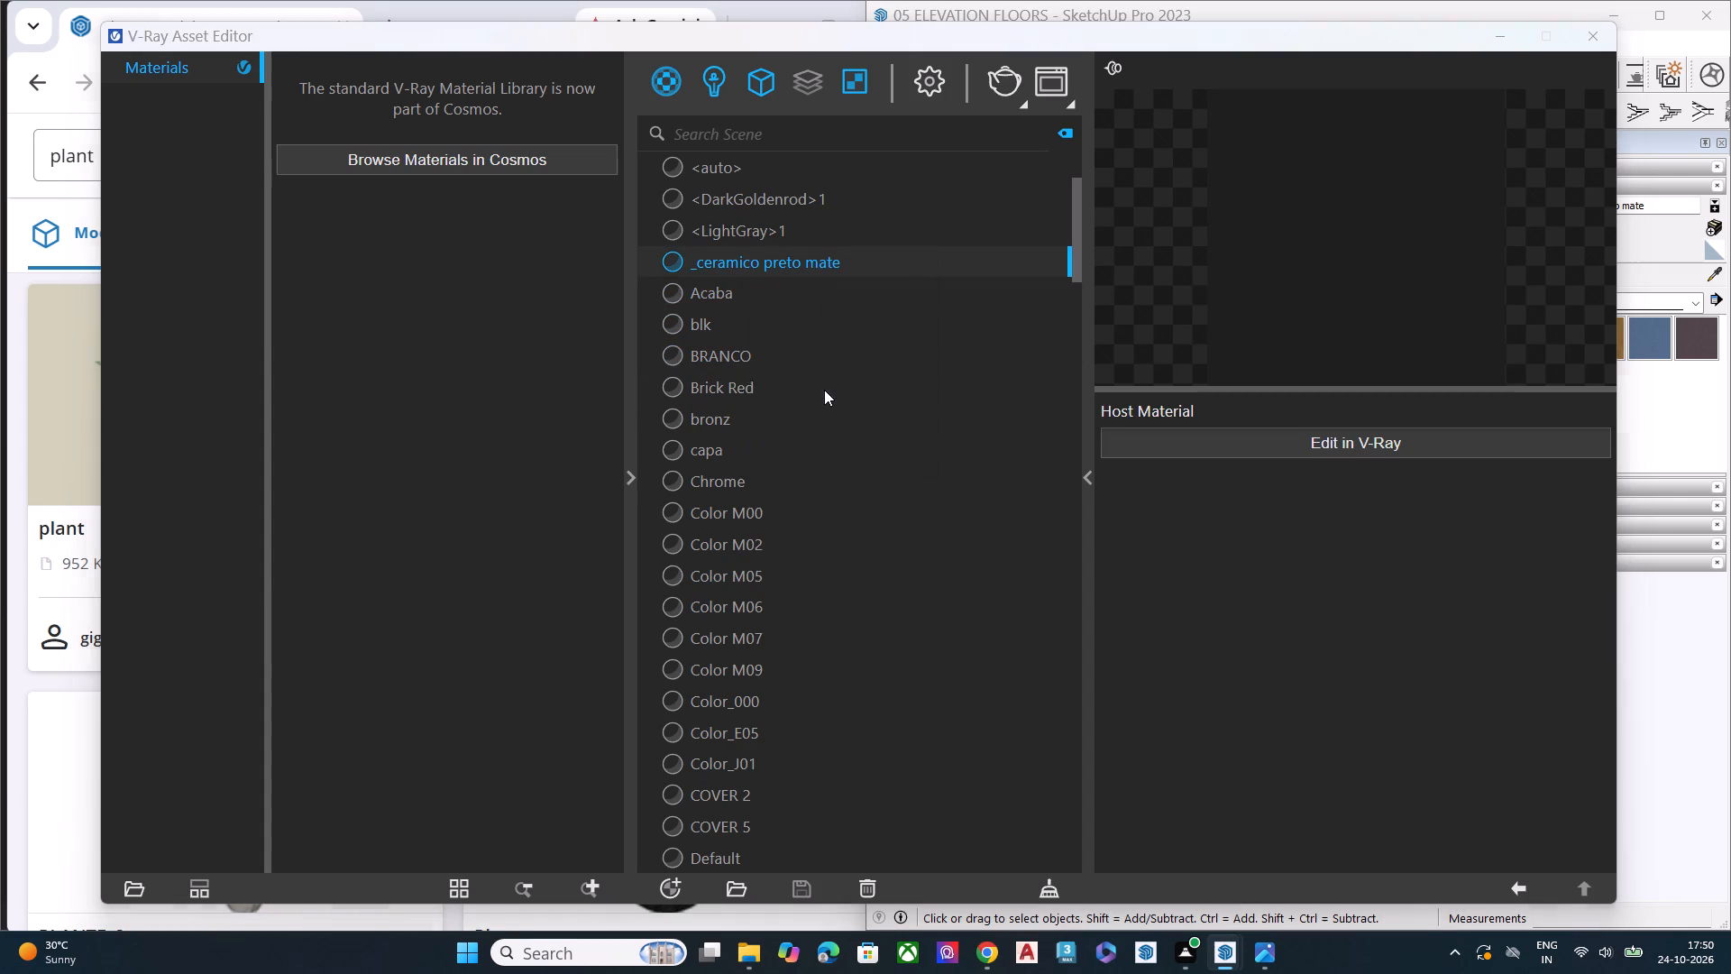
pyautogui.click(912, 467)
pyautogui.click(1485, 49)
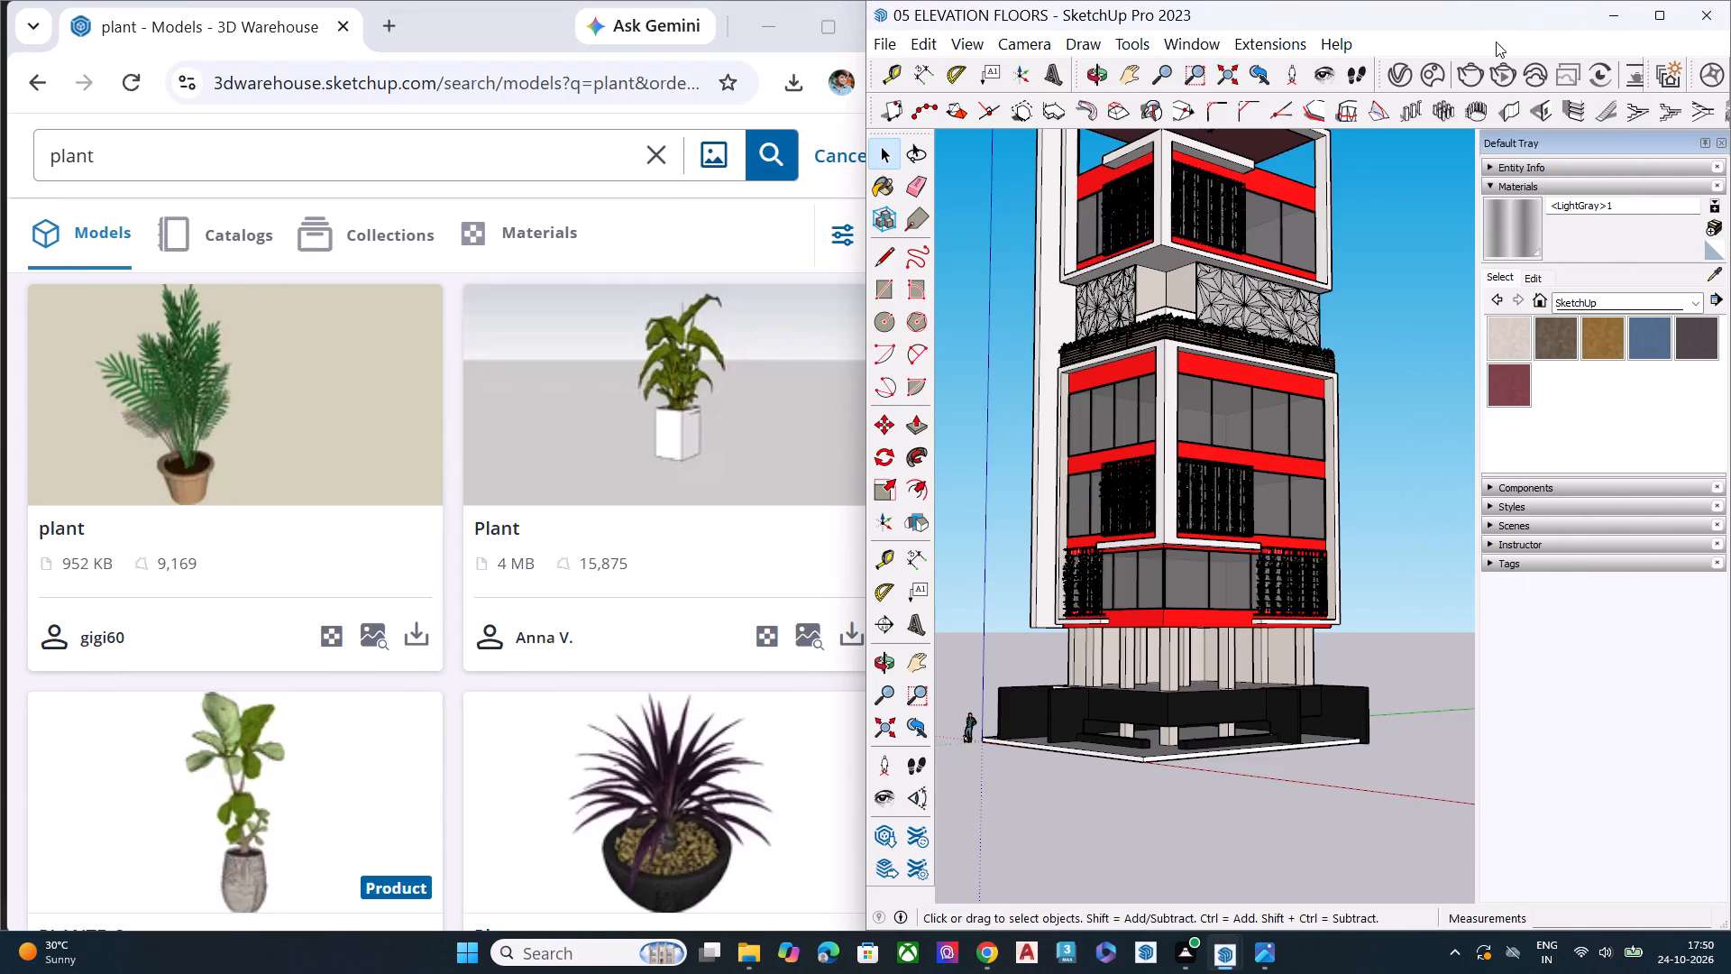
# Look through the V-Ray scene materials from COVER 2 and Color_J01 down to the V-Ray materials ending the list.
pyautogui.click(1400, 76)
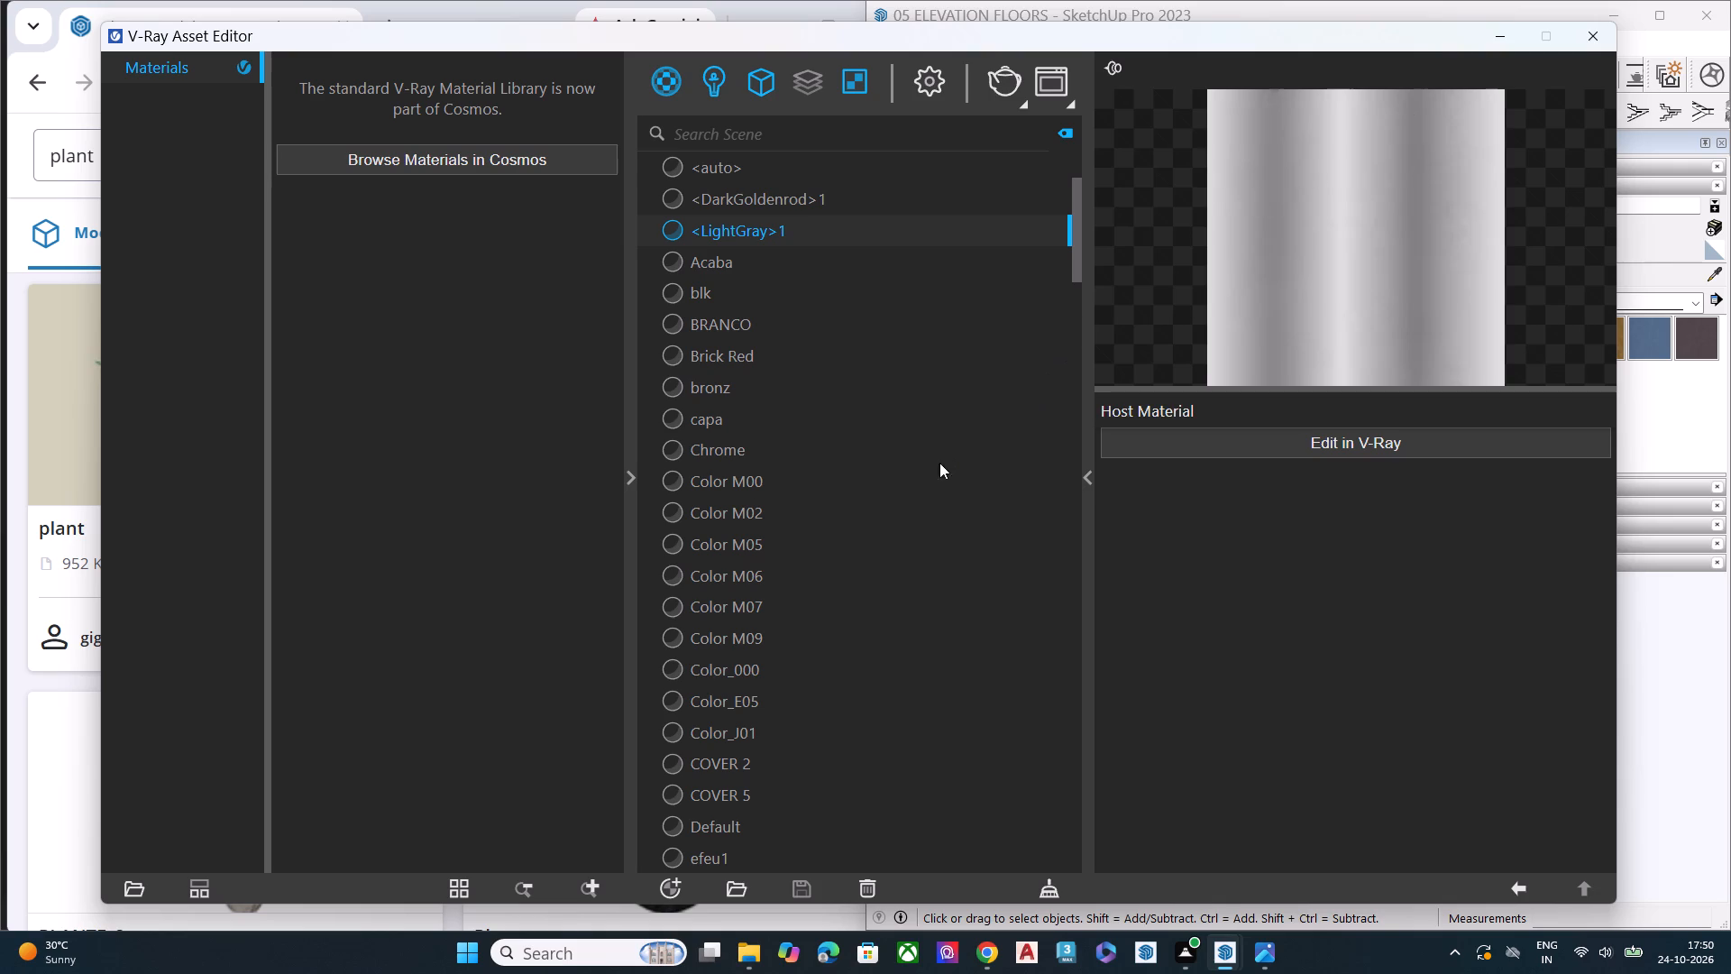
pyautogui.scroll(-2, 762, 308)
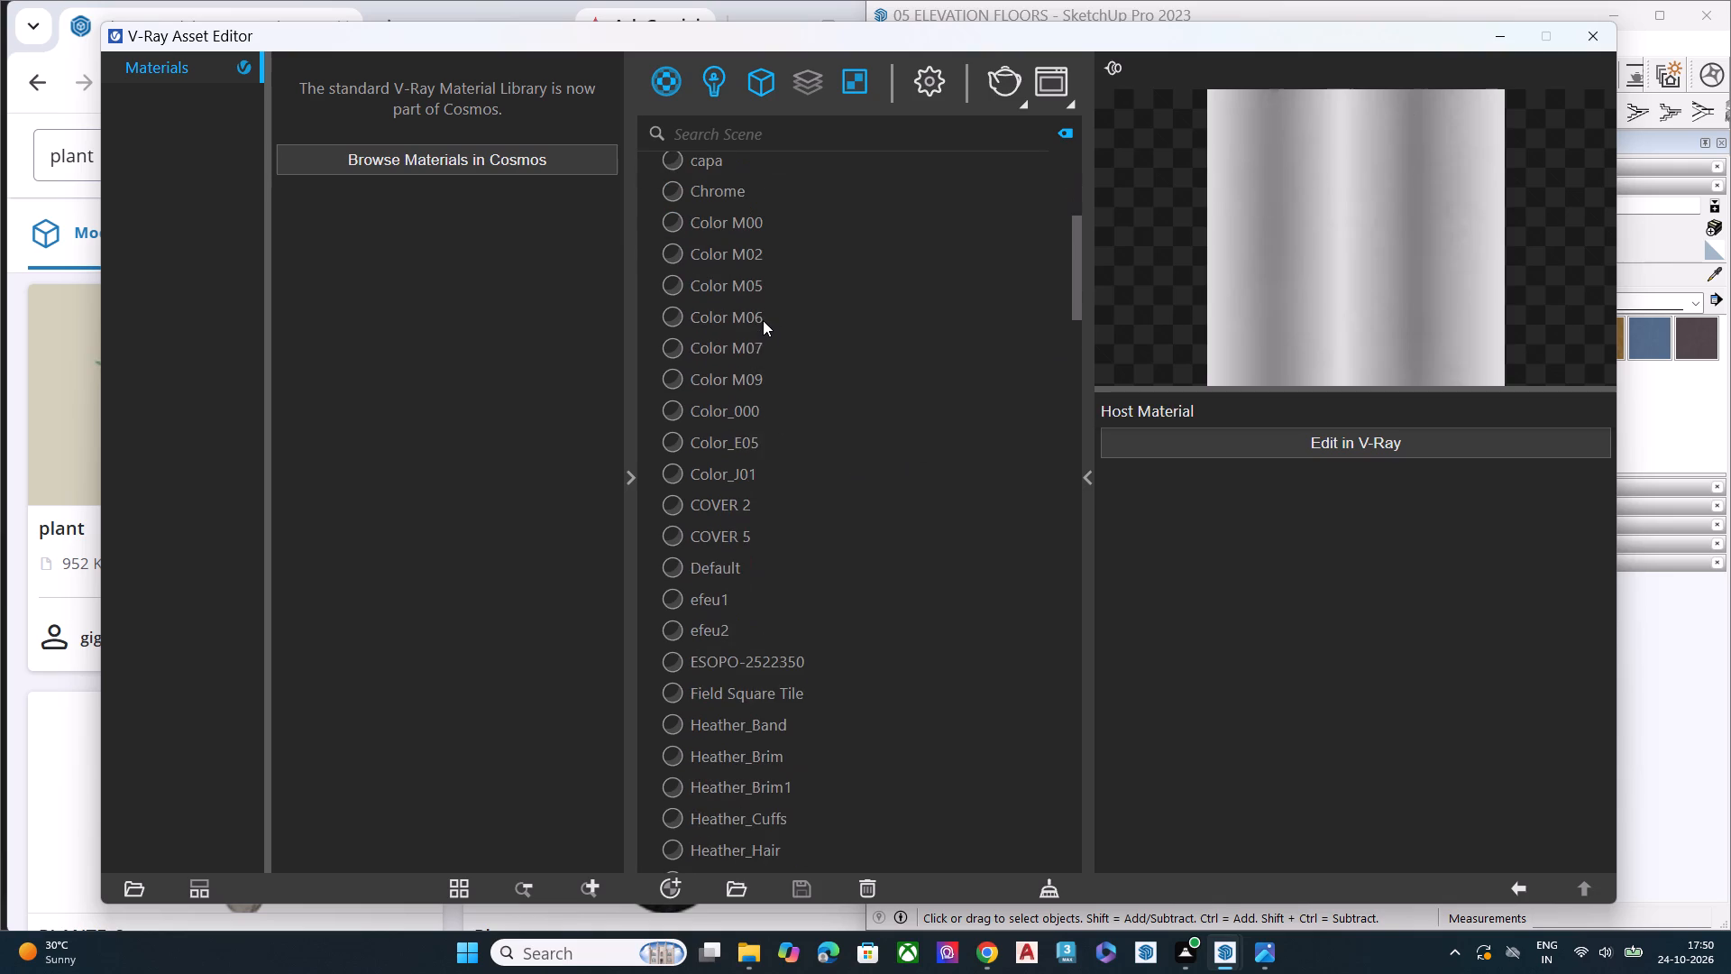
pyautogui.click(731, 489)
pyautogui.click(741, 475)
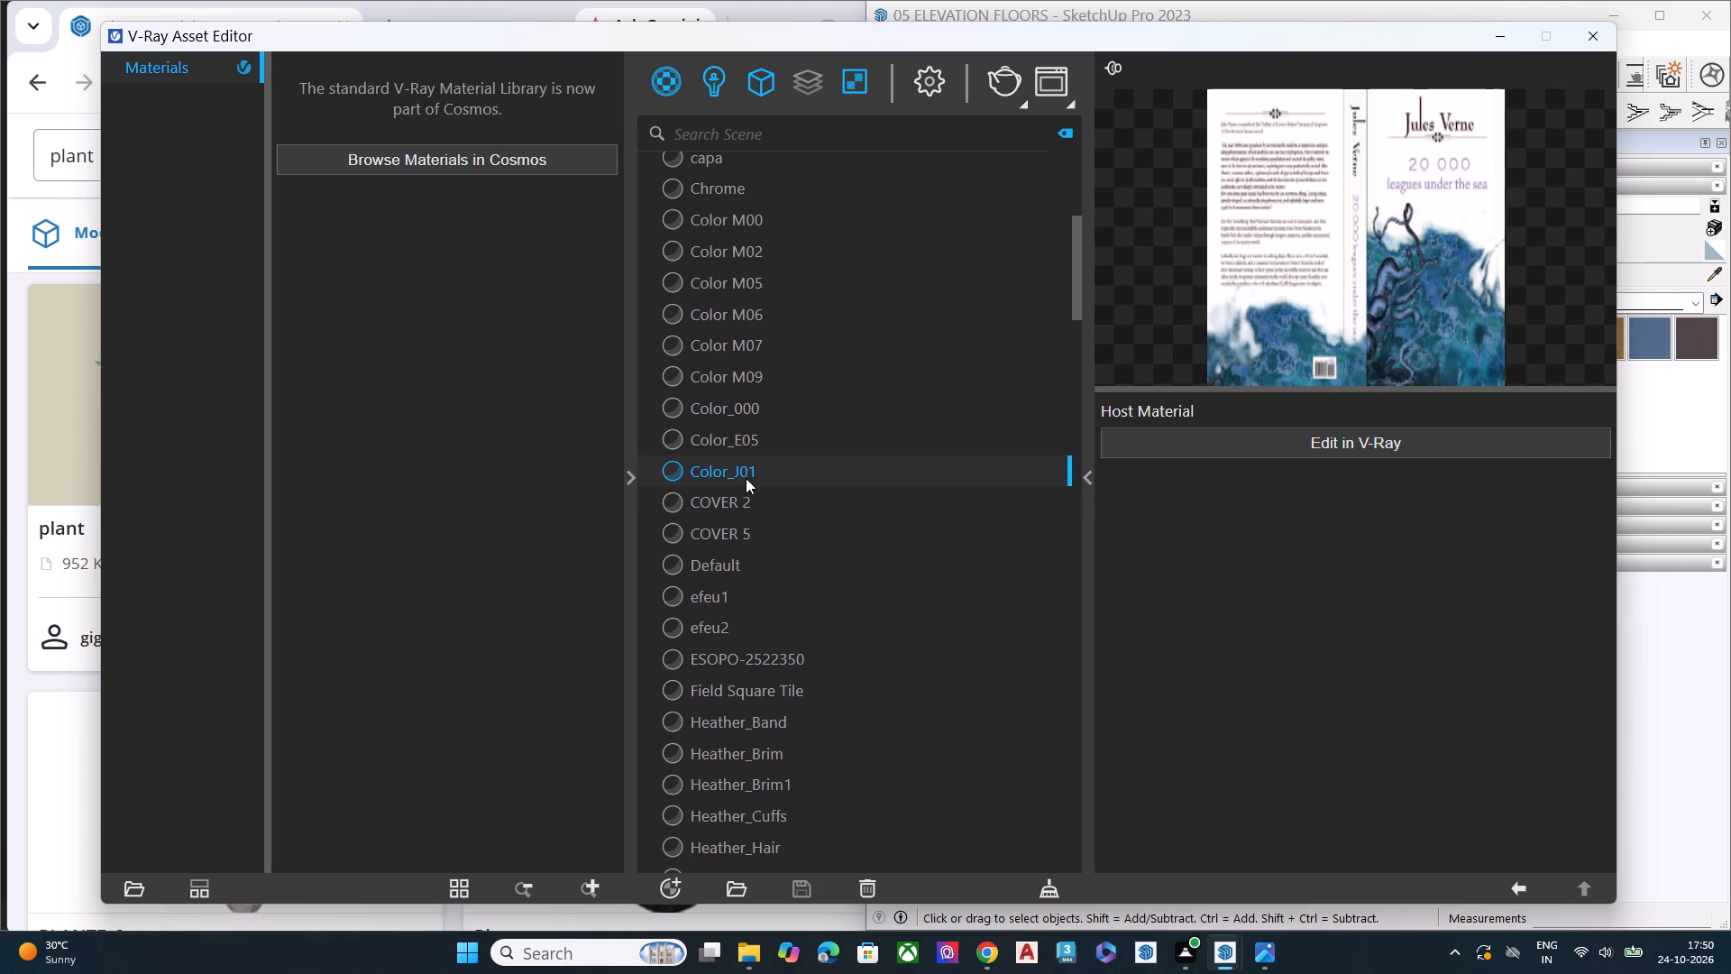
pyautogui.scroll(-11, 748, 482)
pyautogui.scroll(1, 752, 496)
pyautogui.scroll(-8, 752, 496)
pyautogui.scroll(1, 752, 497)
pyautogui.scroll(-2, 752, 497)
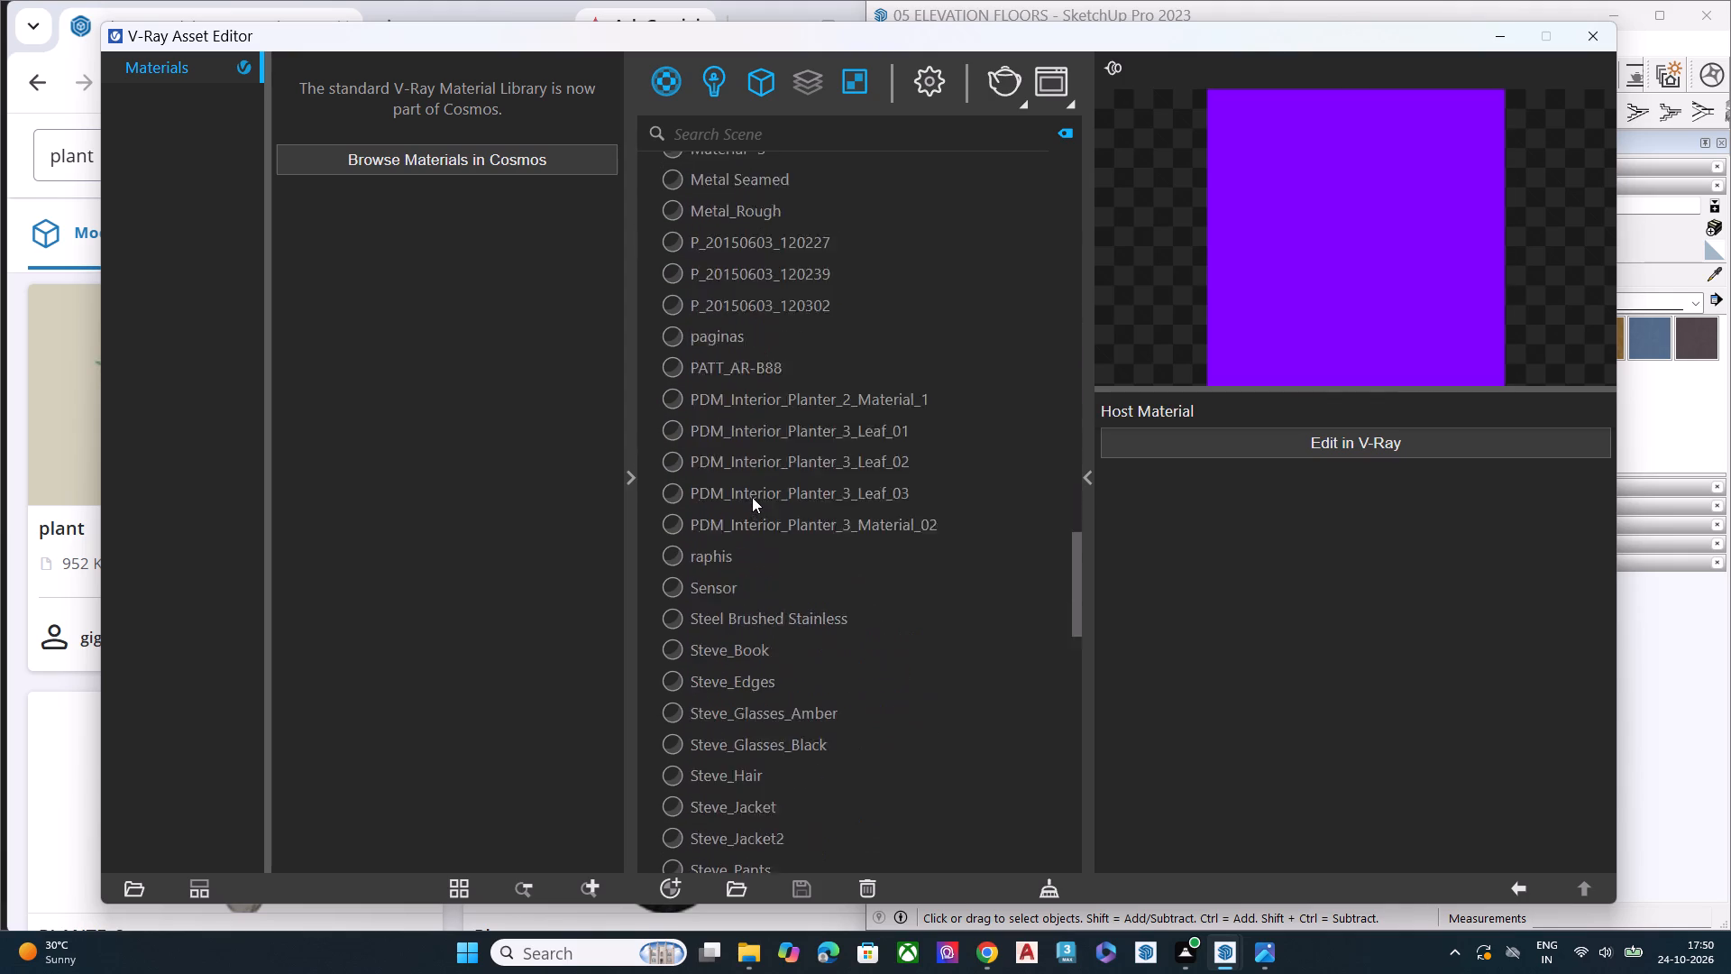
pyautogui.scroll(-9, 752, 497)
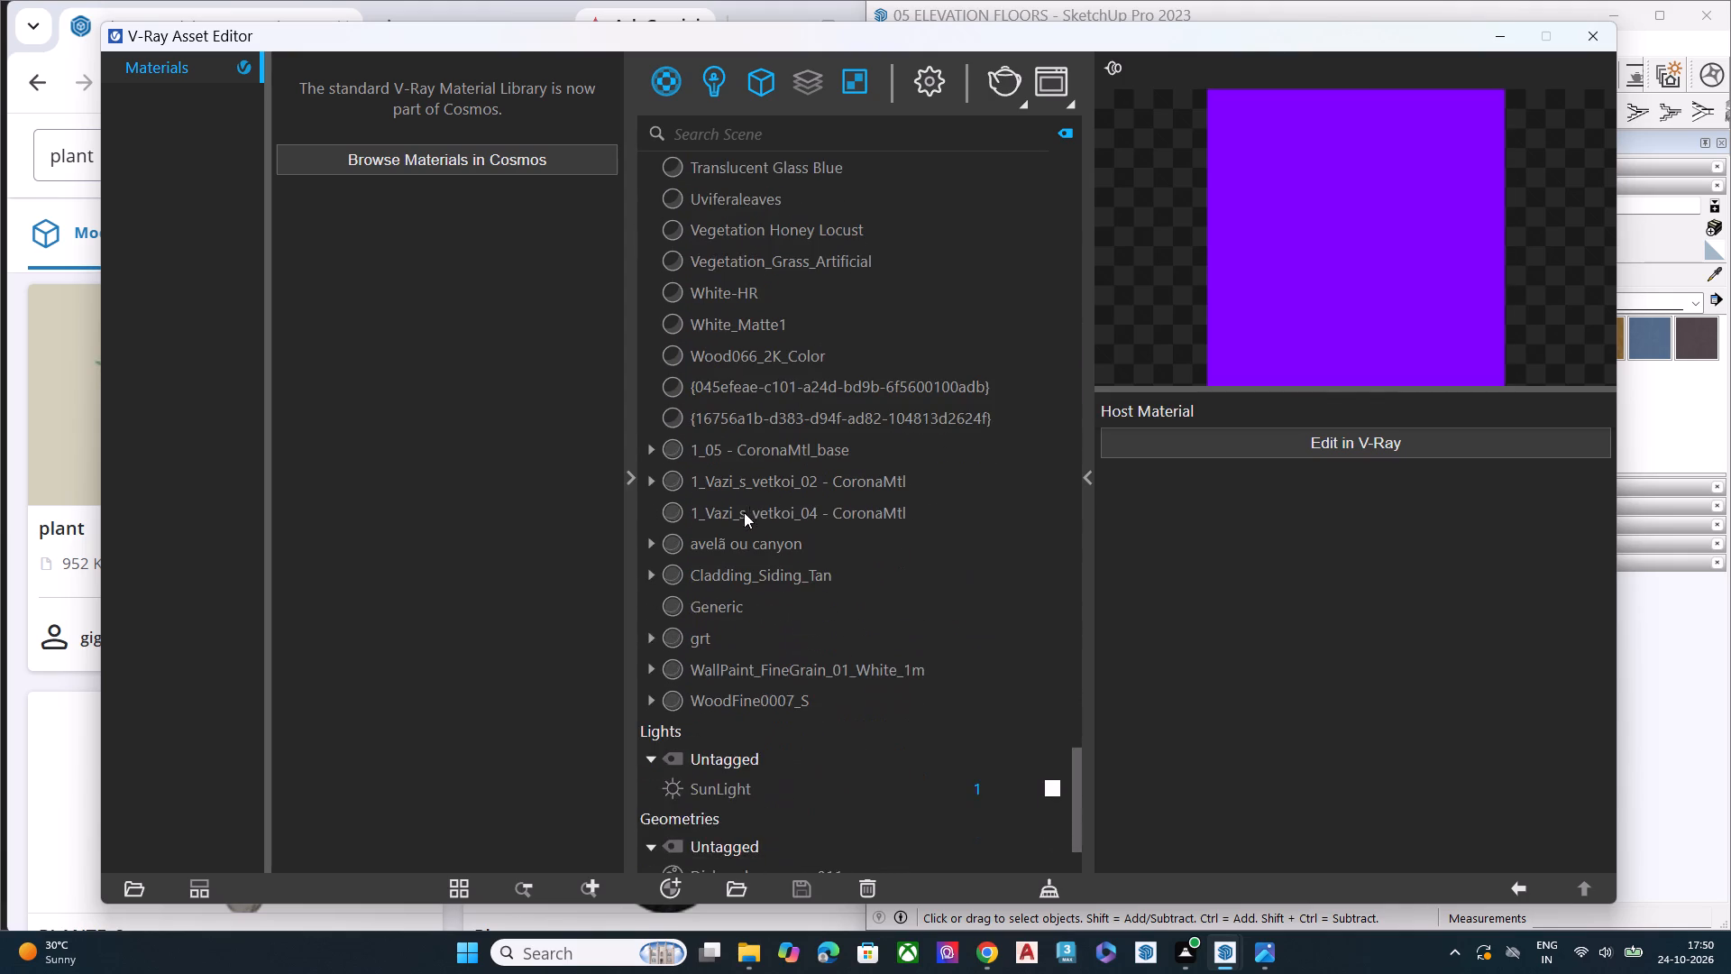
# Preview the V-Ray materials ending the scene list, including WoodFine0007_S, WallPaint_FineGrain_01_White_1m, grt, Generic and avelã ou canyon.
pyautogui.scroll(-3, 739, 525)
pyautogui.click(744, 564)
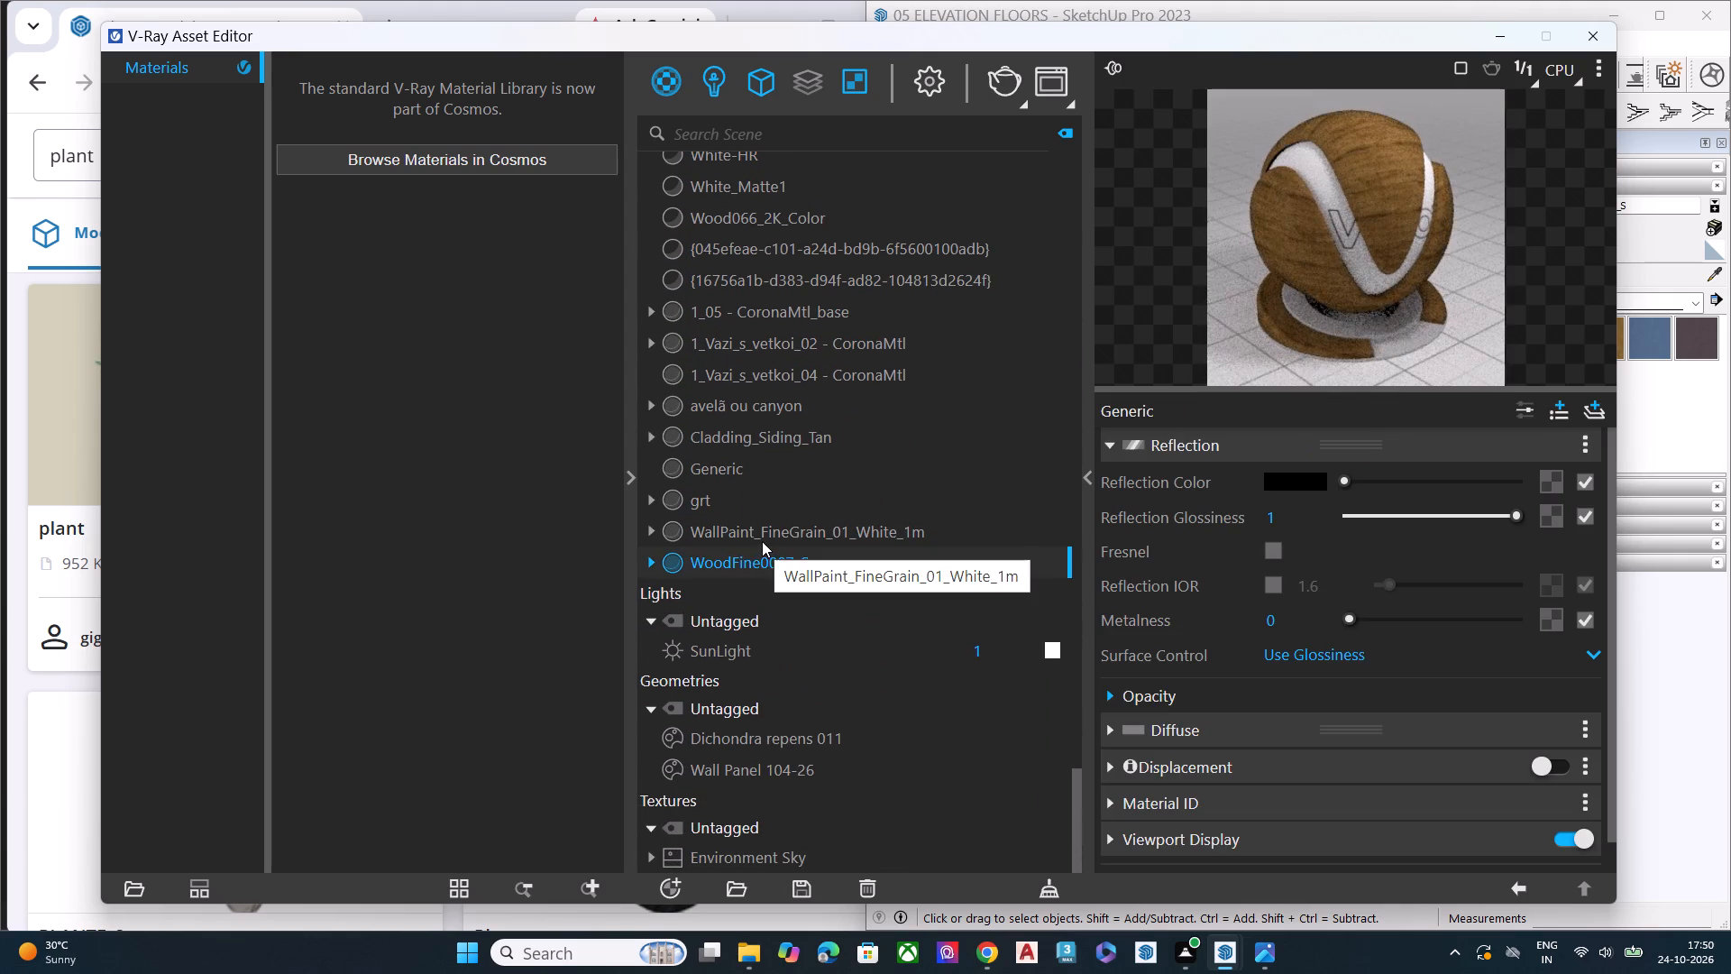
pyautogui.click(762, 534)
pyautogui.click(710, 495)
pyautogui.click(736, 471)
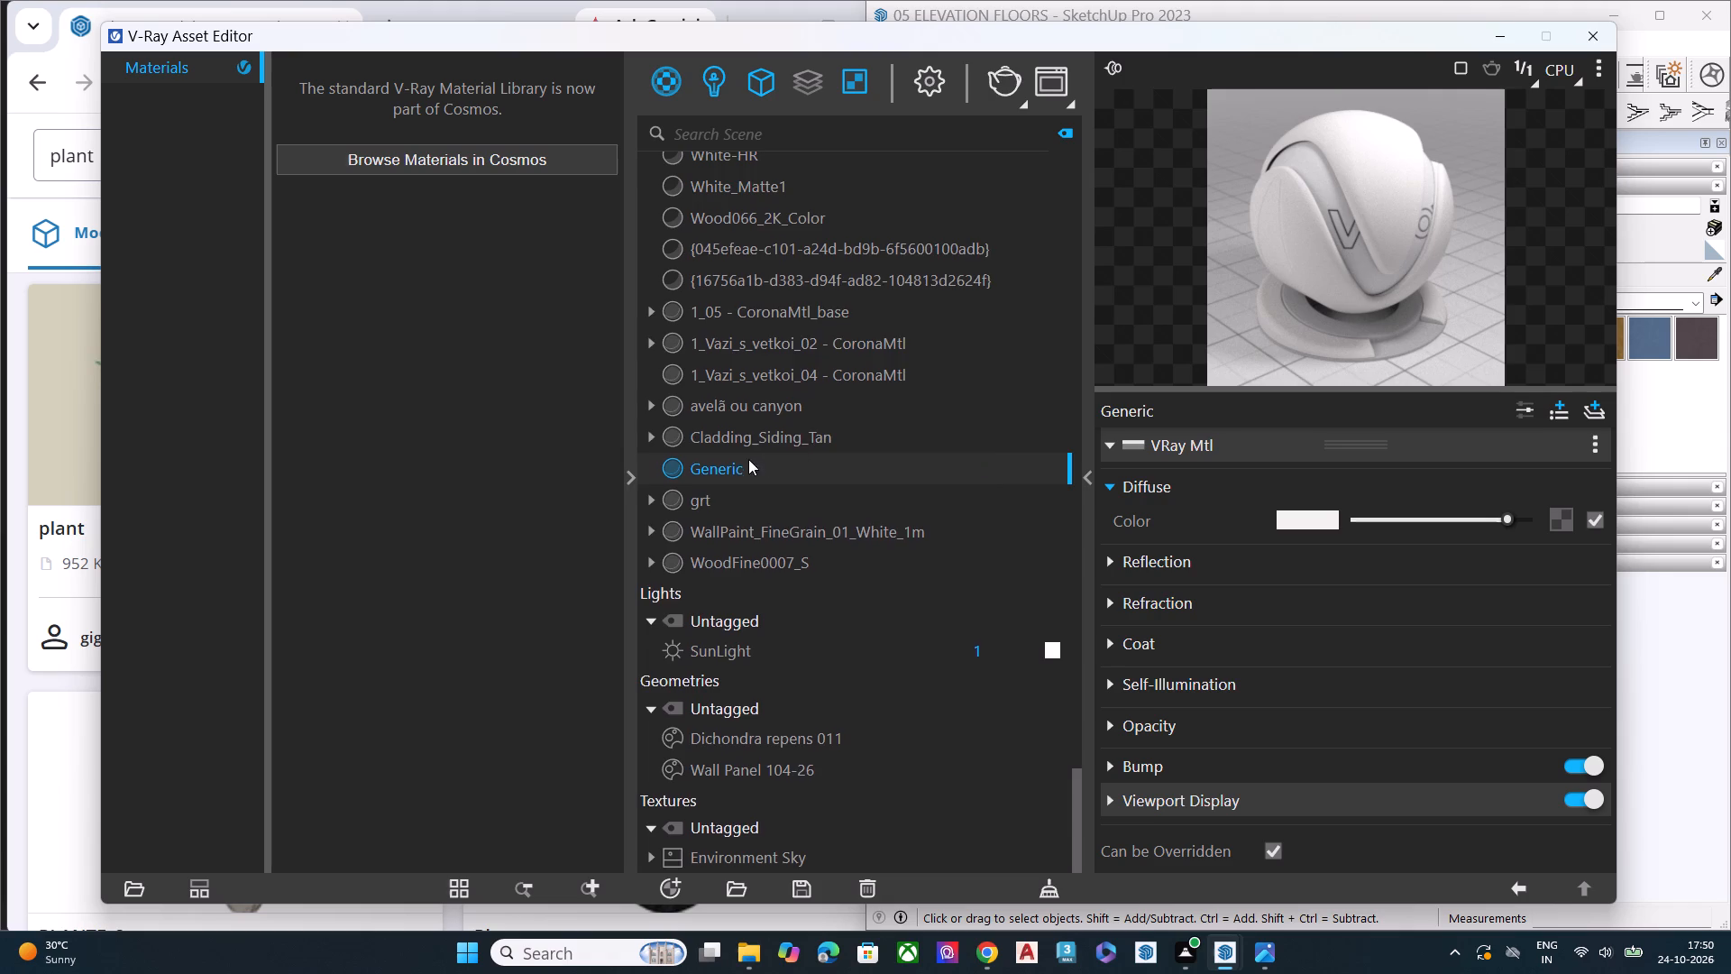
pyautogui.scroll(2, 747, 459)
pyautogui.click(756, 691)
pyautogui.click(766, 674)
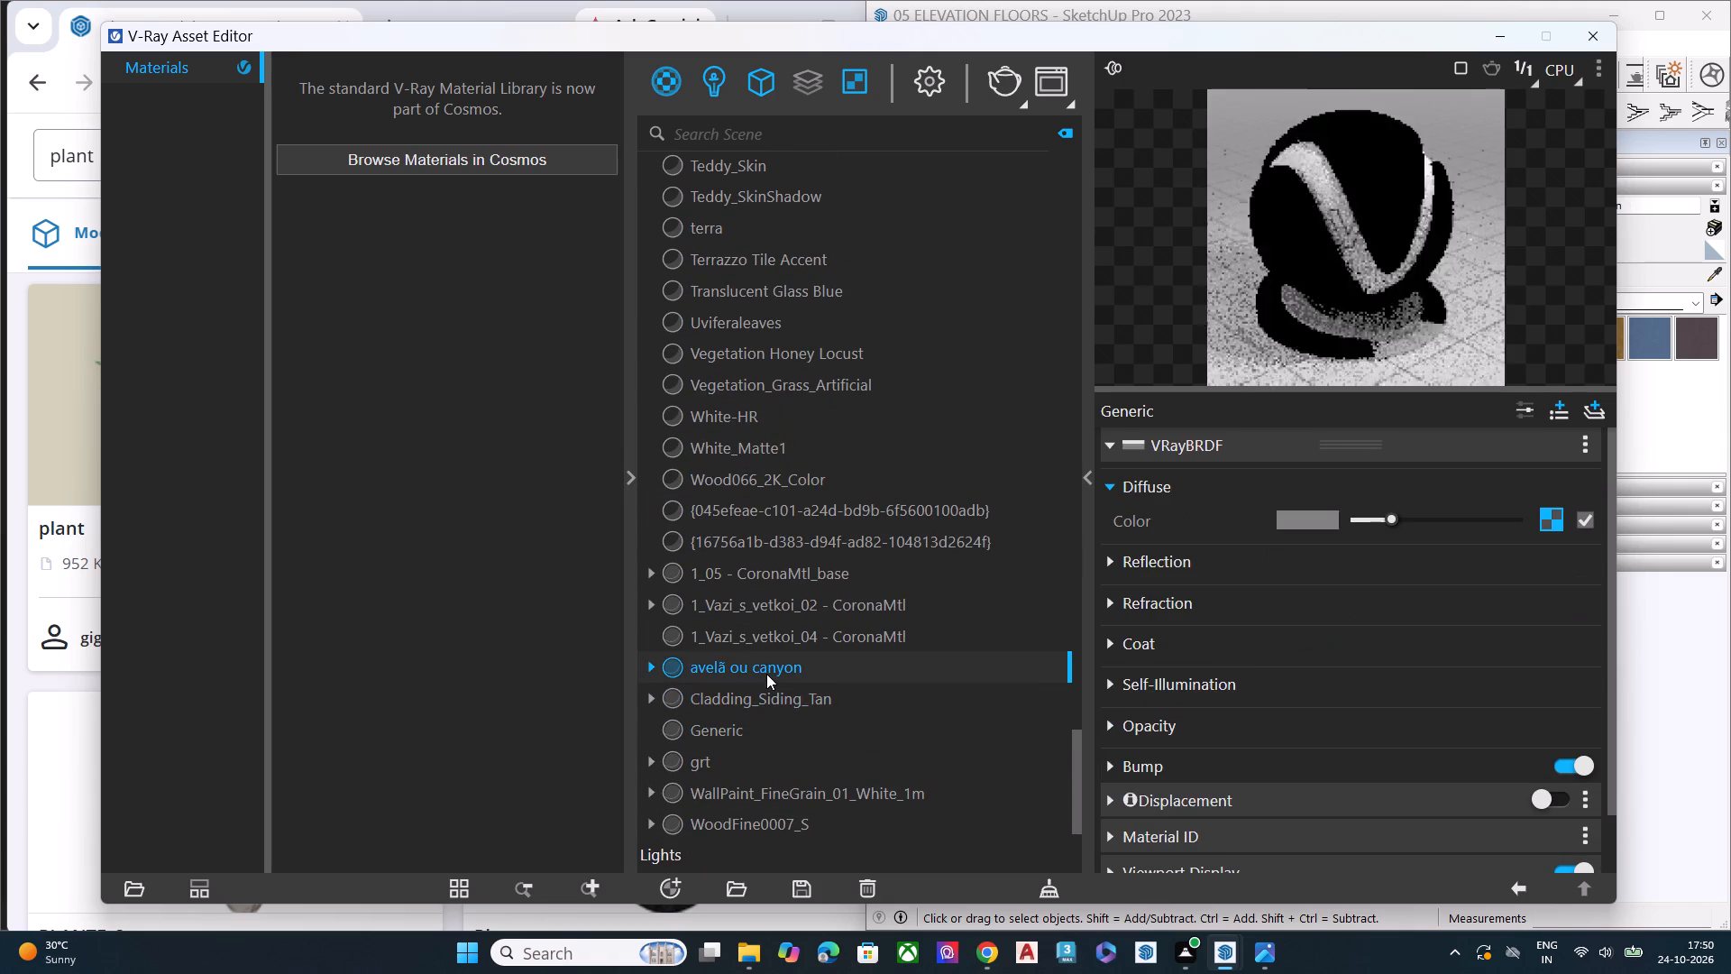
pyautogui.click(766, 715)
pyautogui.scroll(2, 763, 698)
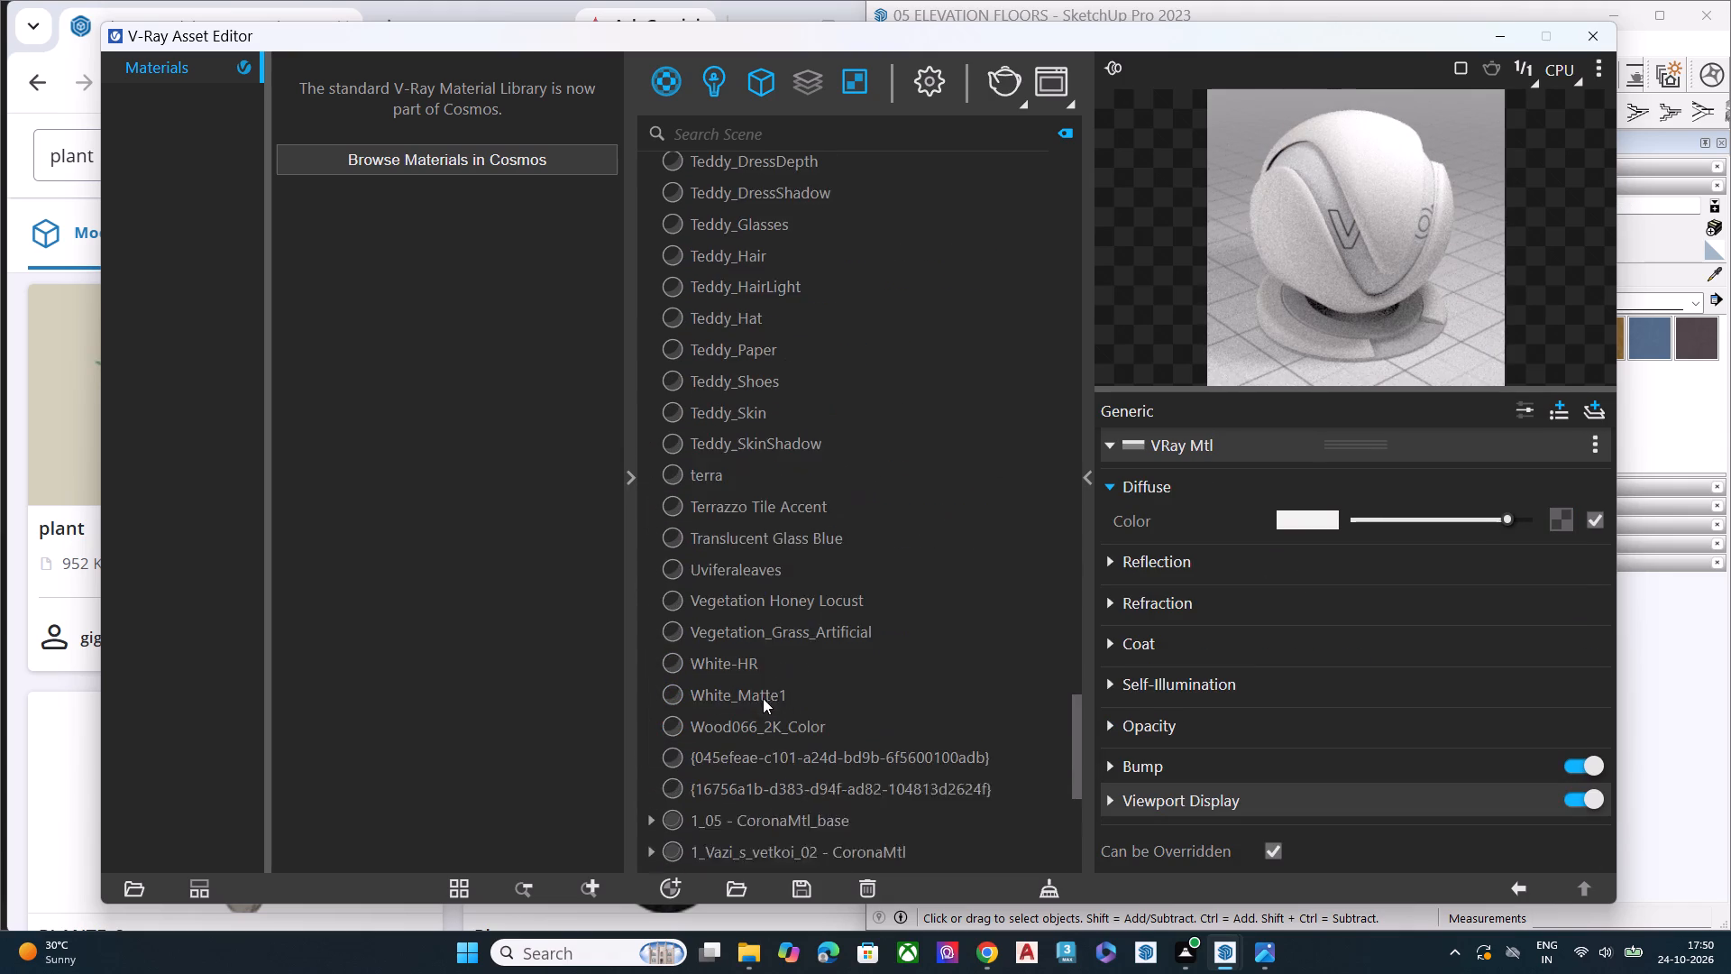
pyautogui.scroll(-3, 763, 698)
pyautogui.scroll(1, 753, 614)
pyautogui.scroll(-1, 737, 583)
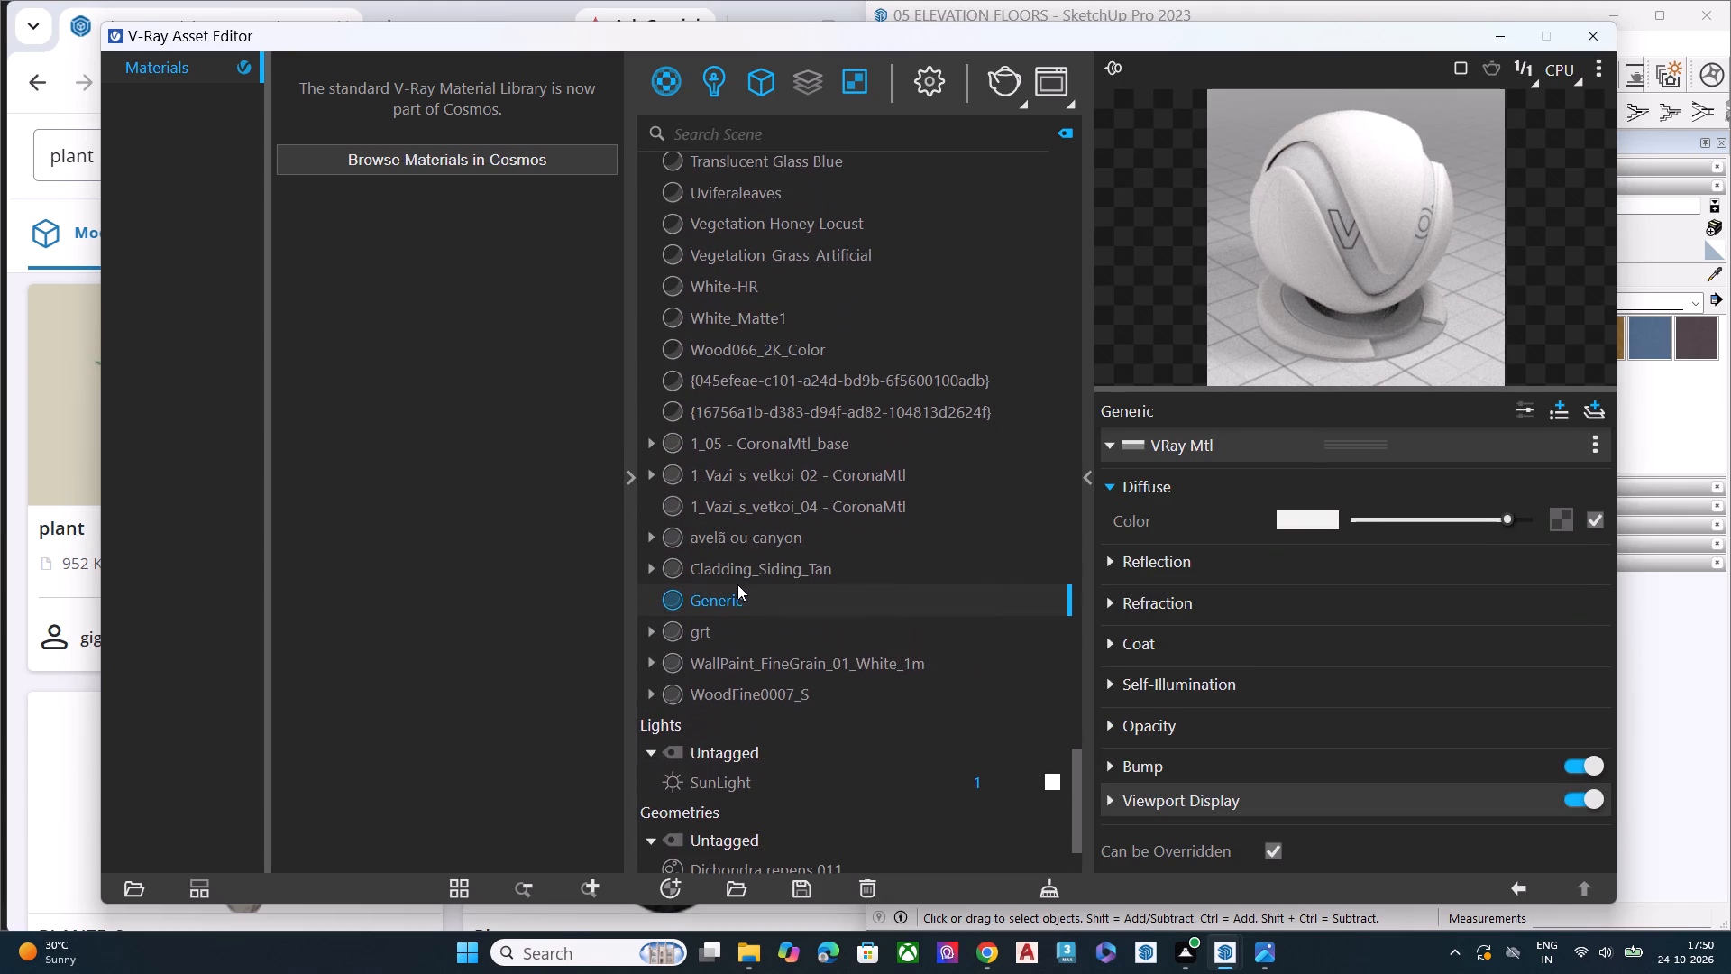
pyautogui.click(721, 659)
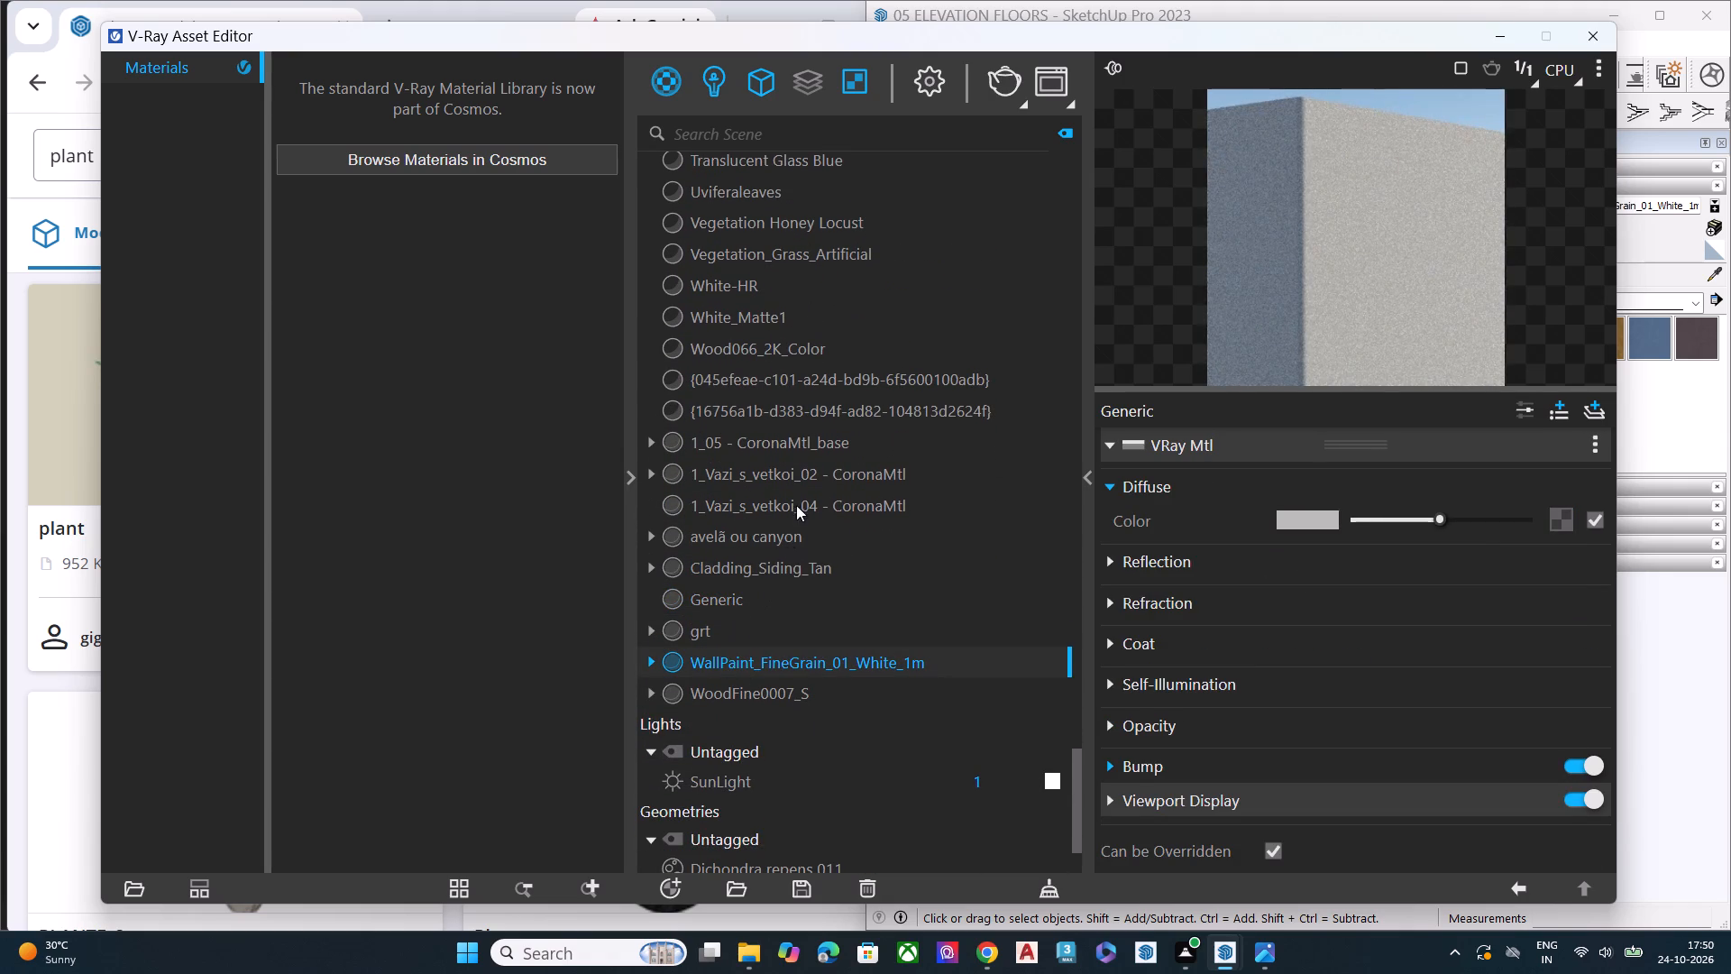
# Delete the dark 1_Vazi_s_vetkoi_04 - CoronaMtl material permanently from the V-Ray scene materials and return to the model.
pyautogui.click(796, 505)
pyautogui.click(816, 480)
pyautogui.click(822, 512)
pyautogui.rightClick(822, 512)
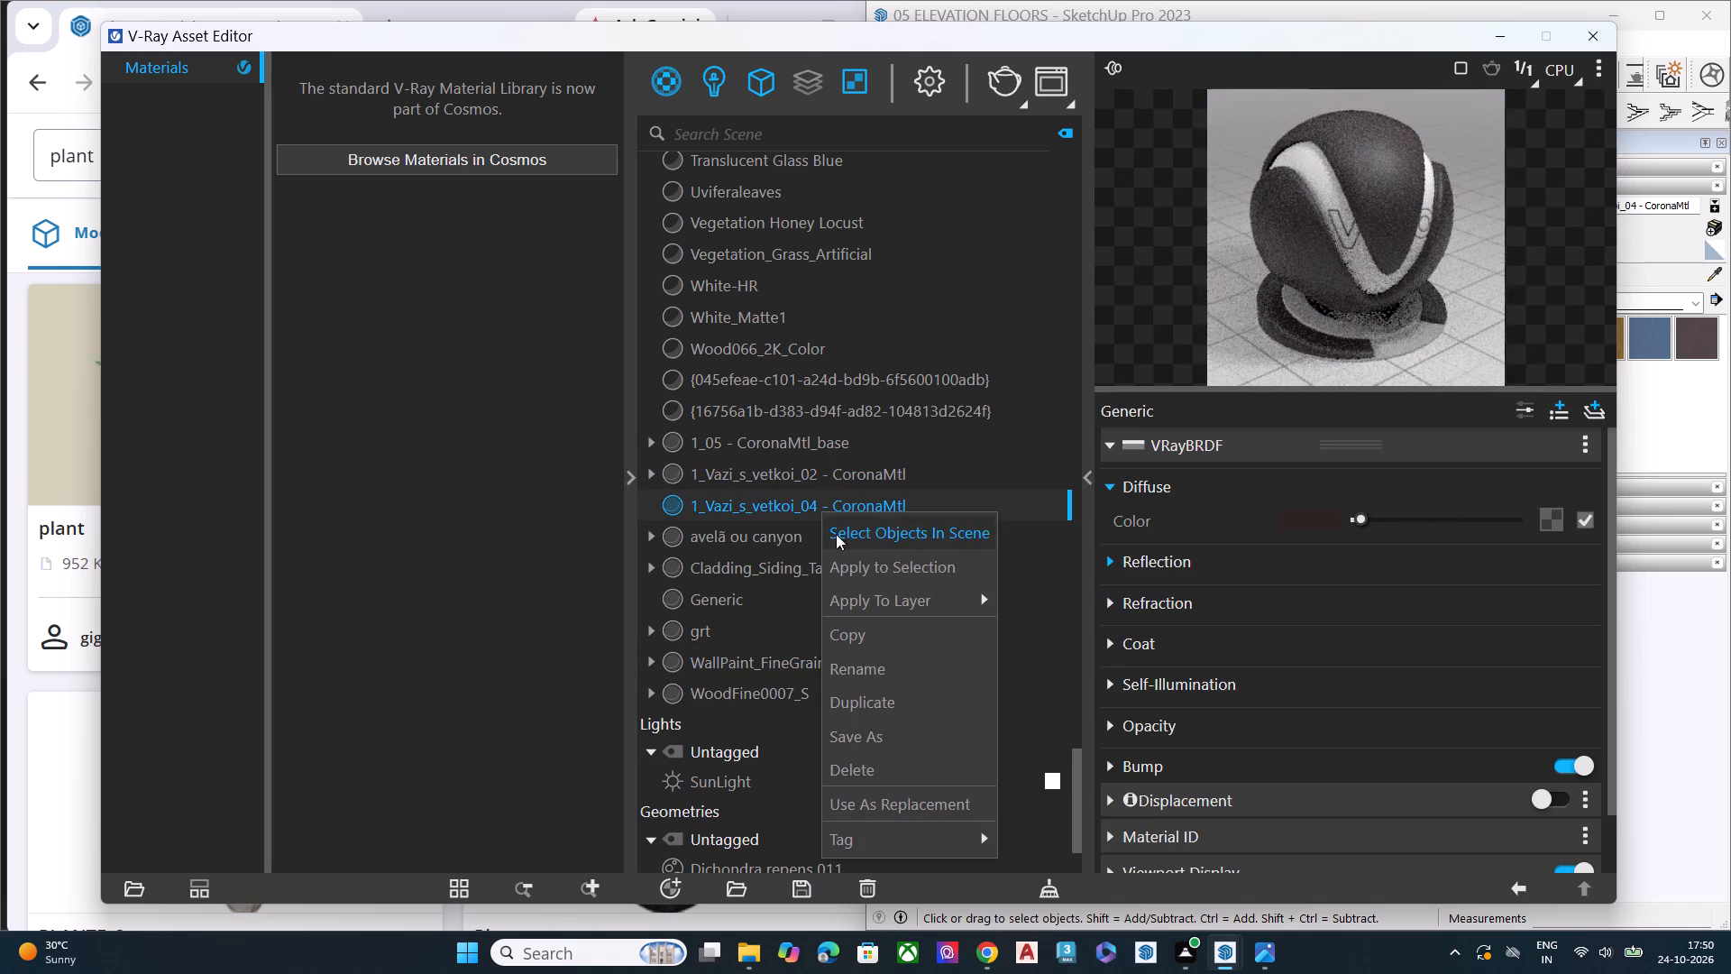
pyautogui.click(881, 766)
pyautogui.click(926, 473)
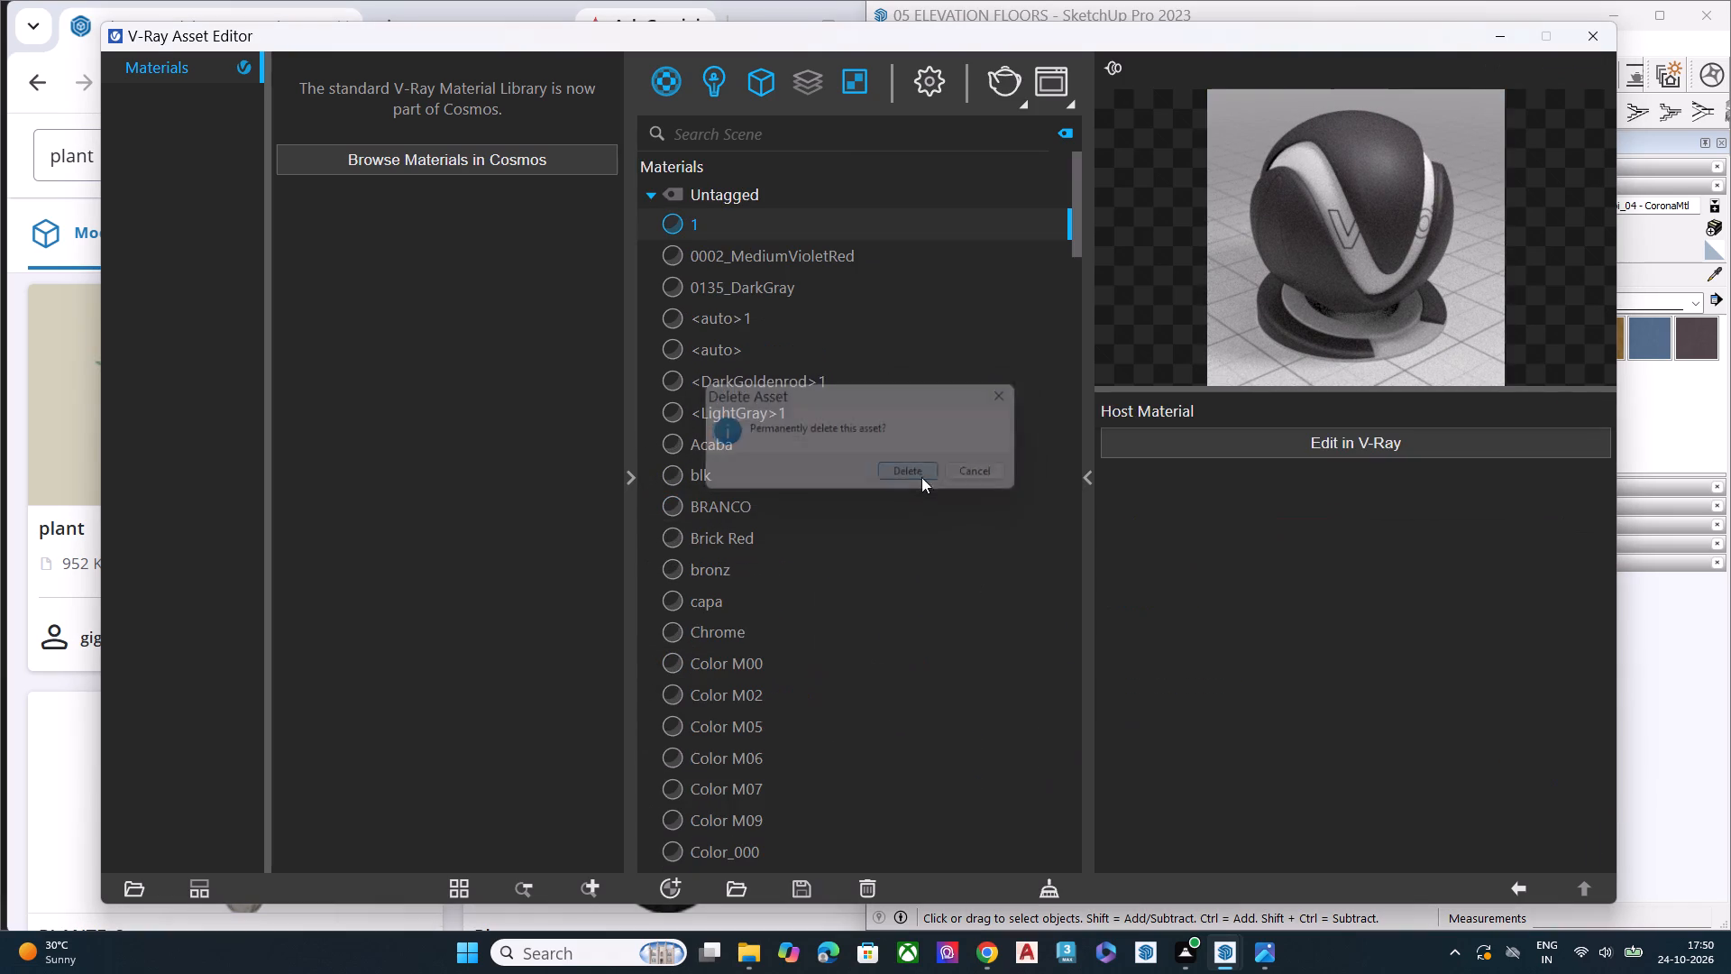
pyautogui.click(1496, 50)
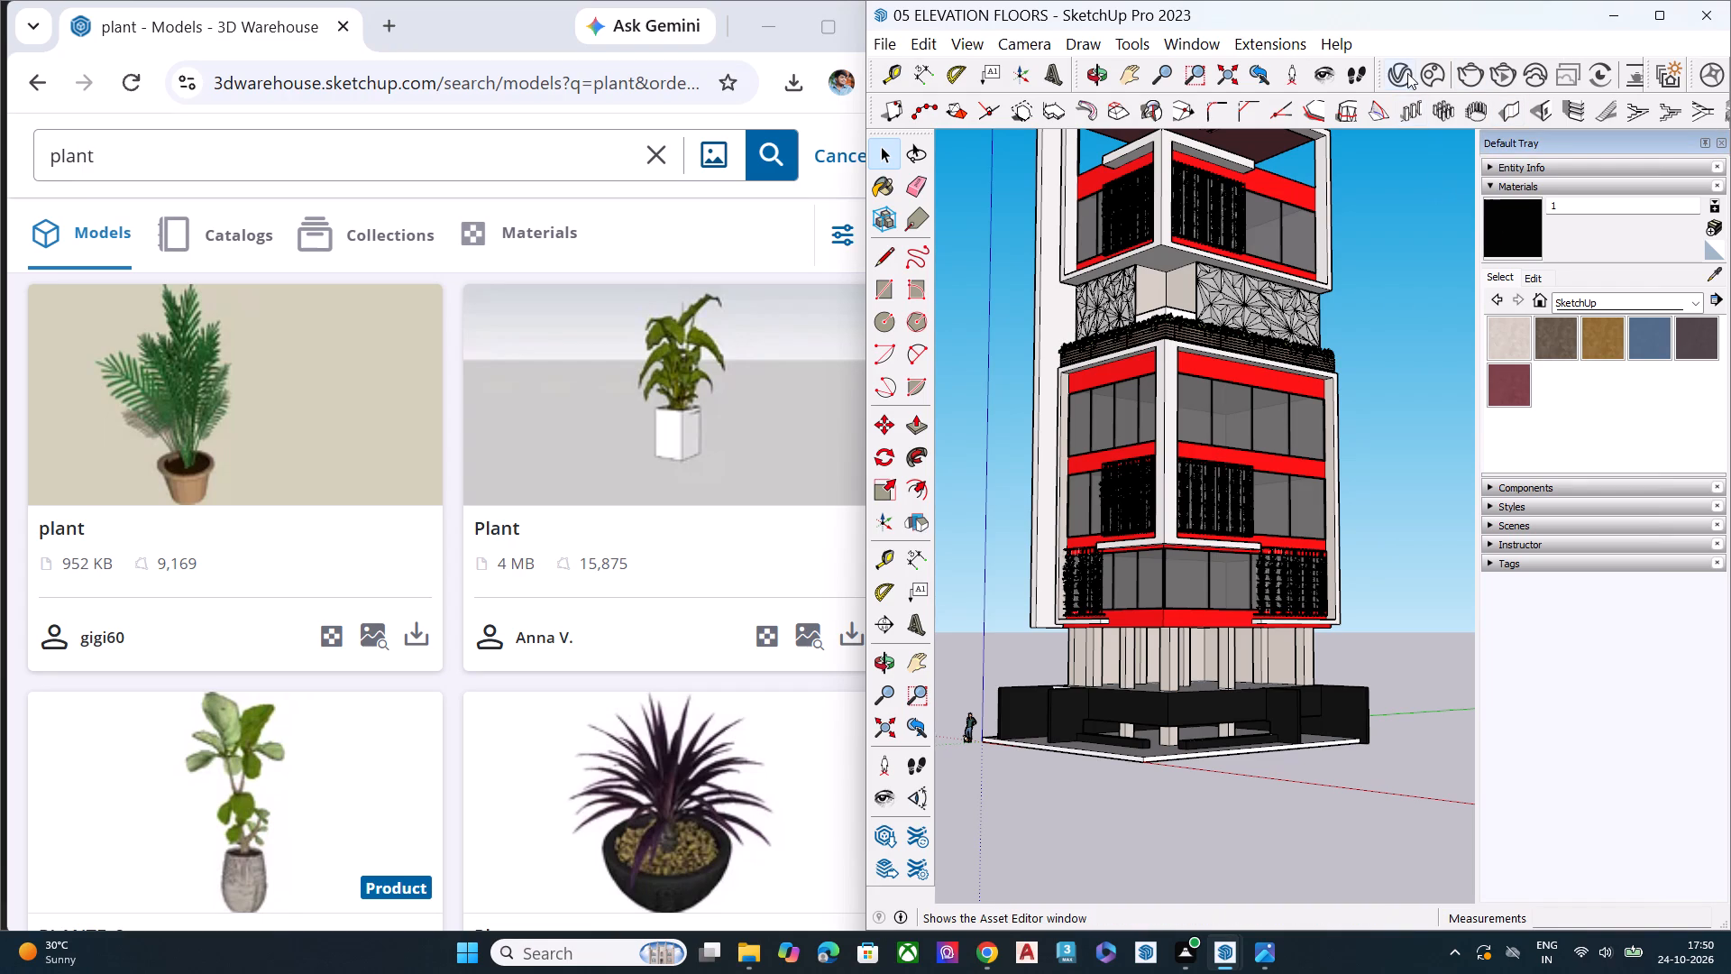
# Inspect the paint assigned to a black boundary wall face at the building's base in its entity information.
pyautogui.scroll(3, 1211, 769)
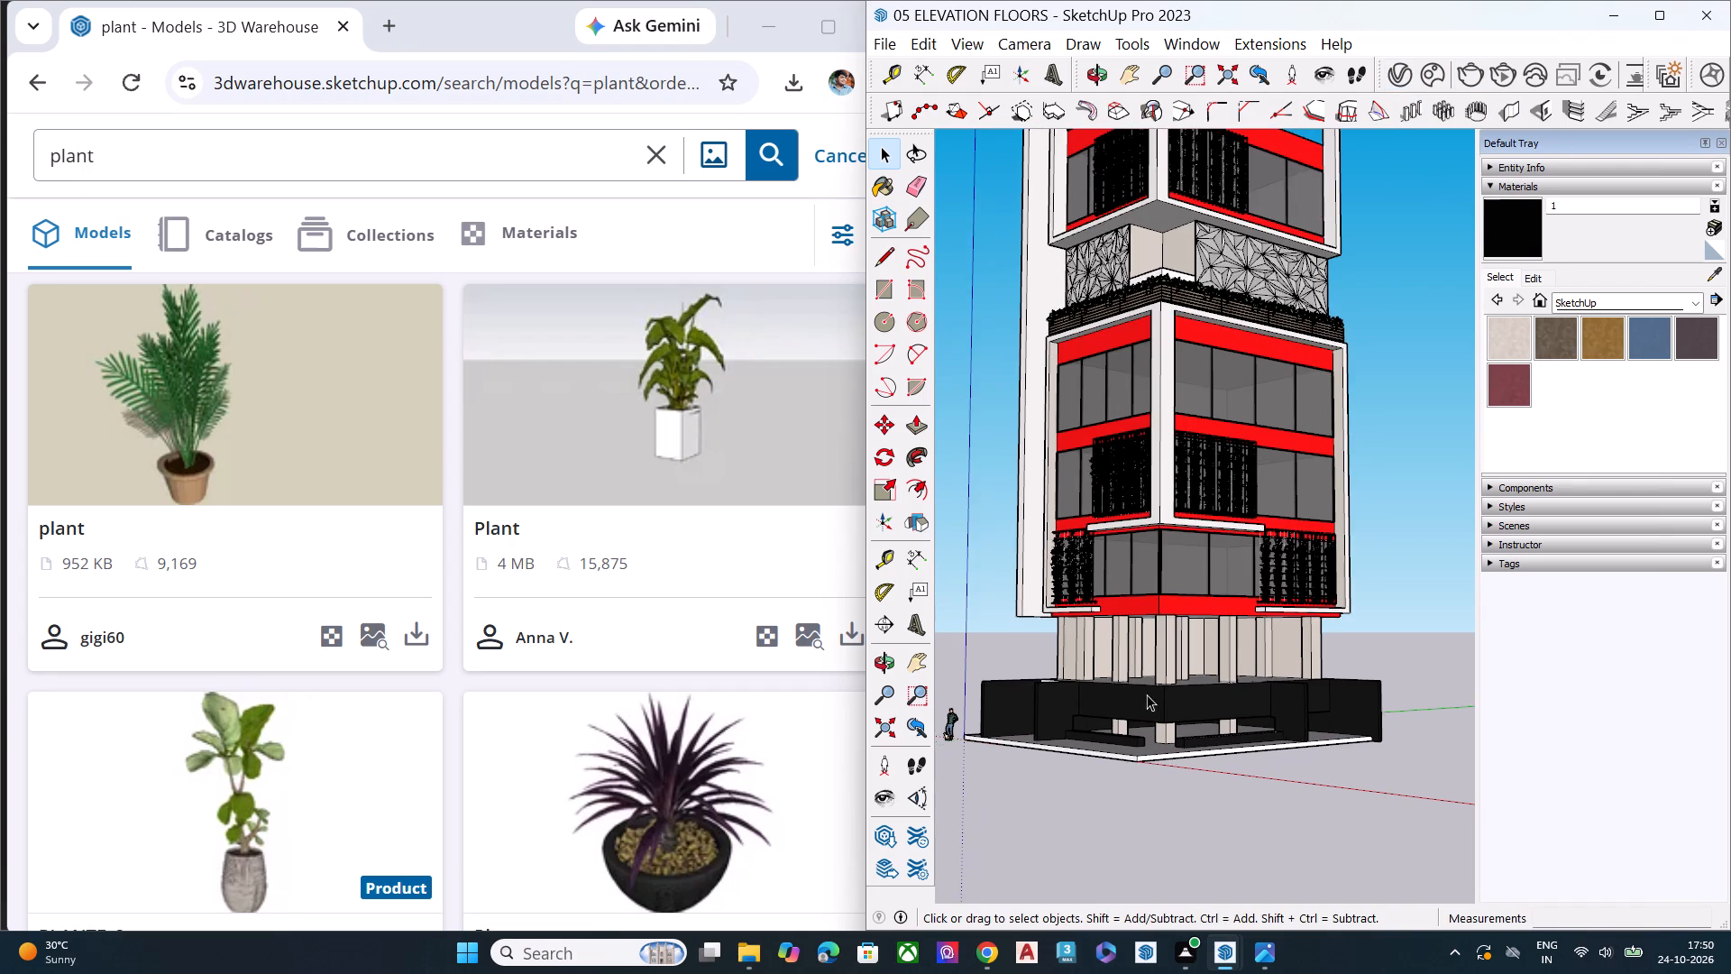
pyautogui.click(1149, 691)
pyautogui.click(1171, 704)
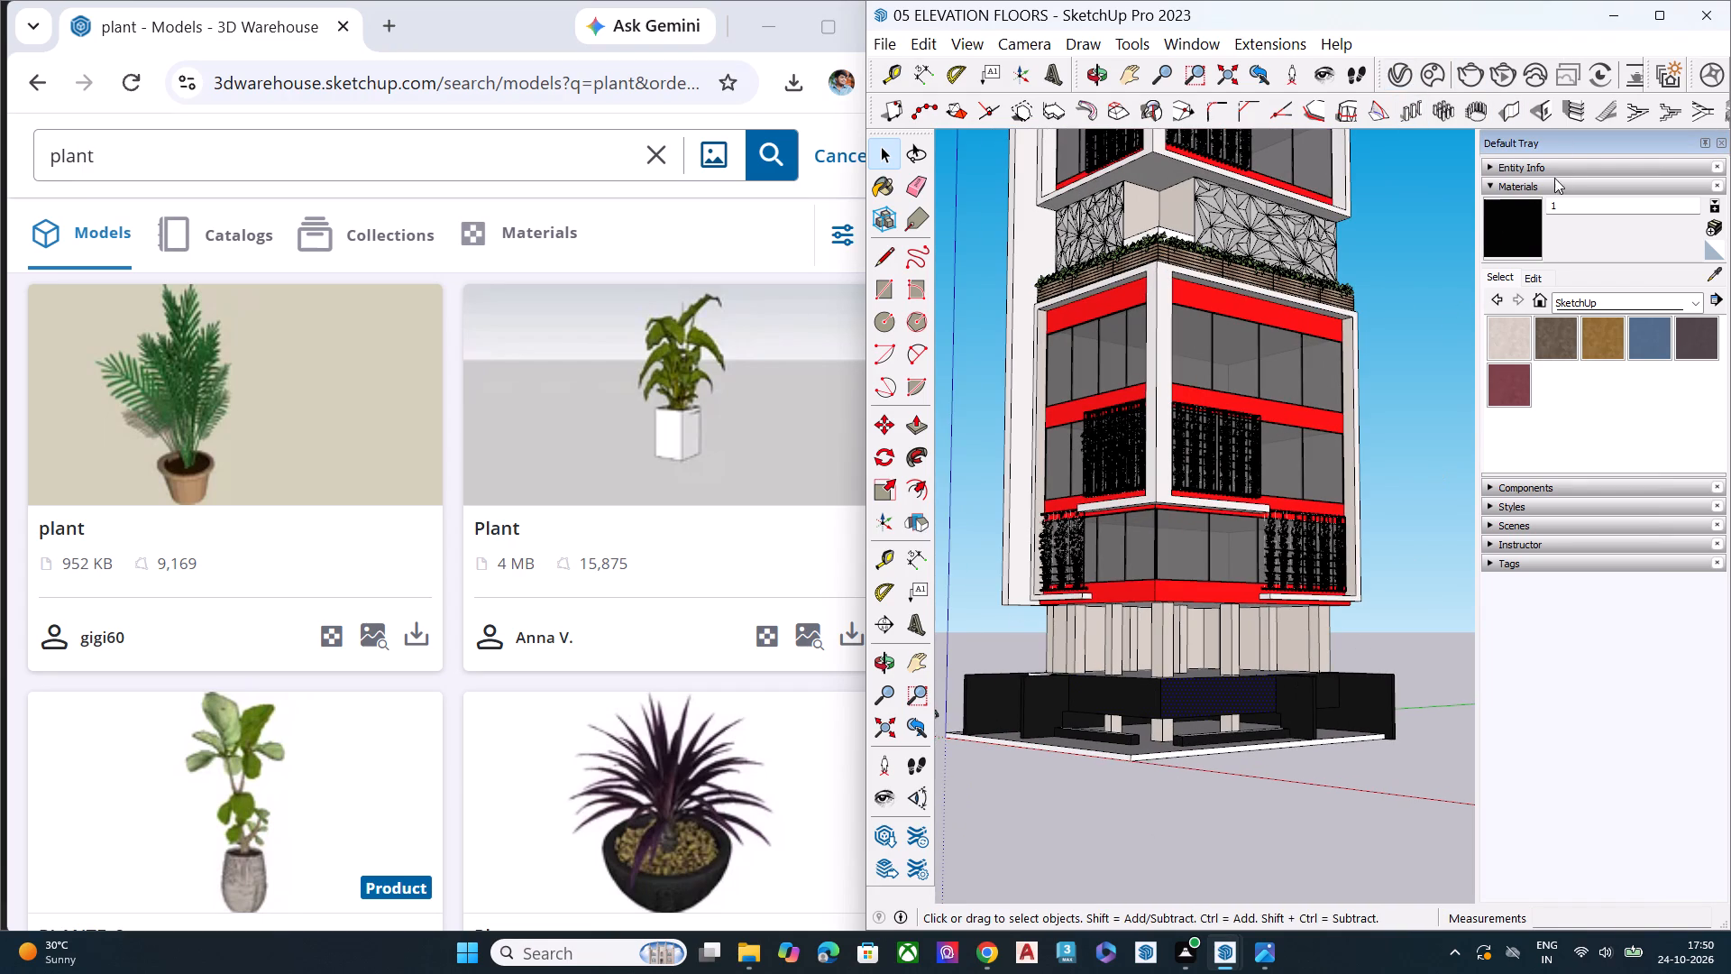
pyautogui.click(1557, 165)
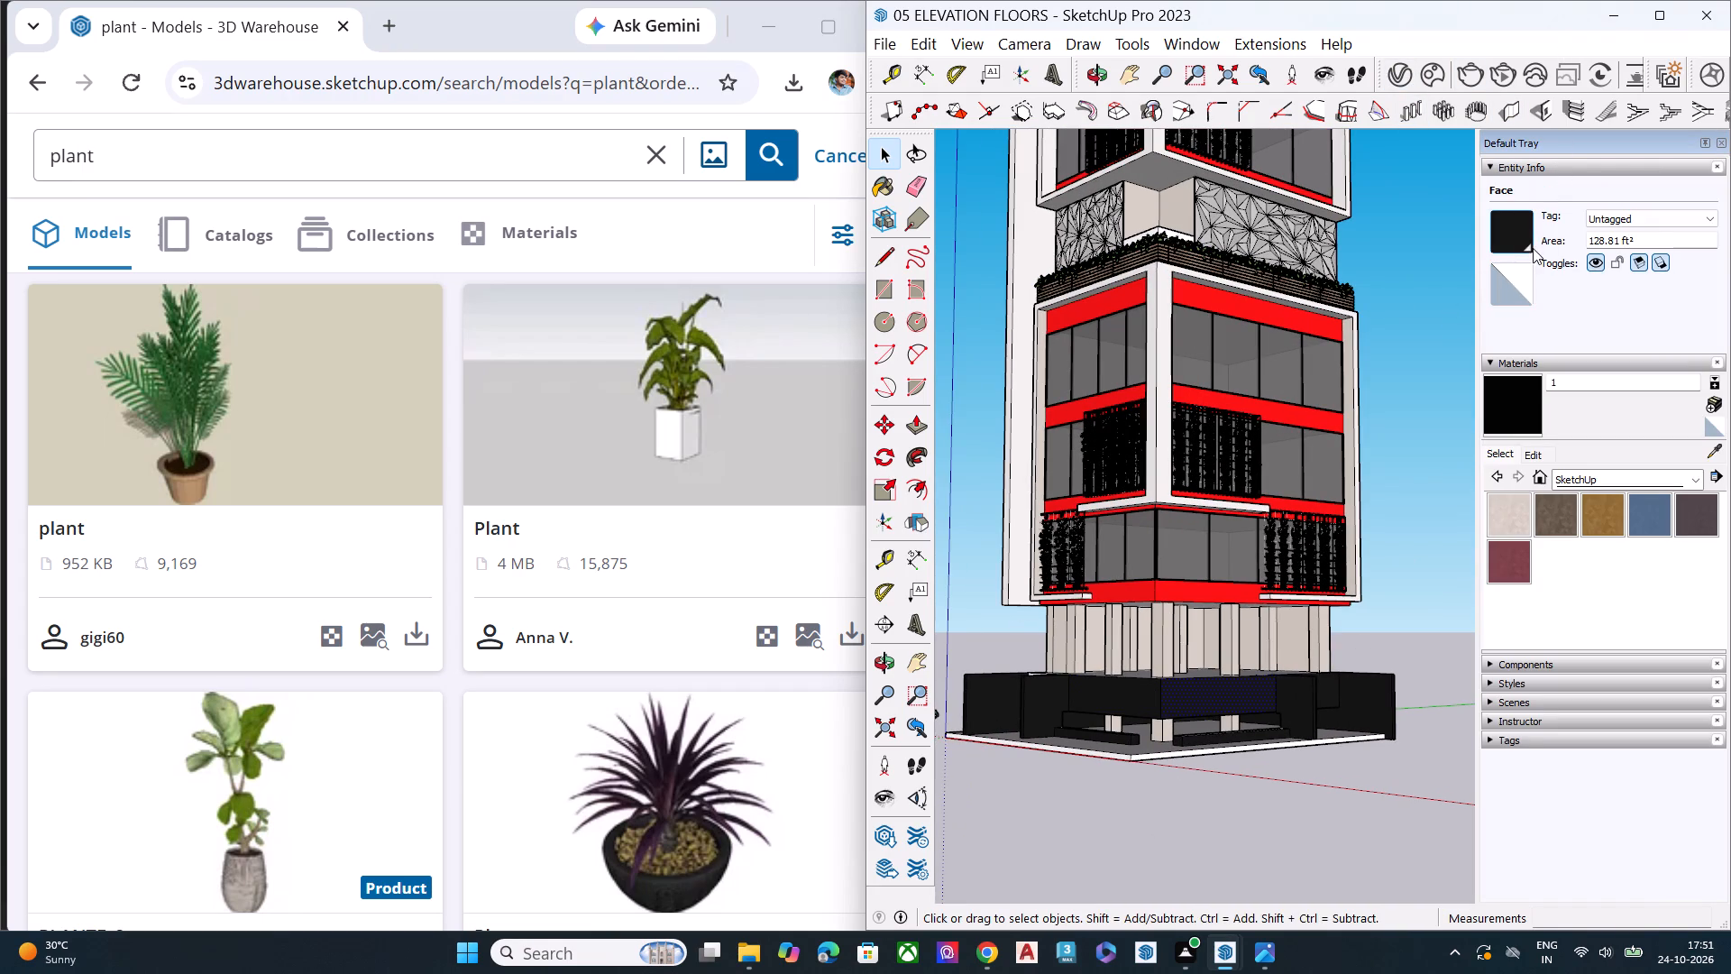
pyautogui.click(1509, 235)
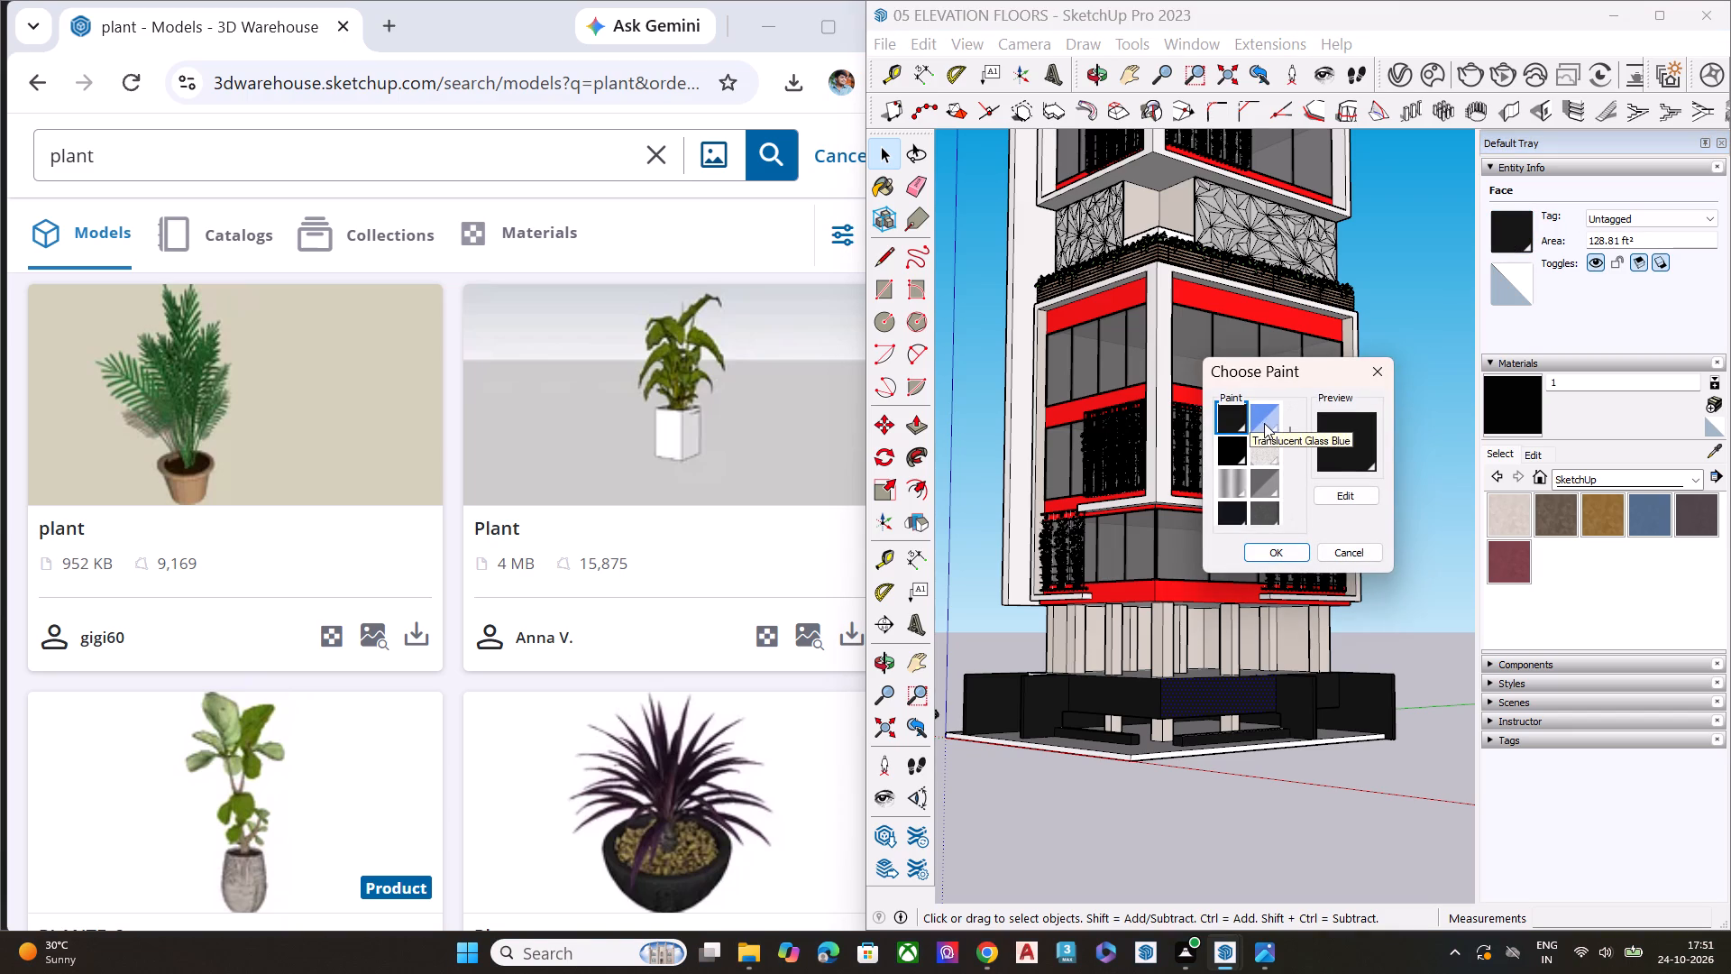
pyautogui.click(1381, 368)
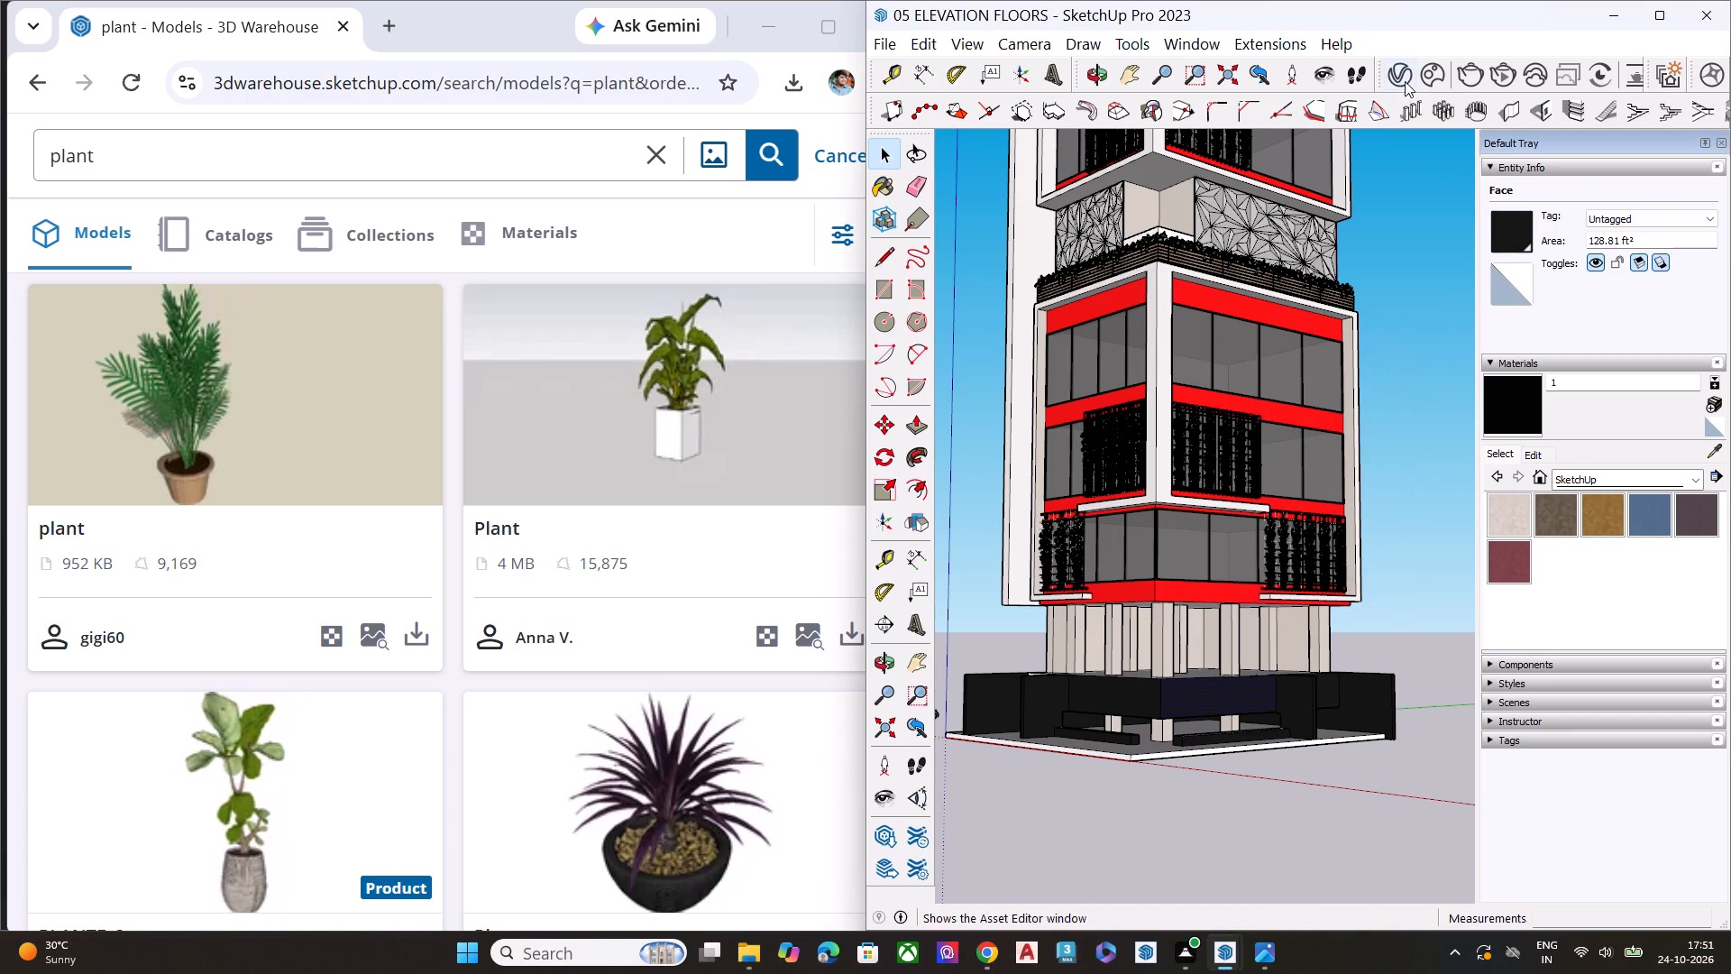
# Delete the black material named 1 permanently from the V-Ray scene materials.
pyautogui.click(1405, 79)
pyautogui.click(723, 259)
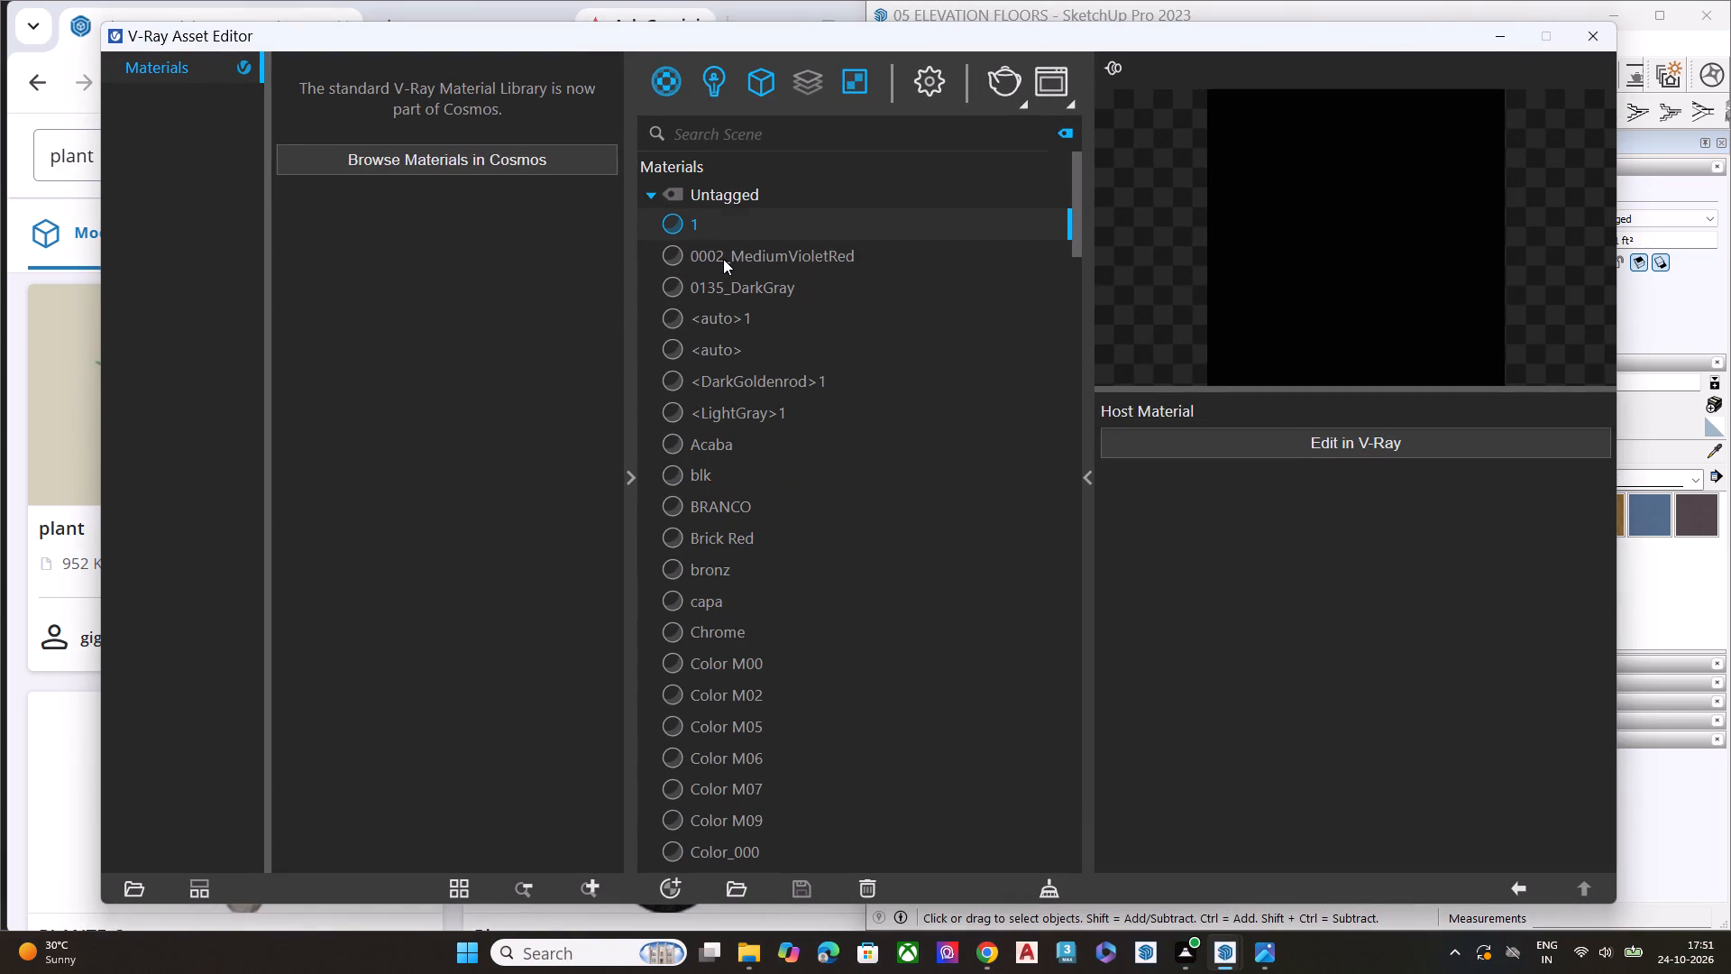
pyautogui.click(723, 230)
pyautogui.rightClick(723, 230)
pyautogui.click(813, 359)
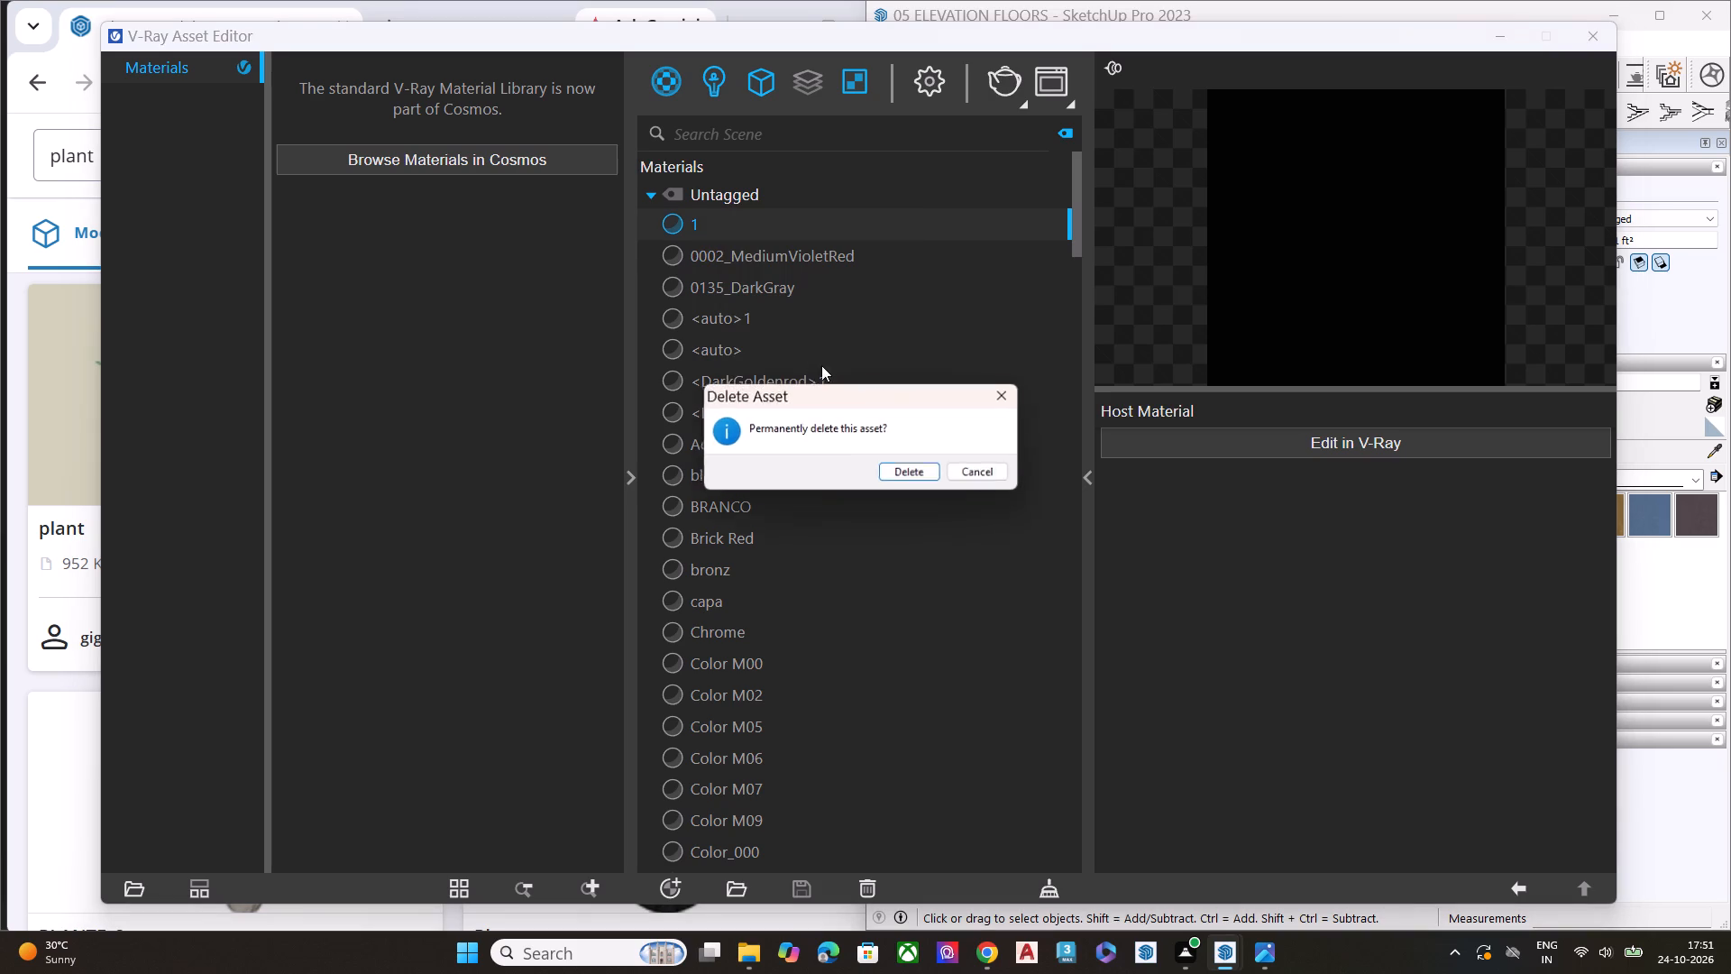
pyautogui.click(906, 471)
# Preview the scene materials from 0135_DarkGray through blk, Brick Red, capa and Color M00 down to Color M05.
pyautogui.click(779, 264)
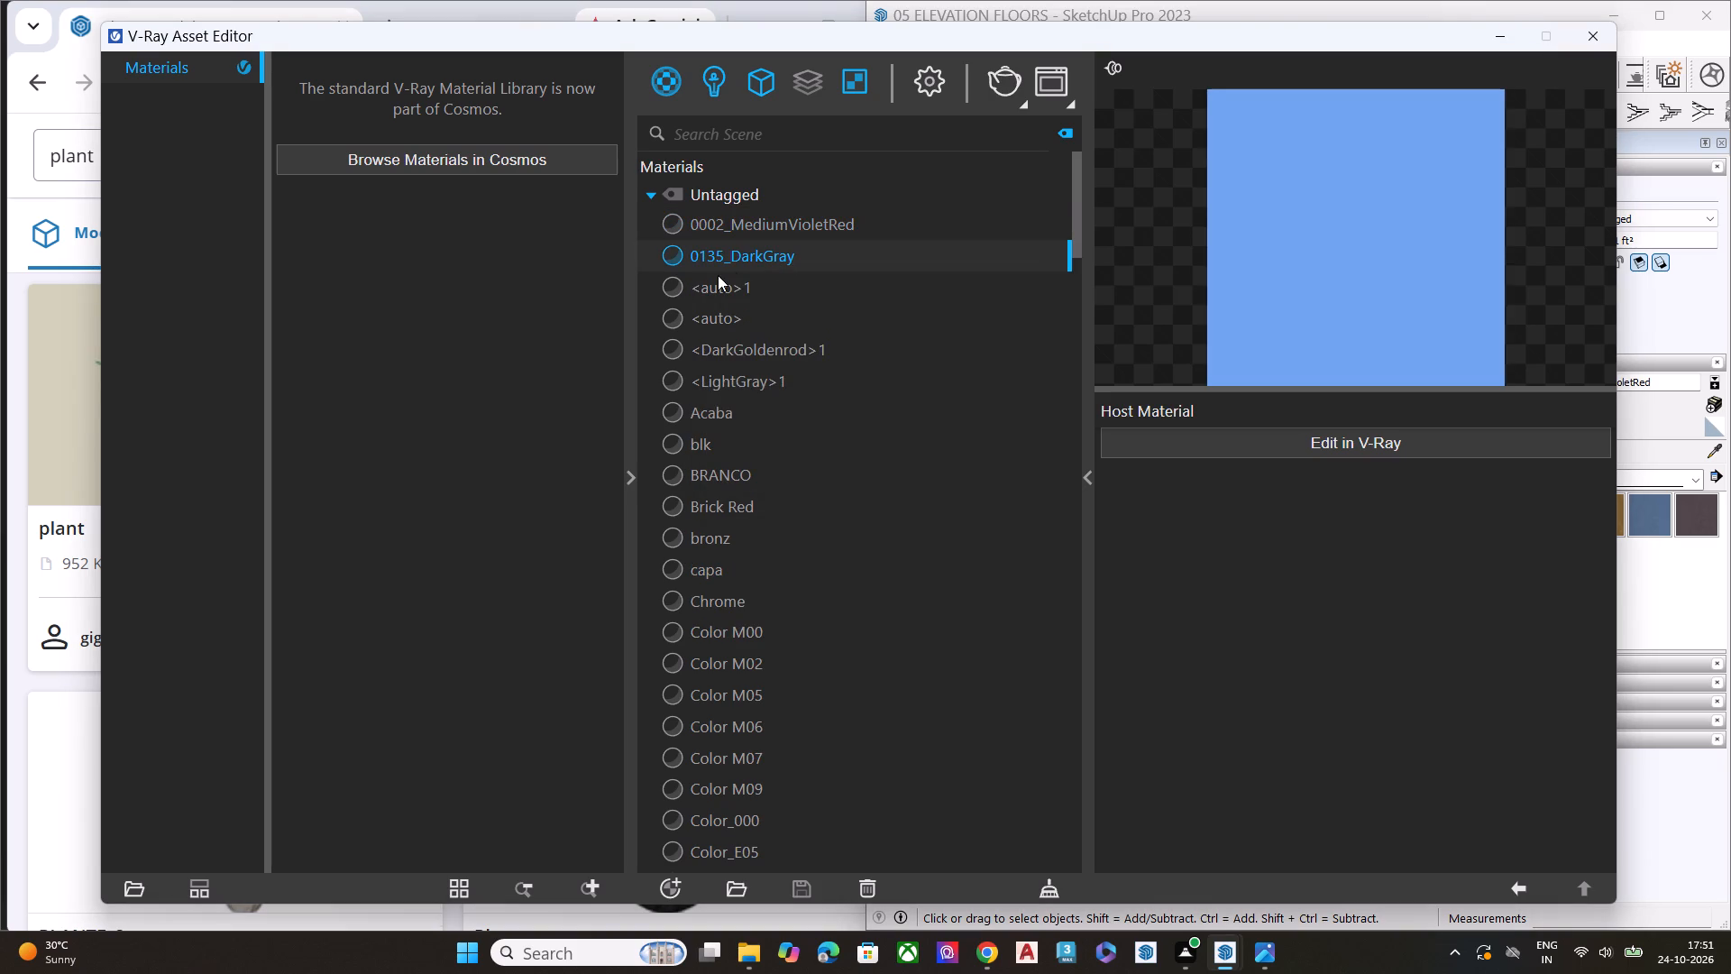
pyautogui.click(720, 281)
pyautogui.click(727, 314)
pyautogui.click(765, 356)
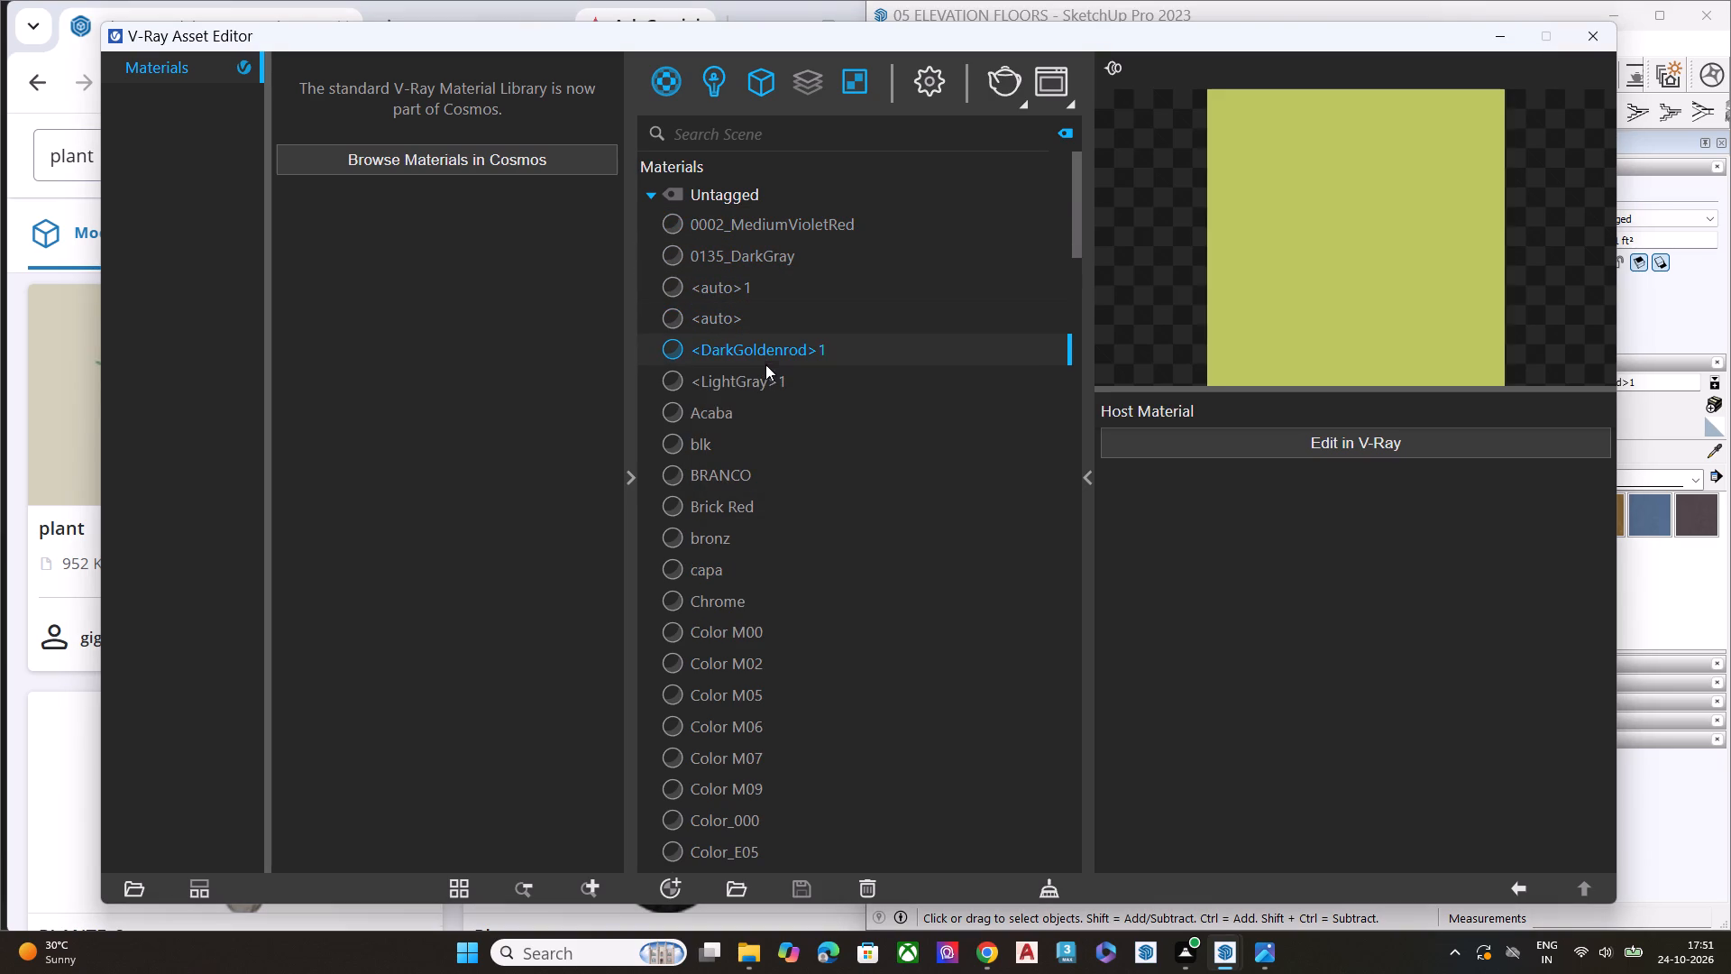
pyautogui.click(760, 372)
pyautogui.click(703, 404)
pyautogui.click(726, 431)
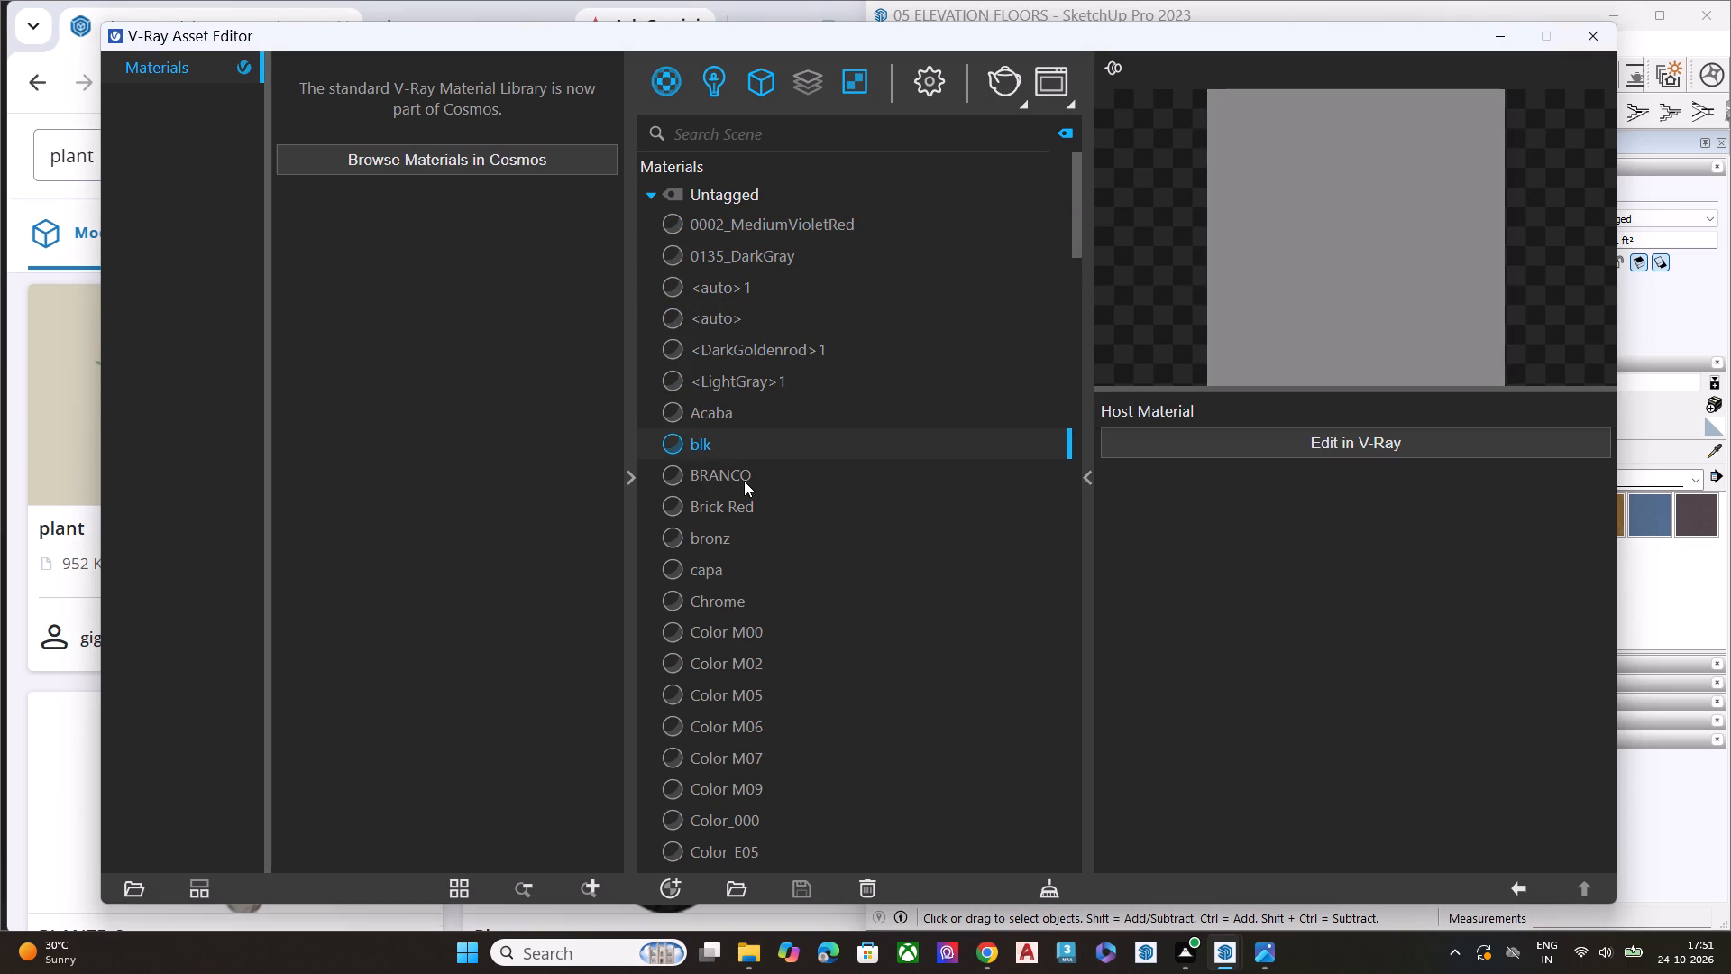
pyautogui.click(746, 472)
pyautogui.click(731, 505)
pyautogui.click(694, 540)
pyautogui.click(710, 571)
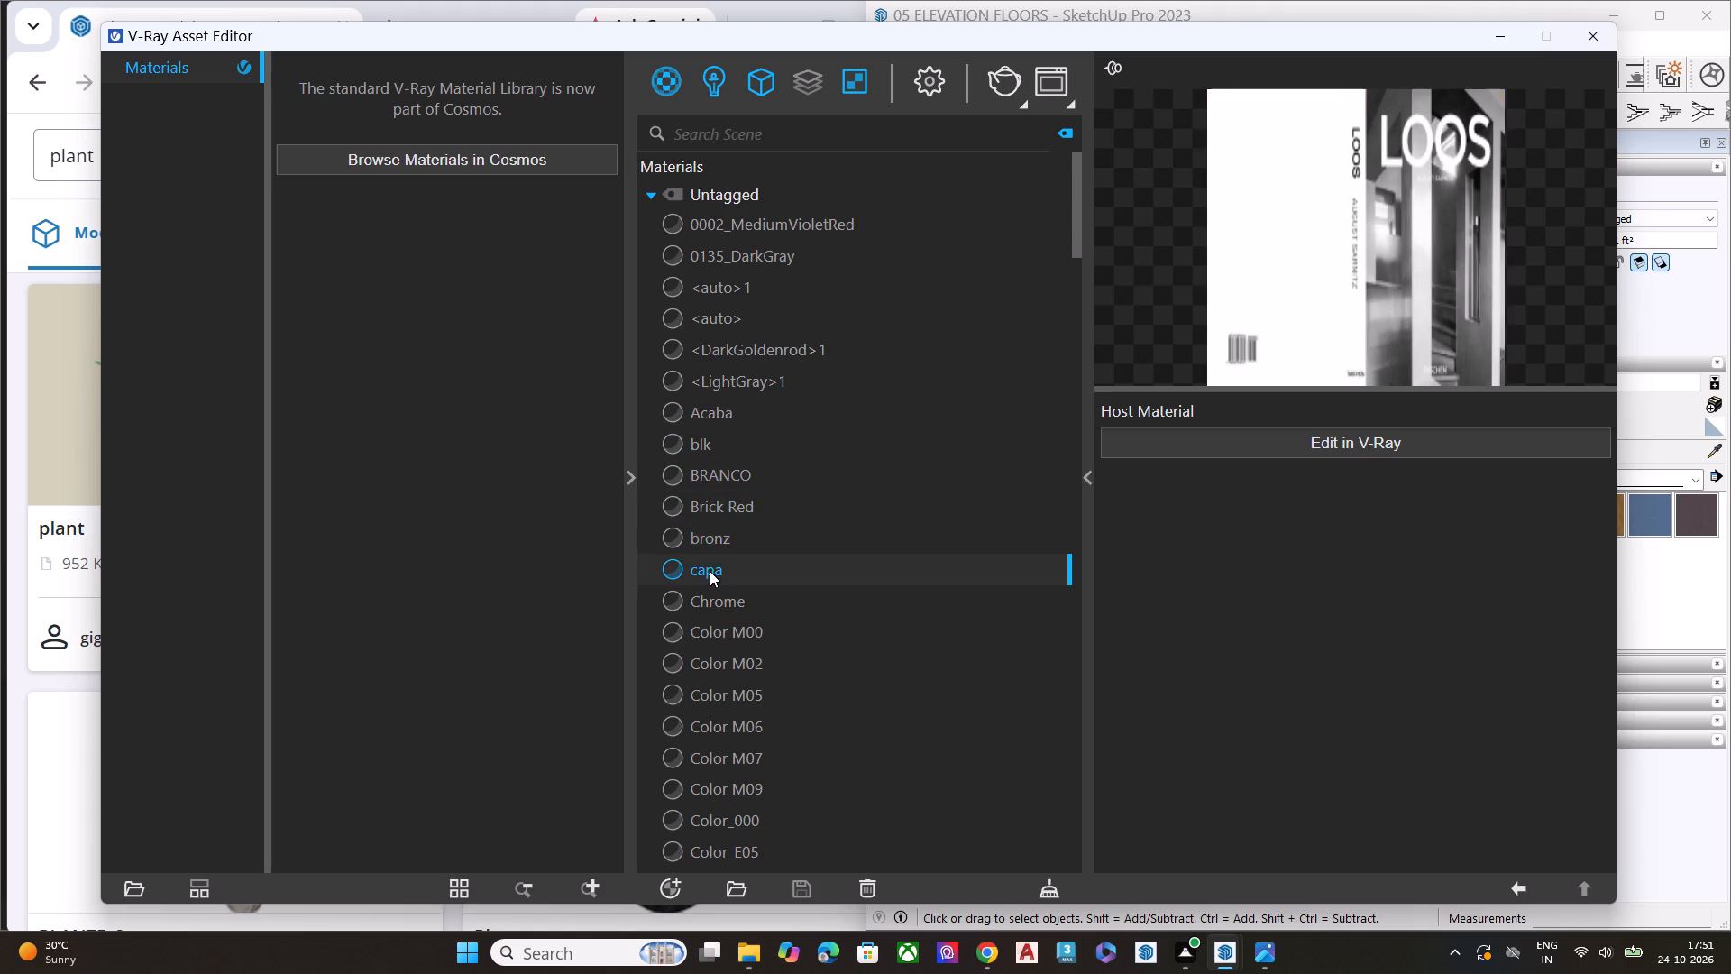
pyautogui.scroll(-1, 720, 556)
pyautogui.click(745, 475)
pyautogui.click(761, 501)
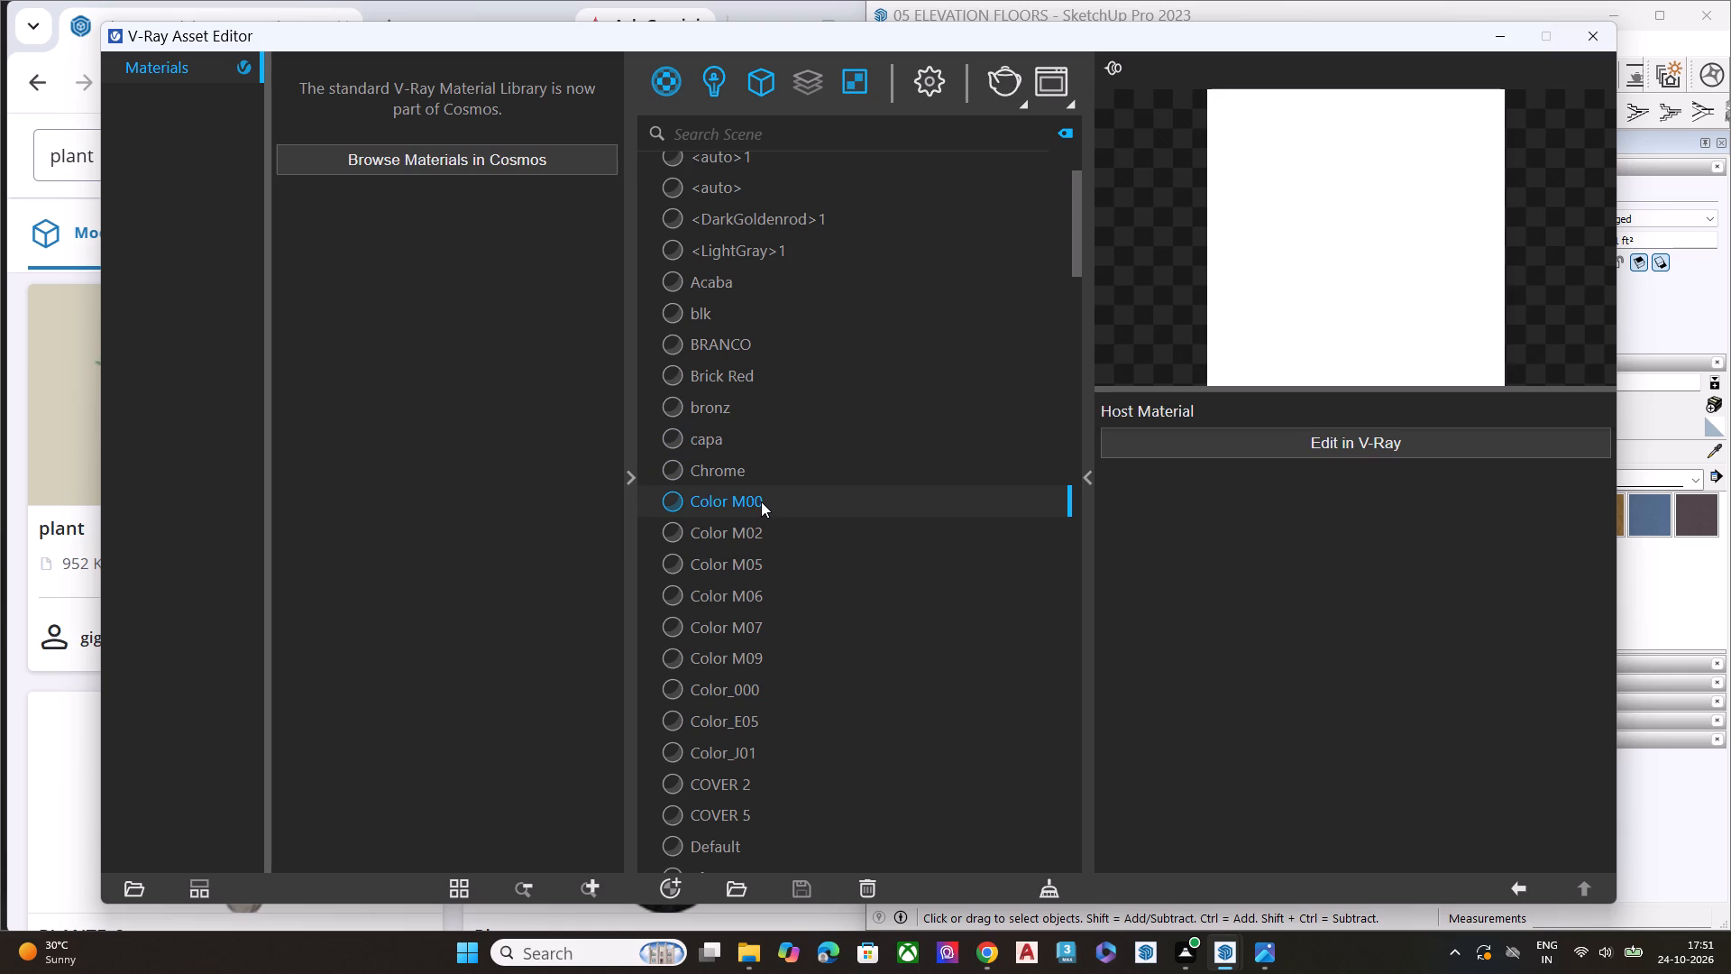
pyautogui.click(823, 537)
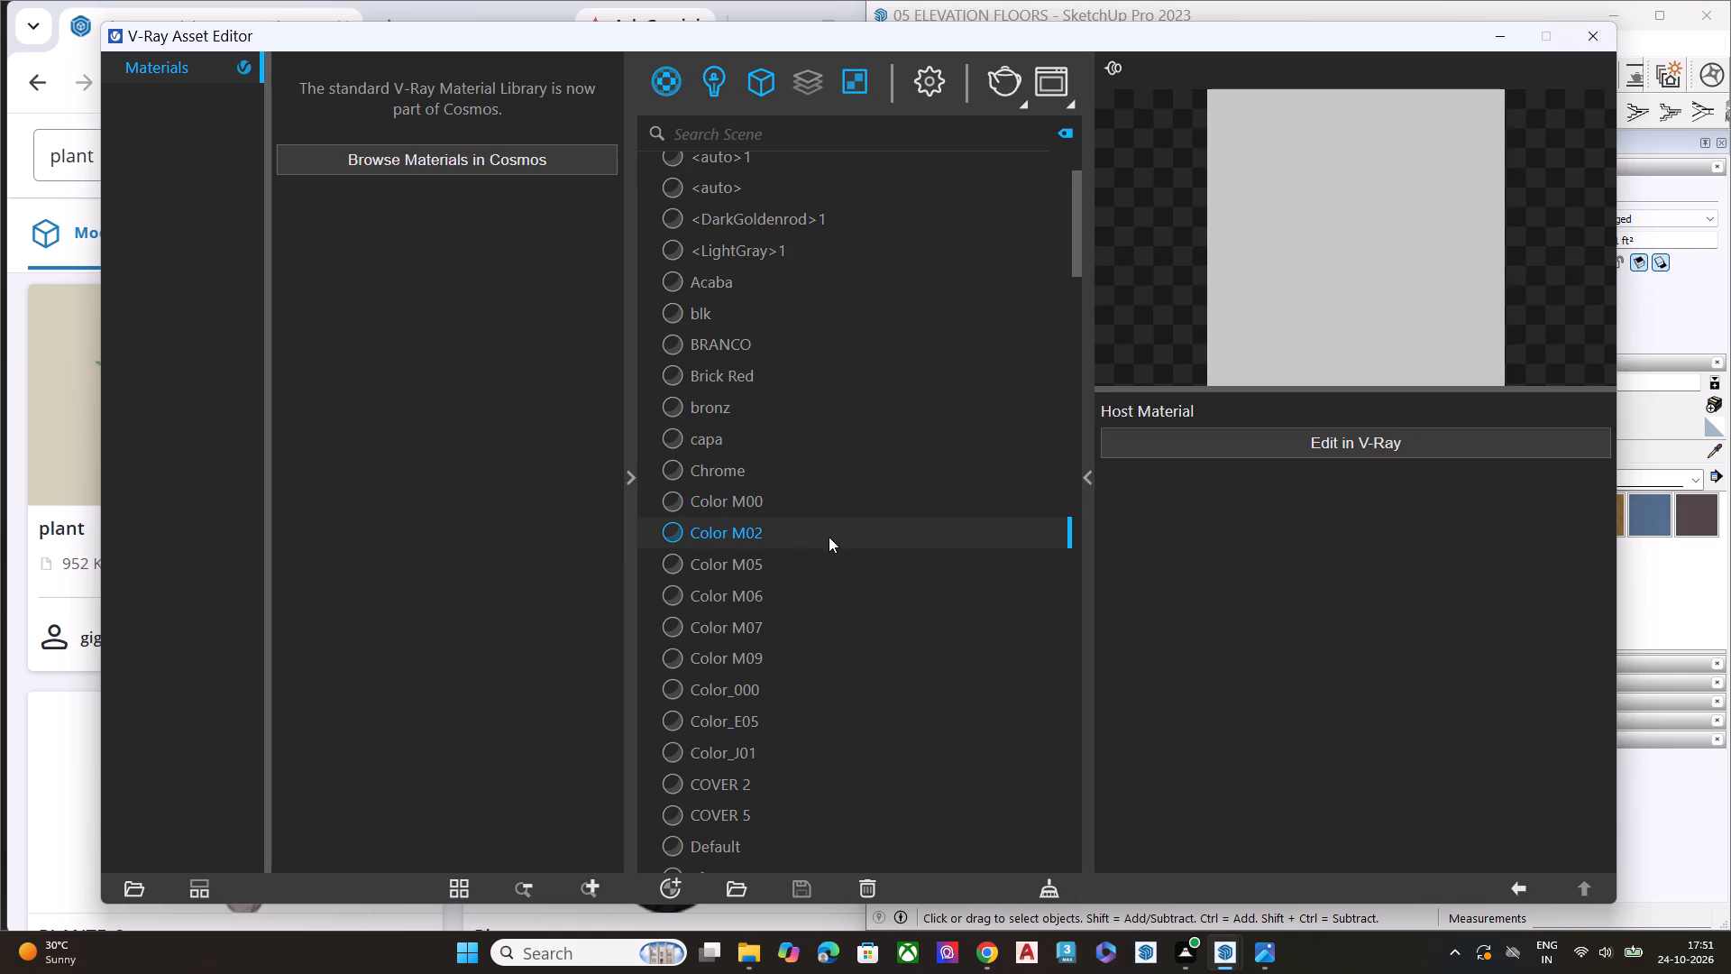
pyautogui.click(753, 564)
pyautogui.scroll(-1, 785, 514)
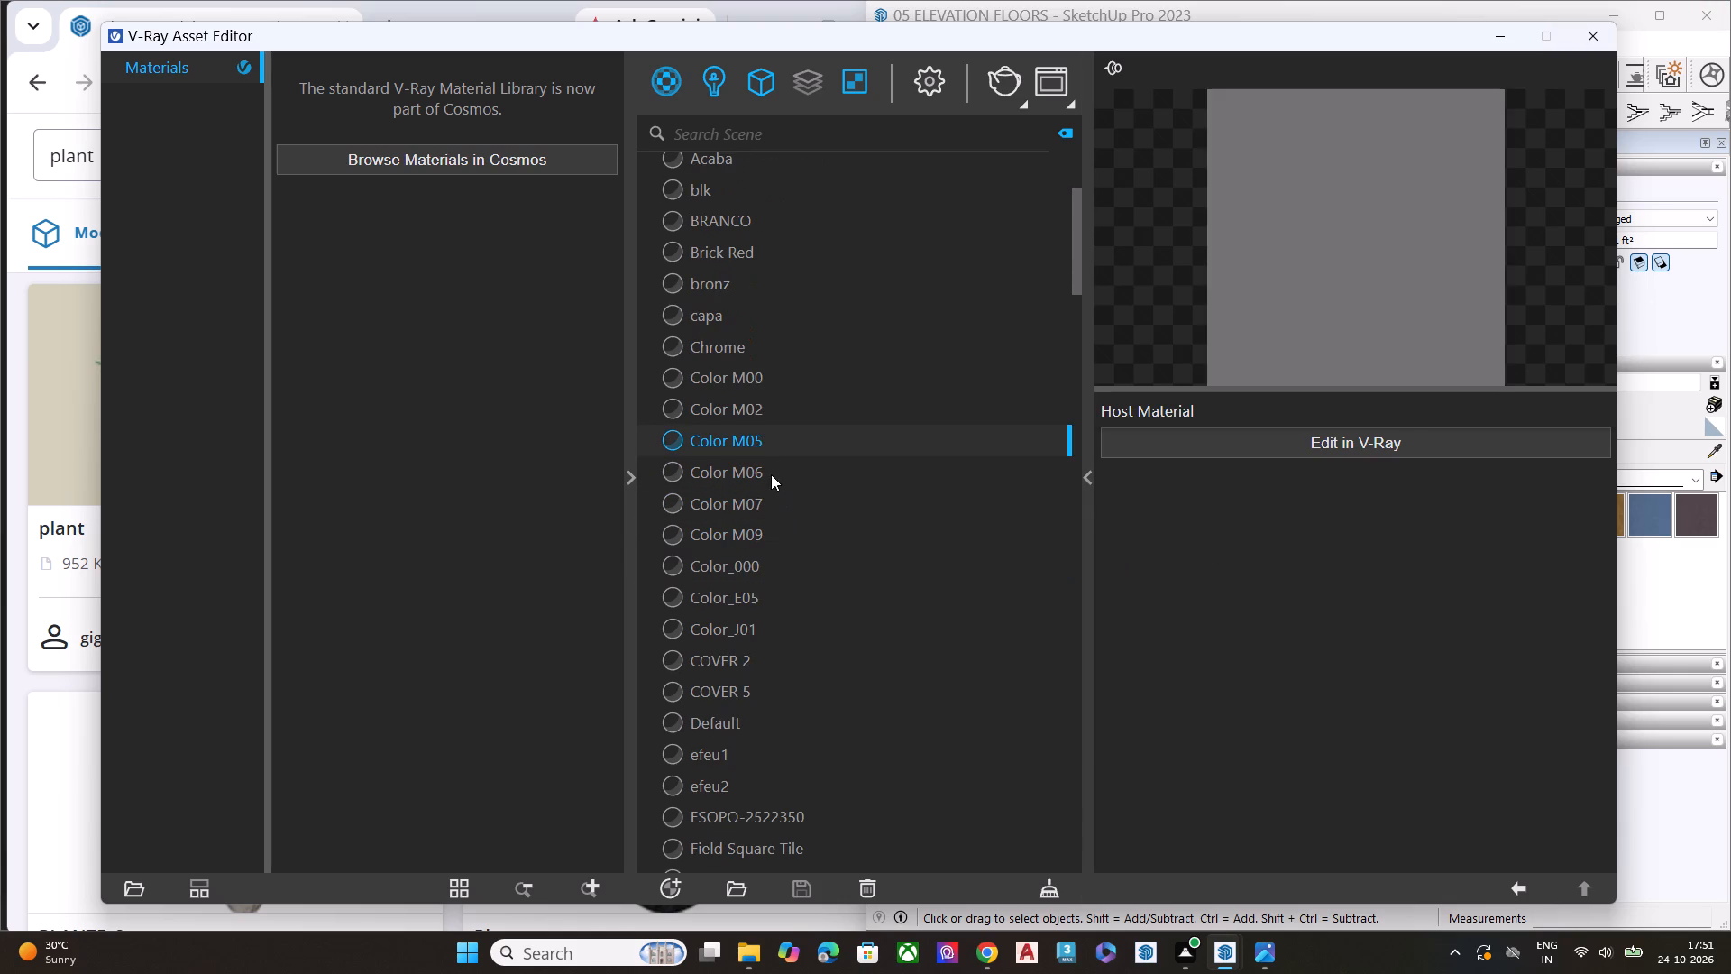
# Delete the black Color M06 material permanently from the V-Ray scene materials.
pyautogui.click(771, 474)
pyautogui.rightClick(774, 475)
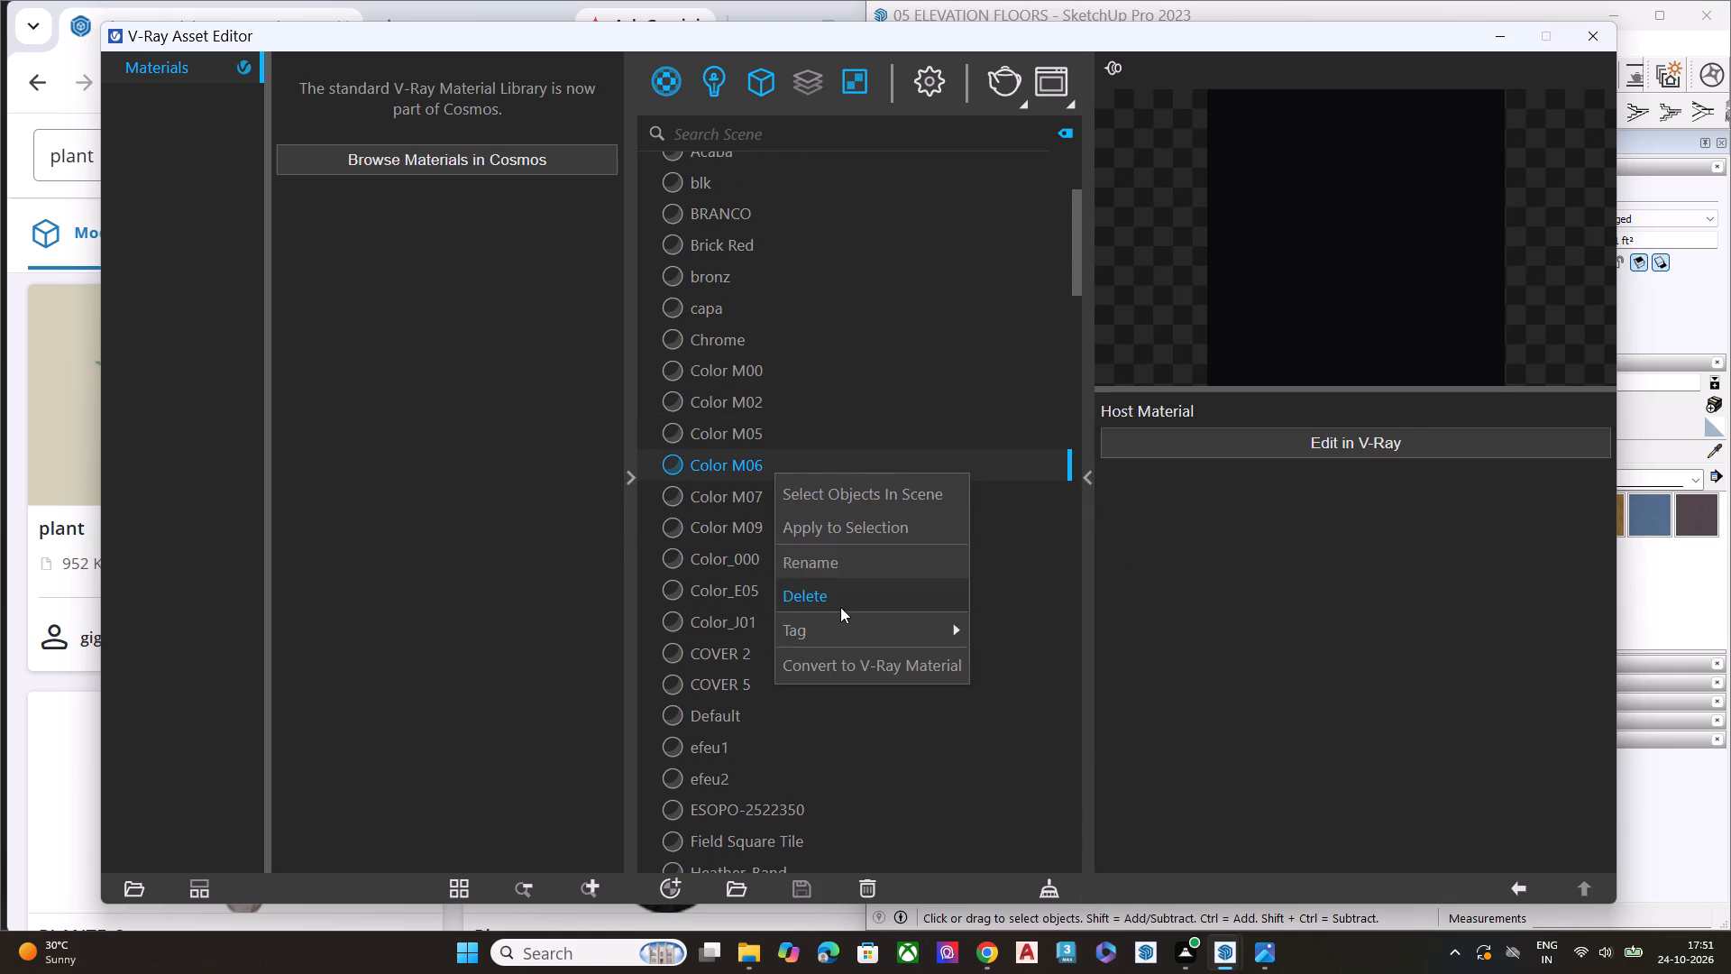
pyautogui.click(840, 607)
pyautogui.click(925, 488)
pyautogui.click(922, 475)
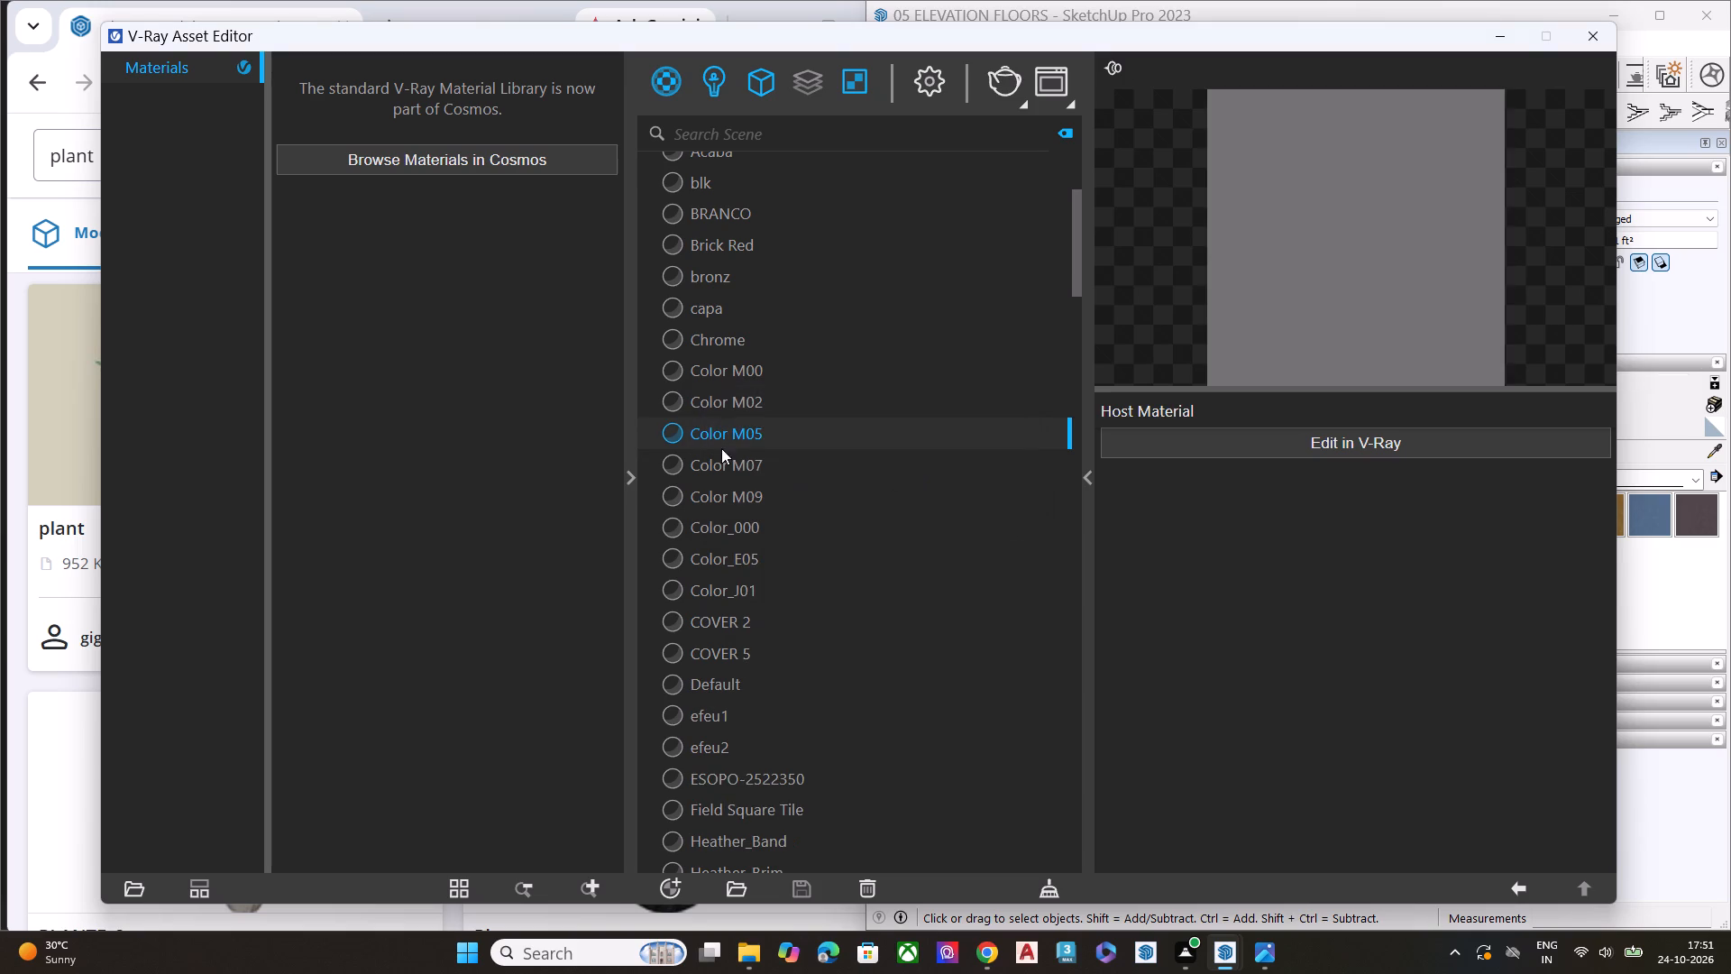
# Delete the dark Color M07 material permanently from the V-Ray scene materials and return to the model.
pyautogui.click(721, 448)
pyautogui.click(759, 468)
pyautogui.rightClick(776, 455)
pyautogui.click(838, 570)
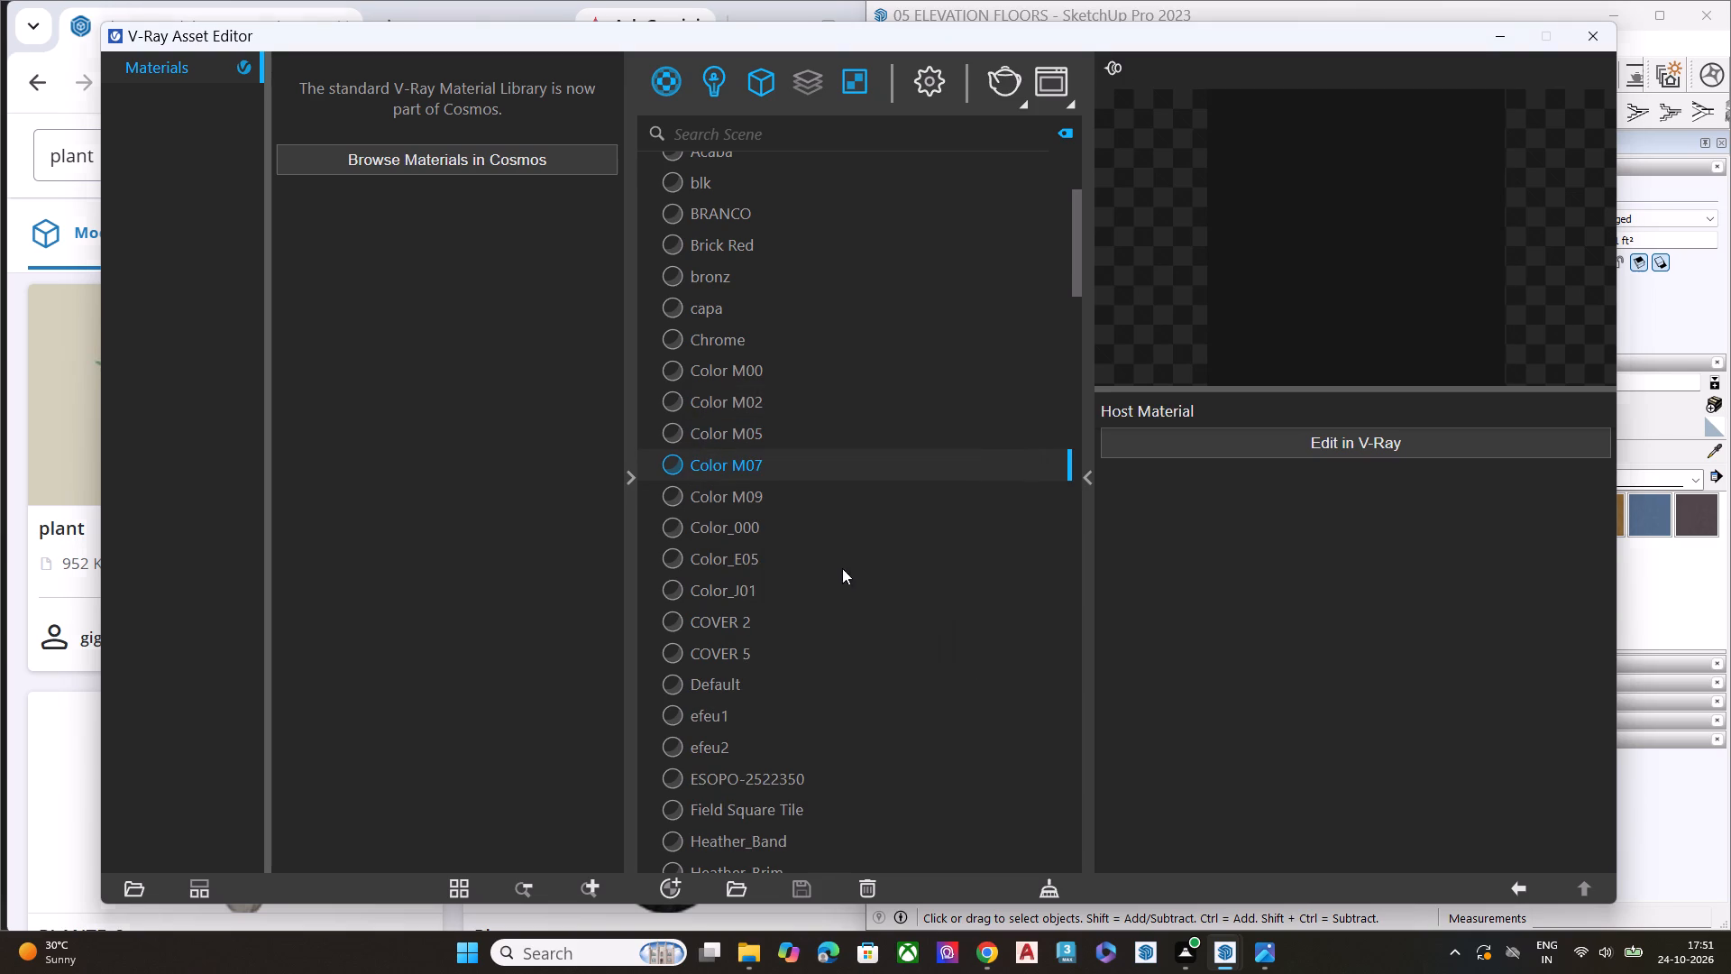
pyautogui.click(897, 482)
pyautogui.moveTo(1340, 23); pyautogui.dragTo(1340, 29)
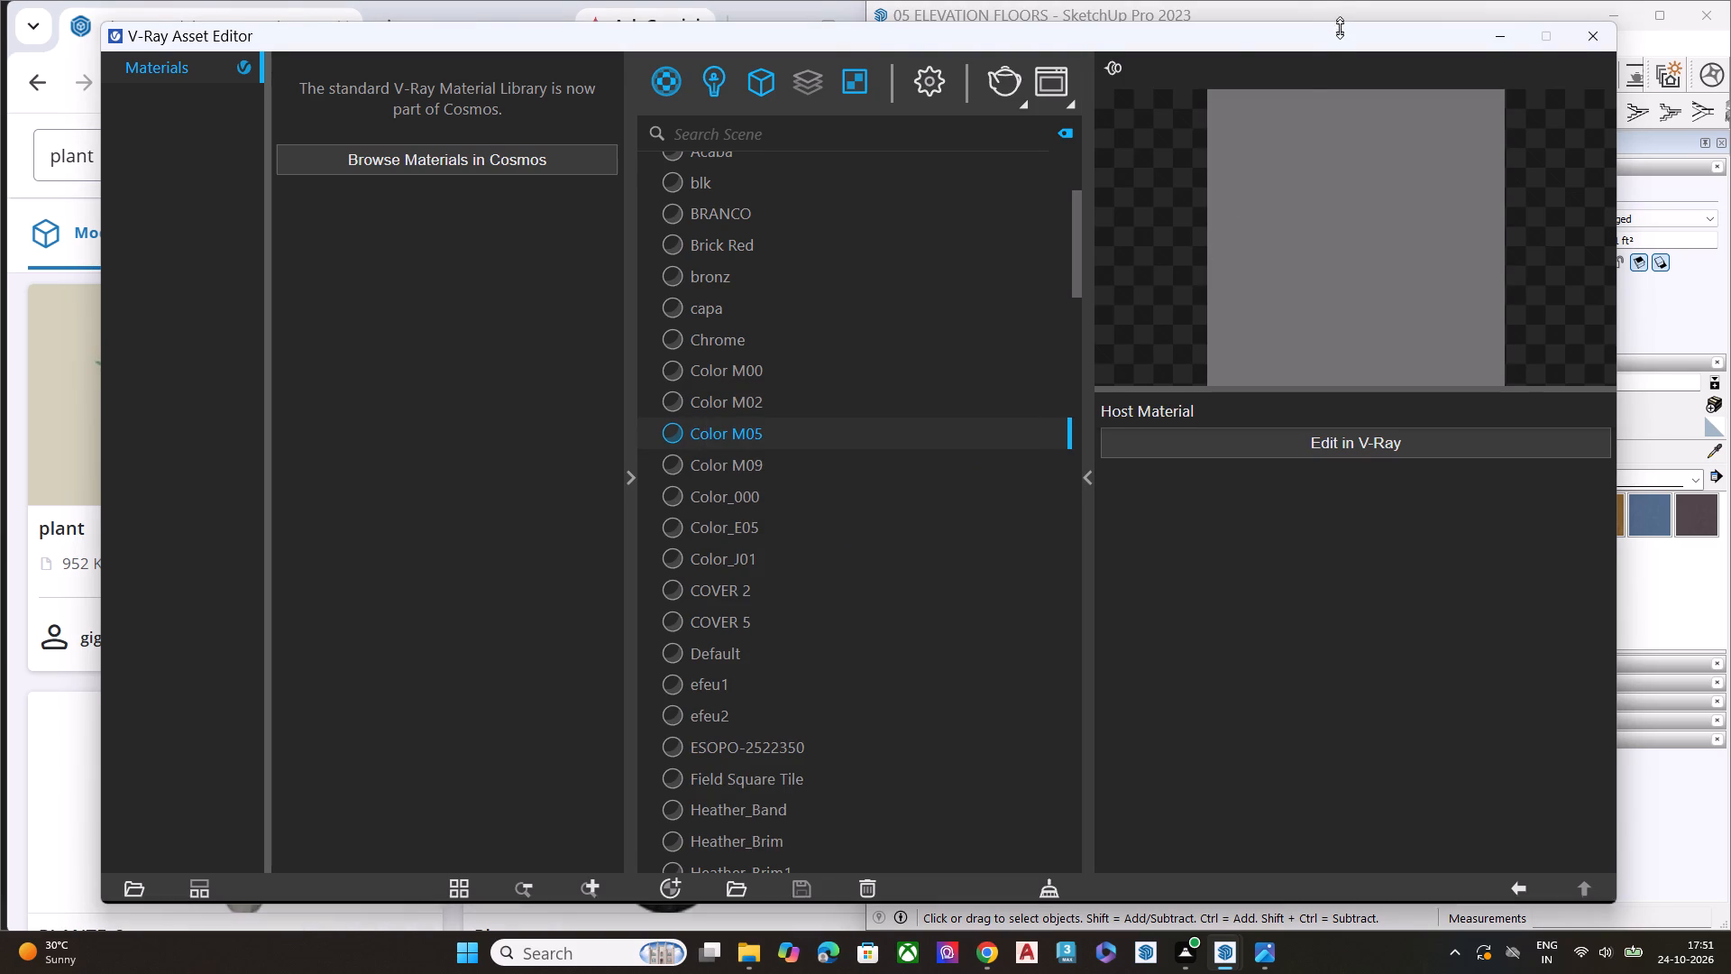
pyautogui.moveTo(1340, 29); pyautogui.dragTo(1166, 452)
pyautogui.moveTo(1373, 48); pyautogui.dragTo(967, 466)
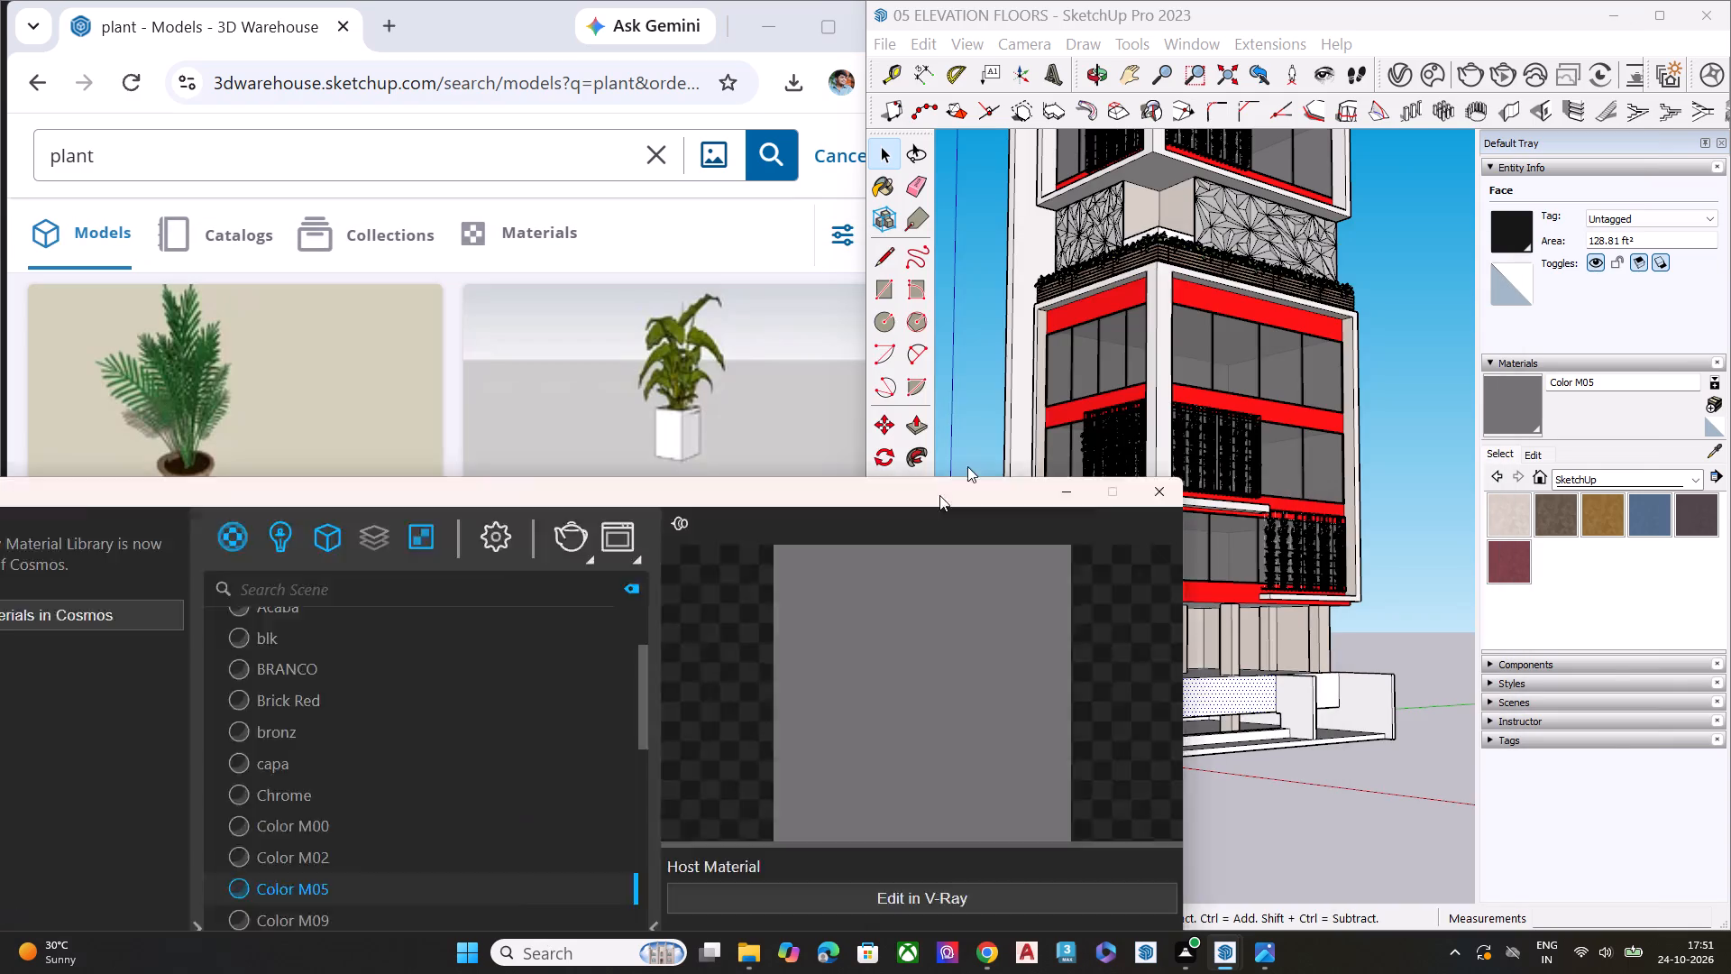
pyautogui.moveTo(967, 466); pyautogui.dragTo(976, 260)
pyautogui.click(1186, 245)
# Examine the whole building in the model, including the boundary walls at its base.
pyautogui.scroll(-2, 1199, 507)
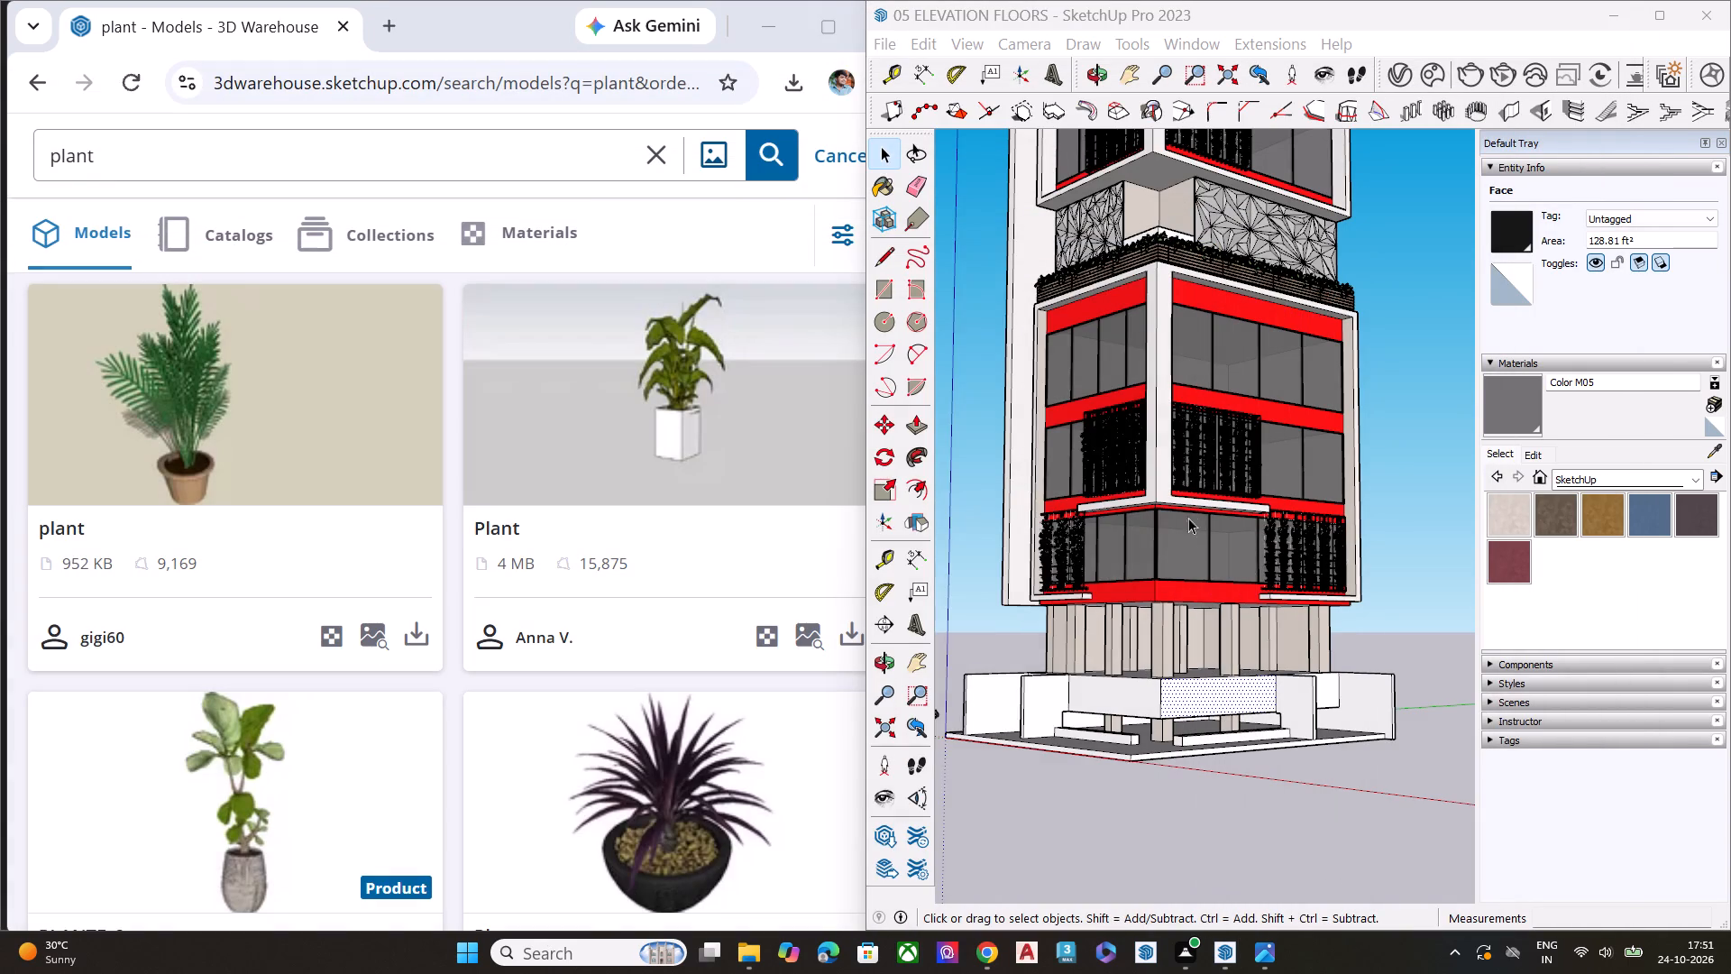
pyautogui.scroll(-6, 1188, 518)
pyautogui.scroll(-7, 1208, 675)
pyautogui.scroll(8, 1200, 532)
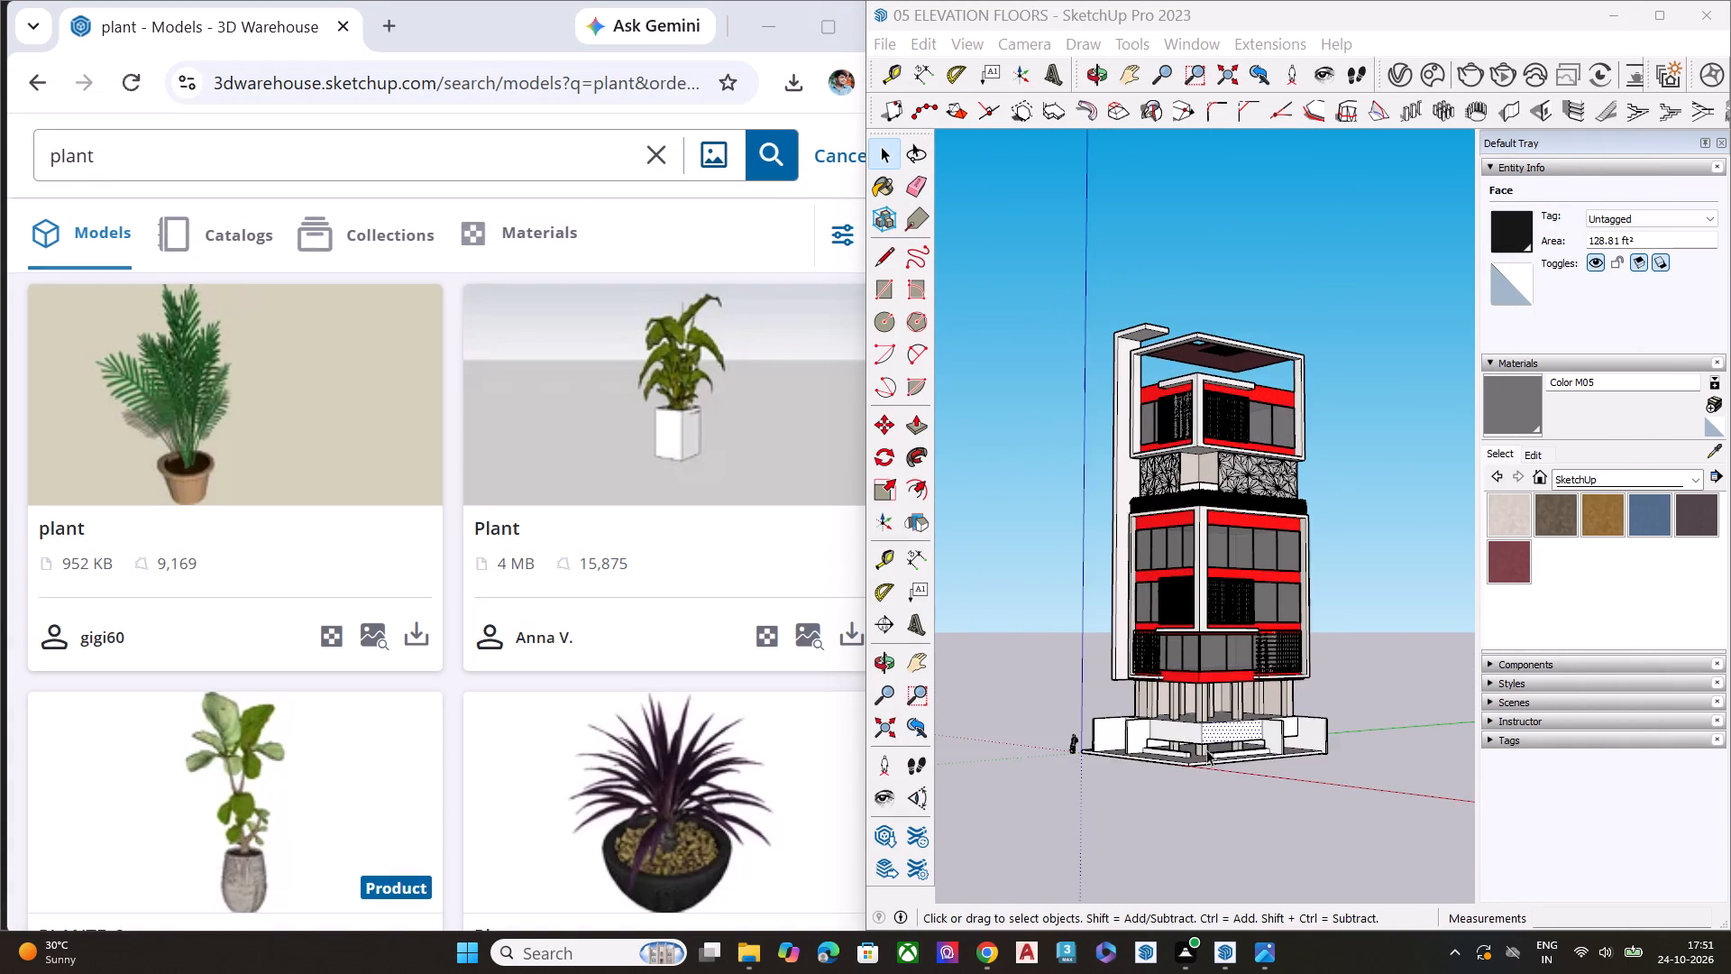
pyautogui.click(1214, 831)
pyautogui.scroll(3, 1214, 835)
pyautogui.scroll(-2, 1214, 835)
pyautogui.scroll(7, 1214, 835)
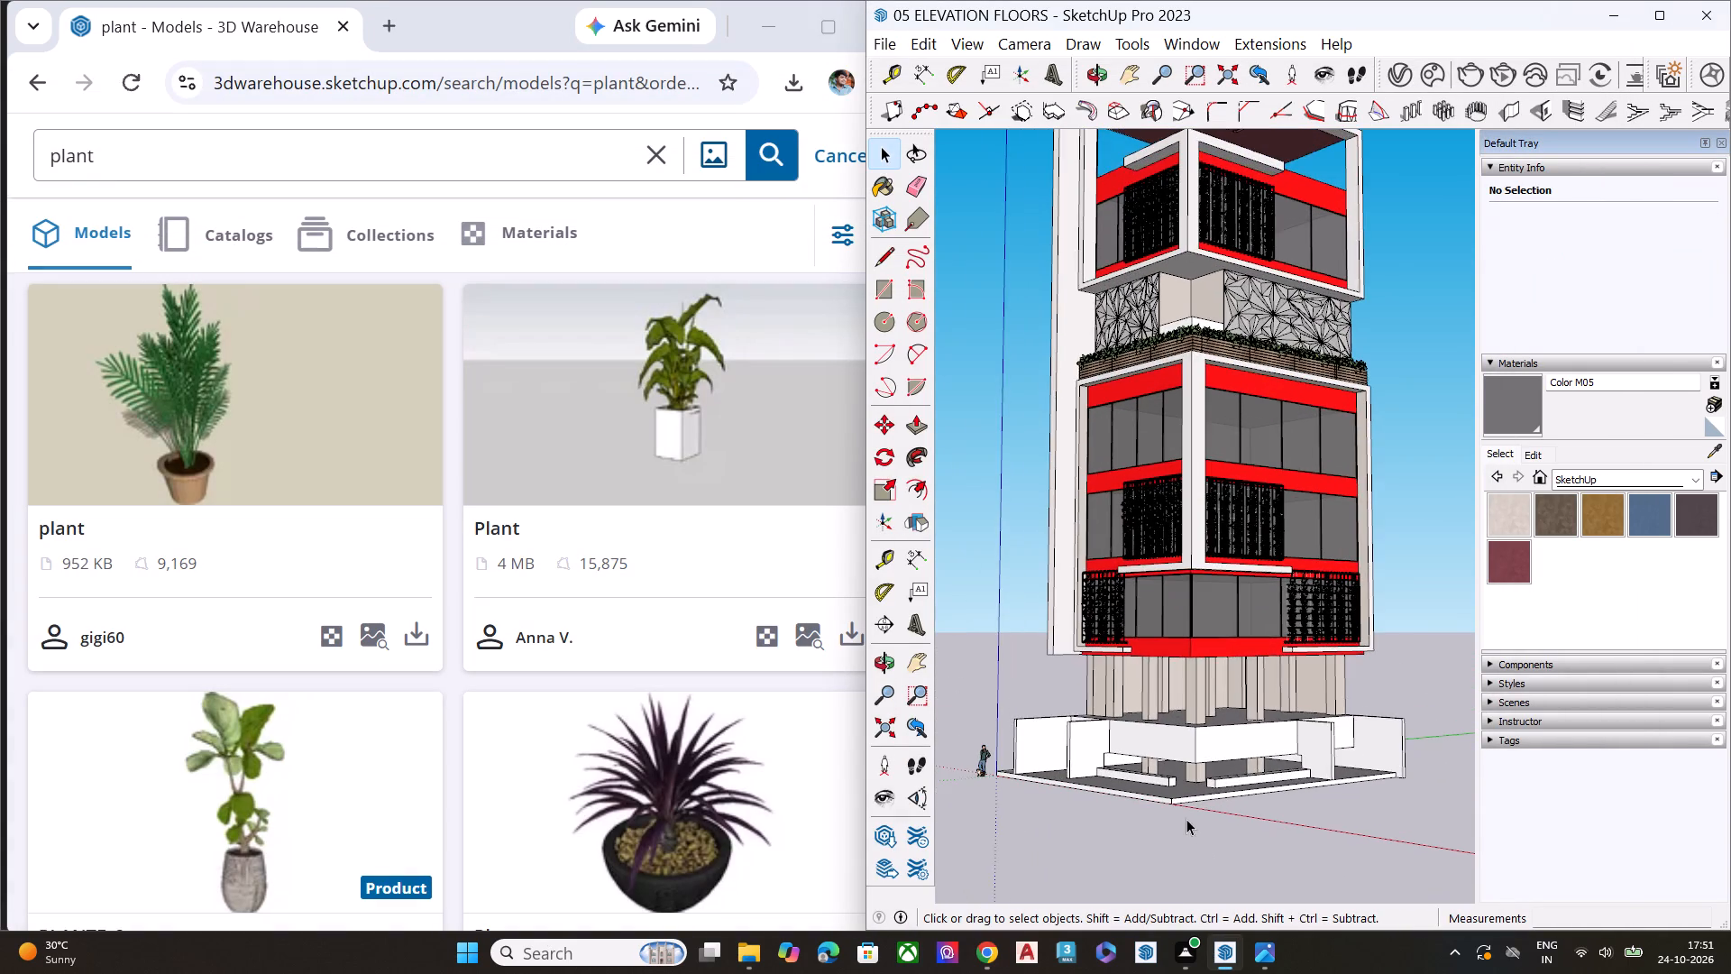
pyautogui.scroll(3, 1186, 819)
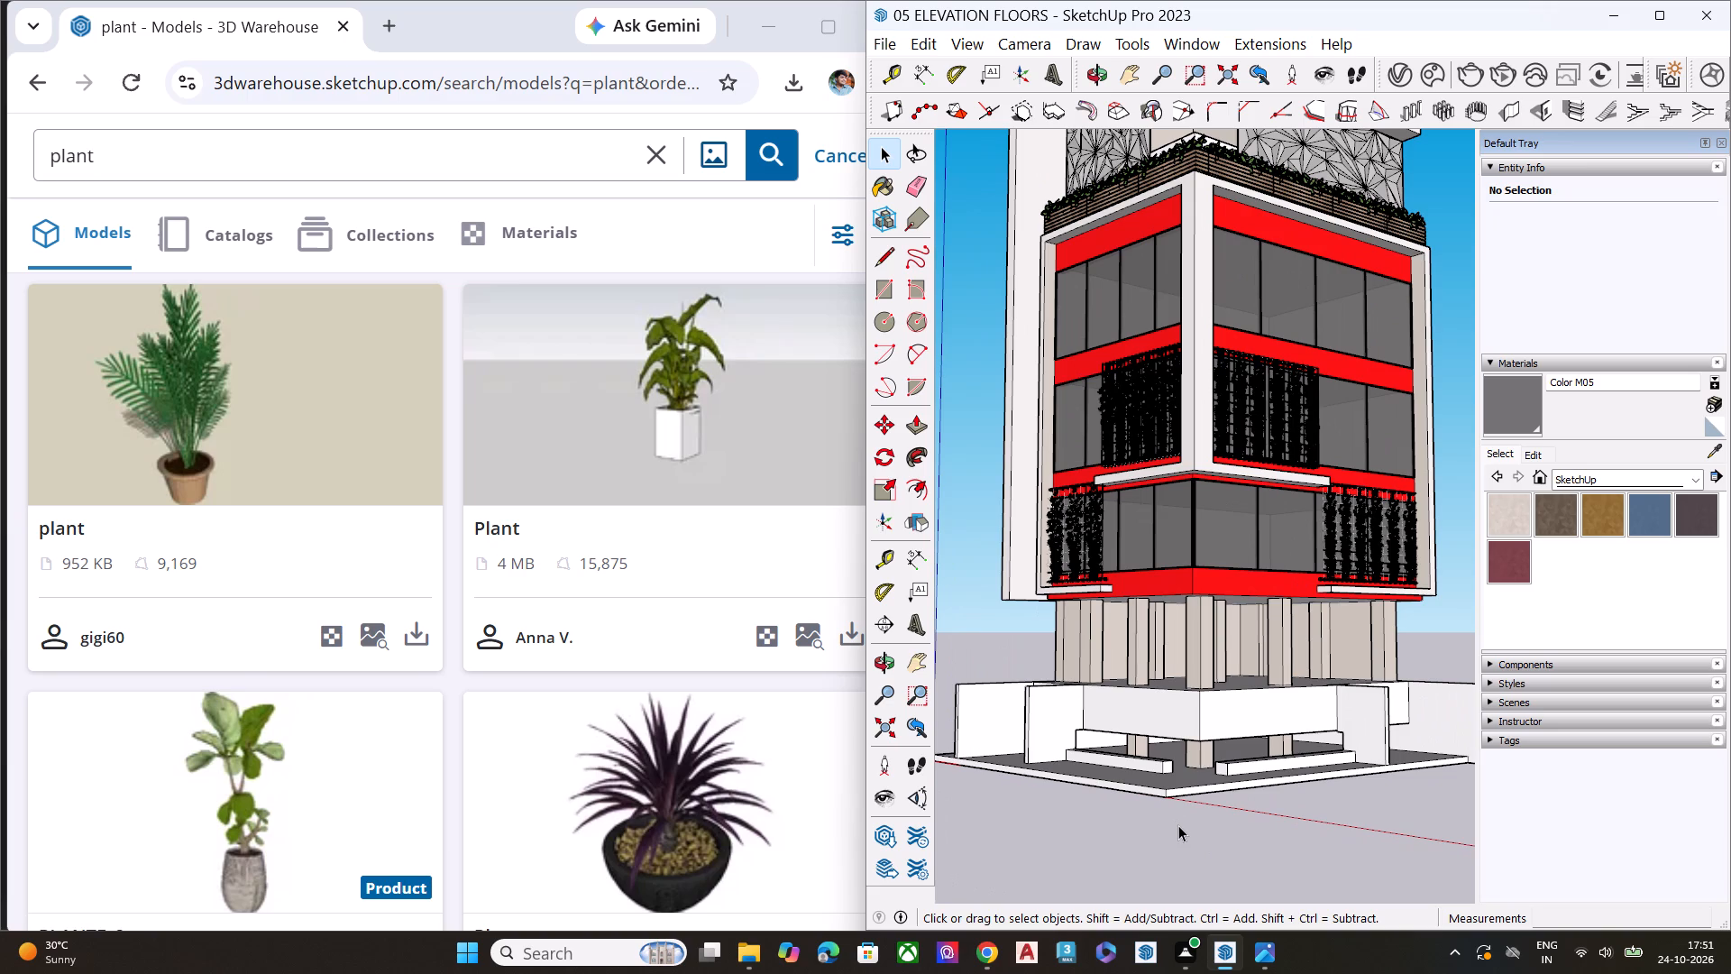
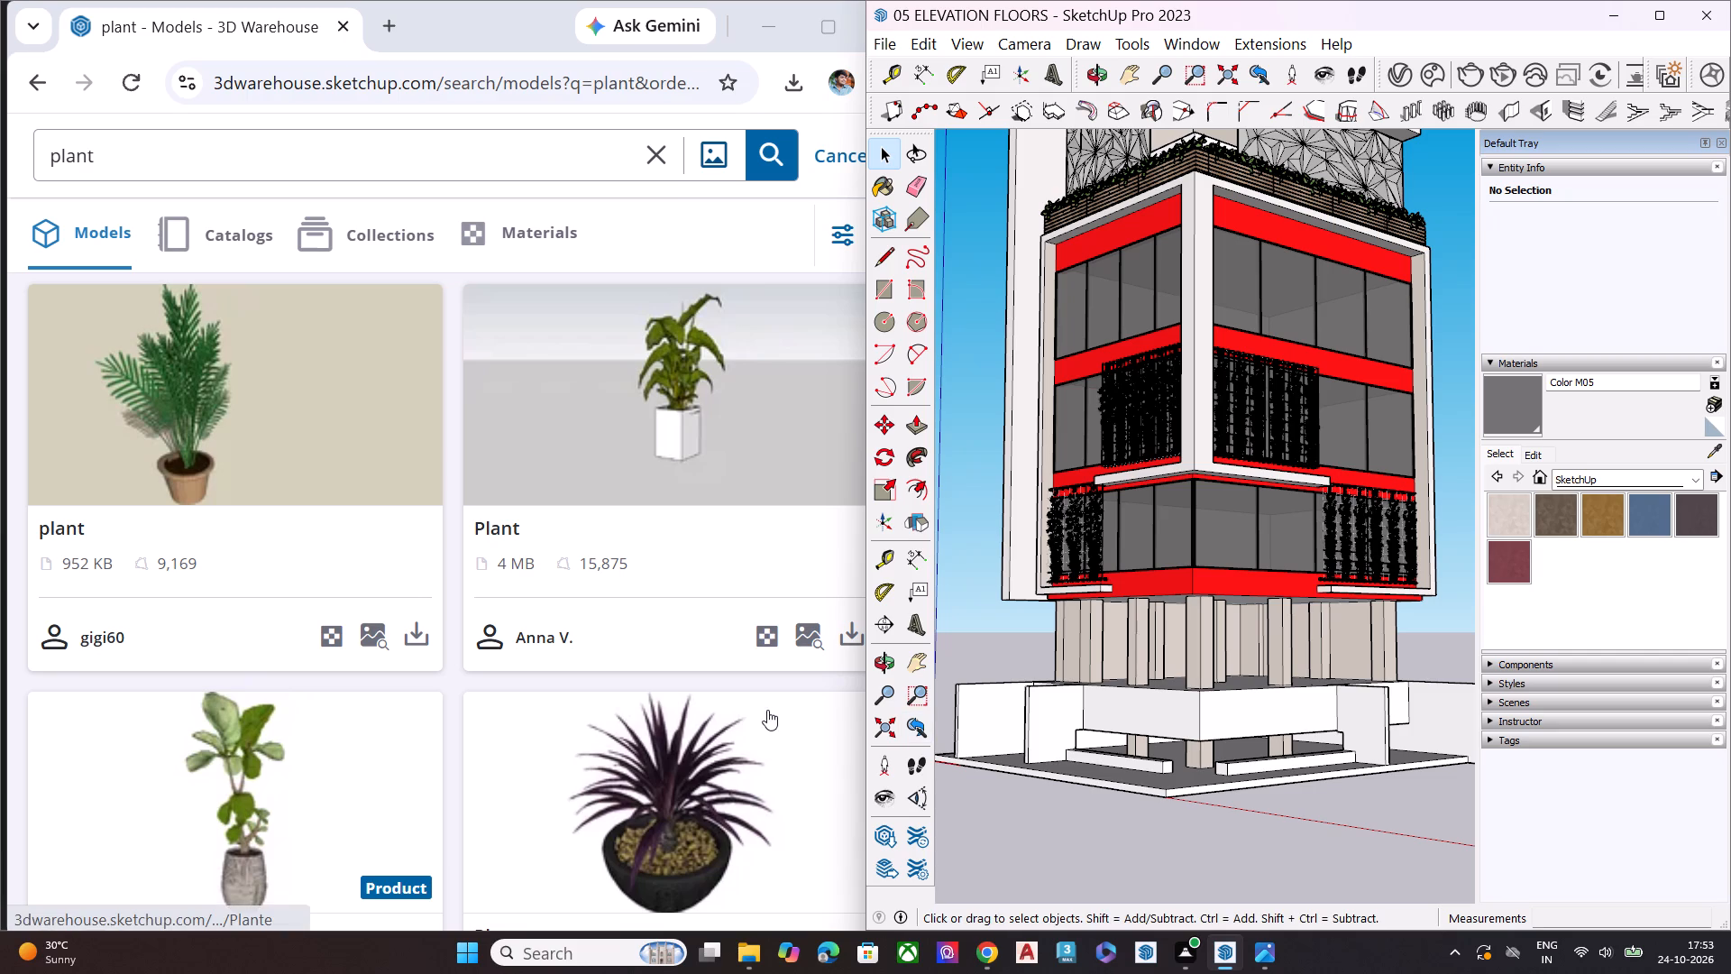
# Examine the whole building in the model, from the base walls up to the roof frame.
pyautogui.scroll(-2, 655, 752)
pyautogui.scroll(-3, 1325, 712)
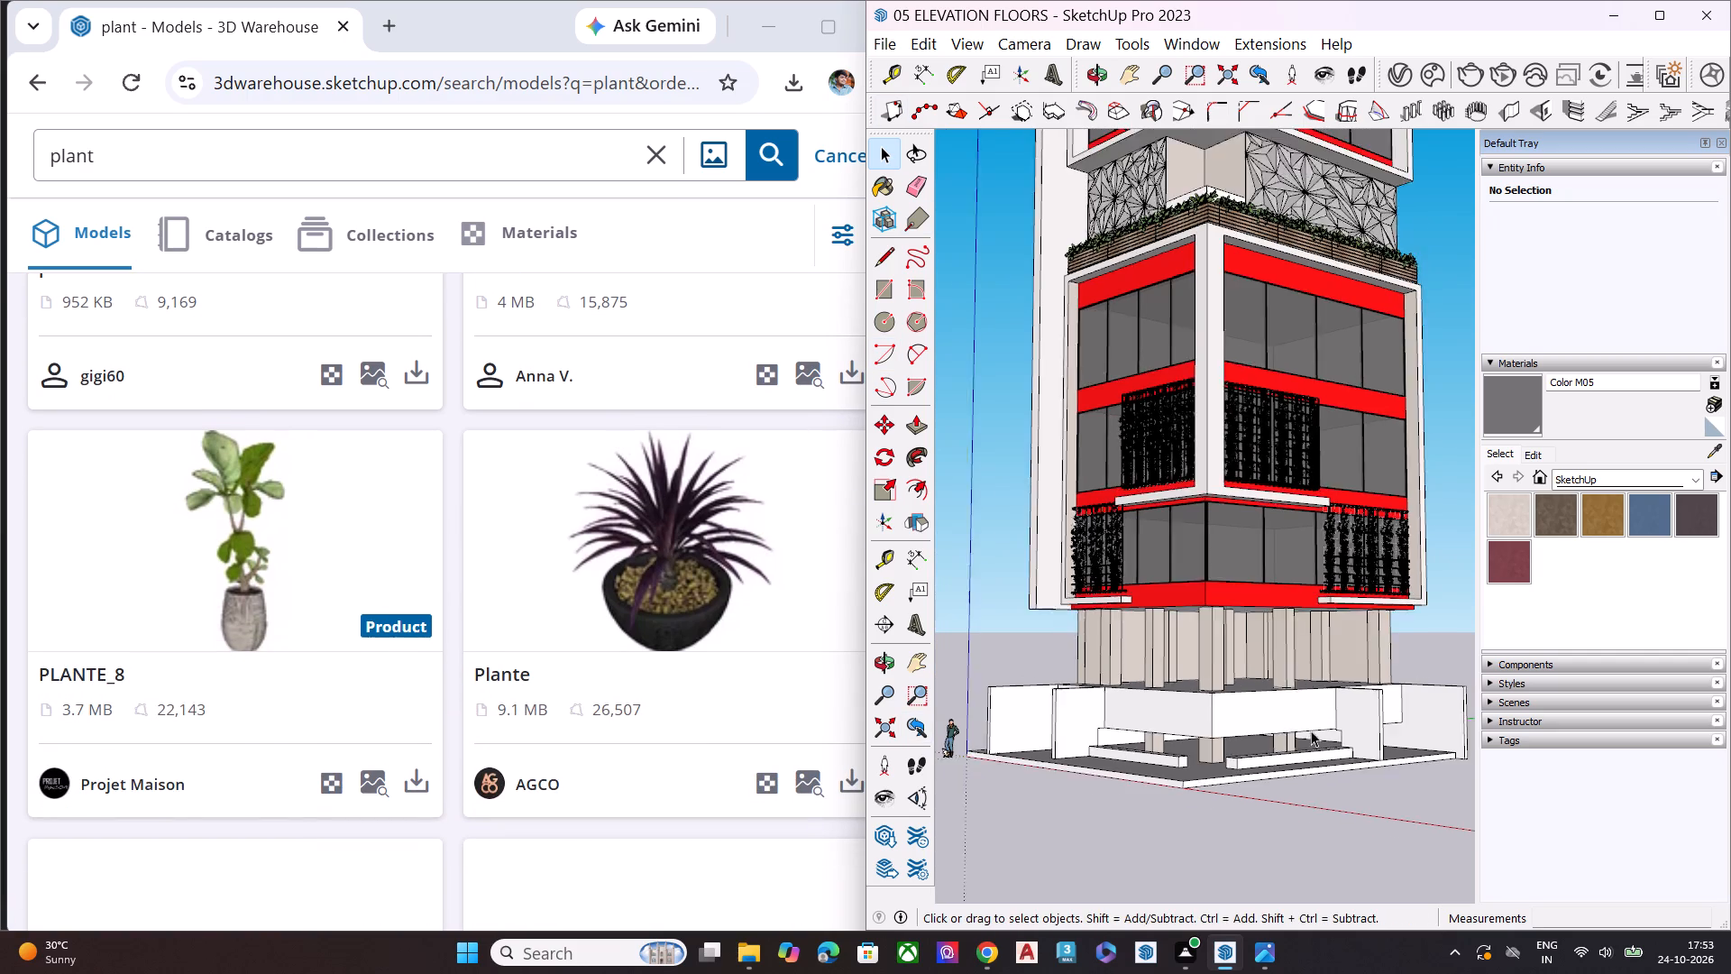
pyautogui.scroll(-5, 1311, 730)
pyautogui.scroll(-7, 1188, 765)
pyautogui.scroll(4, 1186, 628)
pyautogui.scroll(-2, 1186, 612)
pyautogui.scroll(2, 1186, 612)
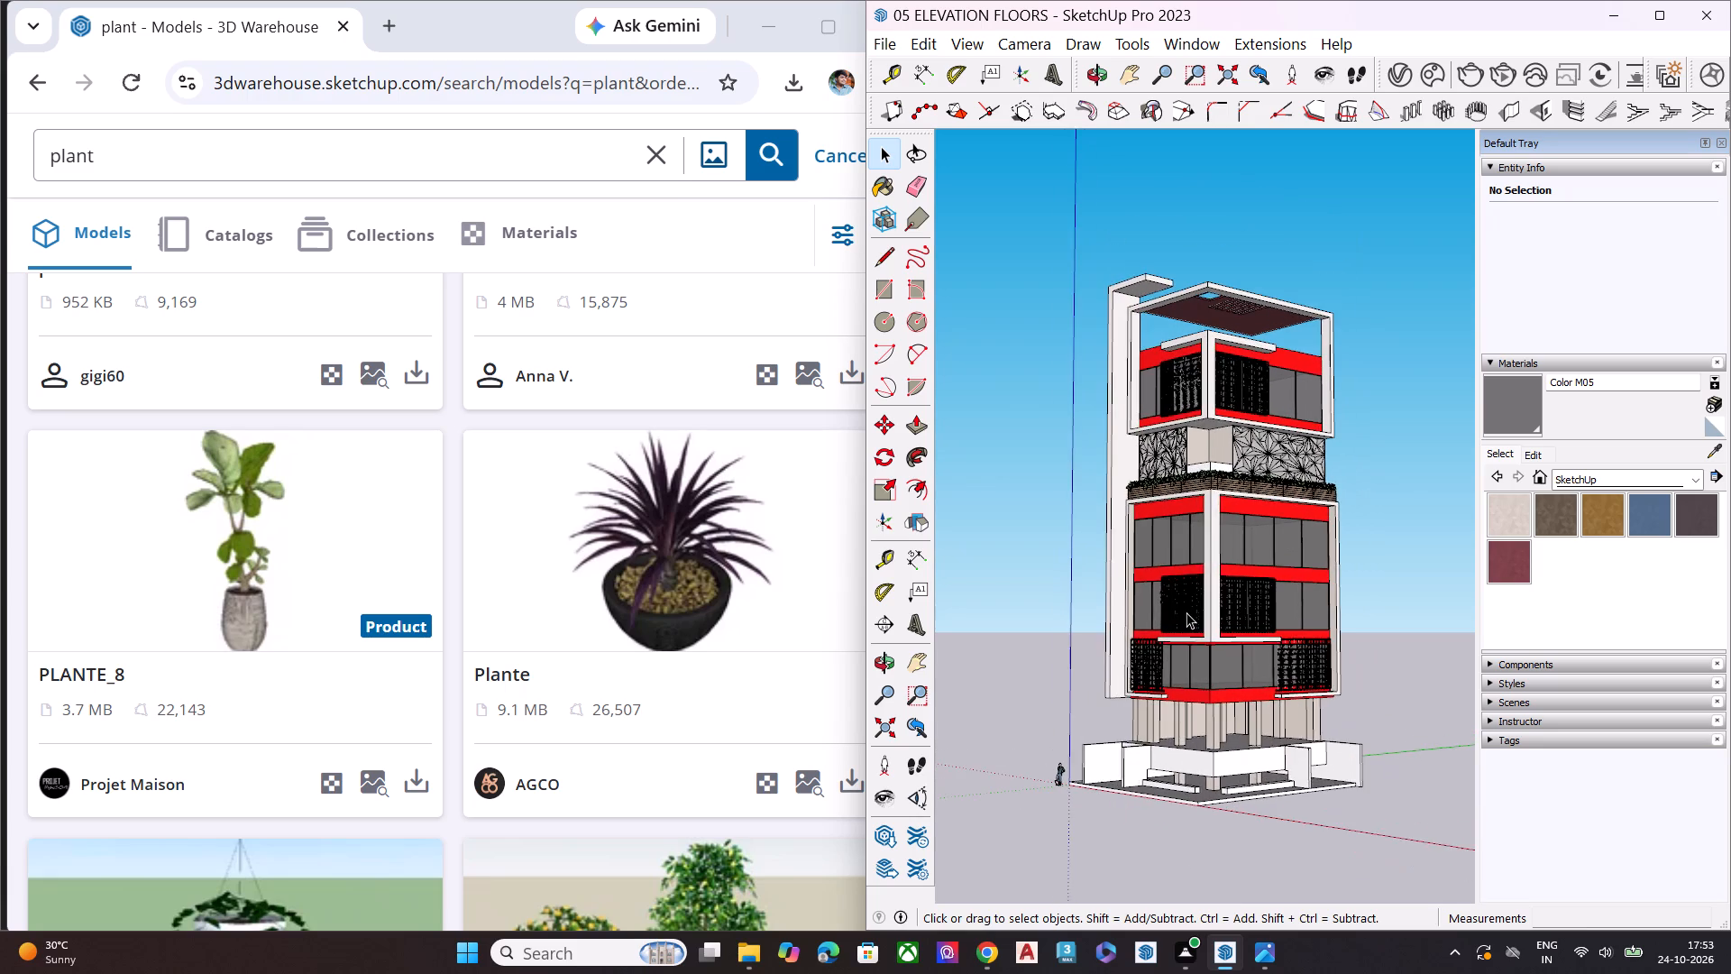
pyautogui.scroll(3, 1195, 643)
pyautogui.moveTo(1197, 663); pyautogui.dragTo(1159, 602, button='middle')
pyautogui.scroll(1, 1197, 663)
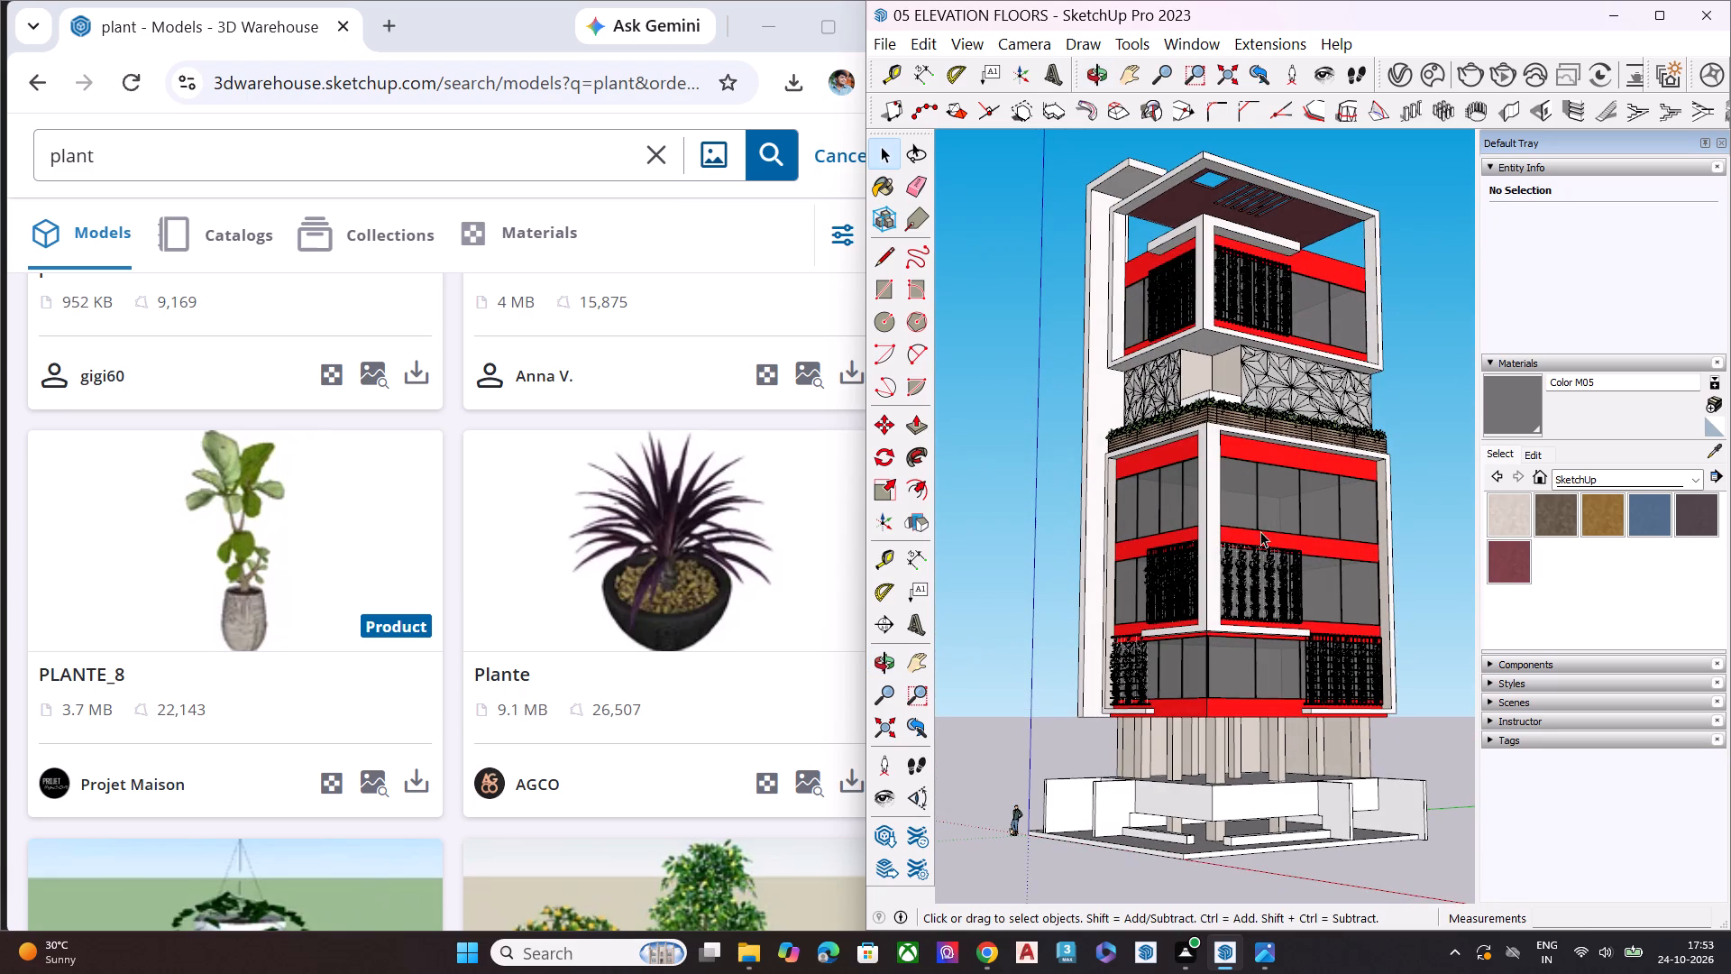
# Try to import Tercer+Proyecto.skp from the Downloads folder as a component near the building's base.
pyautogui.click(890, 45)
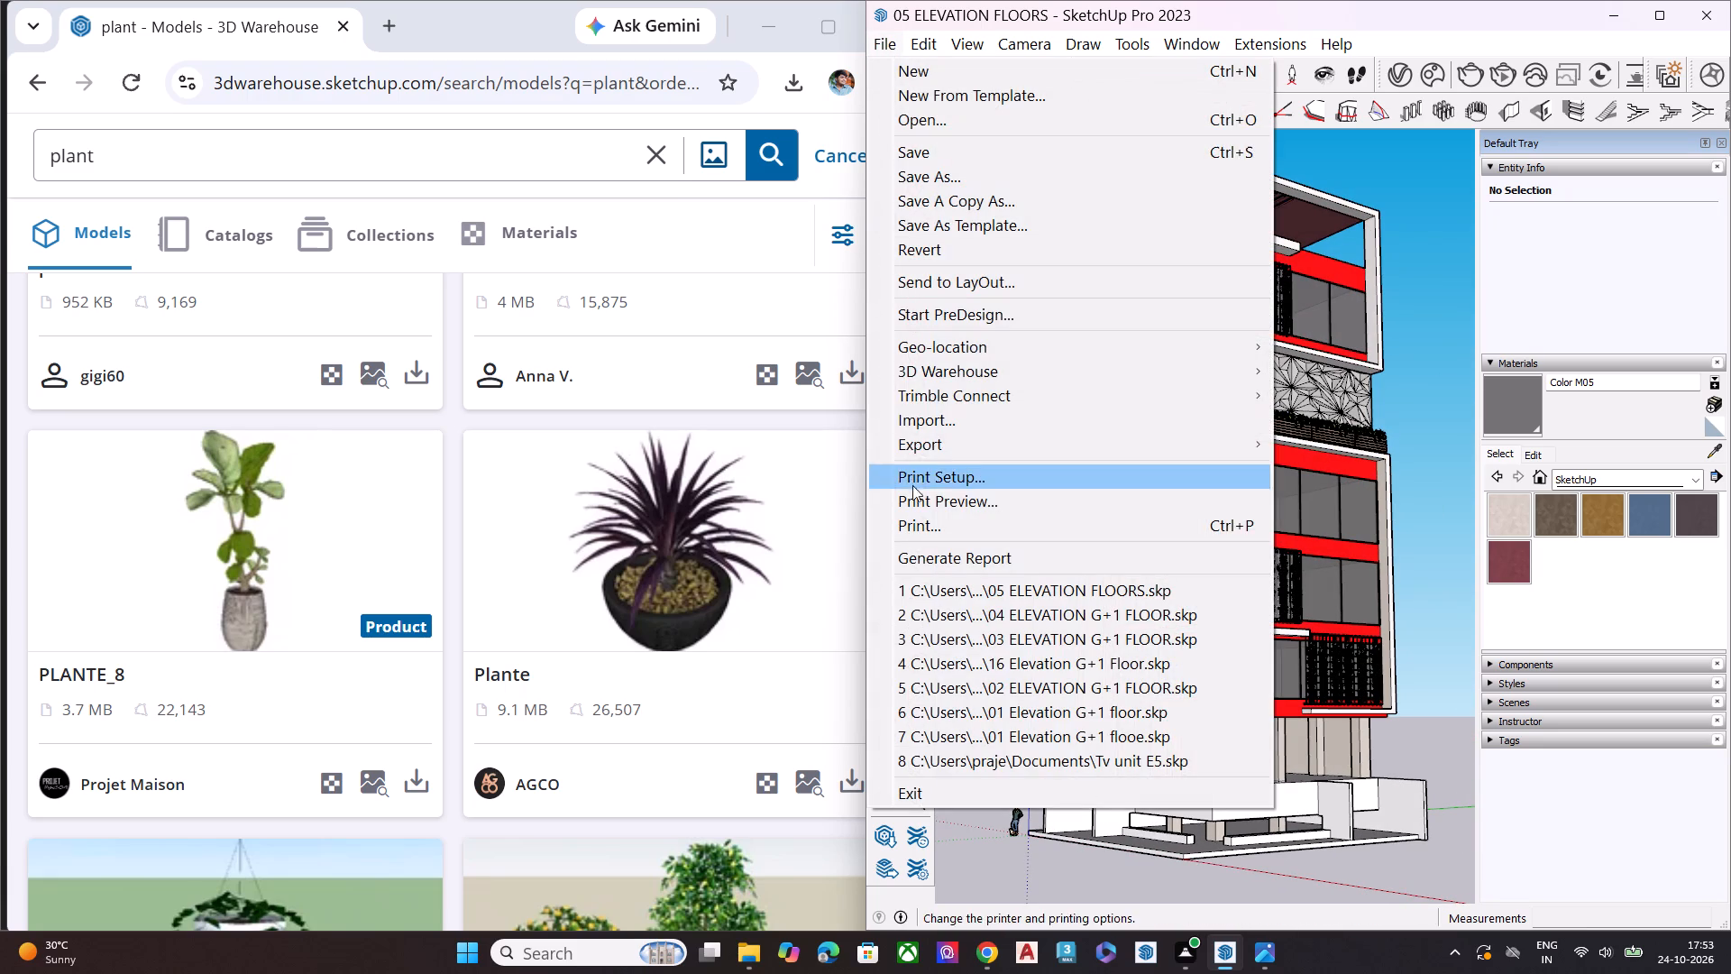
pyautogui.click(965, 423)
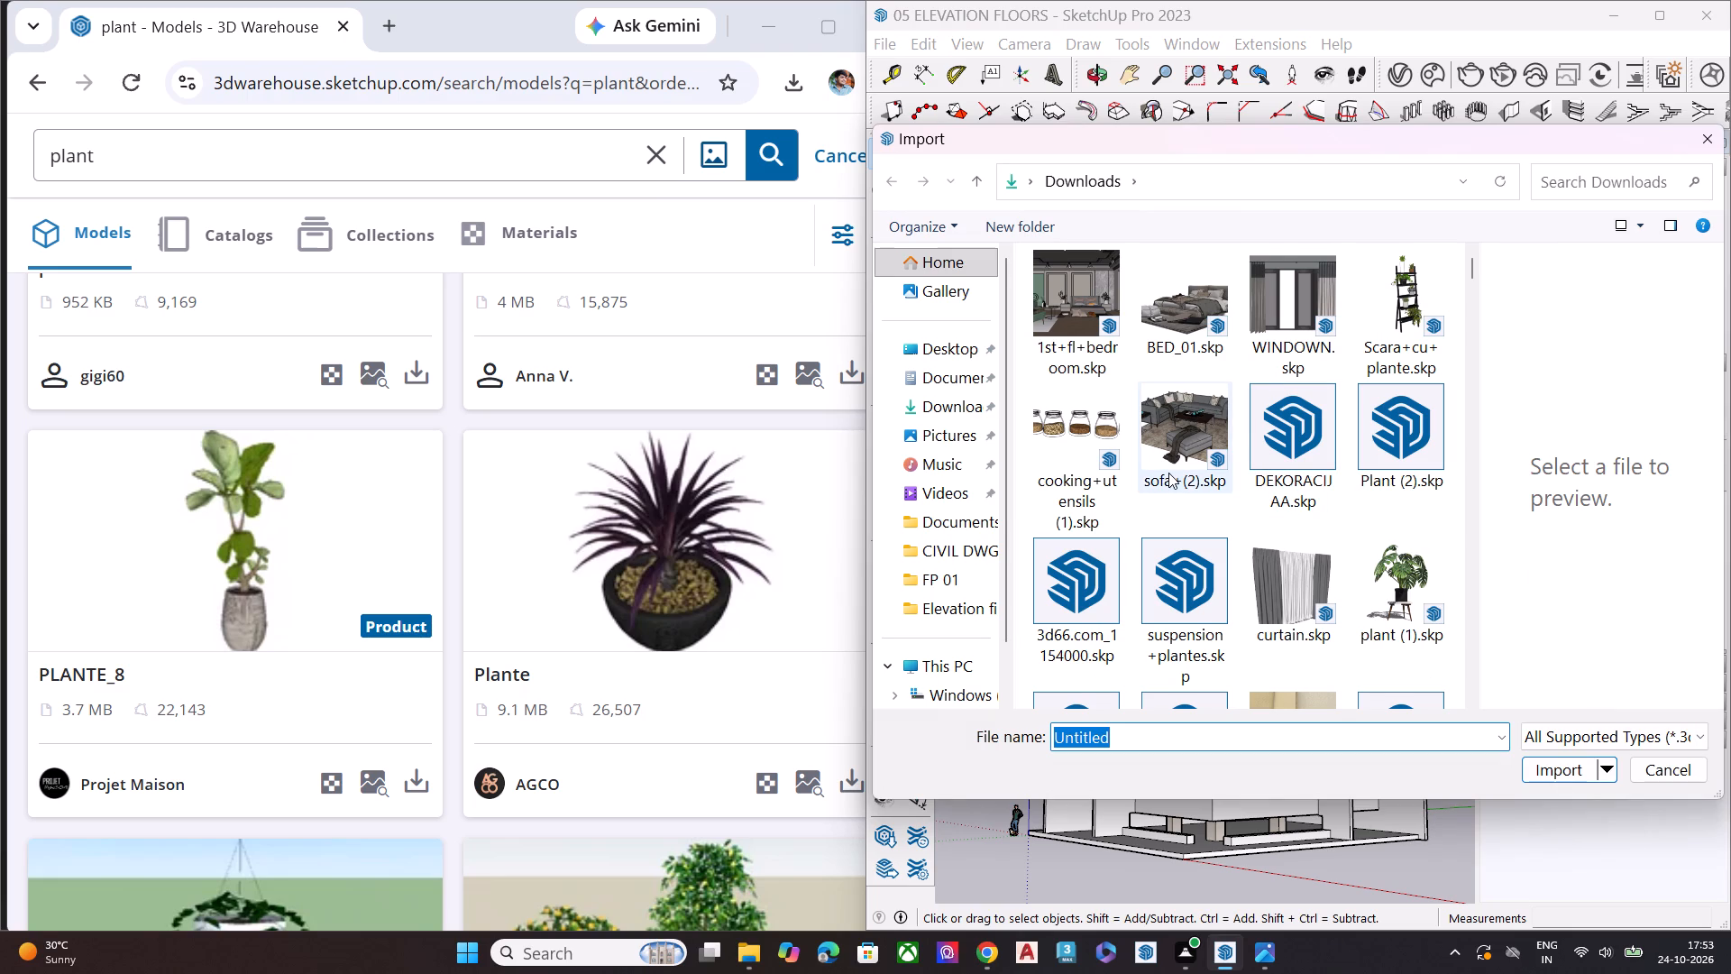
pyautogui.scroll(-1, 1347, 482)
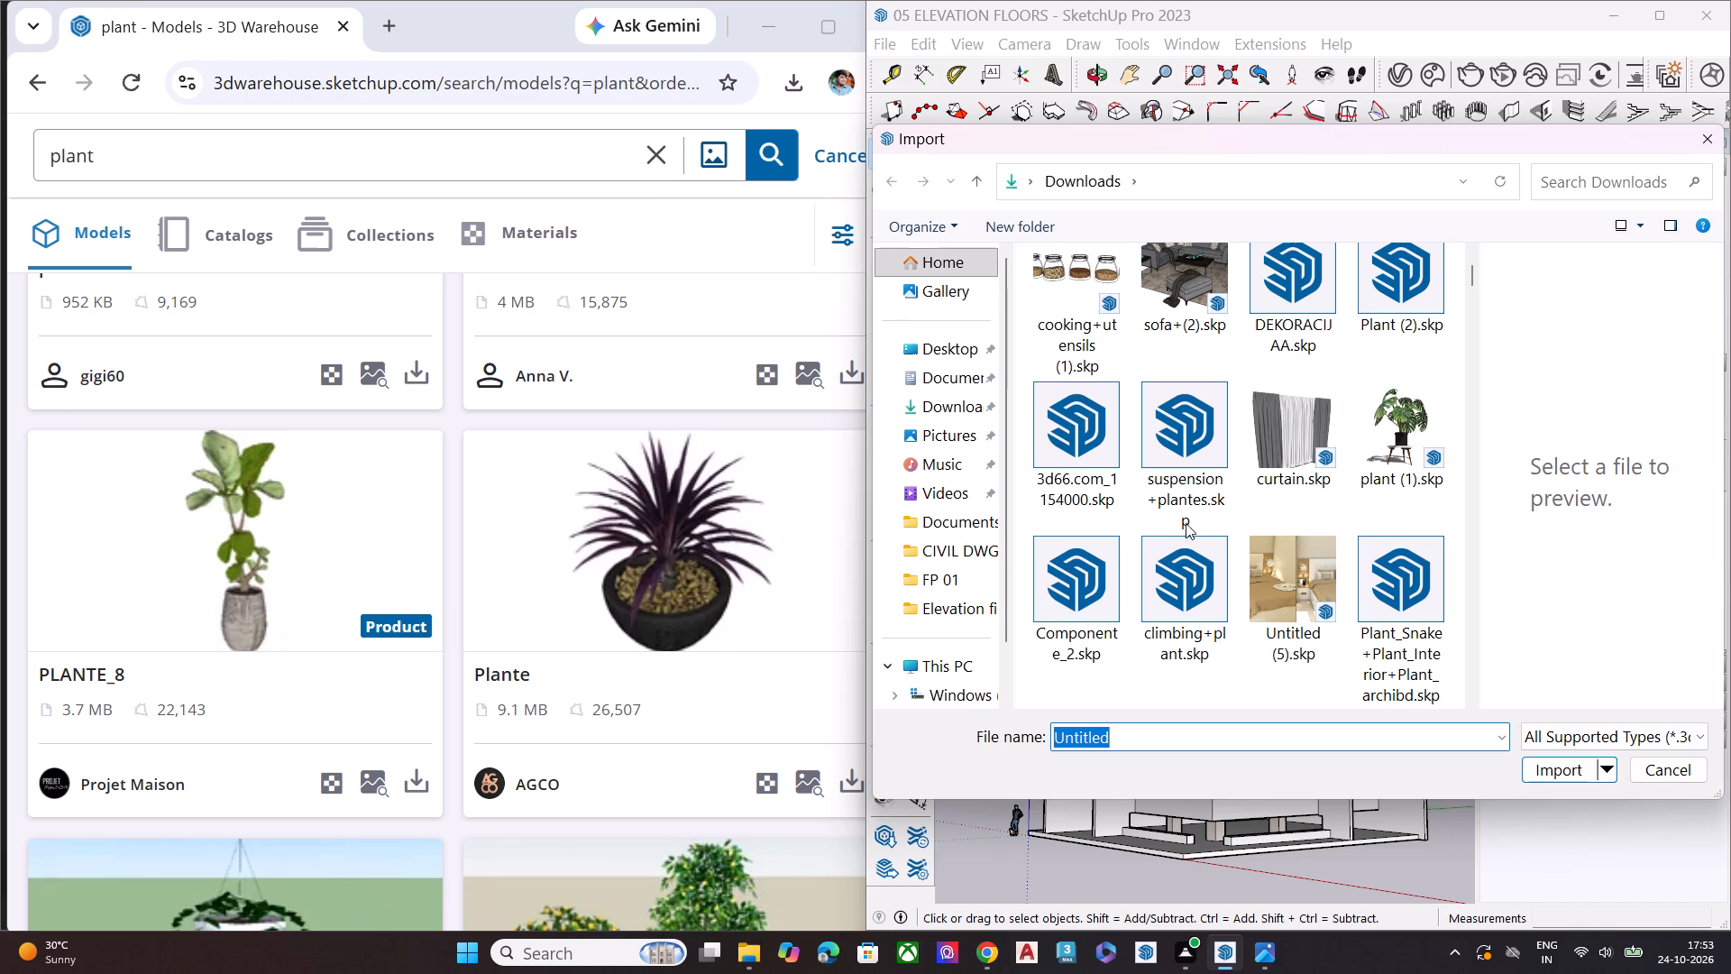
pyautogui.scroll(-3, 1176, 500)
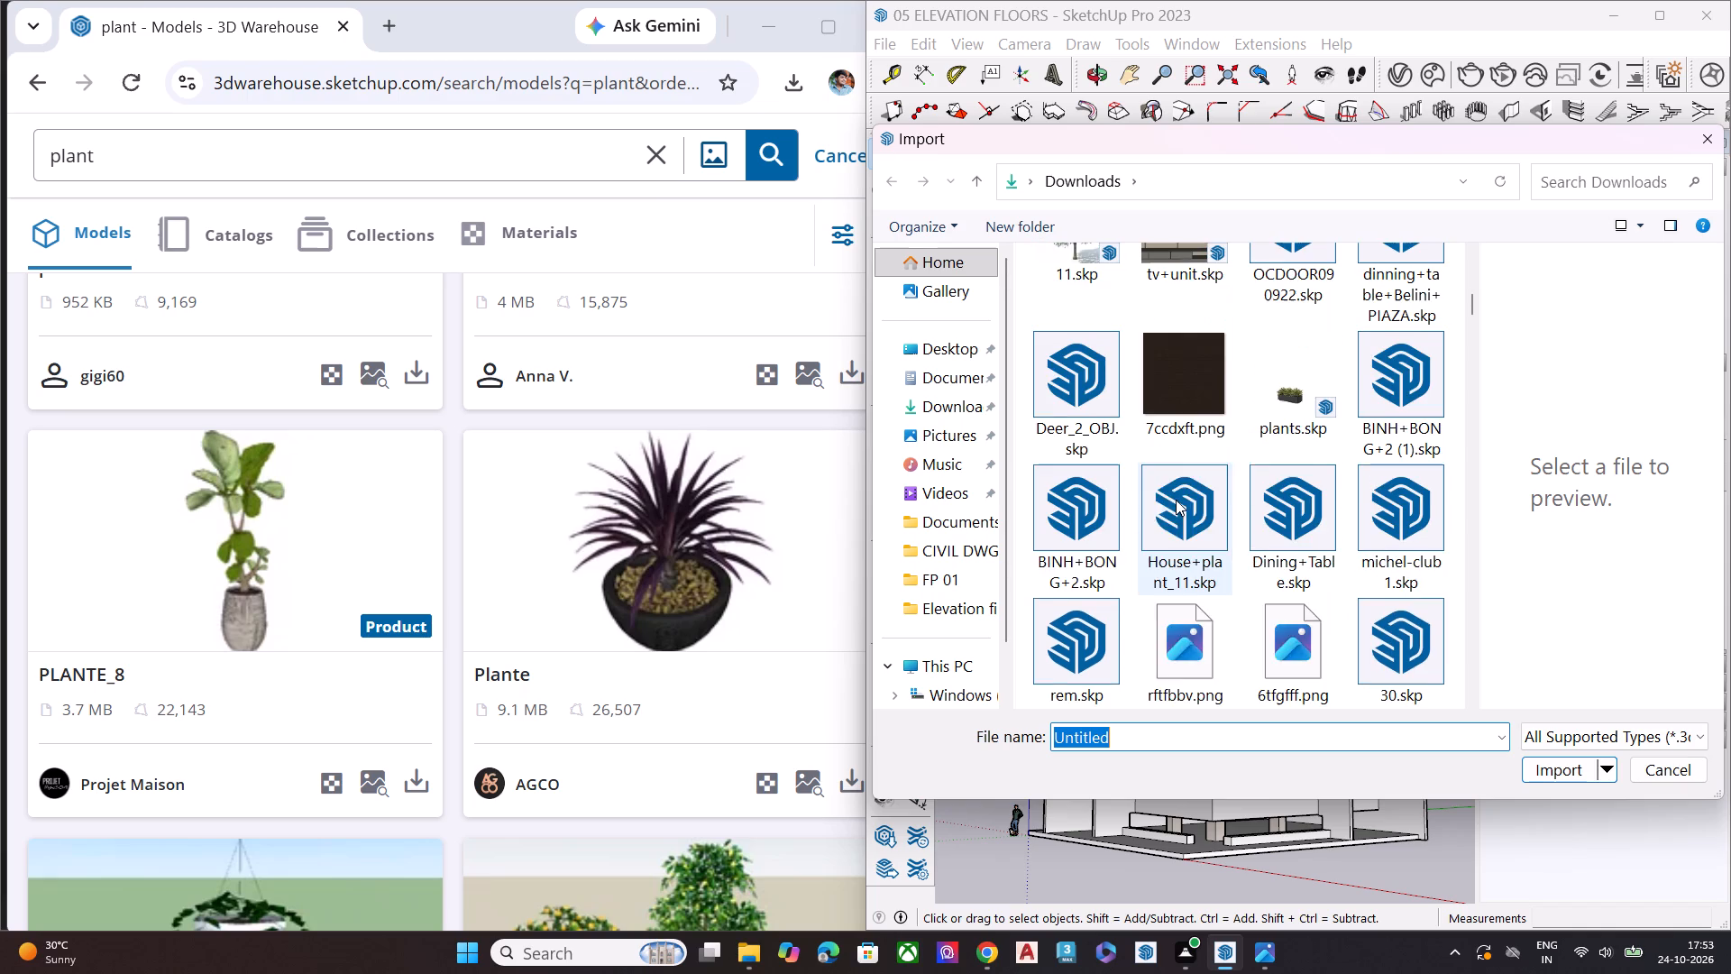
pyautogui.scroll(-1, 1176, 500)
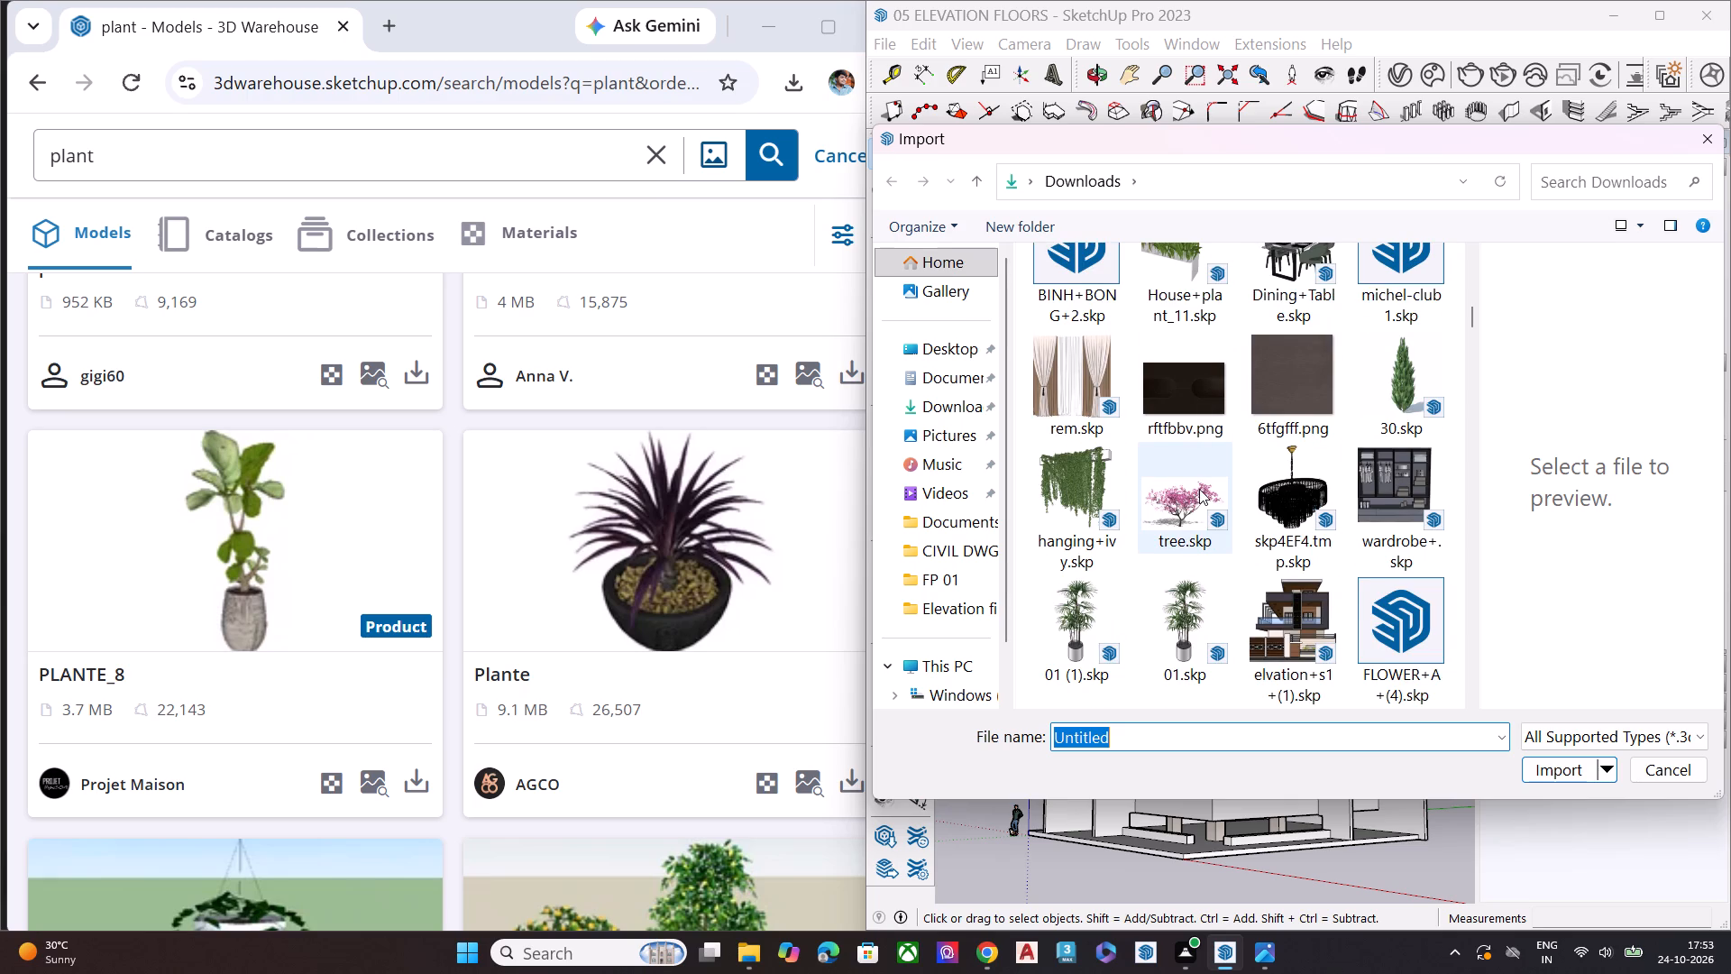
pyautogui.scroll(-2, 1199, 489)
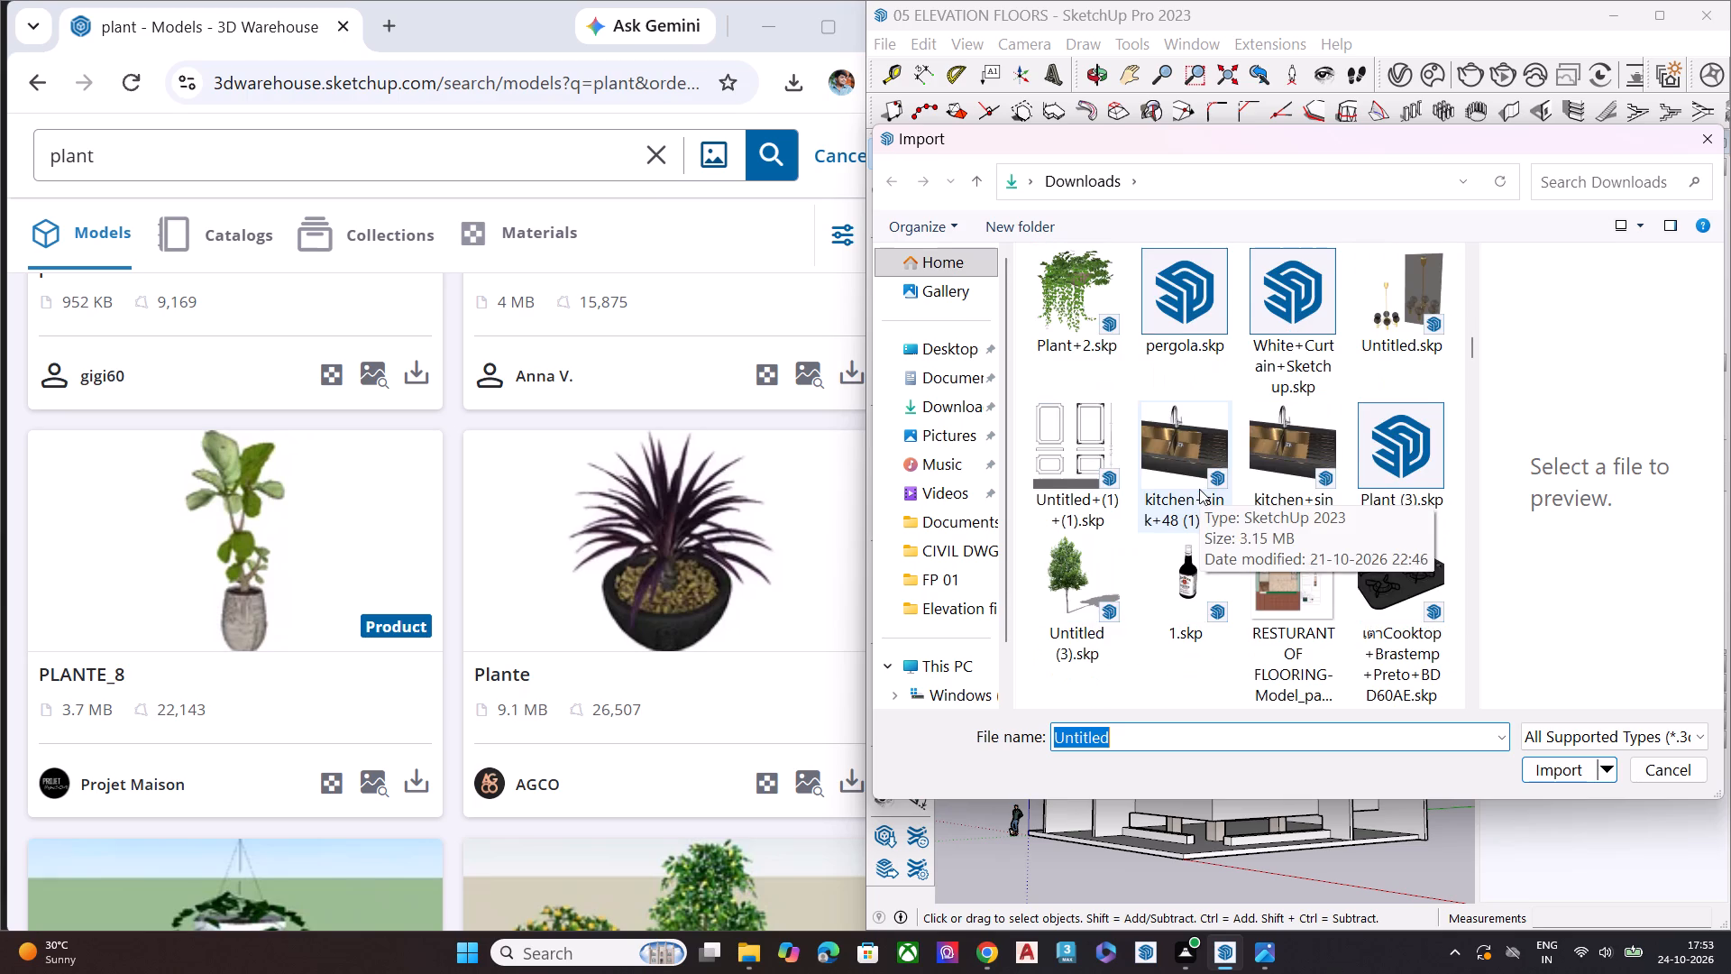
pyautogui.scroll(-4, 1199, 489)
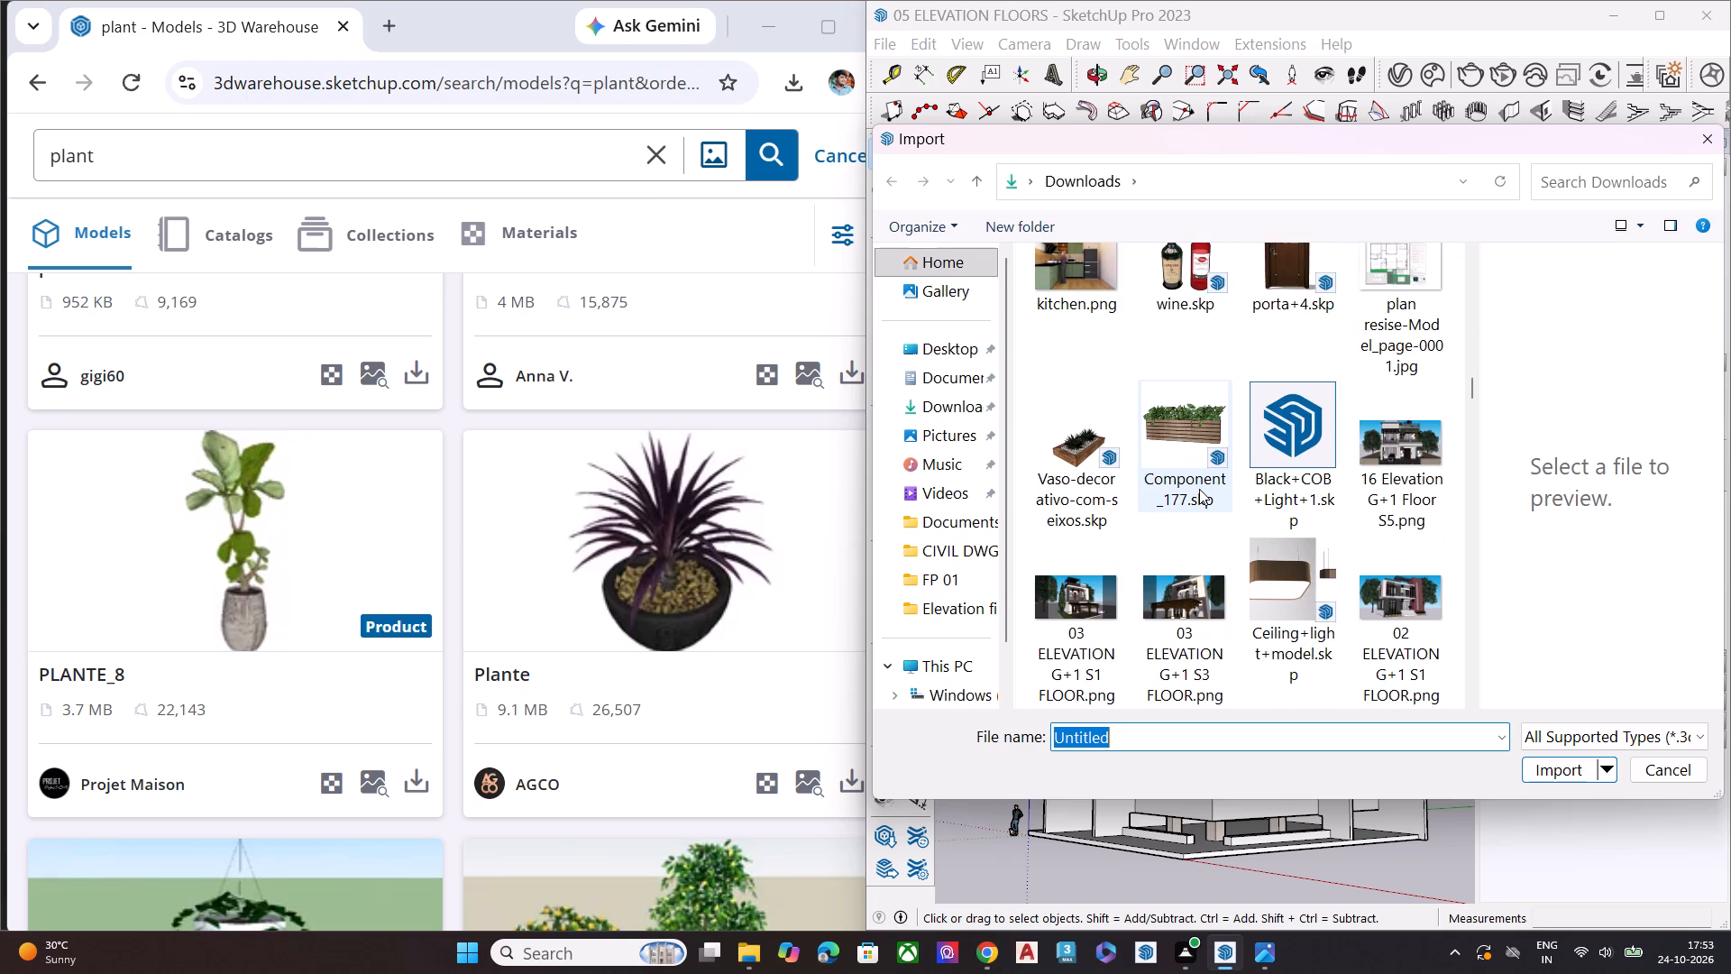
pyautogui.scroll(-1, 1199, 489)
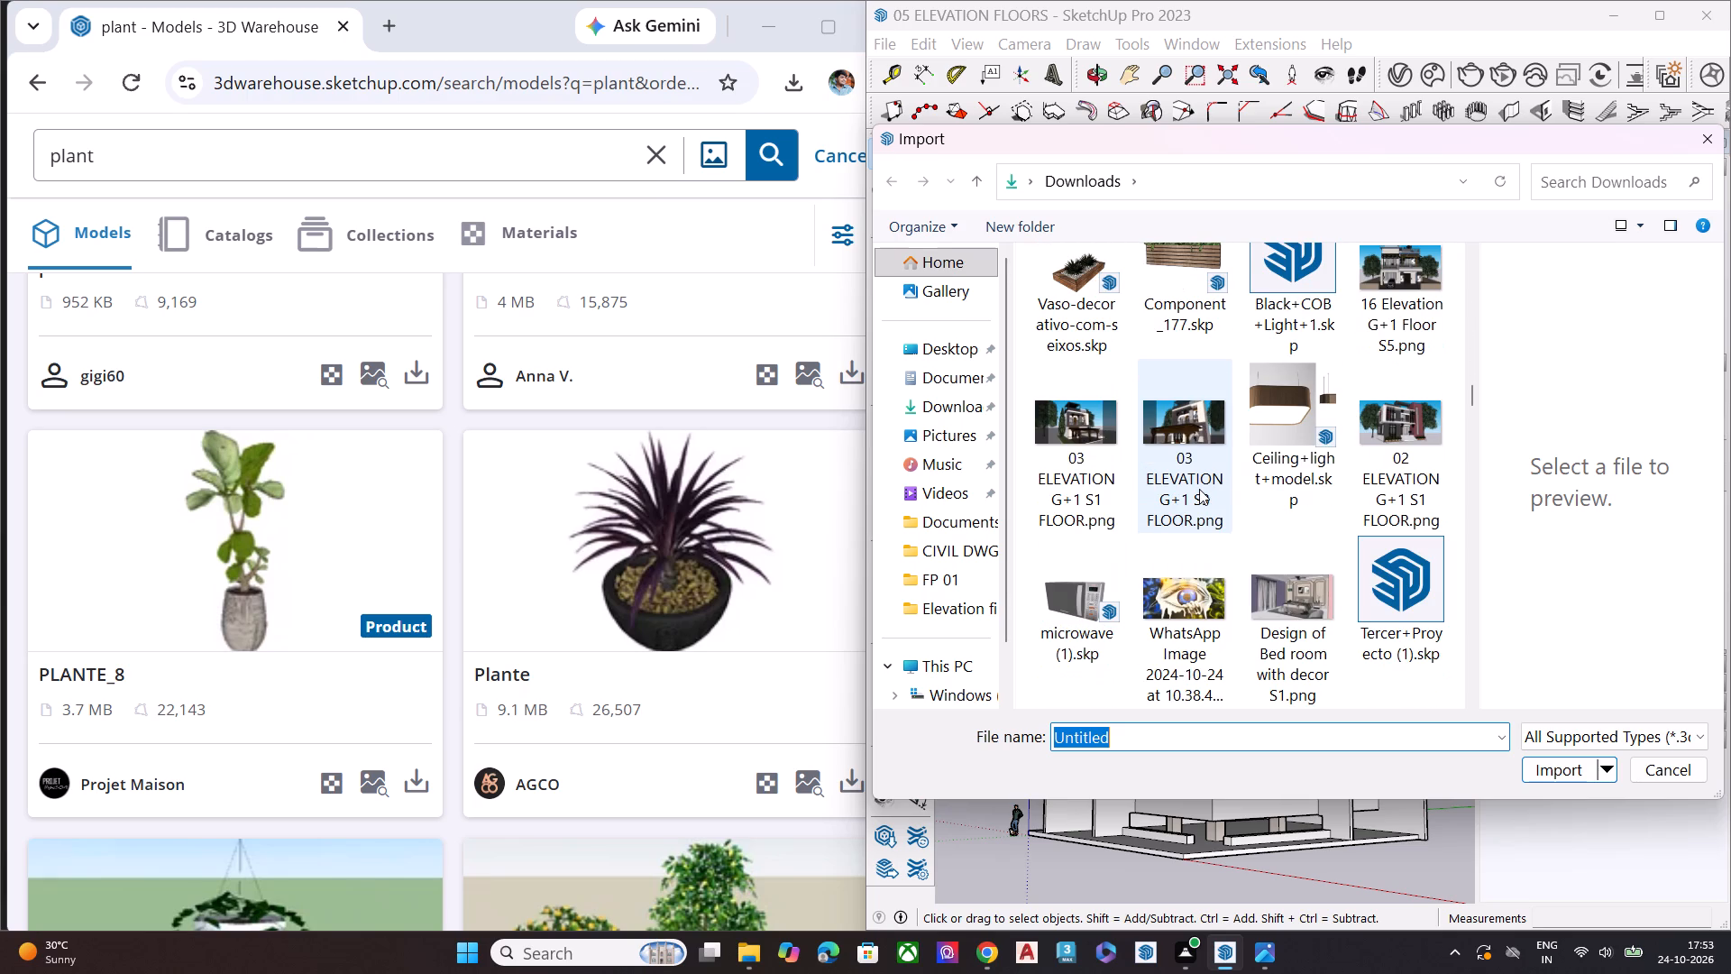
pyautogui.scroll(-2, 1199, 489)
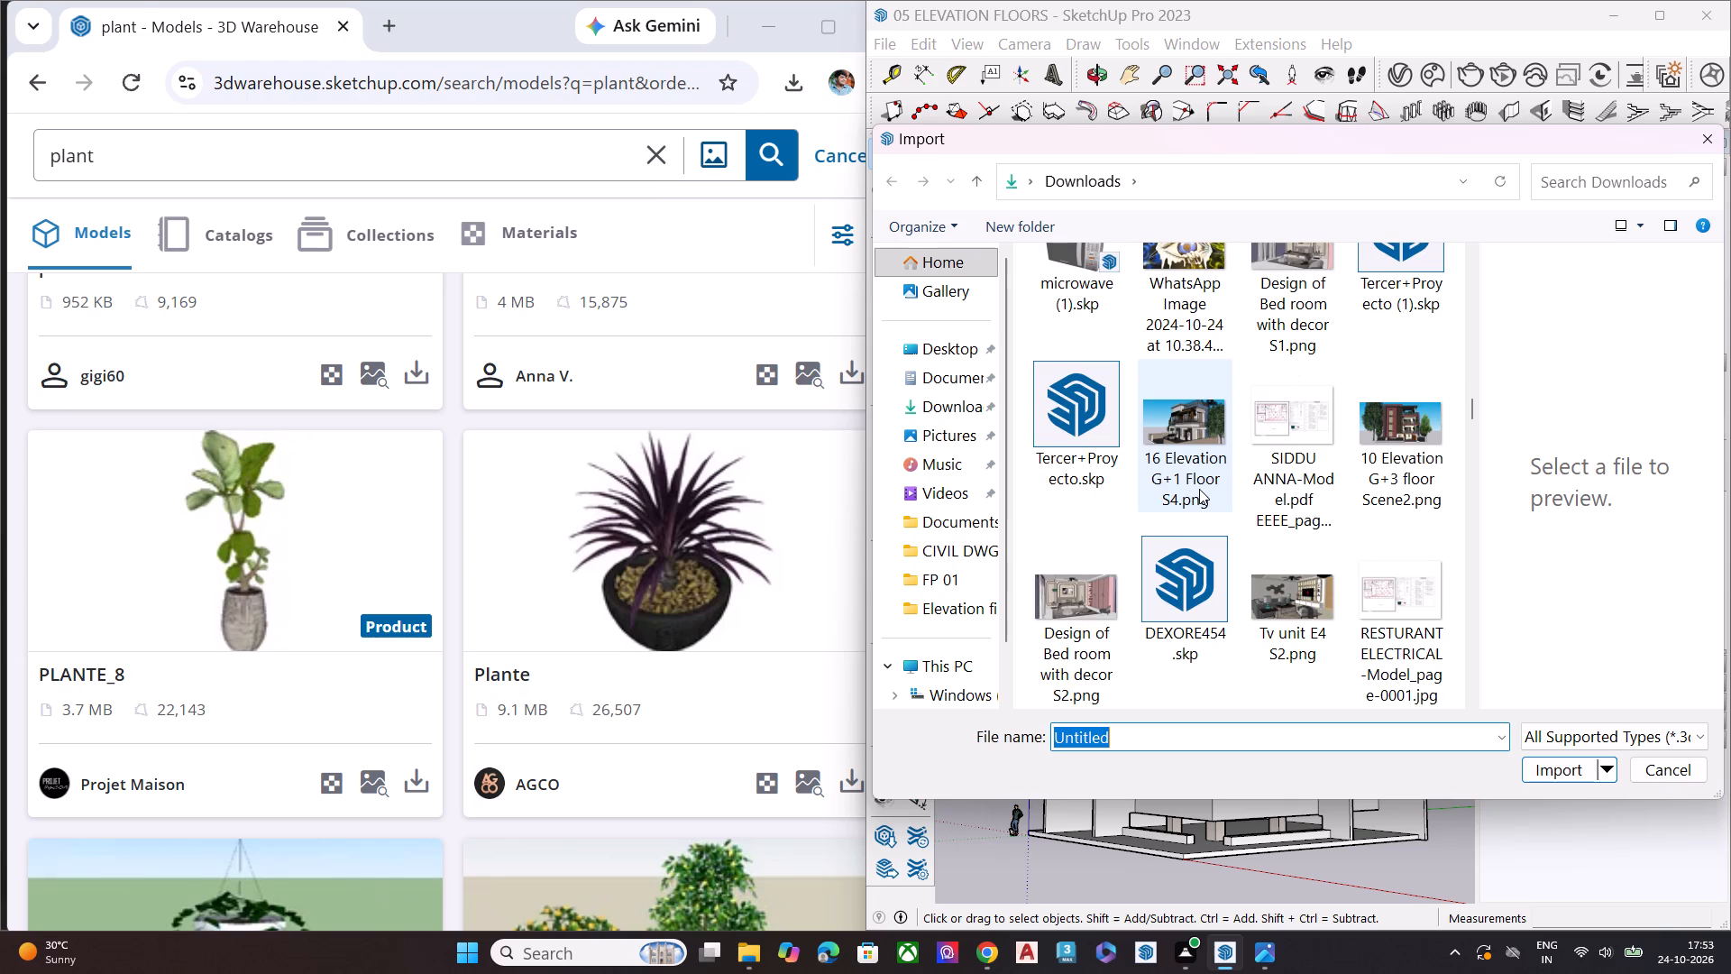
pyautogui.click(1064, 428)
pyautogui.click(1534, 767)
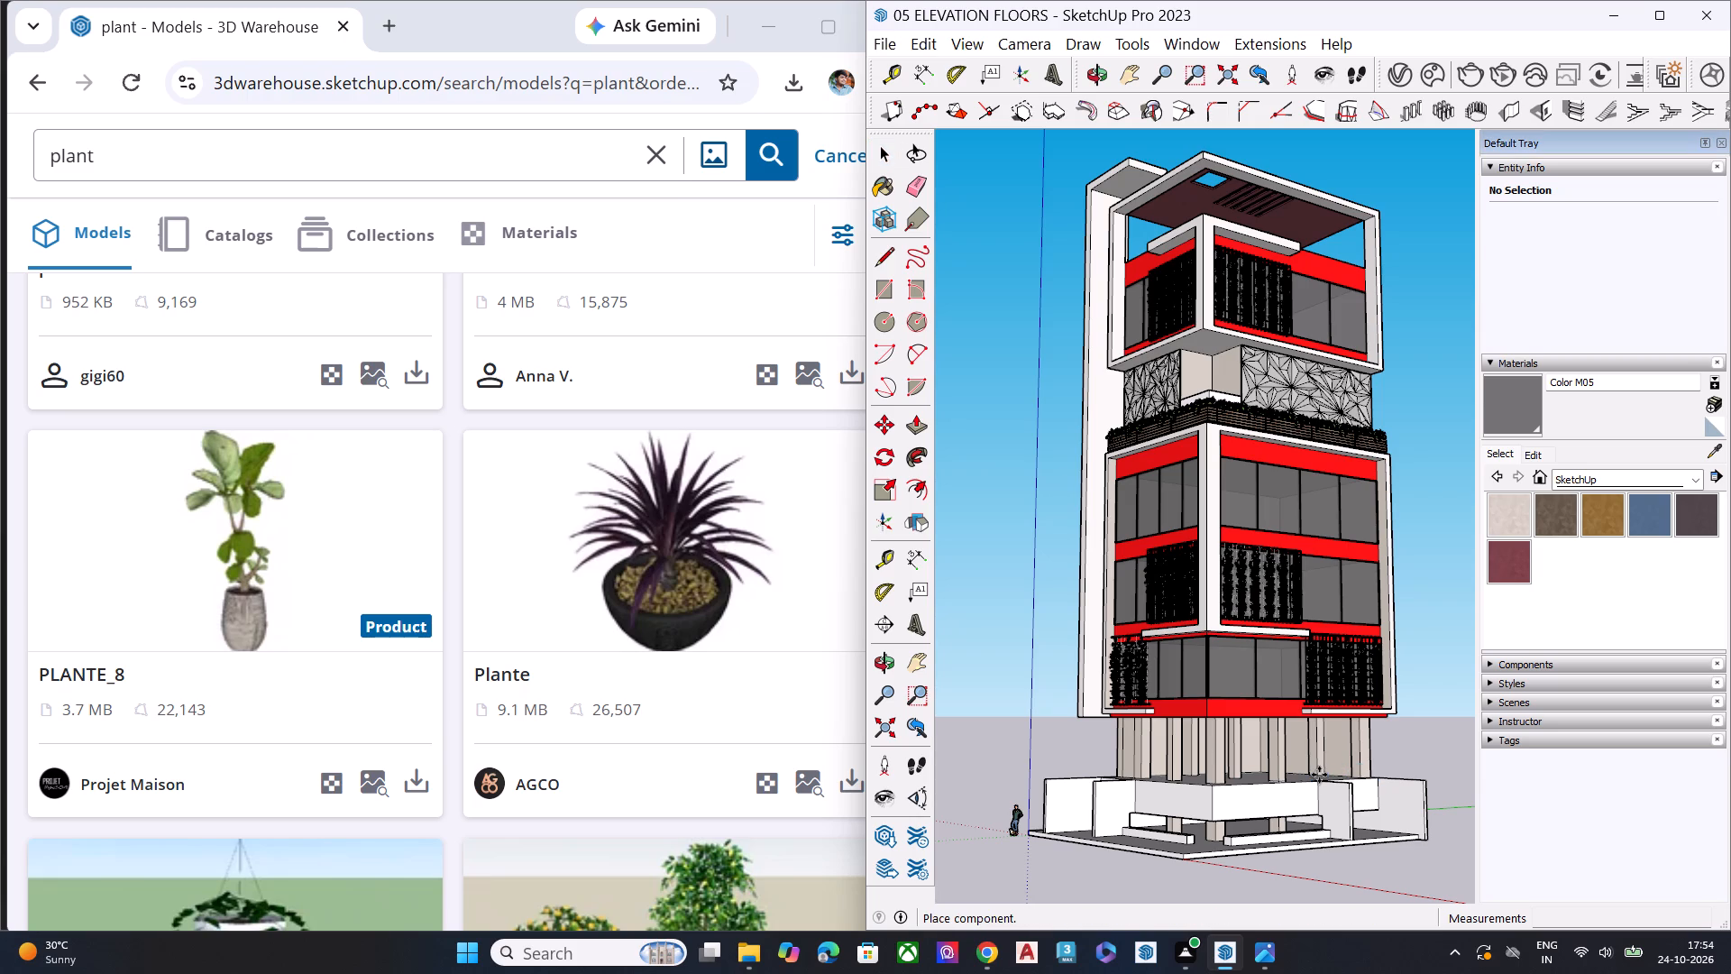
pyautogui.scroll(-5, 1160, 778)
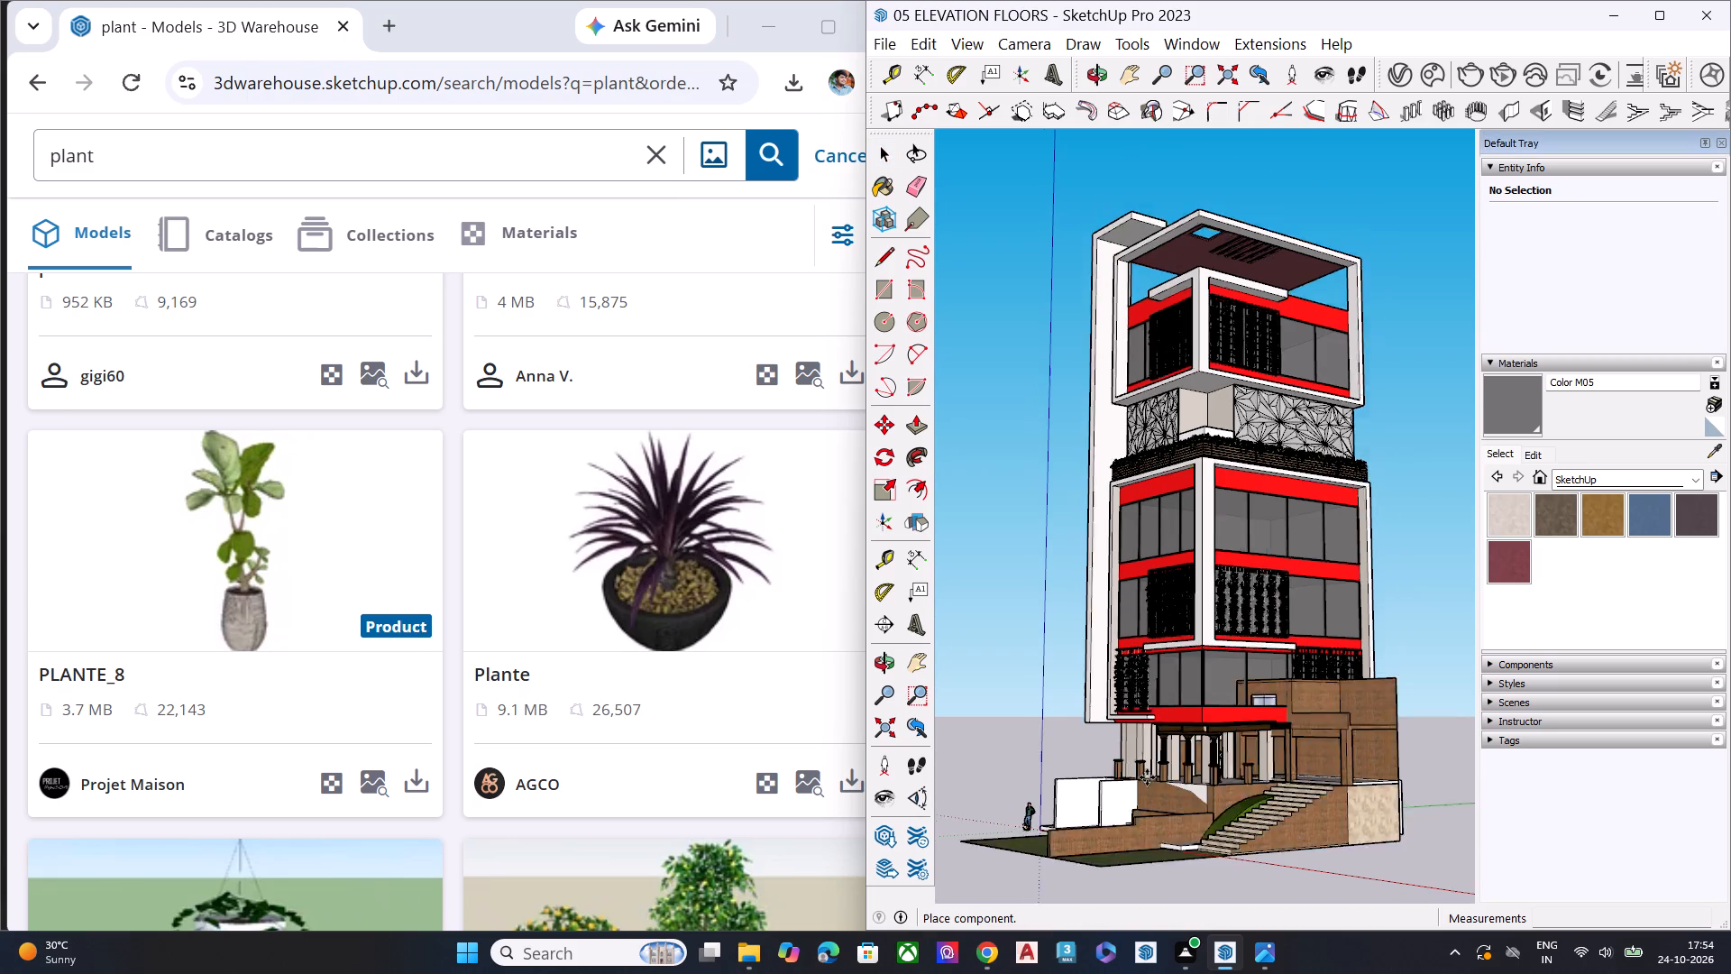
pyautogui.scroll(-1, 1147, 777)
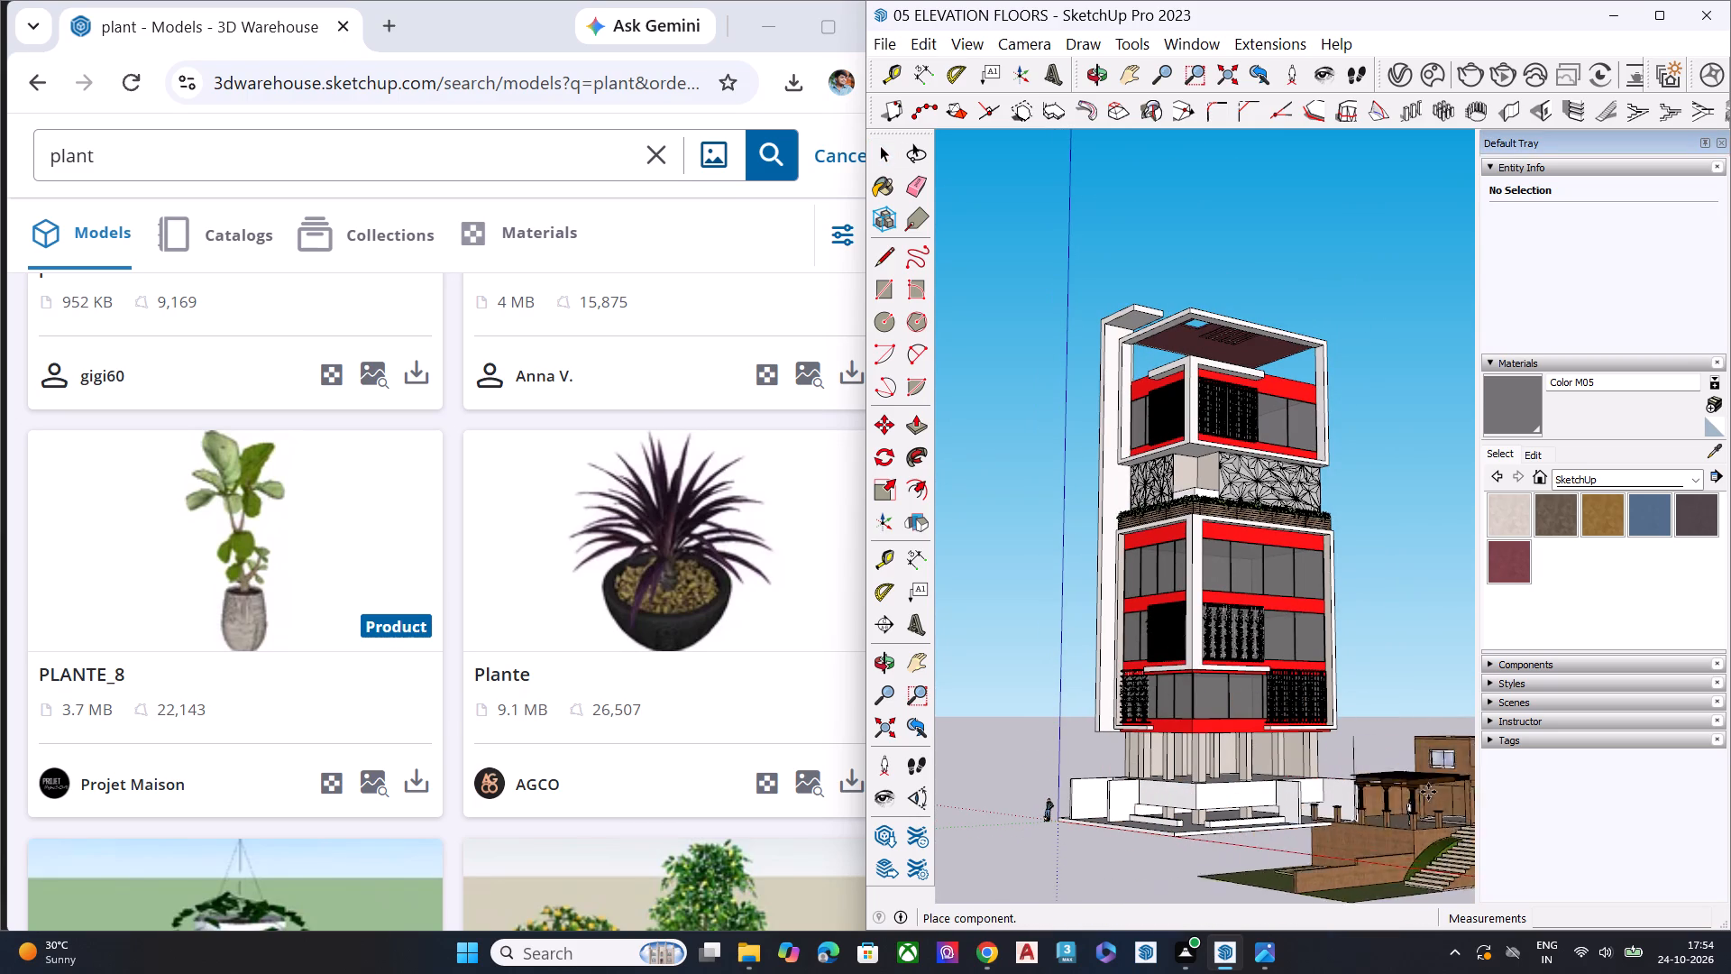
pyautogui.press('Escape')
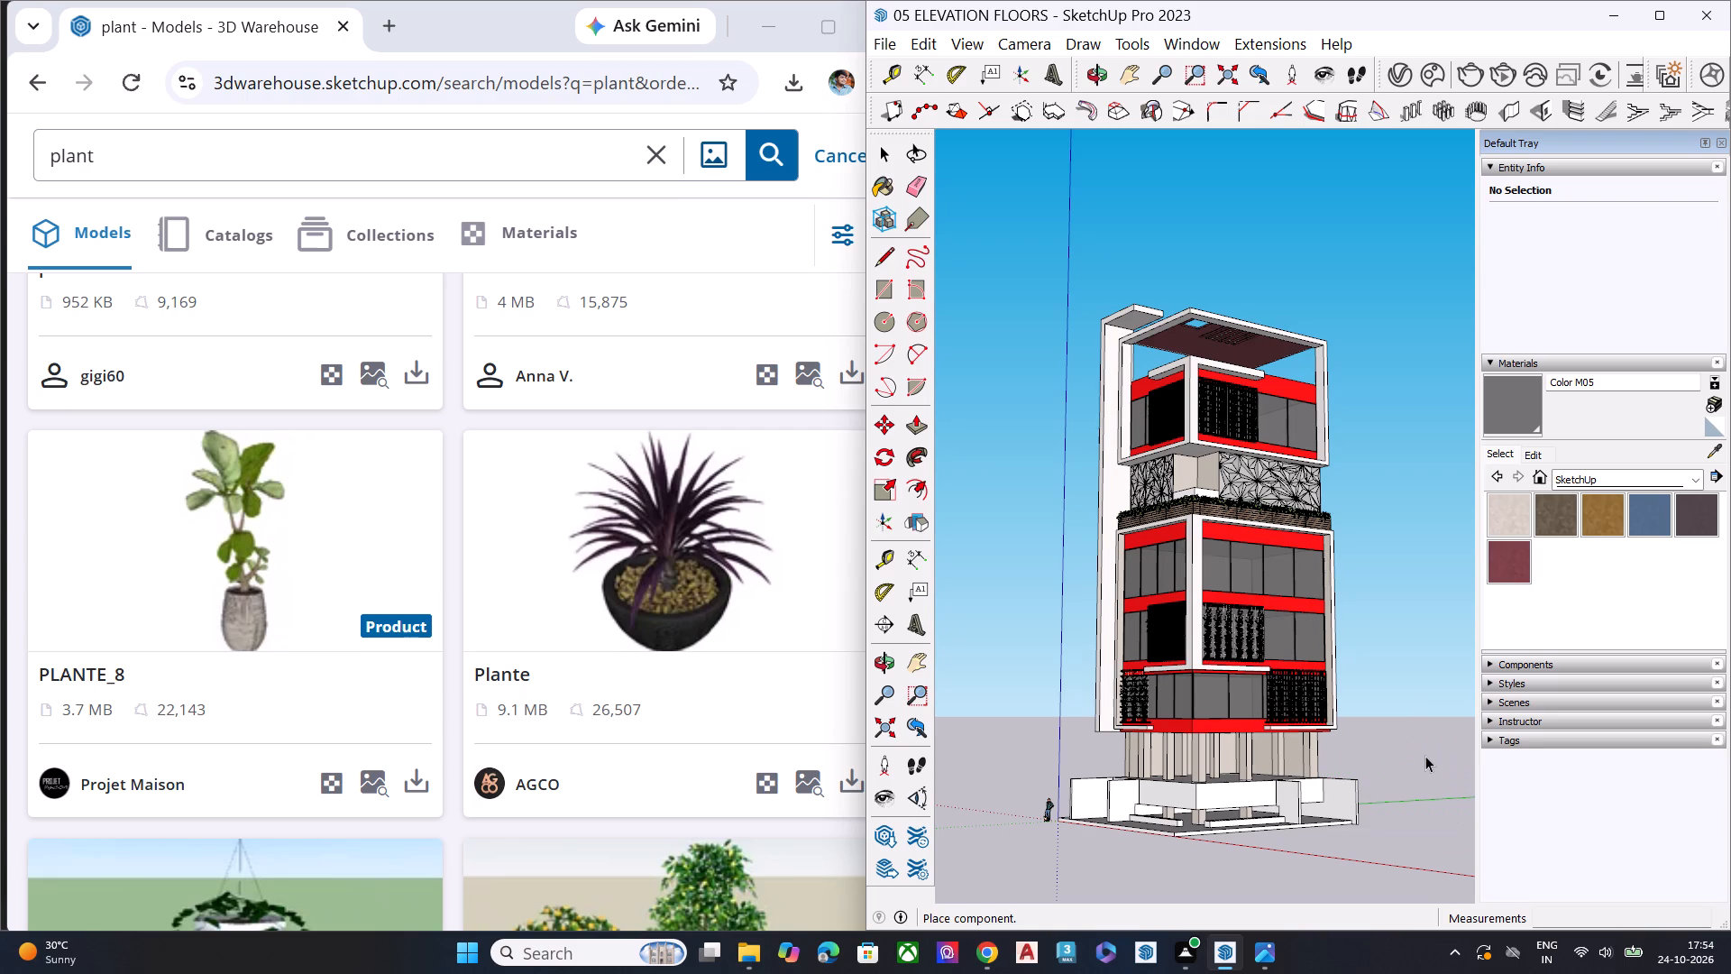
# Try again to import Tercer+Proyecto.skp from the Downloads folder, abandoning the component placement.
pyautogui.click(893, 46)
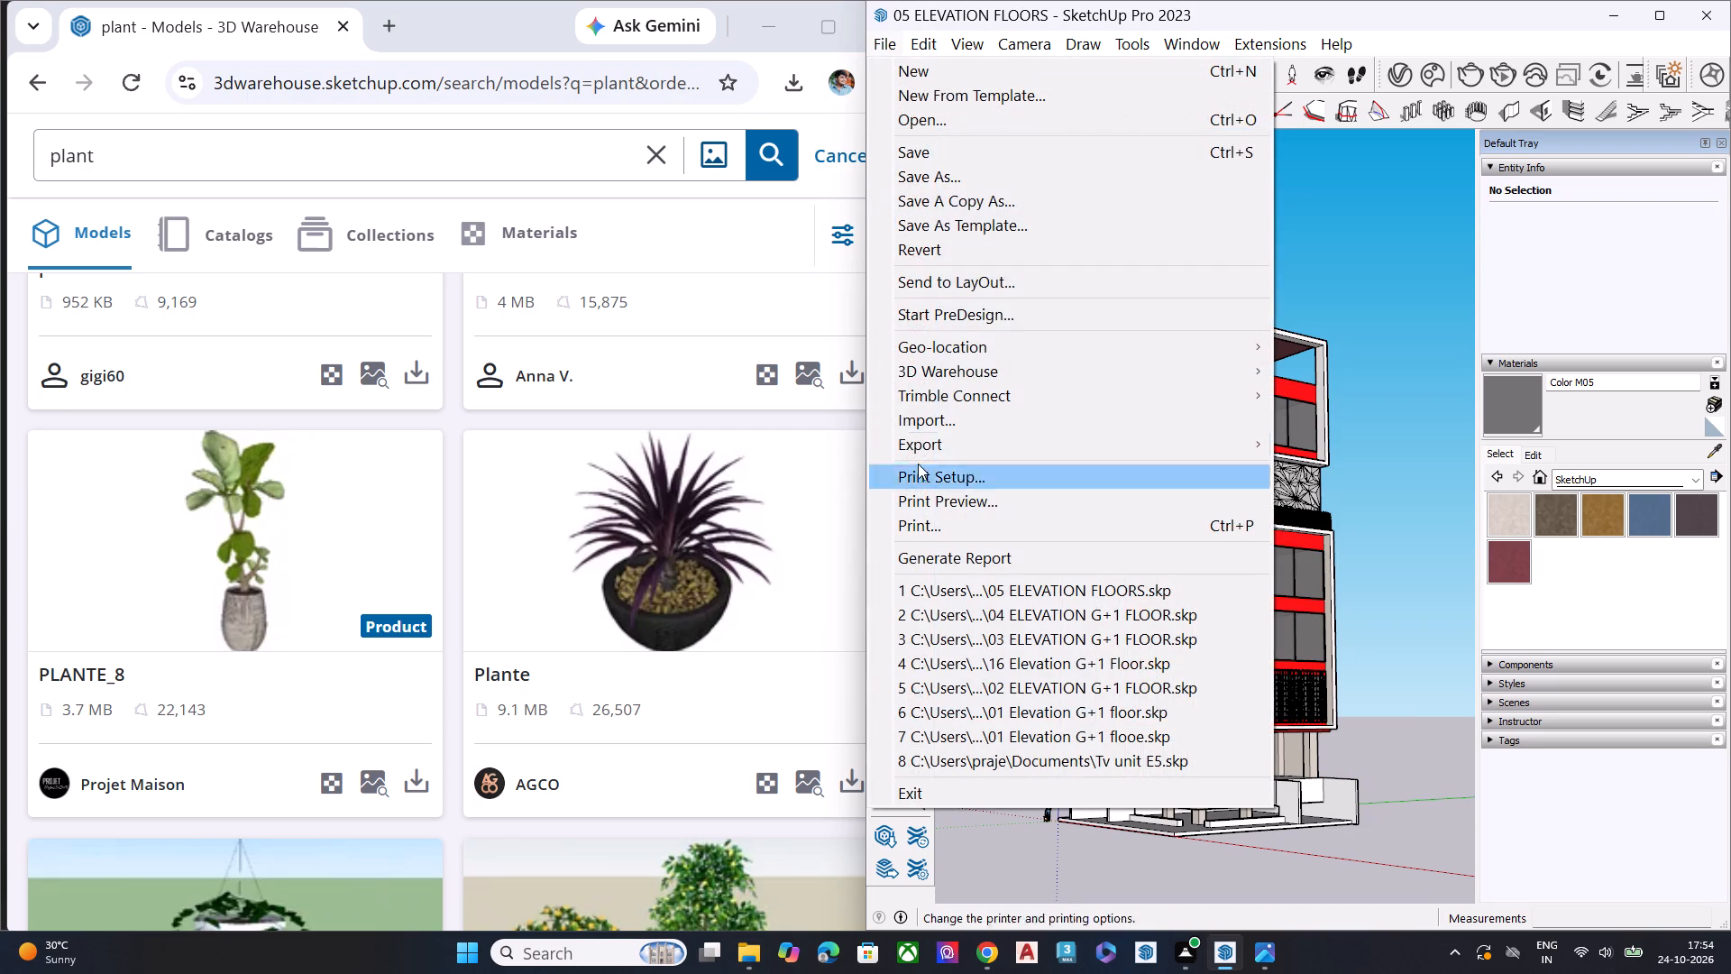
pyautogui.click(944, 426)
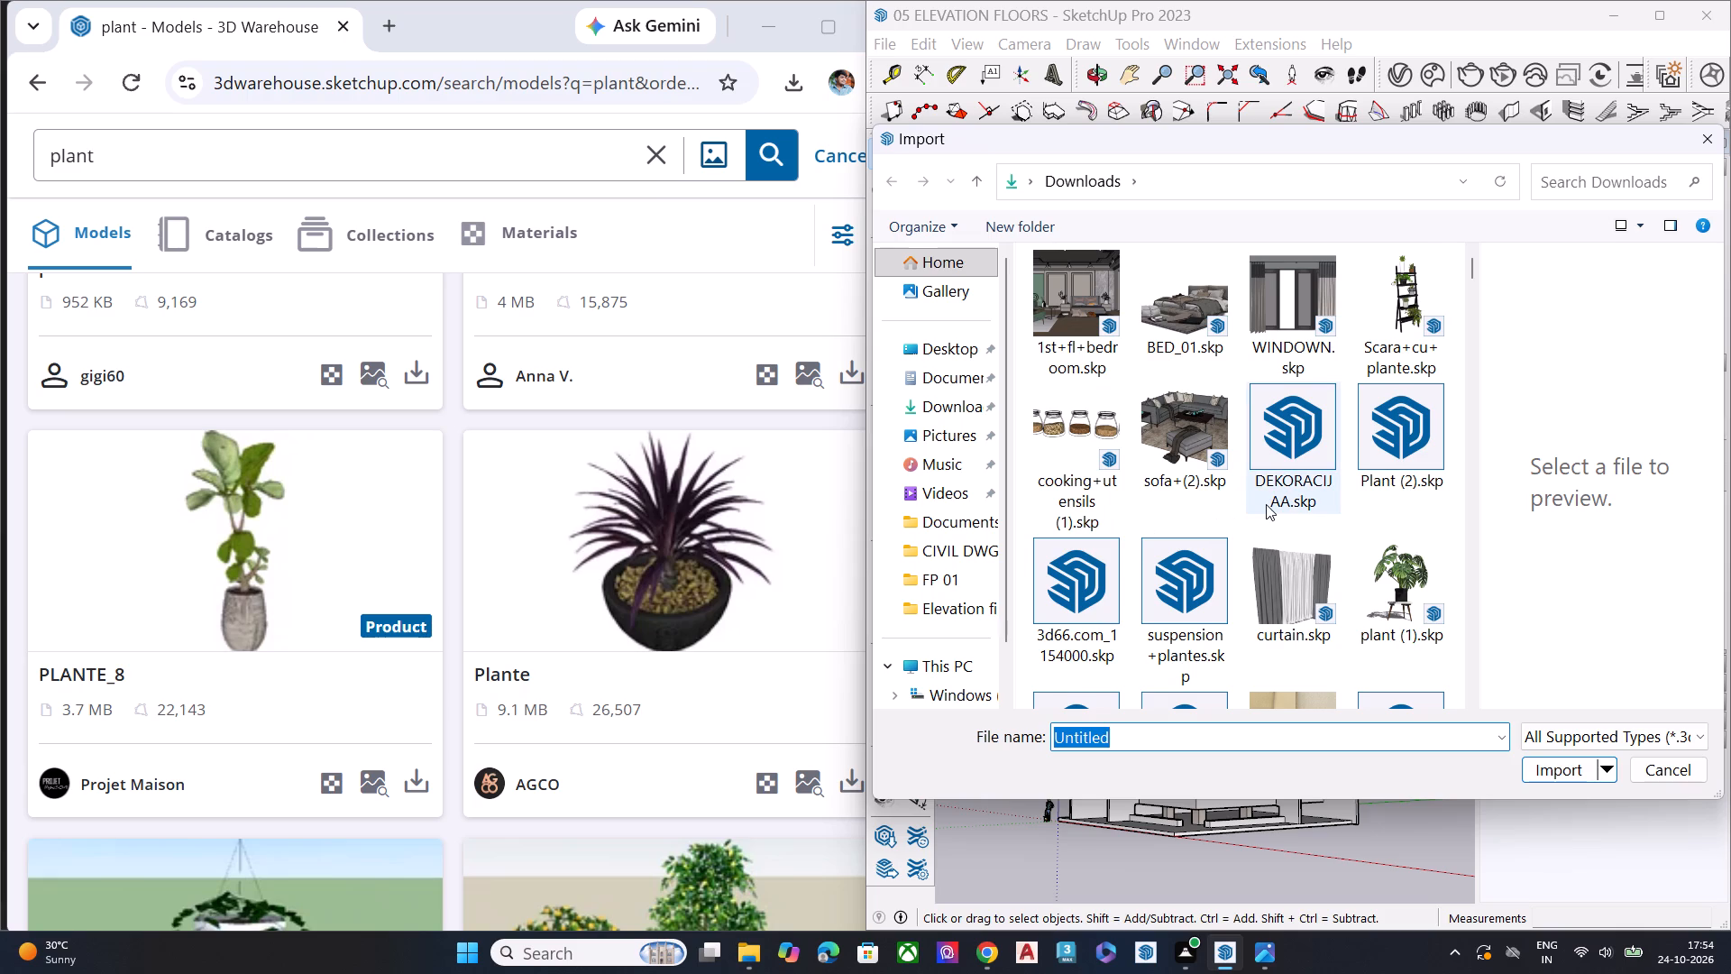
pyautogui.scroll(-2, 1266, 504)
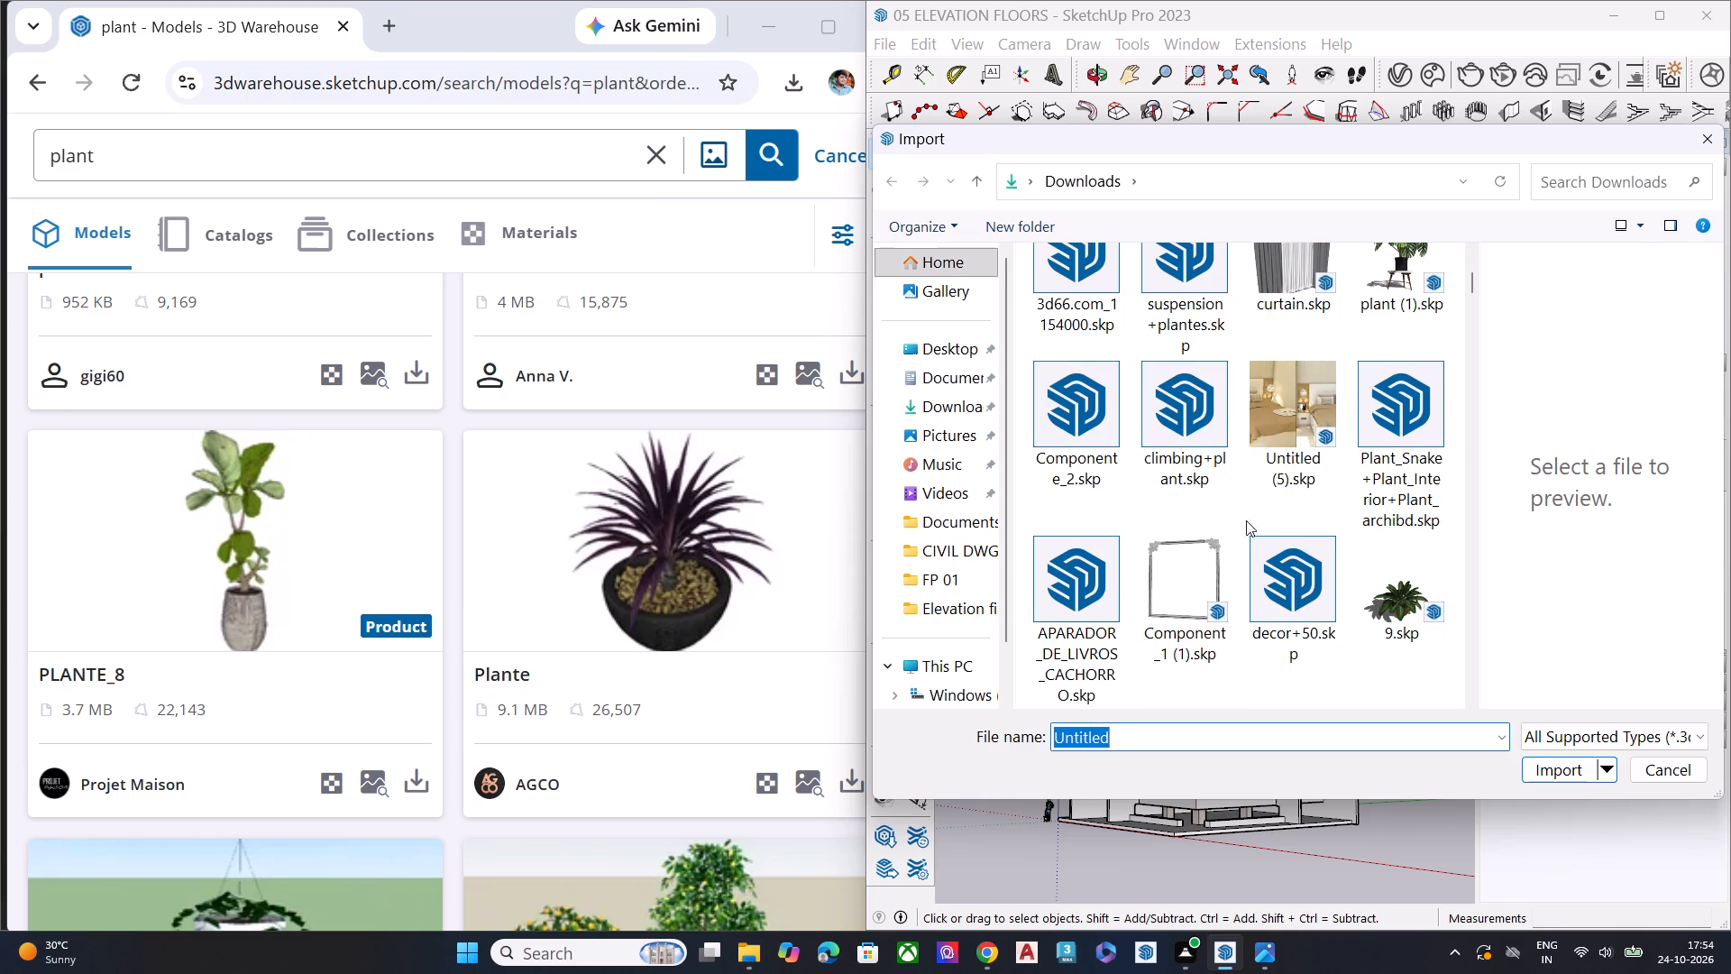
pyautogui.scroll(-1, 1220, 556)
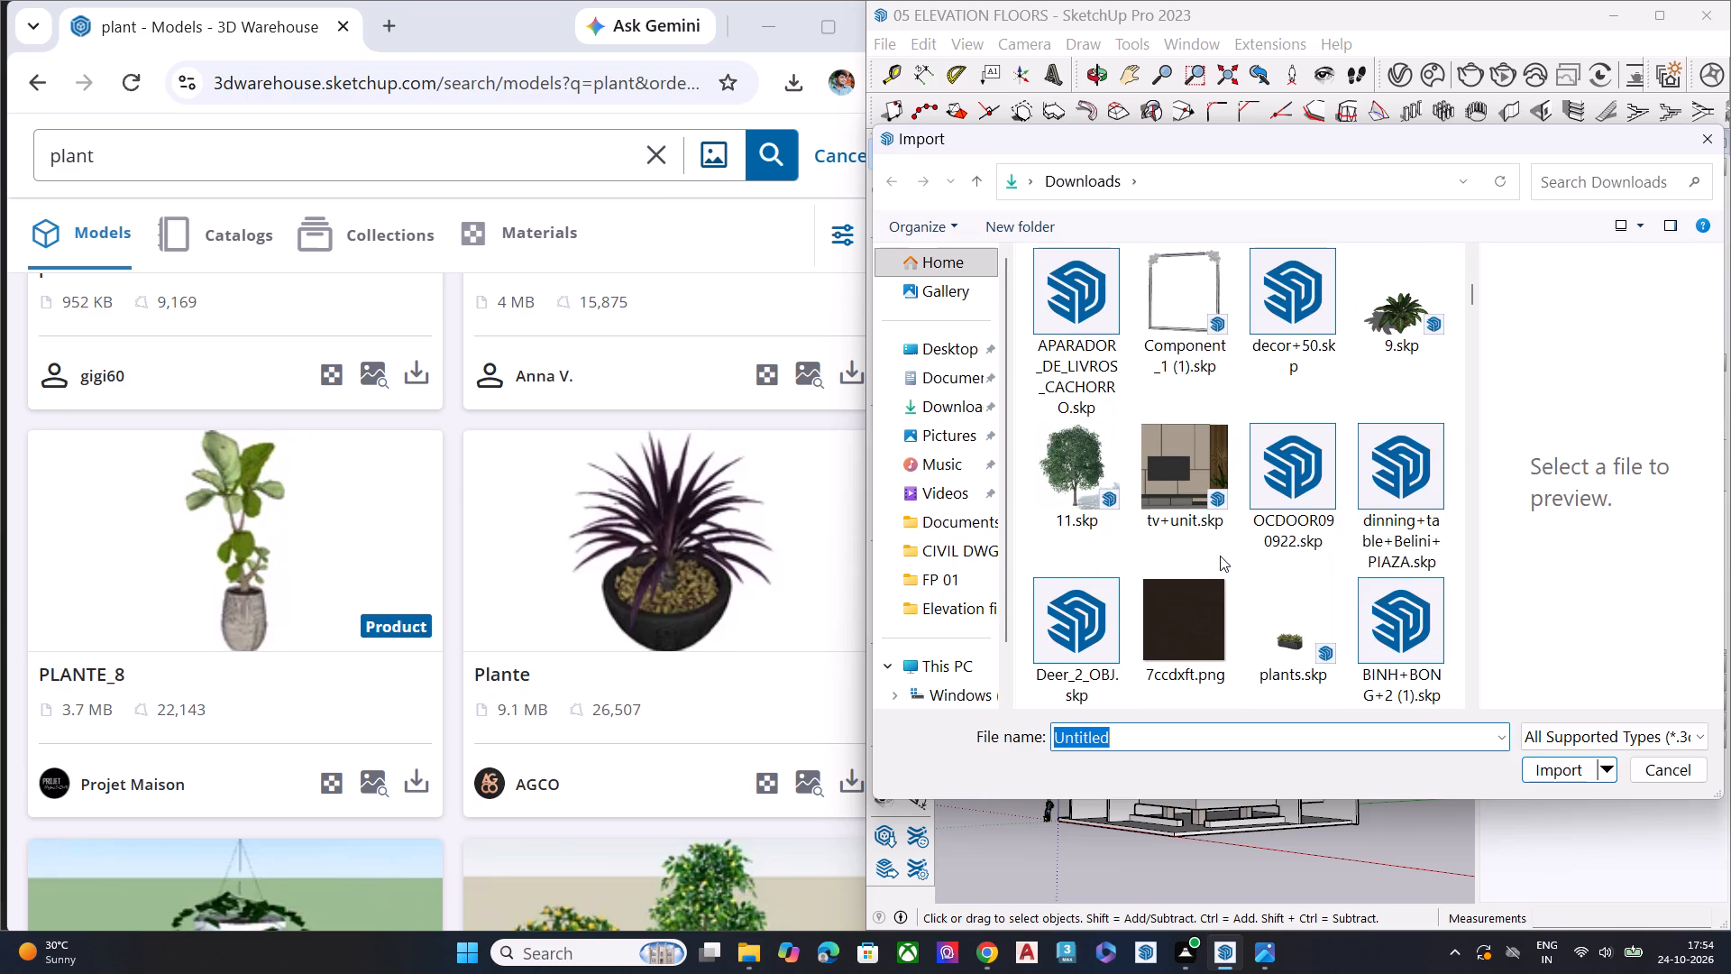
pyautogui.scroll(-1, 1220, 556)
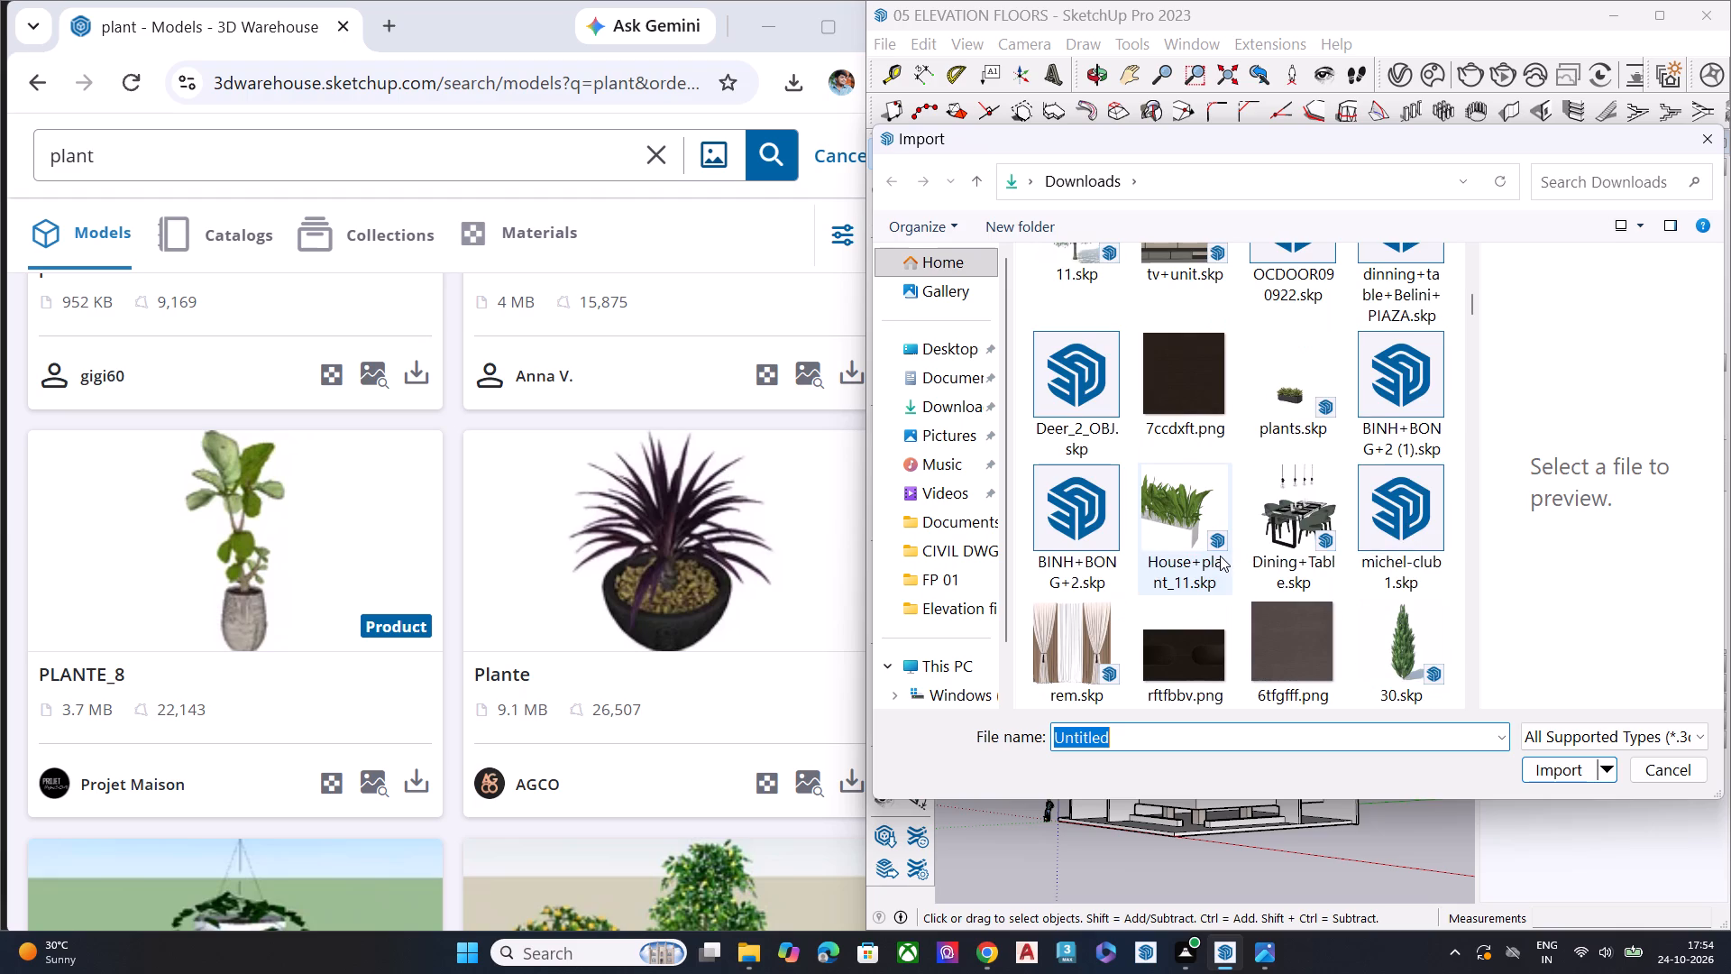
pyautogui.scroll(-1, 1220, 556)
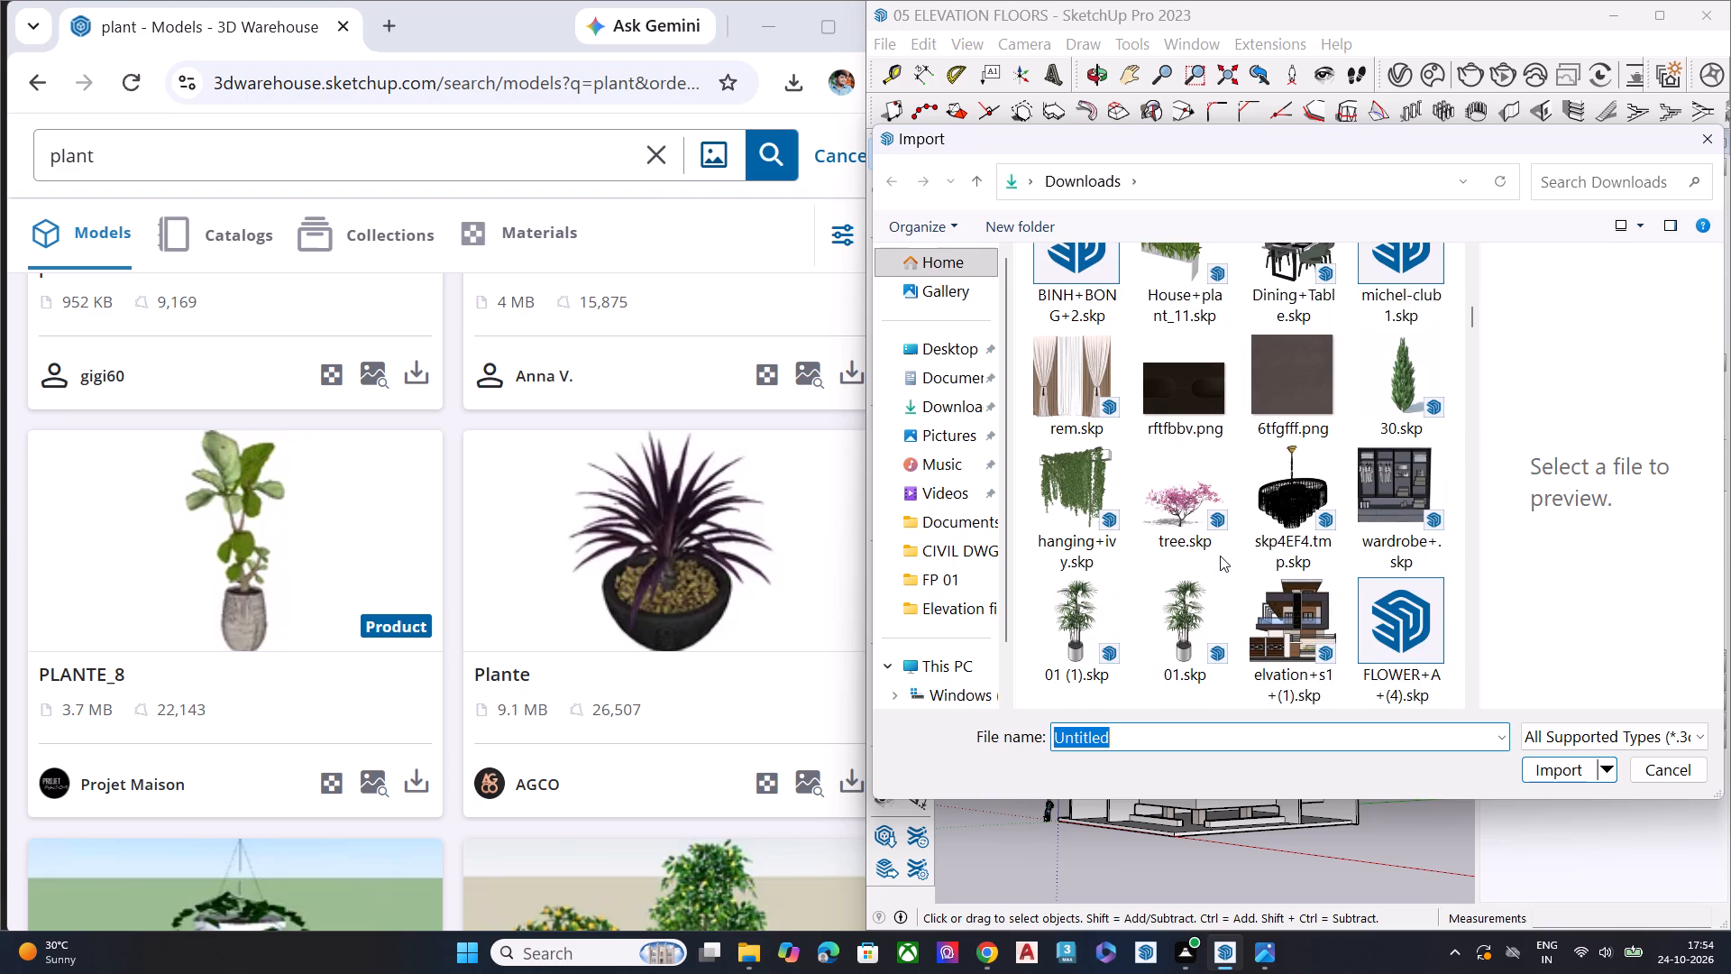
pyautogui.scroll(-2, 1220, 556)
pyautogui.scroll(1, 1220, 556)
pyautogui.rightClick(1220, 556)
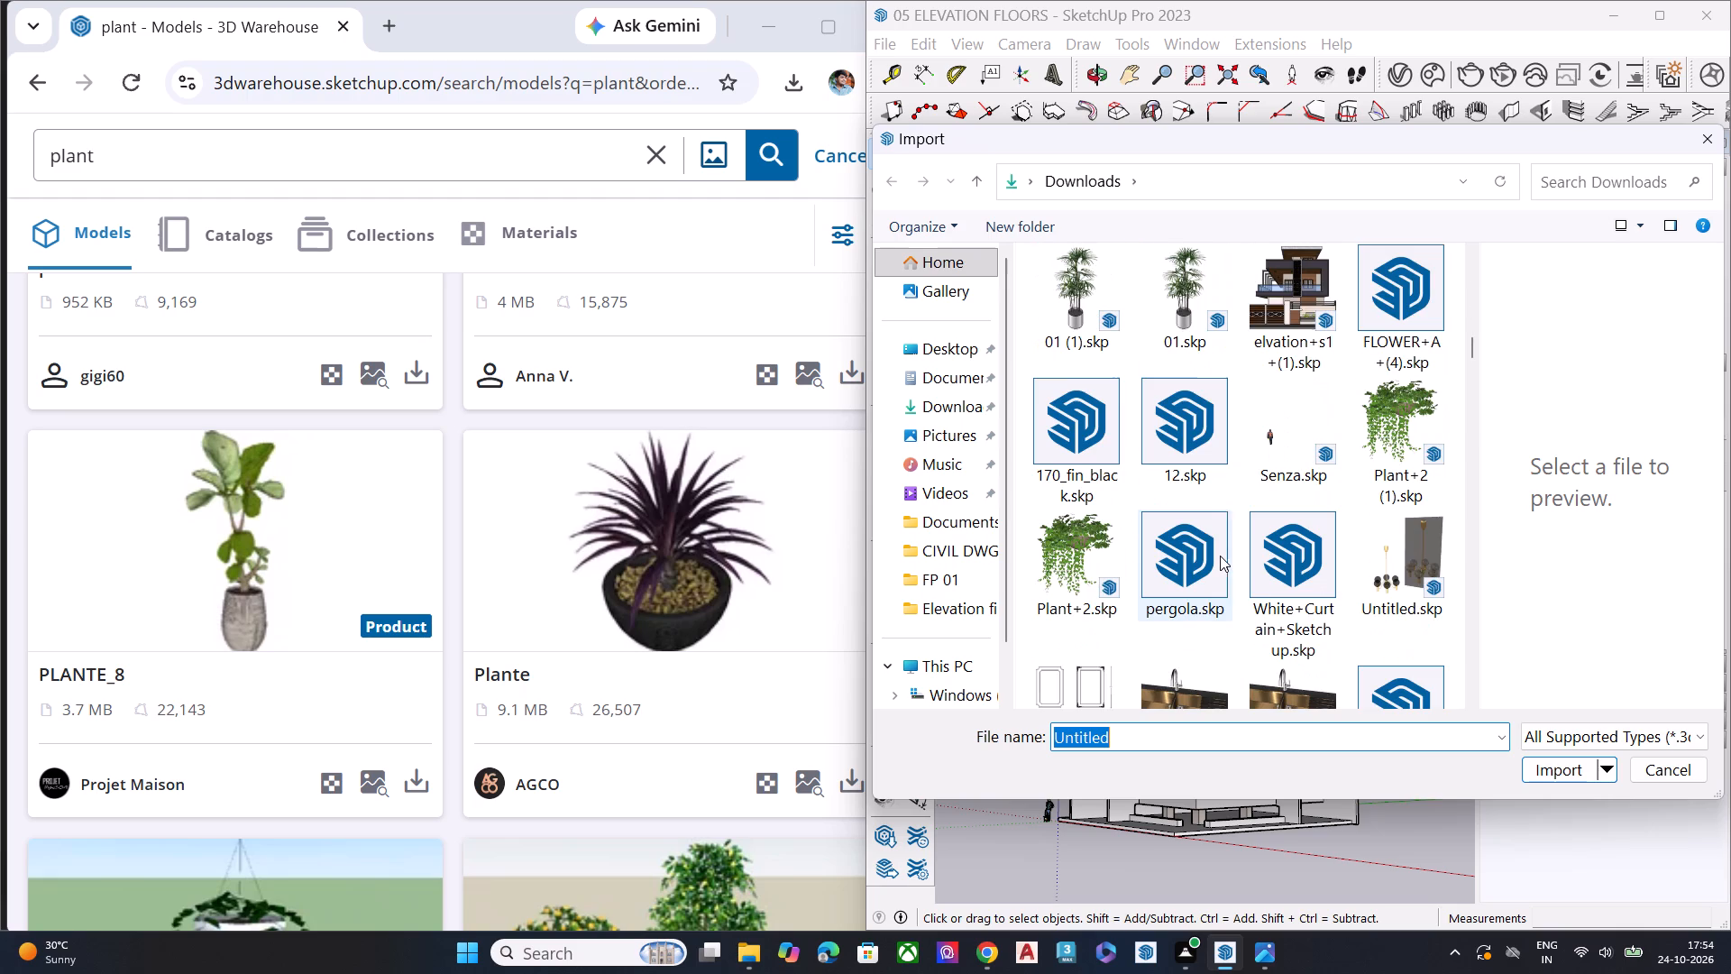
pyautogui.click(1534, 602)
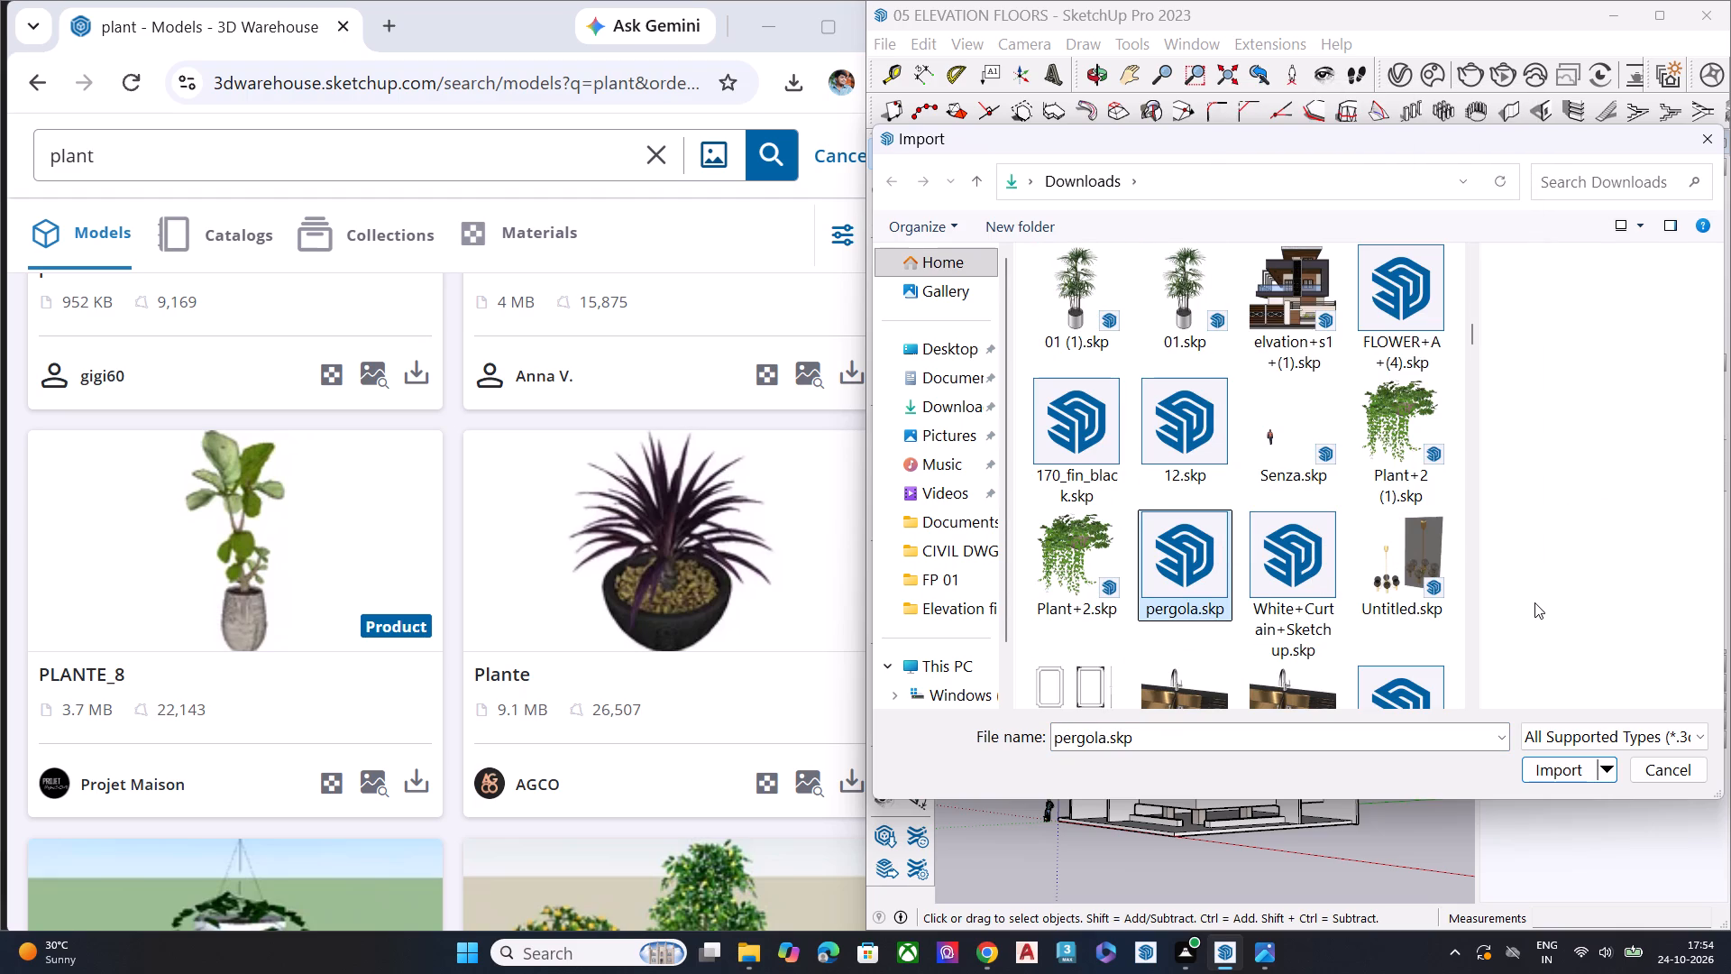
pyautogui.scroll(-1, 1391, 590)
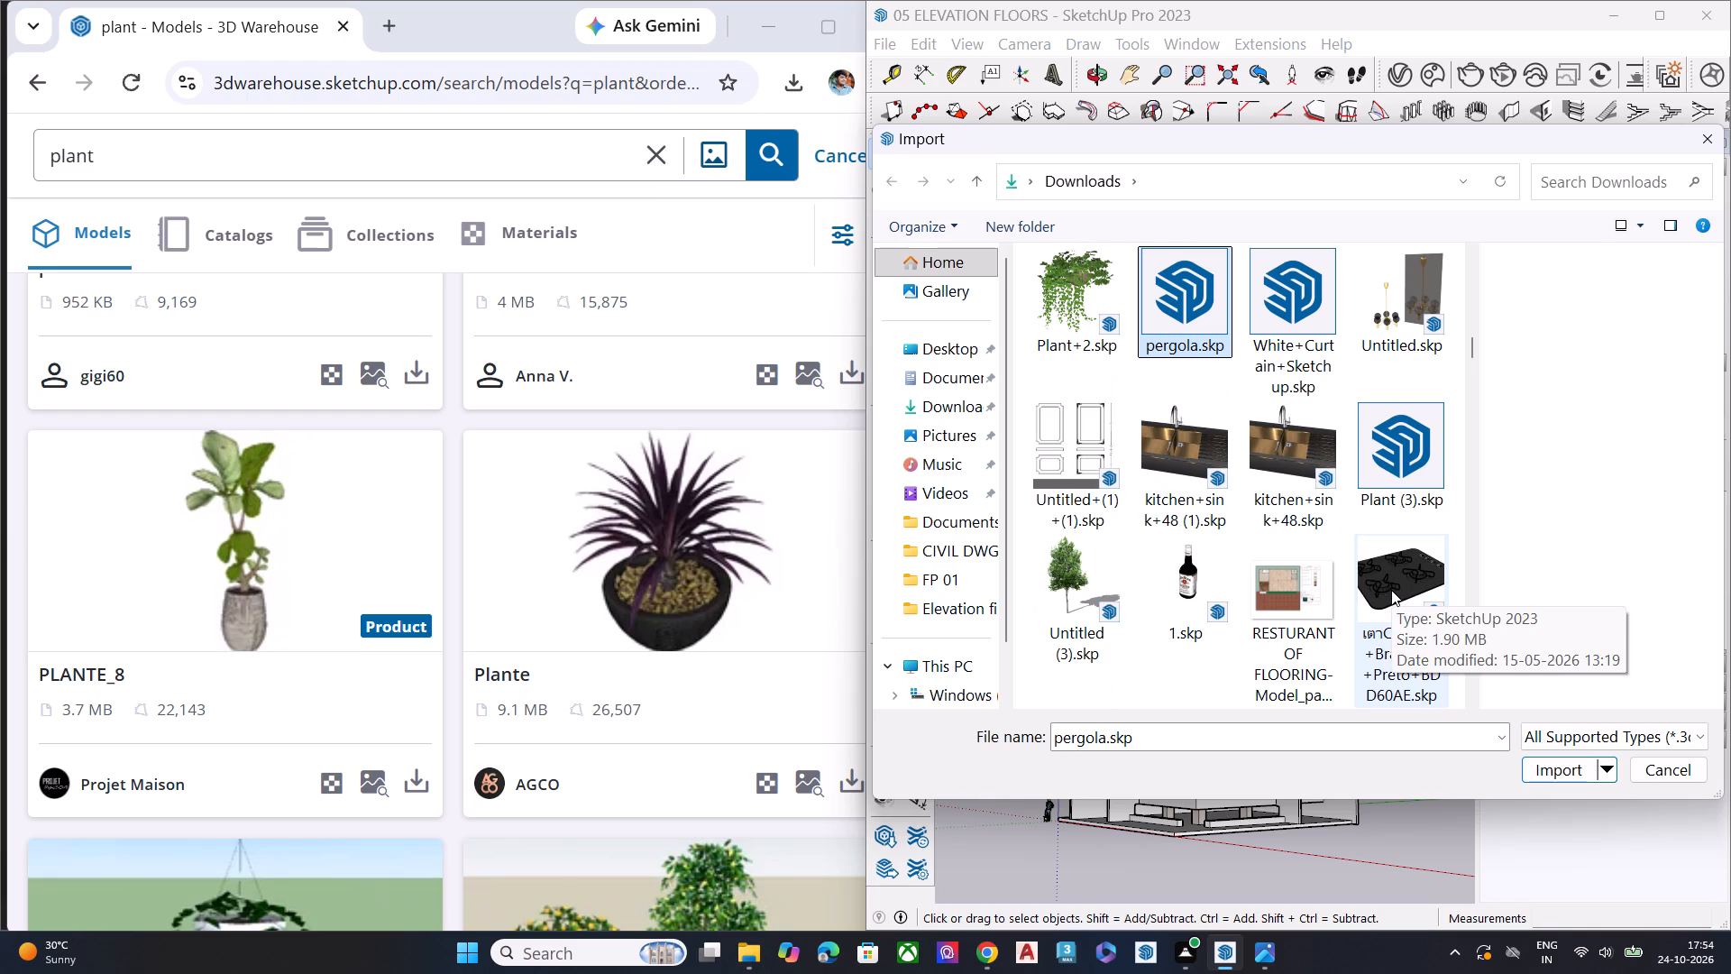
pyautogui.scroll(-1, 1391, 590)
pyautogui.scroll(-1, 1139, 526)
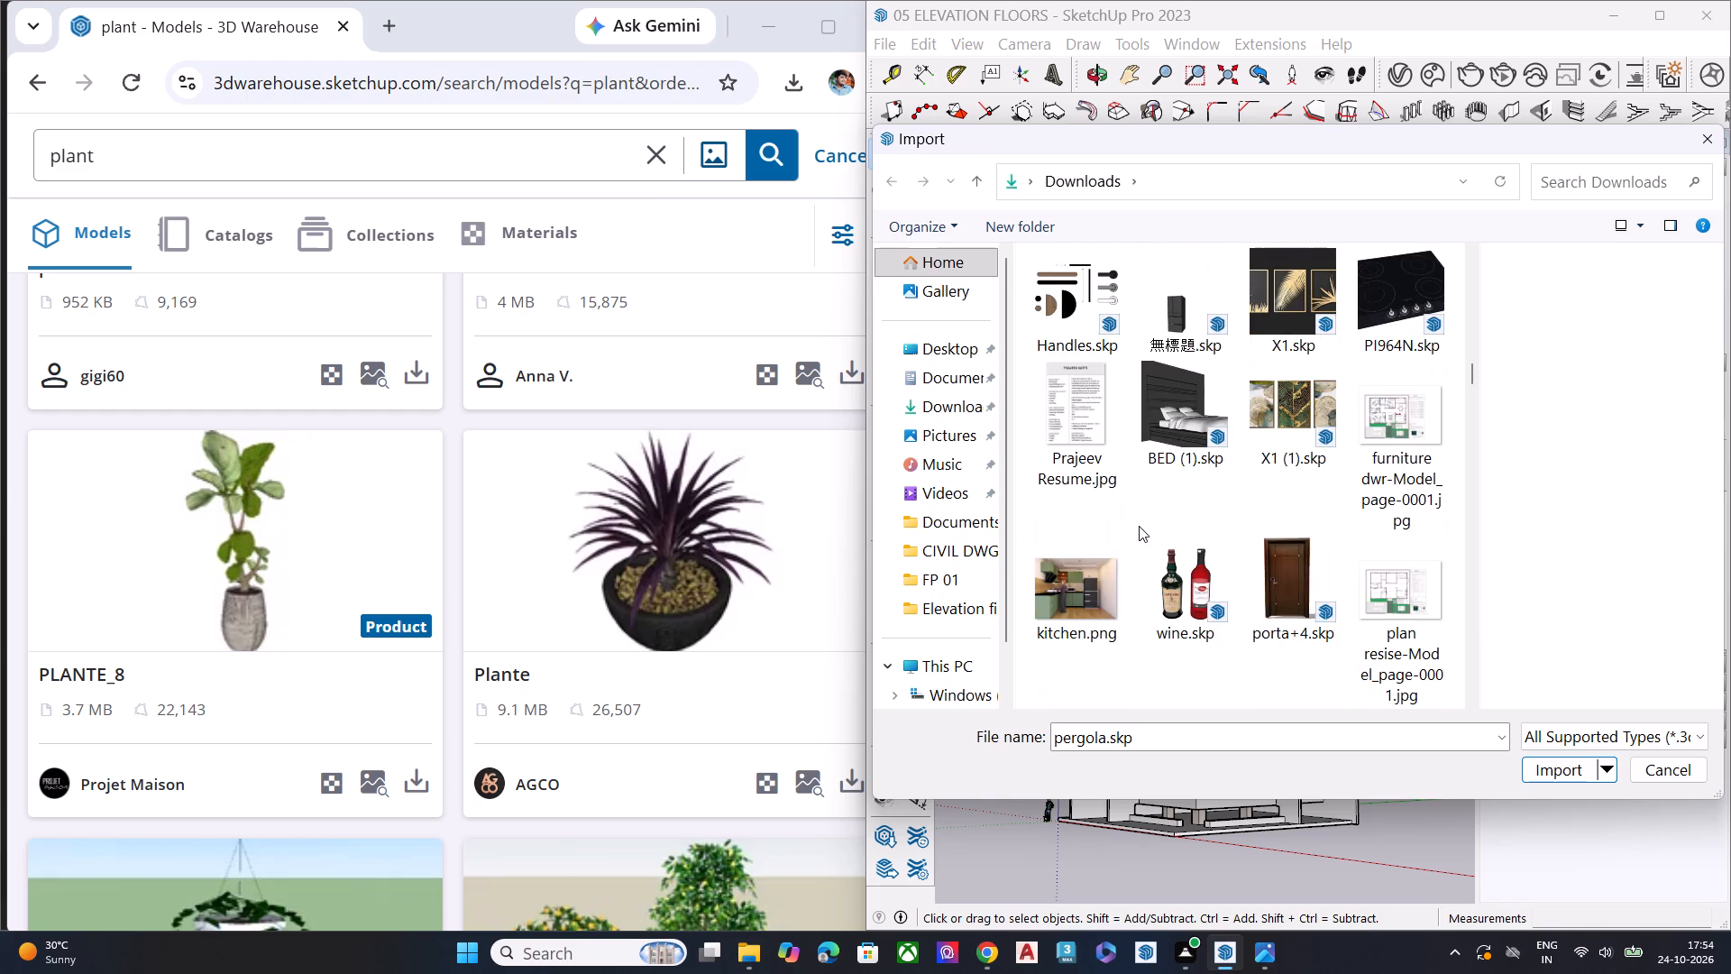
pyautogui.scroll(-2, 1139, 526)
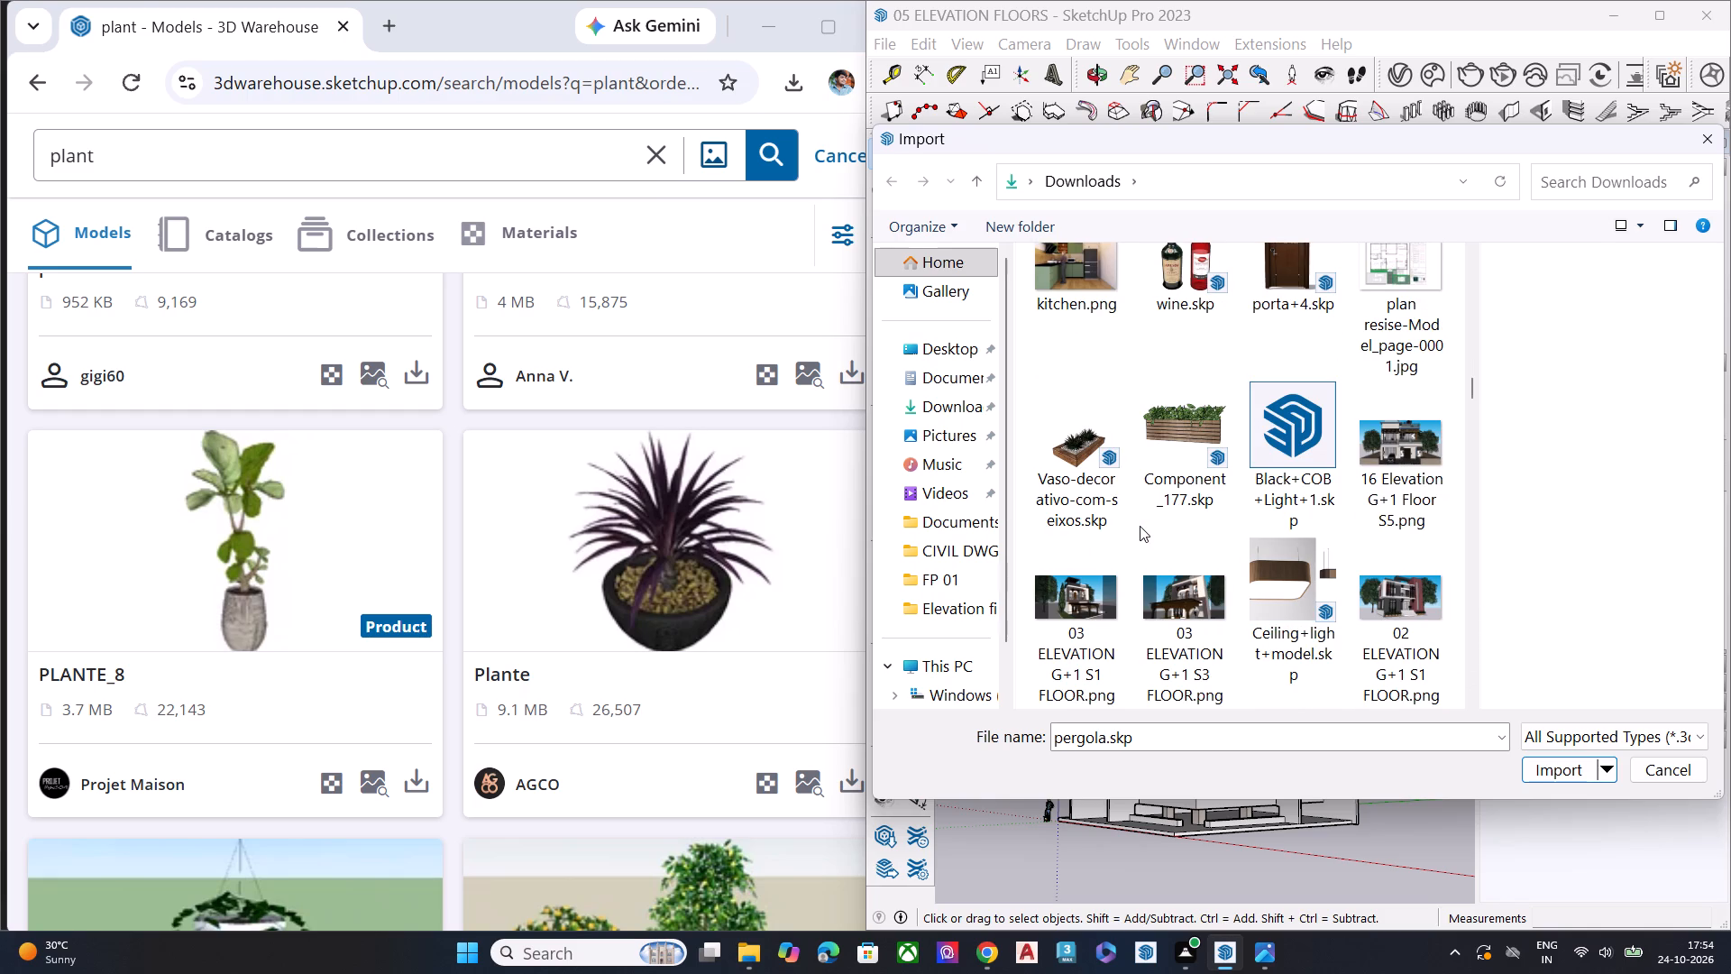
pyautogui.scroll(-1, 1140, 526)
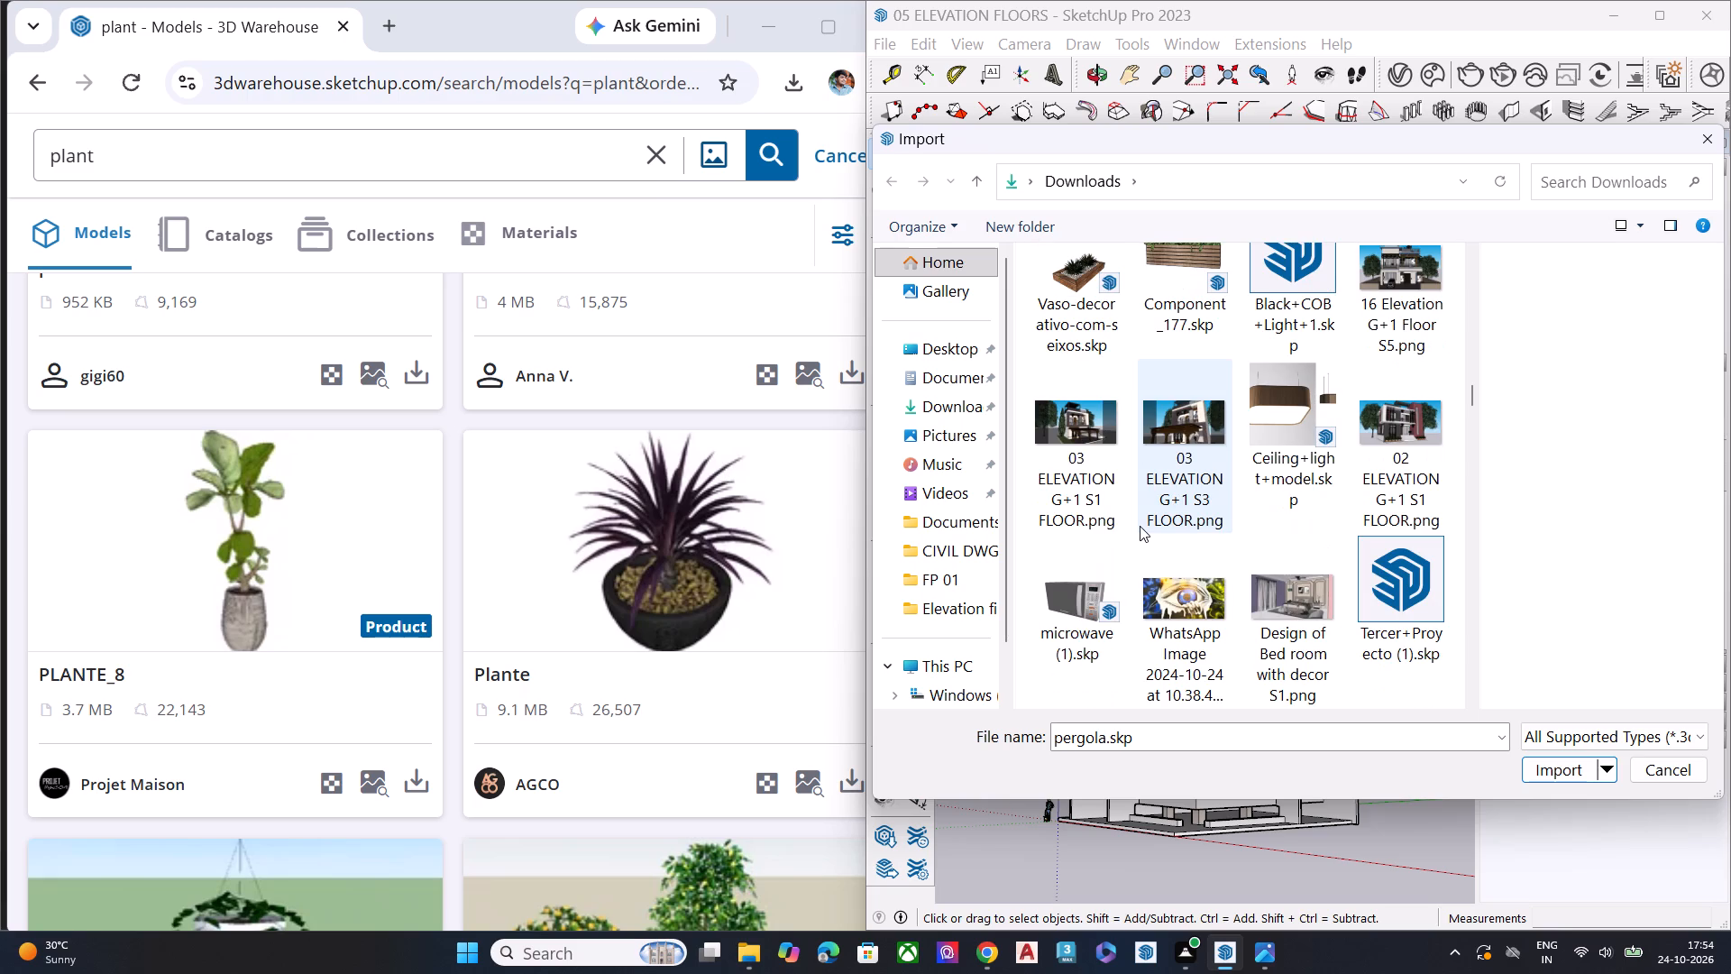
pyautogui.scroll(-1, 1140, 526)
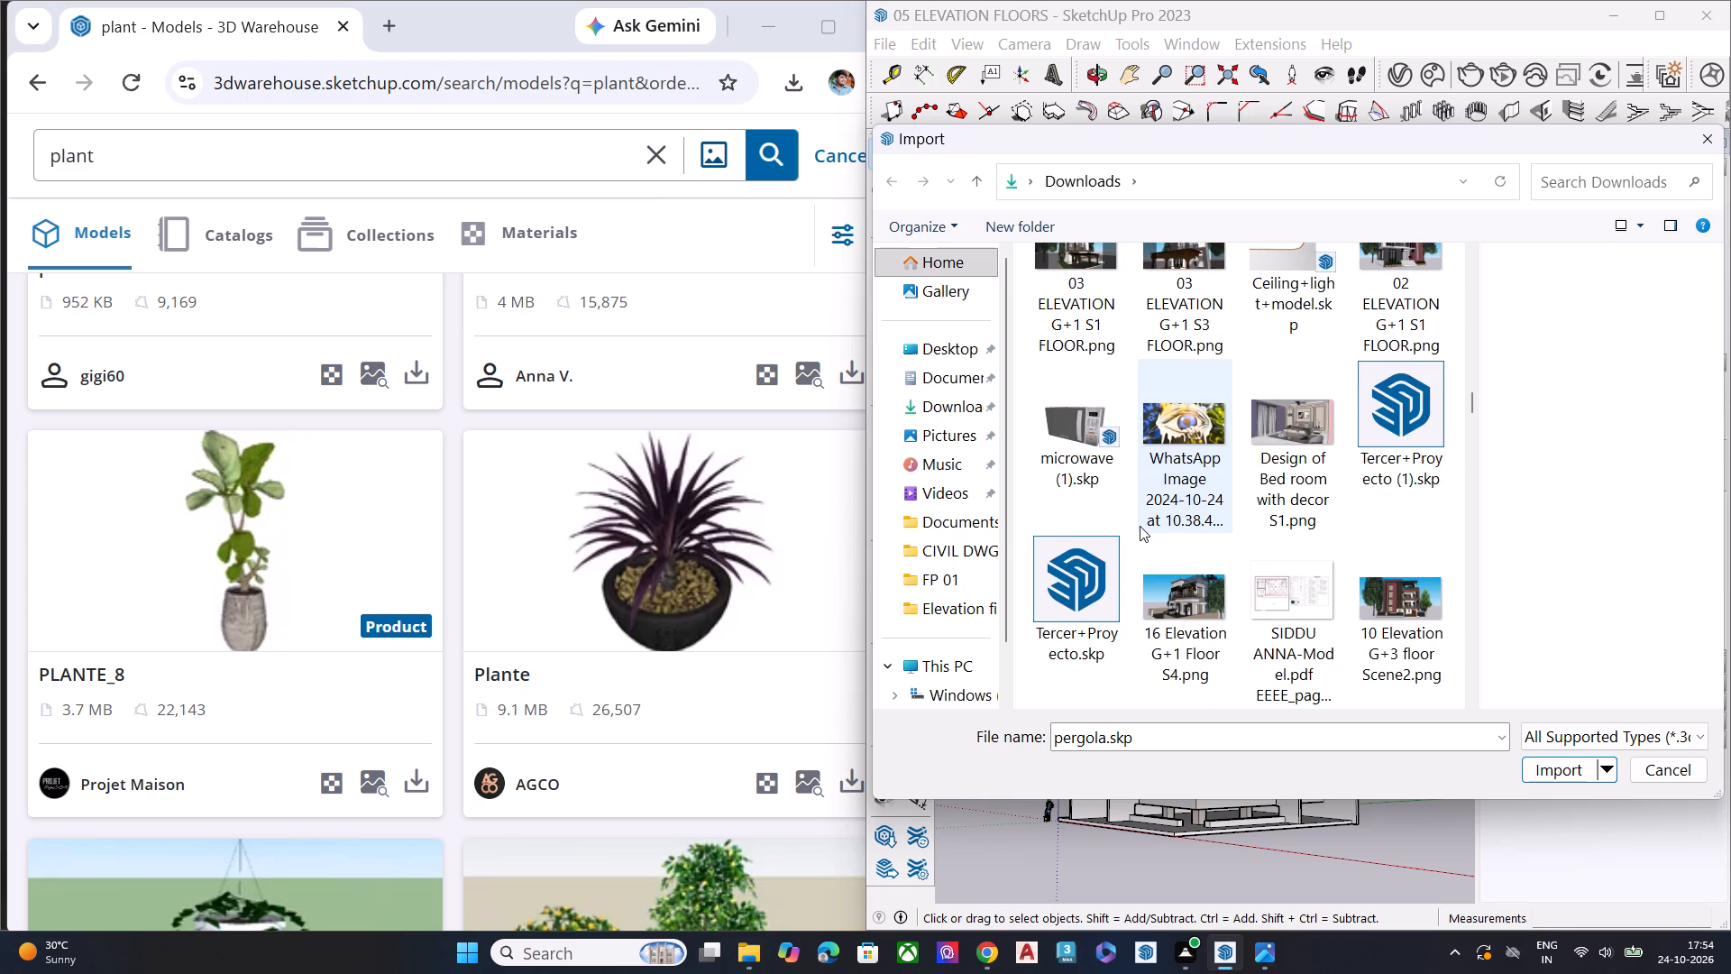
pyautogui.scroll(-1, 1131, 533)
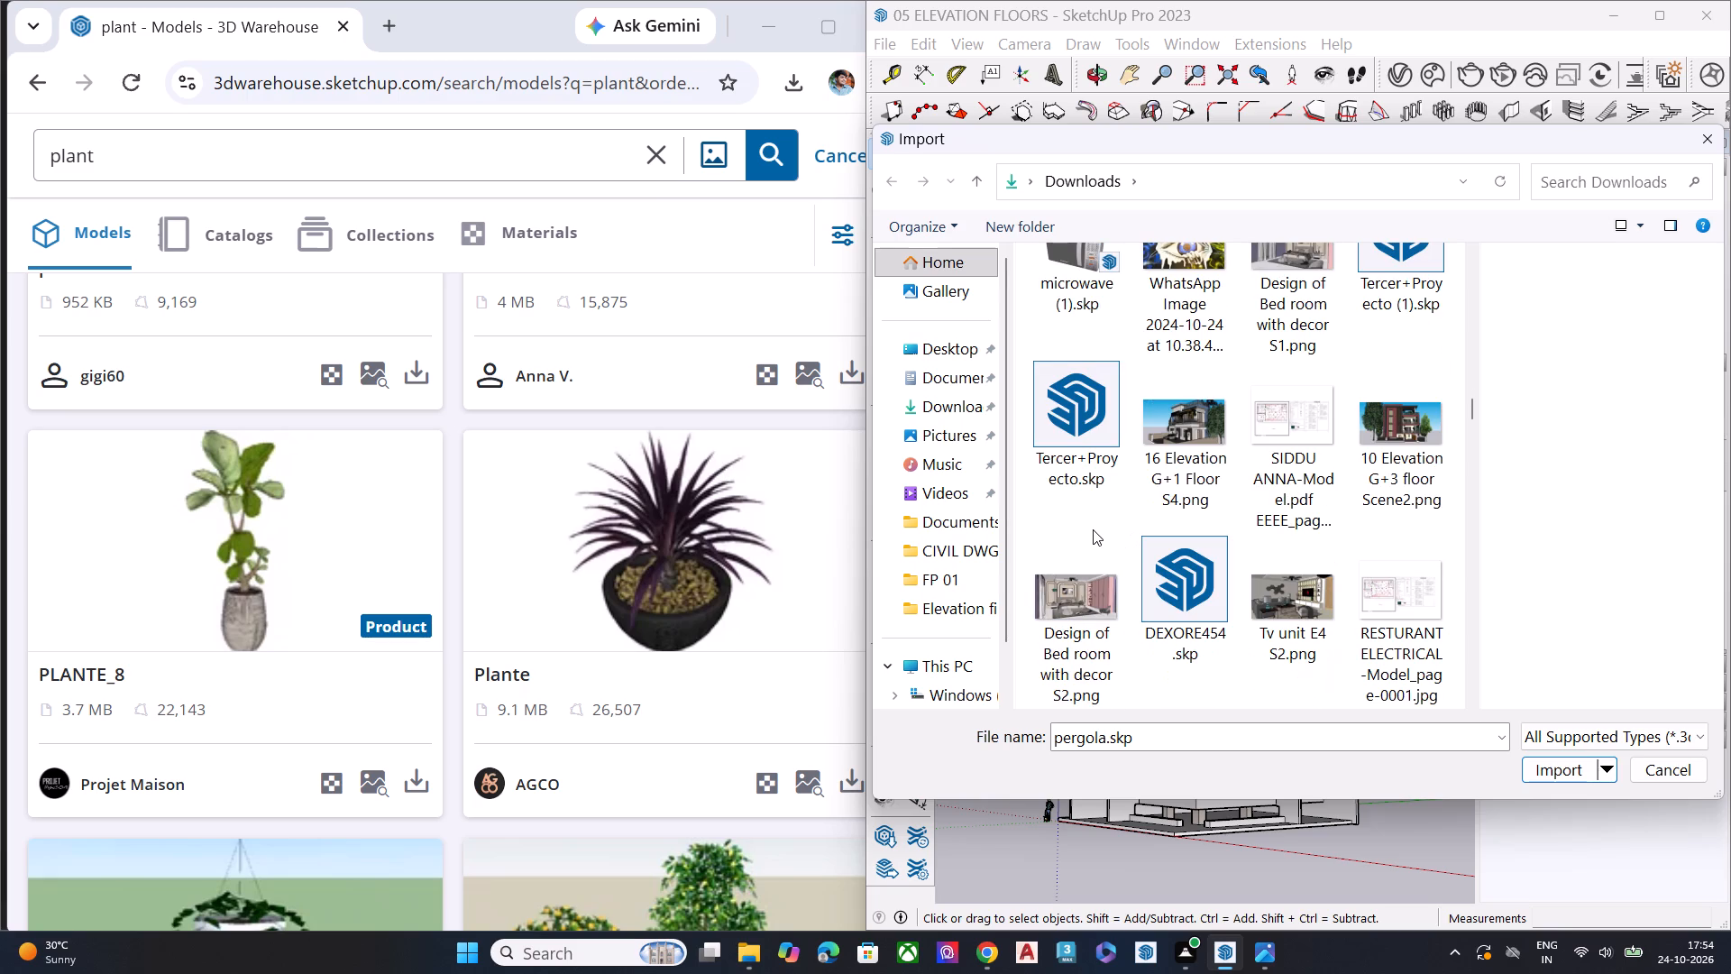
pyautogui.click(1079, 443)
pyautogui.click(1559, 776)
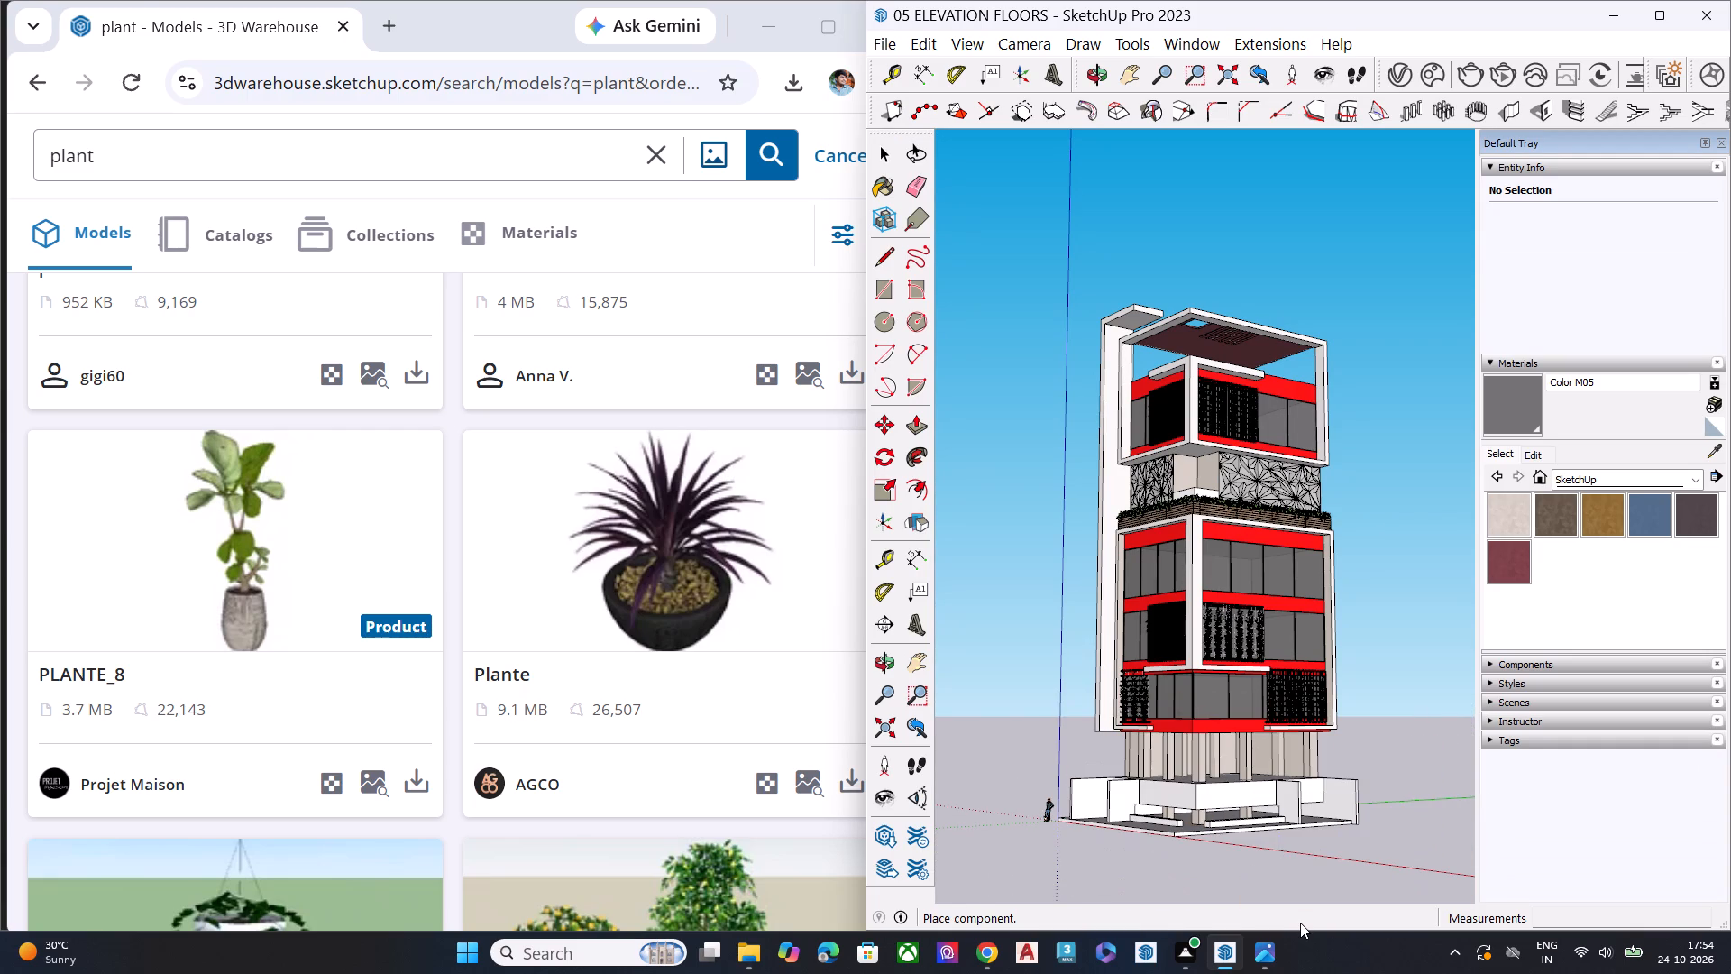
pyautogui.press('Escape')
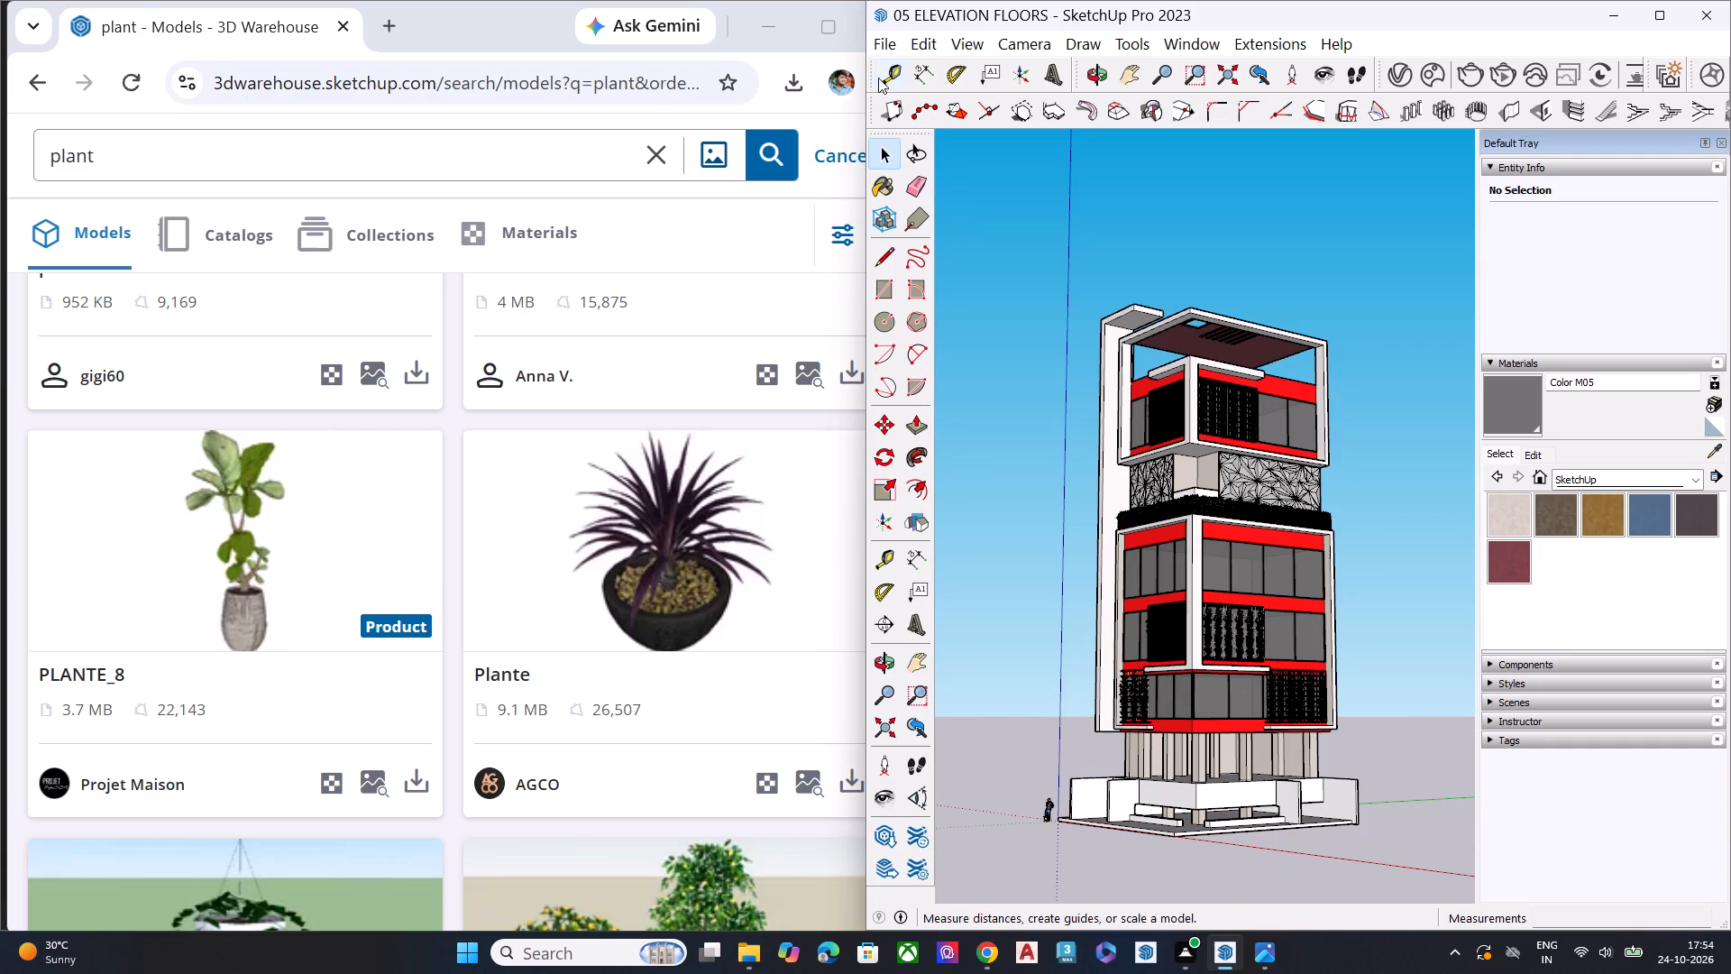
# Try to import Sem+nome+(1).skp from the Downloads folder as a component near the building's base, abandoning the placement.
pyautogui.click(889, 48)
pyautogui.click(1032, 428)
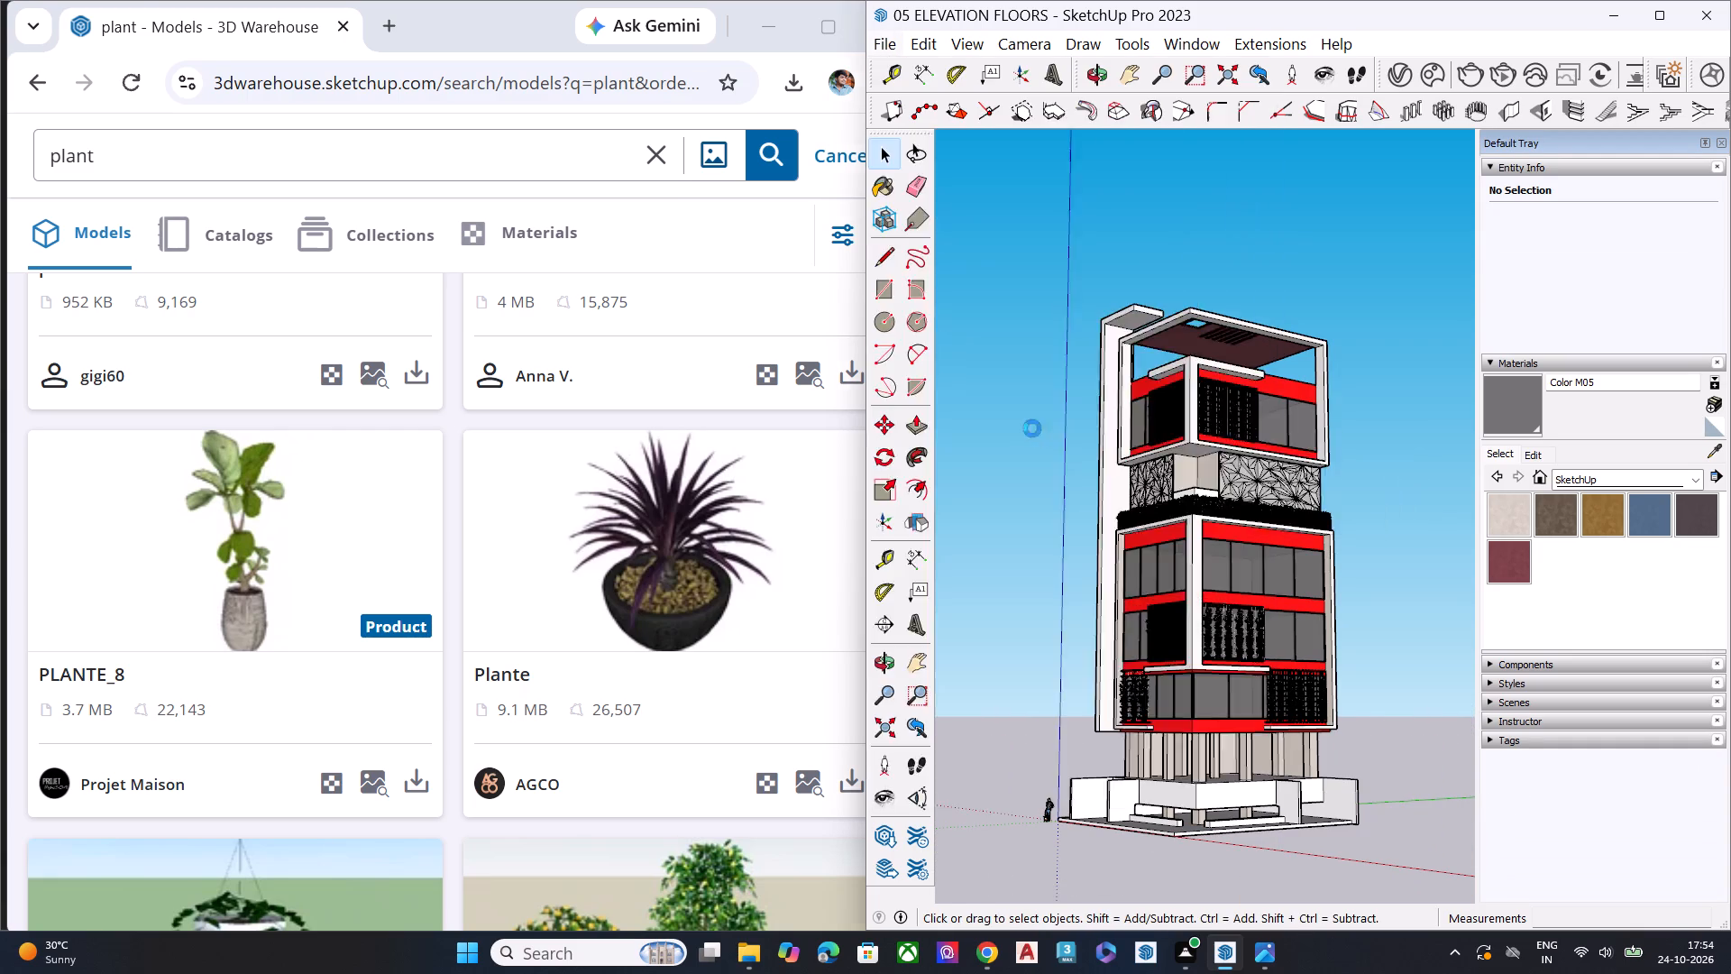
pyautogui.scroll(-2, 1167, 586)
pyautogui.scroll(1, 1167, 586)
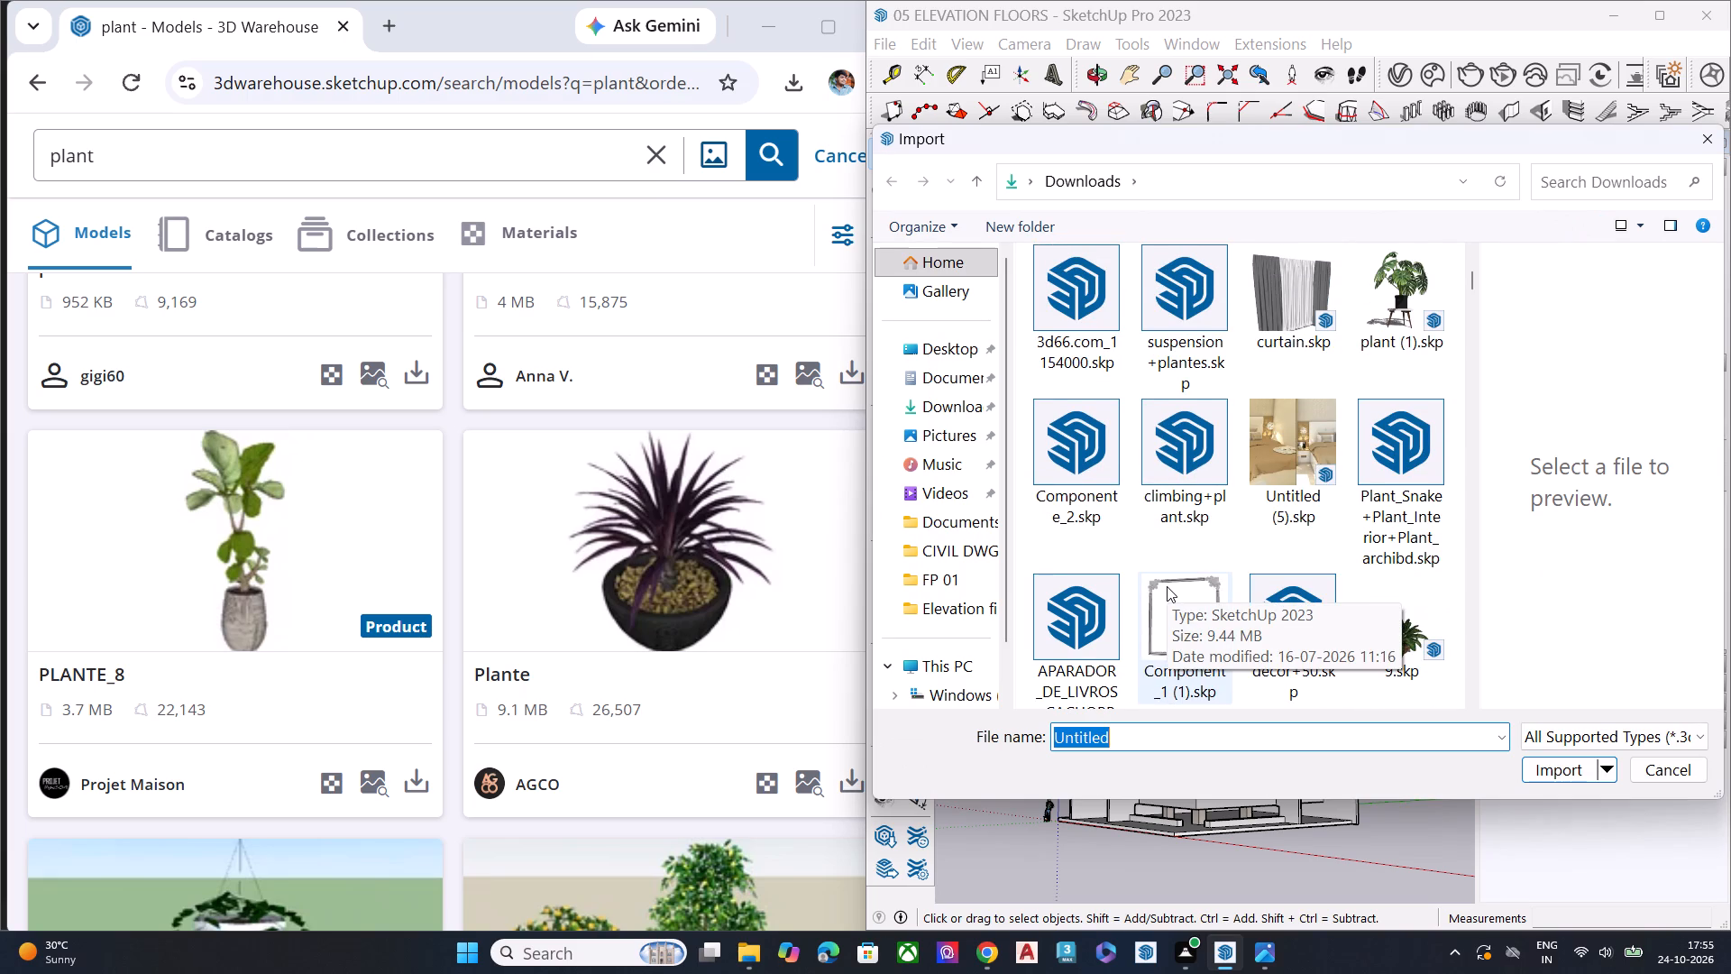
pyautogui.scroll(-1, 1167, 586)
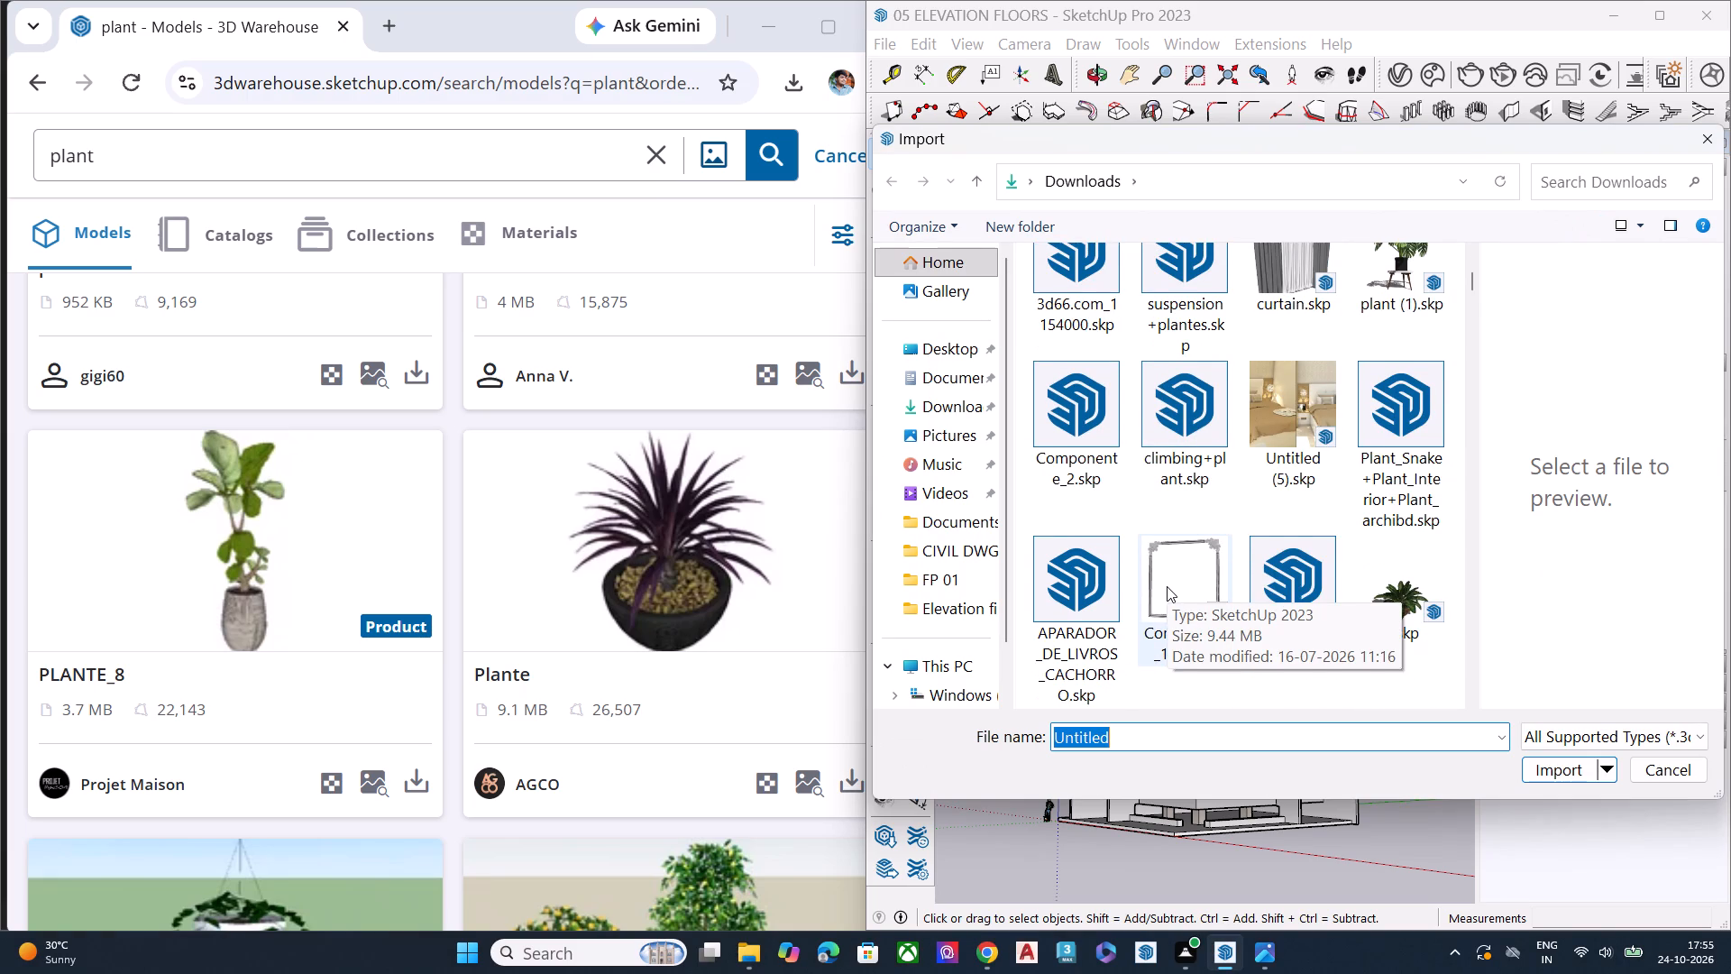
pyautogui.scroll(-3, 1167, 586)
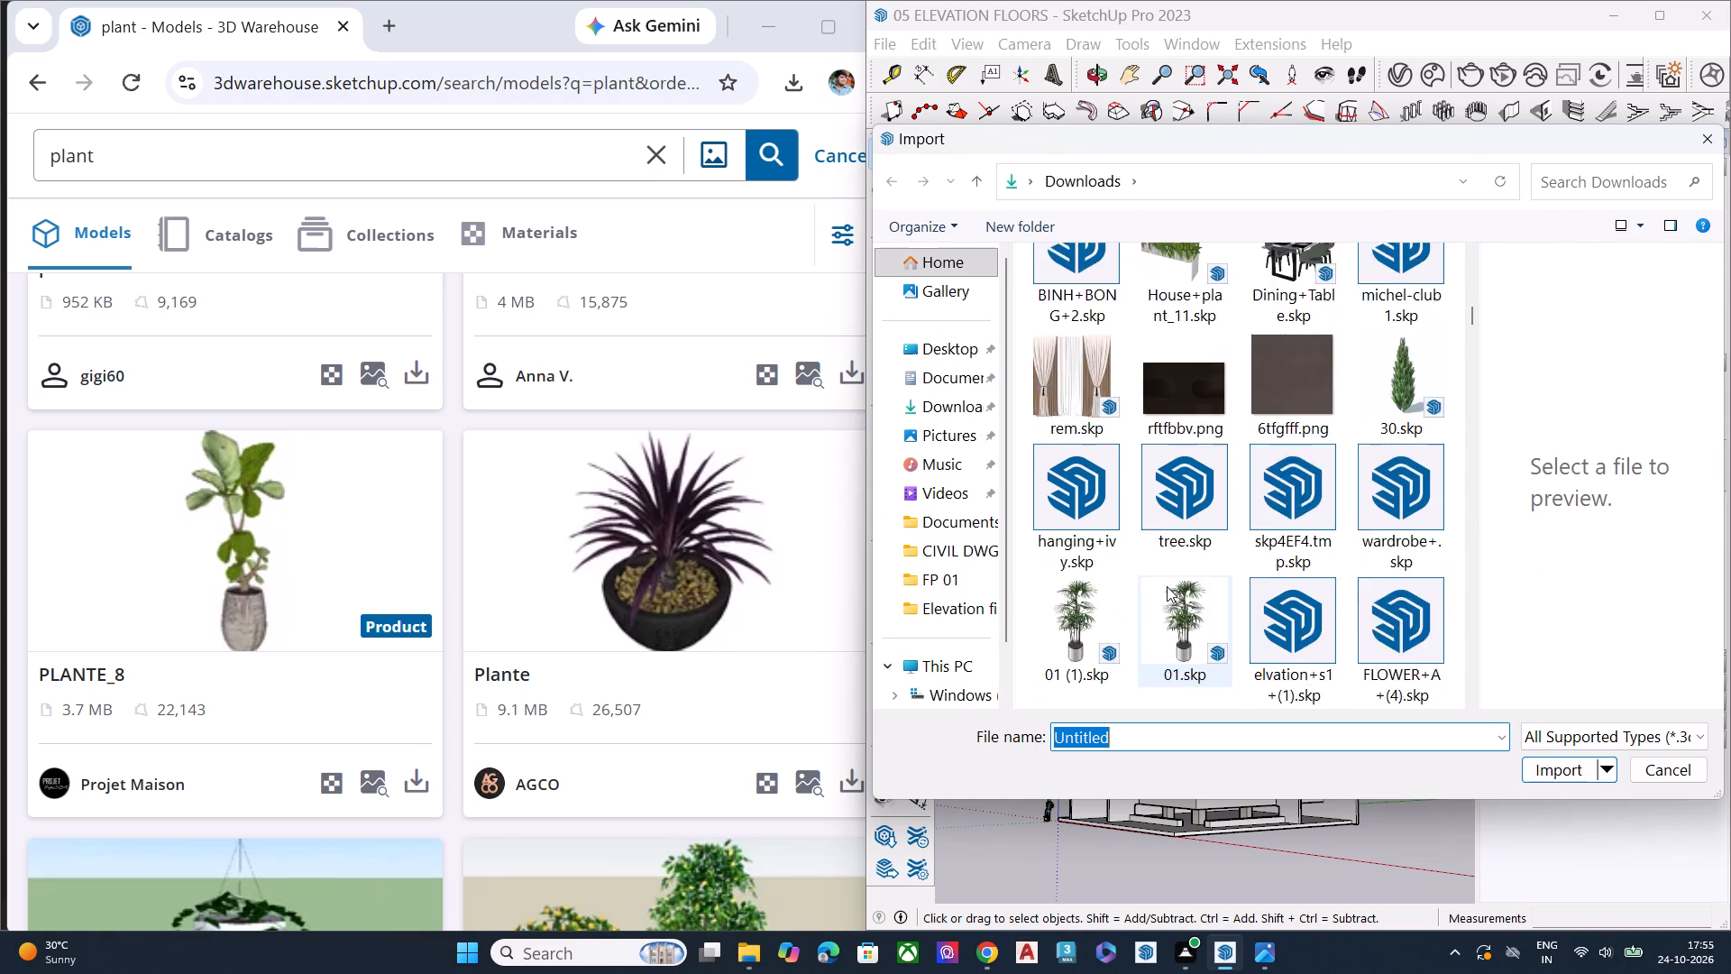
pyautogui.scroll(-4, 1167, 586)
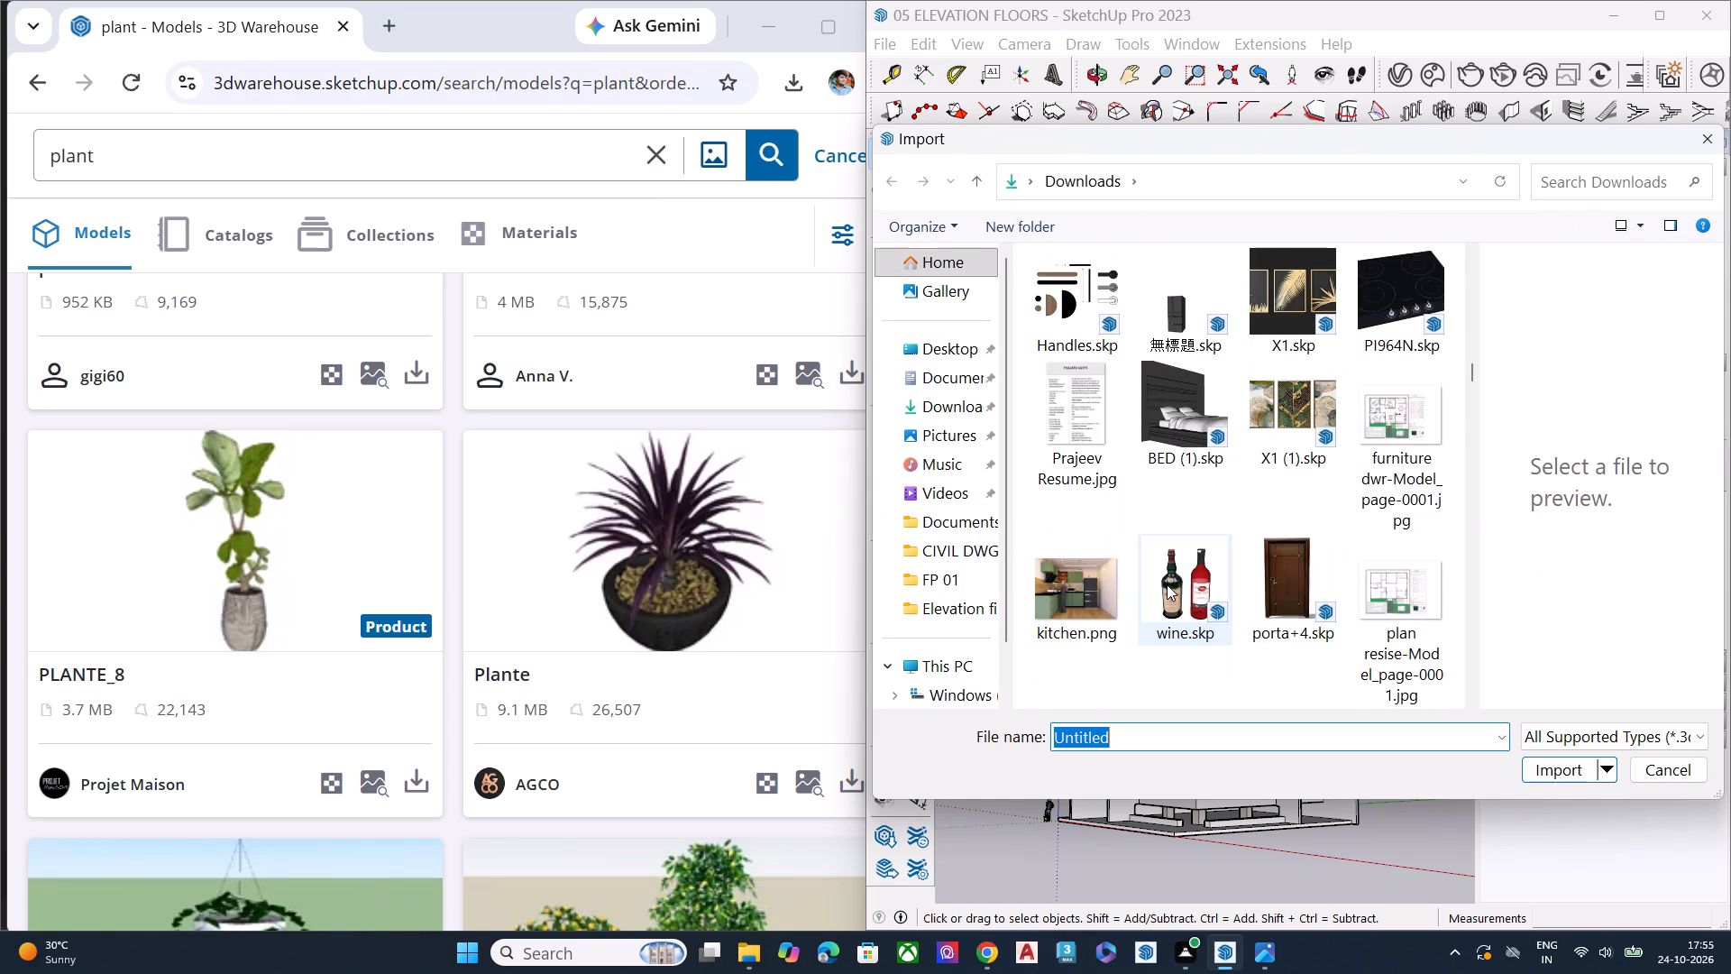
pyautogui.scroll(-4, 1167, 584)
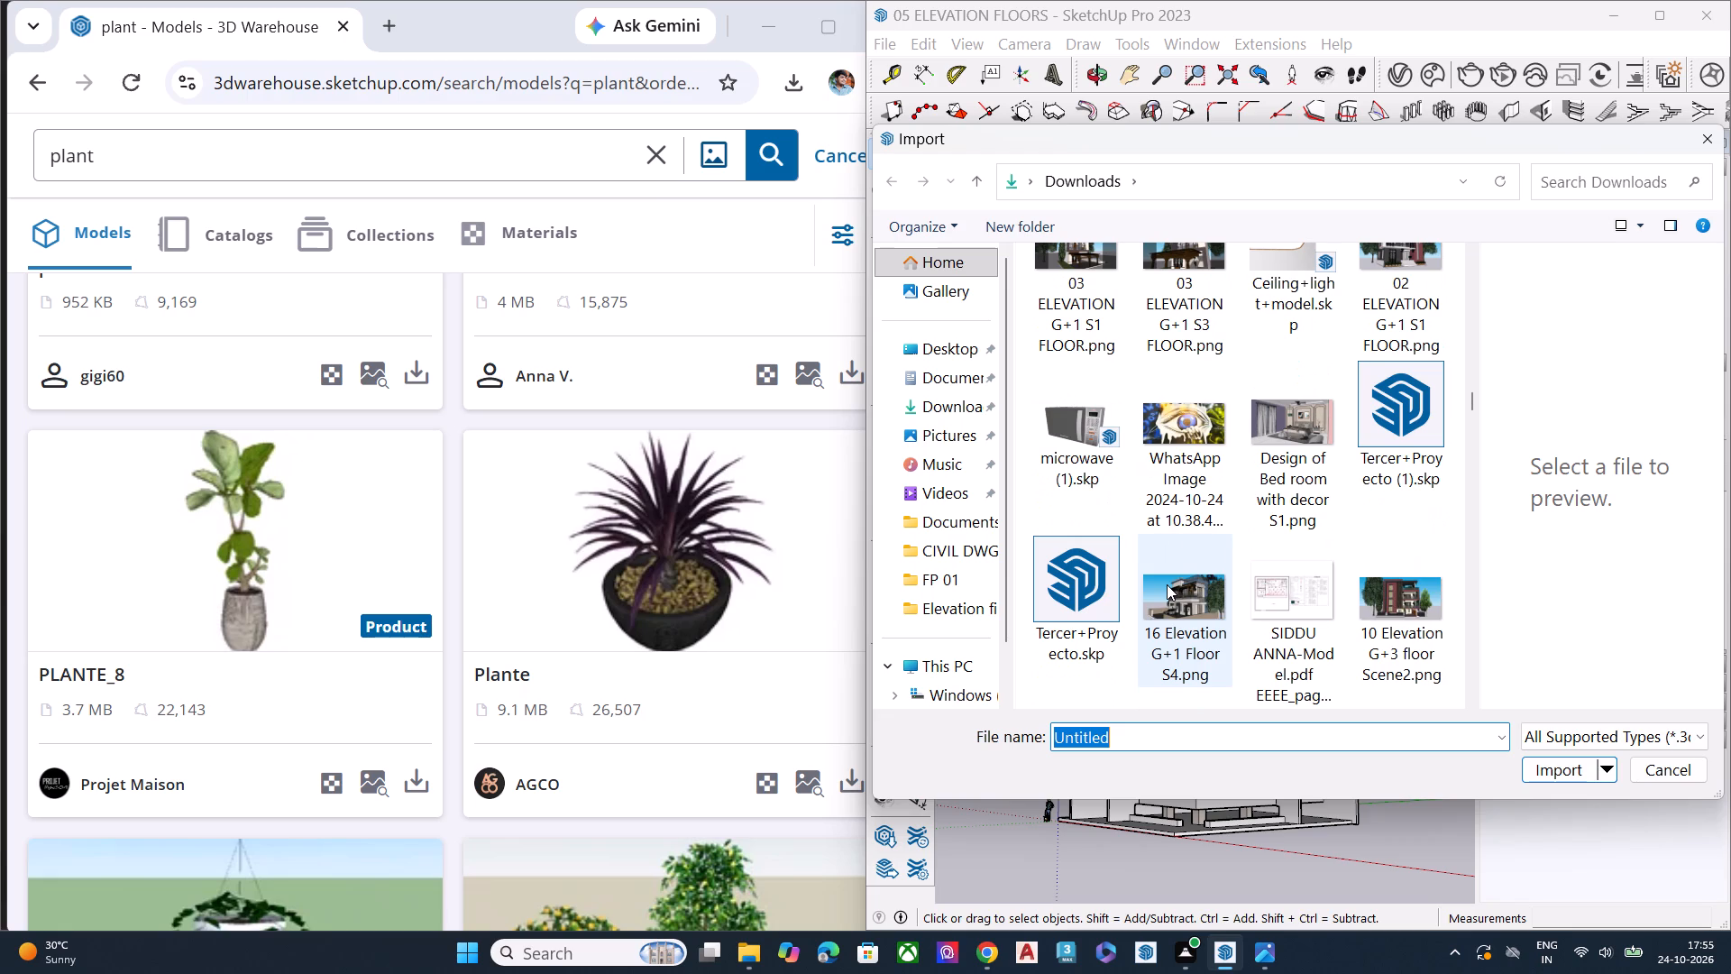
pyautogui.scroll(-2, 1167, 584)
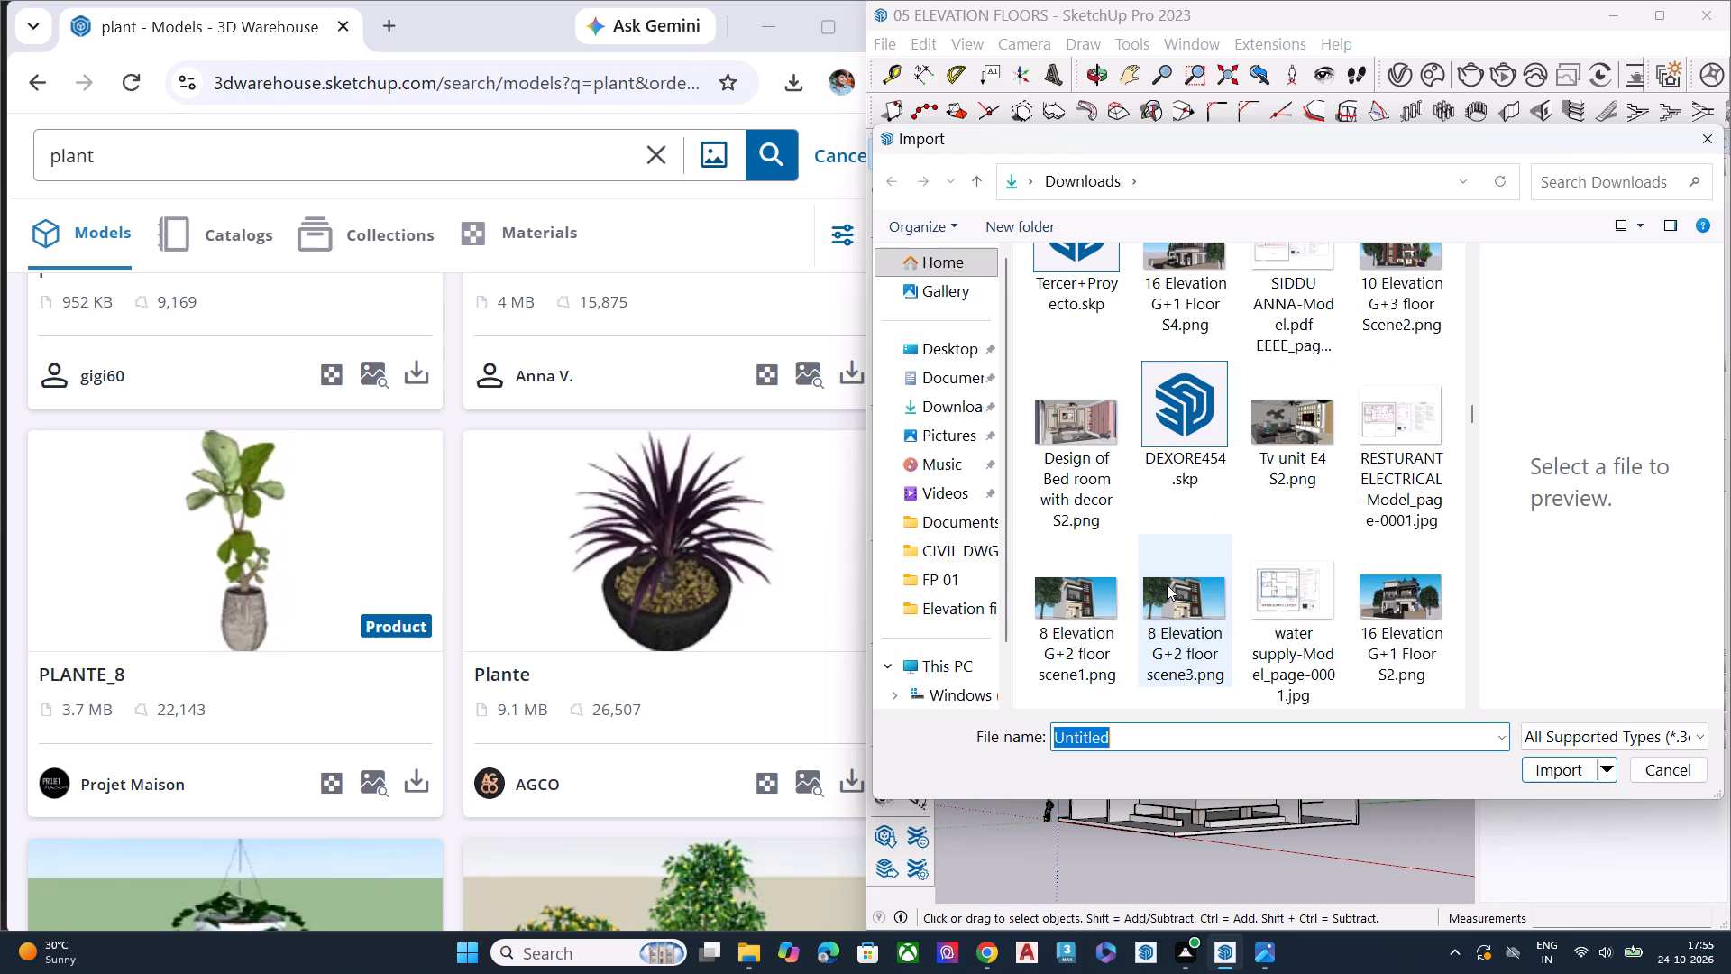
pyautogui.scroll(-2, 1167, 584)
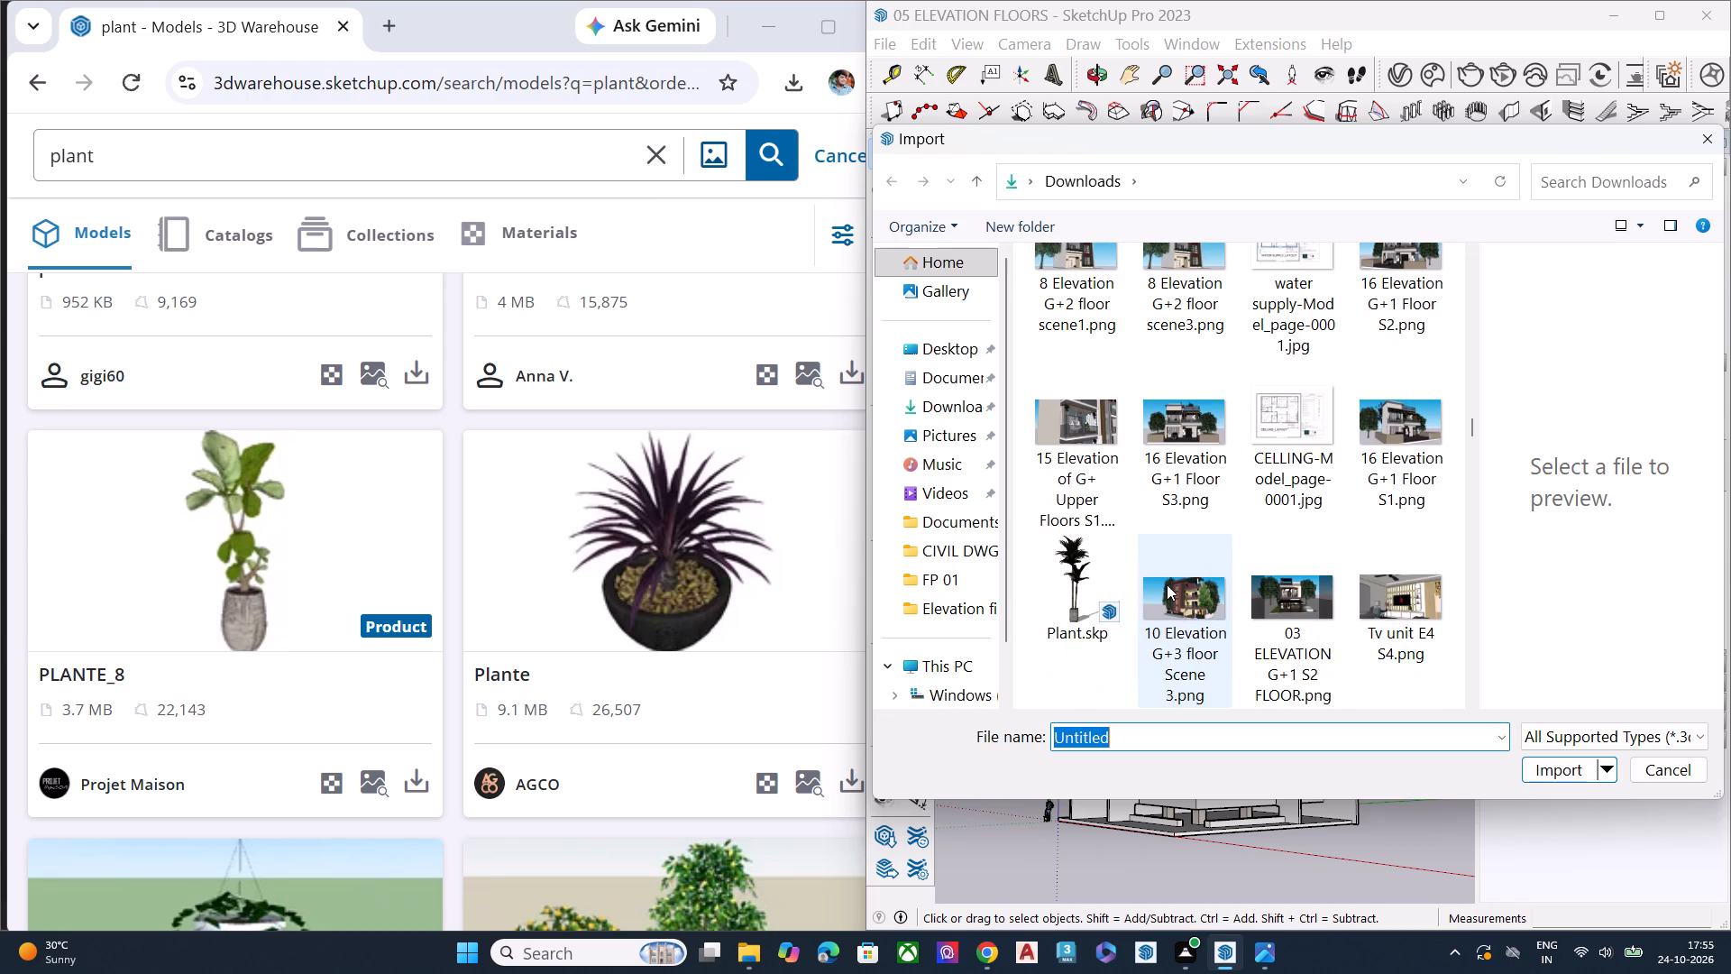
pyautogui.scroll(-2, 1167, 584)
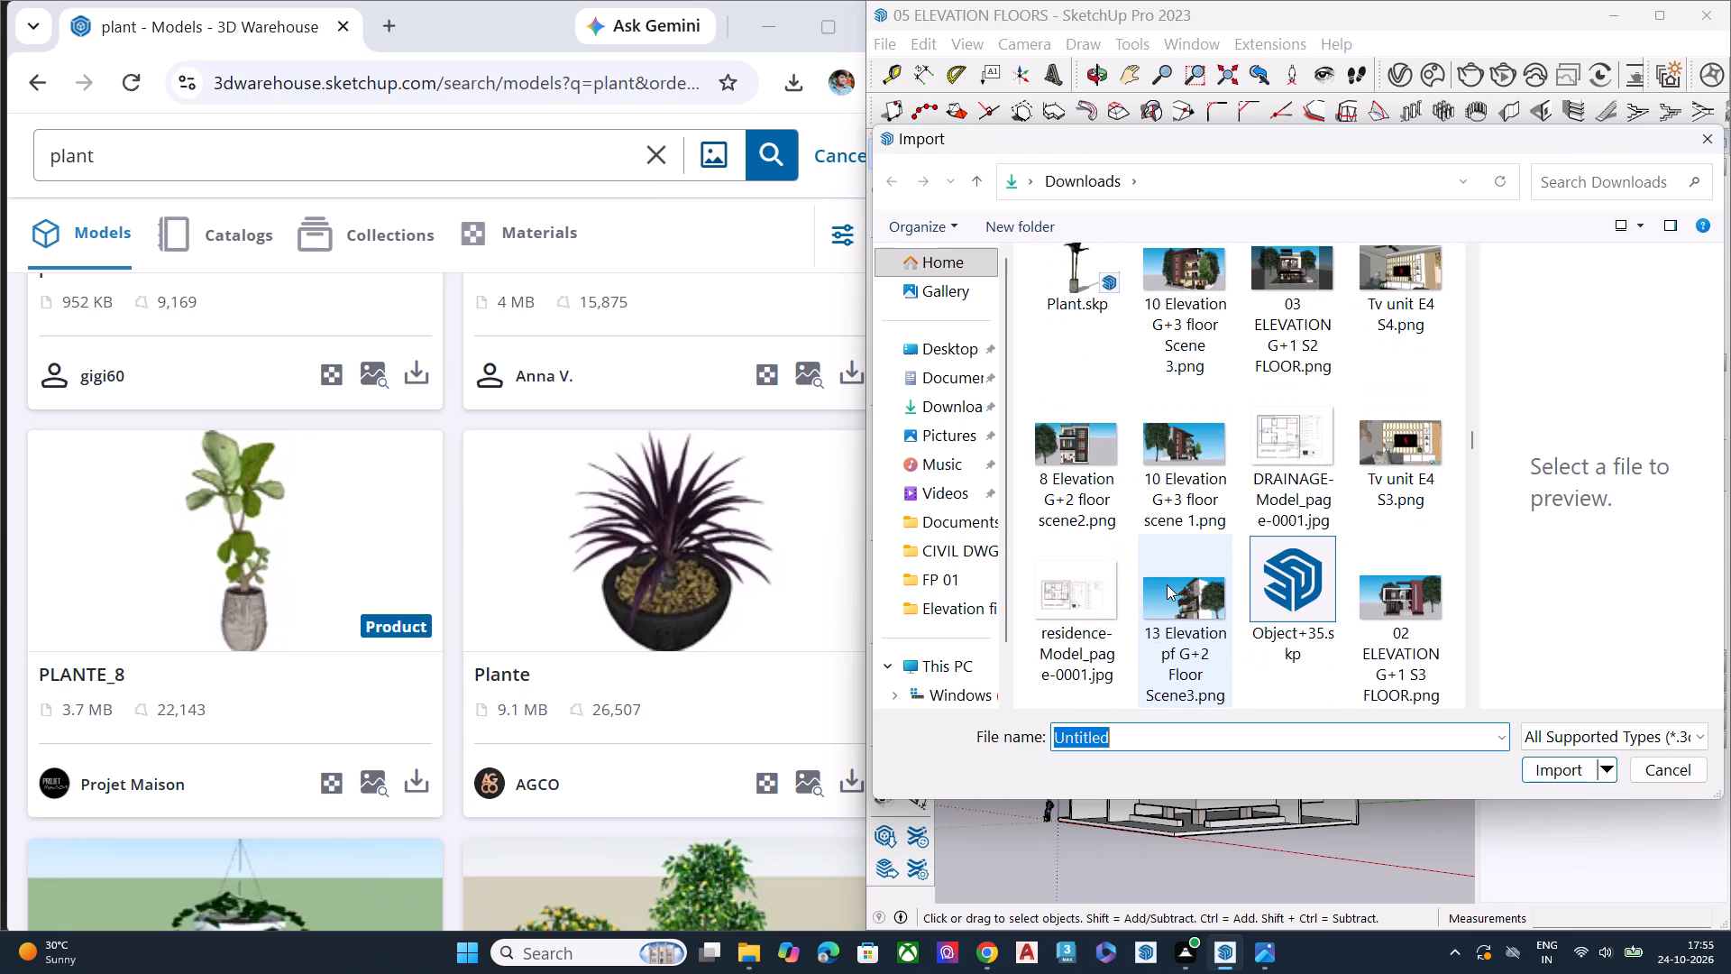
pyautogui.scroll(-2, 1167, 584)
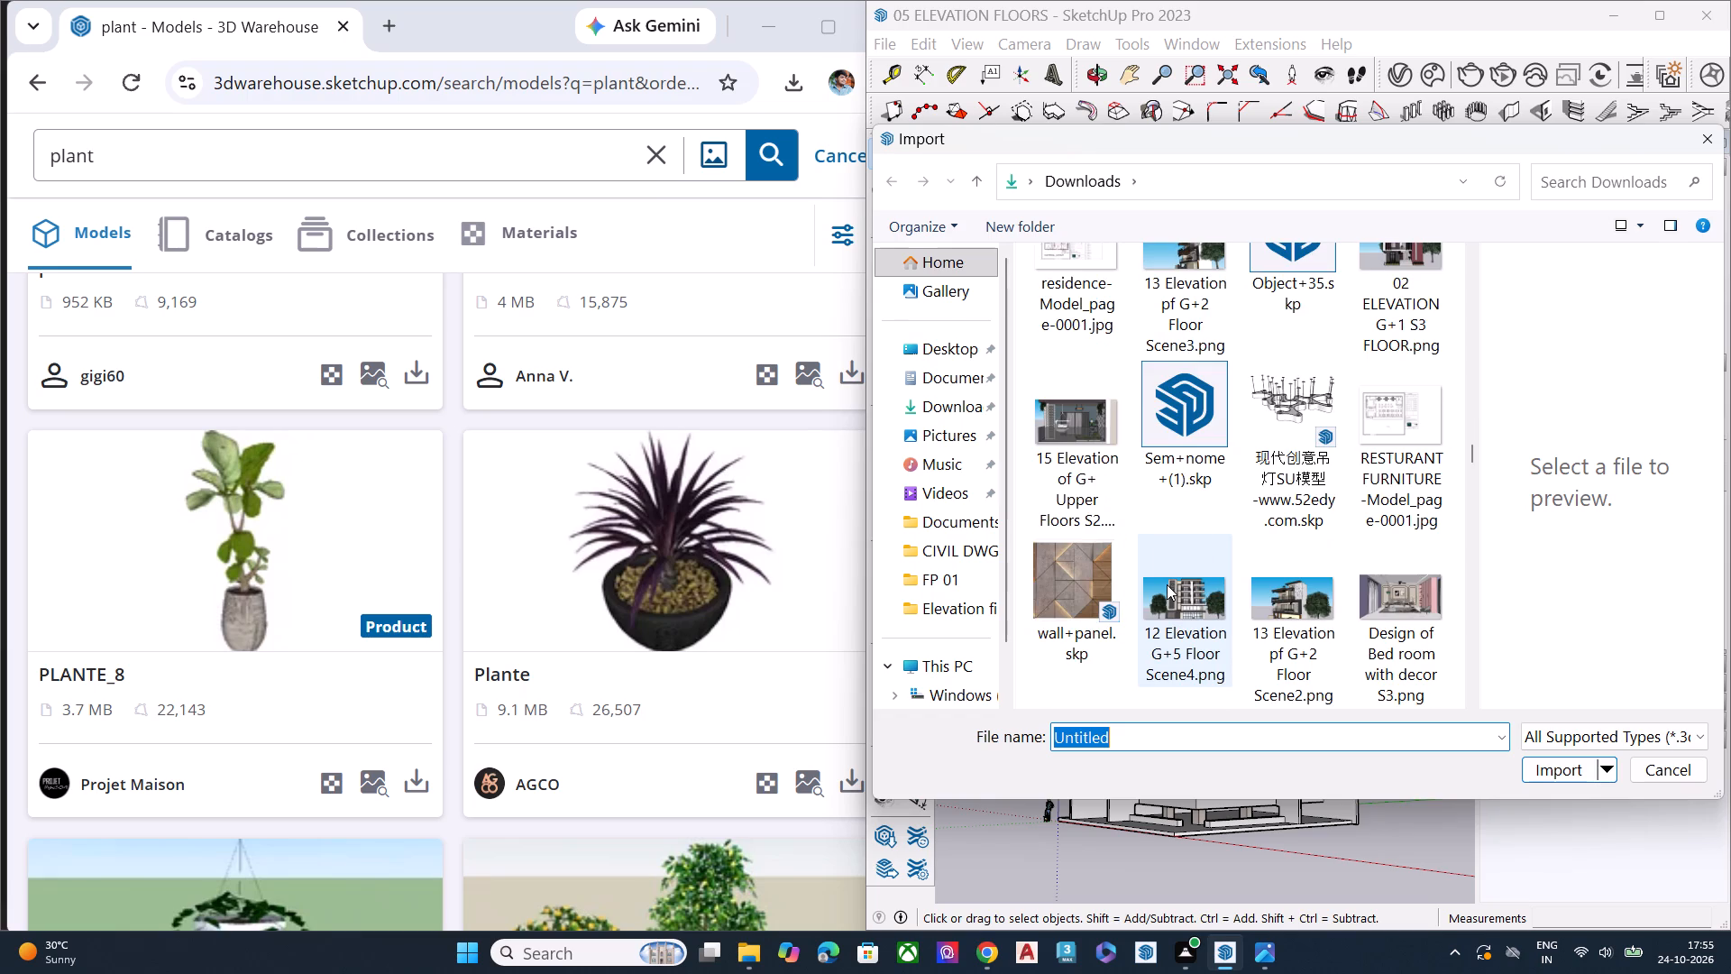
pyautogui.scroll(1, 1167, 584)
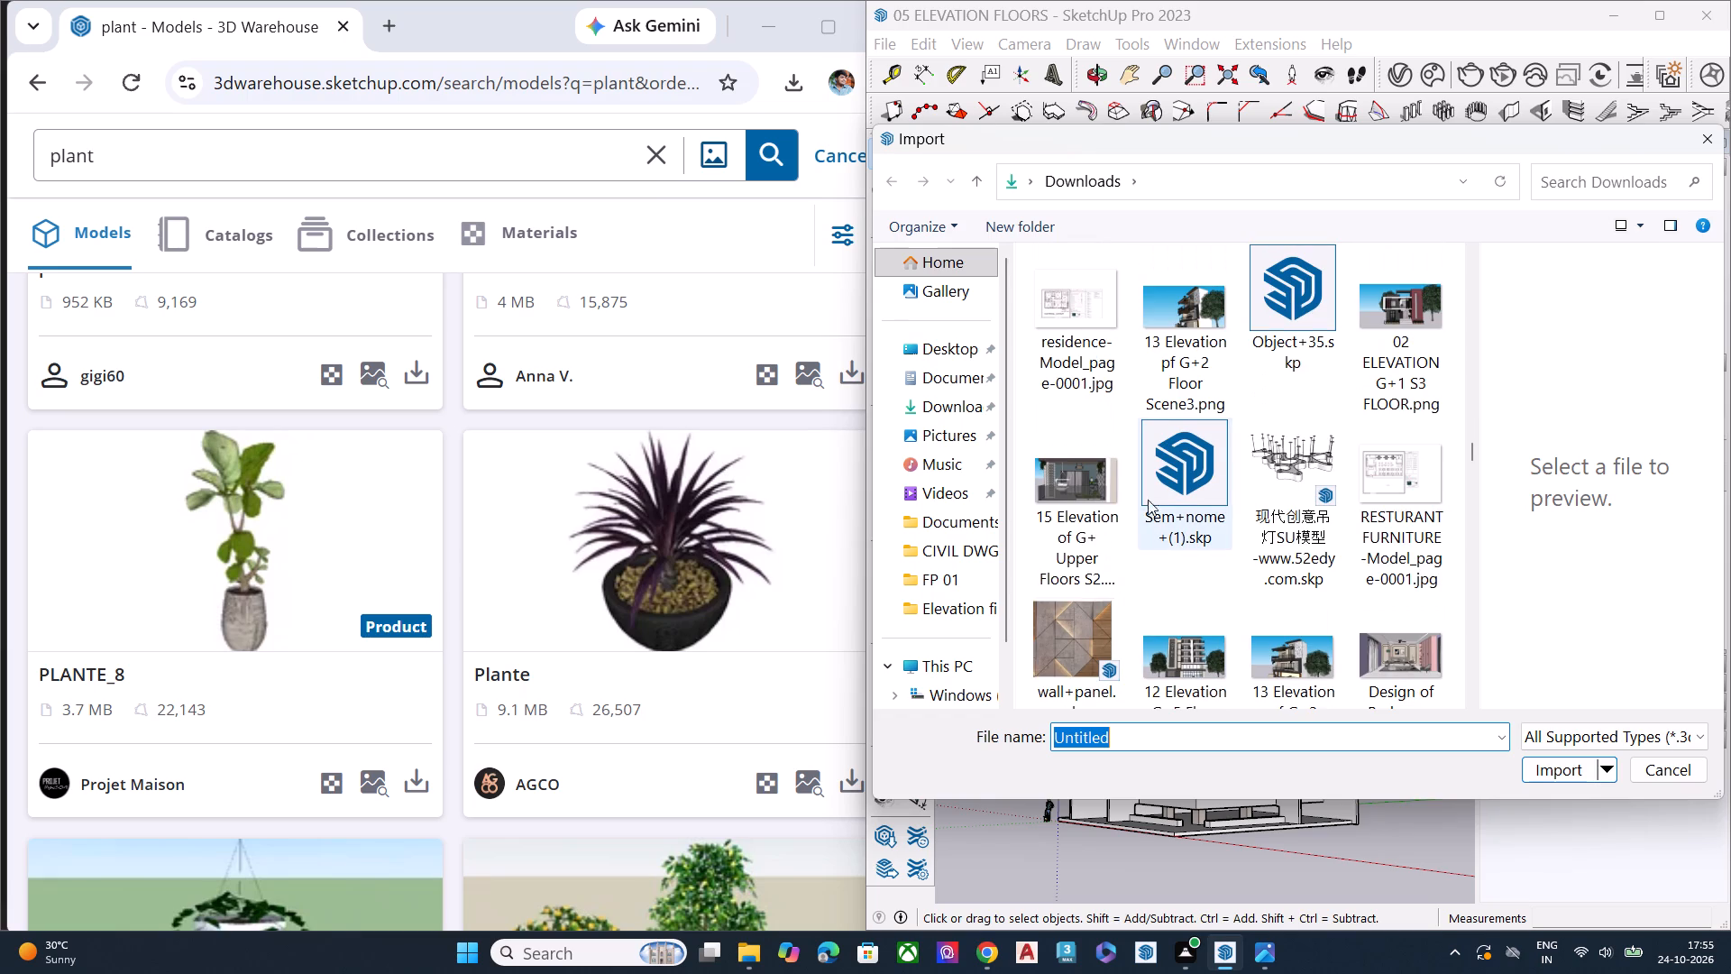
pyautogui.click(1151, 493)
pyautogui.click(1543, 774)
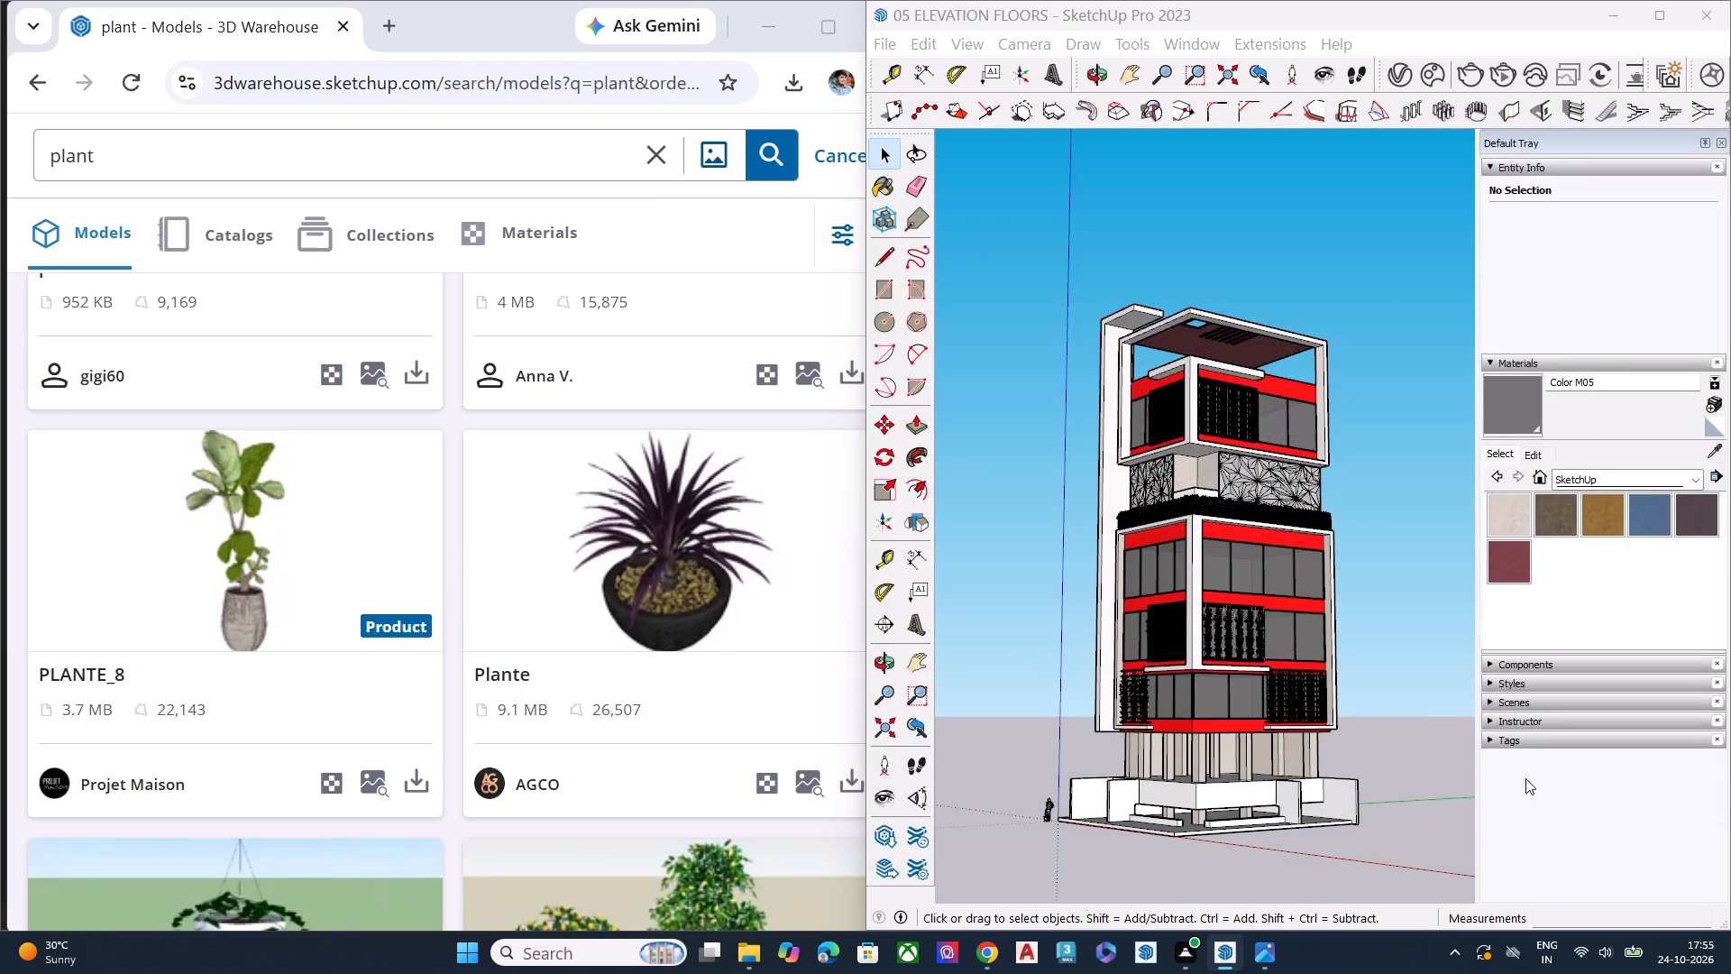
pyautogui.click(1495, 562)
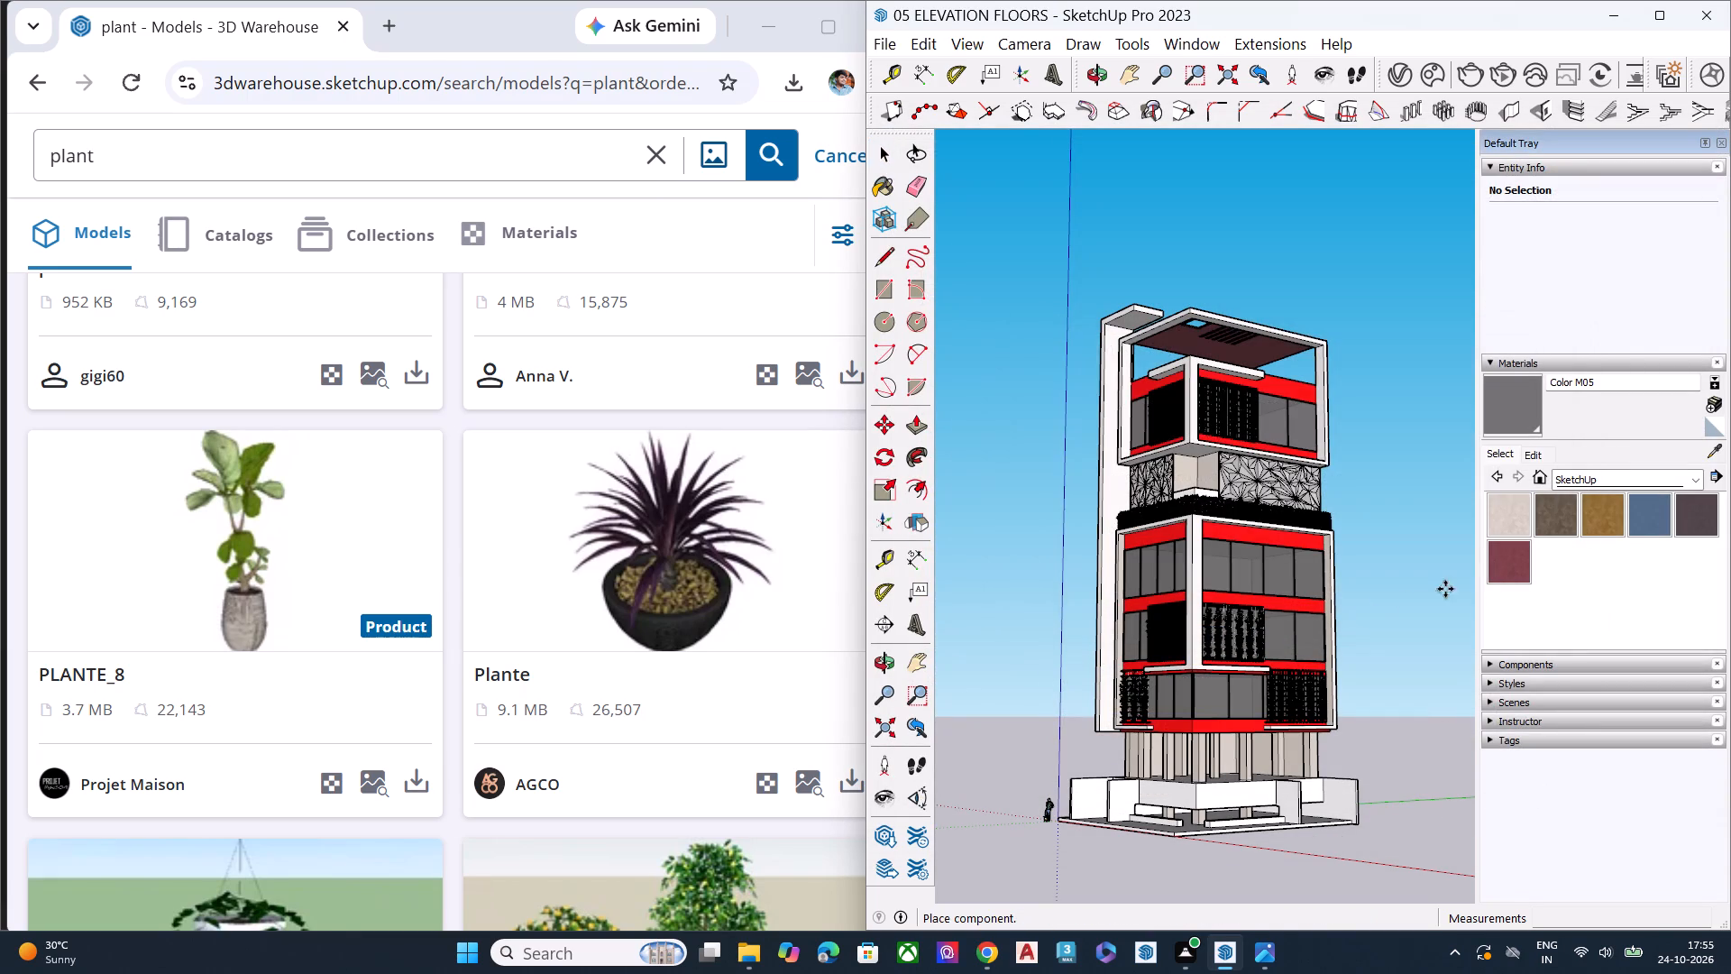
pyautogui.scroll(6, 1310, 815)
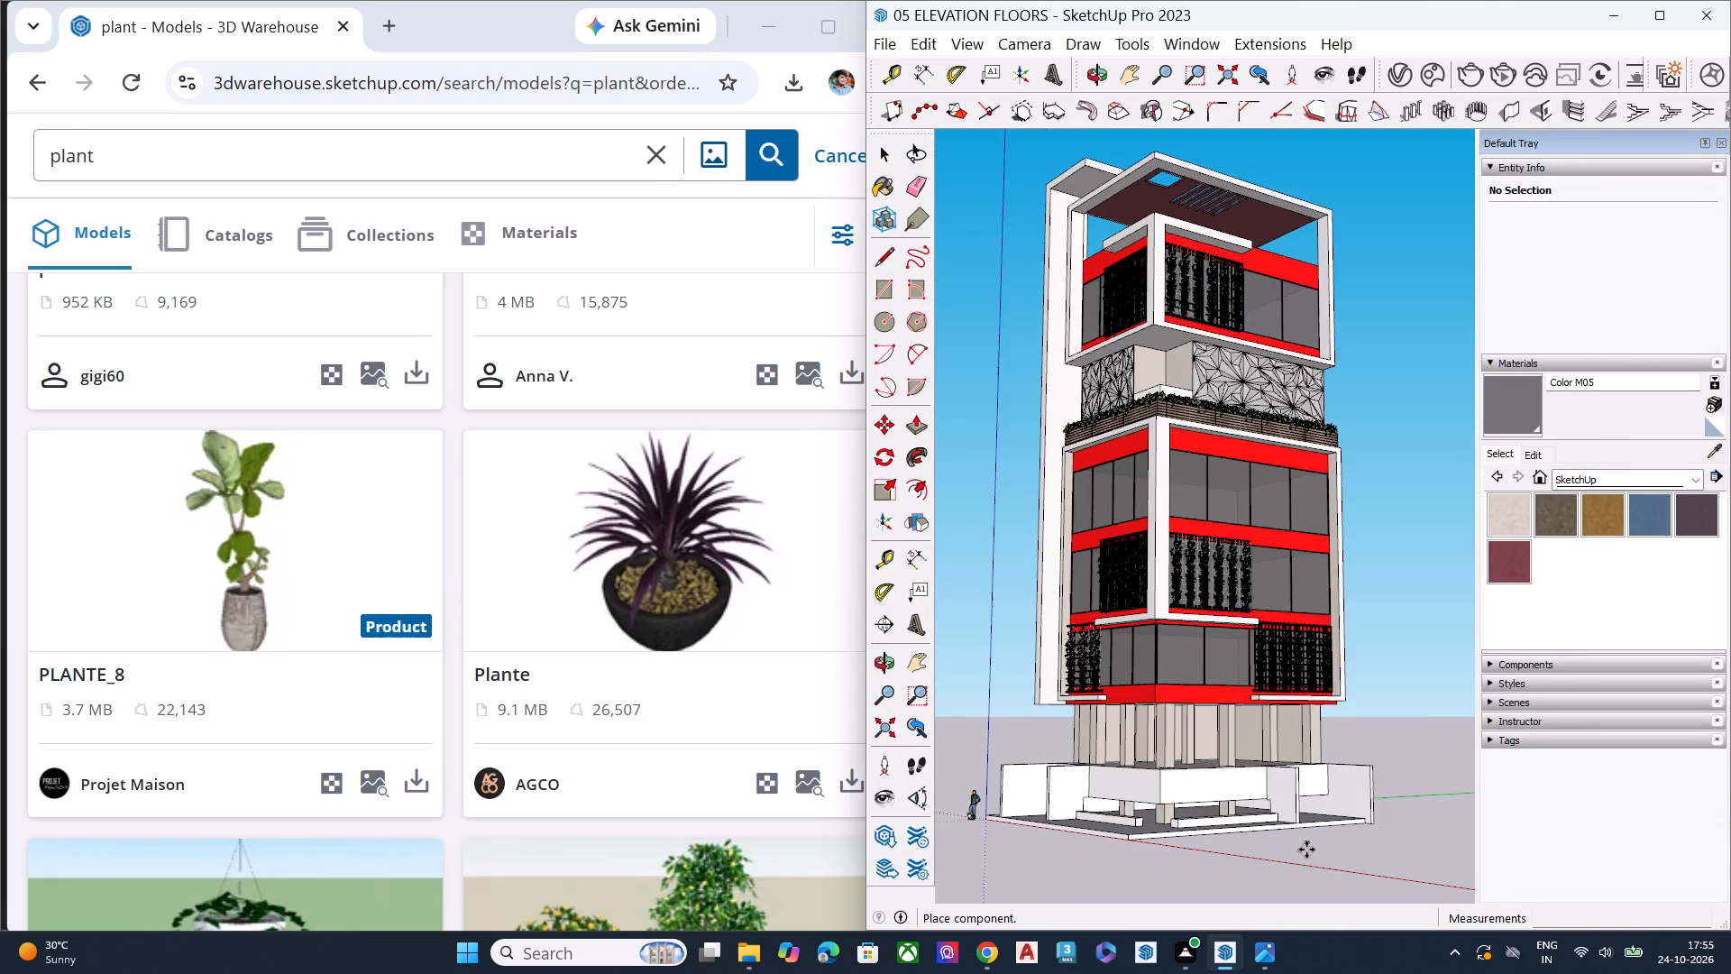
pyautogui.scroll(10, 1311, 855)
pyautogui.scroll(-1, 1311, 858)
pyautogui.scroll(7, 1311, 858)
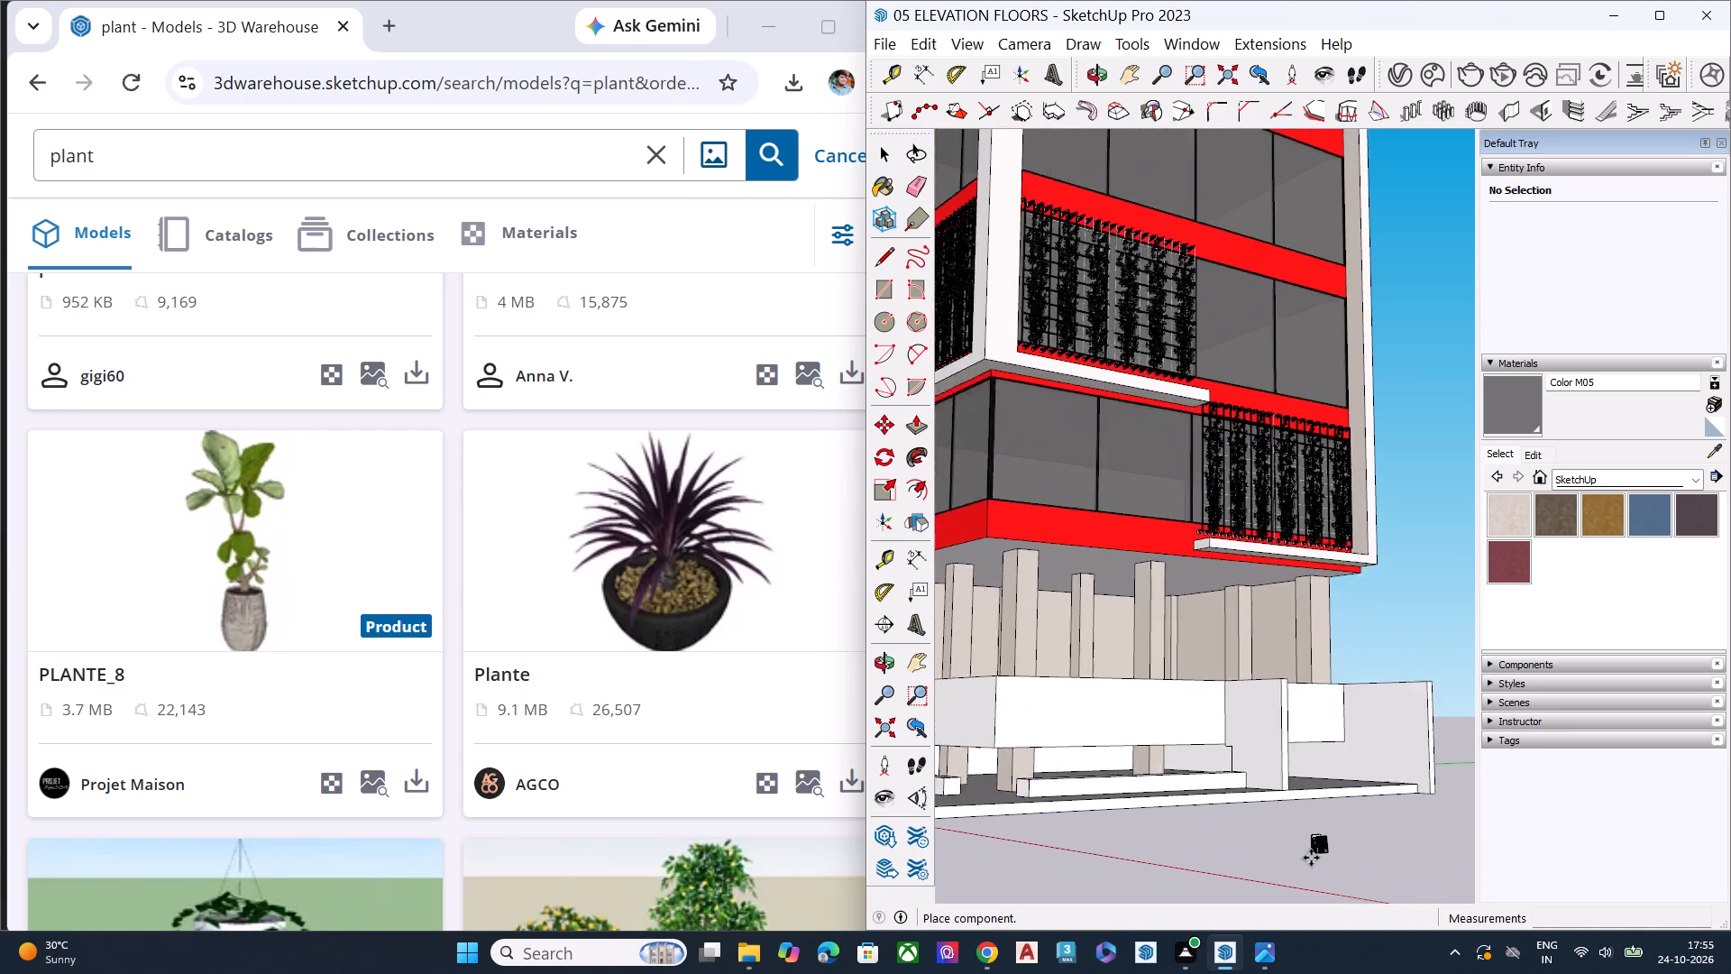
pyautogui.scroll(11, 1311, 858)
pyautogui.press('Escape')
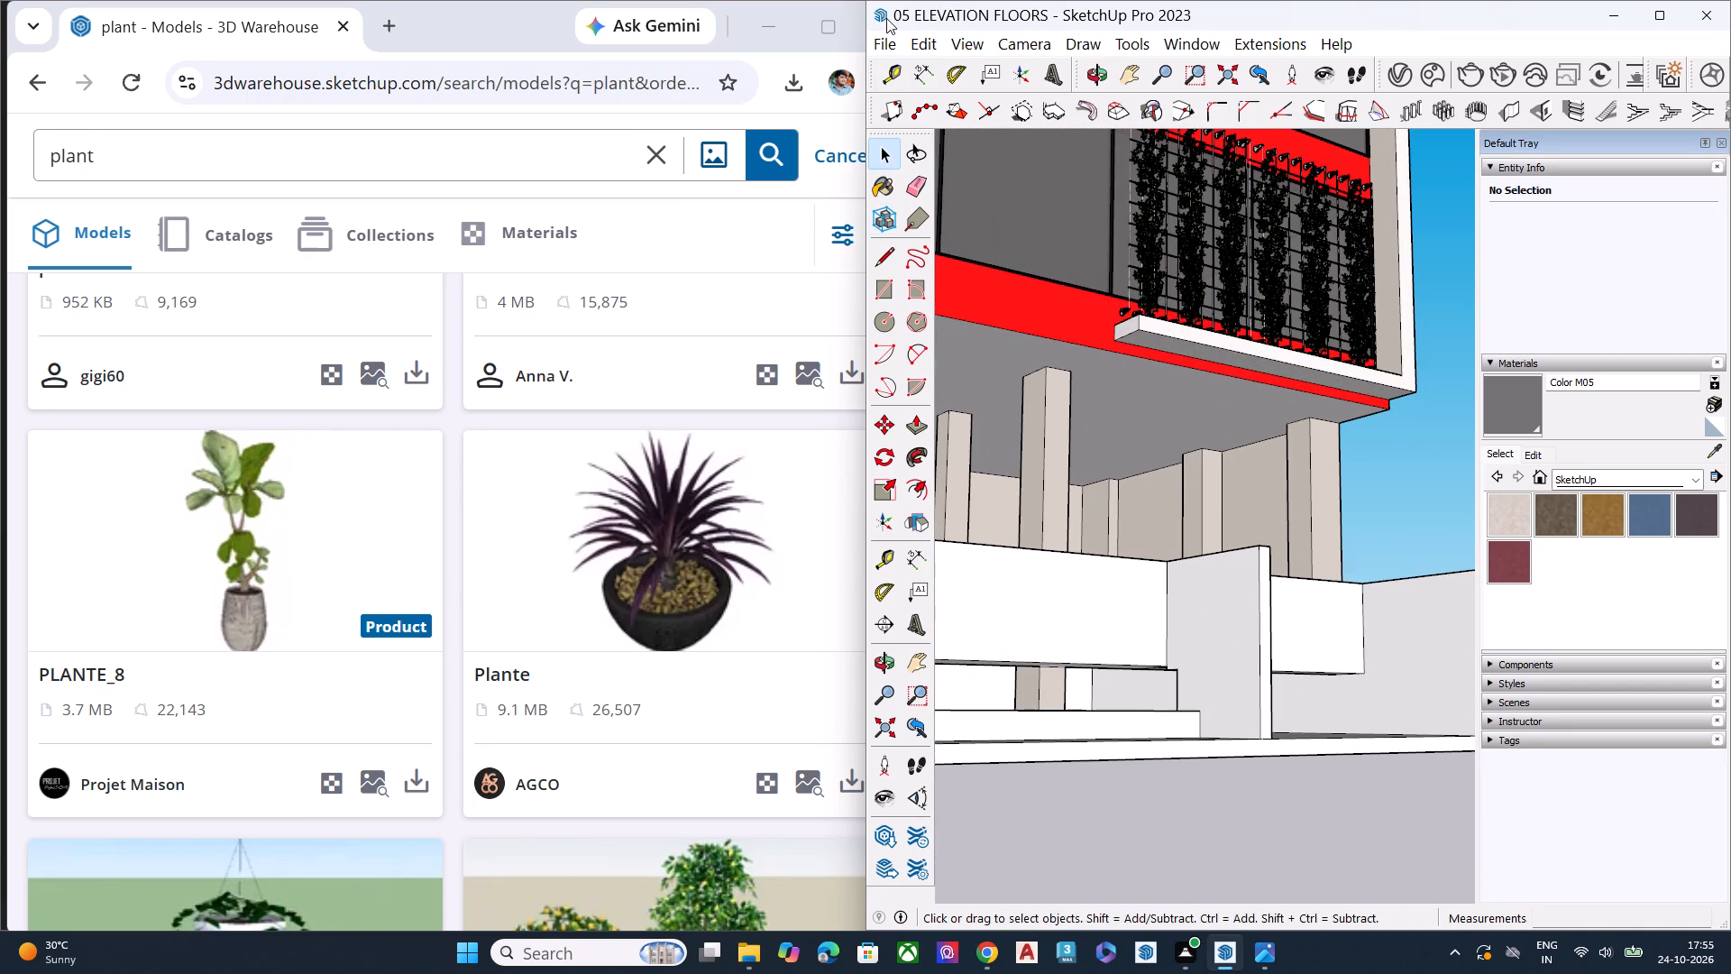
# Start another import and look through the Downloads folder's models for a suitable component for the building.
pyautogui.click(884, 46)
pyautogui.click(974, 426)
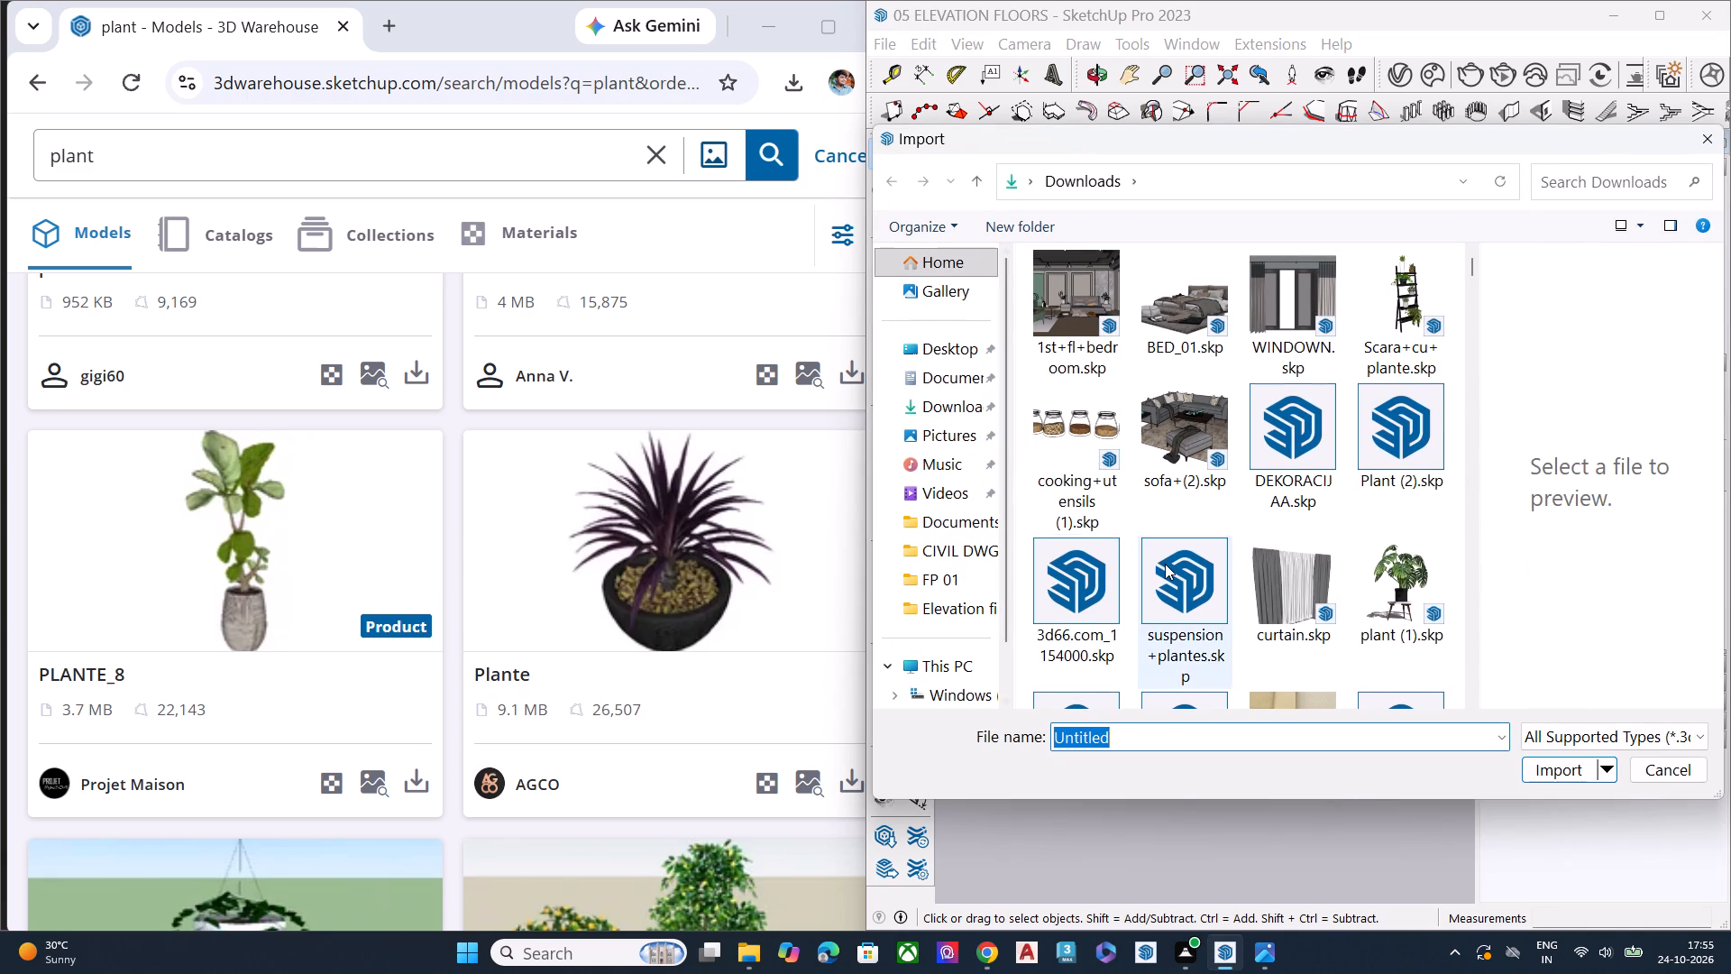
pyautogui.scroll(-7, 1165, 565)
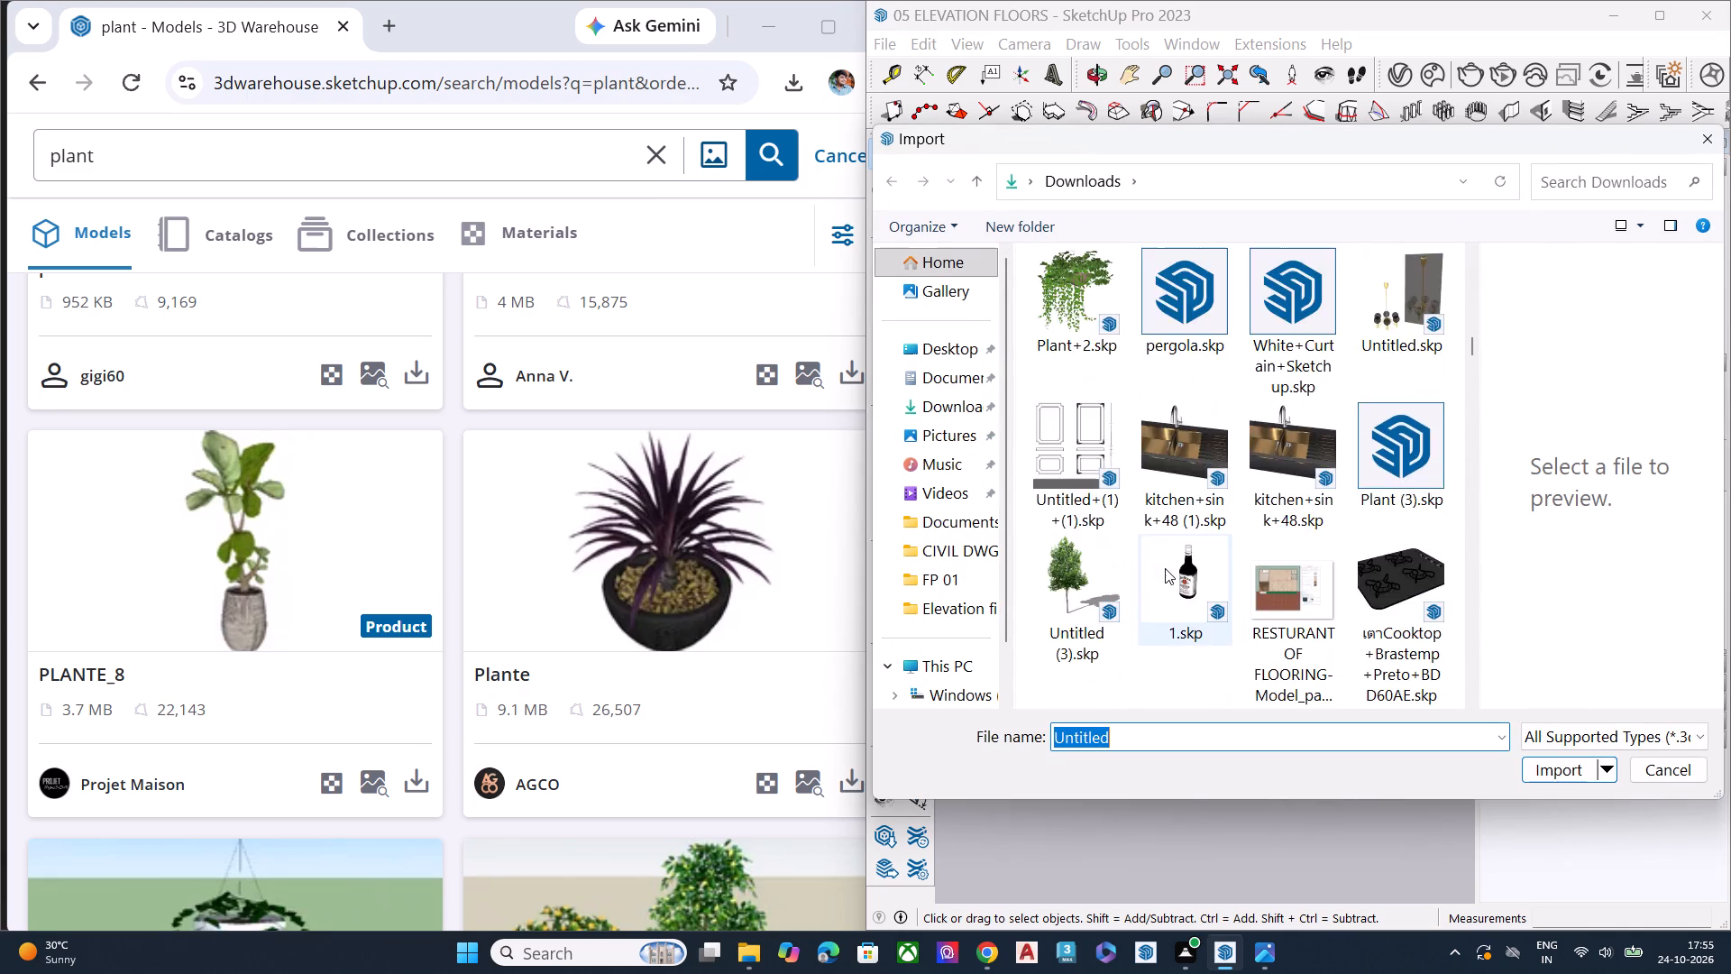
pyautogui.scroll(3, 1165, 568)
pyautogui.scroll(-3, 1165, 568)
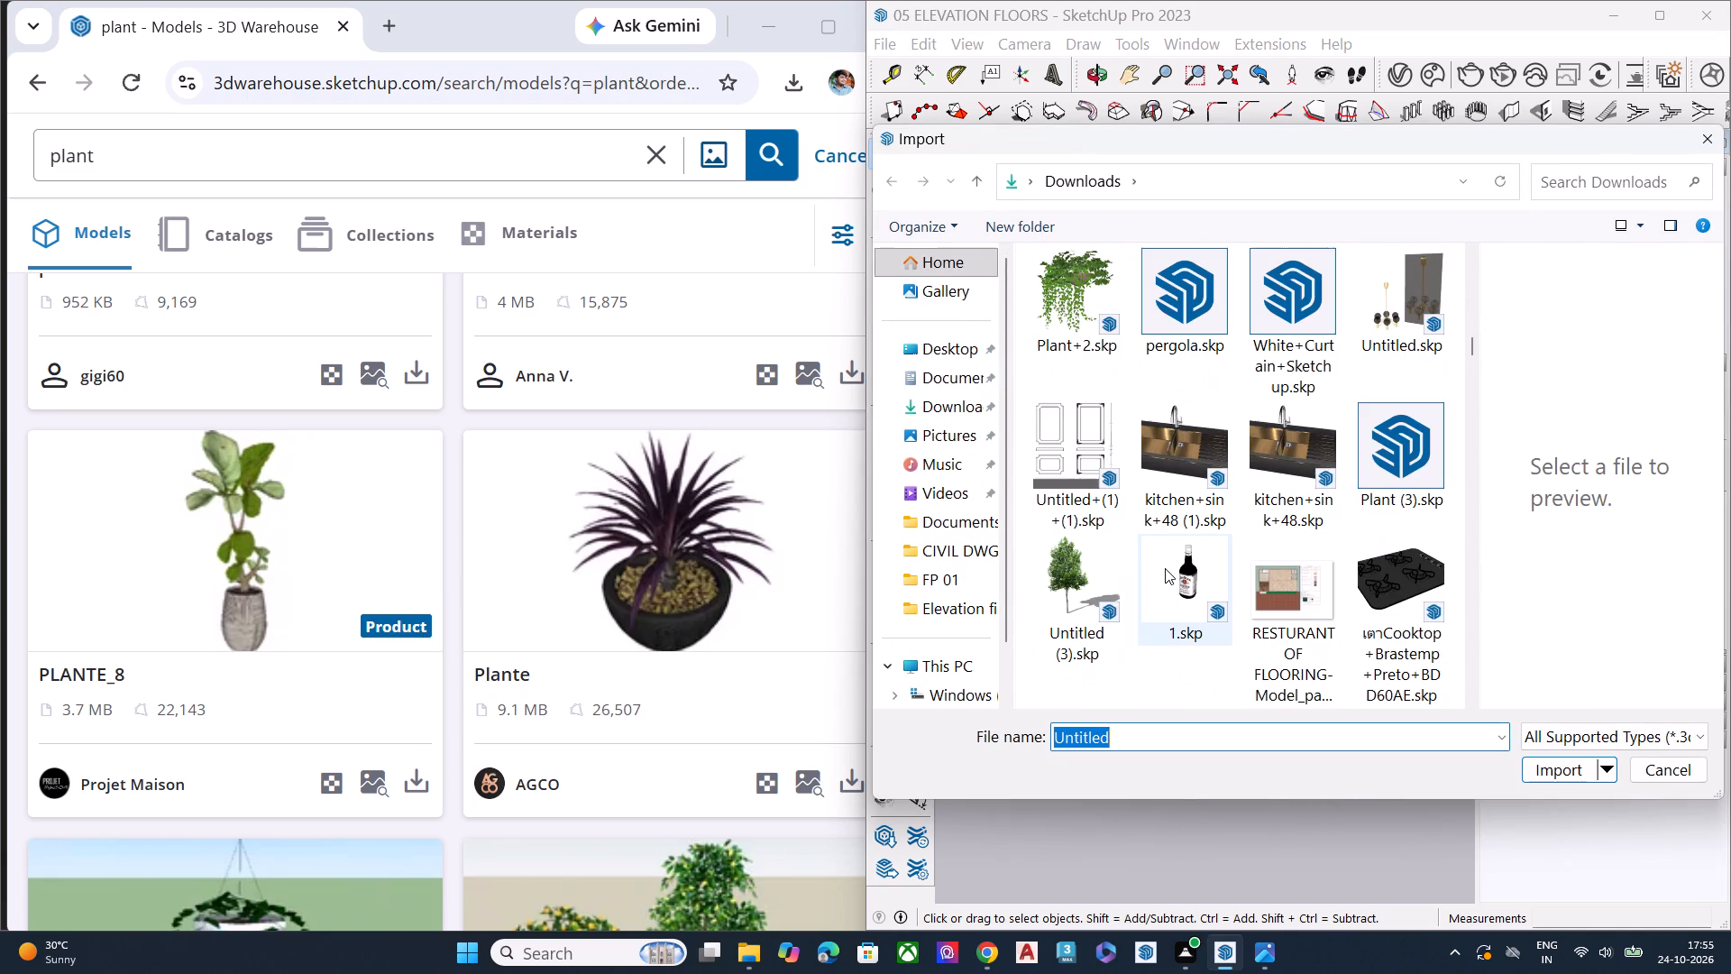
pyautogui.scroll(-3, 1165, 568)
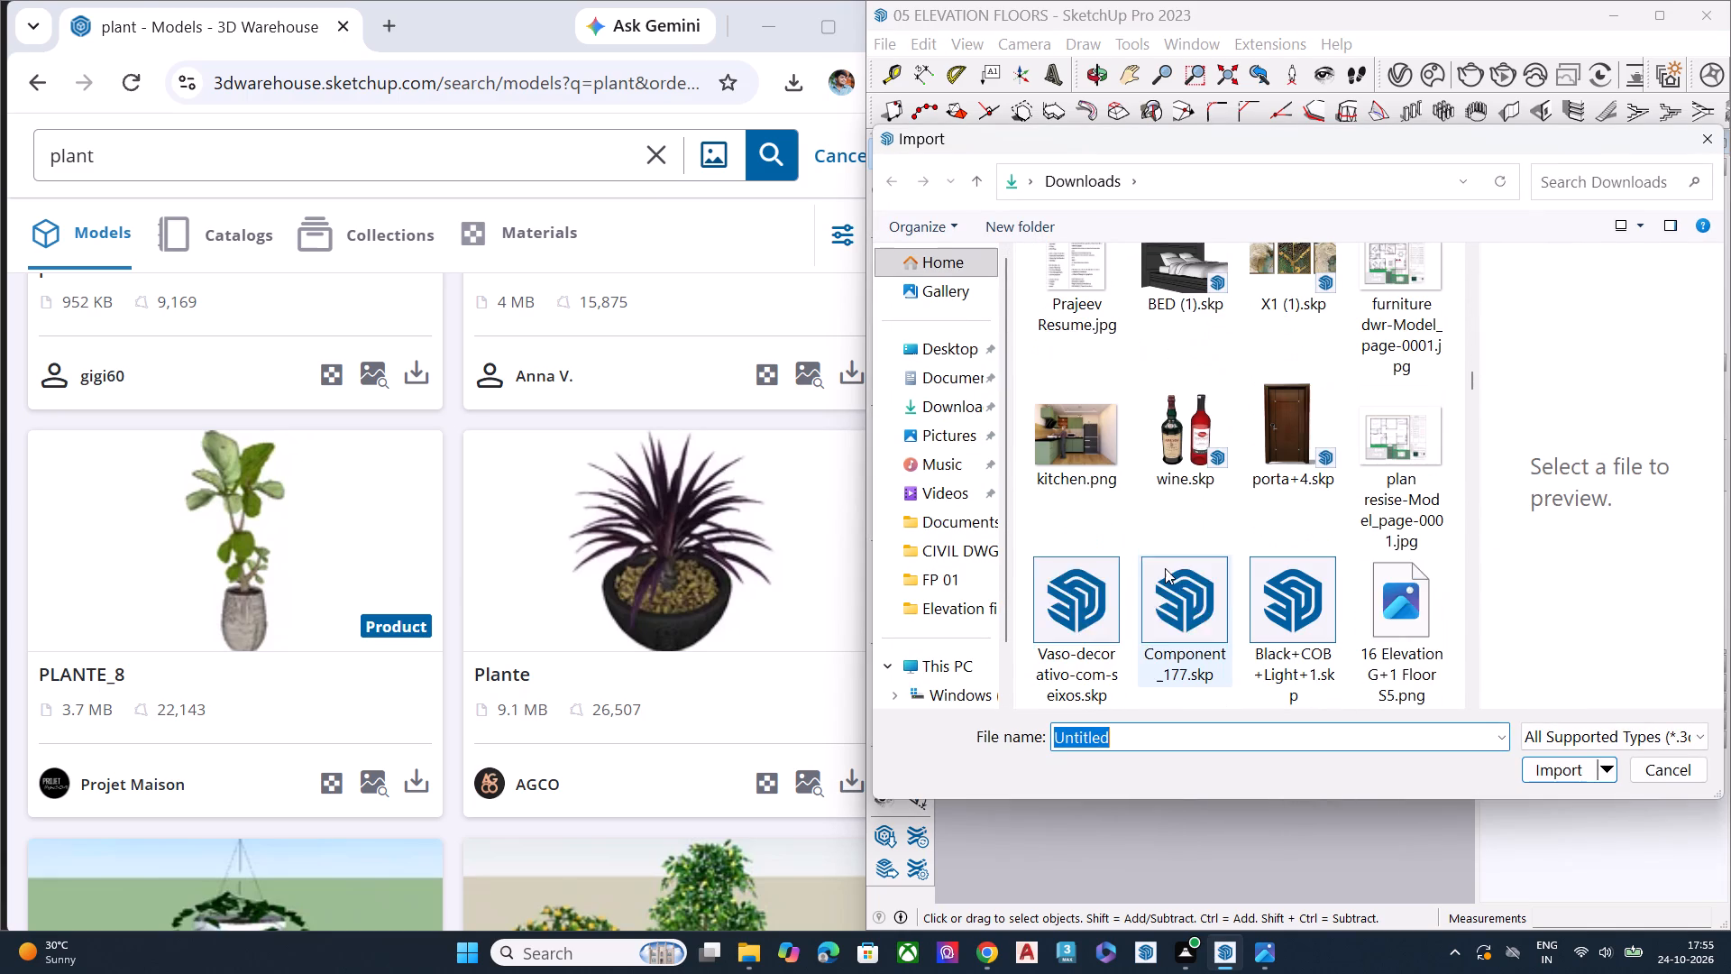
pyautogui.scroll(-1, 1165, 568)
pyautogui.scroll(-1, 1176, 666)
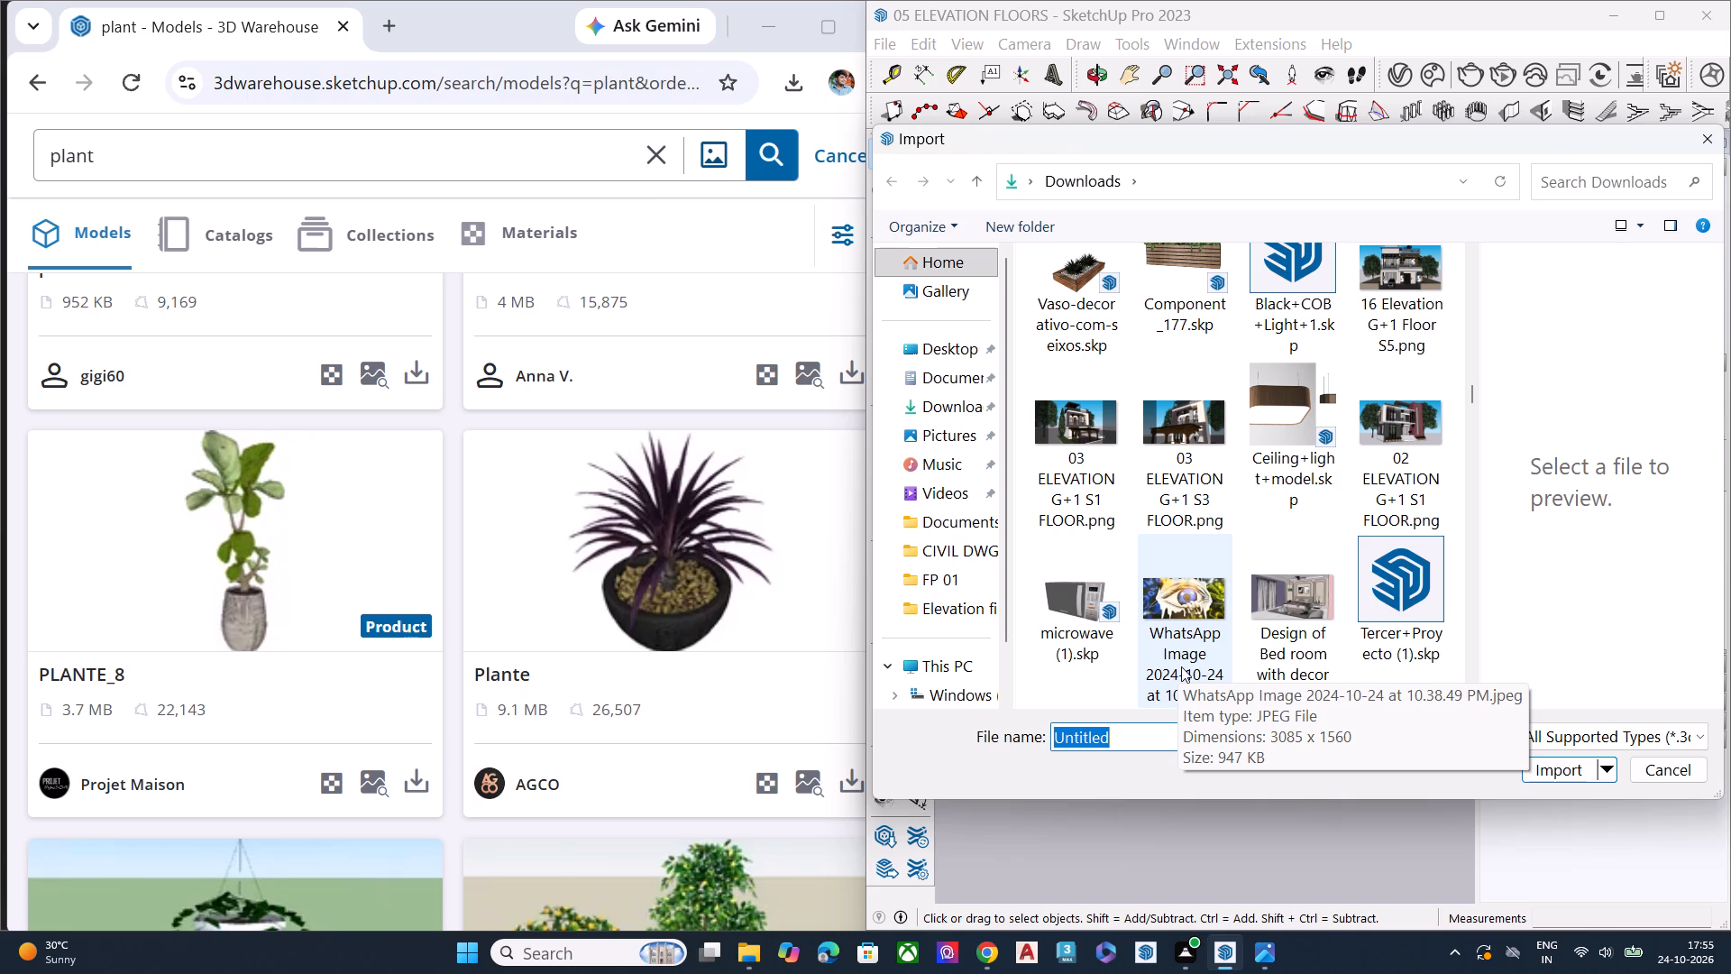
pyautogui.scroll(1, 1181, 666)
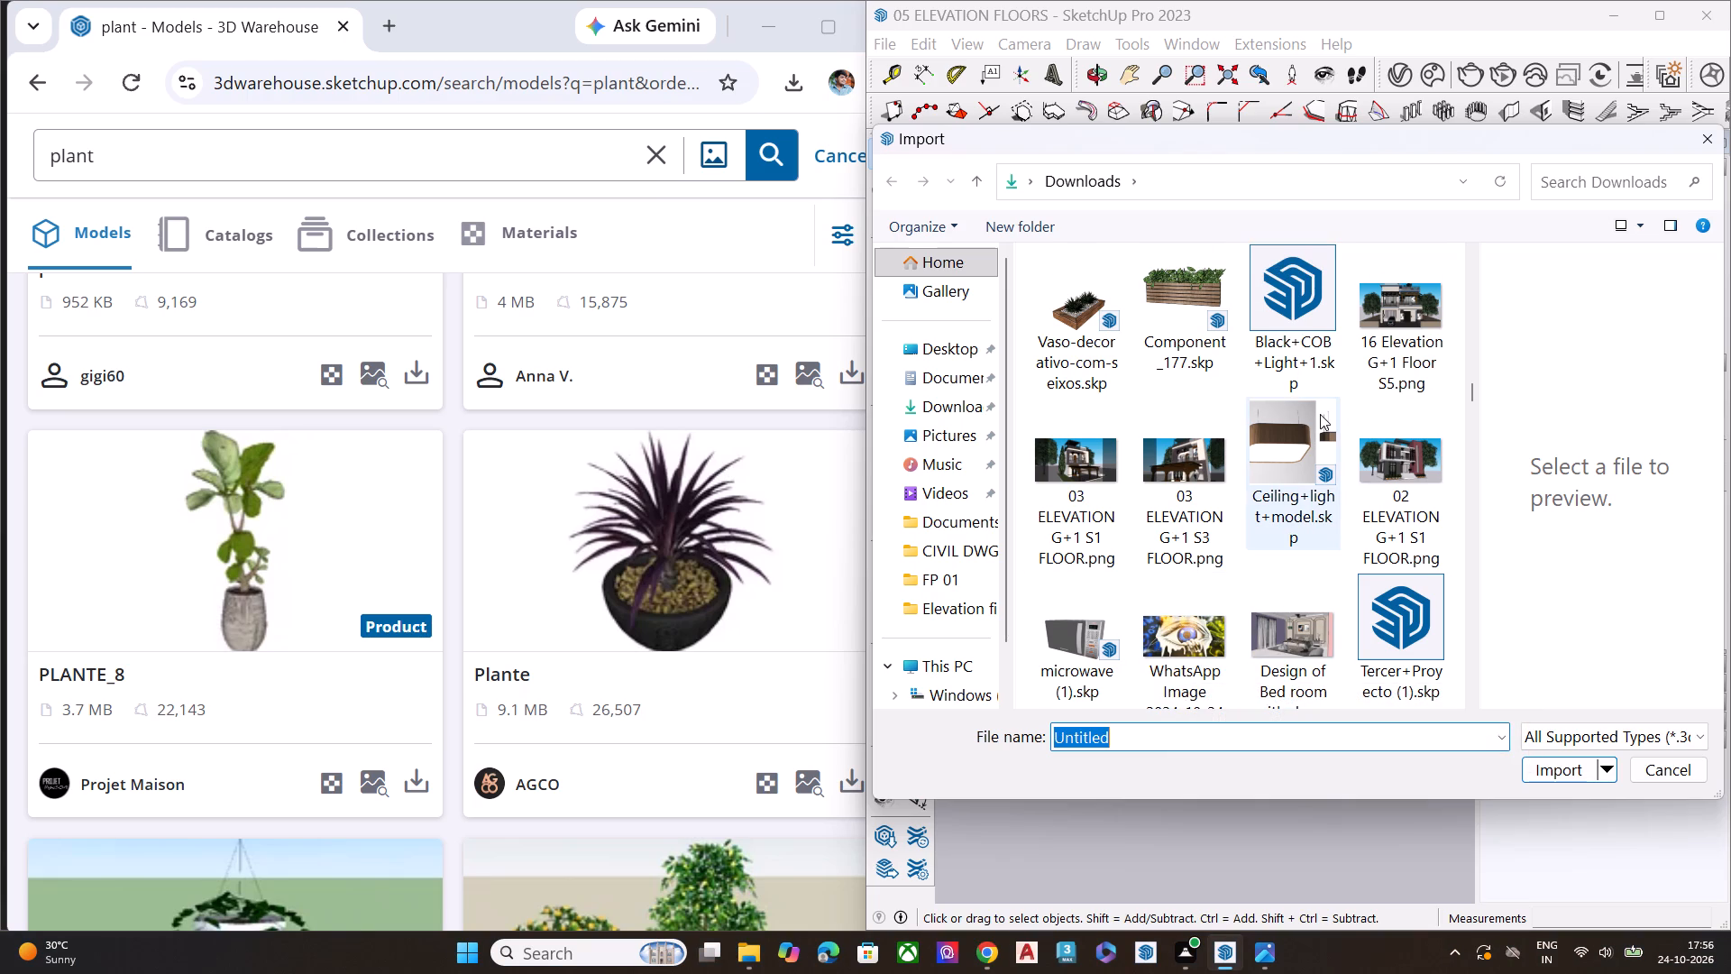
pyautogui.scroll(-2, 1351, 536)
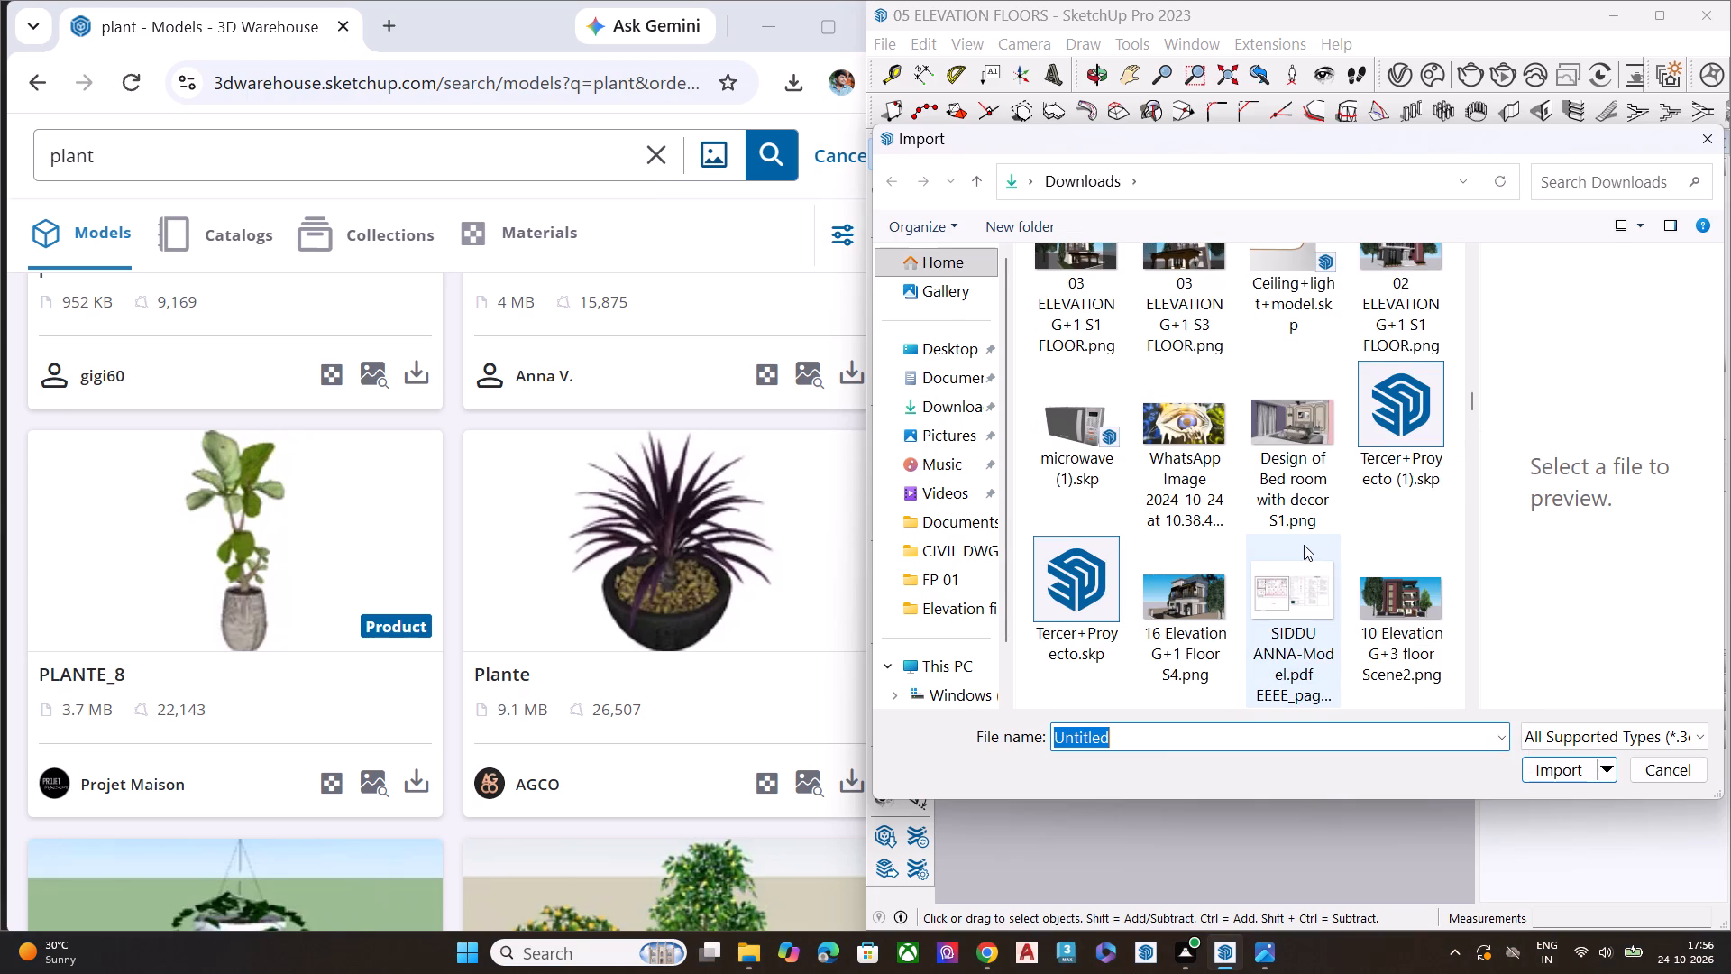
pyautogui.scroll(-2, 1310, 525)
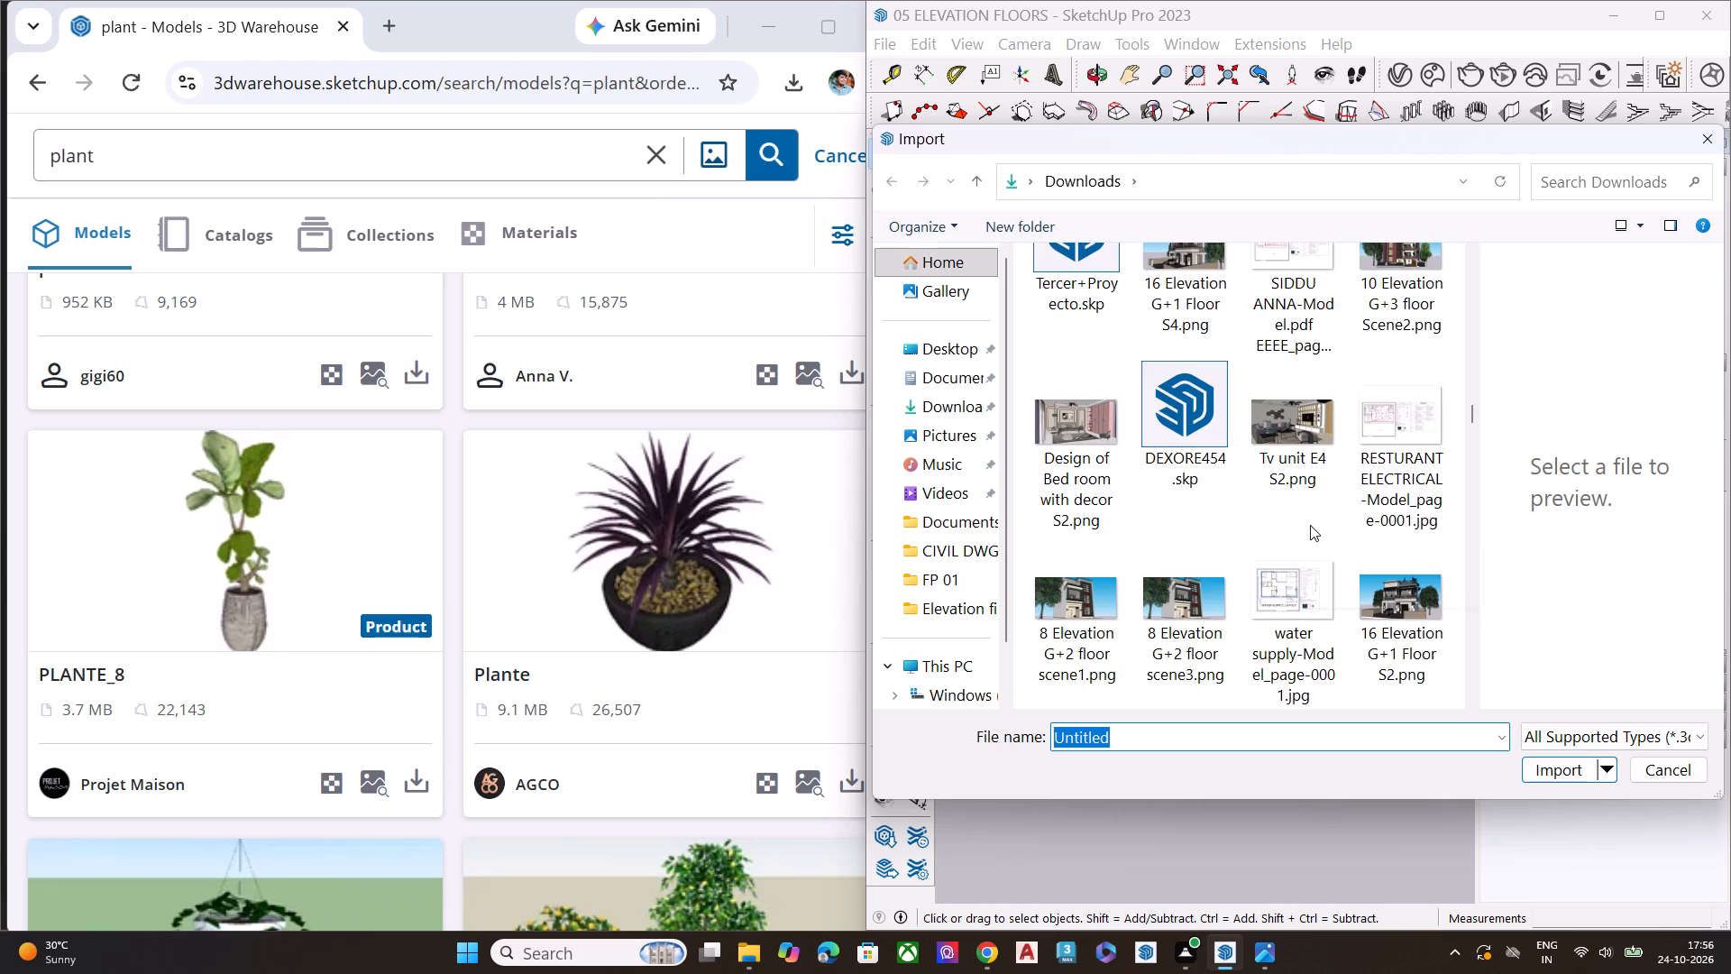
pyautogui.scroll(-1, 1310, 525)
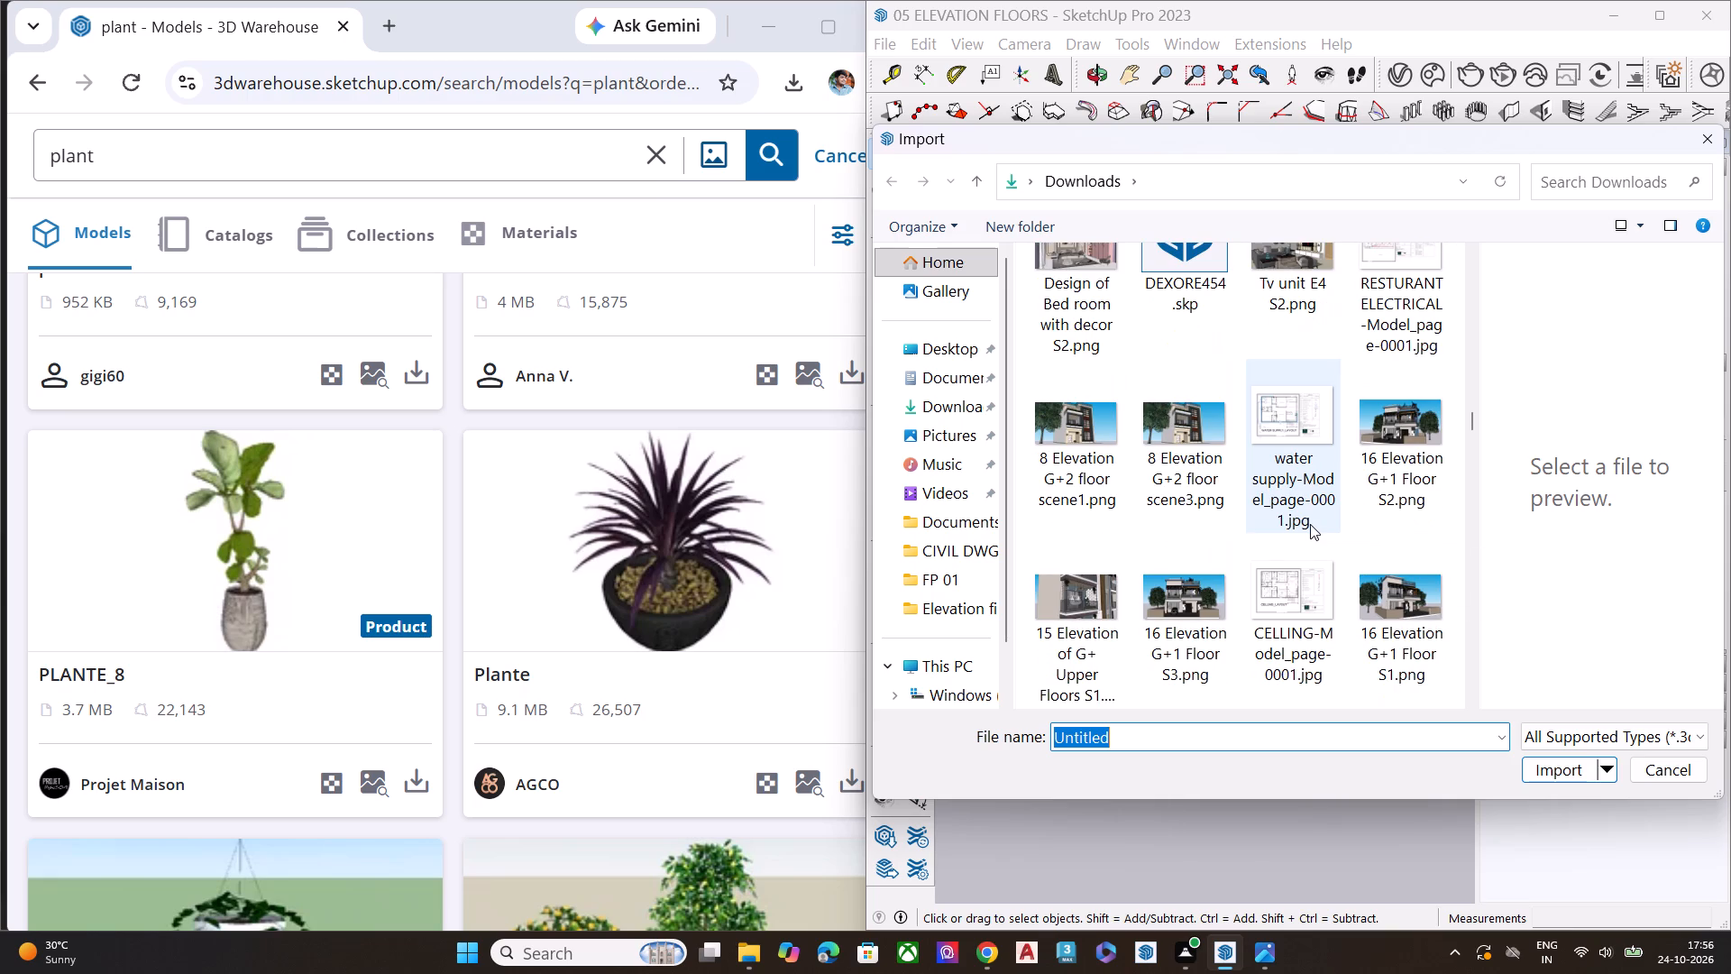
pyautogui.scroll(-1, 1310, 524)
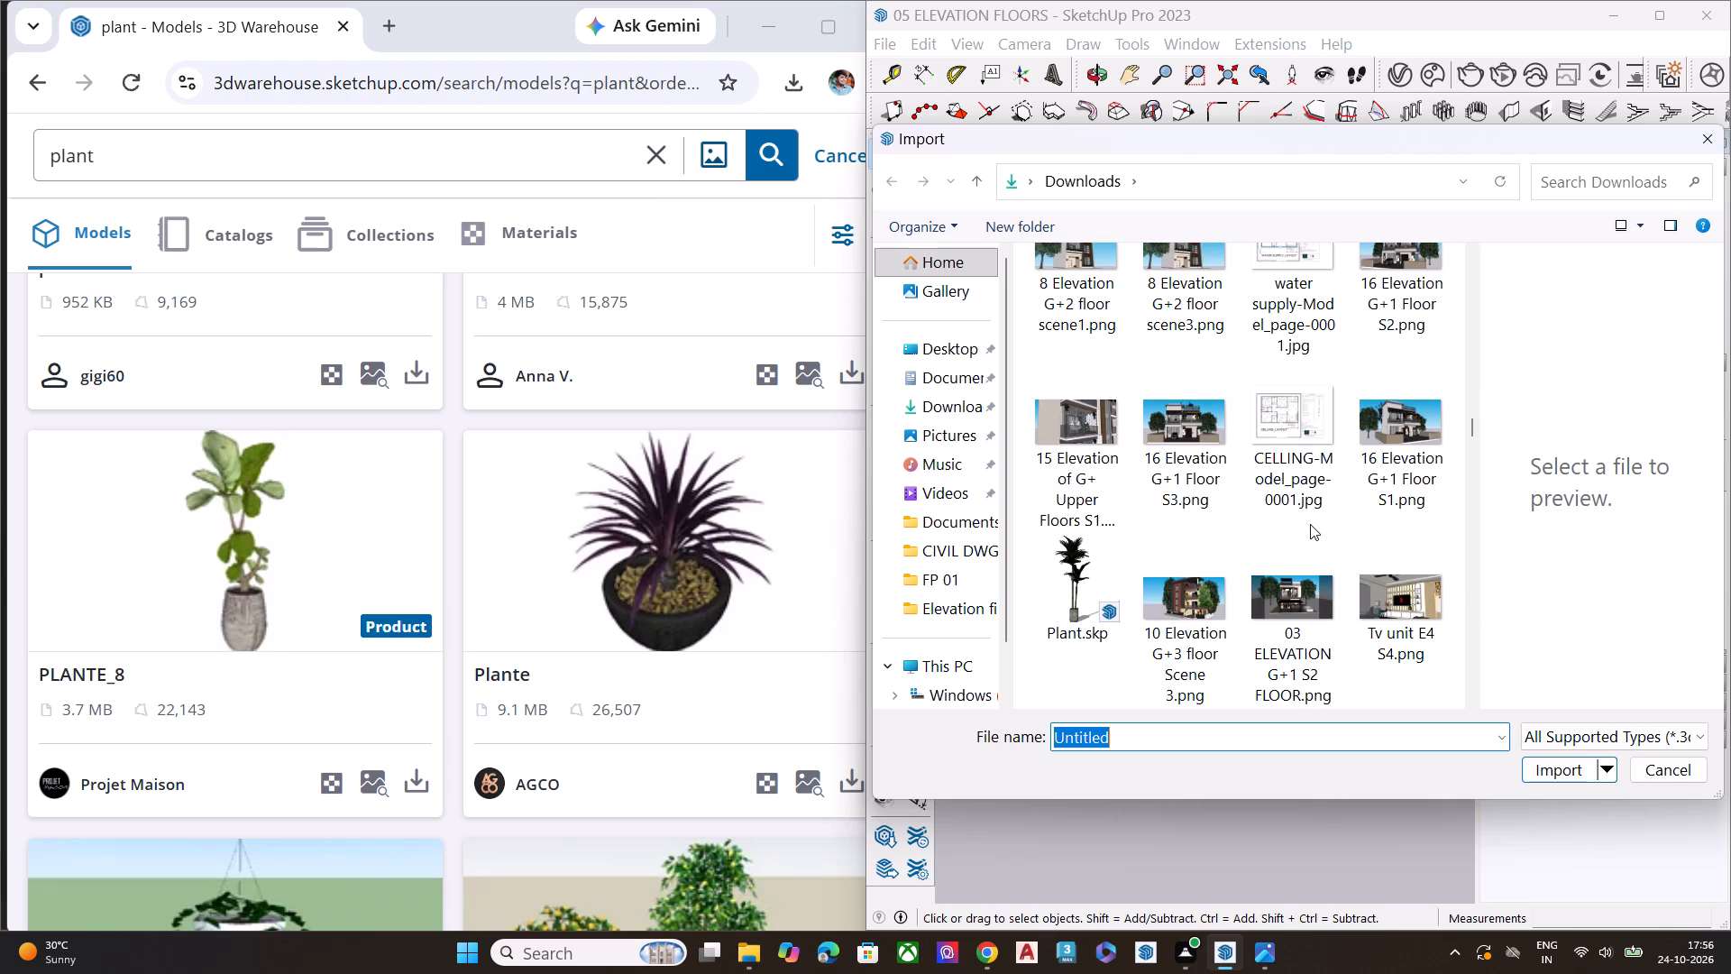
pyautogui.scroll(-1, 1310, 524)
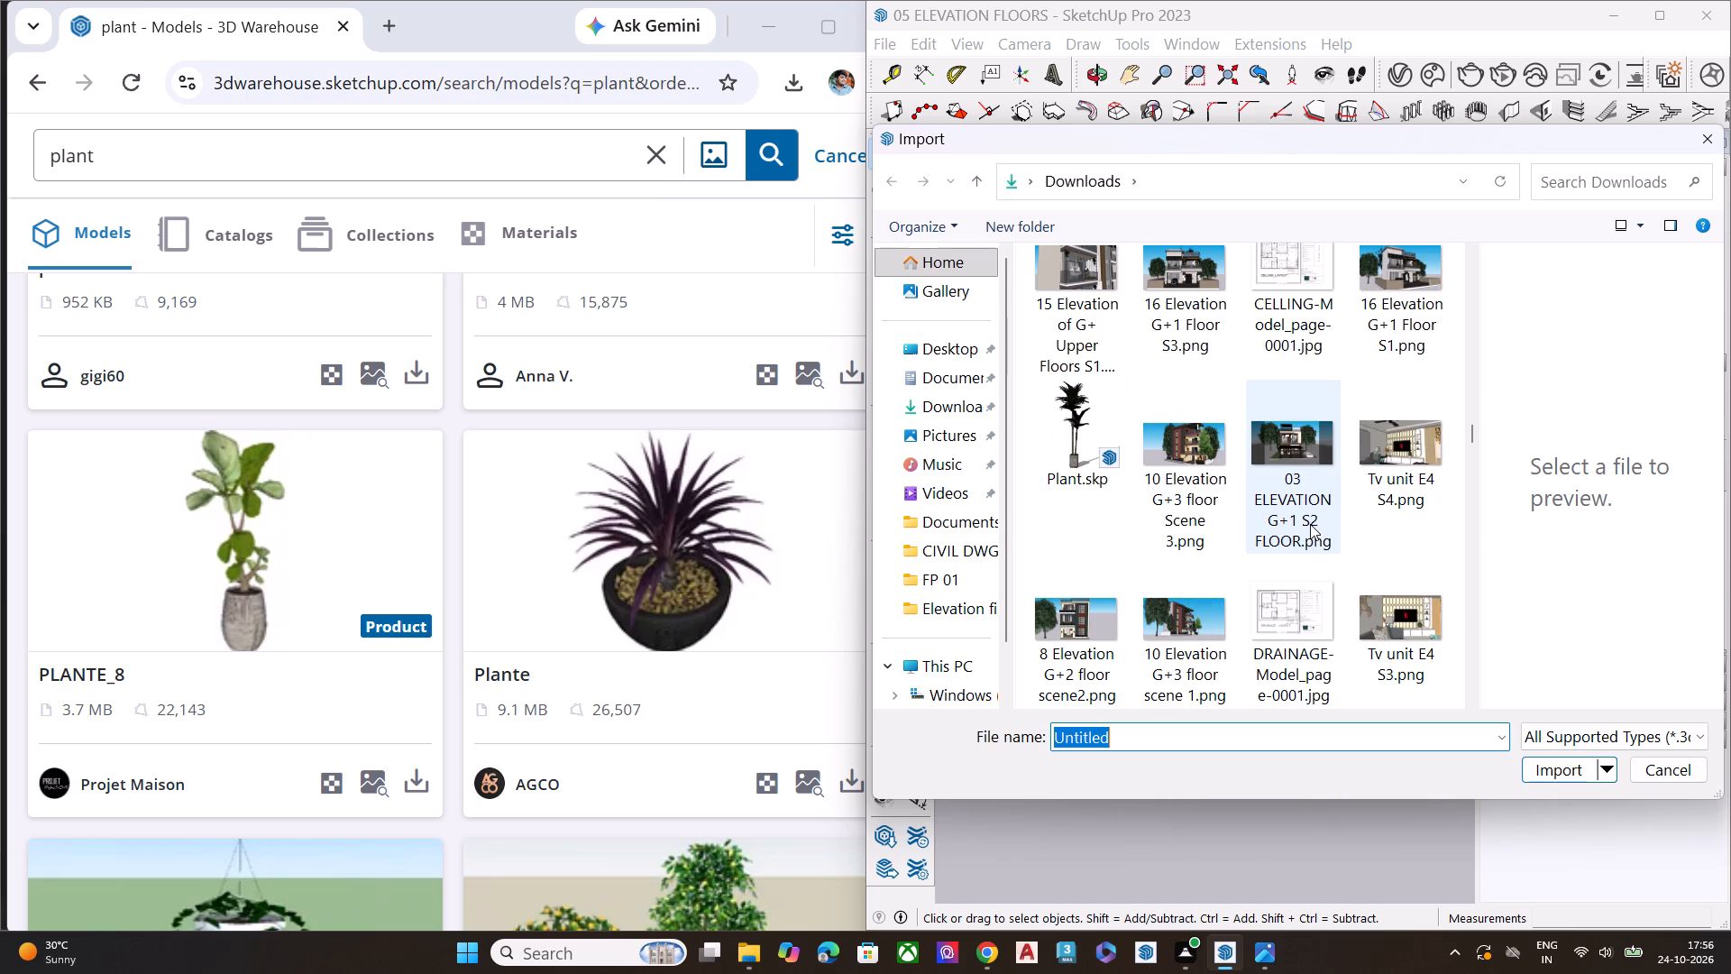
pyautogui.scroll(-1, 1310, 524)
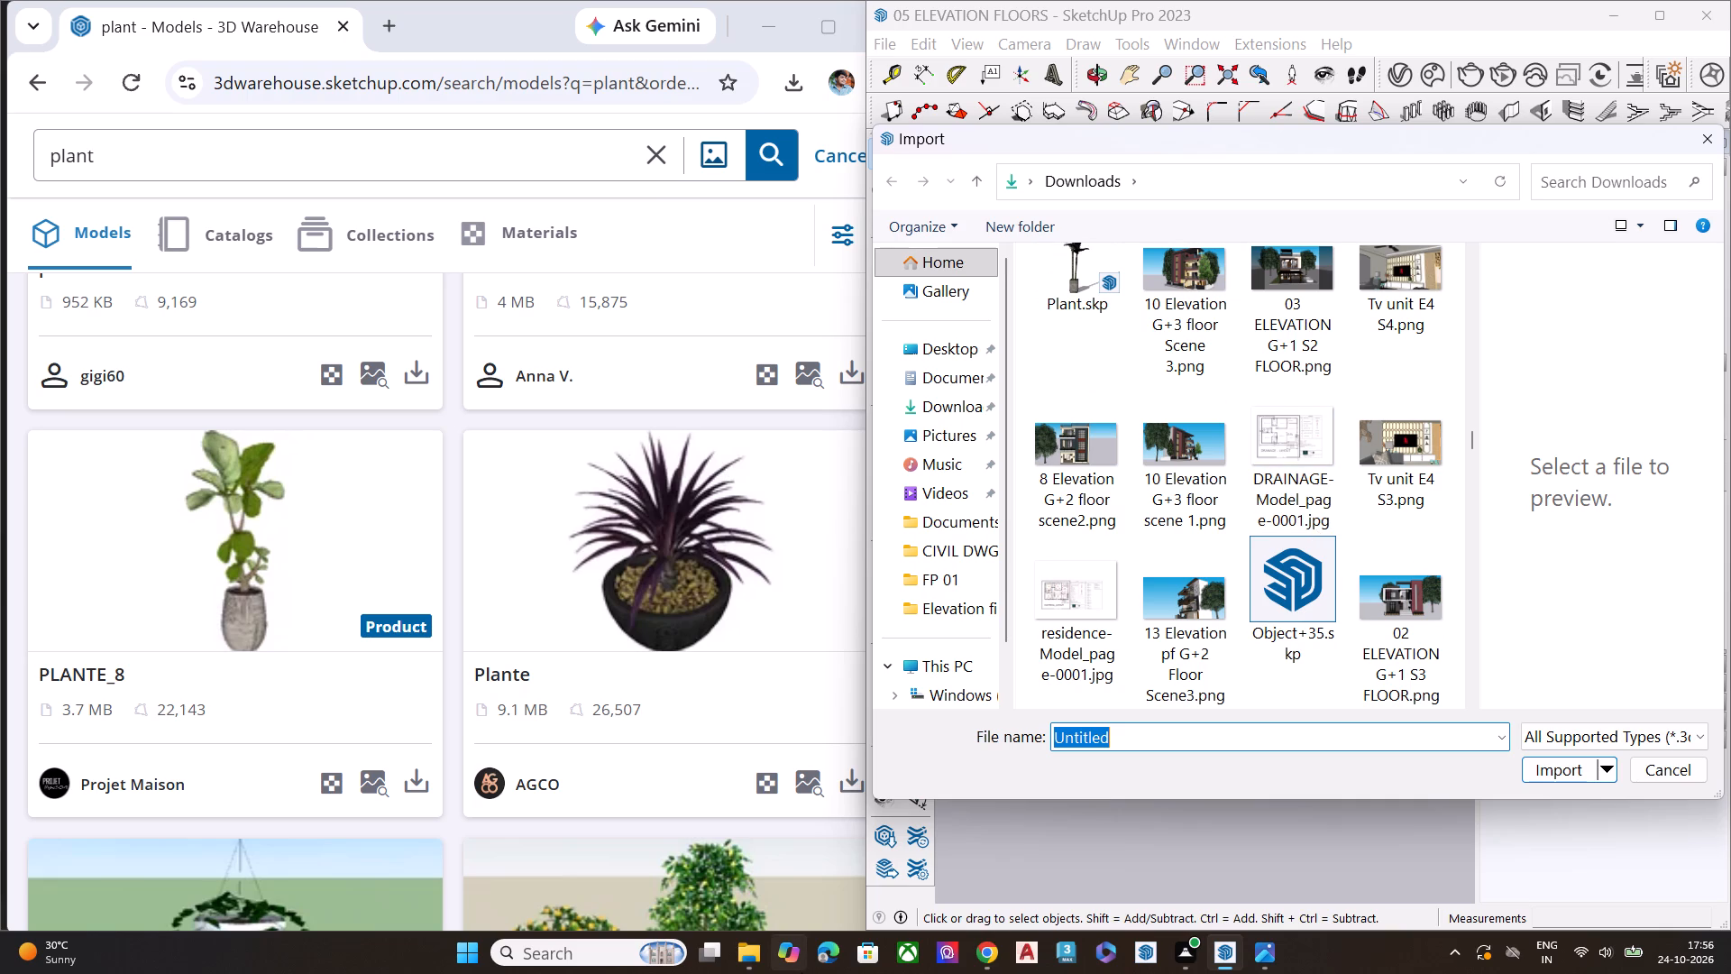
pyautogui.scroll(-1, 1196, 698)
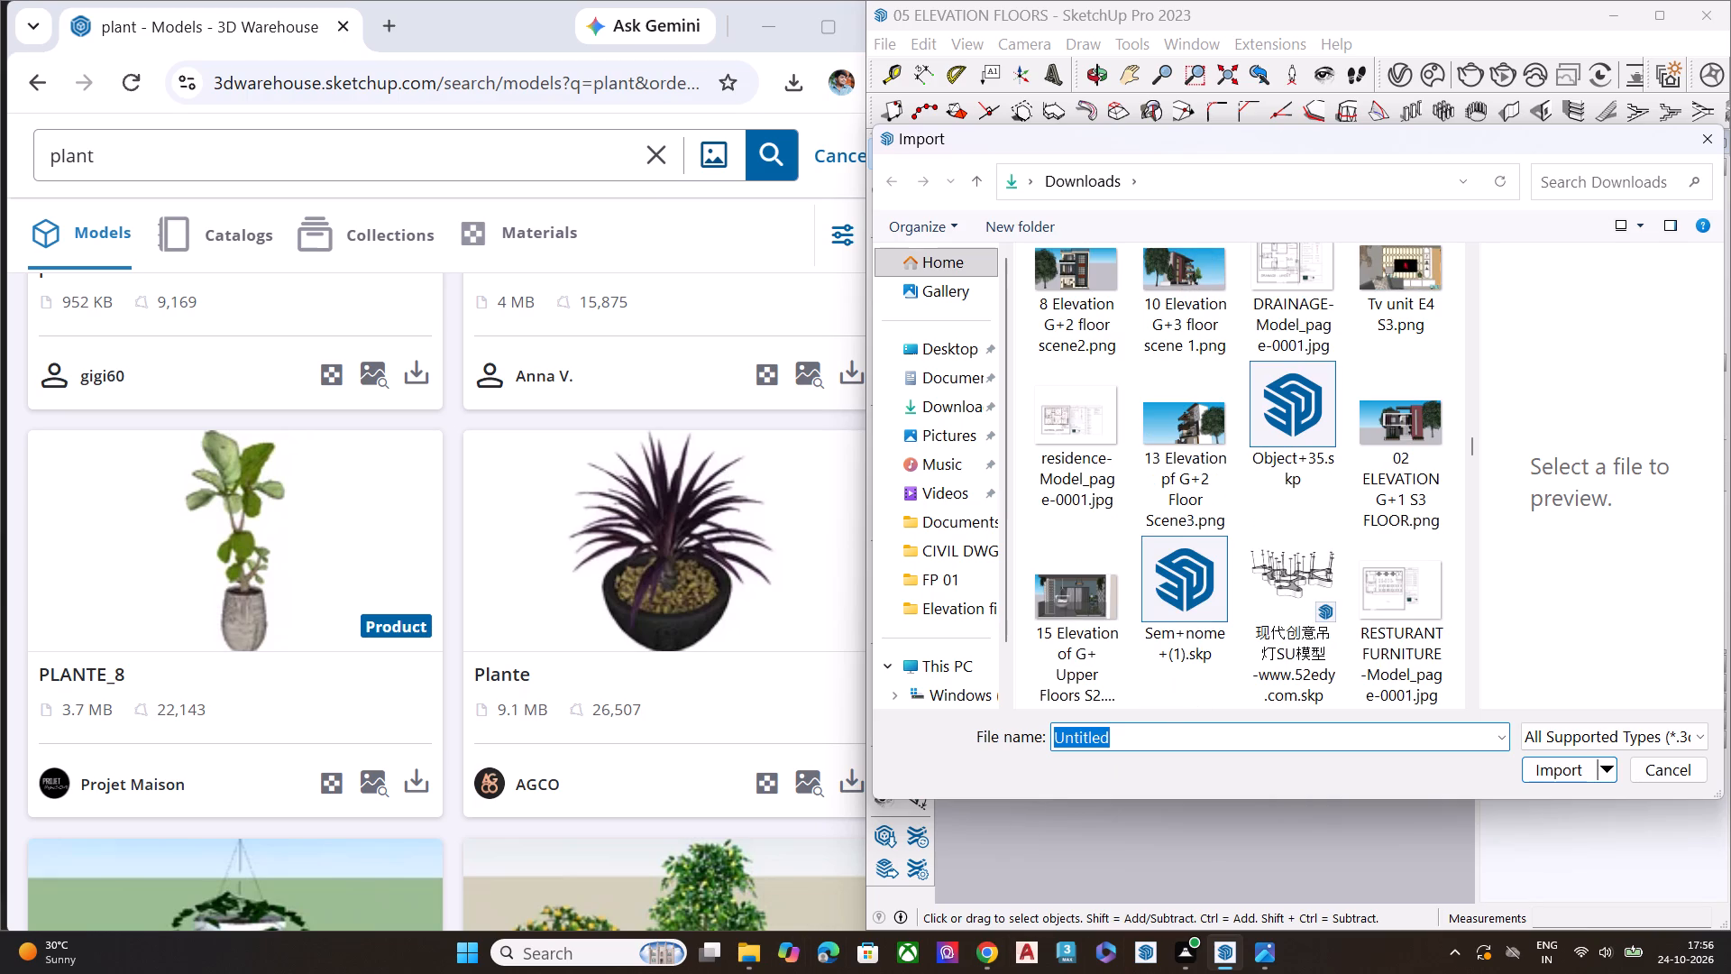
pyautogui.scroll(-2, 1379, 749)
pyautogui.scroll(-3, 1259, 633)
pyautogui.scroll(2, 1259, 633)
pyautogui.scroll(-2, 1259, 633)
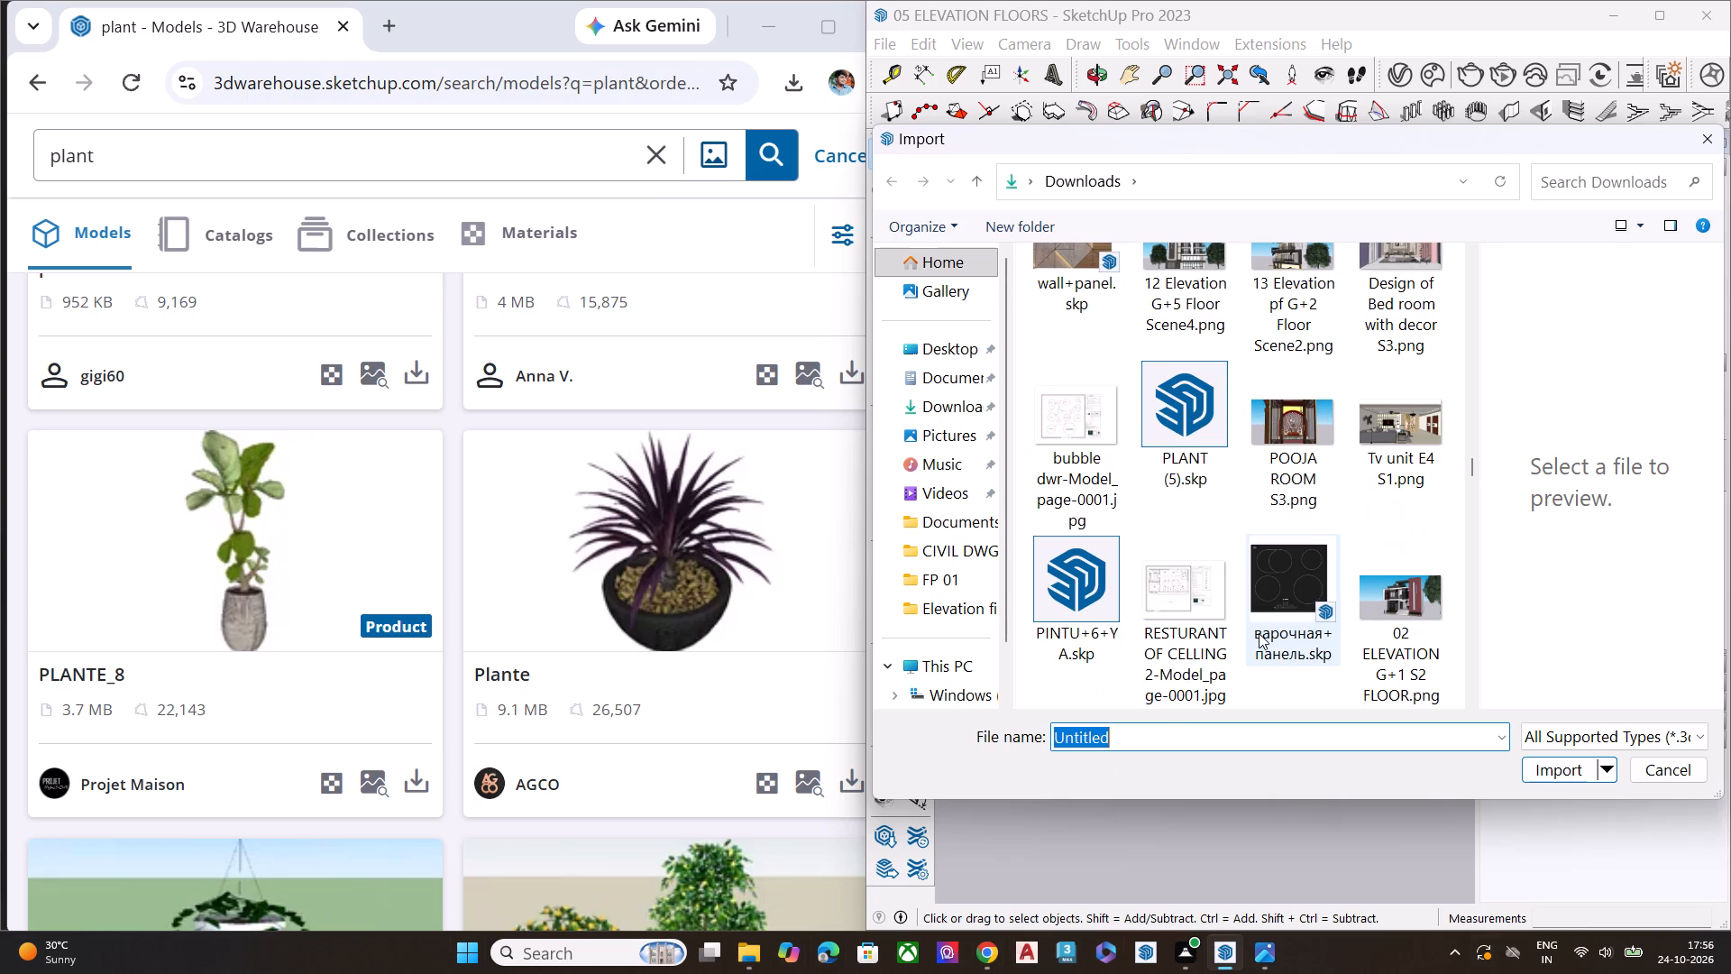
pyautogui.scroll(-1, 1259, 633)
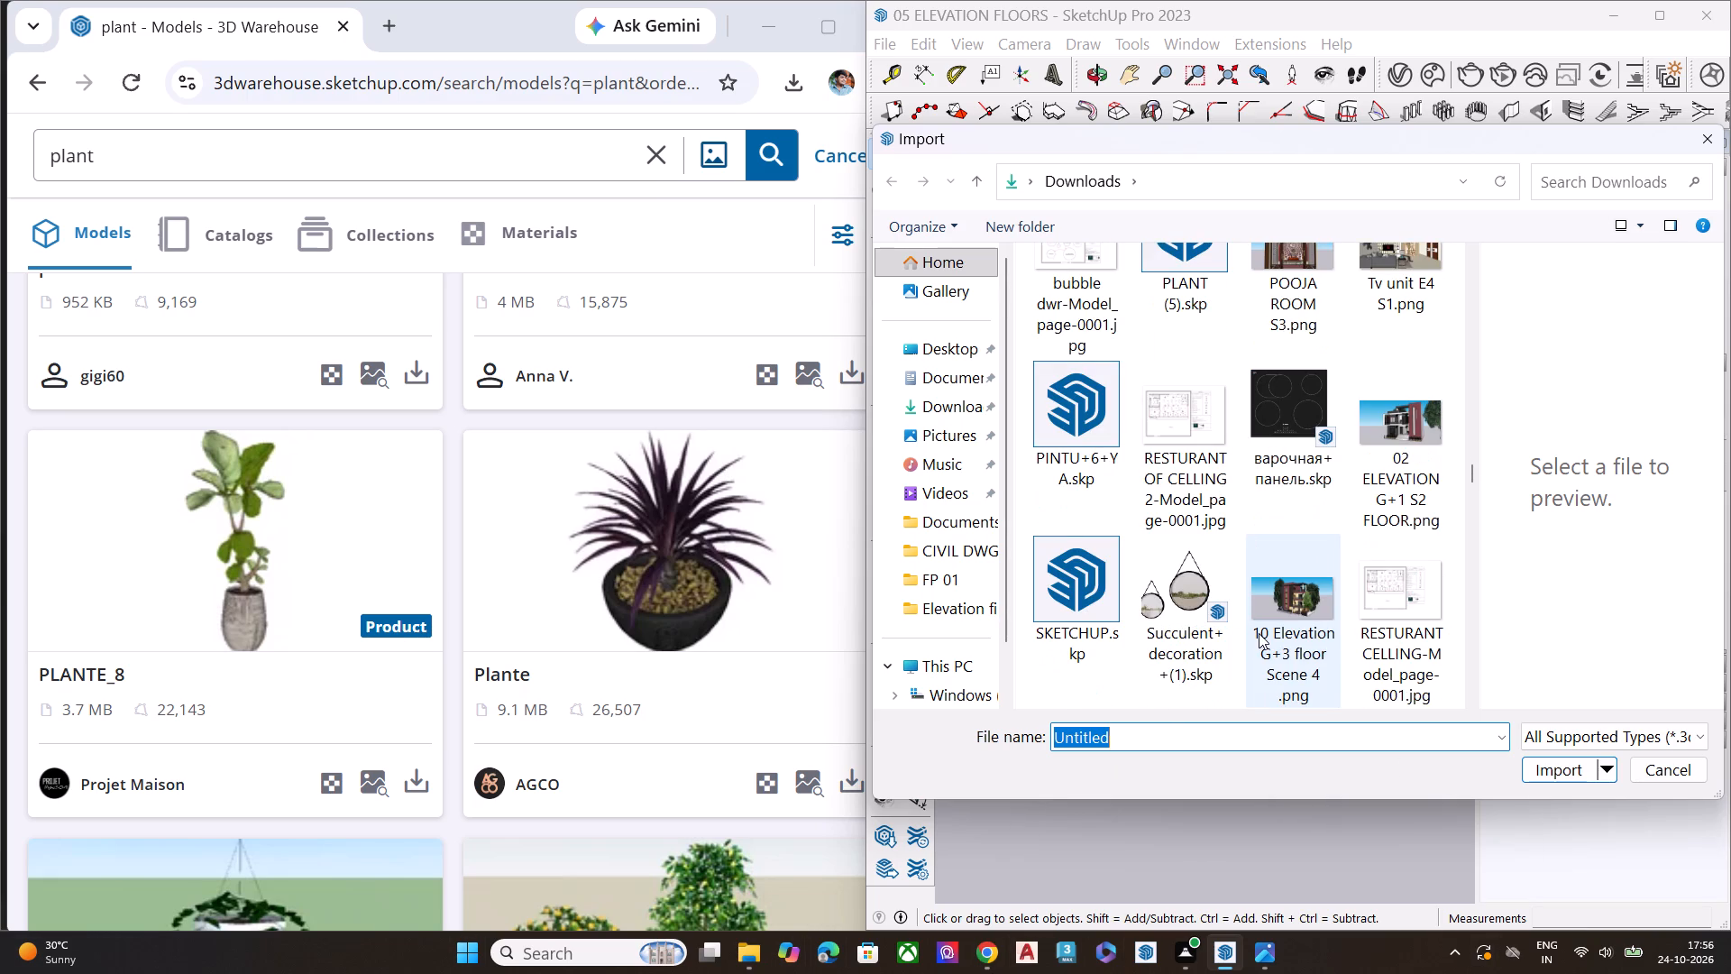
pyautogui.scroll(-1, 1259, 633)
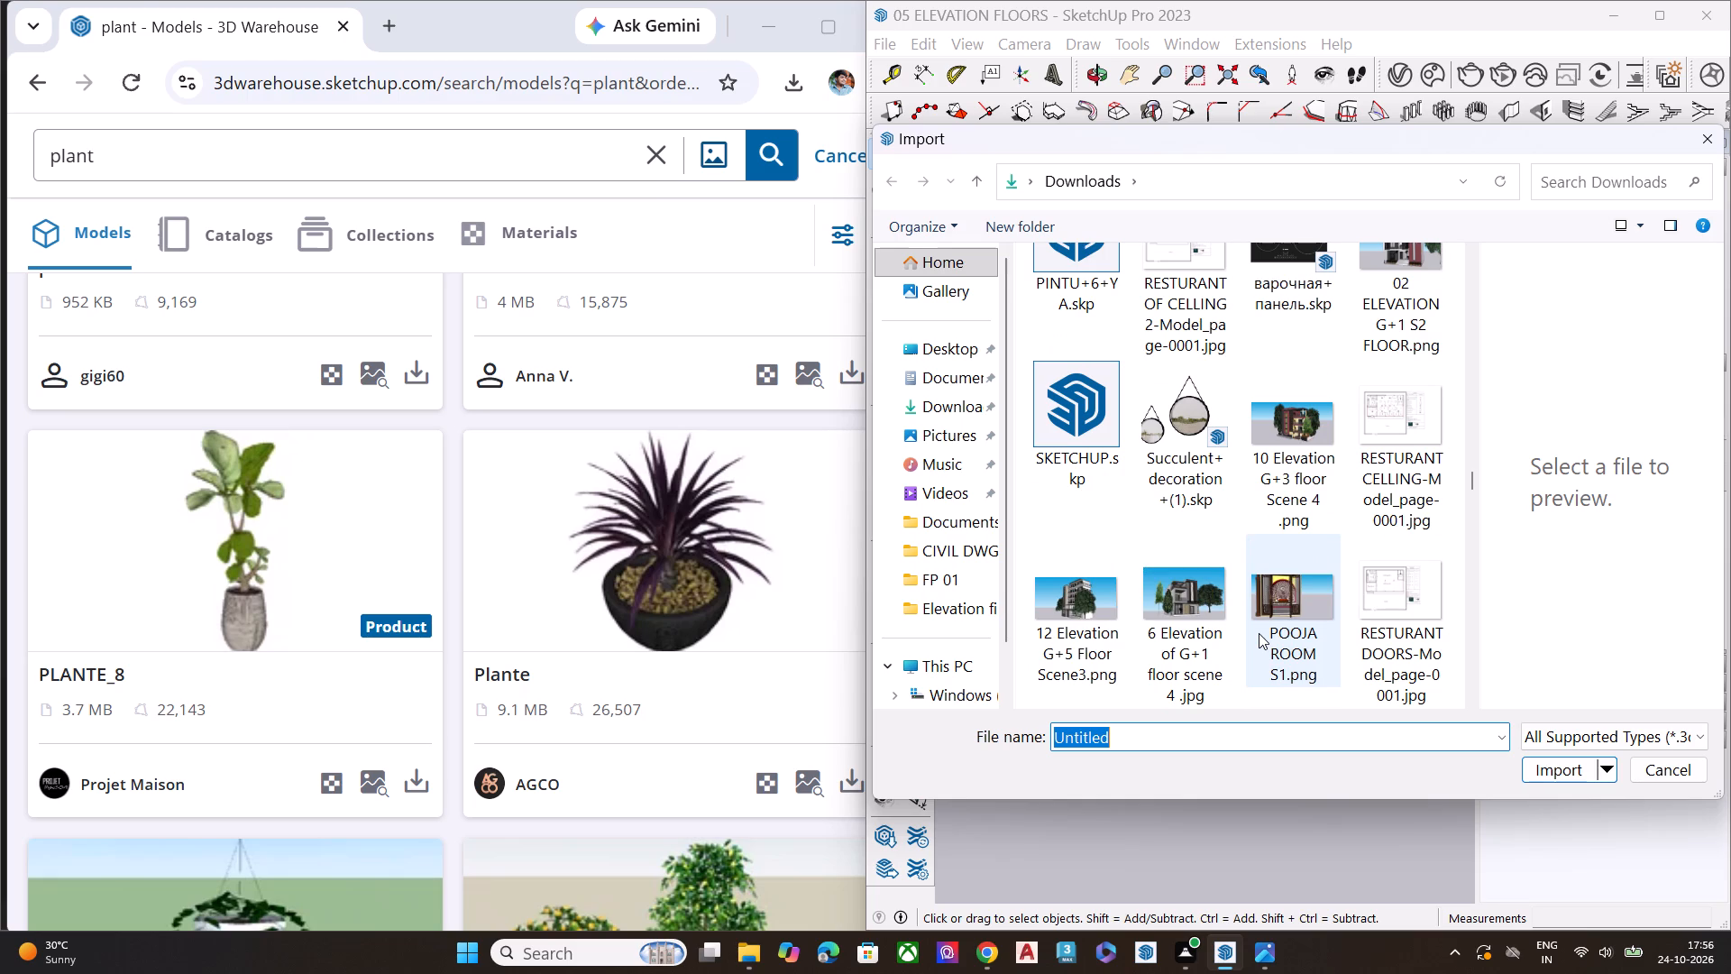
pyautogui.scroll(-1, 1259, 633)
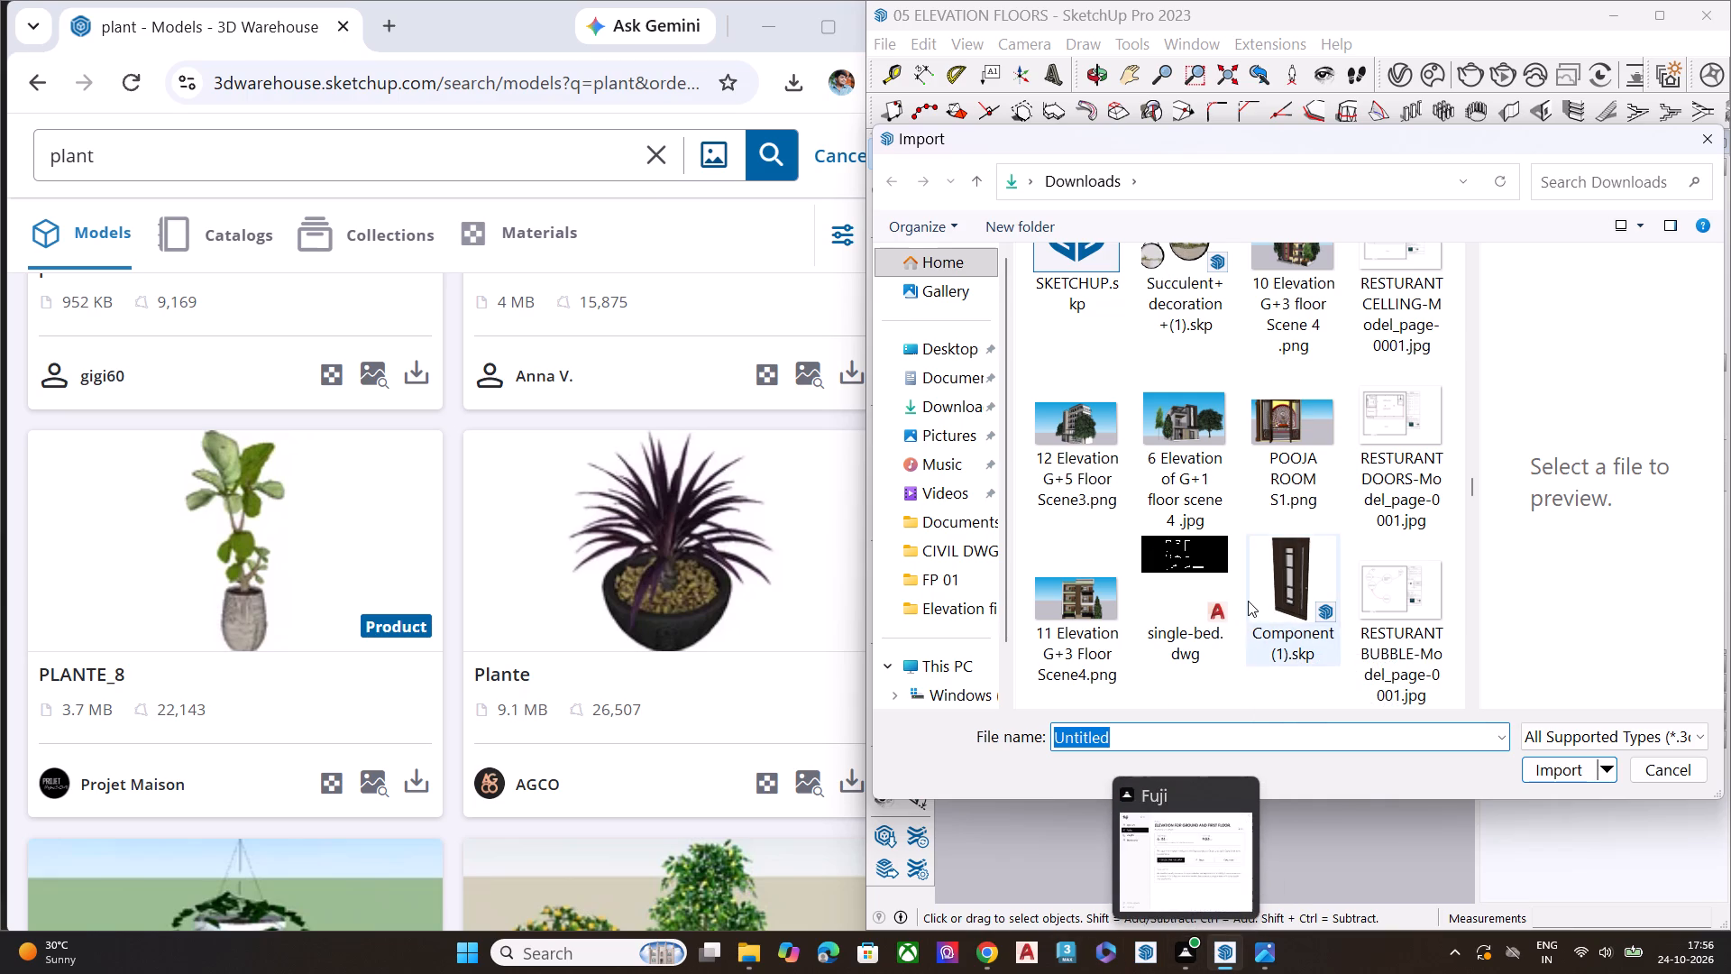
pyautogui.scroll(-2, 1248, 601)
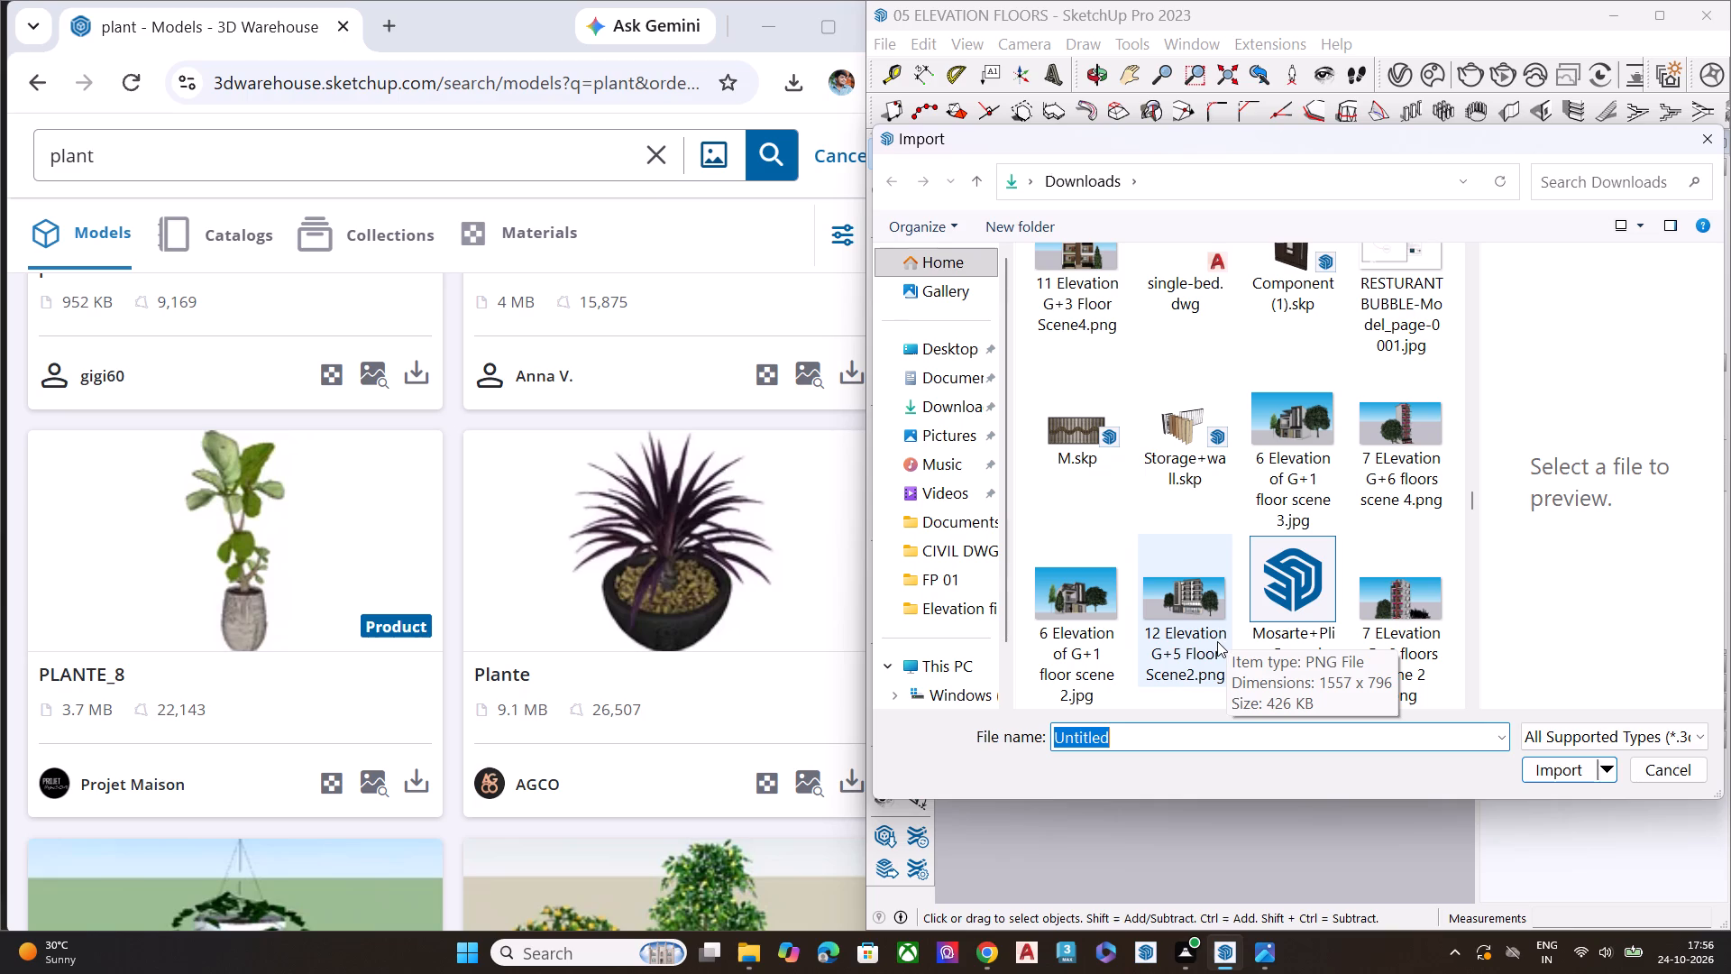
# Look through the rest of the Downloads folder's files for a suitable component, and close the import without choosing one.
pyautogui.scroll(-1, 1213, 640)
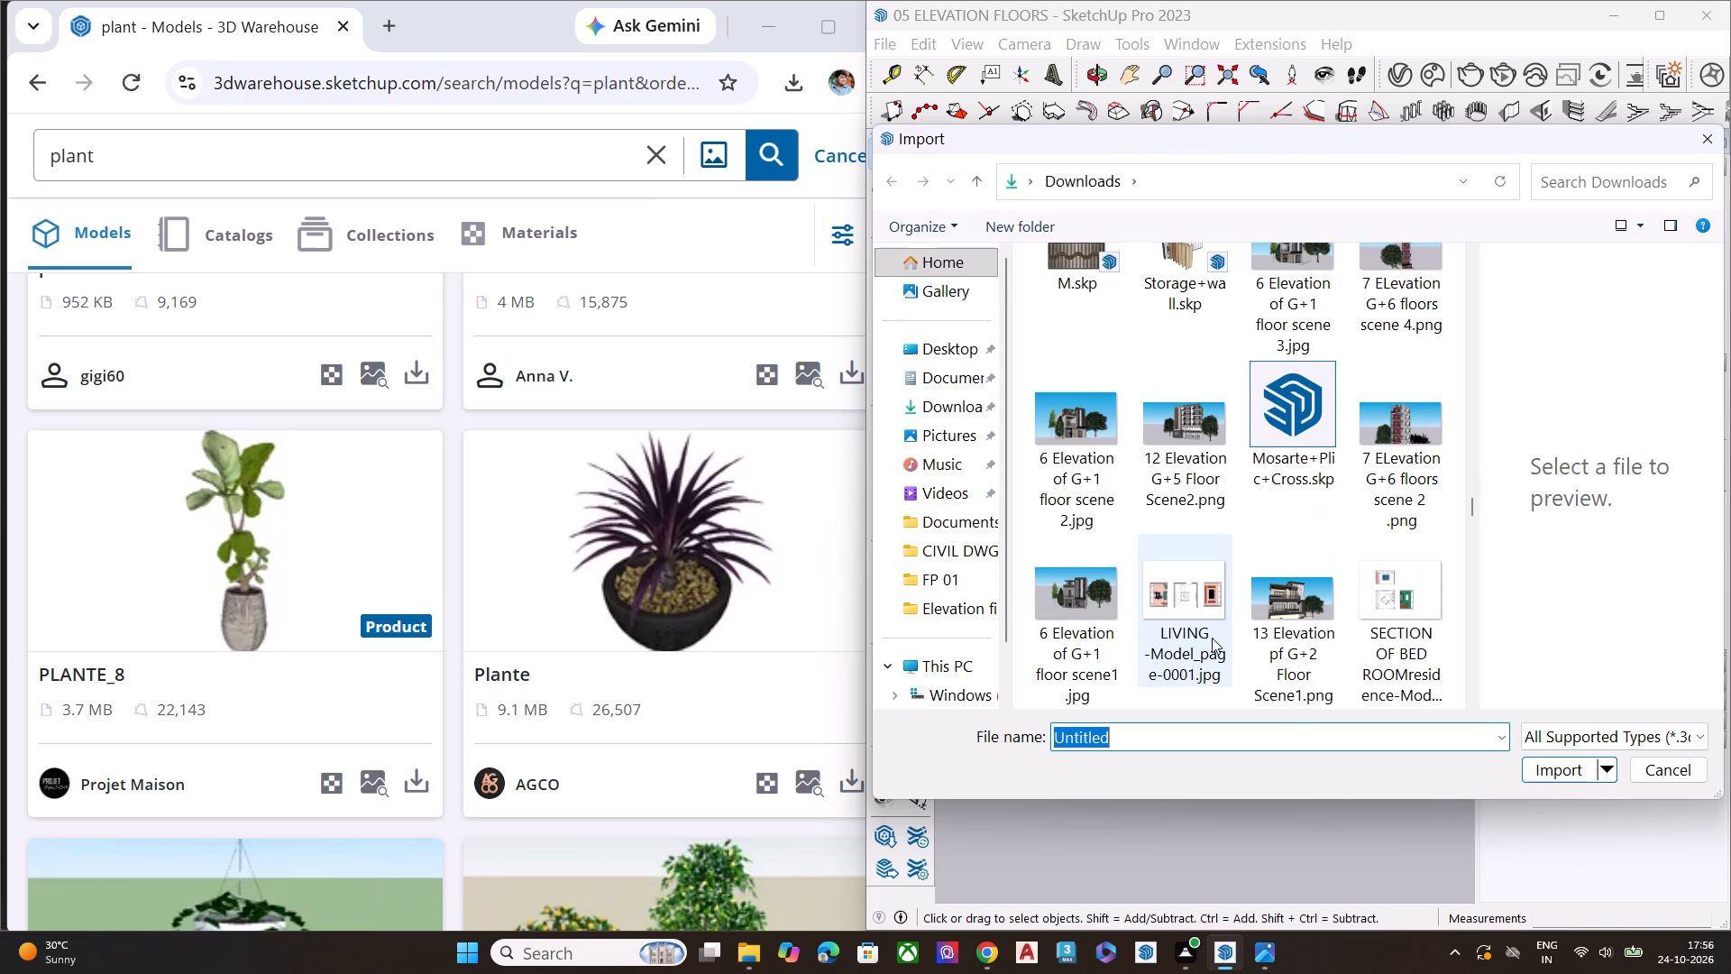
pyautogui.scroll(-1, 1212, 638)
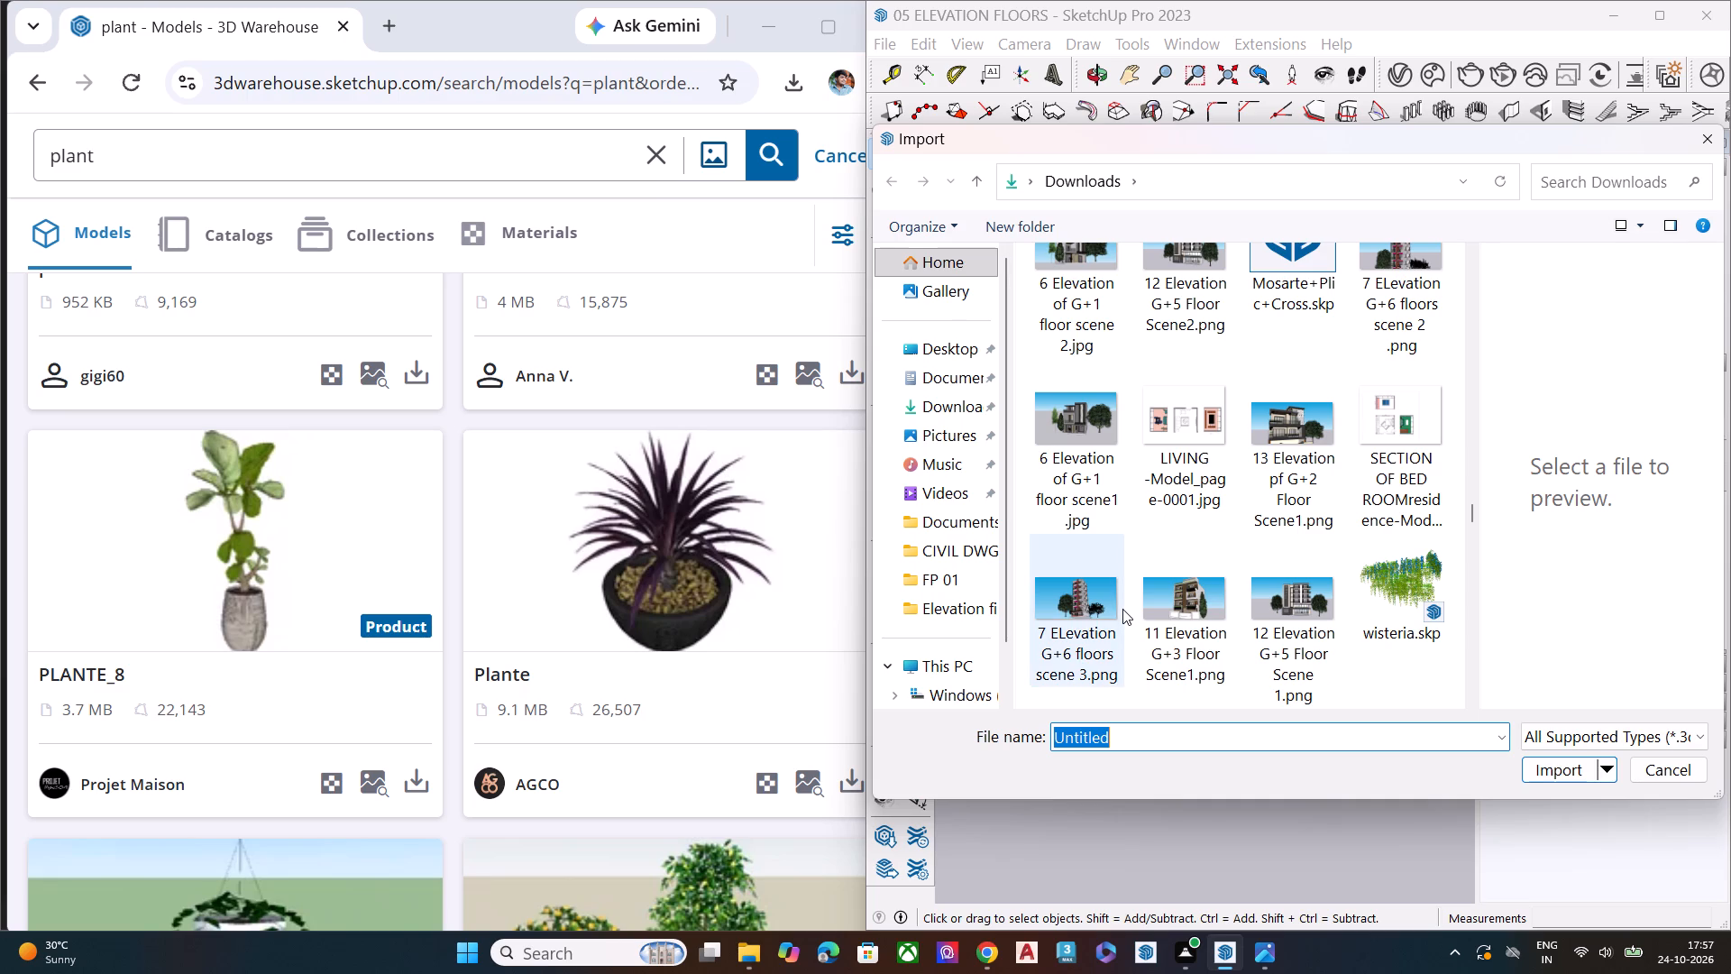
pyautogui.scroll(-1, 1122, 610)
pyautogui.scroll(-2, 1327, 571)
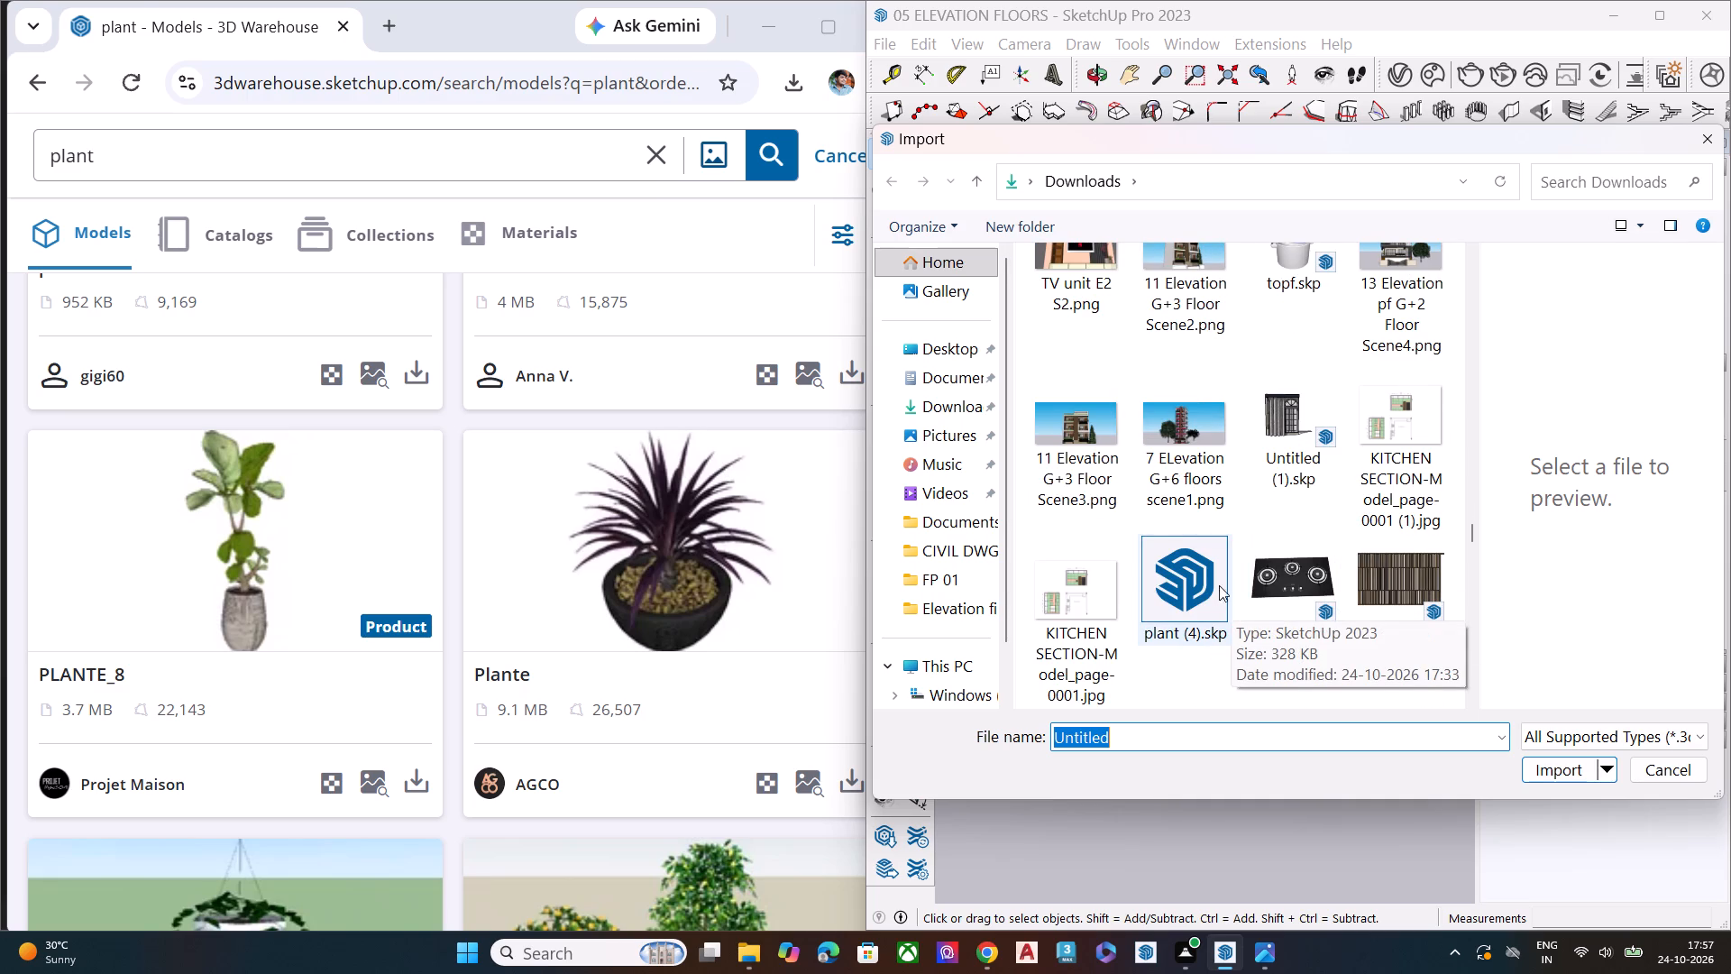
pyautogui.scroll(-1, 1194, 592)
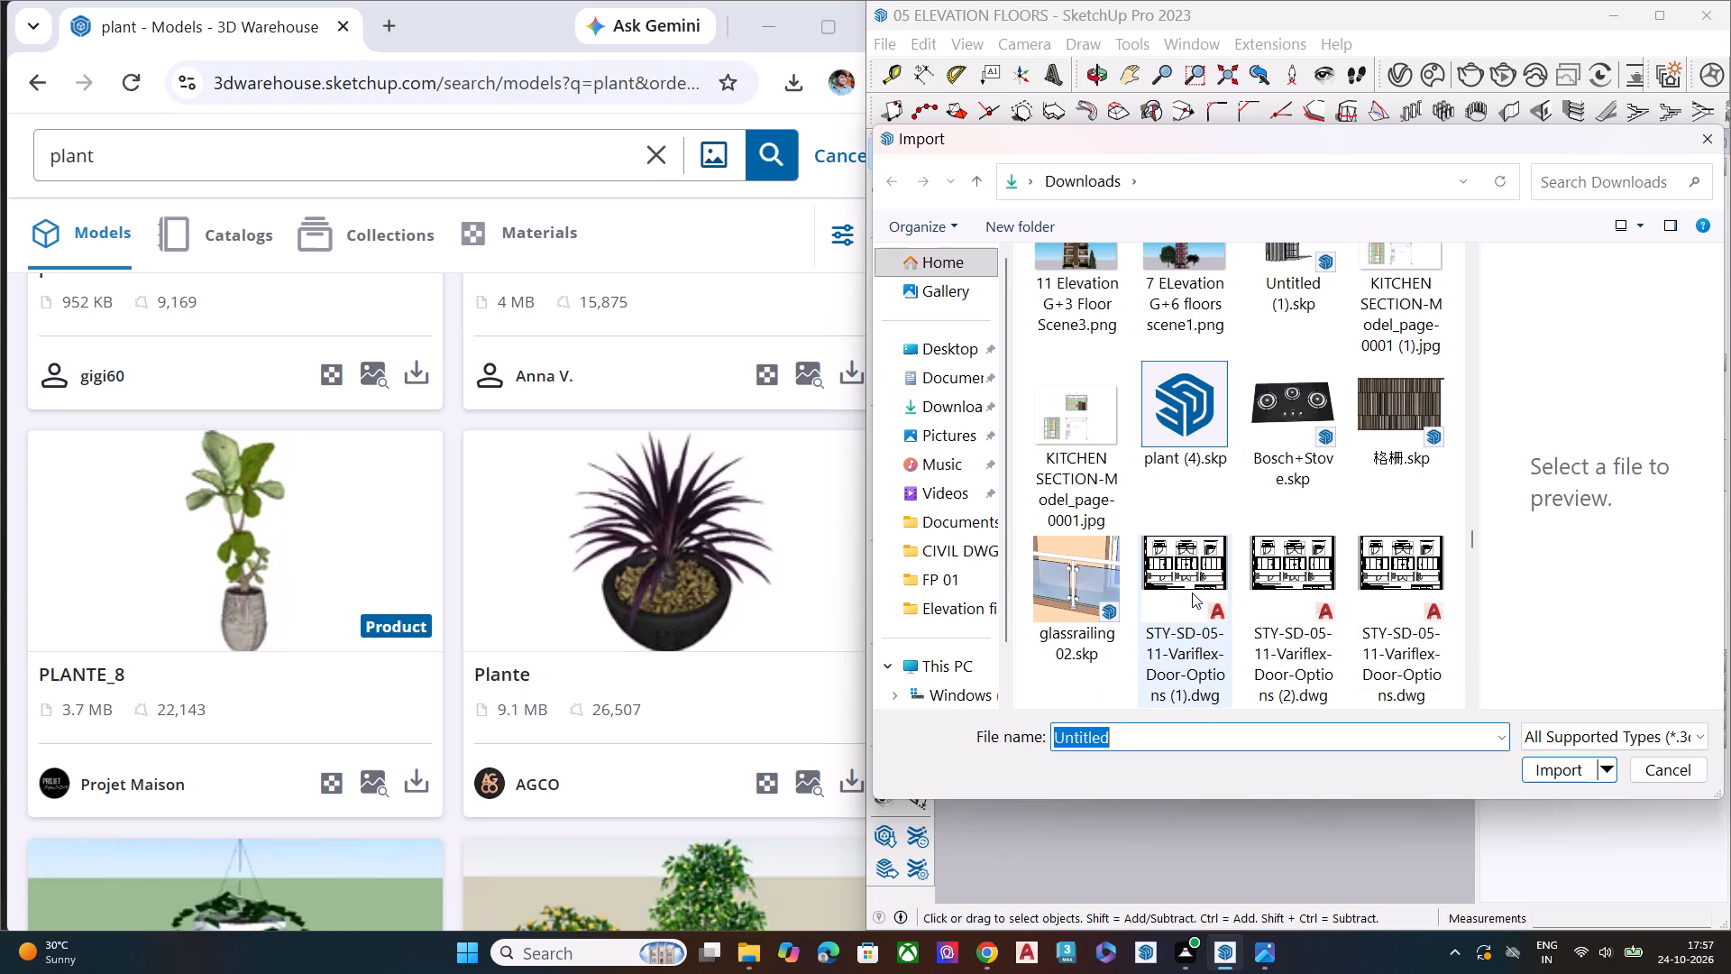
pyautogui.scroll(-1, 1188, 588)
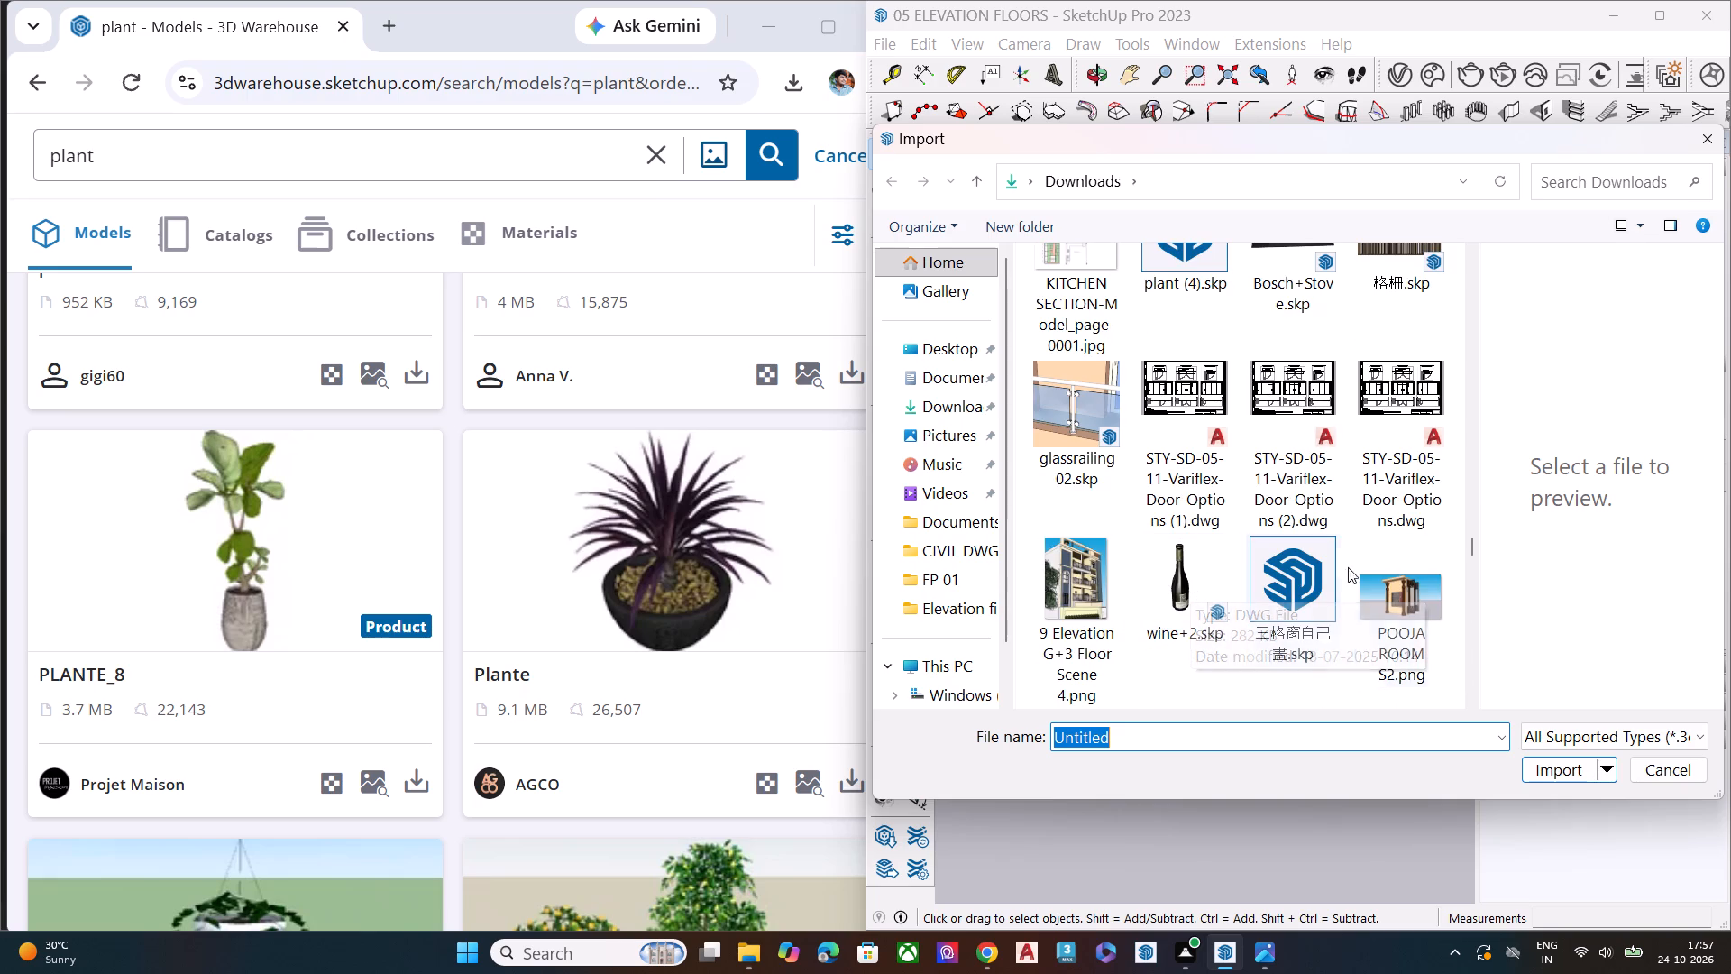
pyautogui.scroll(-1, 1236, 603)
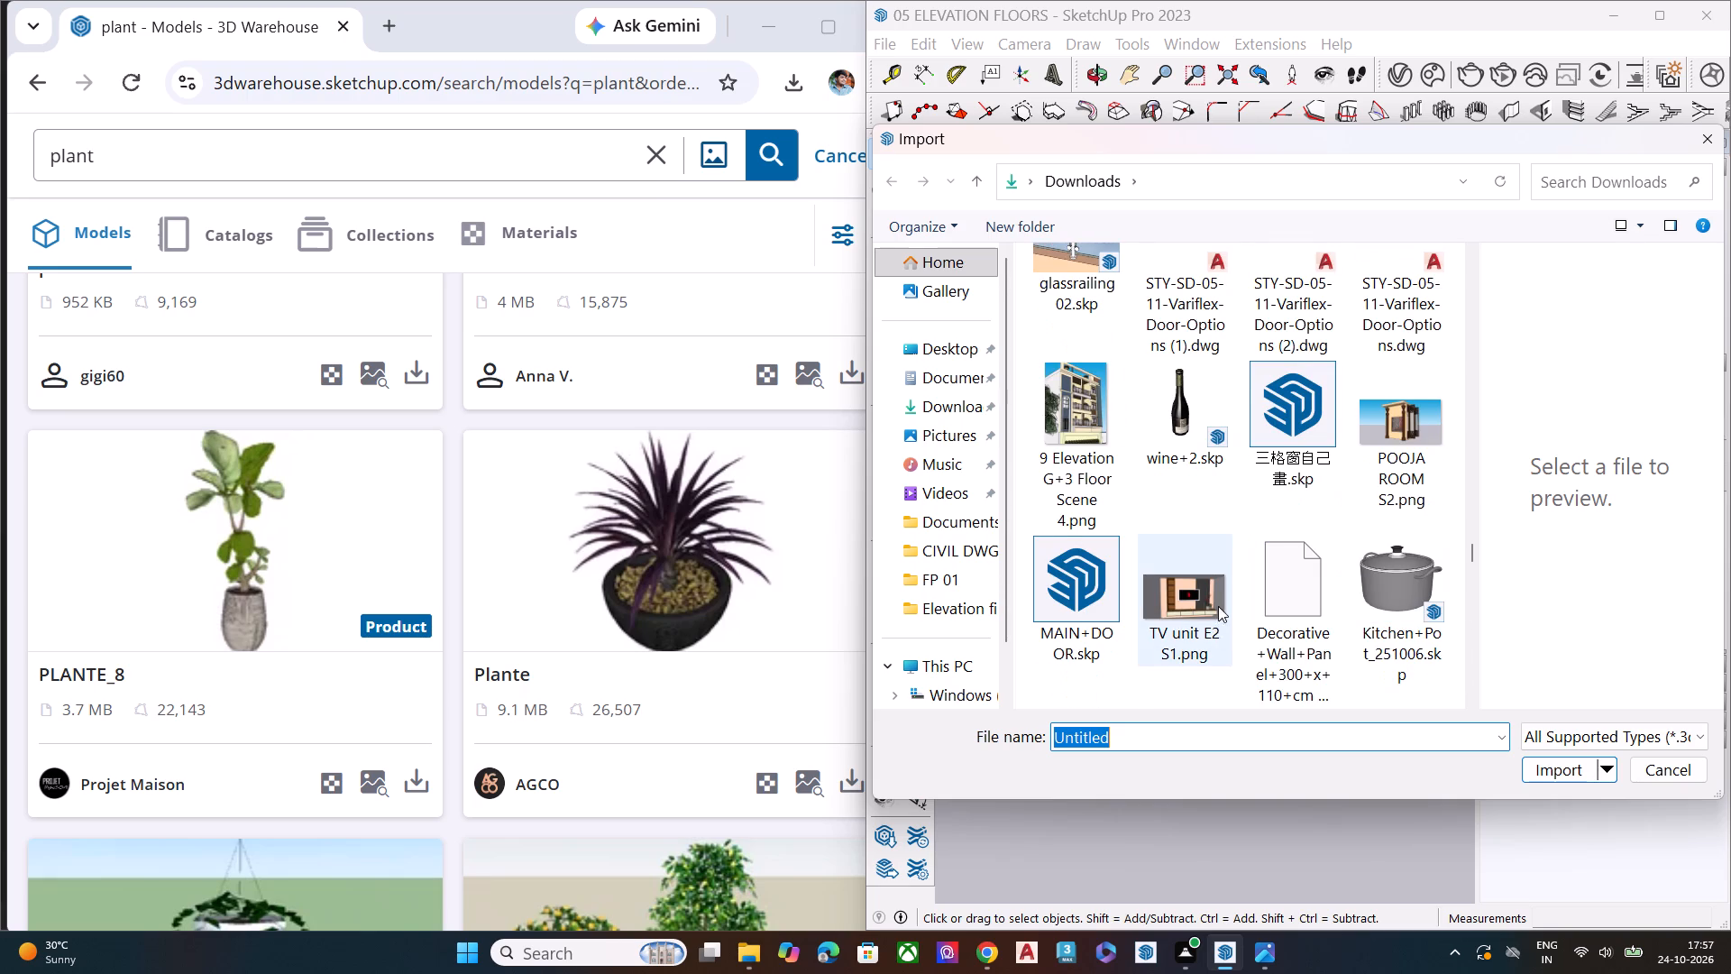
pyautogui.scroll(-1, 1214, 625)
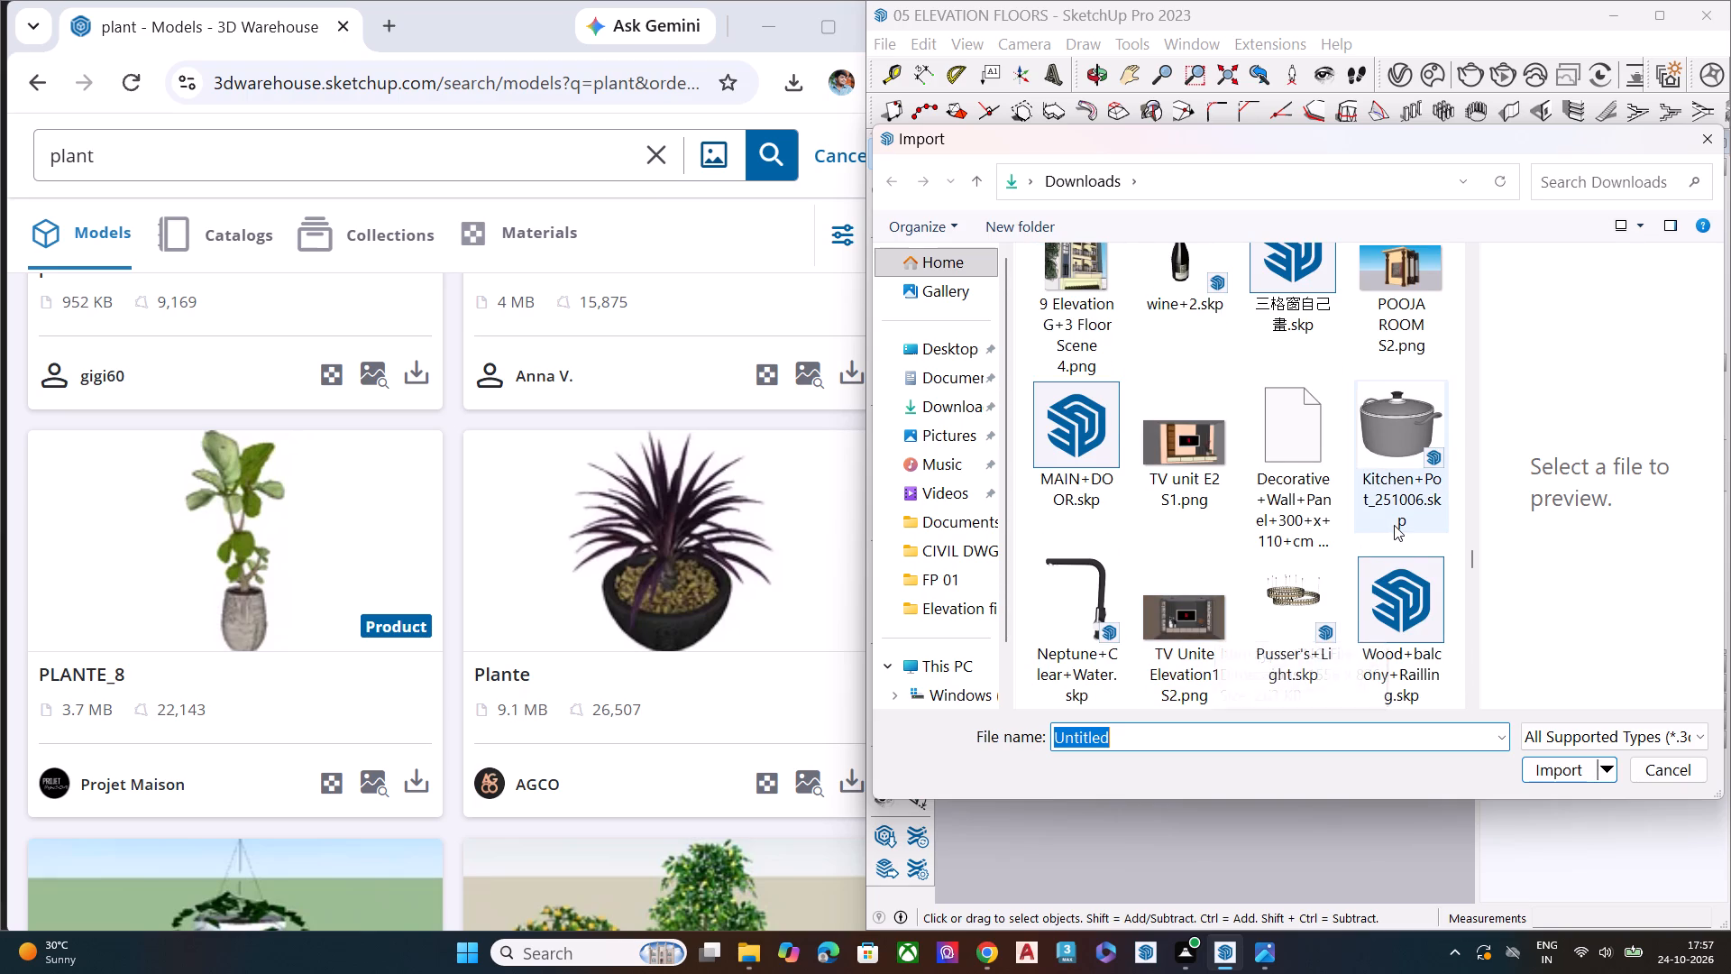
pyautogui.scroll(-1, 1394, 525)
pyautogui.scroll(-2, 1251, 550)
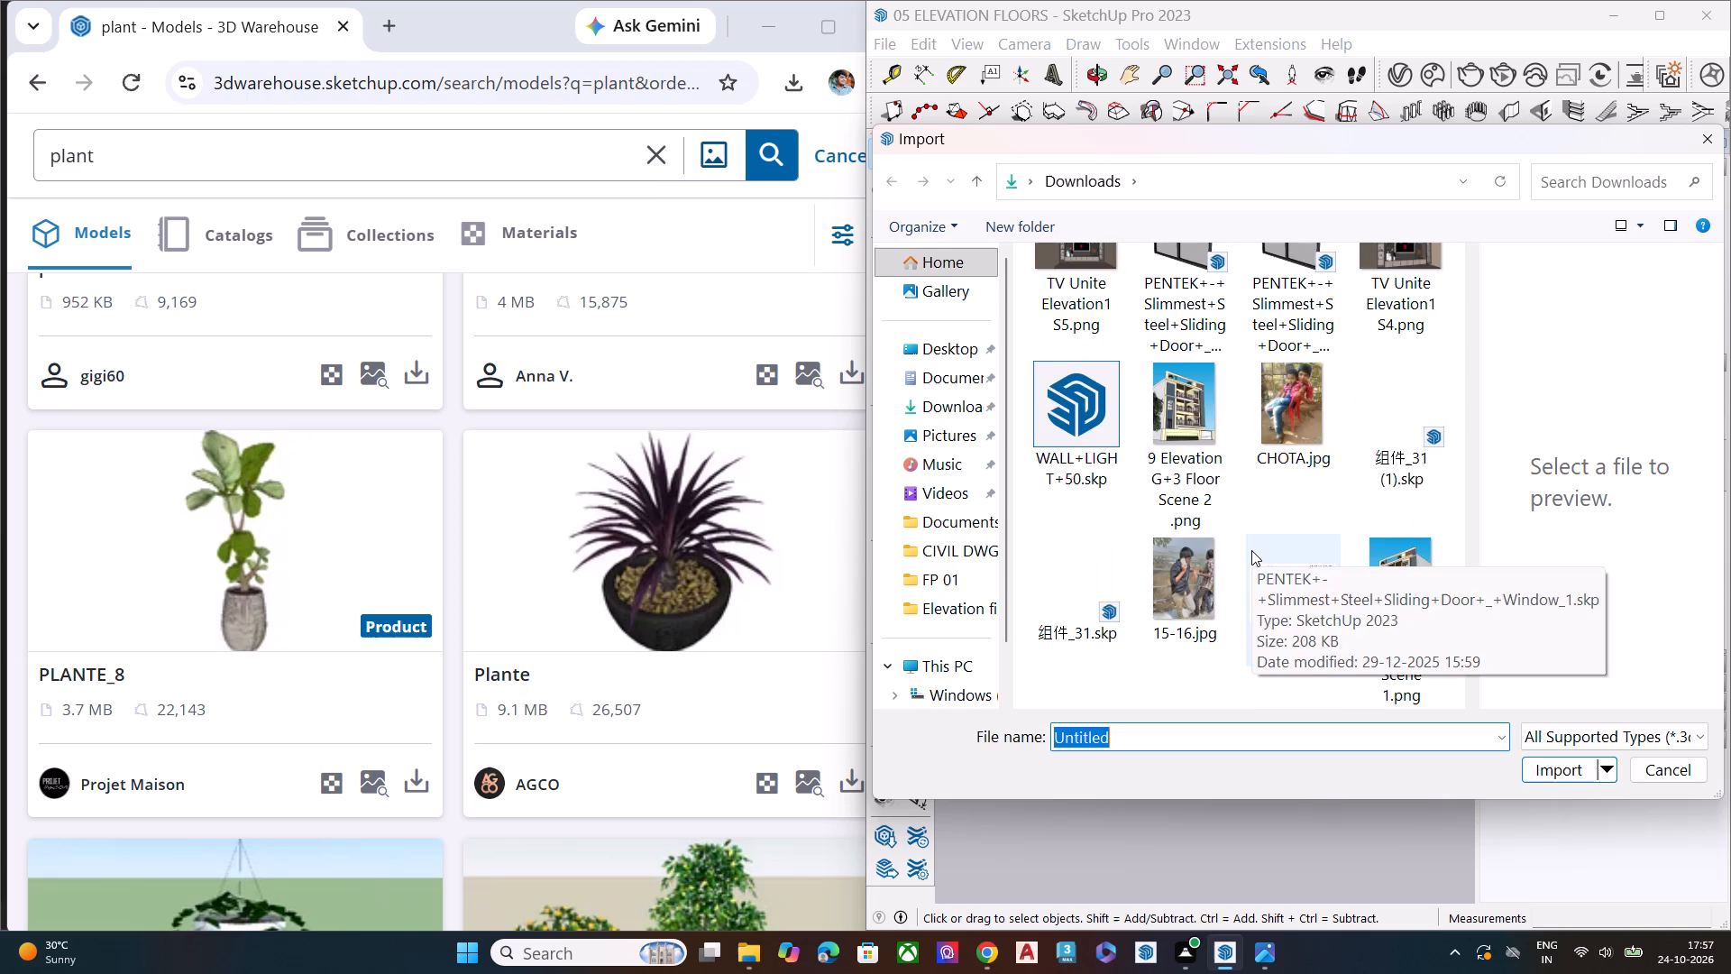
pyautogui.scroll(-5, 1251, 550)
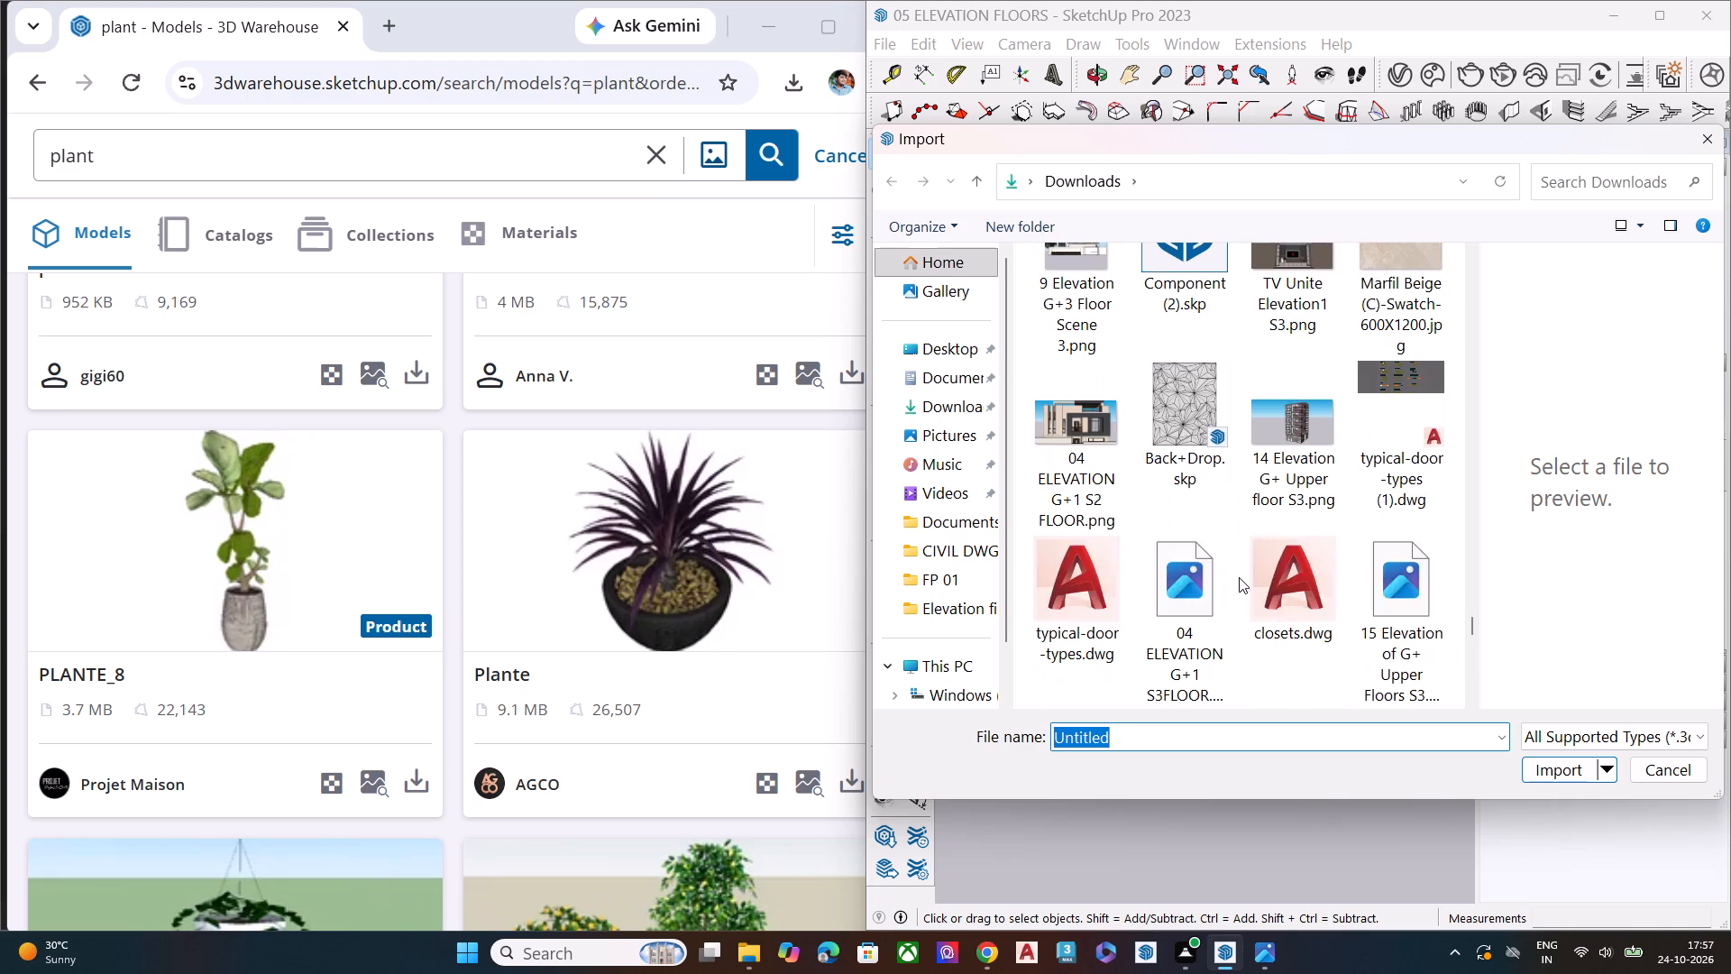
pyautogui.scroll(-3, 1239, 577)
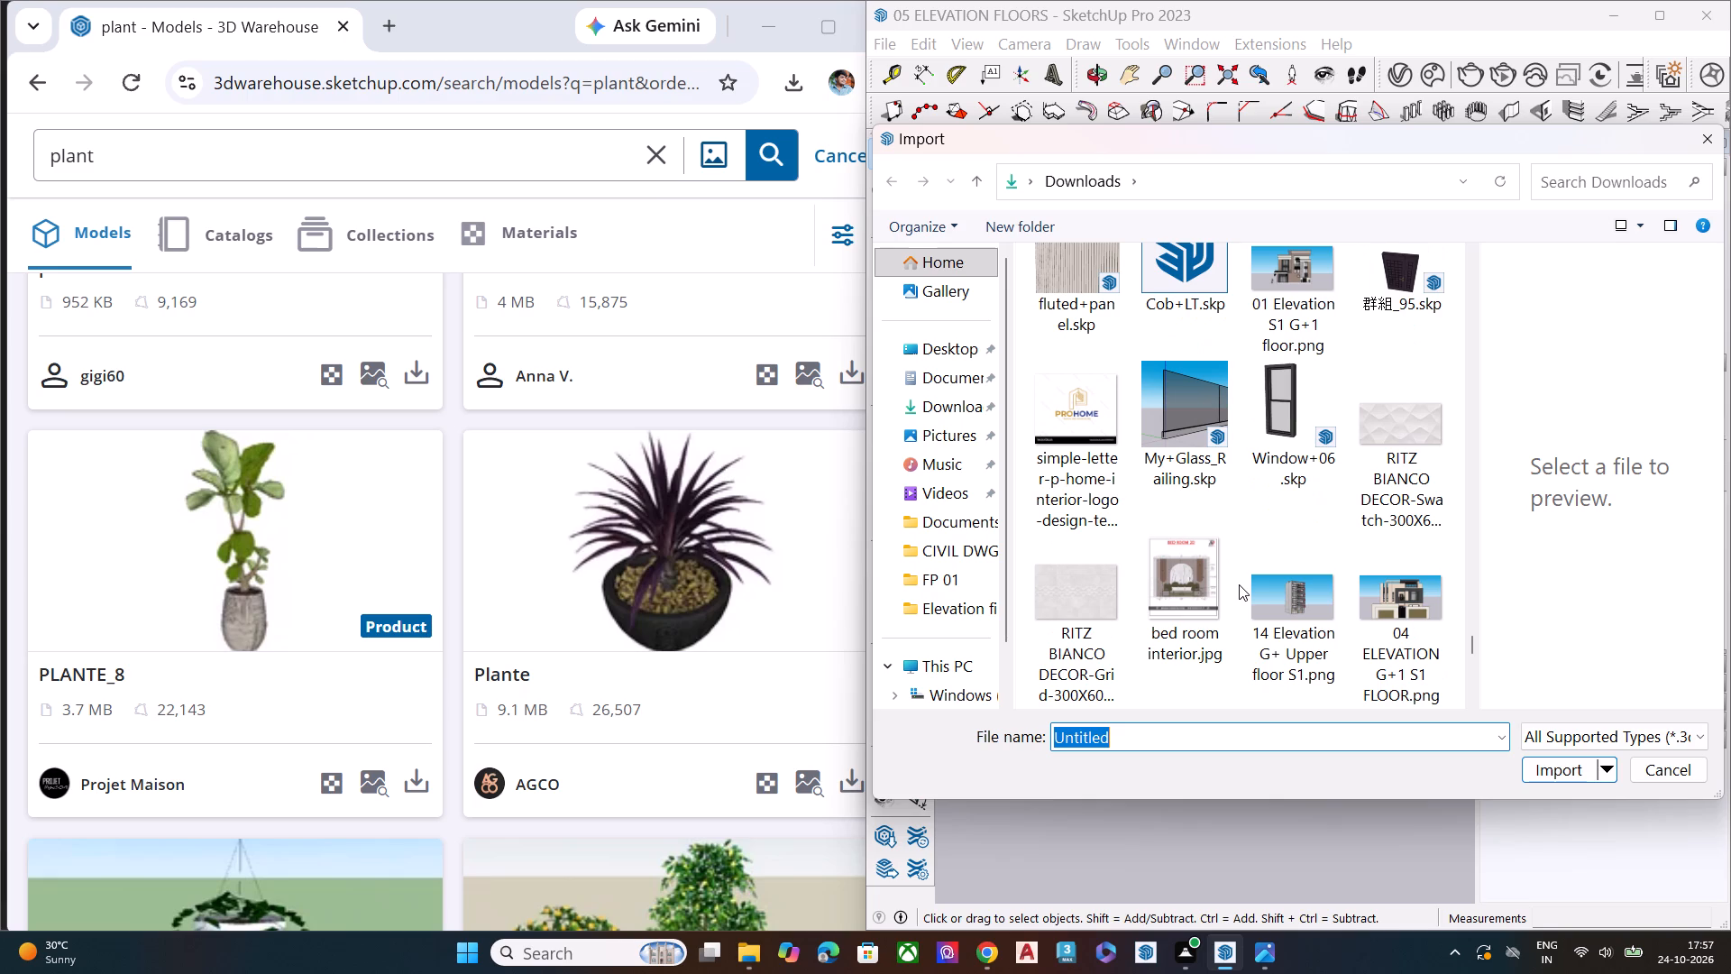
pyautogui.scroll(-1, 1239, 584)
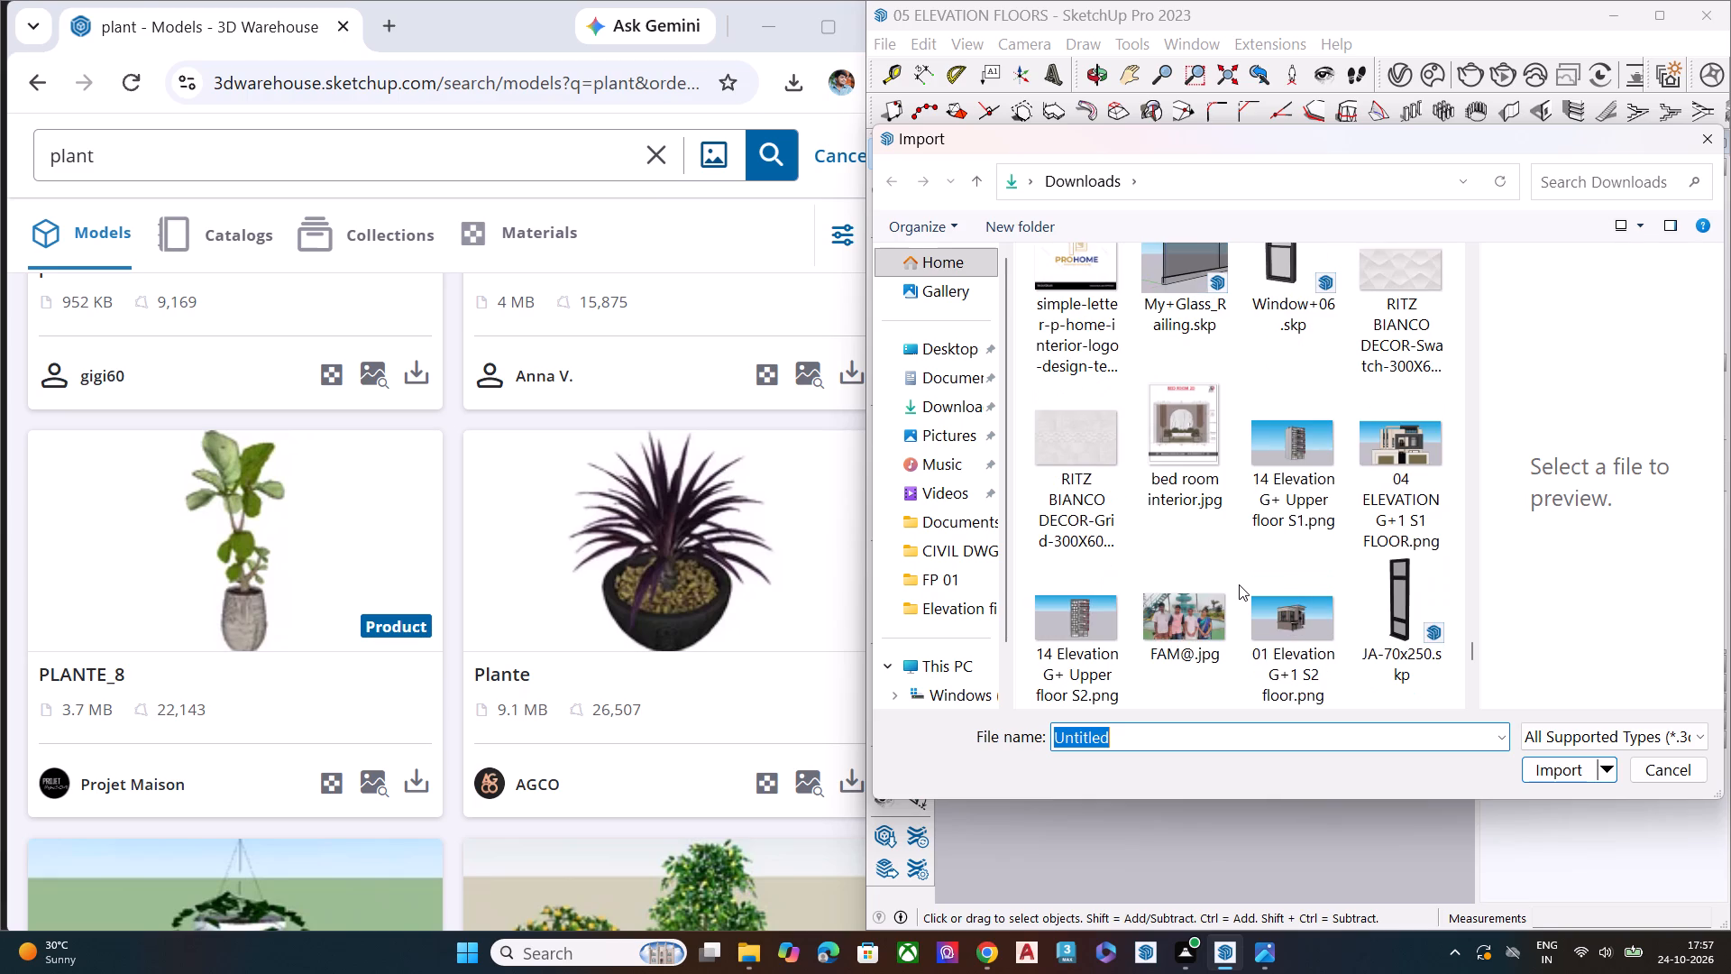
pyautogui.scroll(-1, 1239, 584)
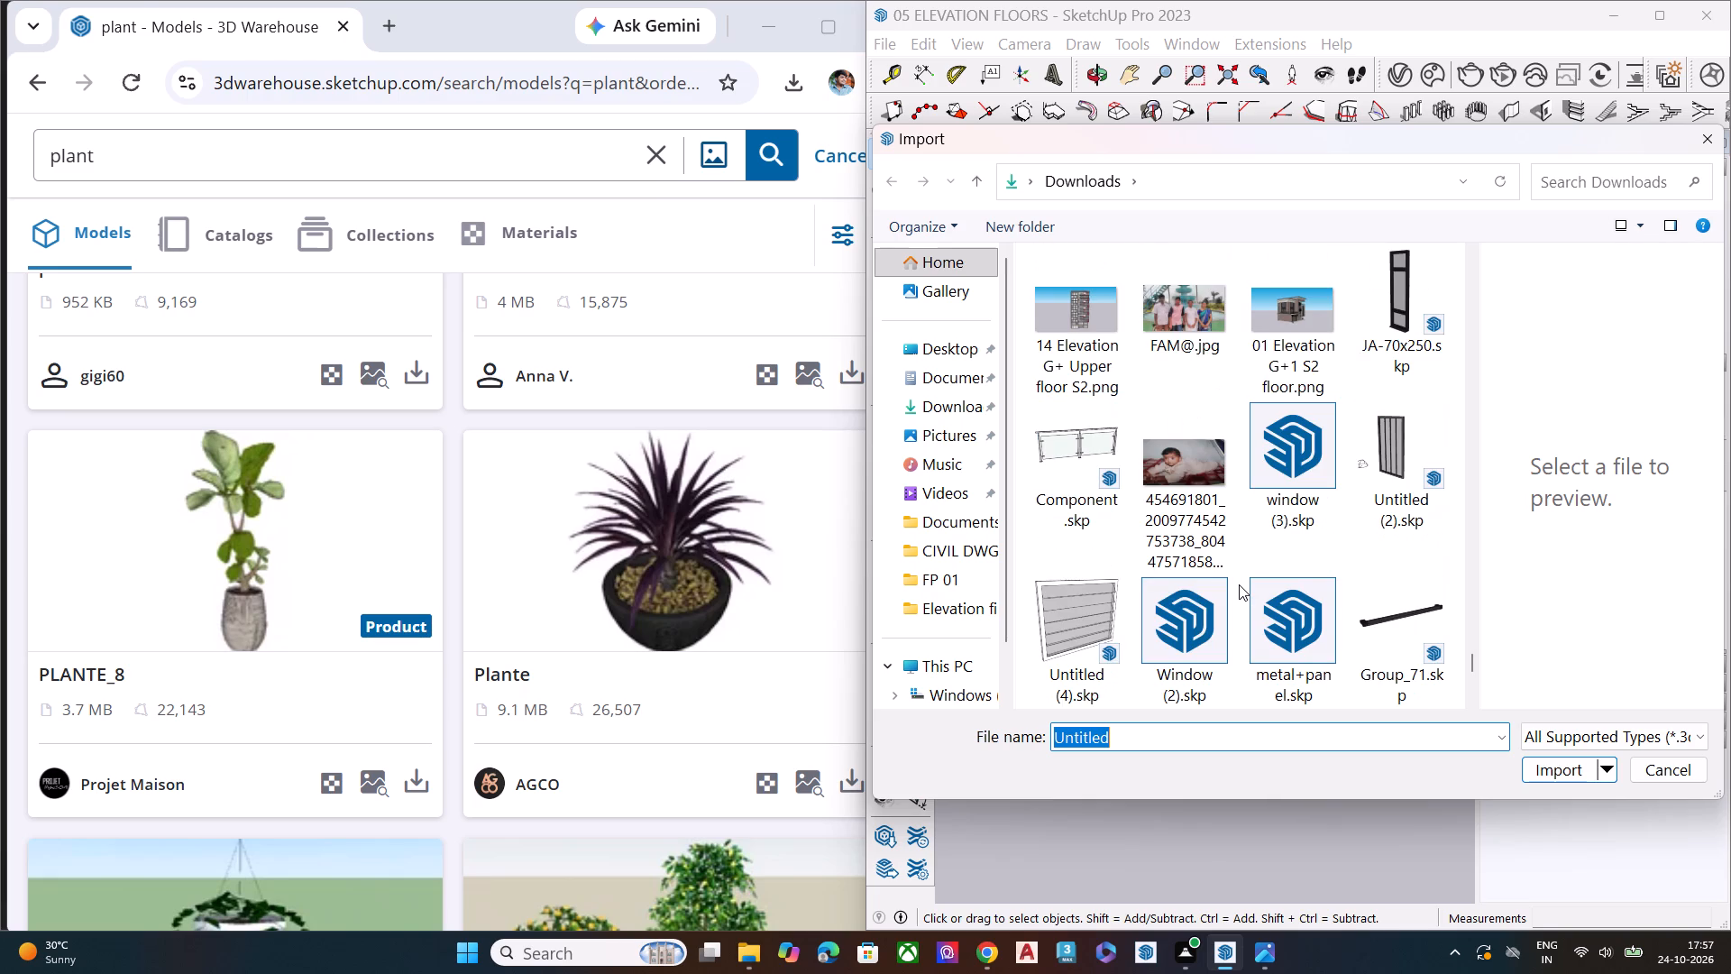
pyautogui.scroll(-3, 1239, 584)
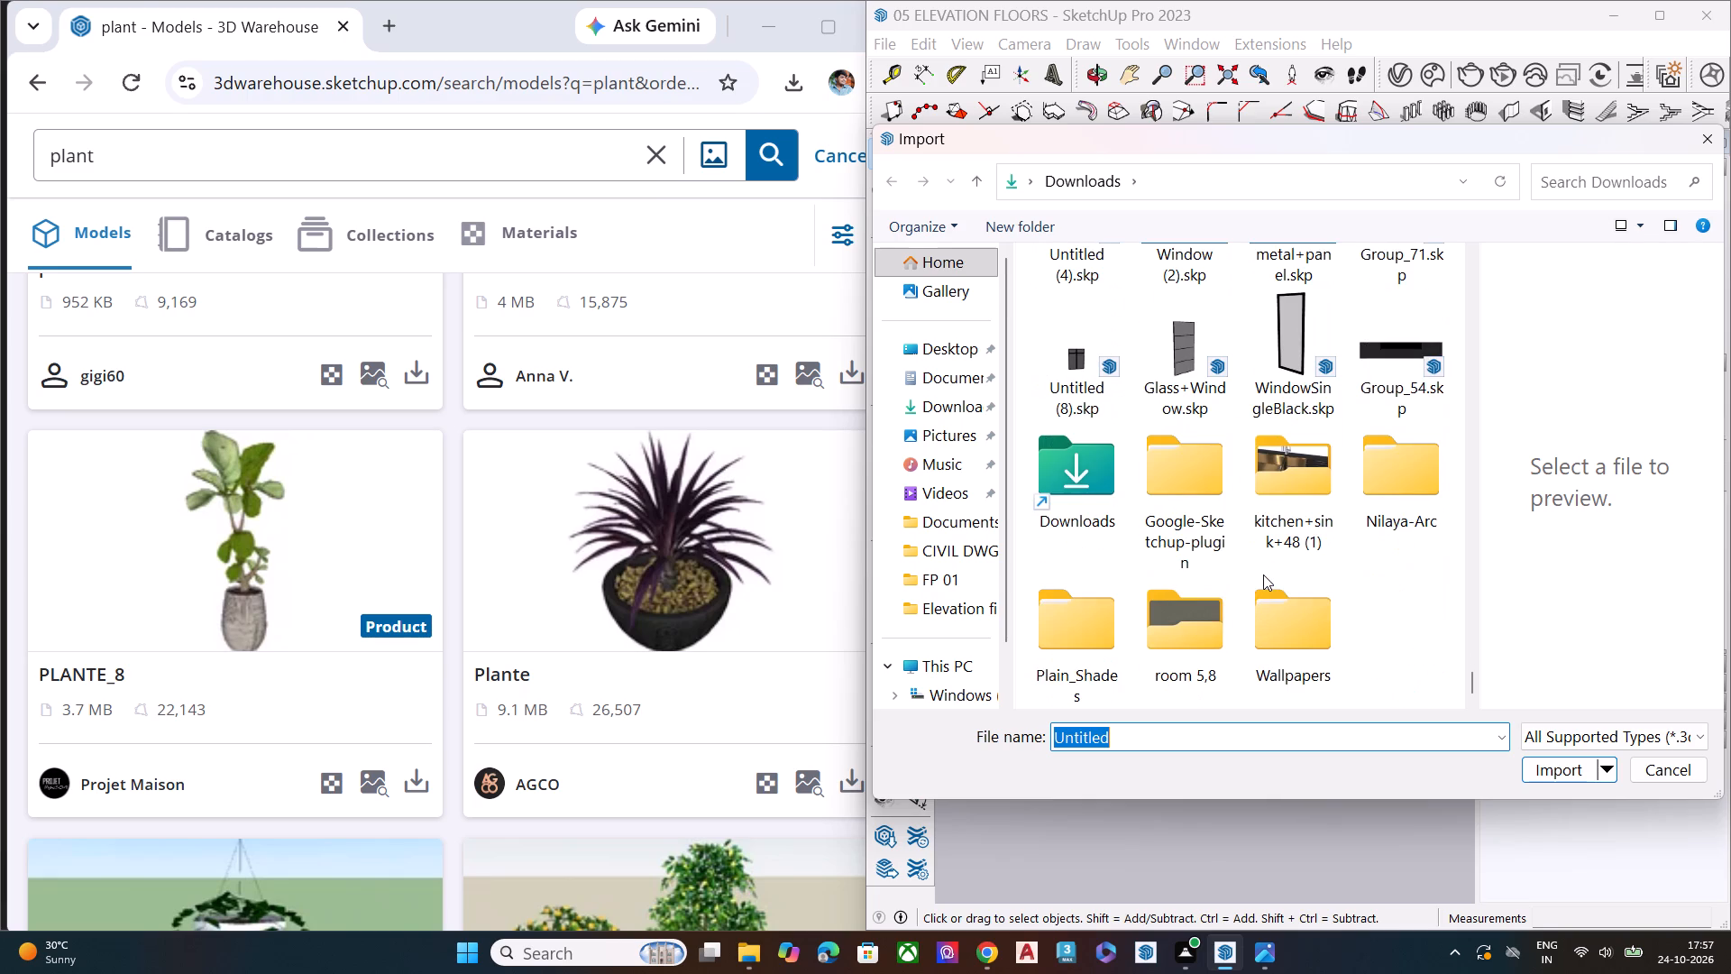
pyautogui.scroll(2, 1263, 574)
pyautogui.scroll(-3, 1263, 574)
pyautogui.scroll(7, 1263, 574)
pyautogui.scroll(-1, 1263, 574)
pyautogui.scroll(3, 1263, 574)
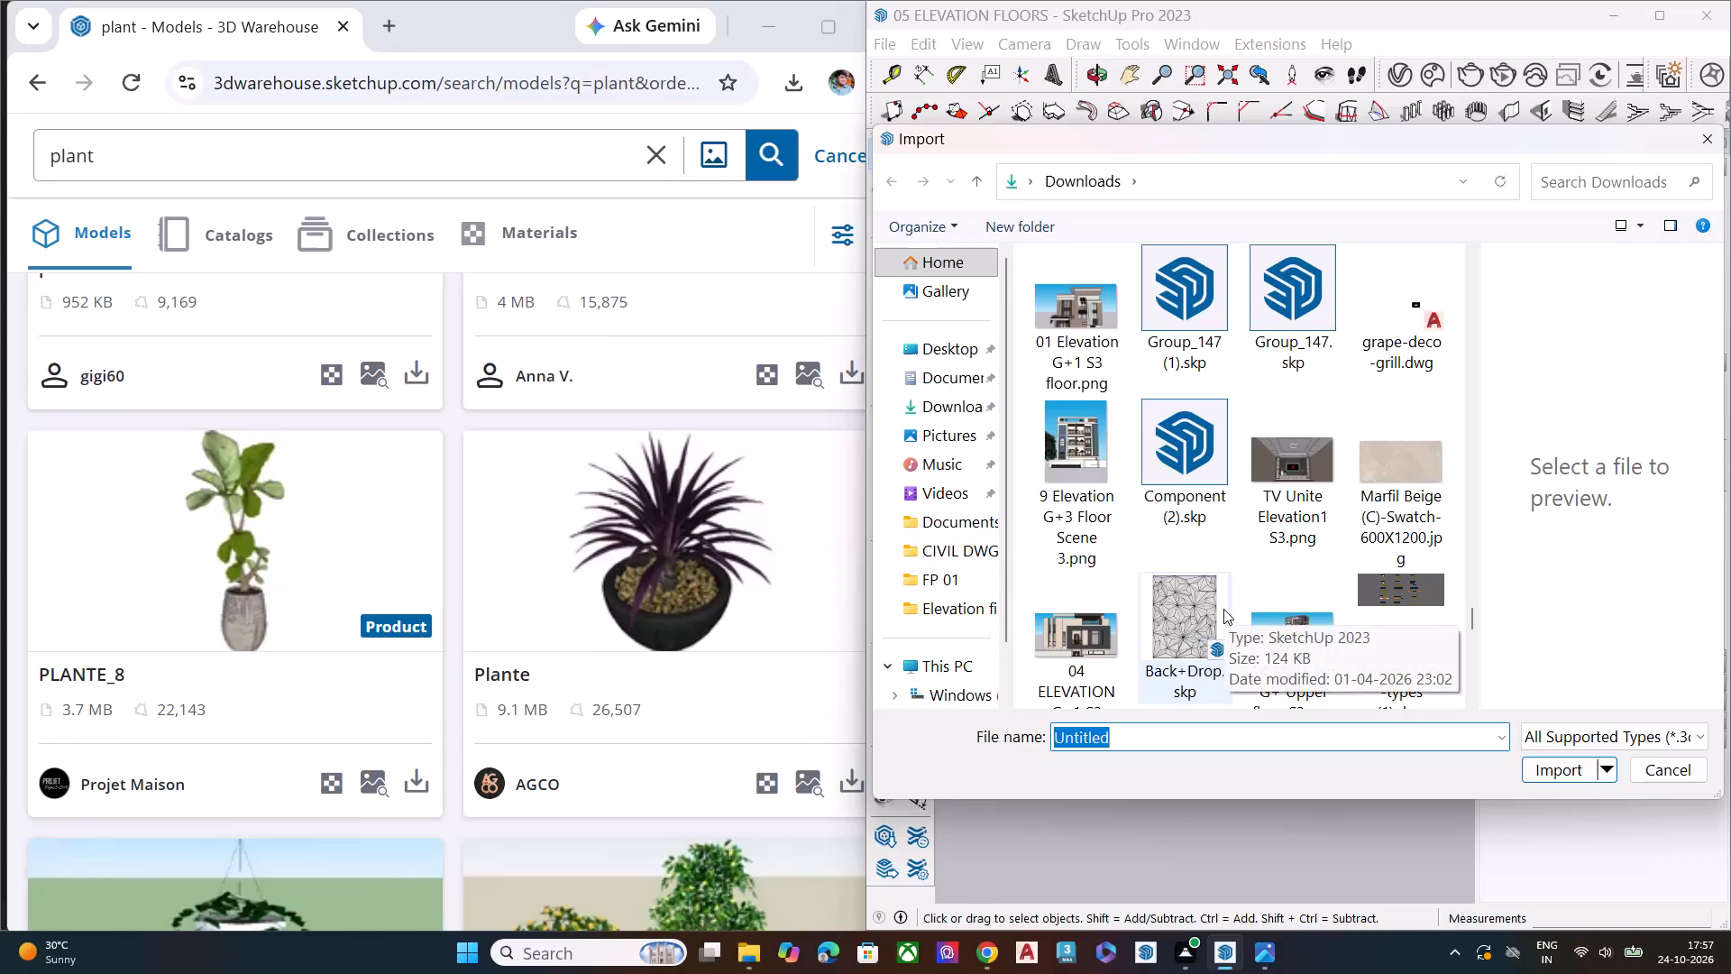
pyautogui.scroll(1, 1223, 609)
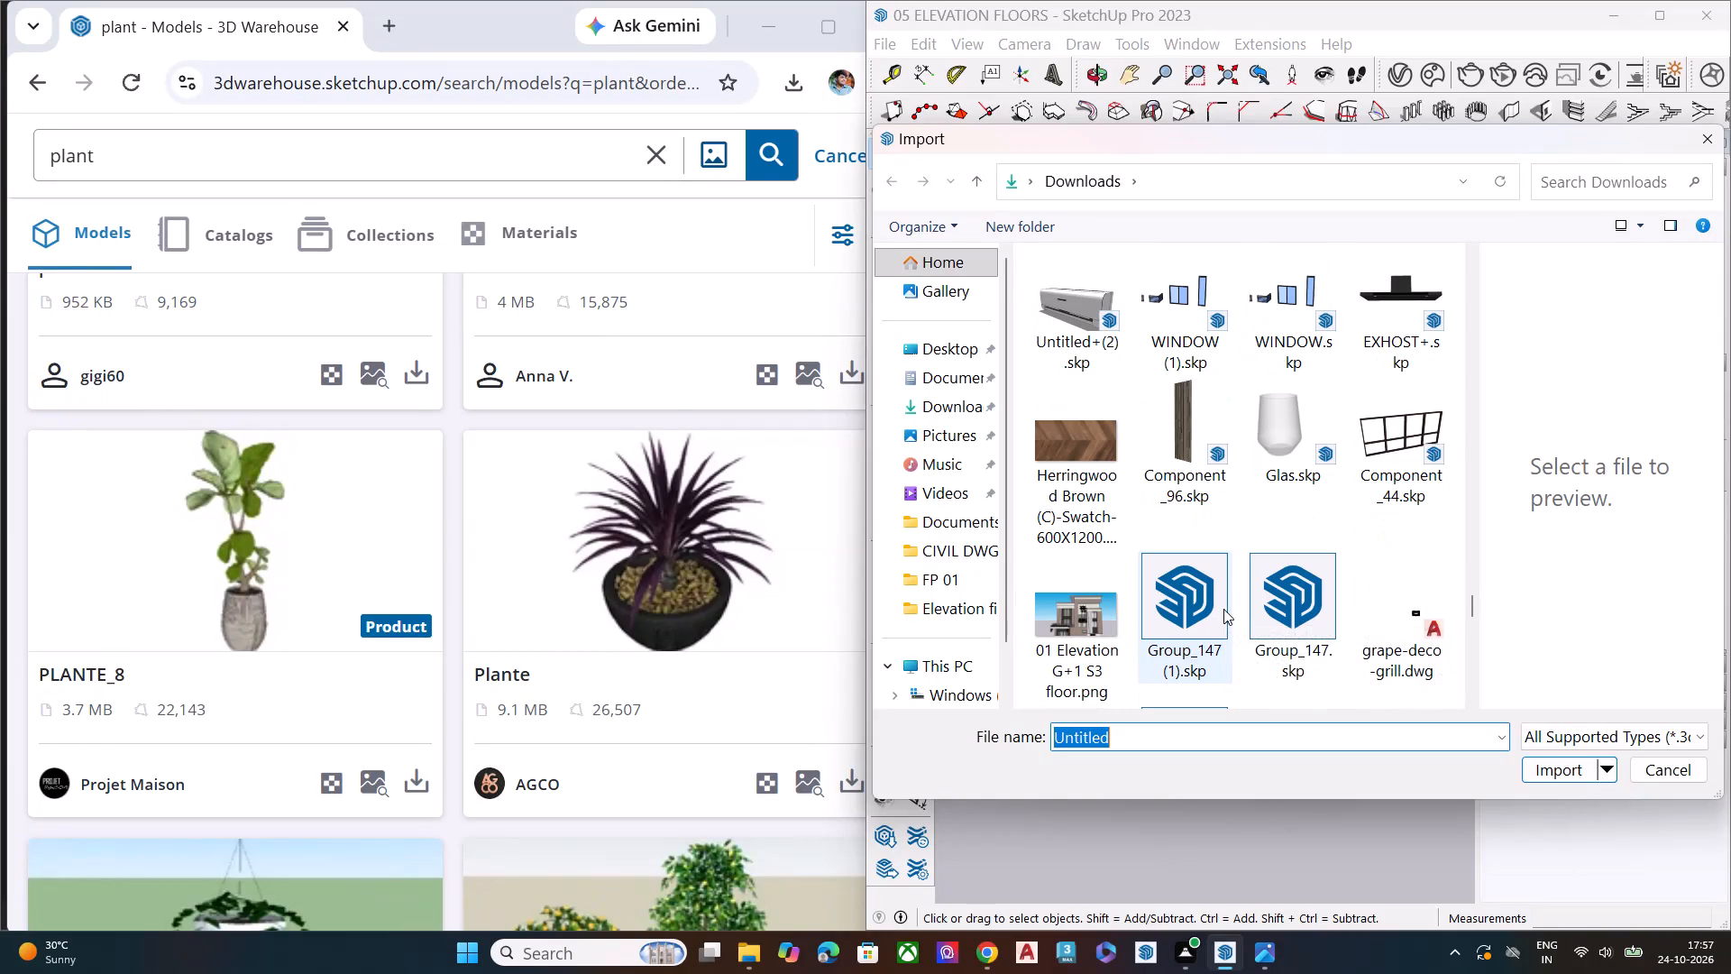
pyautogui.scroll(-2, 1218, 606)
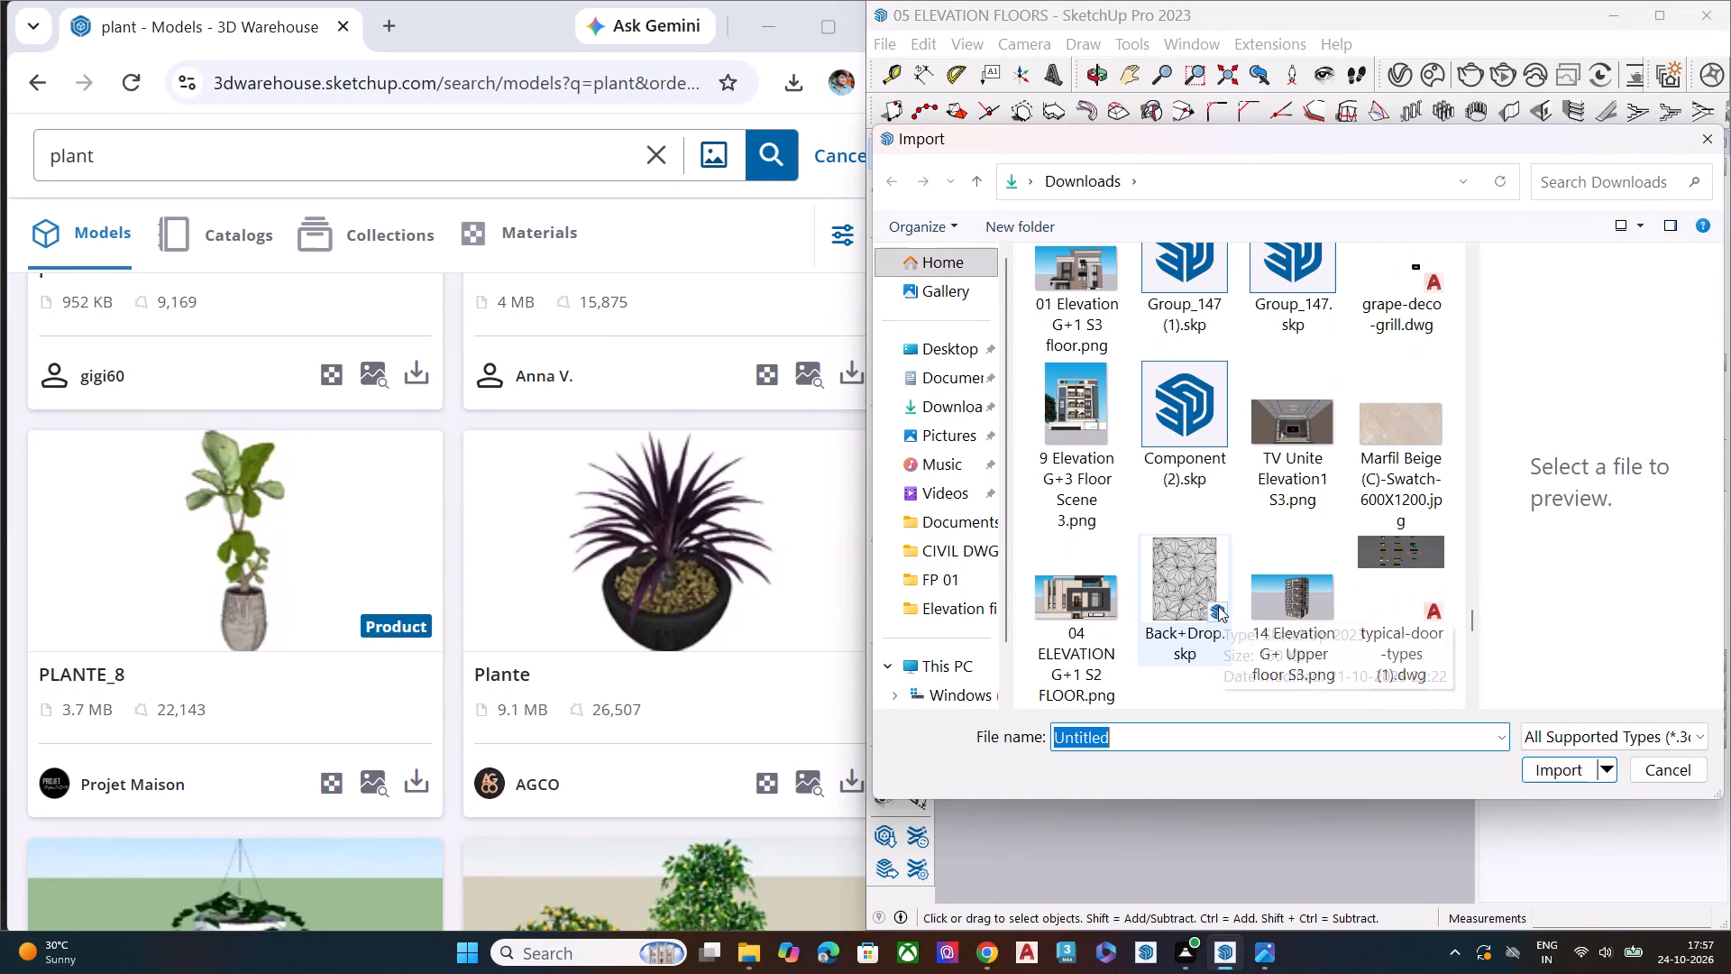
pyautogui.scroll(-2, 1218, 606)
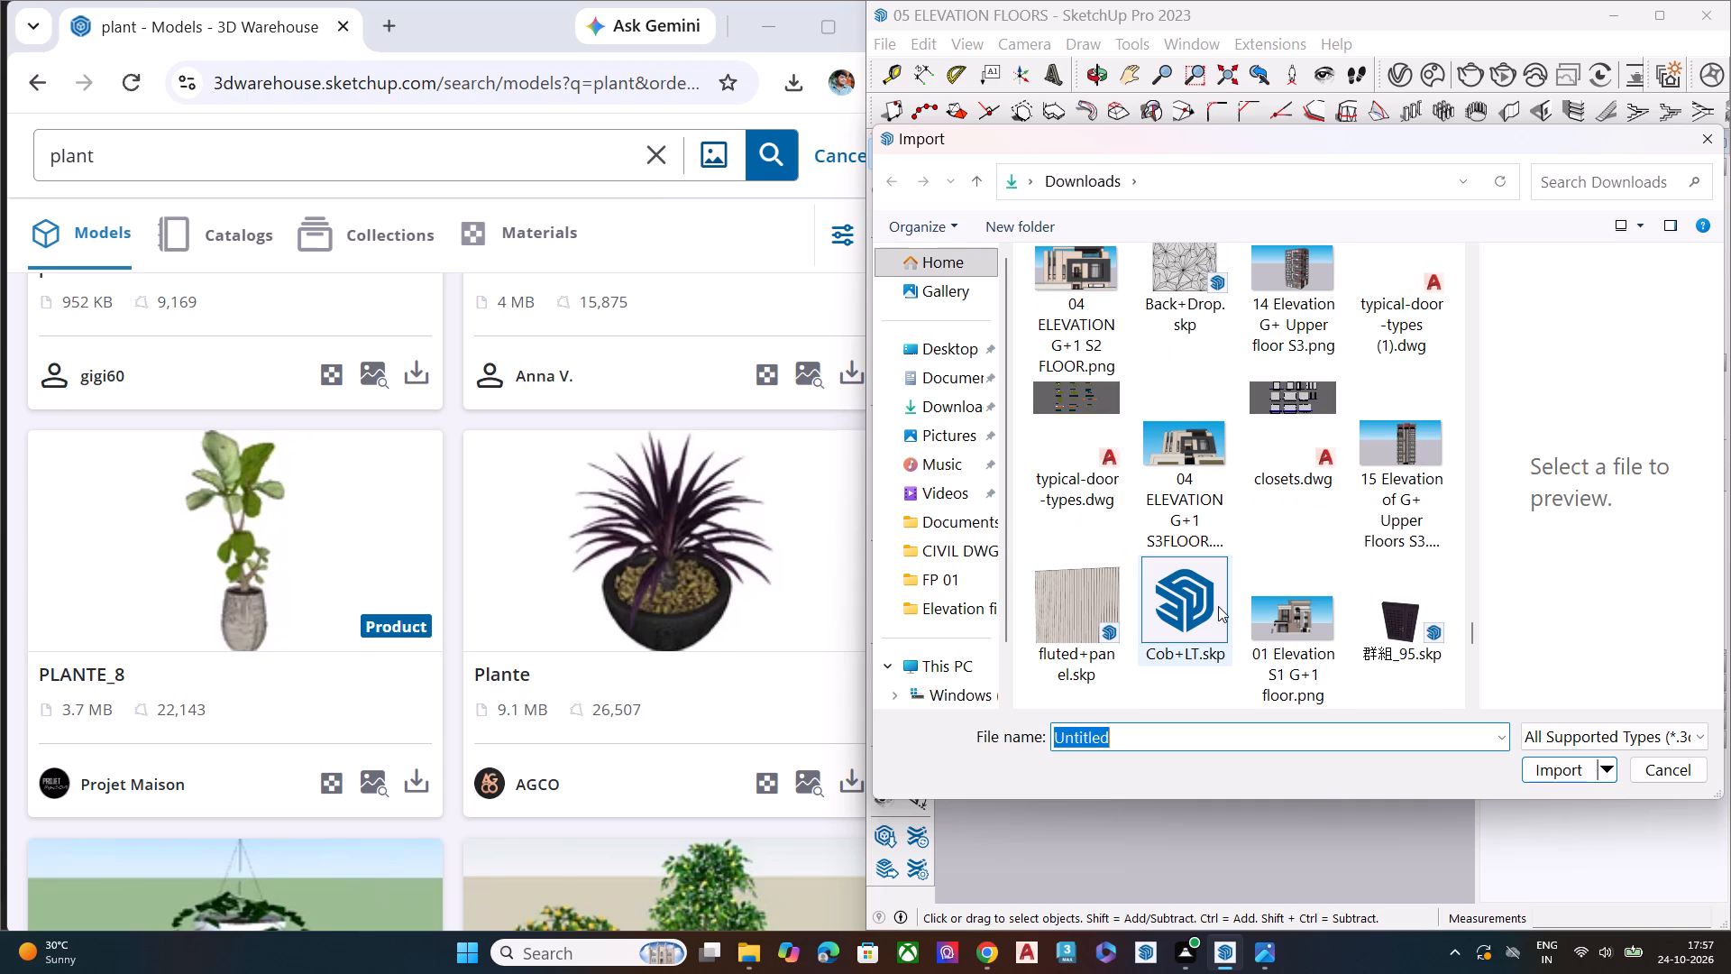
pyautogui.scroll(-2, 1216, 606)
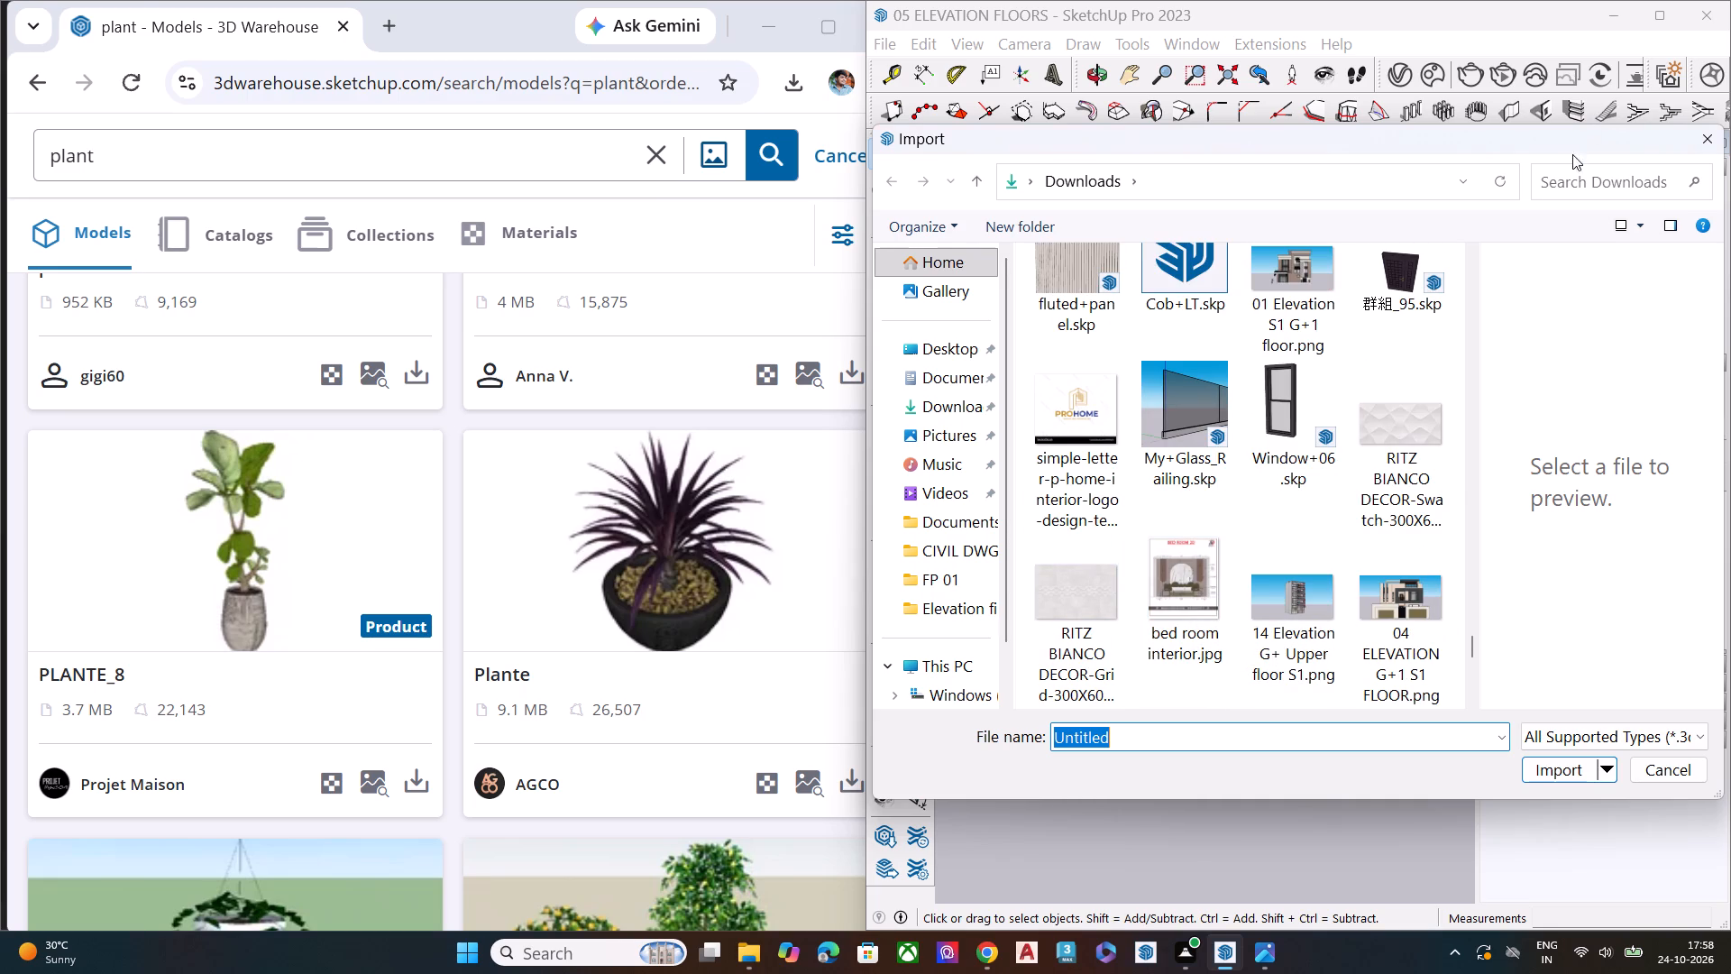
pyautogui.click(1691, 141)
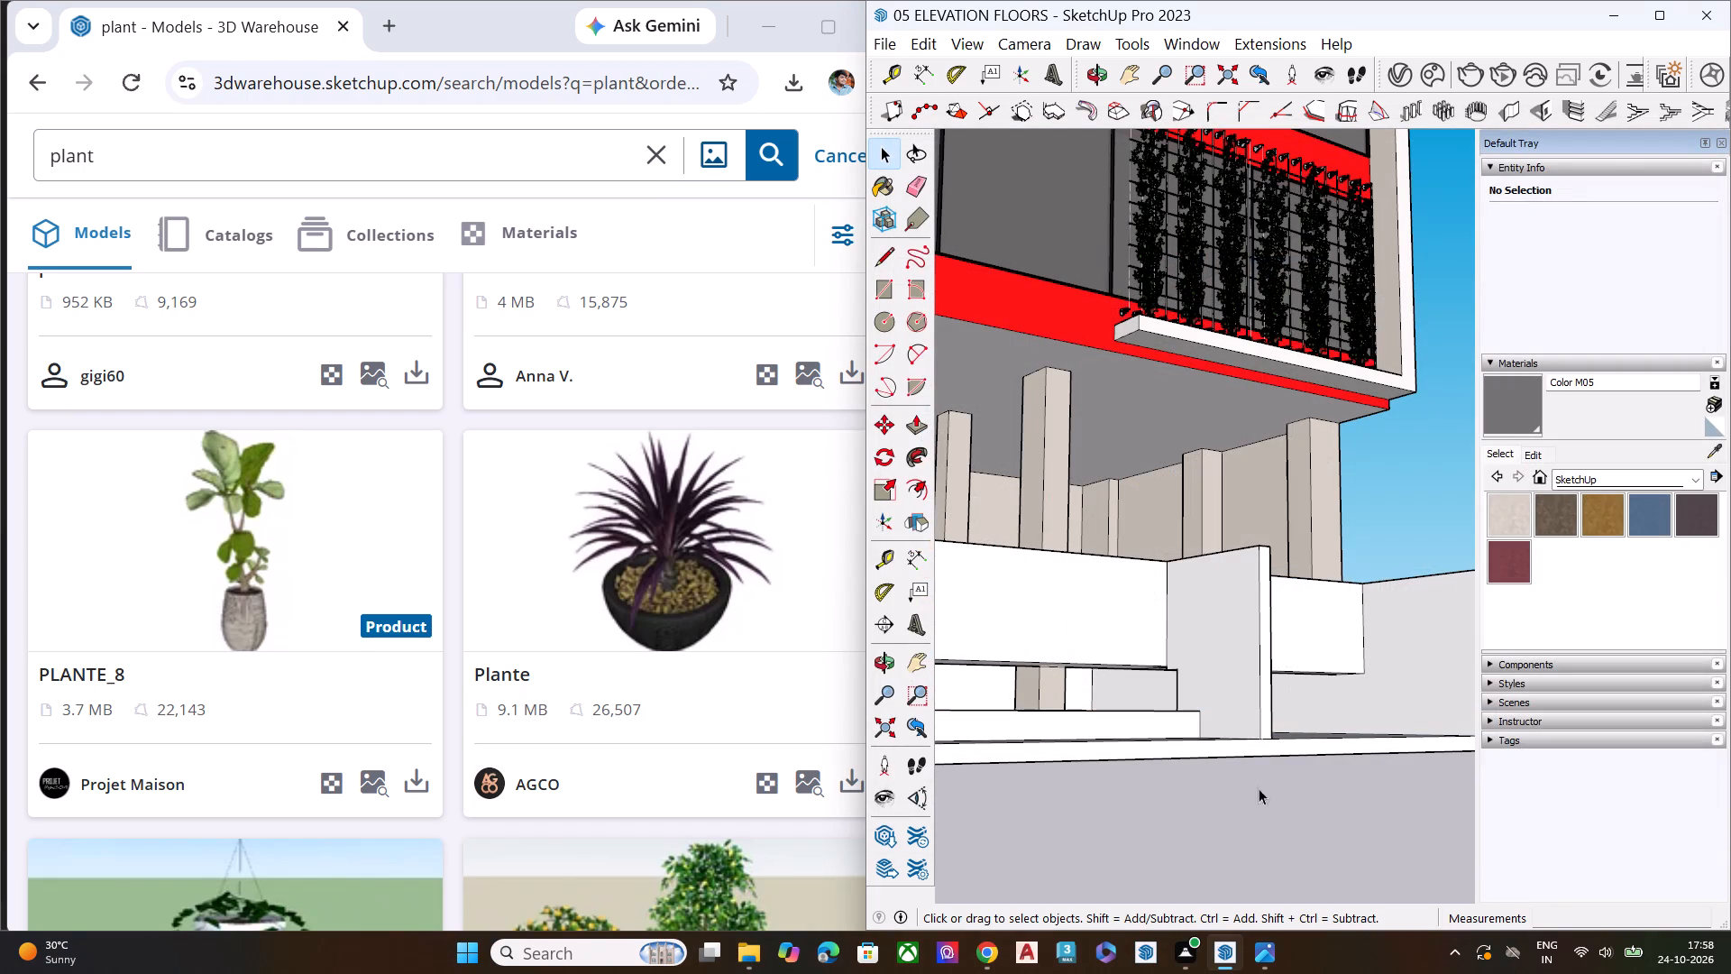
# Switch to the 3D Warehouse page in Chrome and search its models for "climbing plant".
pyautogui.click(984, 954)
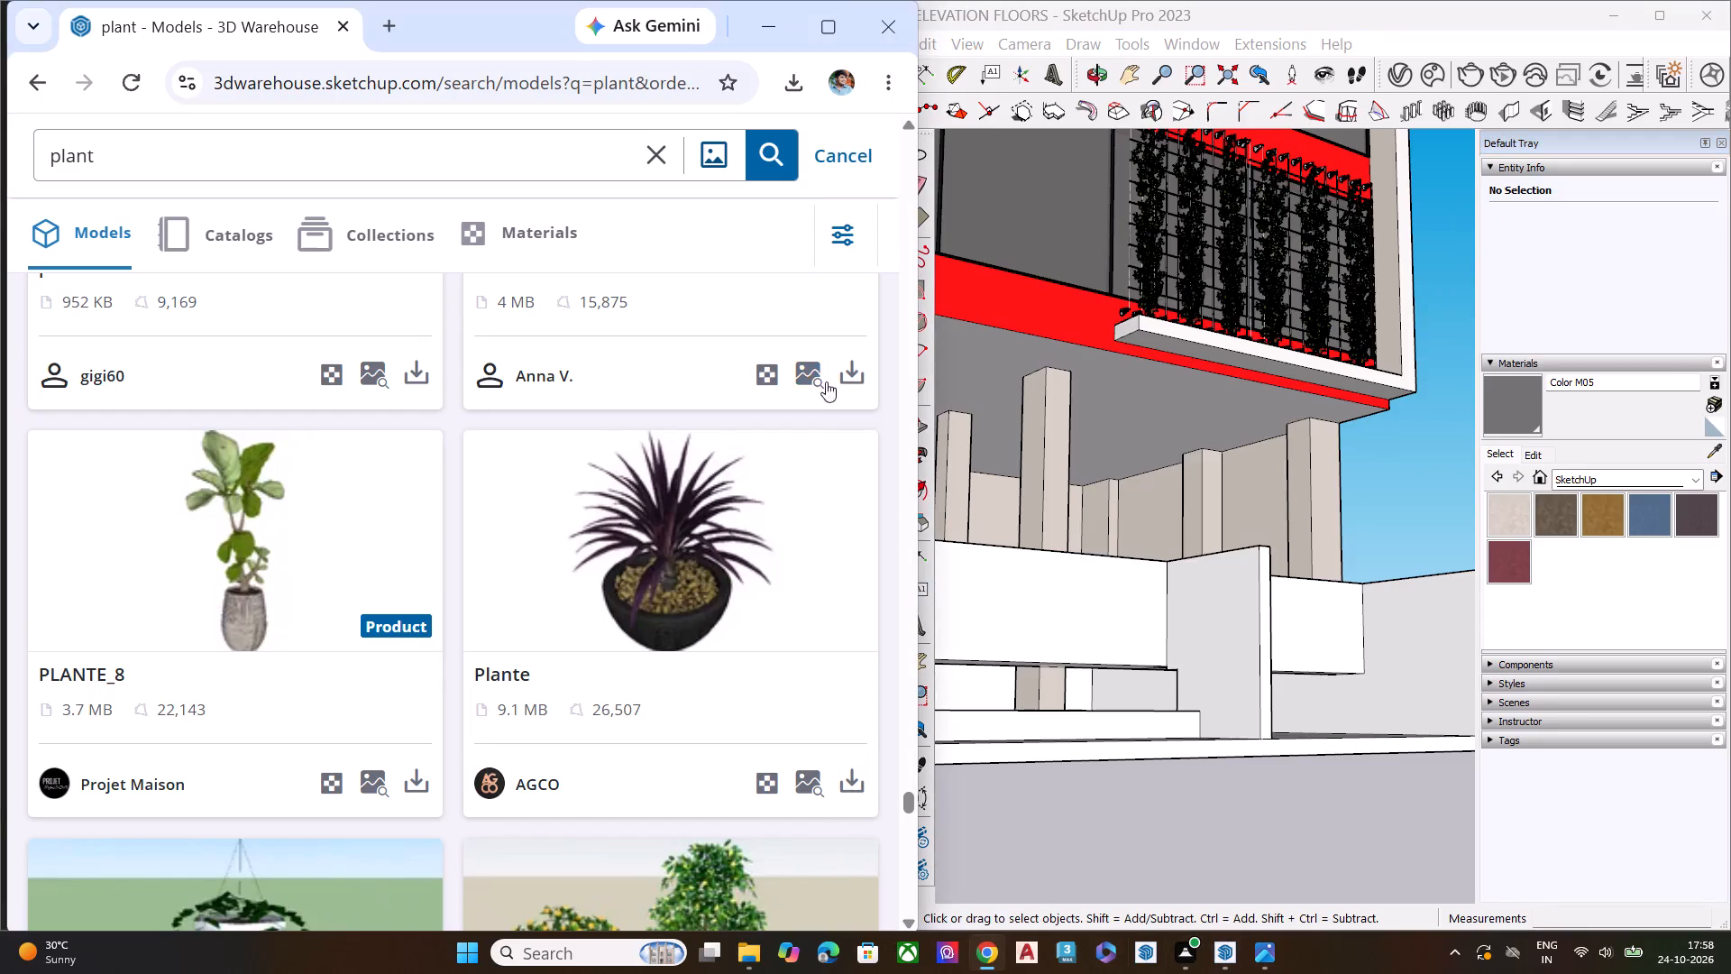
pyautogui.scroll(1, 368, 574)
pyautogui.scroll(-1, 368, 574)
pyautogui.scroll(3, 368, 574)
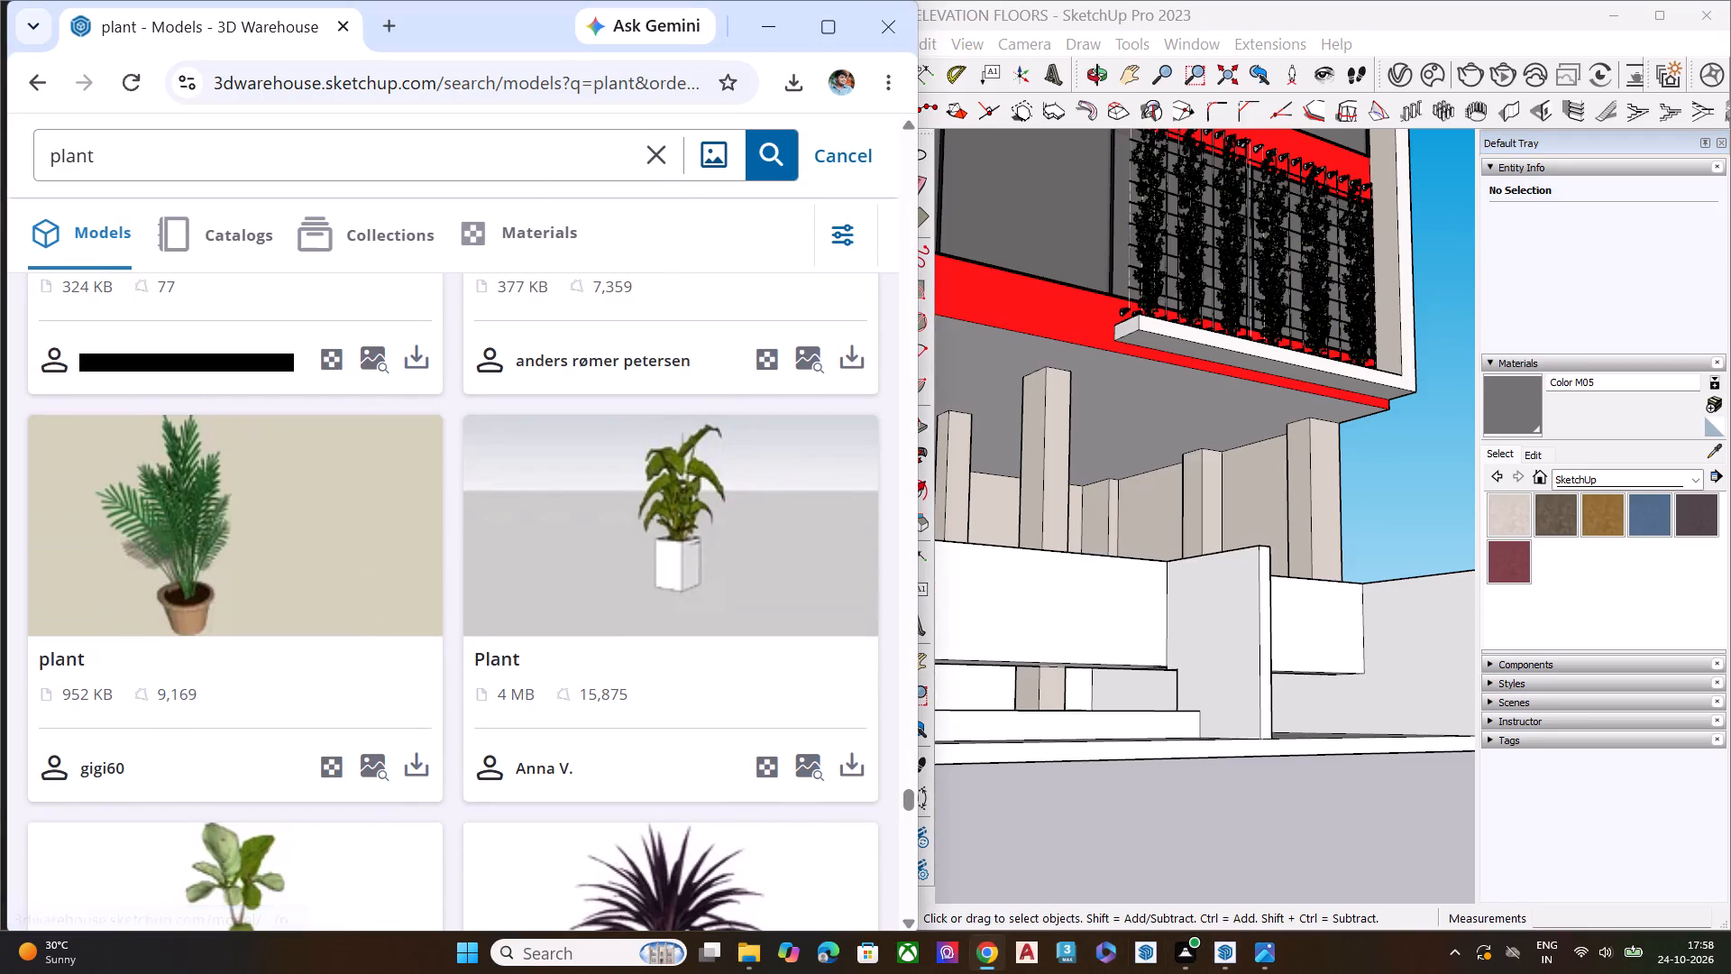
pyautogui.click(655, 161)
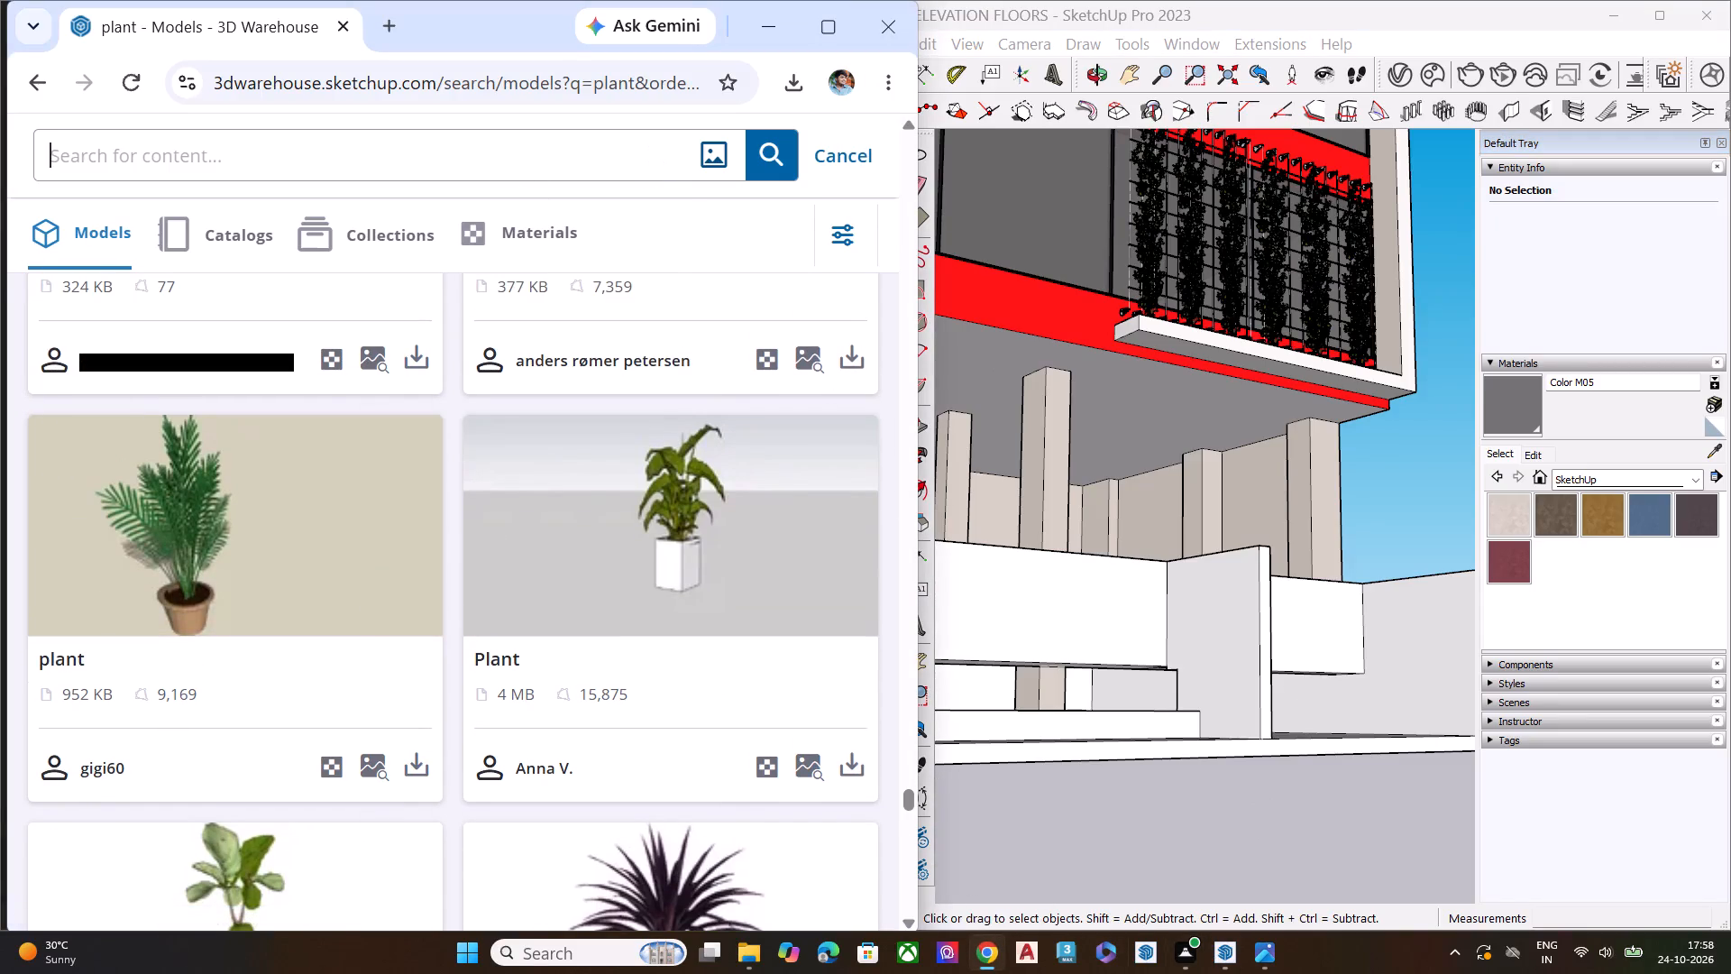
pyautogui.write('climbing')
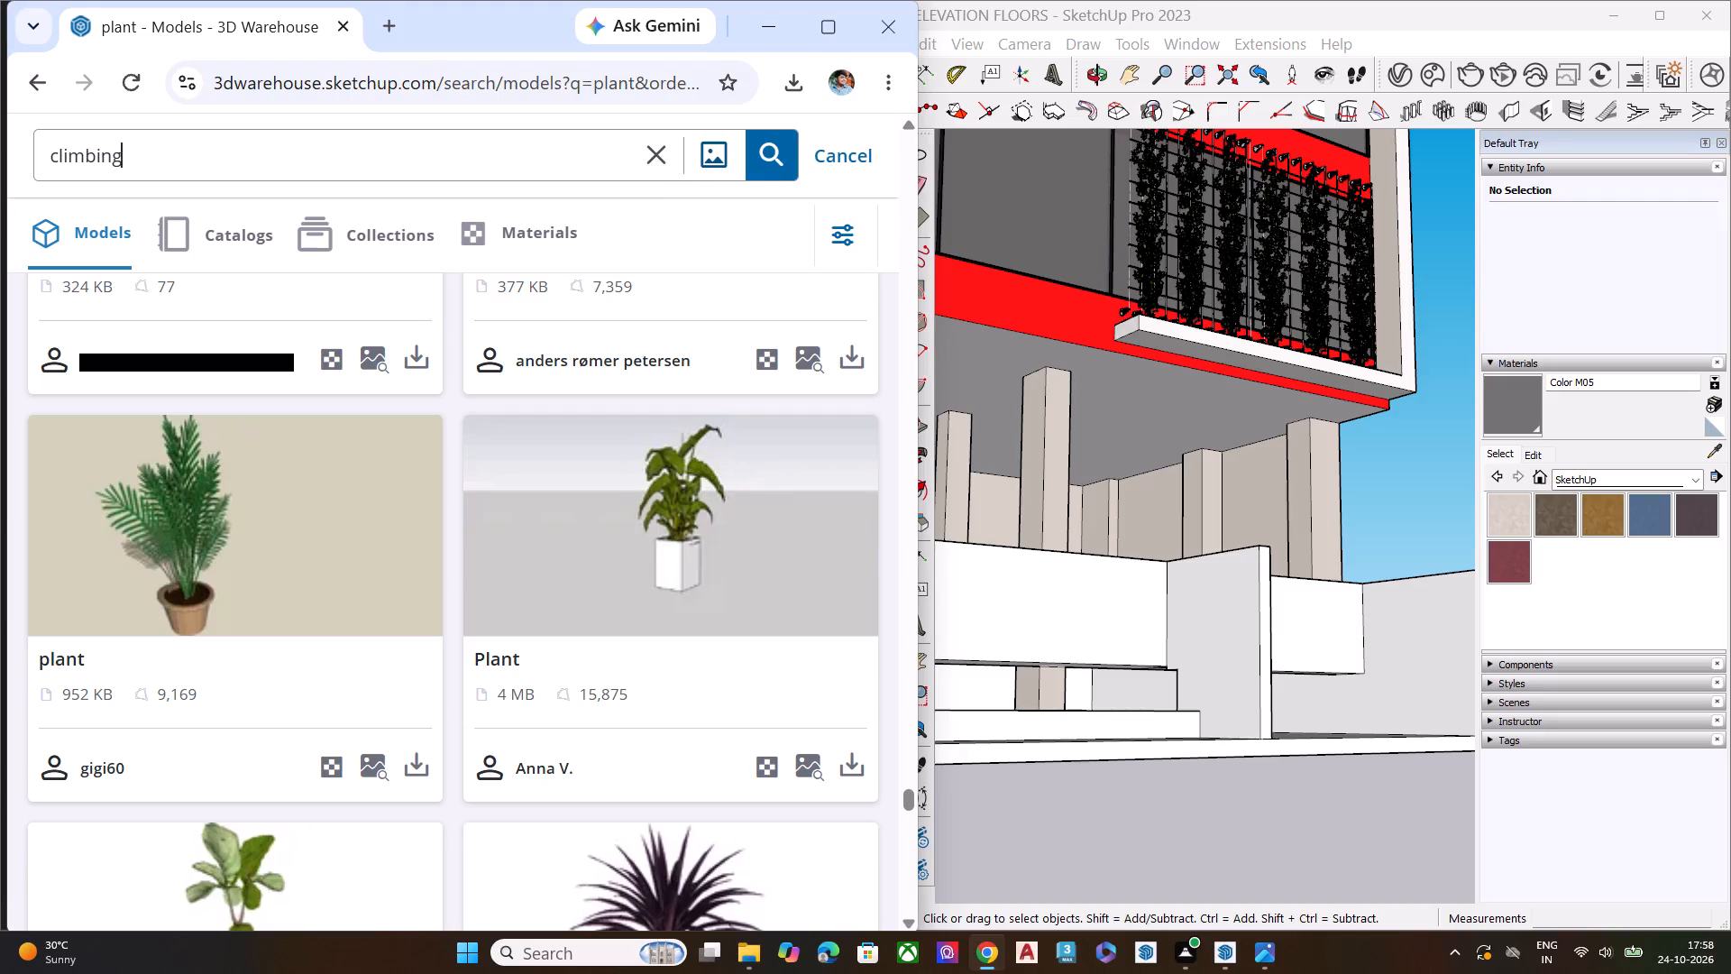
pyautogui.press('space')
pyautogui.write('pl')
pyautogui.write('ab')
pyautogui.press('n')
pyautogui.press('BackSpace')
pyautogui.press('BackSpace')
pyautogui.write('nt')
pyautogui.press('Return')
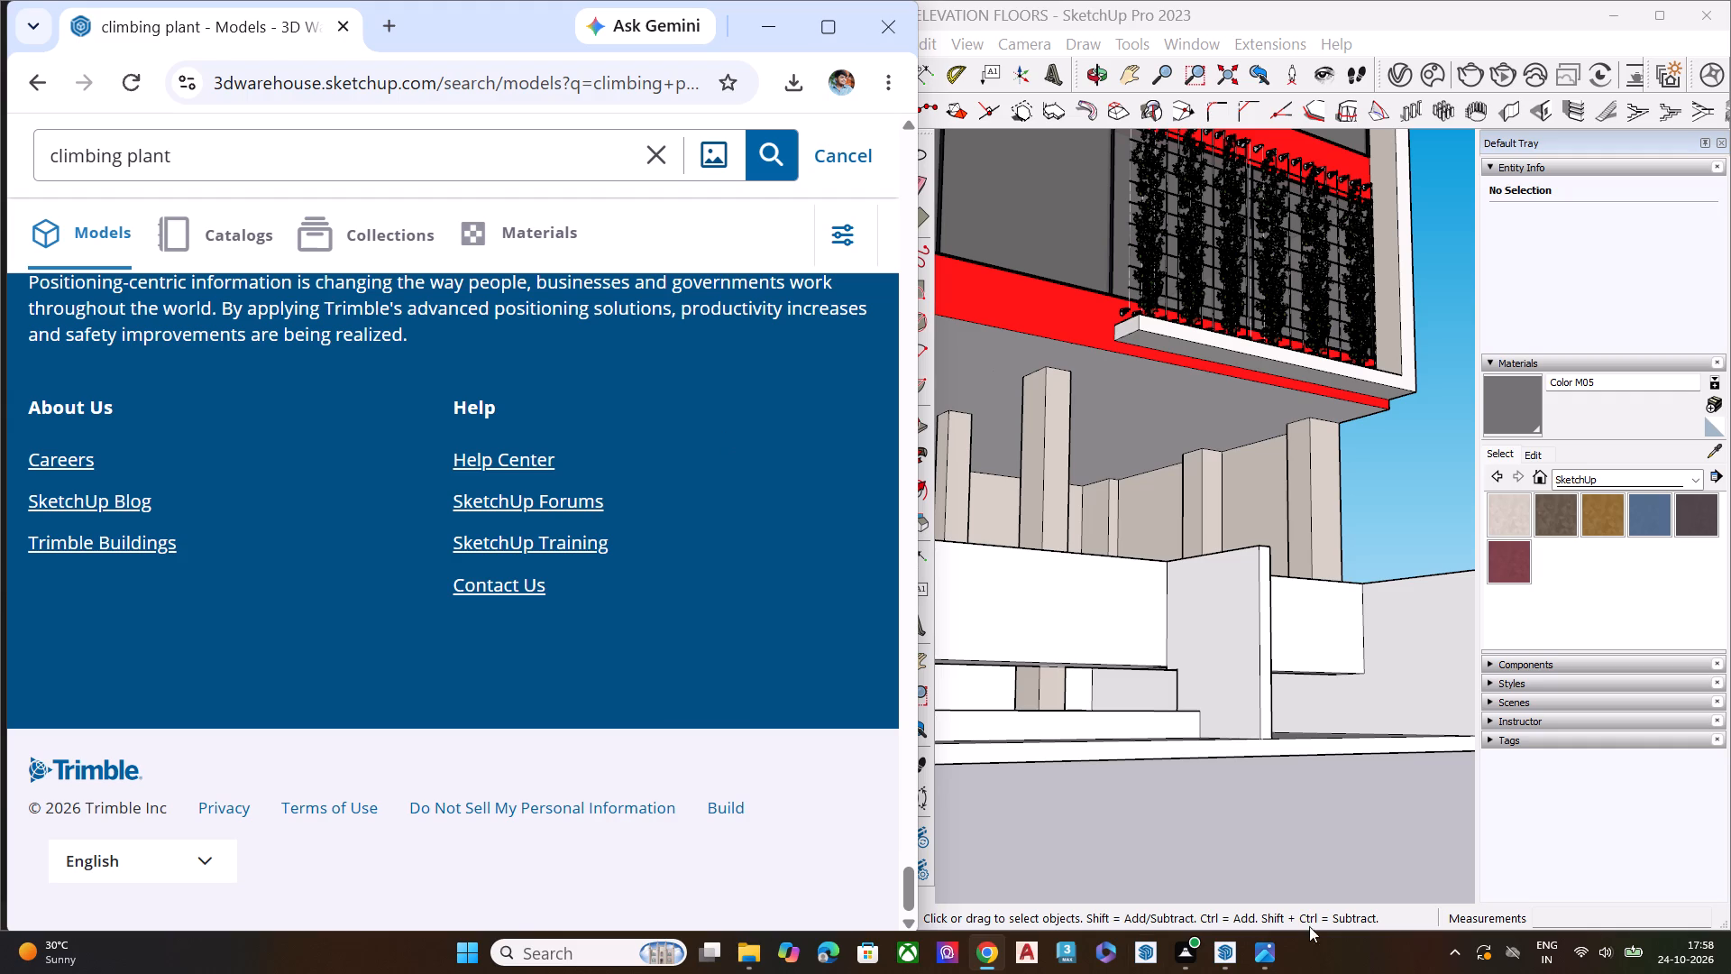
# Look back through the "climbing plant" search results for a hanging or climbing plant model that suits the building's facade.
pyautogui.scroll(5, 656, 537)
pyautogui.scroll(3, 578, 572)
pyautogui.scroll(3, 453, 656)
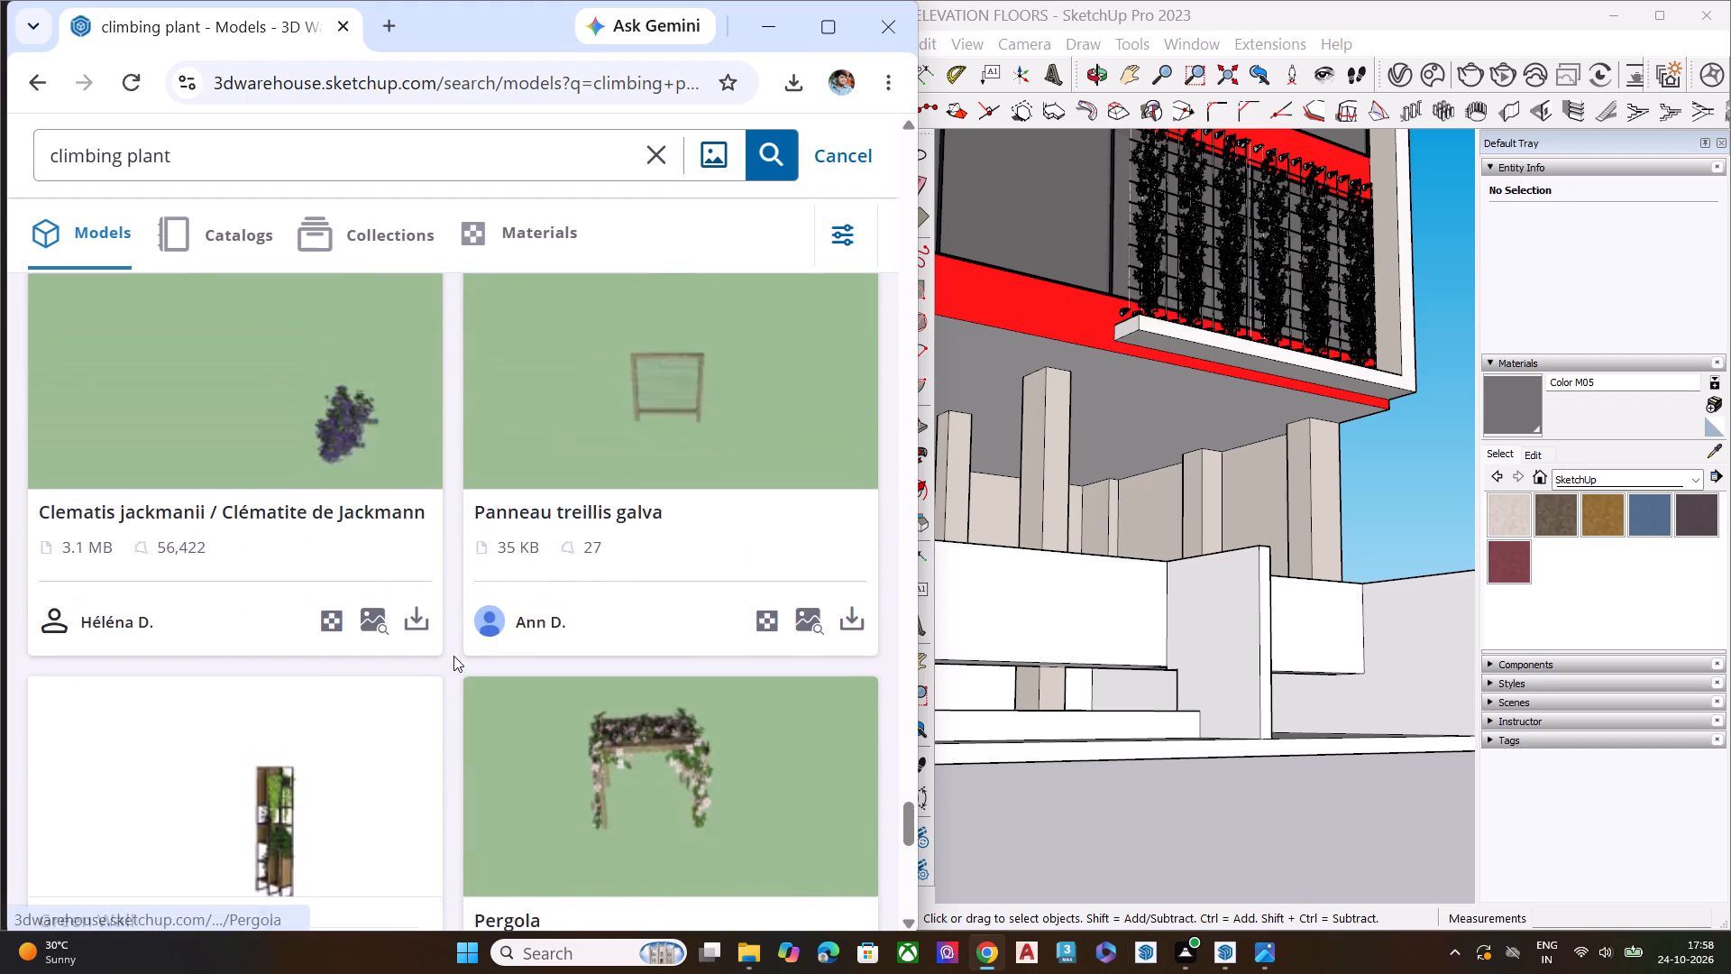
pyautogui.scroll(7, 550, 660)
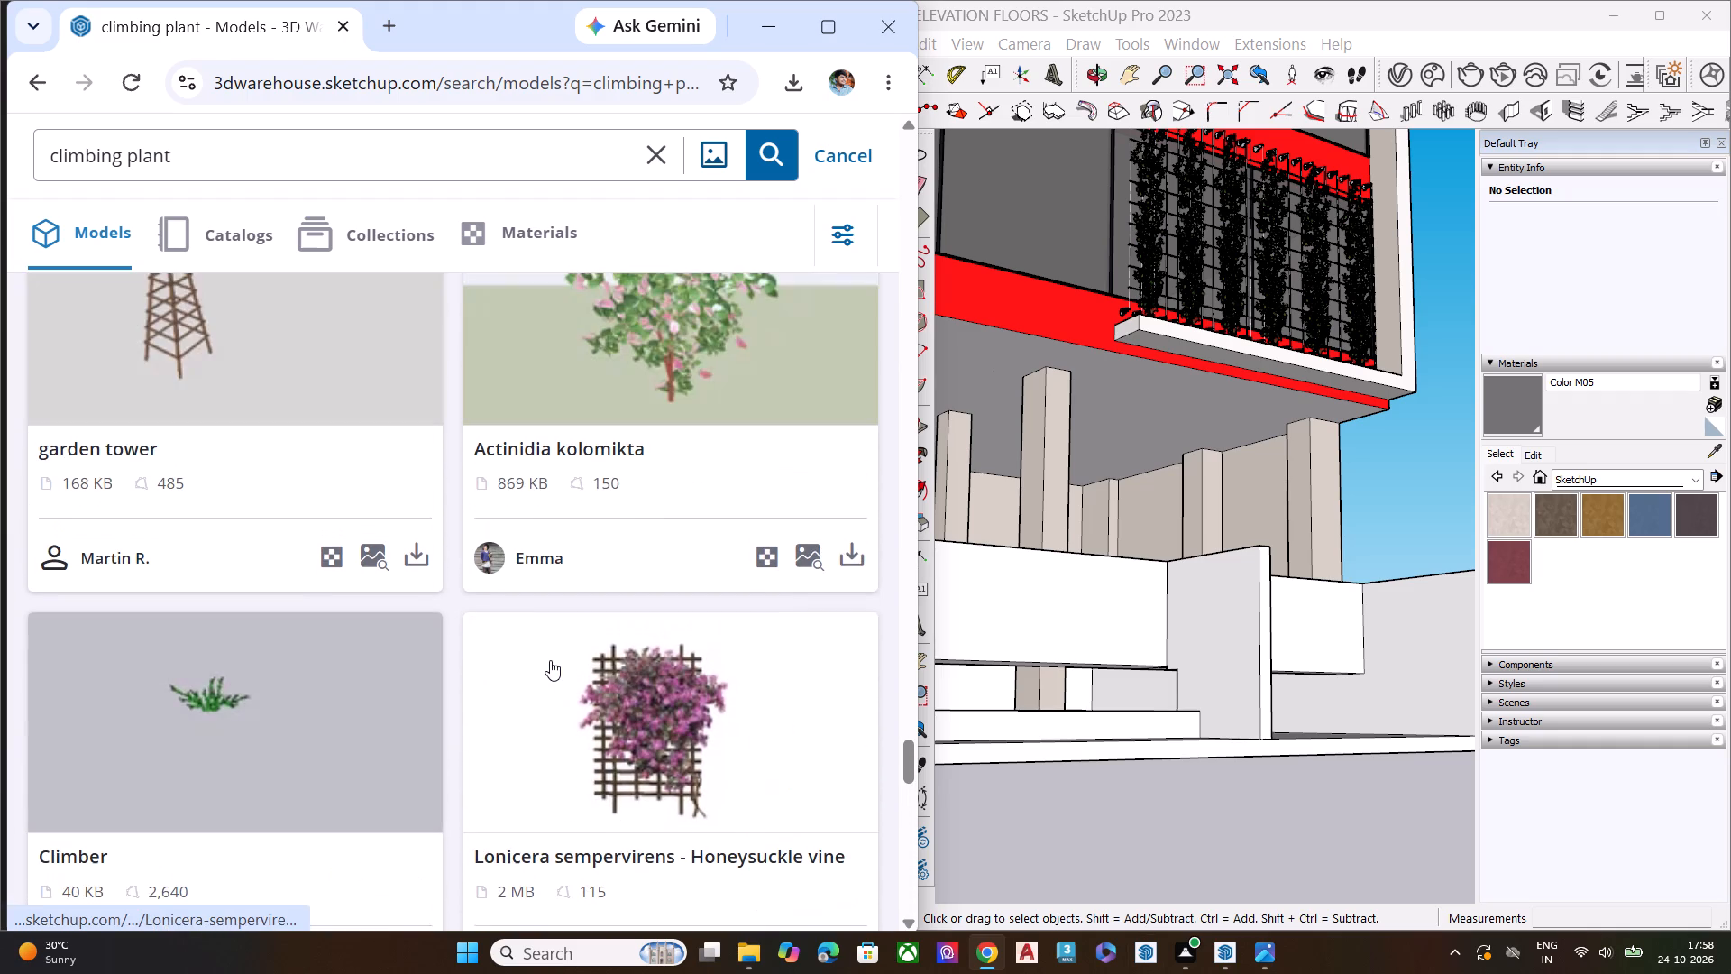
pyautogui.scroll(-3, 550, 660)
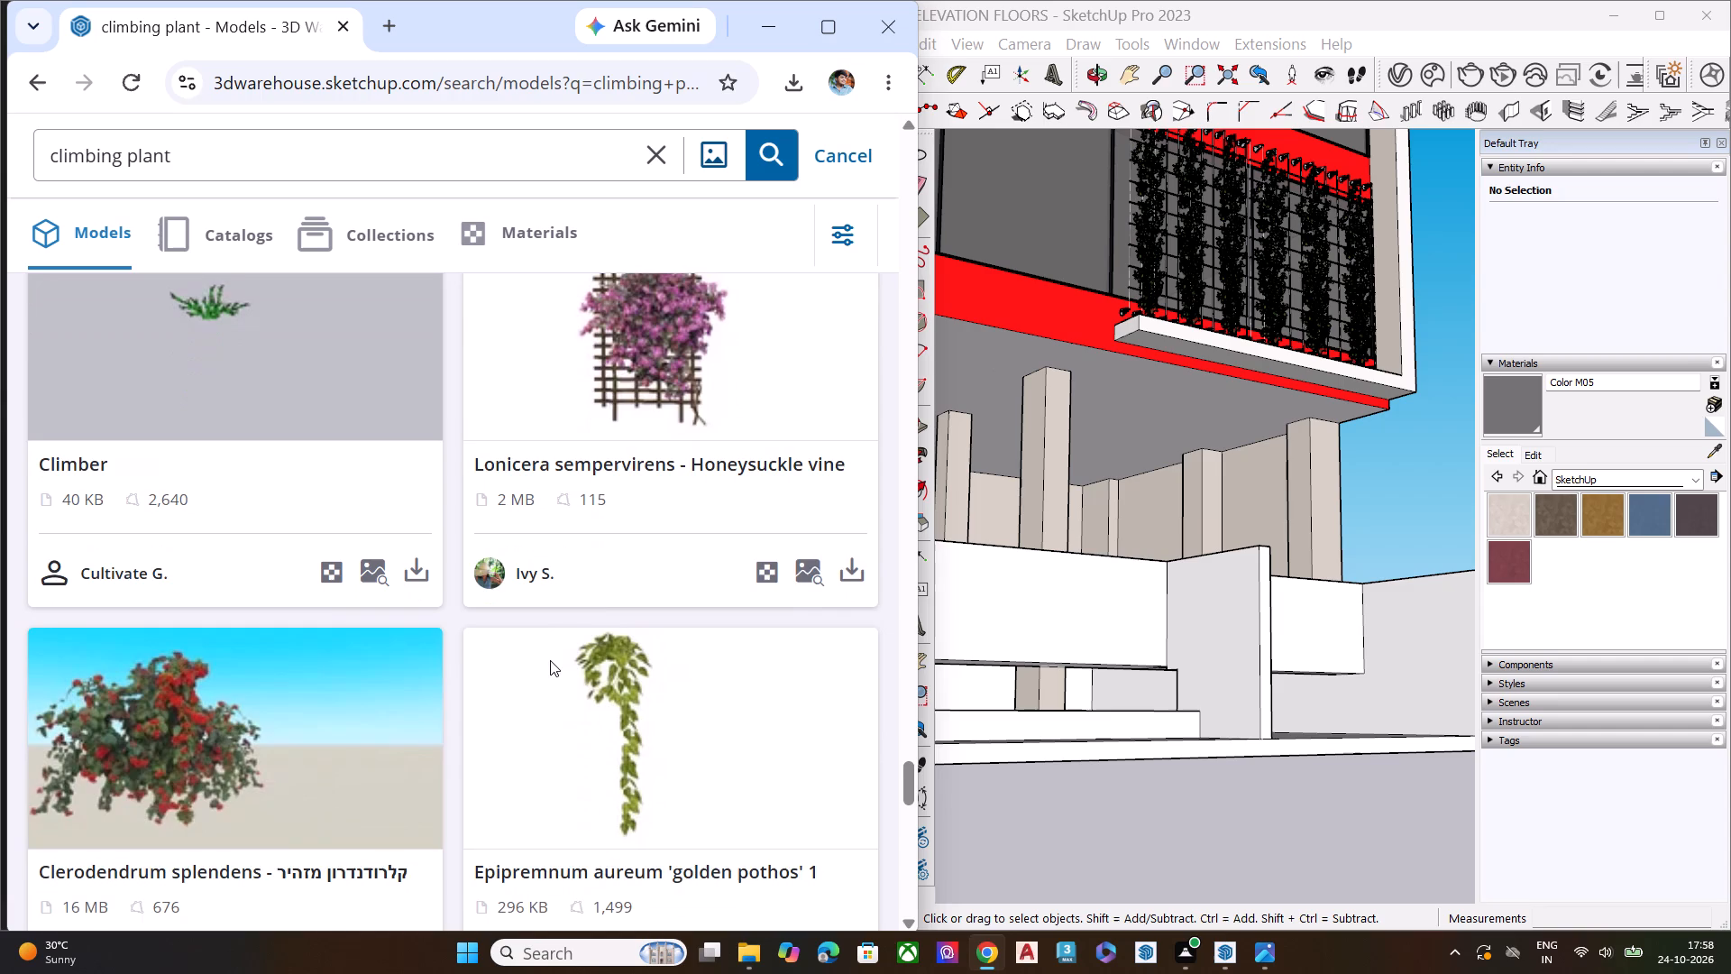
pyautogui.scroll(12, 550, 660)
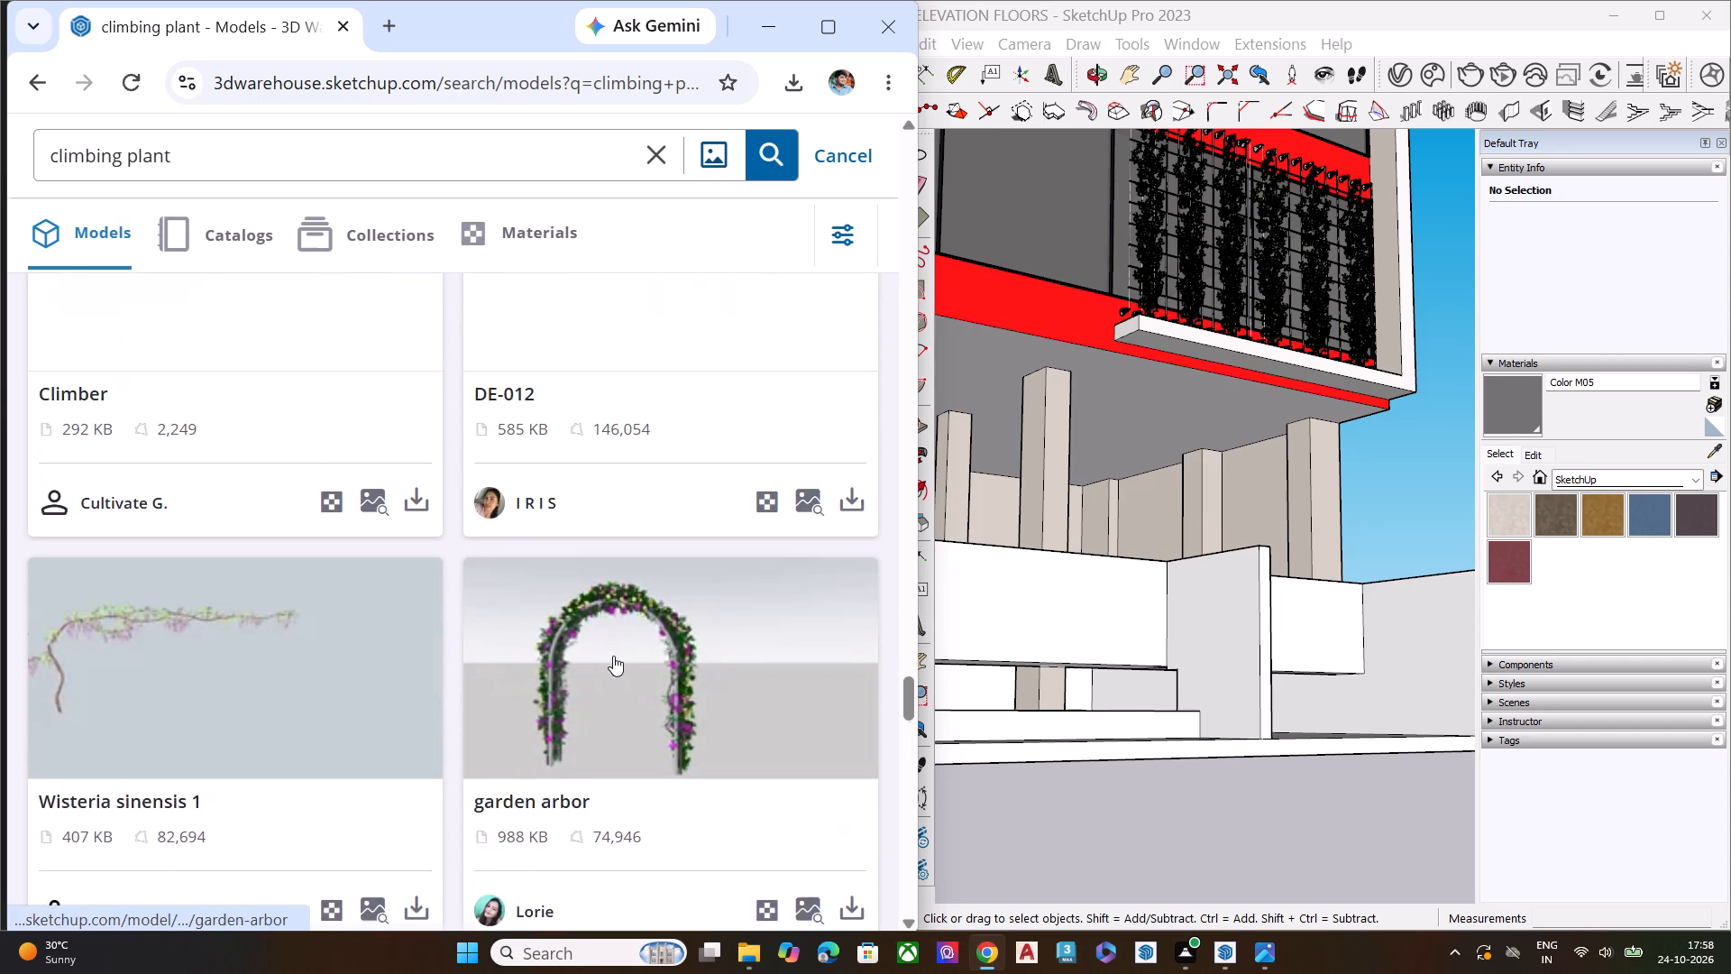
pyautogui.scroll(7, 631, 666)
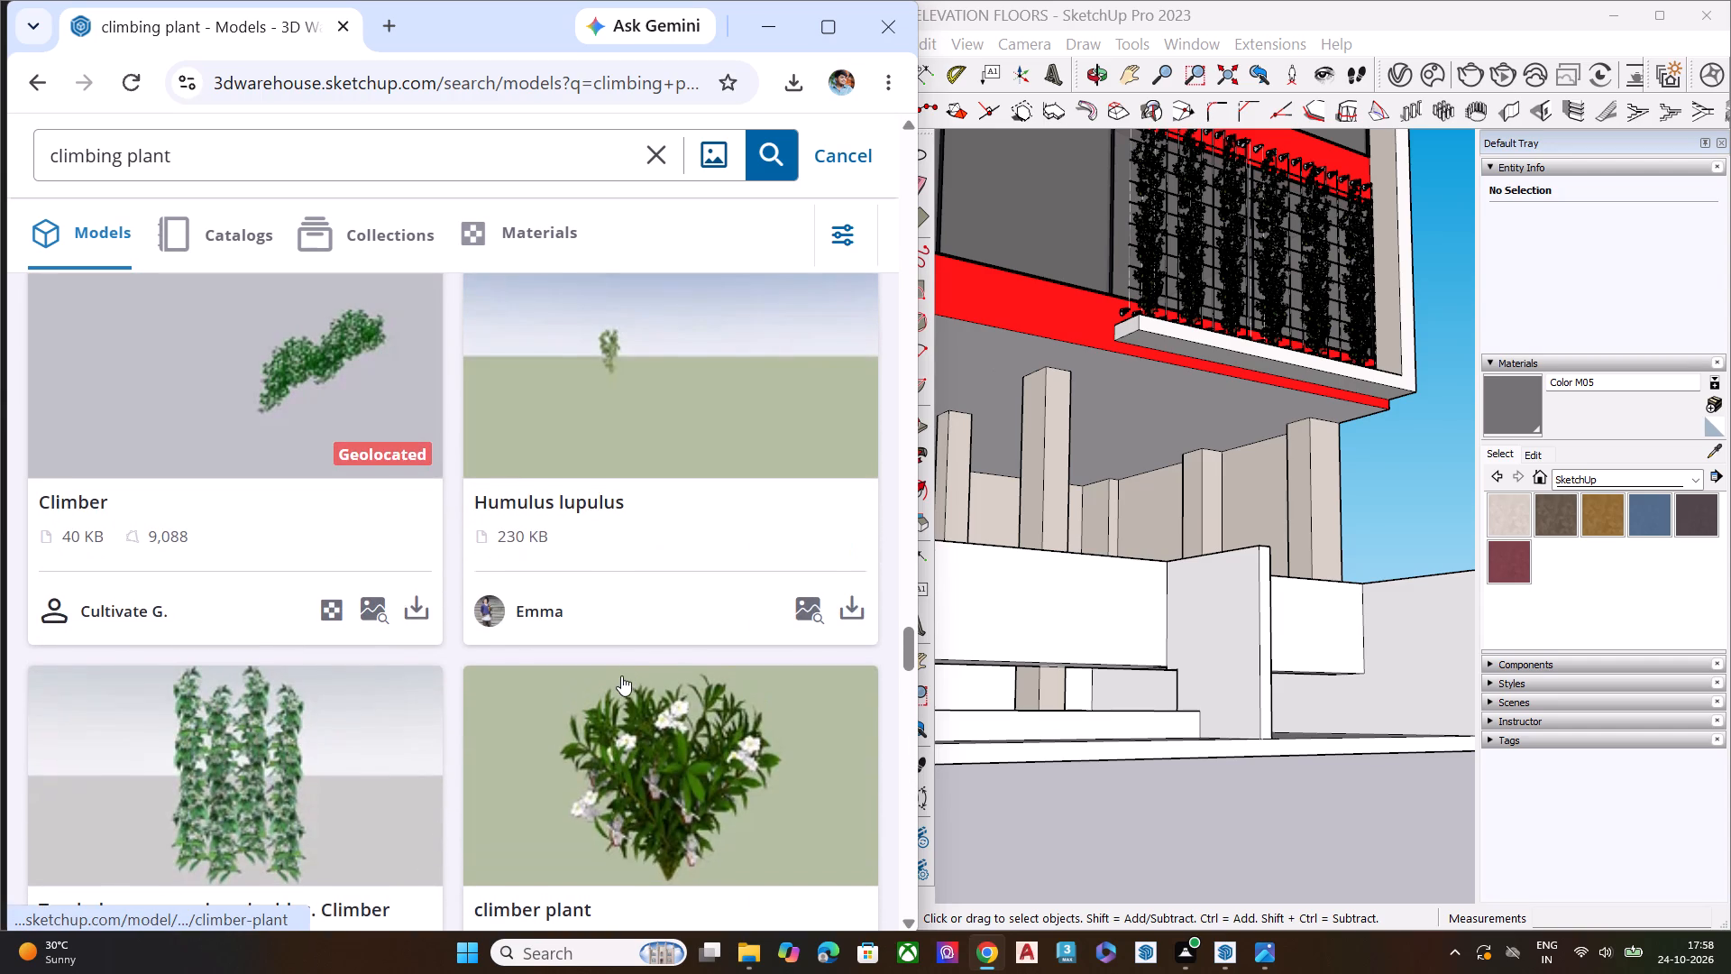
pyautogui.scroll(1, 621, 675)
pyautogui.scroll(-1, 621, 675)
pyautogui.scroll(1, 621, 675)
pyautogui.scroll(-1, 621, 675)
pyautogui.scroll(10, 621, 675)
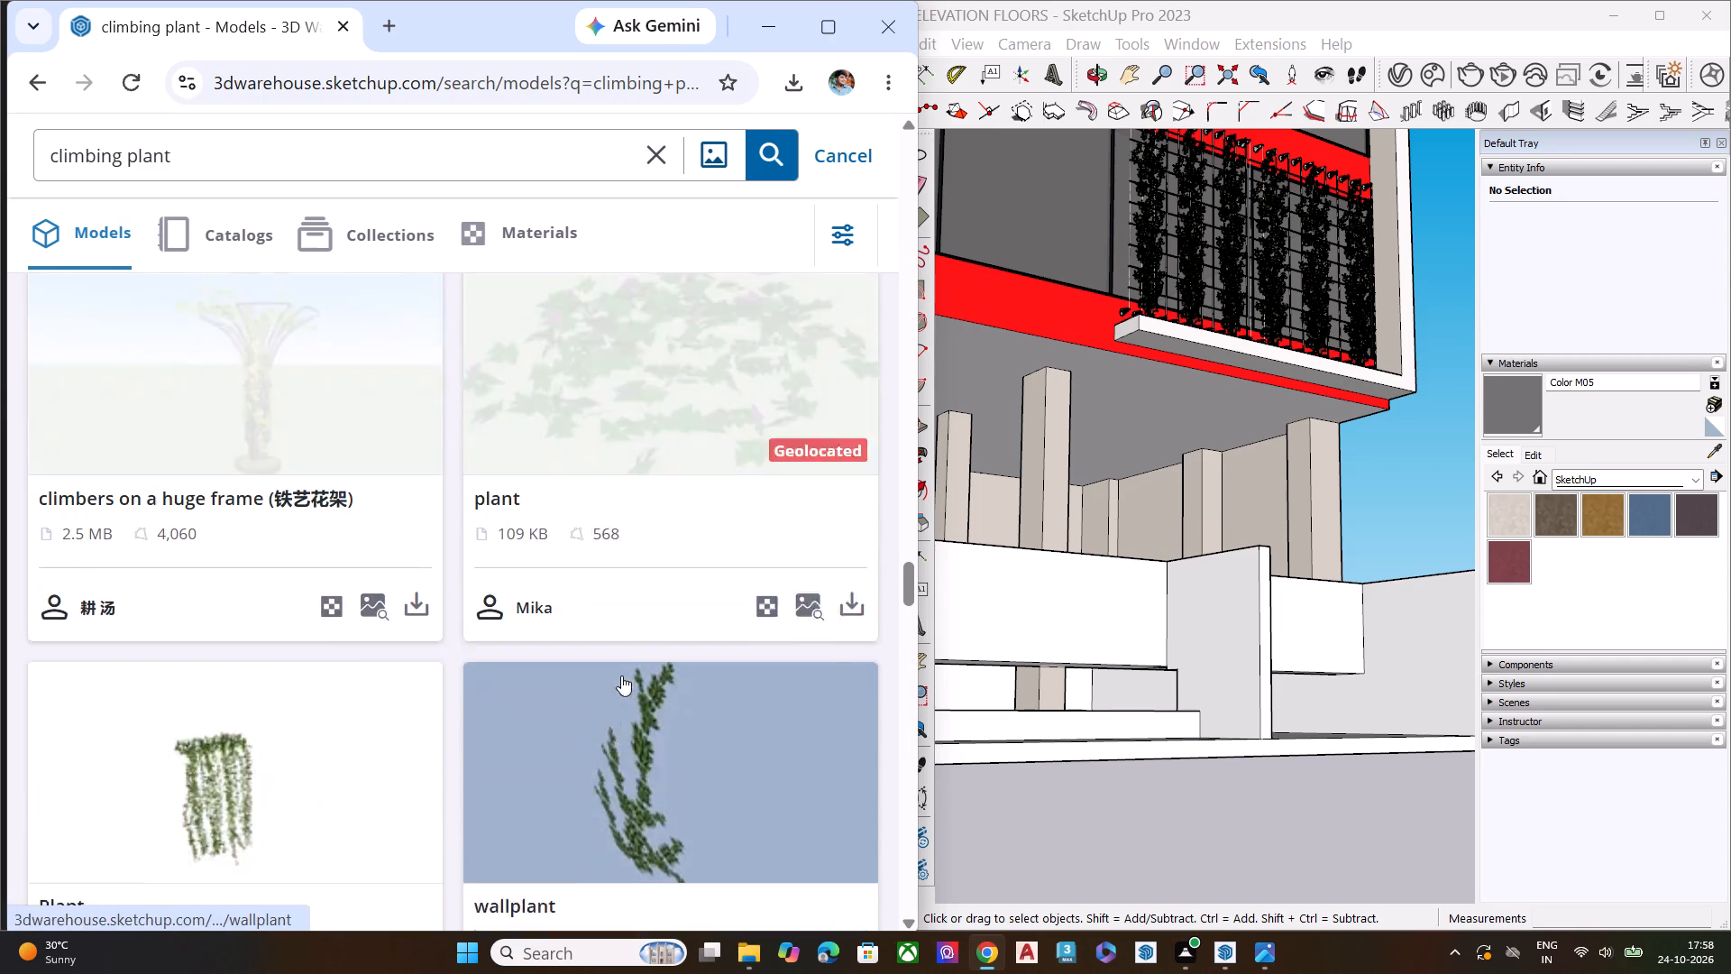
pyautogui.scroll(7, 621, 675)
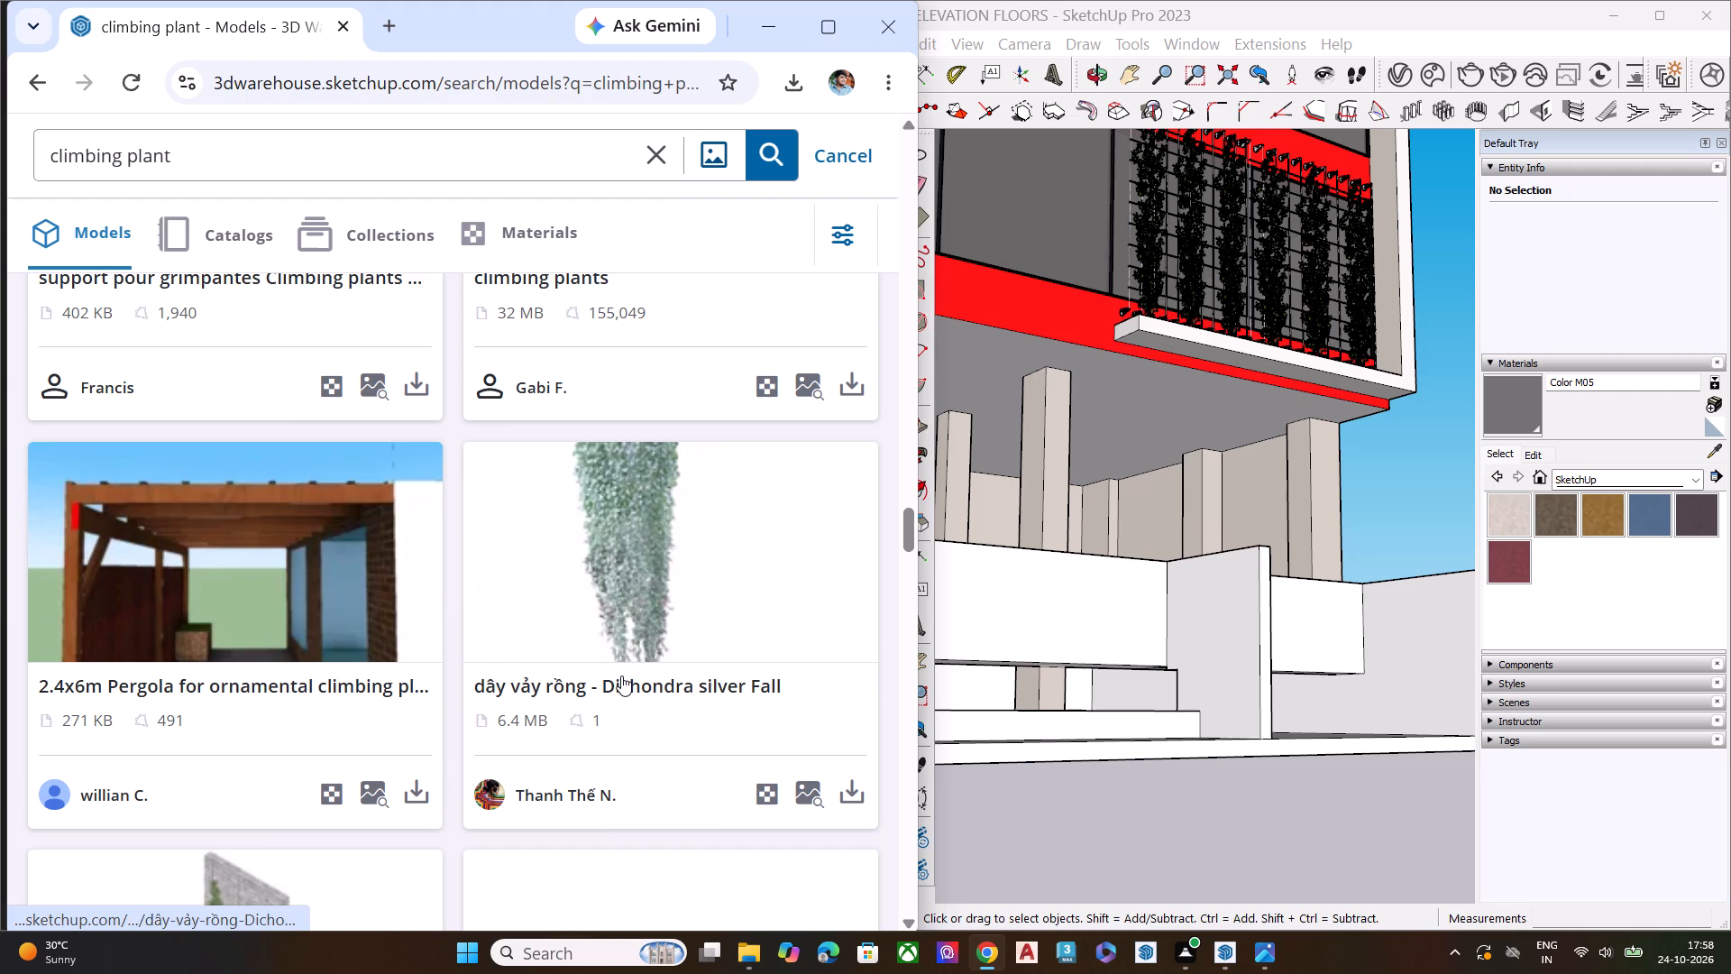
pyautogui.scroll(12, 621, 675)
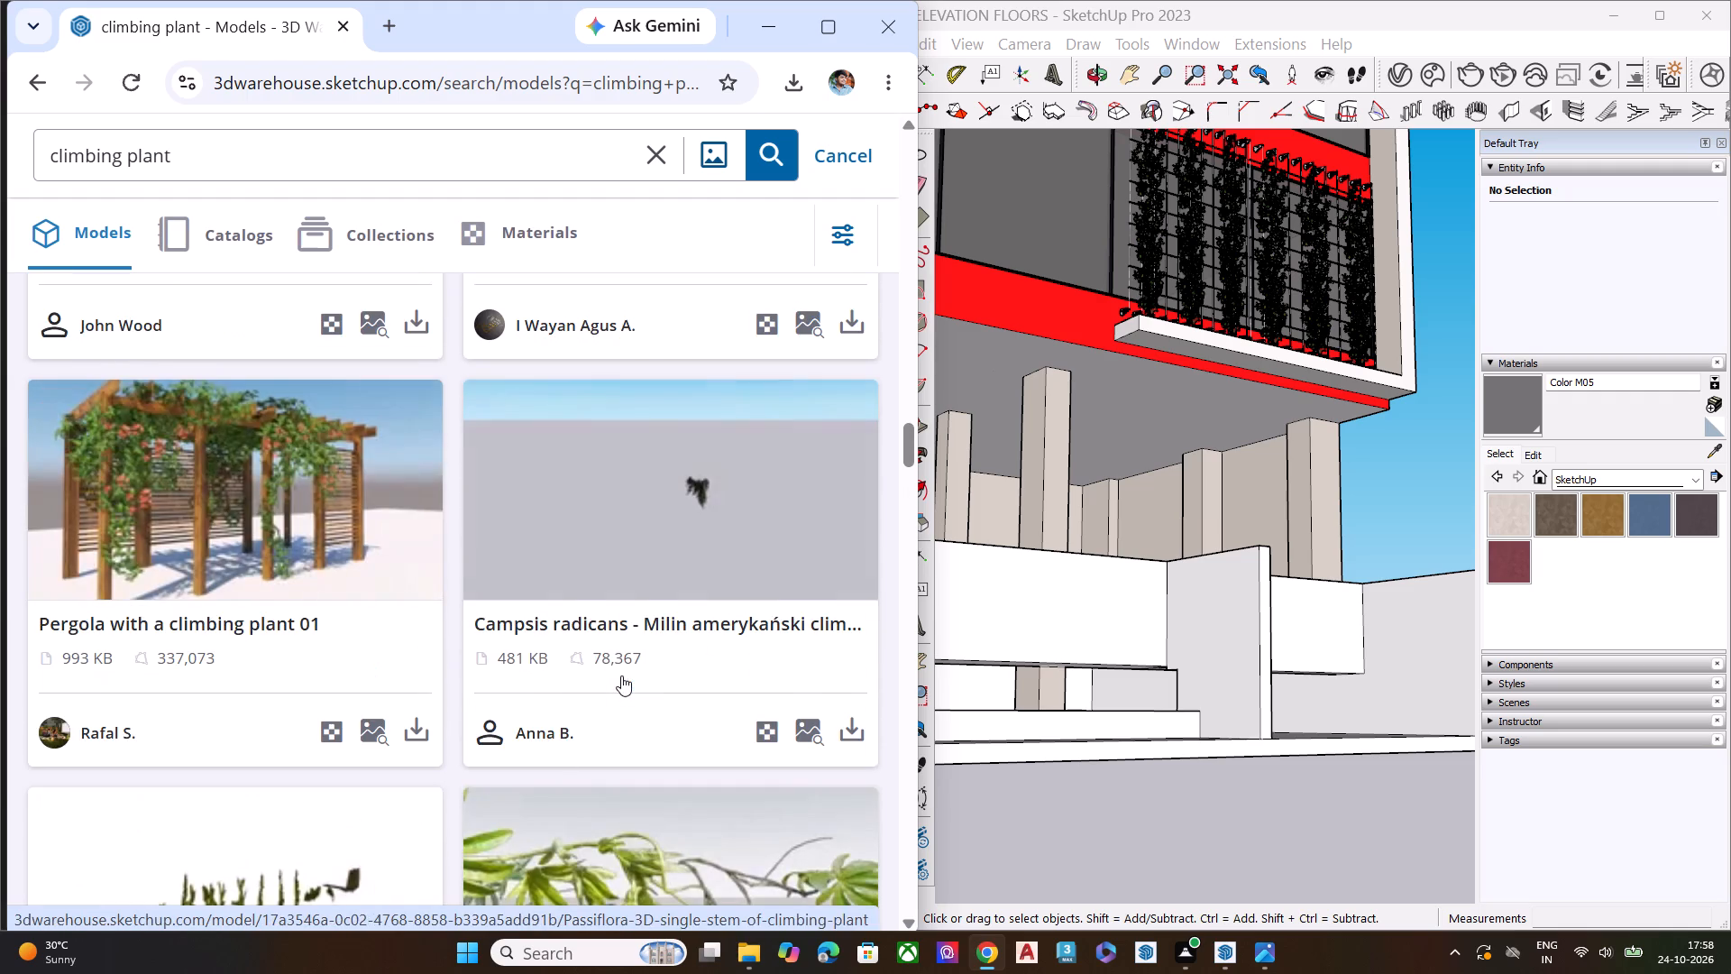
pyautogui.scroll(4, 621, 675)
pyautogui.scroll(-3, 621, 675)
pyautogui.scroll(3, 621, 675)
pyautogui.scroll(-1, 621, 675)
pyautogui.scroll(1, 621, 675)
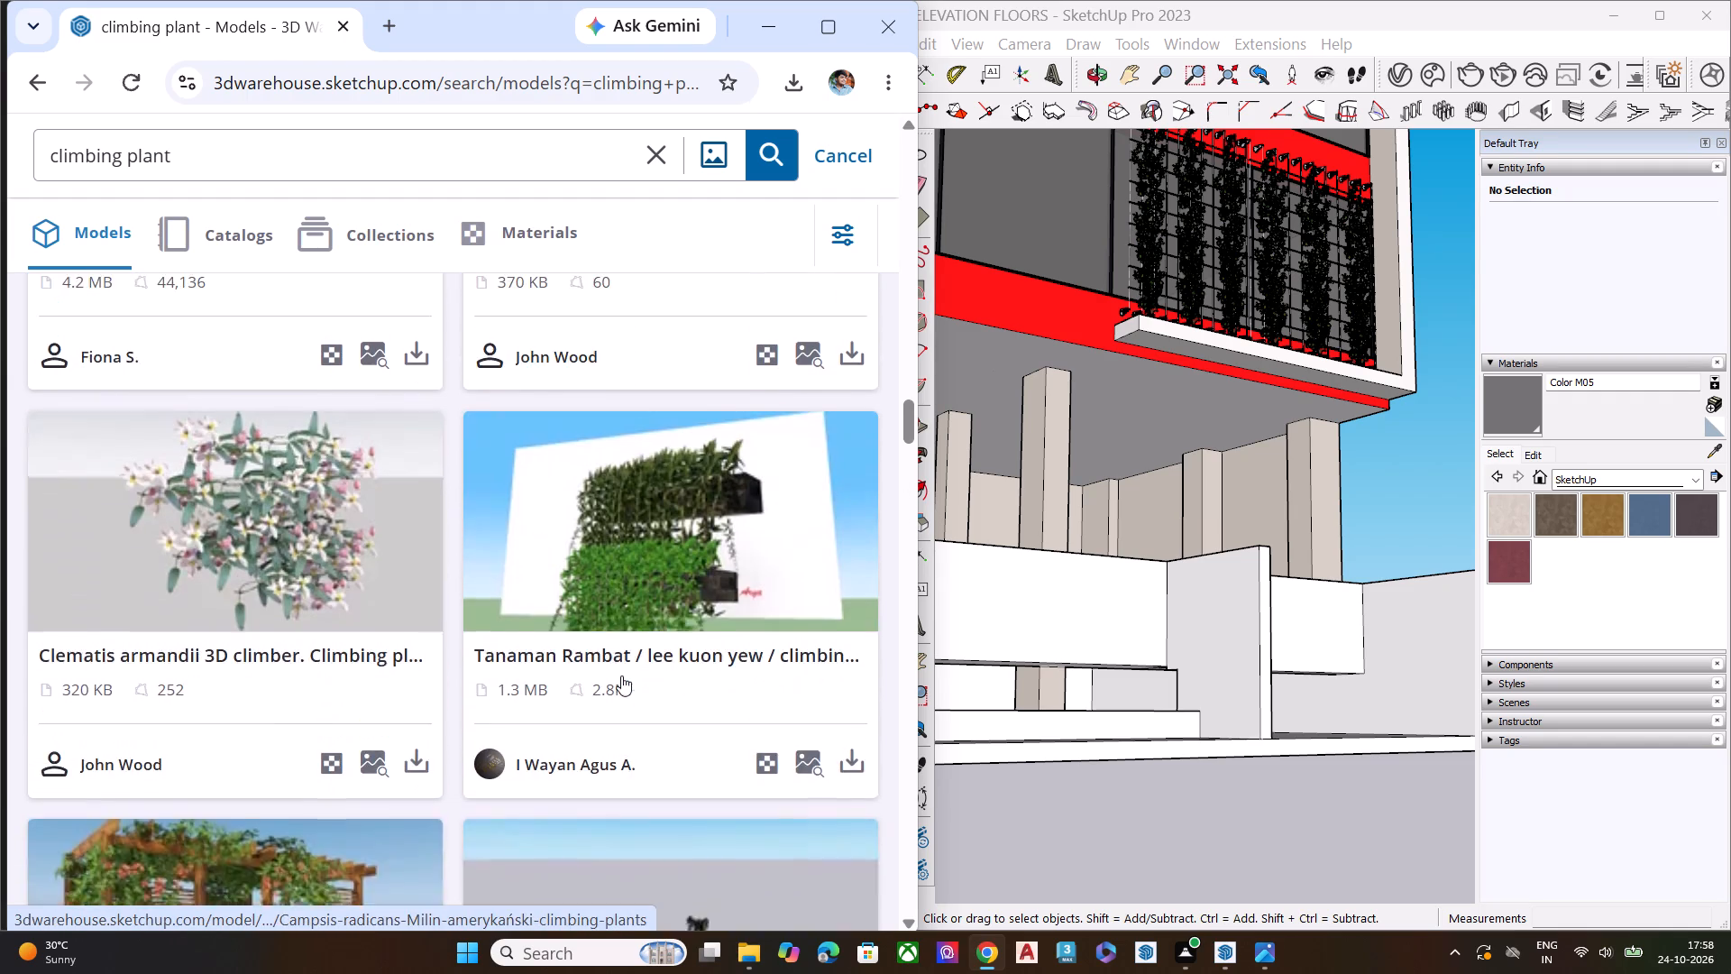
pyautogui.scroll(6, 621, 675)
pyautogui.scroll(-3, 621, 675)
pyautogui.scroll(3, 621, 675)
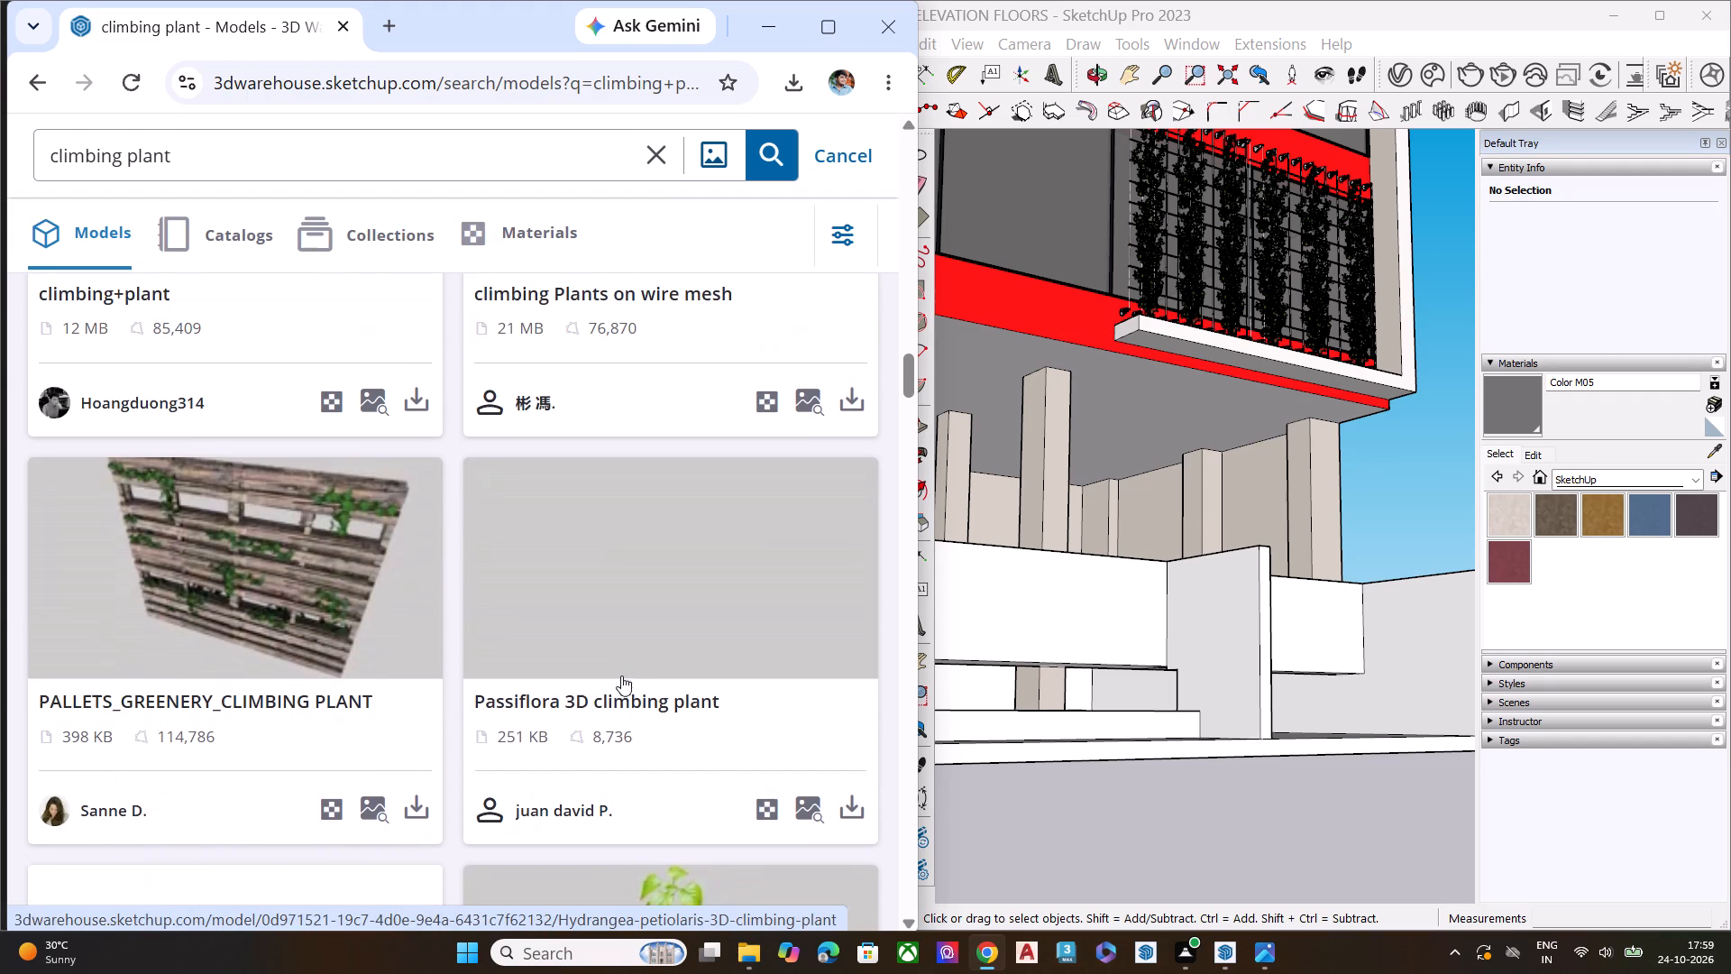
# Download the 12 MB climbing+plant model from the search results as a SketchUp file.
pyautogui.scroll(1, 621, 675)
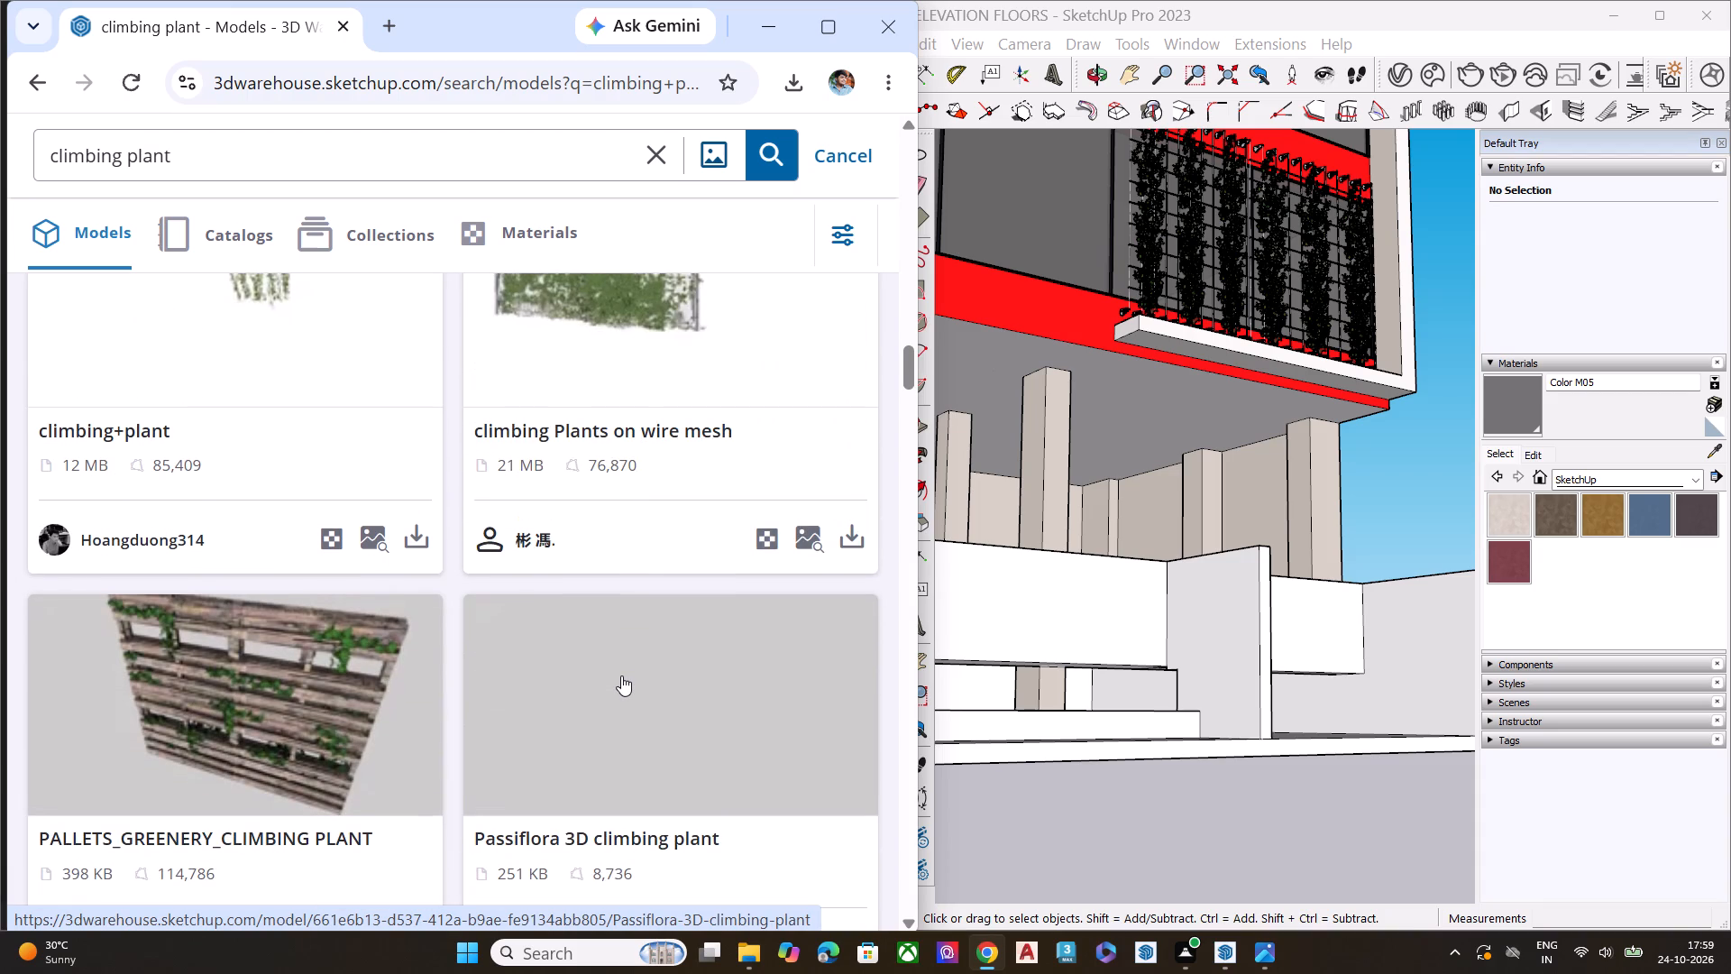
pyautogui.scroll(2, 621, 675)
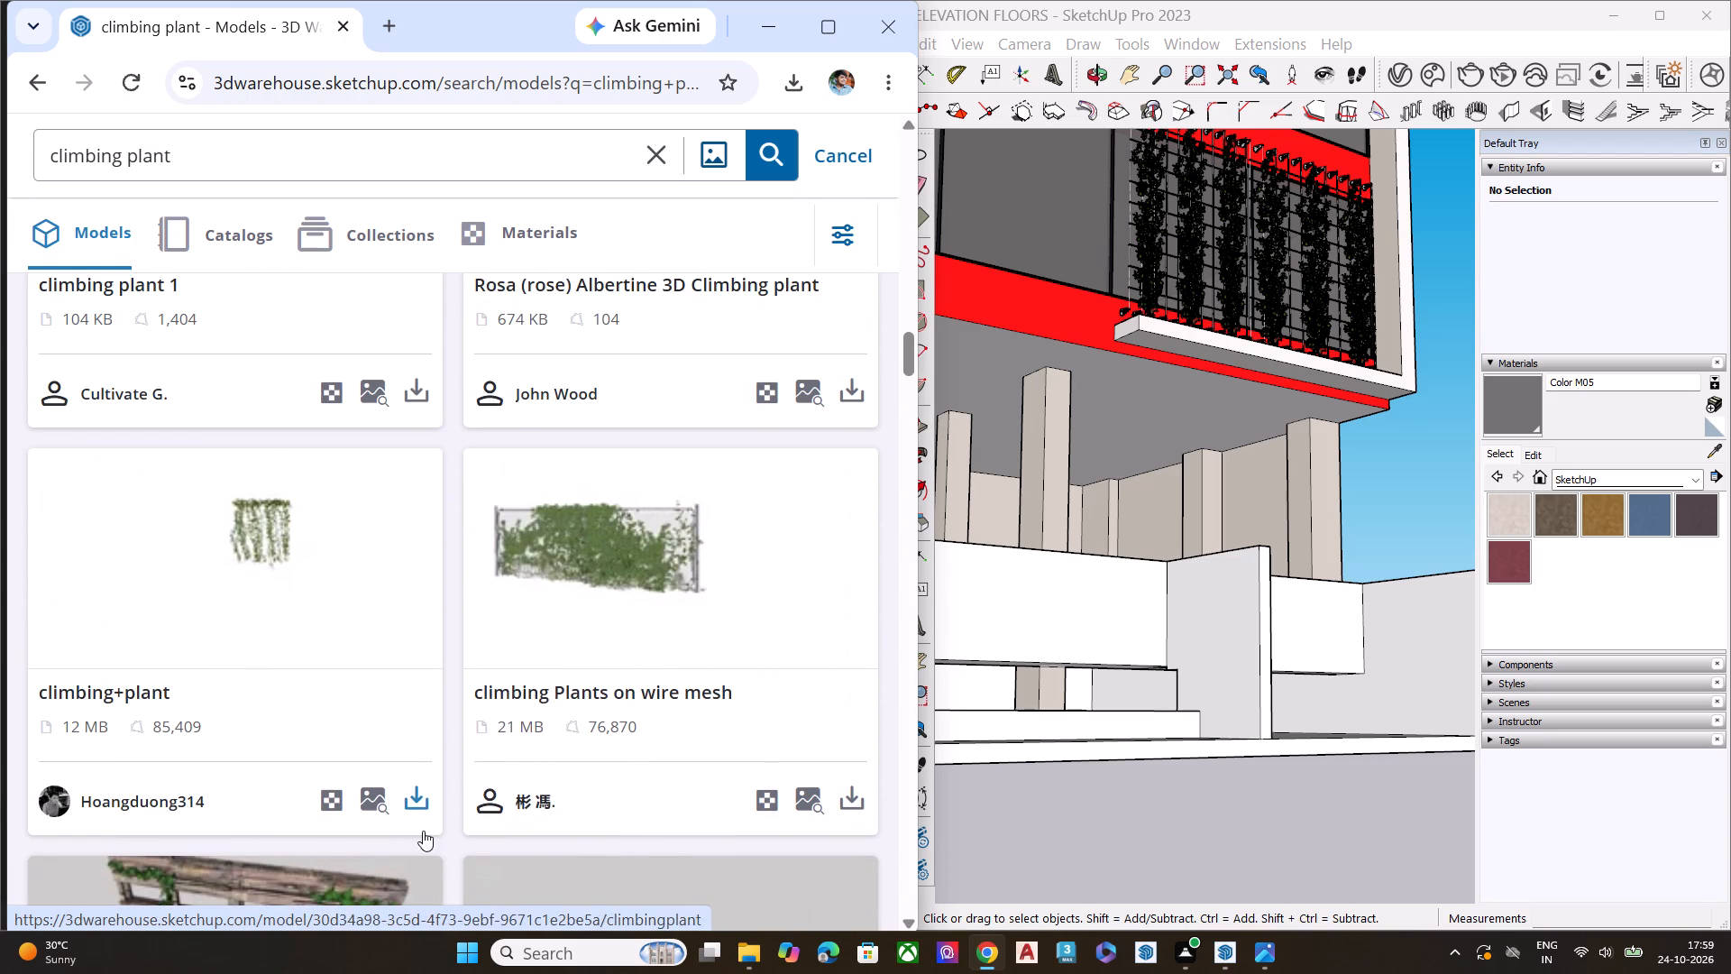
pyautogui.click(426, 793)
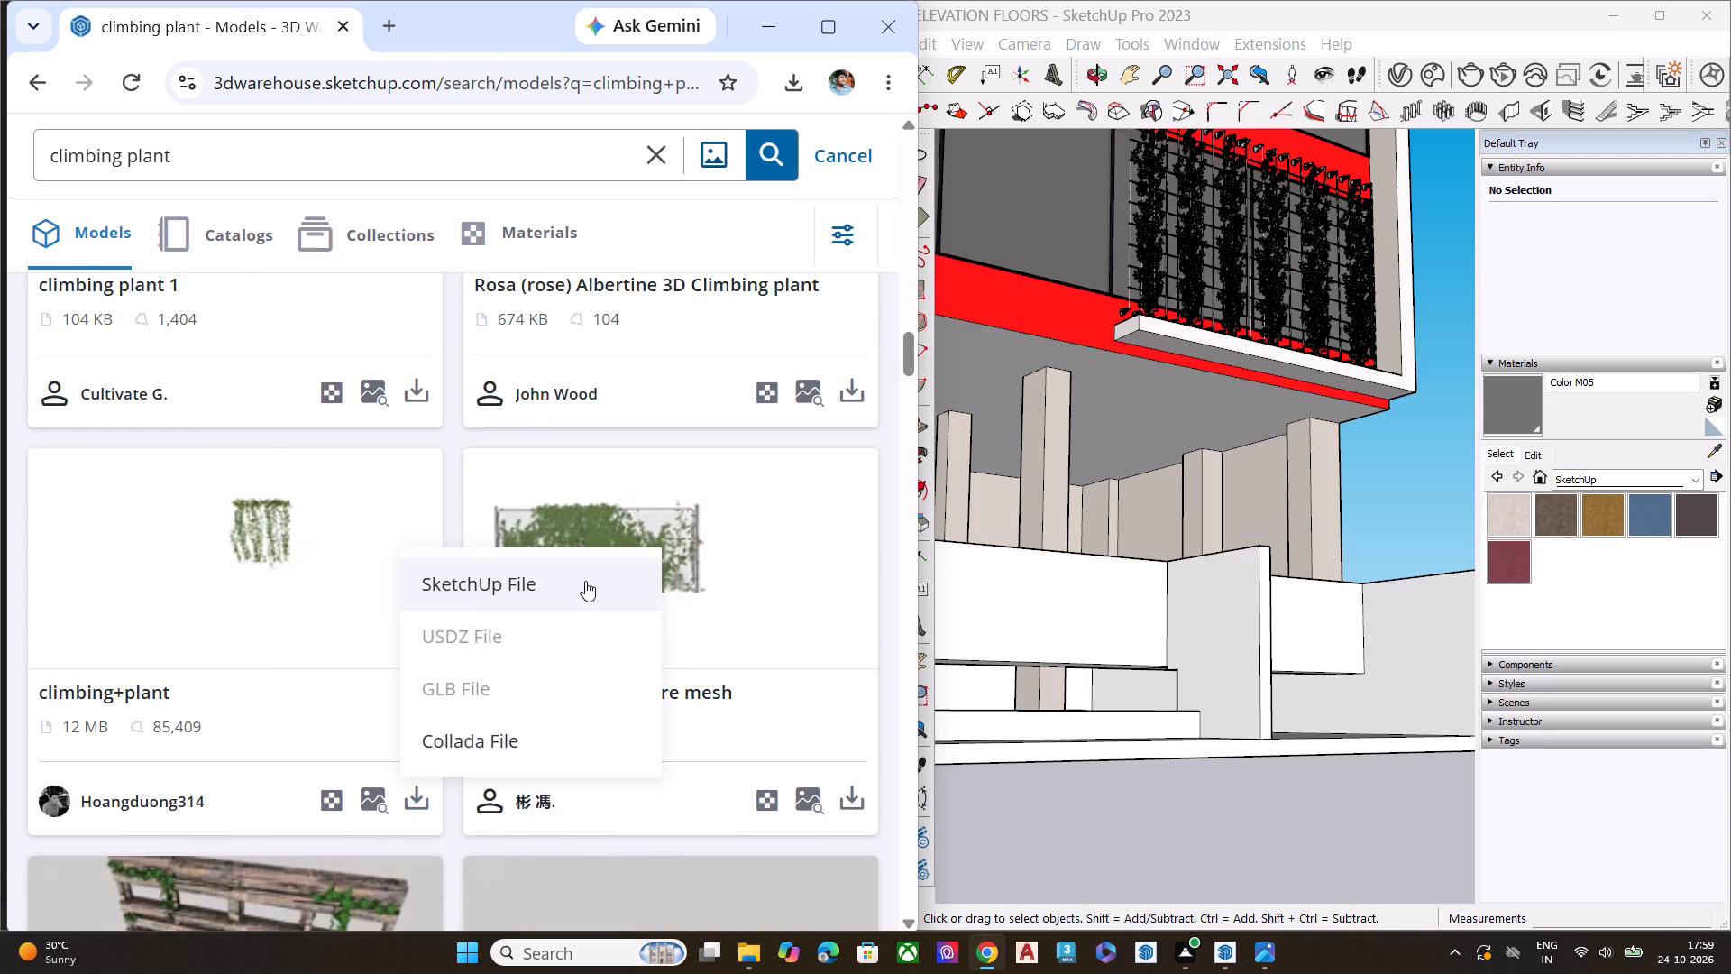
pyautogui.click(585, 581)
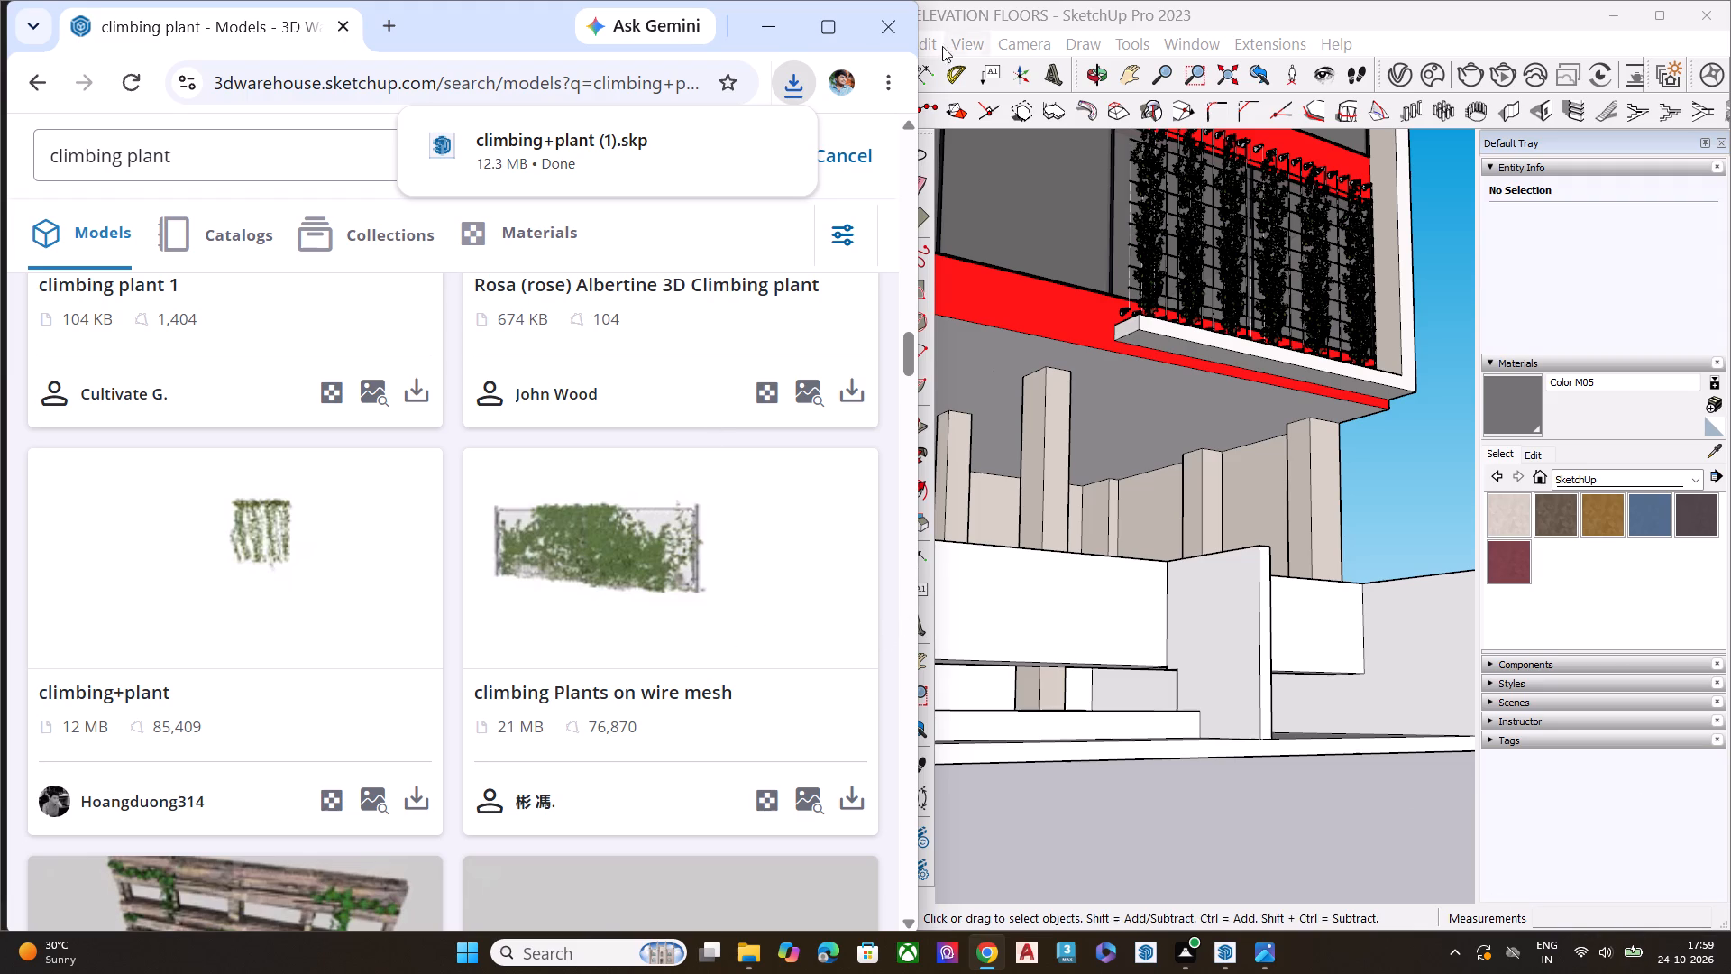
# Switch to SketchUp, import climbing+plant.skp from the Downloads folder, and place it on the ground beside the building's base.
pyautogui.click(1037, 0)
pyautogui.click(880, 49)
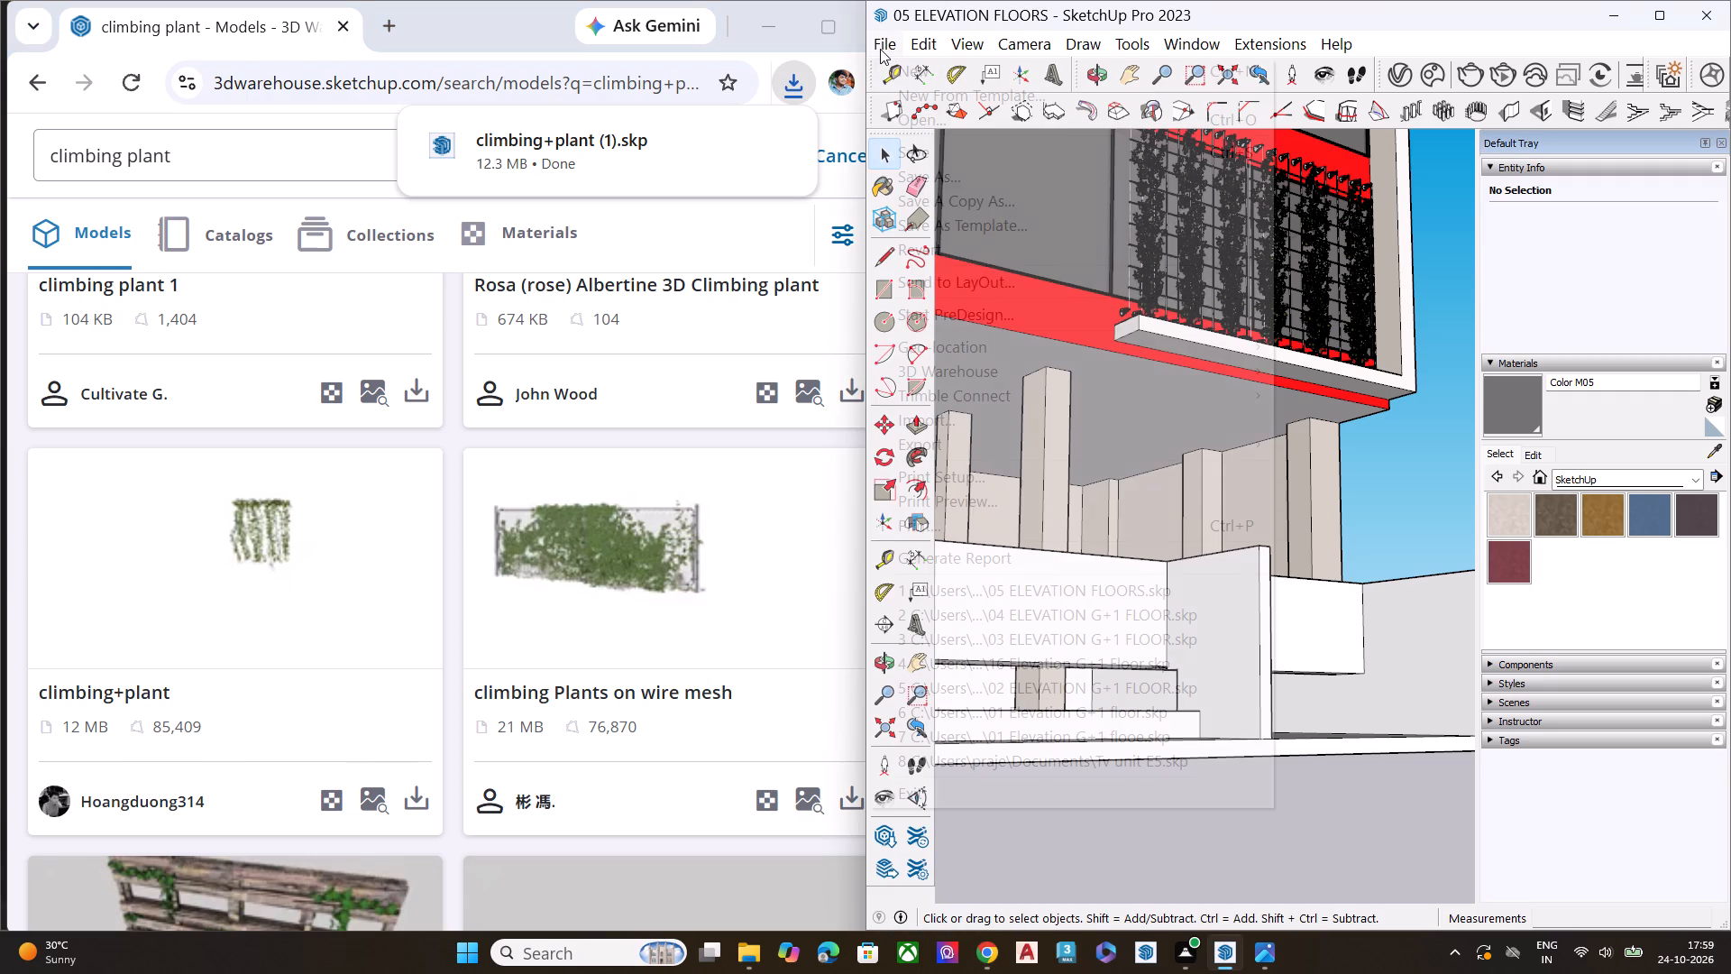
pyautogui.click(943, 427)
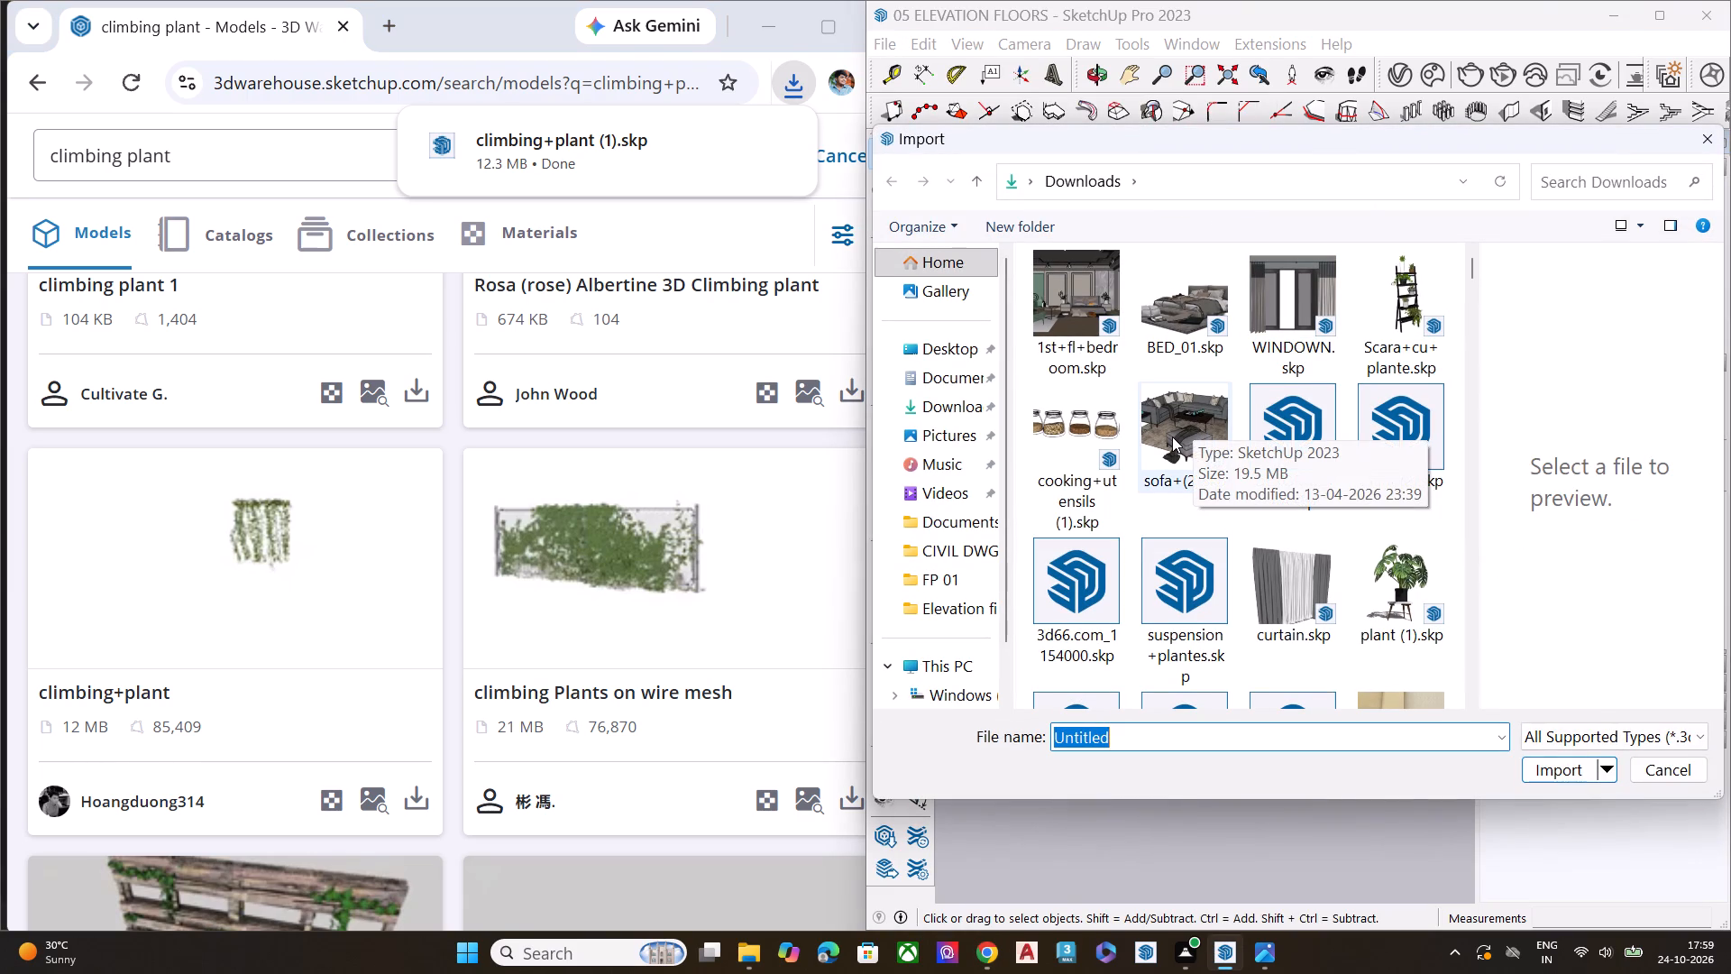
pyautogui.scroll(-1, 1282, 399)
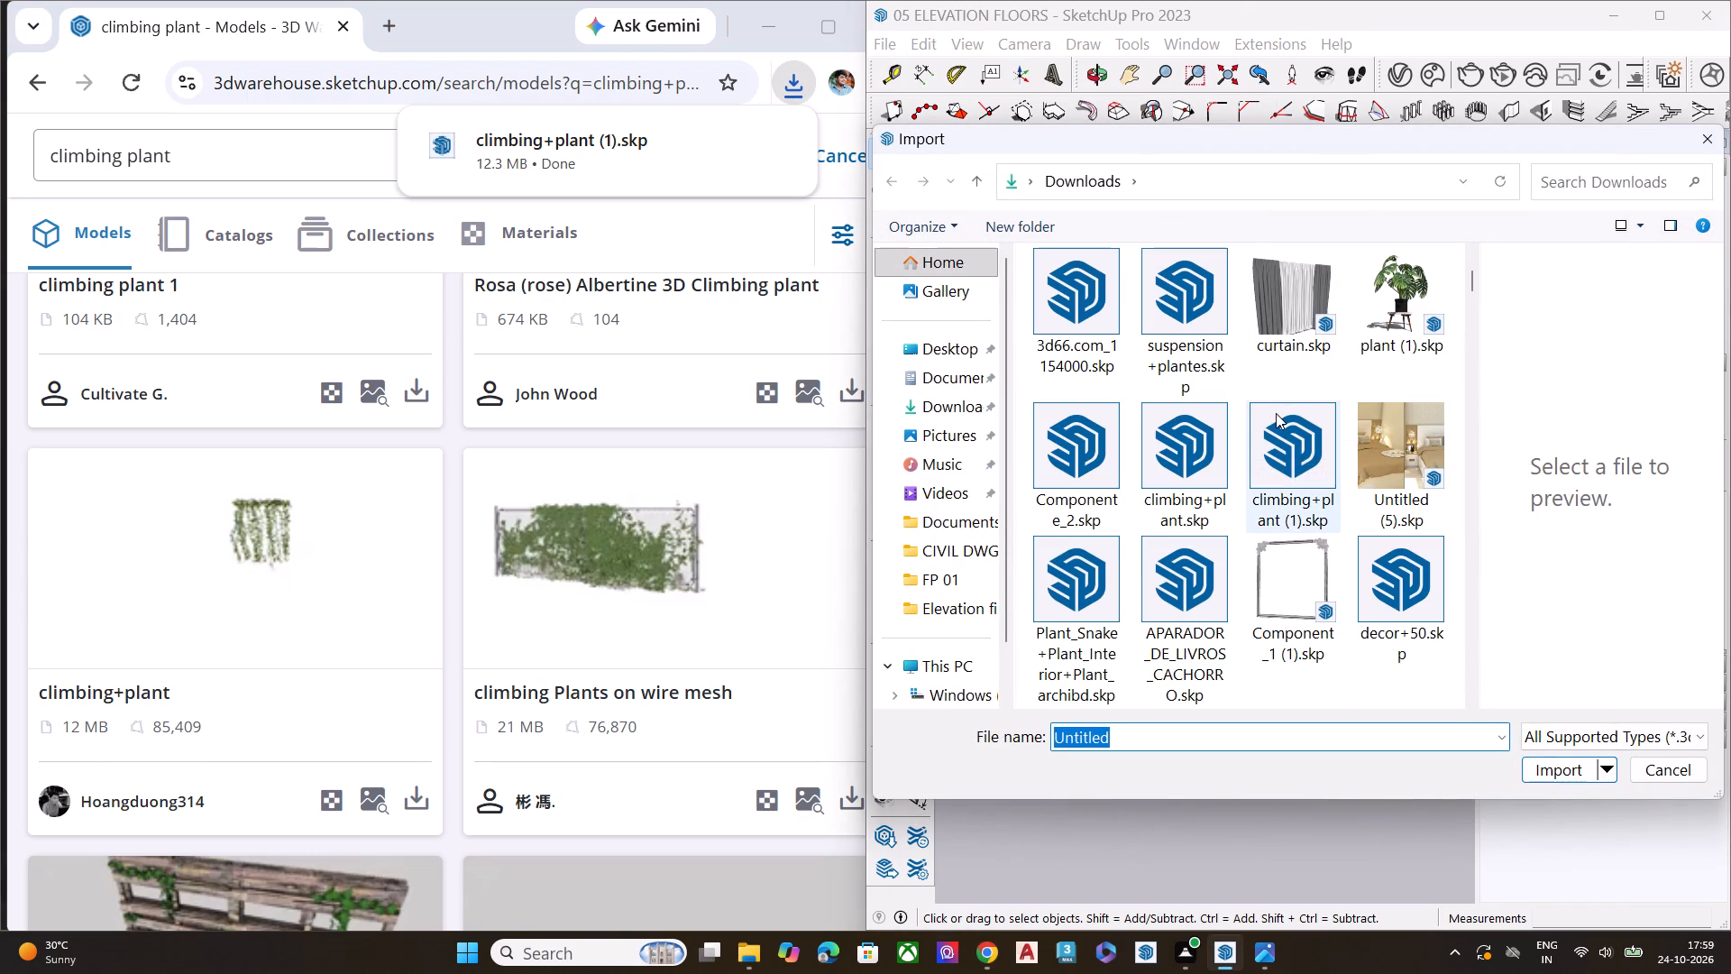
pyautogui.click(1159, 465)
pyautogui.click(1544, 769)
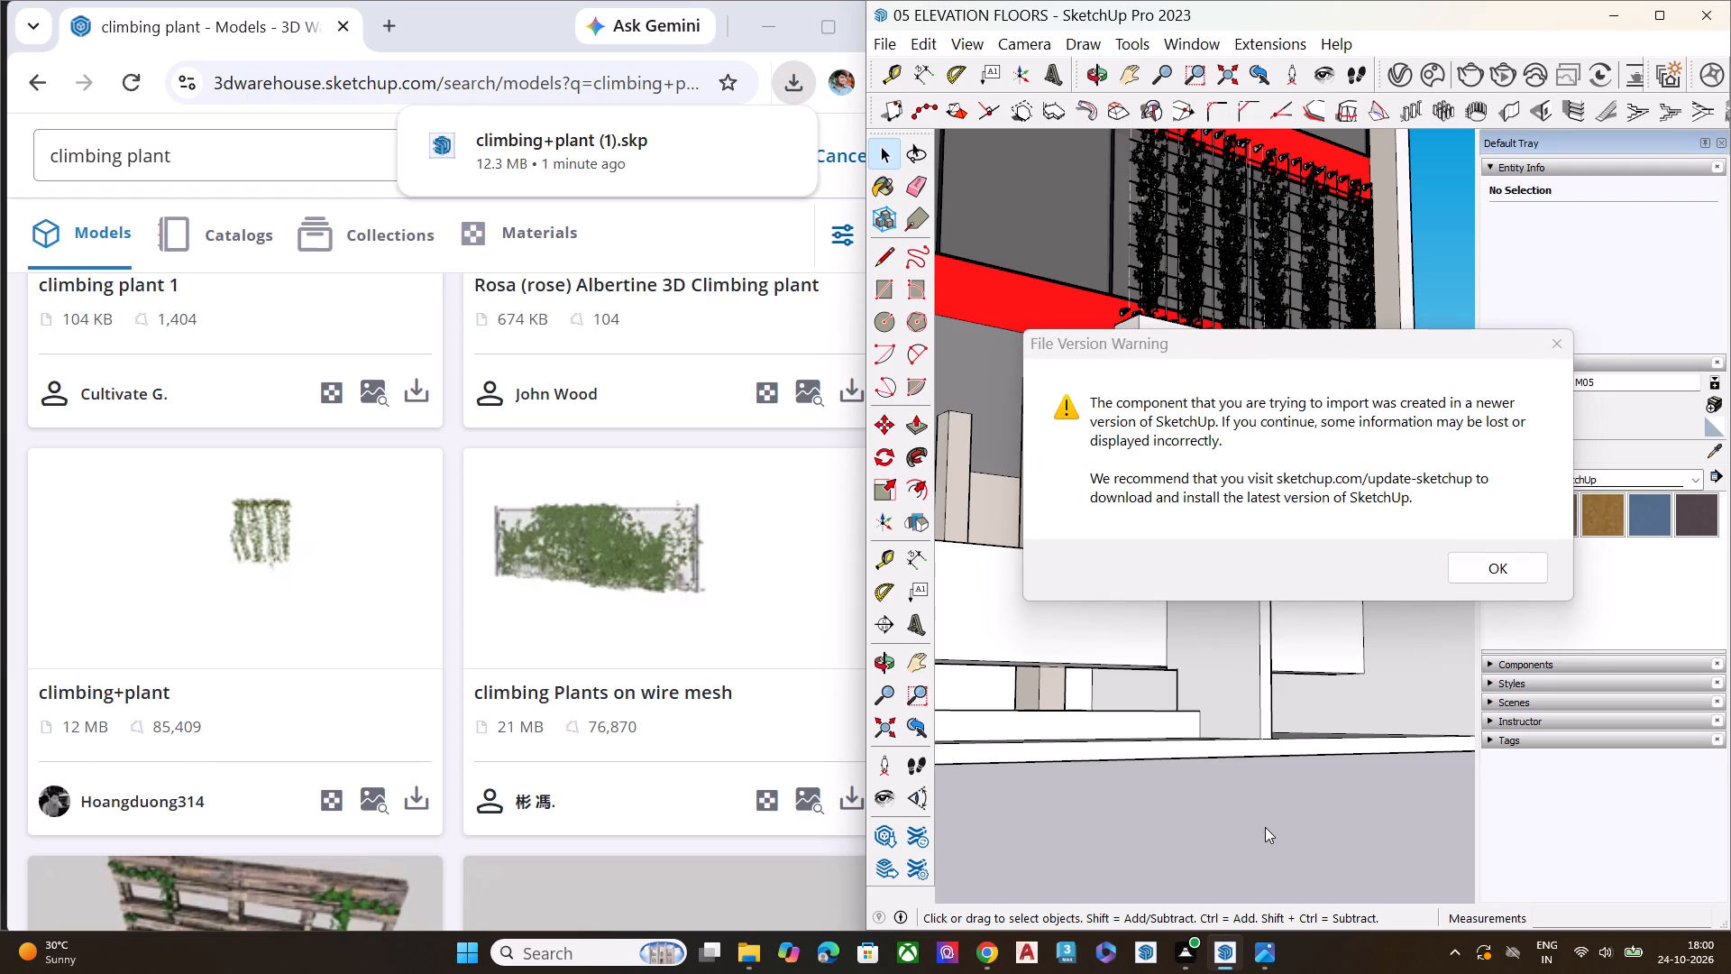
pyautogui.click(1504, 568)
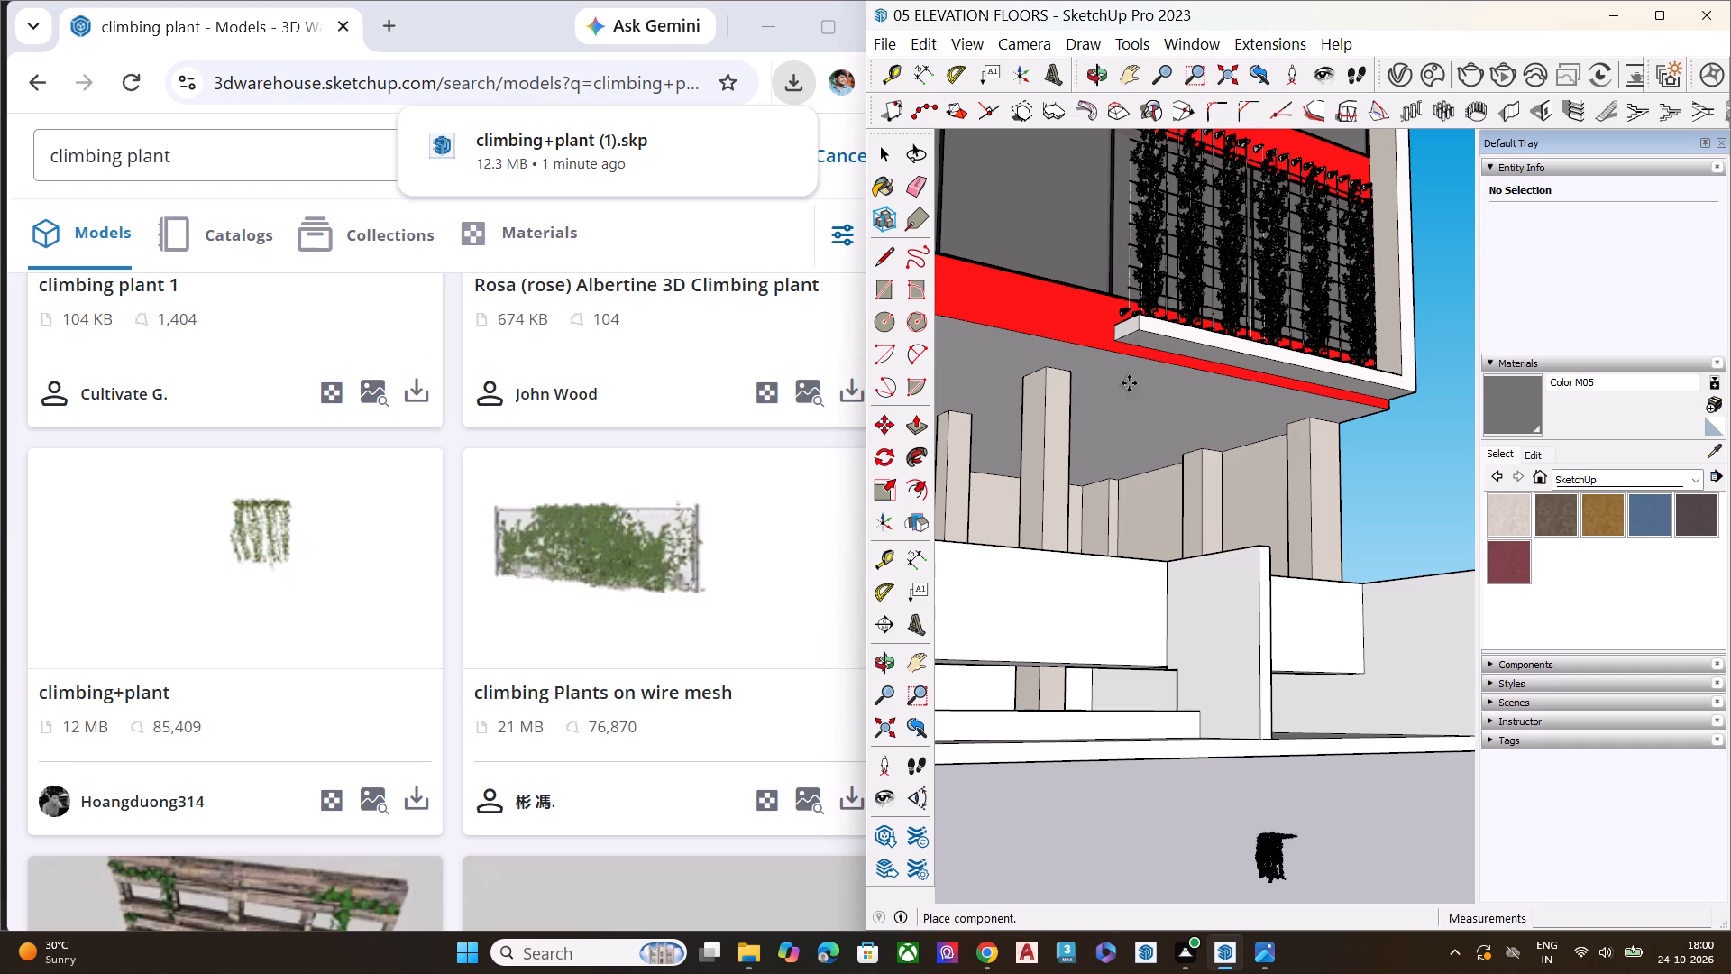
pyautogui.scroll(-8, 1148, 381)
pyautogui.moveTo(1187, 572); pyautogui.dragTo(1284, 822, button='middle')
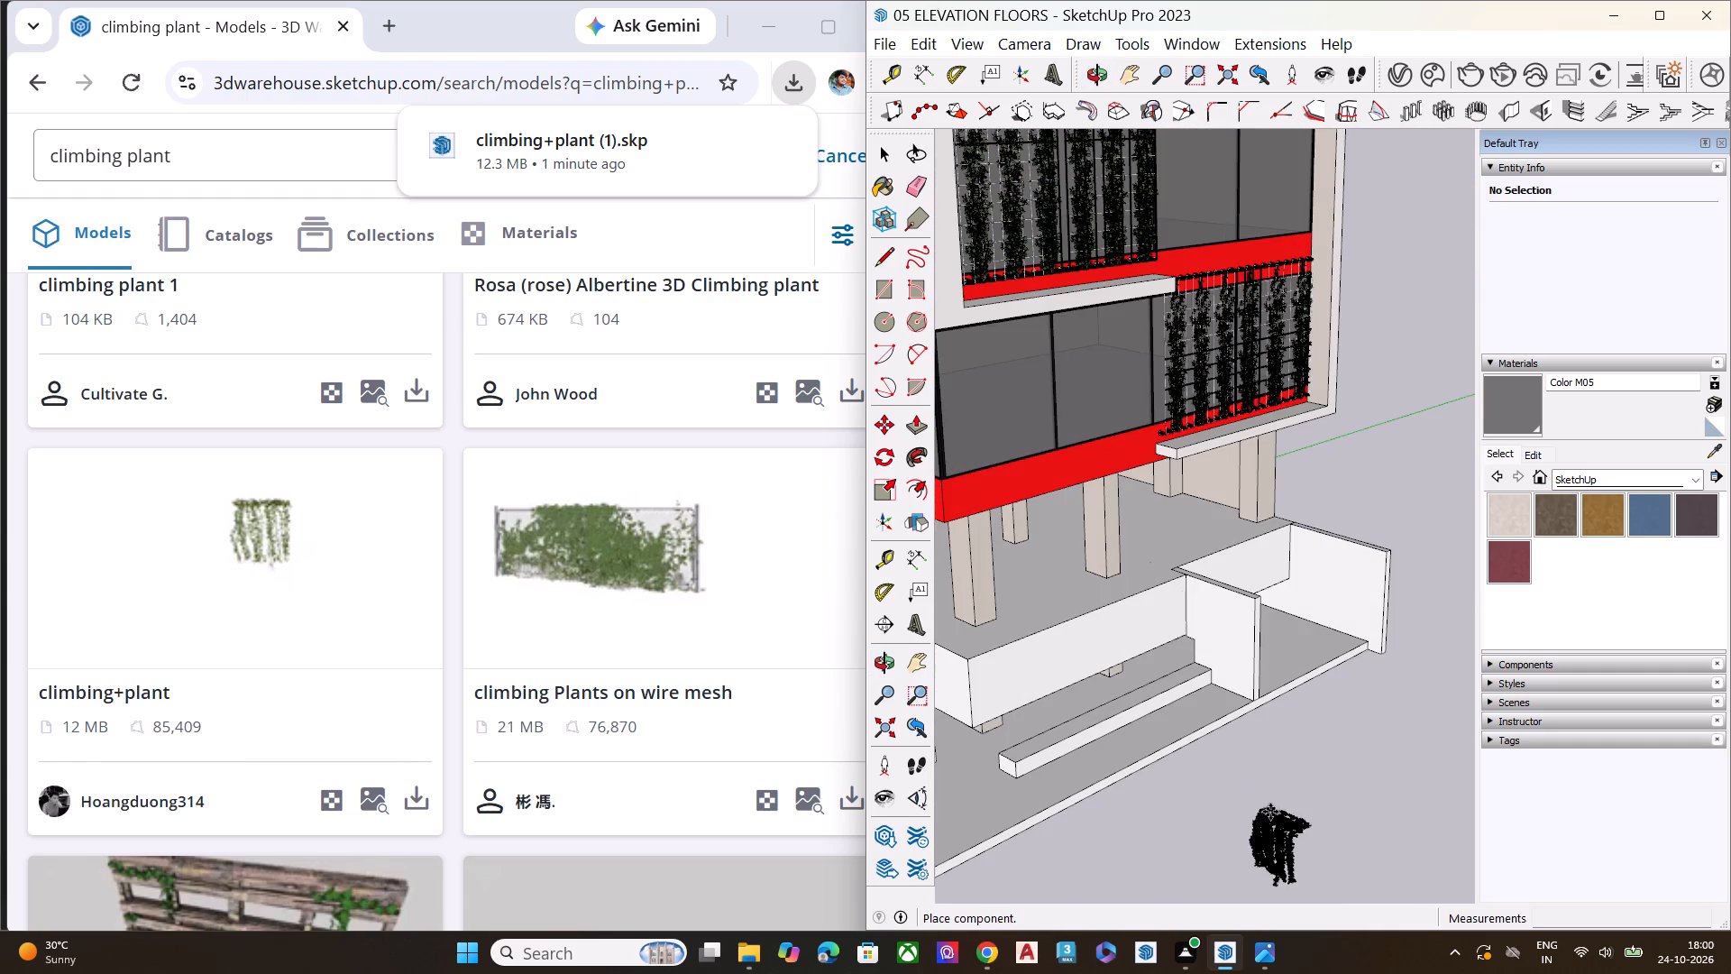
pyautogui.click(1338, 769)
# Rotate the imported climbing plant about its vertical axis at a lower corner, starting from the red axis direction.
pyautogui.scroll(5, 1349, 809)
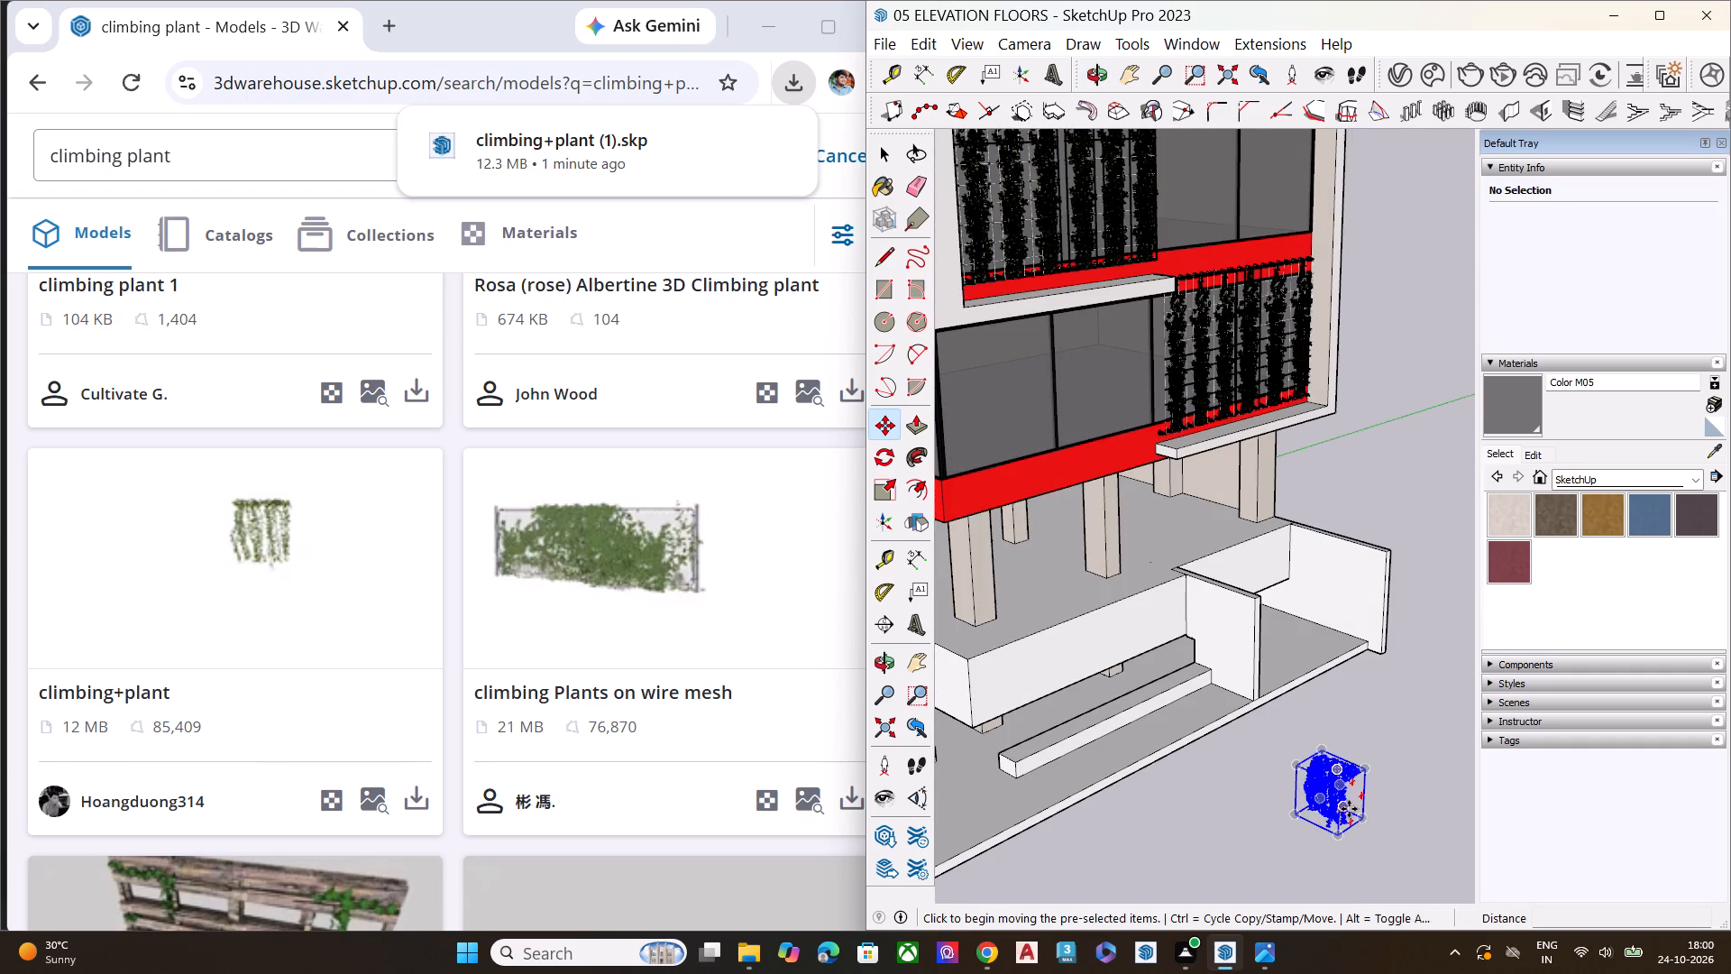
pyautogui.scroll(11, 1349, 809)
pyautogui.scroll(-1, 1373, 850)
pyautogui.press('space')
pyautogui.write('q')
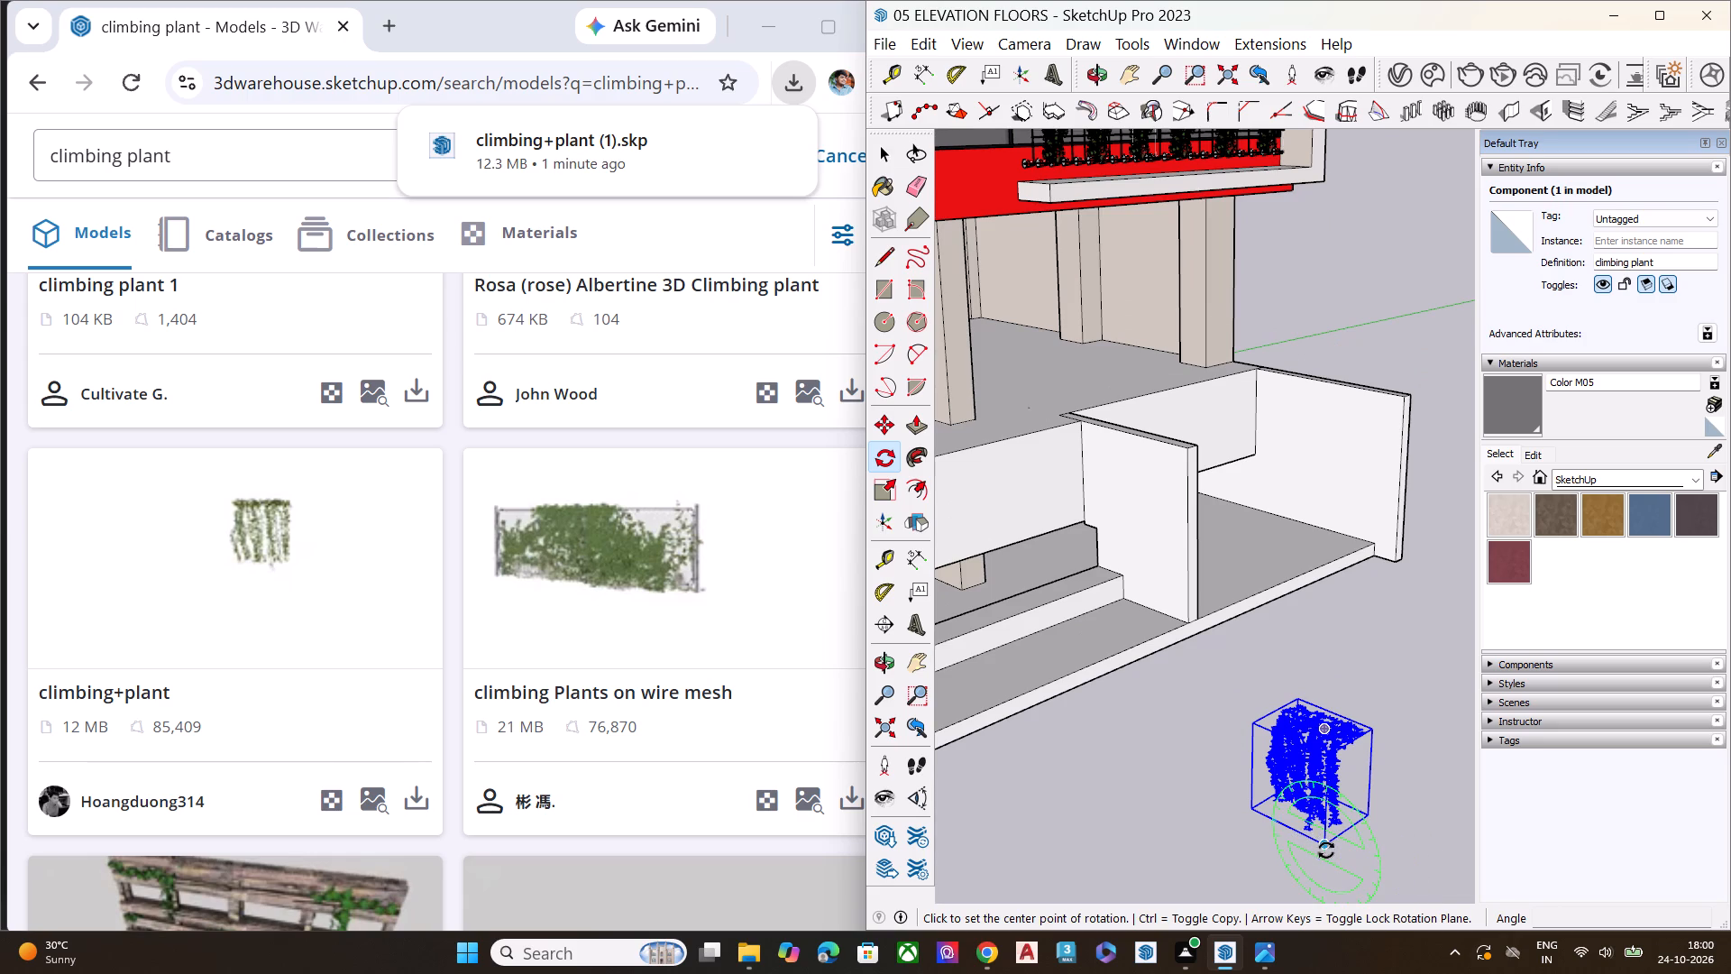
pyautogui.click(1353, 831)
pyautogui.click(1433, 867)
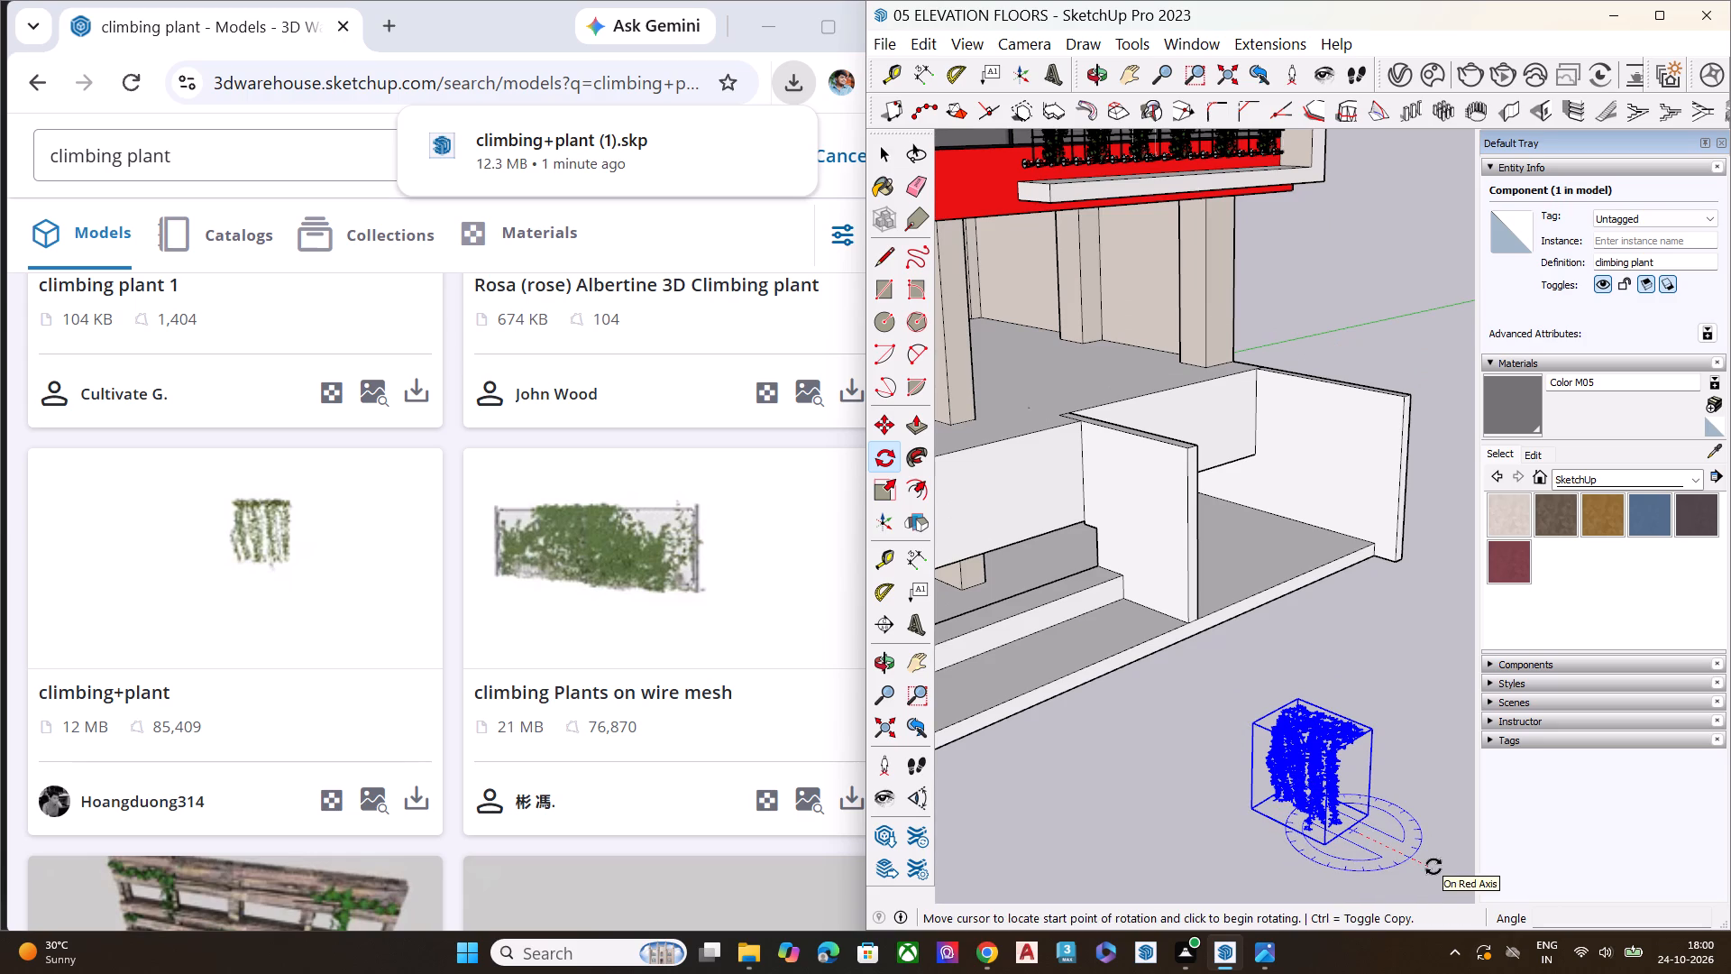
pyautogui.click(1426, 793)
# Move the climbing plant by its upper corner up to the top corner of the white column on the building's uppermost floor.
pyautogui.scroll(-4, 1263, 783)
pyautogui.scroll(1, 1291, 770)
pyautogui.scroll(-4, 1298, 769)
pyautogui.moveTo(1321, 875); pyautogui.dragTo(1345, 738, button='middle')
pyautogui.scroll(8, 1345, 738)
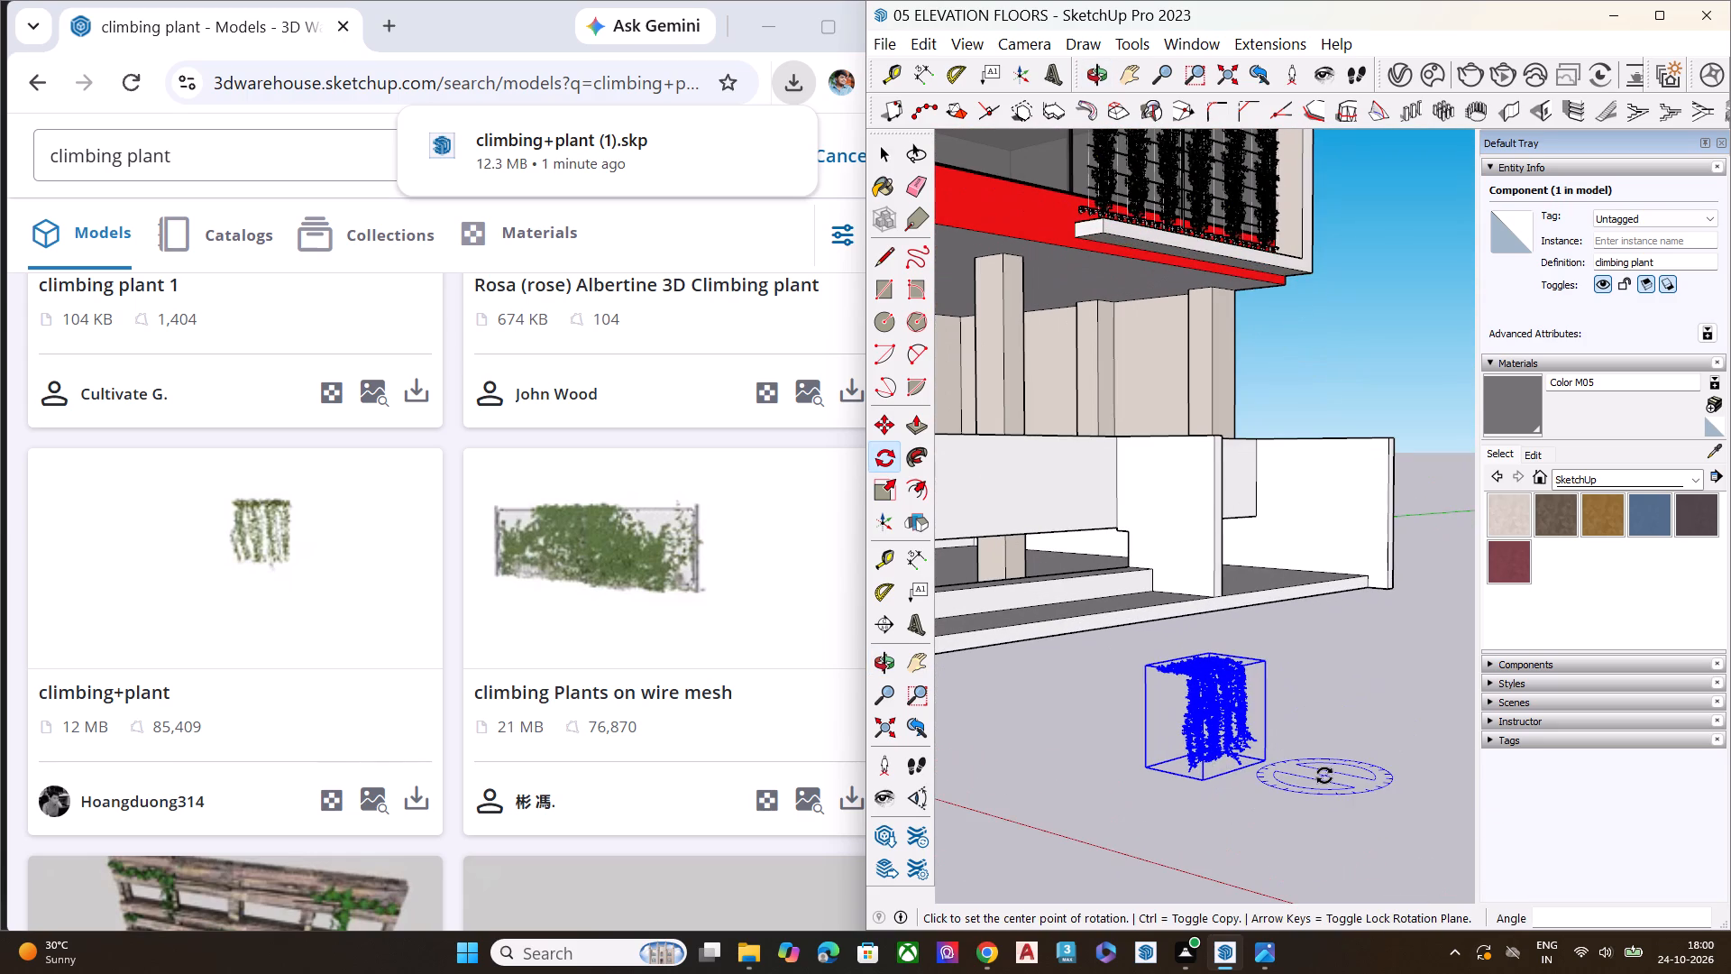
pyautogui.press('space')
pyautogui.press('m')
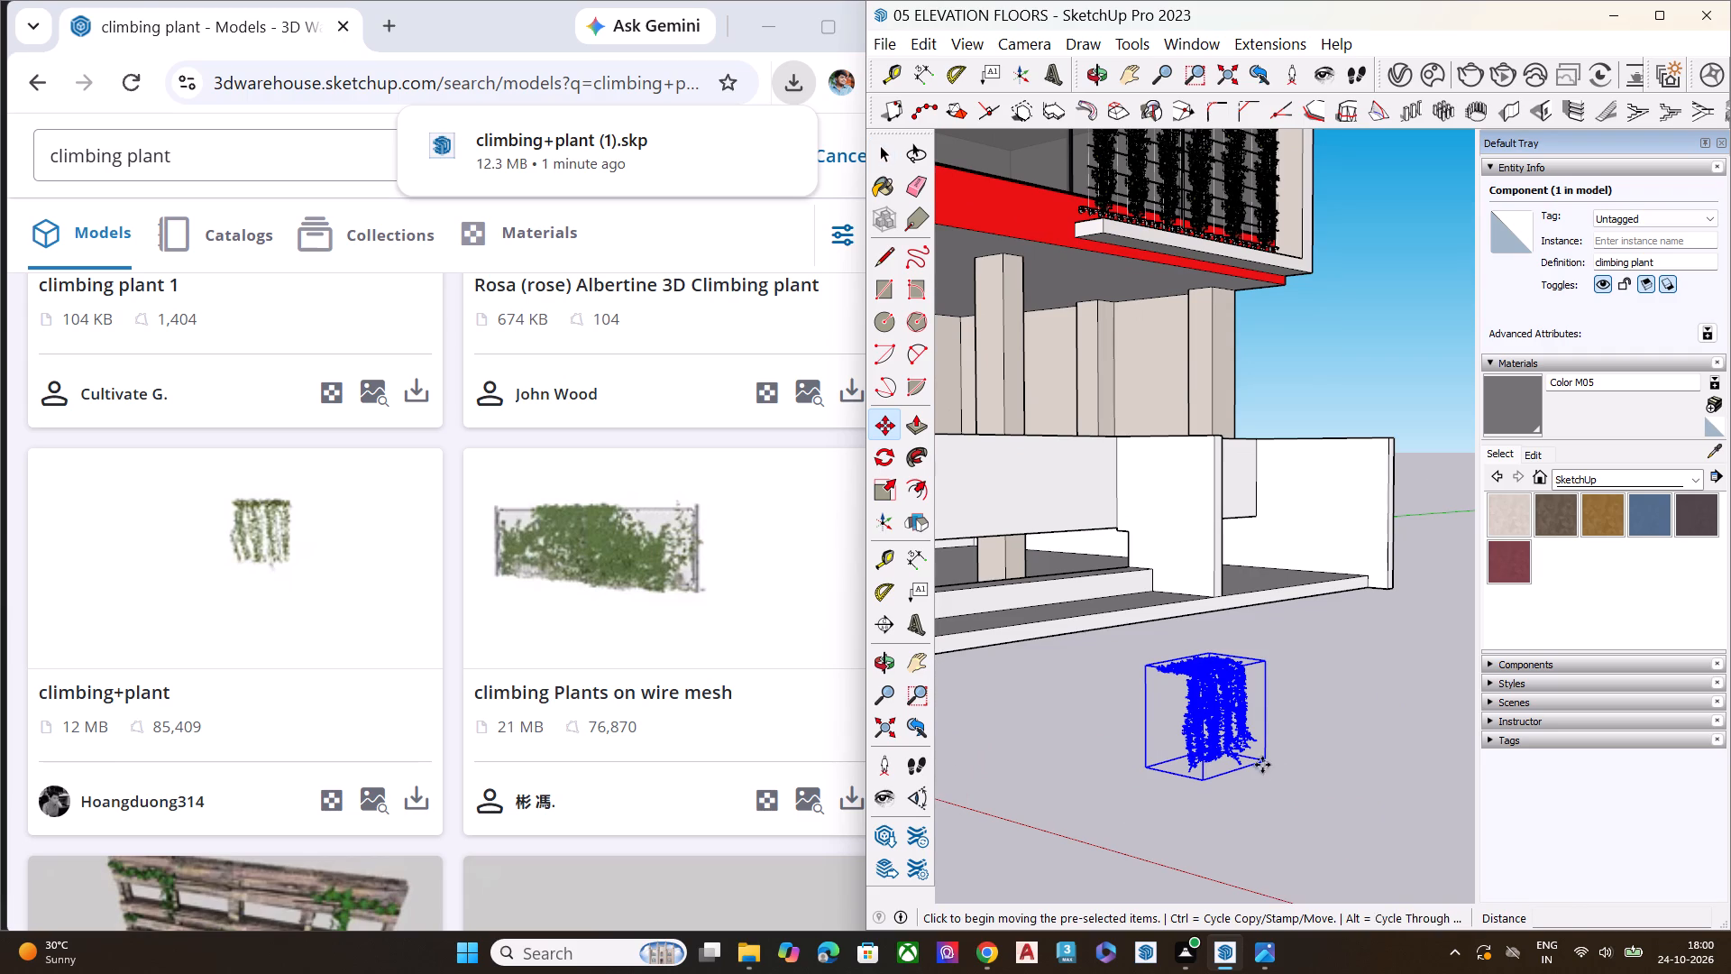
pyautogui.click(1146, 662)
pyautogui.scroll(-7, 1370, 760)
pyautogui.scroll(-4, 1332, 692)
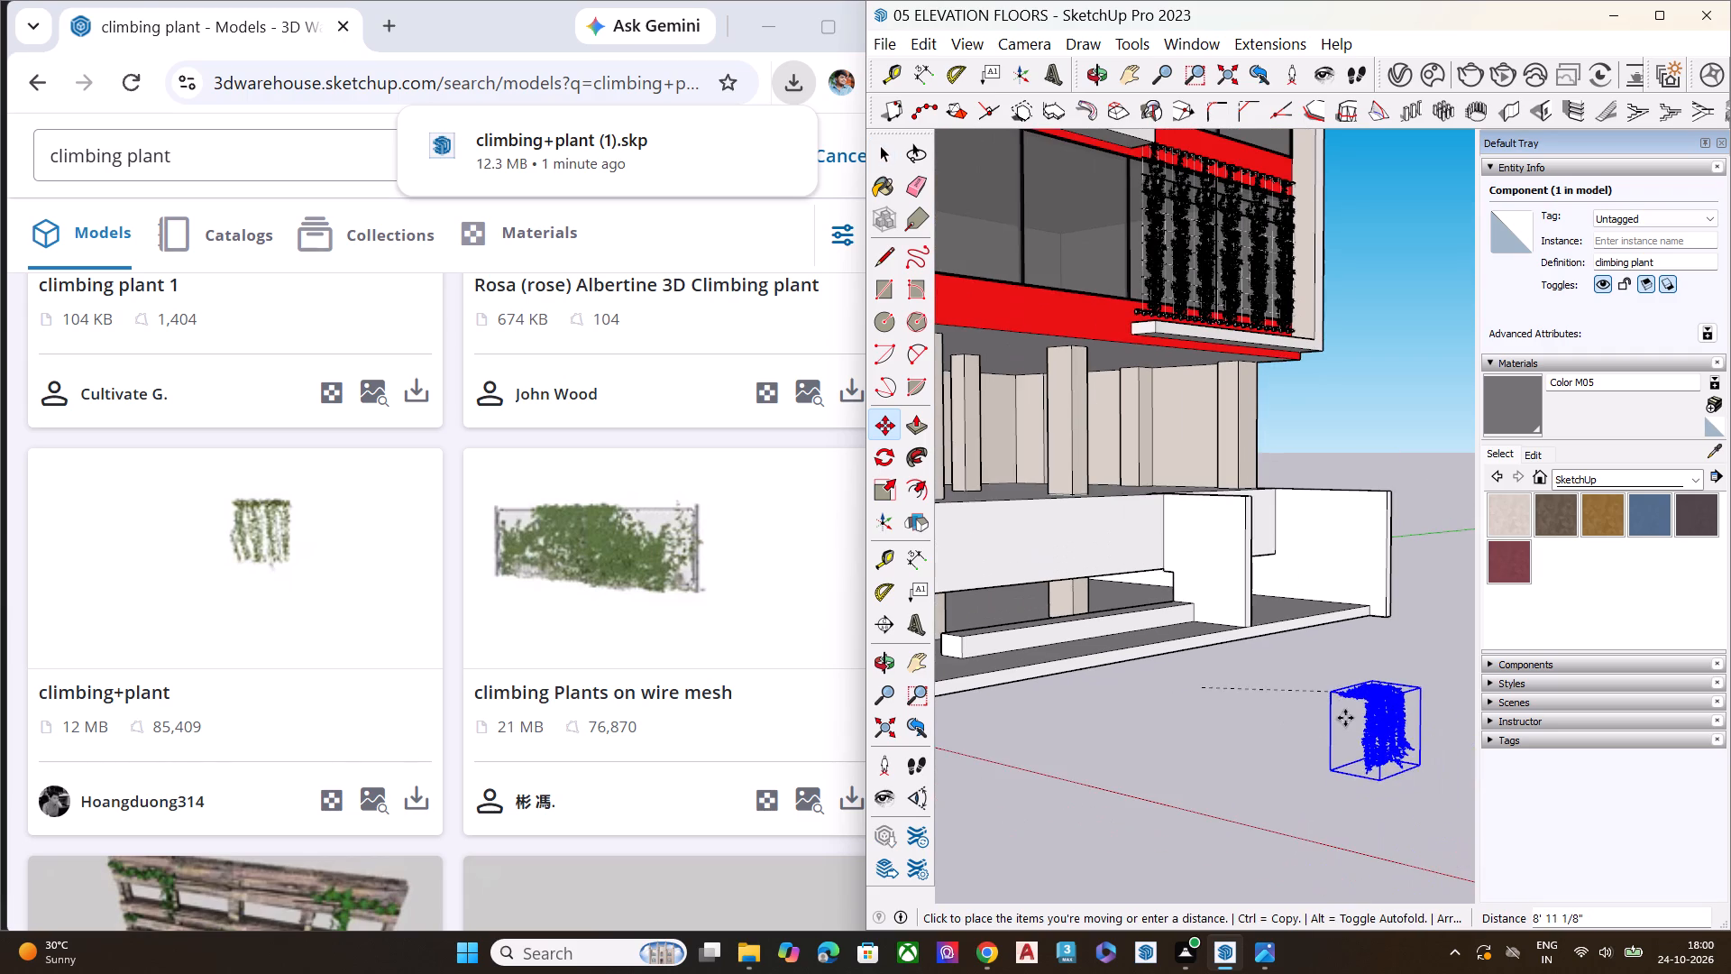
pyautogui.scroll(-12, 1345, 718)
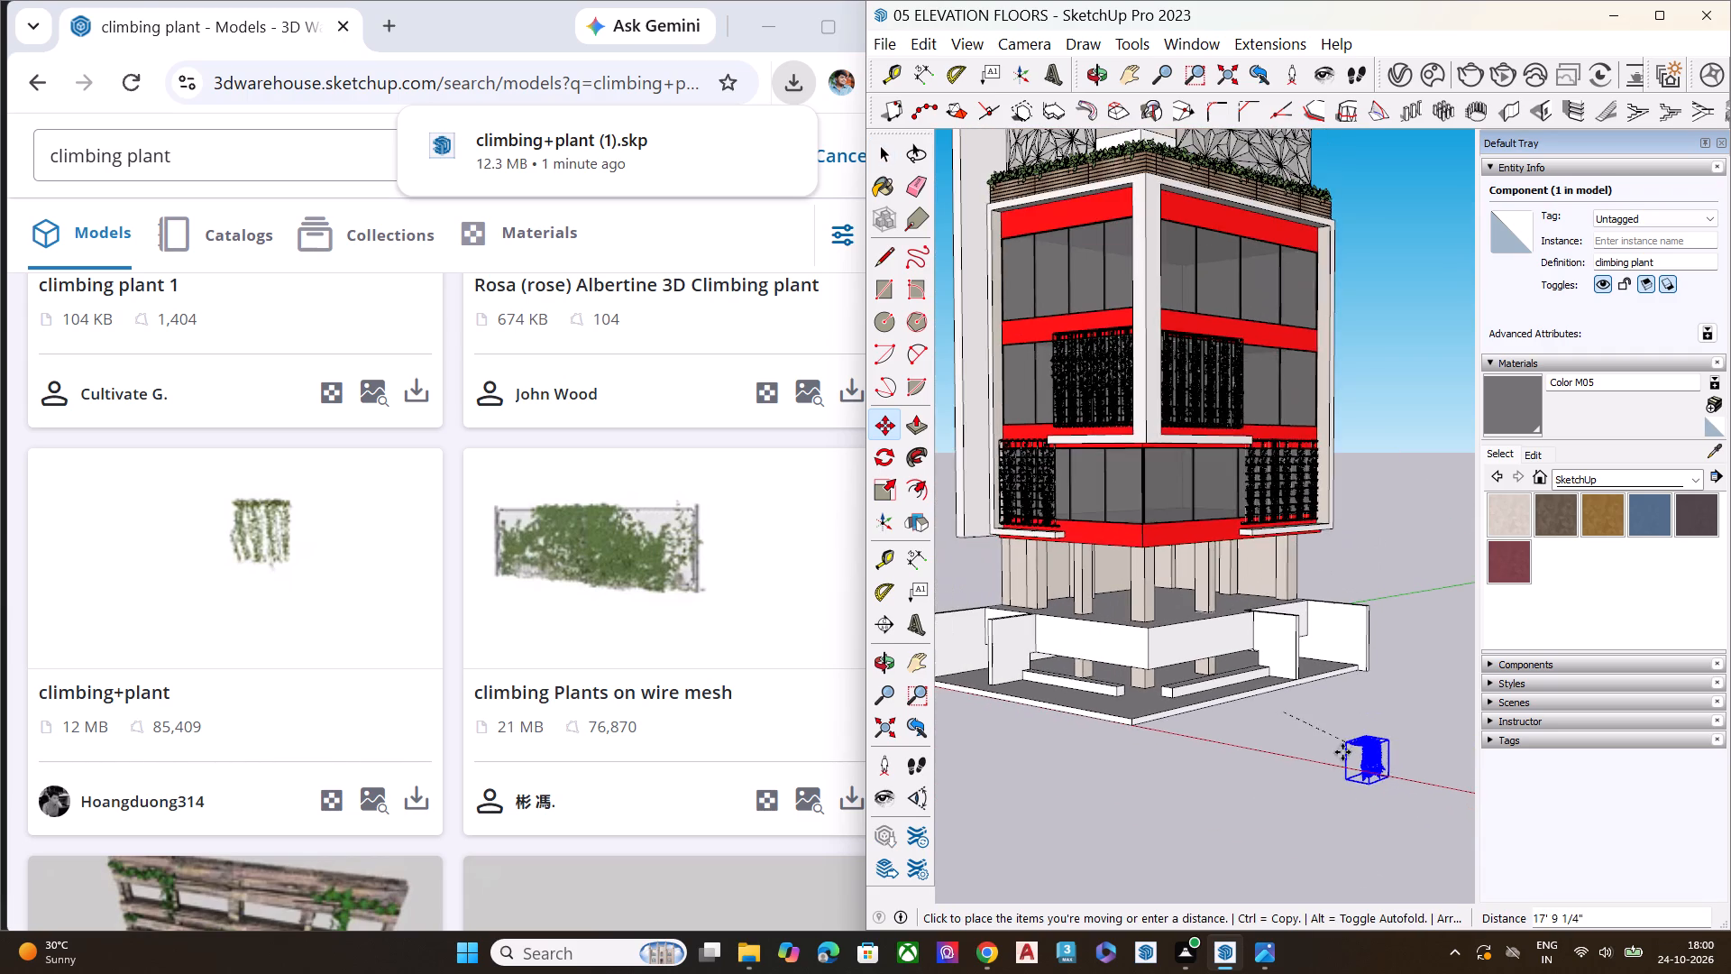
pyautogui.scroll(-18, 1342, 754)
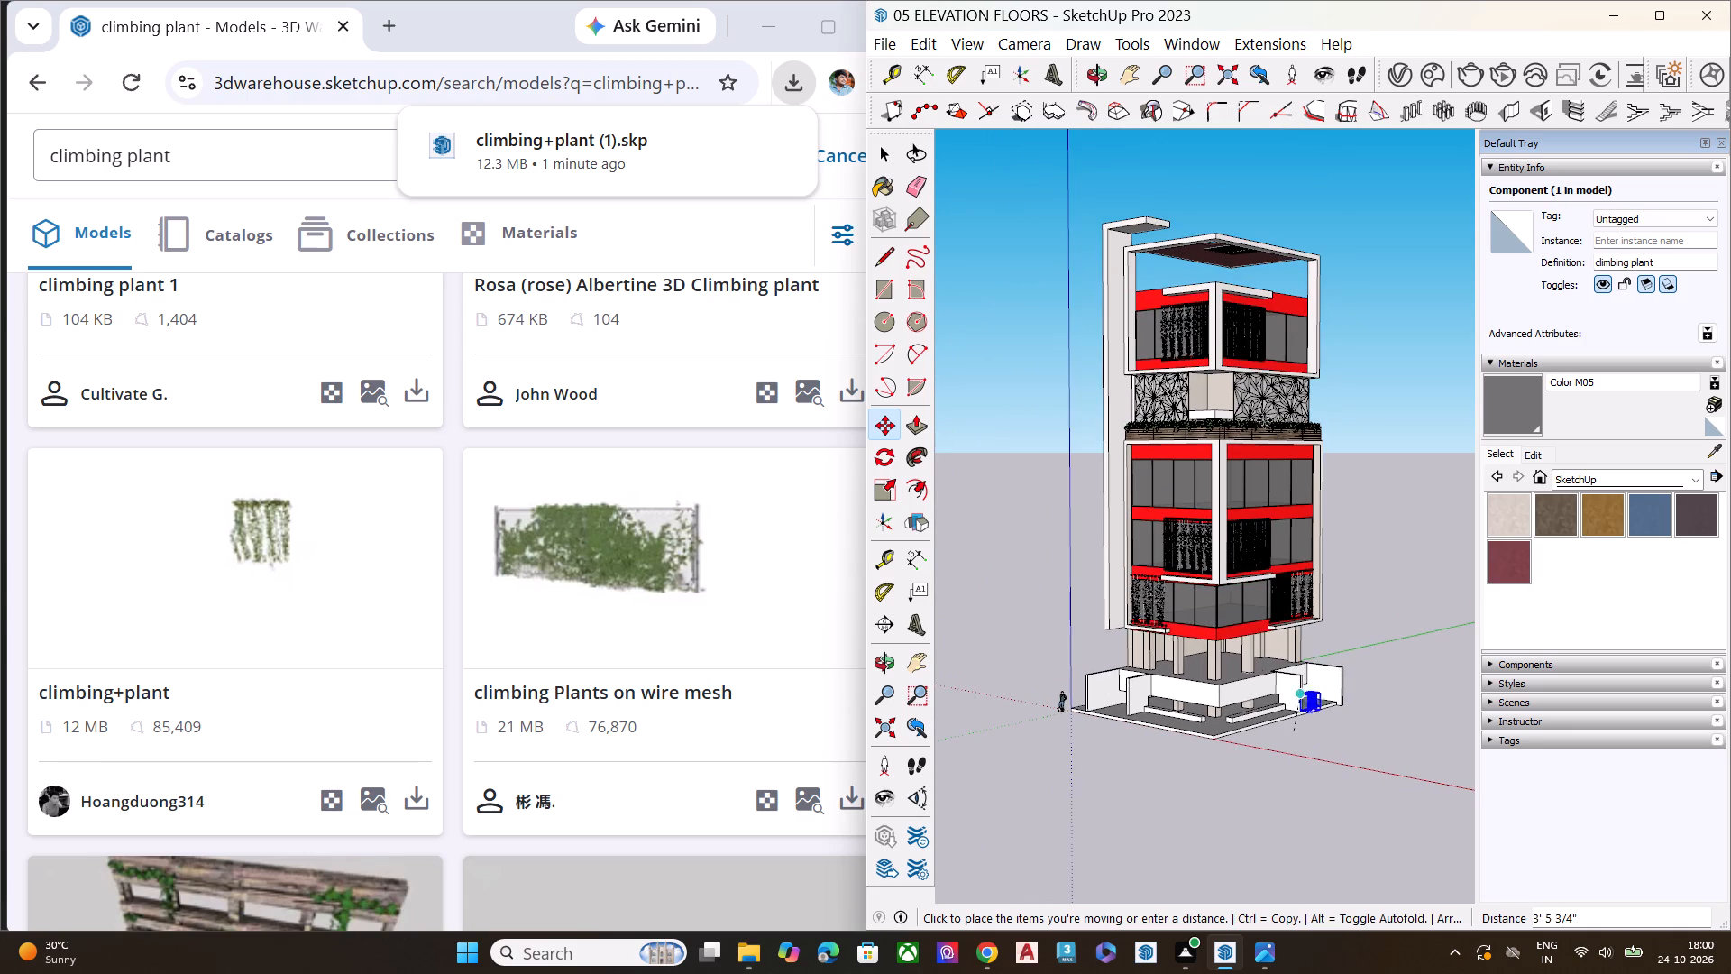
pyautogui.scroll(17, 1232, 271)
pyautogui.scroll(-1, 1227, 292)
pyautogui.scroll(1, 1227, 292)
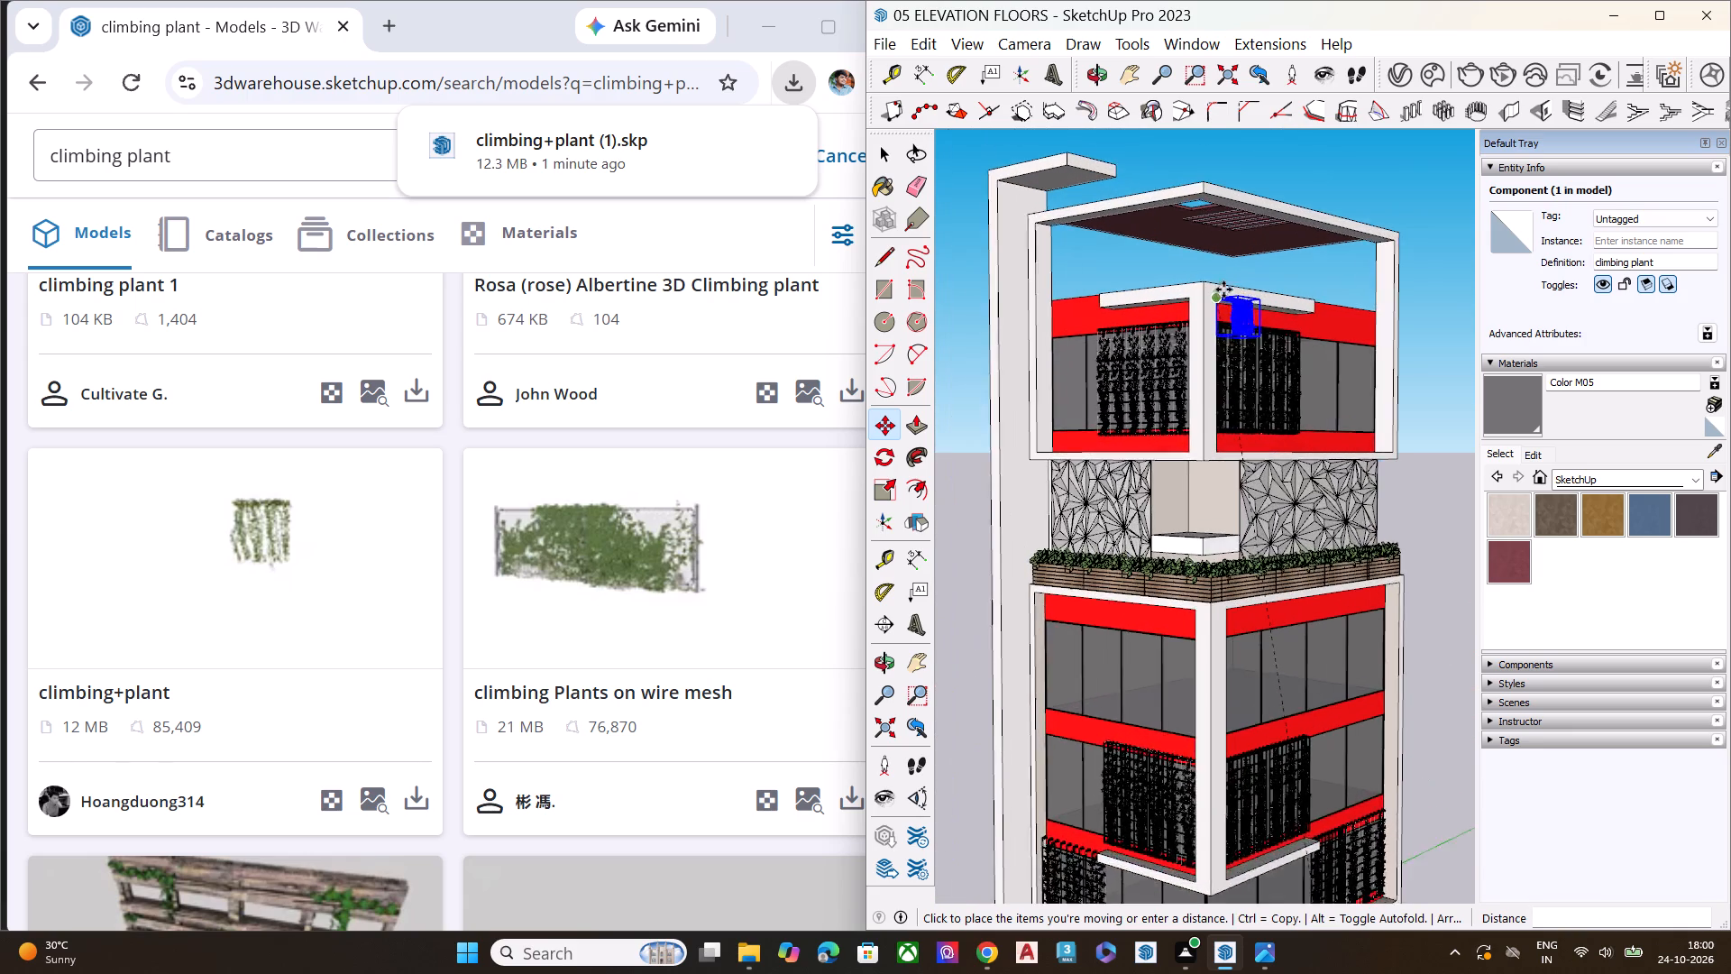
pyautogui.scroll(4, 1223, 282)
pyautogui.scroll(-1, 1223, 282)
pyautogui.scroll(10, 1223, 282)
pyautogui.moveTo(1204, 281); pyautogui.dragTo(1232, 384, button='middle')
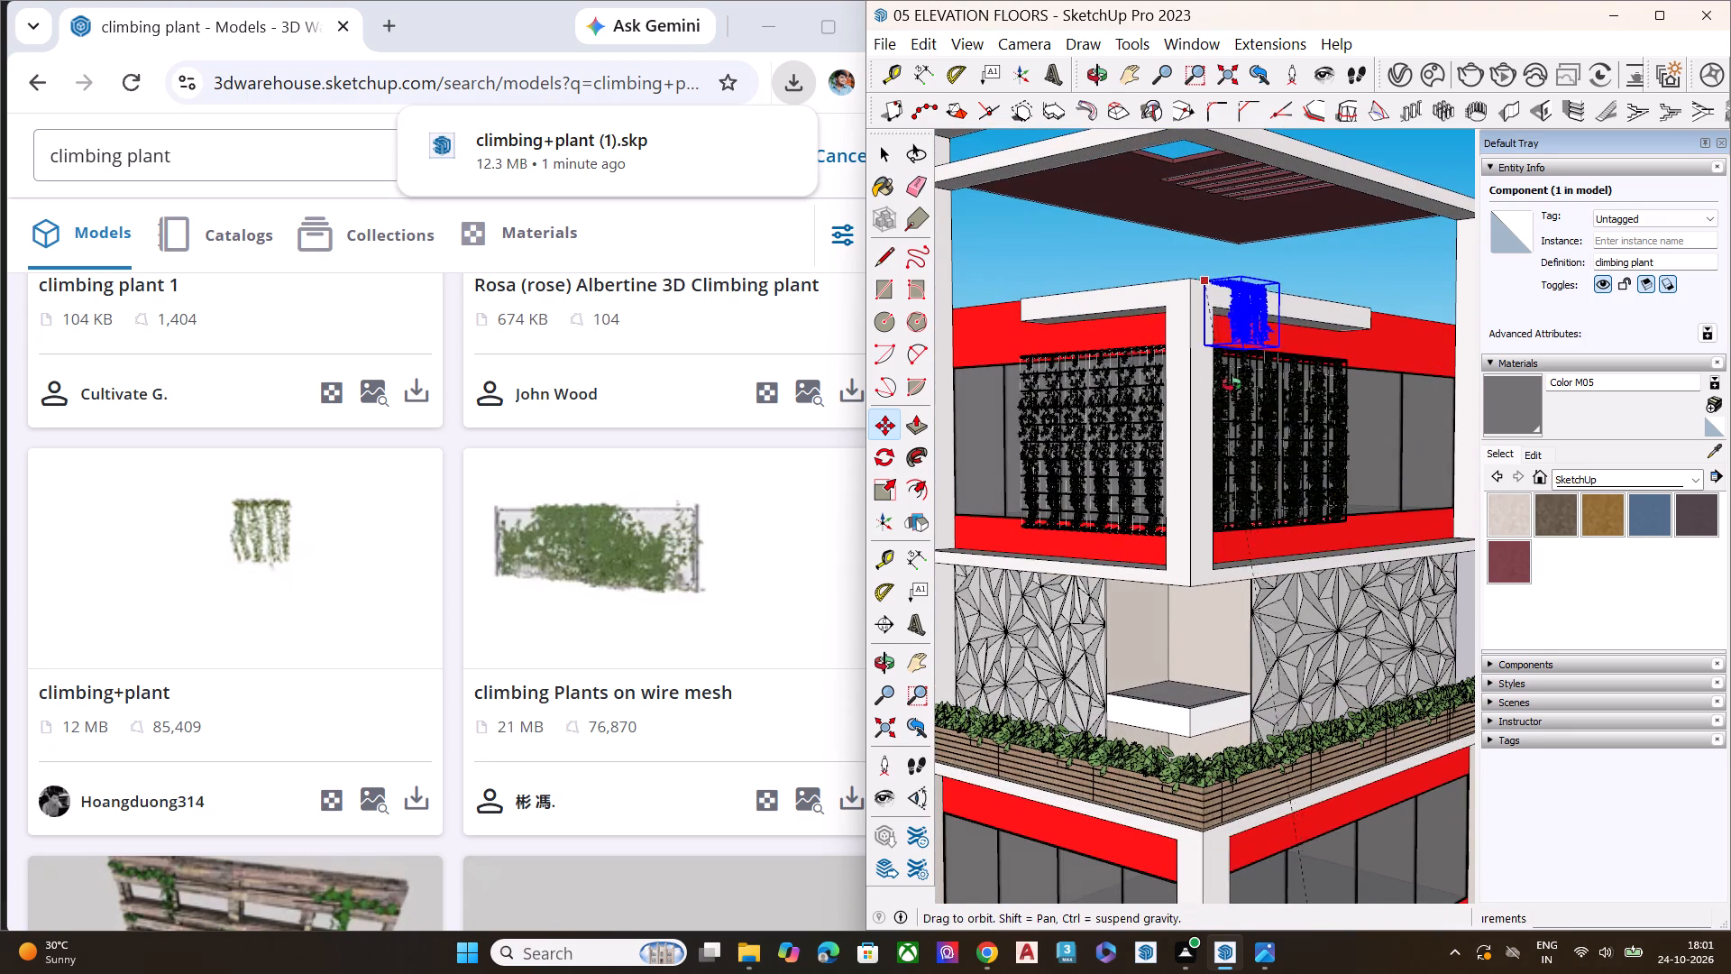
pyautogui.moveTo(1232, 384); pyautogui.dragTo(1242, 412, button='middle')
pyautogui.scroll(9, 1215, 364)
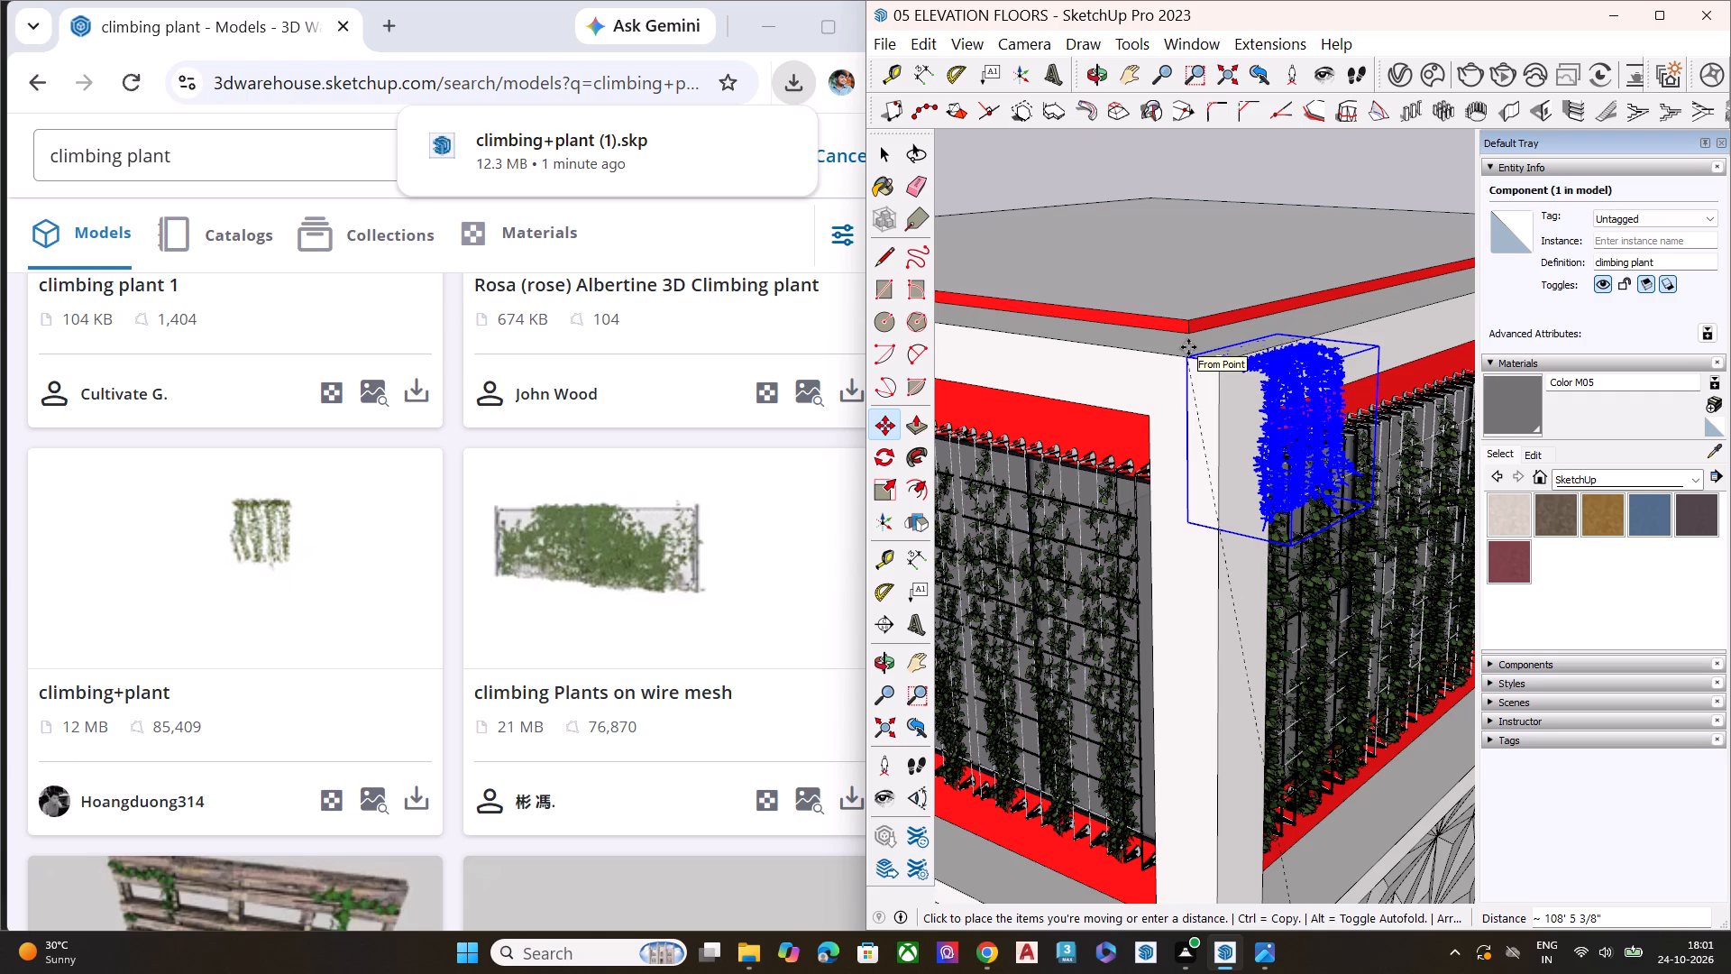
pyautogui.click(1188, 347)
# Shift the climbing plant about 1' 3 1/2" back over the white corner column's top so it drapes over the ledge.
pyautogui.moveTo(1197, 384); pyautogui.dragTo(1241, 389, button='middle')
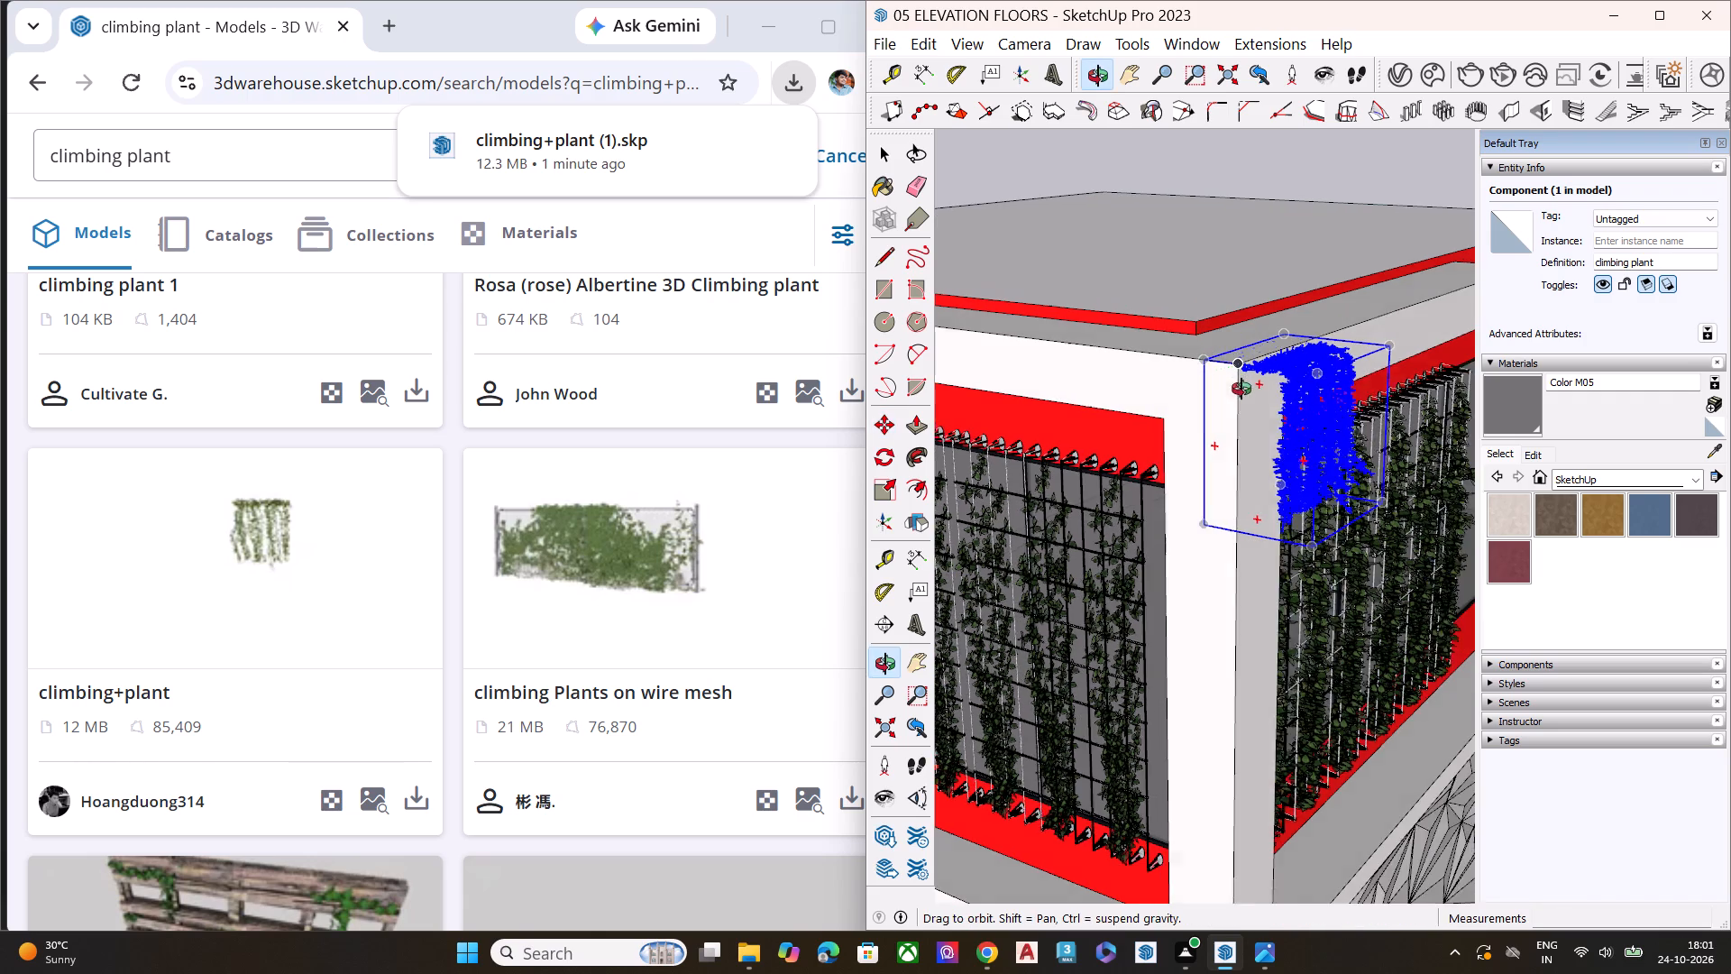
pyautogui.moveTo(1241, 389); pyautogui.dragTo(1264, 389, button='middle')
pyautogui.scroll(9, 1358, 358)
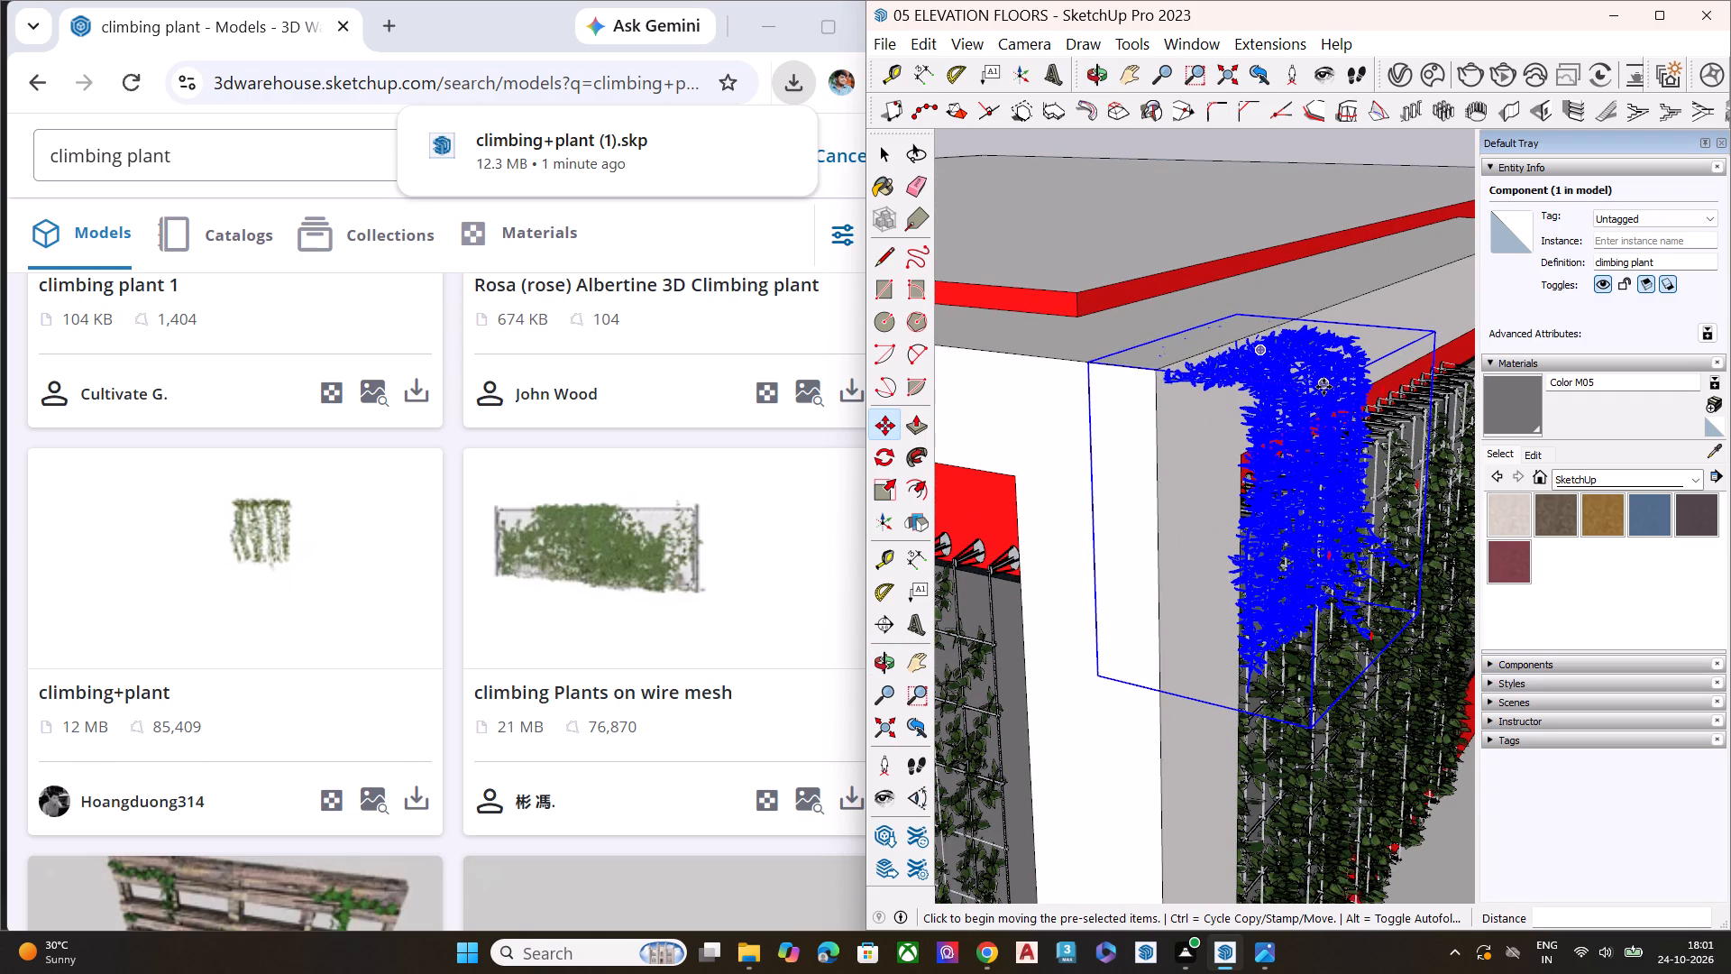
pyautogui.click(1323, 387)
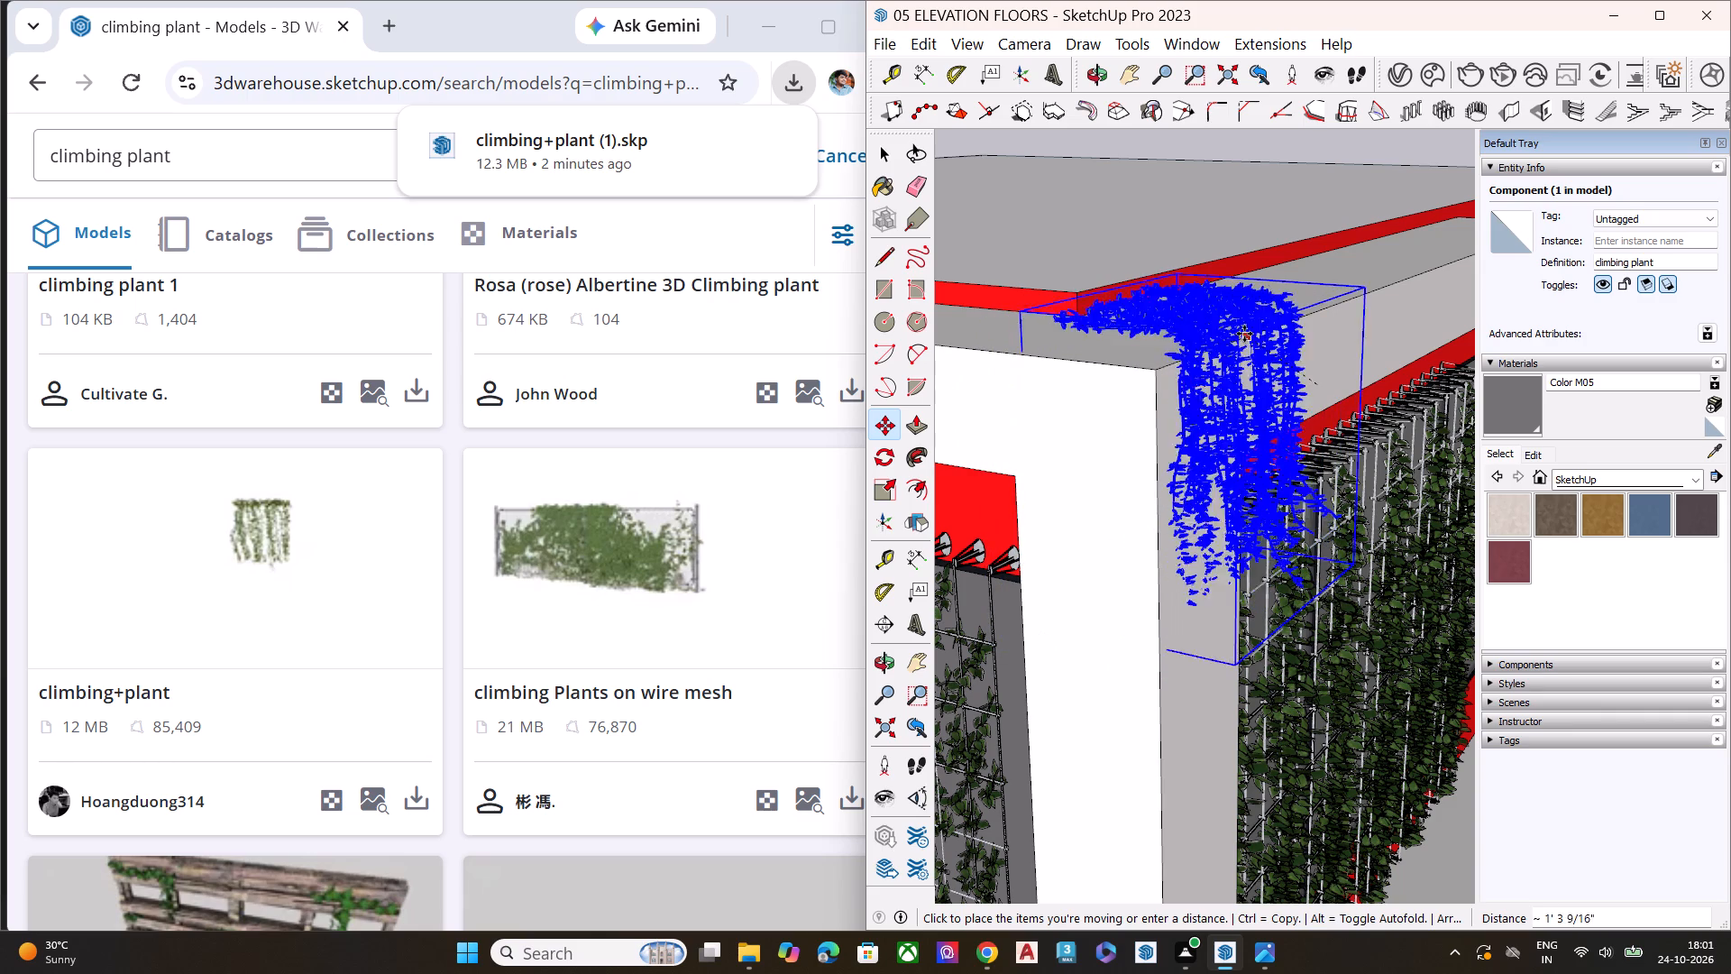
pyautogui.click(1244, 334)
pyautogui.moveTo(1148, 379); pyautogui.dragTo(1226, 352, button='middle')
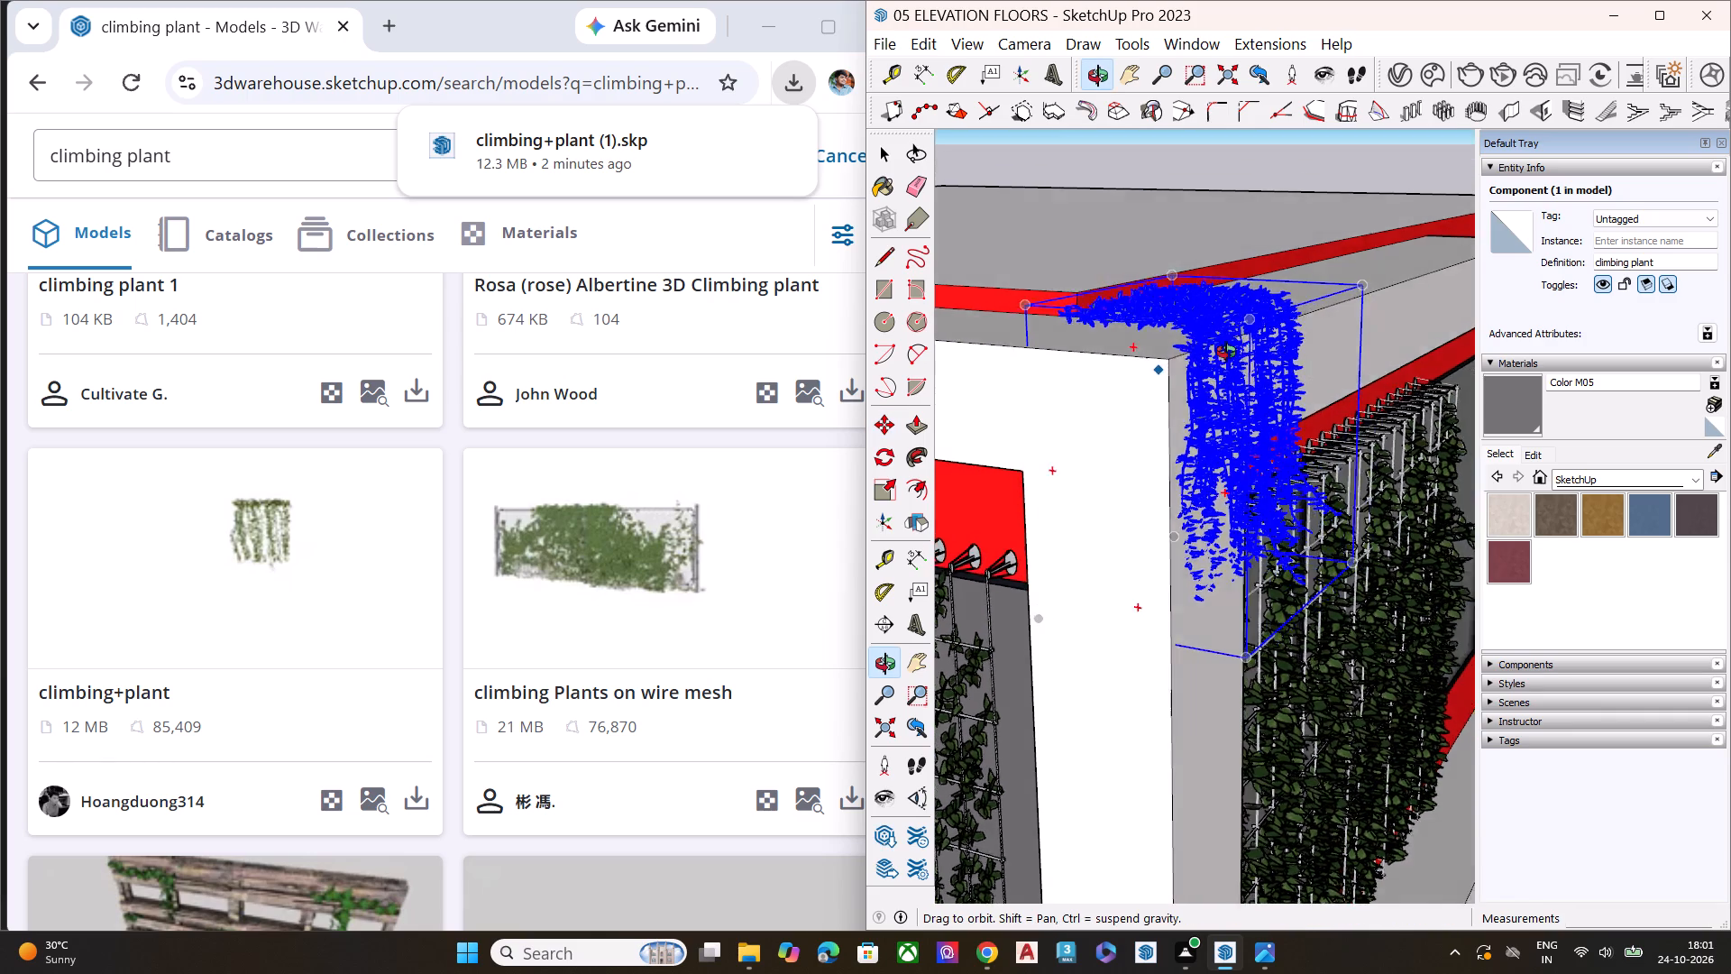
# Lower the climbing plant by its upper box corner about 3 9/16" towards the top-floor ledge, and clear the selection.
pyautogui.moveTo(1226, 352); pyautogui.dragTo(1300, 322, button='middle')
pyautogui.scroll(8, 1164, 293)
pyautogui.scroll(4, 1042, 295)
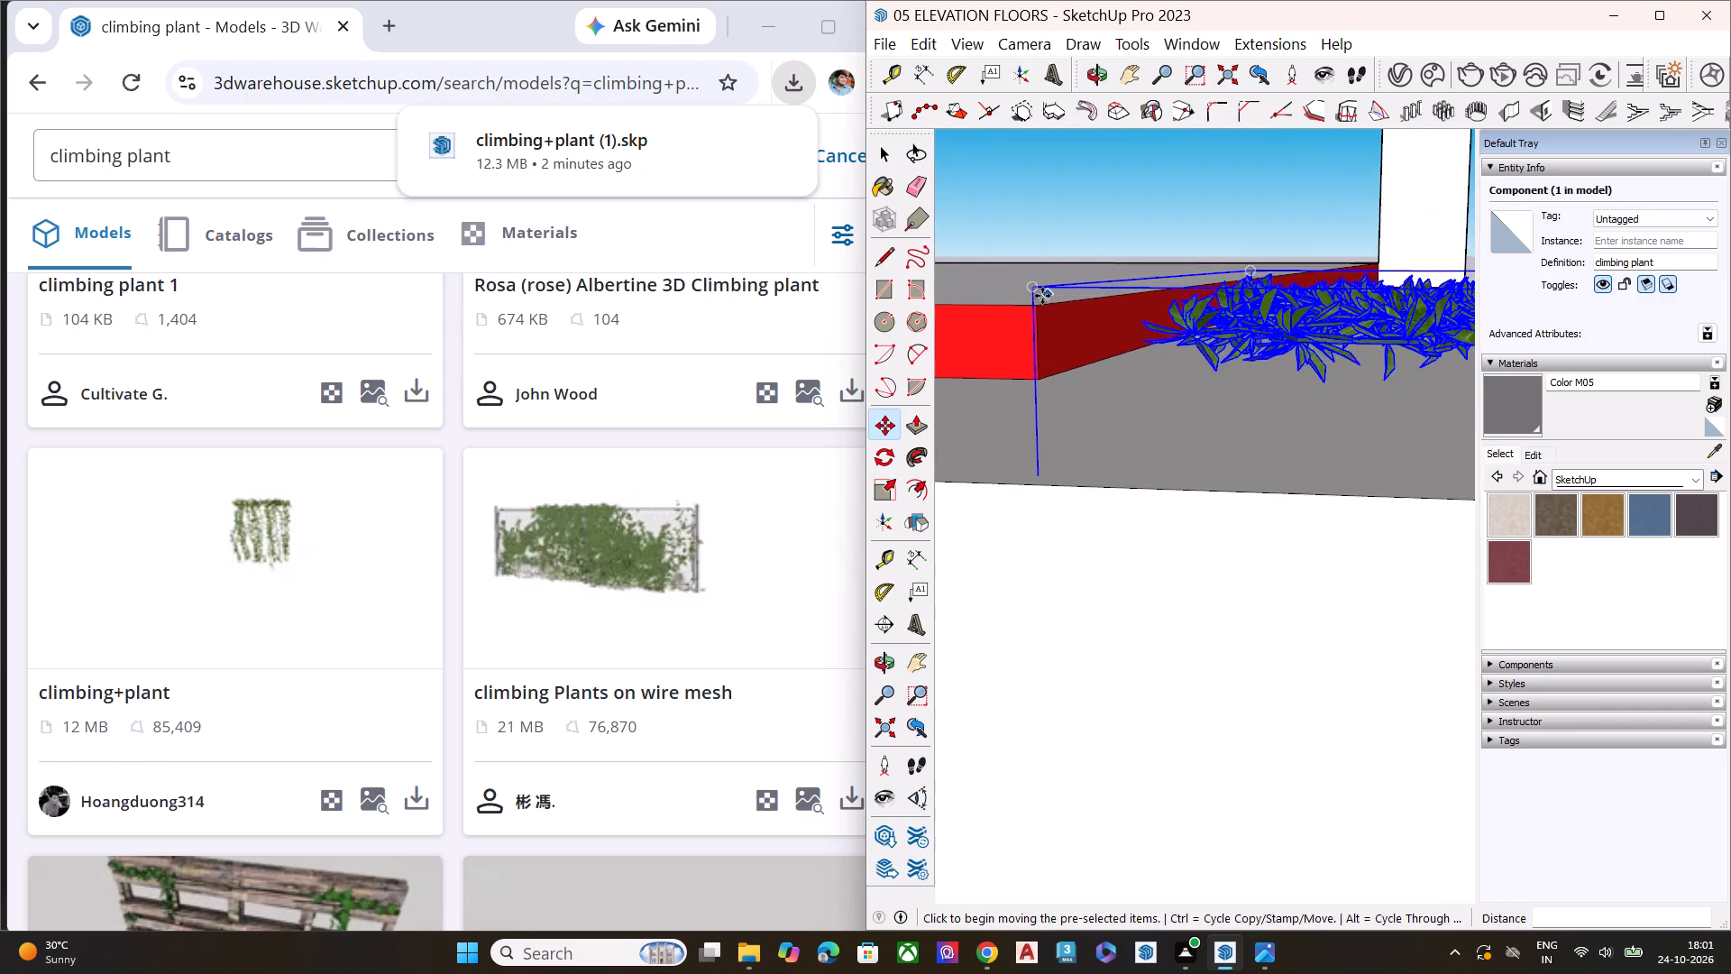
pyautogui.click(1030, 283)
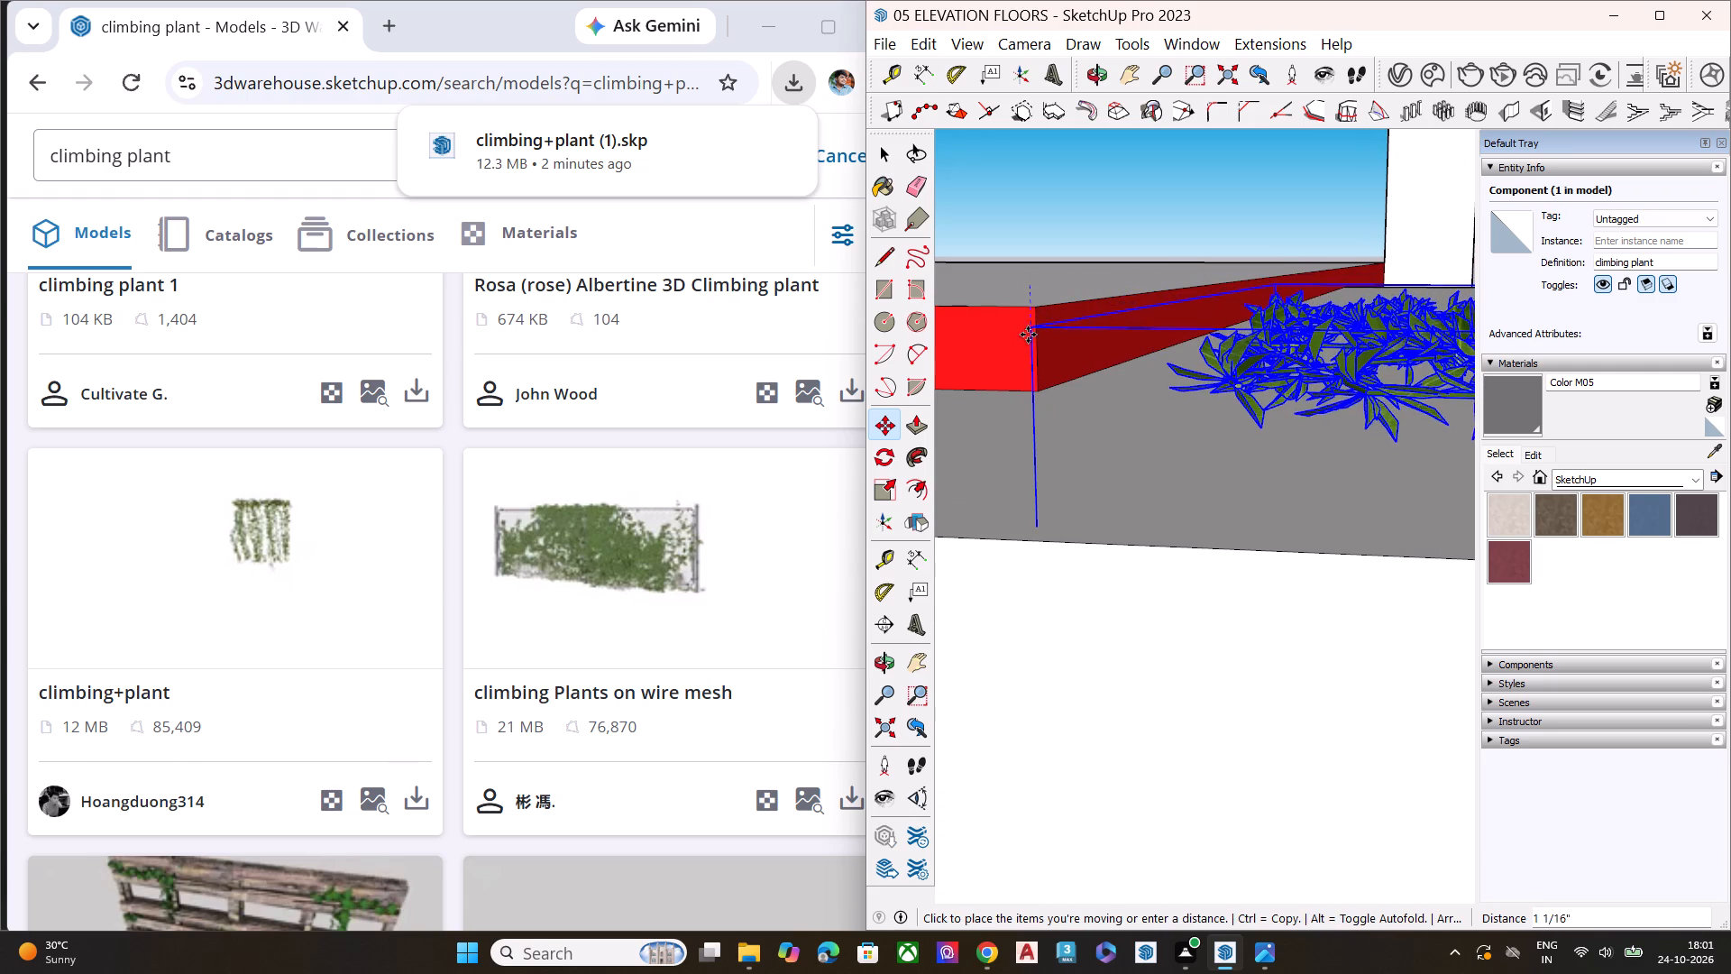
pyautogui.click(1031, 423)
pyautogui.press('space')
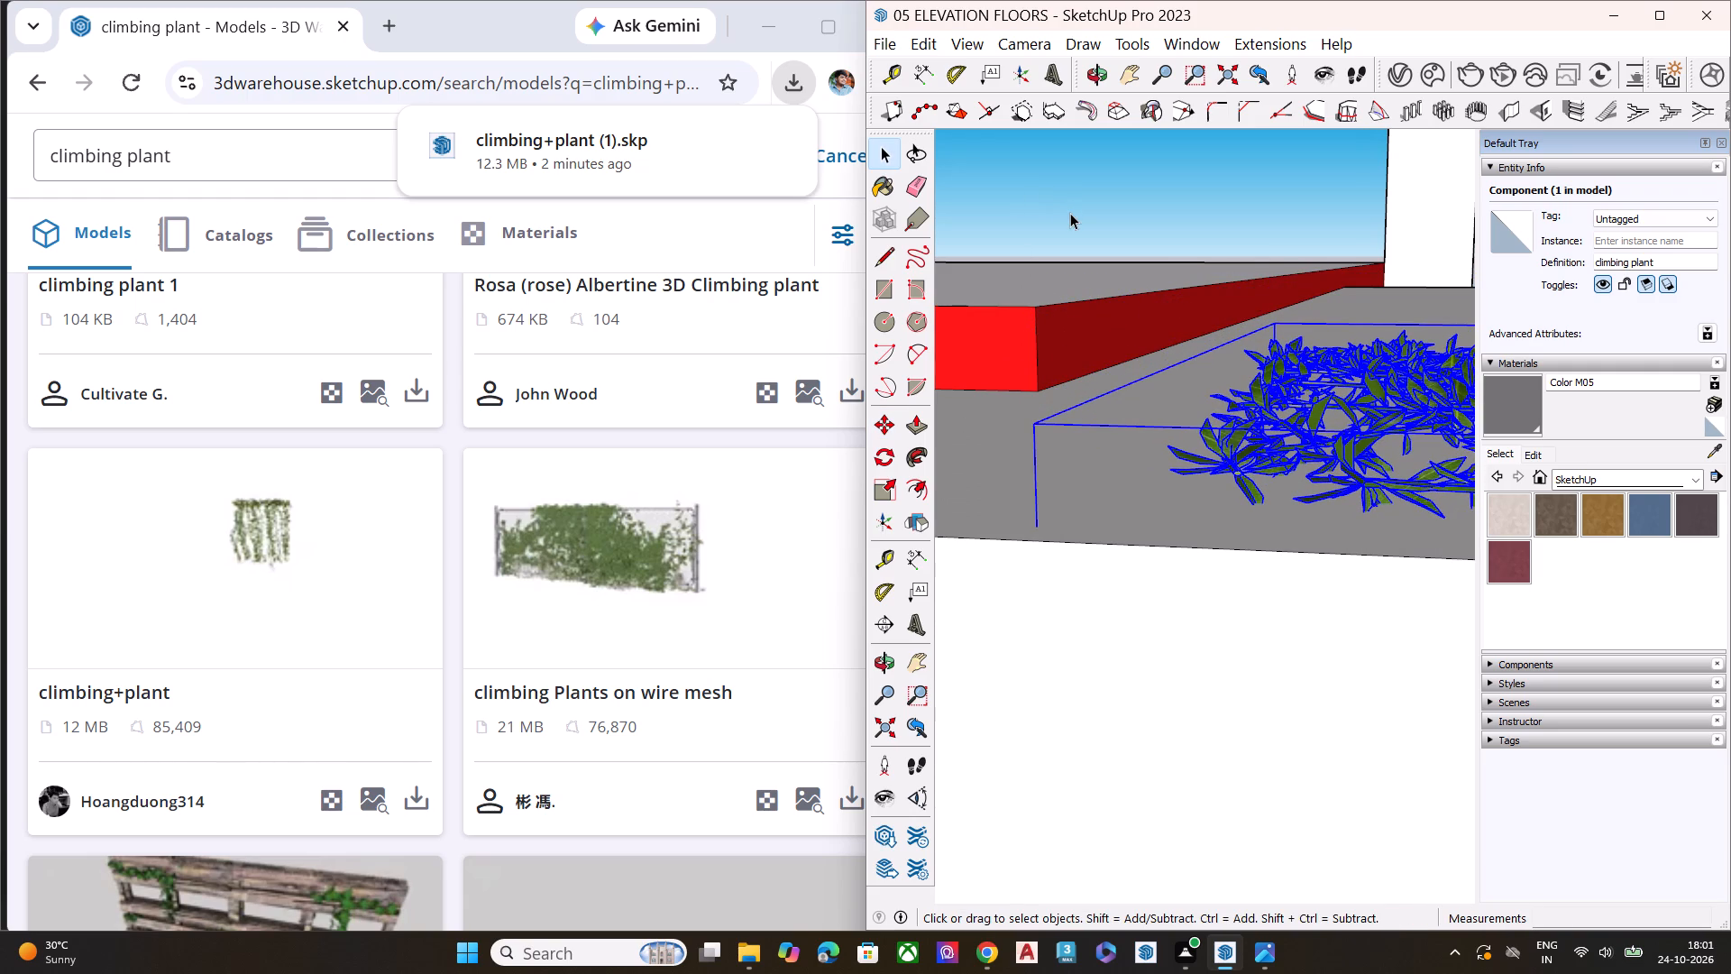
pyautogui.click(1244, 243)
# Examine the draped climbing plant on the top-floor corner from close up and against the building's upper storeys.
pyautogui.scroll(-7, 999, 231)
pyautogui.scroll(-1, 1036, 446)
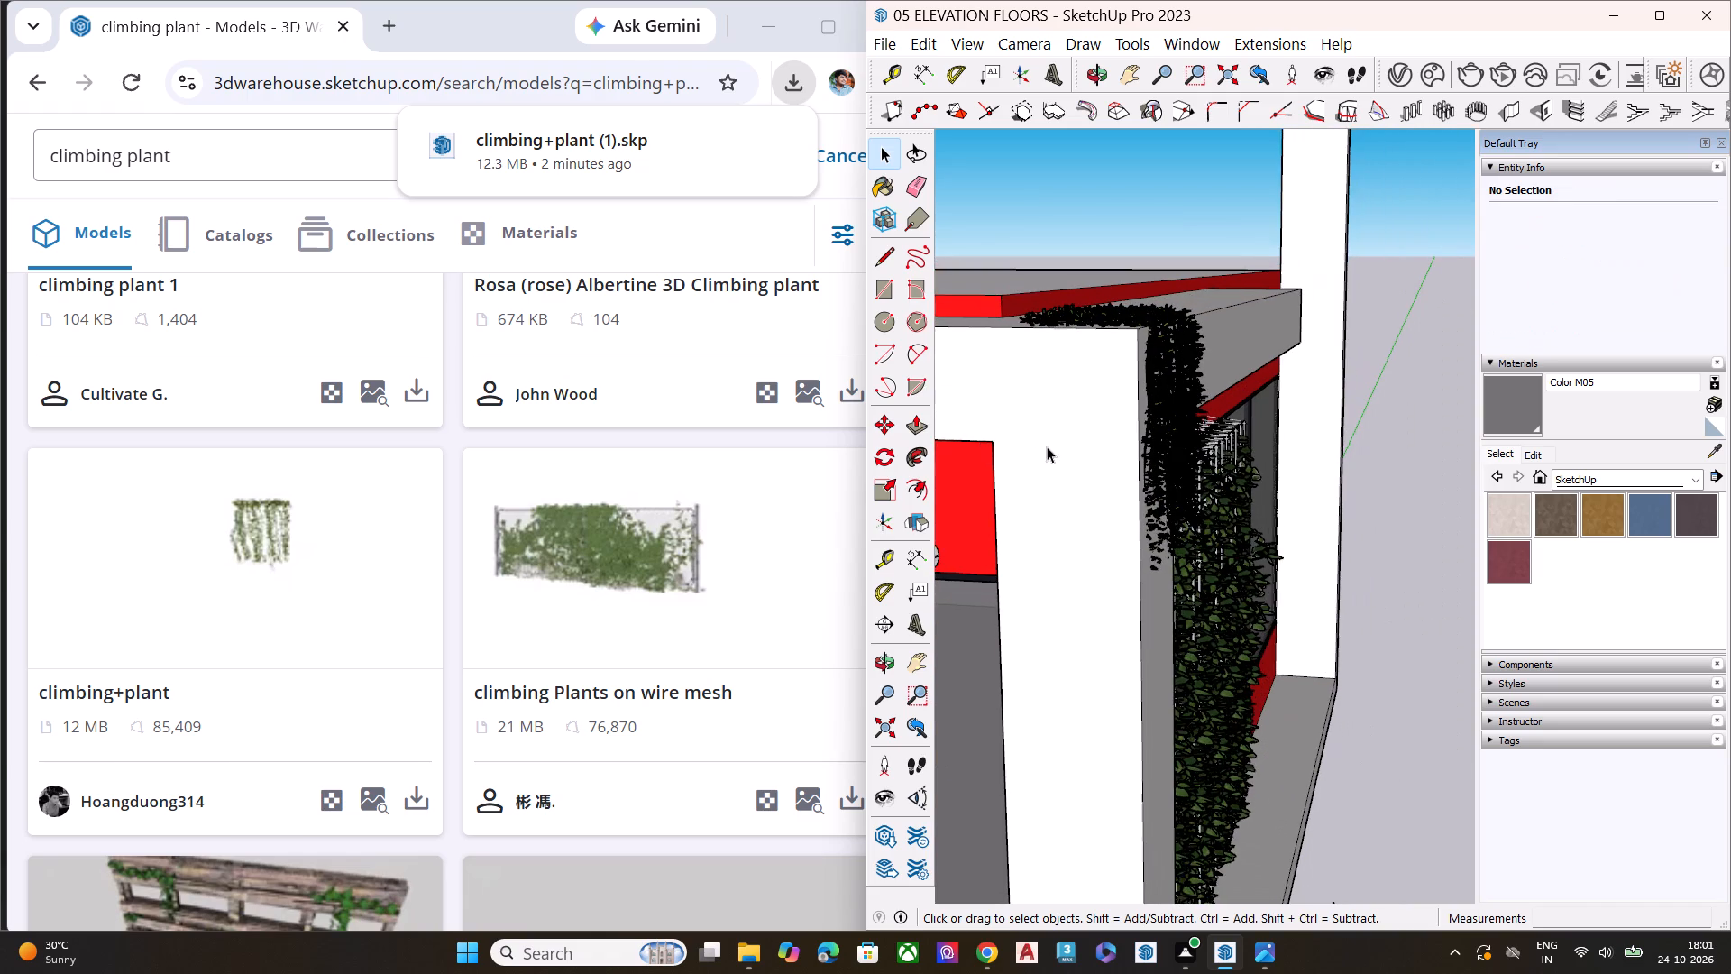
pyautogui.moveTo(1040, 447); pyautogui.dragTo(866, 445, button='middle')
pyautogui.scroll(1, 866, 445)
pyautogui.scroll(-2, 866, 445)
pyautogui.scroll(1, 866, 445)
pyautogui.scroll(-9, 932, 415)
pyautogui.scroll(-7, 1105, 475)
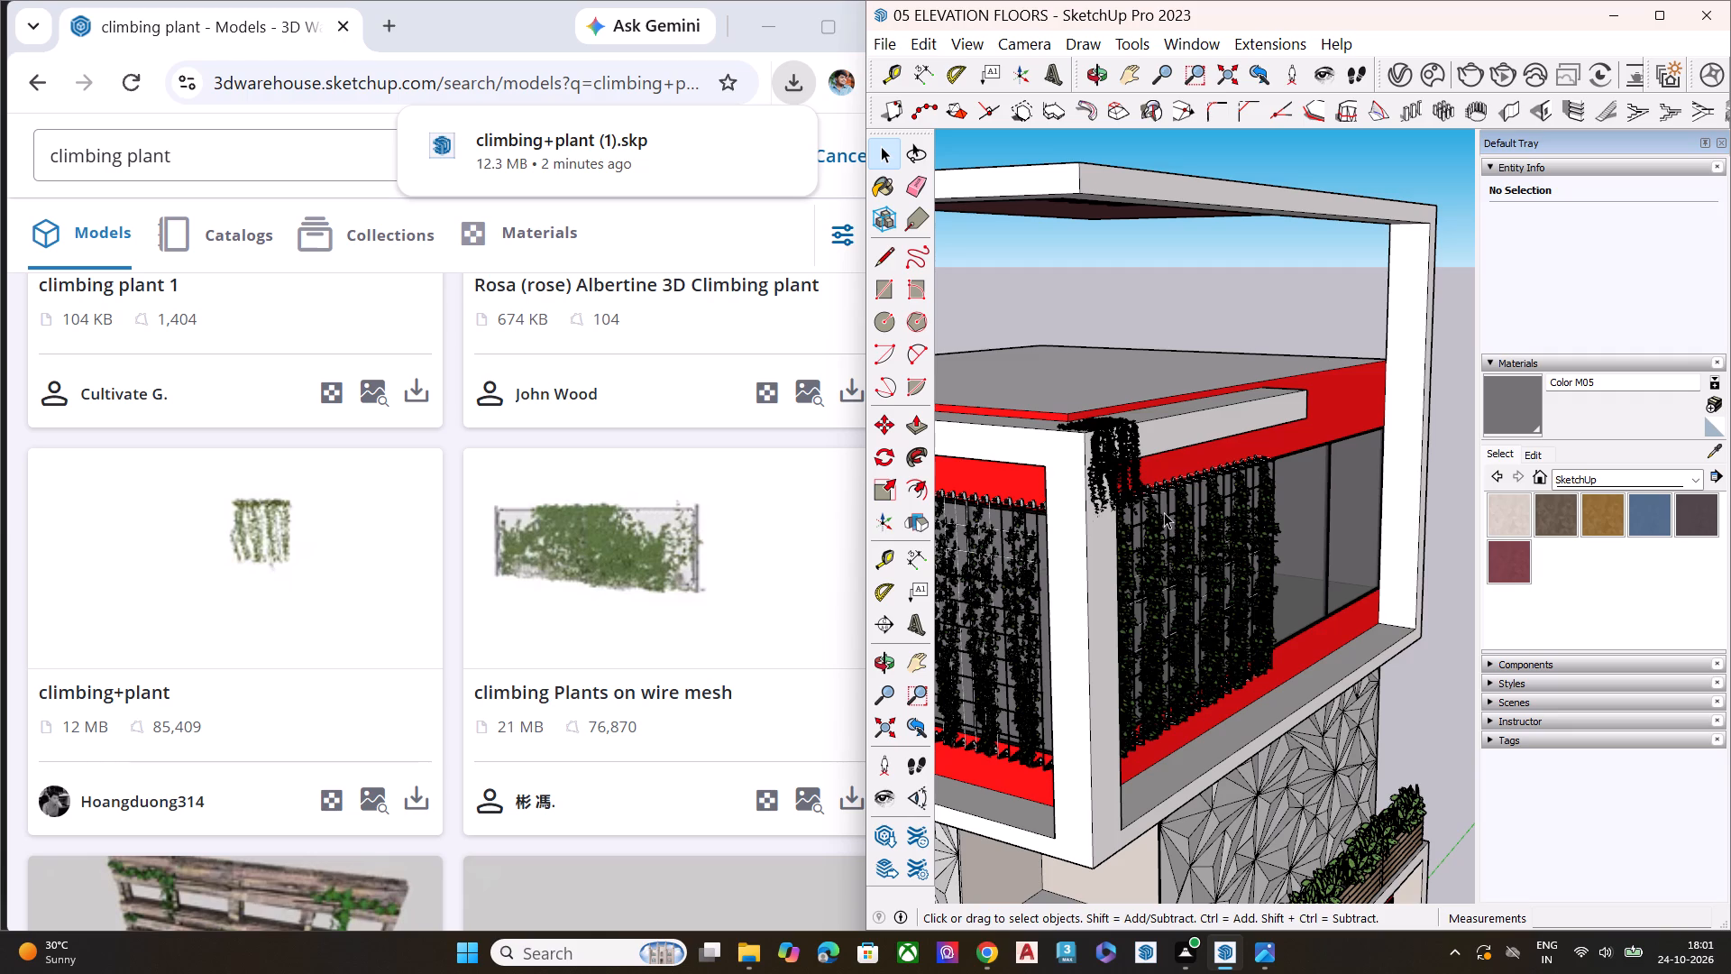
pyautogui.moveTo(1114, 448); pyautogui.dragTo(1067, 460, button='middle')
pyautogui.scroll(-8, 1241, 418)
pyautogui.moveTo(1226, 596); pyautogui.dragTo(1122, 573, button='middle')
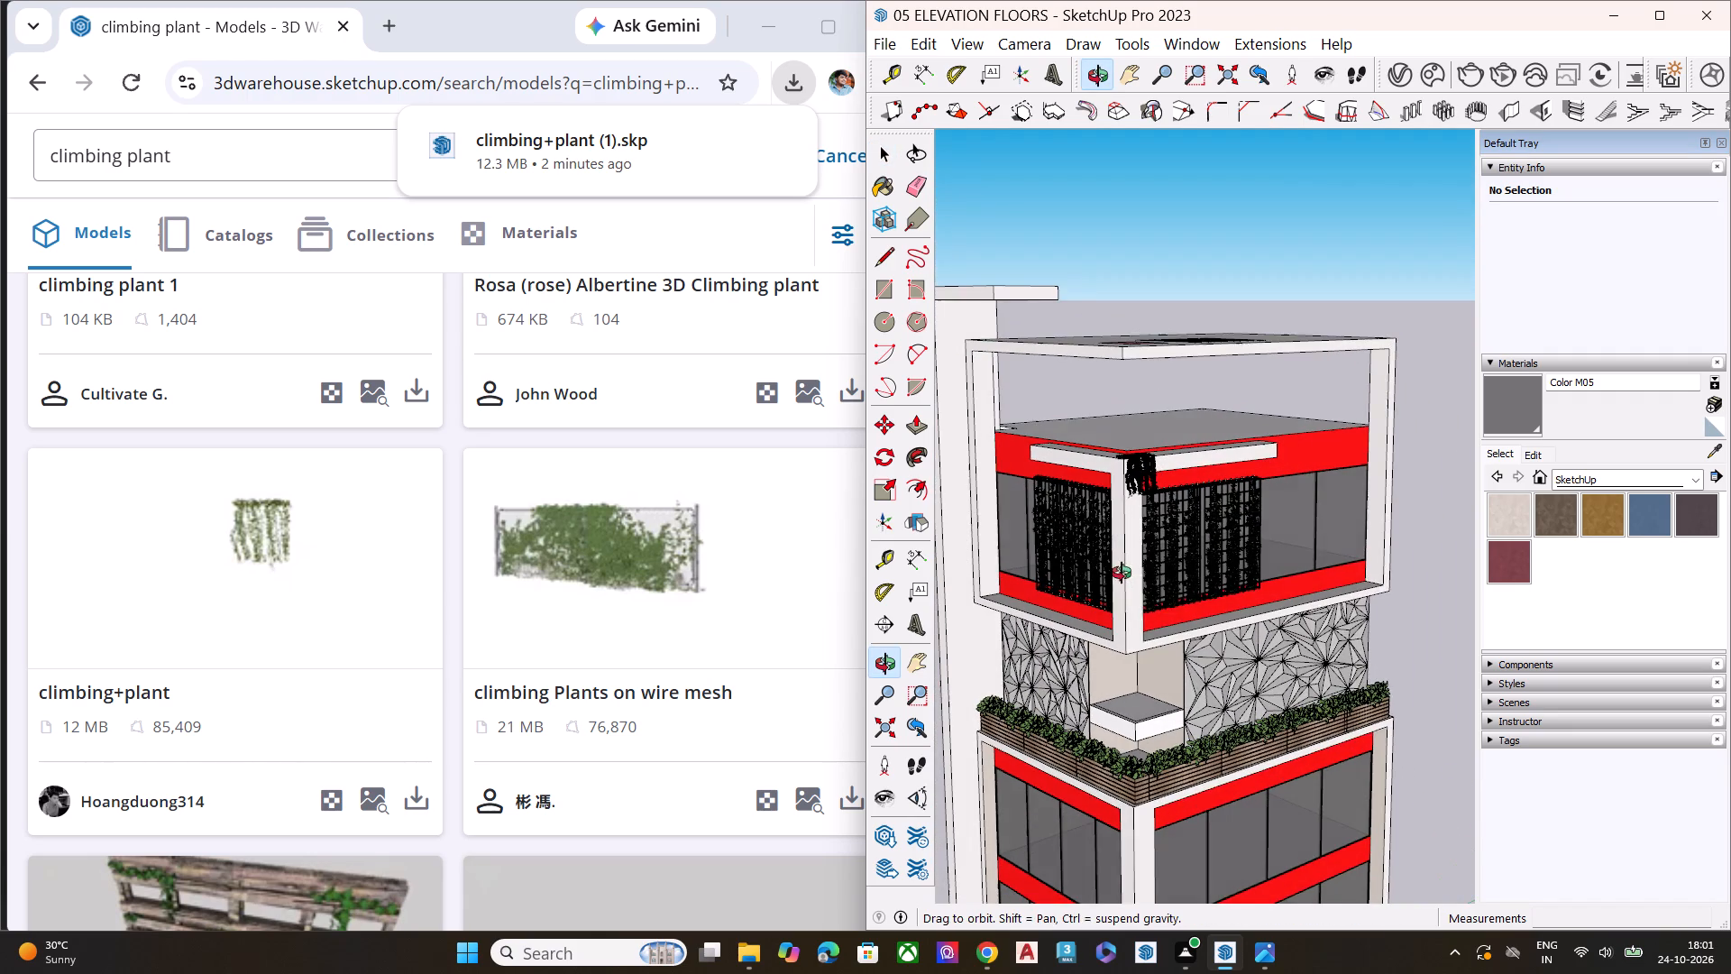
pyautogui.moveTo(1122, 573); pyautogui.dragTo(1120, 572, button='middle')
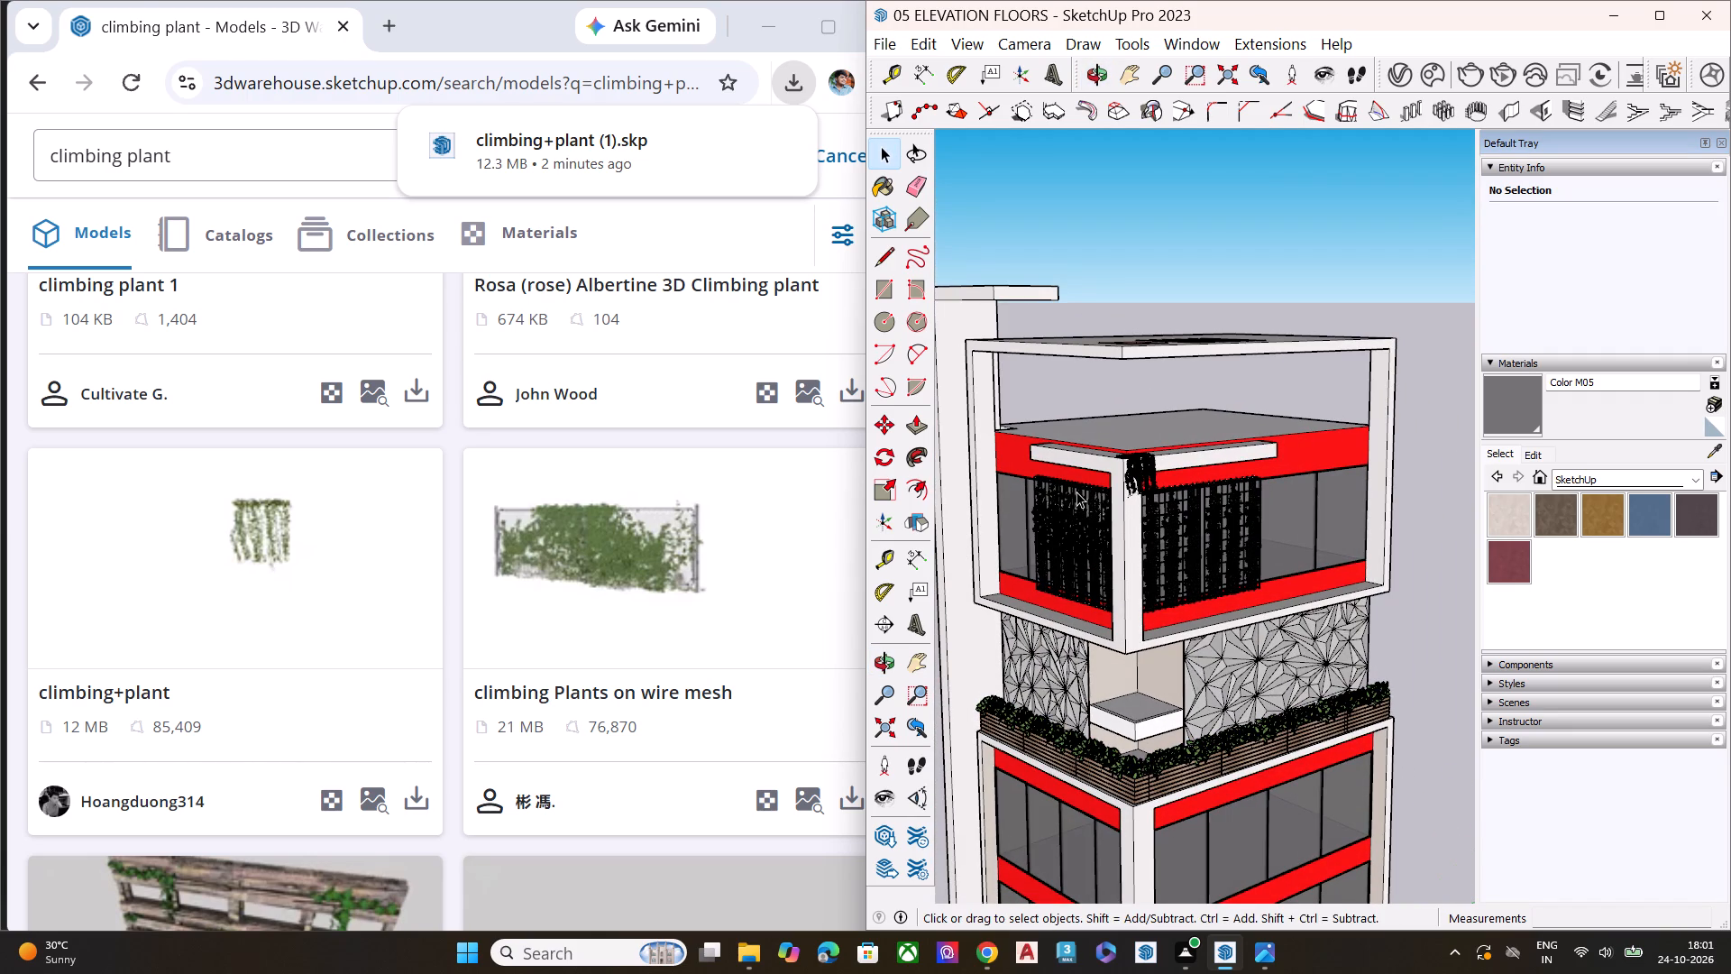
# Raise the climbing plant about 5/8" at the edge of the white corner ledge.
pyautogui.scroll(6, 1001, 401)
pyautogui.moveTo(1227, 520); pyautogui.dragTo(1180, 536, button='middle')
pyautogui.scroll(7, 1180, 536)
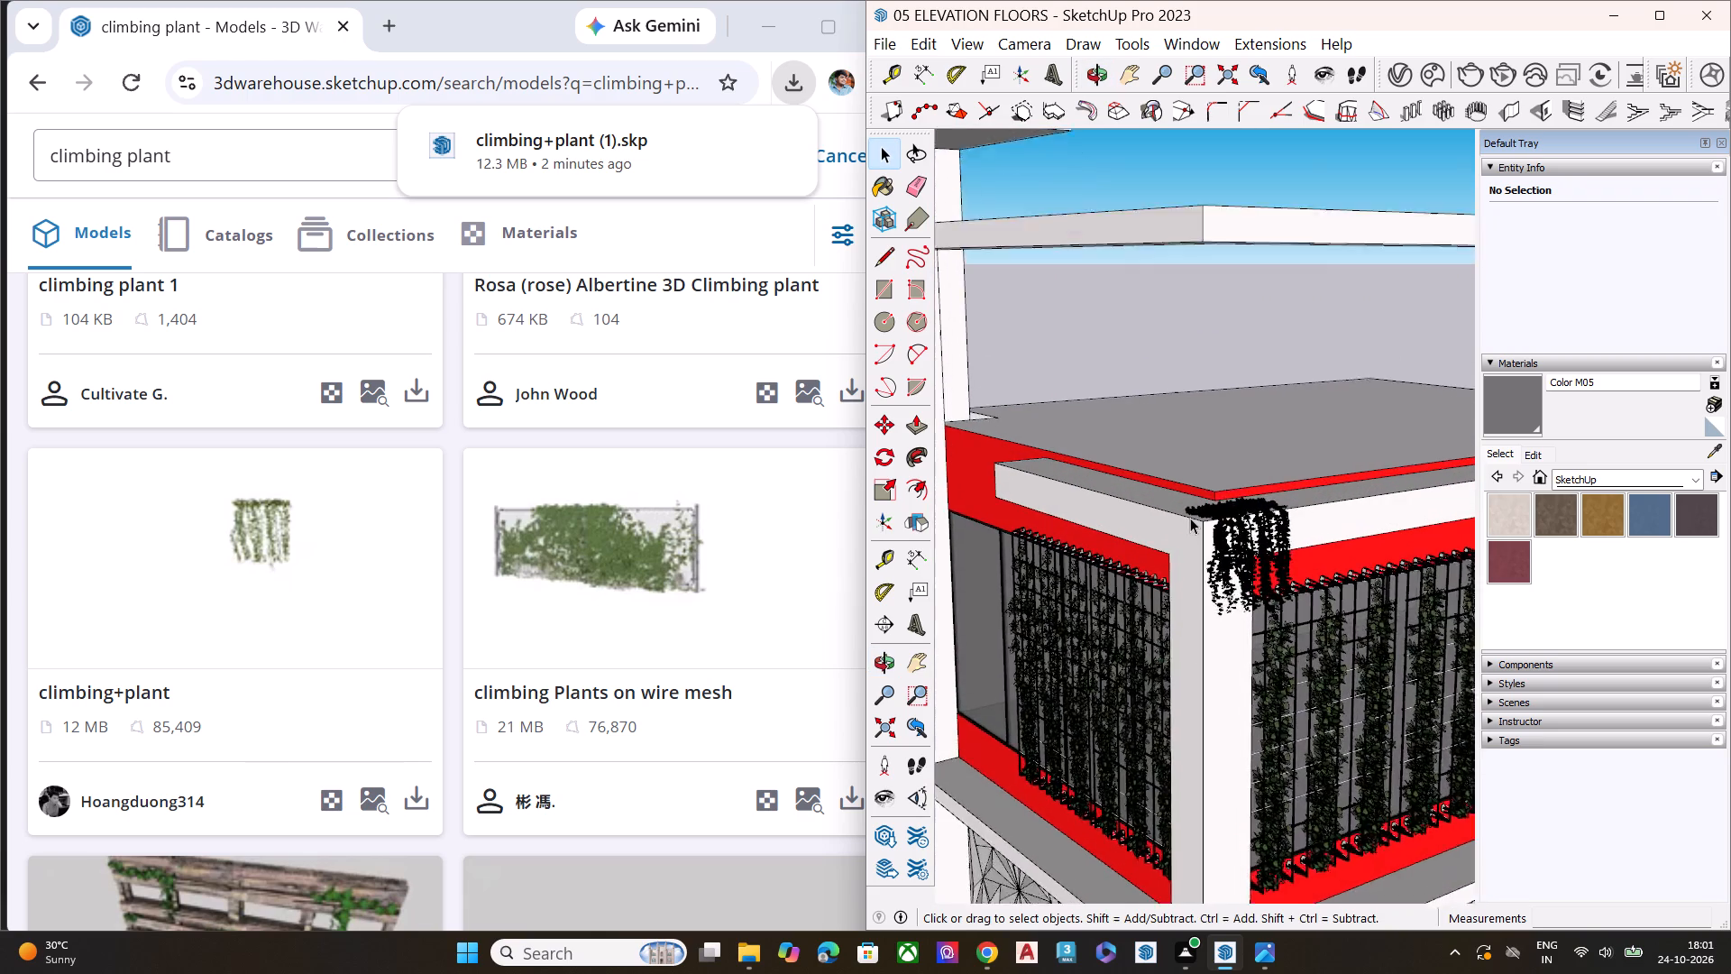
pyautogui.scroll(-1, 1247, 521)
pyautogui.scroll(16, 1247, 521)
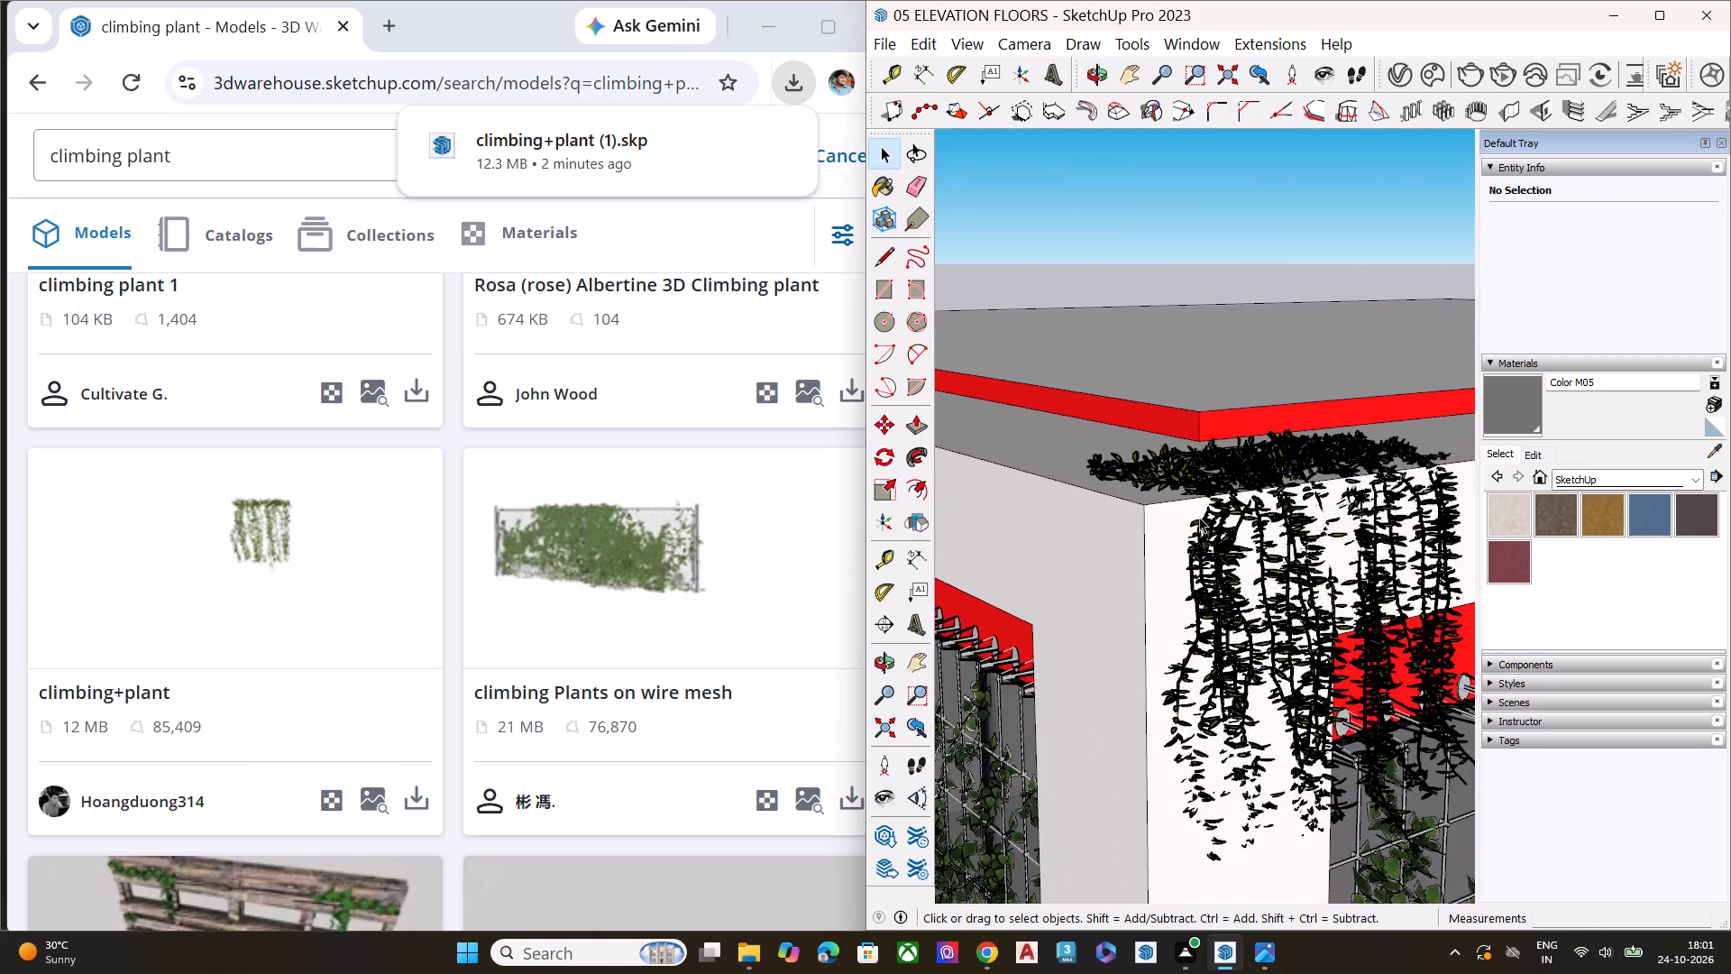
pyautogui.scroll(11, 1196, 517)
pyautogui.scroll(8, 1256, 473)
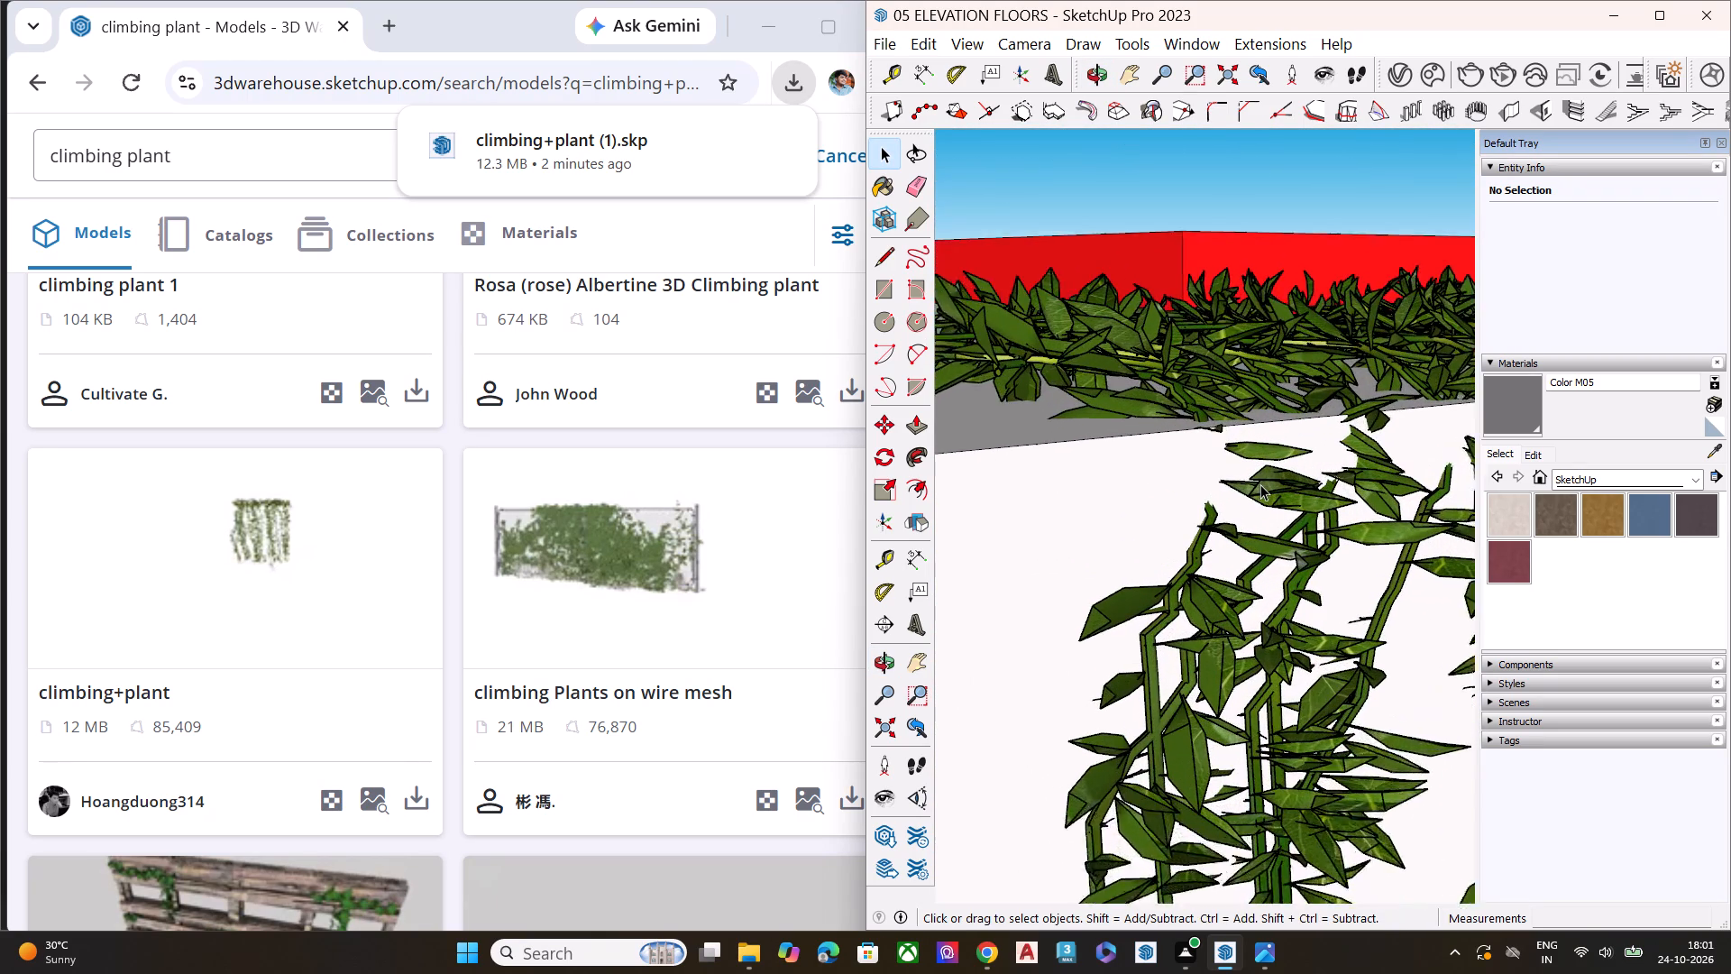
pyautogui.moveTo(1225, 507); pyautogui.dragTo(1228, 554, button='middle')
pyautogui.click(1187, 335)
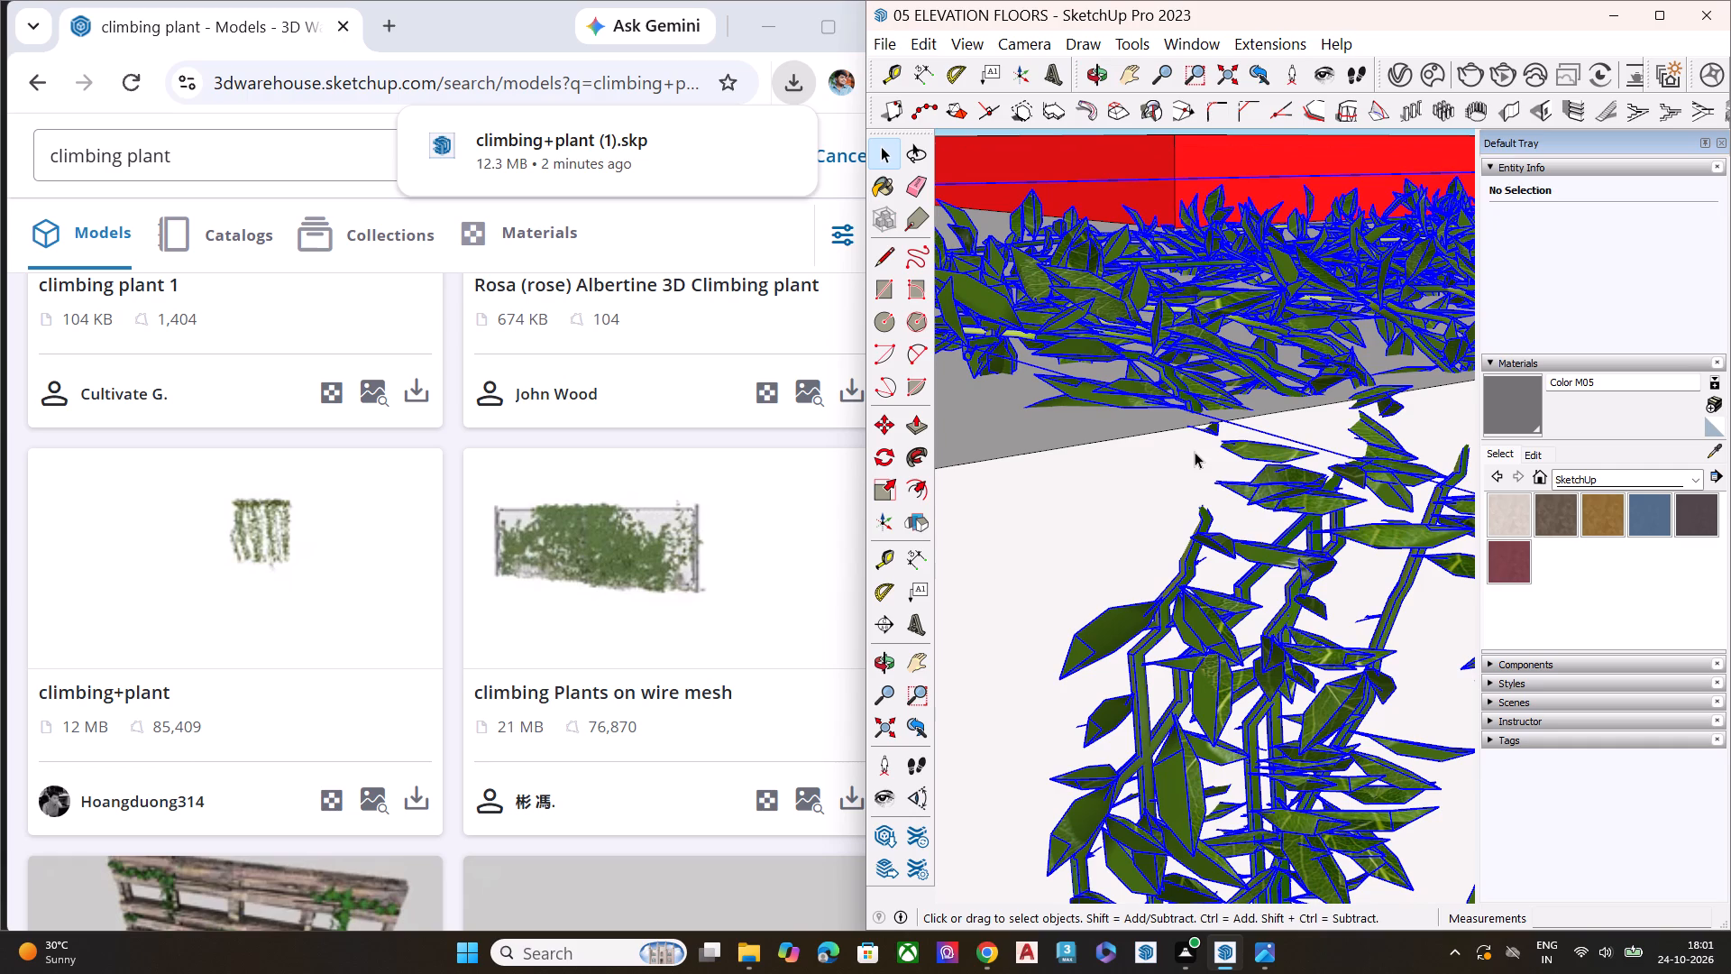
pyautogui.press('m')
pyautogui.click(1209, 418)
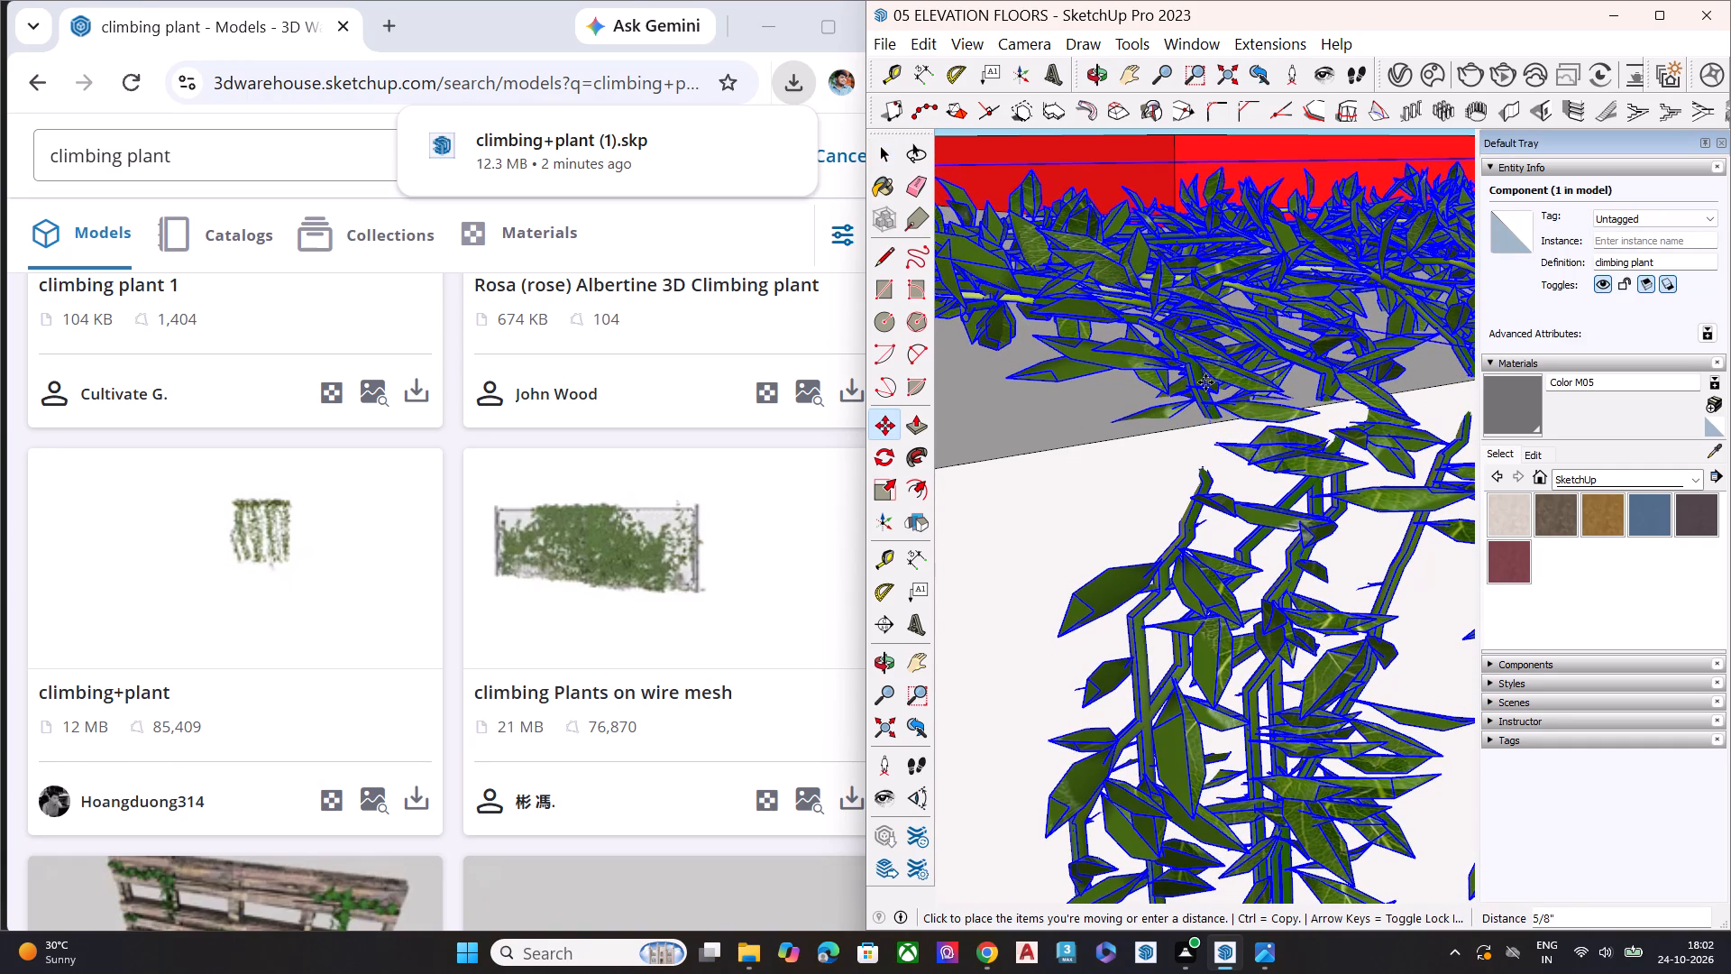
pyautogui.click(1205, 382)
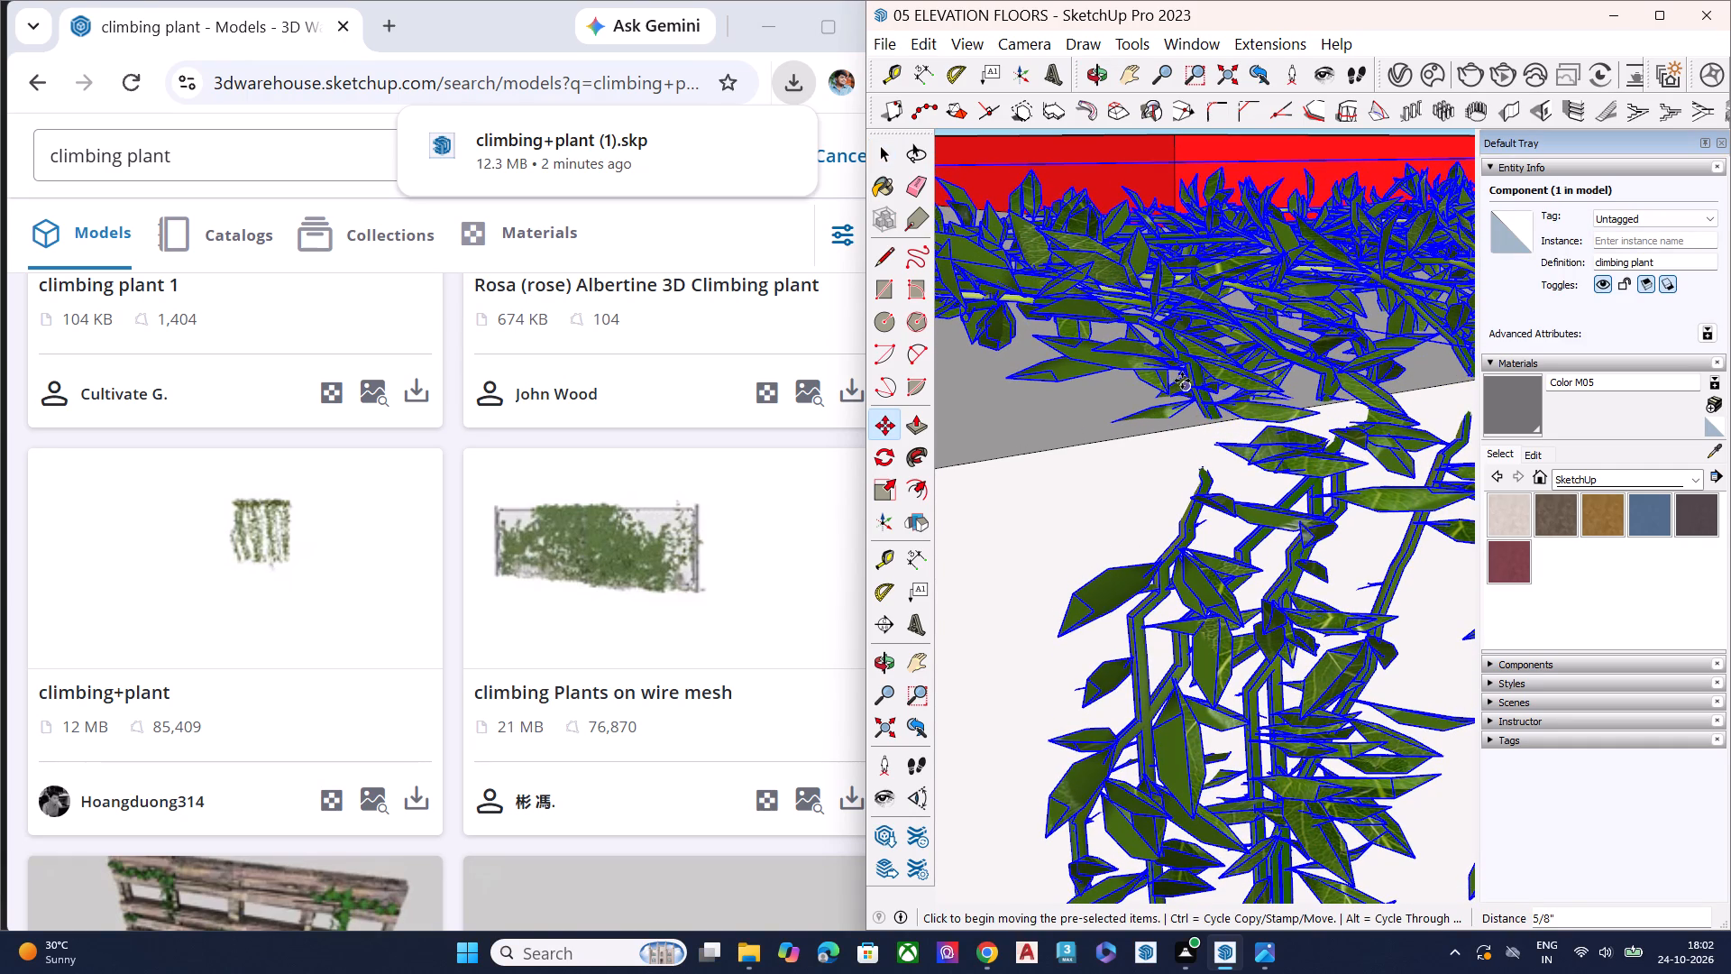
# Shift the climbing plant outward along the red axis so its strands hang in front of the white ledge's face.
pyautogui.press('m')
pyautogui.click(1188, 353)
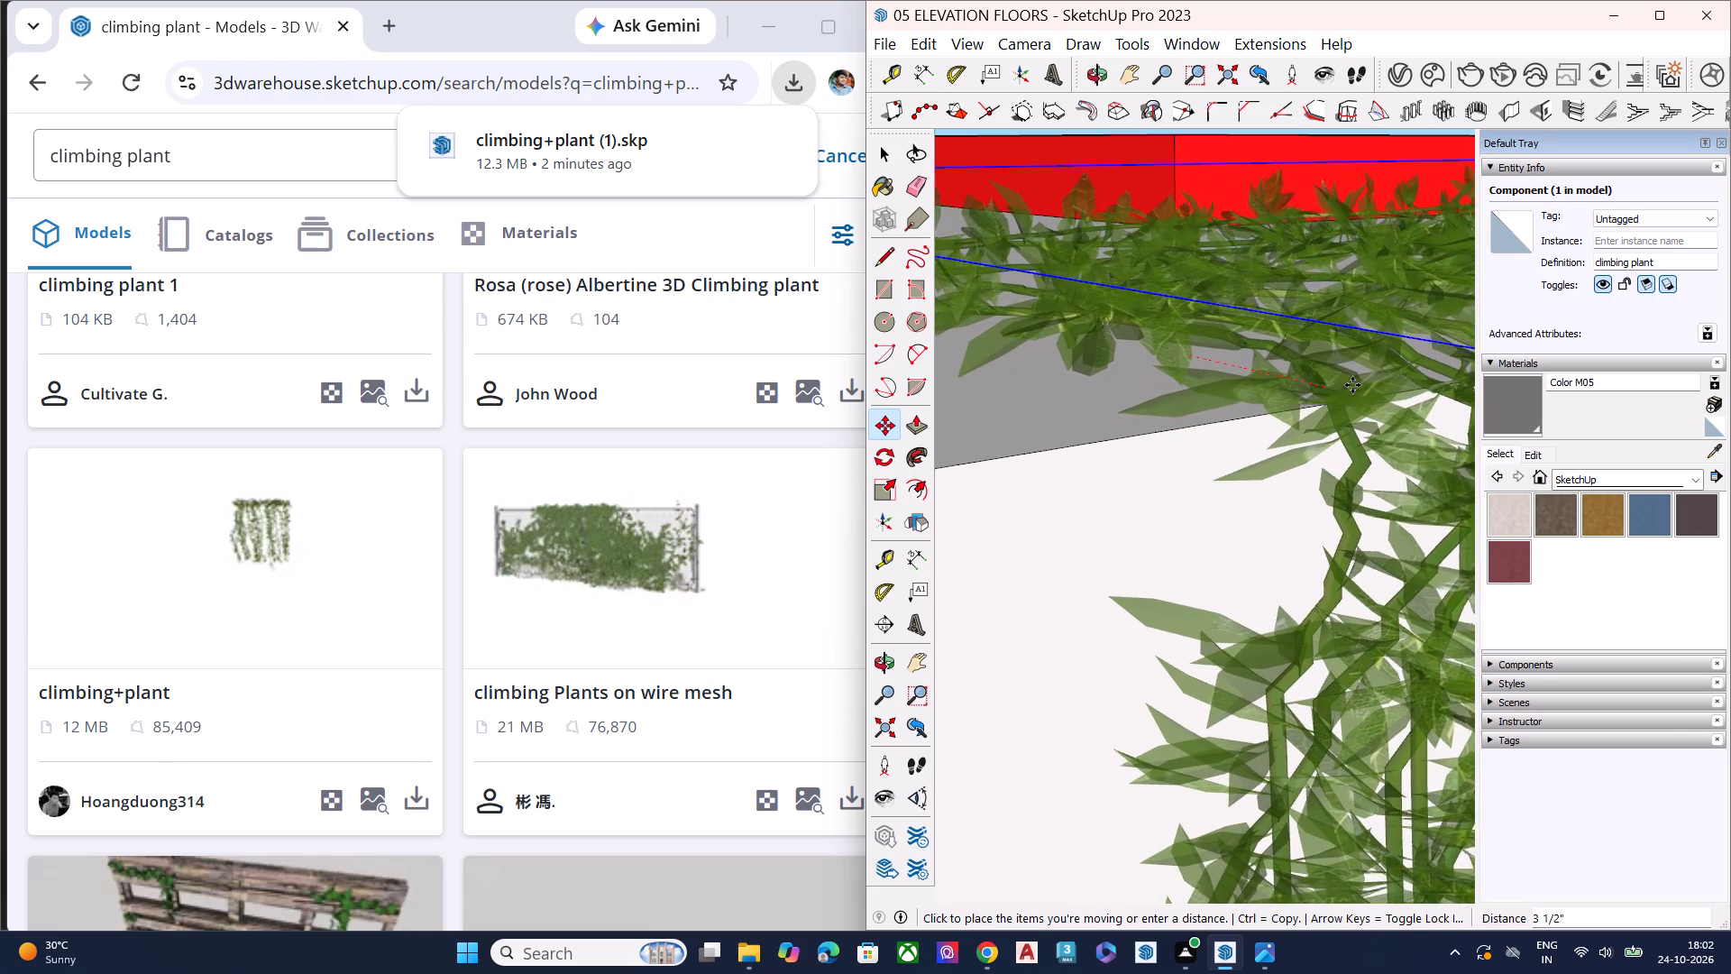
pyautogui.click(1313, 376)
pyautogui.press('space')
# Slide the climbing plant about 3 7/8" along the green axis towards the white ledge's outer corner.
pyautogui.scroll(-9, 1114, 385)
pyautogui.scroll(-1, 1154, 456)
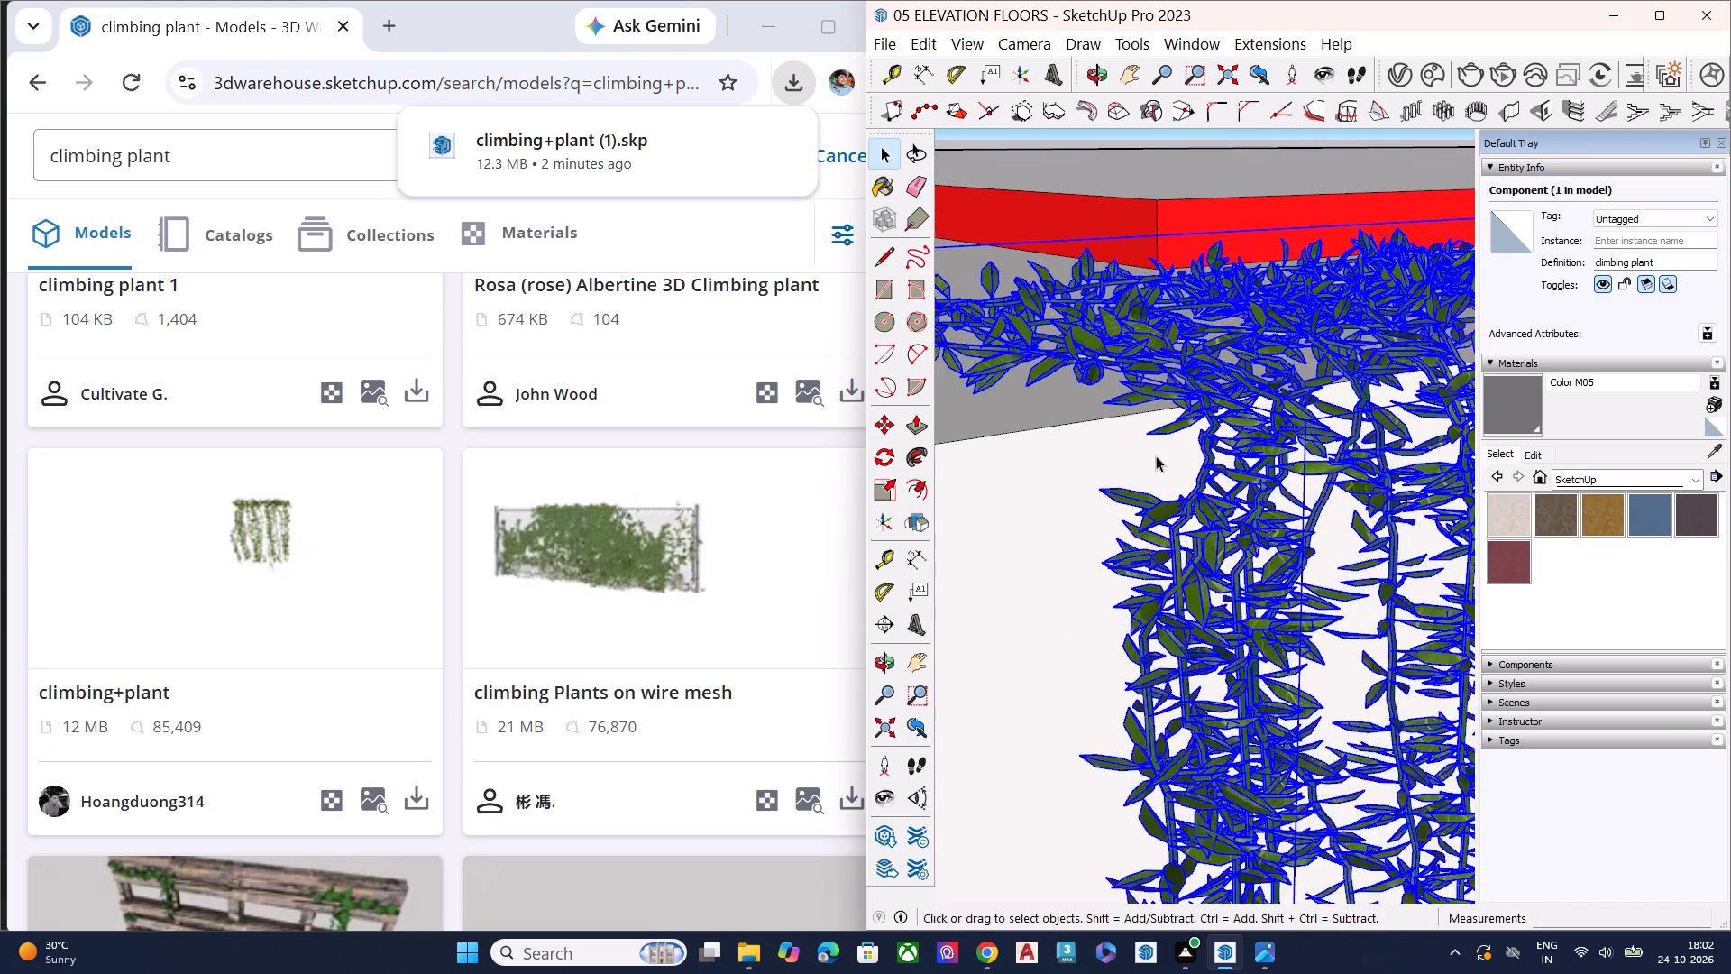
pyautogui.scroll(-16, 1156, 455)
pyautogui.moveTo(1158, 437); pyautogui.dragTo(998, 518, button='middle')
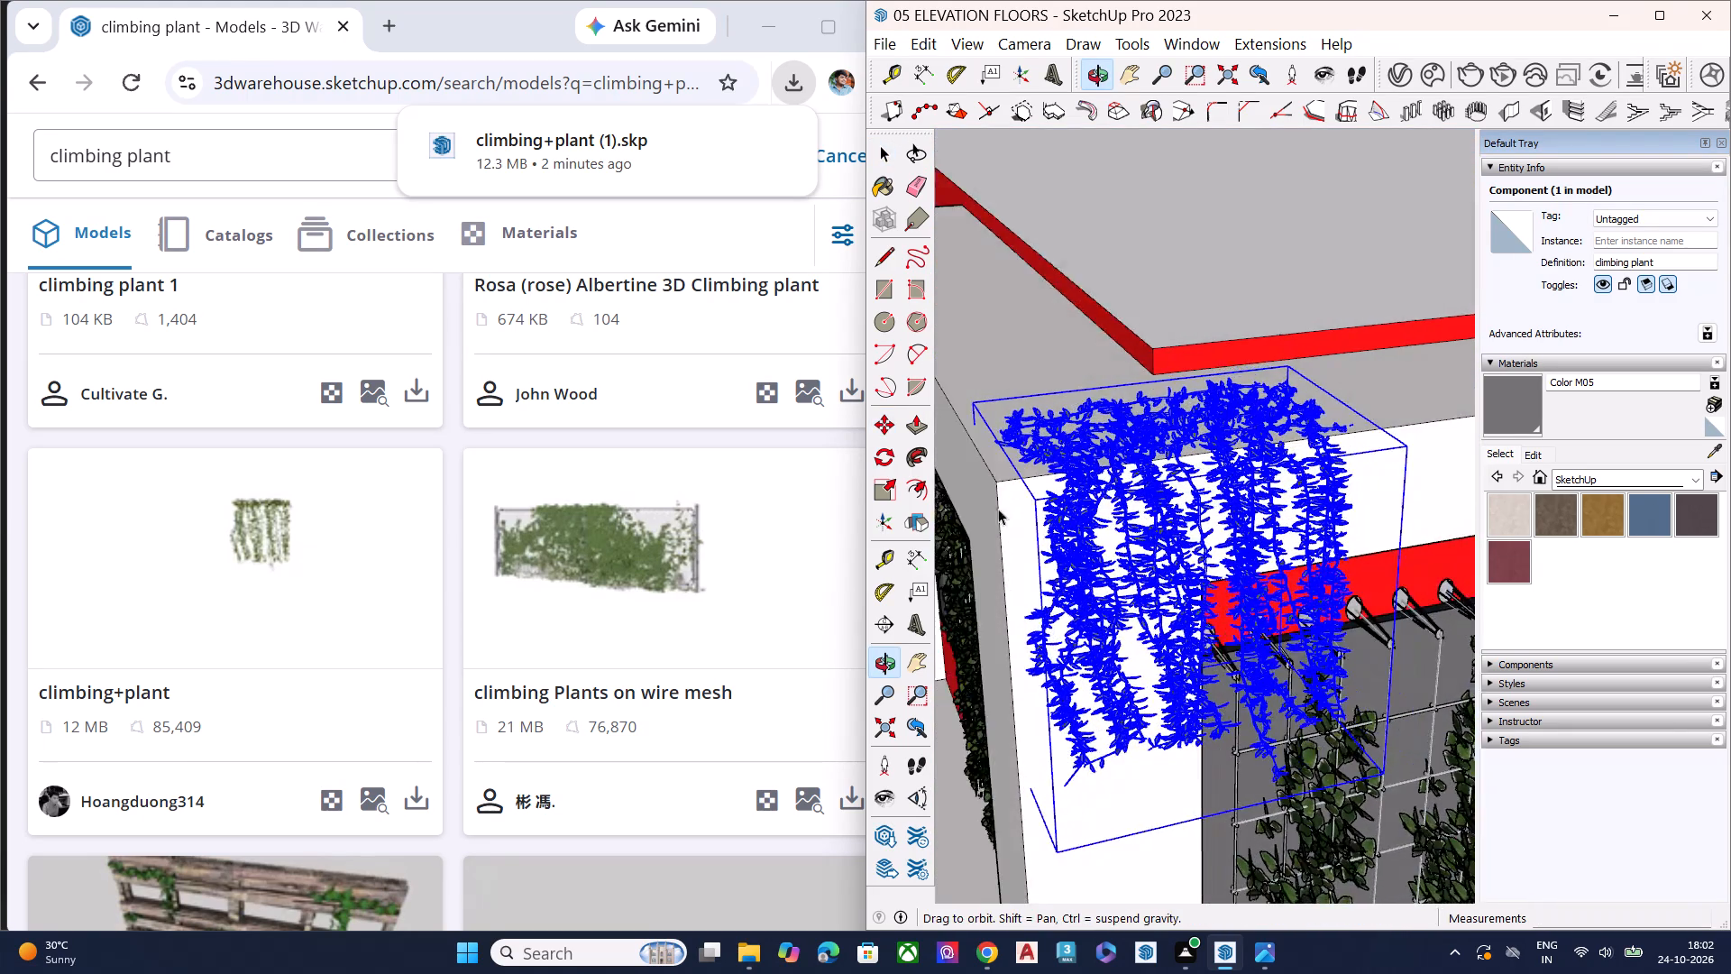
pyautogui.scroll(8, 1039, 437)
pyautogui.press('m')
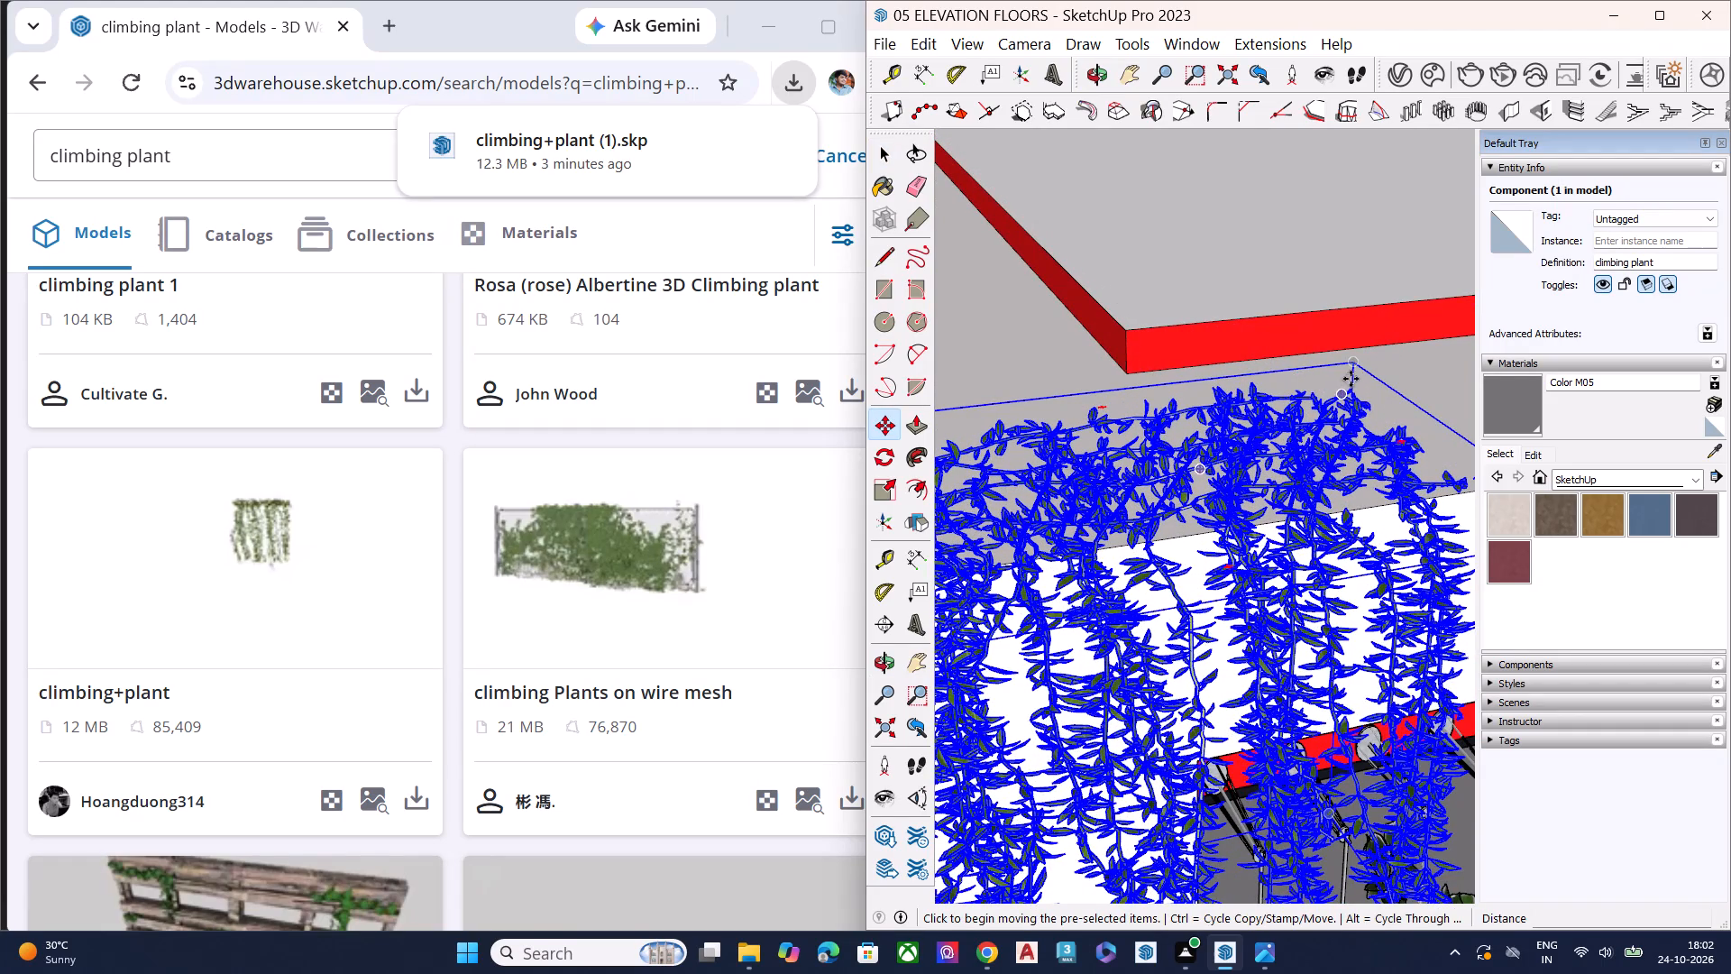
pyautogui.click(1353, 363)
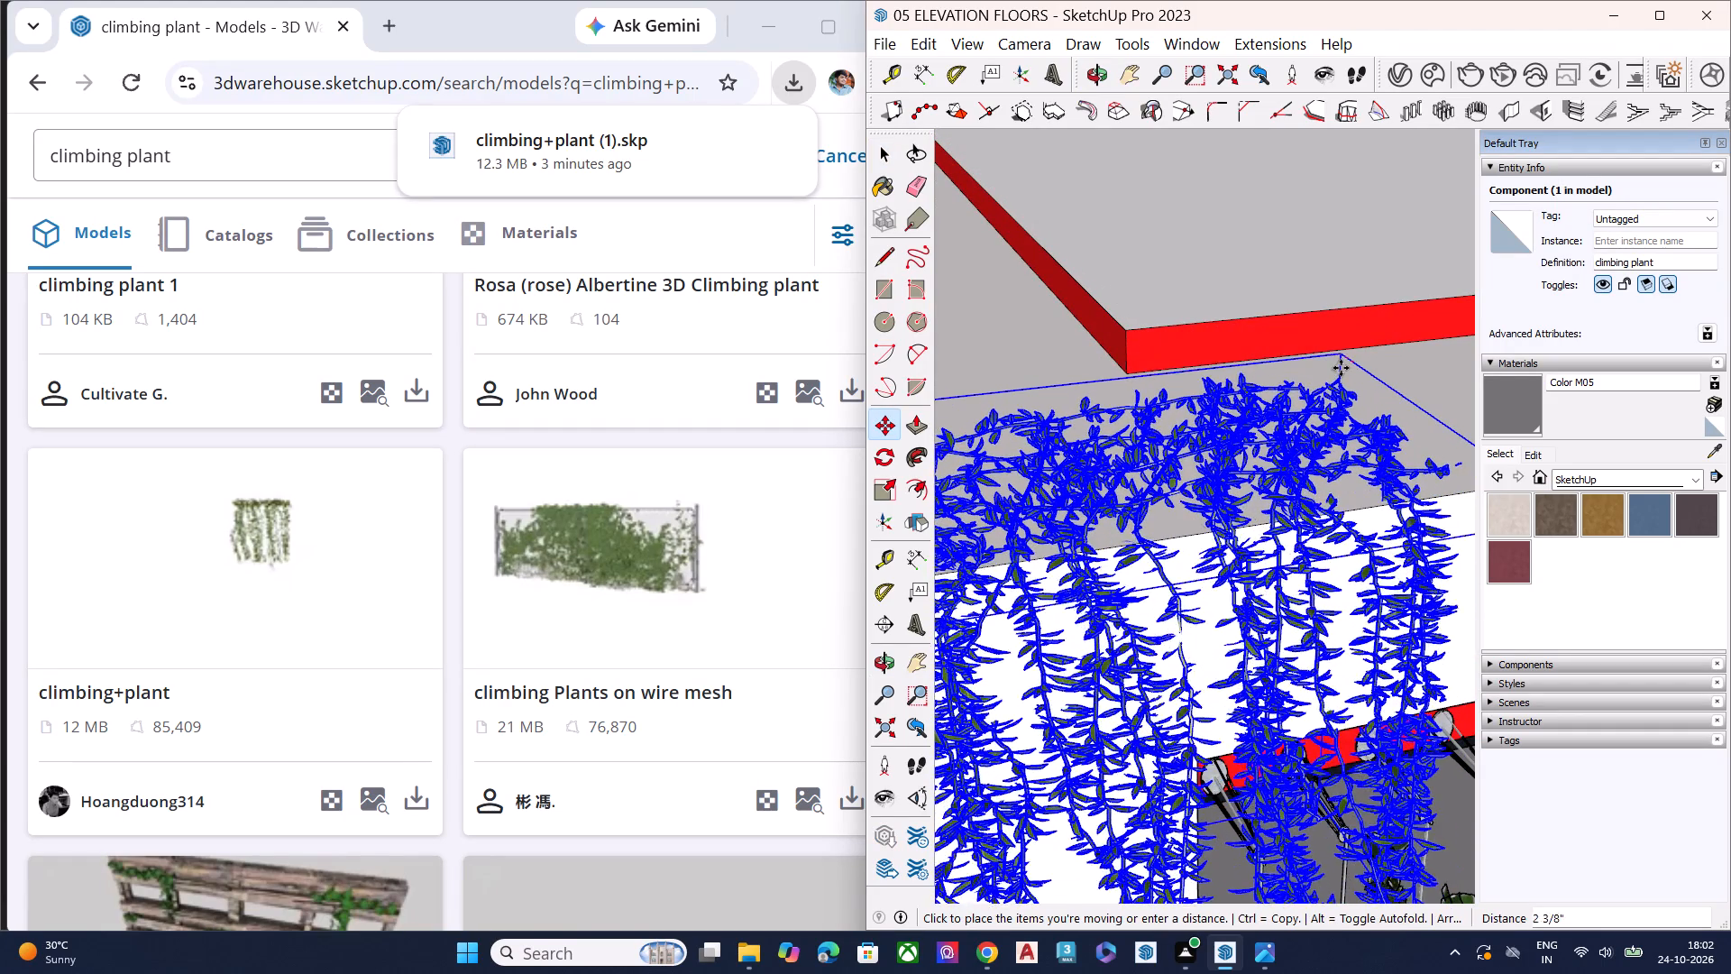
pyautogui.scroll(-6, 1342, 368)
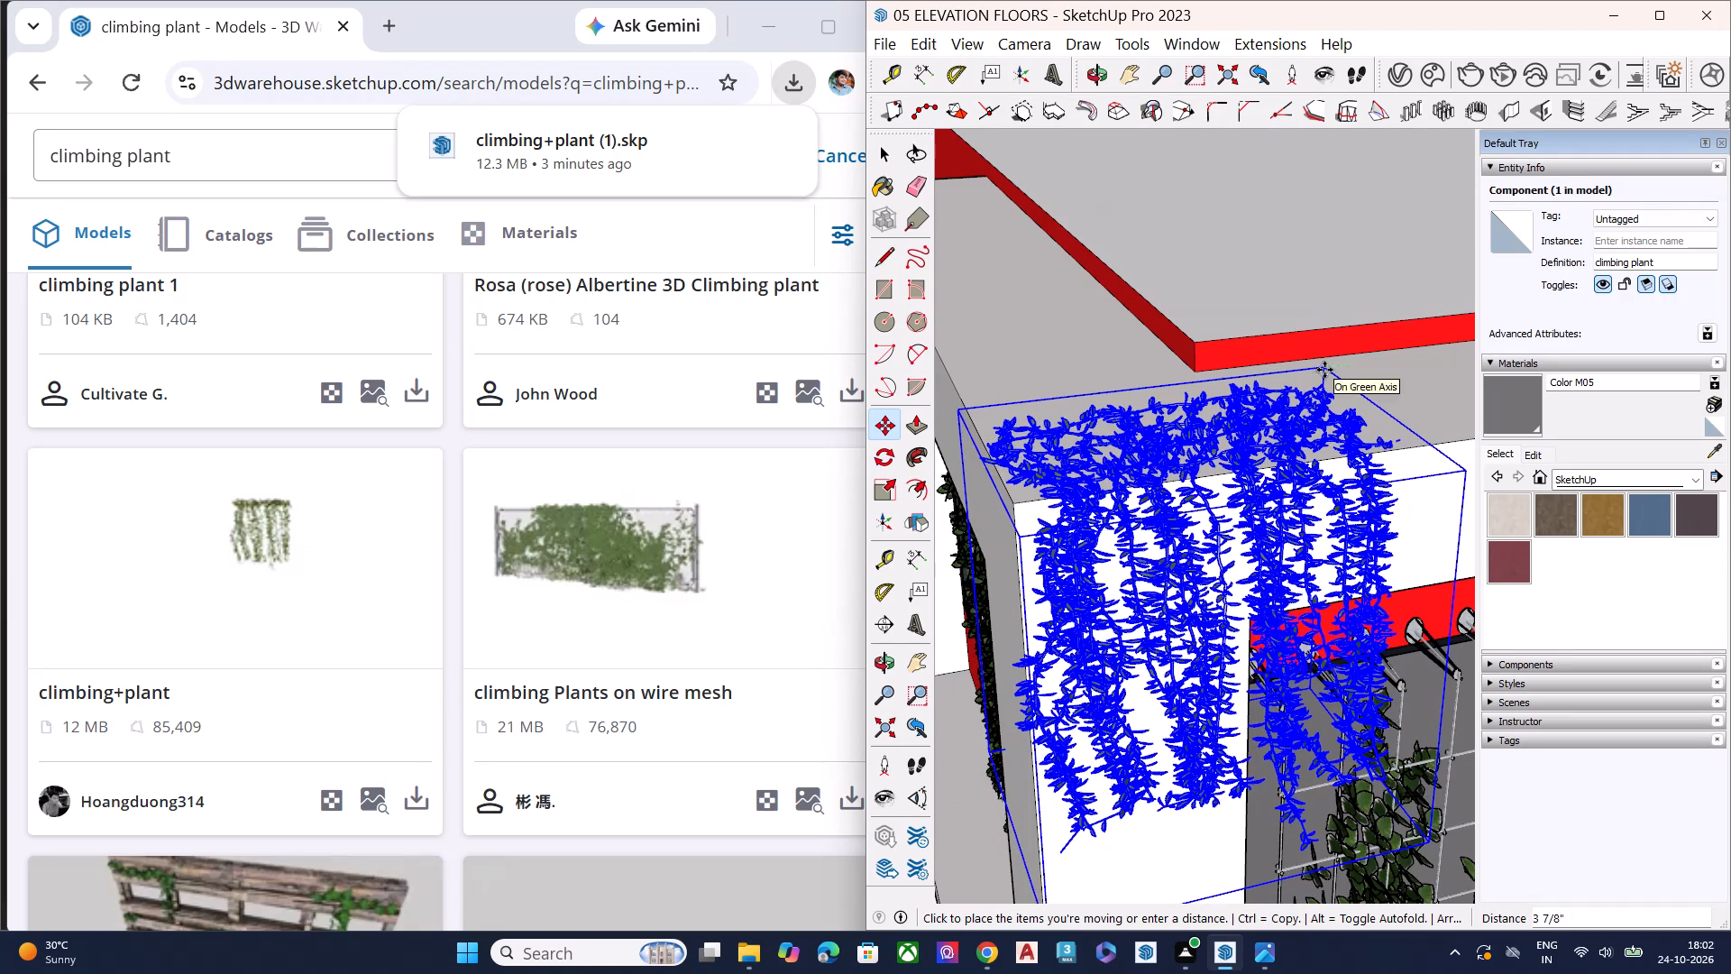
pyautogui.click(1324, 370)
# Copy the climbing plant about 3' 7 7/8" along the green axis, placing the copy beside the original on the ledge.
pyautogui.scroll(-9, 1106, 400)
pyautogui.scroll(-5, 1218, 586)
pyautogui.moveTo(1347, 552); pyautogui.dragTo(1177, 569, button='middle')
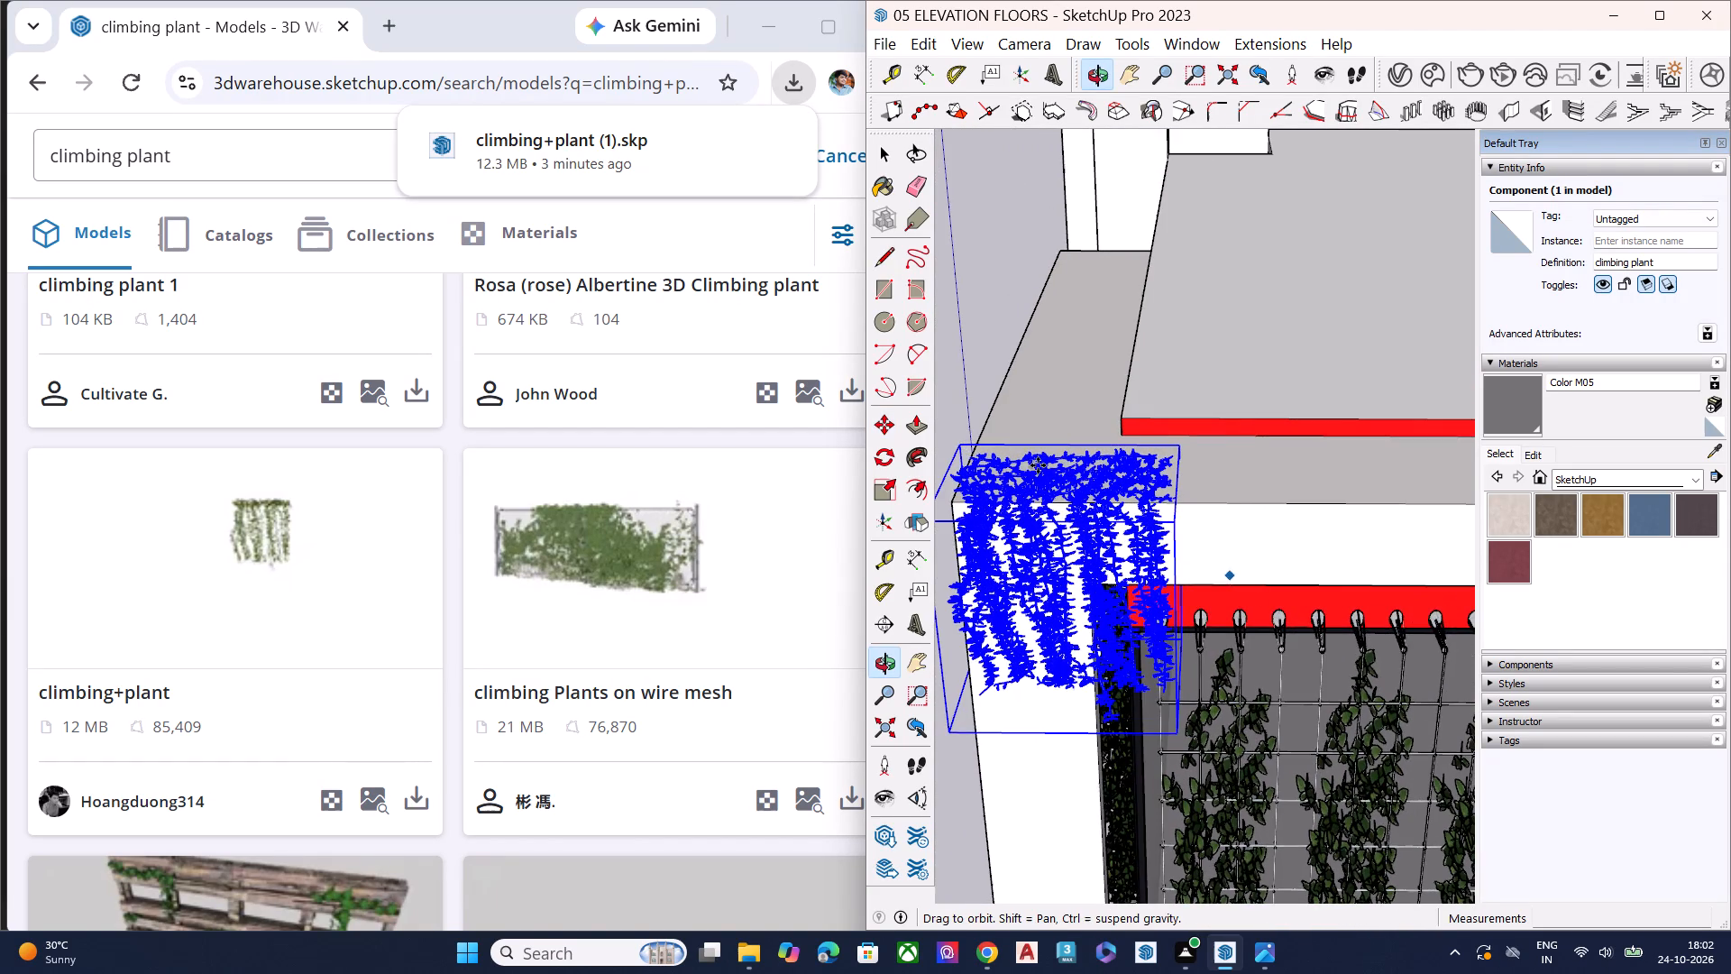
pyautogui.scroll(2, 983, 447)
pyautogui.click(955, 443)
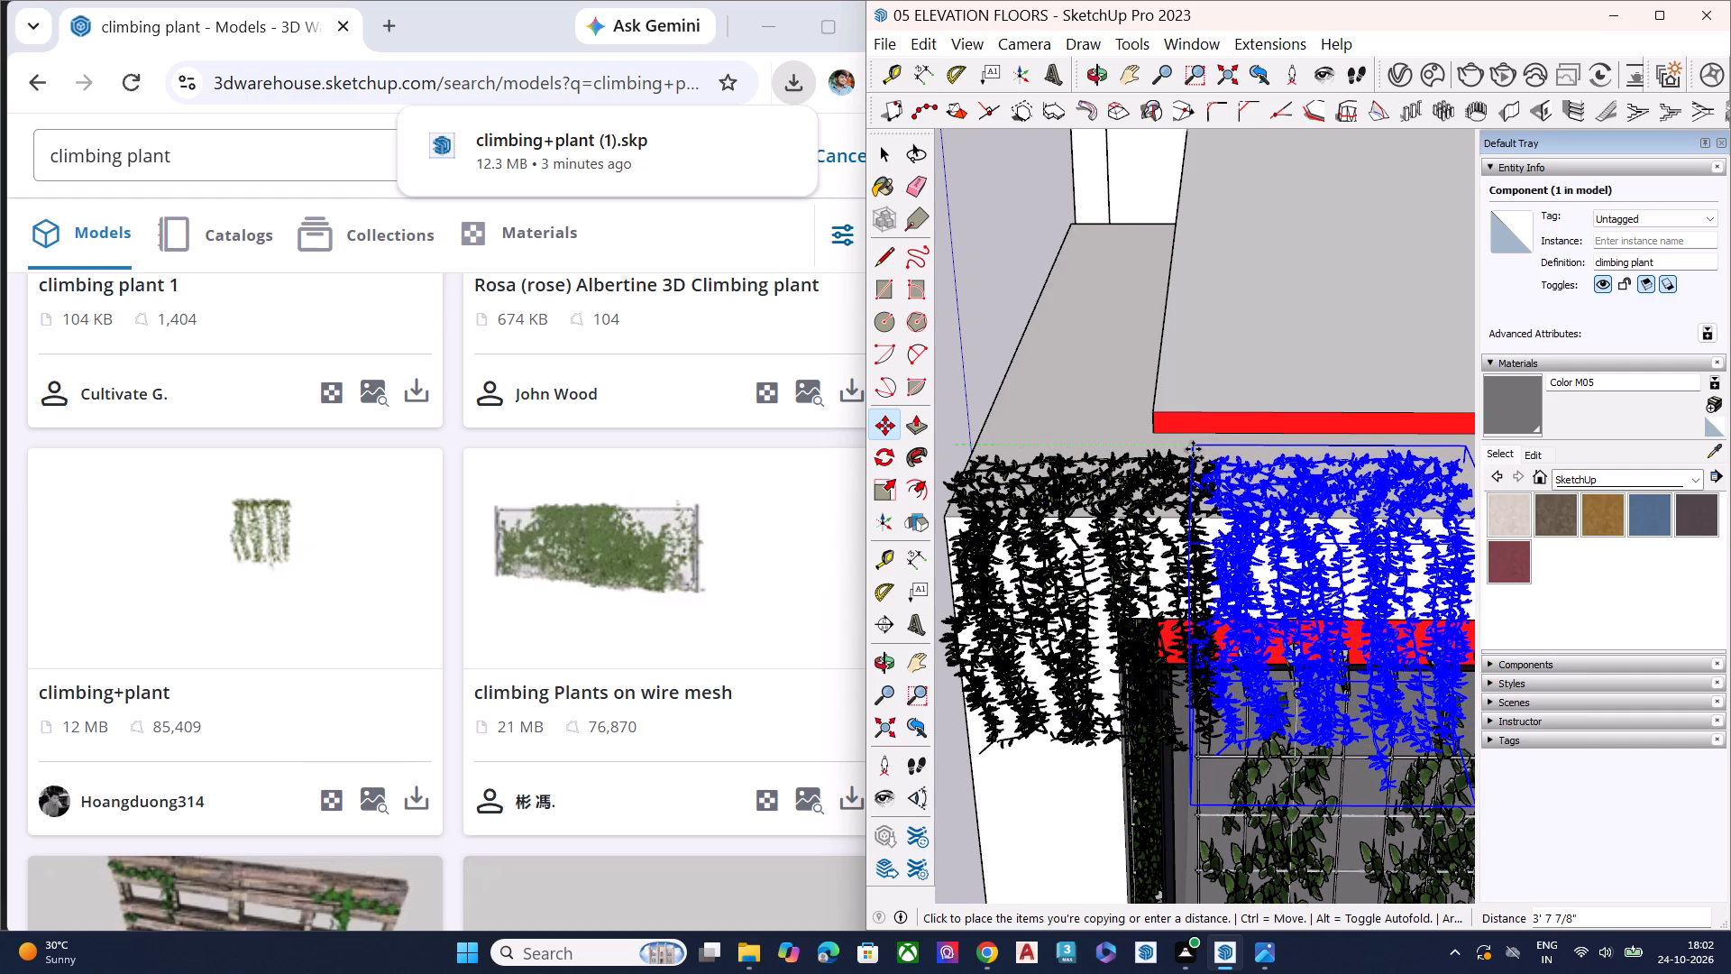
pyautogui.click(1193, 449)
# Copy the second climbing plant about 3' 6 5/8" along the green axis to extend the row along the ledge.
pyautogui.scroll(-1, 1085, 451)
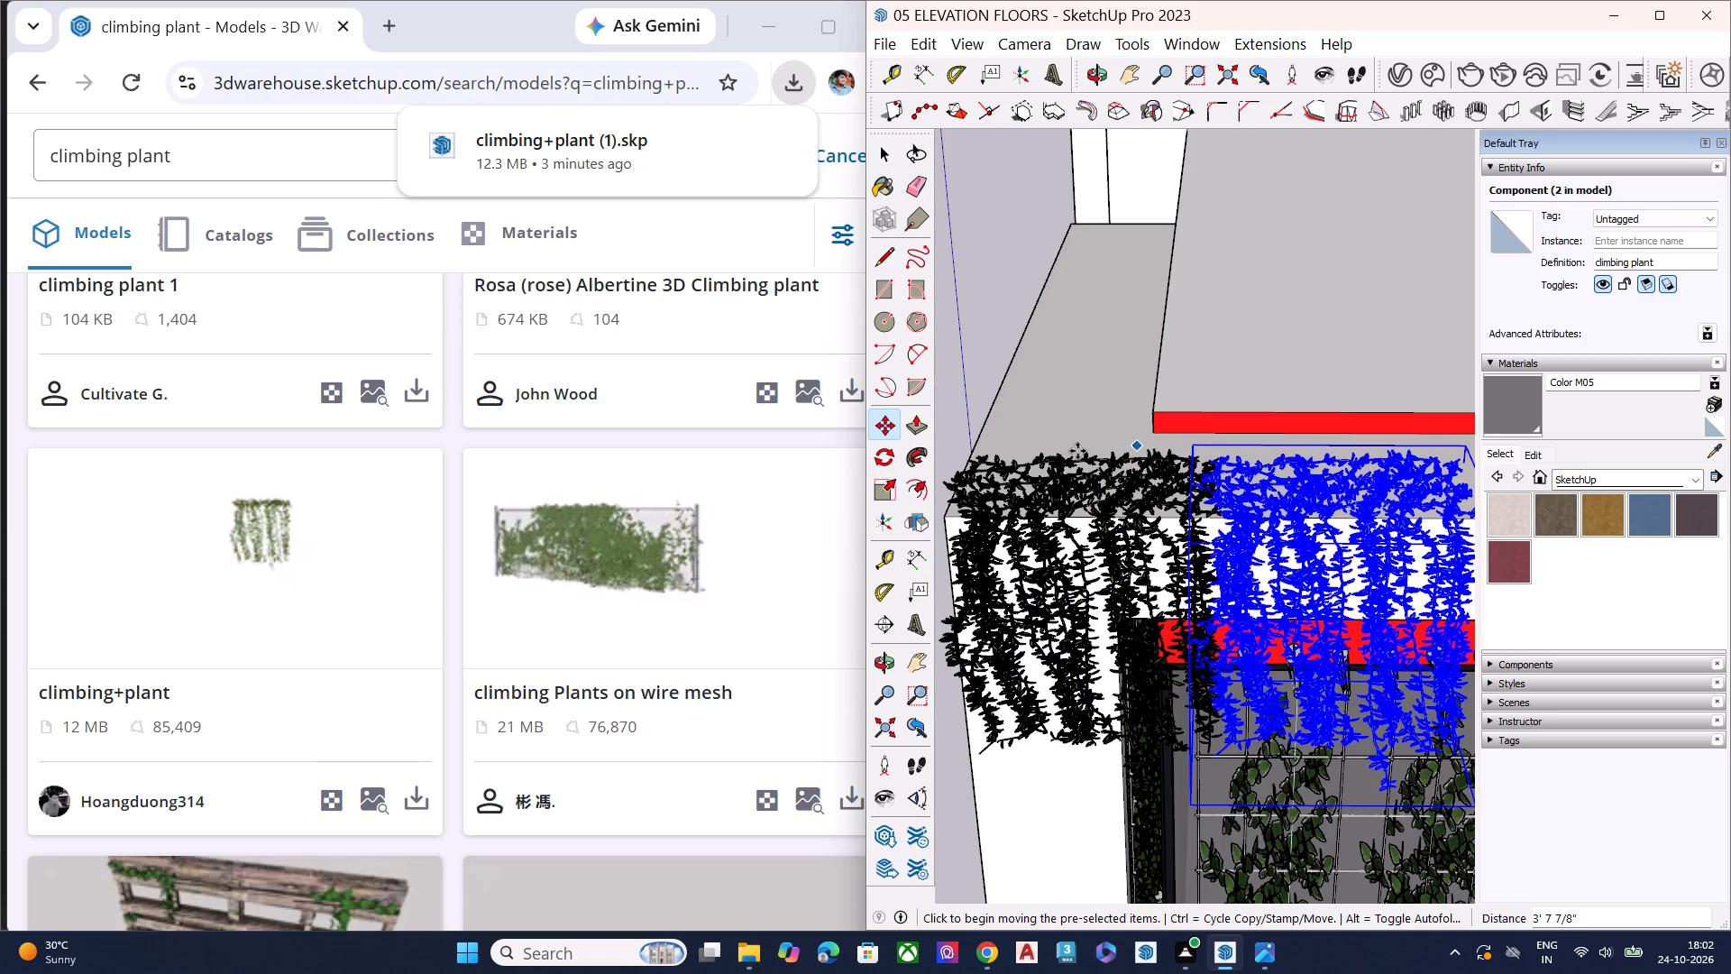
pyautogui.scroll(-8, 1077, 451)
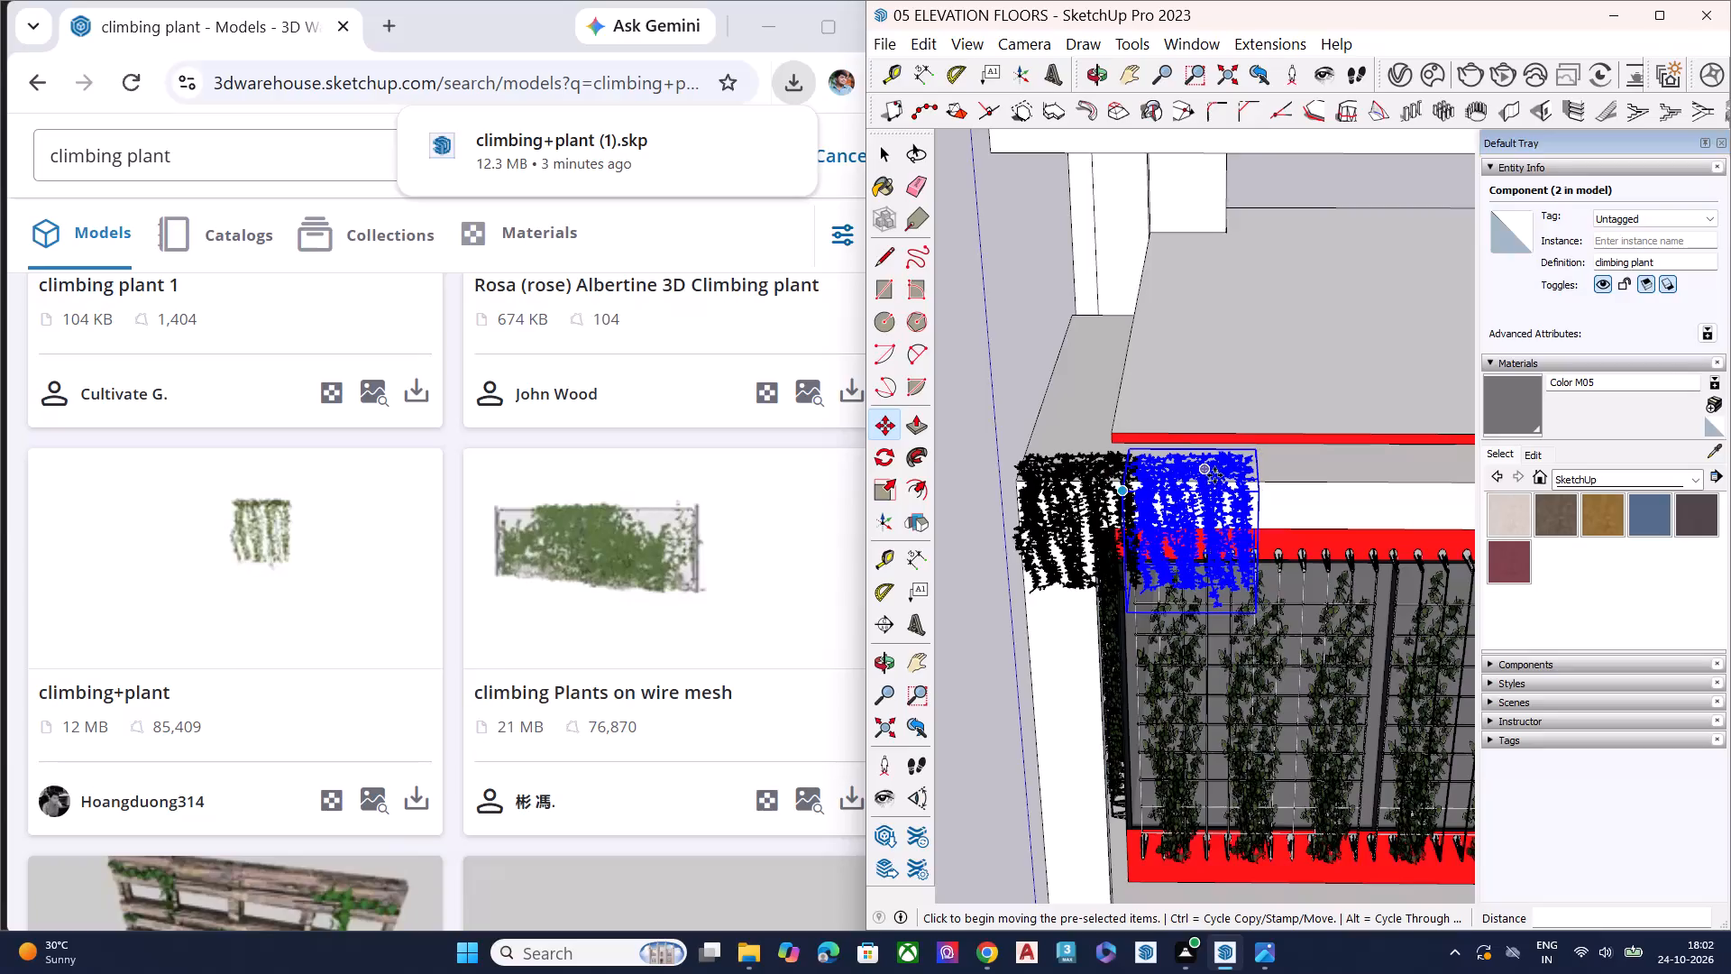
pyautogui.scroll(8, 1258, 469)
pyautogui.scroll(-8, 1199, 465)
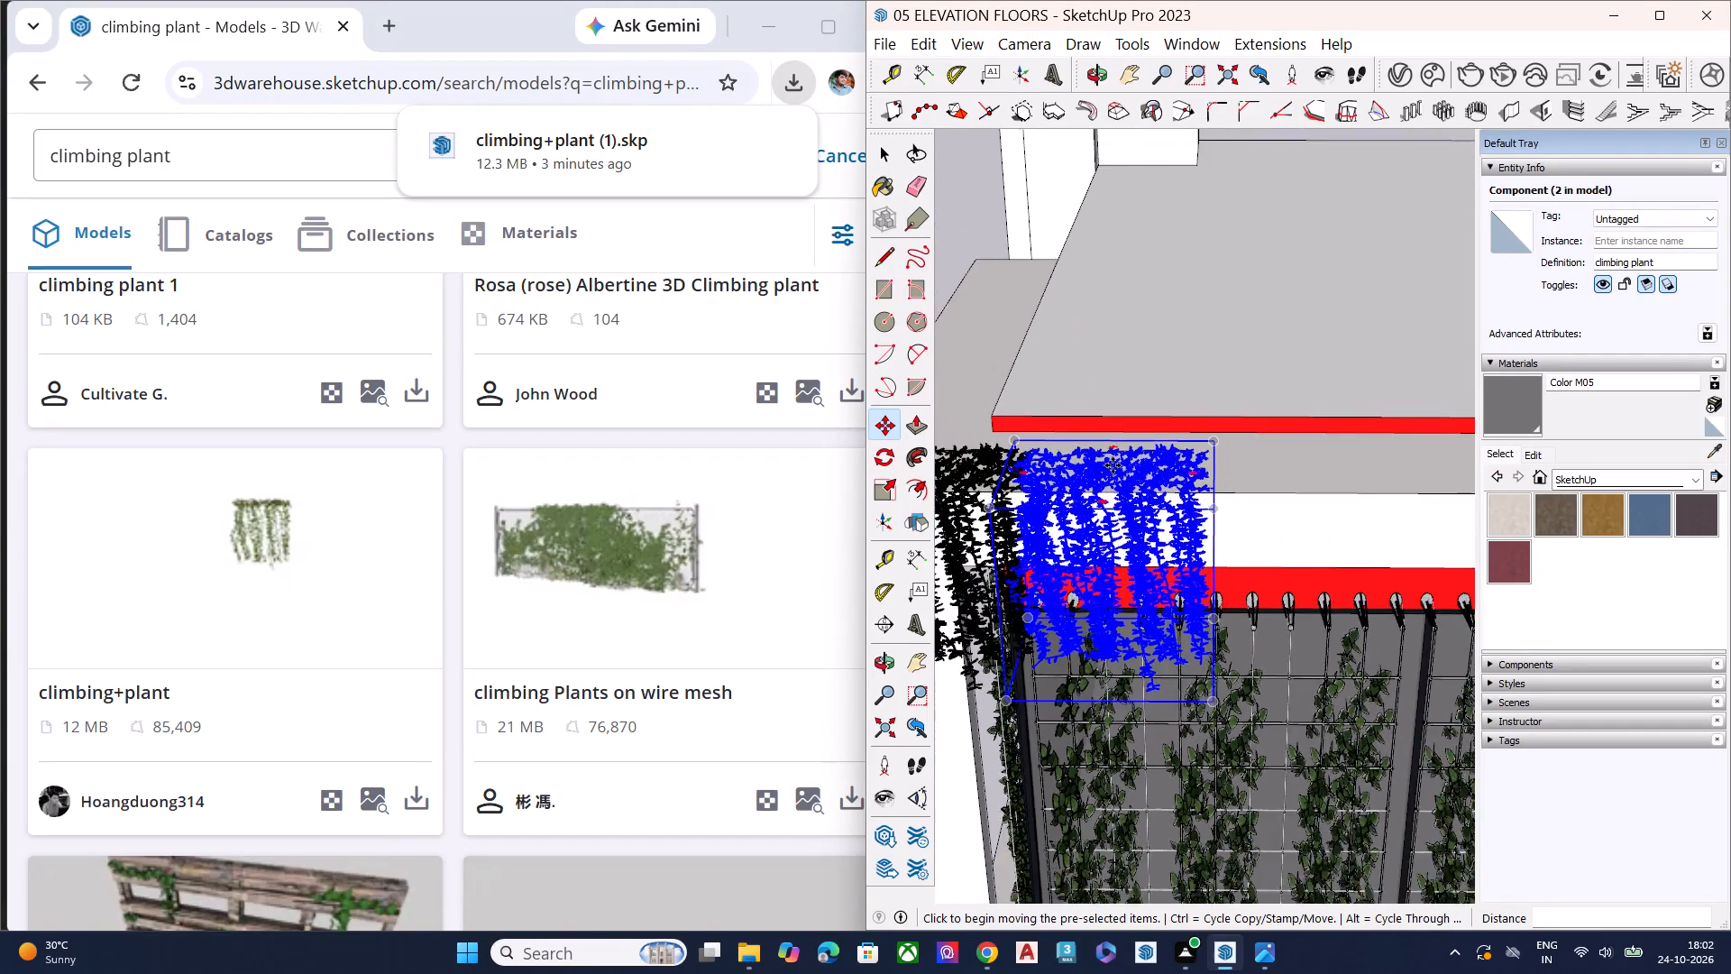
pyautogui.moveTo(1251, 561); pyautogui.dragTo(1232, 526, button='middle')
pyautogui.scroll(3, 1004, 390)
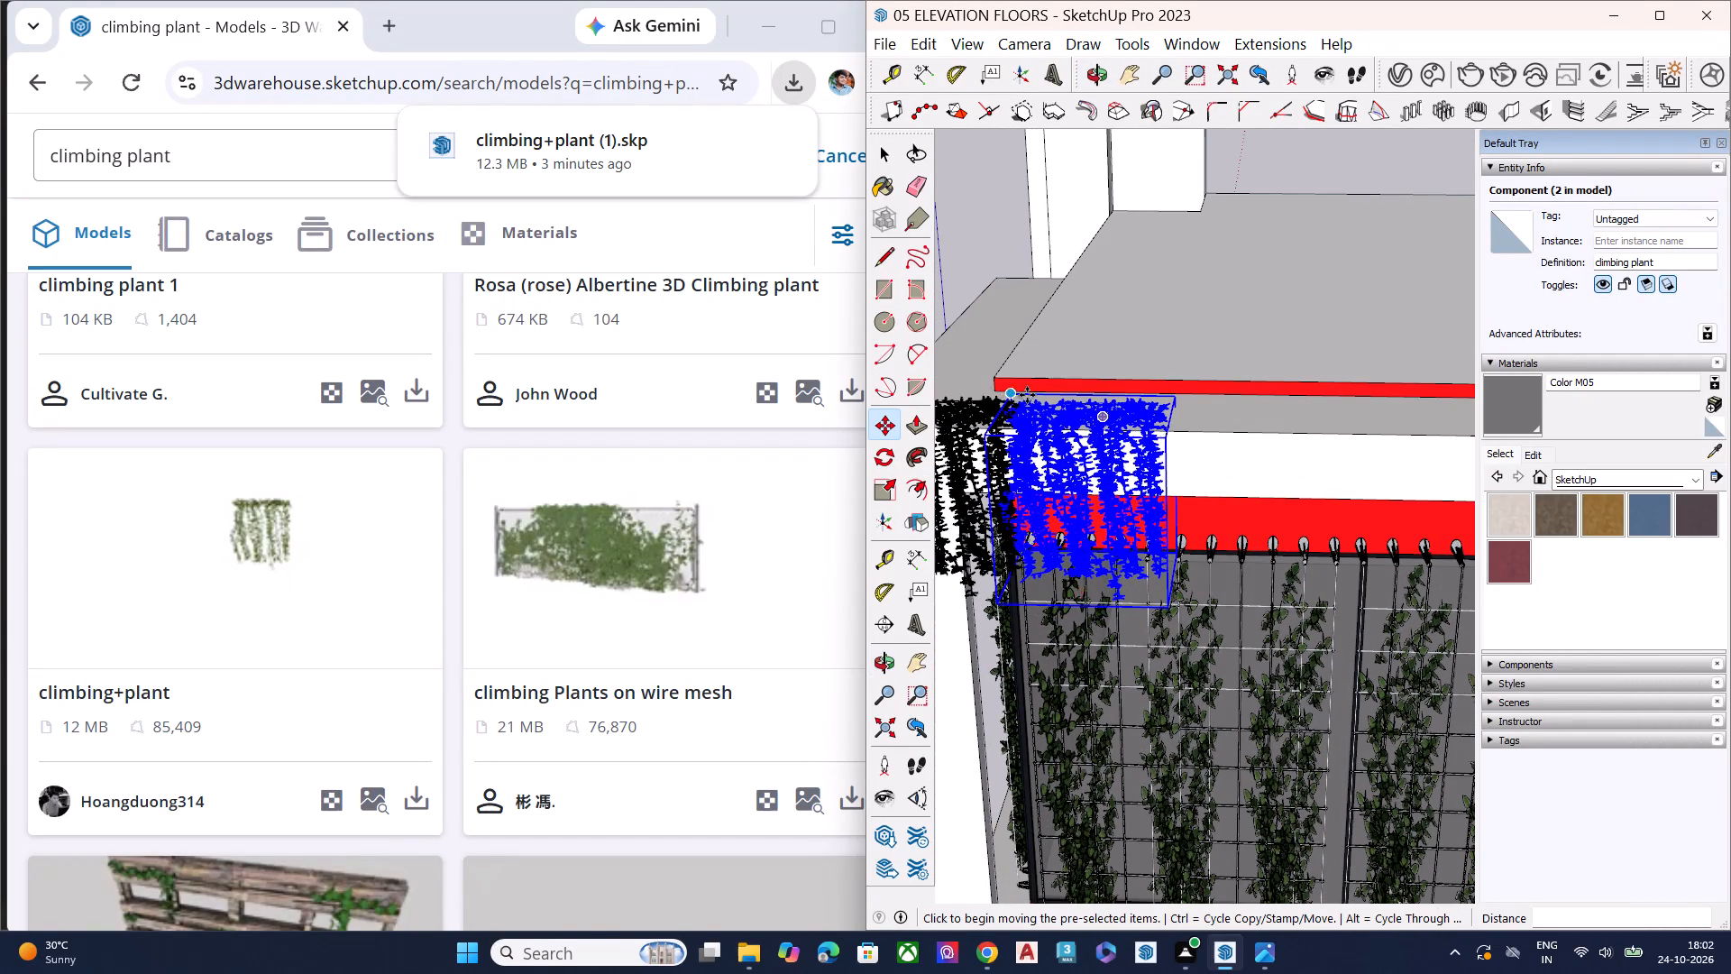
pyautogui.scroll(2, 1027, 395)
pyautogui.click(1003, 394)
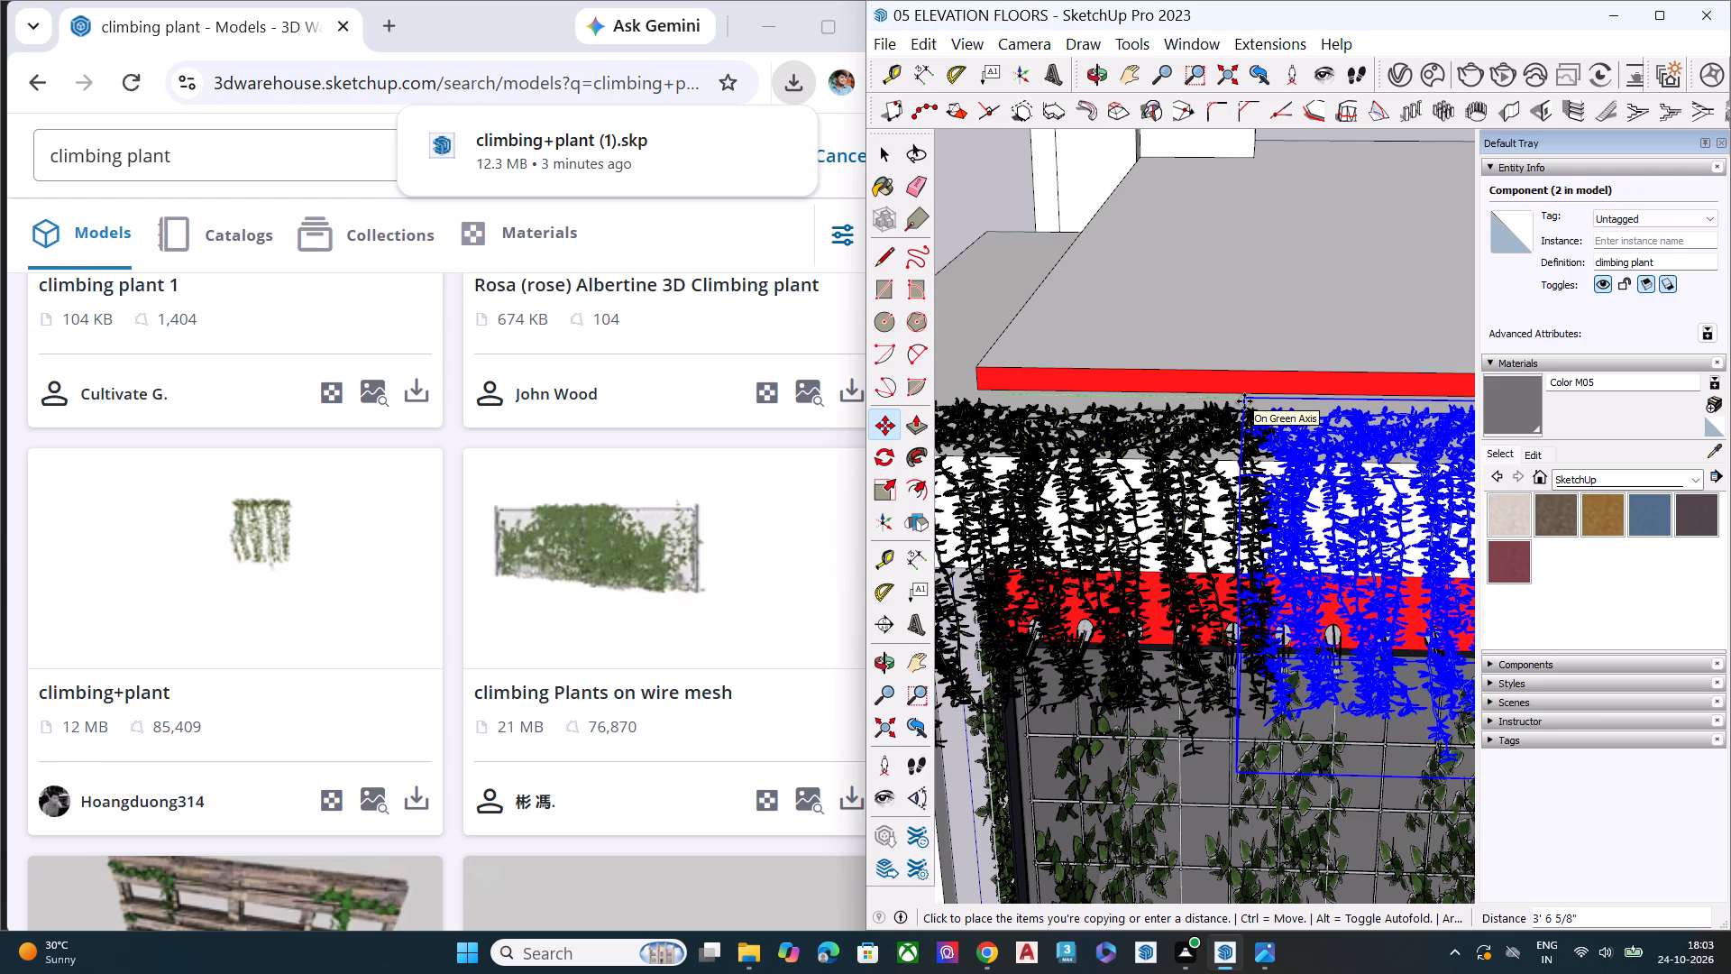
pyautogui.click(1244, 401)
# Examine the row of climbing plants and the uncovered part of the white ledge from above and from the front.
pyautogui.scroll(-5, 1152, 398)
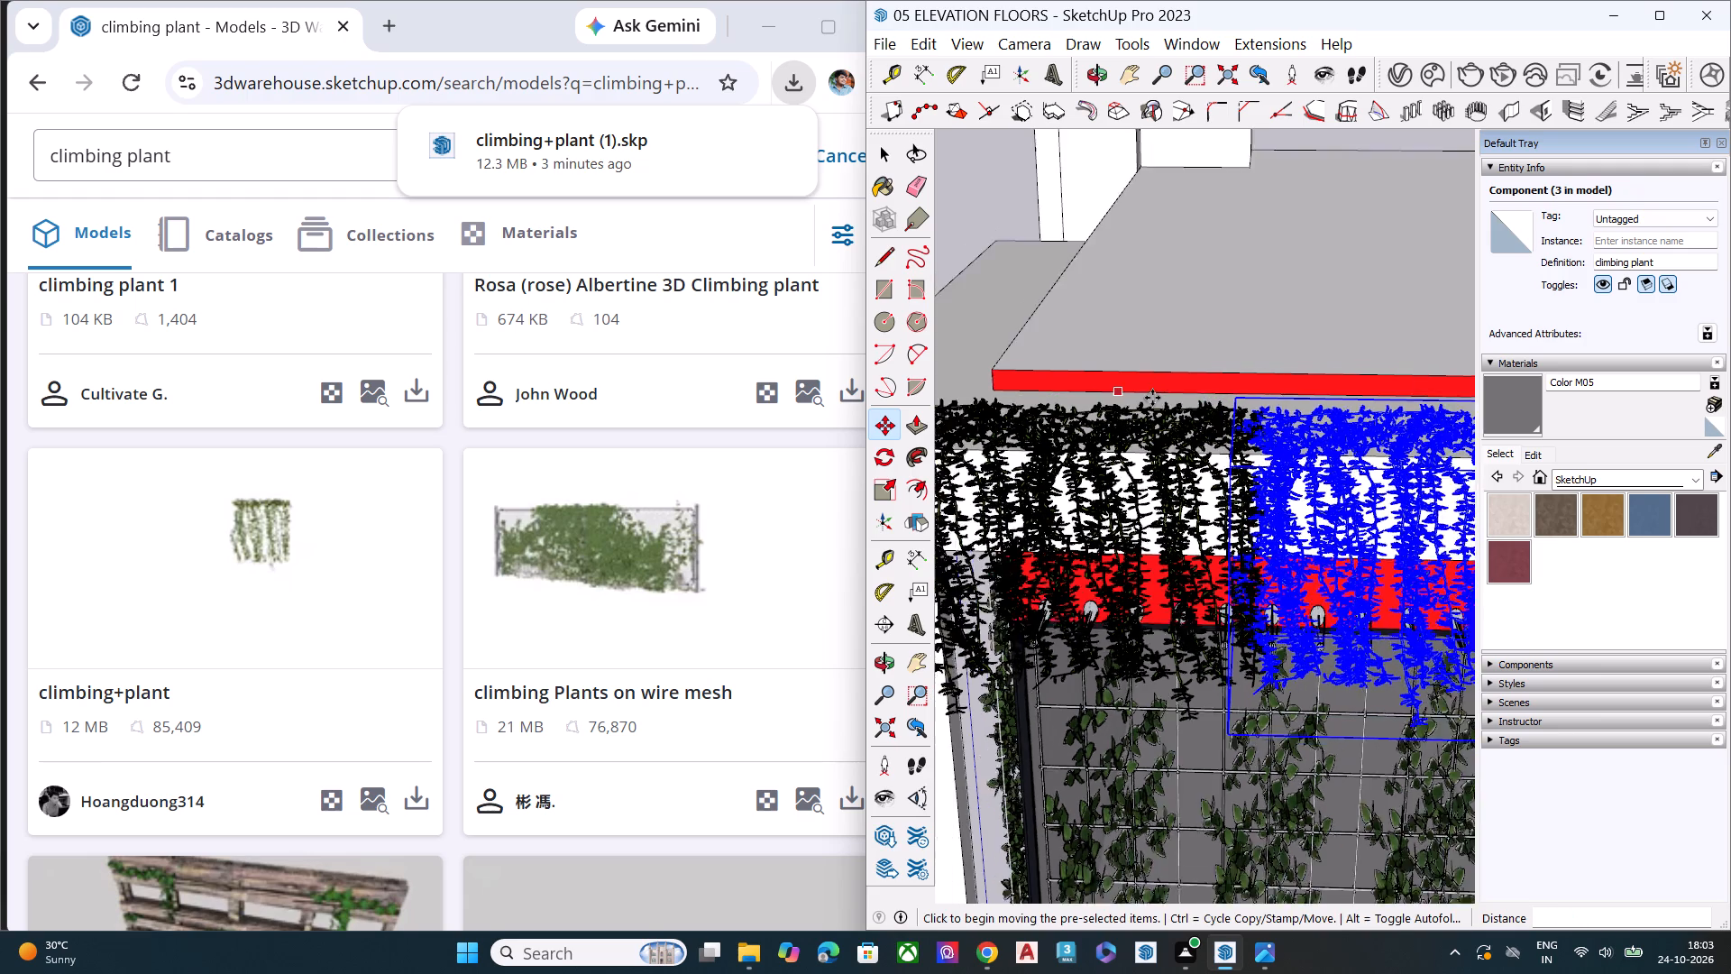
pyautogui.scroll(-5, 1152, 398)
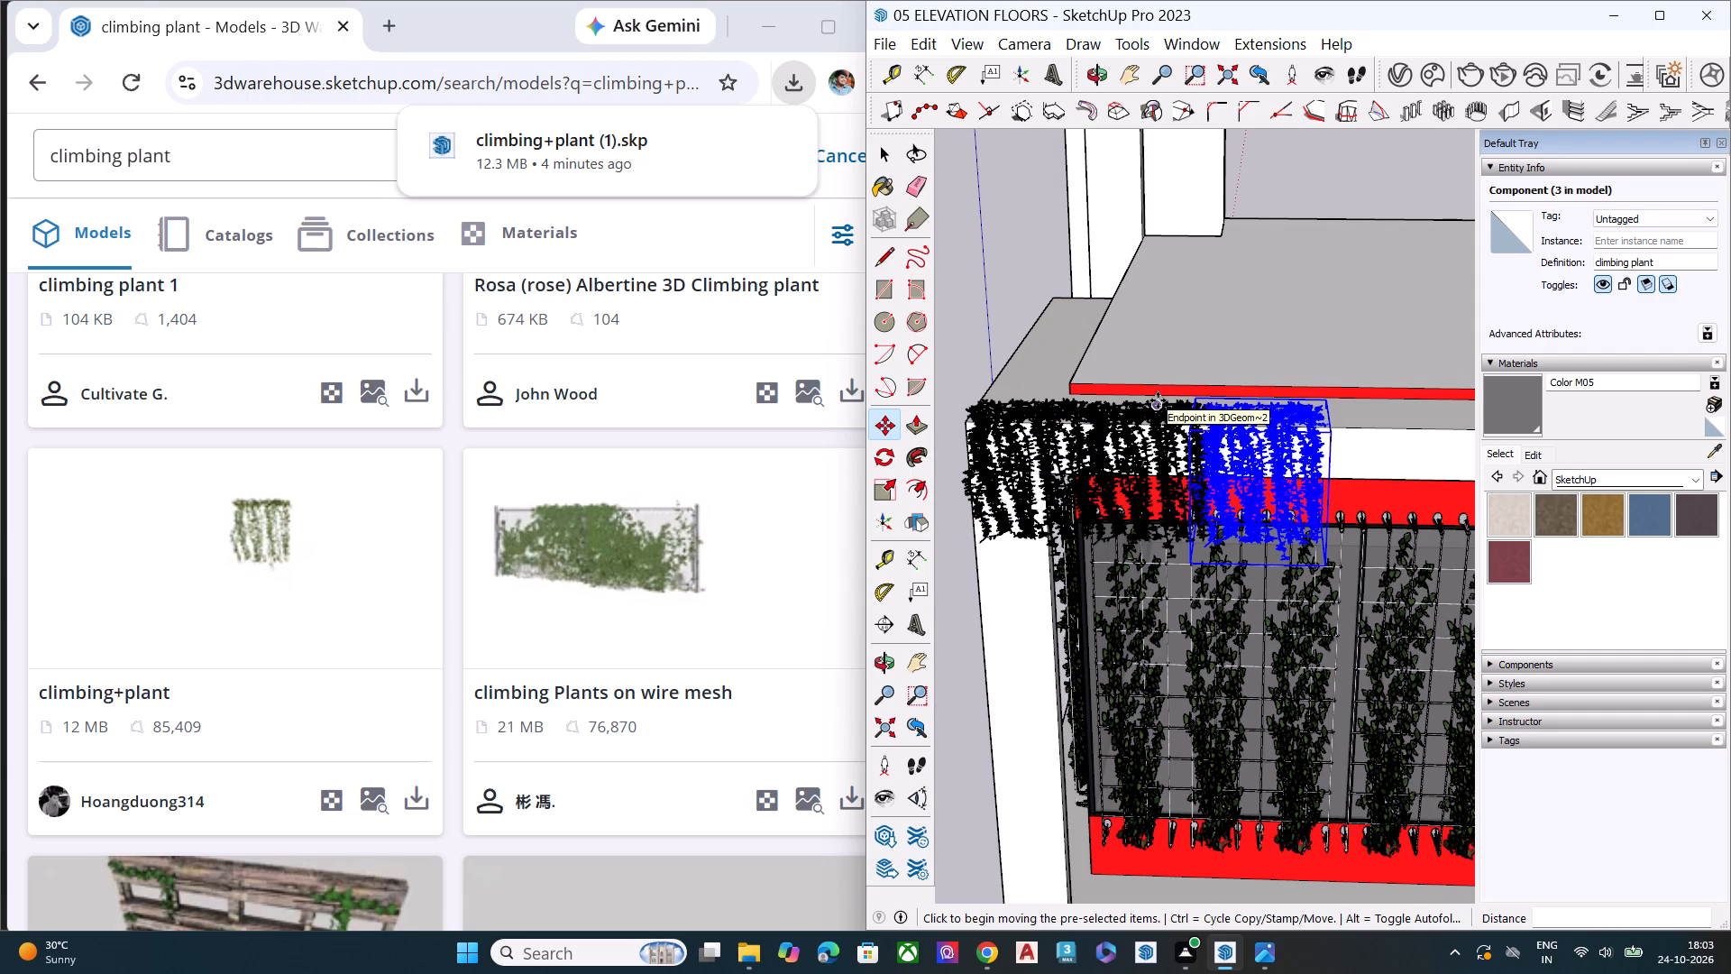
pyautogui.scroll(-5, 1085, 399)
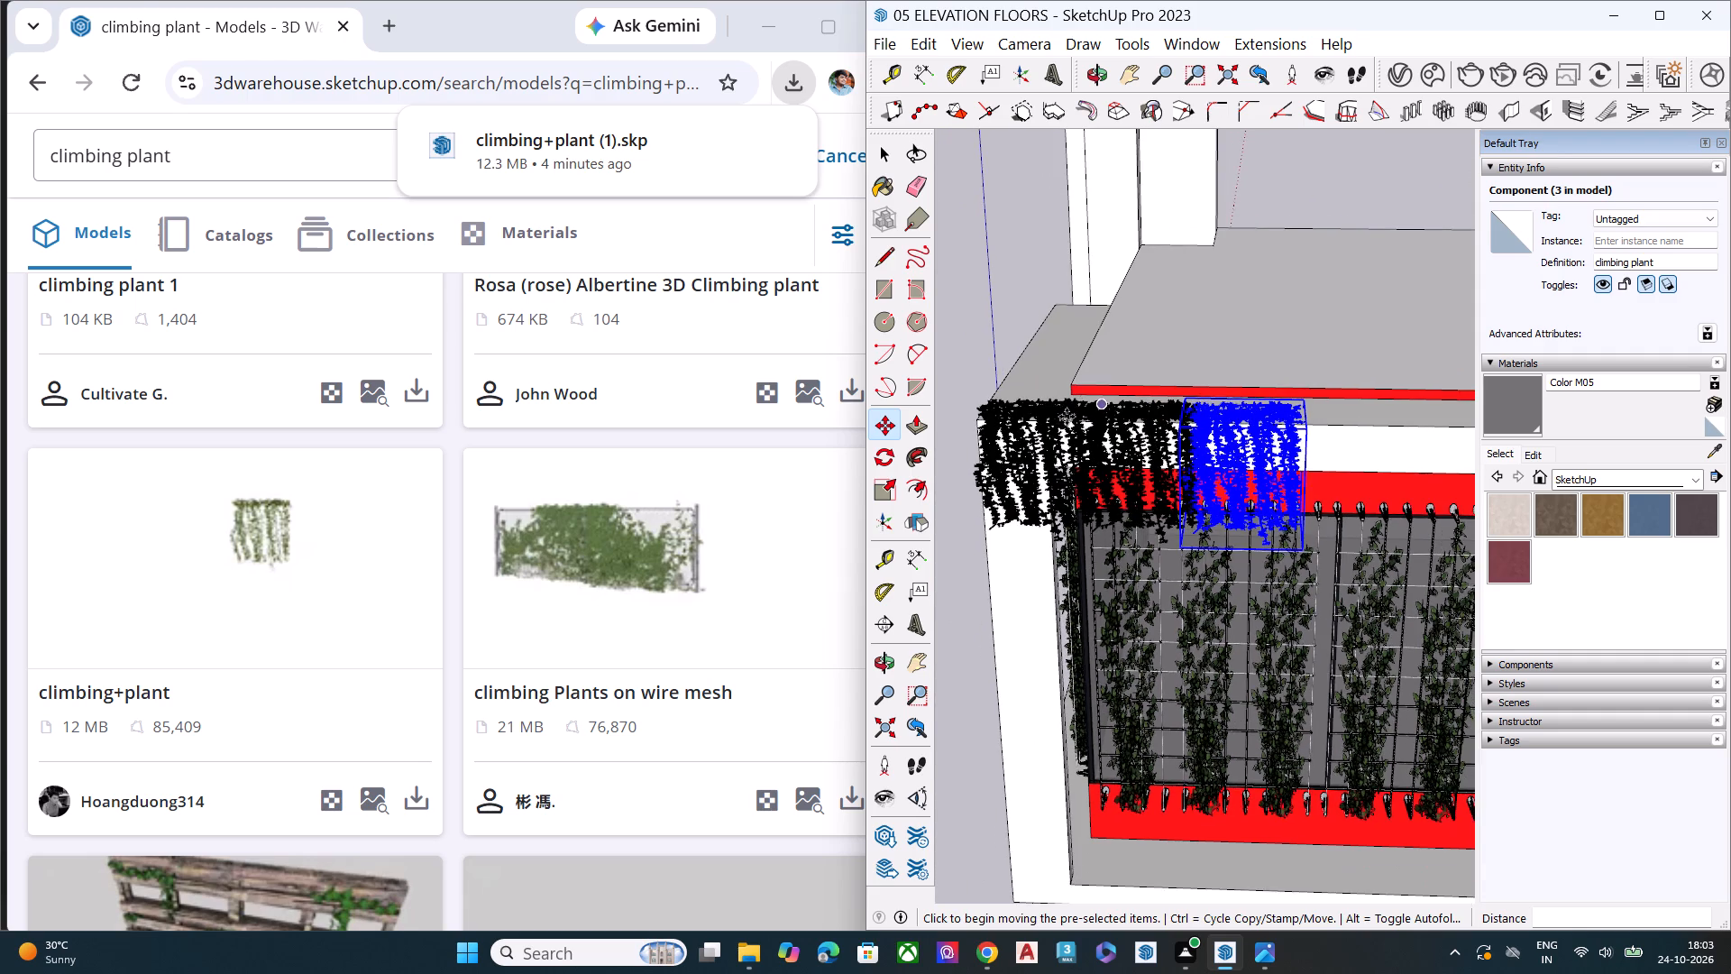
pyautogui.scroll(-3, 1067, 417)
pyautogui.scroll(-8, 1018, 565)
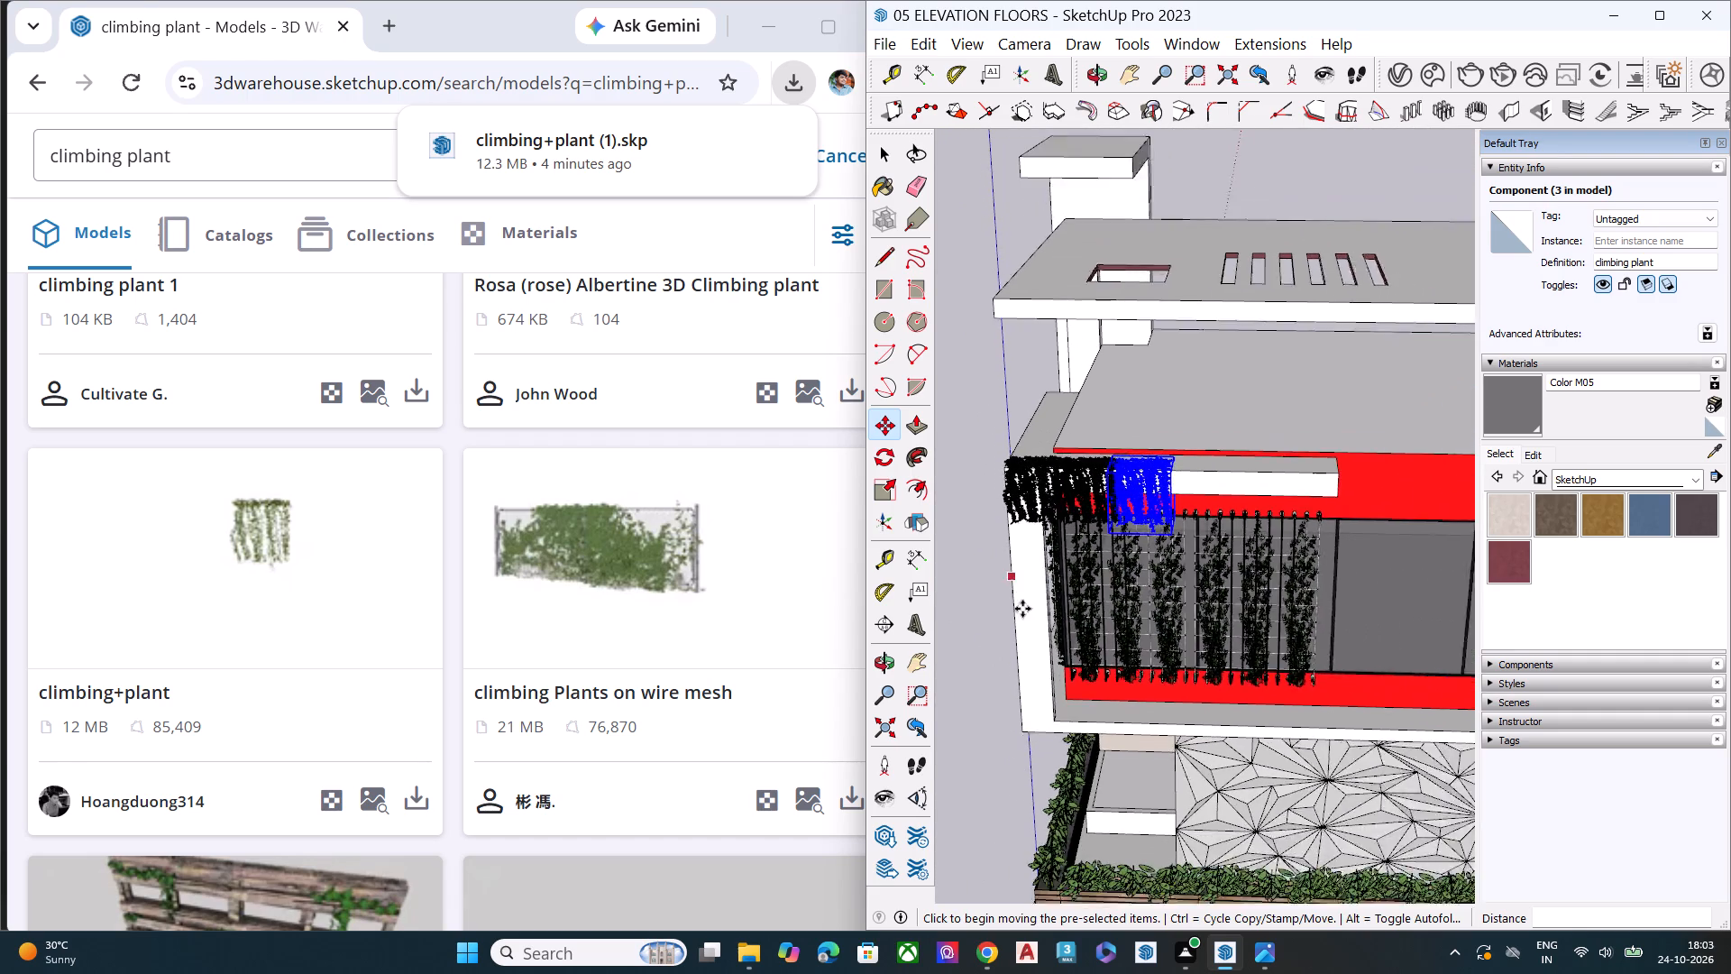
pyautogui.scroll(-8, 1042, 605)
pyautogui.moveTo(1100, 633); pyautogui.dragTo(1152, 504, button='middle')
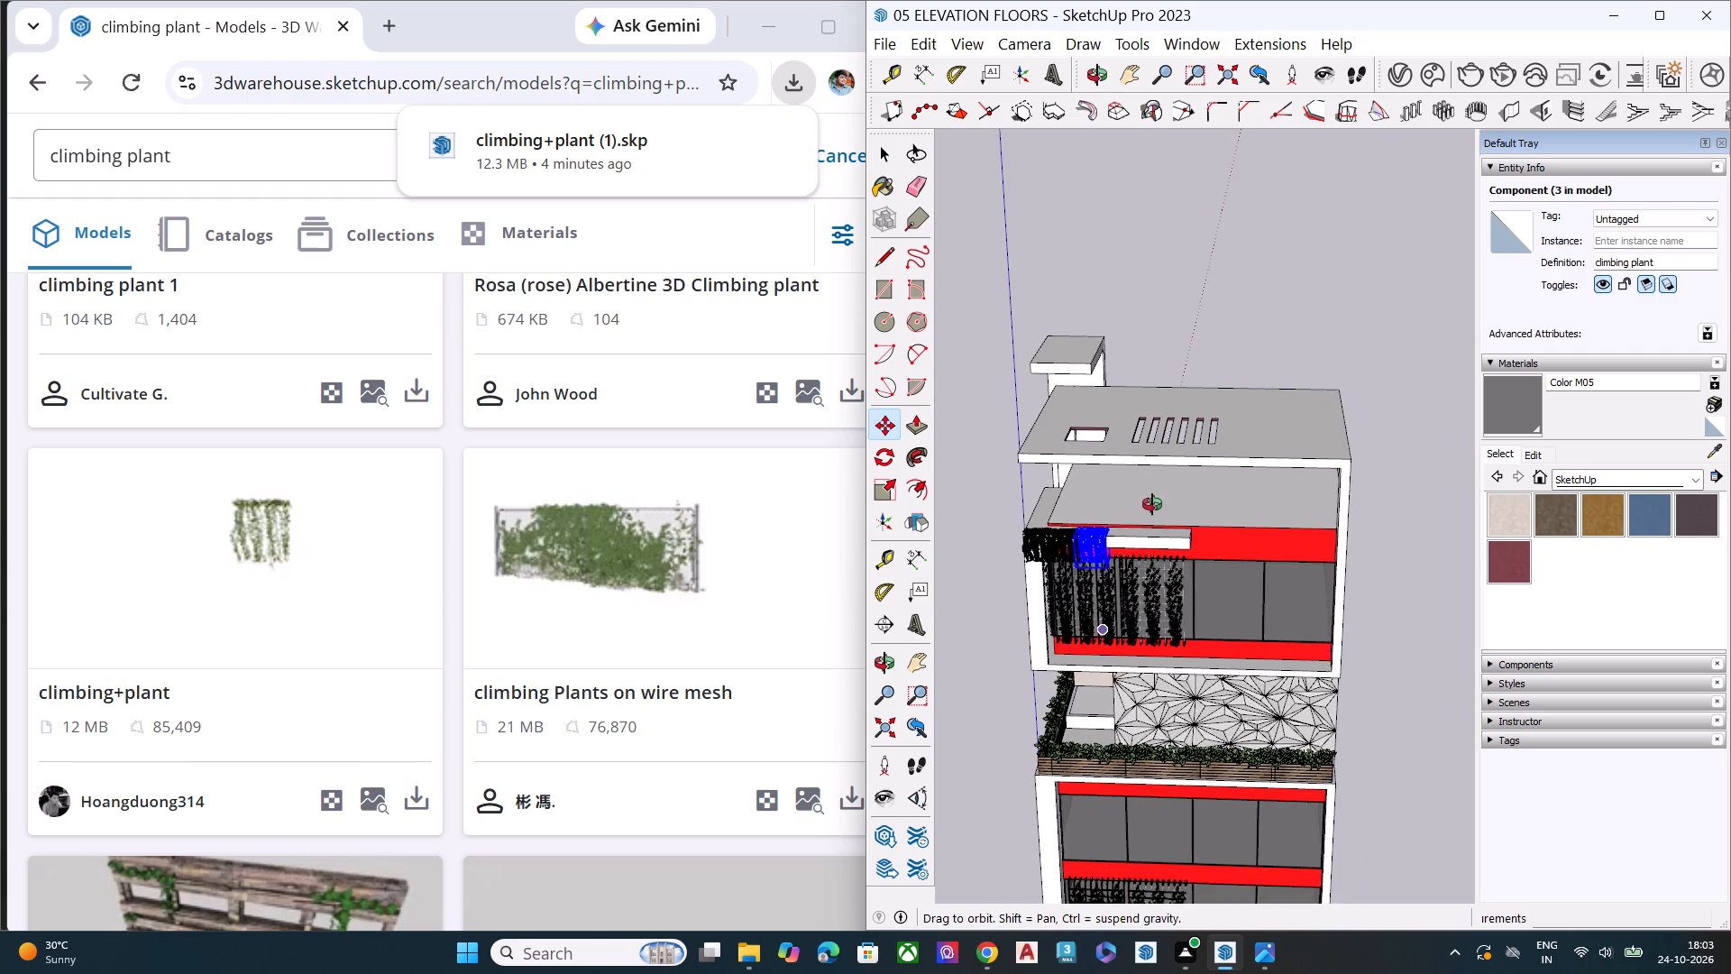
pyautogui.moveTo(1152, 504); pyautogui.dragTo(1141, 395, button='middle')
pyautogui.scroll(1, 1128, 412)
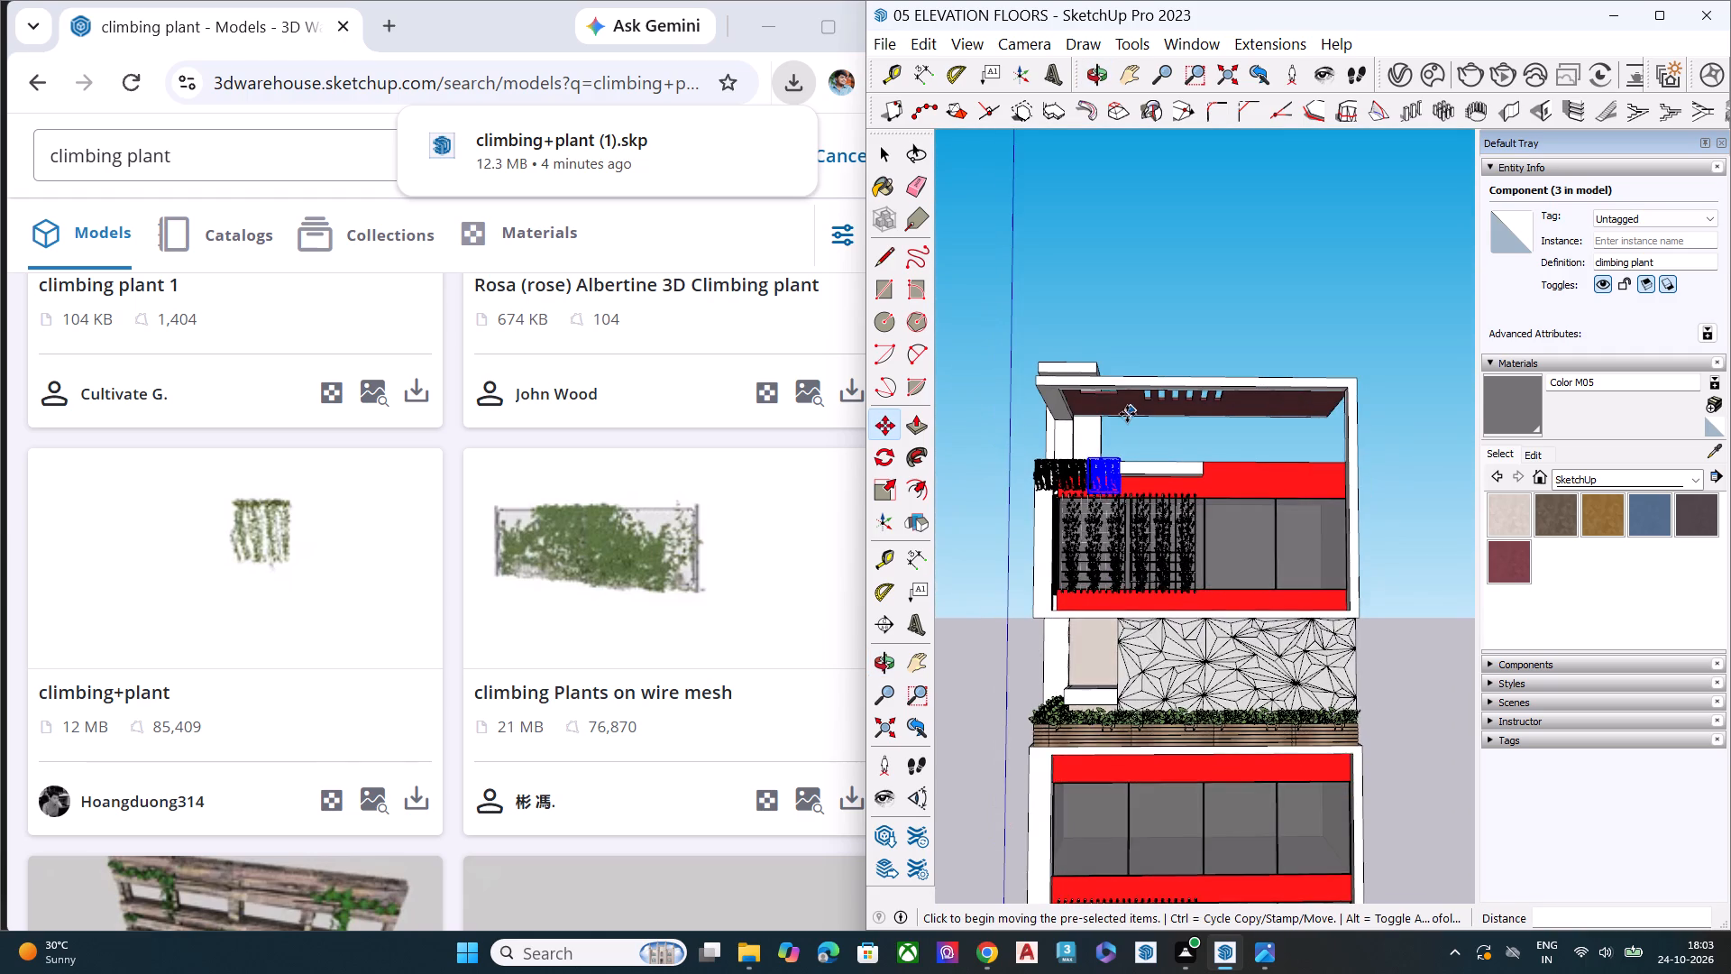
pyautogui.scroll(8, 1127, 414)
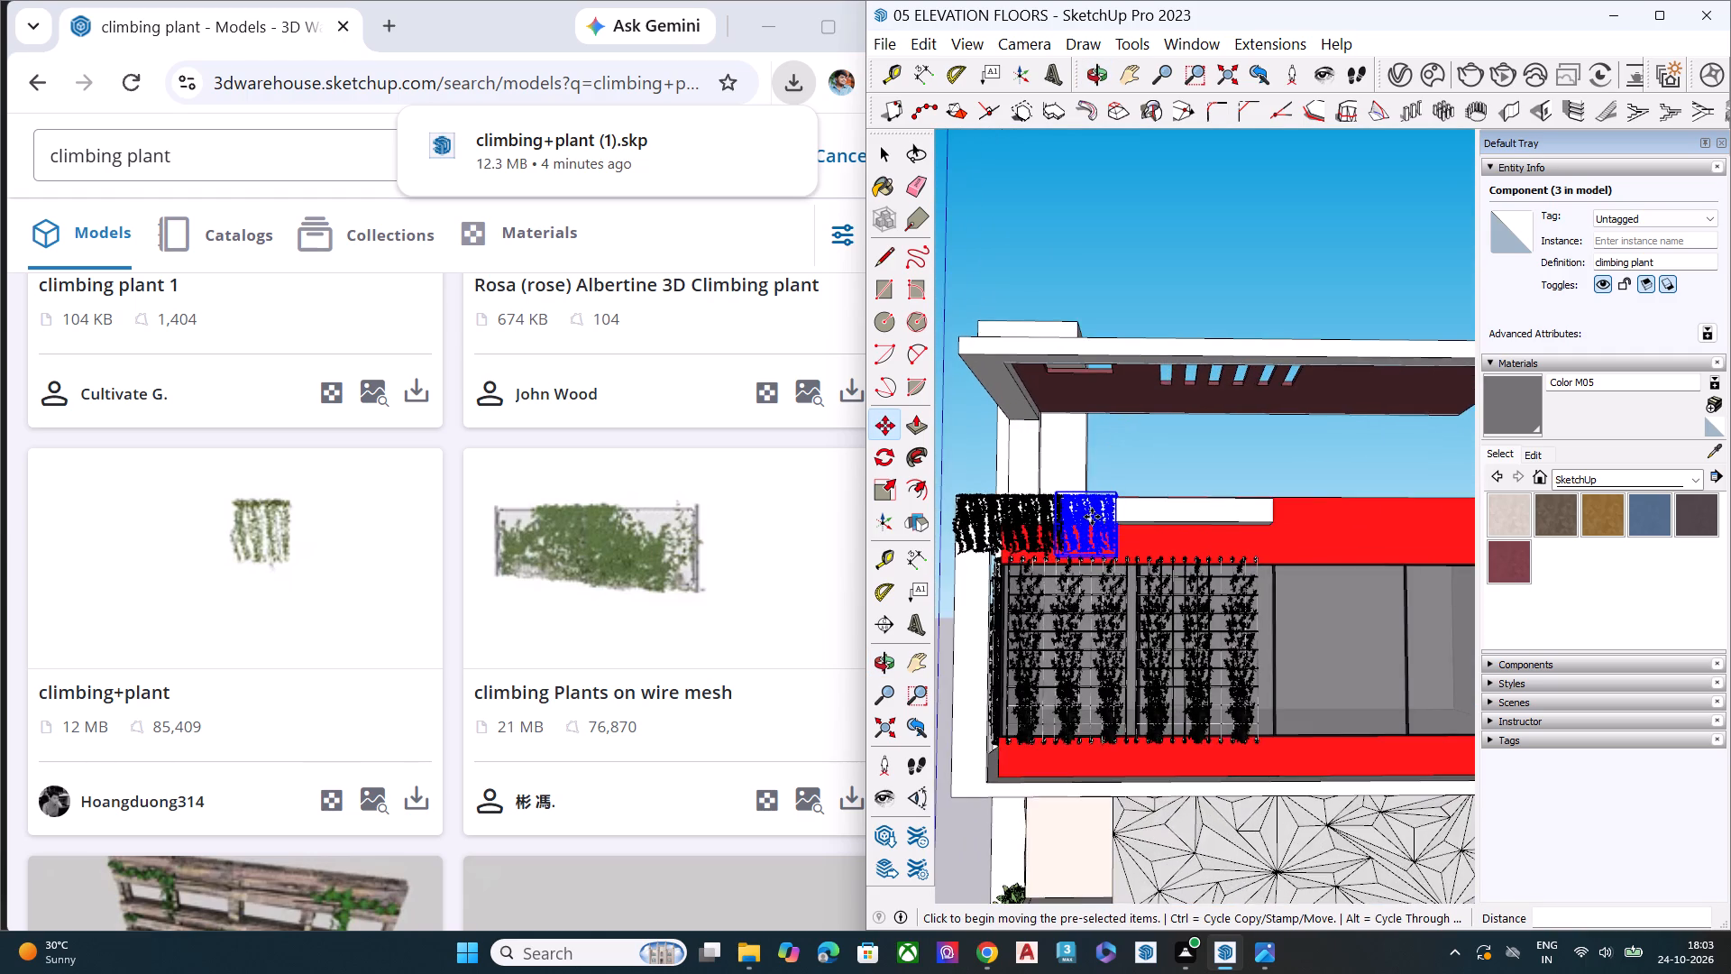
pyautogui.scroll(11, 1092, 517)
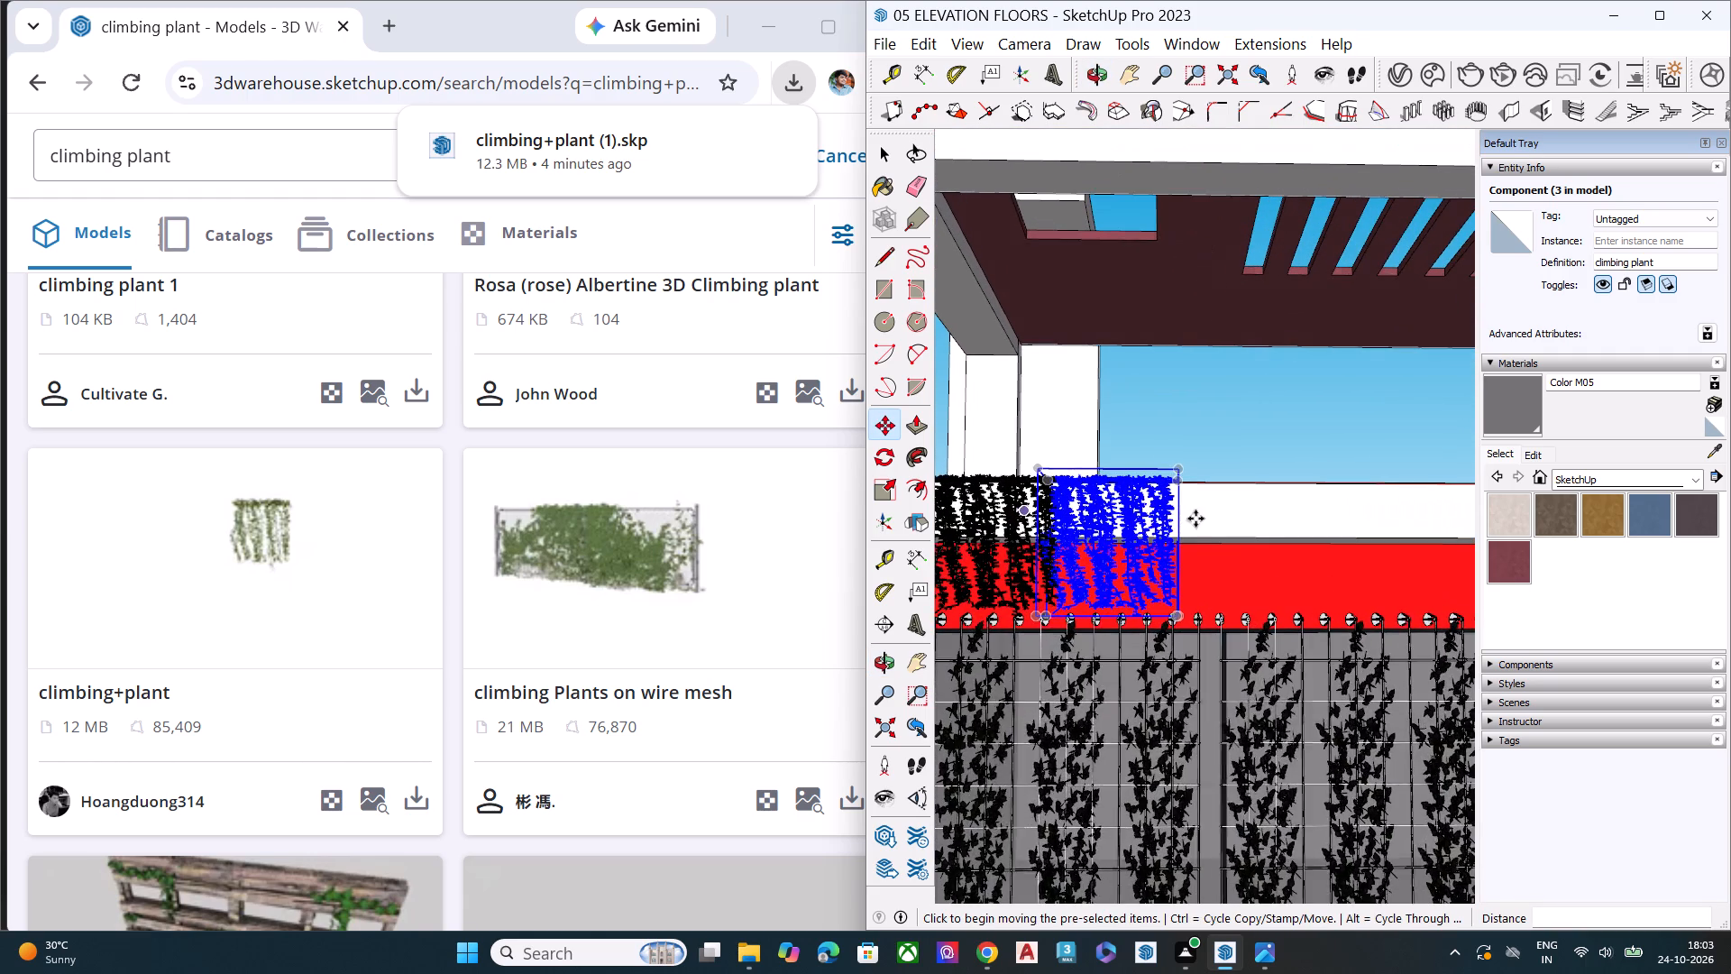
# Copy the third climbing plant about 3' 8 7/8" along the green axis to add a fourth plant on the white ledge.
pyautogui.moveTo(1195, 519); pyautogui.dragTo(1191, 736, button='middle')
pyautogui.scroll(3, 1026, 702)
pyautogui.scroll(-1, 1013, 689)
pyautogui.scroll(2, 1017, 687)
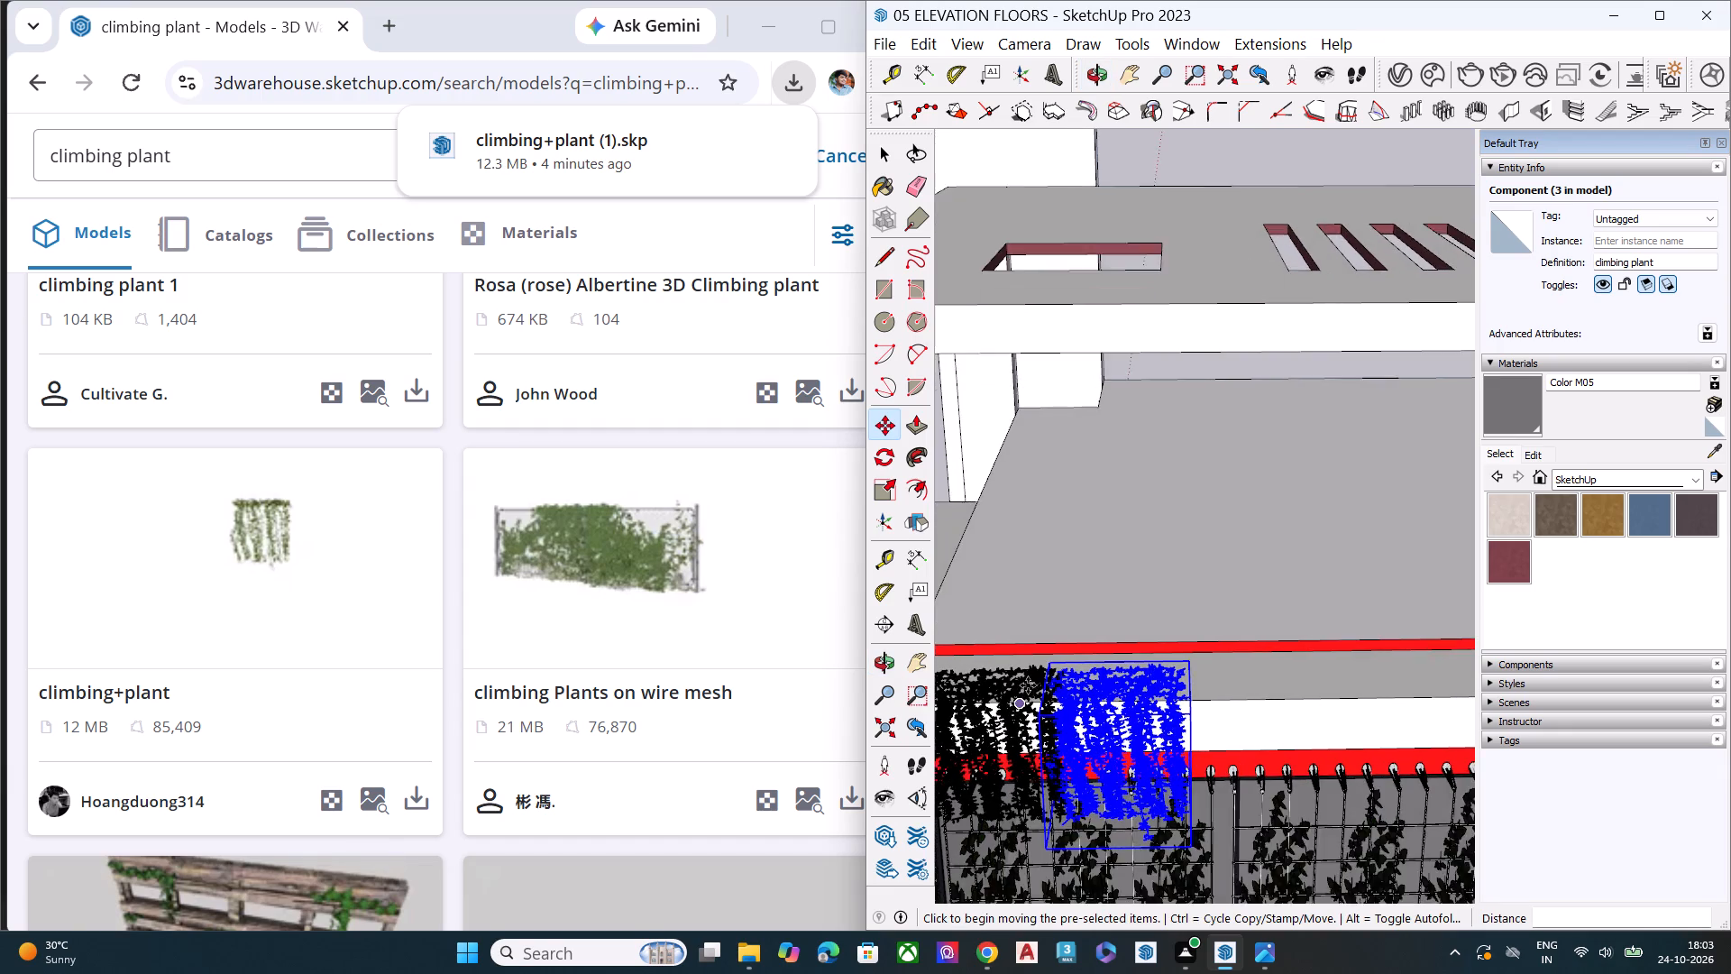
pyautogui.scroll(14, 1028, 685)
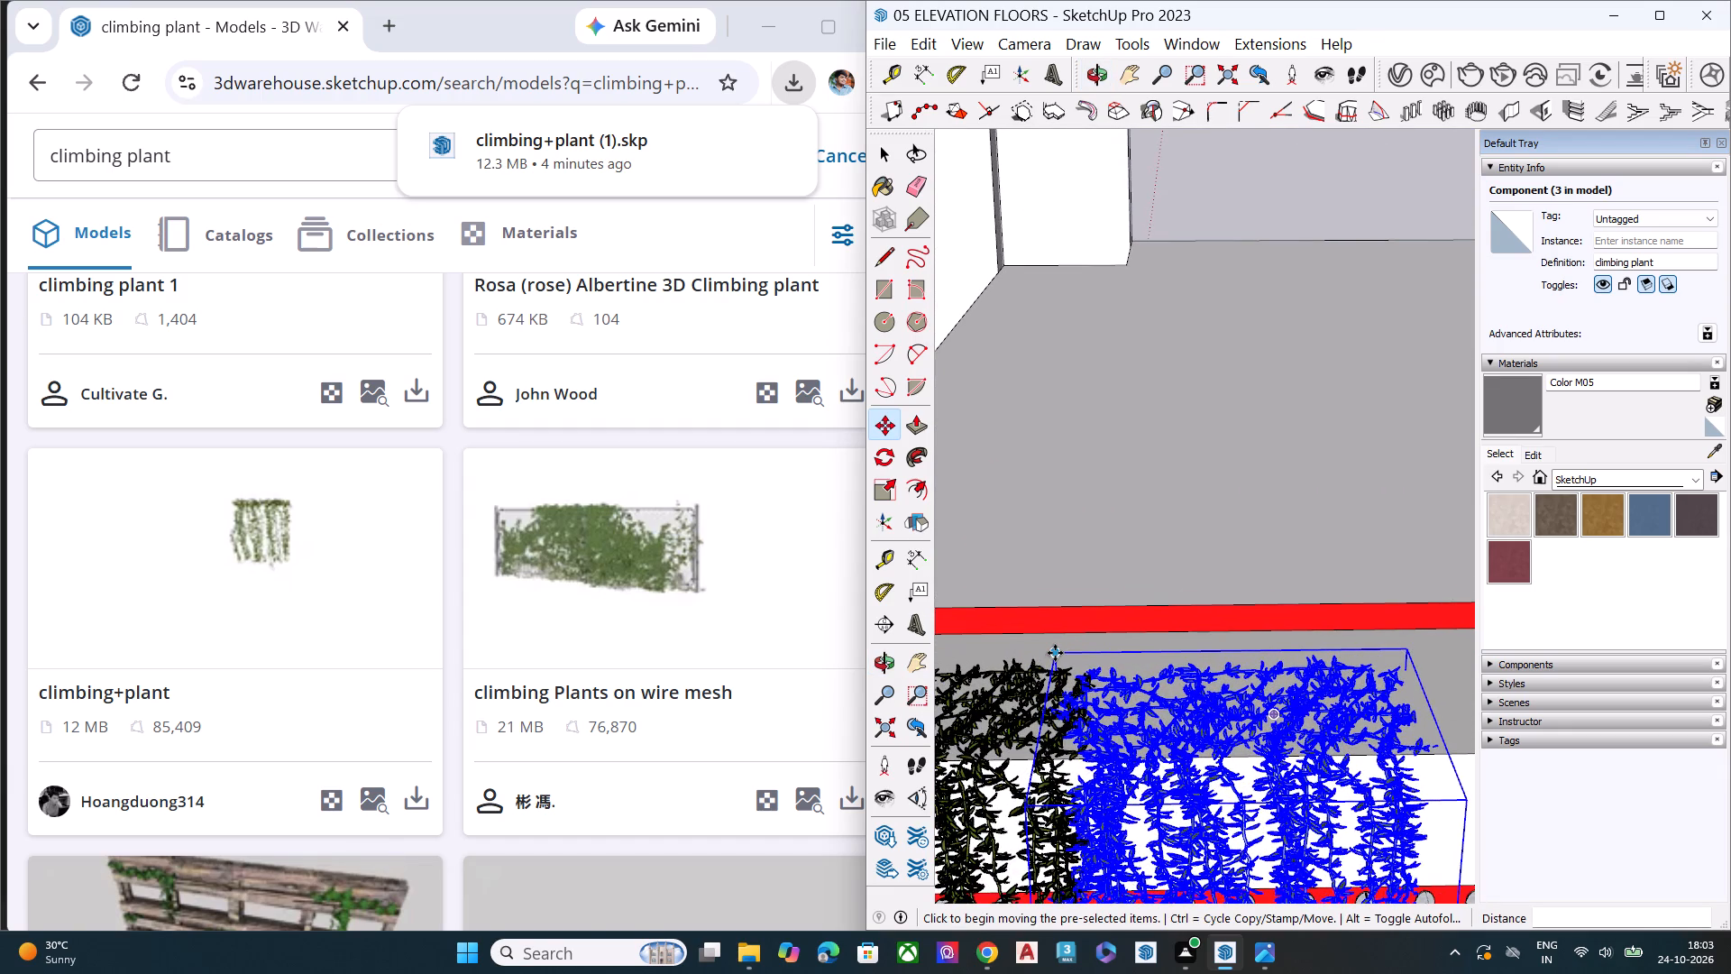
pyautogui.click(1055, 653)
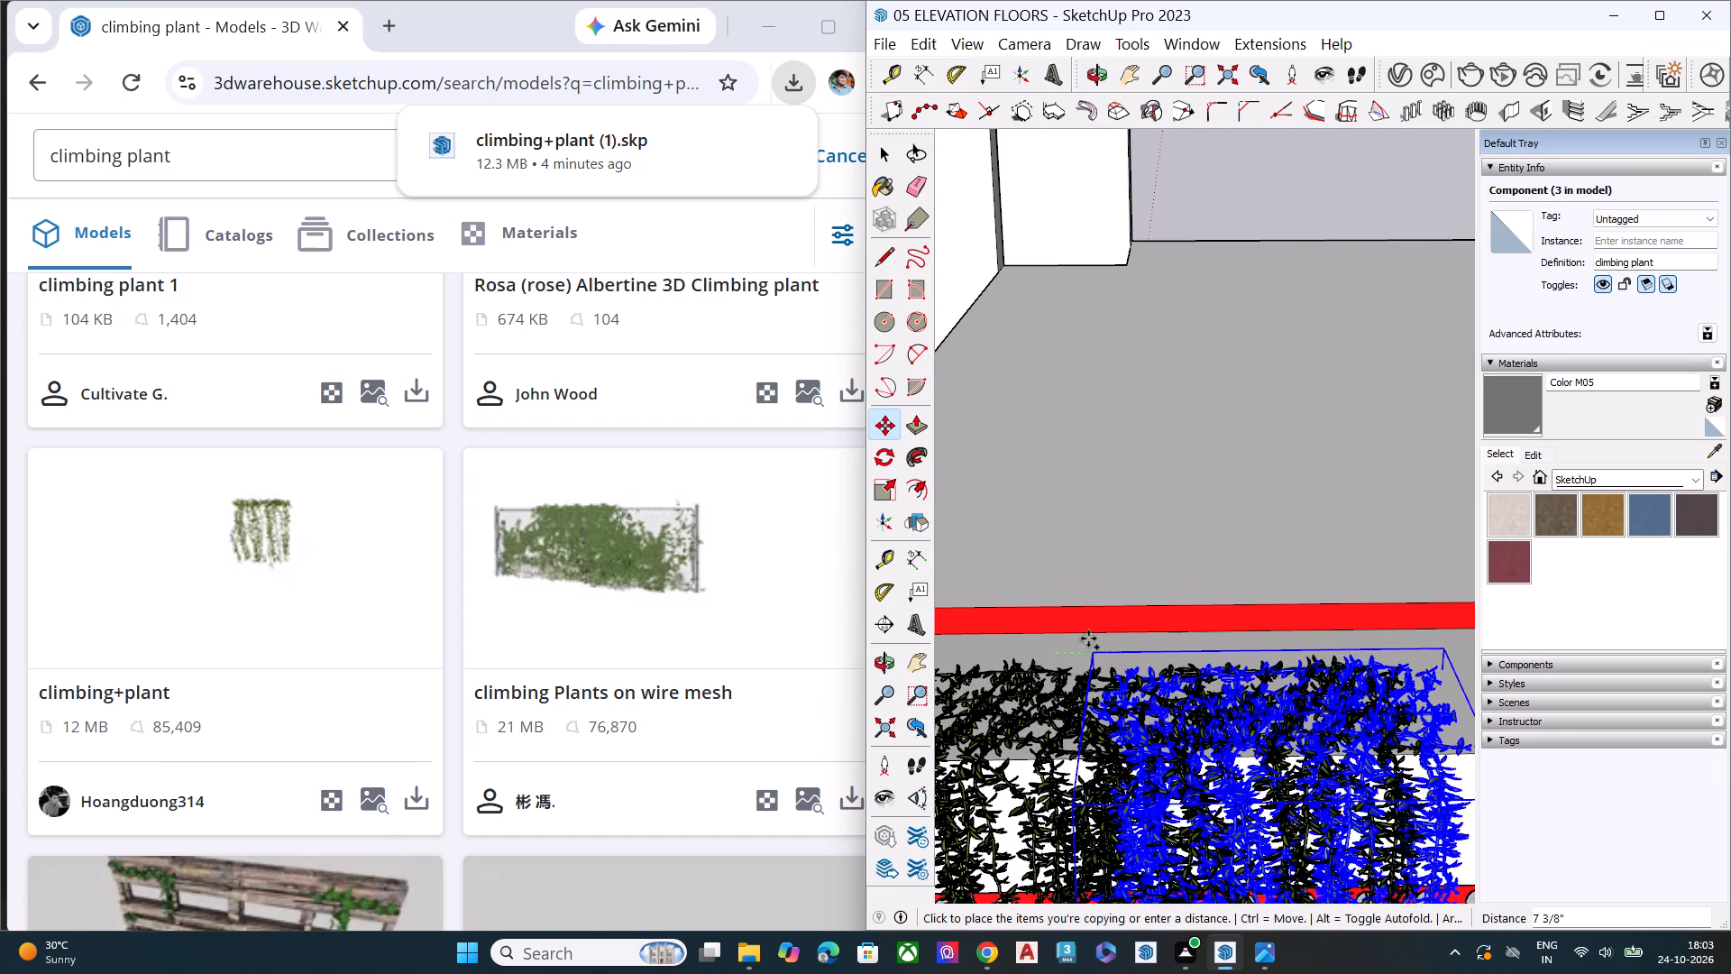
pyautogui.scroll(-12, 1080, 639)
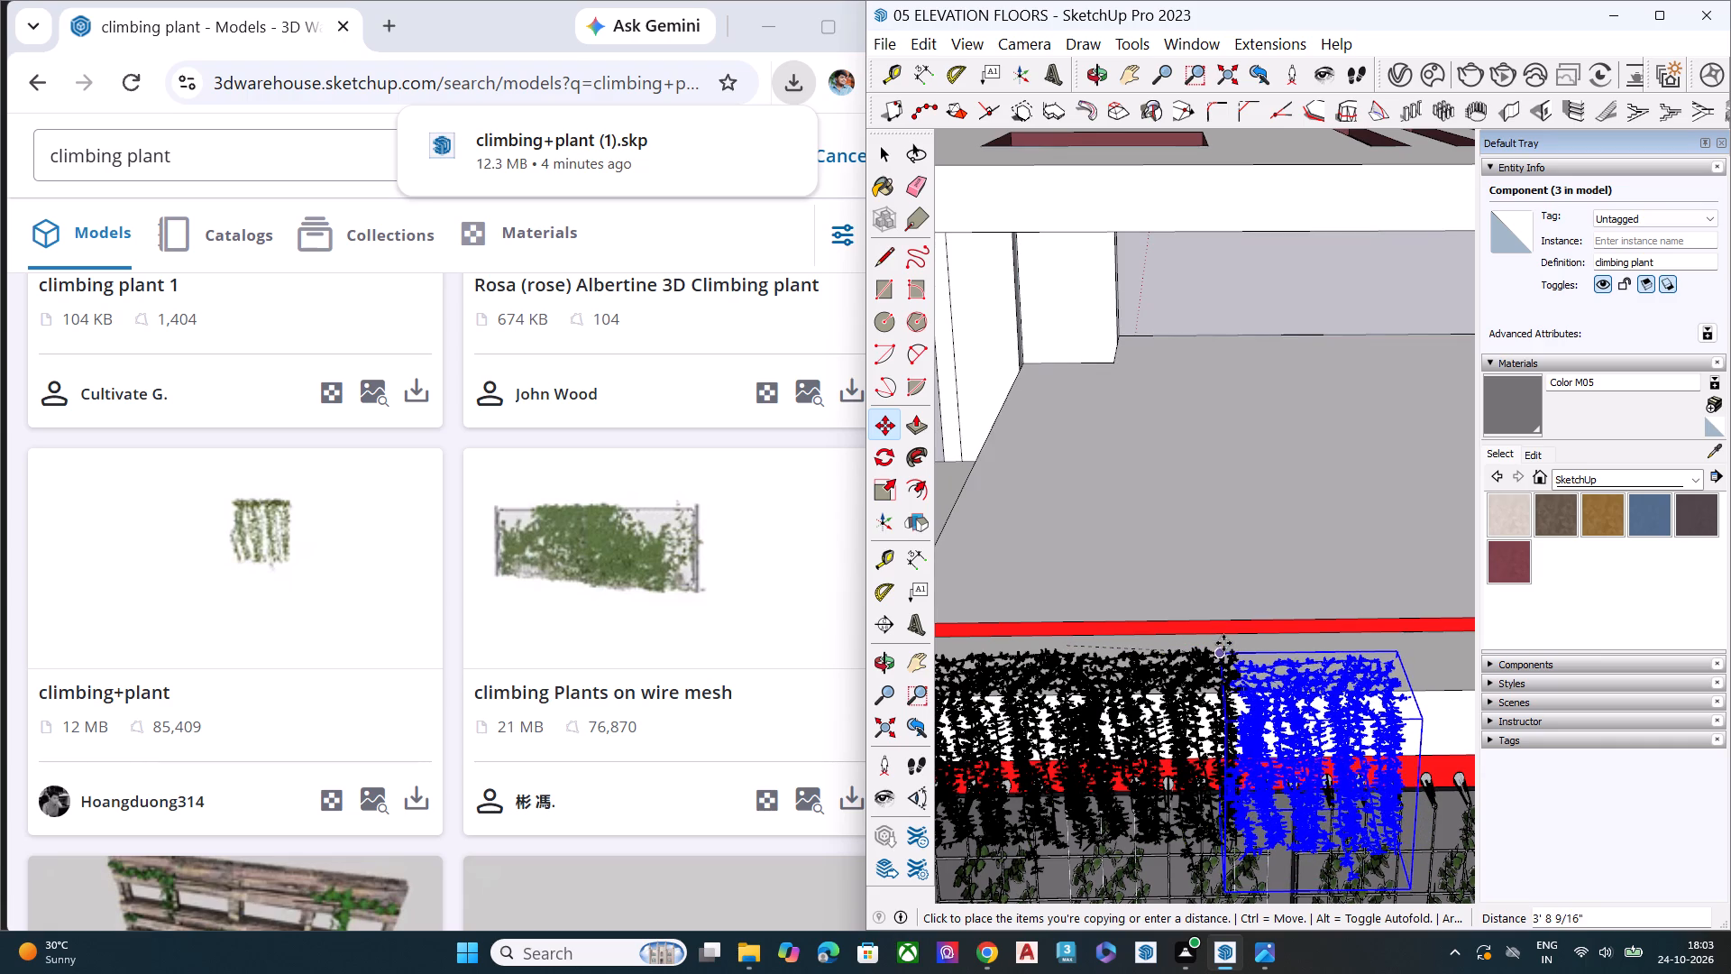
pyautogui.click(1224, 640)
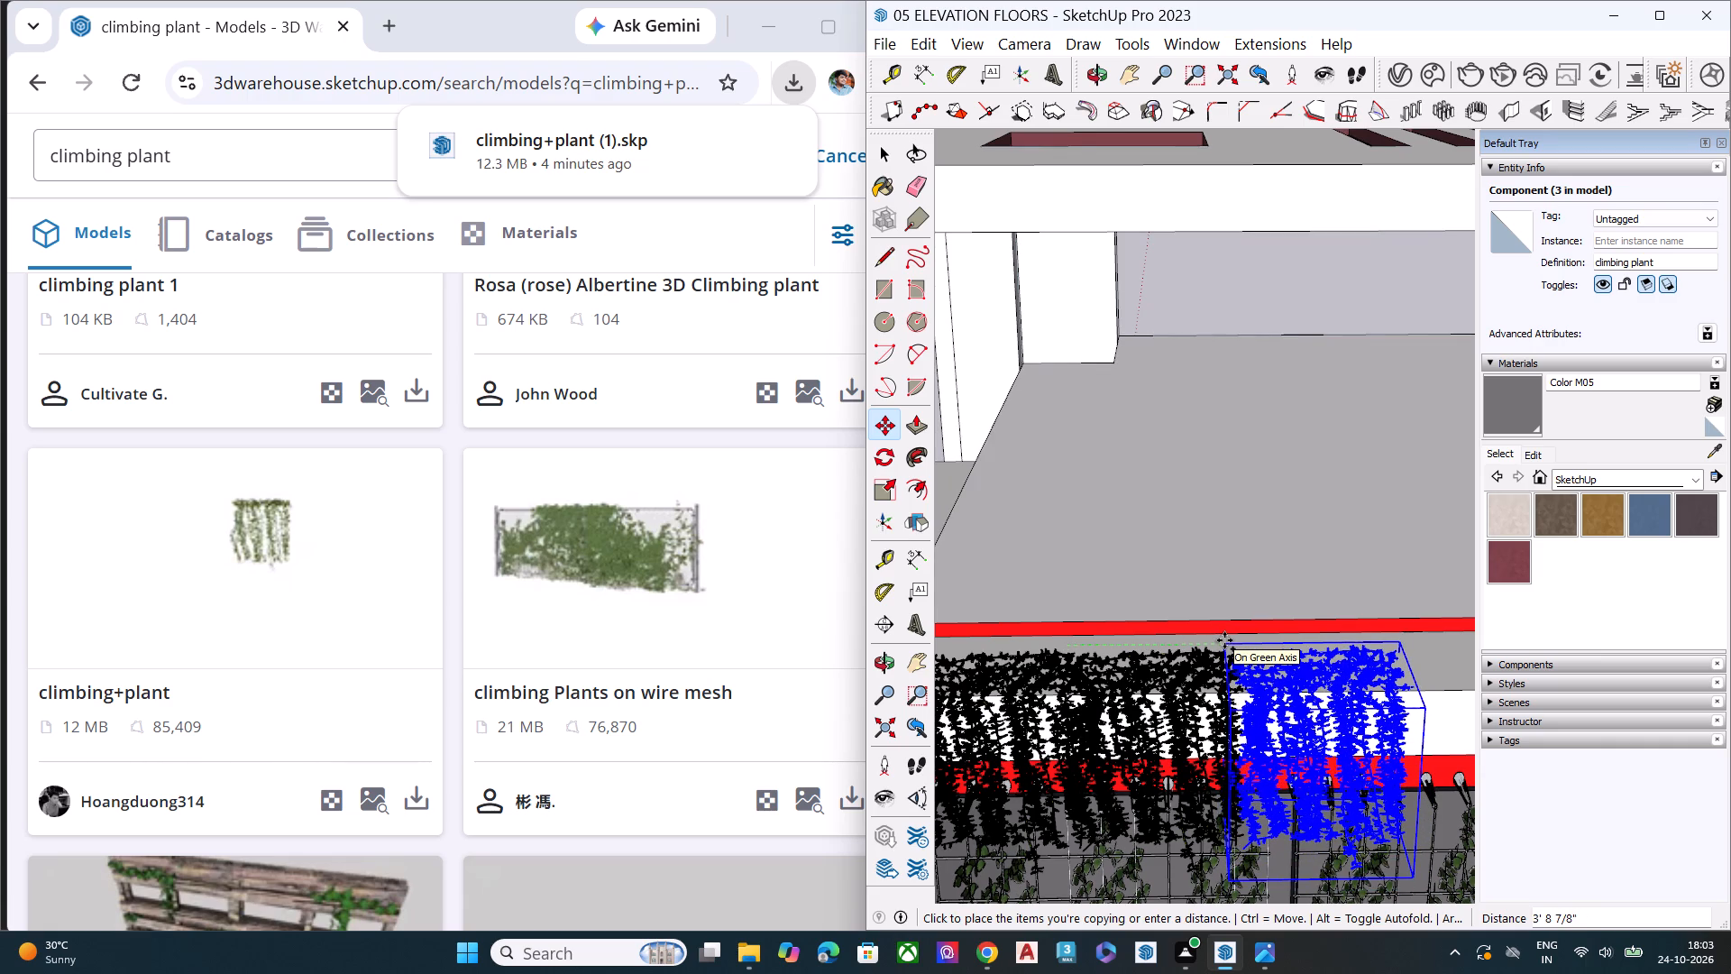
# Copy the fourth climbing plant about 3' 7 7/8" along the green axis to add a fifth plant, and clear the selection.
pyautogui.scroll(-2, 1081, 626)
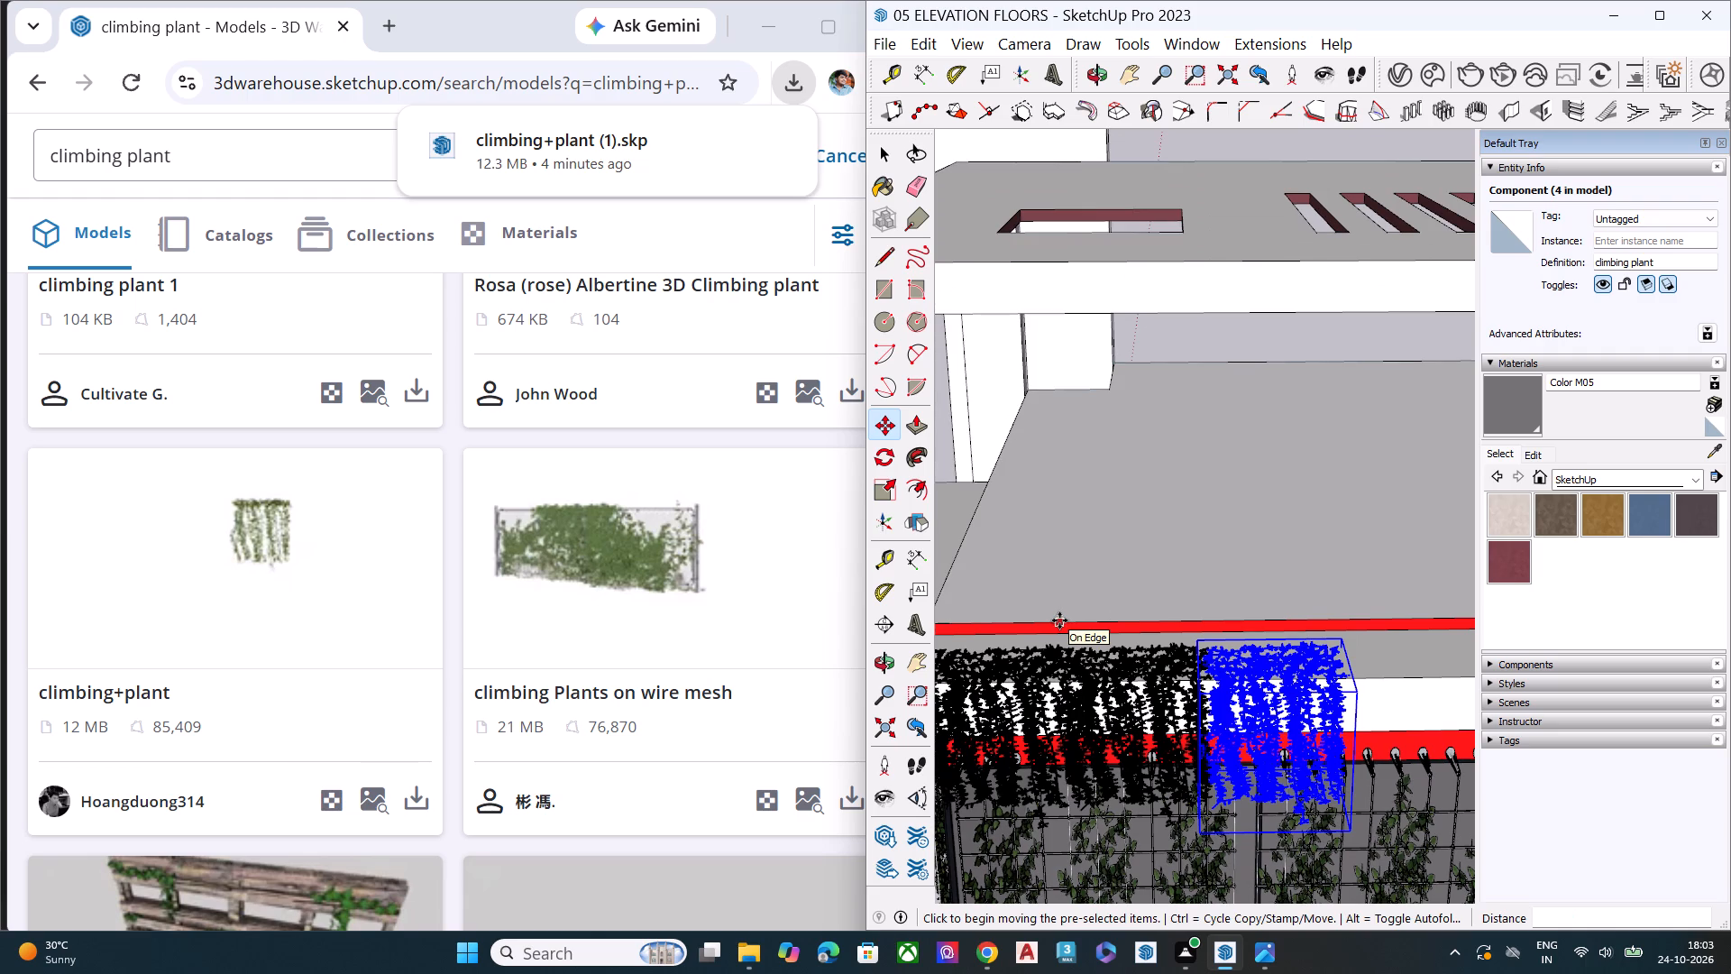
pyautogui.scroll(-8, 1198, 570)
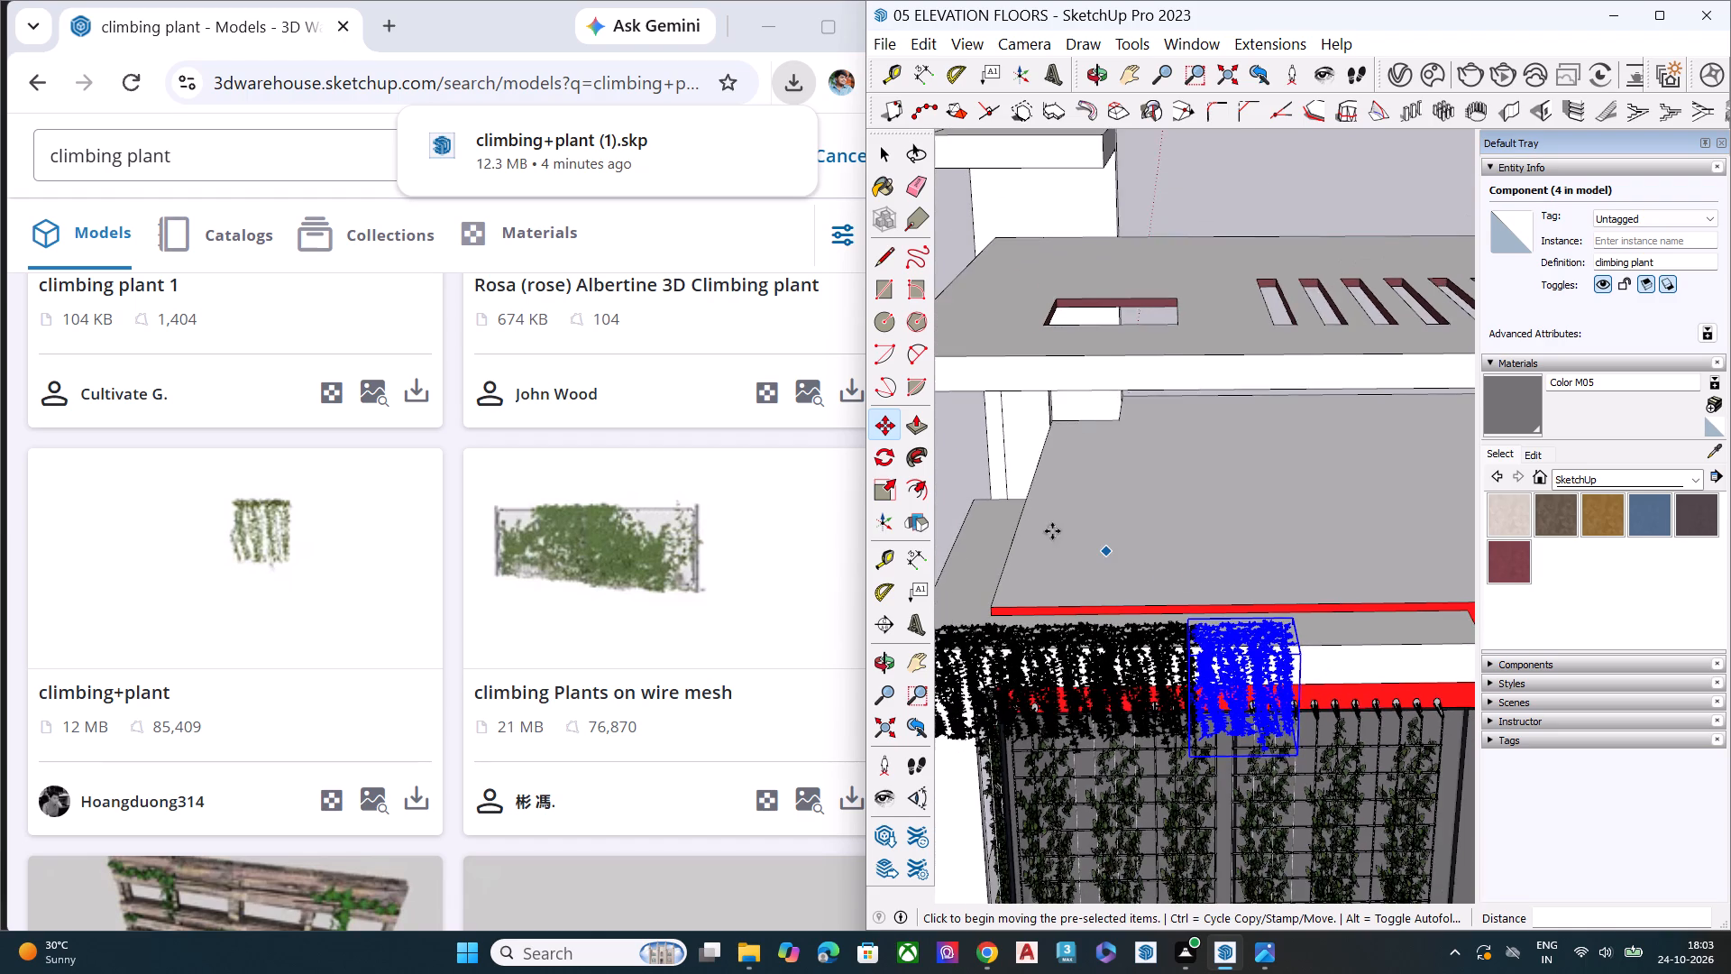
pyautogui.scroll(-6, 1070, 505)
pyautogui.scroll(8, 1193, 588)
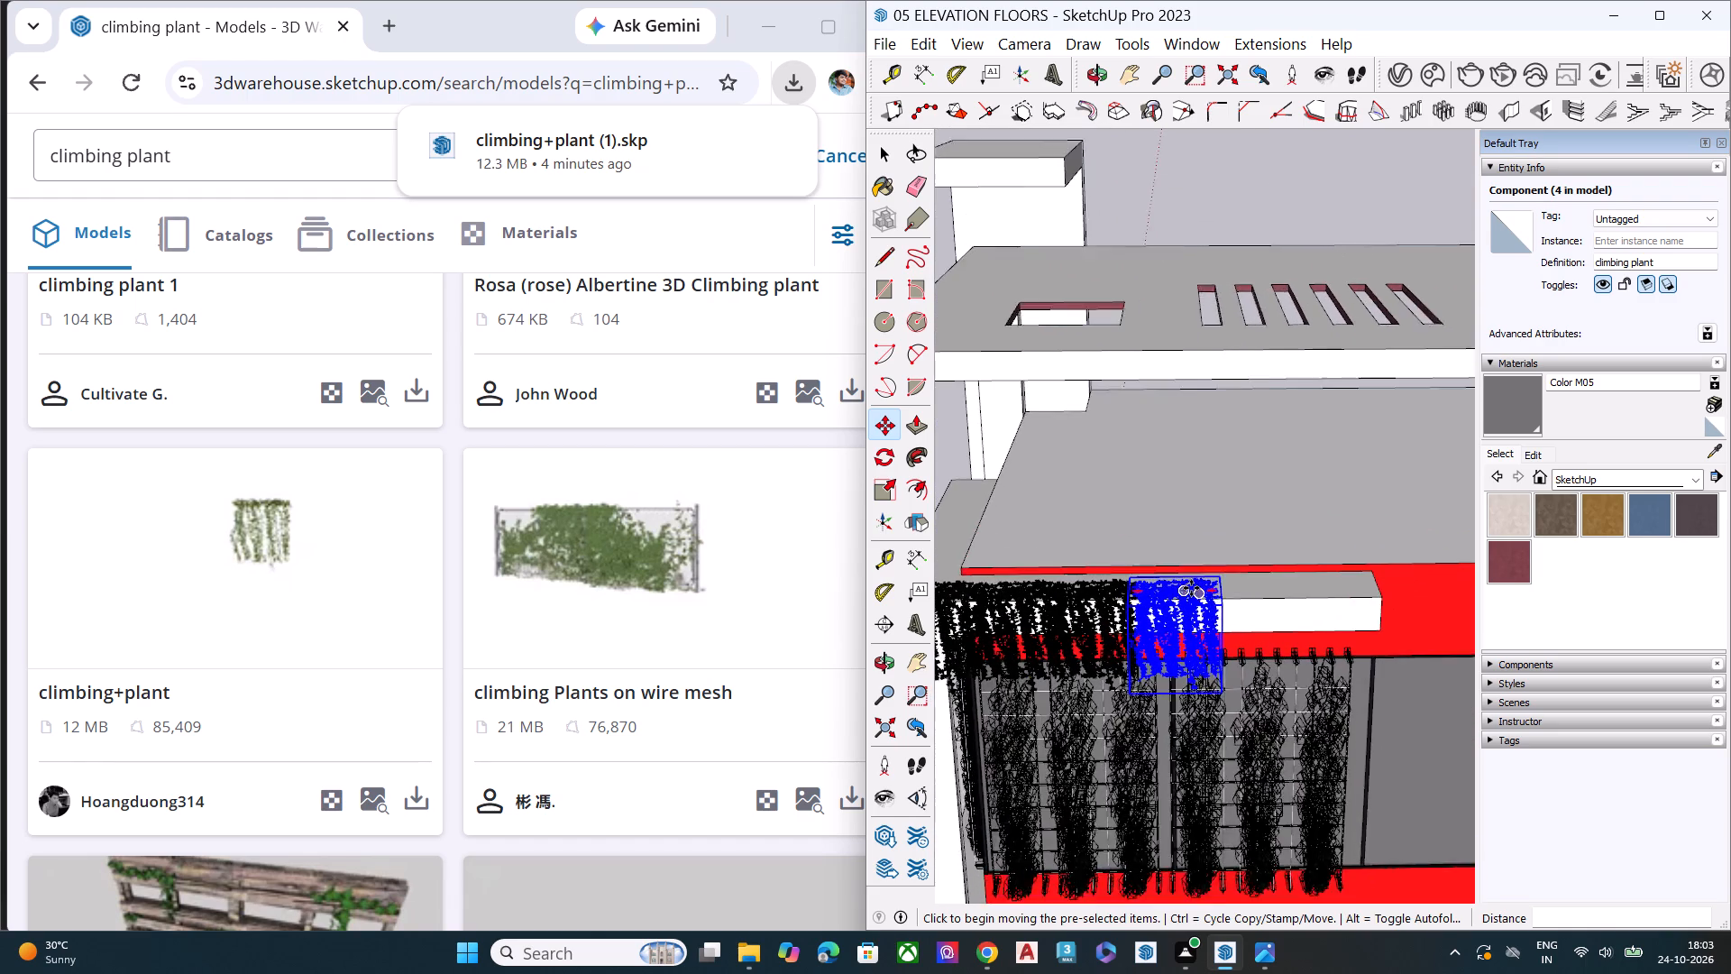
pyautogui.scroll(8, 1142, 575)
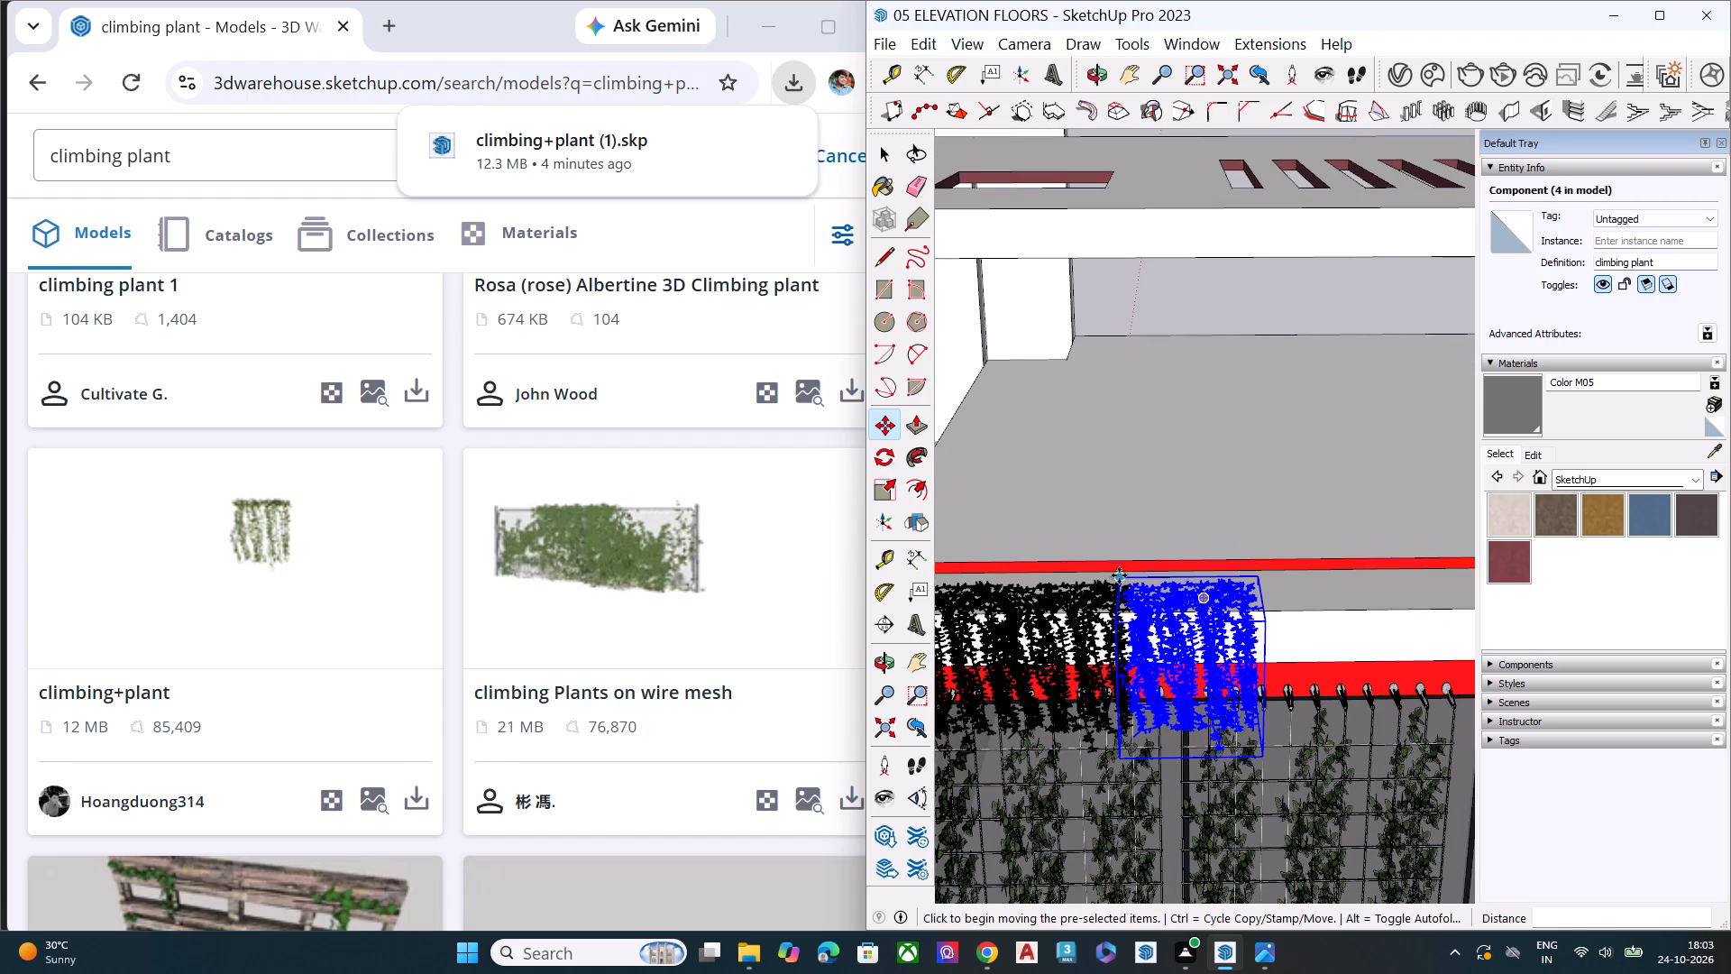
pyautogui.click(1119, 578)
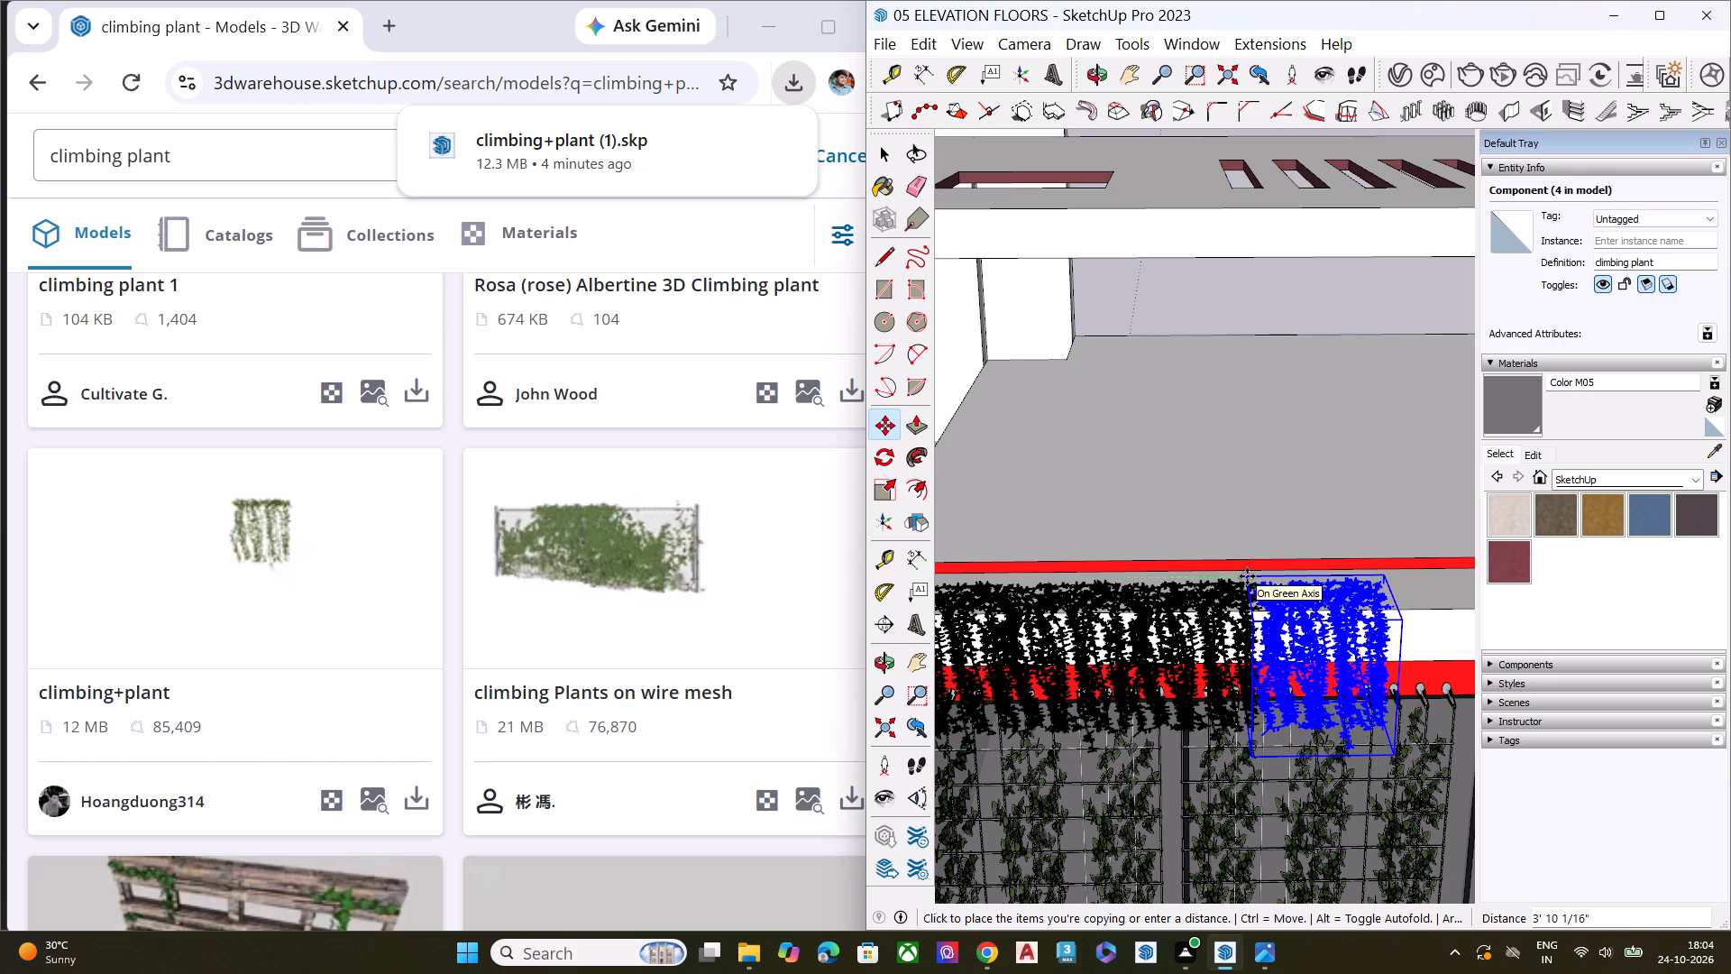
pyautogui.scroll(2, 1254, 578)
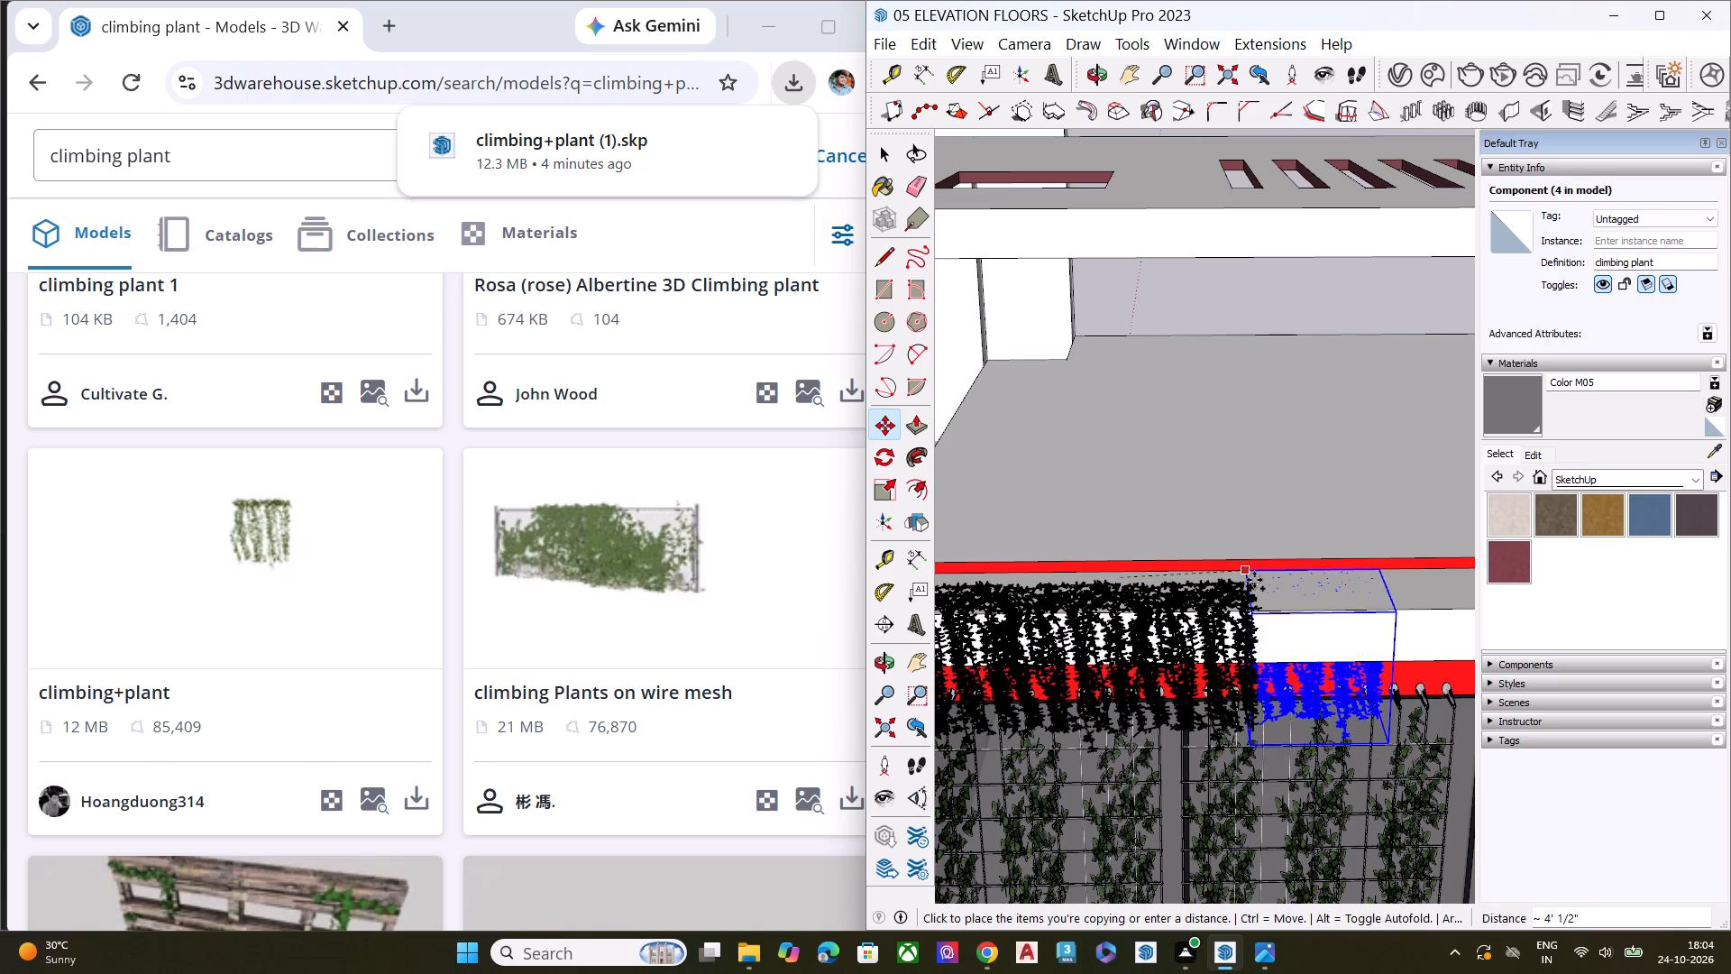
pyautogui.scroll(3, 1254, 580)
pyautogui.scroll(-1, 1254, 582)
pyautogui.scroll(1, 1253, 583)
pyautogui.moveTo(1250, 589); pyautogui.dragTo(1240, 630, button='middle')
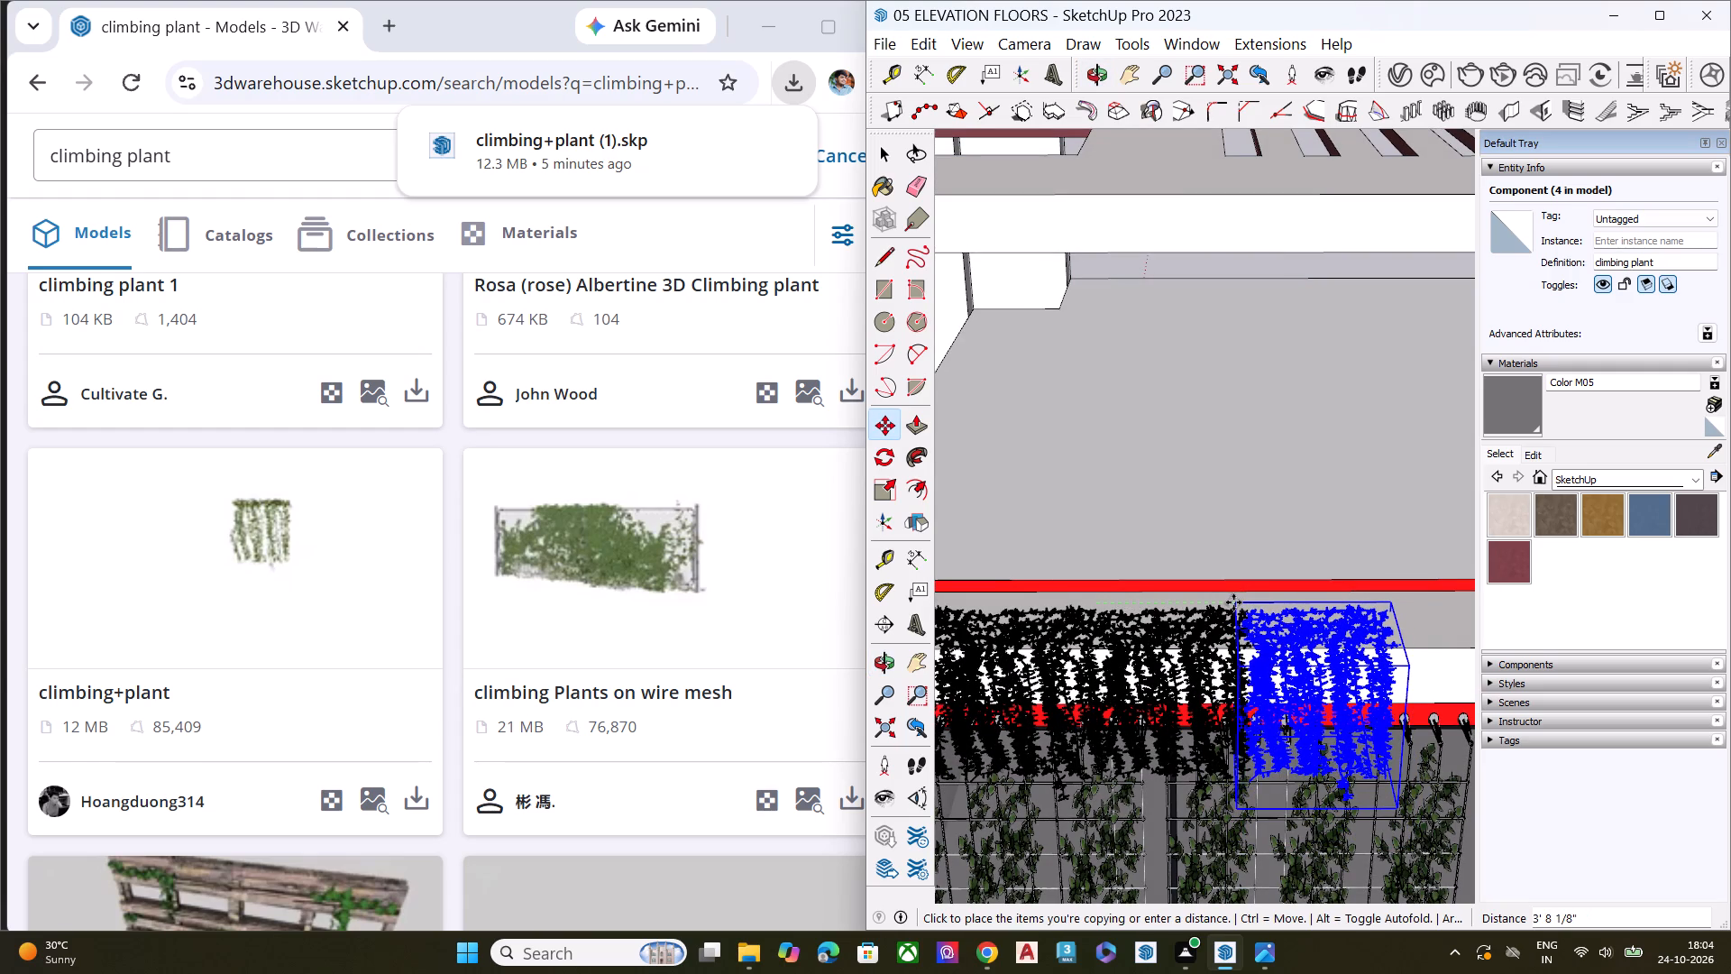
pyautogui.click(1232, 602)
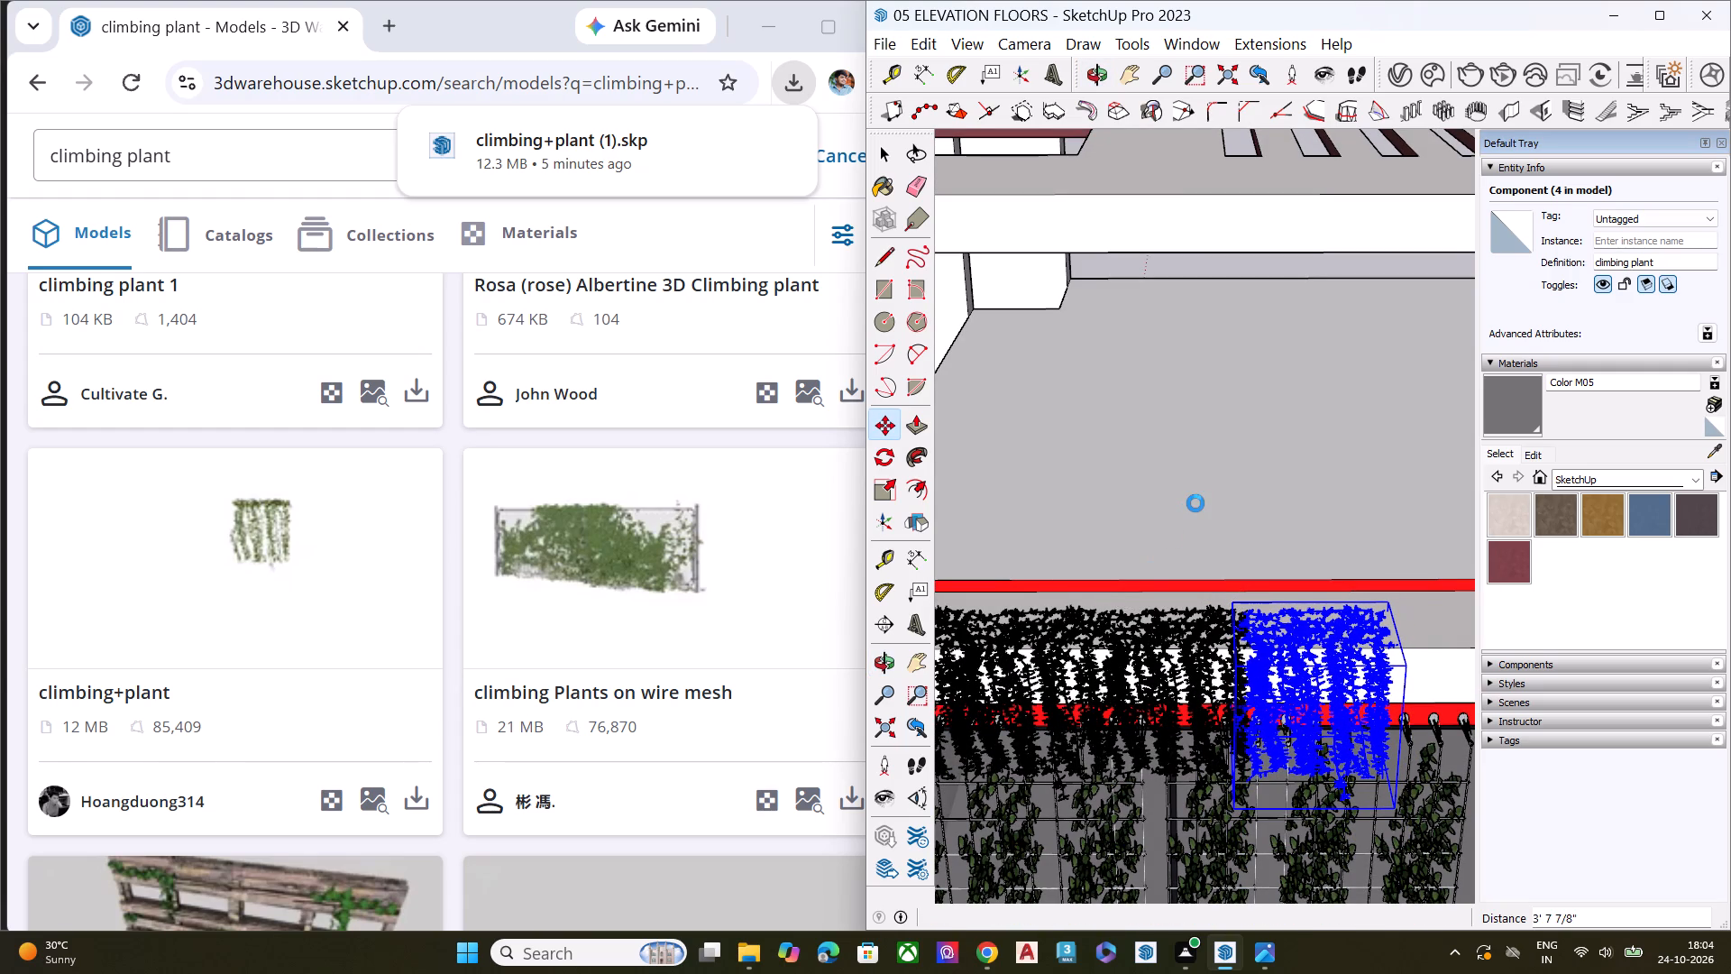
pyautogui.press('space')
pyautogui.scroll(-2, 1195, 503)
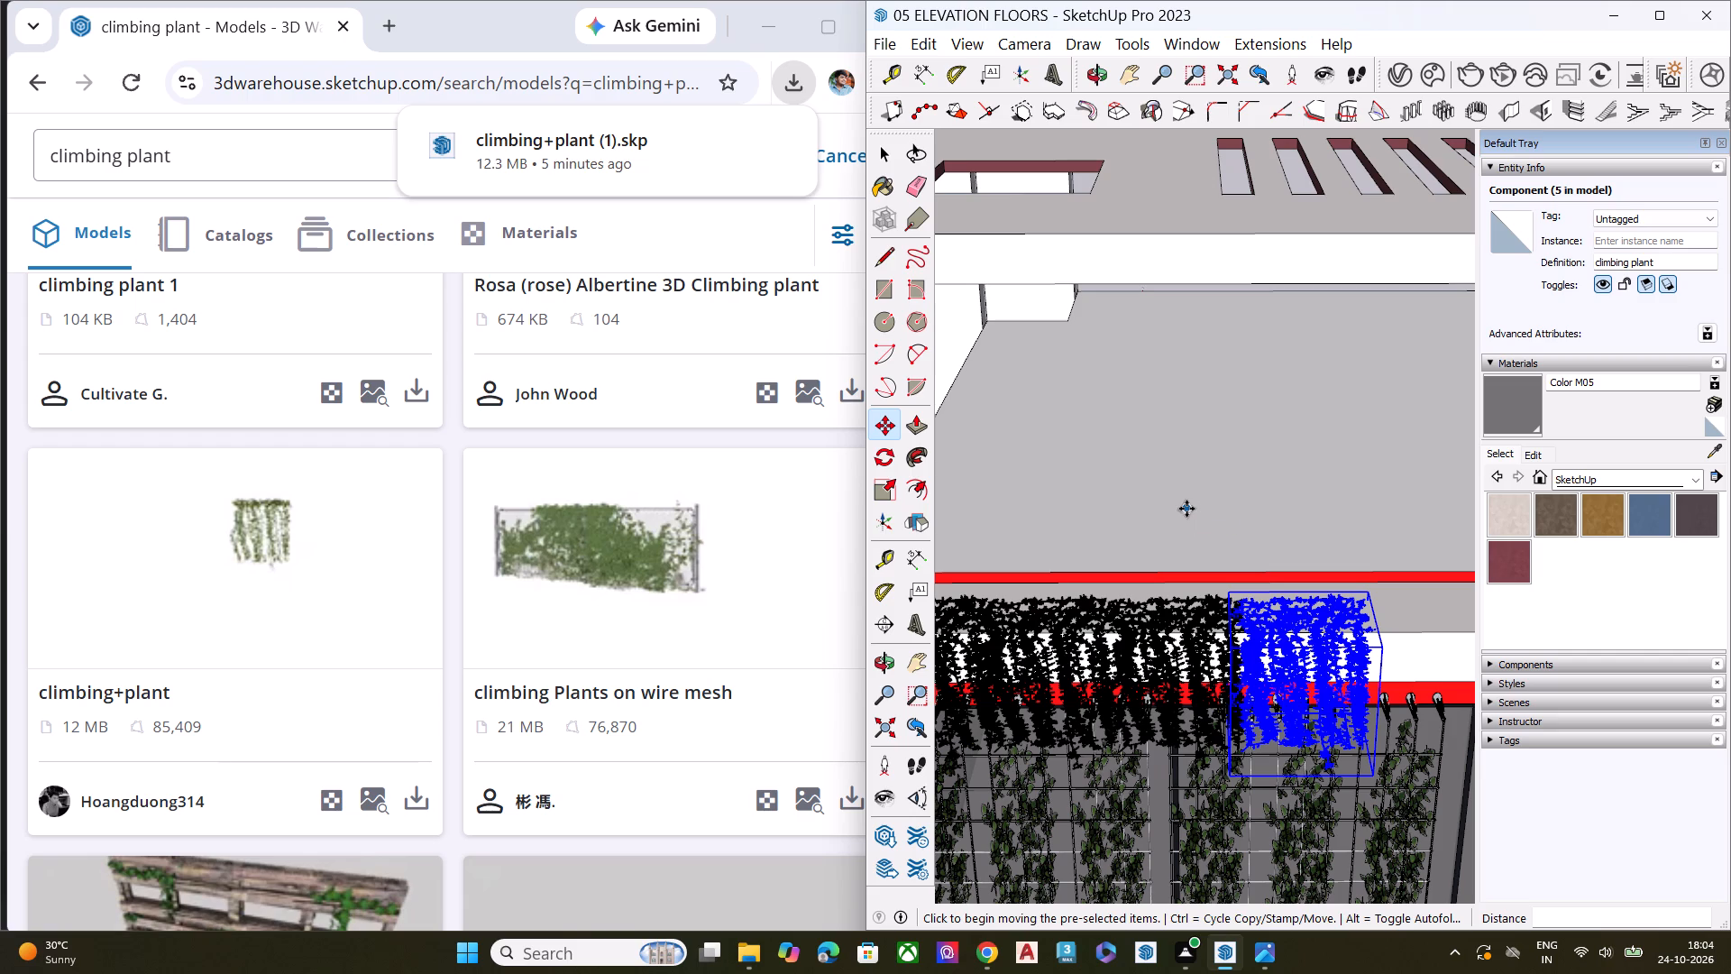
pyautogui.scroll(-7, 1138, 511)
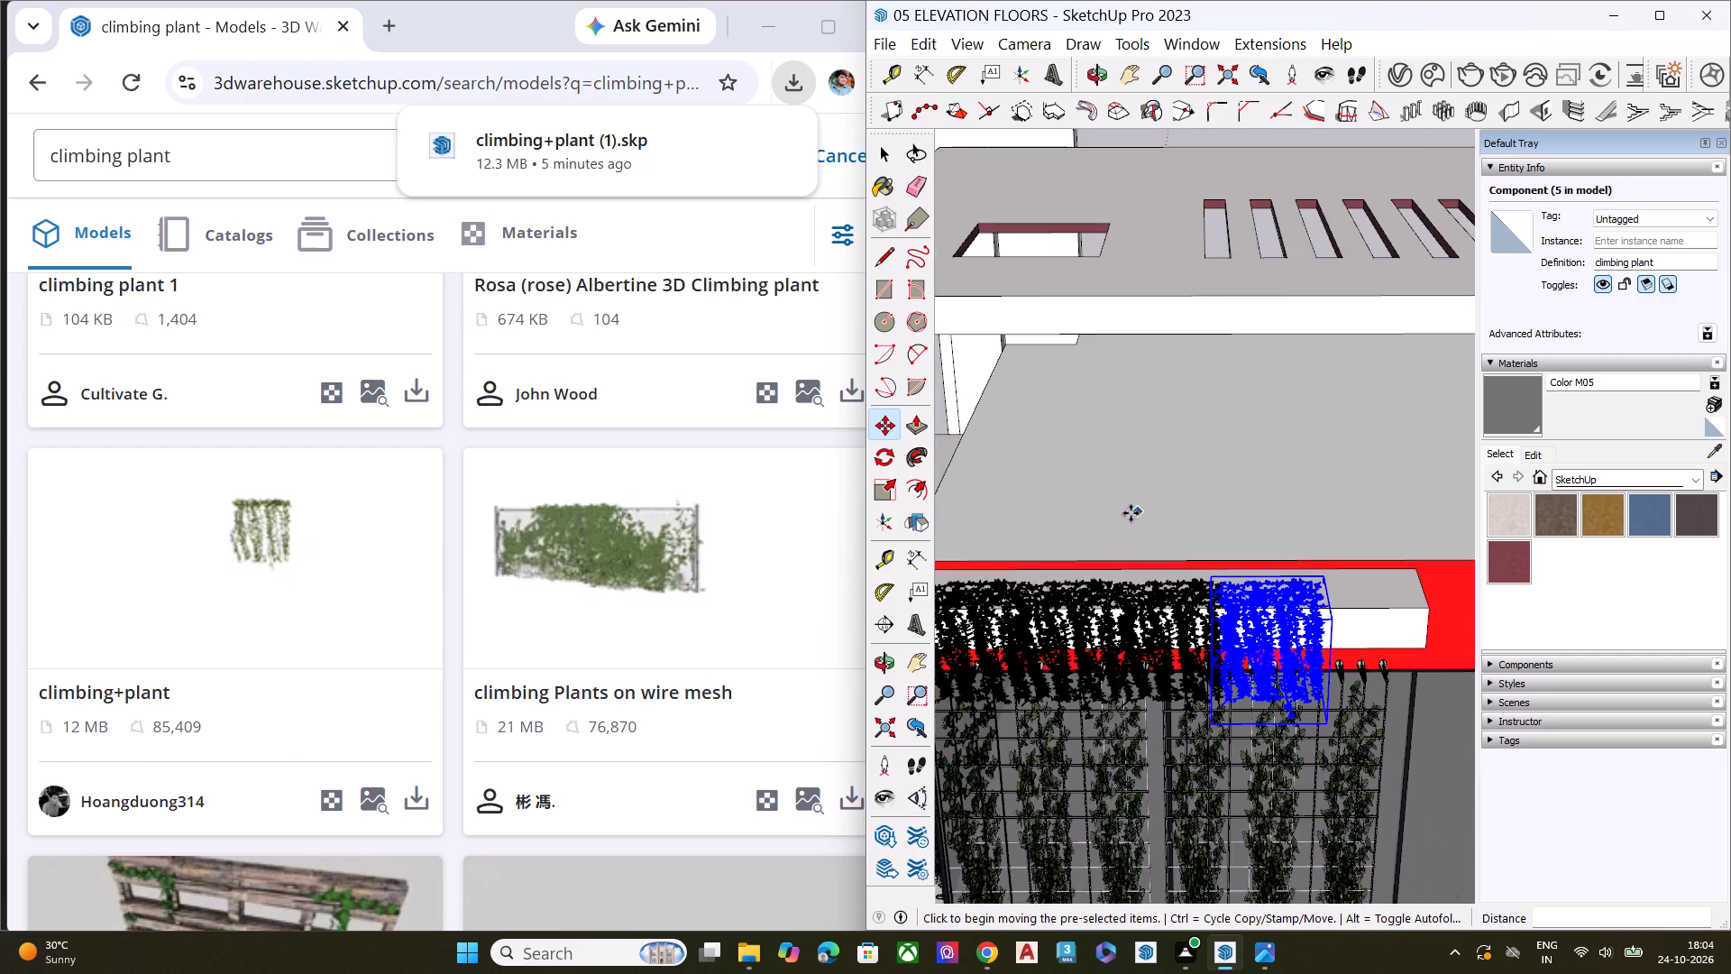
pyautogui.scroll(-2, 1131, 513)
pyautogui.press('space')
pyautogui.scroll(-9, 1125, 596)
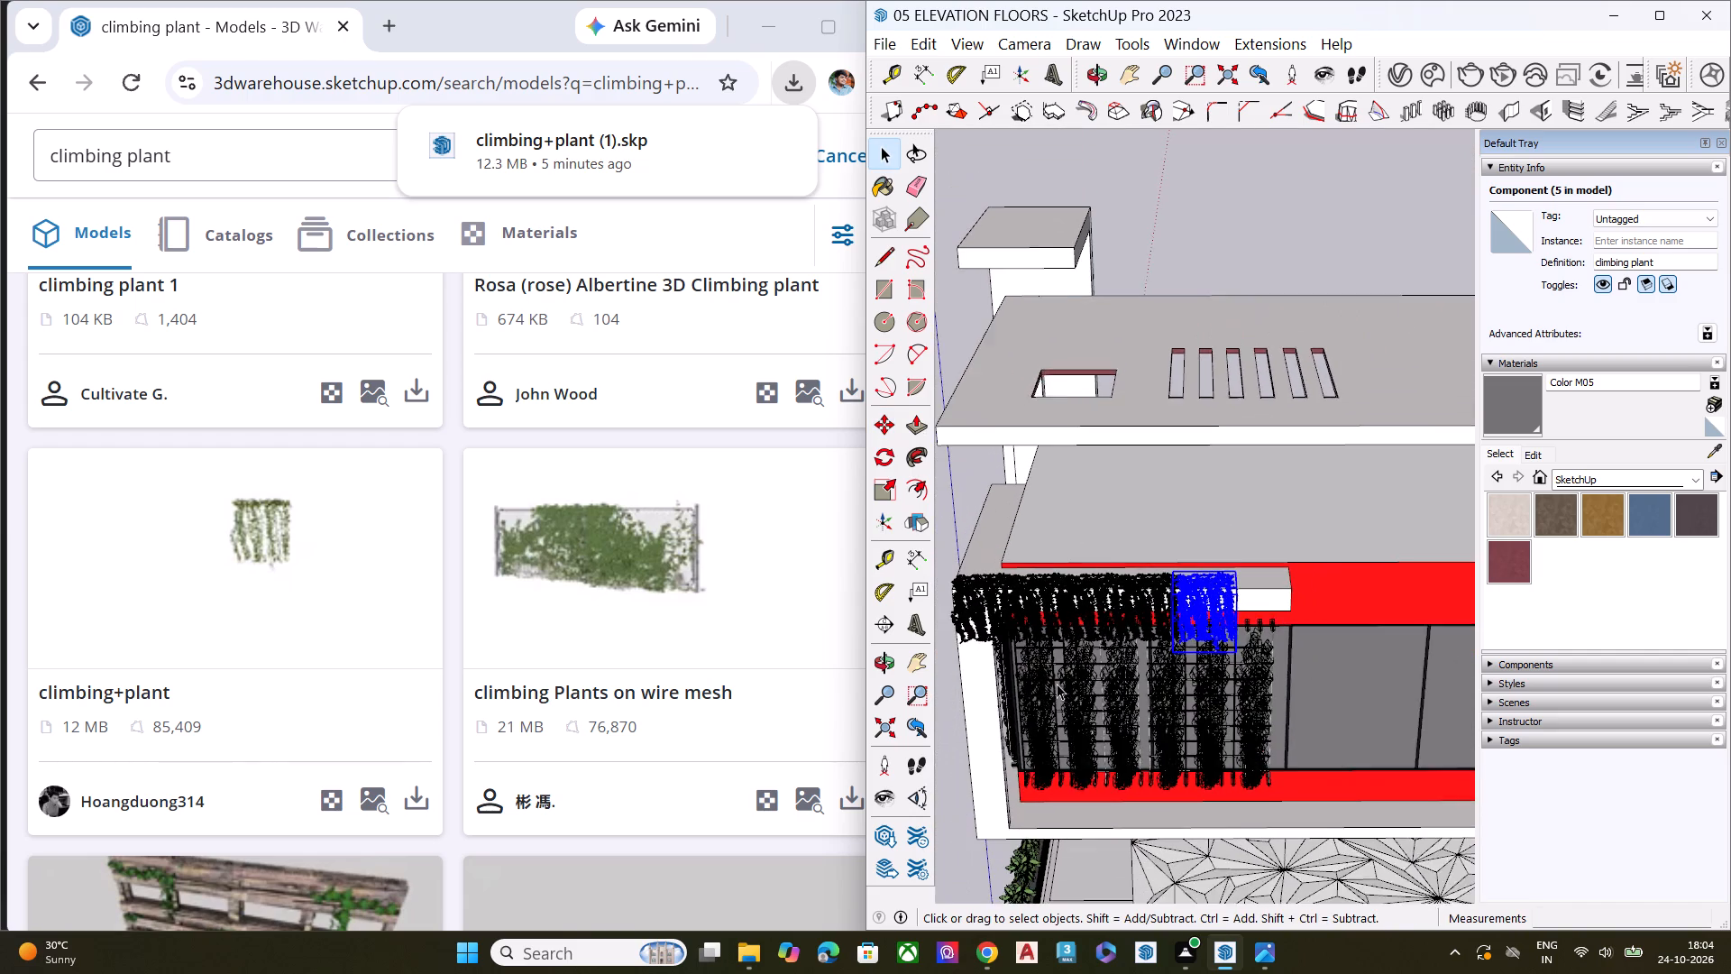
pyautogui.click(963, 804)
# Move the row of five climbing plants about 11' 2 11/16" straight up from the white ledge to the roof slab's front edge.
pyautogui.scroll(5, 1000, 593)
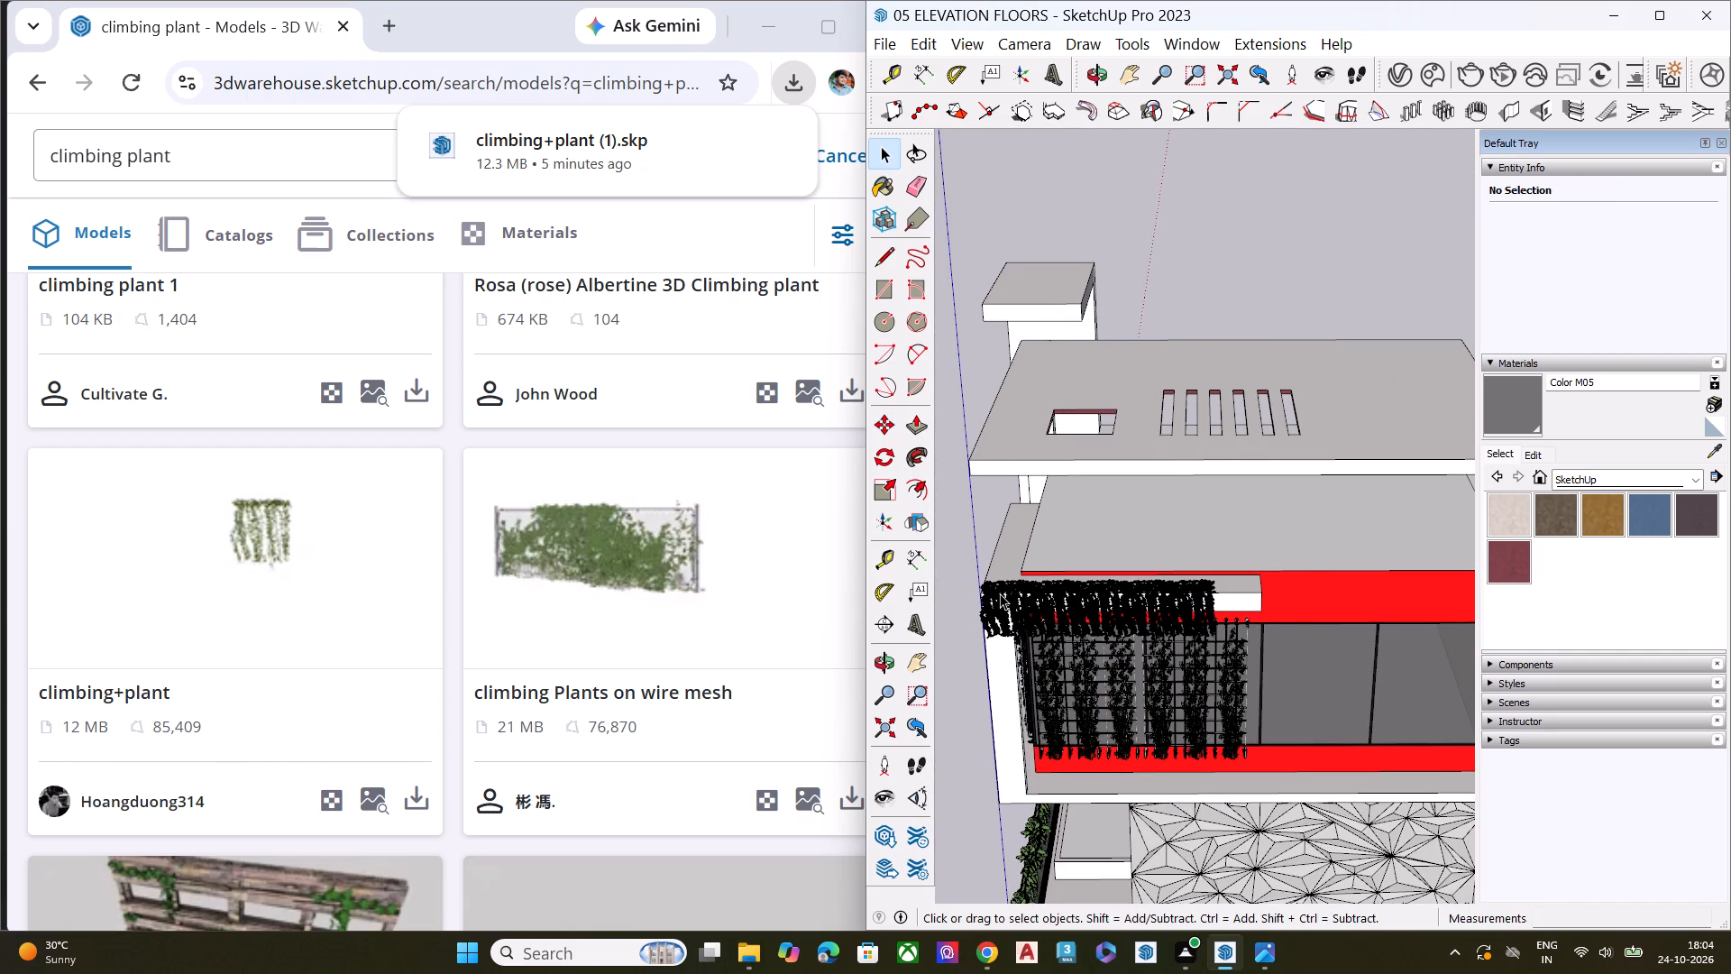
pyautogui.scroll(2, 1000, 593)
pyautogui.click(995, 607)
pyautogui.keyDown('ctrl'); pyautogui.click(1051, 607); pyautogui.keyUp('ctrl')
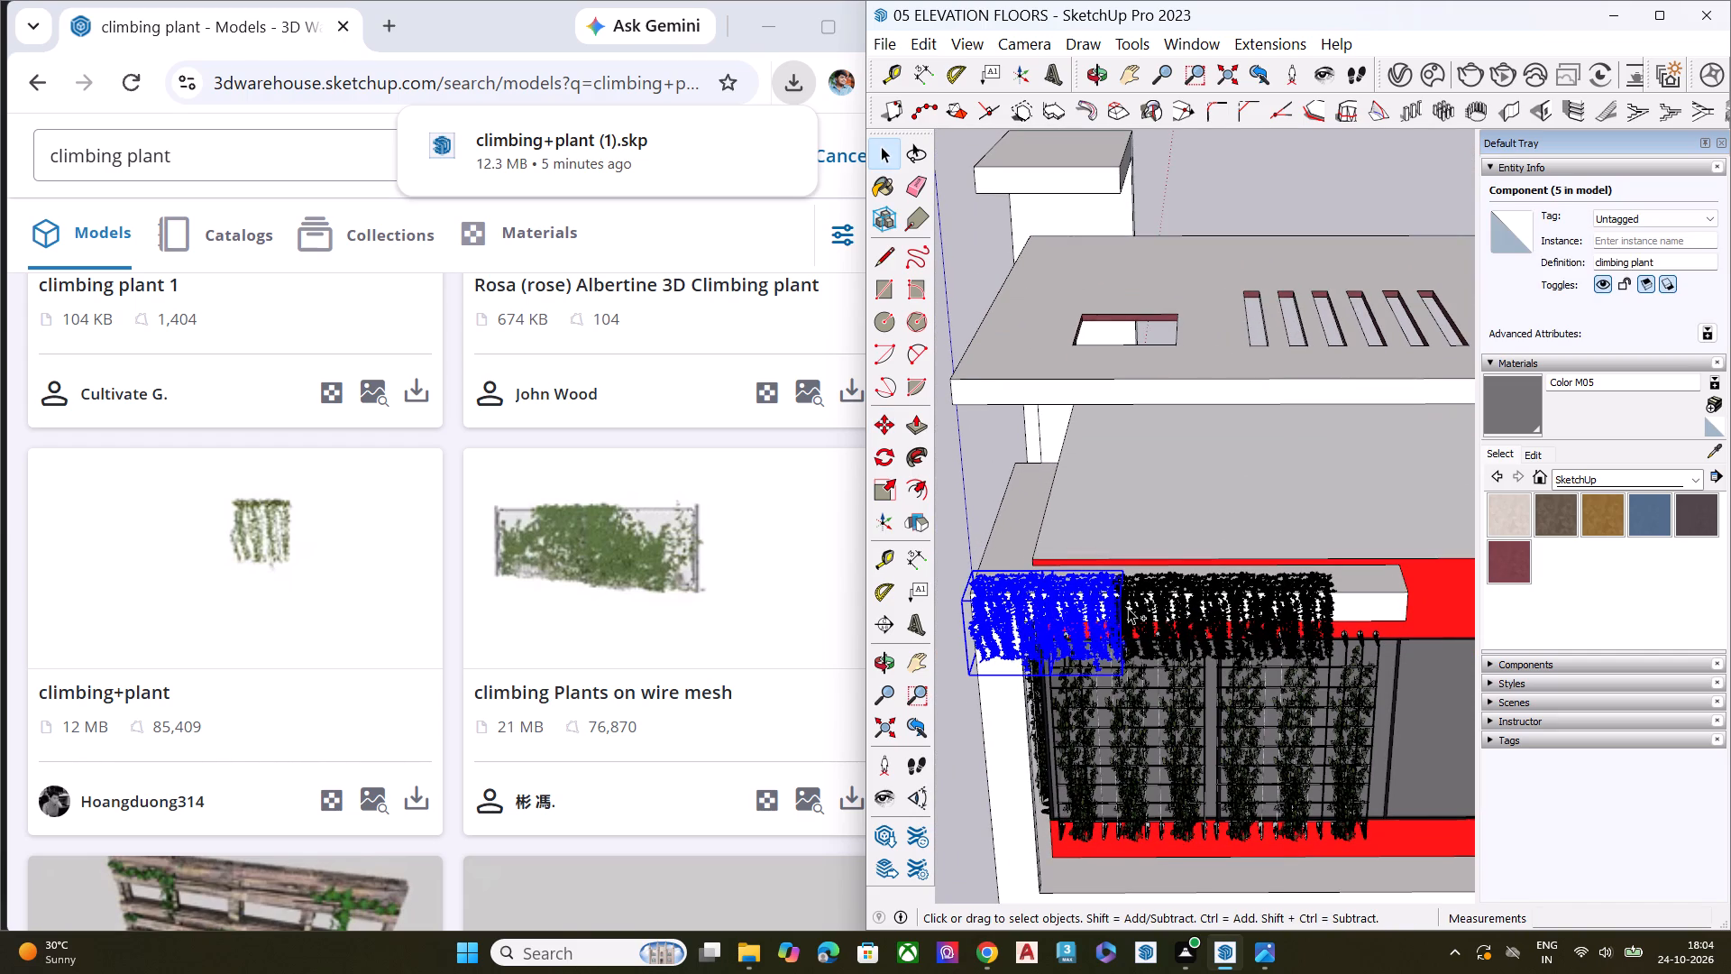
pyautogui.keyDown('ctrl'); pyautogui.click(1129, 608); pyautogui.keyUp('ctrl')
pyautogui.keyDown('ctrl'); pyautogui.click(1214, 604); pyautogui.keyUp('ctrl')
pyautogui.keyDown('ctrl'); pyautogui.click(1280, 603); pyautogui.keyUp('ctrl')
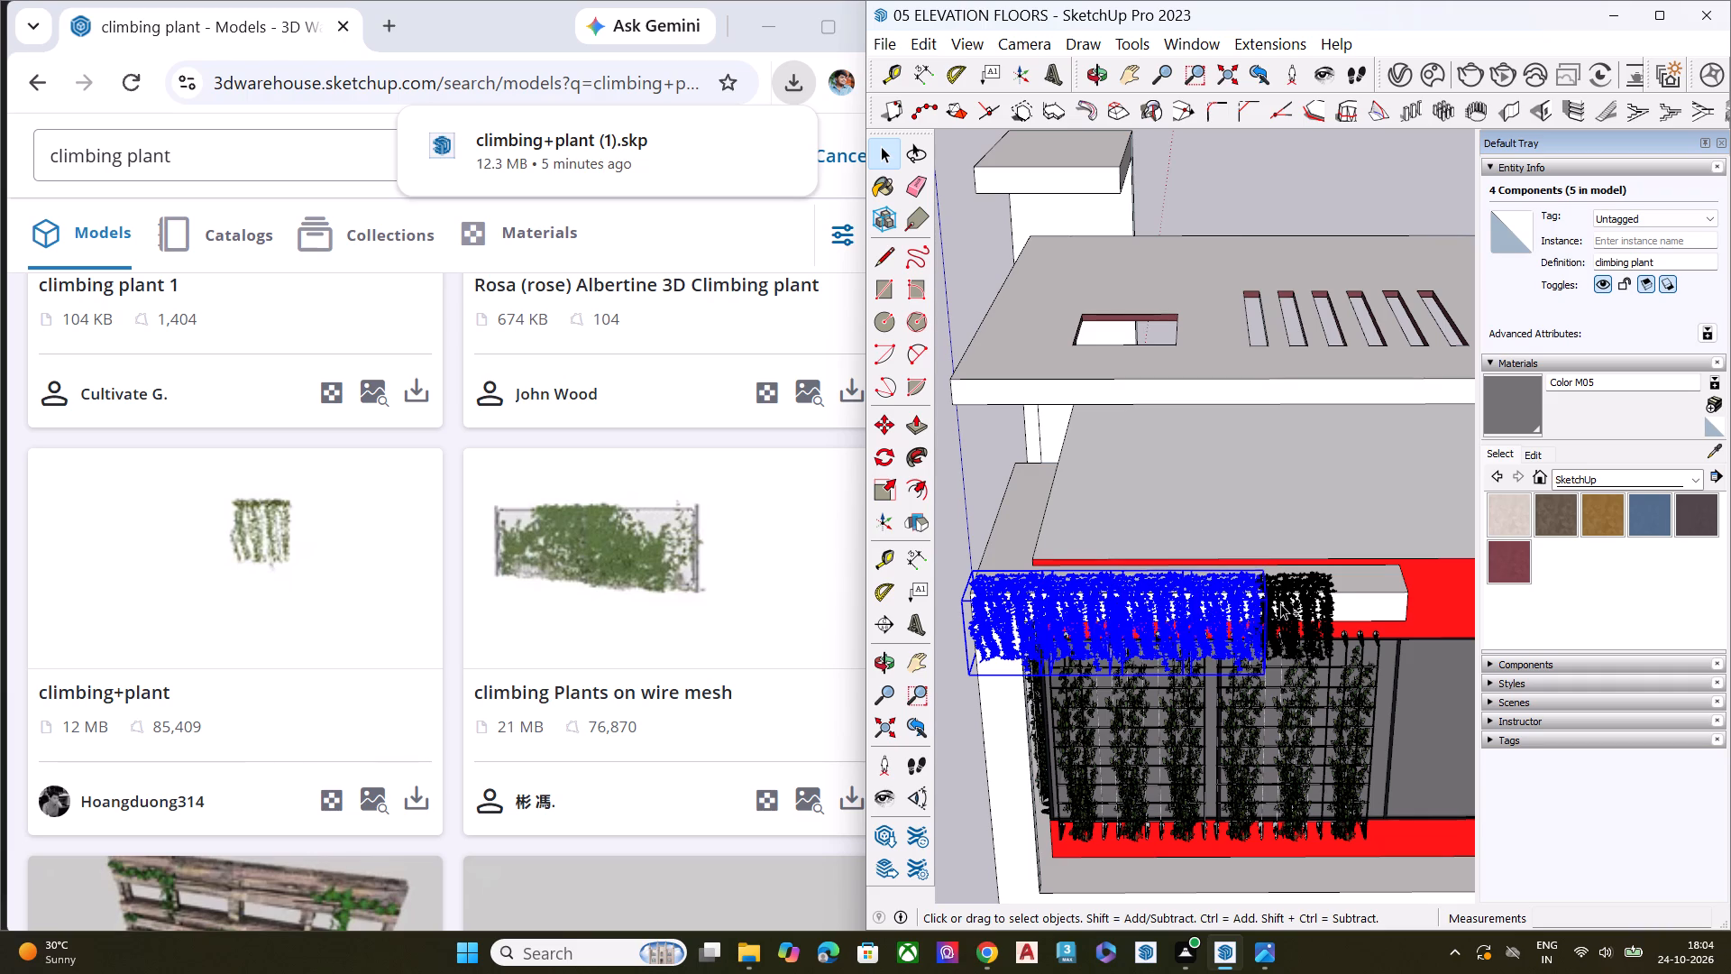
pyautogui.press('m')
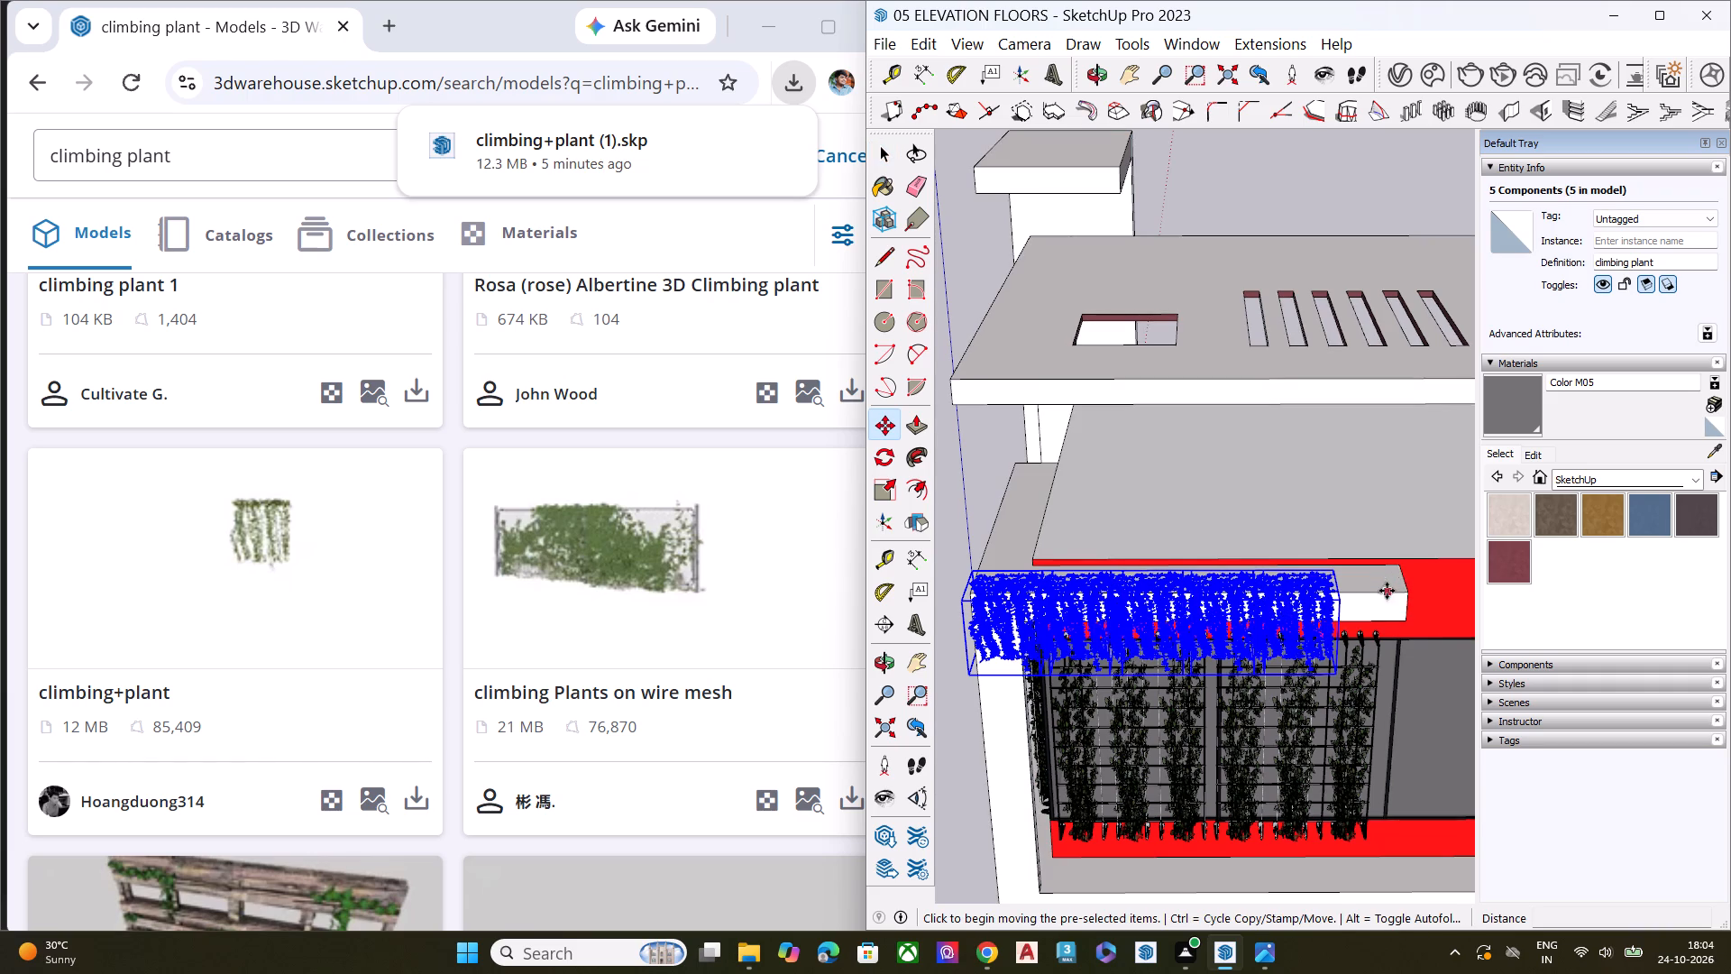
pyautogui.moveTo(1378, 598); pyautogui.dragTo(1271, 620, button='middle')
pyautogui.scroll(4, 1271, 605)
pyautogui.scroll(-1, 1271, 603)
pyautogui.scroll(5, 1271, 603)
pyautogui.click(1303, 583)
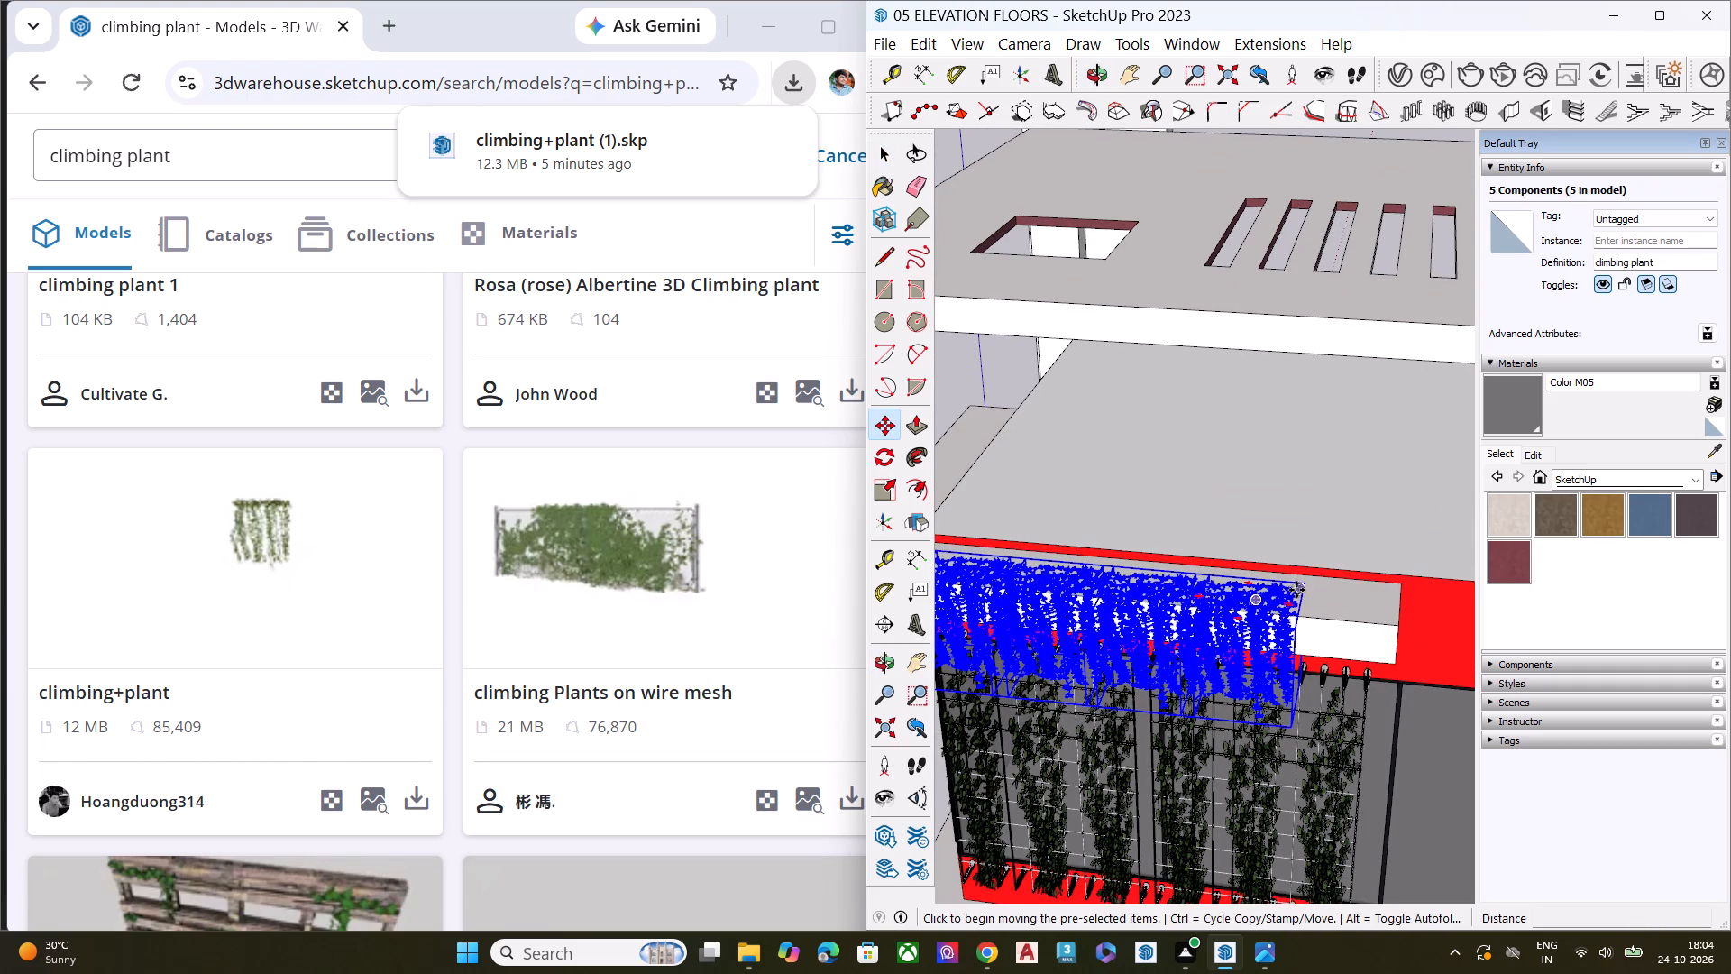
pyautogui.scroll(-8, 1185, 701)
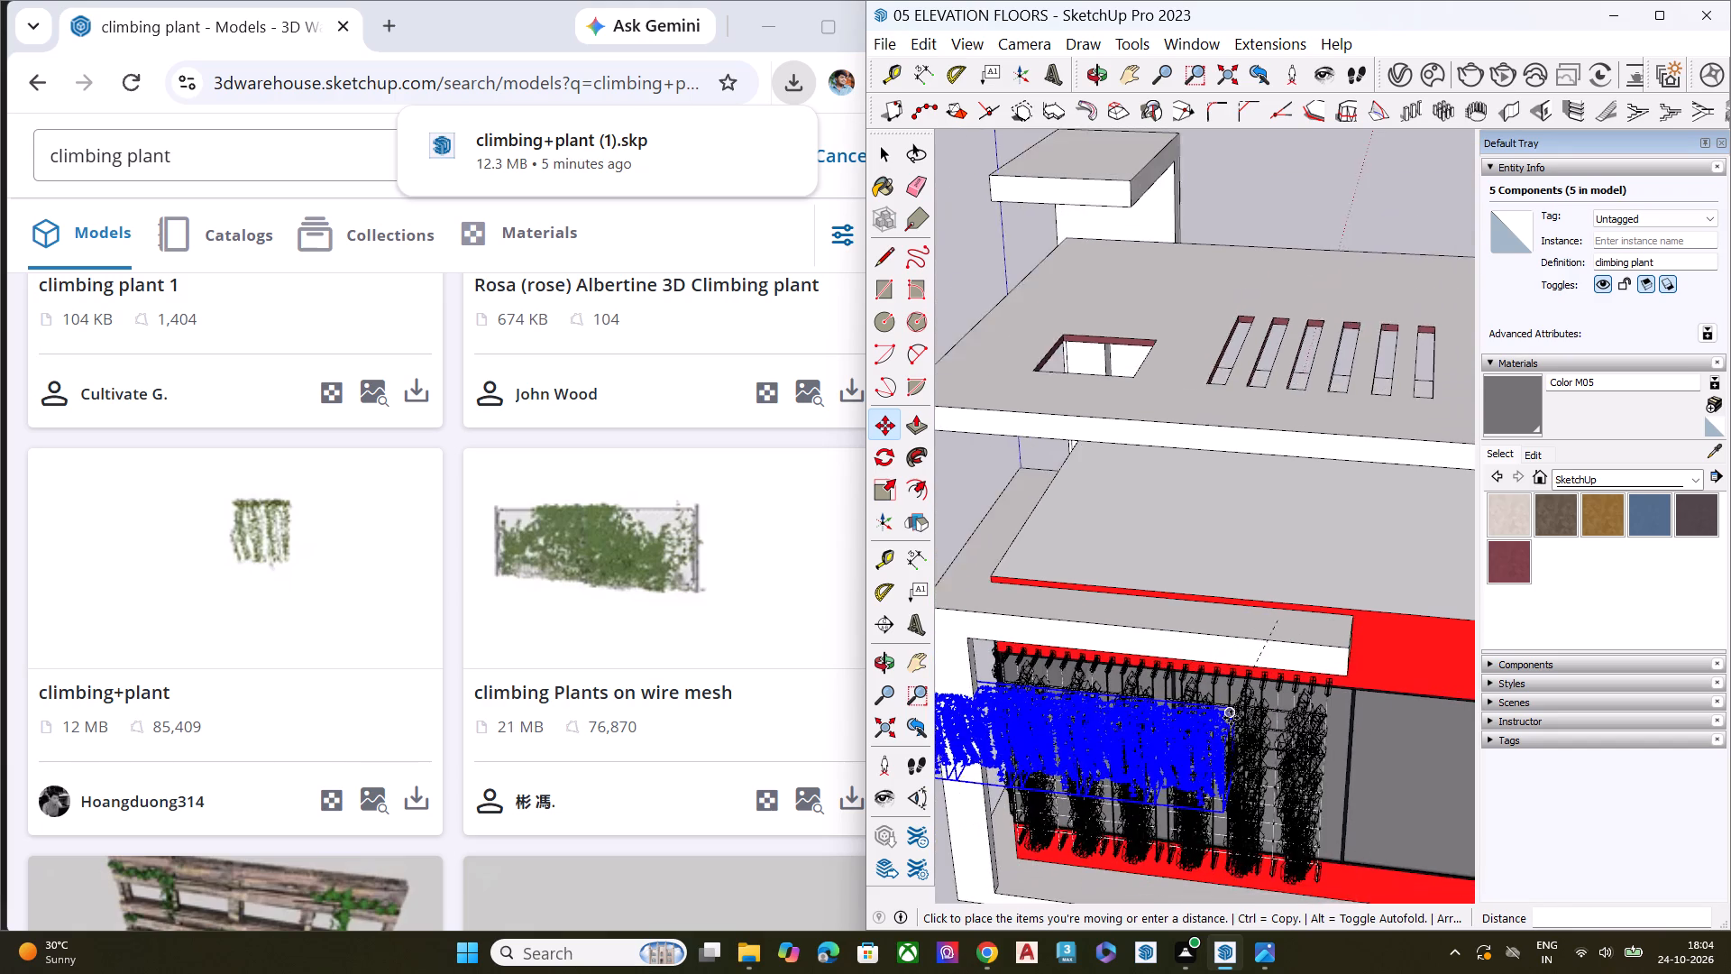
pyautogui.scroll(7, 1181, 473)
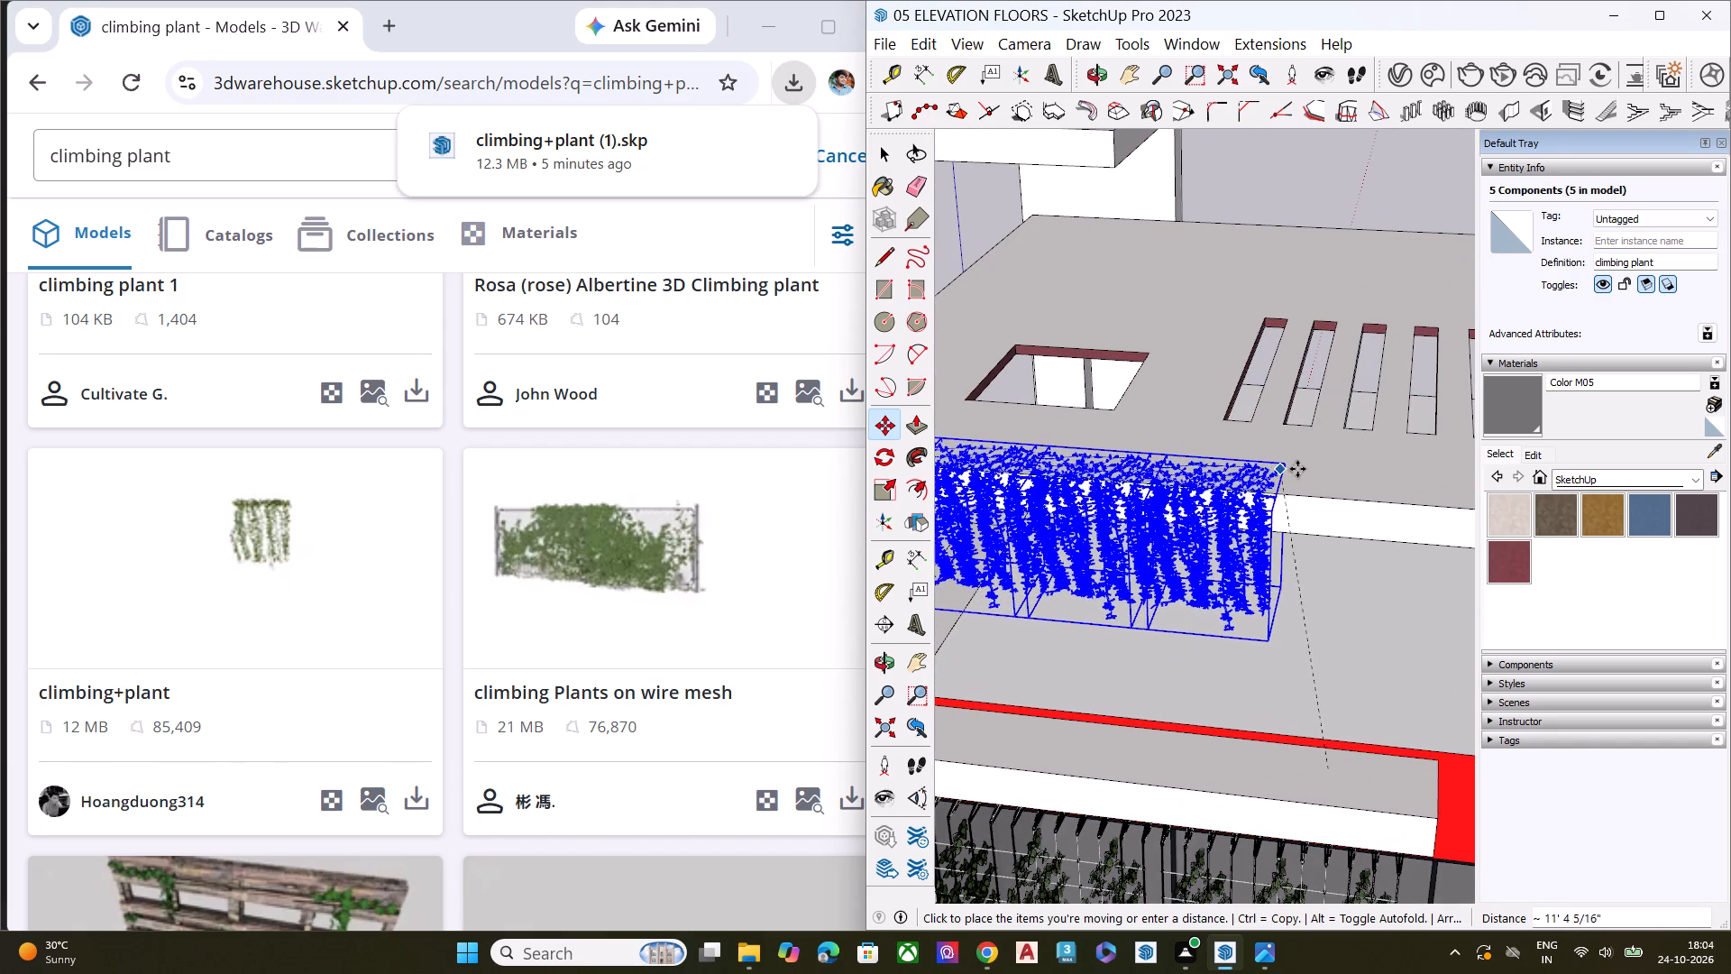
pyautogui.scroll(-7, 1300, 468)
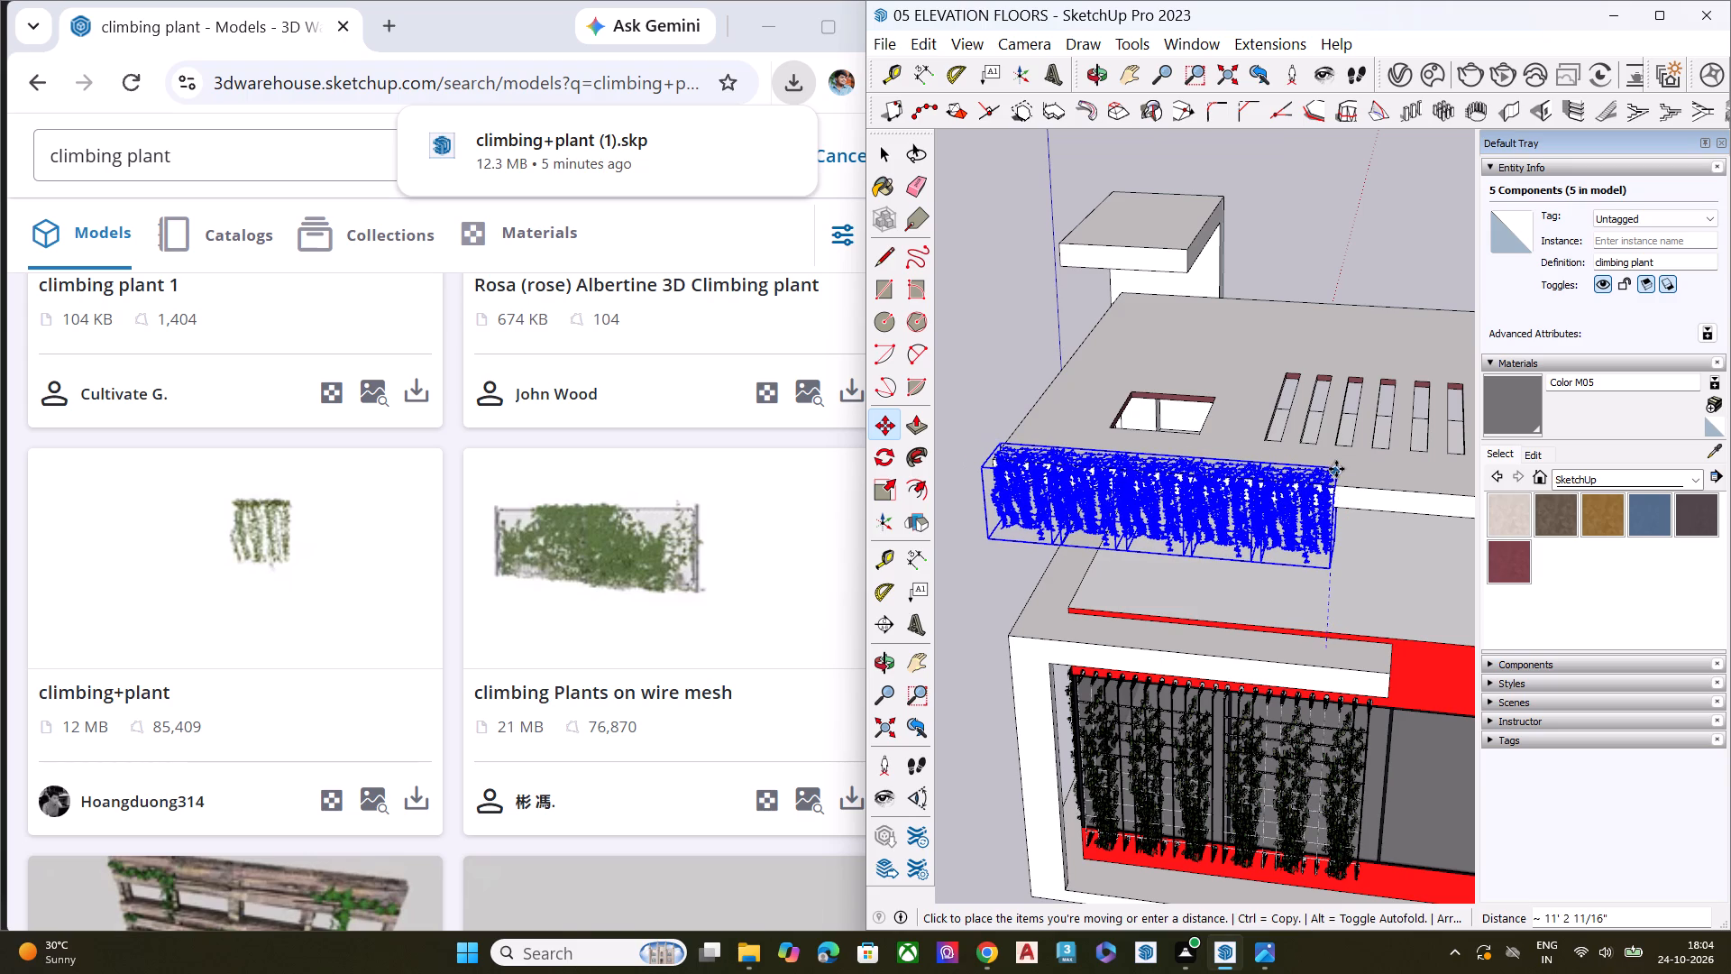
pyautogui.click(1336, 467)
pyautogui.press('space')
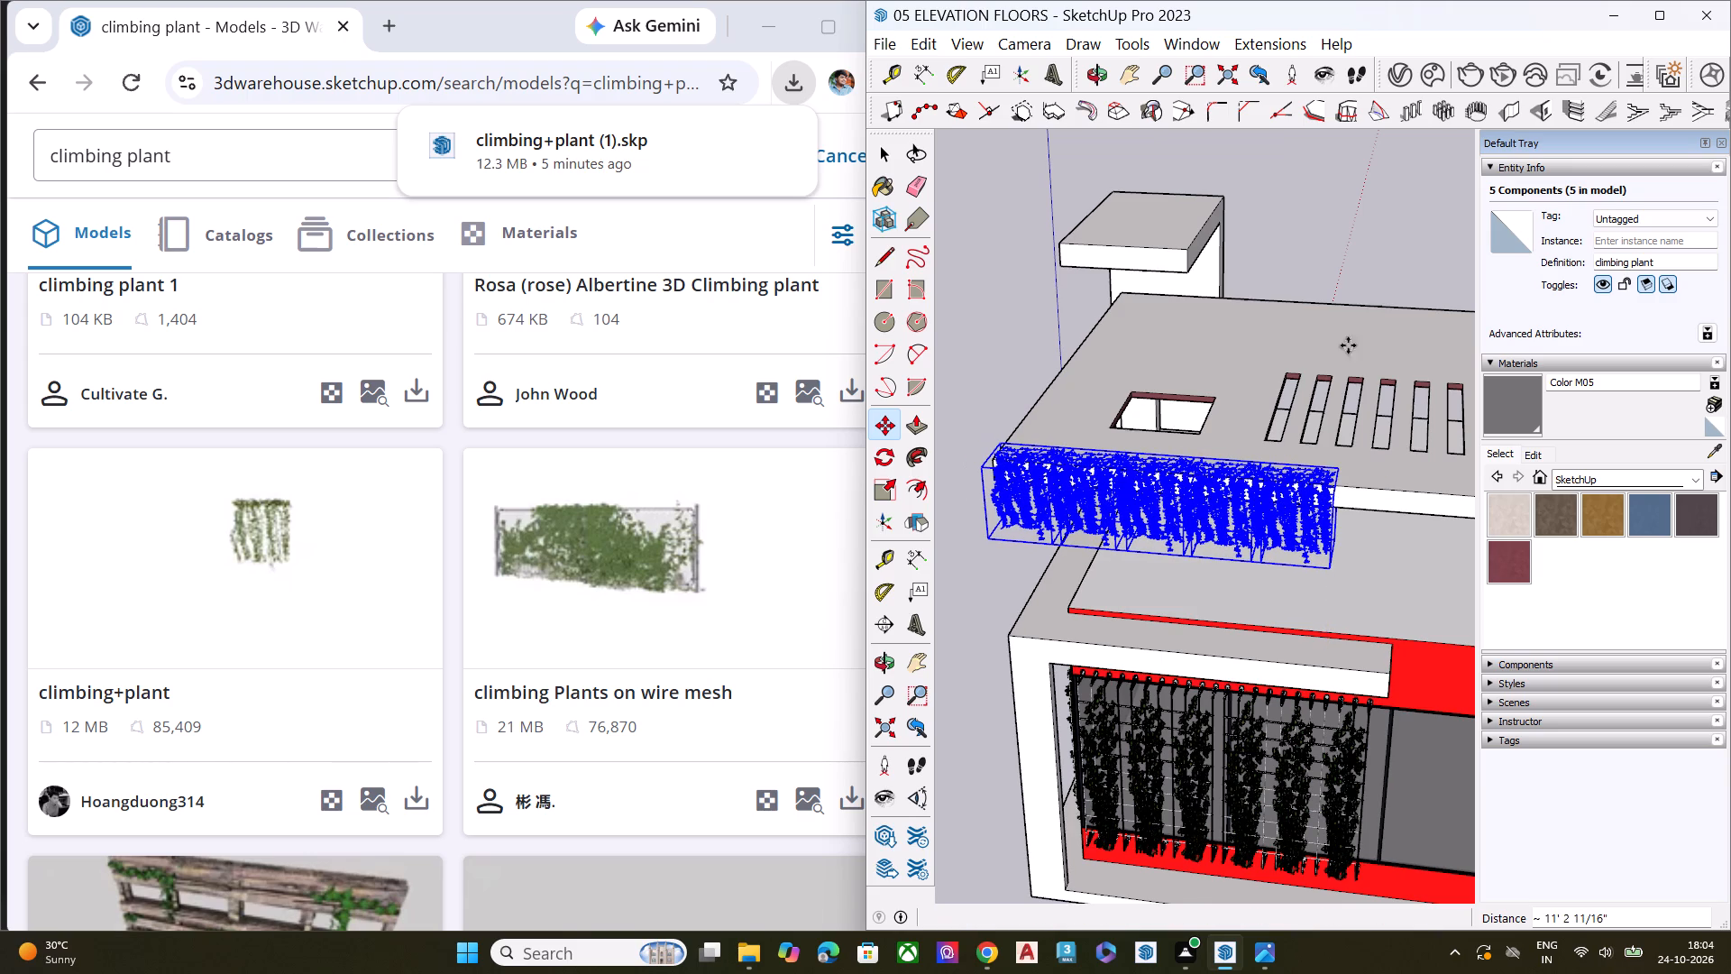
pyautogui.click(1340, 241)
# Examine the climbing-plant row on the roof slab from the front, from below with the whole tower, and from the corner.
pyautogui.scroll(-8, 1279, 511)
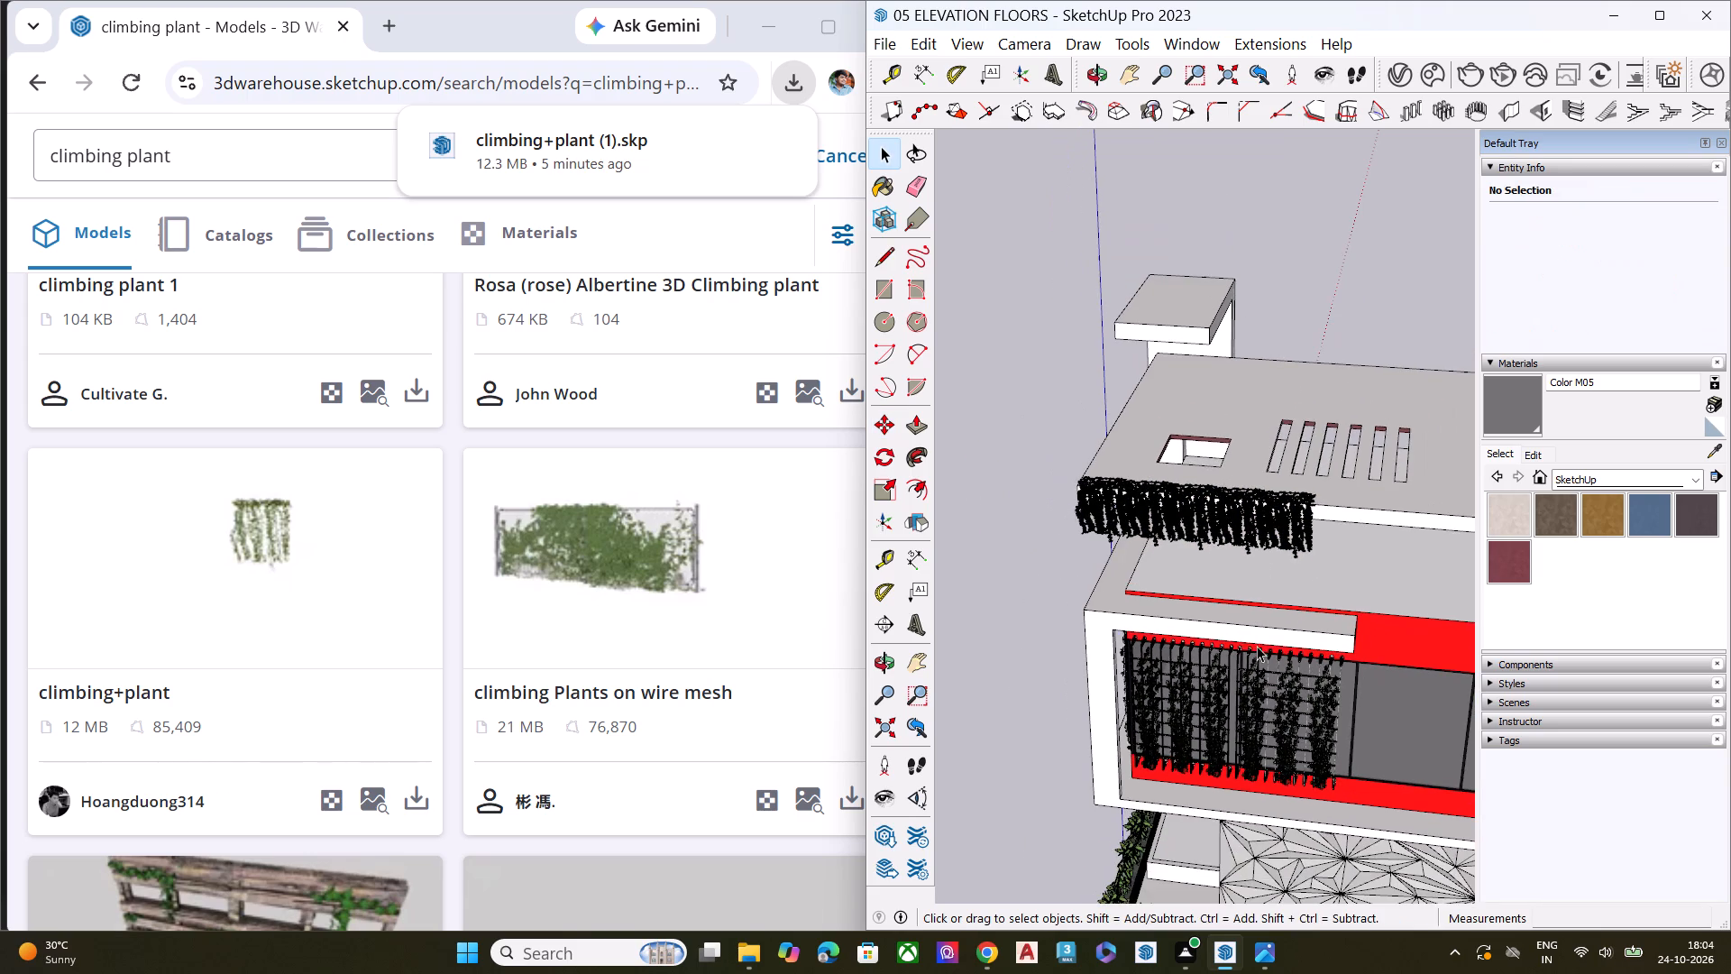
pyautogui.moveTo(1257, 646); pyautogui.dragTo(1398, 428, button='middle')
pyautogui.scroll(-9, 1143, 538)
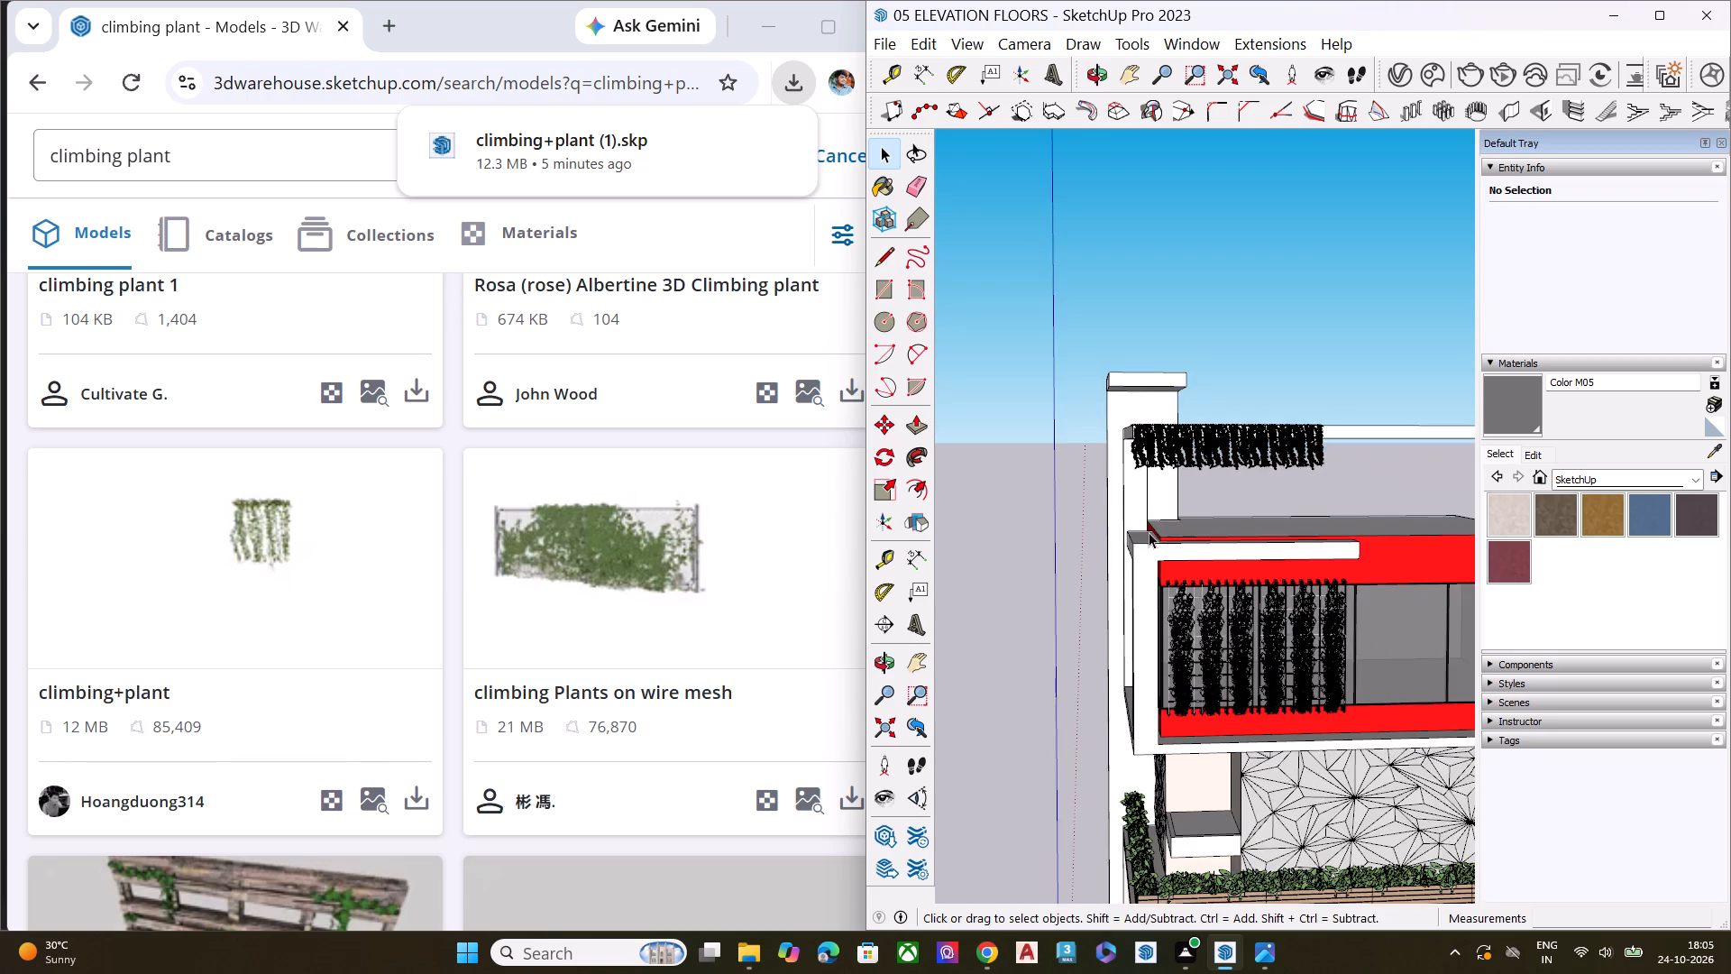
pyautogui.scroll(-9, 1159, 519)
pyautogui.moveTo(1177, 659); pyautogui.dragTo(1336, 519, button='middle')
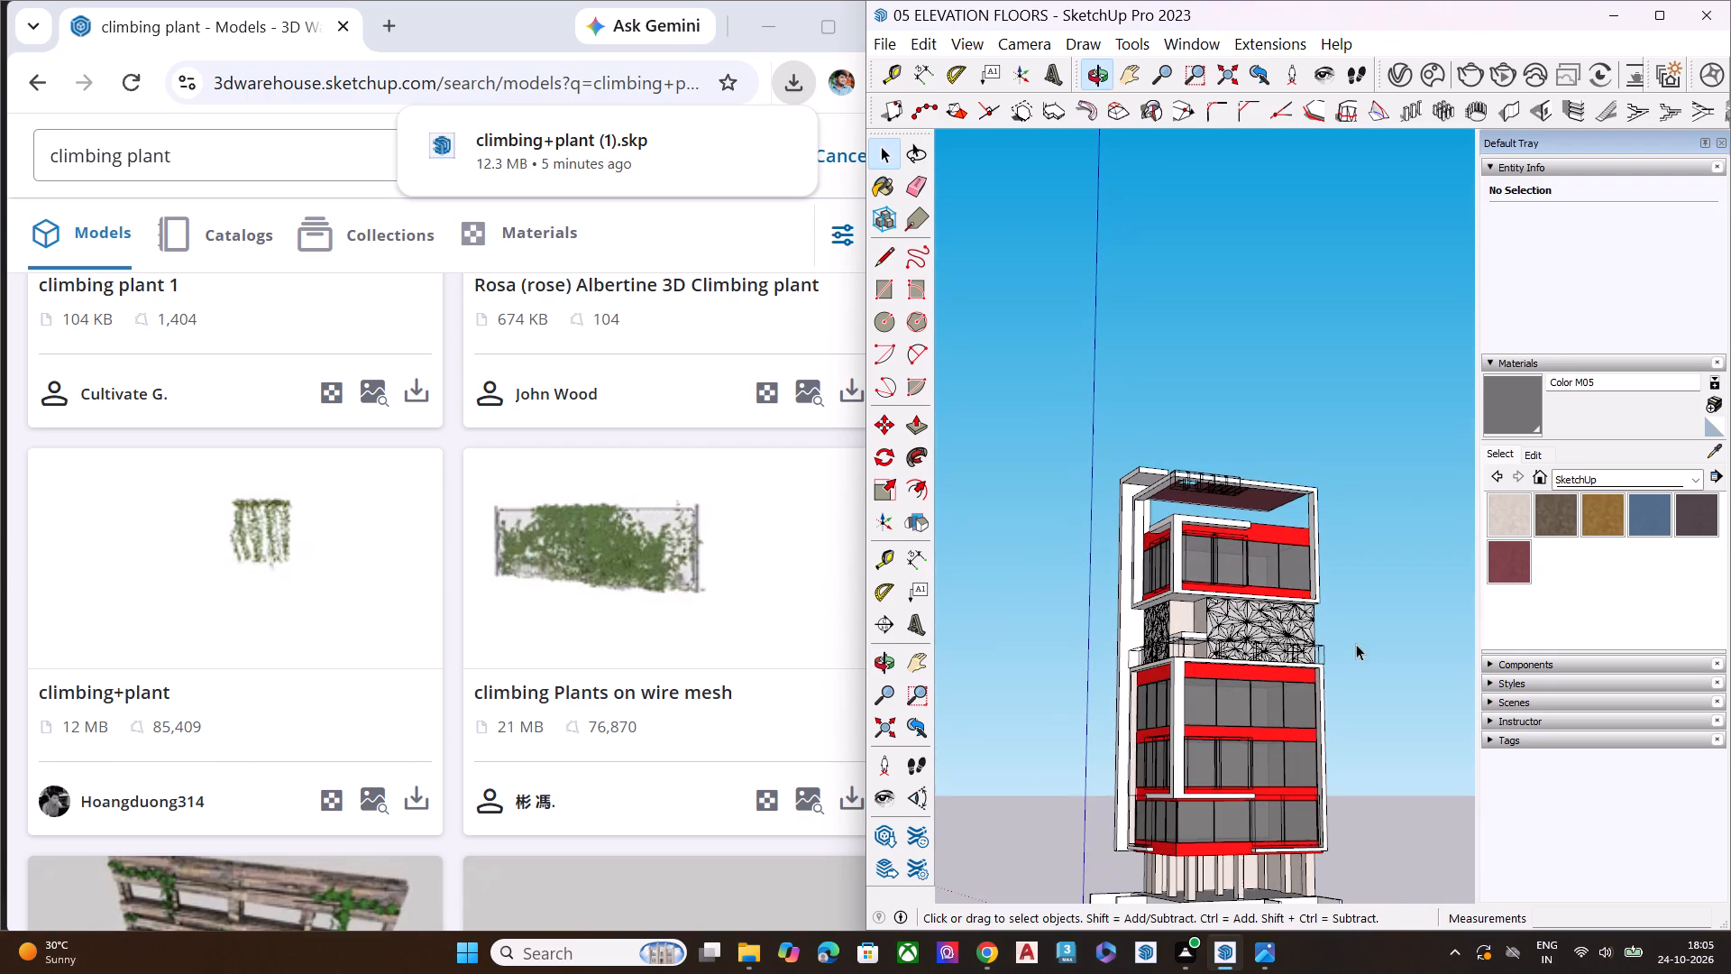
pyautogui.click(1367, 694)
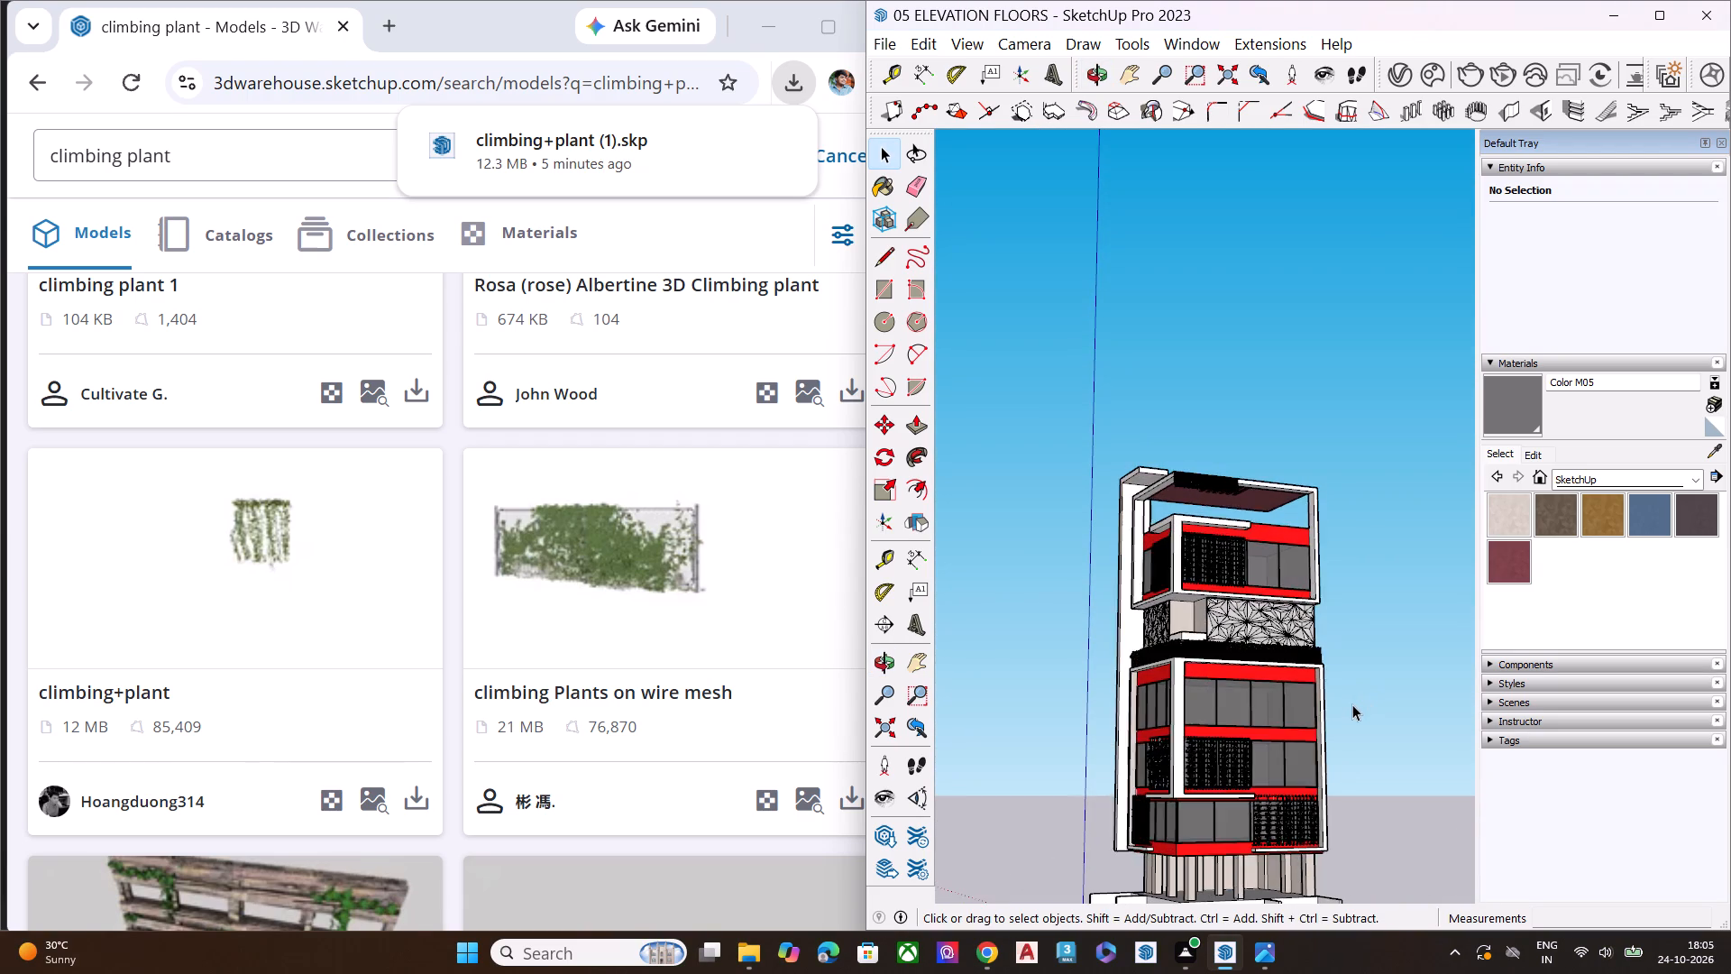
pyautogui.moveTo(1352, 704); pyautogui.dragTo(1503, 669, button='middle')
pyautogui.click(1374, 658)
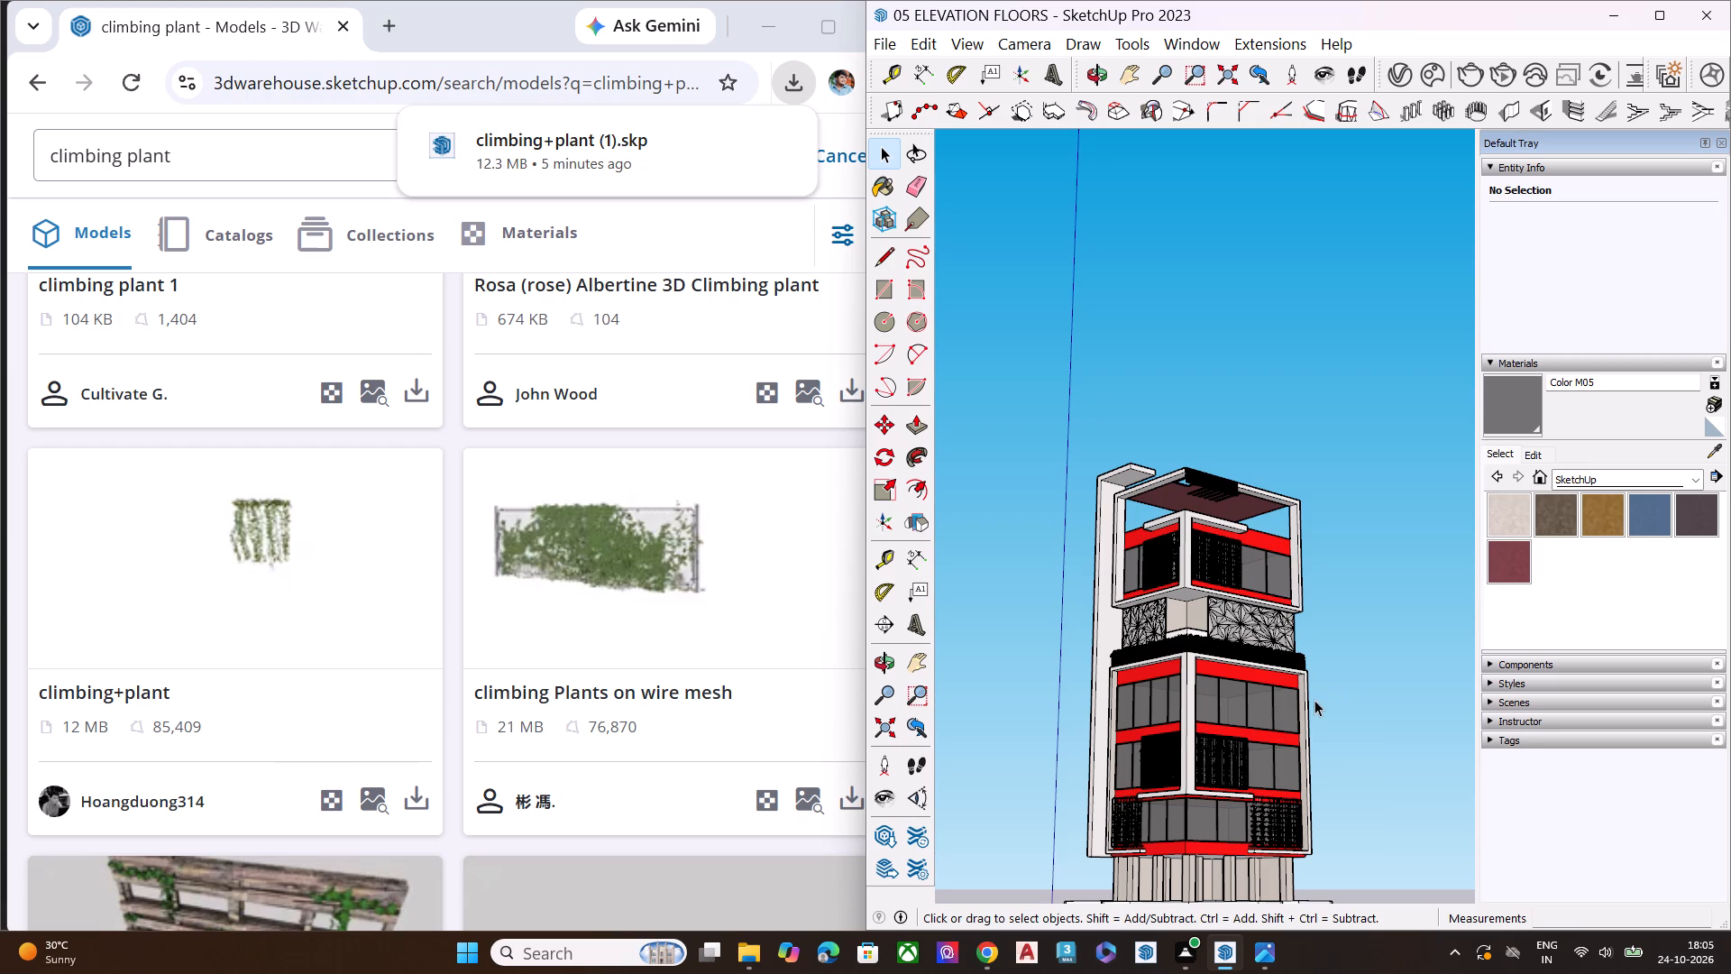
pyautogui.scroll(3, 1162, 511)
pyautogui.scroll(-1, 1170, 501)
pyautogui.scroll(5, 1170, 501)
pyautogui.moveTo(1235, 512); pyautogui.dragTo(1250, 701, button='middle')
pyautogui.scroll(1, 1249, 685)
pyautogui.moveTo(1250, 701); pyautogui.dragTo(1250, 868, button='middle')
pyautogui.scroll(9, 1261, 477)
pyautogui.scroll(-2, 1237, 527)
pyautogui.scroll(4, 1237, 527)
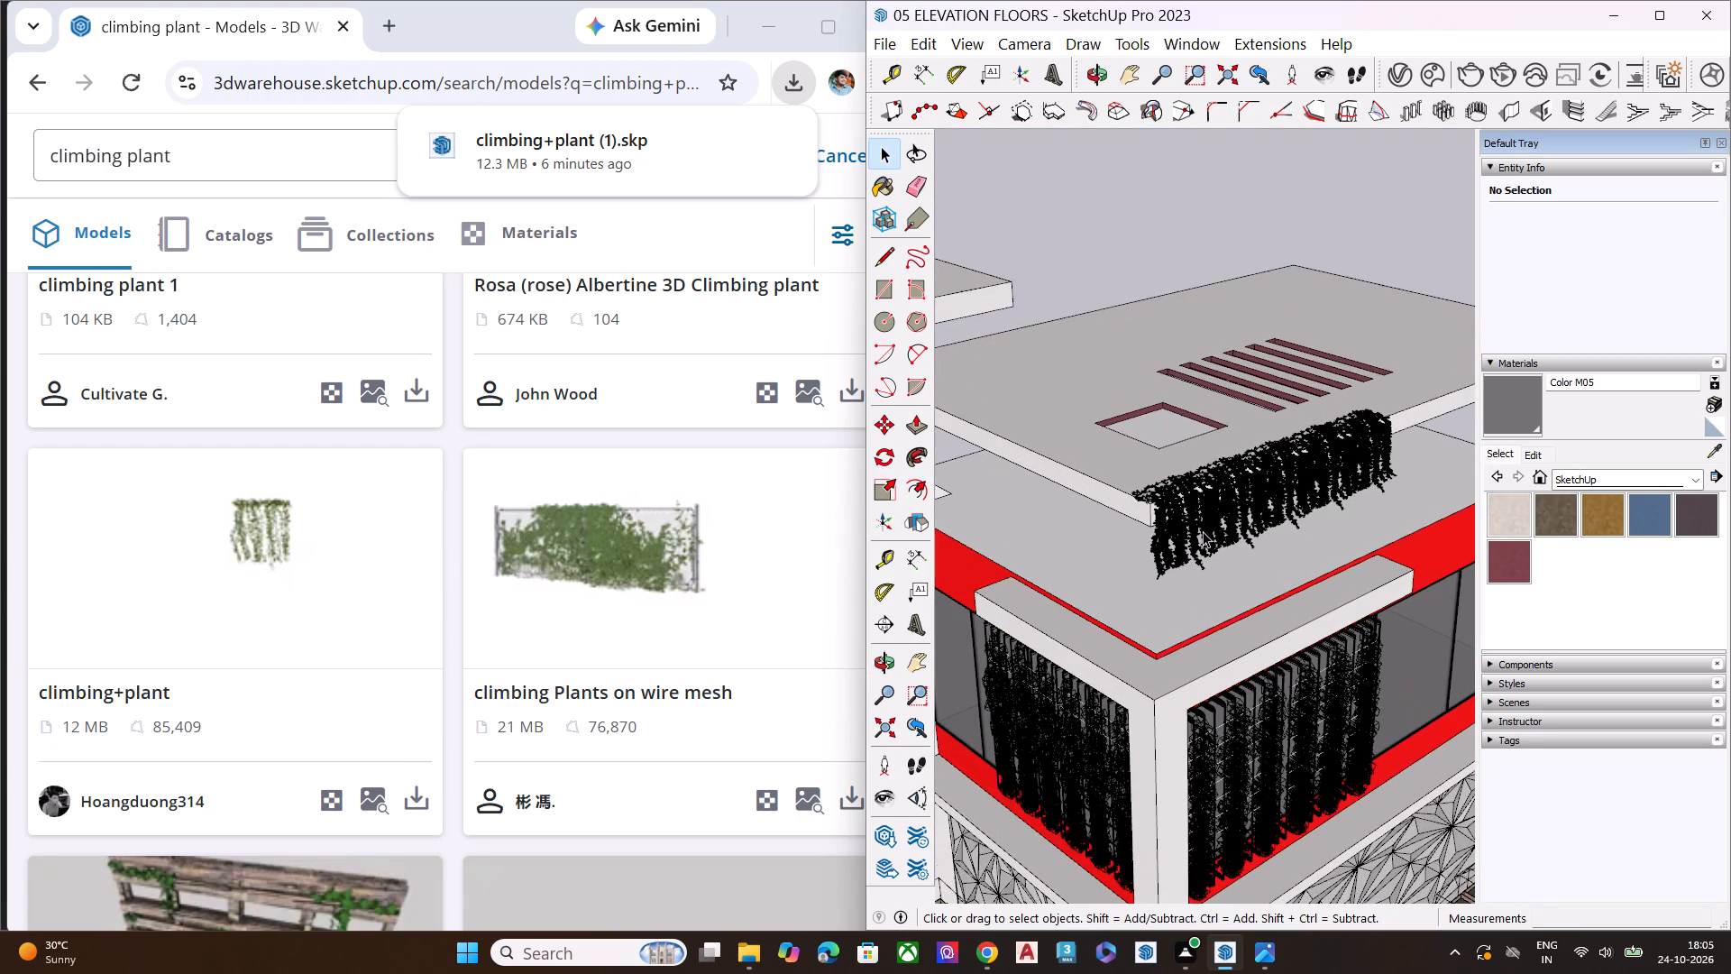
# Select all five climbing plants on the roof slab's edge, scale them along the green axis by about 1.67, and clear the selection.
pyautogui.click(1203, 531)
pyautogui.moveTo(1248, 502); pyautogui.dragTo(982, 565, button='middle')
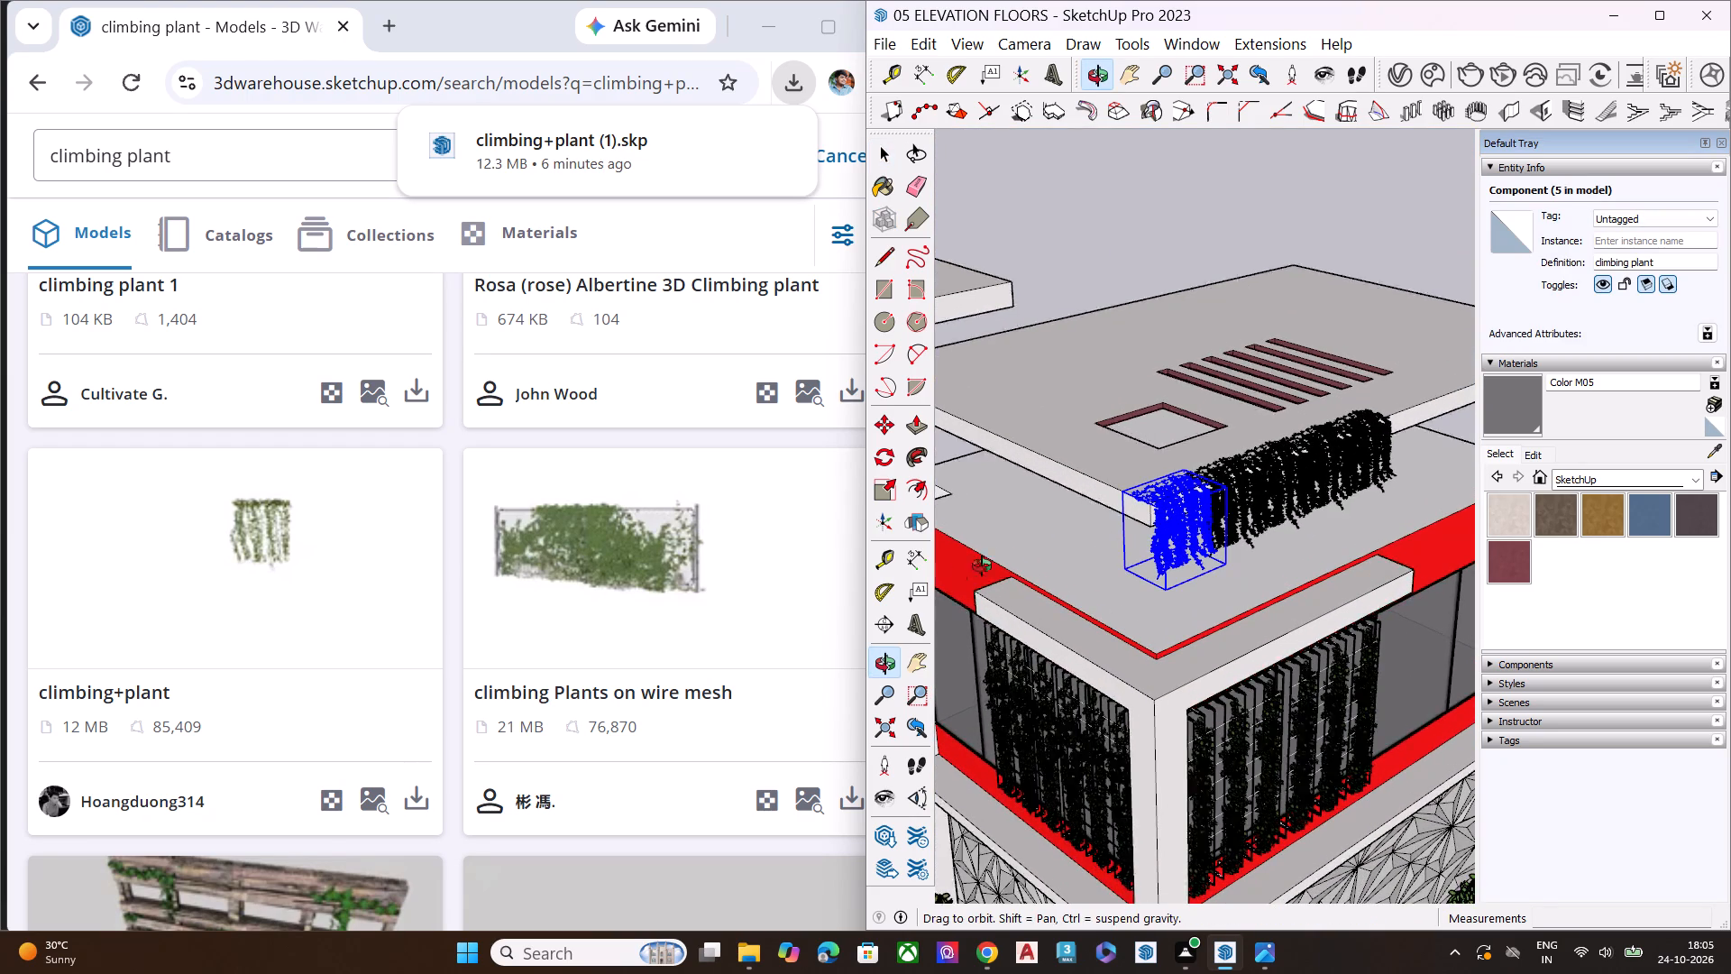
pyautogui.moveTo(982, 565); pyautogui.dragTo(920, 580, button='middle')
pyautogui.scroll(1, 1083, 508)
pyautogui.keyDown('ctrl'); pyautogui.click(1070, 517); pyautogui.keyUp('ctrl')
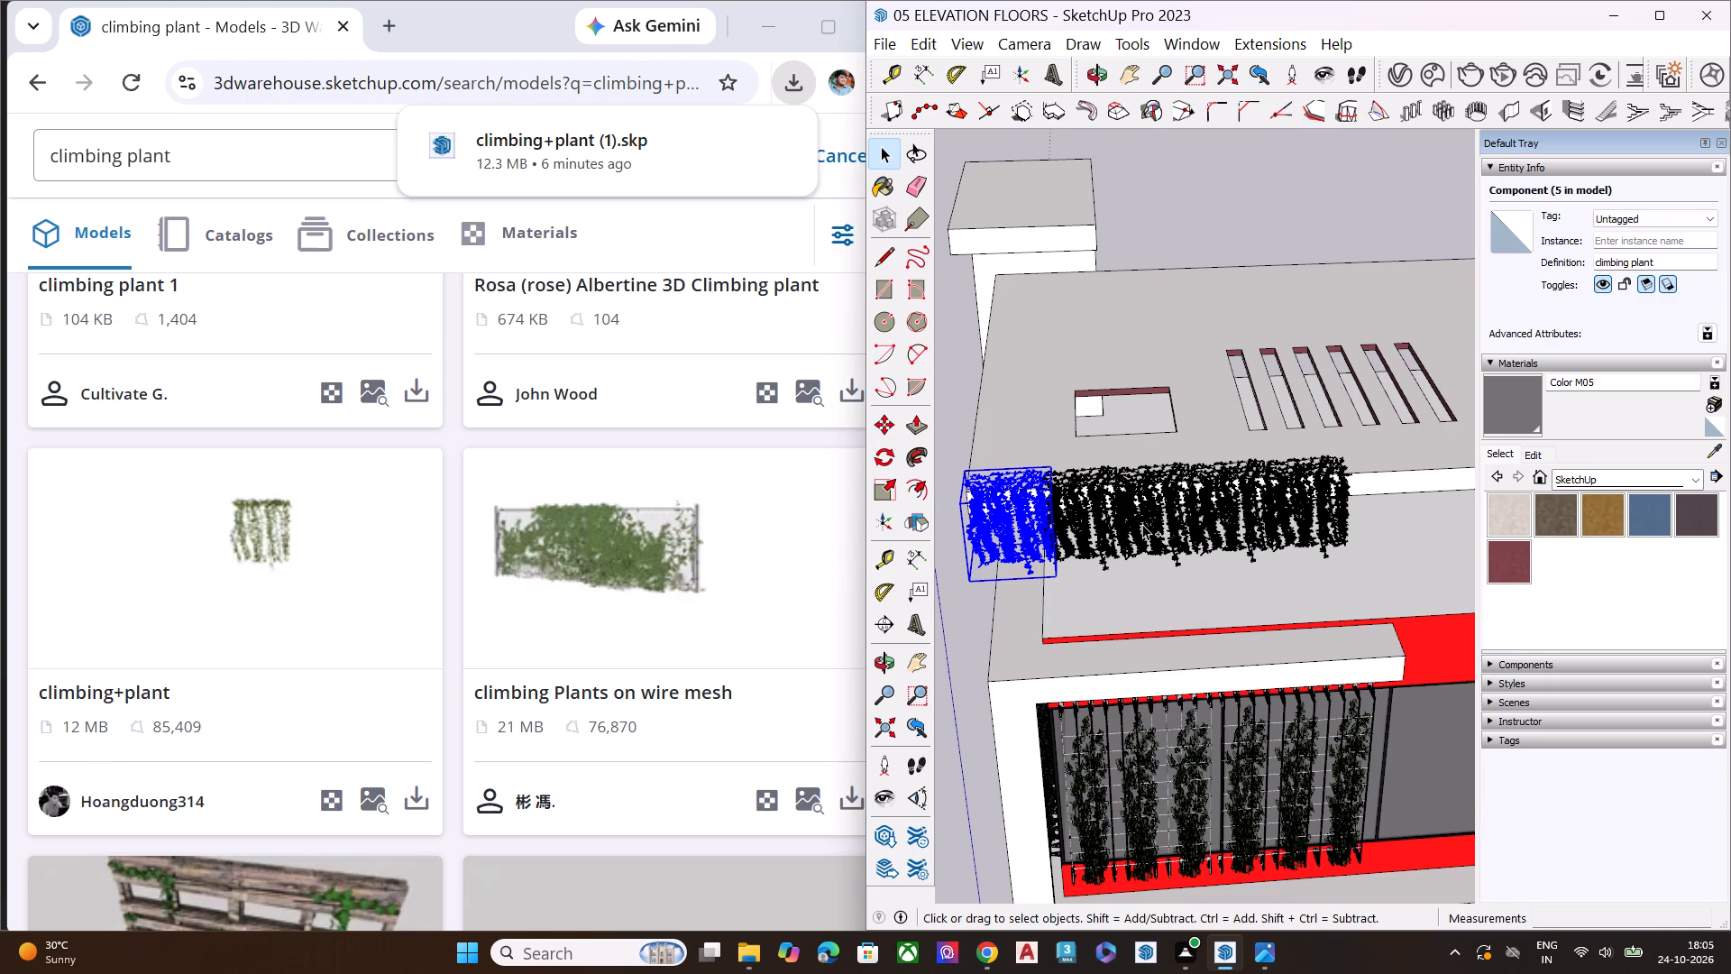
pyautogui.keyDown('ctrl'); pyautogui.click(1075, 494); pyautogui.keyUp('ctrl')
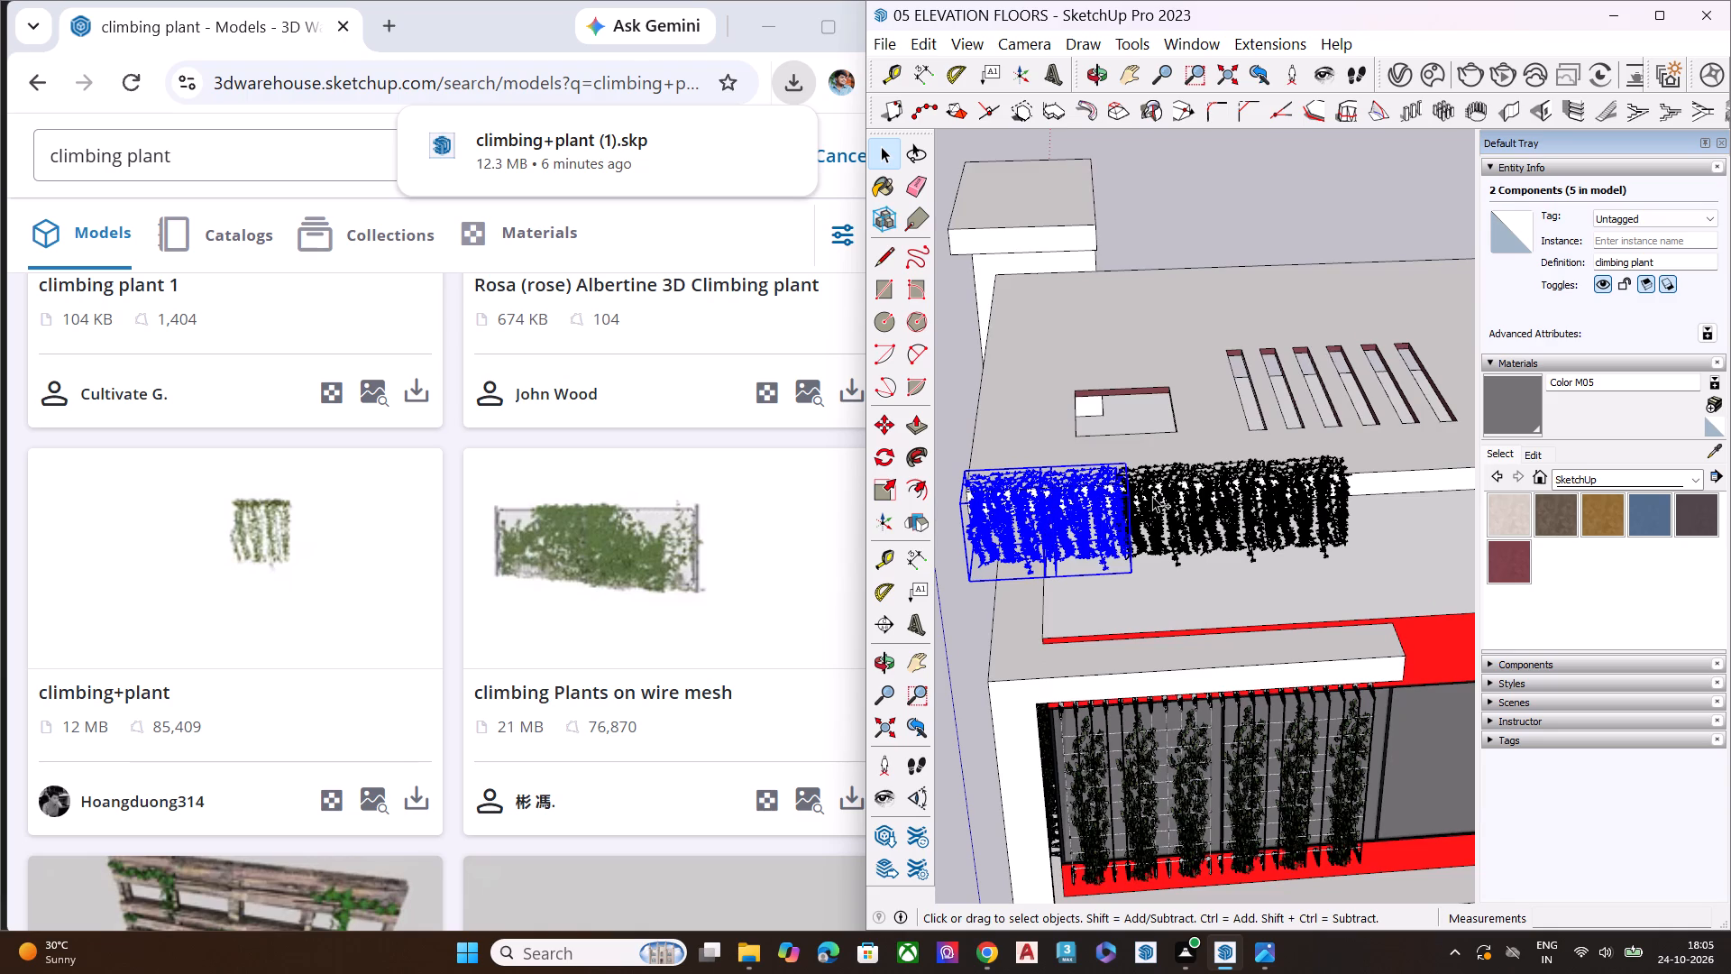
pyautogui.keyDown('ctrl'); pyautogui.click(1152, 496); pyautogui.keyUp('ctrl')
pyautogui.keyDown('ctrl'); pyautogui.click(1219, 481); pyautogui.keyUp('ctrl')
pyautogui.keyDown('ctrl'); pyautogui.click(1280, 476); pyautogui.keyUp('ctrl')
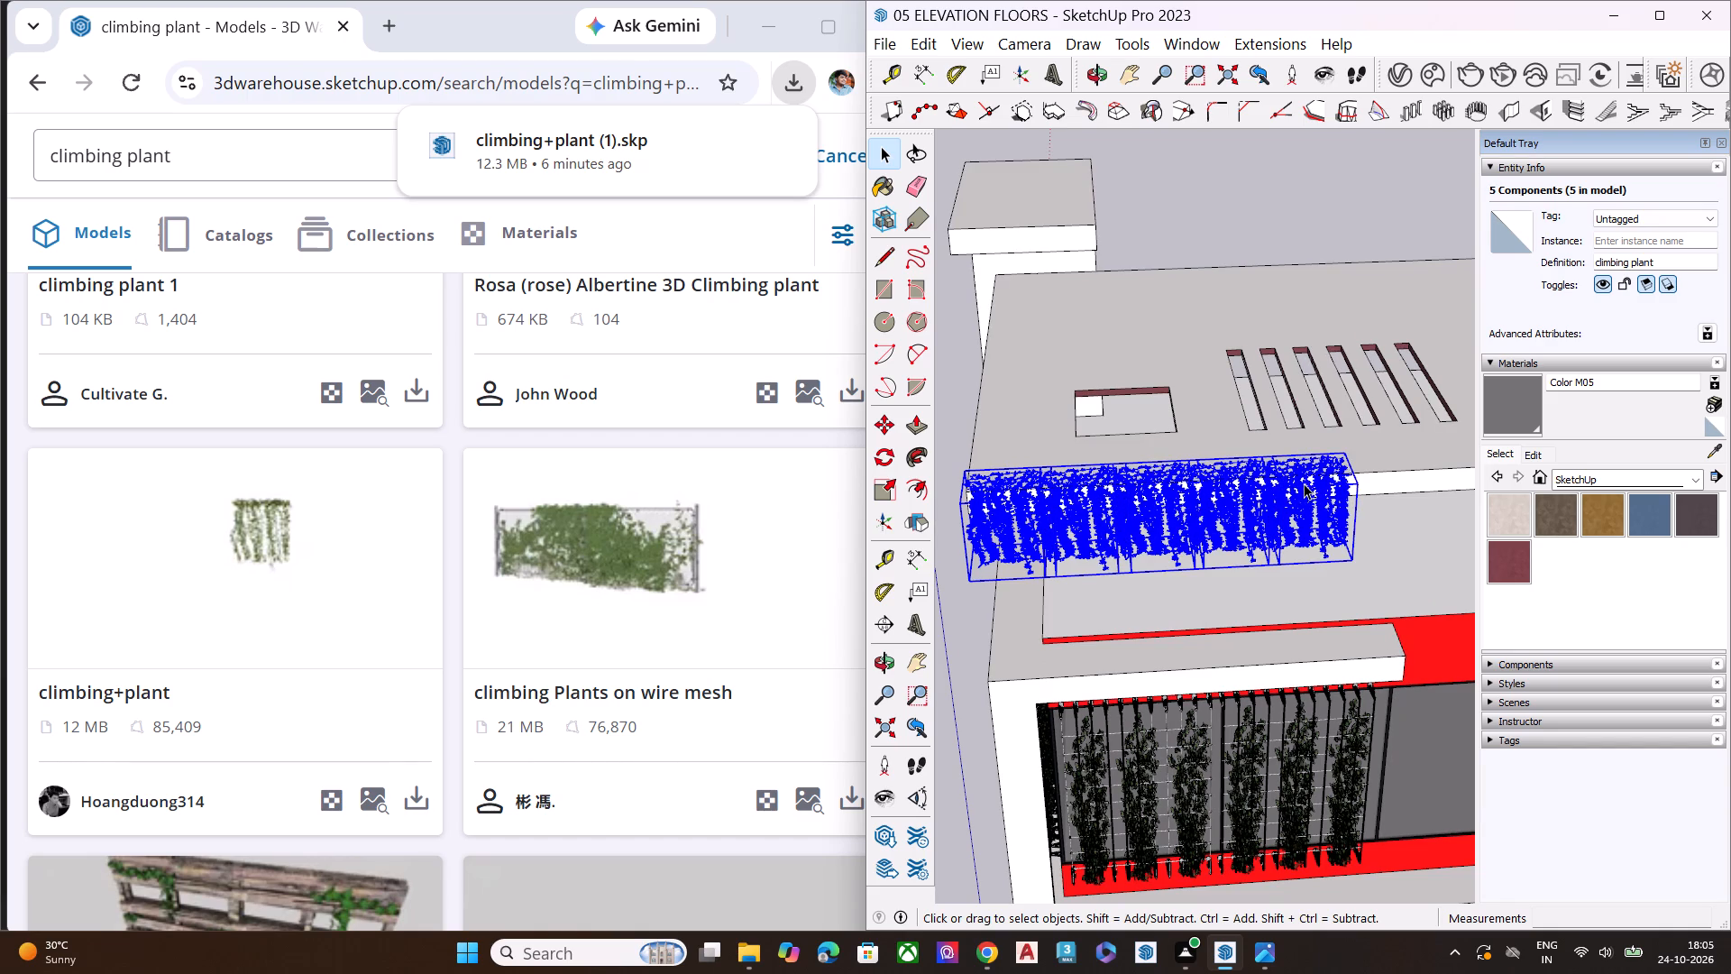
pyautogui.press('s')
pyautogui.click(1347, 501)
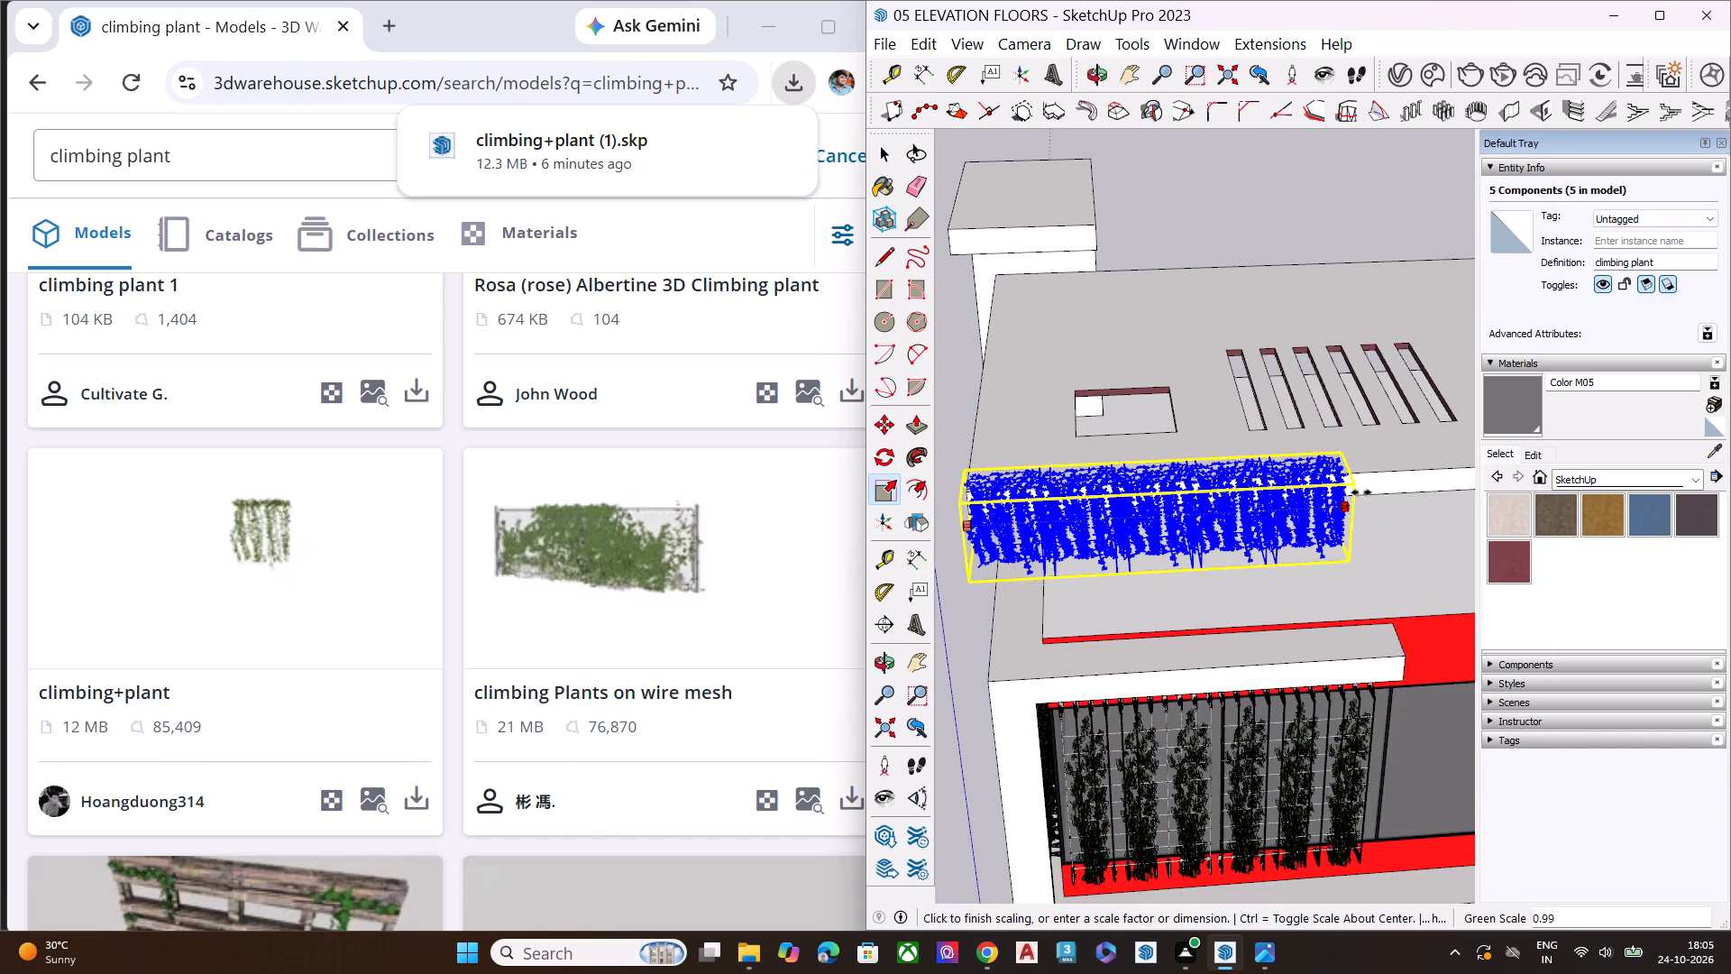
pyautogui.scroll(-14, 1363, 492)
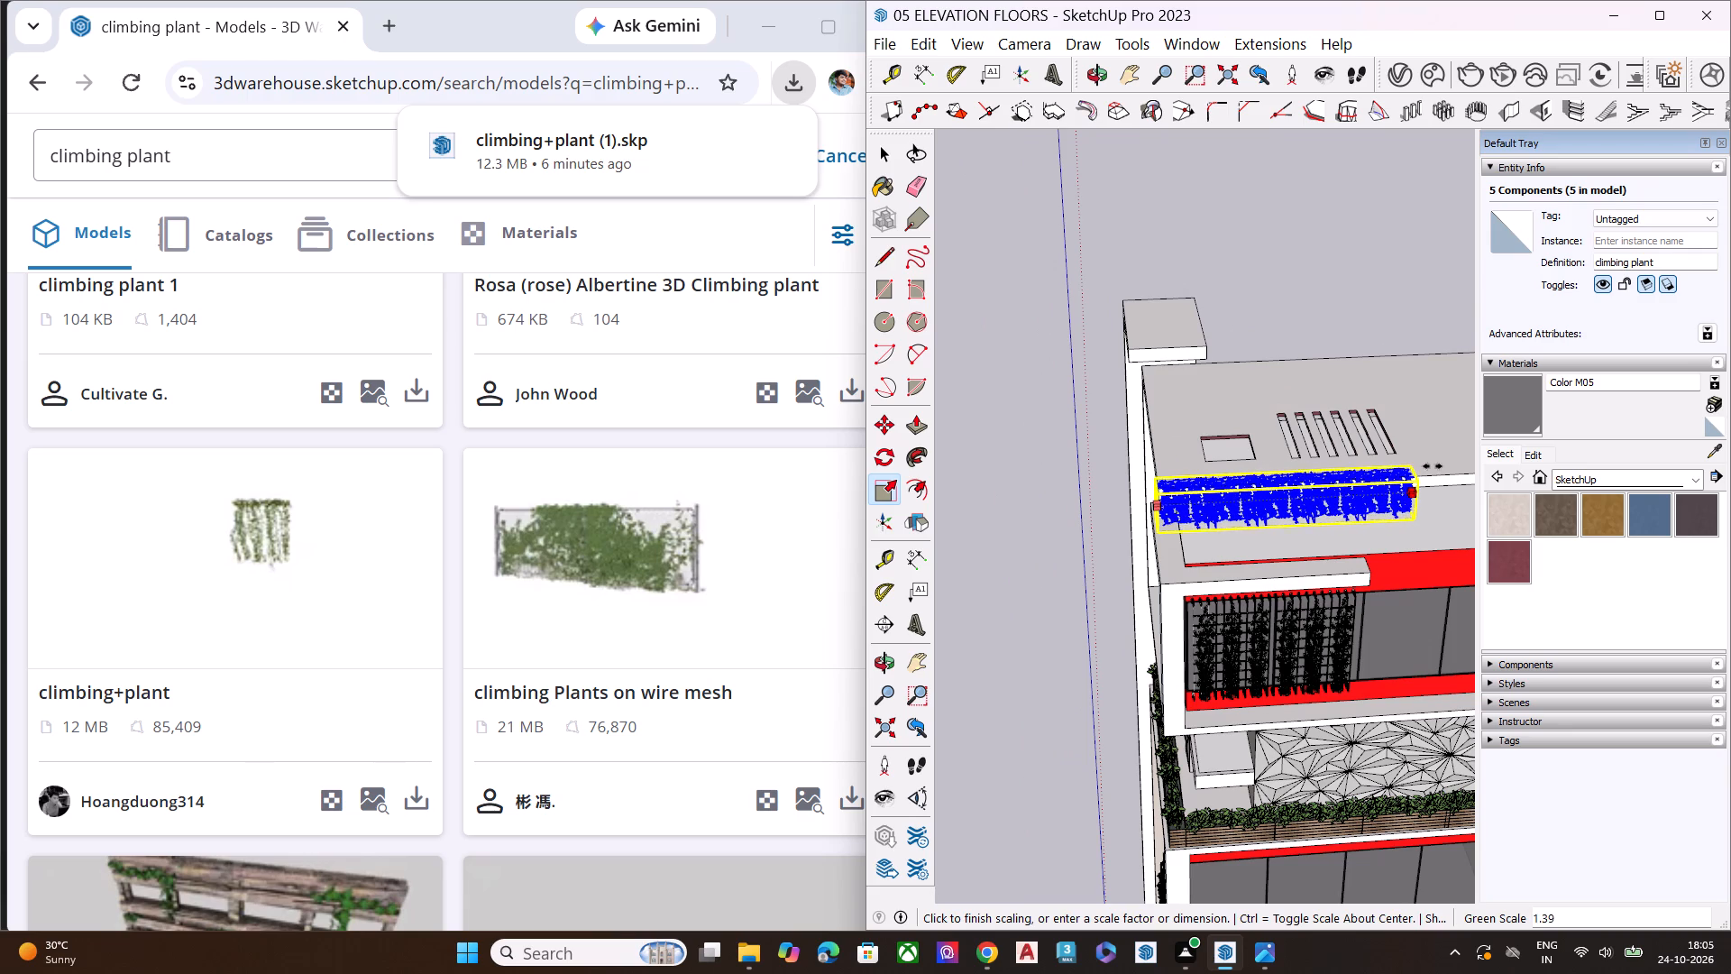
pyautogui.click(1461, 466)
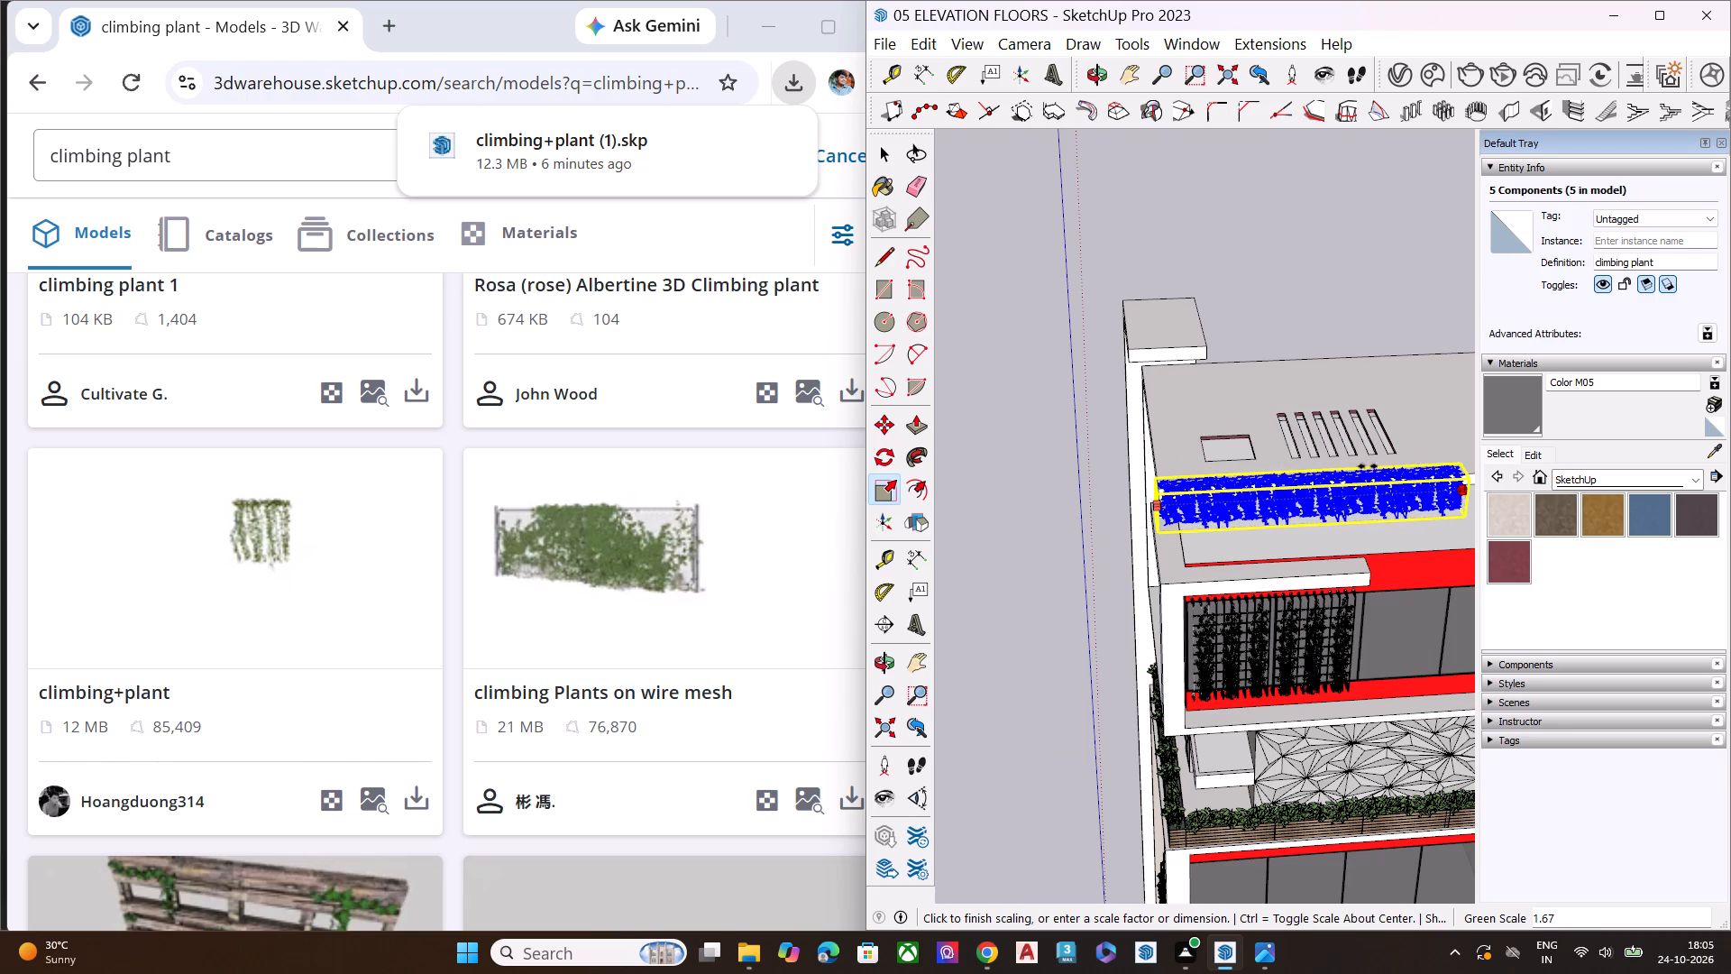
pyautogui.scroll(-8, 1115, 468)
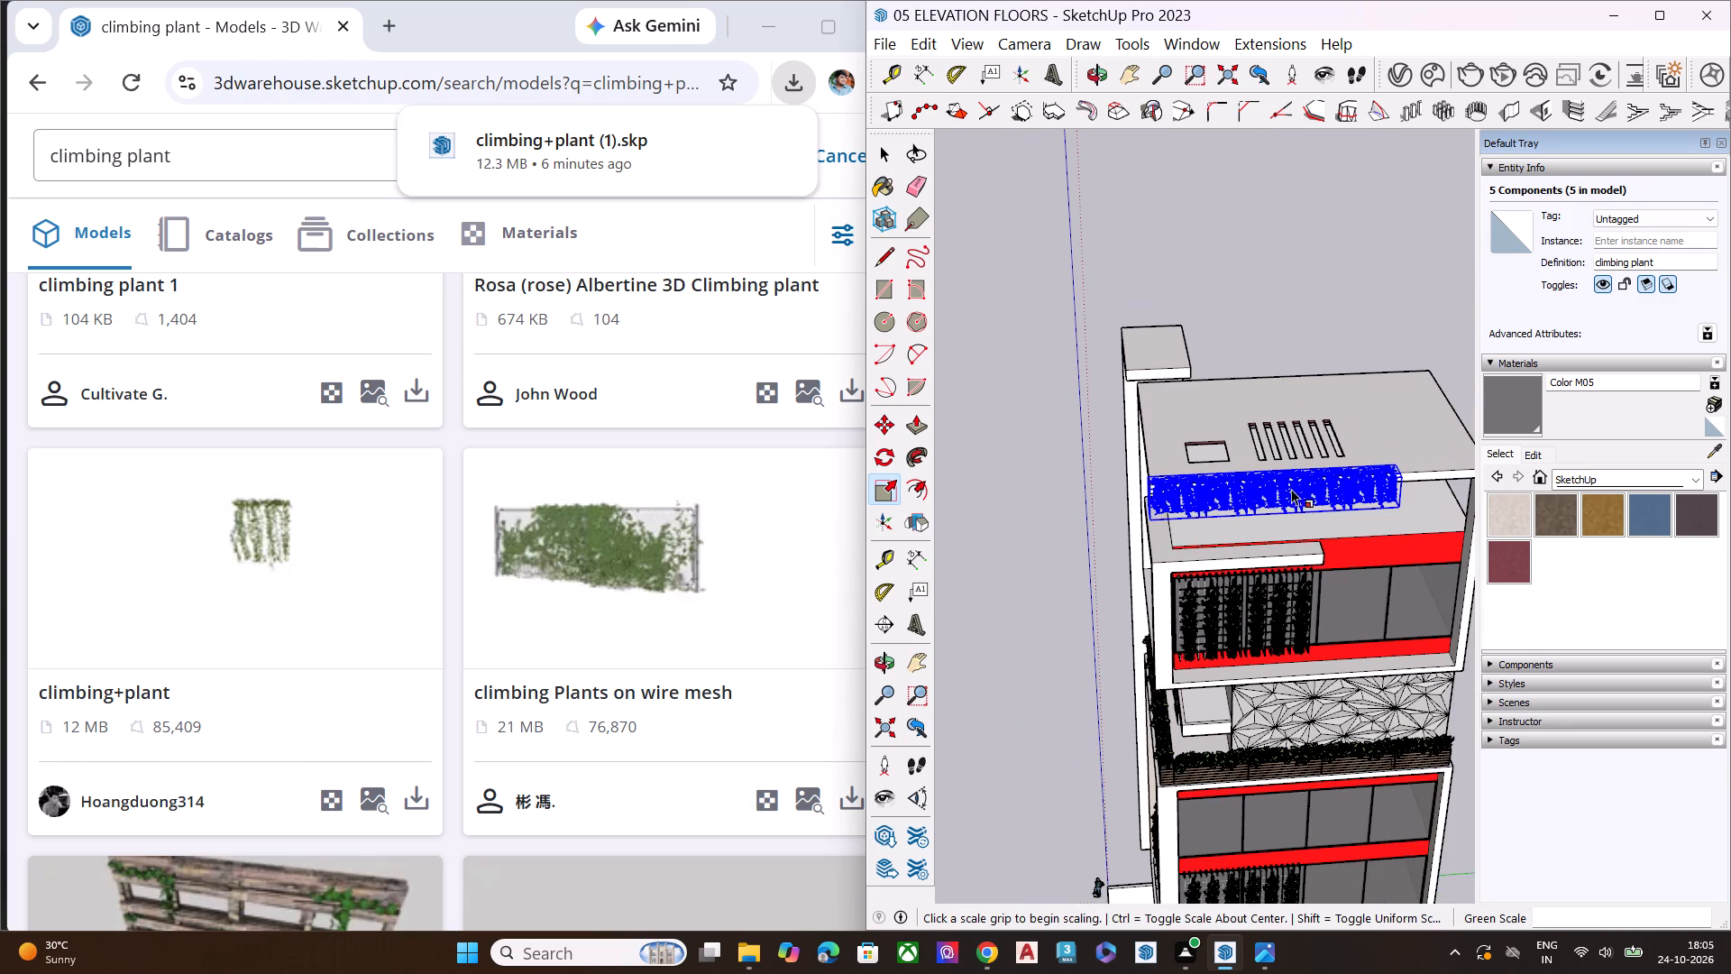
pyautogui.scroll(1, 1369, 475)
pyautogui.press('space')
pyautogui.click(1424, 359)
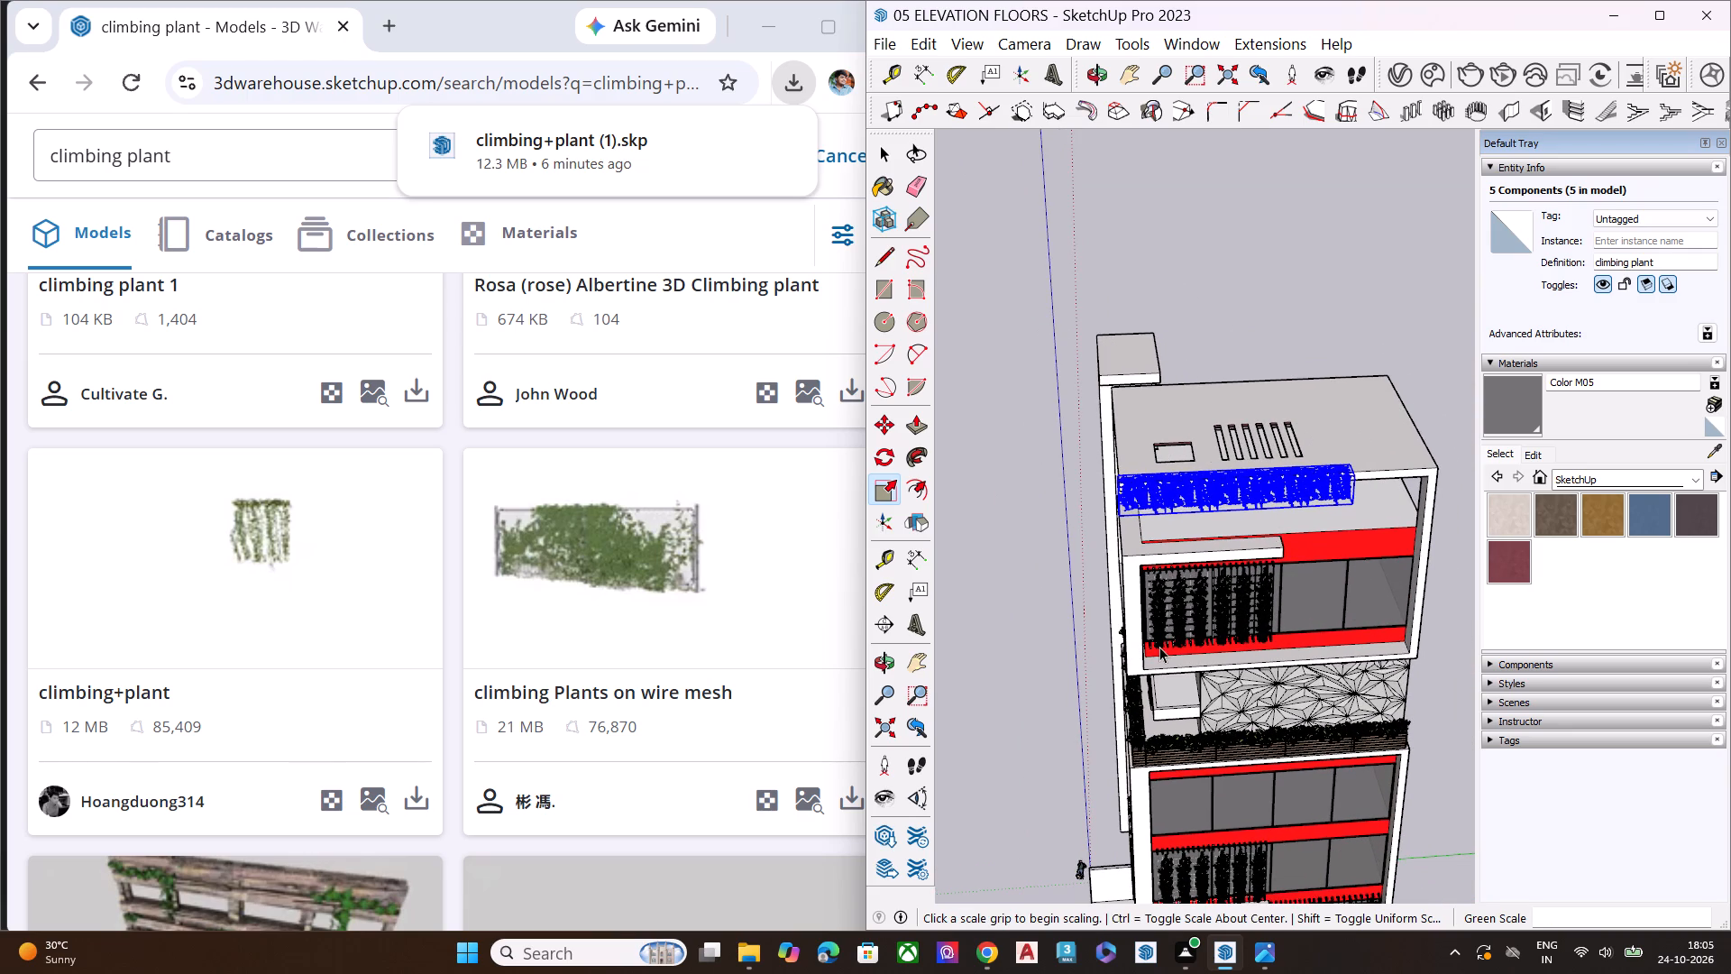
# Examine the stretched climbing-plant row against the tower from the corner, from below and from above.
pyautogui.scroll(-4, 1159, 647)
pyautogui.moveTo(1144, 677); pyautogui.dragTo(1408, 497, button='middle')
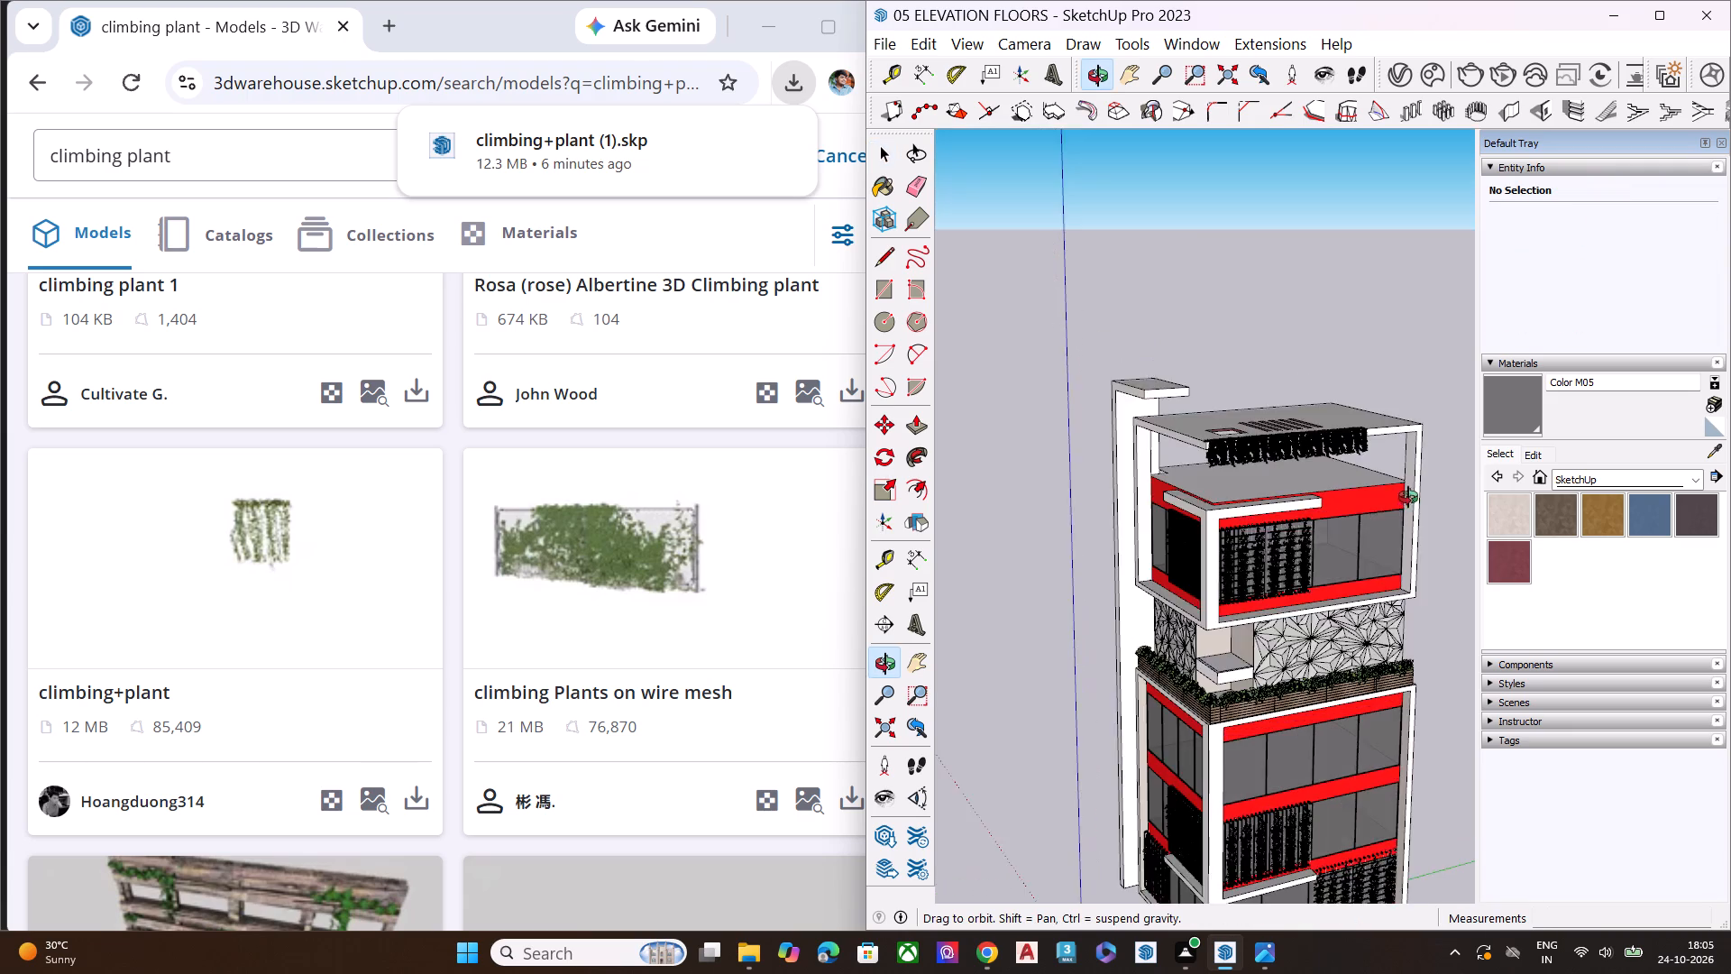
pyautogui.moveTo(1408, 497); pyautogui.dragTo(1420, 490, button='middle')
pyautogui.moveTo(1268, 594); pyautogui.dragTo(1401, 499, button='middle')
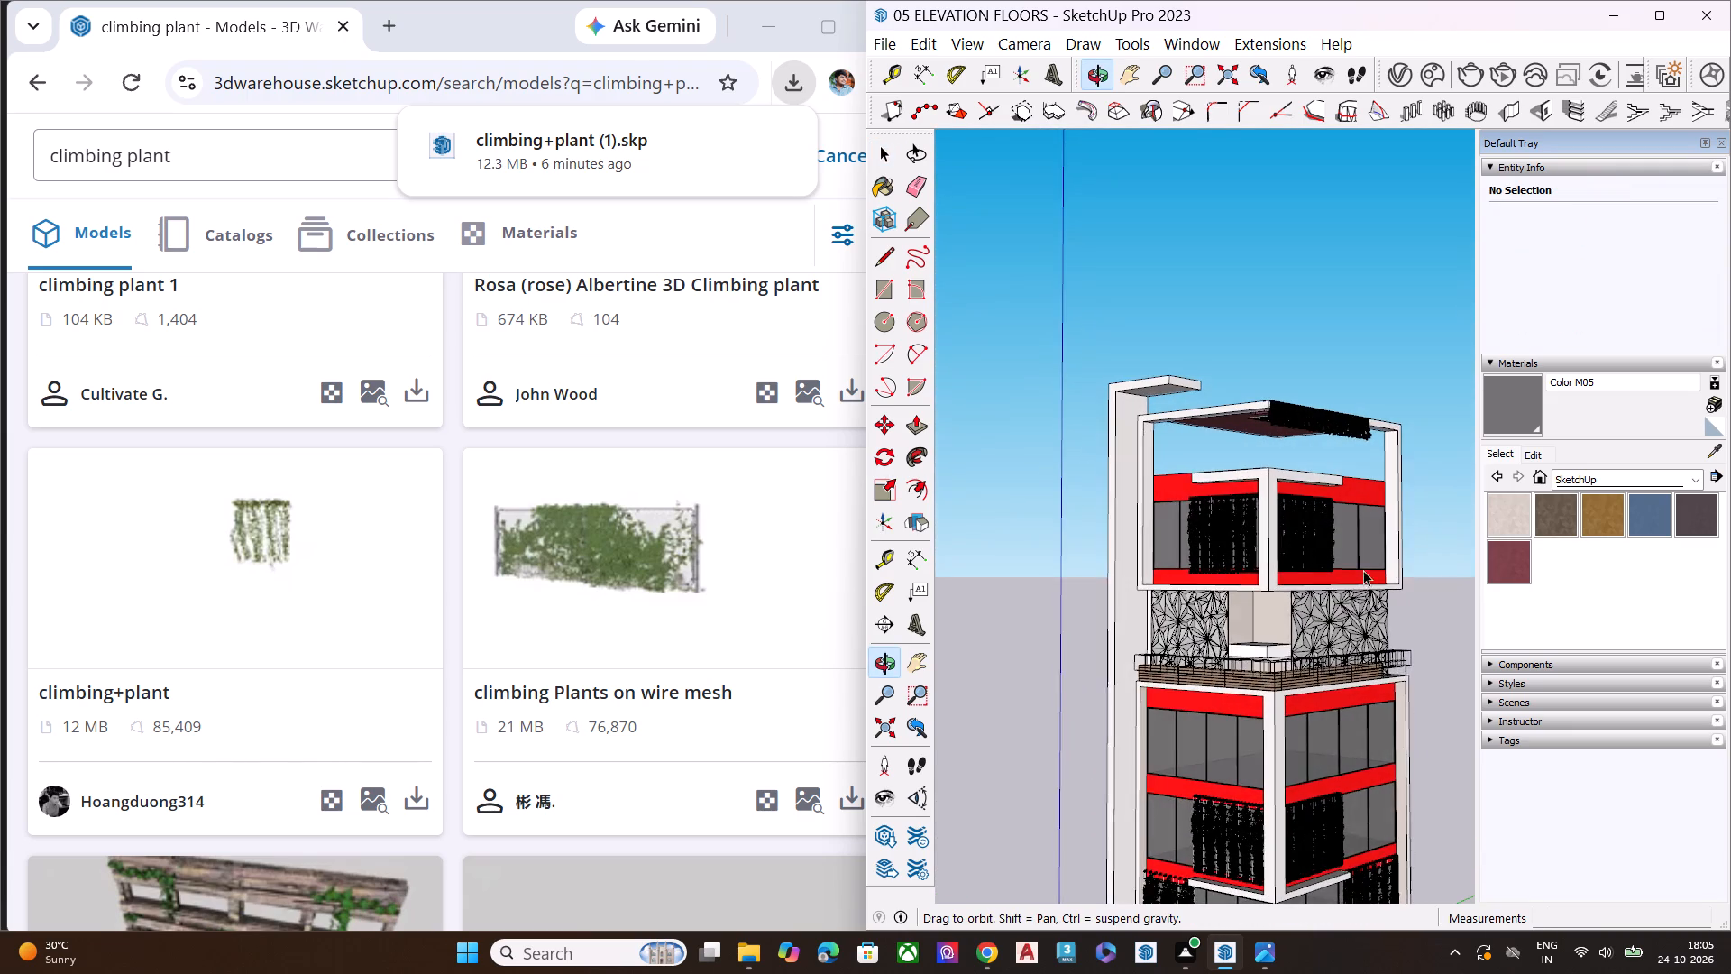
pyautogui.moveTo(1327, 624); pyautogui.dragTo(1369, 556, button='middle')
pyautogui.click(1411, 637)
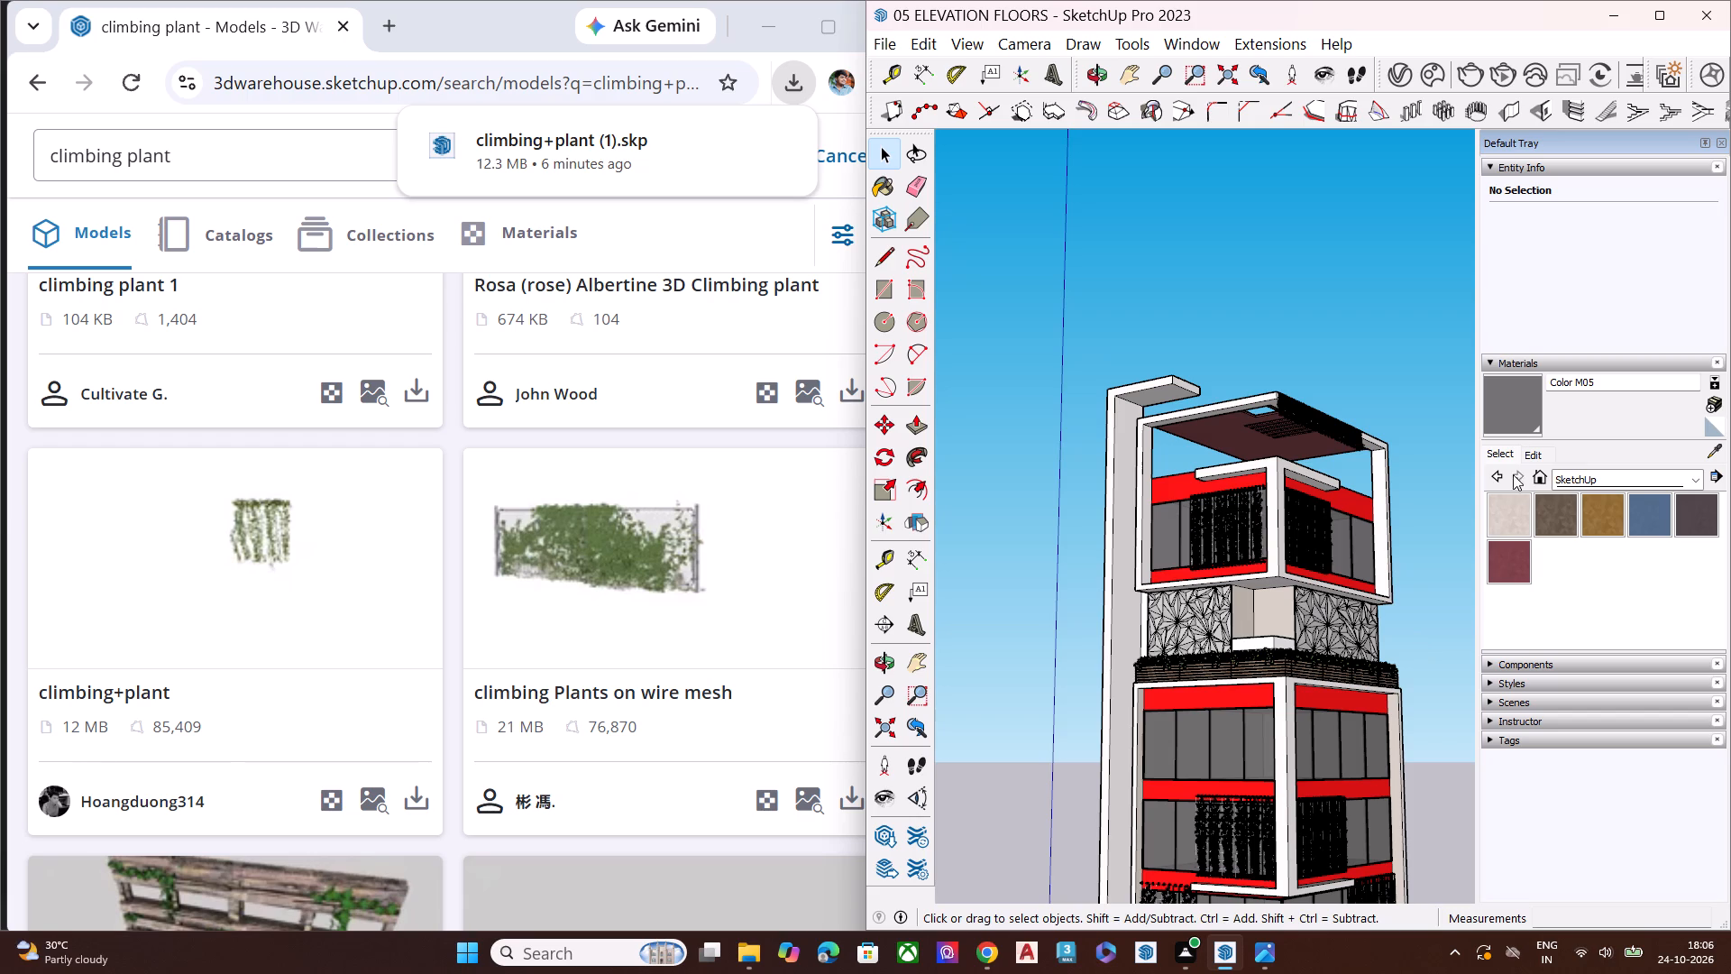
pyautogui.scroll(-2, 1305, 519)
pyautogui.moveTo(1311, 505); pyautogui.dragTo(1348, 931, button='middle')
pyautogui.scroll(1, 1348, 922)
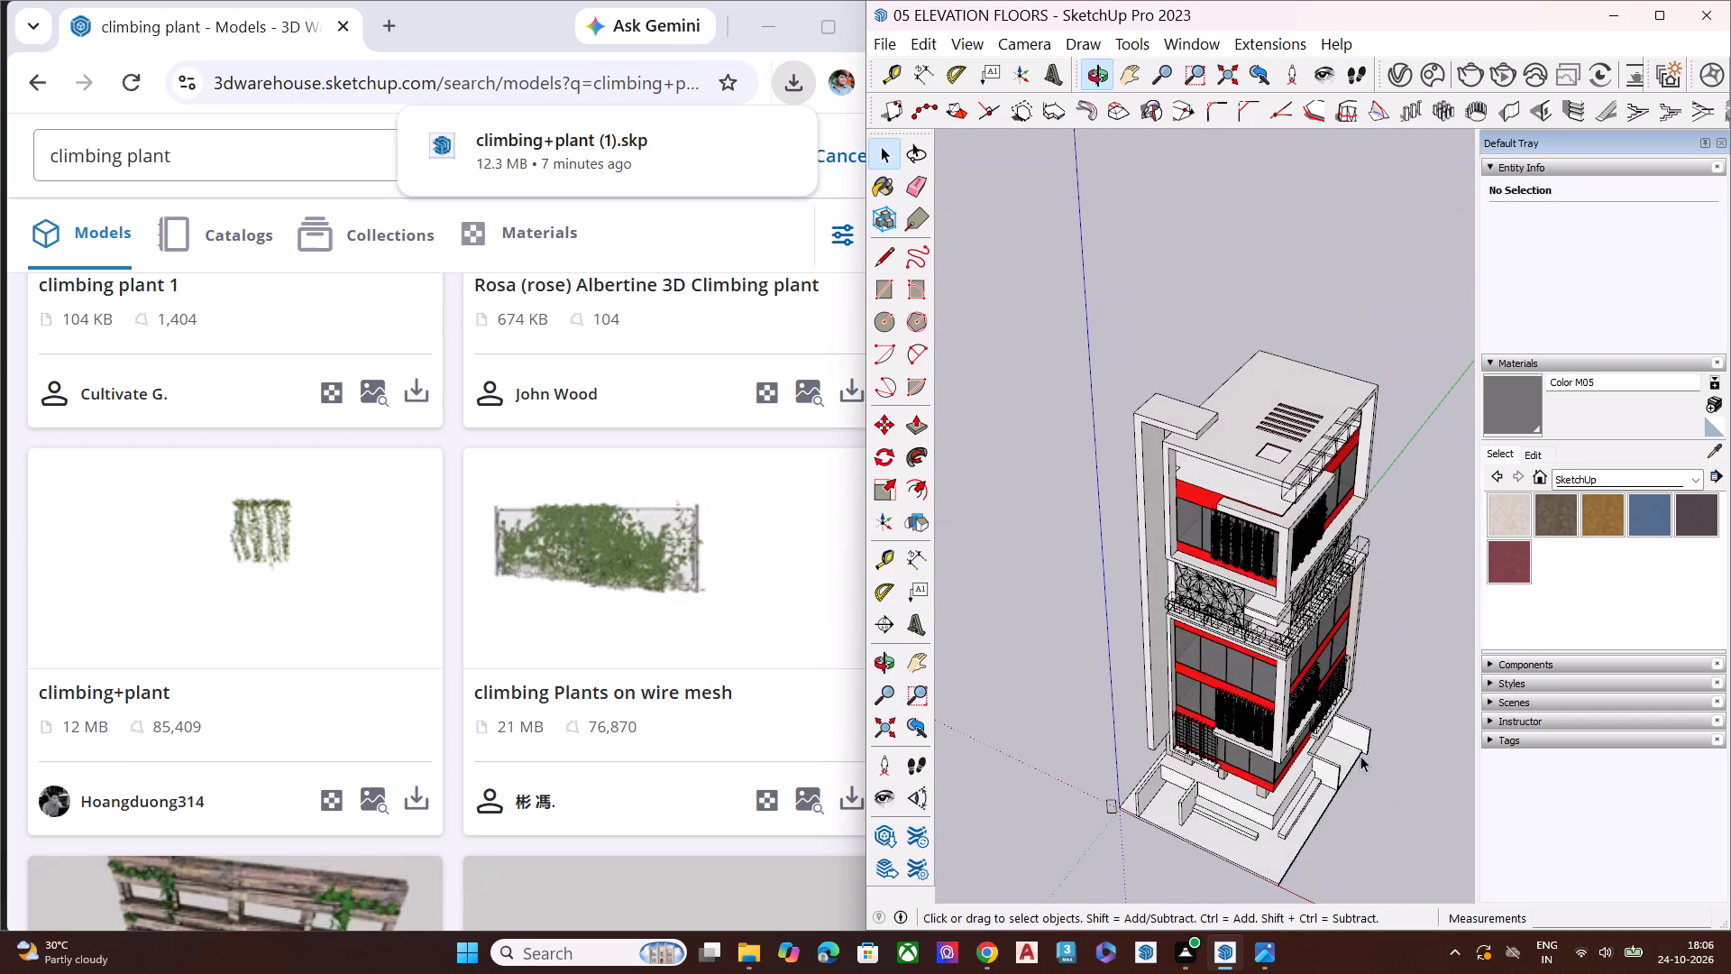
# Select the five climbing plants along the roof slab's edge and combine them into one group.
pyautogui.scroll(3, 1310, 455)
pyautogui.scroll(-1, 1309, 450)
pyautogui.scroll(11, 1309, 450)
pyautogui.keyDown('ctrl'); pyautogui.click(1296, 500); pyautogui.keyUp('ctrl')
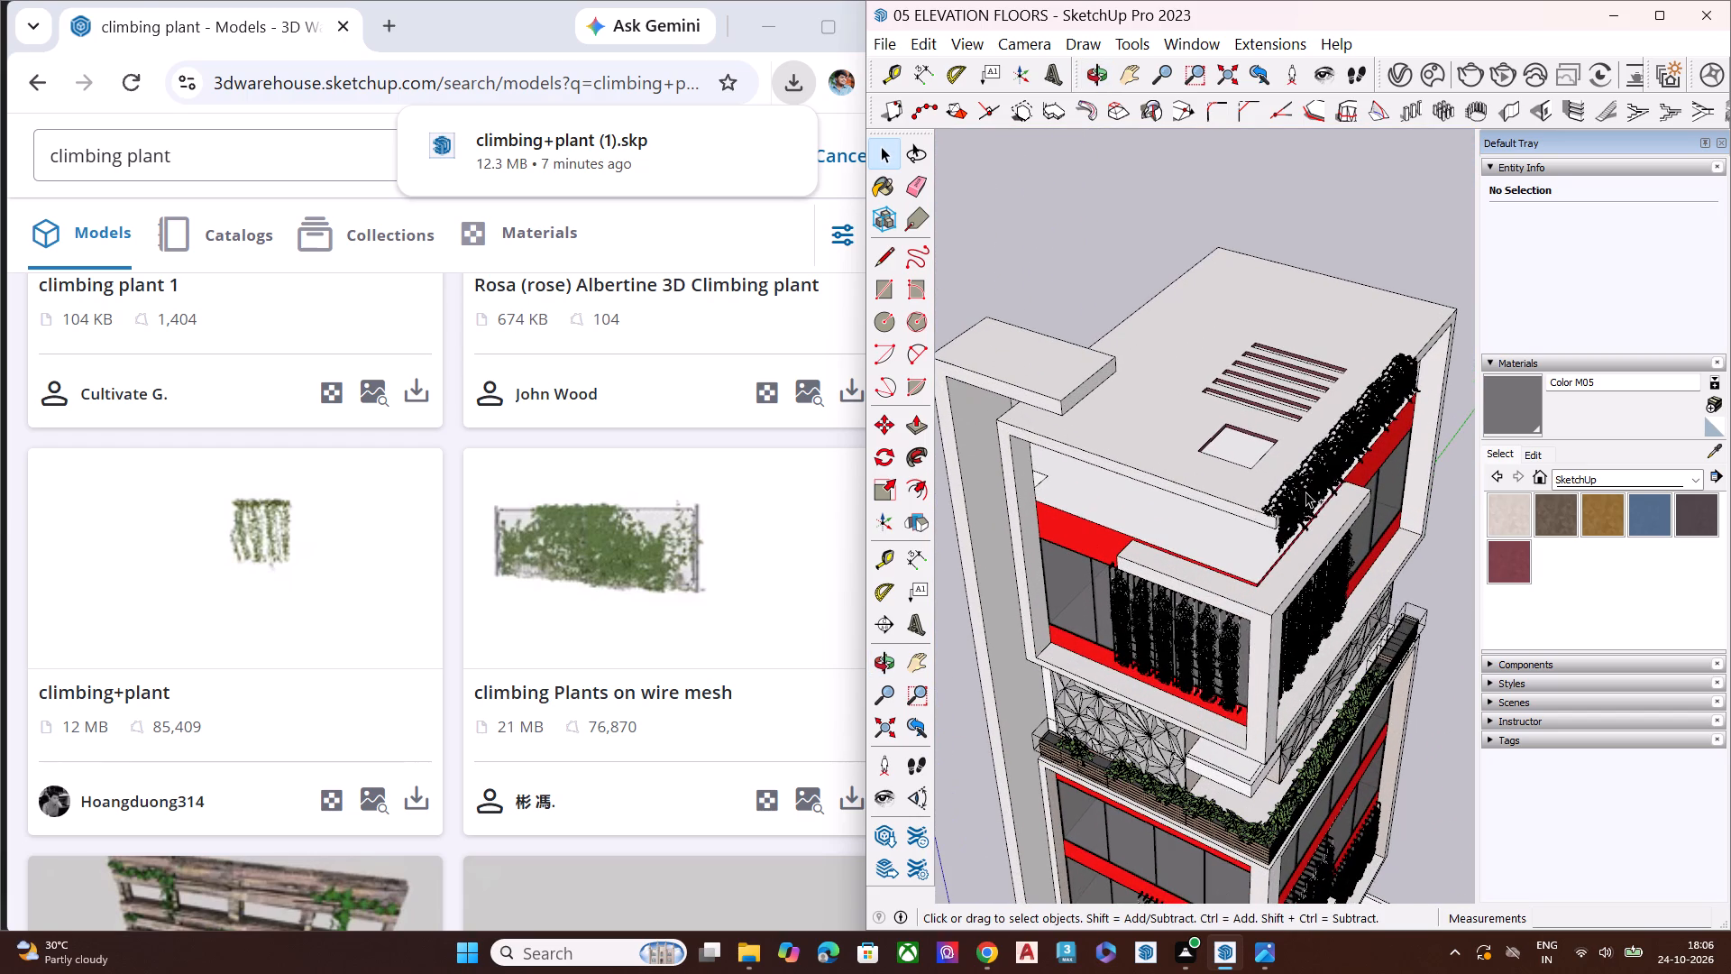
pyautogui.keyDown('ctrl'); pyautogui.click(1324, 467); pyautogui.keyUp('ctrl')
pyautogui.keyDown('ctrl'); pyautogui.click(1355, 433); pyautogui.keyUp('ctrl')
pyautogui.keyDown('ctrl'); pyautogui.click(1384, 397); pyautogui.keyUp('ctrl')
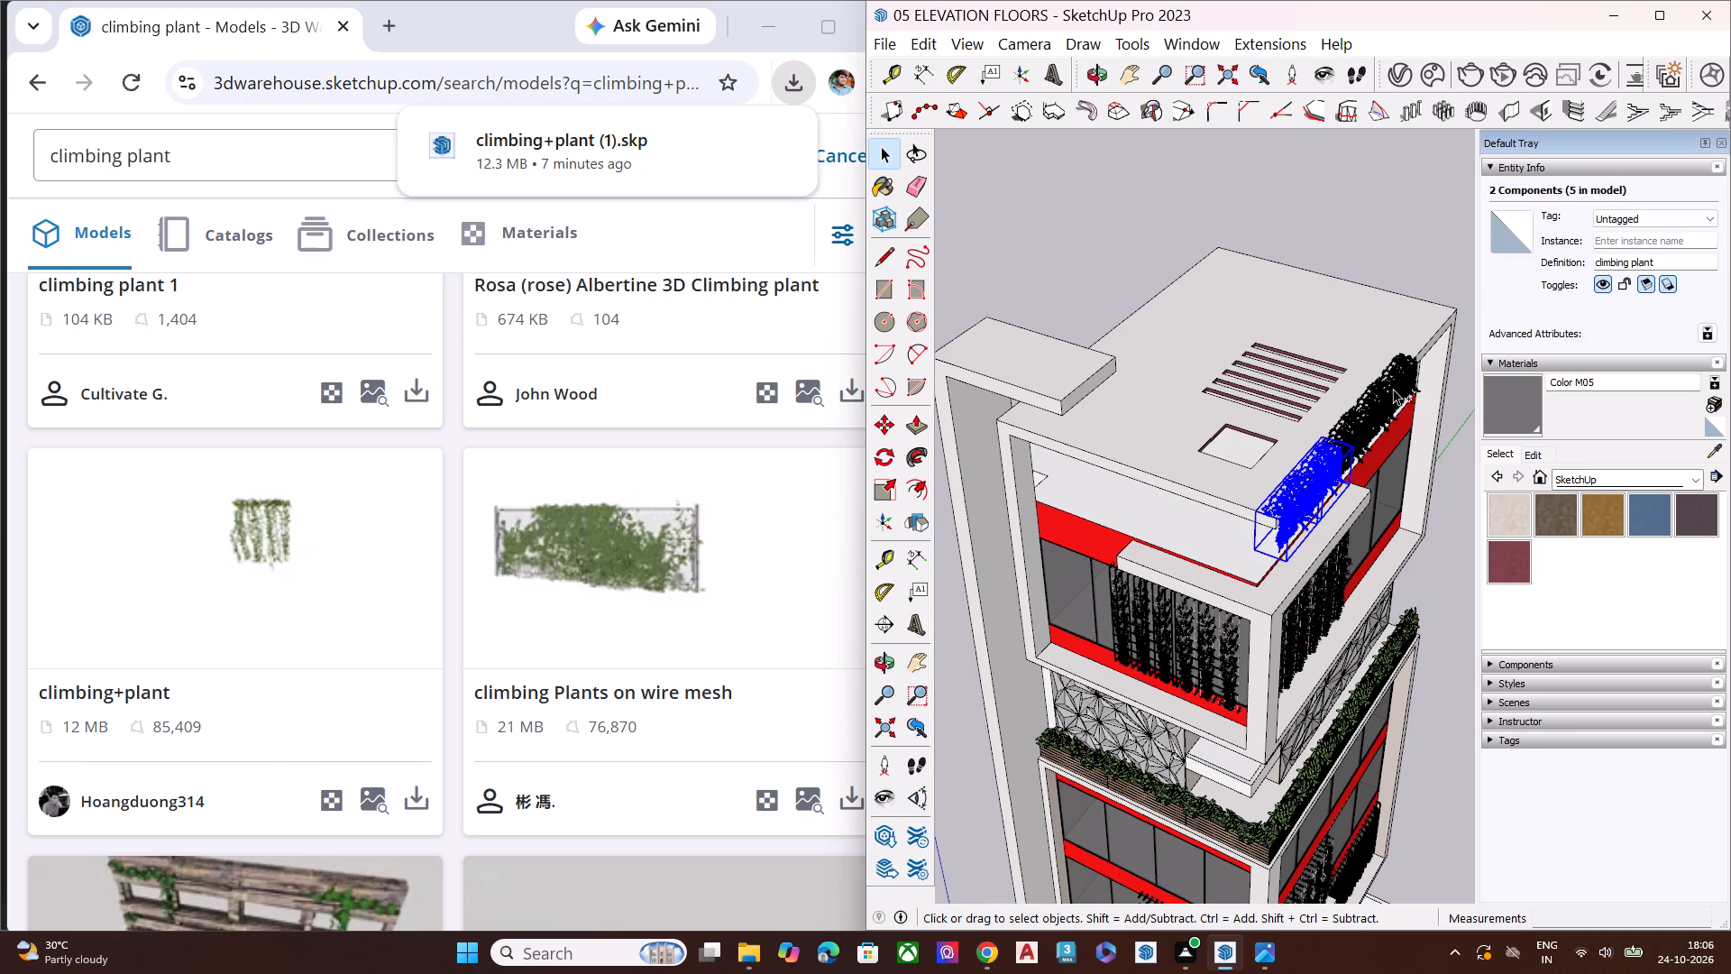
pyautogui.keyDown('ctrl'); pyautogui.click(1403, 374); pyautogui.keyUp('ctrl')
pyautogui.keyDown('ctrl'); pyautogui.click(1355, 428); pyautogui.keyUp('ctrl')
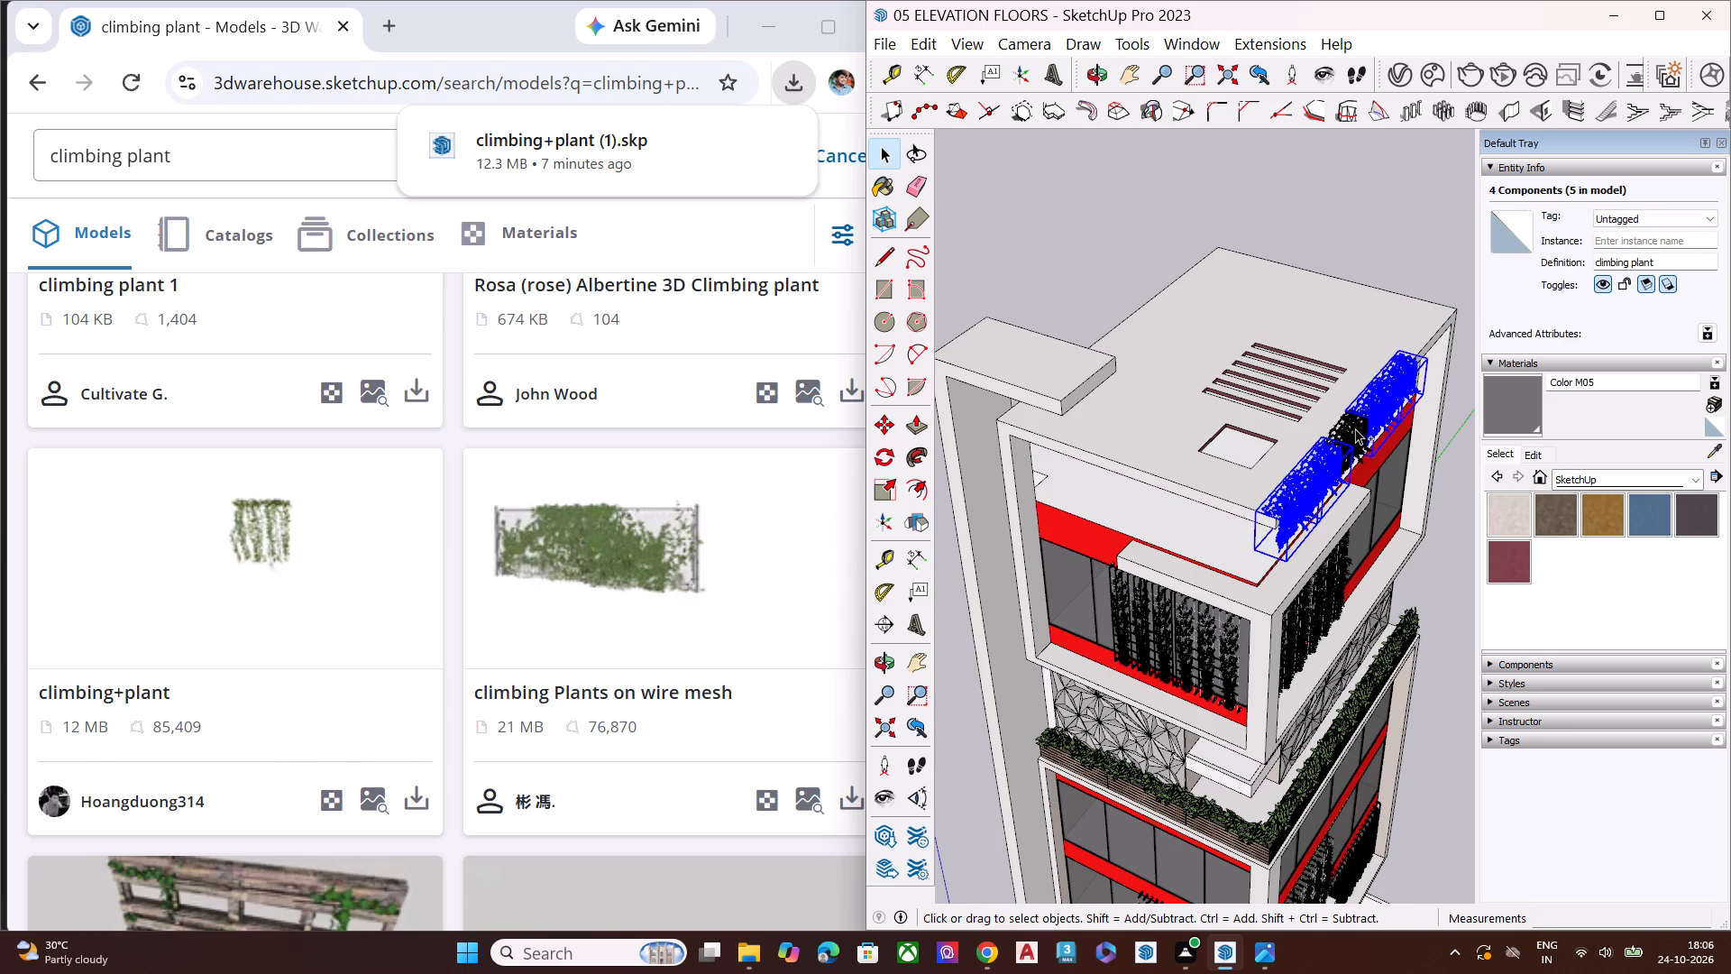
pyautogui.scroll(4, 1357, 431)
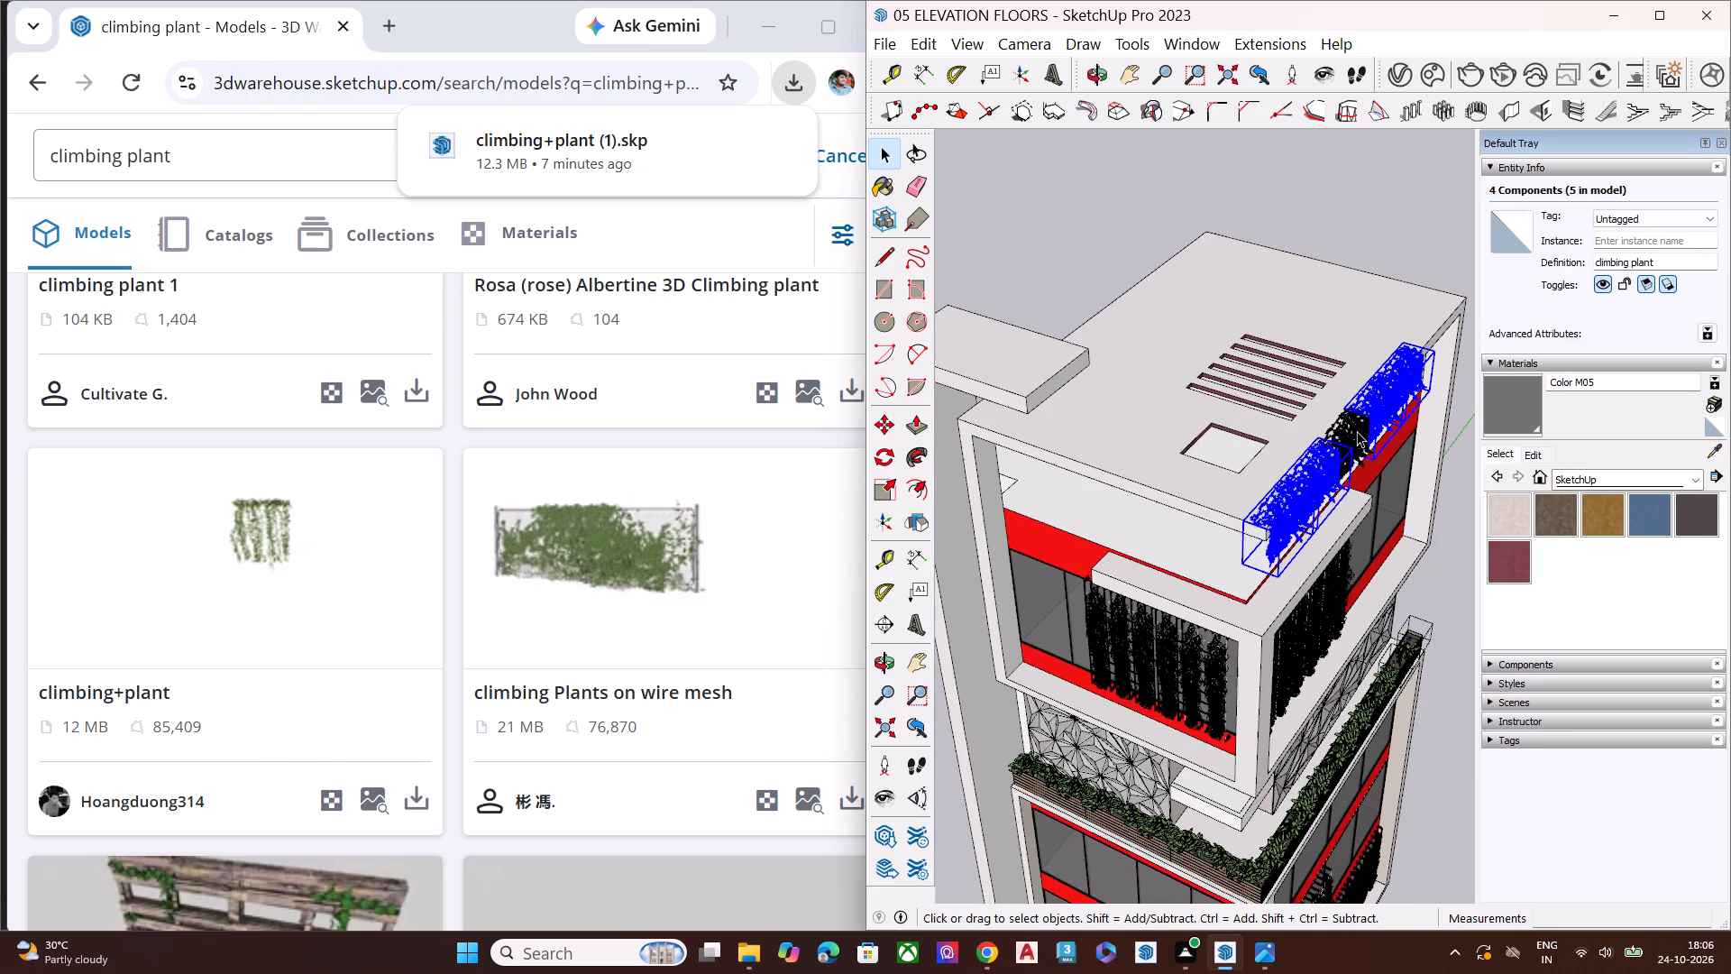
pyautogui.scroll(4, 1357, 431)
pyautogui.keyDown('ctrl'); pyautogui.click(1357, 434); pyautogui.keyUp('ctrl')
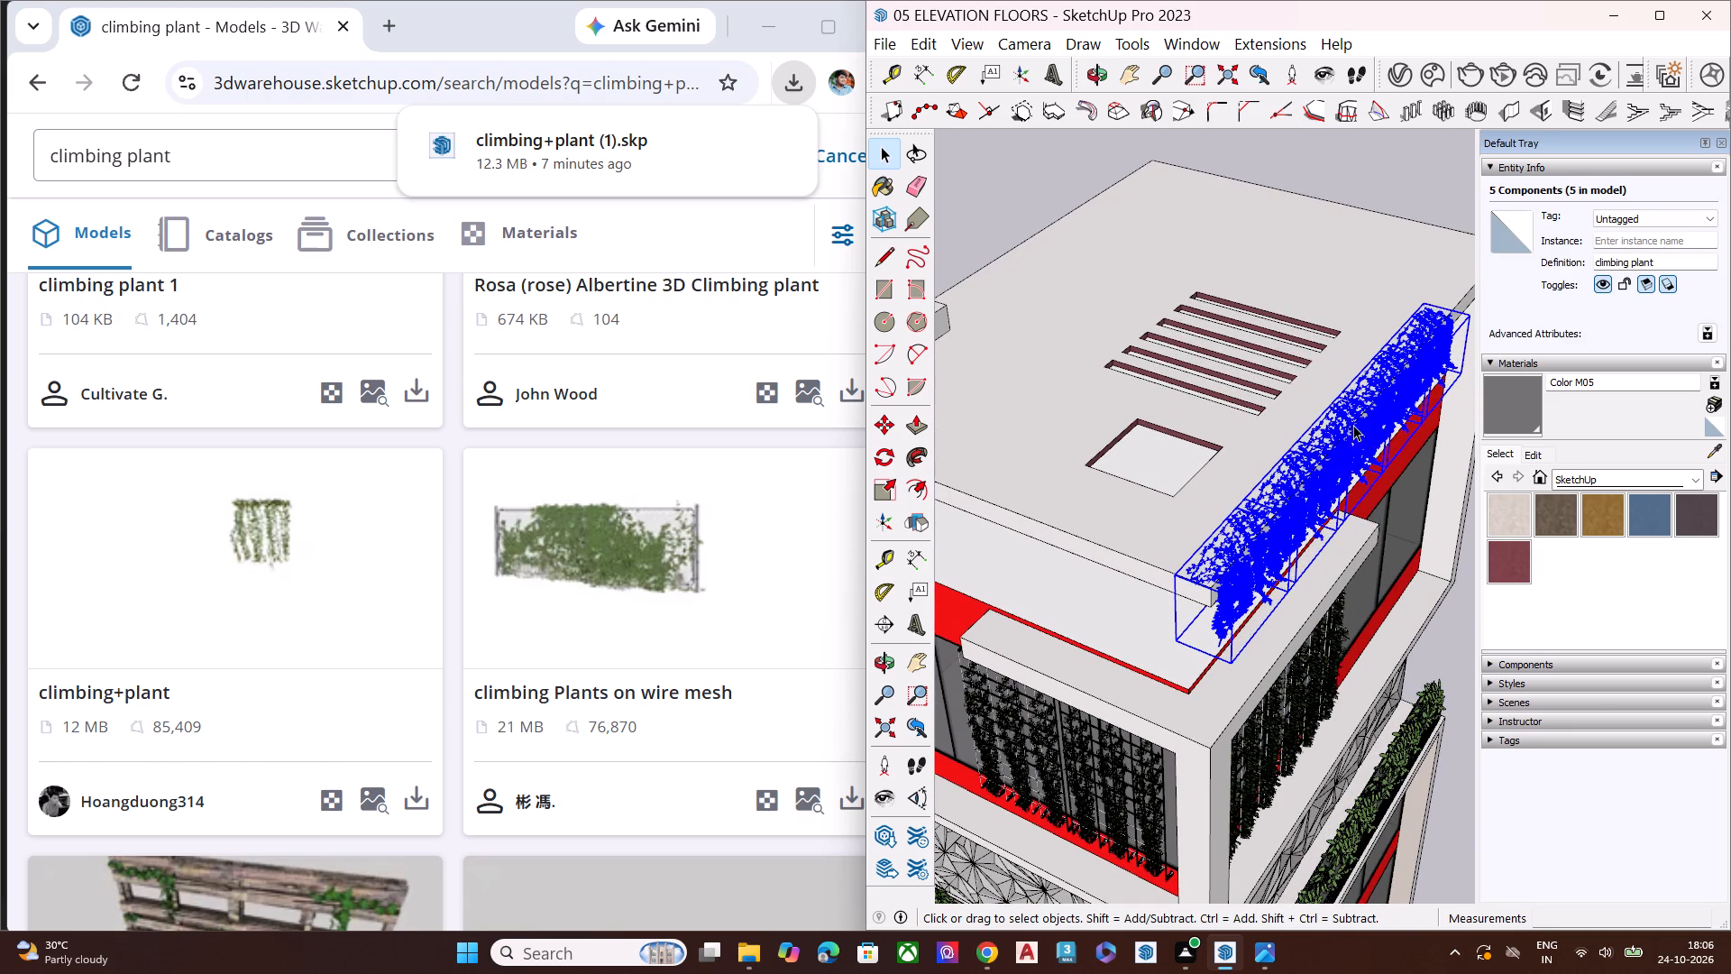
pyautogui.rightClick(1357, 421)
pyautogui.click(1464, 634)
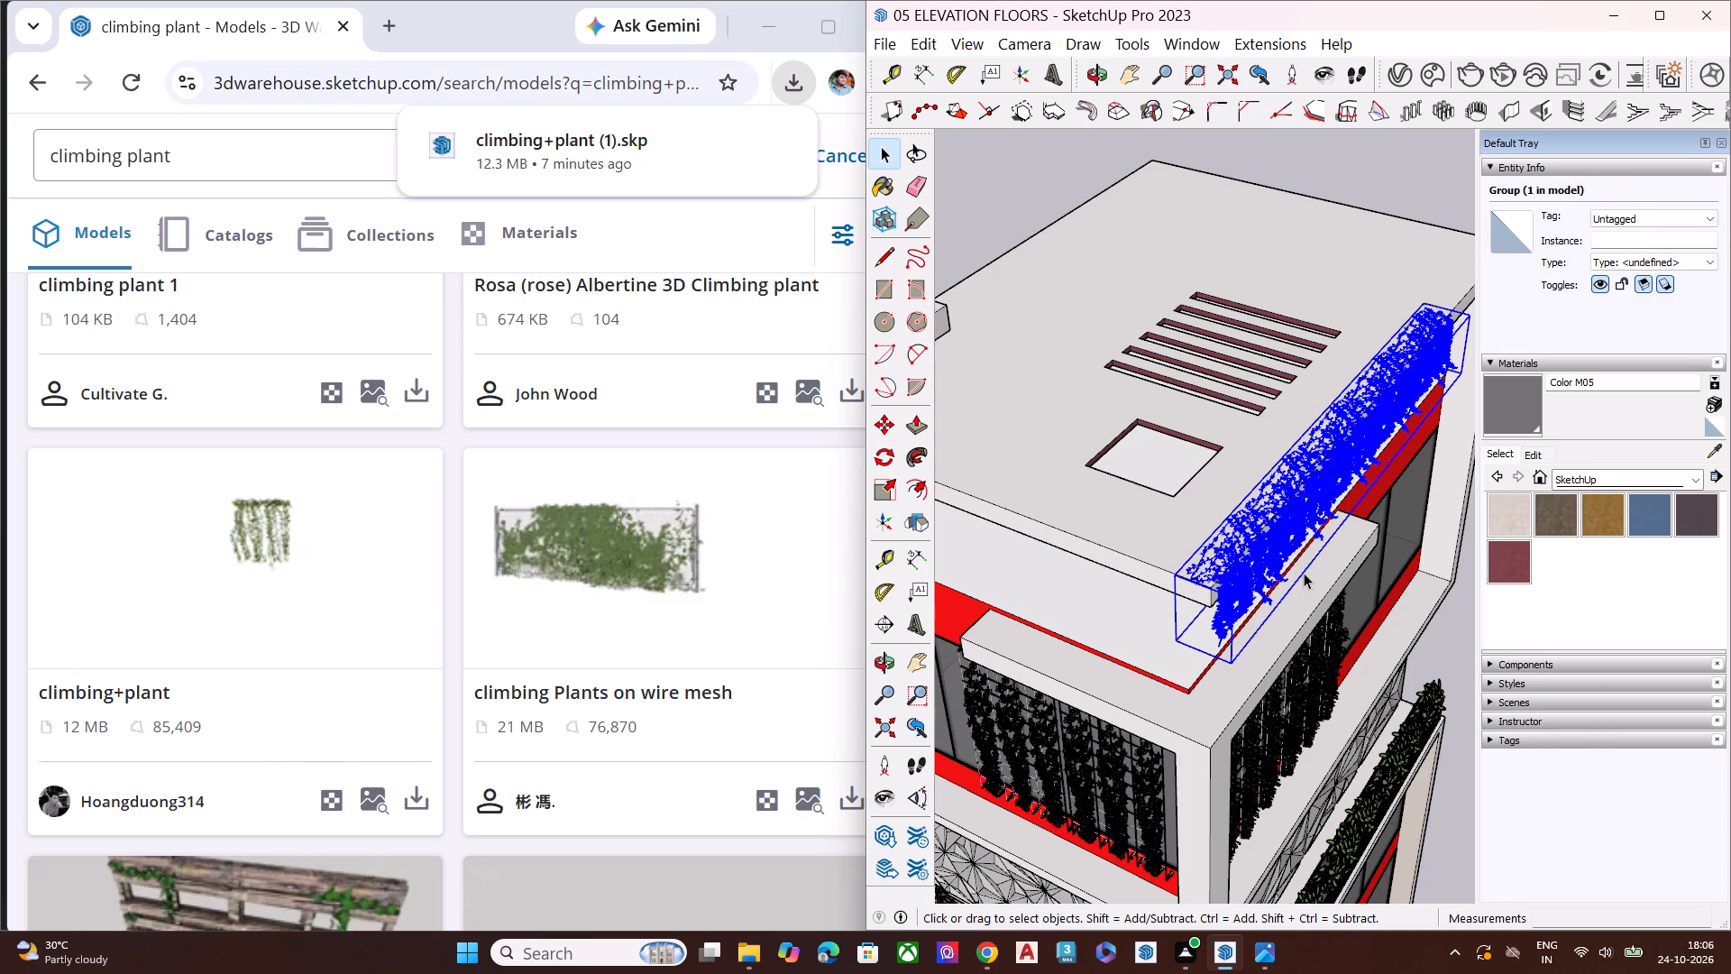
# Copy the climbing-plant group about 77' 2 13/16" along the green axis into the open space beside the tower.
pyautogui.scroll(2, 1316, 533)
pyautogui.press('m')
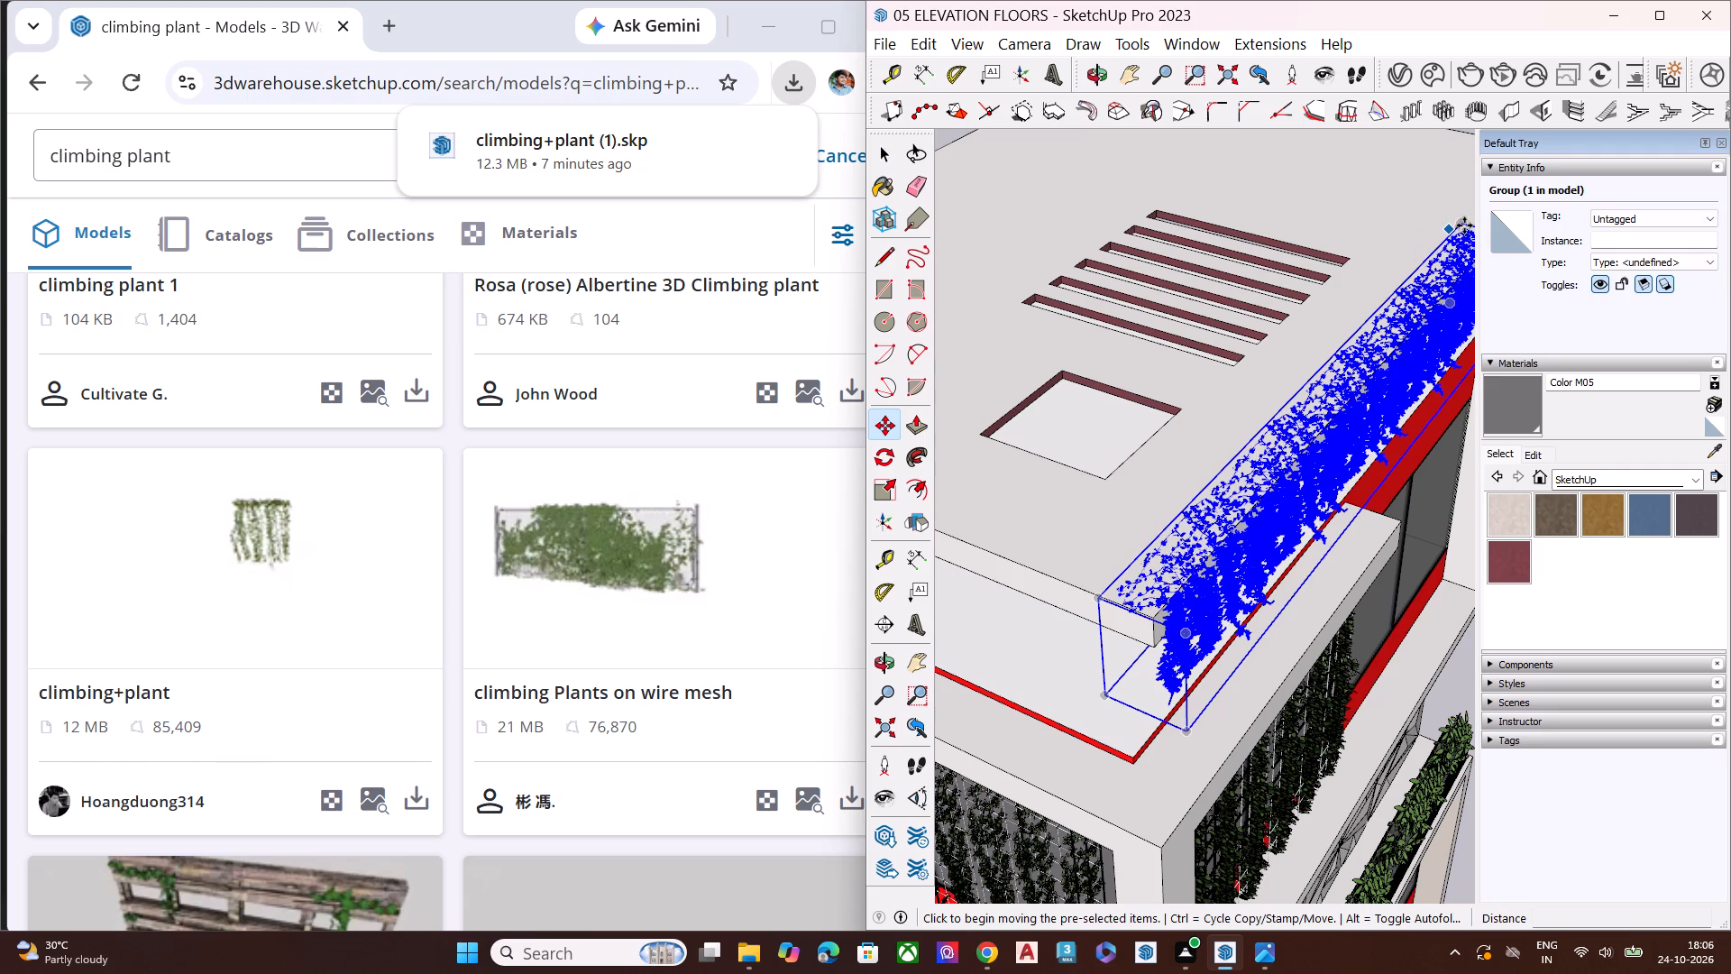
pyautogui.click(1464, 225)
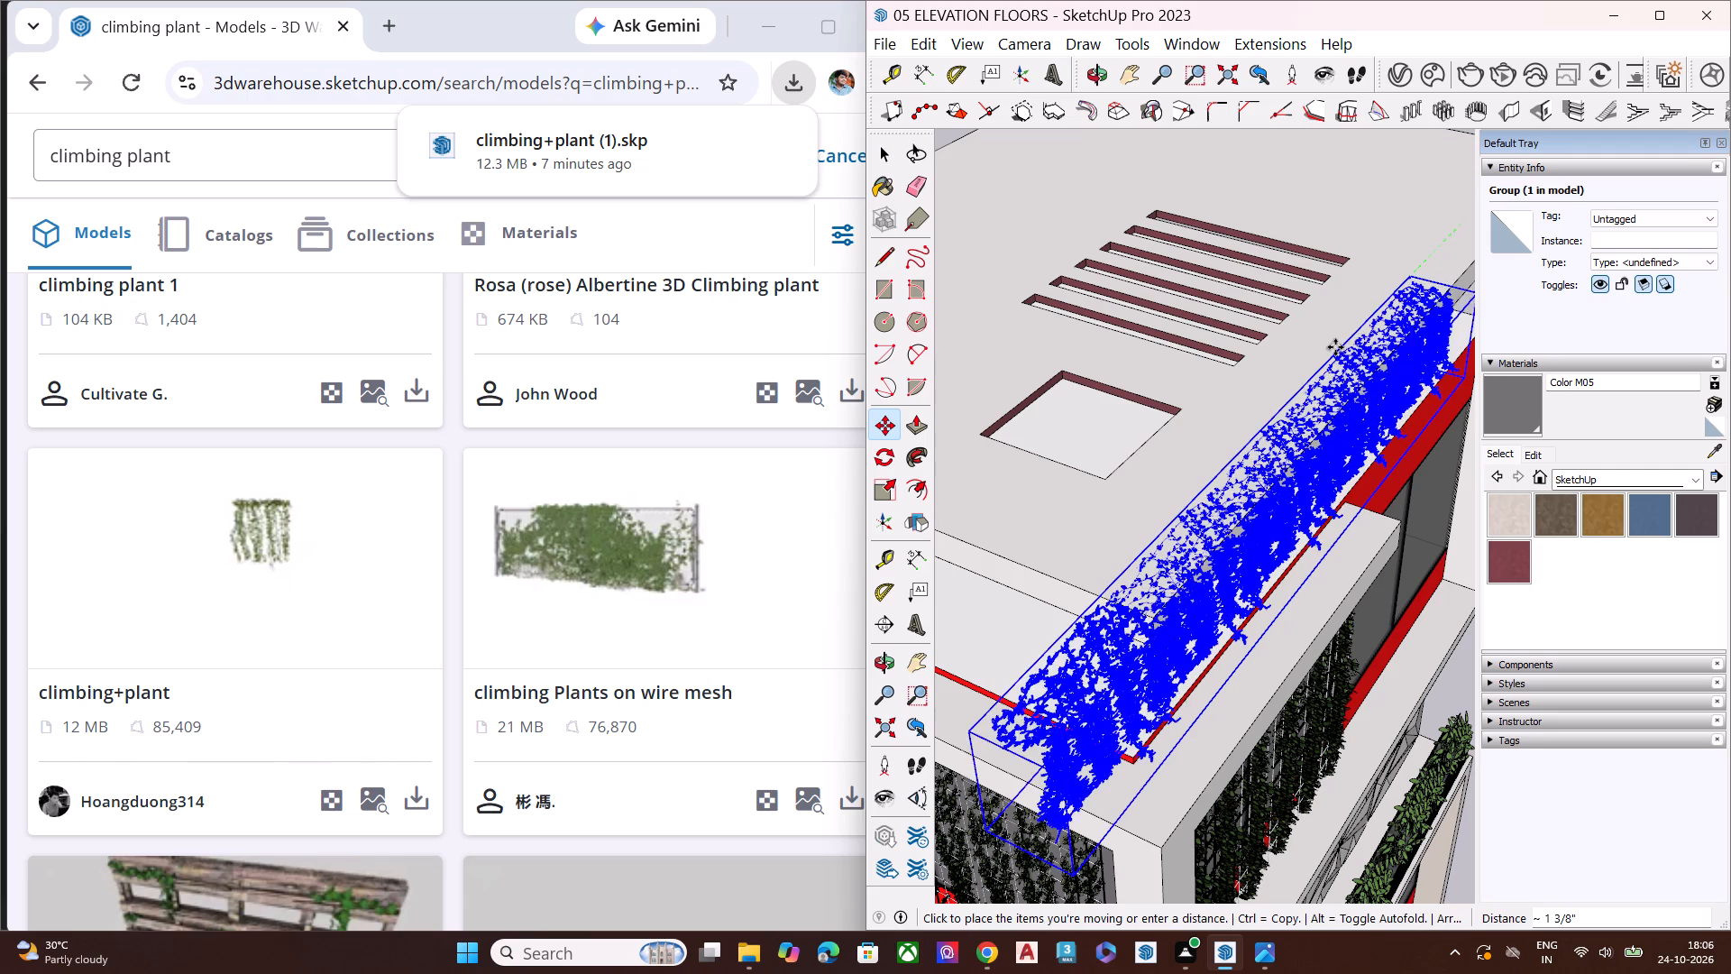
pyautogui.scroll(-16, 1242, 440)
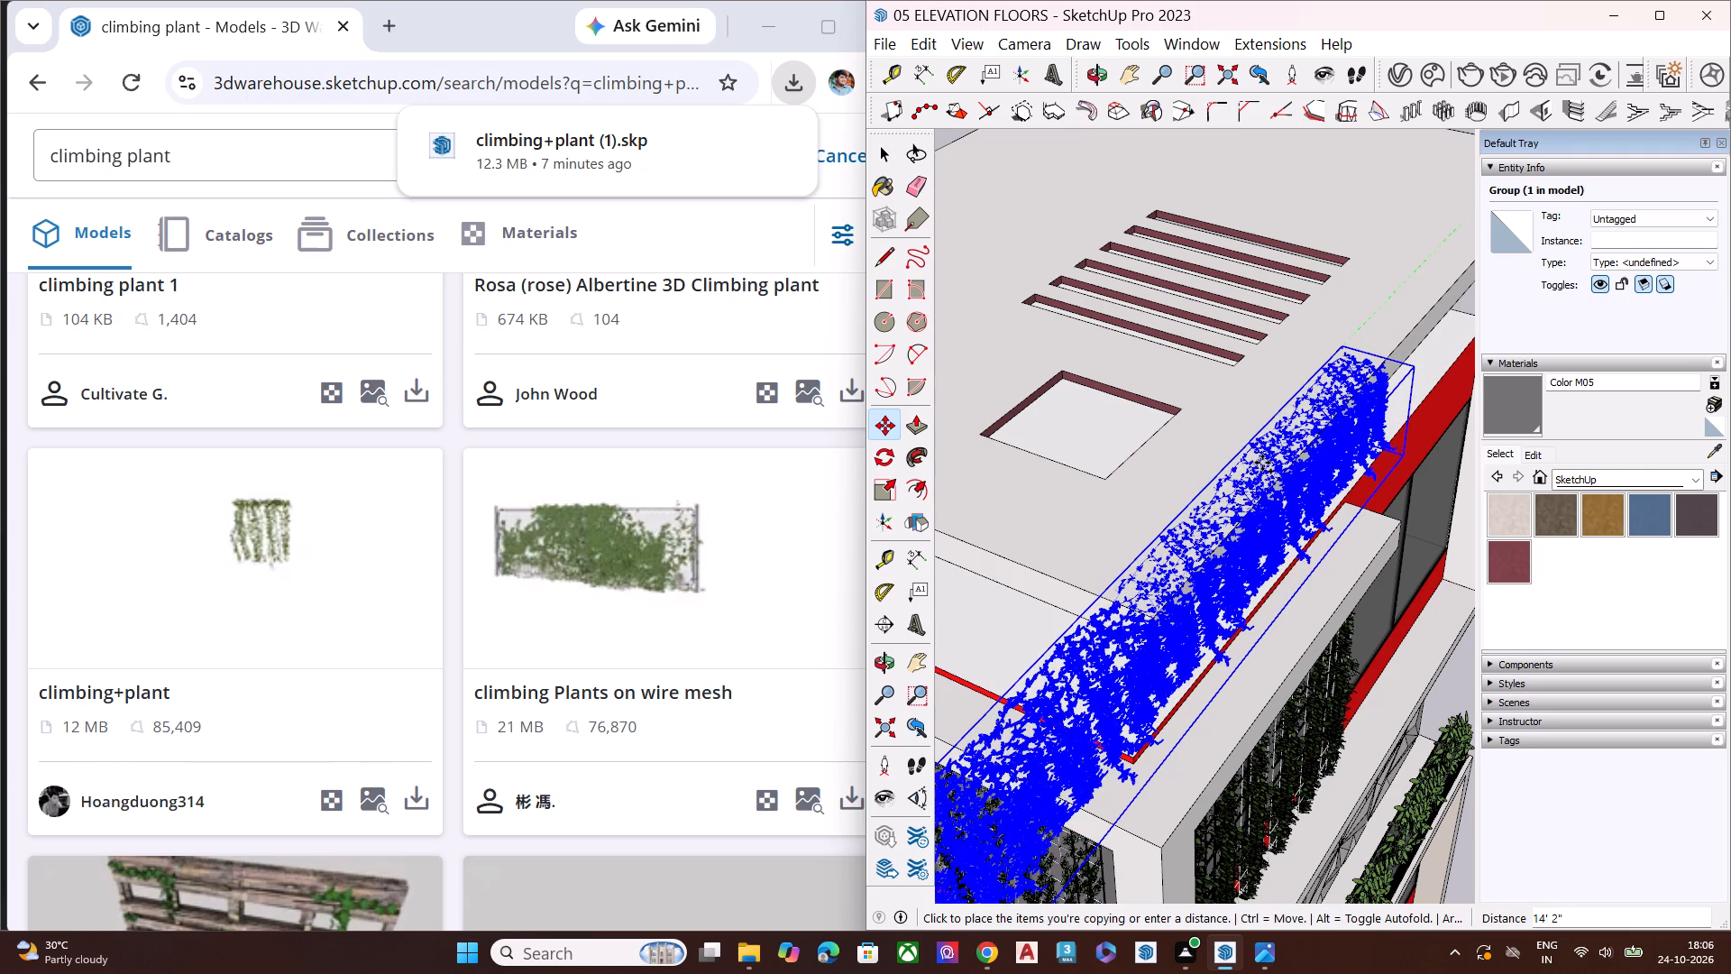
pyautogui.scroll(-18, 1230, 445)
pyautogui.scroll(-4, 1233, 447)
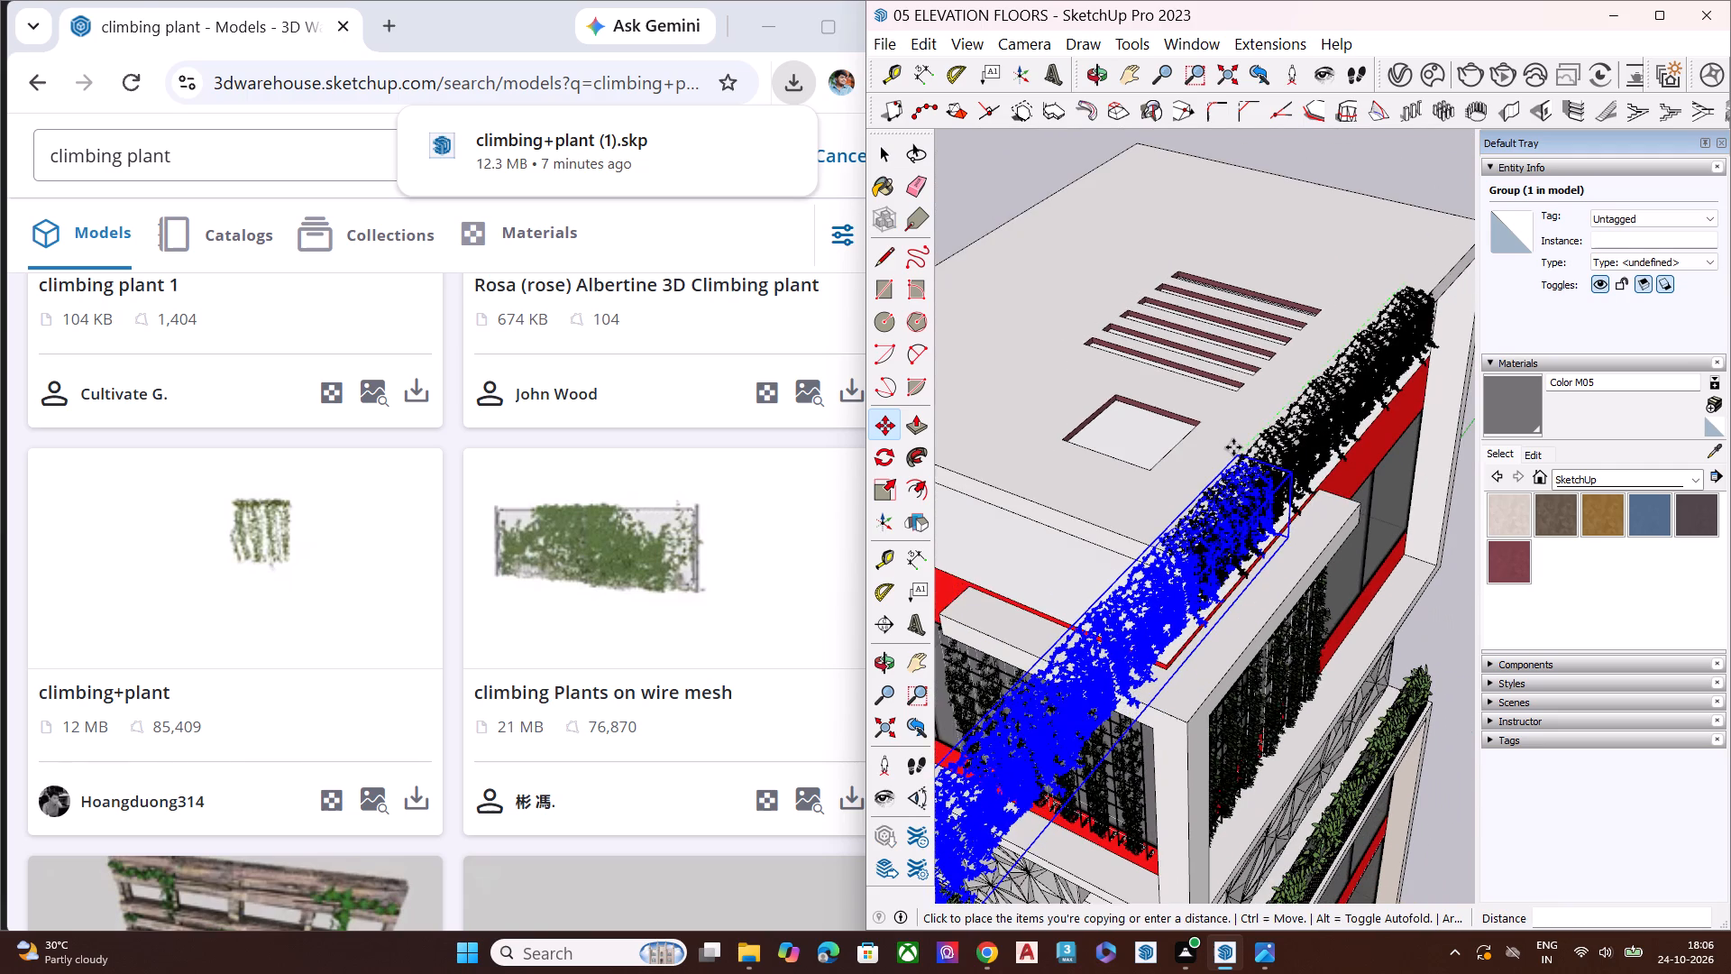
pyautogui.scroll(-15, 1233, 447)
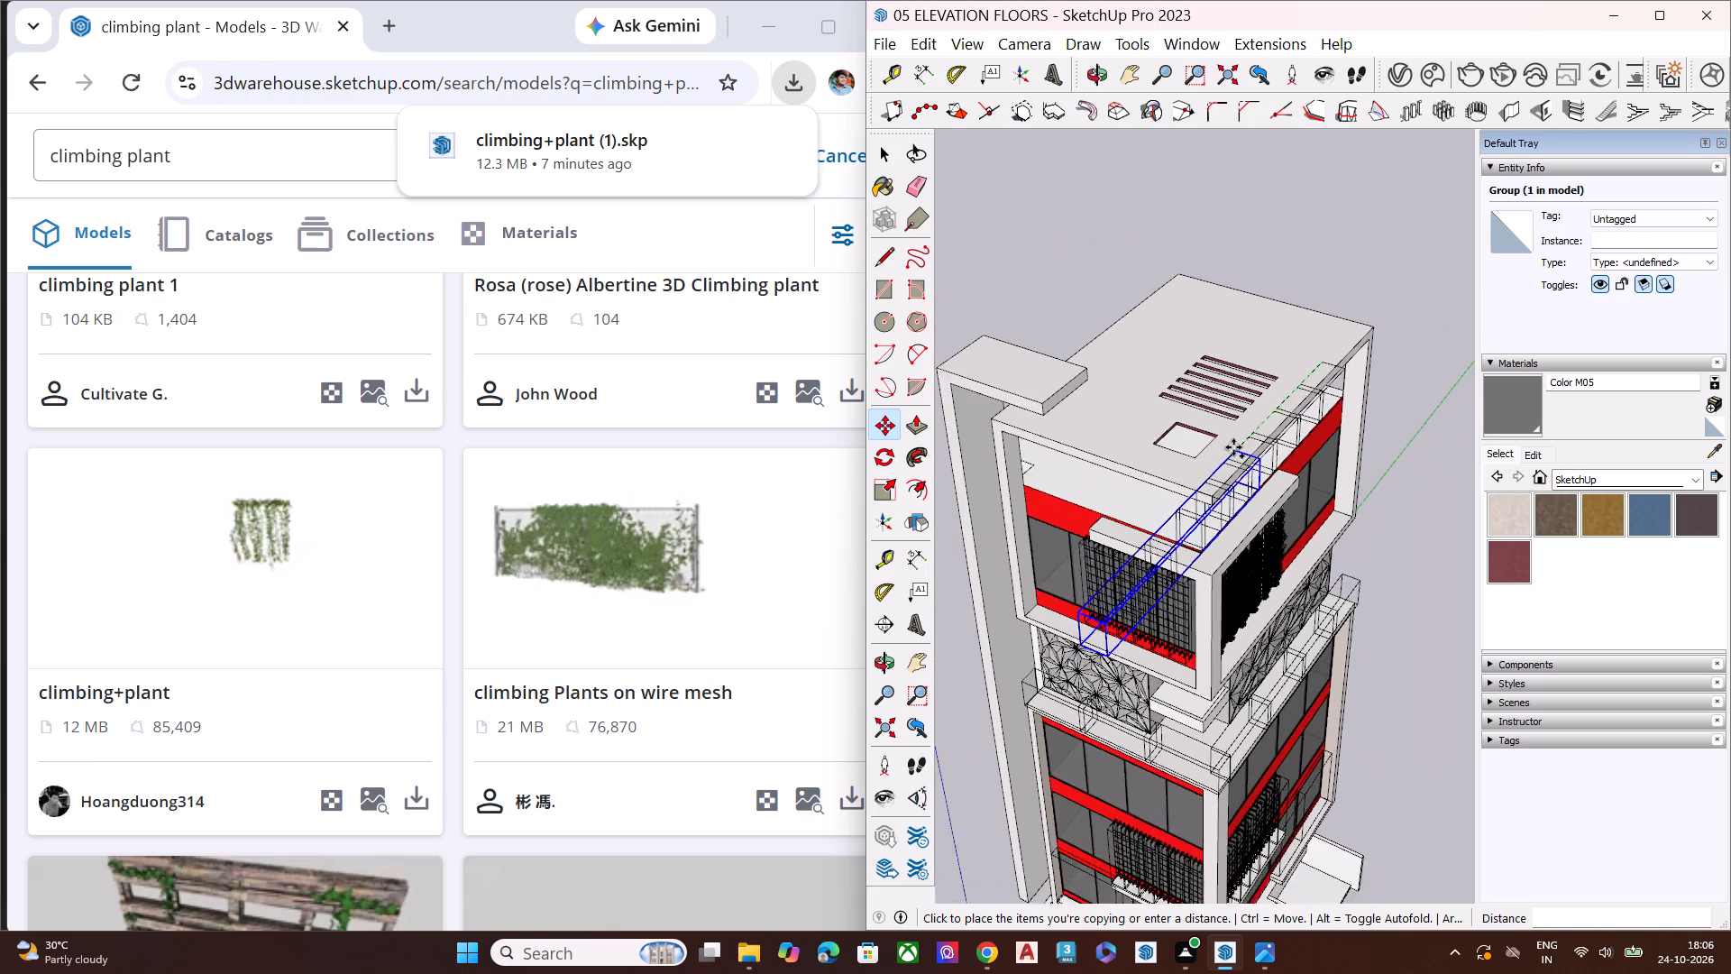
pyautogui.scroll(-4, 1233, 447)
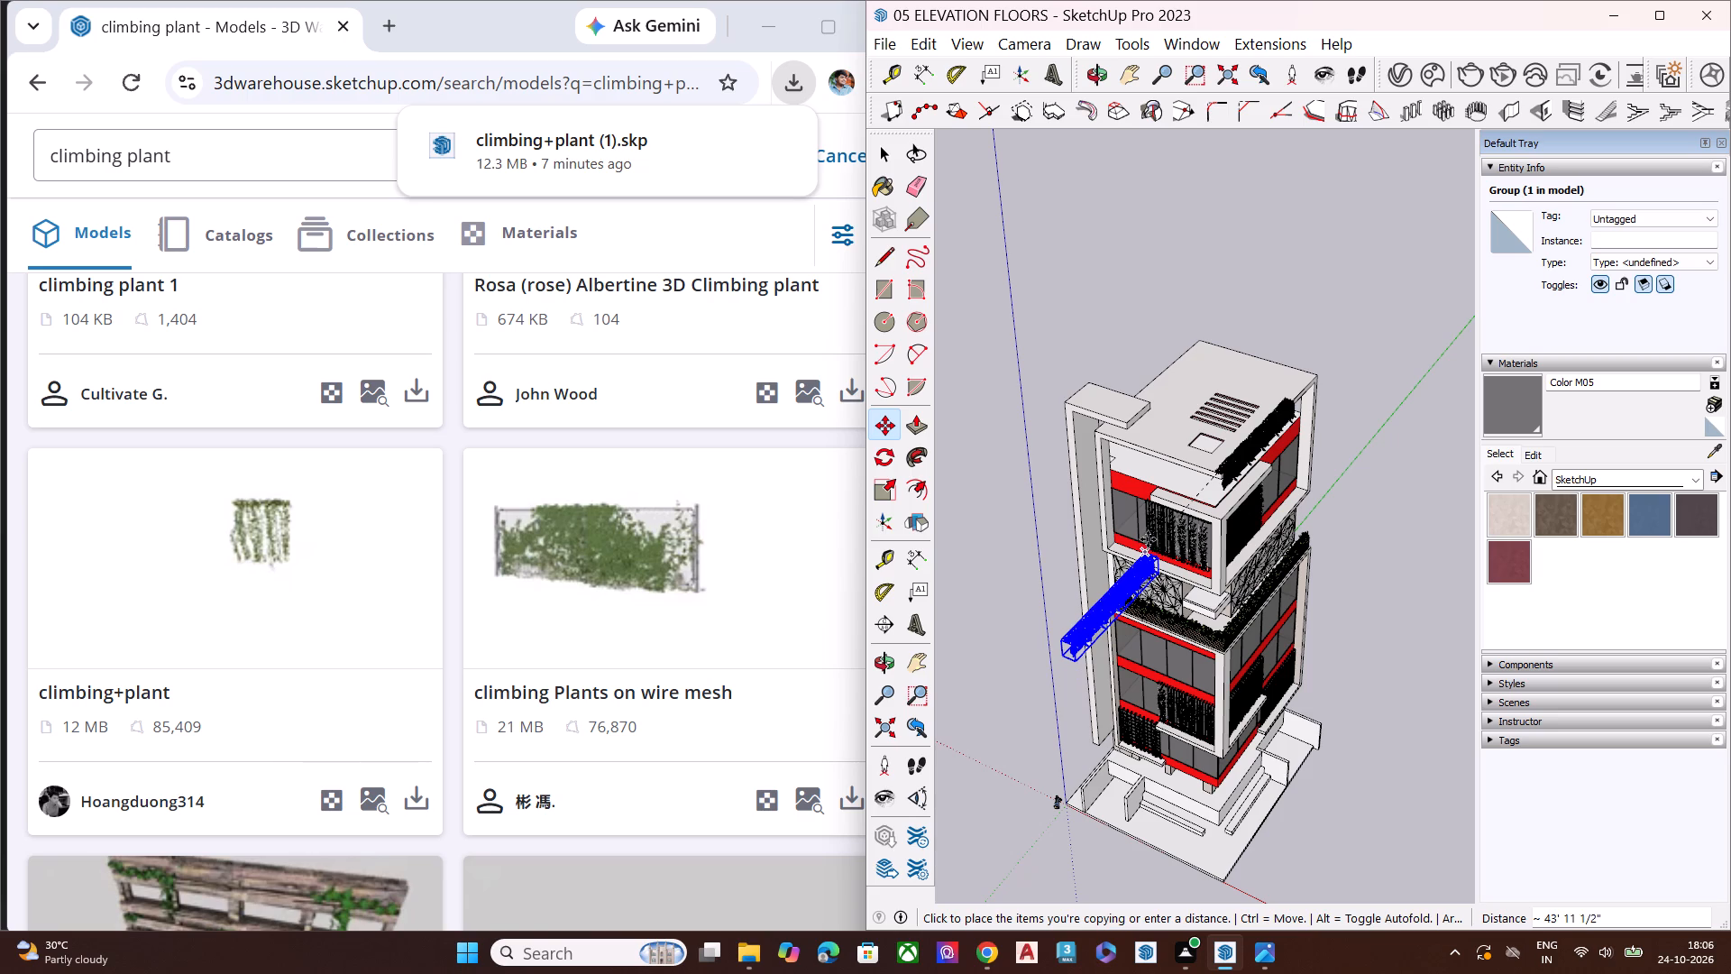
pyautogui.scroll(-1, 1148, 539)
pyautogui.moveTo(1142, 539); pyautogui.dragTo(873, 420, button='middle')
pyautogui.scroll(1, 939, 420)
pyautogui.scroll(-2, 1185, 427)
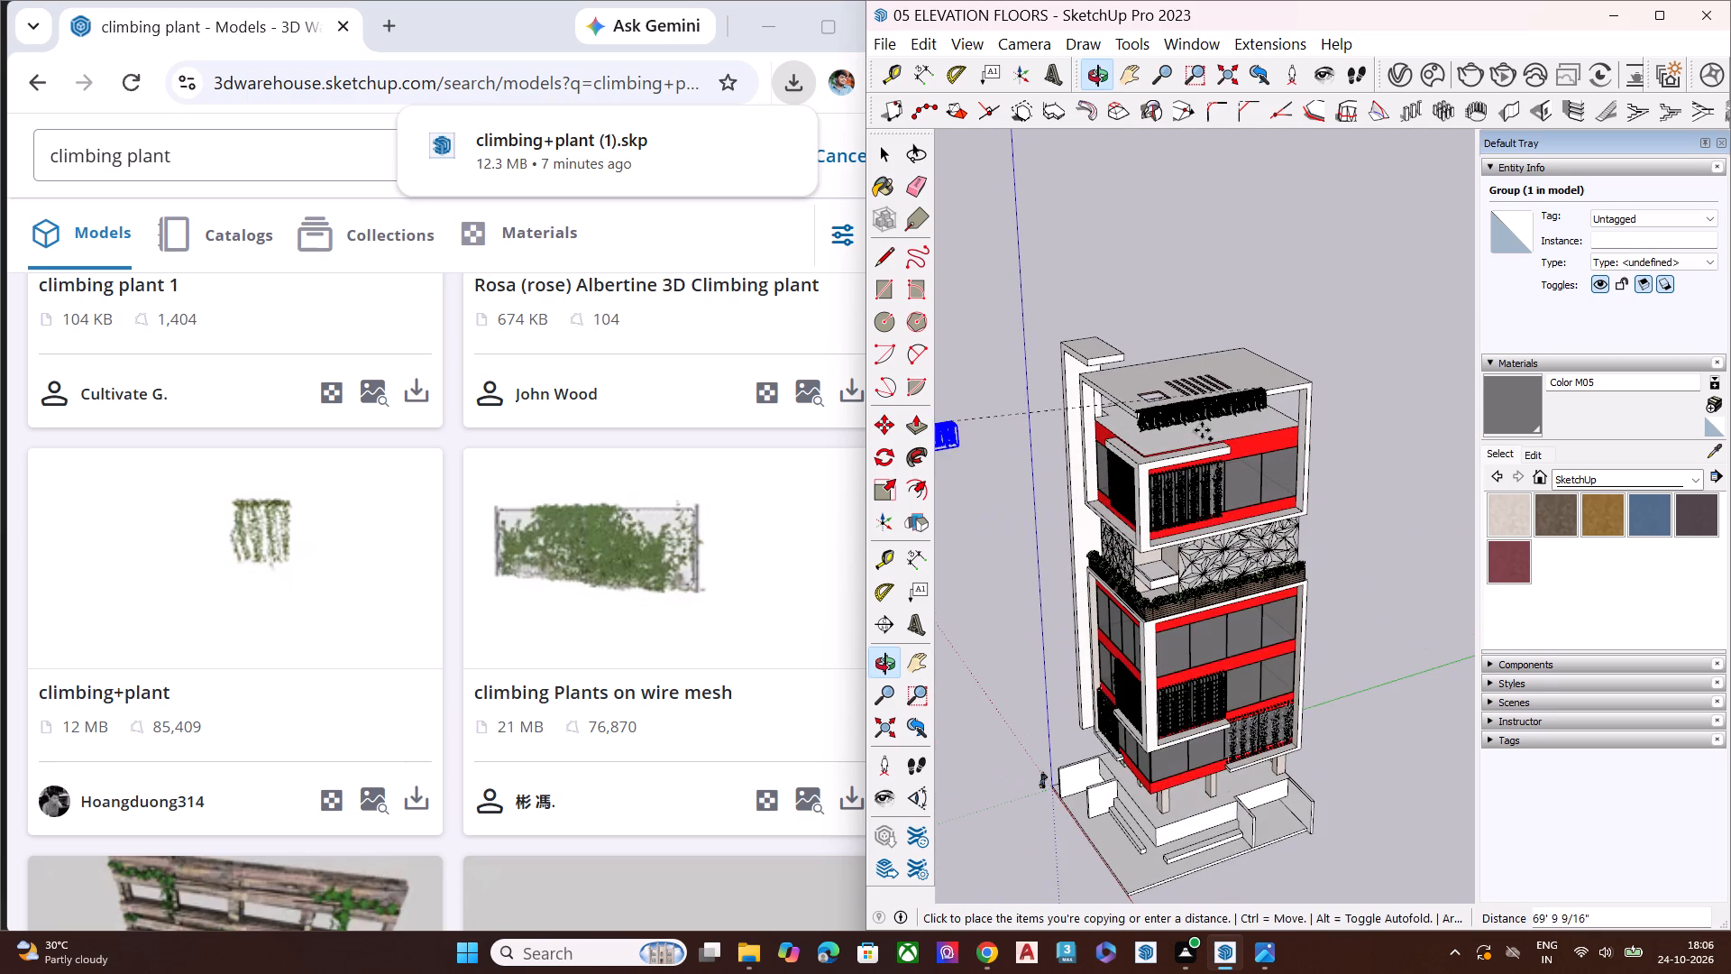
pyautogui.scroll(-9, 1202, 430)
pyautogui.scroll(1, 1238, 453)
pyautogui.scroll(-16, 1253, 457)
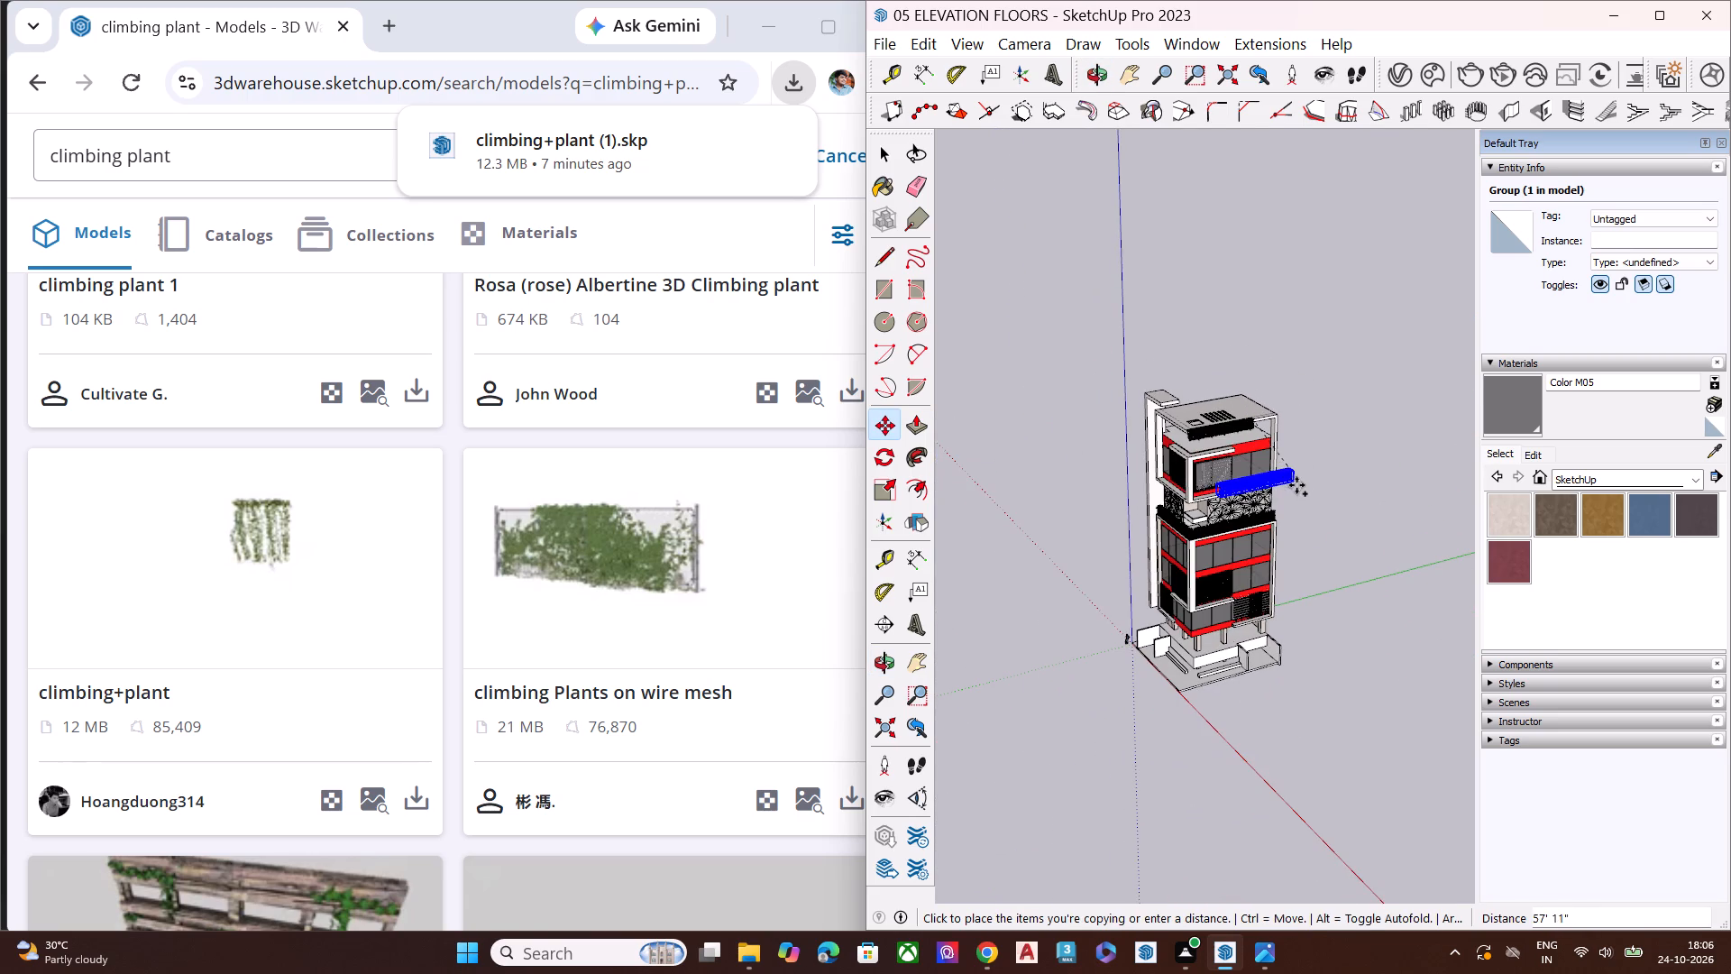
pyautogui.moveTo(1195, 503); pyautogui.dragTo(1068, 451, button='middle')
pyautogui.scroll(9, 1075, 418)
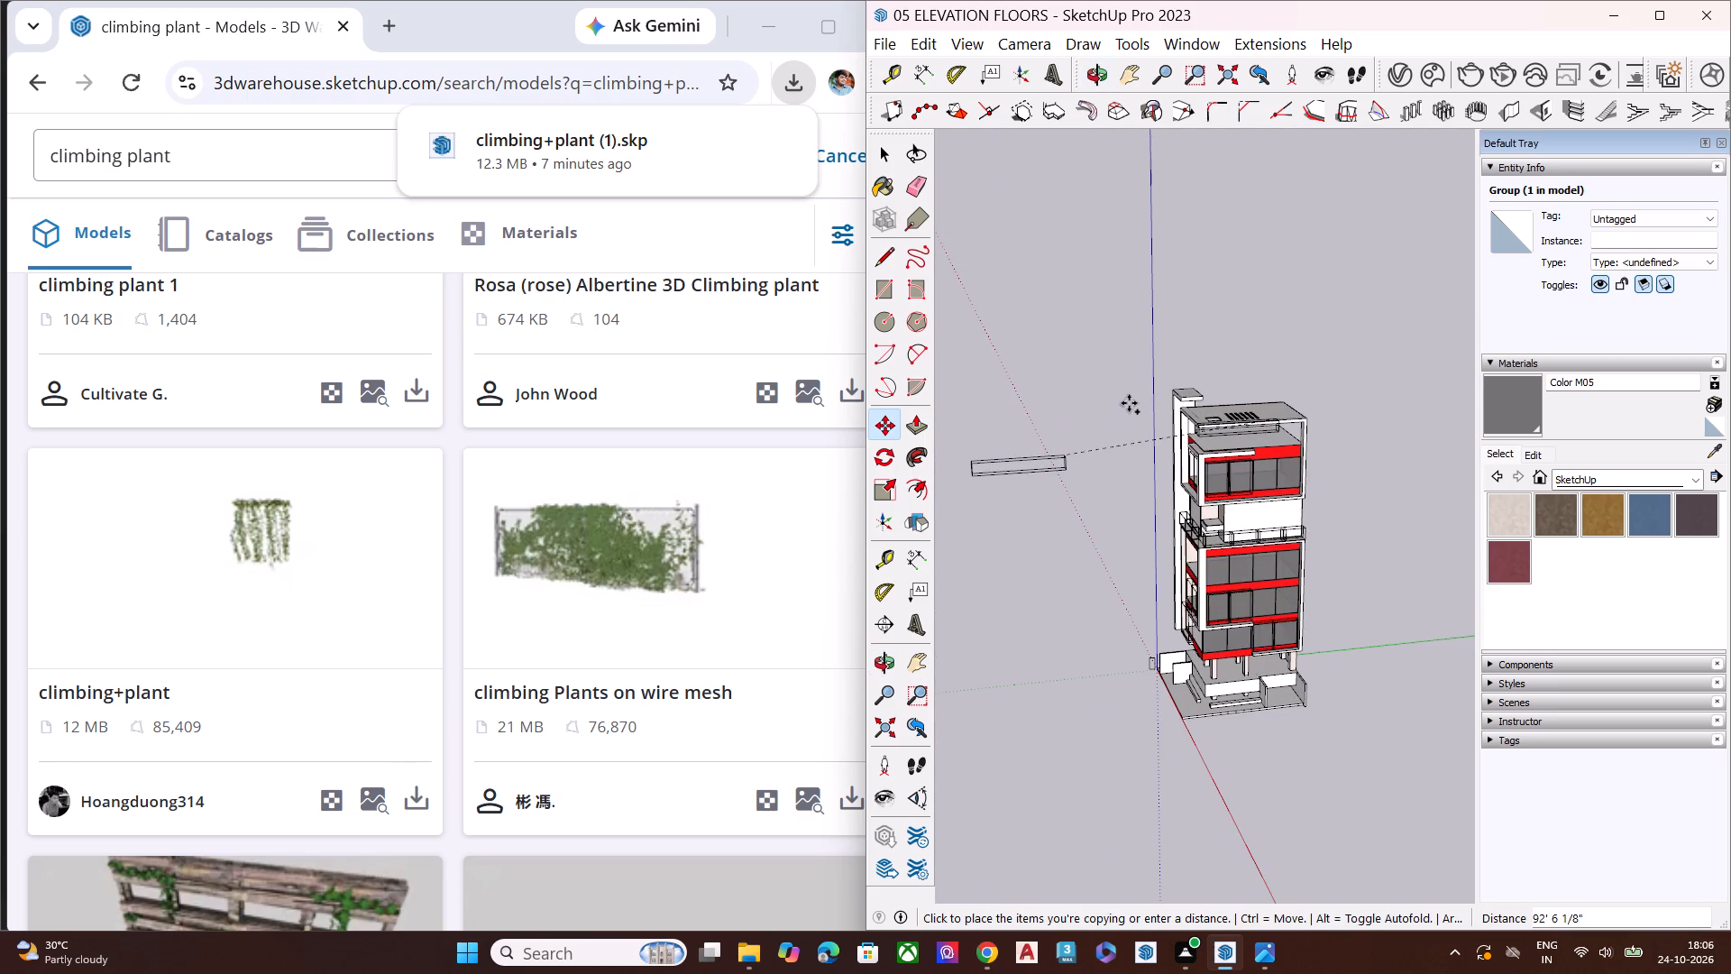
pyautogui.click(1076, 439)
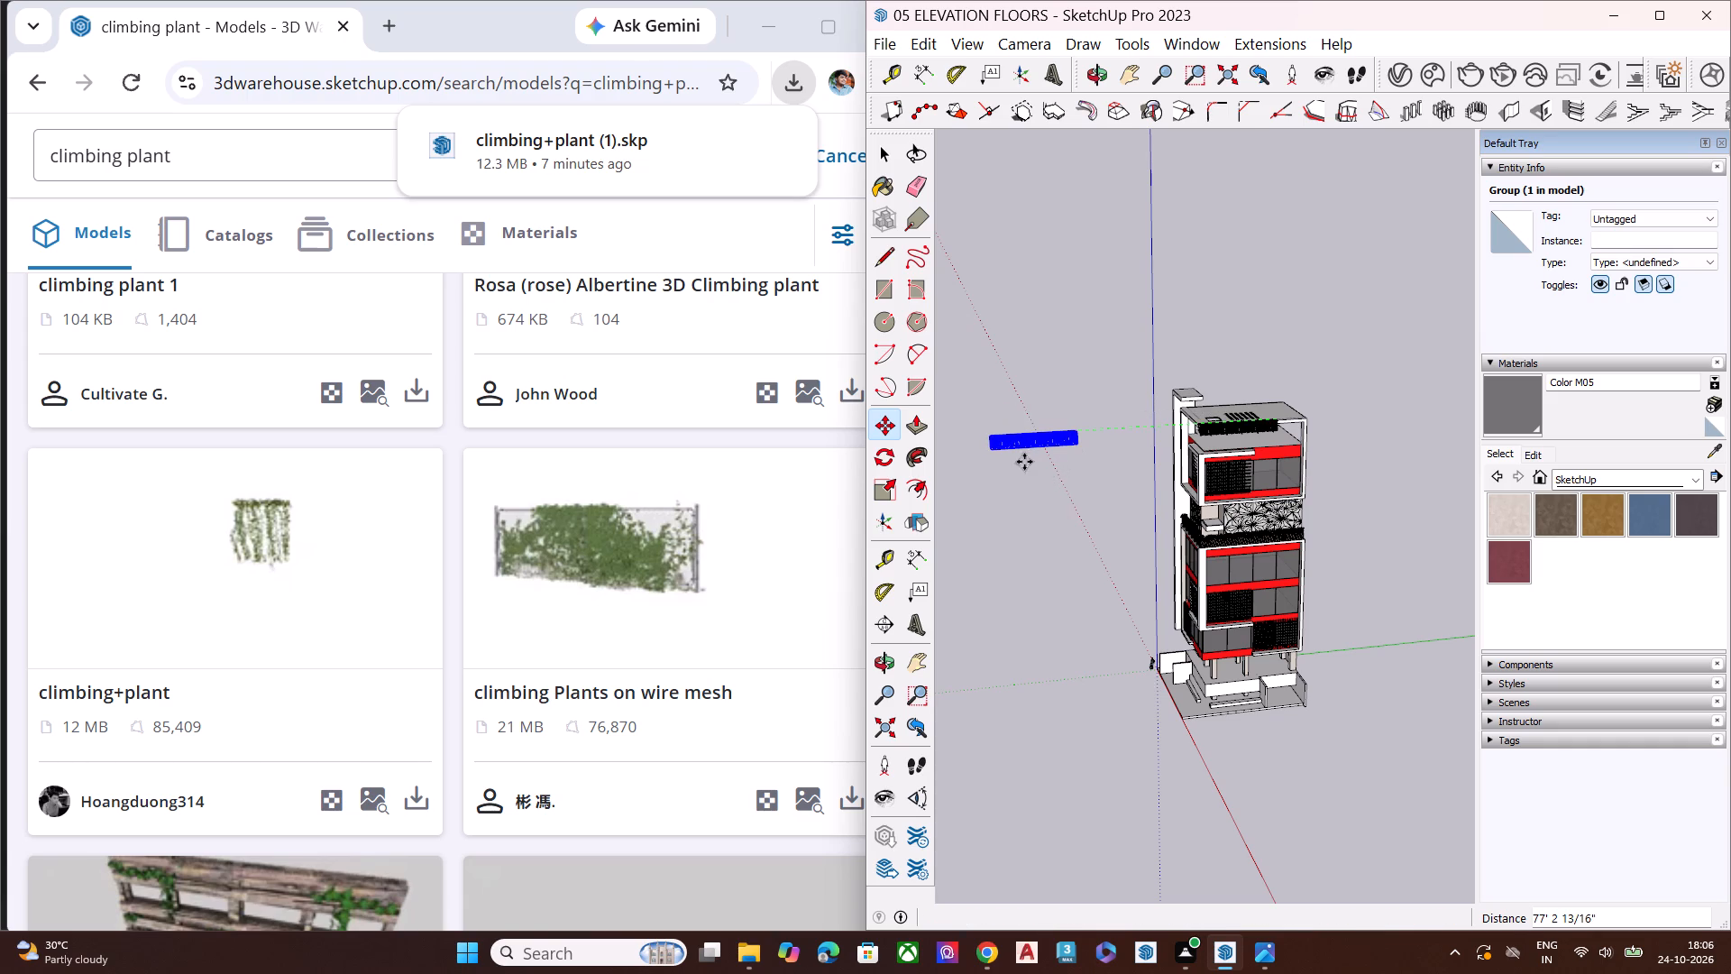
pyautogui.press('space')
# Rotate the copied climbing-plant group 90 degrees in the horizontal plane about its end, then clear the selection.
pyautogui.press('q')
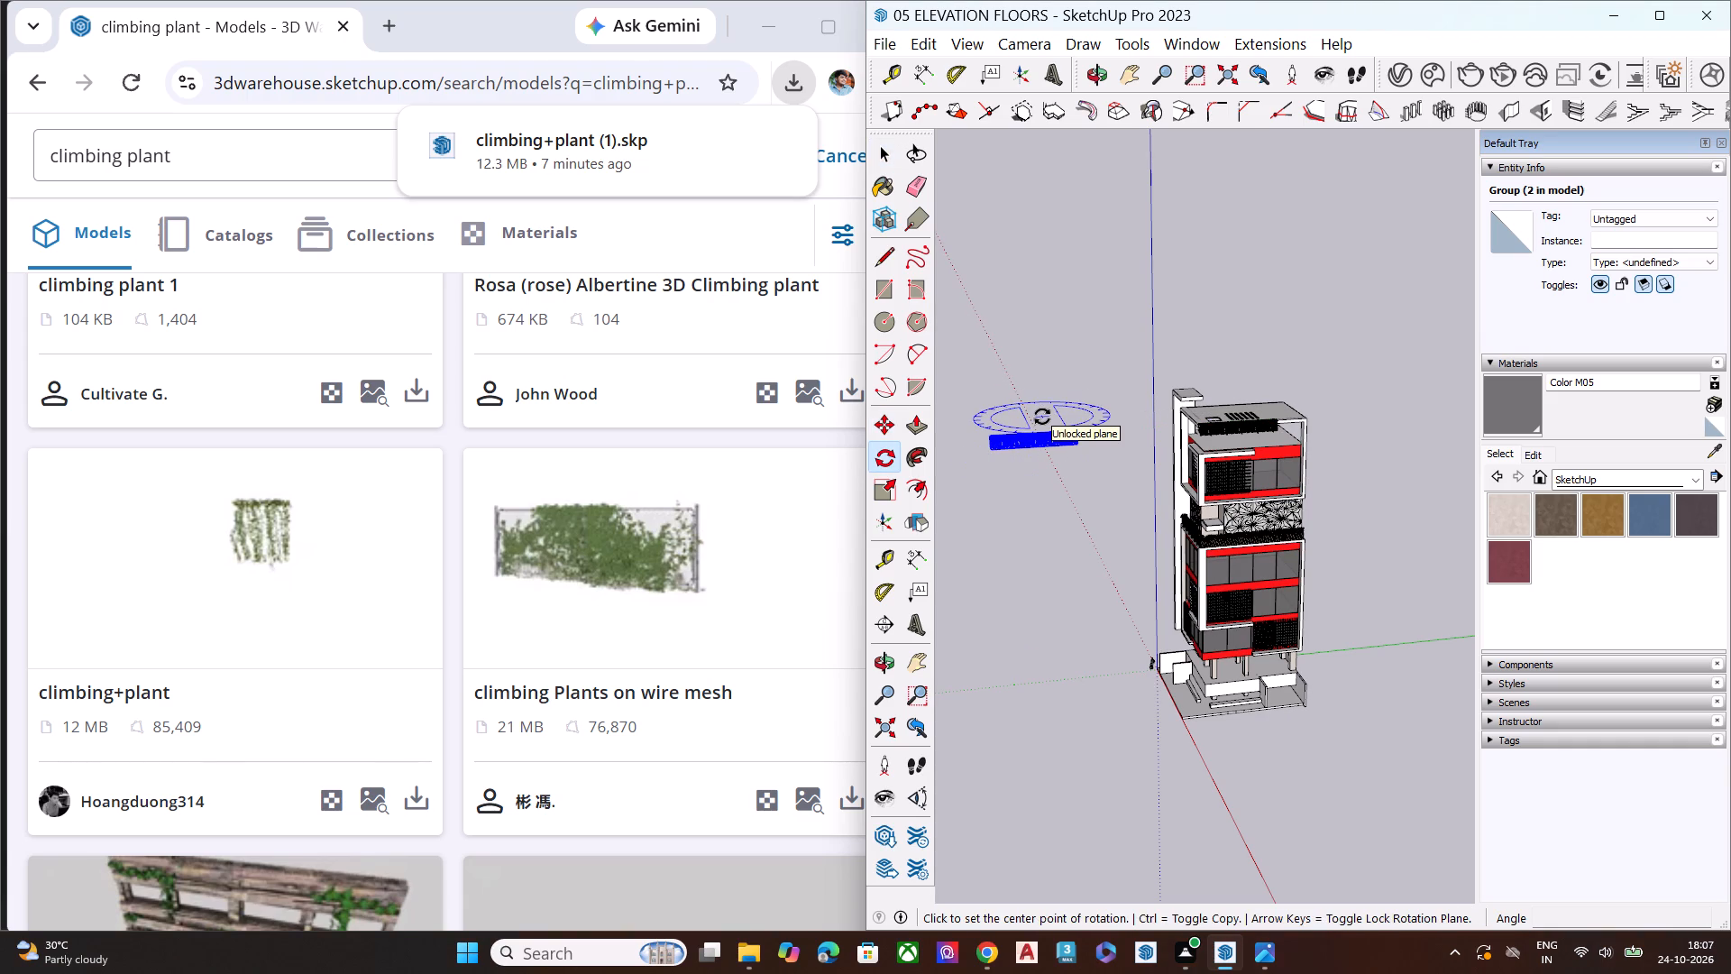
pyautogui.moveTo(1042, 417); pyautogui.dragTo(1054, 463, button='middle')
pyautogui.moveTo(1054, 463); pyautogui.dragTo(1070, 446, button='middle')
pyautogui.scroll(2, 1070, 441)
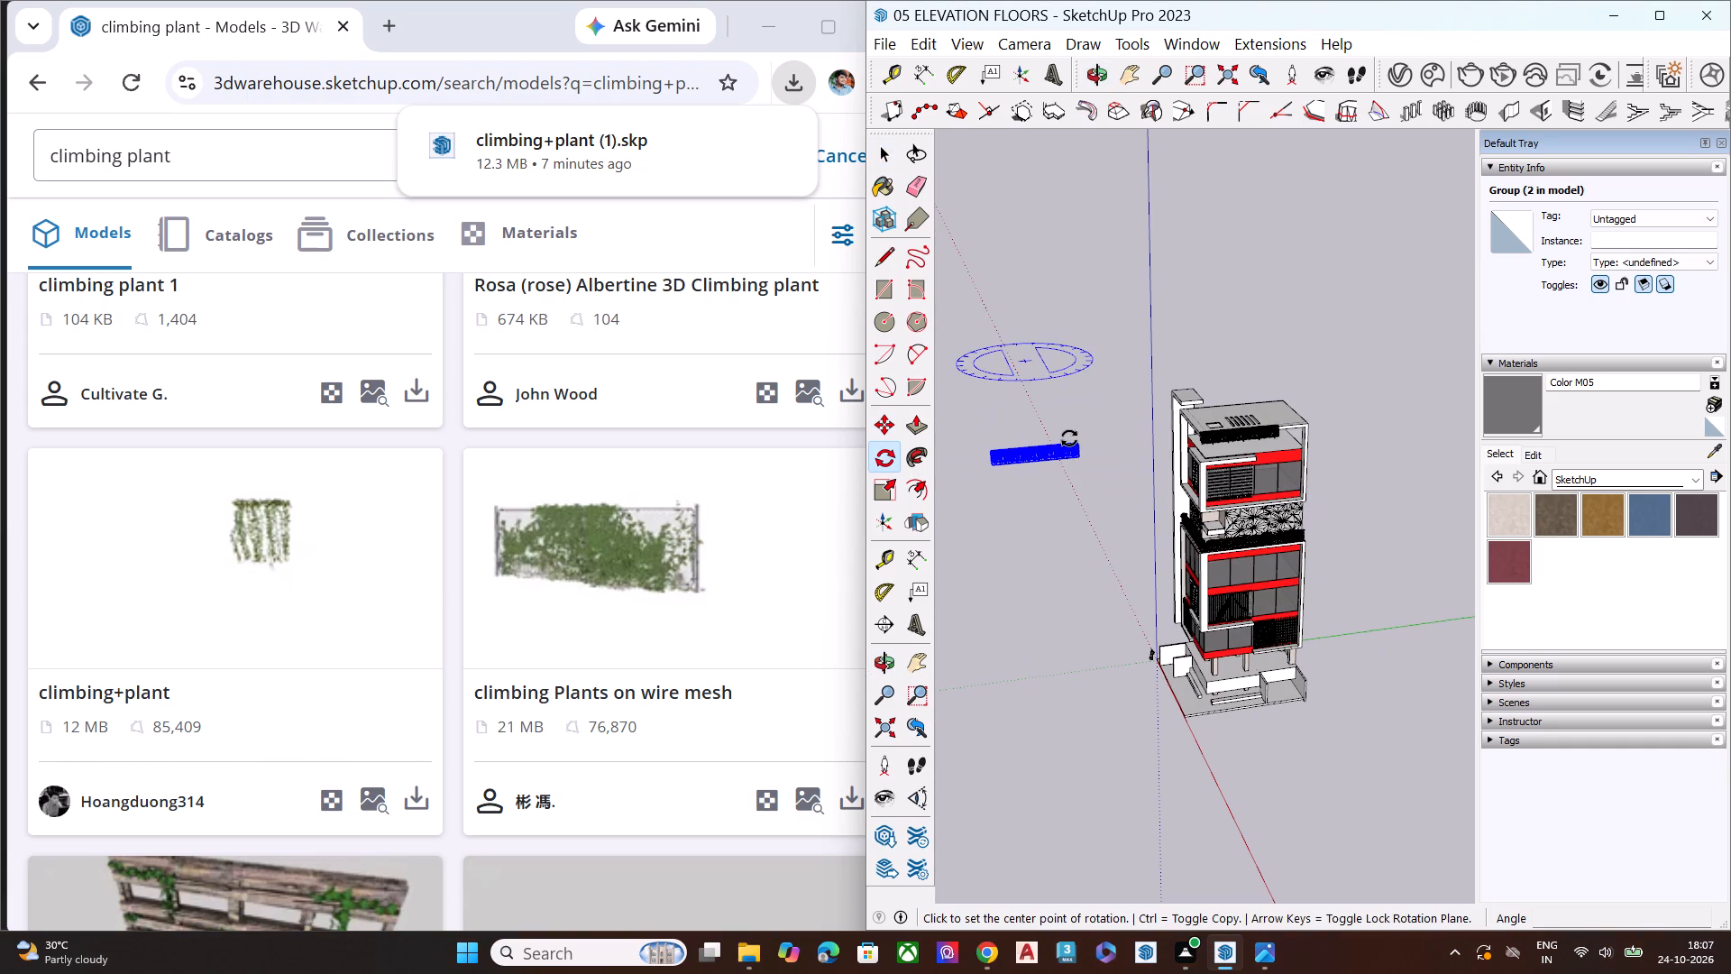
pyautogui.scroll(6, 1069, 438)
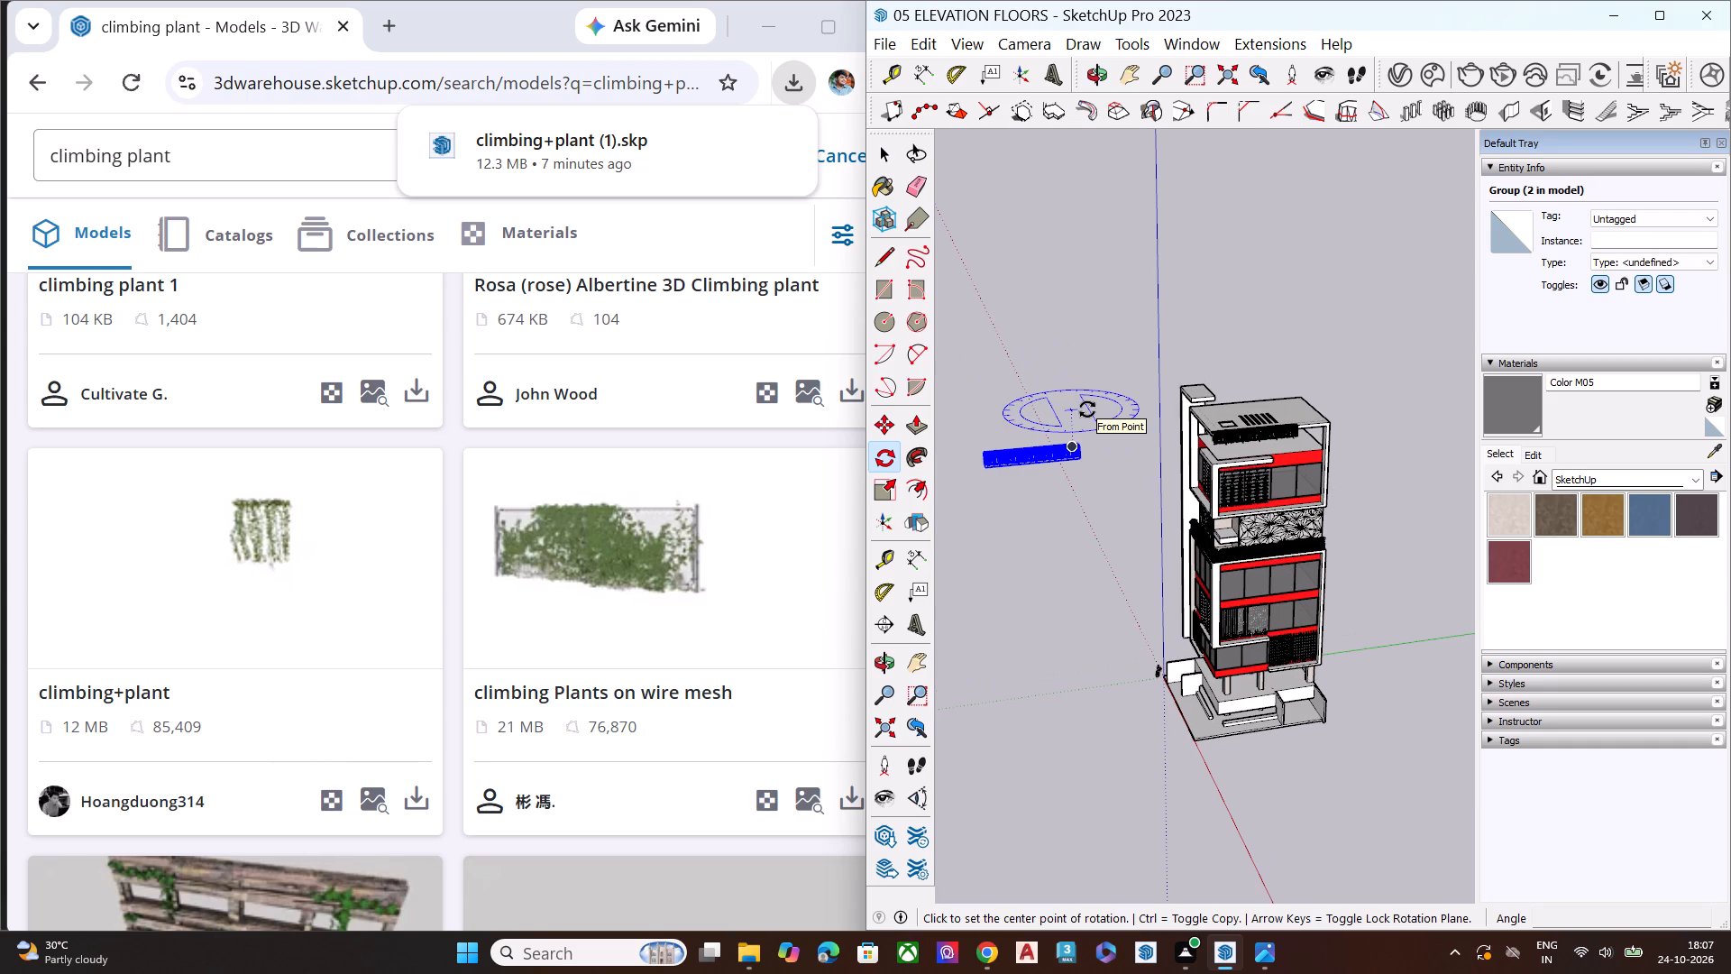
pyautogui.scroll(8, 1053, 476)
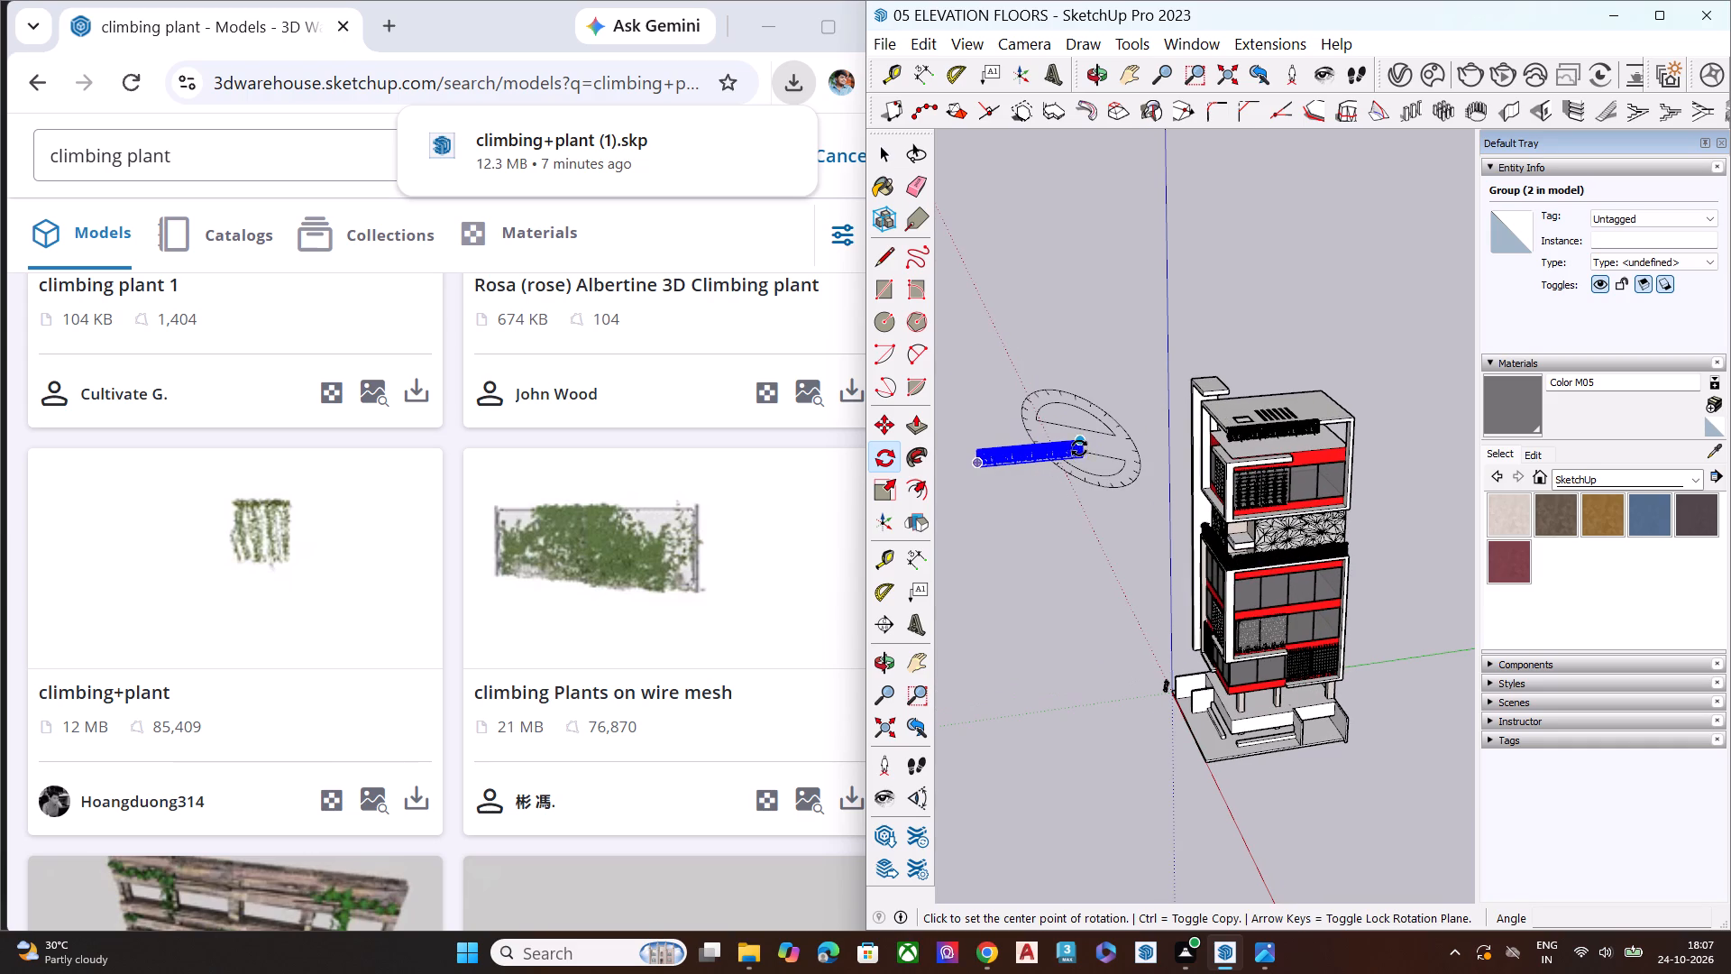
pyautogui.scroll(8, 1079, 448)
pyautogui.scroll(10, 946, 482)
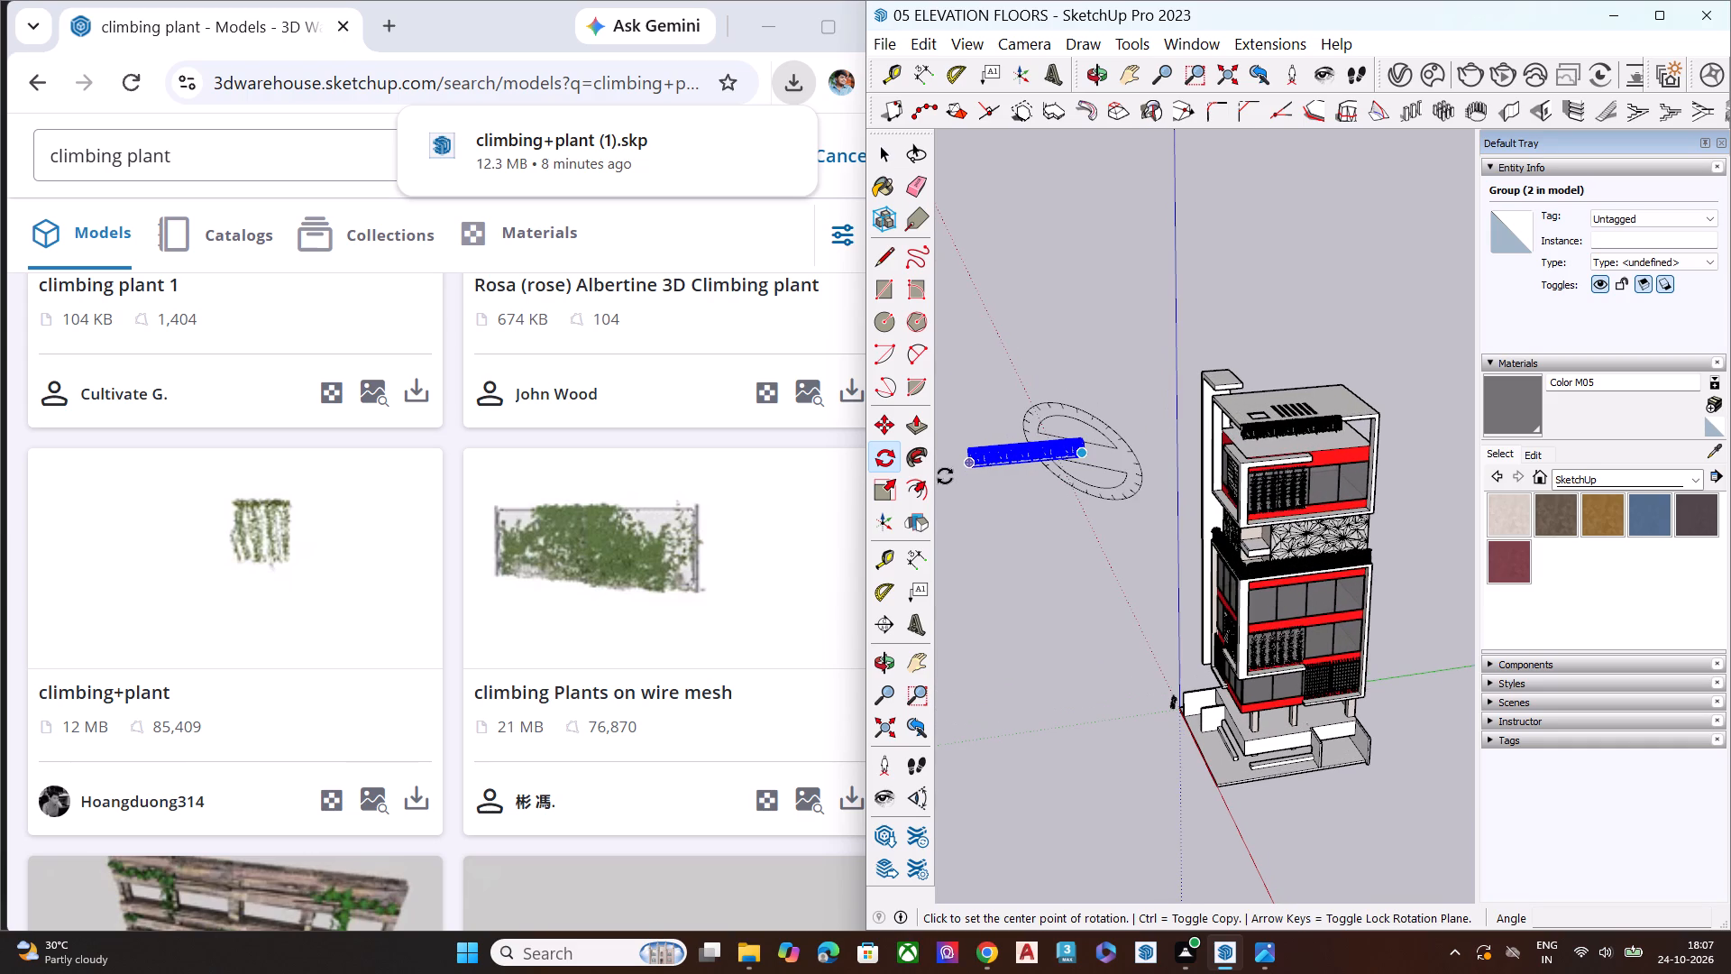
pyautogui.scroll(9, 946, 469)
pyautogui.scroll(-8, 1253, 389)
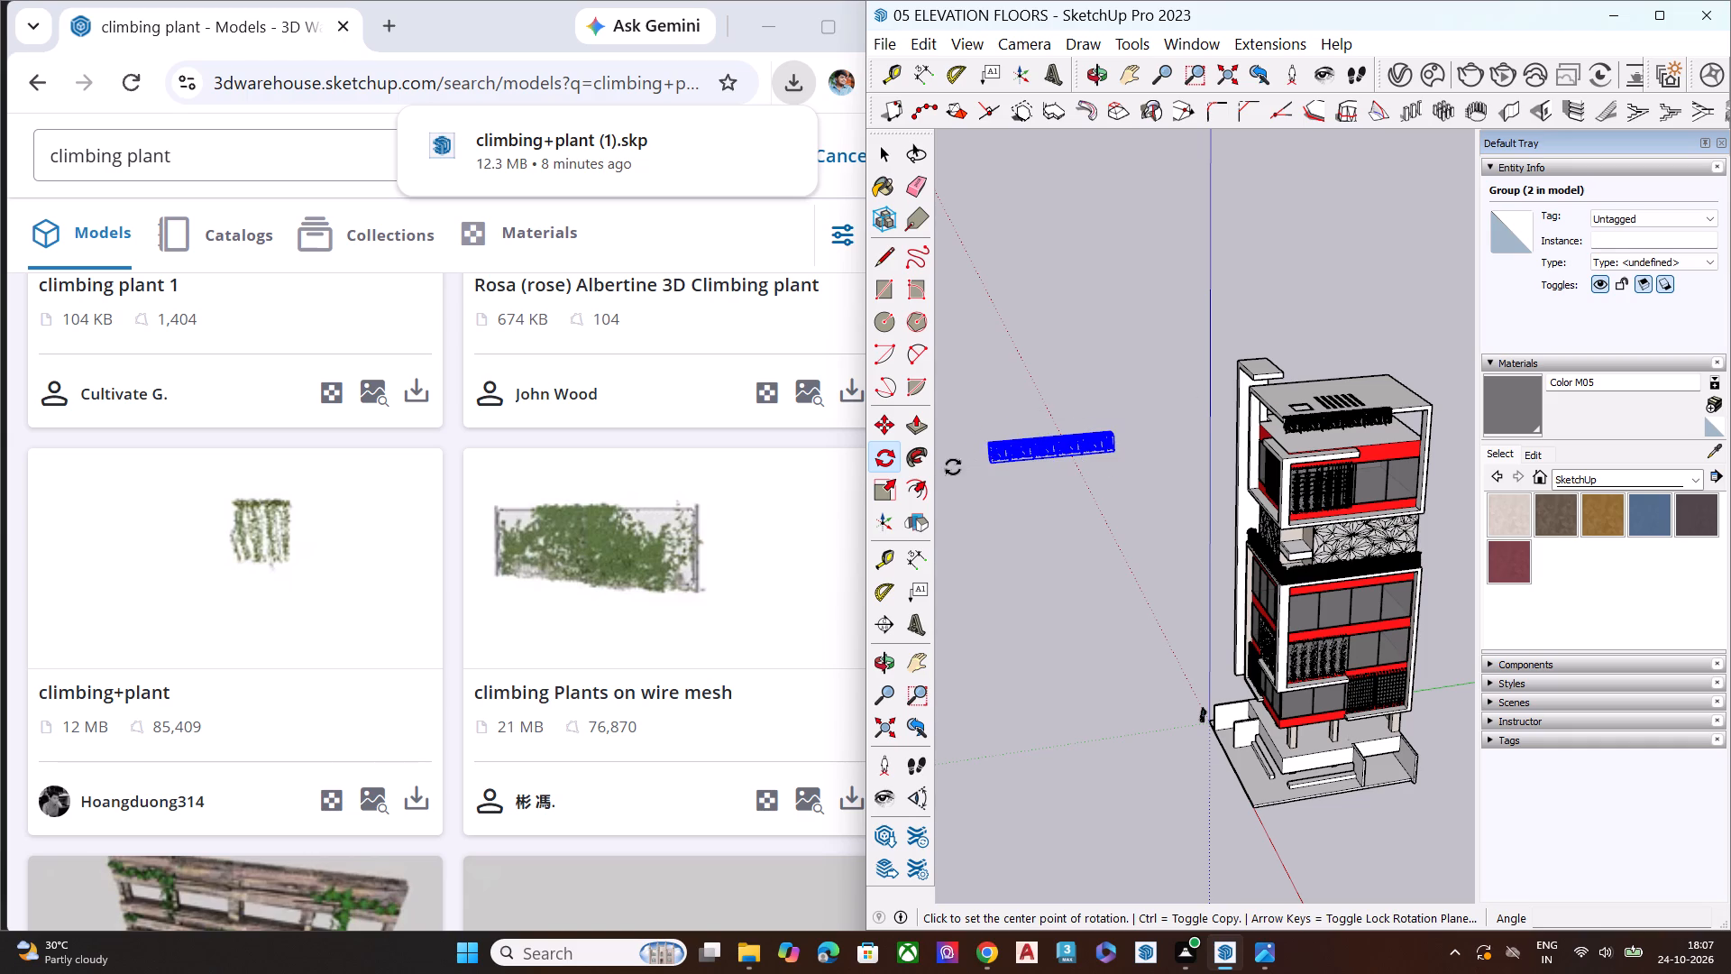
pyautogui.scroll(7, 957, 465)
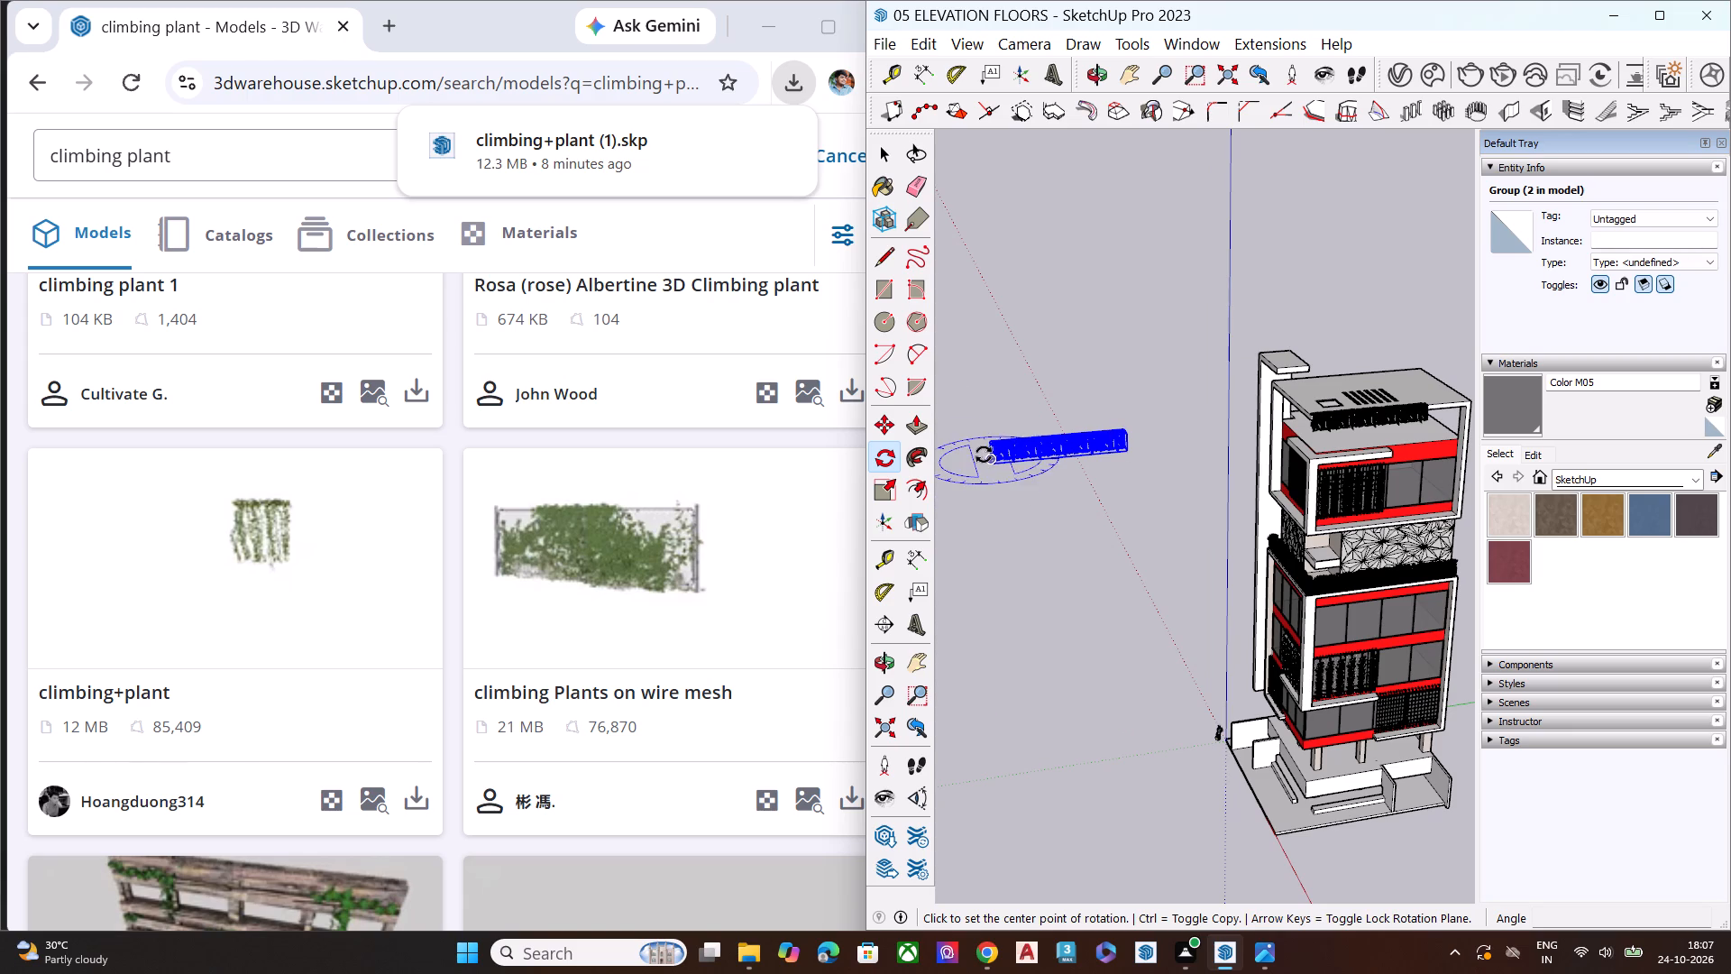
pyautogui.click(984, 455)
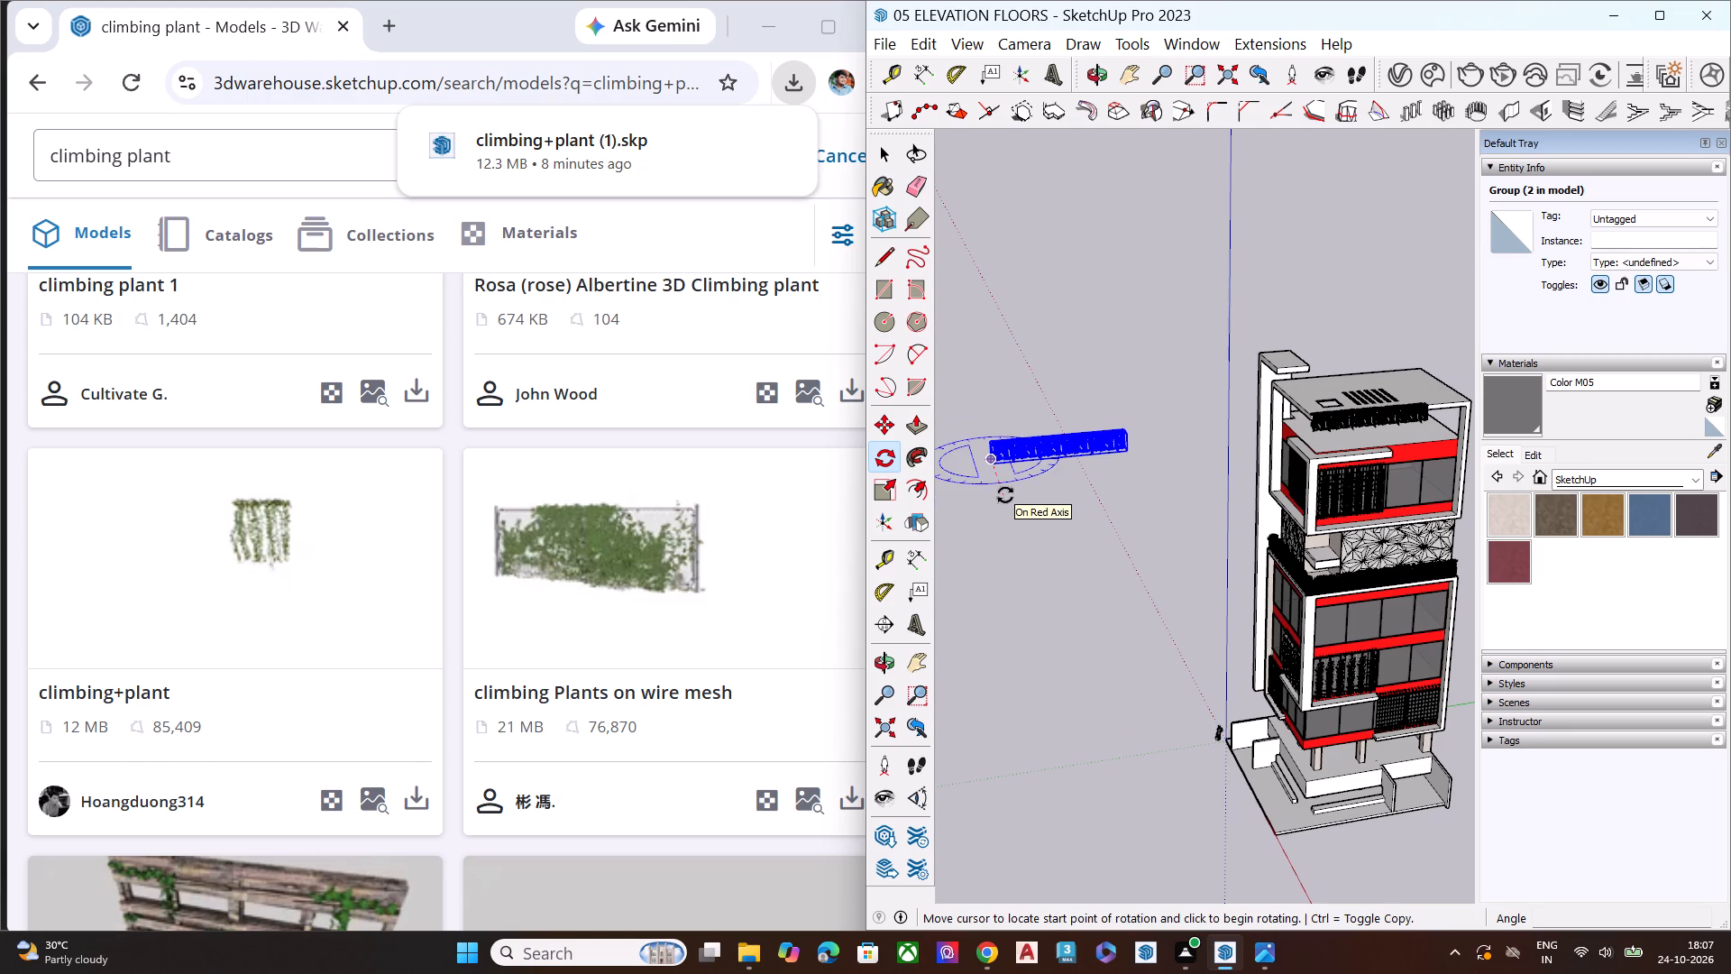
pyautogui.scroll(8, 1005, 495)
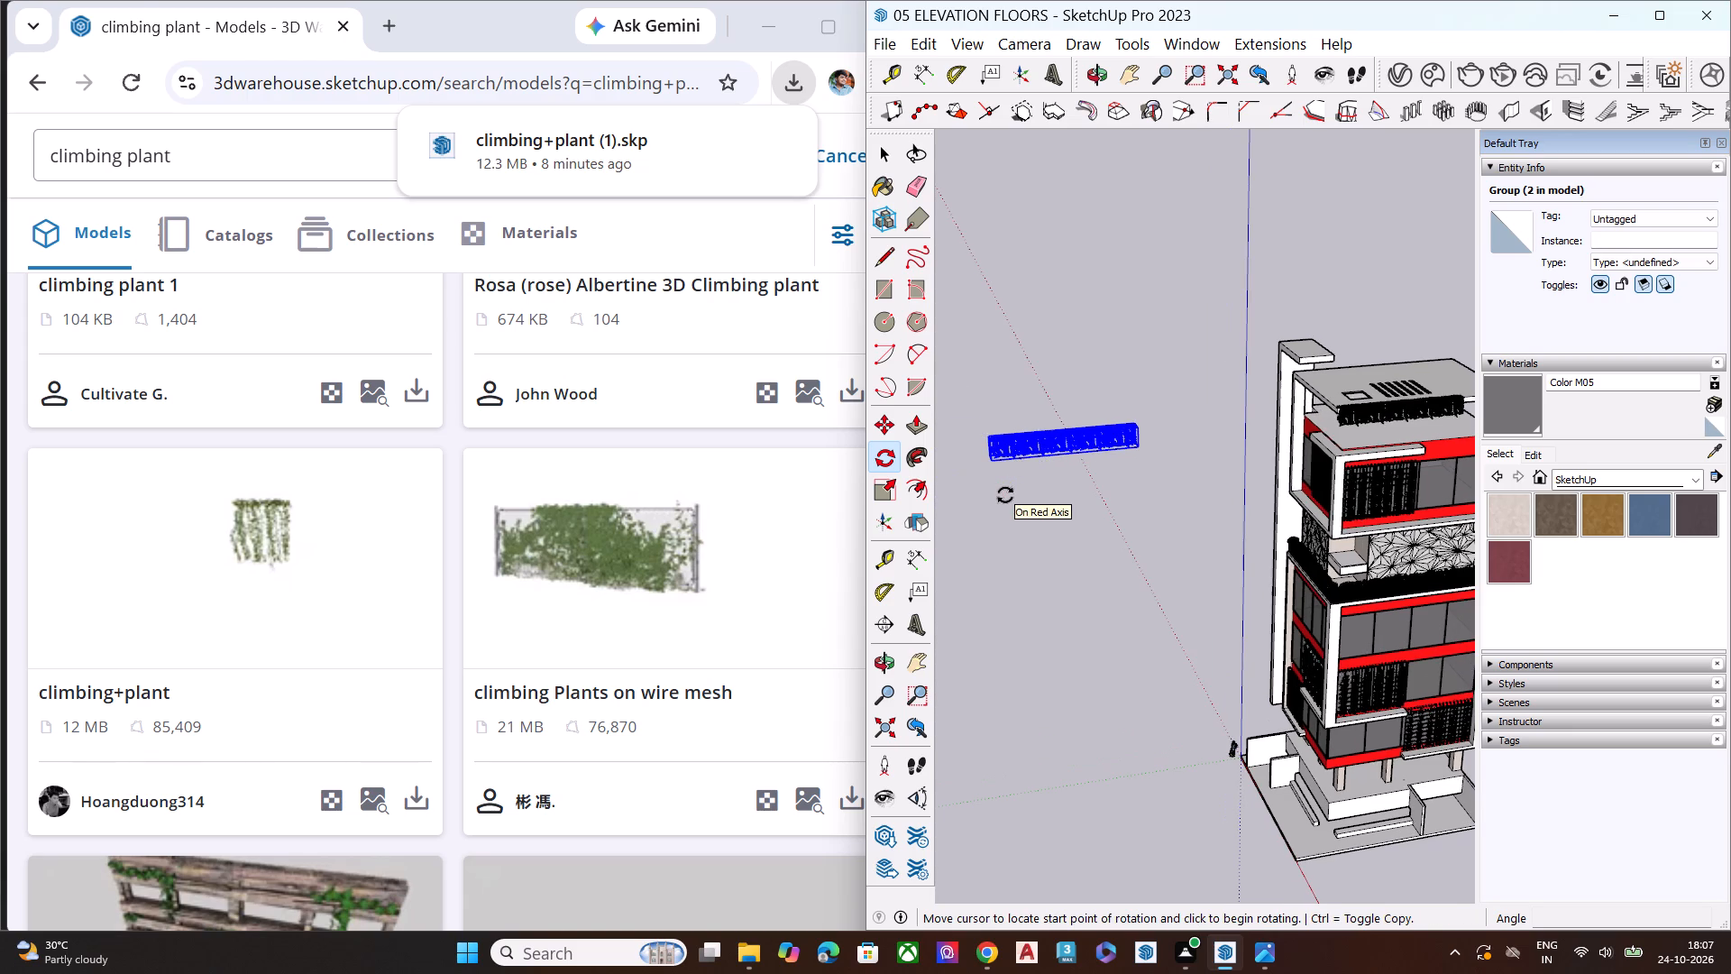
pyautogui.scroll(1, 1005, 495)
pyautogui.scroll(-17, 1005, 495)
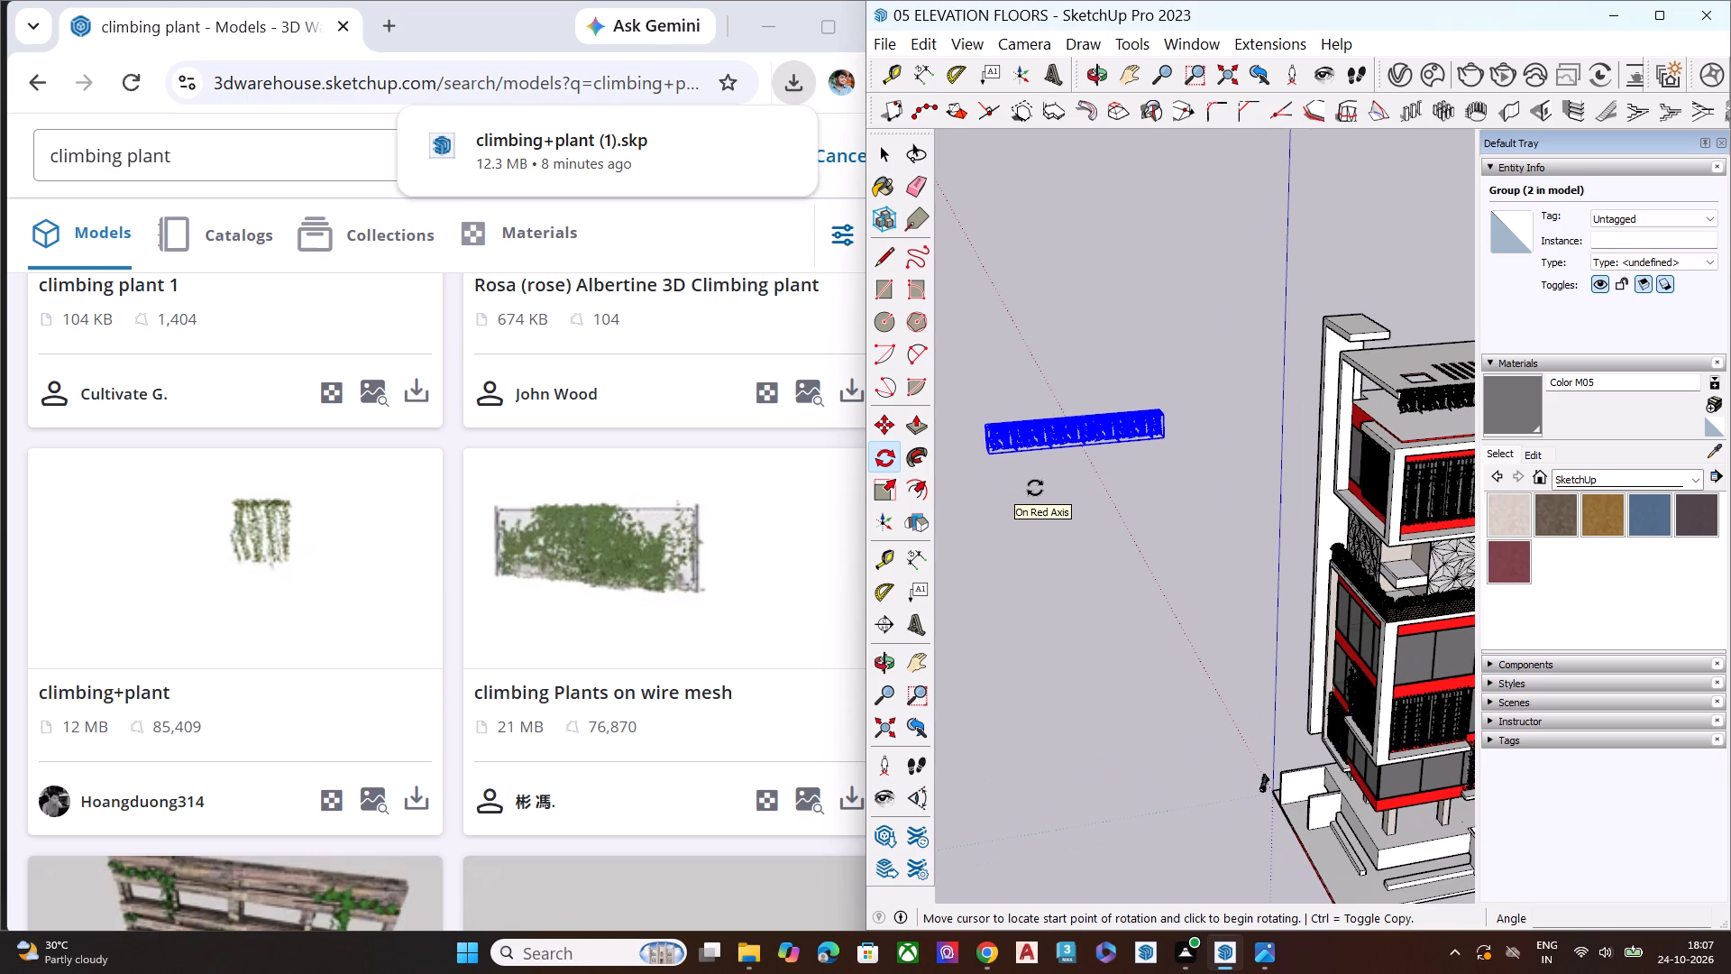
pyautogui.scroll(-2, 1035, 488)
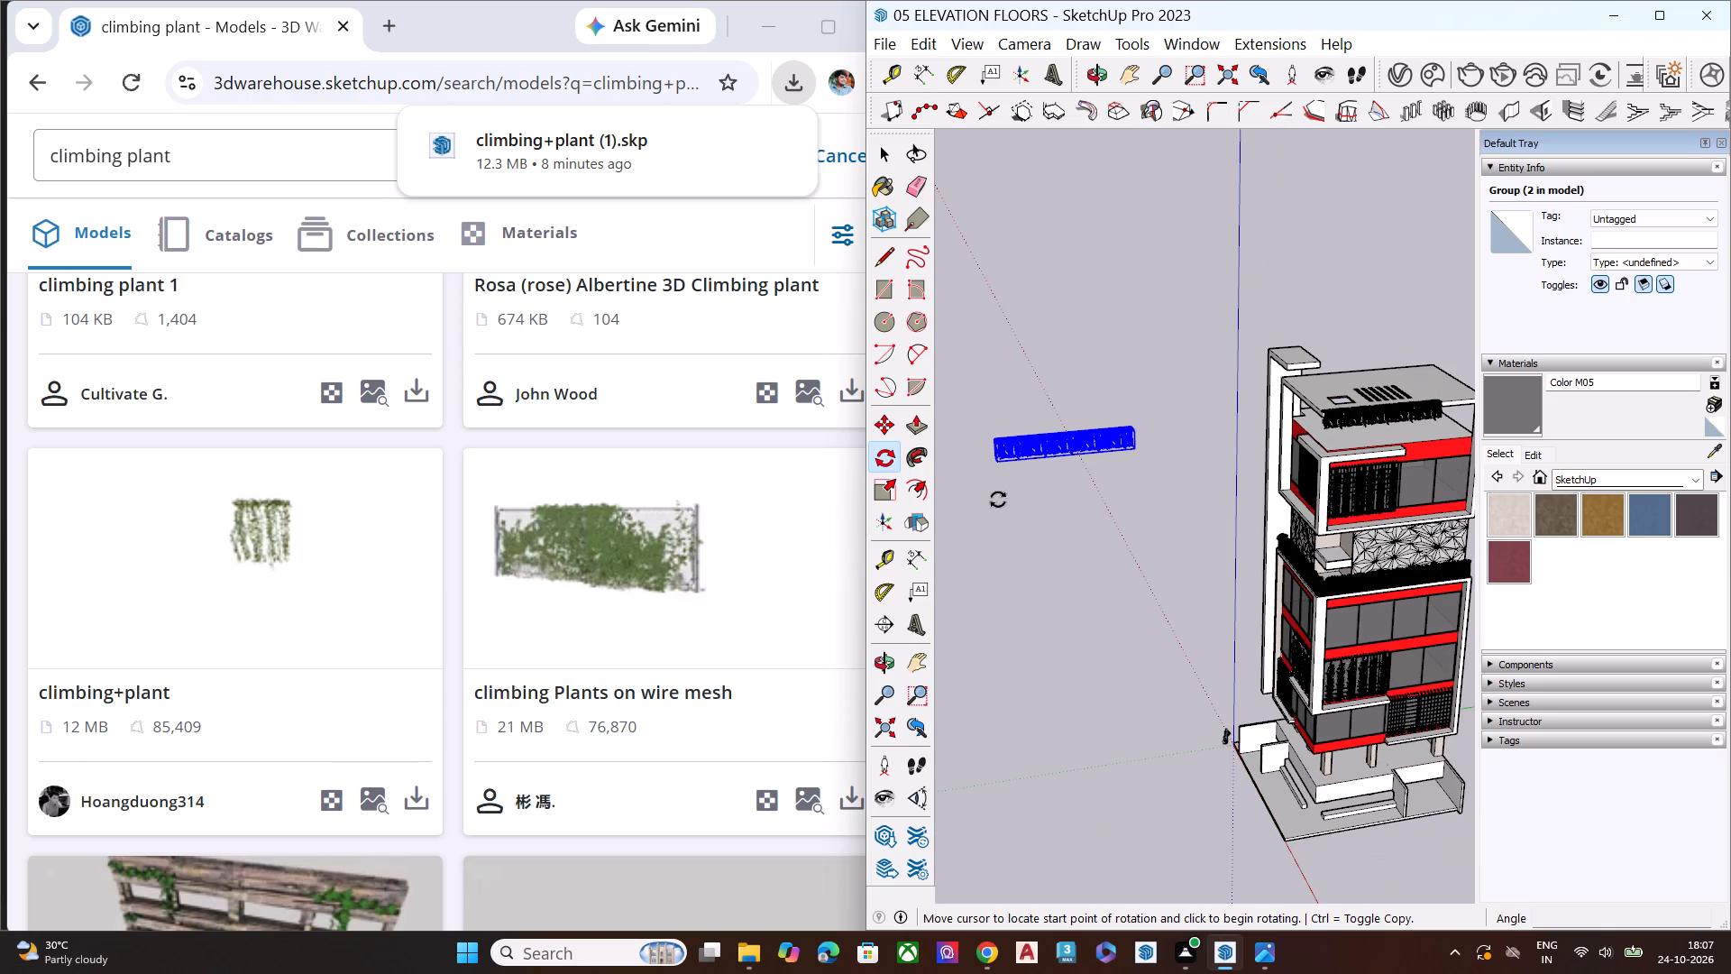
pyautogui.scroll(4, 1001, 464)
pyautogui.scroll(-8, 1120, 473)
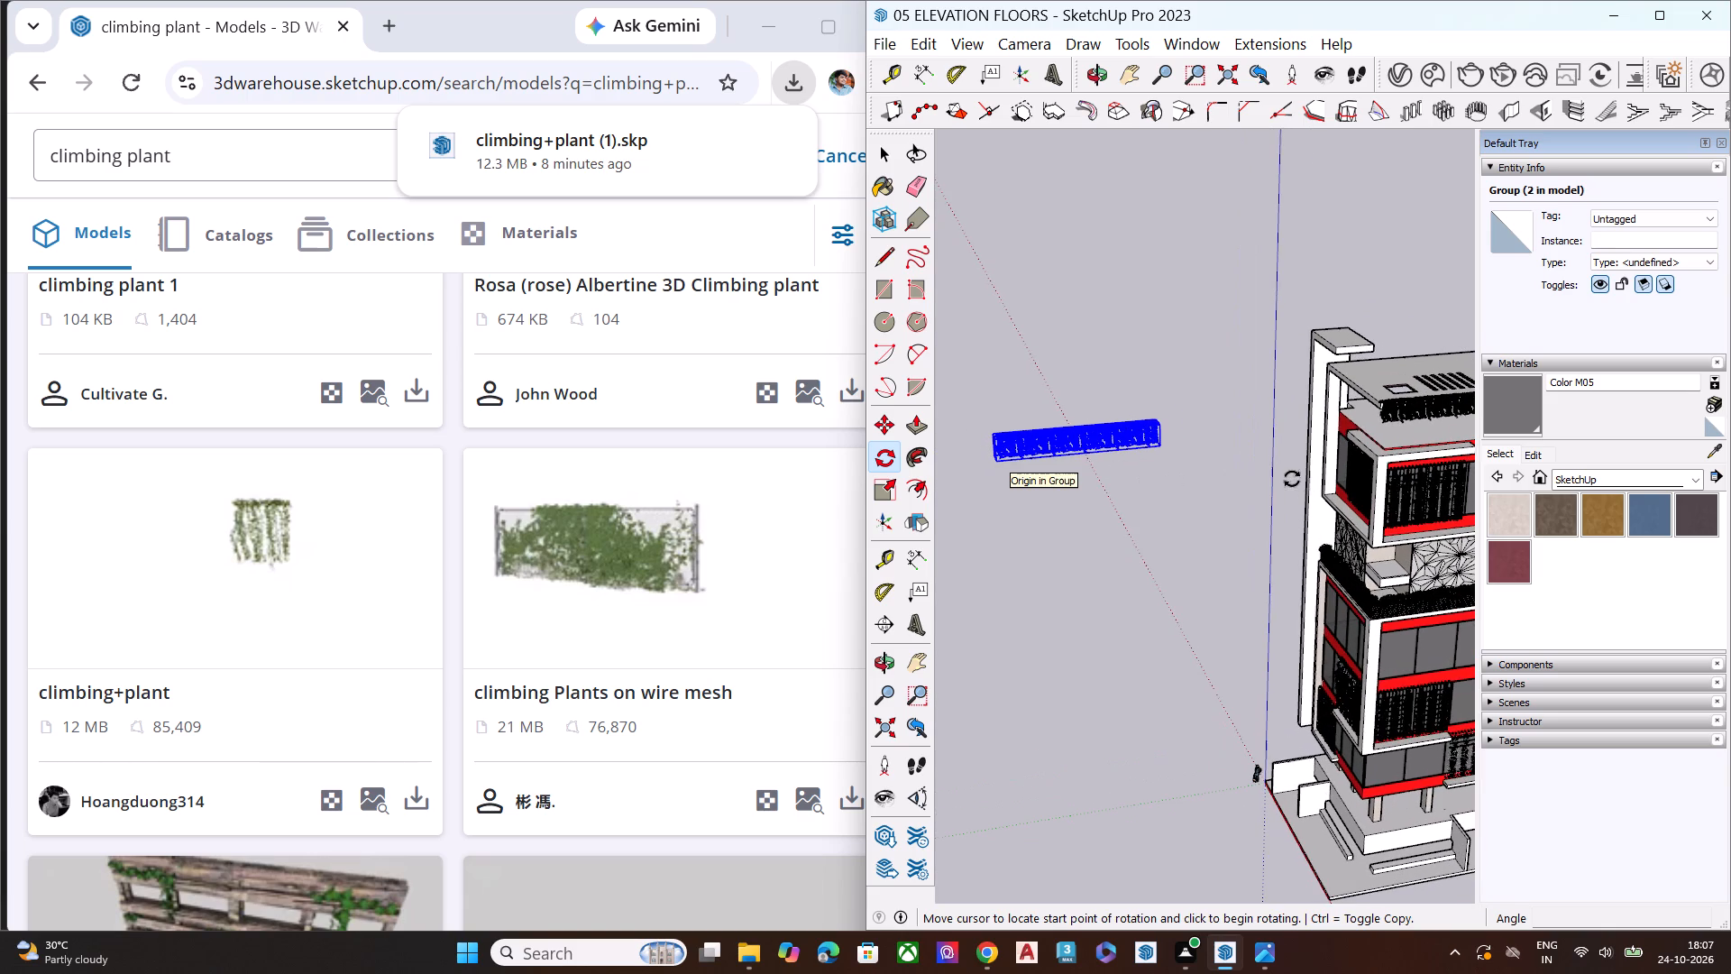
pyautogui.scroll(-12, 1292, 479)
pyautogui.scroll(-11, 1062, 412)
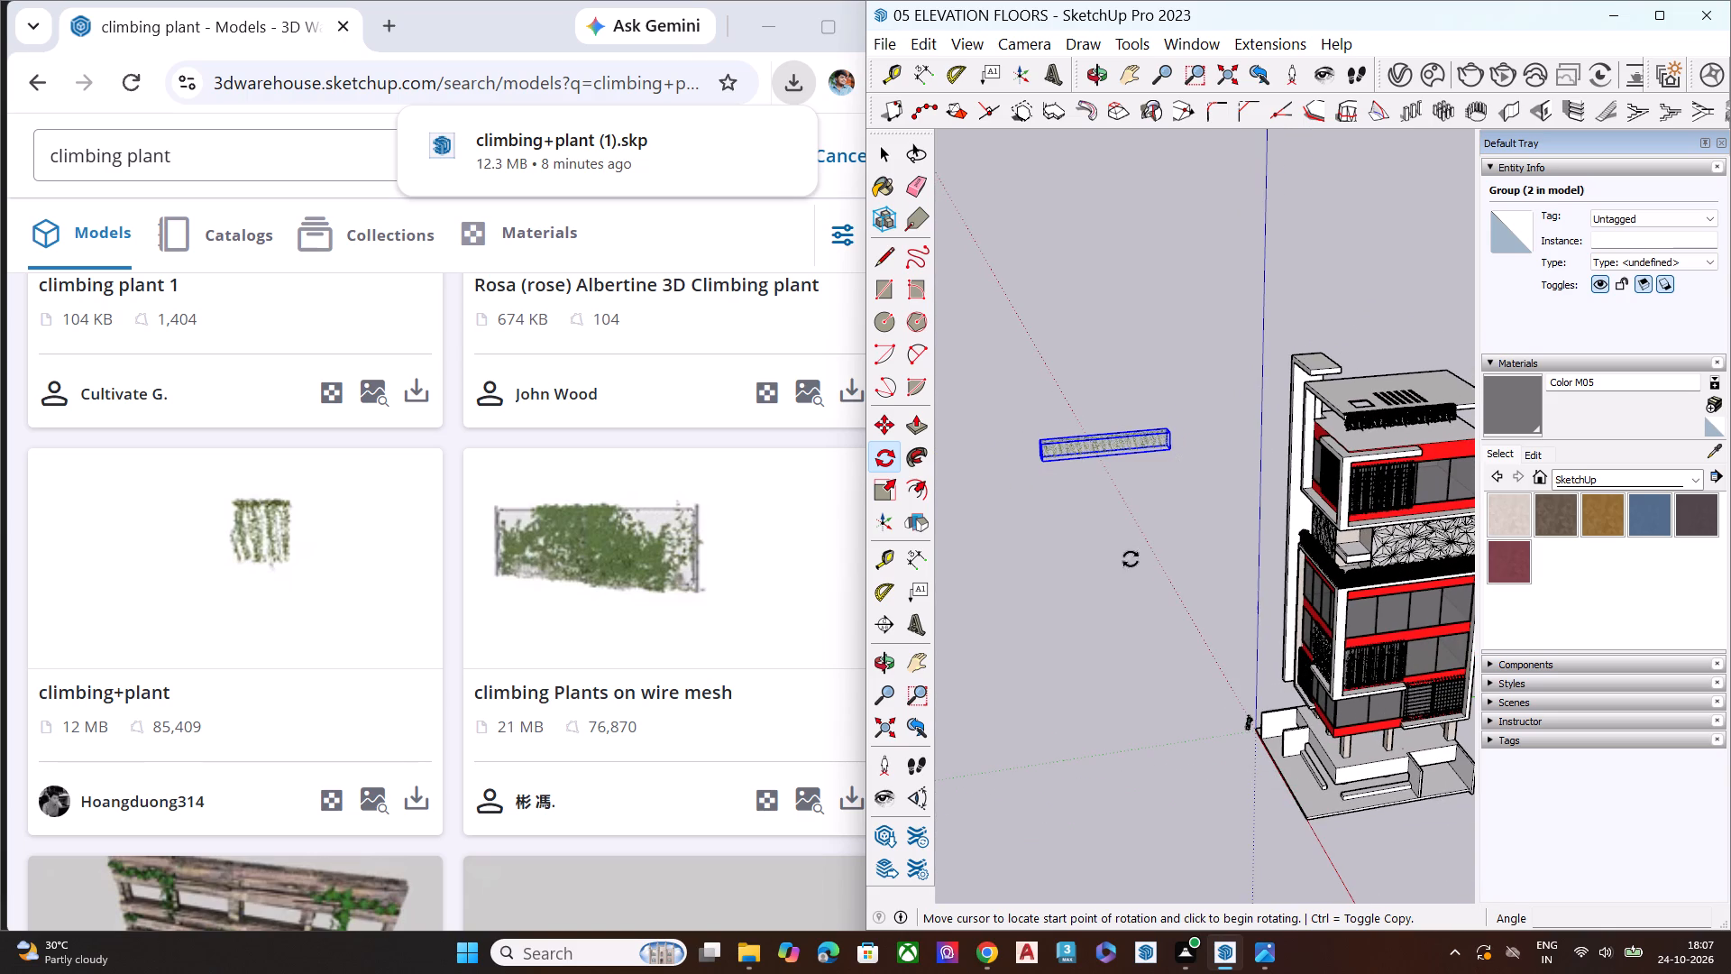
pyautogui.moveTo(1131, 559); pyautogui.dragTo(1468, 597, button='middle')
pyautogui.moveTo(1135, 553); pyautogui.dragTo(1351, 584, button='middle')
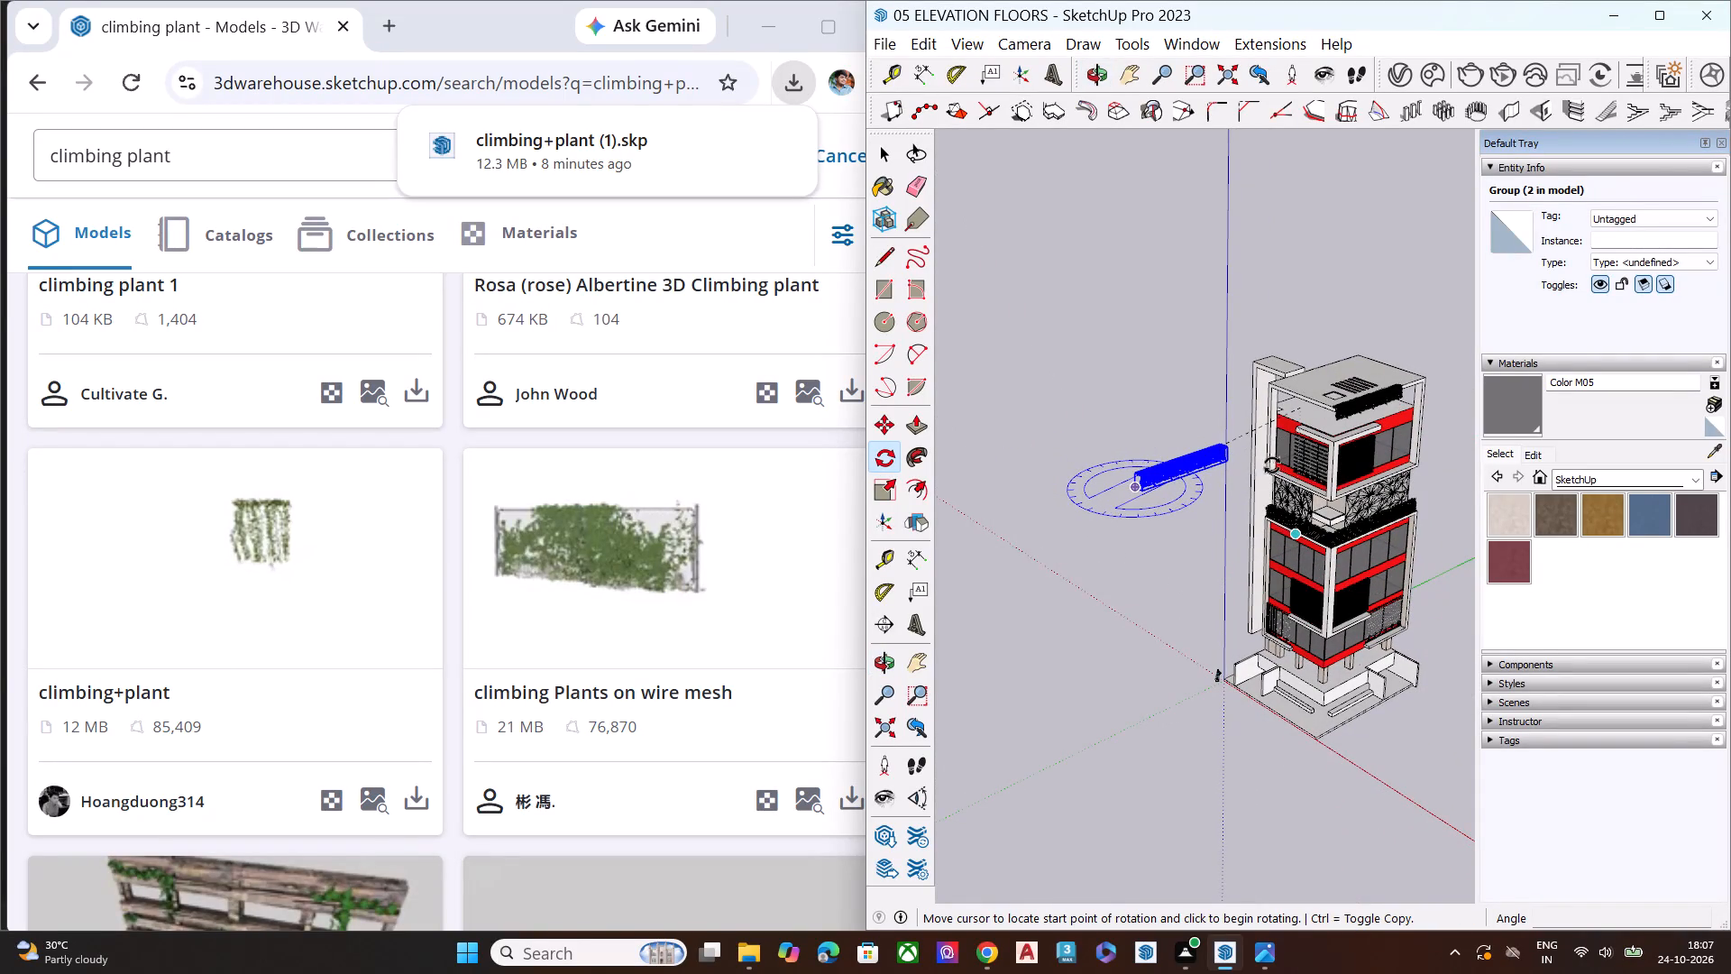
pyautogui.scroll(1, 1159, 467)
pyautogui.scroll(-1, 1159, 467)
pyautogui.scroll(5, 1159, 467)
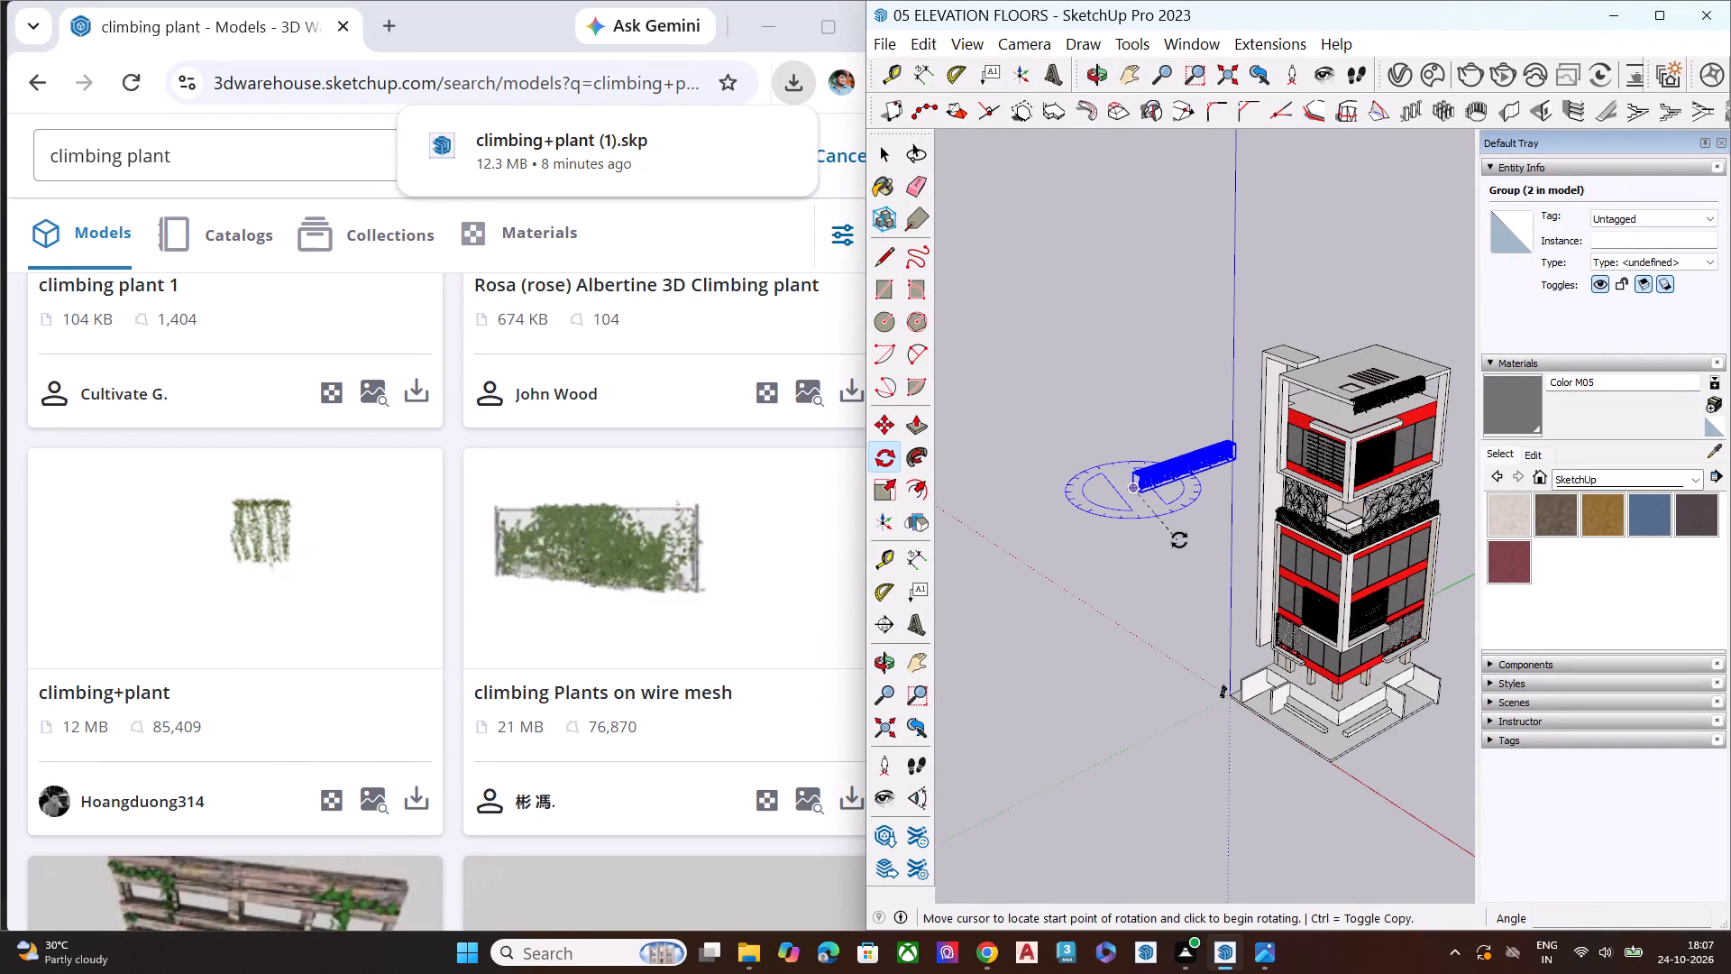
pyautogui.click(1209, 533)
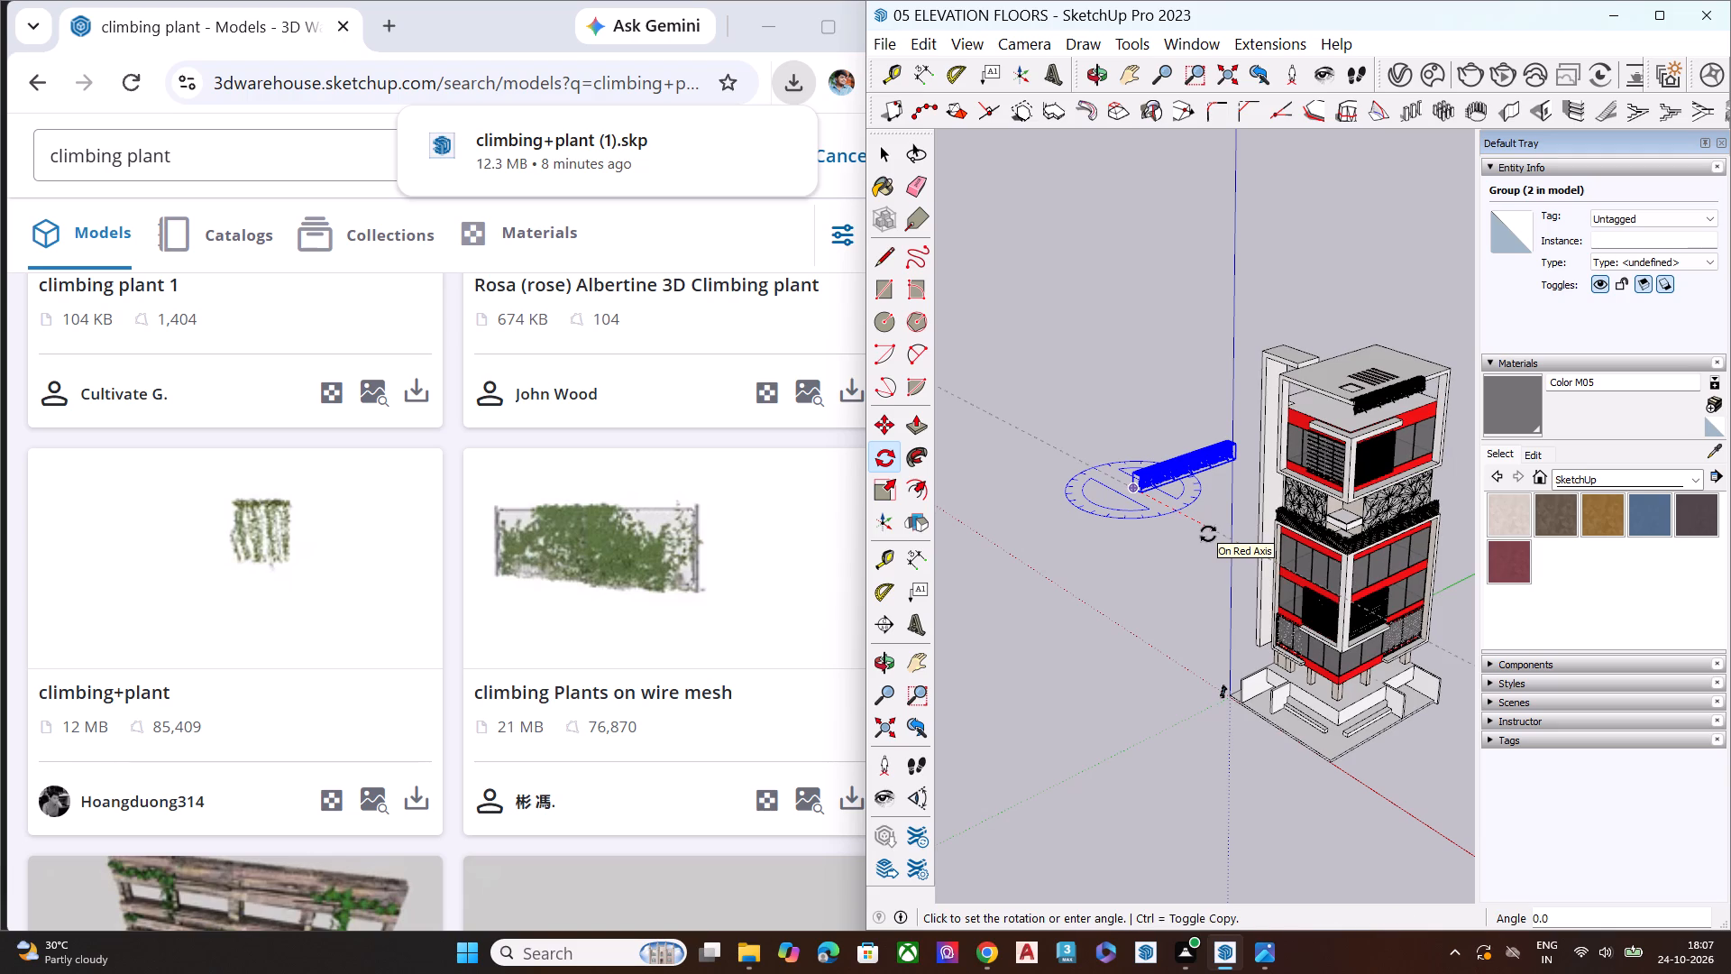
pyautogui.click(1088, 501)
pyautogui.scroll(4, 1181, 592)
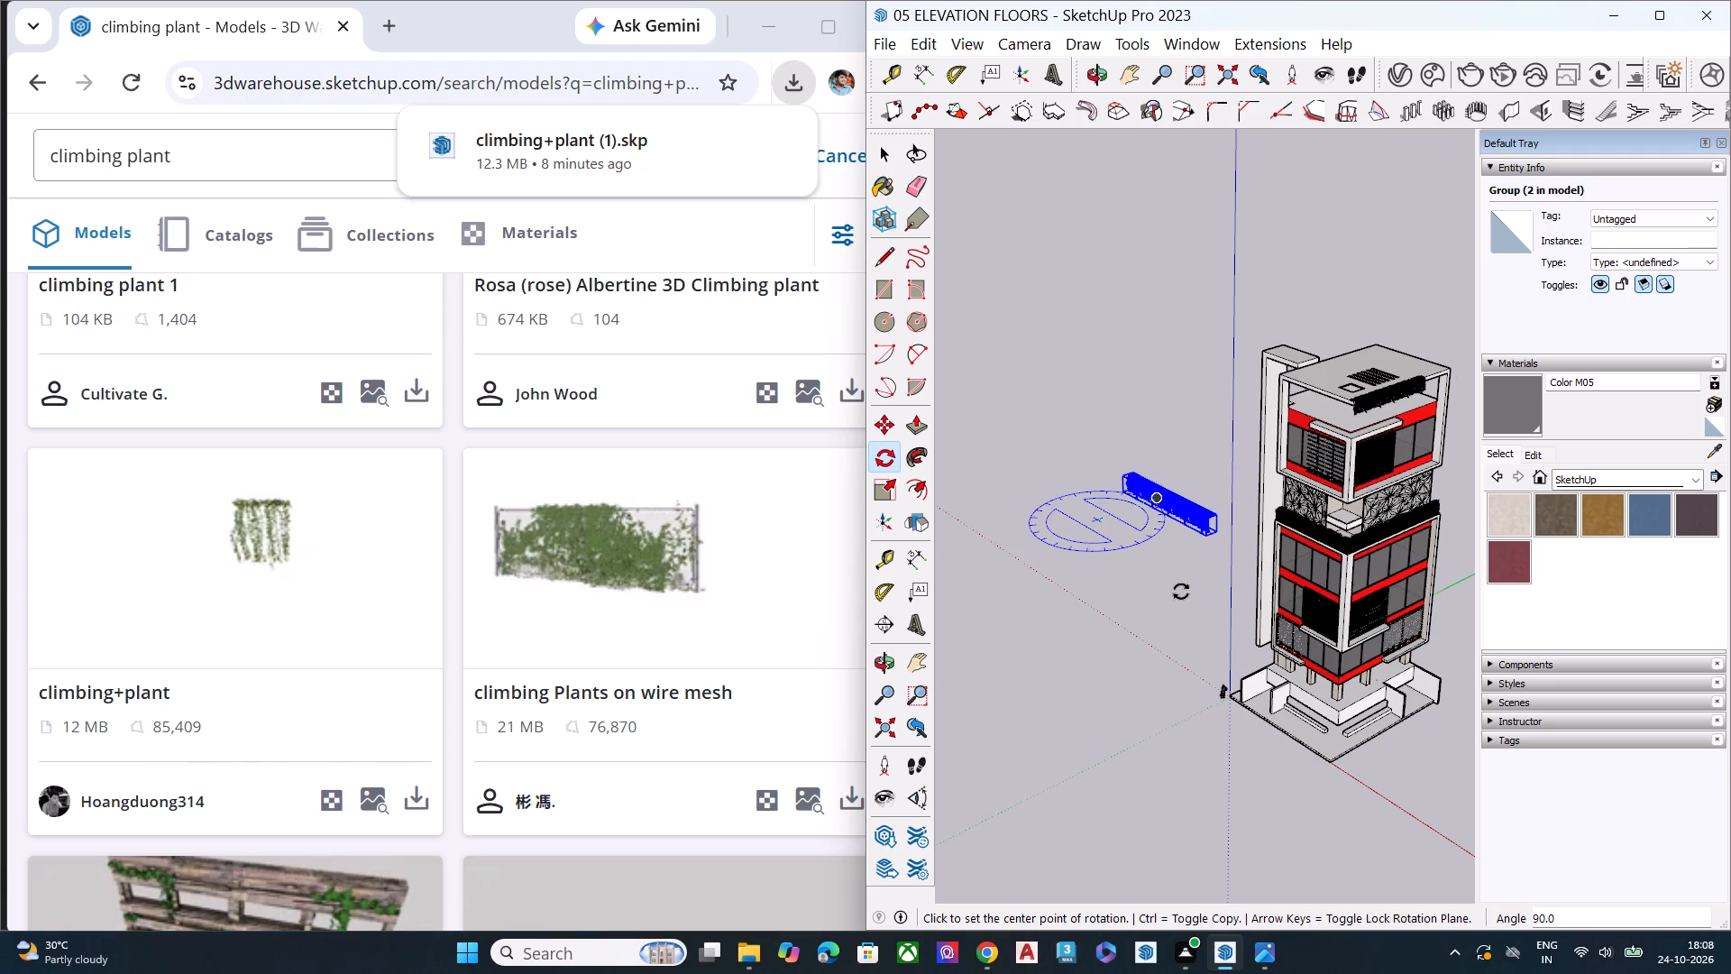
pyautogui.press('space')
pyautogui.click(1181, 592)
# Move the rotated climbing-plant group about 84' 6" onto the roof slab's adjacent edge, meeting the existing plant row at the corner.
pyautogui.scroll(4, 1223, 509)
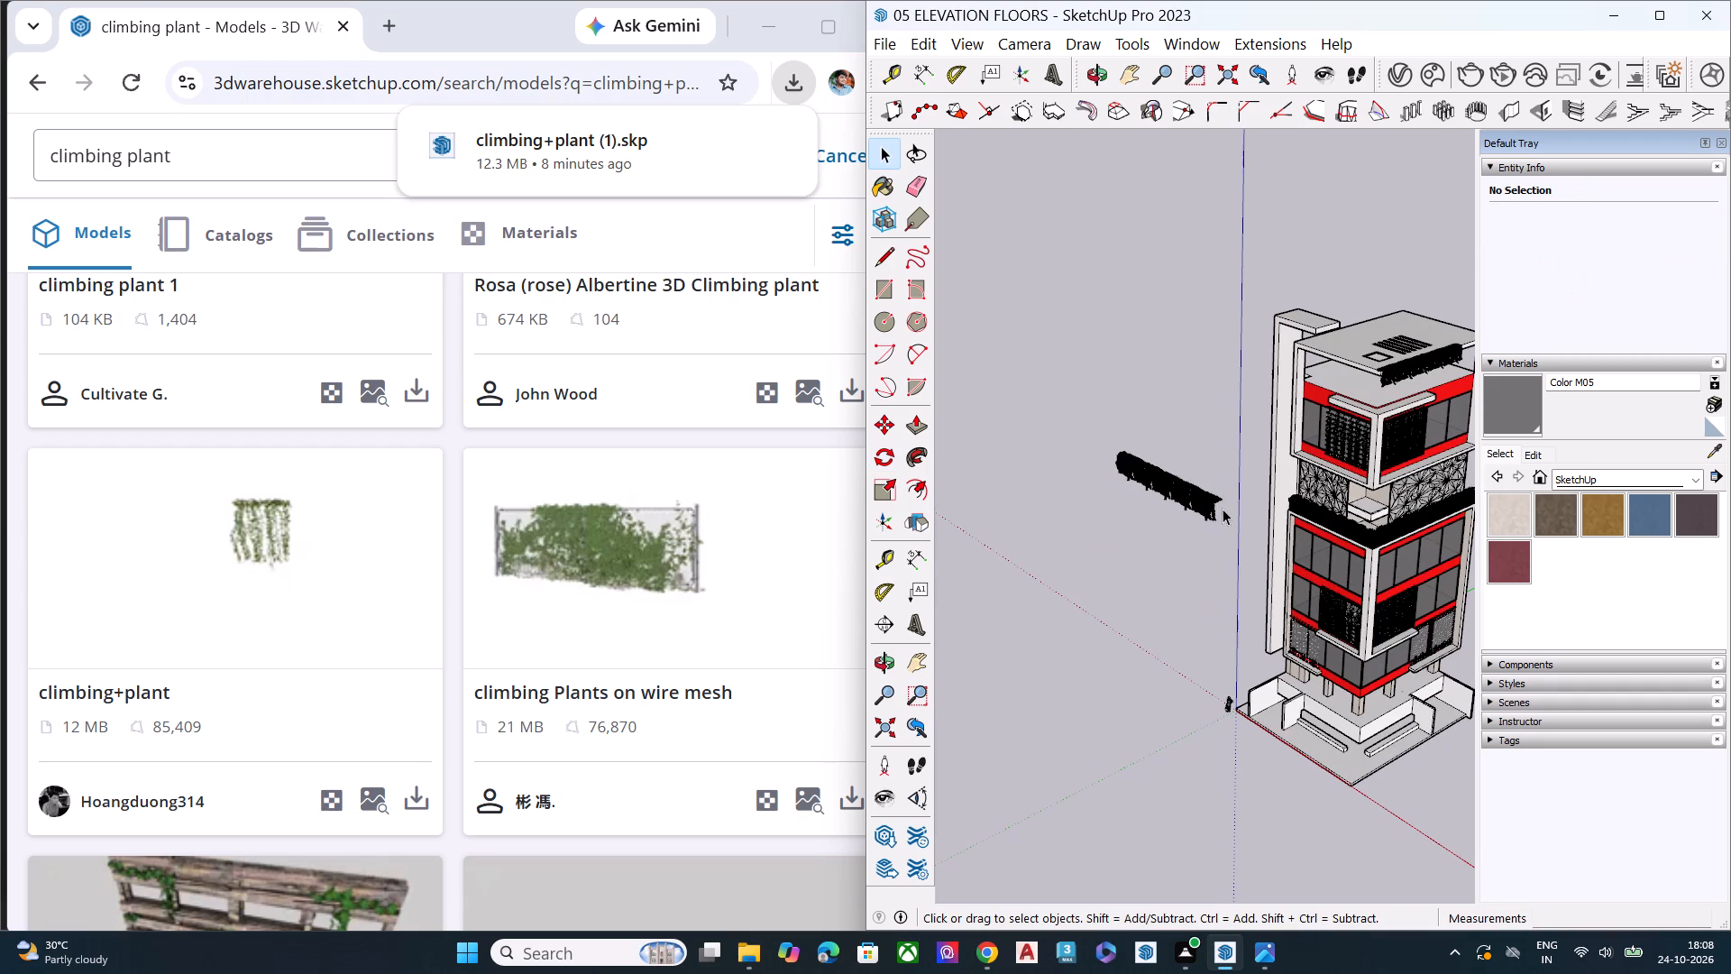
pyautogui.scroll(14, 1223, 509)
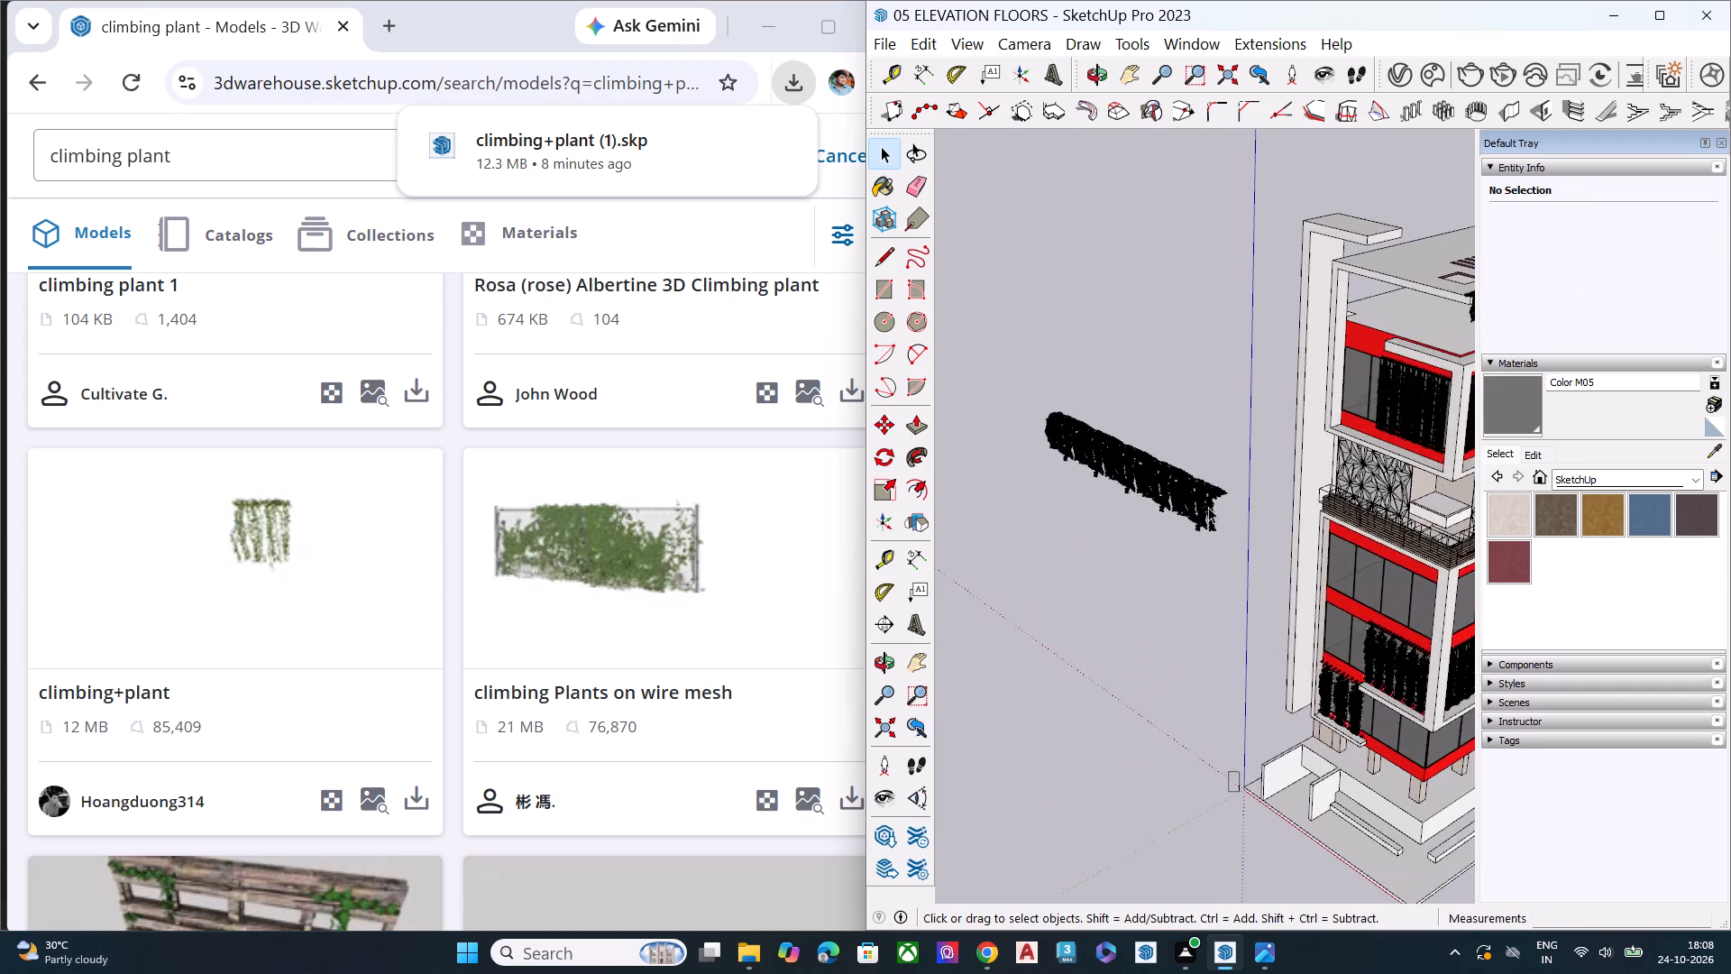
pyautogui.scroll(5, 1134, 494)
pyautogui.scroll(-4, 1140, 490)
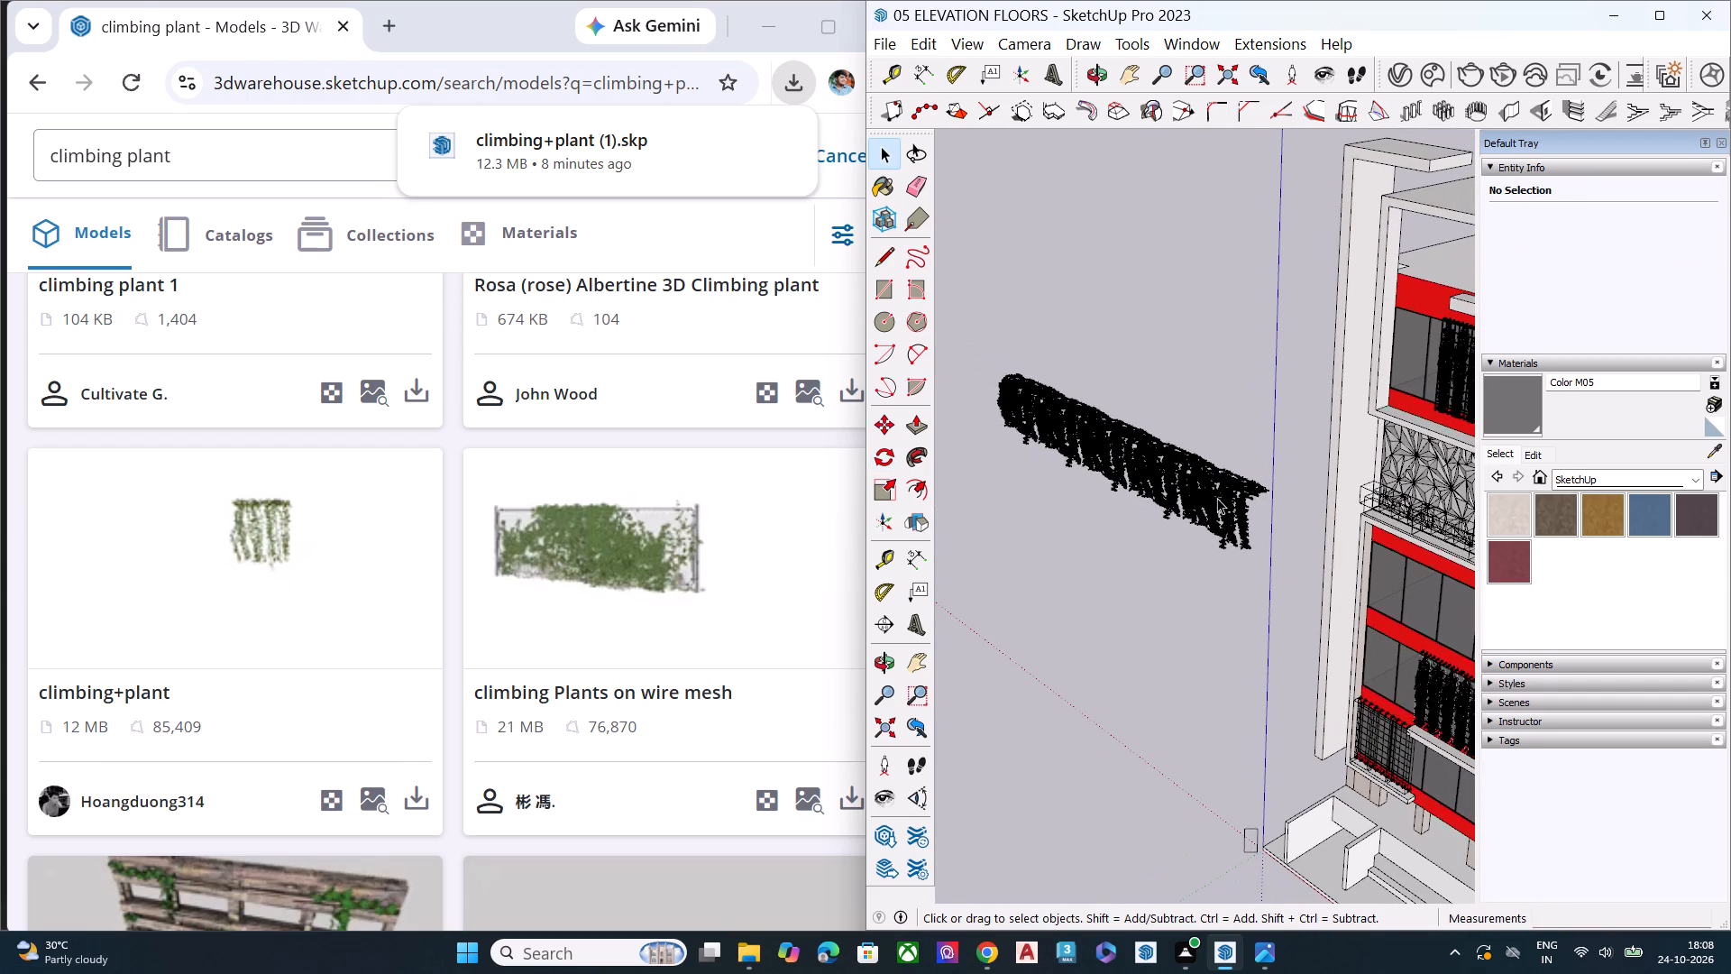
pyautogui.click(1216, 498)
pyautogui.press('m')
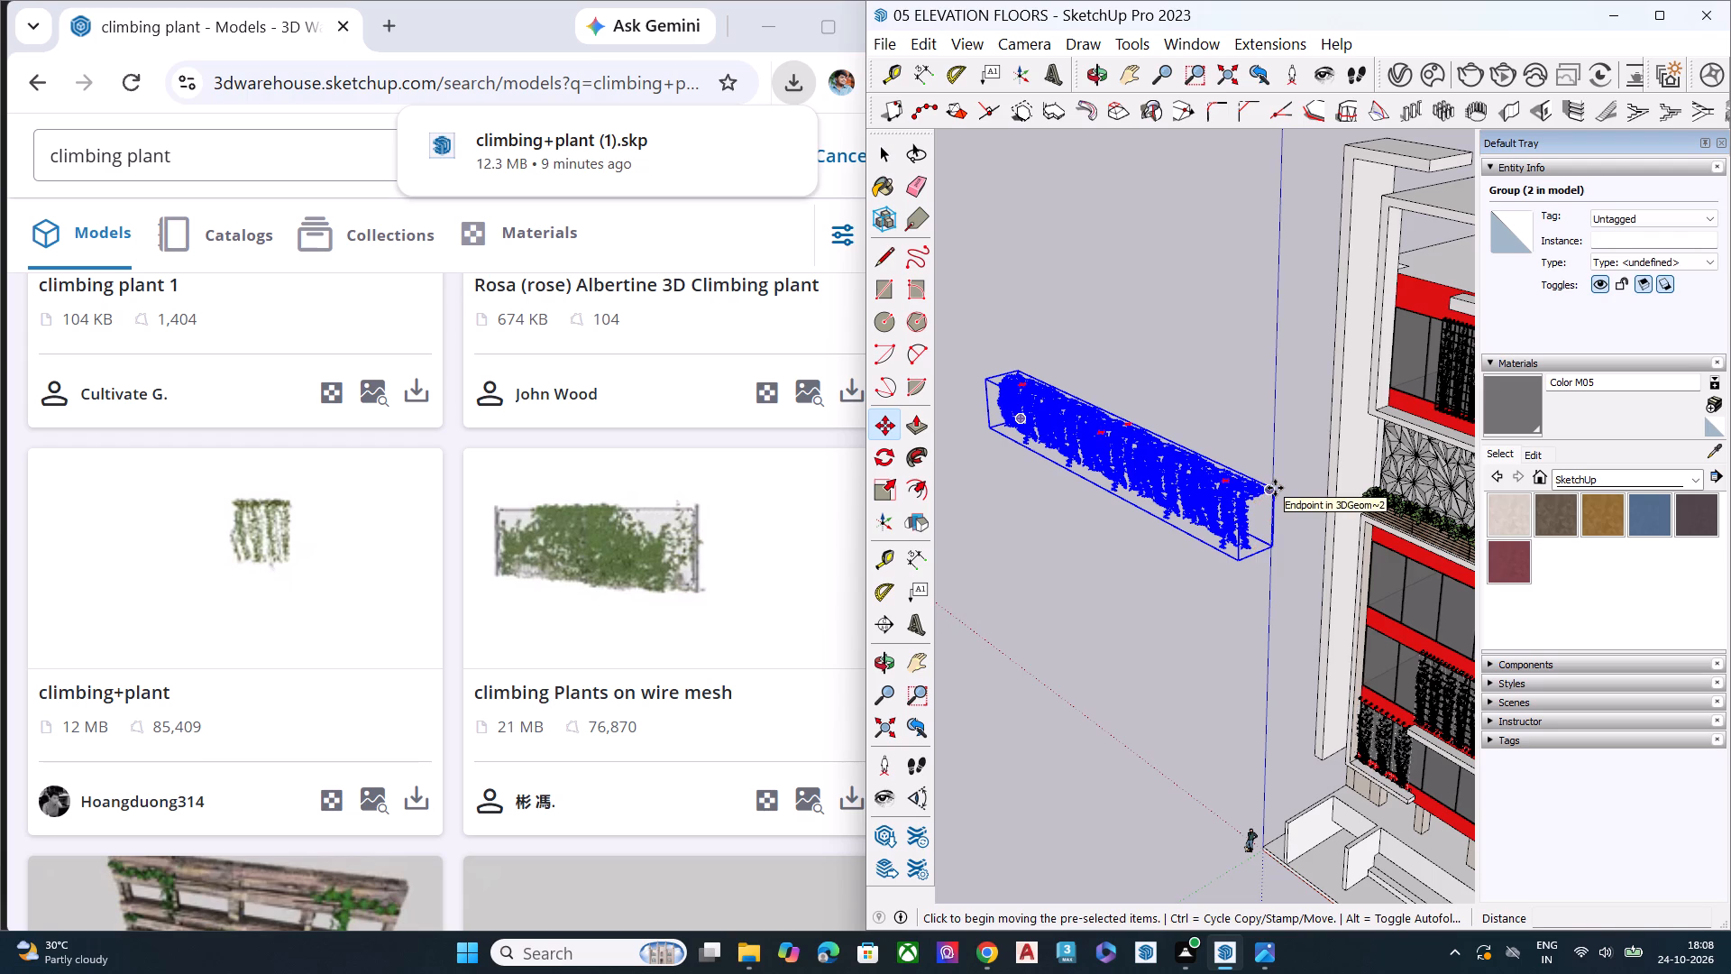
pyautogui.click(1268, 492)
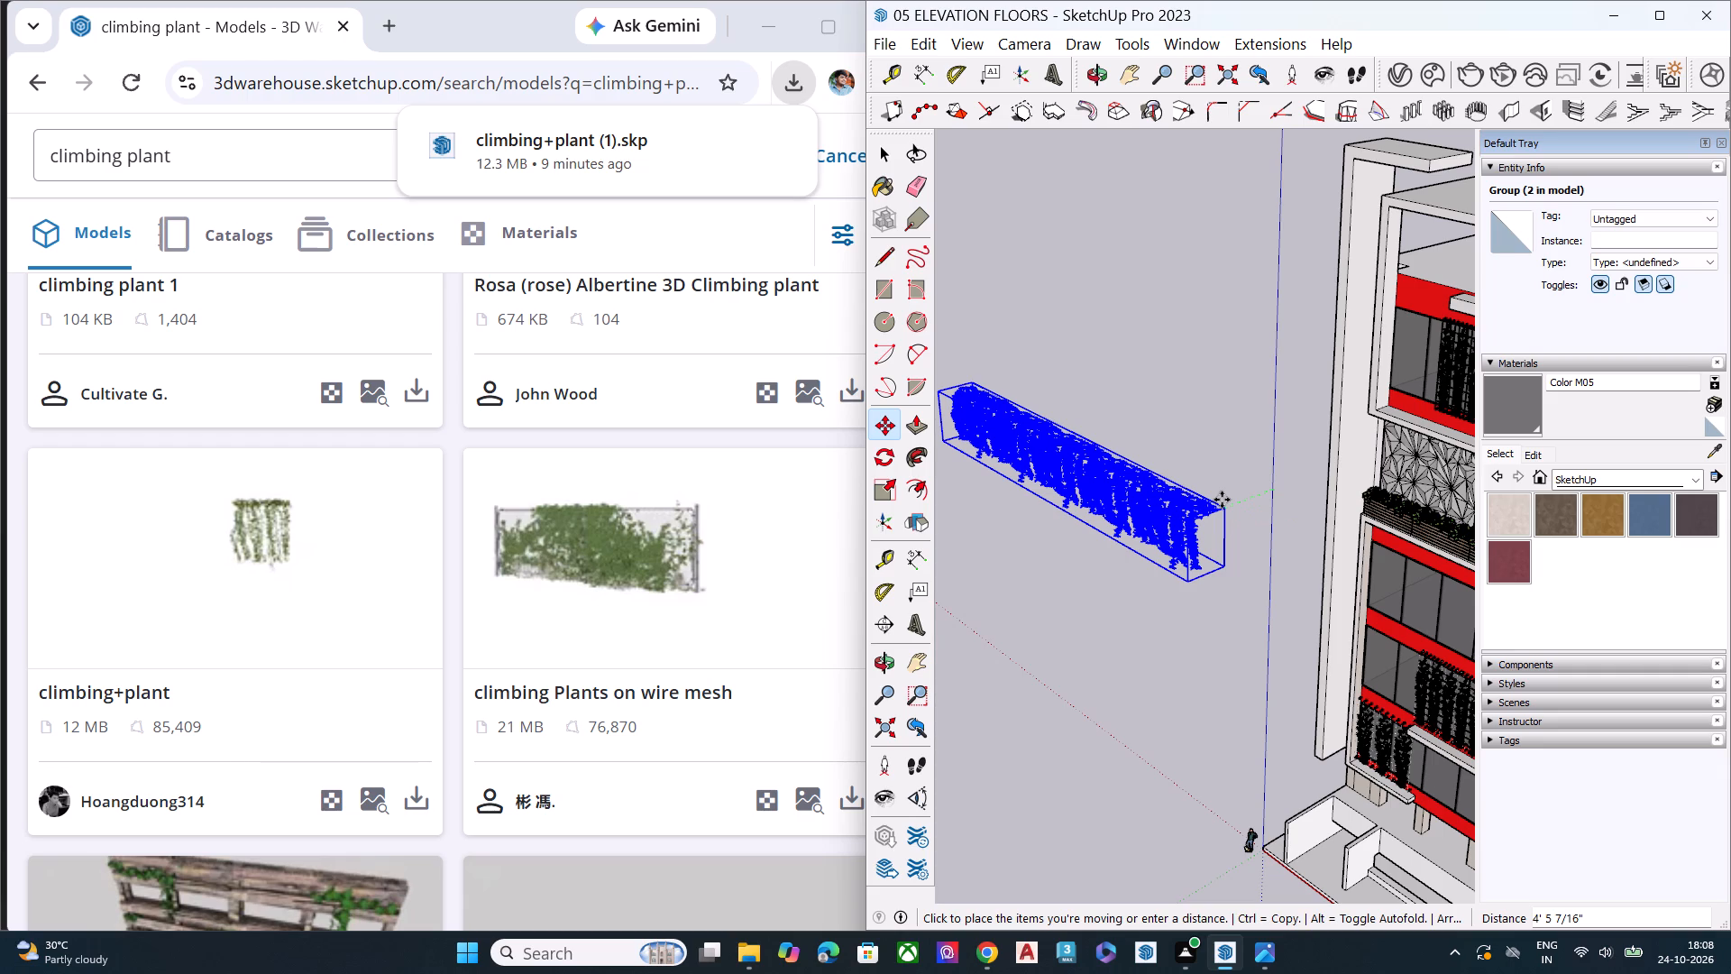
pyautogui.scroll(-7, 1028, 476)
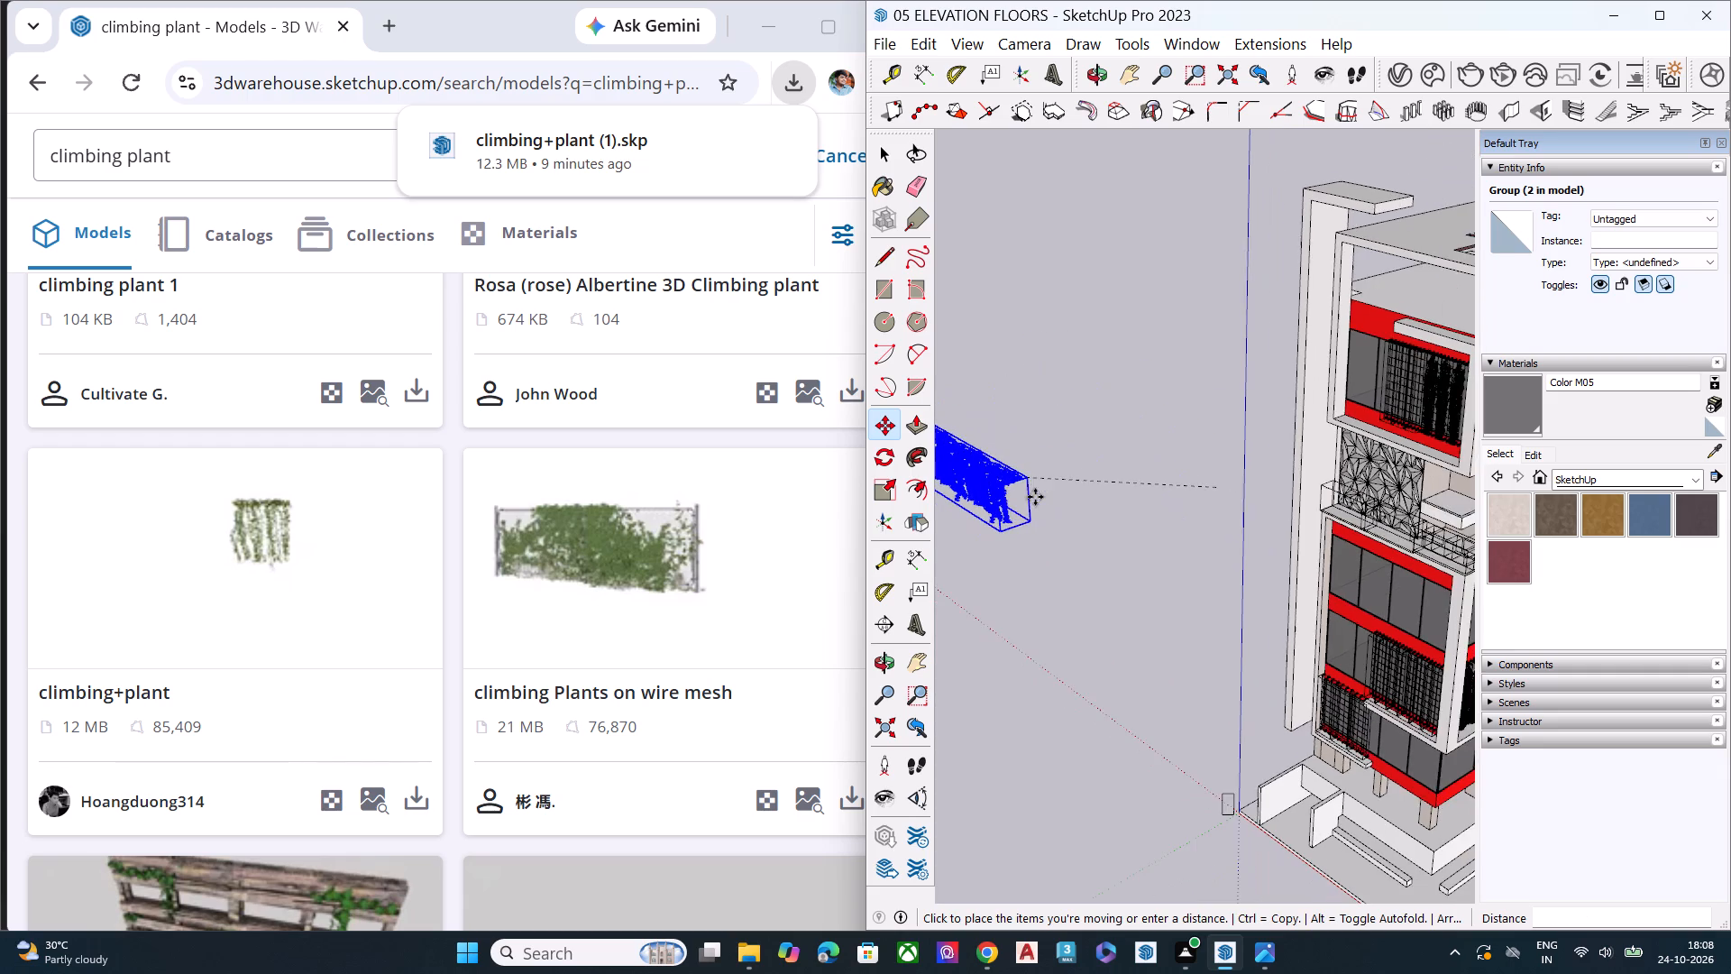
pyautogui.scroll(-7, 1037, 496)
pyautogui.scroll(7, 1261, 376)
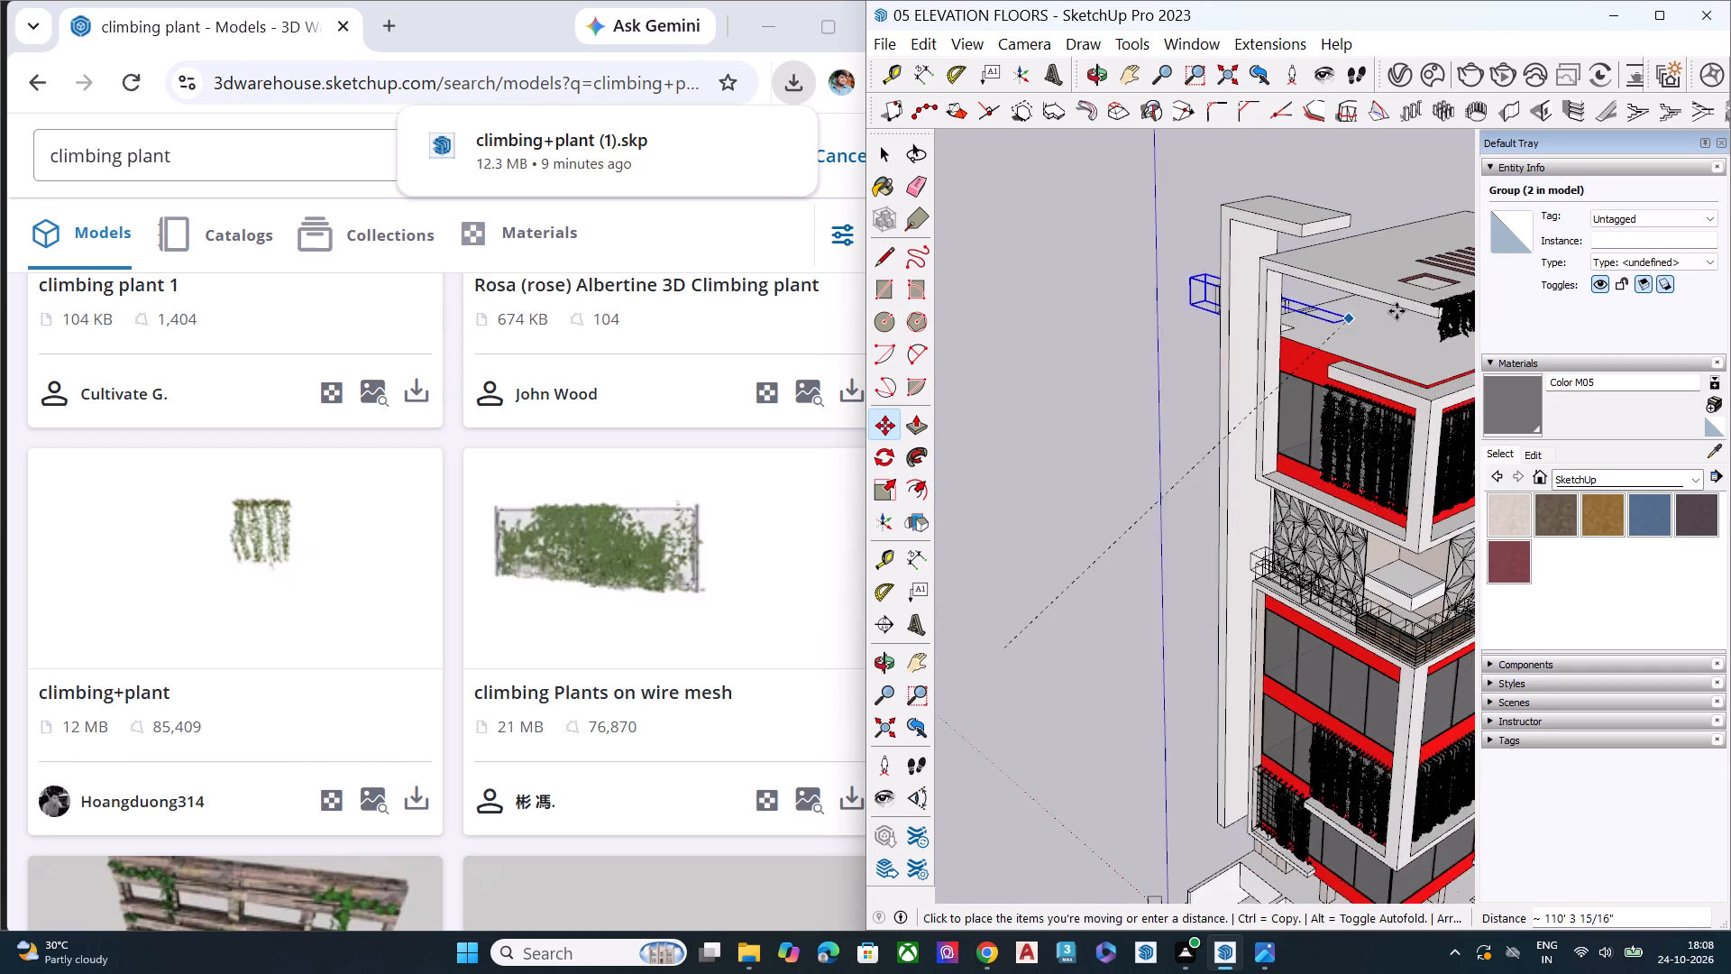
pyautogui.scroll(4, 1418, 307)
pyautogui.scroll(-12, 1046, 363)
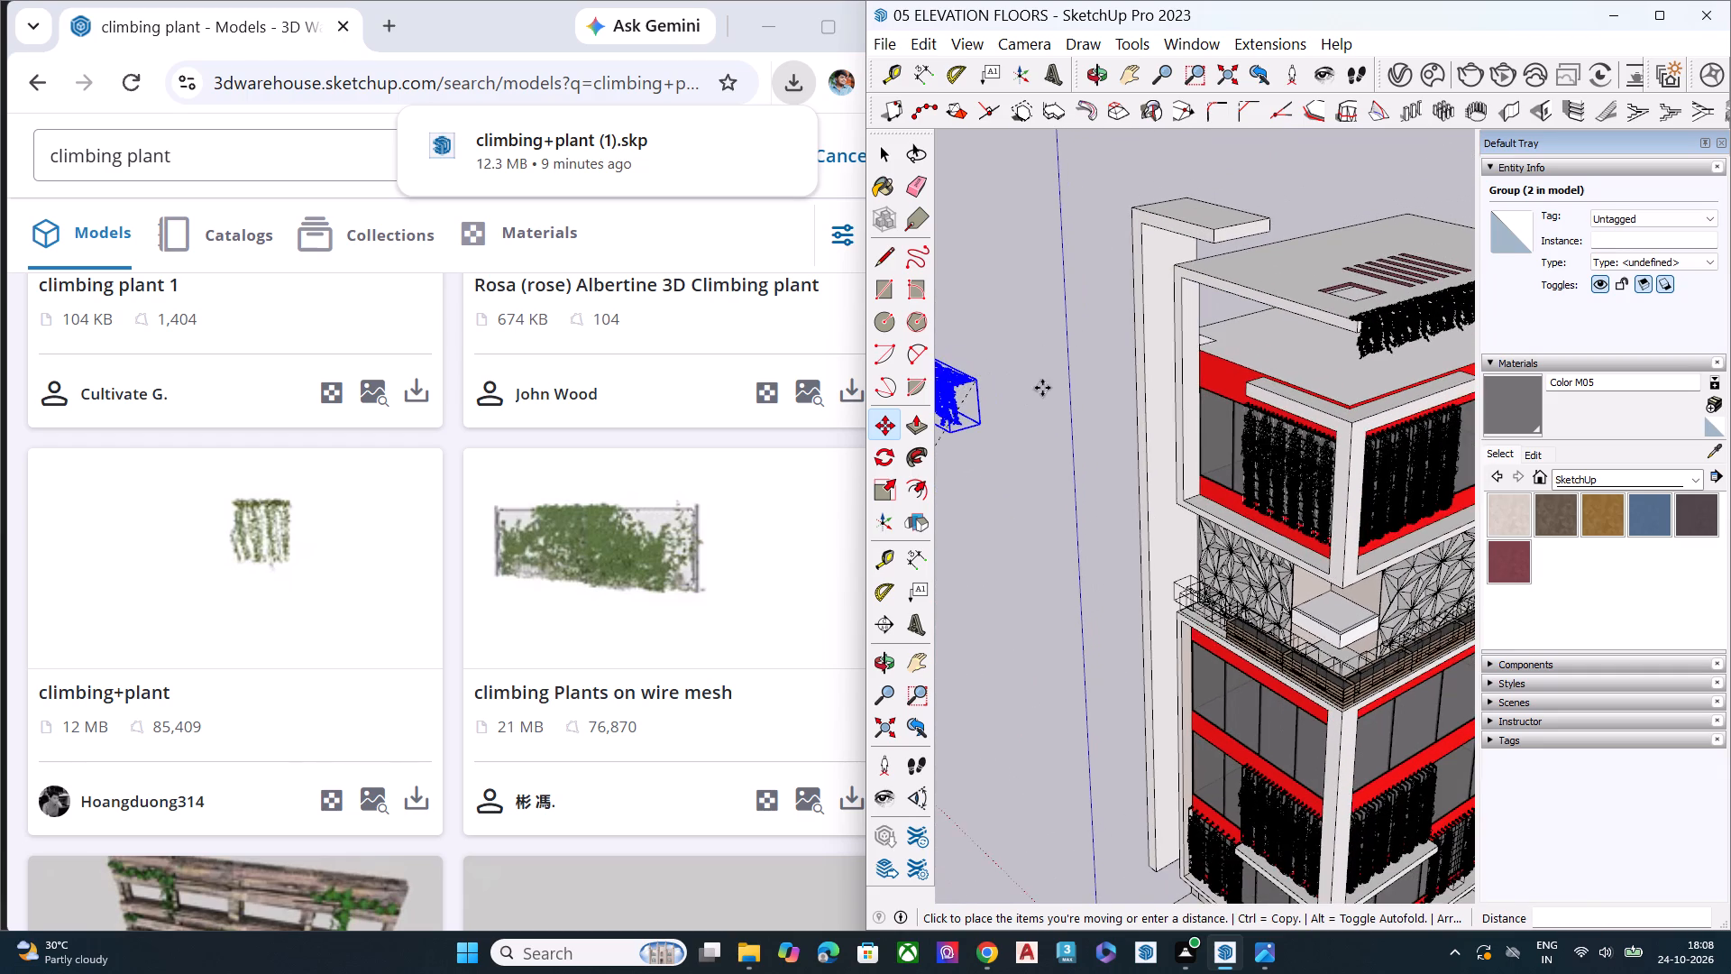
pyautogui.scroll(-6, 1042, 388)
pyautogui.scroll(1, 1241, 335)
pyautogui.scroll(-1, 1241, 335)
pyautogui.scroll(3, 1245, 335)
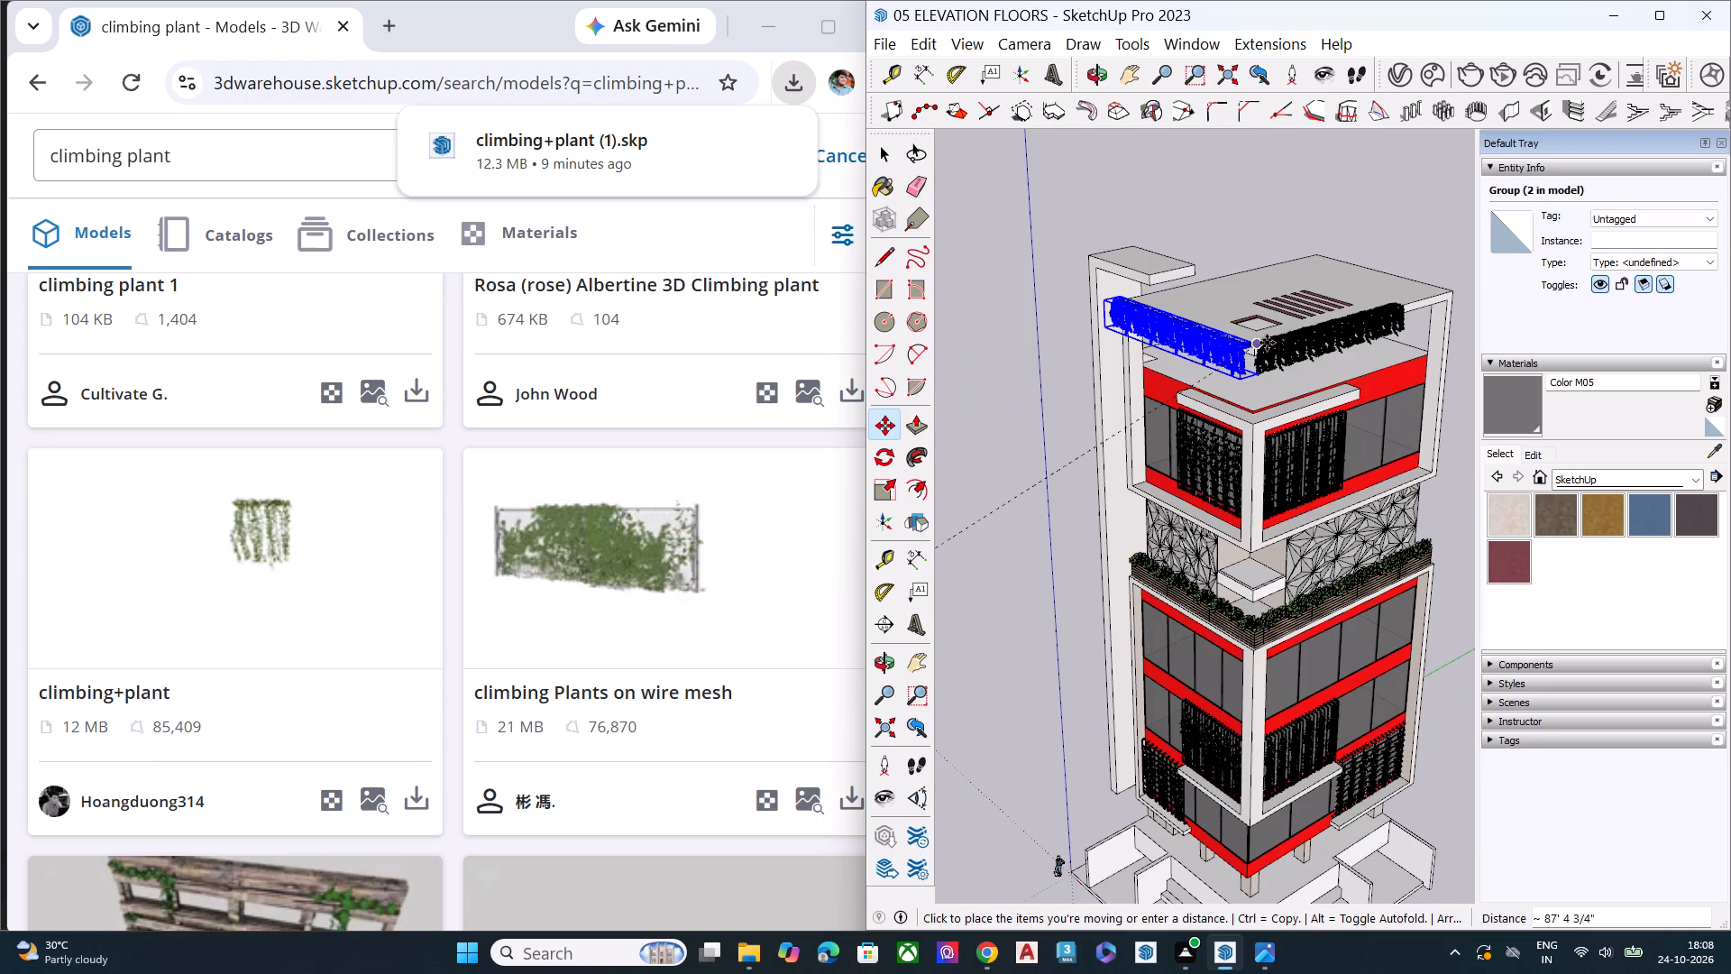
pyautogui.scroll(19, 1264, 345)
pyautogui.scroll(6, 1278, 348)
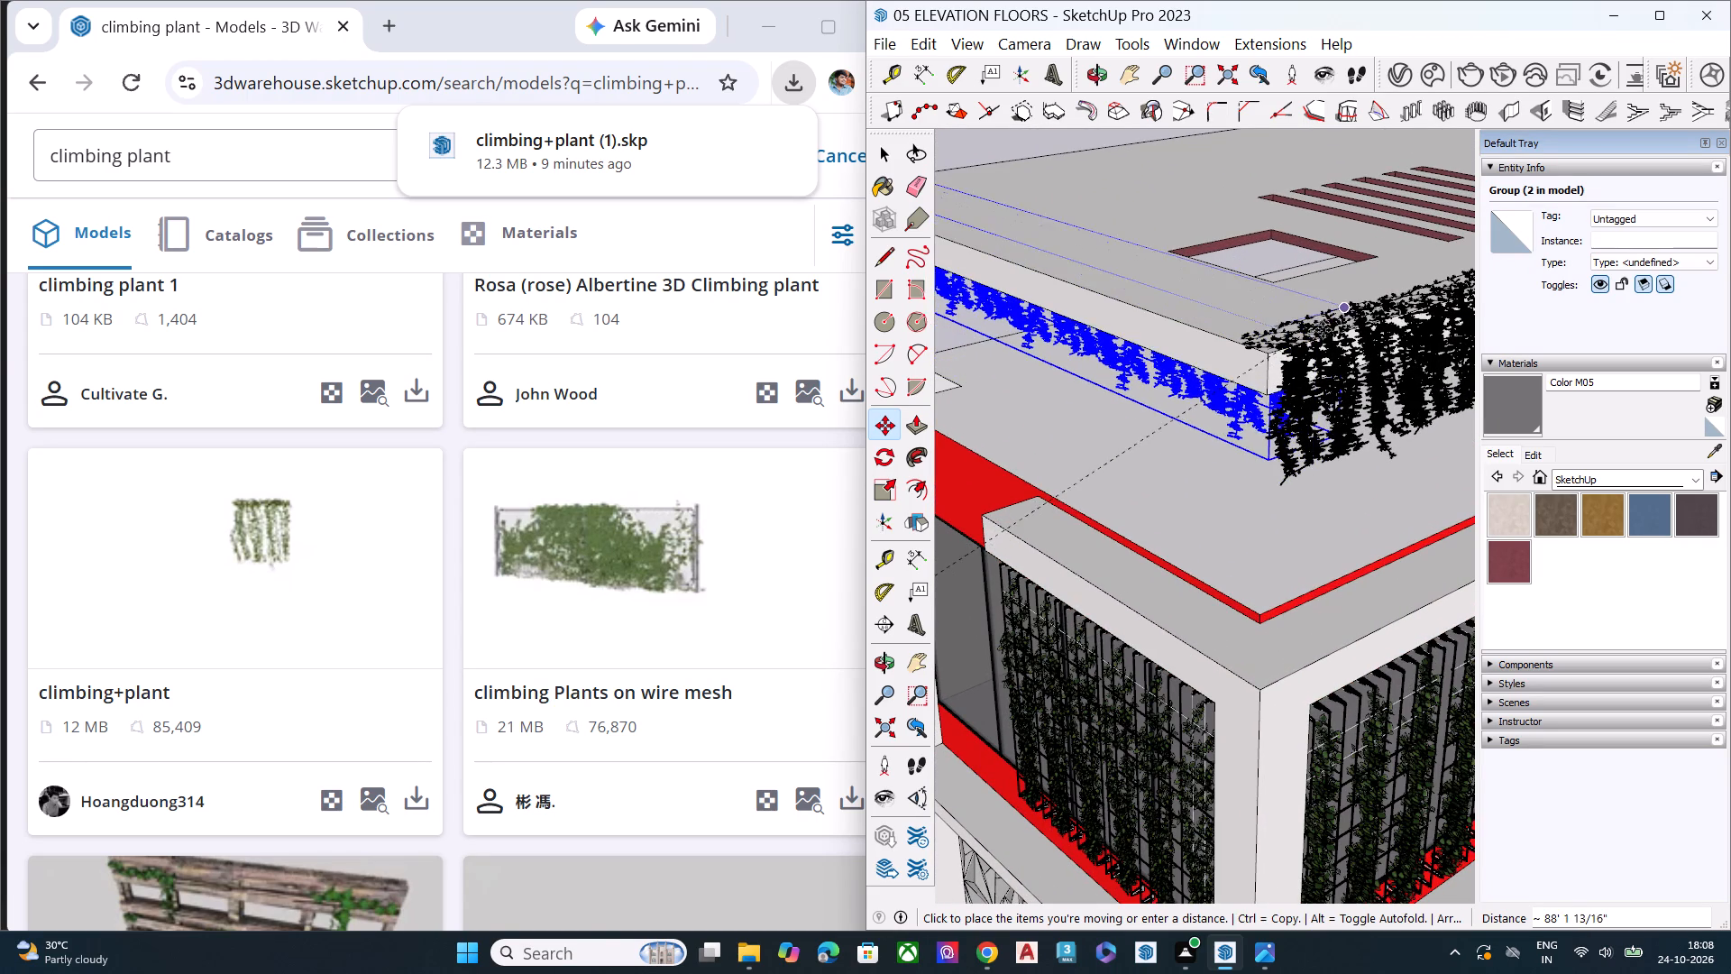
pyautogui.scroll(5, 1305, 349)
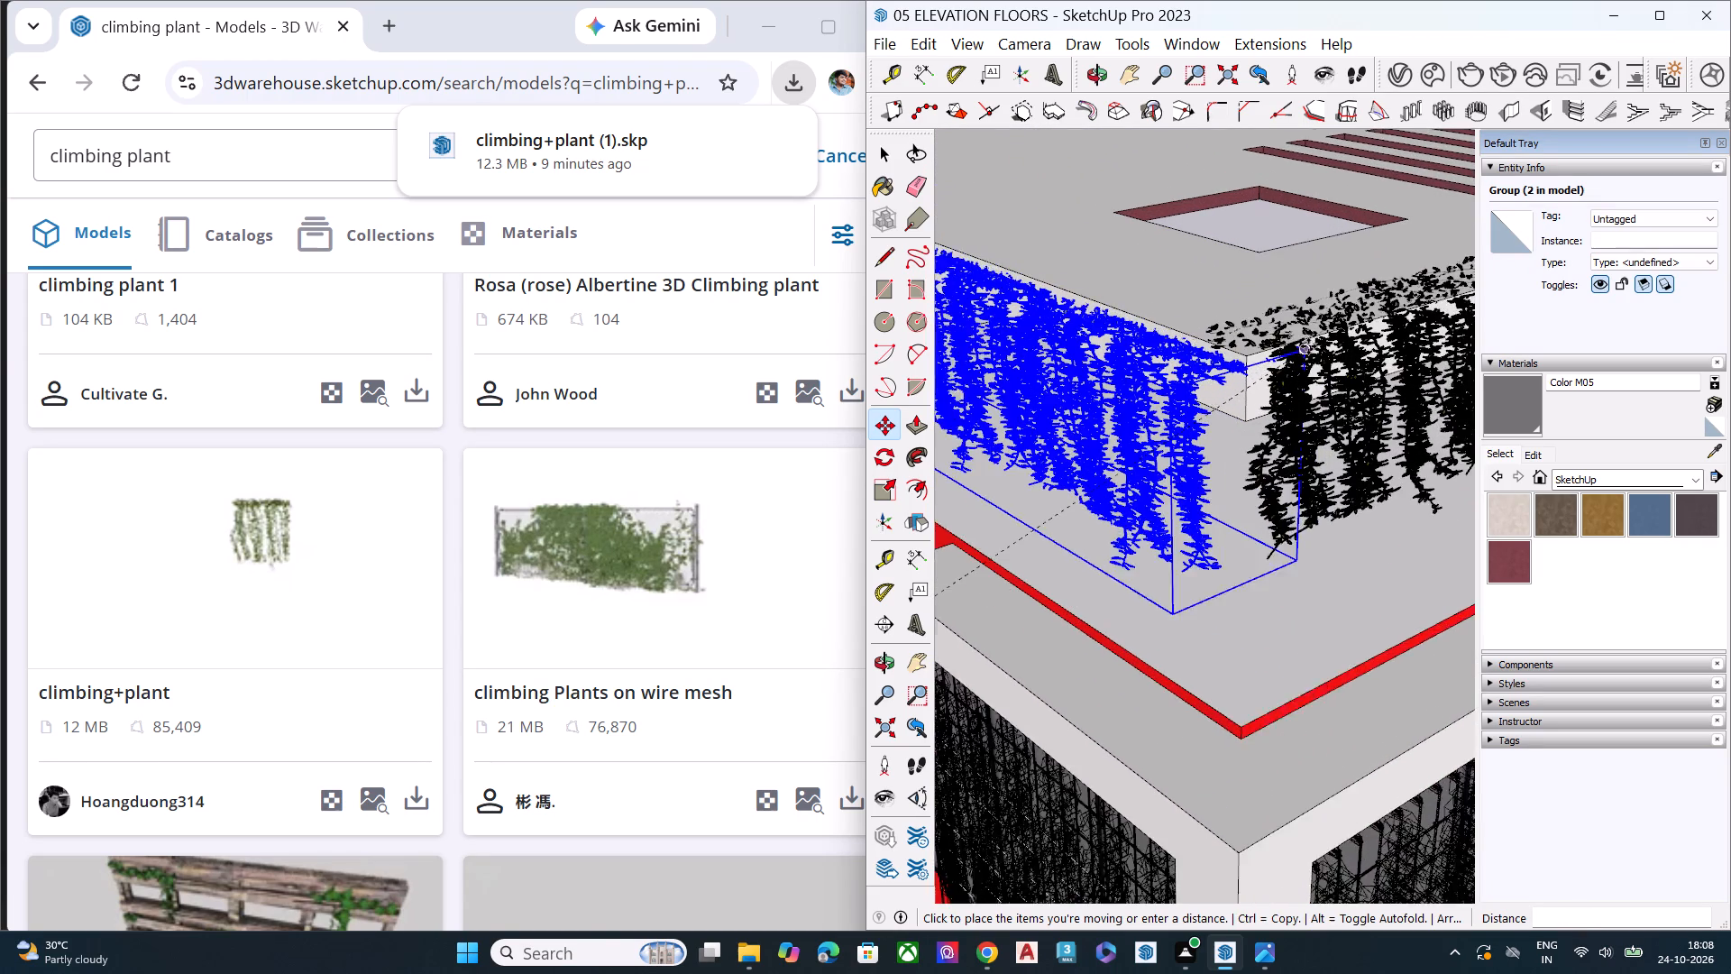
pyautogui.scroll(7, 1308, 346)
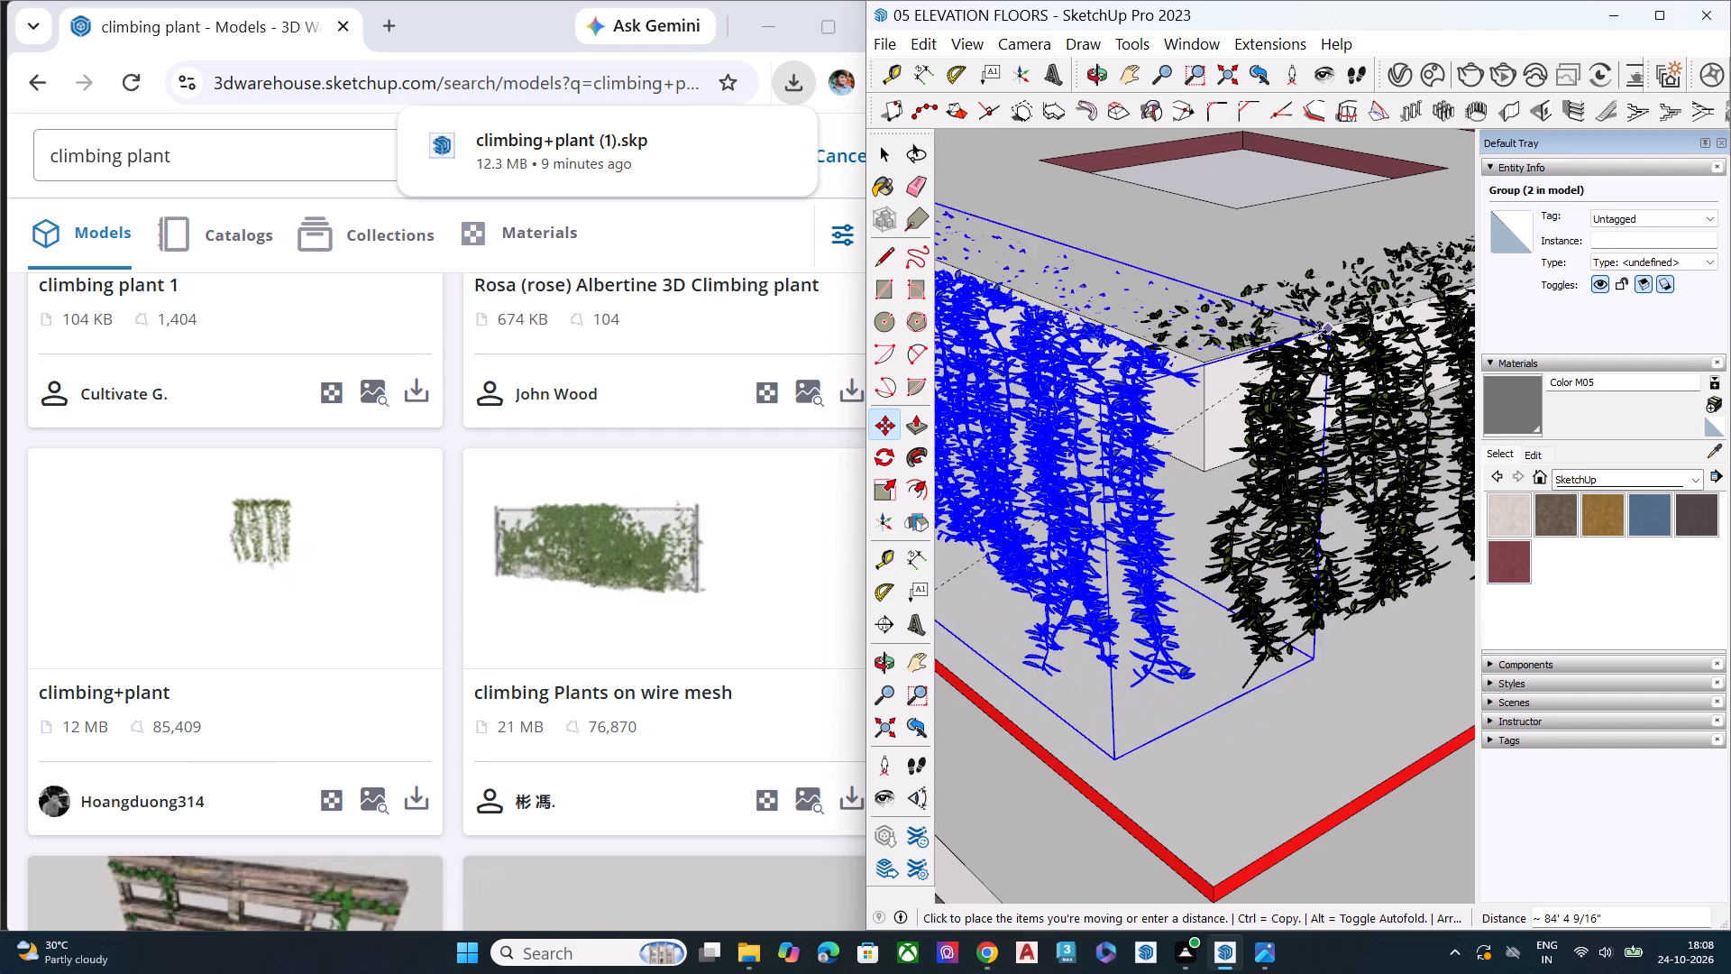
pyautogui.click(1319, 332)
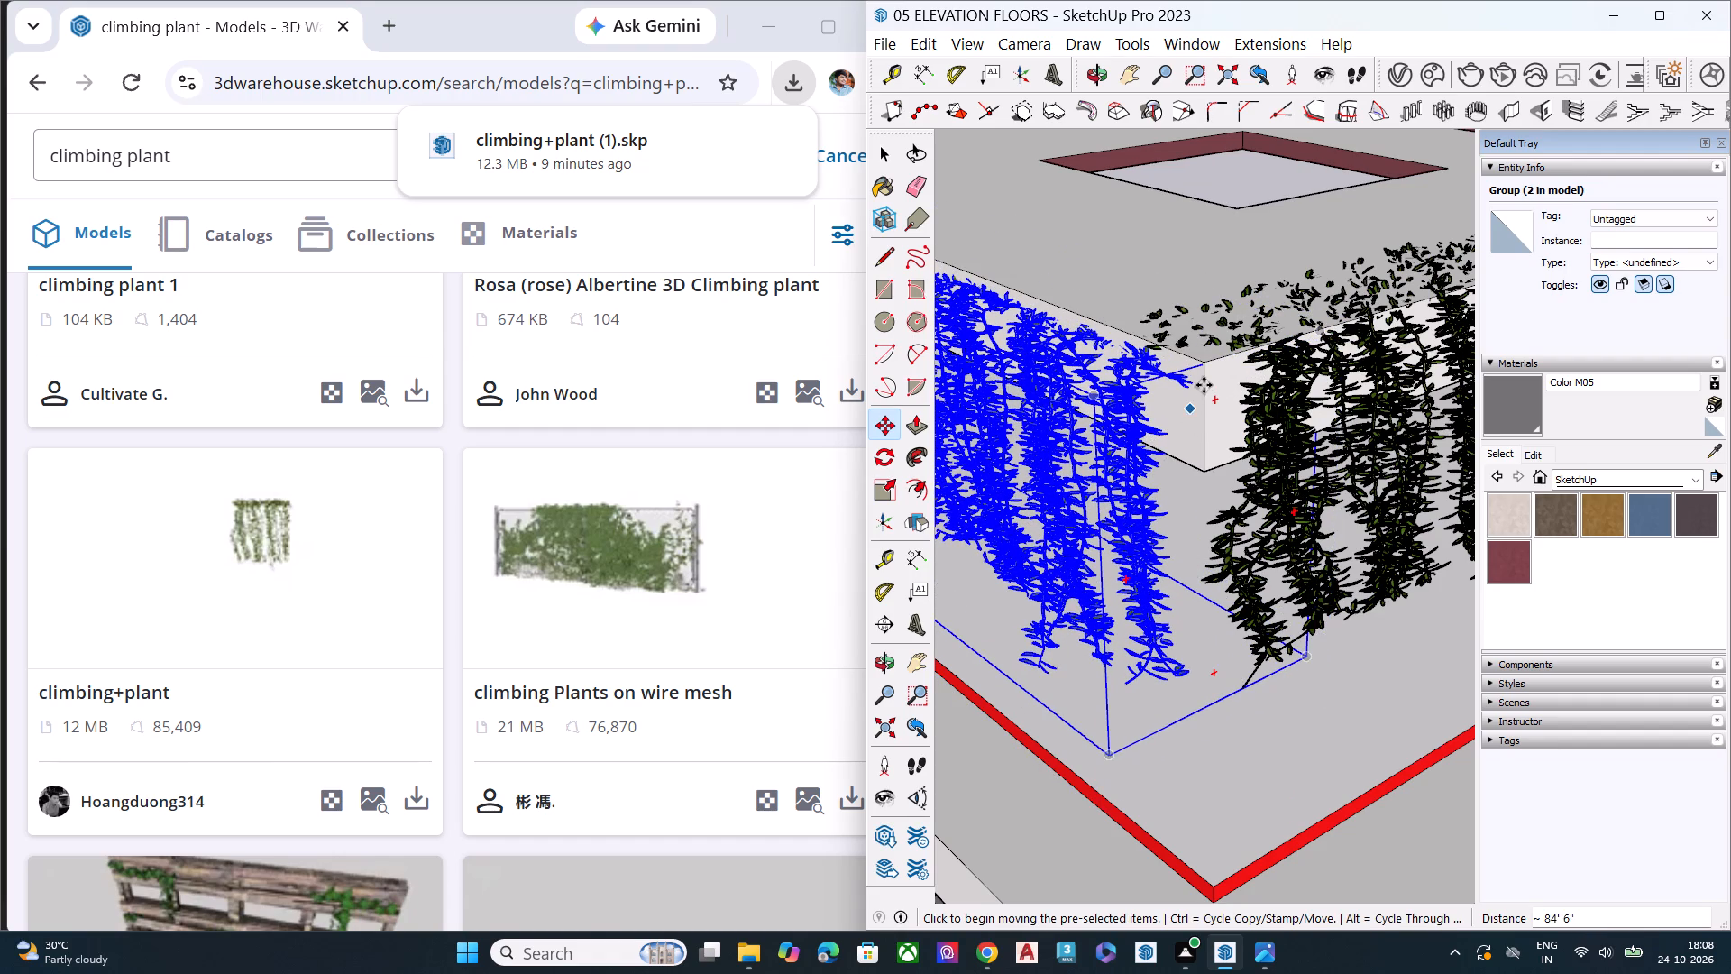
# Raise the moved climbing-plant group about 3 11/16" so its top leaves sit over the roof slab's upper edge.
pyautogui.moveTo(1204, 388); pyautogui.dragTo(1218, 307, button='middle')
pyautogui.scroll(4, 1218, 307)
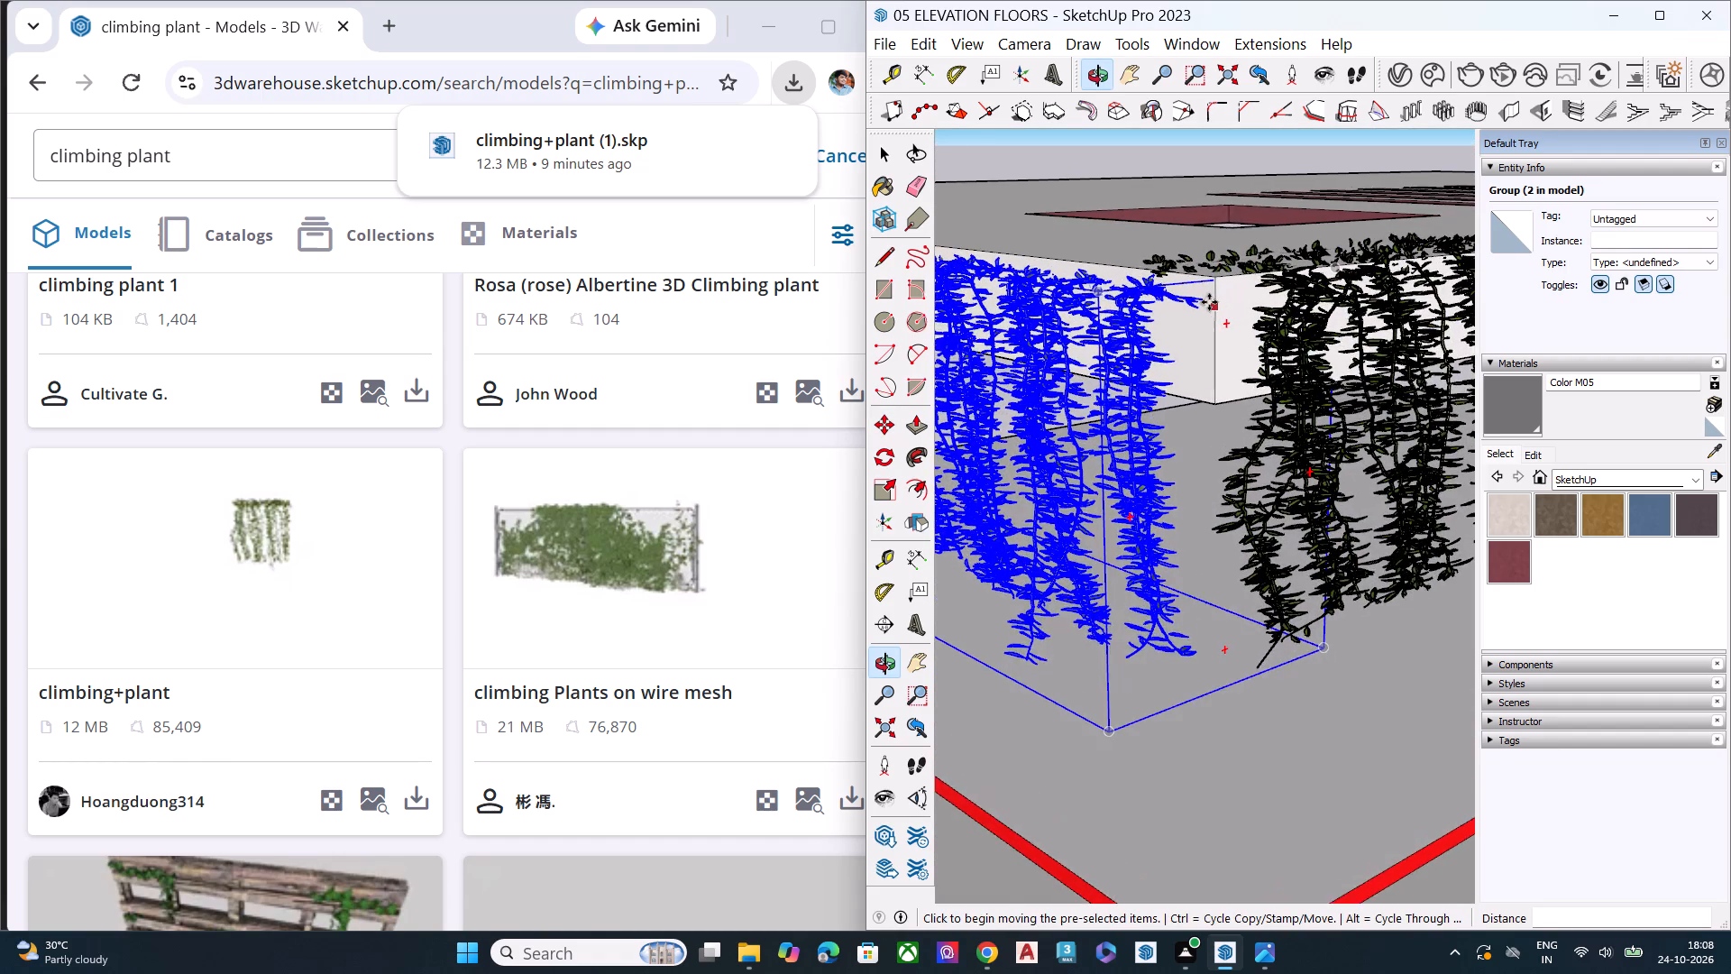
pyautogui.scroll(12, 1209, 302)
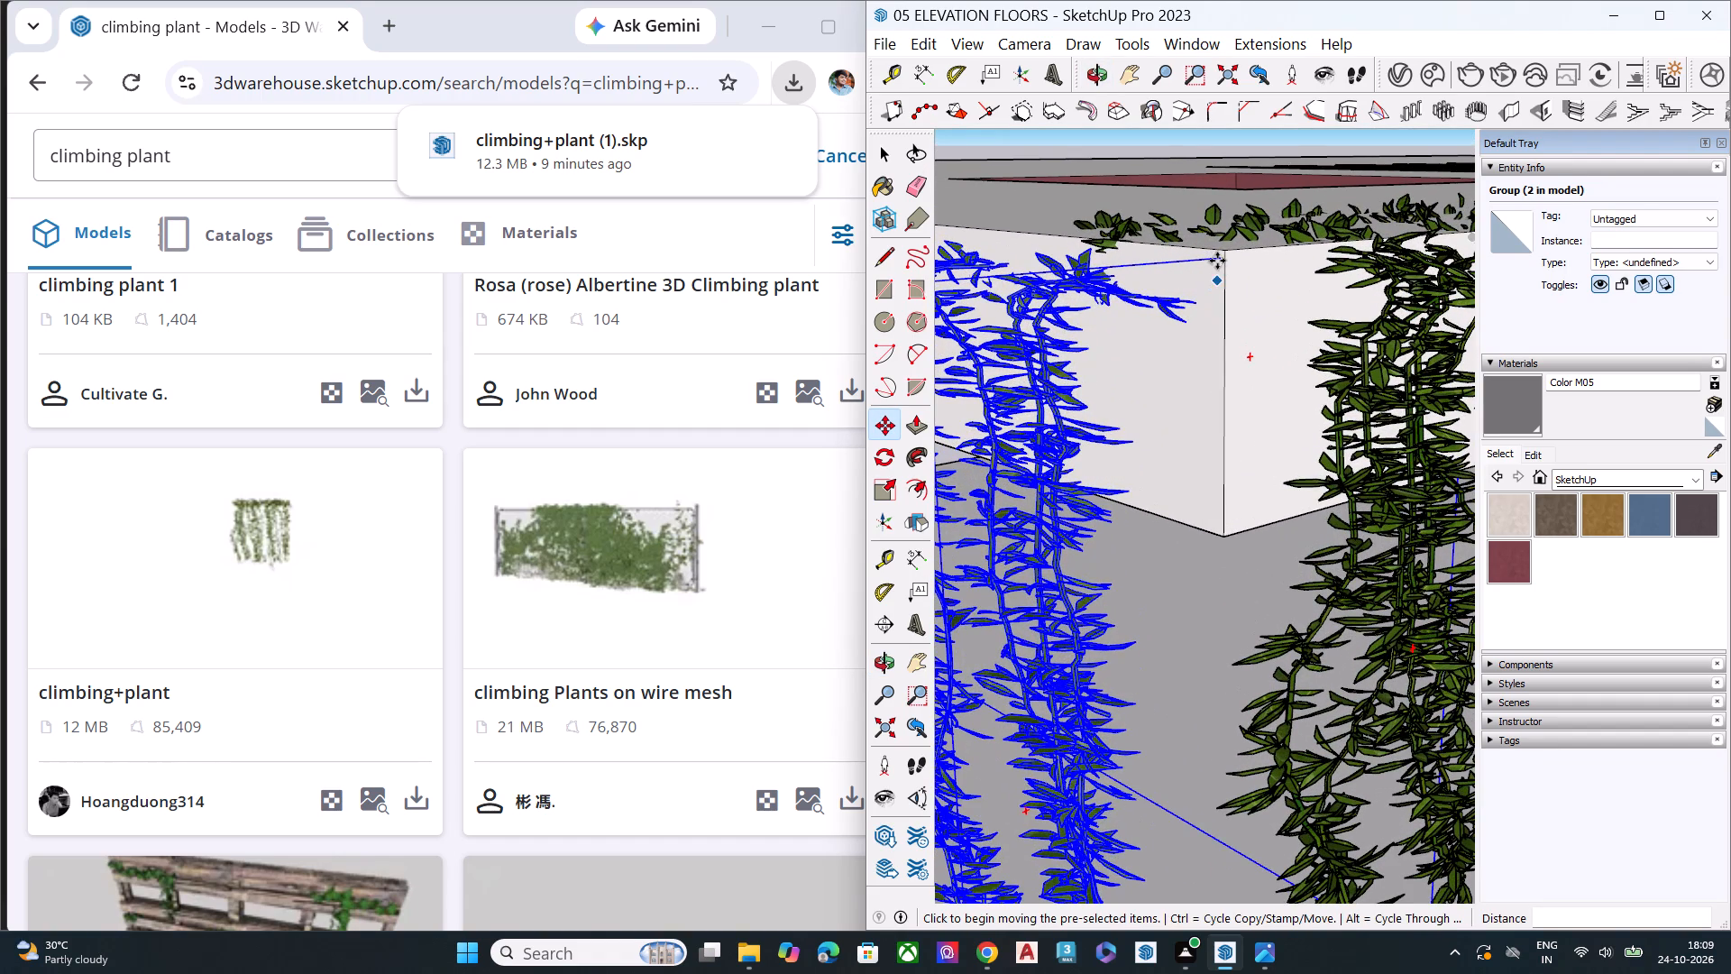
pyautogui.click(1213, 262)
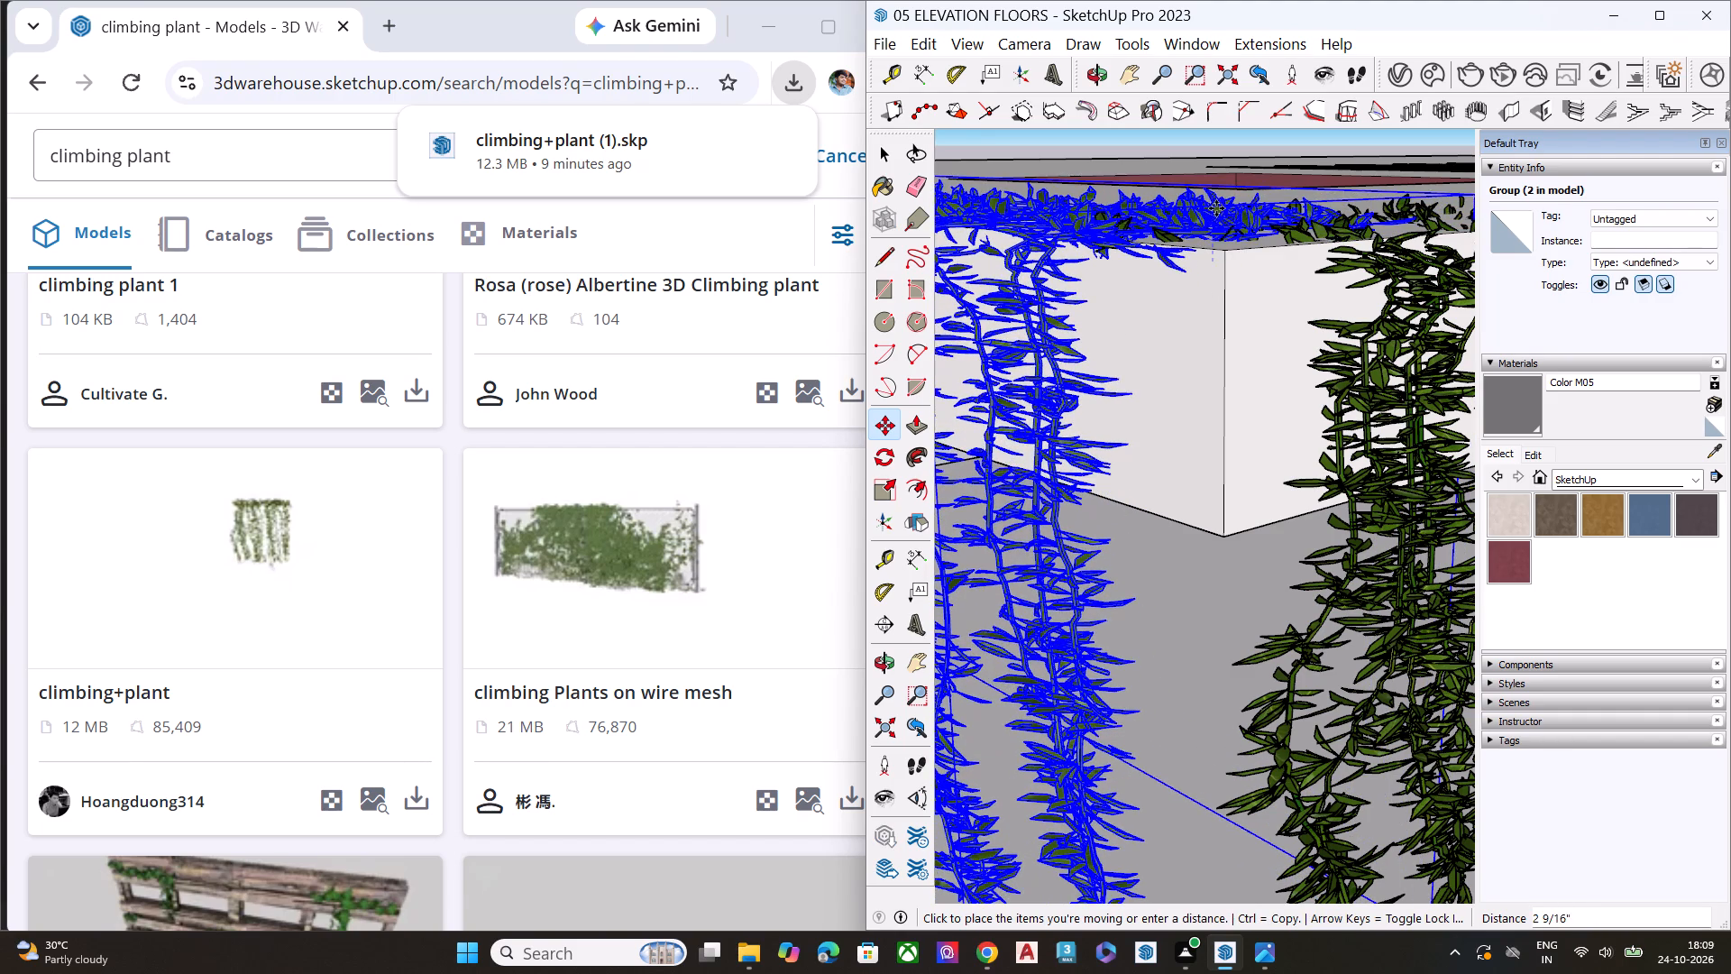
pyautogui.click(1216, 187)
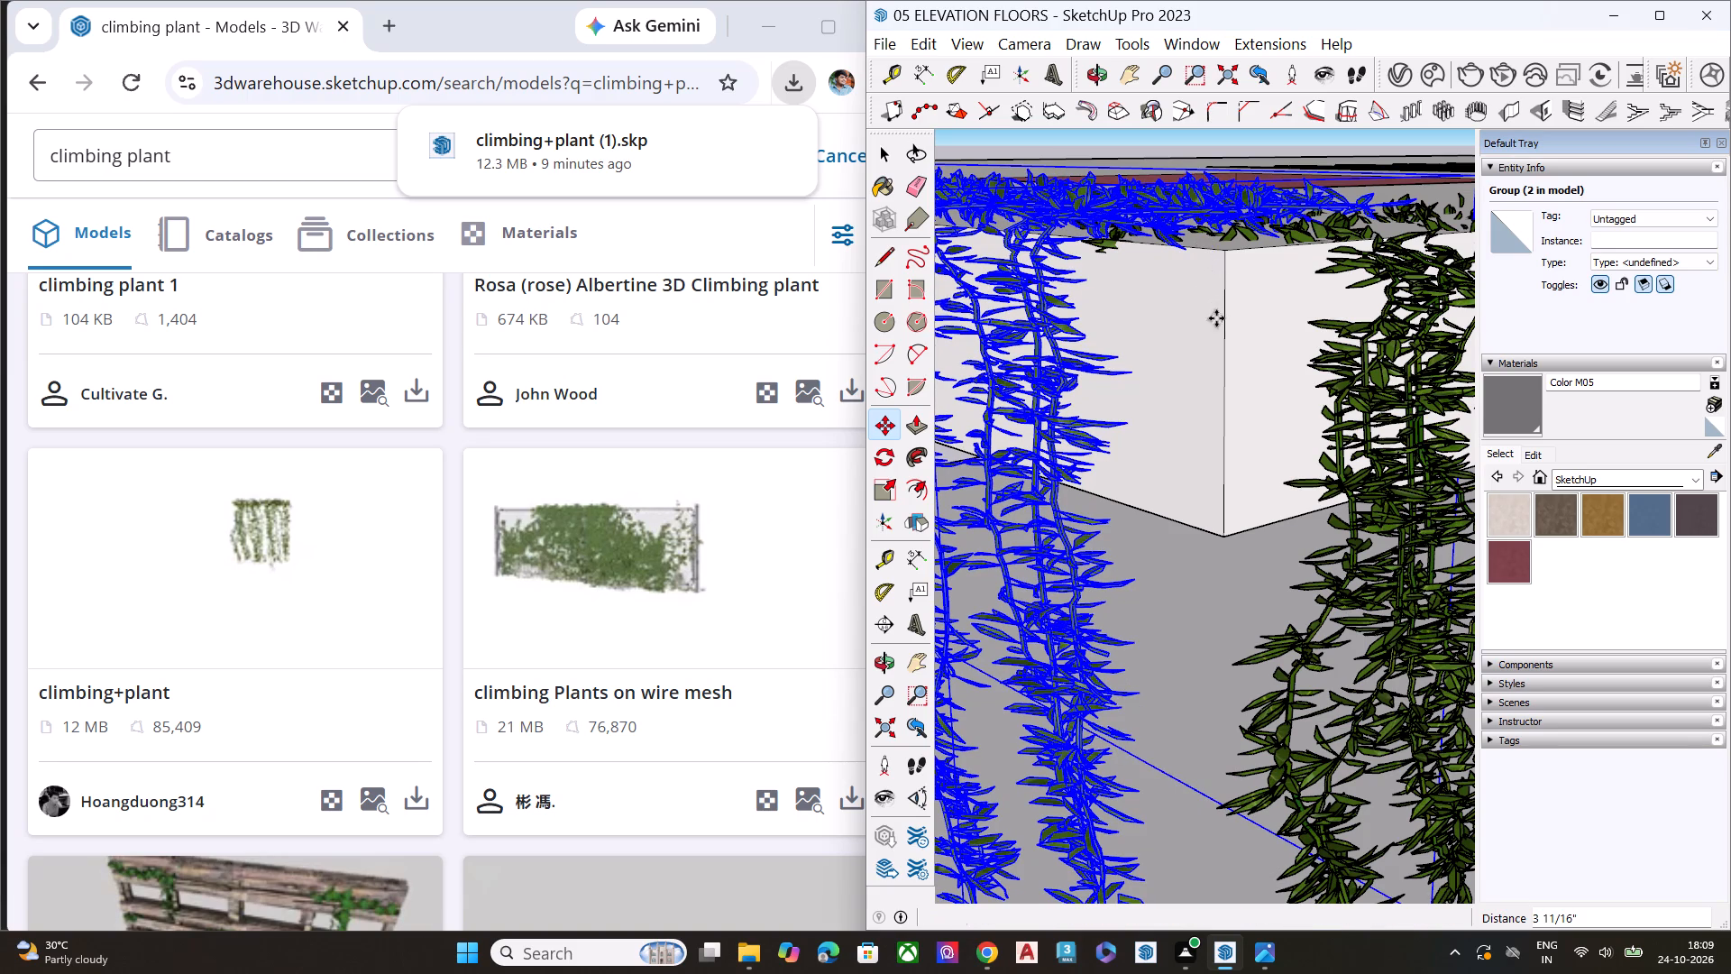
pyautogui.scroll(-8, 1200, 338)
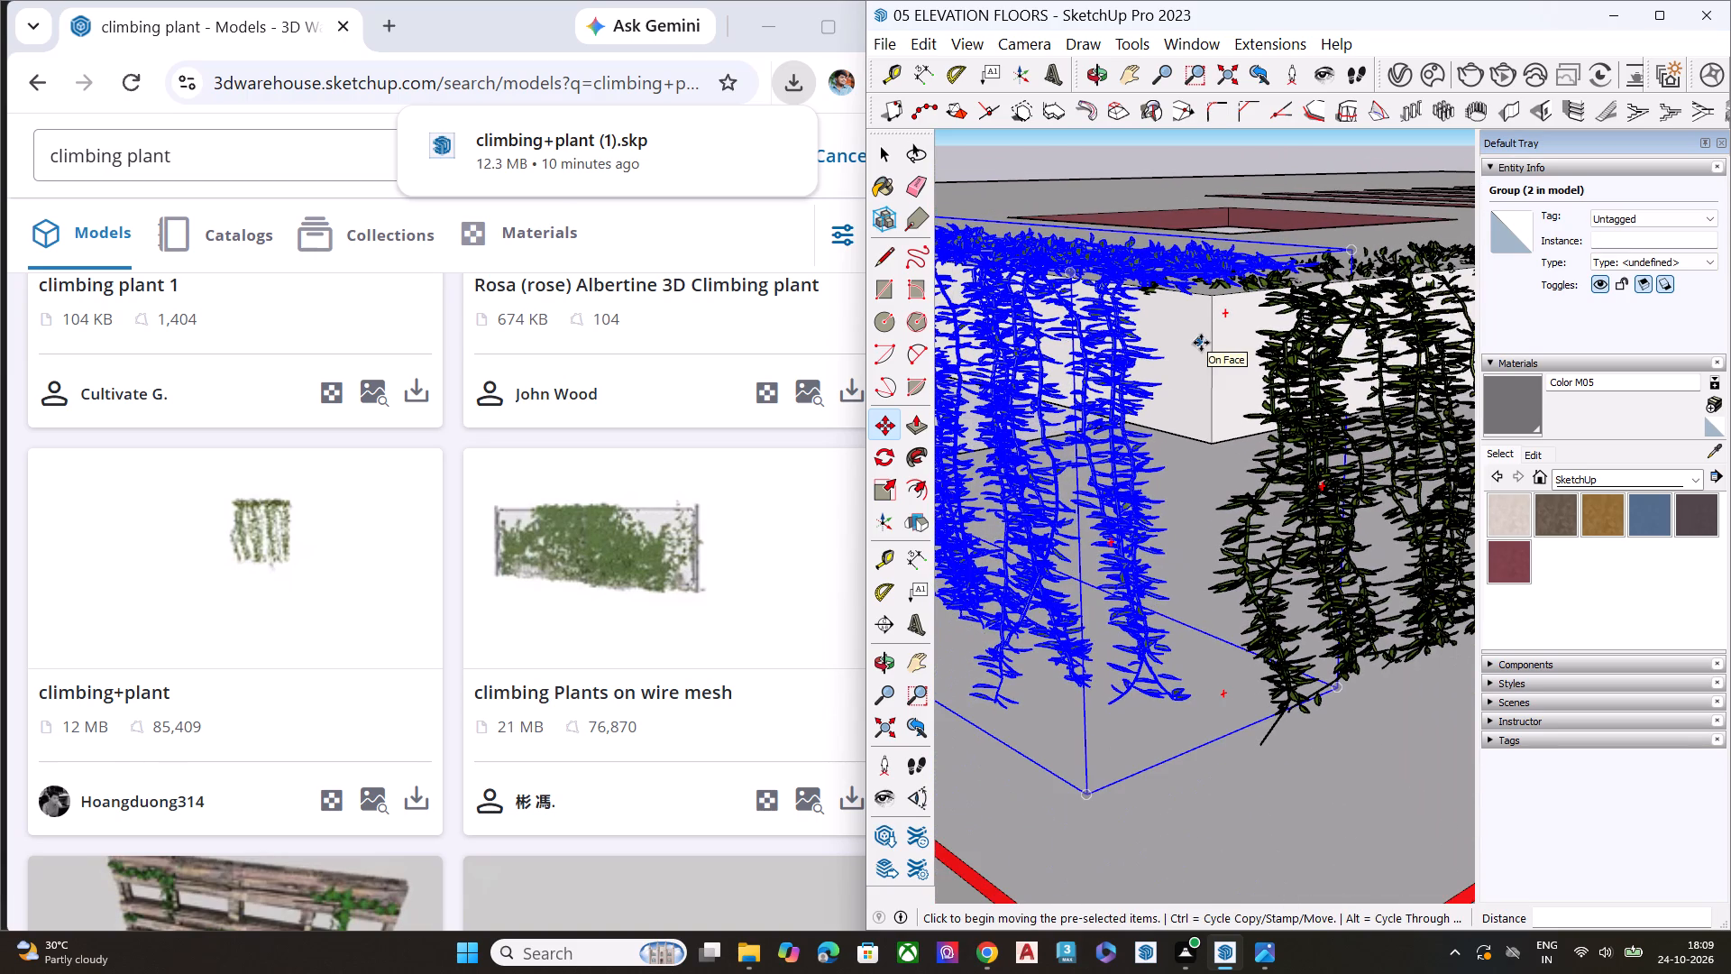
# Scale the moved climbing-plant group by about 1.01 along the green axis, lengthening it toward the roof slab's corner.
pyautogui.moveTo(1223, 357); pyautogui.dragTo(1078, 473, button='middle')
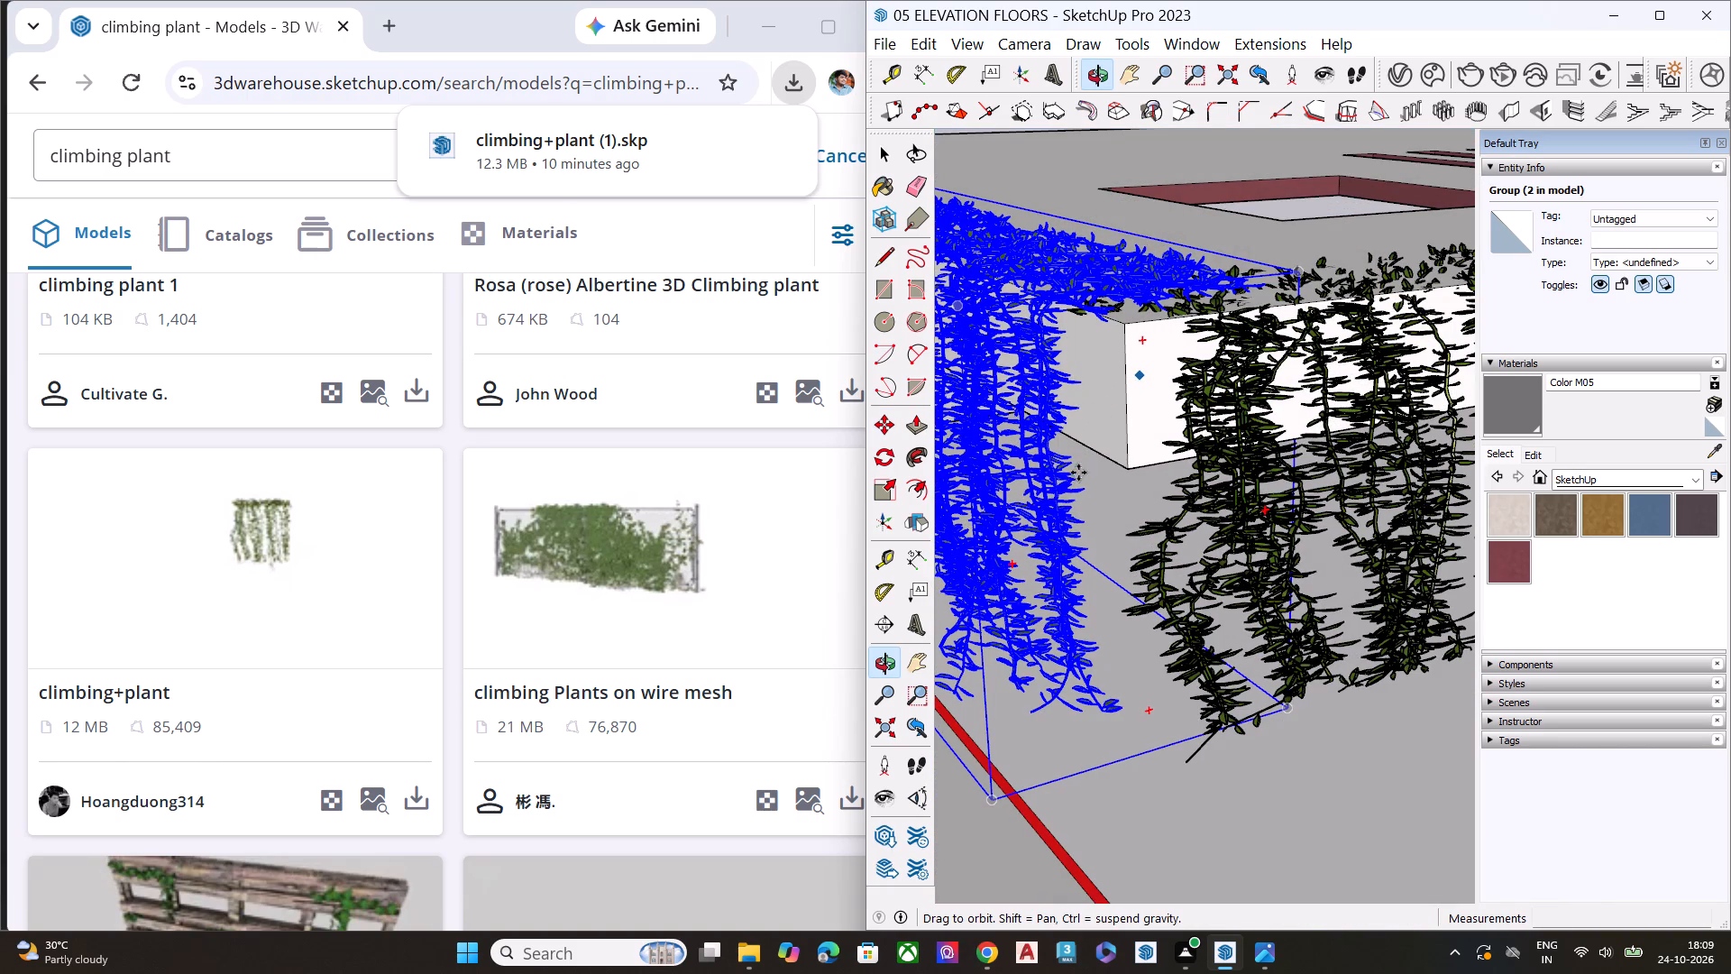
pyautogui.moveTo(1078, 473); pyautogui.dragTo(1064, 525, button='middle')
pyautogui.press('space')
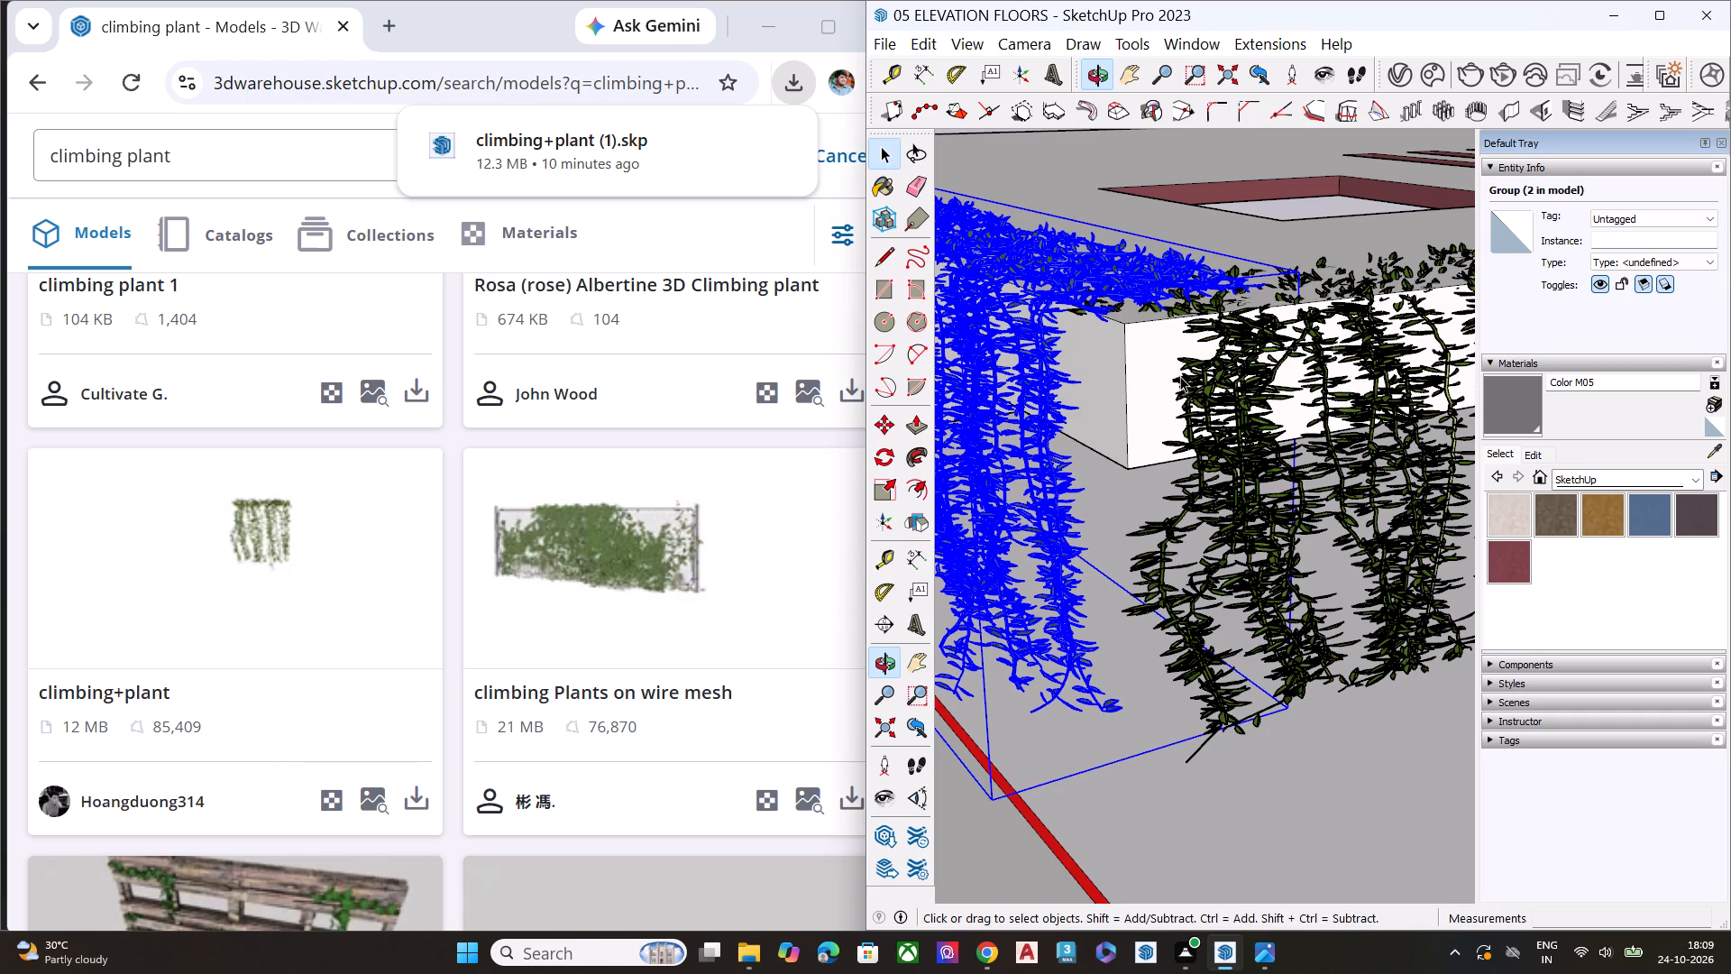
pyautogui.scroll(-8, 1149, 410)
pyautogui.scroll(-18, 1223, 523)
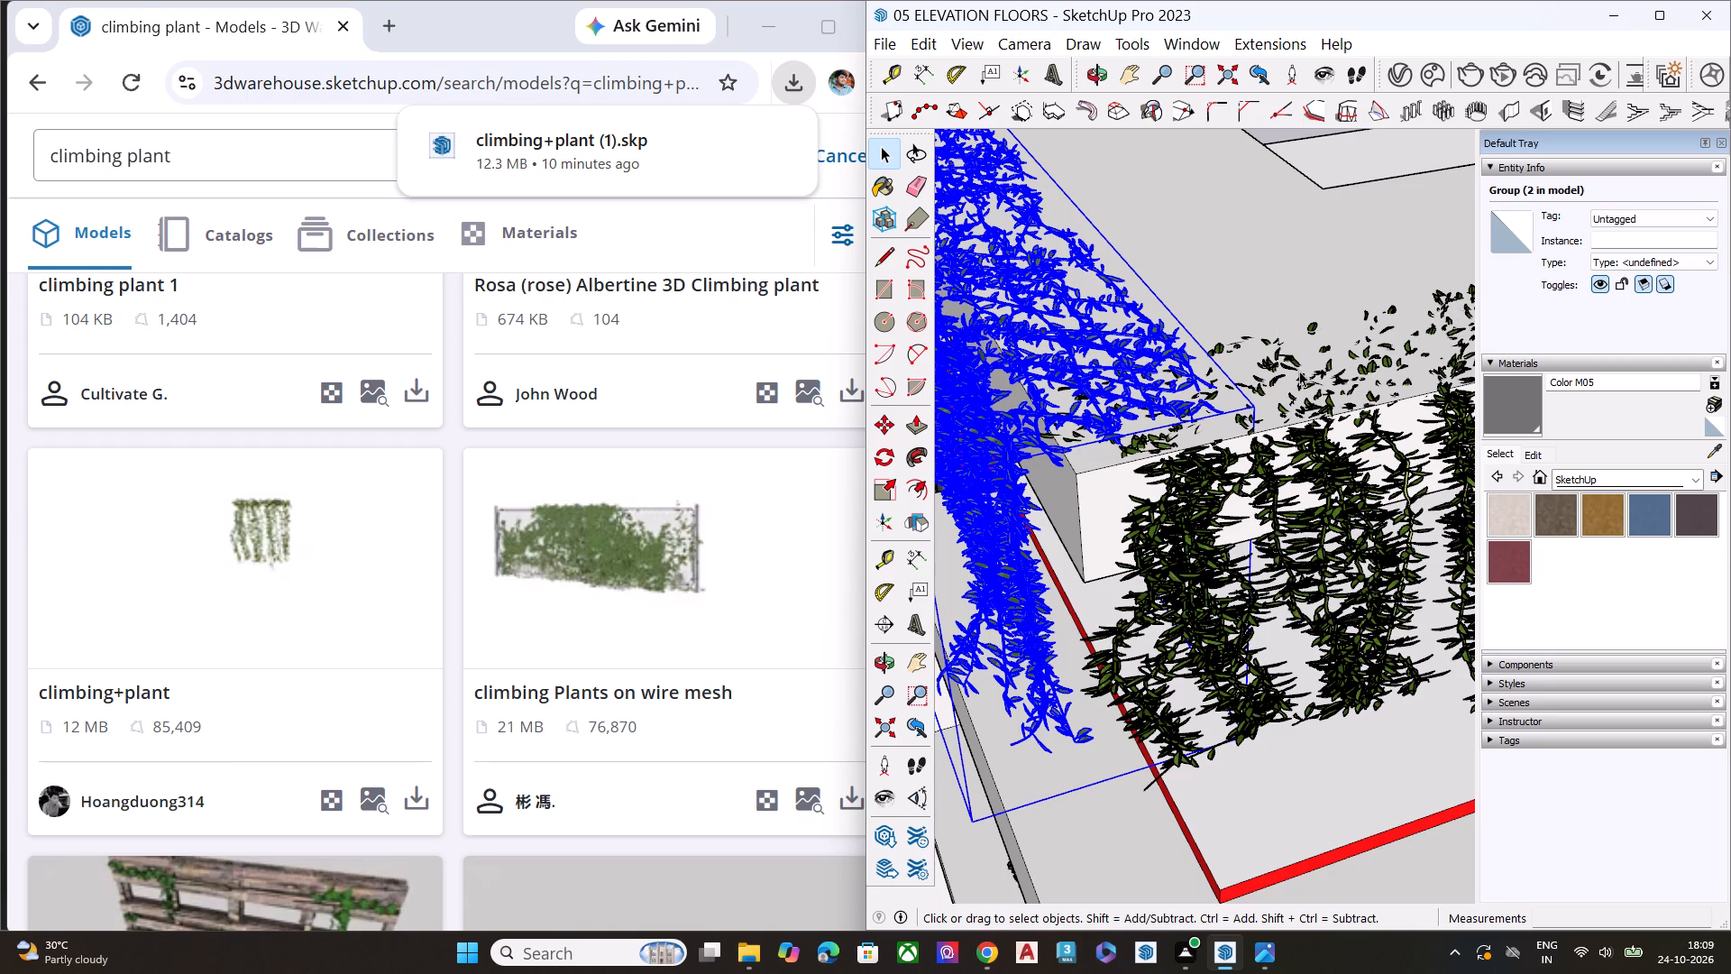
pyautogui.press('s')
pyautogui.click(1104, 634)
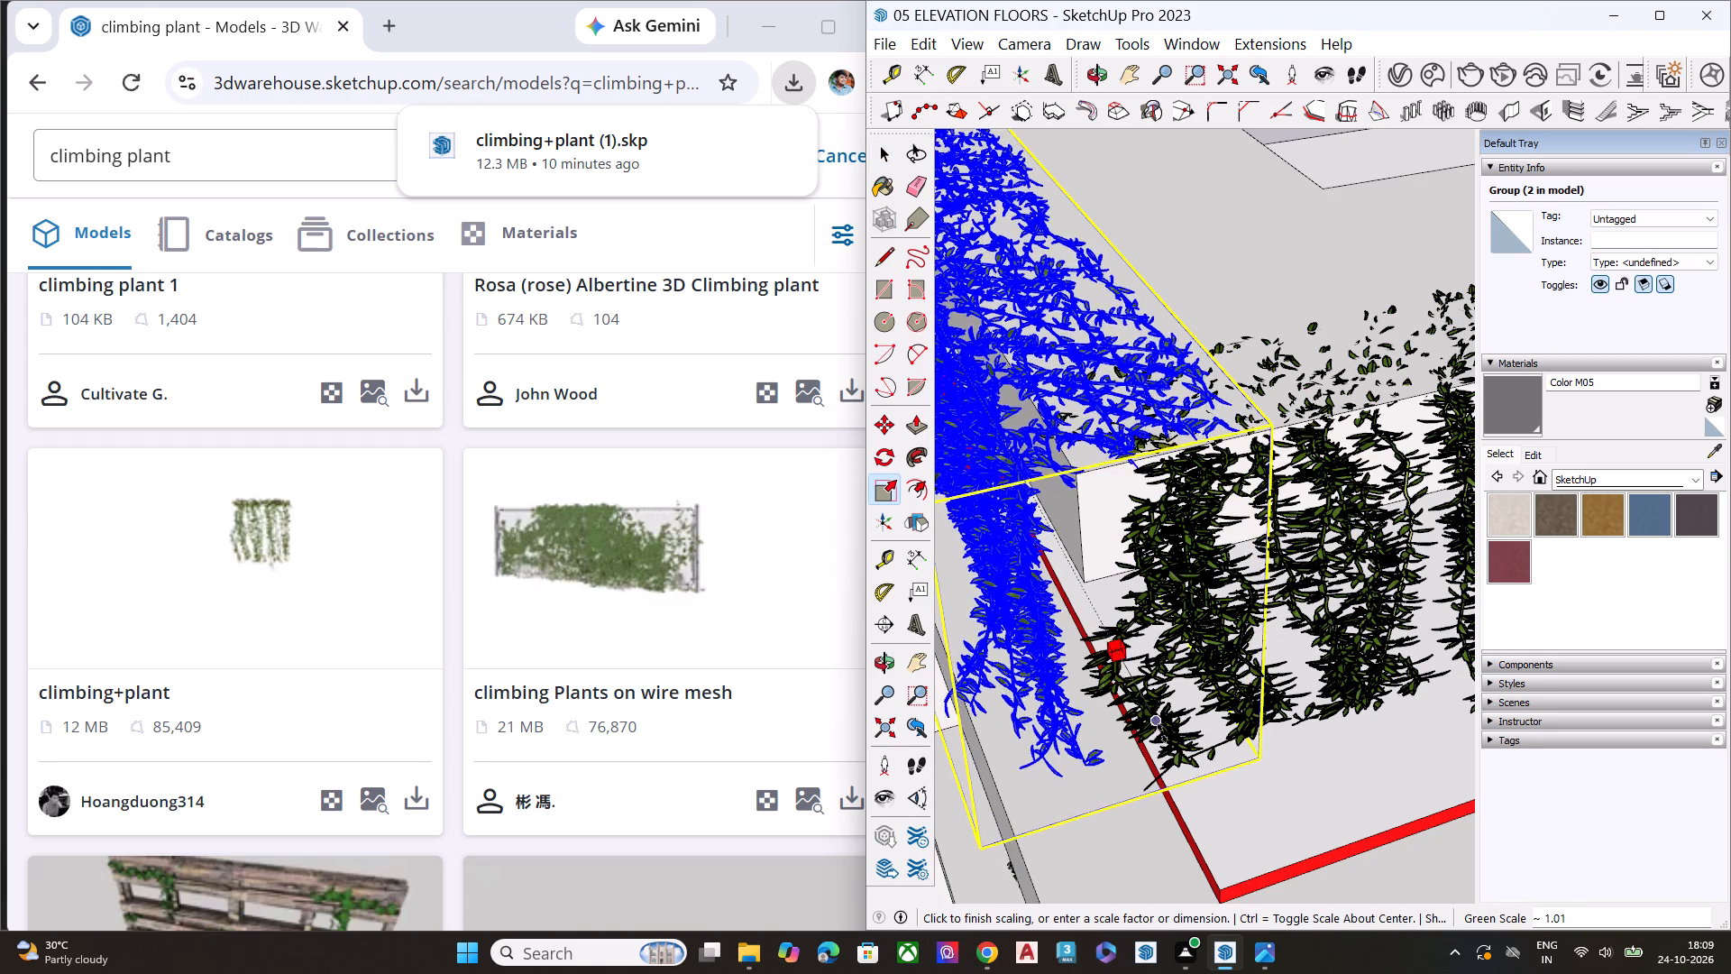
pyautogui.click(1162, 733)
pyautogui.press('space')
# Select the other climbing-plant row at the roof slab's corner, including the geometry around it, and start scaling the selection.
pyautogui.moveTo(1181, 525); pyautogui.dragTo(1173, 520)
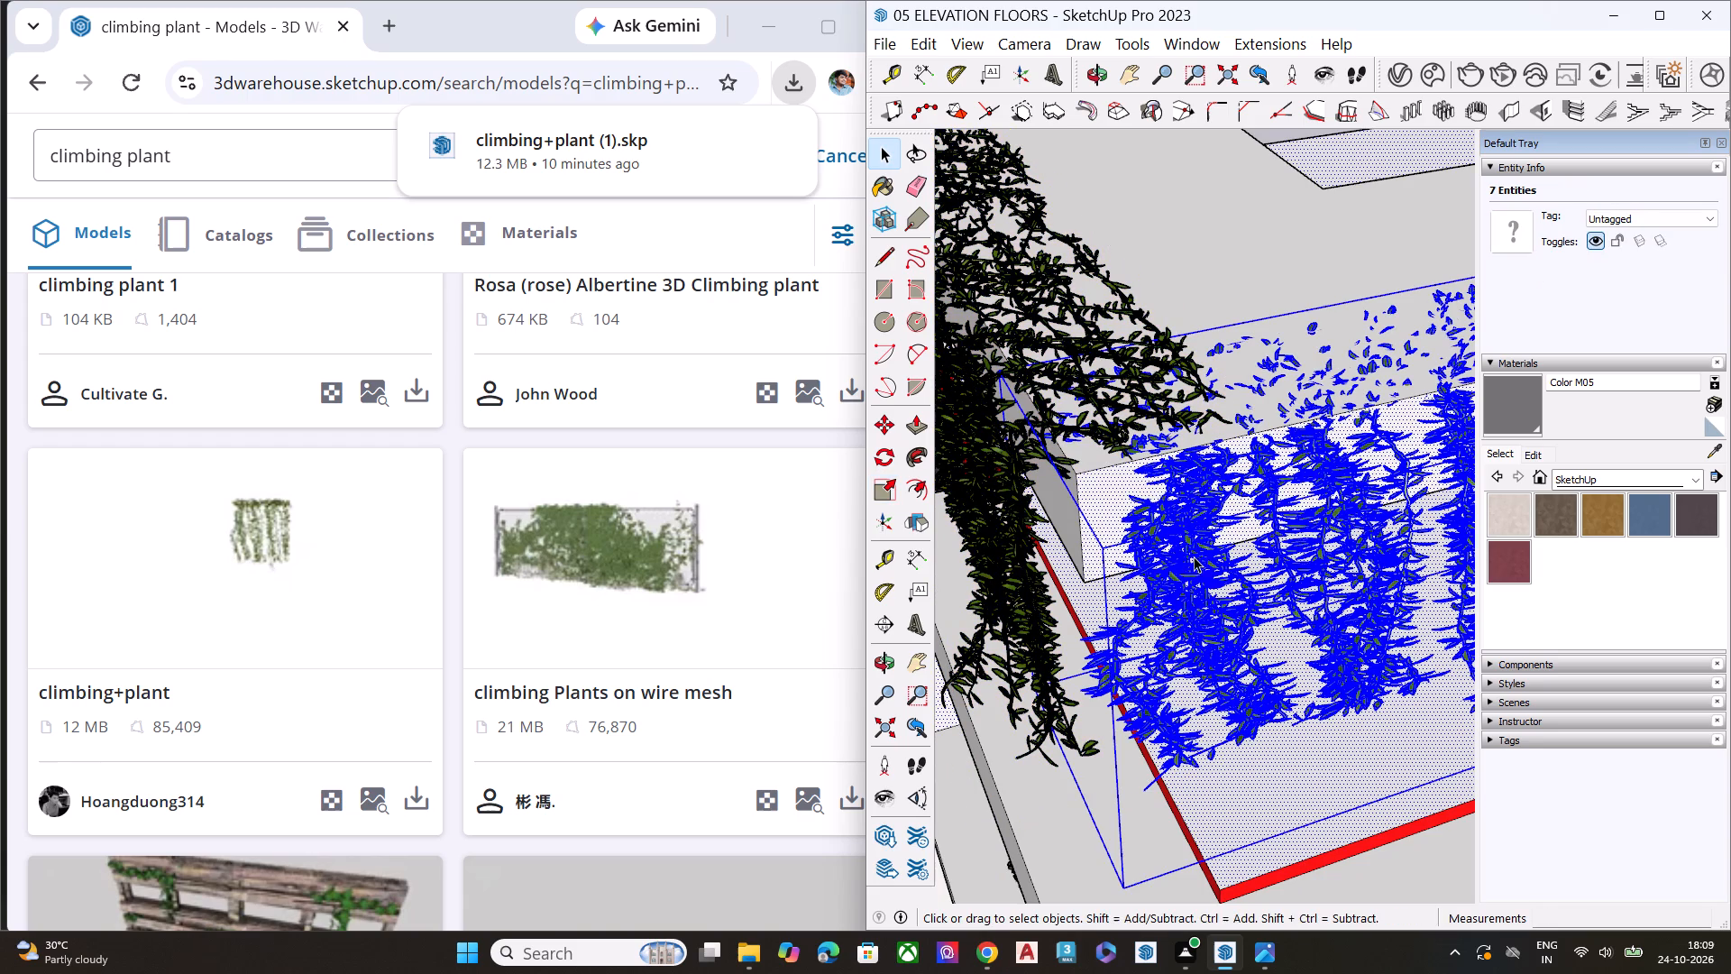
pyautogui.press('s')
pyautogui.scroll(-4, 1205, 584)
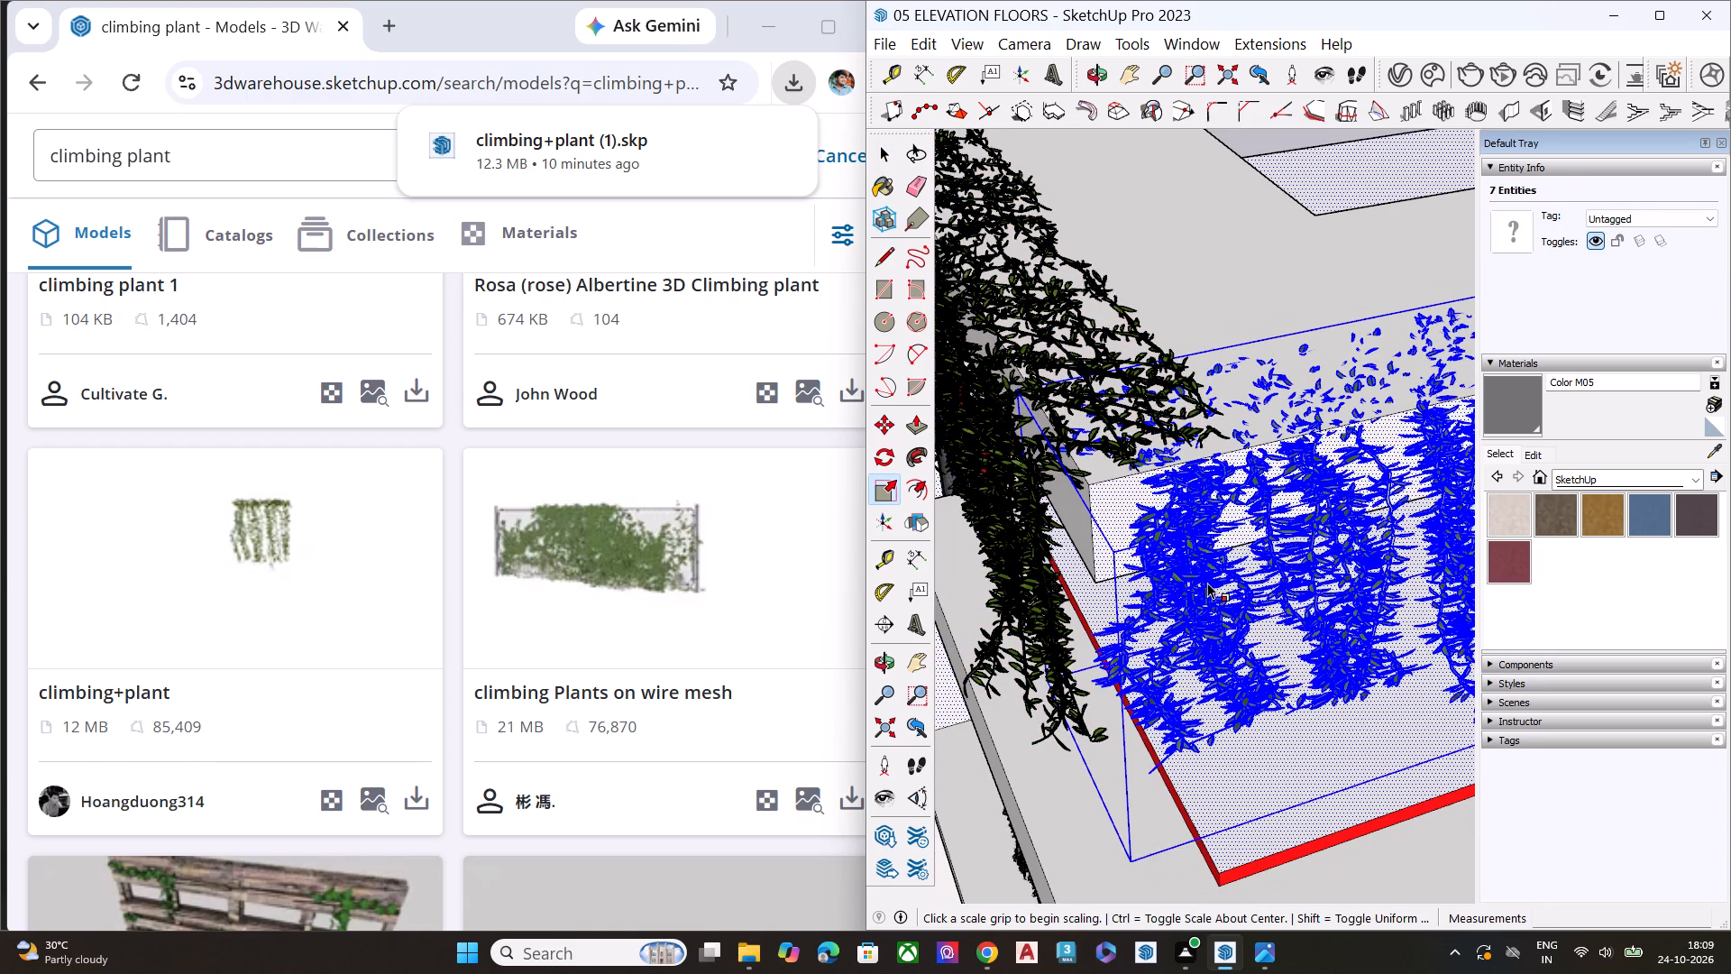
pyautogui.scroll(-3, 1207, 583)
pyautogui.press('s')
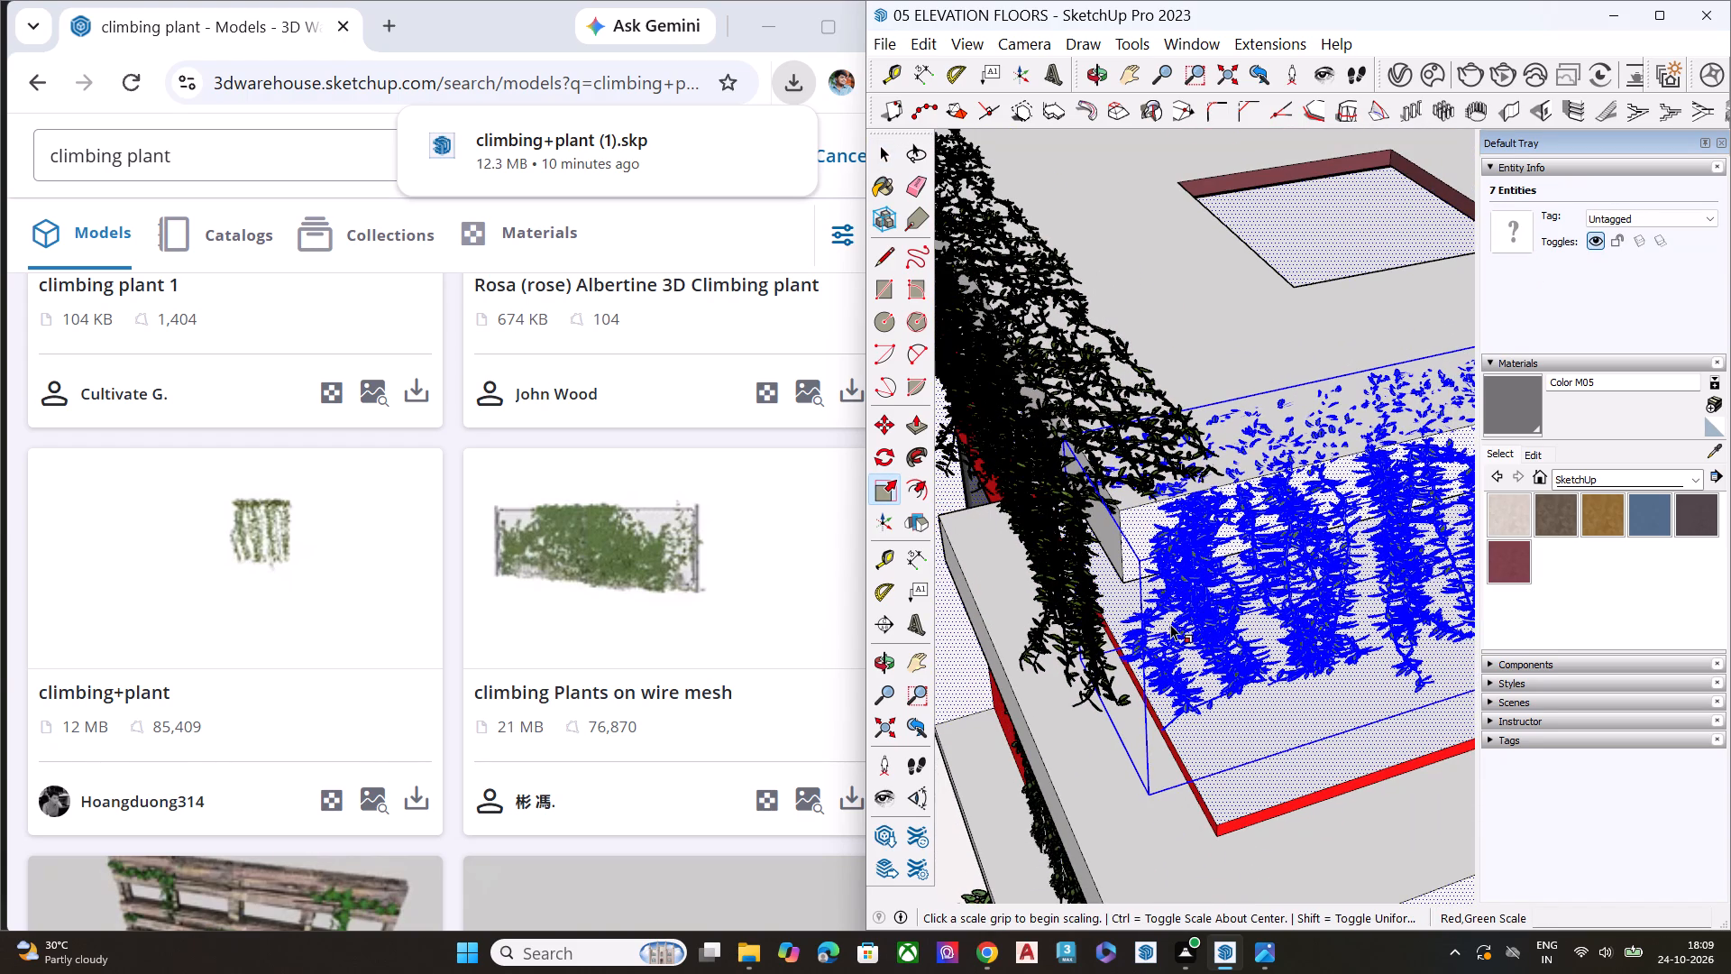
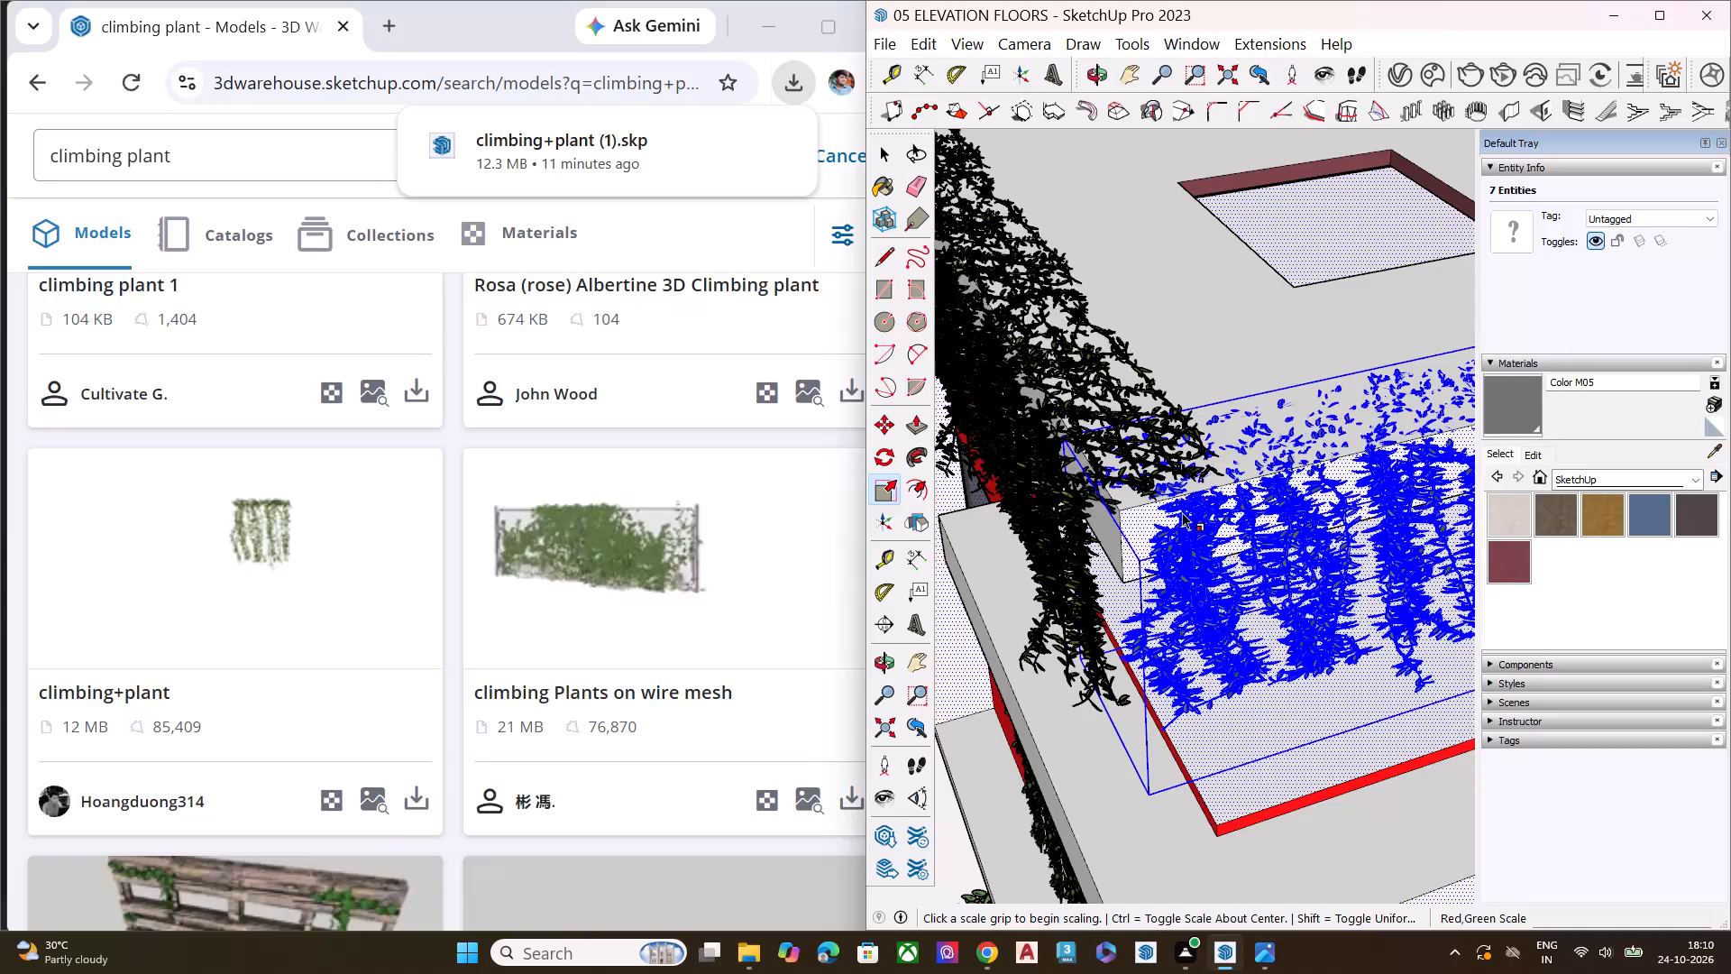
# Examine the climbing plants hanging along the roof slab's edges, up close and from above and below the building.
pyautogui.scroll(4, 1144, 591)
pyautogui.scroll(-5, 1175, 564)
pyautogui.press('space')
pyautogui.press('space')
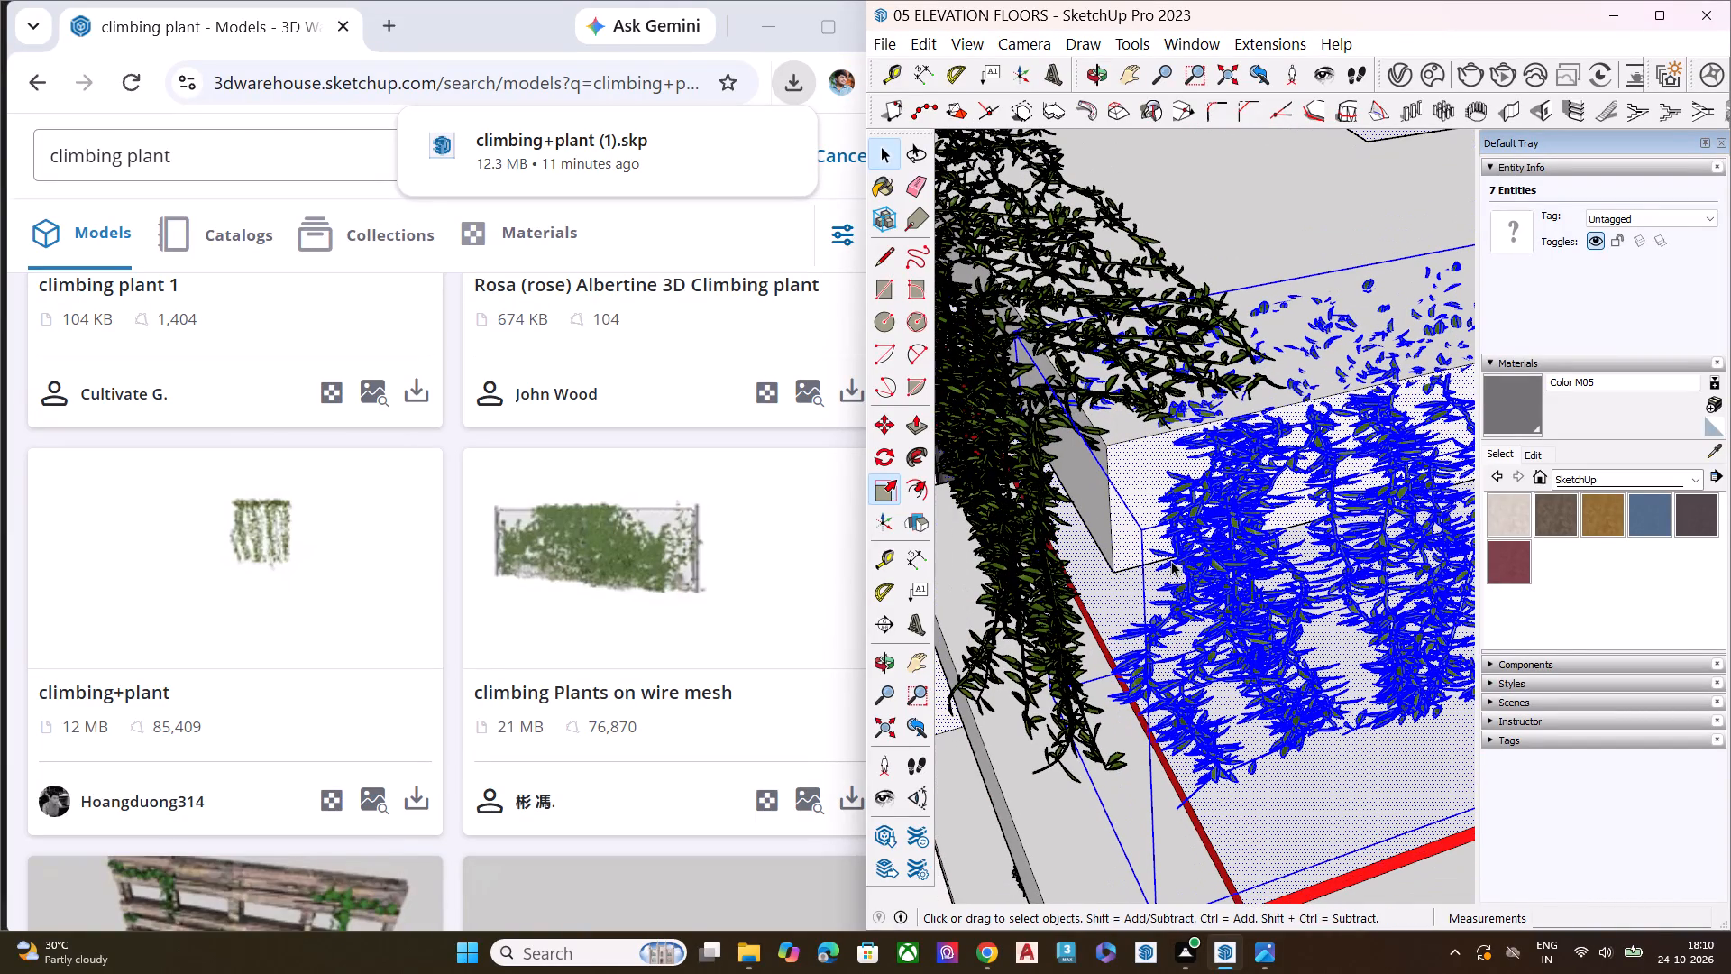
pyautogui.press('s')
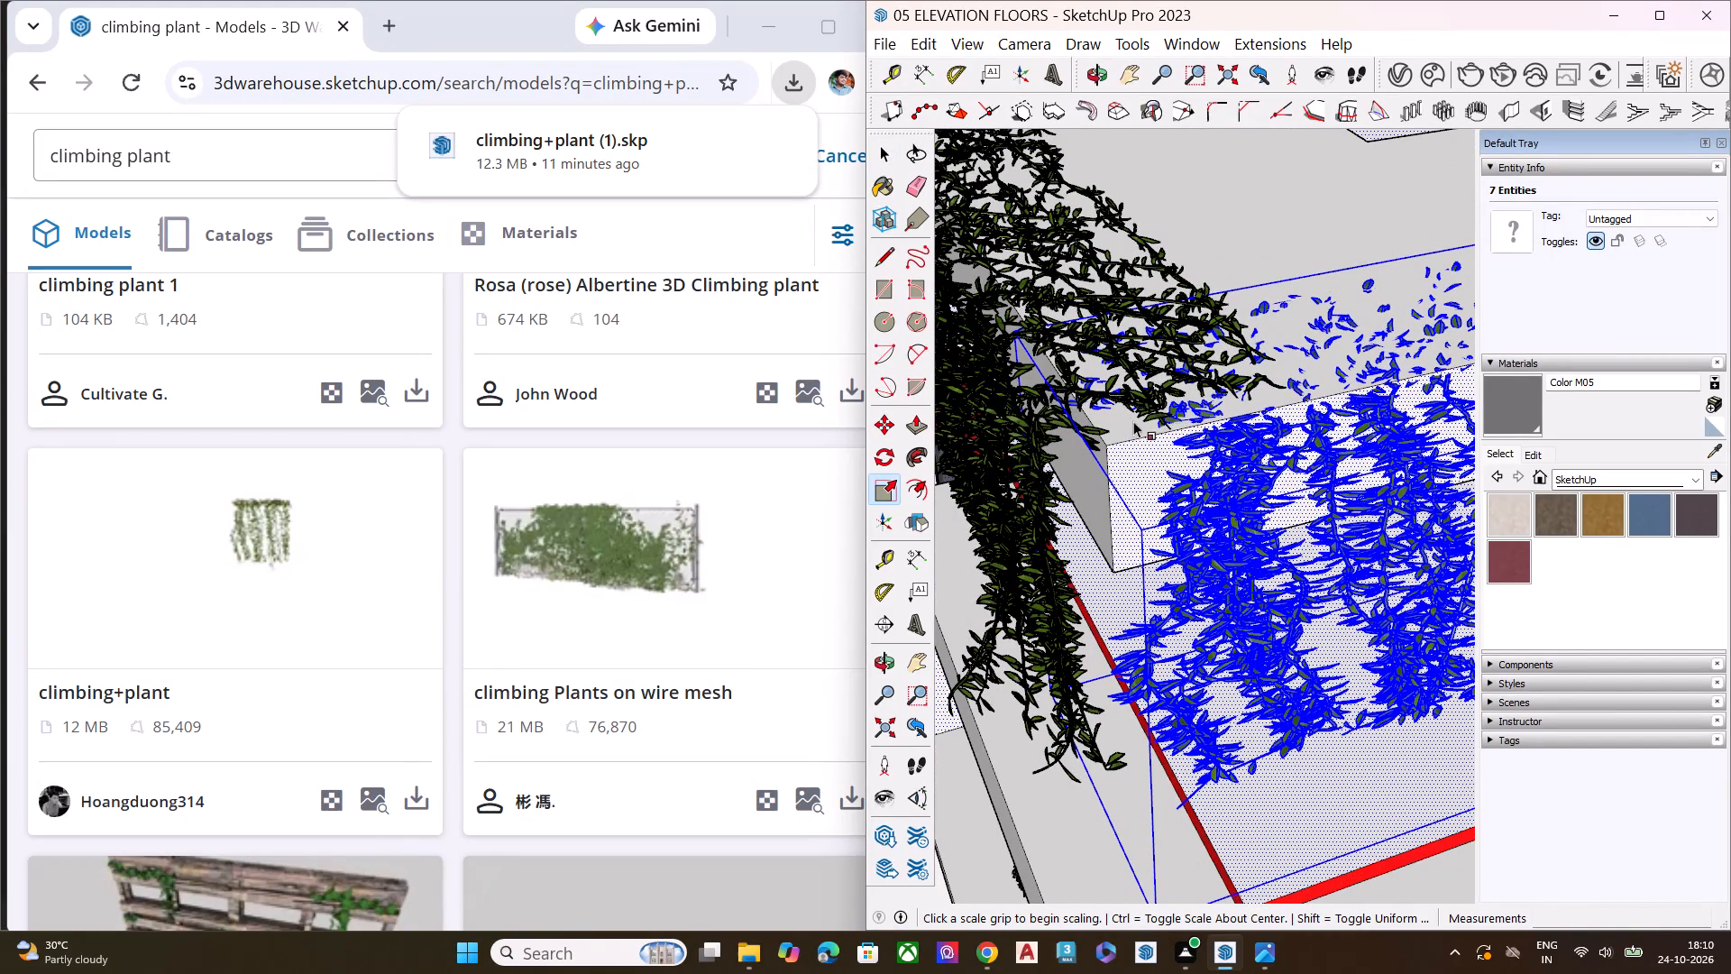
pyautogui.scroll(-9, 1120, 493)
pyautogui.scroll(-10, 1171, 362)
pyautogui.scroll(-20, 1159, 384)
pyautogui.scroll(-2, 1159, 384)
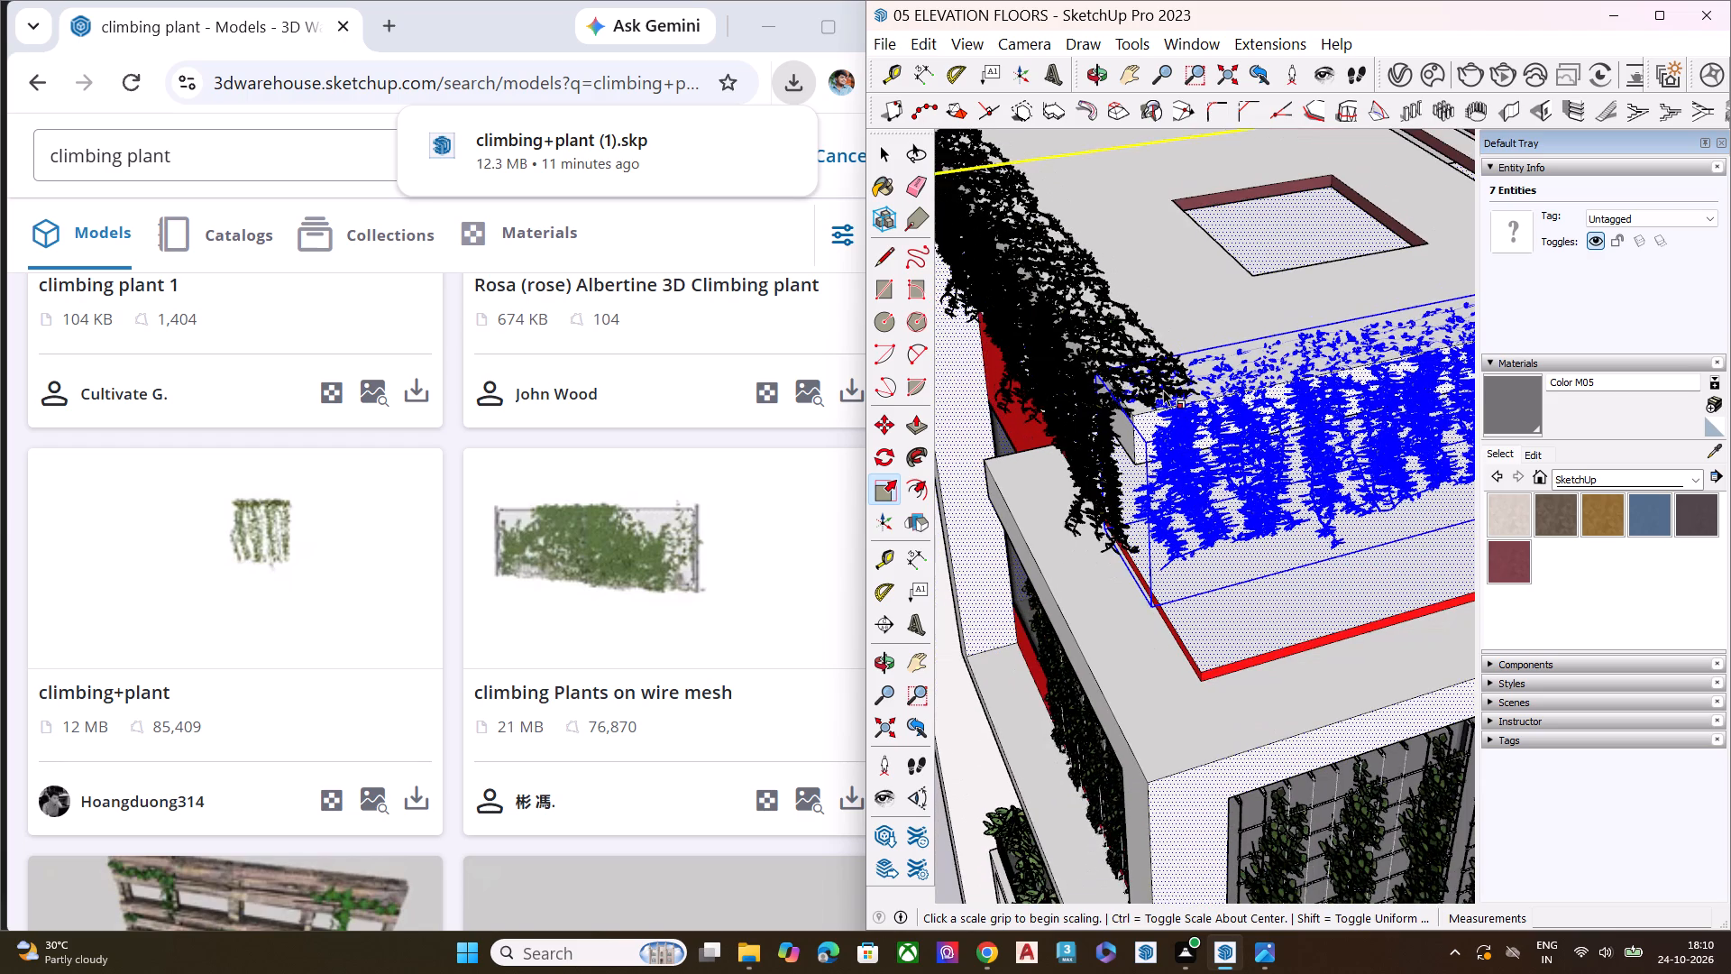
pyautogui.scroll(-20, 1163, 390)
pyautogui.scroll(1, 1165, 386)
pyautogui.scroll(-7, 1165, 386)
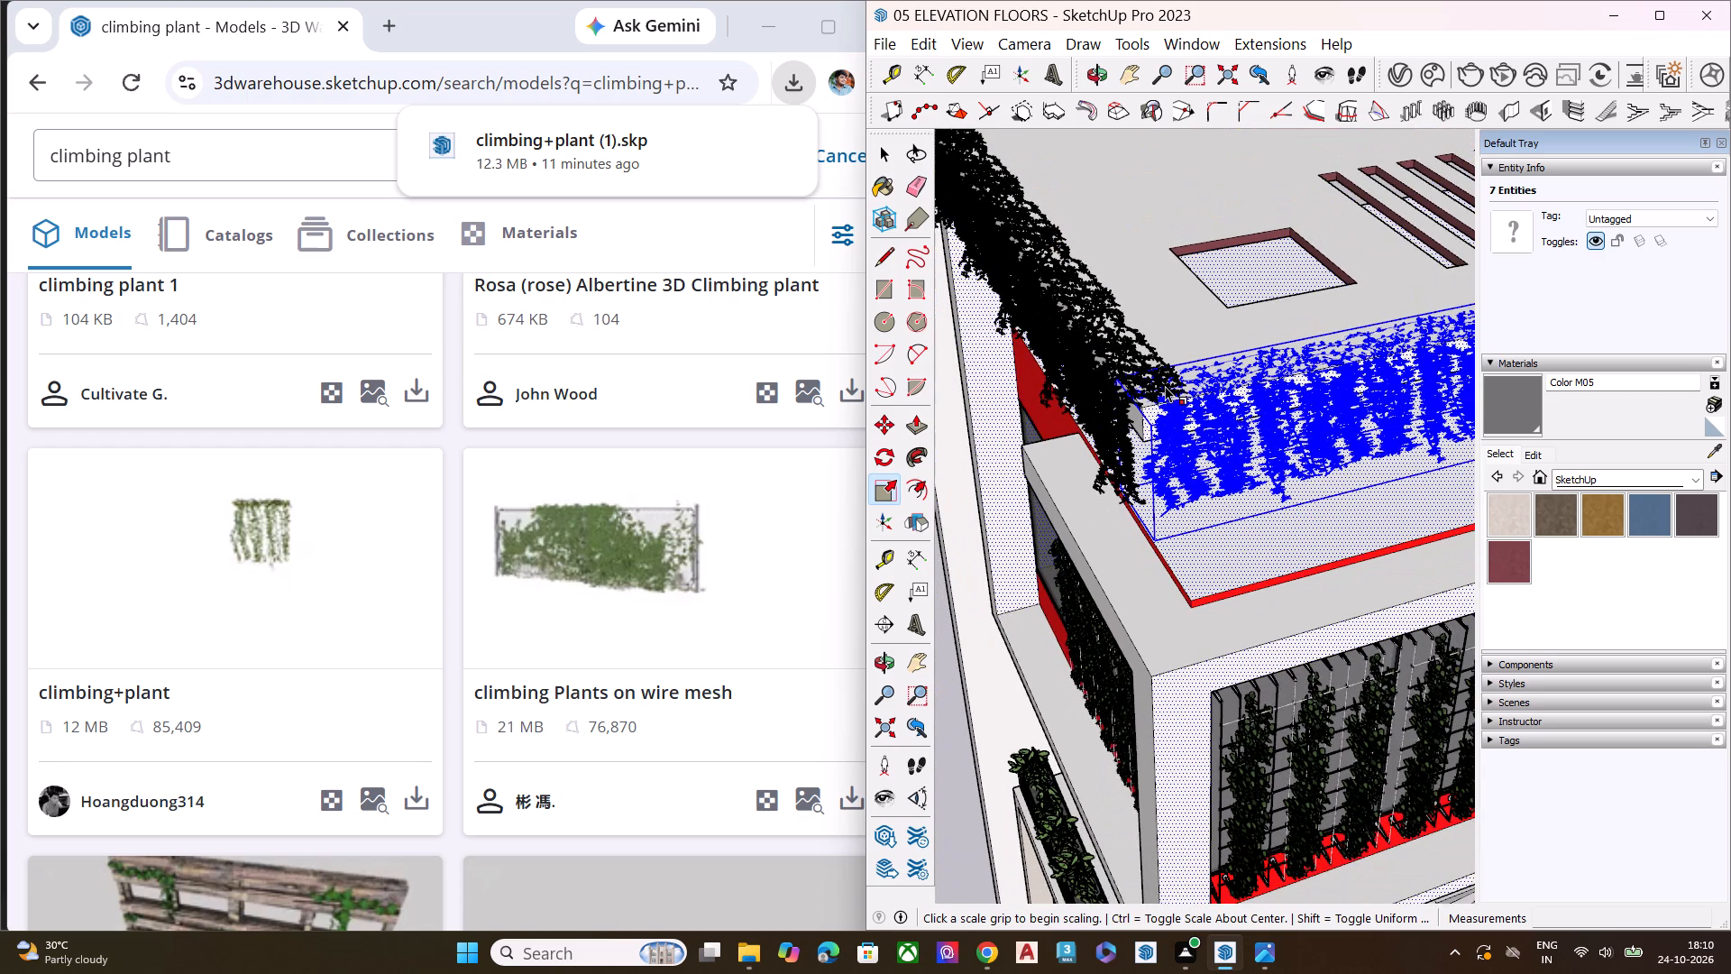
pyautogui.scroll(-20, 1165, 386)
pyautogui.scroll(-17, 1165, 387)
pyautogui.scroll(1, 1162, 391)
pyautogui.scroll(-2, 1162, 391)
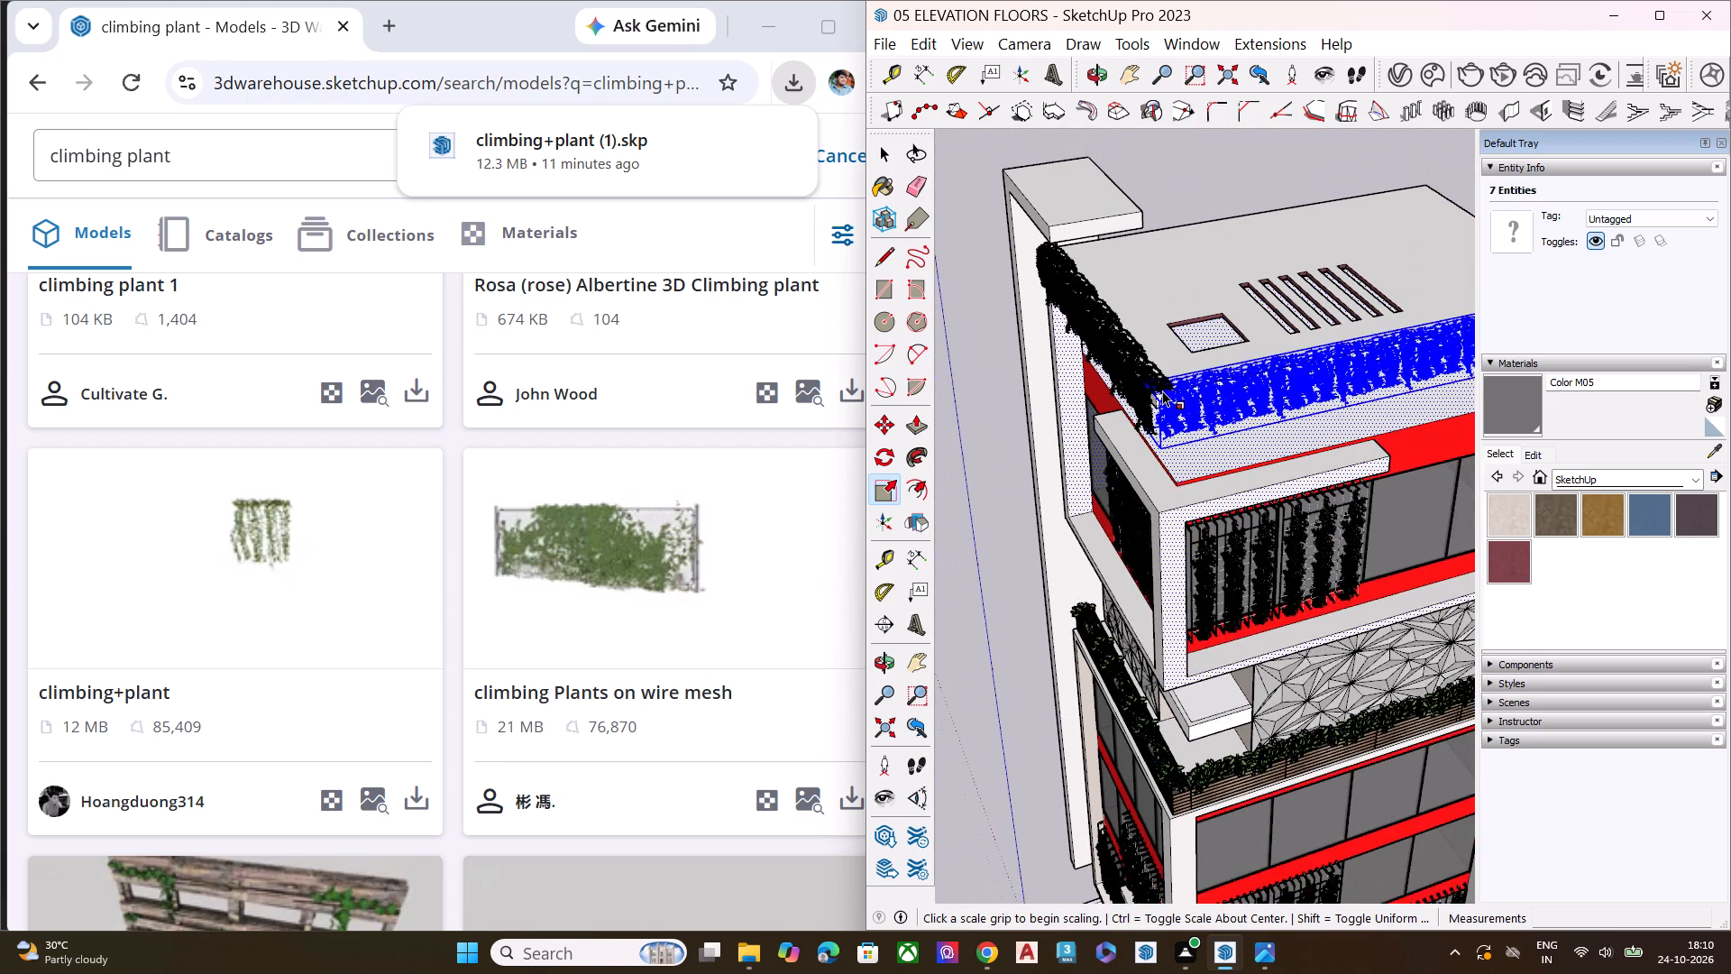
pyautogui.scroll(-17, 1162, 391)
pyautogui.scroll(-6, 1162, 387)
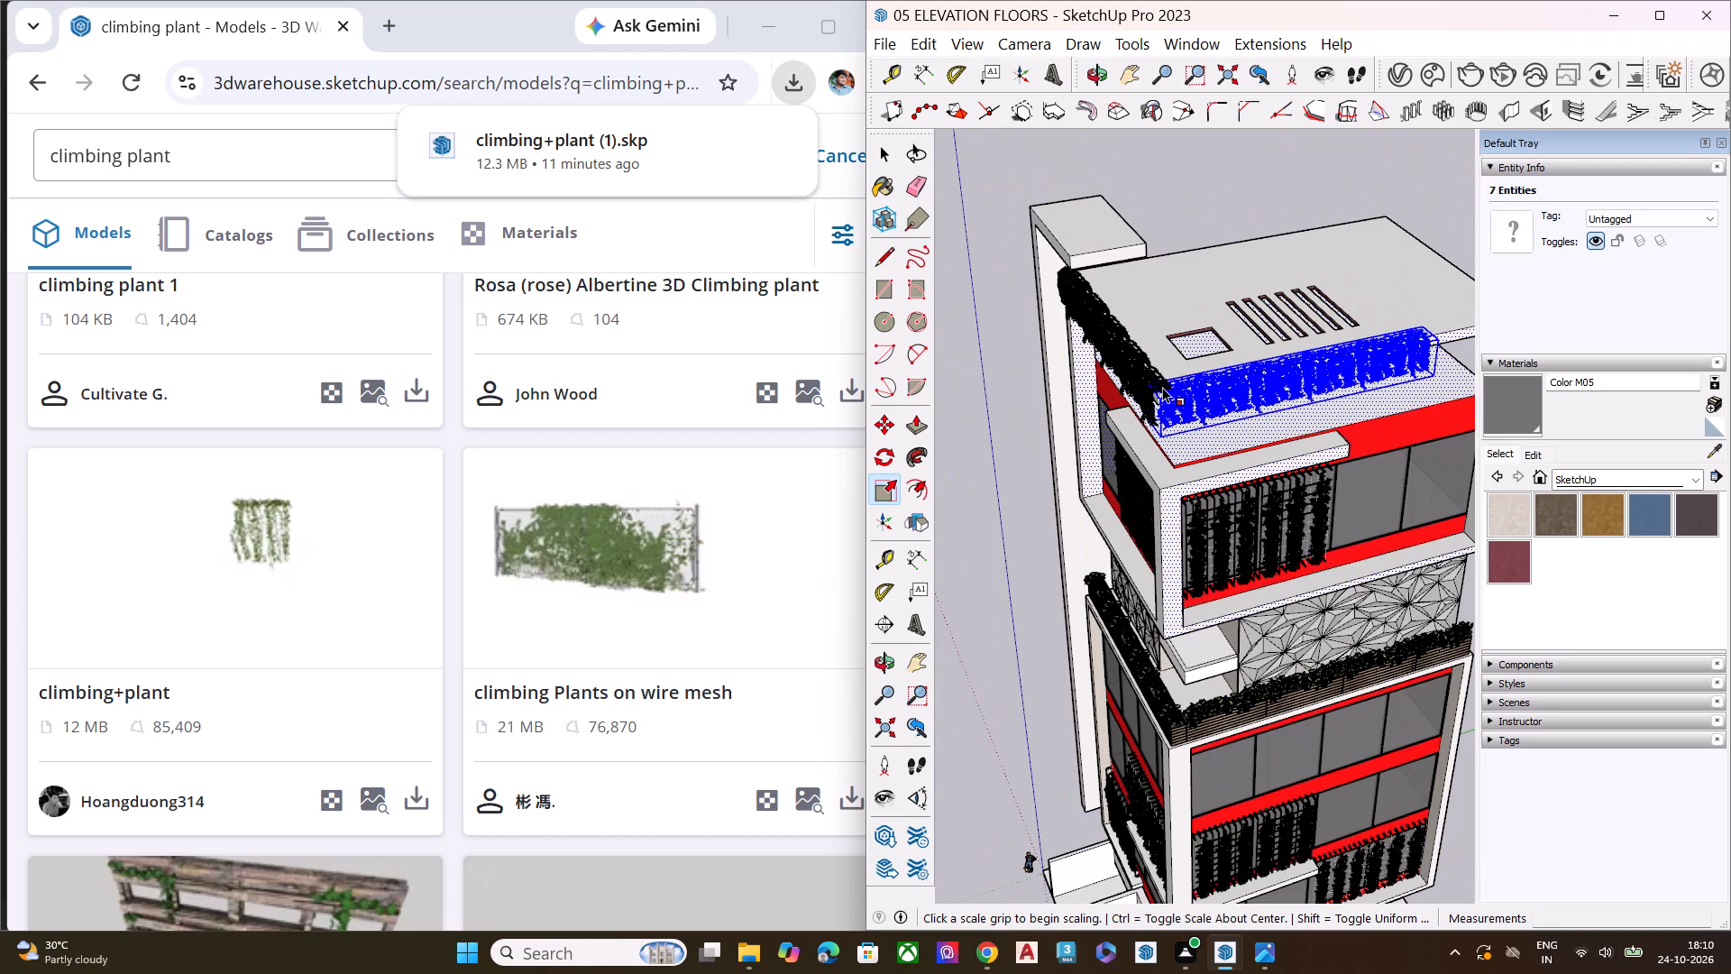
pyautogui.scroll(-11, 1162, 387)
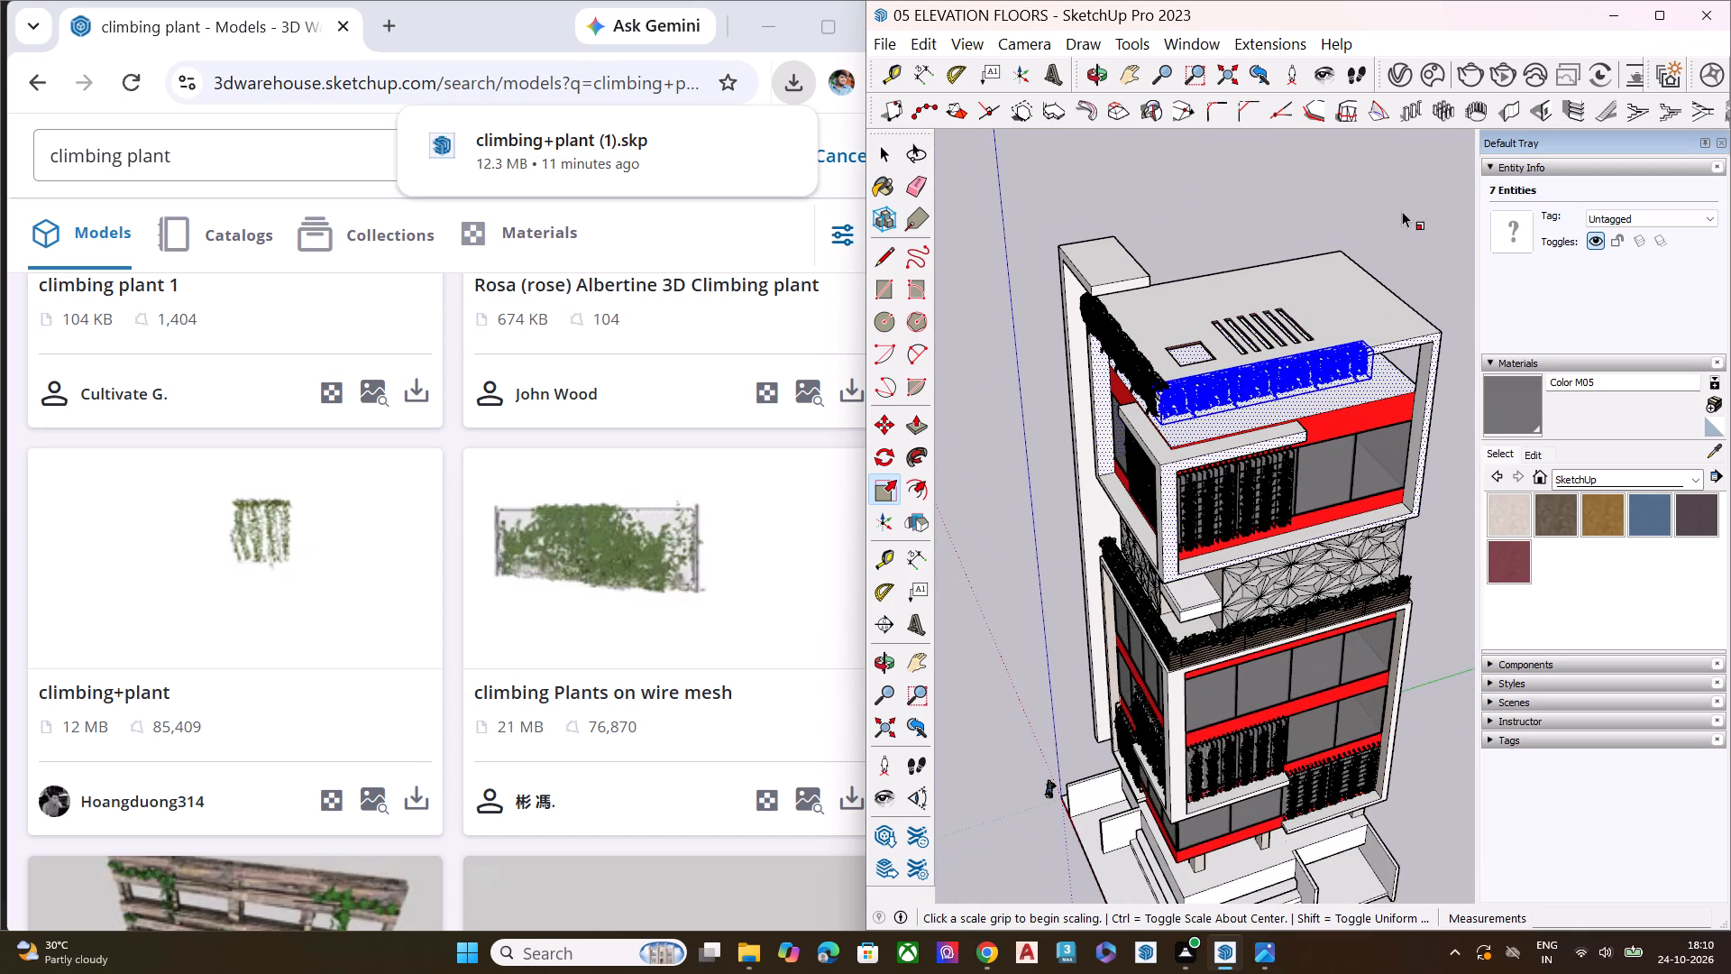
pyautogui.click(1407, 207)
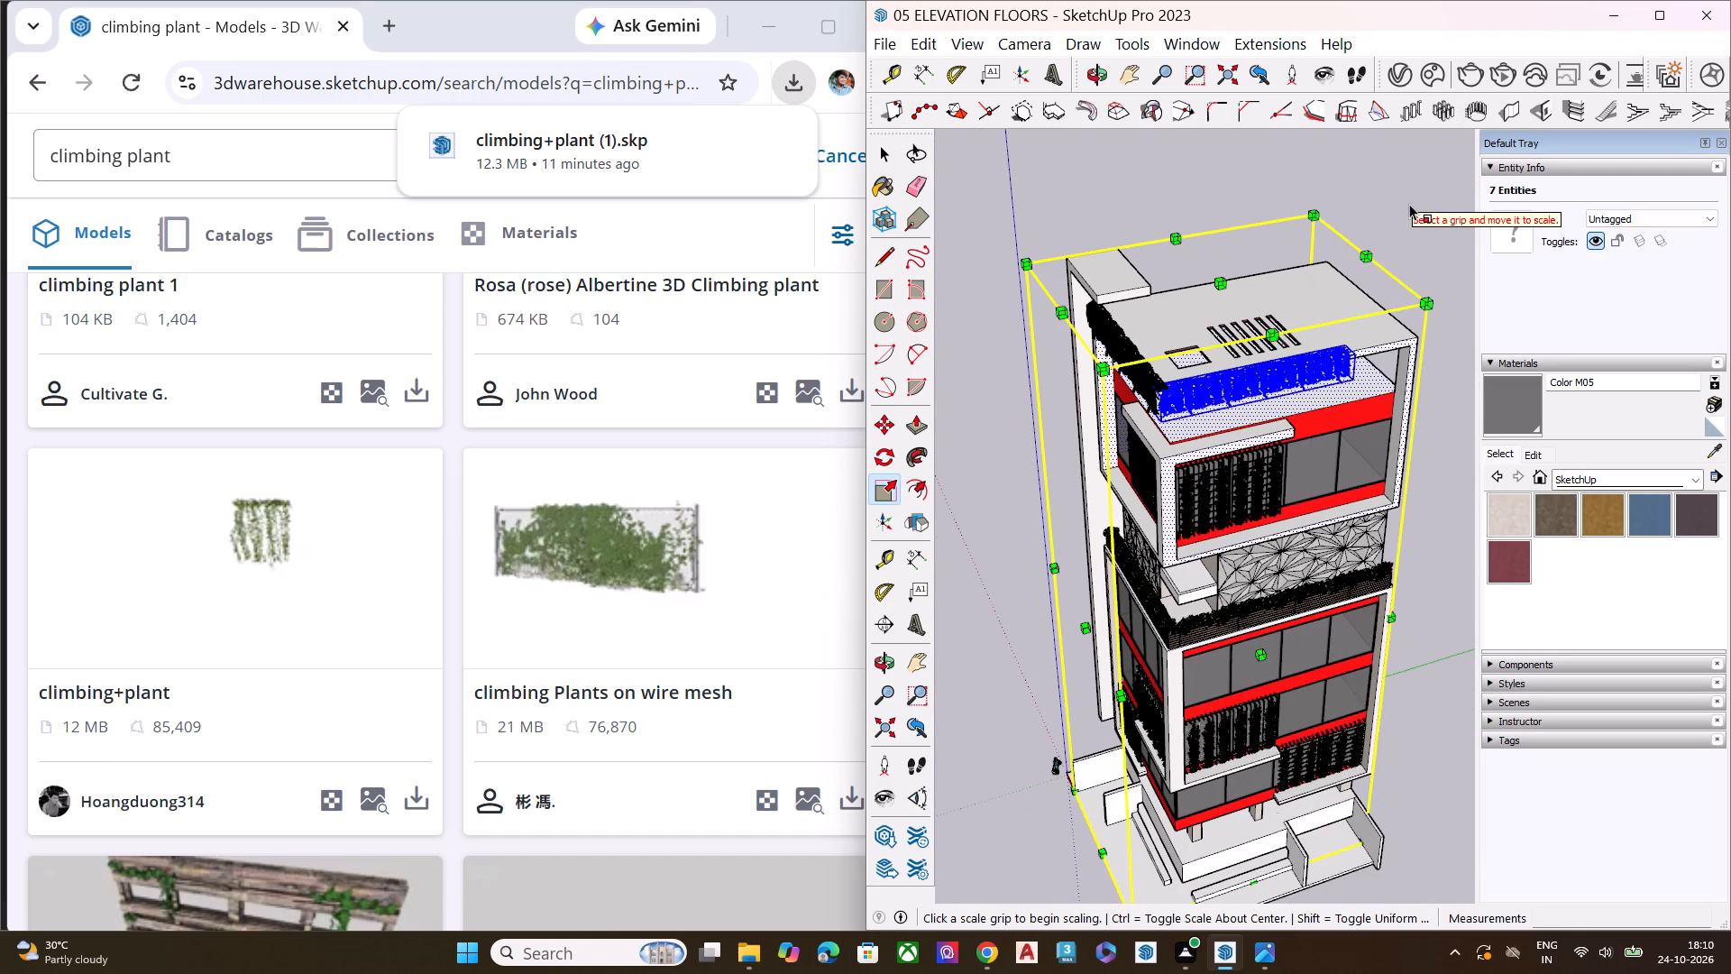
pyautogui.doubleClick(1409, 204)
pyautogui.doubleClick(1400, 233)
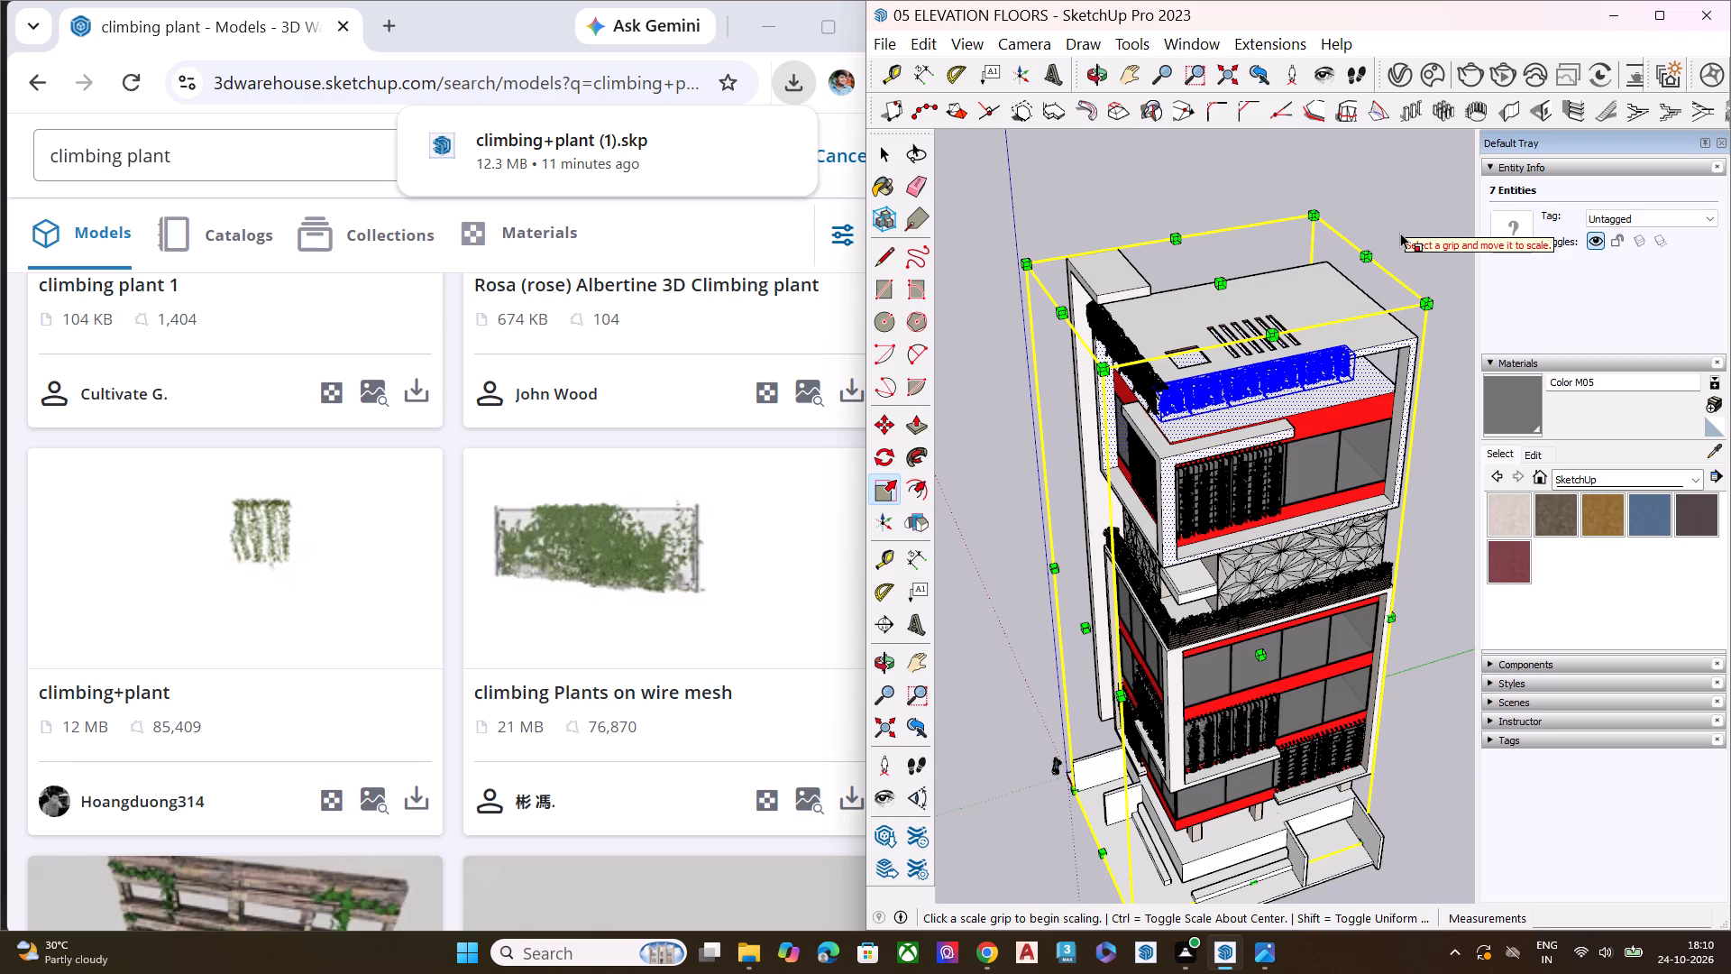
pyautogui.tripleClick(1400, 233)
pyautogui.click(1393, 228)
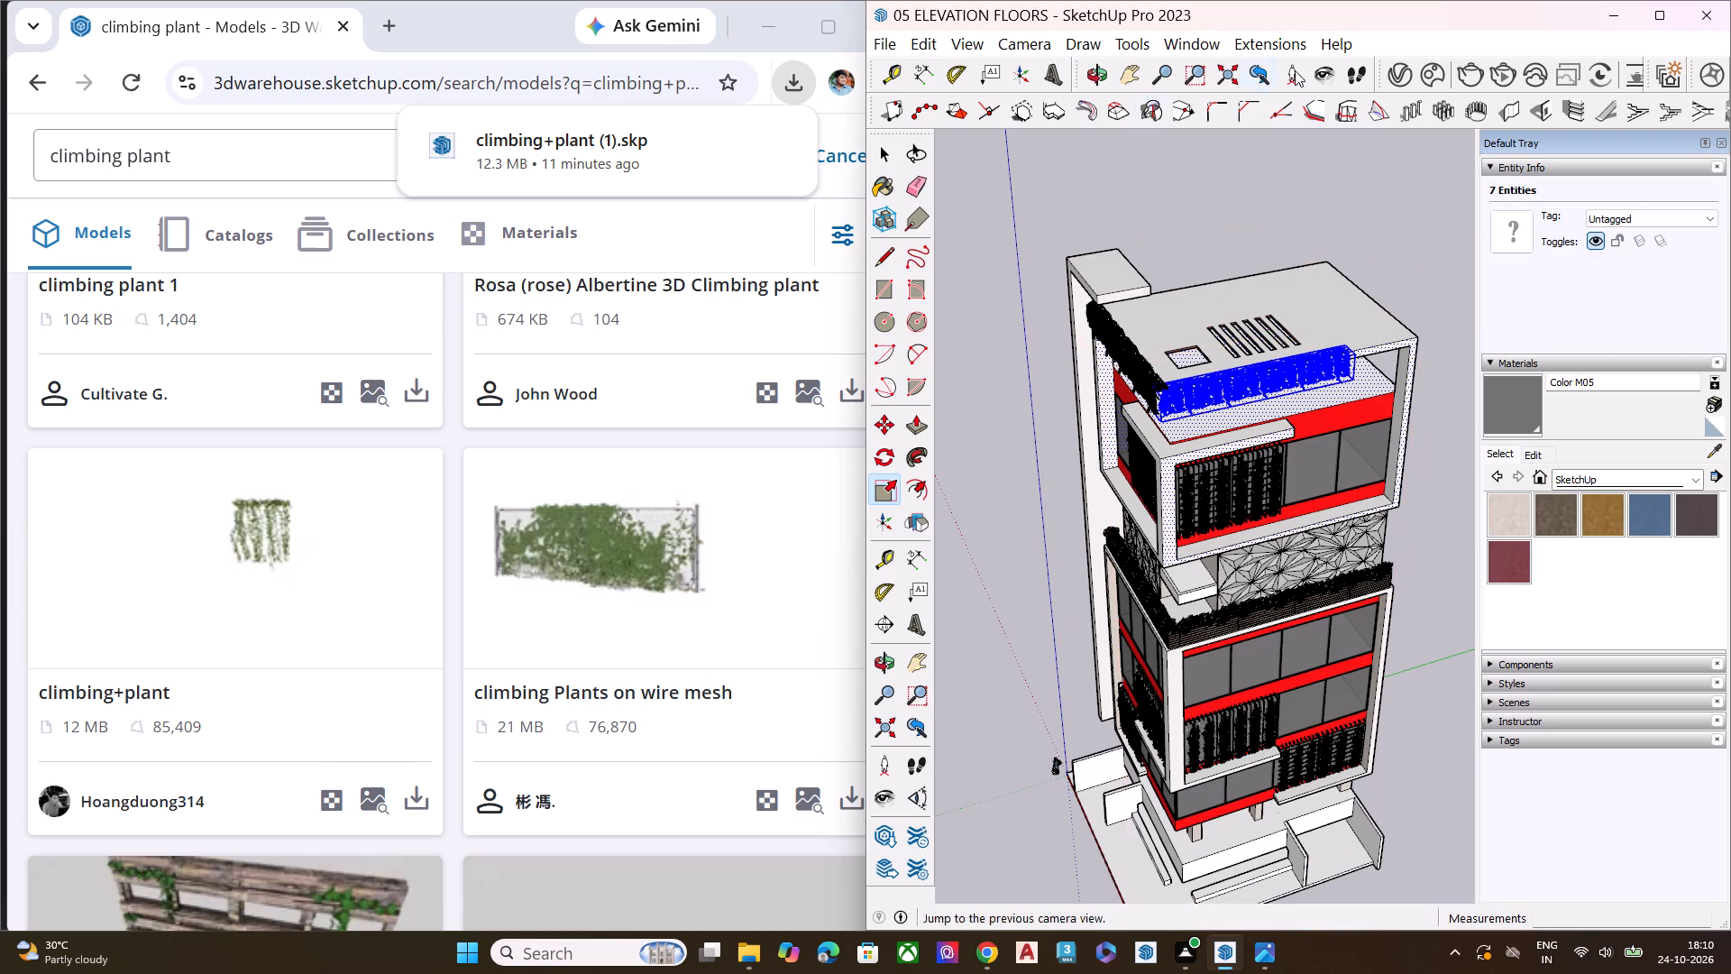
pyautogui.scroll(-4, 1249, 250)
pyautogui.moveTo(1292, 543); pyautogui.dragTo(1375, 344, button='middle')
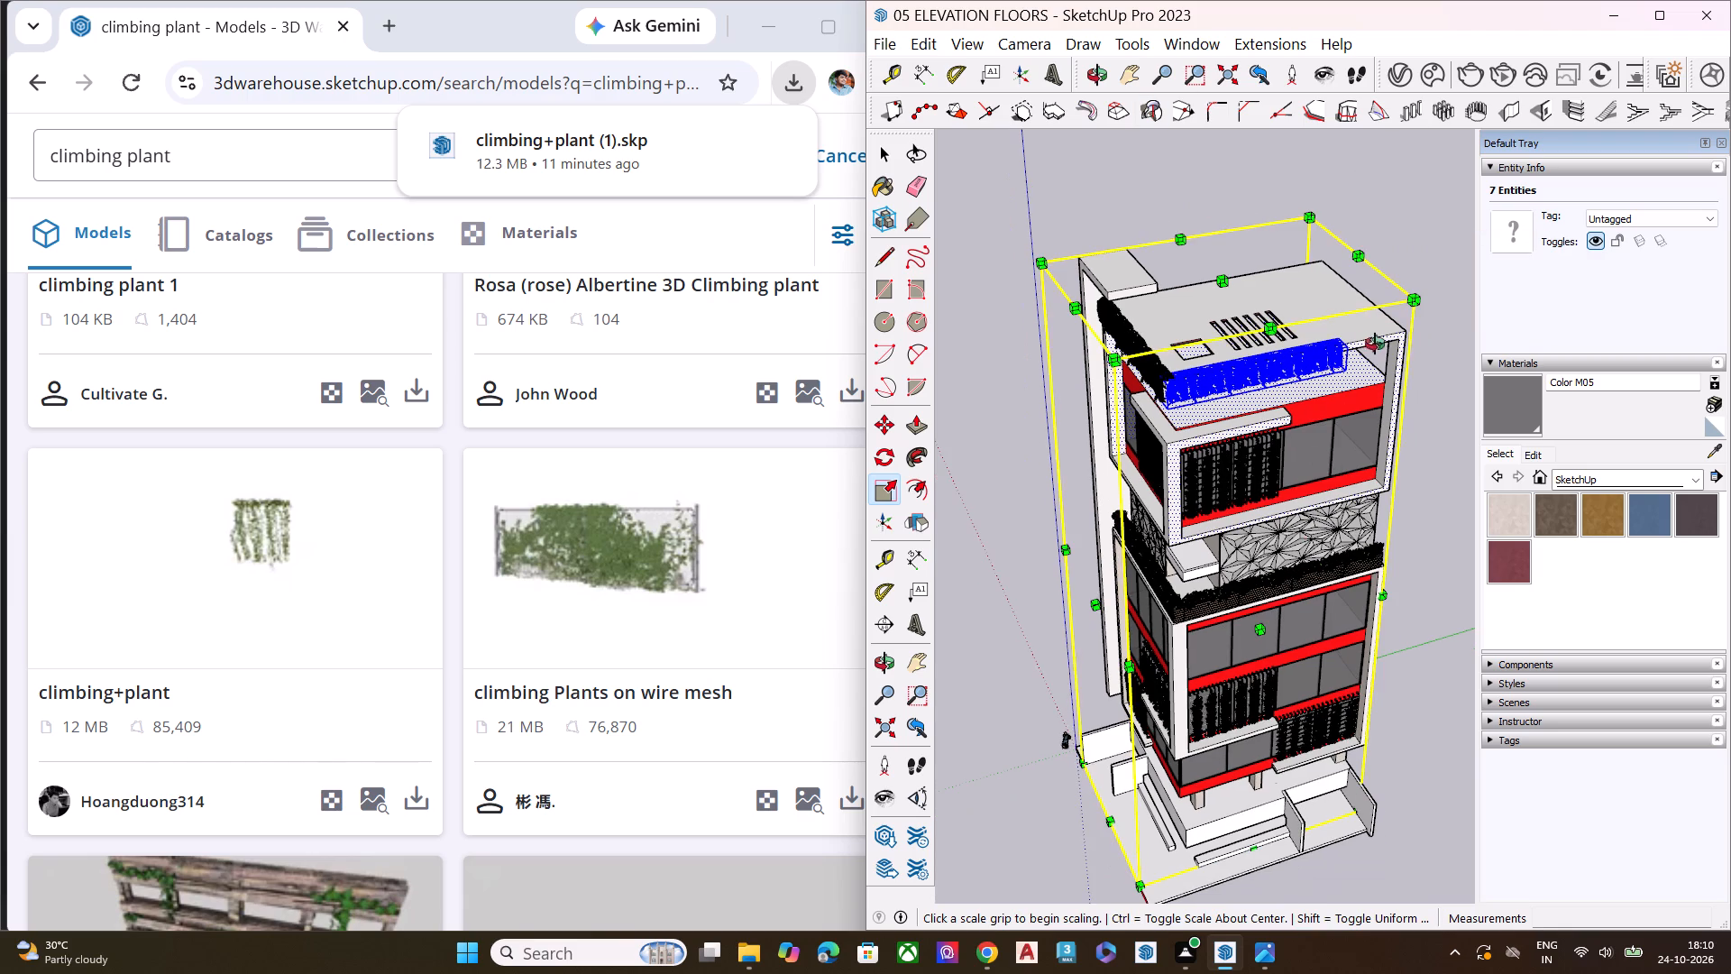
pyautogui.moveTo(1375, 344); pyautogui.dragTo(1376, 339, button='middle')
pyautogui.scroll(1, 1374, 520)
pyautogui.moveTo(1233, 487); pyautogui.dragTo(1265, 335, button='middle')
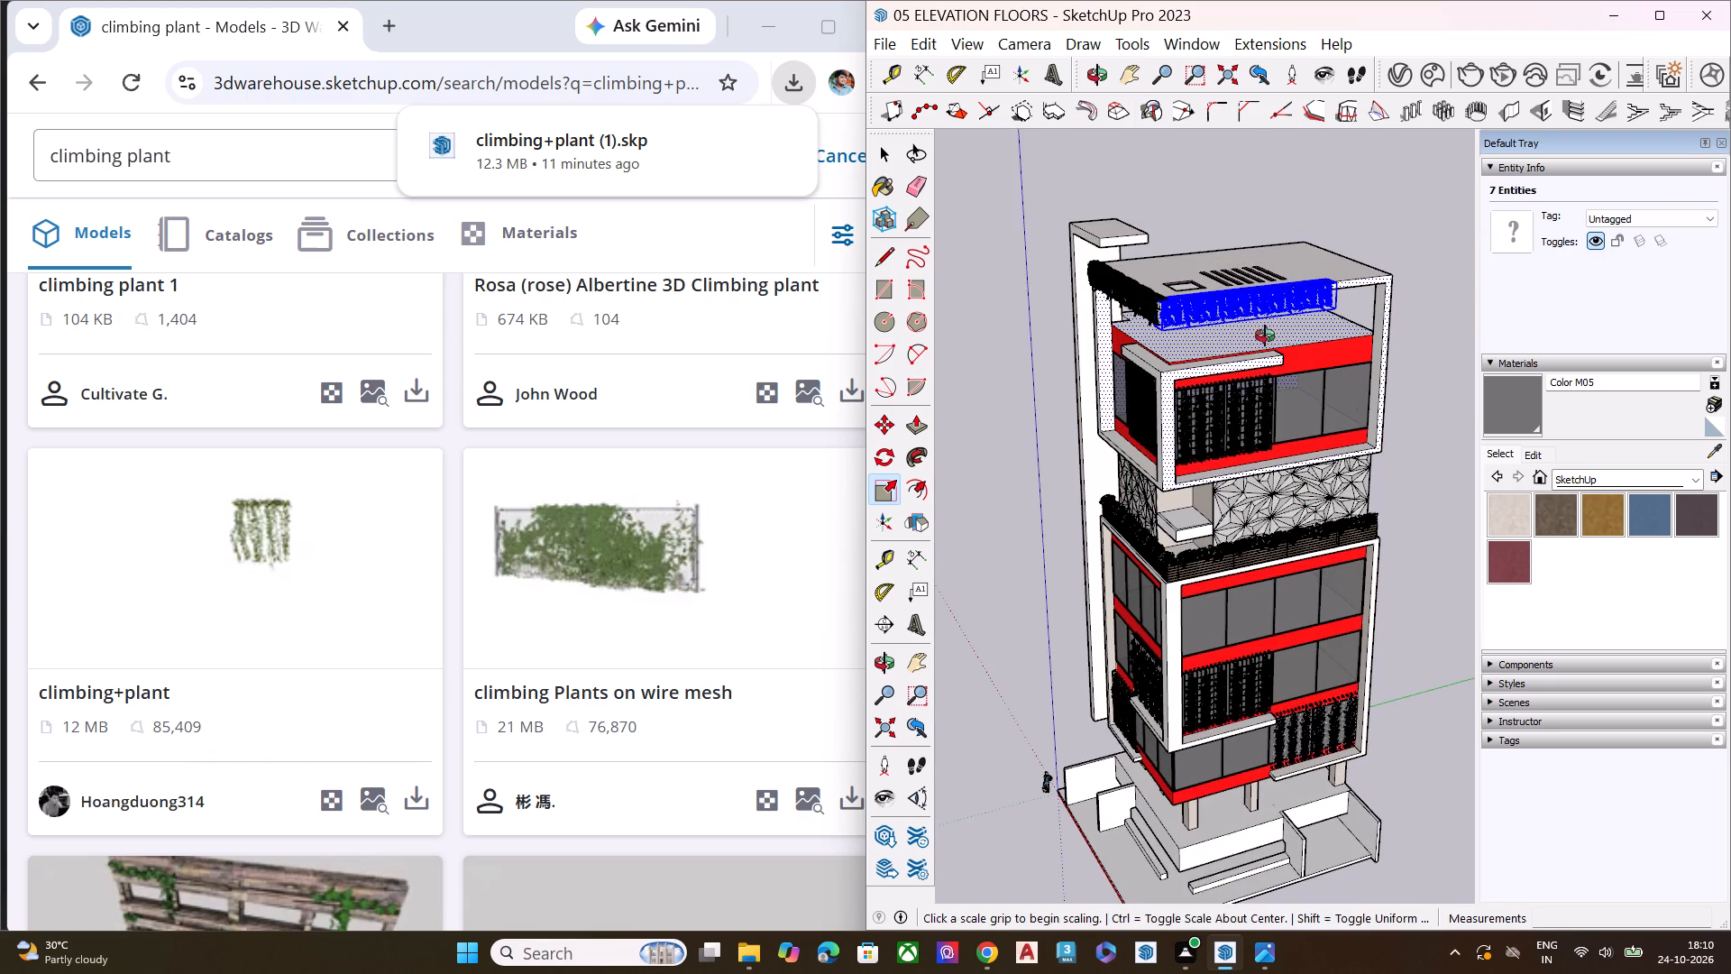
pyautogui.moveTo(1265, 335); pyautogui.dragTo(1295, 283, button='middle')
pyautogui.moveTo(1193, 402); pyautogui.dragTo(1232, 335, button='middle')
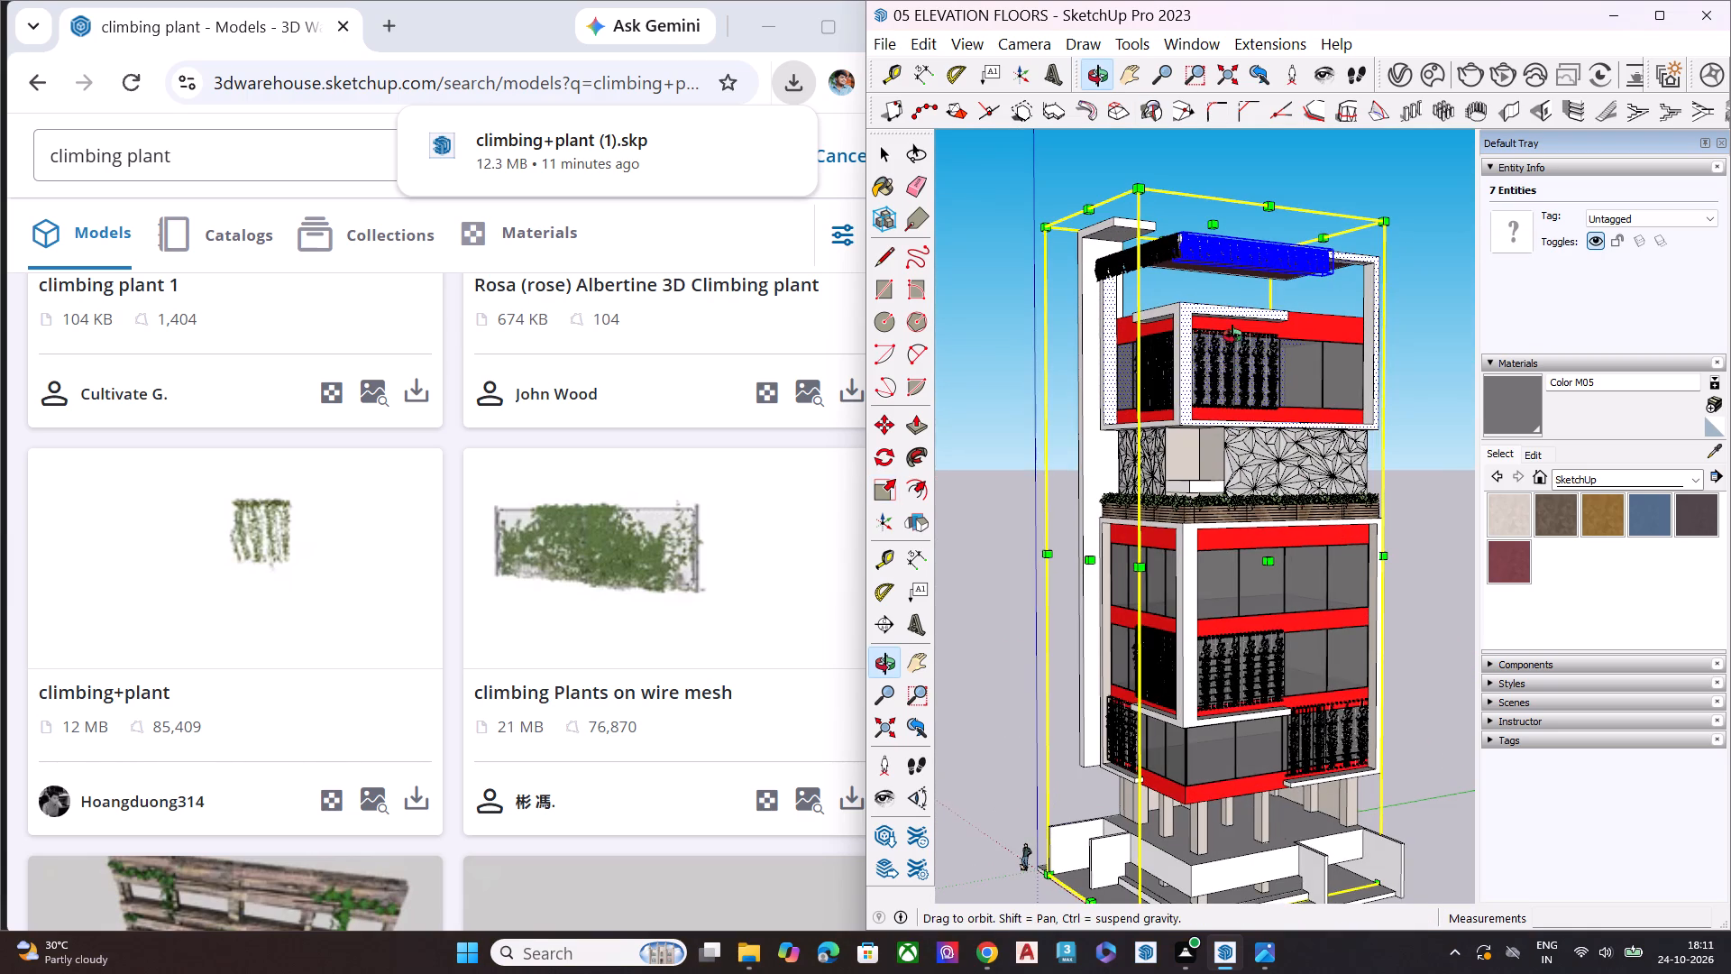
pyautogui.moveTo(1232, 335); pyautogui.dragTo(1232, 314, button='middle')
pyautogui.scroll(10, 1233, 293)
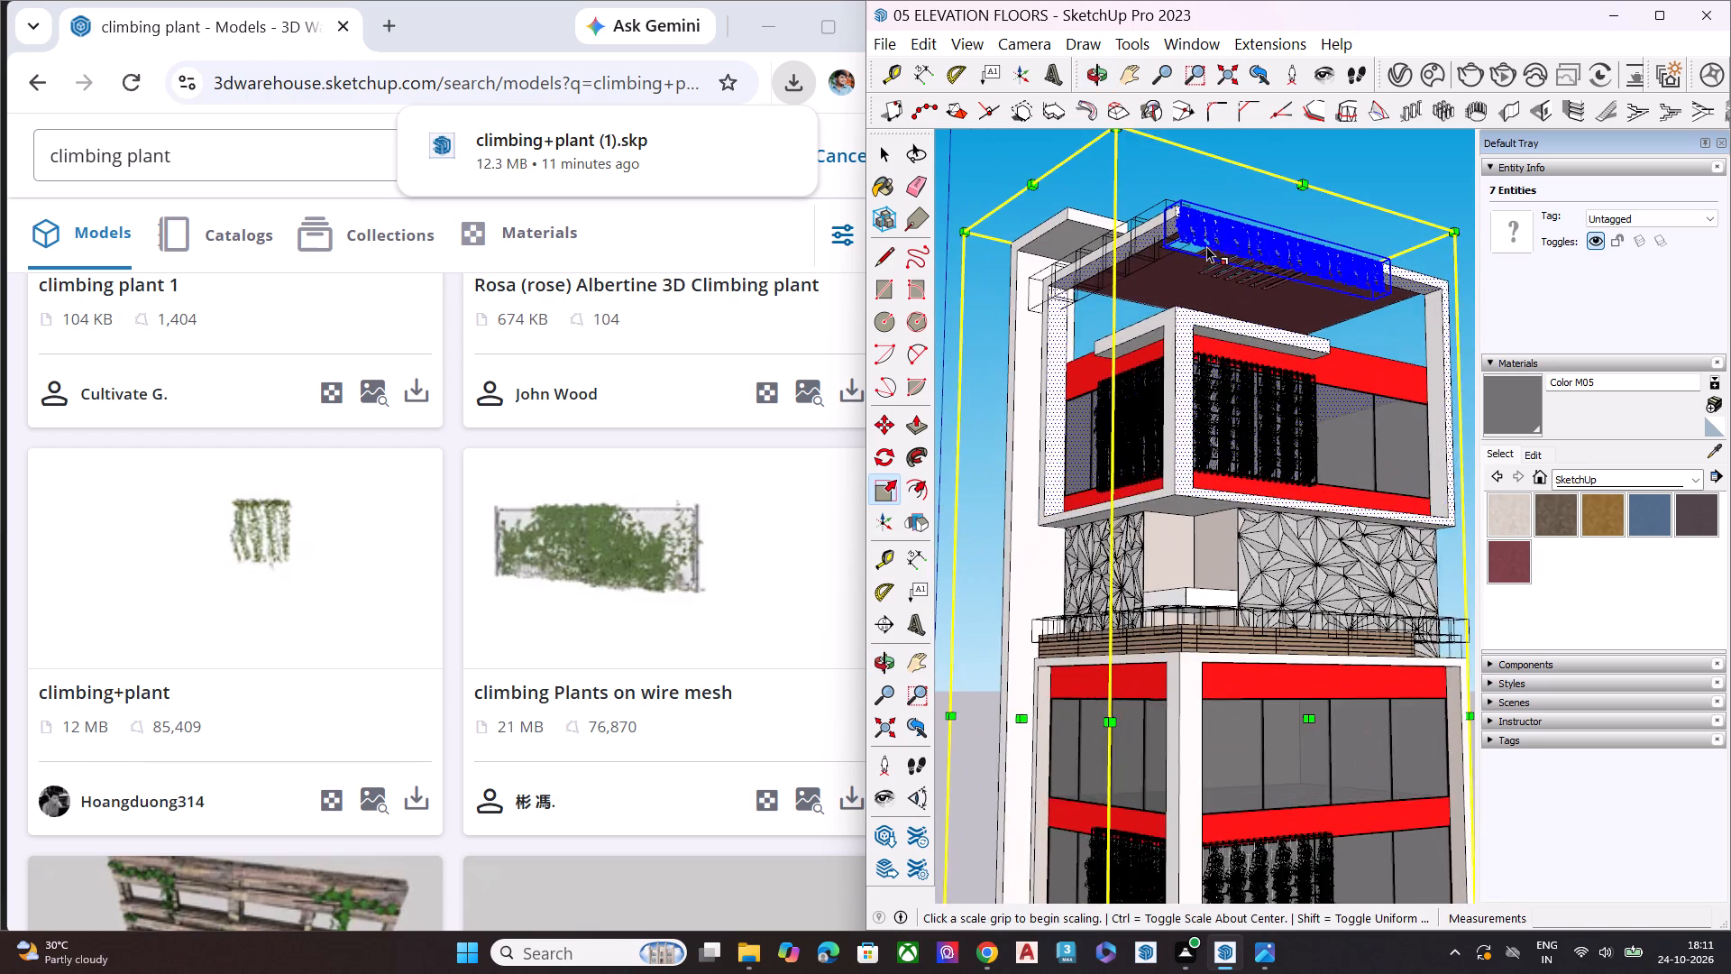
pyautogui.scroll(1, 1220, 237)
pyautogui.scroll(-2, 1220, 237)
pyautogui.scroll(3, 1220, 237)
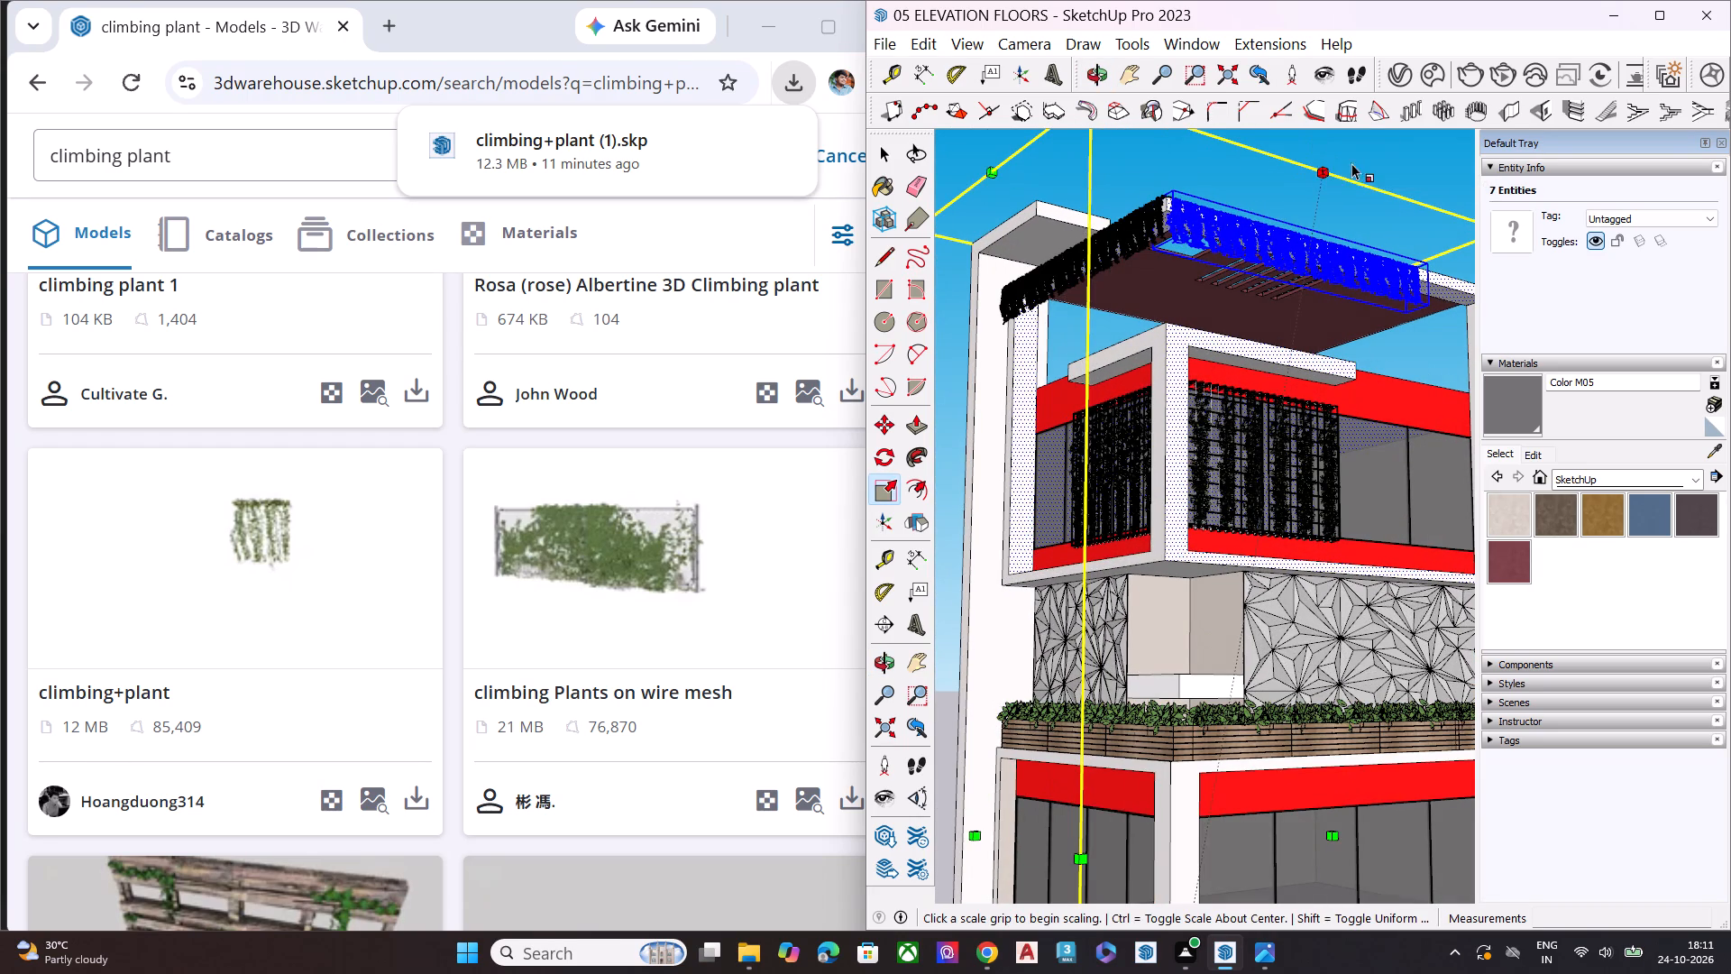
# Clear the current selection and delete the two climbing-plant groups hanging from the roof slab's adjoining edges.
pyautogui.click(1369, 160)
pyautogui.tripleClick(1369, 160)
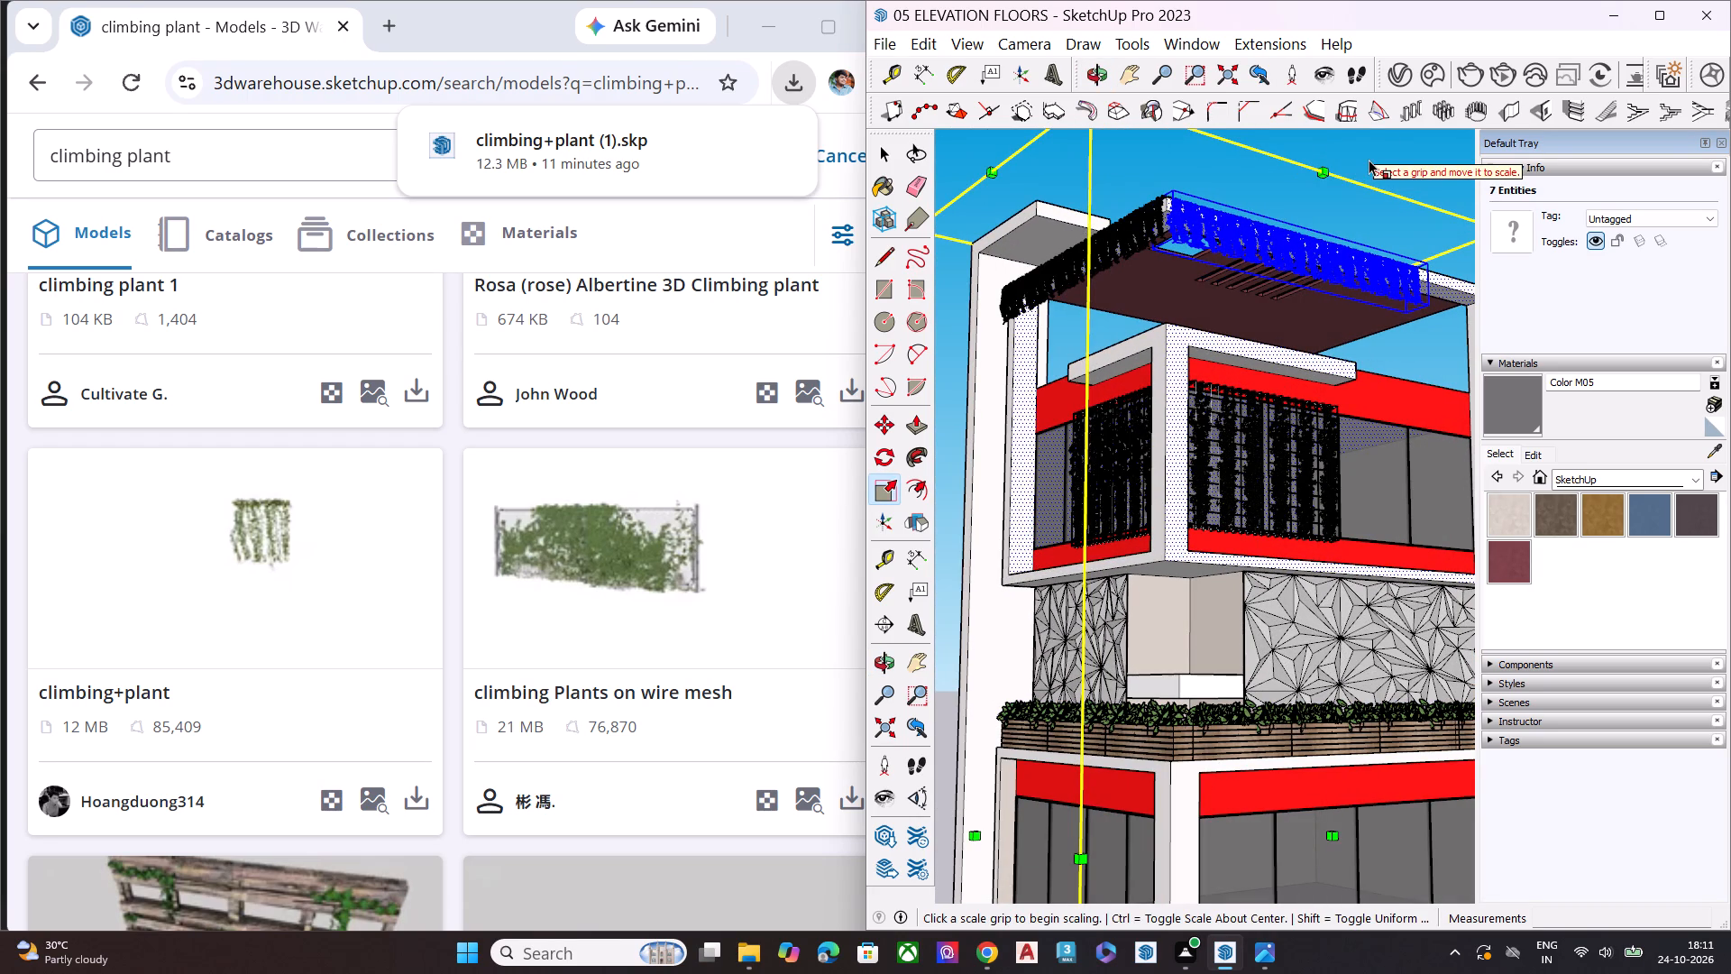
pyautogui.press('Escape')
pyautogui.press('Escape')
pyautogui.press('Escape')
pyautogui.press('Escape')
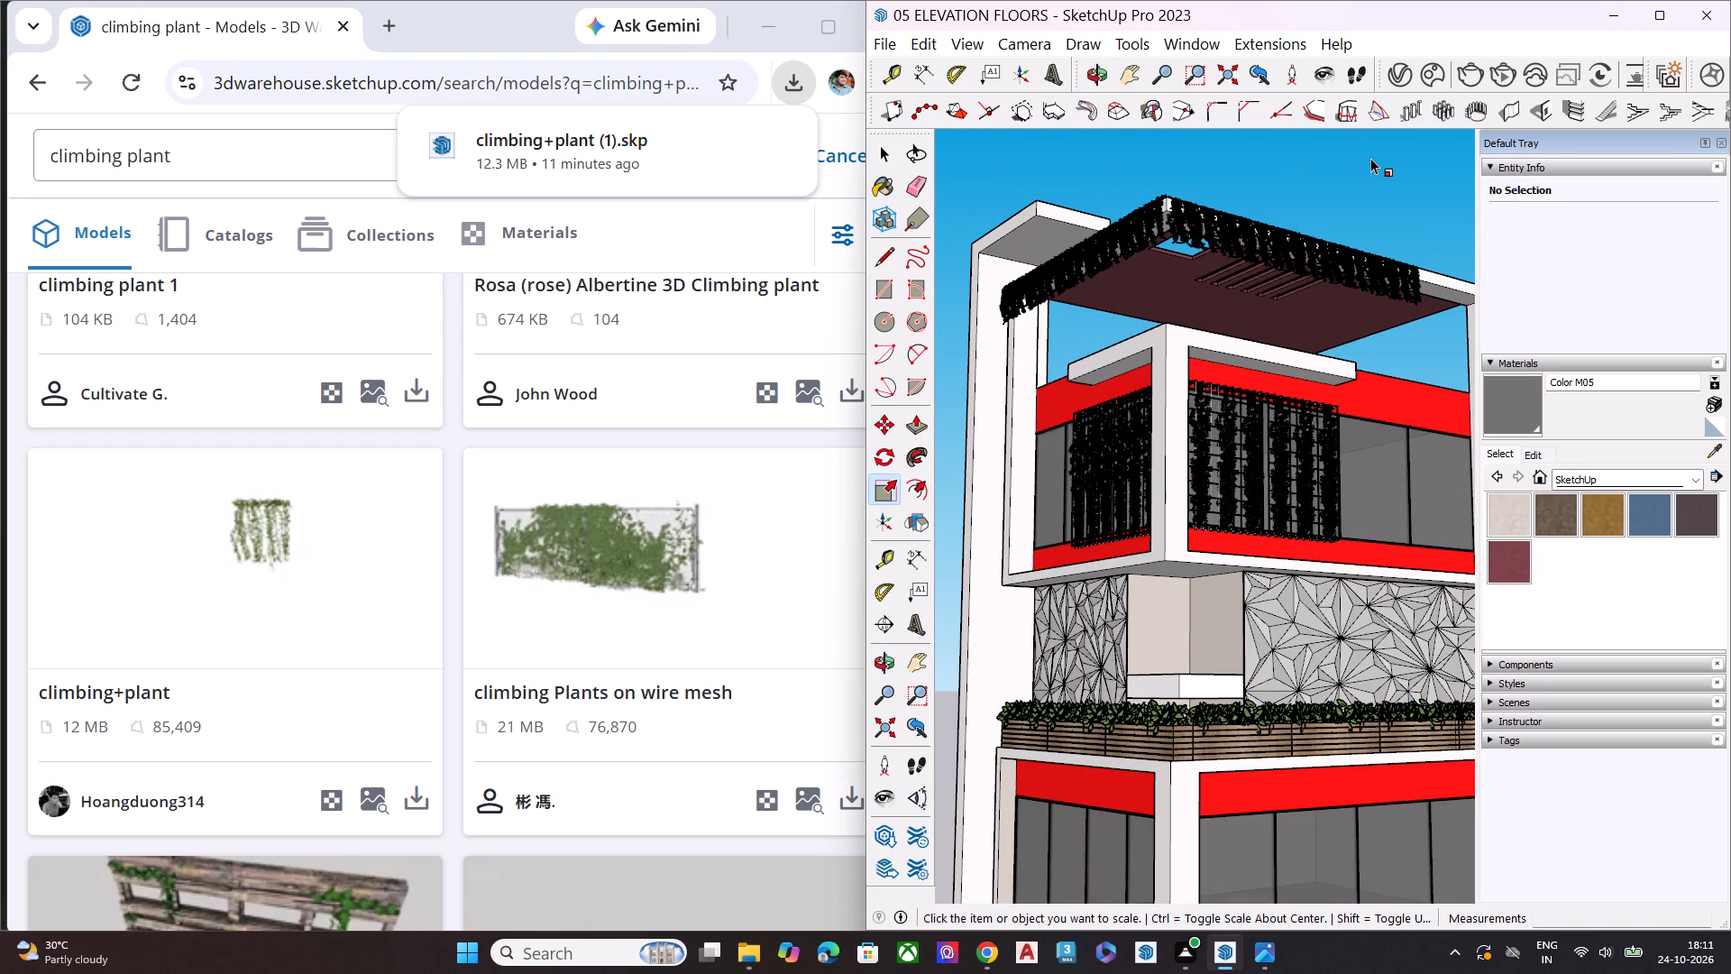
pyautogui.click(1304, 251)
pyautogui.press('Delete')
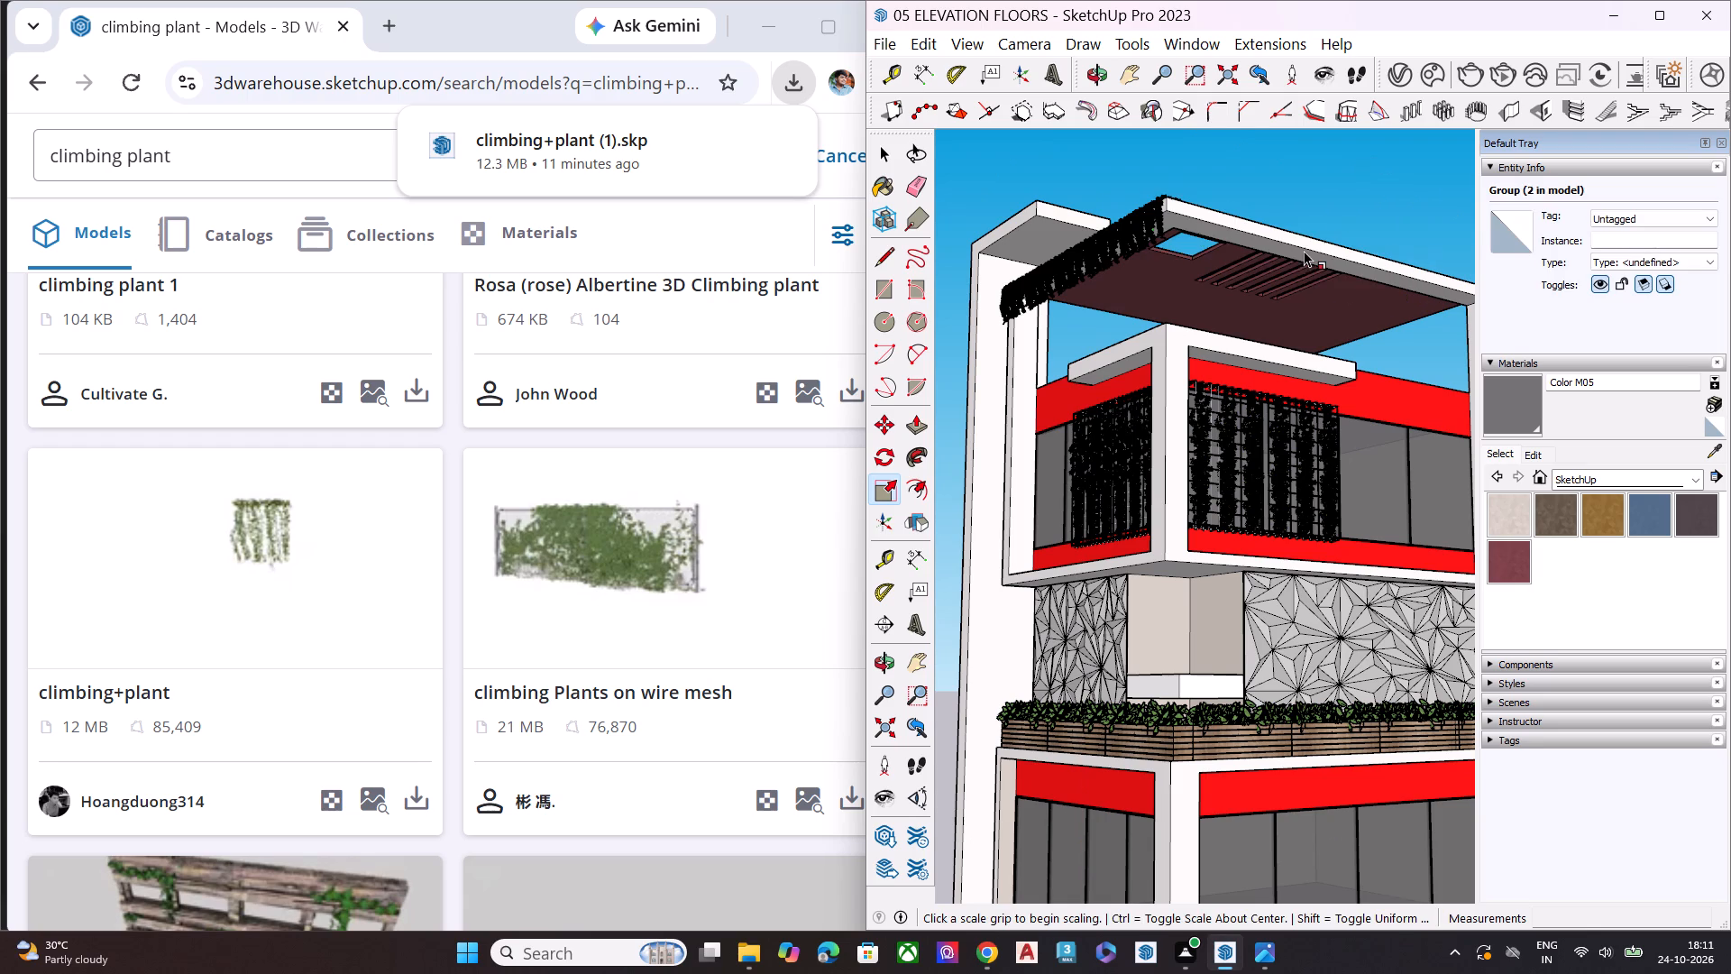
pyautogui.click(1127, 227)
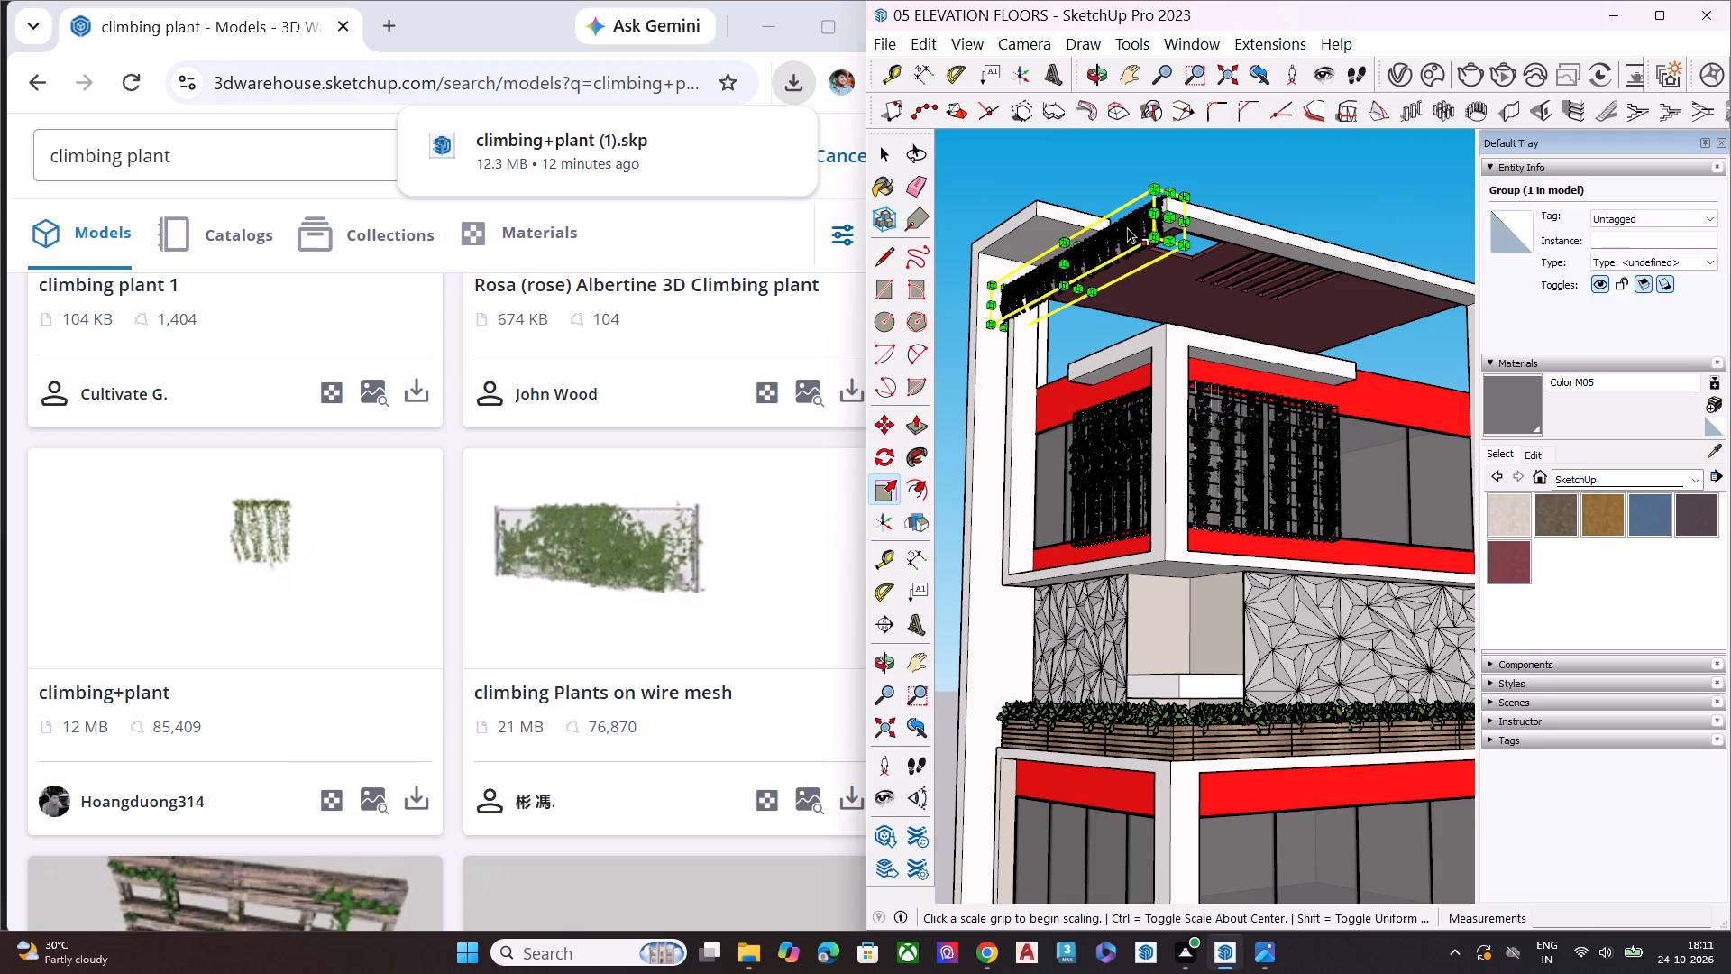
pyautogui.press('Delete')
# Examine the whole building facade from several sides and clear any selected objects.
pyautogui.scroll(-3, 1189, 196)
pyautogui.scroll(1, 1178, 200)
pyautogui.scroll(-4, 1159, 227)
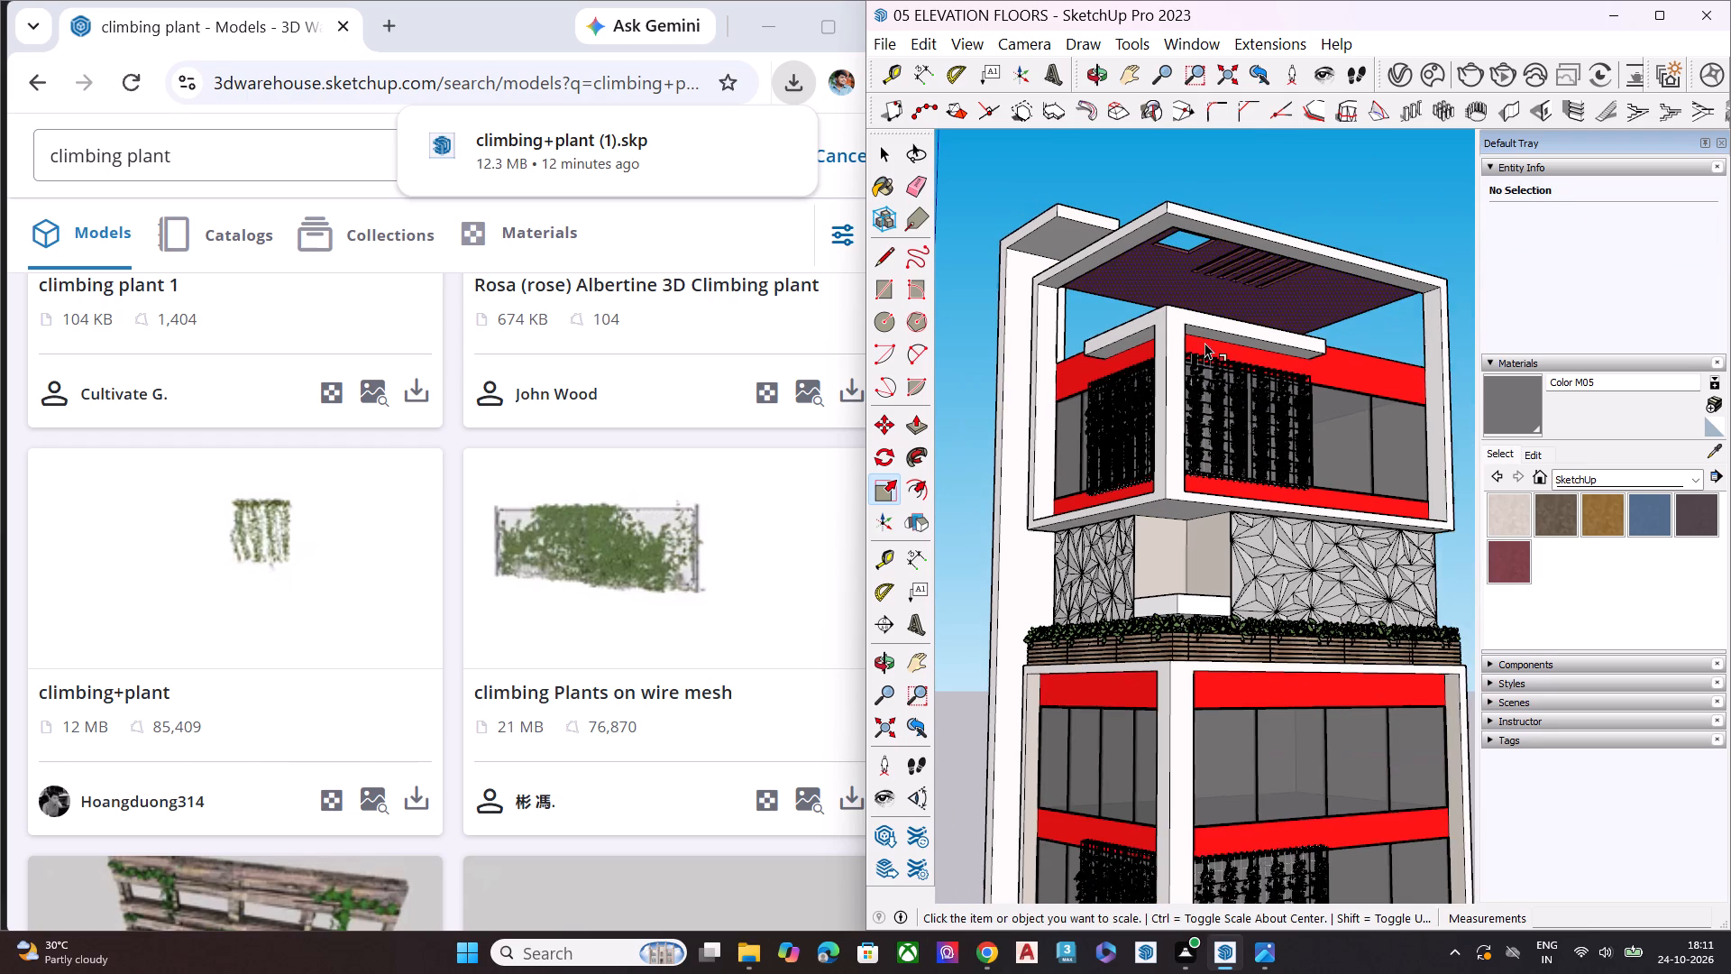
pyautogui.scroll(-19, 1191, 364)
pyautogui.scroll(-8, 1246, 410)
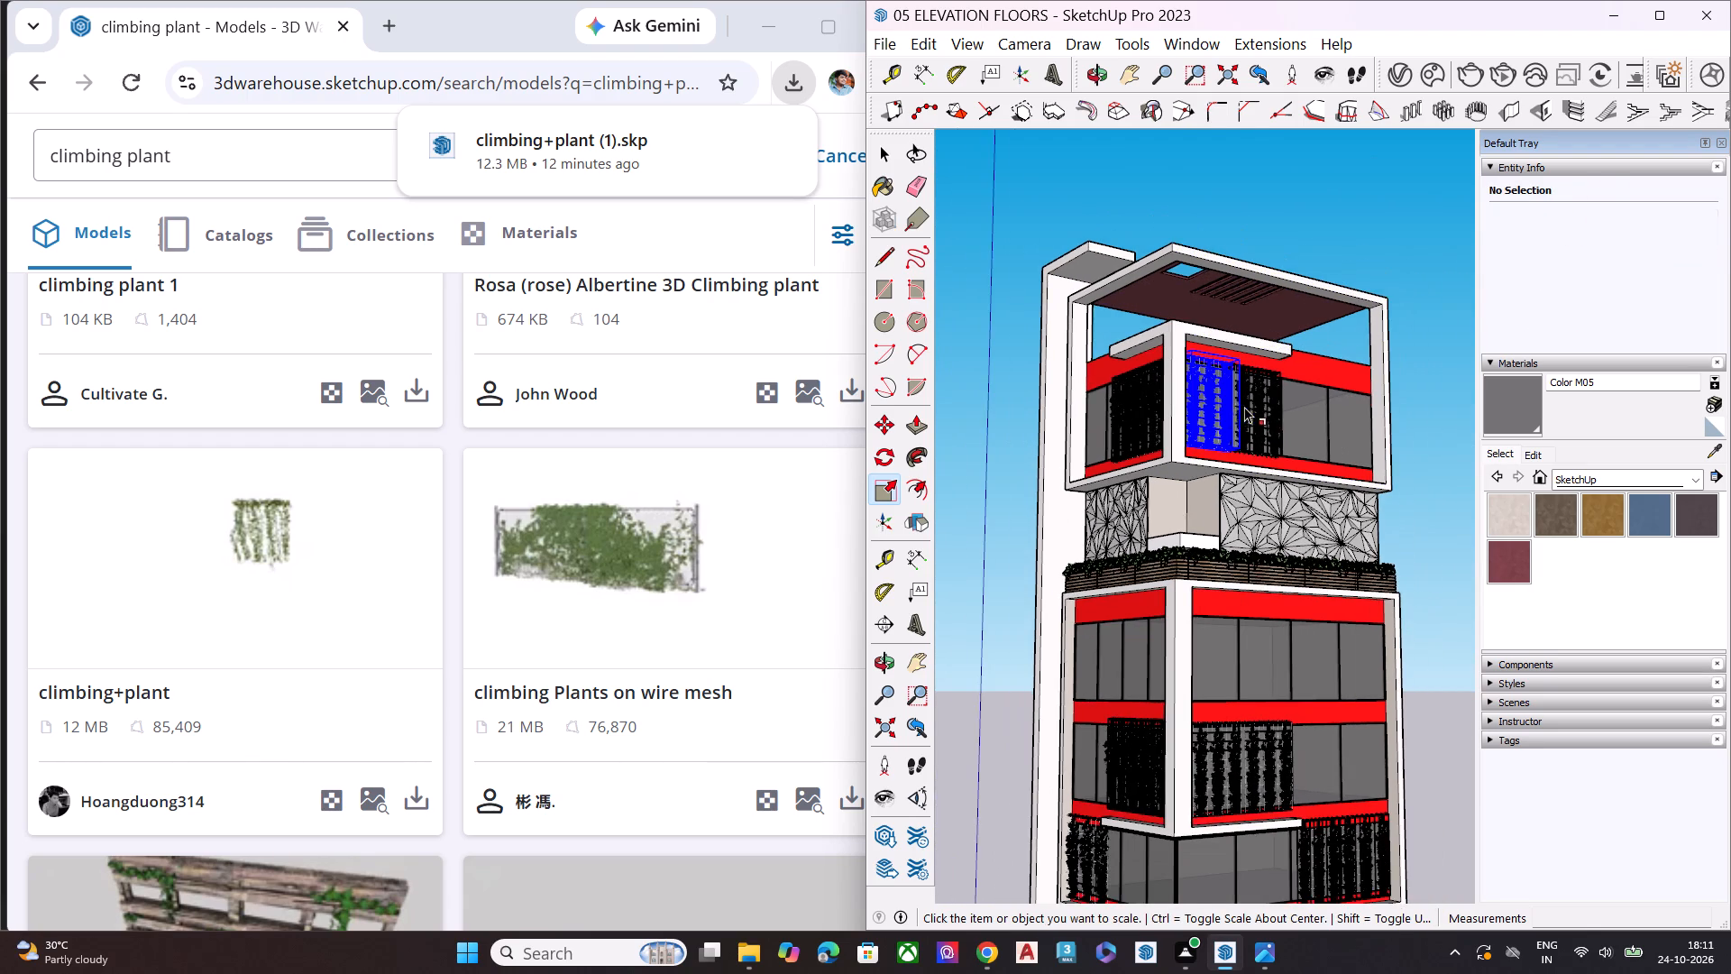
pyautogui.scroll(-2, 1244, 407)
pyautogui.moveTo(1289, 400); pyautogui.dragTo(1276, 489, button='middle')
pyautogui.scroll(1, 1328, 487)
pyautogui.doubleClick(1445, 457)
pyautogui.tripleClick(1424, 453)
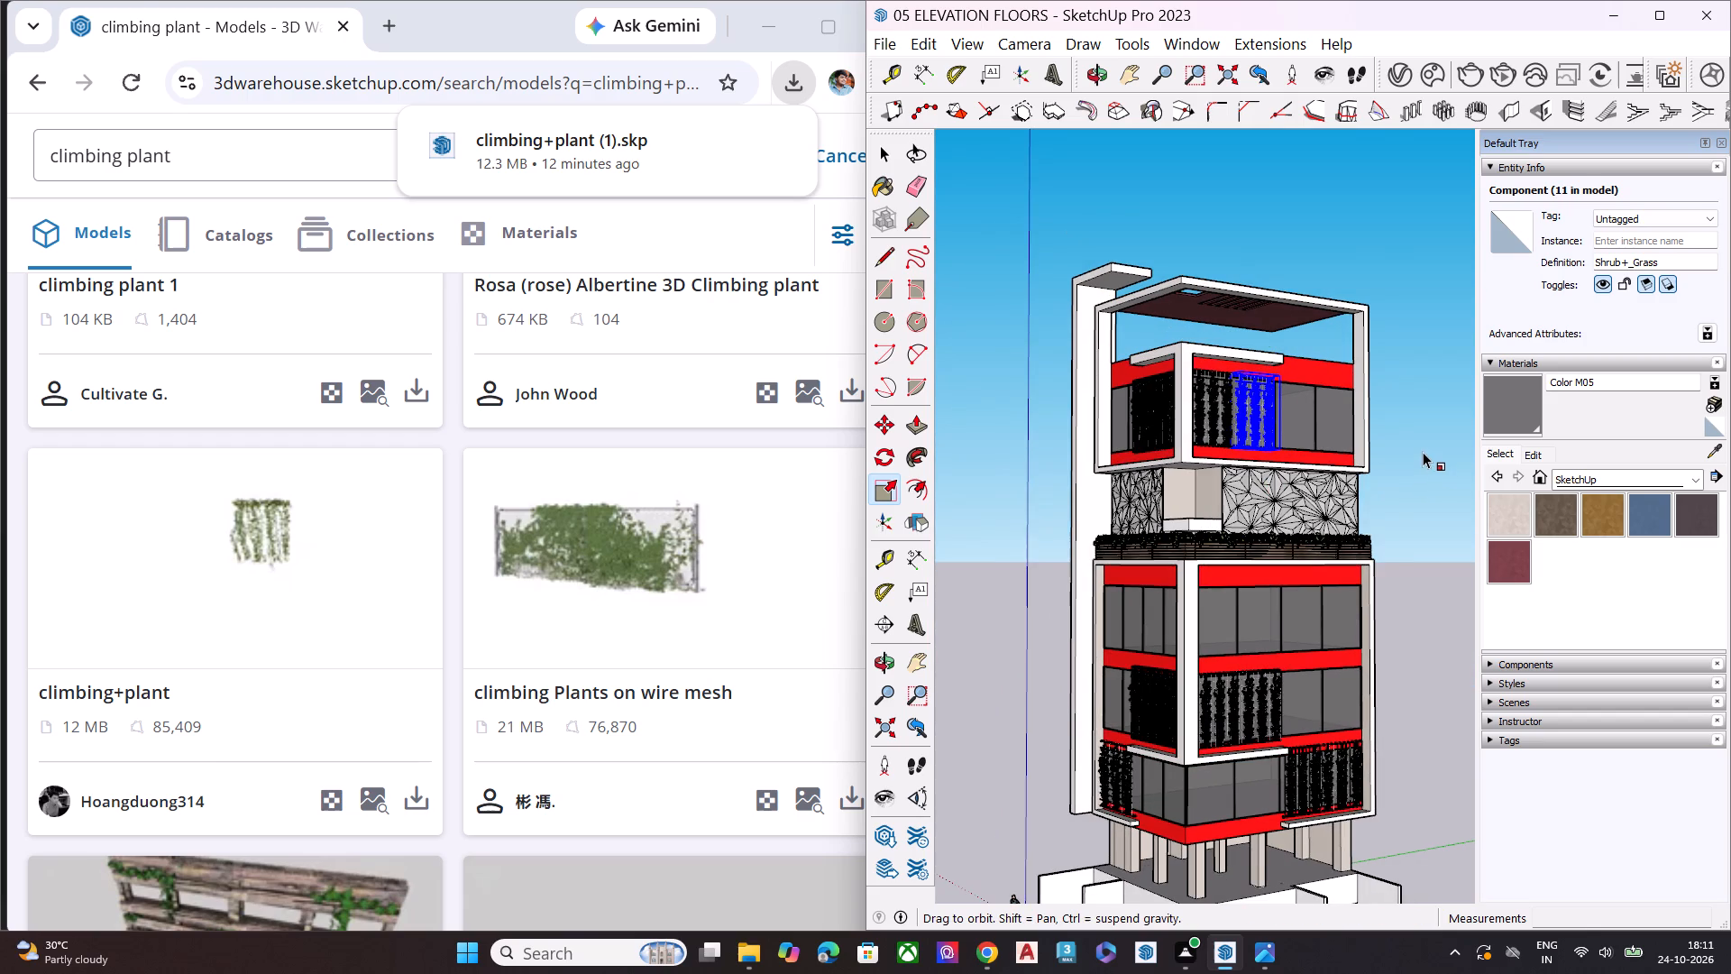
pyautogui.tripleClick(1429, 421)
pyautogui.click(1429, 419)
pyautogui.doubleClick(1429, 425)
pyautogui.click(1435, 414)
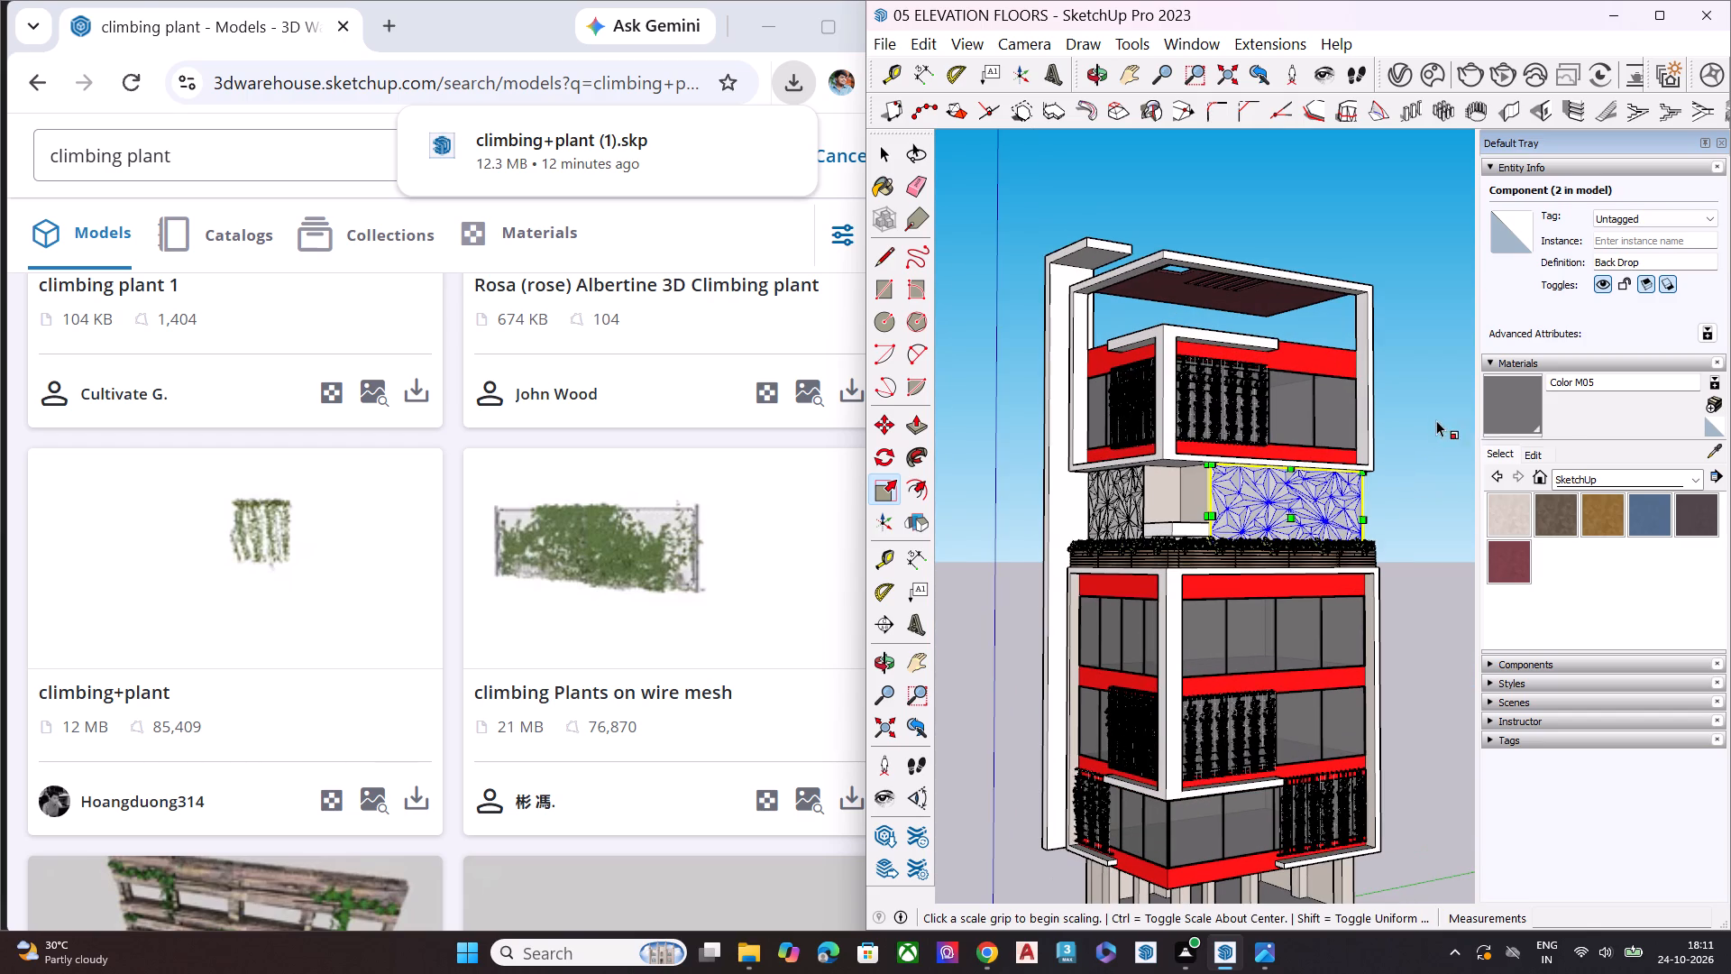
pyautogui.moveTo(1441, 409); pyautogui.dragTo(1441, 423)
pyautogui.press('space')
pyautogui.press('space')
pyautogui.press('space')
pyautogui.press('space')
pyautogui.press('space')
pyautogui.press('space')
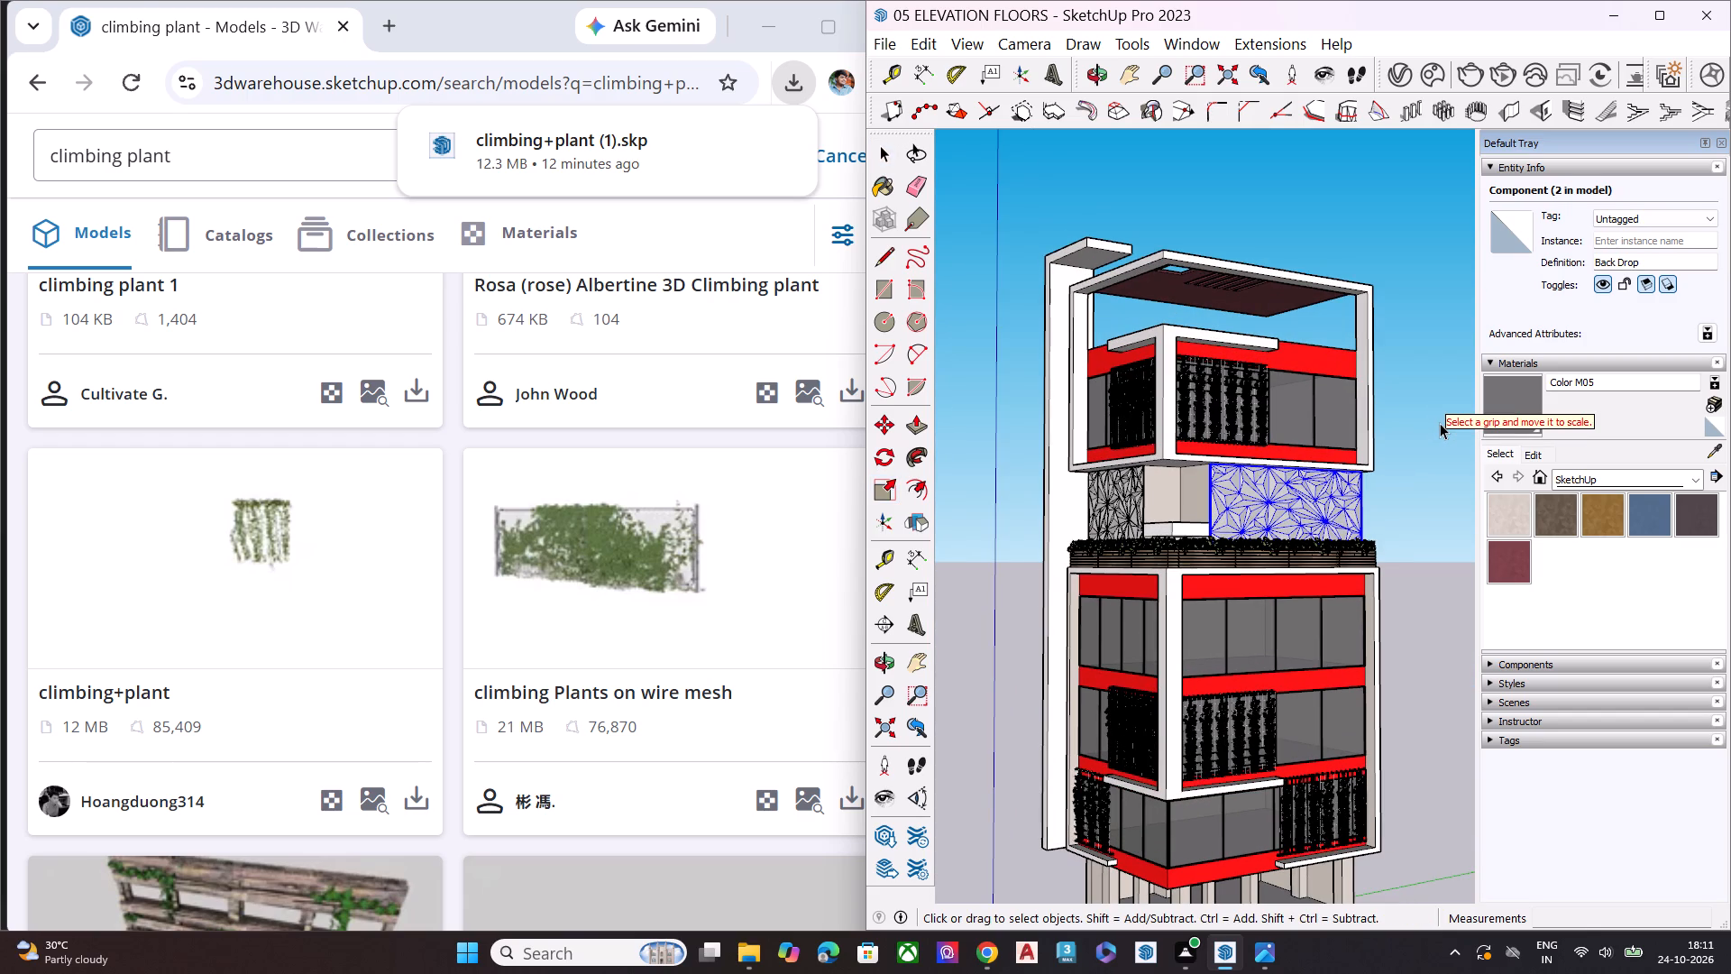
pyautogui.tripleClick(1397, 378)
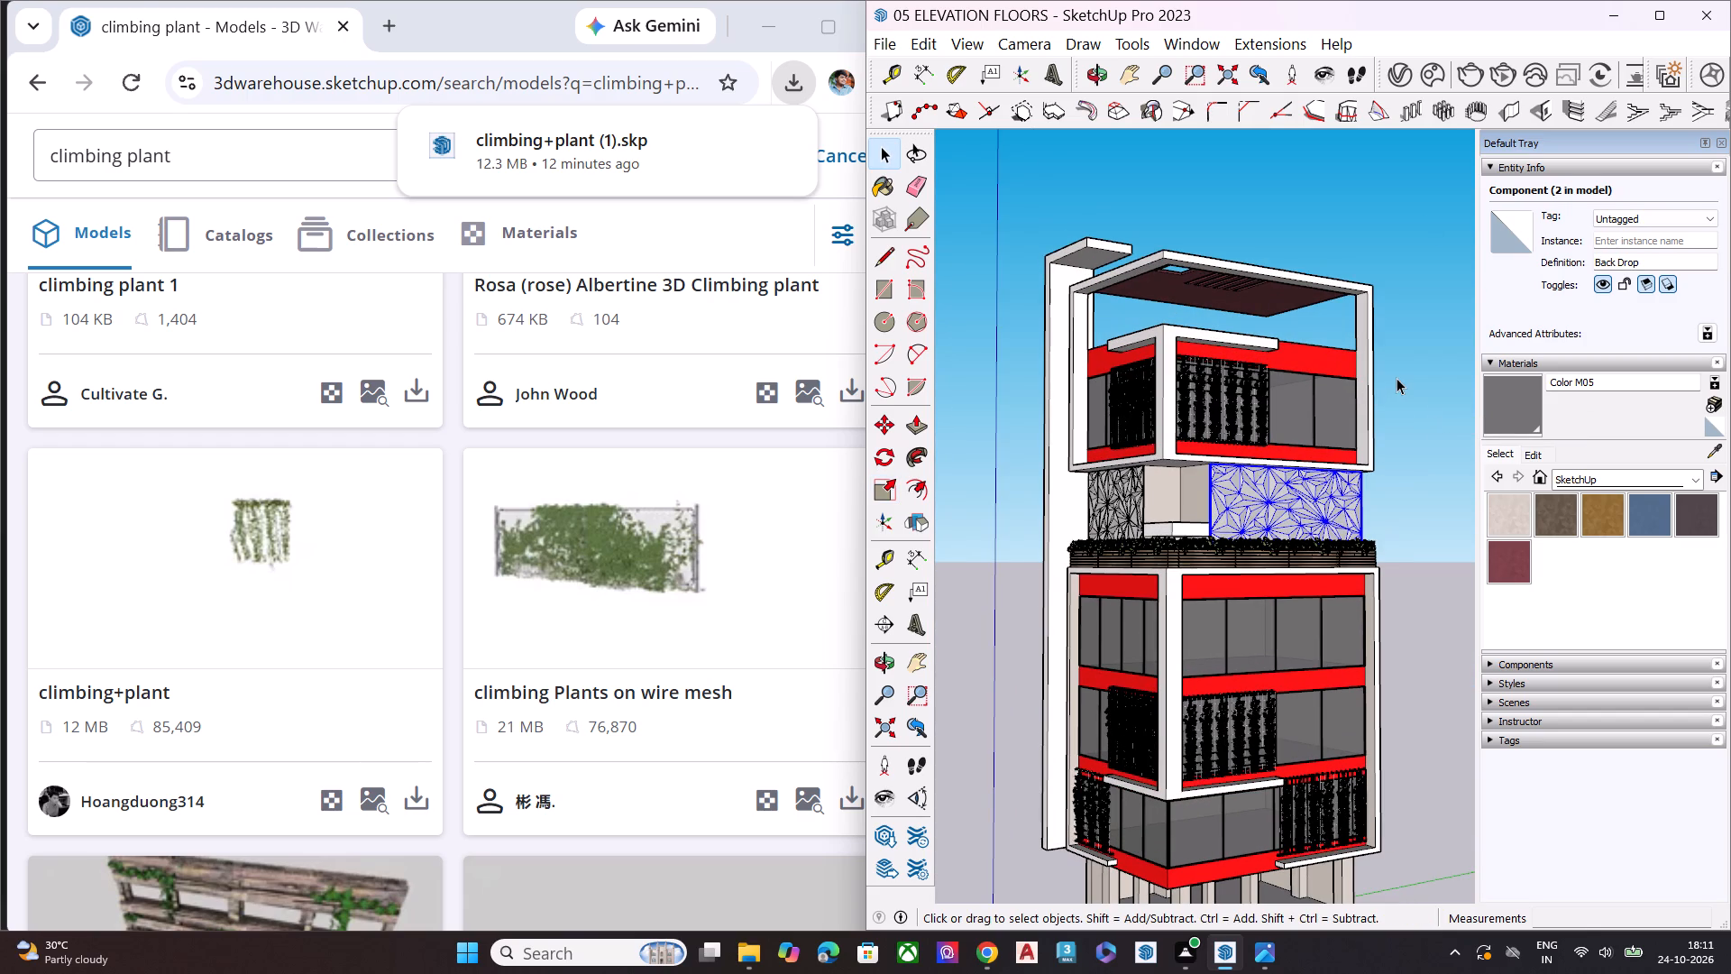
pyautogui.tripleClick(1397, 378)
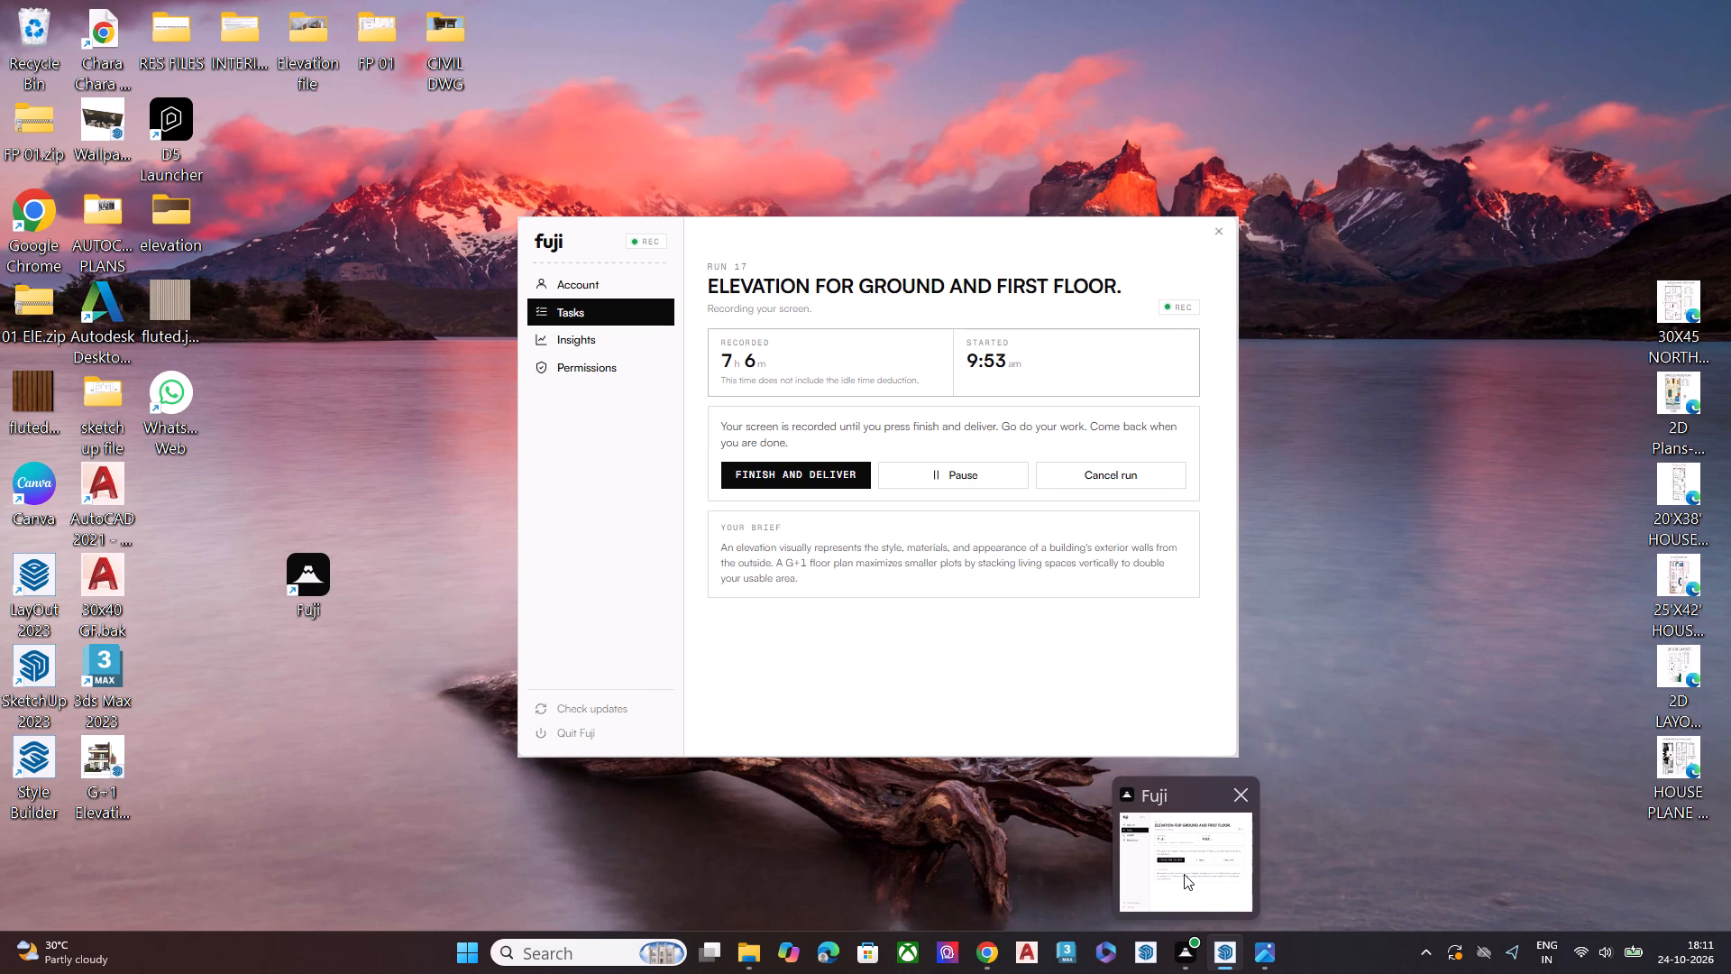
pyautogui.scroll(-4, 1126, 451)
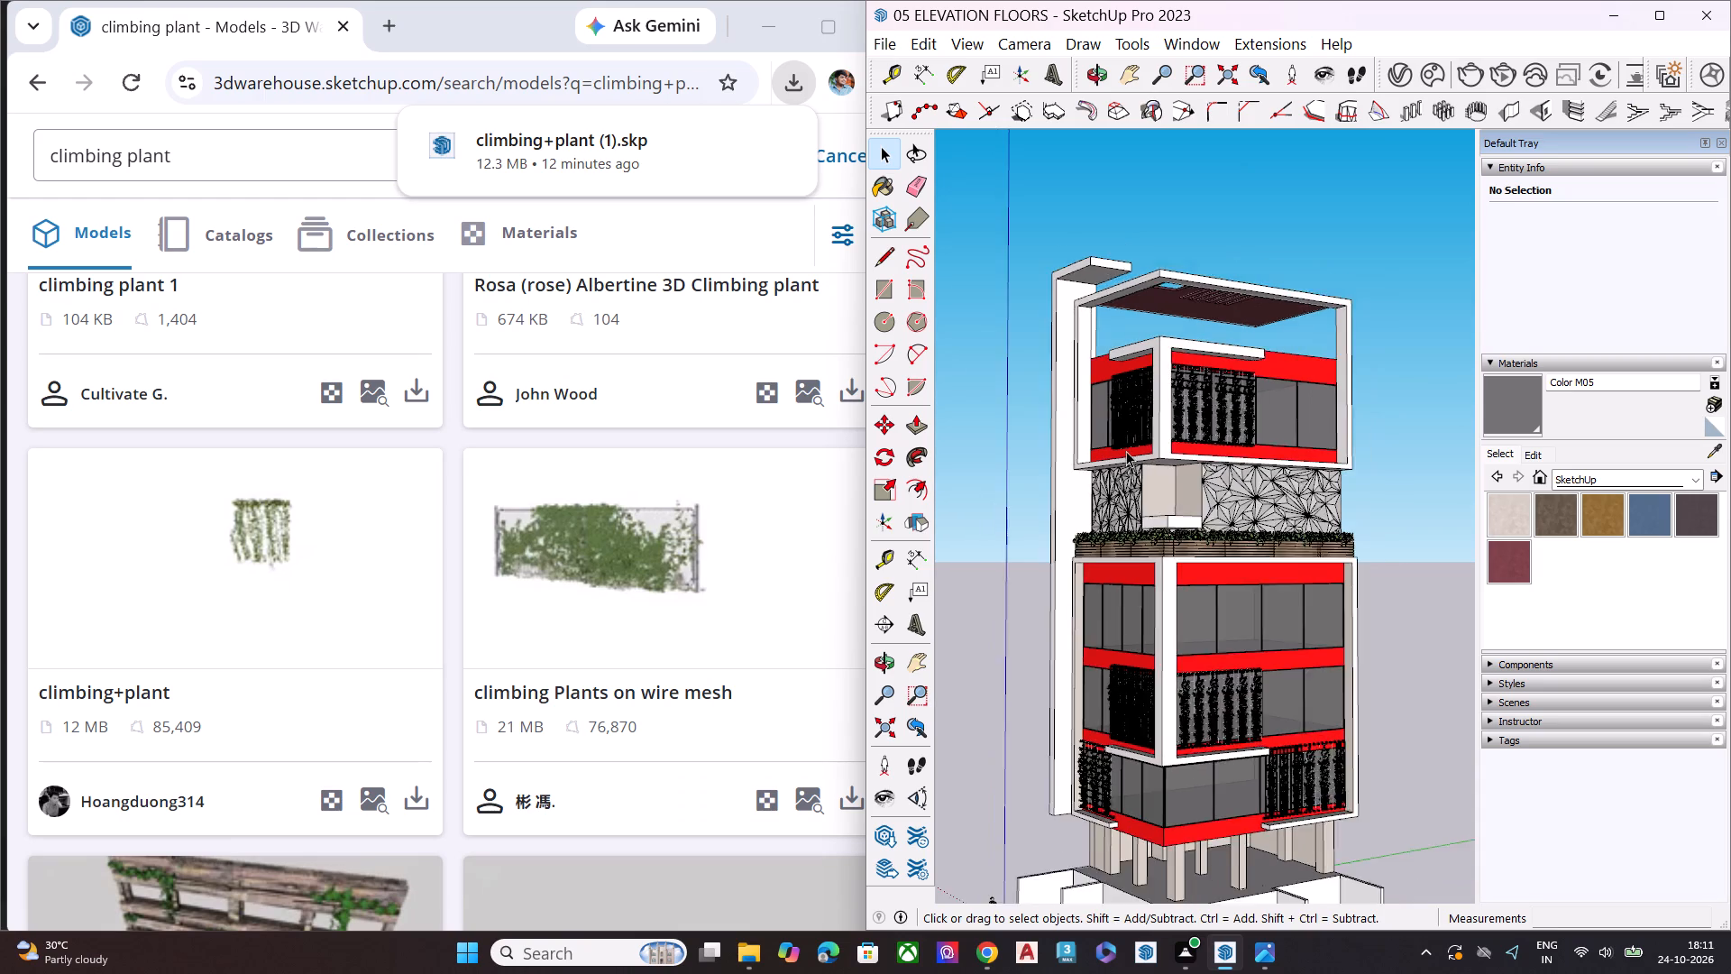
pyautogui.scroll(-5, 1126, 451)
pyautogui.moveTo(1190, 611); pyautogui.dragTo(1342, 521, button='middle')
pyautogui.scroll(10, 1249, 537)
pyautogui.moveTo(1157, 376); pyautogui.dragTo(1245, 503, button='middle')
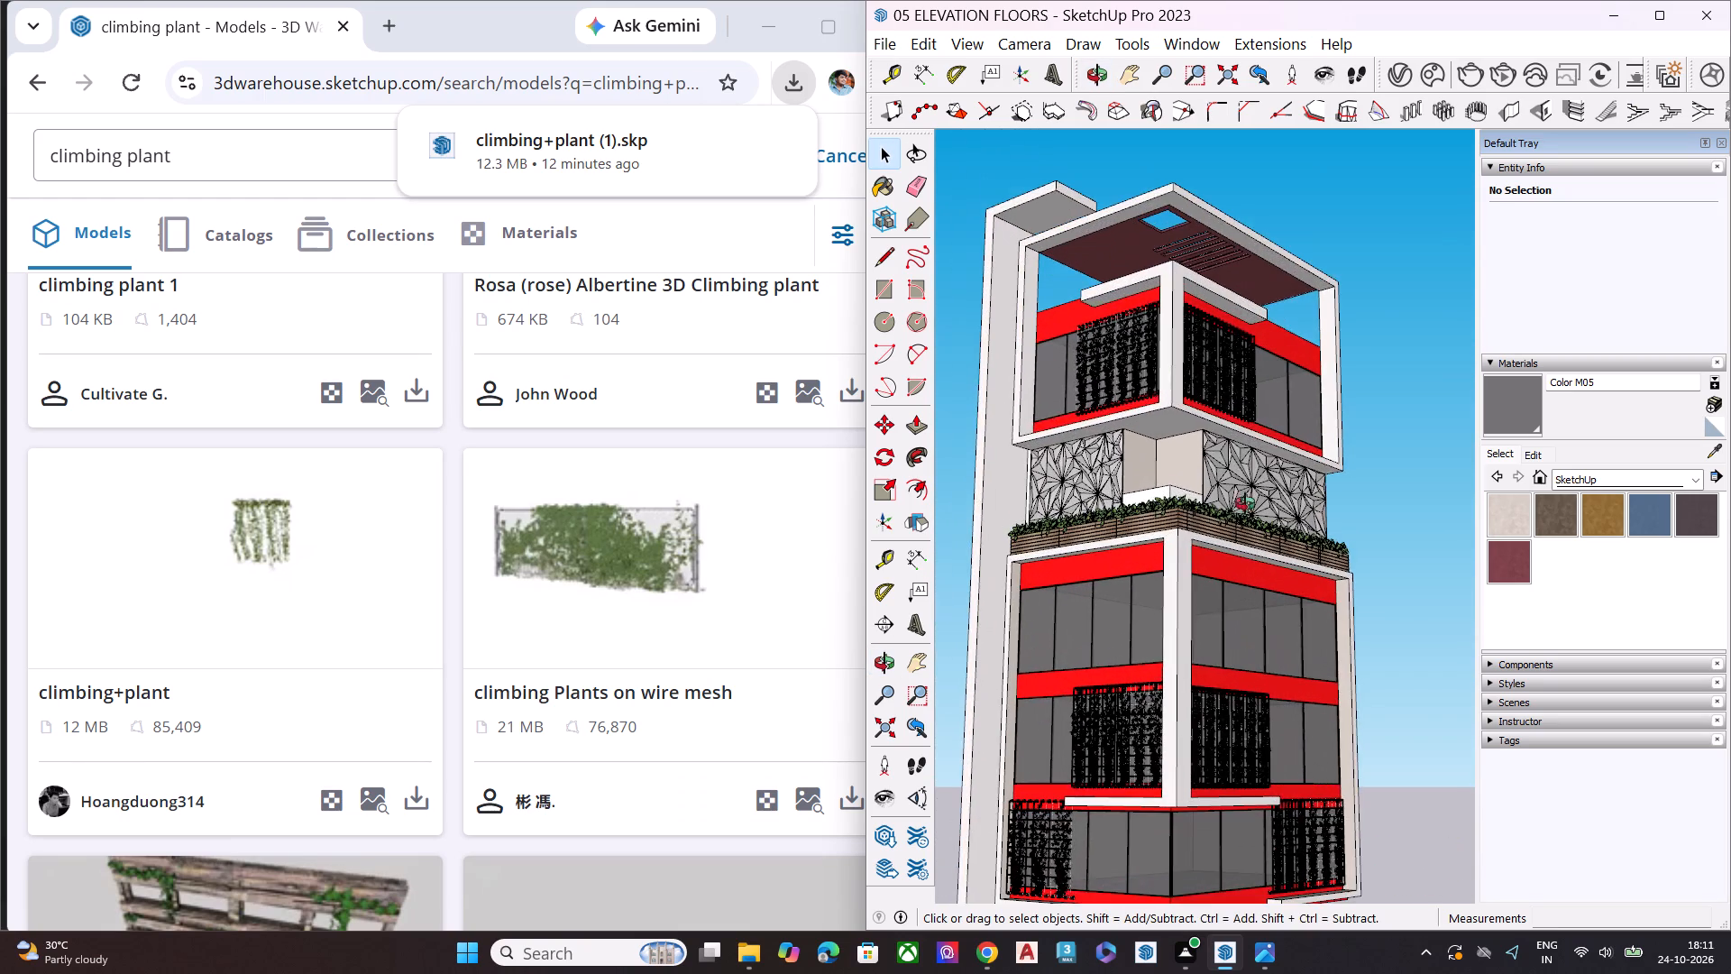
pyautogui.moveTo(1245, 503); pyautogui.dragTo(1276, 583, button='middle')
pyautogui.scroll(5, 1092, 487)
# Switch to the 3D Warehouse page in Chrome and browse further through the climbing plant models.
pyautogui.scroll(-7, 602, 650)
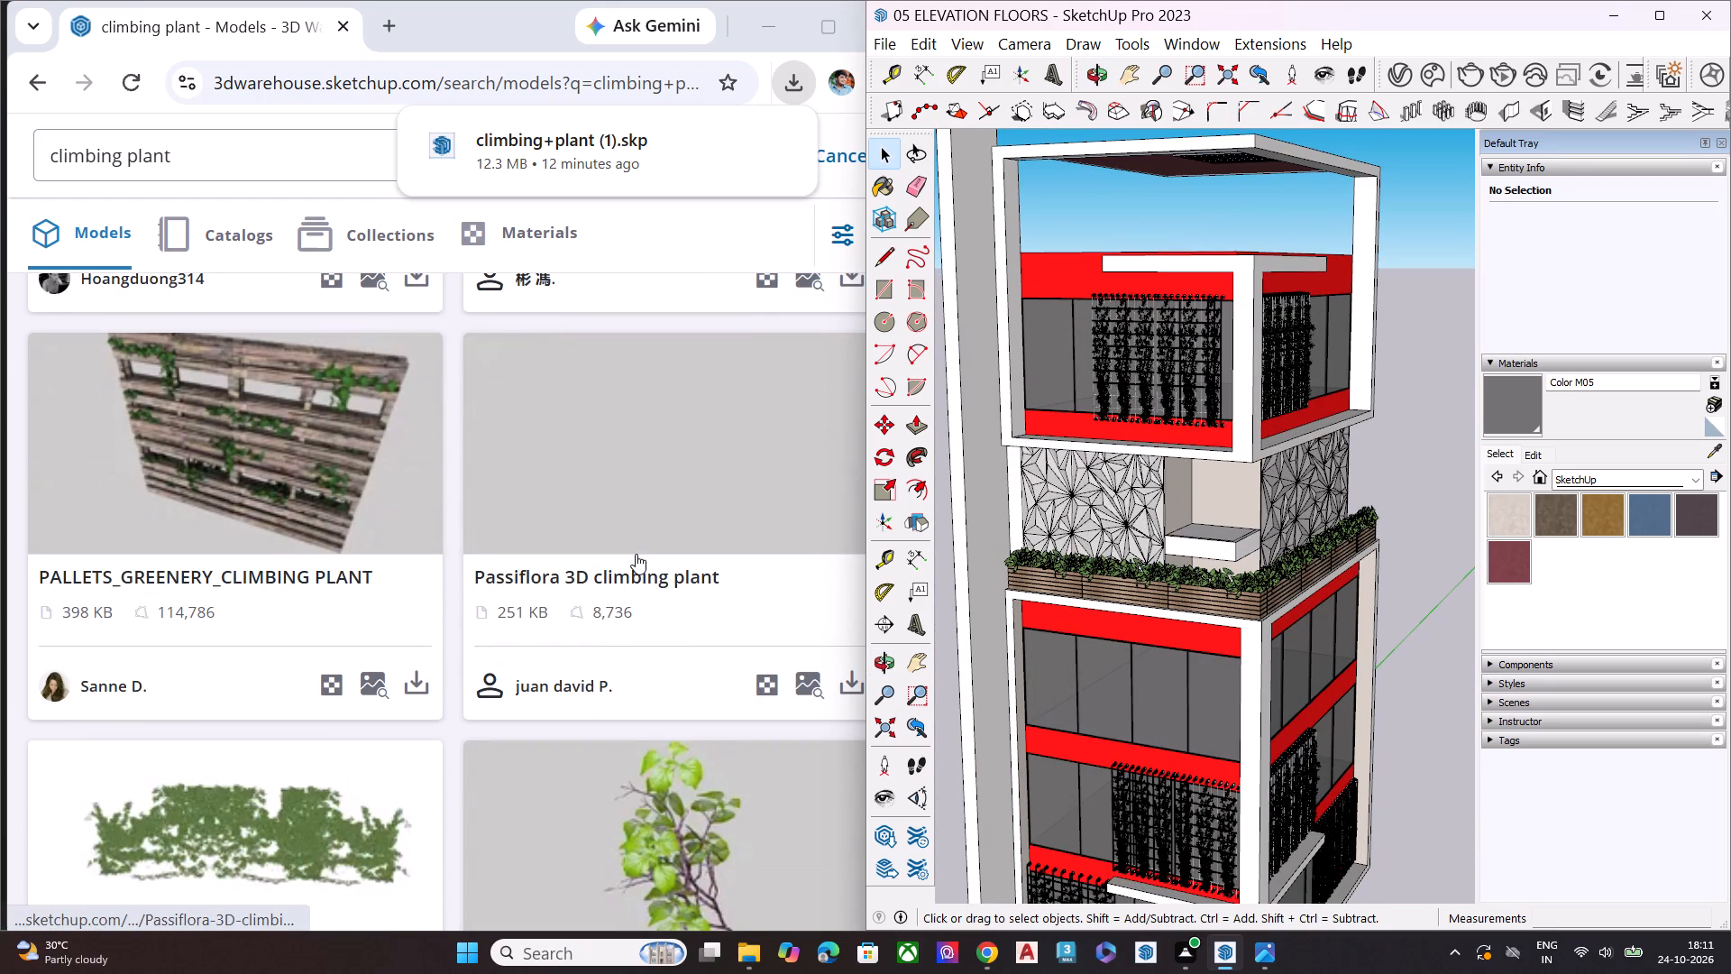
pyautogui.scroll(-7, 636, 545)
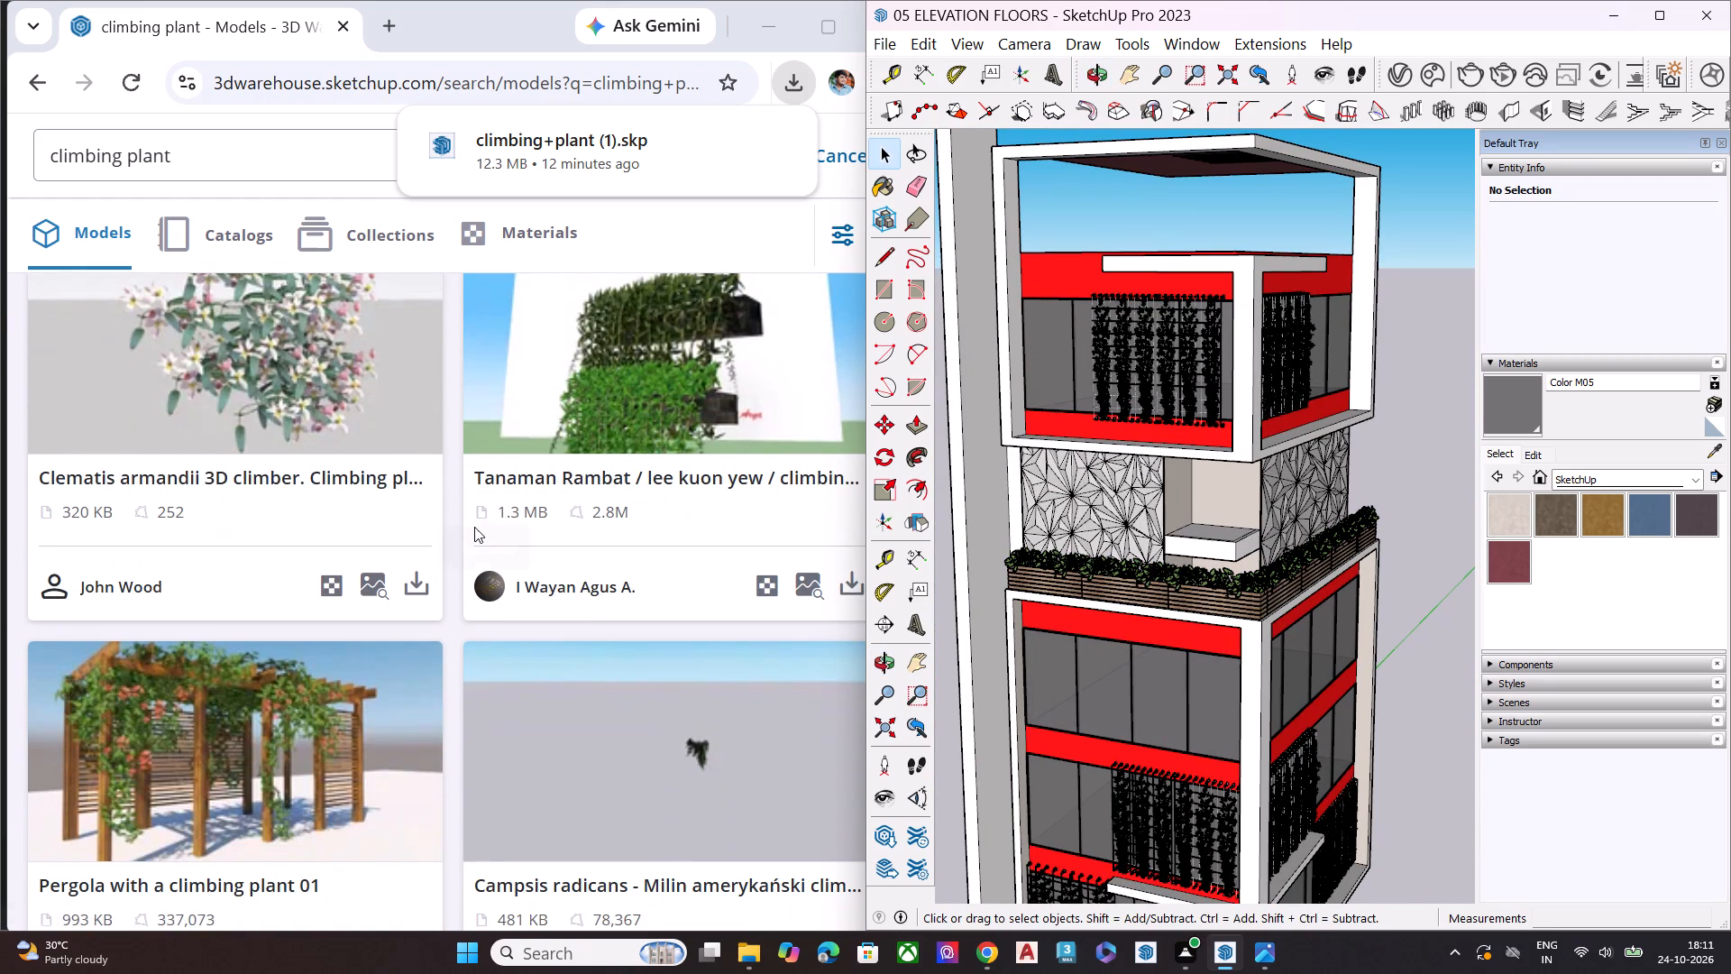
pyautogui.scroll(-3, 474, 527)
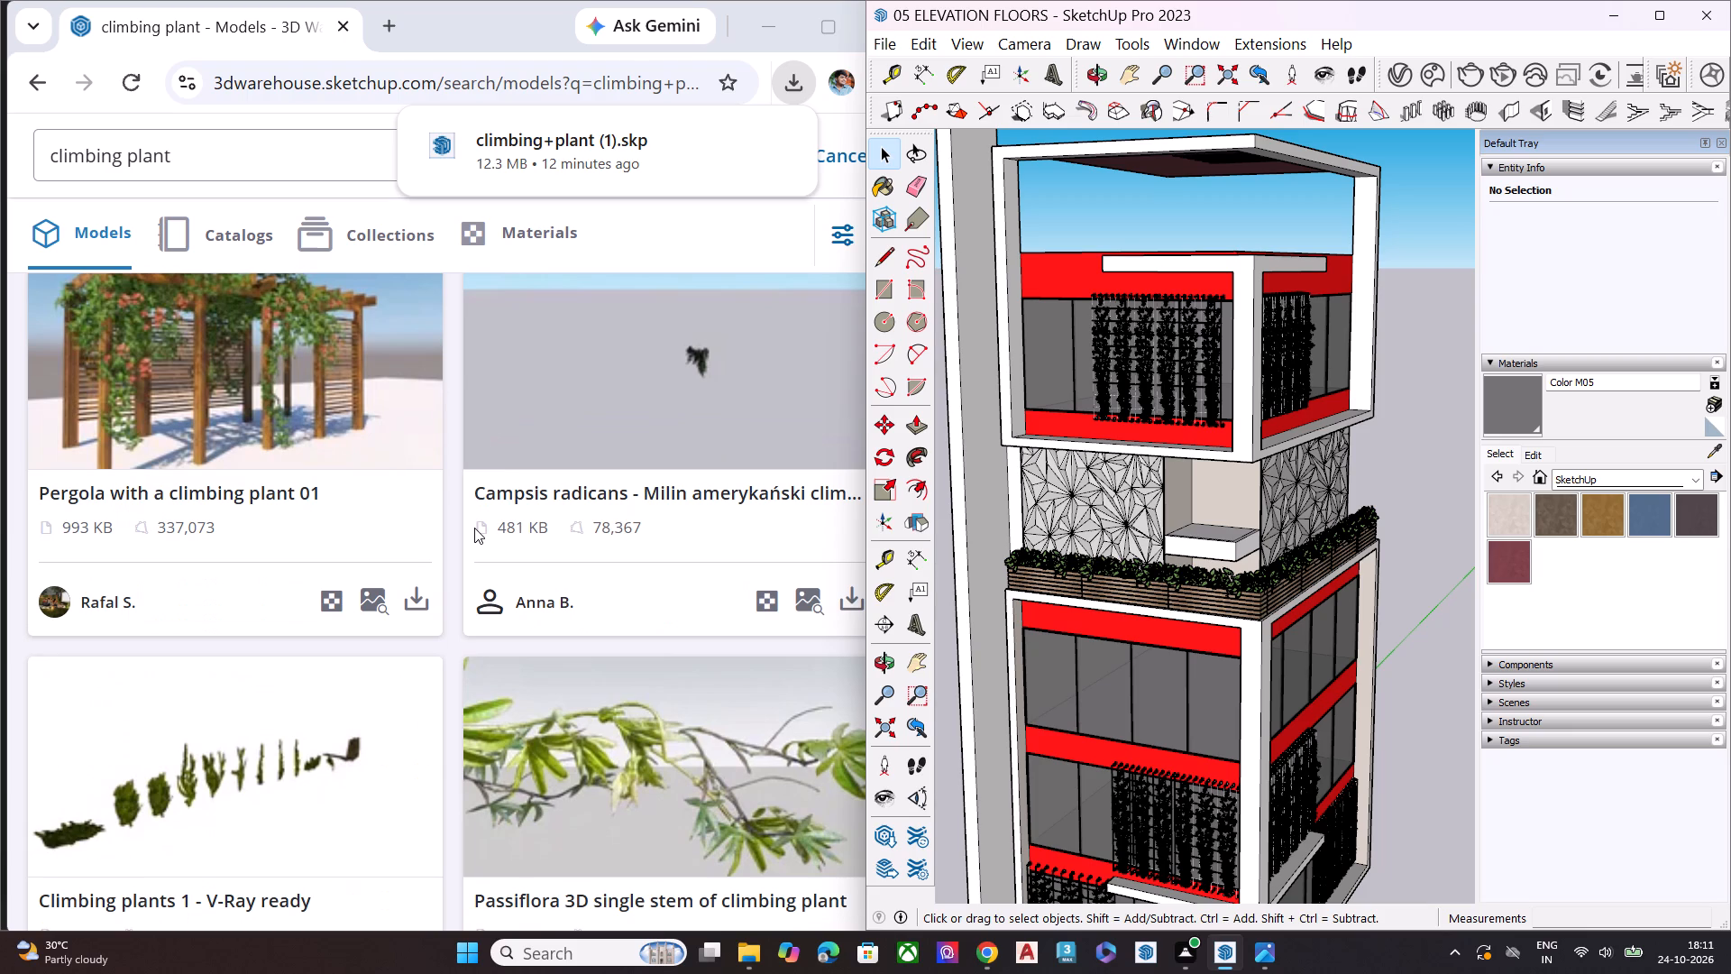
pyautogui.scroll(1, 474, 528)
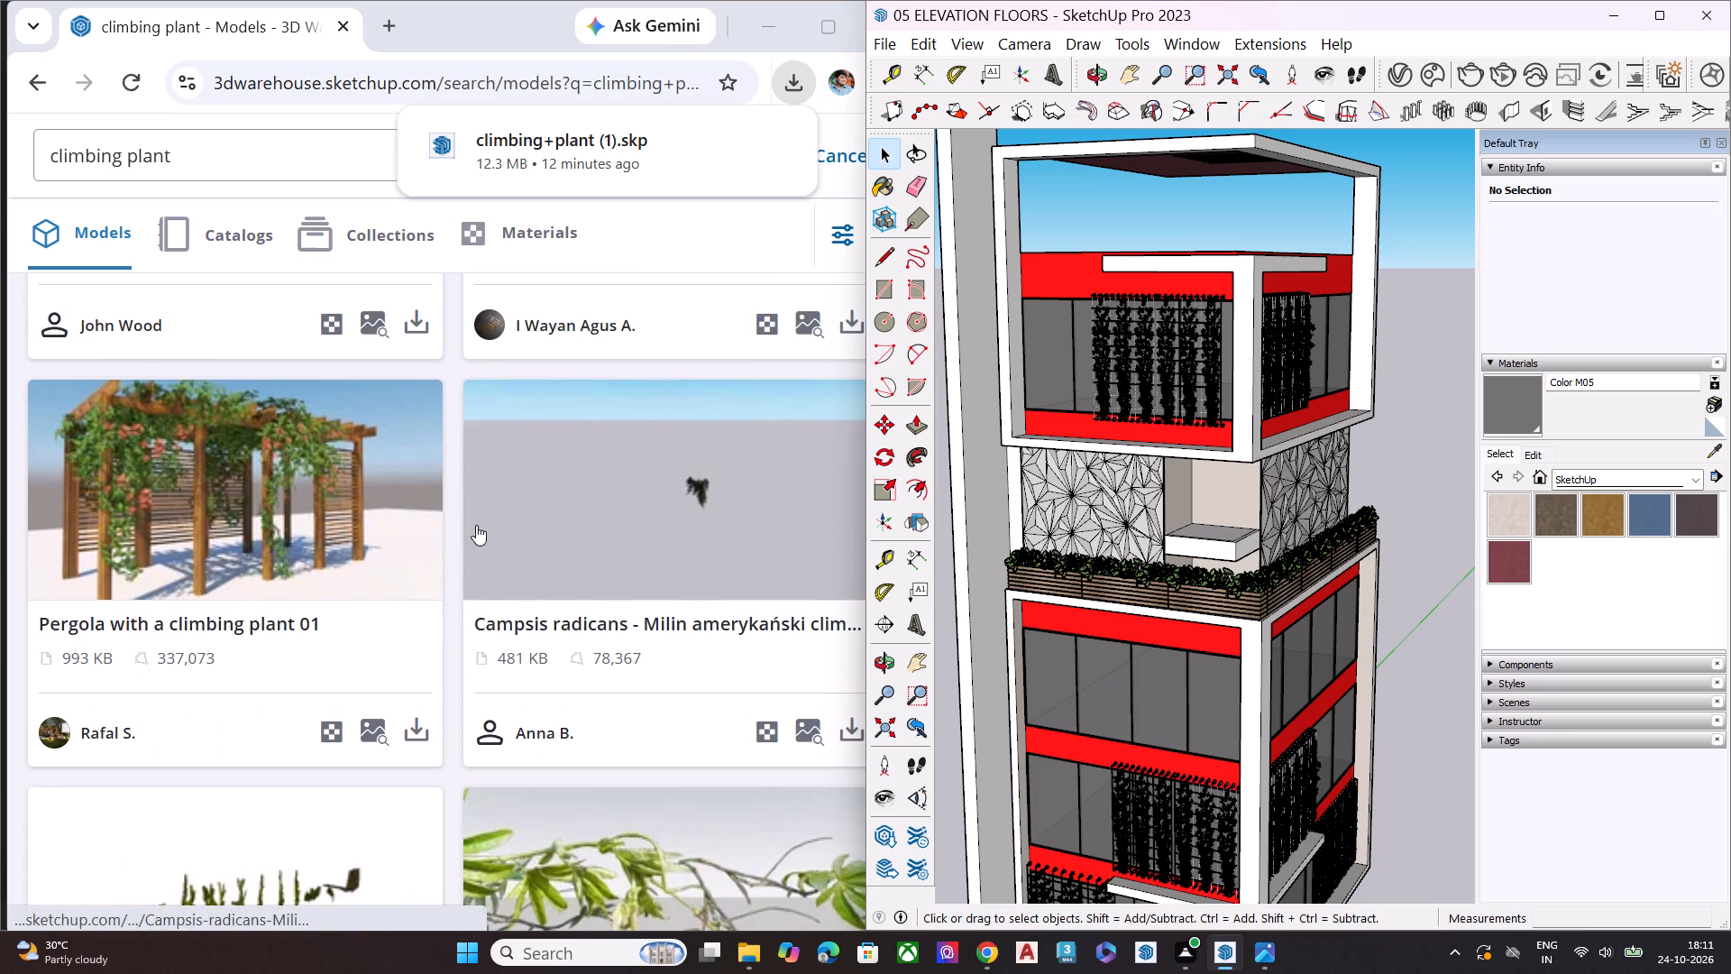
pyautogui.scroll(-2, 459, 417)
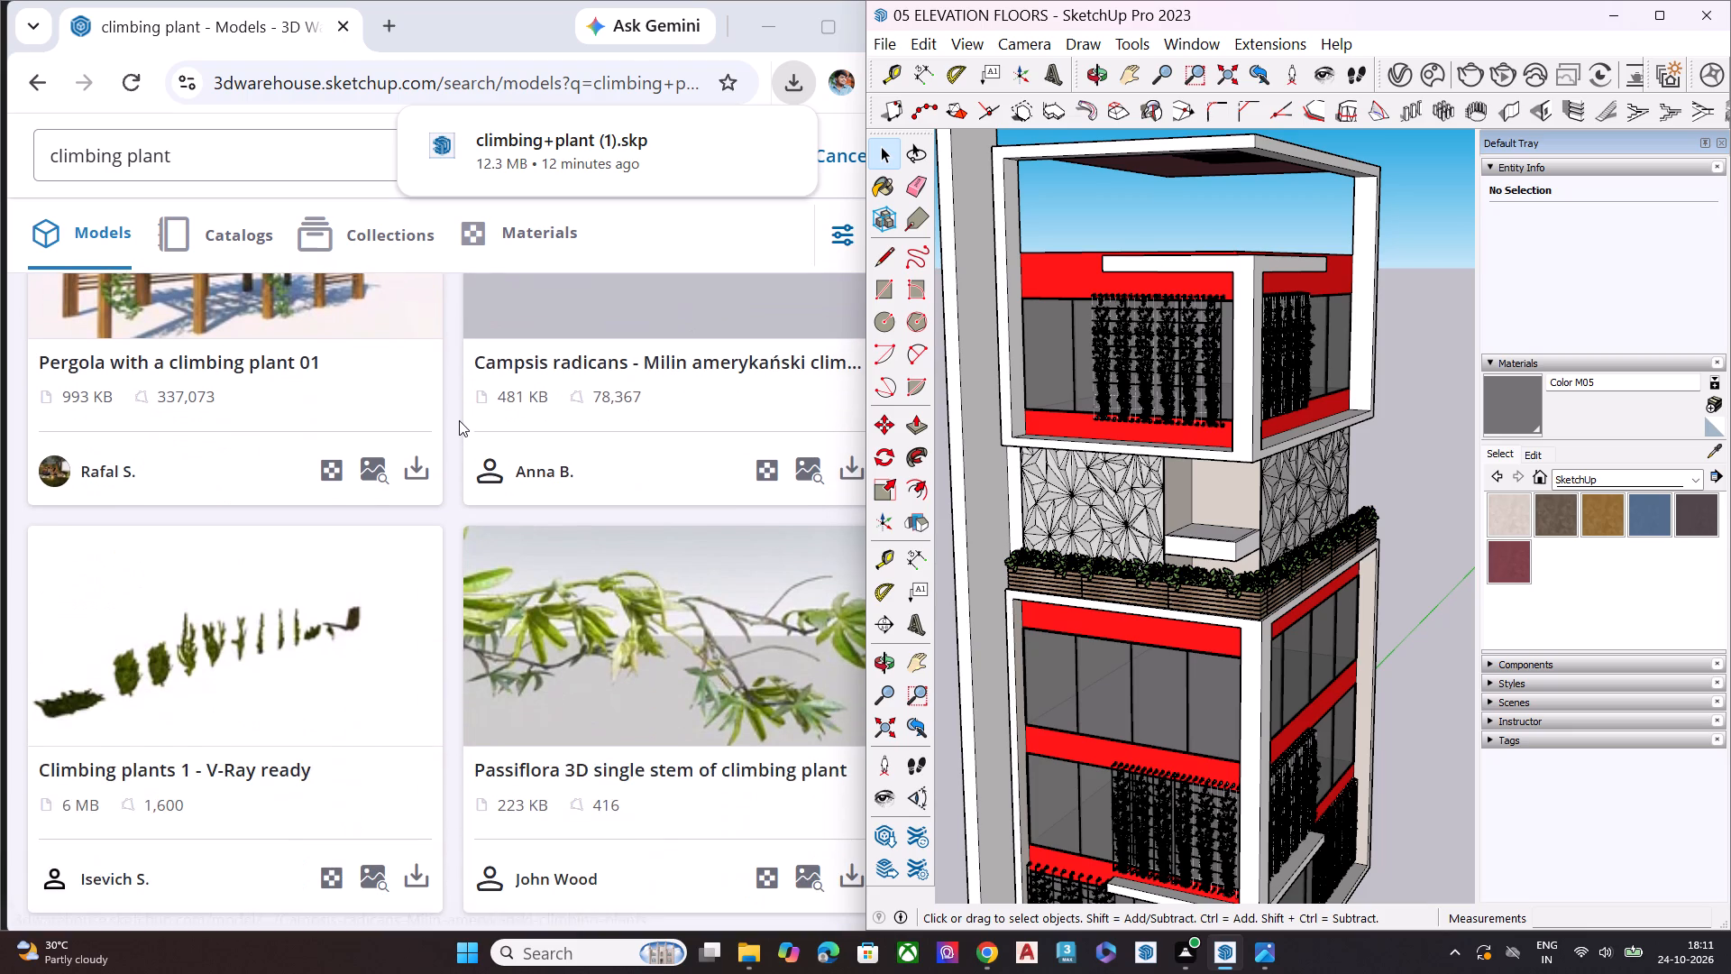
pyautogui.scroll(2, 459, 420)
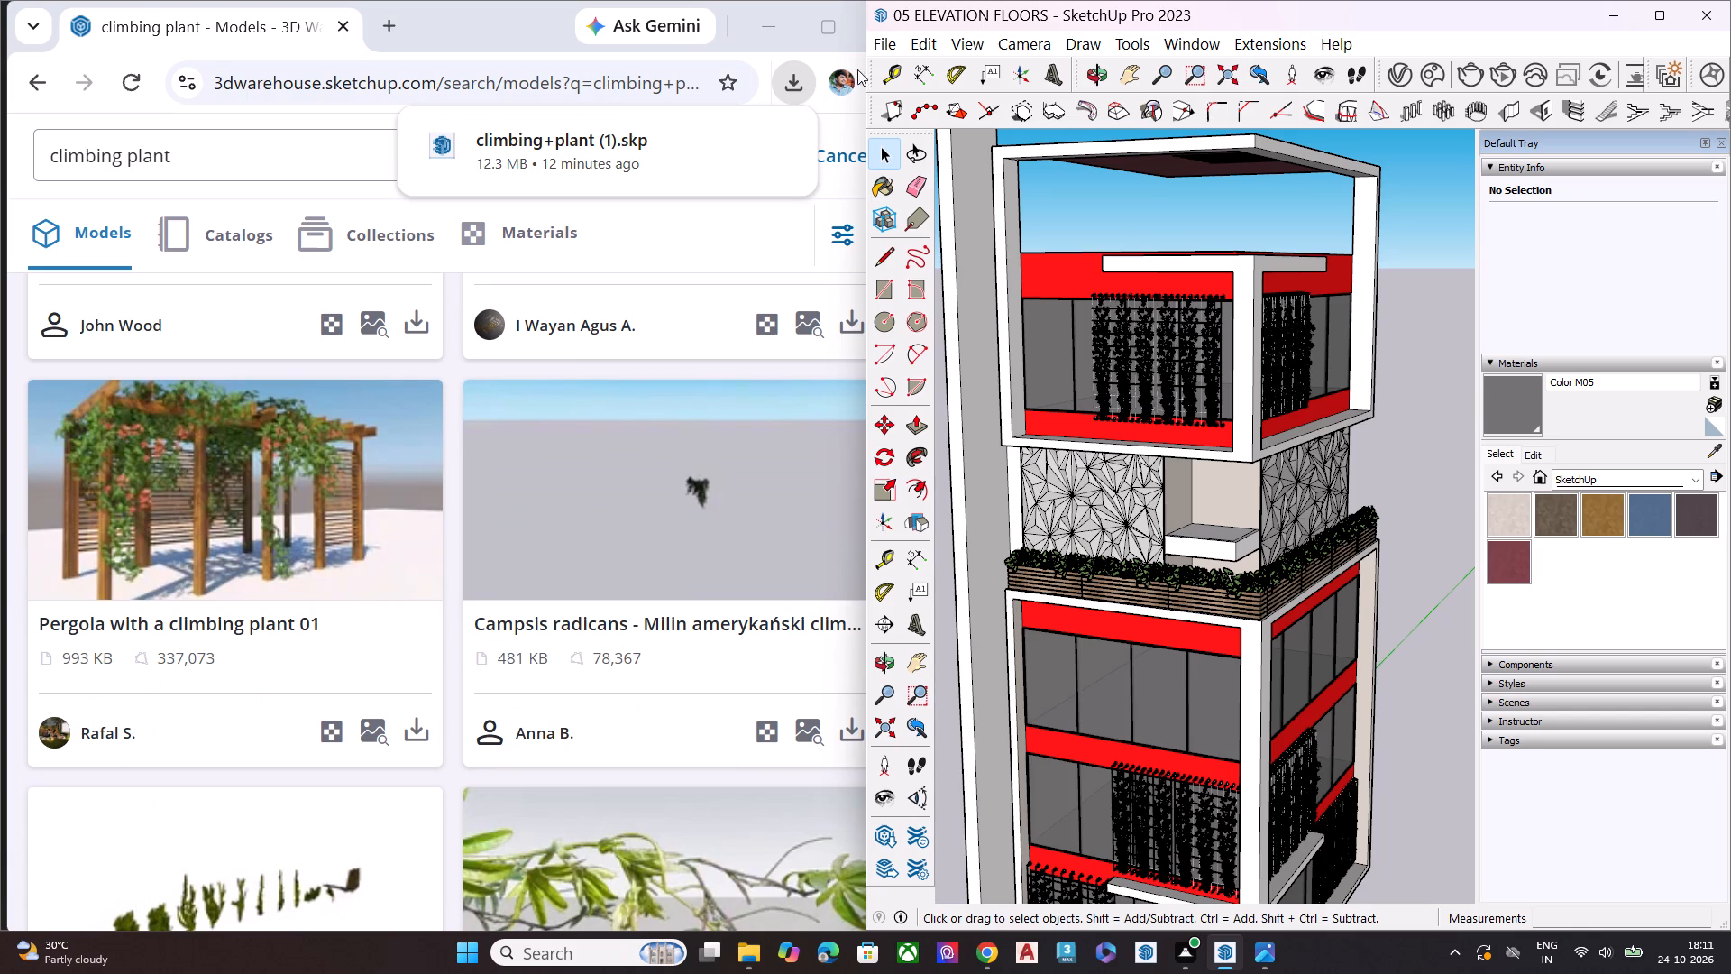
# Browse further down the 3D Warehouse climbing plant results for models suited to the building's facade.
pyautogui.scroll(-2, 608, 588)
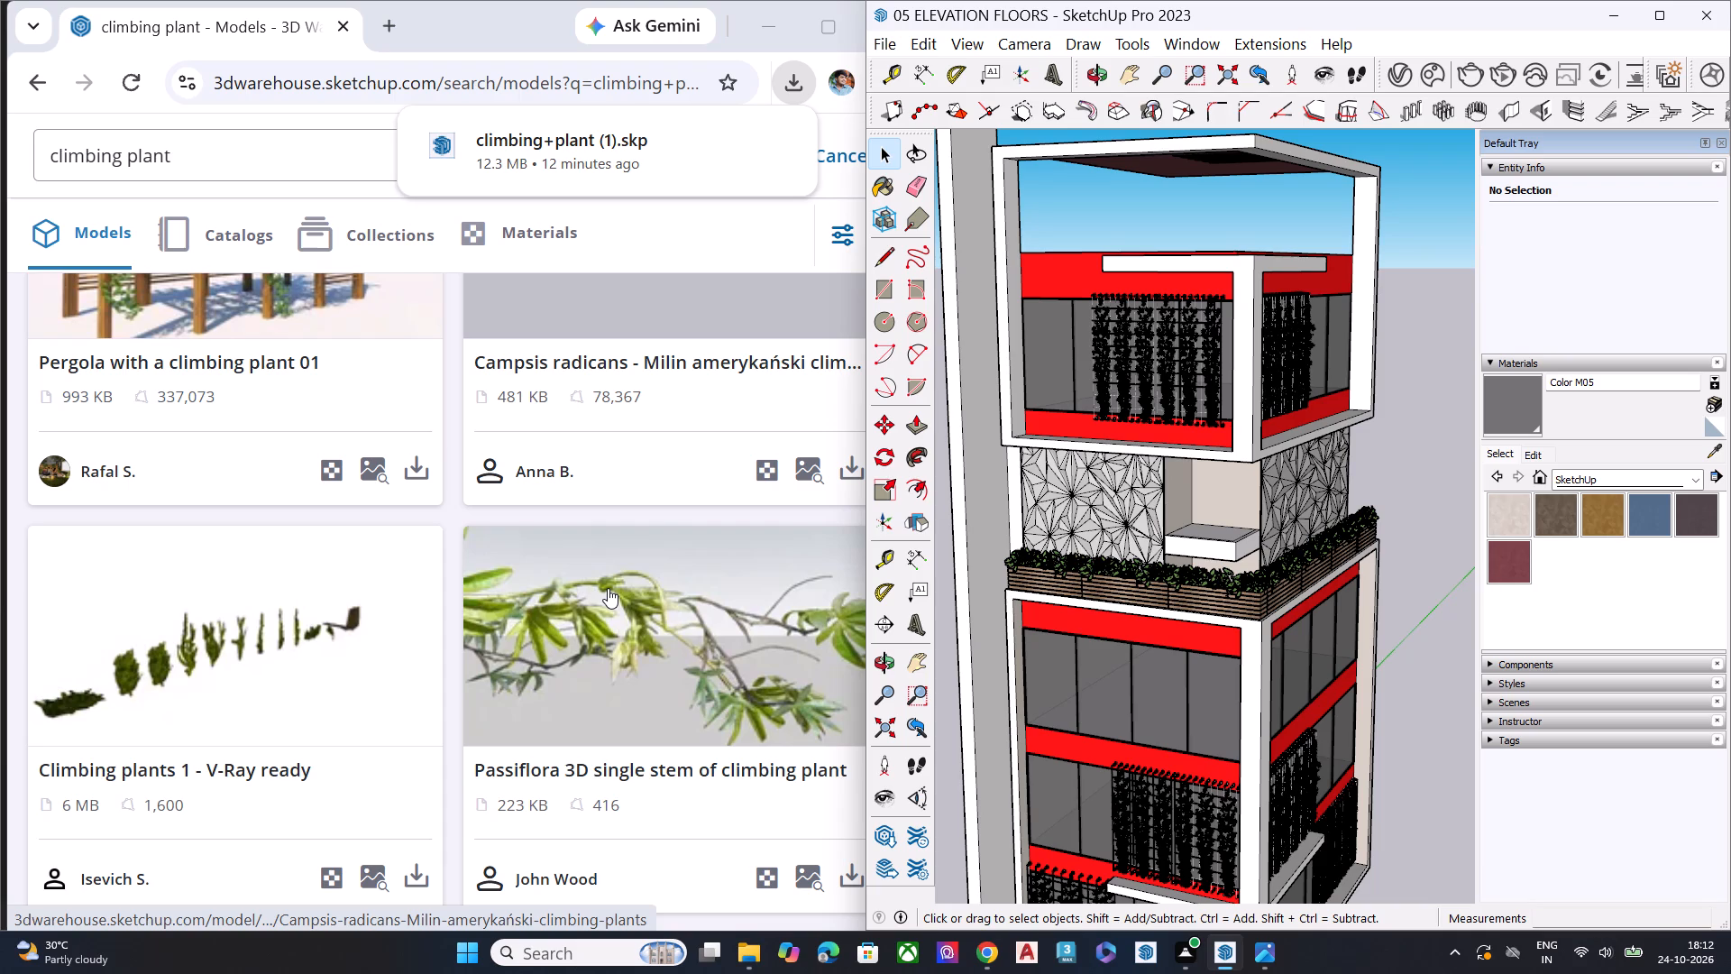
pyautogui.scroll(-6, 506, 632)
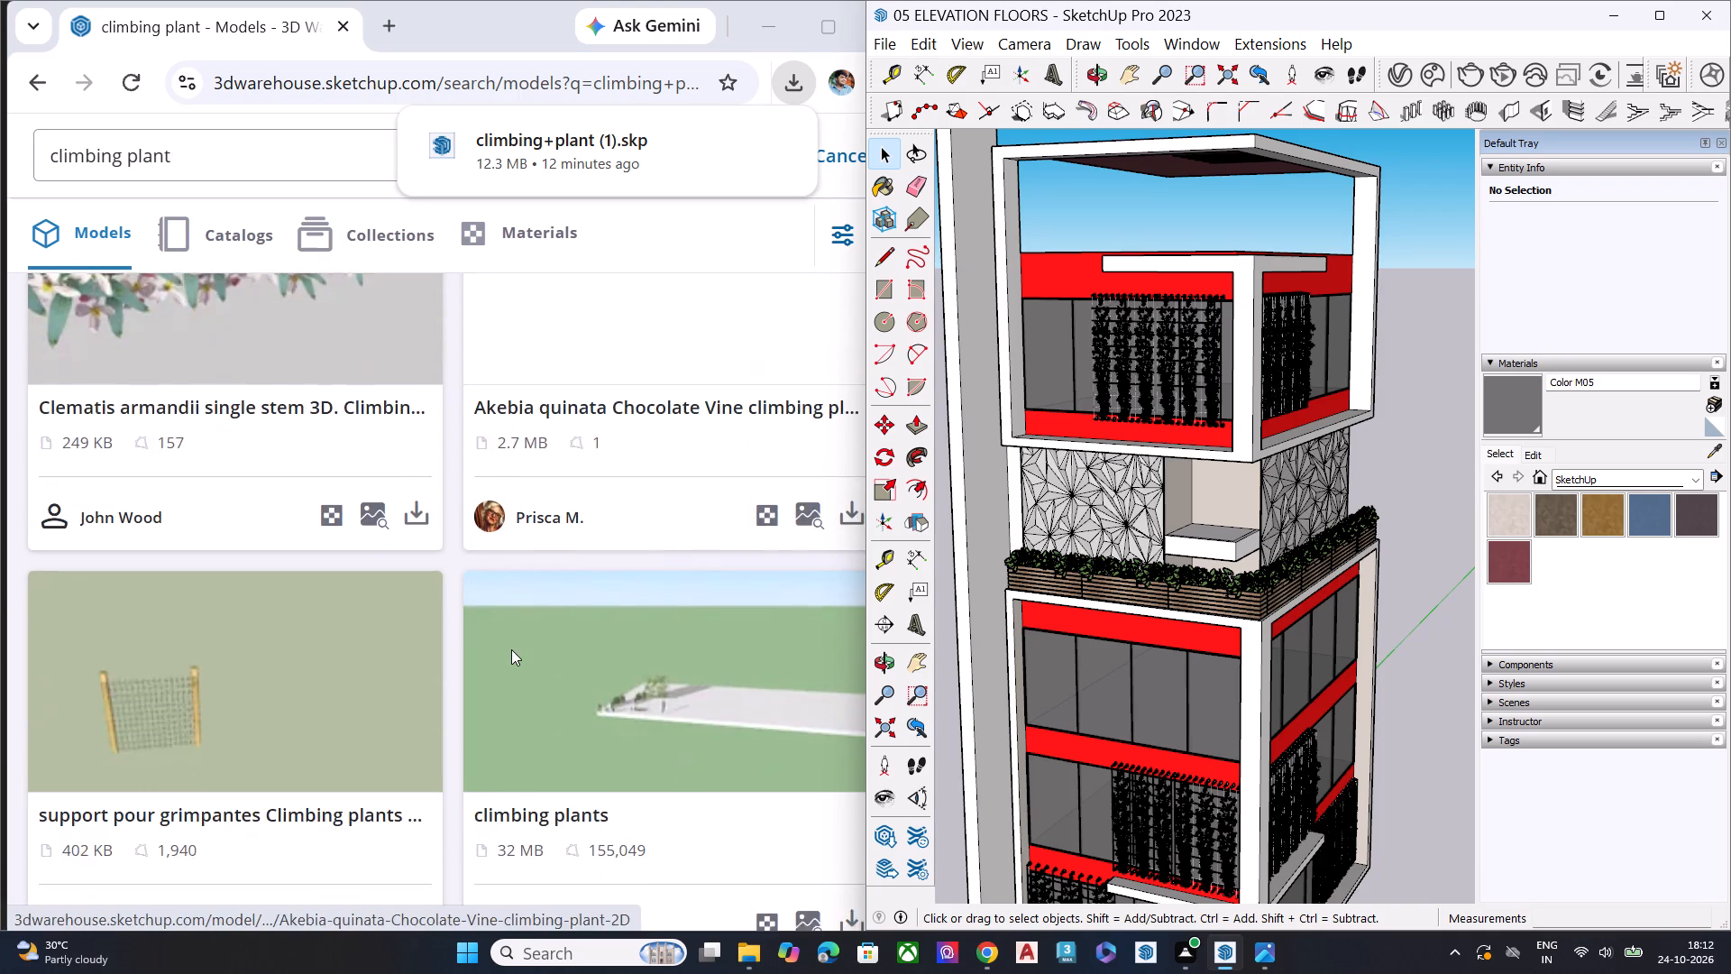
pyautogui.scroll(2, 511, 649)
pyautogui.scroll(-6, 511, 649)
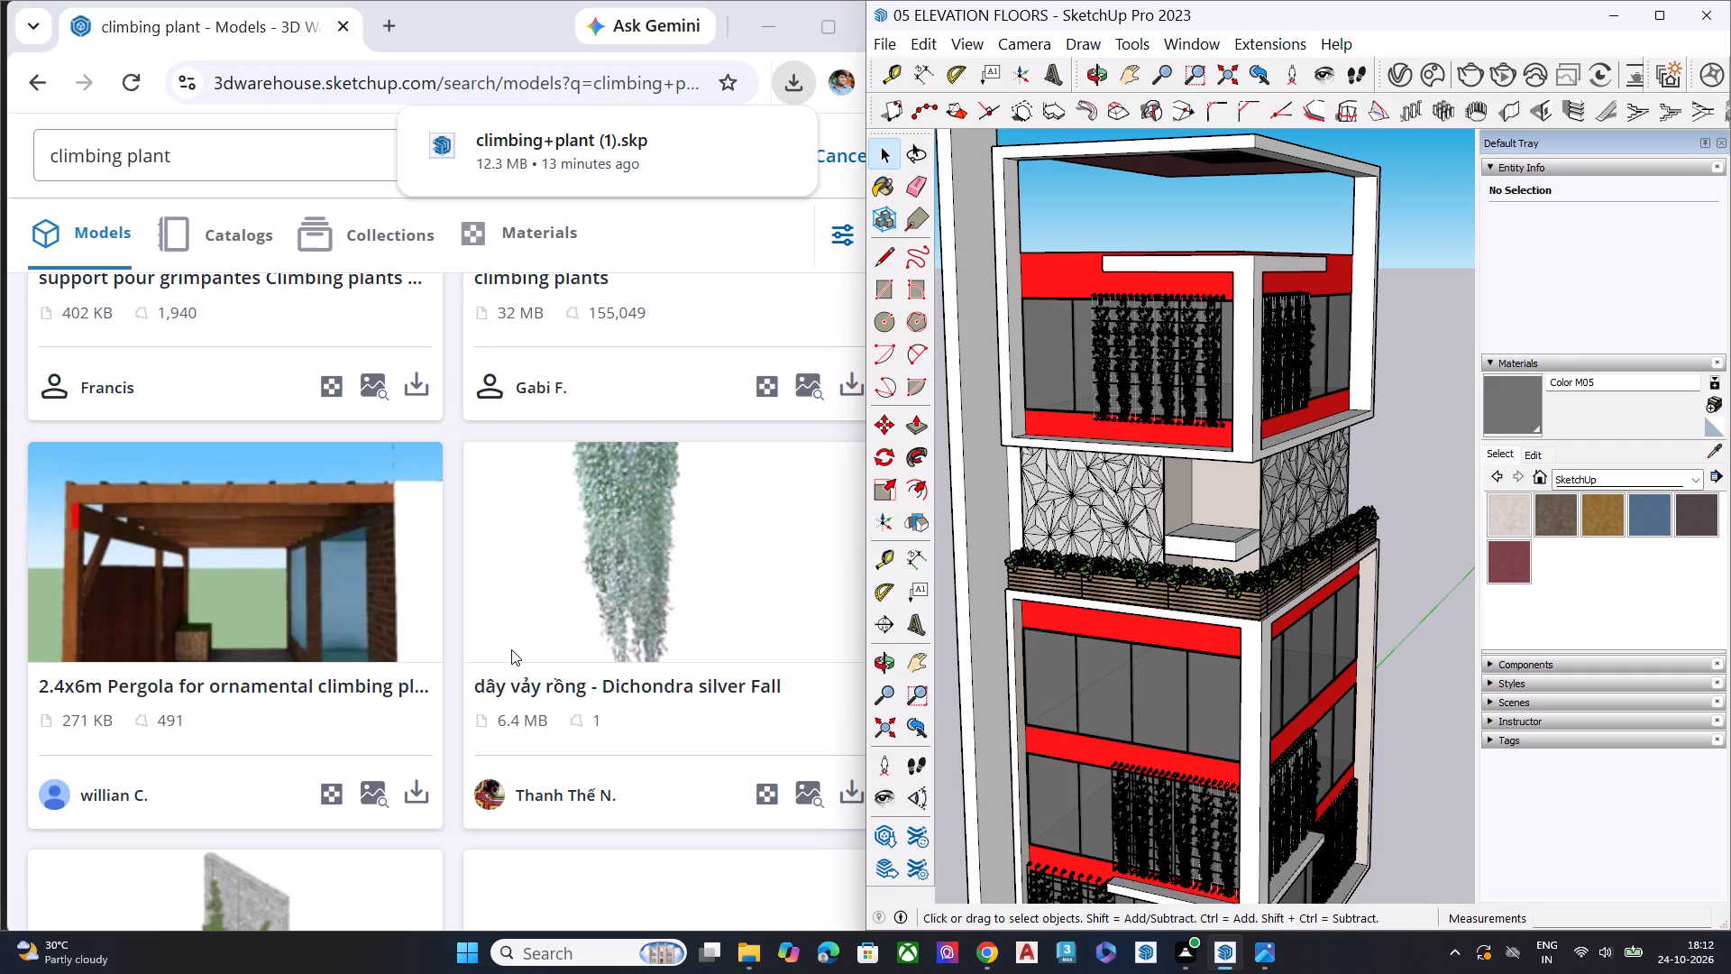
pyautogui.scroll(1, 511, 649)
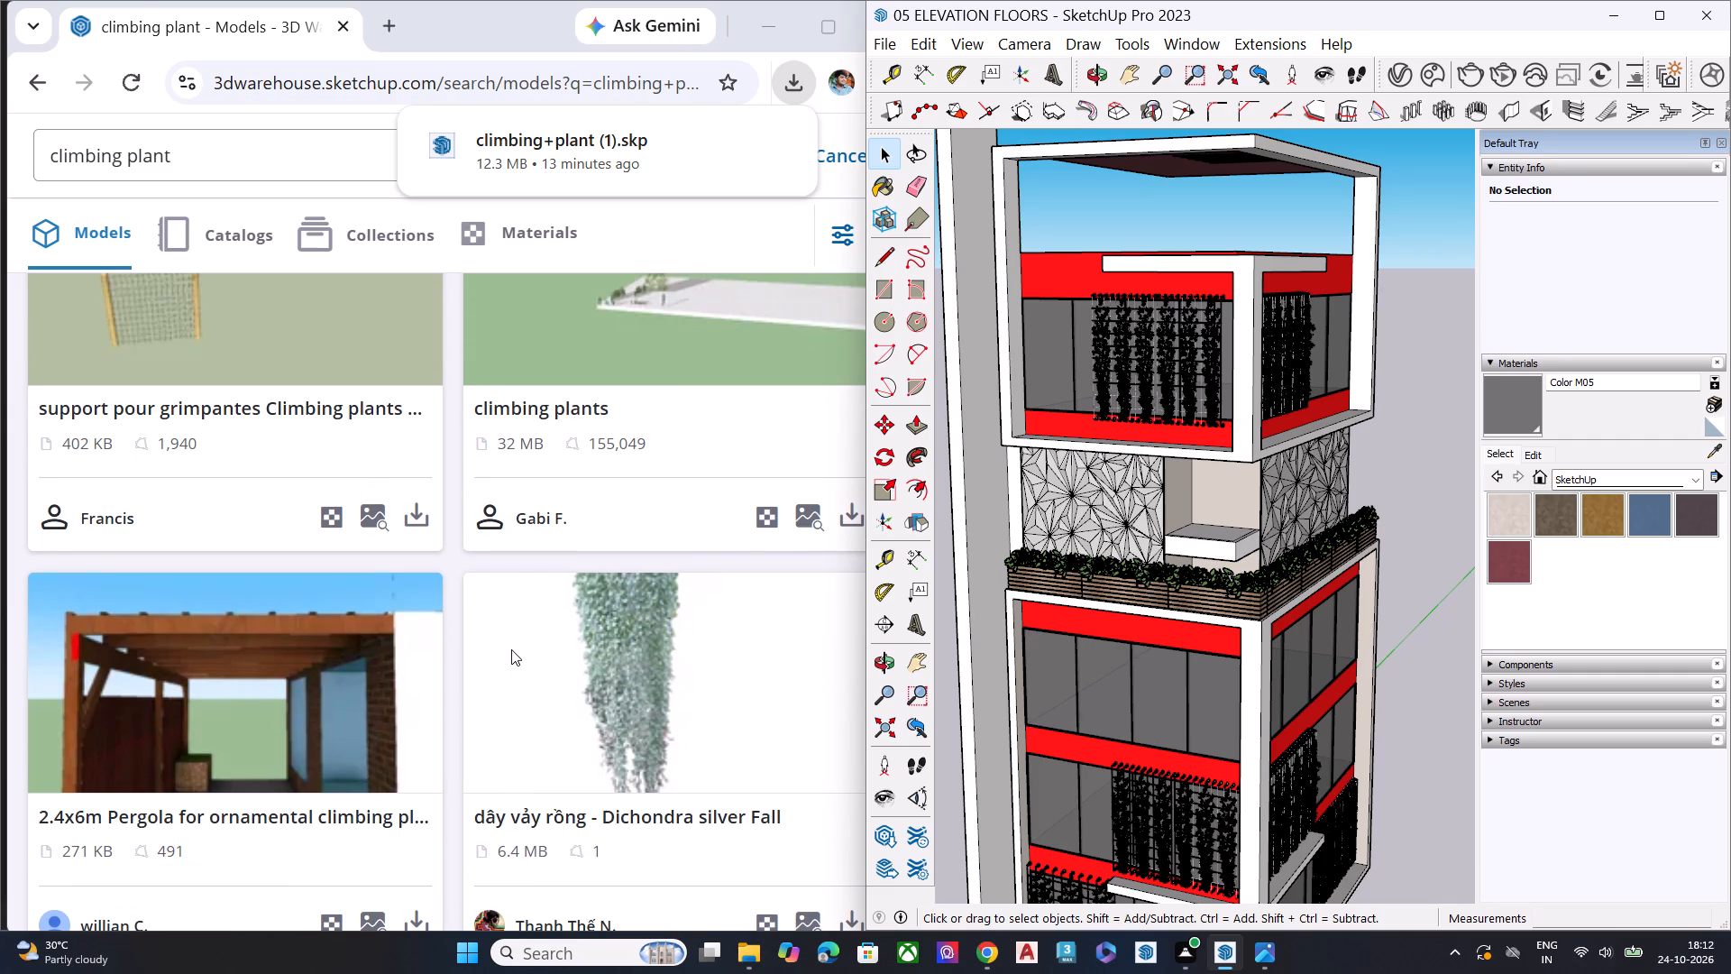
pyautogui.moveTo(511, 649); pyautogui.dragTo(459, 670, button='right')
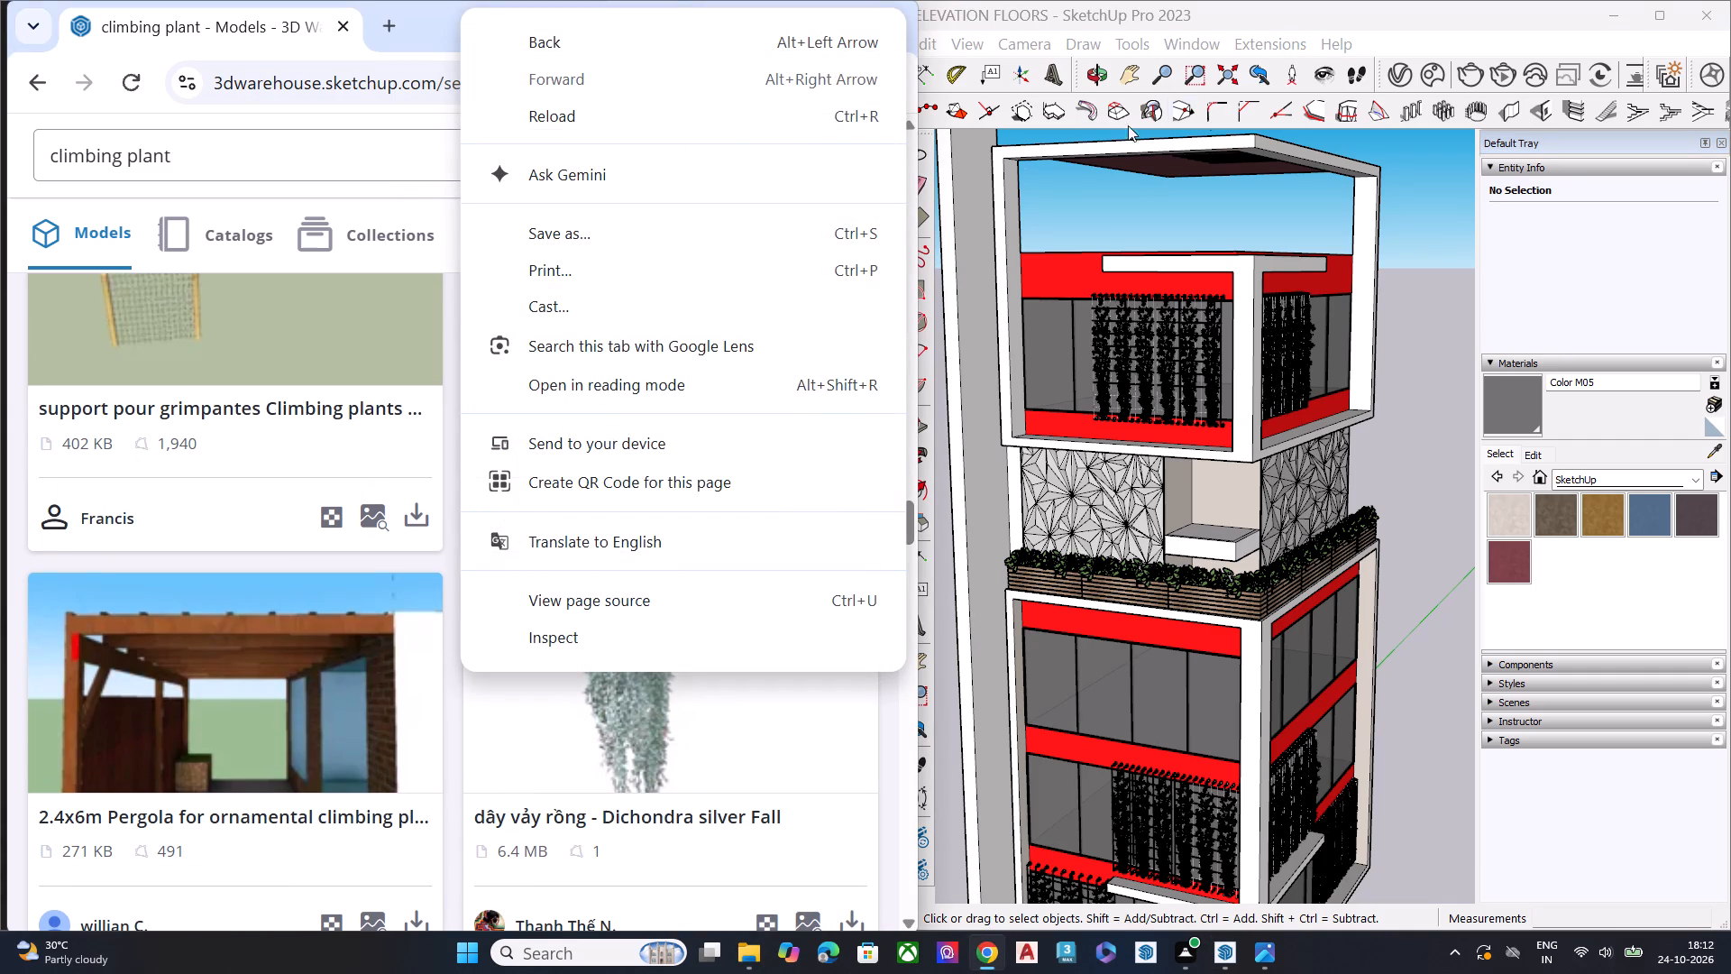
pyautogui.click(1300, 7)
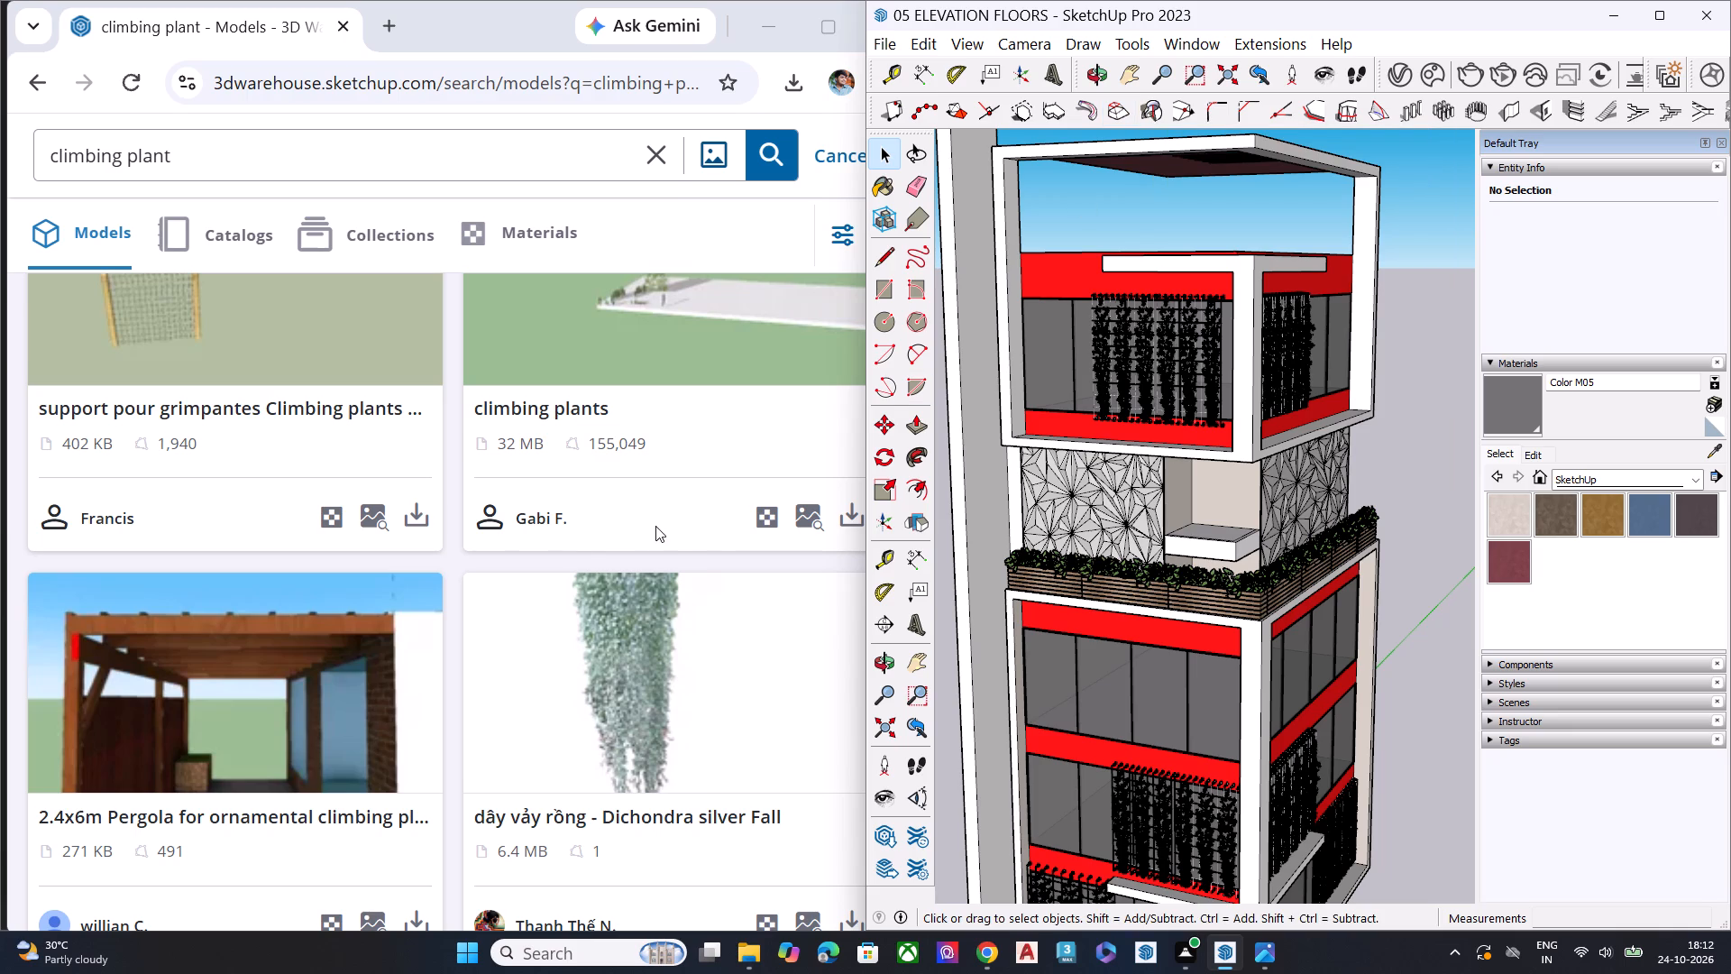
pyautogui.scroll(-1, 673, 521)
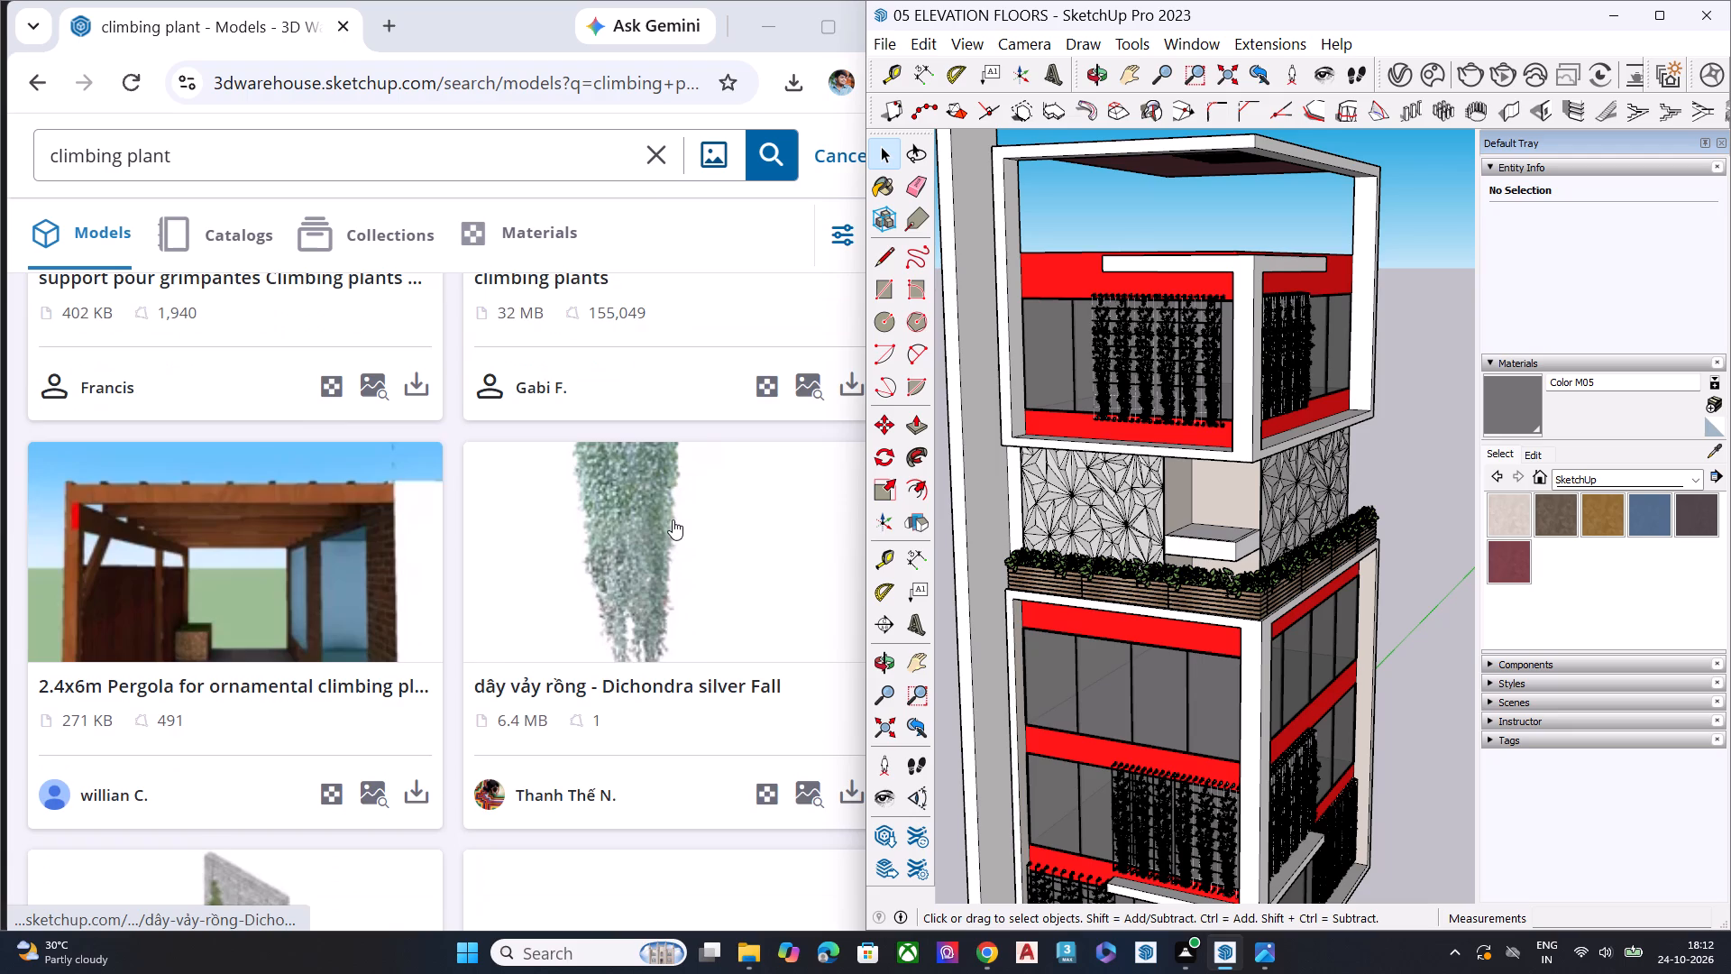
pyautogui.scroll(-1, 673, 519)
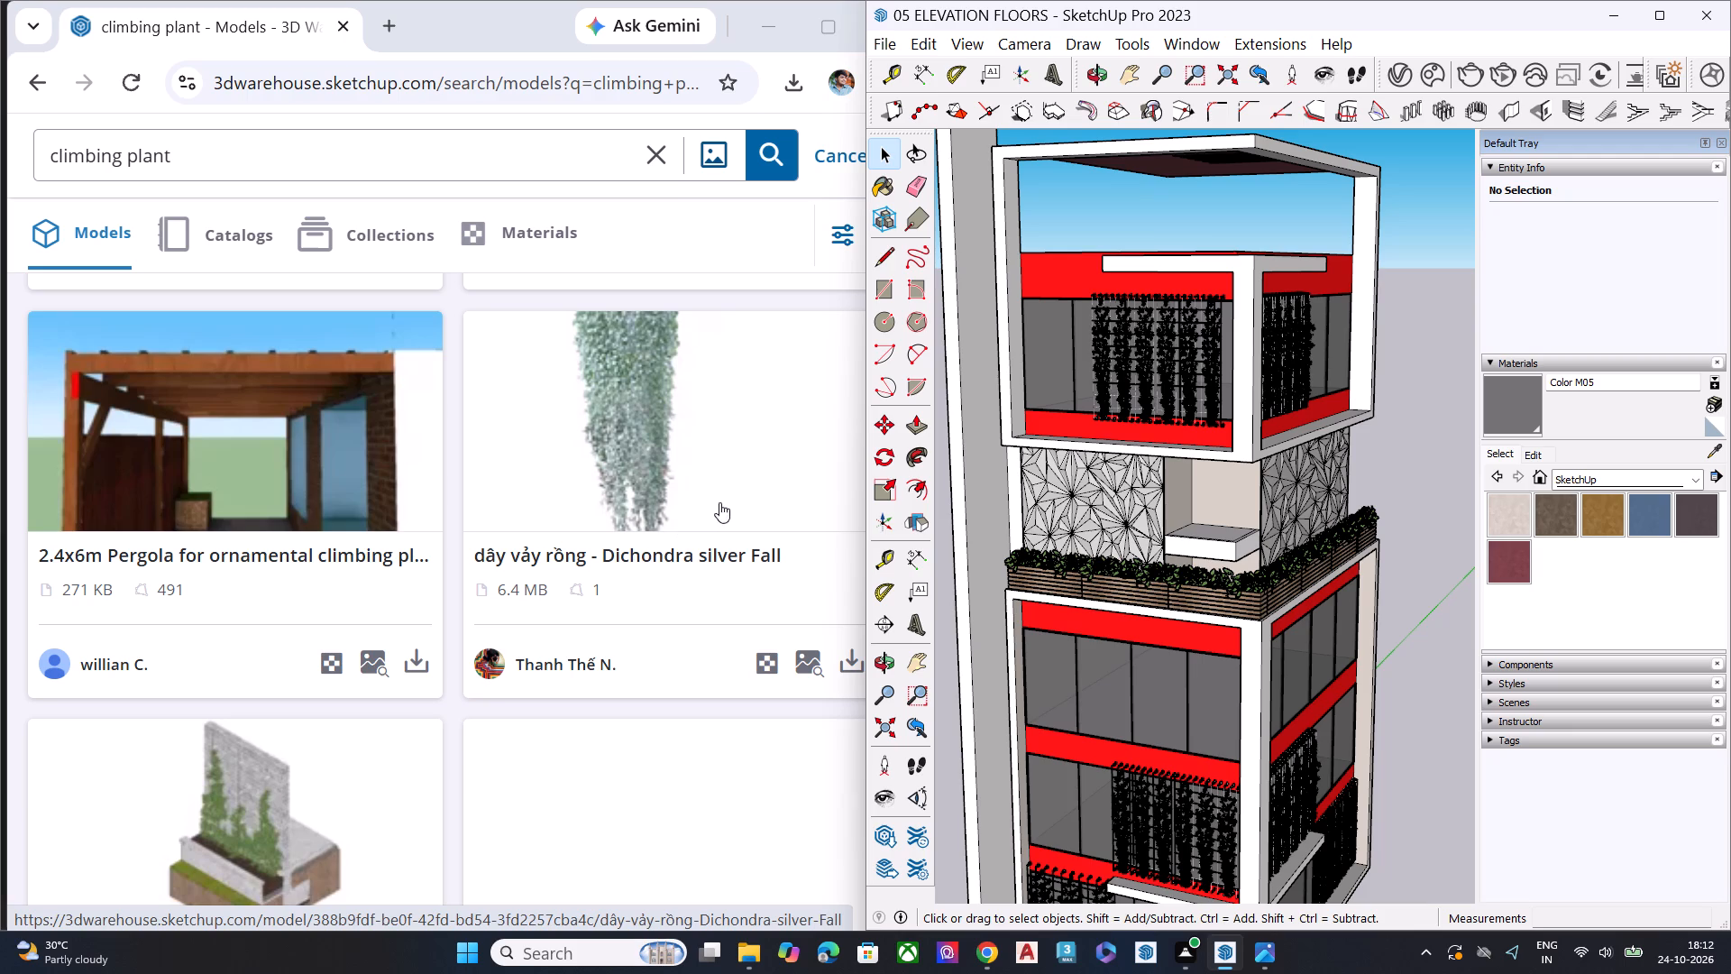
pyautogui.scroll(-3, 682, 510)
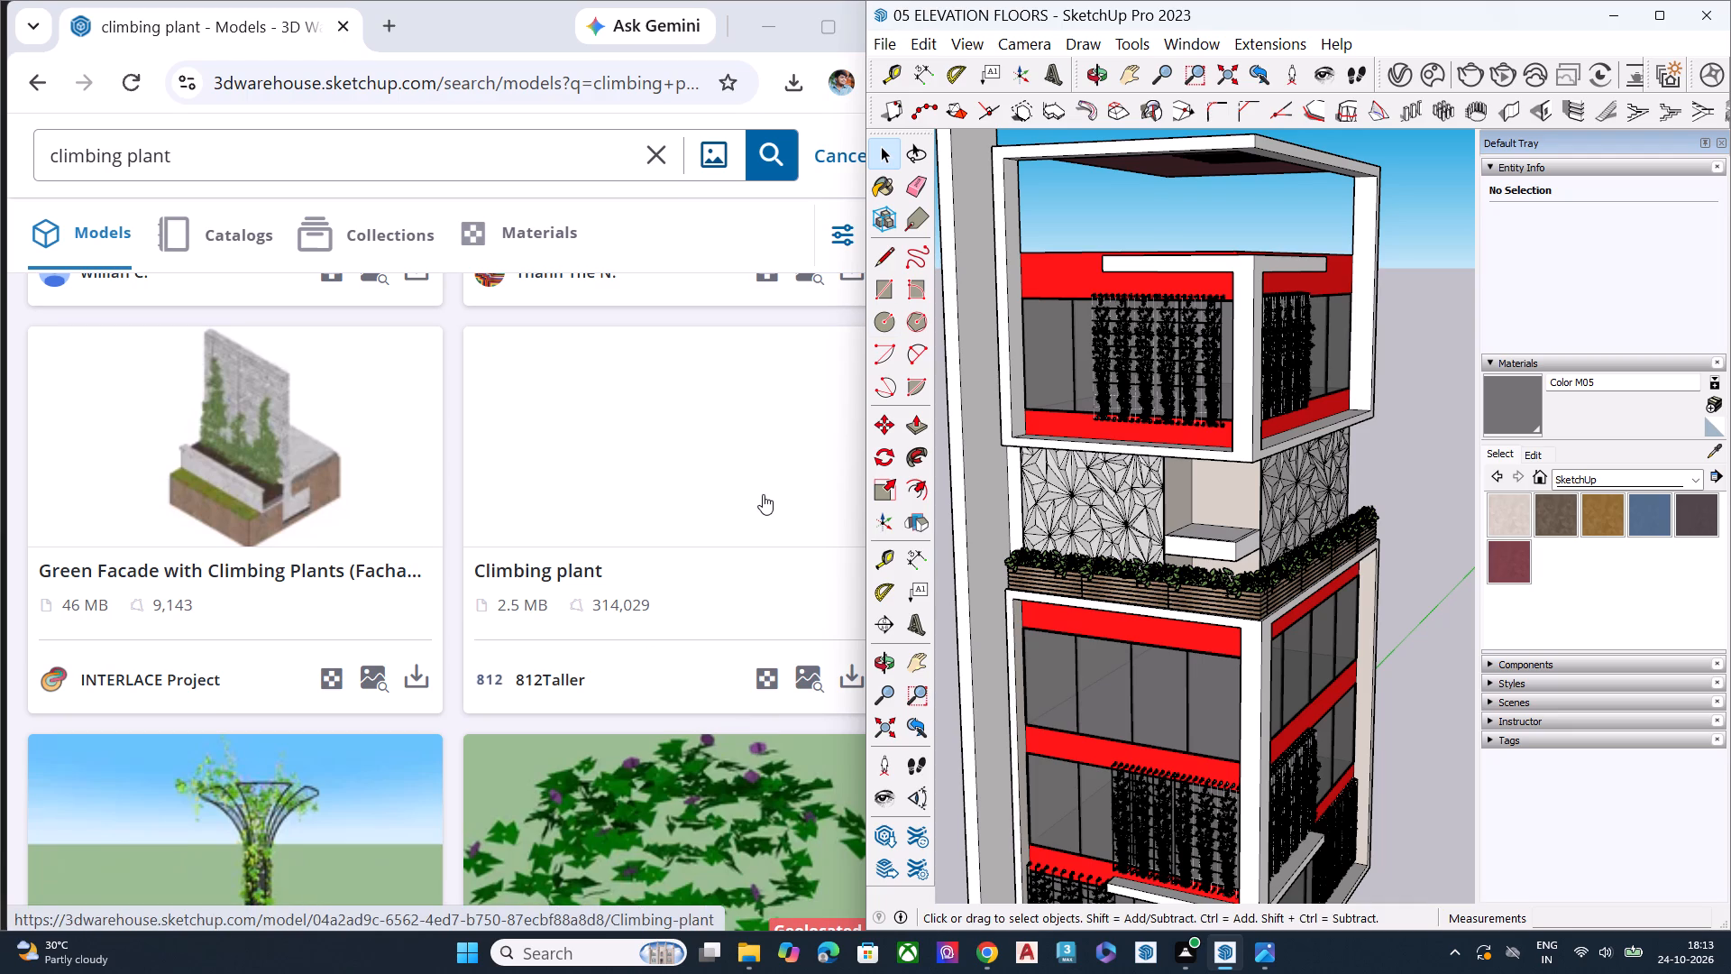
pyautogui.scroll(-3, 801, 463)
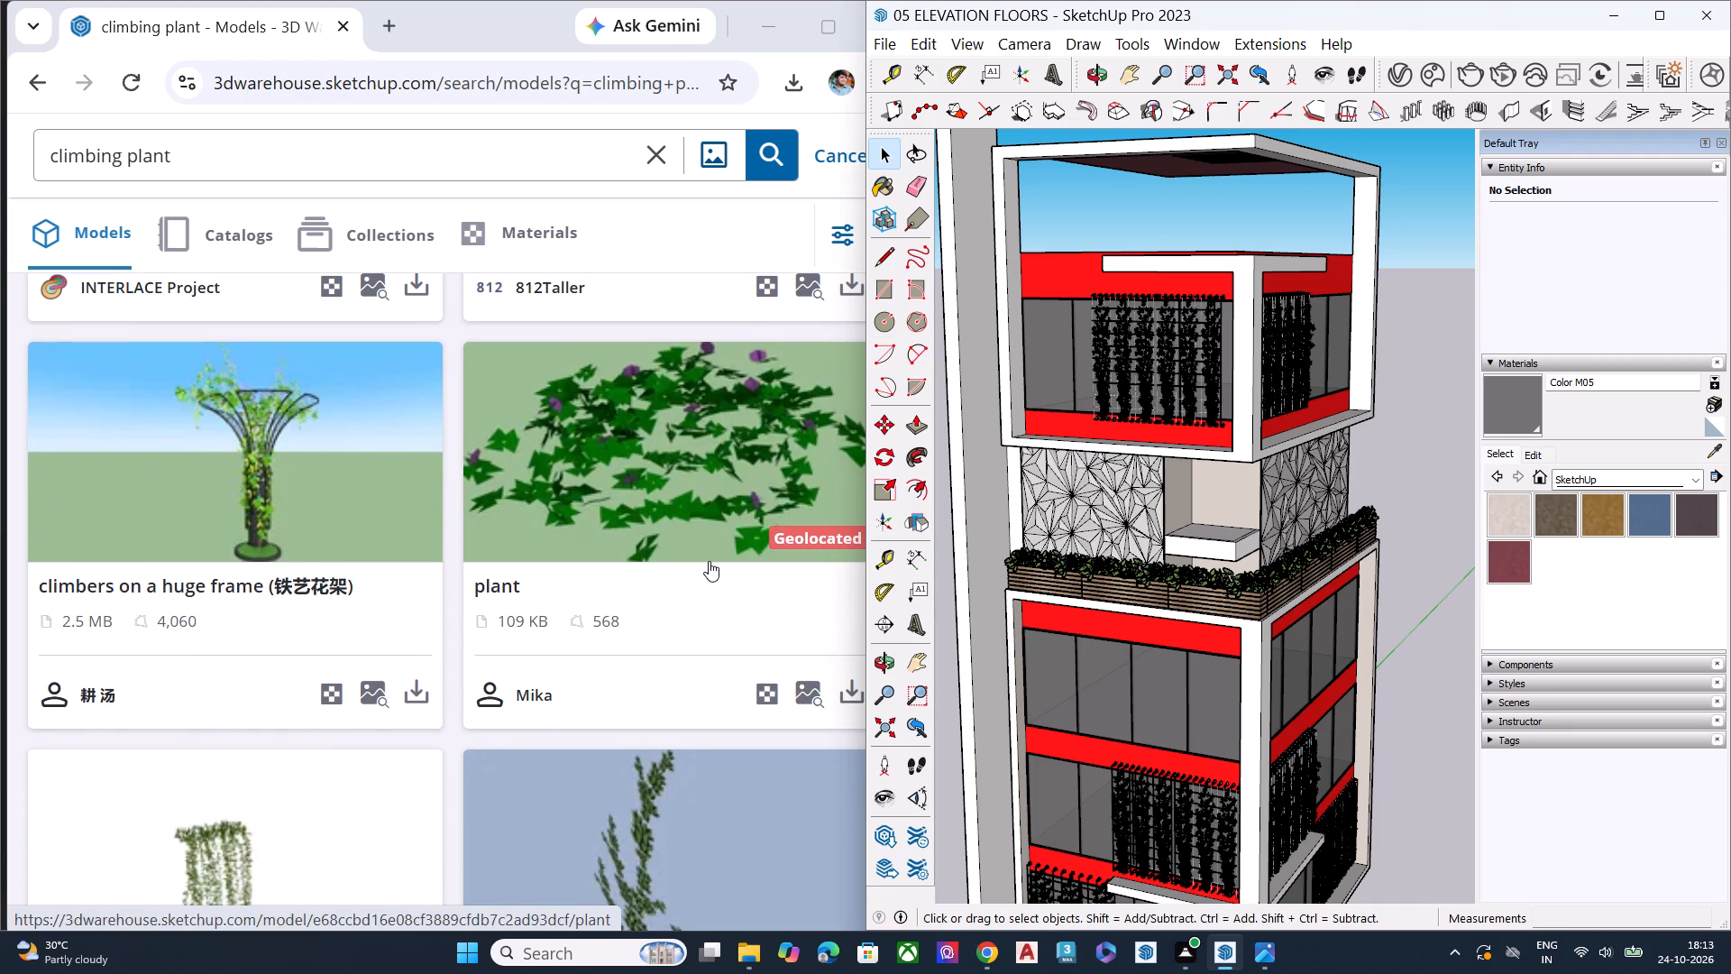
pyautogui.scroll(-3, 709, 561)
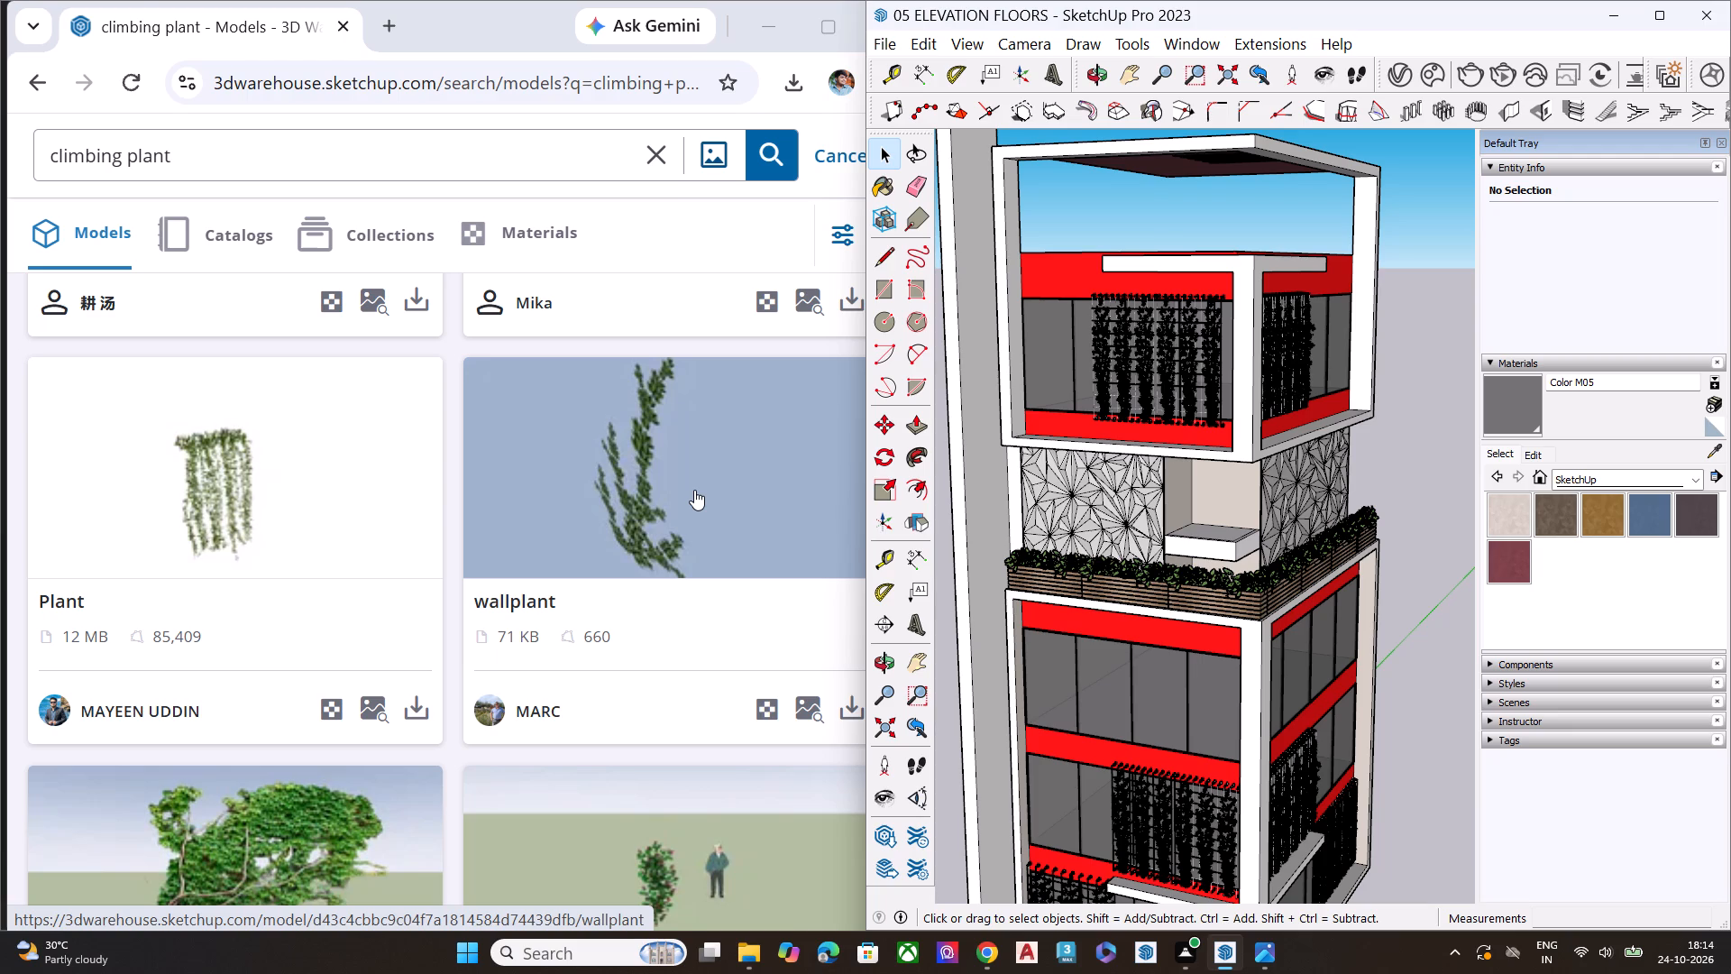
pyautogui.scroll(-6, 928, 480)
pyautogui.scroll(-2, 486, 555)
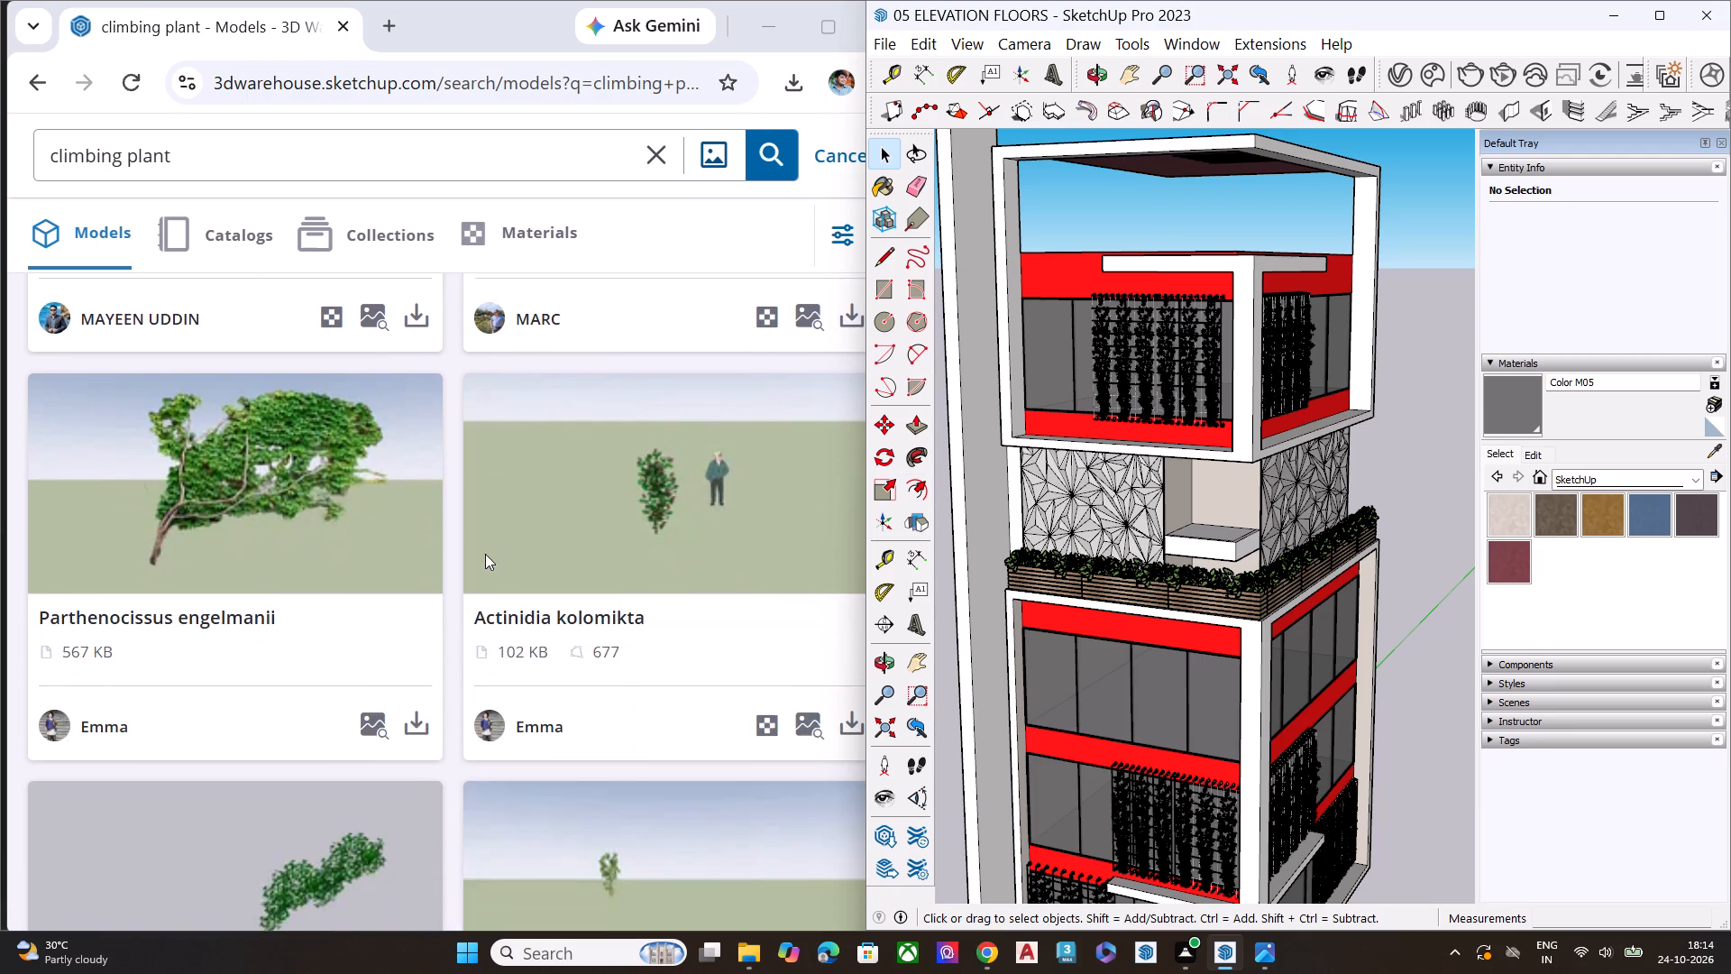
pyautogui.scroll(-4, 485, 554)
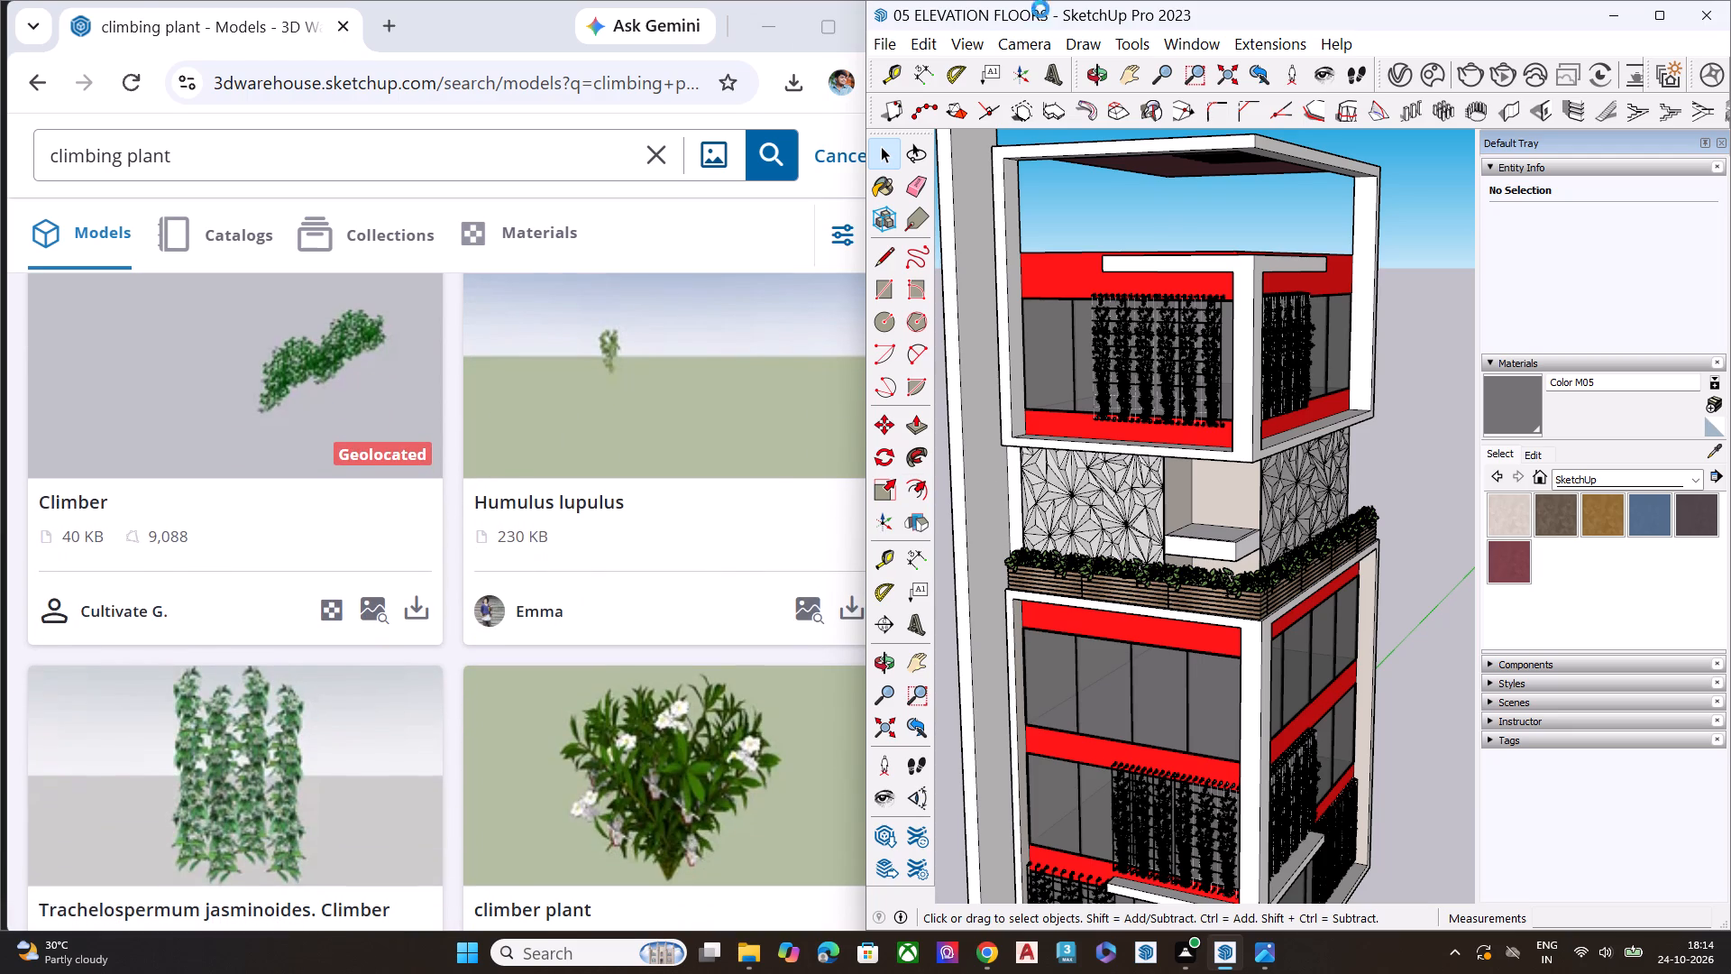
# Examine the whole building from a low viewpoint and put Chrome away to reveal the reference building photo beside the model.
pyautogui.scroll(-1, 1069, 512)
pyautogui.scroll(1, 1071, 515)
pyautogui.scroll(-6, 1071, 516)
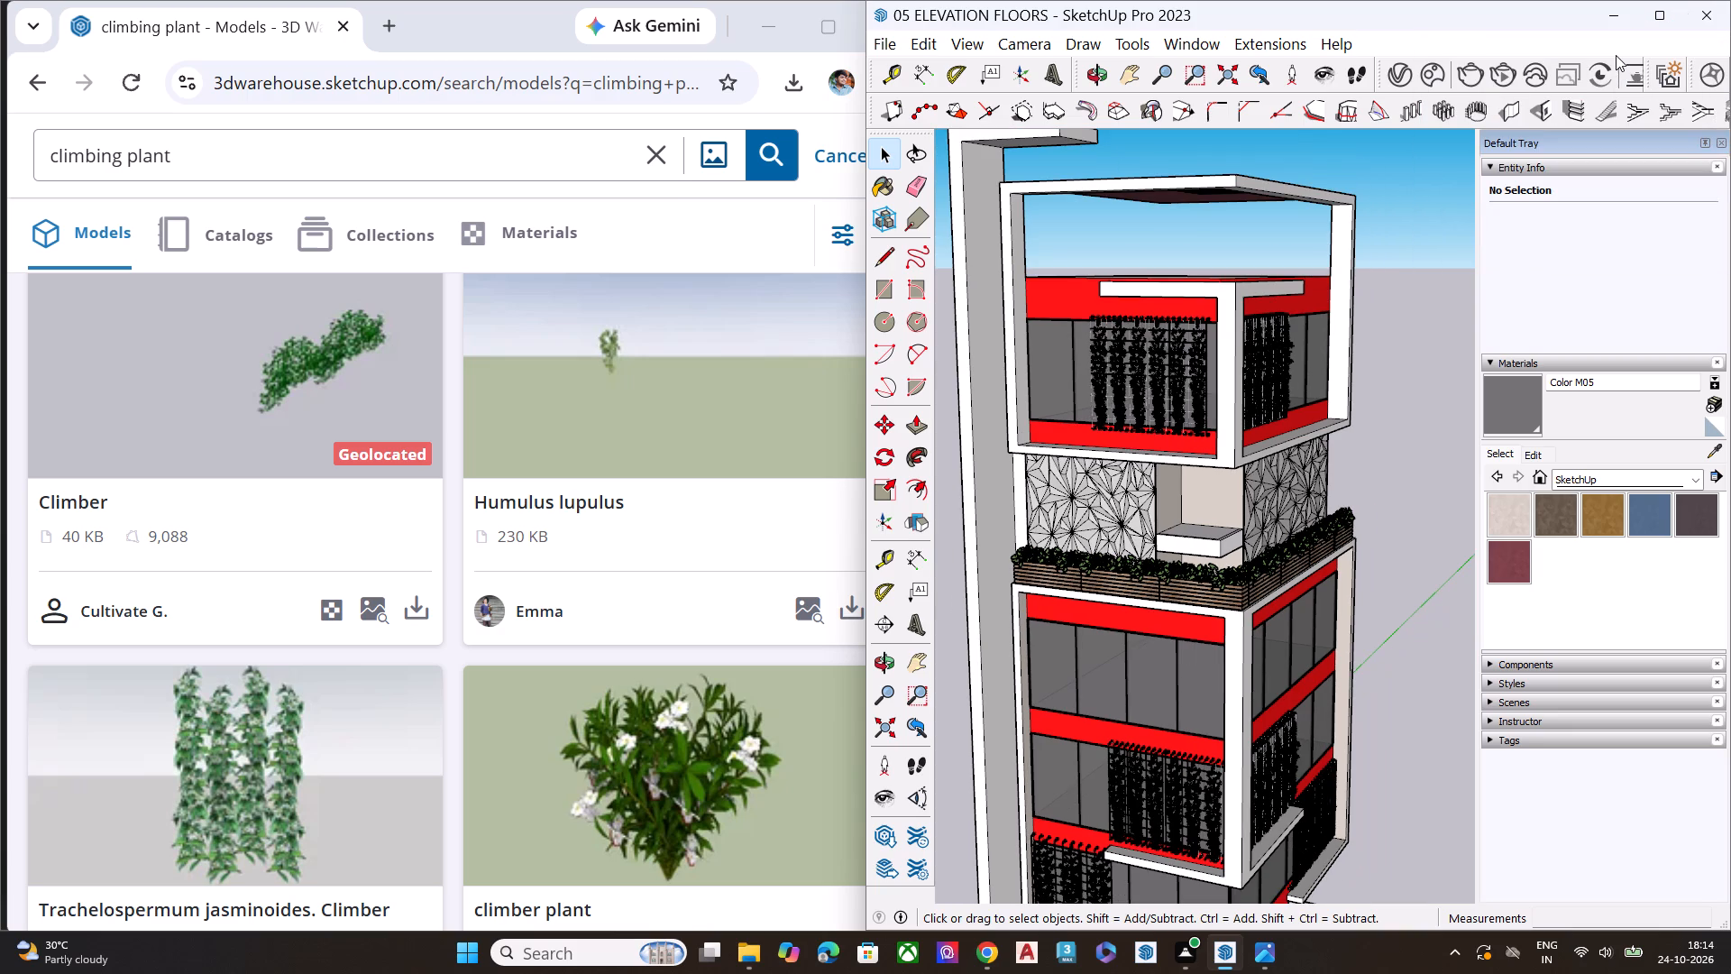
pyautogui.scroll(-7, 1229, 442)
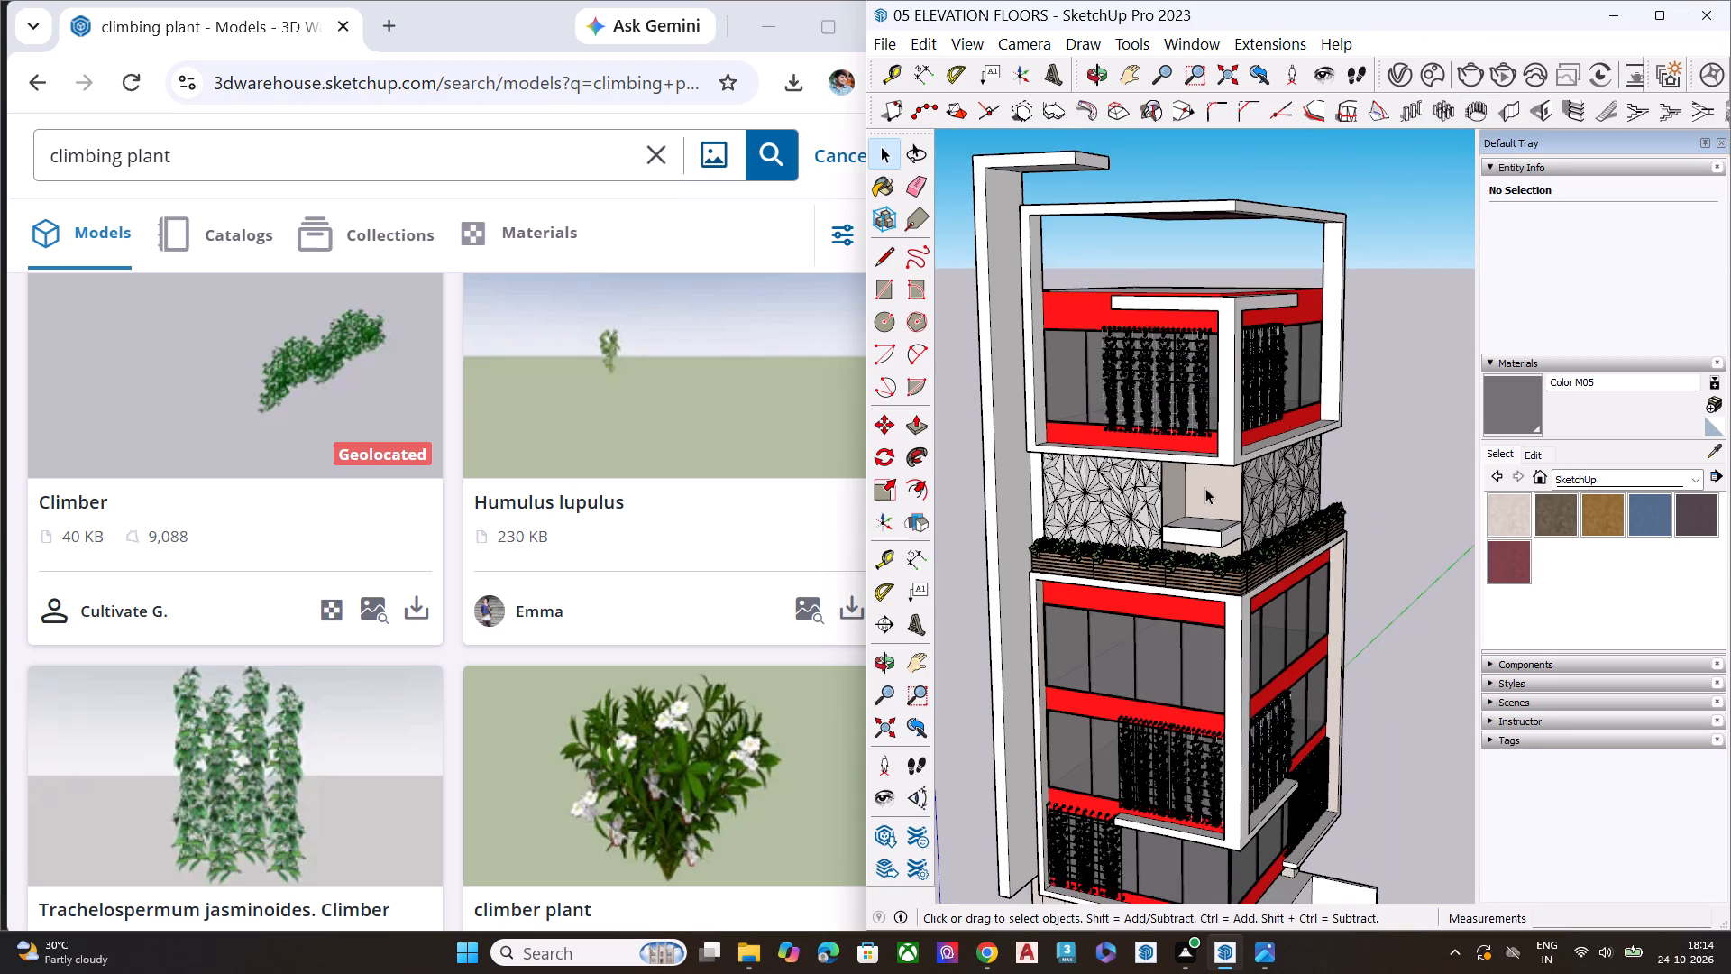
pyautogui.moveTo(1204, 488); pyautogui.dragTo(1268, 322, button='middle')
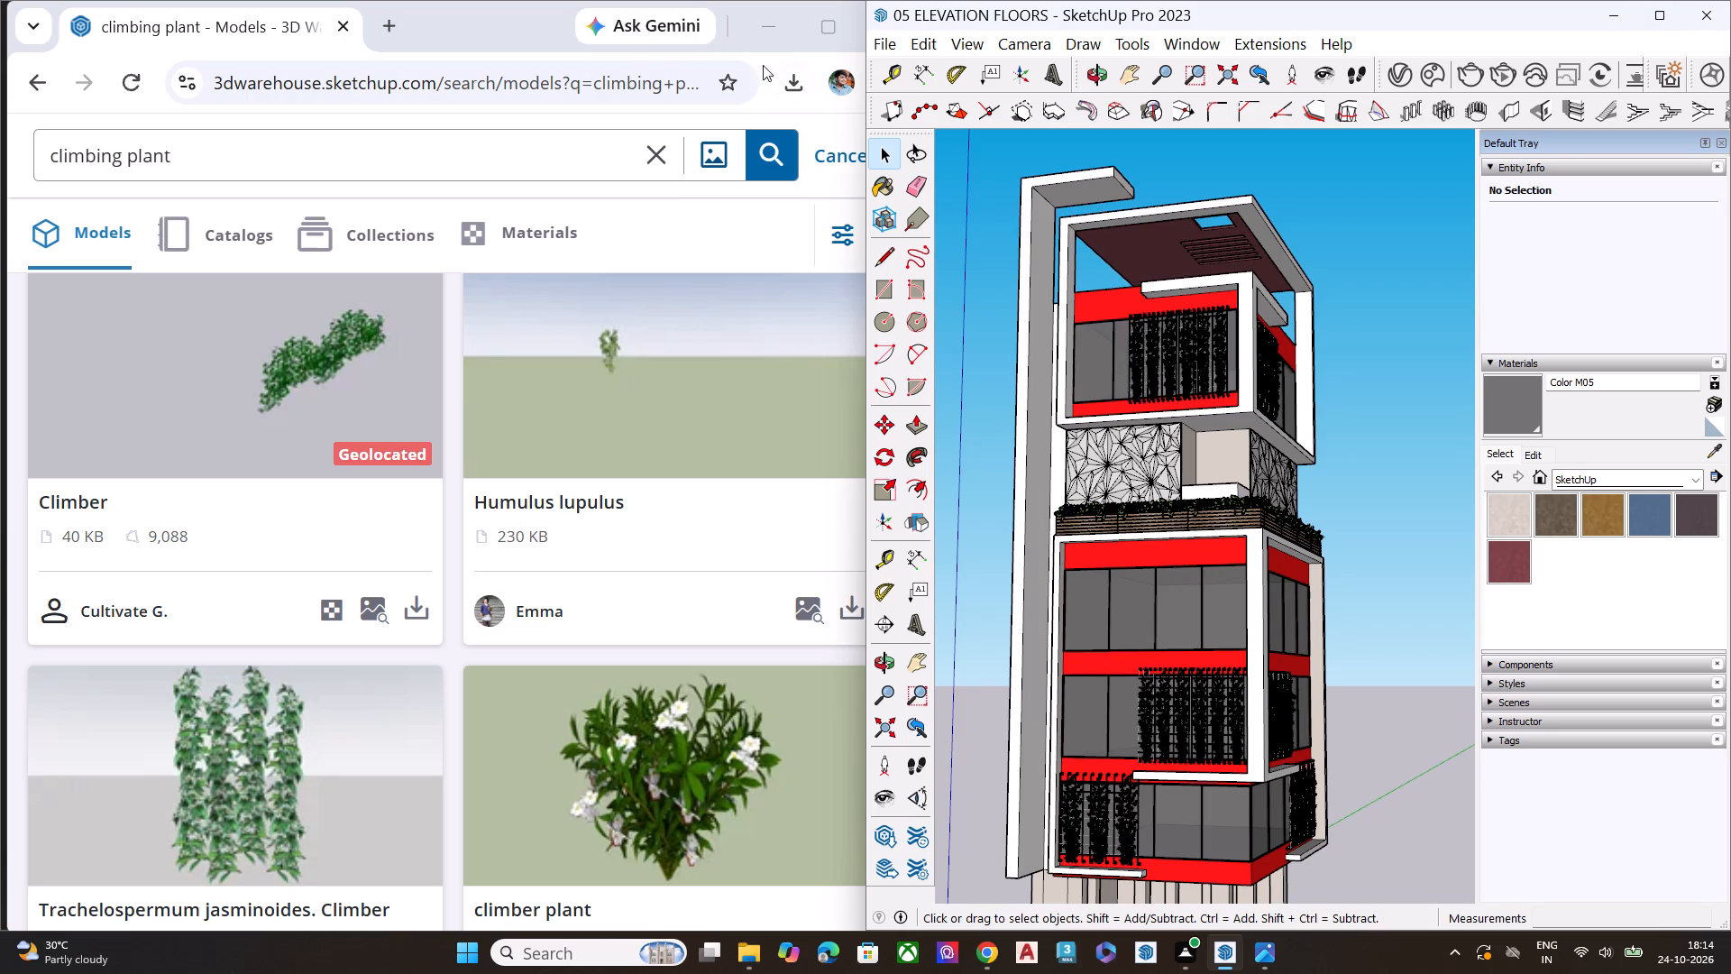
pyautogui.click(508, 40)
pyautogui.click(875, 39)
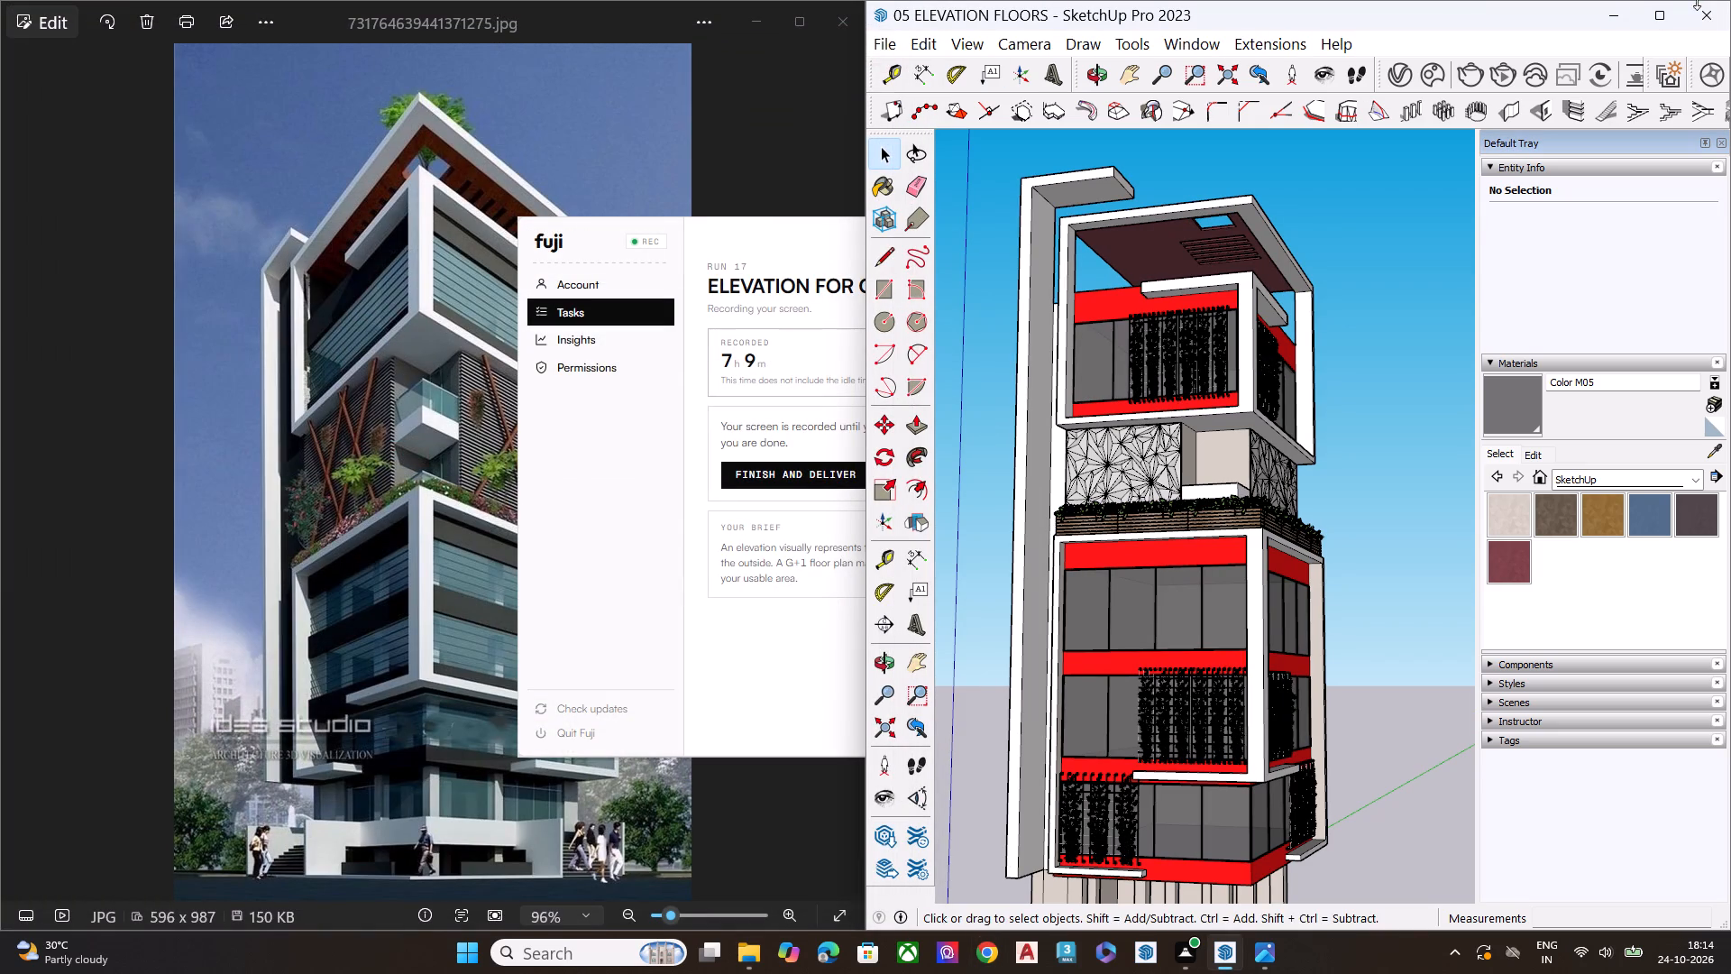
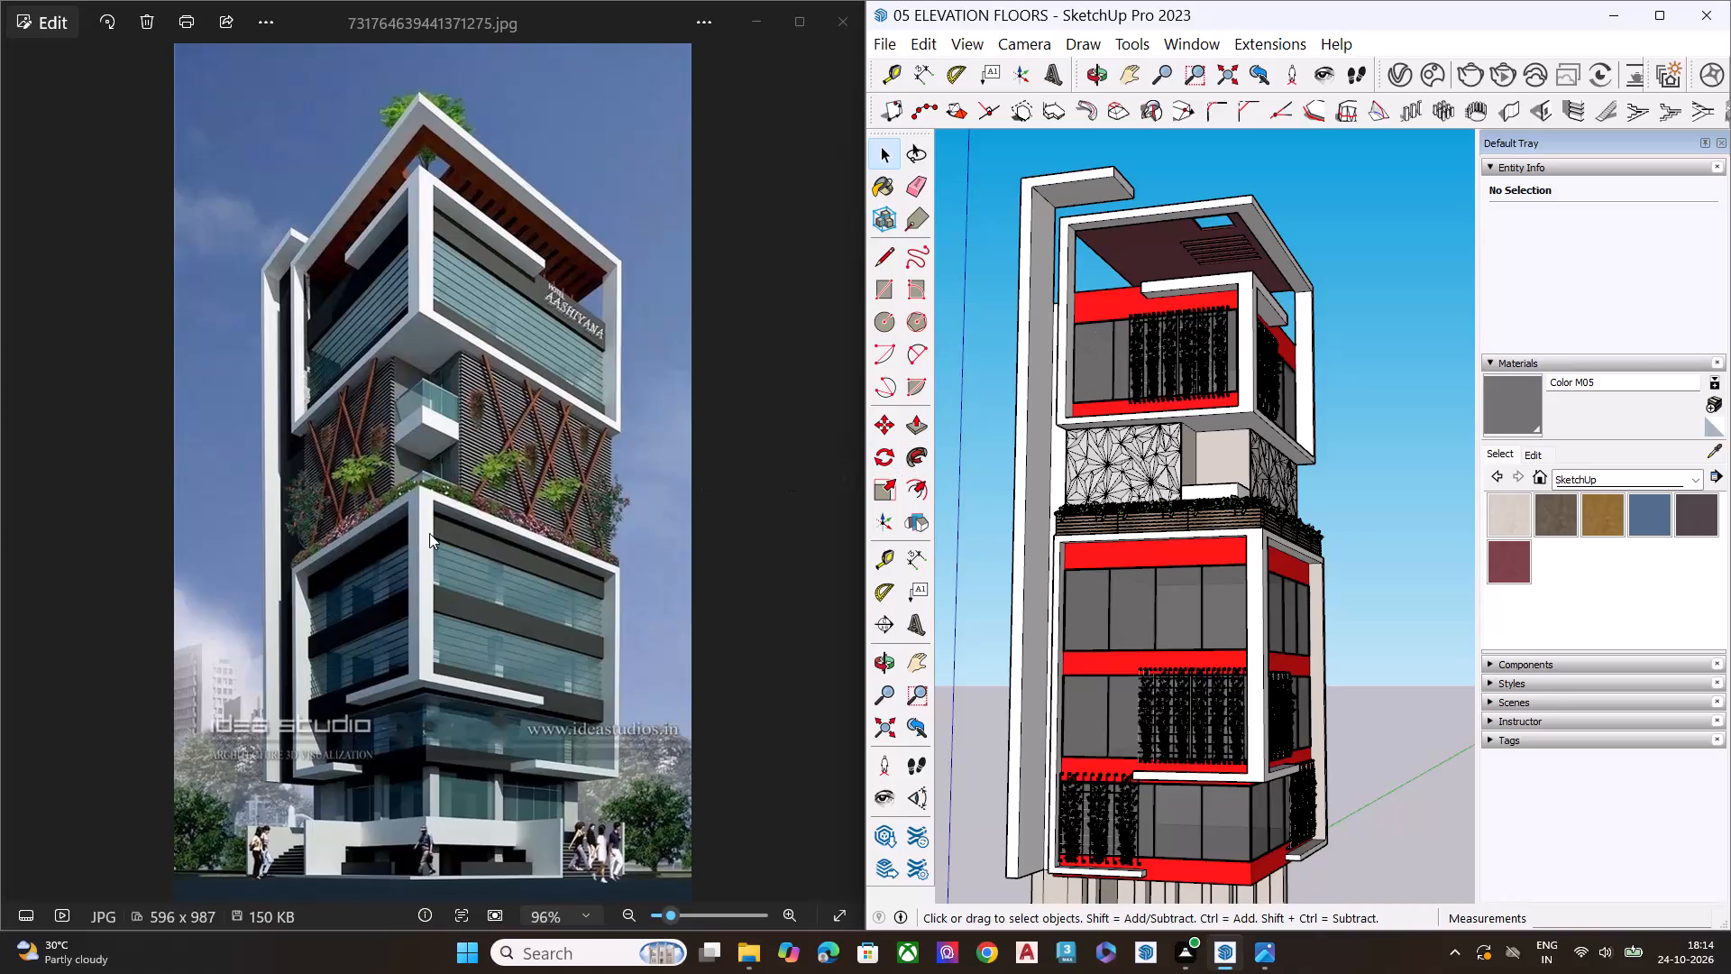
# Compare the whole building model with the reference photo from several low angles, and enlarge the model window to full screen.
pyautogui.scroll(-3, 447, 525)
pyautogui.scroll(-8, 1173, 680)
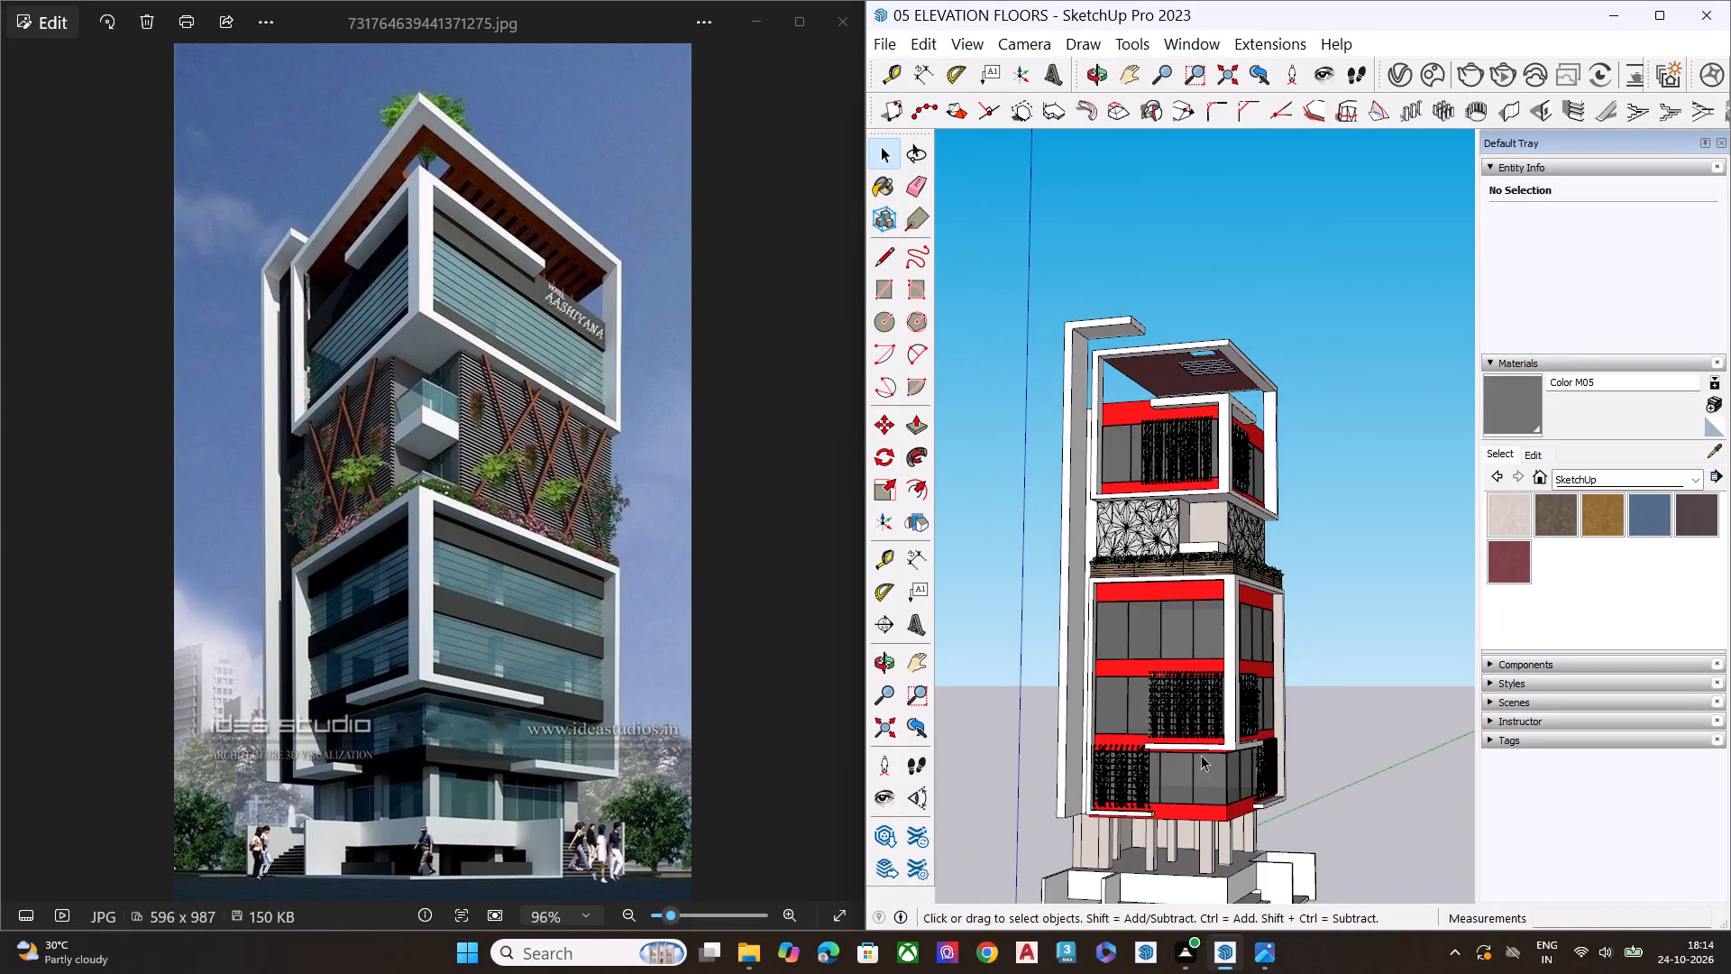
pyautogui.moveTo(1201, 755); pyautogui.dragTo(1023, 675, button='middle')
pyautogui.scroll(4, 1135, 800)
pyautogui.scroll(-4, 1155, 809)
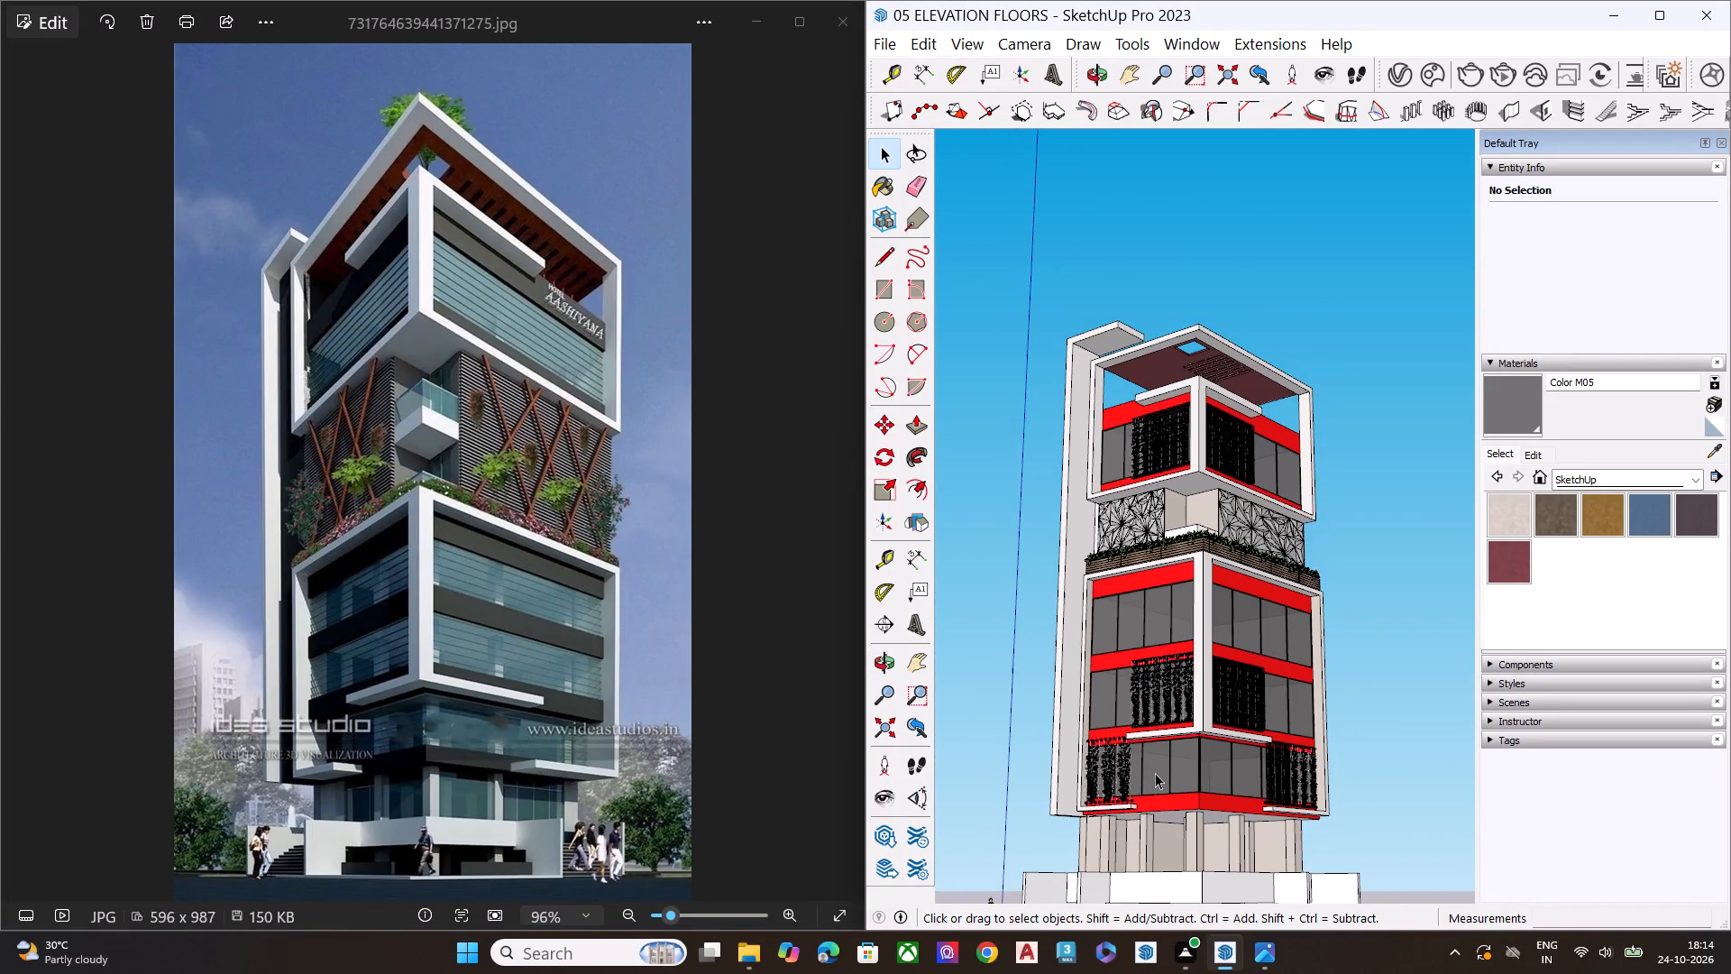
pyautogui.moveTo(1241, 786); pyautogui.dragTo(1192, 754, button='middle')
pyautogui.scroll(2, 1240, 752)
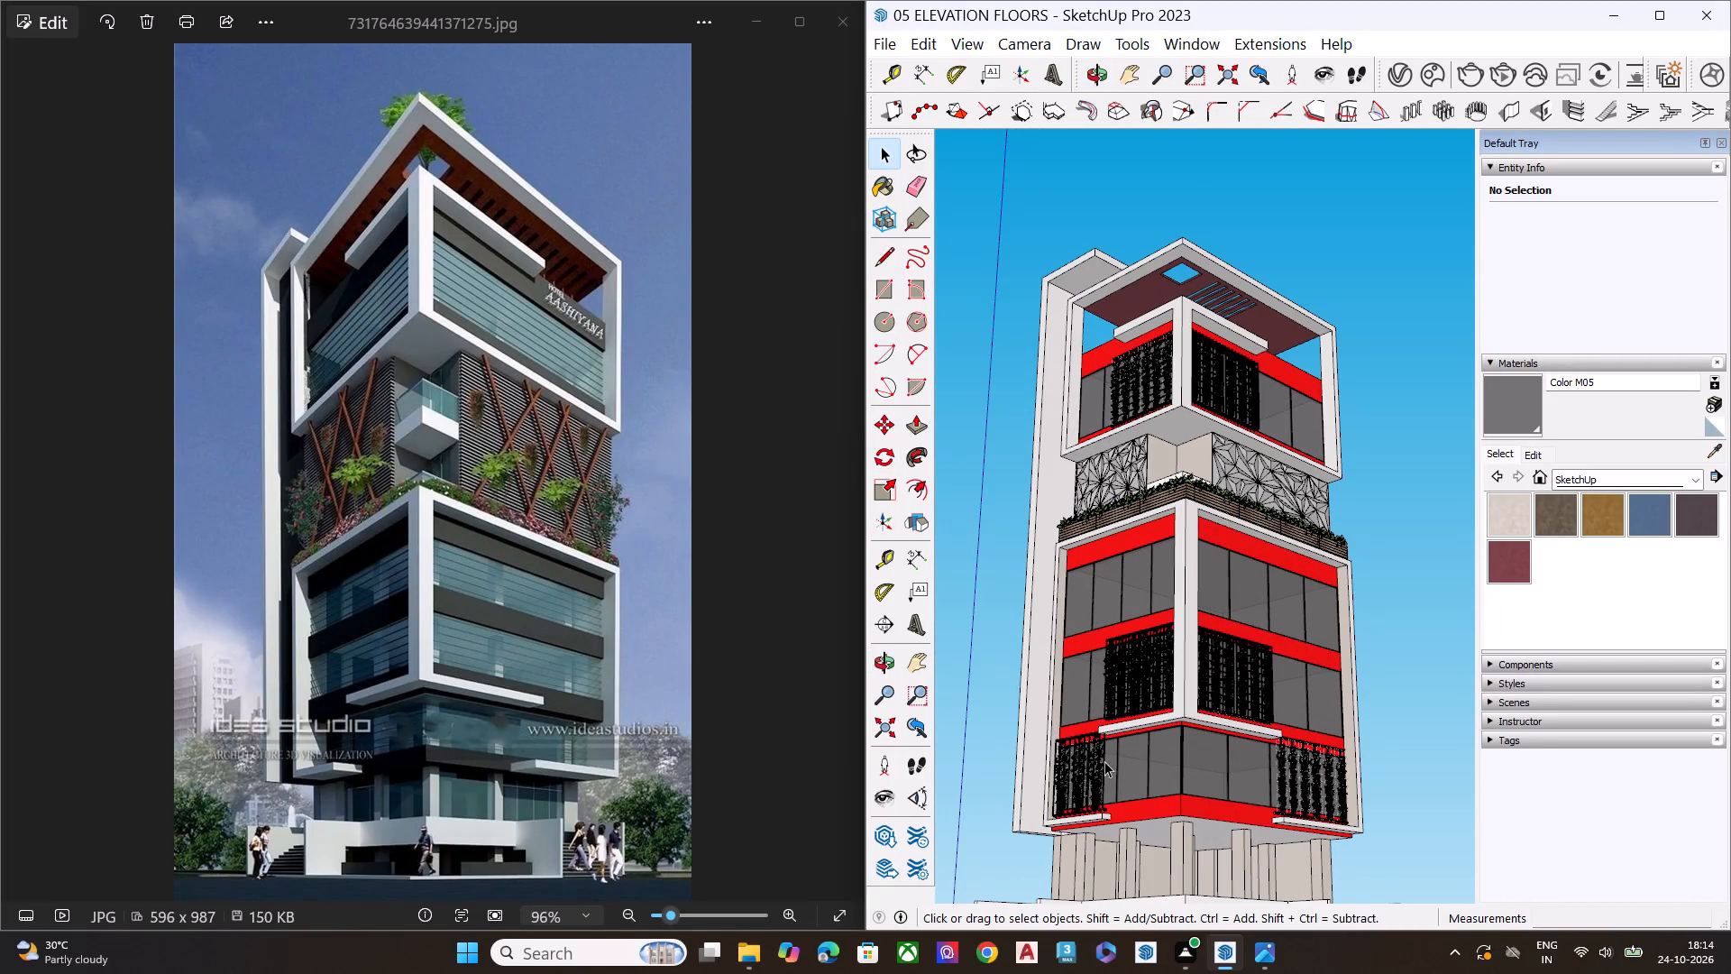
pyautogui.moveTo(1104, 761); pyautogui.dragTo(1147, 813, button='middle')
pyautogui.scroll(1, 994, 786)
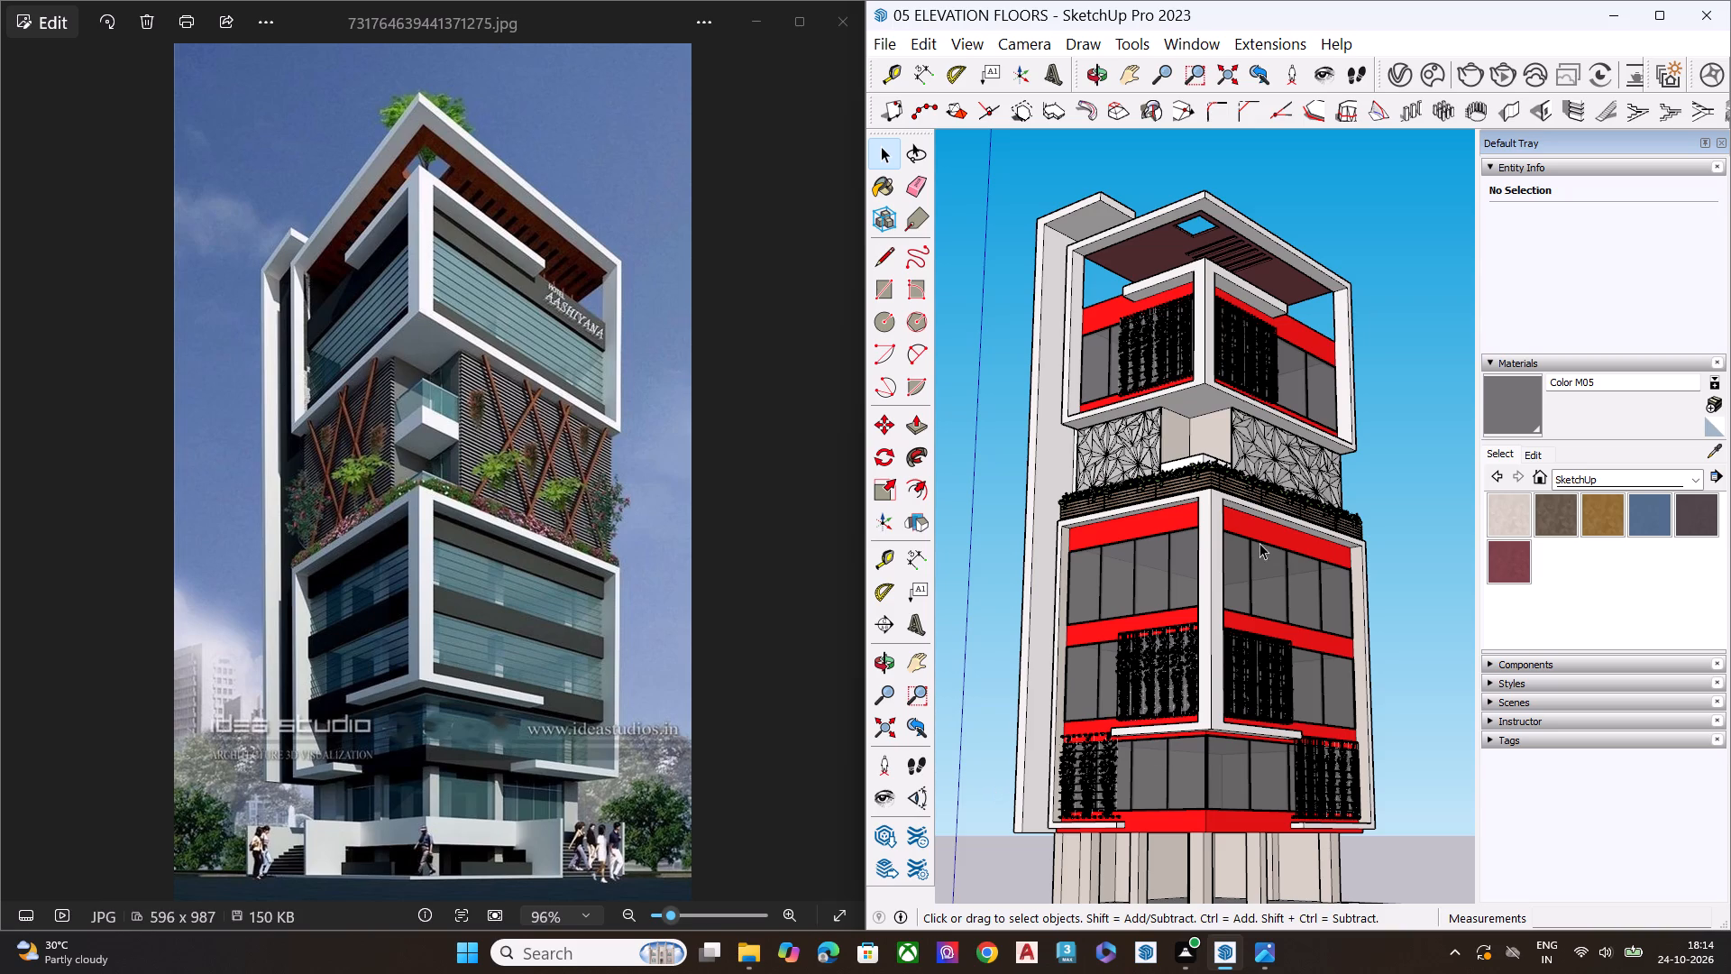
pyautogui.click(1659, 9)
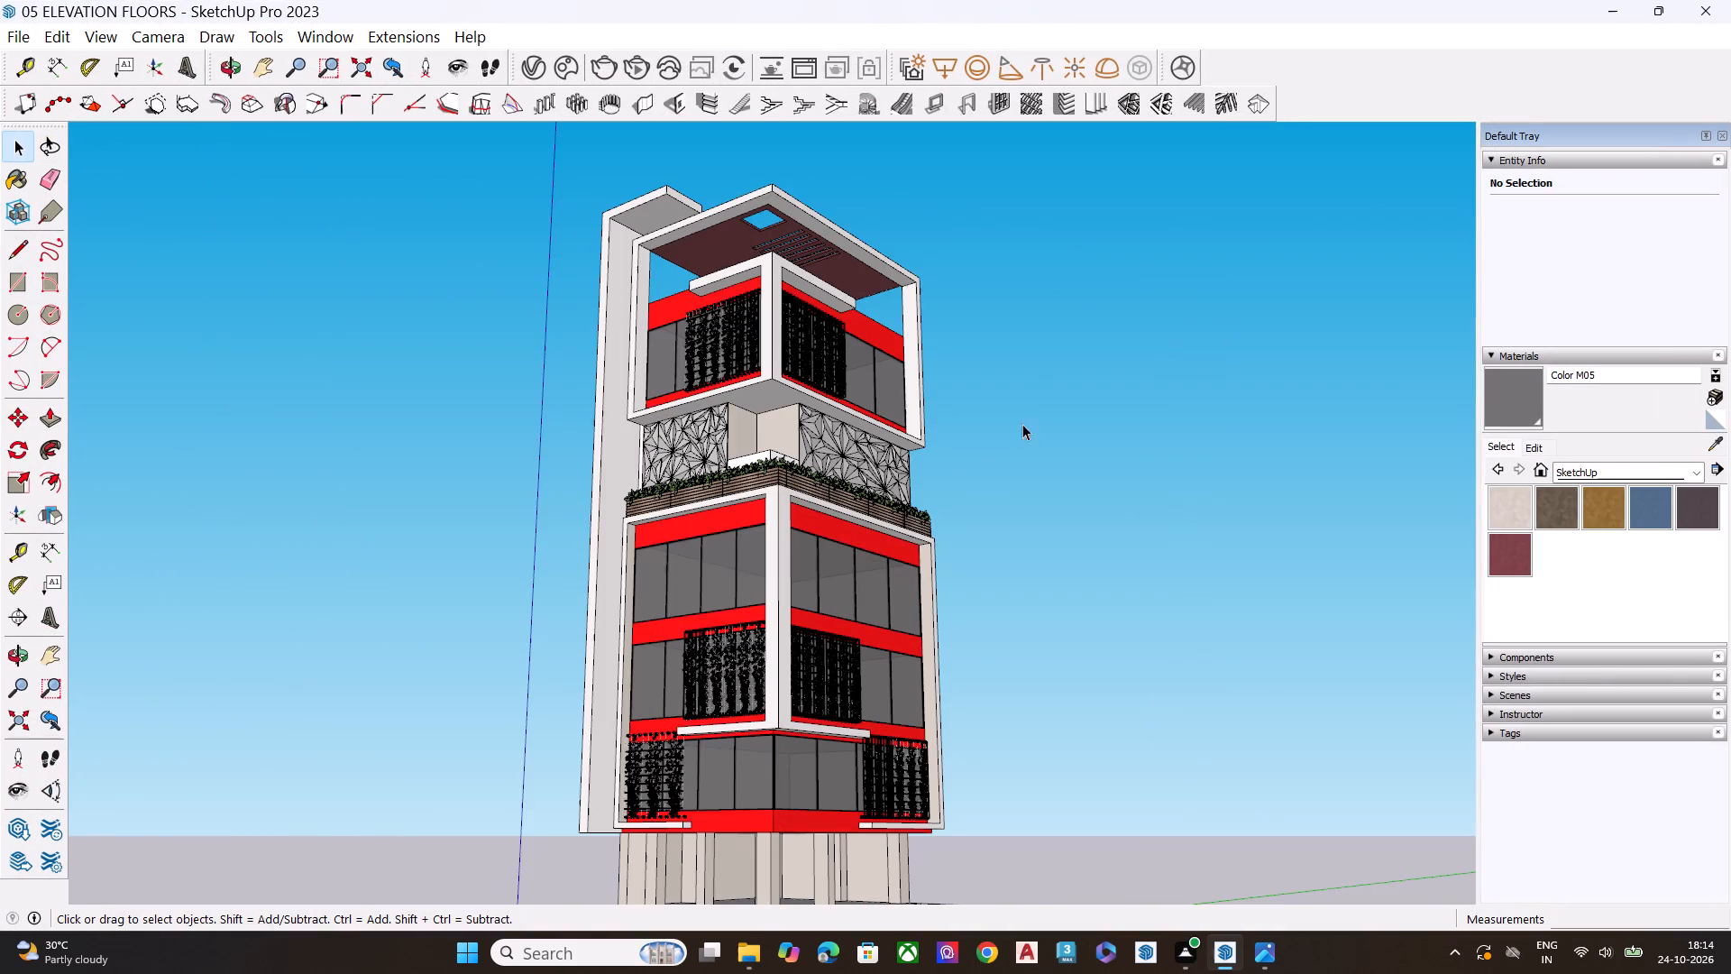
# Paint both street-facing front faces of the raised podium with the dark grey-brown material from the SketchUp collection.
pyautogui.scroll(-8, 655, 583)
pyautogui.moveTo(735, 618); pyautogui.dragTo(736, 711, button='middle')
pyautogui.scroll(3, 726, 808)
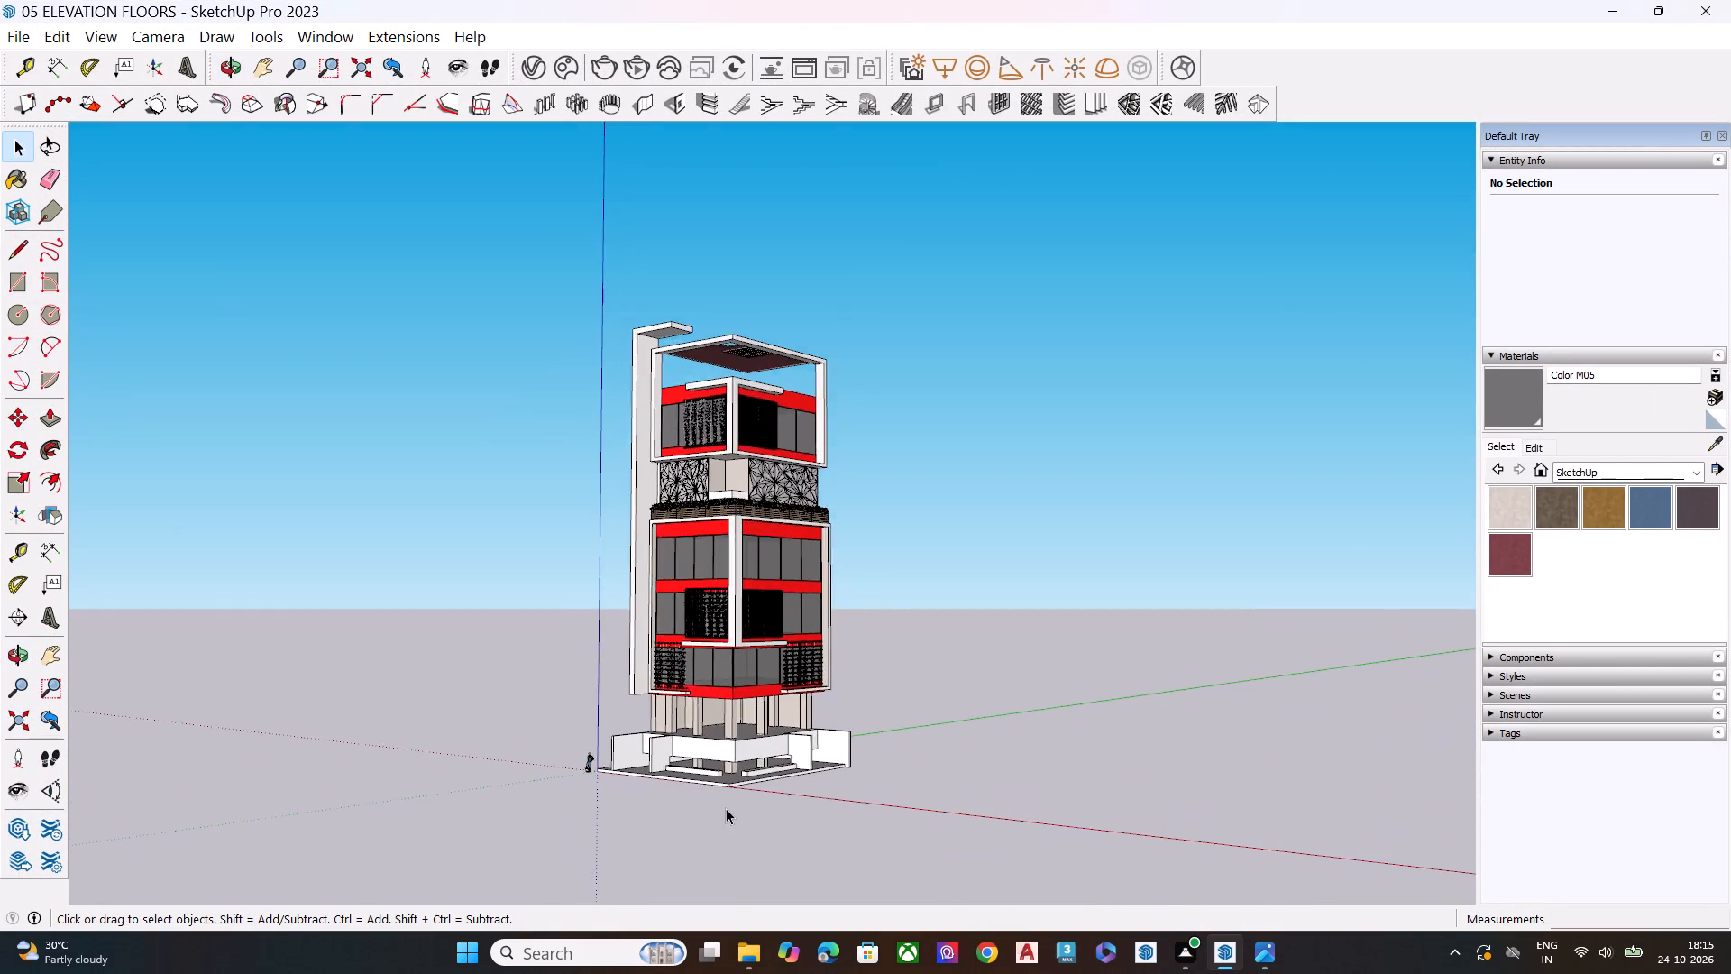
pyautogui.scroll(1, 637, 701)
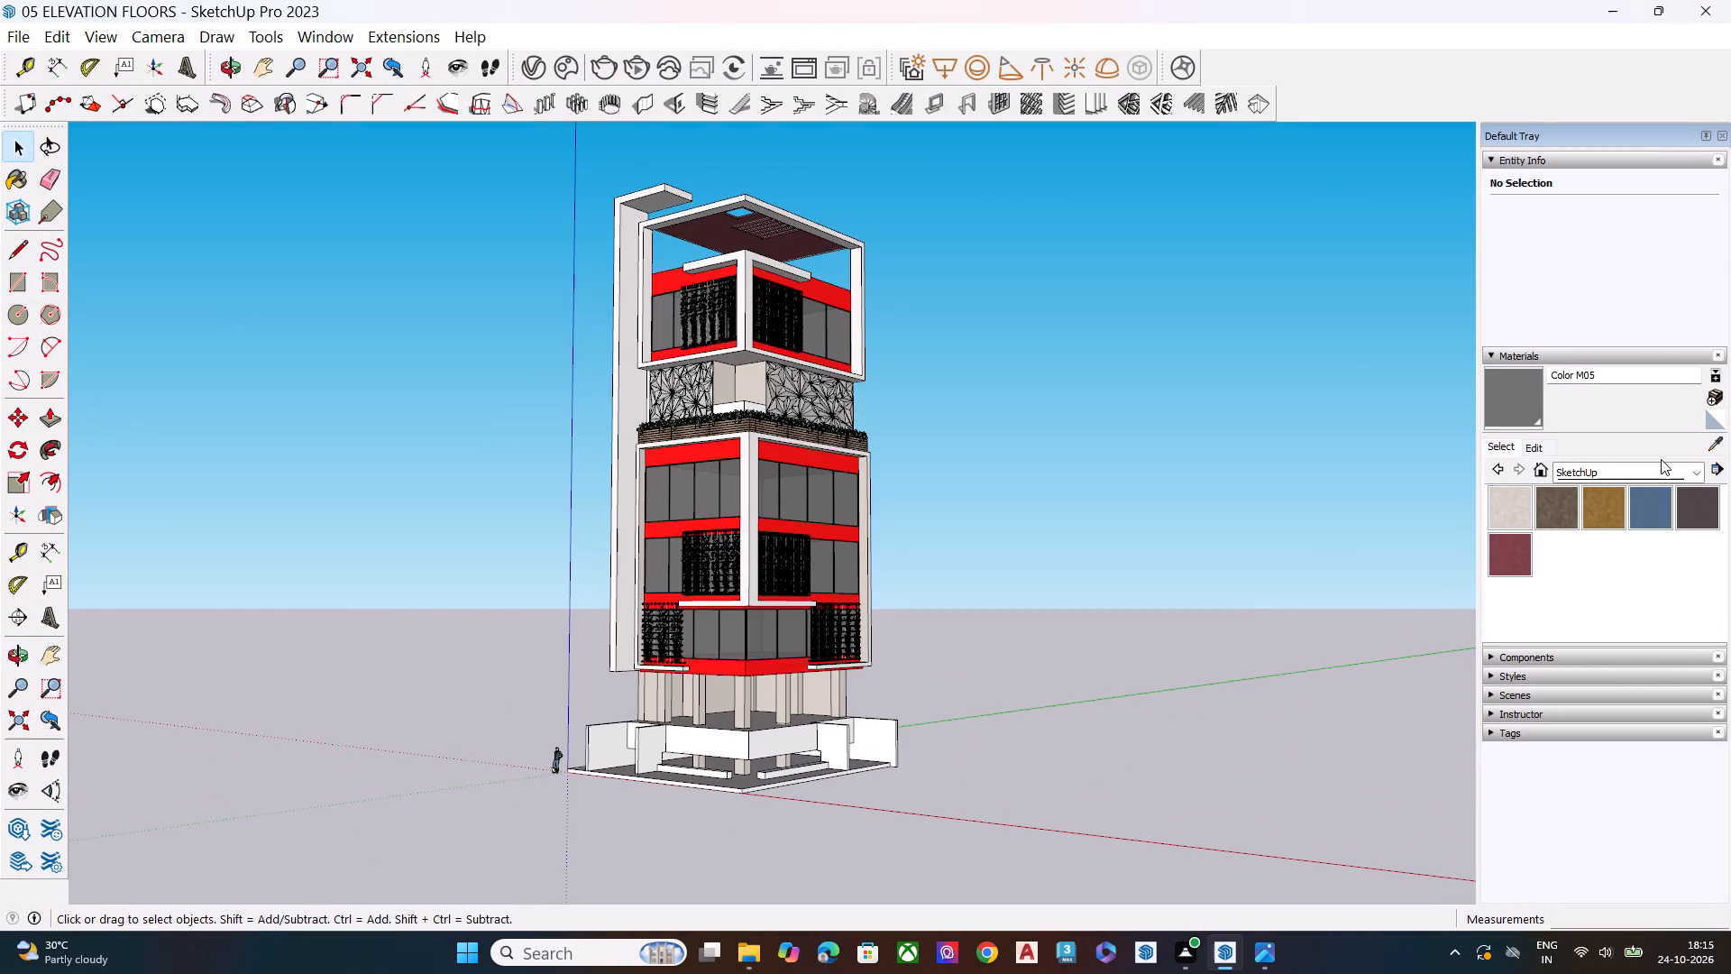
pyautogui.click(1696, 512)
pyautogui.scroll(9, 679, 735)
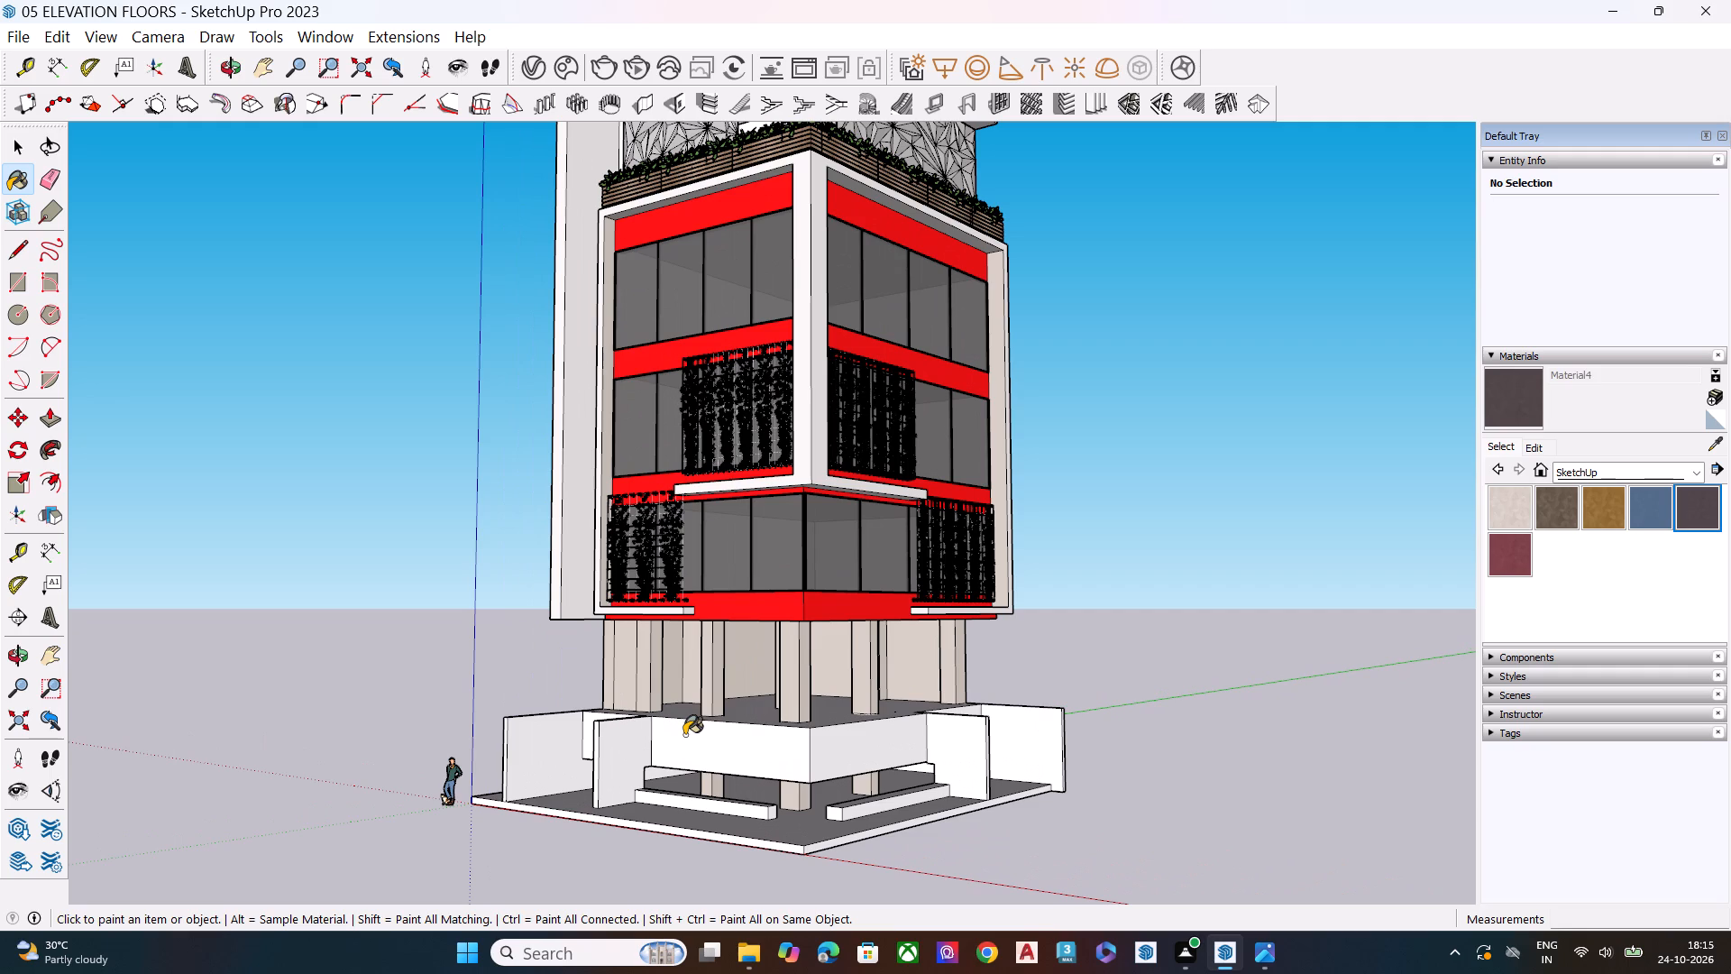
pyautogui.click(684, 735)
pyautogui.click(811, 743)
pyautogui.moveTo(884, 747); pyautogui.dragTo(867, 694, button='middle')
pyautogui.scroll(1, 867, 694)
pyautogui.scroll(-9, 866, 749)
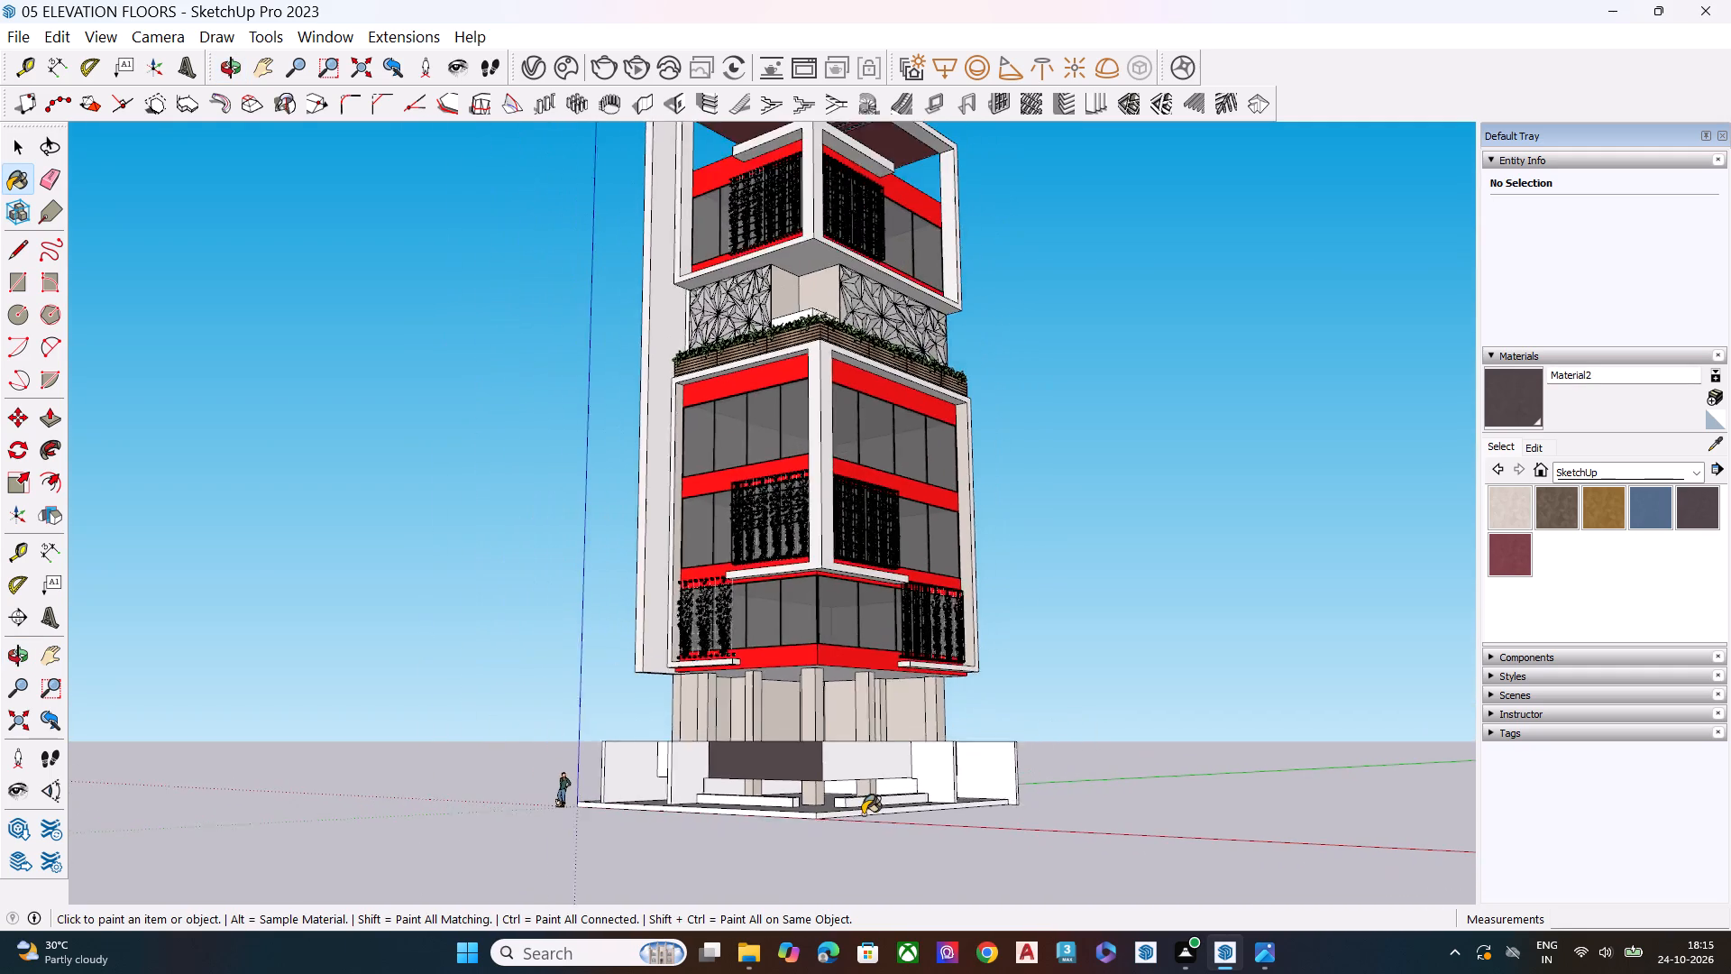
pyautogui.scroll(-9, 859, 802)
pyautogui.click(859, 775)
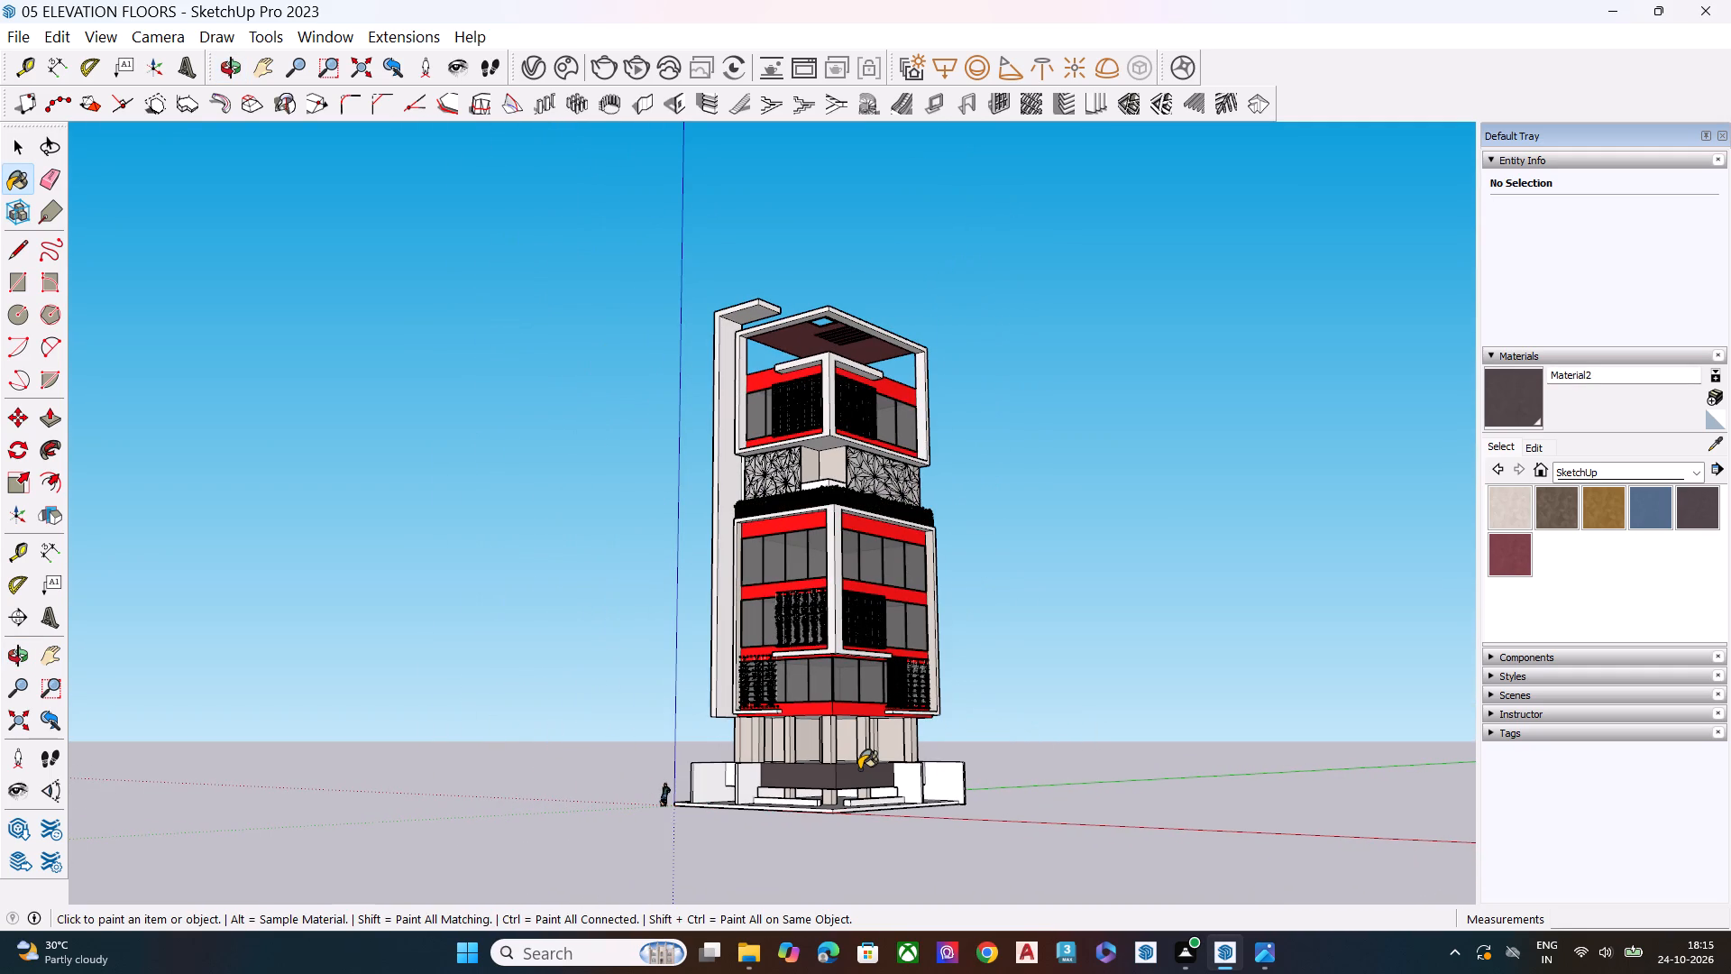
# Paint the front faces and end edges of the two short walls flanking the podium in the same dark grey-brown.
pyautogui.scroll(2, 807, 629)
pyautogui.moveTo(808, 593); pyautogui.dragTo(816, 538, button='middle')
pyautogui.scroll(1, 812, 558)
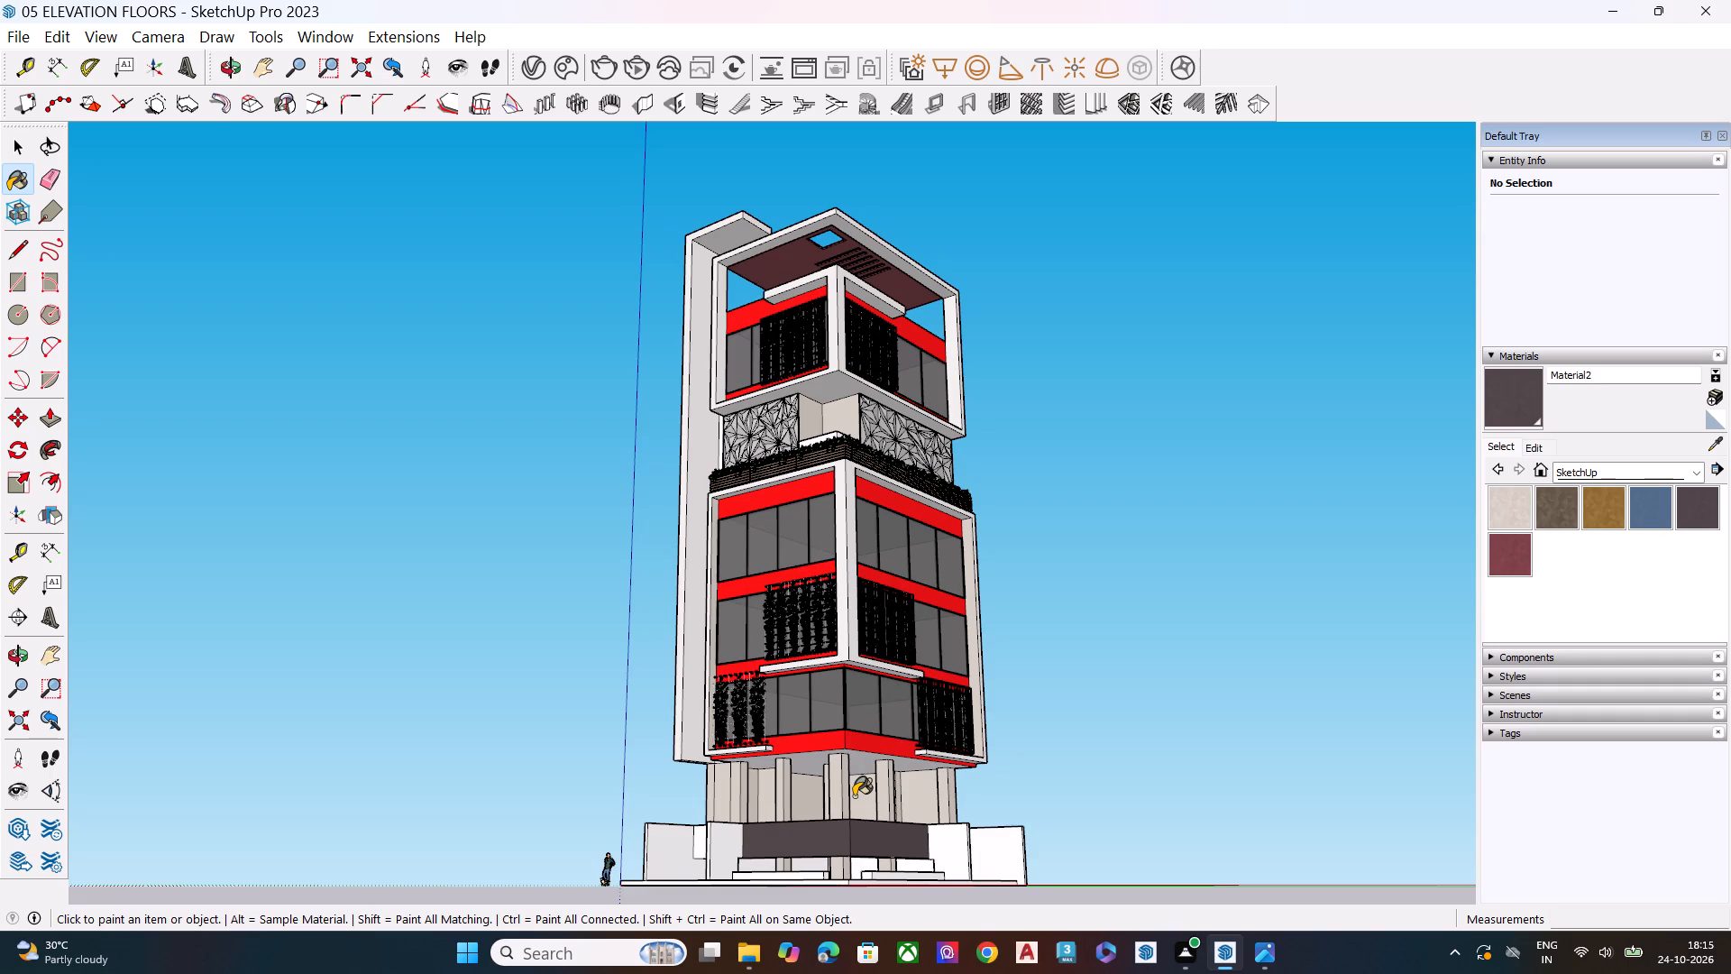
pyautogui.scroll(-3, 843, 741)
pyautogui.scroll(7, 924, 832)
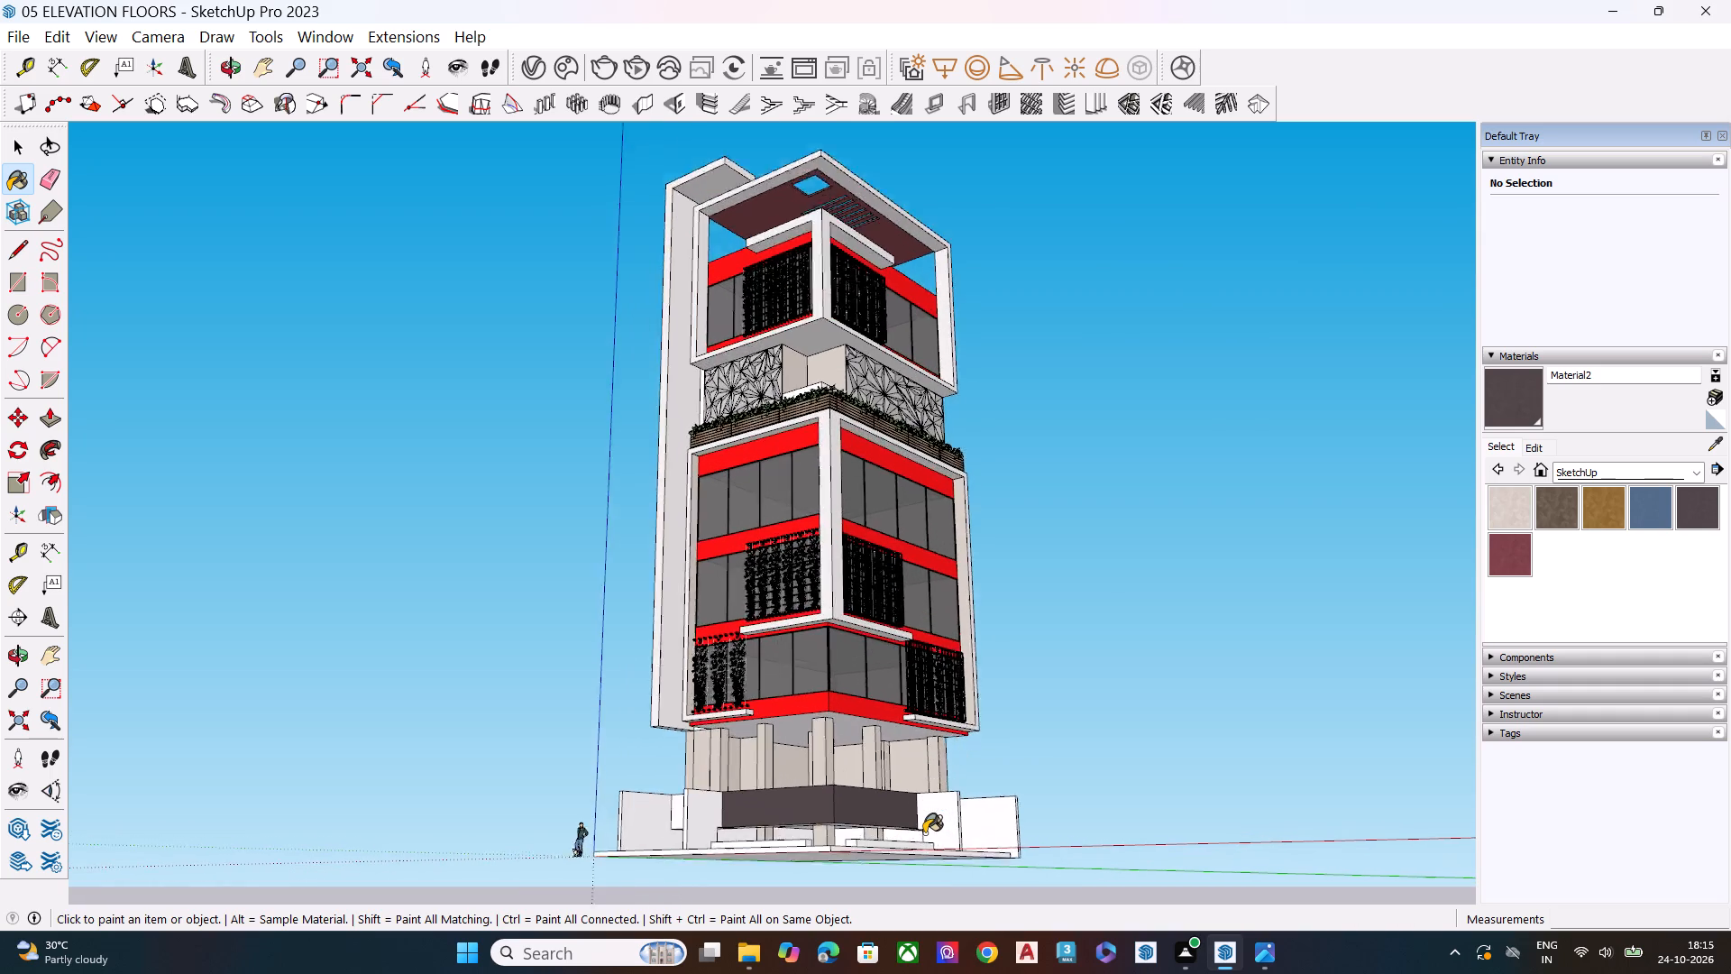
pyautogui.scroll(1, 924, 833)
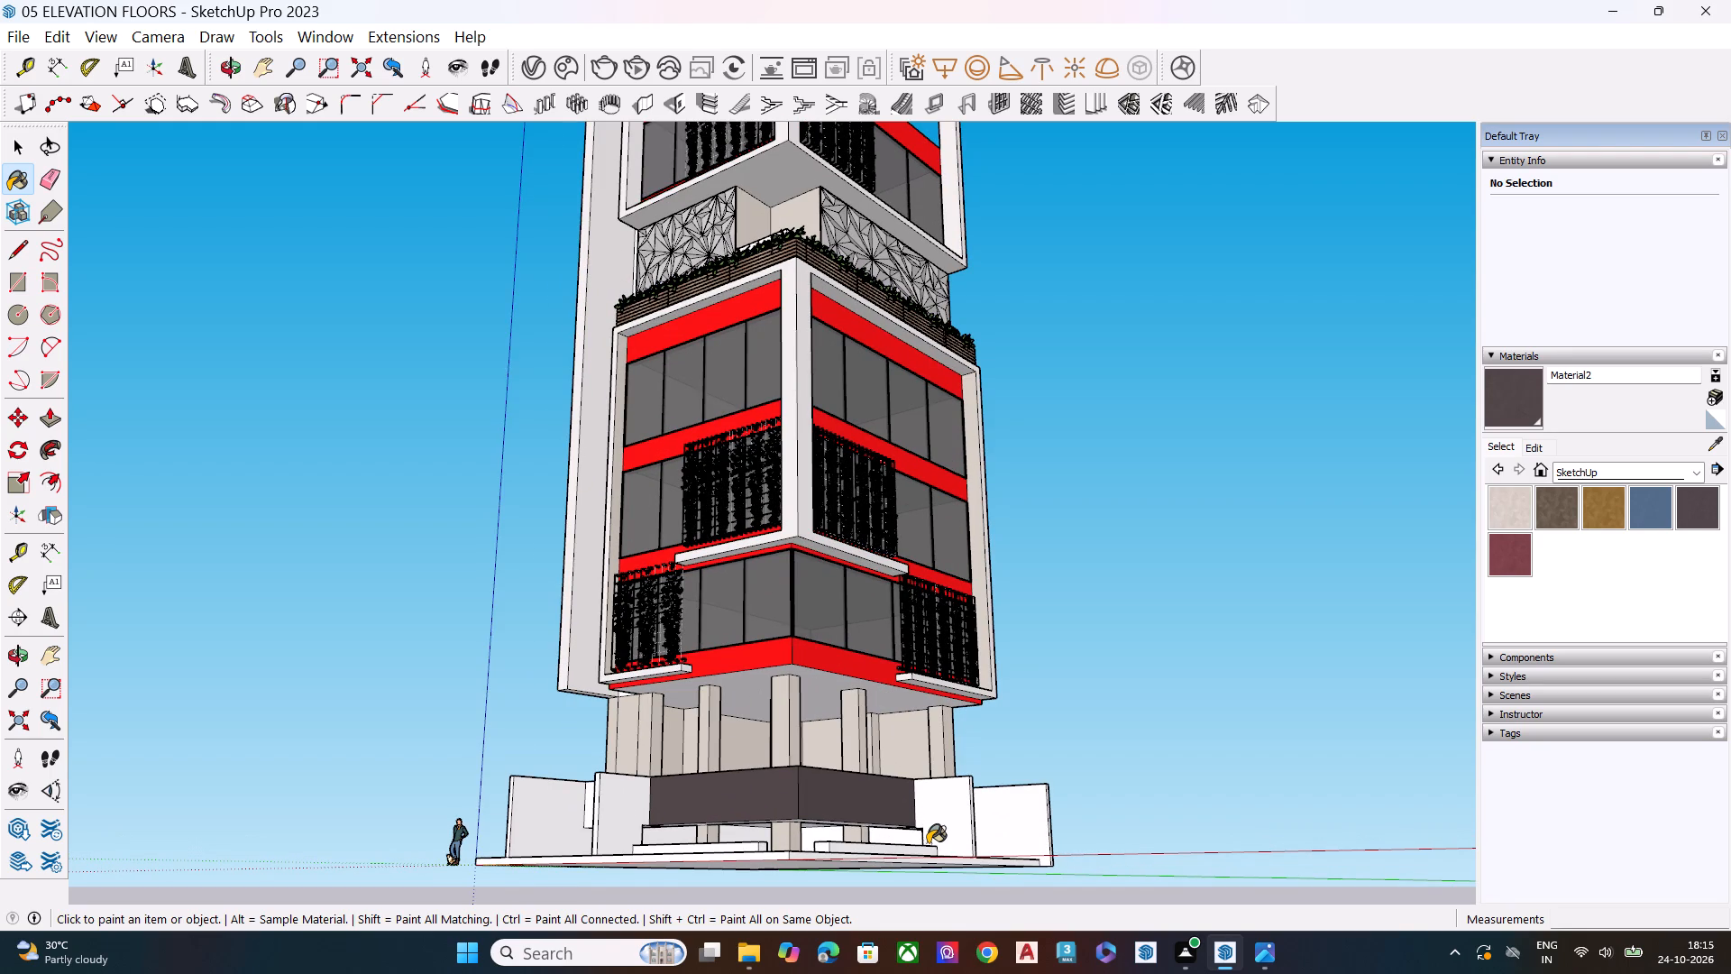
pyautogui.click(952, 820)
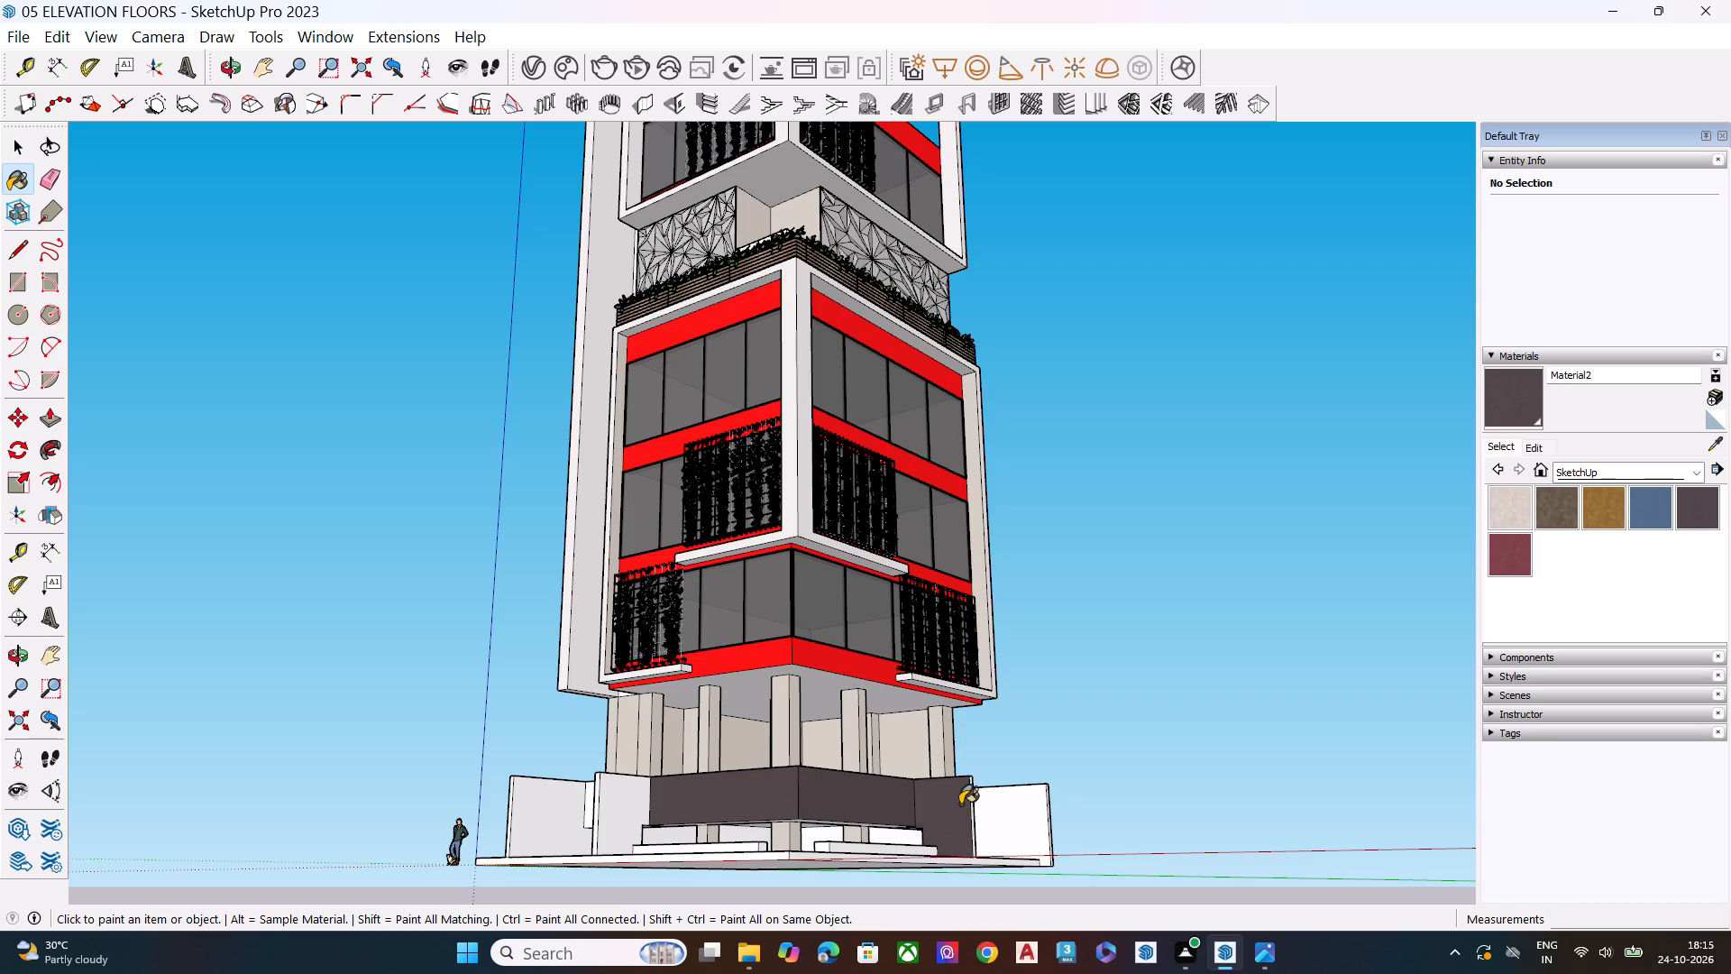
pyautogui.scroll(16, 972, 798)
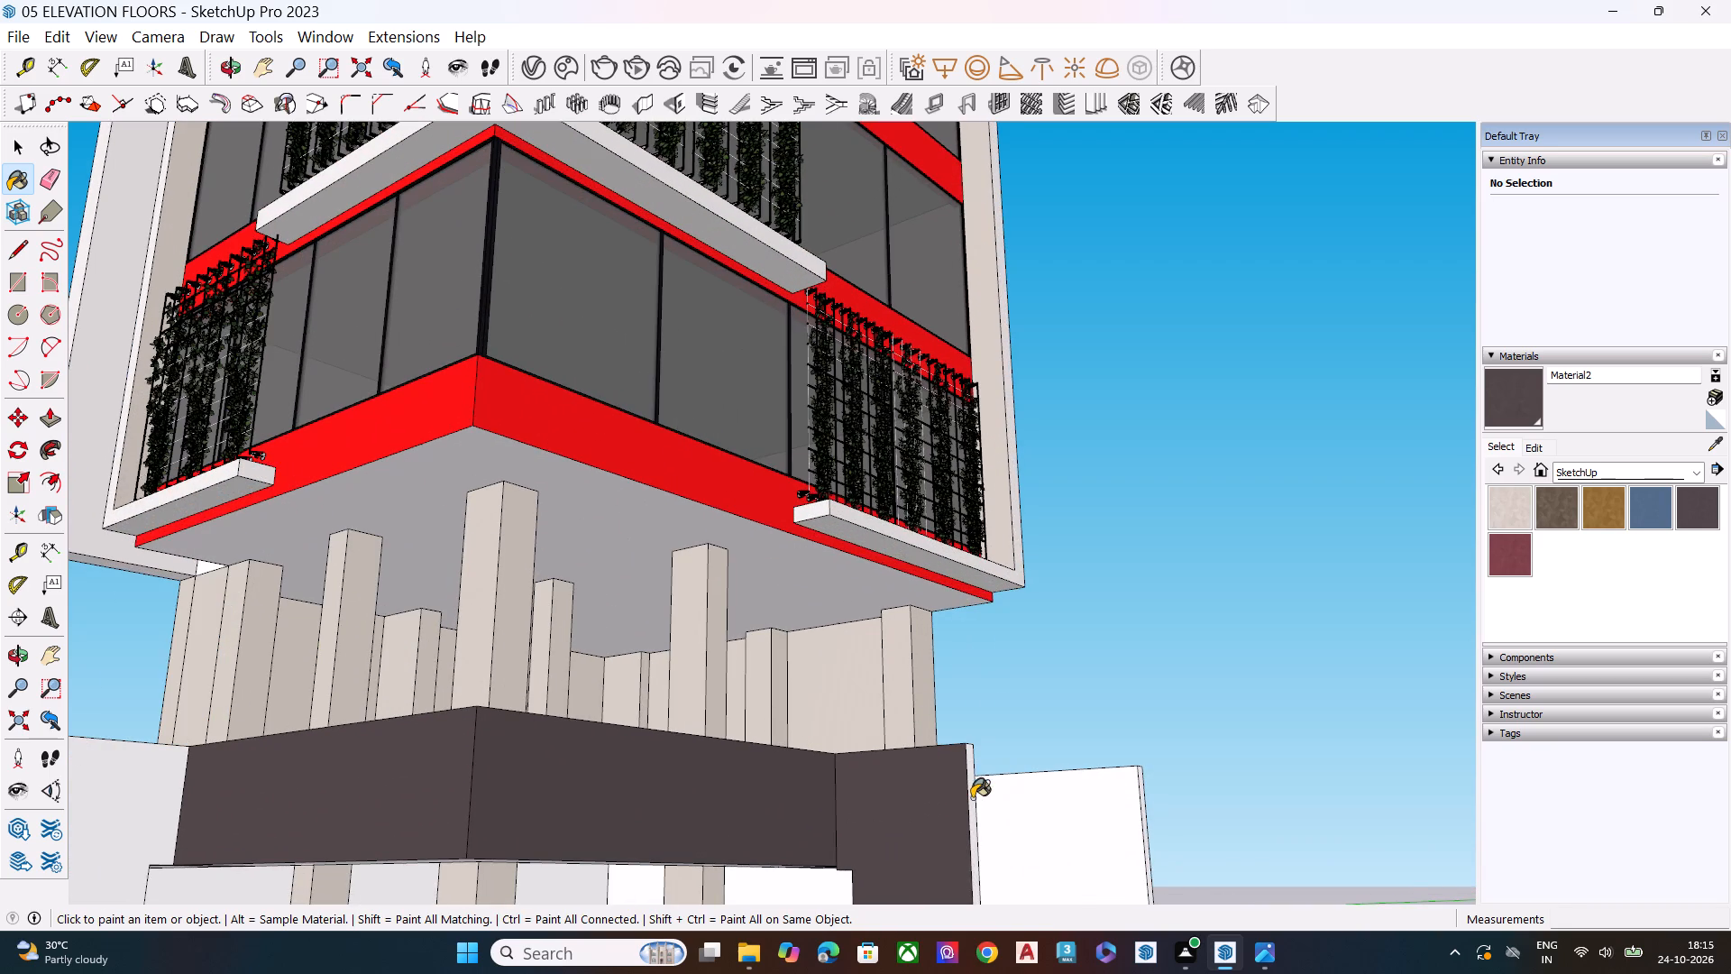
pyautogui.click(972, 791)
pyautogui.scroll(-7, 972, 791)
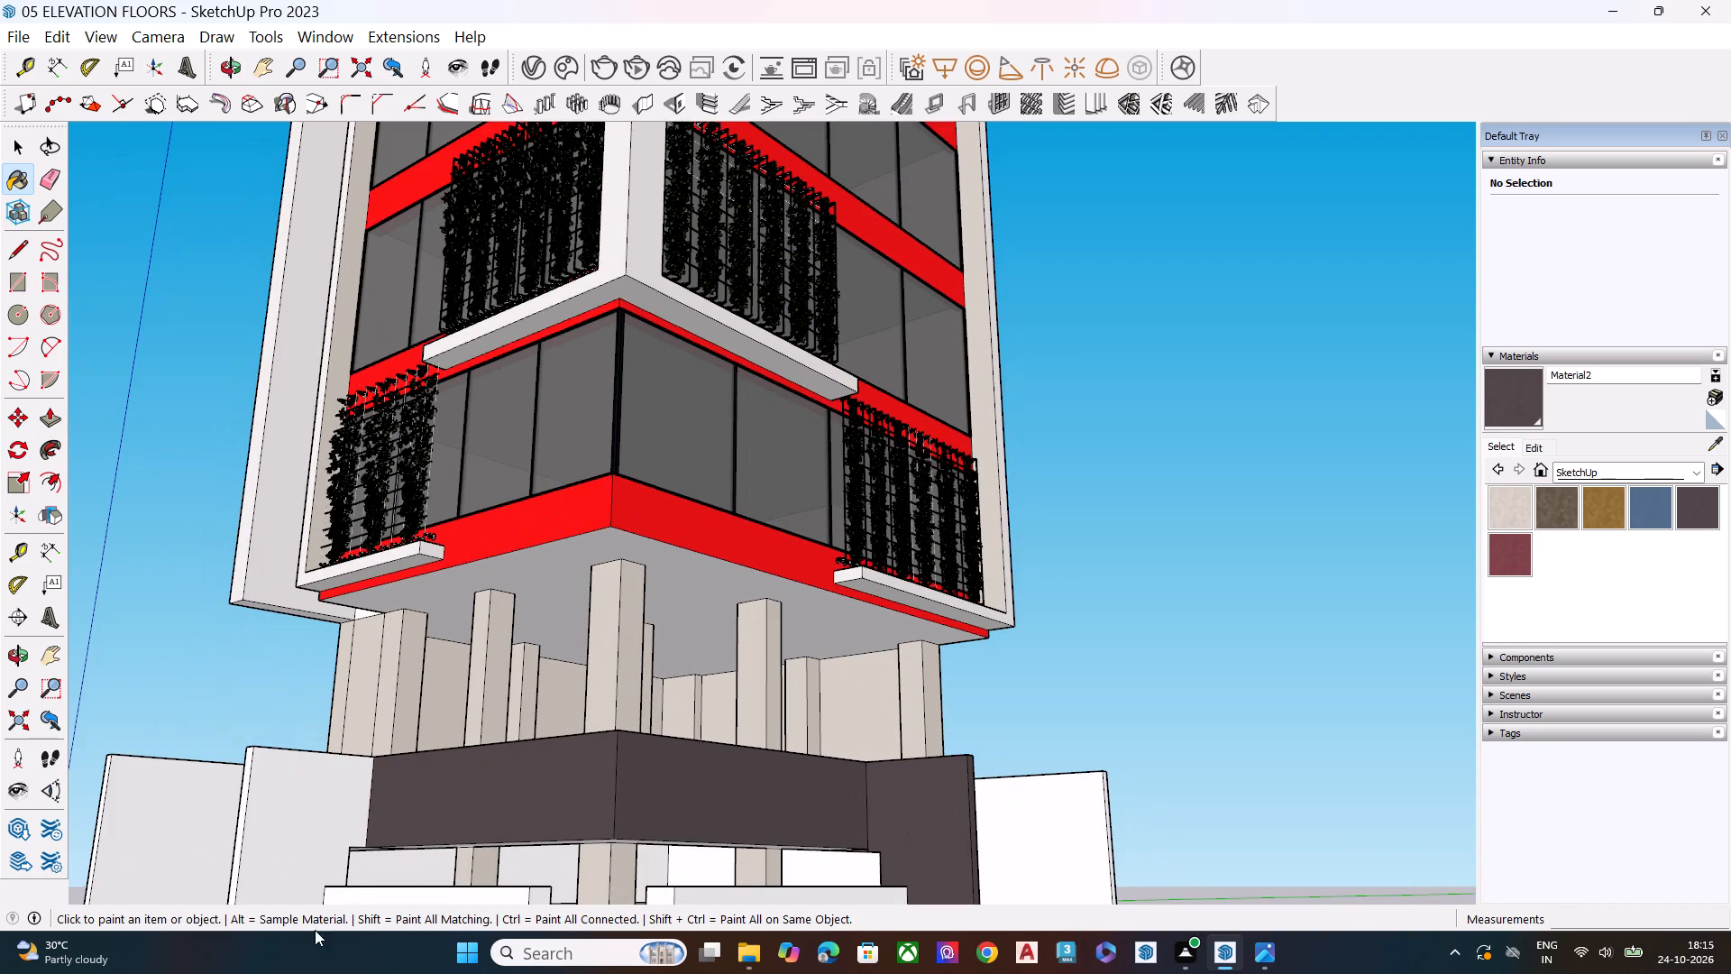
pyautogui.click(304, 806)
pyautogui.click(242, 793)
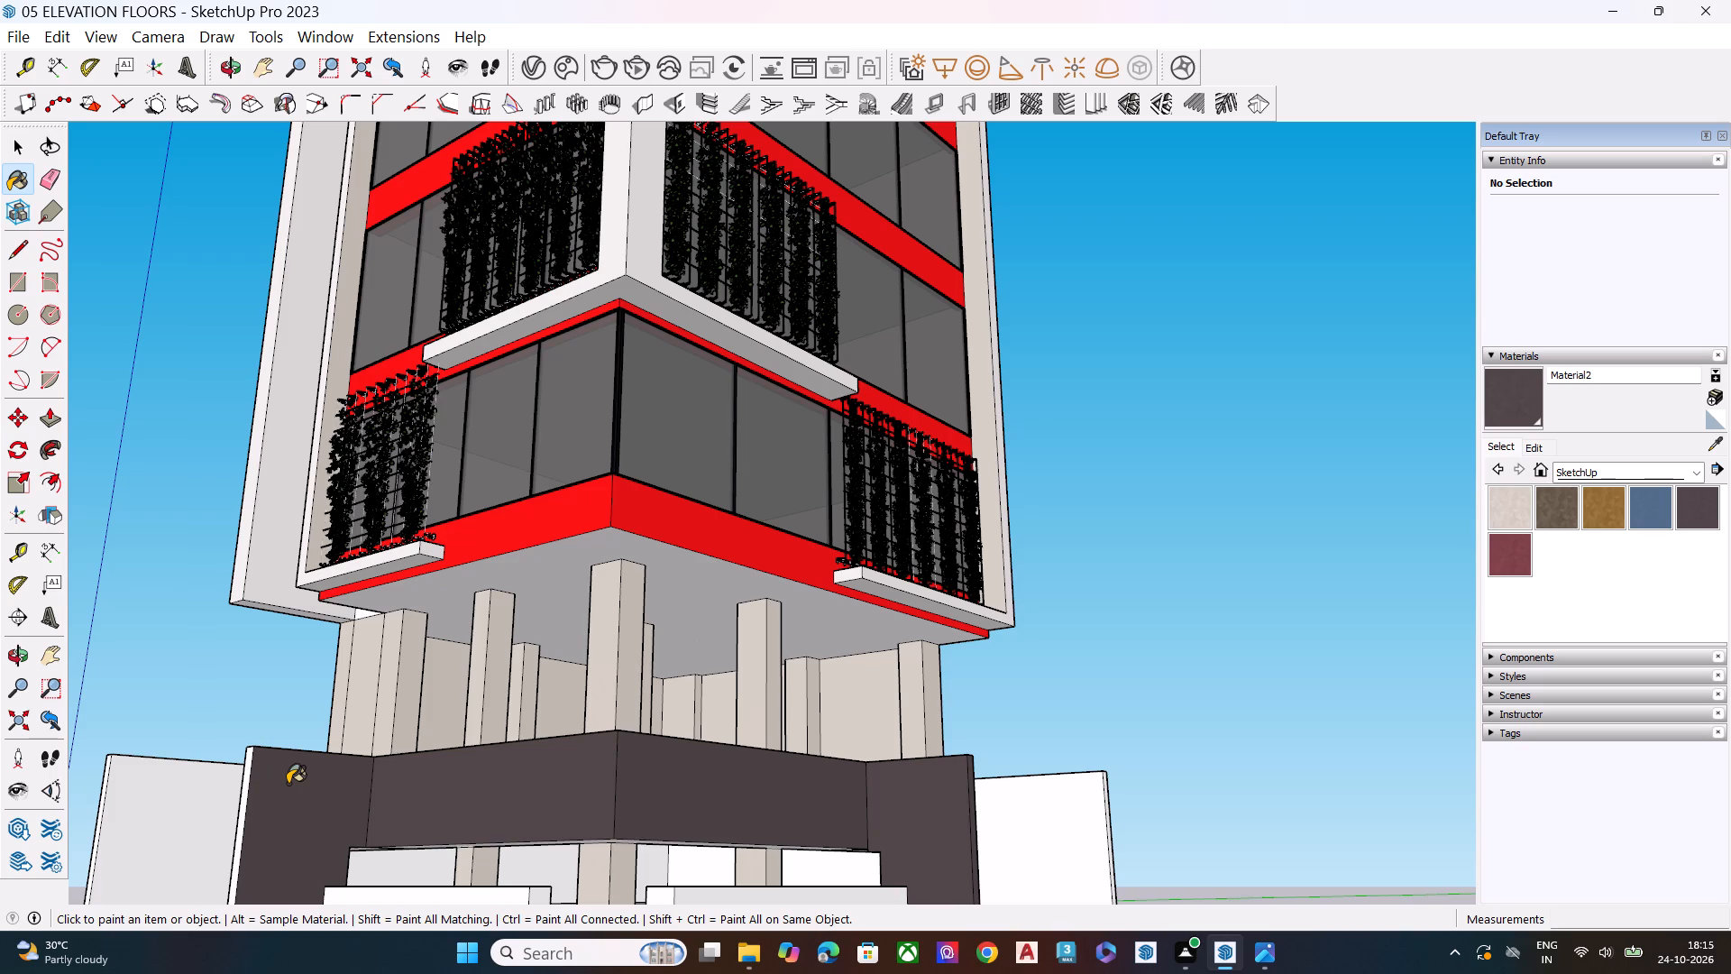
pyautogui.click(248, 773)
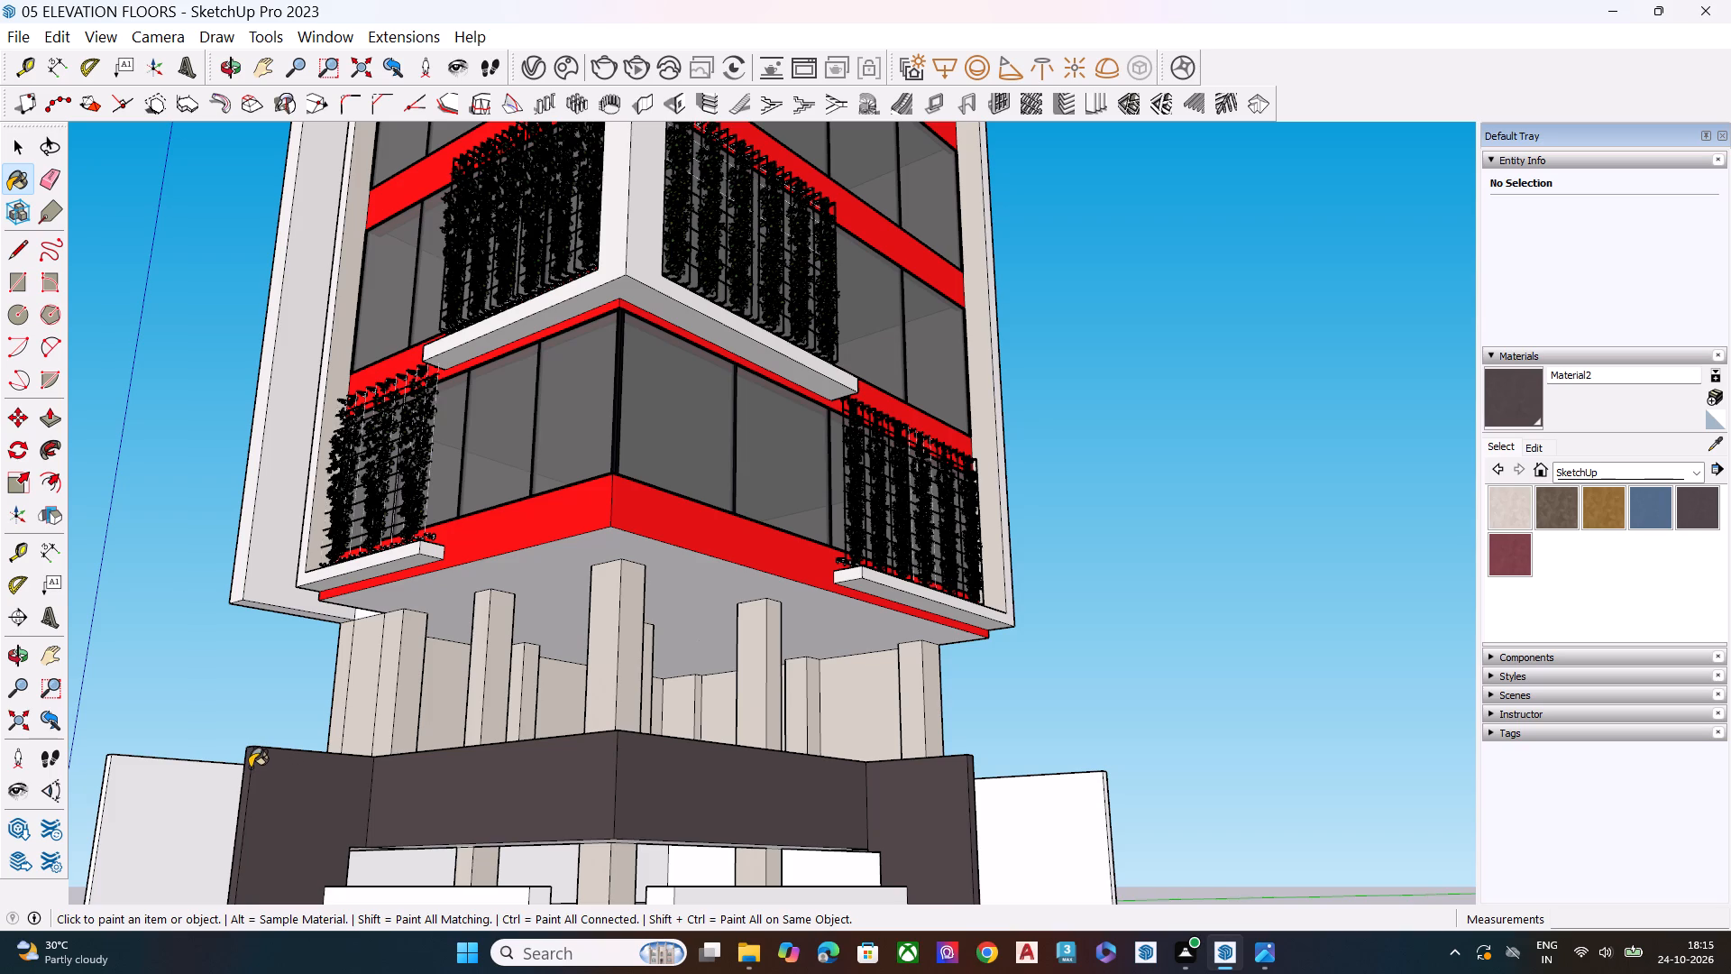
# Paint the face and end edge of the outer boundary wall nearest the human figure dark grey-brown.
pyautogui.scroll(-10, 742, 746)
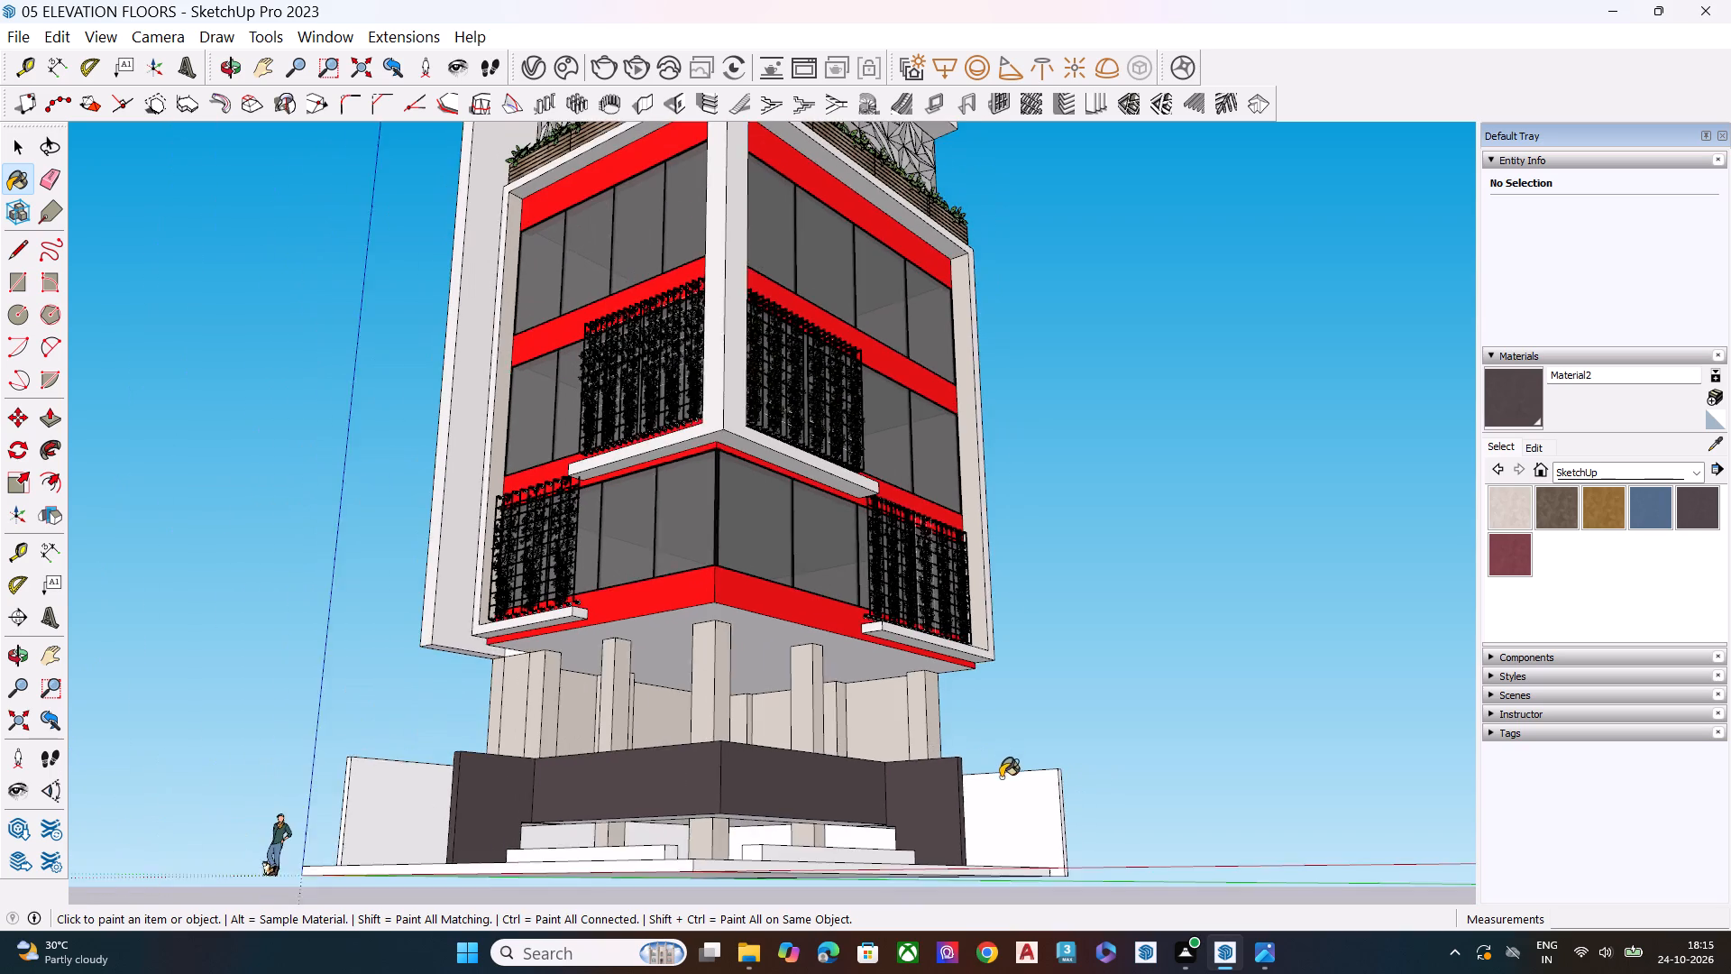
pyautogui.moveTo(783, 832); pyautogui.dragTo(788, 893, button='middle')
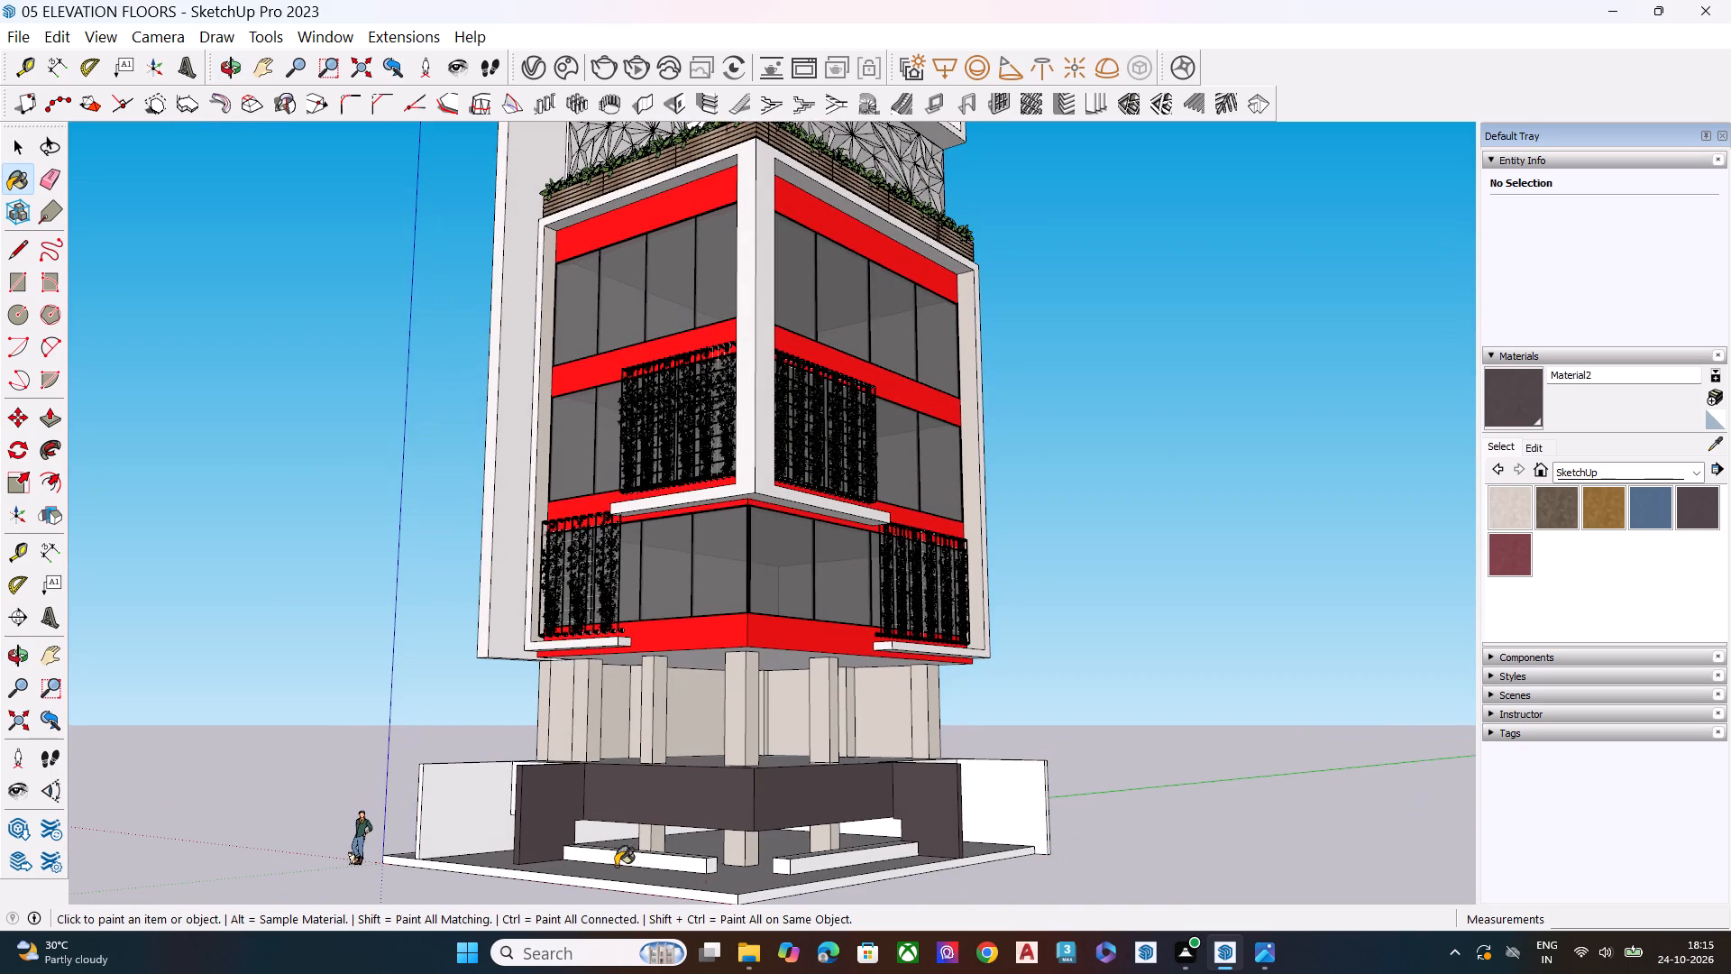
pyautogui.scroll(3, 451, 807)
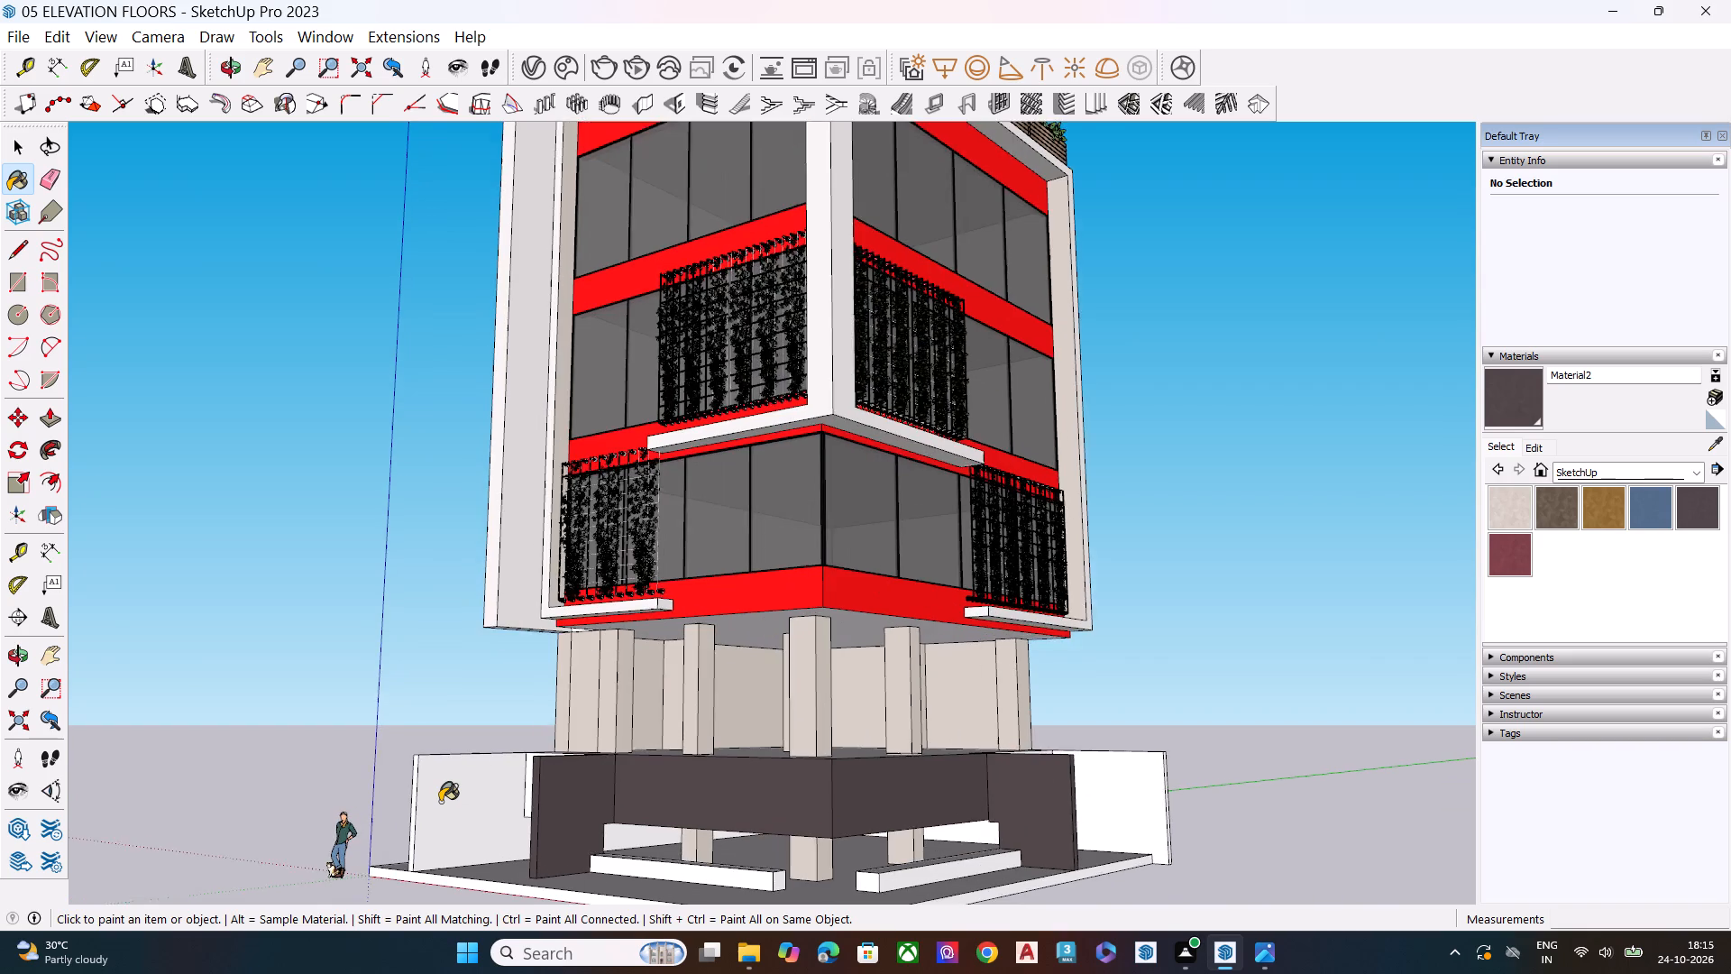
pyautogui.scroll(2, 440, 802)
pyautogui.click(440, 802)
pyautogui.click(402, 788)
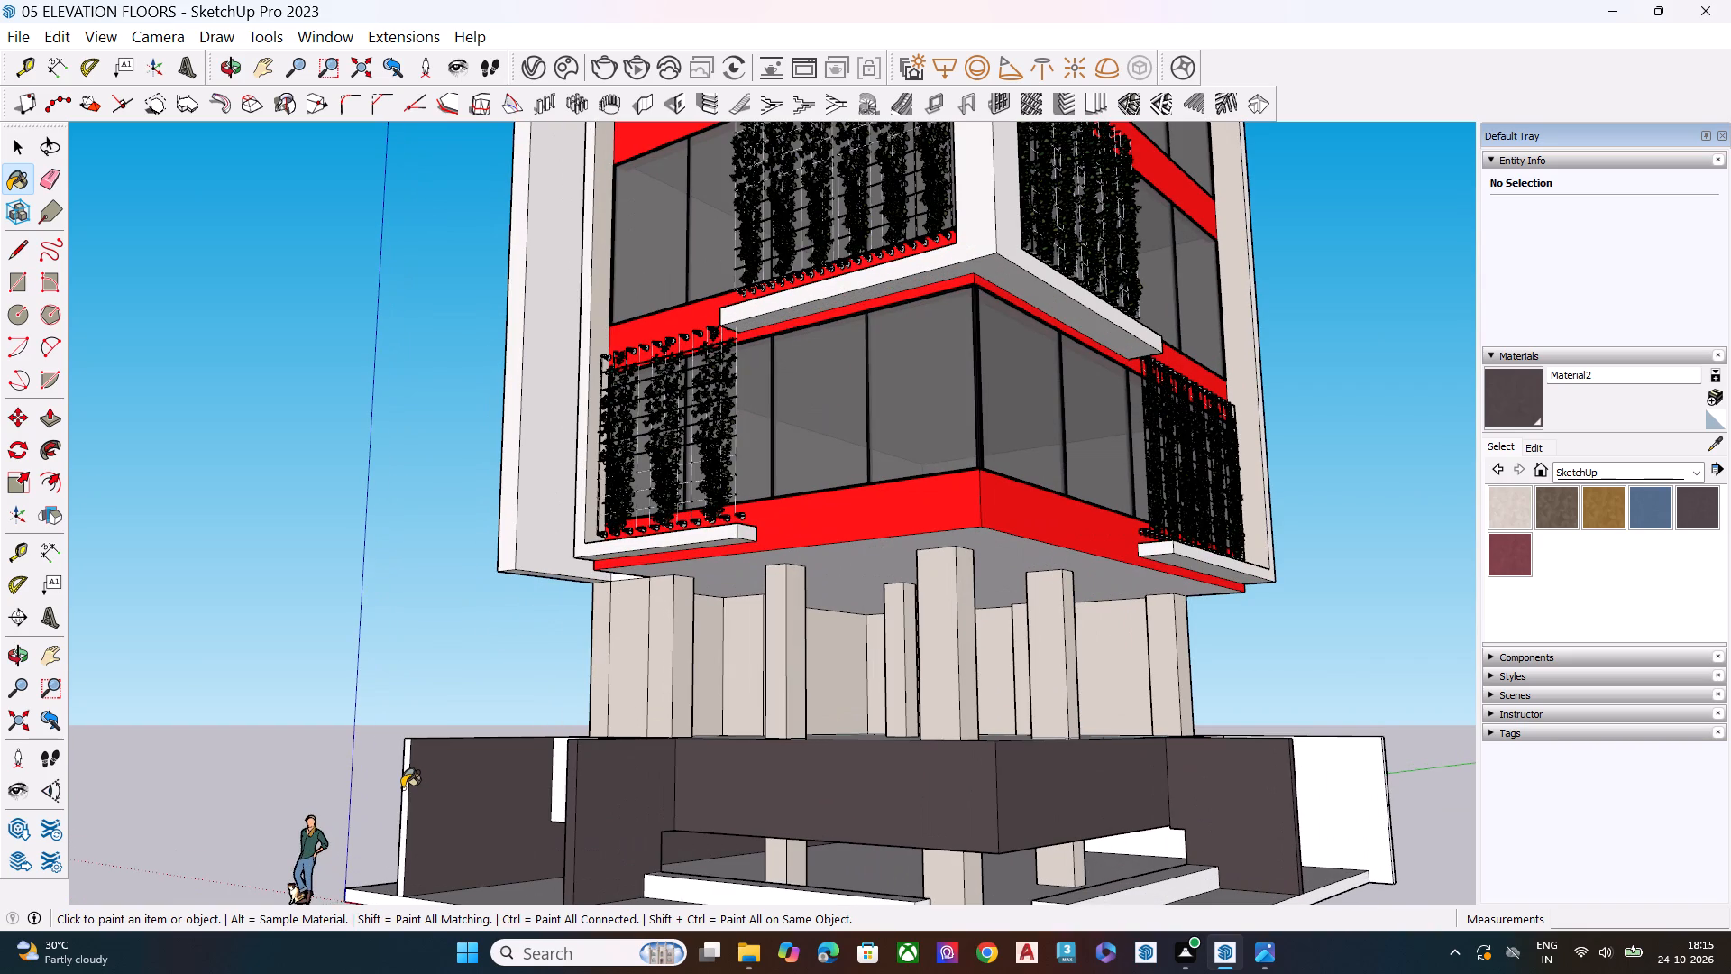
pyautogui.click(405, 784)
# Paint the face and top of the outer boundary wall farthest from the human figure, plus the adjacent short wall's top, dark grey-brown.
pyautogui.moveTo(548, 805); pyautogui.dragTo(518, 973, button='middle')
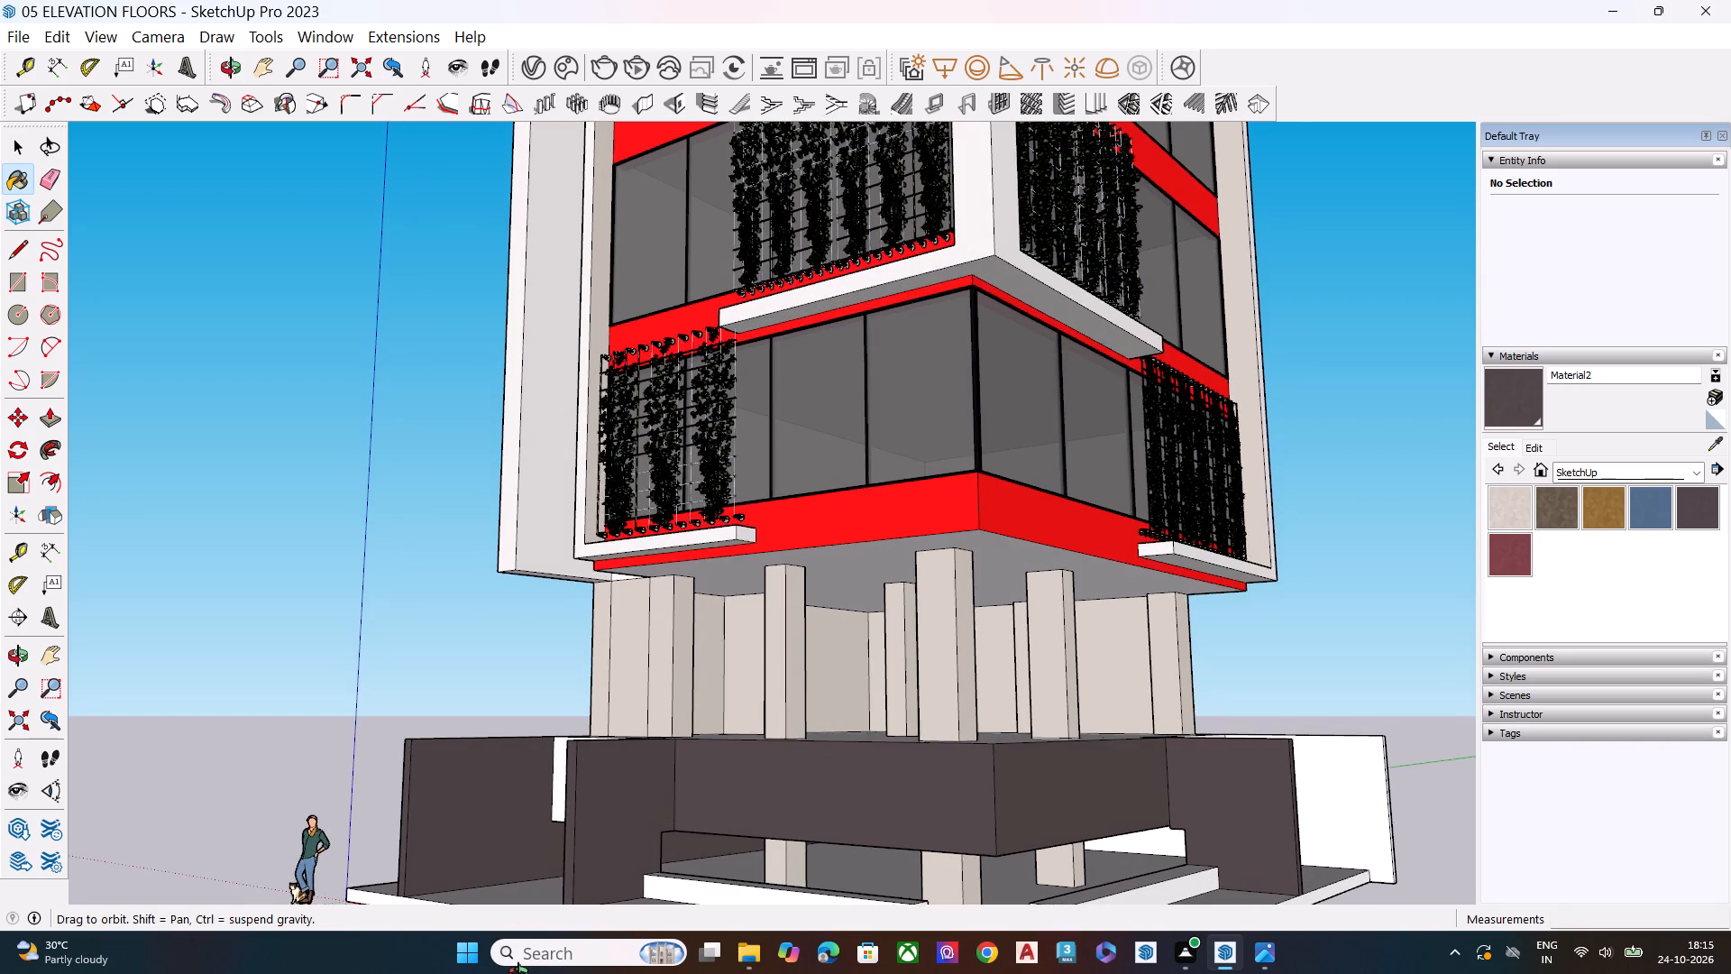
pyautogui.moveTo(518, 973); pyautogui.dragTo(516, 973, button='middle')
pyautogui.moveTo(544, 719); pyautogui.dragTo(536, 929, button='middle')
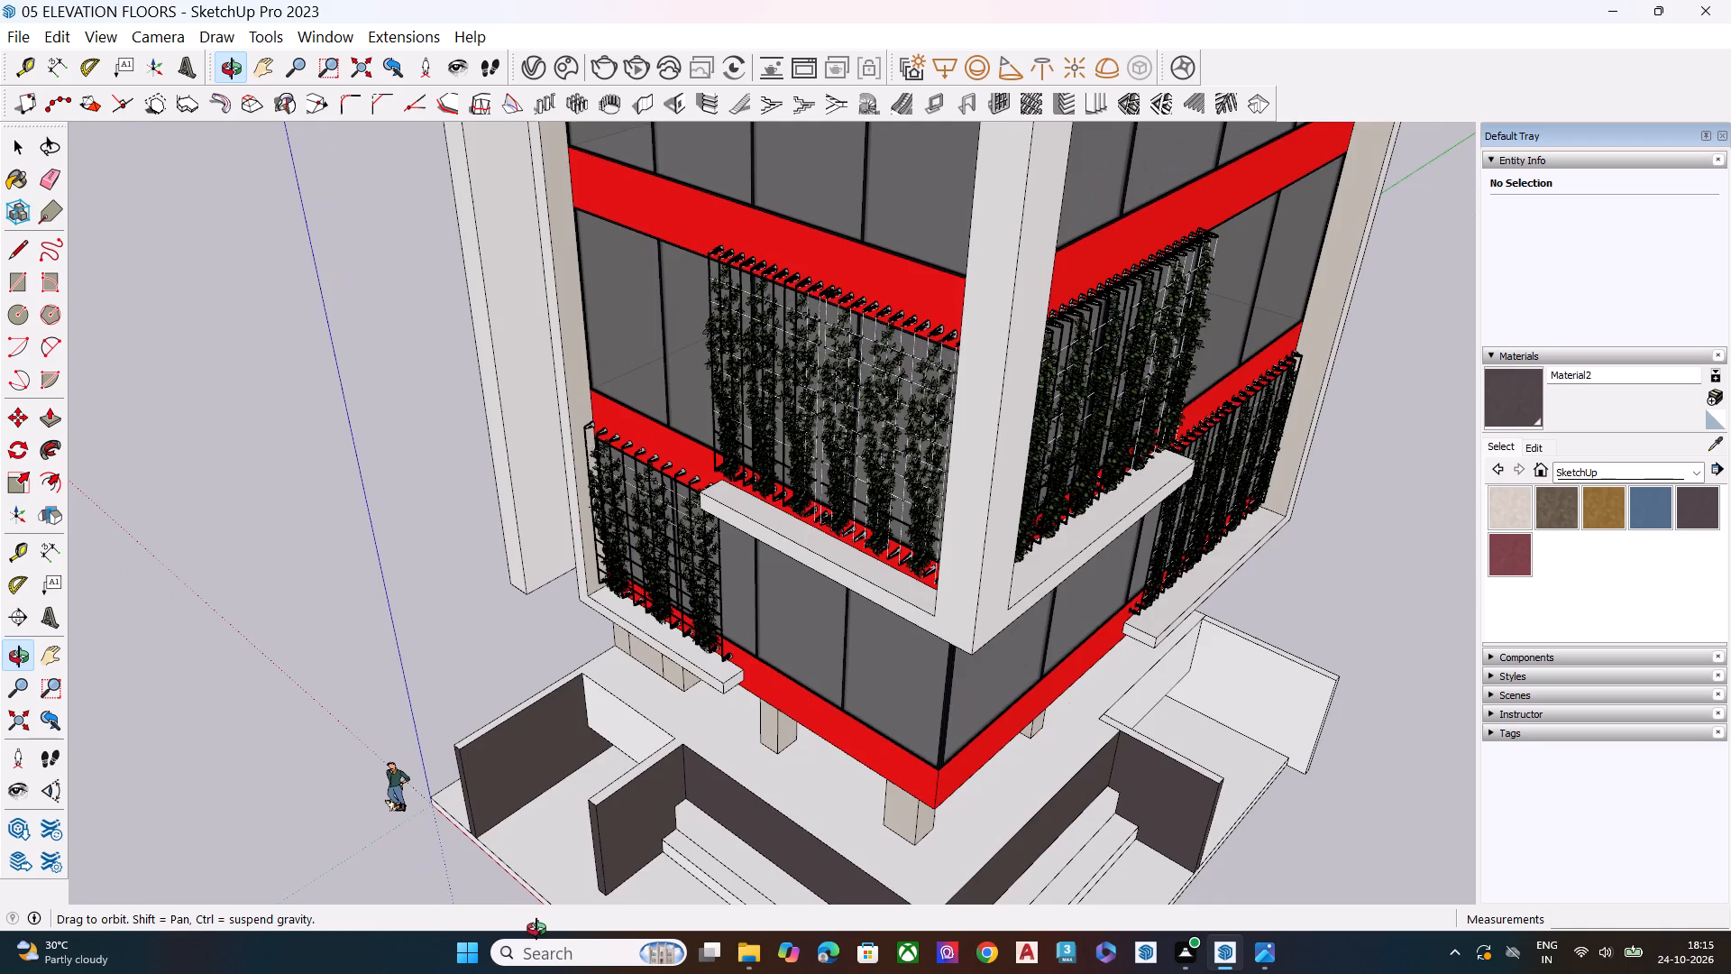
pyautogui.scroll(1, 552, 685)
pyautogui.scroll(-1, 552, 685)
pyautogui.scroll(4, 552, 685)
pyautogui.scroll(-9, 551, 685)
pyautogui.scroll(-1, 821, 720)
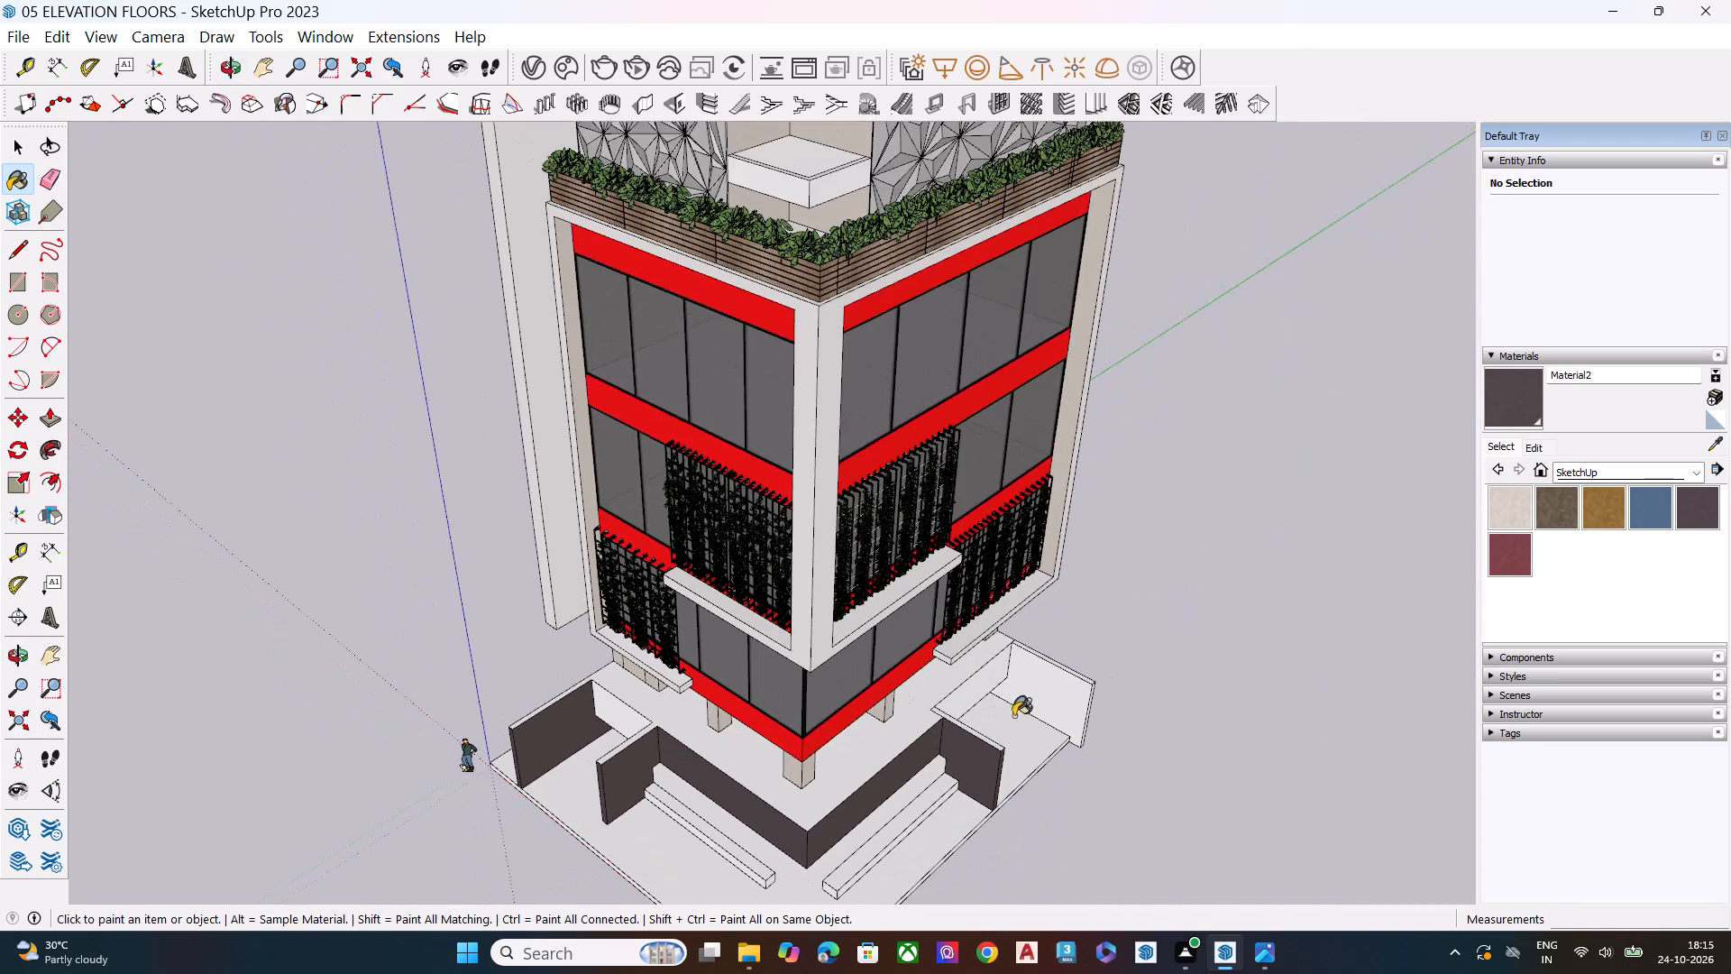
pyautogui.scroll(9, 1026, 716)
pyautogui.click(1055, 687)
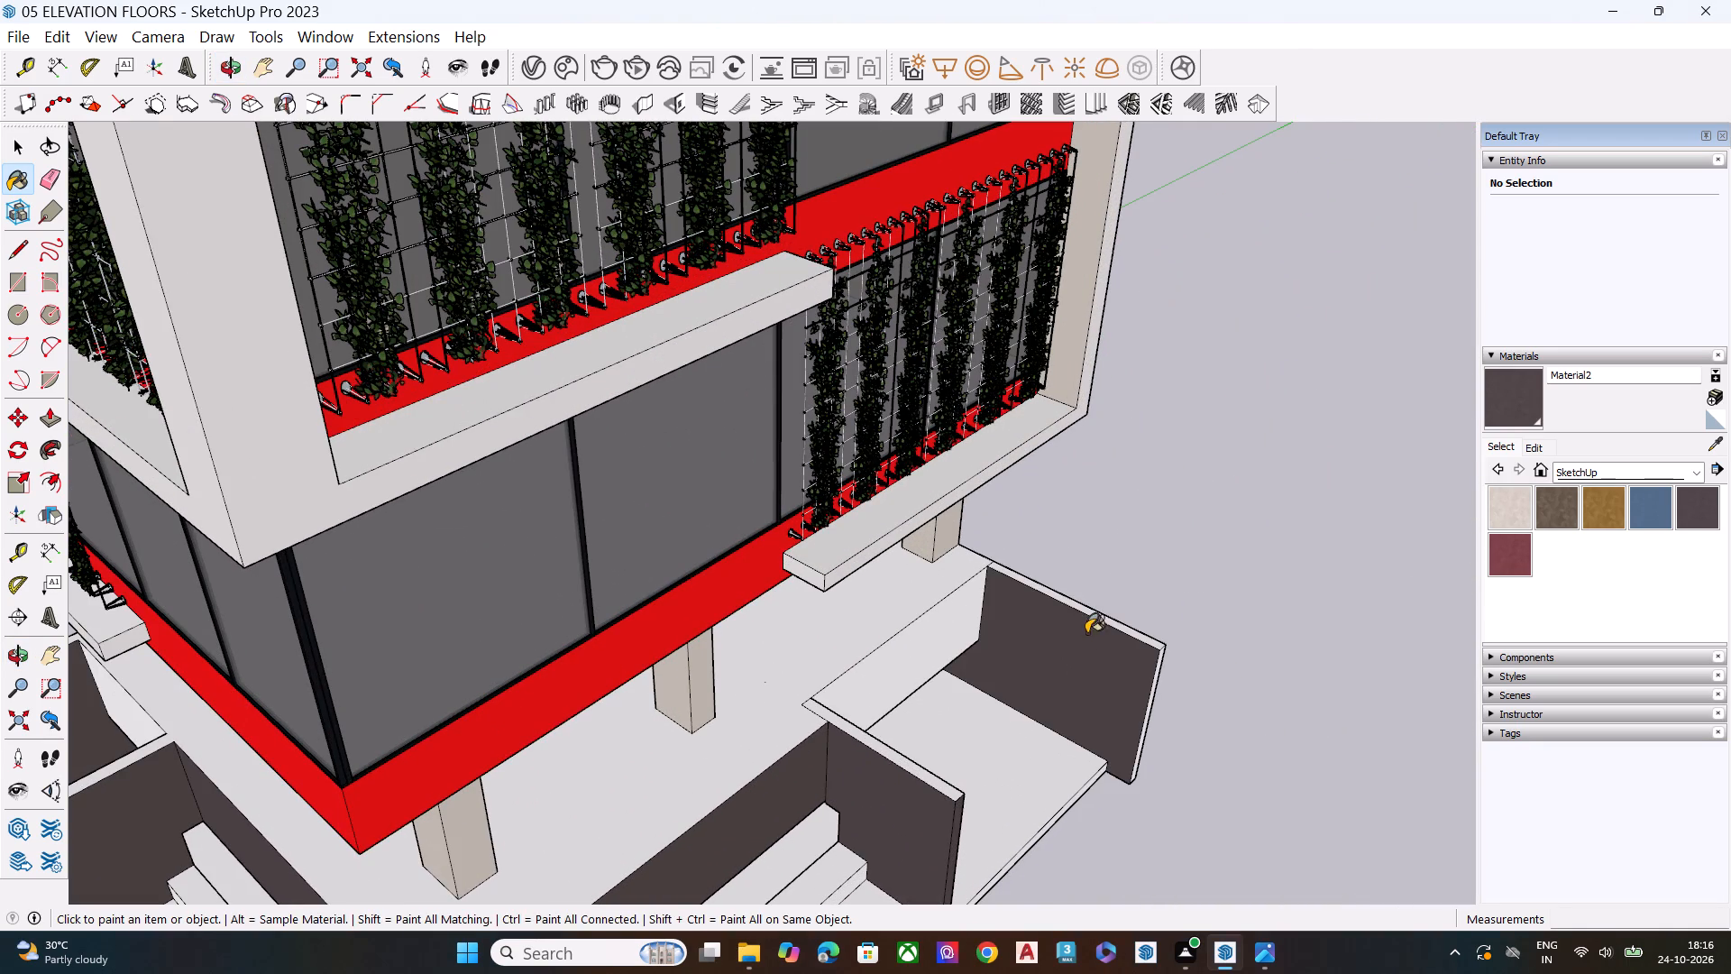
pyautogui.click(1098, 616)
pyautogui.click(844, 720)
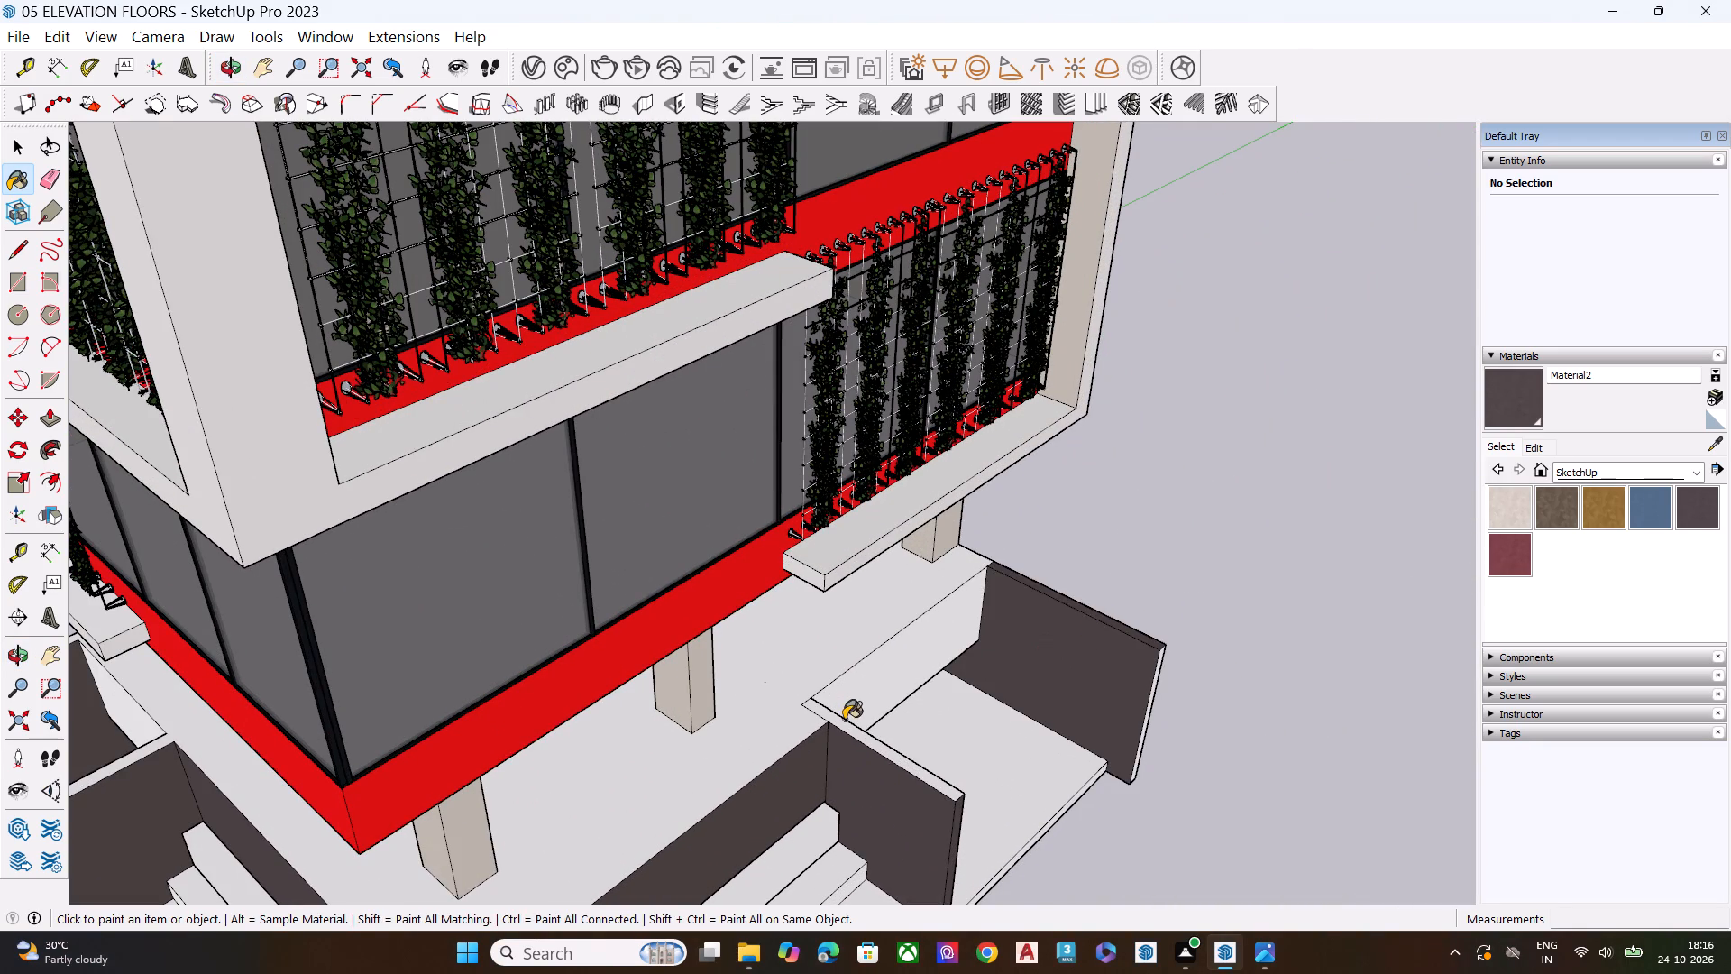
pyautogui.click(848, 729)
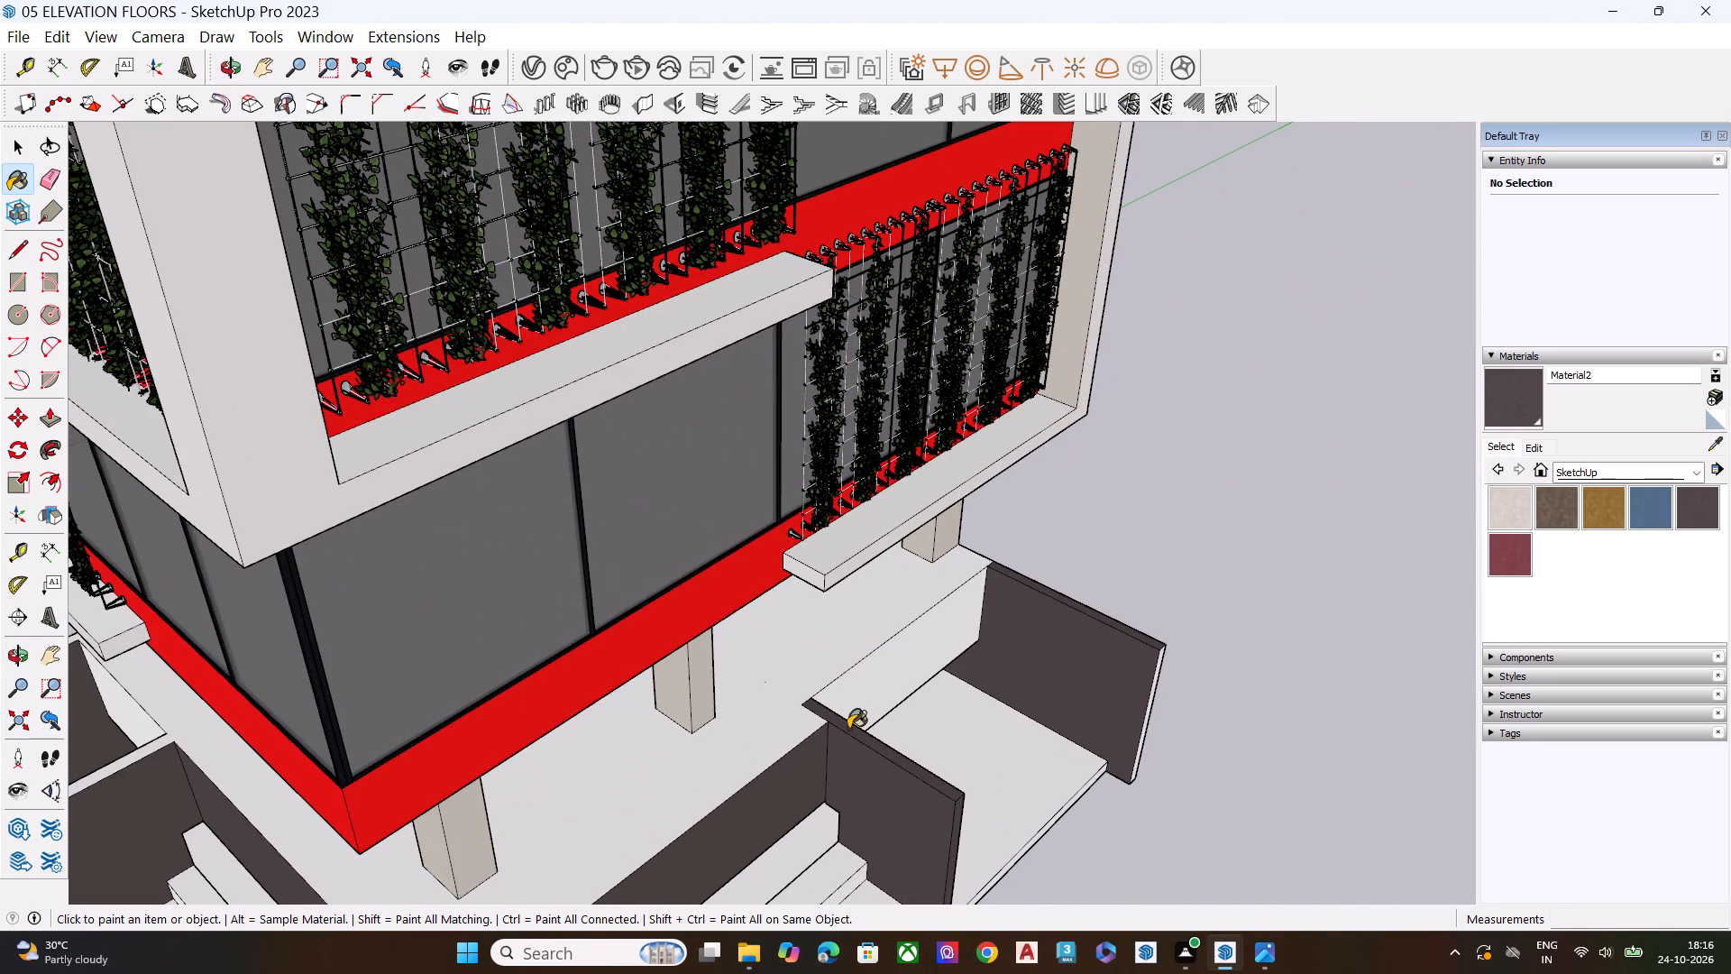
# Paint the remaining white end edge of that far outer boundary wall dark grey-brown.
pyautogui.scroll(-6, 848, 729)
pyautogui.moveTo(991, 813); pyautogui.dragTo(880, 680, button='middle')
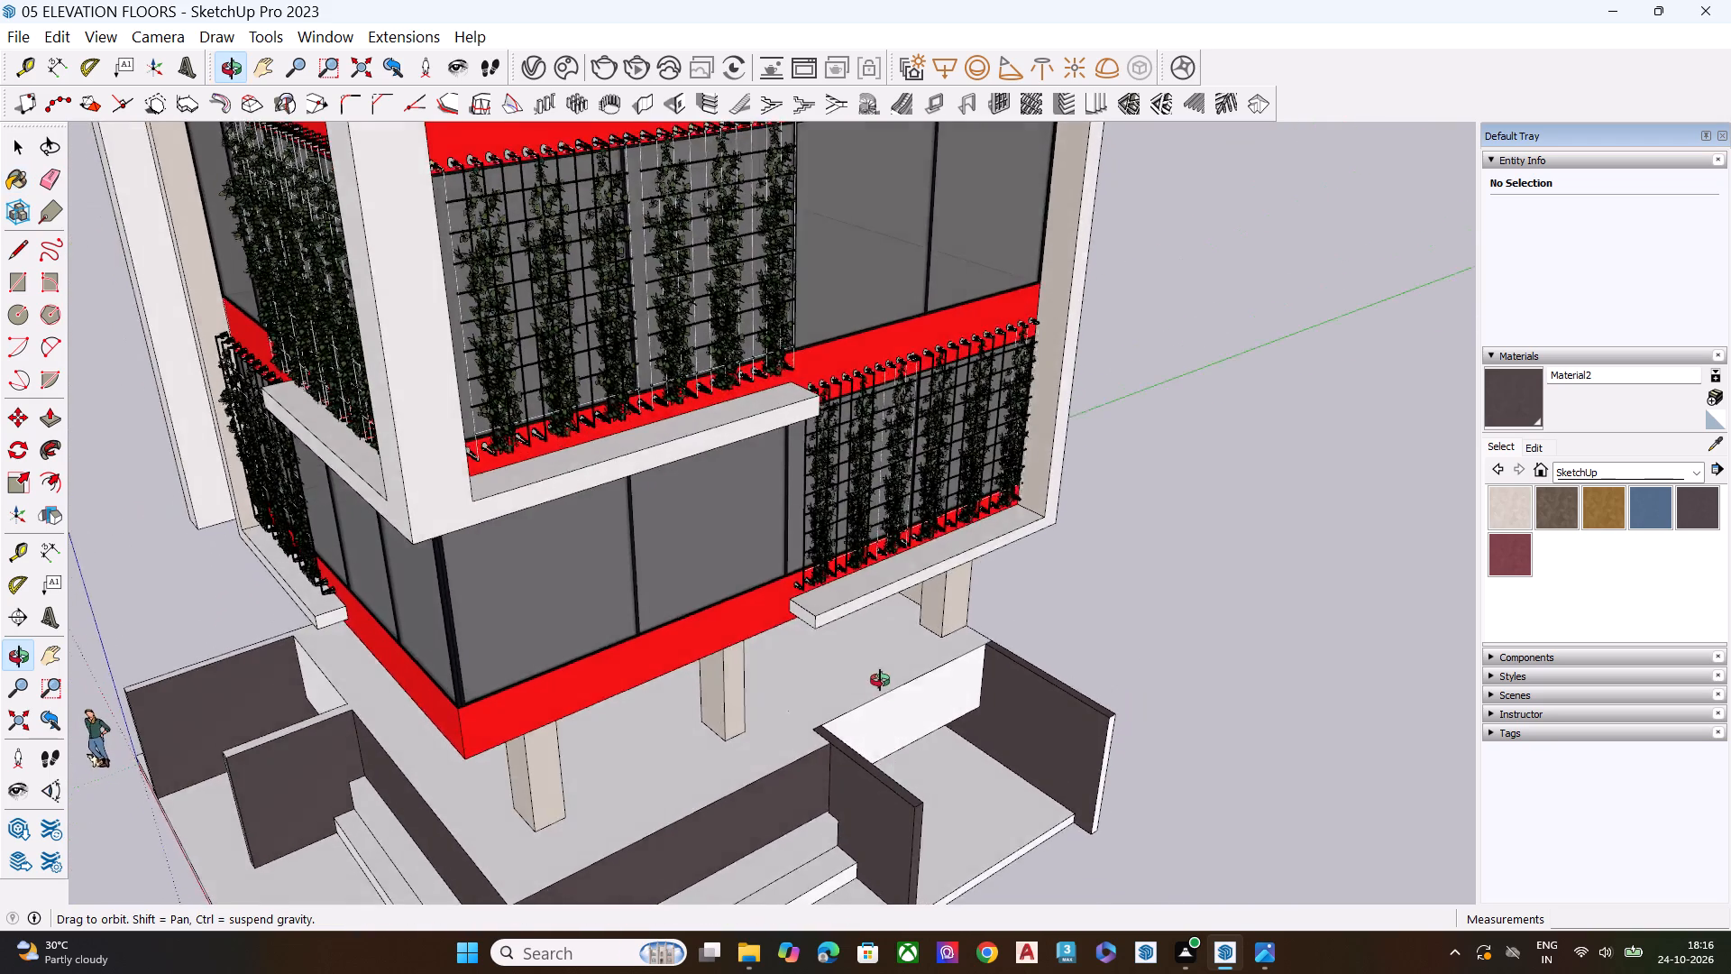
pyautogui.moveTo(880, 680); pyautogui.dragTo(887, 628, button='middle')
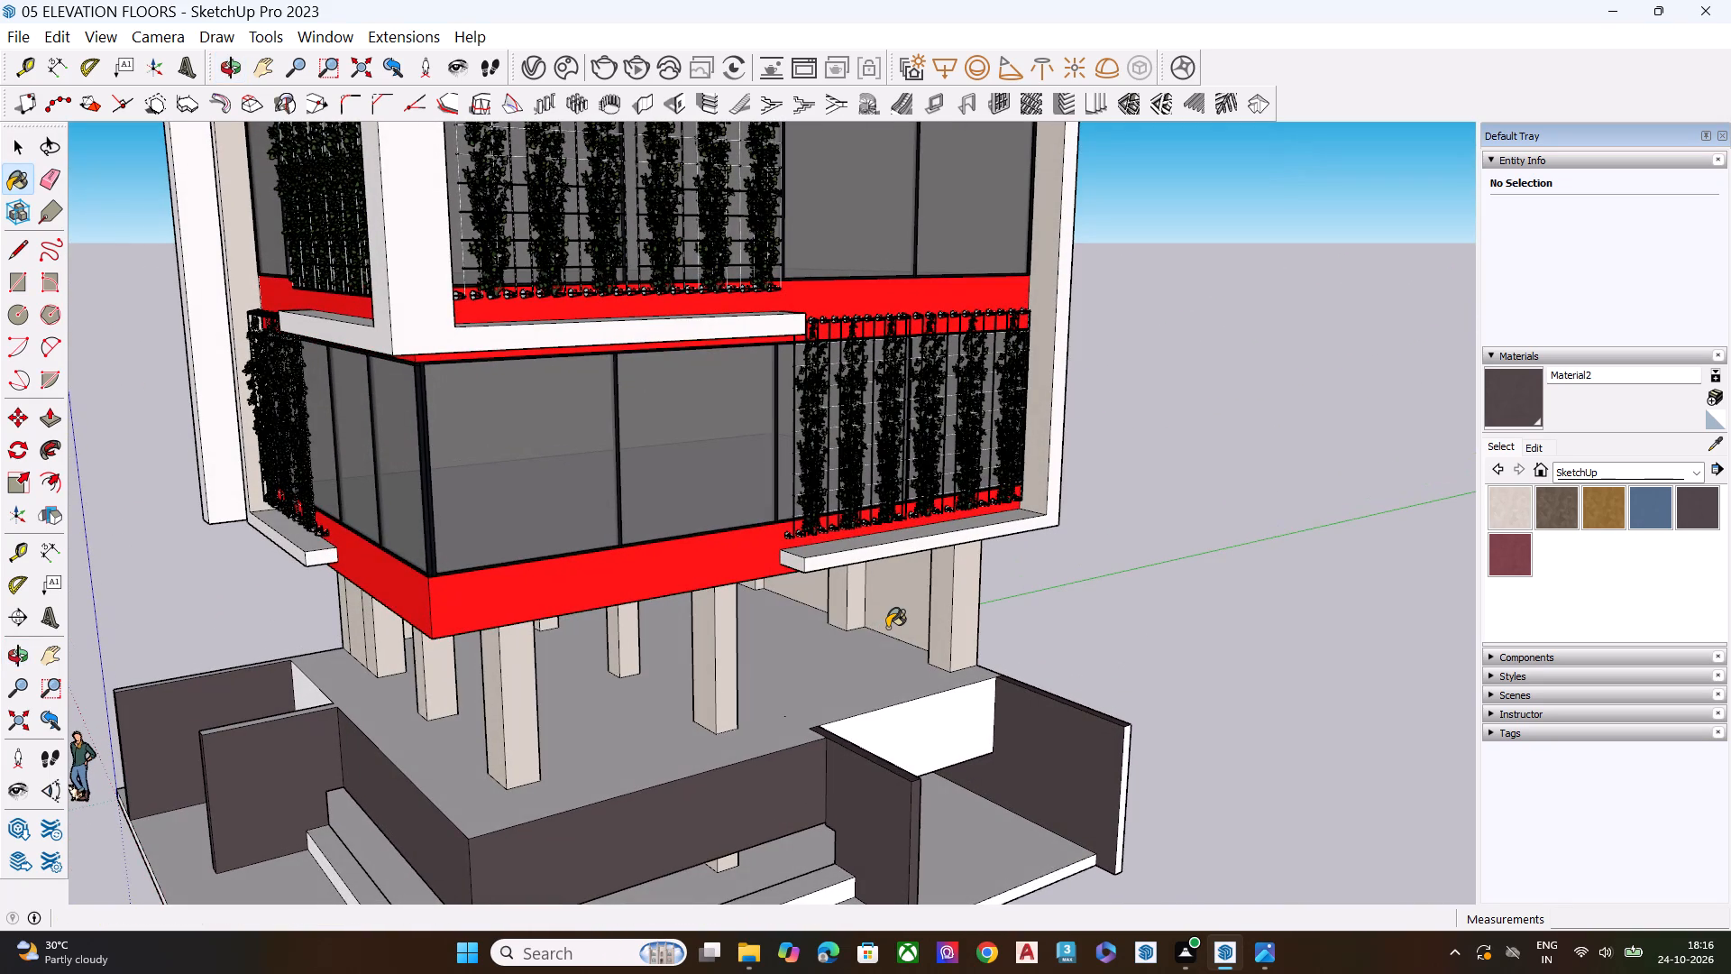
pyautogui.scroll(6, 1134, 734)
pyautogui.click(1120, 744)
pyautogui.scroll(-9, 821, 709)
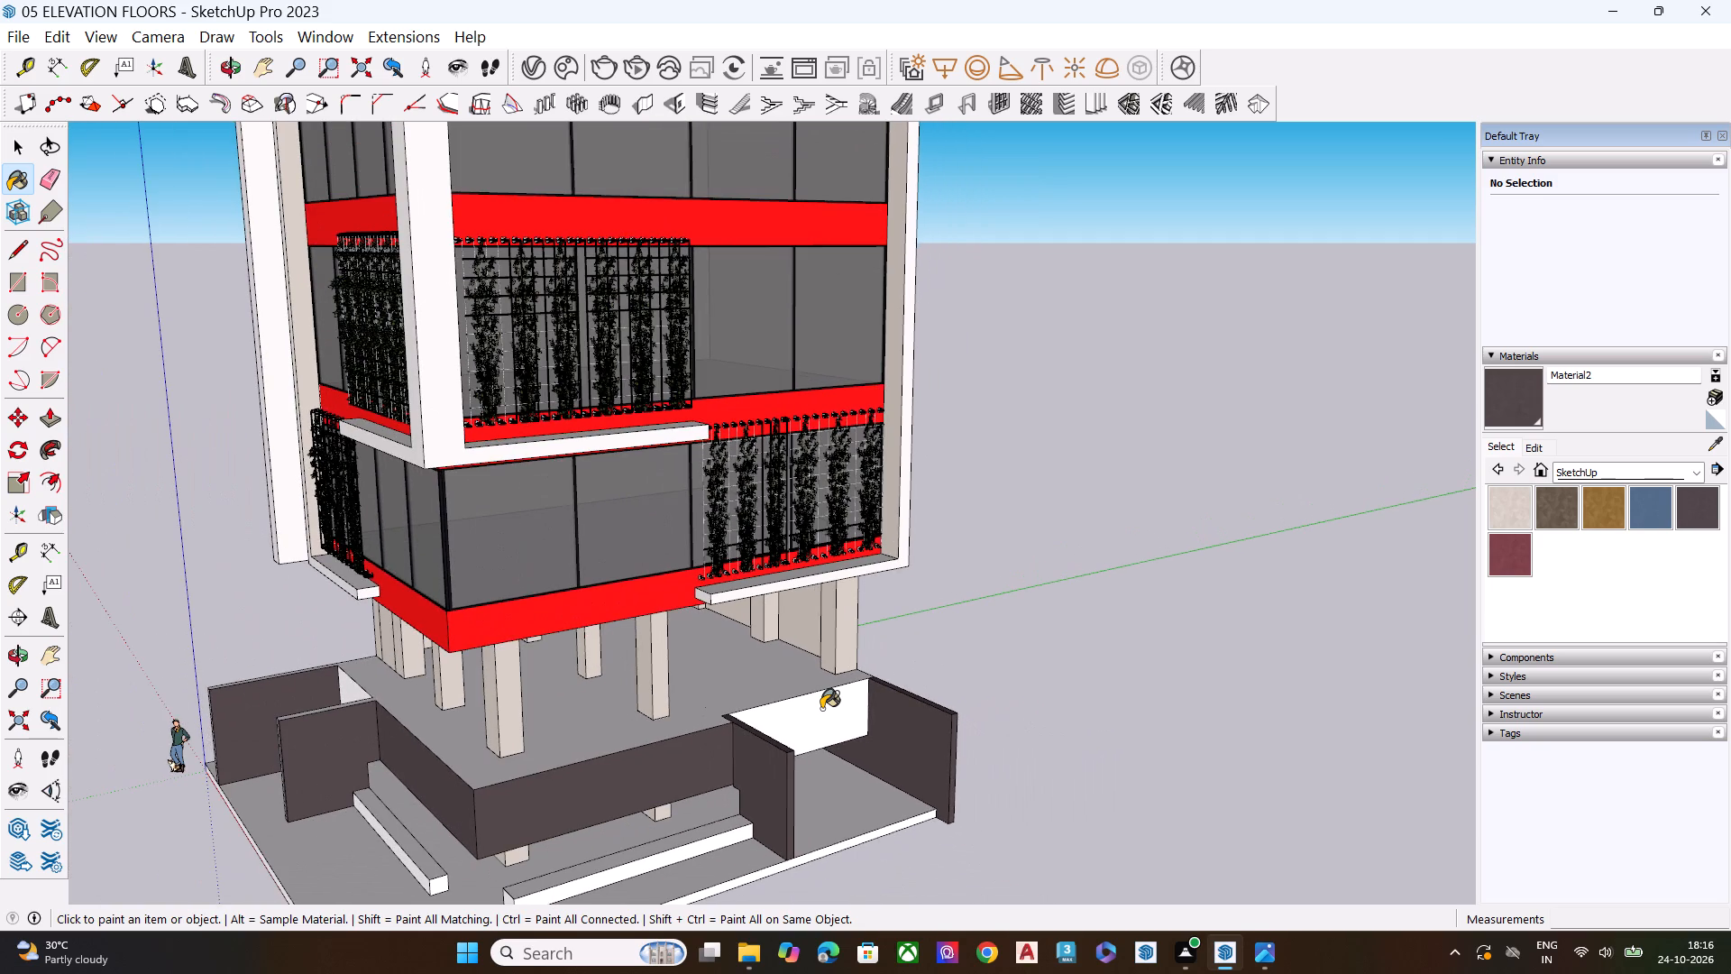
# Draw edges about 9 13/16" and 7 15/16" long separating the tops of the two walls nearest the human figure from the podium slab.
pyautogui.scroll(-7, 821, 709)
pyautogui.moveTo(620, 741); pyautogui.dragTo(624, 805, button='middle')
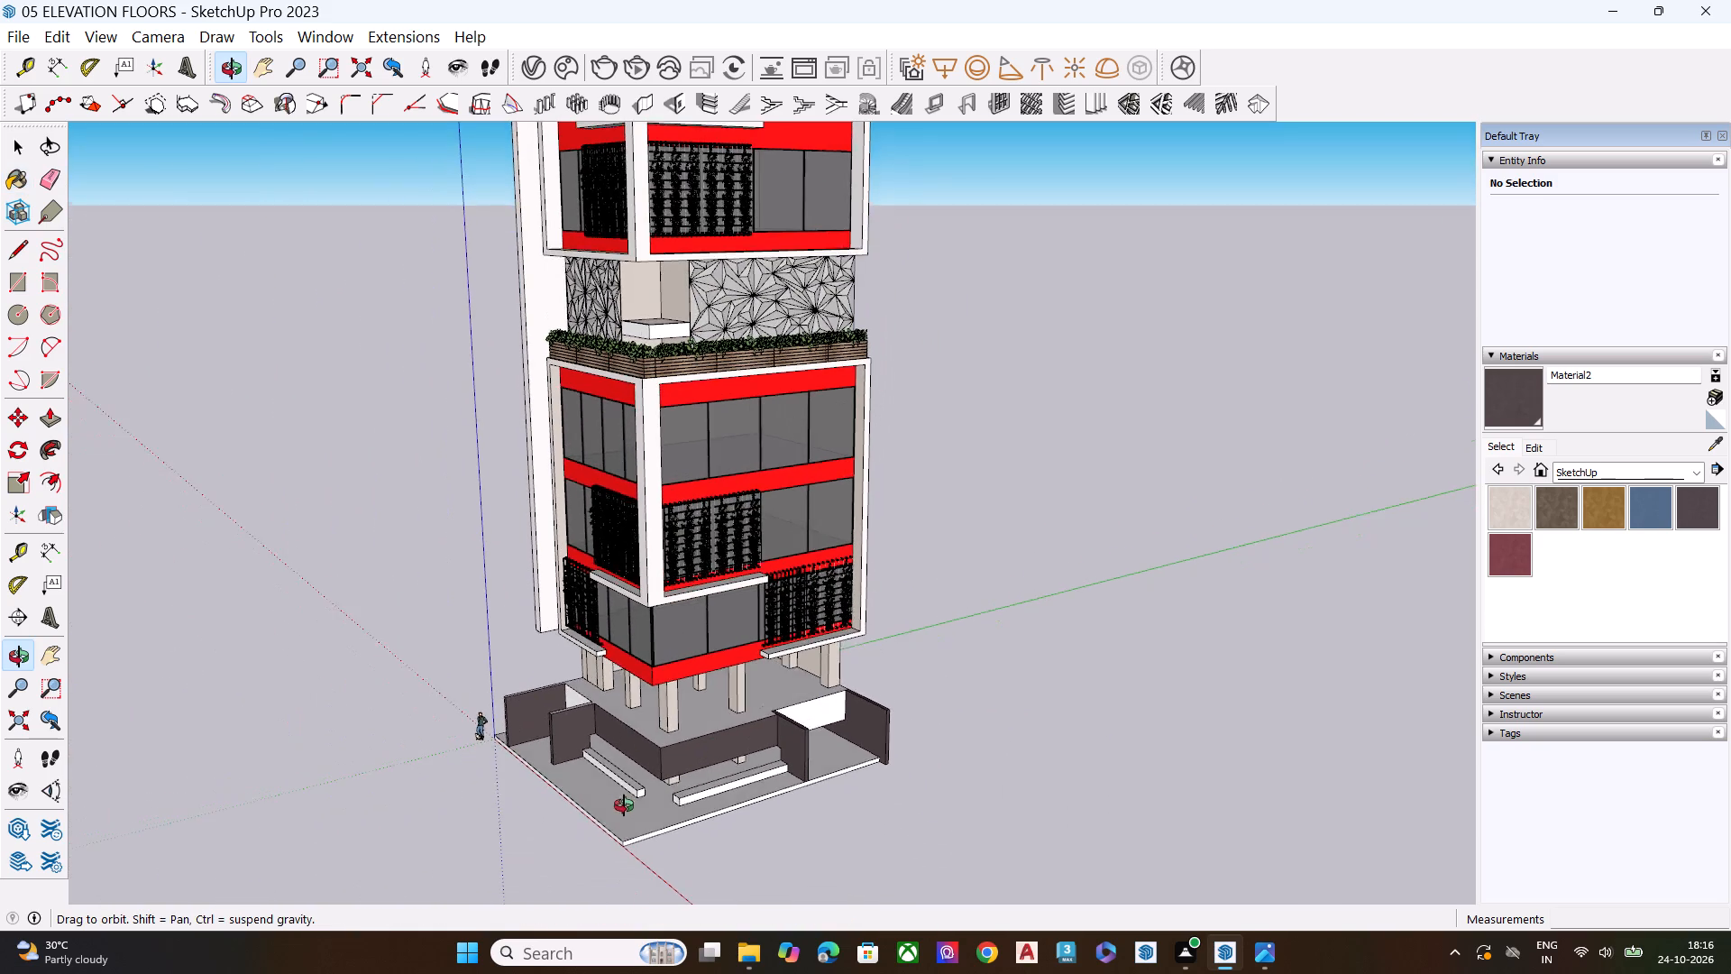
pyautogui.moveTo(624, 805); pyautogui.dragTo(609, 839, button='middle')
pyautogui.scroll(8, 591, 701)
pyautogui.press('space')
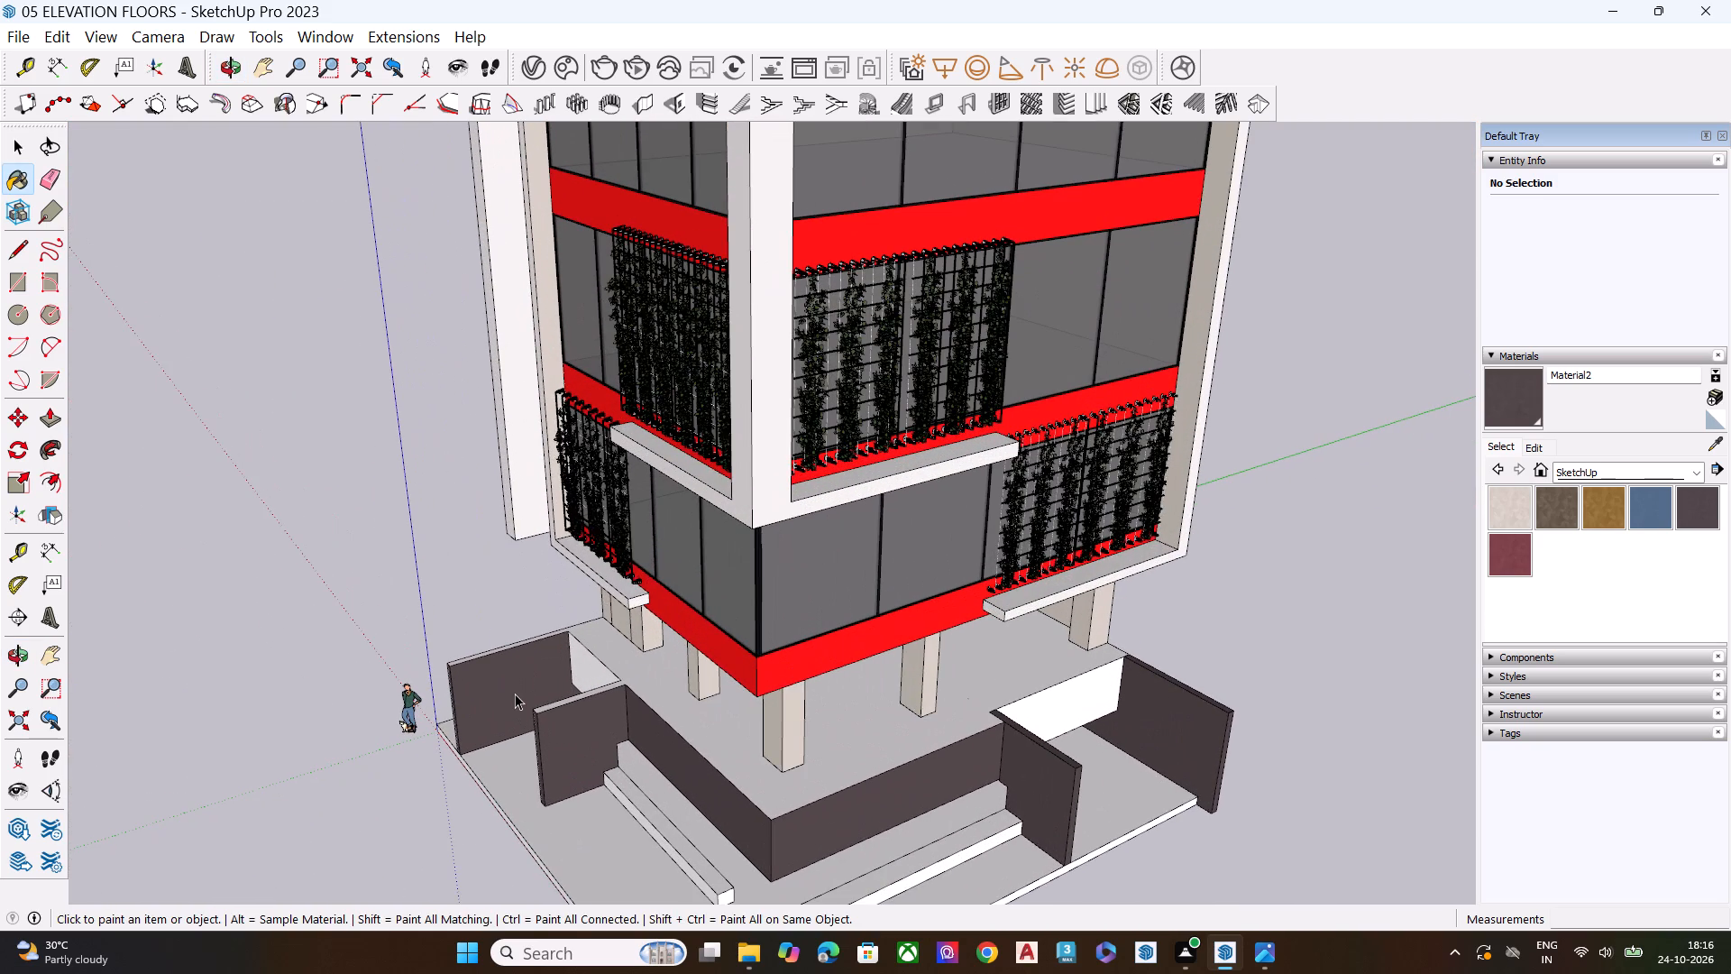
pyautogui.press('l')
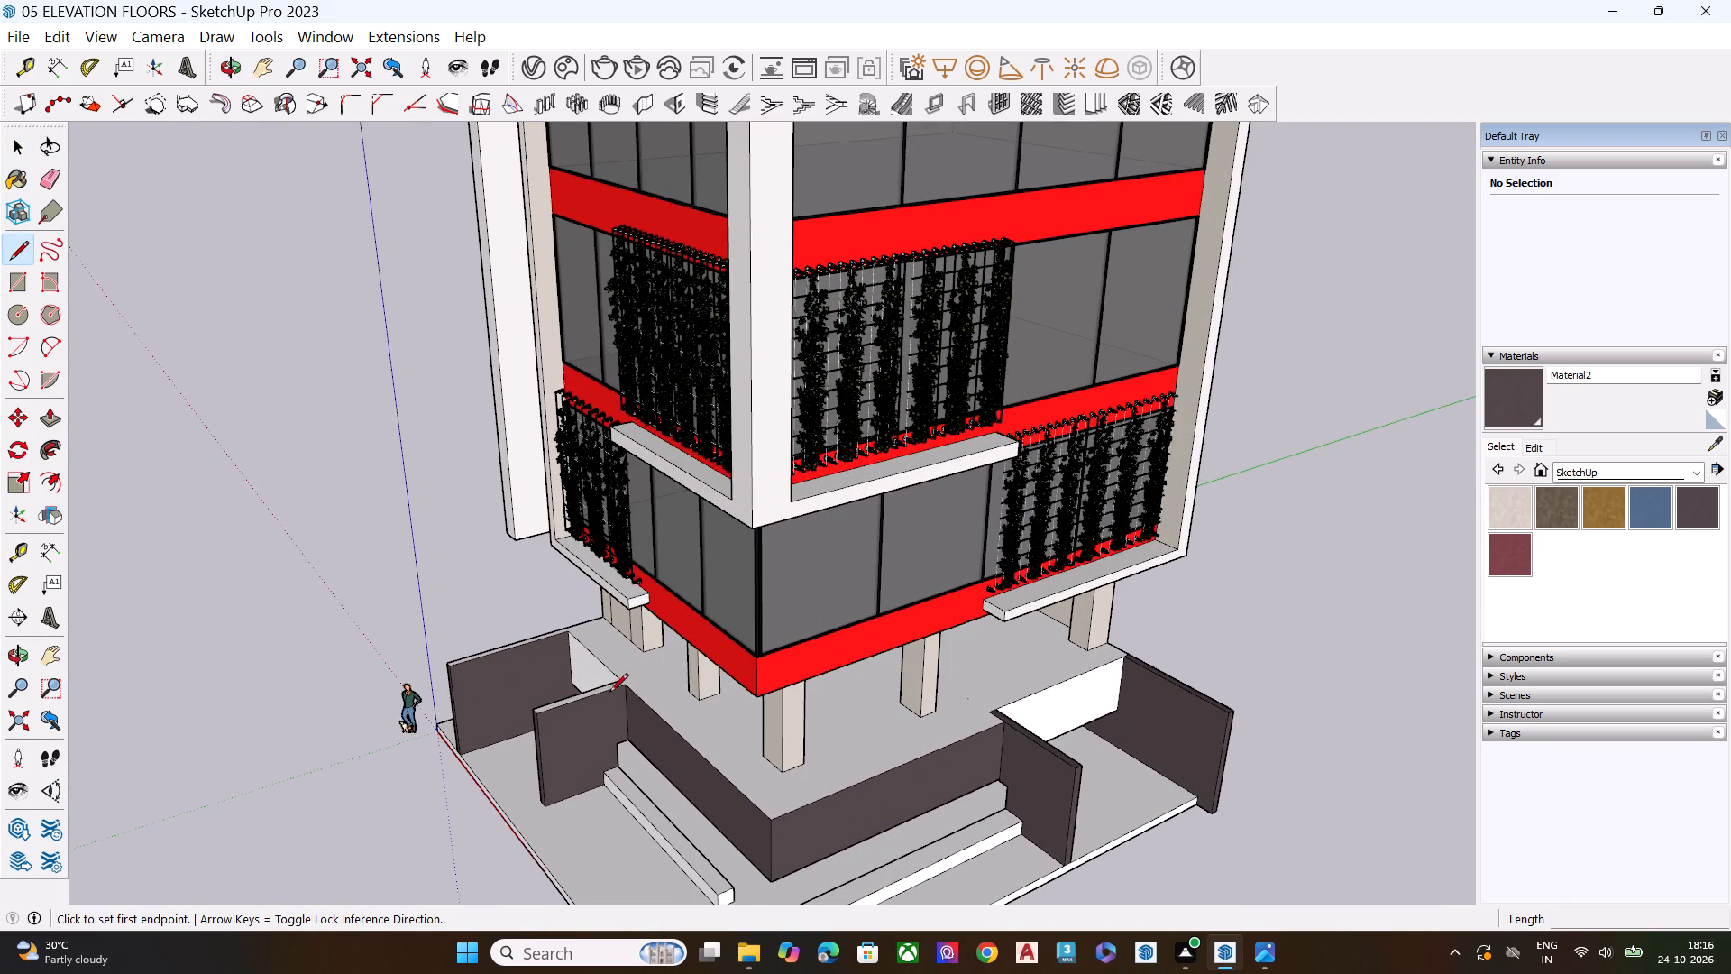
pyautogui.scroll(4, 634, 673)
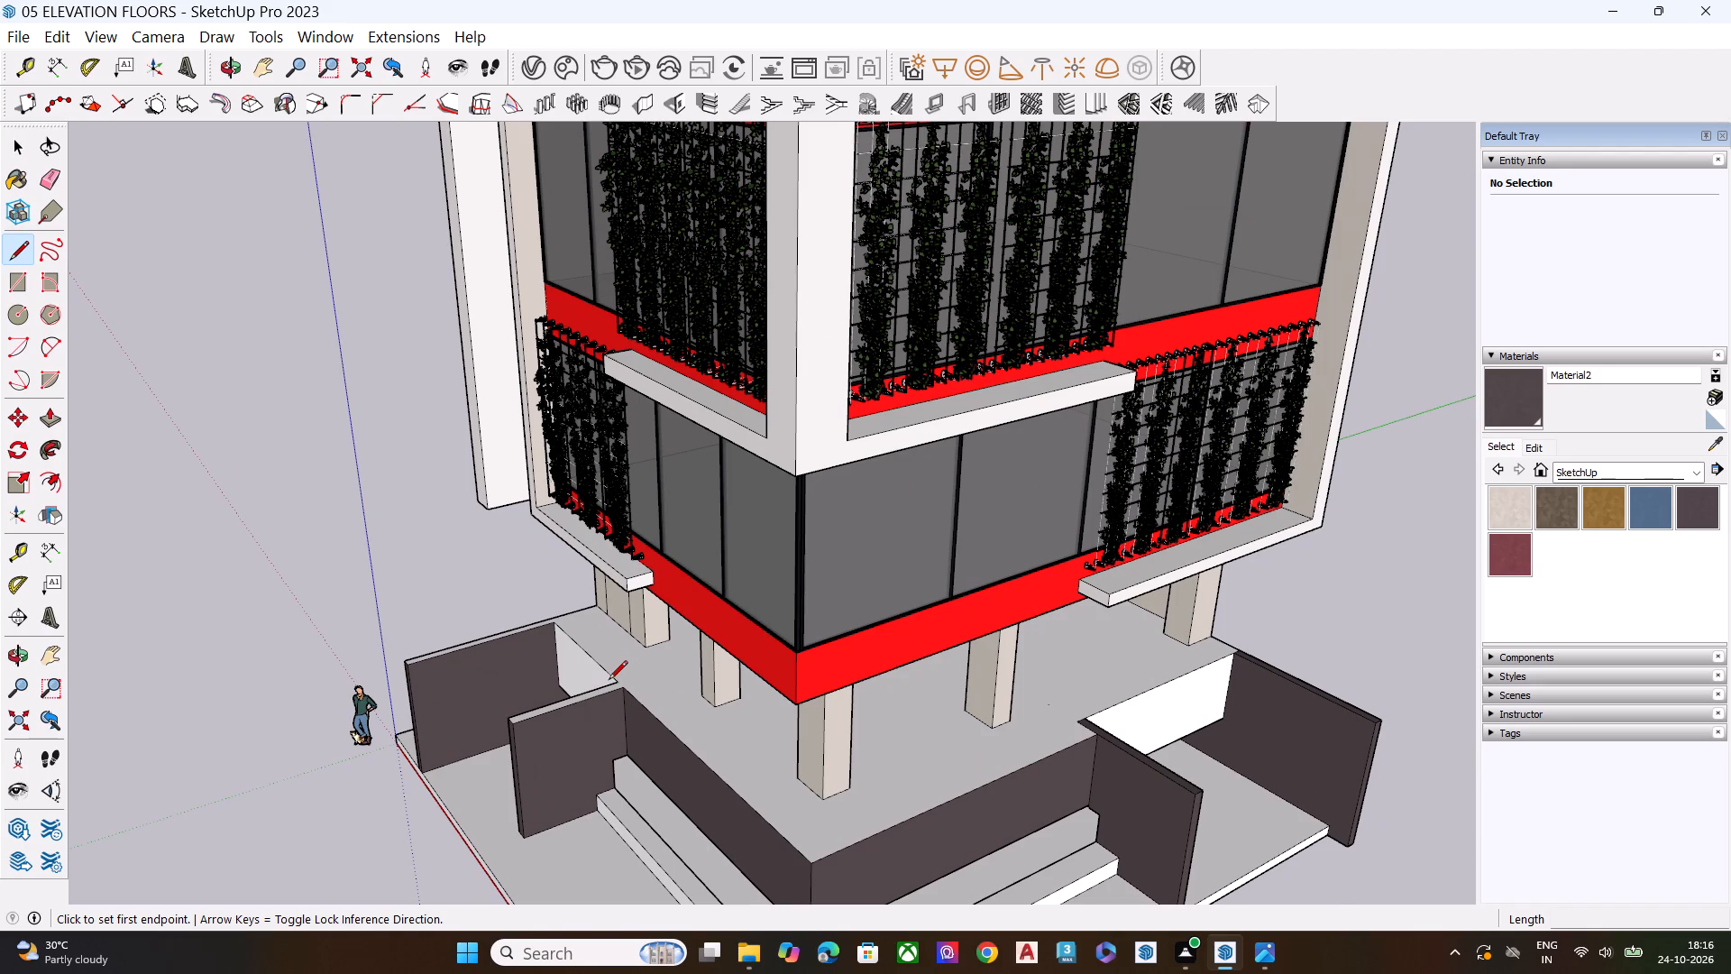
pyautogui.scroll(16, 604, 682)
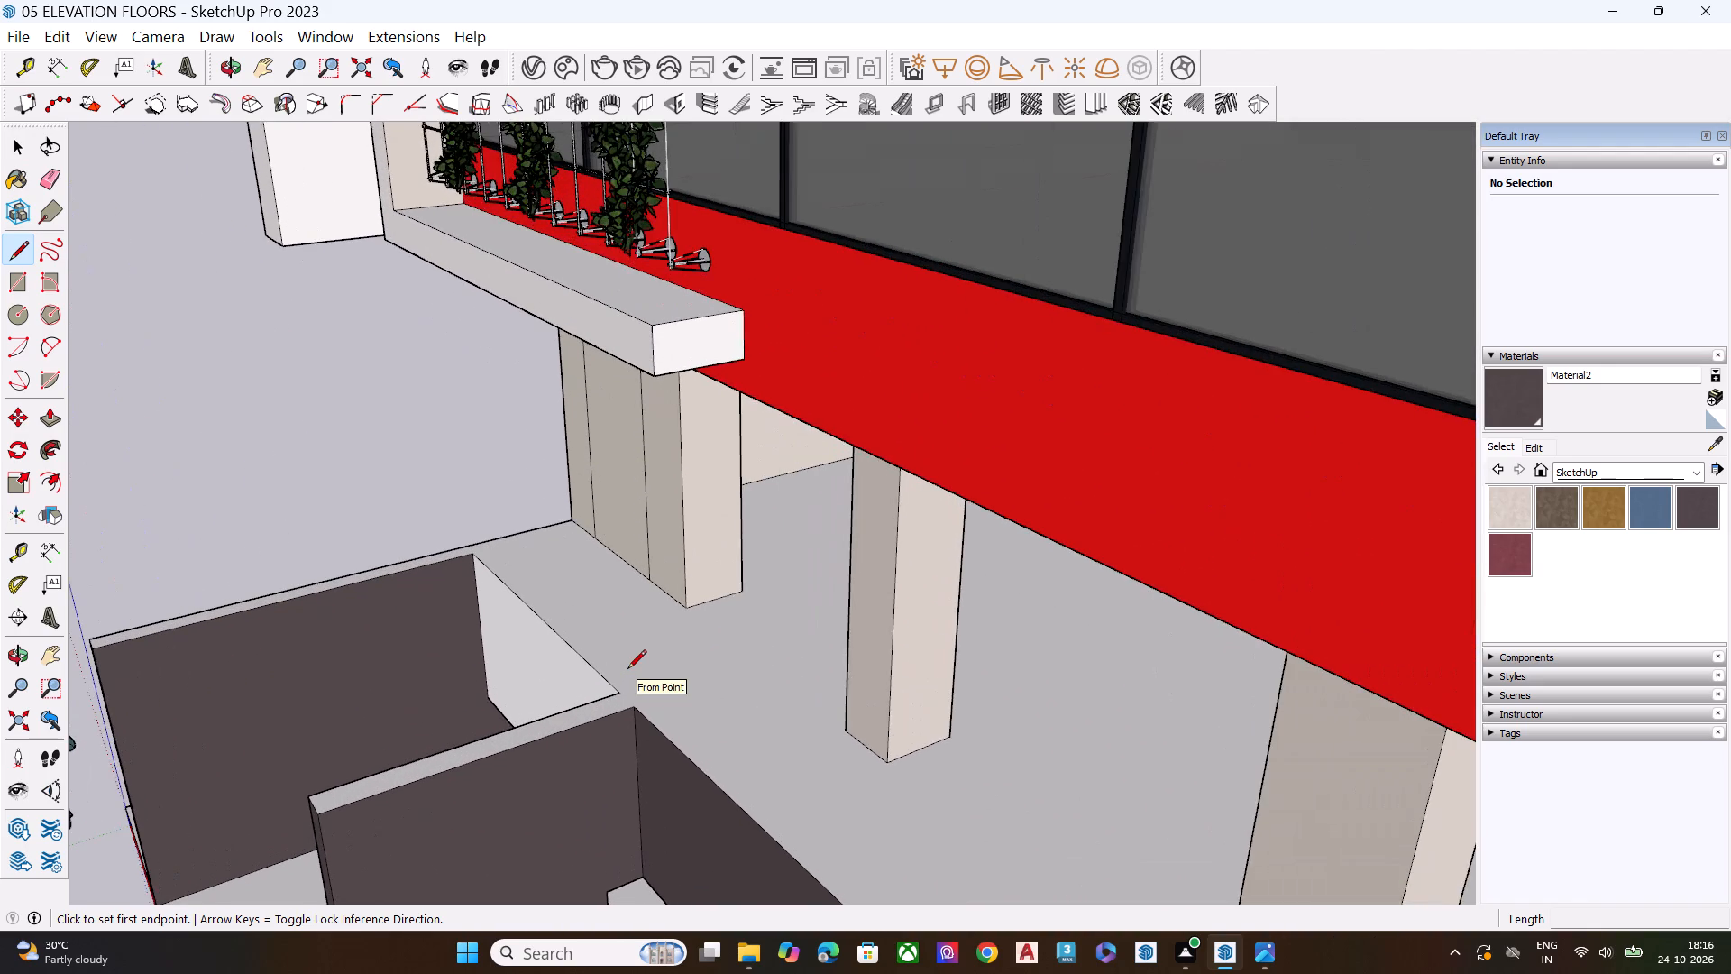
pyautogui.scroll(5, 627, 670)
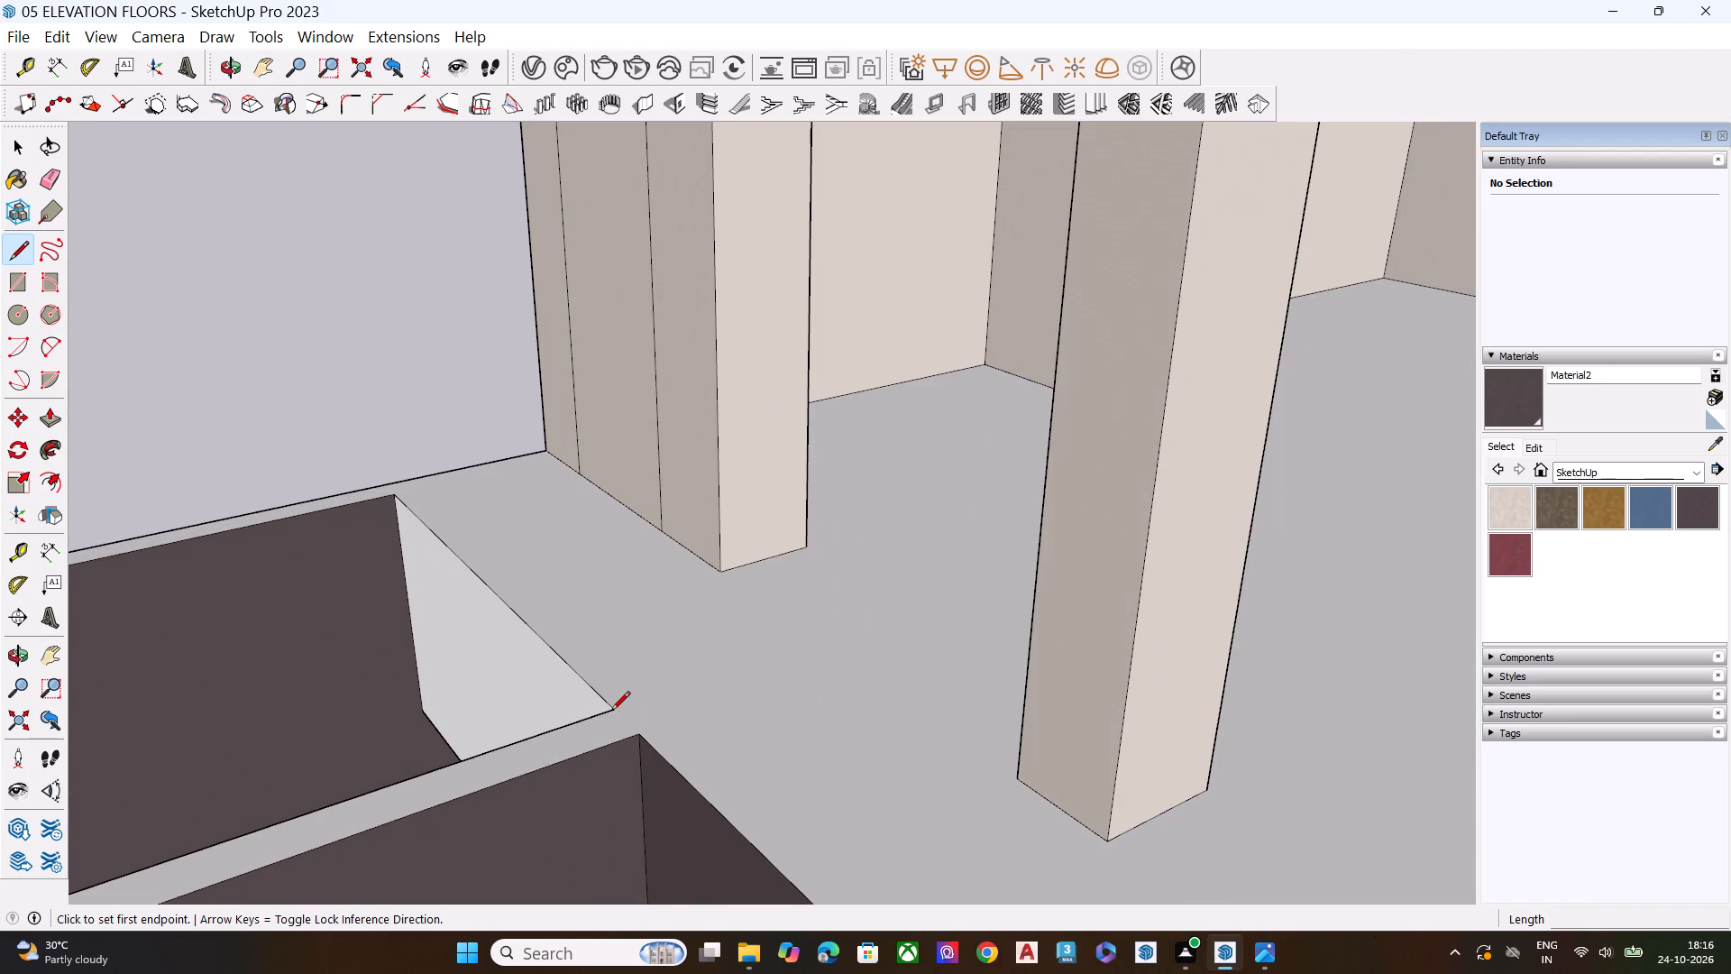
pyautogui.click(610, 712)
pyautogui.click(636, 731)
pyautogui.scroll(6, 377, 480)
pyautogui.click(408, 495)
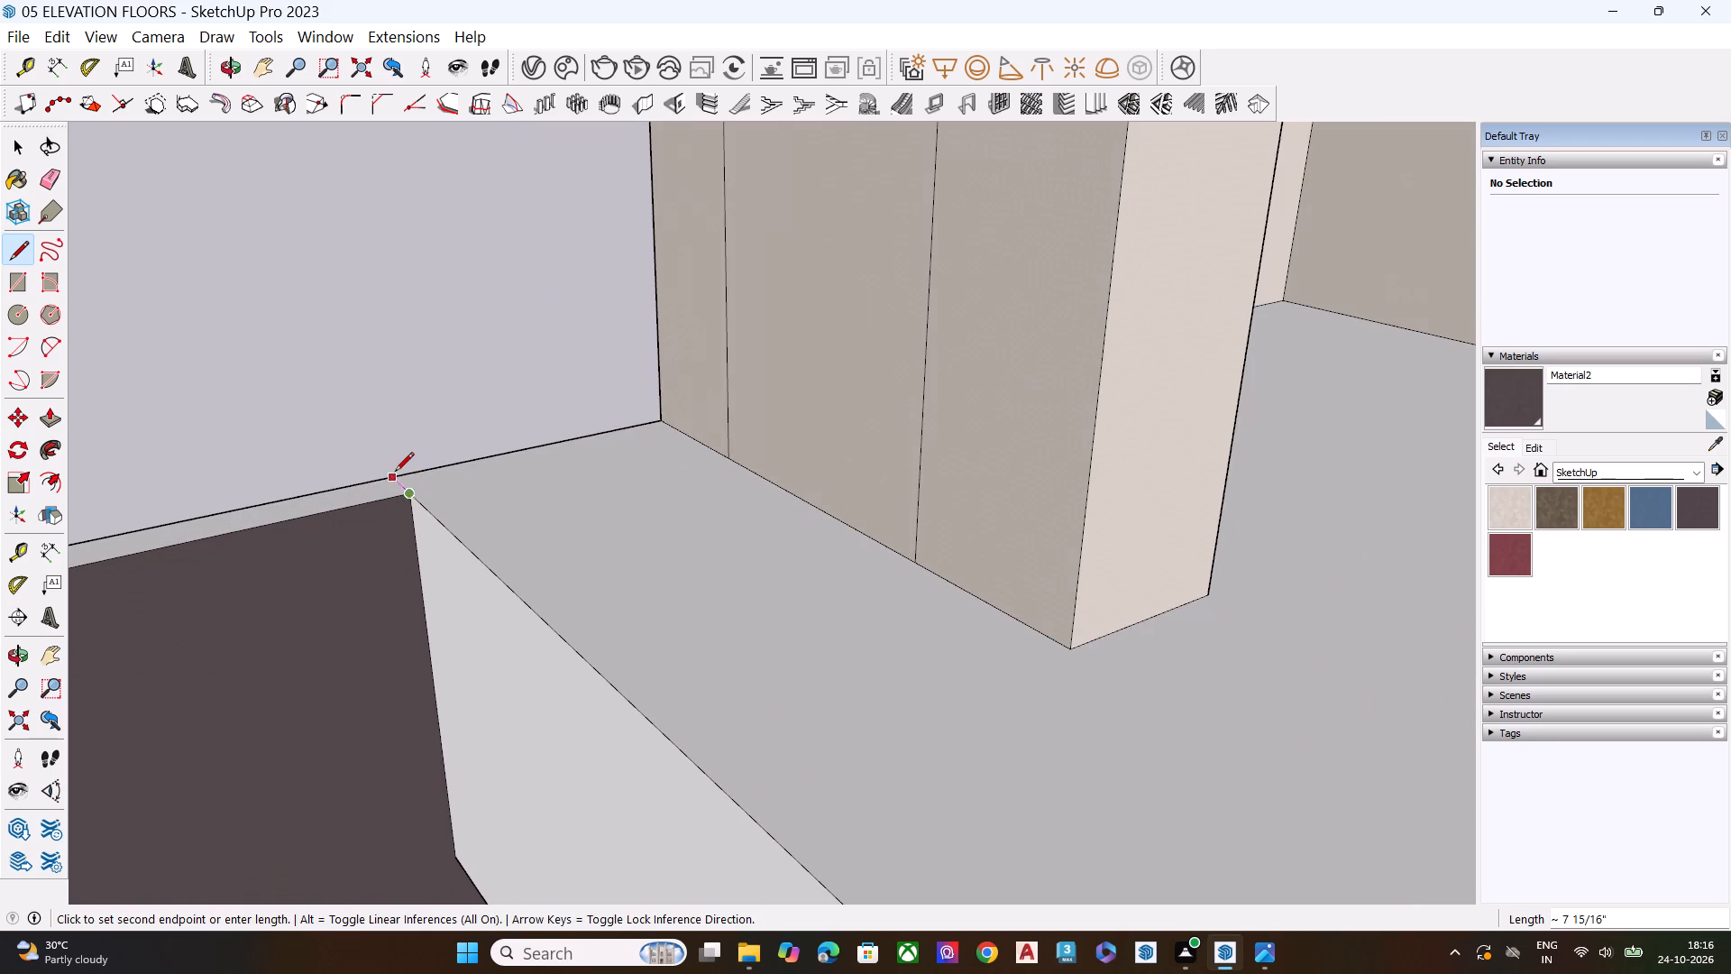
pyautogui.click(391, 473)
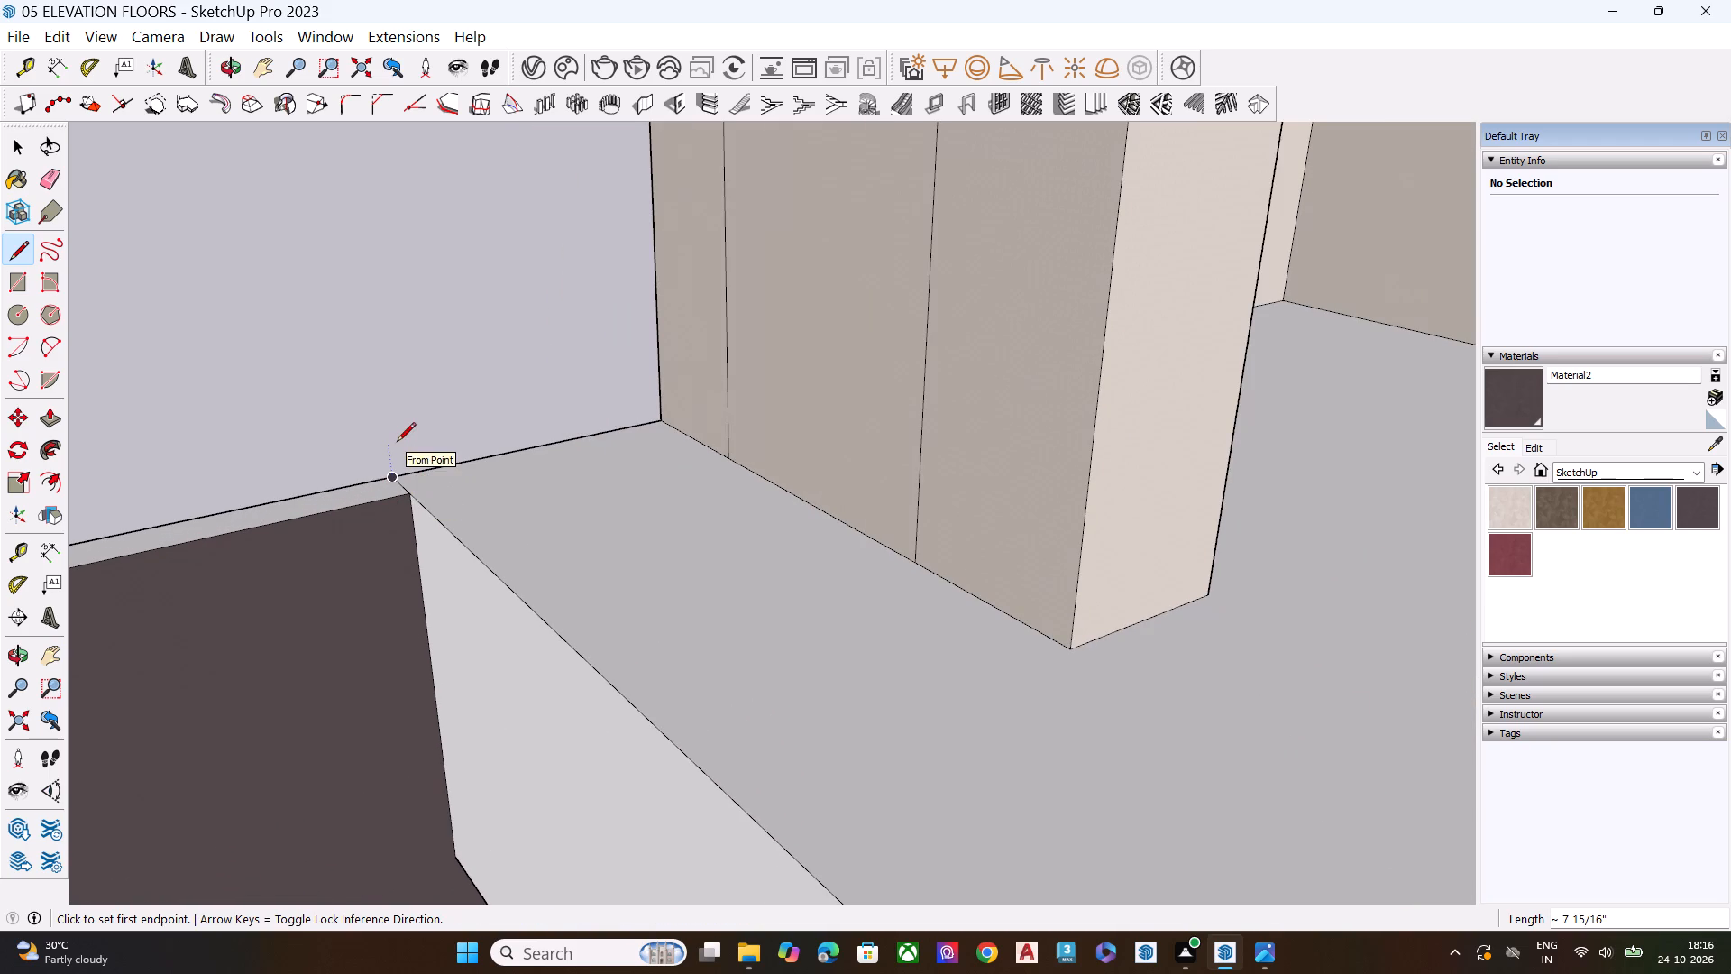
pyautogui.press('space')
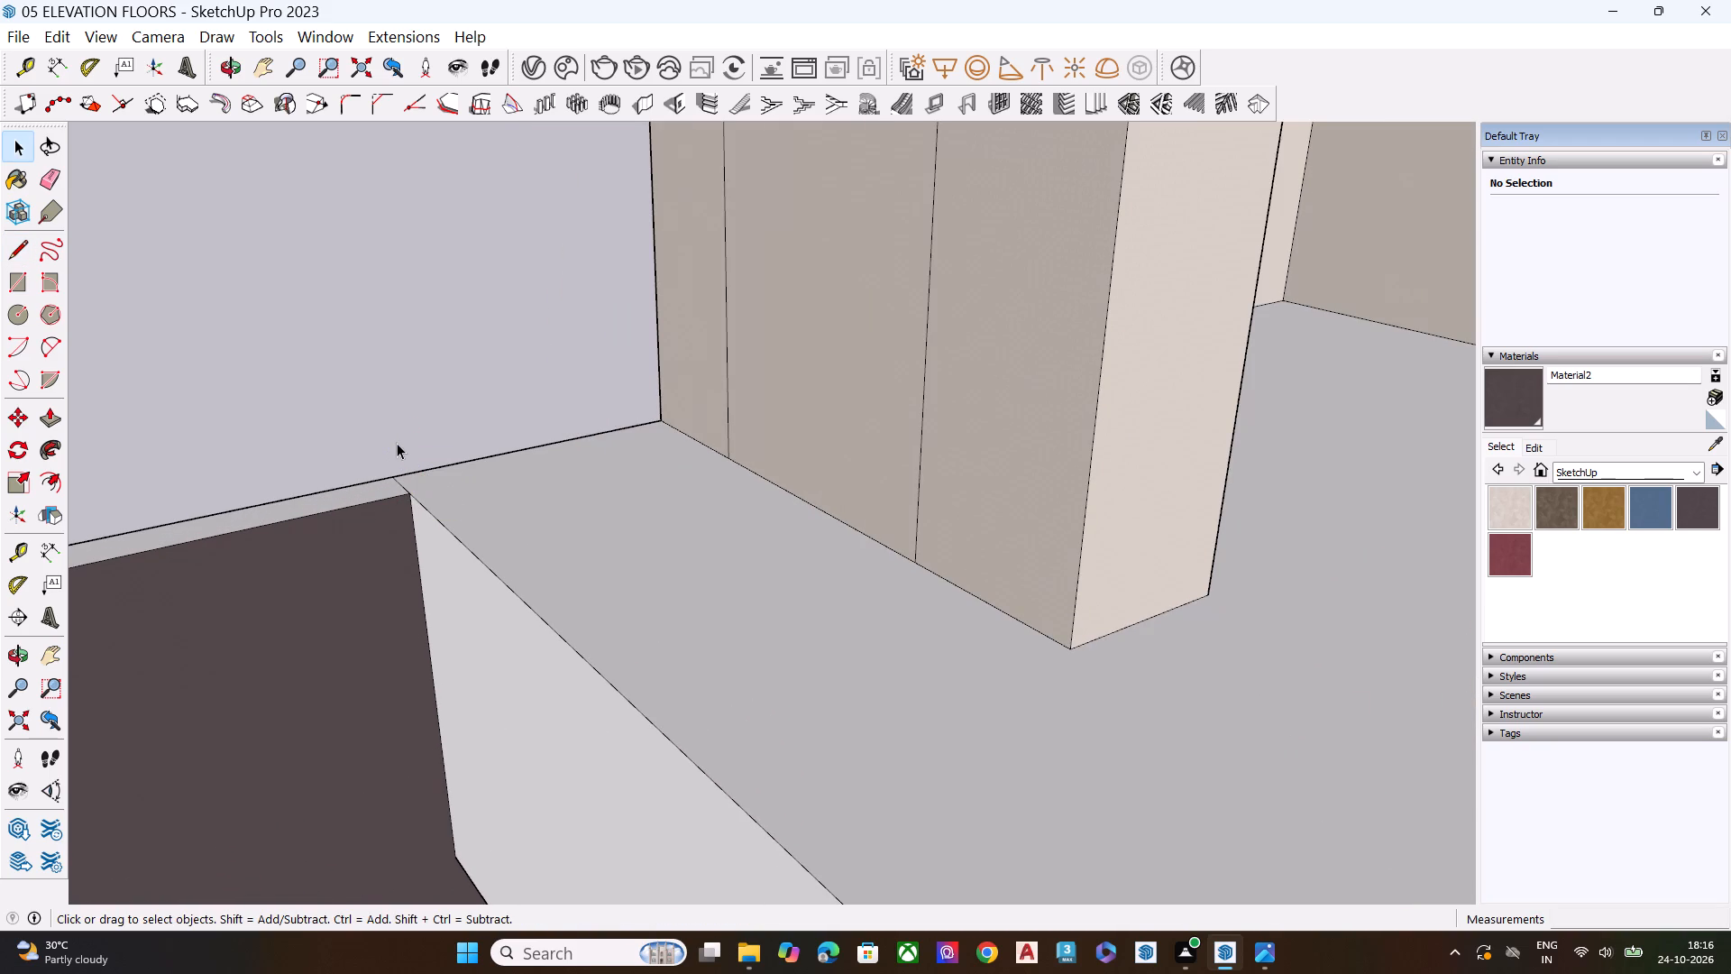
# Paint the top faces of the outer boundary wall and adjacent short wall nearest the human figure dark grey-brown.
pyautogui.click(1519, 392)
pyautogui.click(333, 500)
pyautogui.scroll(-7, 431, 446)
pyautogui.click(456, 684)
# Examine the painted podium, flanking walls and boundary walls from low and raised viewpoints.
pyautogui.moveTo(462, 682); pyautogui.dragTo(495, 630, button='middle')
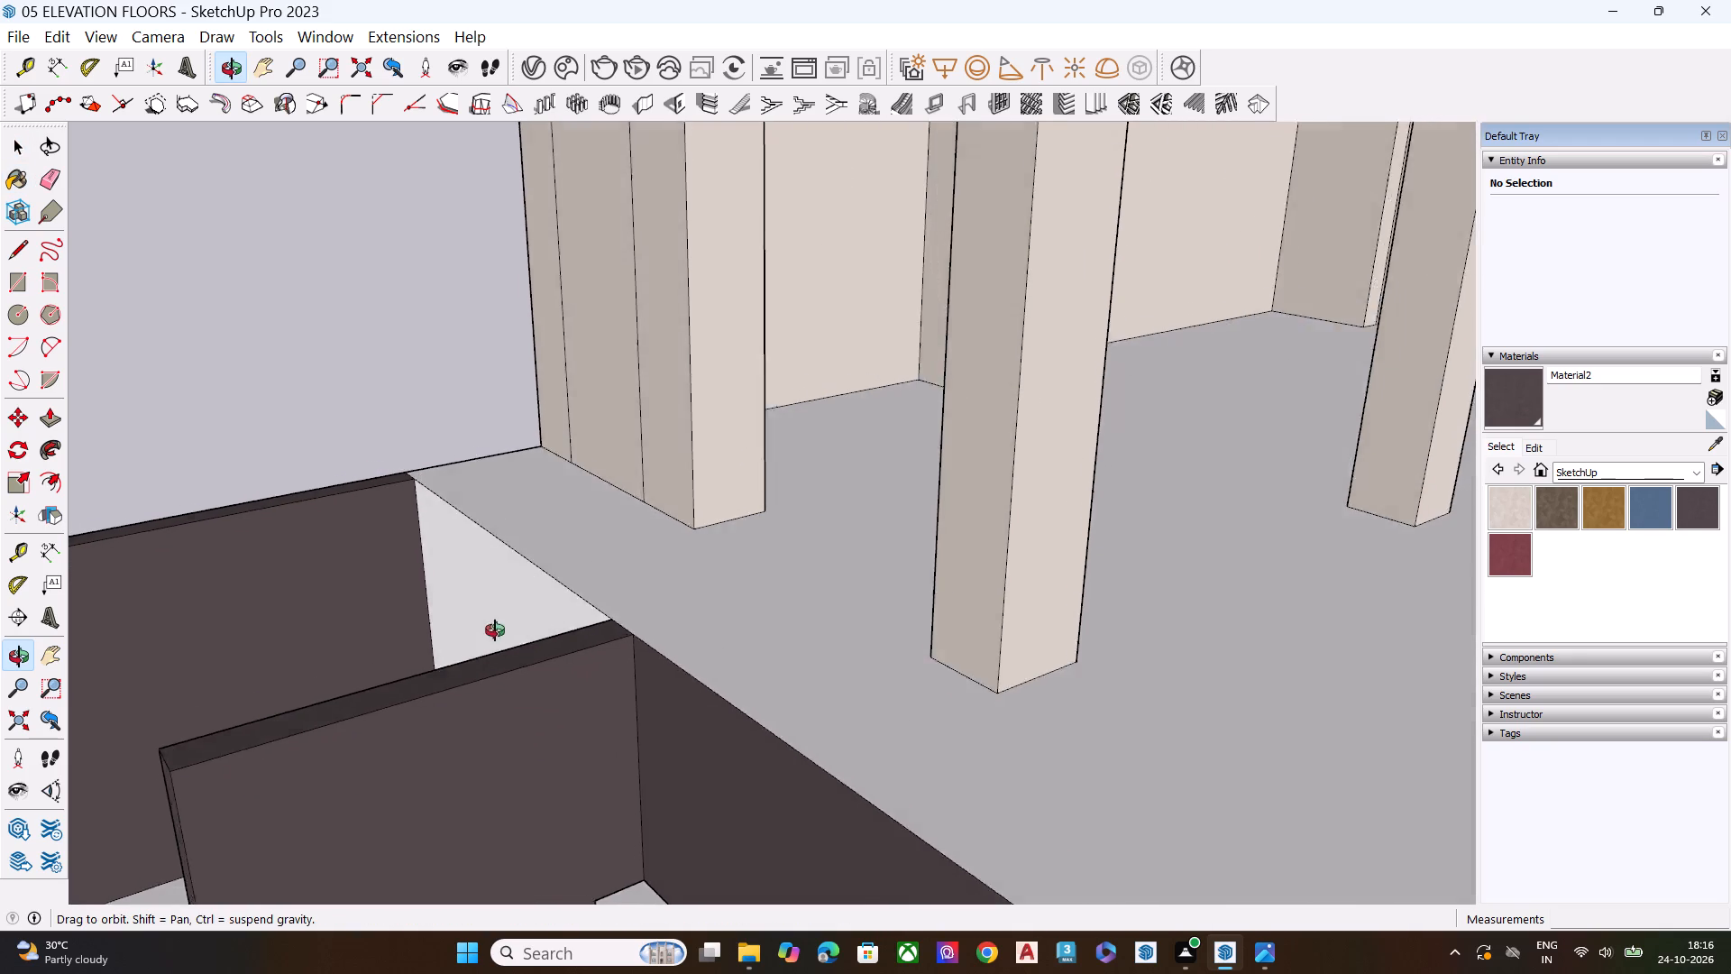
pyautogui.moveTo(495, 630); pyautogui.dragTo(565, 431, button='middle')
pyautogui.scroll(3, 565, 431)
pyautogui.scroll(-9, 609, 409)
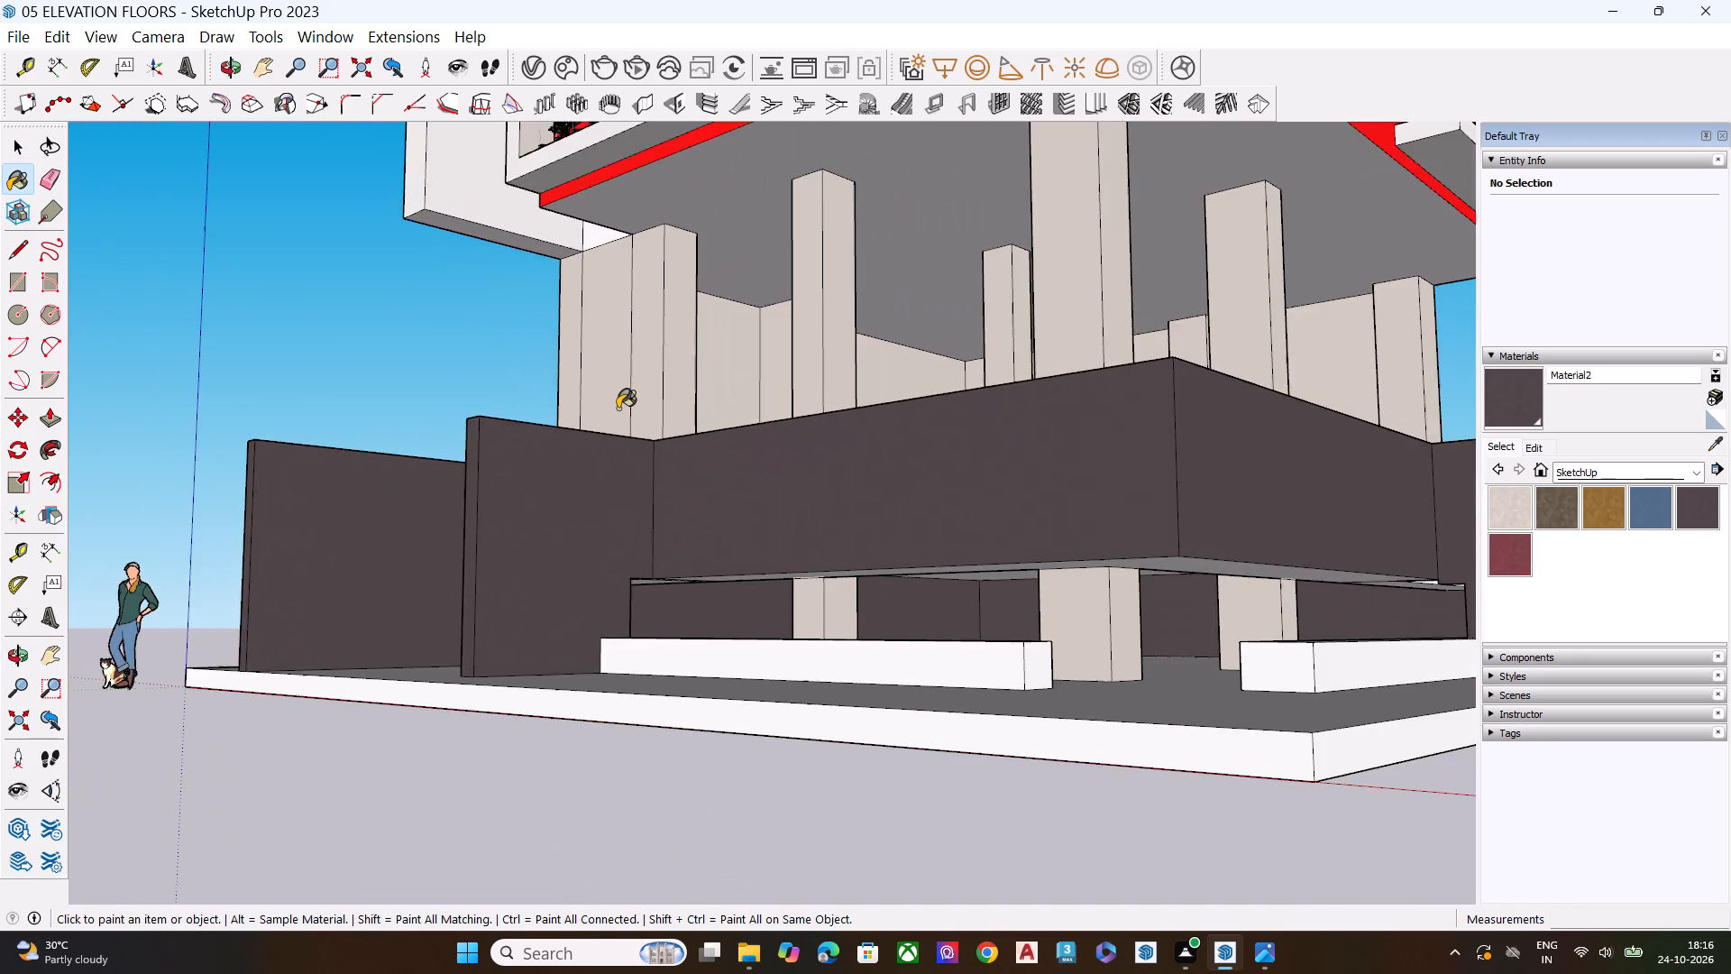
pyautogui.scroll(-5, 675, 389)
pyautogui.moveTo(811, 533); pyautogui.dragTo(747, 400, button='middle')
pyautogui.moveTo(811, 418); pyautogui.dragTo(811, 501, button='middle')
pyautogui.moveTo(913, 391); pyautogui.dragTo(930, 760, button='middle')
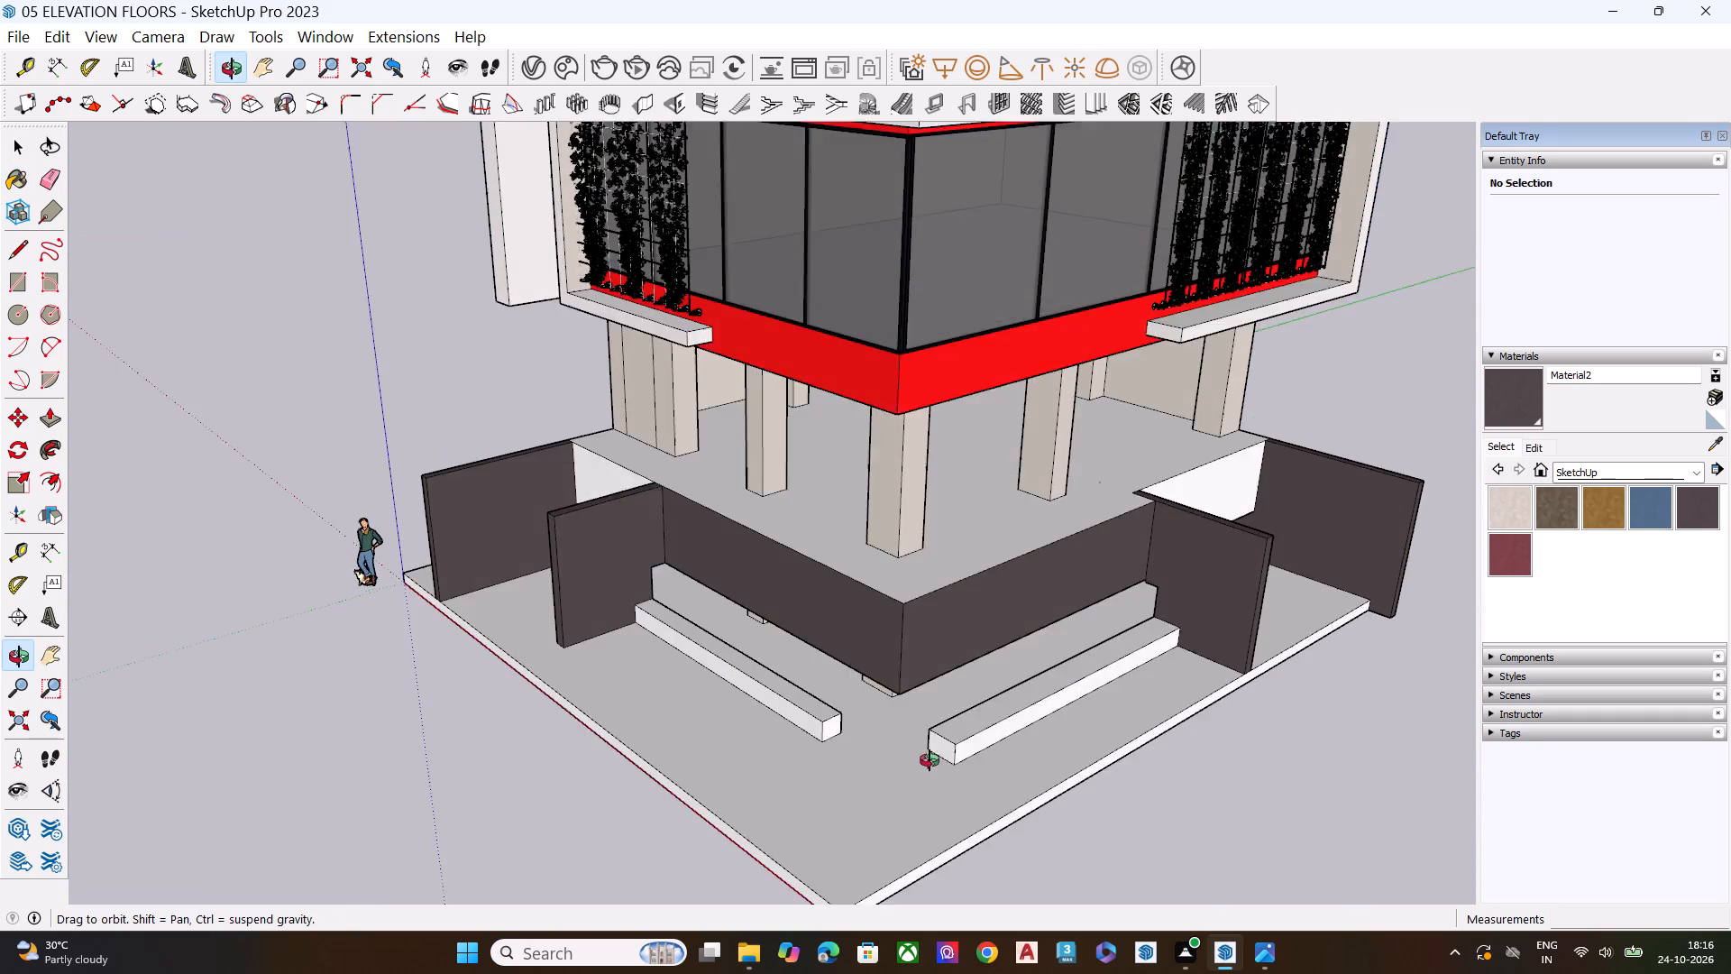
pyautogui.moveTo(930, 760); pyautogui.dragTo(930, 786, button='middle')
pyautogui.scroll(9, 1297, 541)
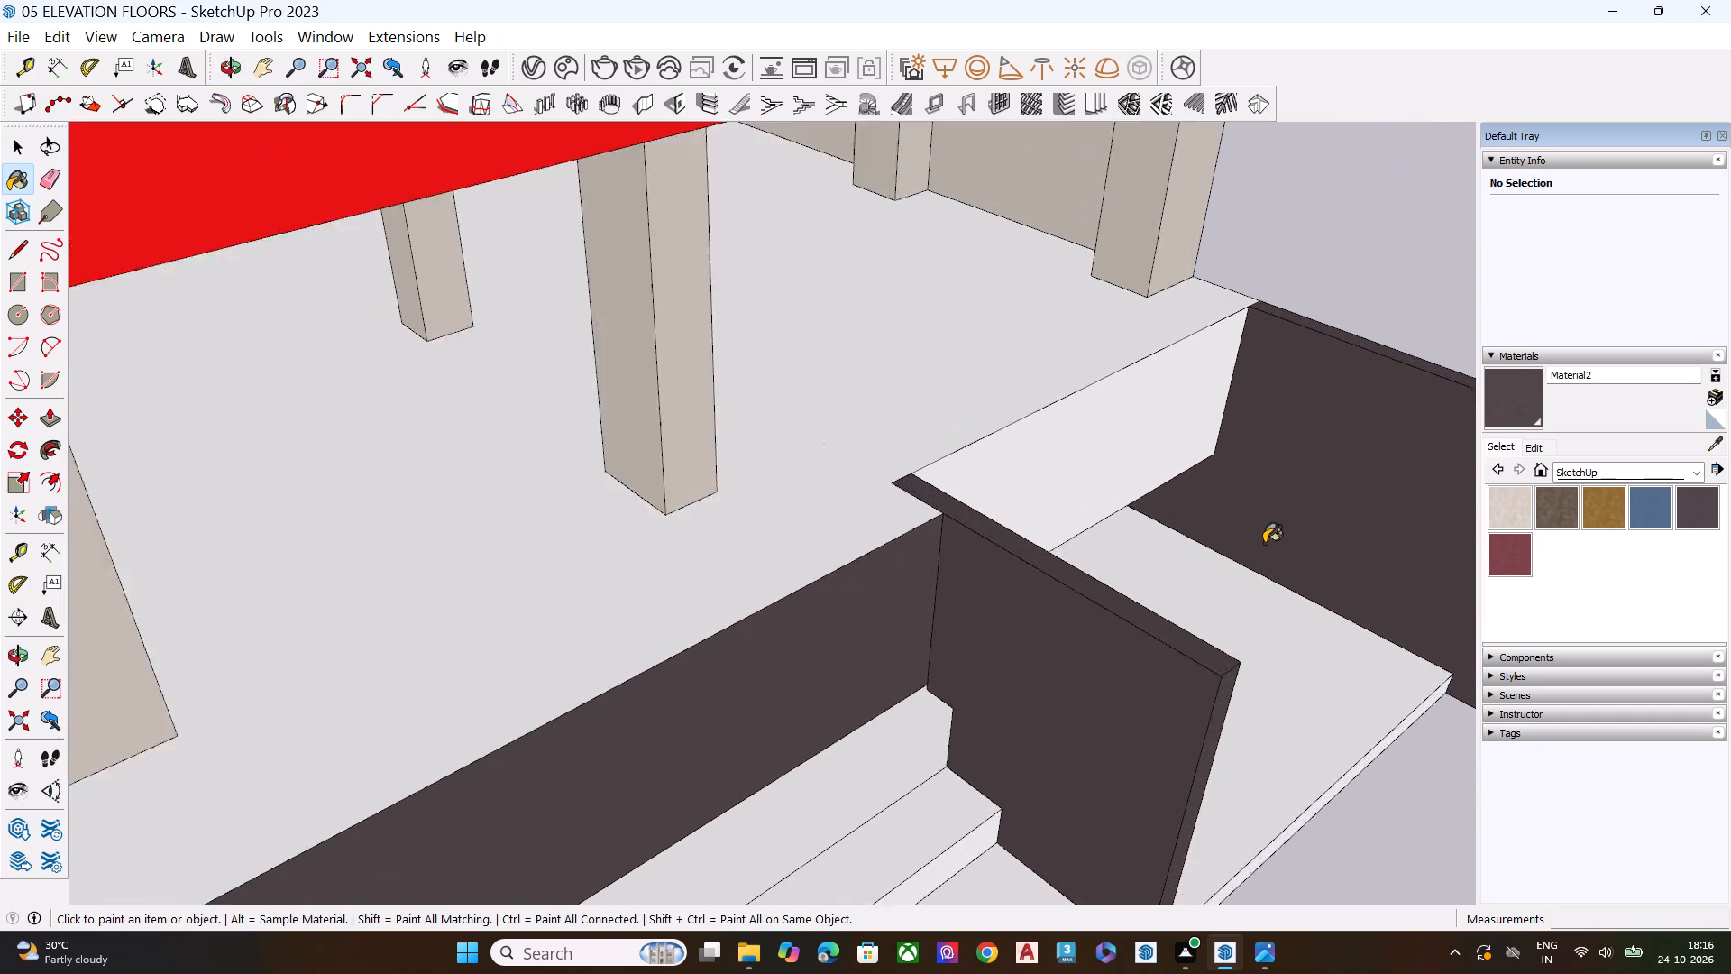
pyautogui.scroll(2, 1264, 543)
pyautogui.scroll(-6, 1244, 545)
pyautogui.scroll(1, 1232, 553)
pyautogui.scroll(-3, 1232, 553)
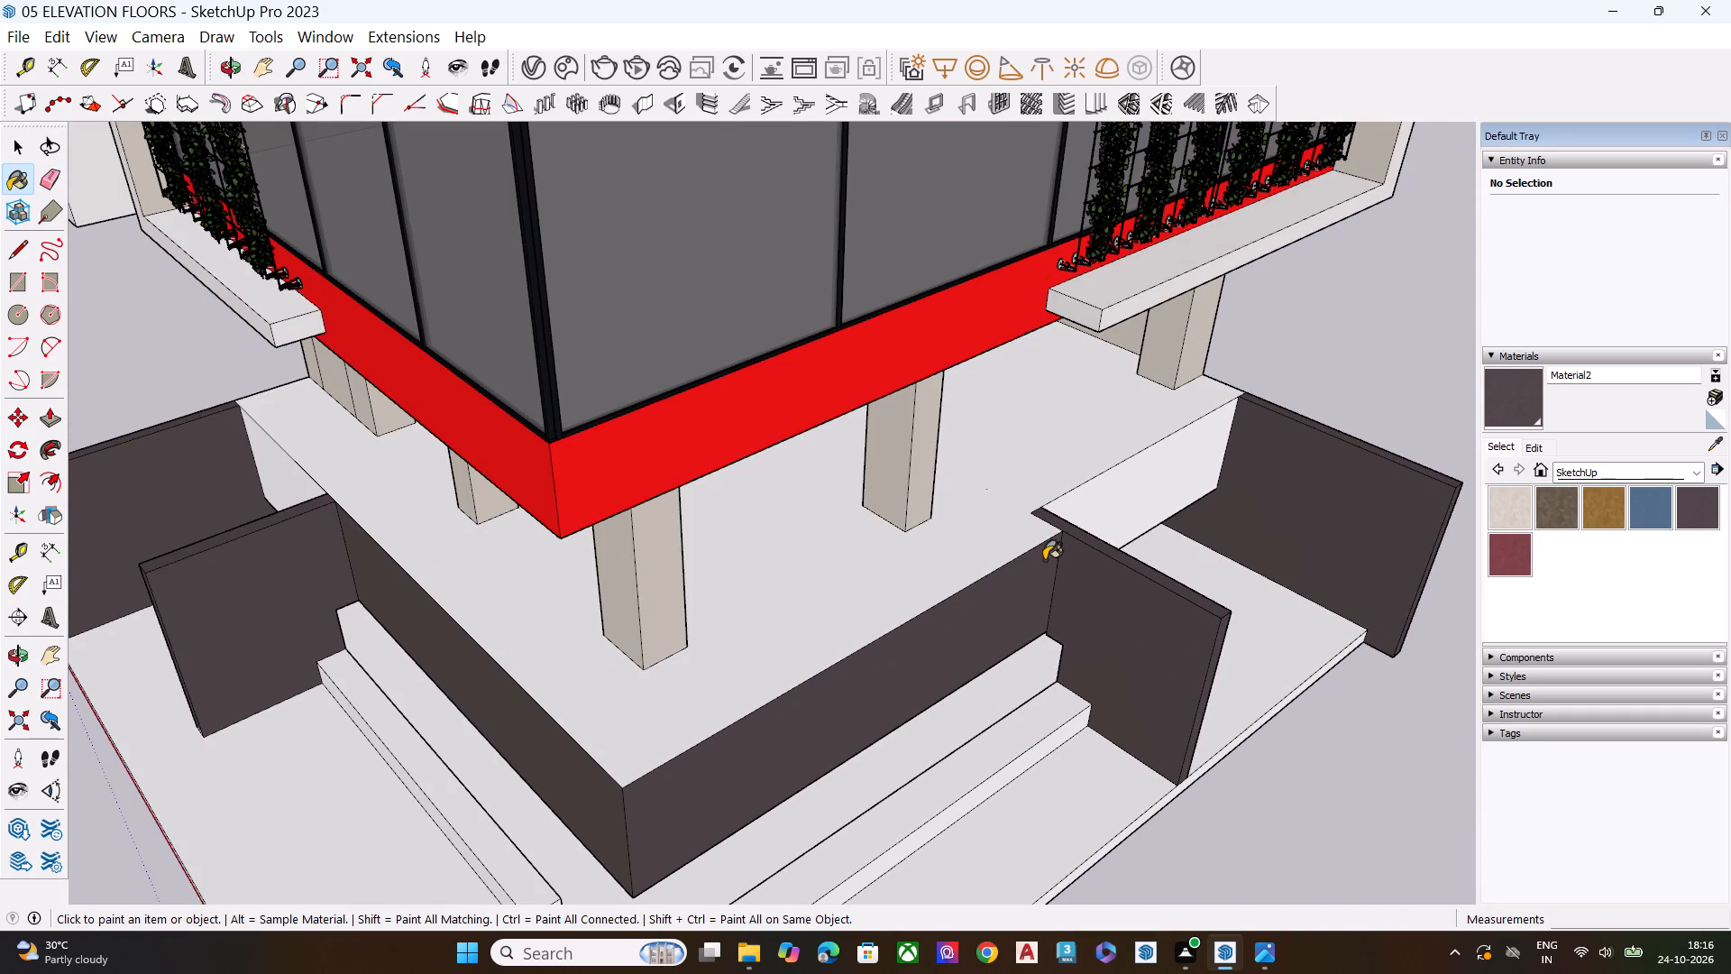
pyautogui.scroll(-2, 1034, 566)
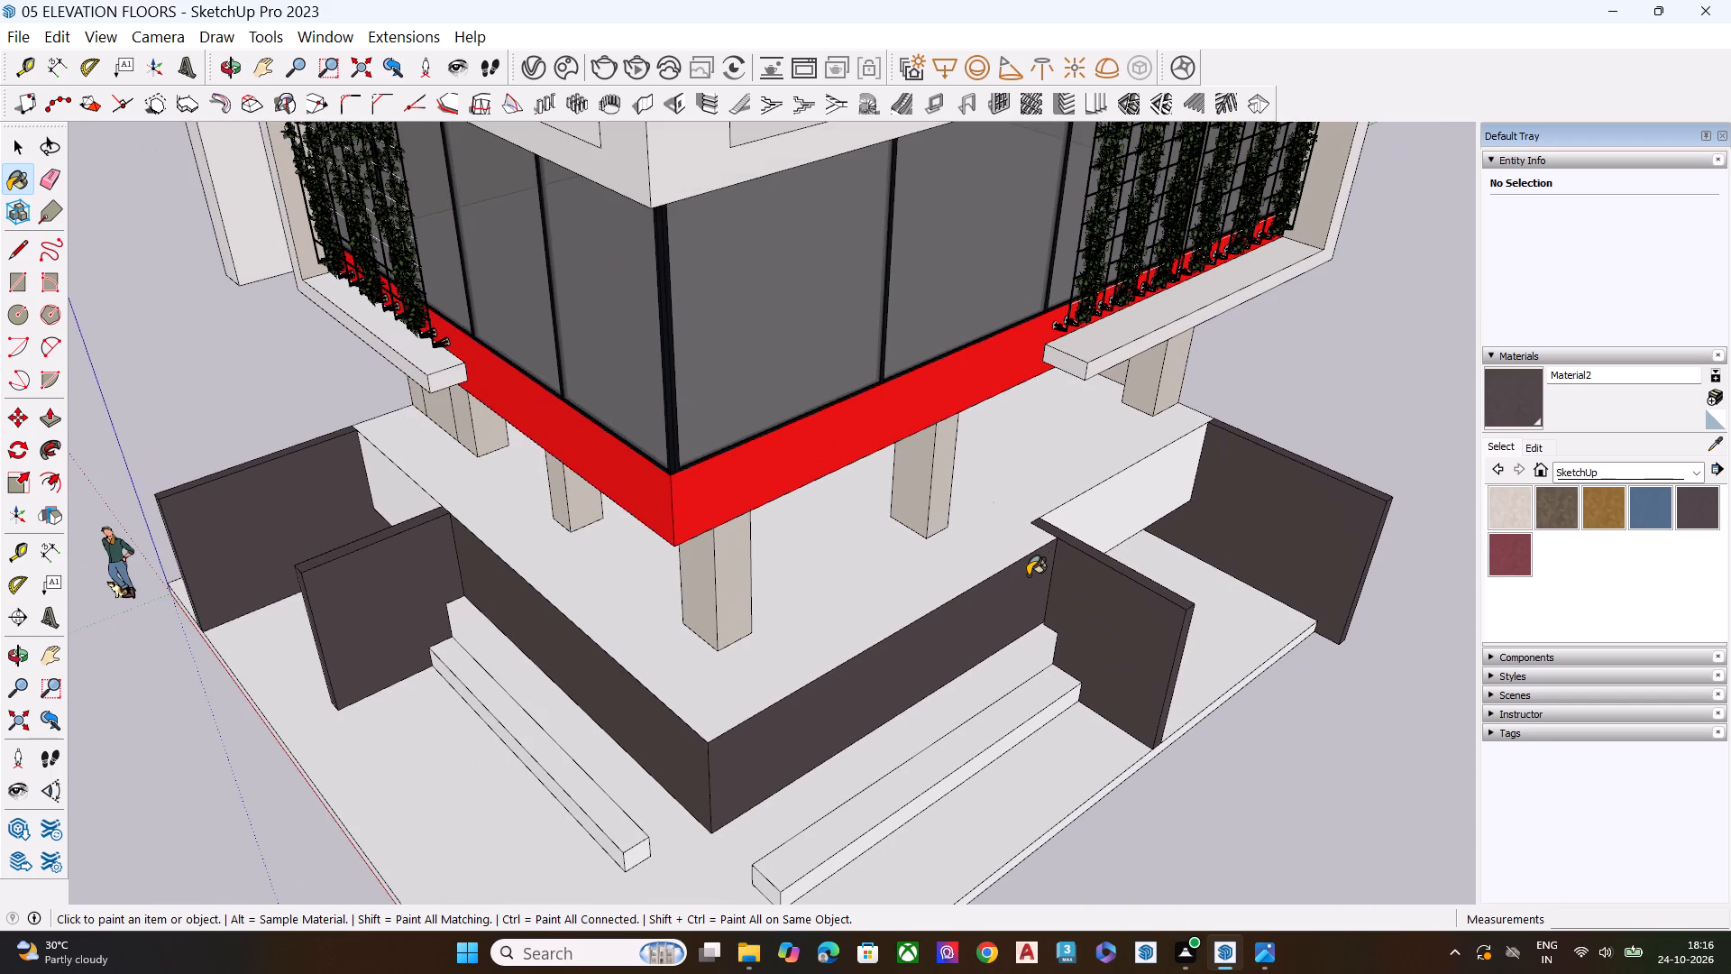
pyautogui.press('space')
pyautogui.scroll(-7, 819, 563)
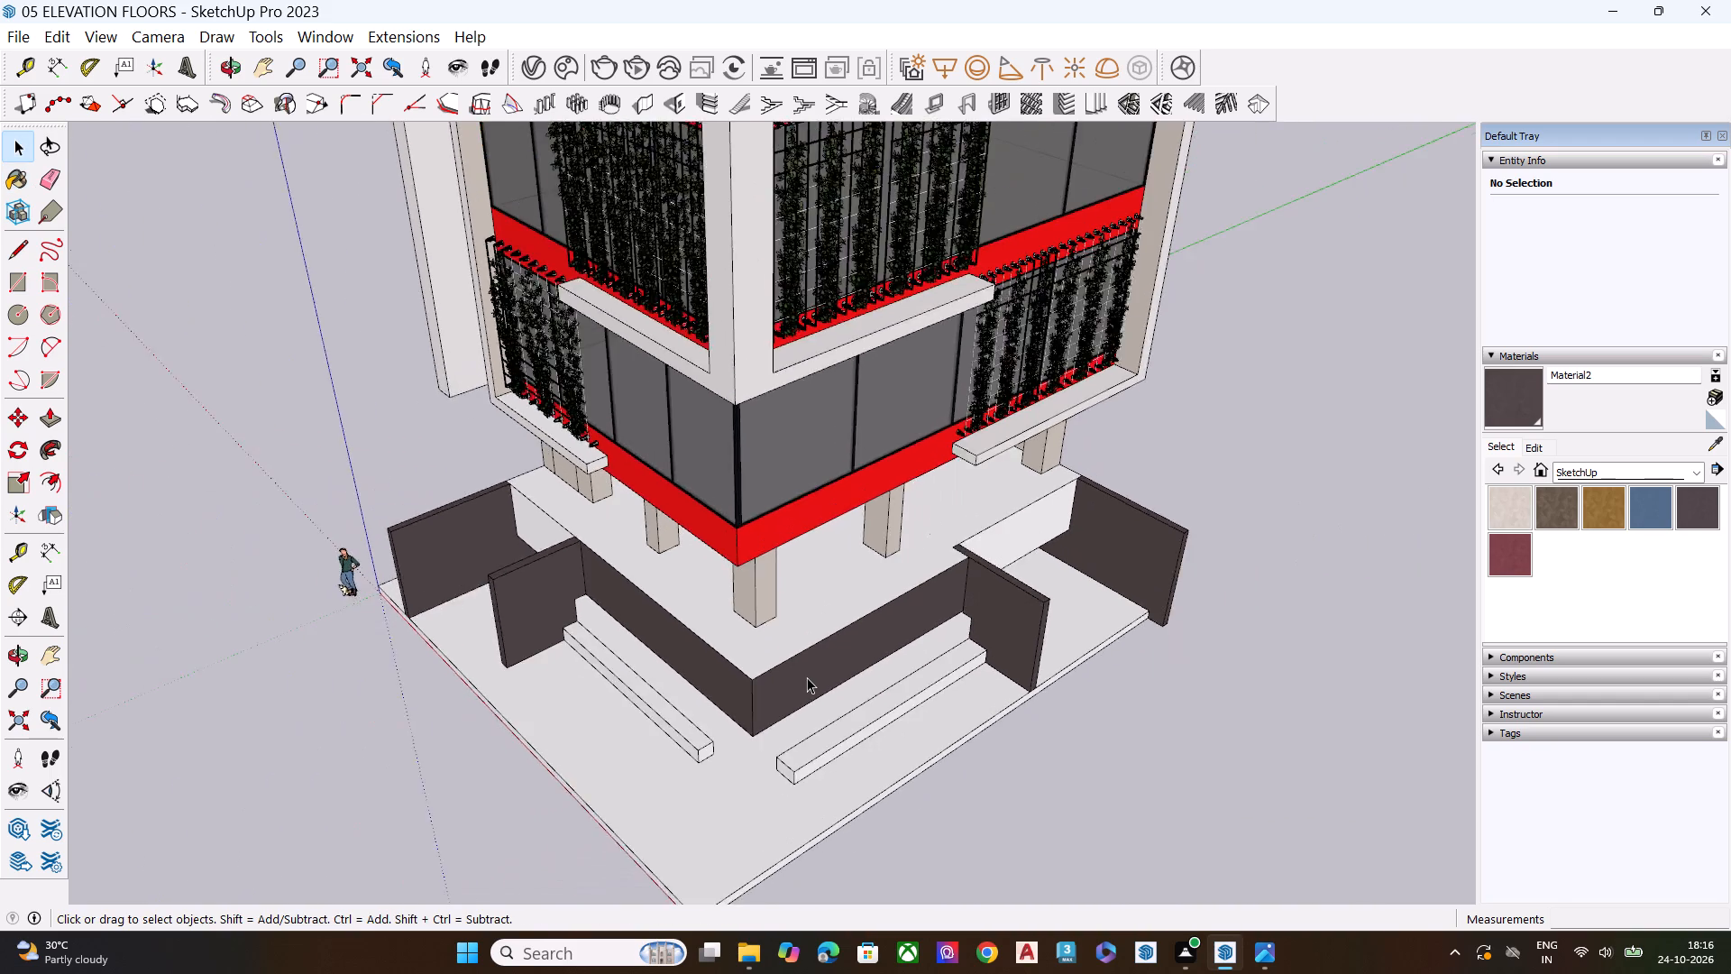
pyautogui.scroll(-2, 807, 677)
pyautogui.moveTo(774, 686); pyautogui.dragTo(796, 325, button='middle')
pyautogui.scroll(3, 792, 321)
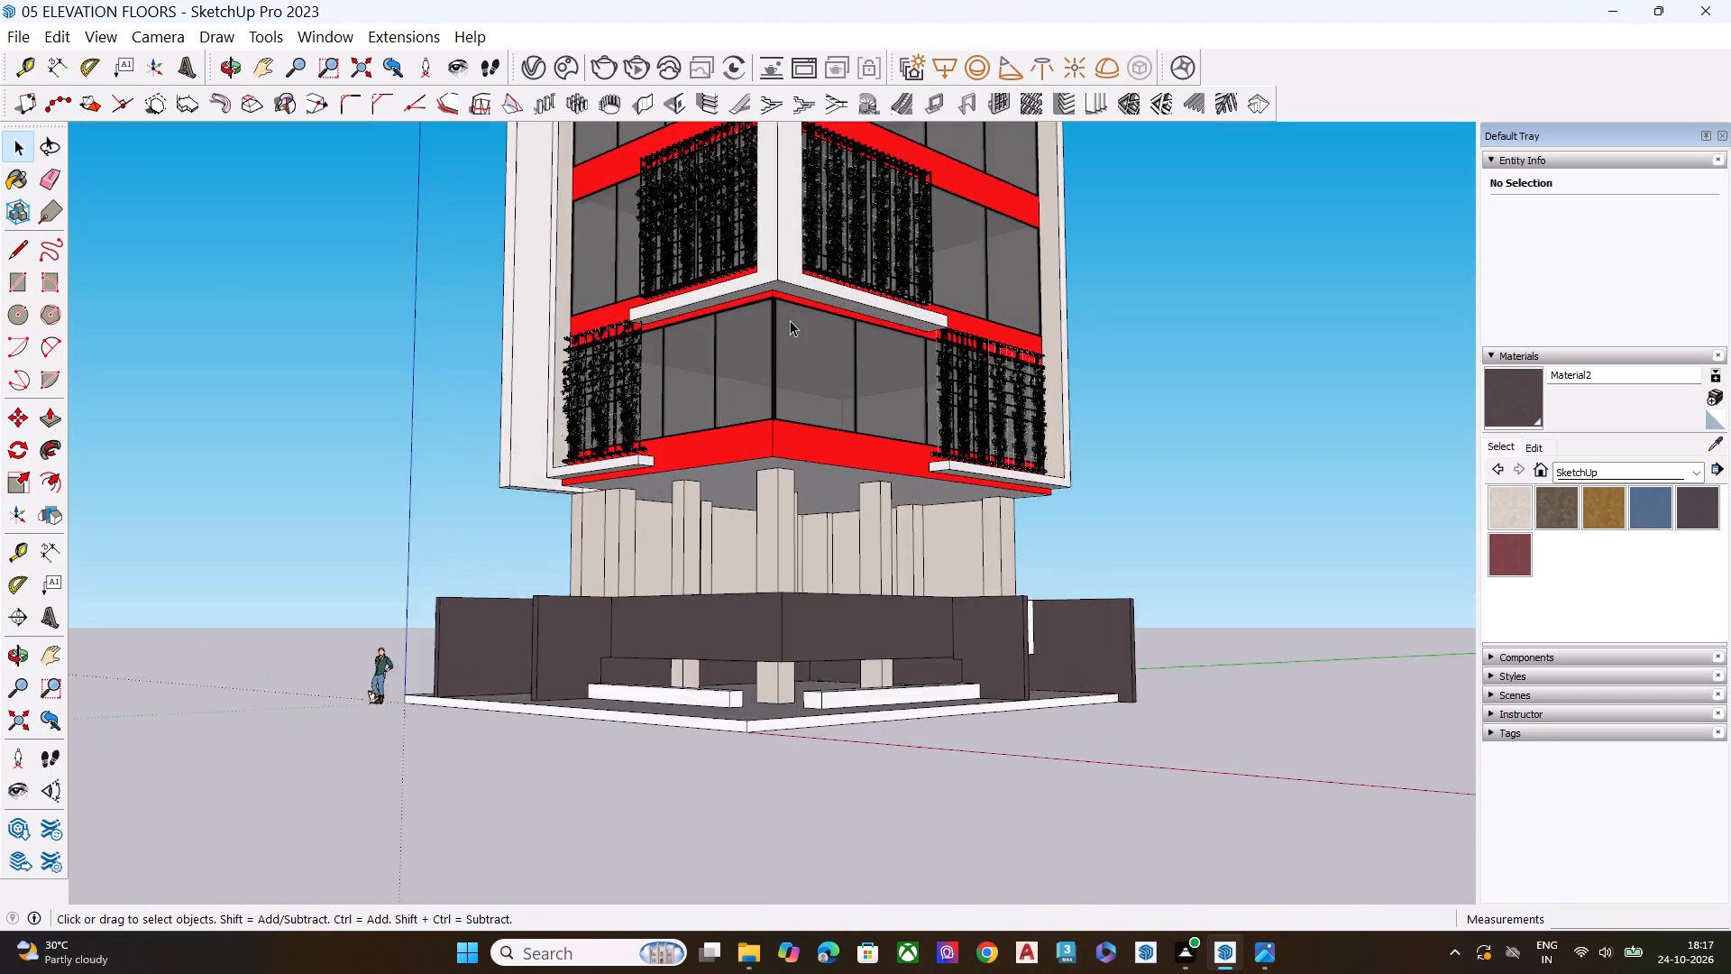
pyautogui.scroll(6, 790, 320)
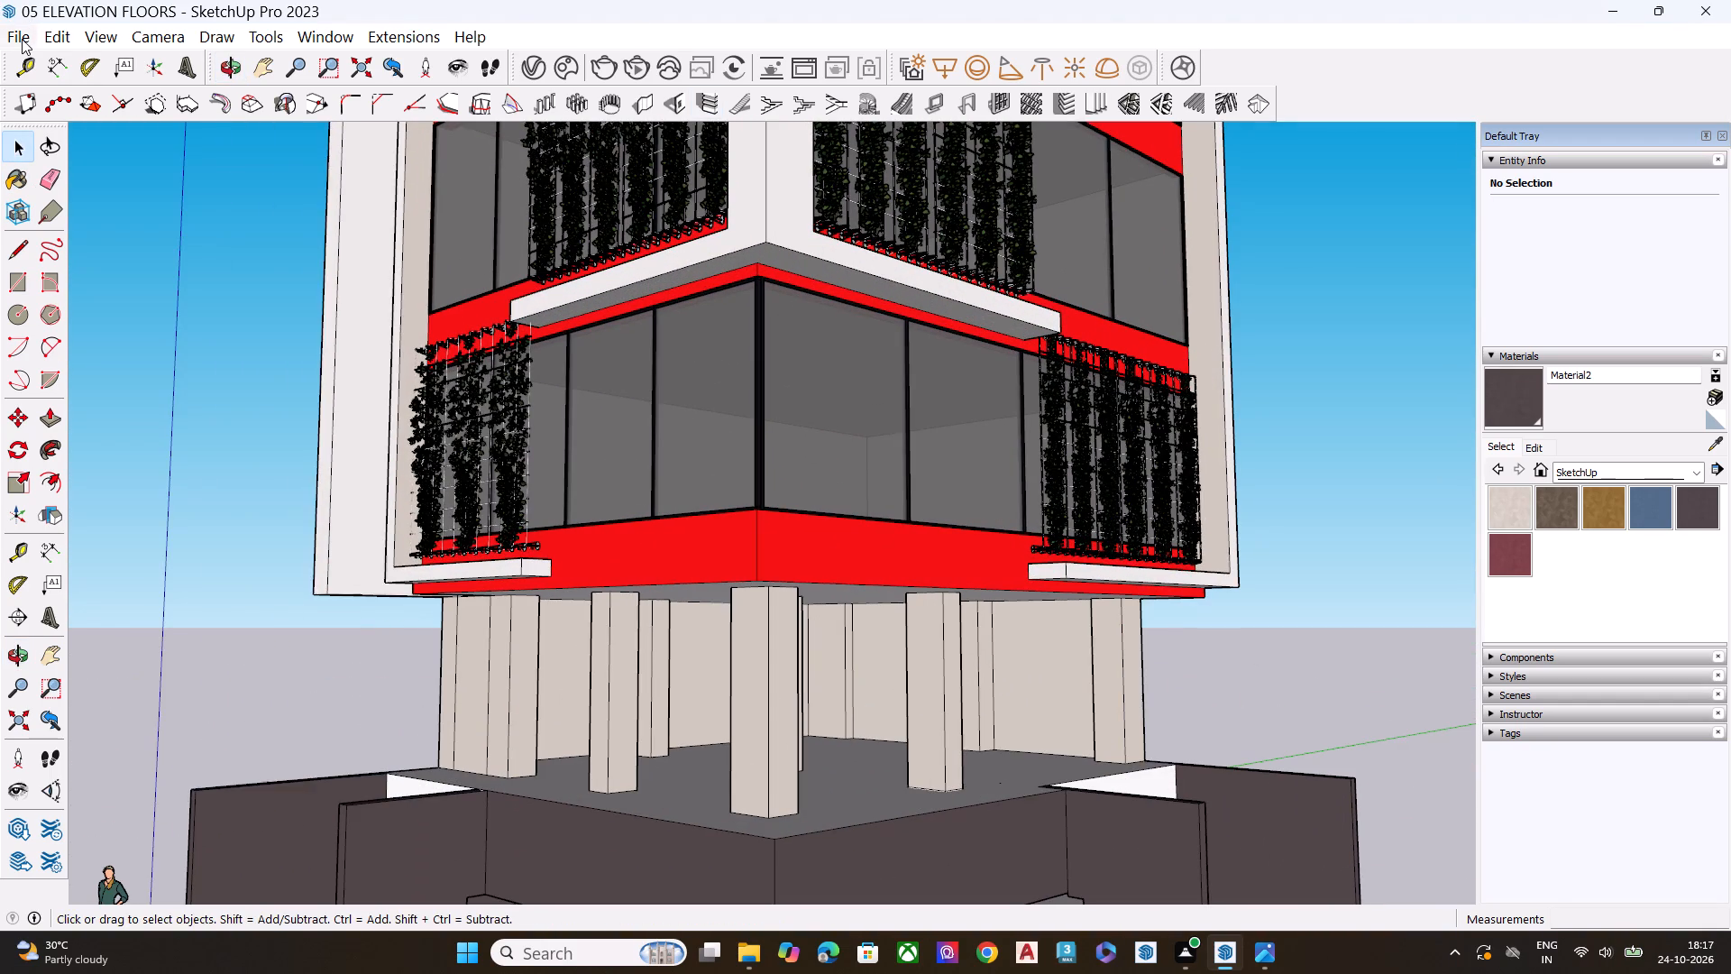
# Start an import and look through the Downloads folder for a suitable file.
pyautogui.click(22, 39)
pyautogui.click(78, 419)
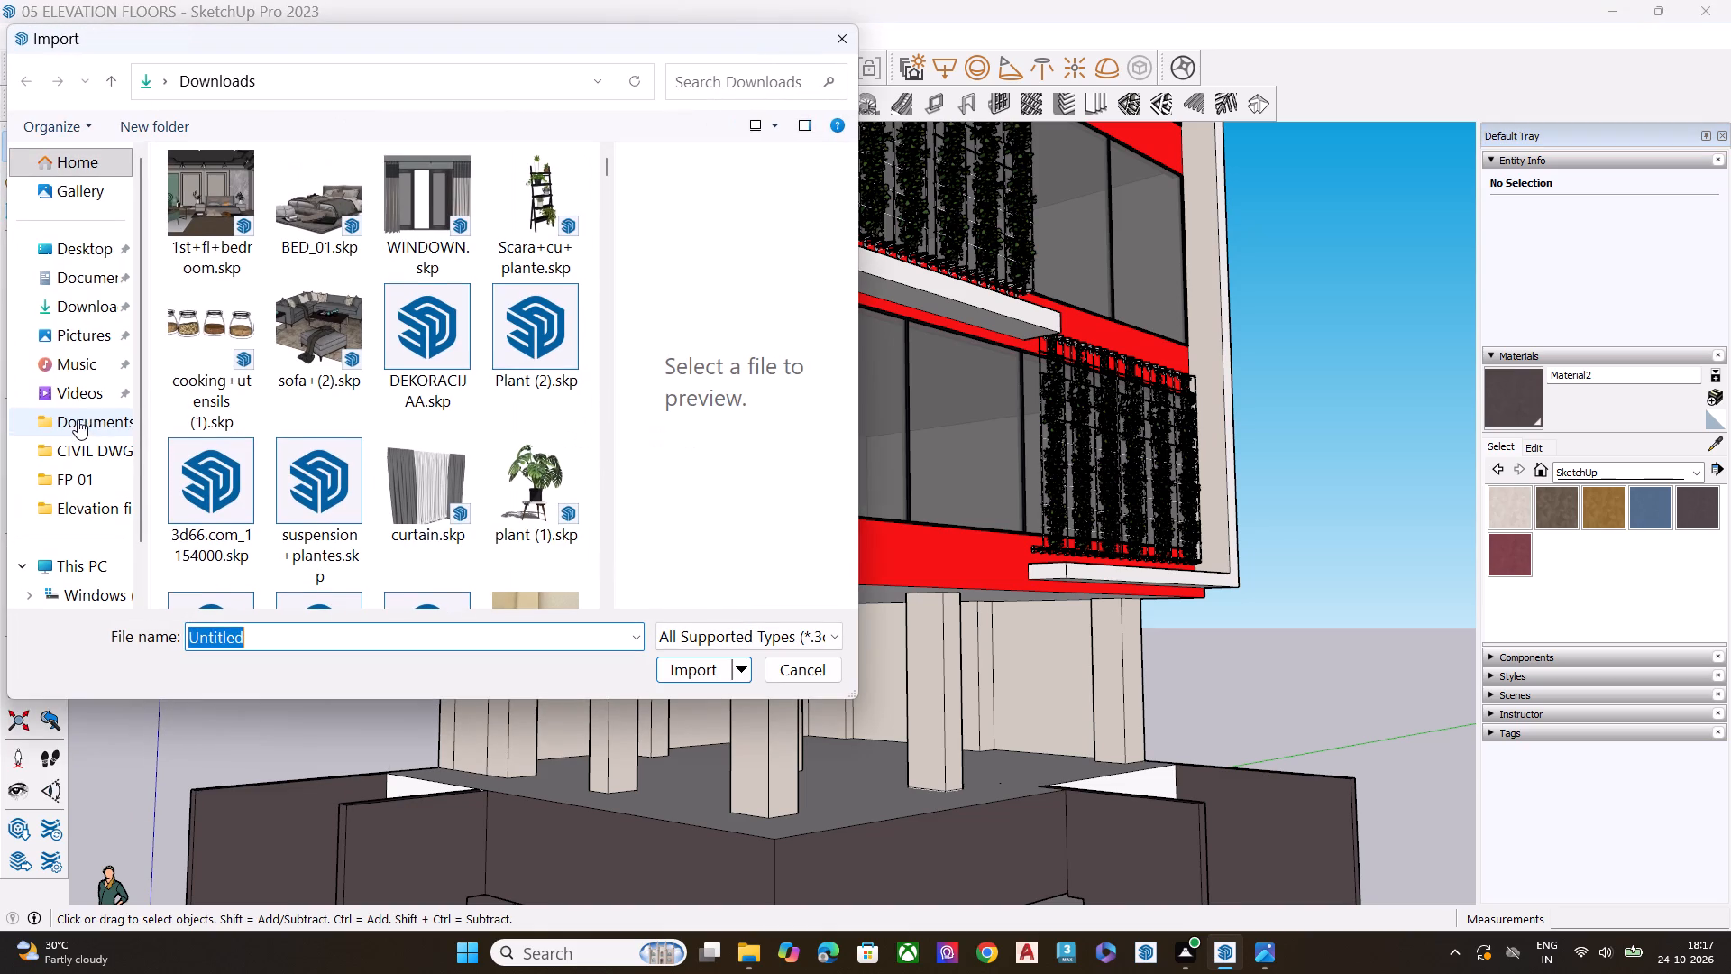
pyautogui.scroll(-4, 452, 382)
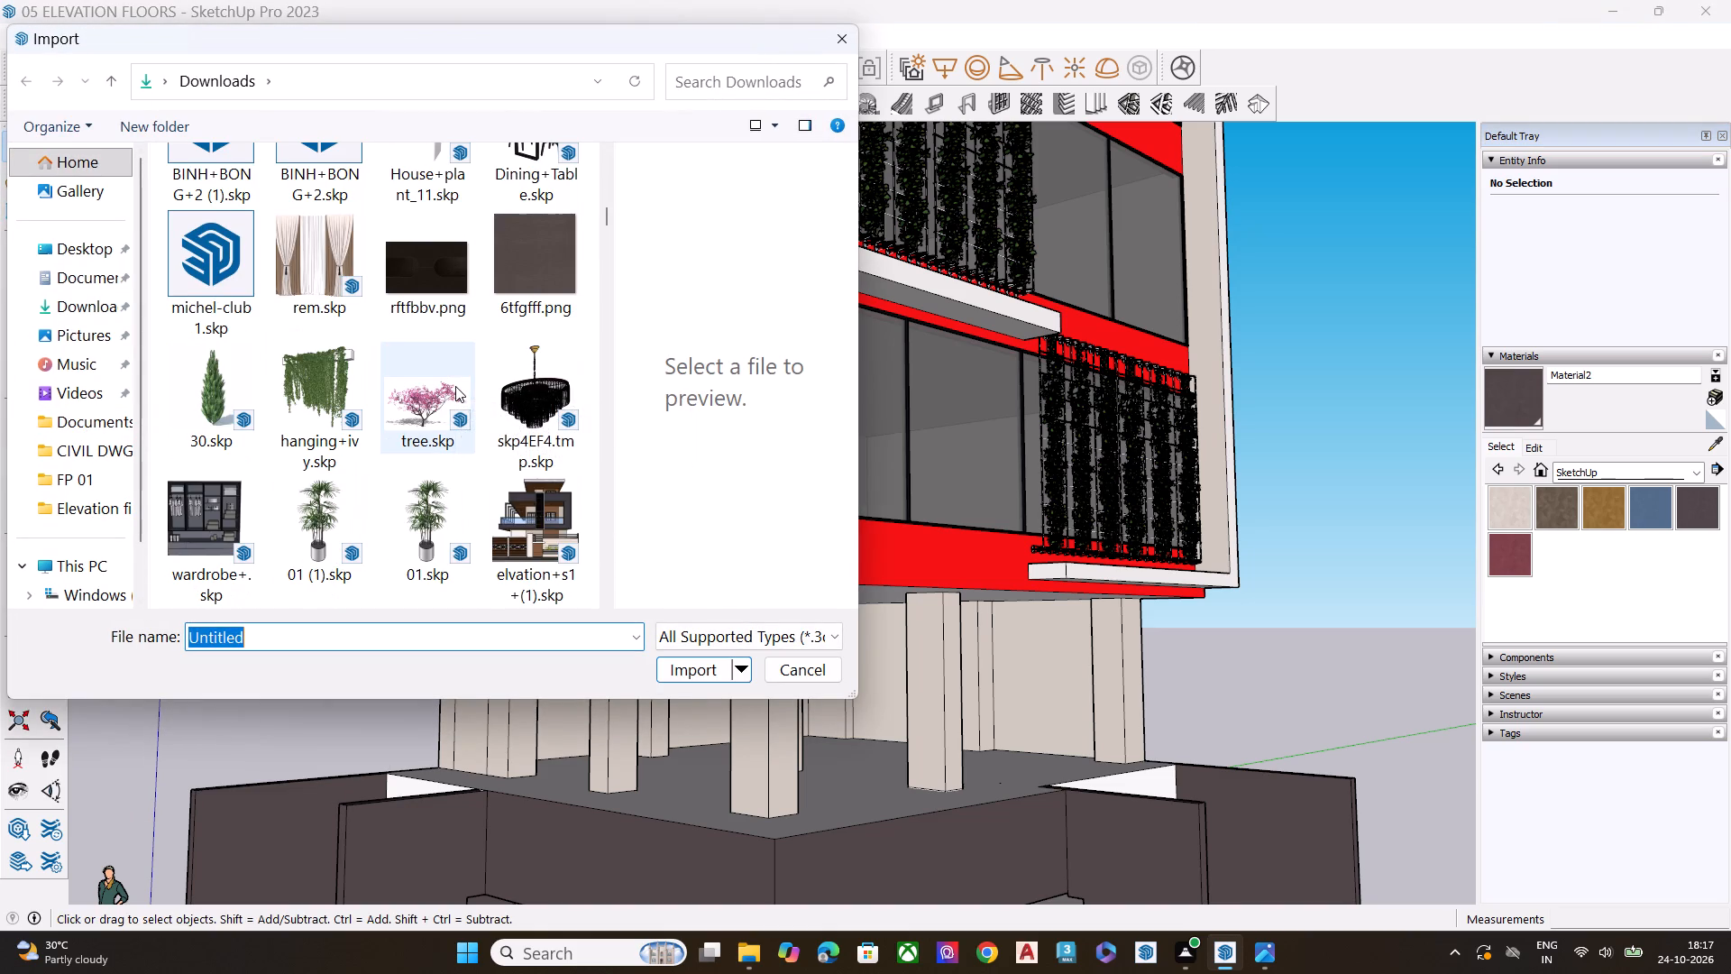
pyautogui.scroll(-1, 455, 386)
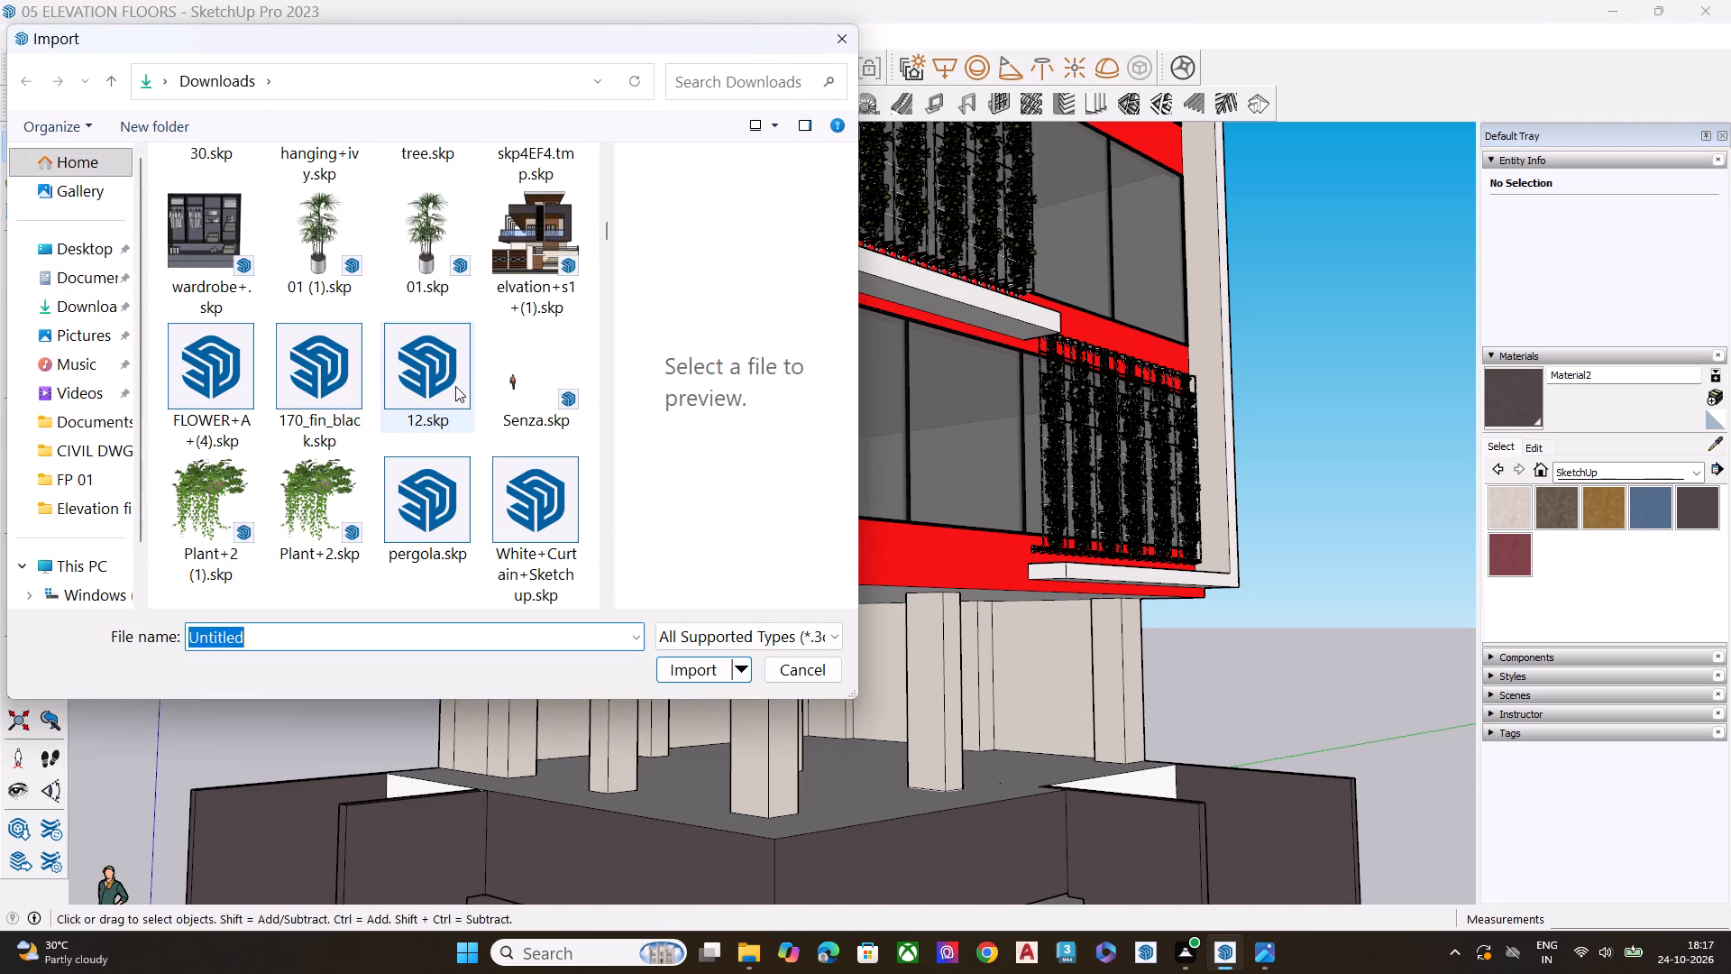
pyautogui.scroll(-1, 455, 386)
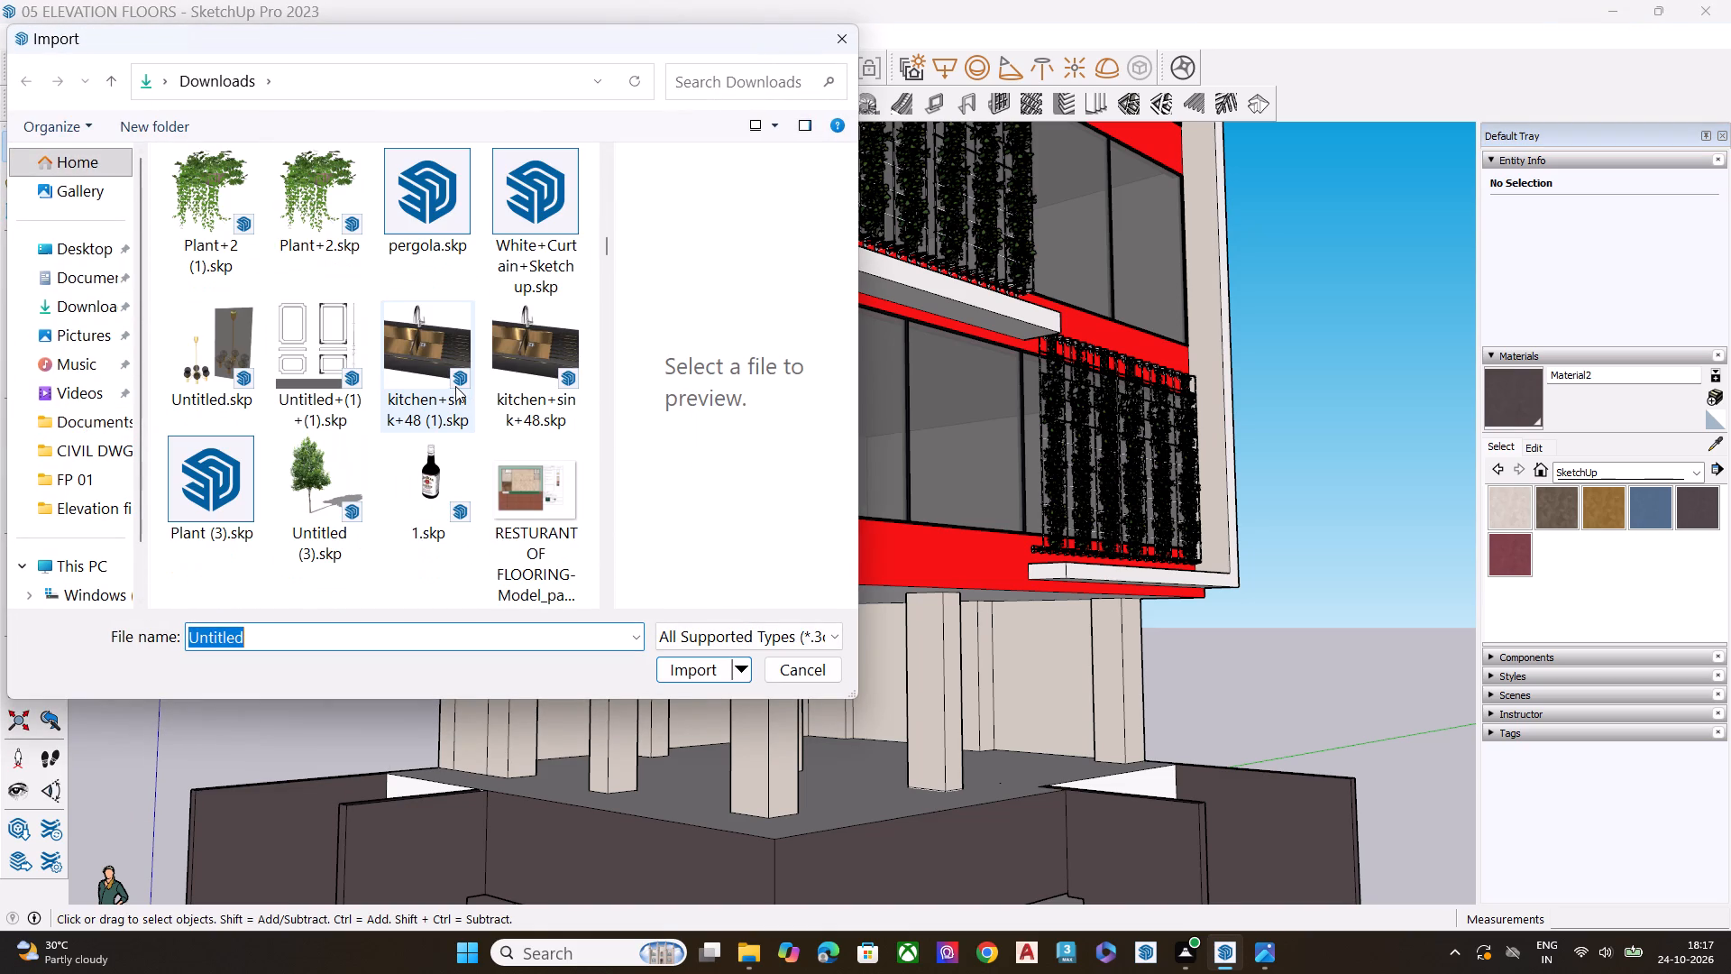
pyautogui.scroll(-1, 455, 386)
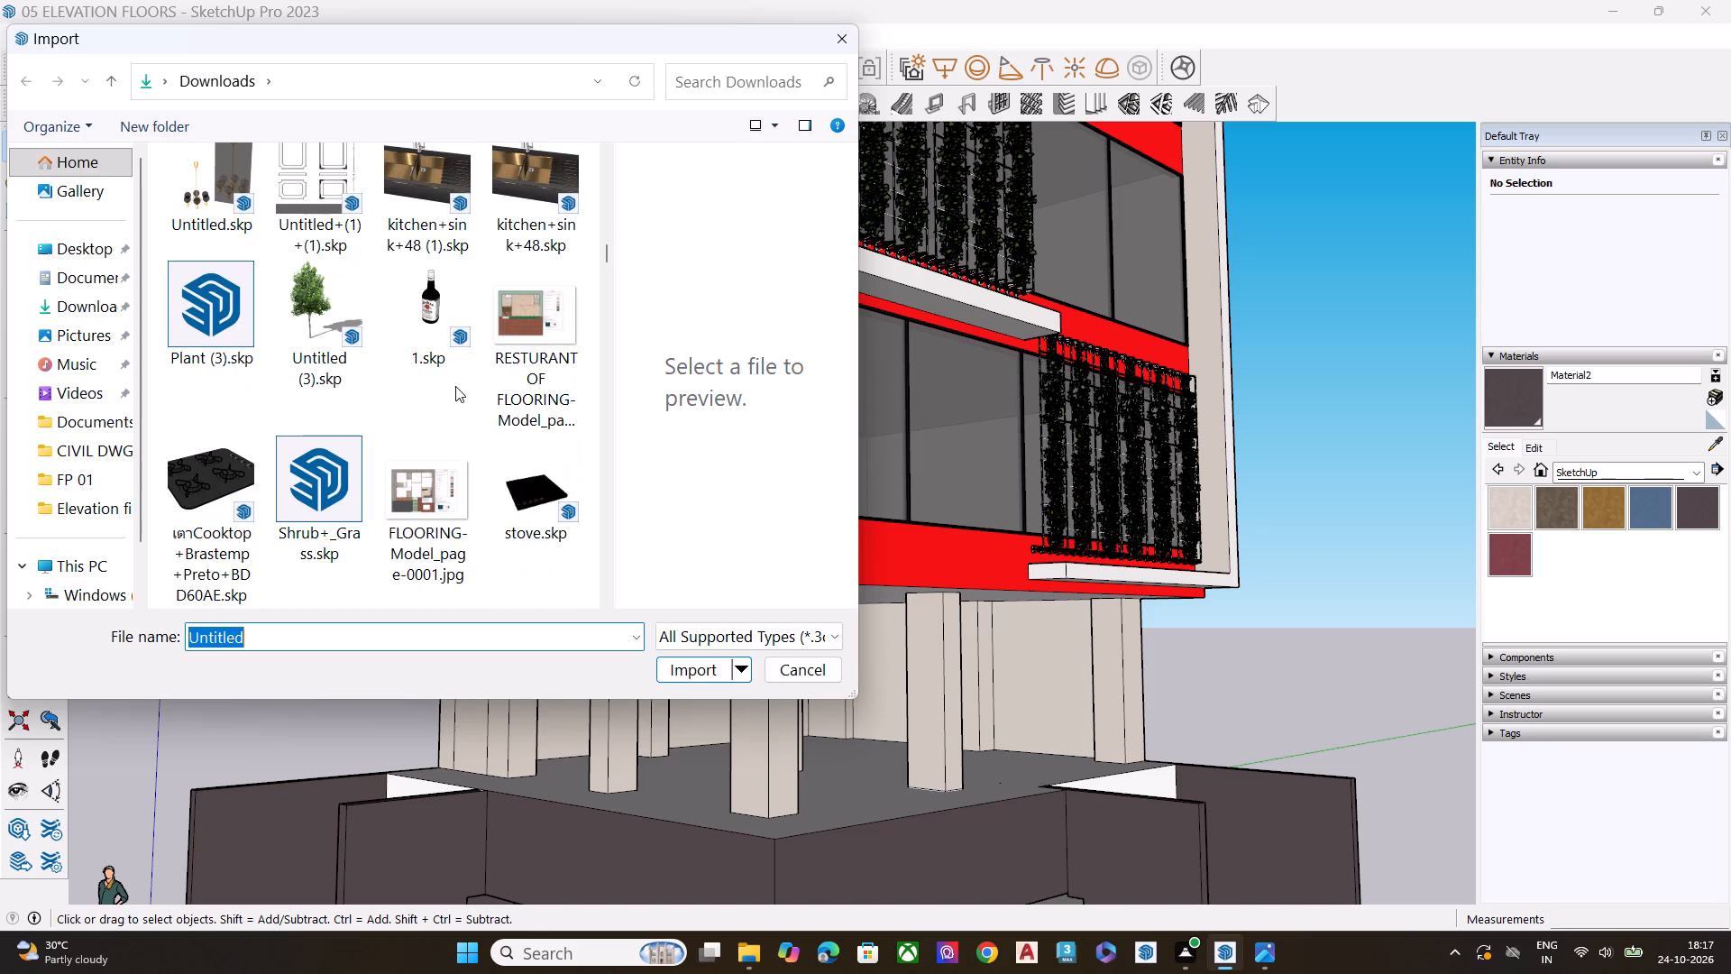
pyautogui.scroll(-1, 455, 386)
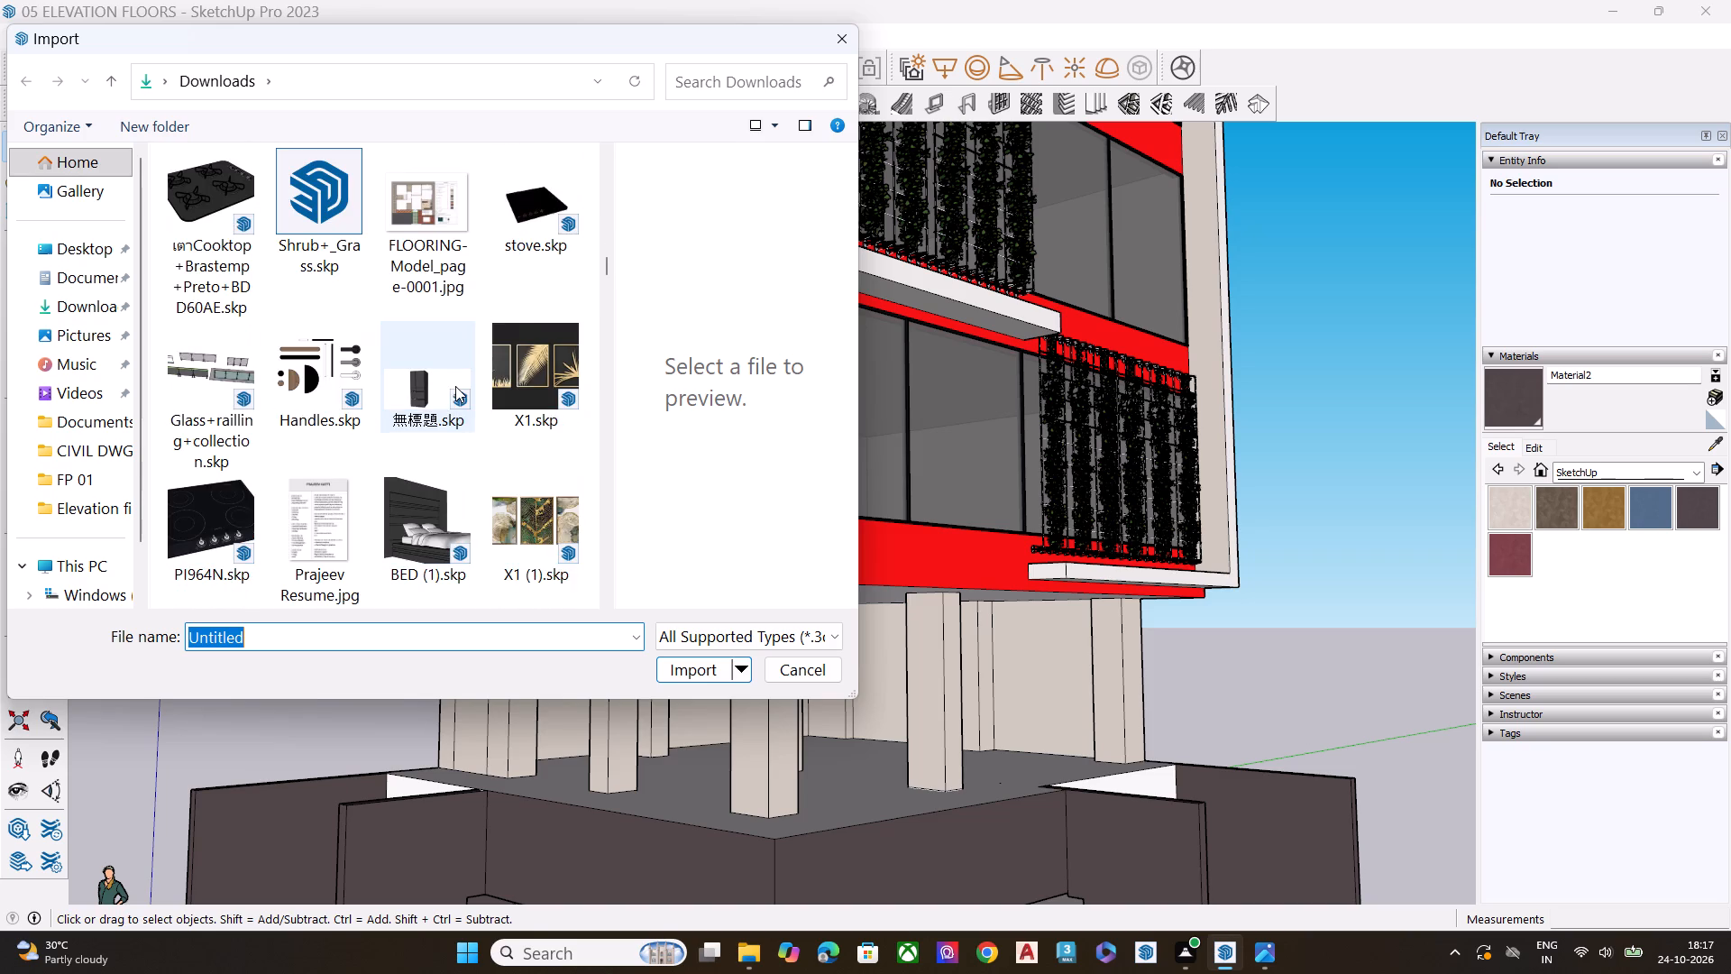
pyautogui.scroll(-2, 455, 386)
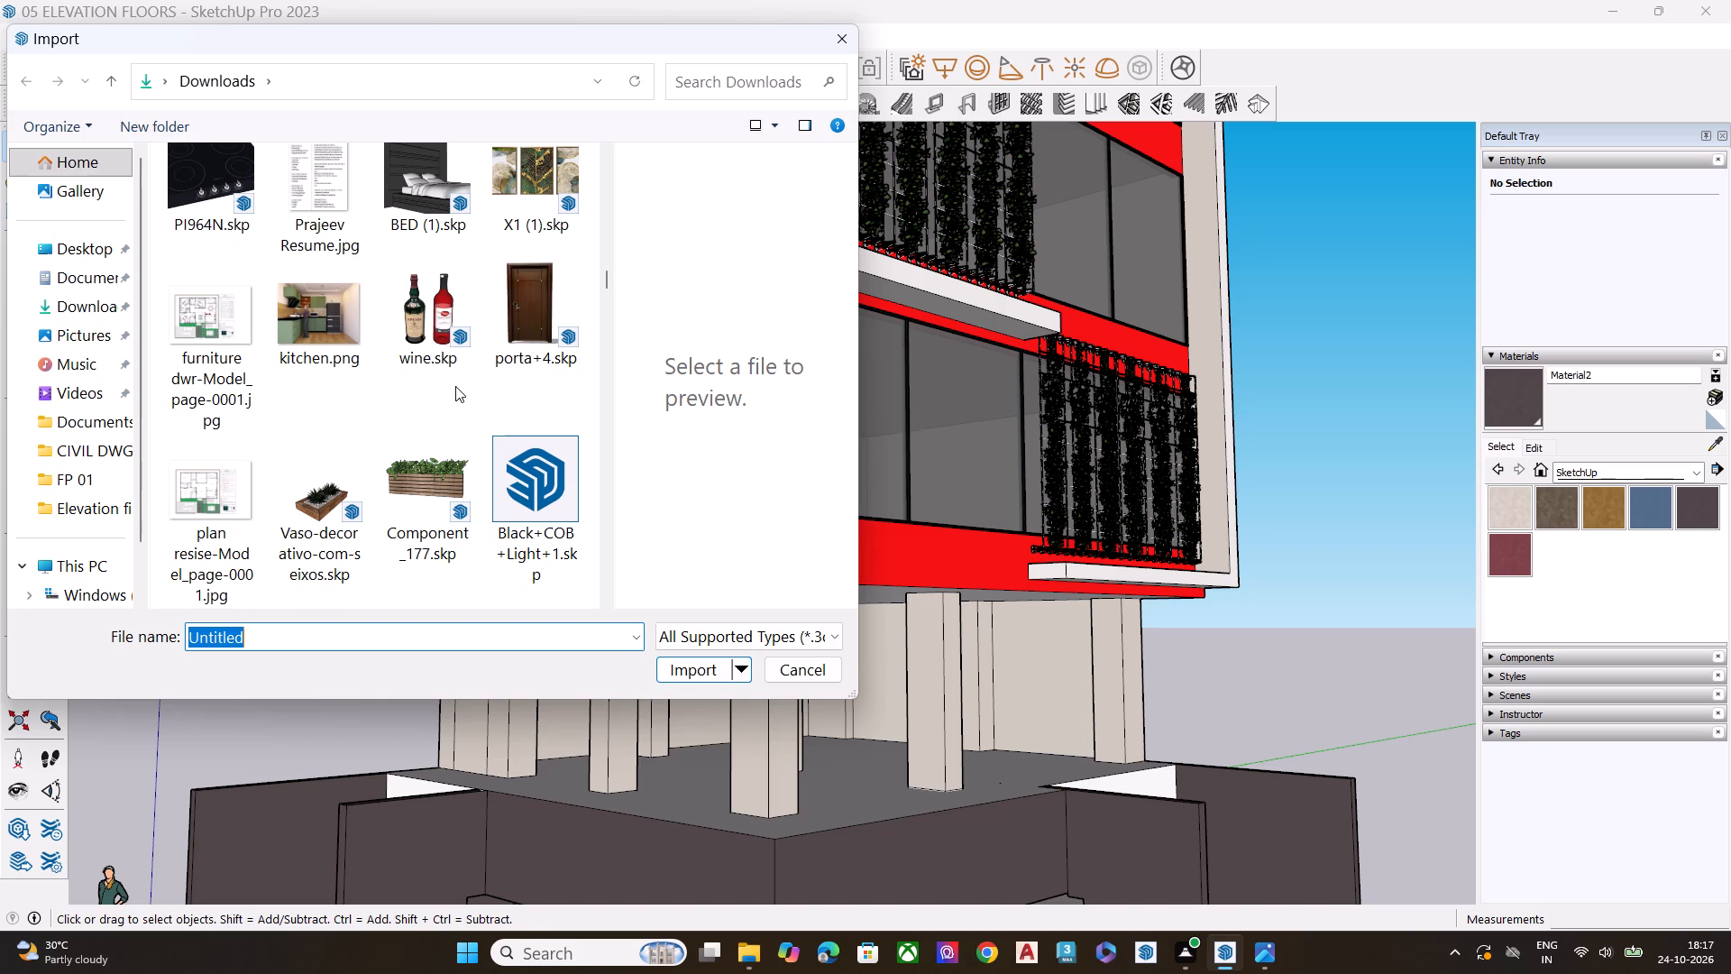
pyautogui.scroll(-1, 455, 386)
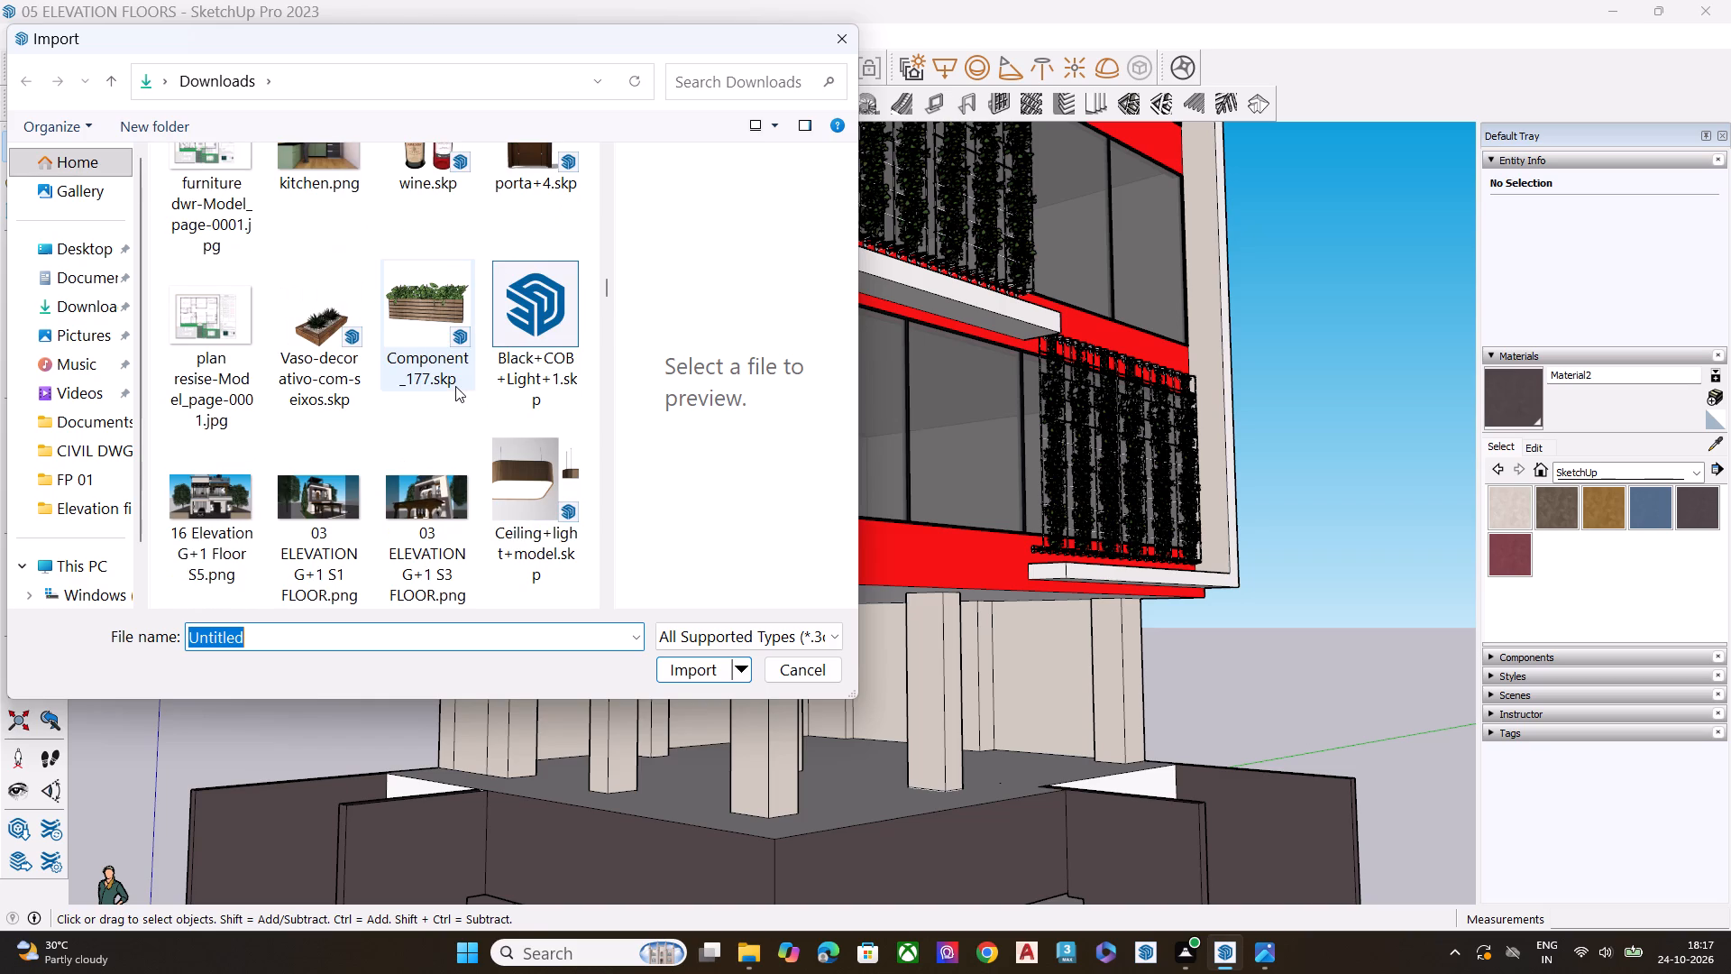
pyautogui.scroll(-2, 455, 386)
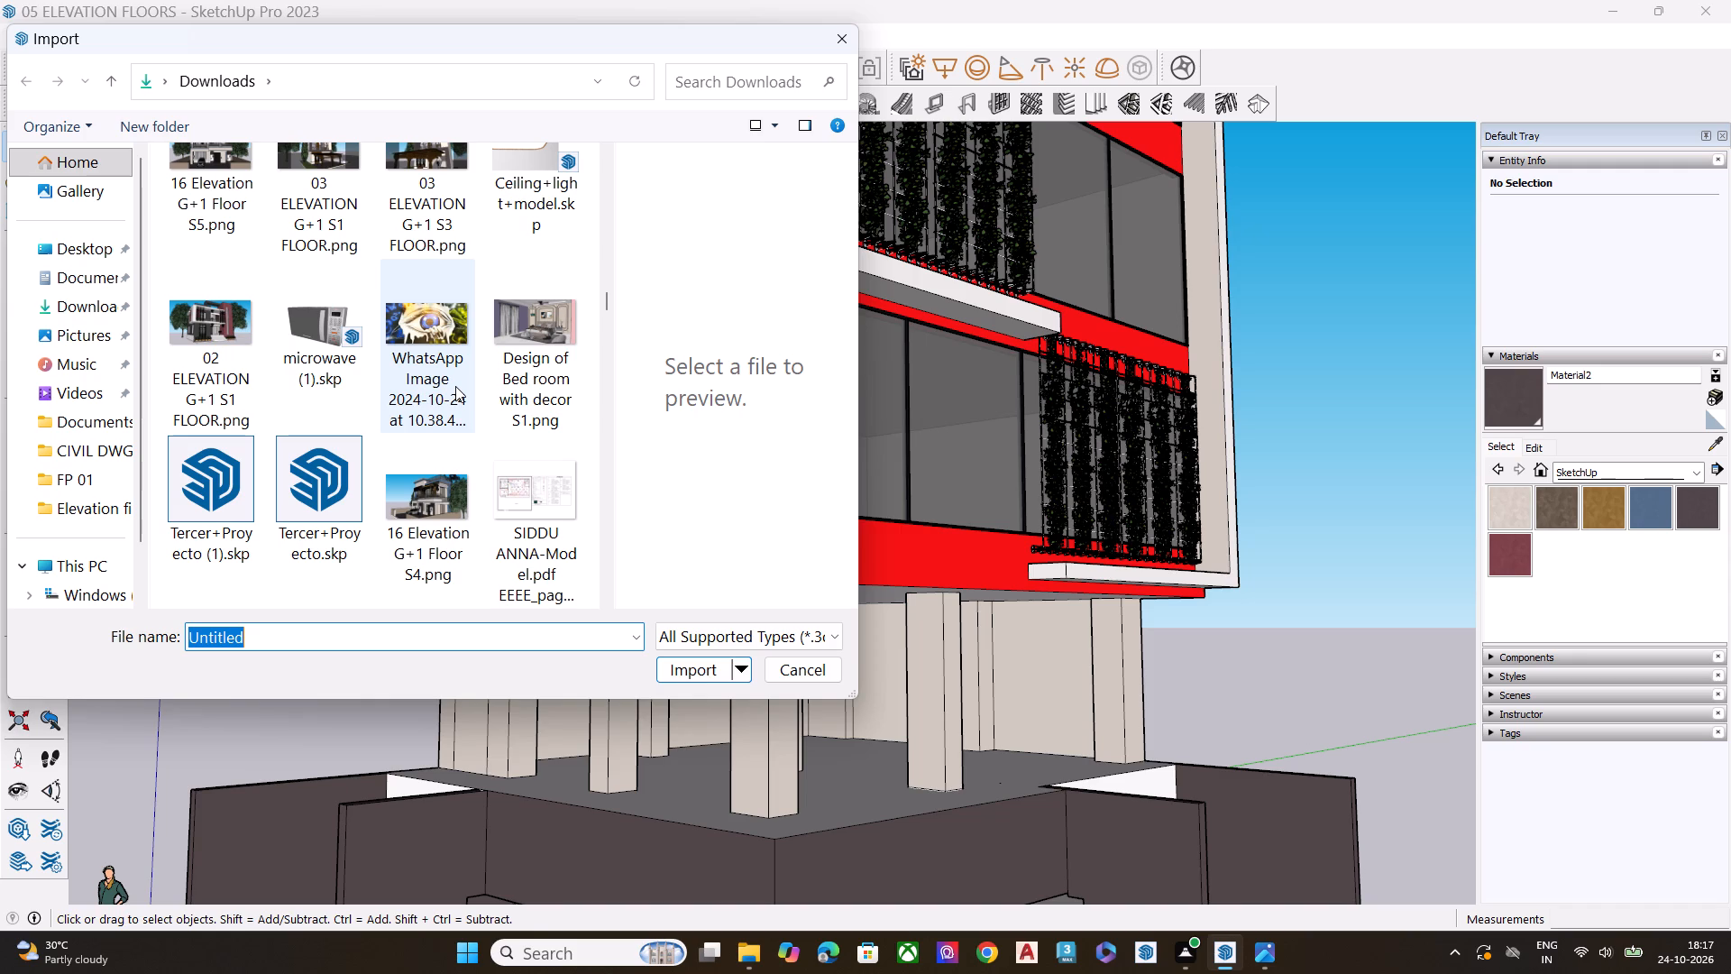
pyautogui.scroll(-2, 455, 386)
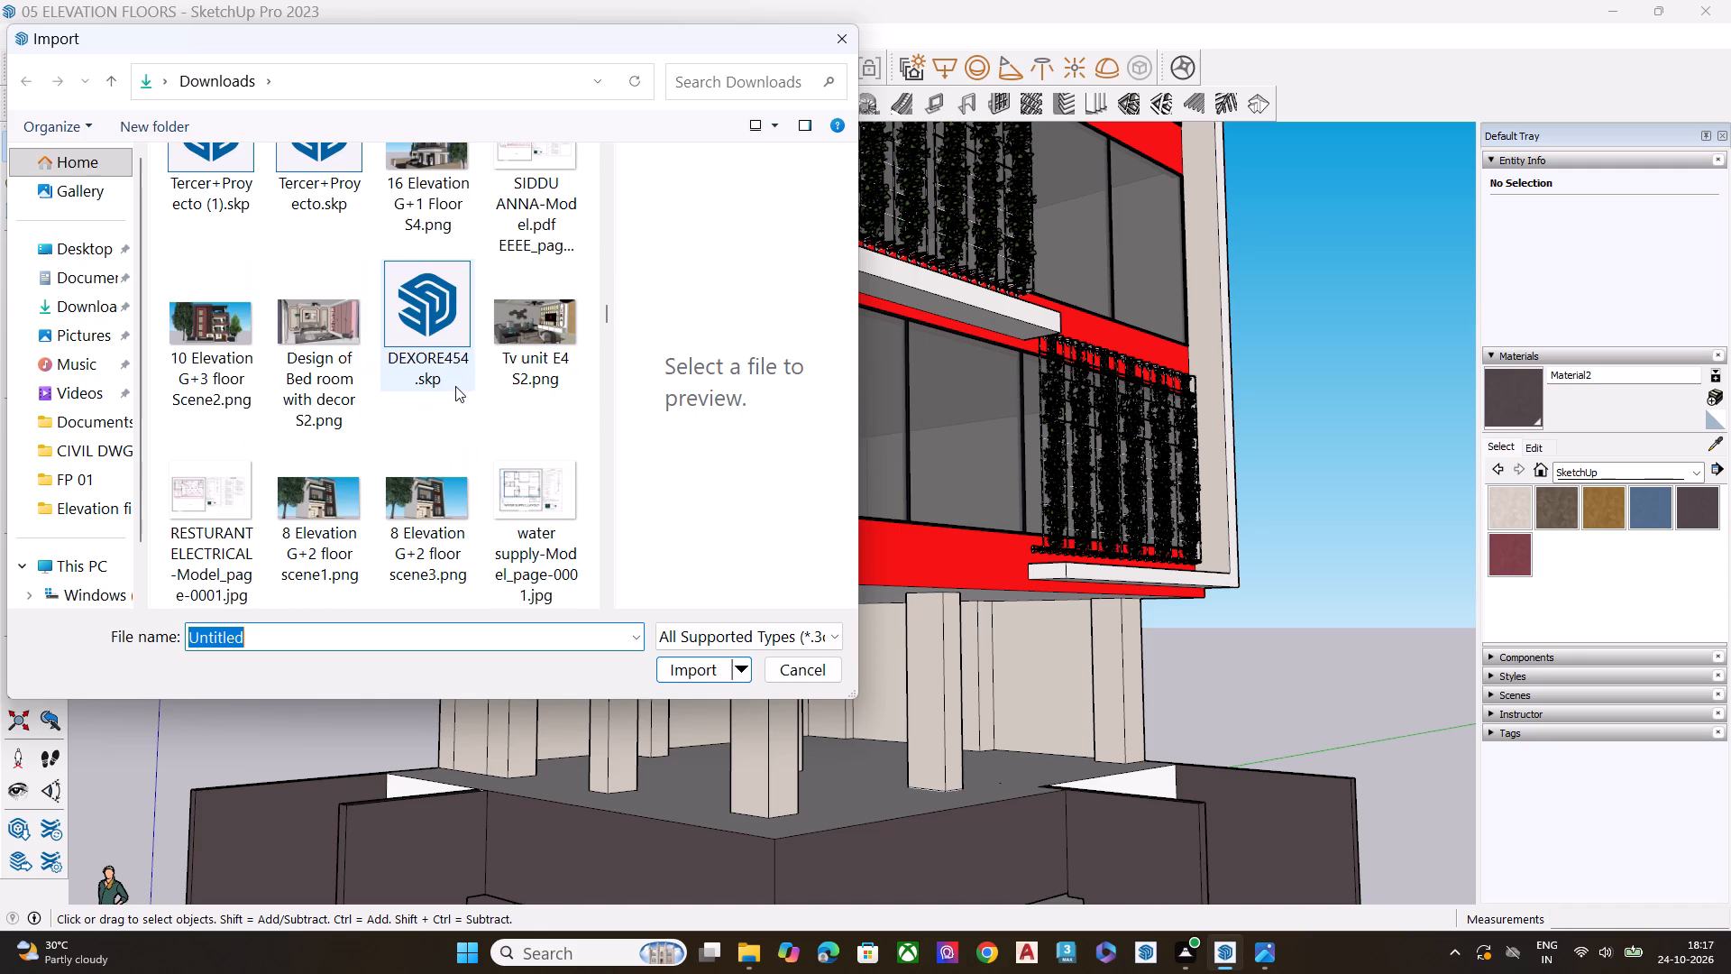
pyautogui.scroll(-1, 455, 386)
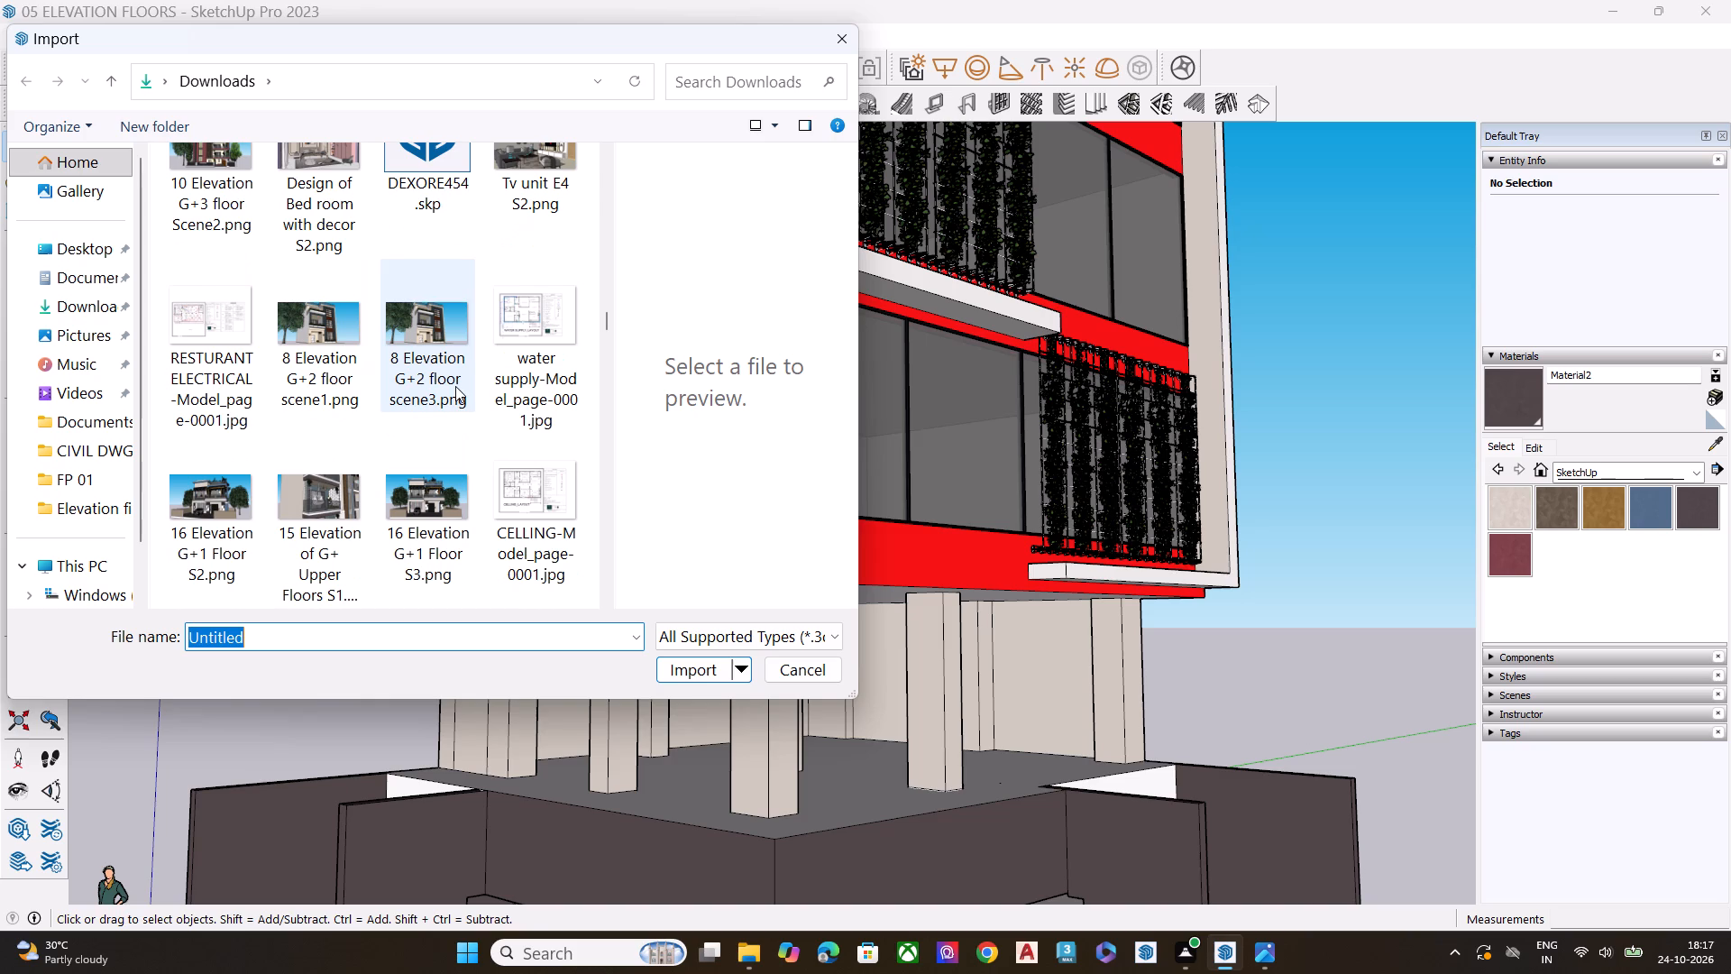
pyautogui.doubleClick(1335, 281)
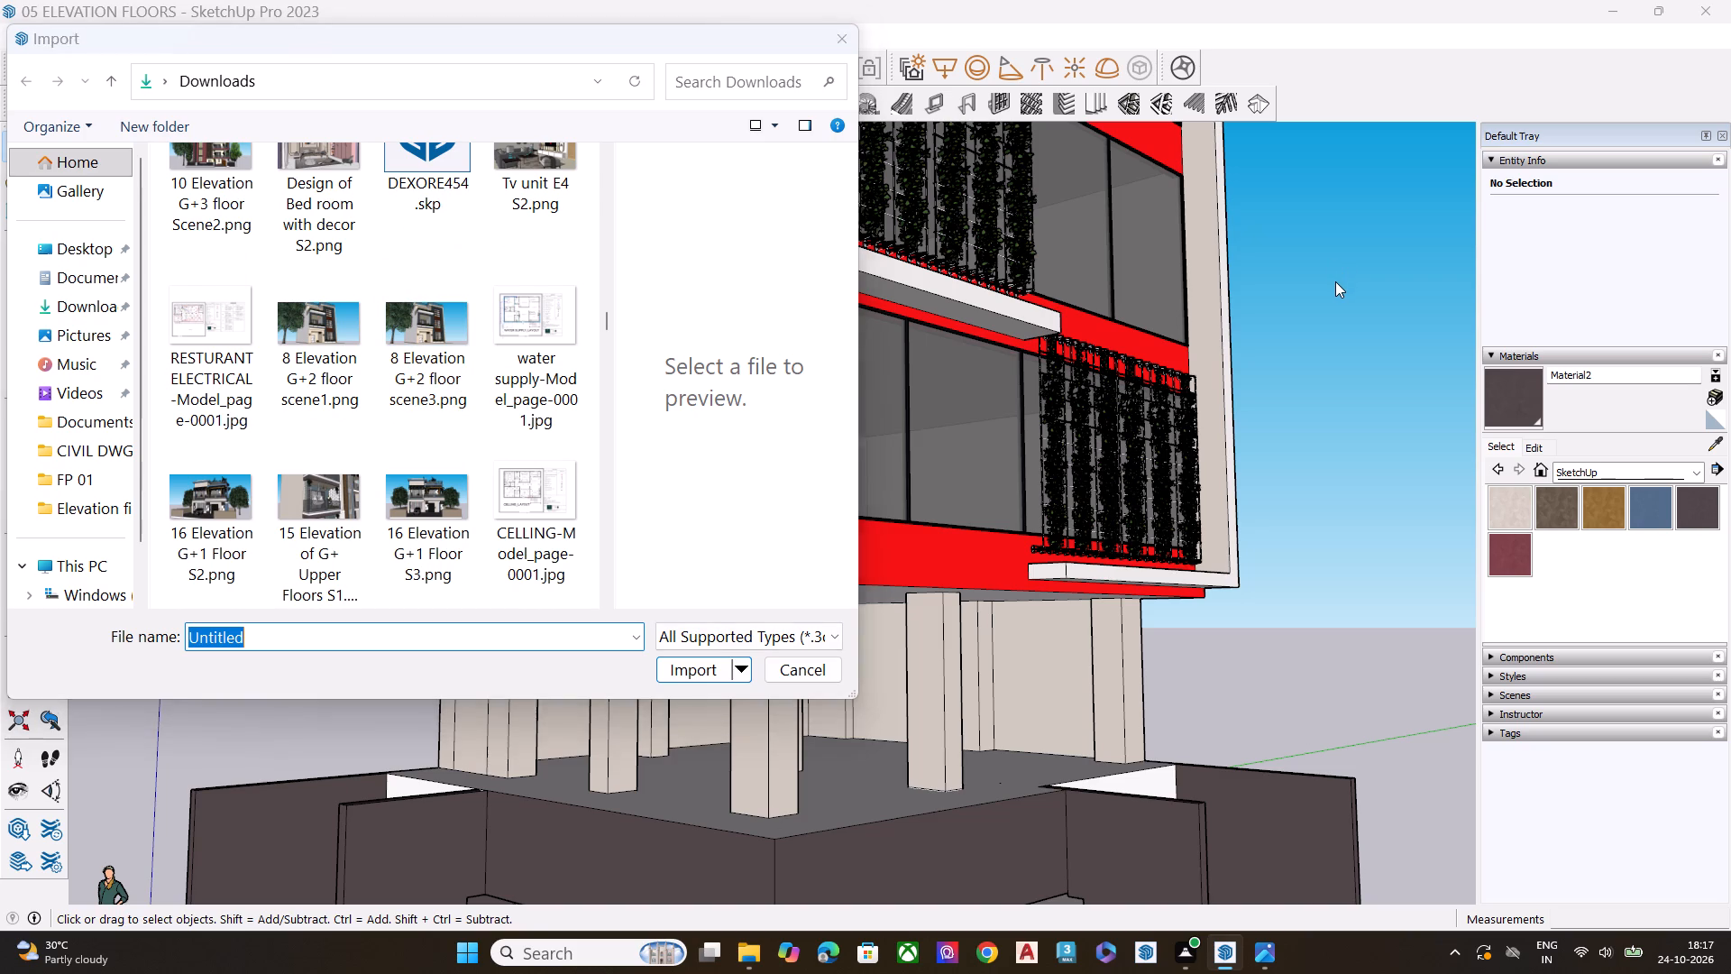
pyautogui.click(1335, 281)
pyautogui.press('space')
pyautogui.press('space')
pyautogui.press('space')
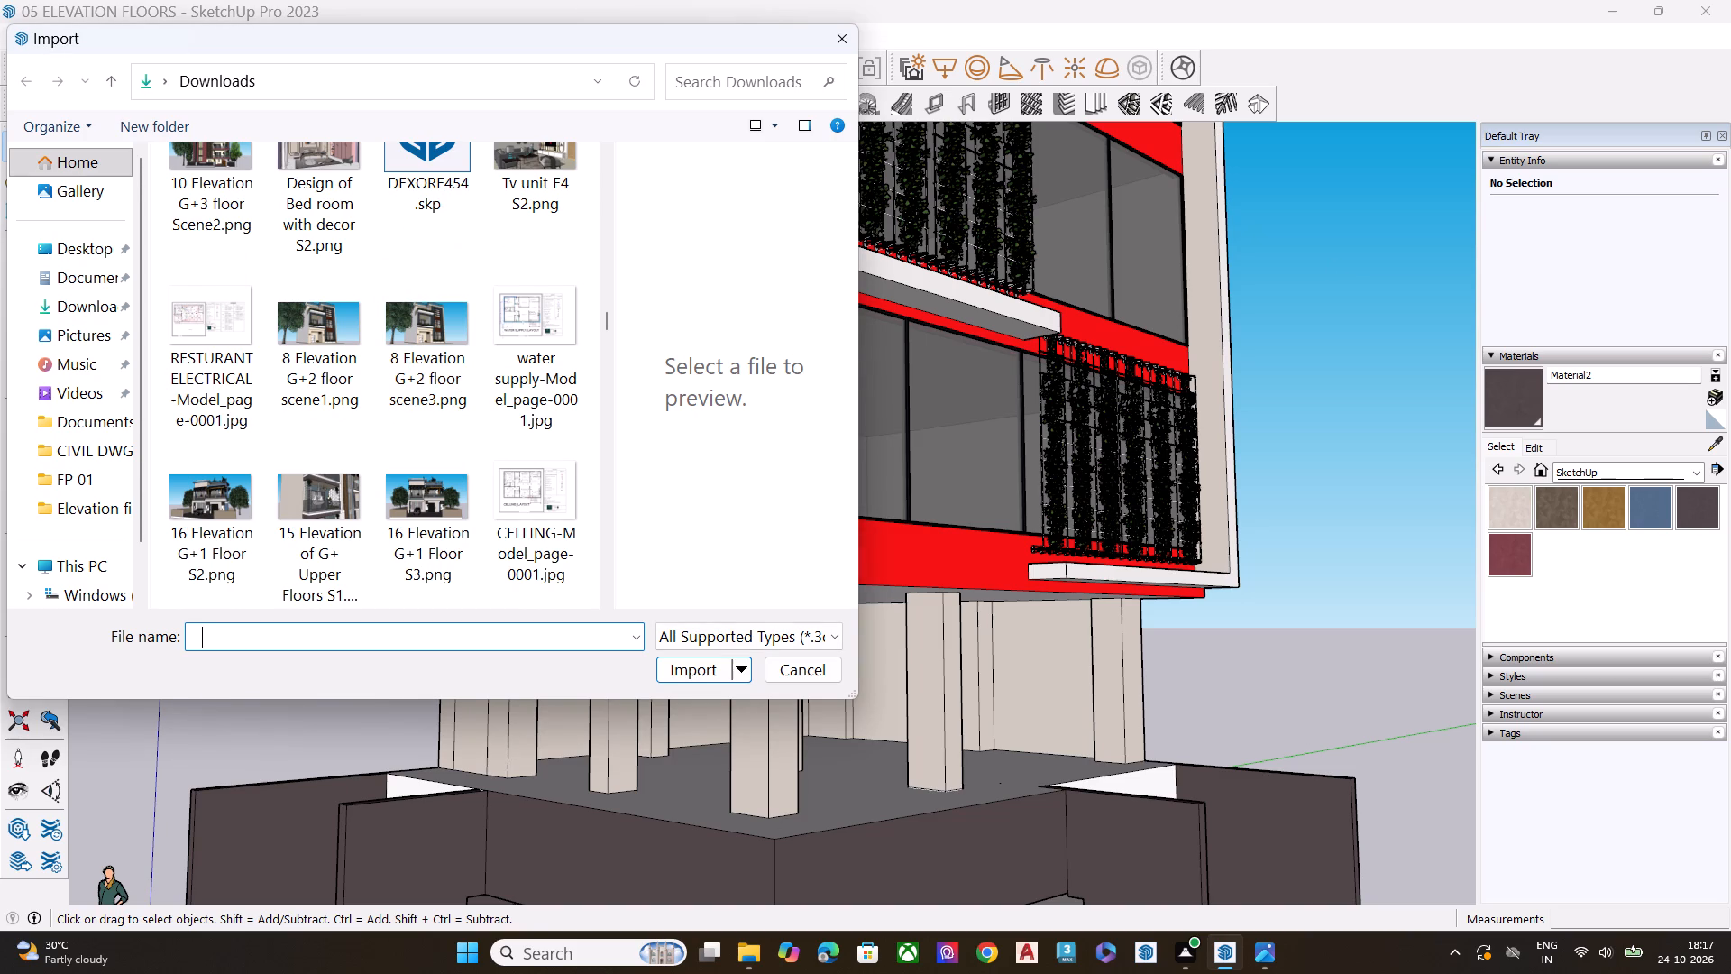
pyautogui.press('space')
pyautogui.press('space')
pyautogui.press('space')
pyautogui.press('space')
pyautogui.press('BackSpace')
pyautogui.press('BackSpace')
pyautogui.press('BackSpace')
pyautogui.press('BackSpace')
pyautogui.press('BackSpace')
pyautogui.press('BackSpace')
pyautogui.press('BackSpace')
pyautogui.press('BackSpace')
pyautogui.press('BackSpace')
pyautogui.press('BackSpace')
# Look further through the Downloads folder for a suitable window or door model.
pyautogui.scroll(-2, 214, 436)
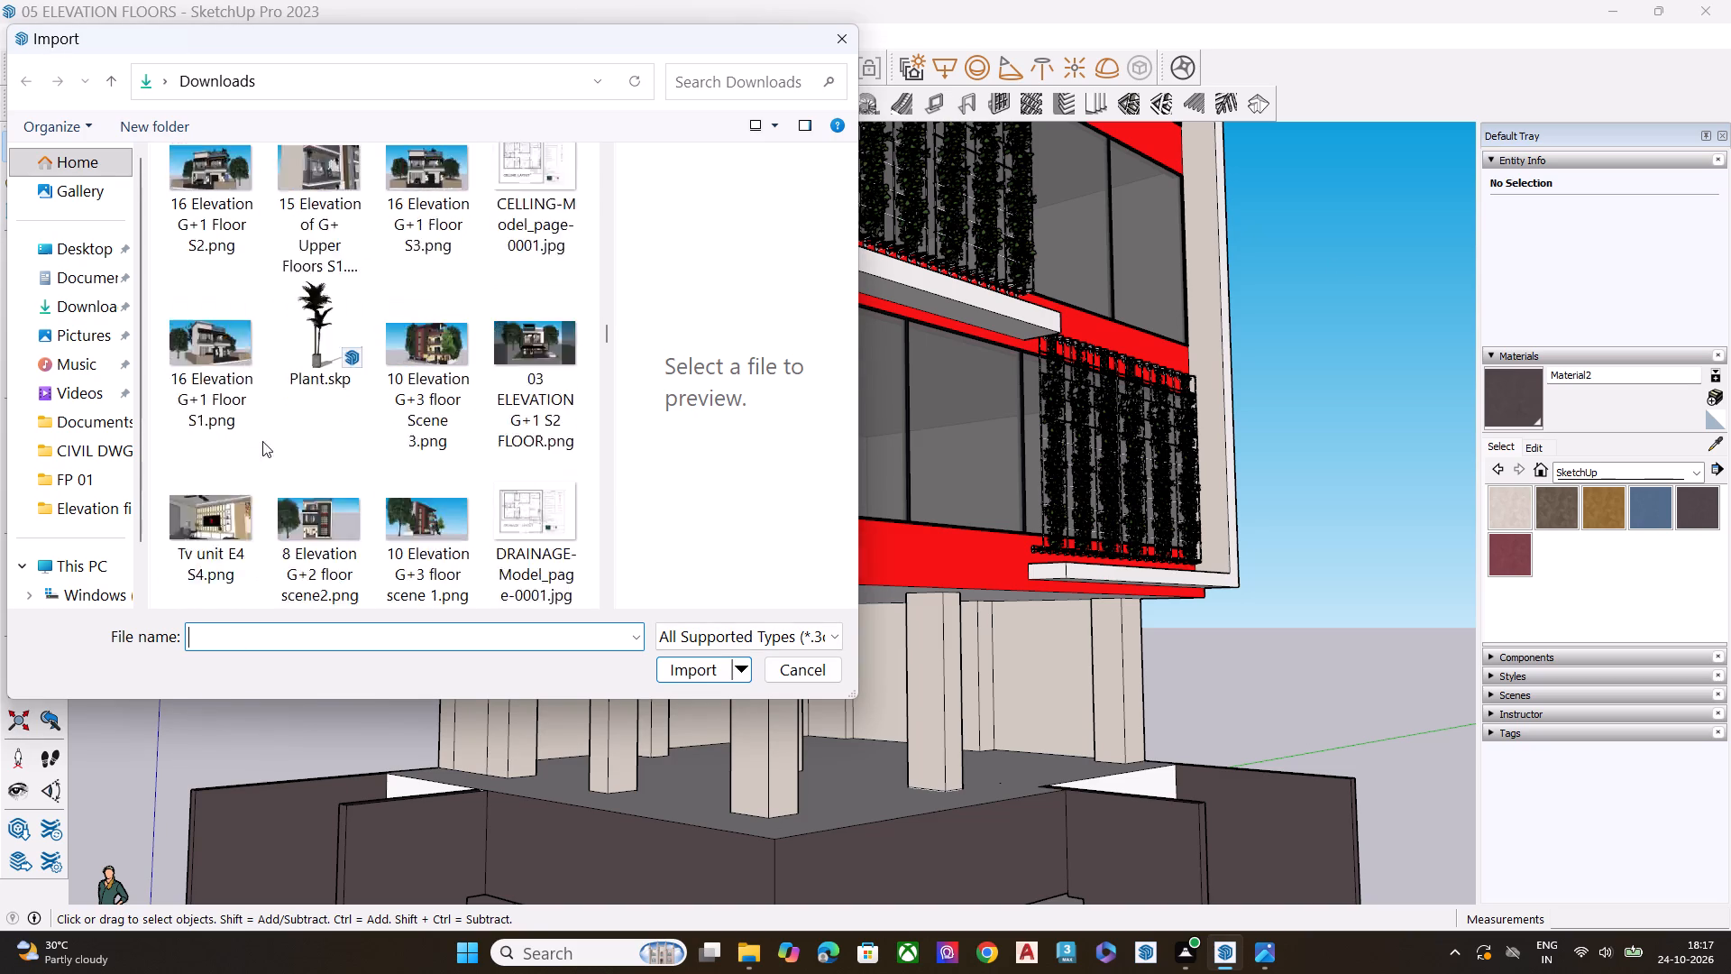
pyautogui.scroll(-1, 262, 441)
pyautogui.scroll(-2, 426, 431)
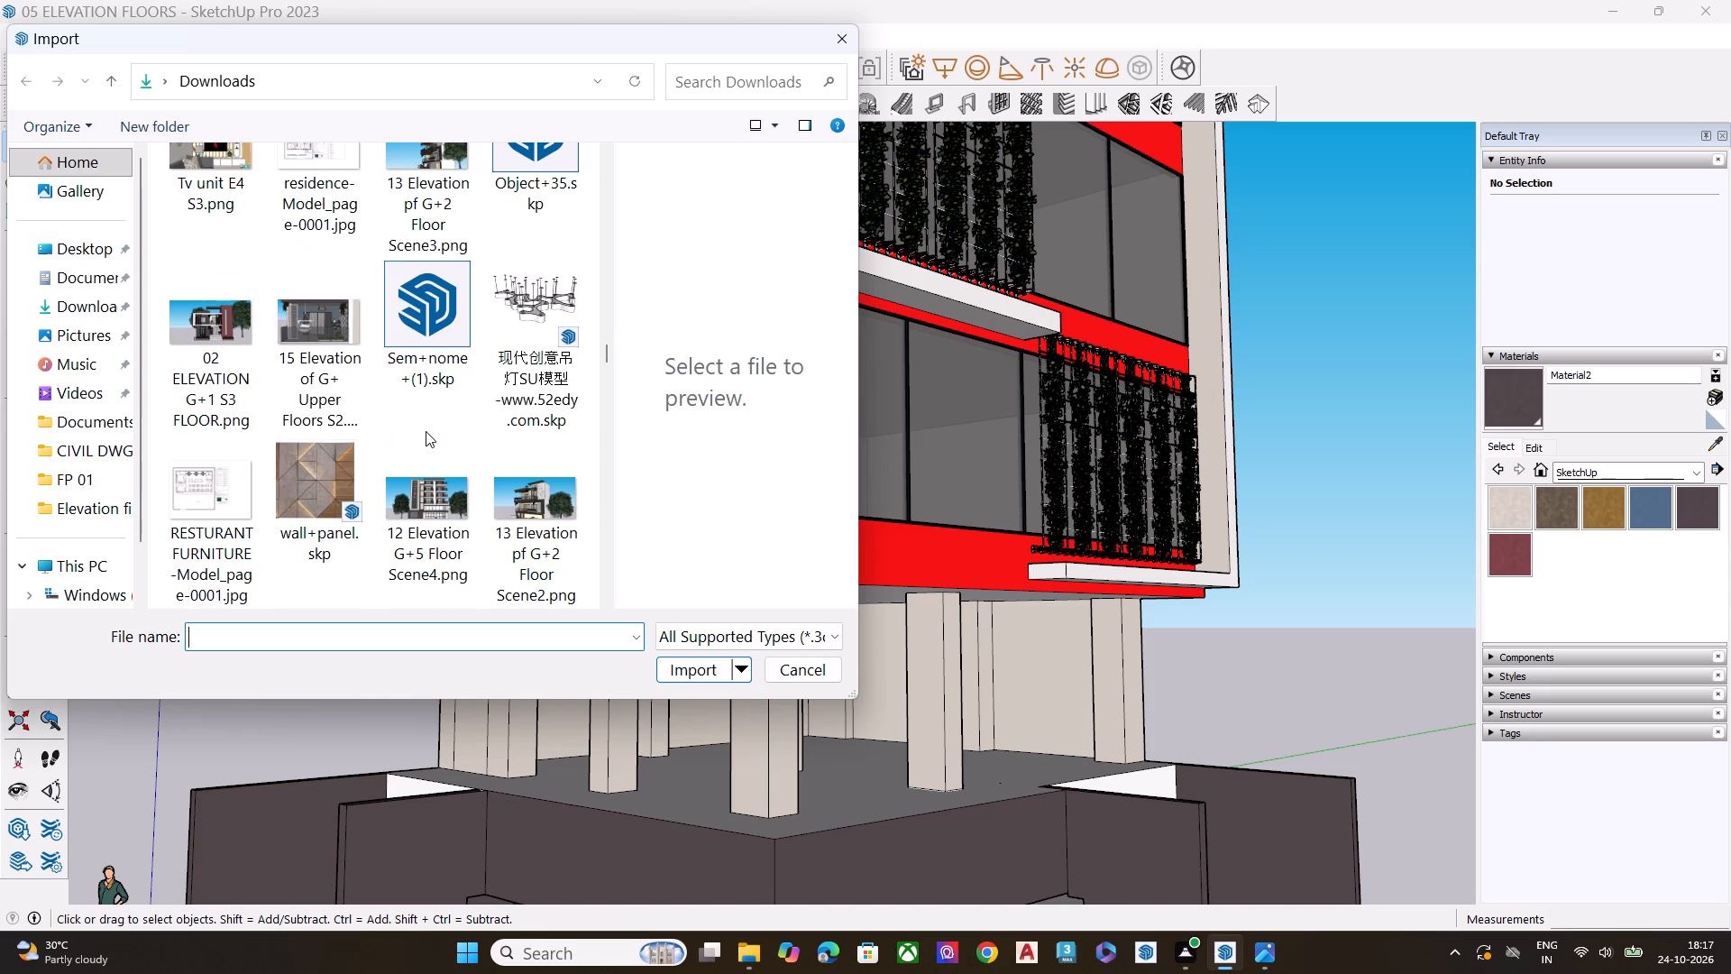
pyautogui.scroll(-1, 426, 431)
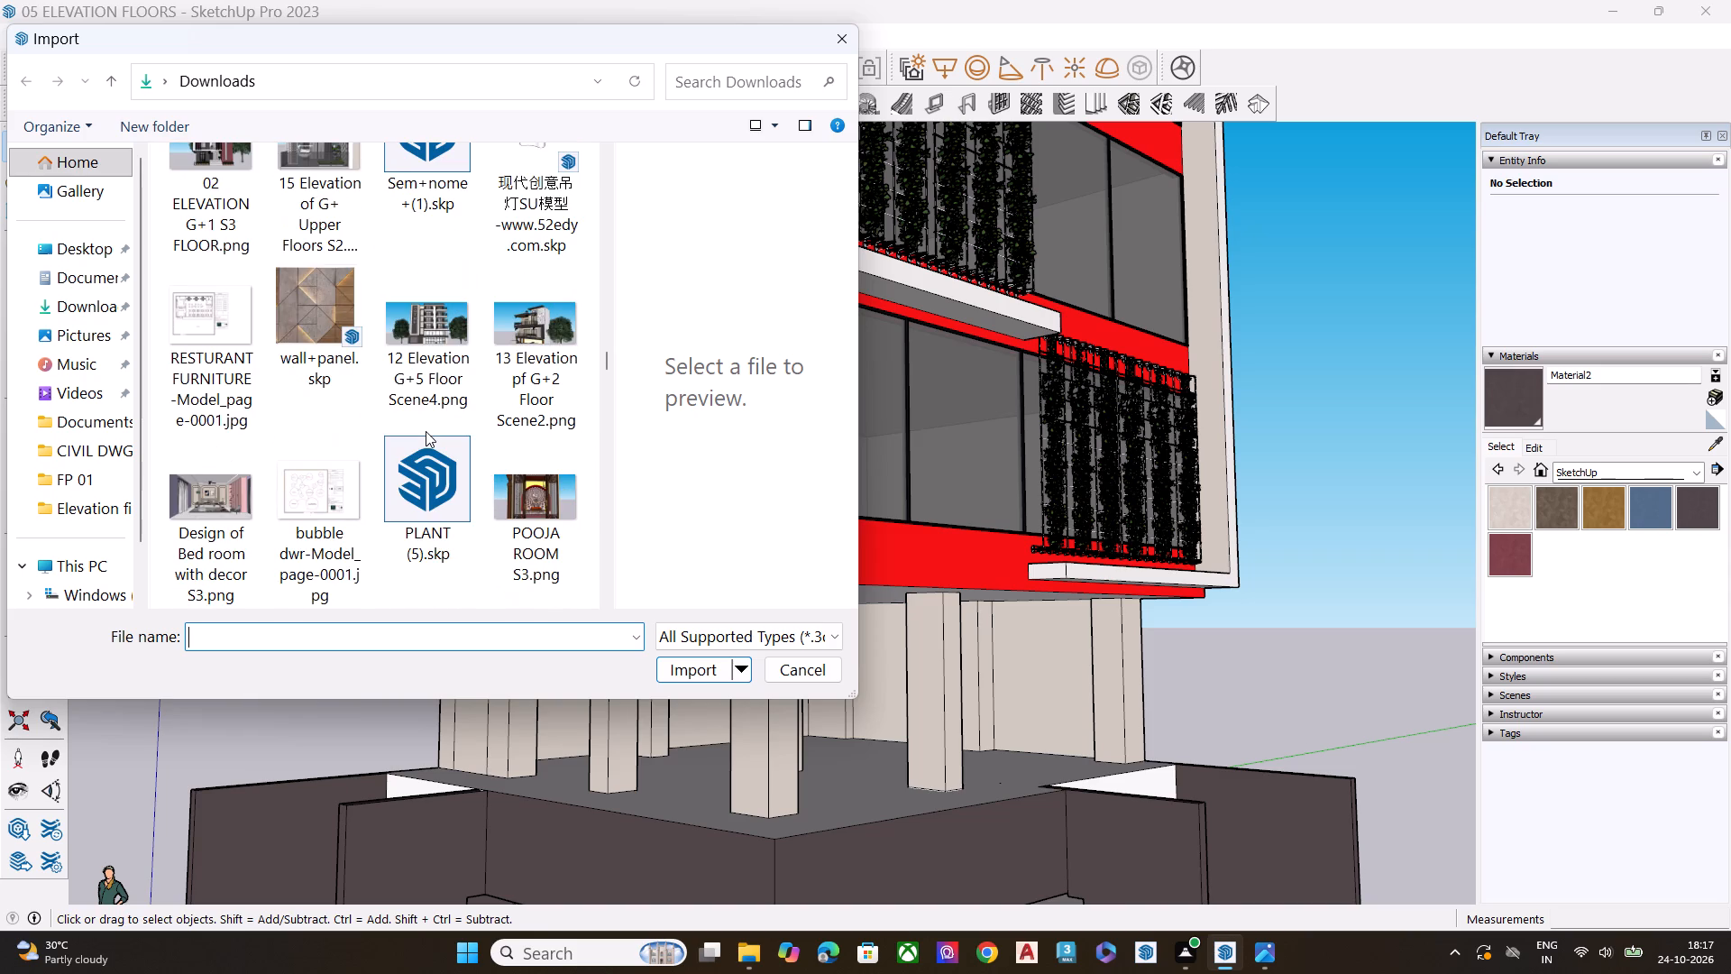
pyautogui.scroll(-3, 426, 431)
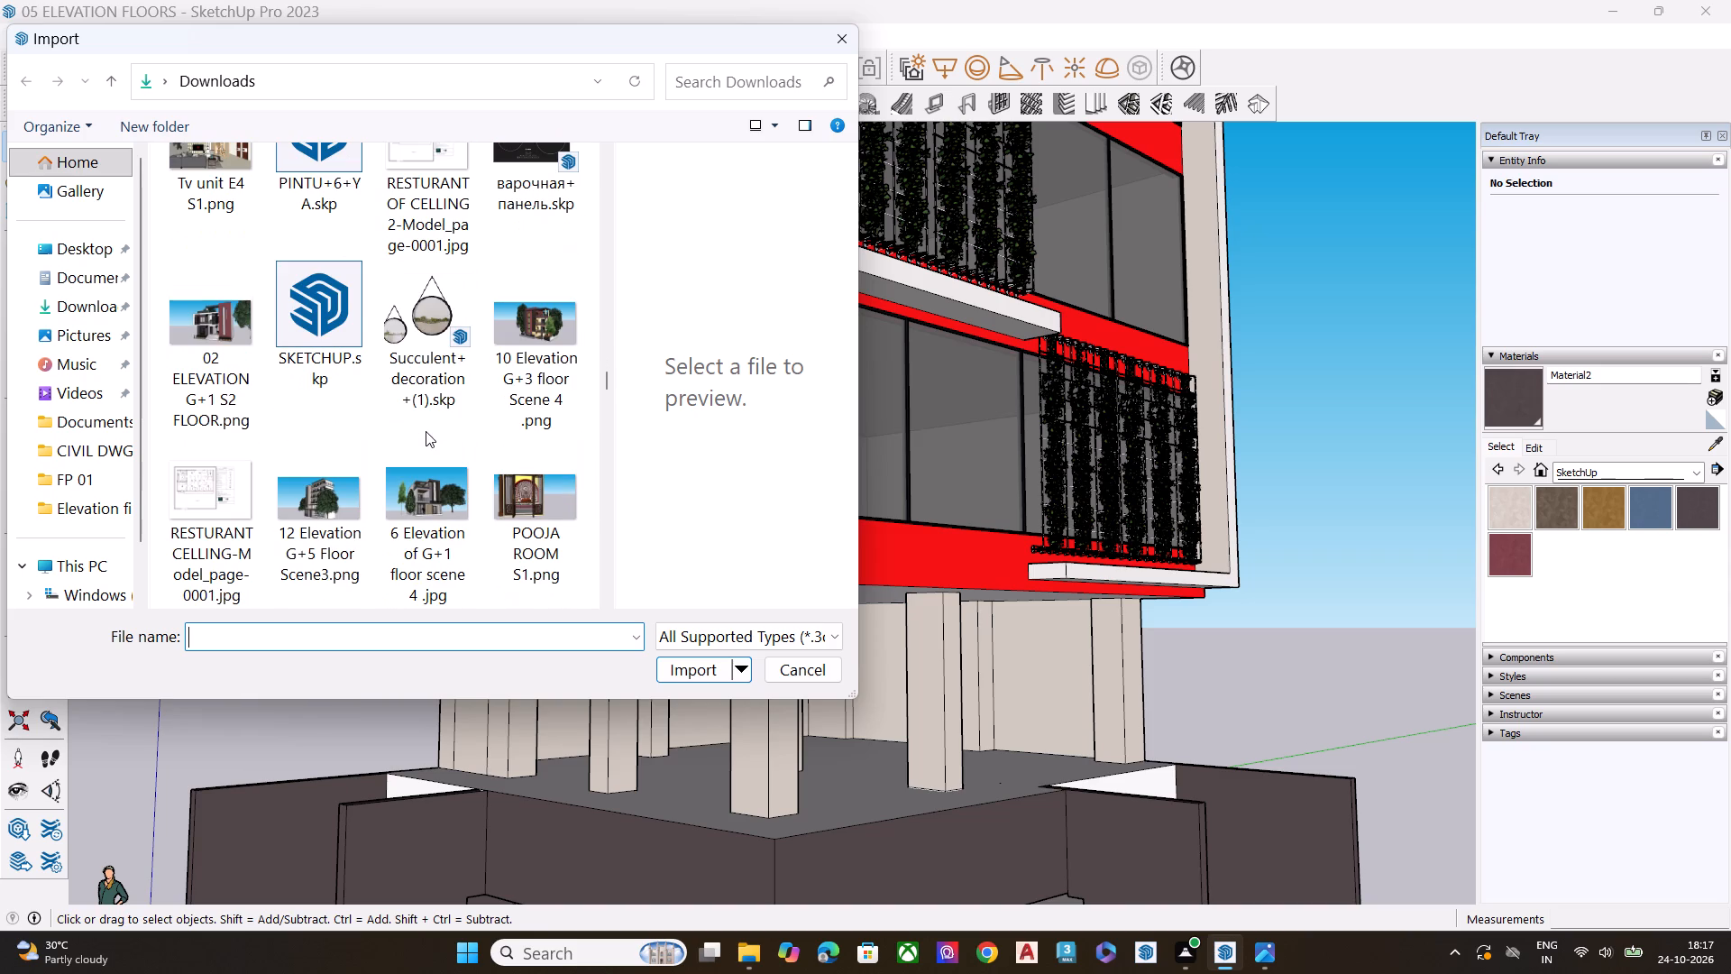
pyautogui.scroll(-1, 426, 431)
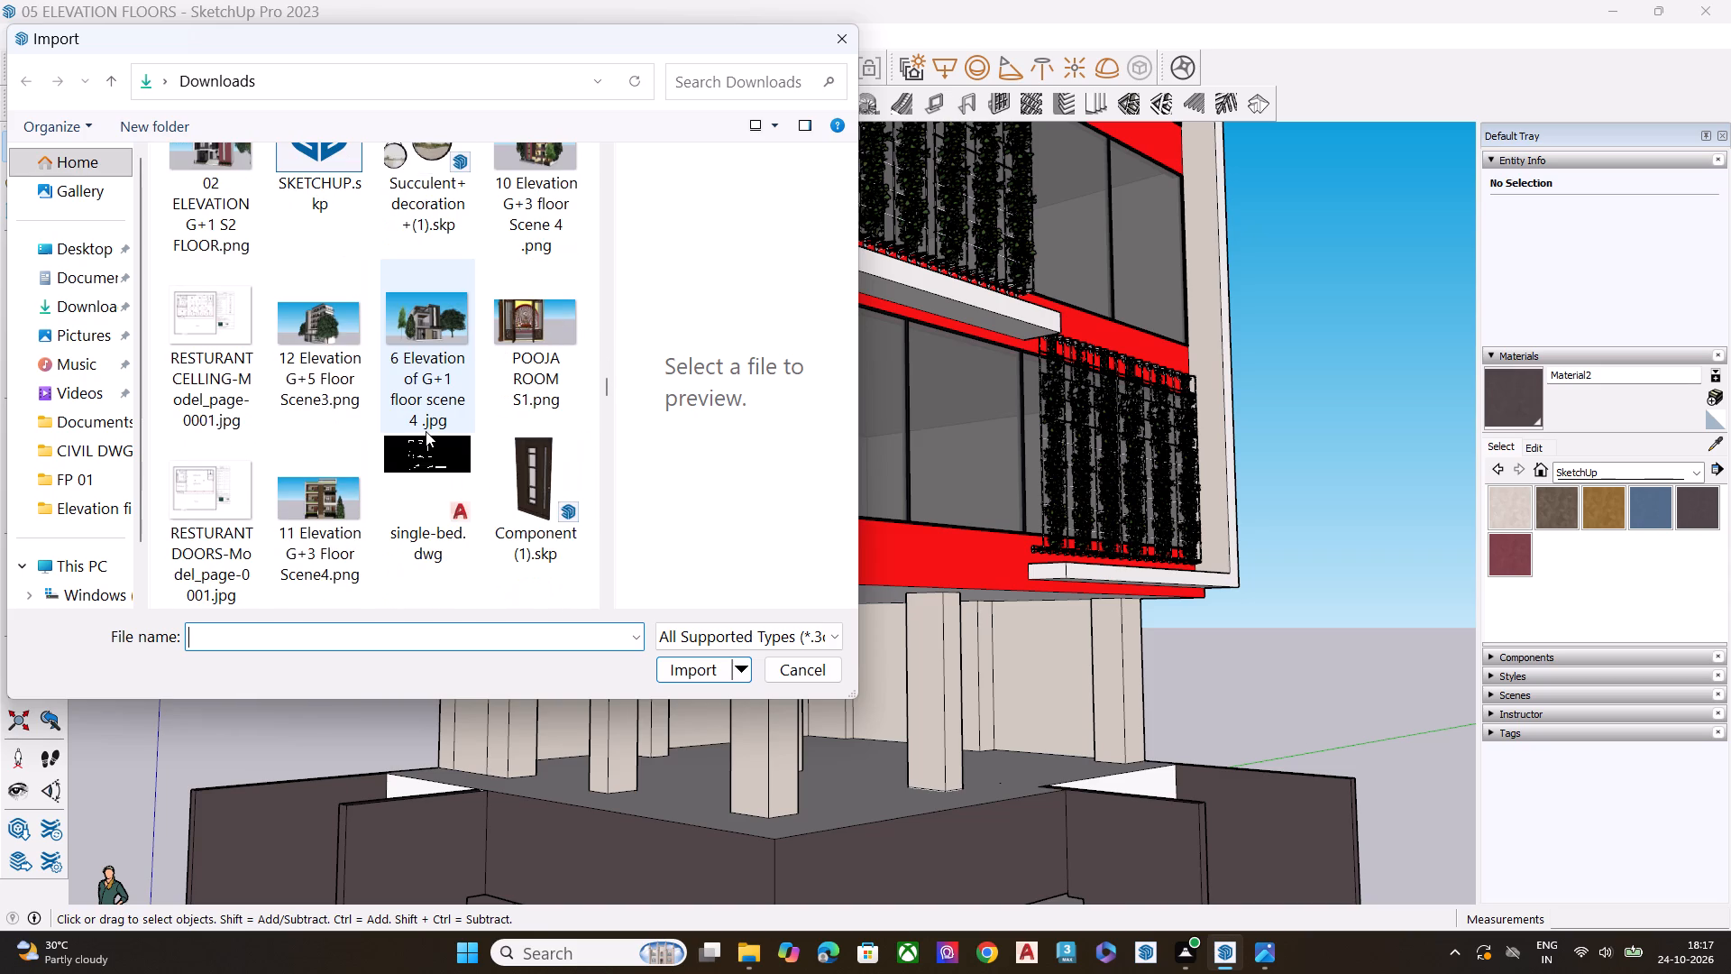
pyautogui.scroll(-1, 426, 431)
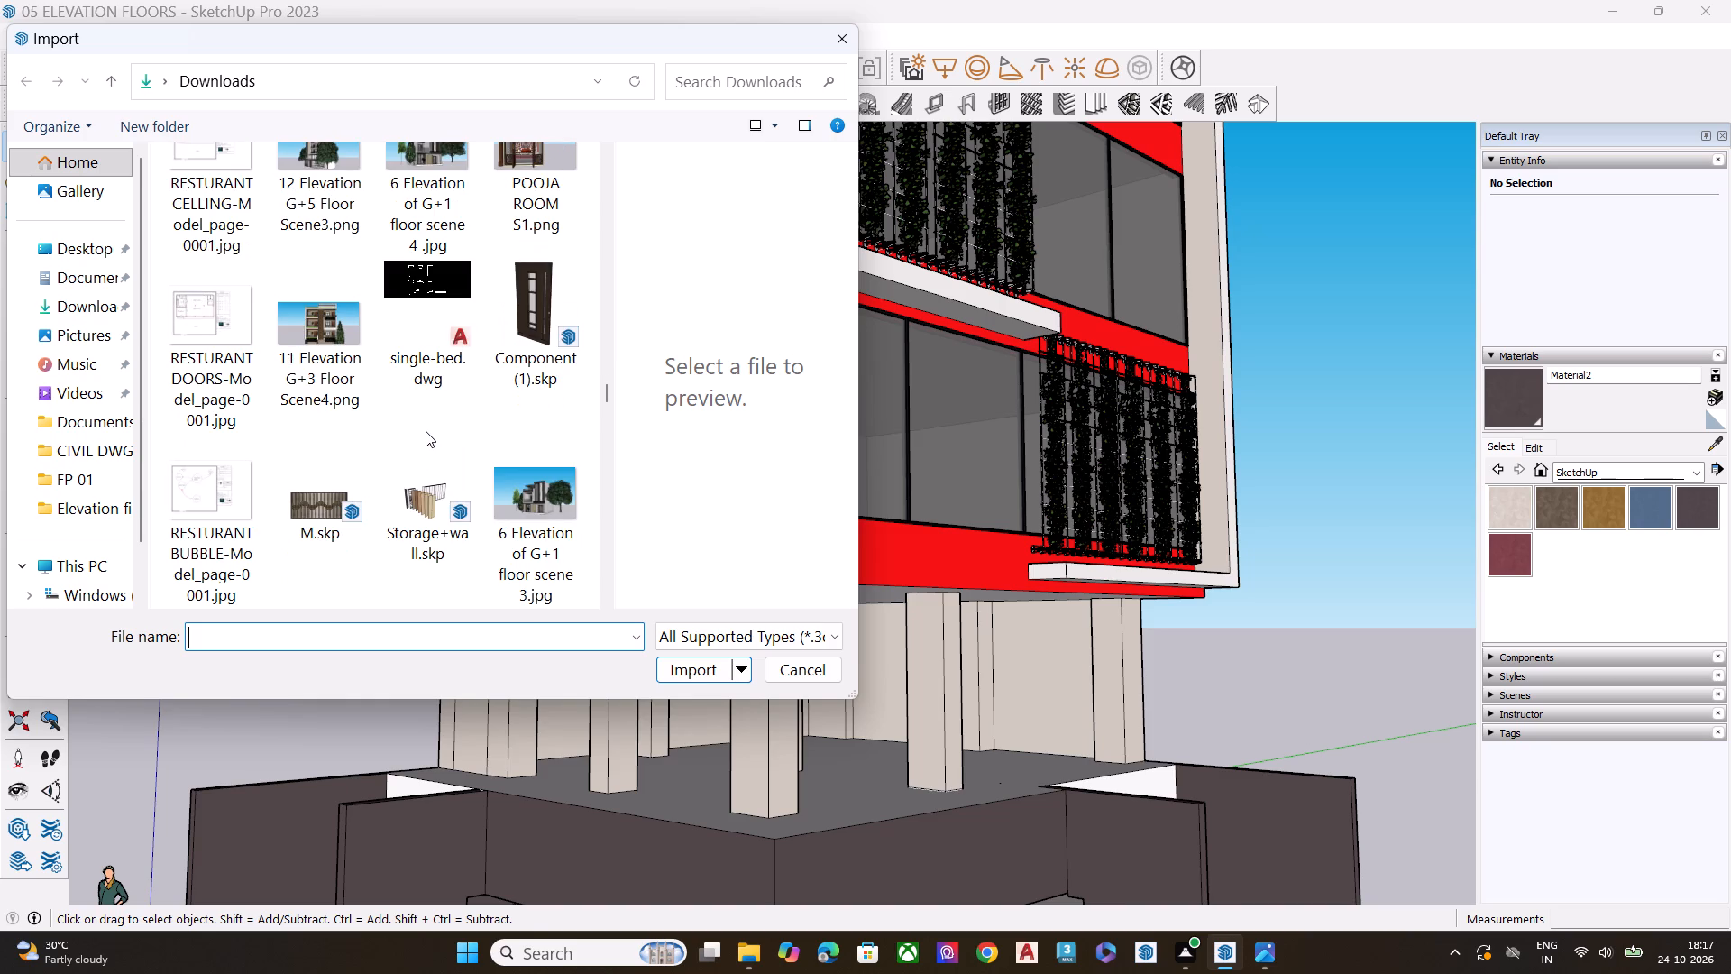
pyautogui.scroll(-3, 426, 431)
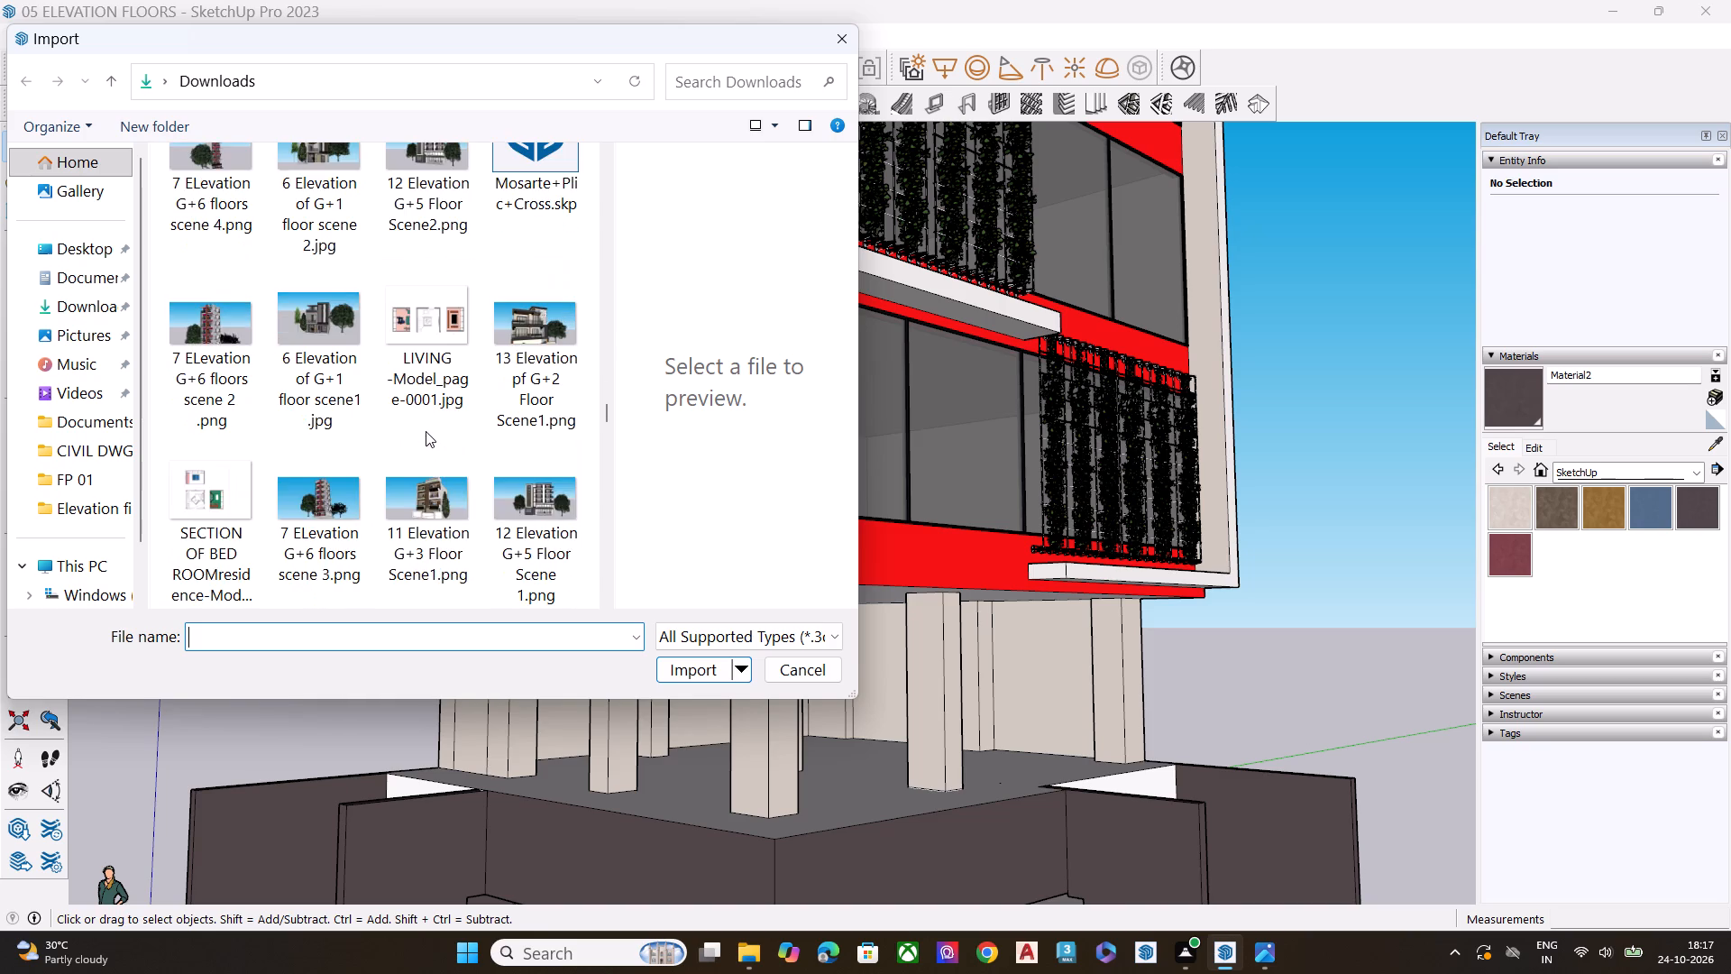
pyautogui.scroll(-3, 426, 431)
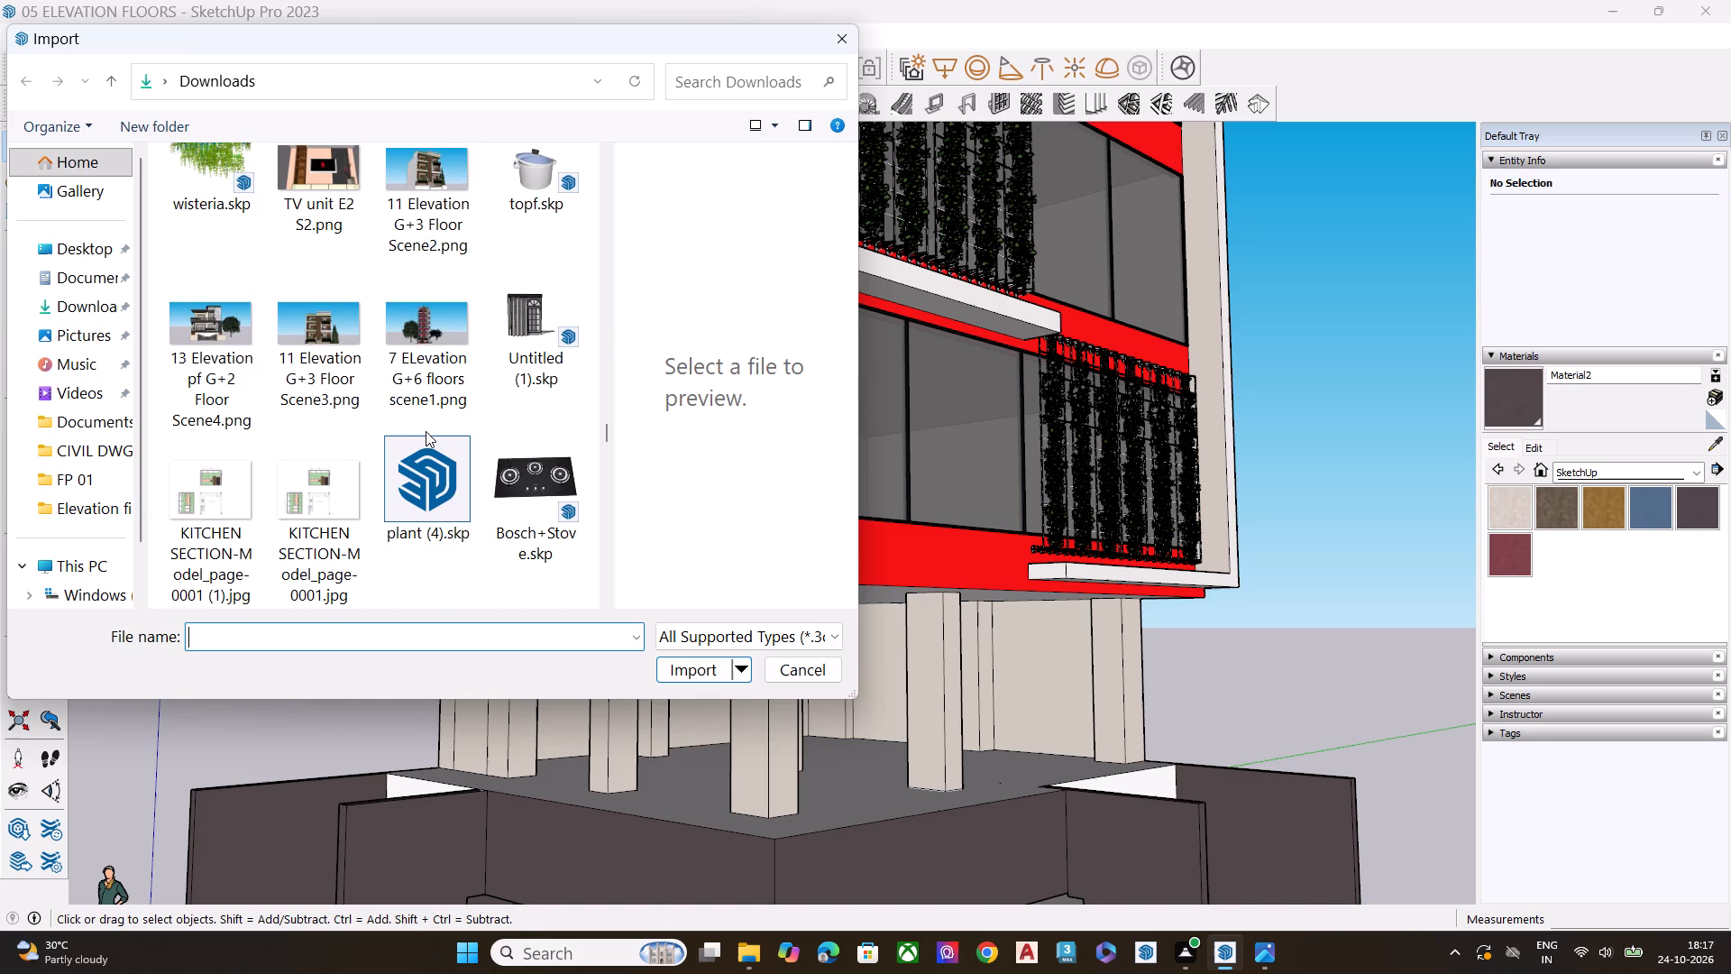
pyautogui.scroll(-1, 426, 431)
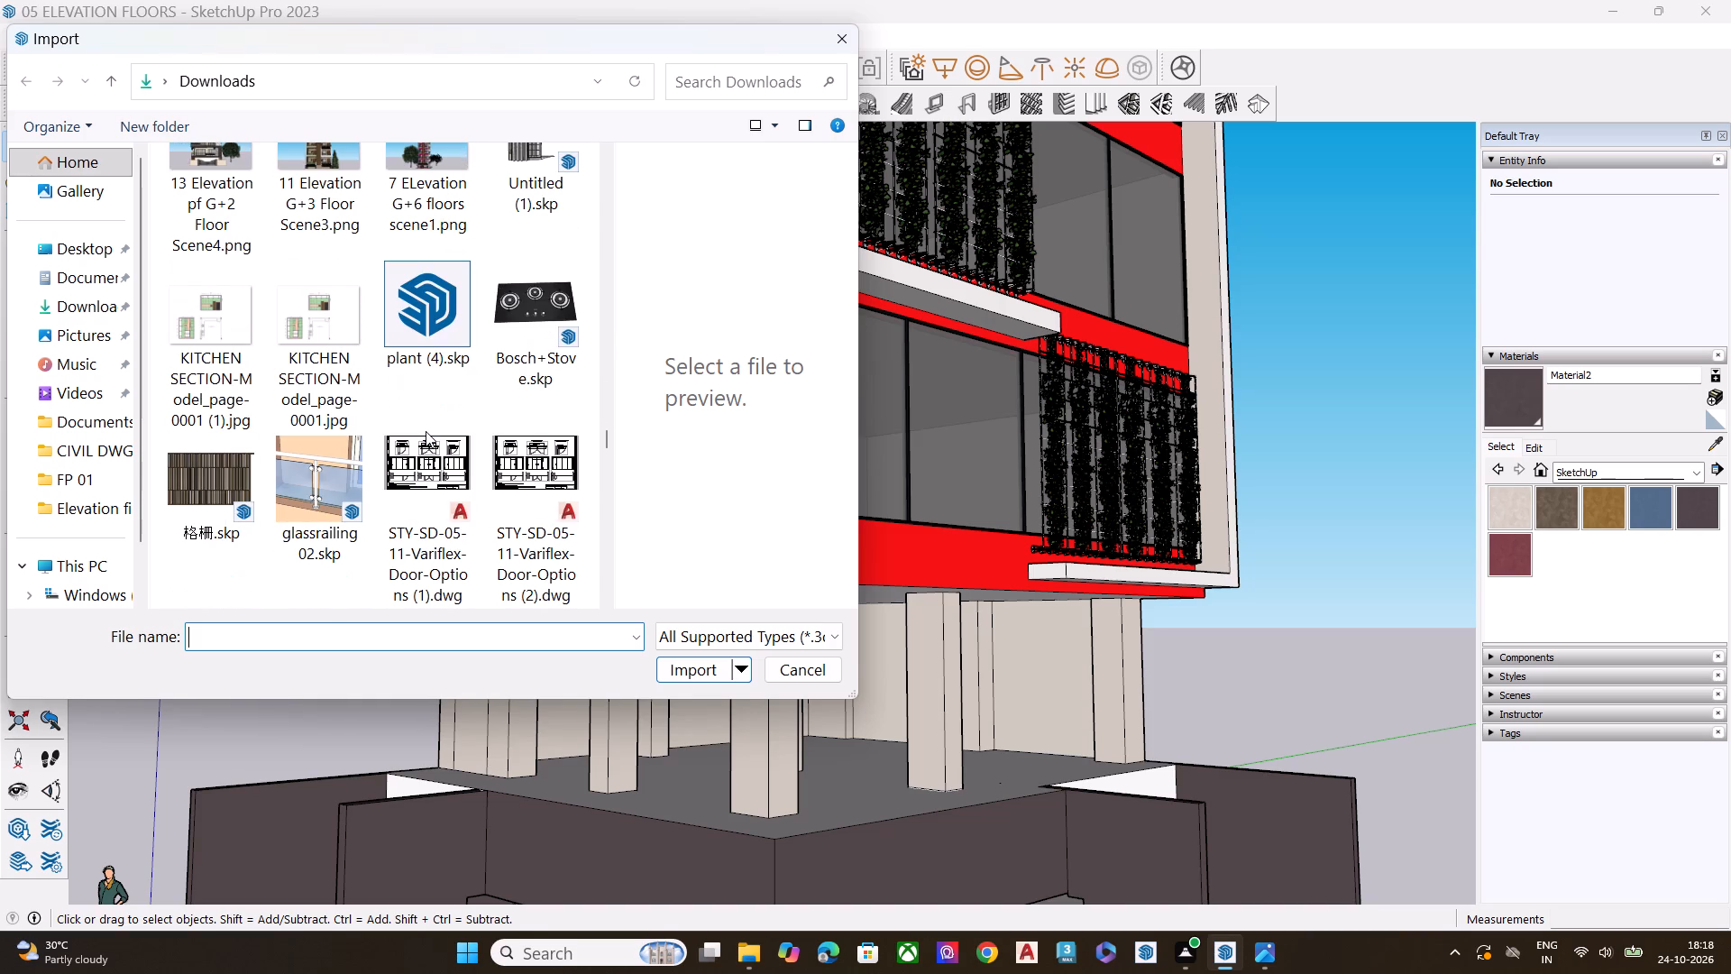
pyautogui.scroll(-1, 426, 431)
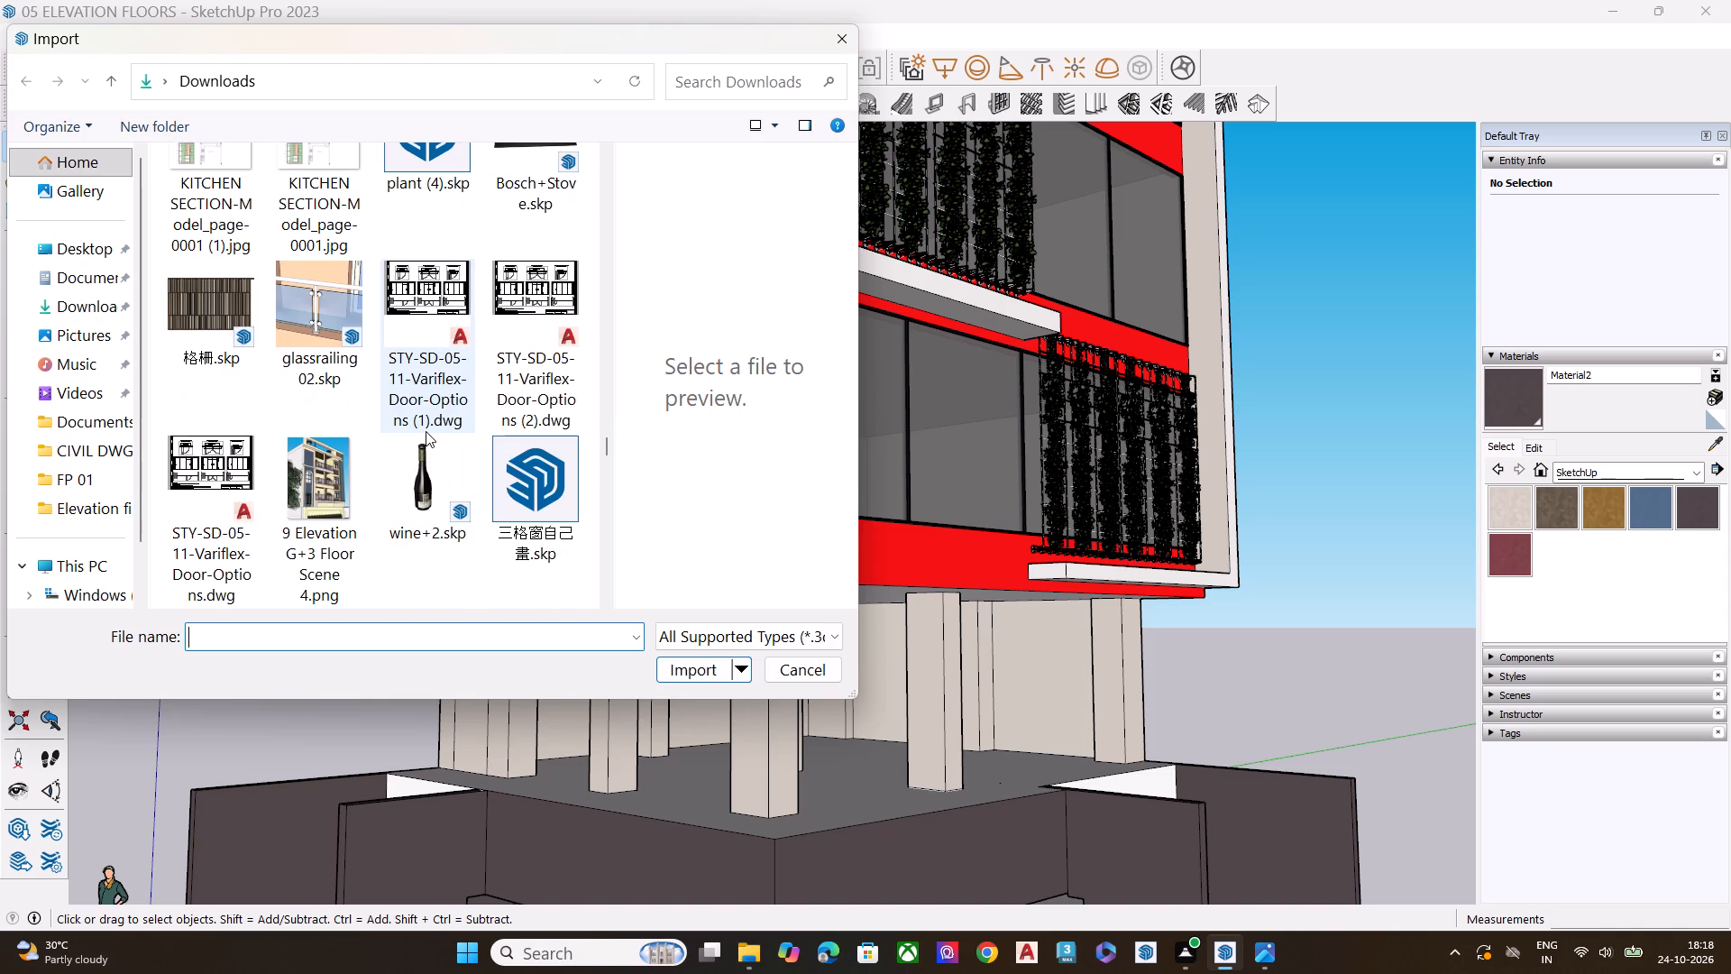
pyautogui.scroll(-2, 426, 431)
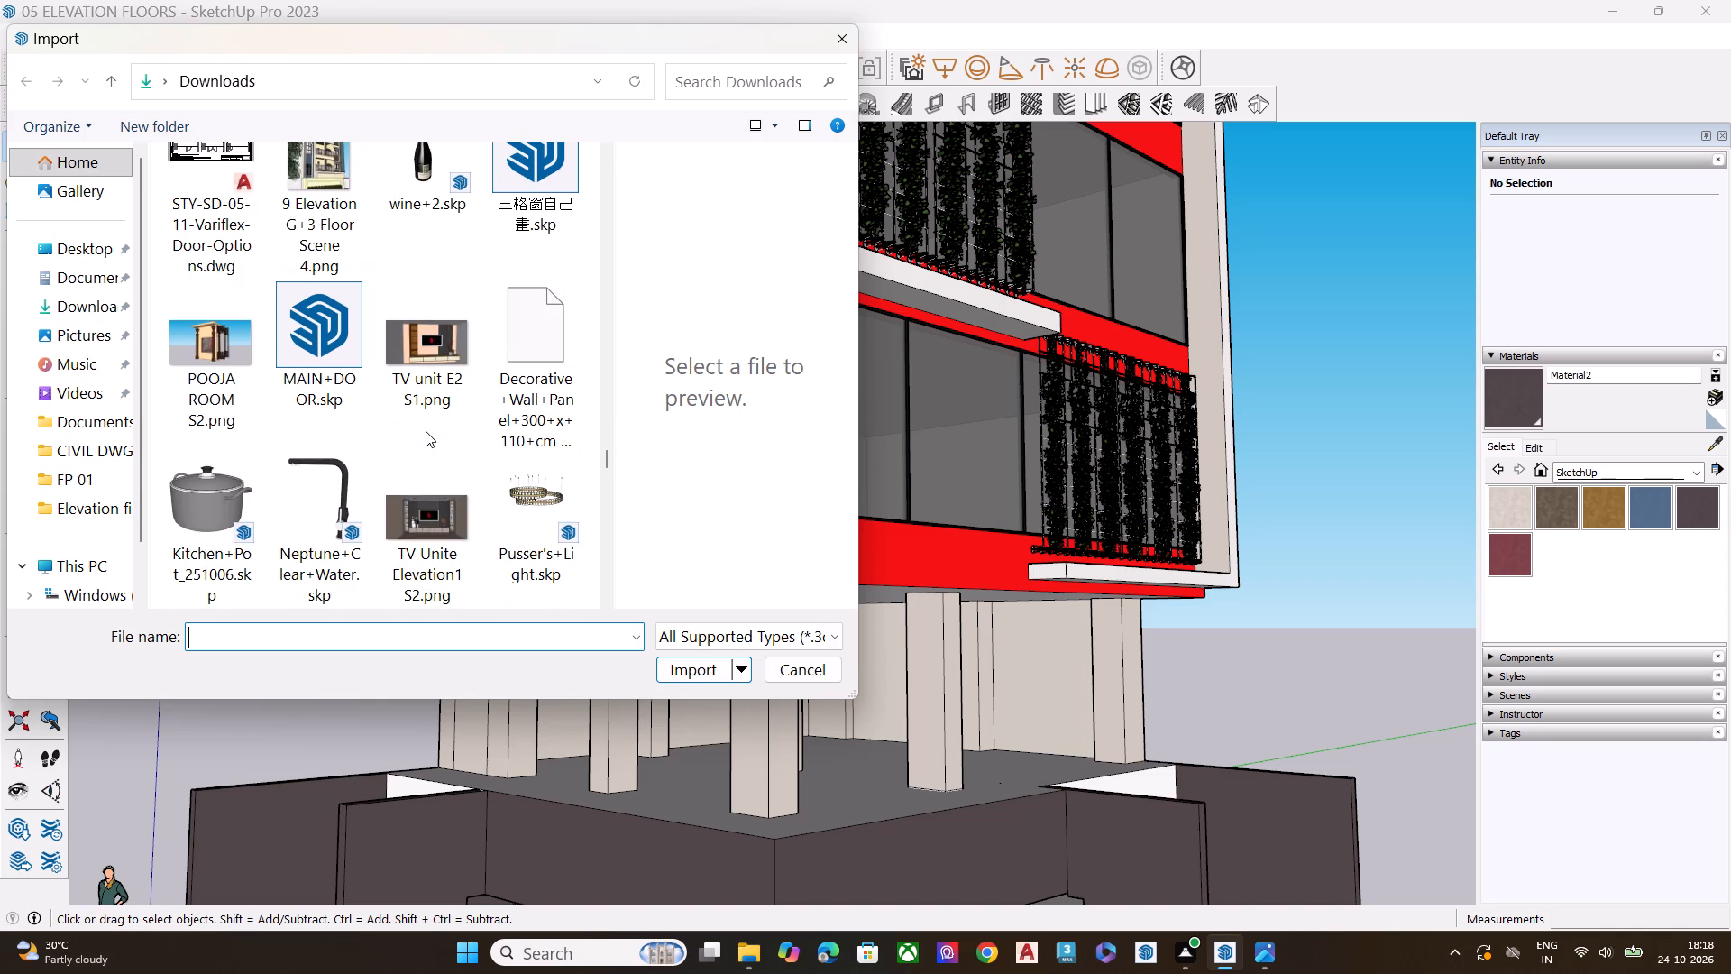
pyautogui.scroll(-1, 426, 431)
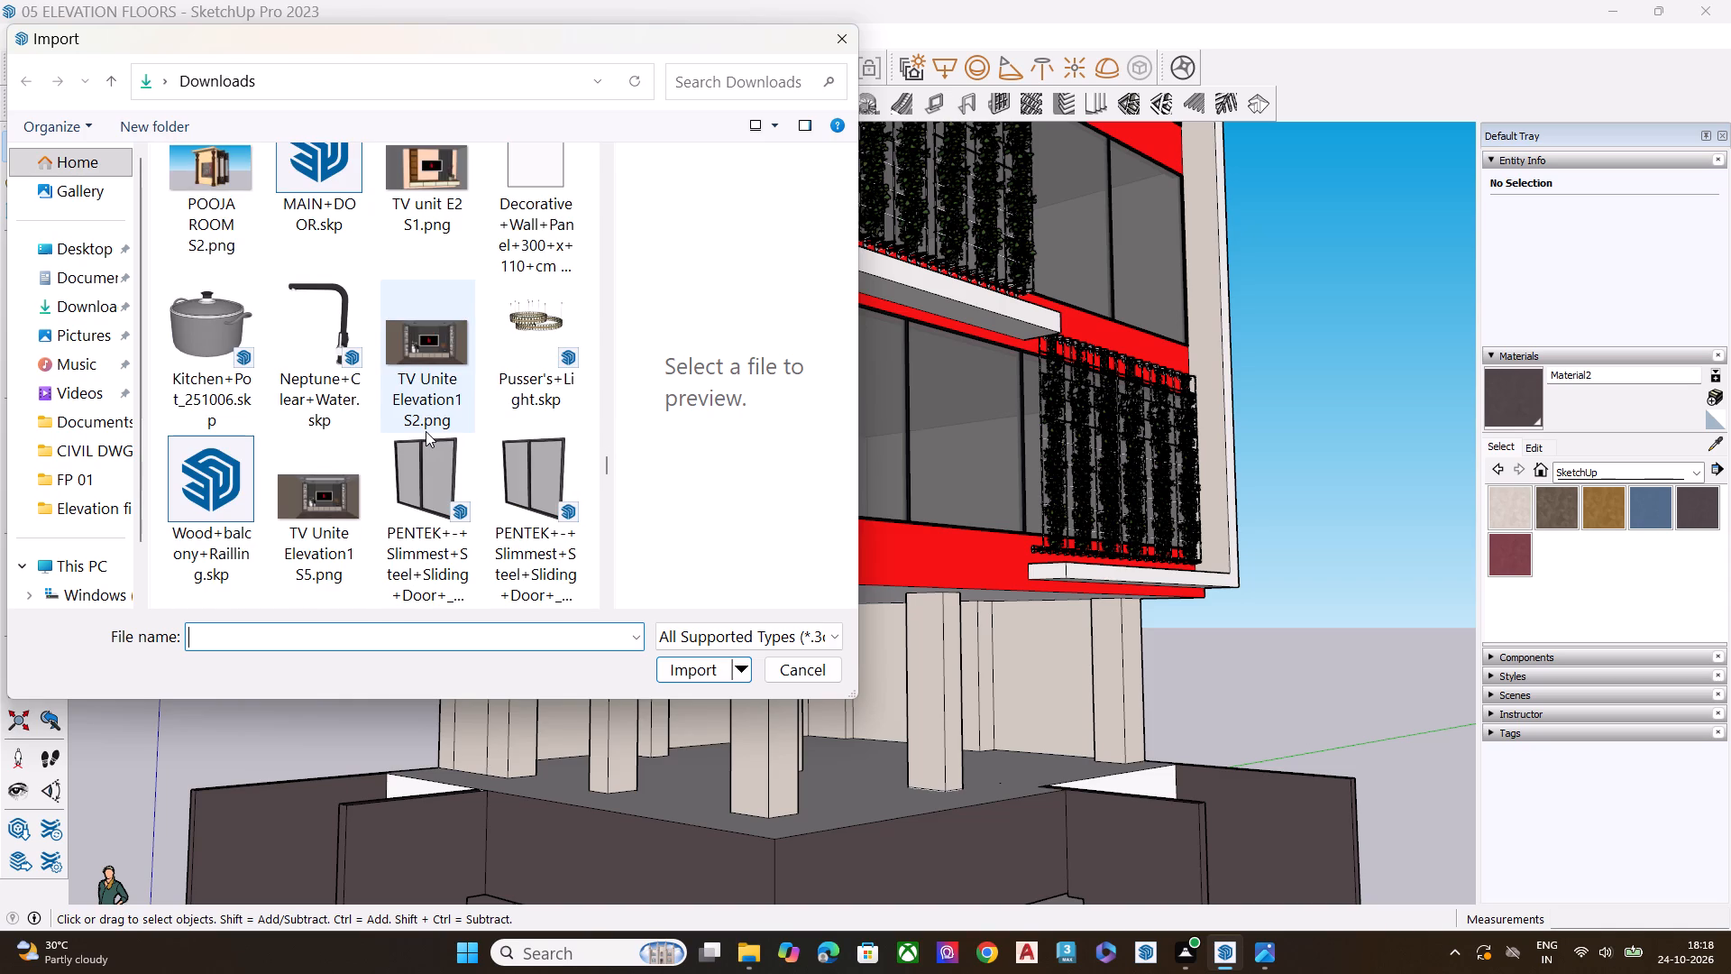
pyautogui.scroll(-1, 426, 431)
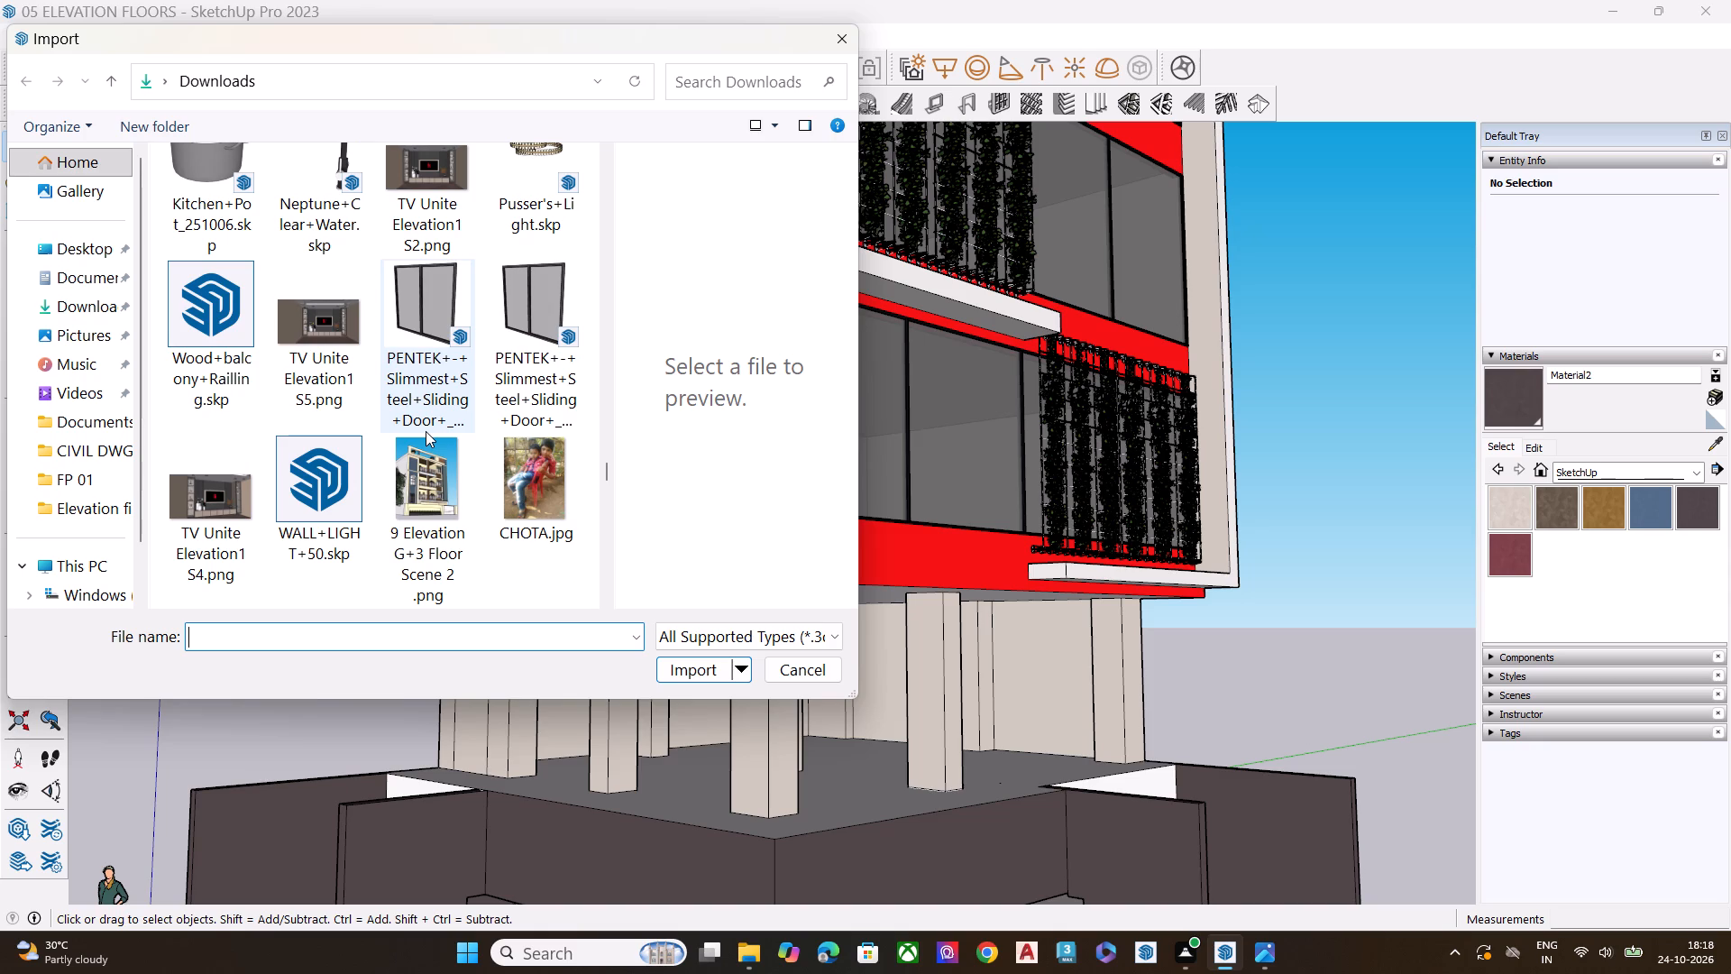
pyautogui.scroll(-2, 426, 431)
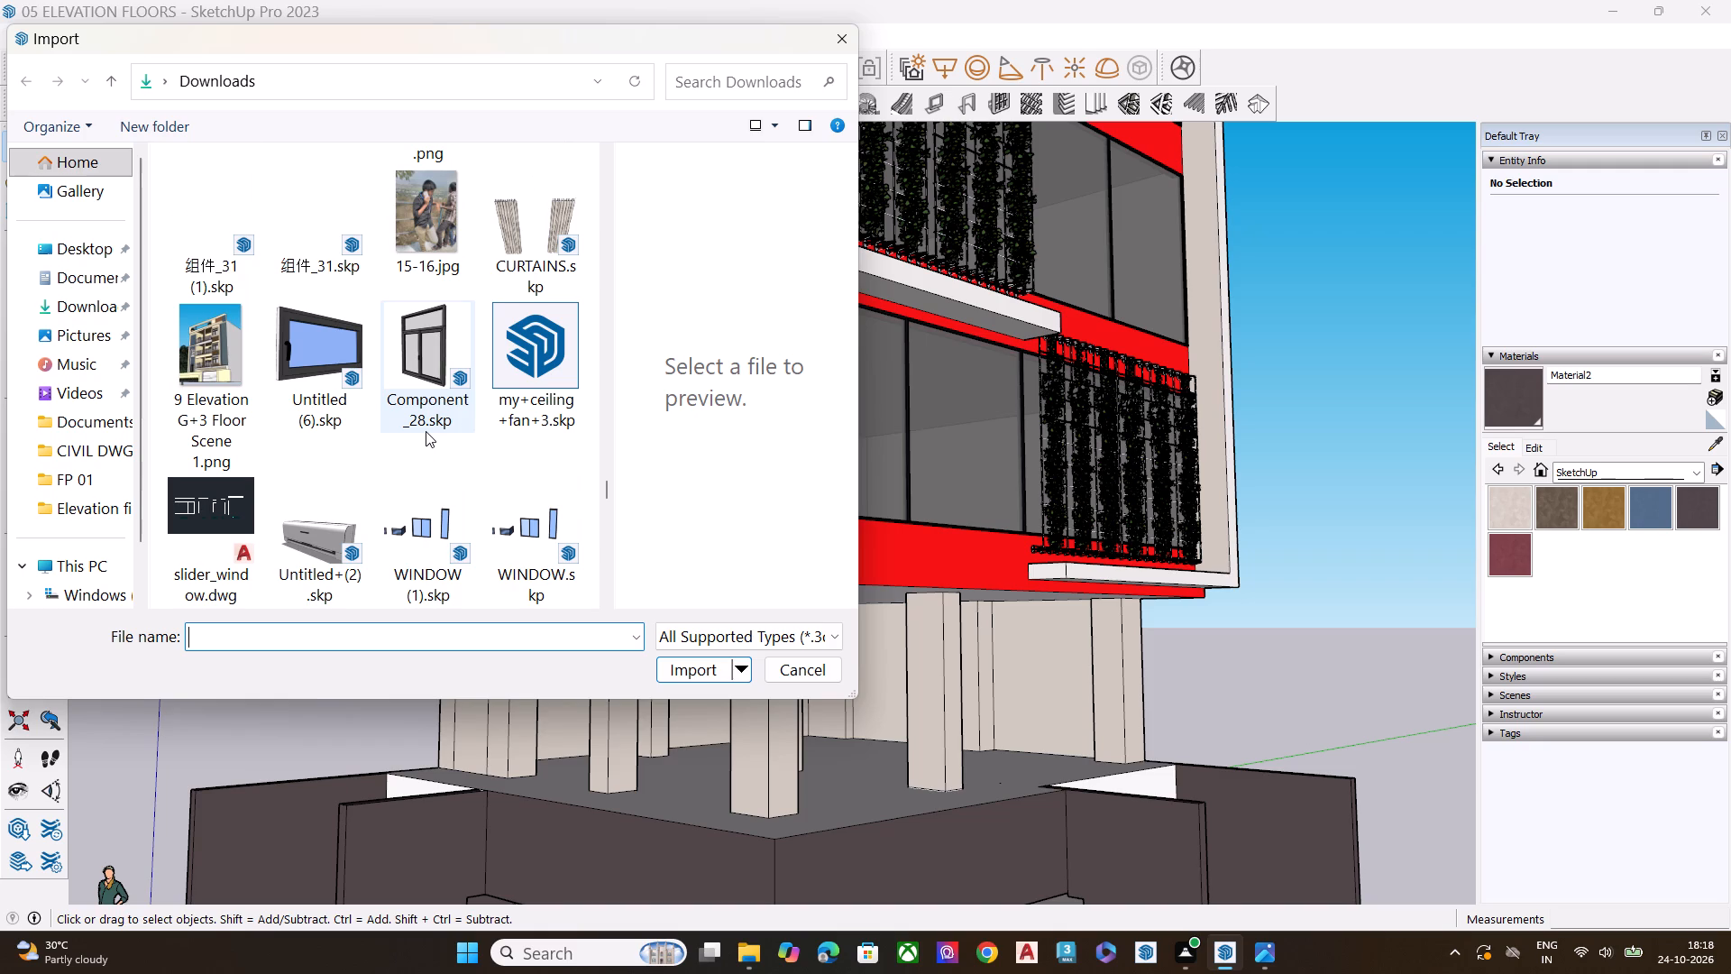
pyautogui.scroll(-1, 426, 431)
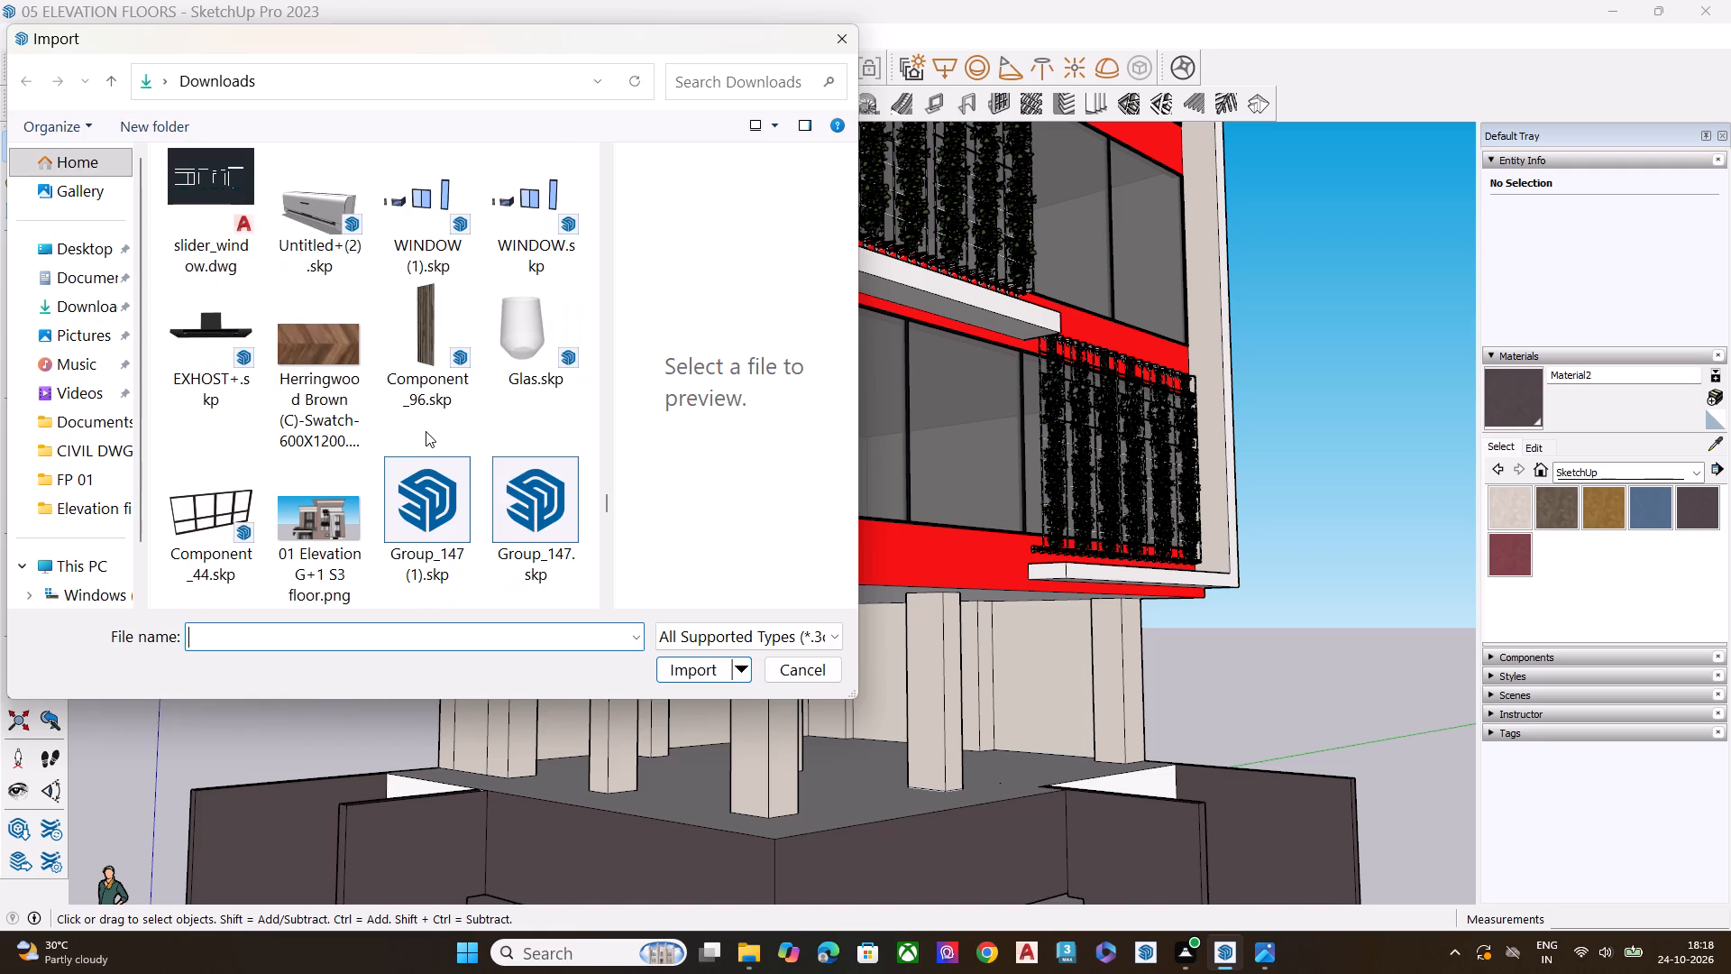
pyautogui.scroll(-1, 426, 431)
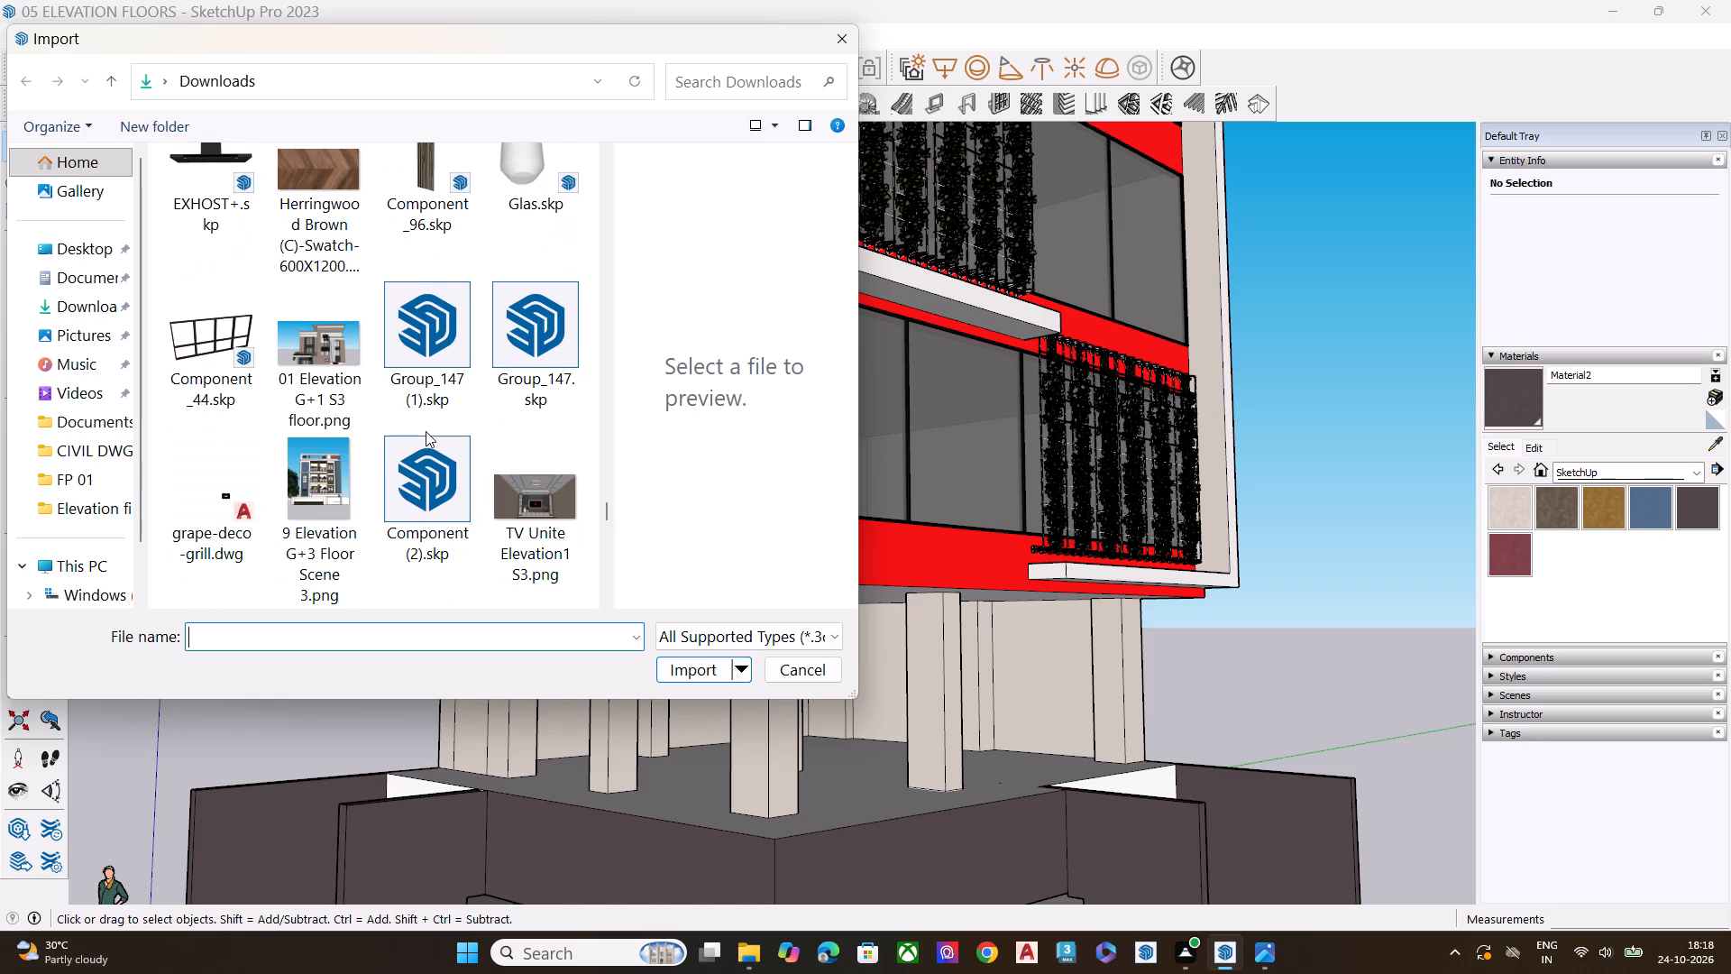
pyautogui.scroll(-2, 426, 431)
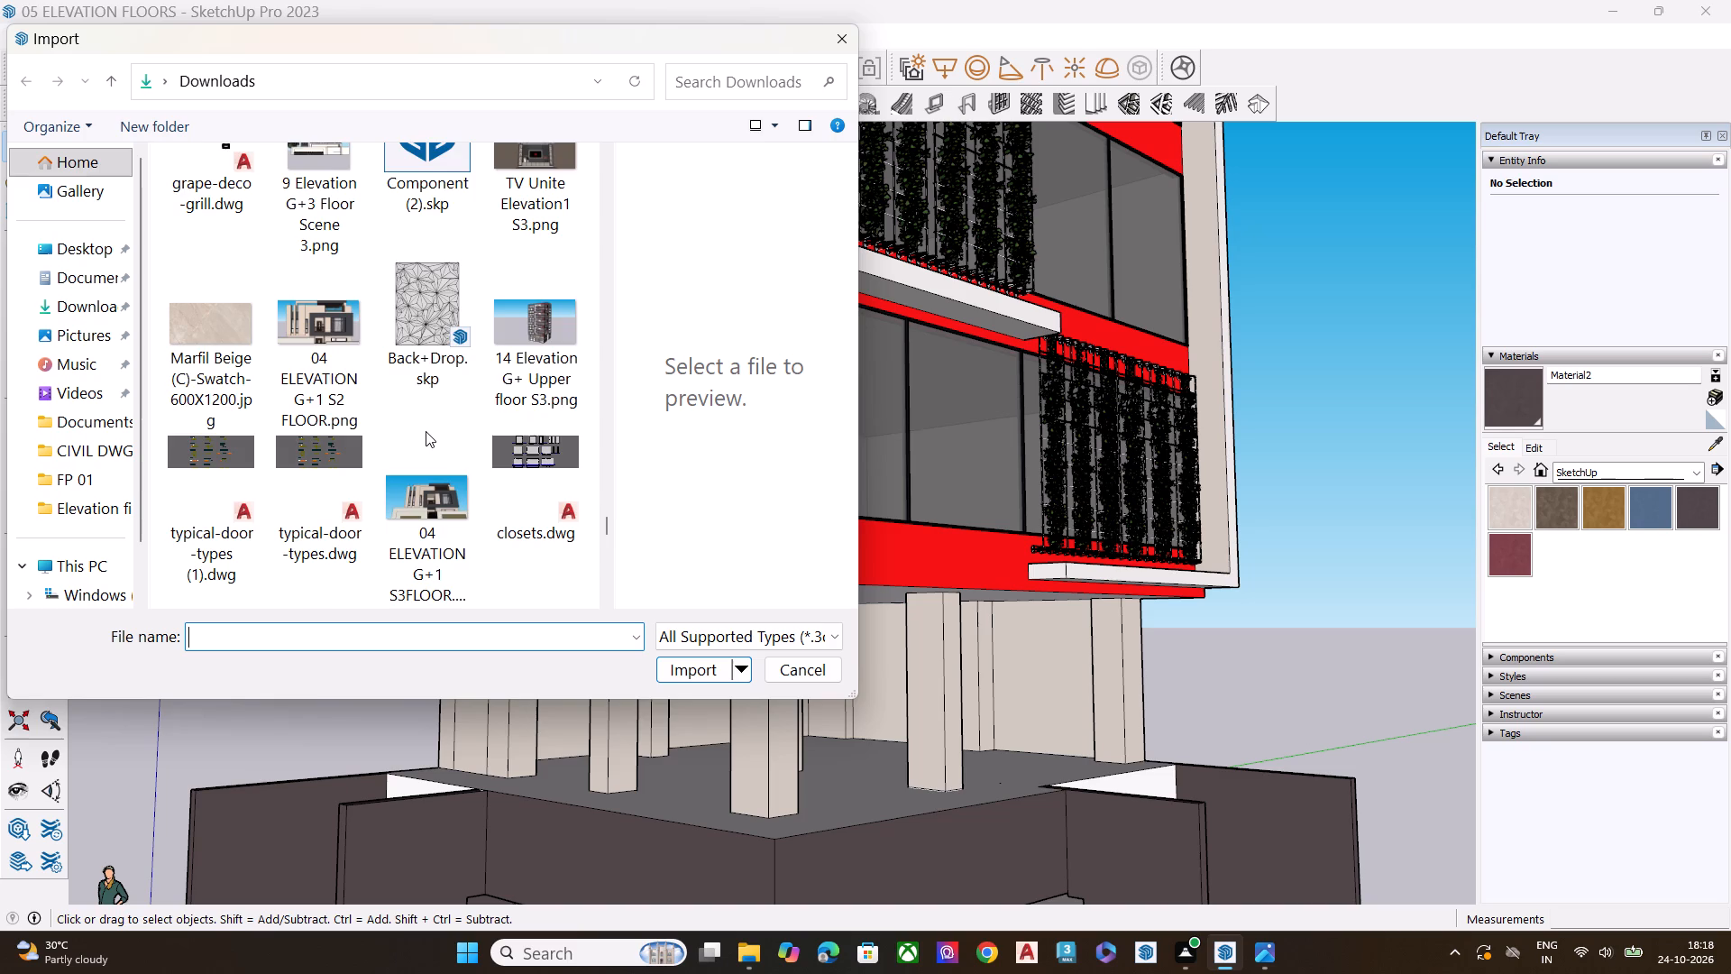
pyautogui.scroll(-2, 426, 431)
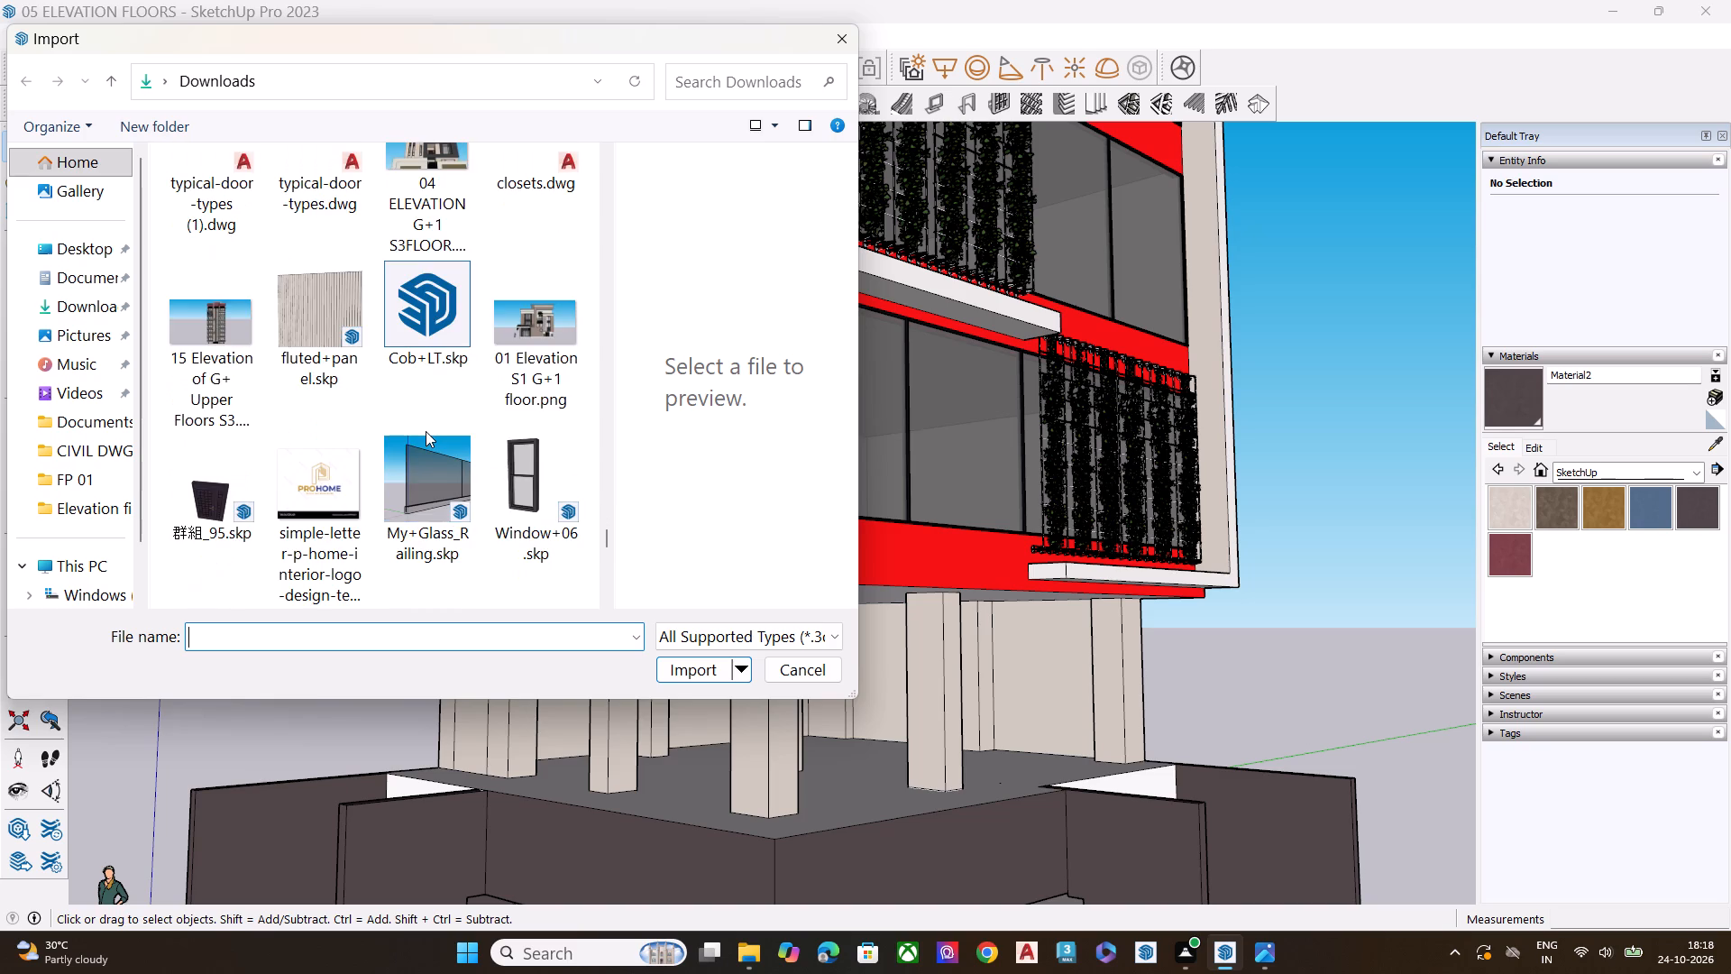
pyautogui.scroll(-1, 426, 431)
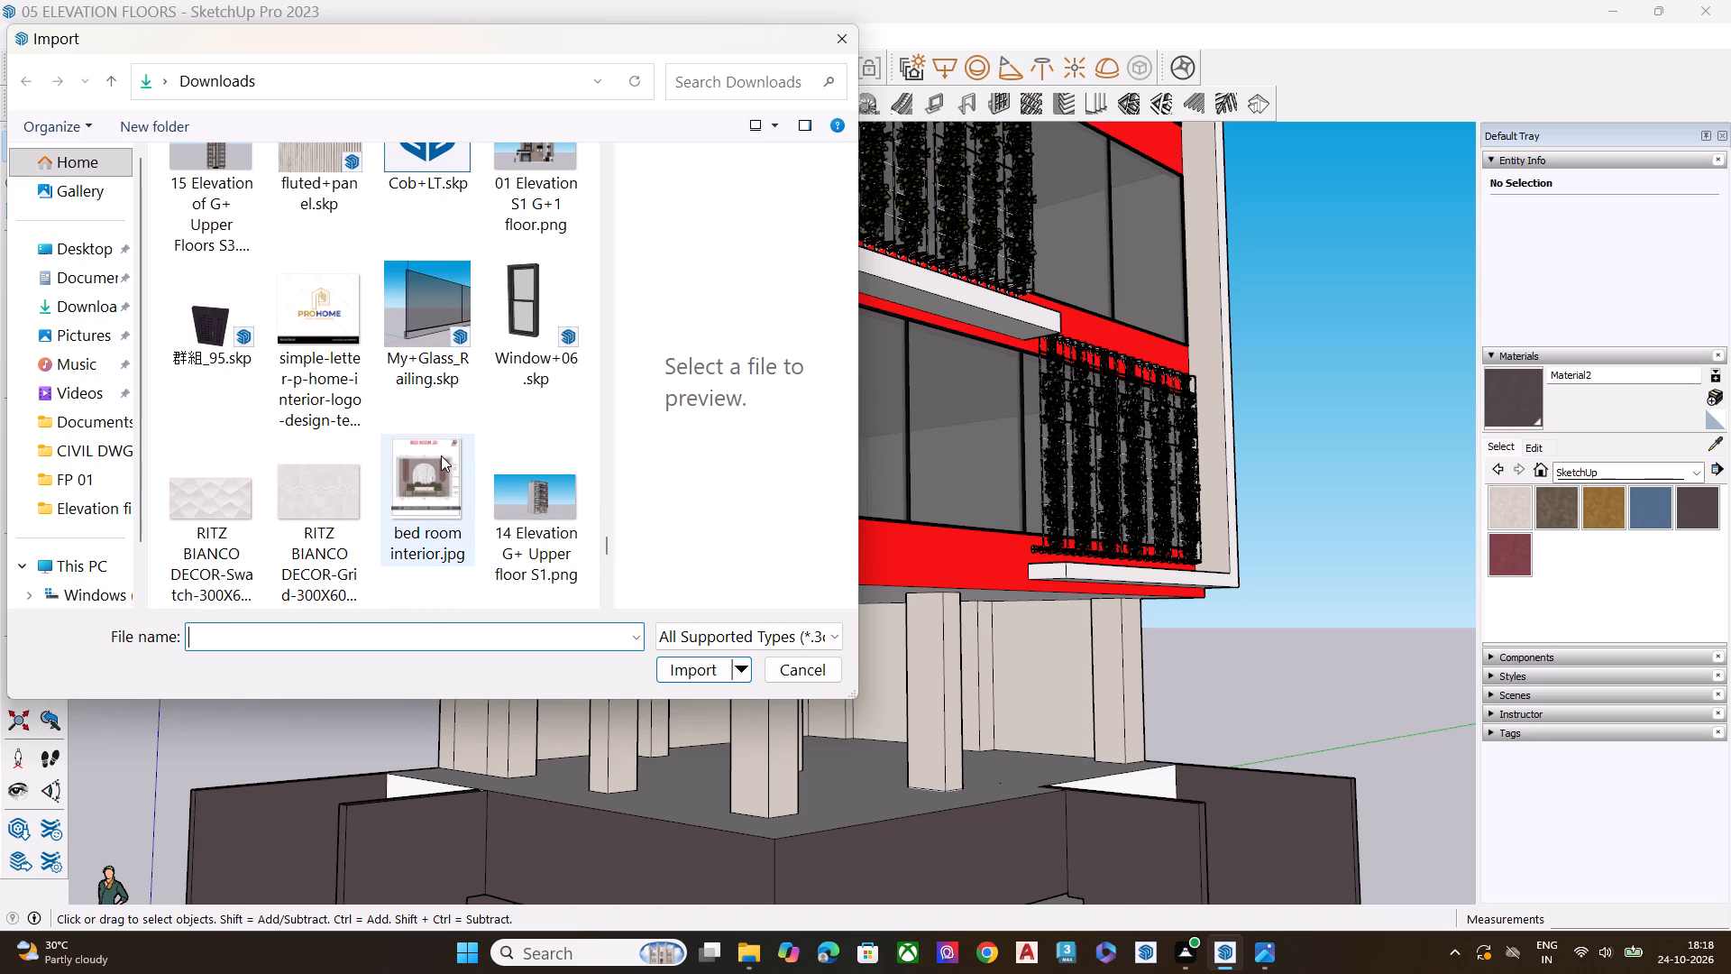
pyautogui.scroll(-1, 441, 455)
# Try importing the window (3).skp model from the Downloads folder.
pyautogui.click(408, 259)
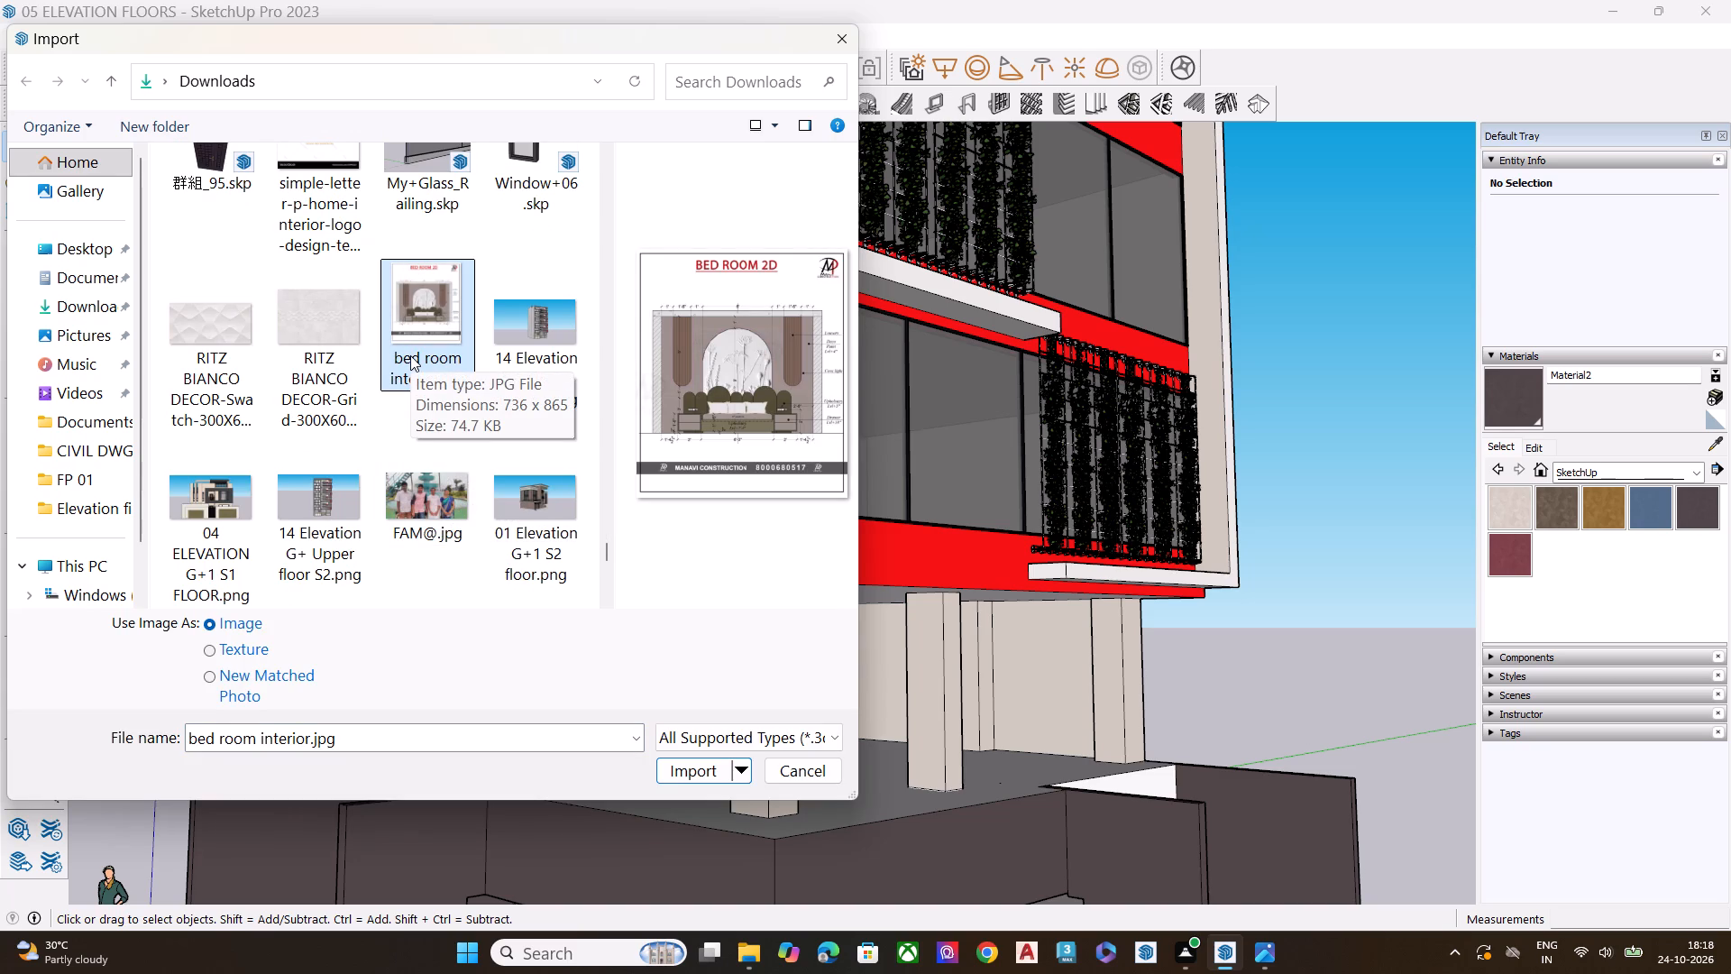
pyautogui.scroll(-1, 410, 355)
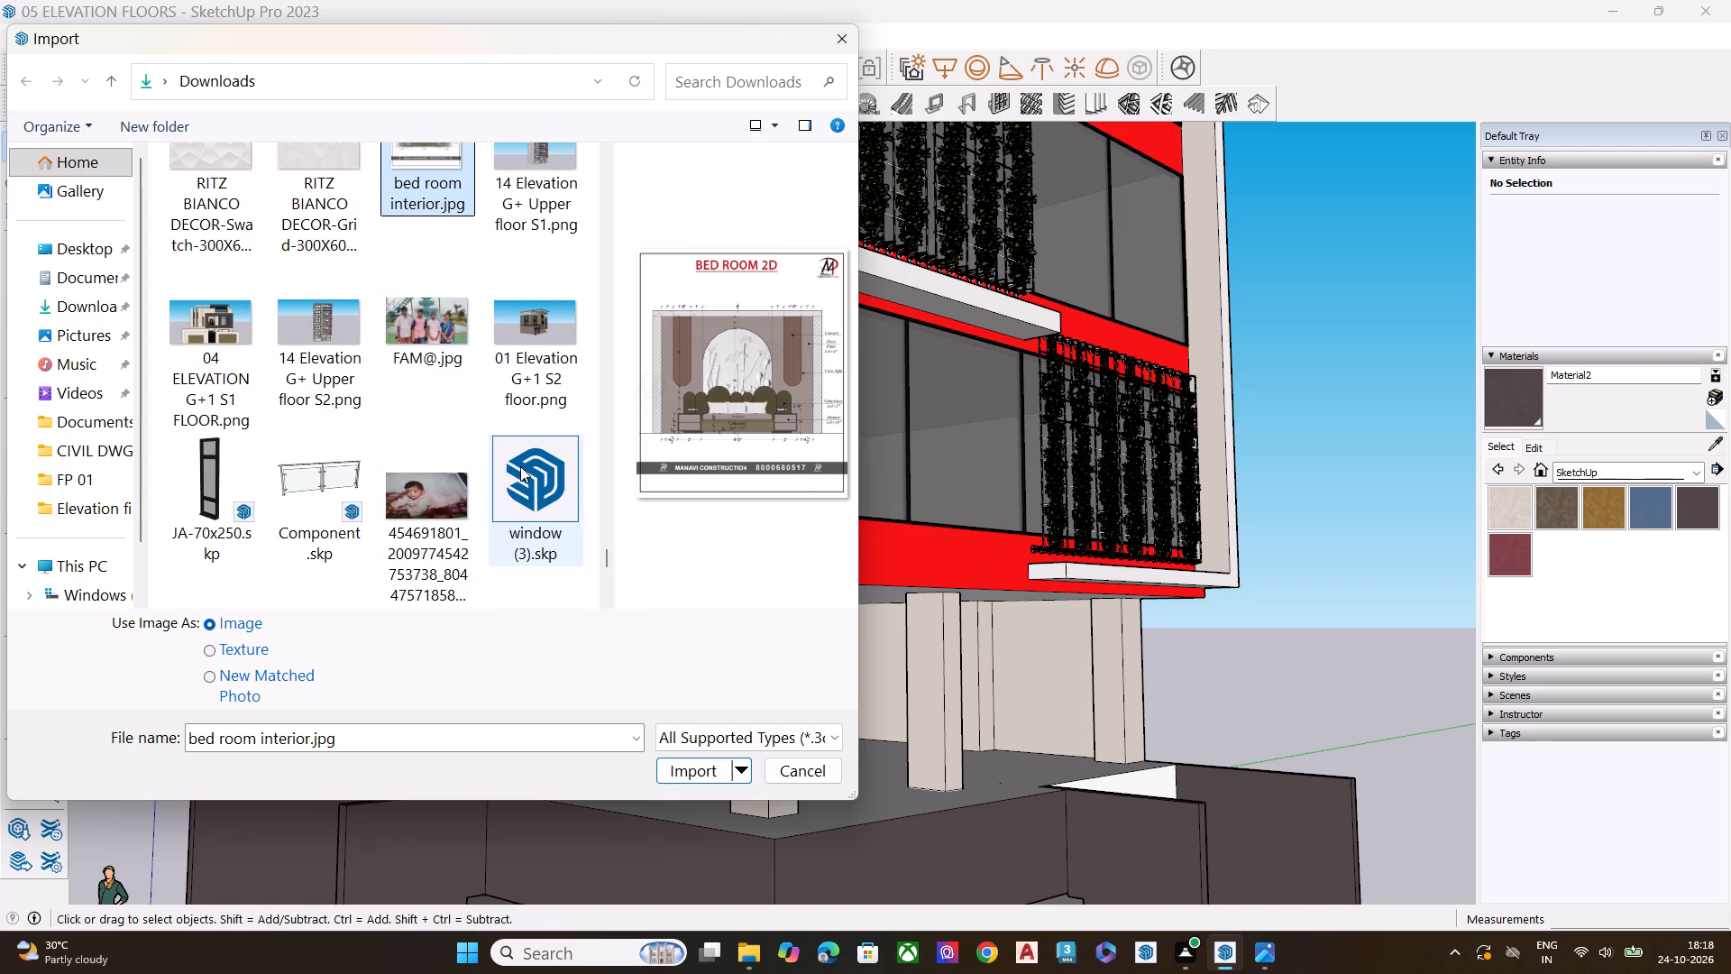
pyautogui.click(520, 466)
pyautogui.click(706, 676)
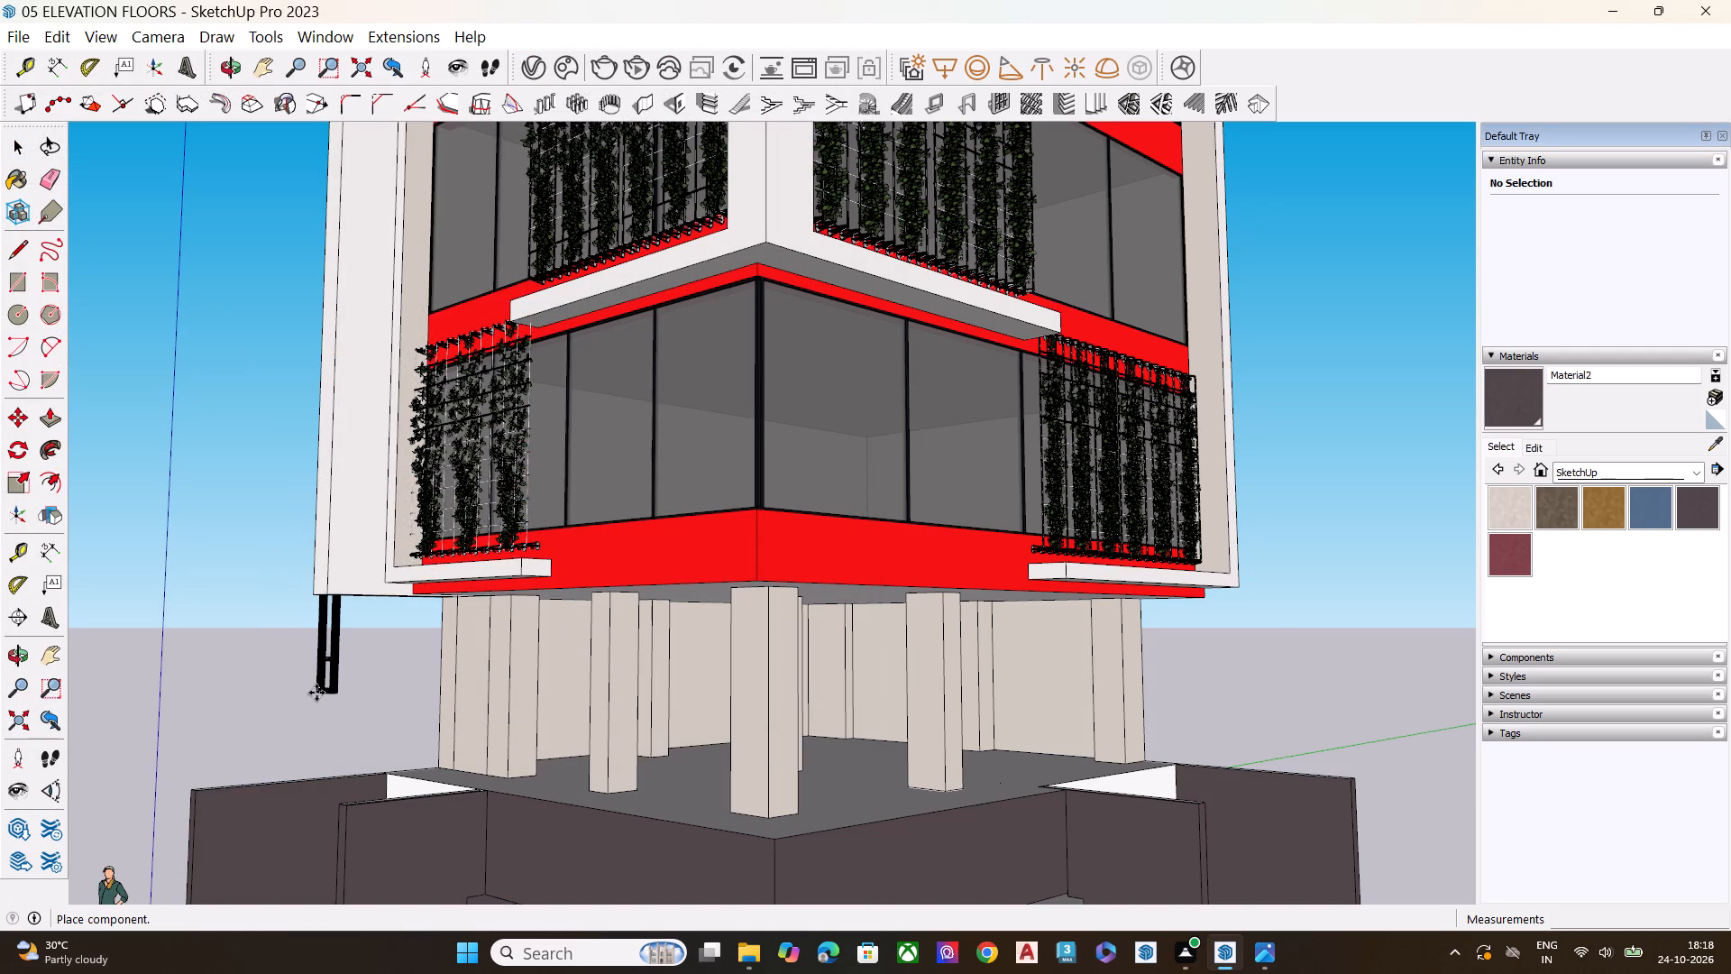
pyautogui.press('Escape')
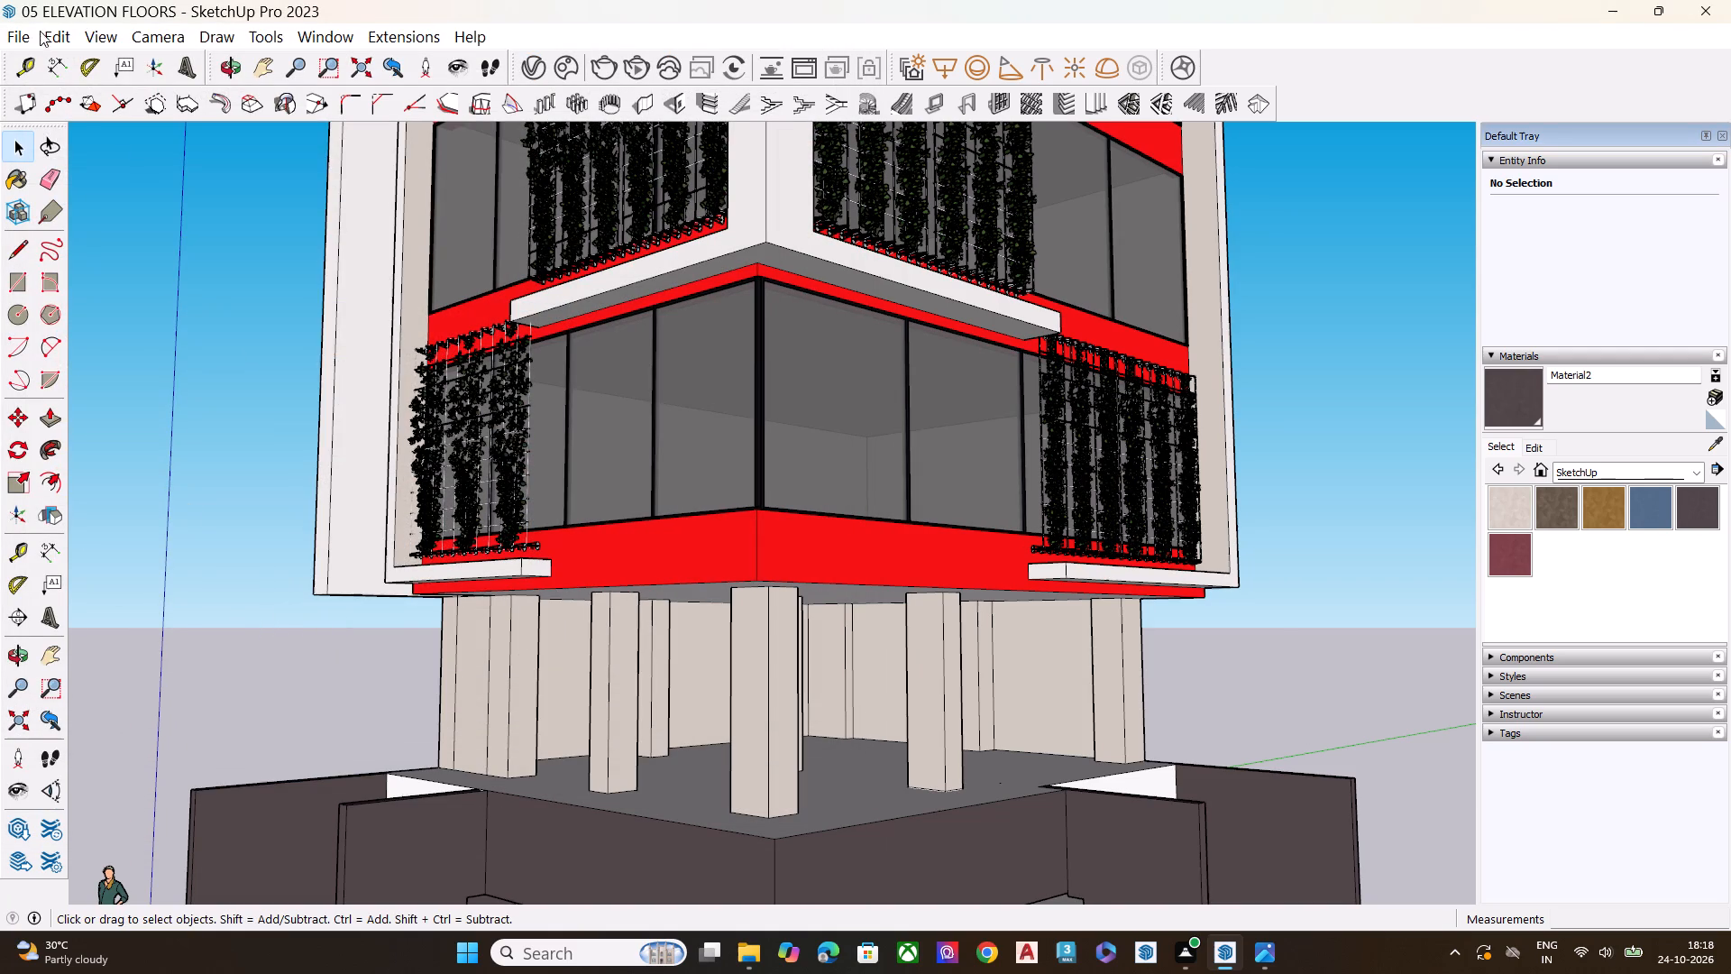
# Start the import again and look through the Downloads folder for another window model.
pyautogui.click(27, 36)
pyautogui.click(136, 405)
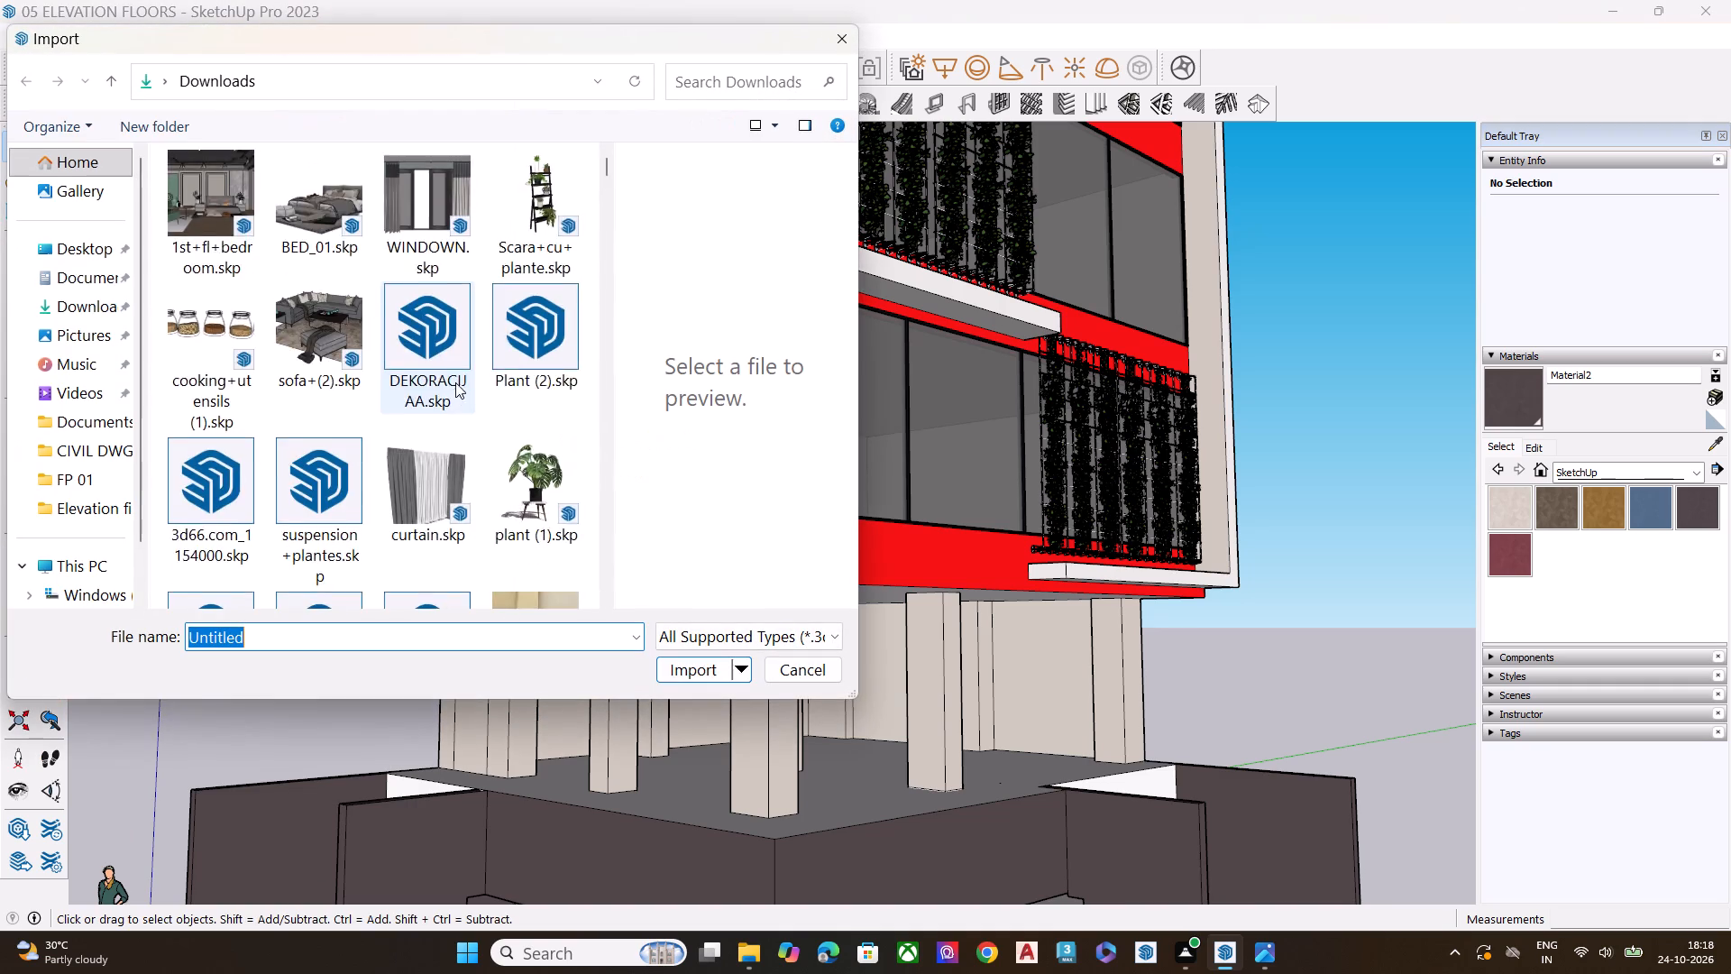
pyautogui.scroll(-10, 455, 382)
pyautogui.scroll(1, 462, 410)
pyautogui.scroll(-18, 462, 410)
pyautogui.scroll(1, 462, 410)
pyautogui.scroll(-6, 462, 410)
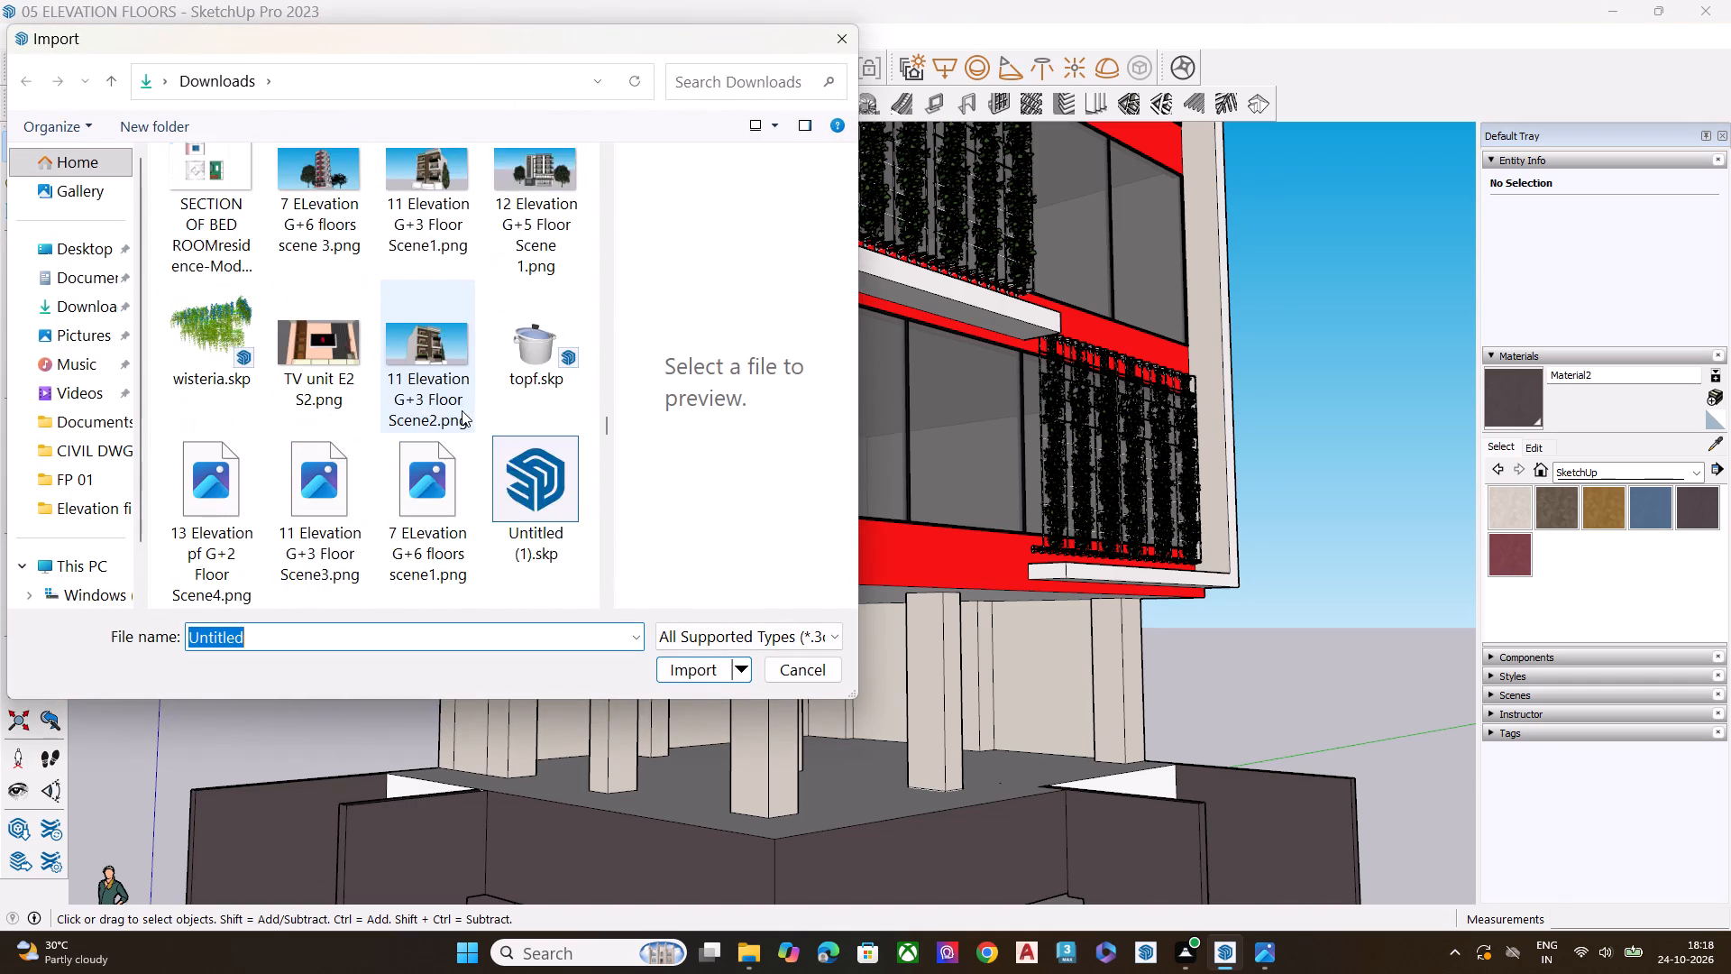
pyautogui.scroll(-1, 462, 410)
pyautogui.scroll(1, 462, 410)
pyautogui.scroll(-8, 462, 410)
pyautogui.scroll(1, 462, 410)
pyautogui.scroll(-14, 462, 410)
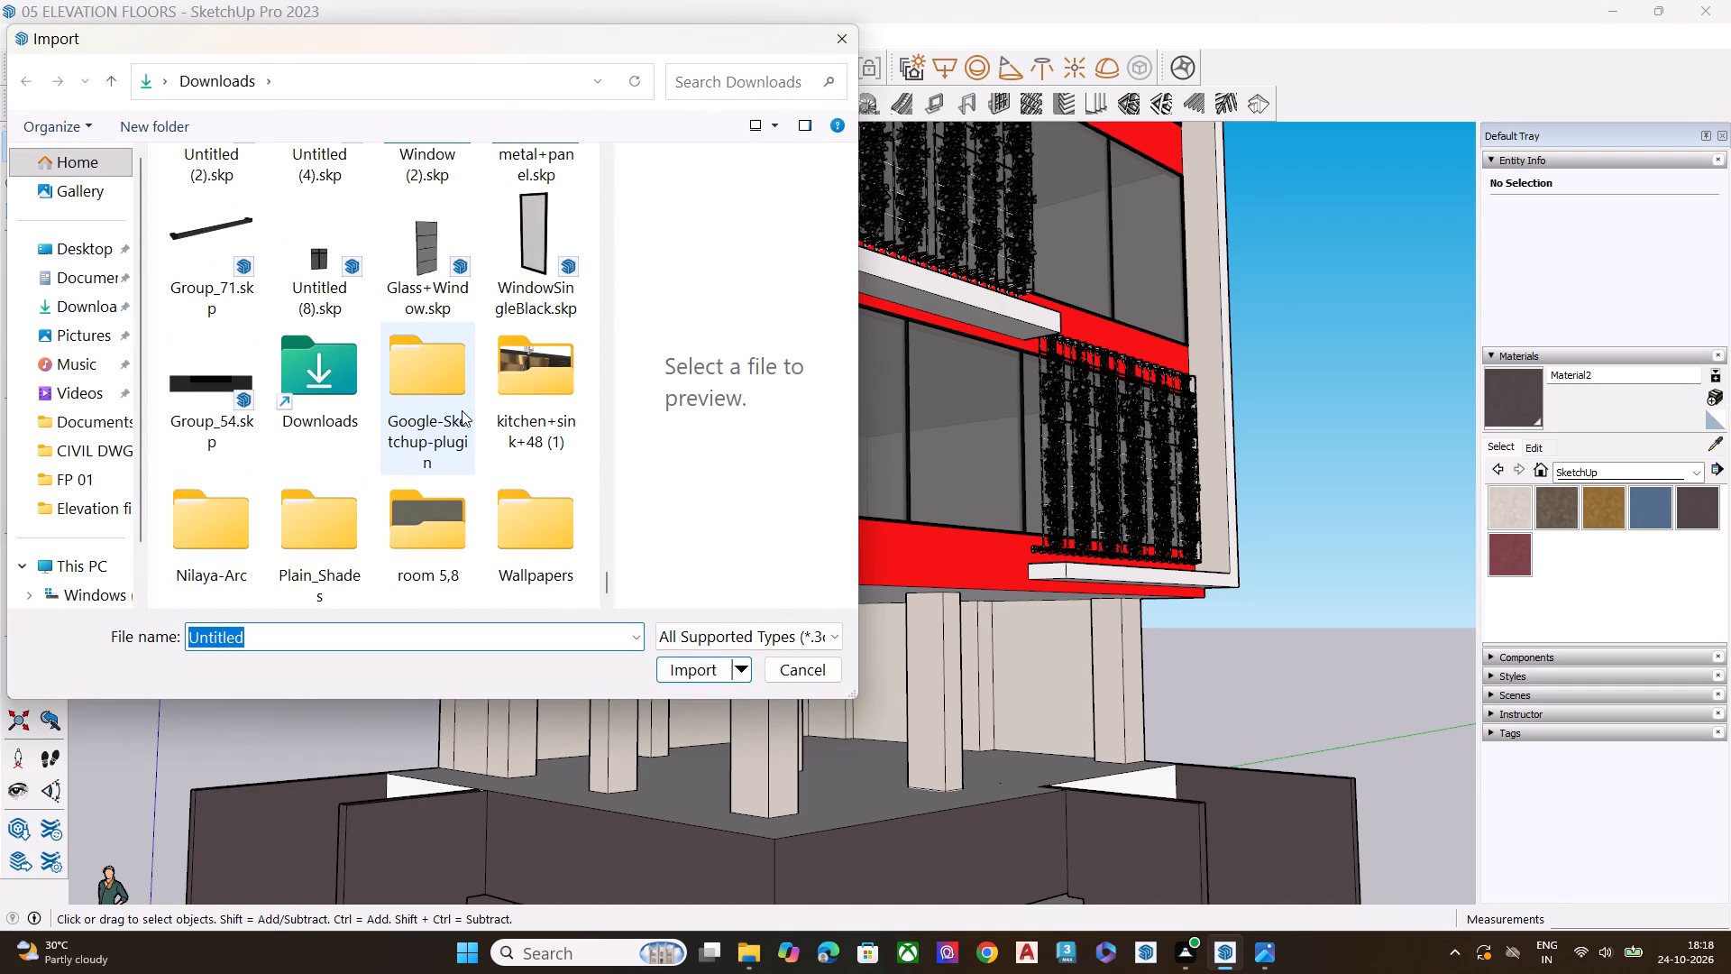
pyautogui.scroll(2, 462, 410)
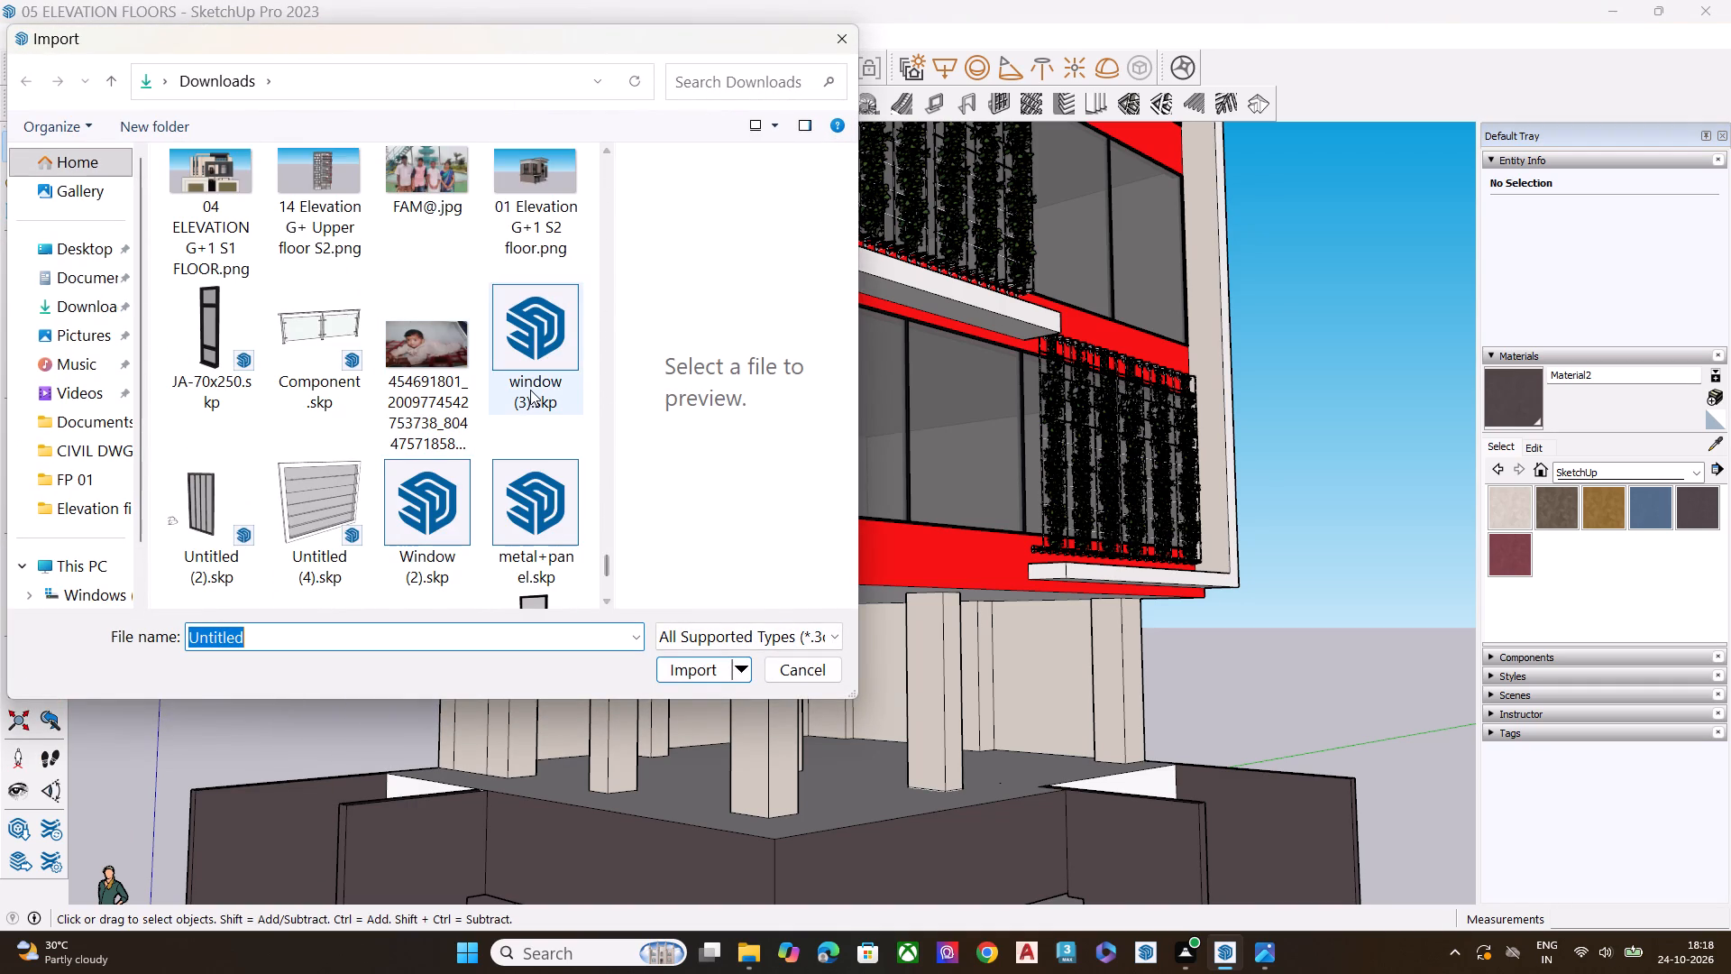
pyautogui.scroll(-1, 530, 390)
pyautogui.scroll(1, 528, 367)
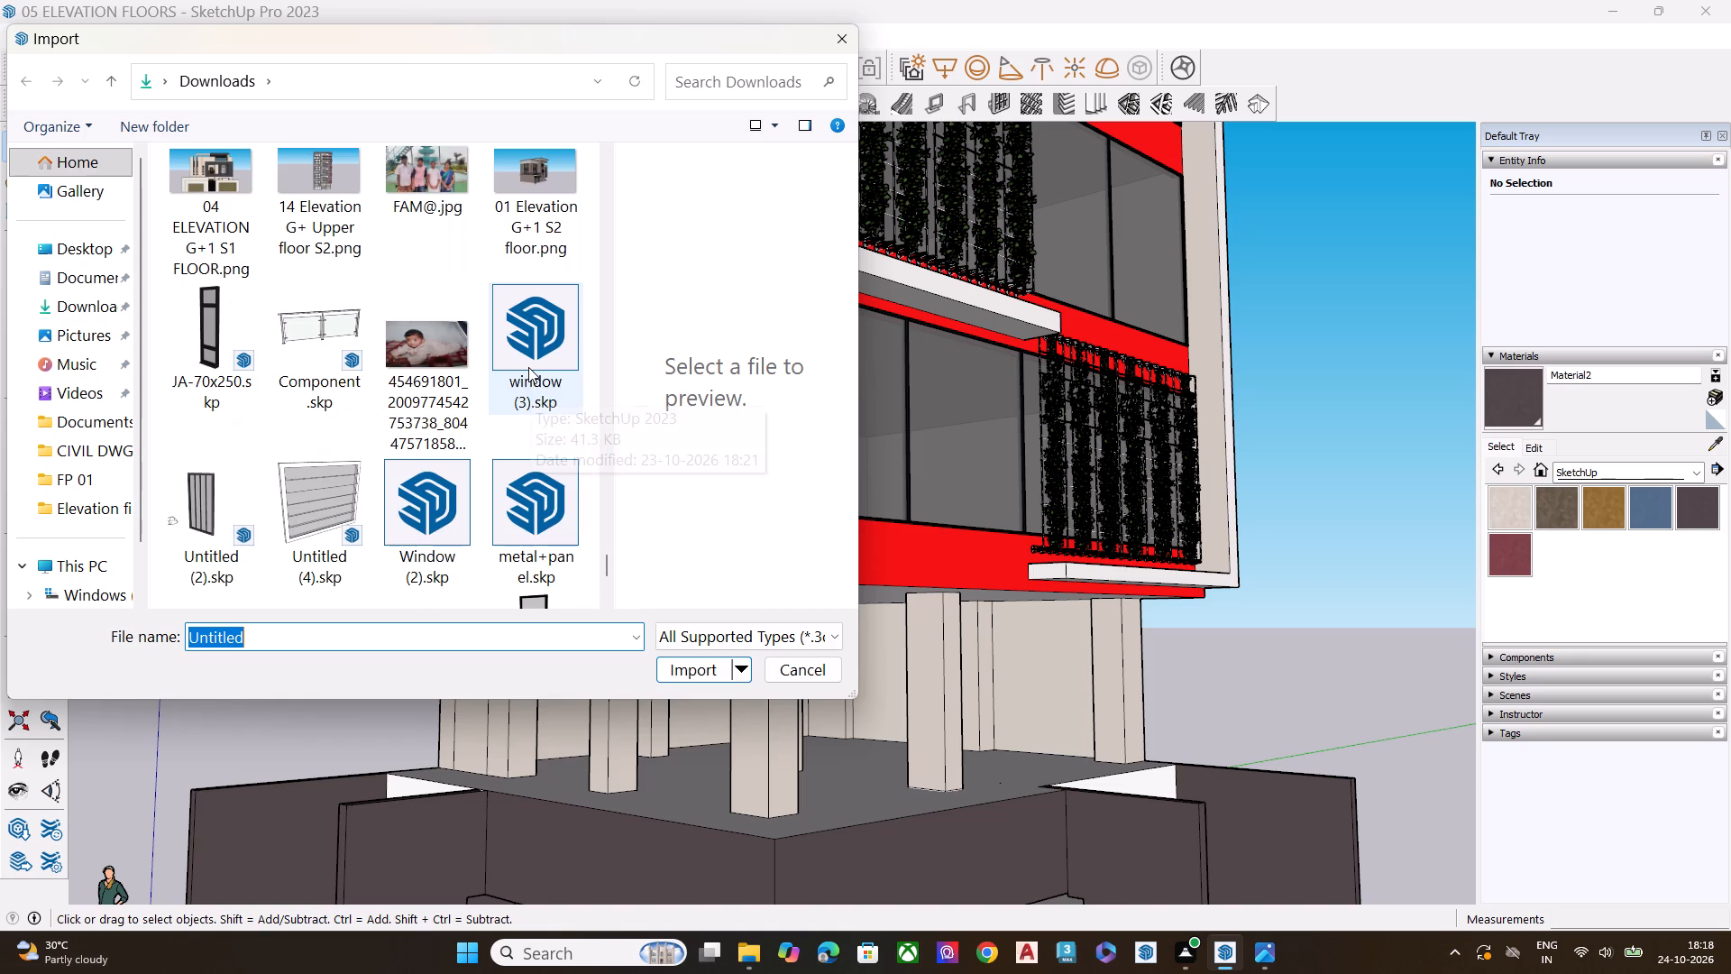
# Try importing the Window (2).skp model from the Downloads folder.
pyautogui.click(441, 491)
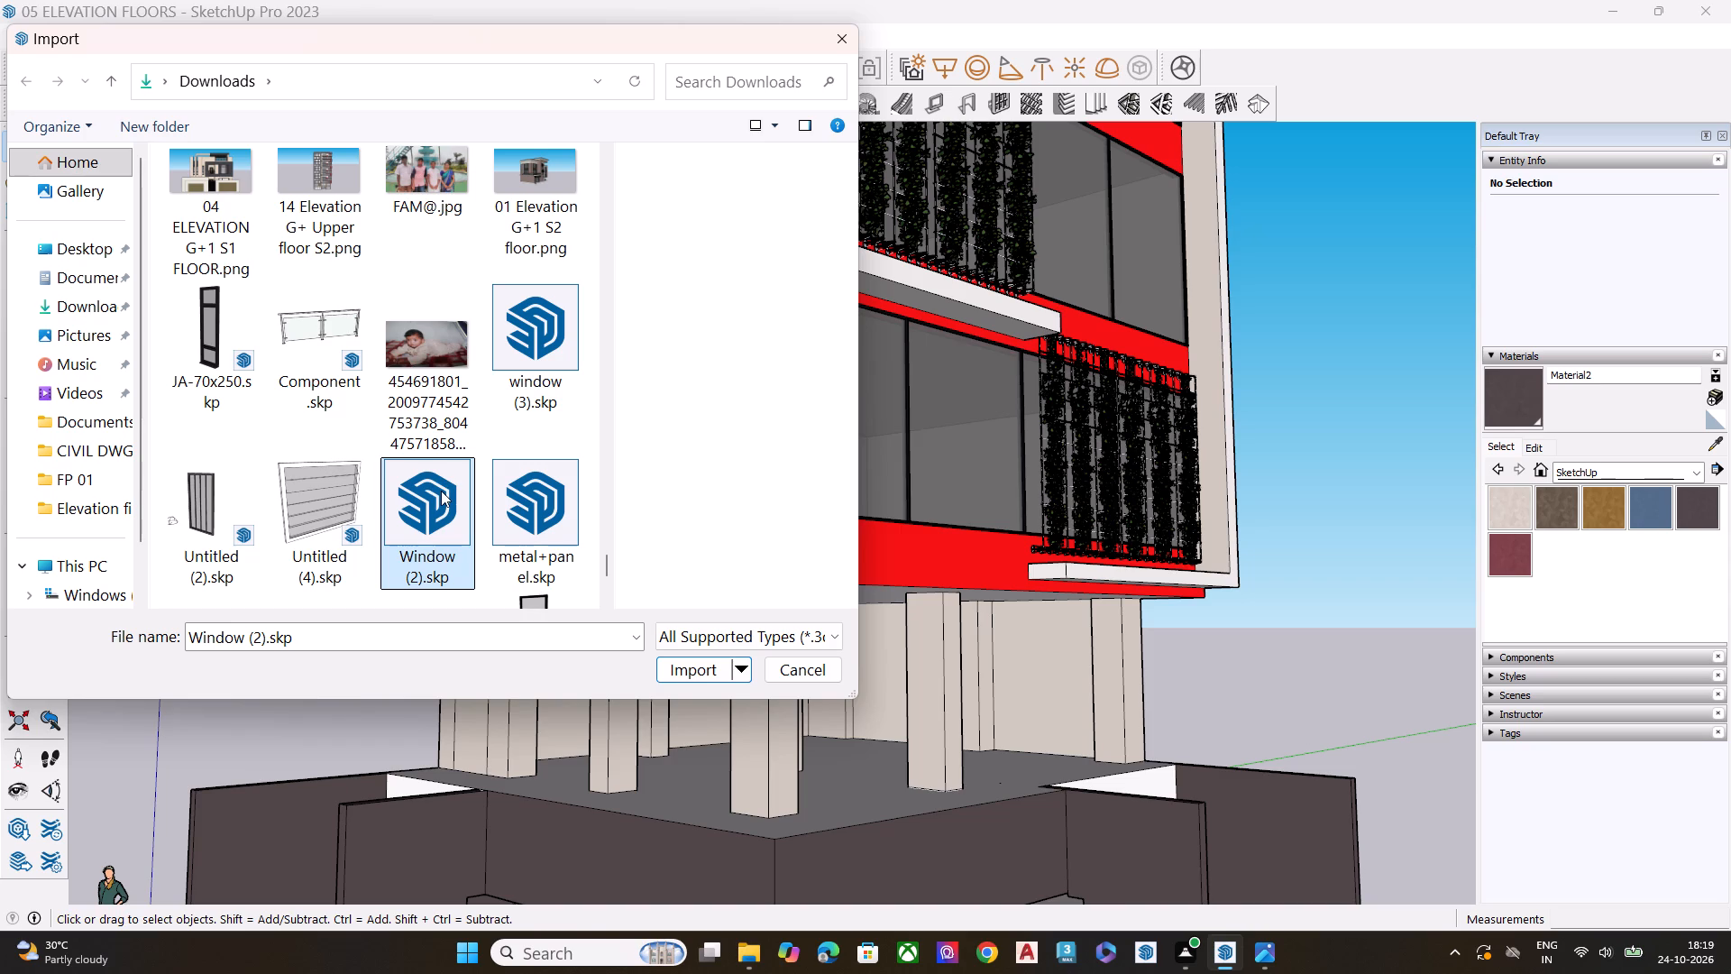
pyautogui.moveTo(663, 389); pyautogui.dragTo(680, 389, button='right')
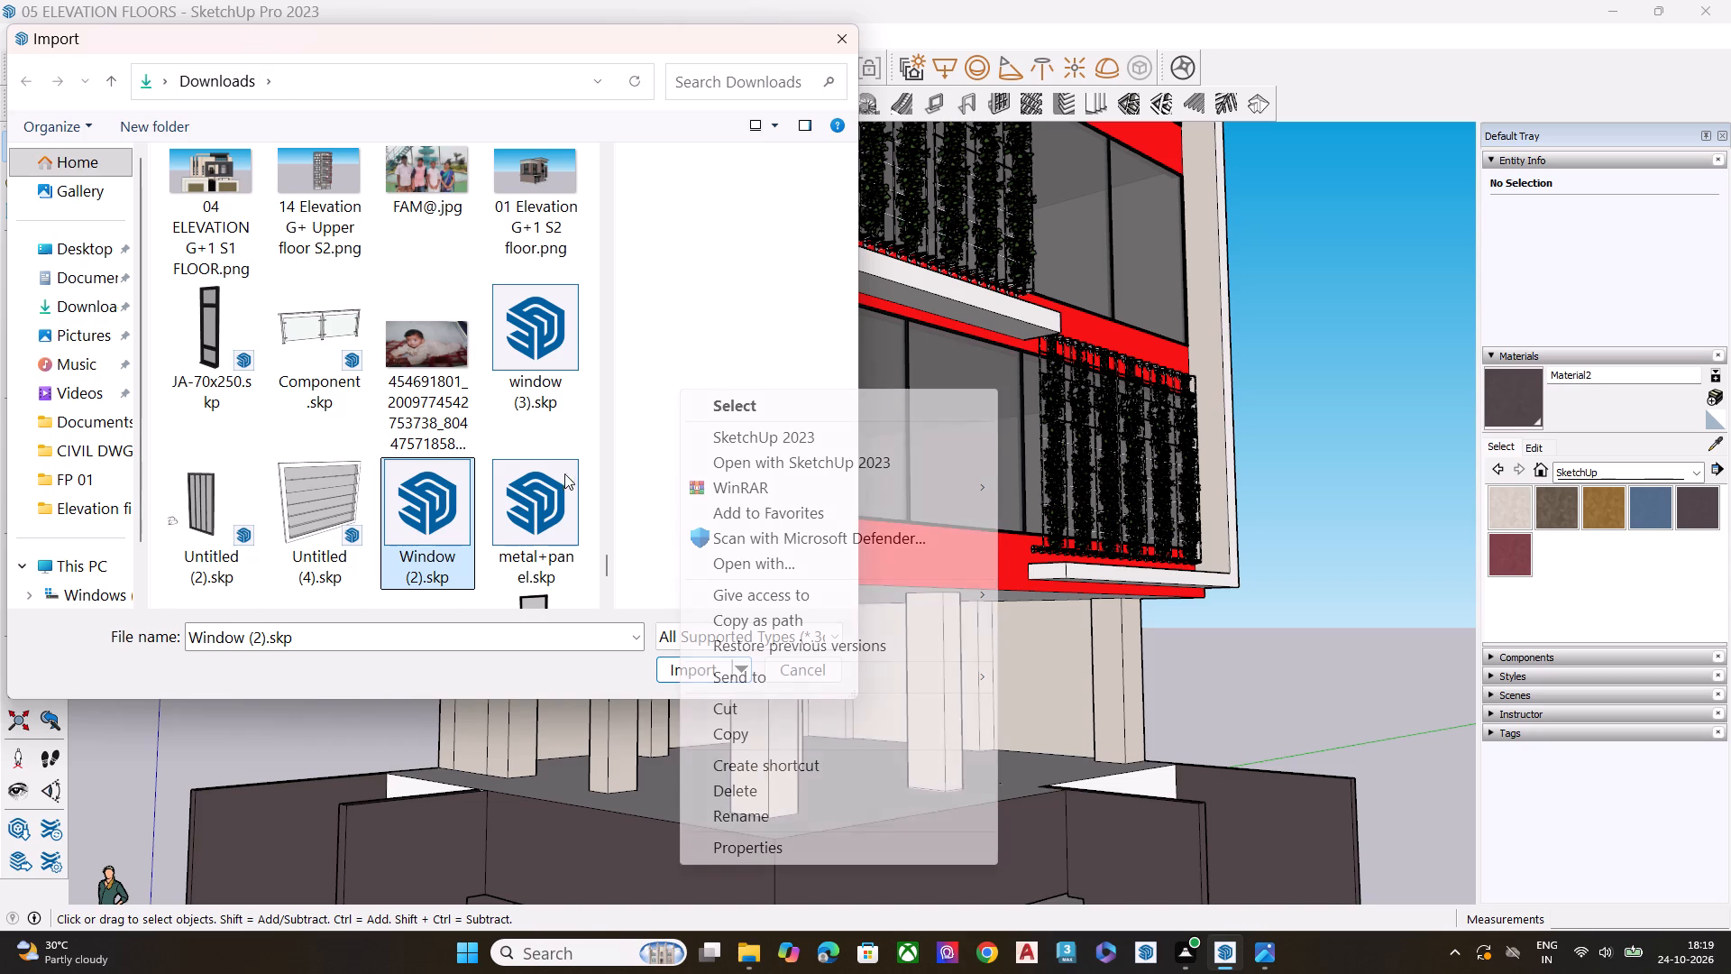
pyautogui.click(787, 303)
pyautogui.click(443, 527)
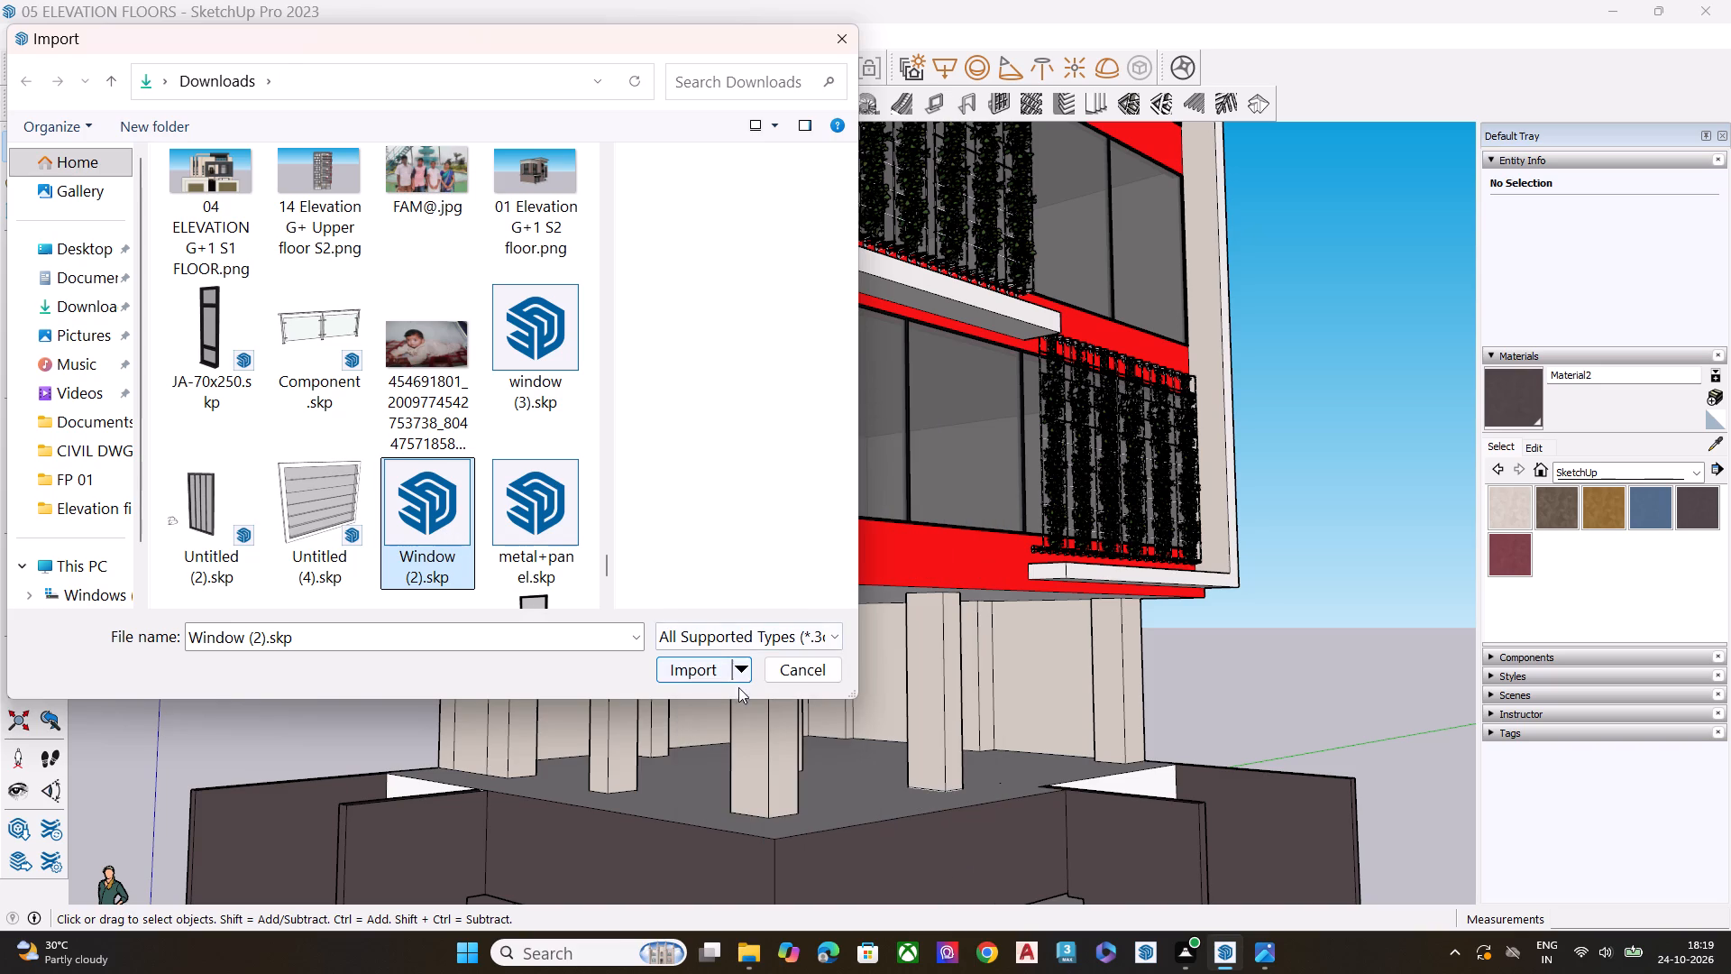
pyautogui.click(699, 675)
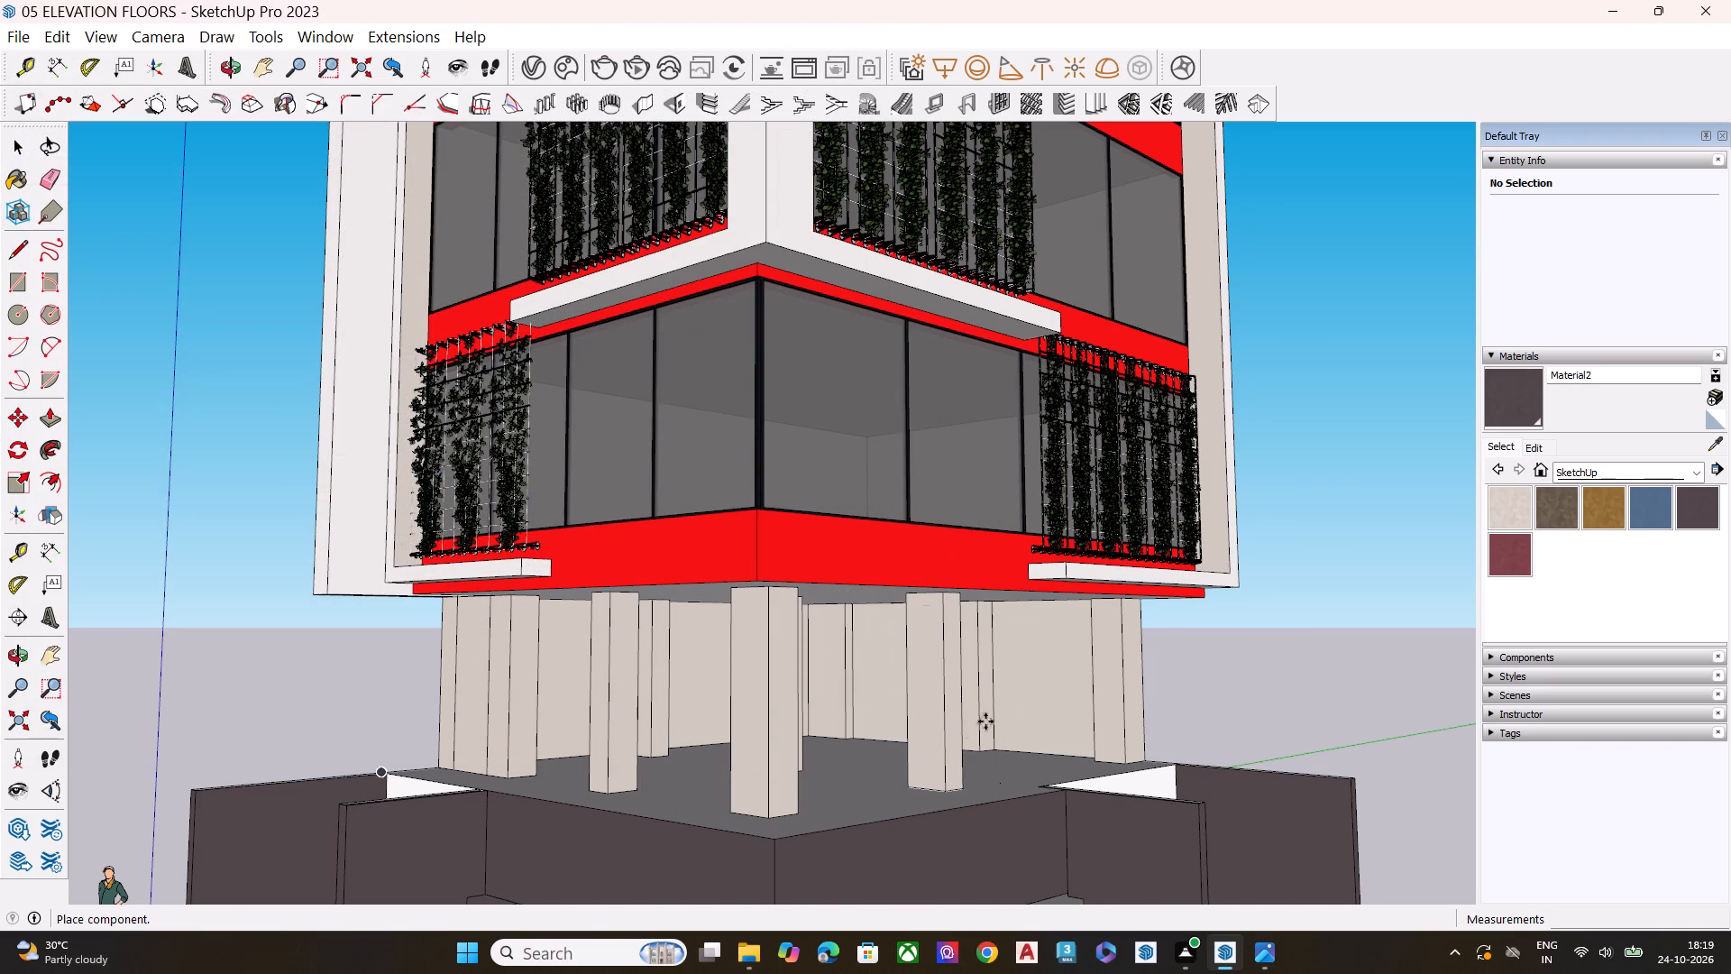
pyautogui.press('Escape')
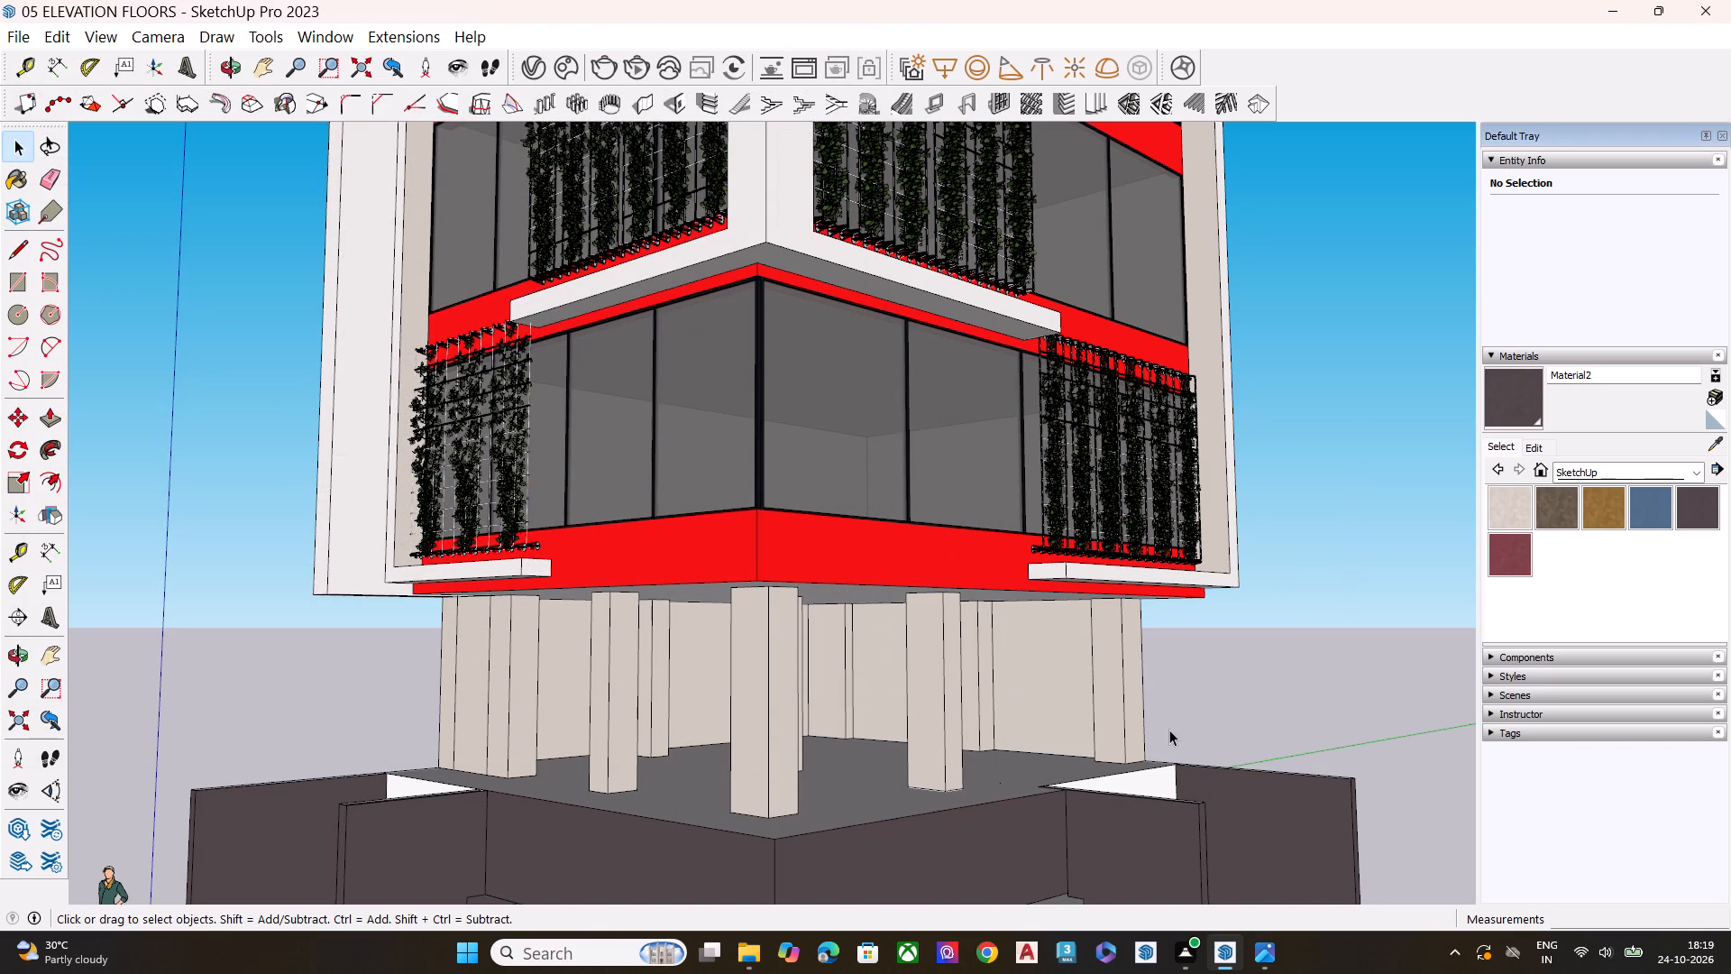
# Start another import and look through the Downloads folder for a suitable window or door model.
pyautogui.click(10, 38)
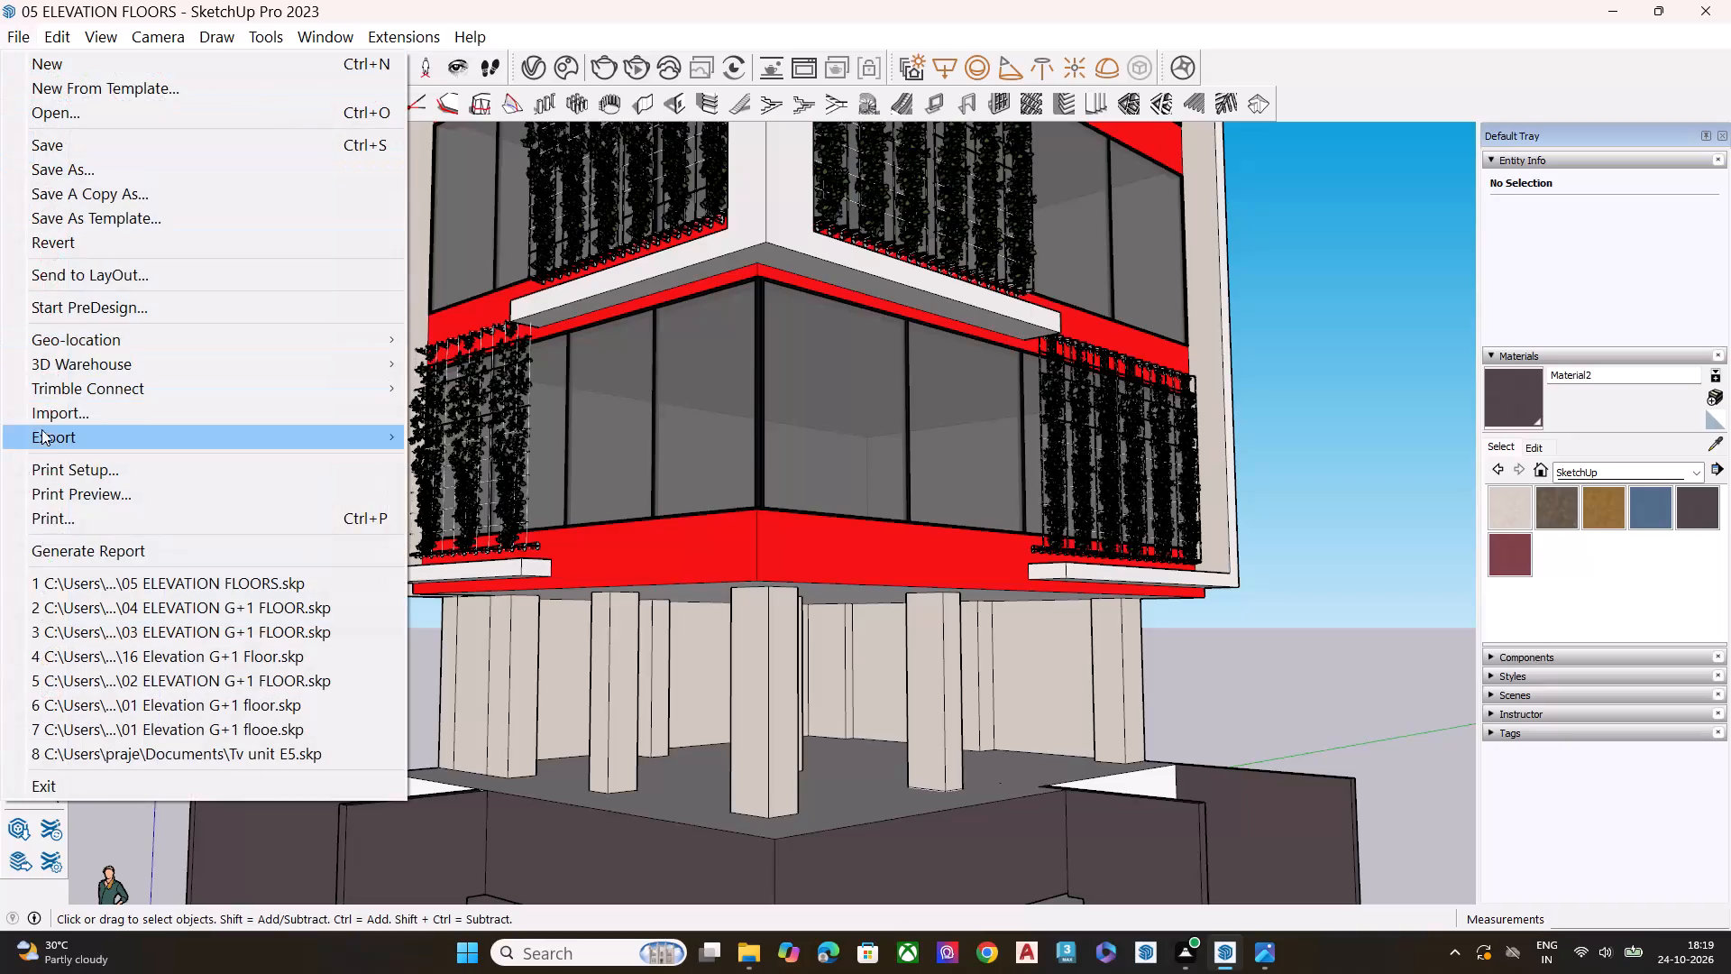
pyautogui.click(58, 416)
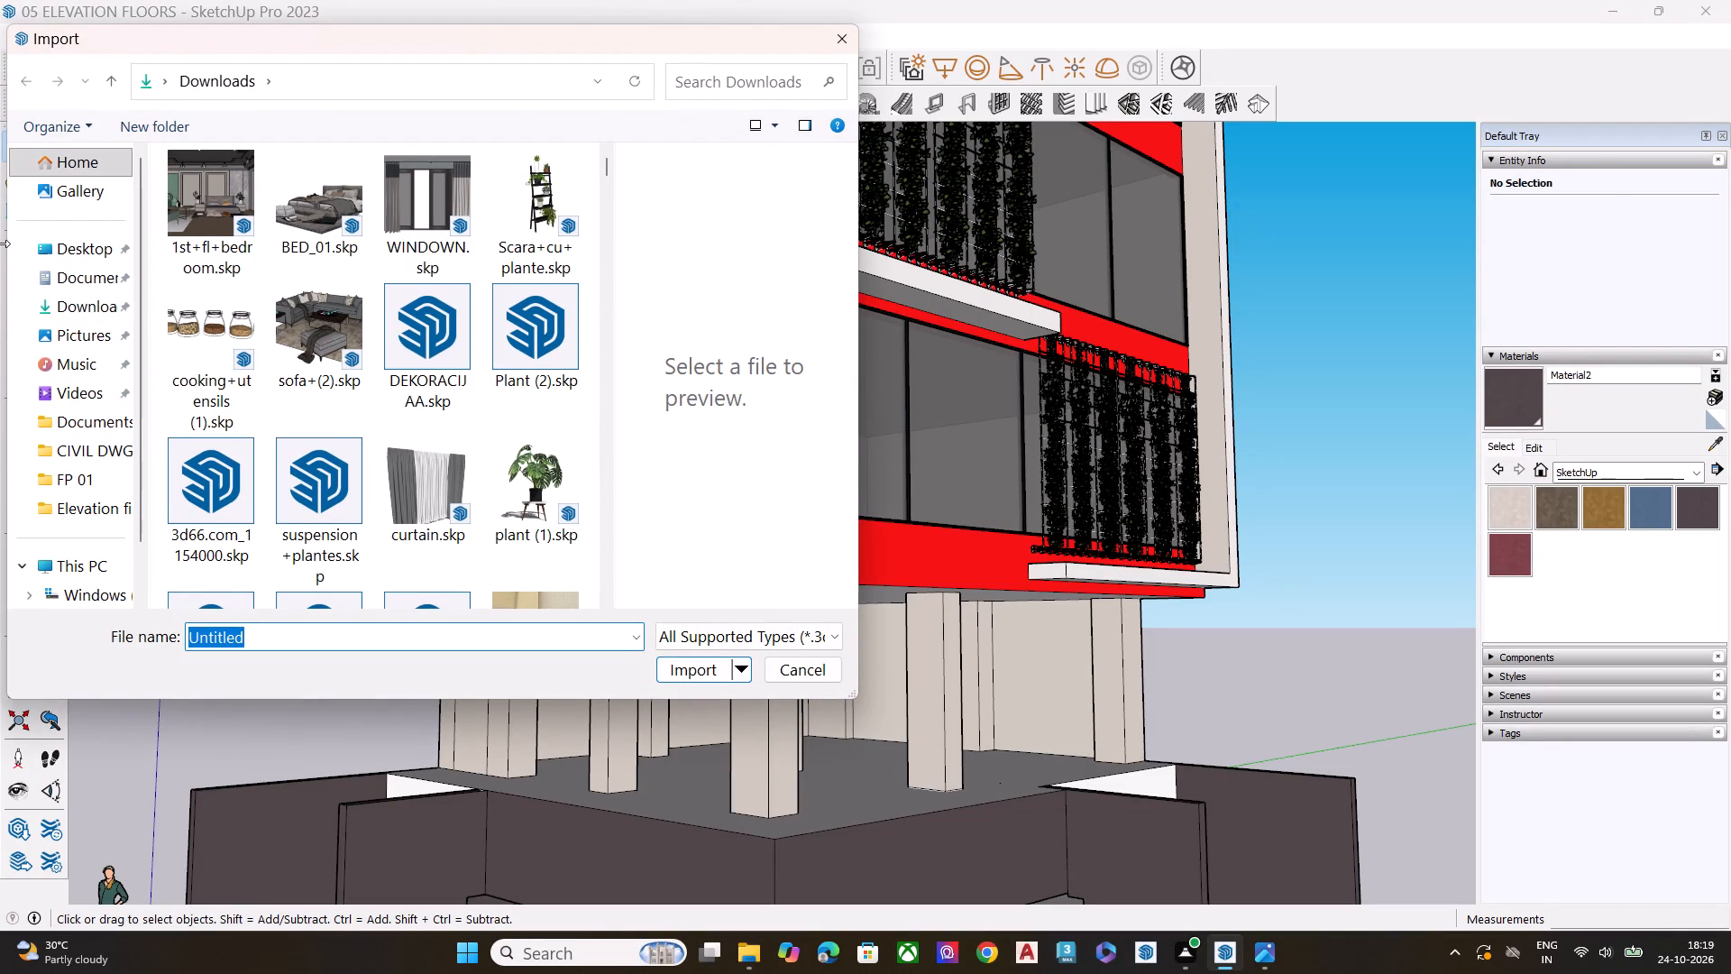
pyautogui.scroll(-9, 0, 246)
pyautogui.scroll(-6, 489, 345)
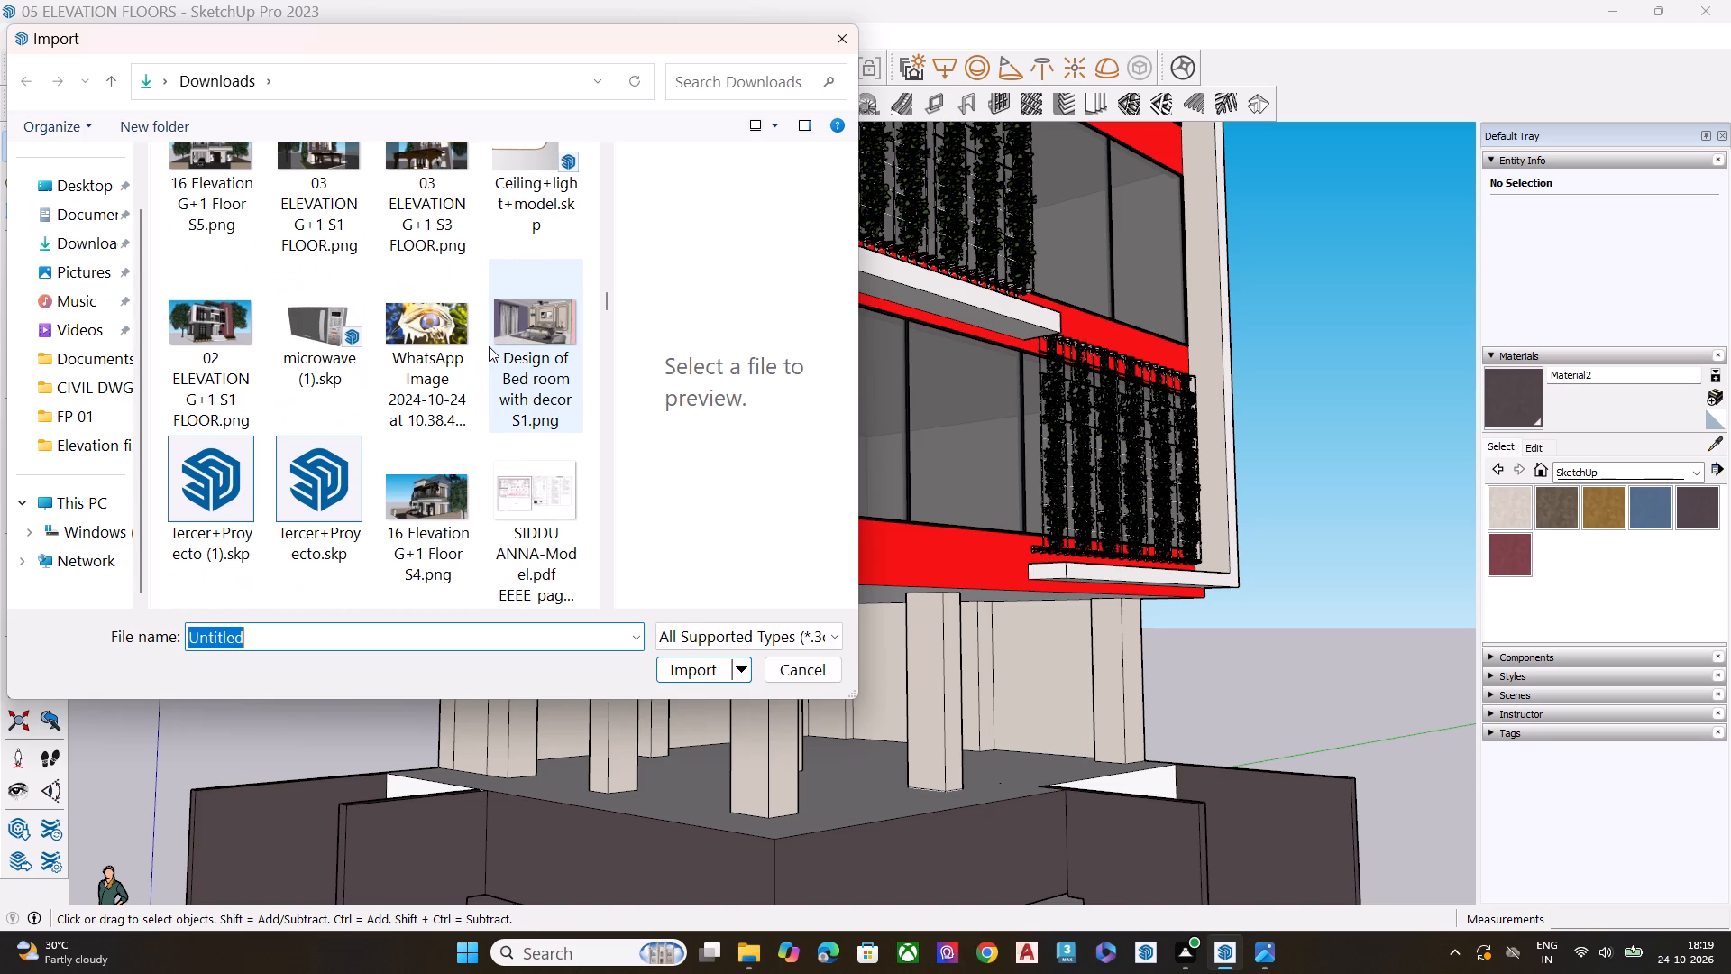
pyautogui.scroll(-4, 489, 346)
pyautogui.scroll(2, 489, 346)
pyautogui.scroll(-5, 489, 346)
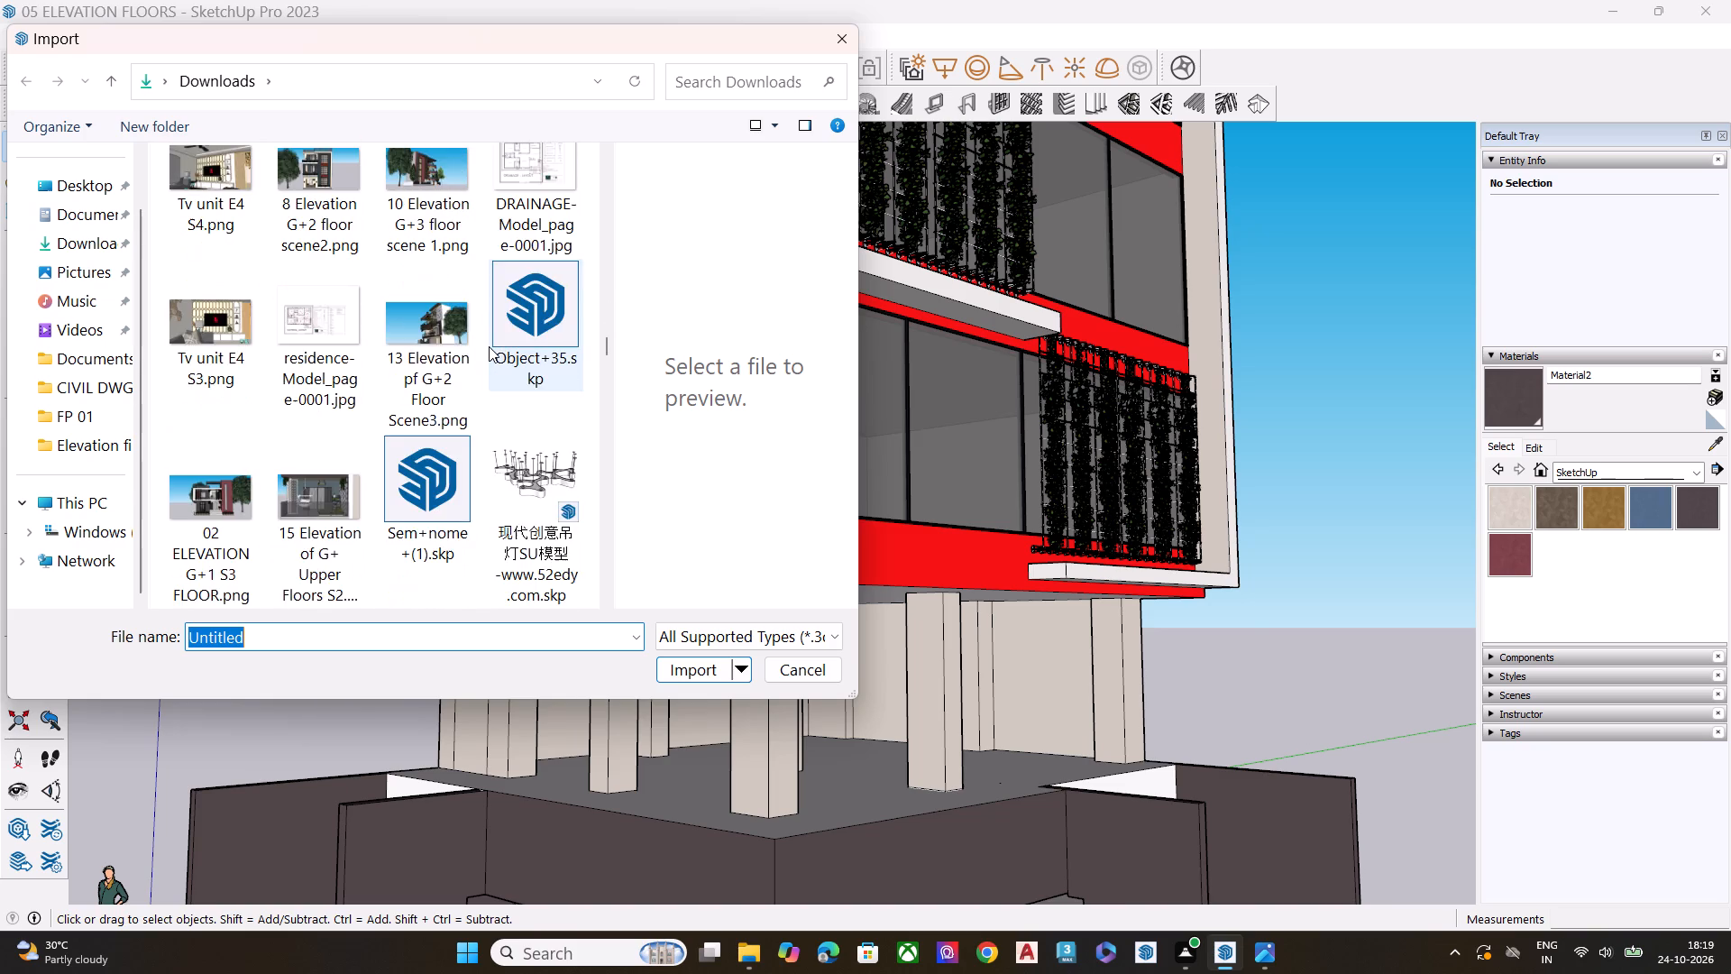
pyautogui.scroll(-6, 489, 346)
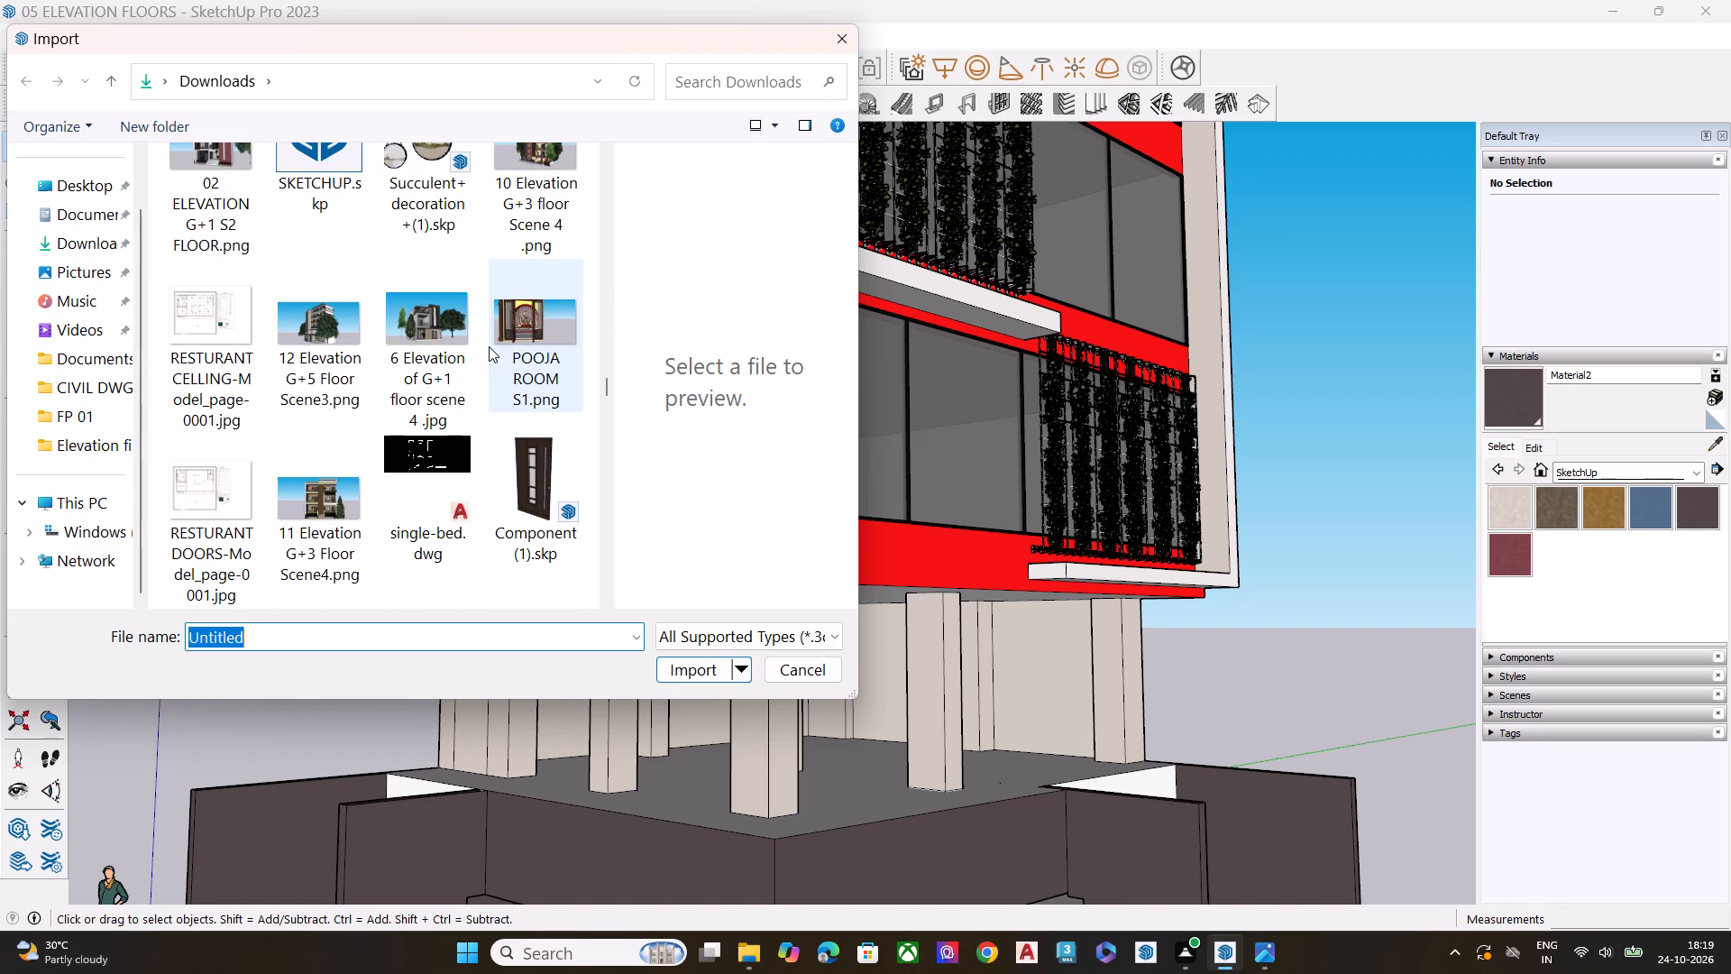
pyautogui.scroll(-6, 489, 346)
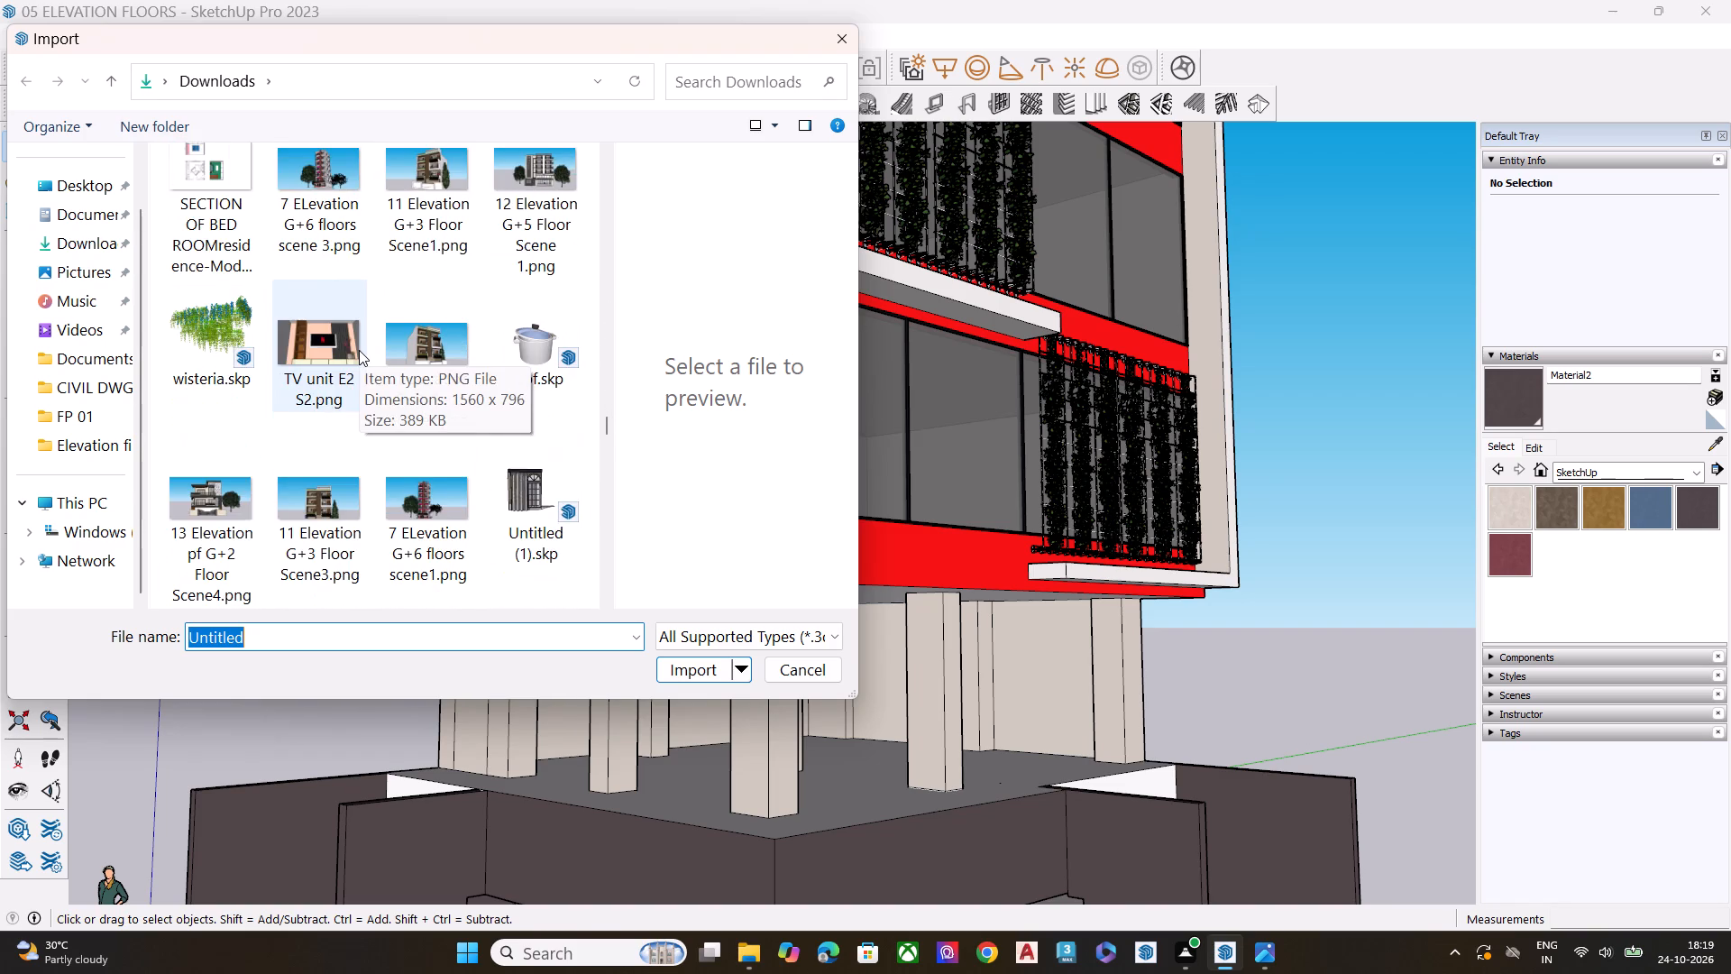
pyautogui.scroll(-3, 359, 350)
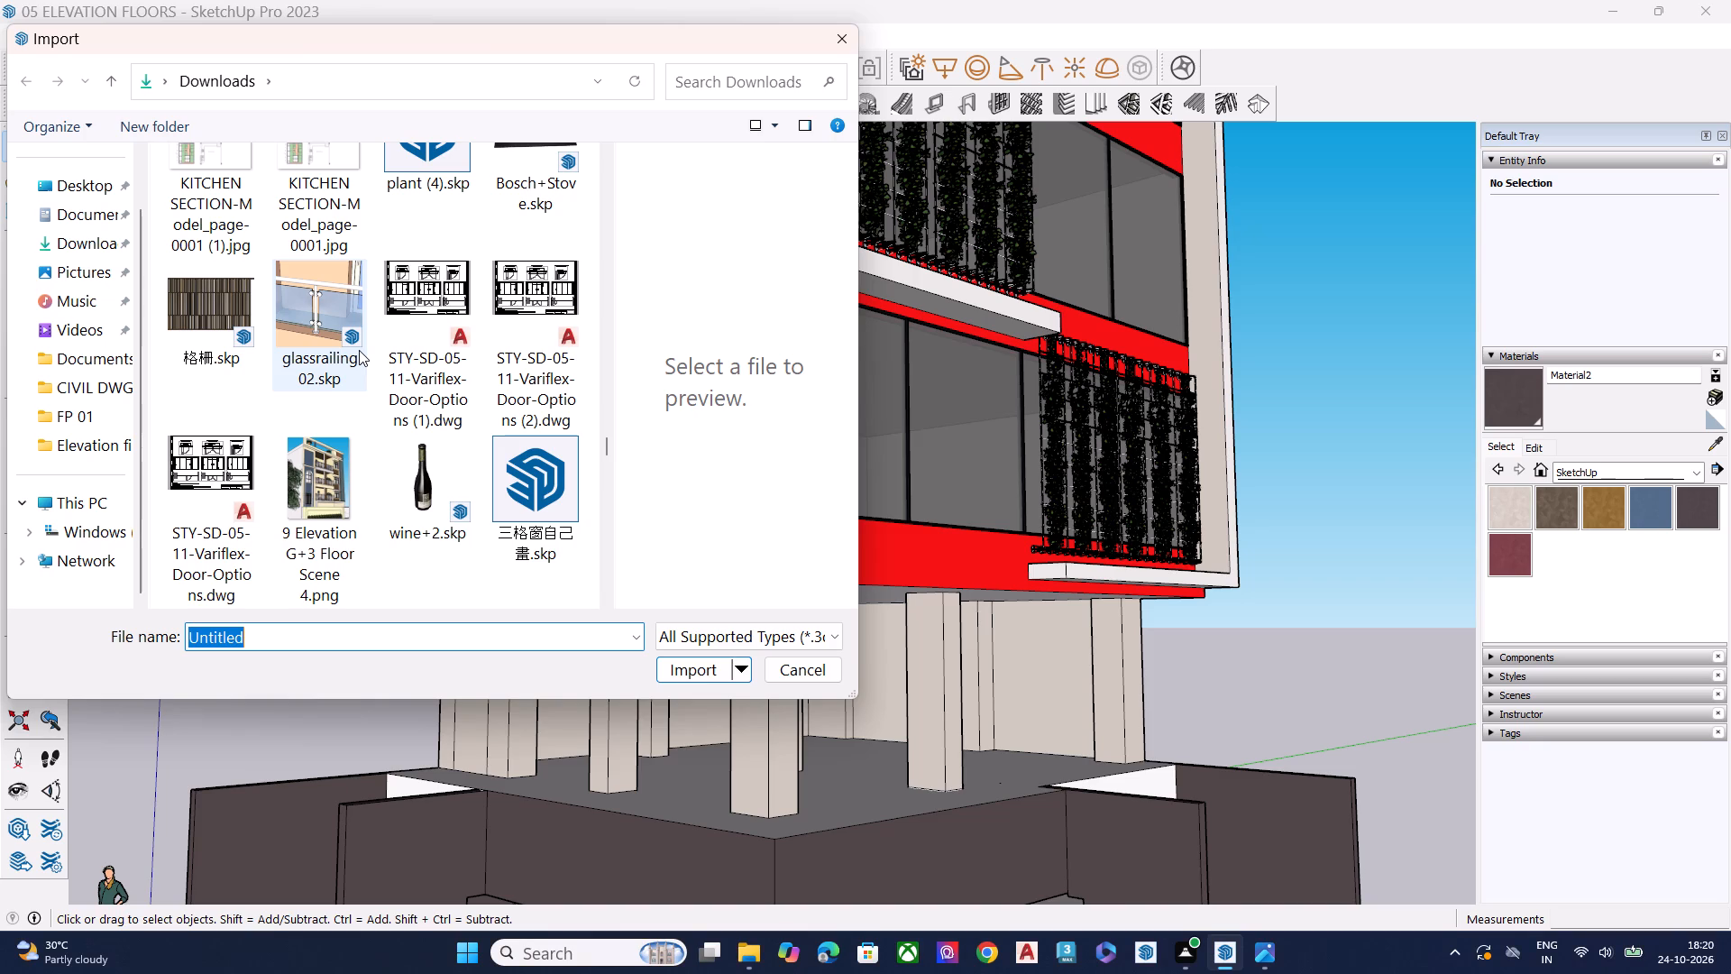
pyautogui.scroll(-4, 359, 350)
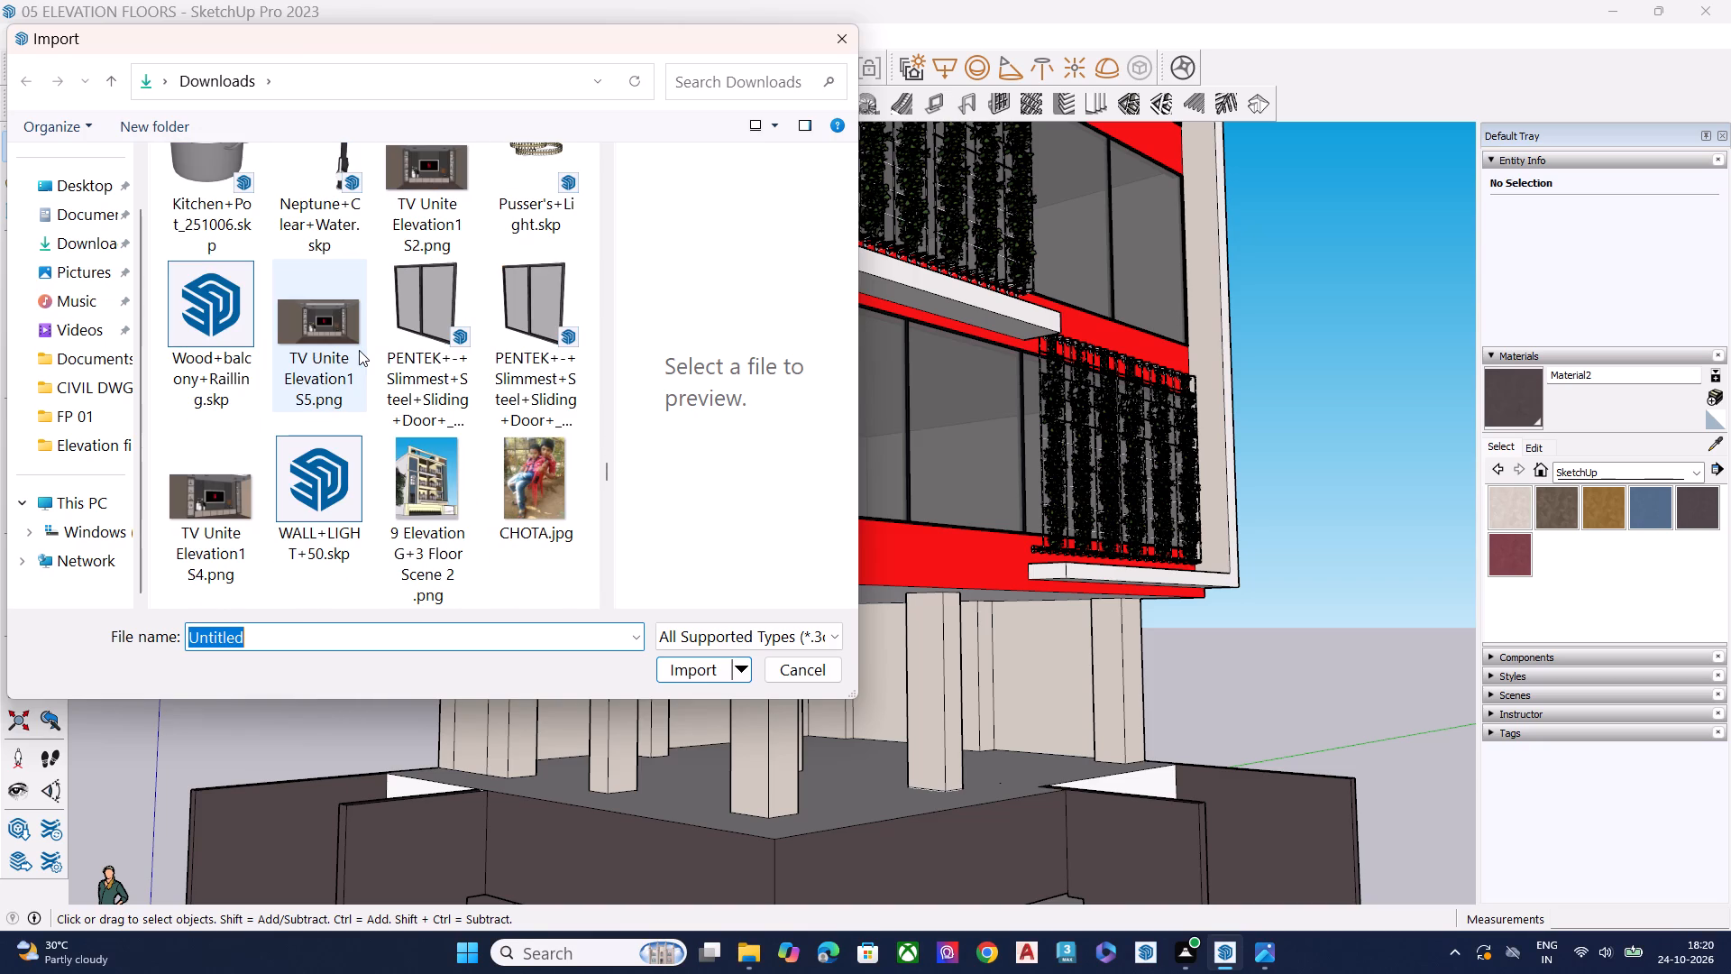
pyautogui.scroll(-3, 359, 350)
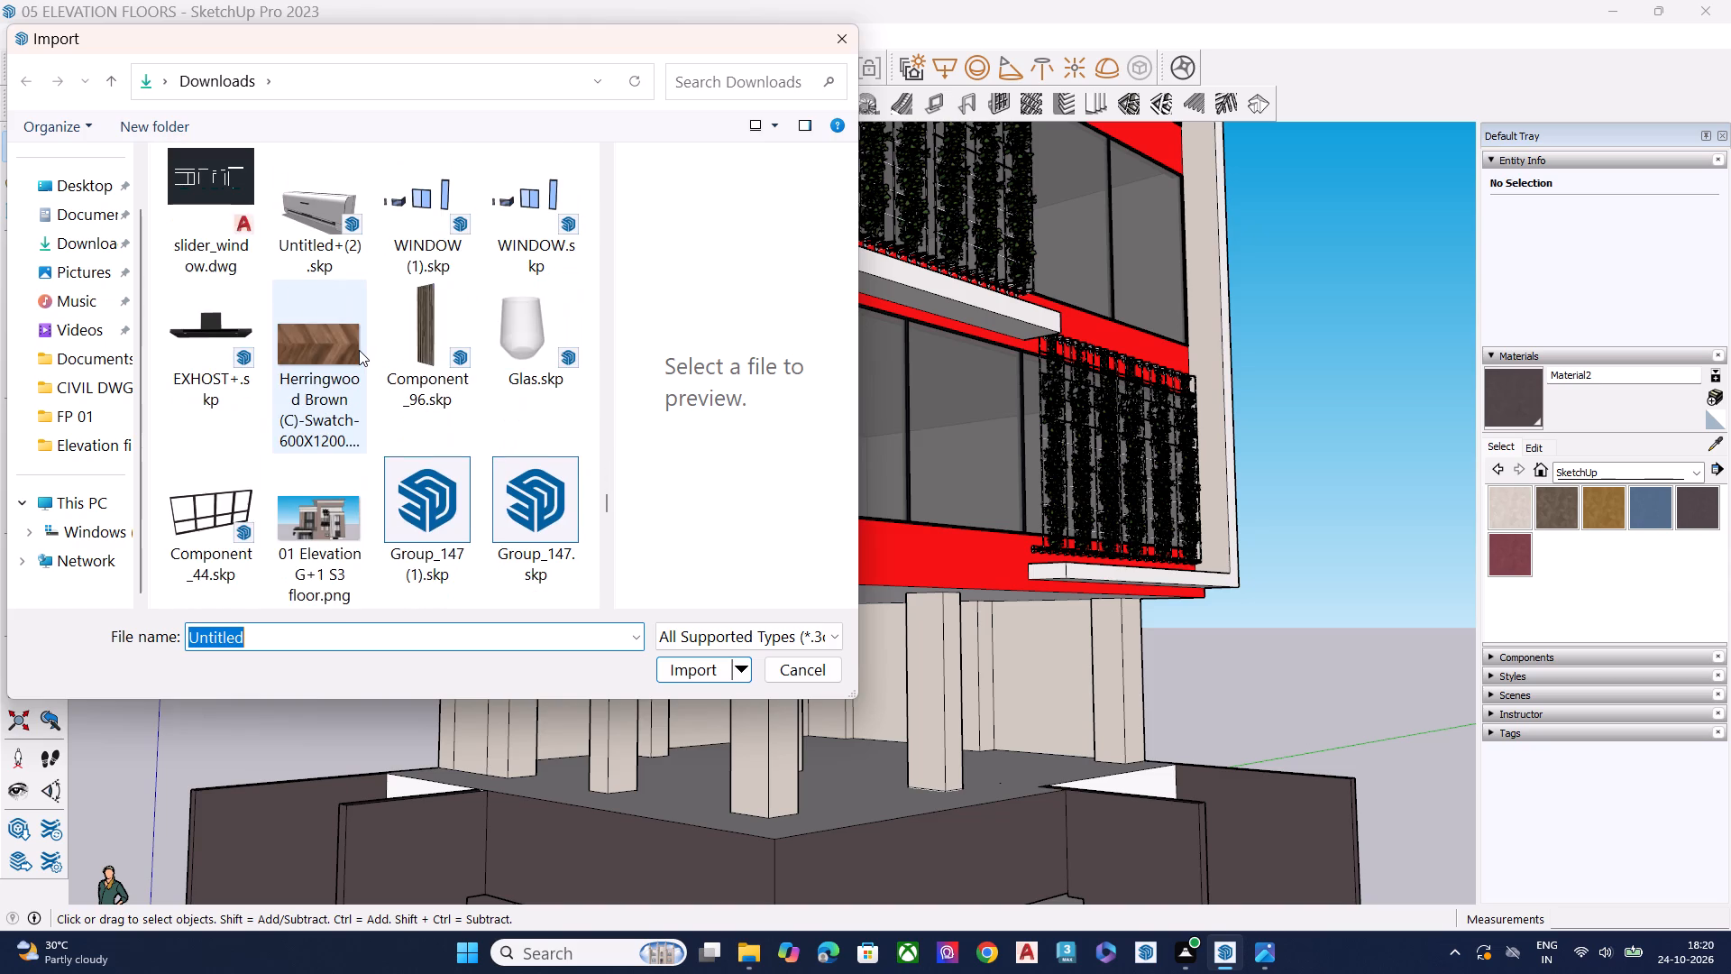
pyautogui.scroll(1, 359, 350)
pyautogui.scroll(-2, 359, 350)
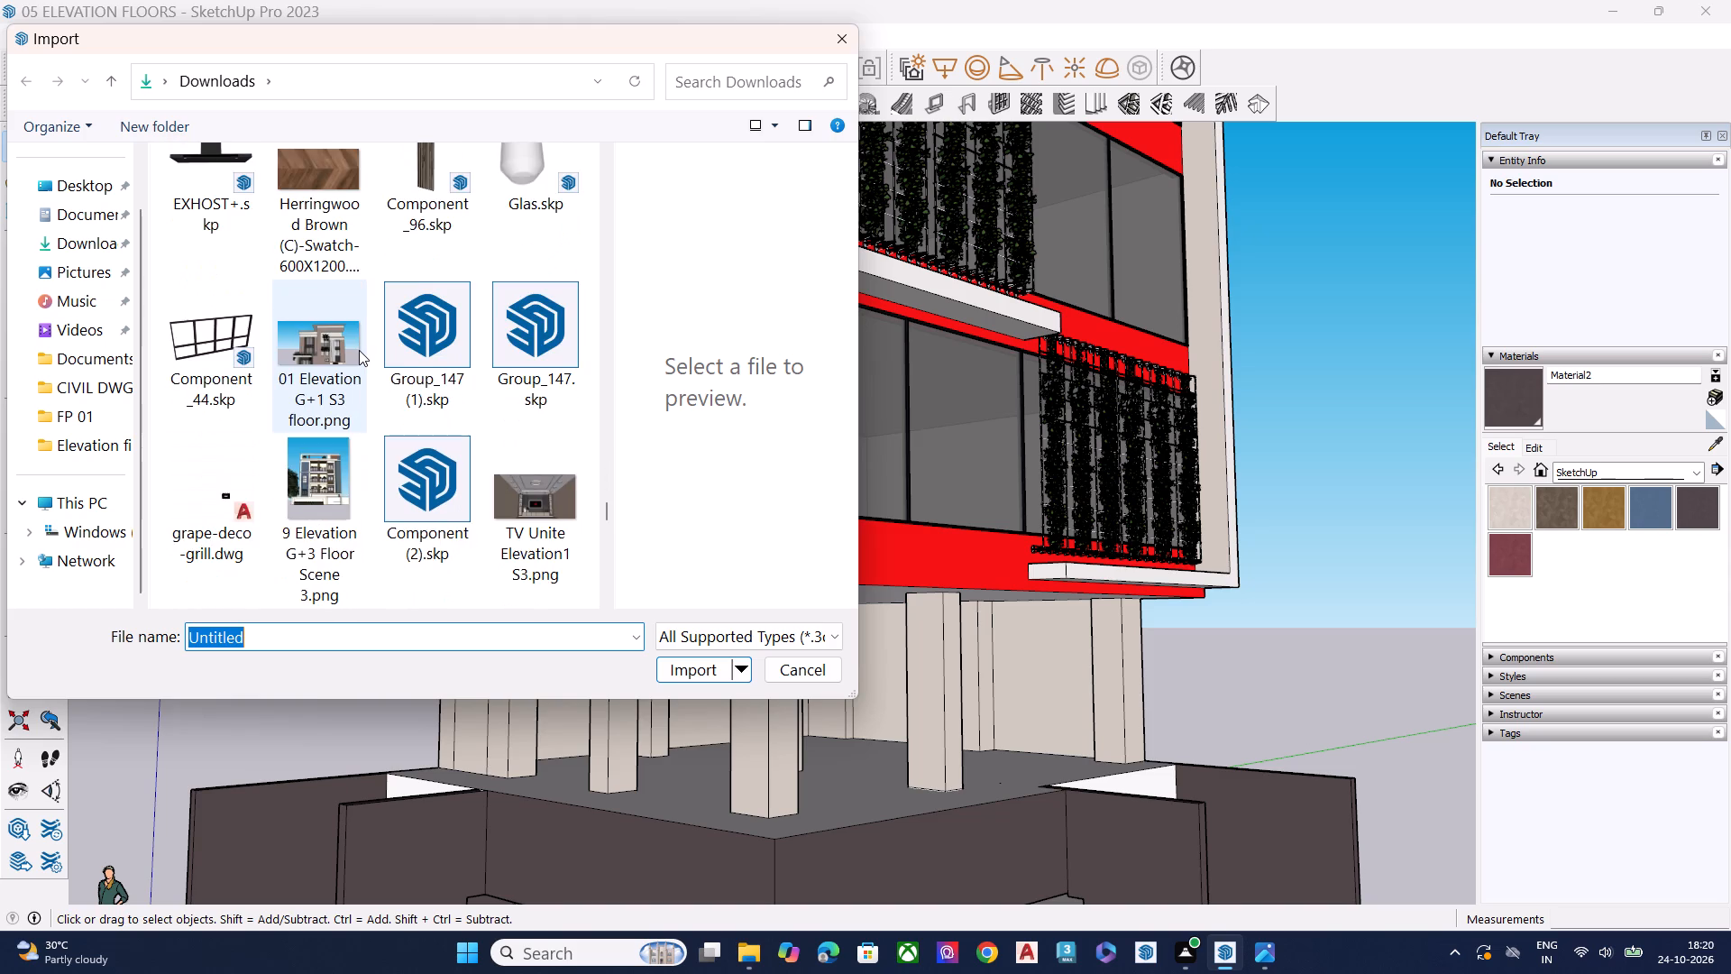
pyautogui.scroll(-3, 359, 350)
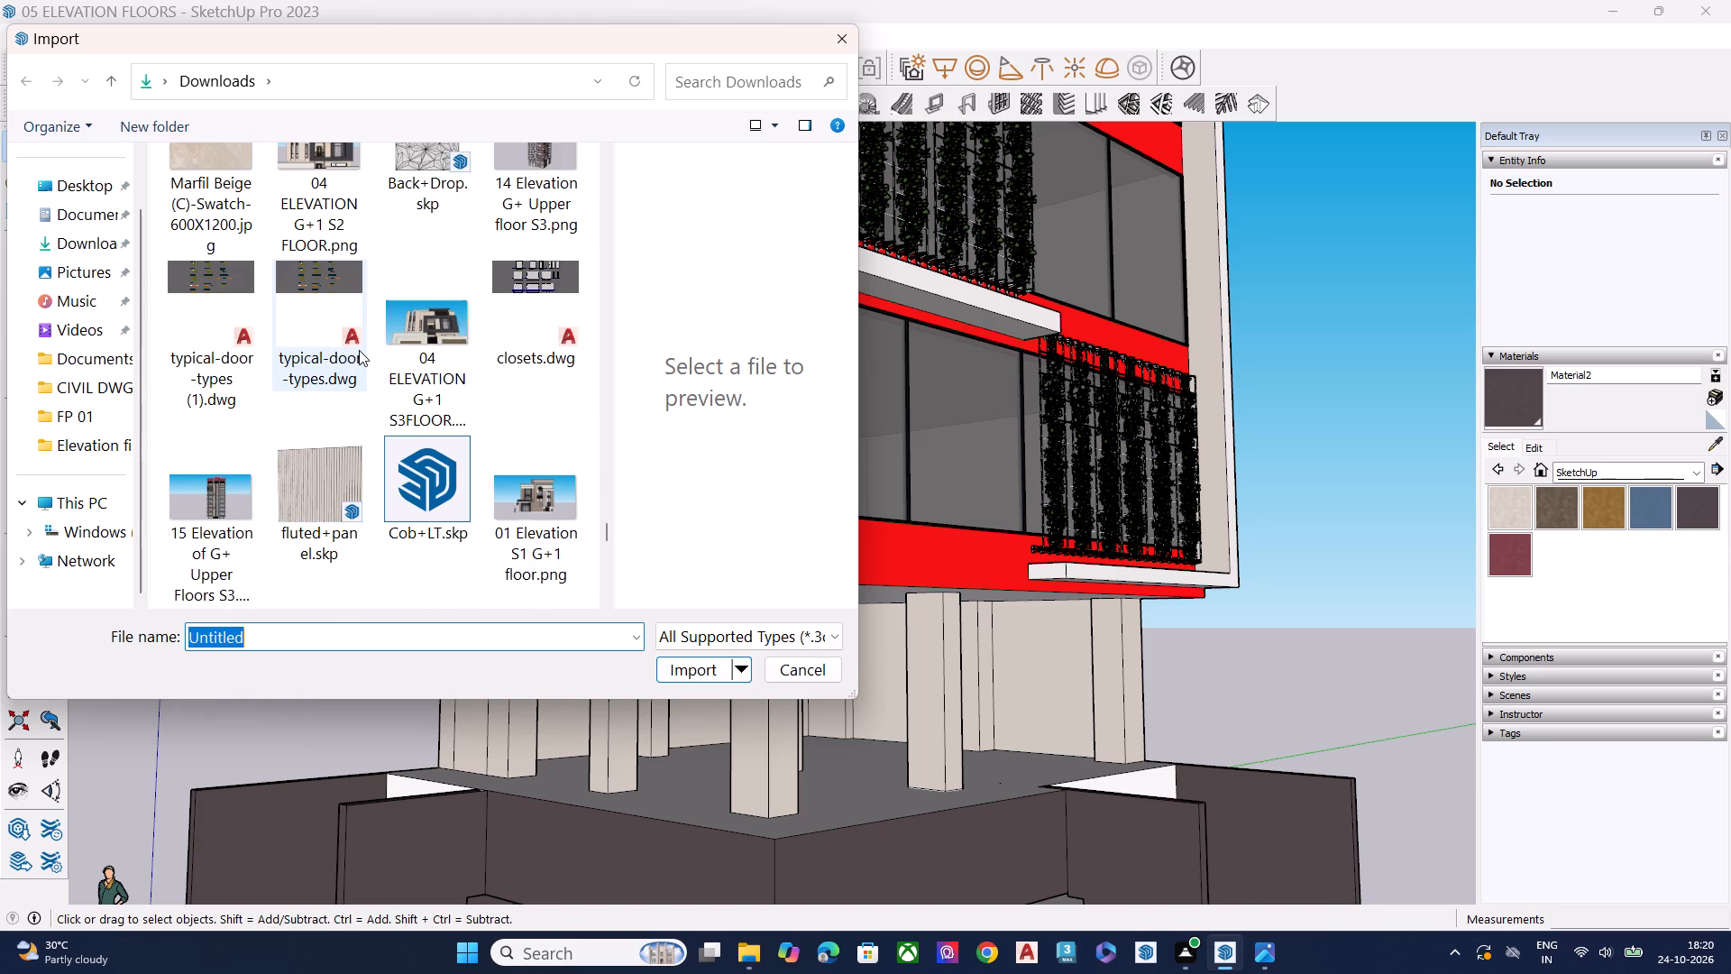
pyautogui.scroll(-2, 359, 350)
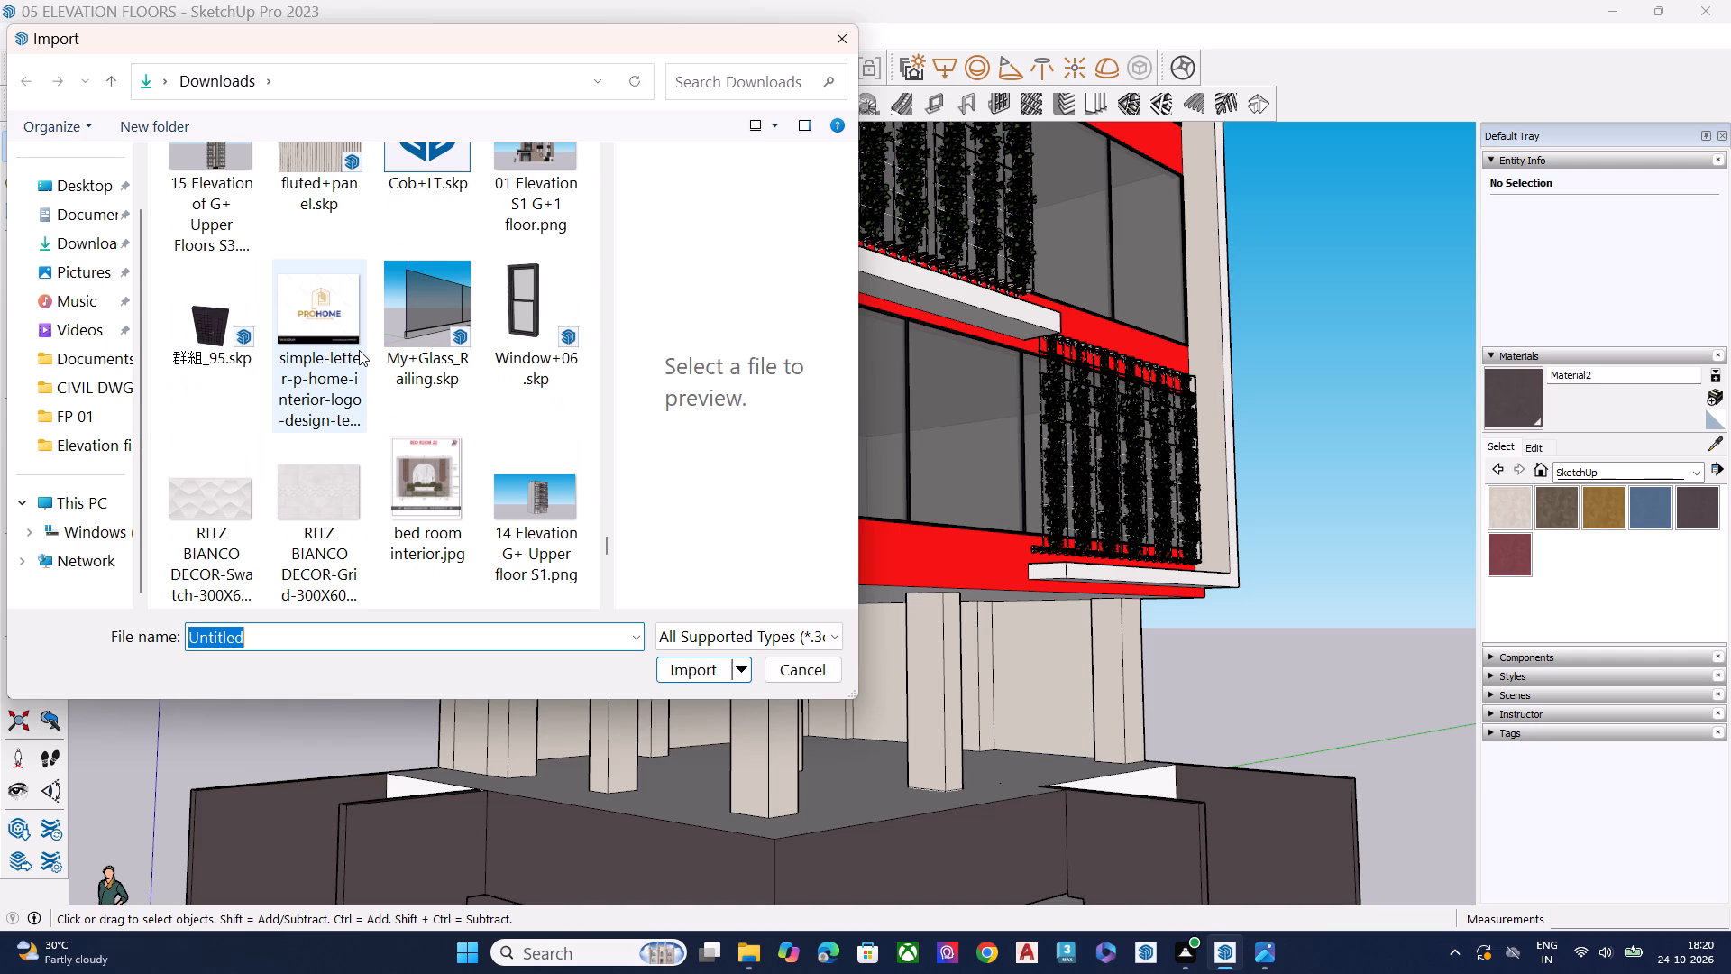
pyautogui.scroll(-2, 359, 350)
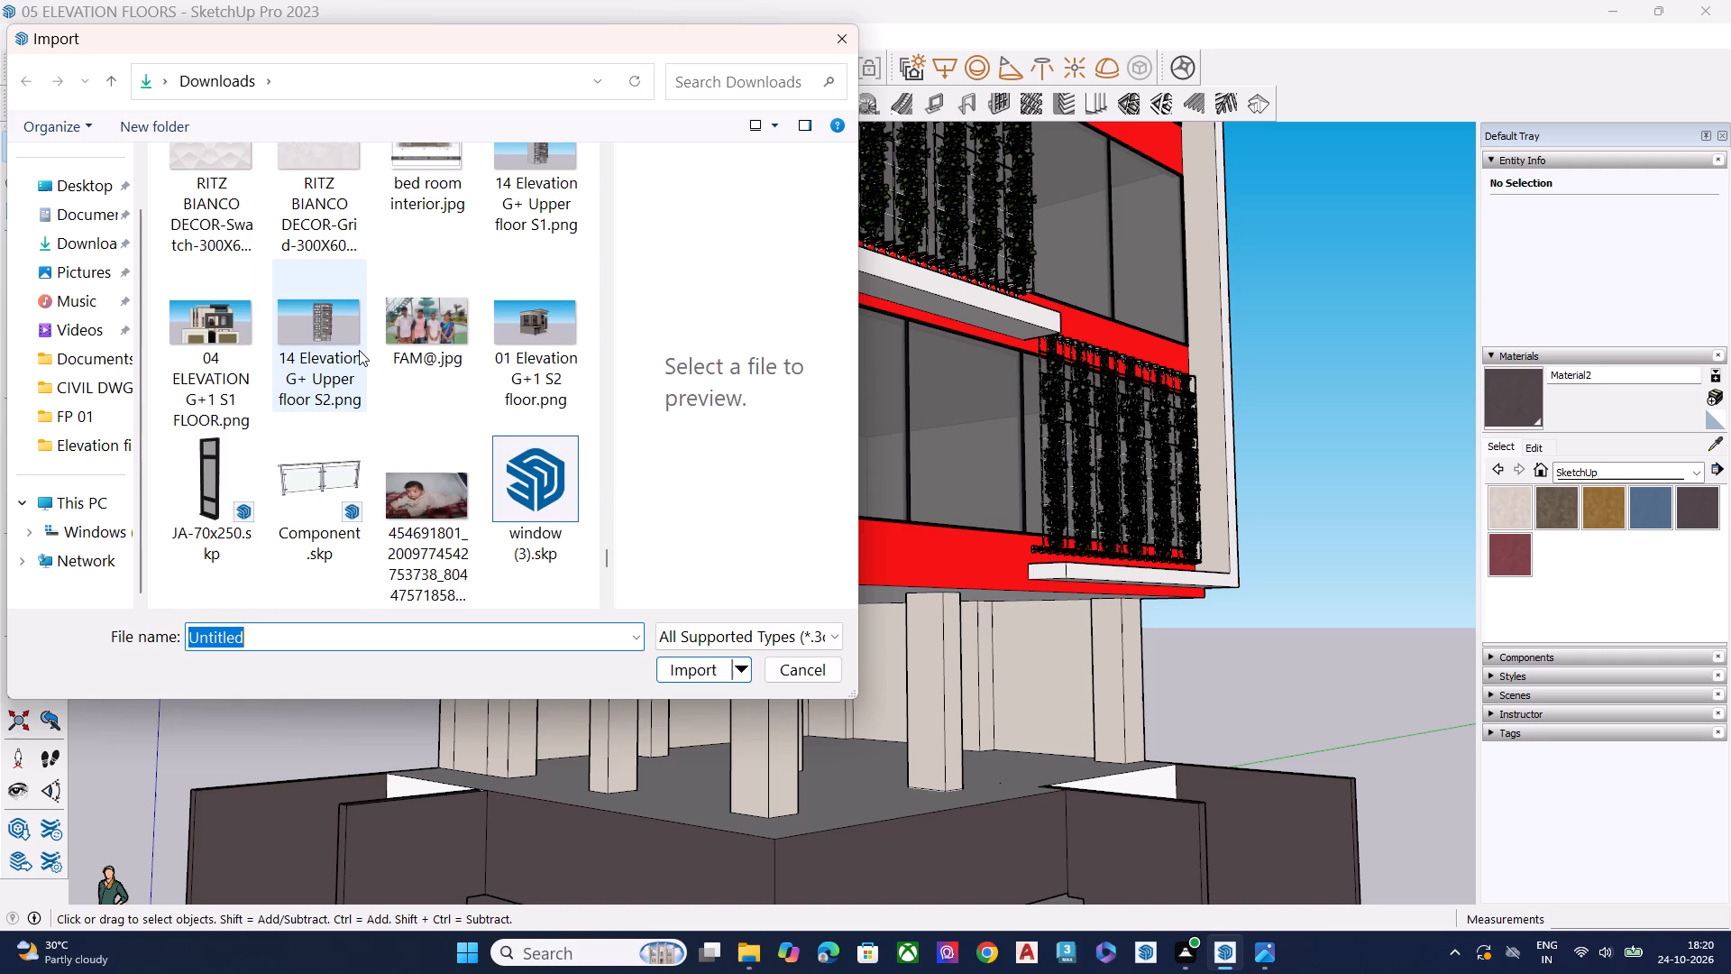
pyautogui.scroll(-1, 359, 350)
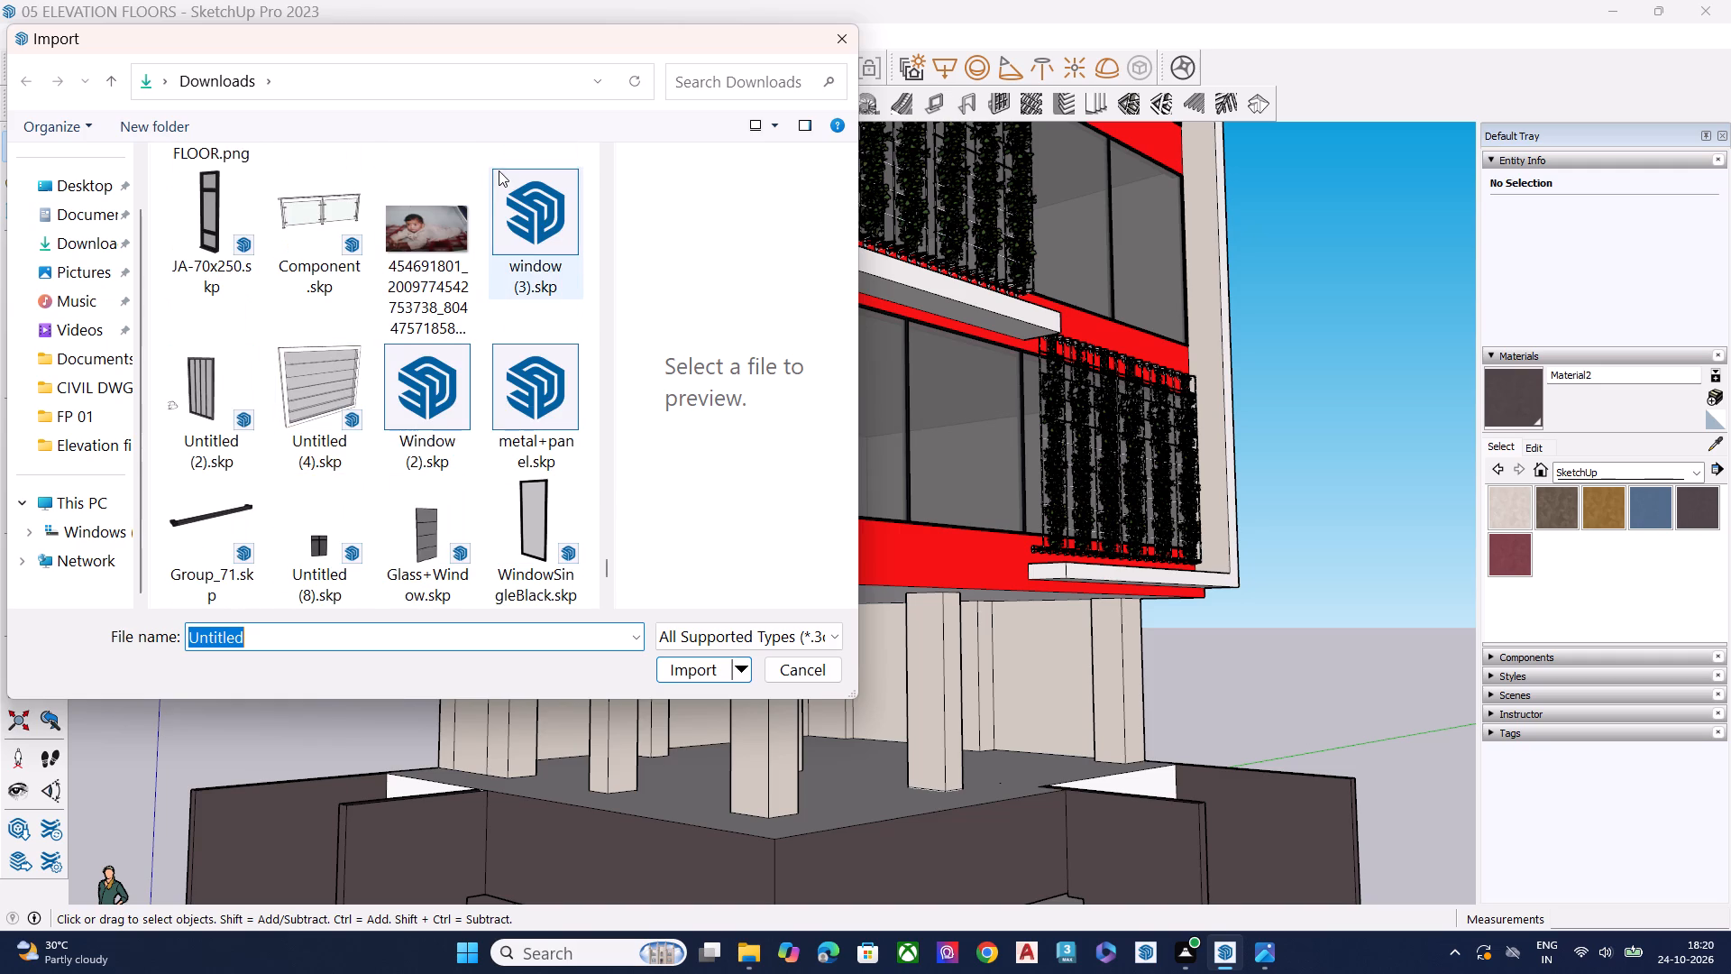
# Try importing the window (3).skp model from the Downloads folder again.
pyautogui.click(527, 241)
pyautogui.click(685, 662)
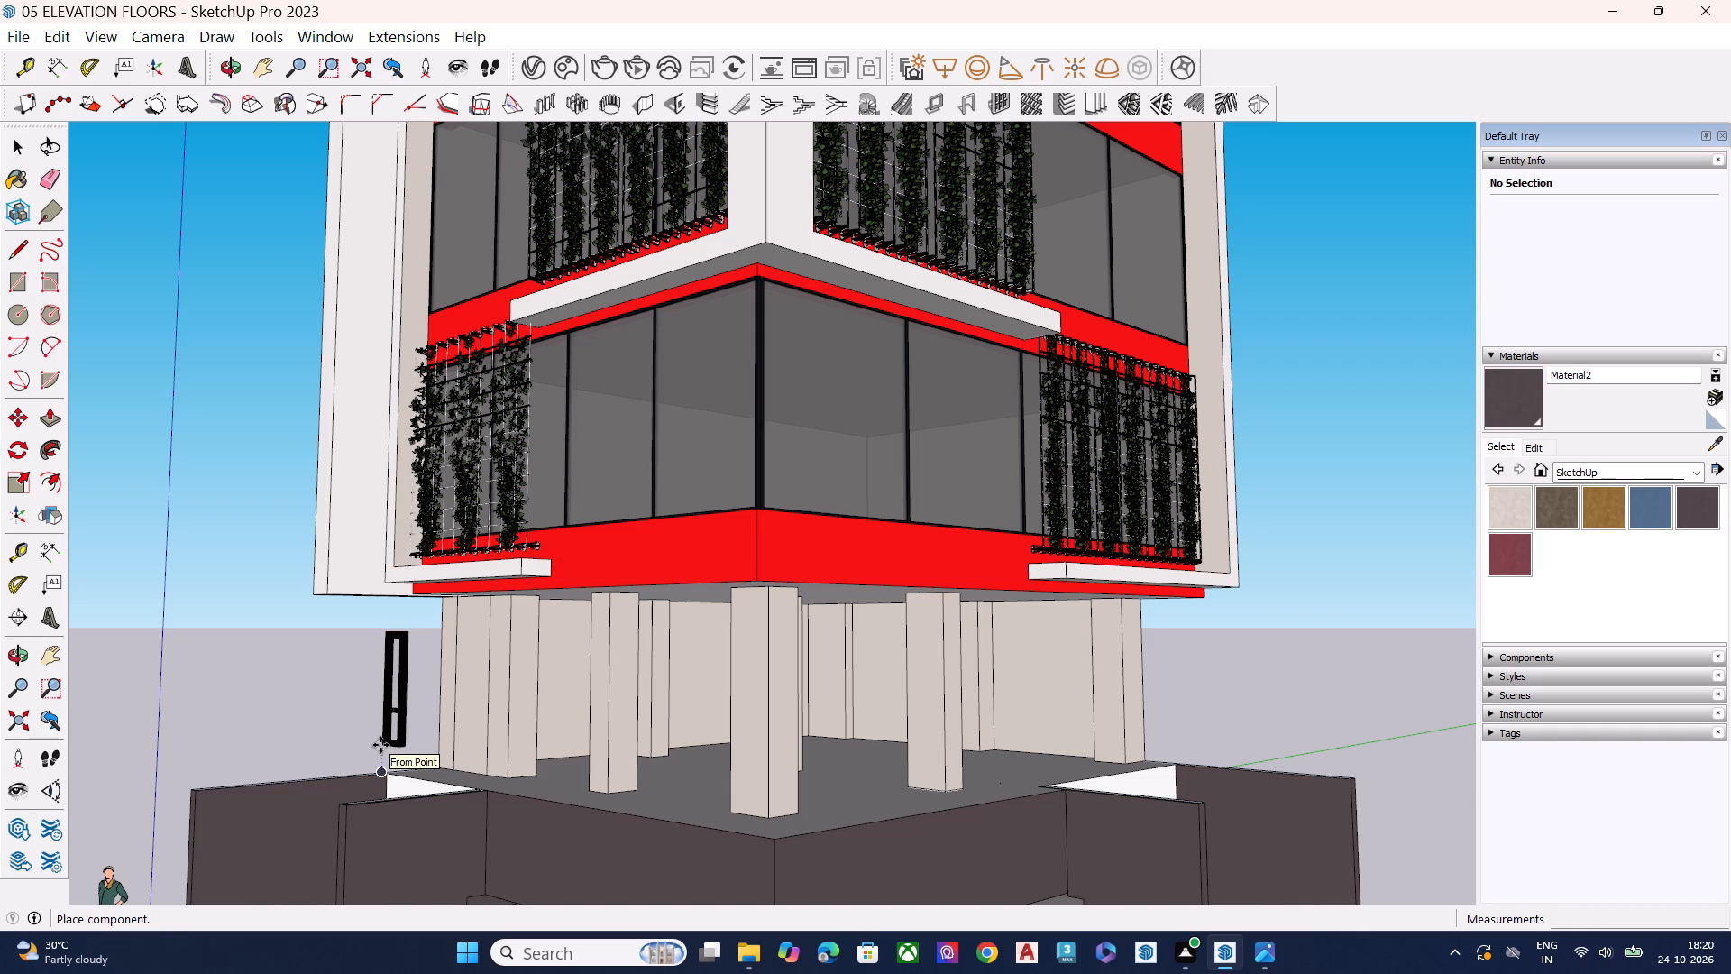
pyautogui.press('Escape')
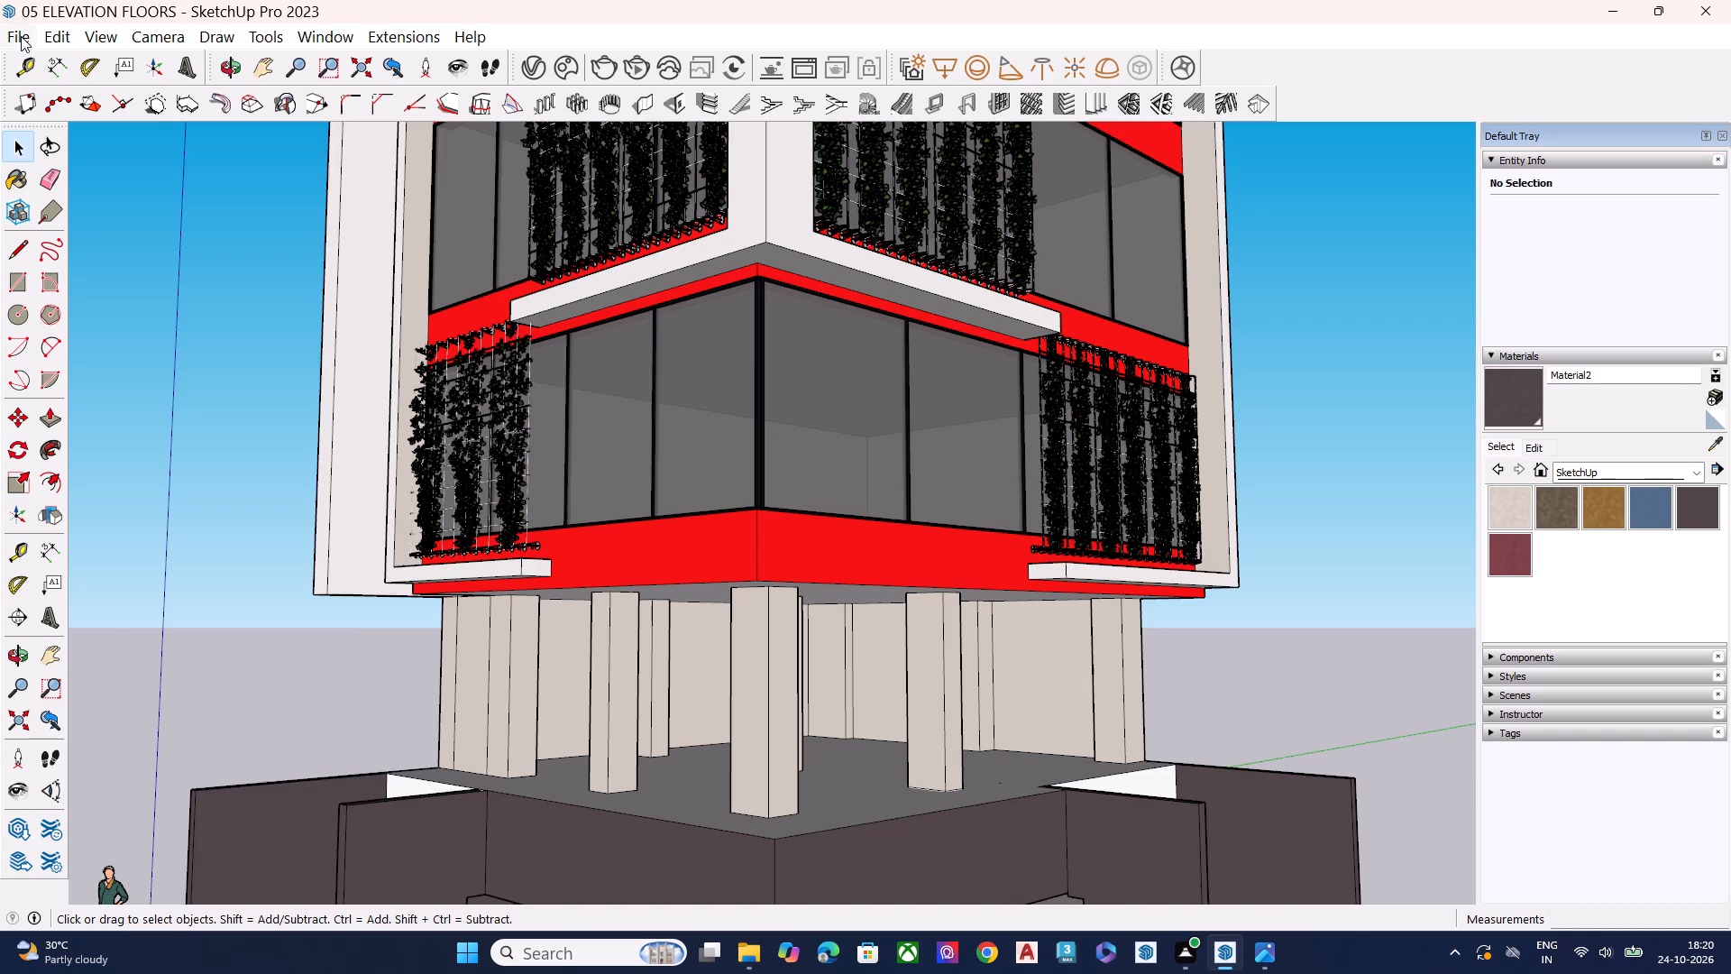
# Reopen the import dialog, look through the Downloads folder for other window or door models, and close it without importing.
pyautogui.click(21, 36)
pyautogui.click(142, 412)
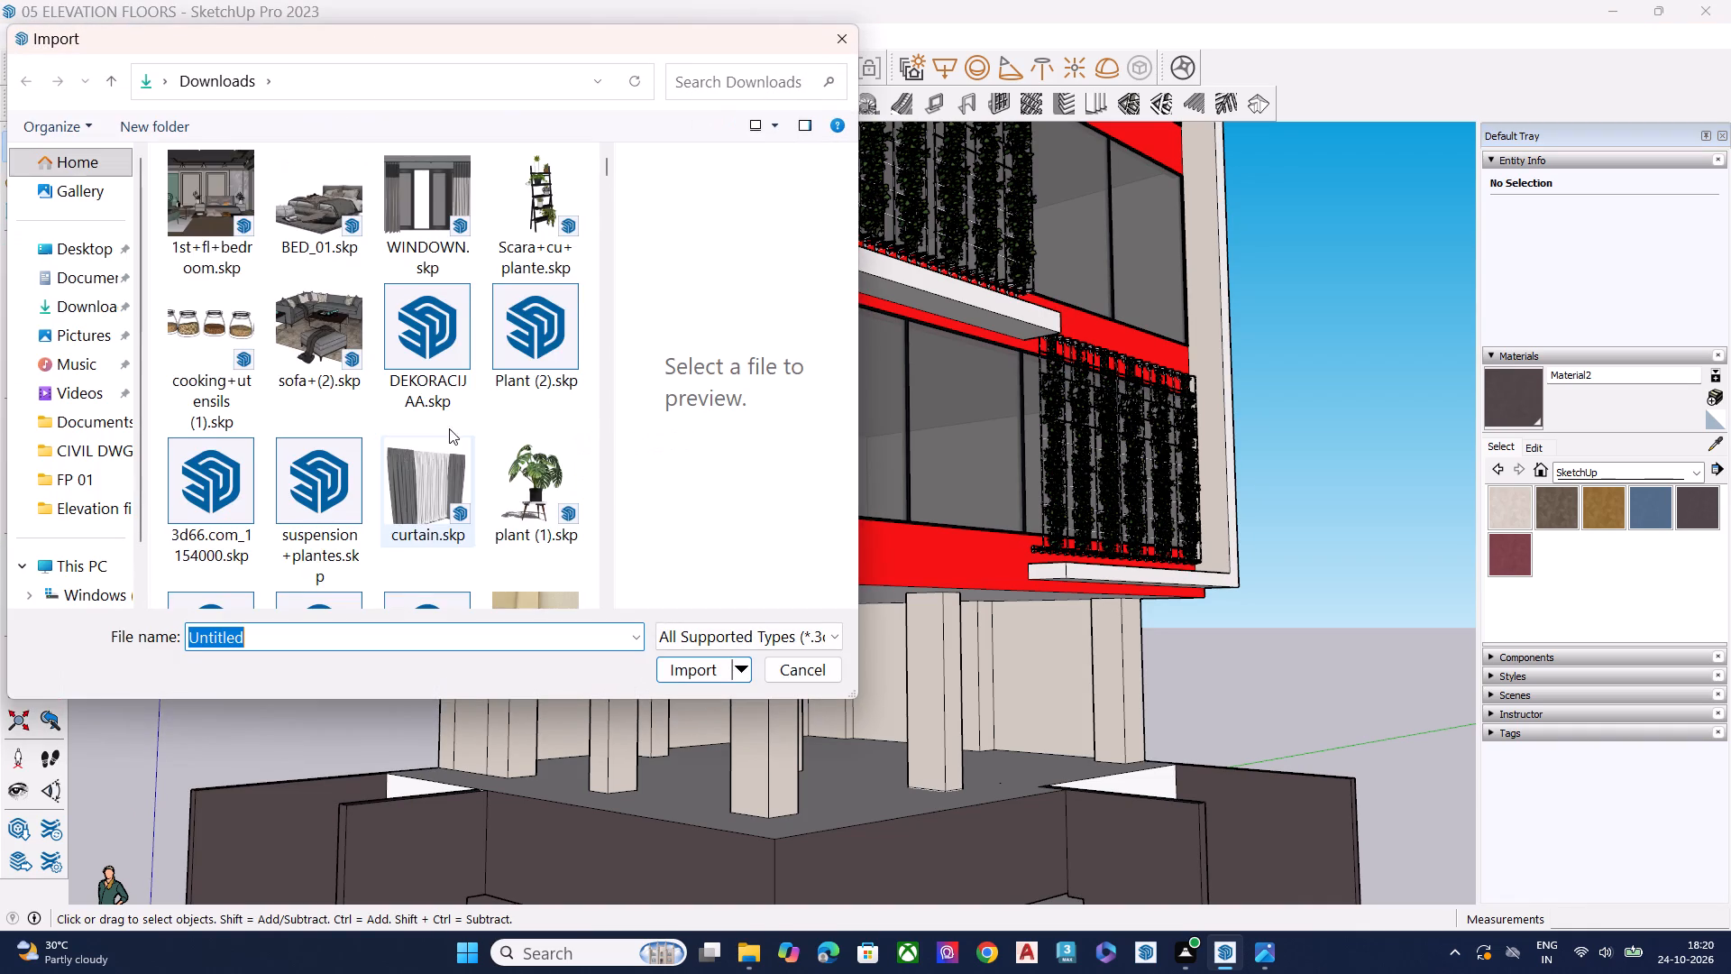
pyautogui.scroll(-3, 456, 426)
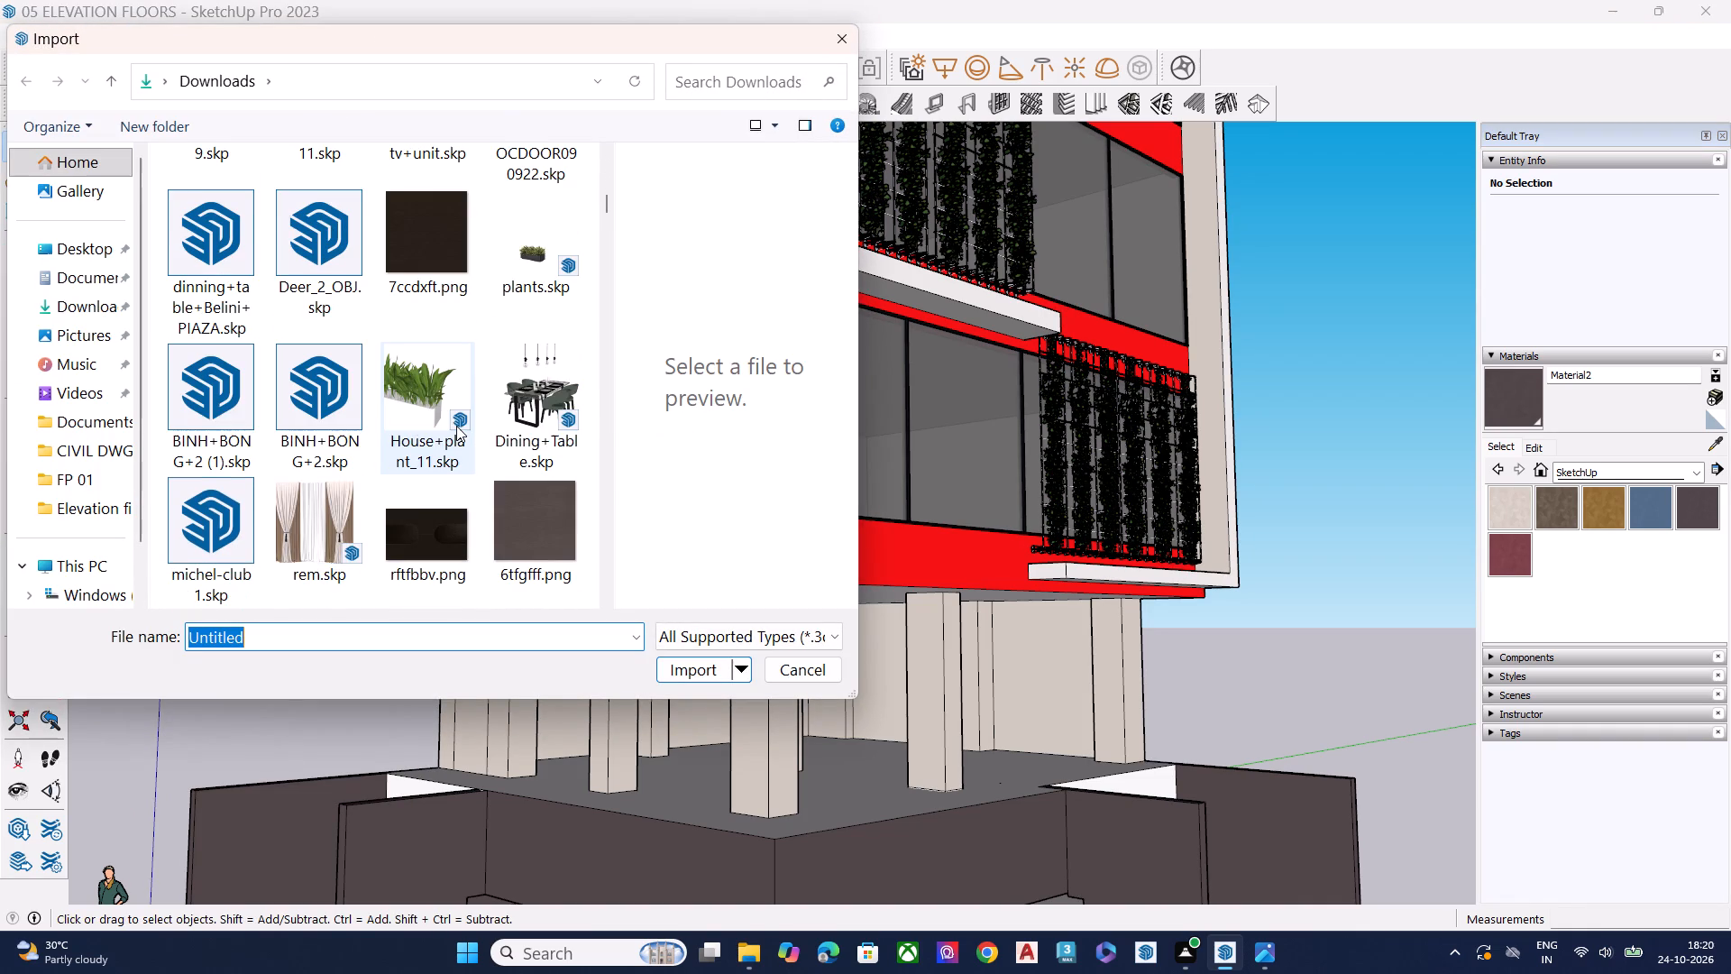
pyautogui.scroll(-2, 456, 426)
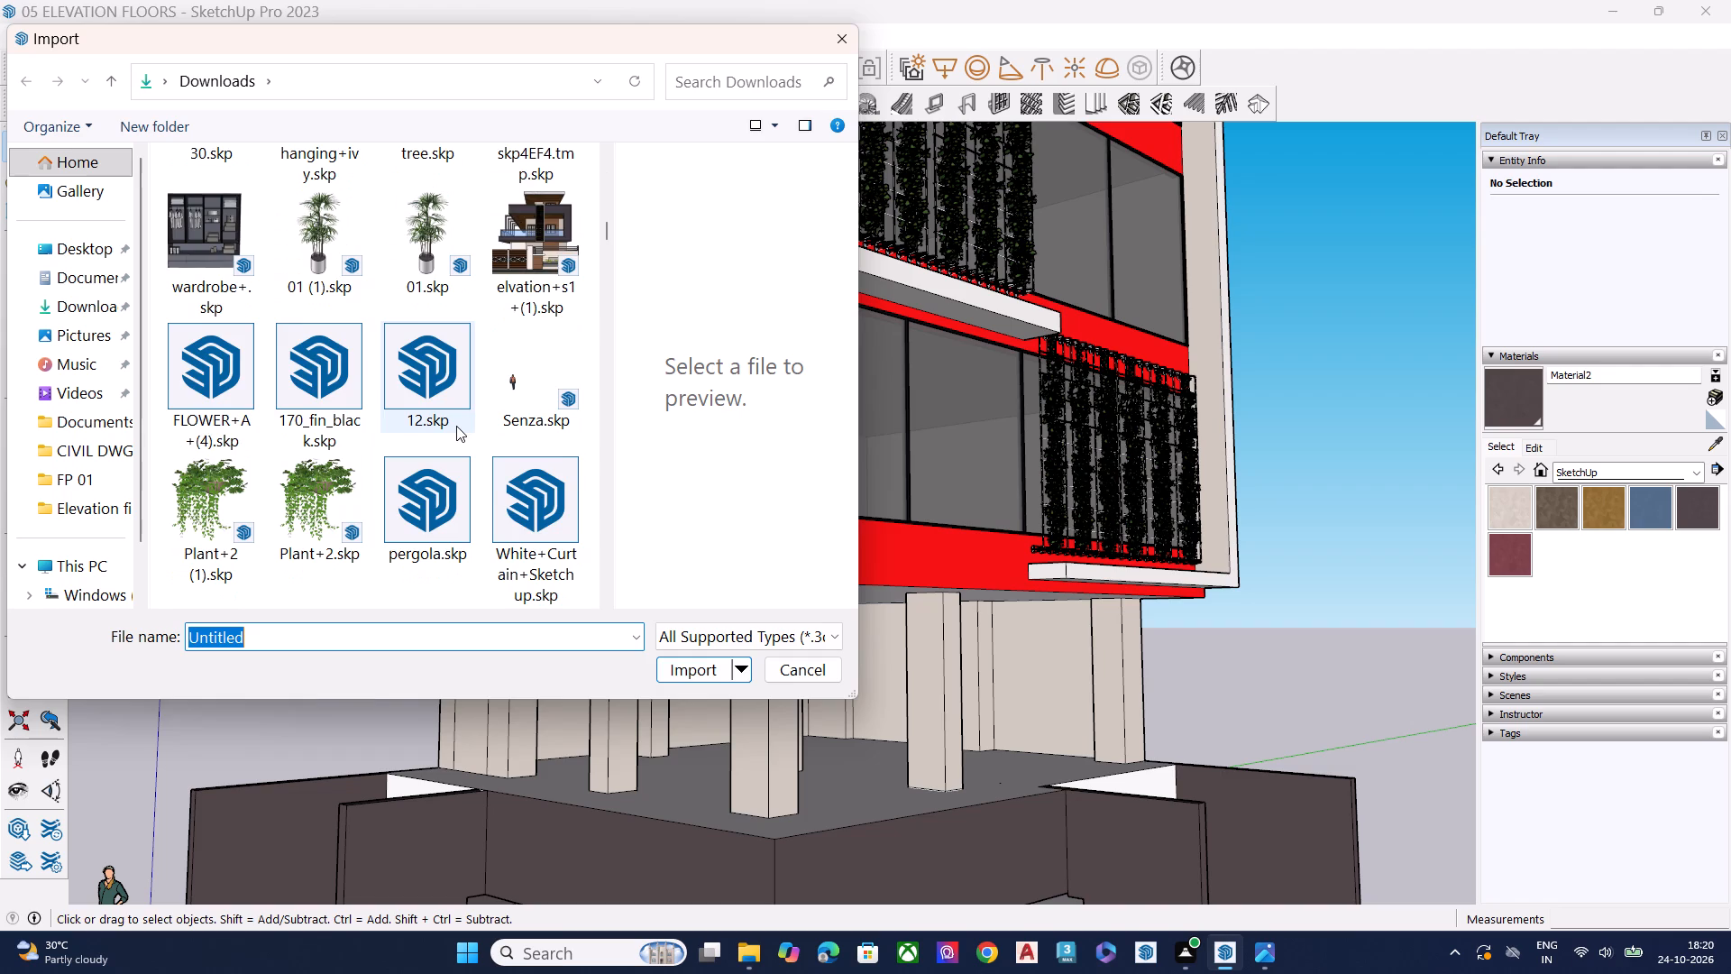
pyautogui.scroll(-3, 456, 426)
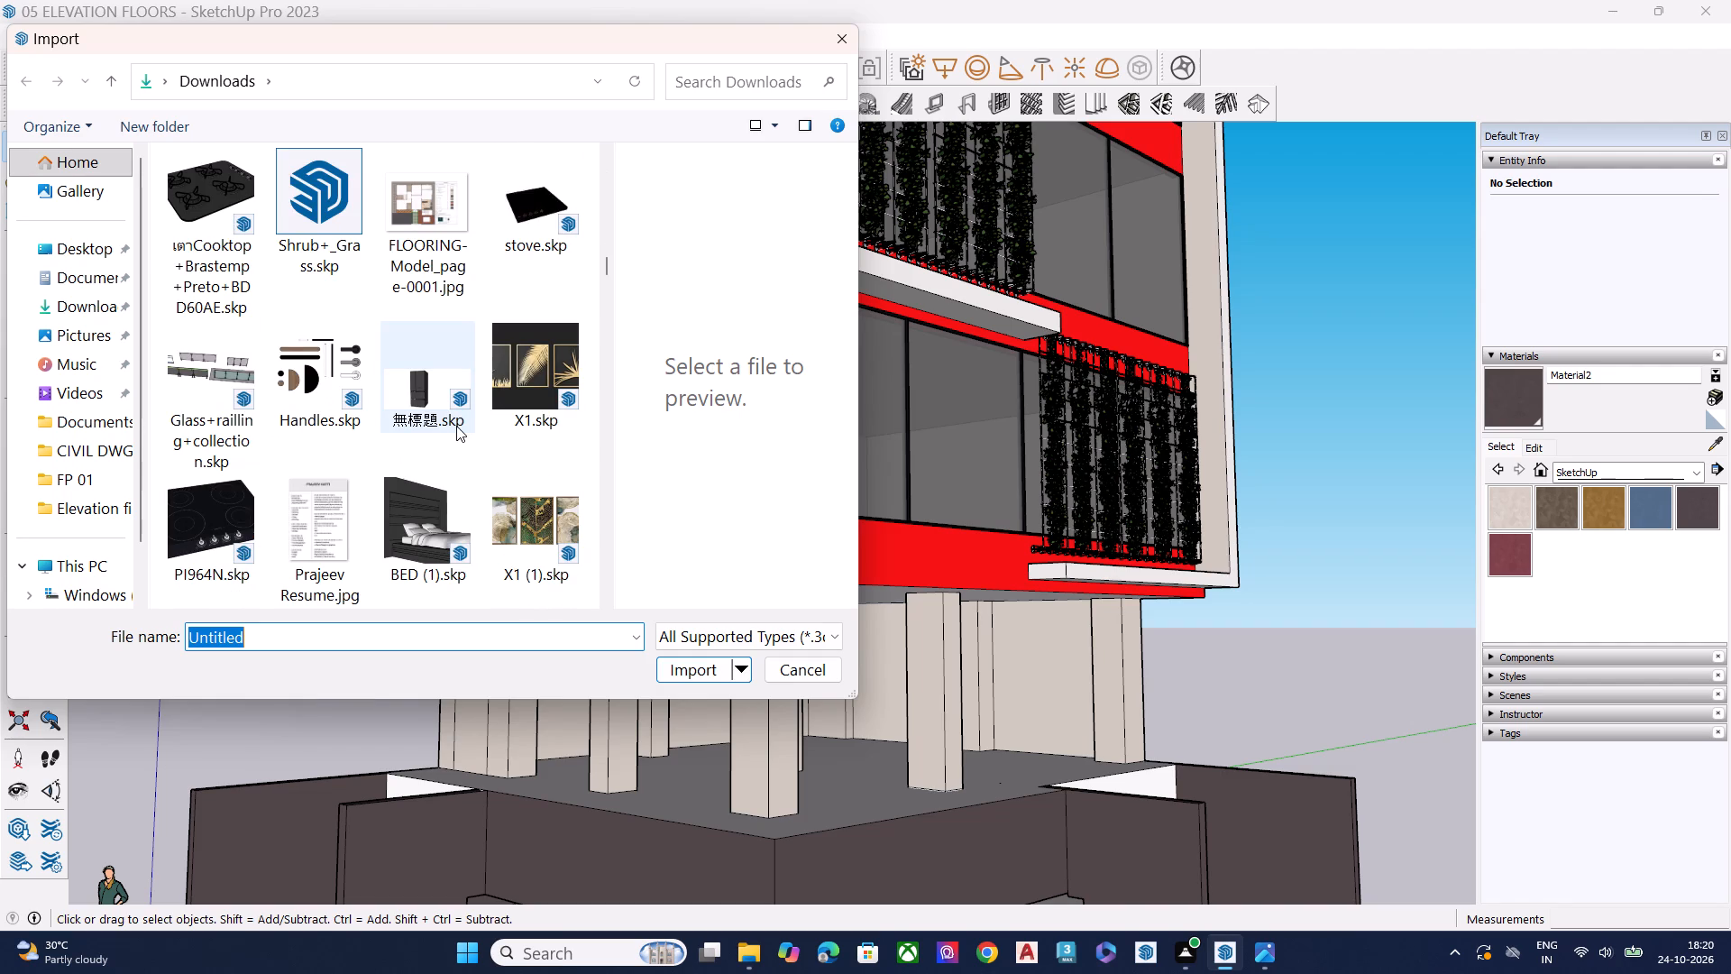
pyautogui.scroll(-6, 456, 426)
pyautogui.scroll(1, 456, 426)
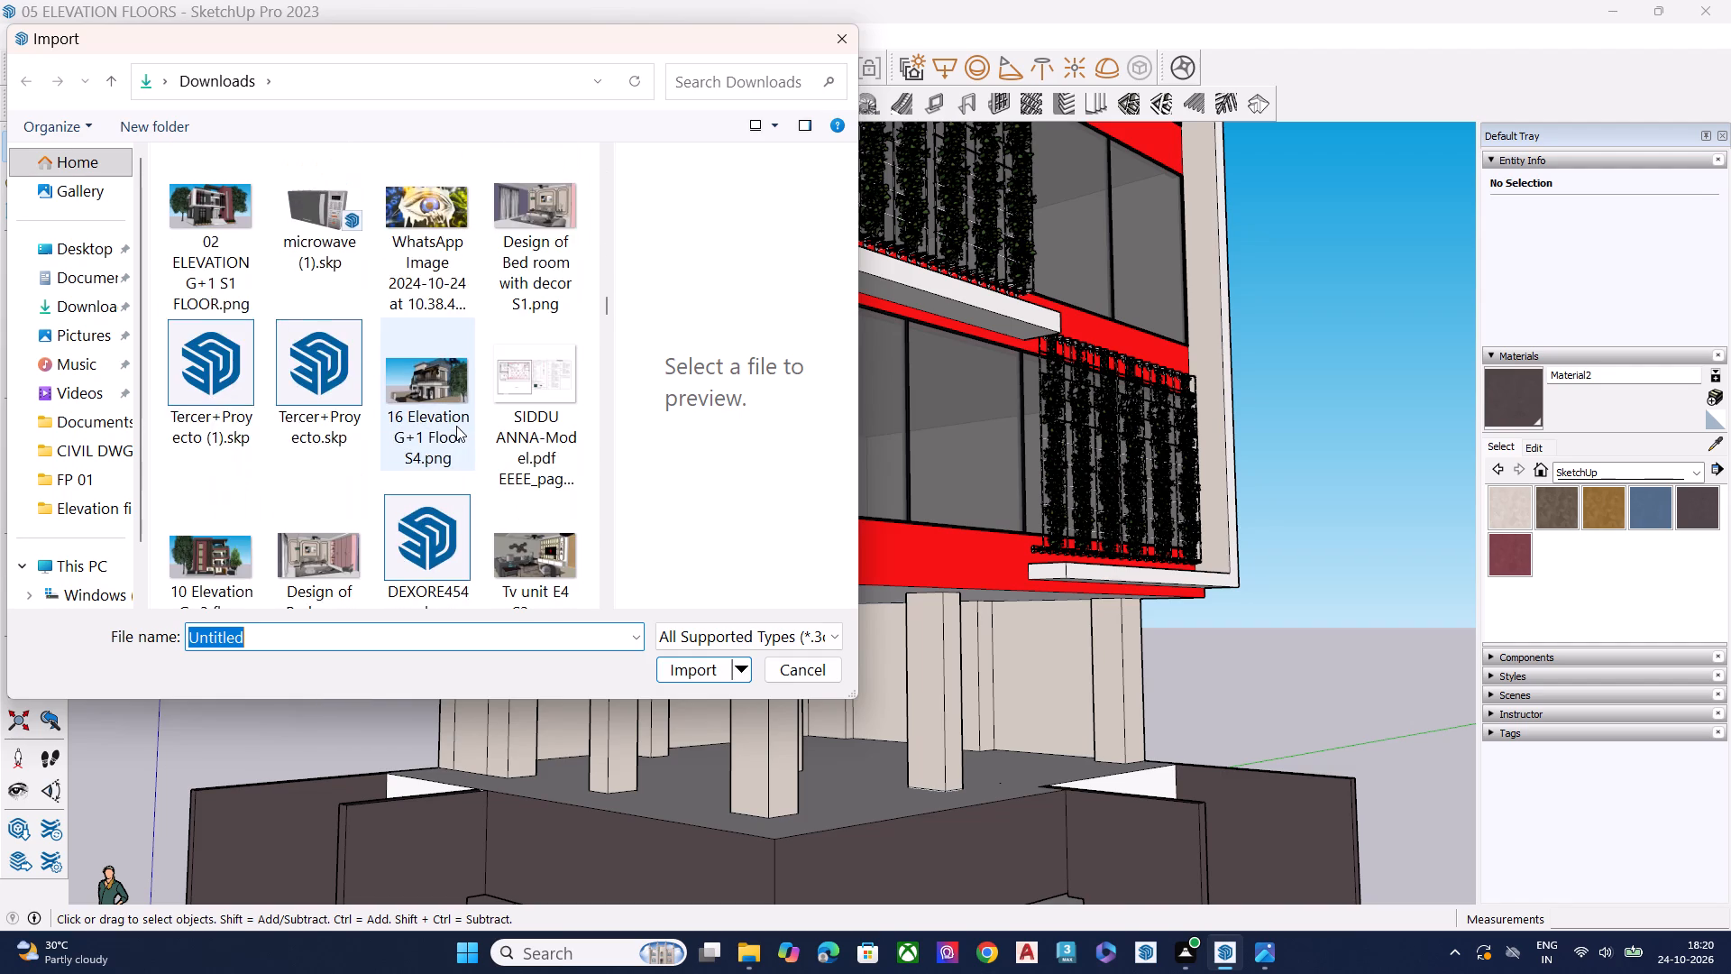
pyautogui.scroll(-10, 456, 426)
pyautogui.scroll(1, 456, 426)
pyautogui.scroll(-3, 456, 426)
pyautogui.scroll(1, 456, 426)
pyautogui.scroll(-3, 456, 426)
pyautogui.scroll(2, 456, 426)
pyautogui.scroll(-2, 456, 426)
pyautogui.scroll(1, 456, 426)
pyautogui.scroll(-1, 456, 426)
pyautogui.scroll(1, 456, 426)
pyautogui.scroll(-1, 456, 426)
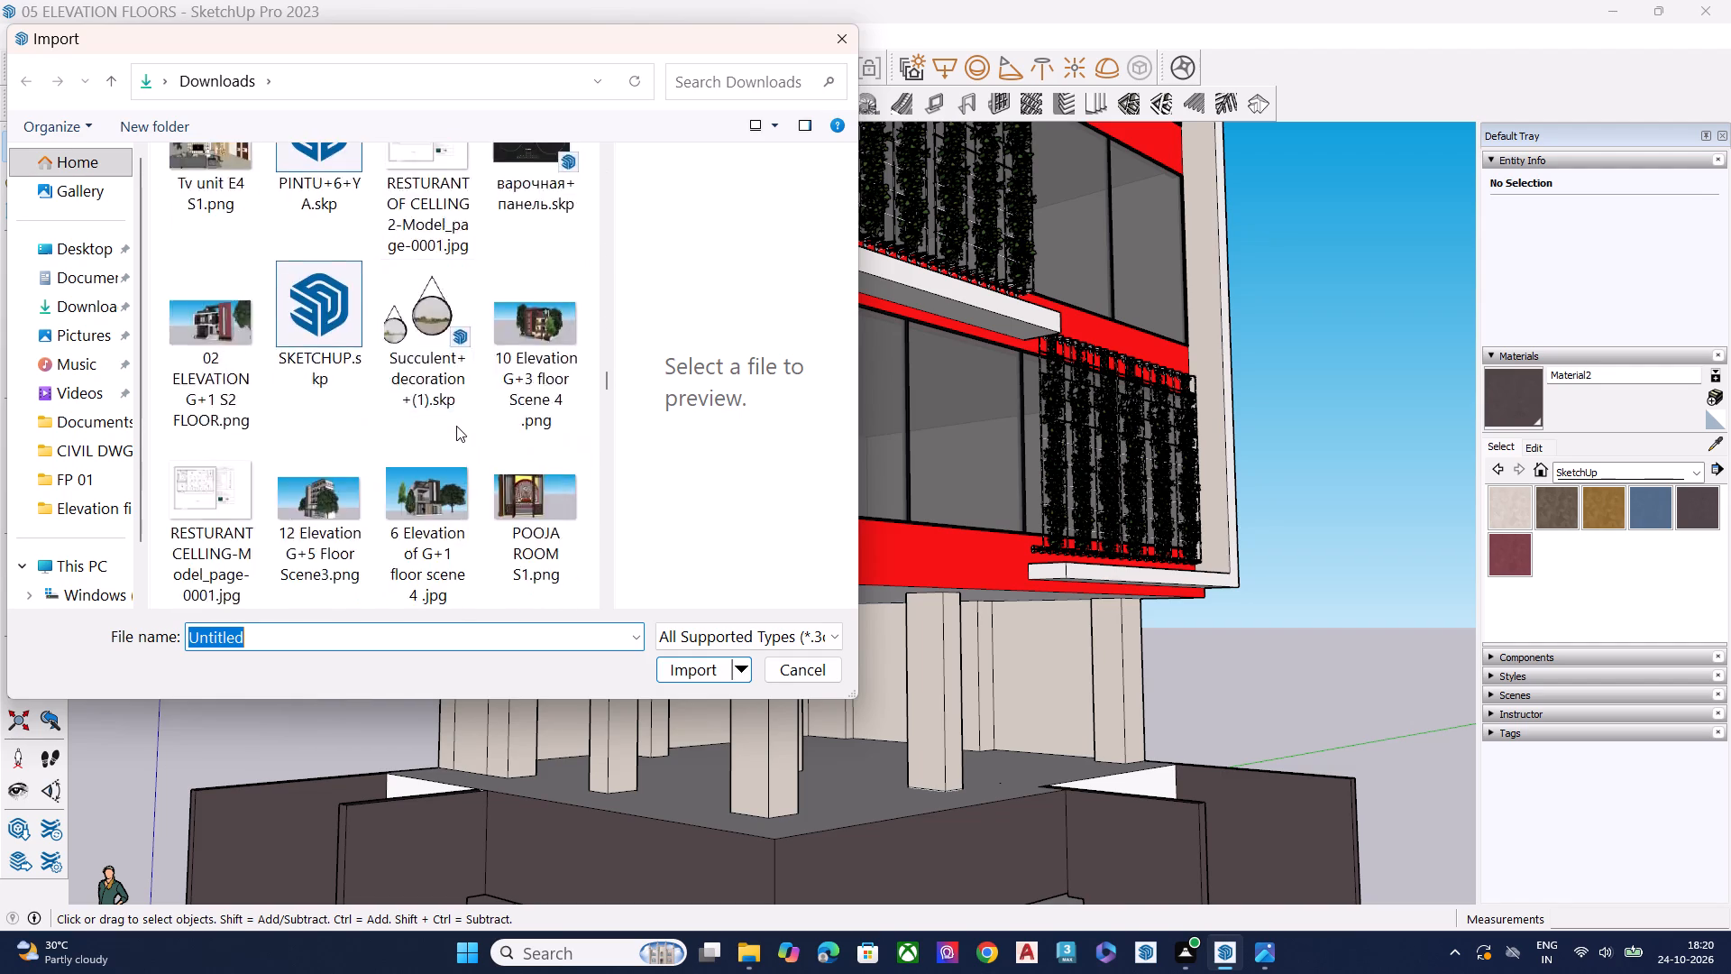
pyautogui.scroll(-13, 456, 426)
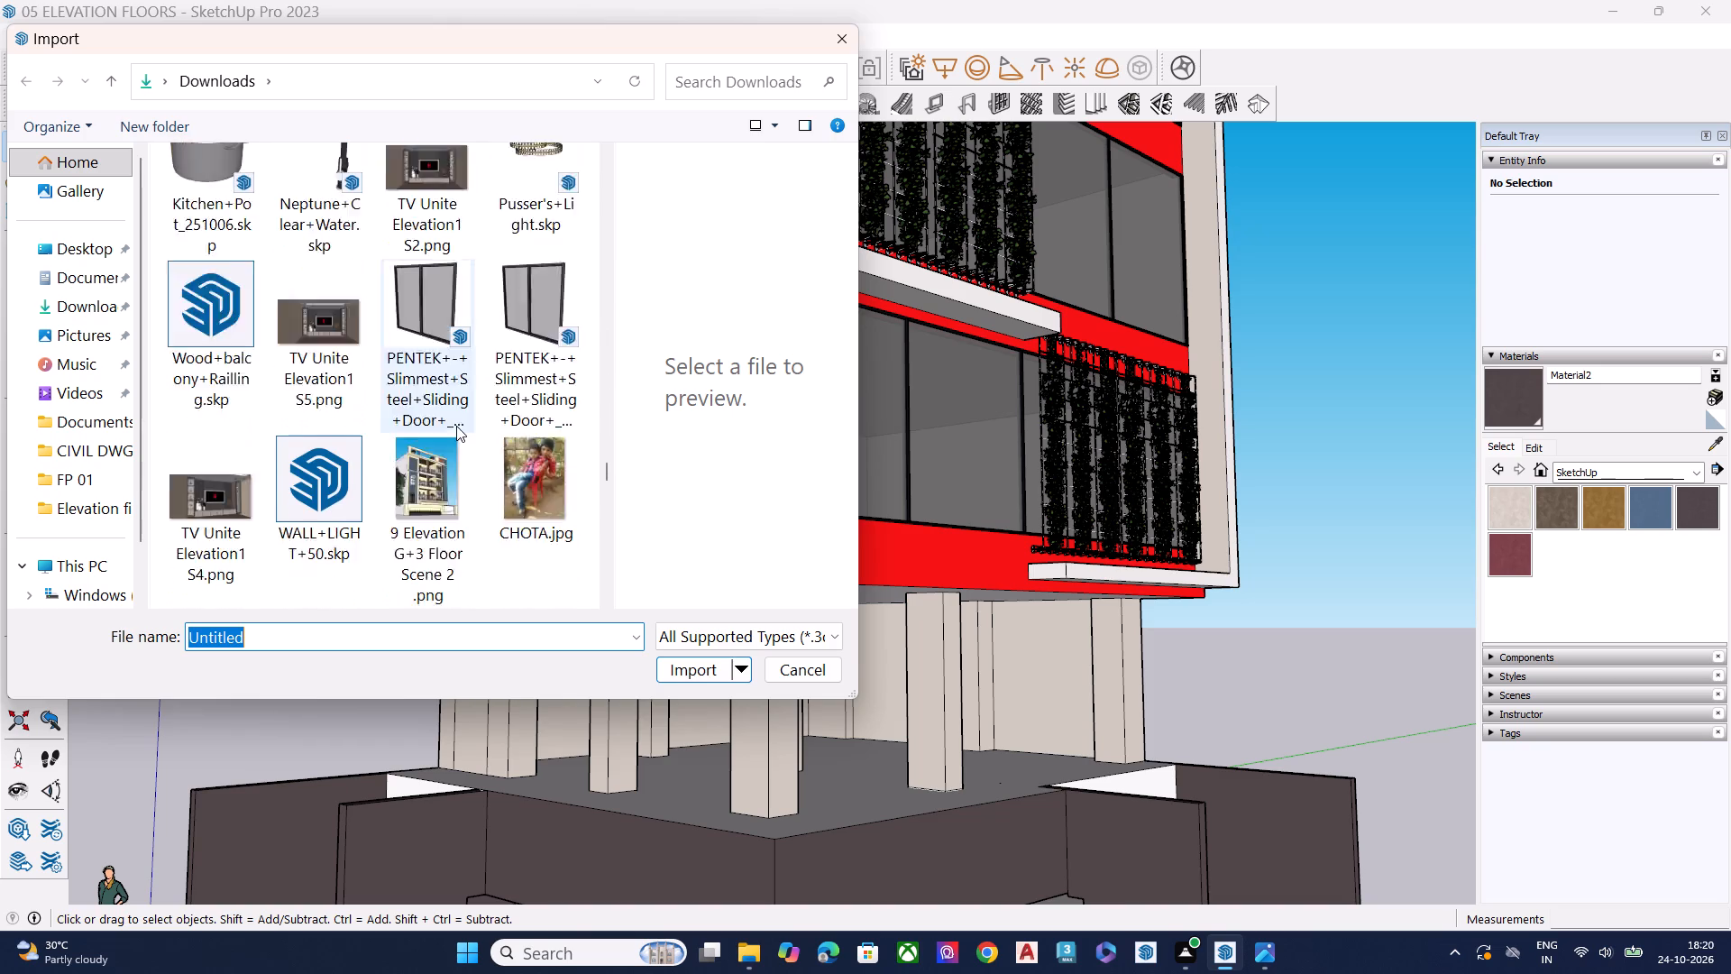
pyautogui.scroll(-3, 456, 426)
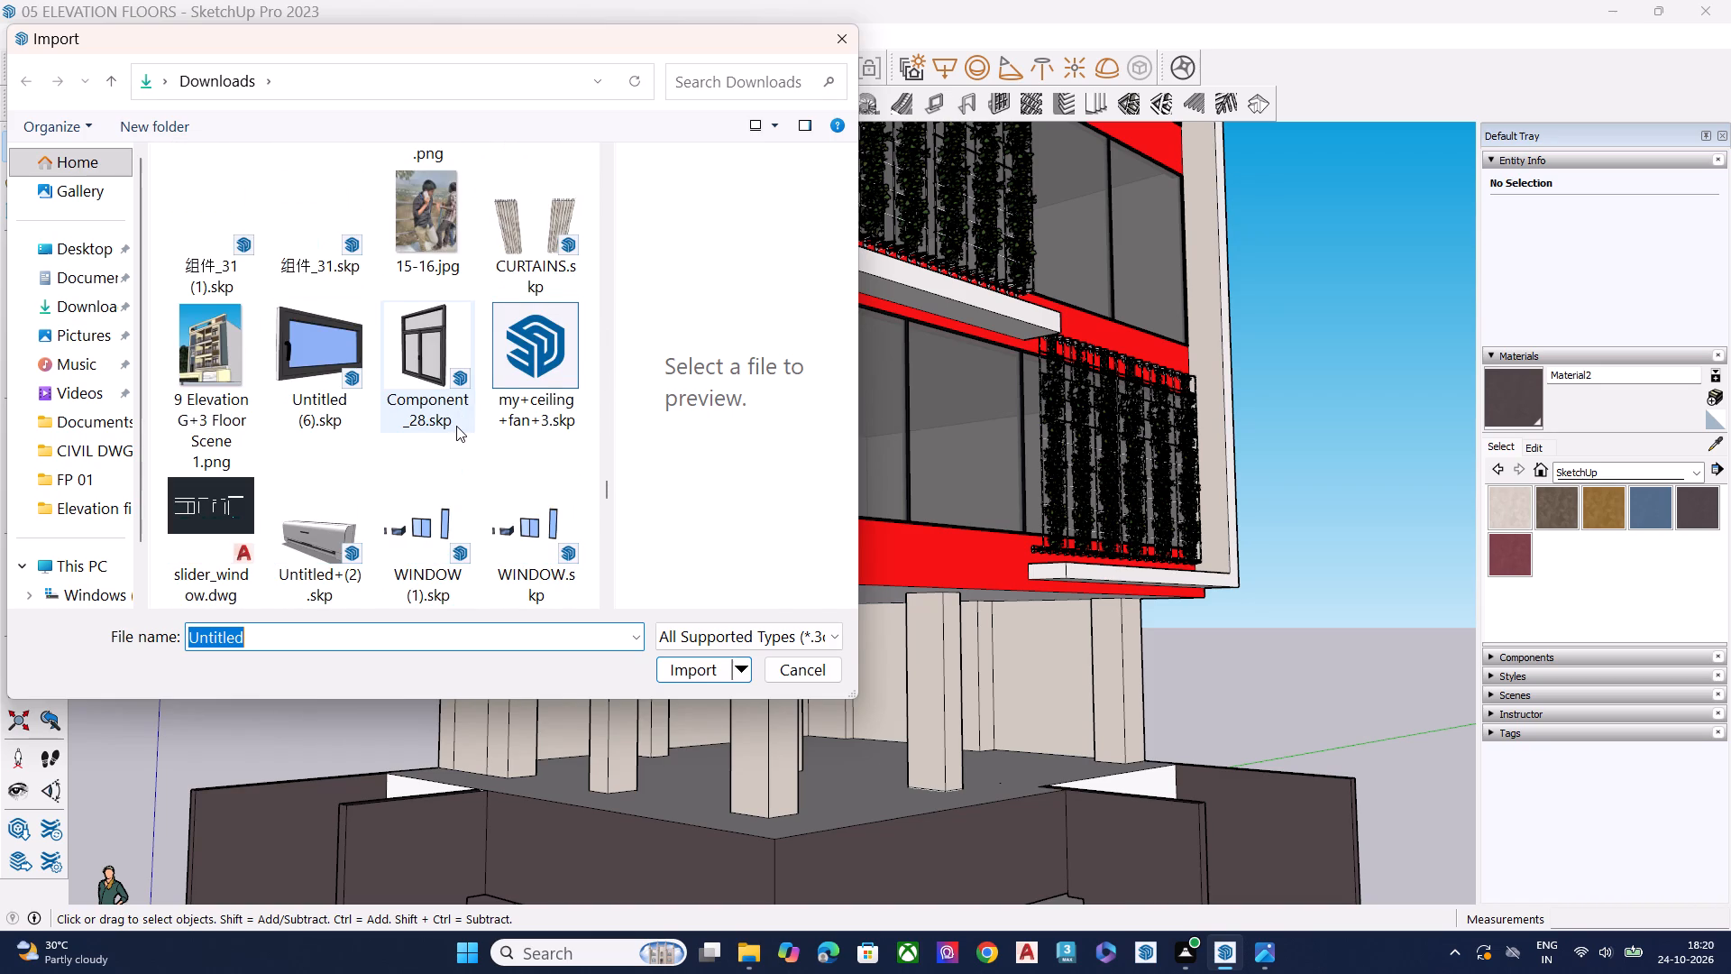
pyautogui.scroll(-4, 456, 426)
pyautogui.scroll(2, 456, 426)
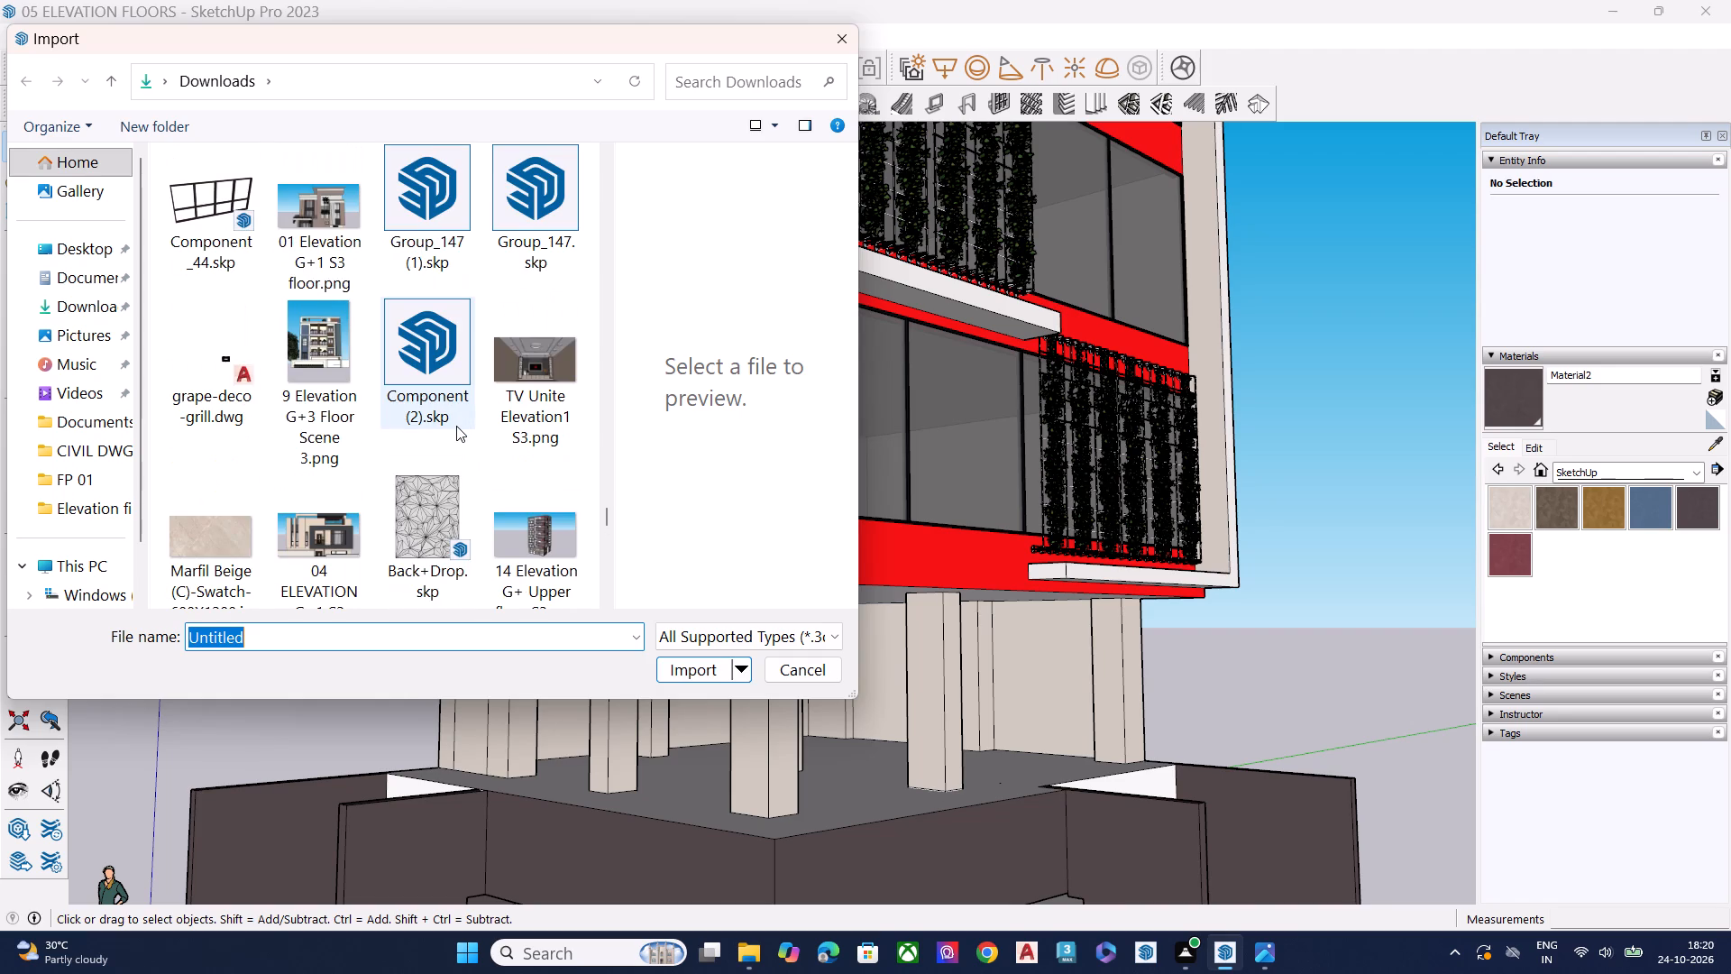
pyautogui.scroll(-1, 456, 426)
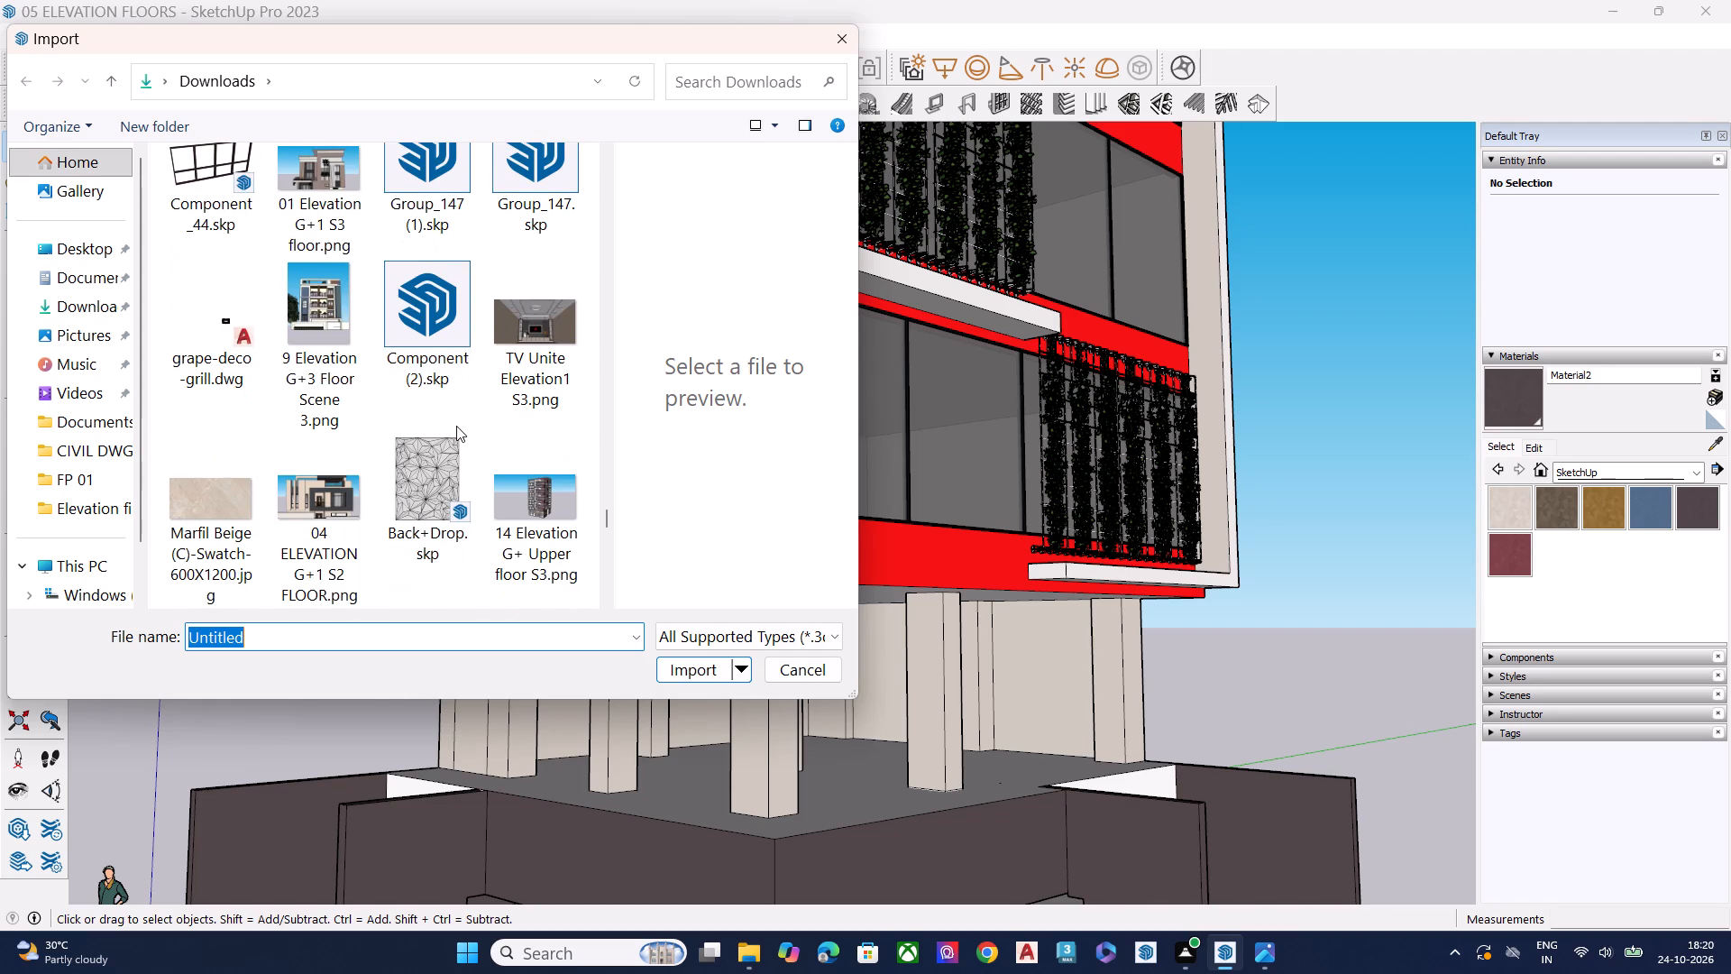
pyautogui.scroll(-8, 456, 426)
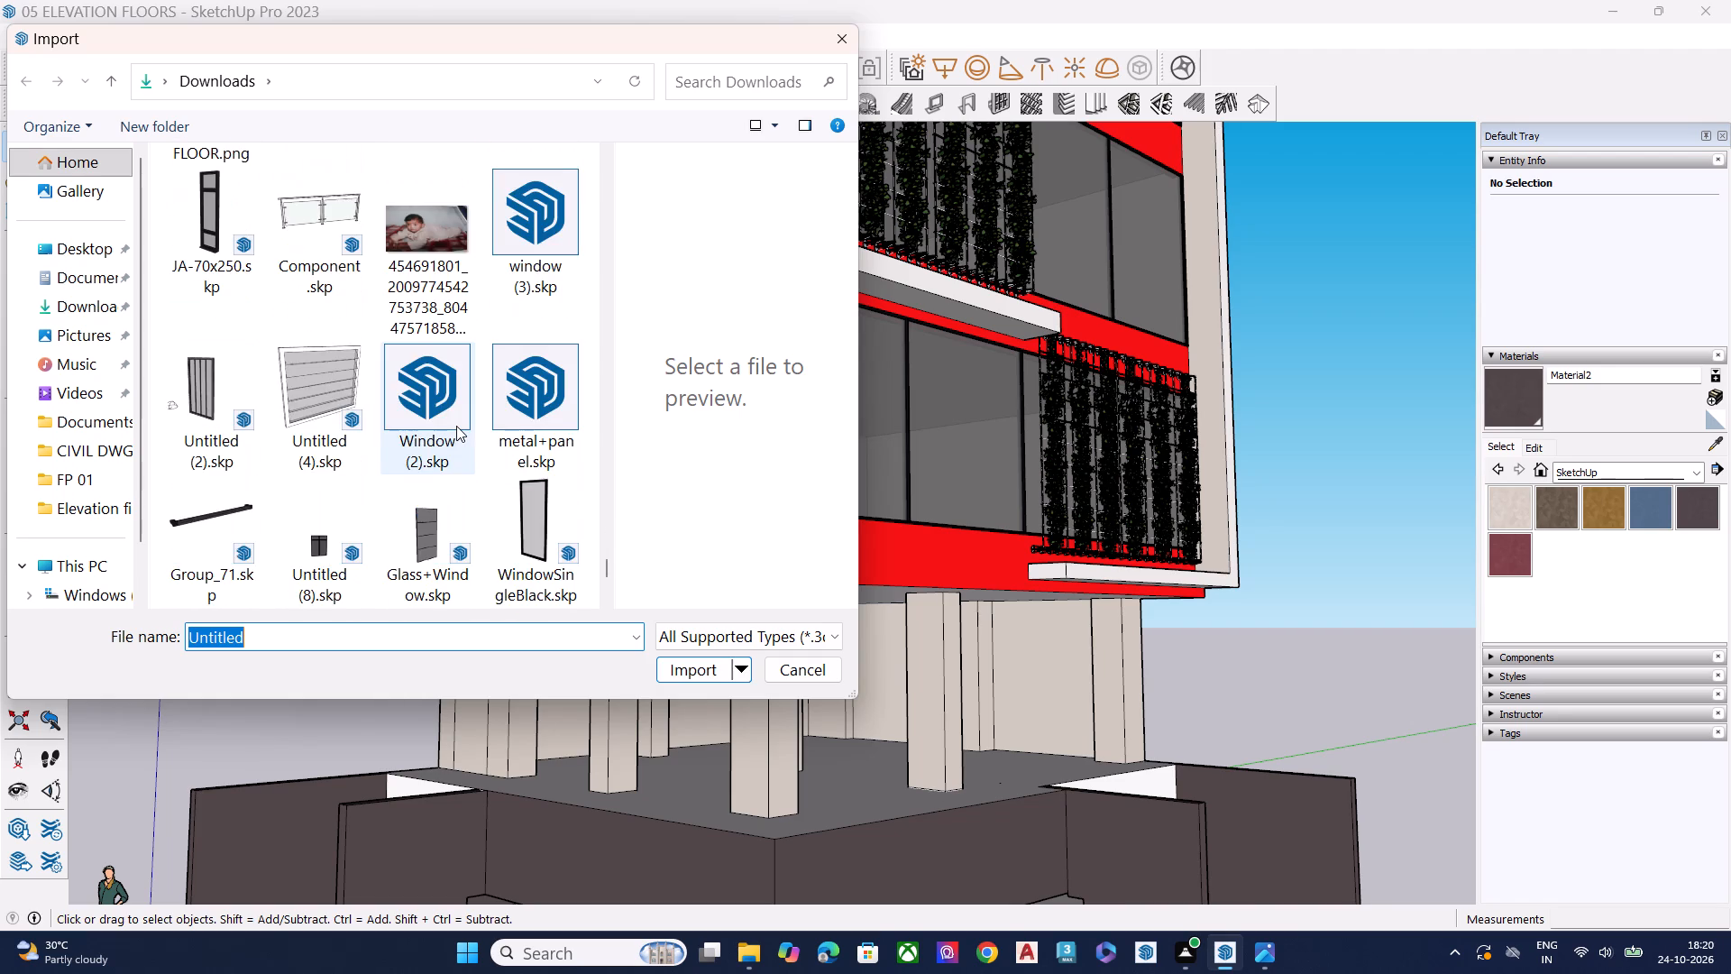
pyautogui.scroll(-4, 456, 426)
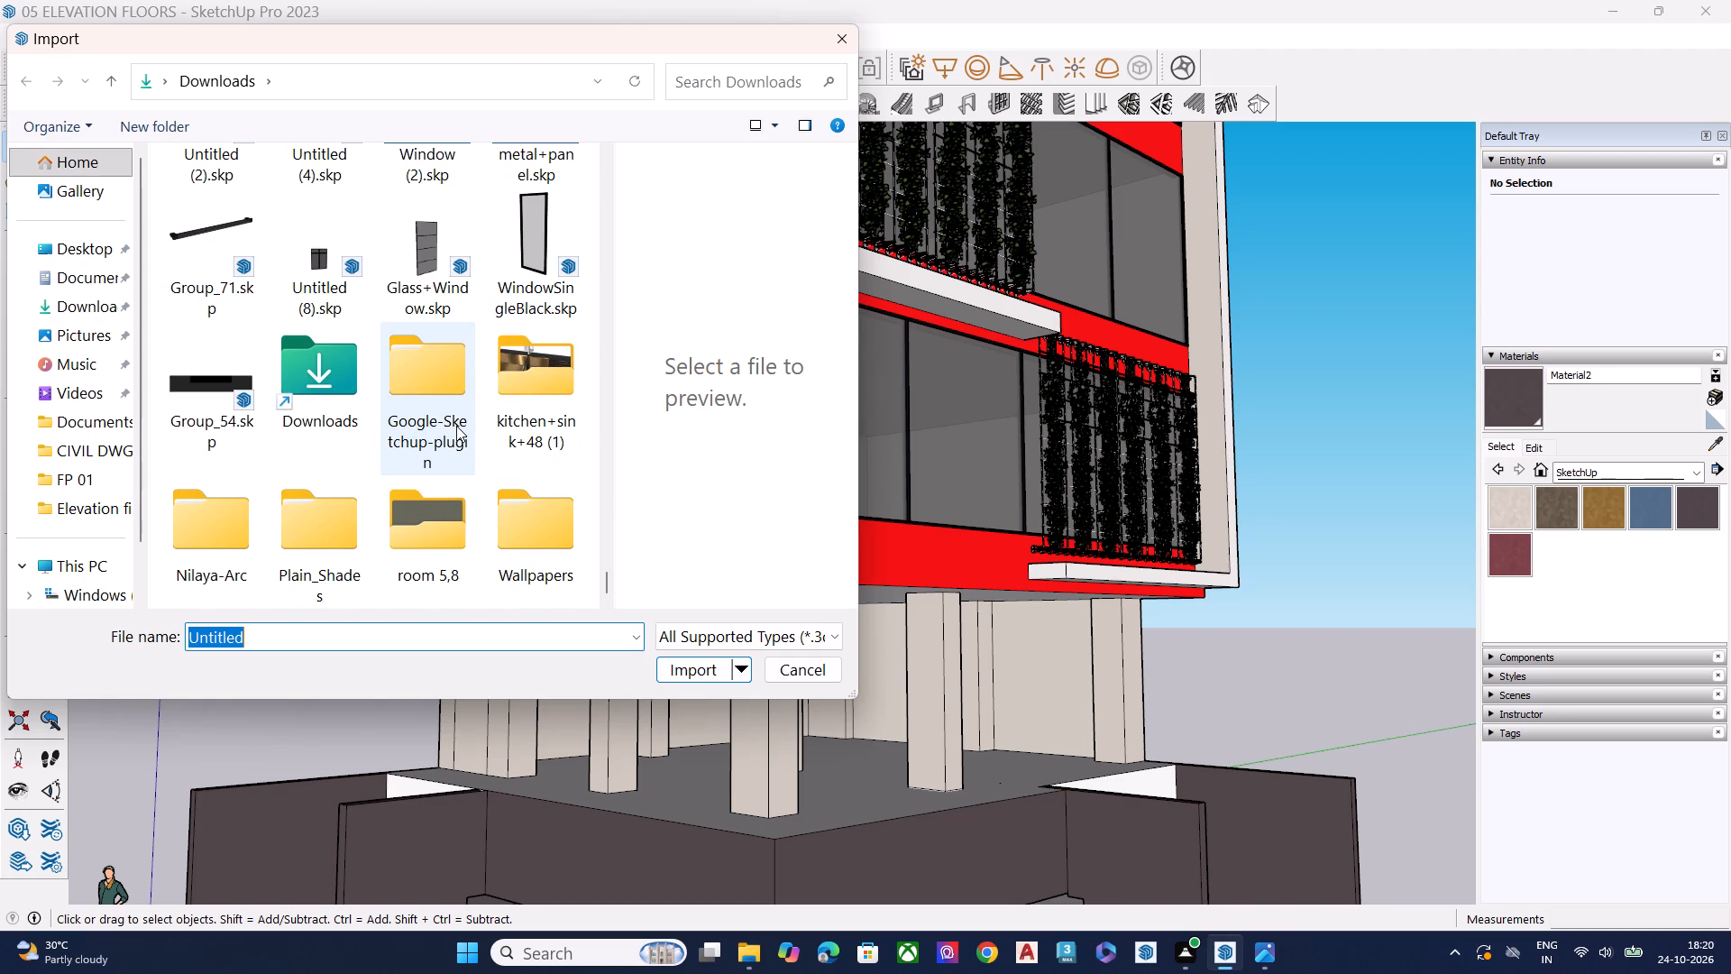
pyautogui.scroll(-6, 424, 436)
pyautogui.scroll(1, 420, 441)
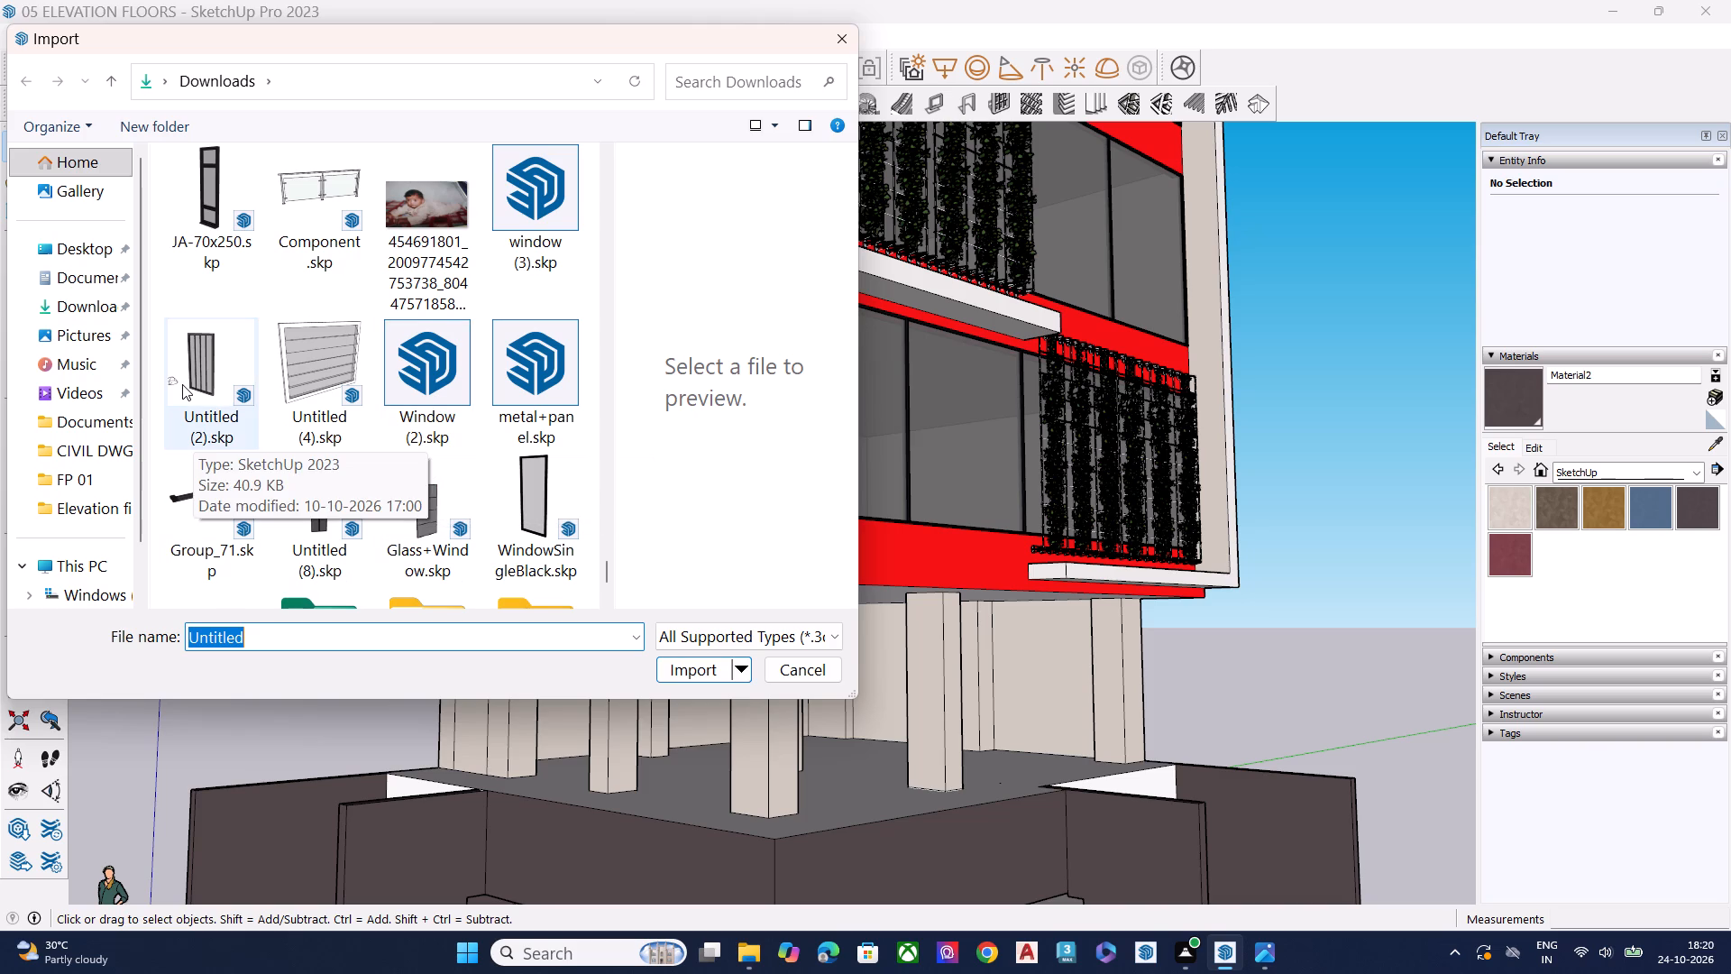
pyautogui.click(475, 375)
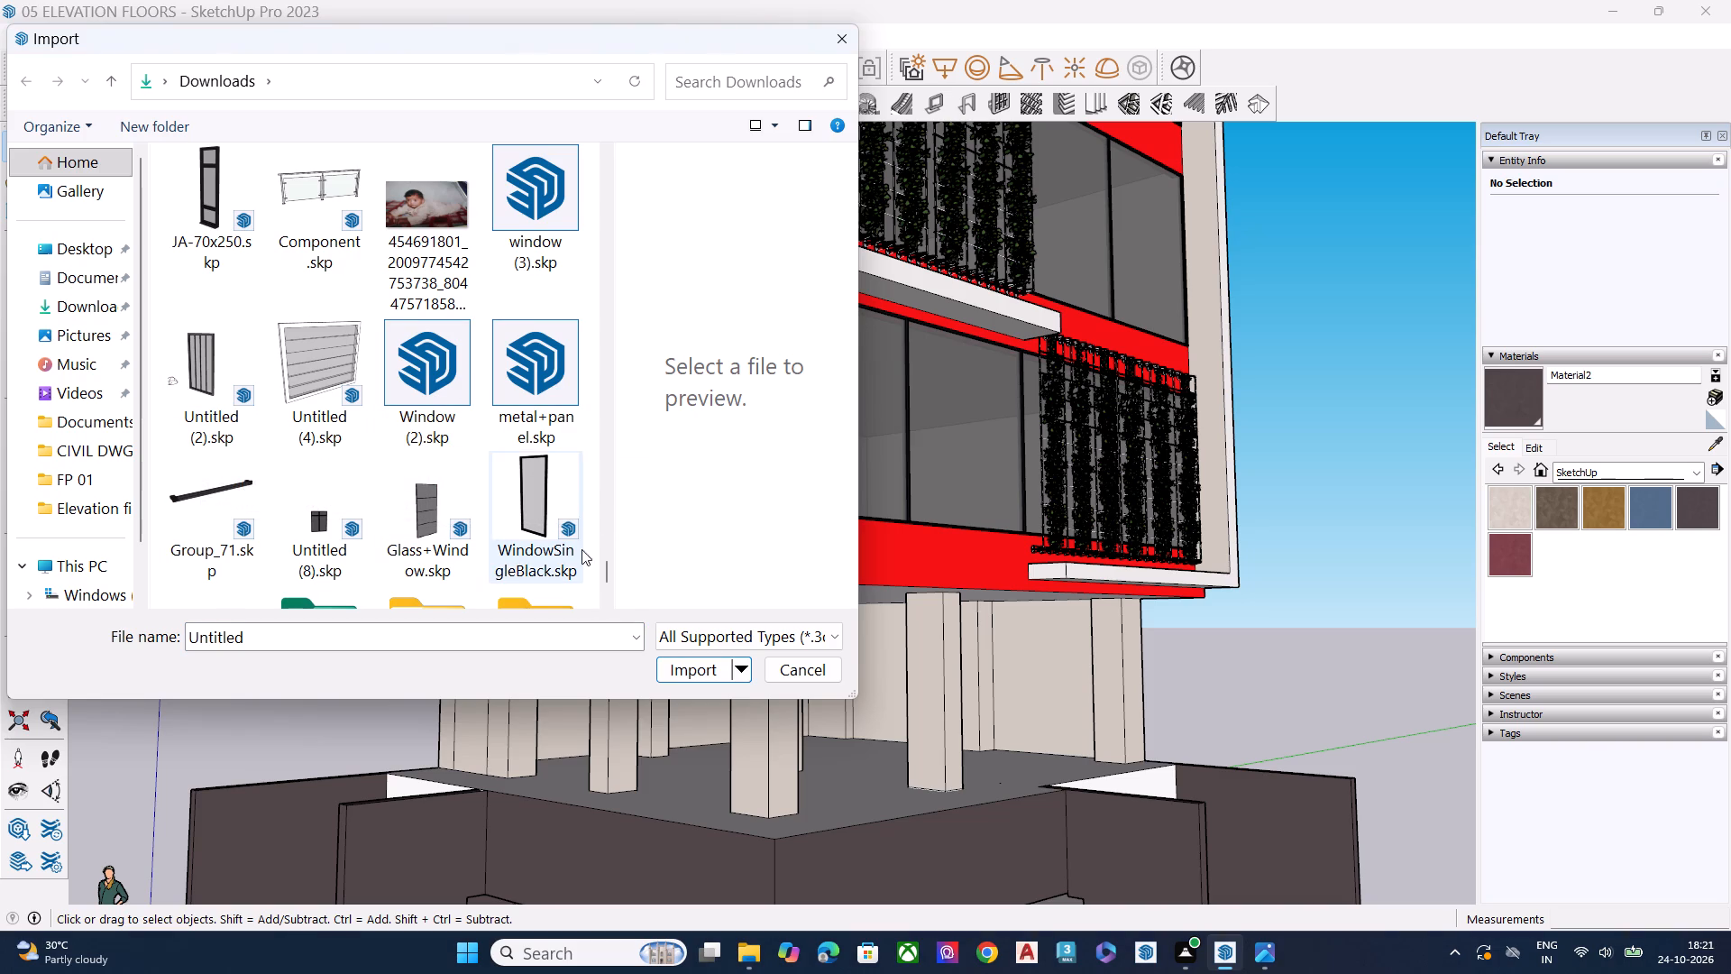
pyautogui.scroll(1, 393, 369)
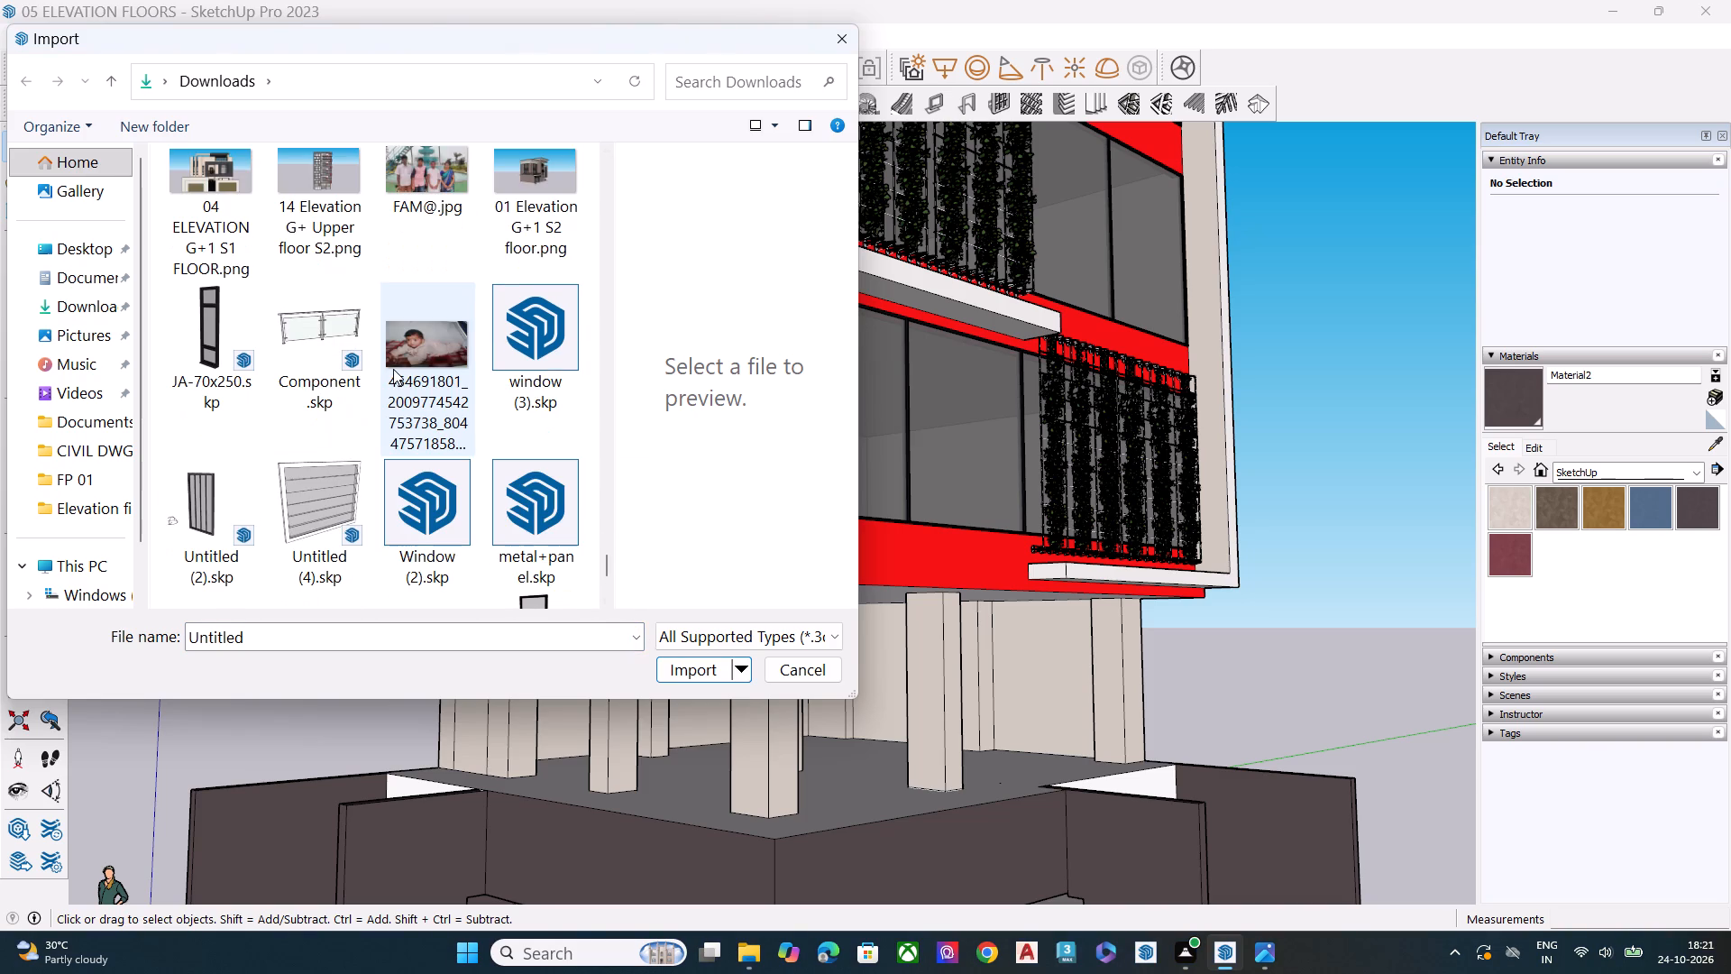
pyautogui.click(831, 39)
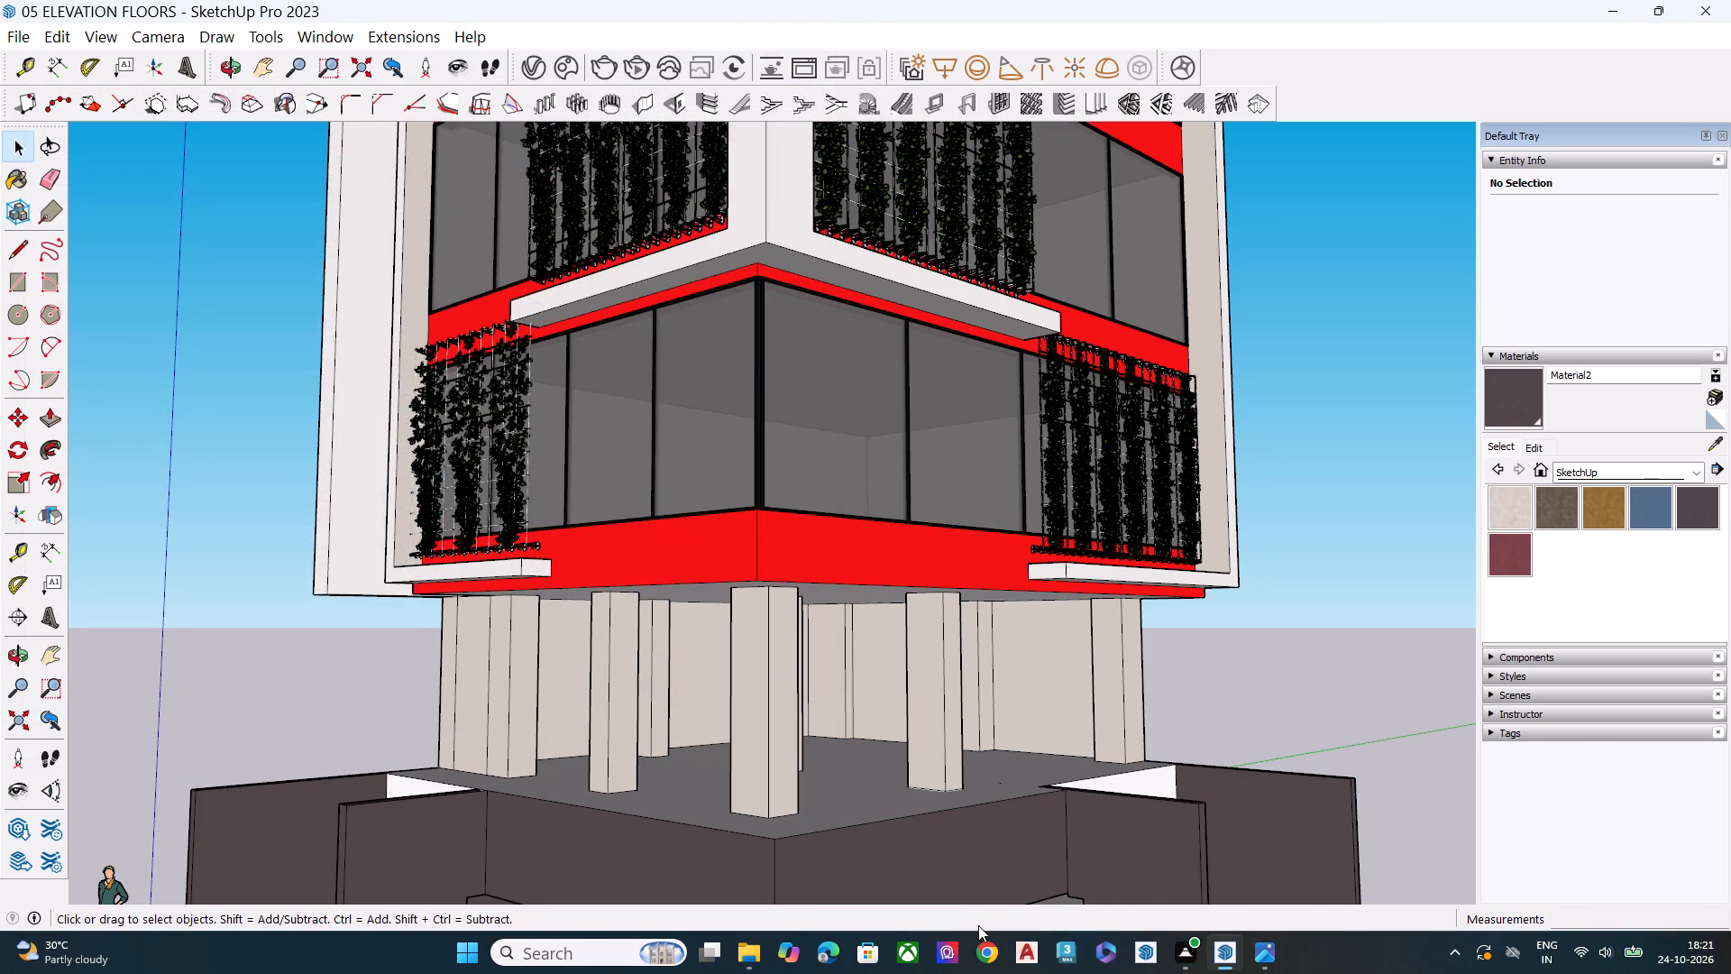
# Switch to Google Chrome, search for 3d warehouse and open the 3D Warehouse website.
pyautogui.click(989, 947)
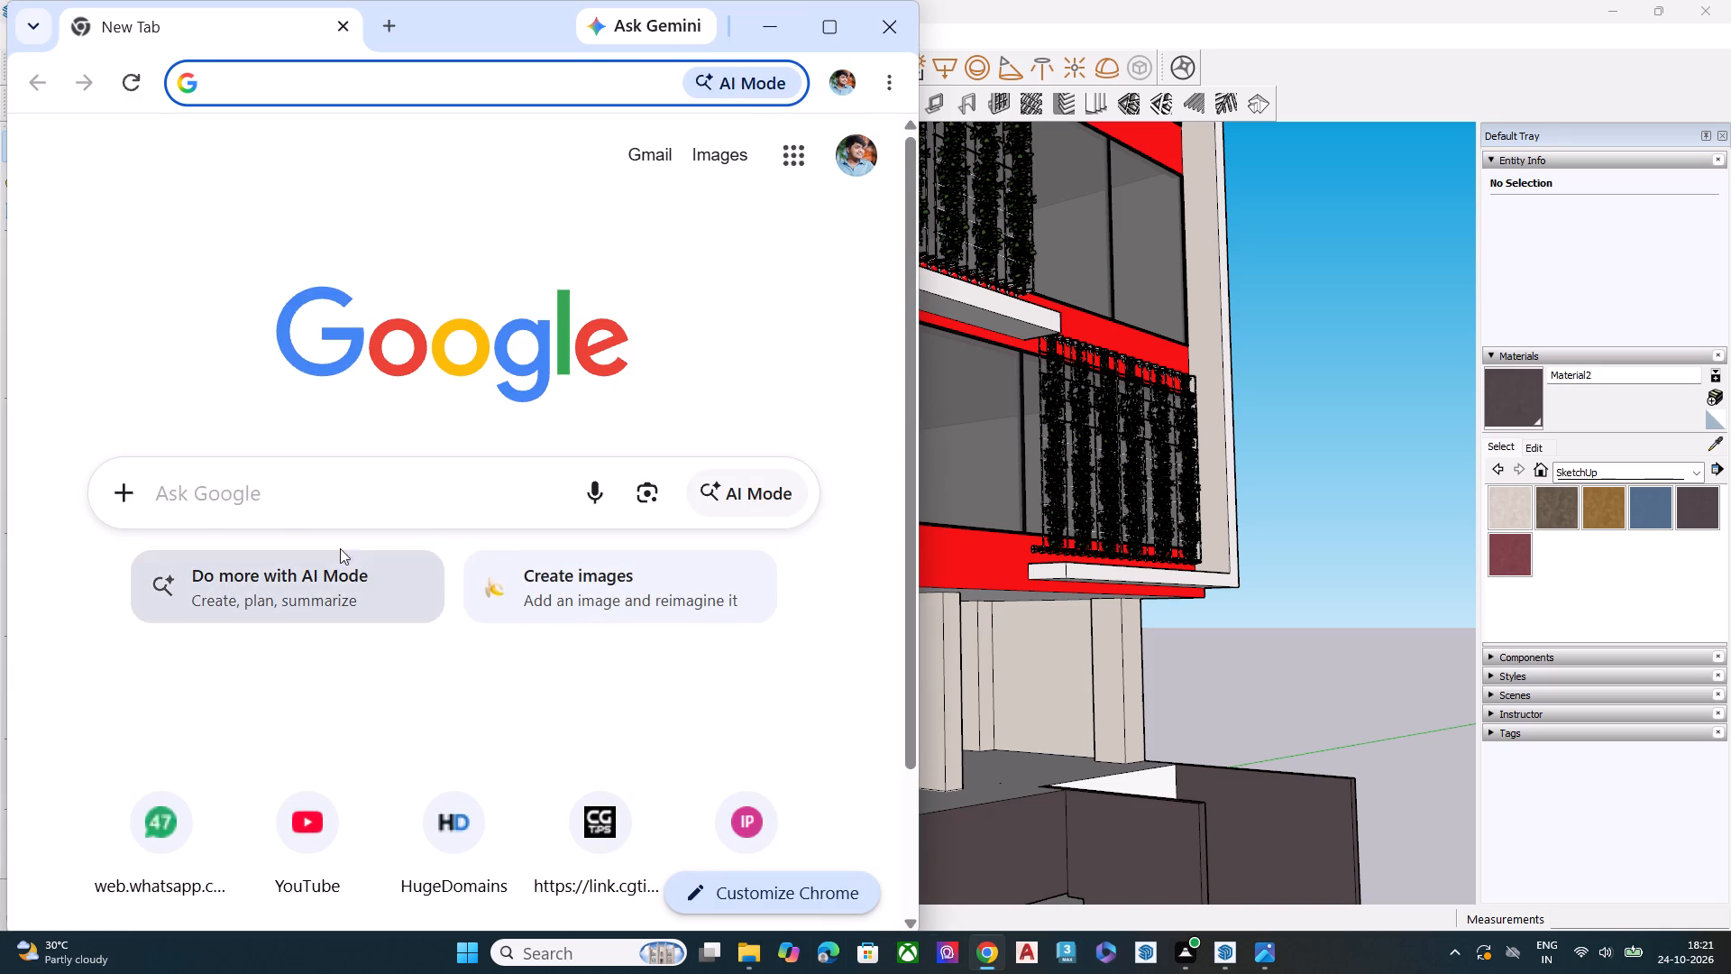
pyautogui.click(381, 500)
pyautogui.click(271, 568)
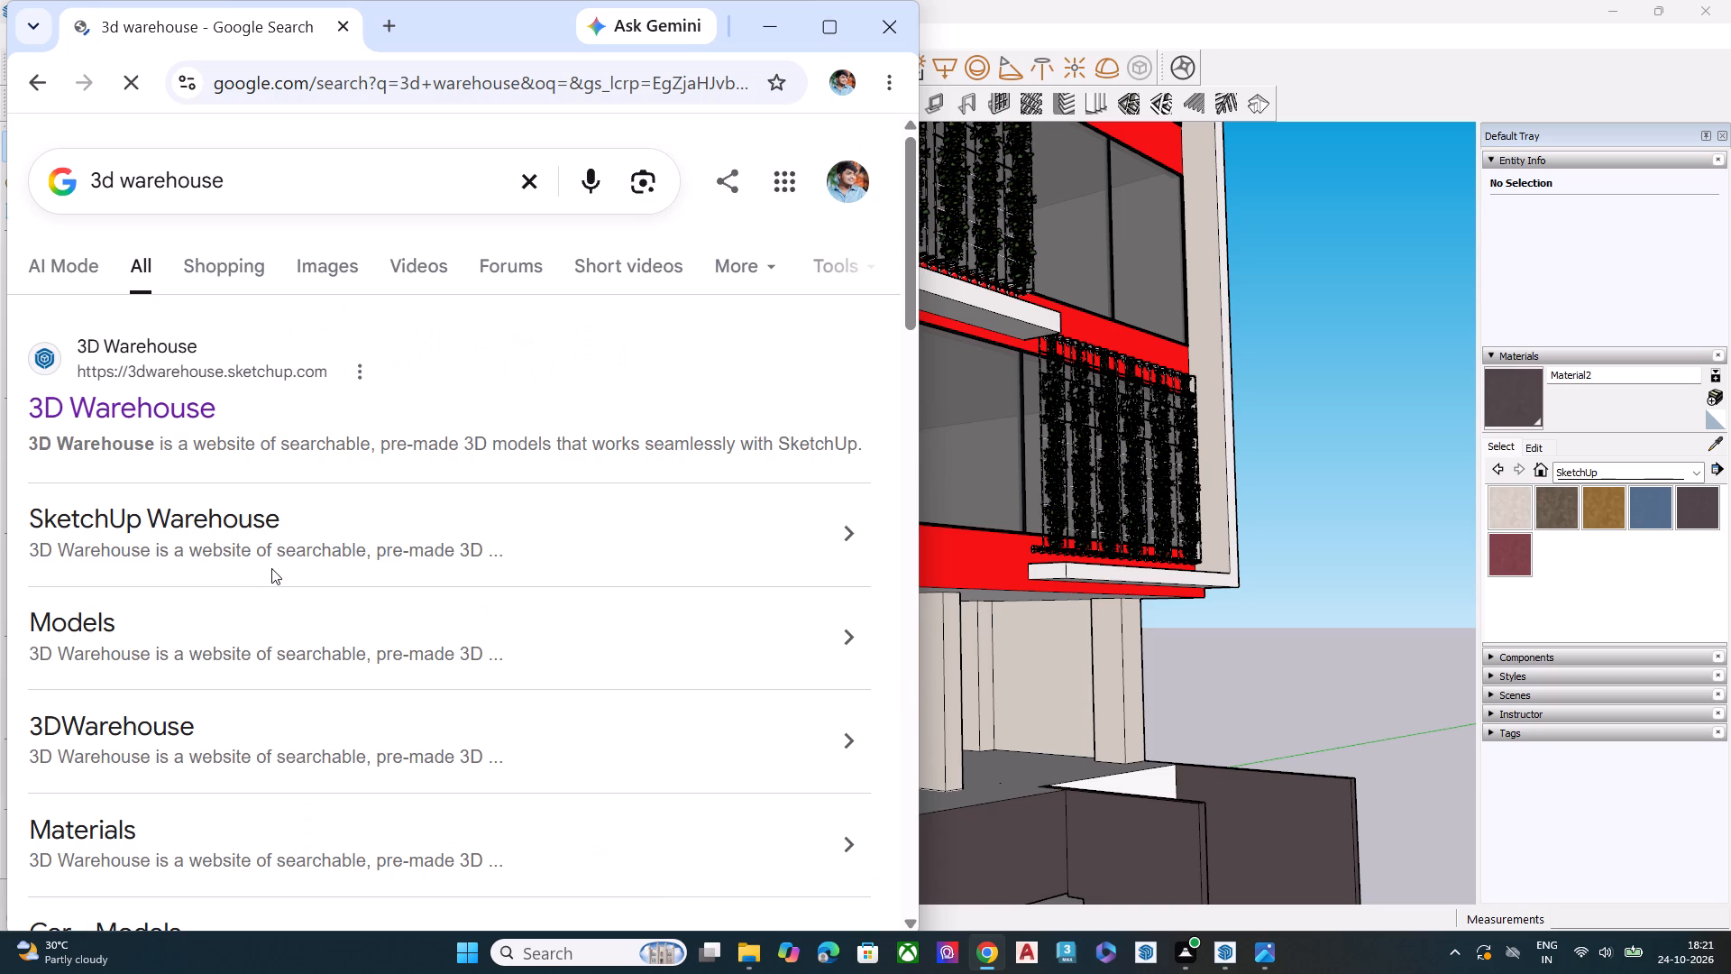
pyautogui.click(157, 400)
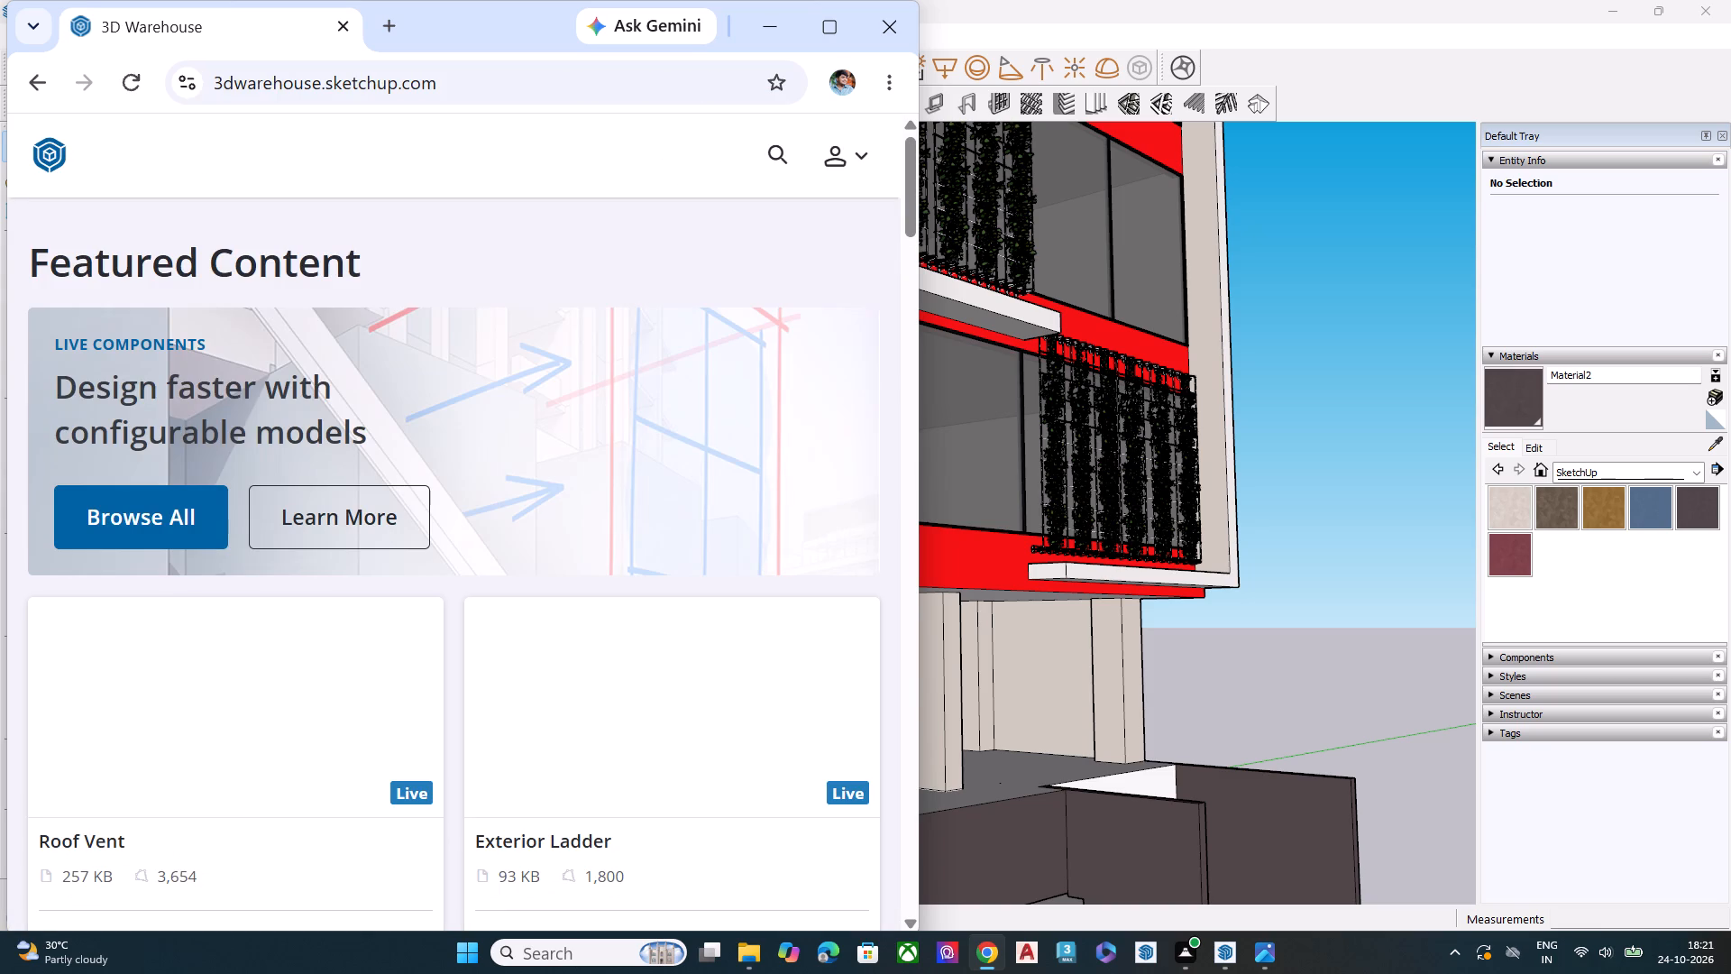
# Search 3D Warehouse for window.
pyautogui.scroll(-2, 552, 464)
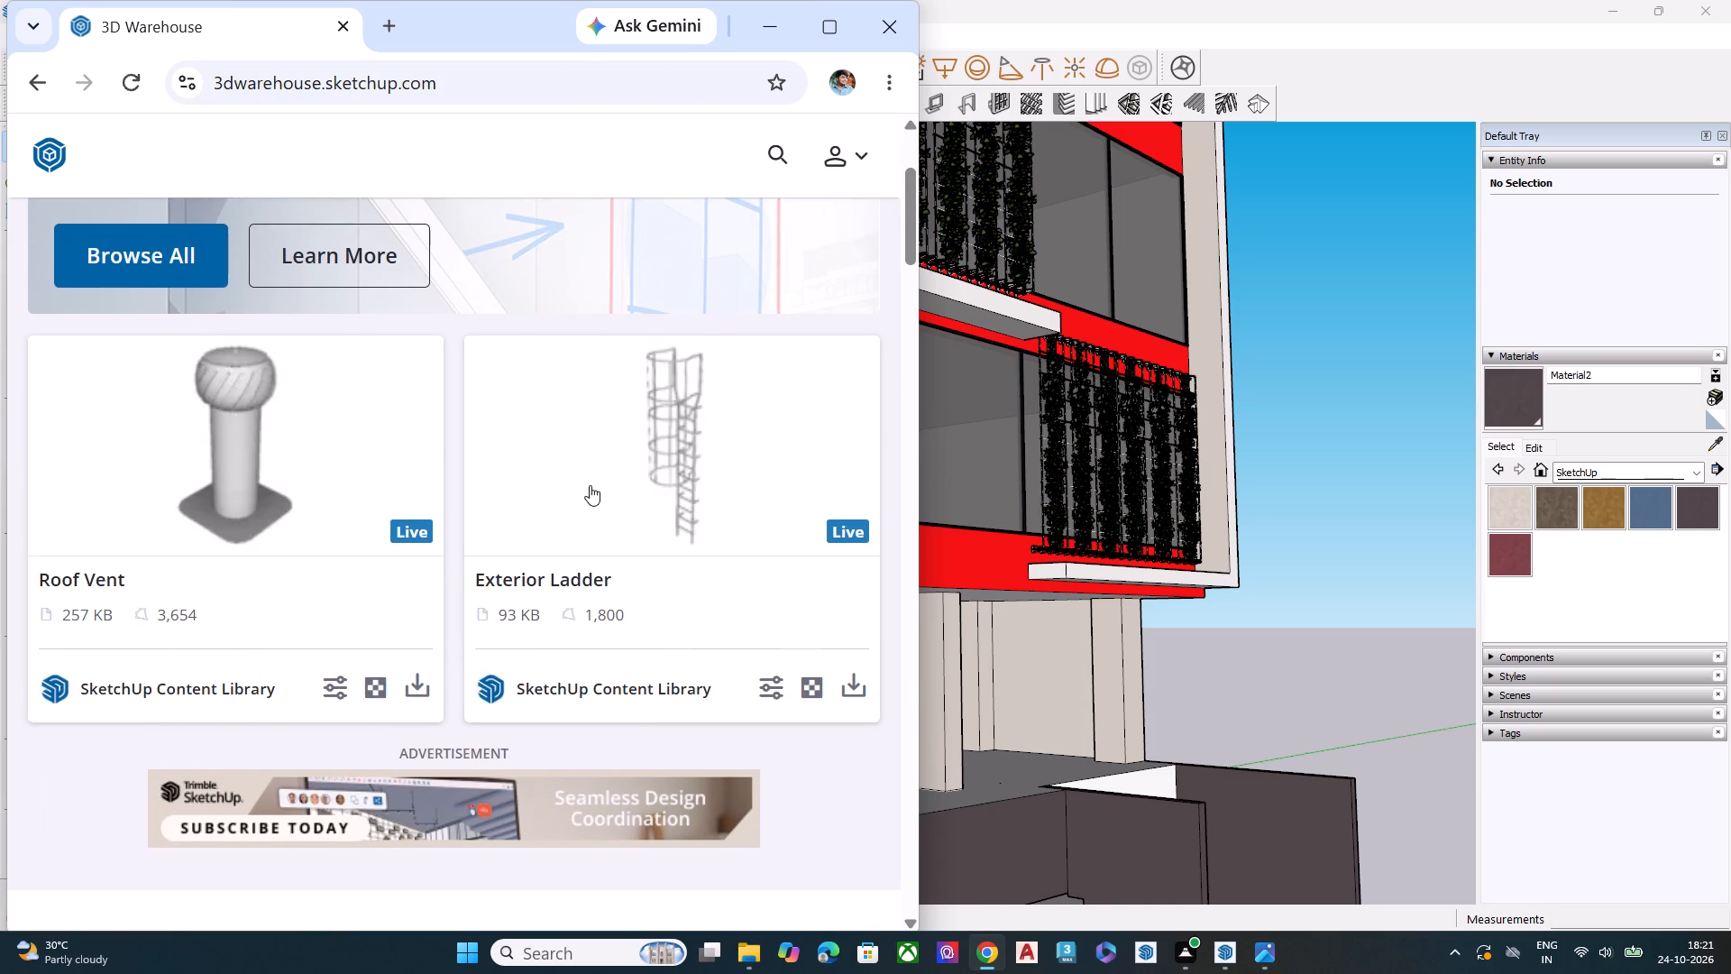
pyautogui.scroll(-3, 590, 485)
pyautogui.scroll(1, 596, 482)
pyautogui.scroll(-3, 596, 482)
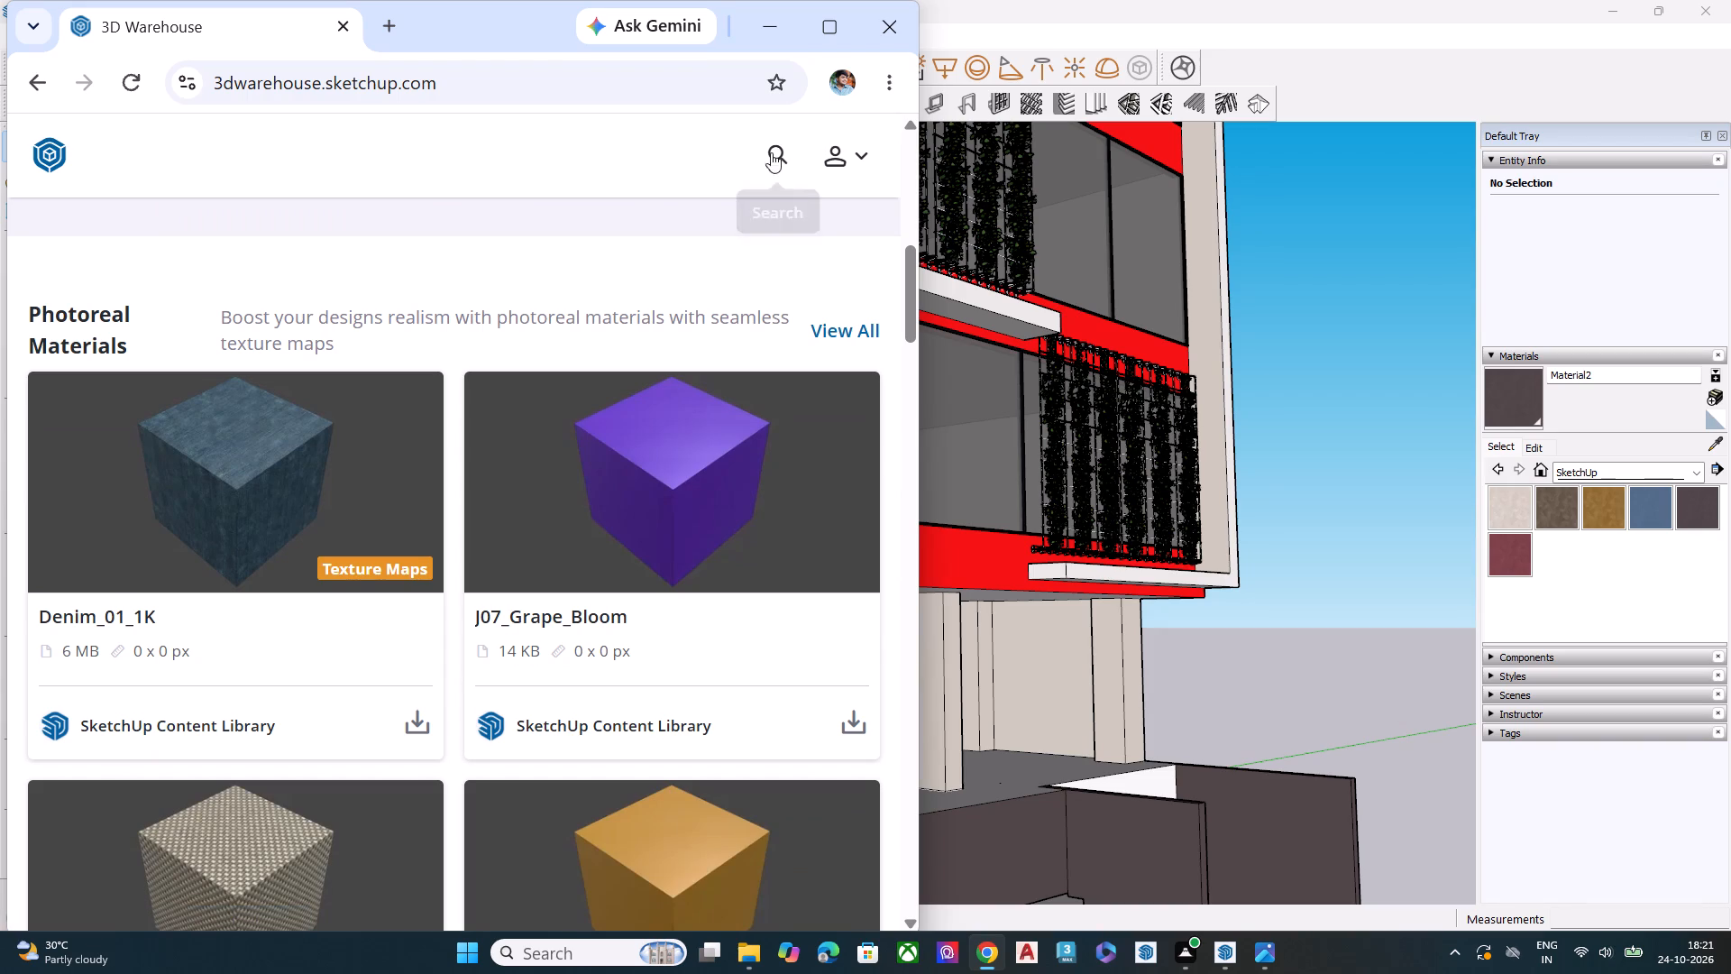
pyautogui.click(760, 156)
pyautogui.click(774, 152)
pyautogui.click(430, 157)
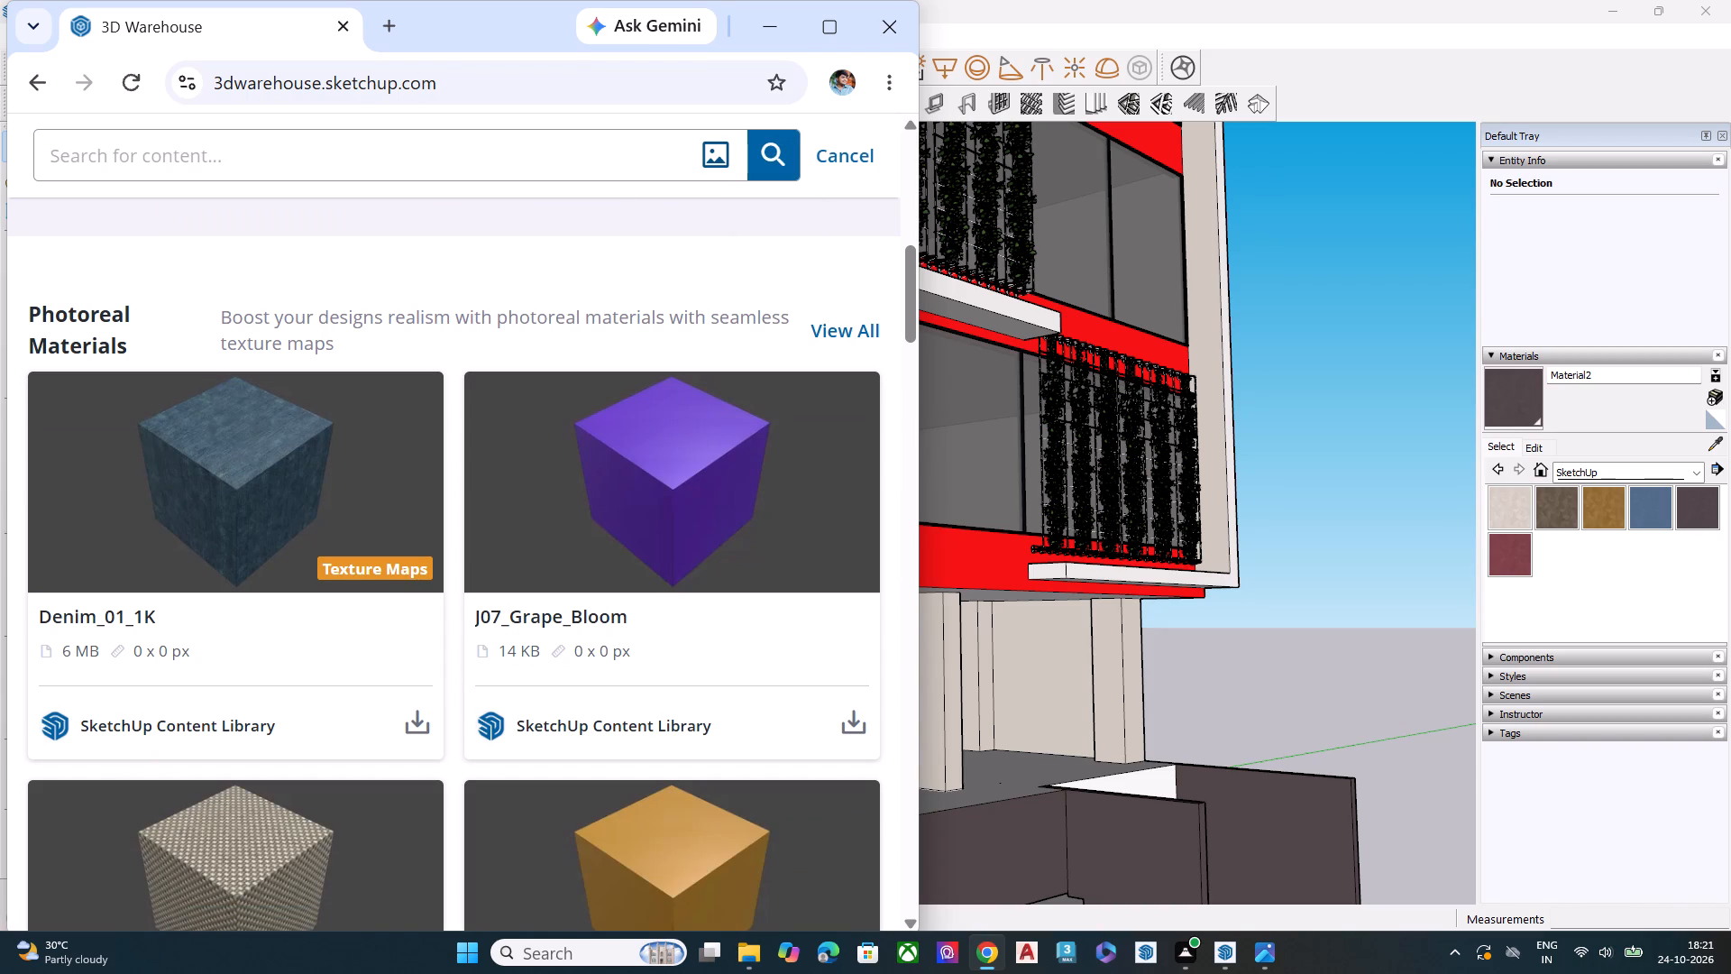
pyautogui.write('wind')
pyautogui.write('ow')
pyautogui.press('Return')
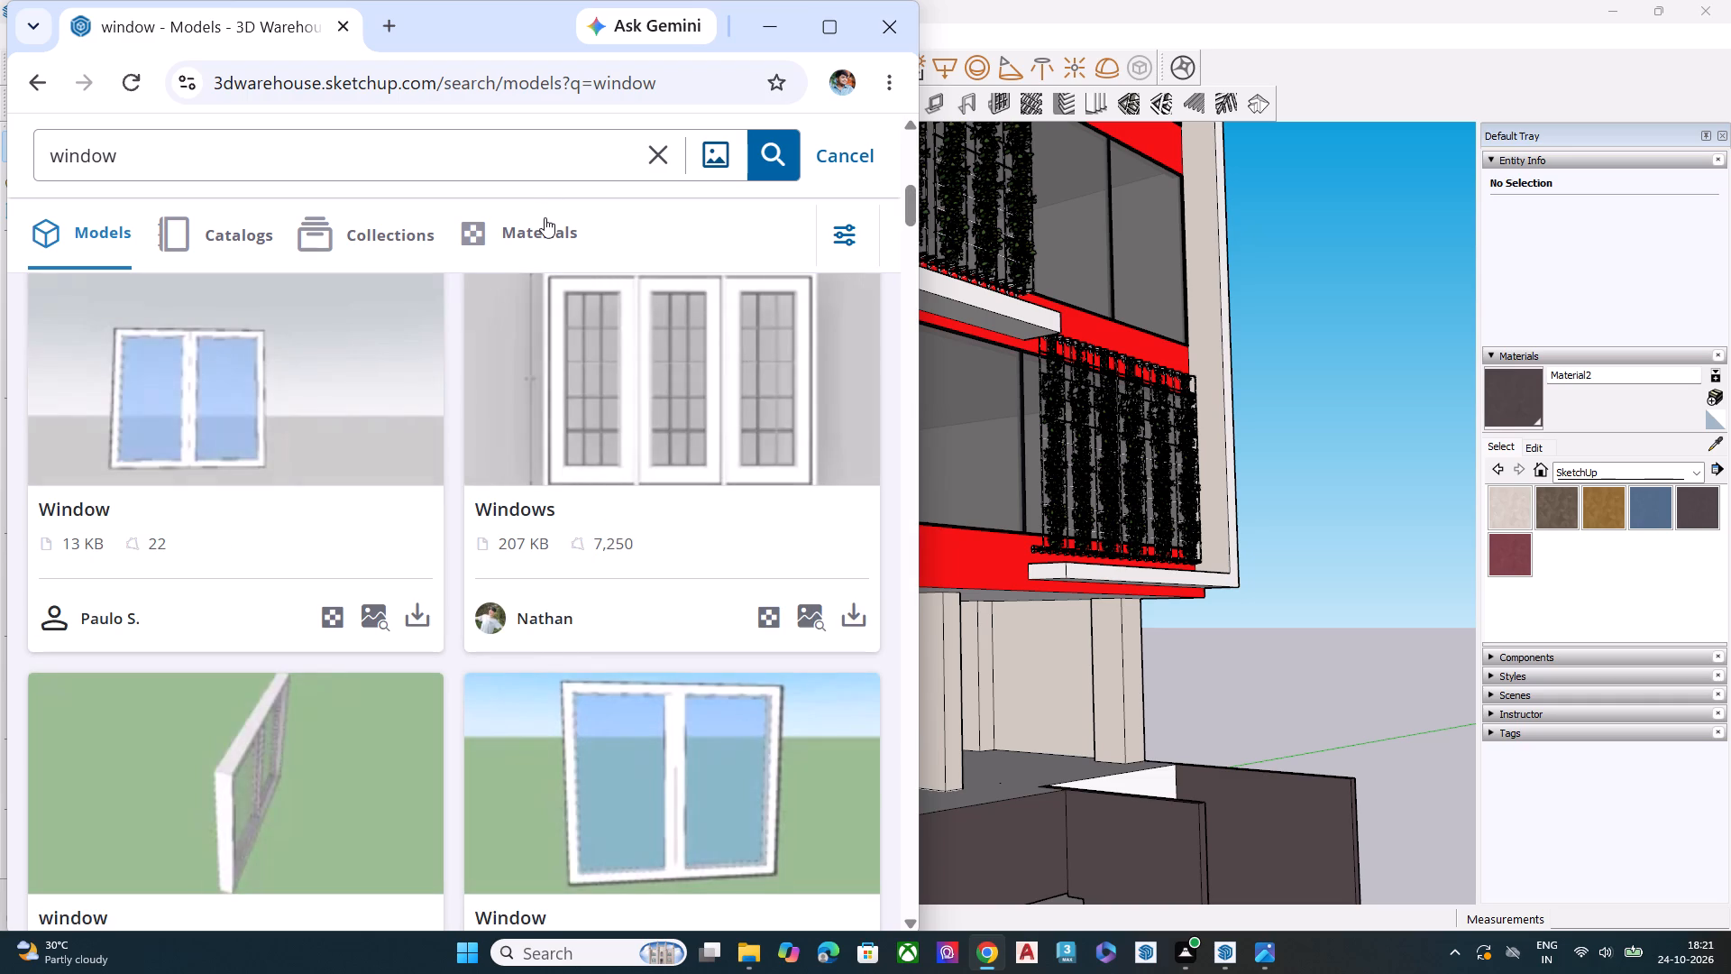
# Look through the window models in the 3D Warehouse results for one that suits the building elevation.
pyautogui.scroll(-6, 619, 476)
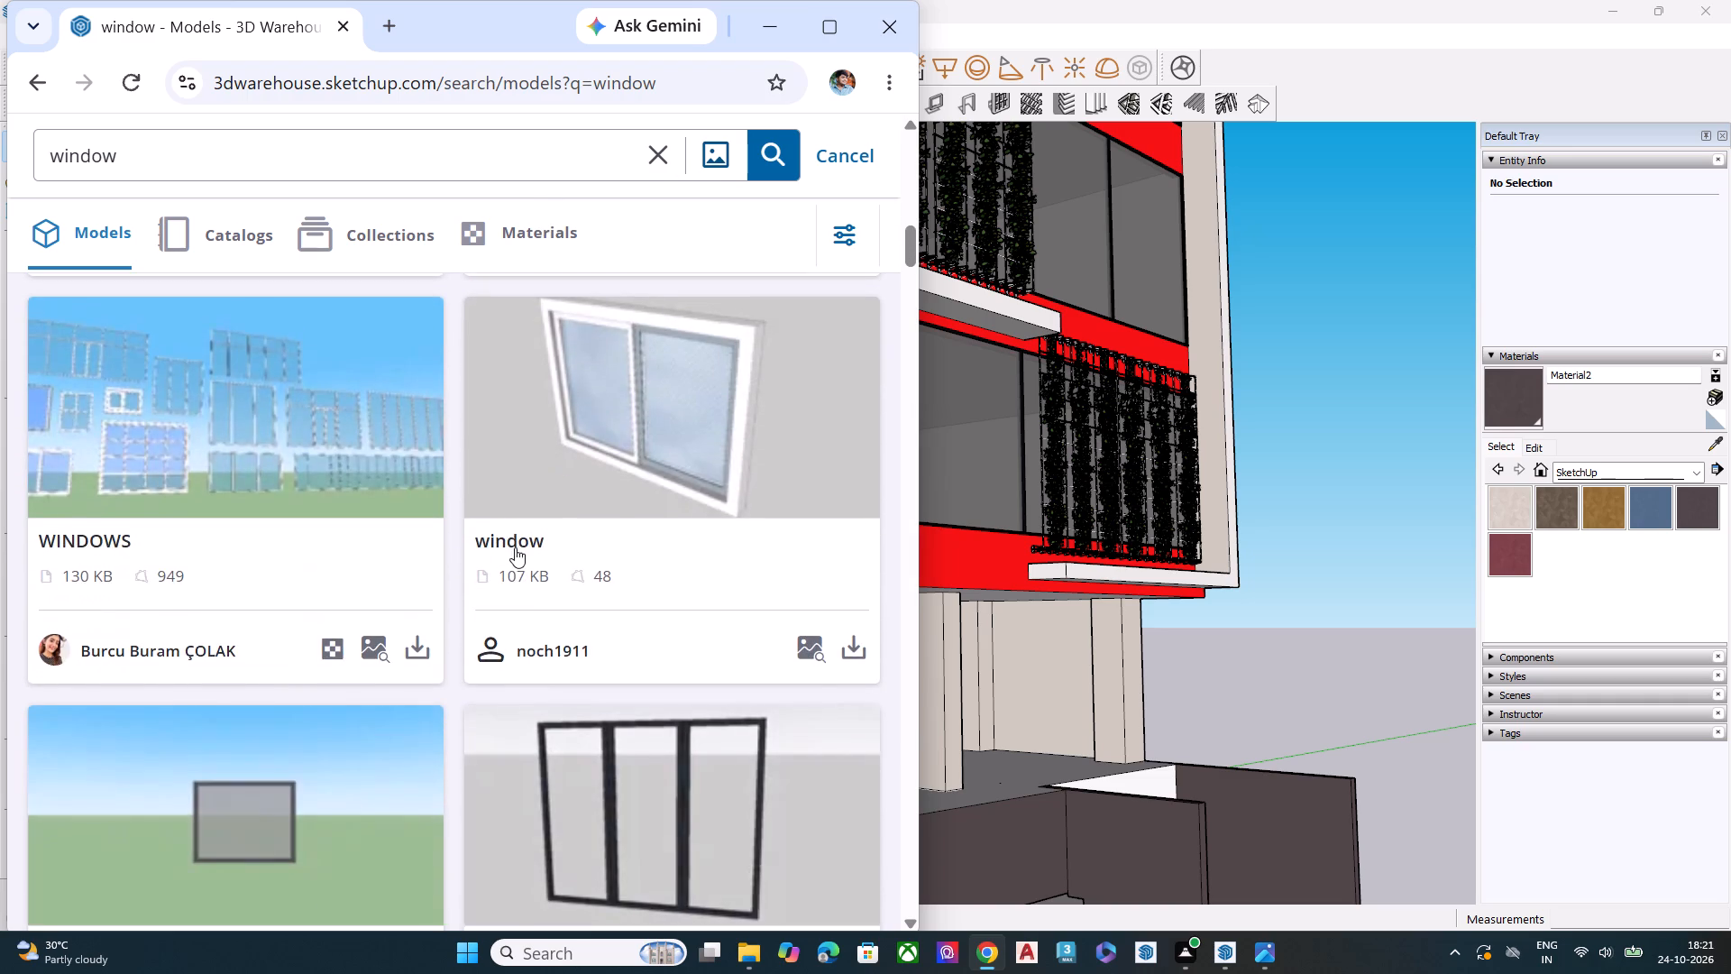
pyautogui.scroll(-3, 506, 550)
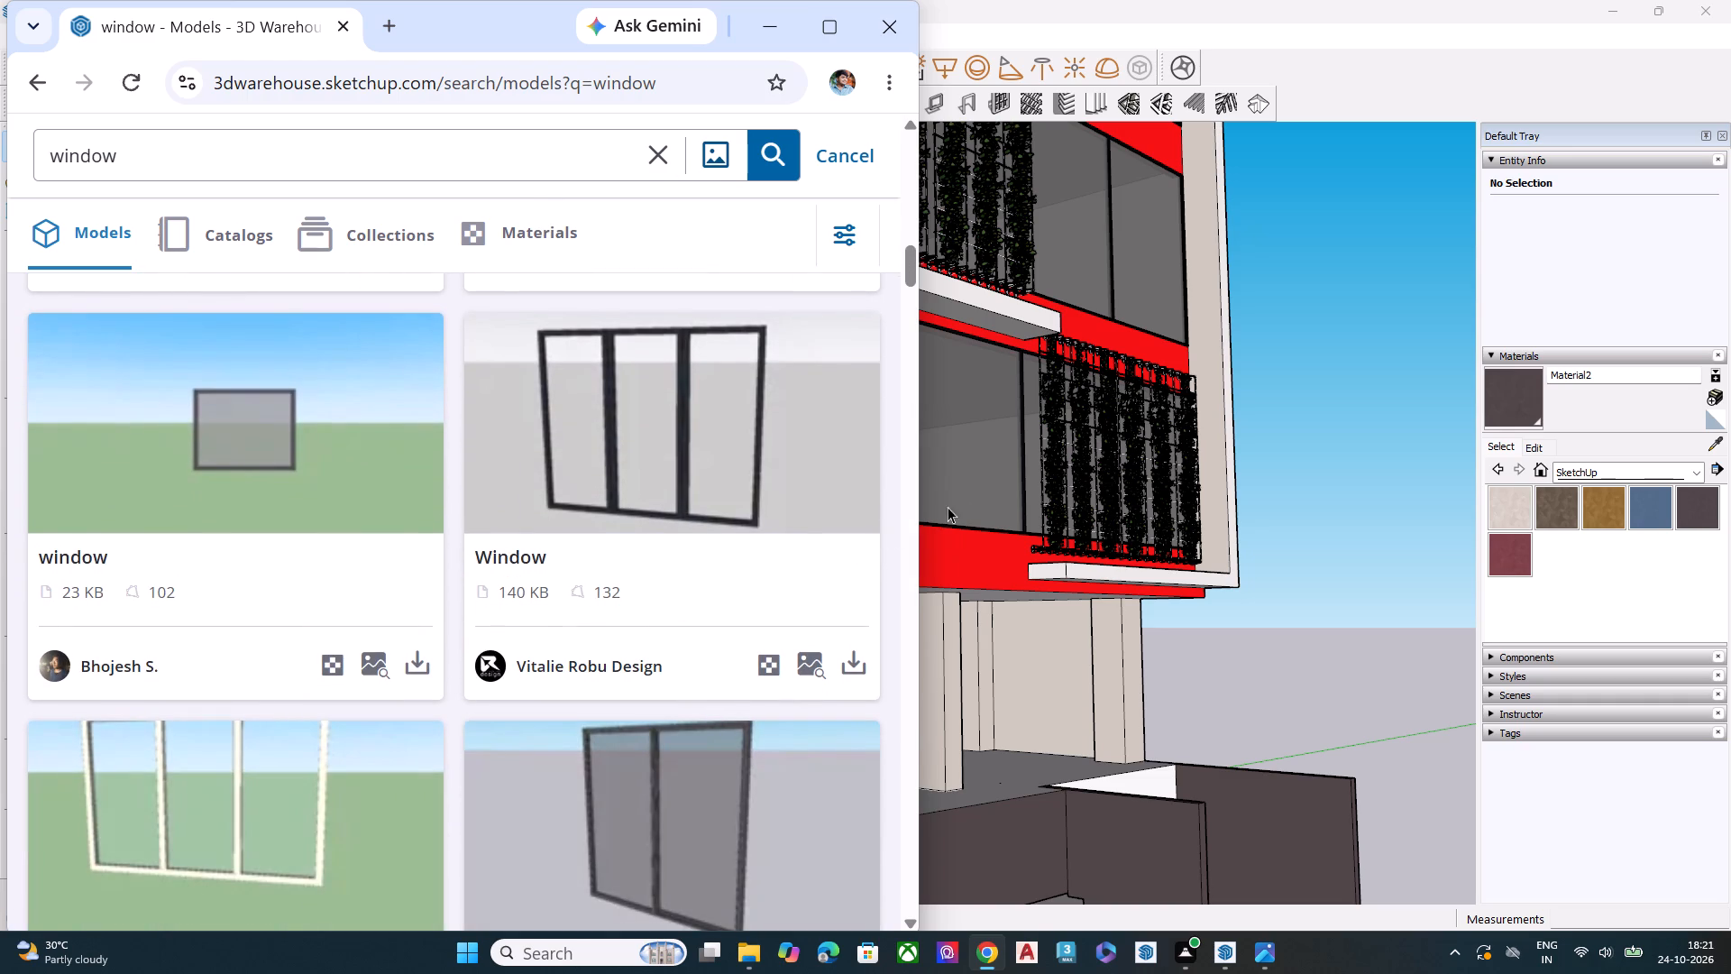
pyautogui.scroll(-7, 1140, 433)
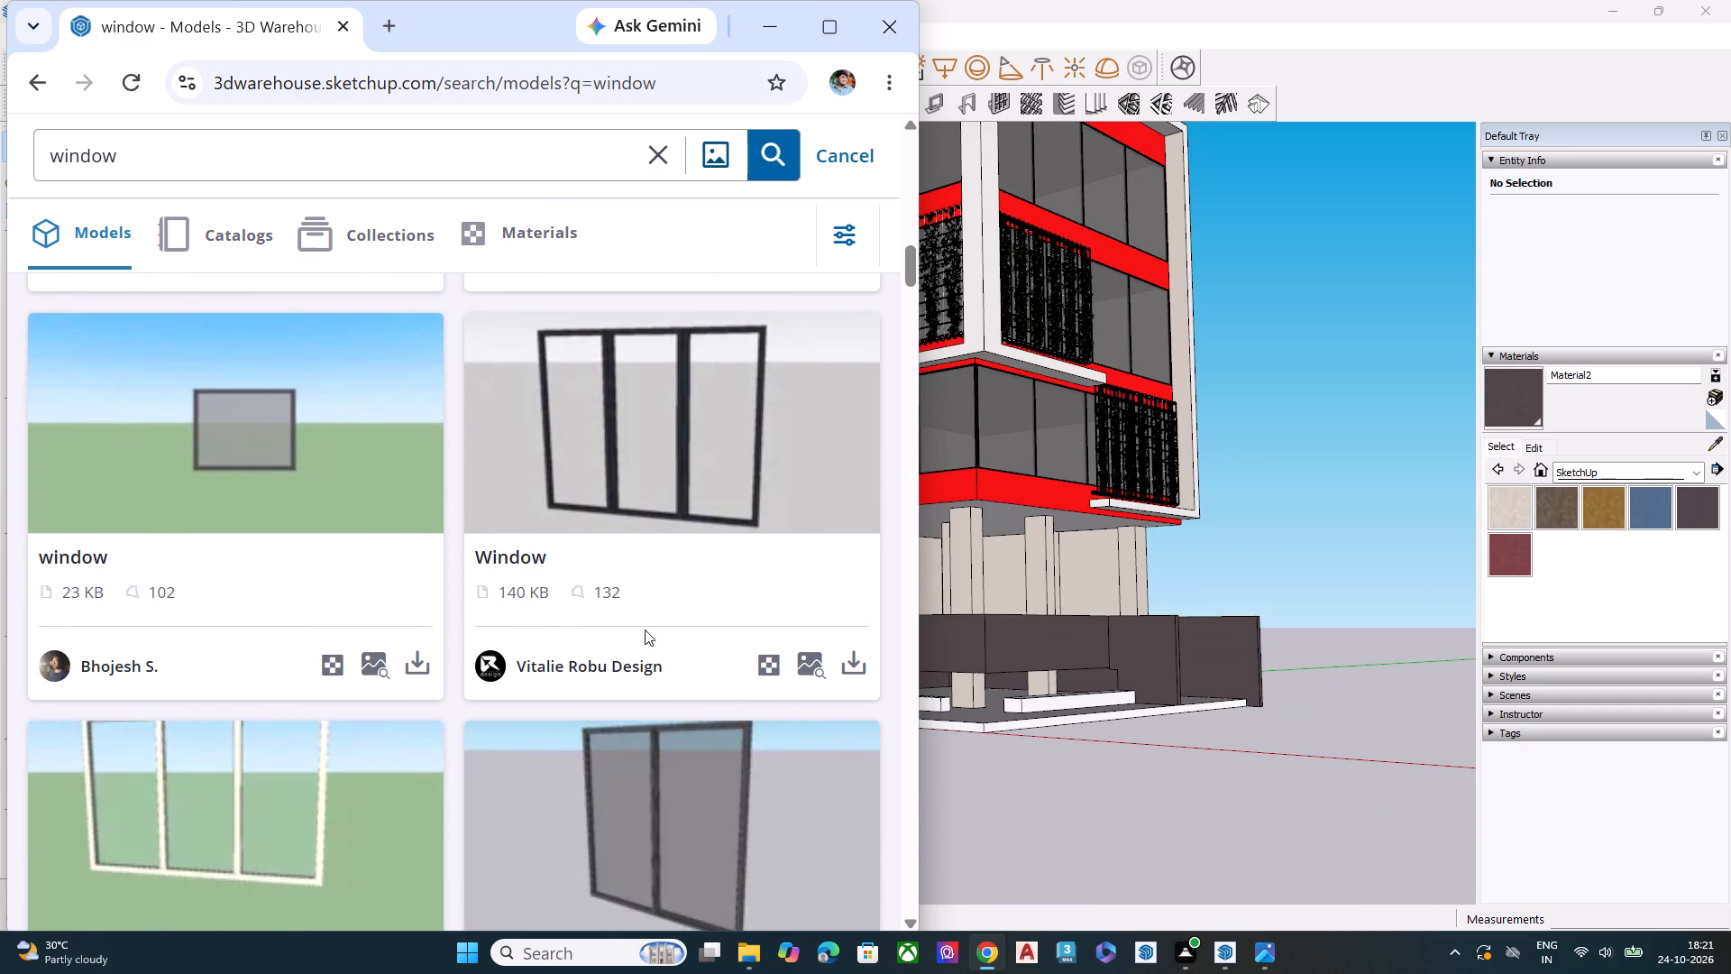
pyautogui.scroll(-1, 603, 605)
pyautogui.scroll(2, 603, 605)
pyautogui.scroll(-9, 603, 605)
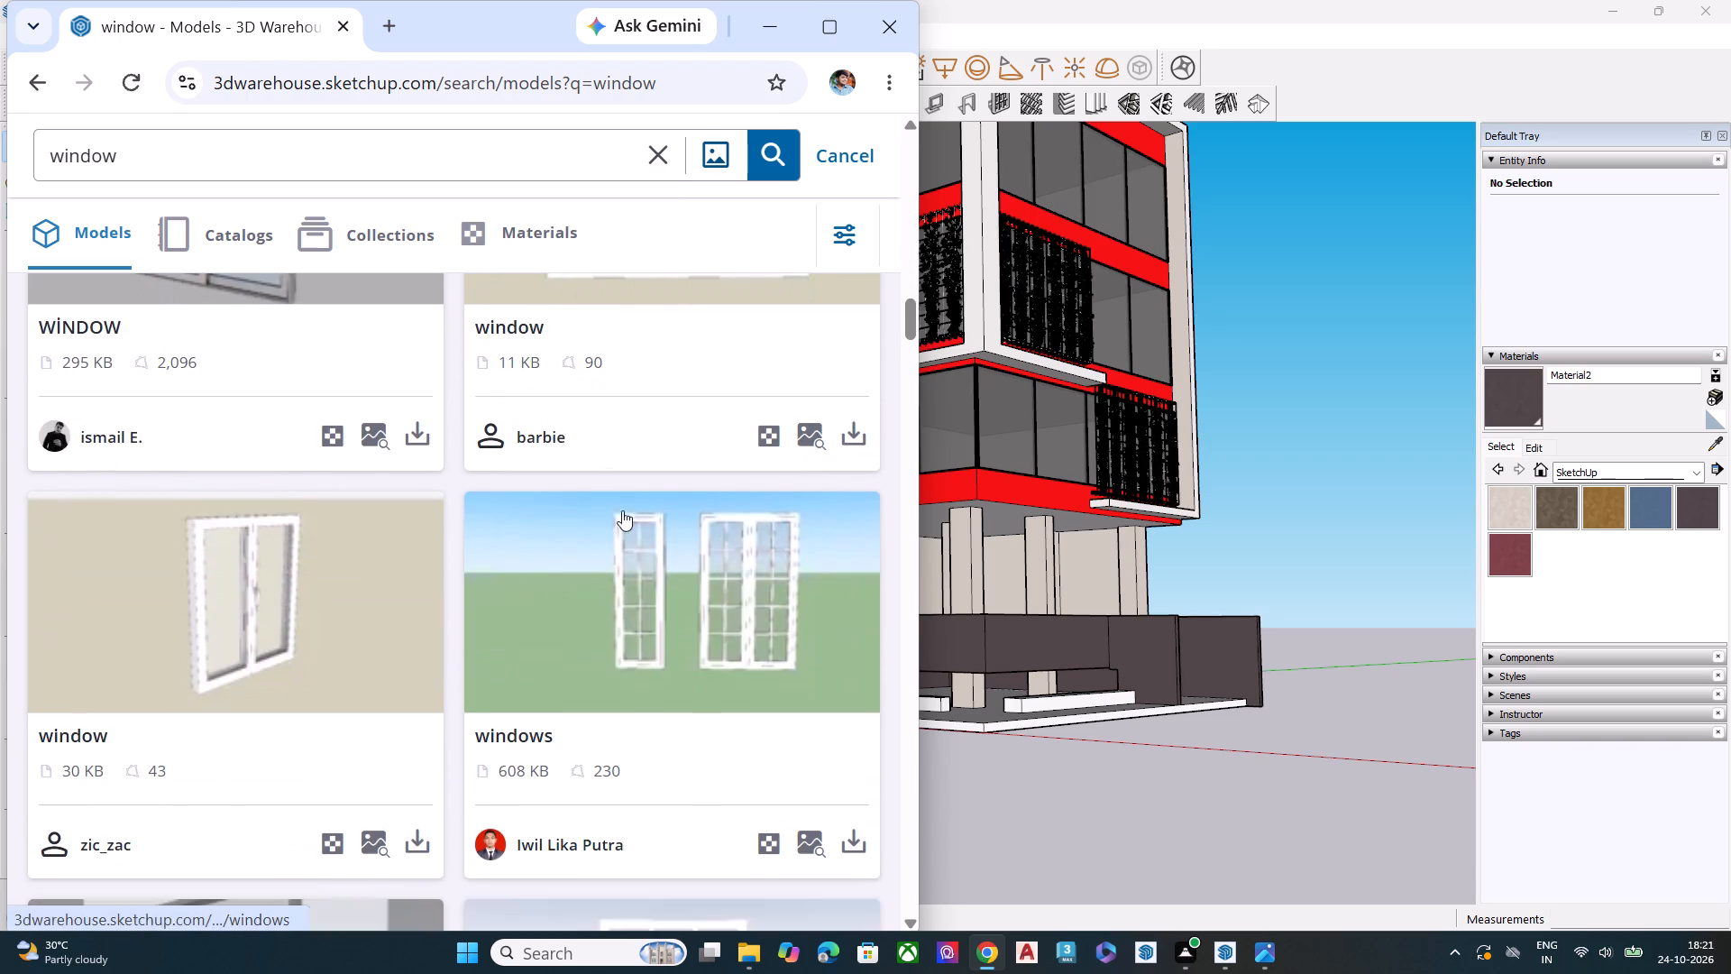
# Open Chrome's download history and open the downloaded window (3).skp model from yesterday's files.
pyautogui.click(893, 83)
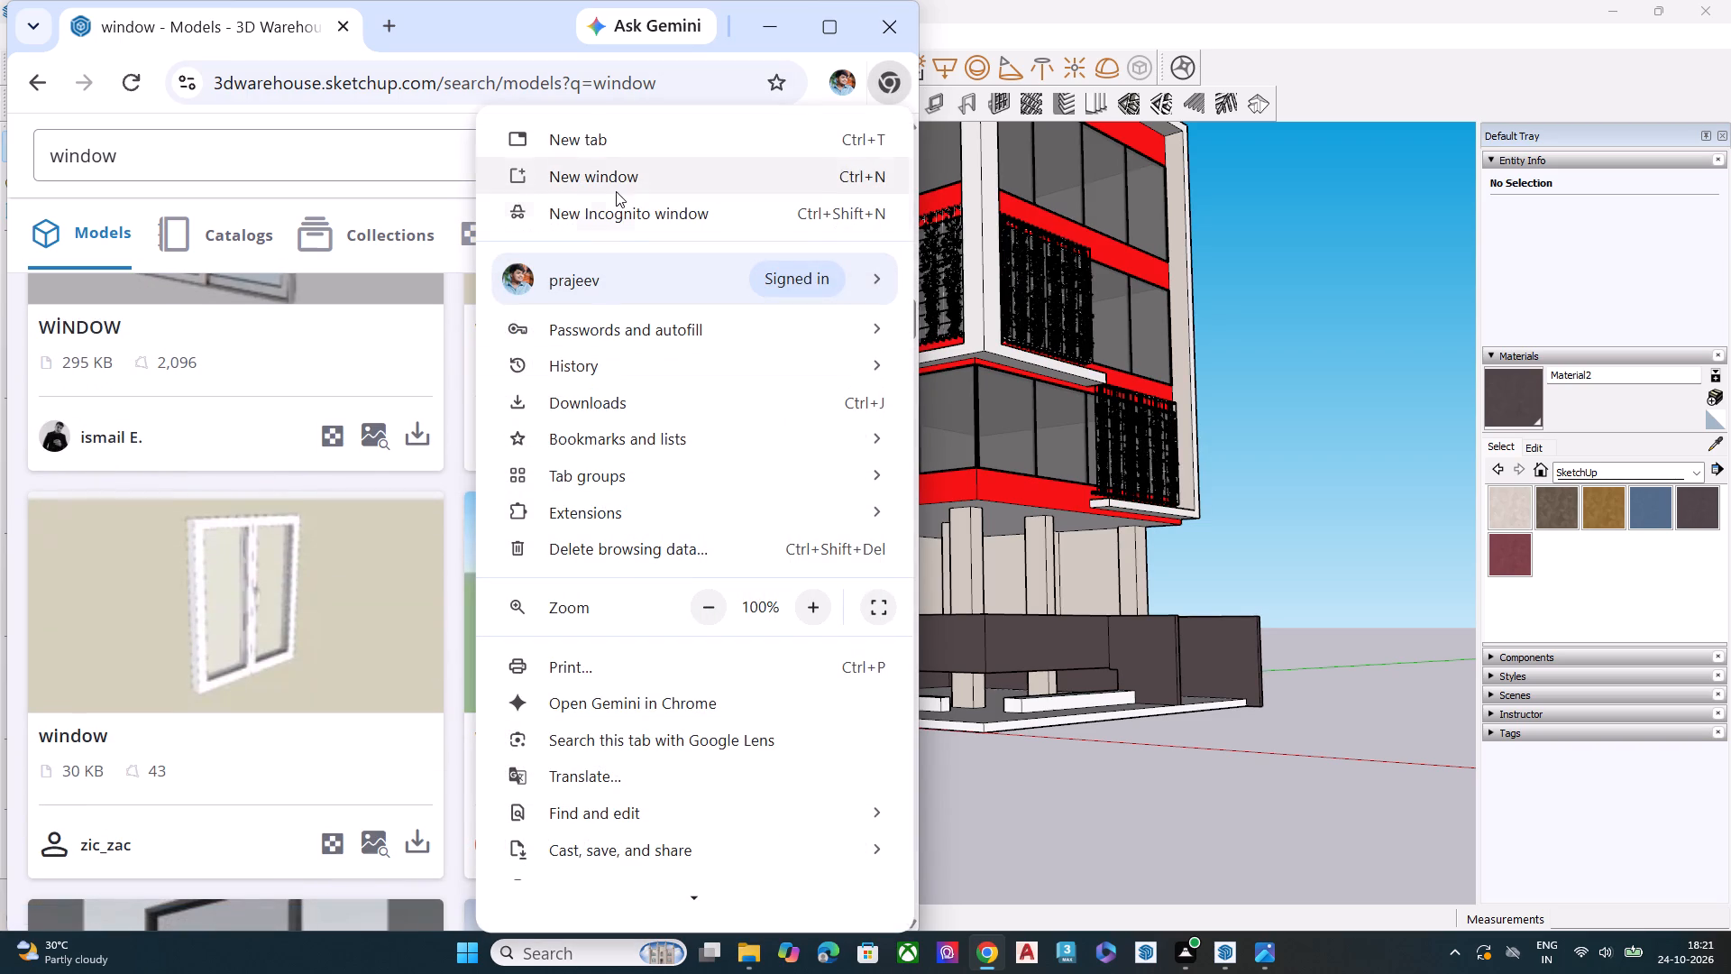
pyautogui.click(603, 413)
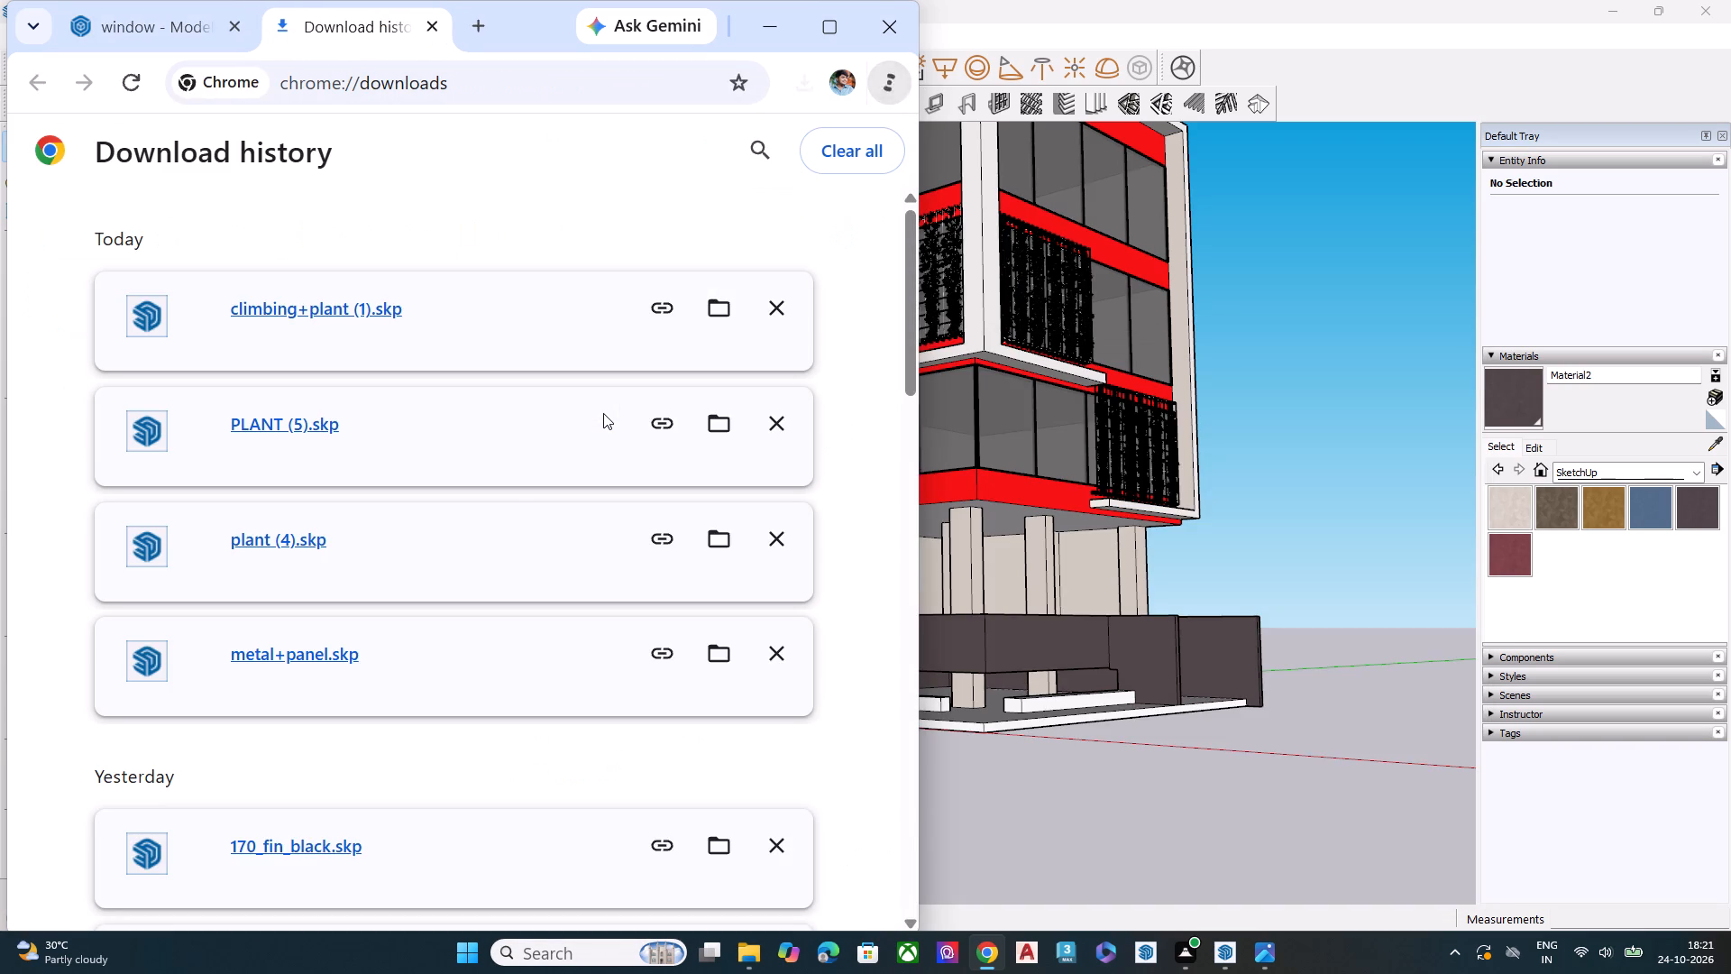
pyautogui.scroll(-1, 347, 464)
pyautogui.scroll(1, 347, 464)
pyautogui.scroll(-1, 291, 670)
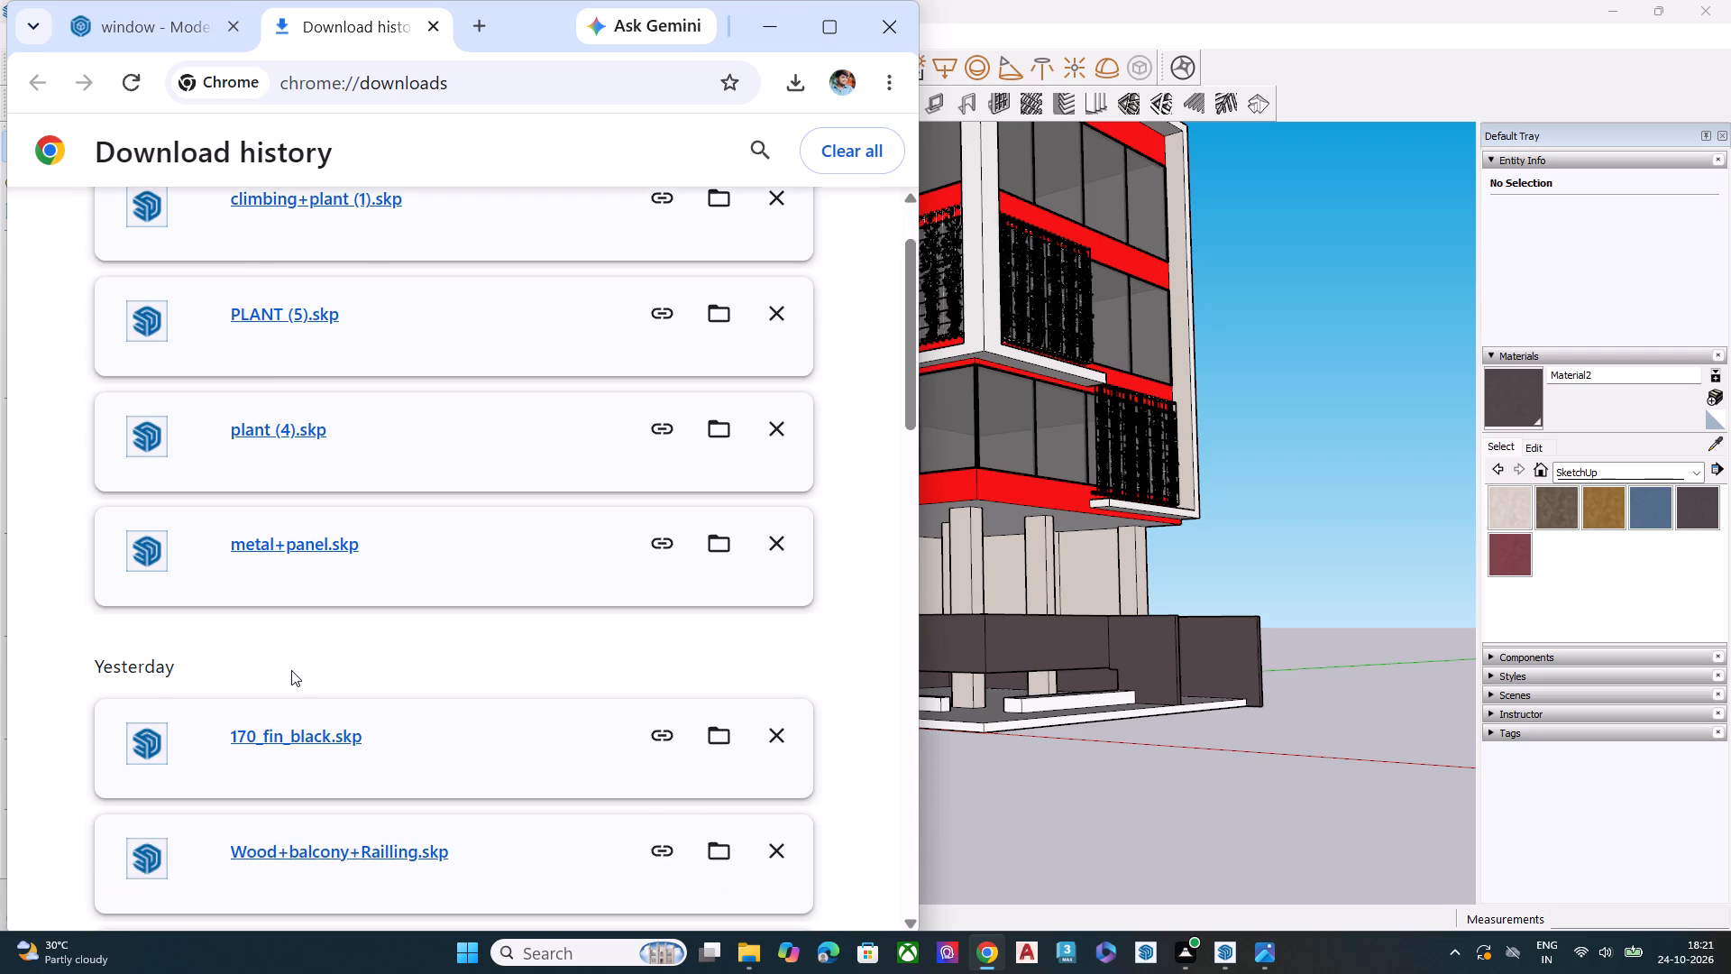
pyautogui.scroll(-2, 276, 679)
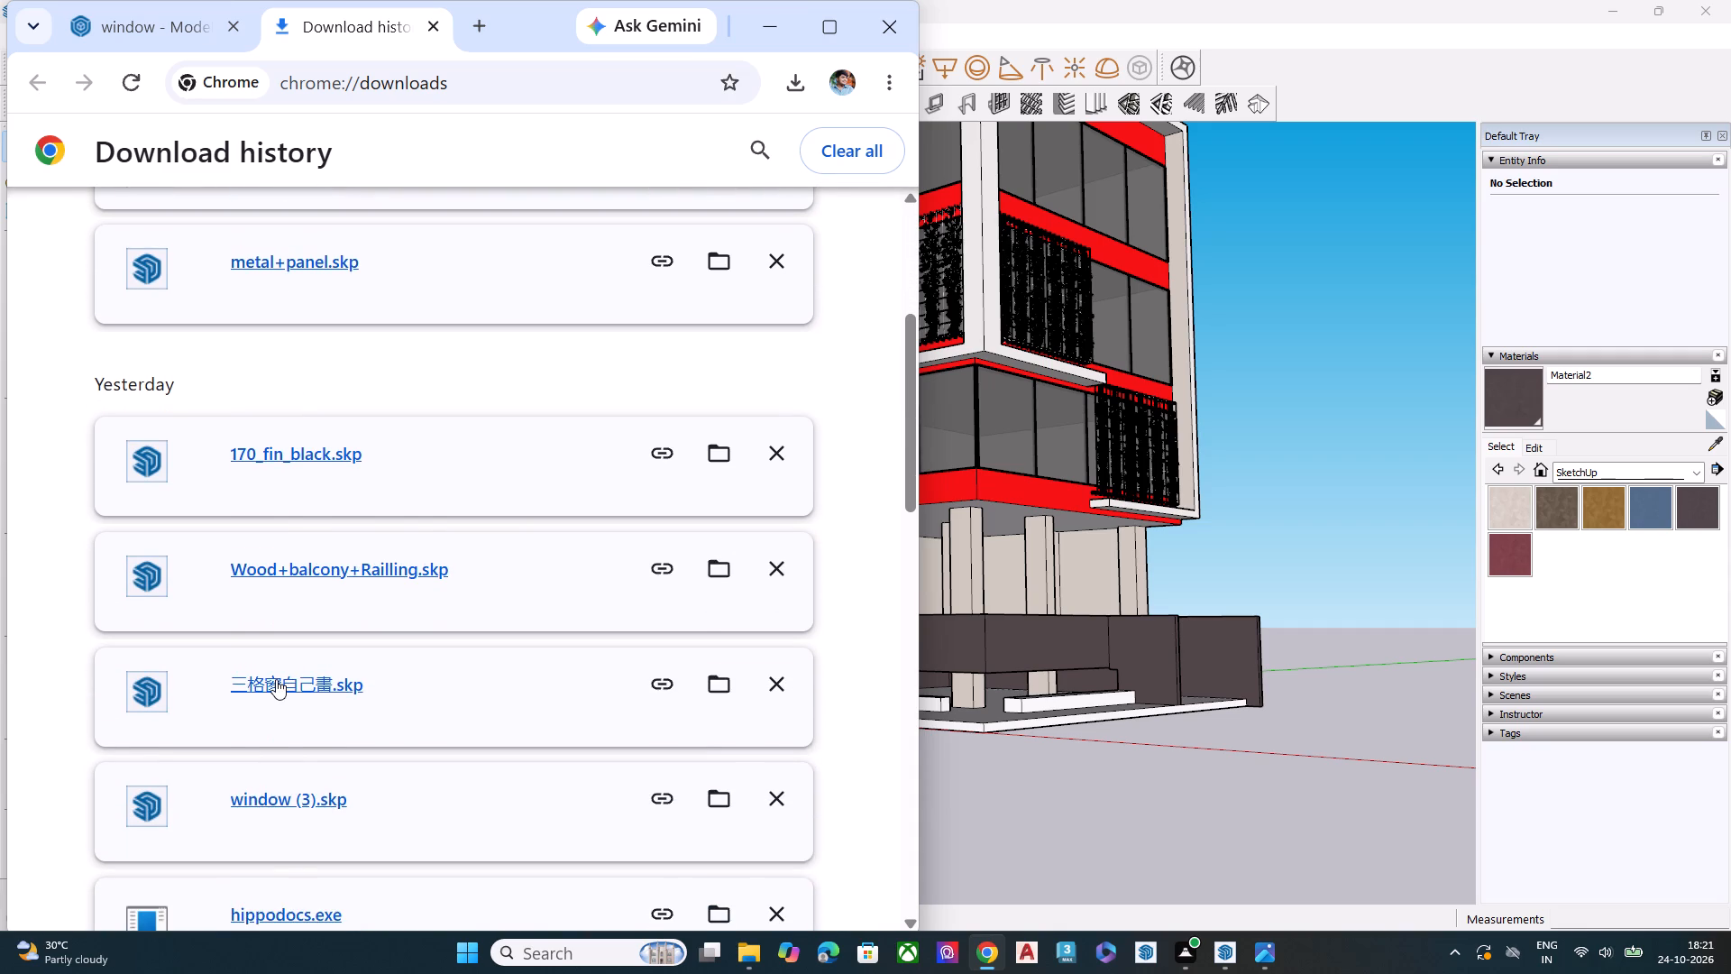
pyautogui.scroll(-1, 276, 679)
pyautogui.click(275, 671)
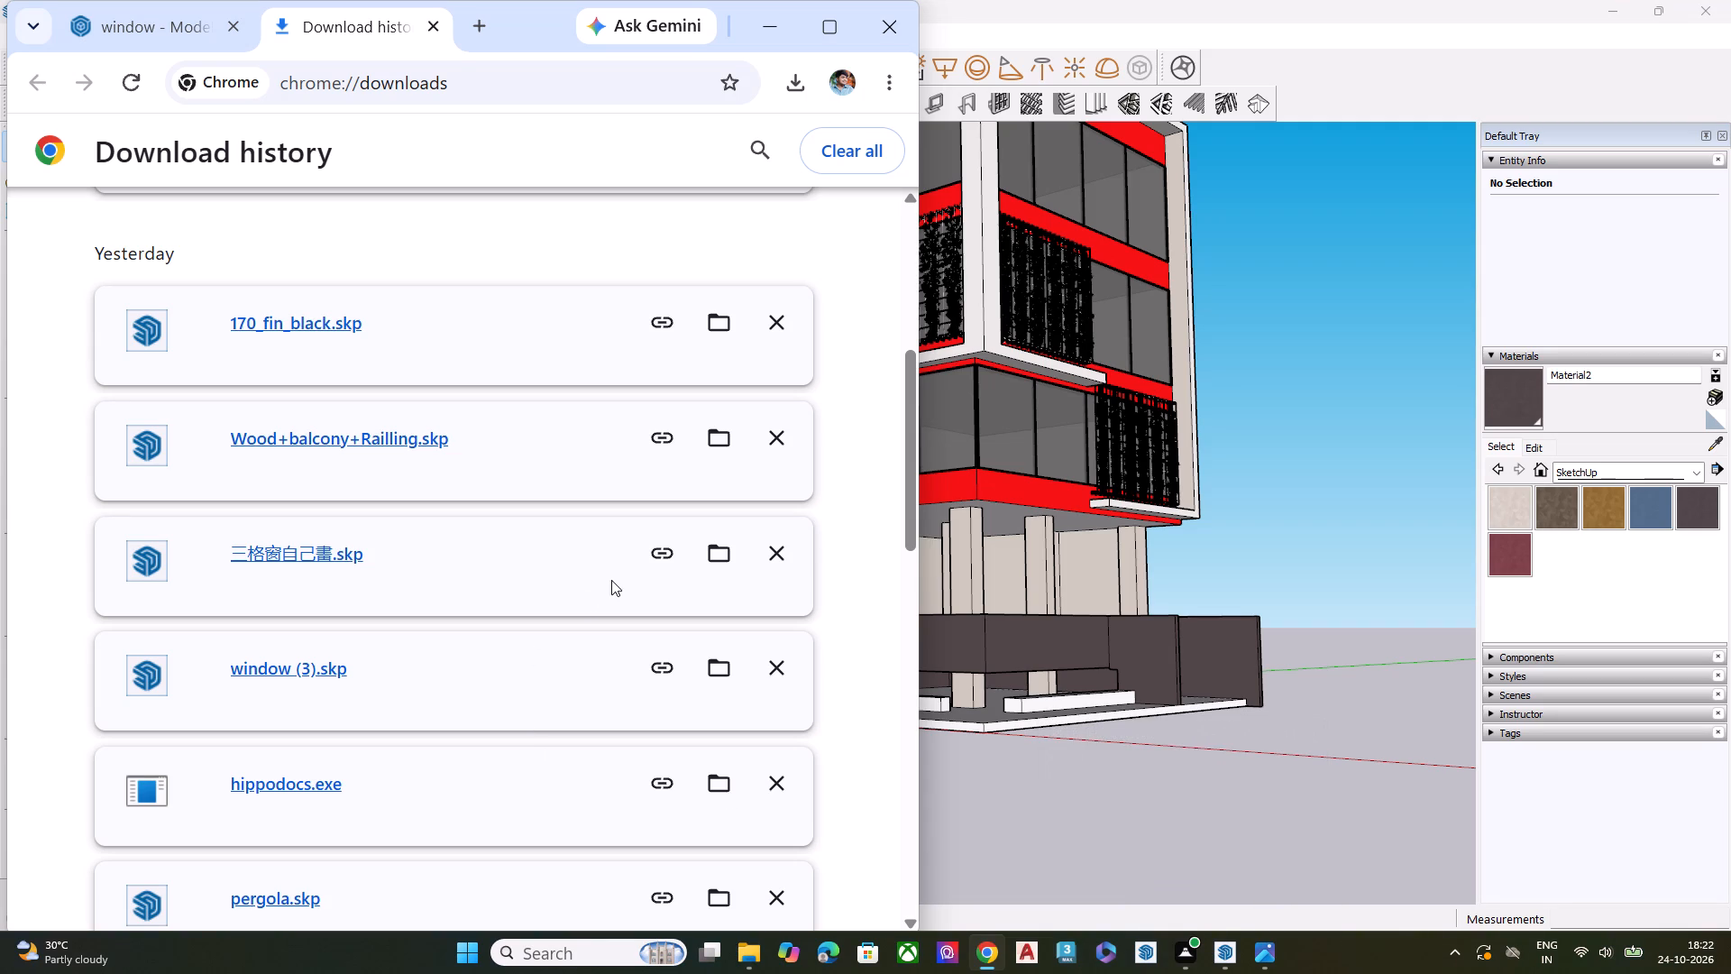
pyautogui.scroll(-1, 504, 577)
pyautogui.scroll(2, 431, 542)
pyautogui.scroll(-3, 431, 542)
pyautogui.scroll(13, 431, 542)
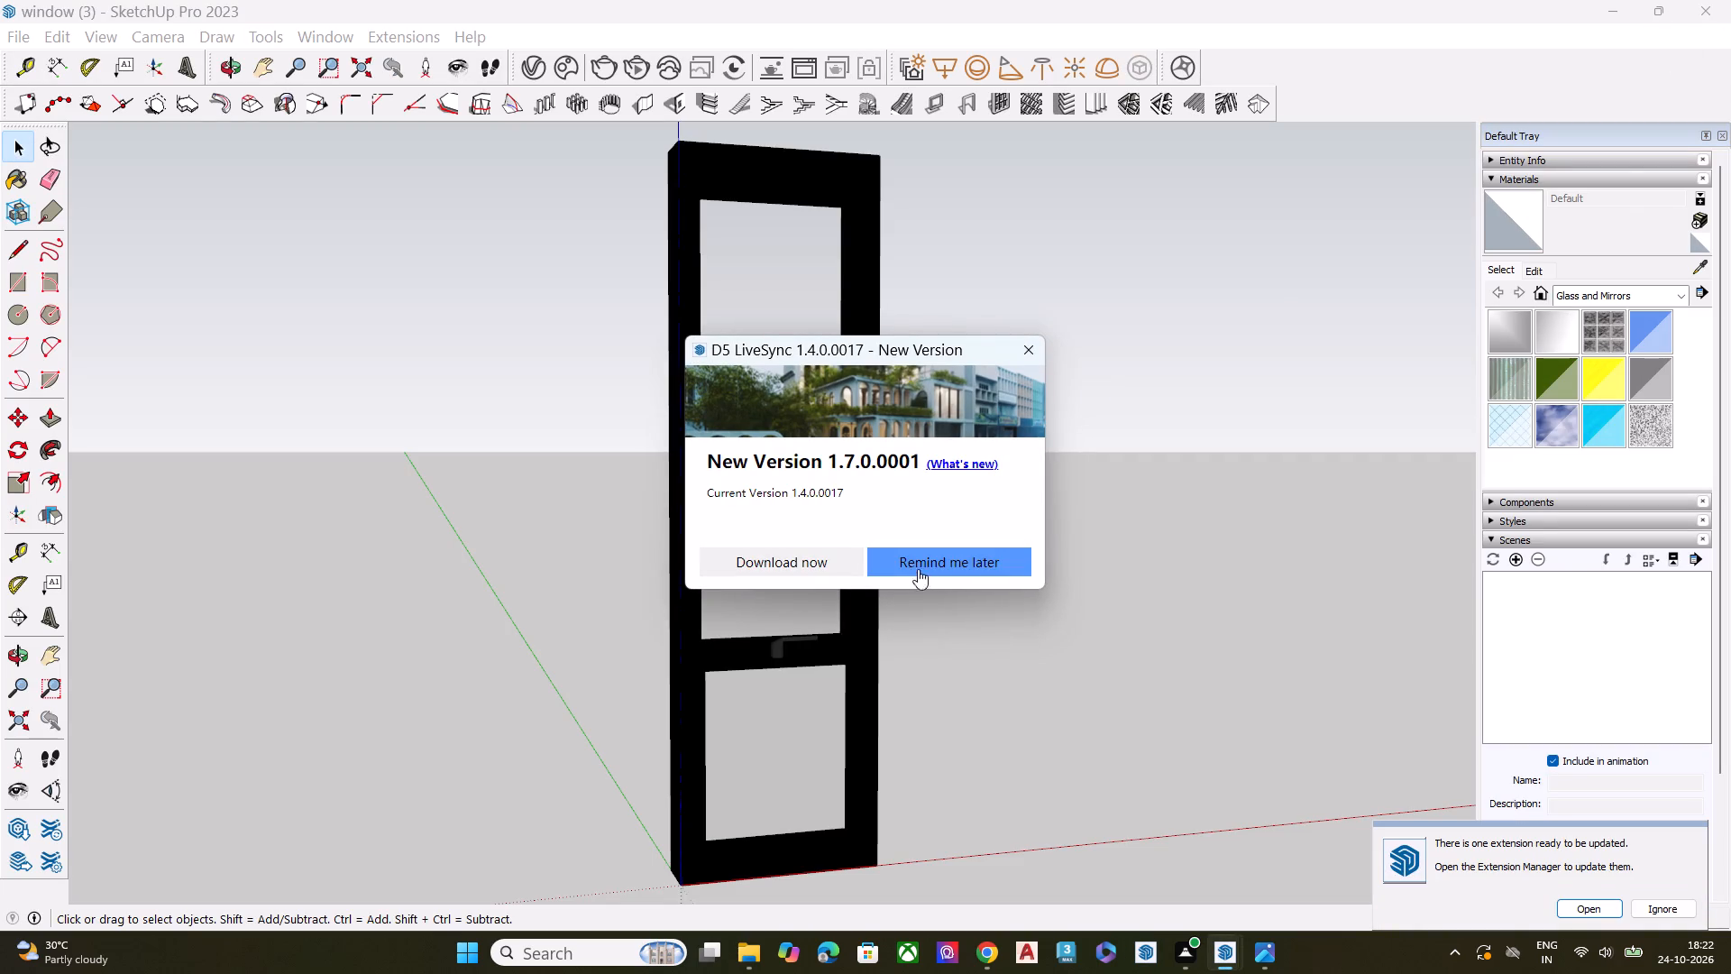
# Postpone the D5 LiveSync update and close the window (3) model after viewing it in SketchUp.
pyautogui.click(921, 564)
pyautogui.click(1183, 149)
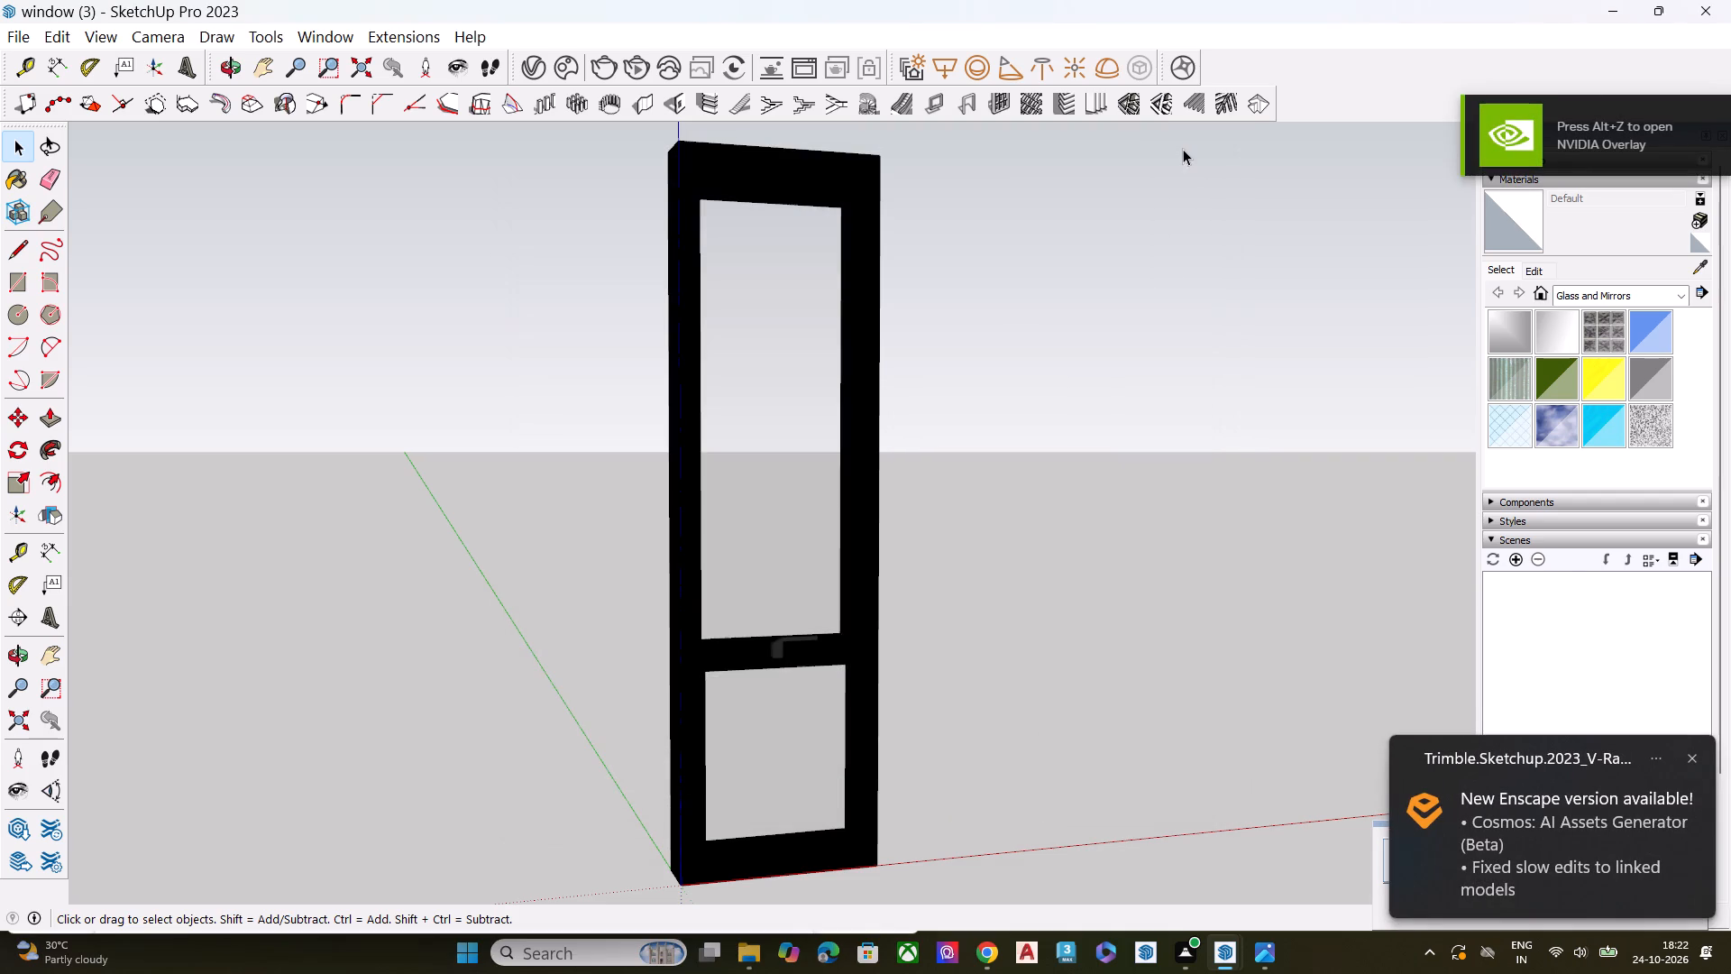
pyautogui.click(1718, 8)
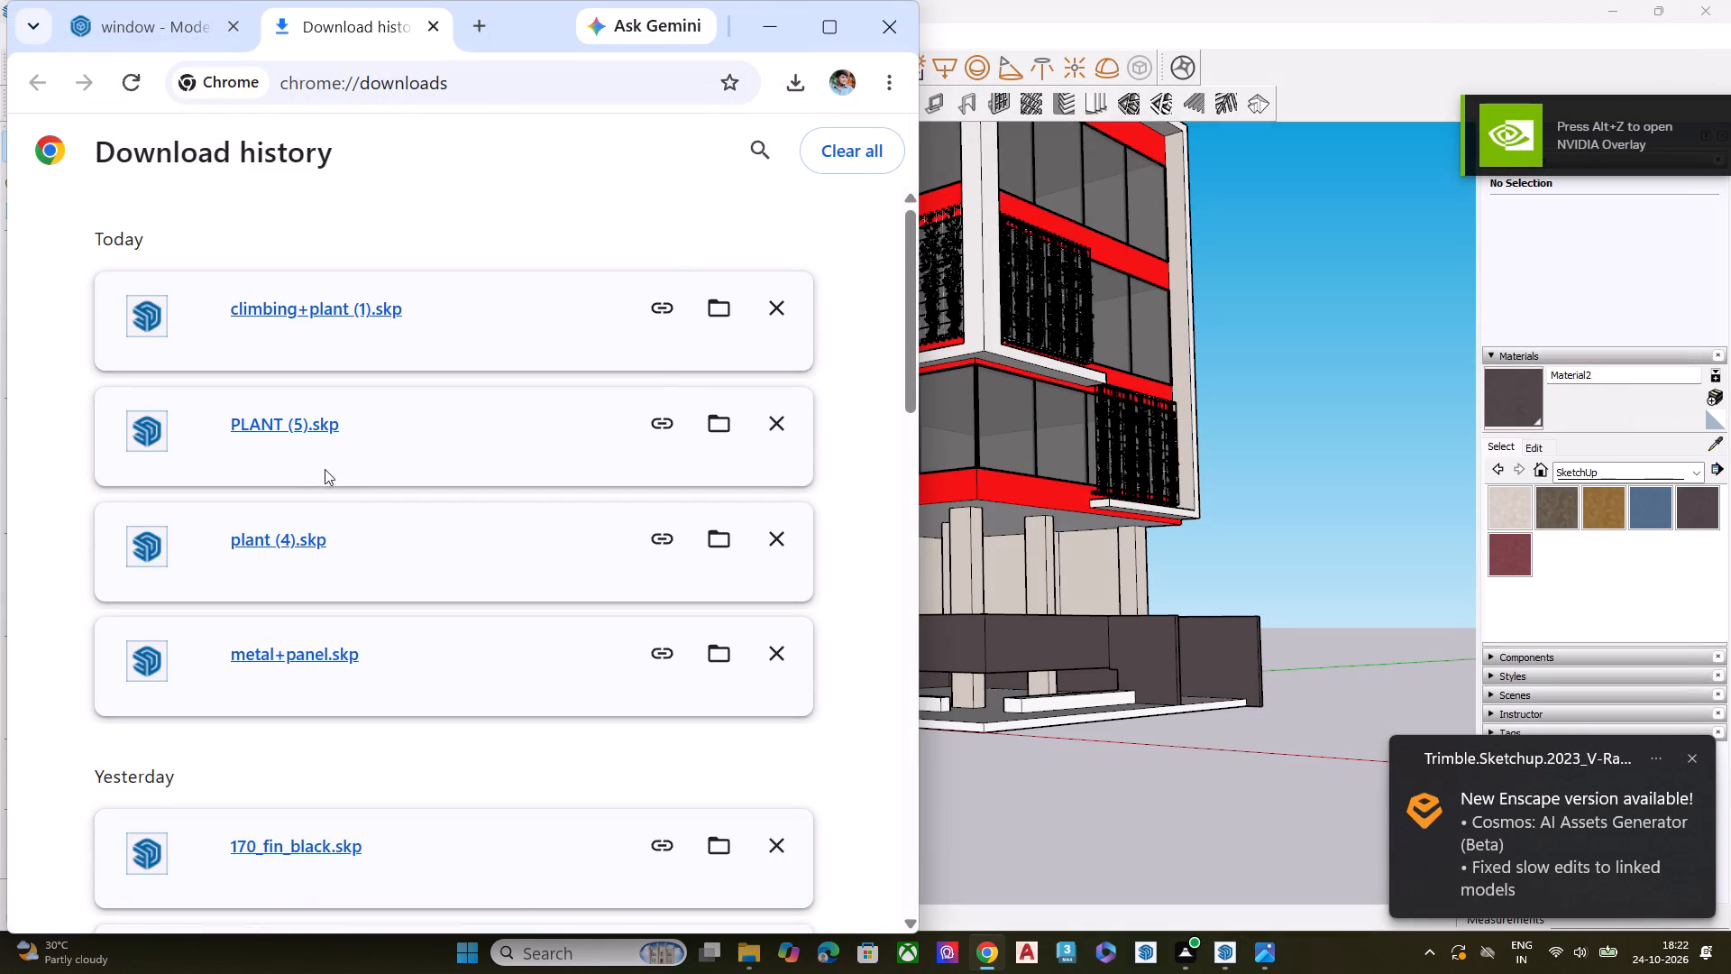
# Look through the rest of the download history for window or door models, and close Chrome.
pyautogui.scroll(-4, 310, 521)
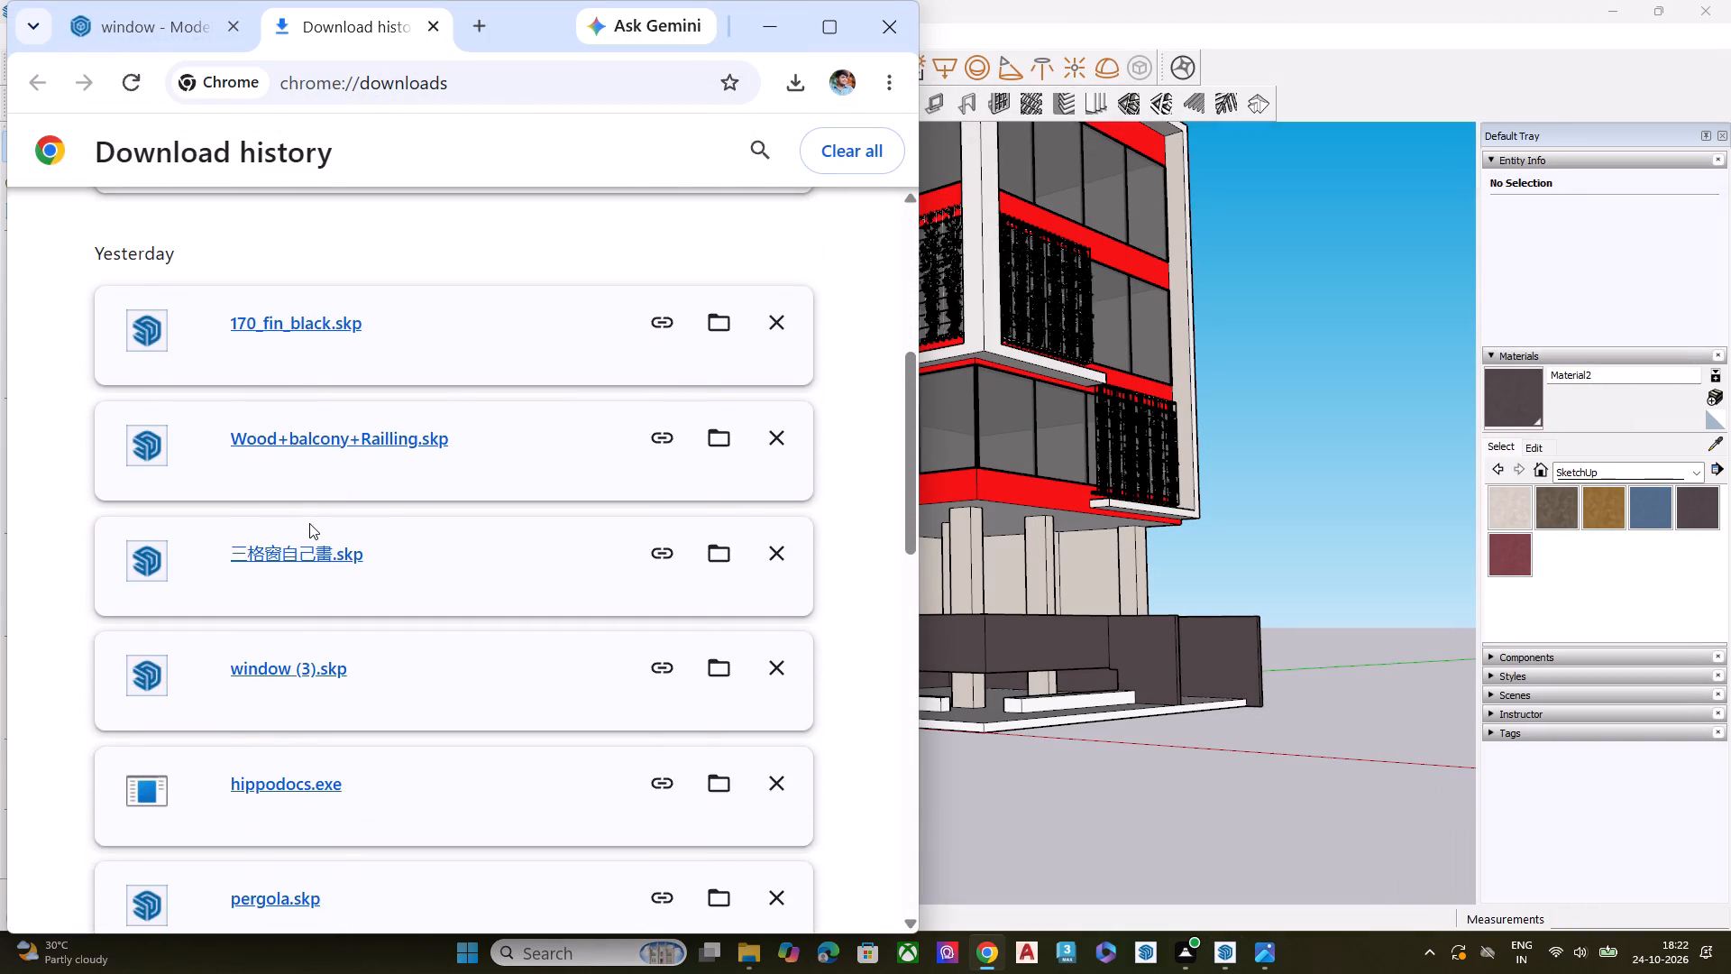
pyautogui.scroll(-2, 309, 523)
pyautogui.scroll(2, 305, 504)
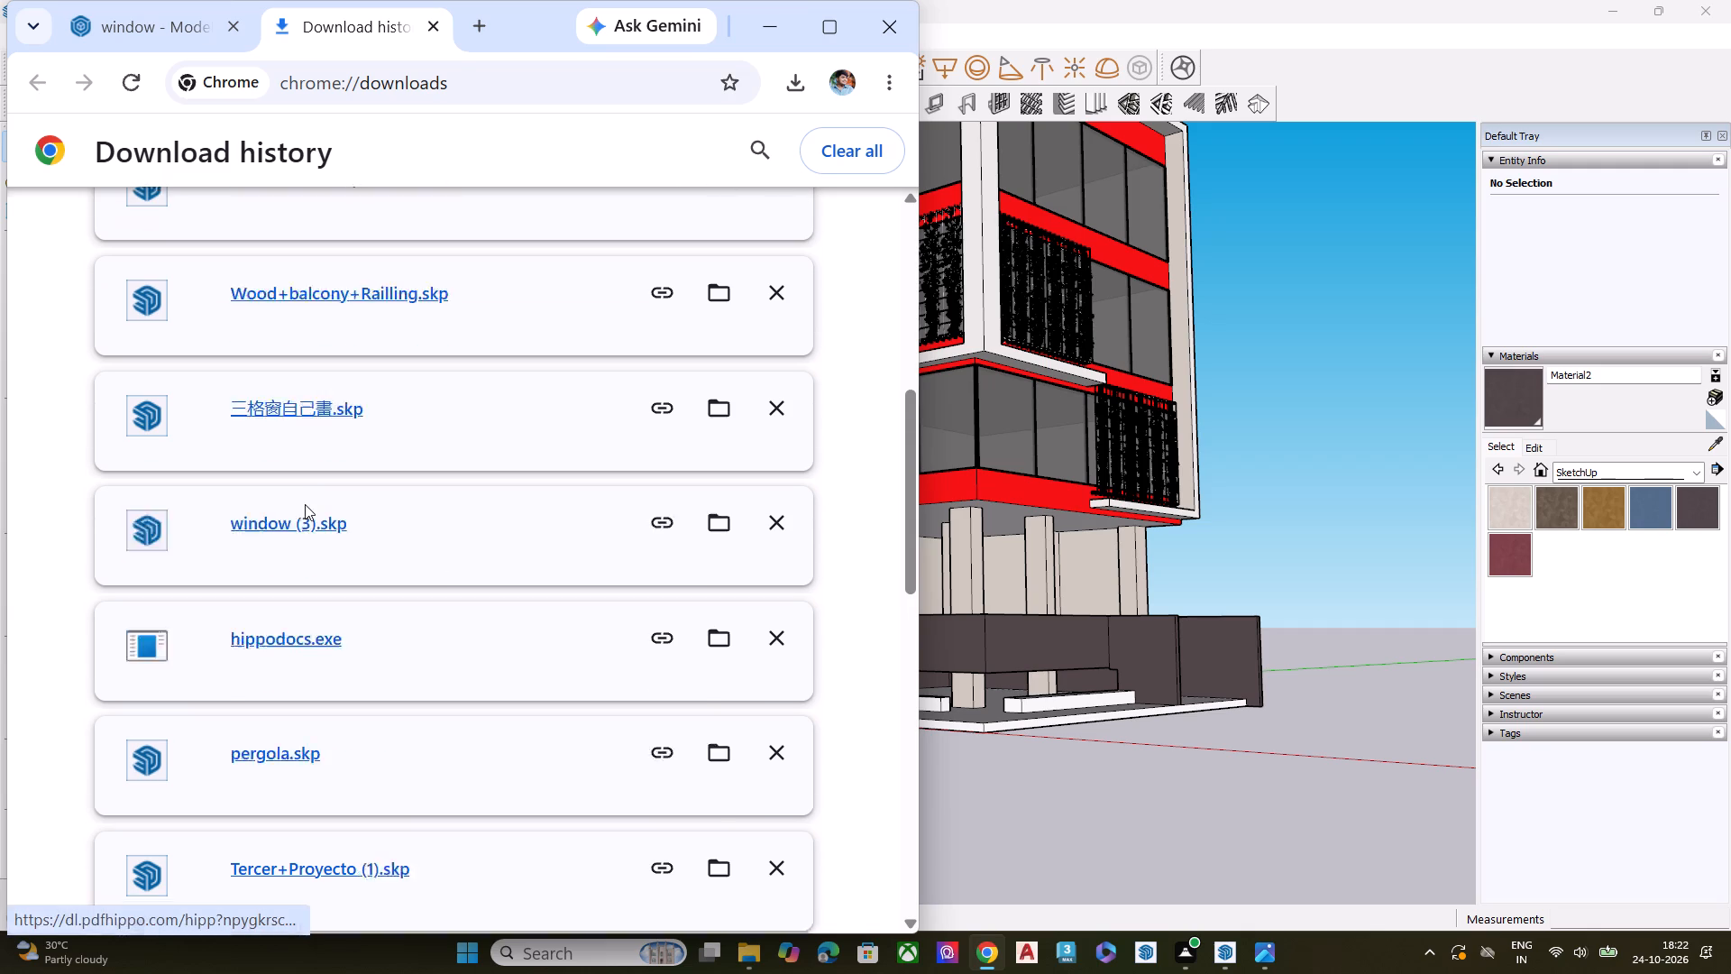
pyautogui.scroll(-5, 305, 504)
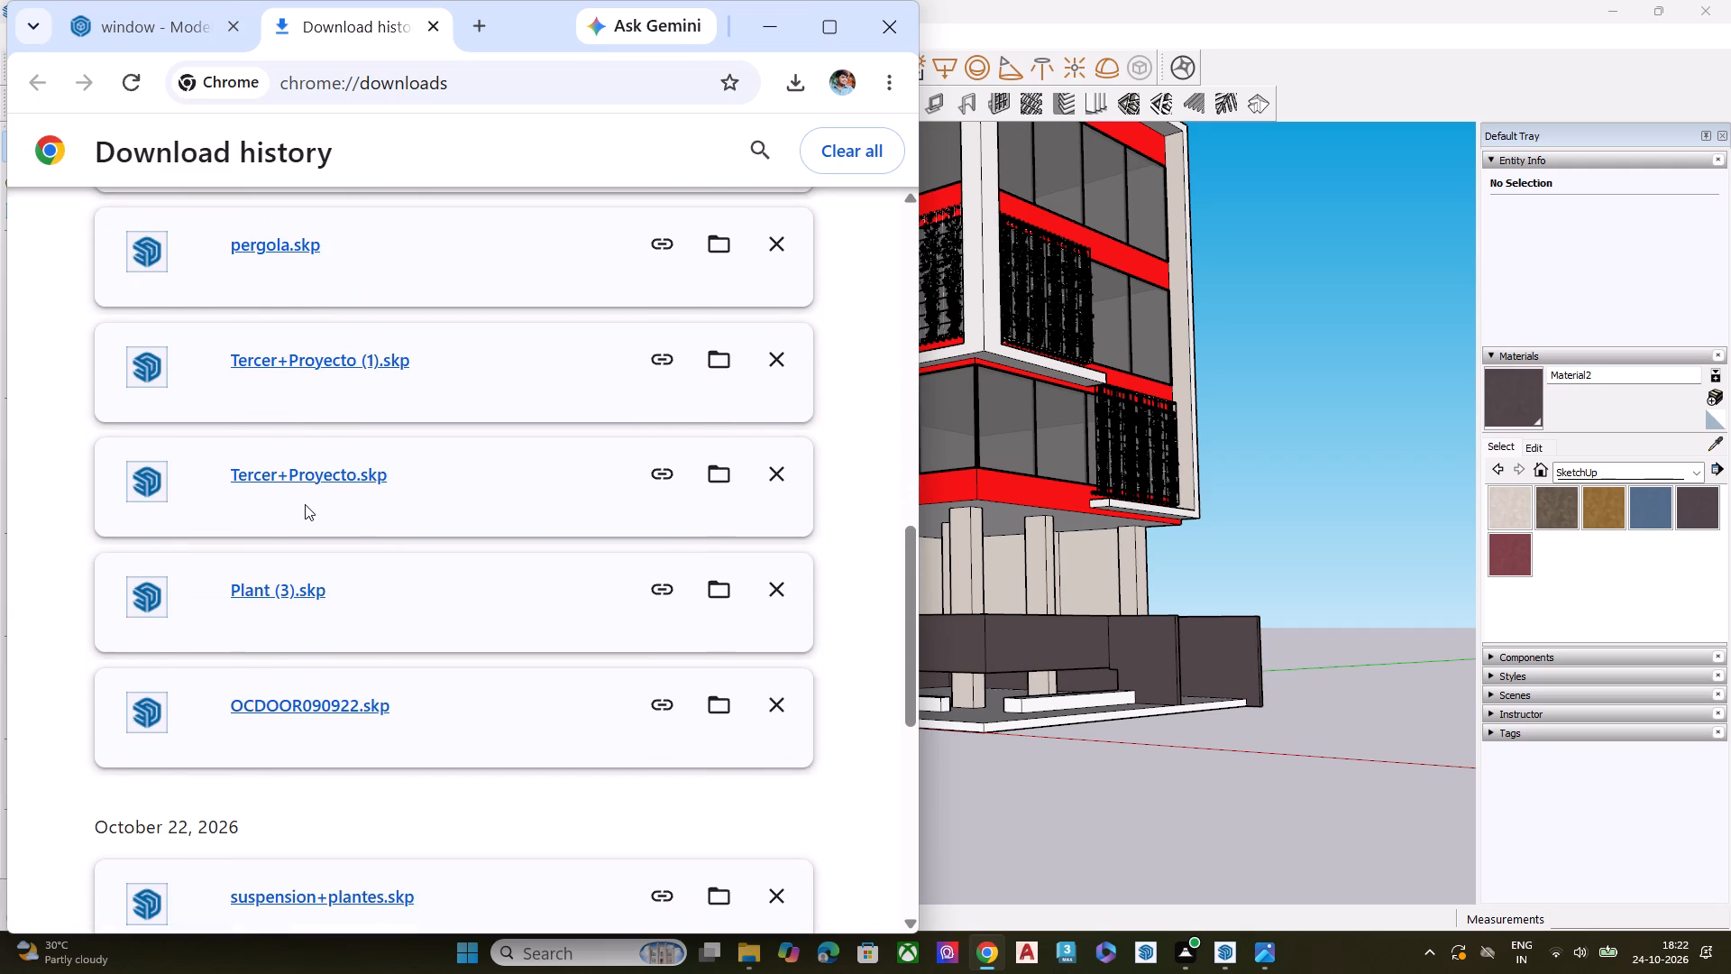
pyautogui.click(879, 23)
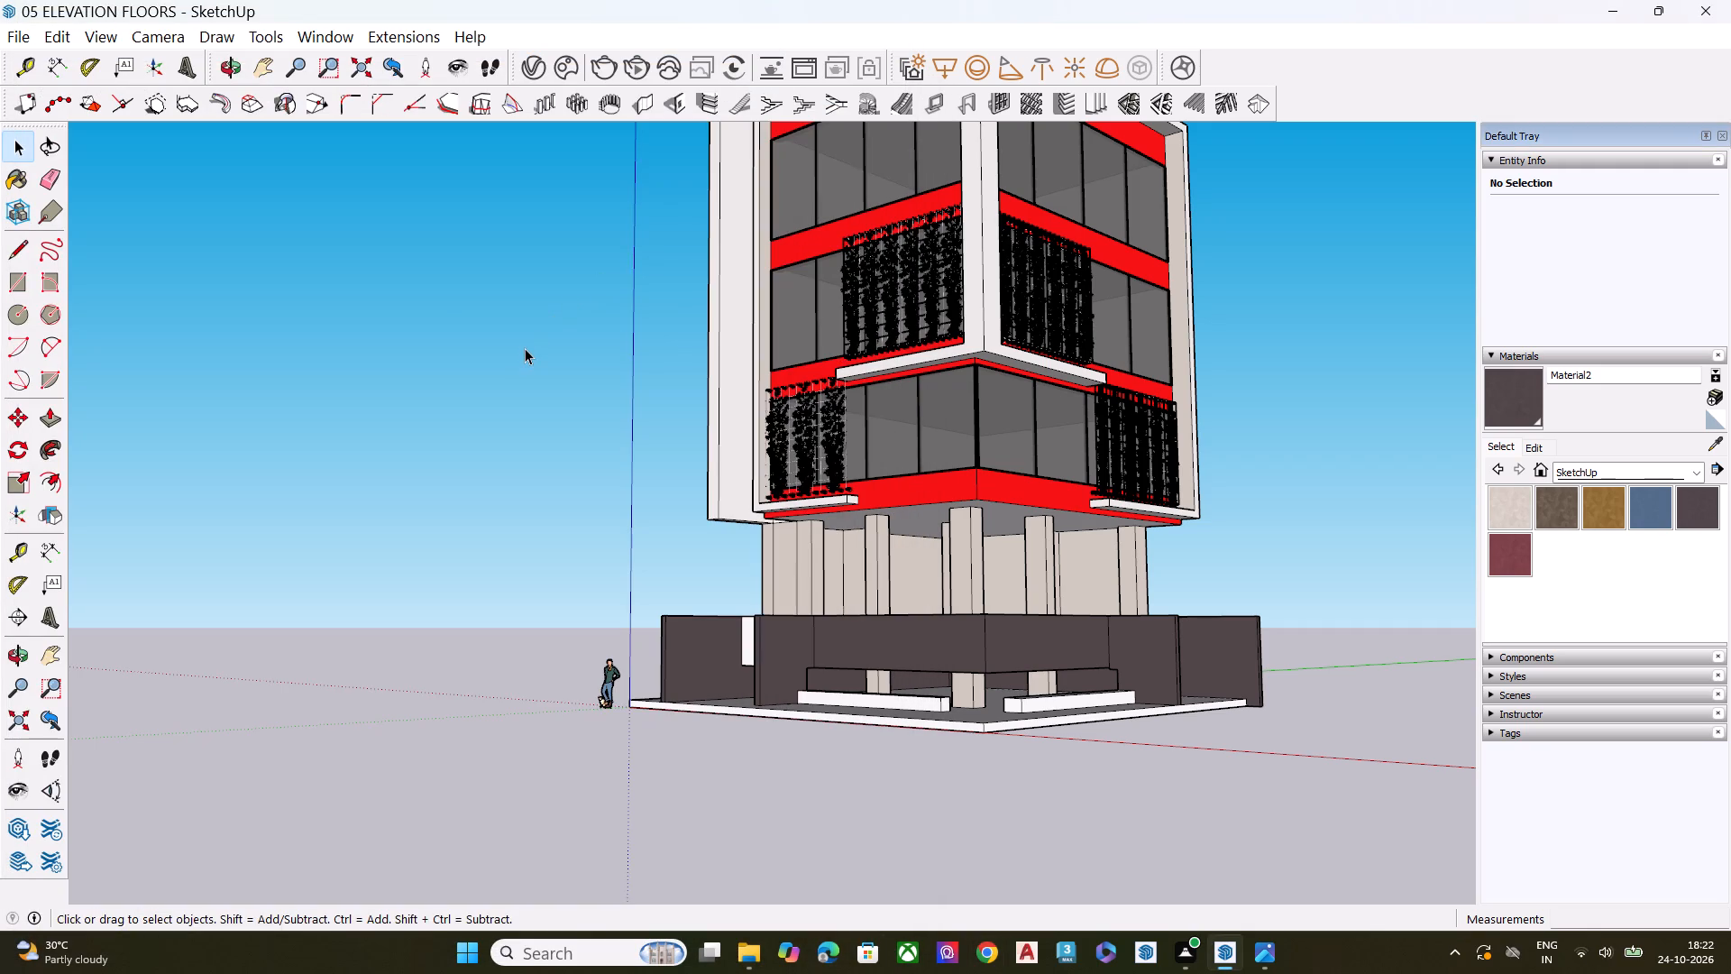
# Start importing a model and look through the Downloads folder for a window or door model that suits the elevation.
pyautogui.click(30, 31)
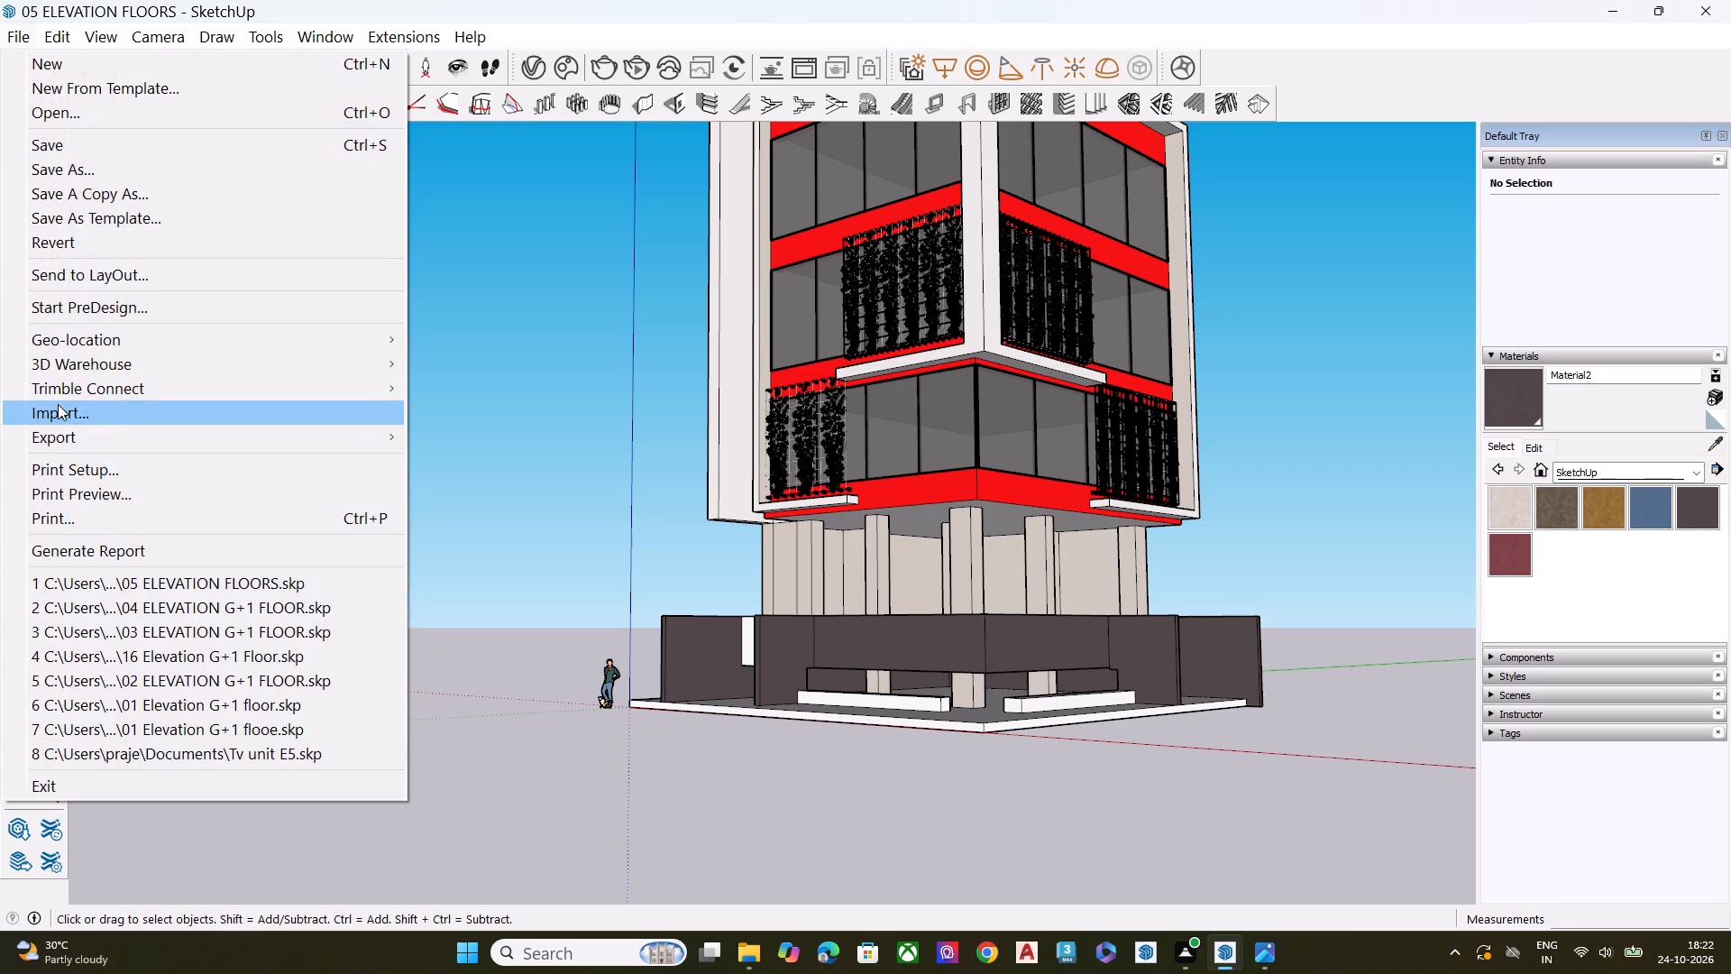
pyautogui.click(58, 405)
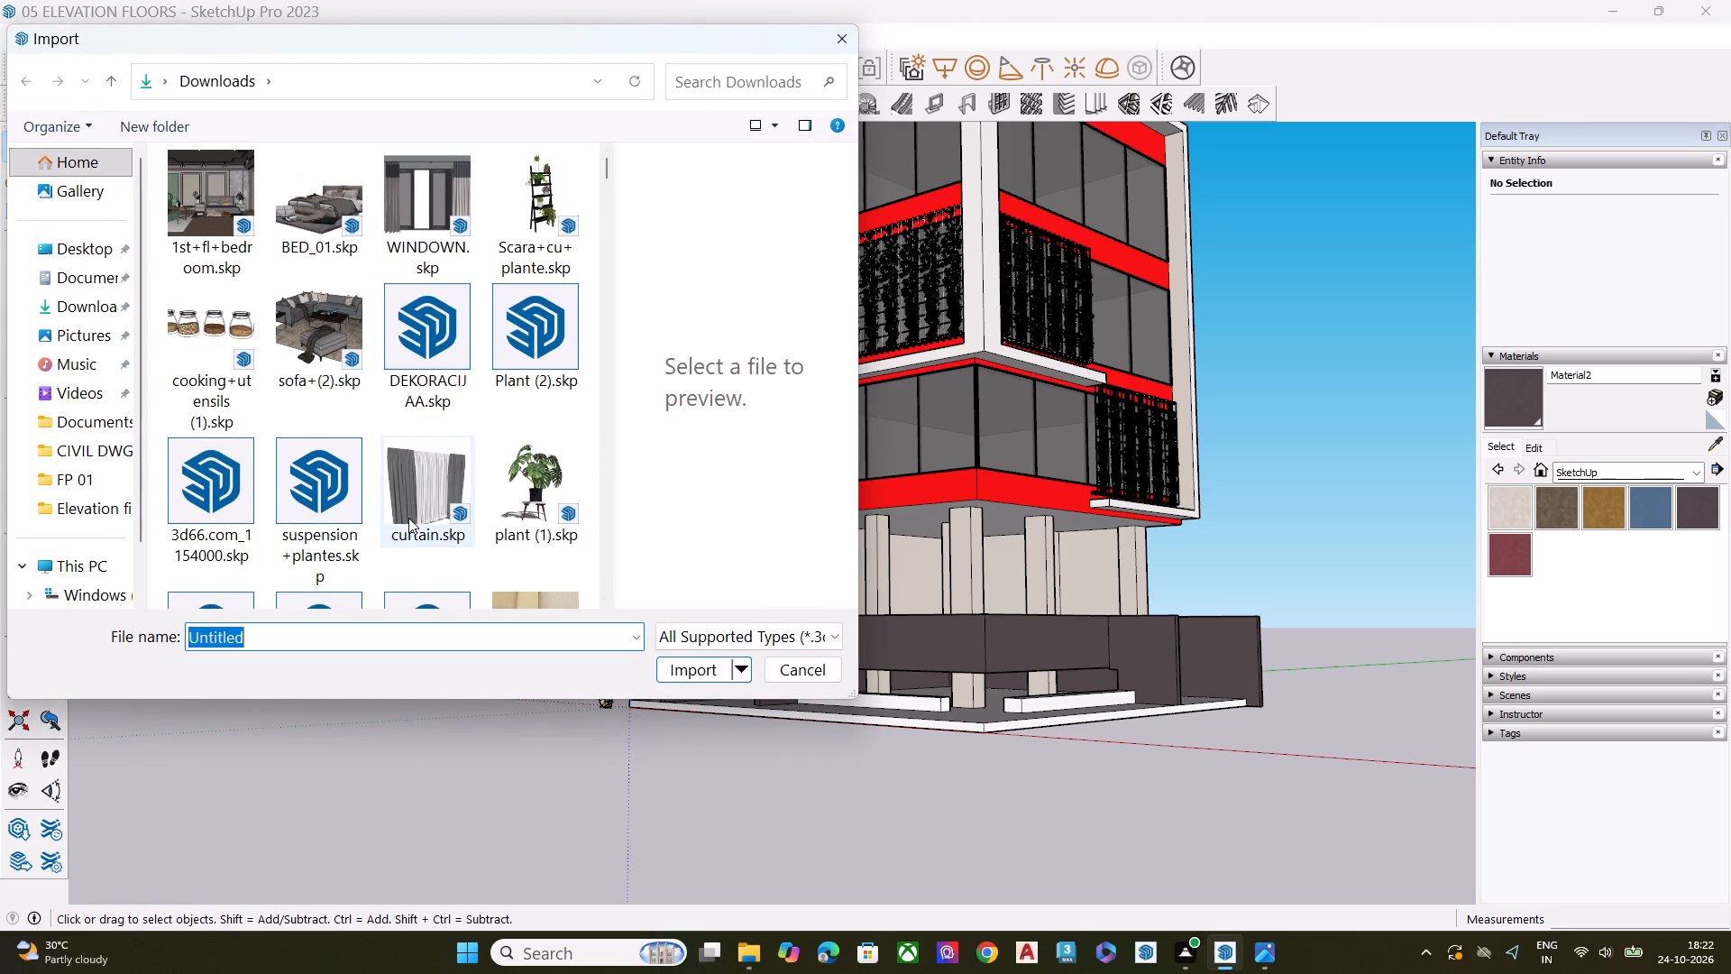
pyautogui.scroll(-1, 389, 486)
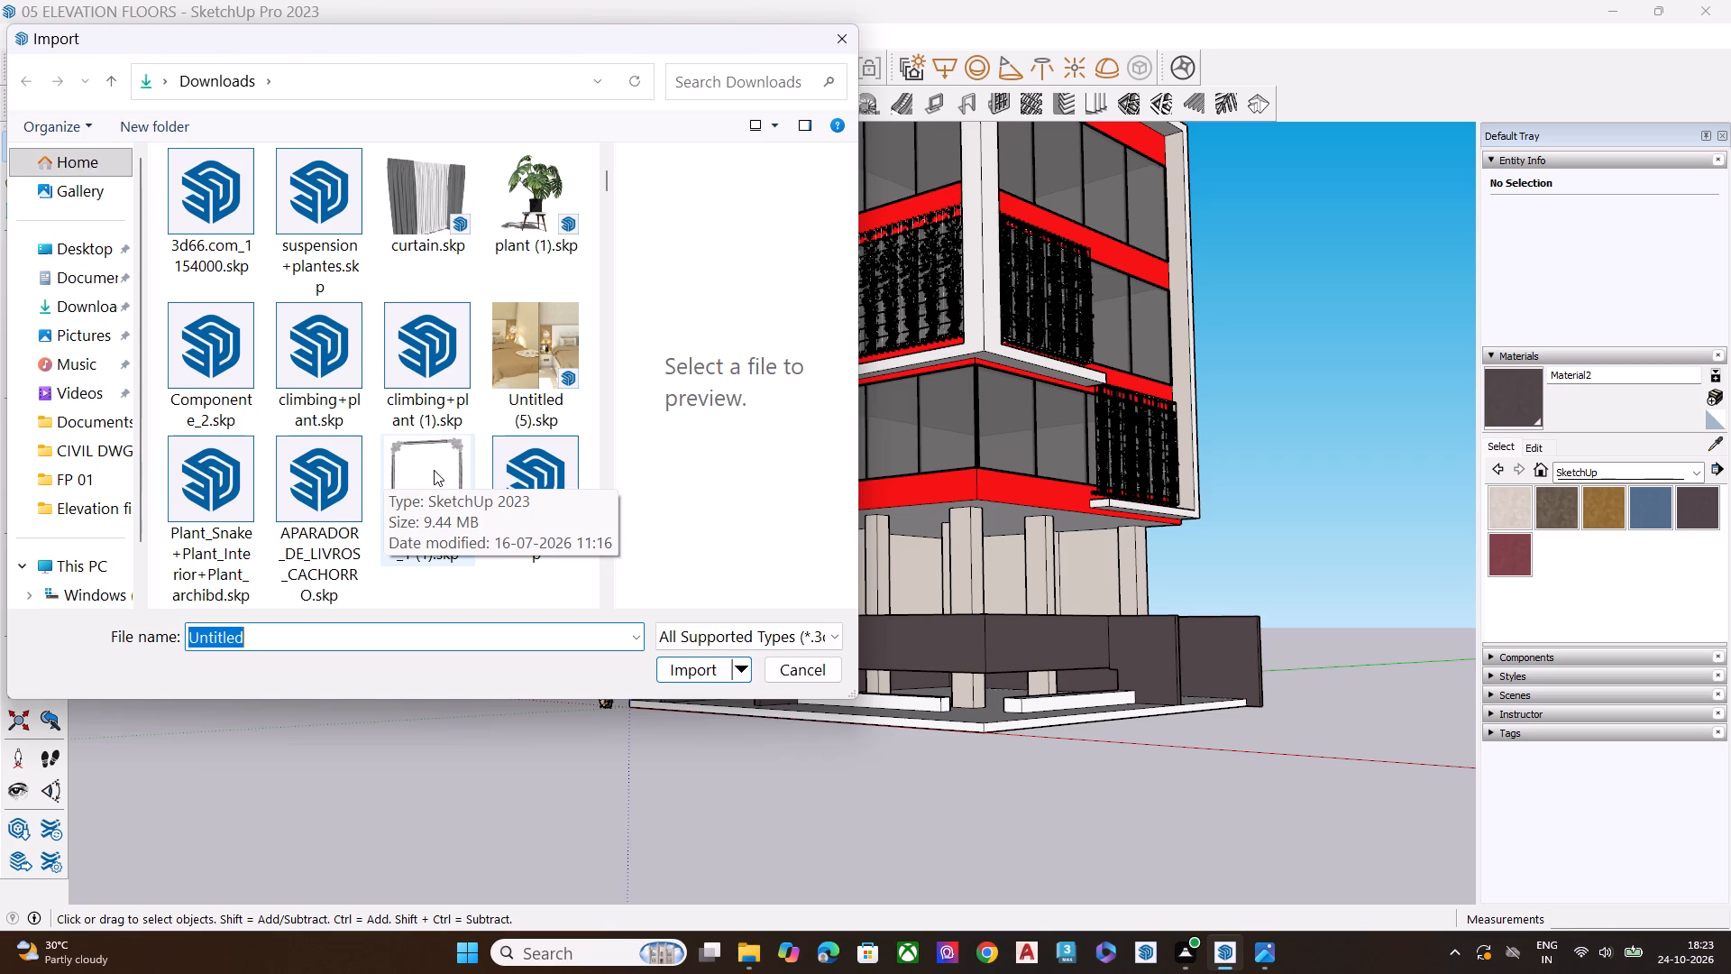
pyautogui.scroll(-2, 434, 470)
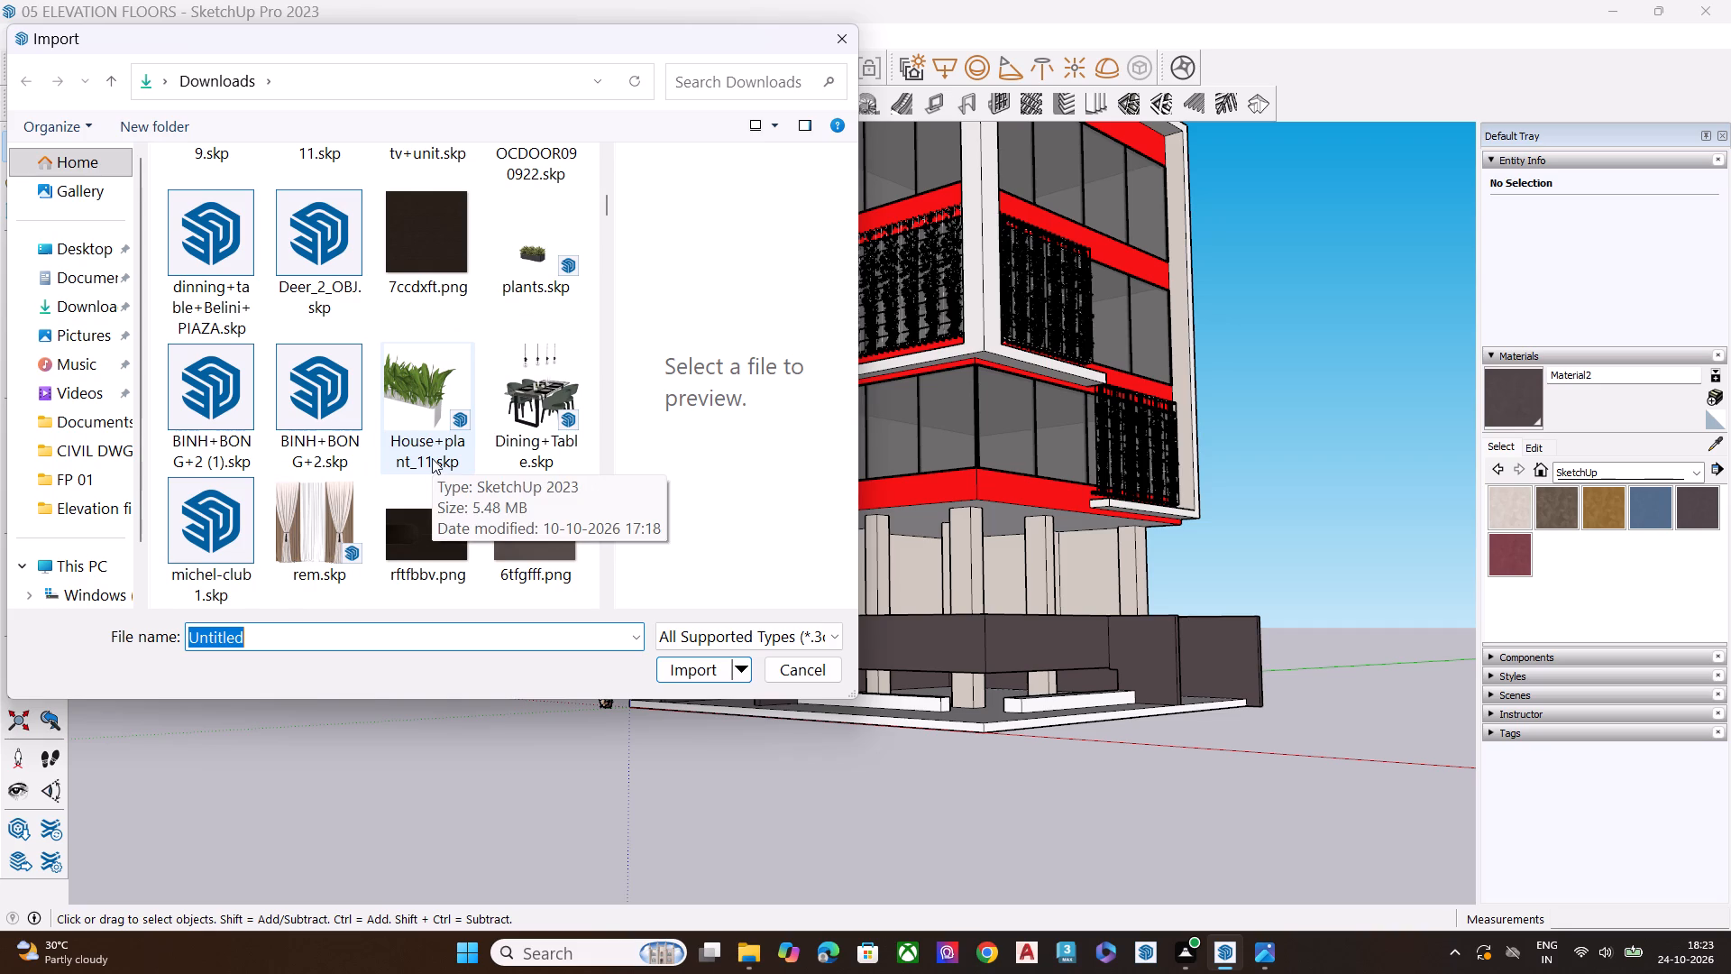
pyautogui.scroll(-2, 432, 458)
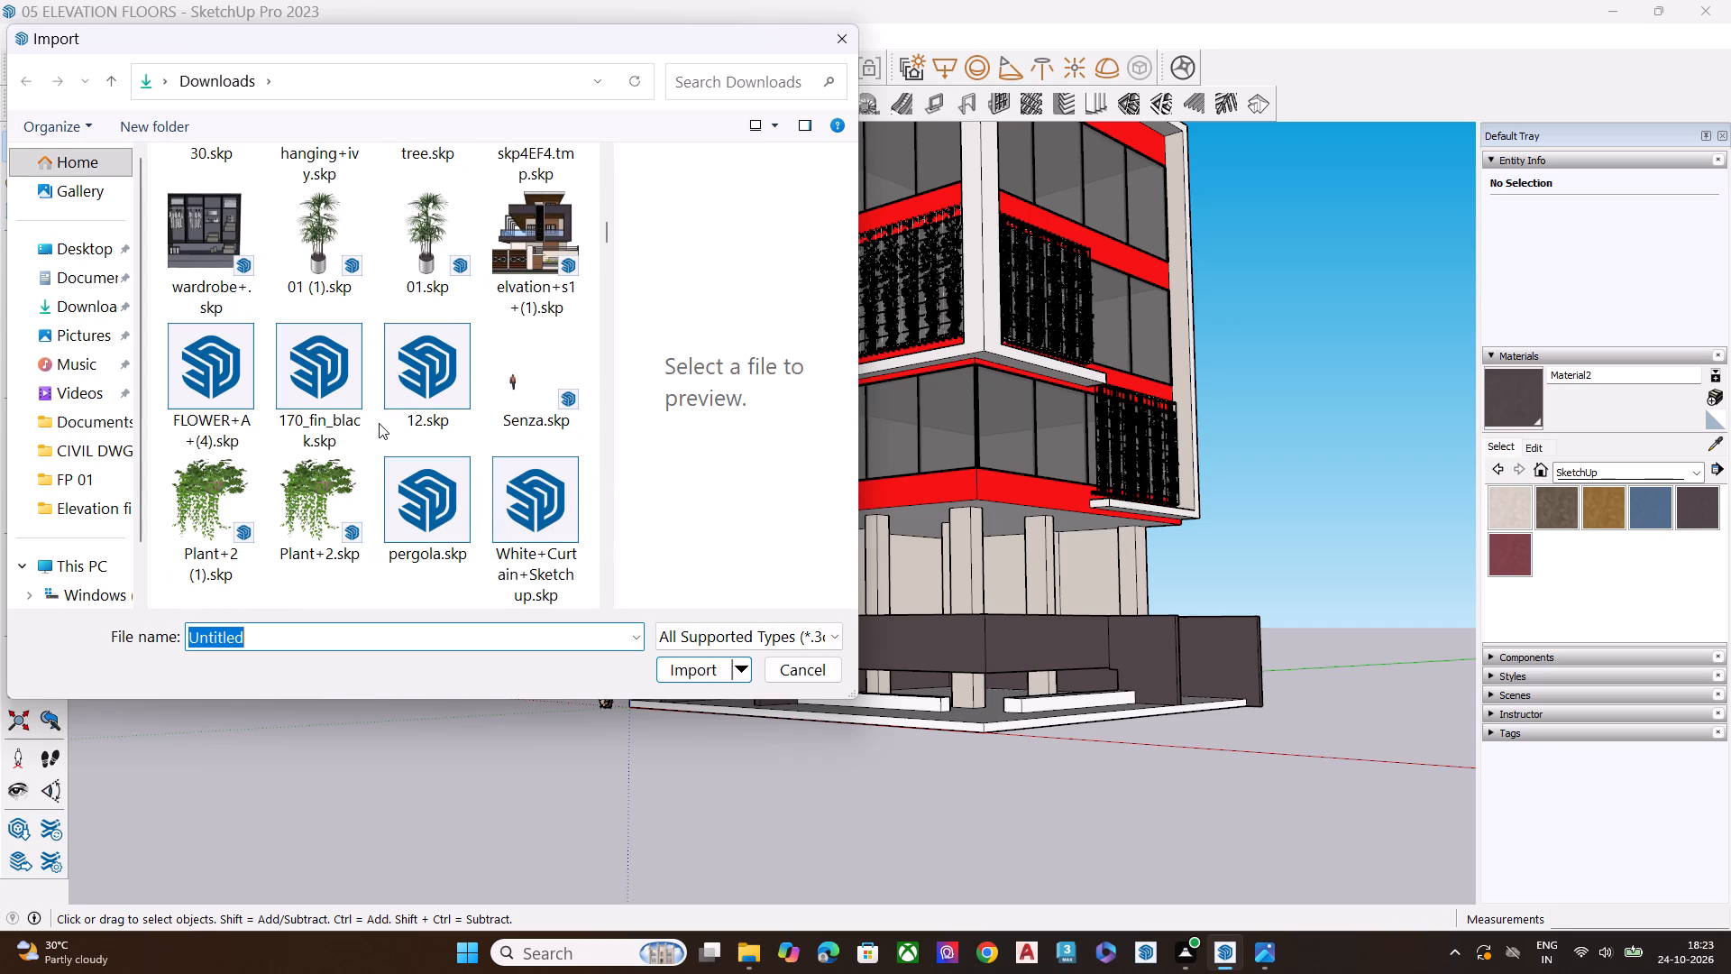
pyautogui.scroll(-1, 379, 423)
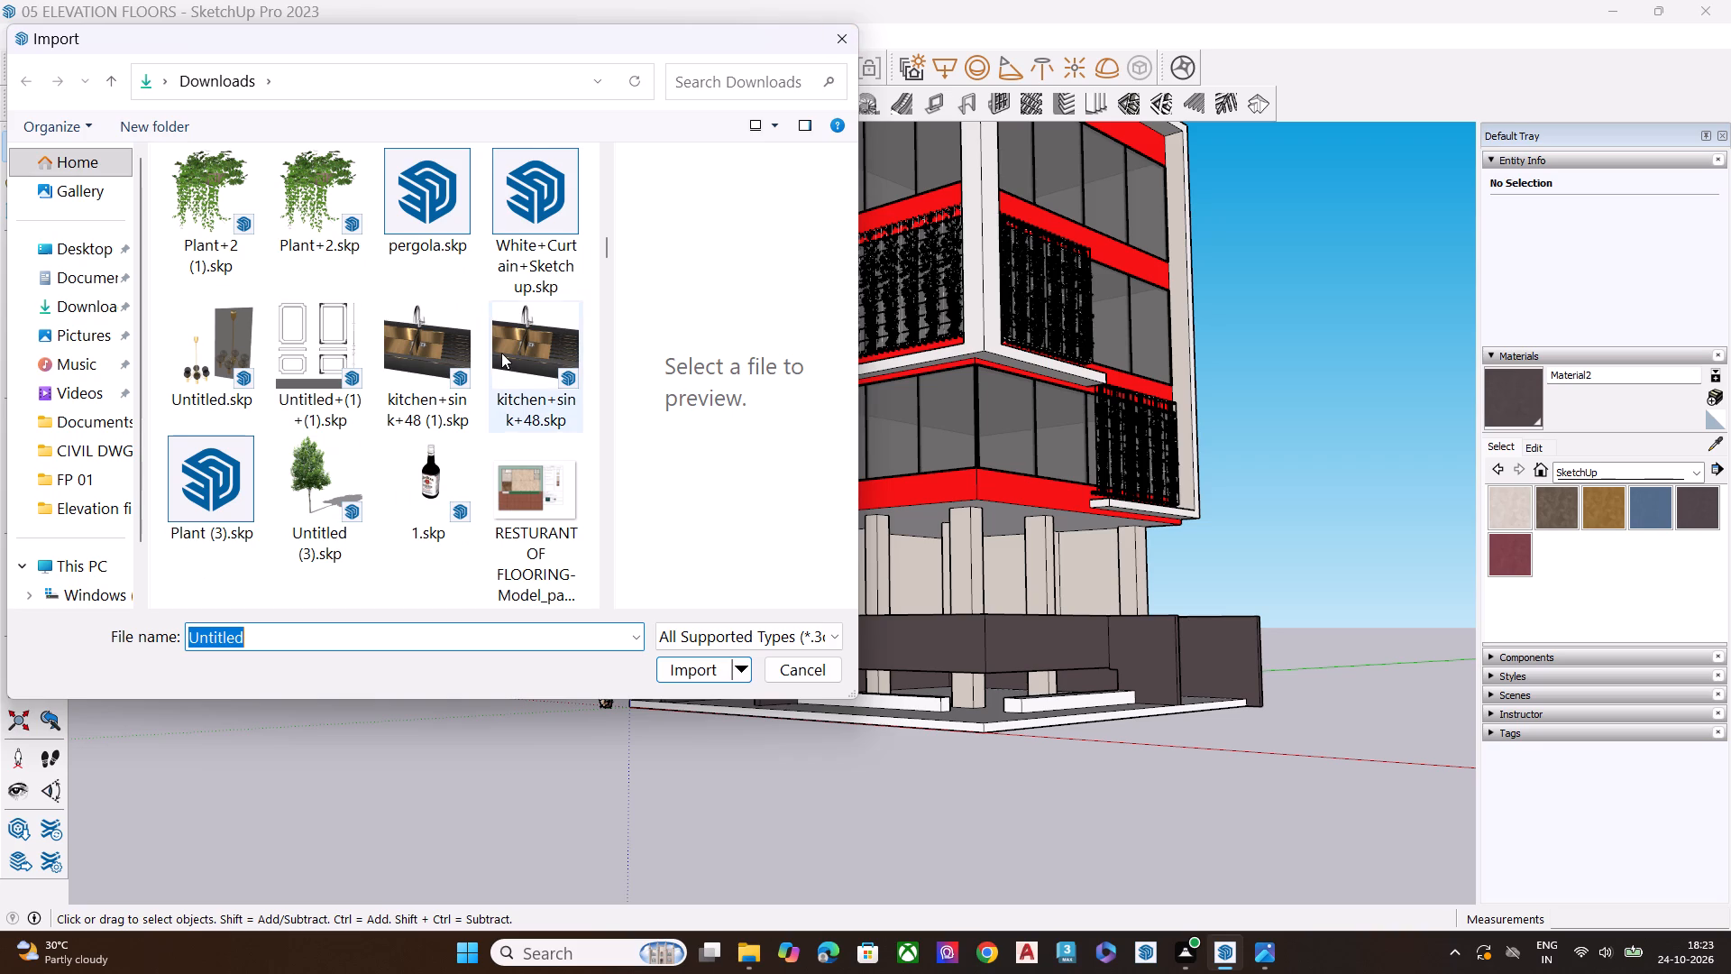
pyautogui.scroll(-2, 501, 353)
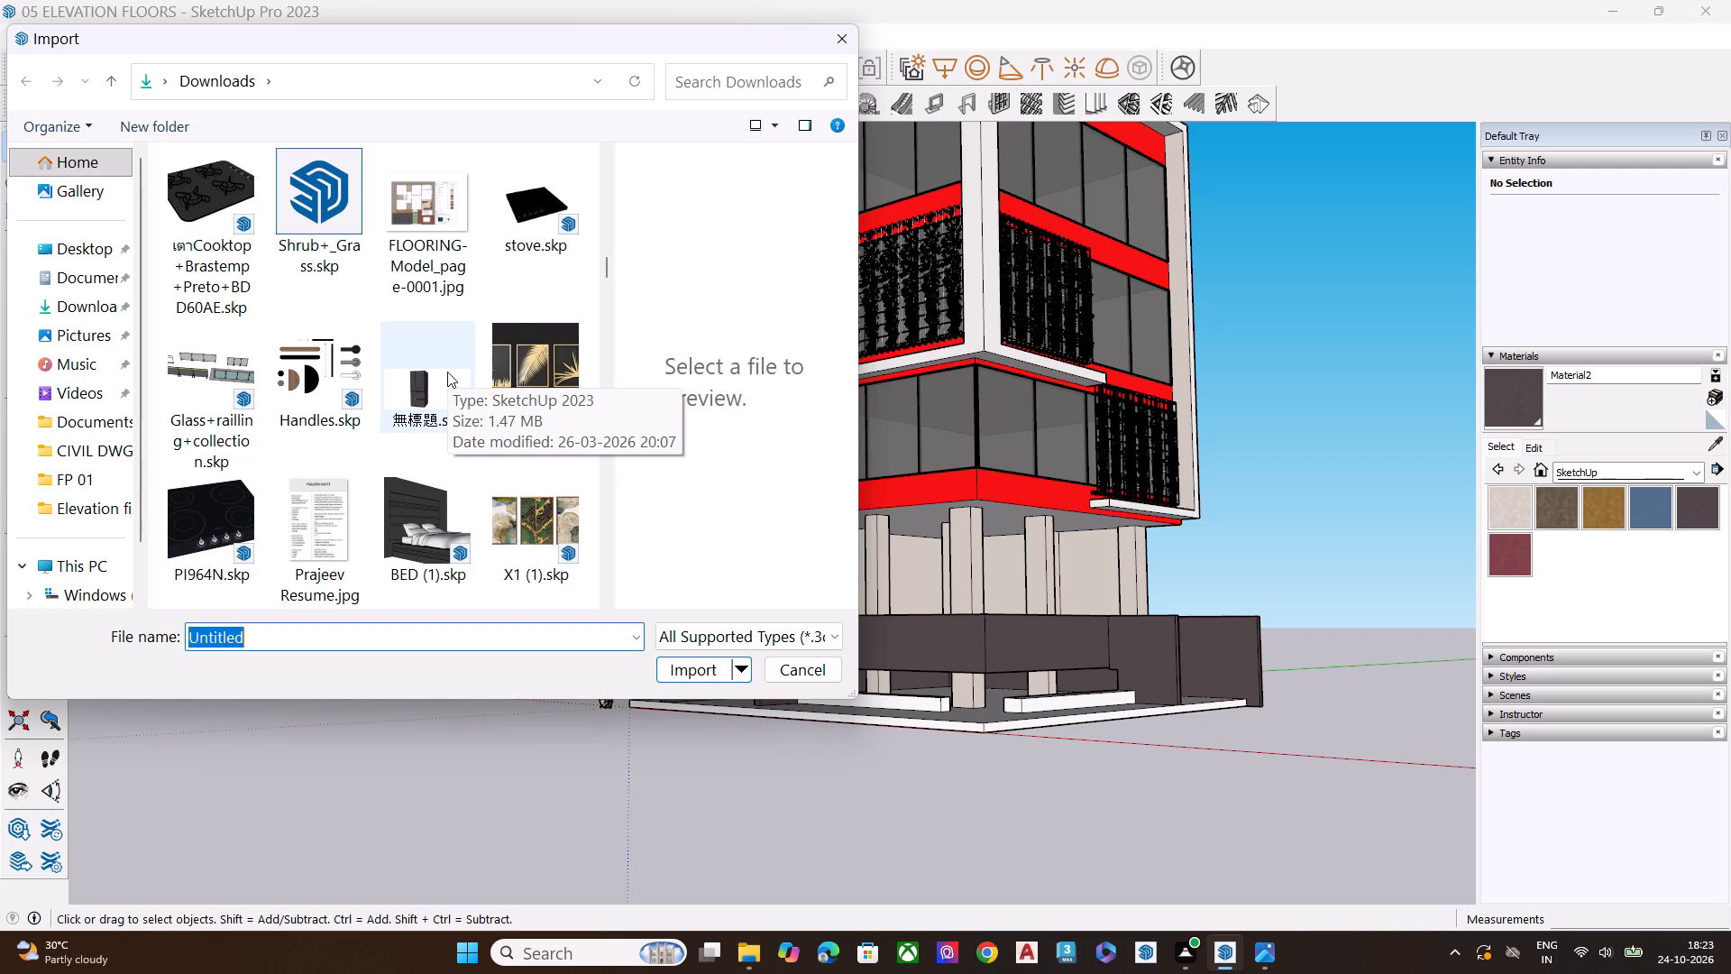
pyautogui.scroll(-2, 447, 372)
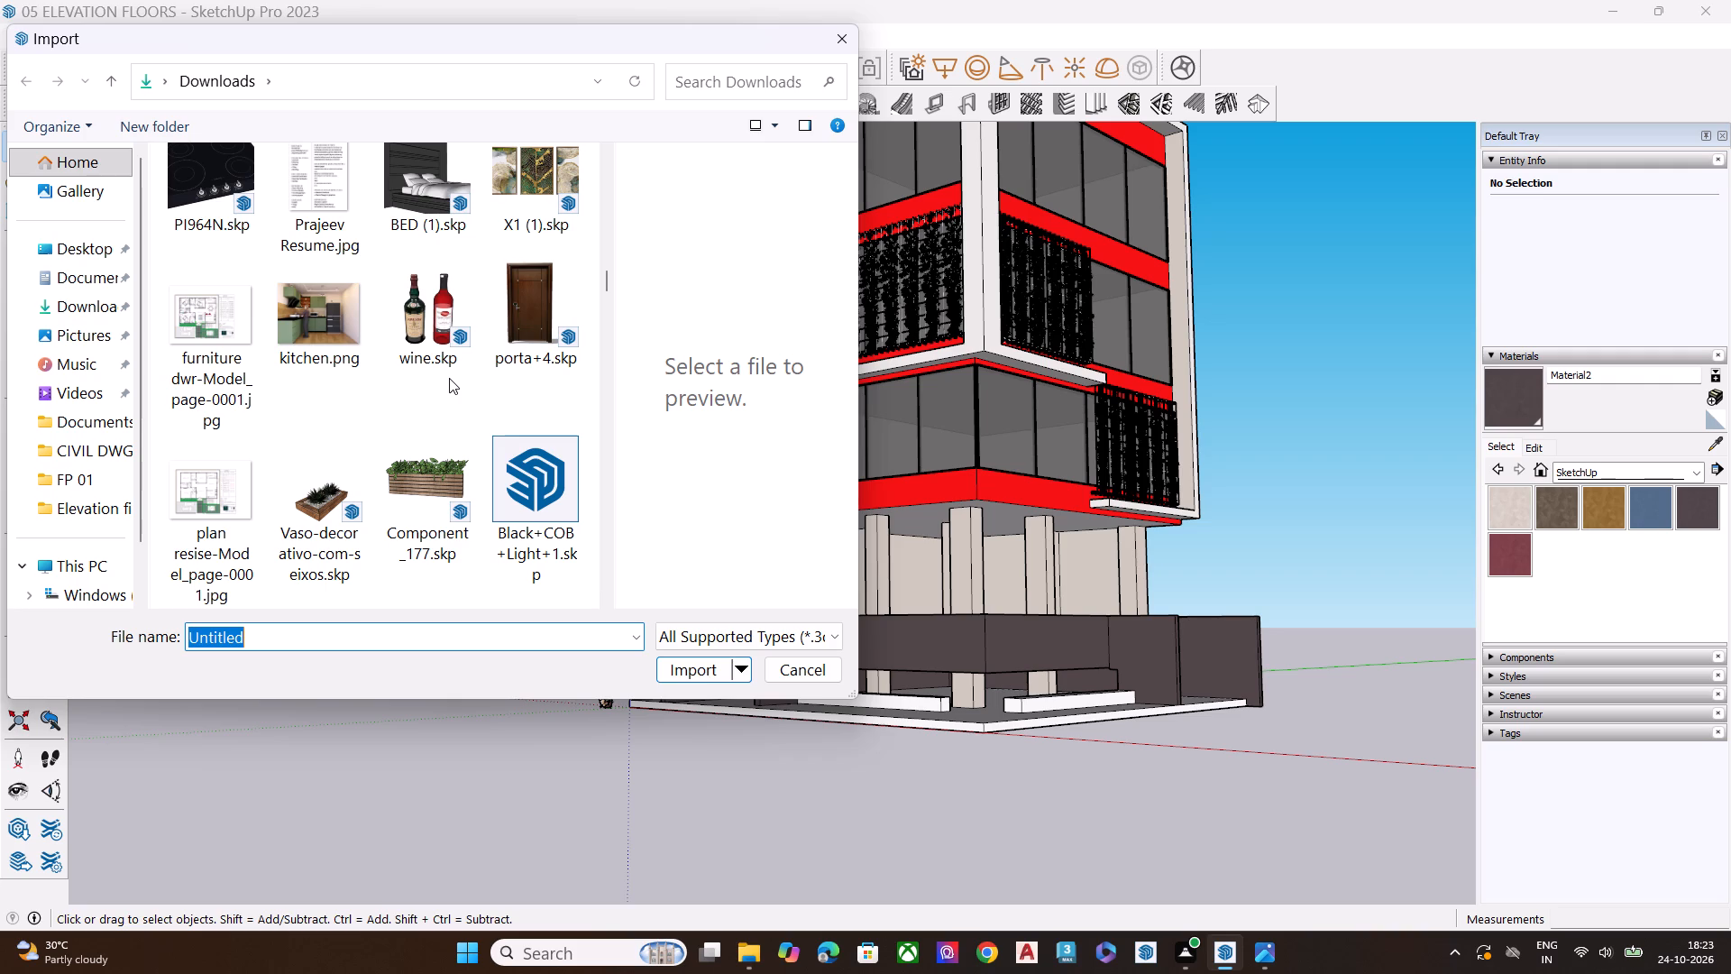
pyautogui.scroll(-1, 449, 378)
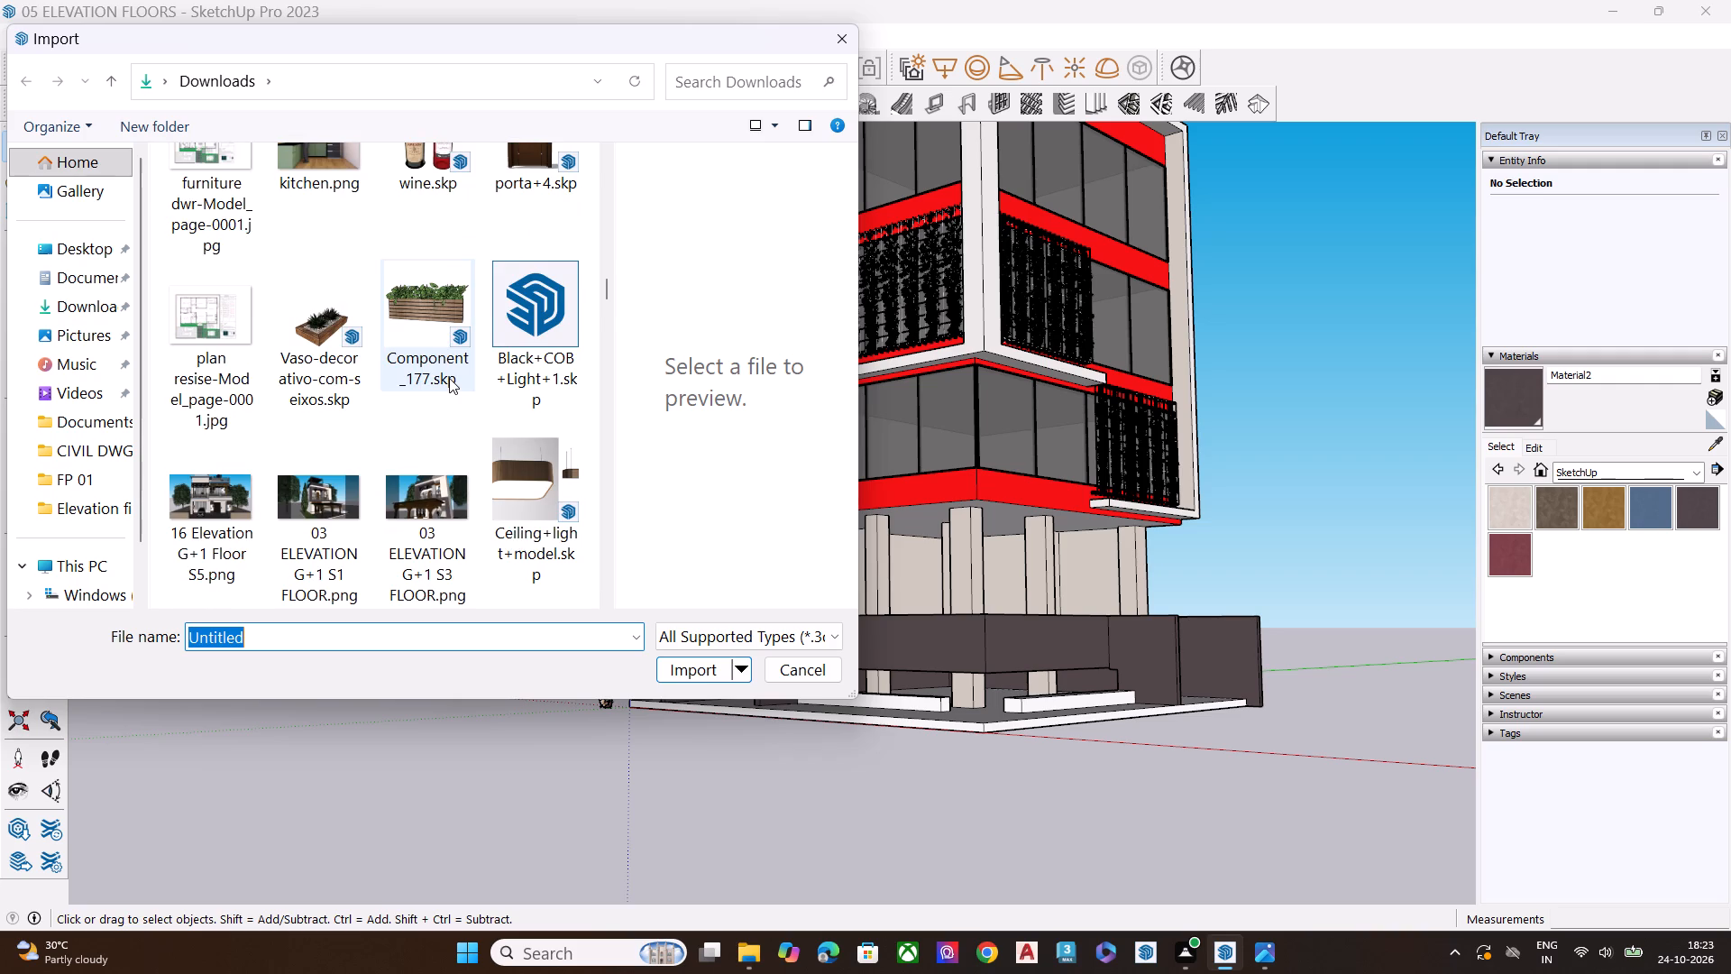
pyautogui.scroll(-2, 449, 378)
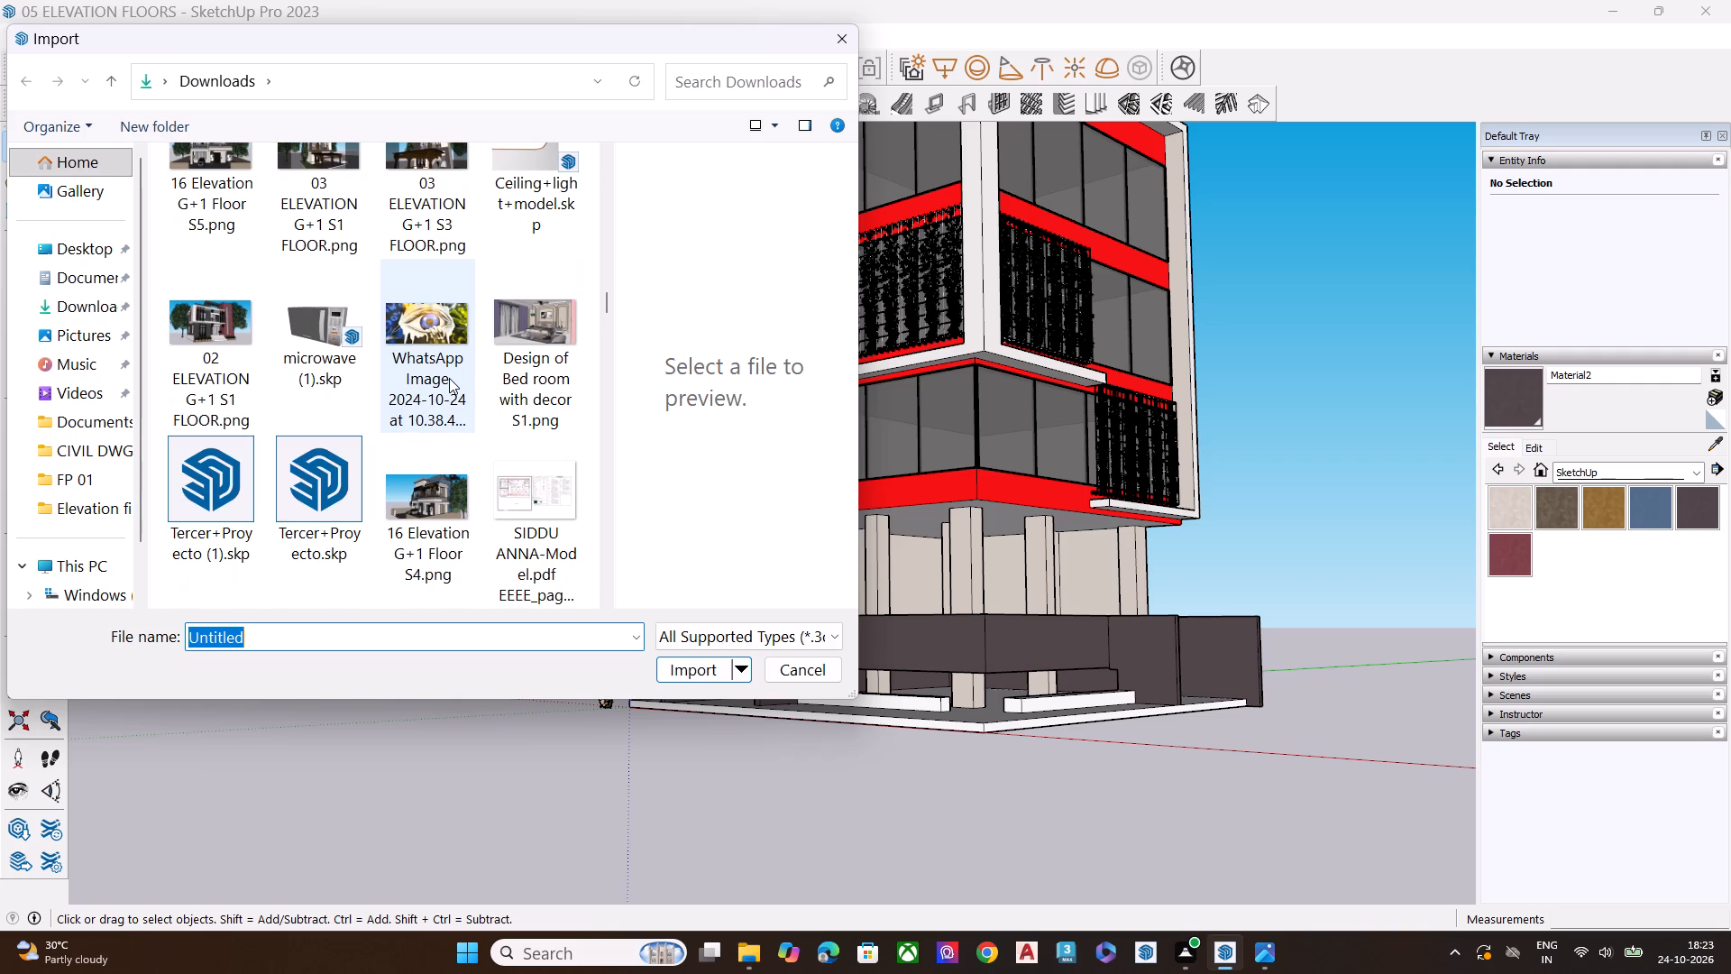
pyautogui.scroll(-1, 449, 378)
pyautogui.scroll(-1, 441, 486)
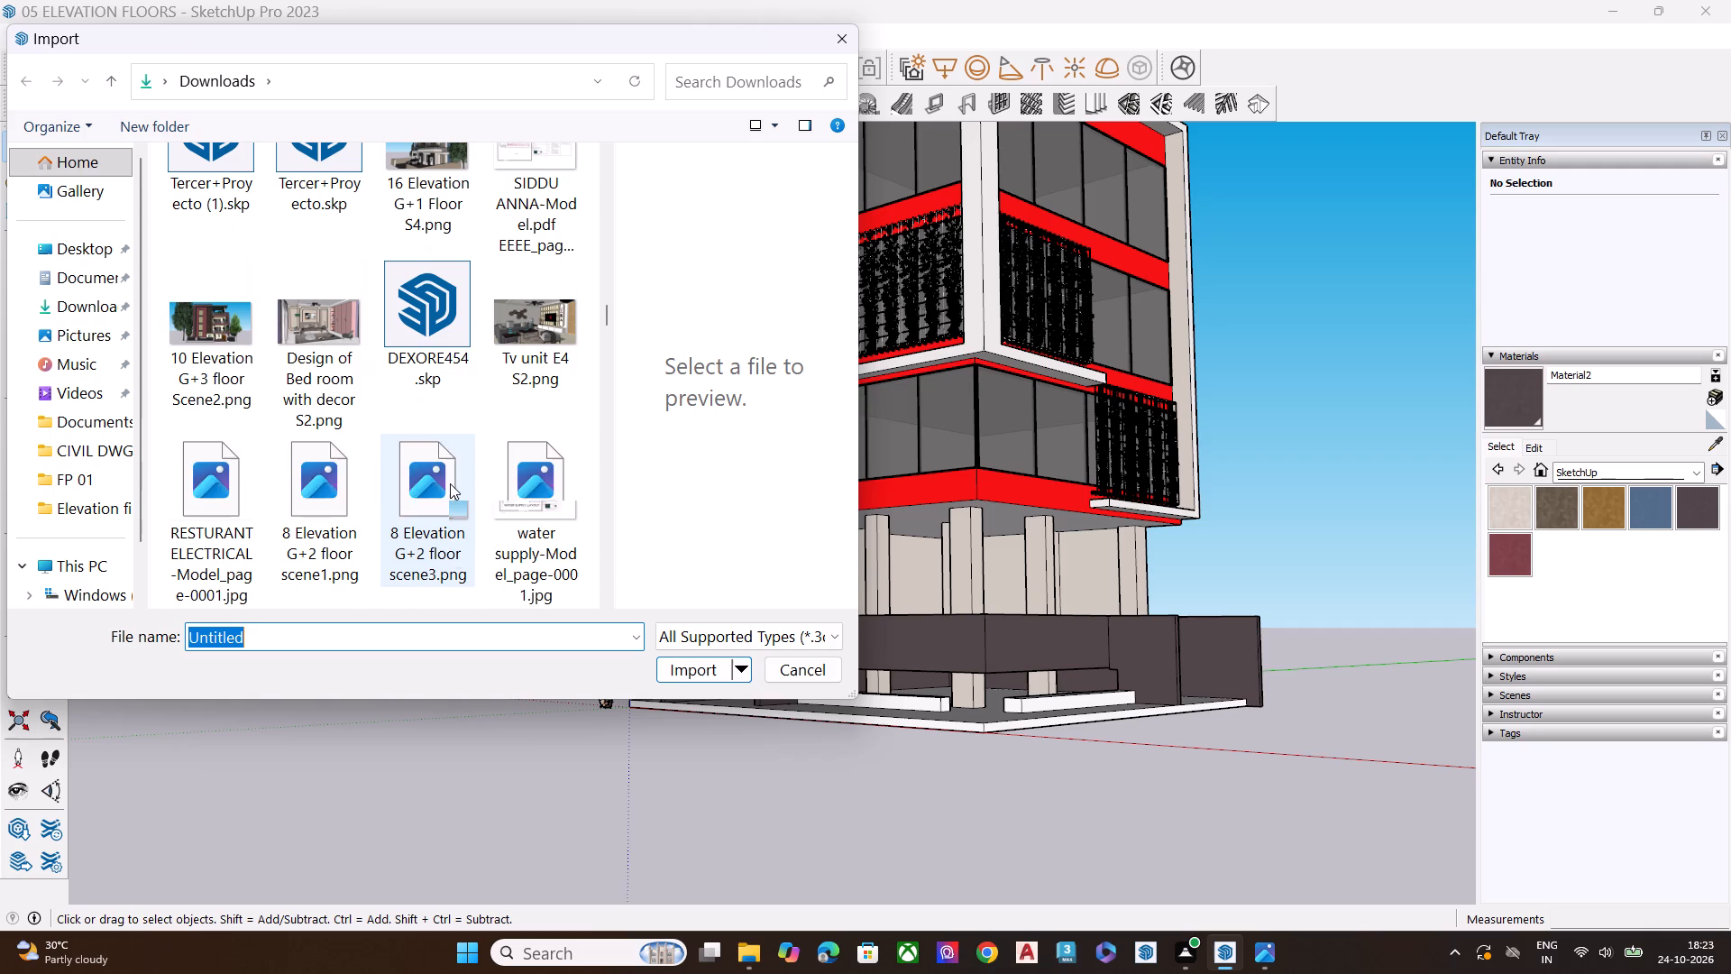
pyautogui.scroll(-2, 449, 408)
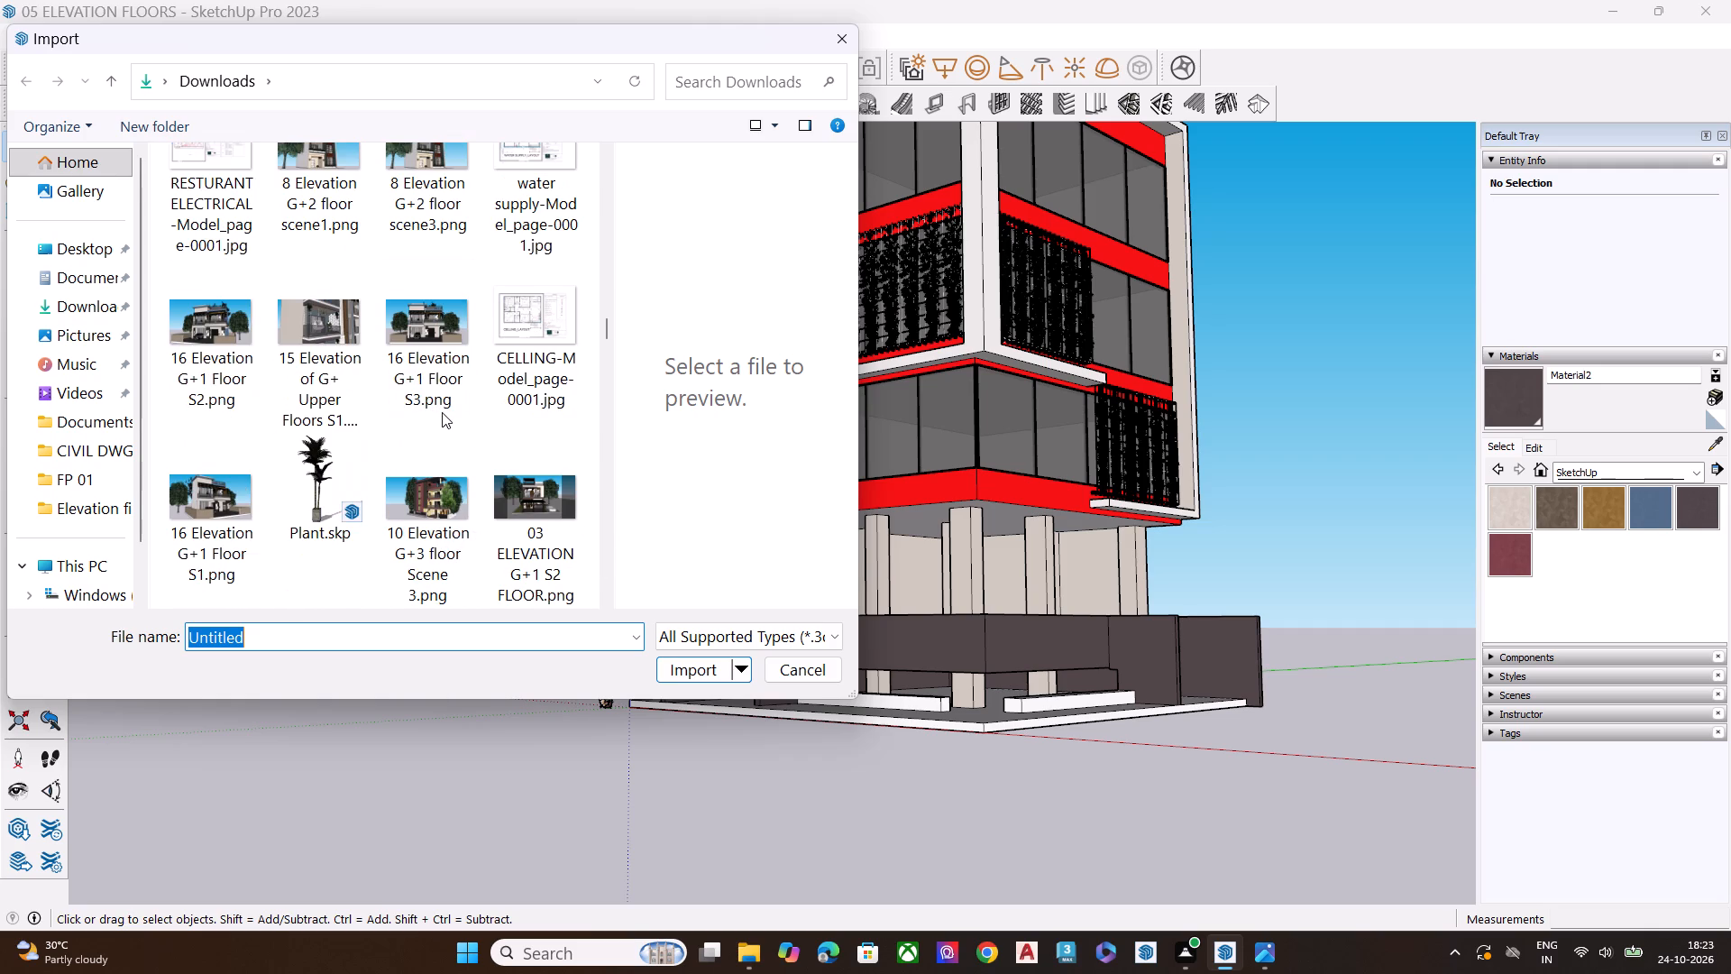
pyautogui.scroll(-4, 440, 414)
pyautogui.scroll(1, 458, 392)
pyautogui.scroll(-1, 458, 392)
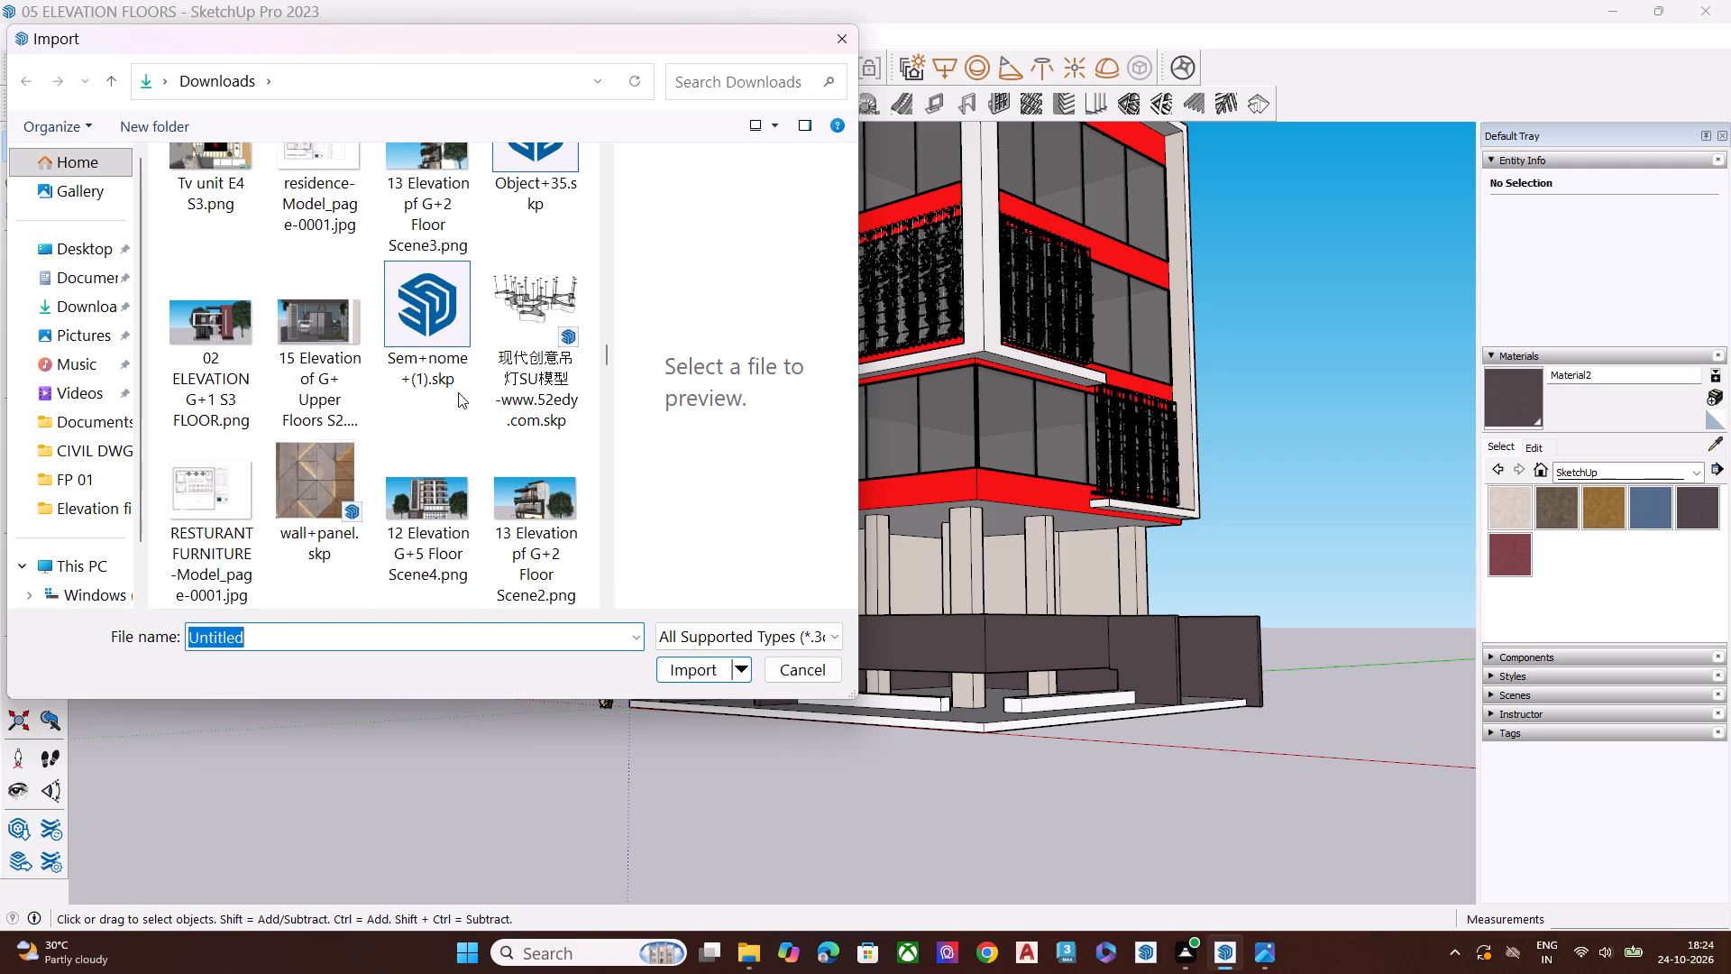
pyautogui.scroll(-6, 458, 392)
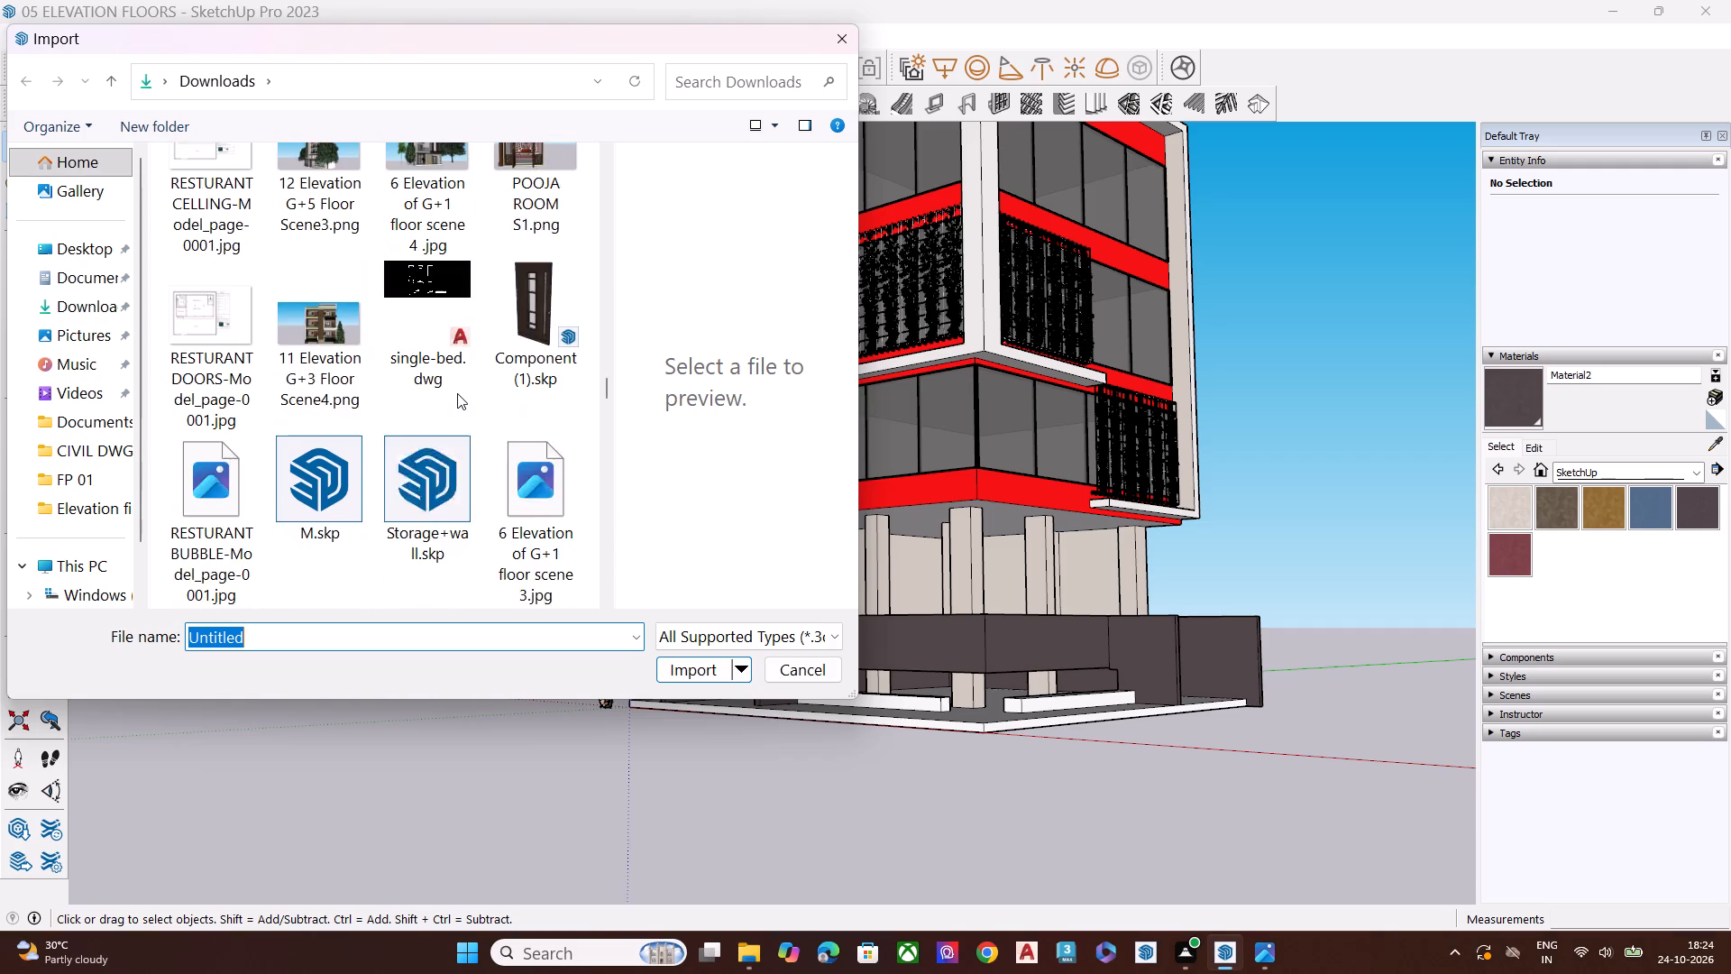
pyautogui.scroll(-5, 457, 393)
pyautogui.scroll(3, 457, 393)
pyautogui.scroll(-3, 457, 393)
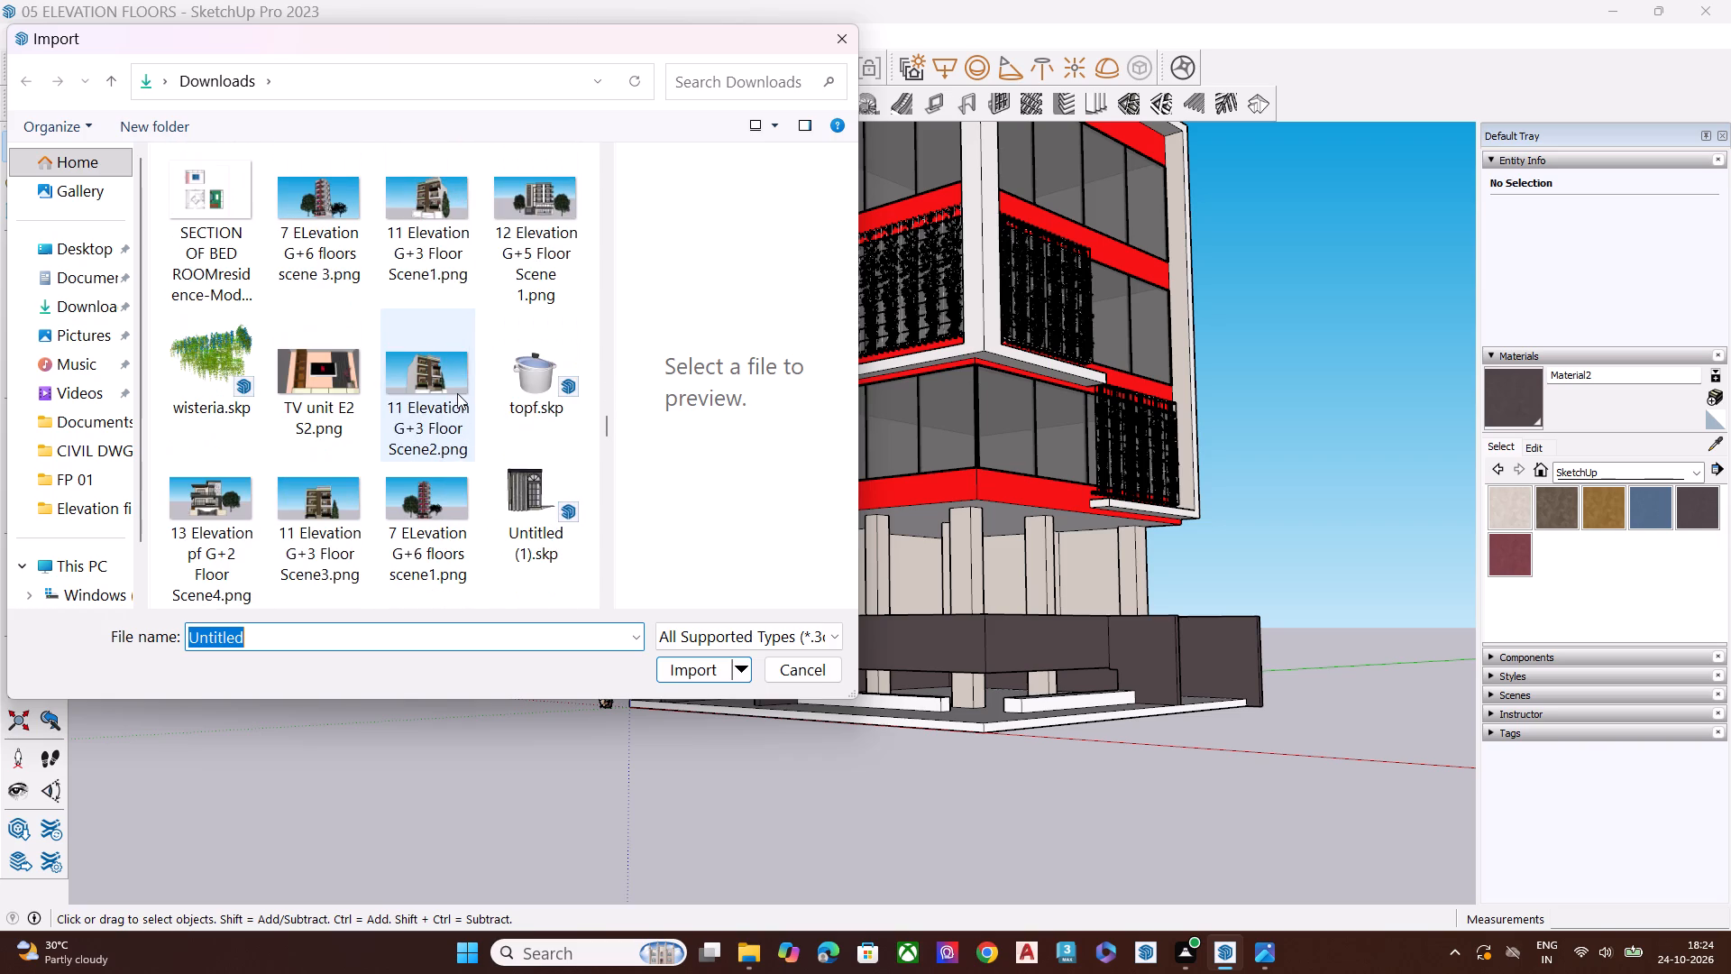
pyautogui.scroll(-1, 457, 393)
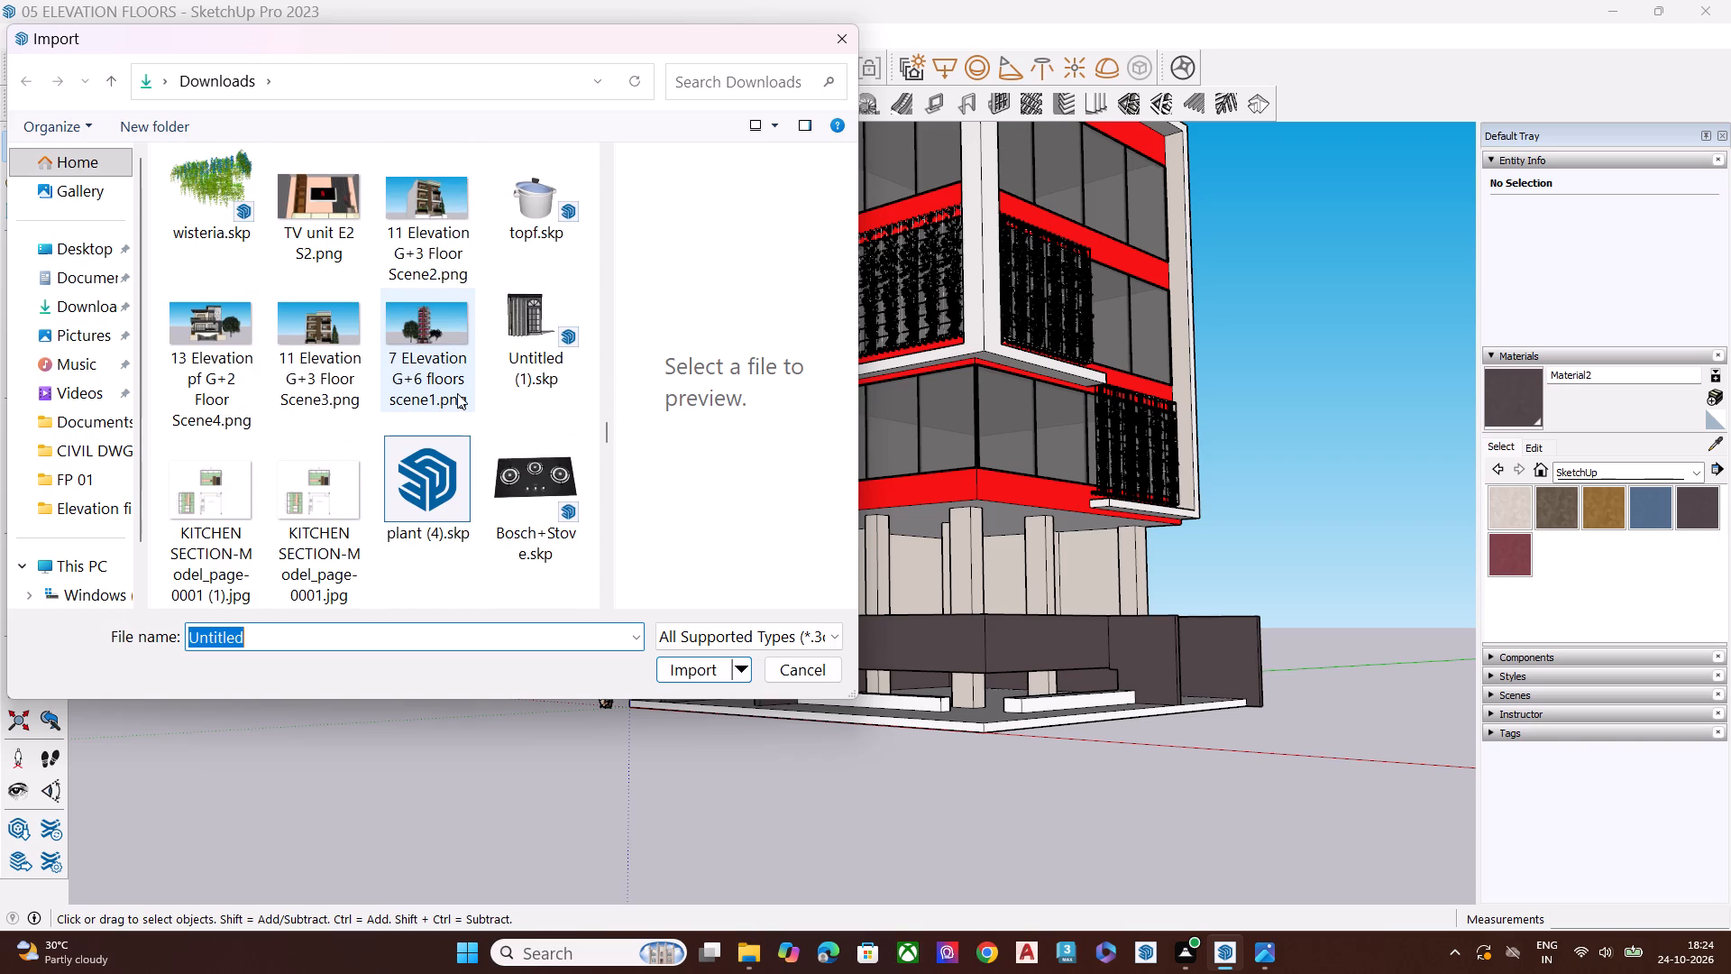
pyautogui.scroll(-1, 462, 427)
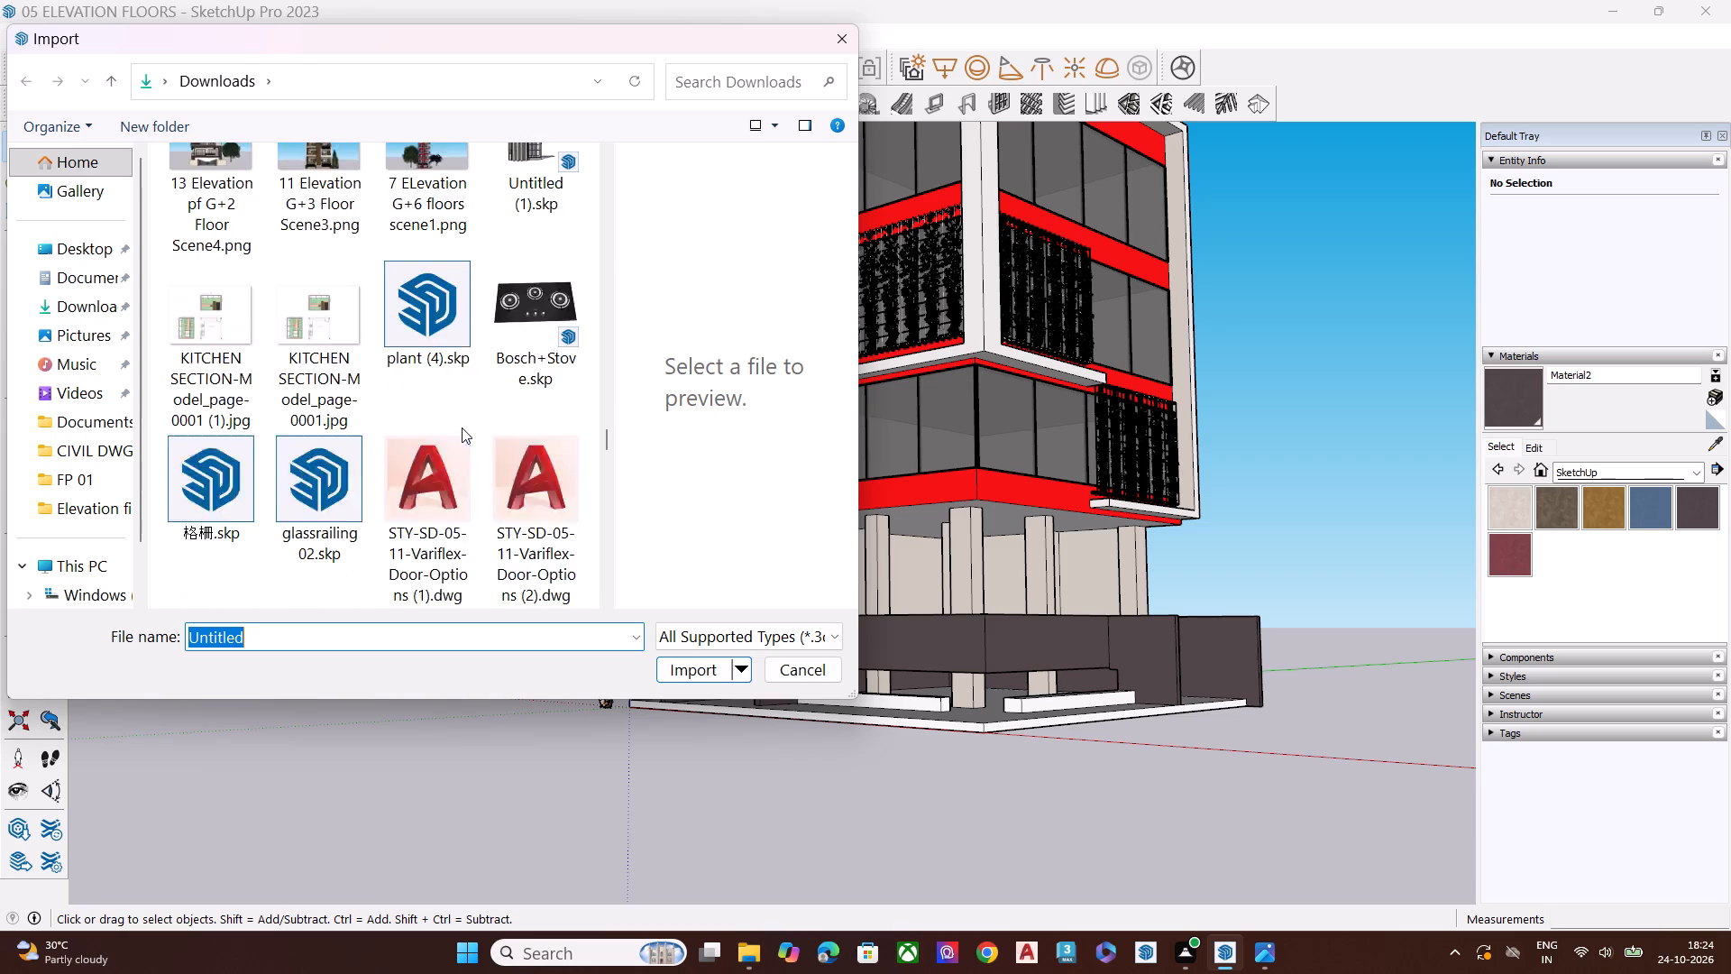
pyautogui.scroll(-2, 462, 427)
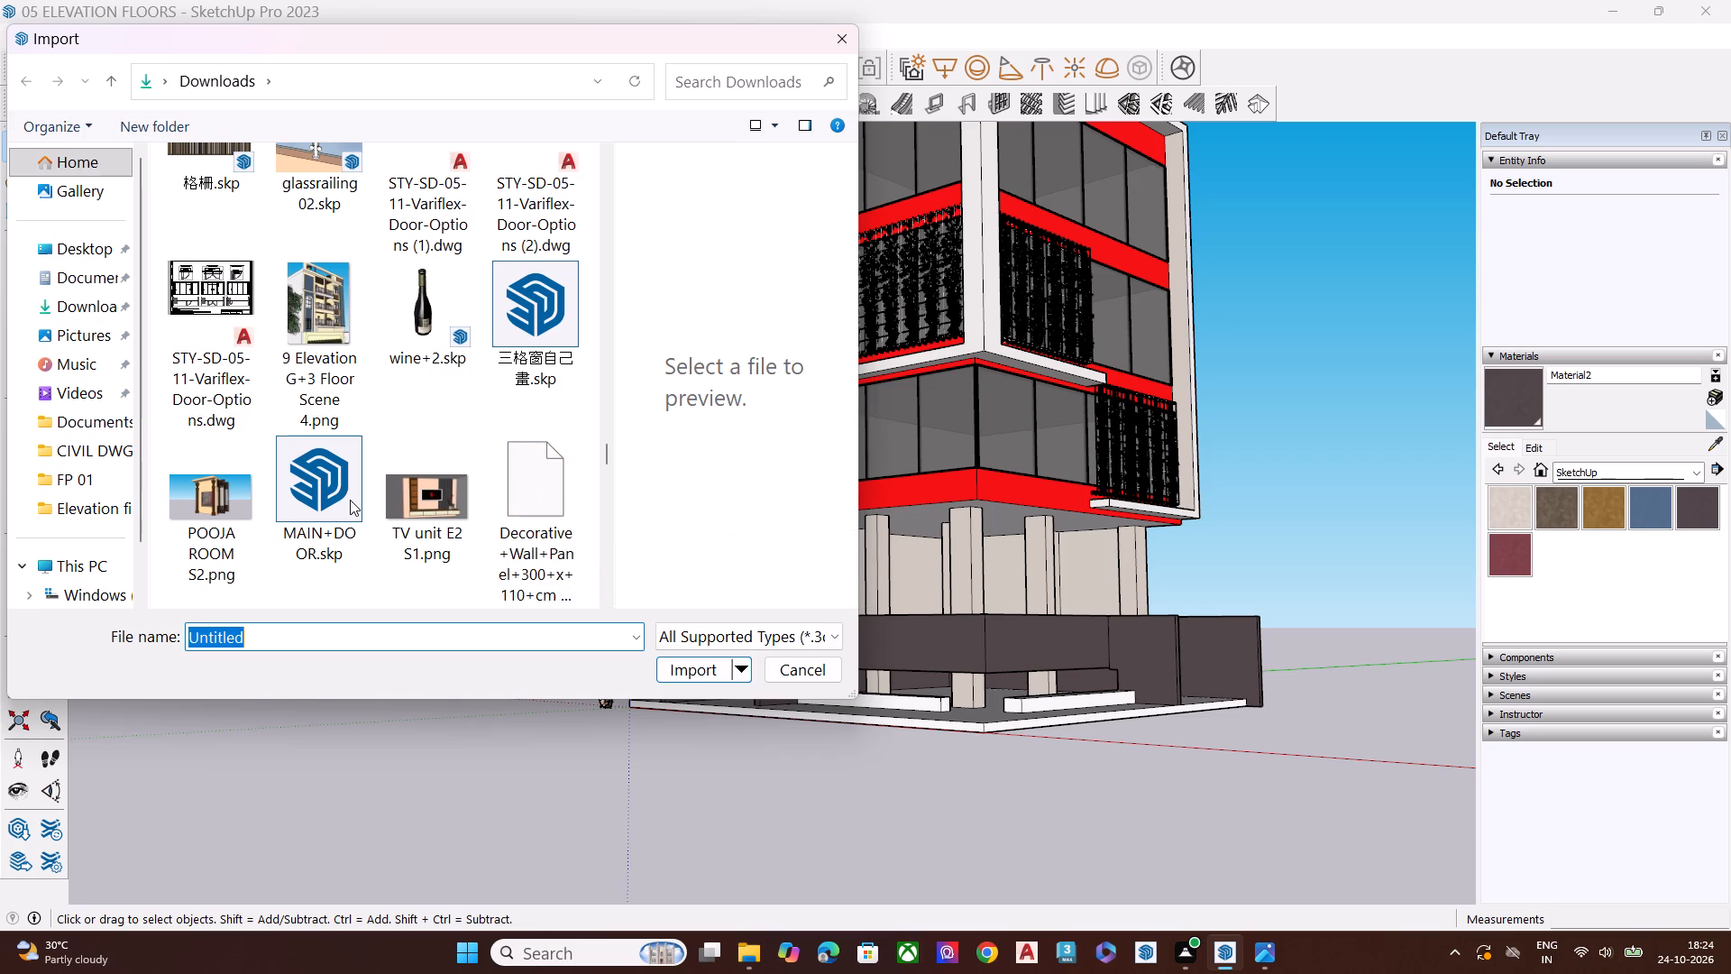
pyautogui.scroll(-2, 350, 500)
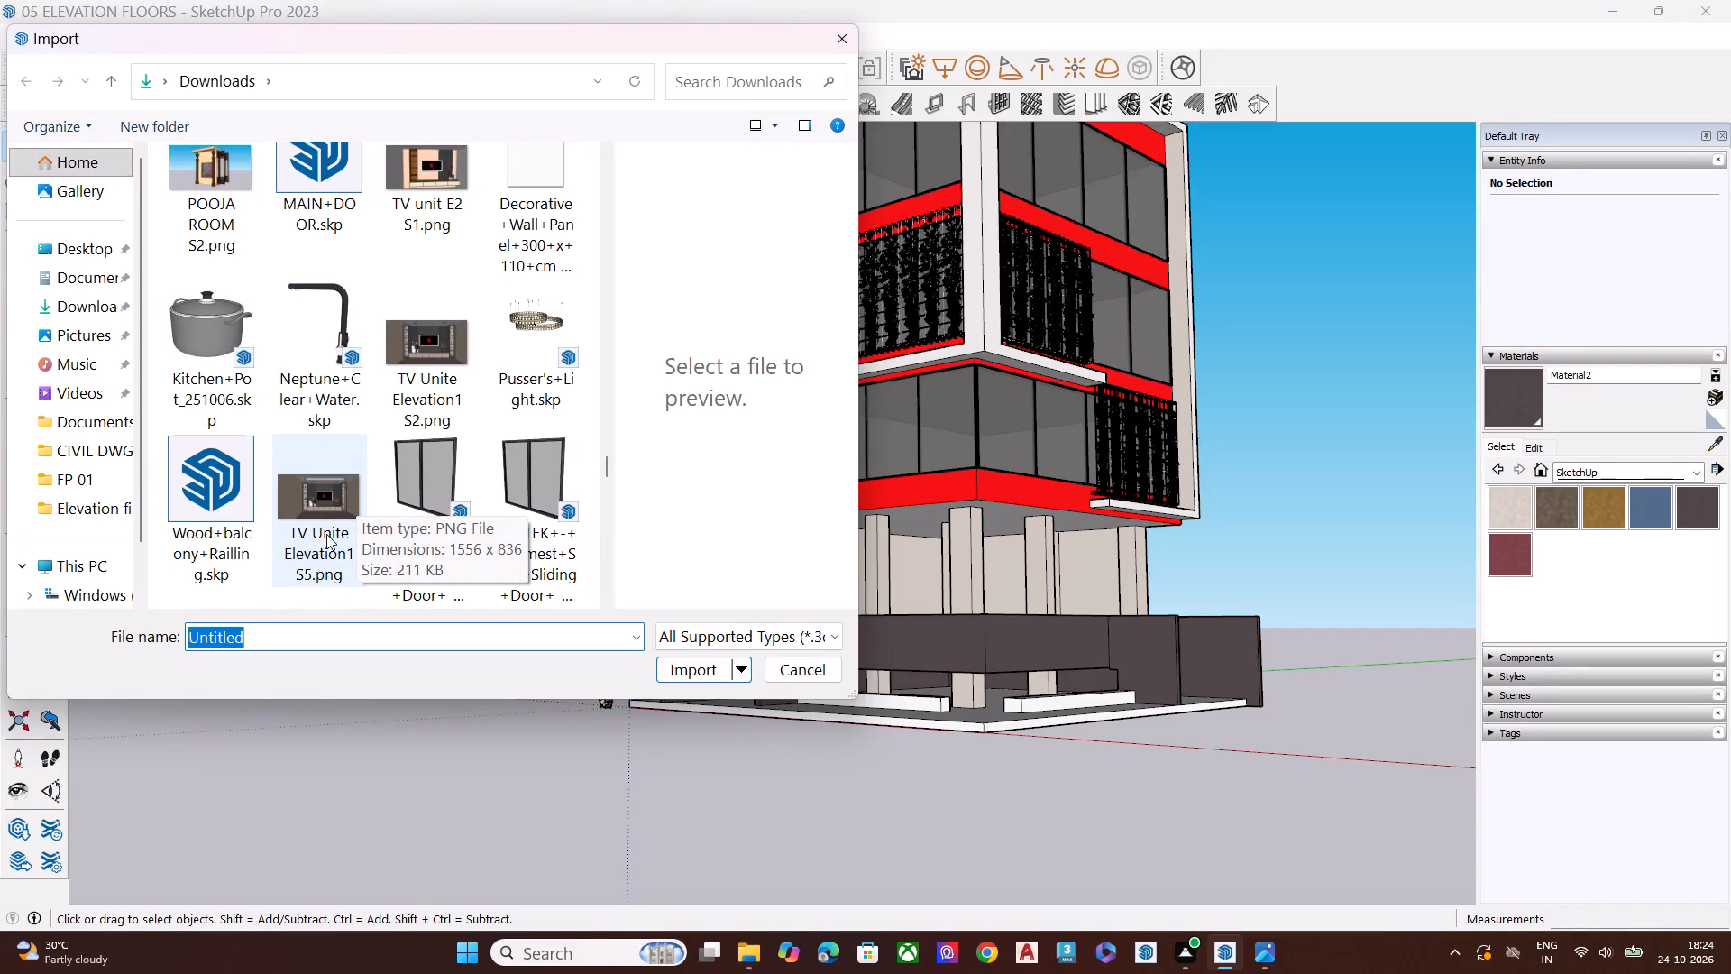
pyautogui.scroll(-2, 333, 531)
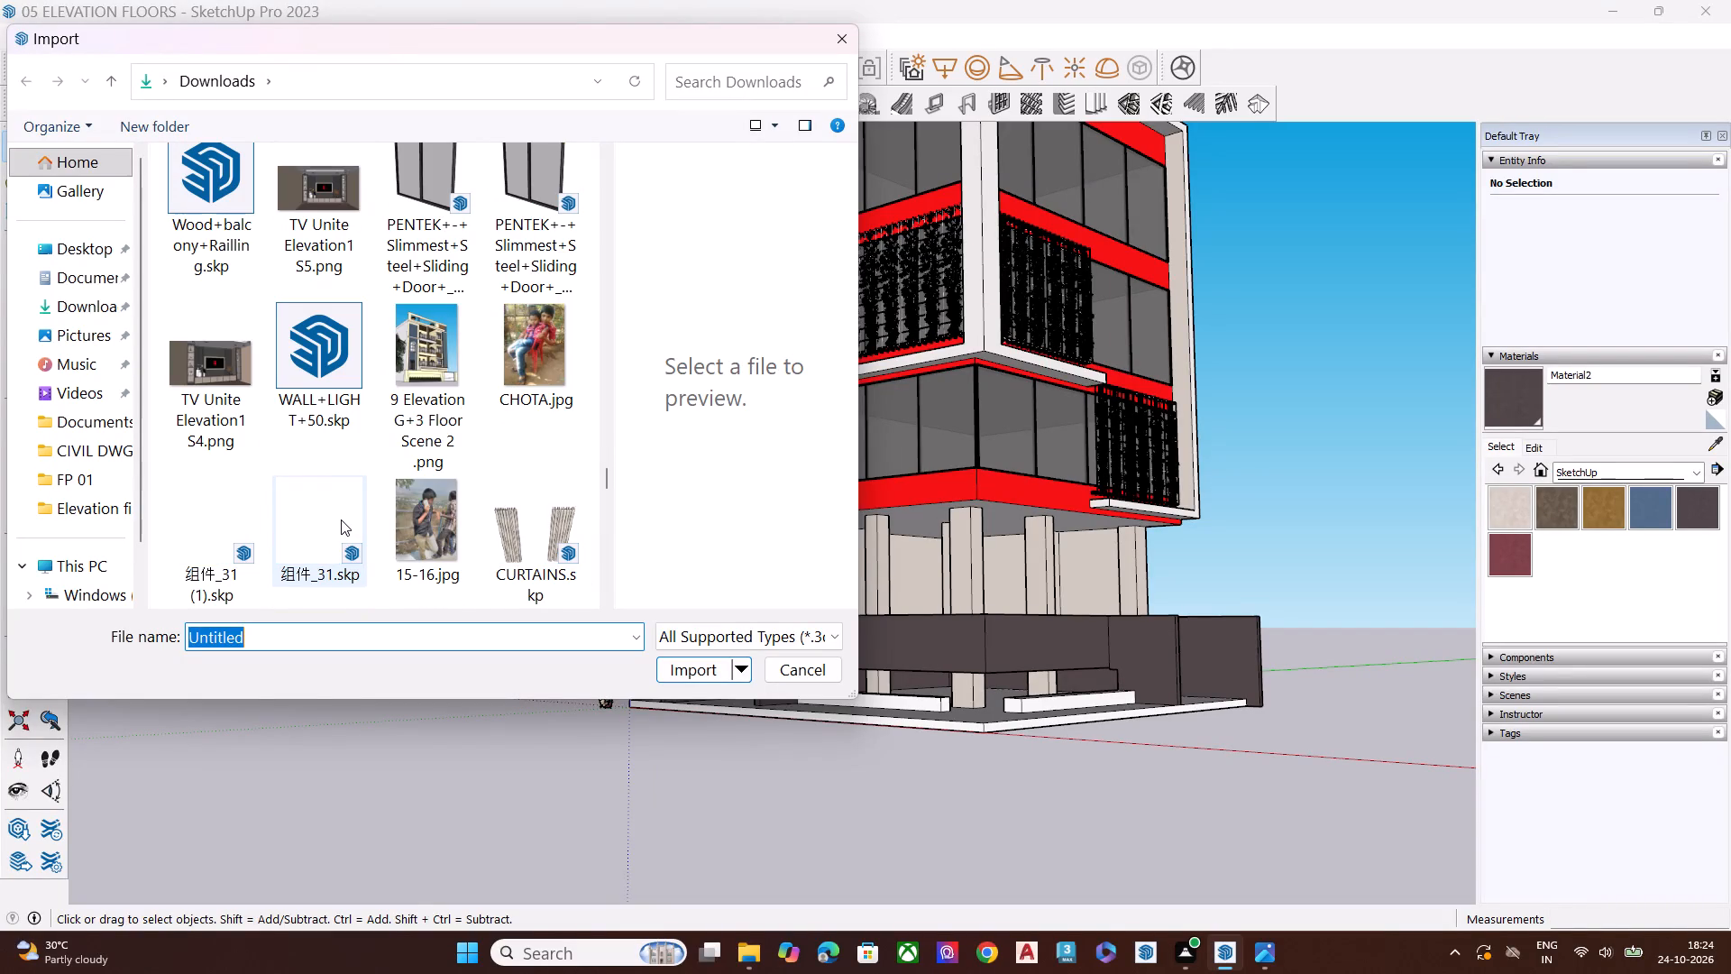
pyautogui.scroll(-1, 342, 519)
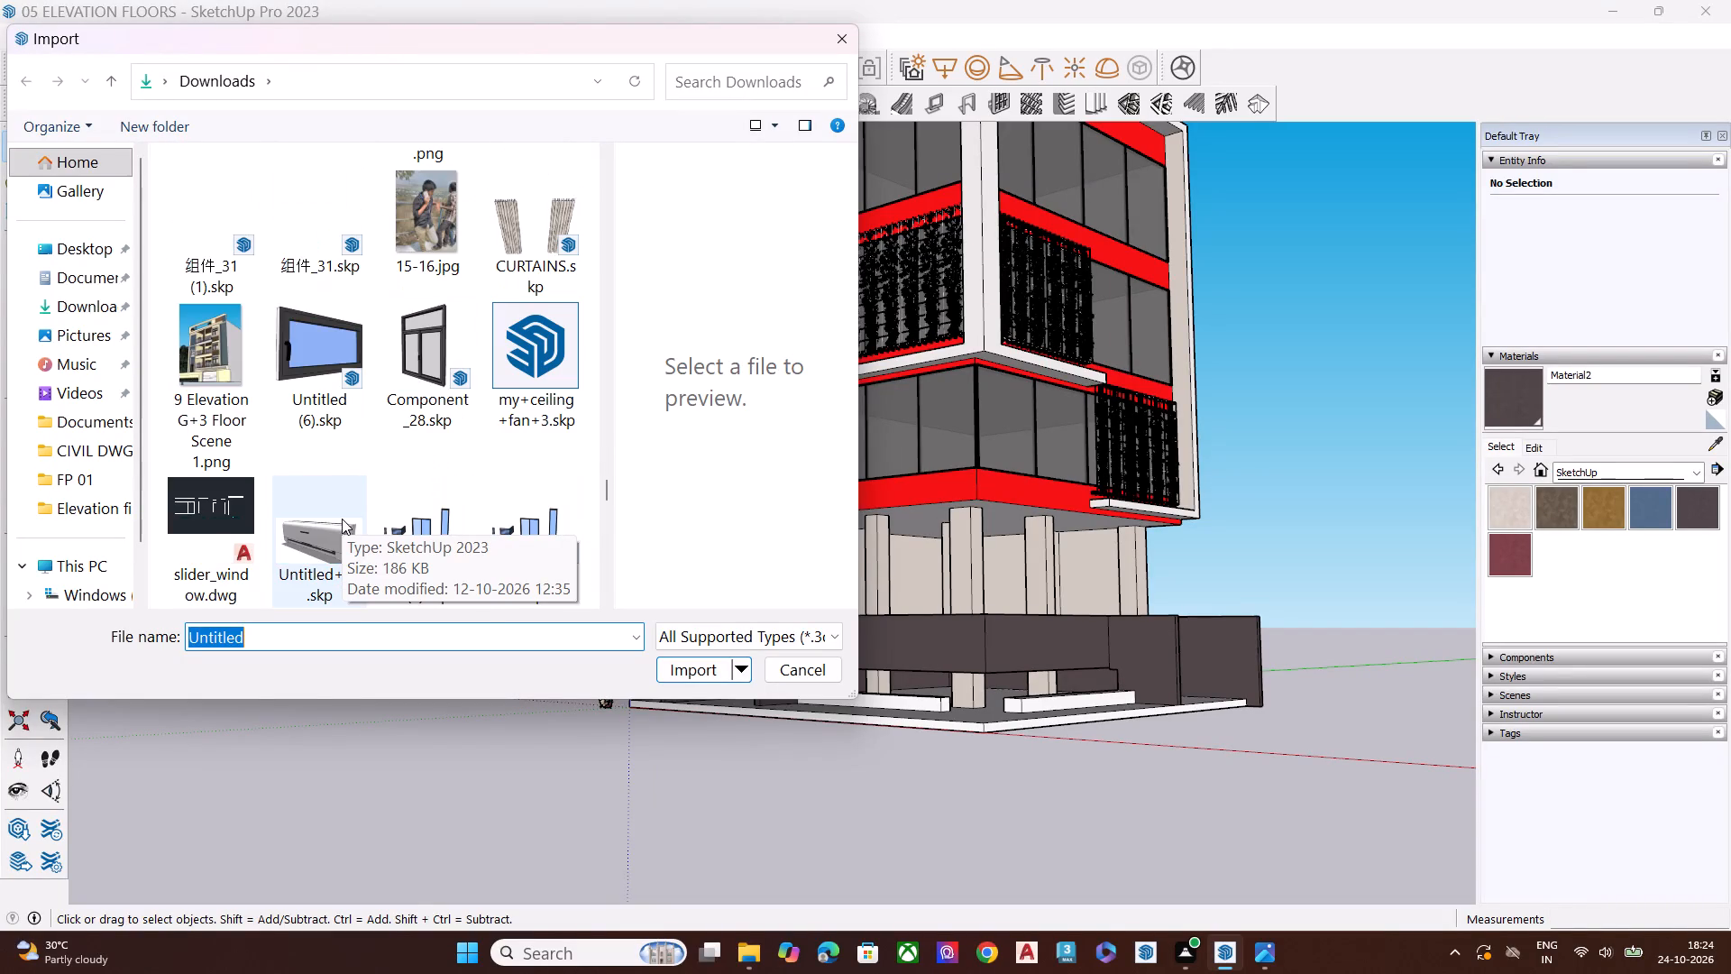
pyautogui.scroll(-1, 342, 519)
pyautogui.scroll(-1, 263, 541)
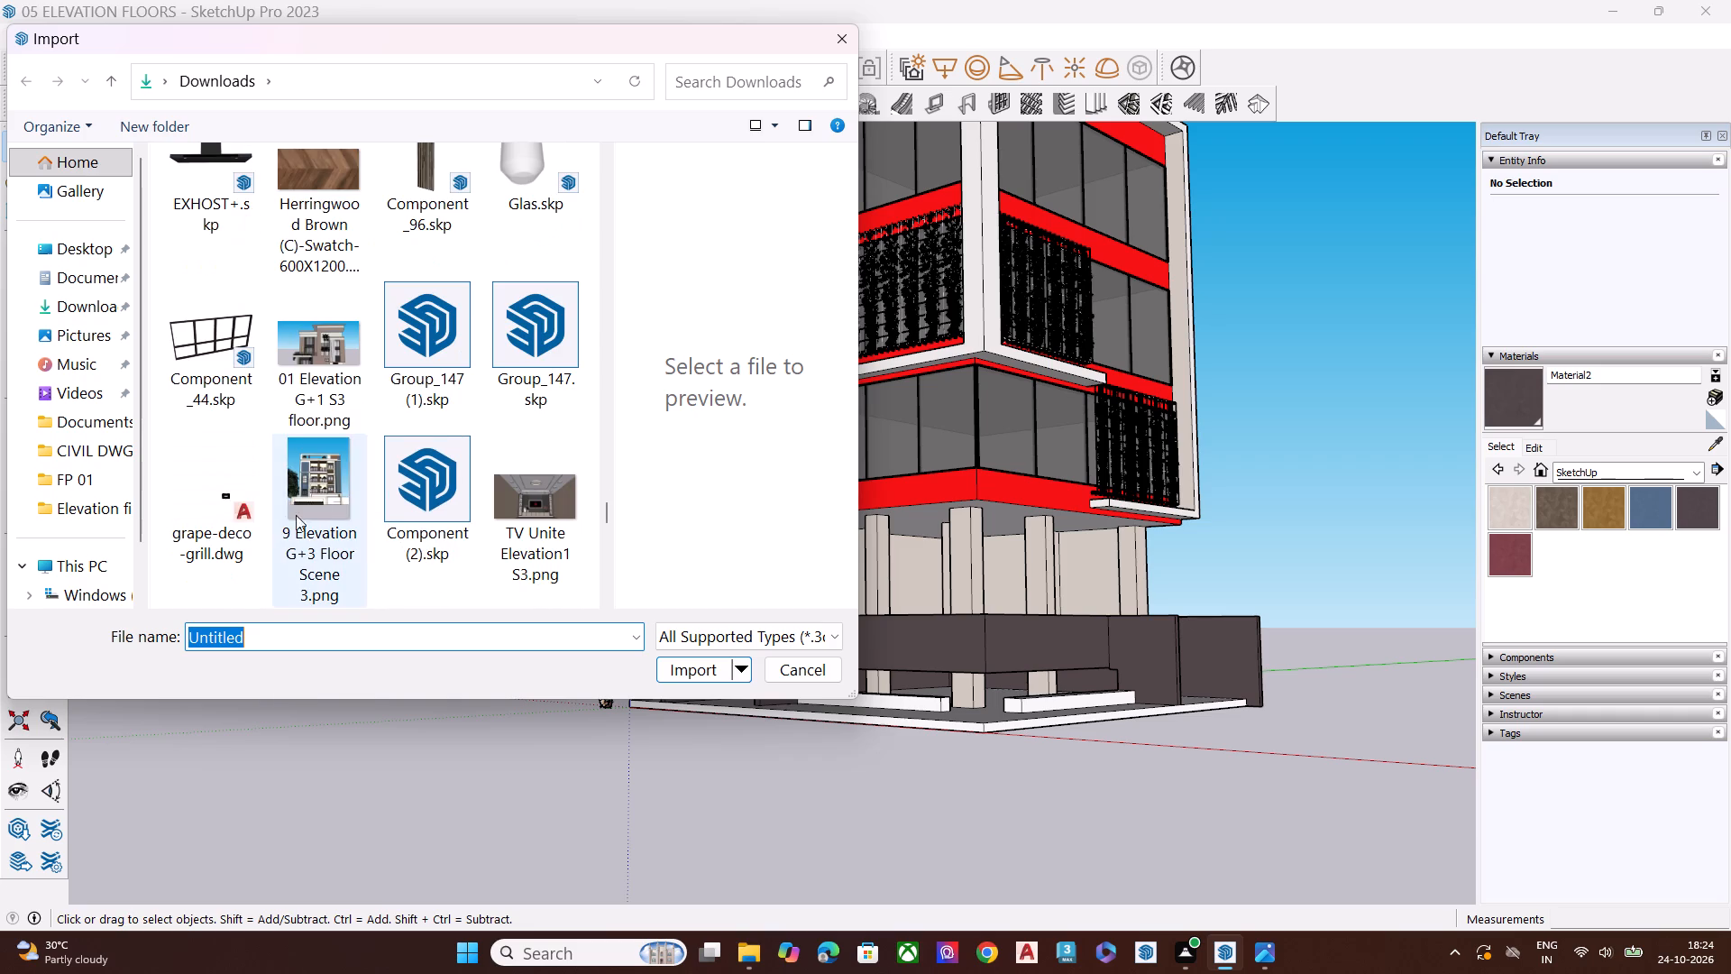
pyautogui.scroll(-1, 444, 480)
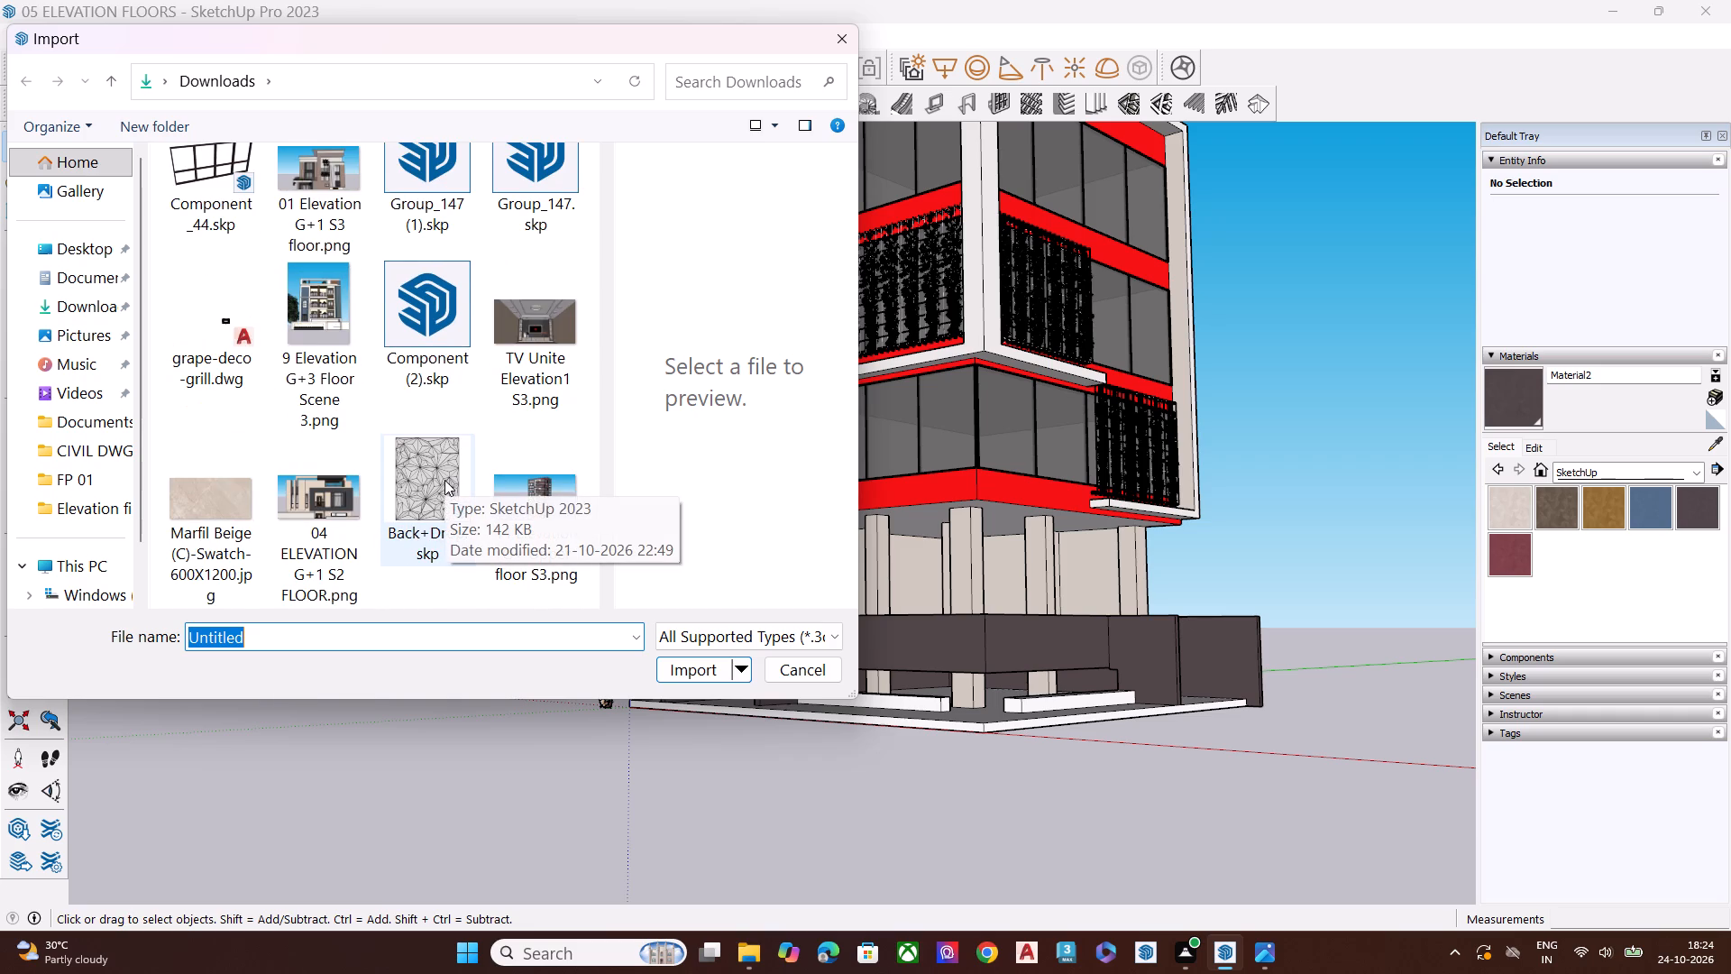
pyautogui.scroll(-2, 444, 480)
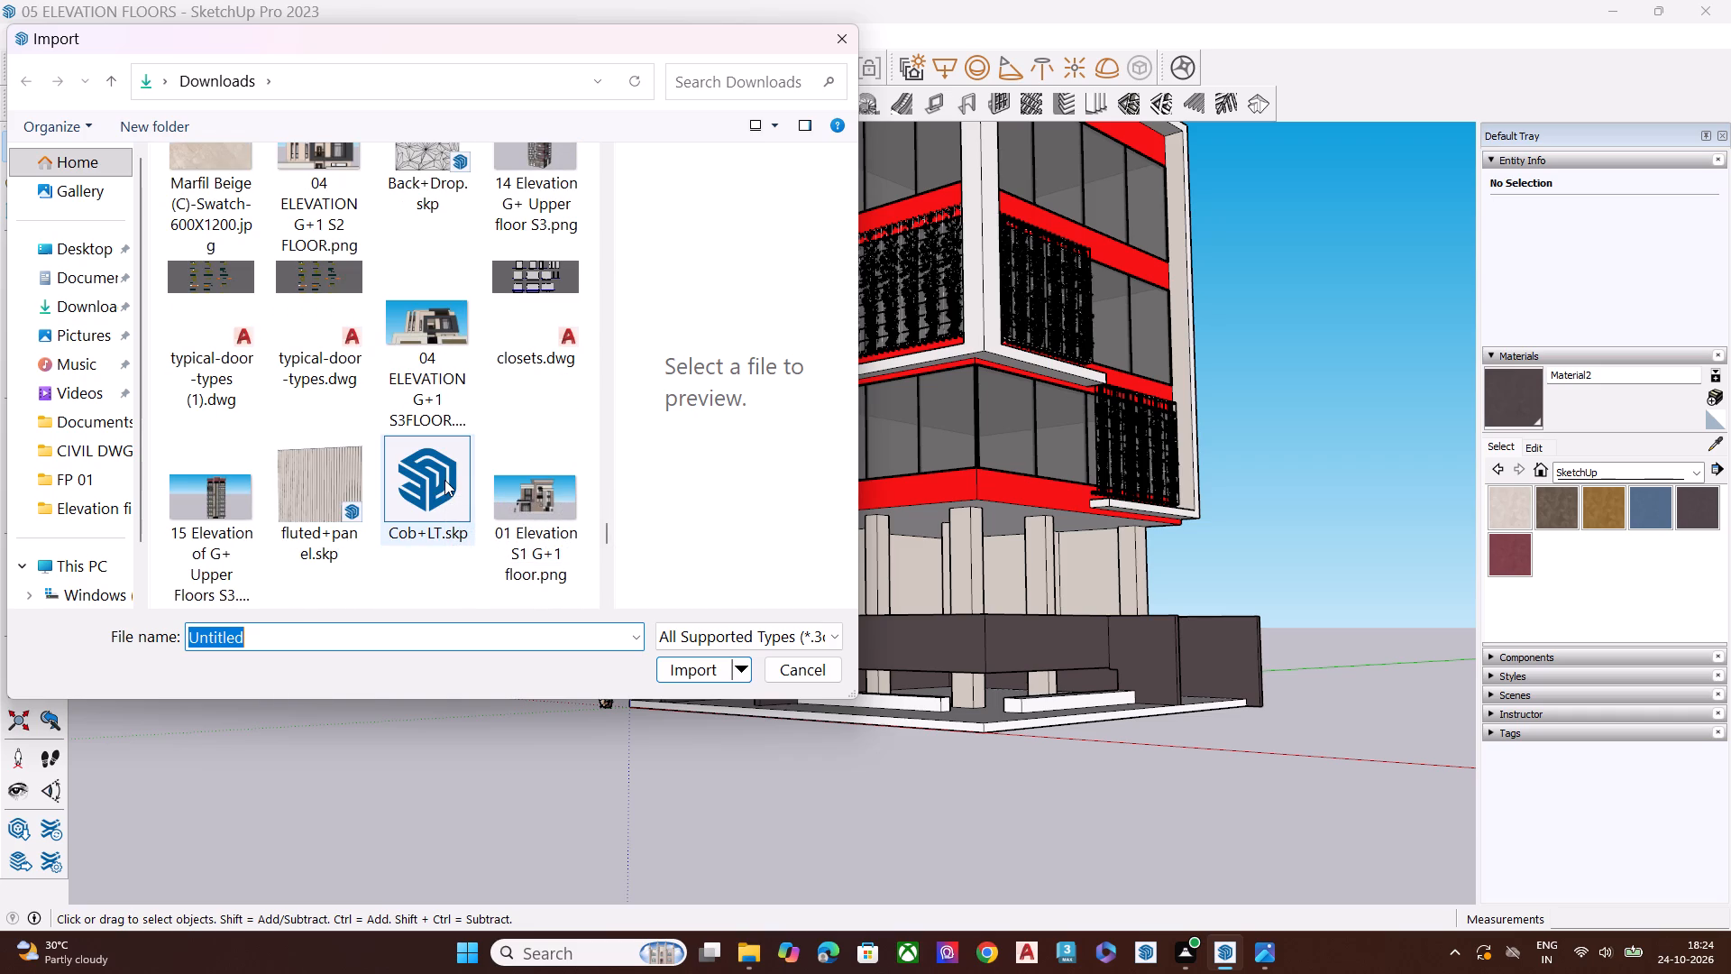
pyautogui.scroll(-2, 444, 480)
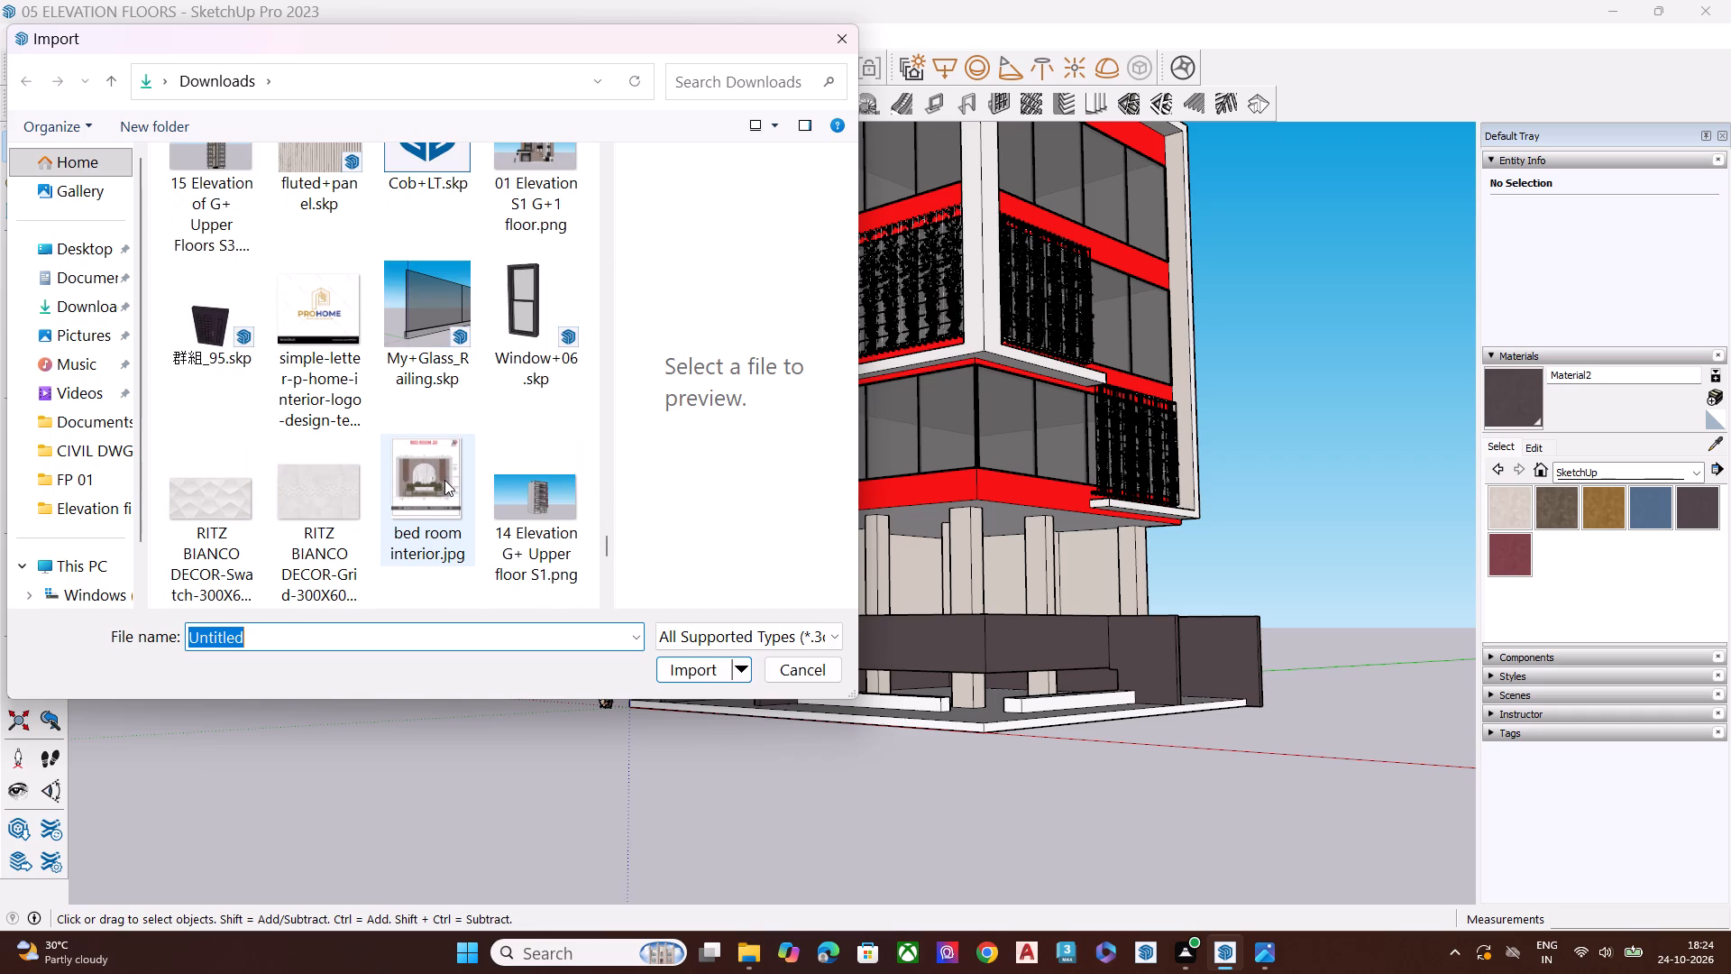
pyautogui.scroll(-3, 444, 480)
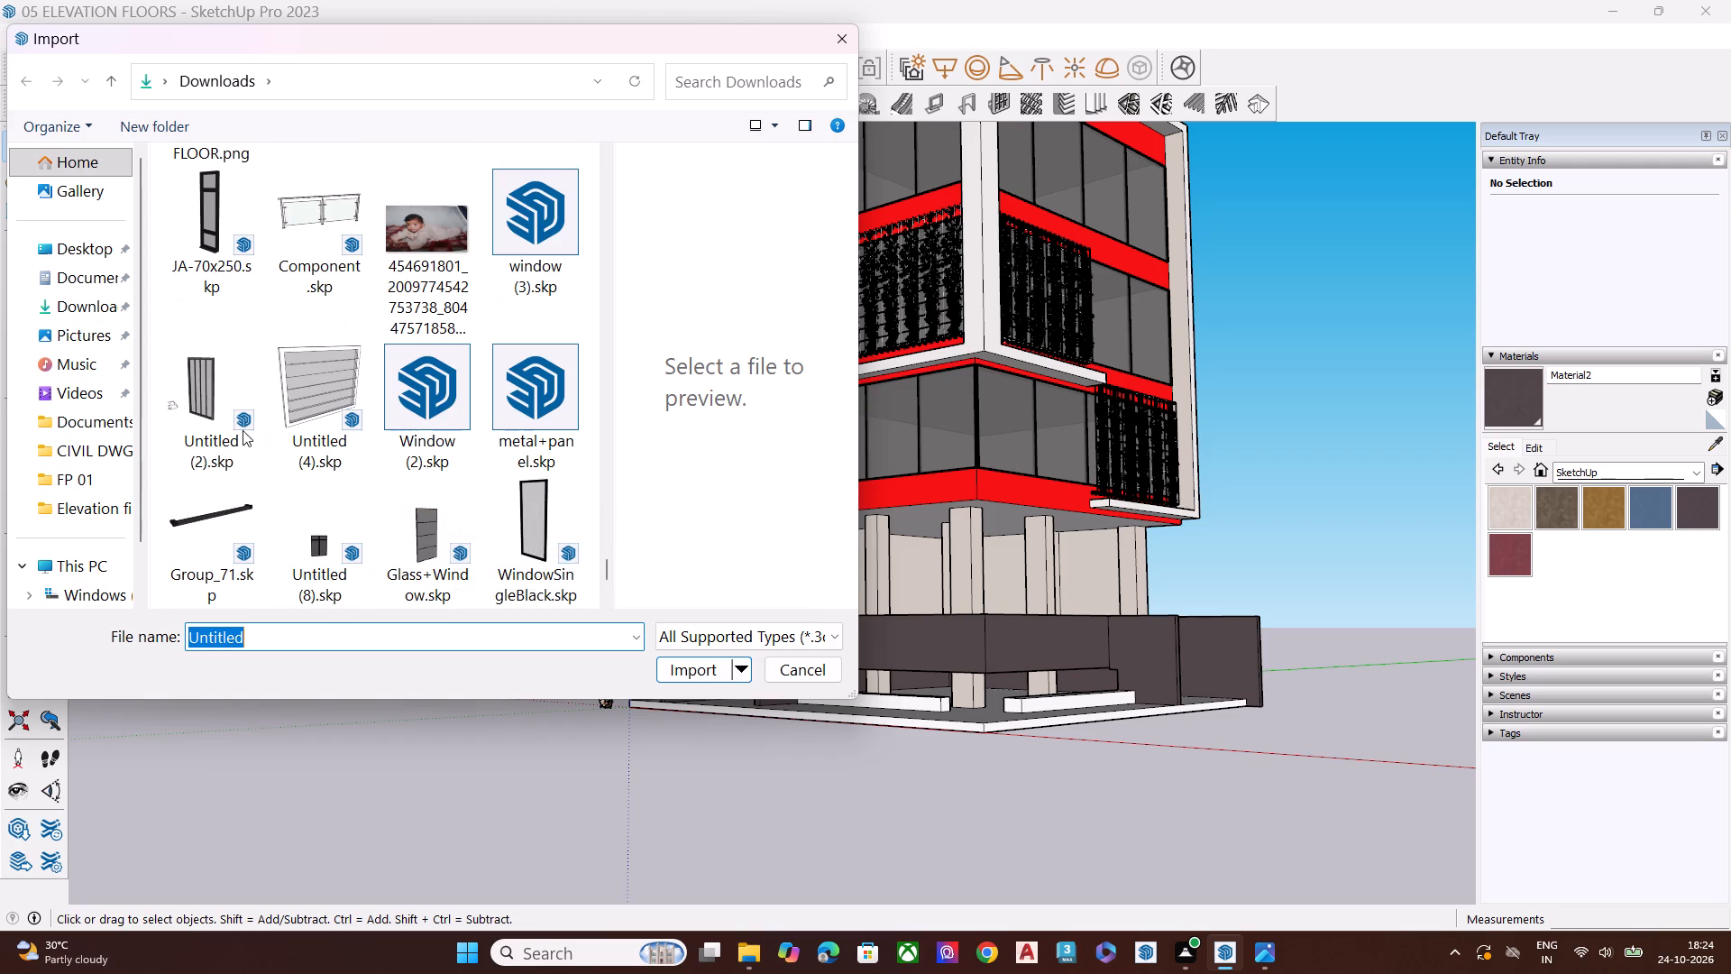
# Import the Glass+Window.skp model from Downloads and place it on the ground in front of the building, near the standing figure.
pyautogui.click(218, 412)
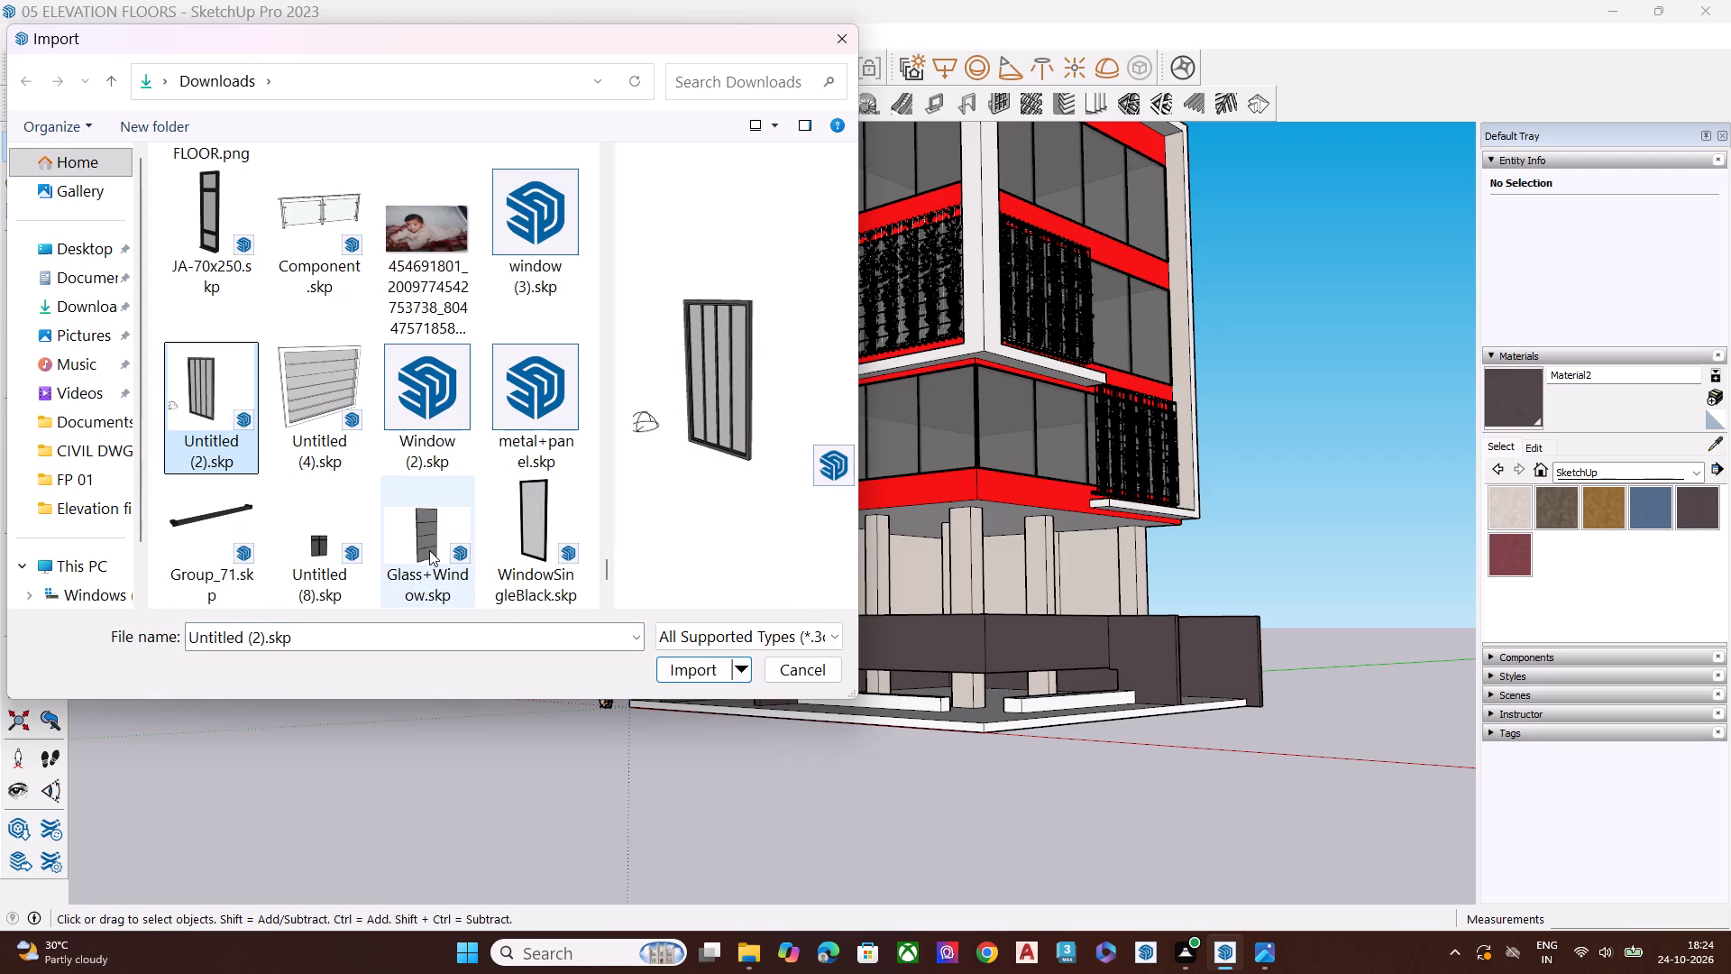
pyautogui.click(429, 550)
pyautogui.click(697, 673)
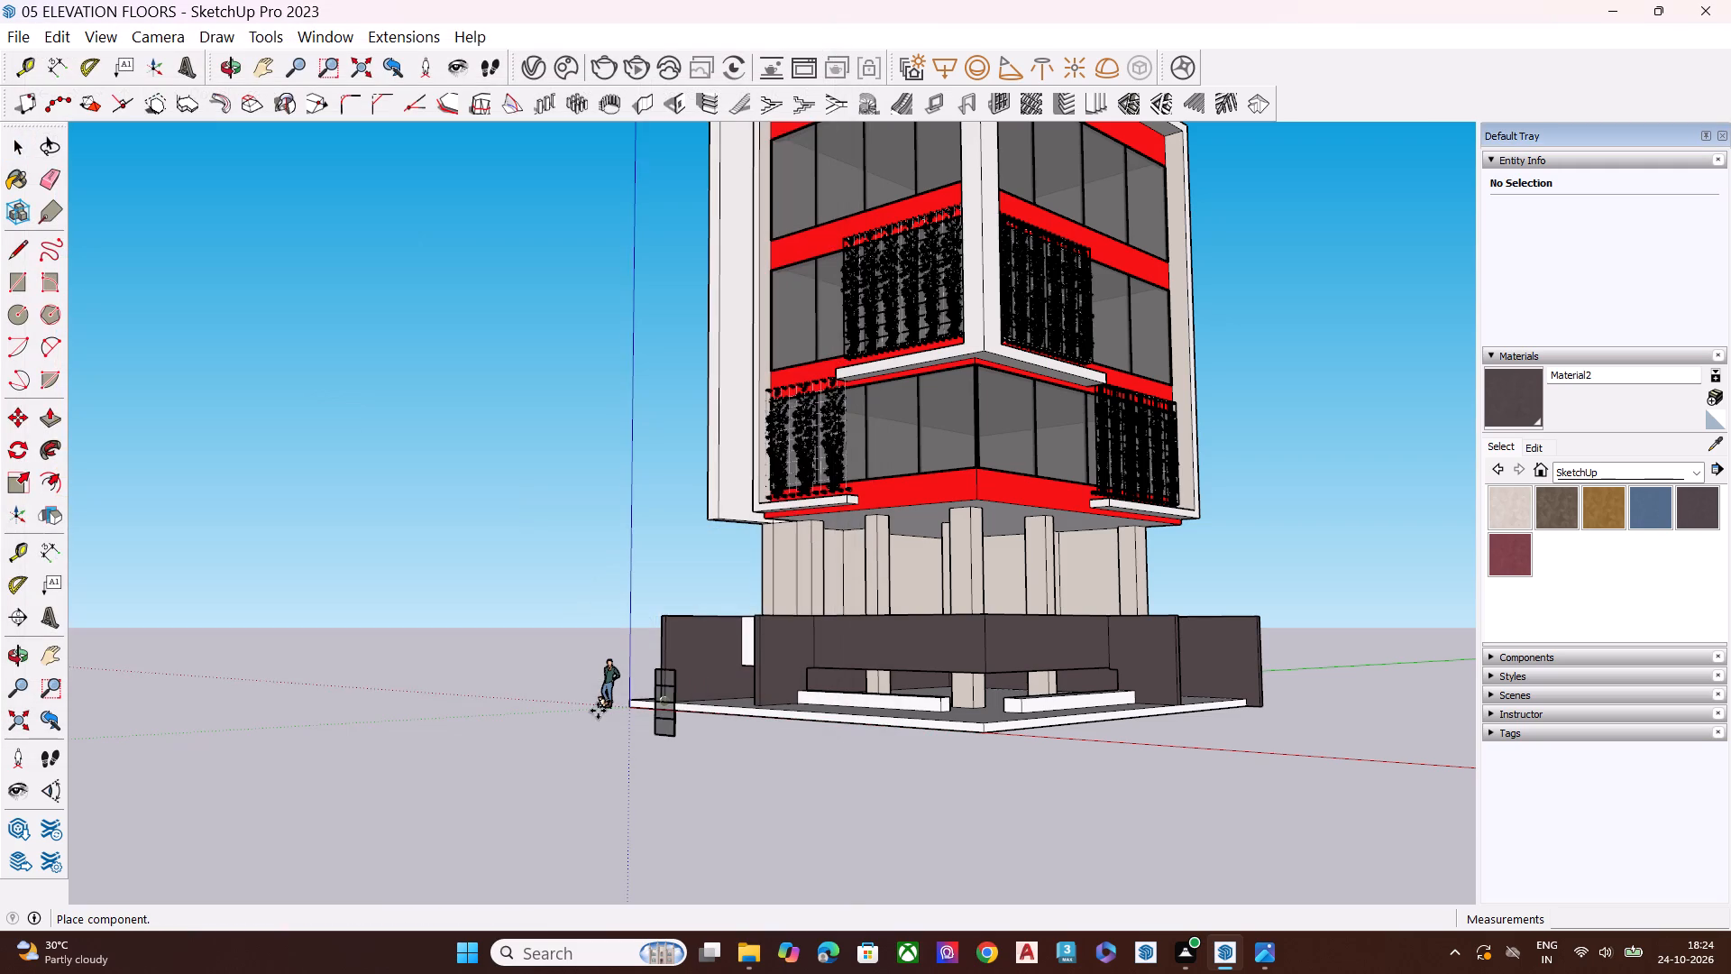
pyautogui.click(626, 749)
# Rotate the Glass+Window component 90 degrees about the green axis so its four panes stand side by side.
pyautogui.scroll(3, 659, 790)
pyautogui.scroll(-2, 659, 795)
pyautogui.scroll(3, 659, 795)
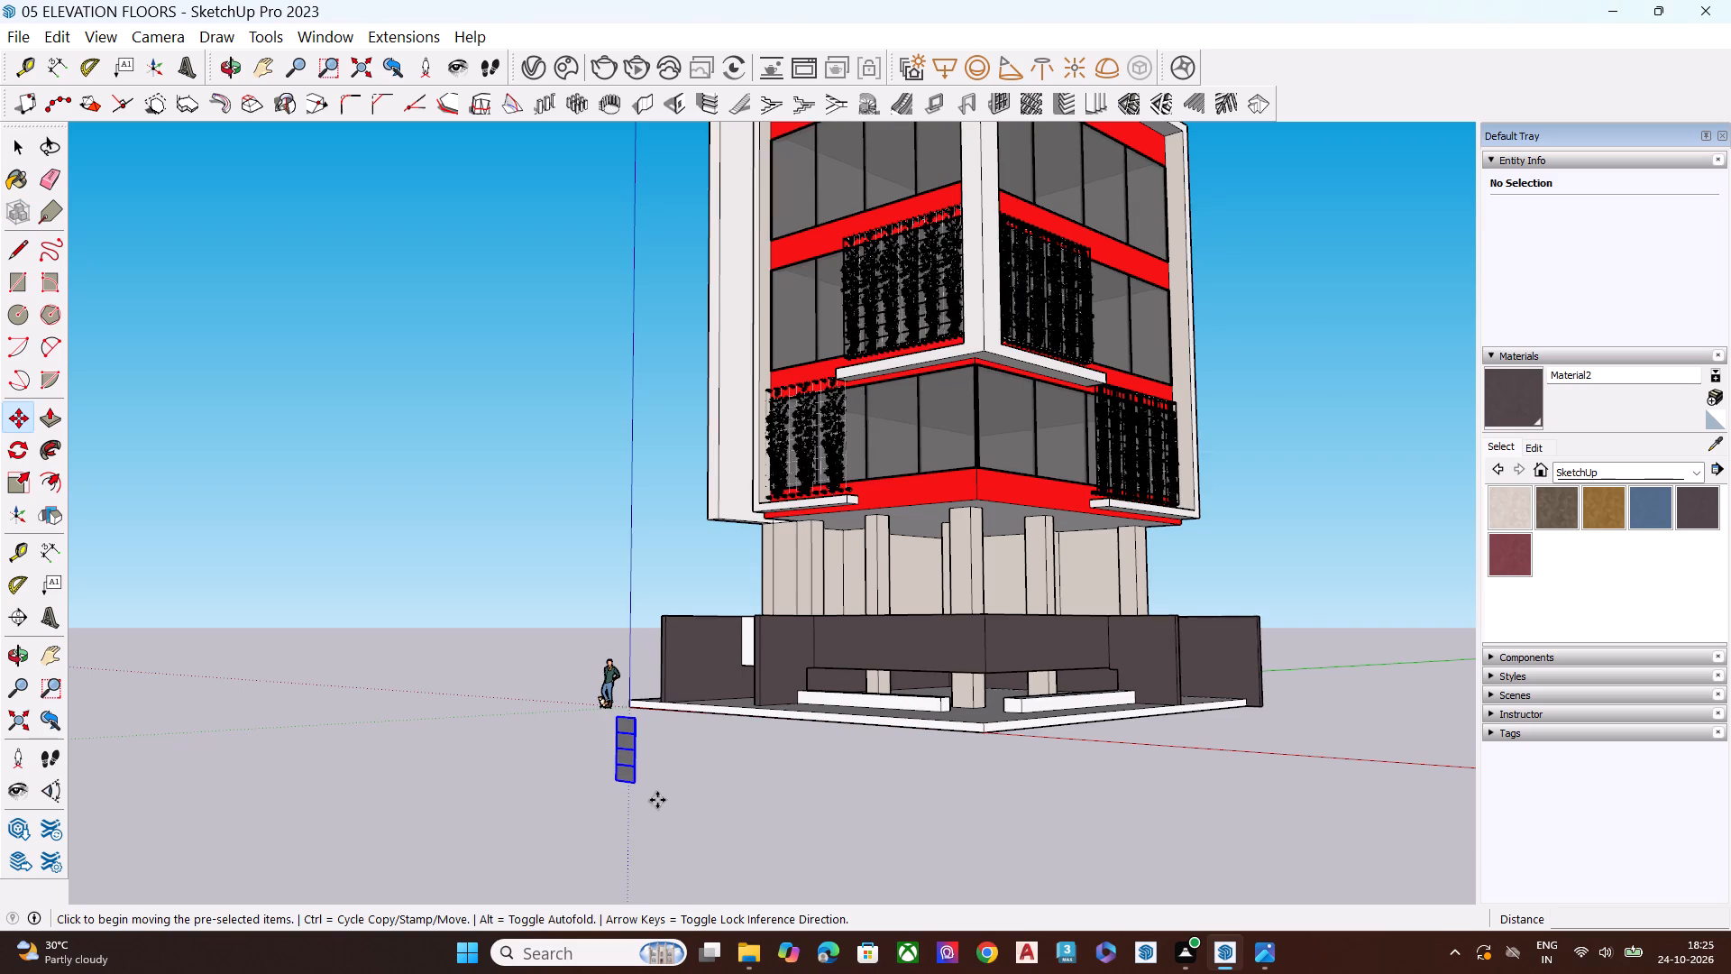
pyautogui.scroll(-1, 636, 813)
pyautogui.scroll(9, 634, 814)
pyautogui.moveTo(628, 818); pyautogui.dragTo(763, 842, button='middle')
pyautogui.scroll(2, 716, 854)
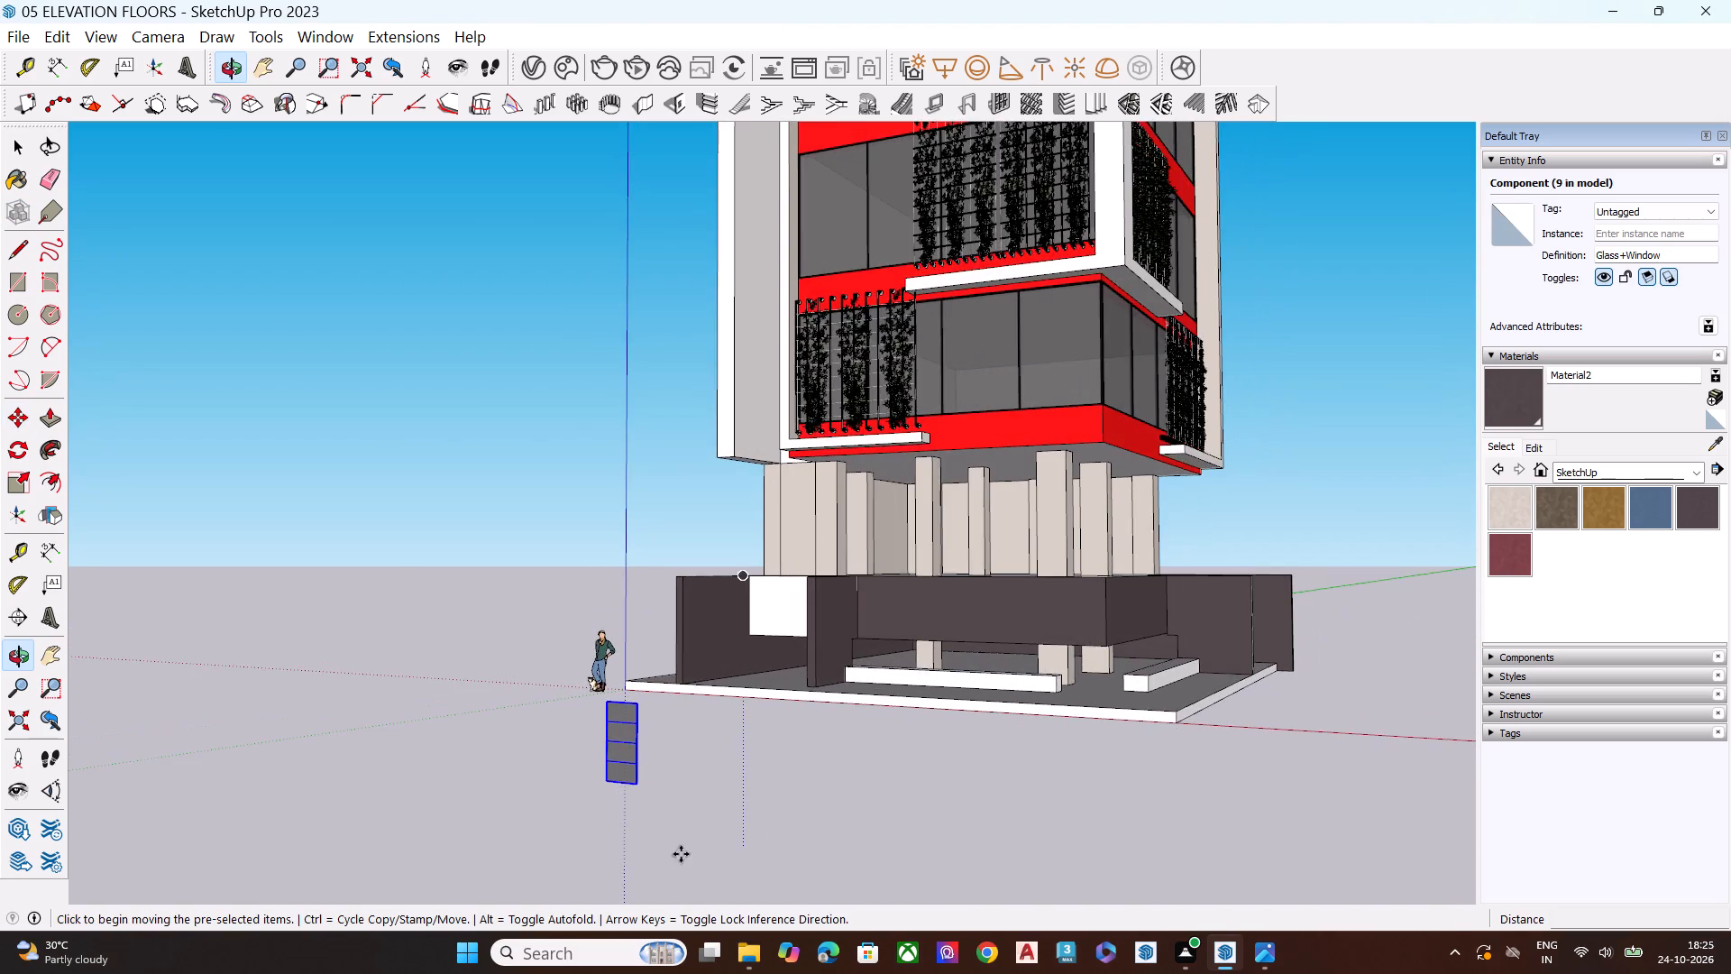
pyautogui.scroll(8, 681, 854)
pyautogui.scroll(-2, 627, 840)
pyautogui.scroll(7, 627, 840)
pyautogui.press('space')
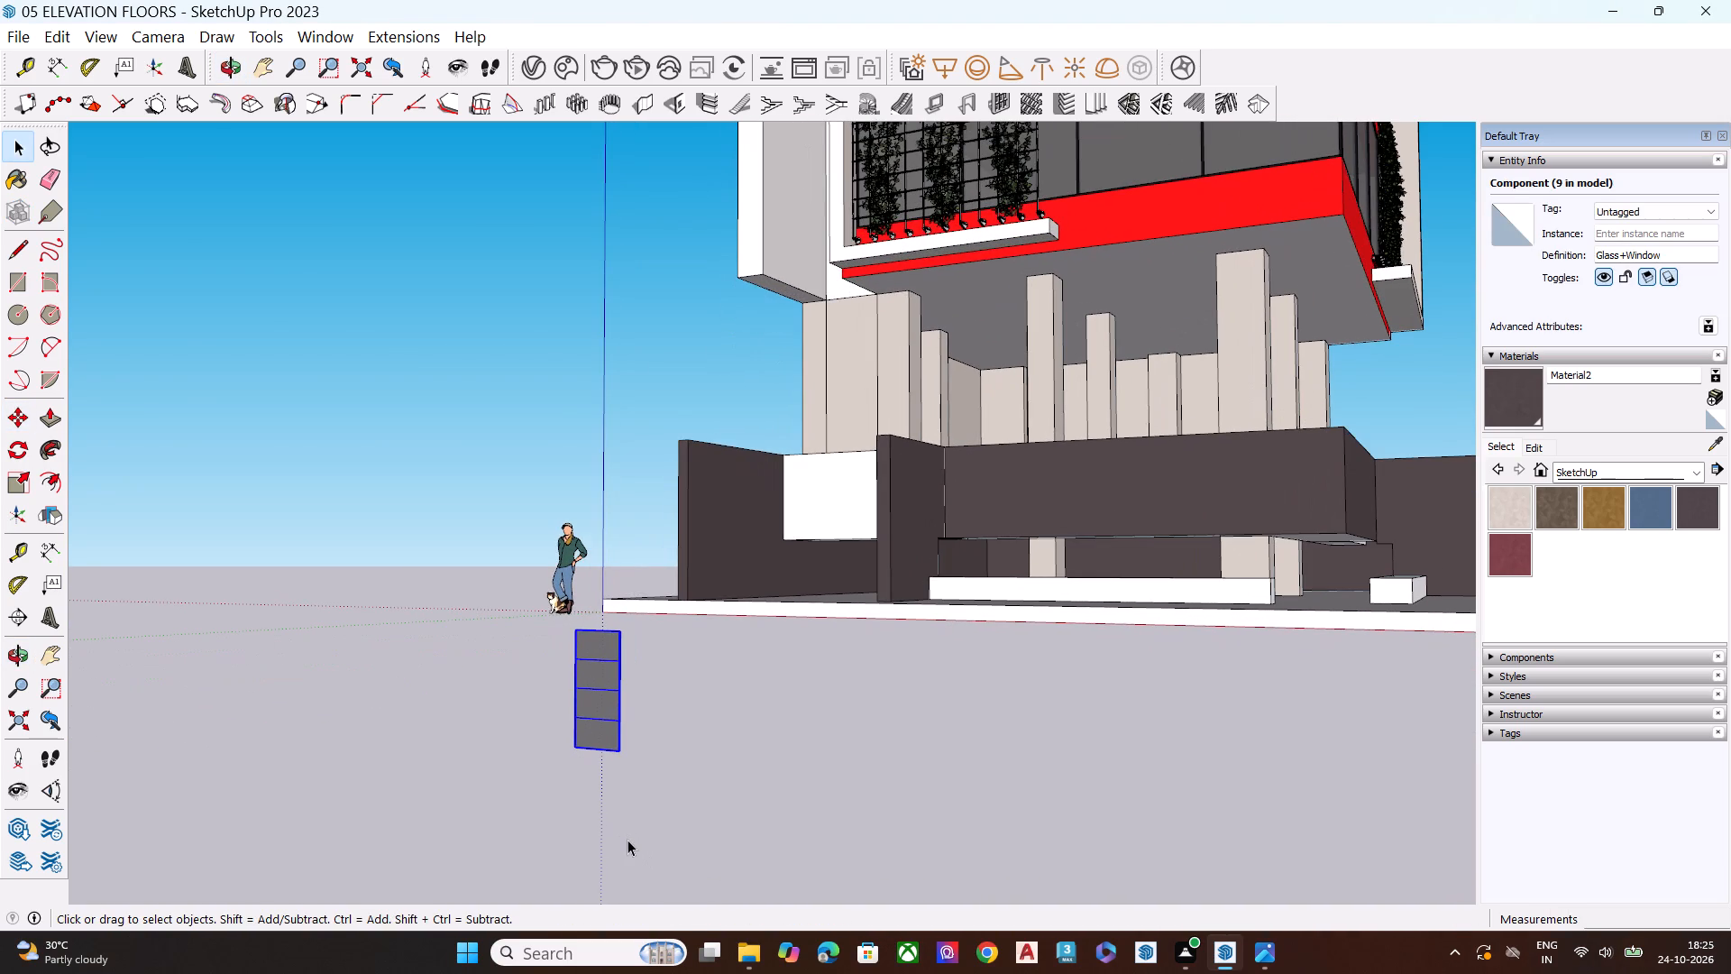
pyautogui.click(609, 729)
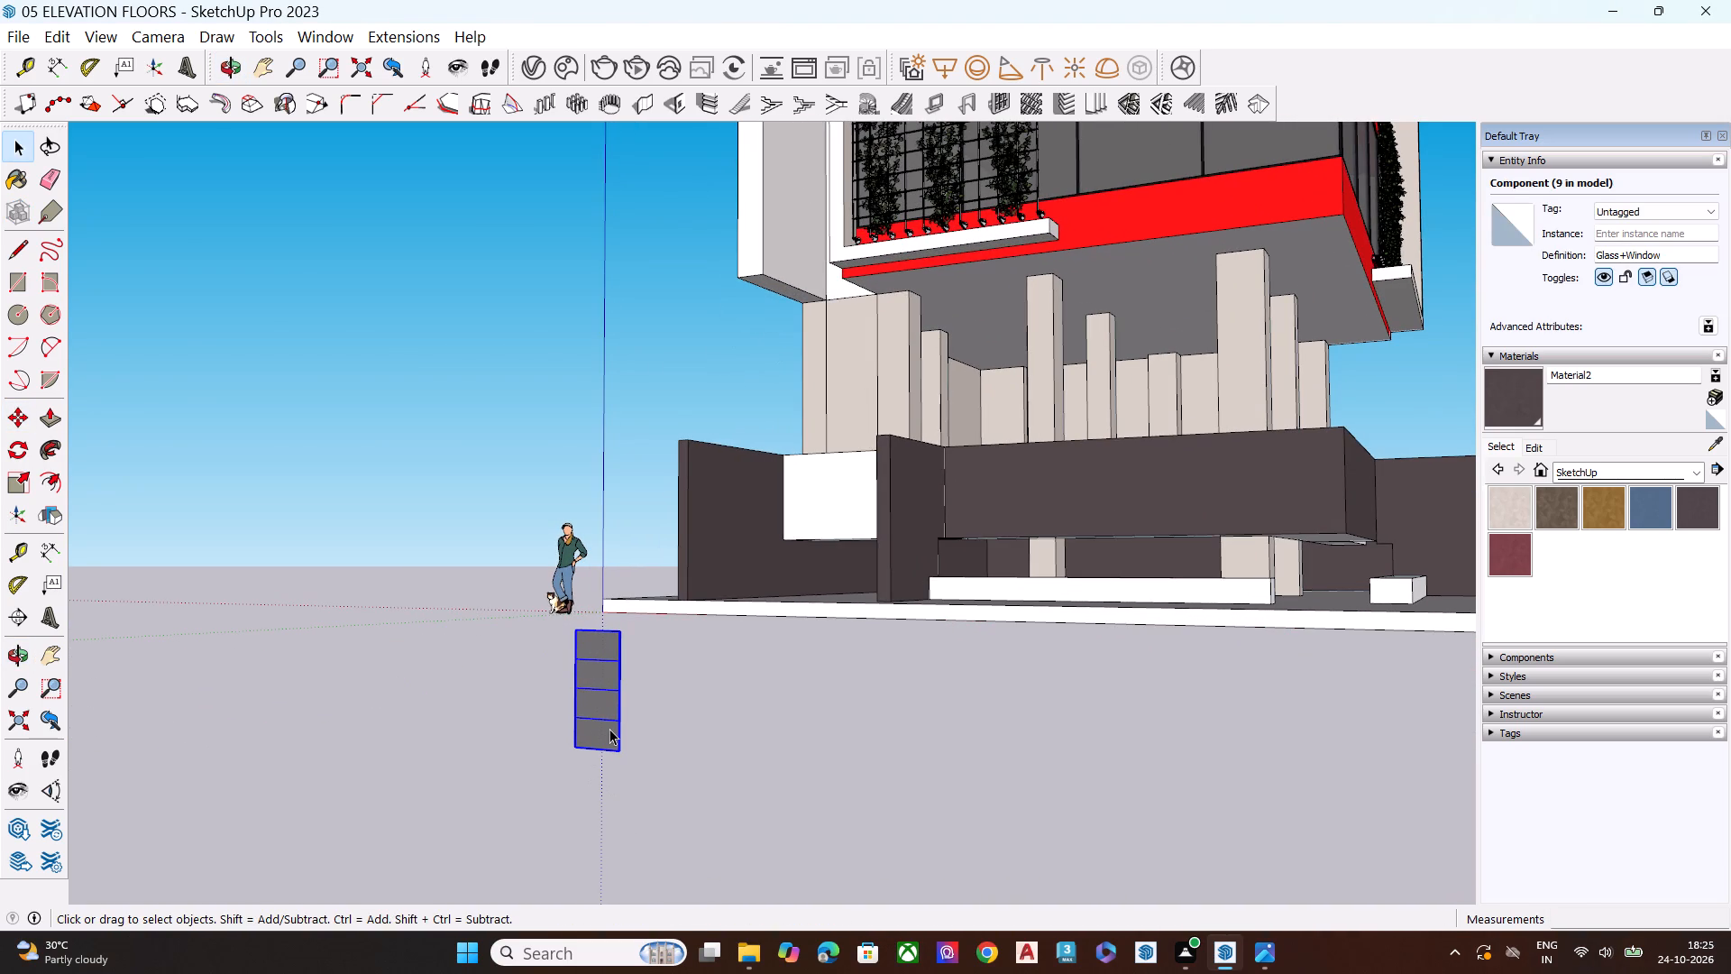
pyautogui.press('q')
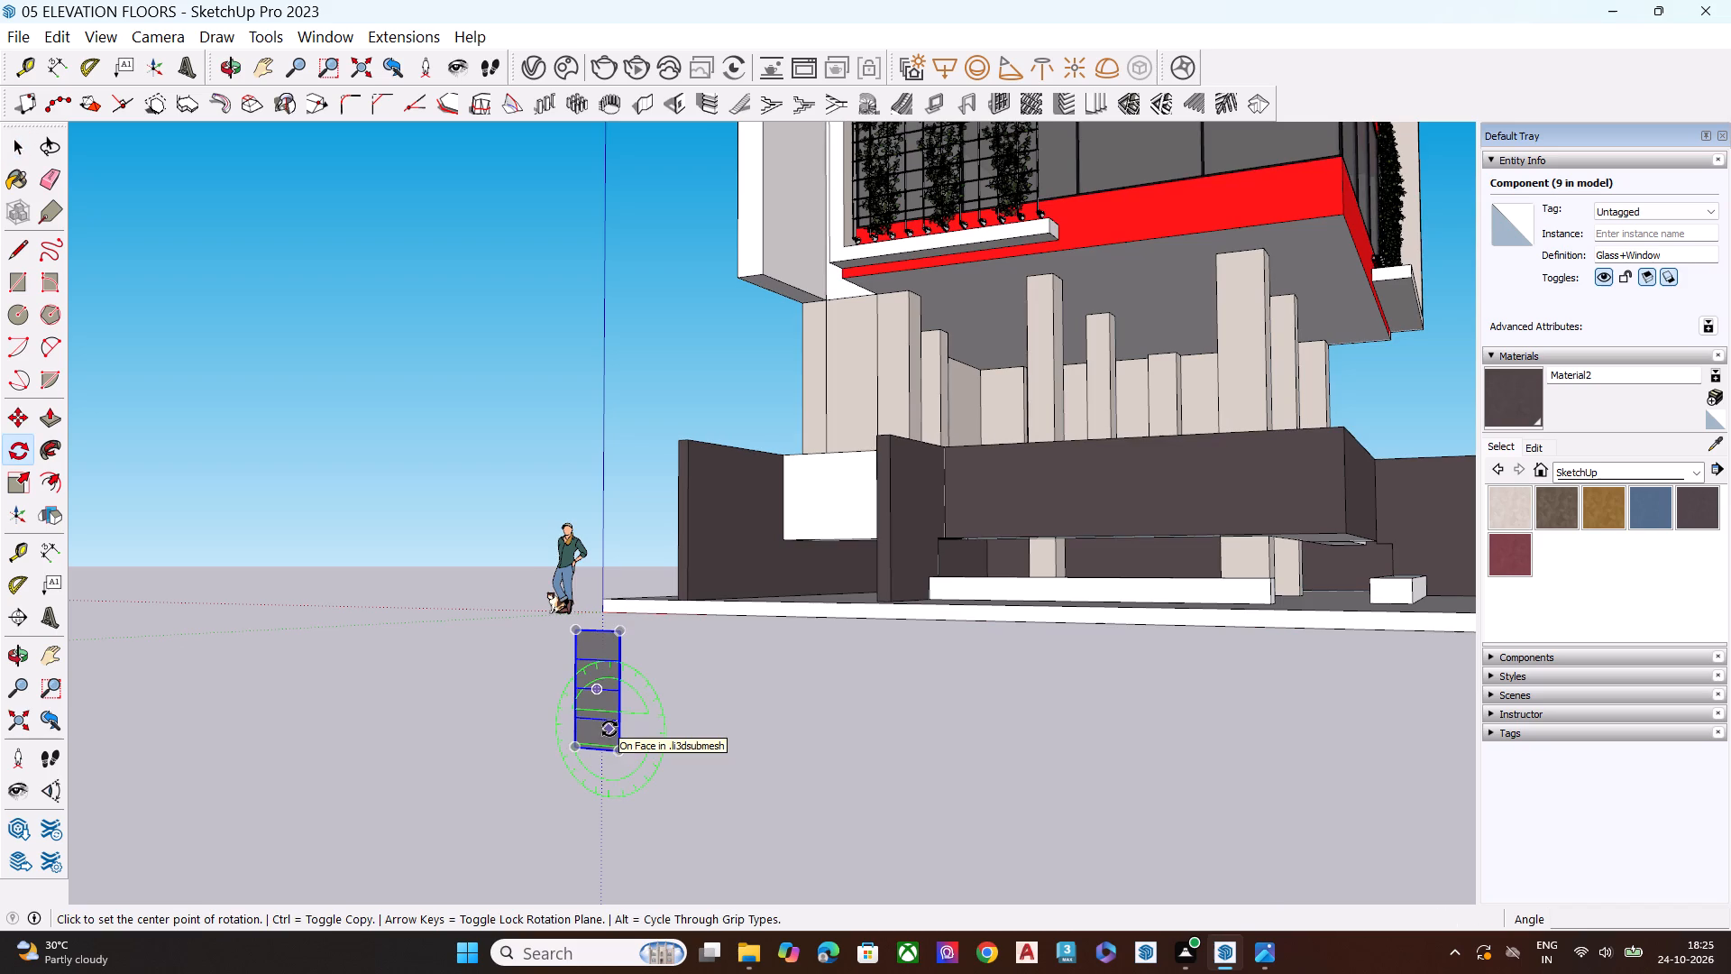
pyautogui.click(632, 631)
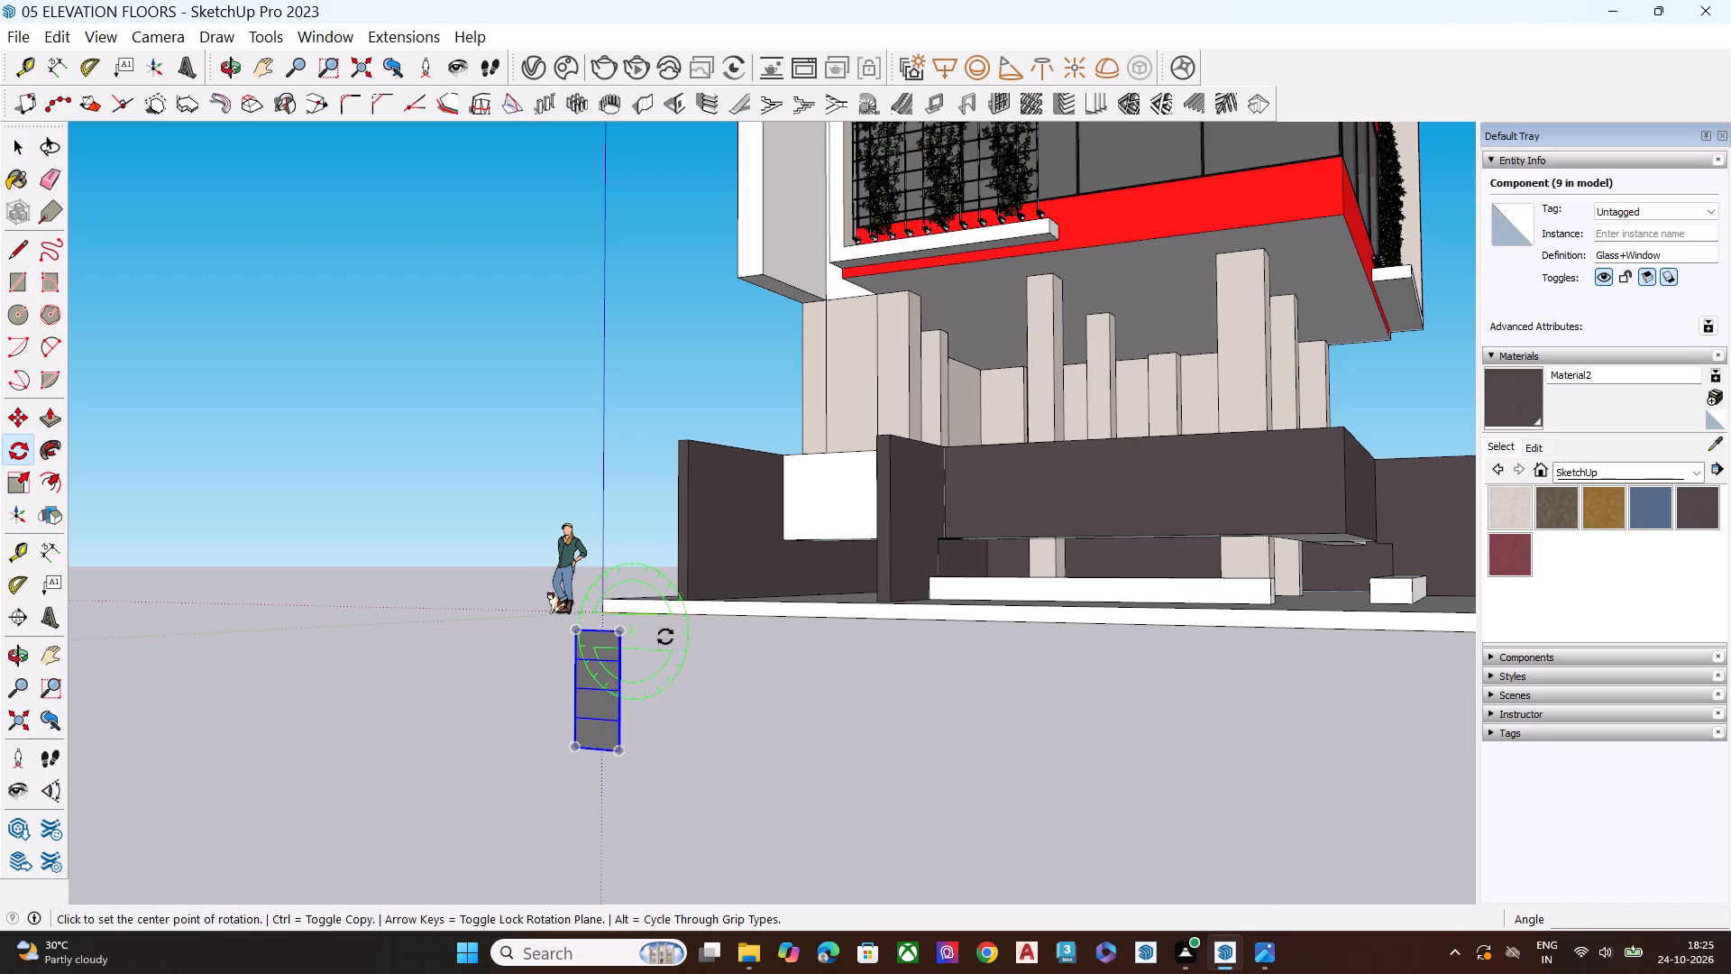
pyautogui.click(733, 635)
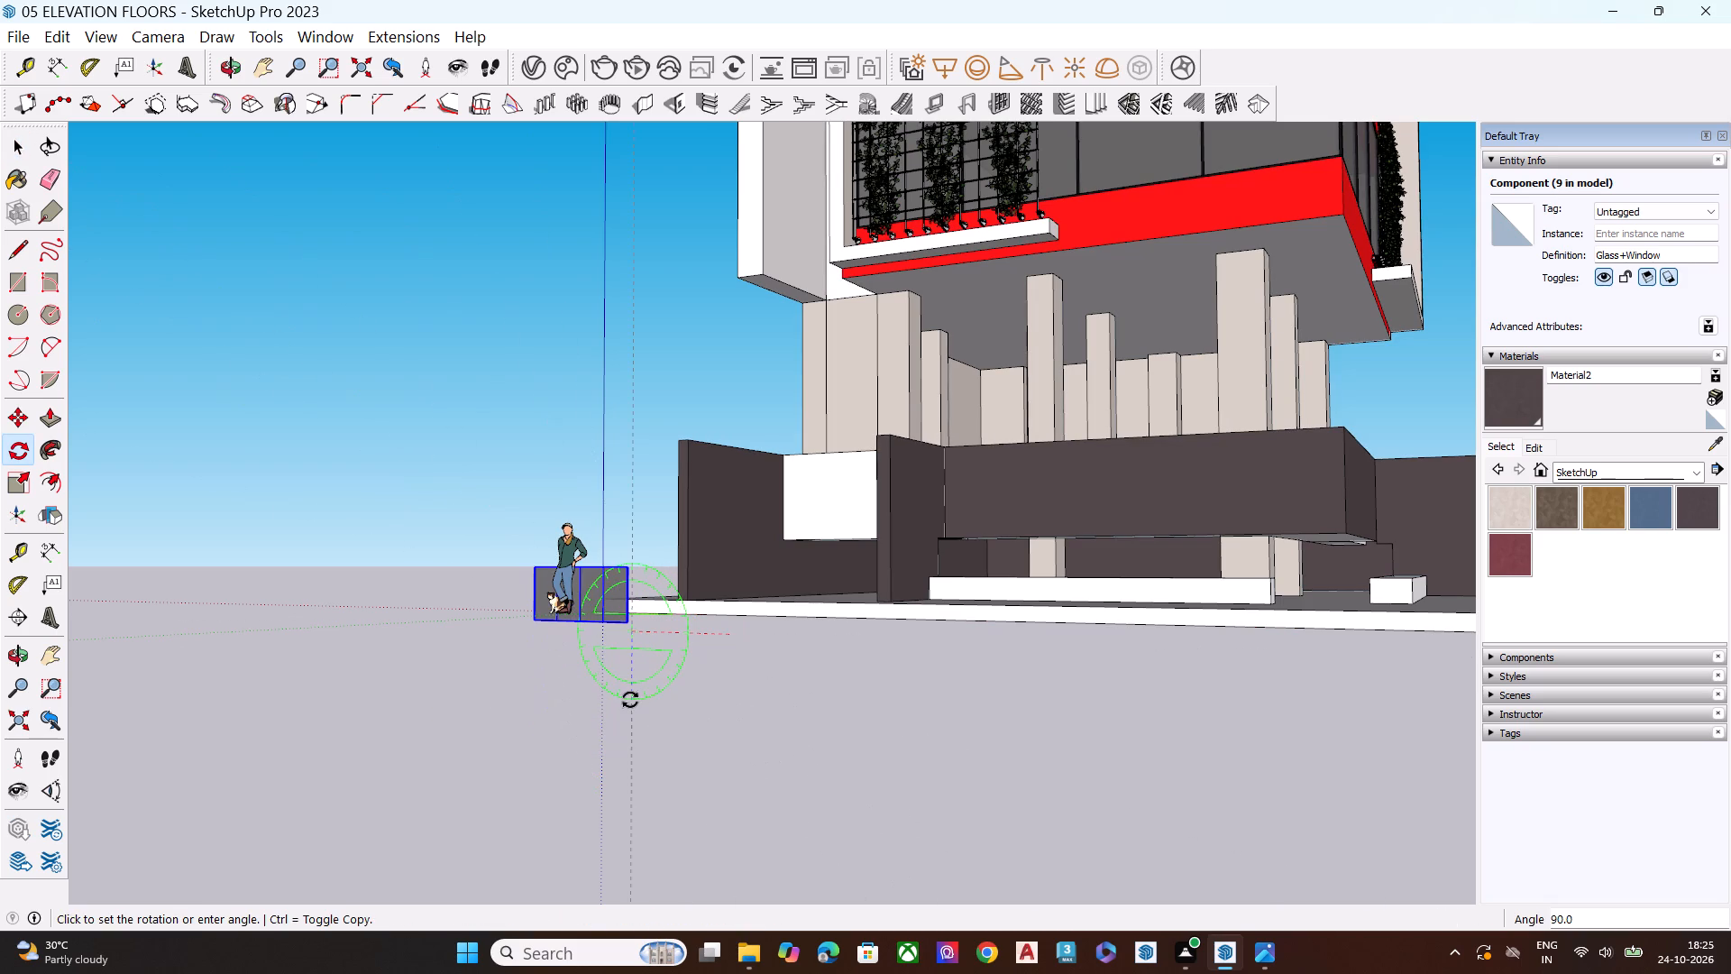
pyautogui.click(630, 700)
# Move the Glass+Window component by its bottom corner onto the raised floor, against the base corner of the building's front corner column.
pyautogui.scroll(1, 540, 643)
pyautogui.scroll(-1, 540, 643)
pyautogui.scroll(7, 540, 643)
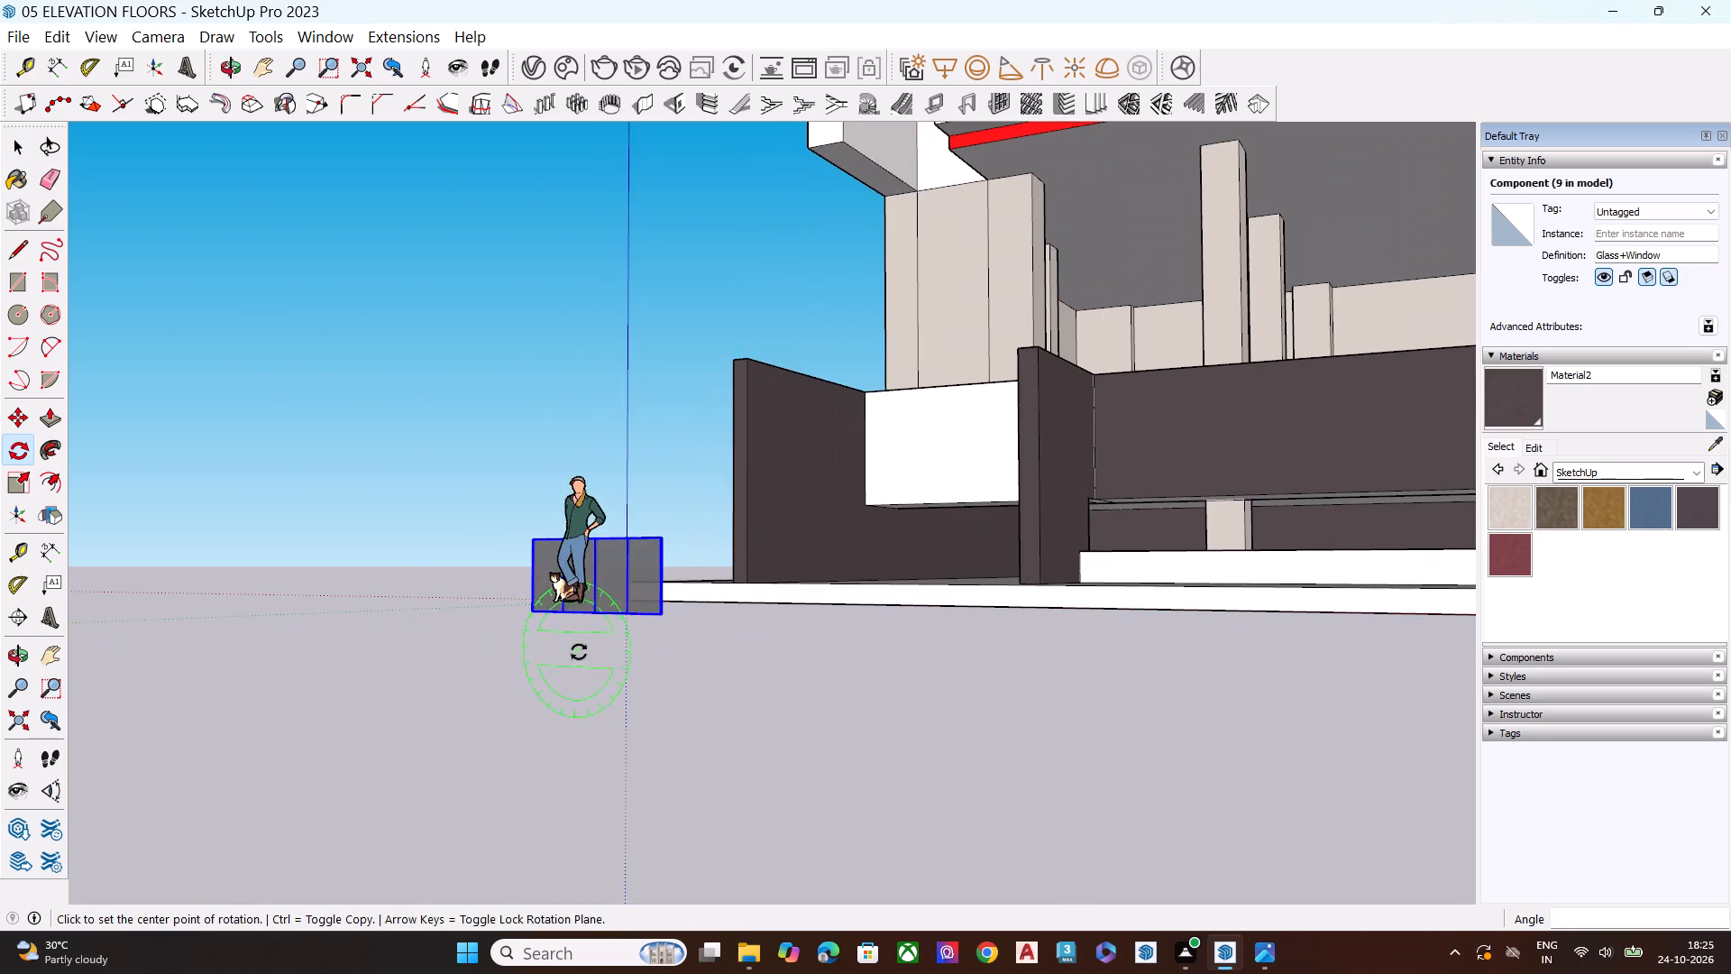
pyautogui.scroll(1, 579, 652)
pyautogui.moveTo(579, 652); pyautogui.dragTo(685, 764, button='middle')
pyautogui.scroll(3, 679, 761)
pyautogui.scroll(-1, 704, 767)
pyautogui.scroll(8, 708, 767)
pyautogui.scroll(-1, 739, 742)
pyautogui.scroll(3, 739, 742)
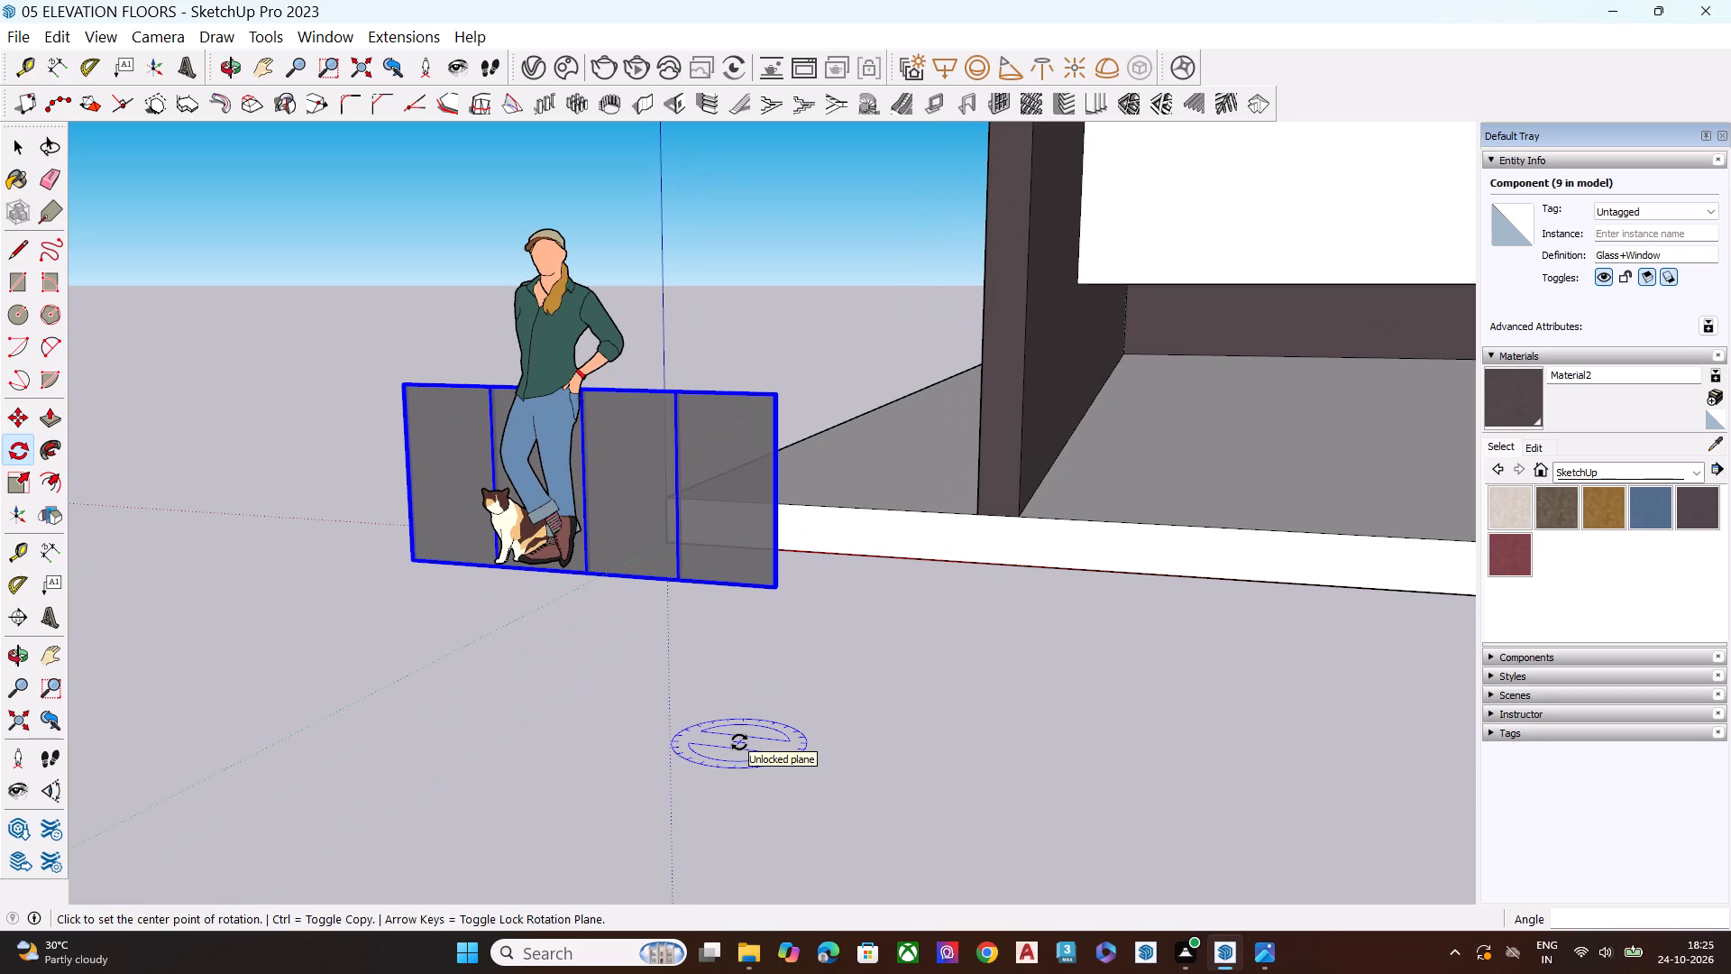
pyautogui.press('space')
pyautogui.scroll(6, 732, 612)
pyautogui.moveTo(747, 583); pyautogui.dragTo(651, 741, button='middle')
pyautogui.click(682, 535)
pyautogui.press('m')
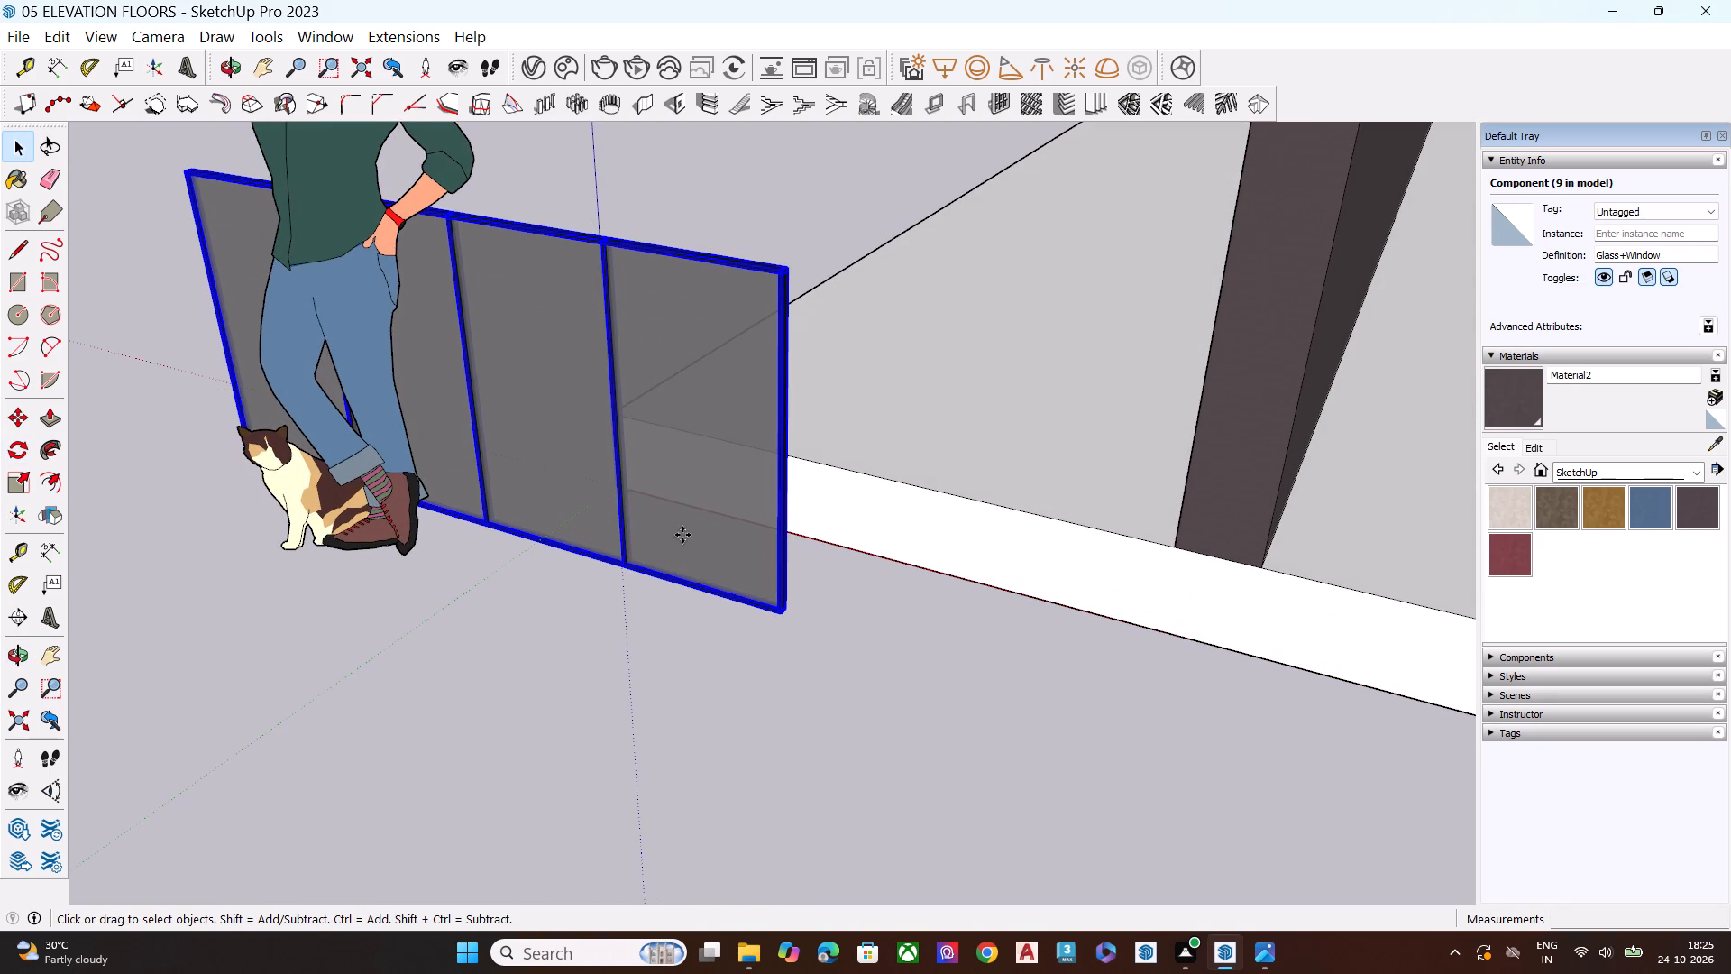
pyautogui.click(783, 612)
pyautogui.scroll(-4, 499, 631)
pyautogui.scroll(1, 488, 639)
pyautogui.scroll(-5, 487, 640)
pyautogui.scroll(2, 438, 616)
pyautogui.scroll(-1, 438, 616)
pyautogui.scroll(5, 438, 616)
pyautogui.scroll(-12, 438, 616)
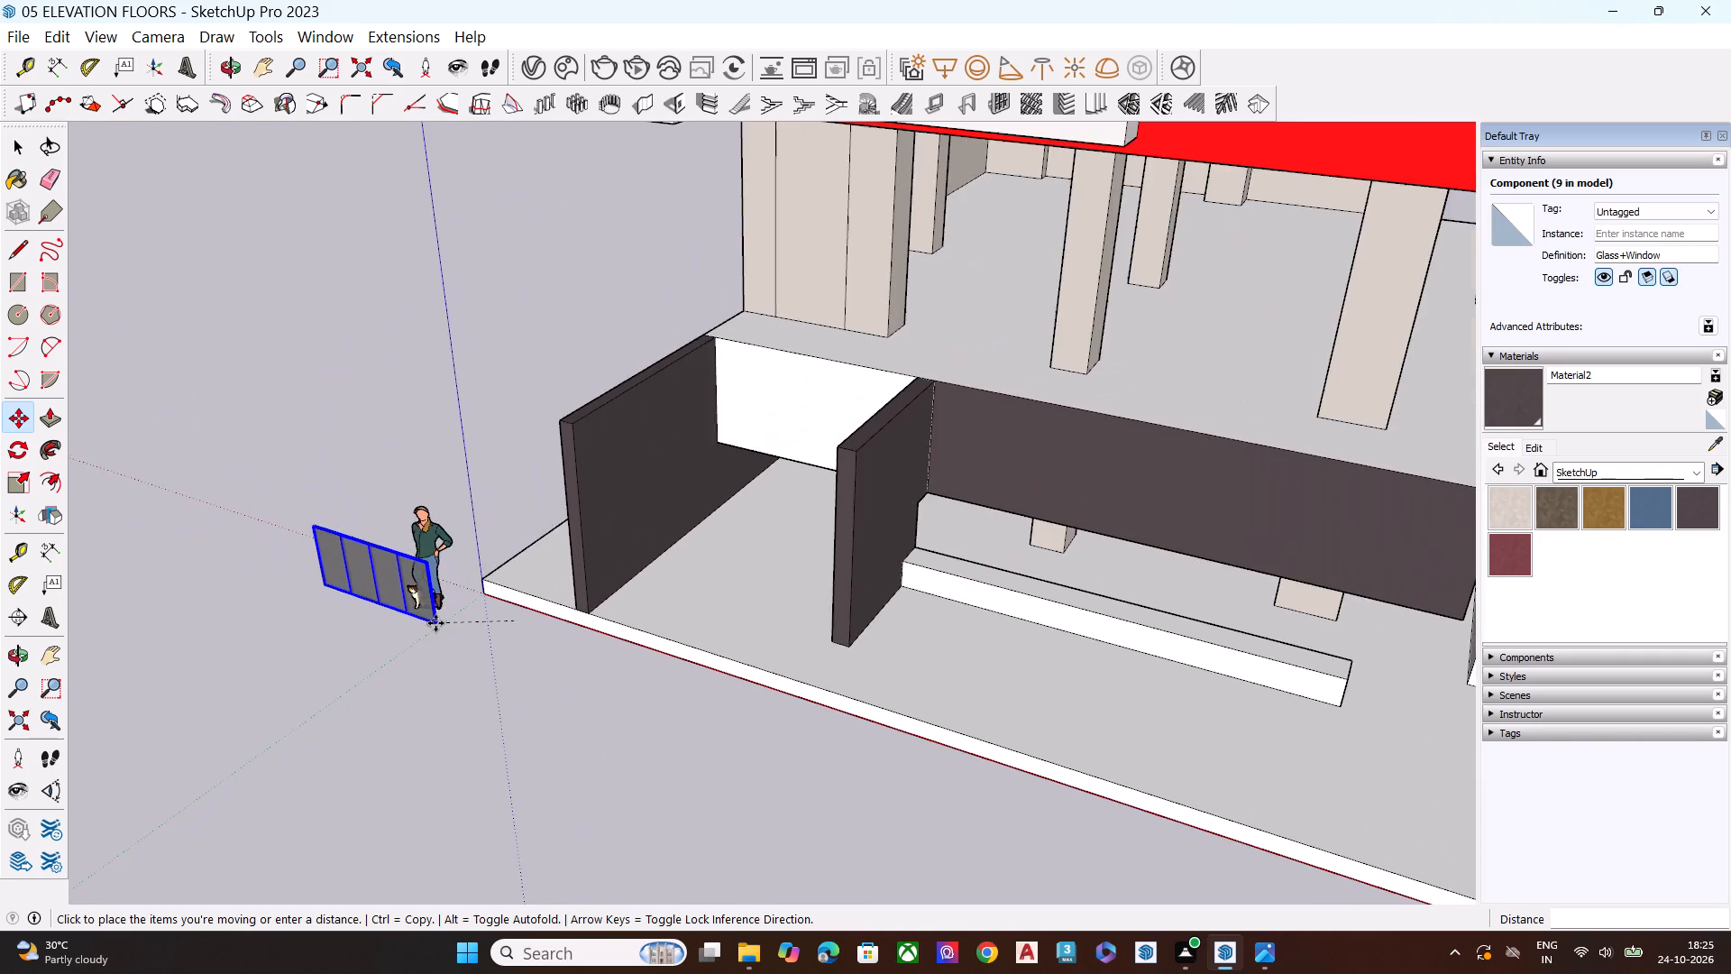
pyautogui.scroll(-10, 435, 623)
pyautogui.scroll(2, 435, 623)
pyautogui.scroll(-7, 435, 623)
pyautogui.scroll(6, 719, 574)
pyautogui.scroll(-1, 730, 565)
pyautogui.scroll(1, 732, 565)
pyautogui.scroll(-1, 734, 565)
pyautogui.scroll(2, 736, 565)
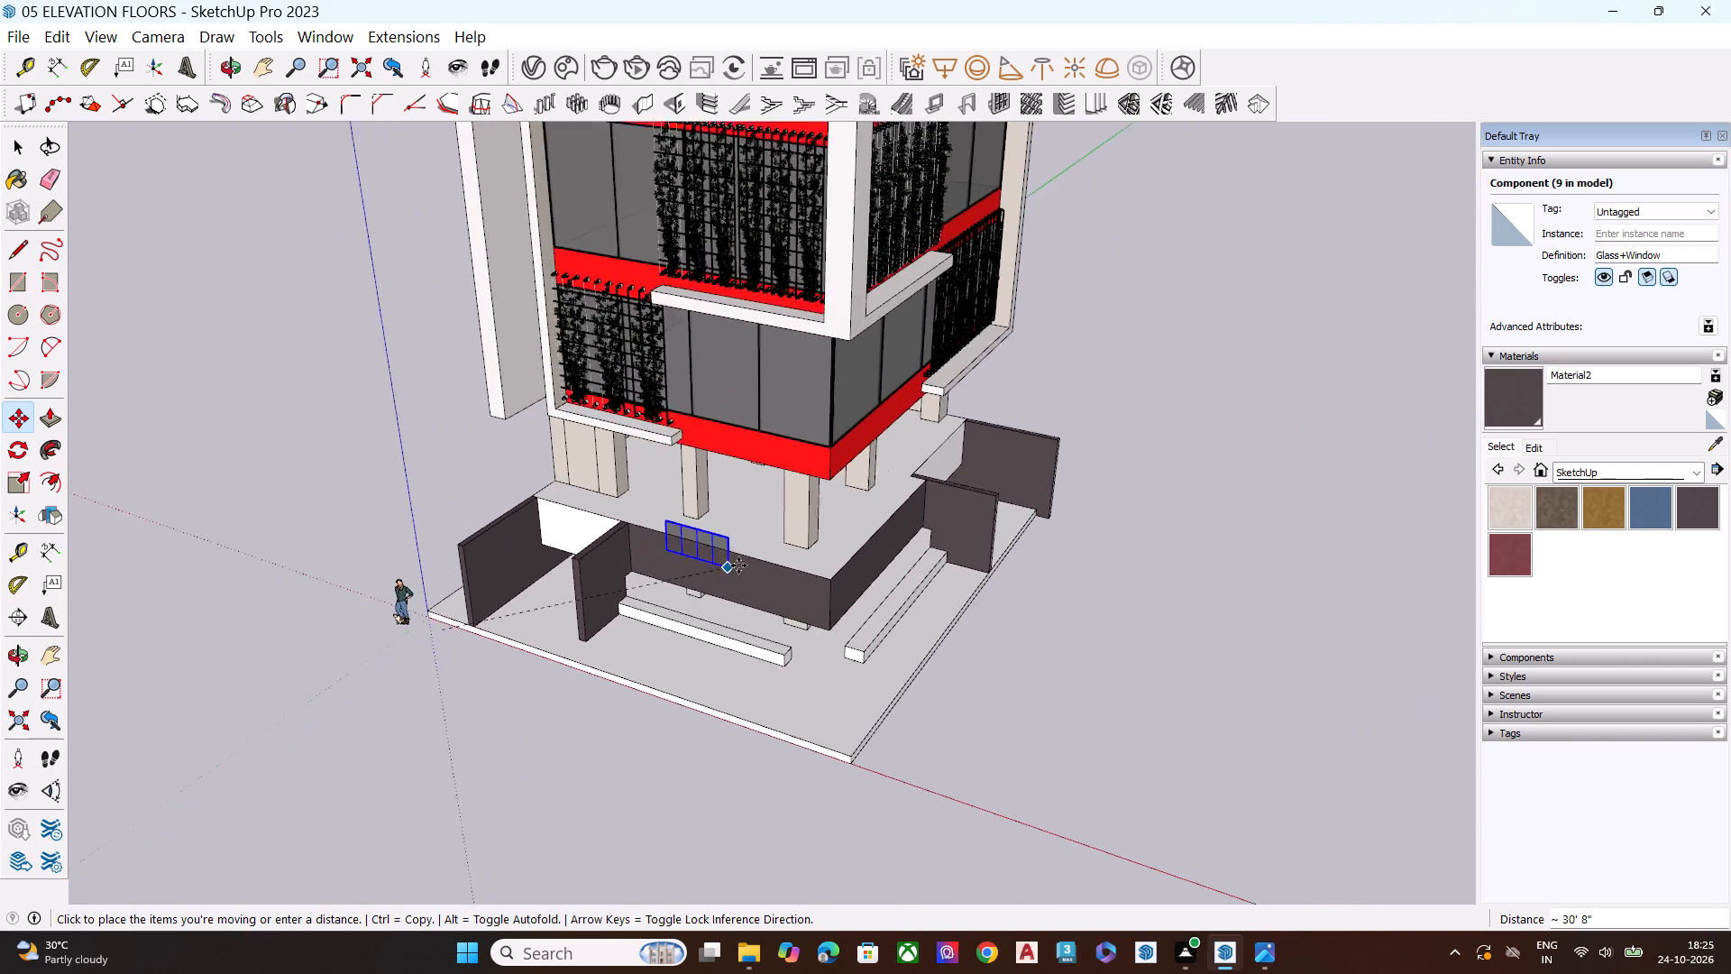
pyautogui.scroll(4, 738, 565)
pyautogui.scroll(-1, 765, 528)
pyautogui.scroll(9, 765, 528)
pyautogui.scroll(-1, 804, 531)
pyautogui.scroll(1, 804, 531)
pyautogui.scroll(-3, 807, 535)
pyautogui.scroll(2, 820, 540)
pyautogui.scroll(-2, 829, 547)
pyautogui.scroll(7, 829, 547)
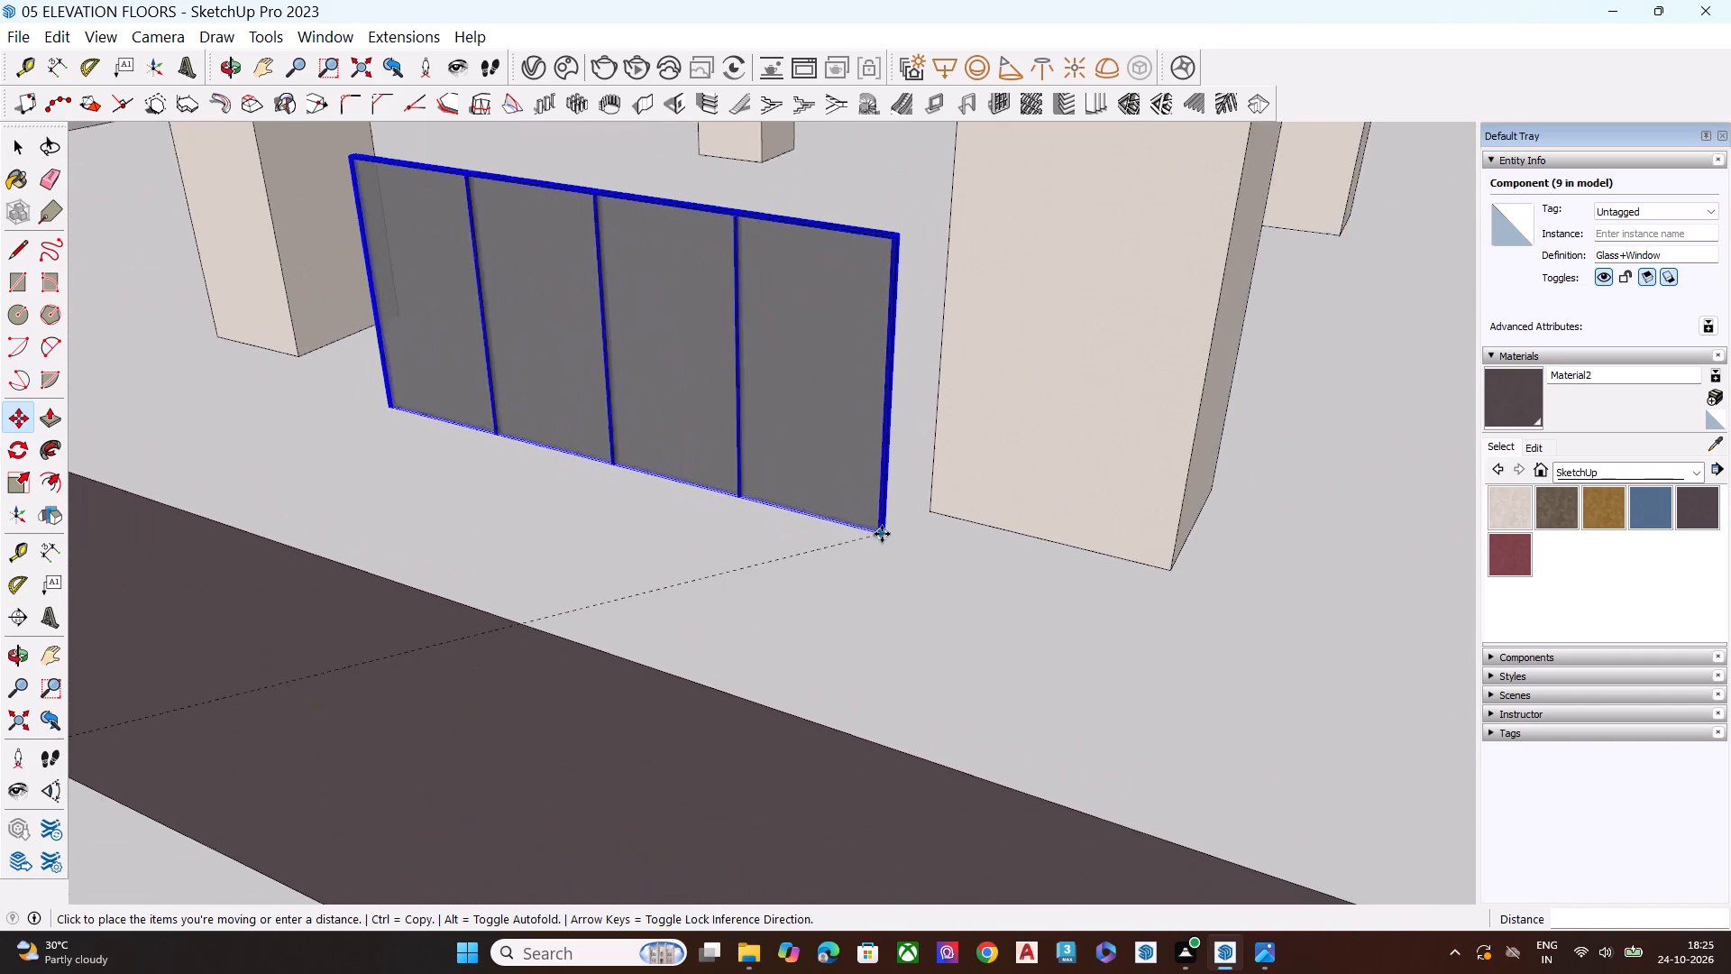
pyautogui.scroll(2, 882, 534)
pyautogui.click(937, 510)
# Scale the Glass+Window component lengthwise so it fills the opening from the corner column to the adjacent column.
pyautogui.moveTo(679, 583); pyautogui.dragTo(699, 565, button='middle')
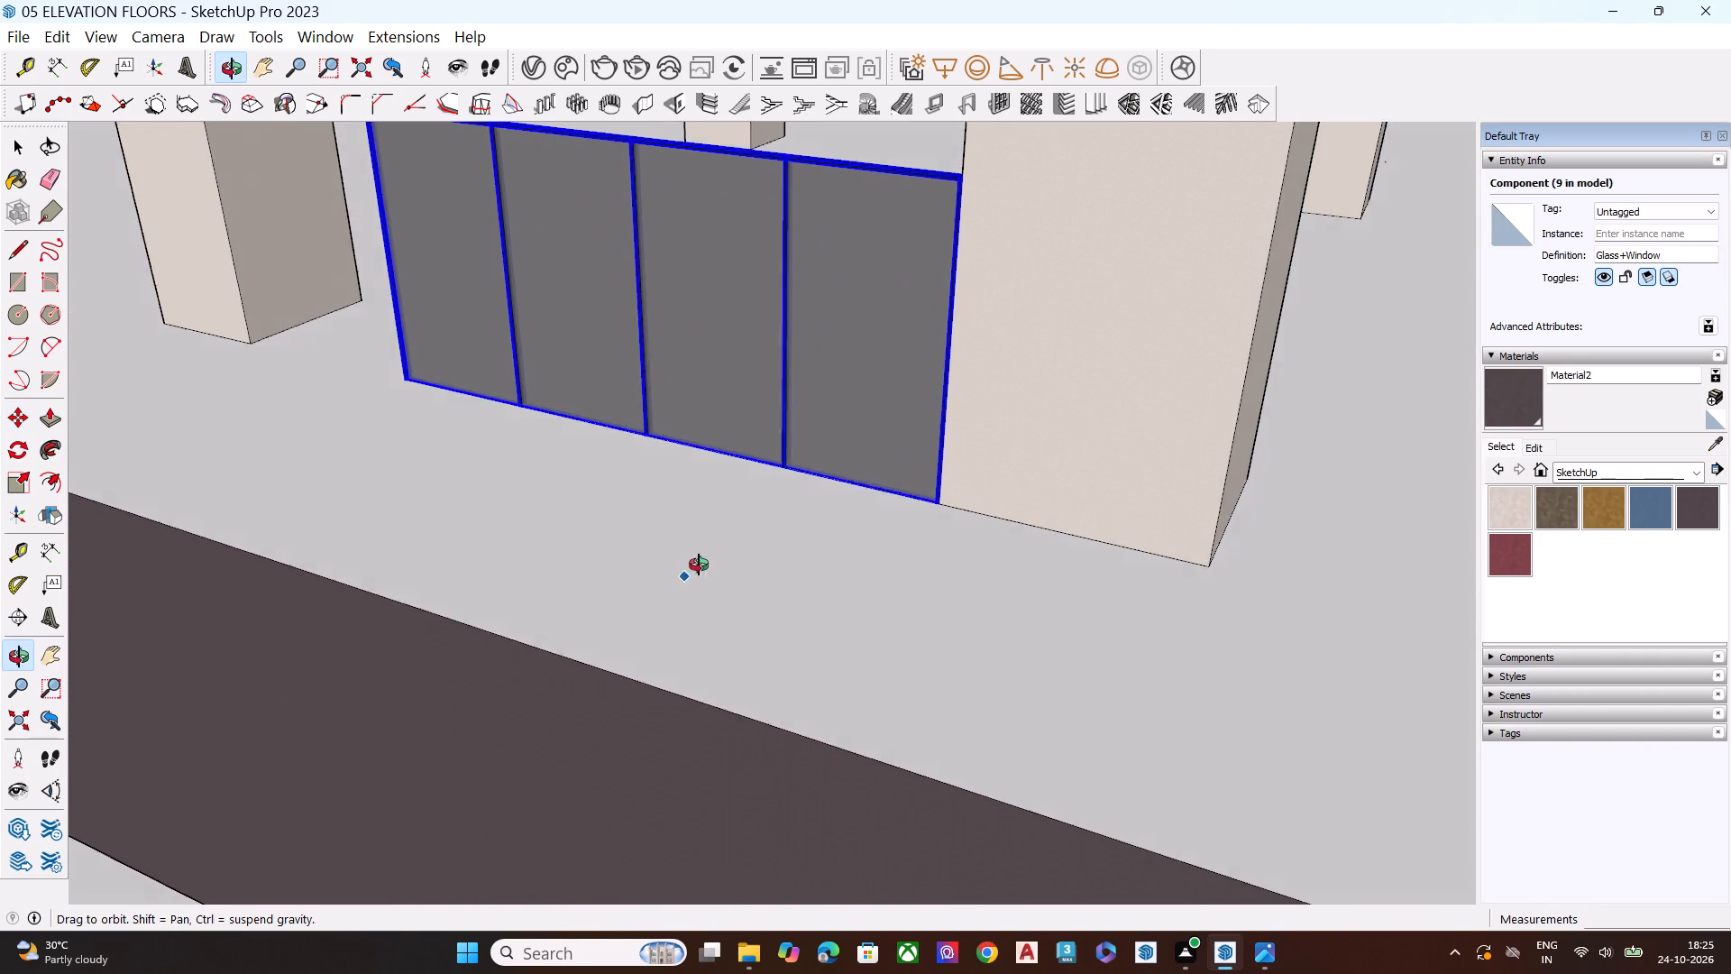
pyautogui.moveTo(699, 565); pyautogui.dragTo(1356, 549, button='middle')
pyautogui.moveTo(819, 593); pyautogui.dragTo(790, 623, button='middle')
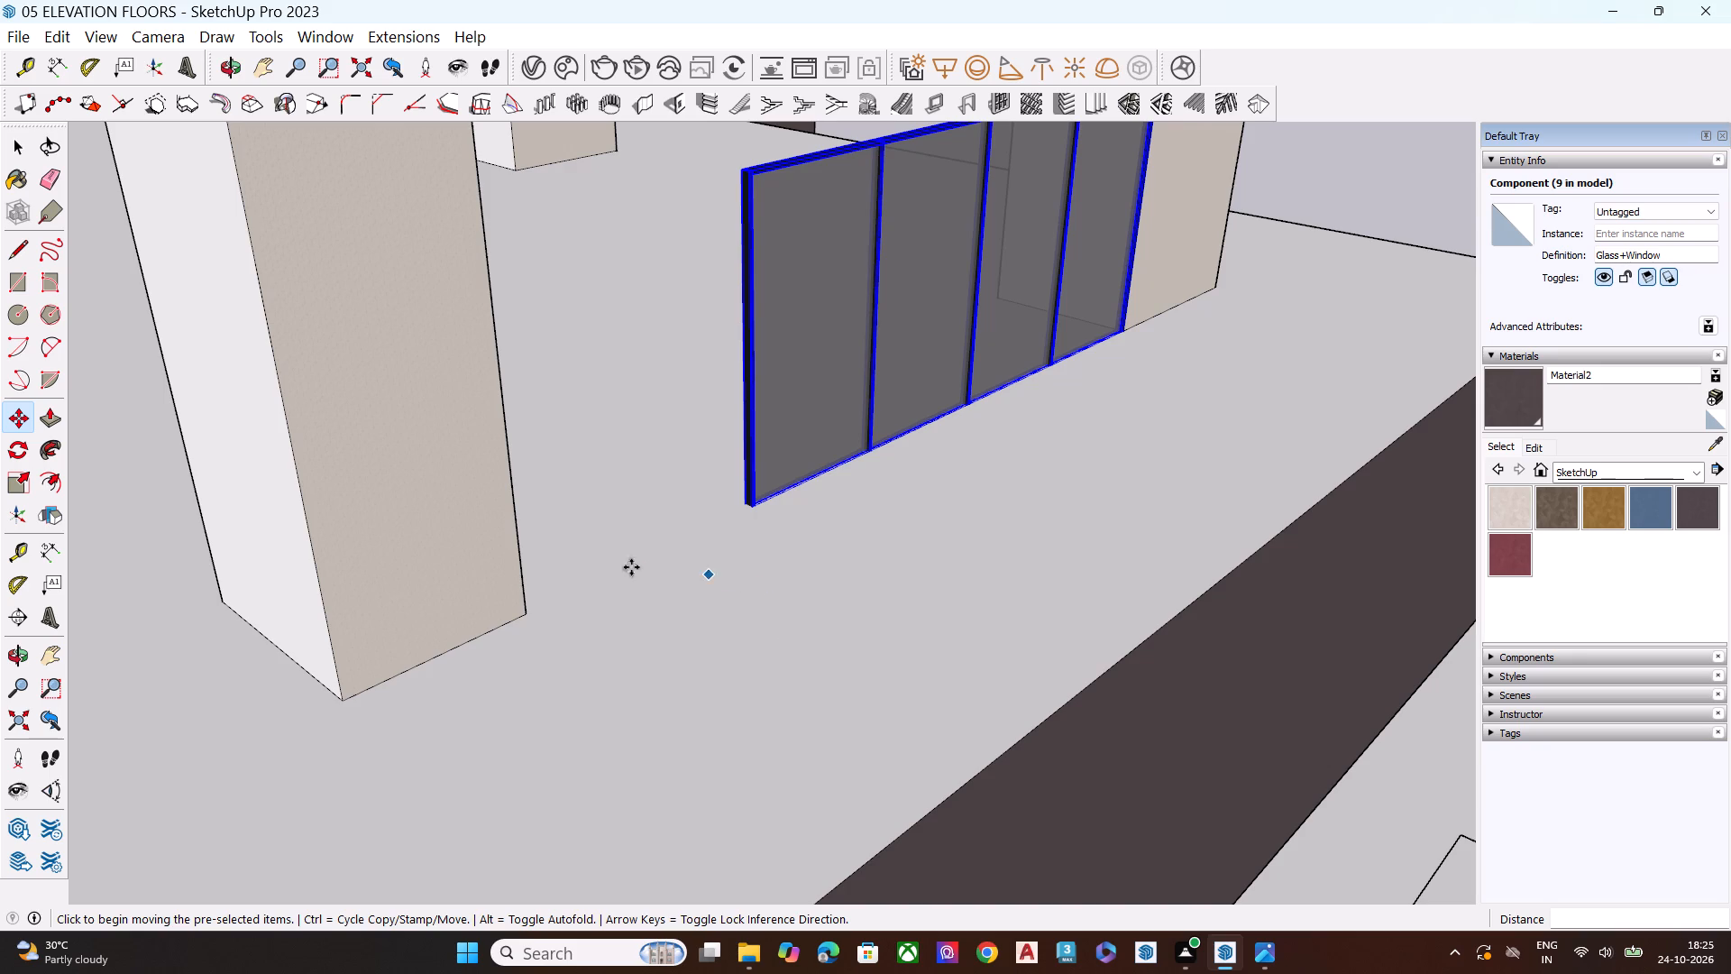
pyautogui.scroll(-6, 681, 570)
pyautogui.moveTo(713, 610); pyautogui.dragTo(801, 709, button='middle')
pyautogui.scroll(2, 836, 629)
pyautogui.moveTo(803, 612); pyautogui.dragTo(751, 574, button='middle')
pyautogui.scroll(-2, 688, 541)
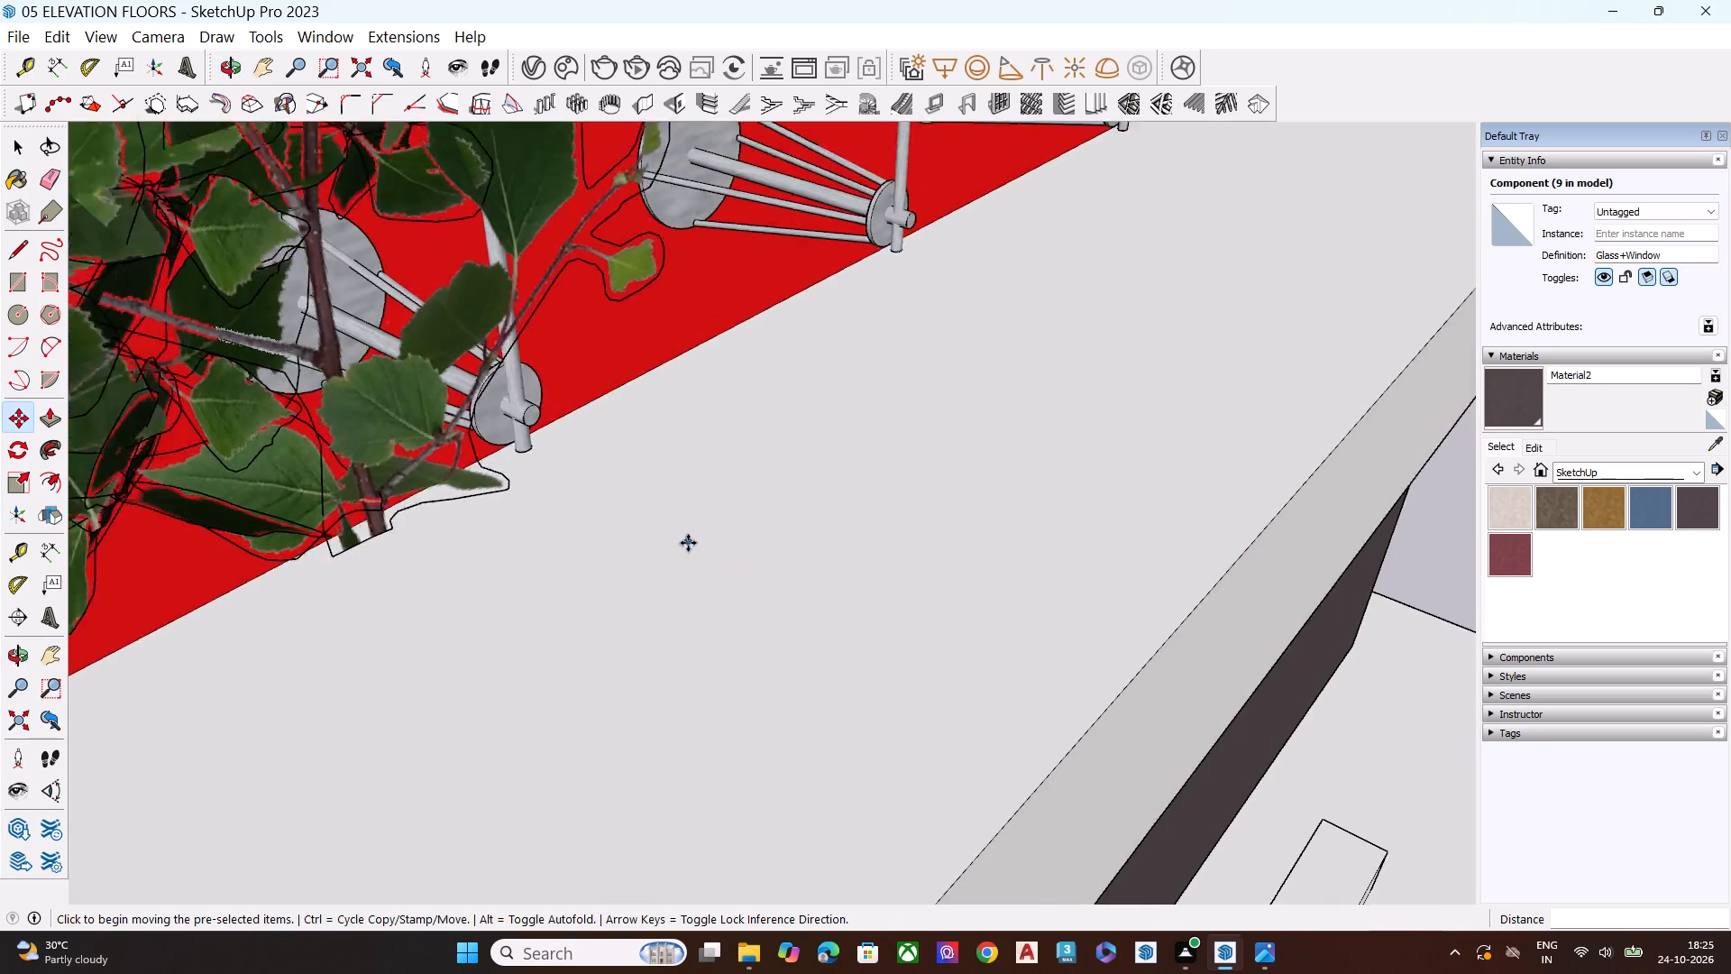
pyautogui.scroll(-6, 688, 543)
pyautogui.moveTo(824, 696); pyautogui.dragTo(682, 531, button='middle')
pyautogui.scroll(-6, 806, 505)
pyautogui.moveTo(884, 649); pyautogui.dragTo(875, 566, button='middle')
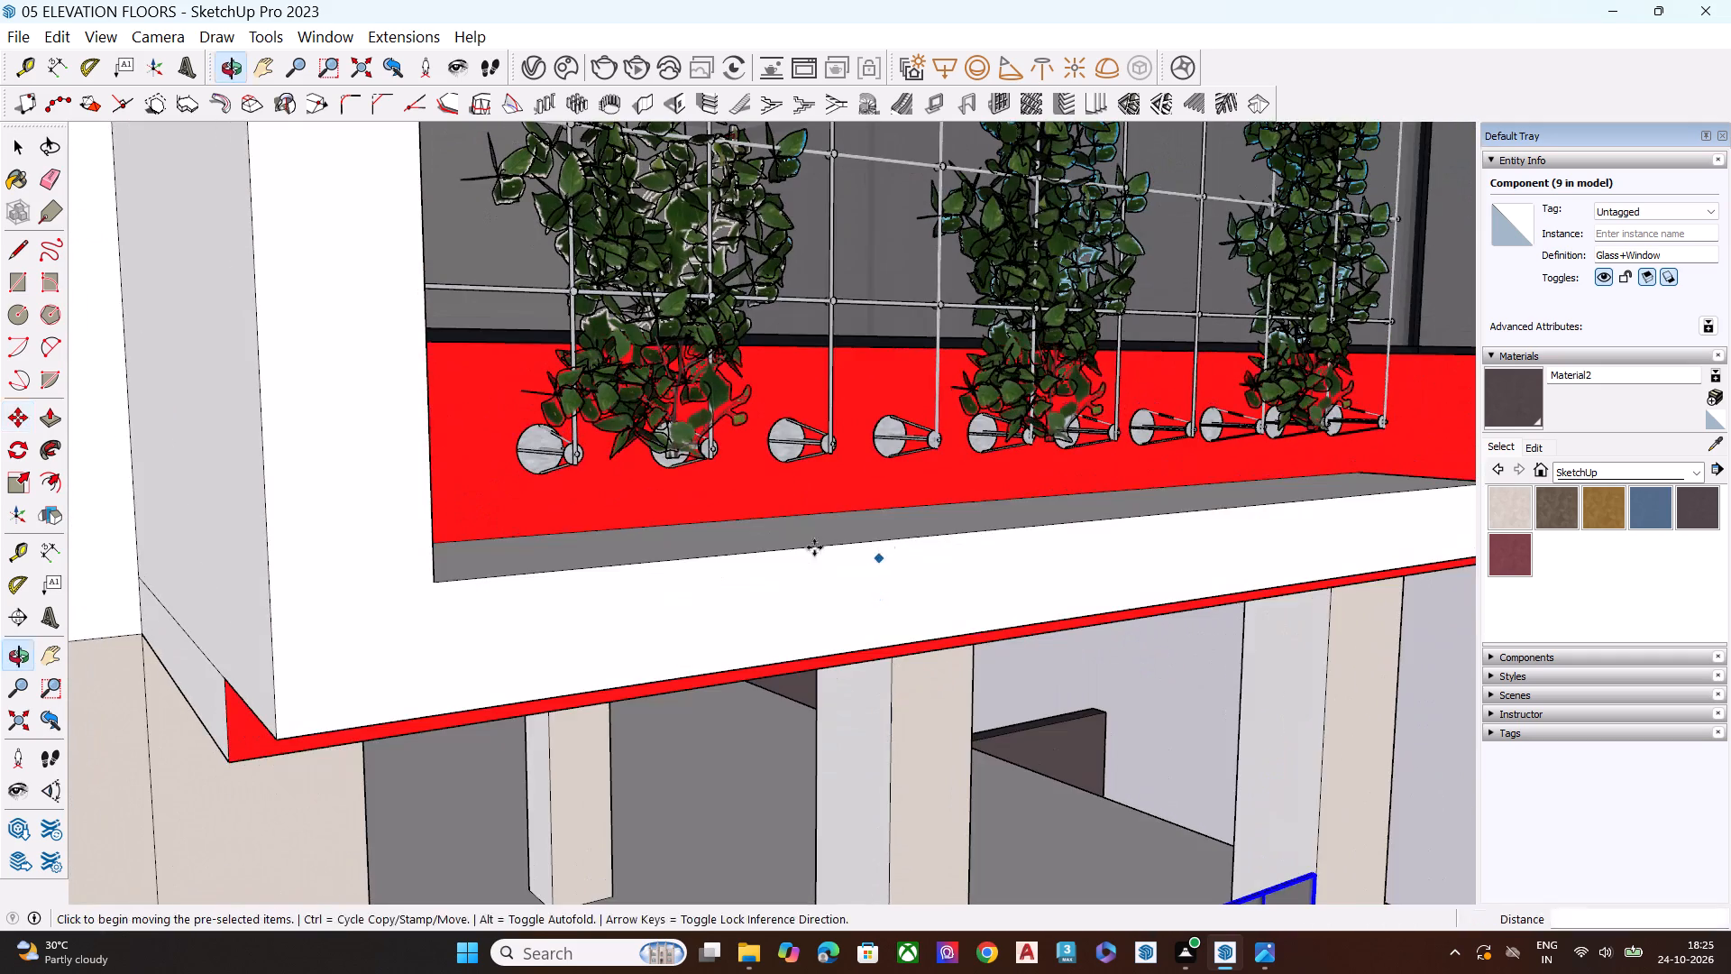
pyautogui.scroll(-11, 795, 547)
pyautogui.scroll(1, 767, 512)
pyautogui.scroll(-8, 767, 512)
pyautogui.scroll(1, 930, 532)
pyautogui.scroll(-9, 930, 532)
pyautogui.scroll(1, 1024, 773)
pyautogui.scroll(-1, 1025, 775)
pyautogui.scroll(6, 1028, 780)
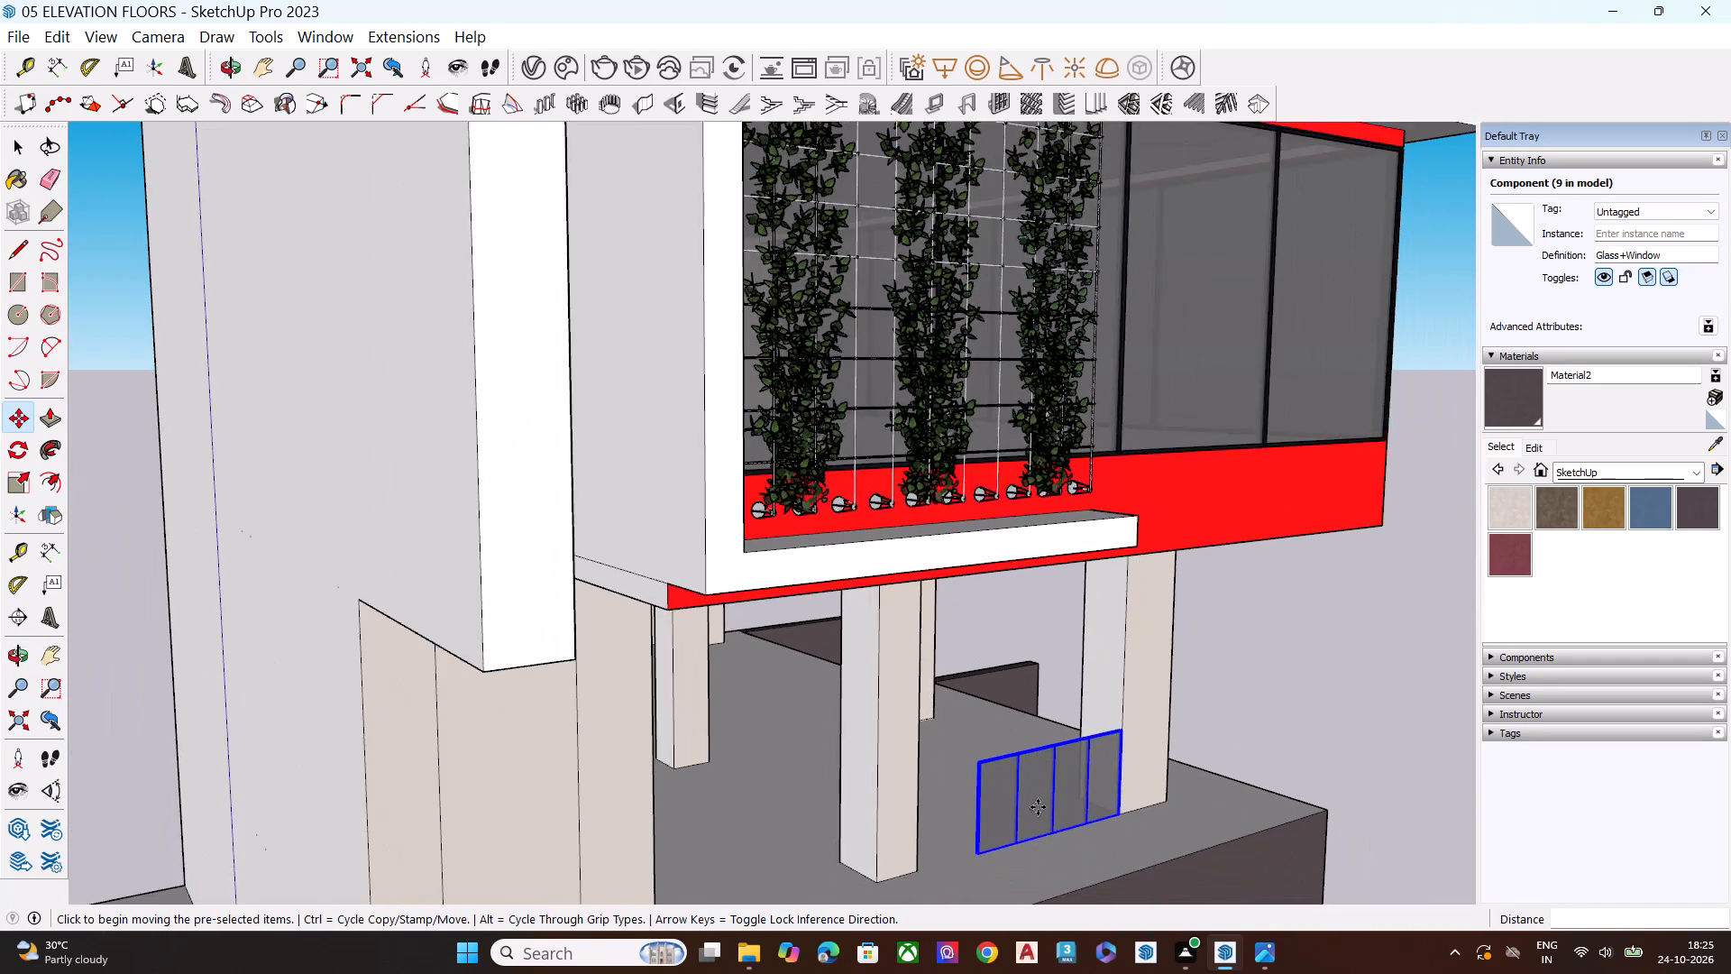
pyautogui.scroll(9, 1022, 808)
pyautogui.scroll(-1, 1019, 823)
pyautogui.scroll(7, 1019, 823)
pyautogui.press('s')
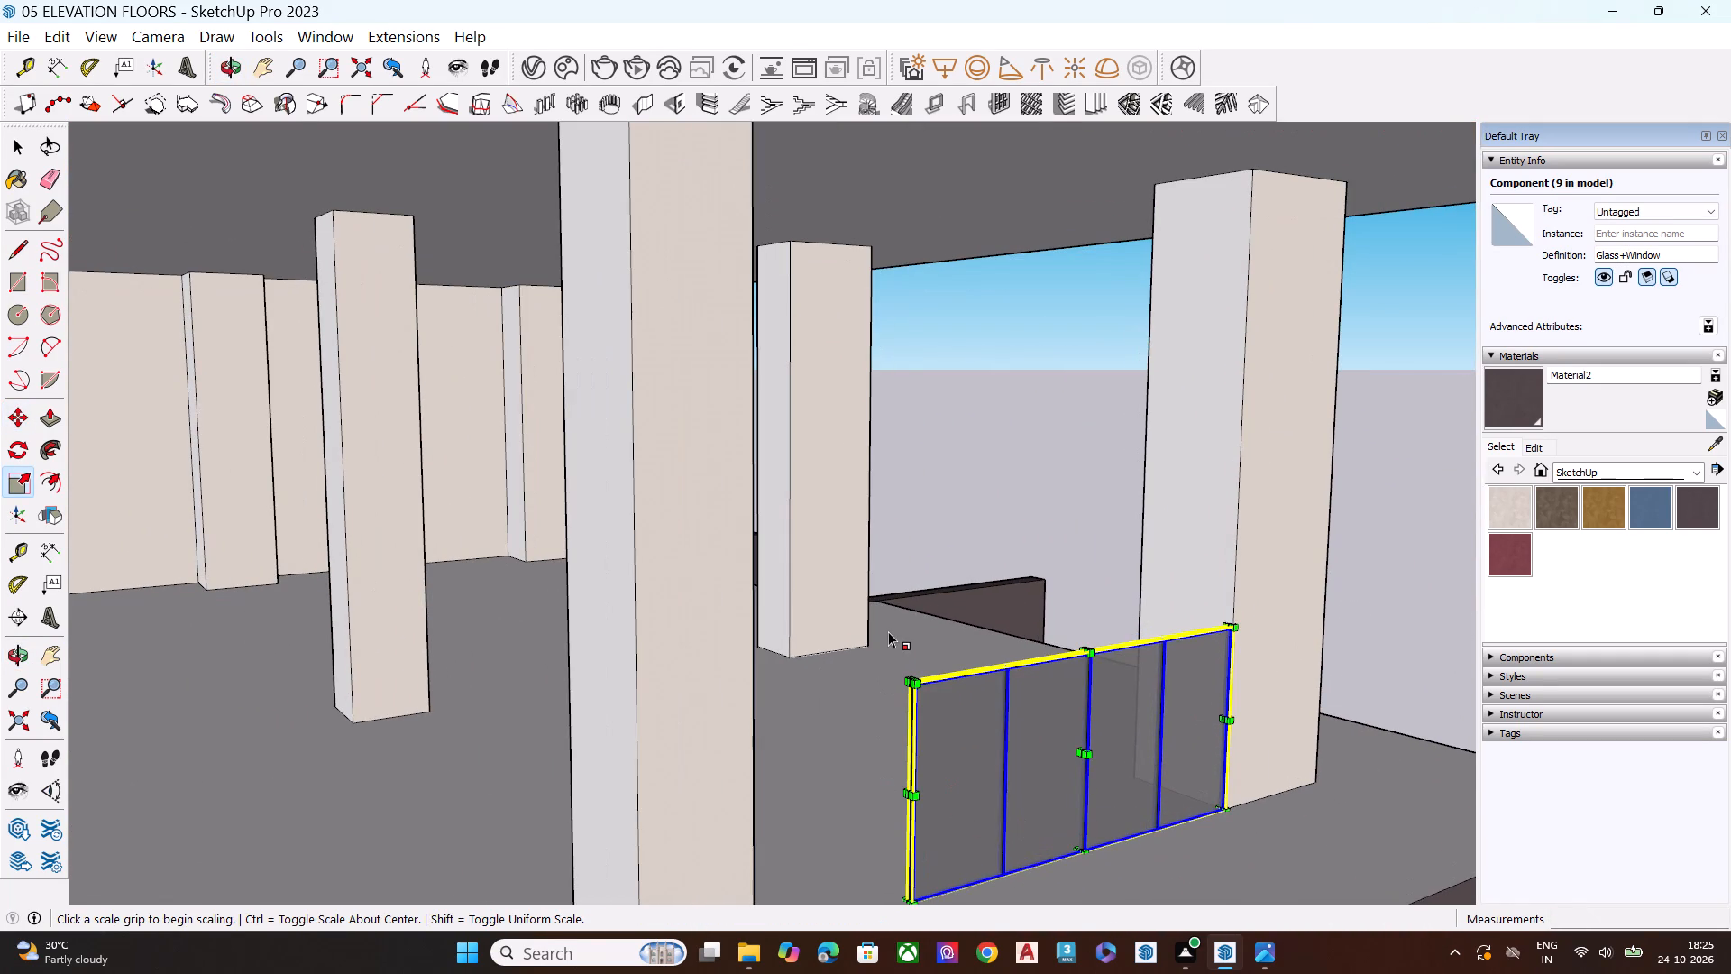
pyautogui.click(904, 795)
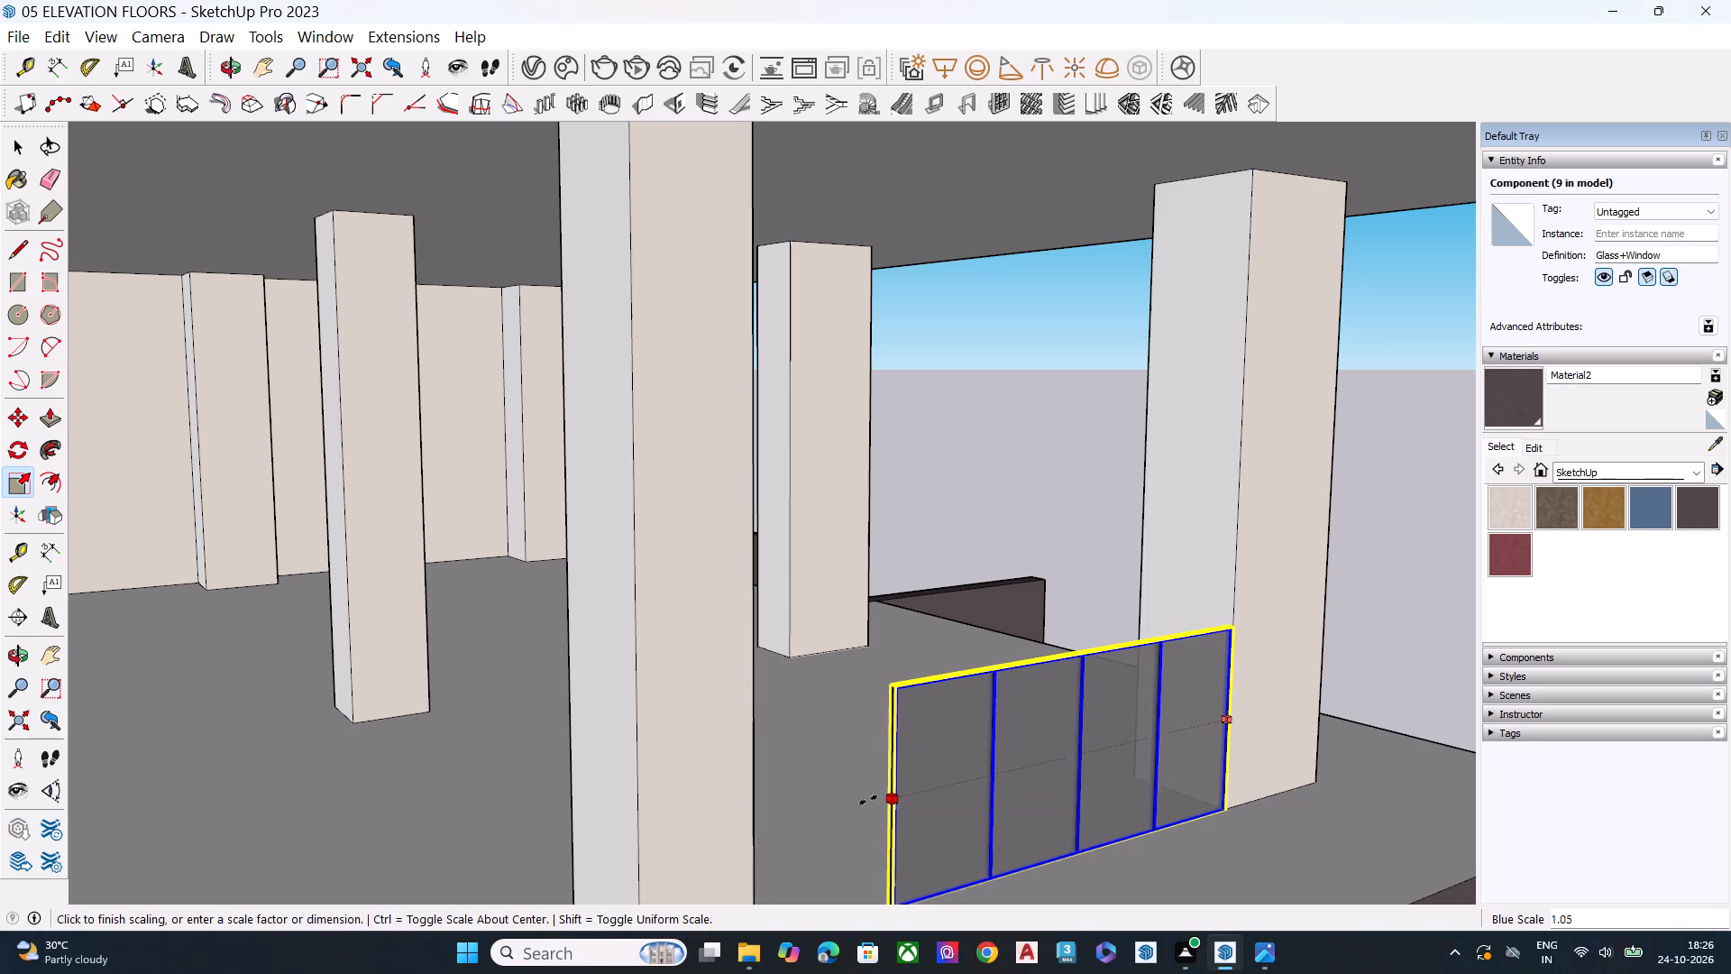
pyautogui.click(751, 781)
# Scale the Glass+Window component's height by about 3.35 so it reaches the underside of the floor above.
pyautogui.moveTo(777, 709); pyautogui.dragTo(737, 780, button='middle')
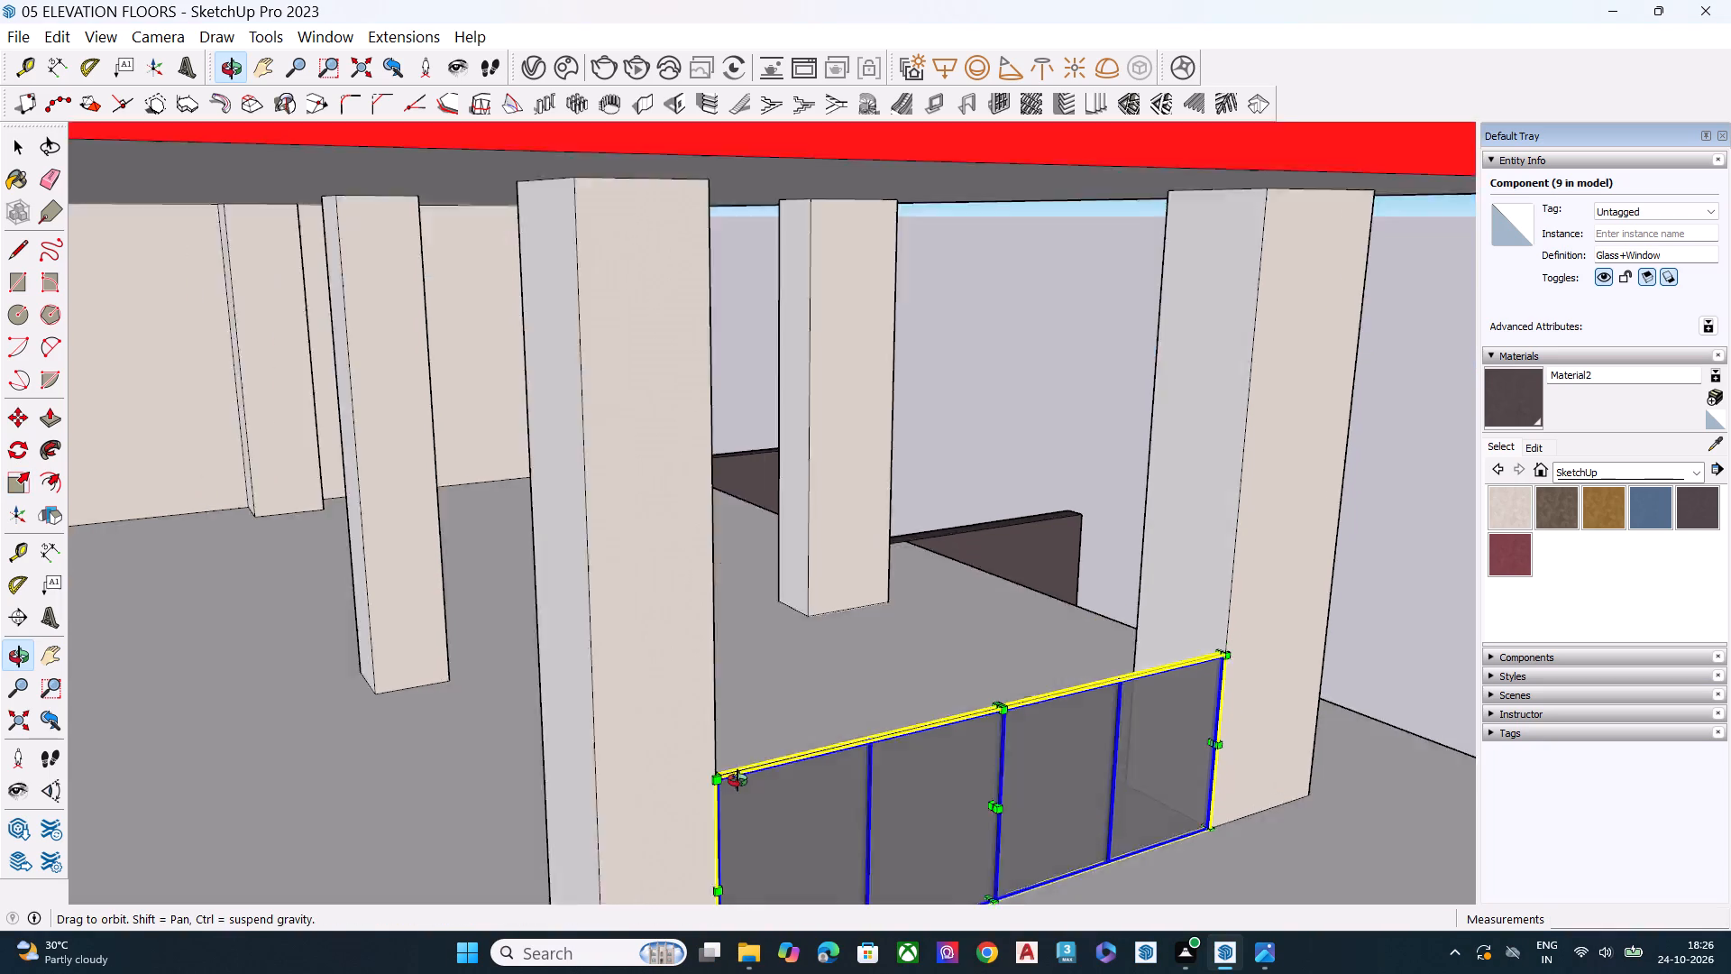
pyautogui.moveTo(737, 780); pyautogui.dragTo(641, 826, button='middle')
pyautogui.scroll(12, 639, 826)
pyautogui.moveTo(559, 831); pyautogui.dragTo(280, 840, button='middle')
pyautogui.scroll(3, 536, 825)
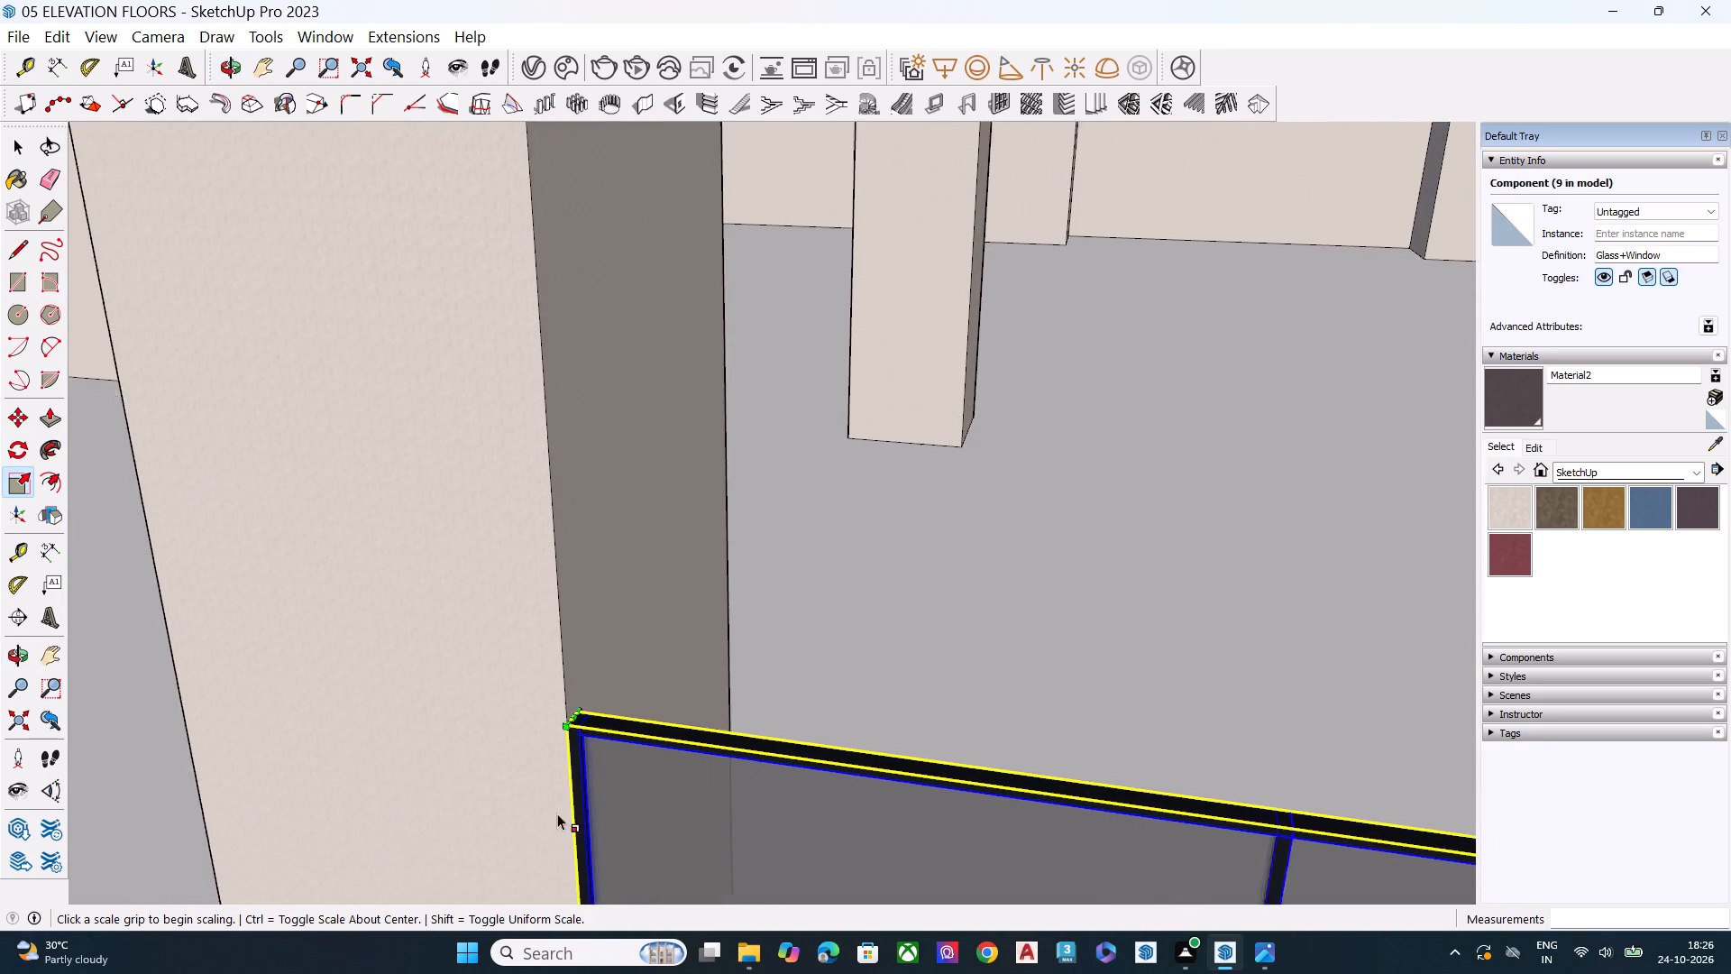
pyautogui.scroll(2, 557, 813)
pyautogui.scroll(-1, 559, 812)
pyautogui.scroll(1, 559, 812)
pyautogui.scroll(-5, 498, 809)
pyautogui.scroll(-1, 677, 679)
pyautogui.scroll(1, 677, 679)
pyautogui.scroll(-16, 677, 679)
pyautogui.moveTo(810, 740); pyautogui.dragTo(742, 816, button='middle')
pyautogui.scroll(9, 765, 808)
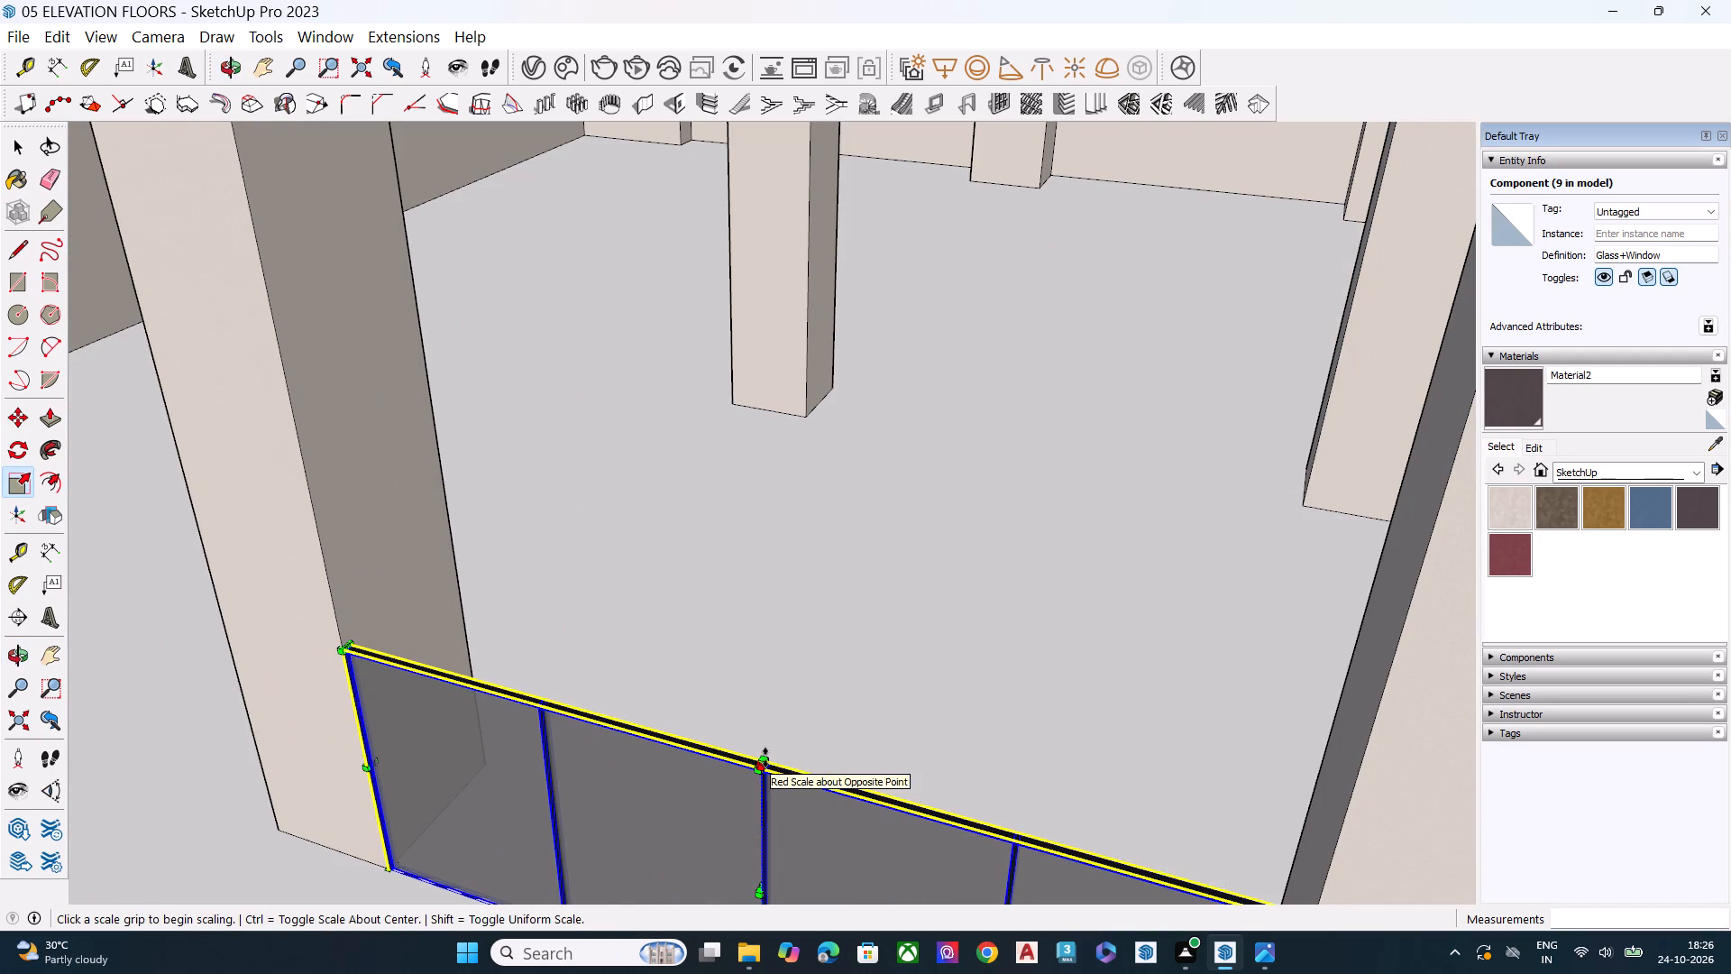
pyautogui.click(765, 758)
pyautogui.scroll(-10, 766, 677)
pyautogui.moveTo(822, 575); pyautogui.dragTo(829, 527, button='middle')
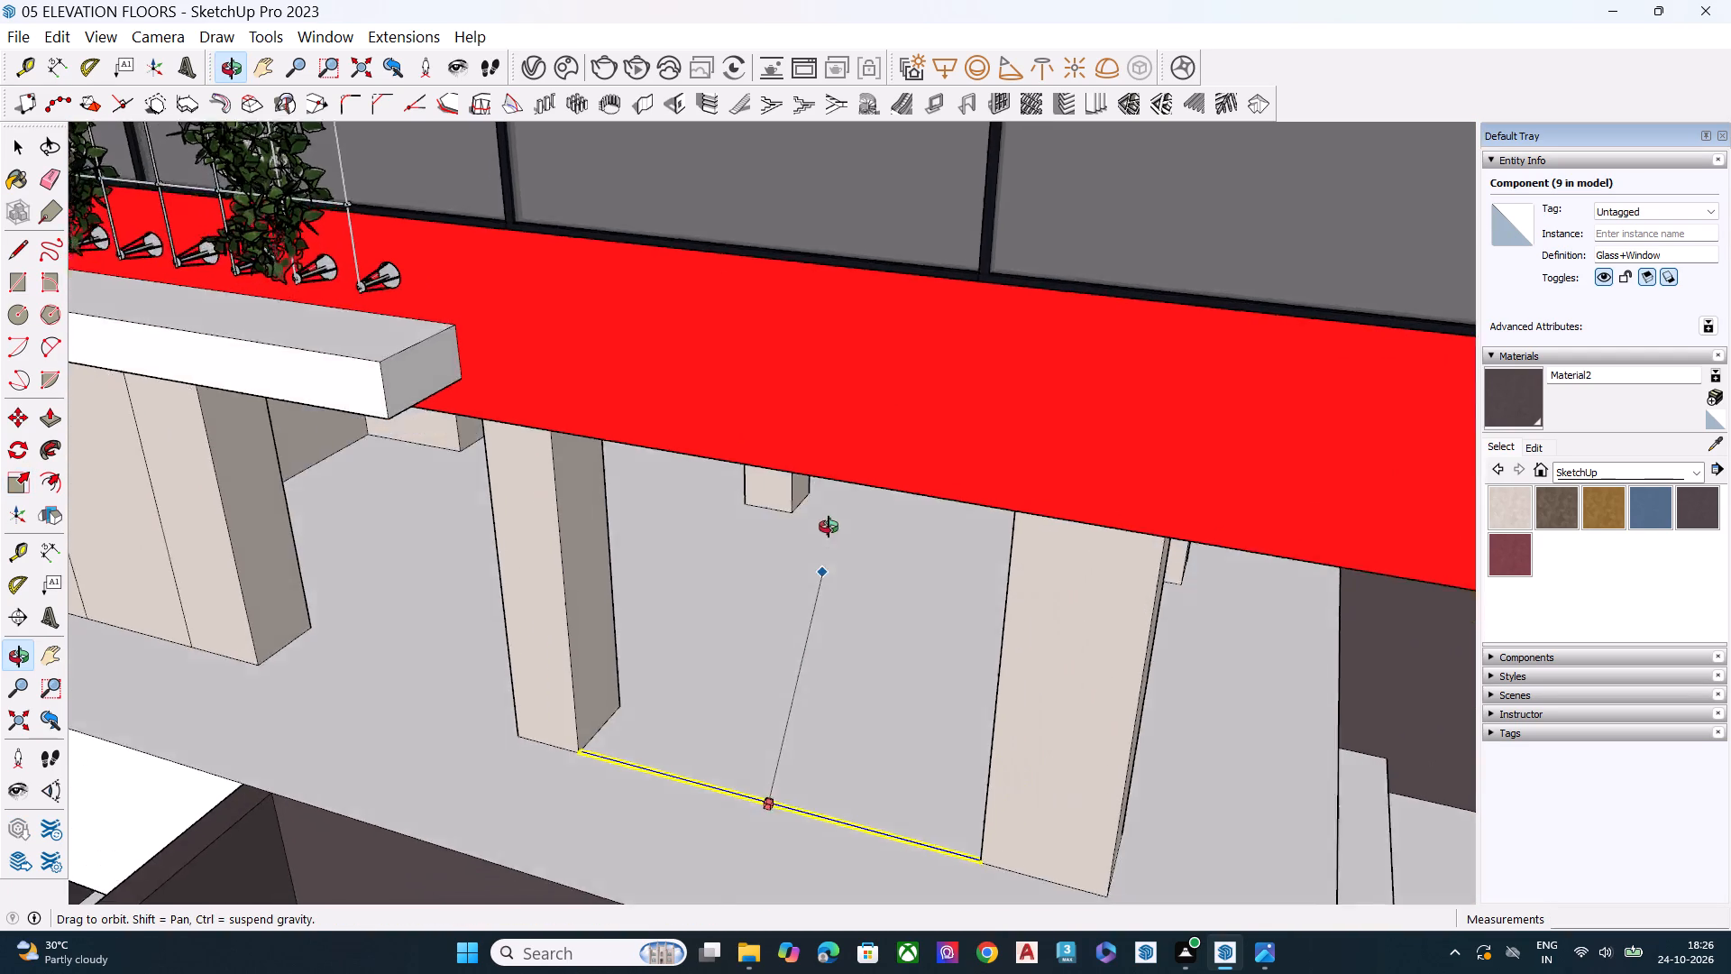
pyautogui.moveTo(829, 527); pyautogui.dragTo(852, 437, button='middle')
pyautogui.scroll(1, 852, 437)
pyautogui.scroll(-6, 848, 465)
pyautogui.moveTo(827, 376); pyautogui.dragTo(834, 290, button='middle')
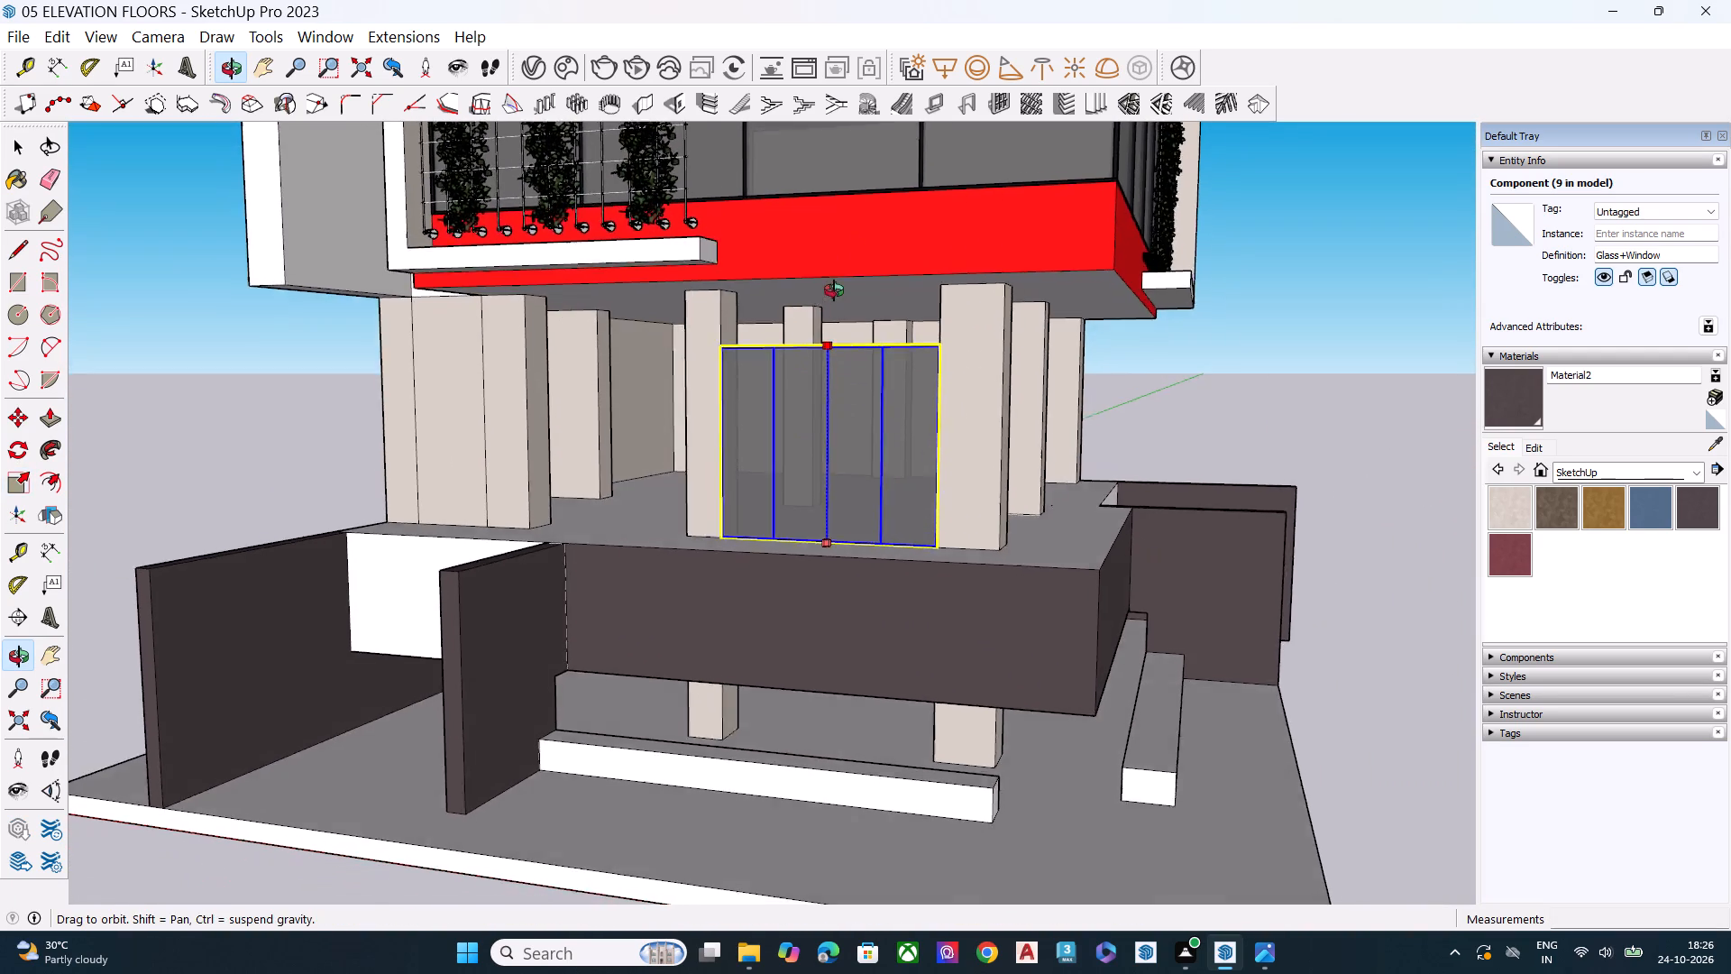
pyautogui.moveTo(834, 290); pyautogui.dragTo(835, 268, button='middle')
pyautogui.scroll(7, 835, 268)
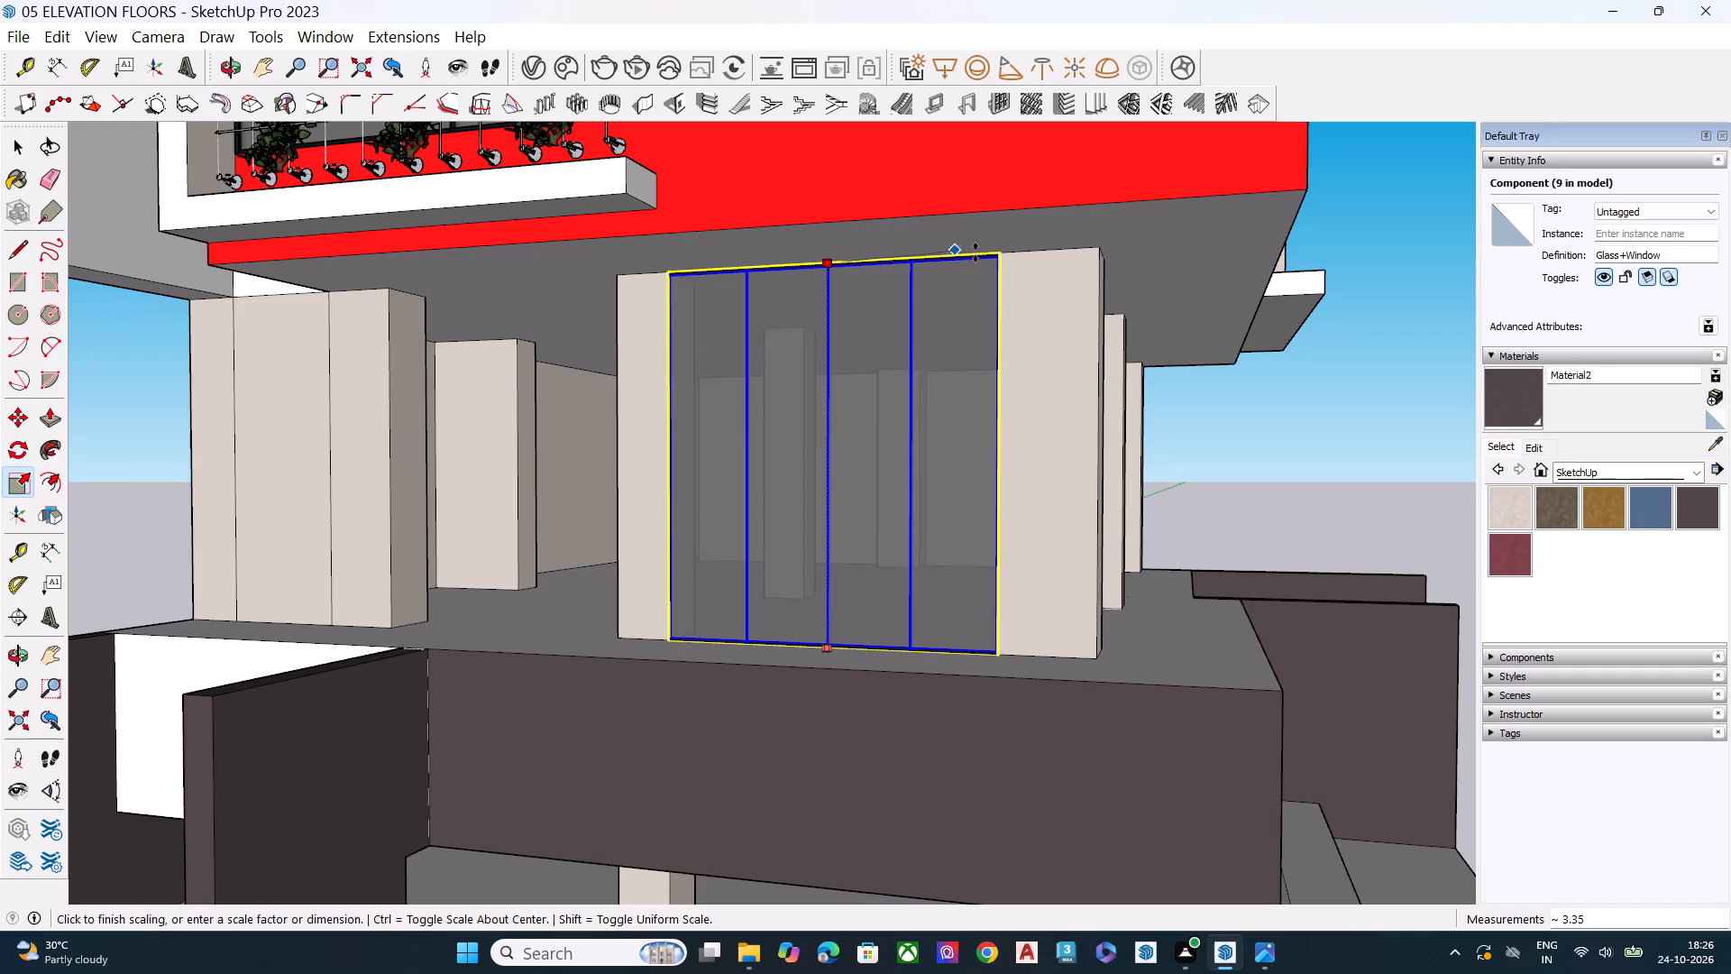
pyautogui.click(1021, 254)
# Examine the resized glazing and the column bays on both sides of the building corner.
pyautogui.scroll(-3, 984, 456)
pyautogui.moveTo(998, 489); pyautogui.dragTo(945, 513, button='middle')
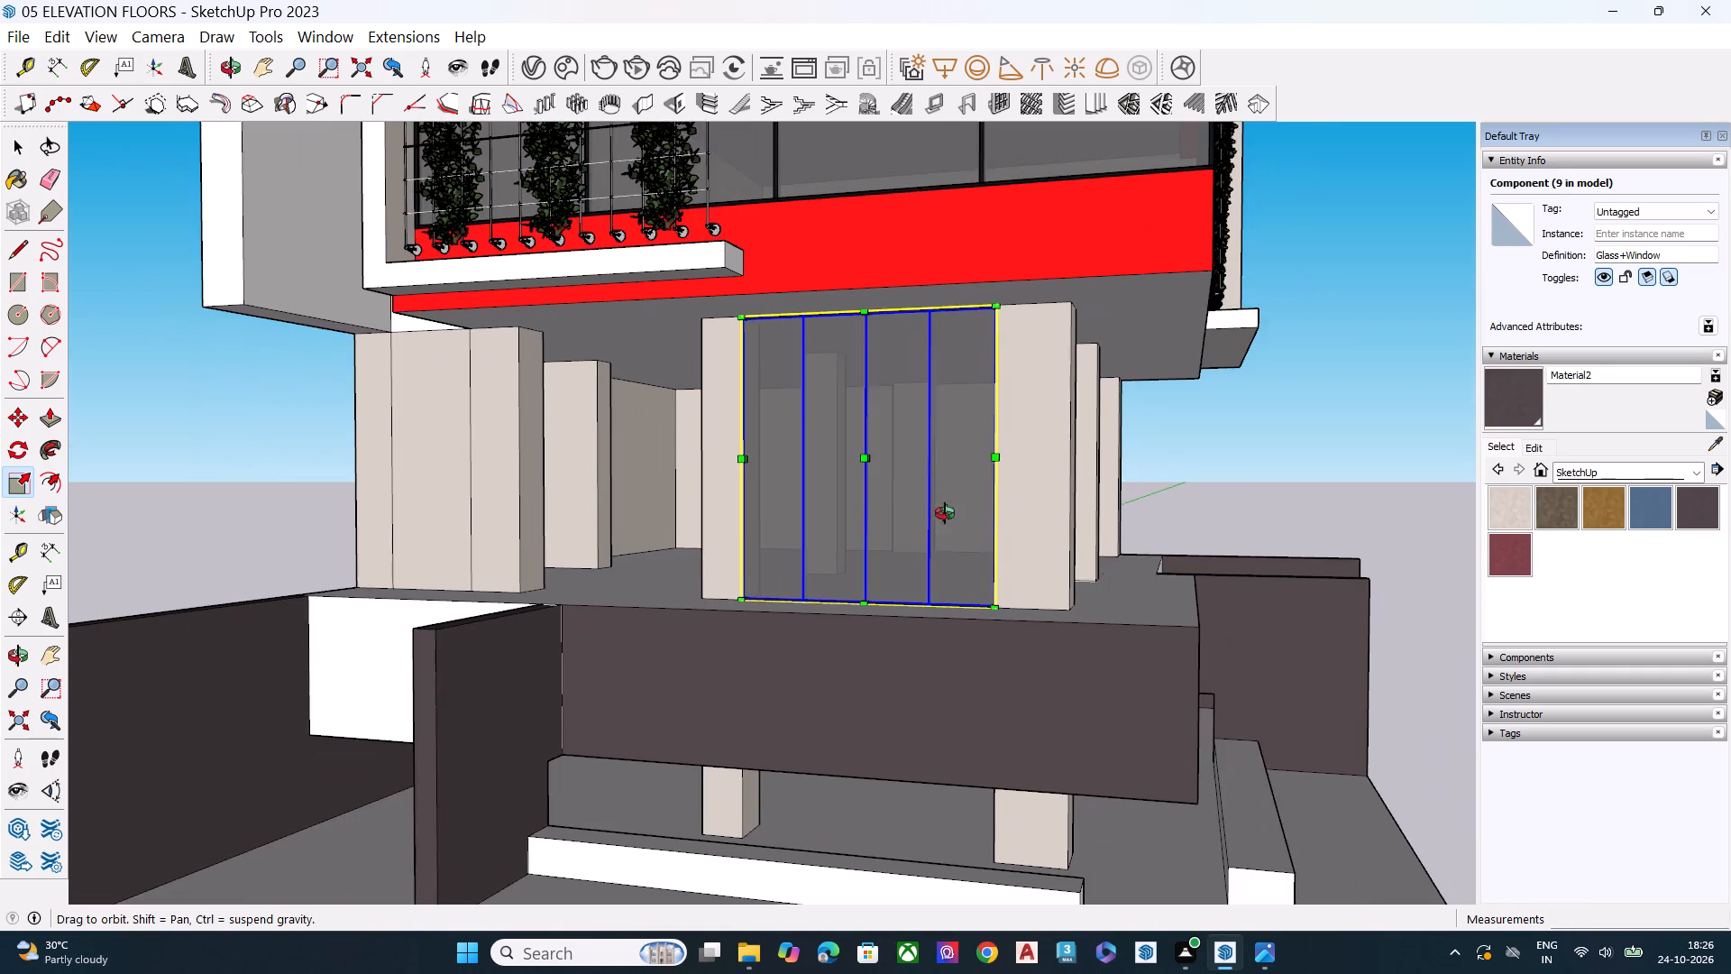
pyautogui.moveTo(945, 513); pyautogui.dragTo(777, 528, button='middle')
pyautogui.scroll(-10, 763, 496)
pyautogui.moveTo(798, 529); pyautogui.dragTo(802, 569, button='middle')
pyautogui.scroll(4, 802, 569)
pyautogui.scroll(-1, 774, 584)
pyautogui.scroll(3, 772, 586)
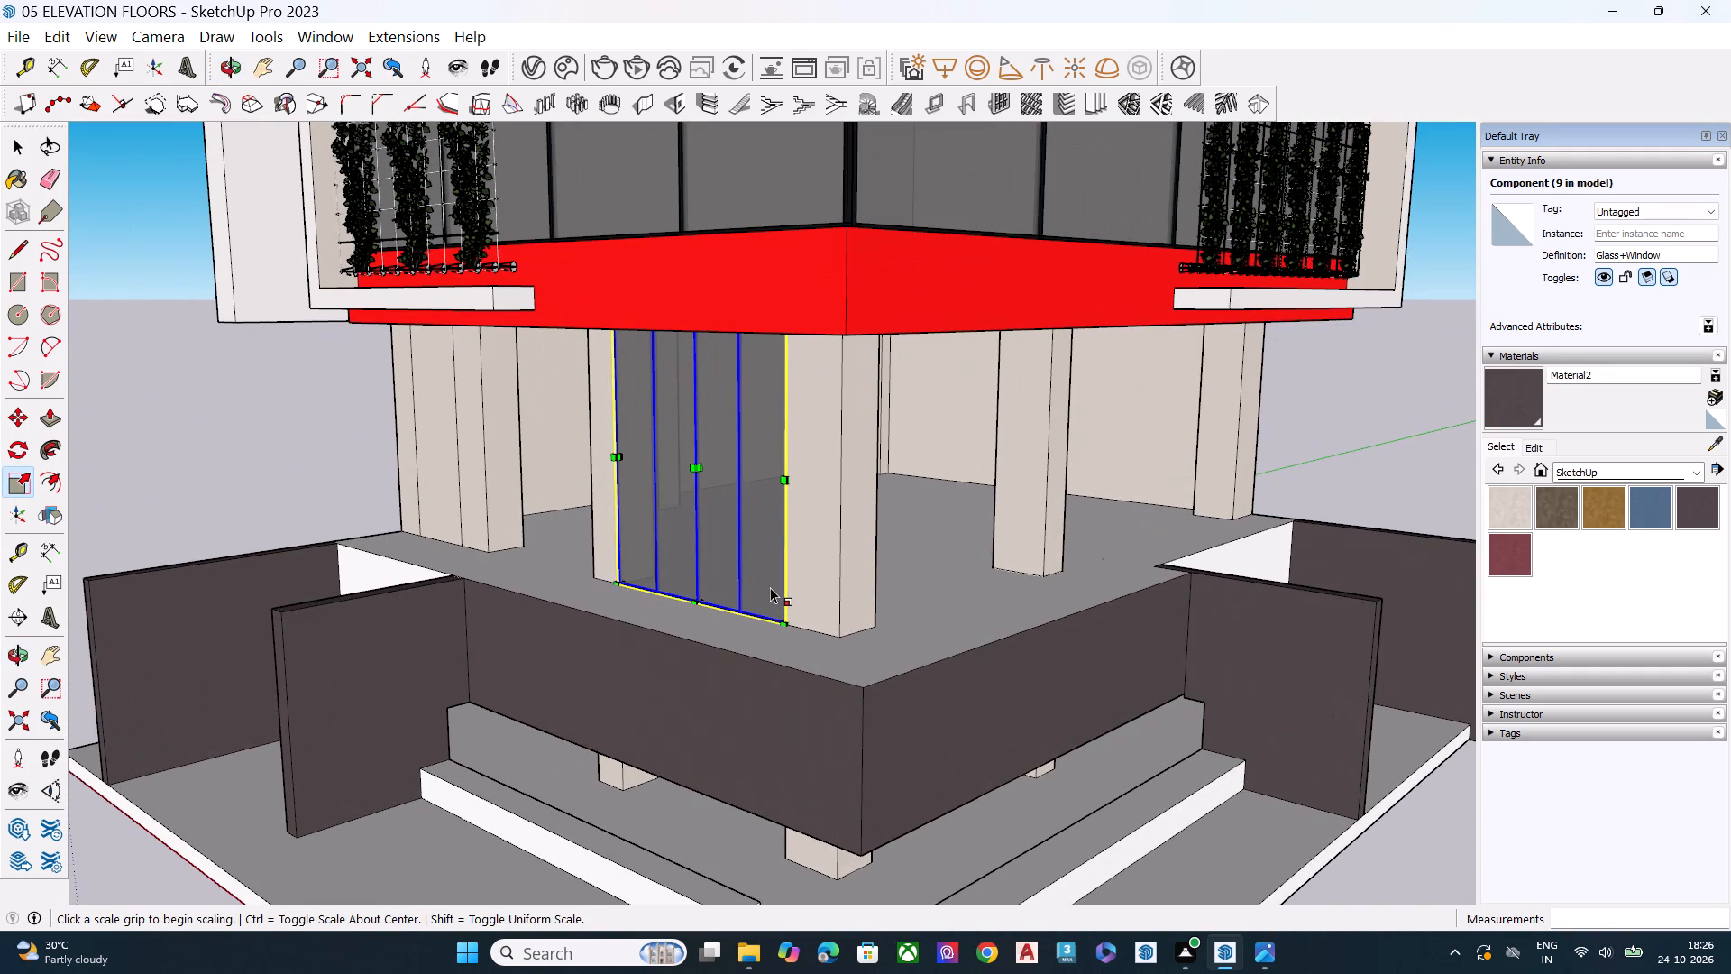
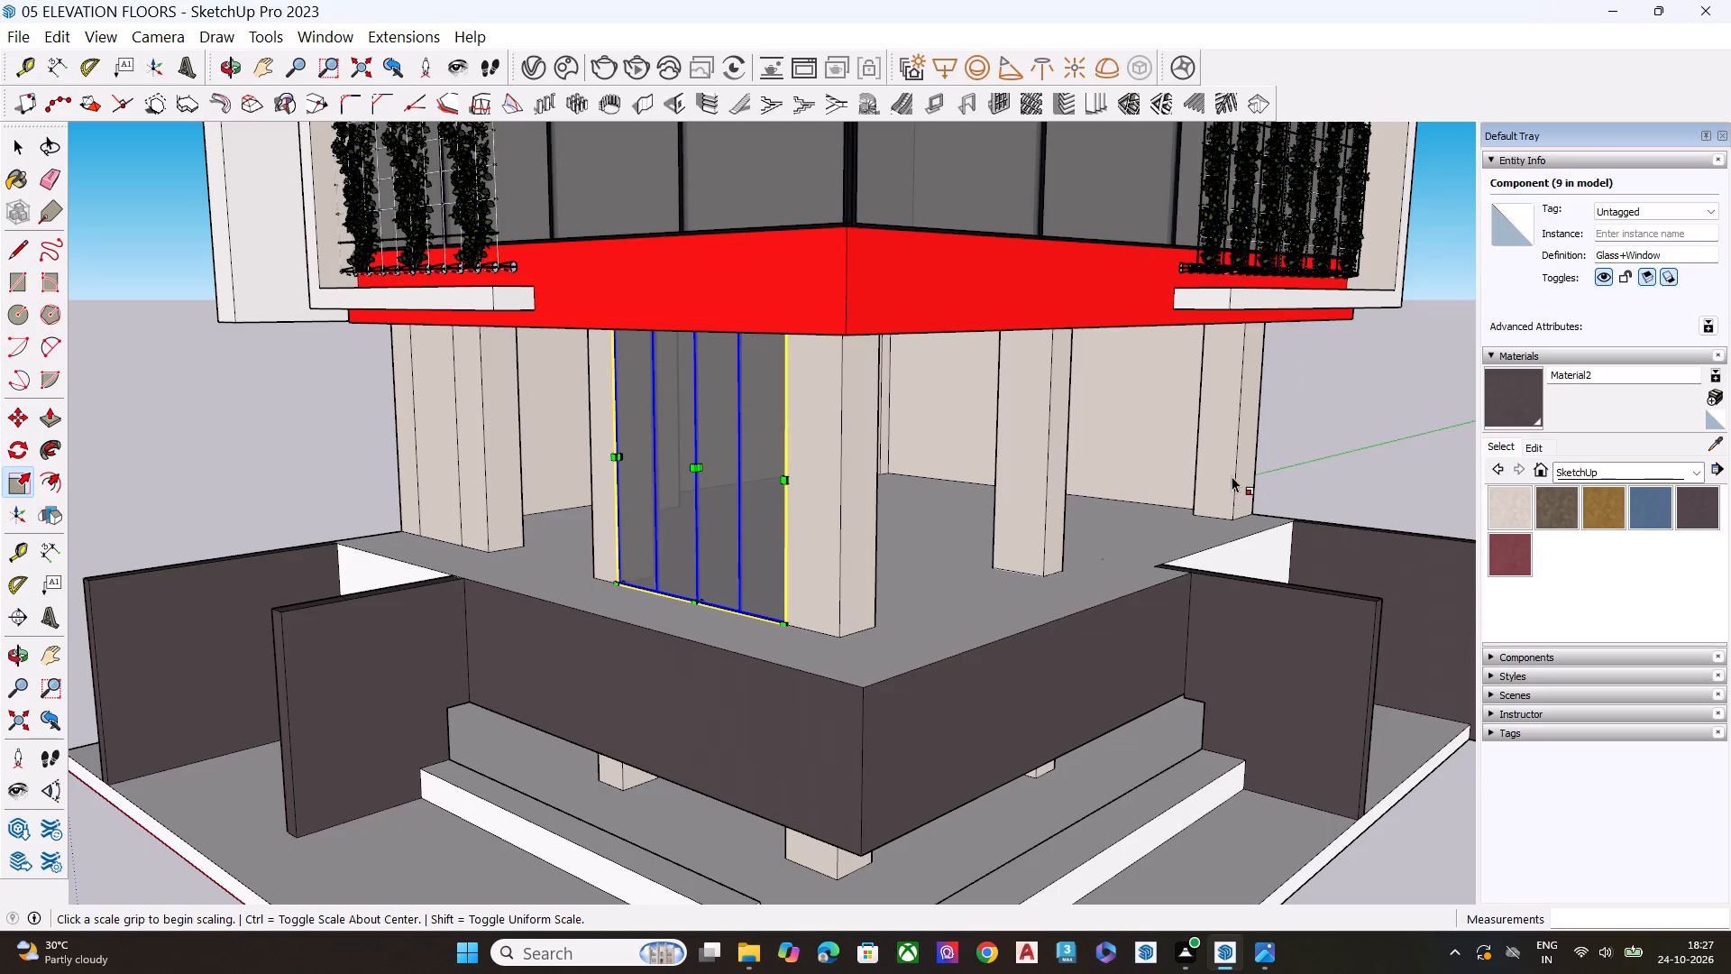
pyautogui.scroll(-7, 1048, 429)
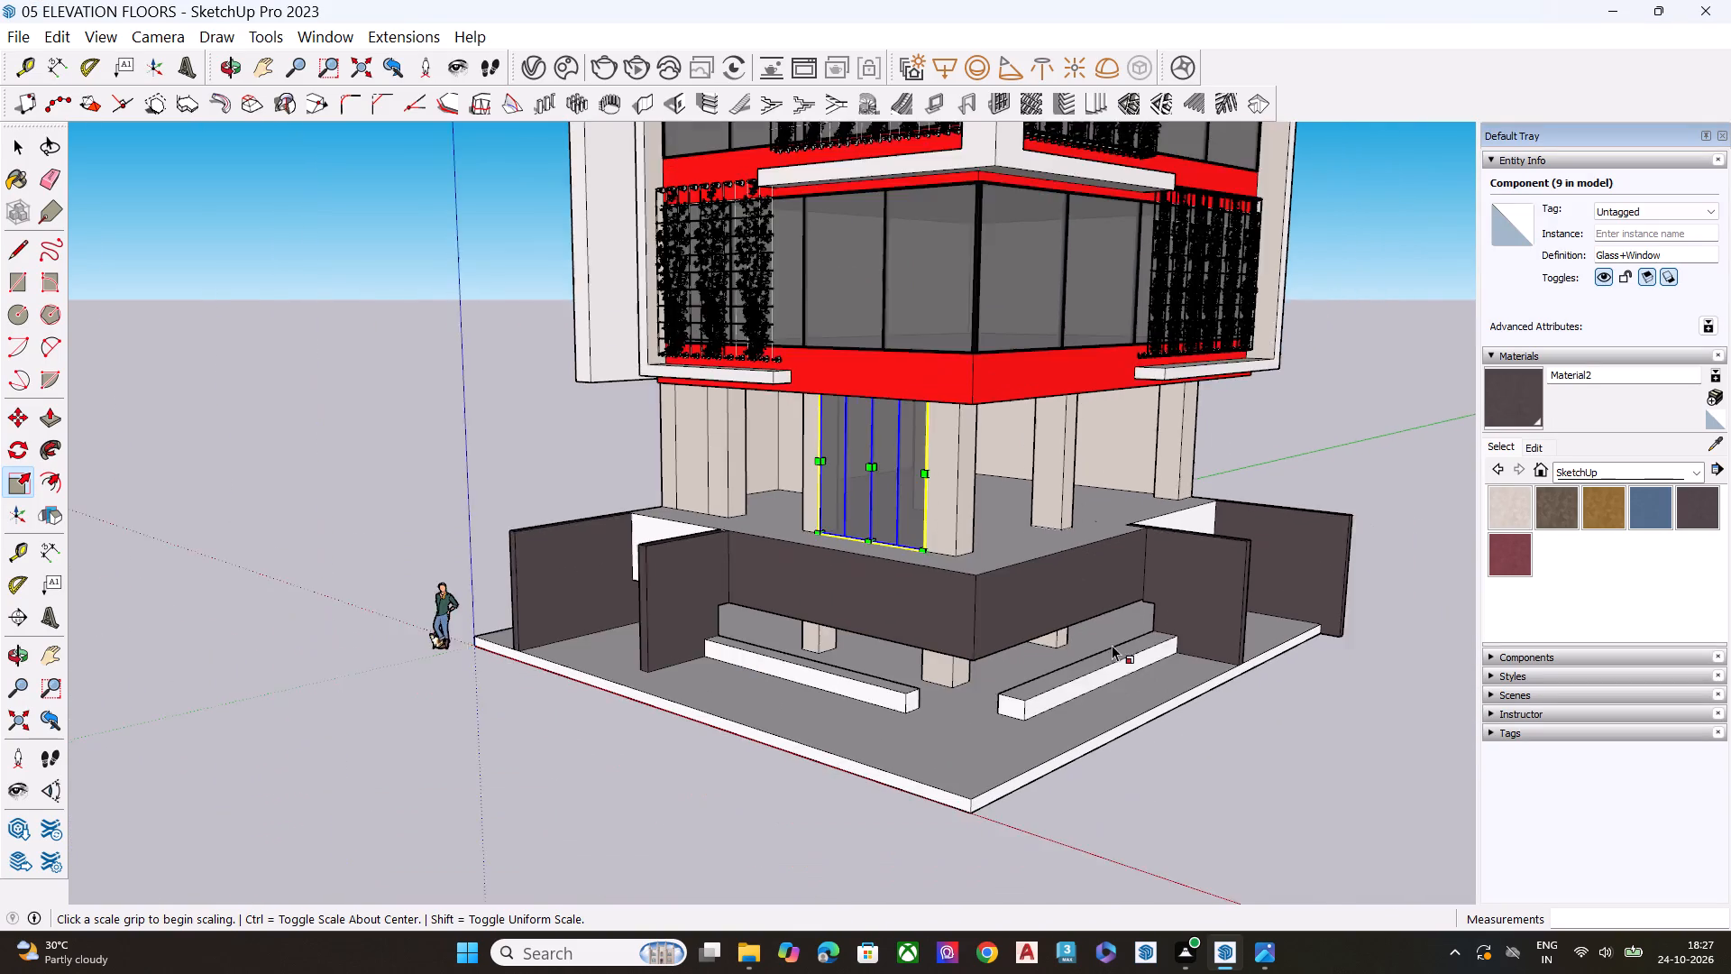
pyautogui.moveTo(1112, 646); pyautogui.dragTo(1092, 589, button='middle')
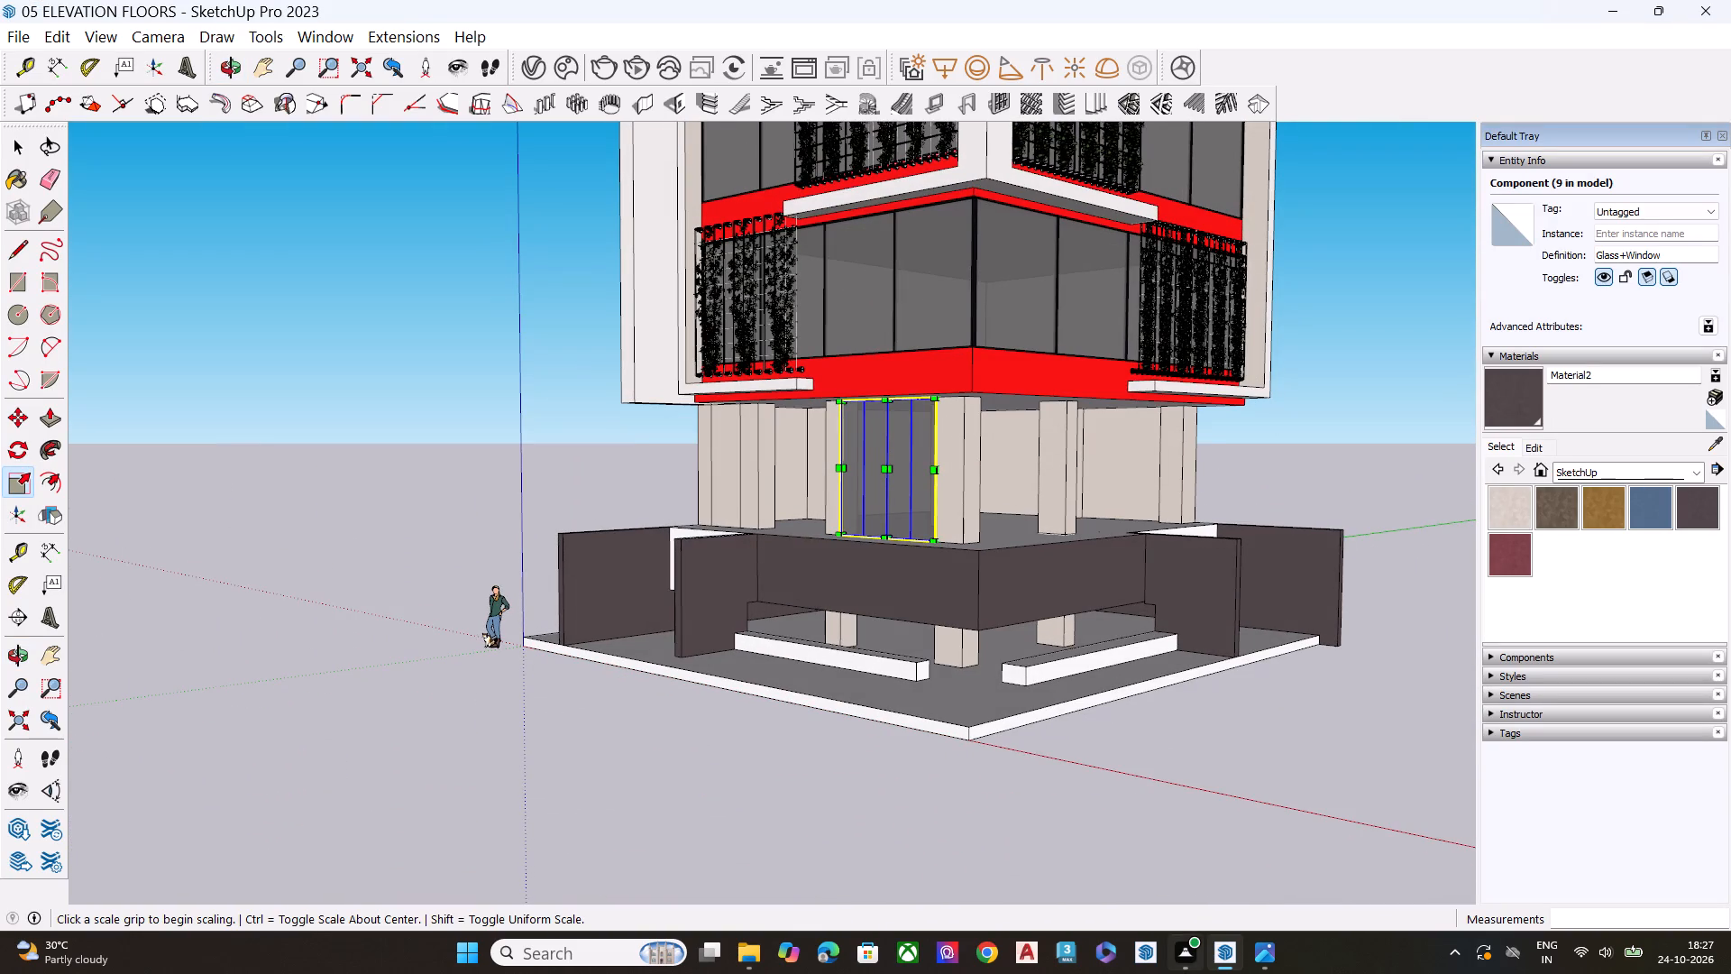
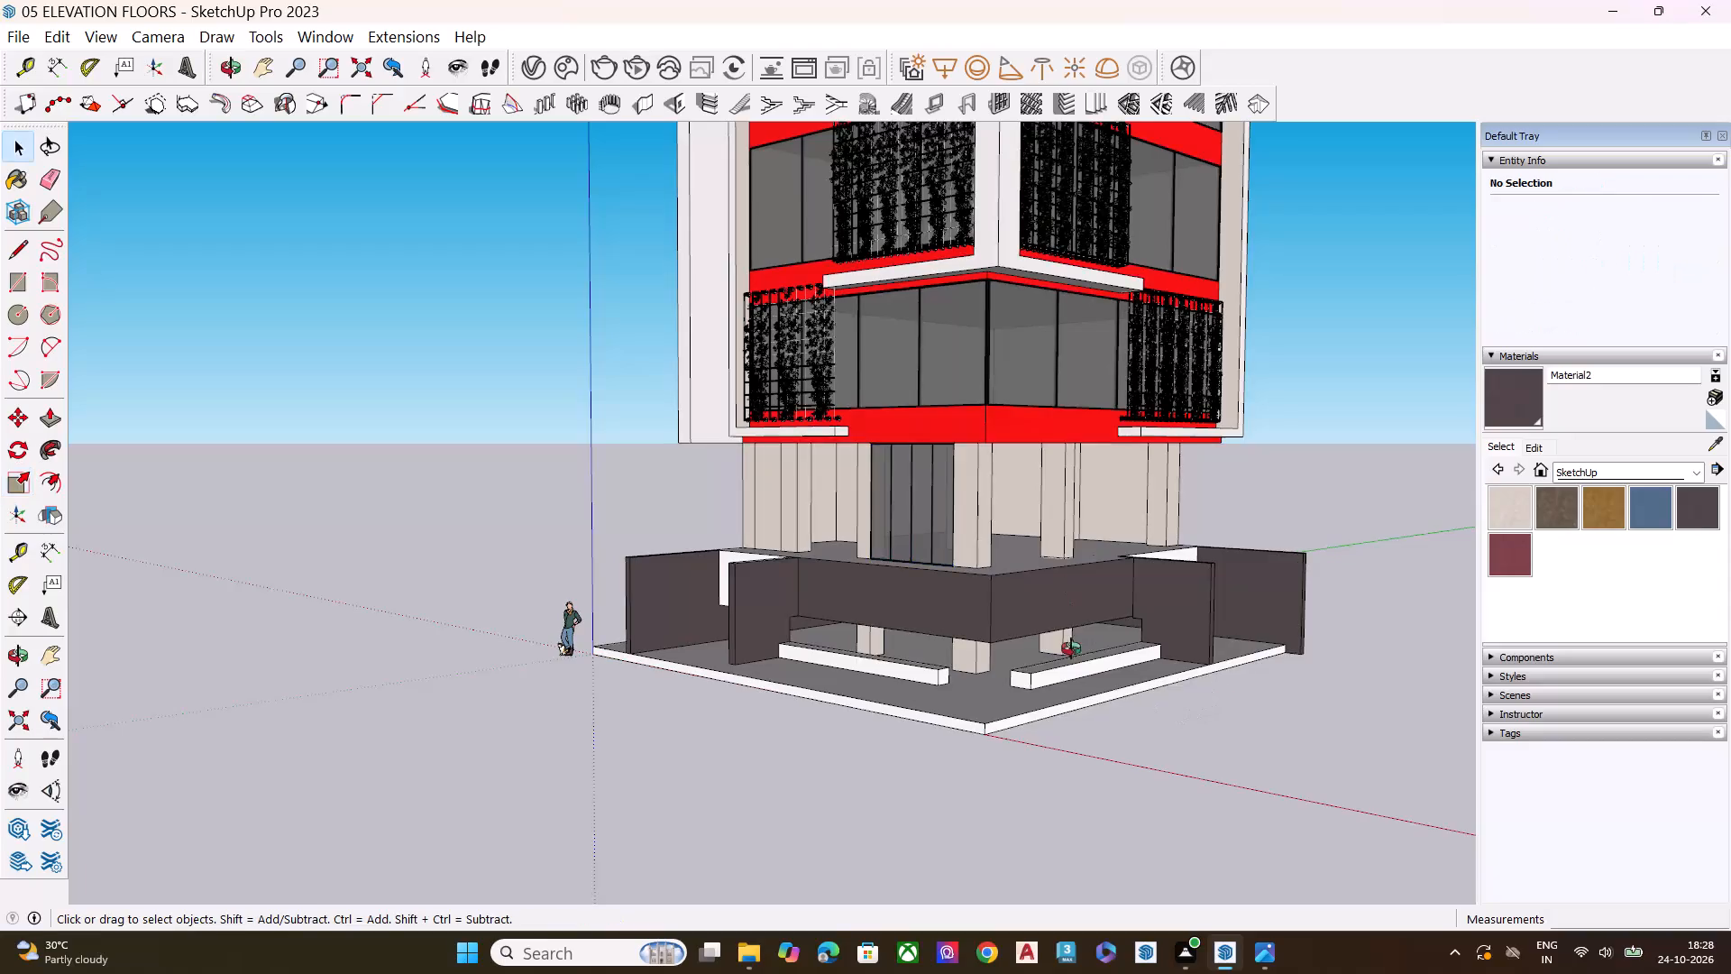
# Thicken the Glass+Window component between the ground-level columns by scaling its depth along green by about -4.88.
pyautogui.scroll(1, 975, 637)
pyautogui.scroll(-1, 867, 547)
pyautogui.scroll(6, 867, 547)
pyautogui.scroll(1, 947, 550)
pyautogui.scroll(-2, 947, 550)
pyautogui.scroll(9, 947, 550)
pyautogui.moveTo(866, 582); pyautogui.dragTo(840, 582, button='middle')
pyautogui.scroll(6, 849, 582)
pyautogui.click(881, 460)
pyautogui.moveTo(1040, 503); pyautogui.dragTo(966, 492, button='middle')
pyautogui.write('ds')
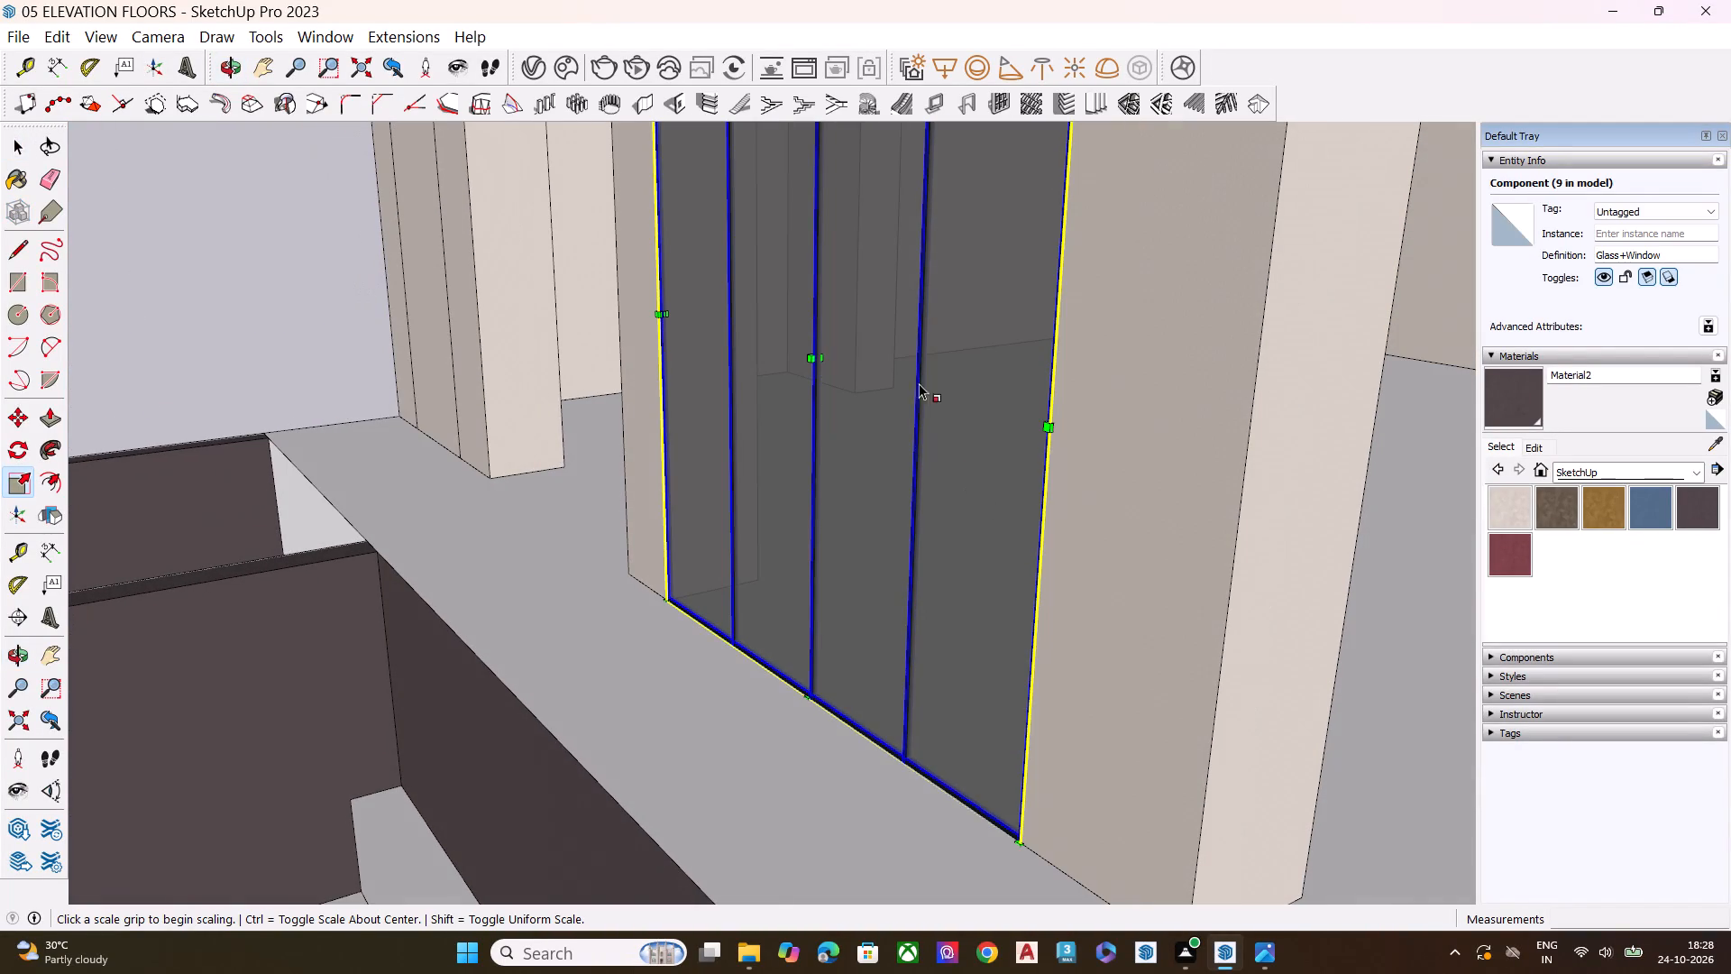
pyautogui.click(820, 356)
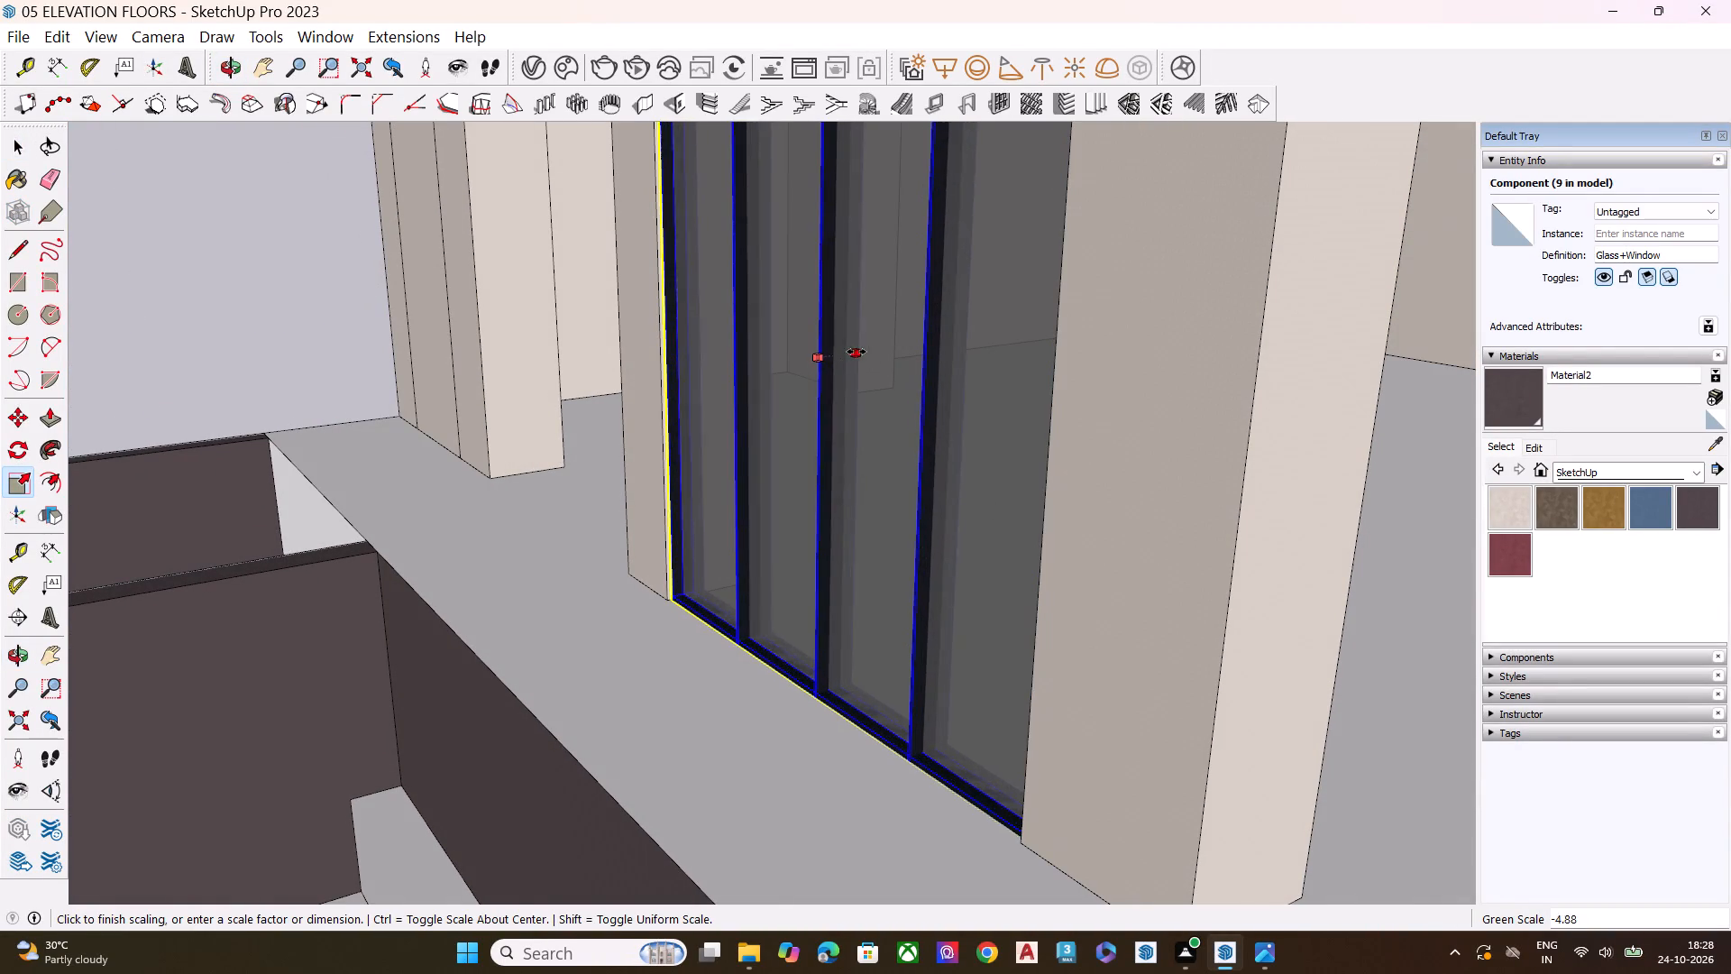
pyautogui.click(856, 354)
pyautogui.press('space')
pyautogui.scroll(-1, 765, 544)
pyautogui.scroll(1, 764, 548)
pyautogui.scroll(-1, 764, 559)
pyautogui.scroll(2, 764, 560)
pyautogui.scroll(-3, 764, 565)
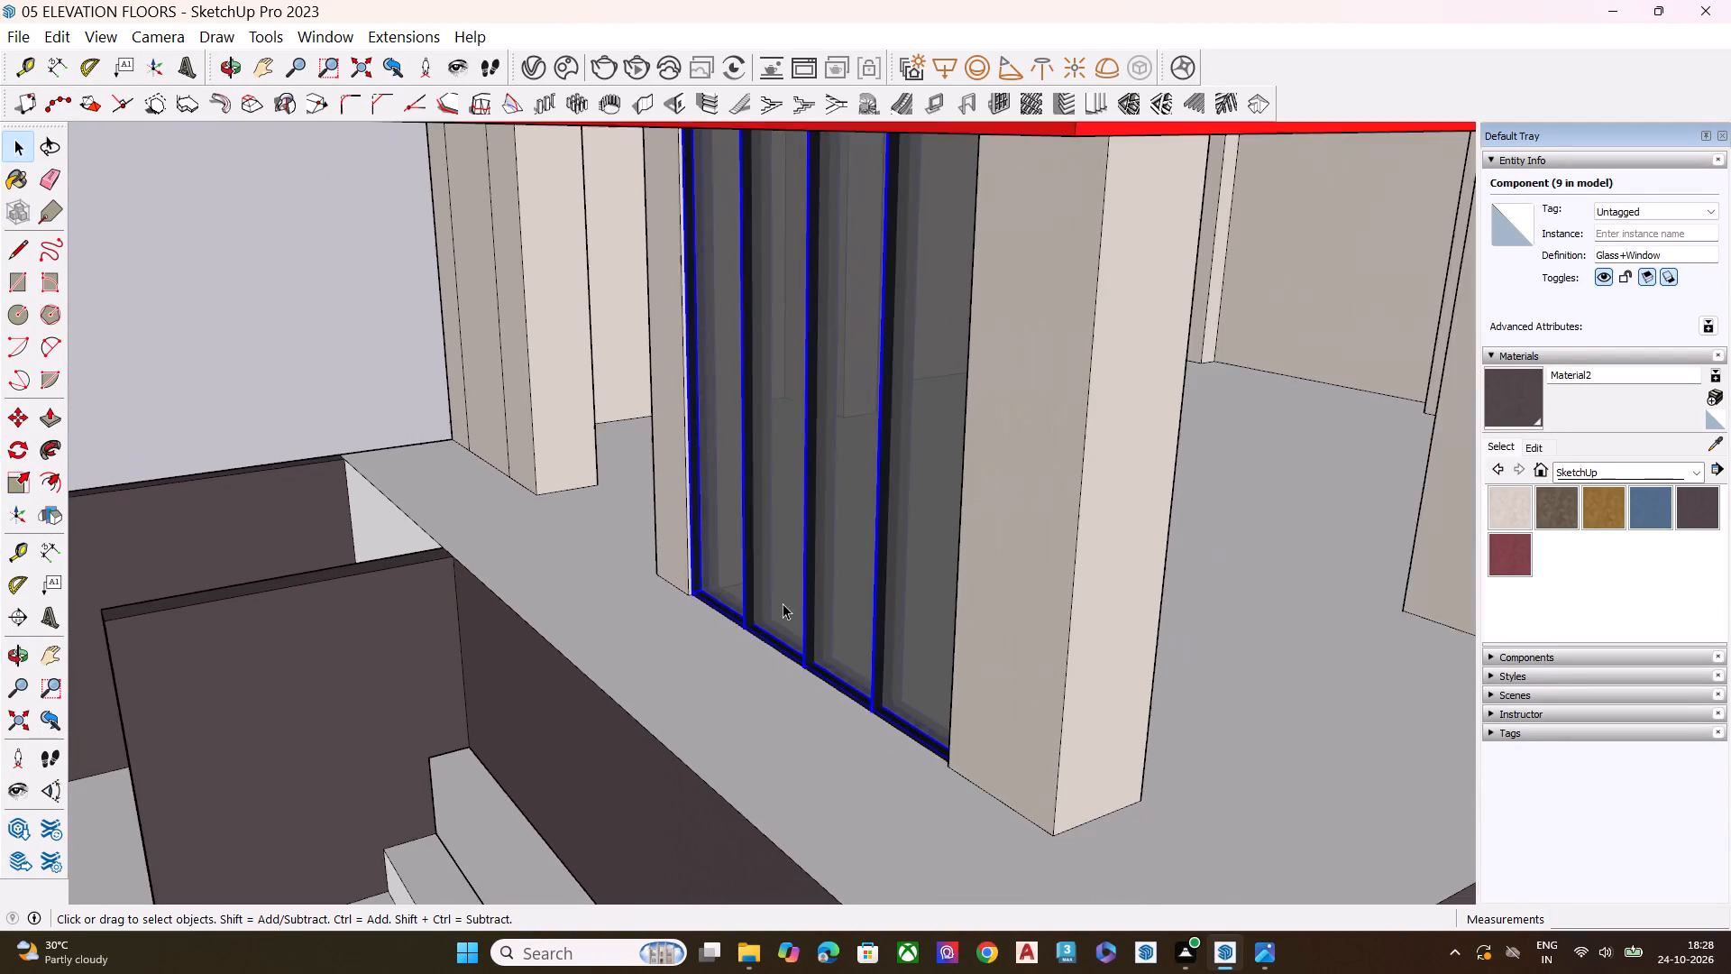
pyautogui.scroll(-1, 783, 603)
pyautogui.scroll(2, 866, 676)
pyautogui.moveTo(867, 665); pyautogui.dragTo(880, 468, button='middle')
pyautogui.click(340, 371)
# Copy the Glass+Window component about 8' 3" past the corner column onto the adjacent side of the building.
pyautogui.scroll(-2, 535, 426)
pyautogui.scroll(1, 541, 437)
pyautogui.scroll(-7, 542, 439)
pyautogui.moveTo(787, 476); pyautogui.dragTo(801, 497, button='middle')
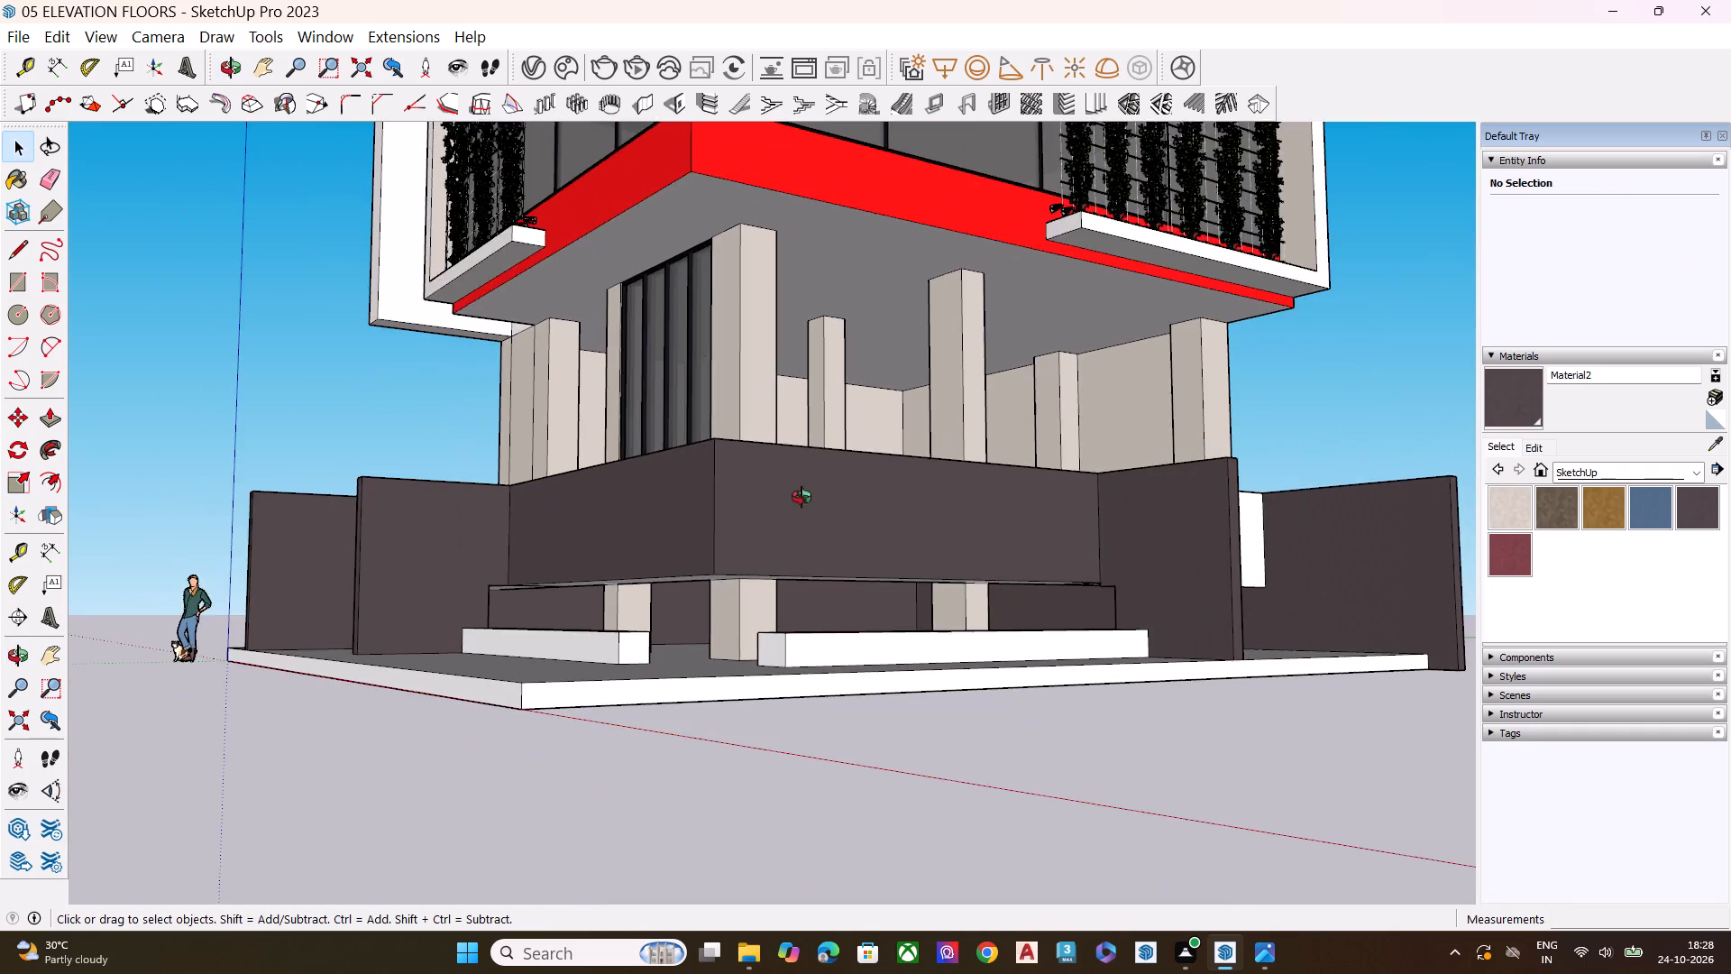
pyautogui.moveTo(801, 497); pyautogui.dragTo(884, 629, button='middle')
pyautogui.scroll(4, 746, 464)
pyautogui.scroll(-2, 665, 371)
pyautogui.scroll(3, 665, 372)
pyautogui.scroll(-2, 774, 625)
pyautogui.scroll(9, 774, 625)
pyautogui.click(807, 650)
pyautogui.press('m')
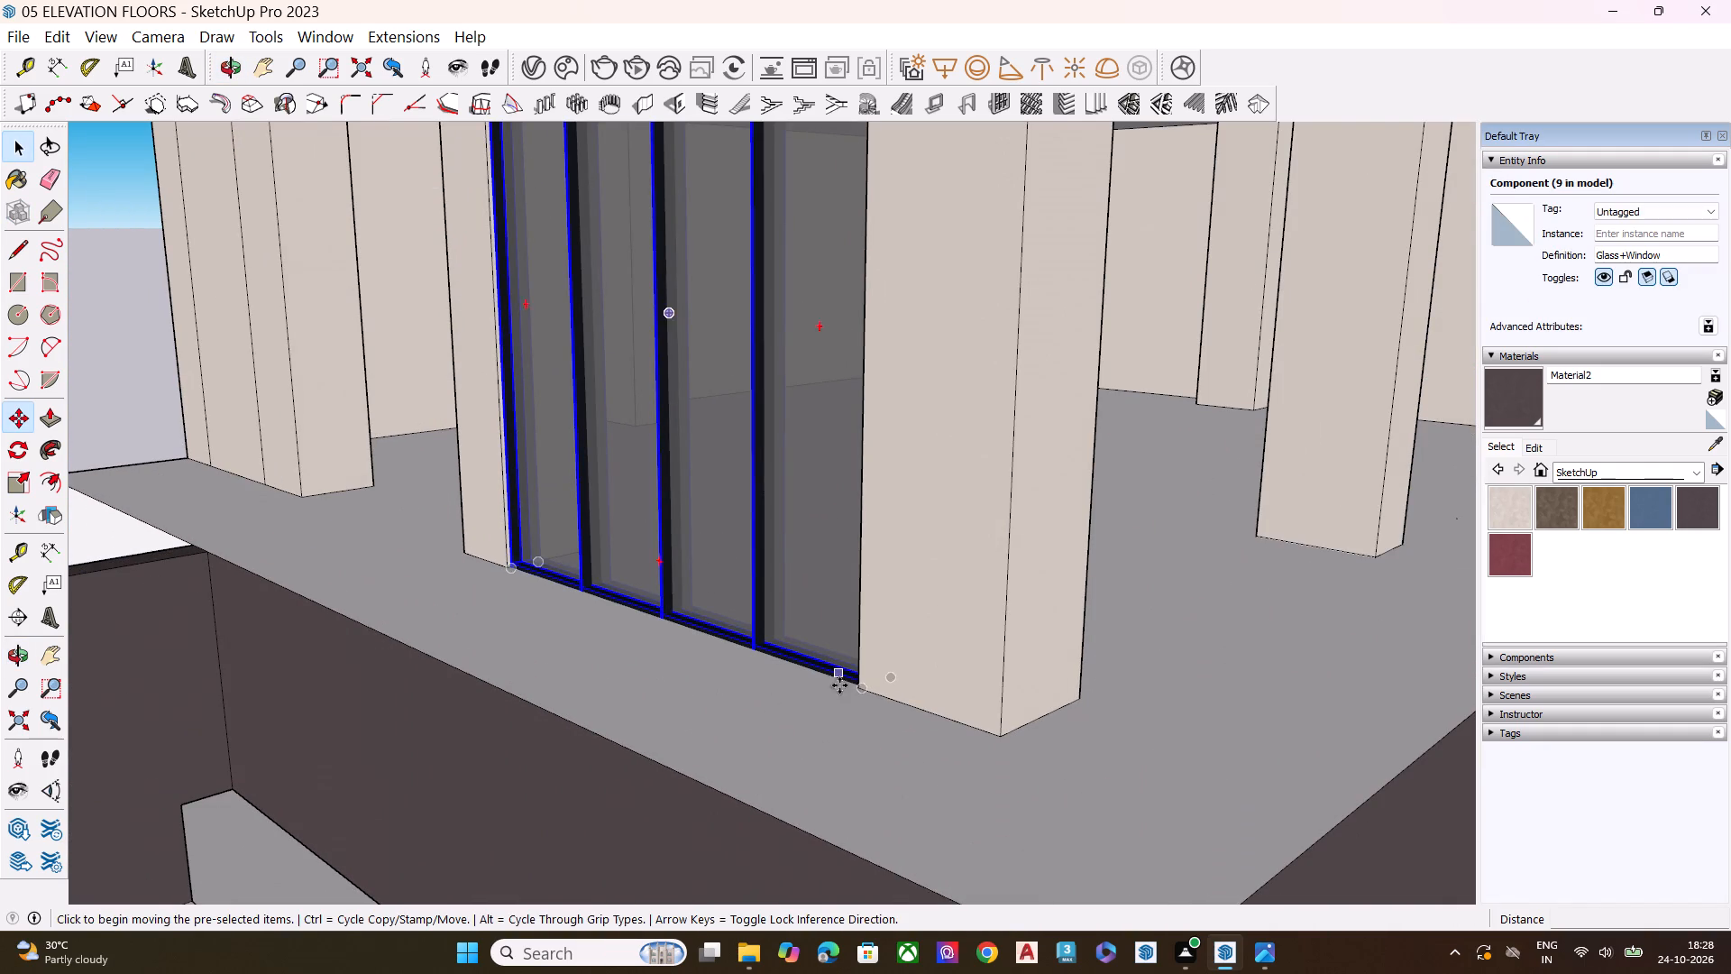
pyautogui.click(857, 682)
pyautogui.scroll(-8, 720, 712)
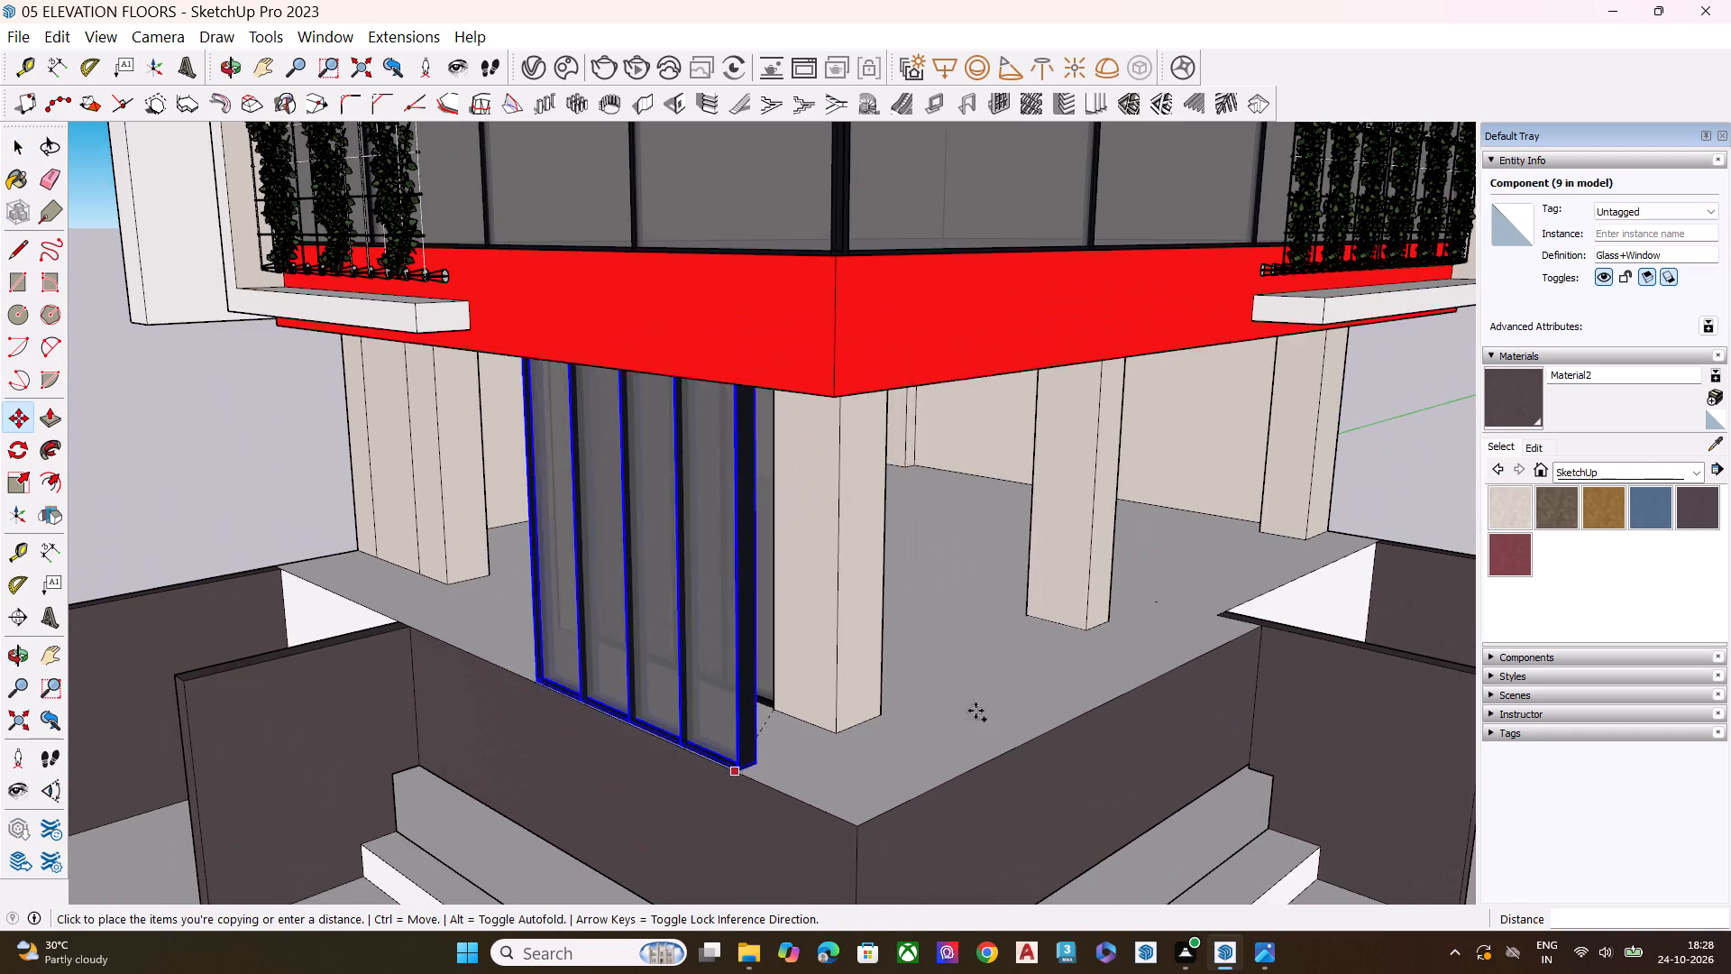
pyautogui.middleClick(1096, 662)
pyautogui.moveTo(1018, 705); pyautogui.dragTo(827, 751, button='middle')
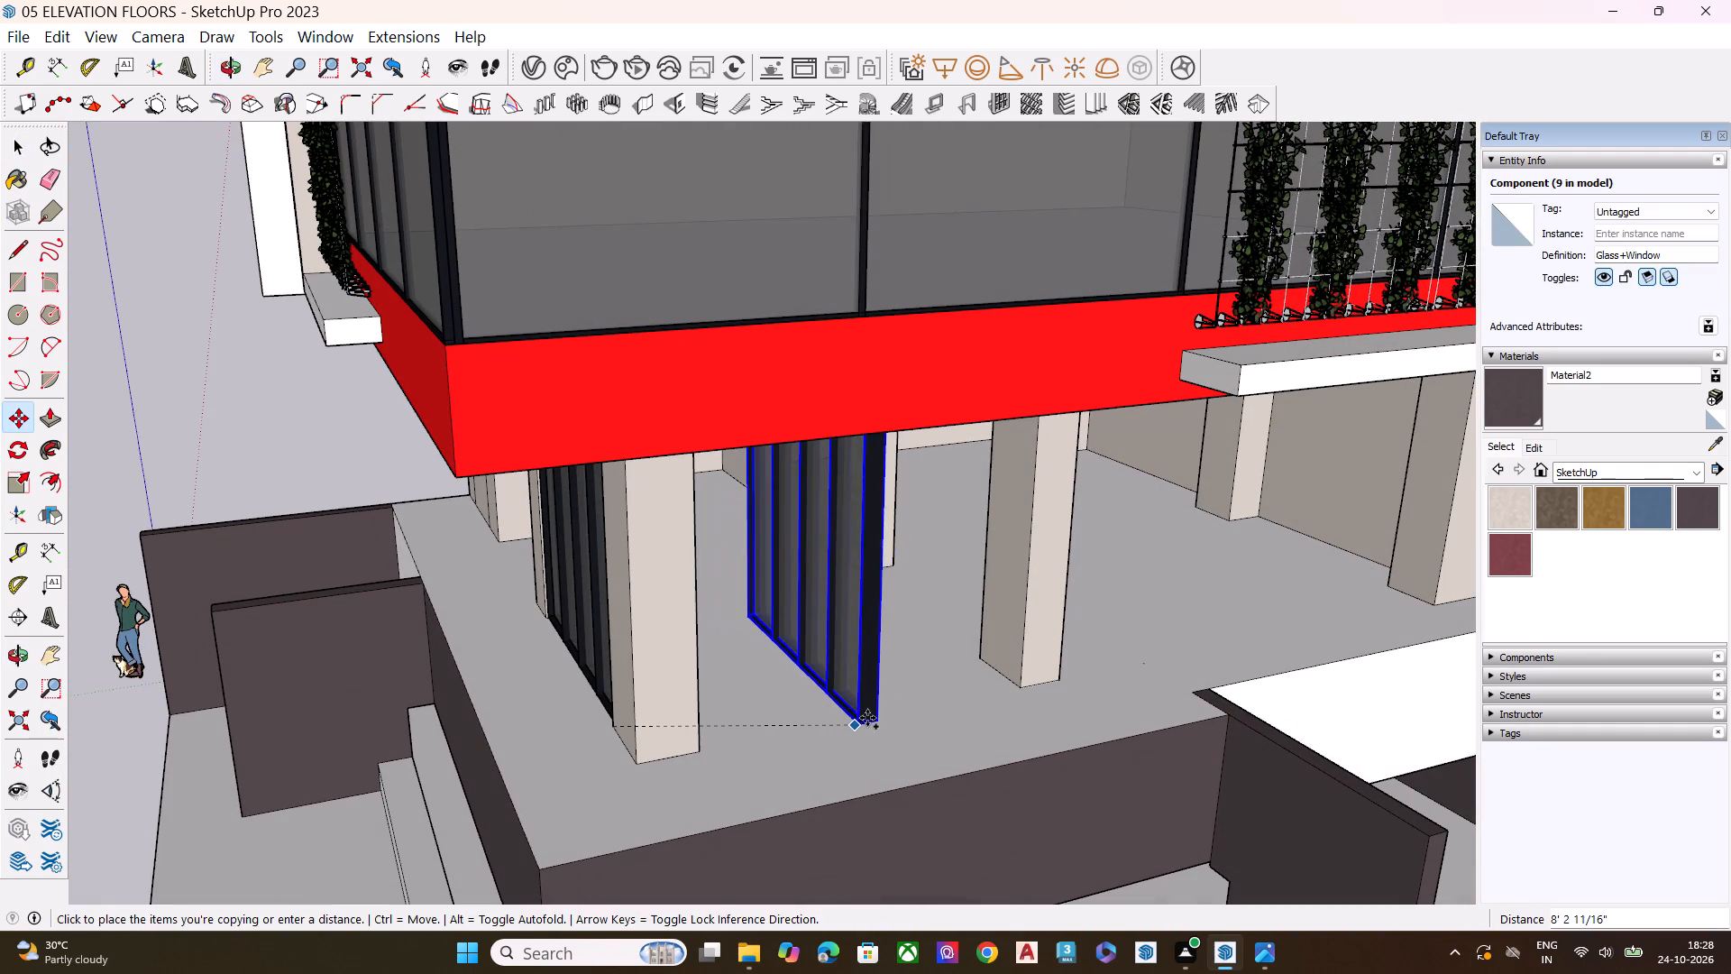
pyautogui.click(867, 718)
pyautogui.press('space')
# Rotate the copied window about its bottom corner so it runs parallel to the adjacent facade.
pyautogui.moveTo(889, 740); pyautogui.dragTo(842, 728, button='middle')
pyautogui.press('q')
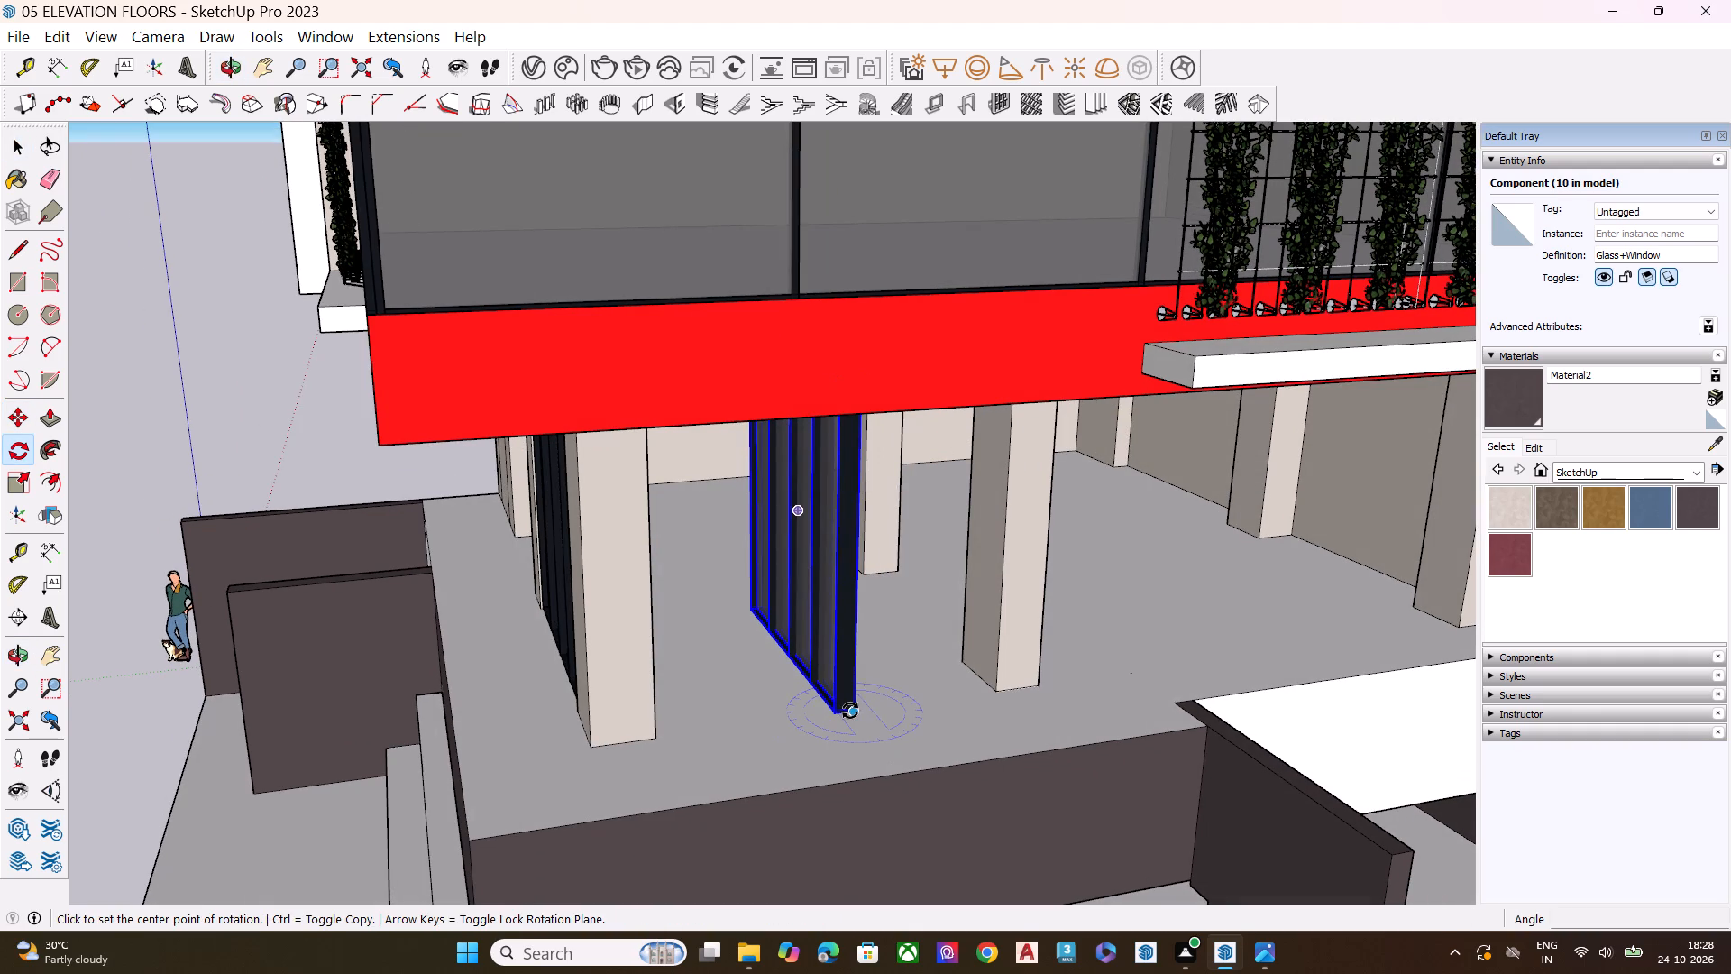
pyautogui.click(850, 711)
pyautogui.click(933, 703)
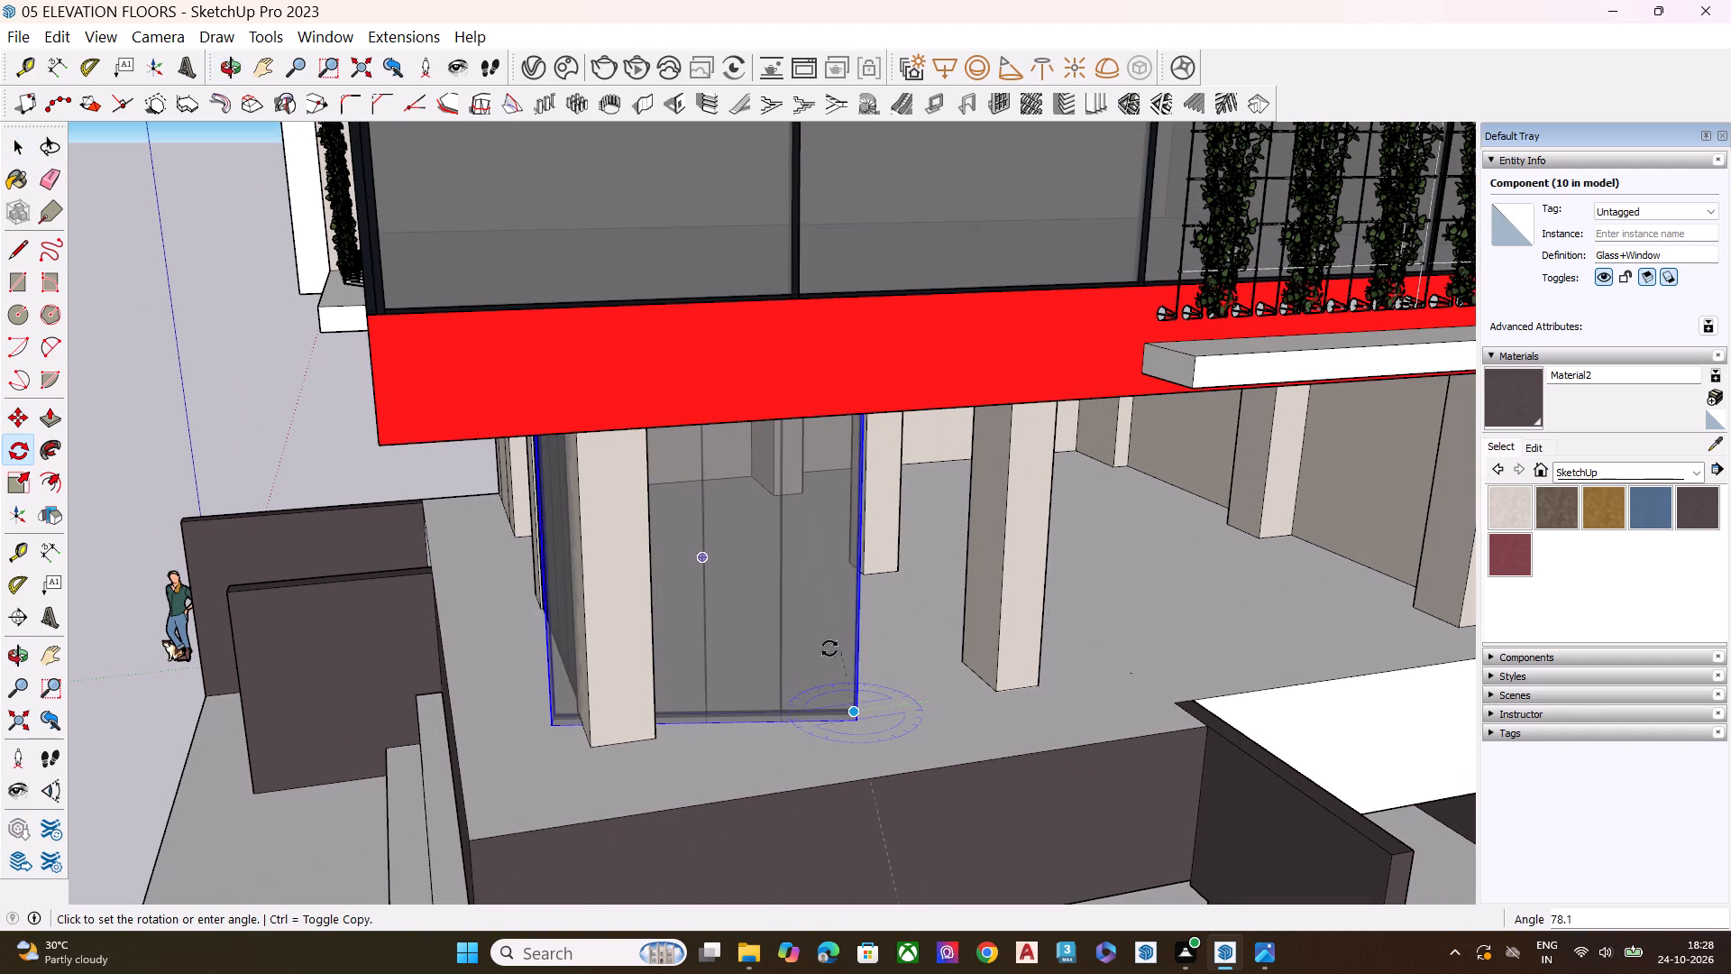
pyautogui.click(807, 655)
pyautogui.press('space')
# Move the rotated window by its bottom corner so it sits flush against the corner column's inner edge.
pyautogui.moveTo(939, 758); pyautogui.dragTo(882, 748, button='middle')
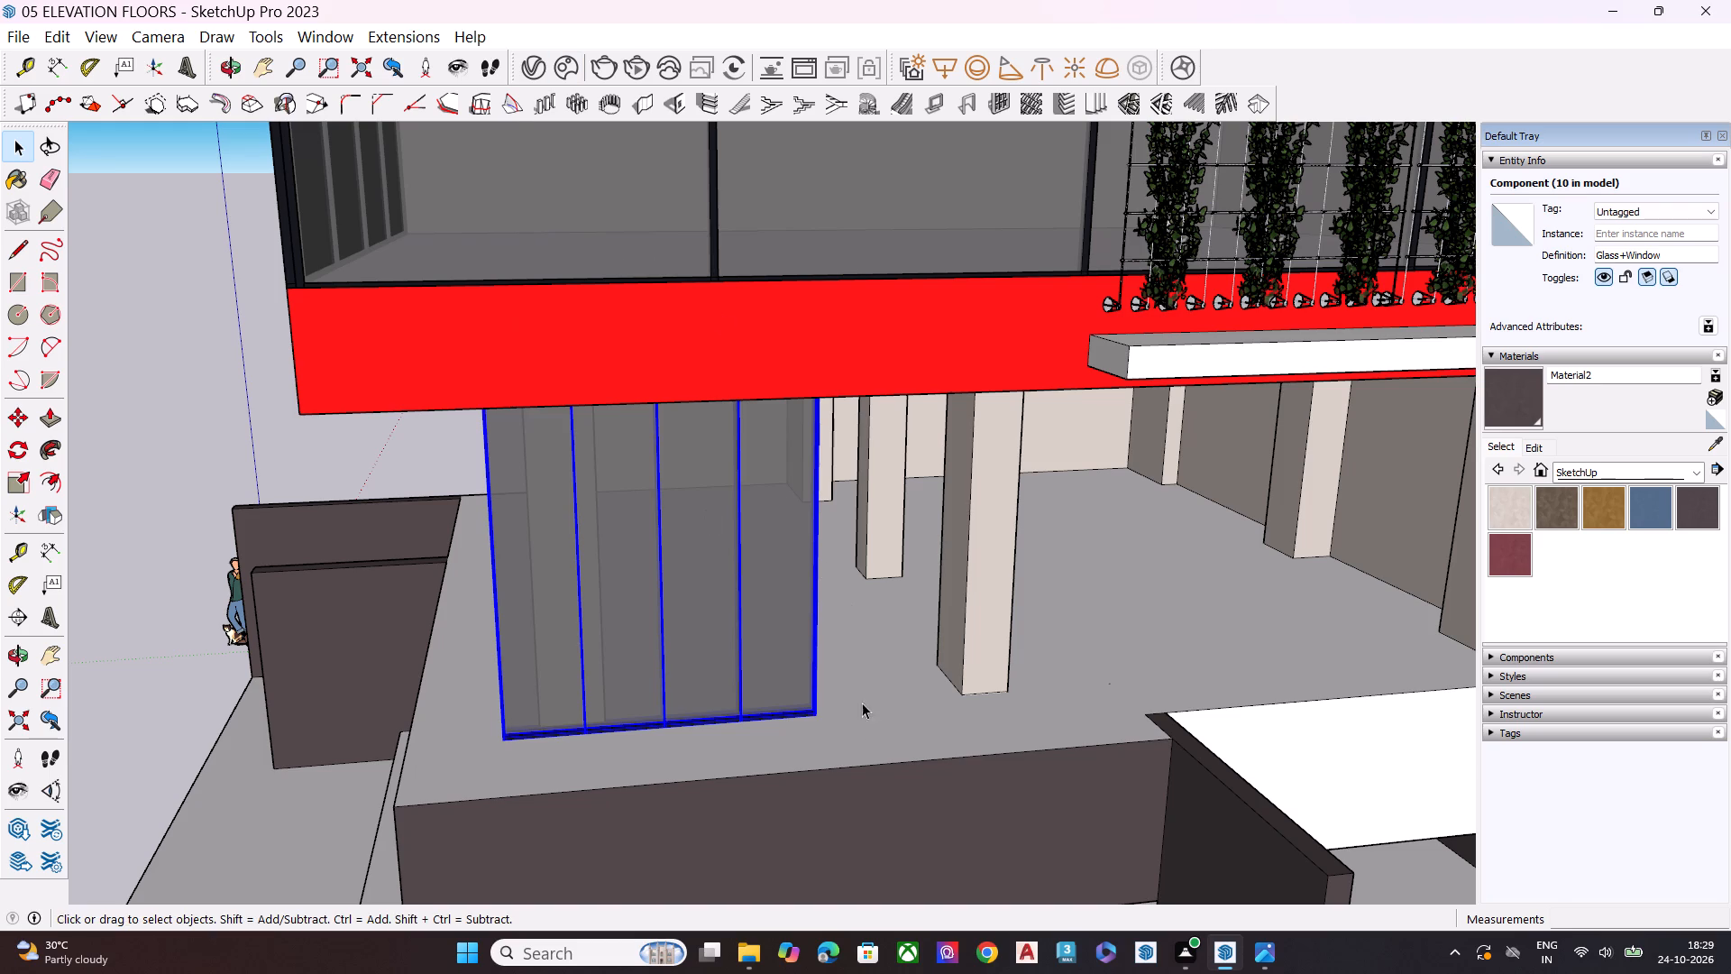
pyautogui.moveTo(841, 730); pyautogui.dragTo(695, 671, button='middle')
pyautogui.scroll(6, 599, 676)
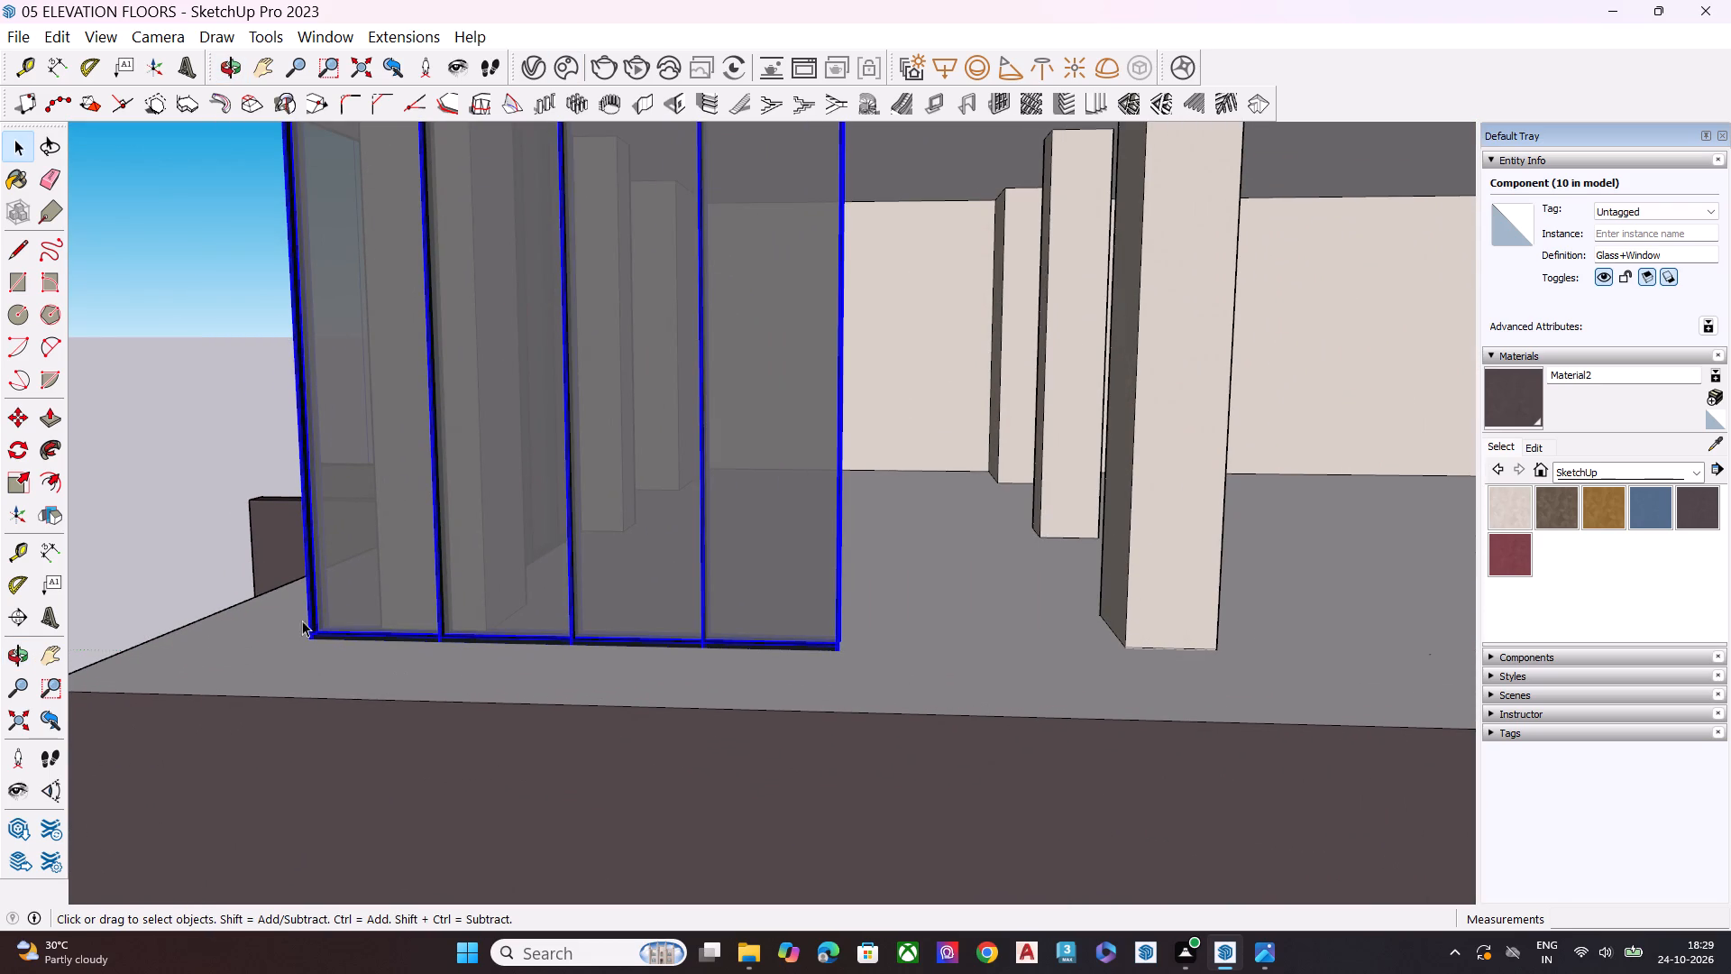
pyautogui.press('m')
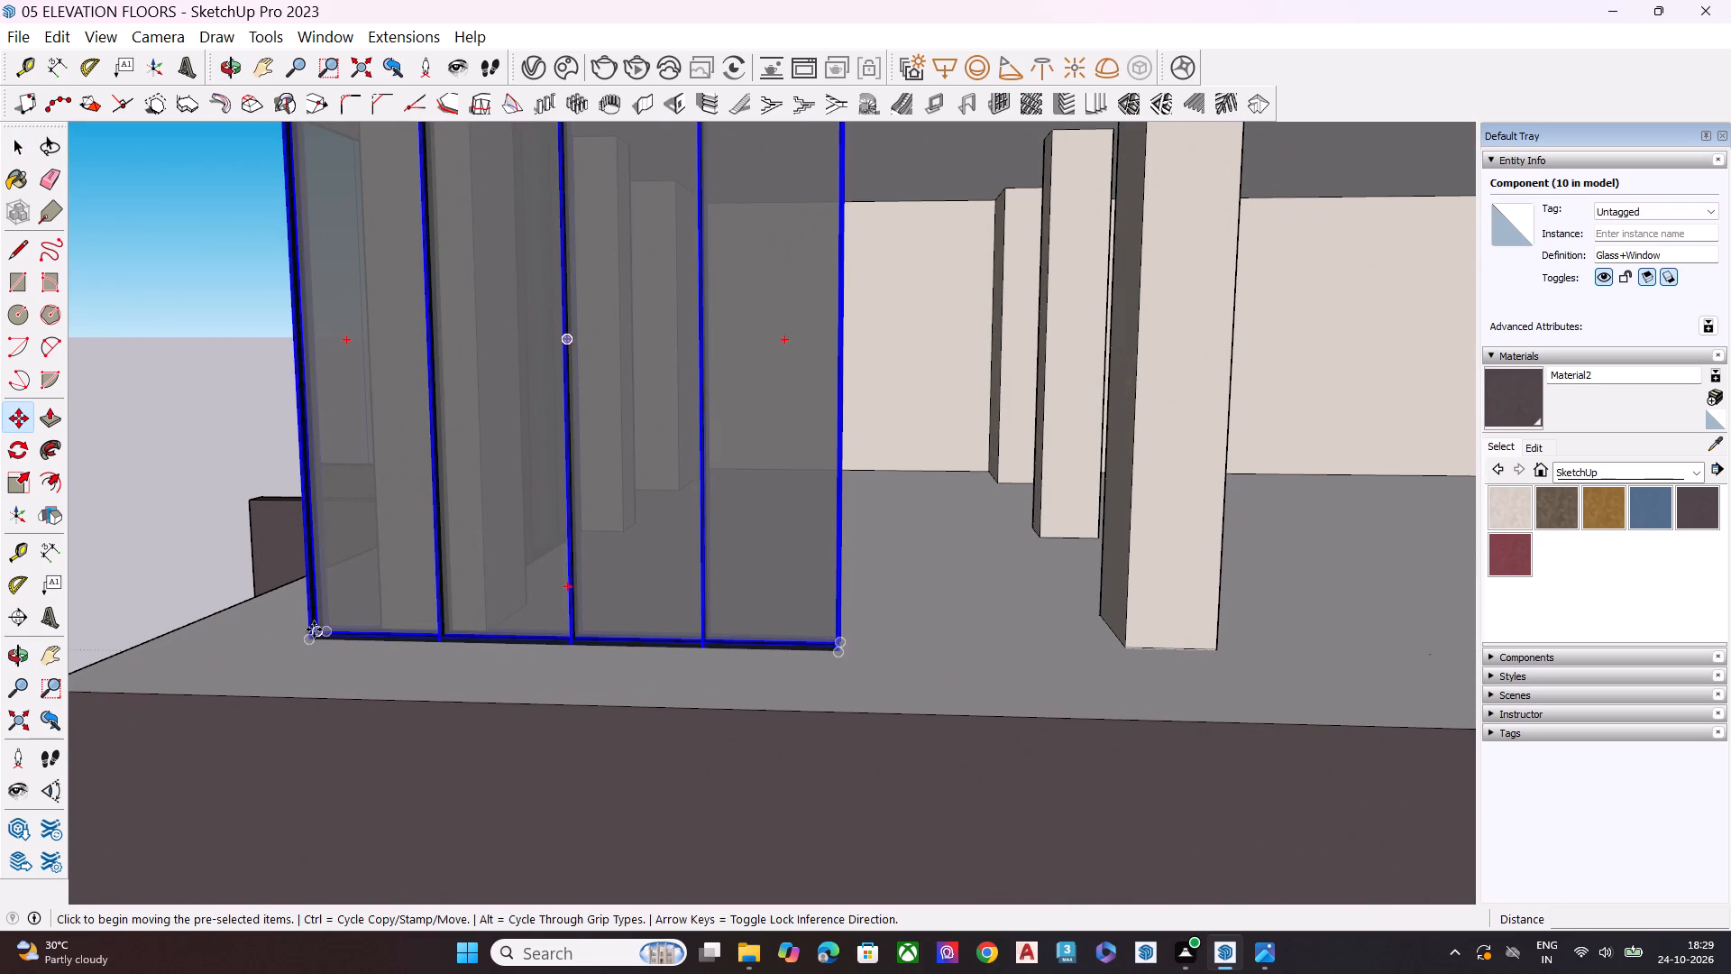
pyautogui.click(301, 640)
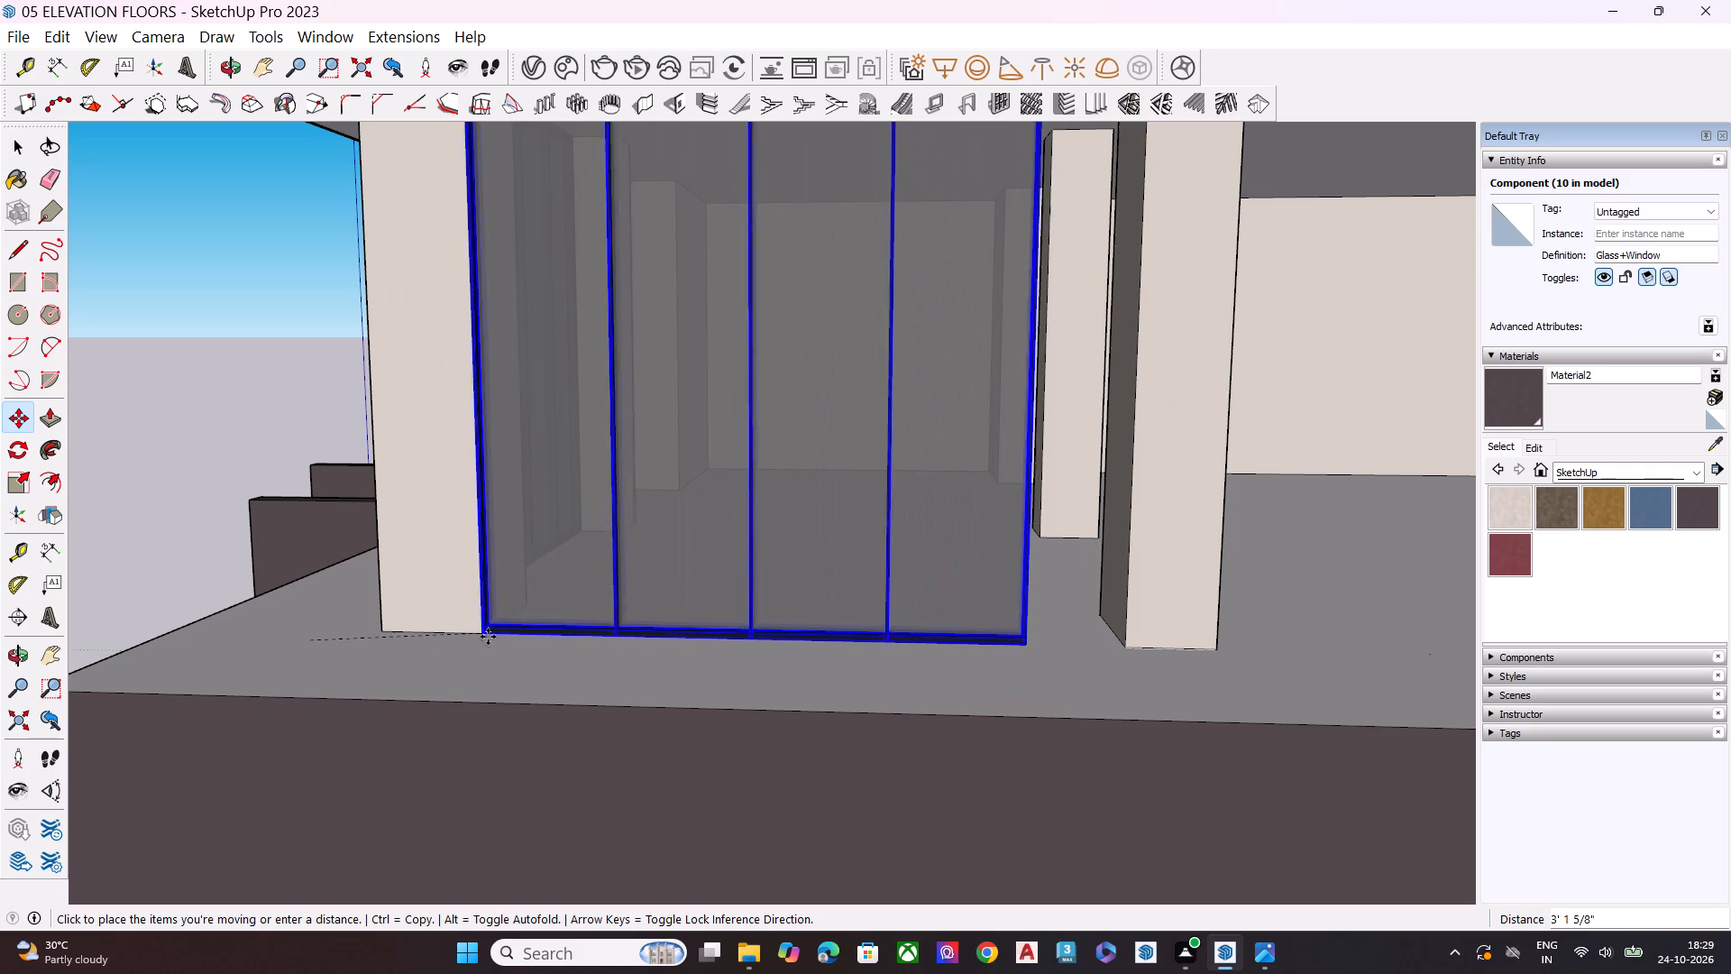
pyautogui.moveTo(520, 680); pyautogui.dragTo(729, 816, button='middle')
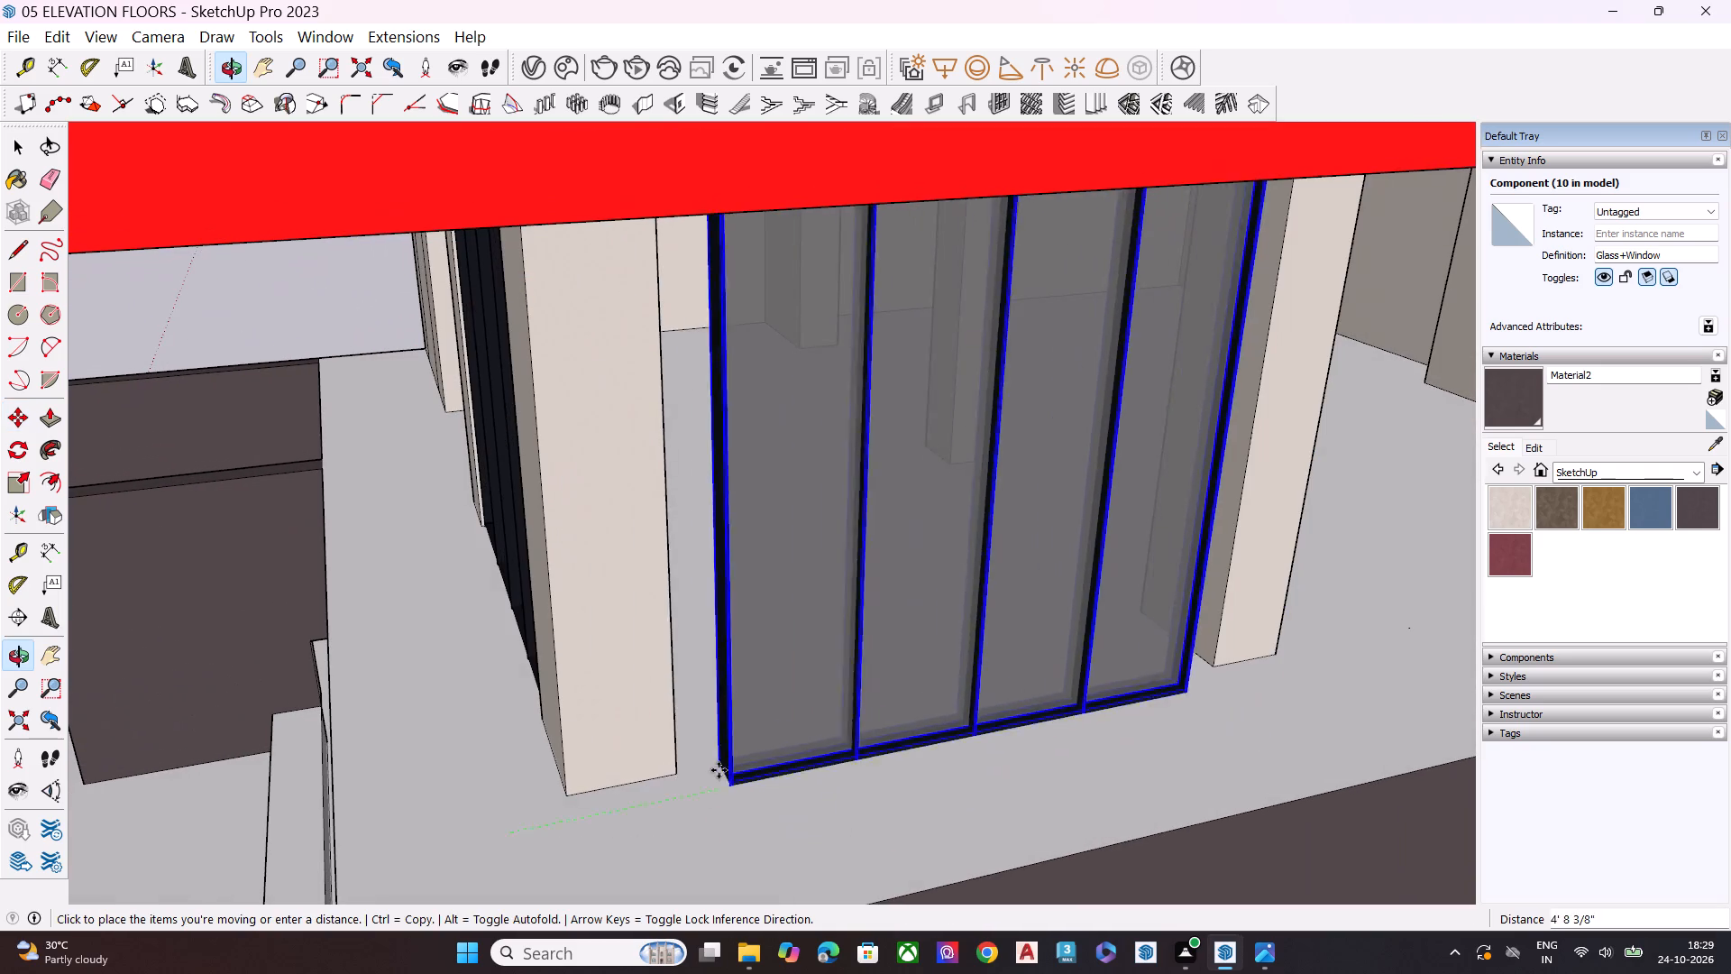
pyautogui.click(672, 774)
pyautogui.press('space')
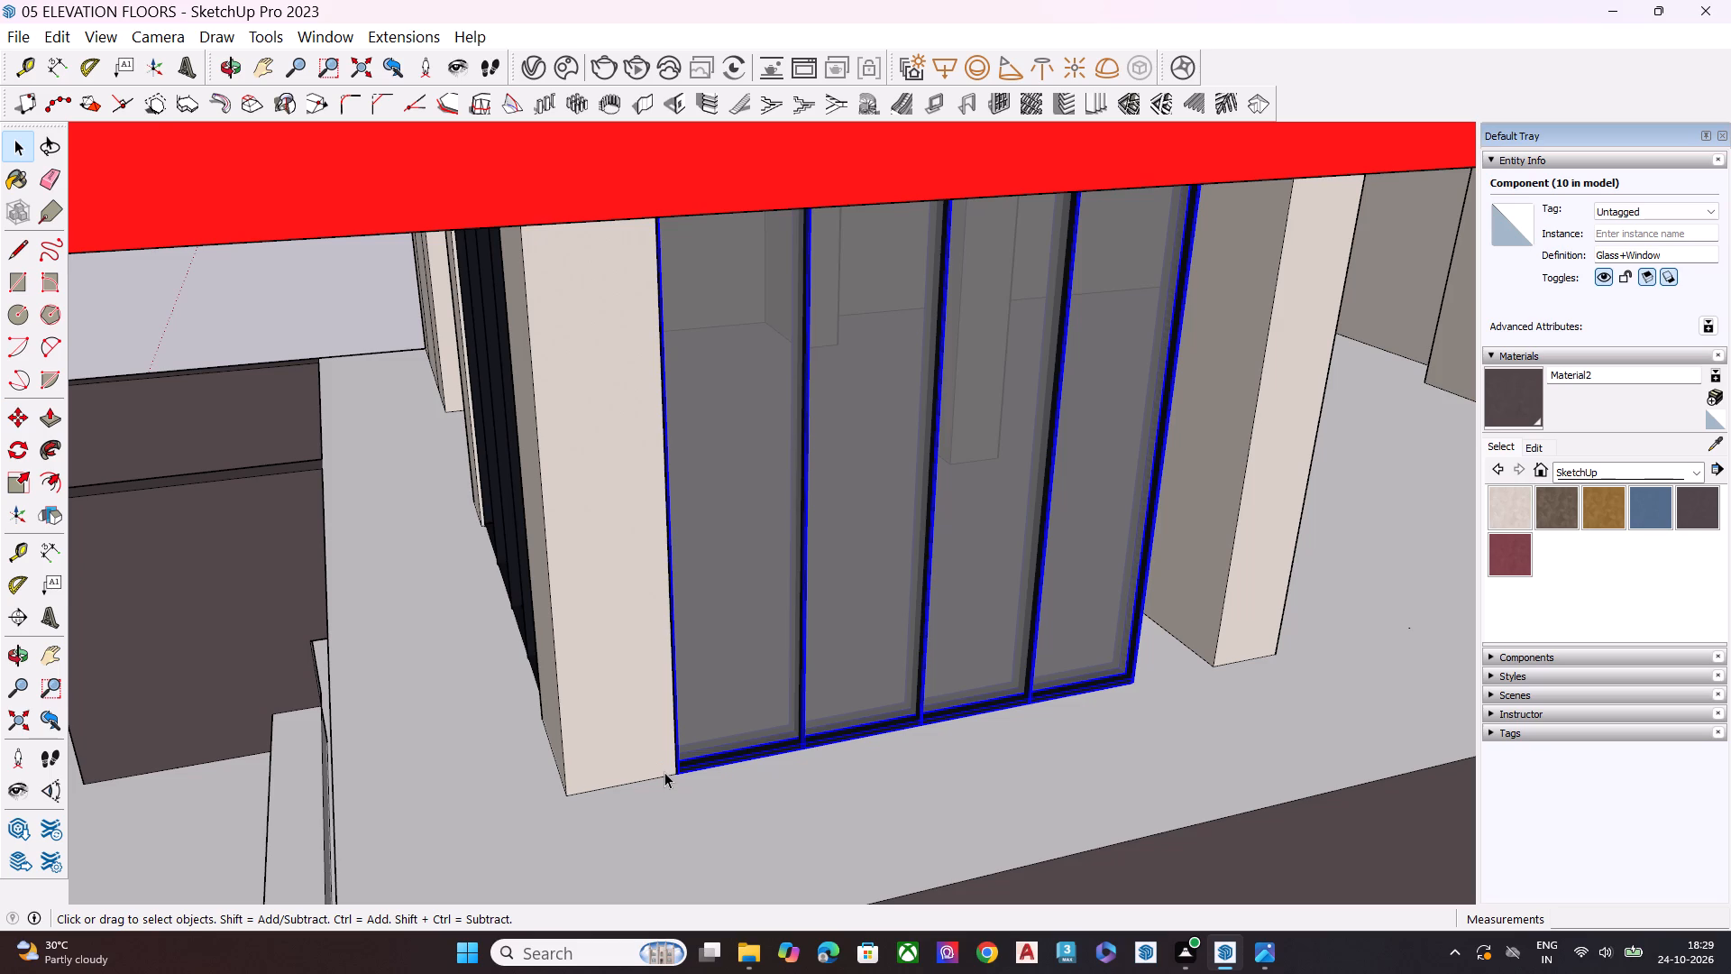
# Scale the moved window's width by about 1.20 so it reaches the second column of that facade.
pyautogui.scroll(-7, 1069, 538)
pyautogui.moveTo(1056, 690); pyautogui.dragTo(768, 493, button='middle')
pyautogui.scroll(2, 817, 436)
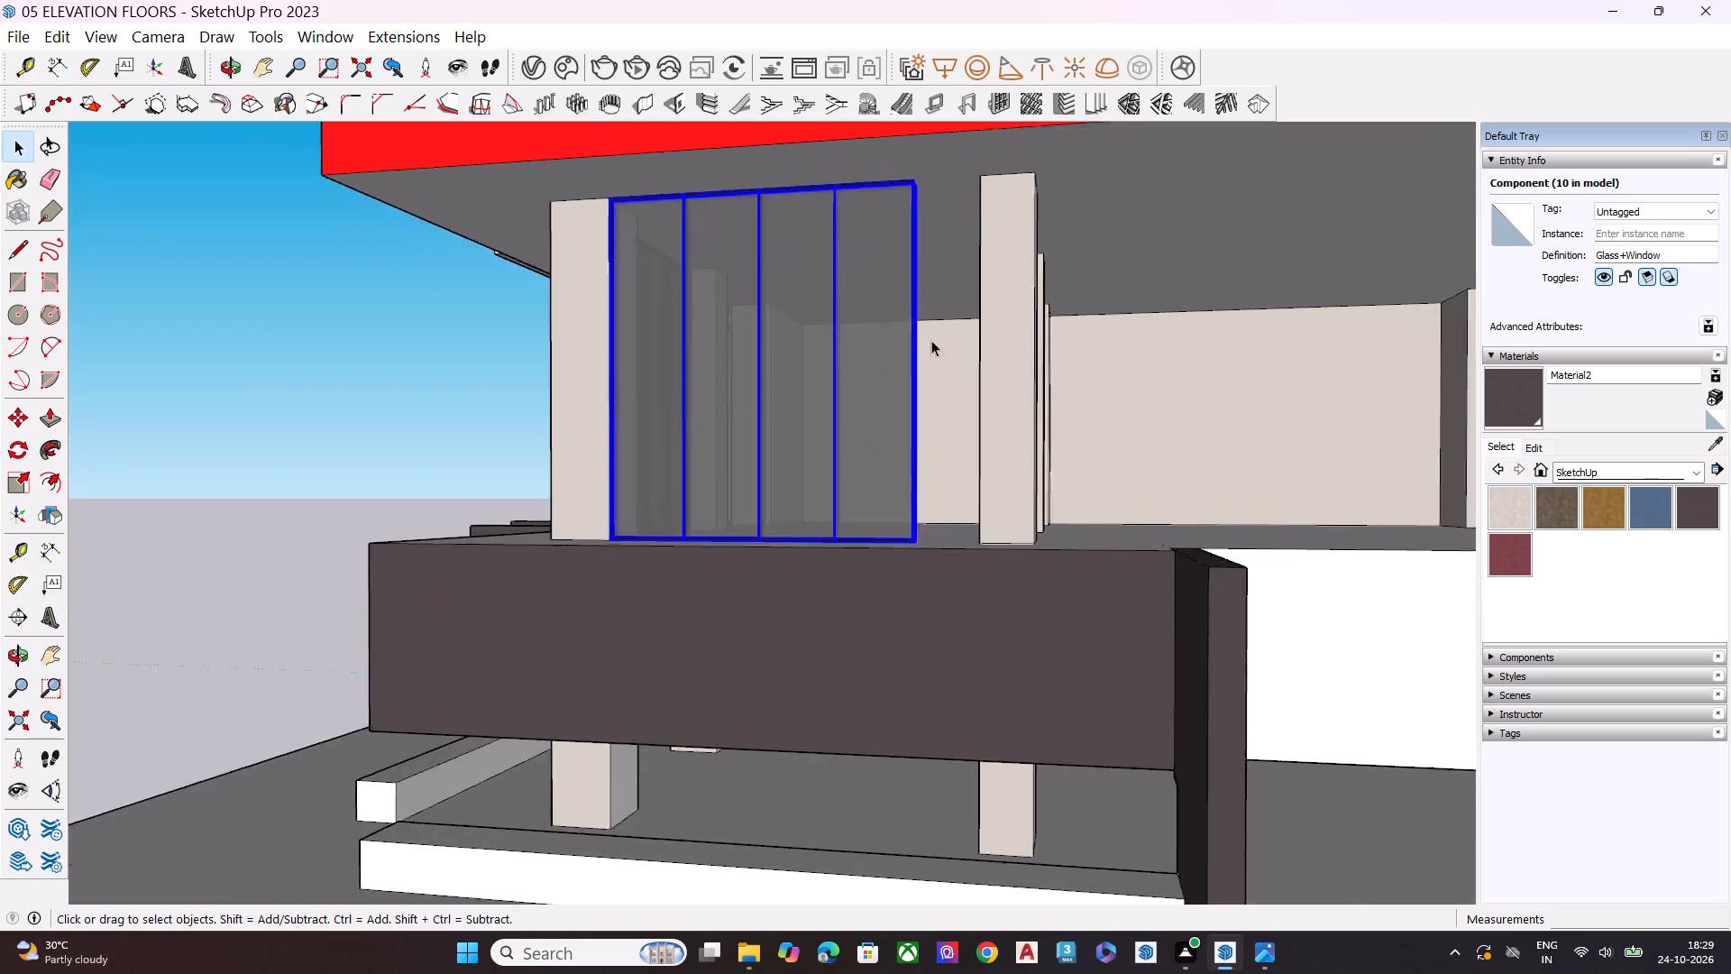
pyautogui.scroll(5, 931, 340)
pyautogui.scroll(-6, 945, 403)
pyautogui.moveTo(953, 506); pyautogui.dragTo(949, 528, button='middle')
pyautogui.press('s')
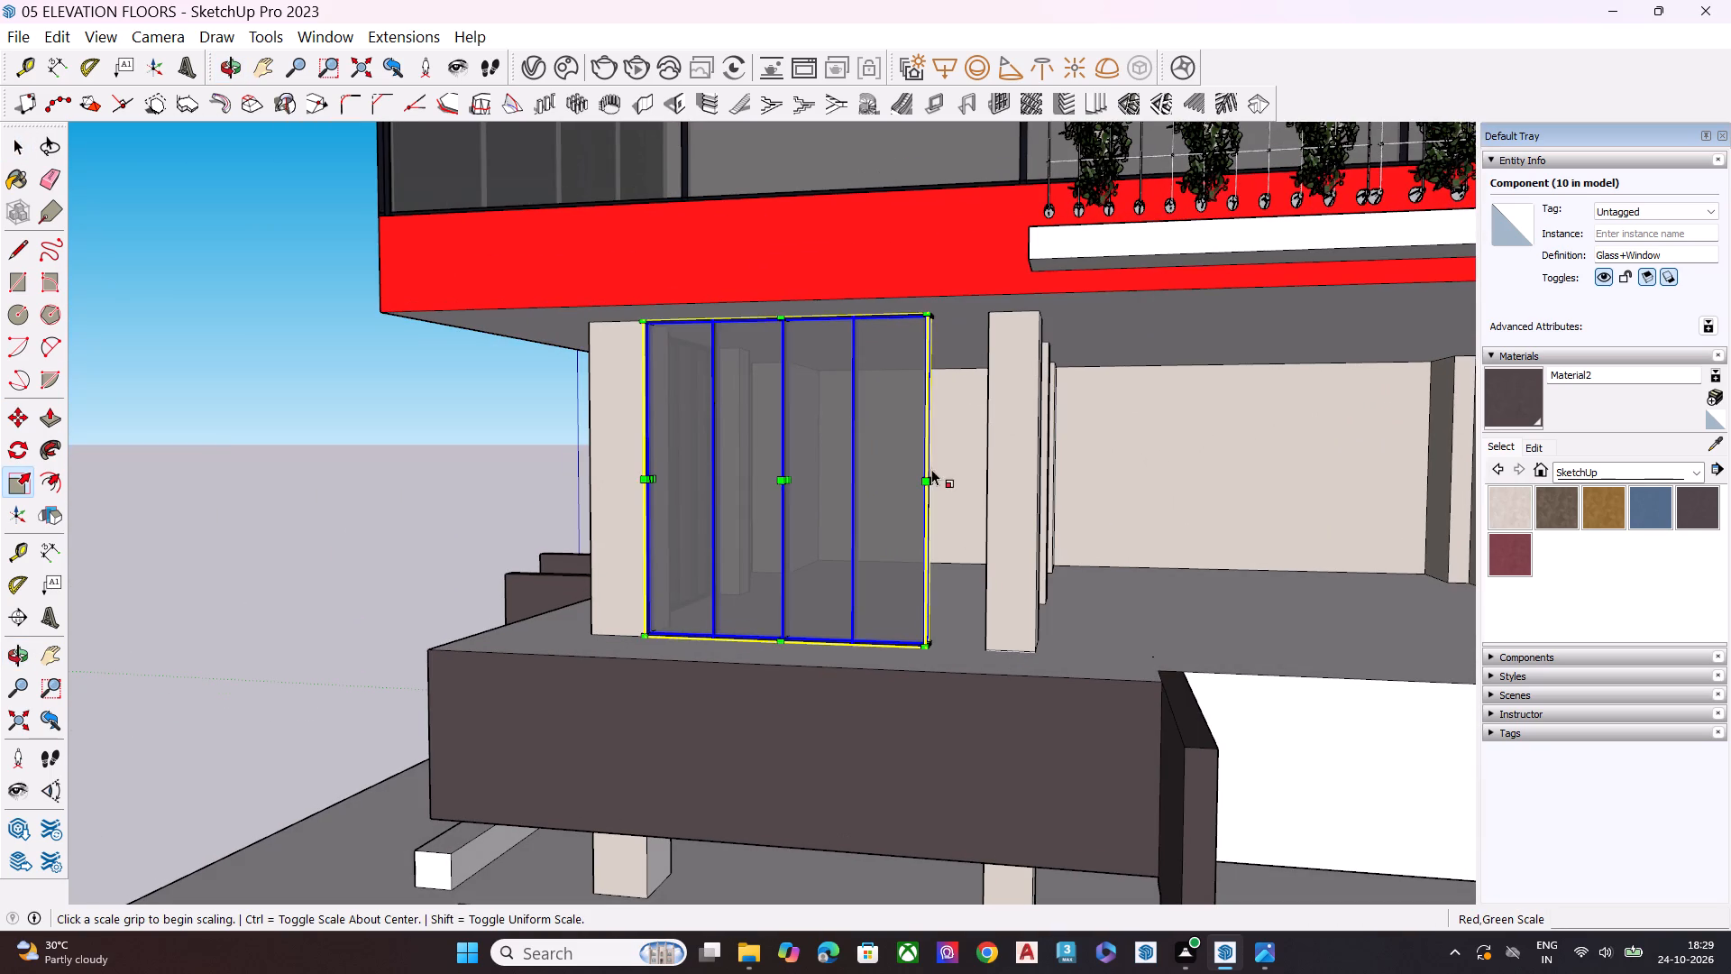
pyautogui.scroll(6, 931, 469)
pyautogui.click(931, 495)
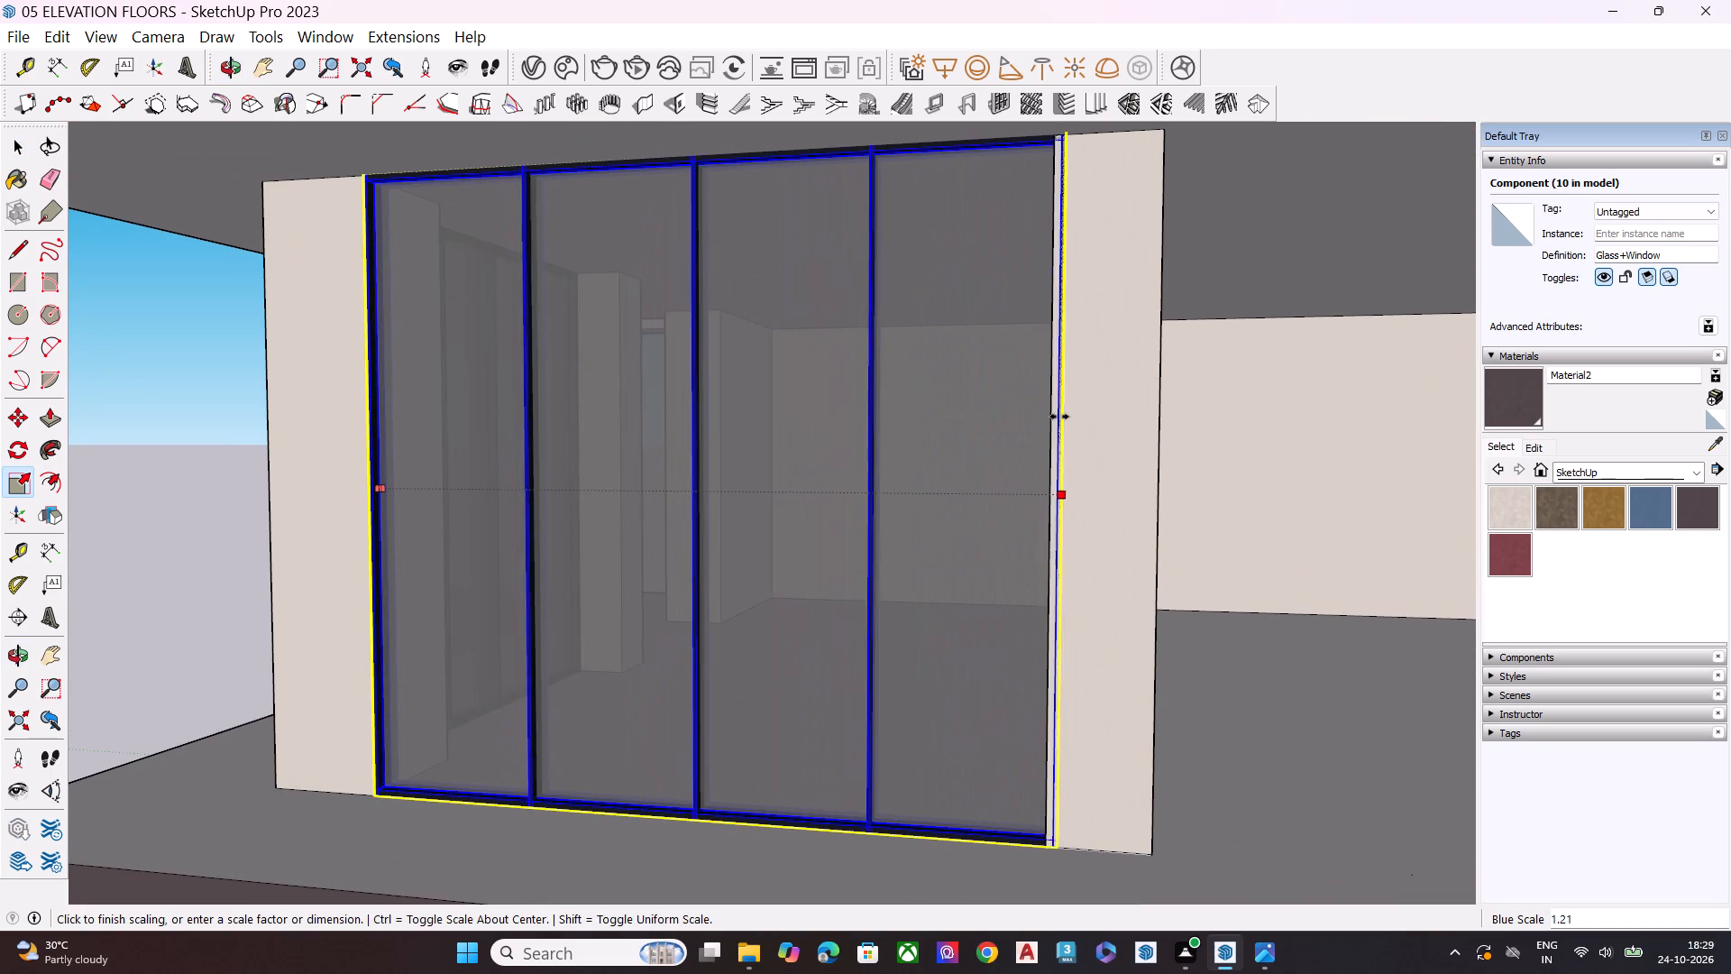
pyautogui.click(1048, 421)
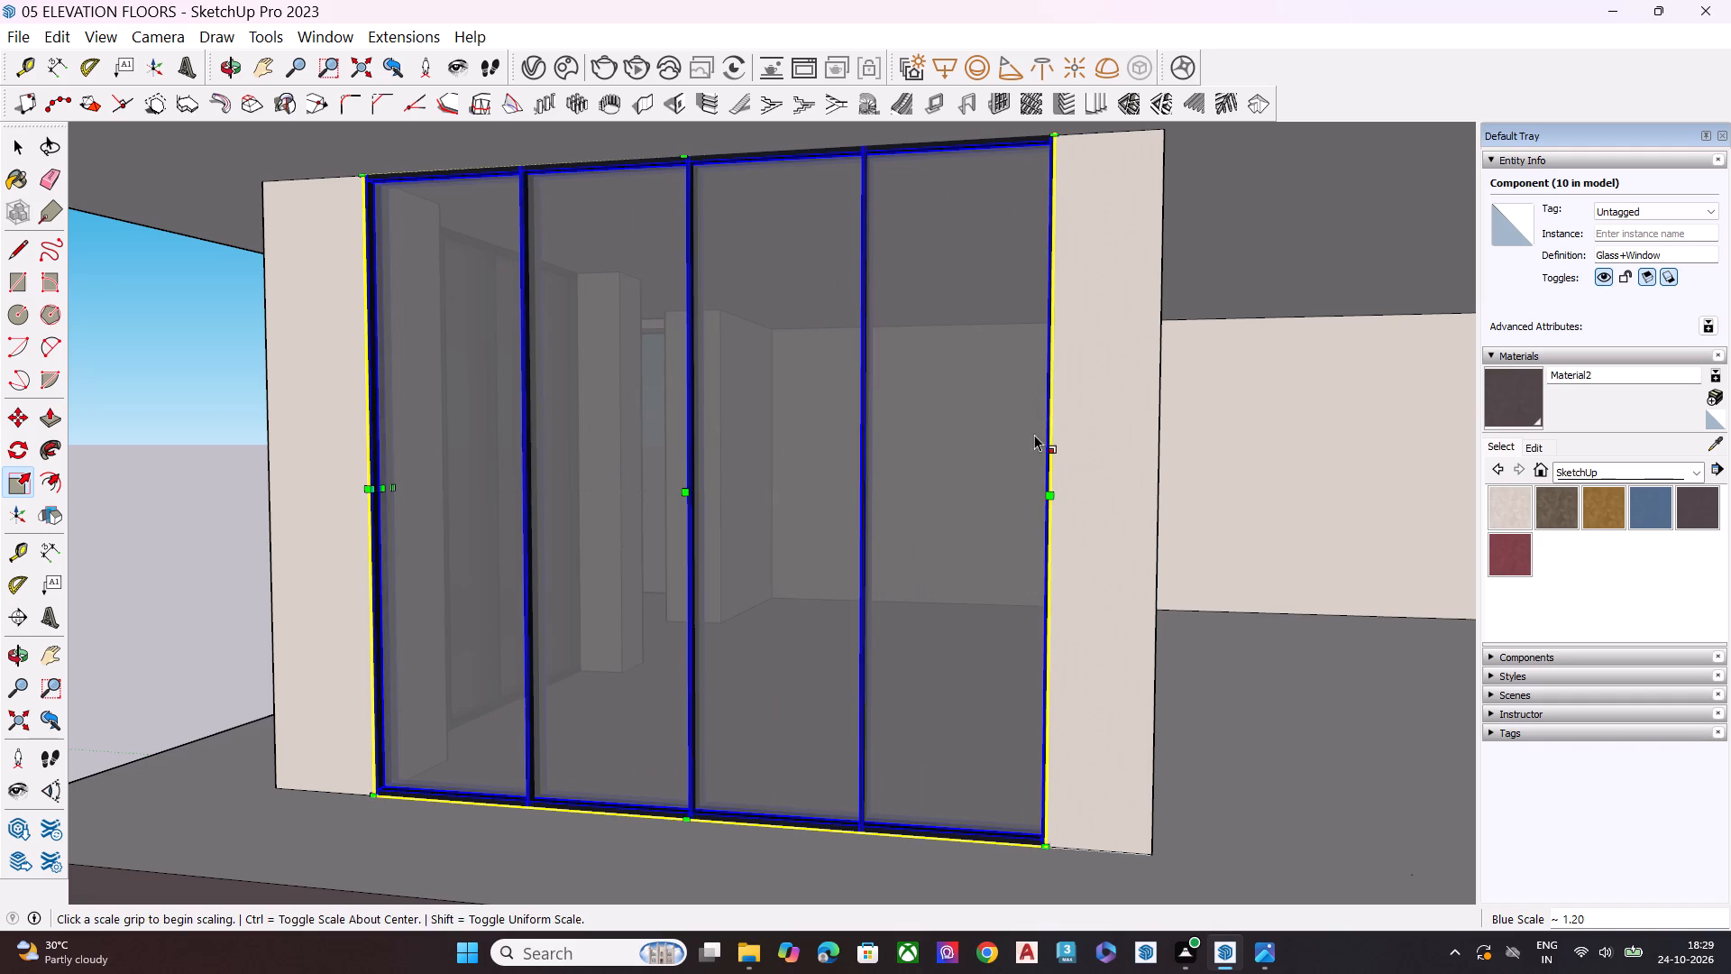
pyautogui.press('space')
pyautogui.scroll(-5, 715, 541)
pyautogui.click(301, 576)
pyautogui.press('space')
# Copy the widened window from its bottom corner to the far side of the second column, into the neighbouring bay.
pyautogui.scroll(-1, 713, 563)
pyautogui.scroll(2, 735, 578)
pyautogui.scroll(-3, 745, 584)
pyautogui.moveTo(801, 635); pyautogui.dragTo(905, 697, button='middle')
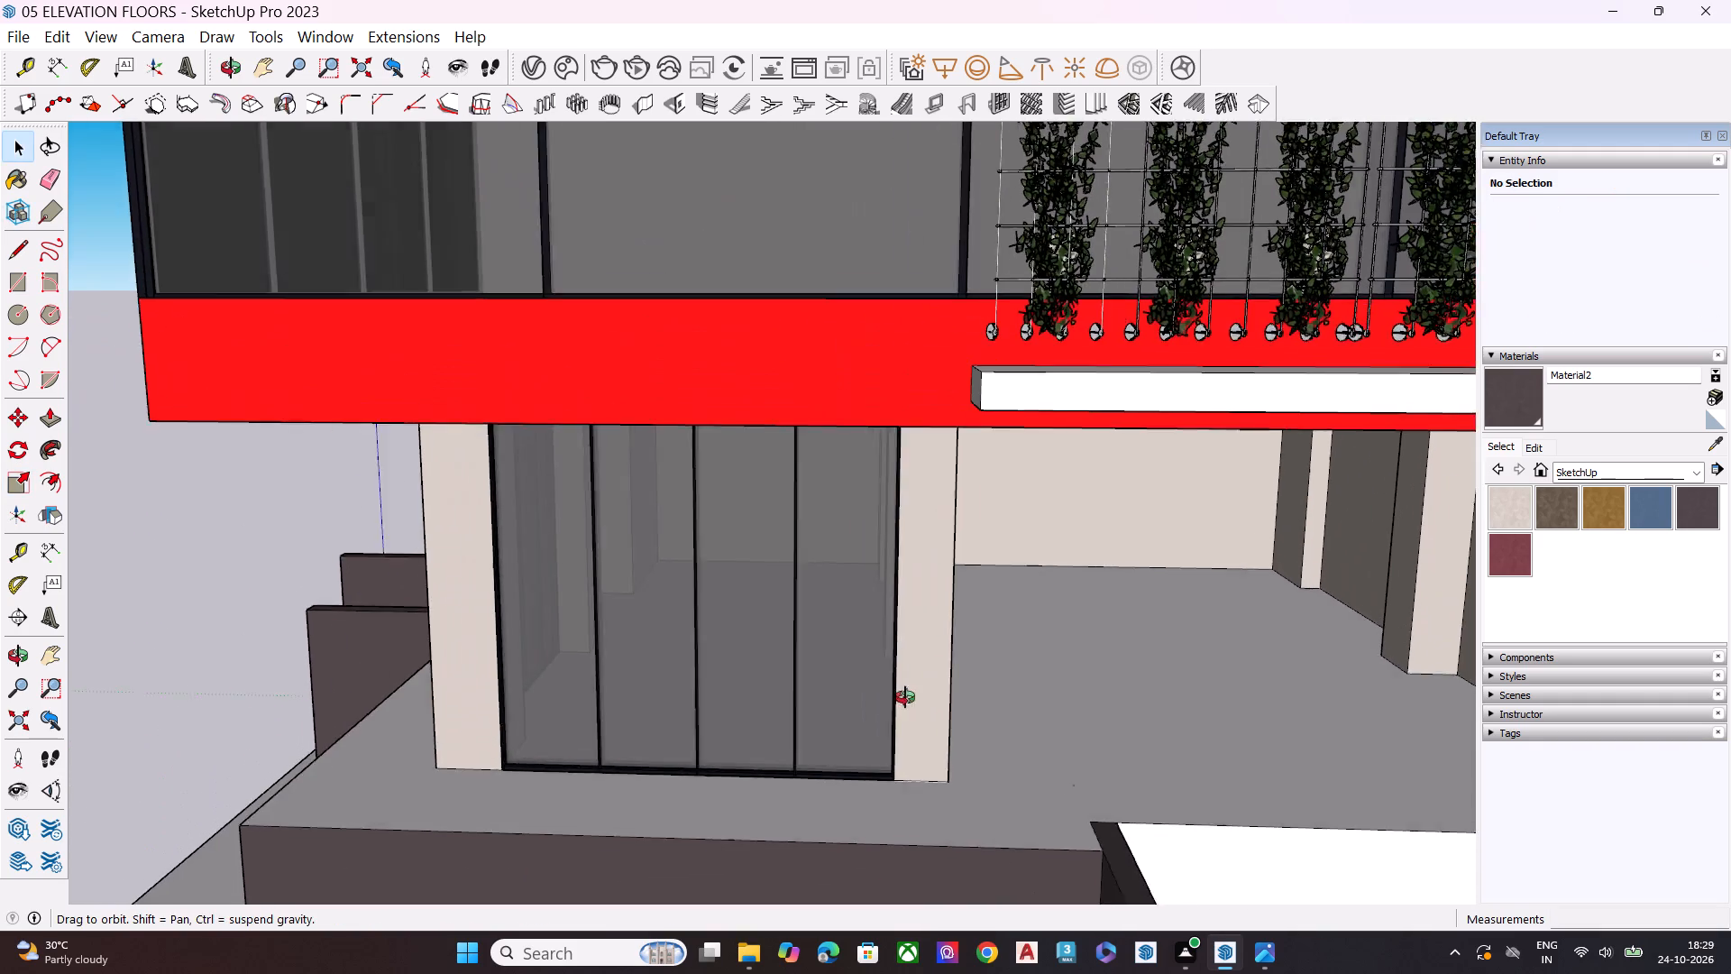
pyautogui.moveTo(905, 697); pyautogui.dragTo(911, 685, button='middle')
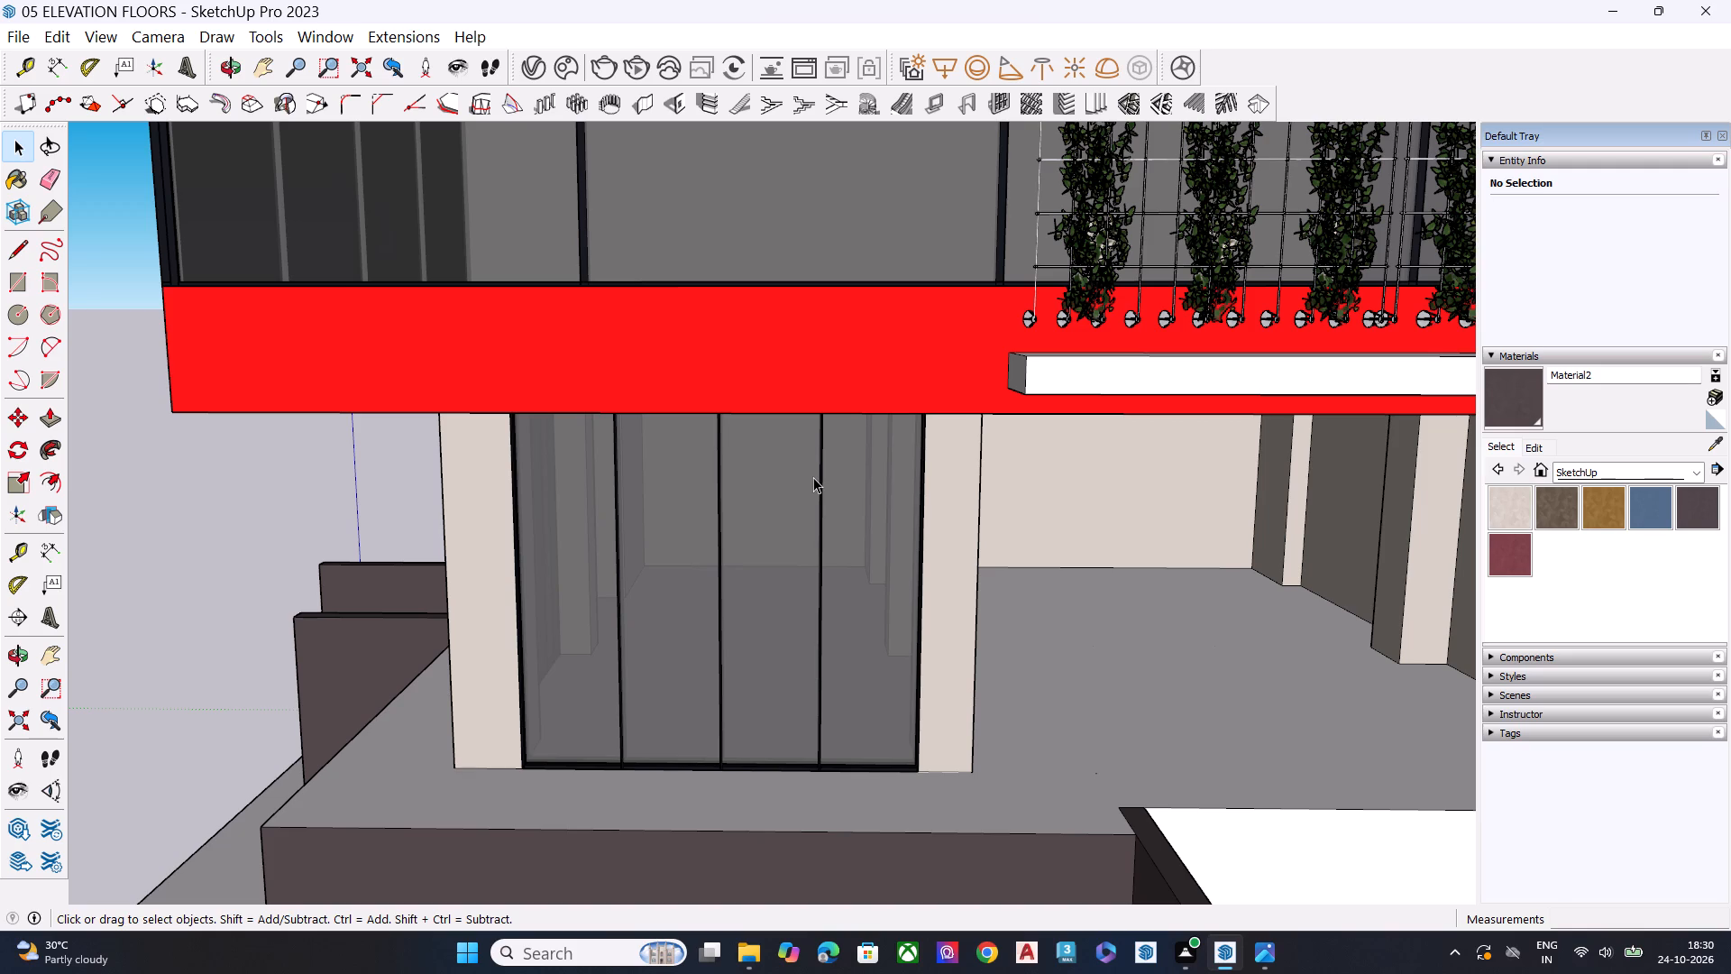
pyautogui.scroll(-6, 954, 661)
pyautogui.moveTo(906, 767); pyautogui.dragTo(754, 864, button='middle')
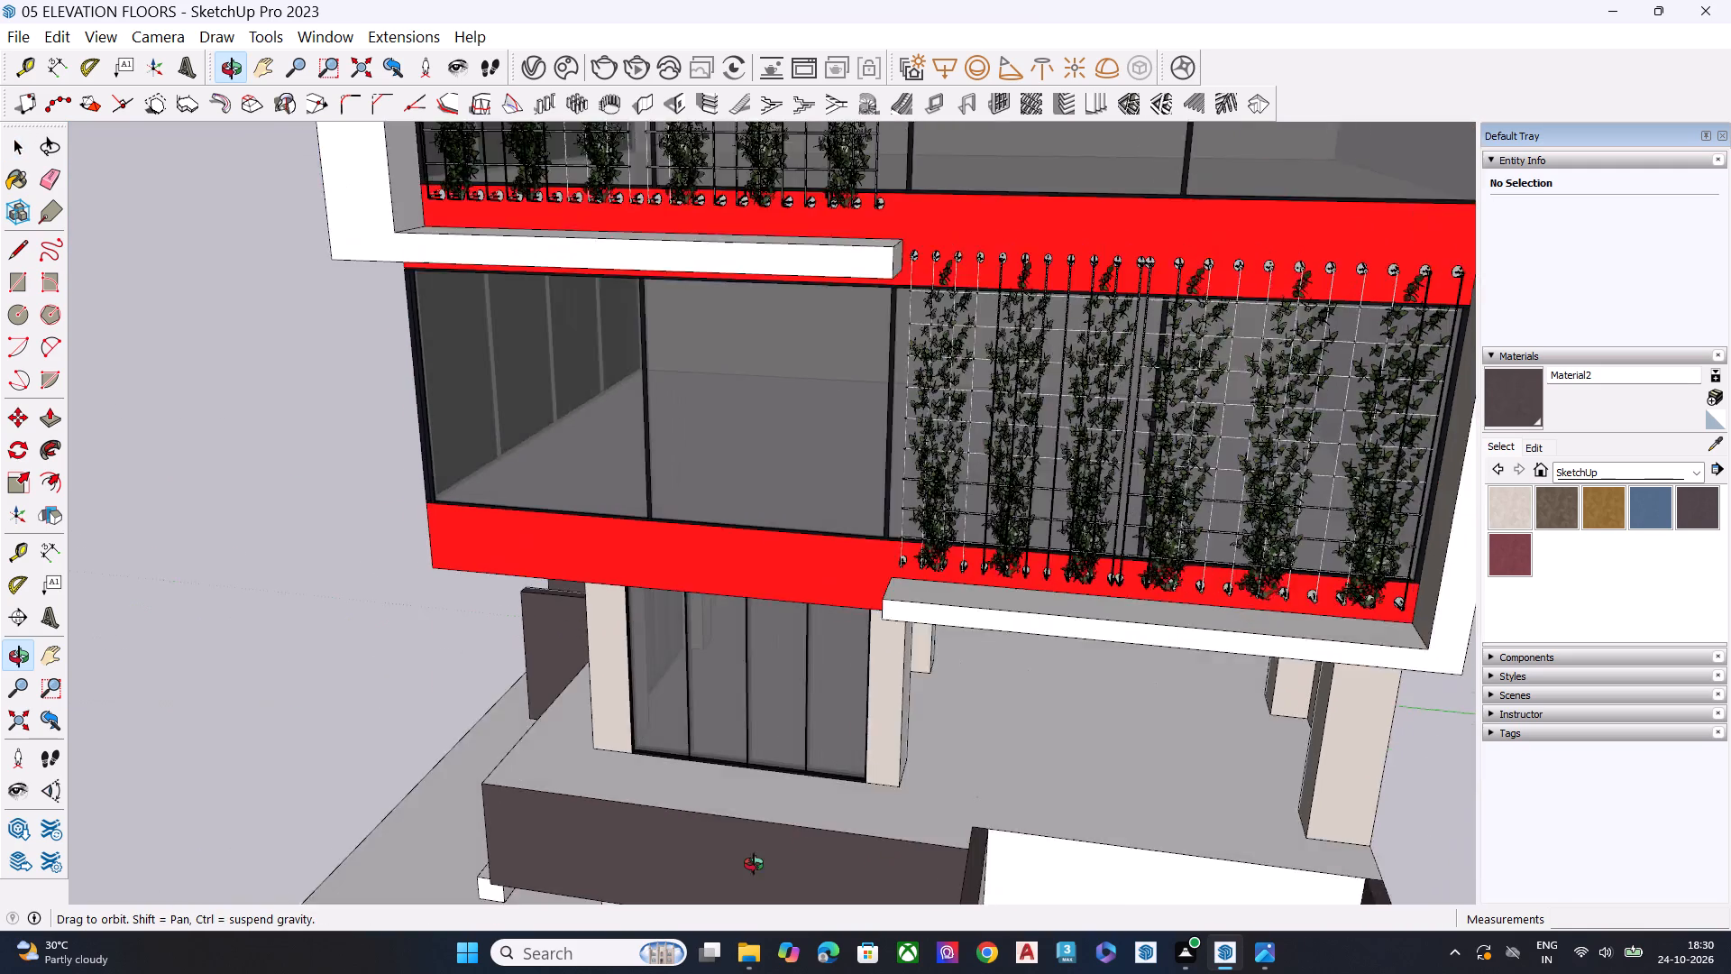
pyautogui.moveTo(754, 864); pyautogui.dragTo(726, 873, button='middle')
pyautogui.scroll(7, 728, 853)
pyautogui.click(499, 654)
pyautogui.scroll(-1, 515, 668)
pyautogui.scroll(3, 515, 668)
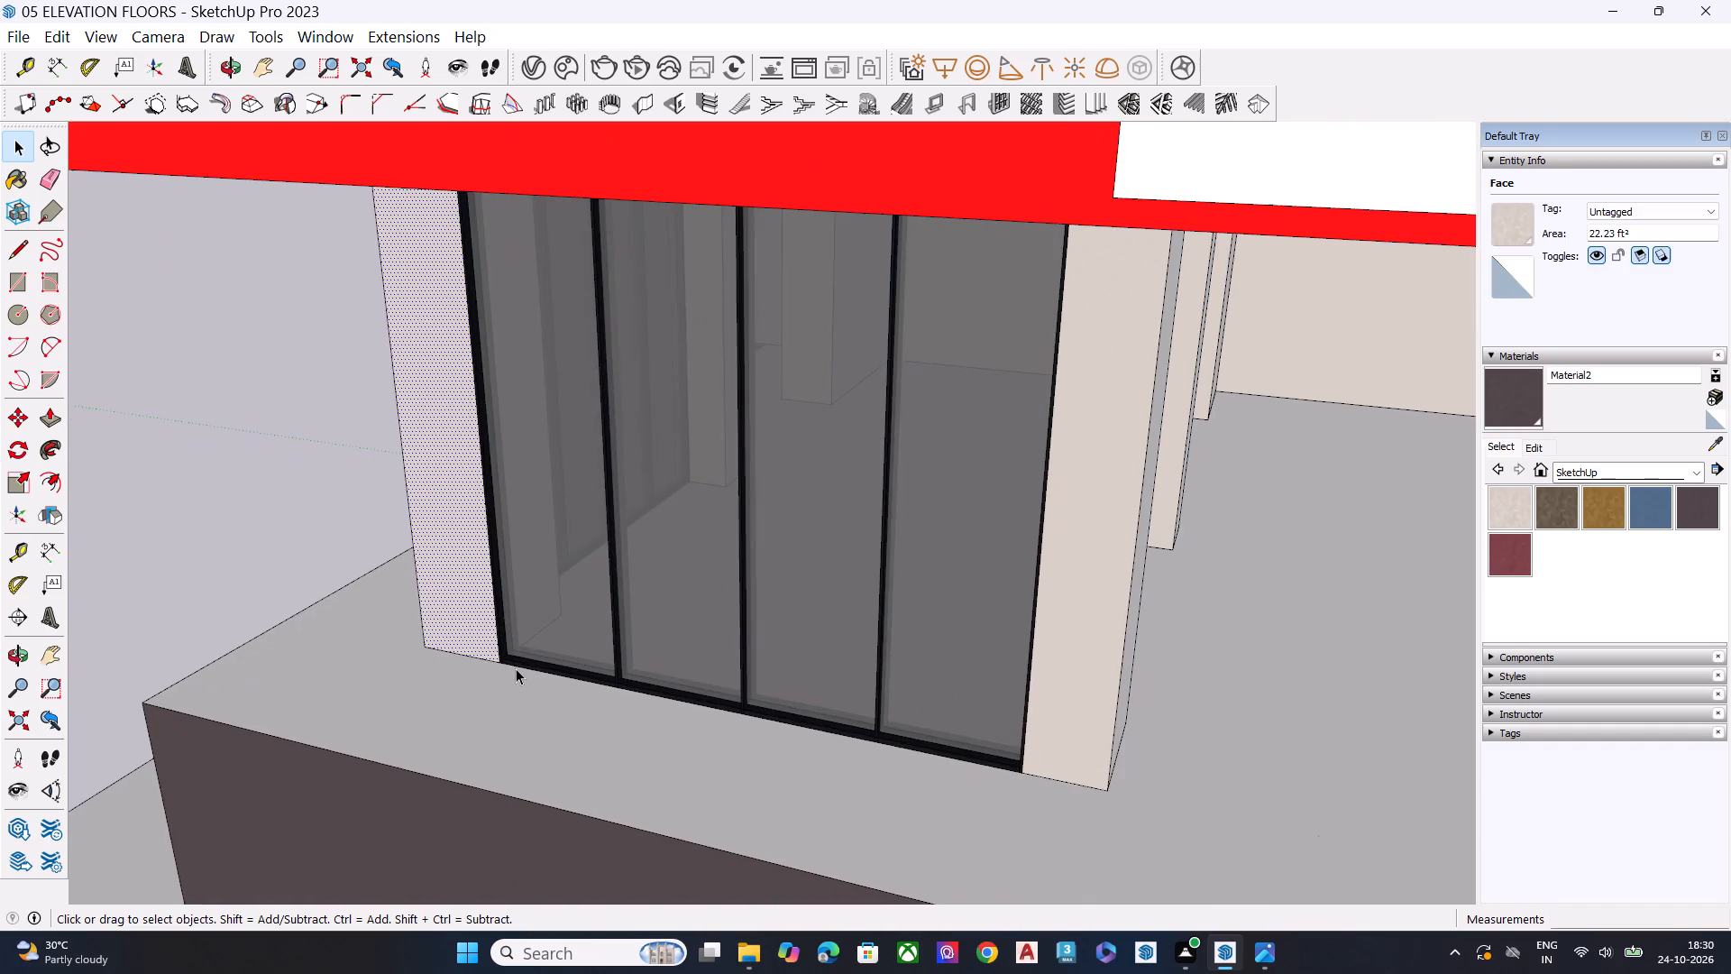
pyautogui.click(523, 664)
pyautogui.scroll(6, 542, 679)
pyautogui.press('m')
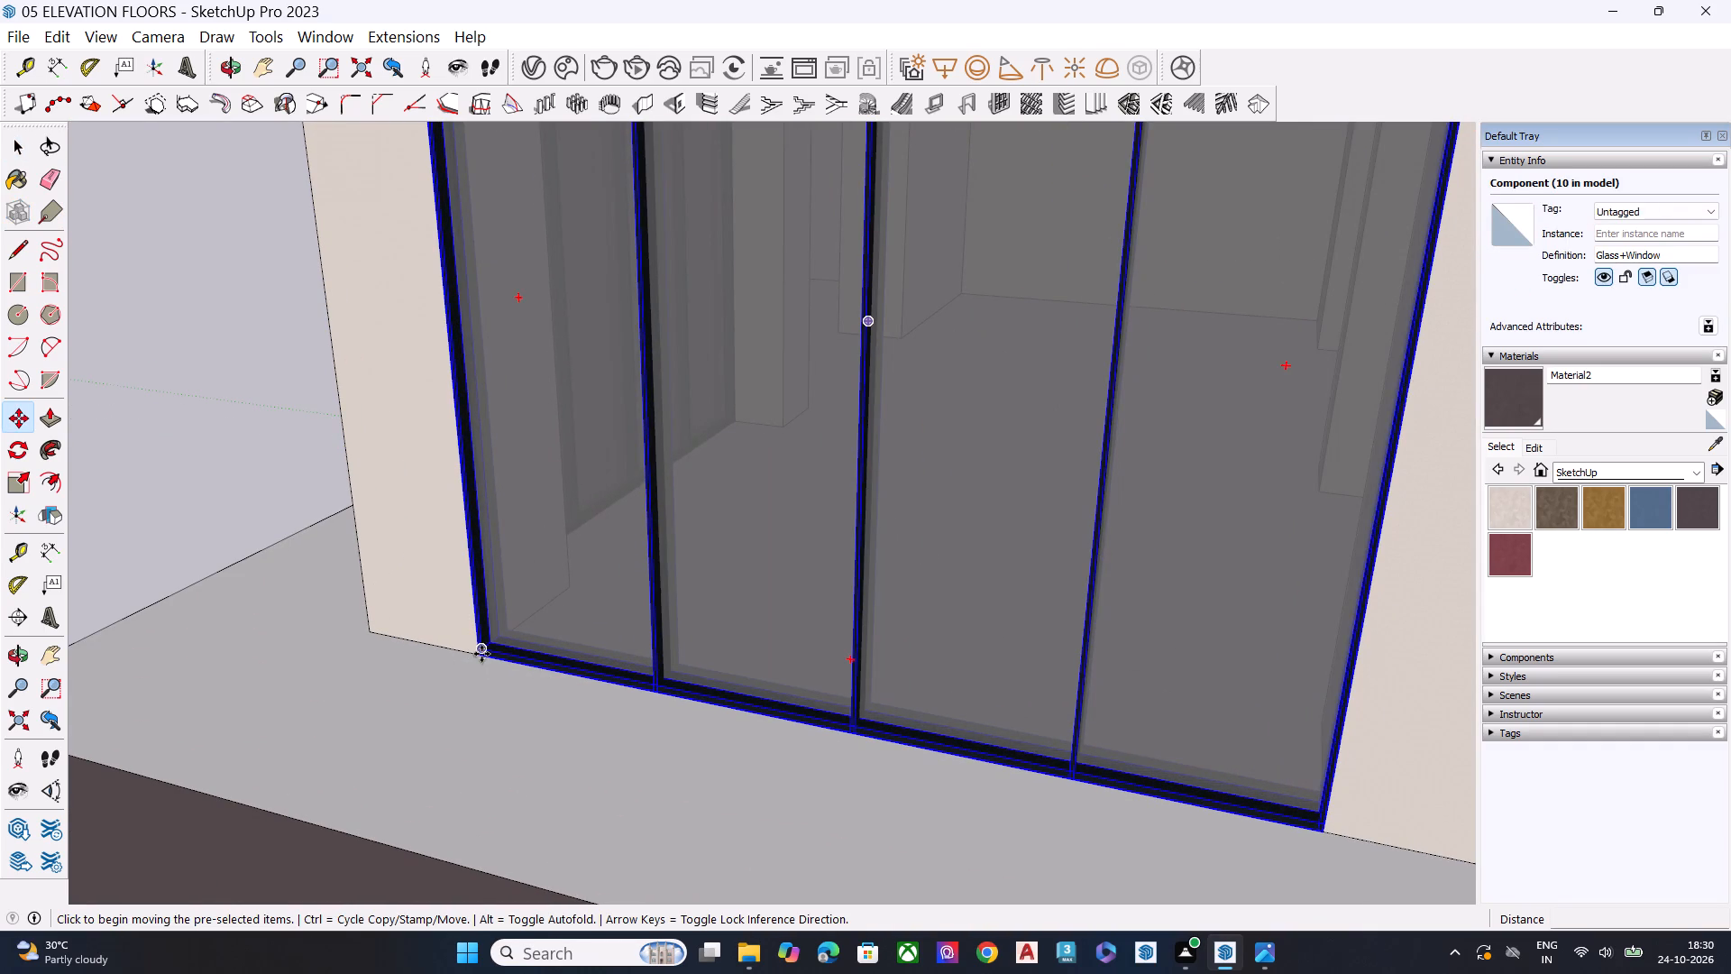
pyautogui.click(480, 661)
pyautogui.scroll(-6, 429, 595)
pyautogui.scroll(1, 462, 582)
pyautogui.scroll(-1, 462, 581)
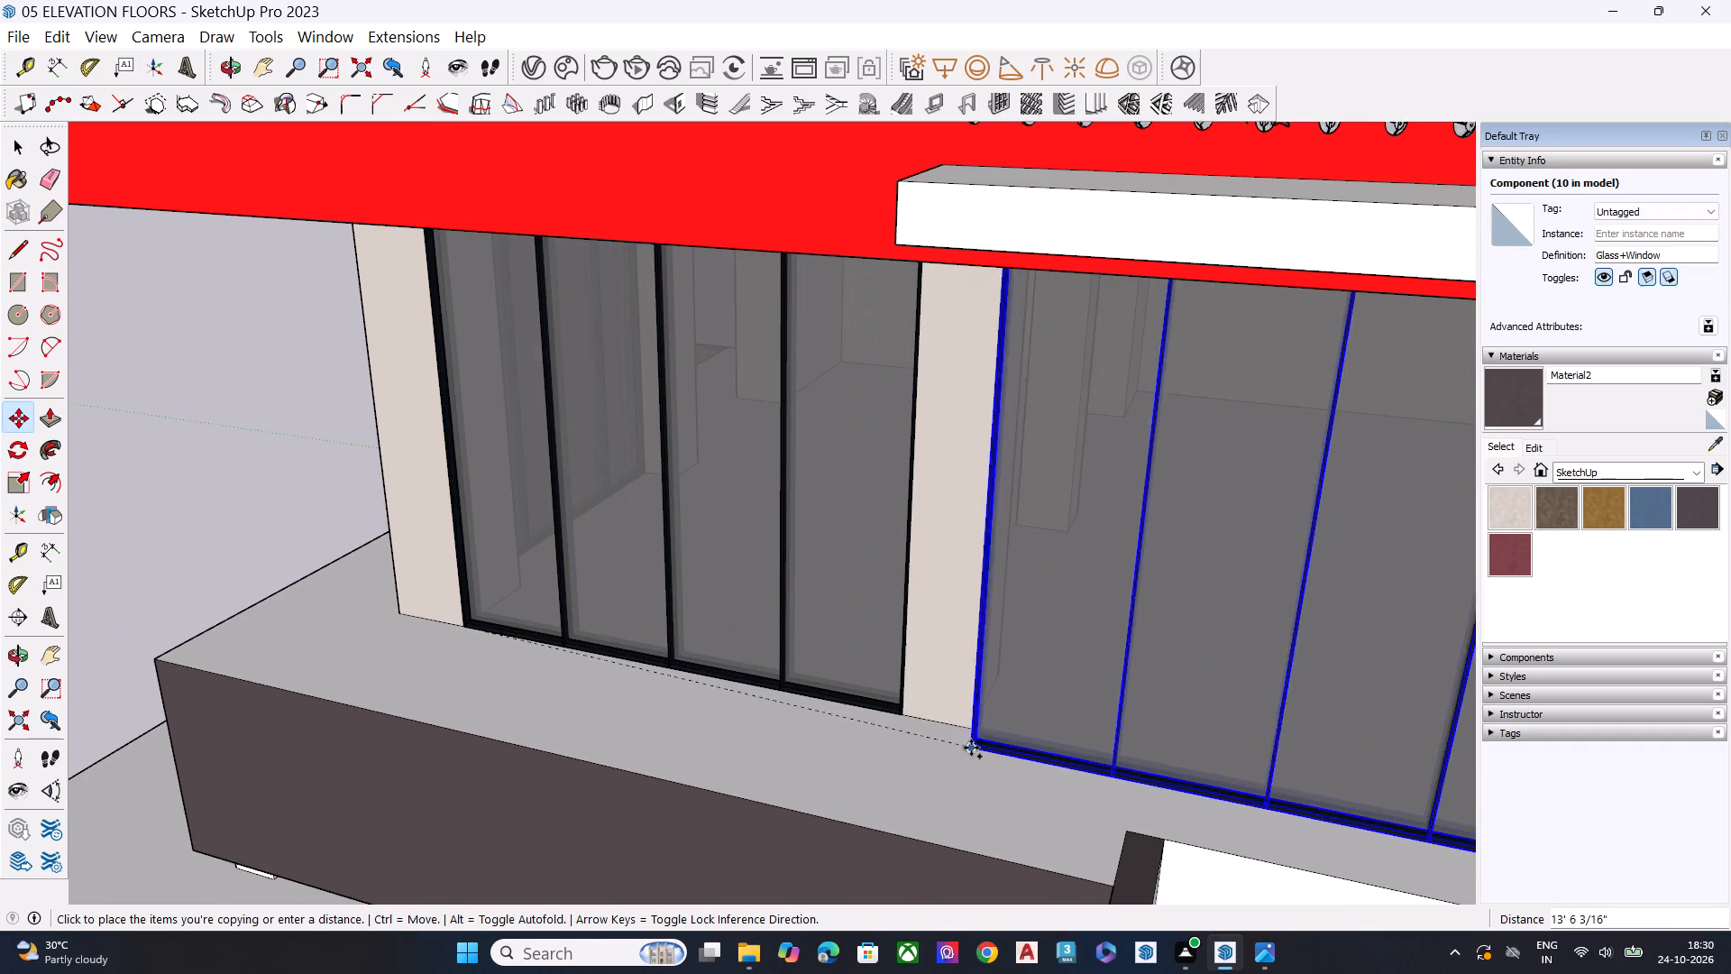
pyautogui.click(973, 727)
pyautogui.press('space')
# Scale the copied window's width by about 1.41 to fill the second bay up to the end column.
pyautogui.scroll(-8, 720, 641)
pyautogui.moveTo(1052, 694); pyautogui.dragTo(1030, 666, button='middle')
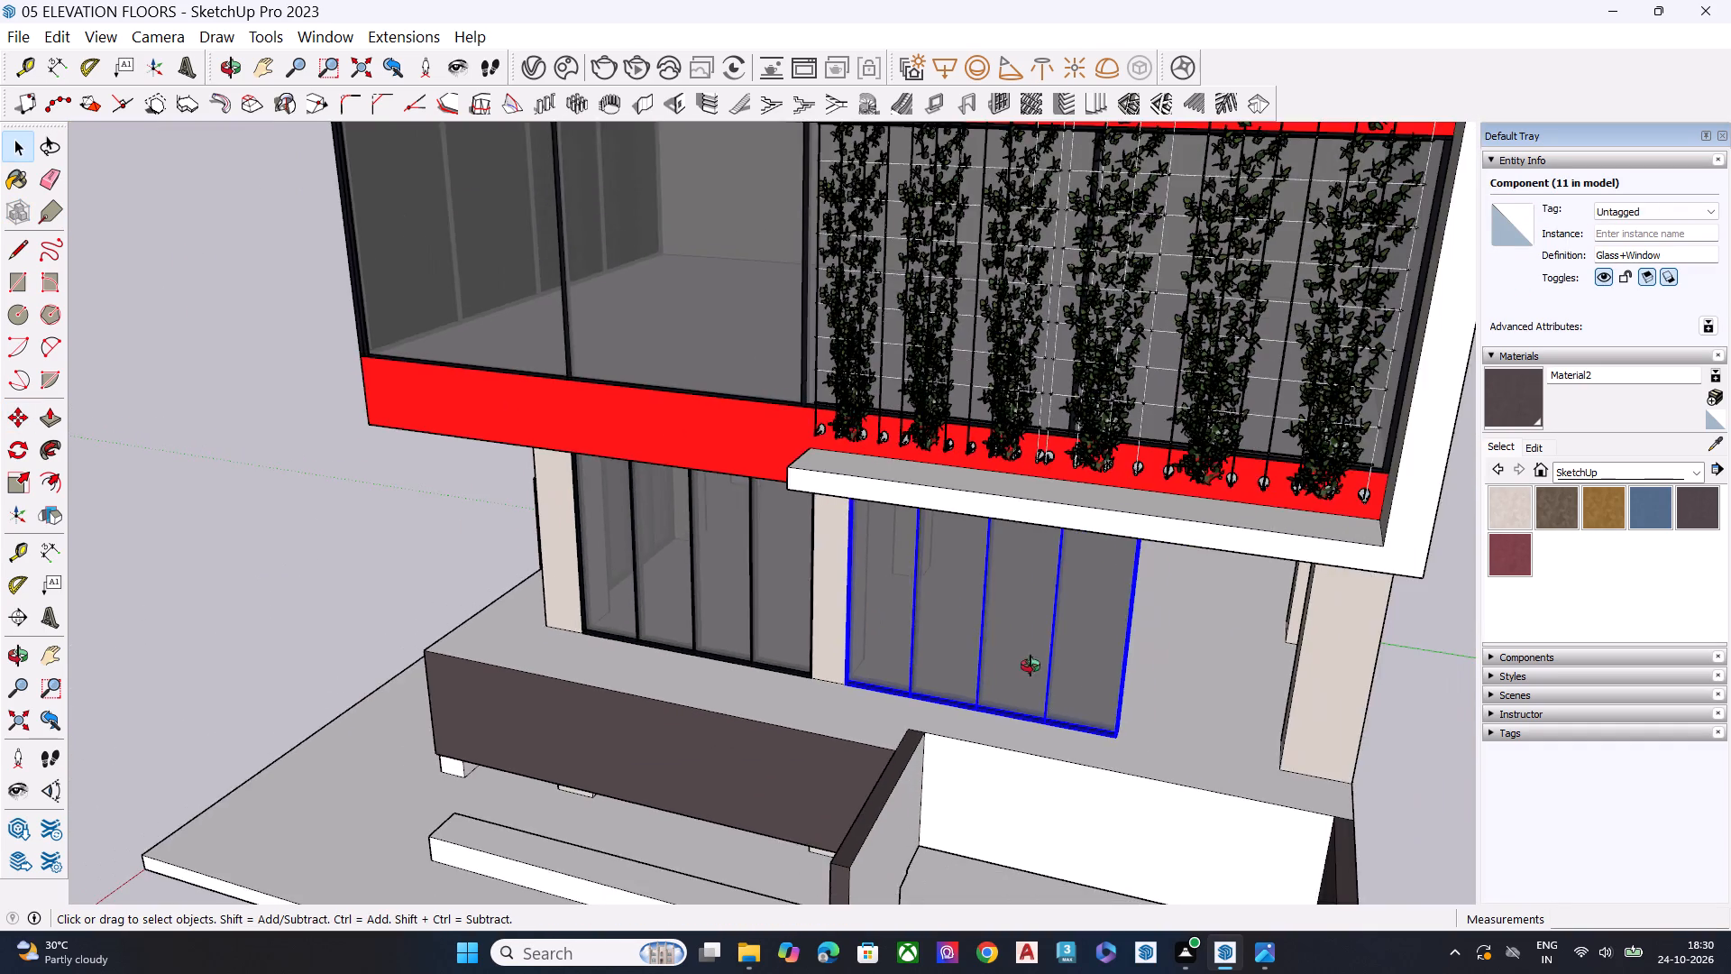
pyautogui.moveTo(1030, 666); pyautogui.dragTo(888, 583, button='middle')
pyautogui.scroll(2, 935, 551)
pyautogui.scroll(-1, 1030, 513)
pyautogui.scroll(1, 1030, 512)
pyautogui.scroll(-2, 1030, 512)
pyautogui.scroll(11, 1030, 512)
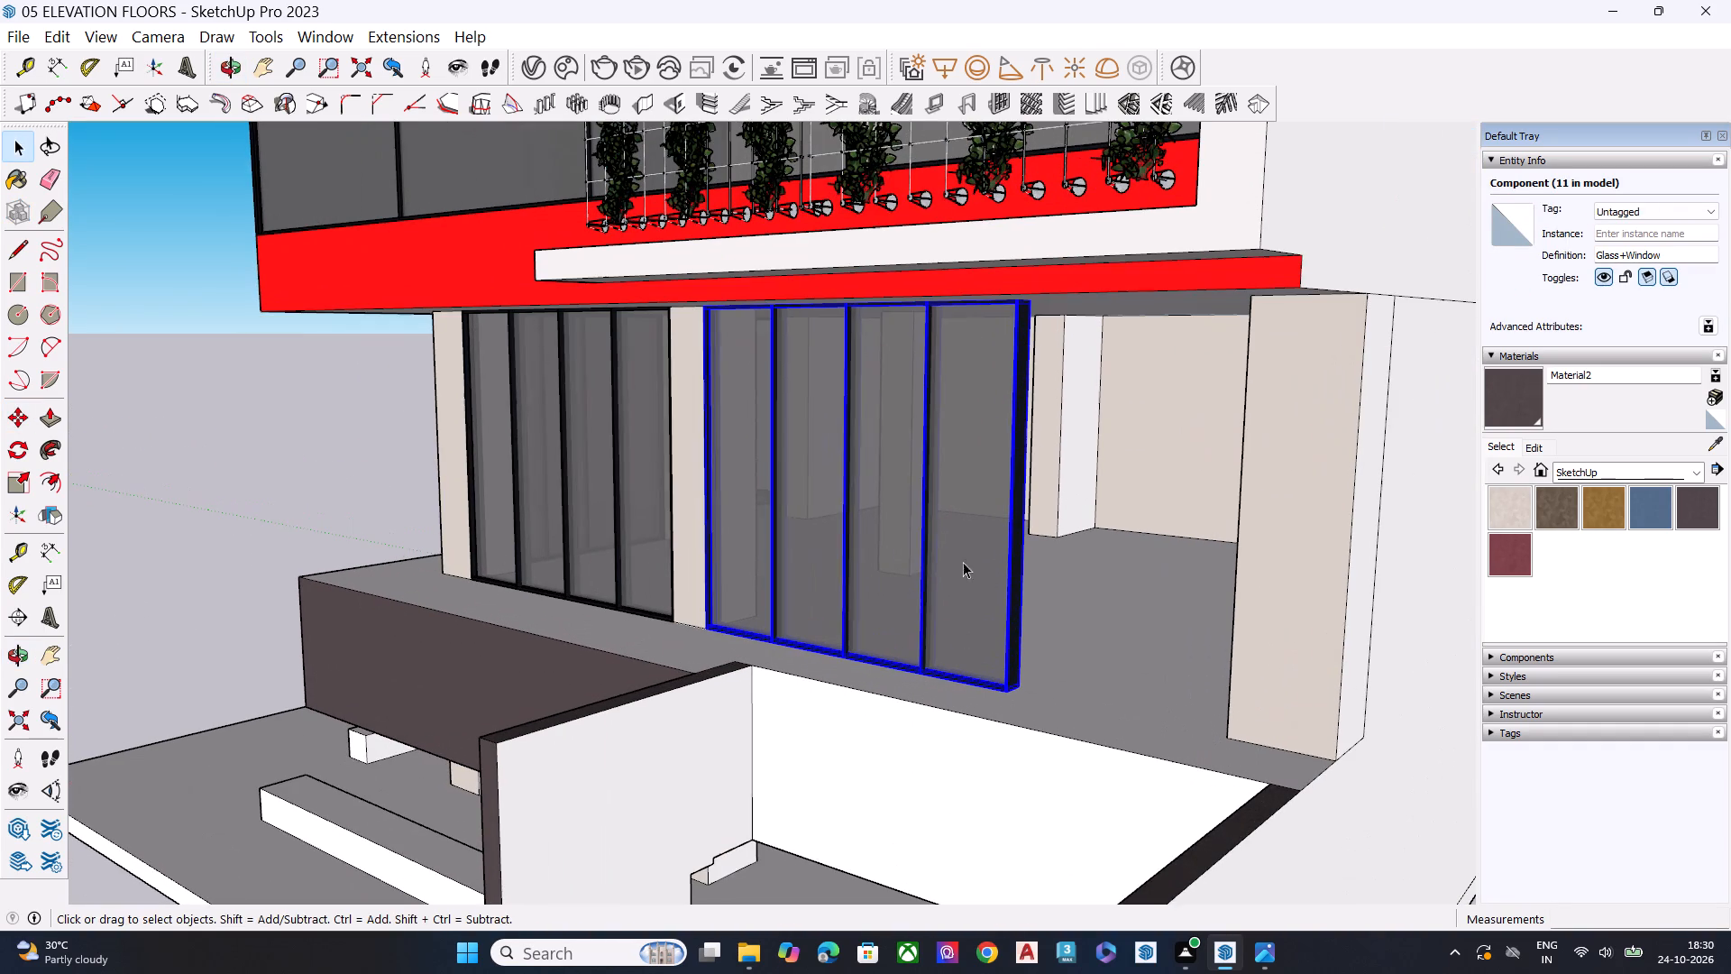
pyautogui.click(944, 557)
pyautogui.press('a')
pyautogui.press('s')
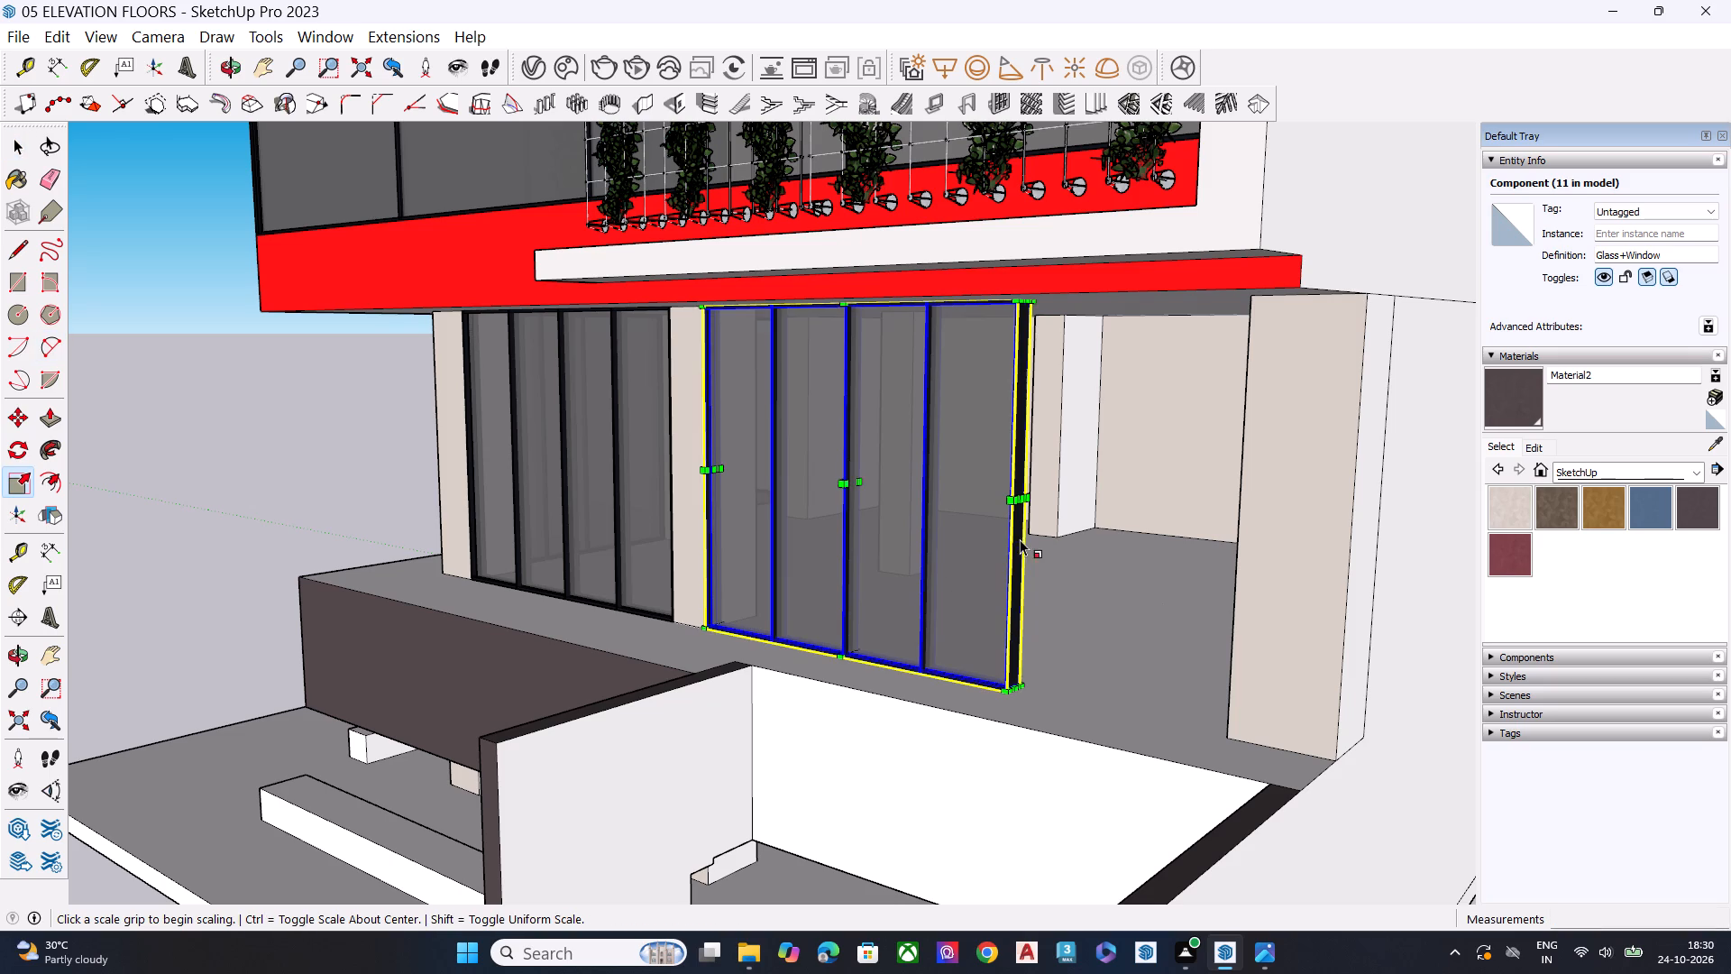
pyautogui.click(1024, 500)
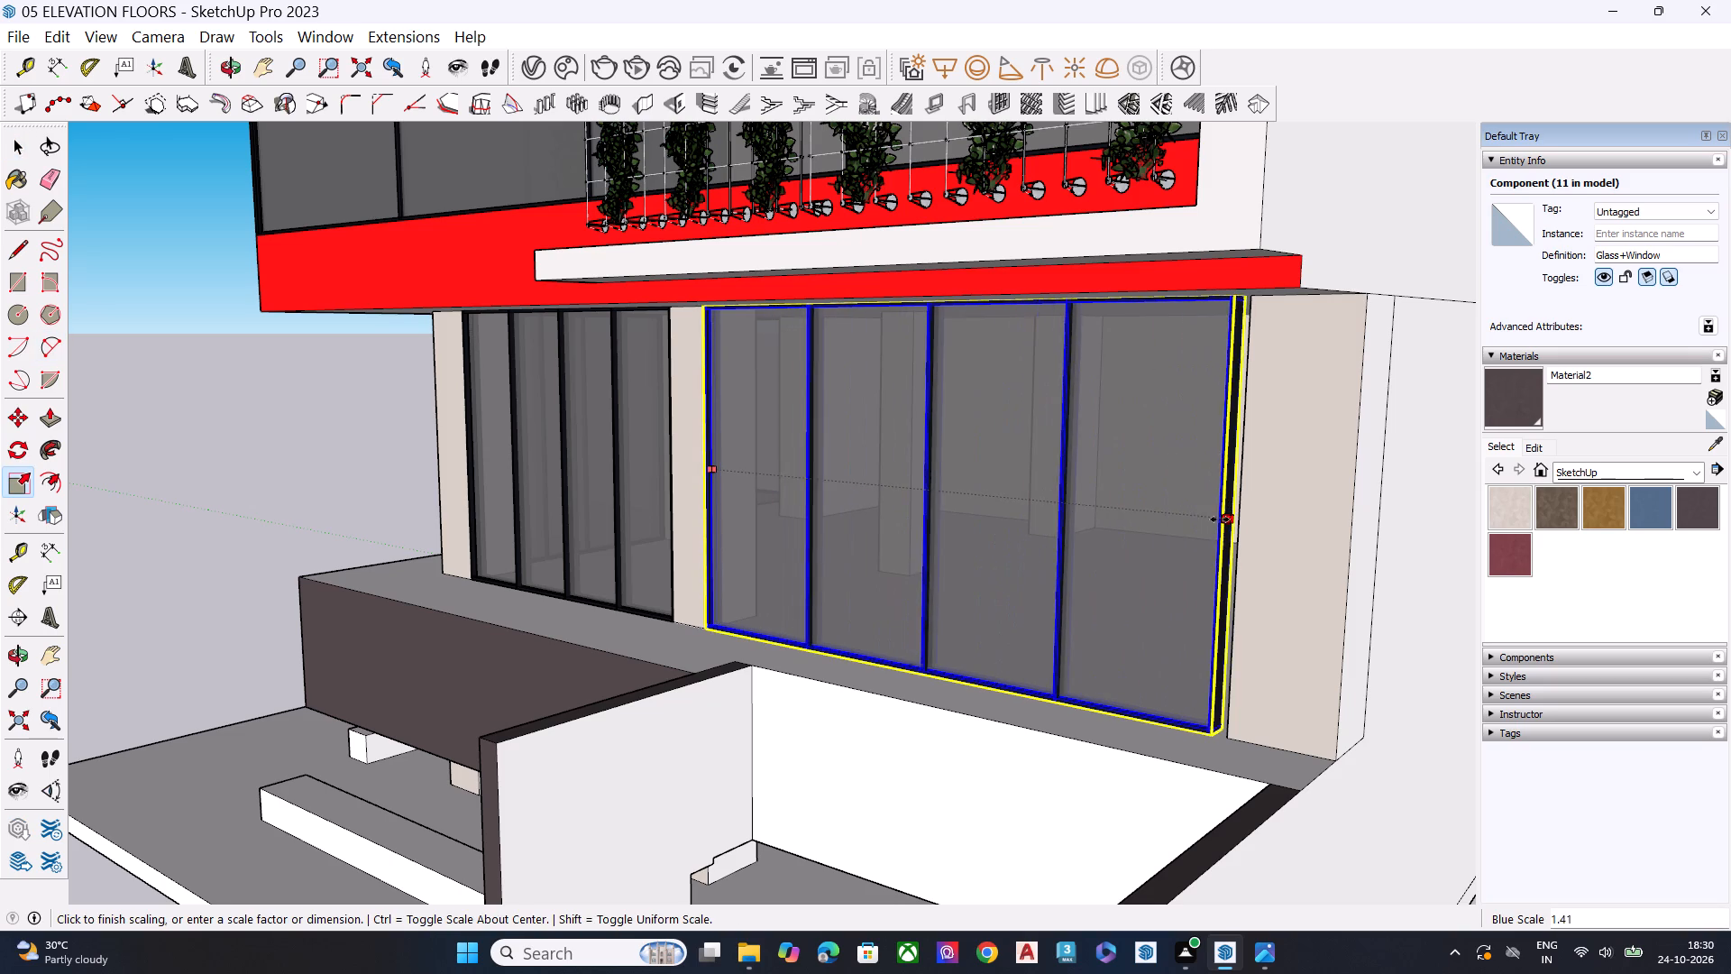
pyautogui.click(1237, 524)
pyautogui.press('space')
pyautogui.scroll(-8, 880, 541)
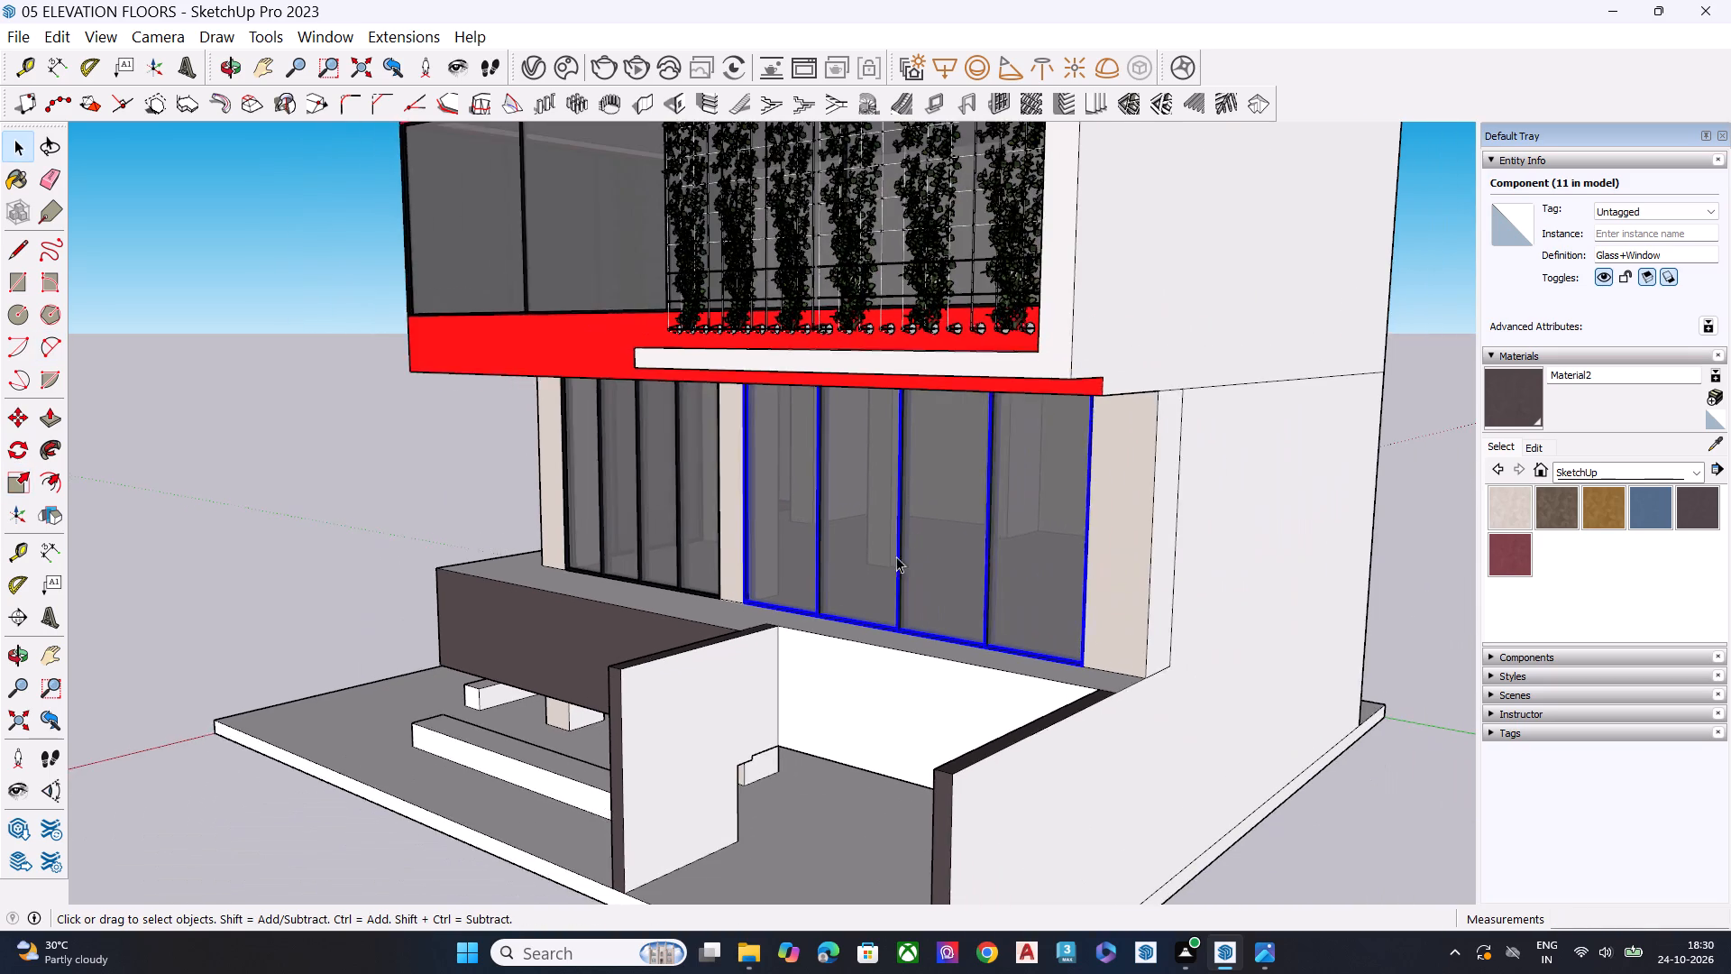
pyautogui.click(1357, 822)
# Copy the four-pane window on the adjacent facade from its bottom corner about 9' 8" into the neighbouring bay, against the far column.
pyautogui.moveTo(798, 710); pyautogui.dragTo(1259, 600, button='middle')
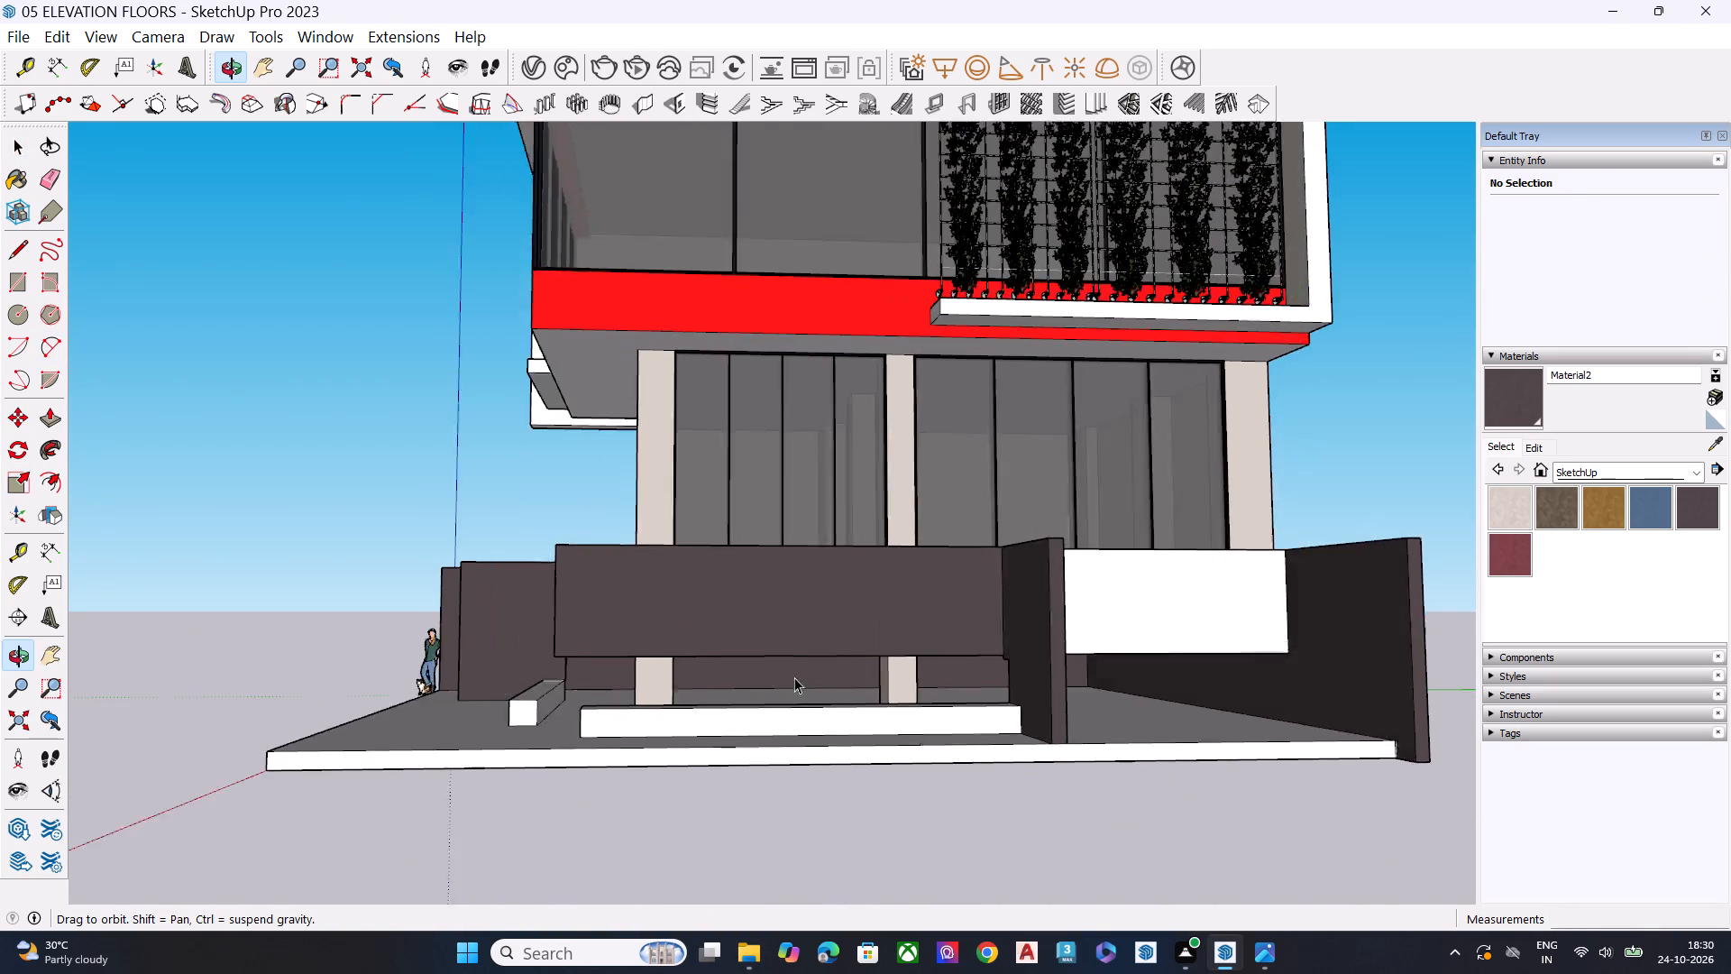
pyautogui.moveTo(771, 662); pyautogui.dragTo(1288, 704, button='middle')
pyautogui.scroll(8, 901, 455)
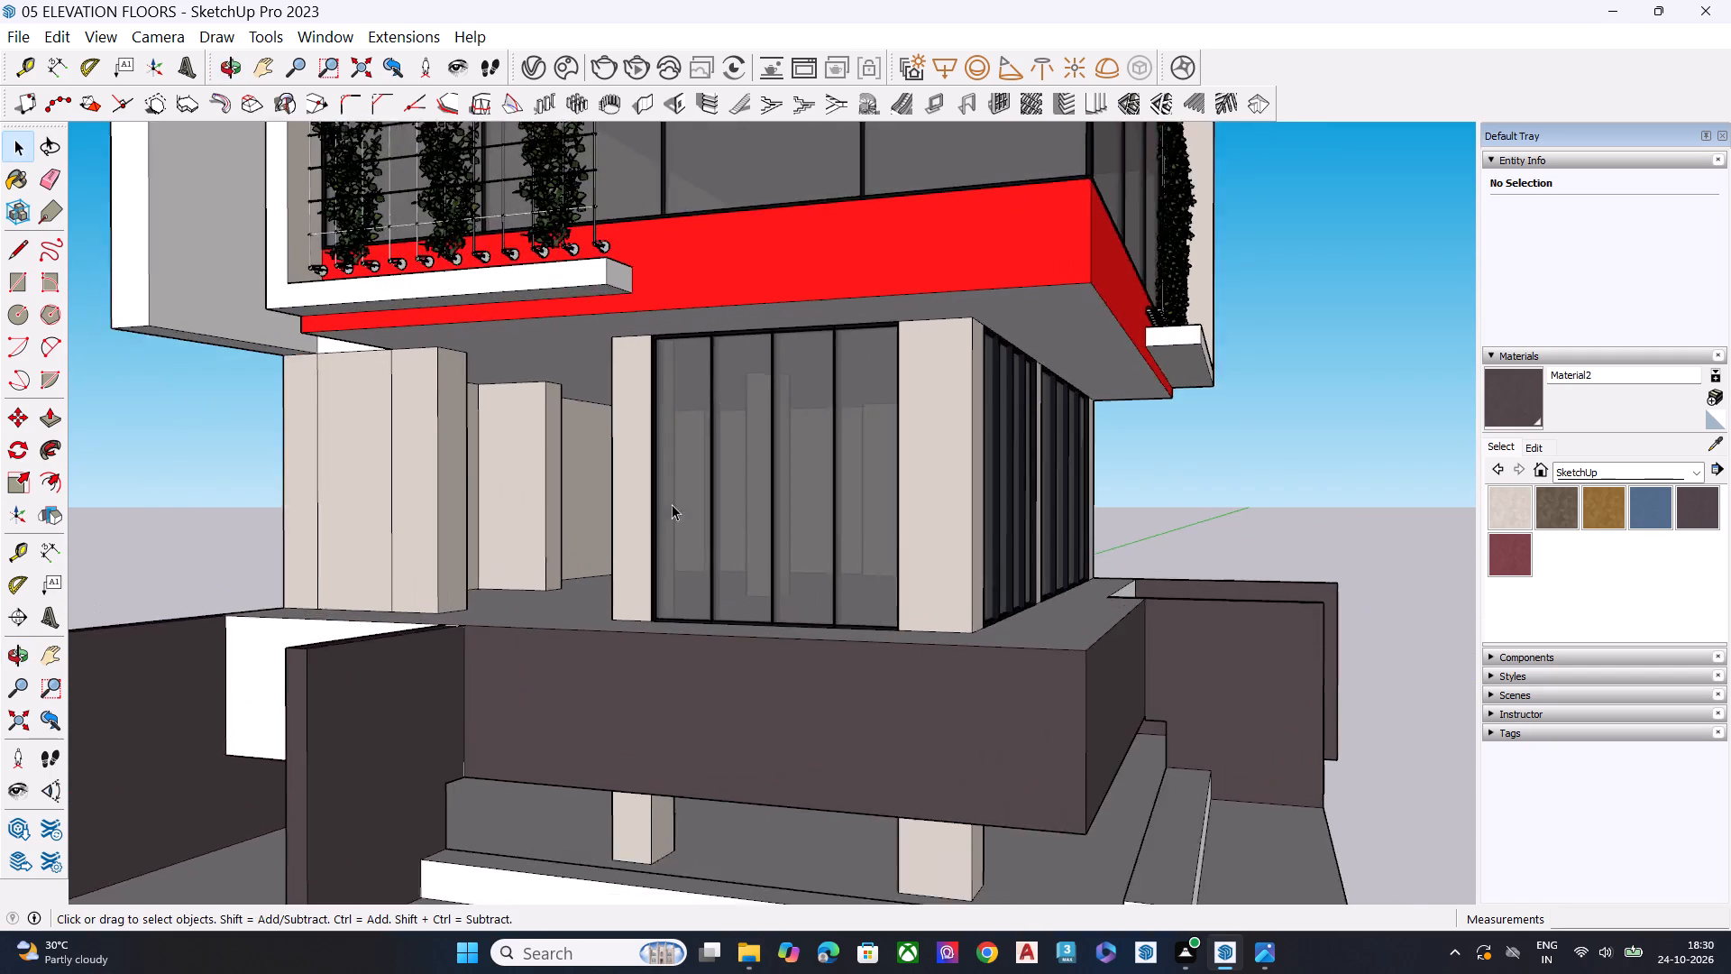
pyautogui.moveTo(684, 555); pyautogui.dragTo(736, 653, button='middle')
pyautogui.scroll(8, 736, 653)
pyautogui.scroll(5, 684, 712)
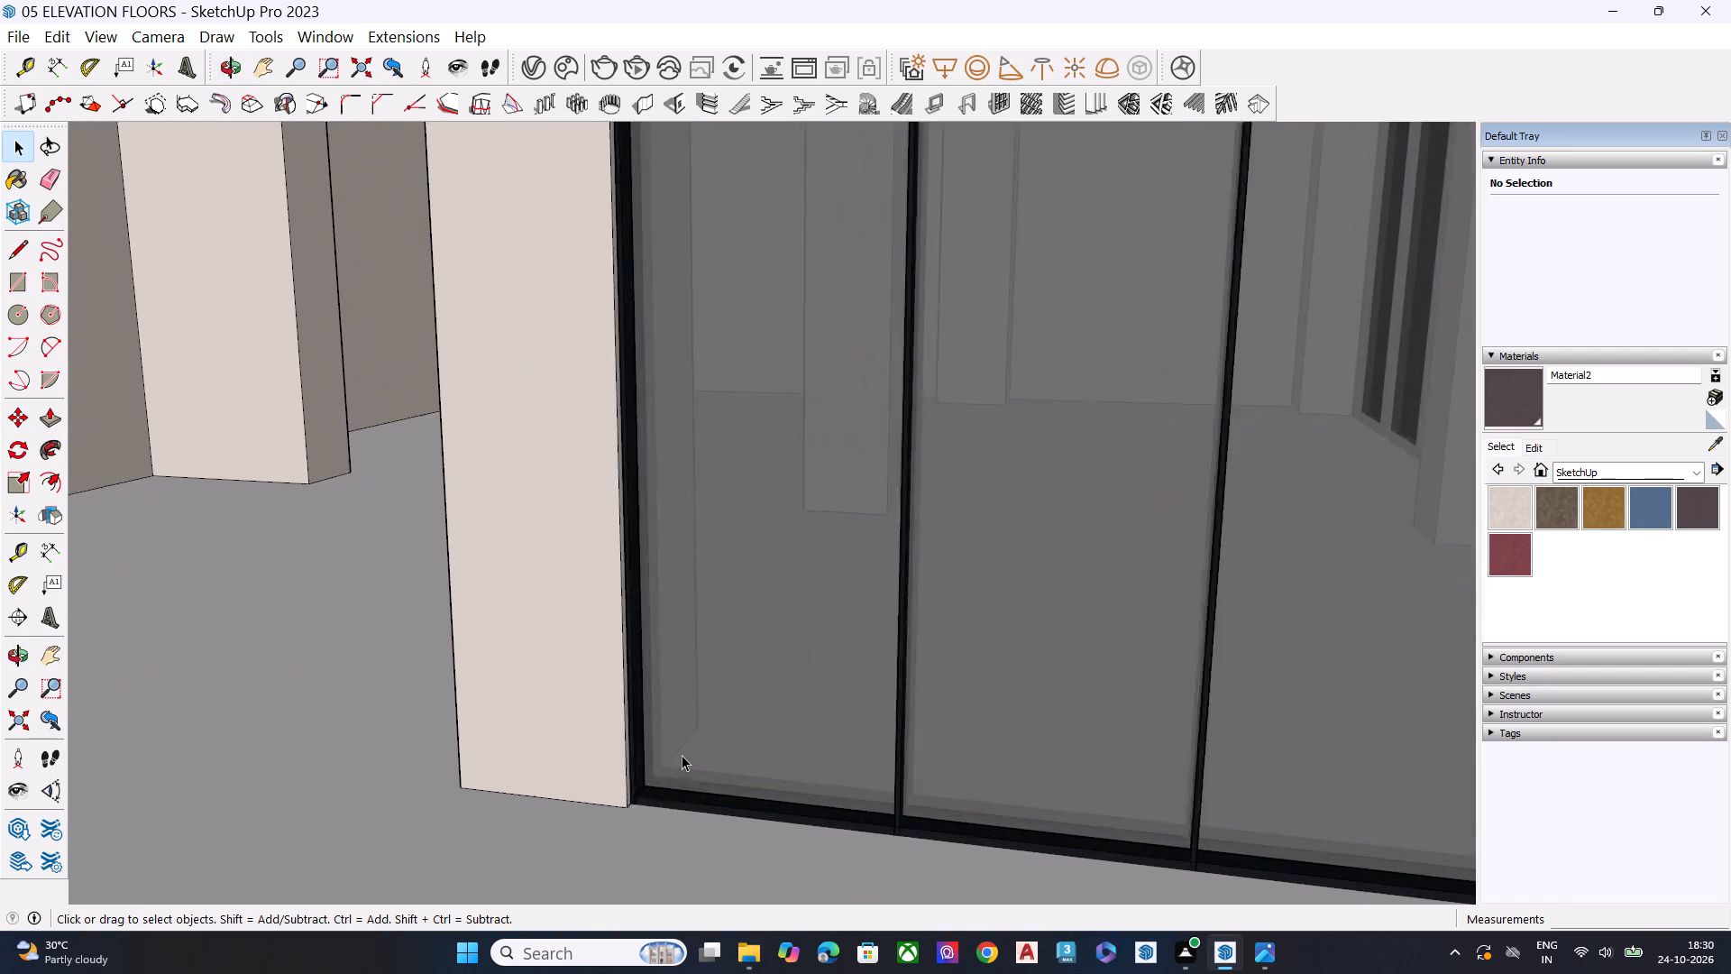
pyautogui.scroll(2, 682, 755)
pyautogui.click(659, 801)
pyautogui.press('m')
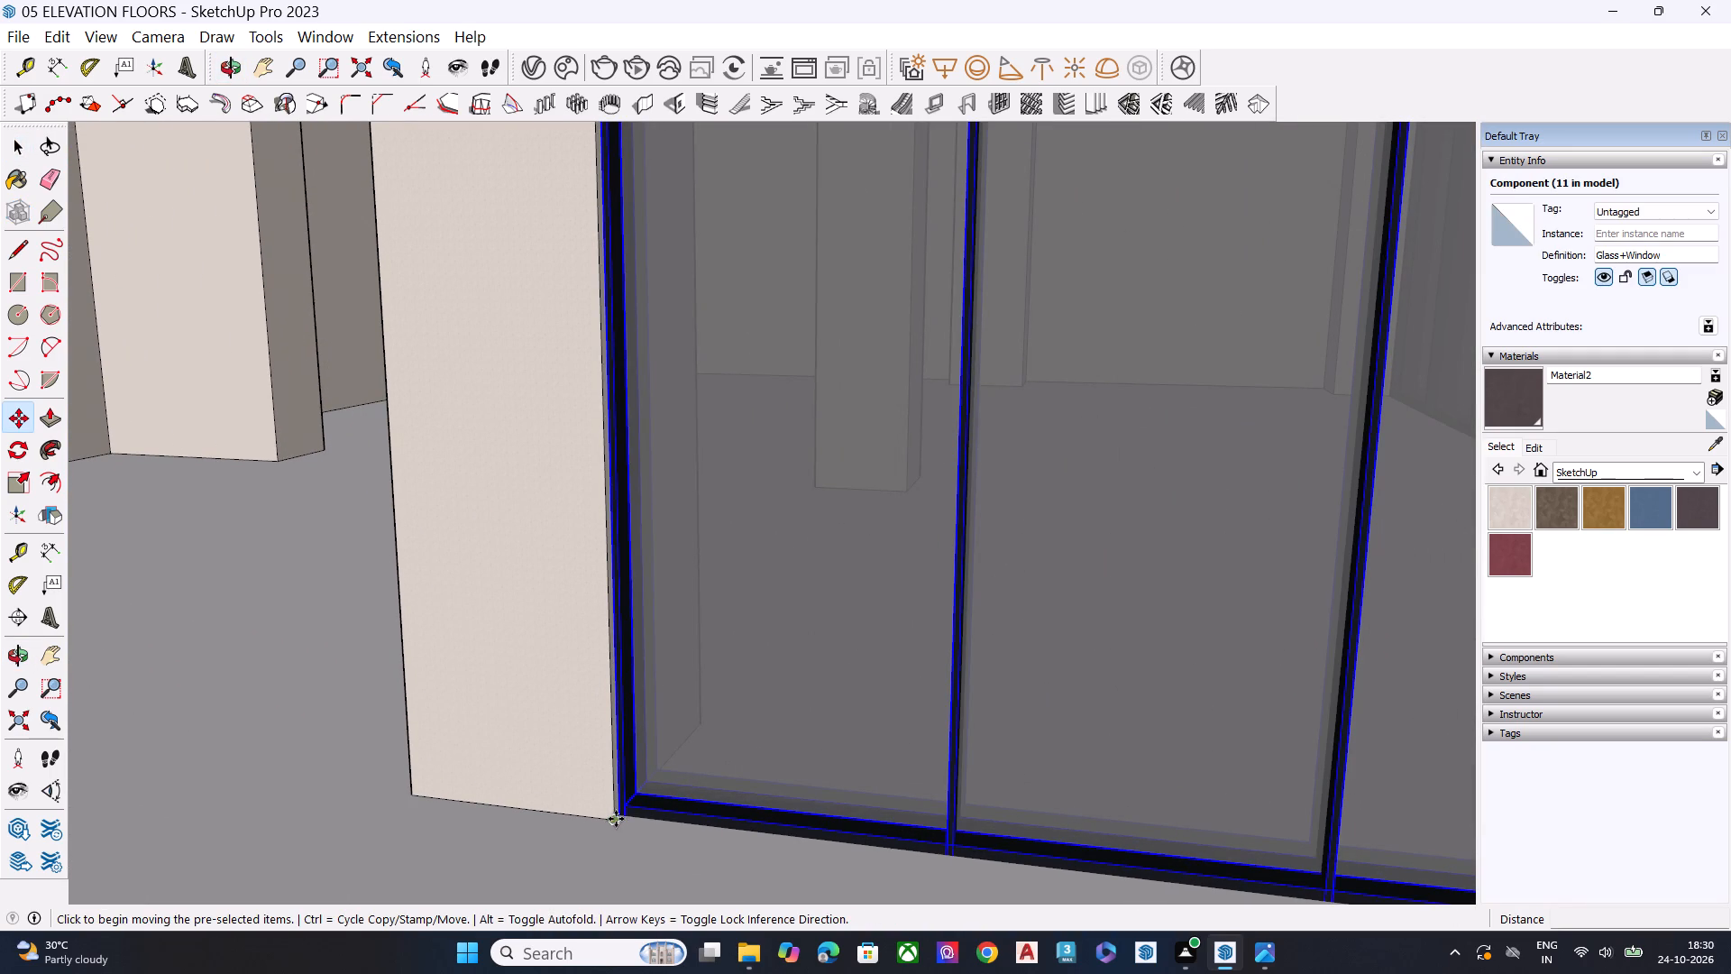
pyautogui.click(616, 819)
pyautogui.scroll(-9, 667, 668)
pyautogui.scroll(-8, 912, 731)
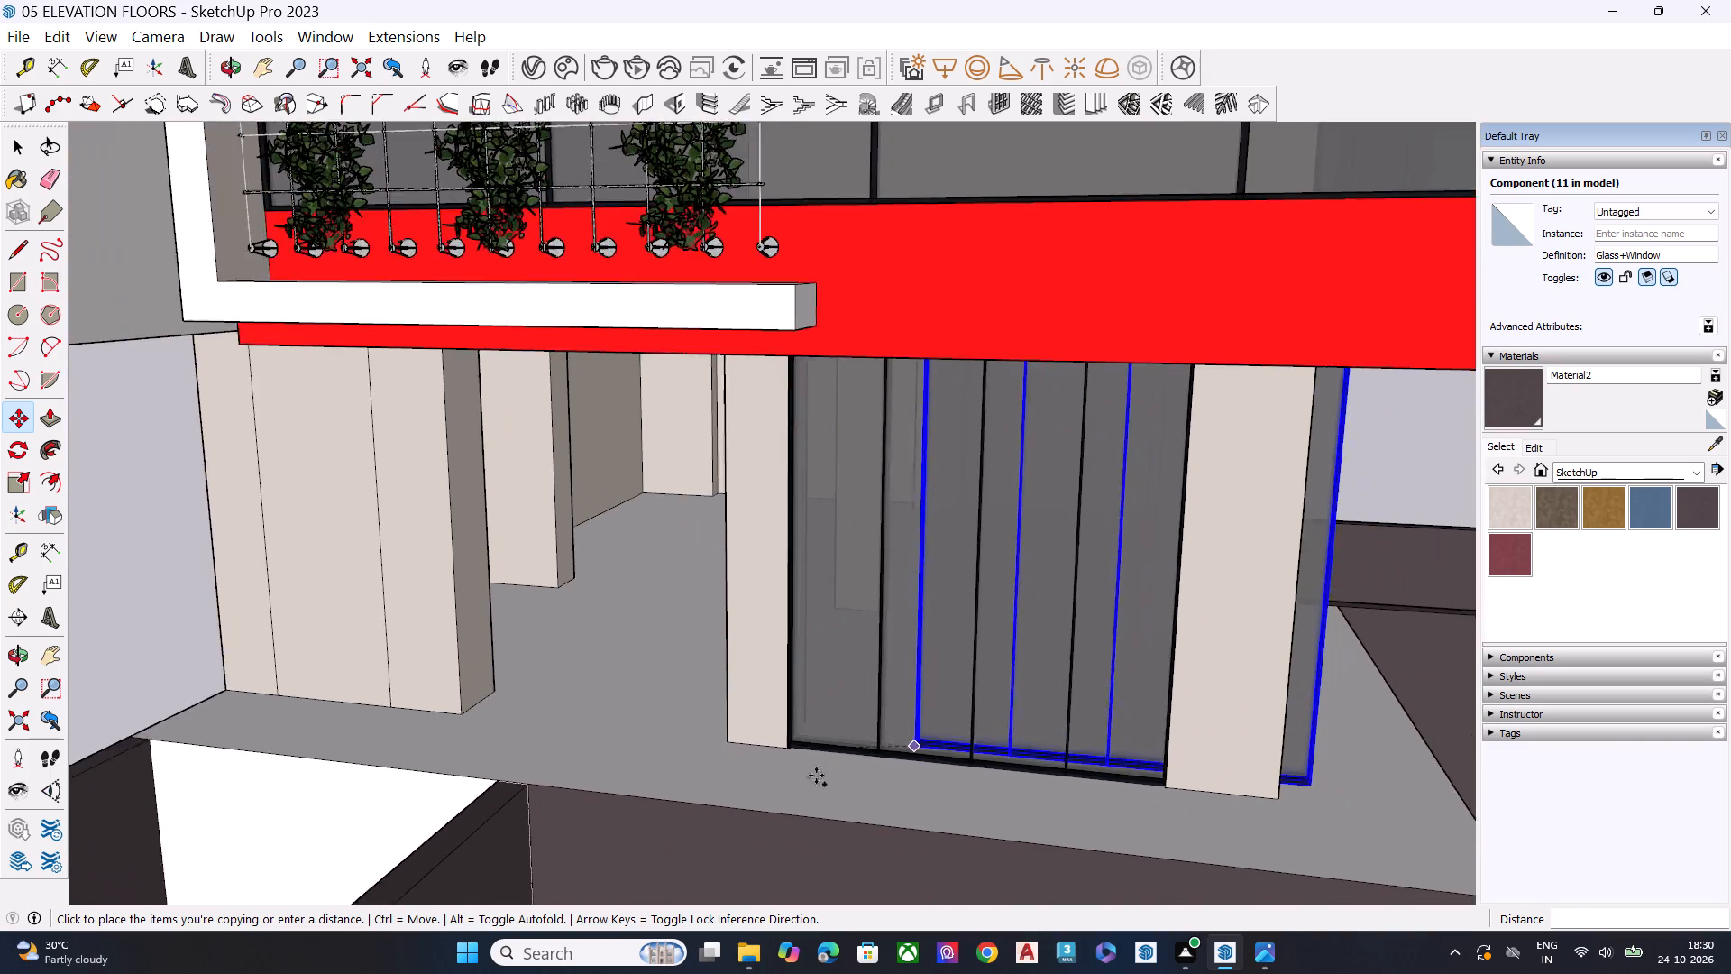
pyautogui.scroll(6, 525, 755)
pyautogui.scroll(-2, 487, 725)
pyautogui.scroll(2, 487, 725)
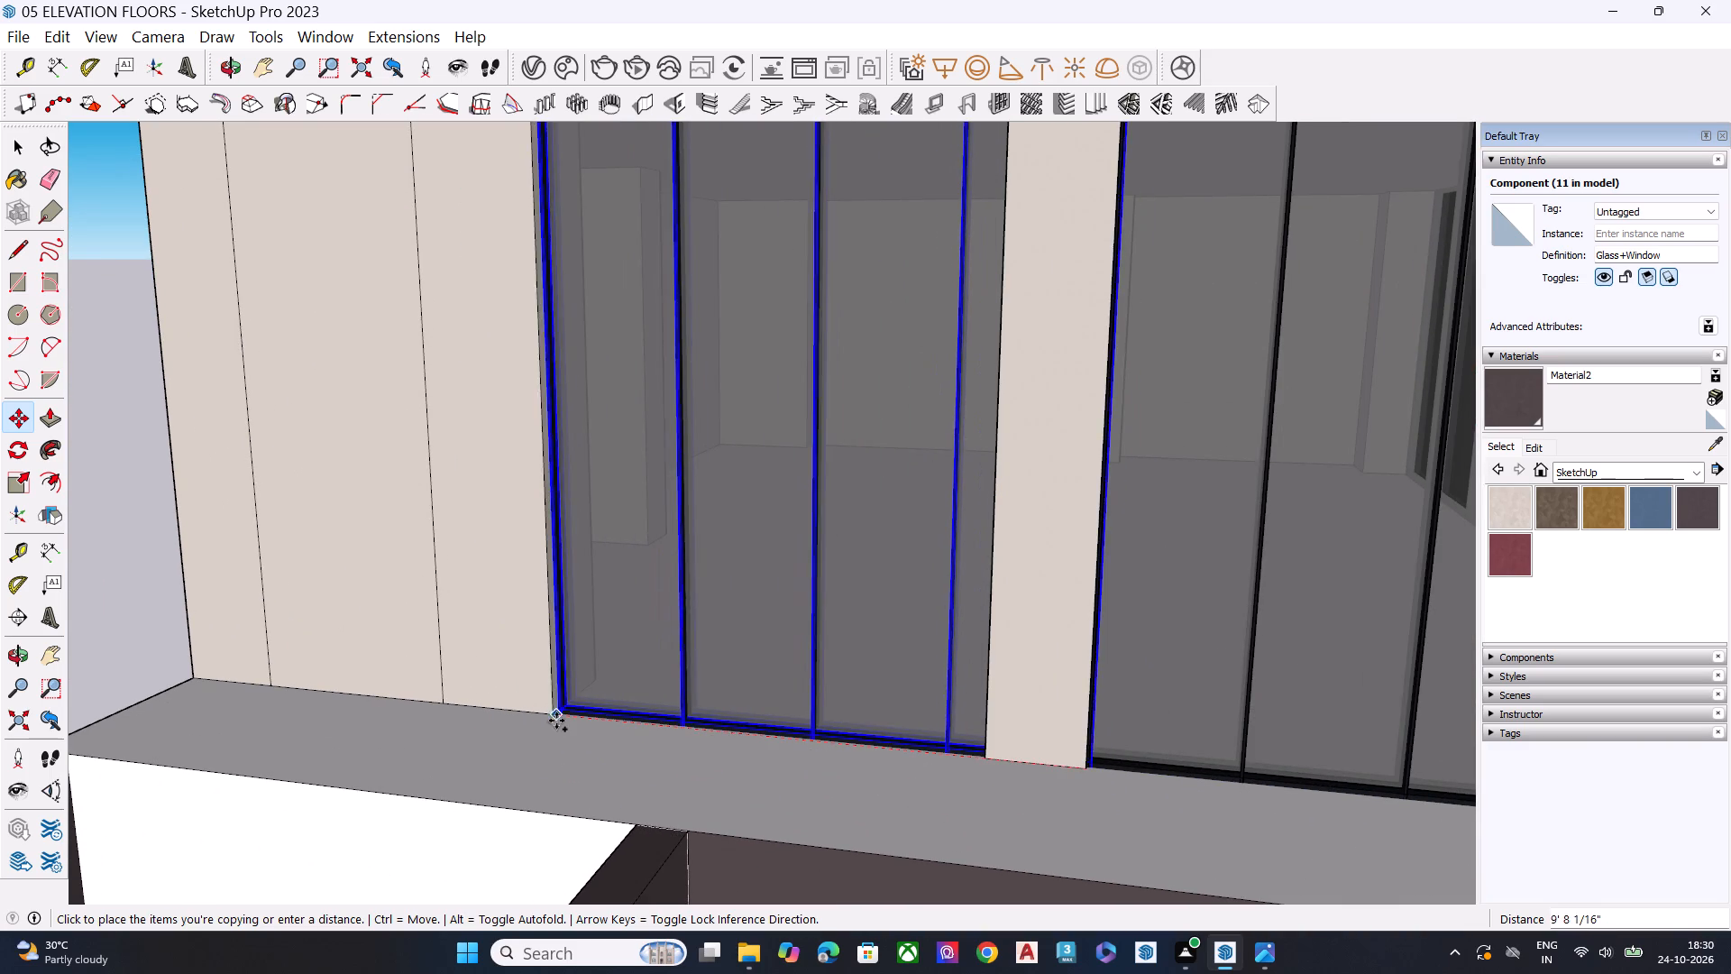
pyautogui.click(548, 715)
# Scale the copied window's width by about 0.83 so it ends at the column's inner edge.
pyautogui.press('s')
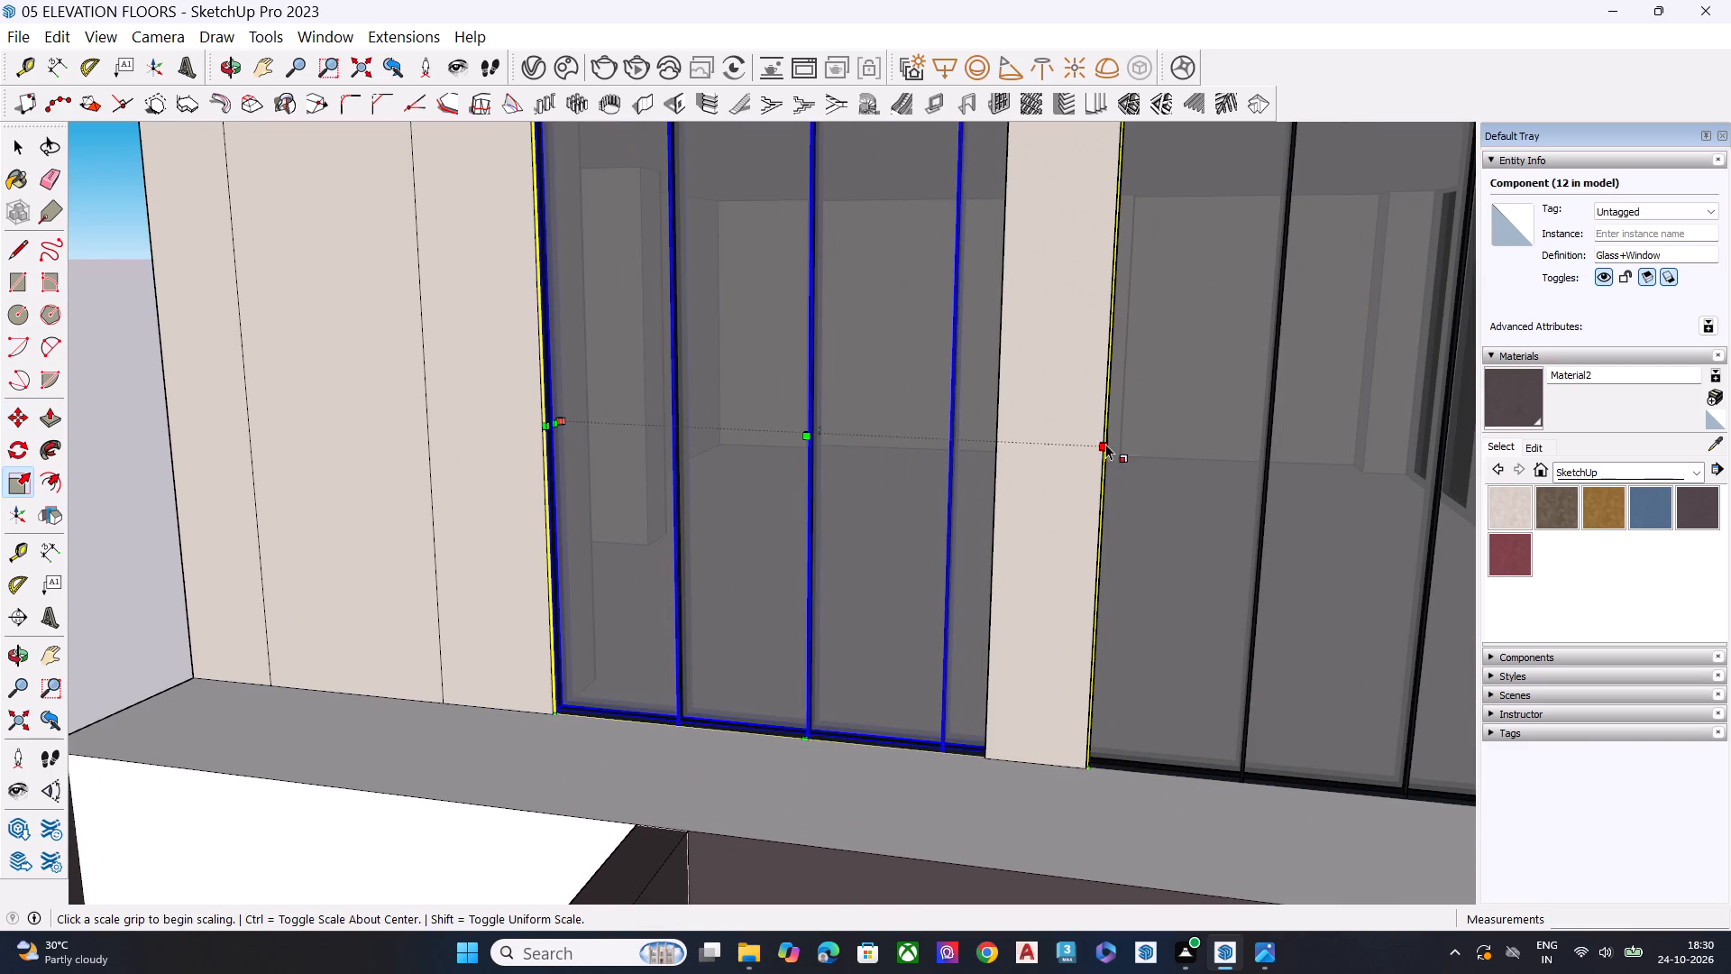
pyautogui.click(1107, 436)
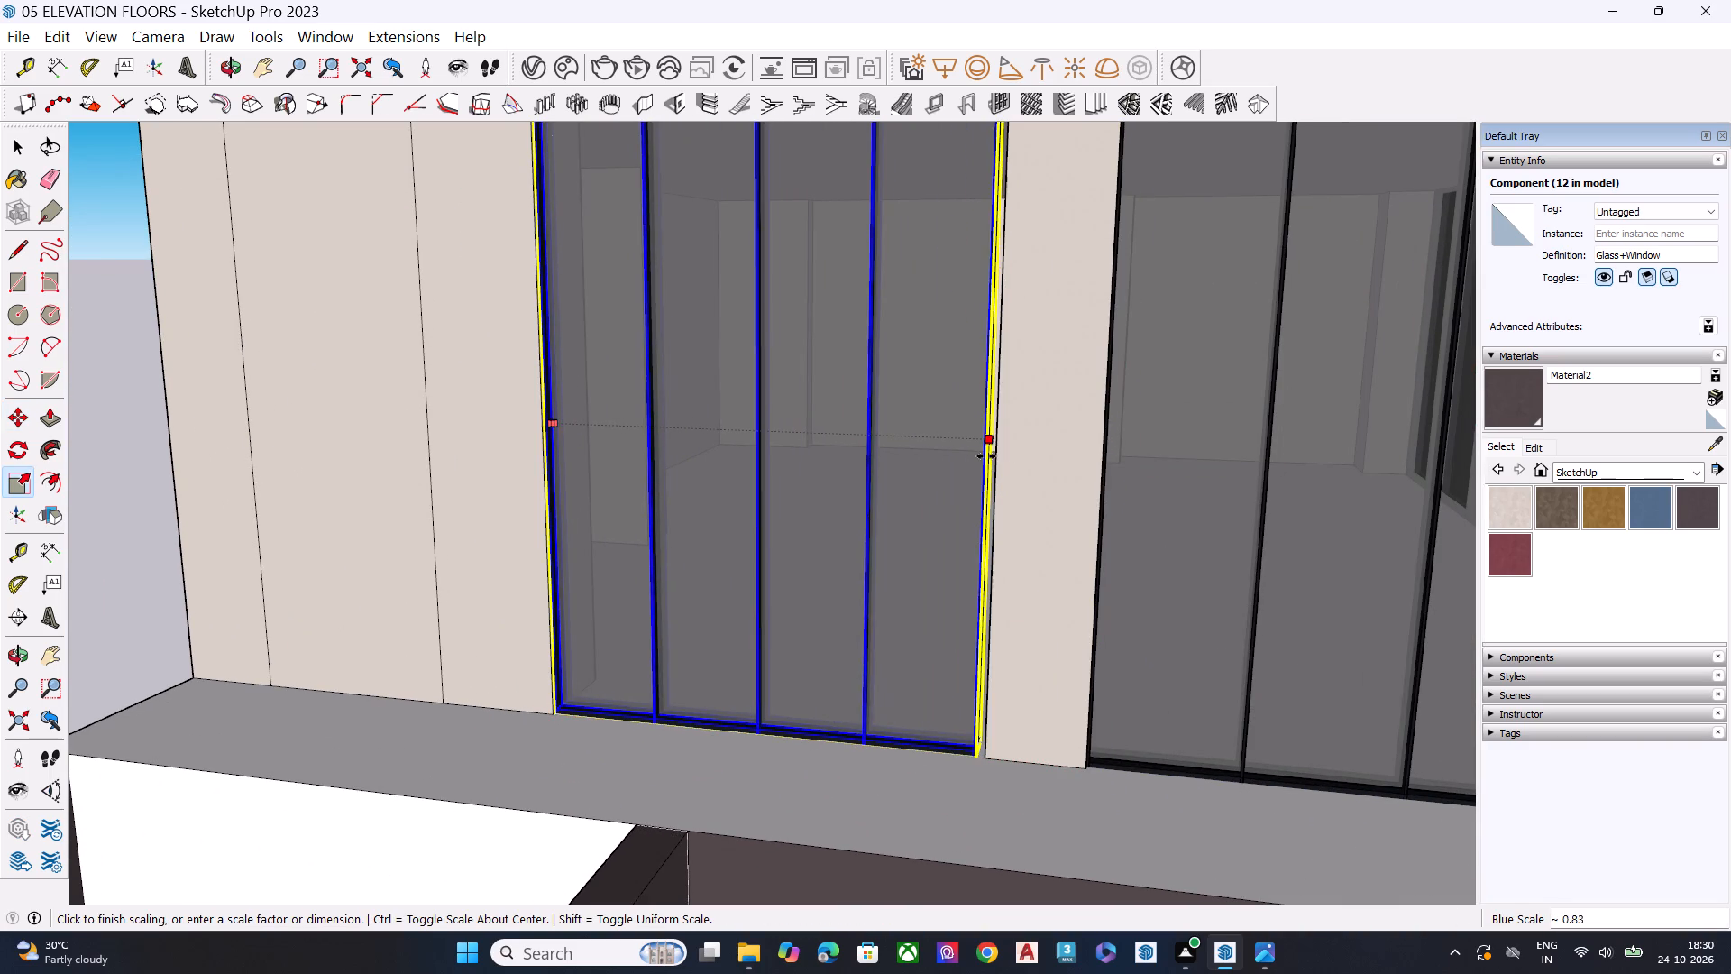
pyautogui.click(992, 455)
pyautogui.press('space')
pyautogui.click(111, 538)
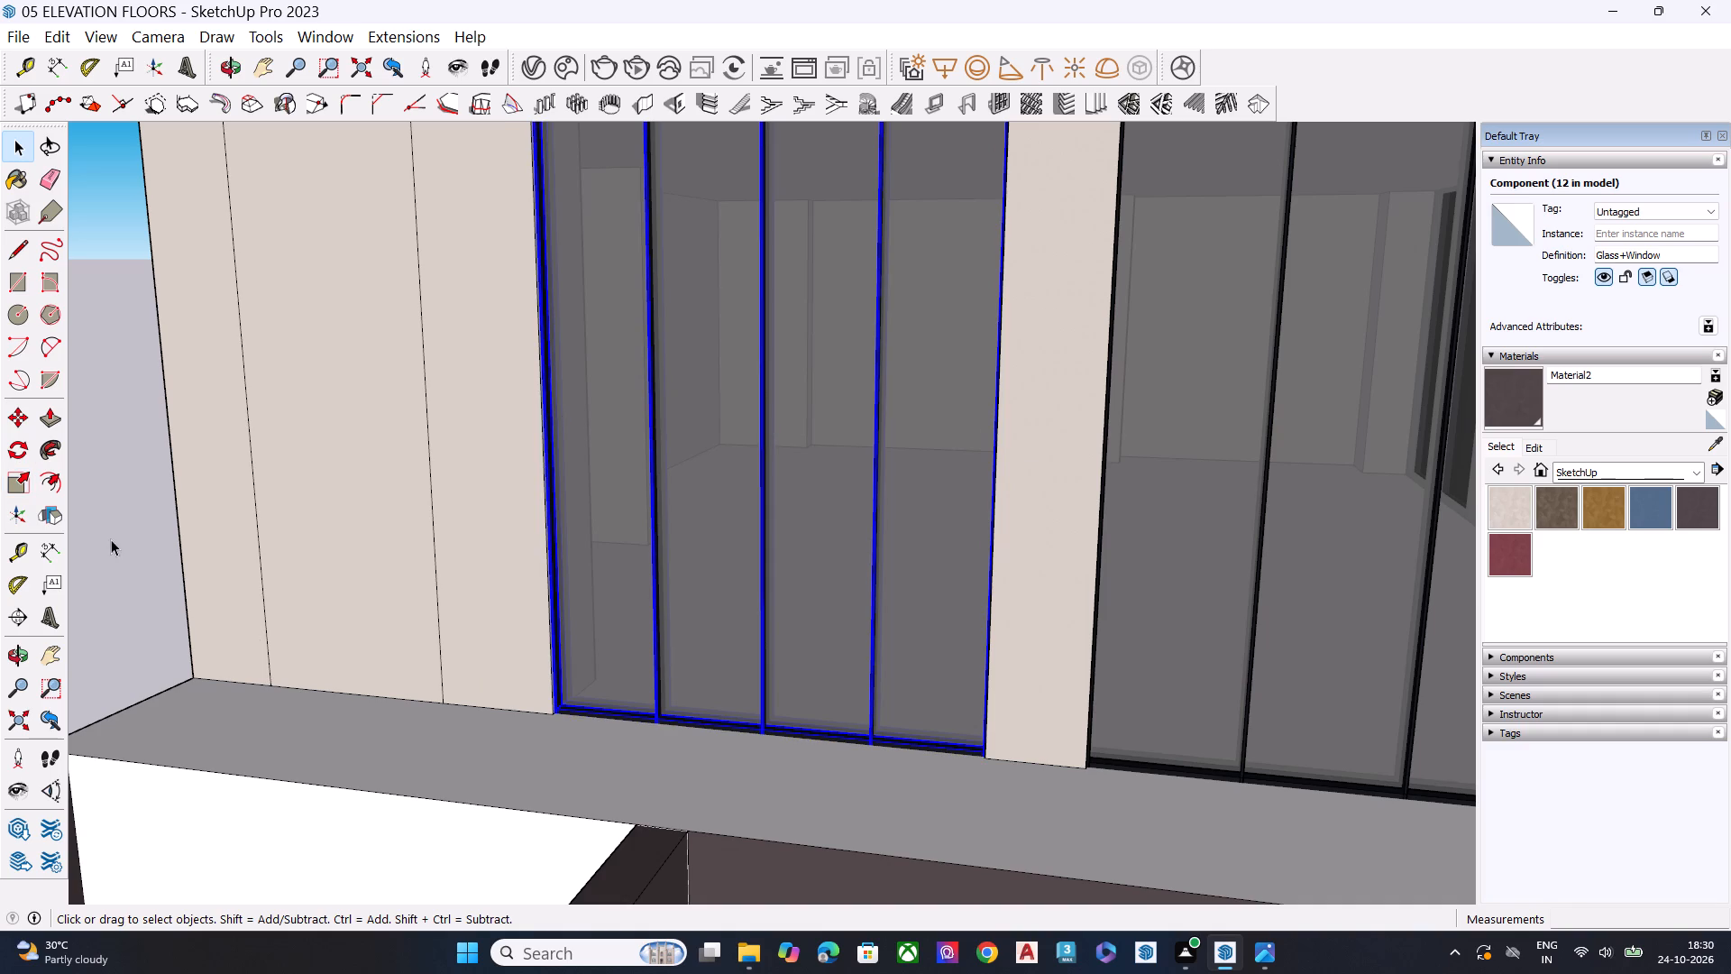
# Examine the glazed ground-level bays and the whole elevation from both street facades, close up and from a distance.
pyautogui.scroll(-8, 343, 749)
pyautogui.moveTo(867, 754); pyautogui.dragTo(408, 600, button='middle')
pyautogui.scroll(1, 628, 513)
pyautogui.scroll(-8, 792, 544)
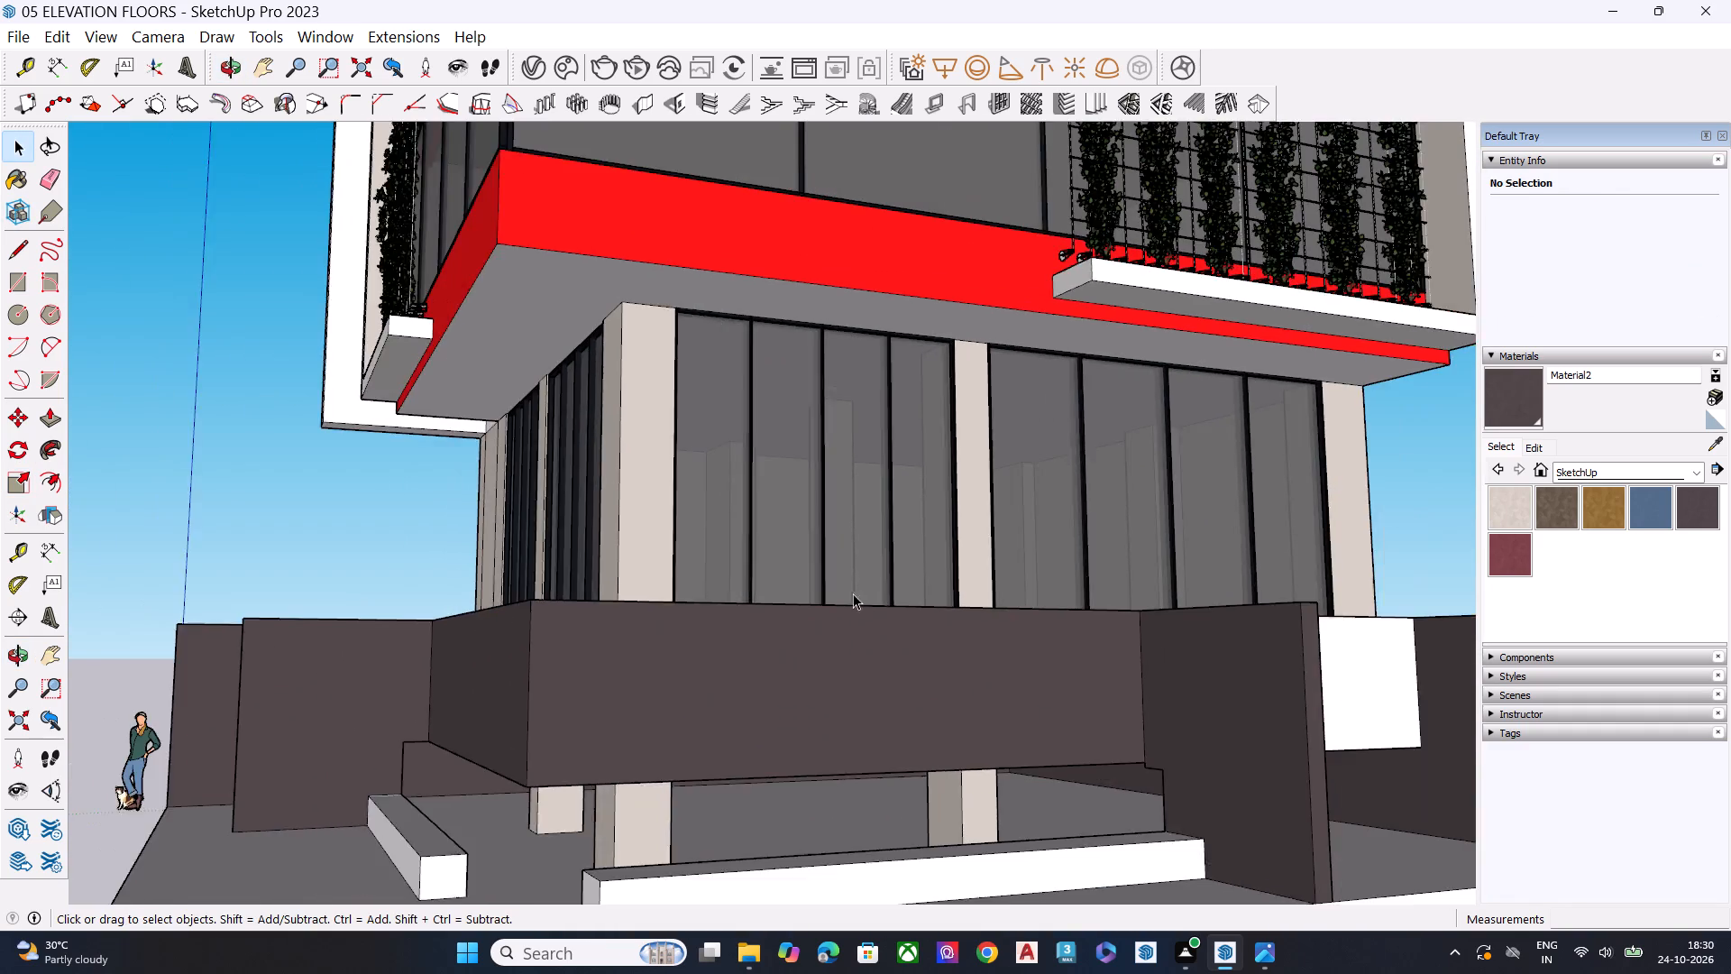
pyautogui.scroll(-9, 838, 584)
pyautogui.click(1299, 495)
pyautogui.moveTo(682, 650); pyautogui.dragTo(742, 694, button='middle')
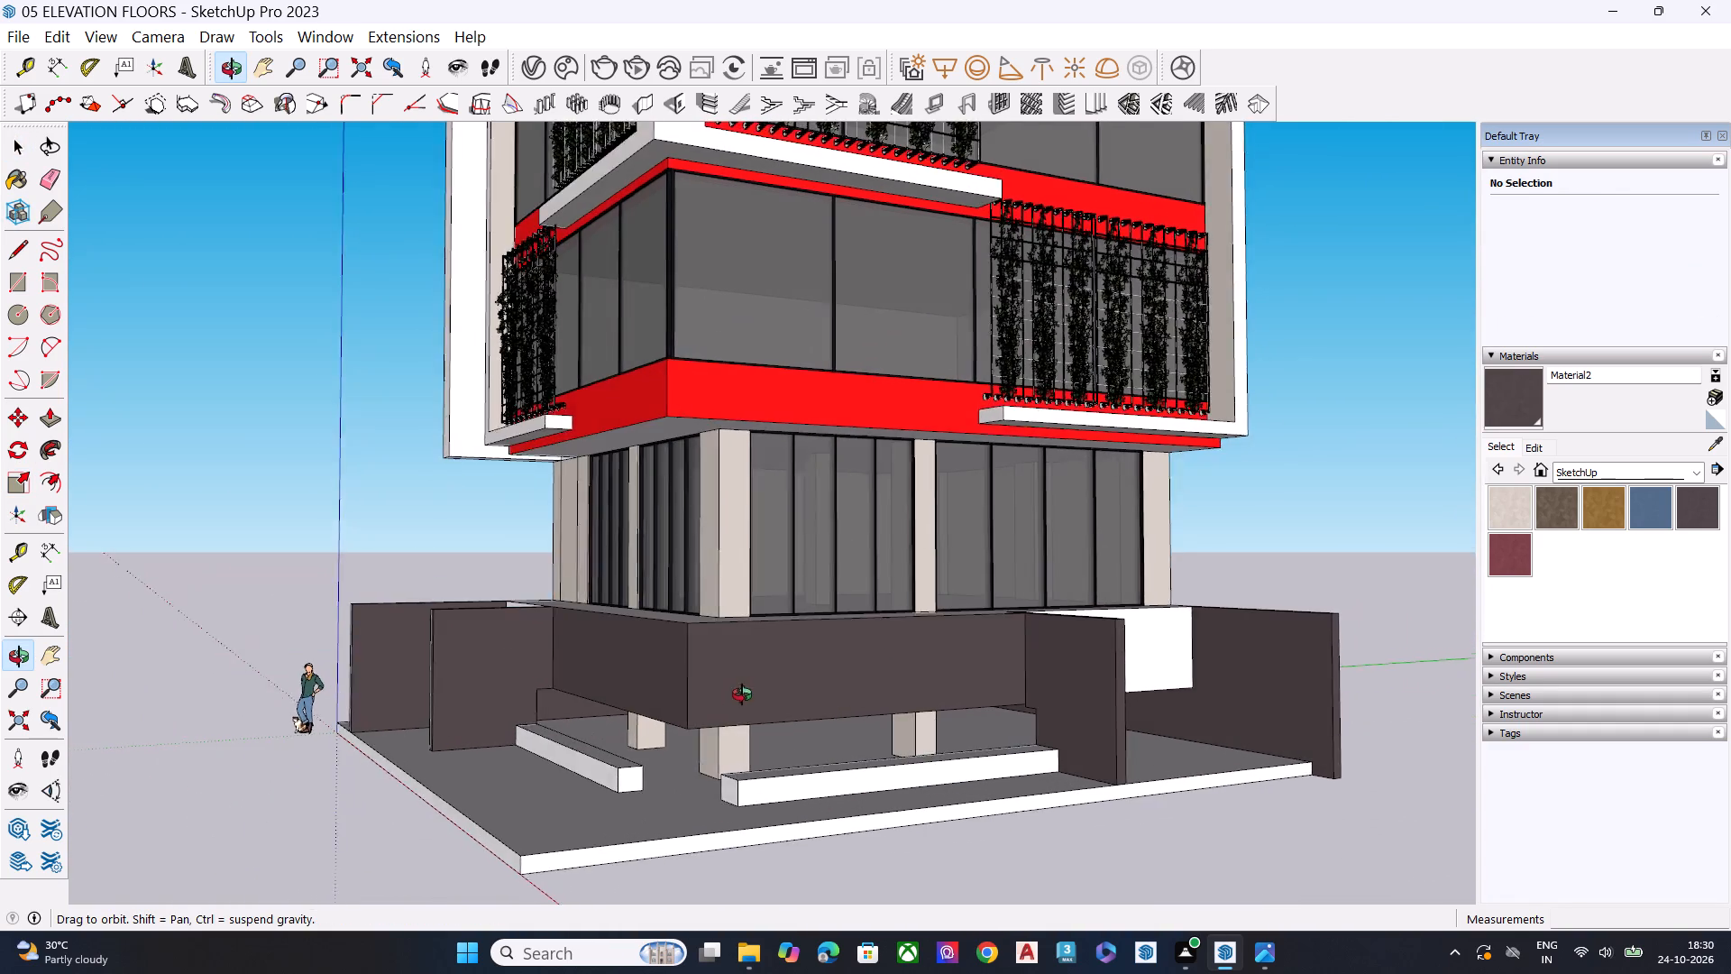
pyautogui.moveTo(742, 694); pyautogui.dragTo(783, 705, button='middle')
pyautogui.press('space')
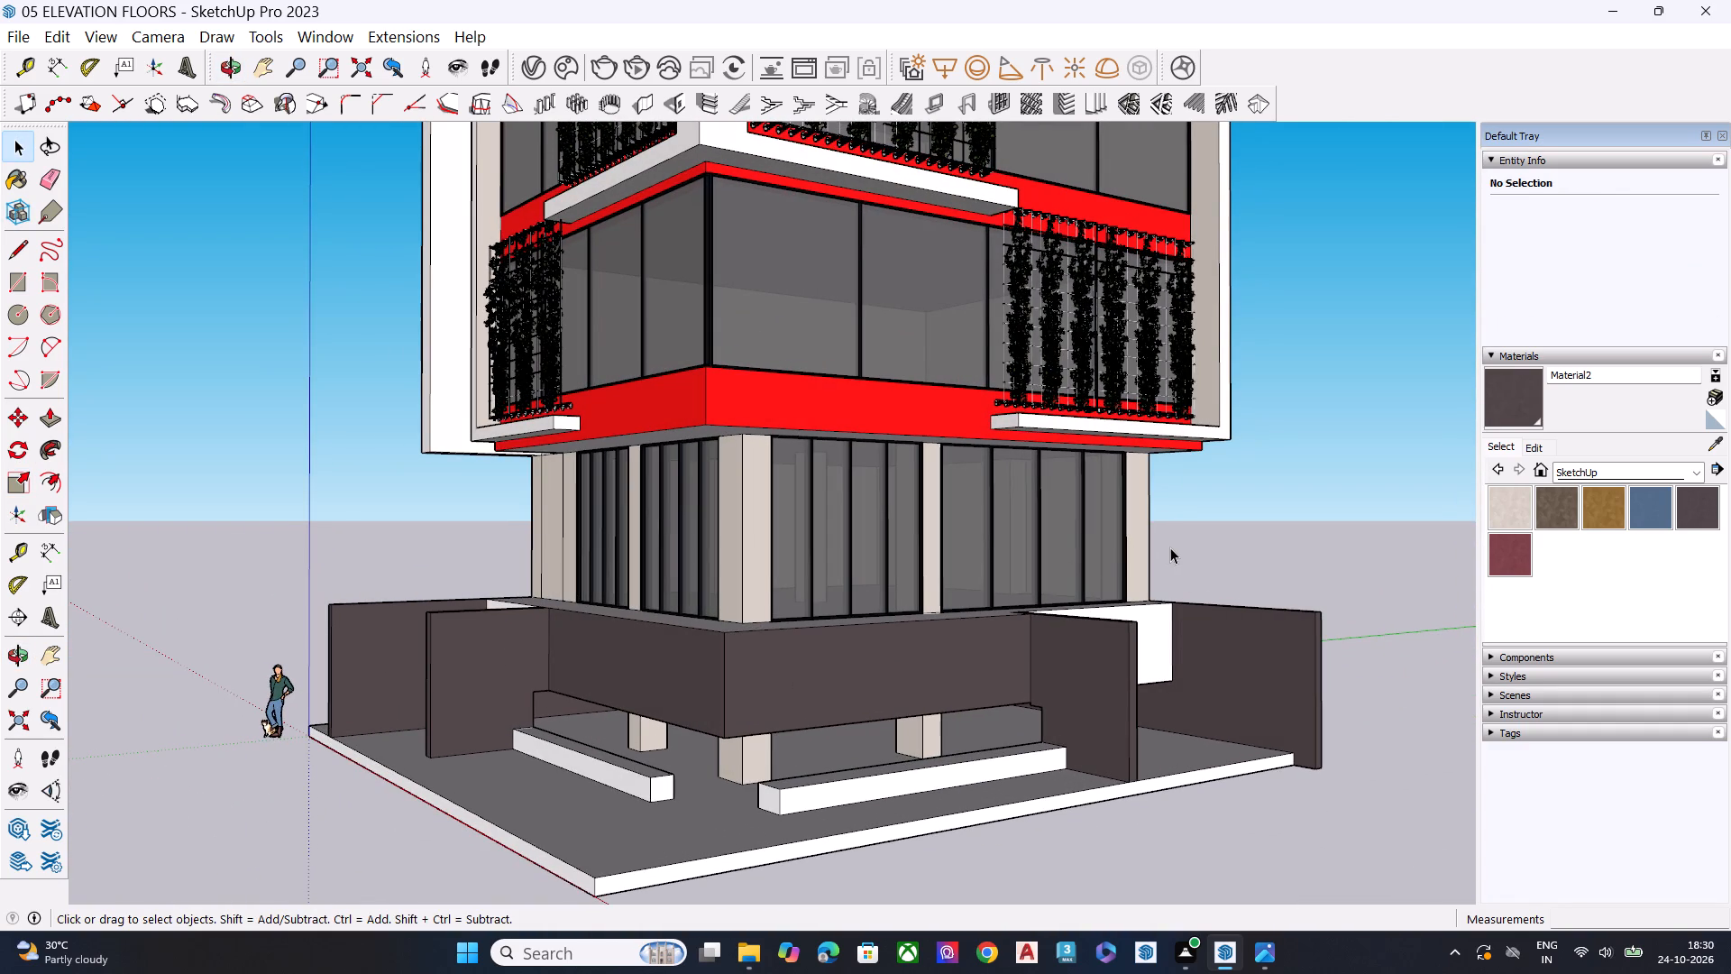
pyautogui.scroll(-8, 1101, 533)
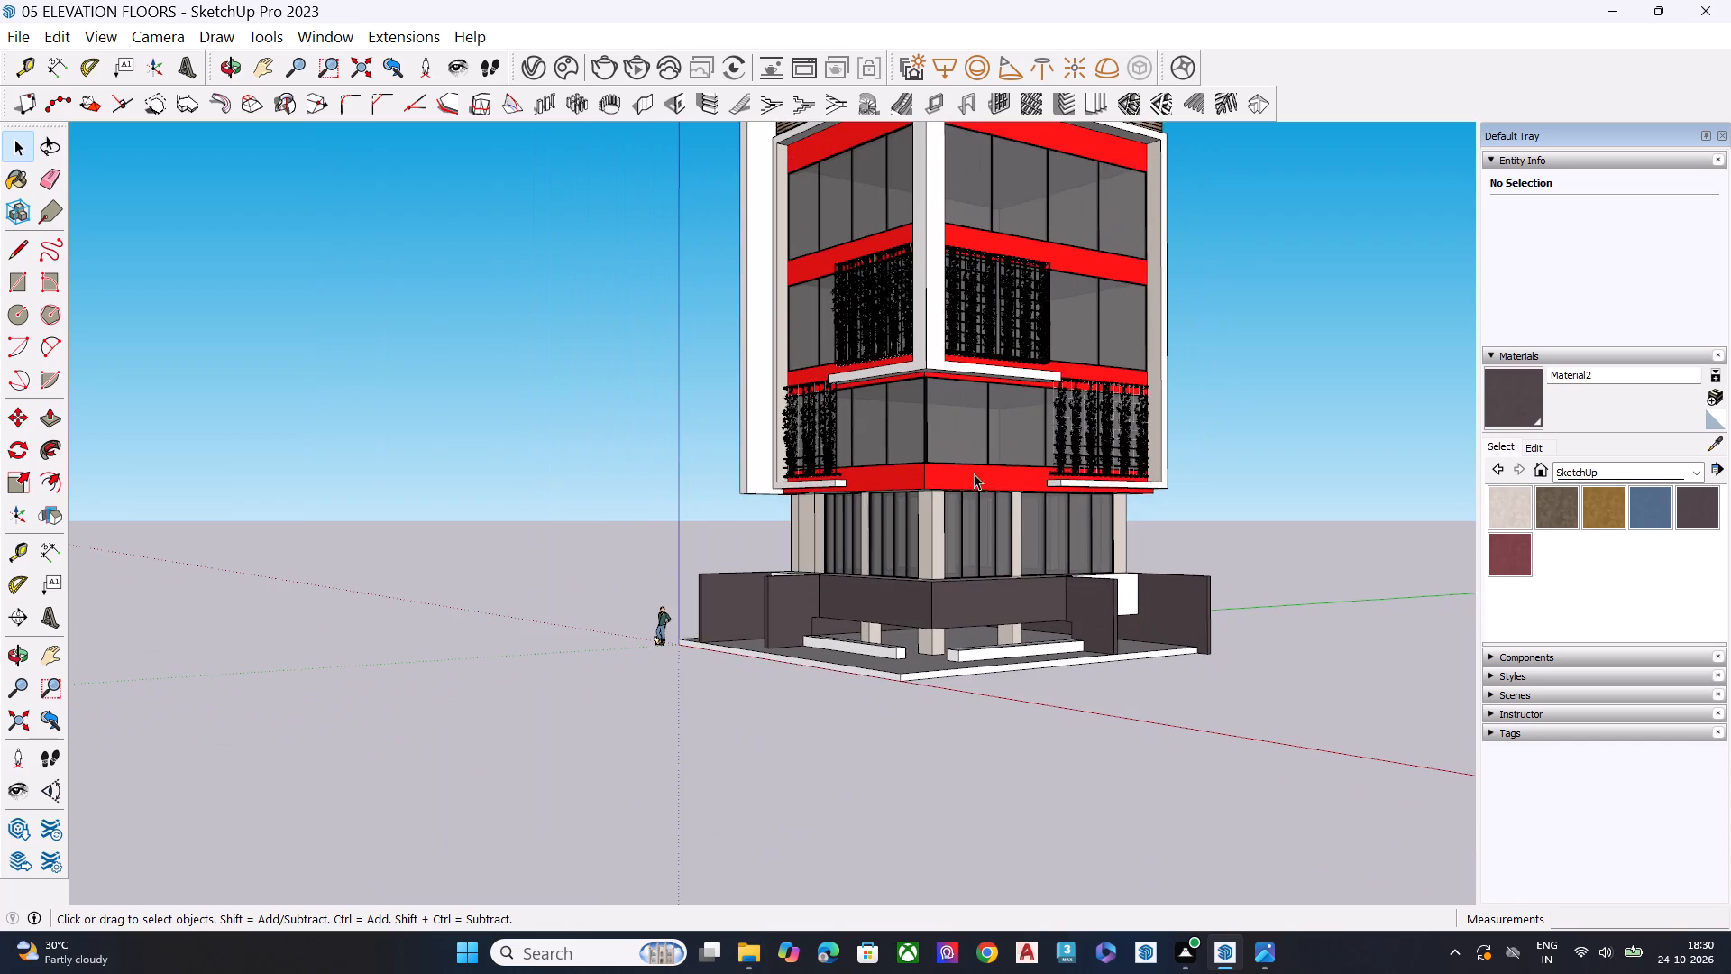
pyautogui.scroll(3, 947, 409)
pyautogui.scroll(-1, 947, 409)
pyautogui.scroll(3, 947, 409)
pyautogui.scroll(-7, 939, 426)
pyautogui.moveTo(964, 542); pyautogui.dragTo(976, 601, button='middle')
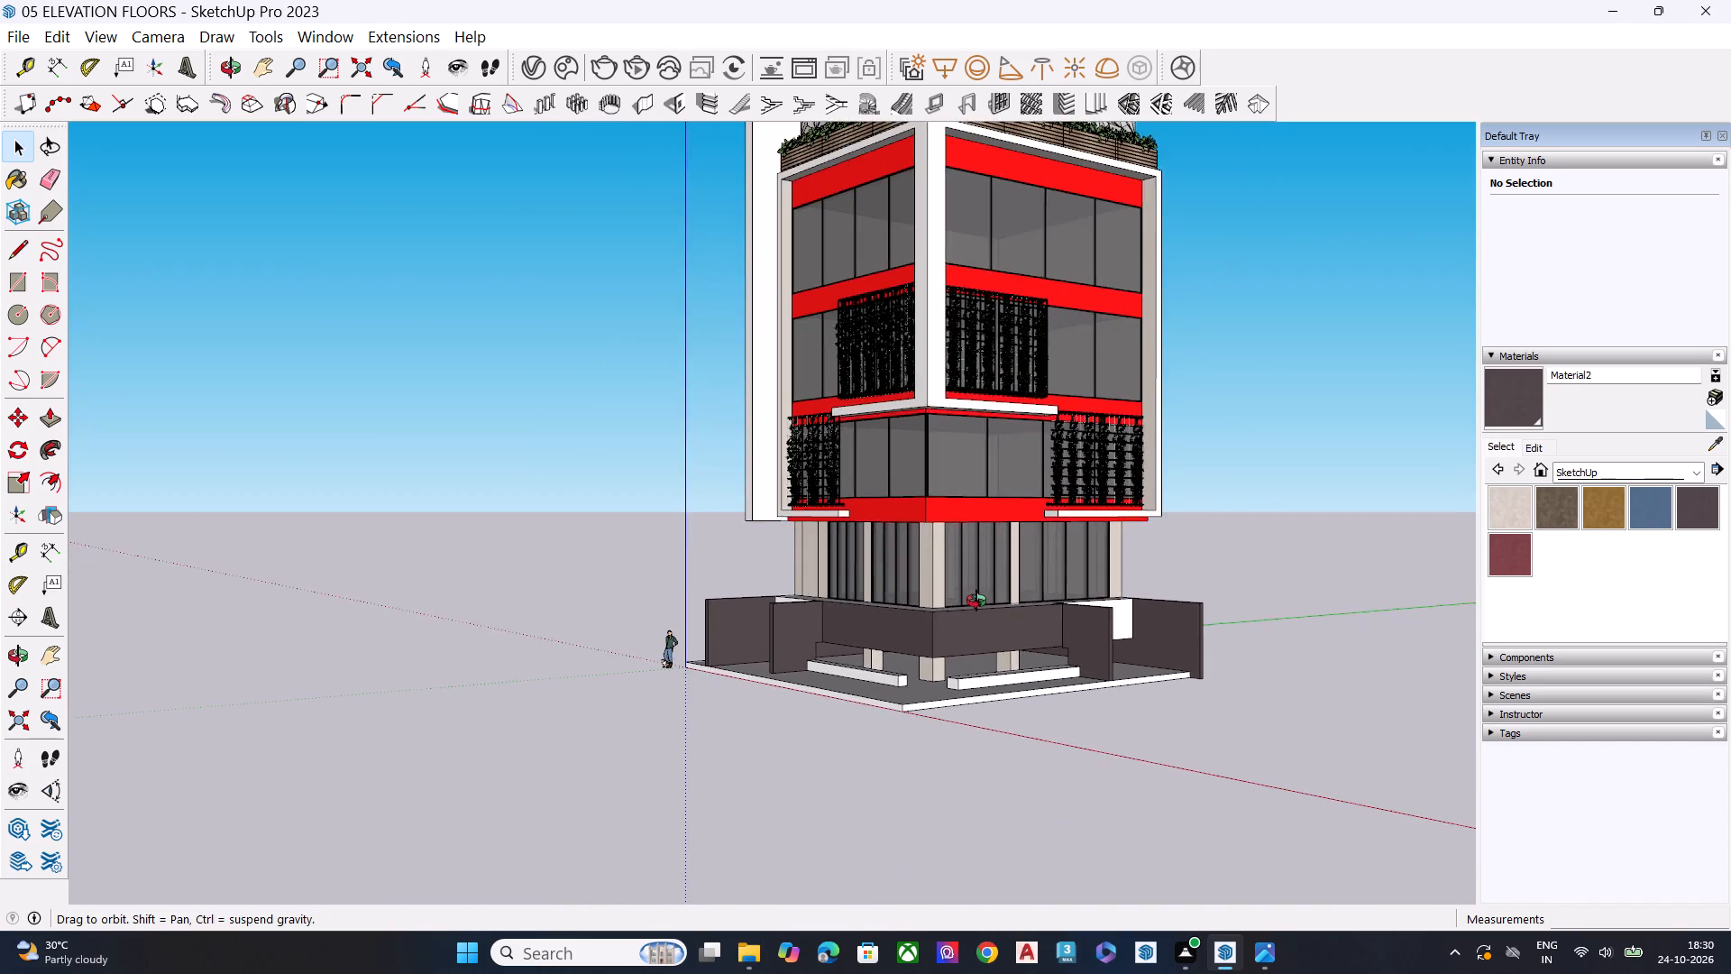
pyautogui.moveTo(976, 601); pyautogui.dragTo(980, 613, button='middle')
pyautogui.scroll(-7, 972, 603)
pyautogui.scroll(1, 991, 682)
pyautogui.moveTo(994, 691); pyautogui.dragTo(957, 587, button='middle')
pyautogui.scroll(1, 957, 587)
pyautogui.scroll(-1, 957, 591)
pyautogui.scroll(16, 959, 593)
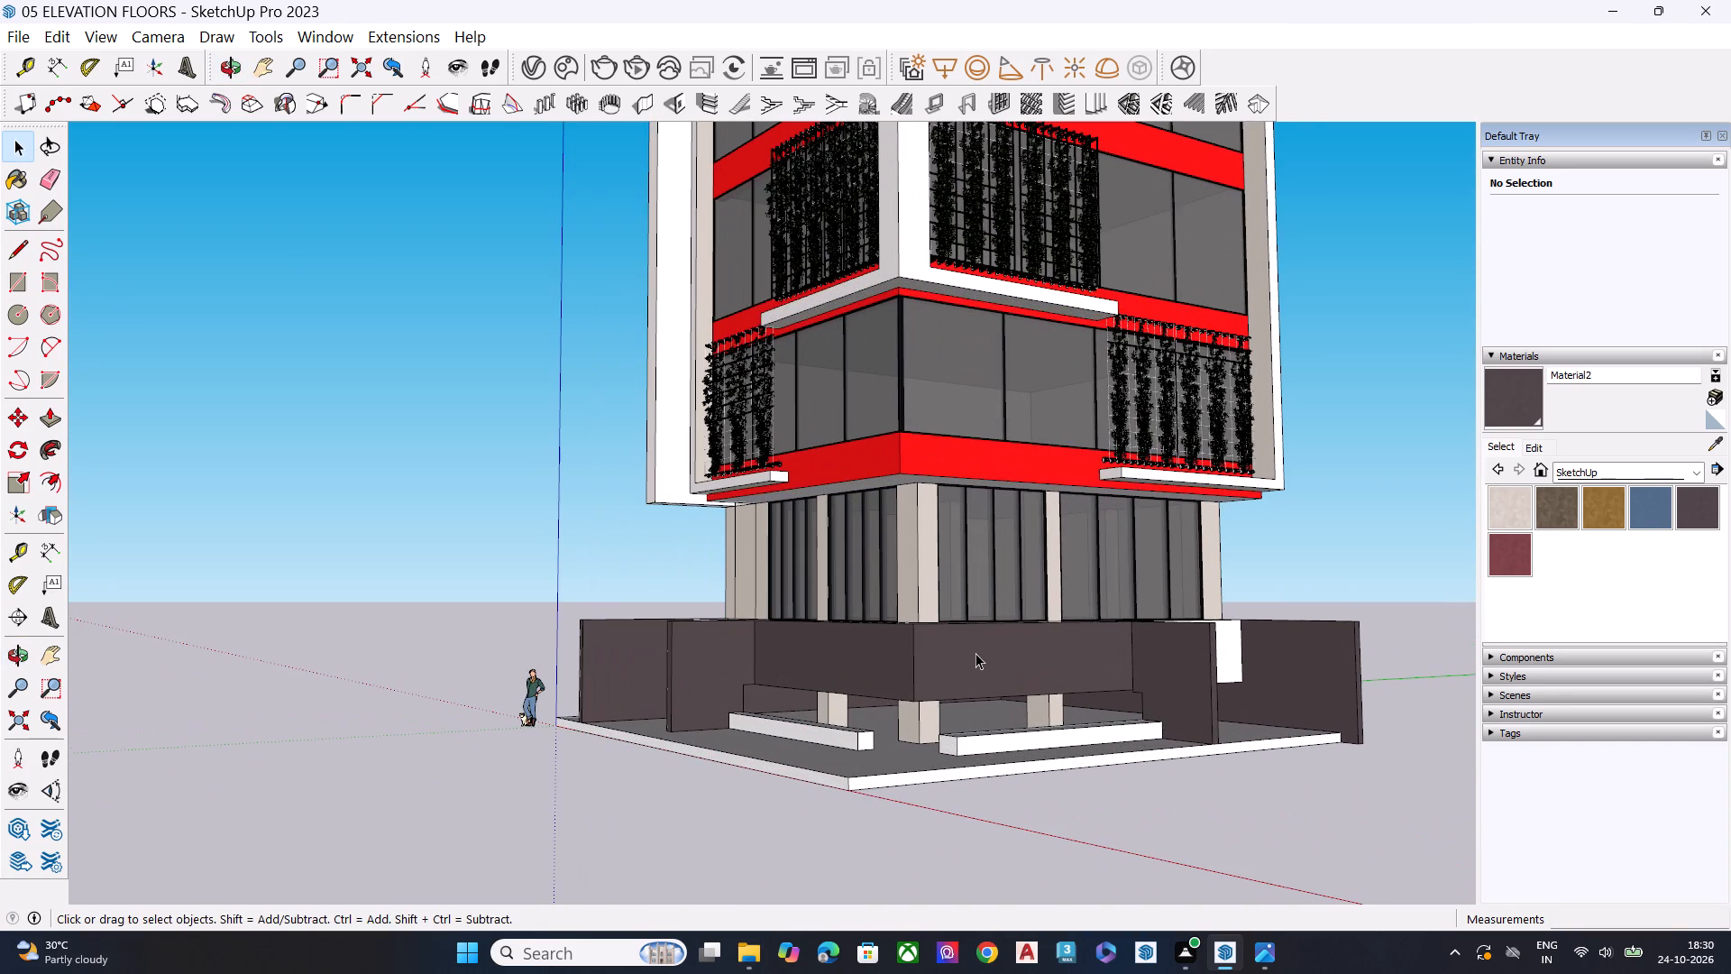
# Import the conifer model 30.skp from the Downloads folder and place it on open ground beside the building.
pyautogui.click(12, 41)
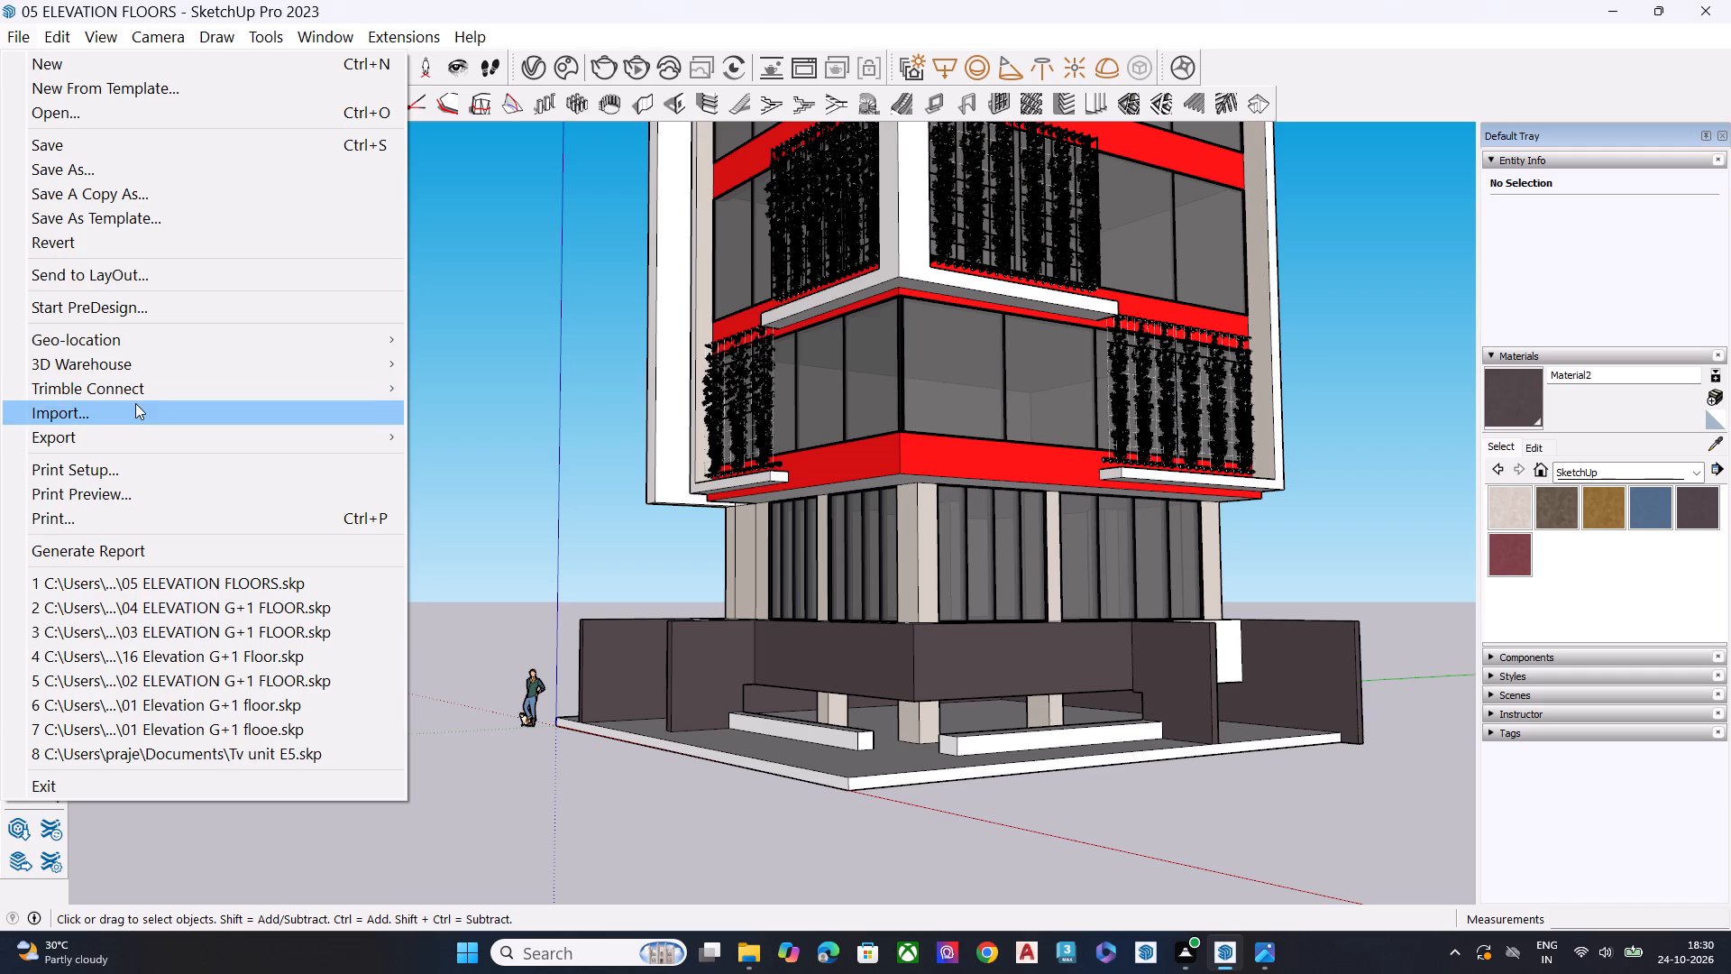
pyautogui.click(135, 403)
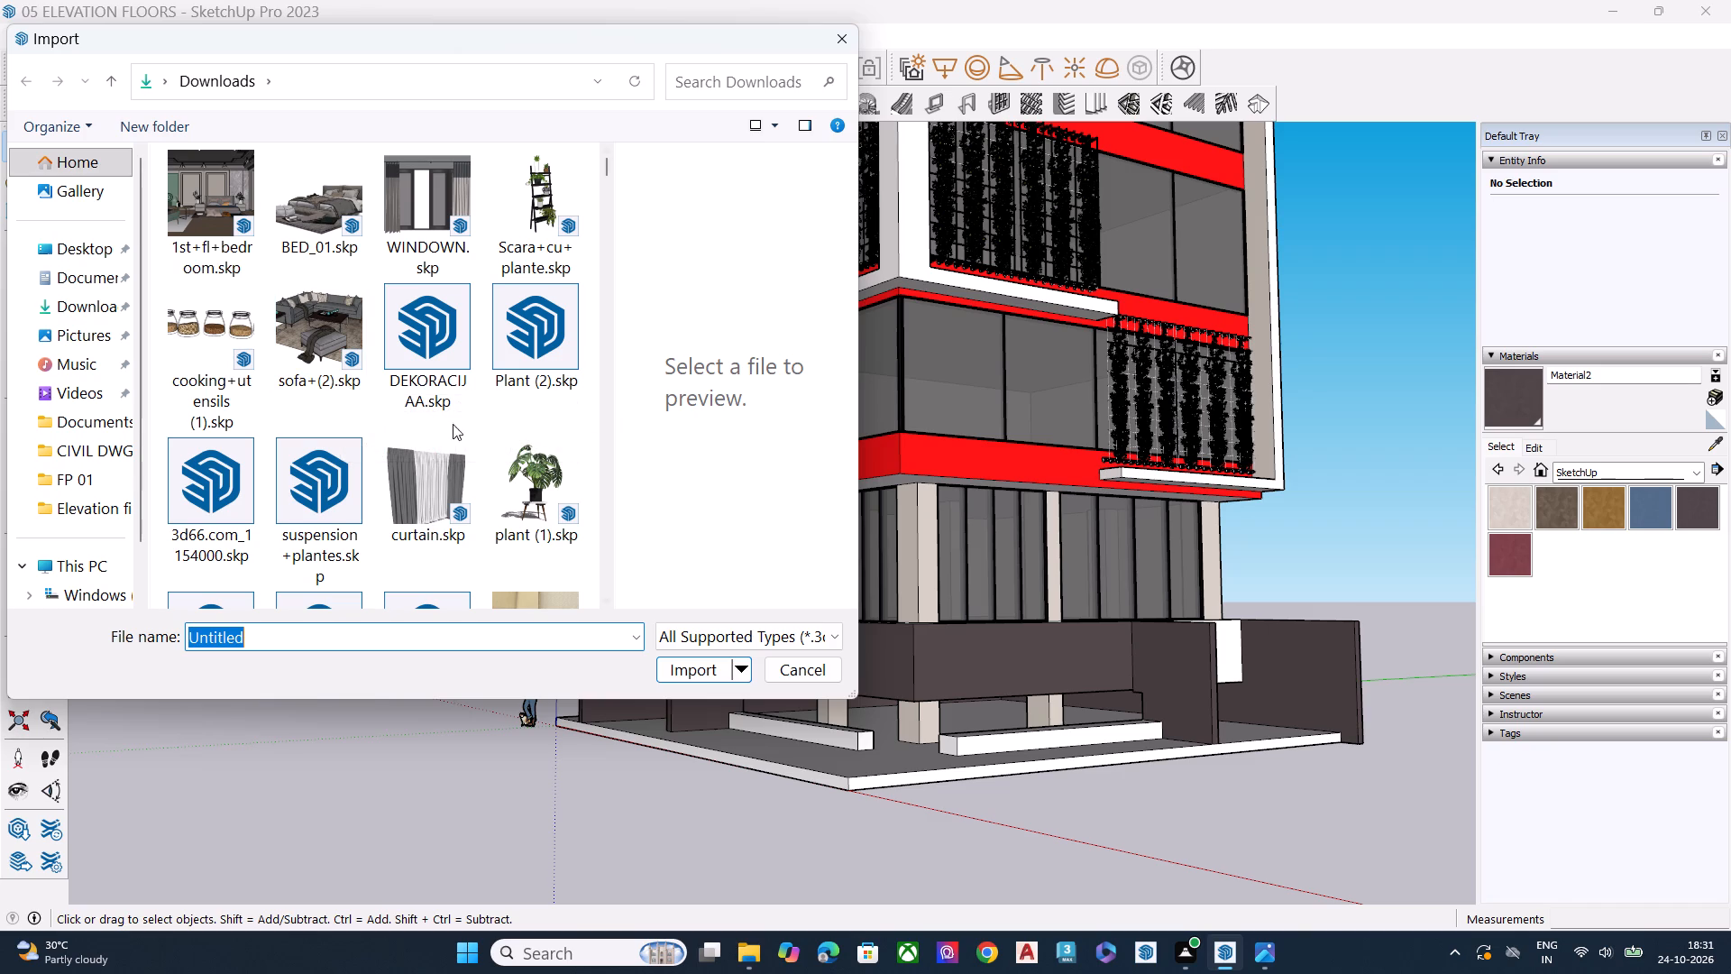
pyautogui.scroll(-1, 495, 430)
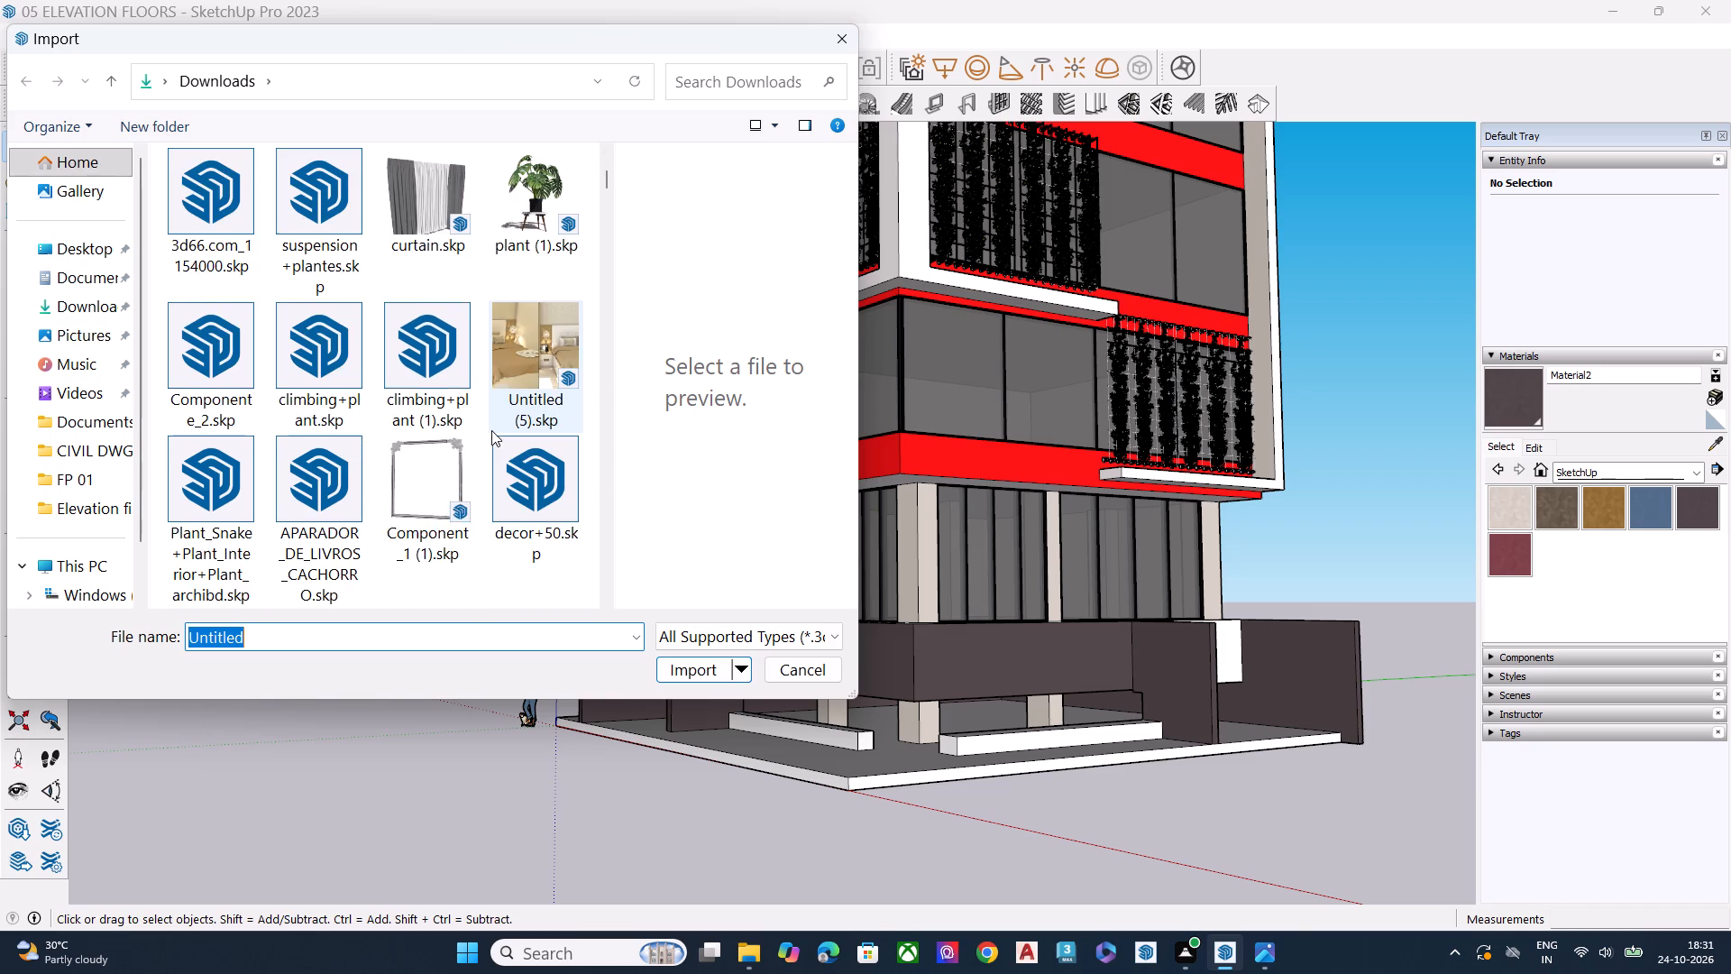
pyautogui.scroll(-2, 491, 430)
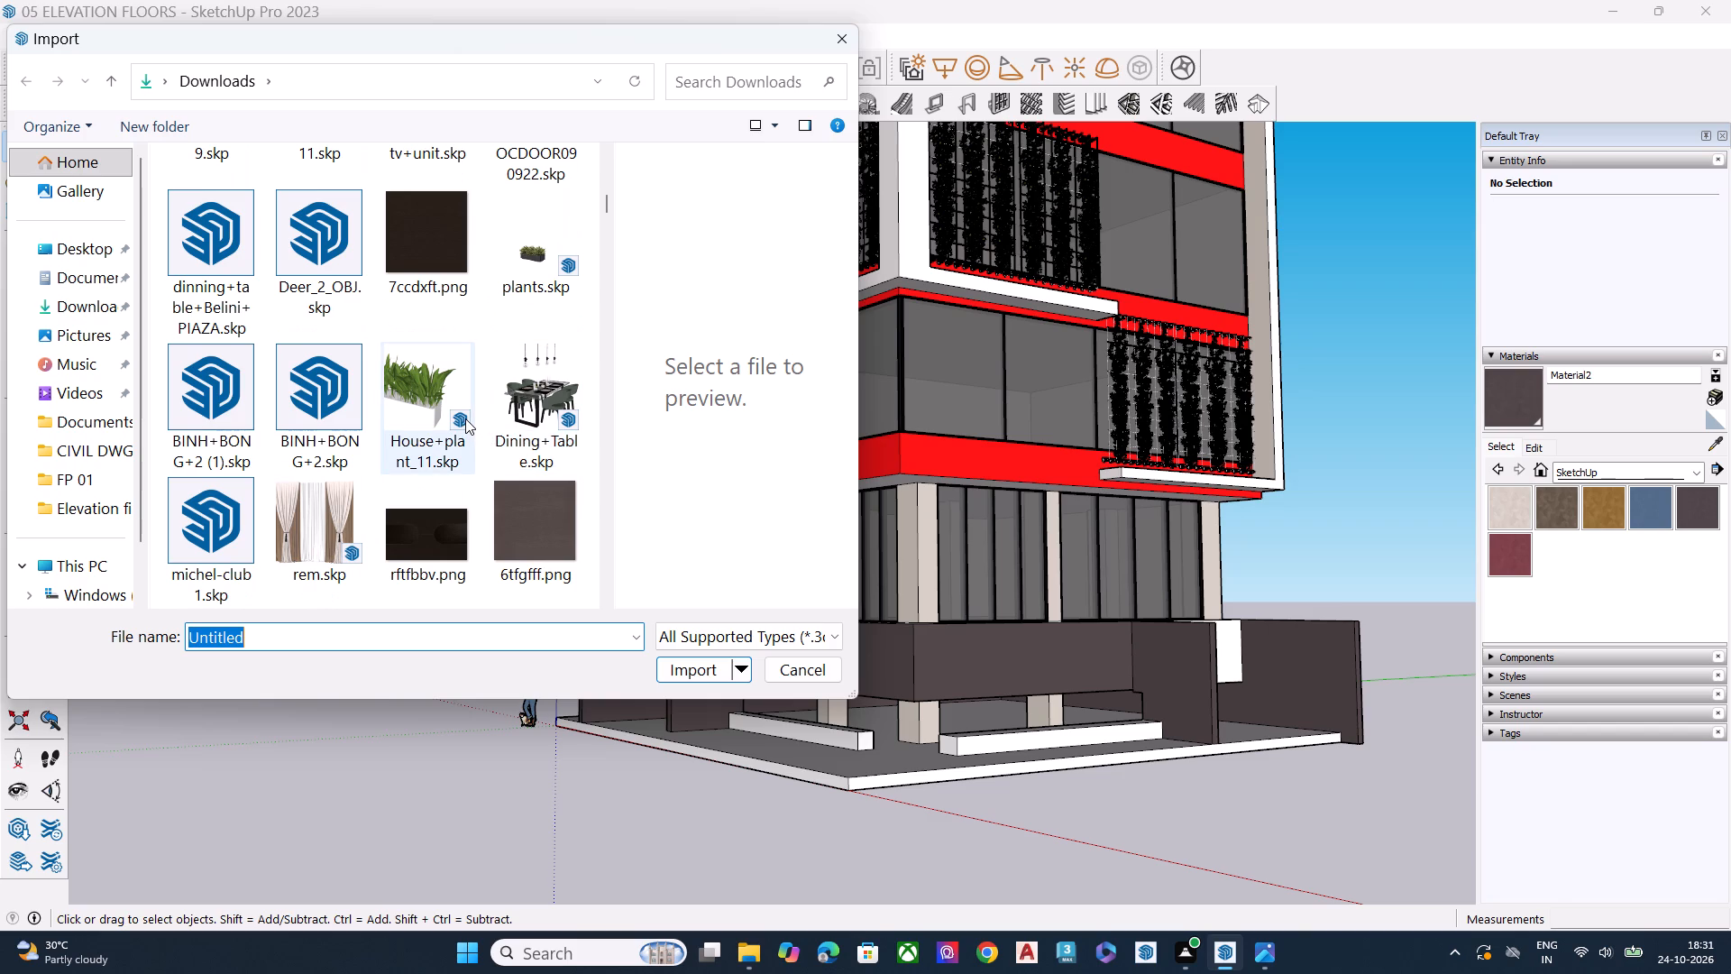
pyautogui.scroll(-1, 462, 409)
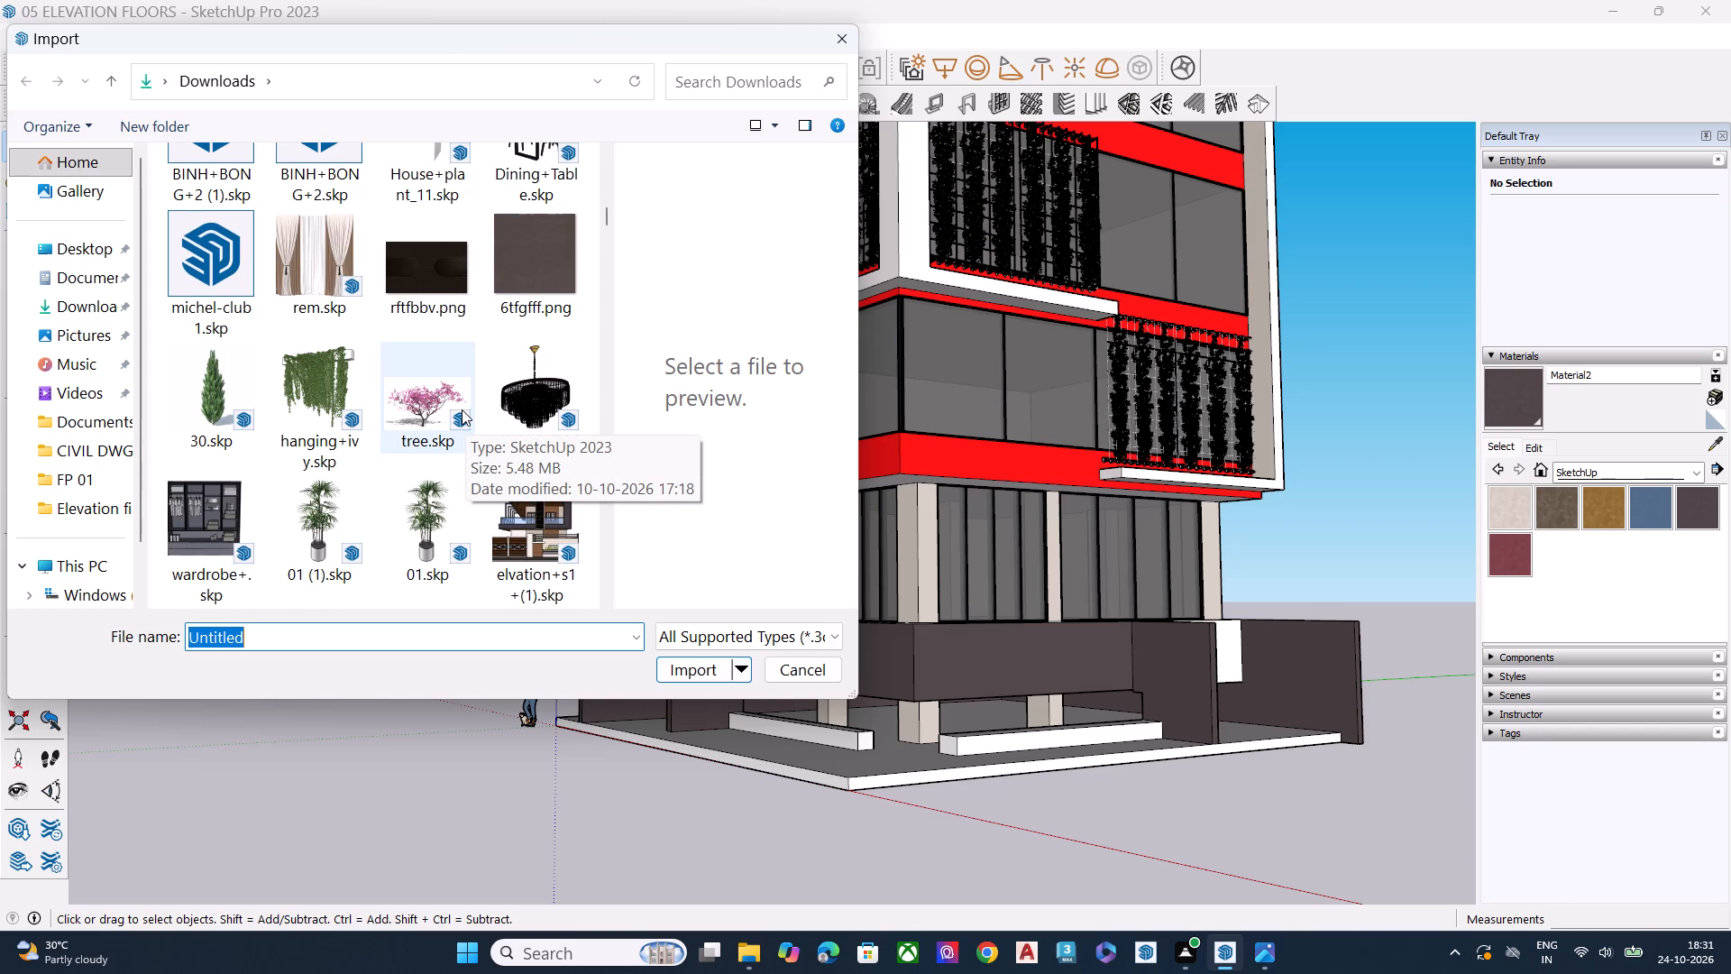
pyautogui.scroll(-1, 462, 409)
pyautogui.scroll(1, 462, 409)
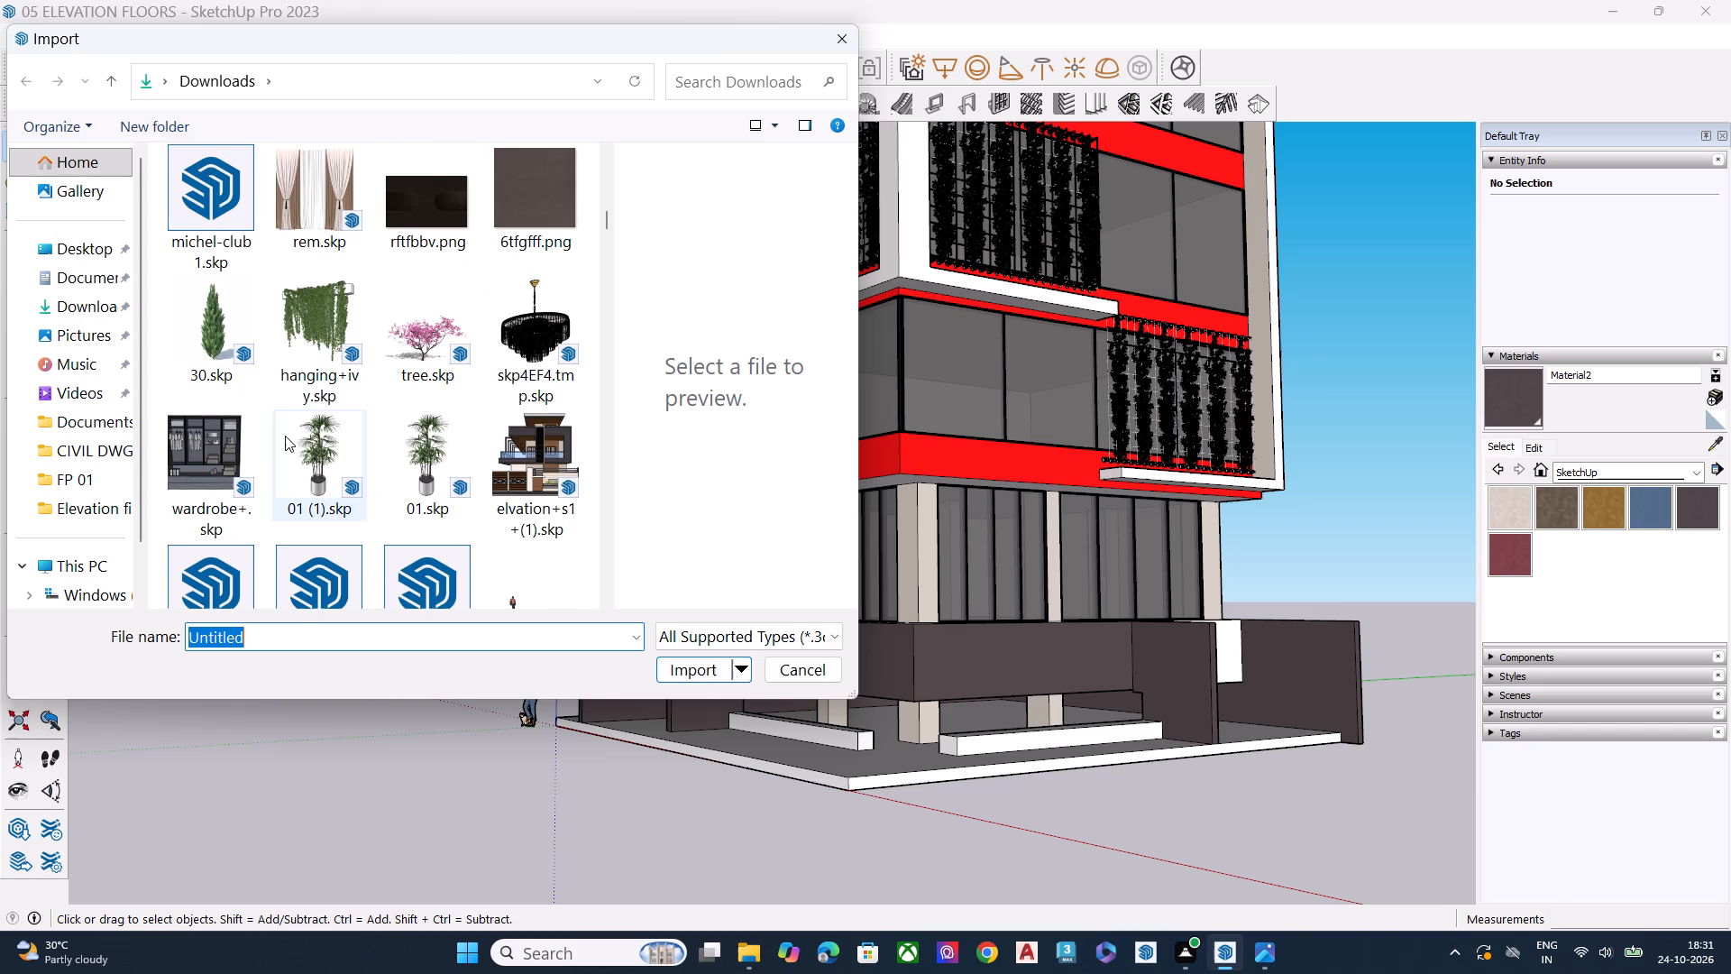
pyautogui.click(217, 331)
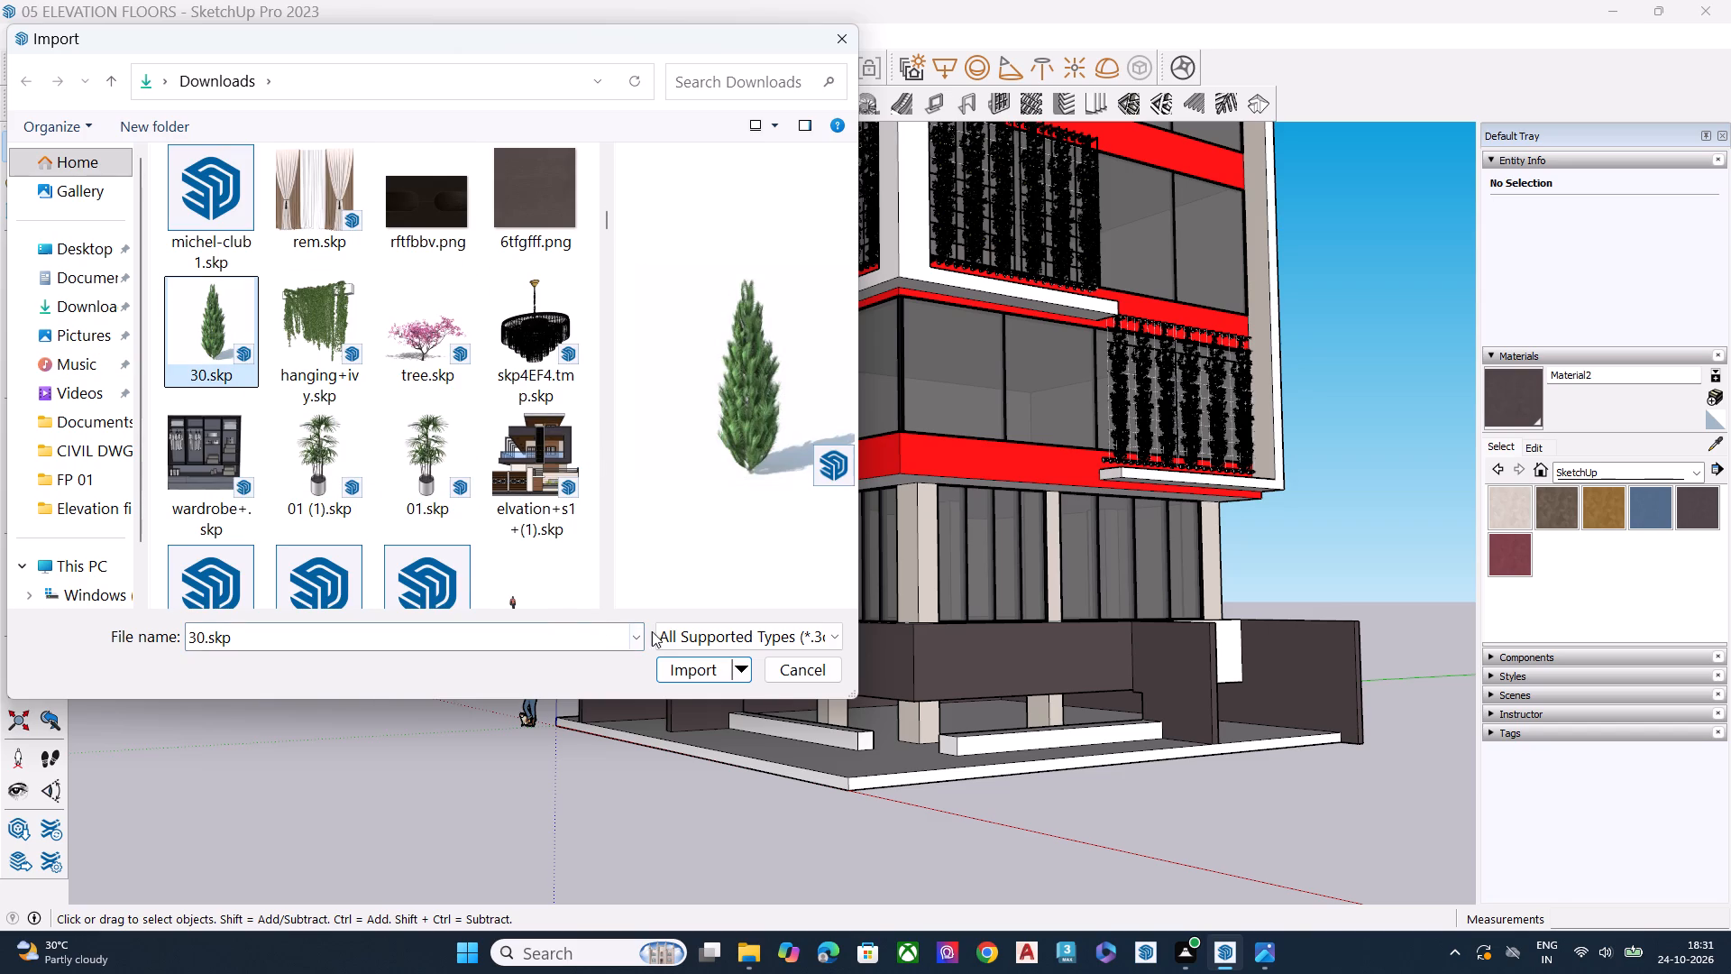
pyautogui.click(676, 667)
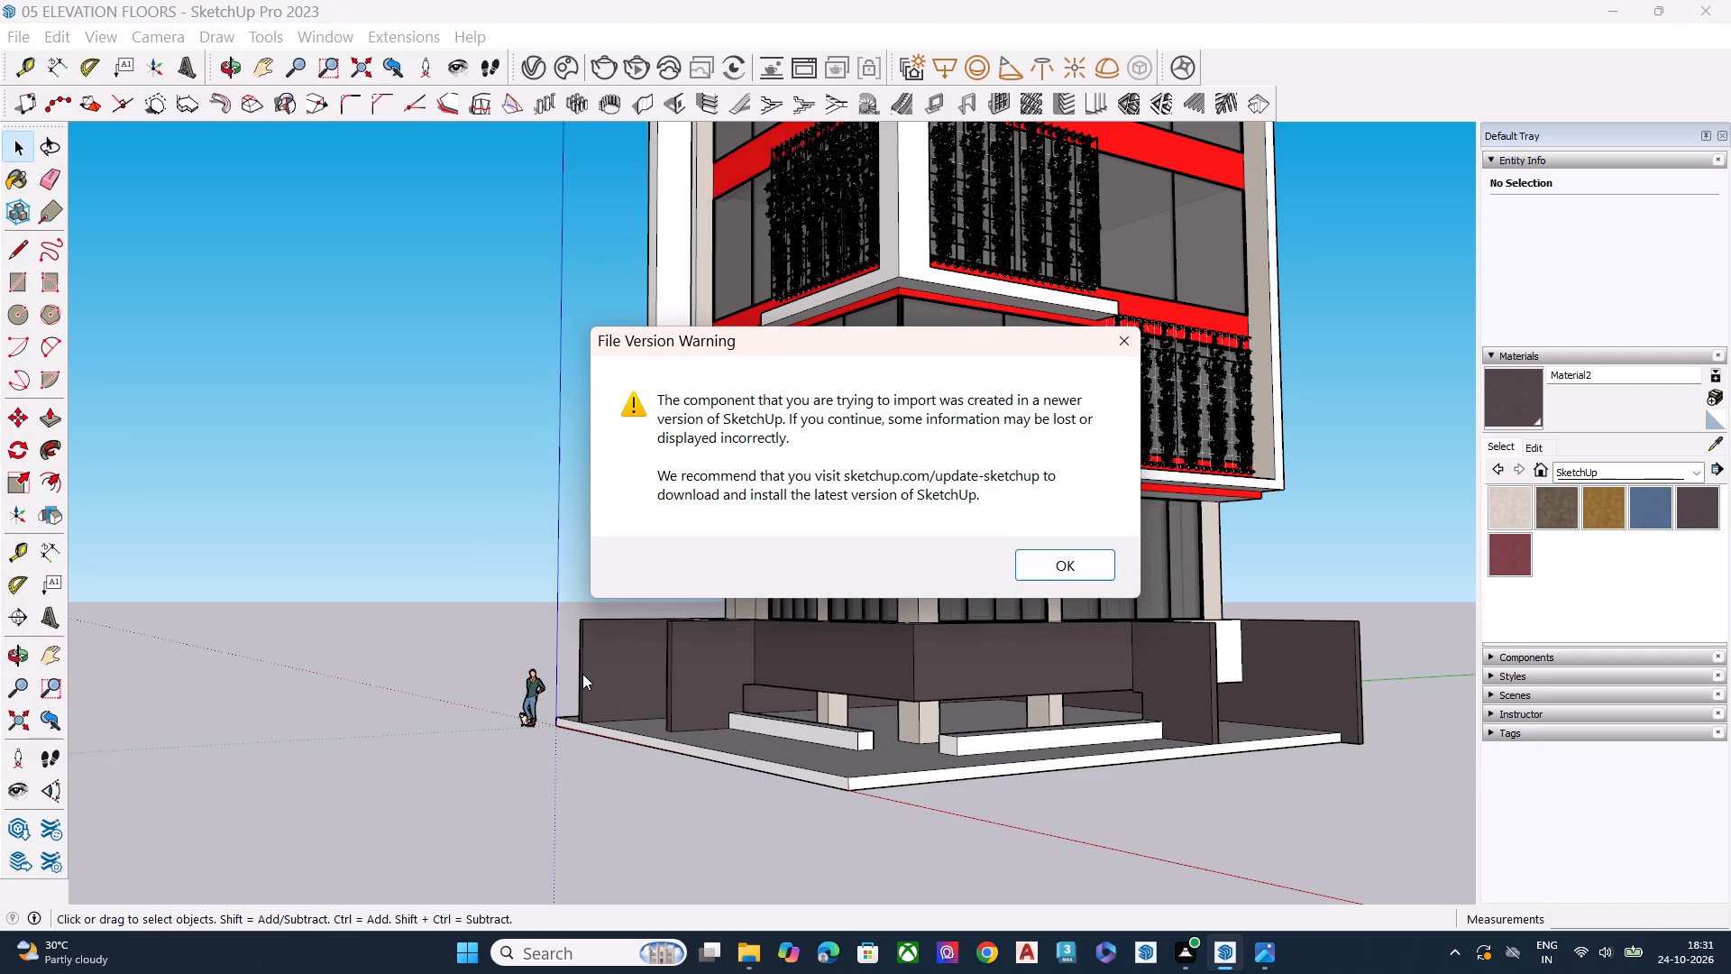
pyautogui.click(1071, 562)
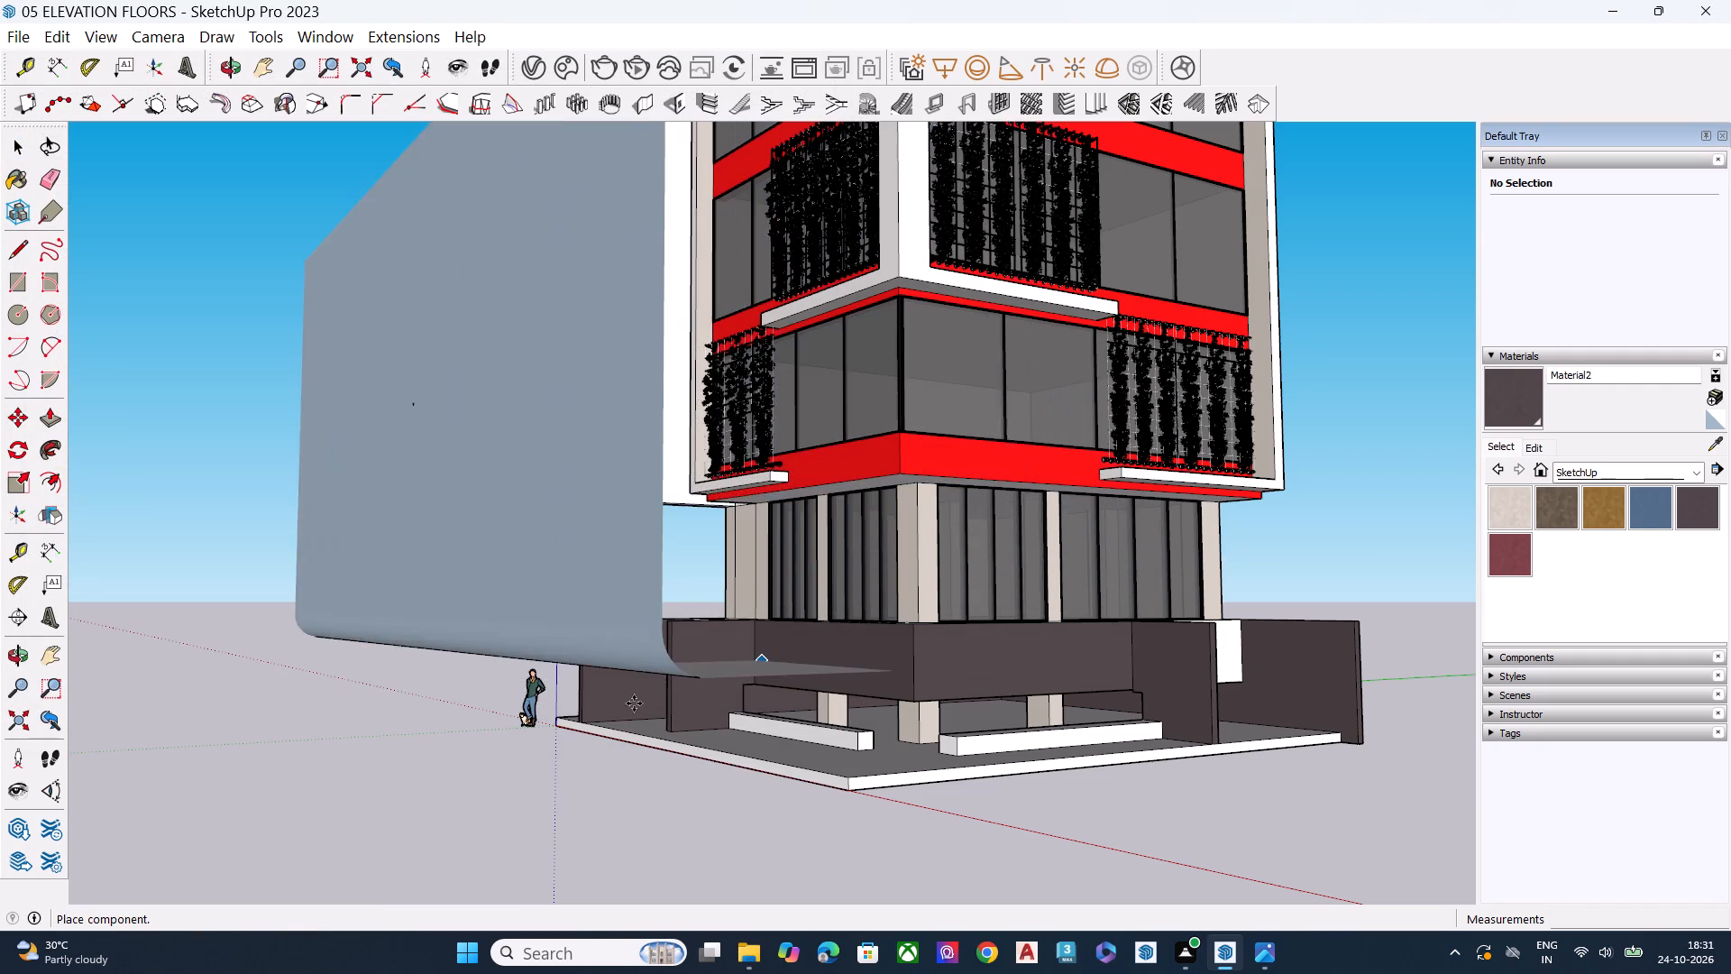
pyautogui.scroll(-7, 636, 706)
pyautogui.moveTo(953, 730); pyautogui.dragTo(589, 800, button='middle')
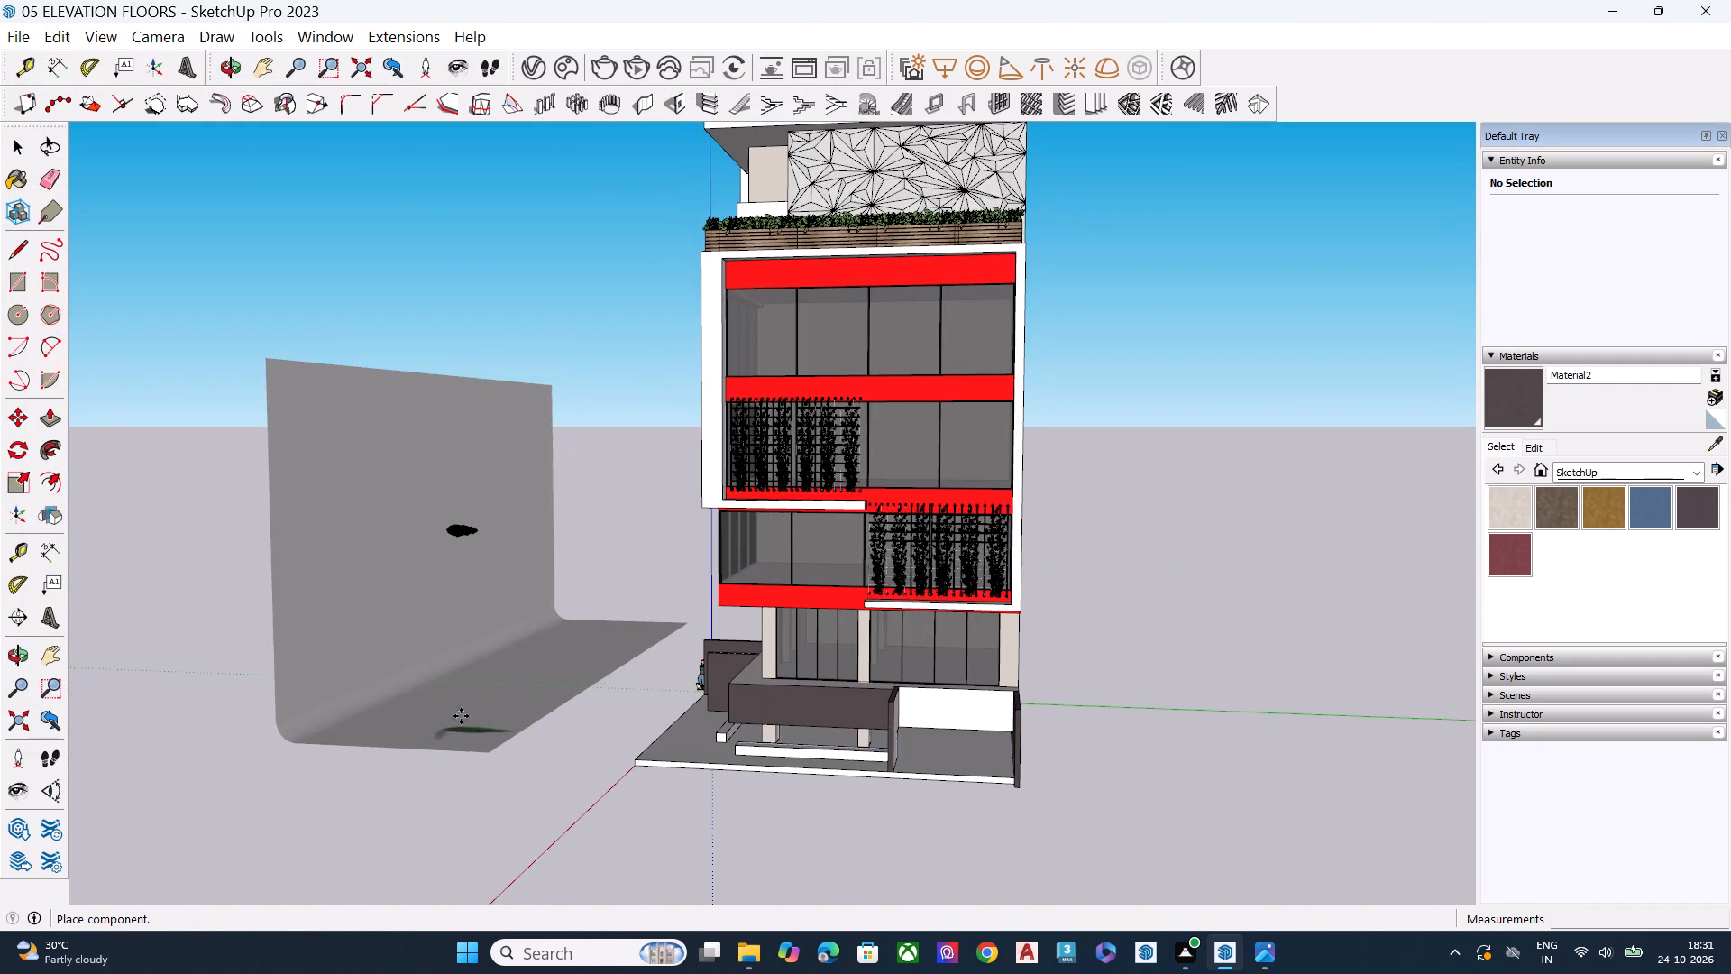
pyautogui.click(435, 756)
# Explode the imported component 30 to separate the tree from its backdrop.
pyautogui.scroll(6, 438, 598)
pyautogui.press('space')
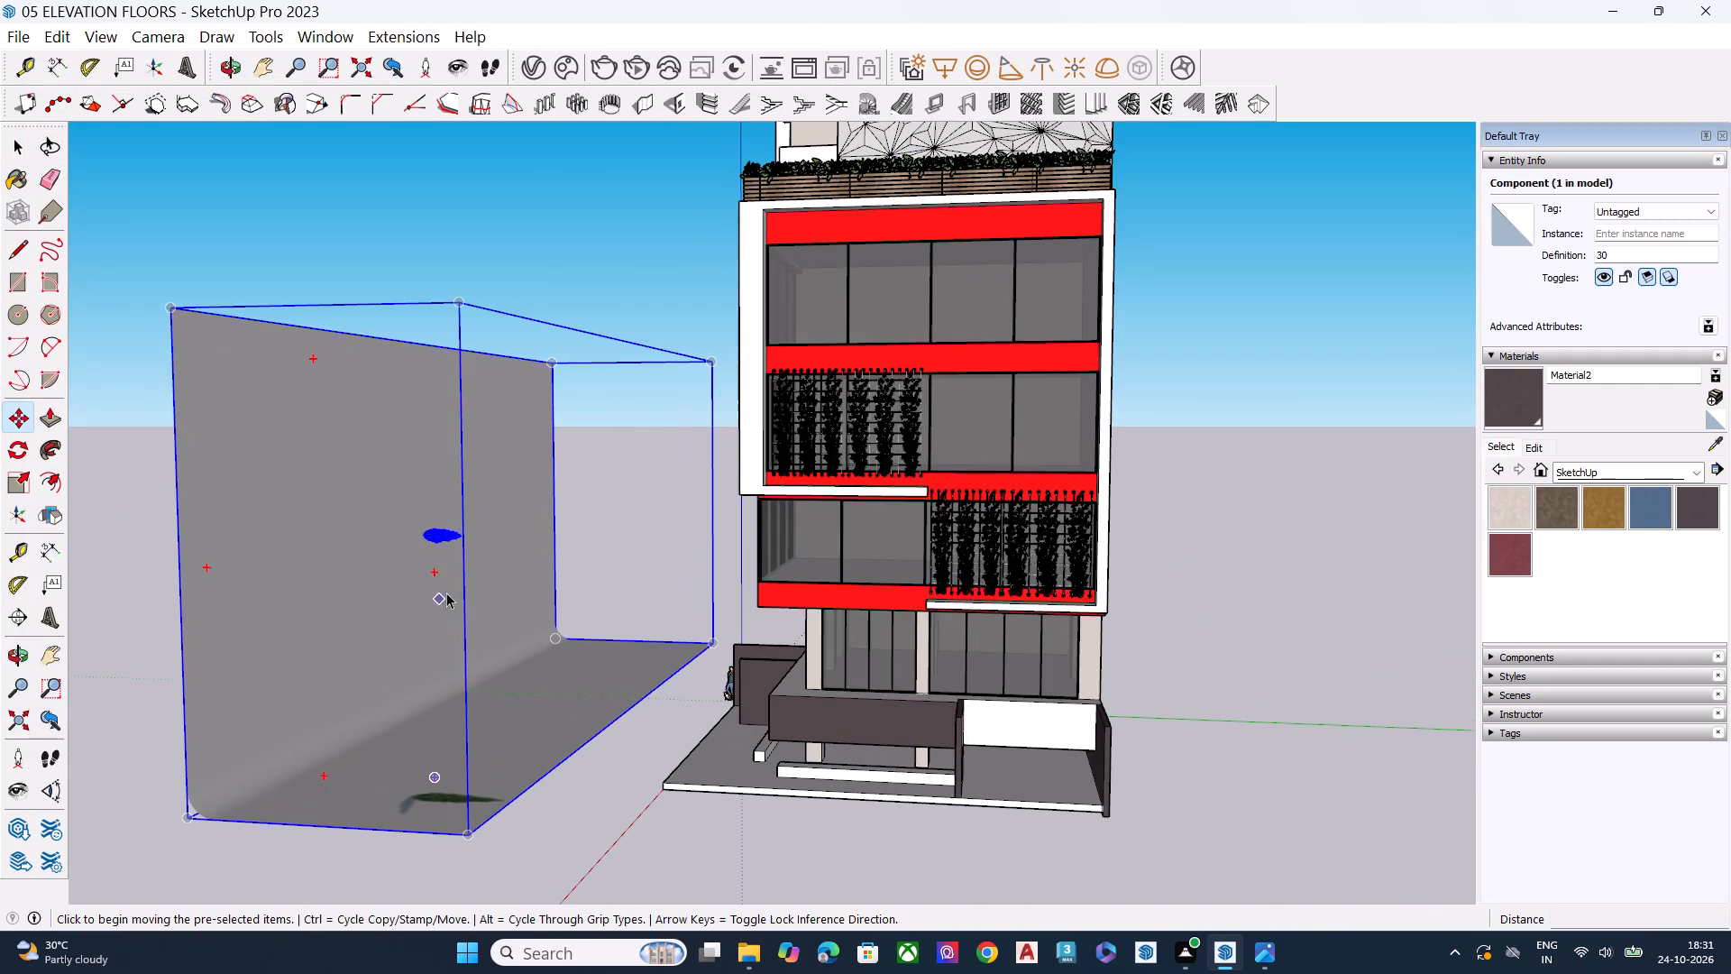
pyautogui.scroll(3, 536, 514)
pyautogui.click(654, 525)
pyautogui.click(412, 518)
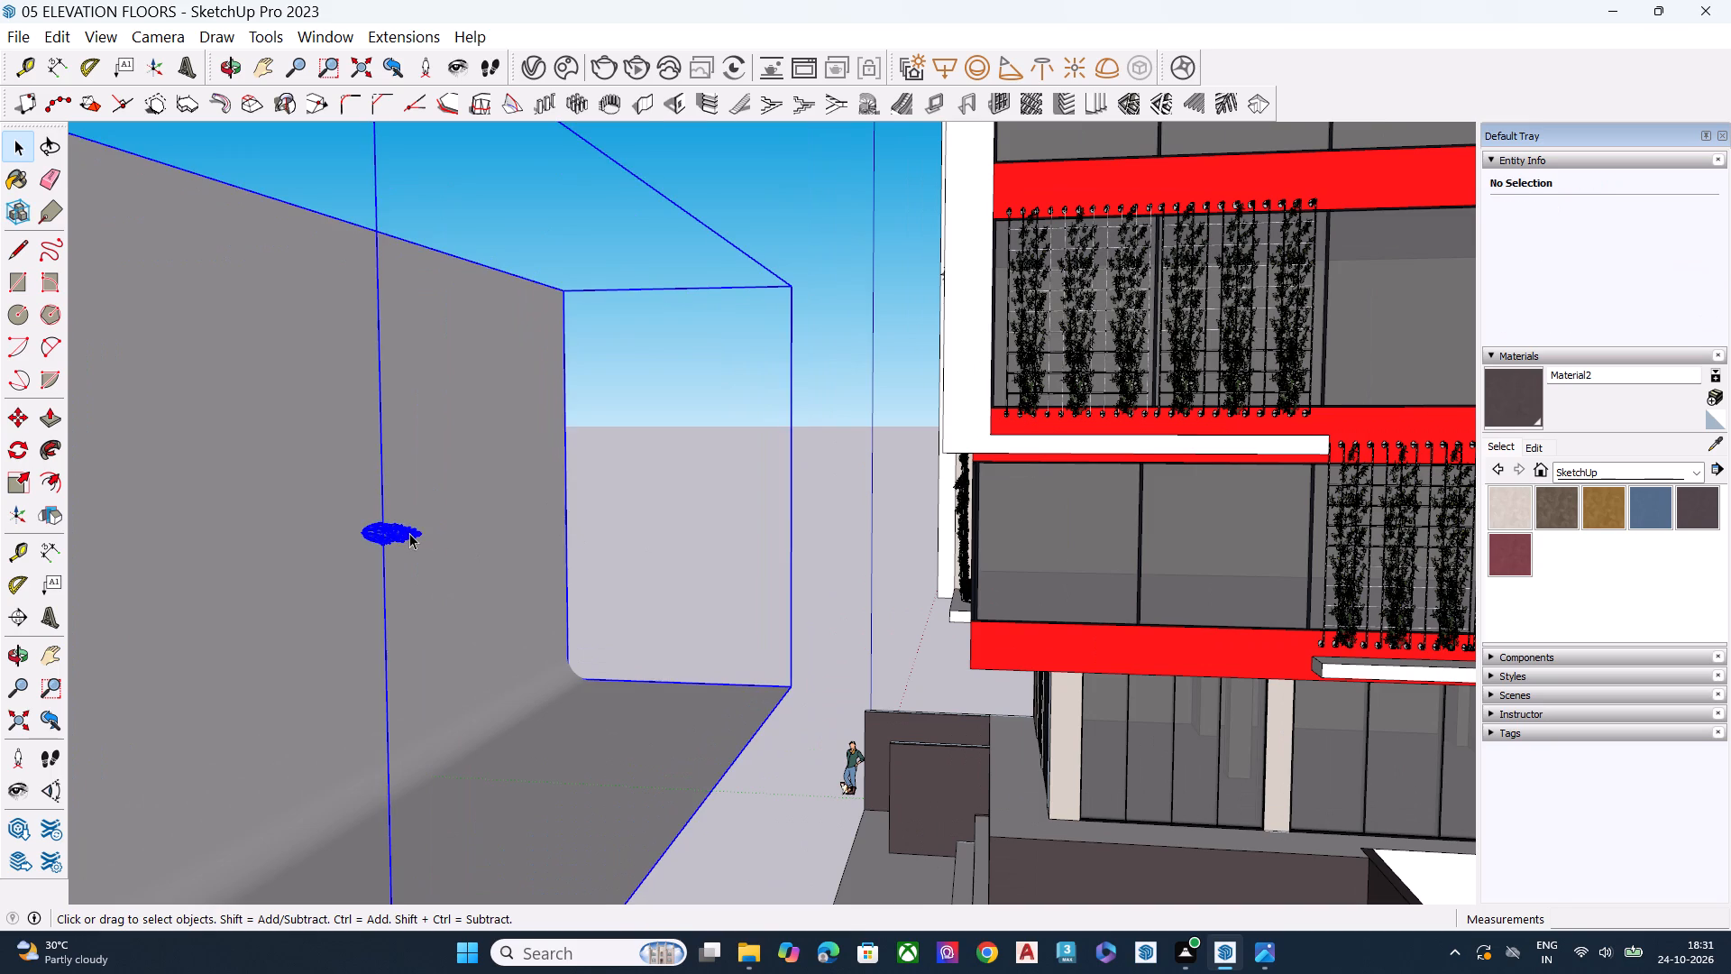
pyautogui.rightClick(409, 533)
pyautogui.click(483, 161)
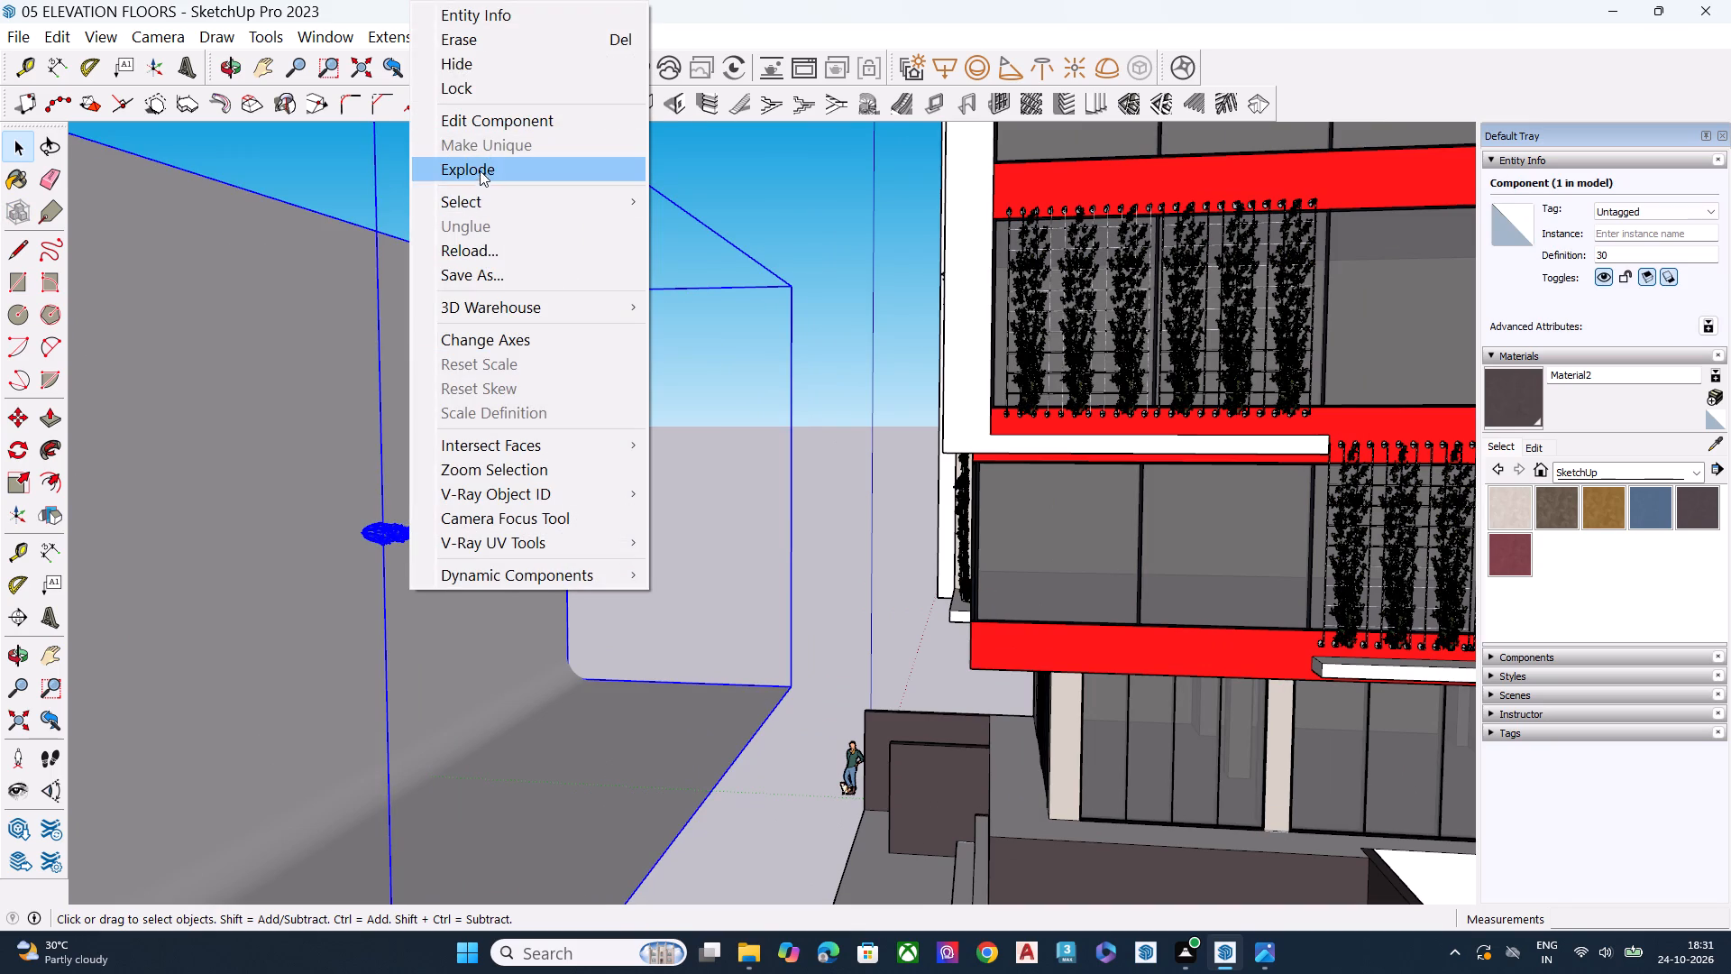
# Delete the large curved backdrop group around the imported tree.
pyautogui.click(492, 433)
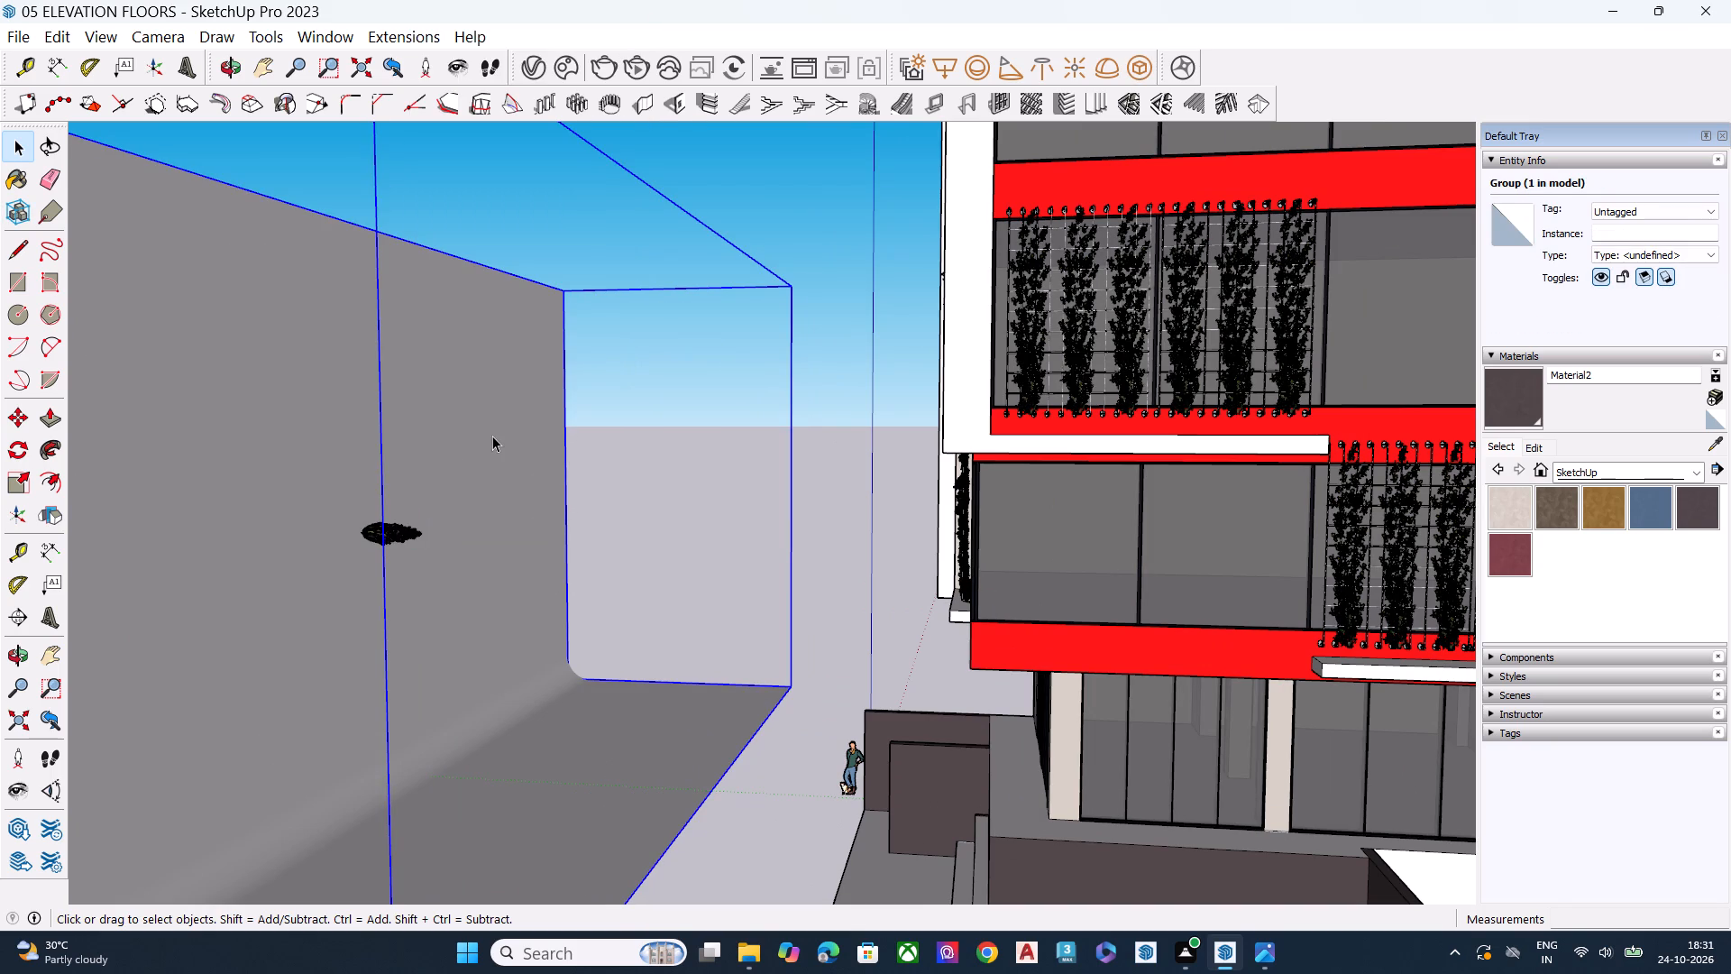
pyautogui.press('Delete')
# Rotate the lying conifer in the vertical plane about its bounding-box corner so it stands upright.
pyautogui.scroll(-7, 760, 530)
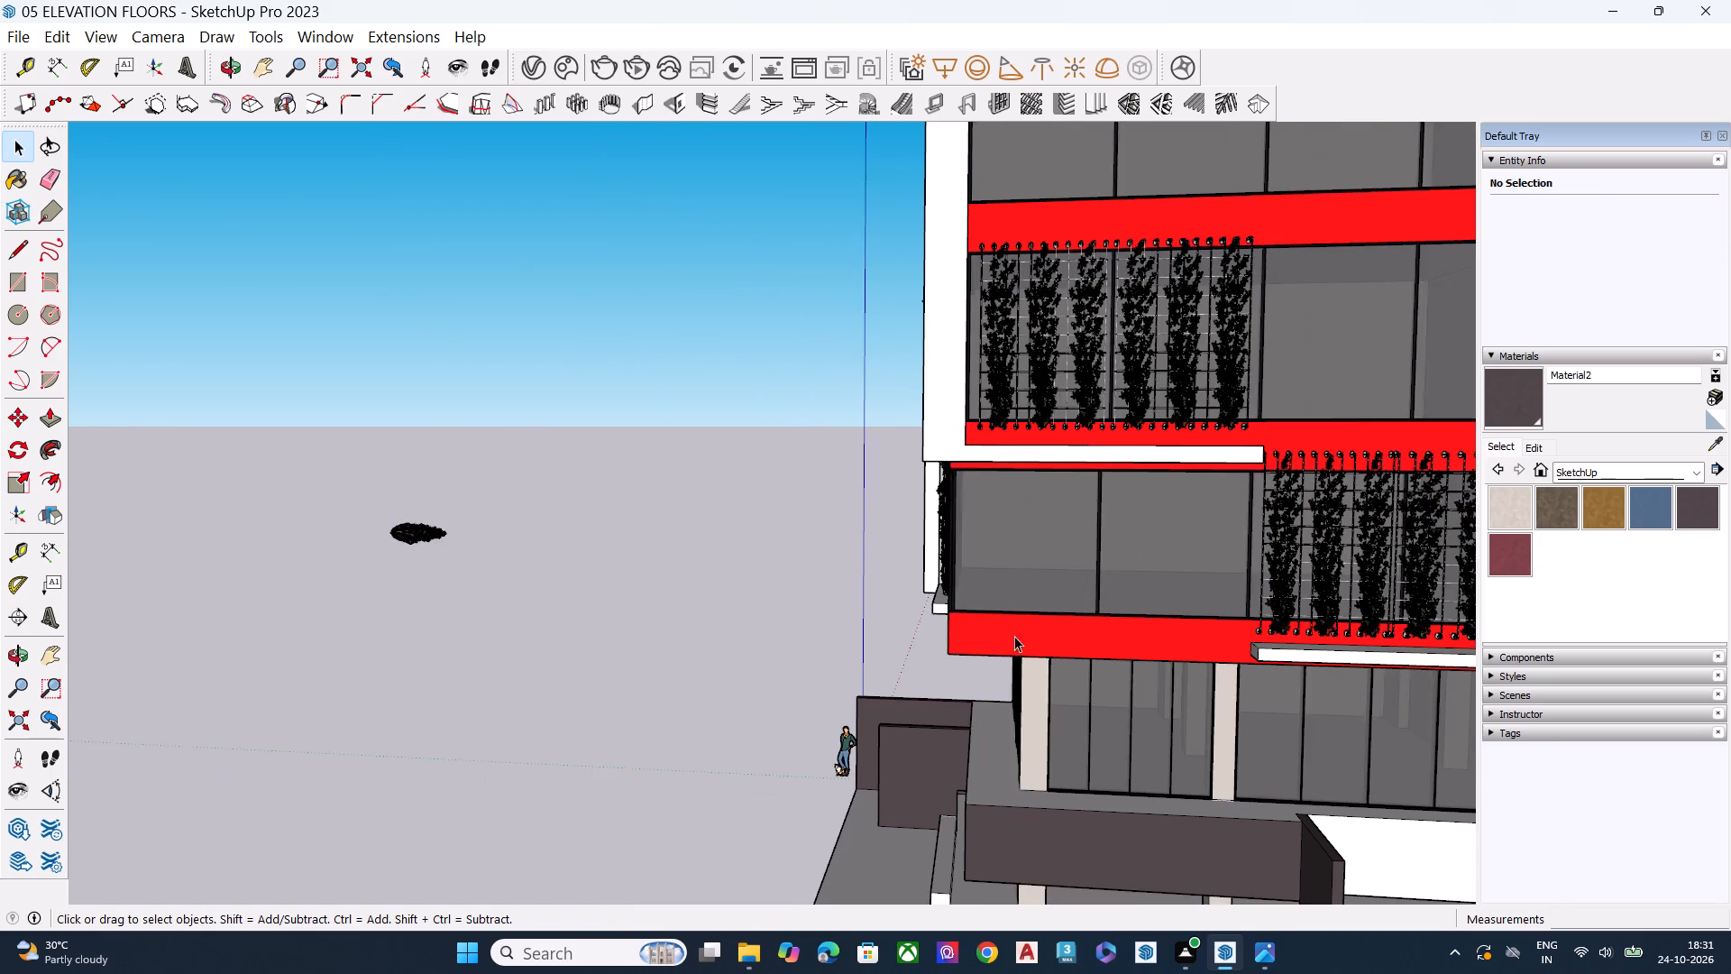
pyautogui.scroll(-2, 1014, 636)
pyautogui.moveTo(711, 647); pyautogui.dragTo(811, 604, button='middle')
pyautogui.scroll(1, 559, 577)
pyautogui.scroll(-2, 558, 577)
pyautogui.scroll(10, 530, 579)
pyautogui.scroll(6, 362, 556)
pyautogui.scroll(-1, 362, 556)
pyautogui.scroll(4, 362, 556)
pyautogui.click(435, 559)
pyautogui.moveTo(550, 574); pyautogui.dragTo(525, 639, button='middle')
pyautogui.press('q')
pyautogui.click(380, 535)
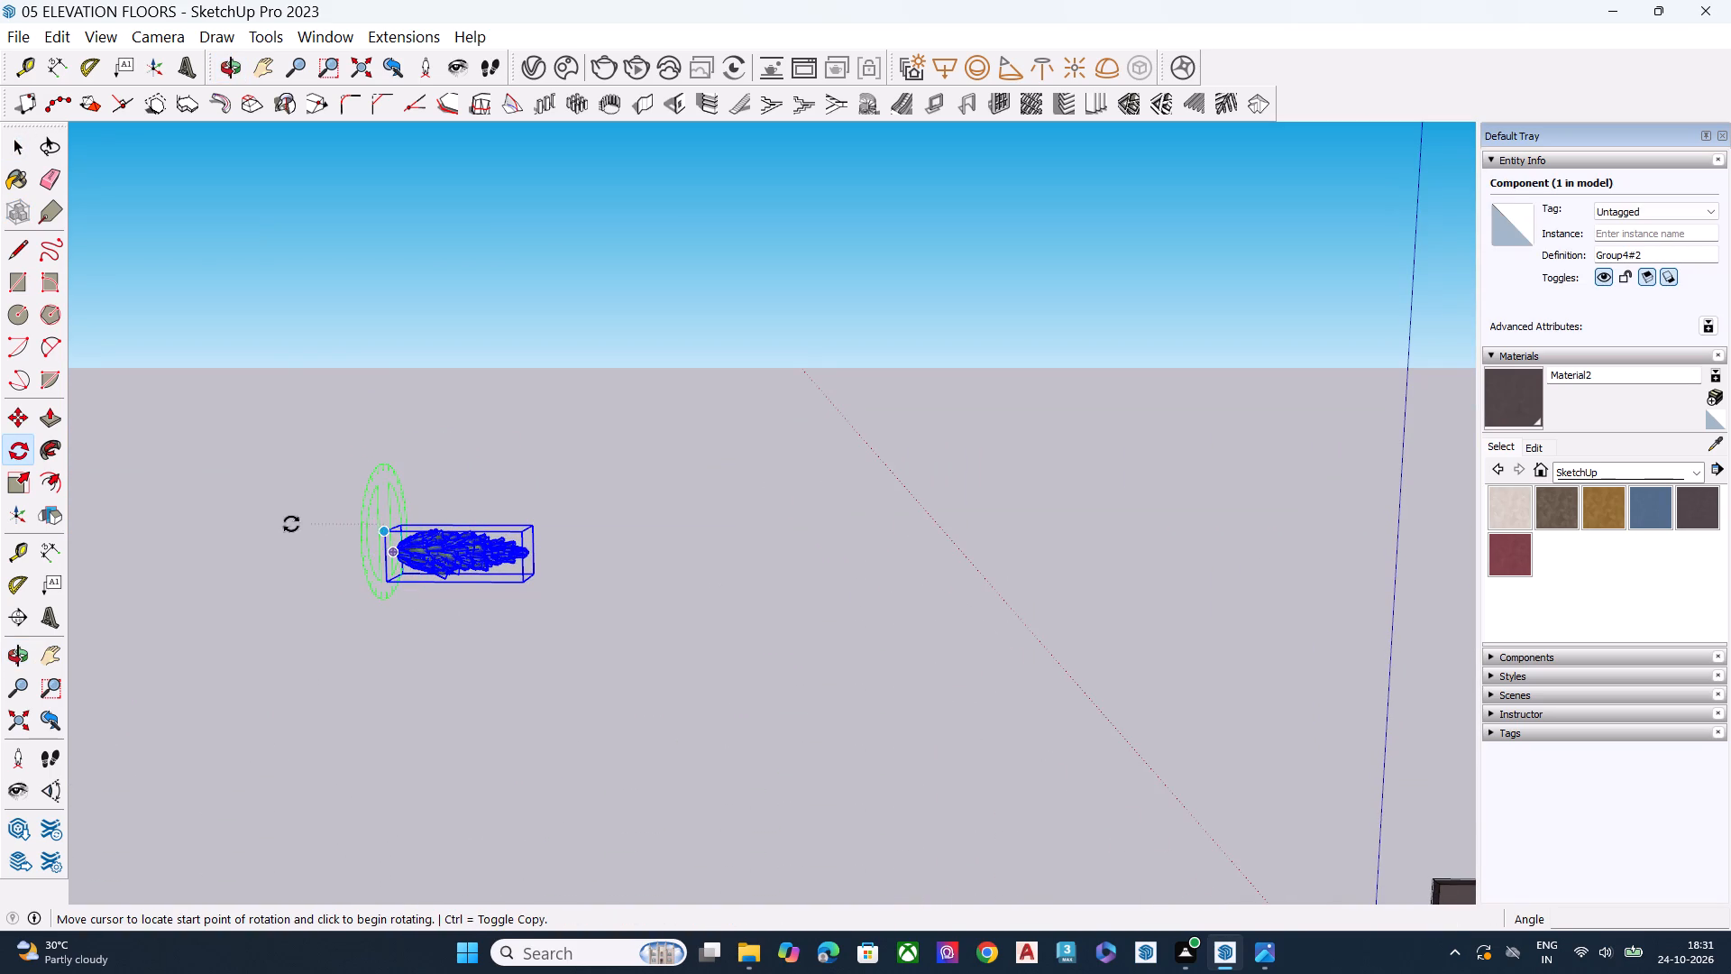
pyautogui.press('space')
pyautogui.moveTo(480, 575); pyautogui.dragTo(645, 510, button='middle')
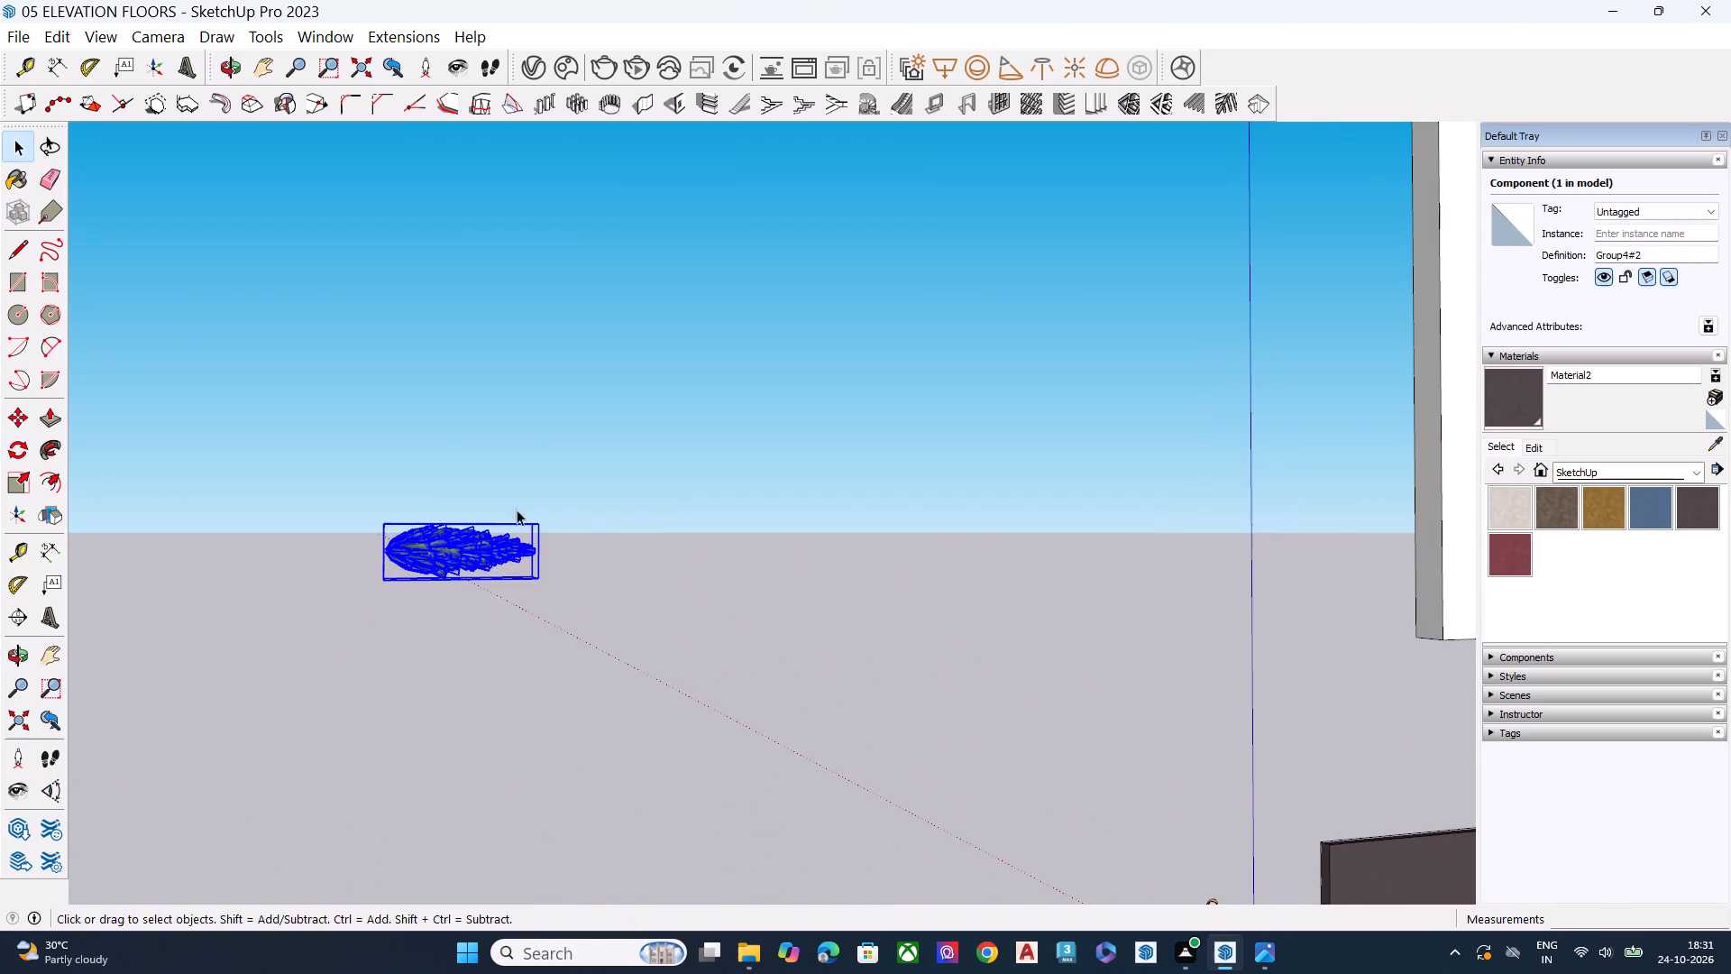
pyautogui.press('q')
pyautogui.scroll(2, 545, 532)
pyautogui.click(537, 527)
pyautogui.click(625, 527)
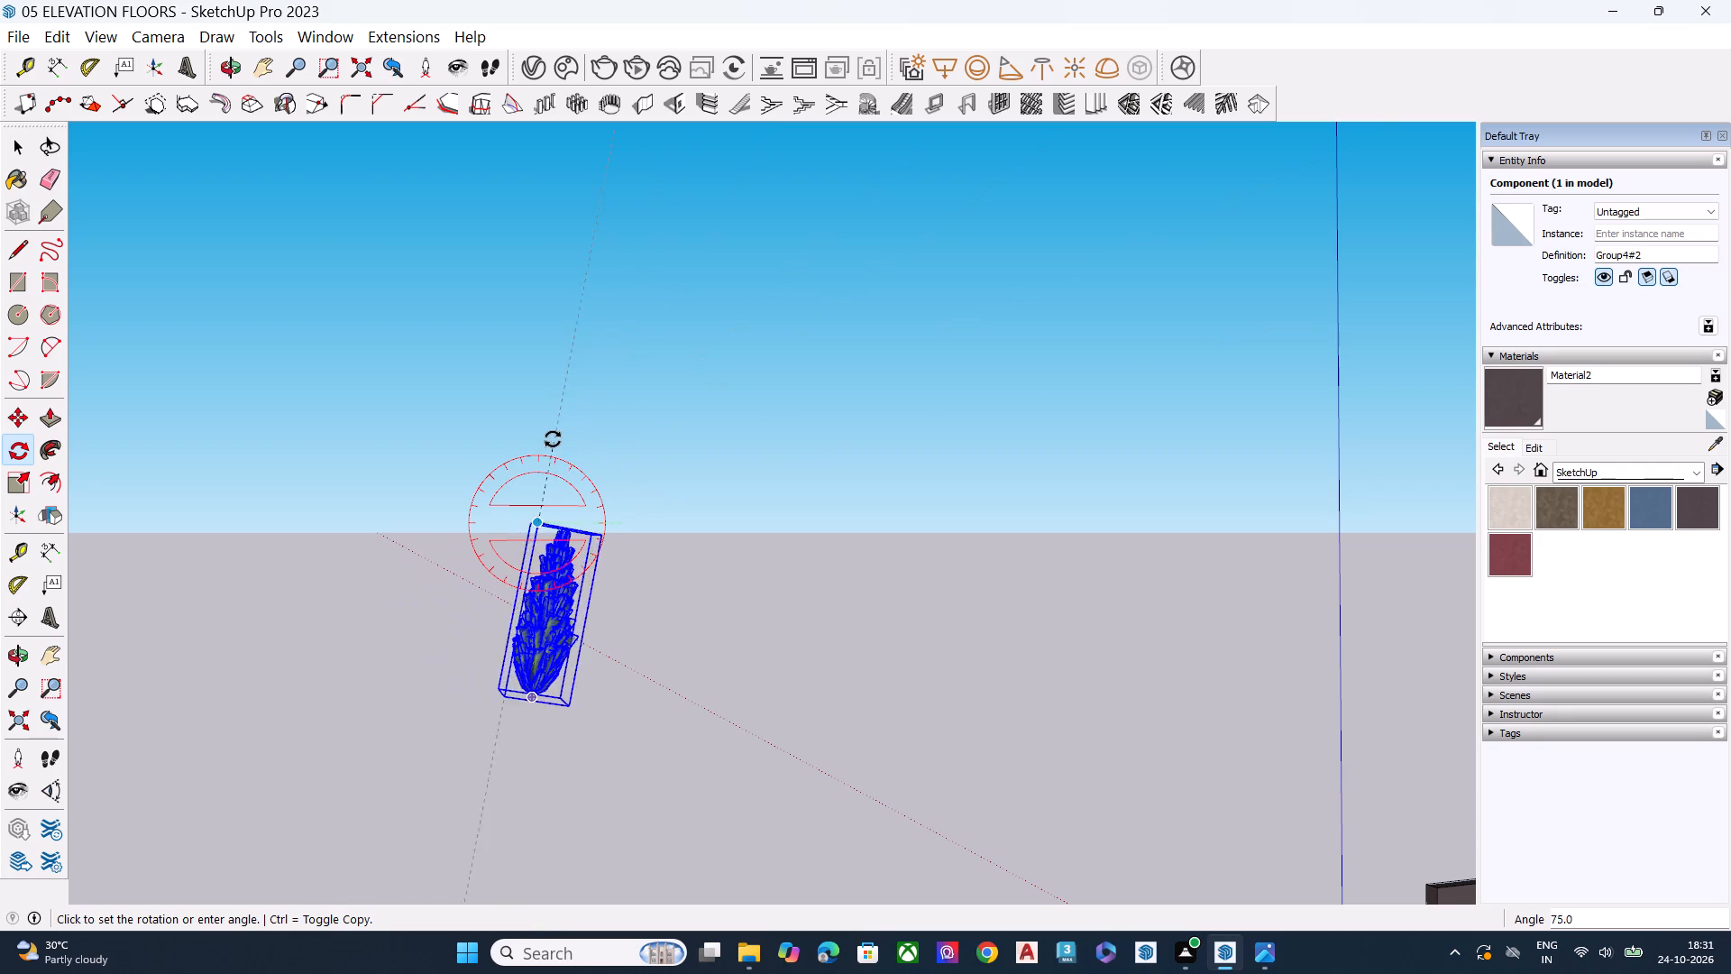
pyautogui.click(534, 439)
pyautogui.press('space')
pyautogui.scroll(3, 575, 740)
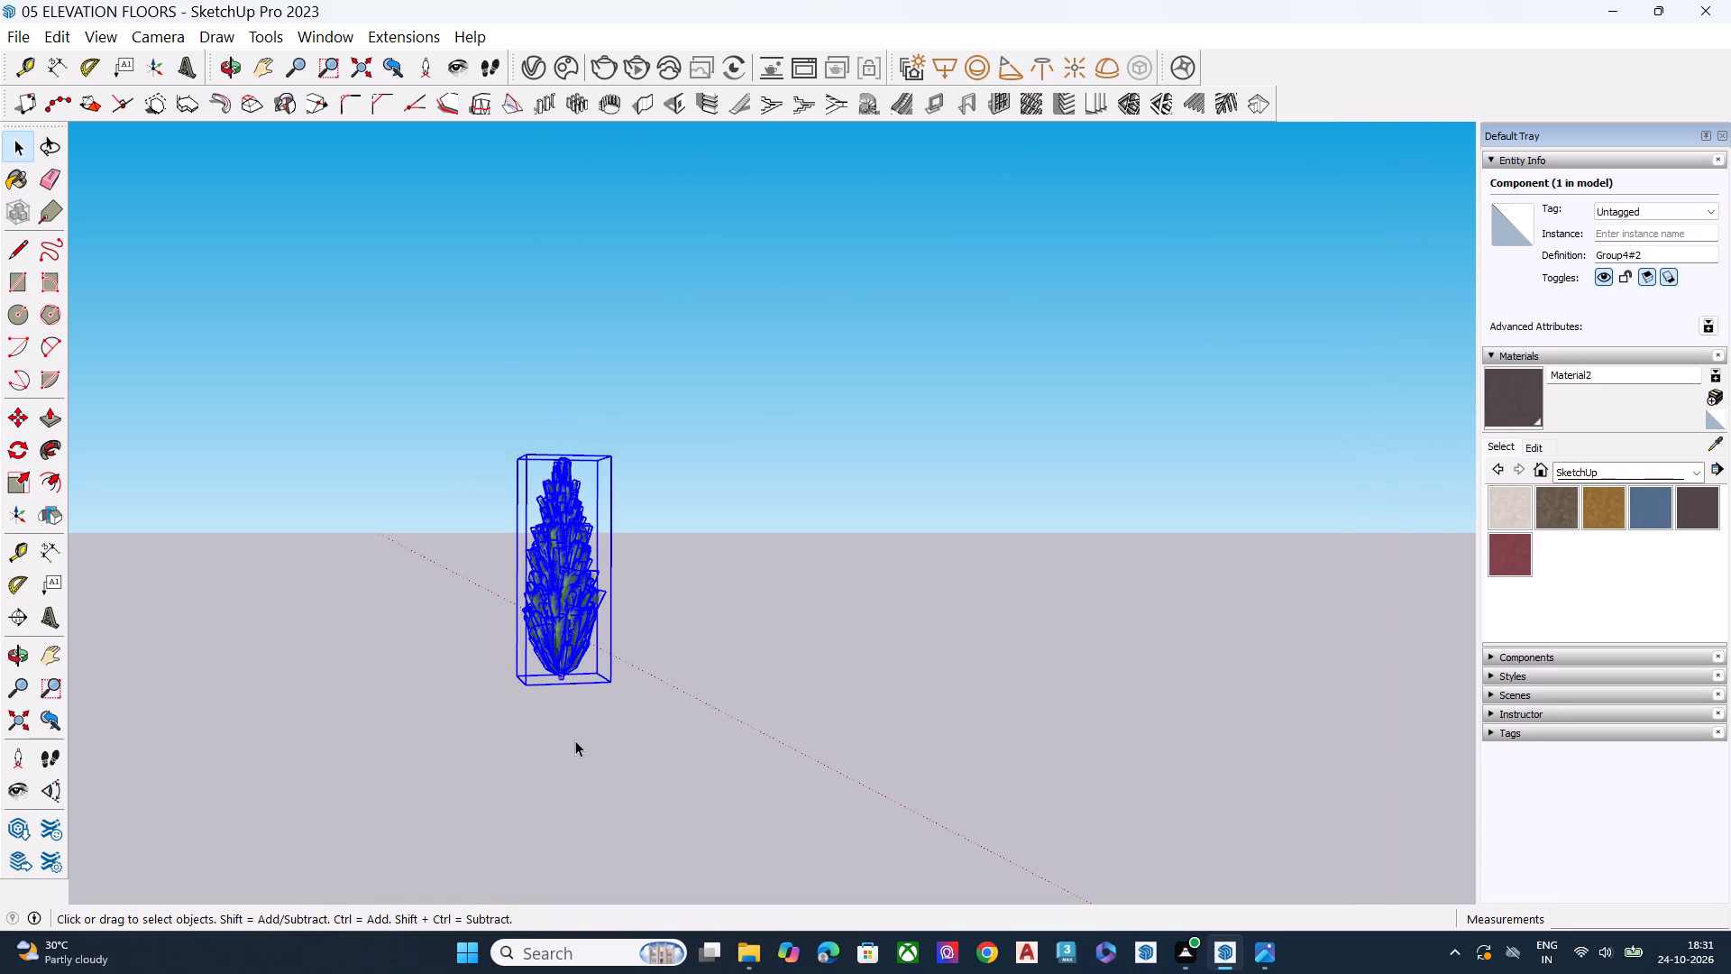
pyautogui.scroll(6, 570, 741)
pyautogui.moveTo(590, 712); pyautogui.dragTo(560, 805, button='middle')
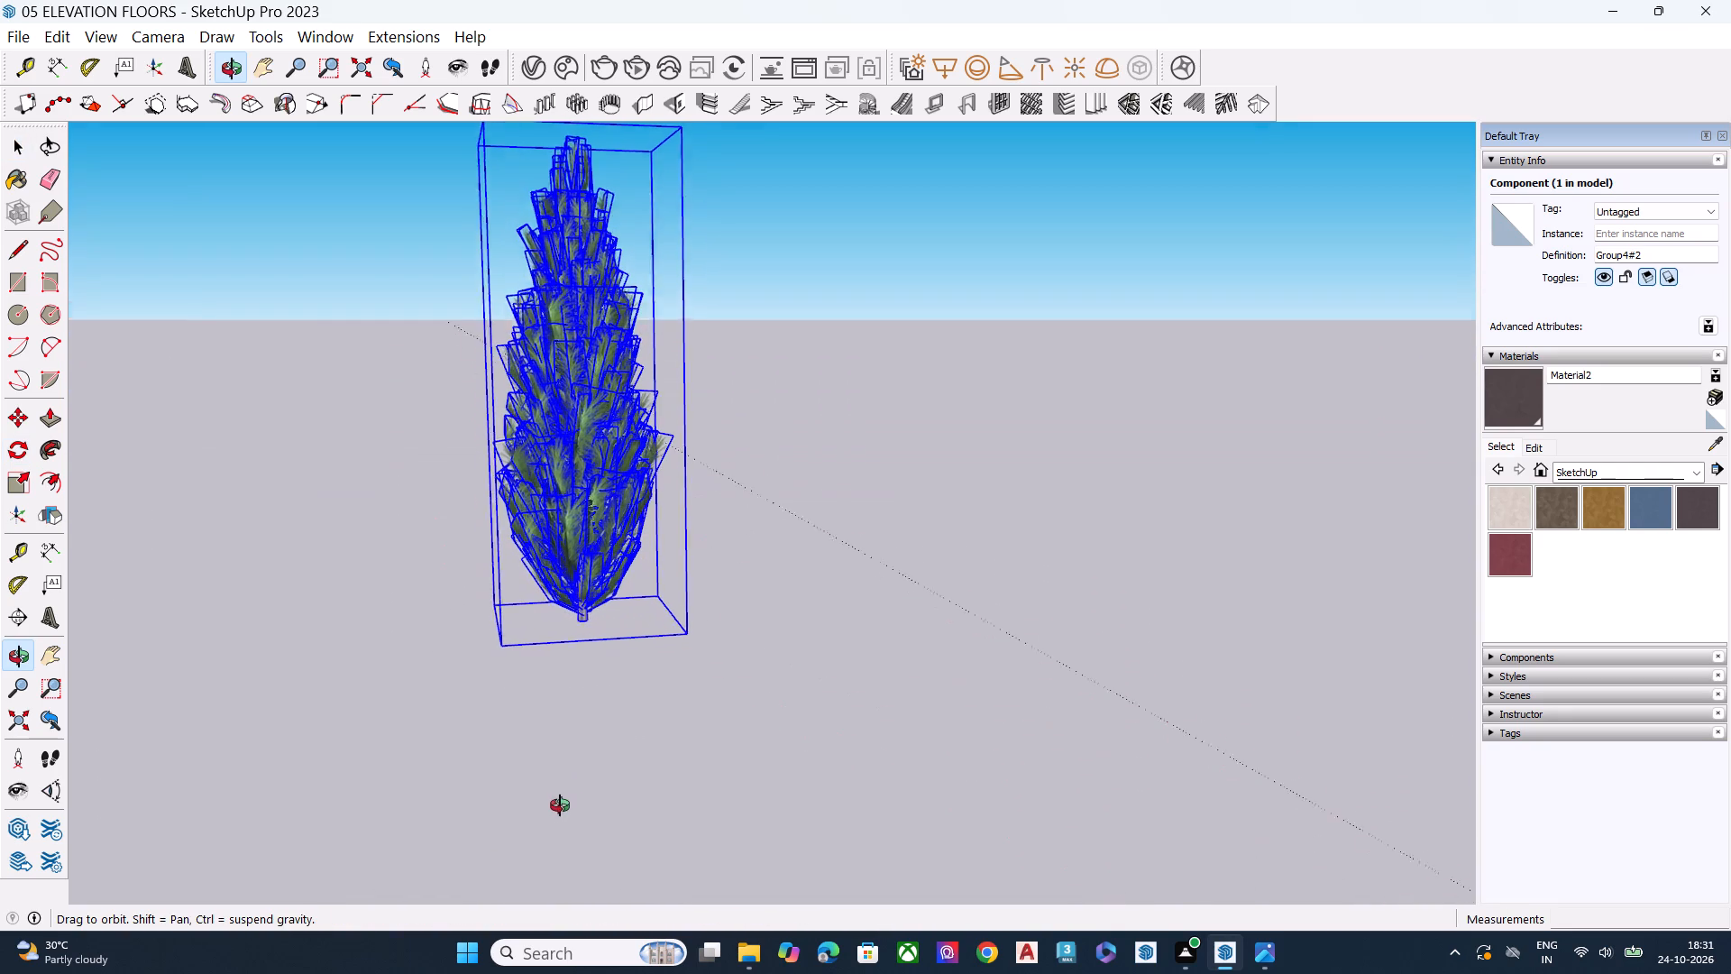
# Push/Pull the outer long side of the low block near the standing figure outward by about 1' 10".
pyautogui.moveTo(560, 805); pyautogui.dragTo(559, 805, button='middle')
pyautogui.scroll(-10, 413, 603)
pyautogui.scroll(1, 631, 603)
pyautogui.scroll(-11, 626, 603)
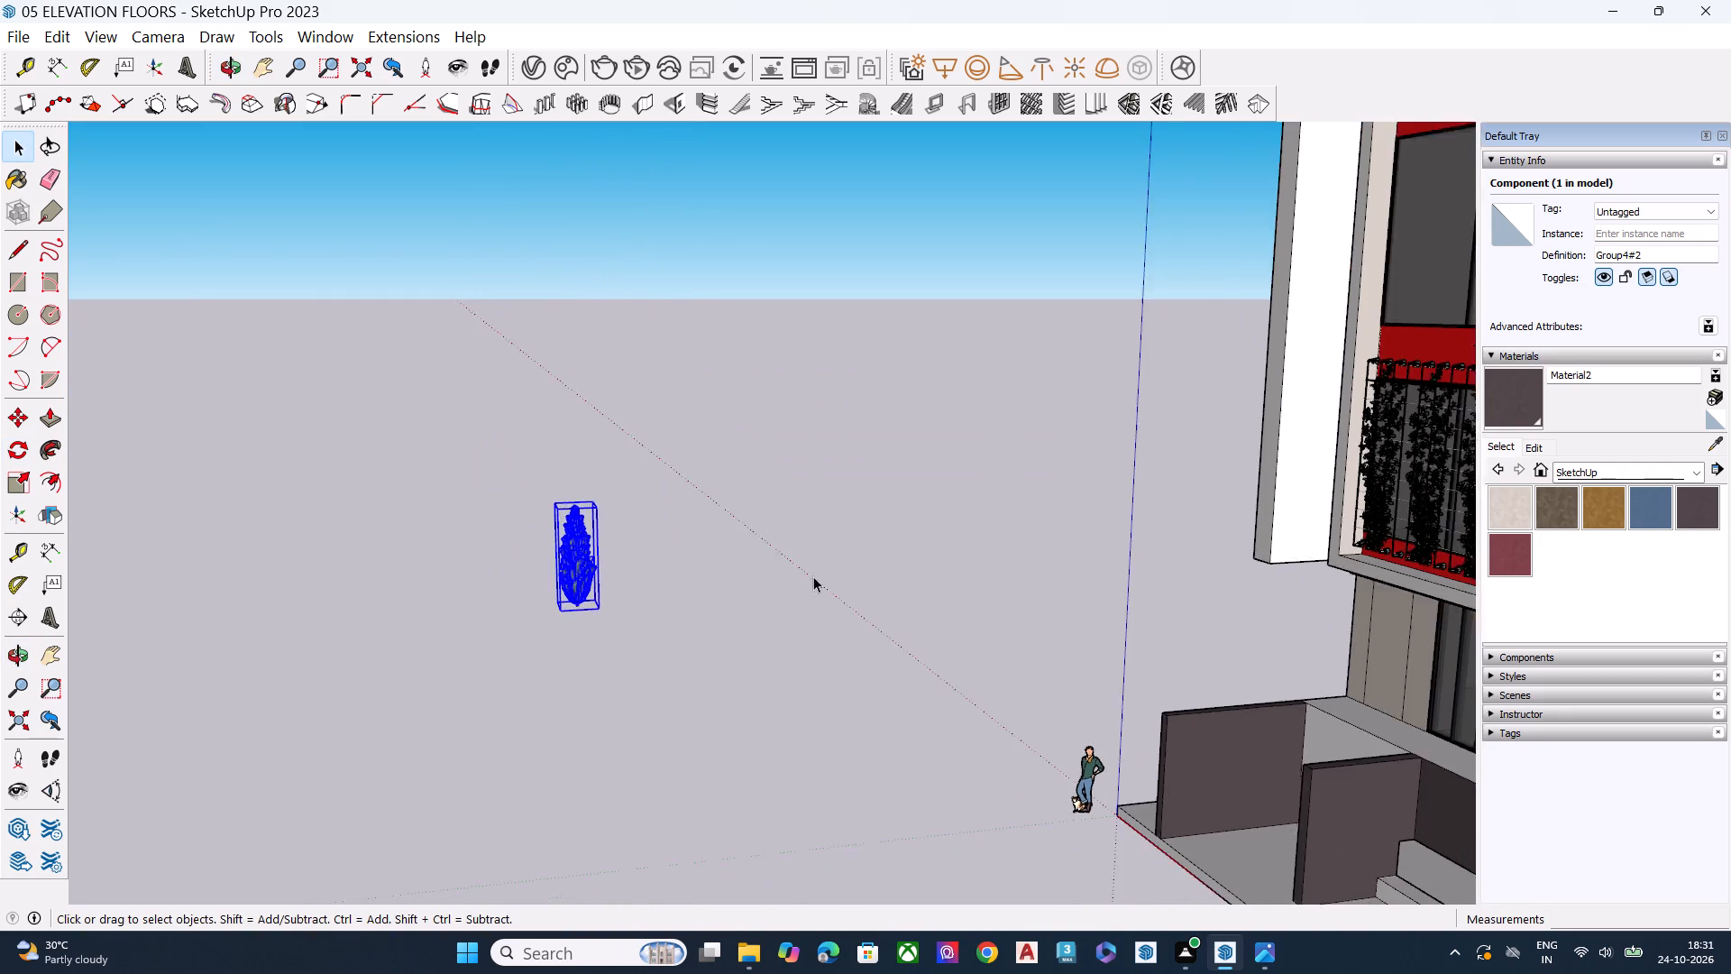
pyautogui.scroll(-6, 813, 576)
pyautogui.scroll(-20, 609, 639)
pyautogui.moveTo(1079, 791); pyautogui.dragTo(943, 901, button='middle')
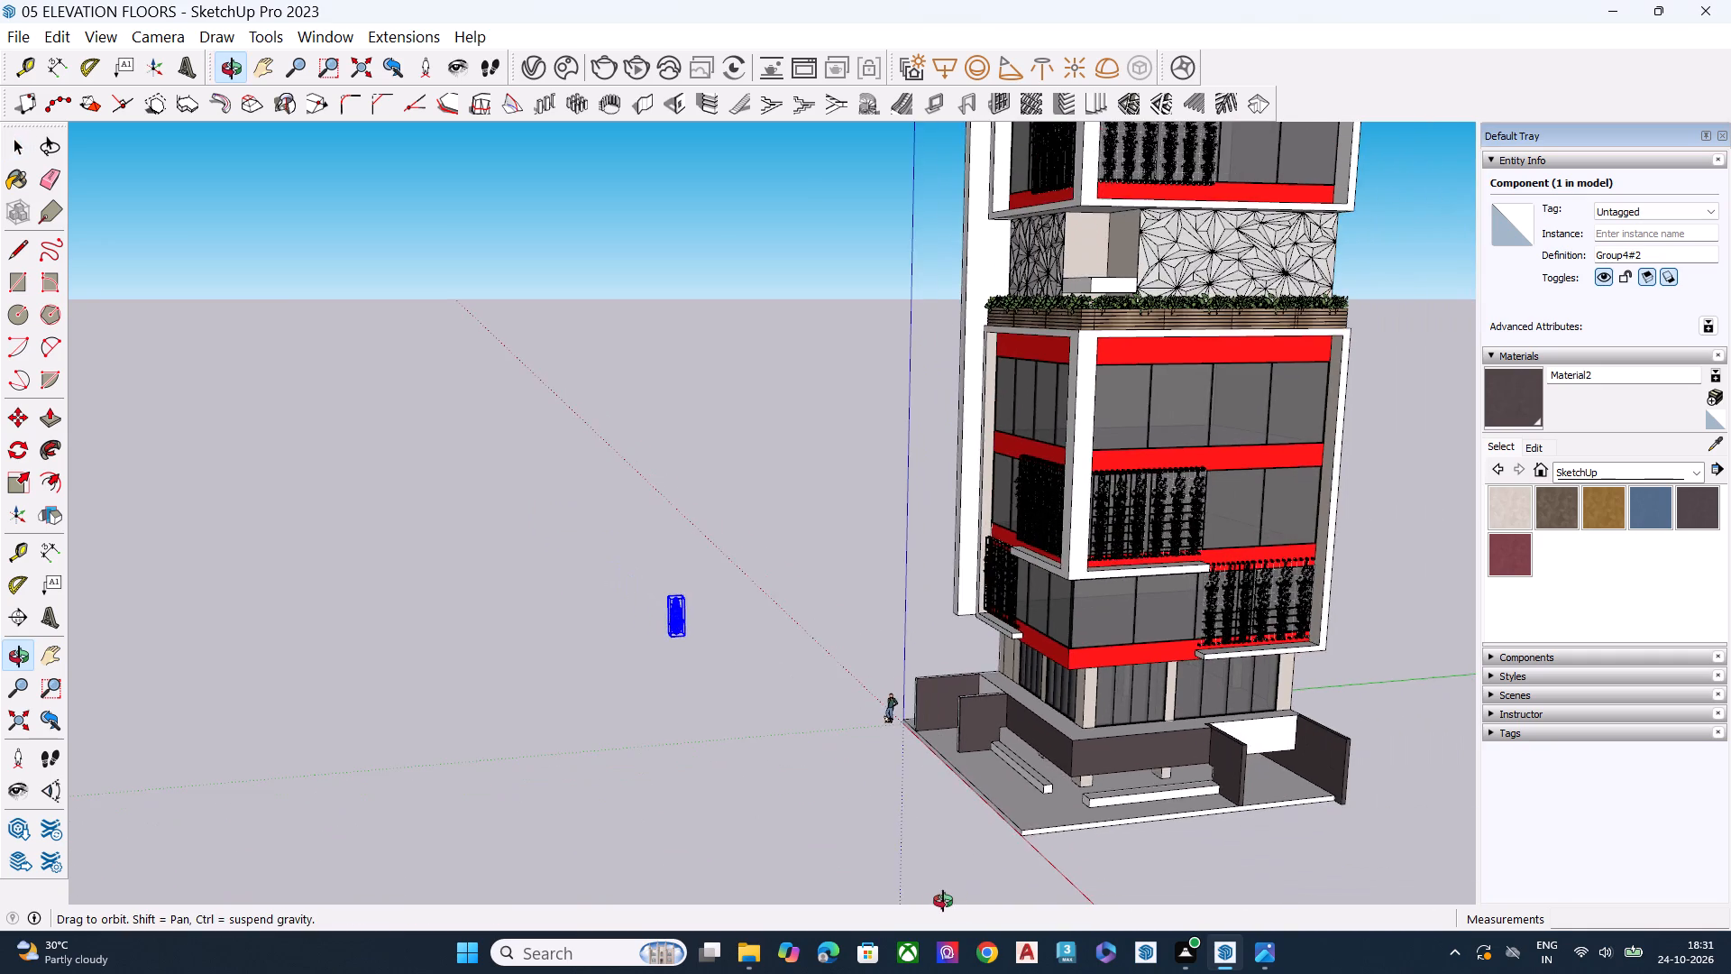
pyautogui.moveTo(943, 901); pyautogui.dragTo(943, 903, button='middle')
pyautogui.scroll(9, 978, 865)
pyautogui.press('space')
pyautogui.scroll(1, 1017, 770)
pyautogui.scroll(-1, 1017, 770)
pyautogui.scroll(9, 1017, 770)
pyautogui.scroll(-1, 1013, 785)
pyautogui.scroll(1, 1014, 784)
pyautogui.scroll(-1, 1014, 784)
pyautogui.scroll(1, 1014, 784)
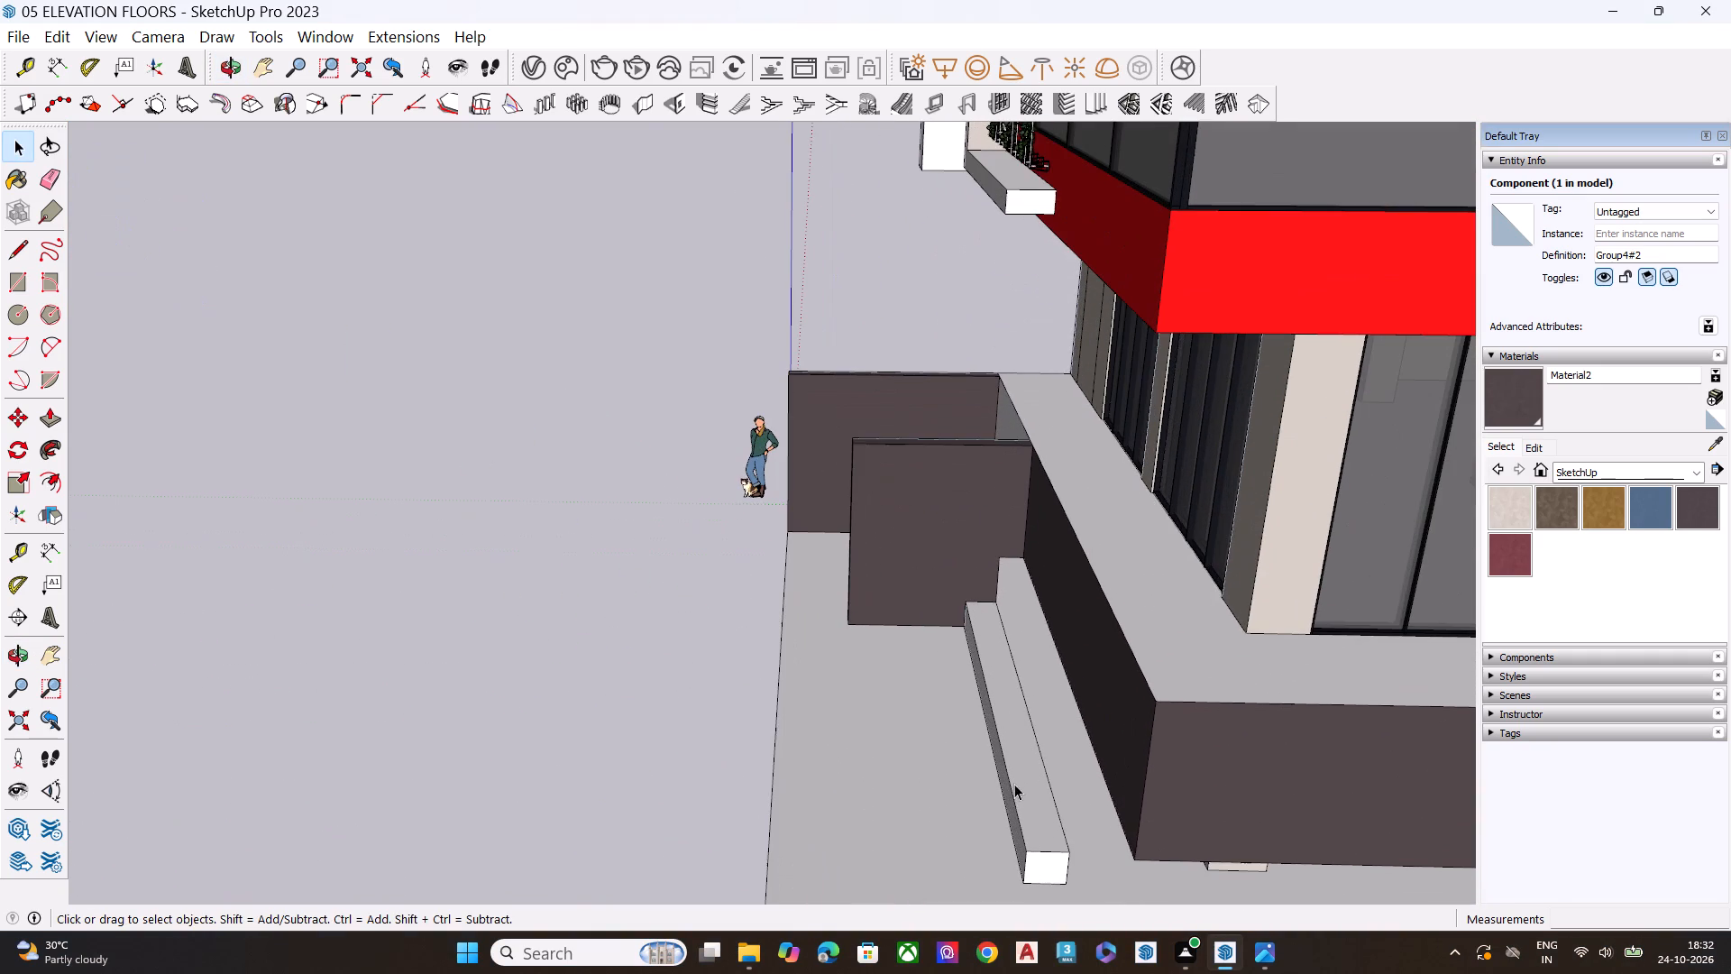
pyautogui.scroll(1, 1014, 784)
pyautogui.moveTo(1016, 795); pyautogui.dragTo(1087, 666, button='middle')
pyautogui.scroll(1, 1016, 794)
pyautogui.click(1058, 745)
pyautogui.click(1074, 740)
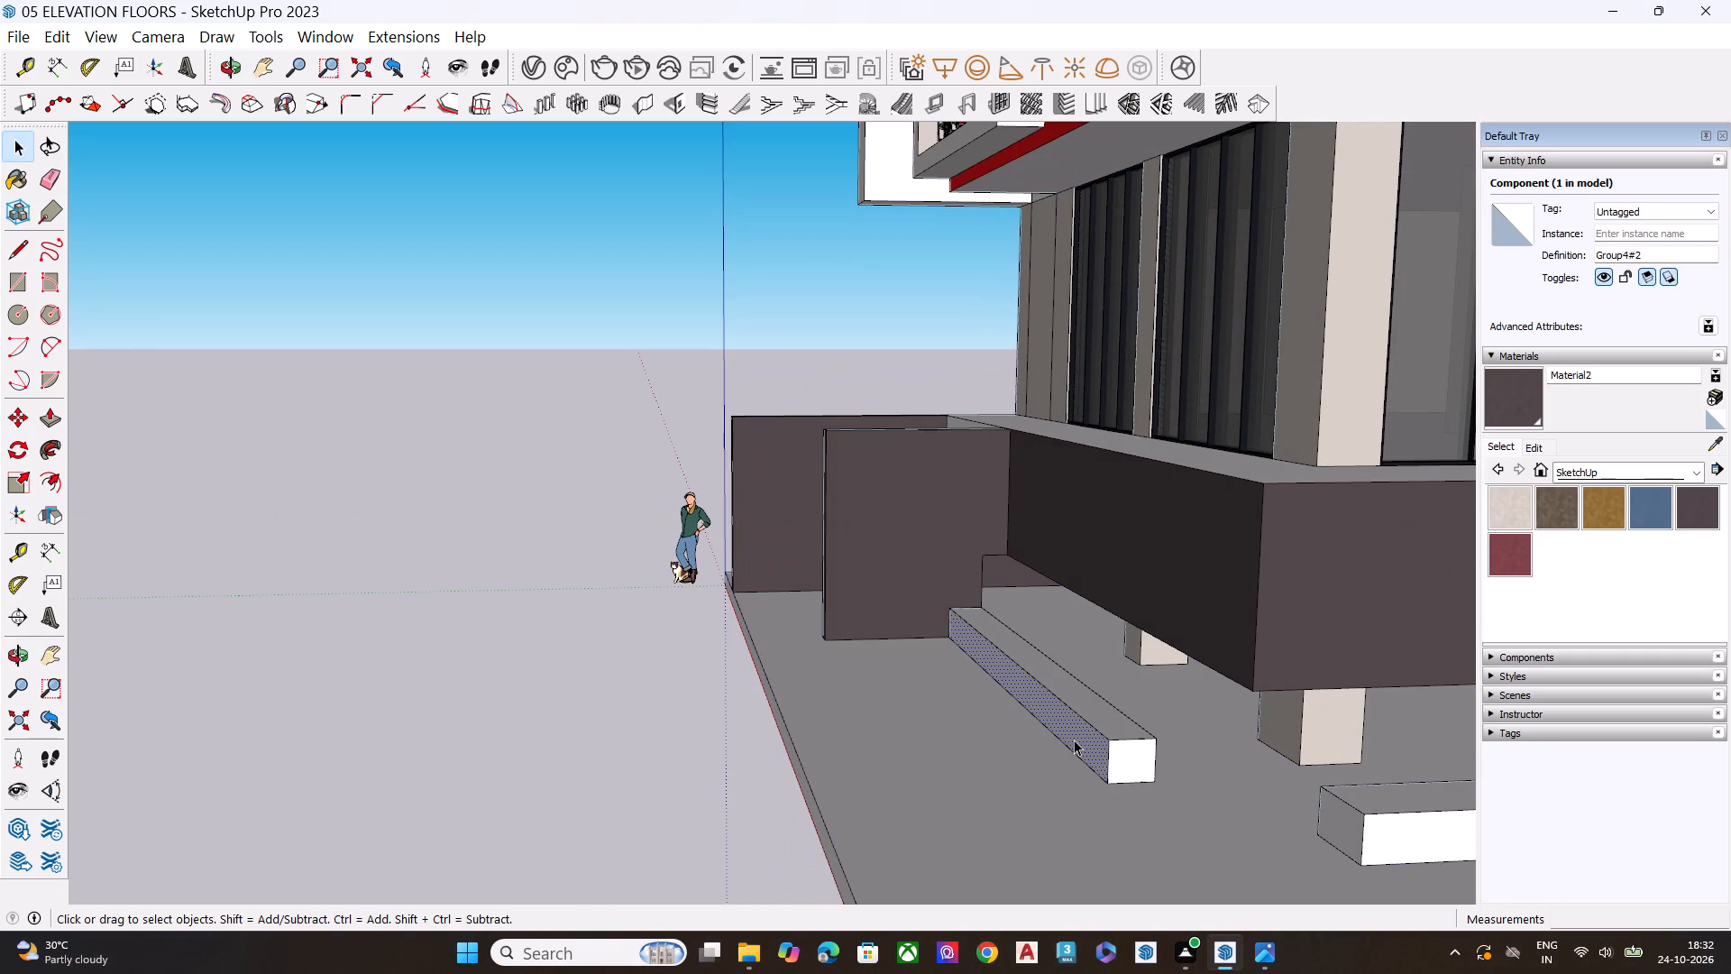
pyautogui.press('p')
pyautogui.click(1076, 739)
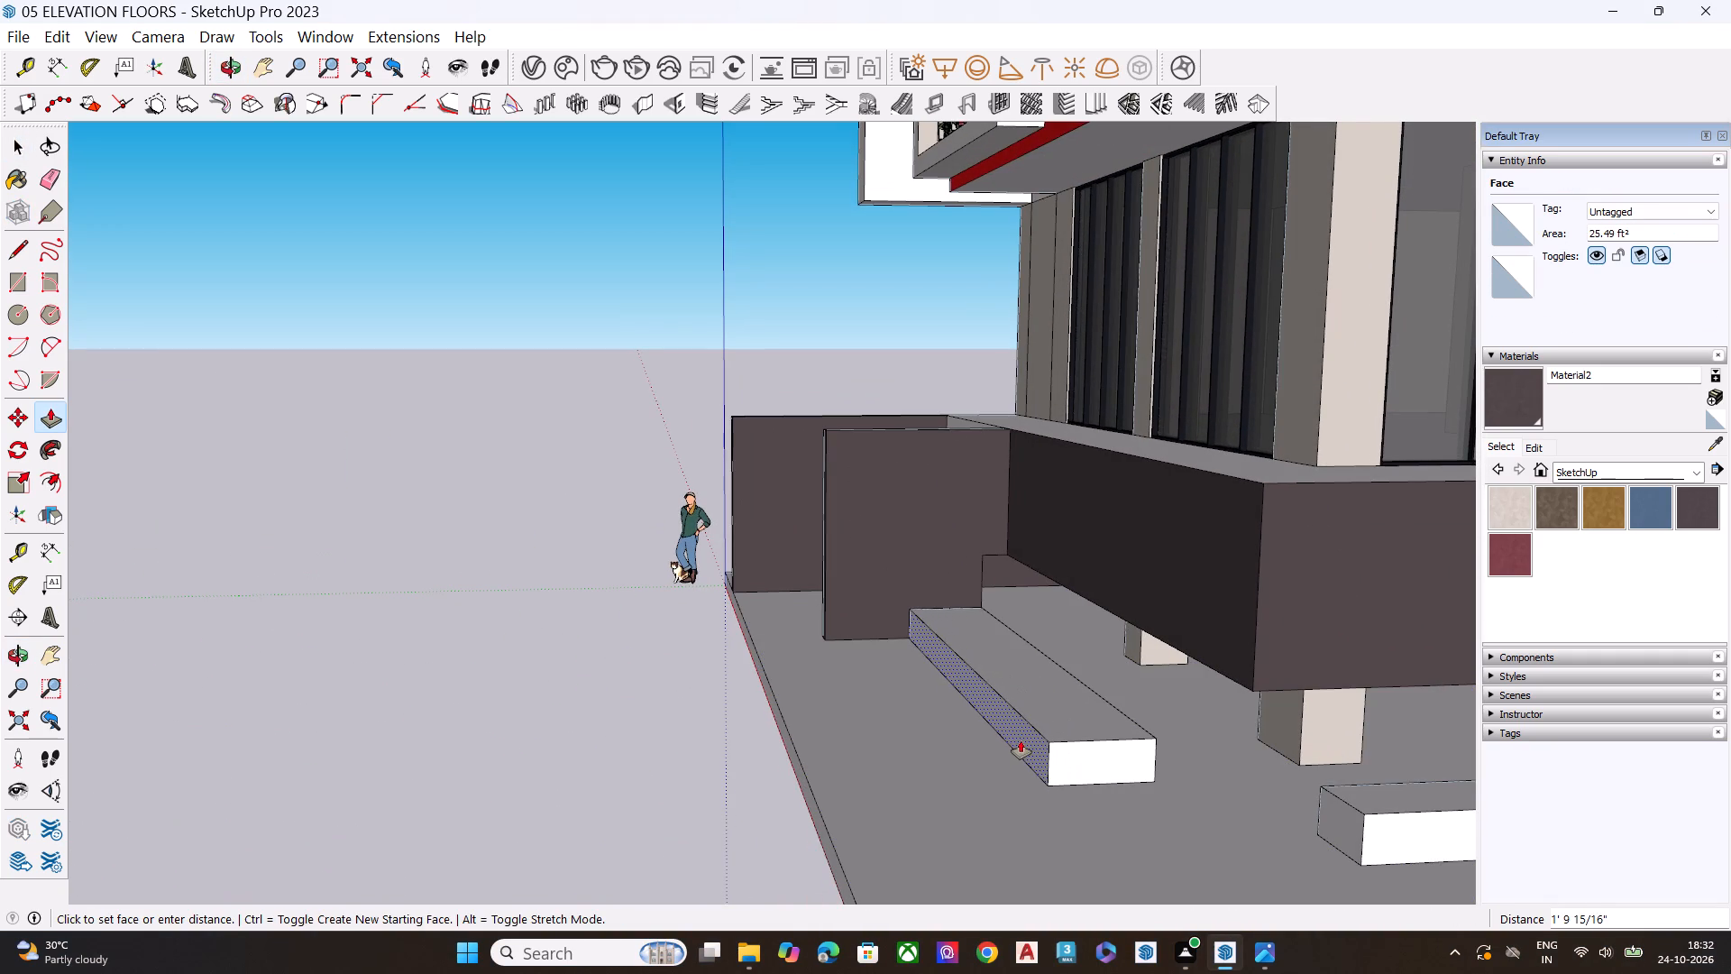
pyautogui.click(1021, 740)
pyautogui.press('space')
# Push/Pull the same outer side of the low block further out towards the edge of the site slab.
pyautogui.moveTo(729, 750); pyautogui.dragTo(686, 832, button='middle')
pyautogui.scroll(2, 1034, 664)
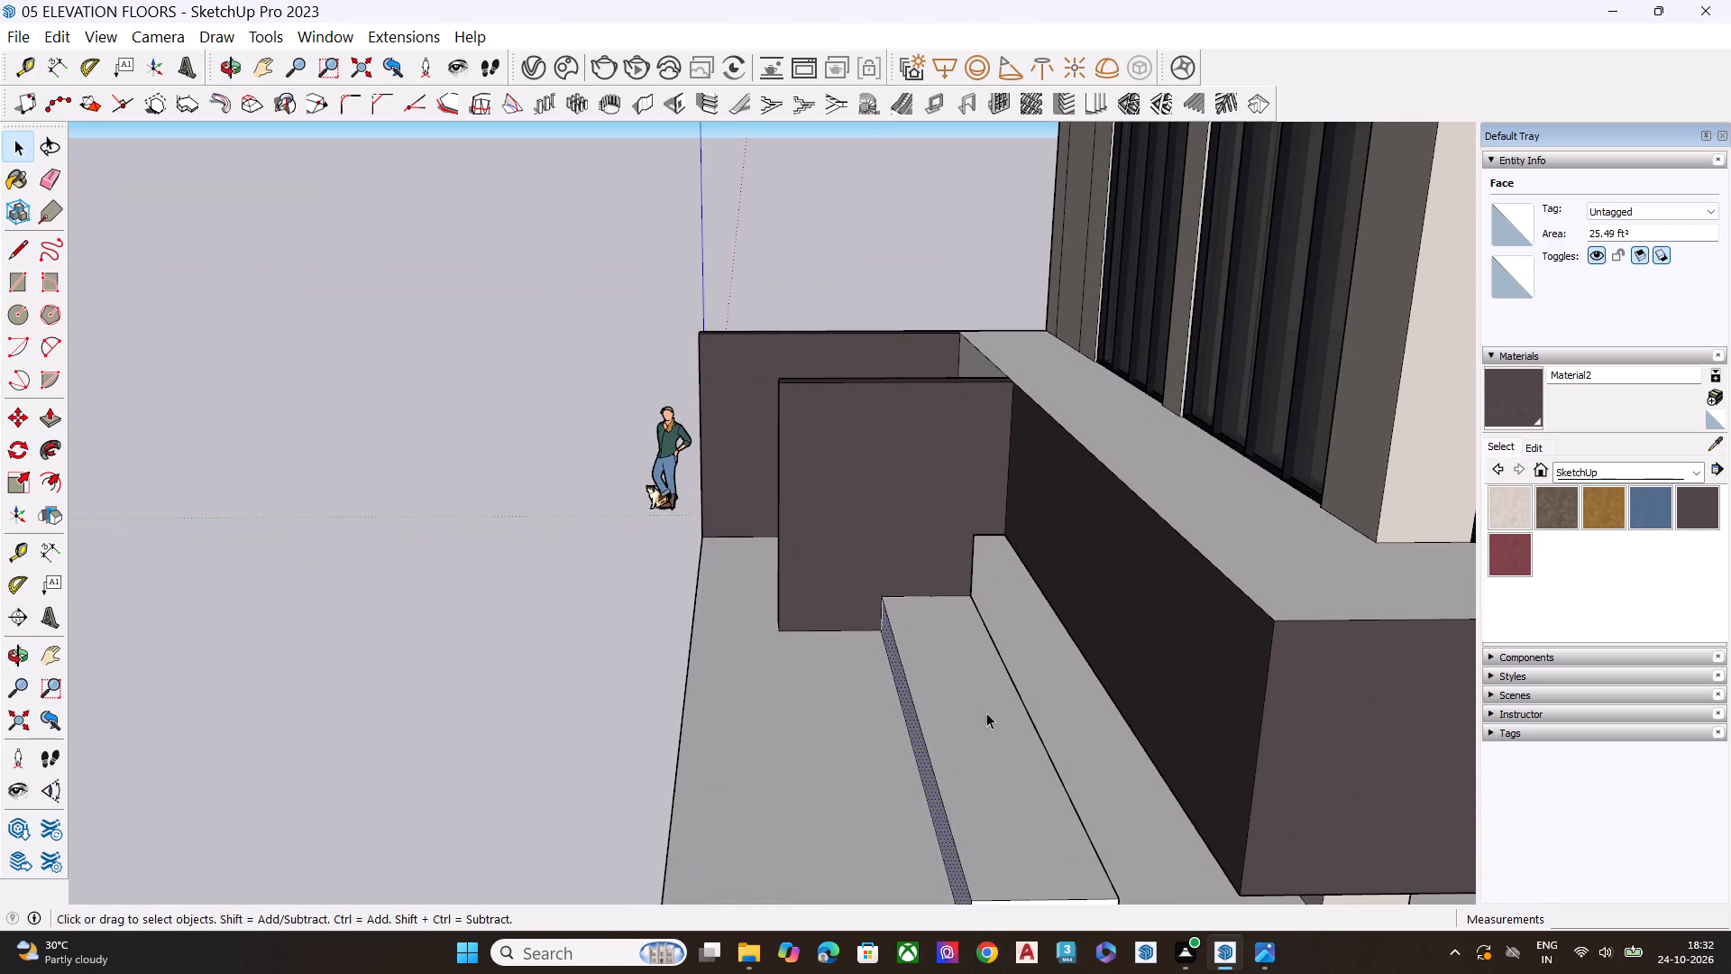
pyautogui.scroll(-4, 971, 652)
pyautogui.scroll(1, 966, 652)
pyautogui.scroll(-5, 965, 652)
pyautogui.moveTo(985, 797); pyautogui.dragTo(904, 633, button='middle')
pyautogui.scroll(7, 904, 633)
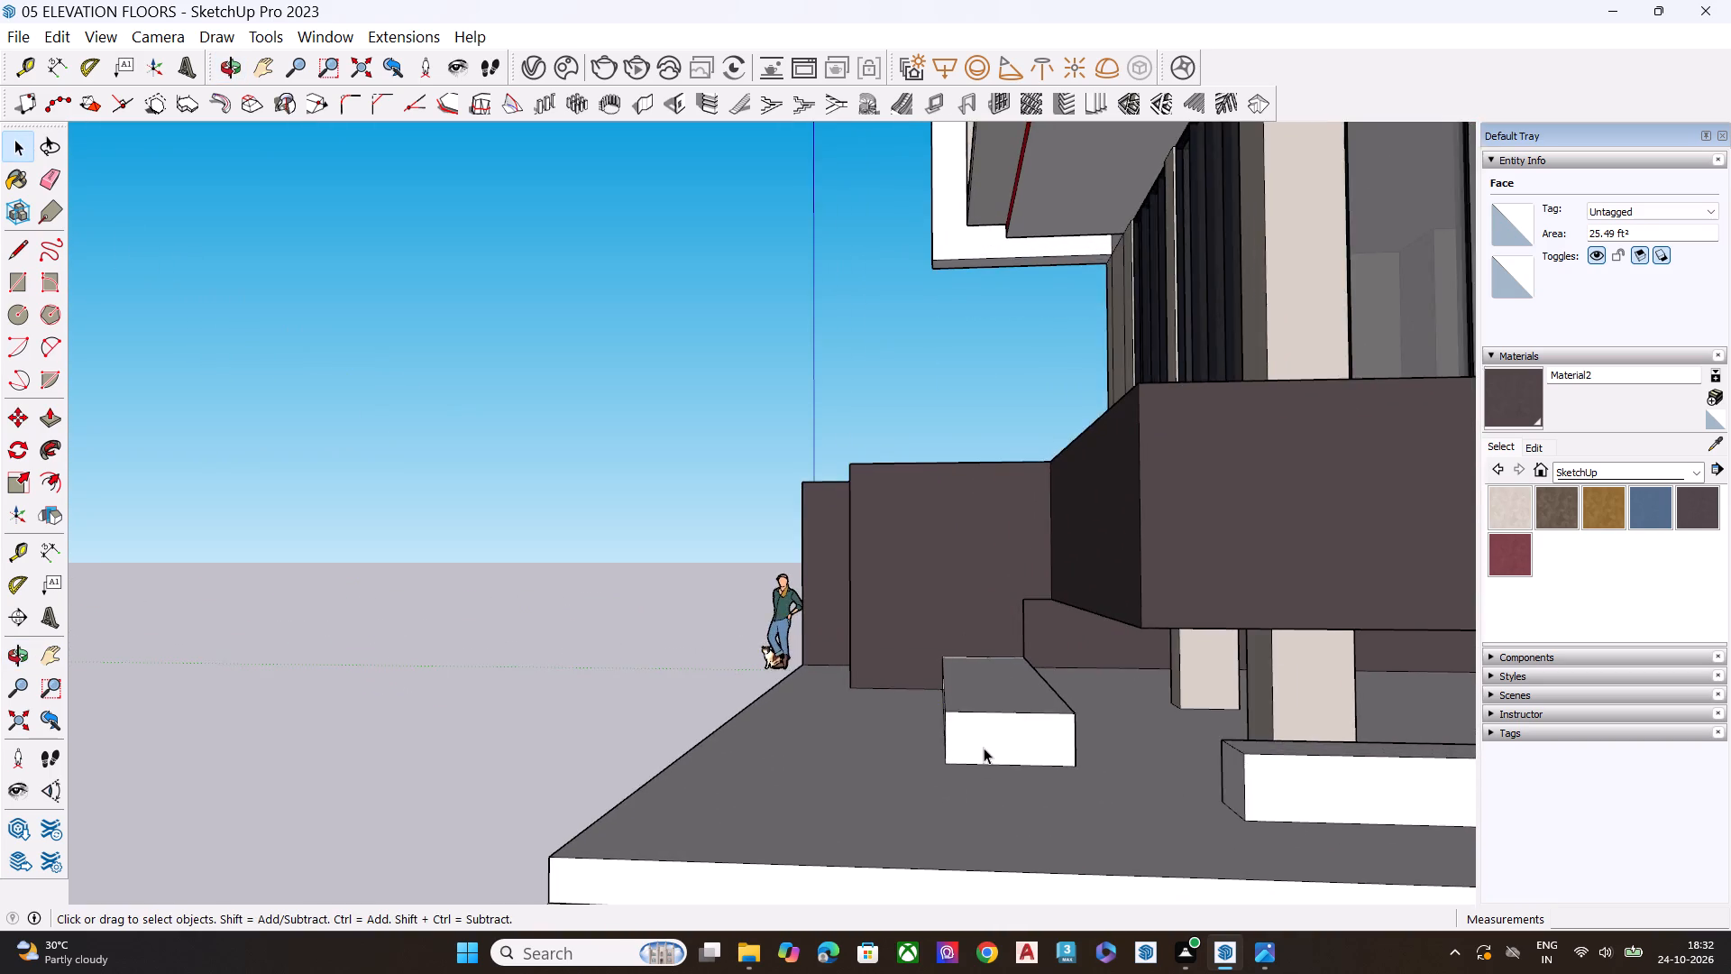
pyautogui.moveTo(984, 748); pyautogui.dragTo(1135, 726, button='middle')
pyautogui.scroll(4, 1040, 738)
pyautogui.press('p')
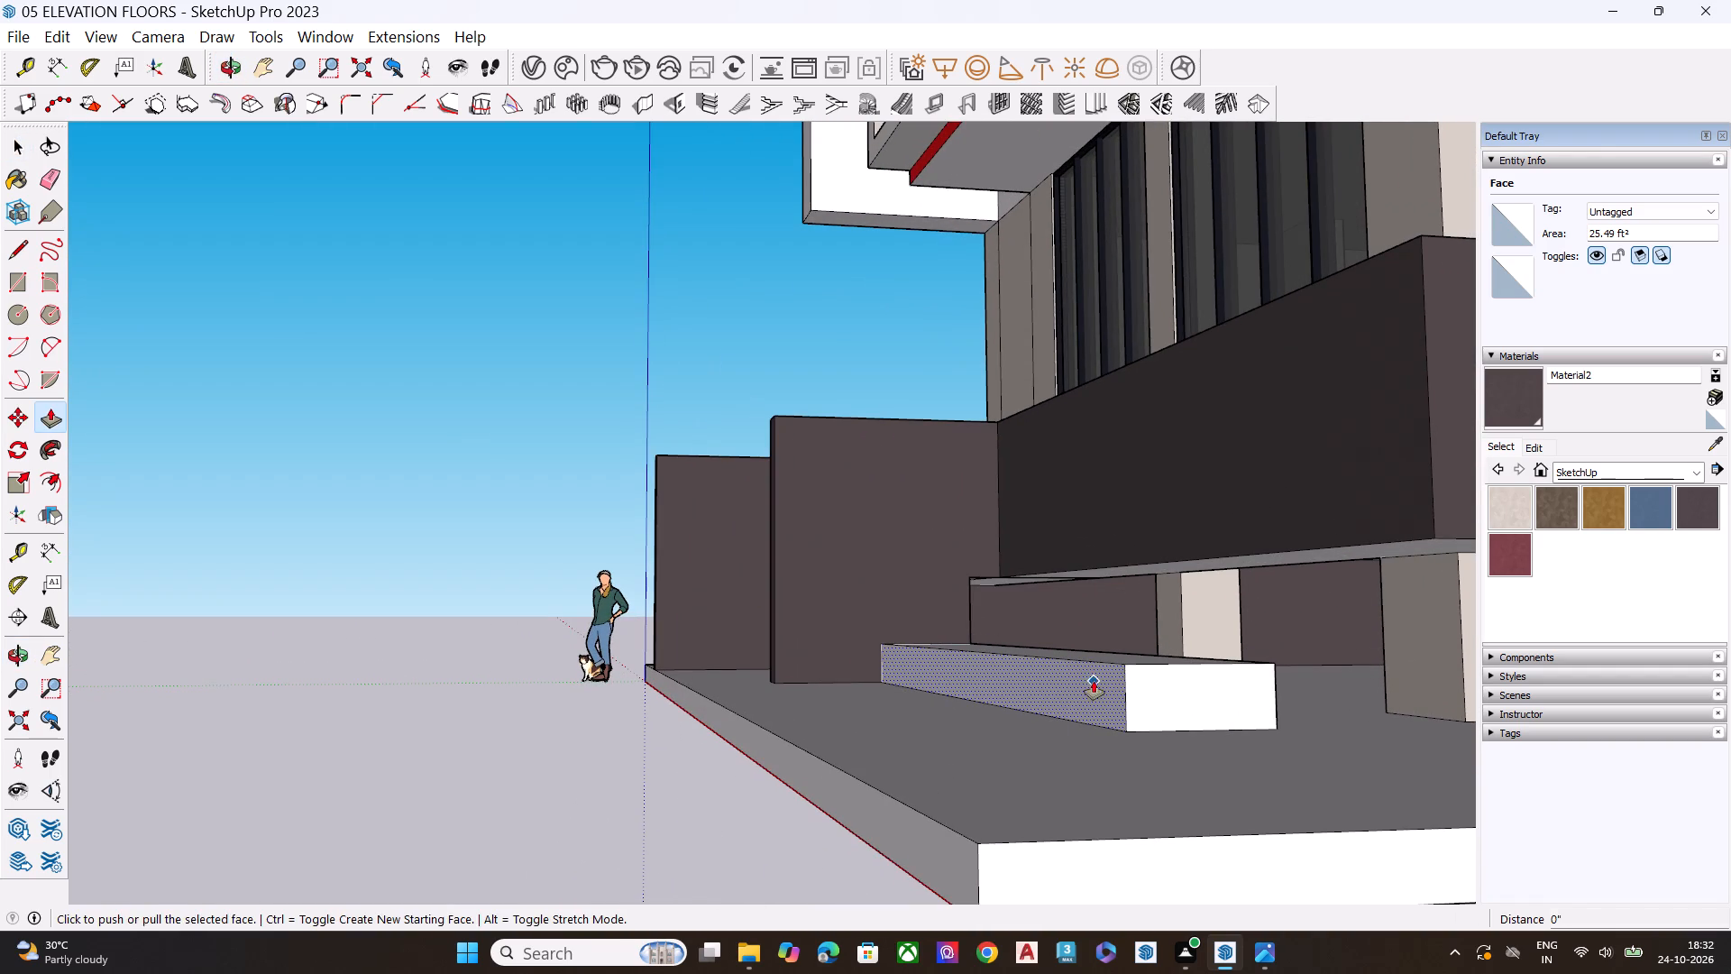
pyautogui.click(1094, 681)
pyautogui.click(983, 690)
# Push the block's inner long side, facing the building, inward to narrow the block.
pyautogui.moveTo(1087, 693); pyautogui.dragTo(941, 807, button='middle')
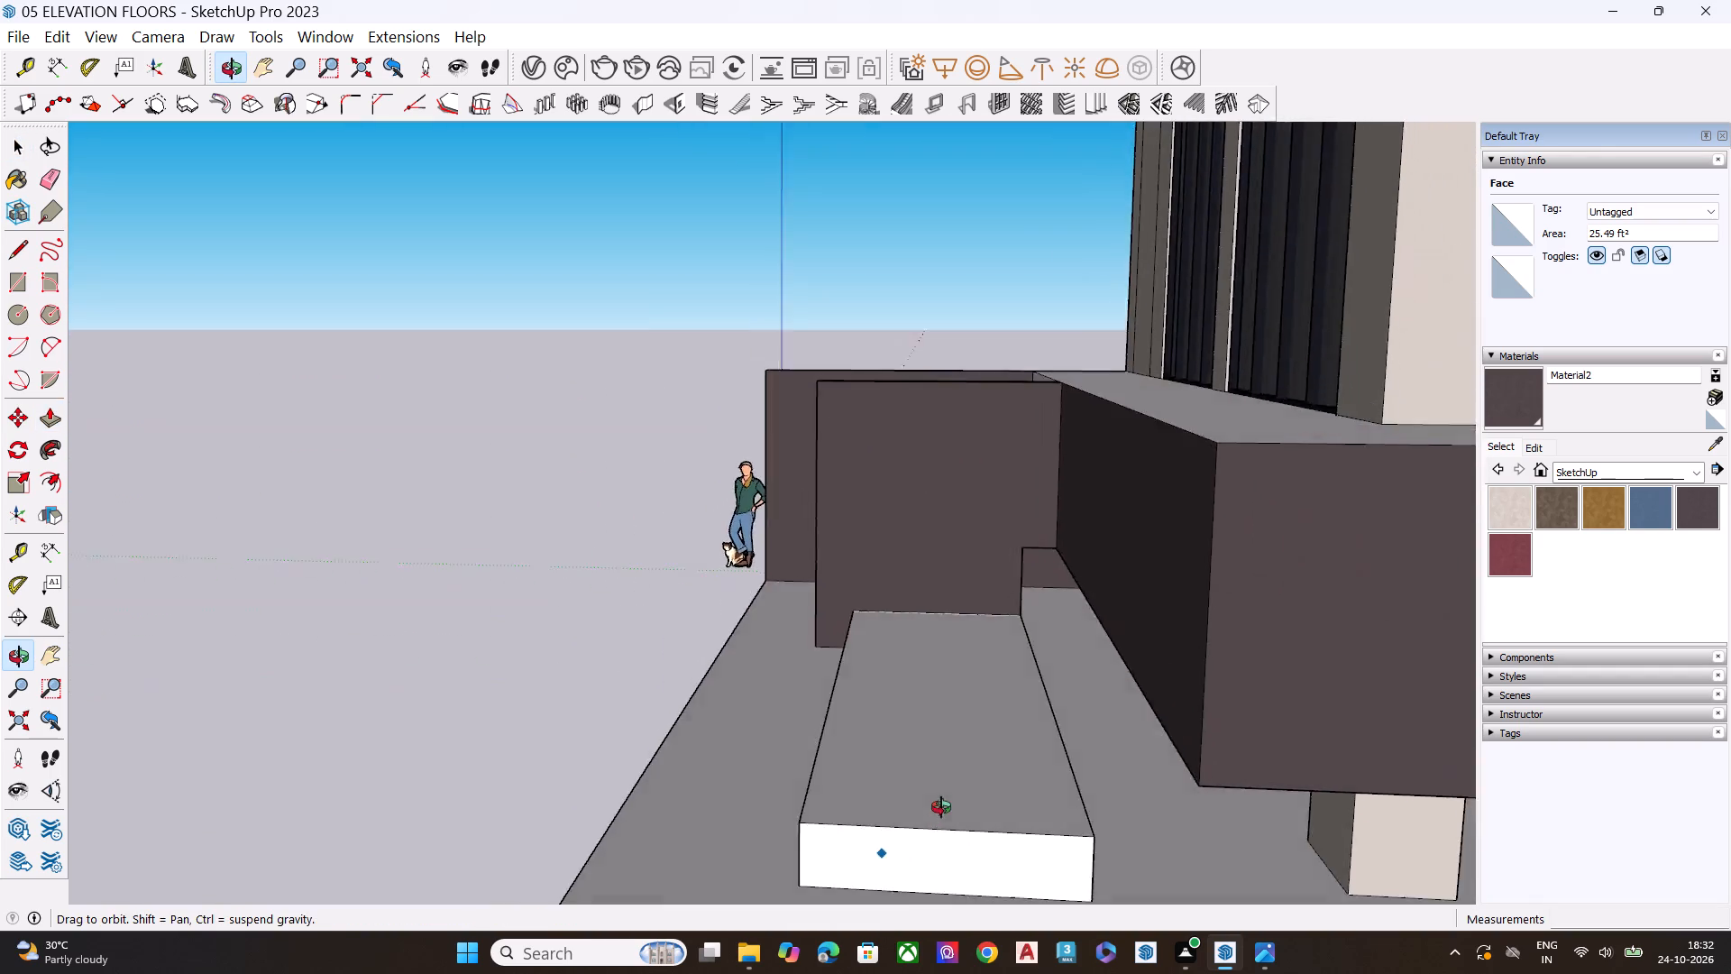
pyautogui.moveTo(941, 807); pyautogui.dragTo(838, 751, button='middle')
pyautogui.press('space')
pyautogui.click(966, 786)
pyautogui.press('p')
pyautogui.click(966, 786)
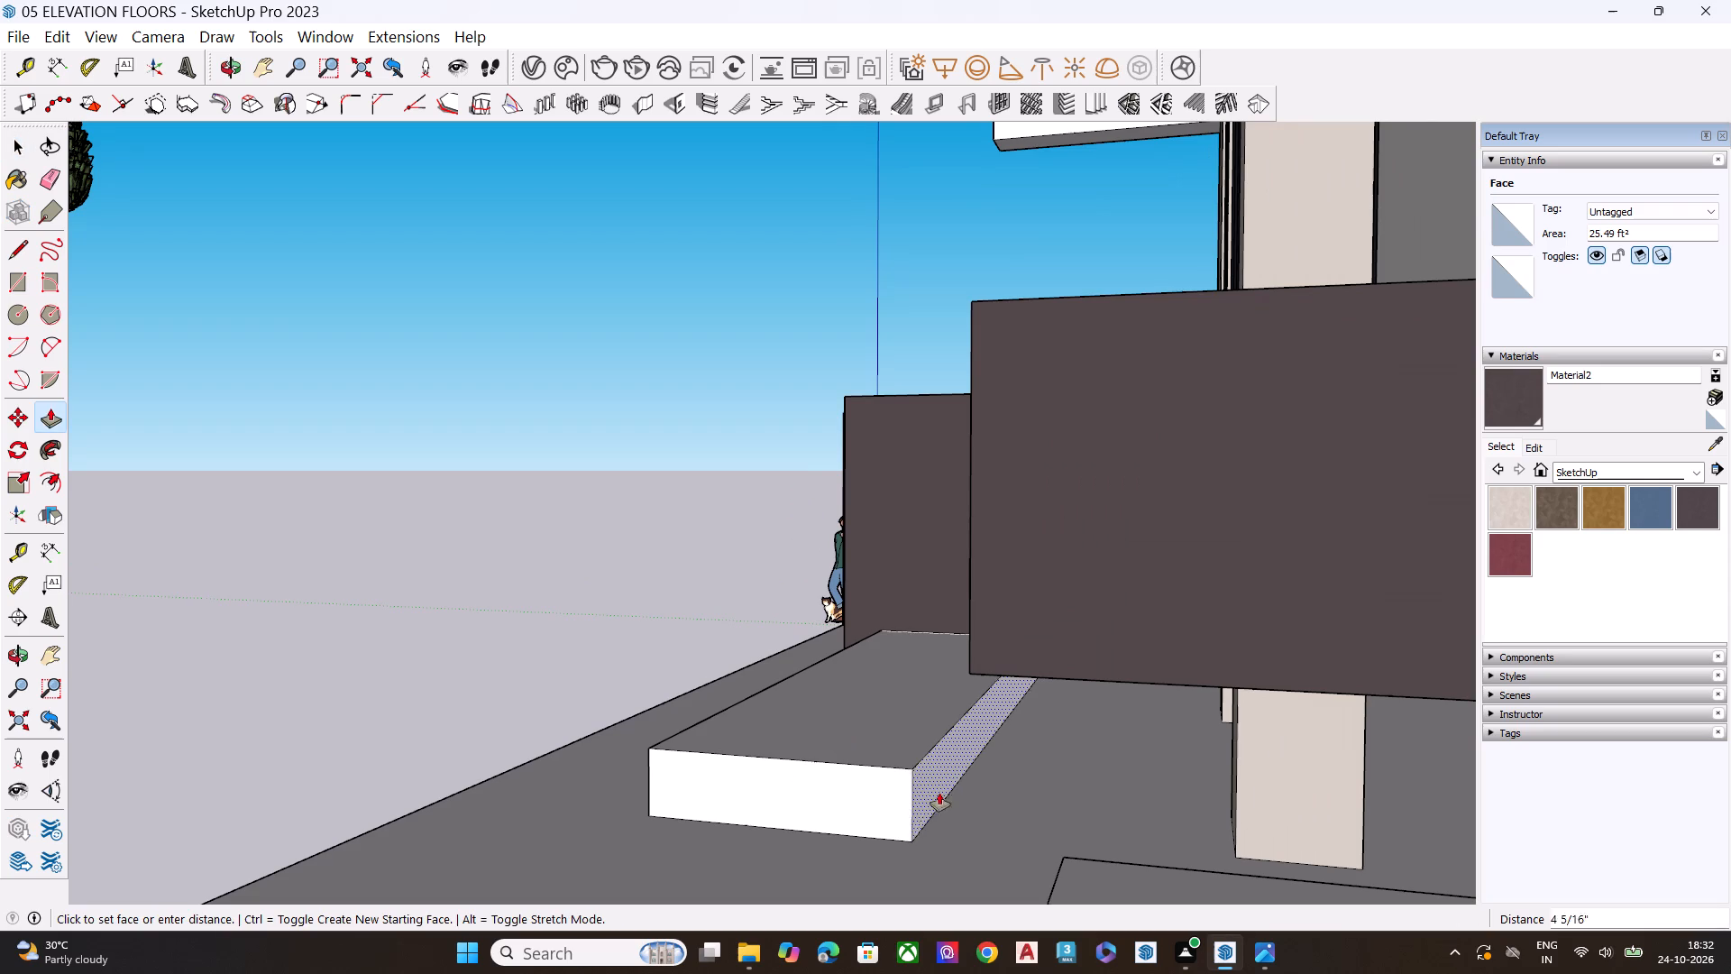
pyautogui.click(861, 786)
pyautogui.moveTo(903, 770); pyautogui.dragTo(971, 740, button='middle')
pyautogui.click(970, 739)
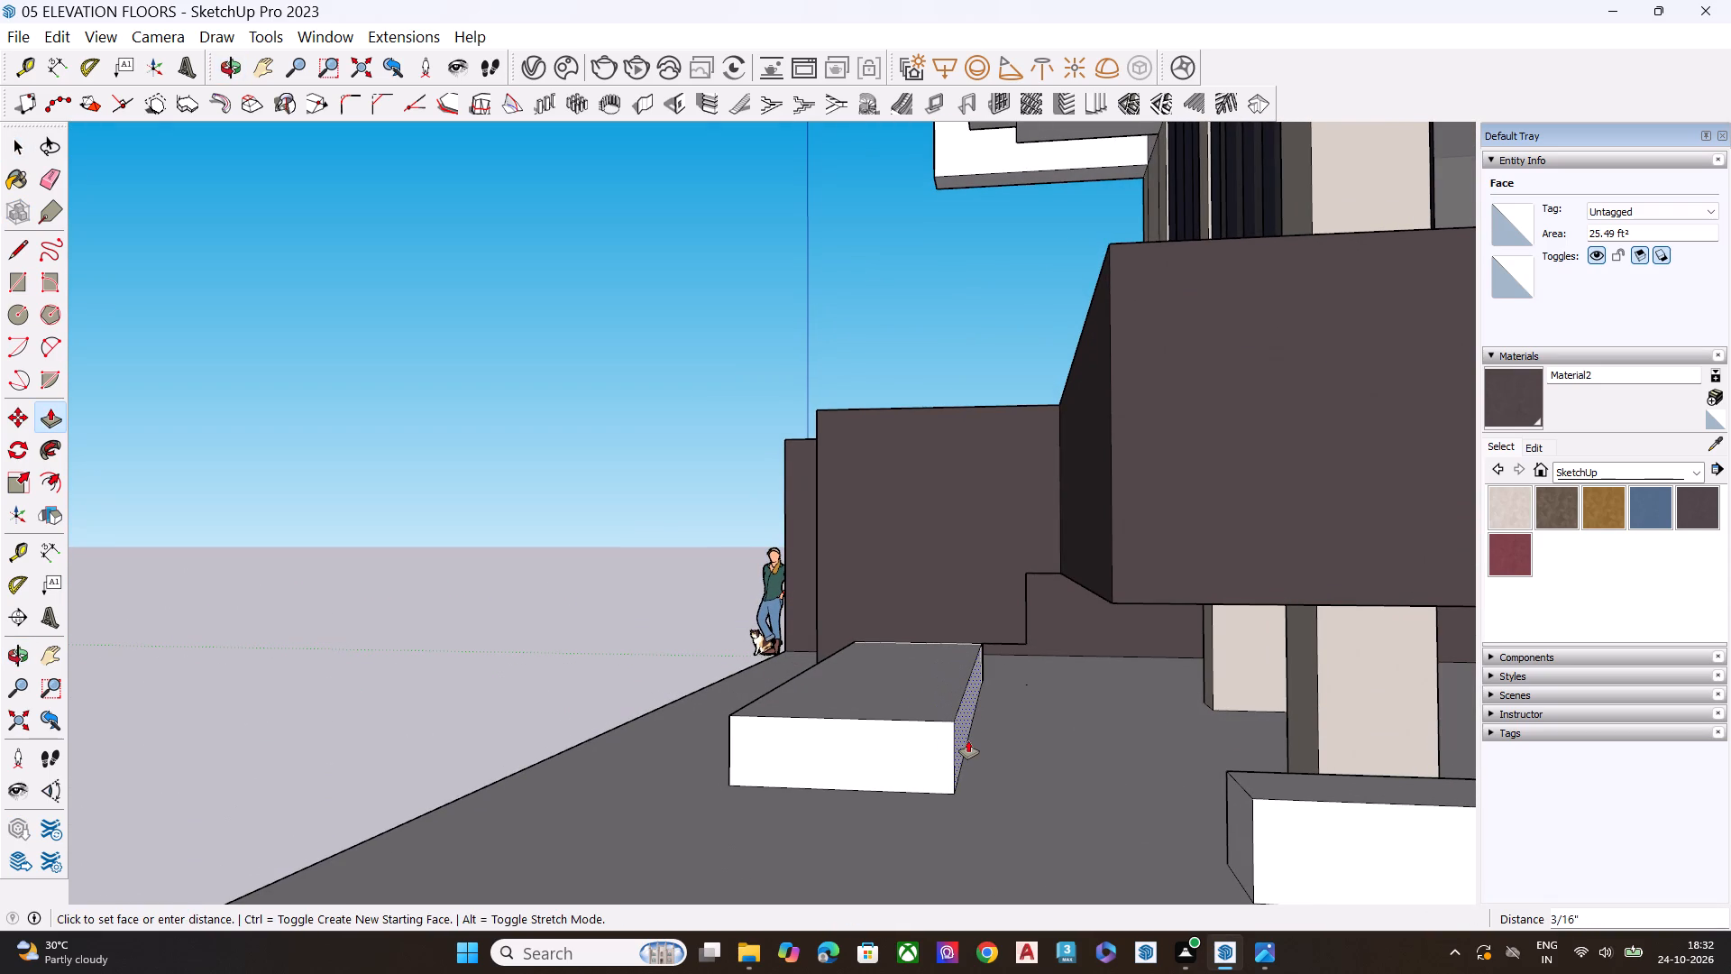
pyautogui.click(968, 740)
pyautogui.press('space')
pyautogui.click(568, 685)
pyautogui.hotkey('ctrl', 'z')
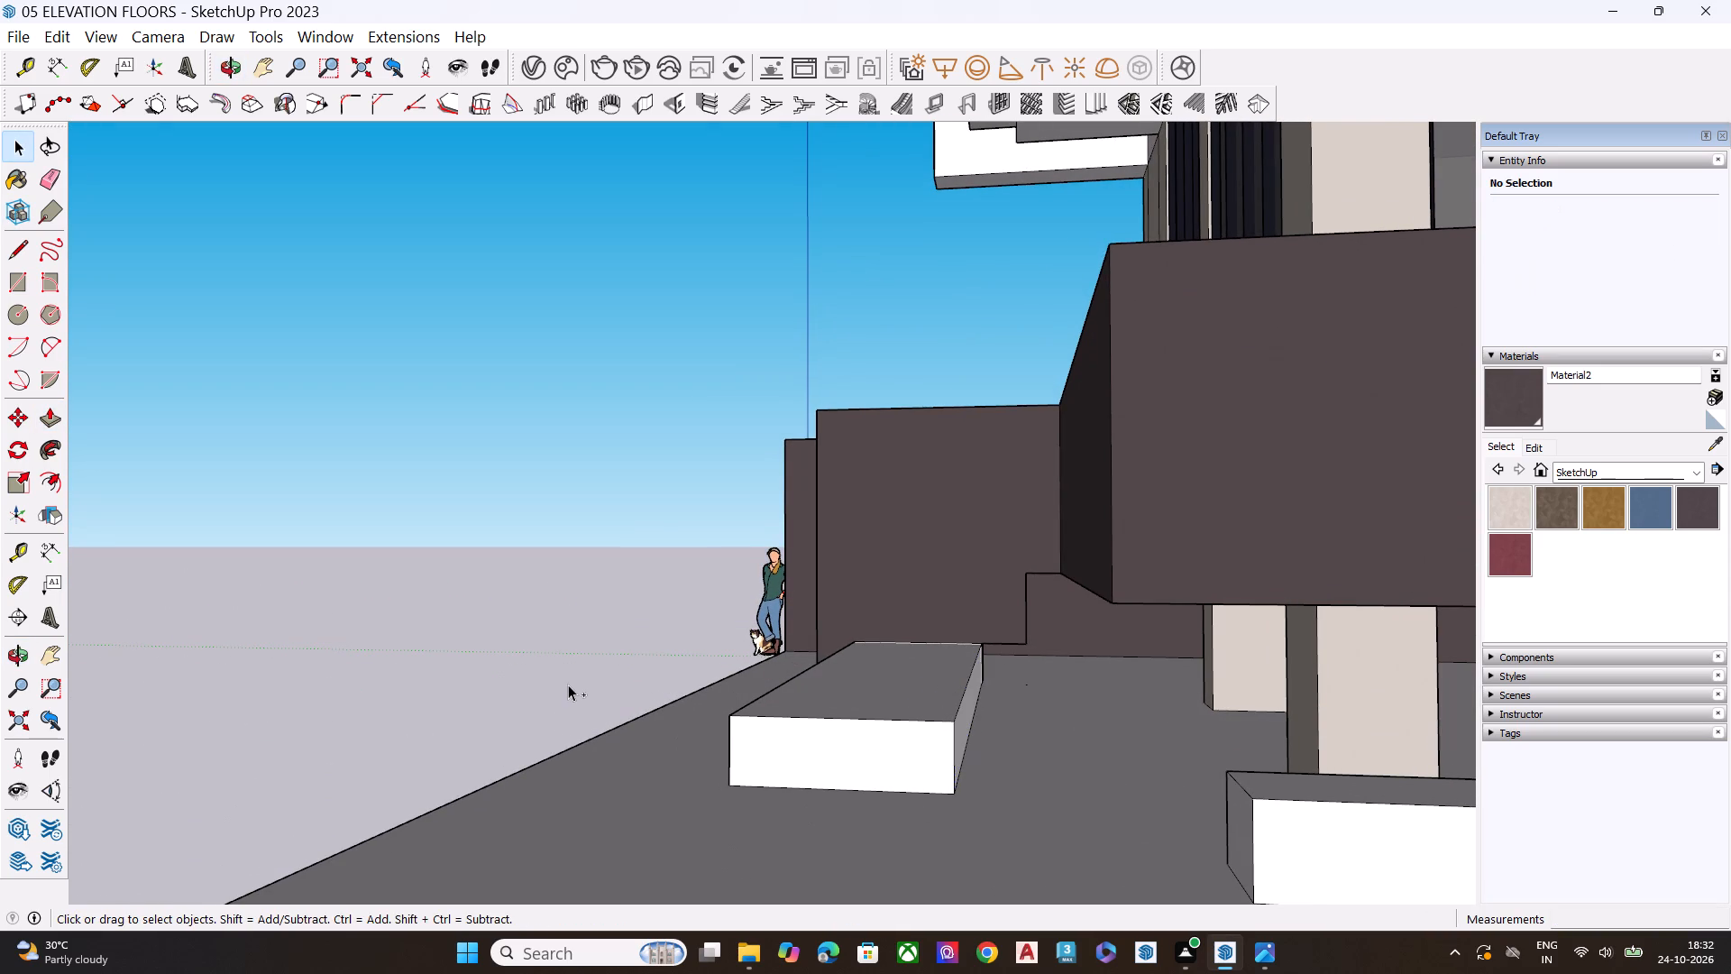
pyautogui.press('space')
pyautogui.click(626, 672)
# Offset the top face's outline of the widened block inward by about 5 3/4" to form a planter rim.
pyautogui.moveTo(889, 727); pyautogui.dragTo(951, 869, button='middle')
pyautogui.click(922, 736)
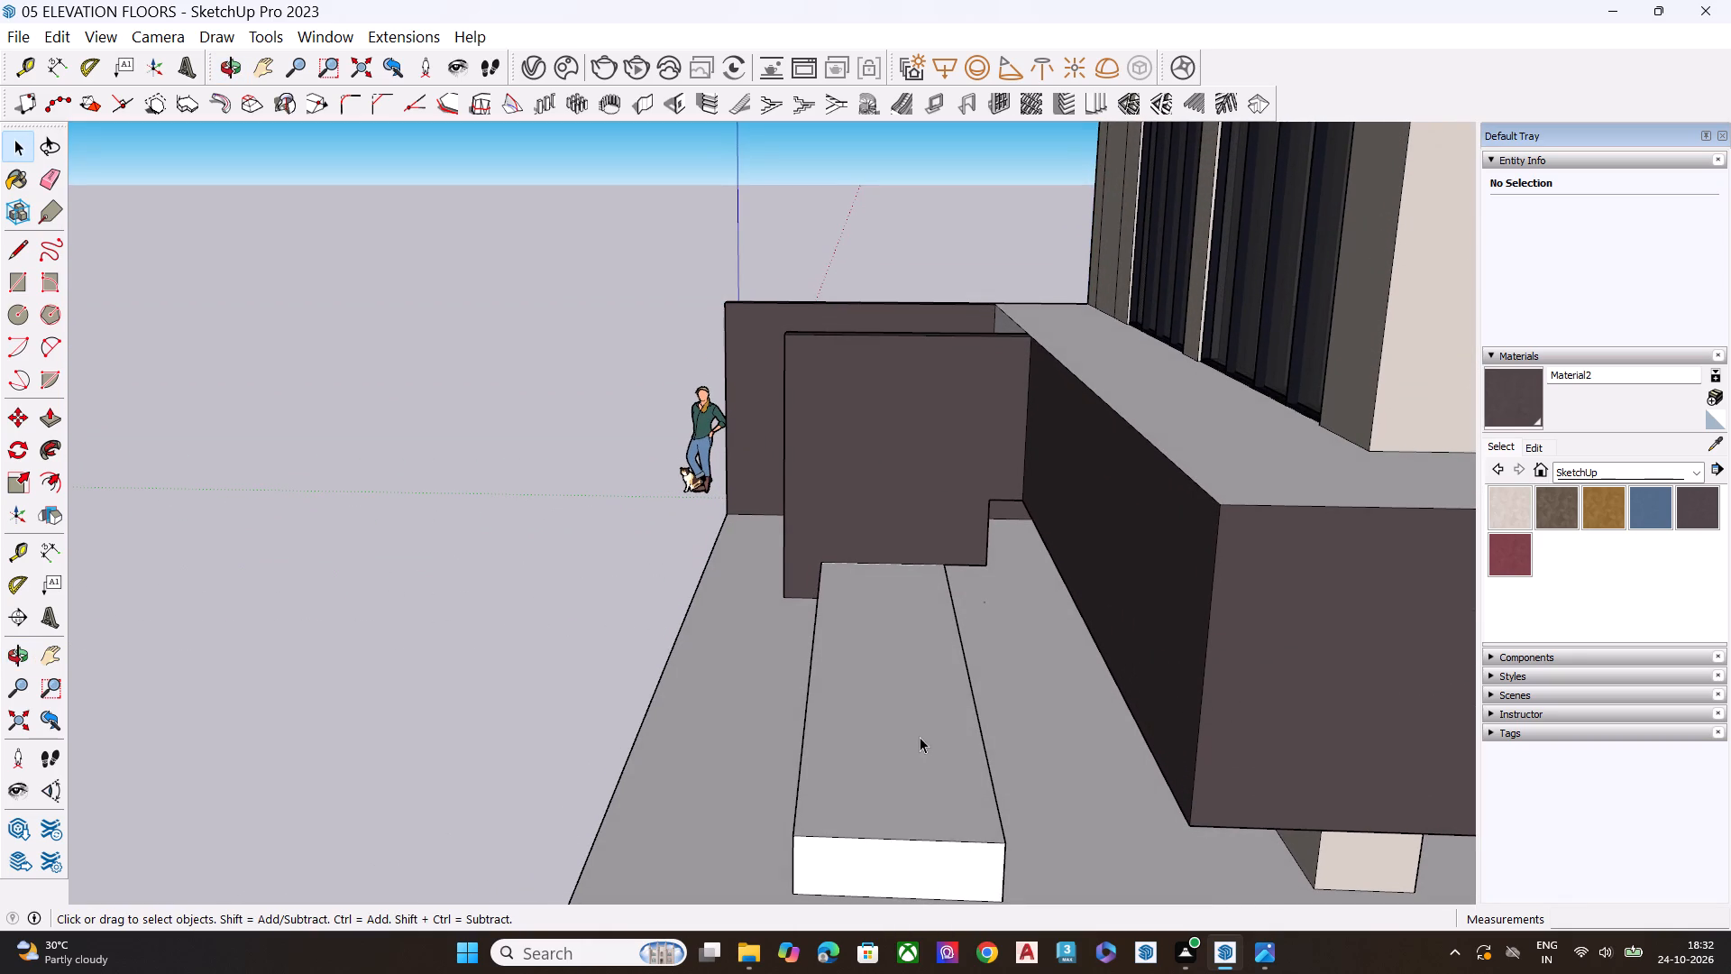
pyautogui.press('f')
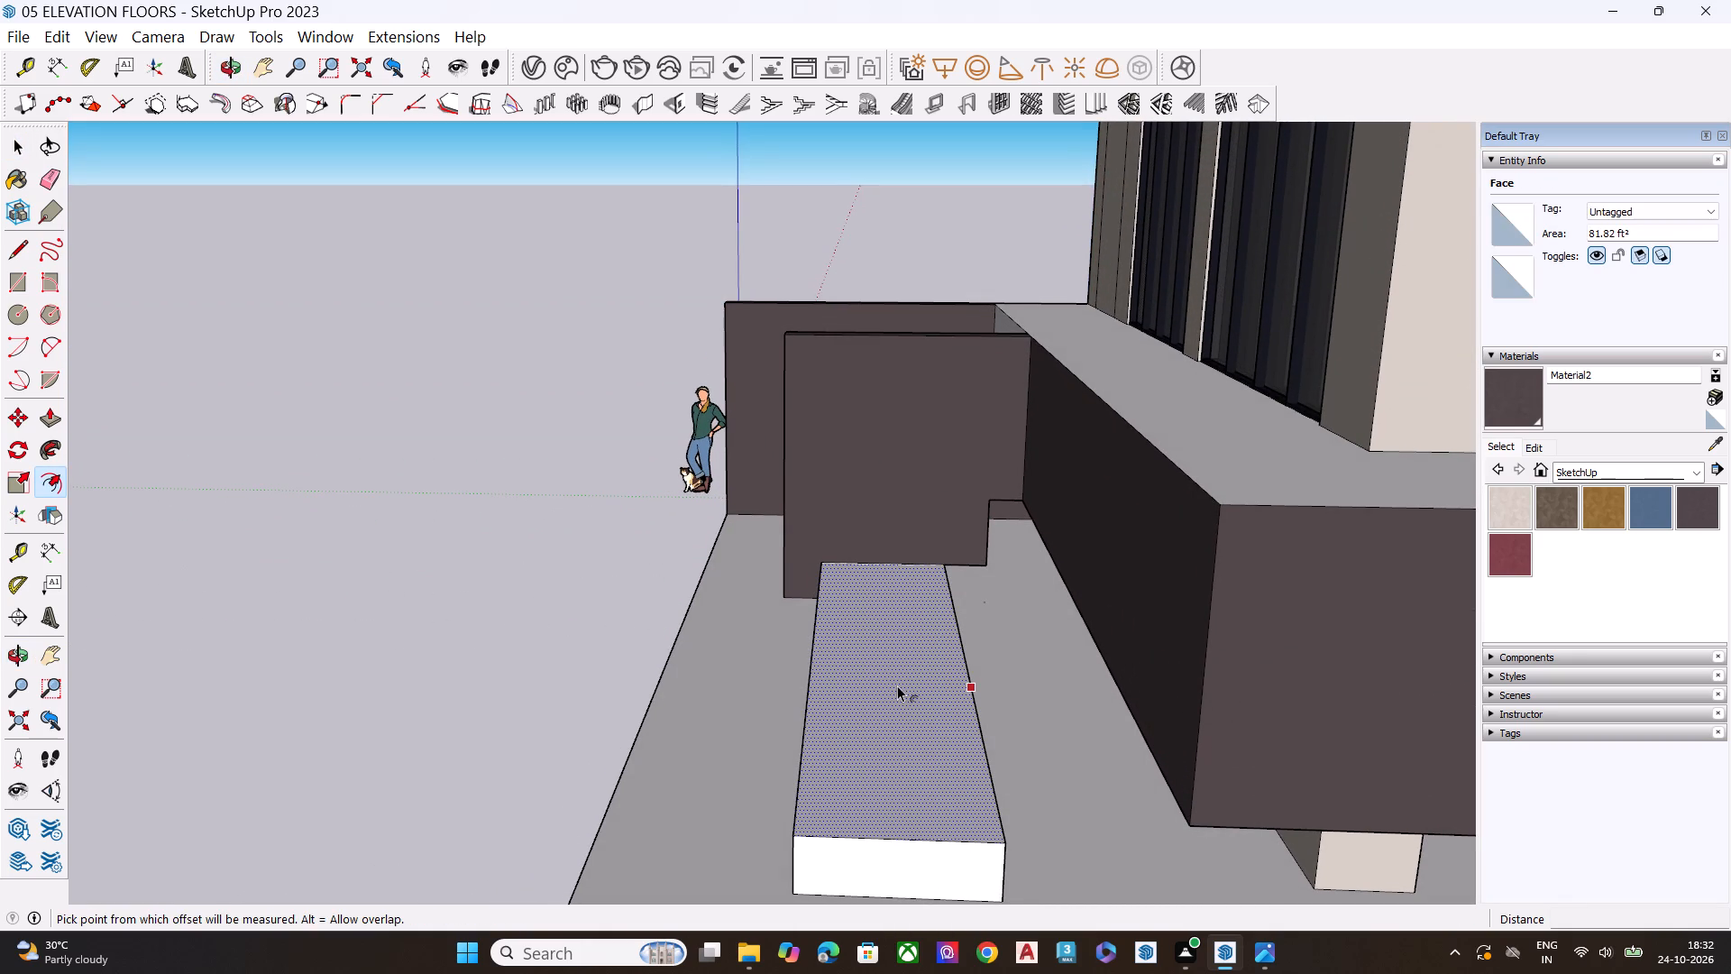
pyautogui.click(897, 685)
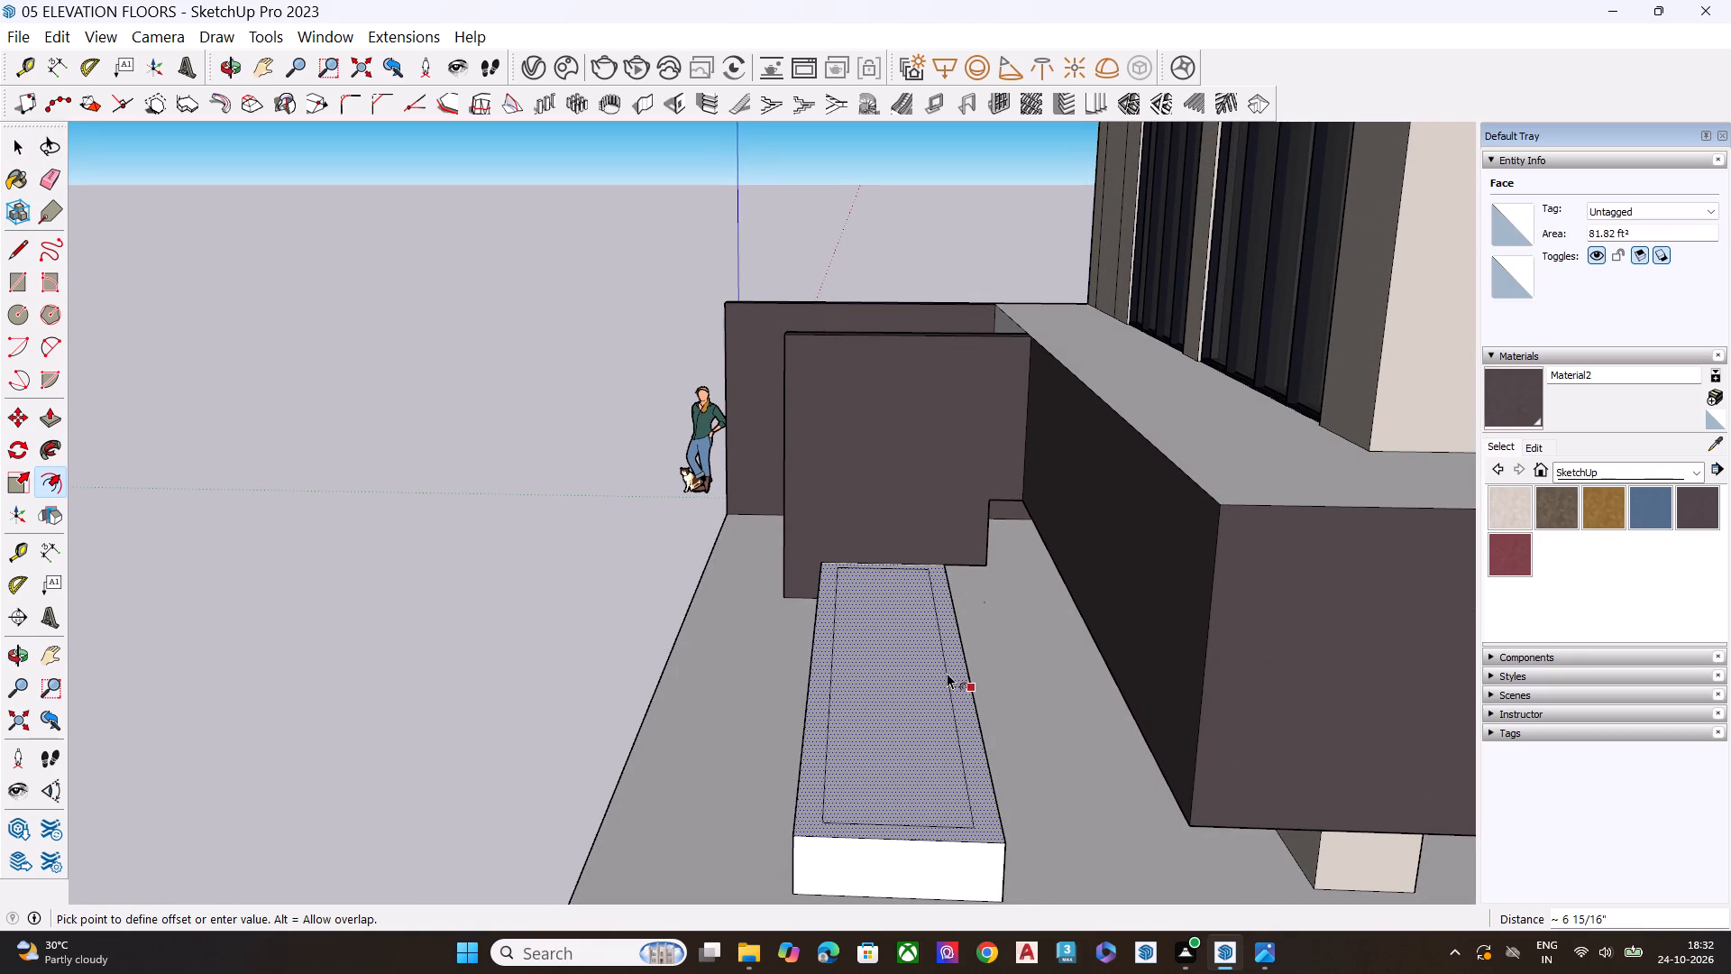
pyautogui.click(950, 672)
pyautogui.press('space')
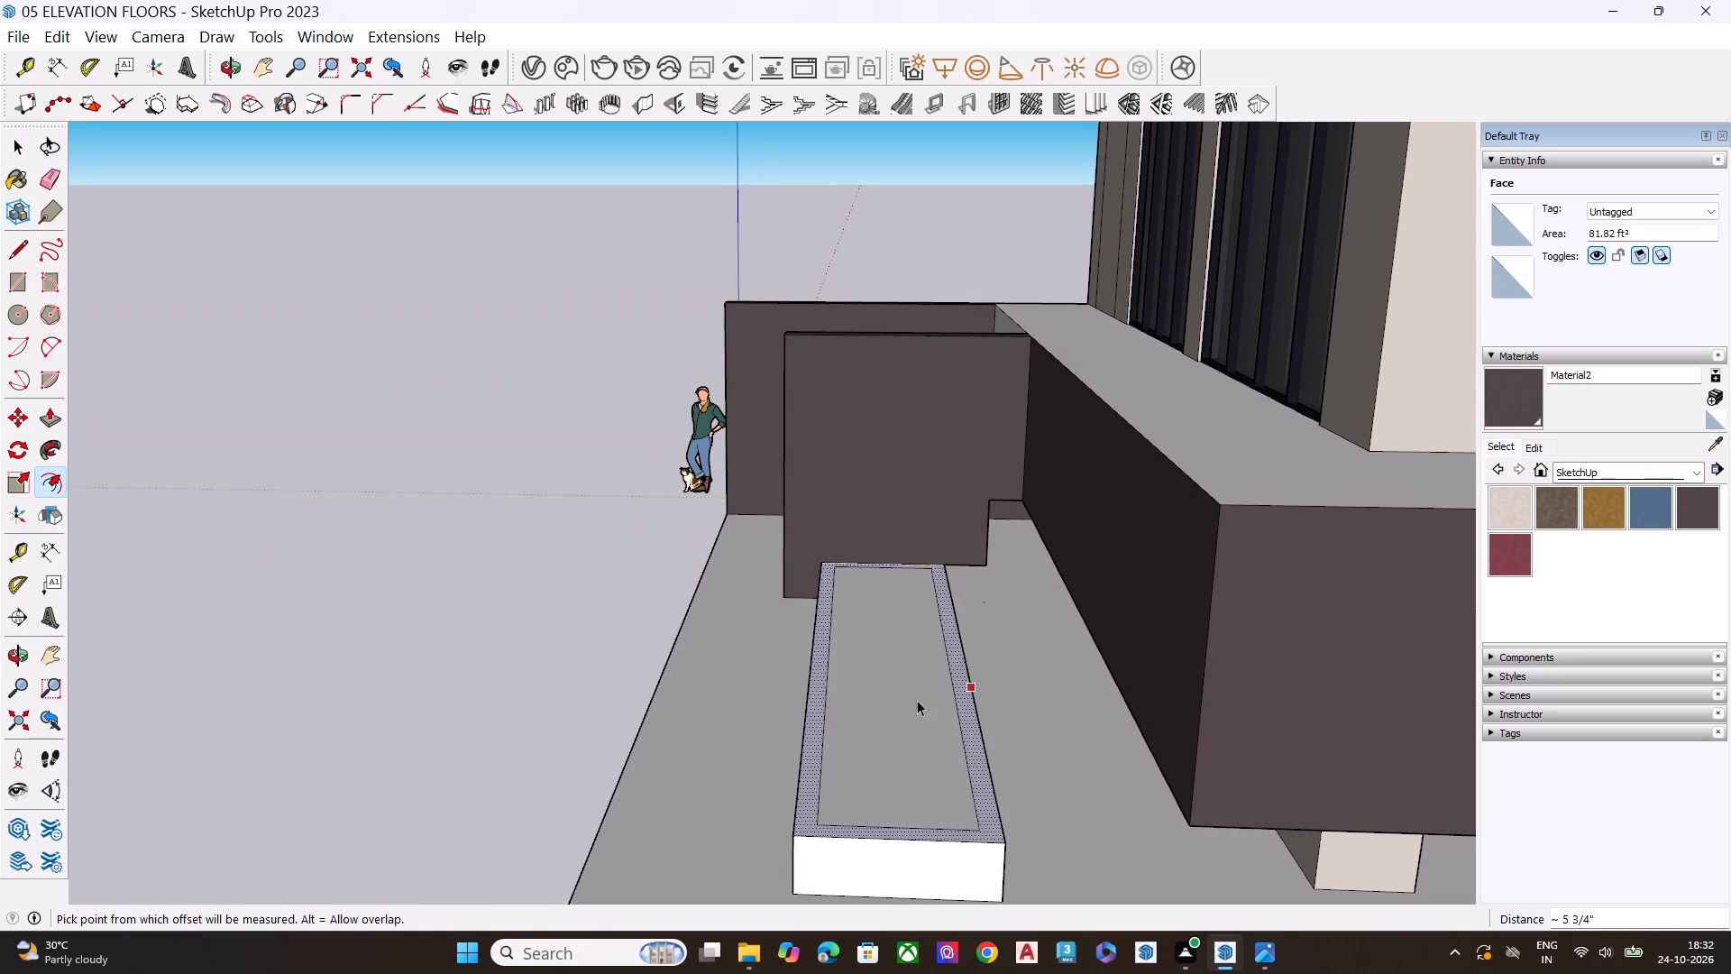
# Push the inner top face down inside the rim to hollow the block into a planter trough.
pyautogui.click(891, 716)
pyautogui.press(';')
pyautogui.press('p')
pyautogui.click(891, 716)
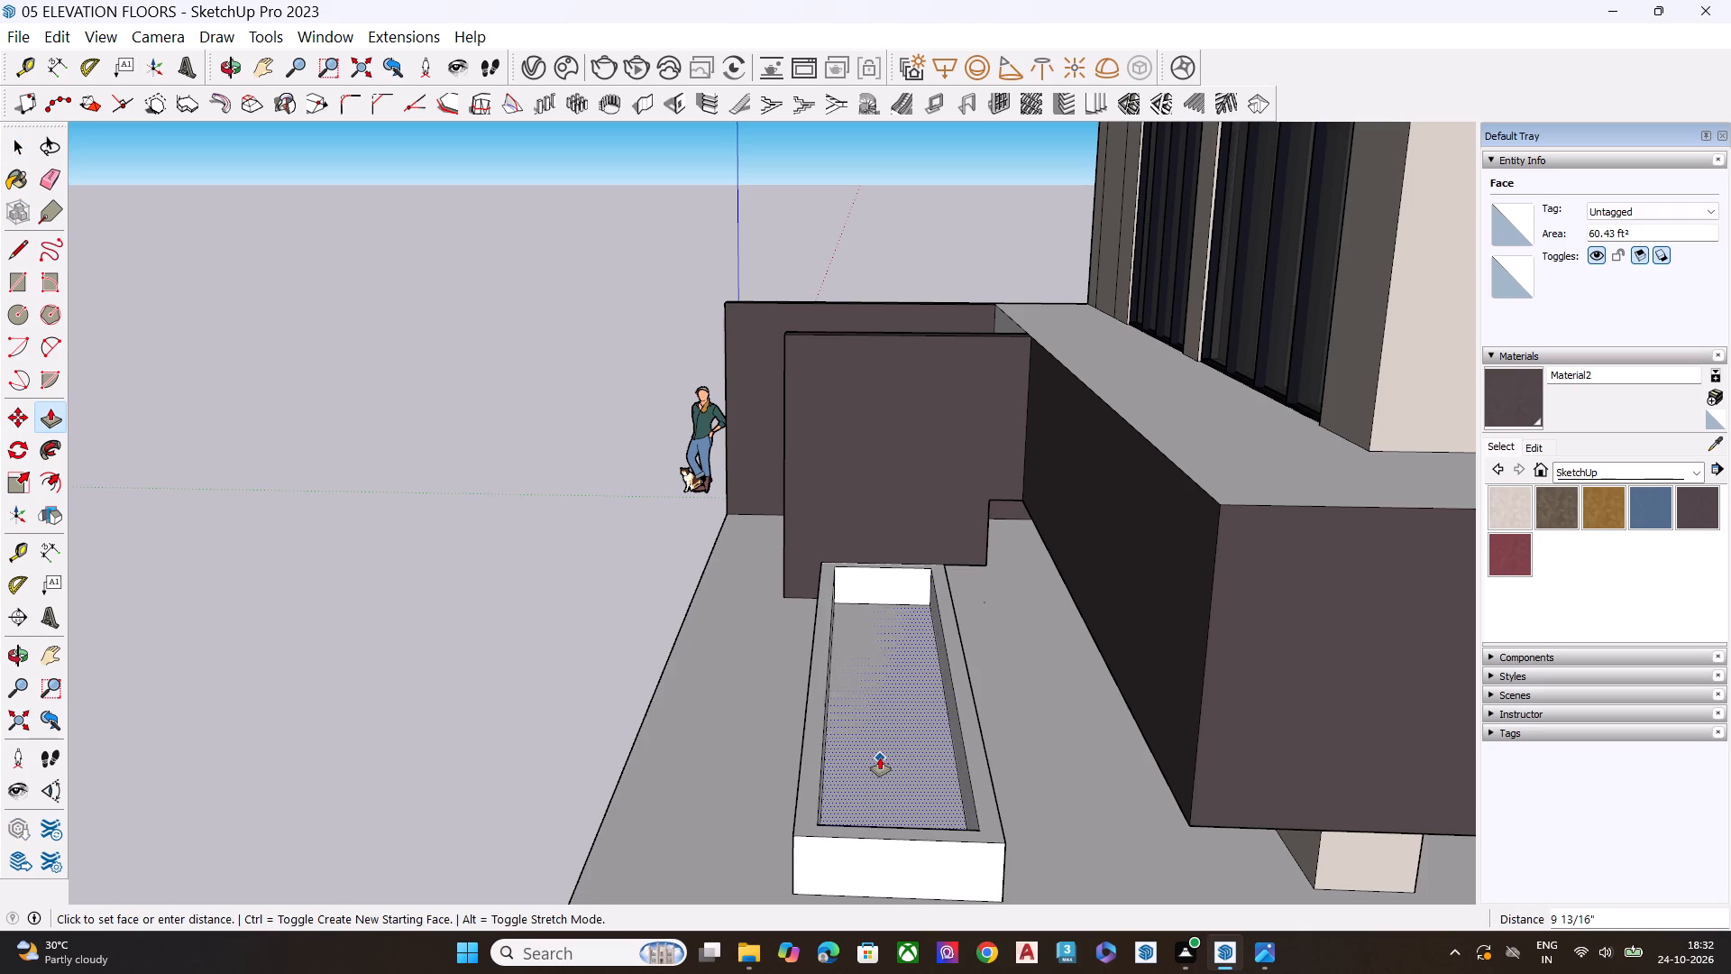
pyautogui.click(884, 754)
pyautogui.press('space')
pyautogui.click(487, 670)
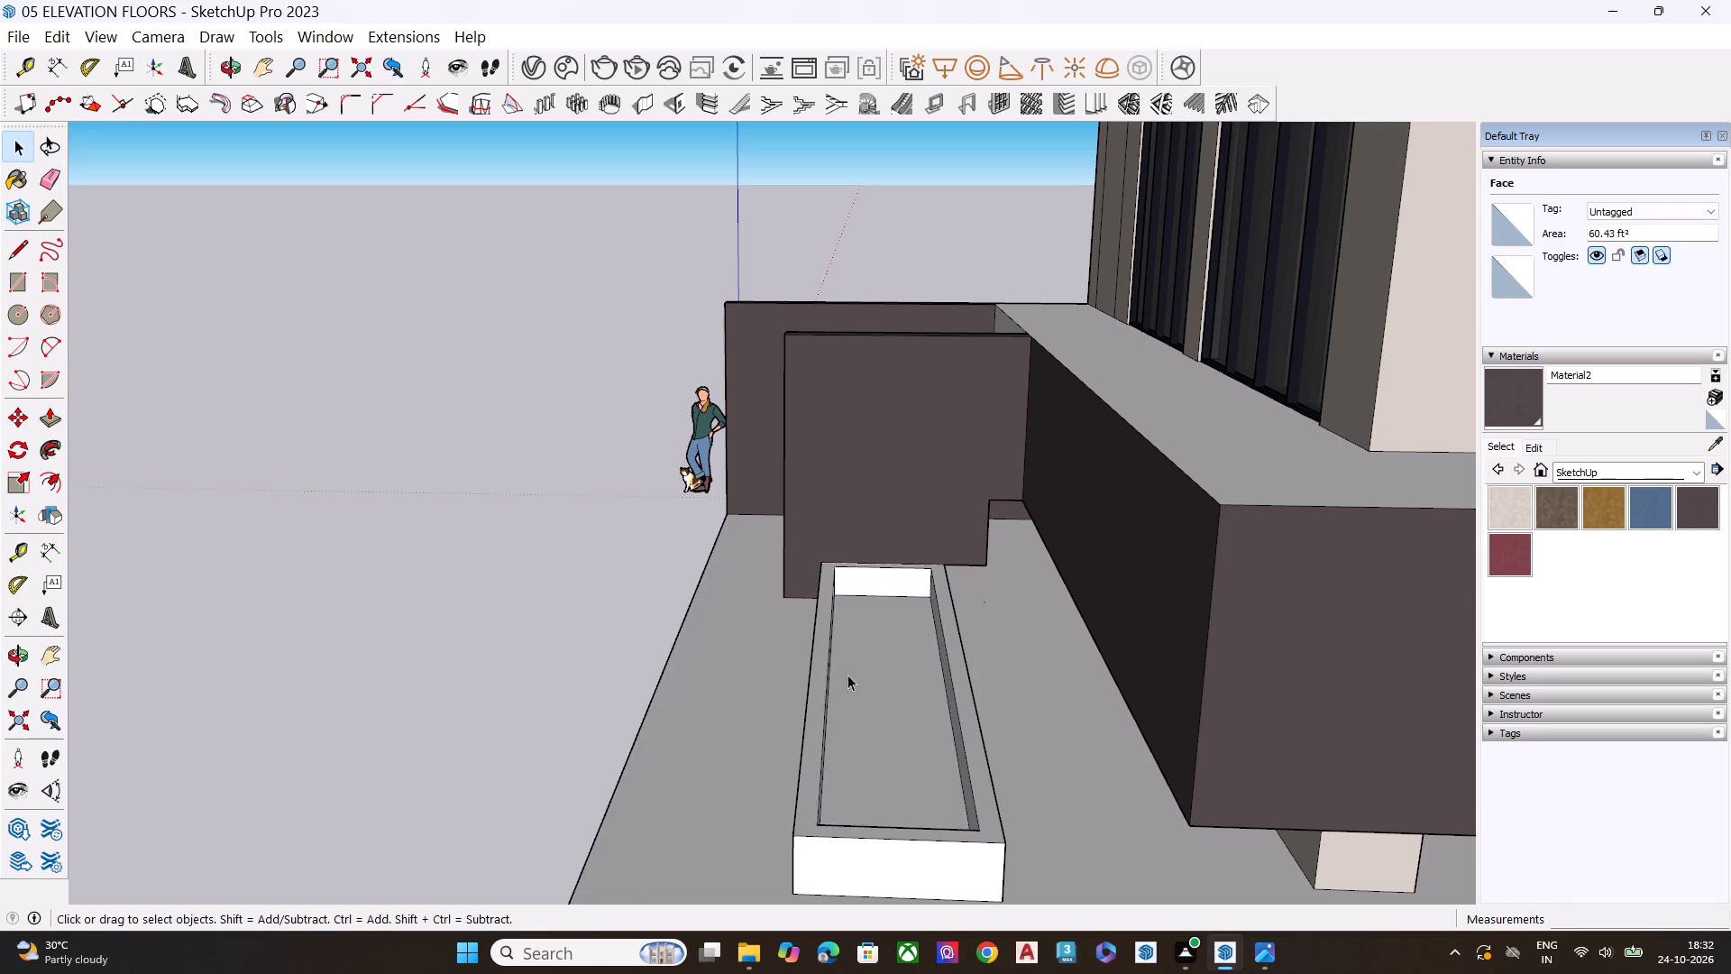
# Push/Pull the outer long side of the second low block, on the adjacent side of the building, outward to widen it.
pyautogui.scroll(-4, 862, 692)
pyautogui.moveTo(901, 723); pyautogui.dragTo(666, 677, button='middle')
pyautogui.scroll(-9, 816, 625)
pyautogui.moveTo(984, 755); pyautogui.dragTo(958, 786, button='middle')
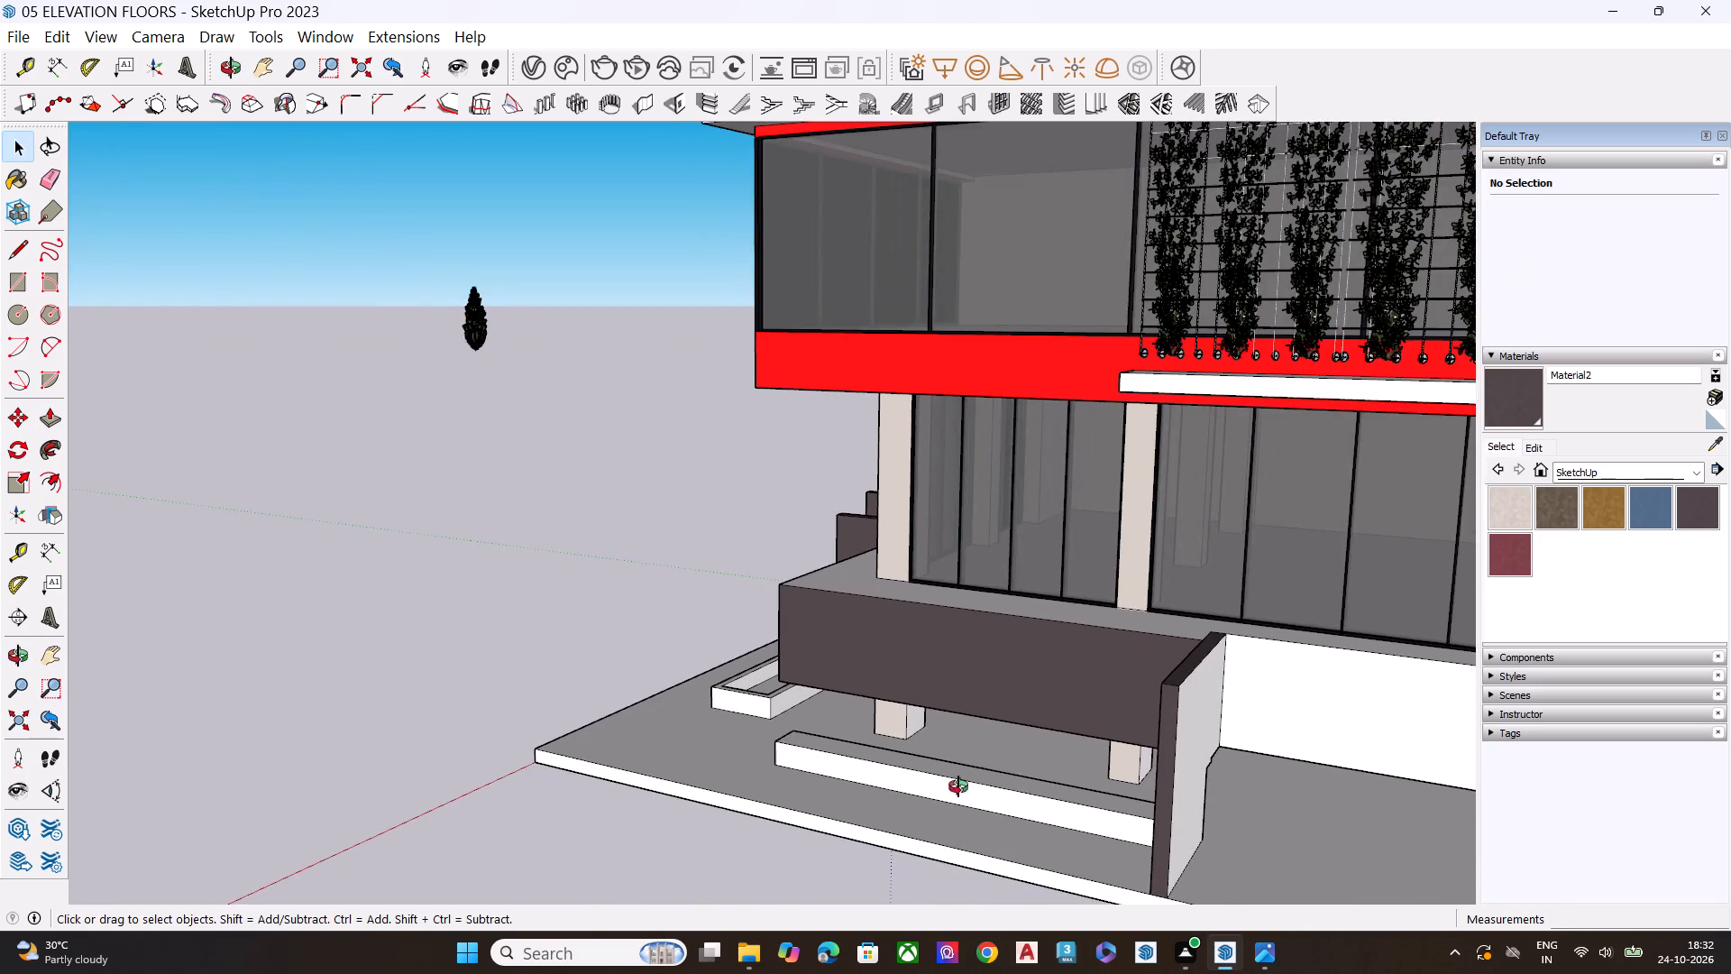
pyautogui.moveTo(958, 786); pyautogui.dragTo(786, 847, button='middle')
pyautogui.scroll(6, 811, 832)
pyautogui.click(778, 818)
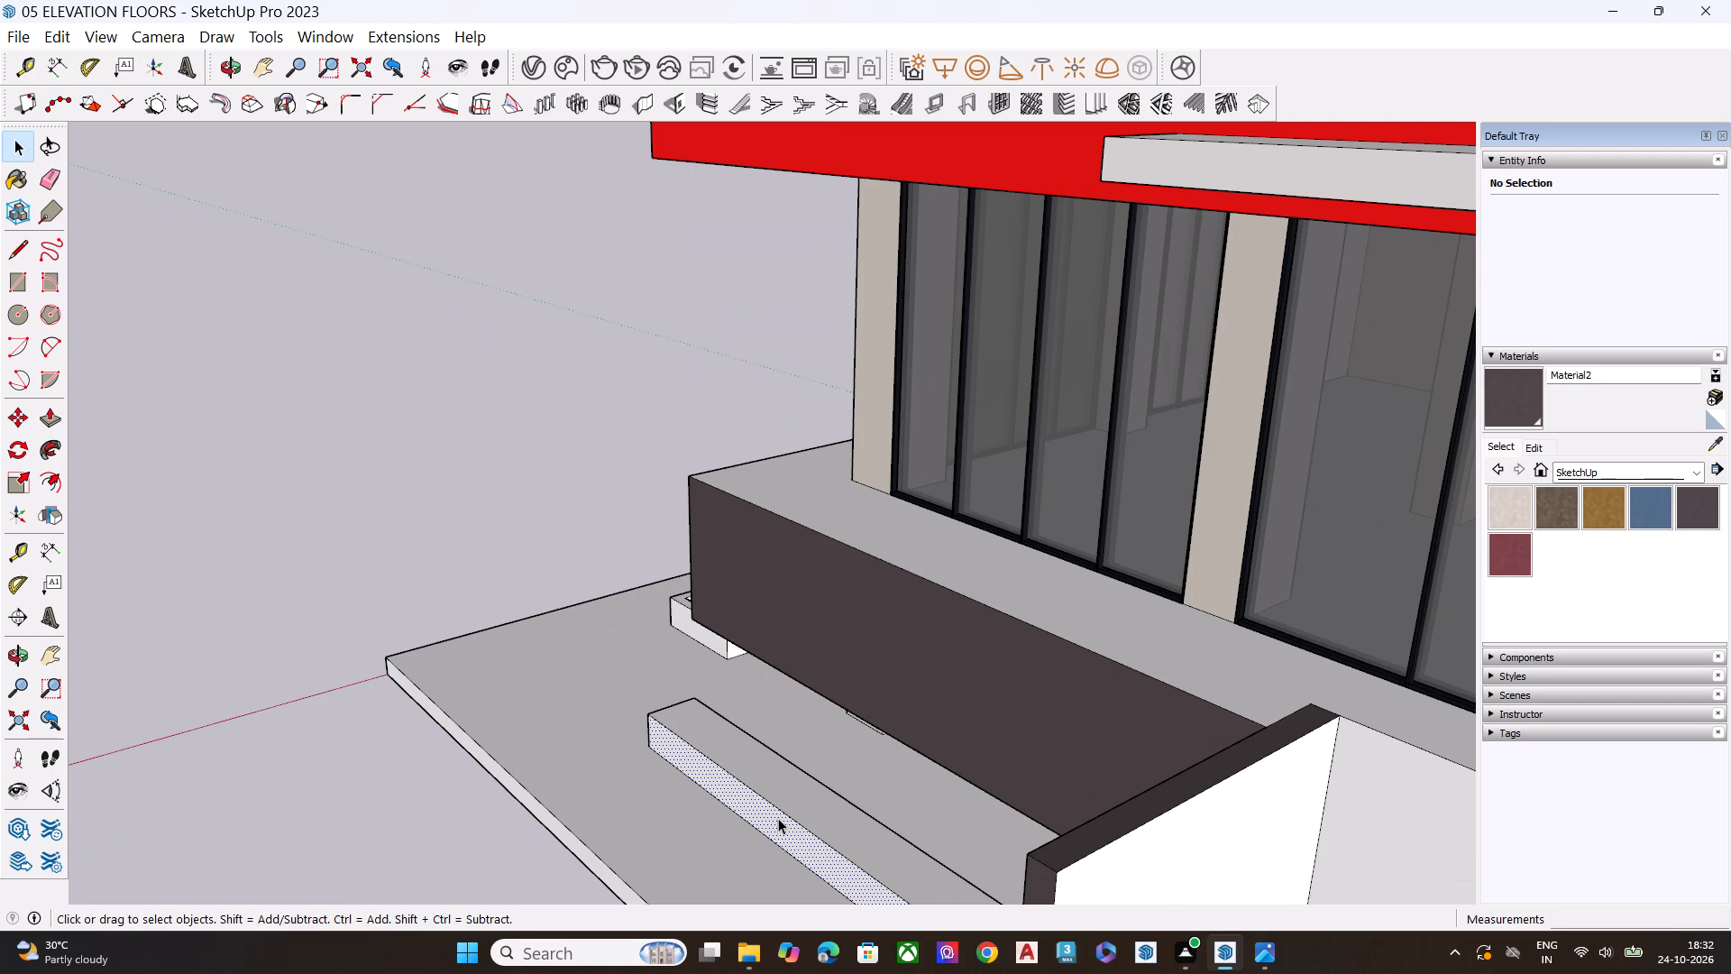
pyautogui.press('p')
pyautogui.click(778, 818)
pyautogui.click(728, 832)
pyautogui.press('space')
# Offset the second block's top face outline inward to form a planter rim.
pyautogui.click(757, 812)
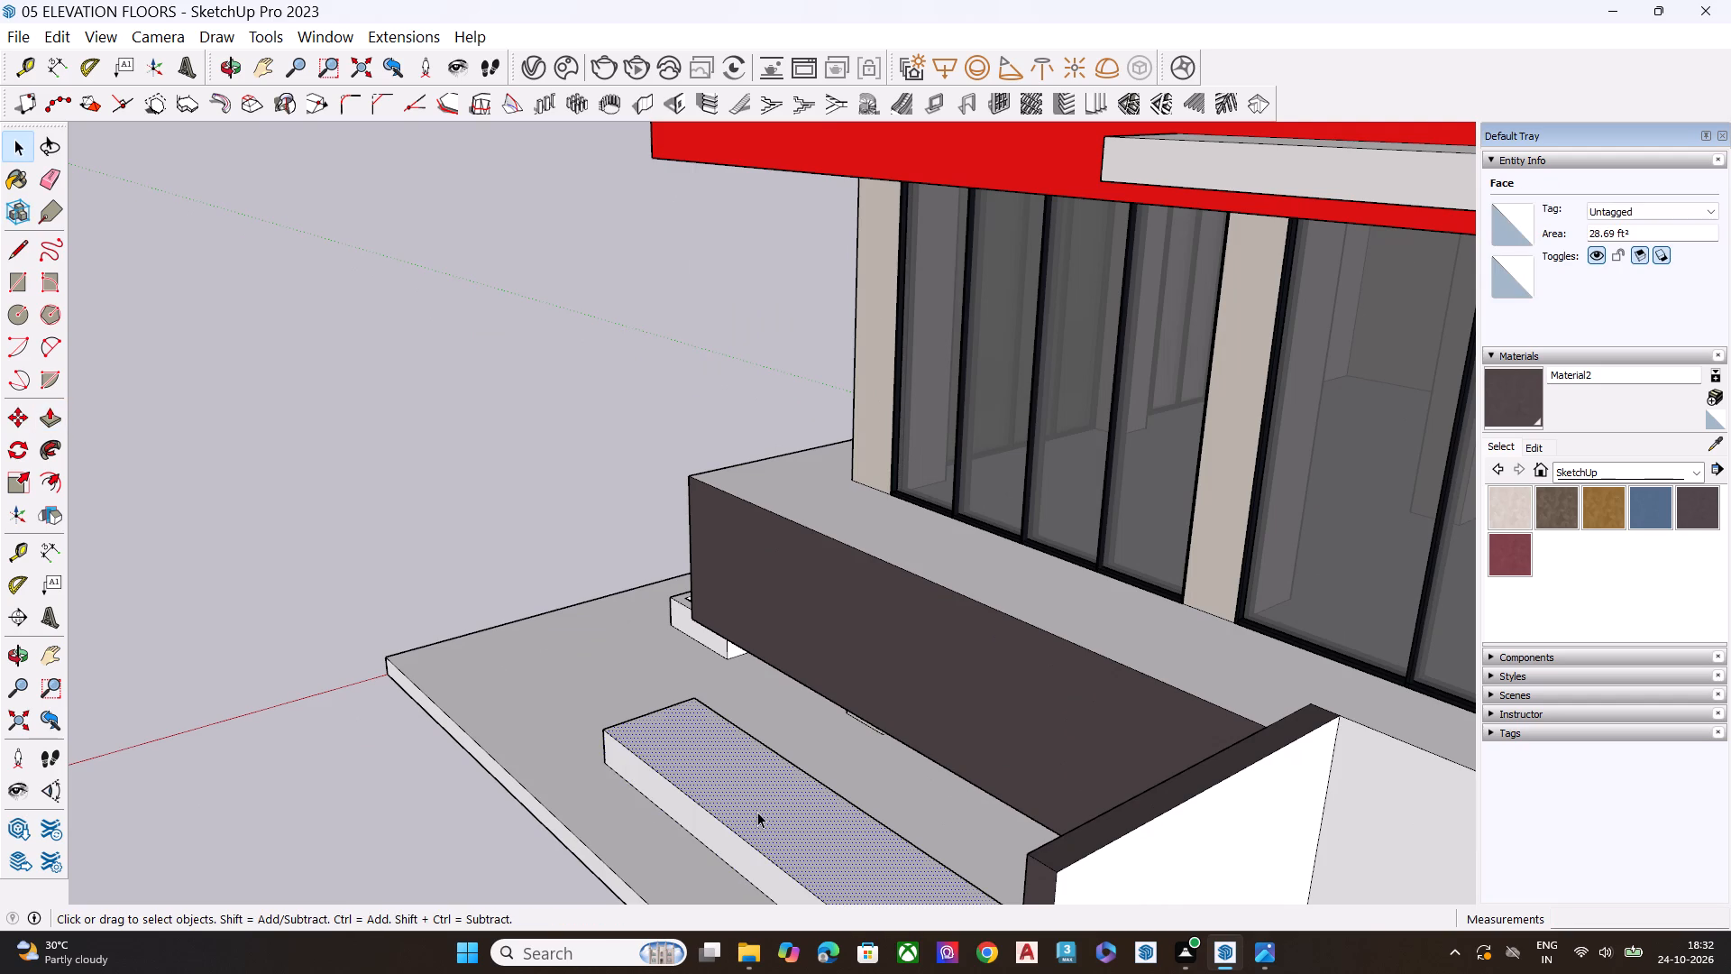
pyautogui.press('f')
pyautogui.click(757, 812)
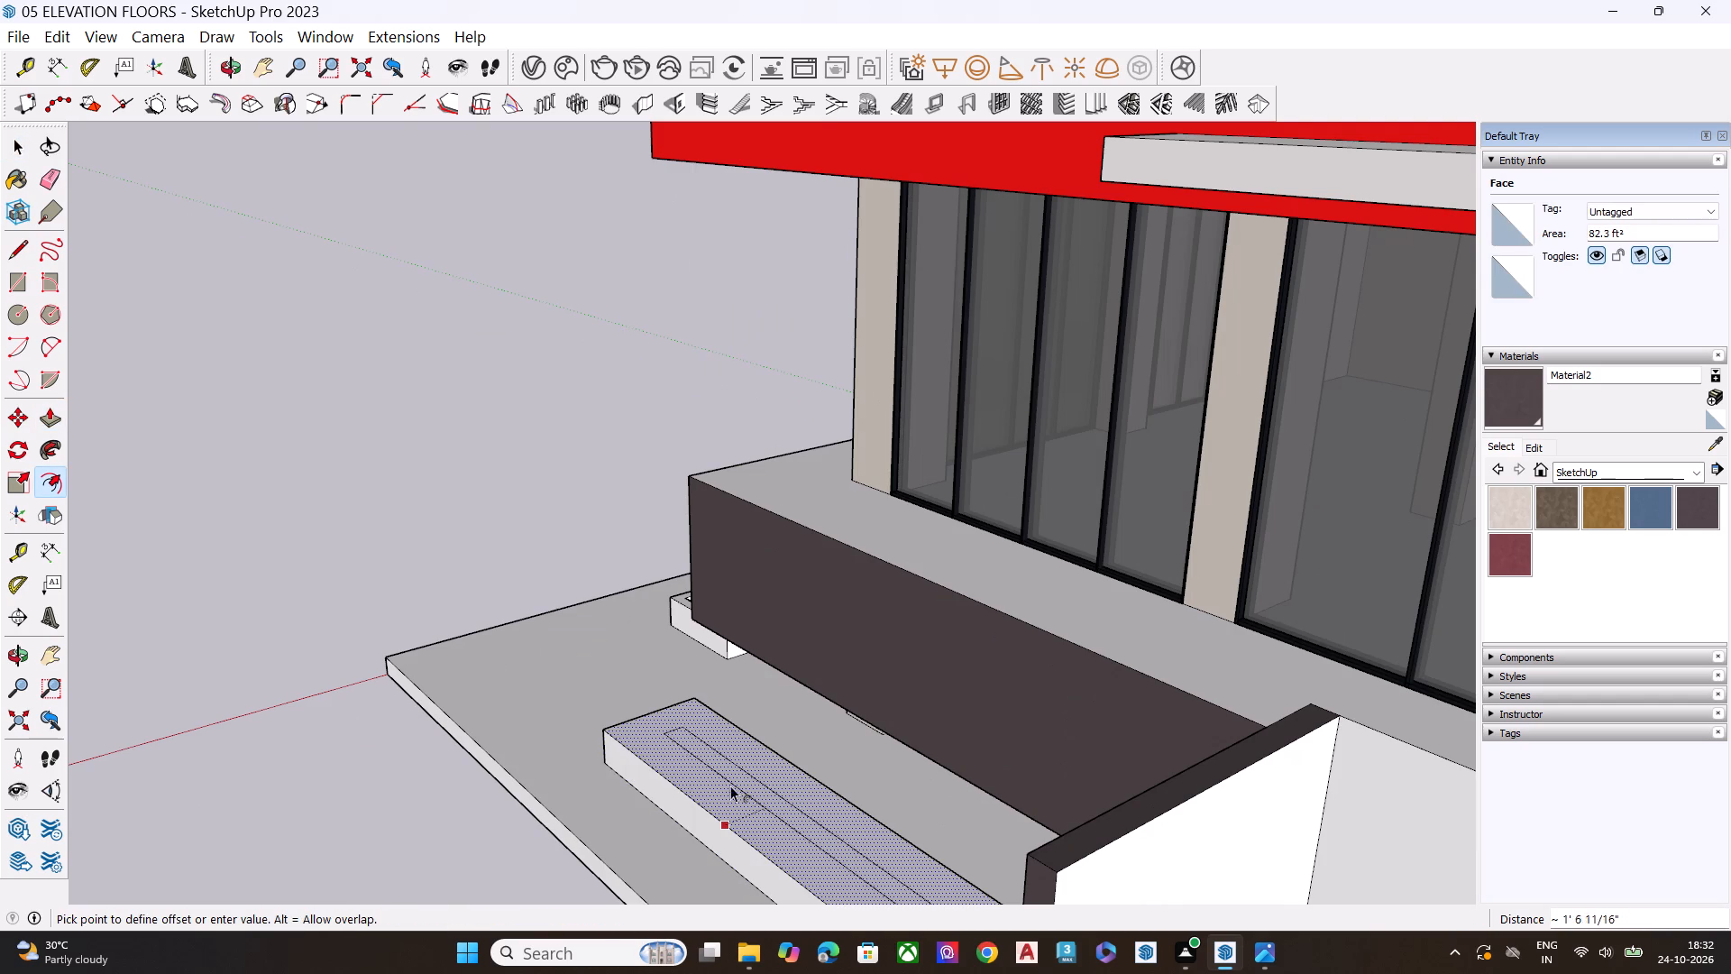
pyautogui.click(706, 790)
pyautogui.press('space')
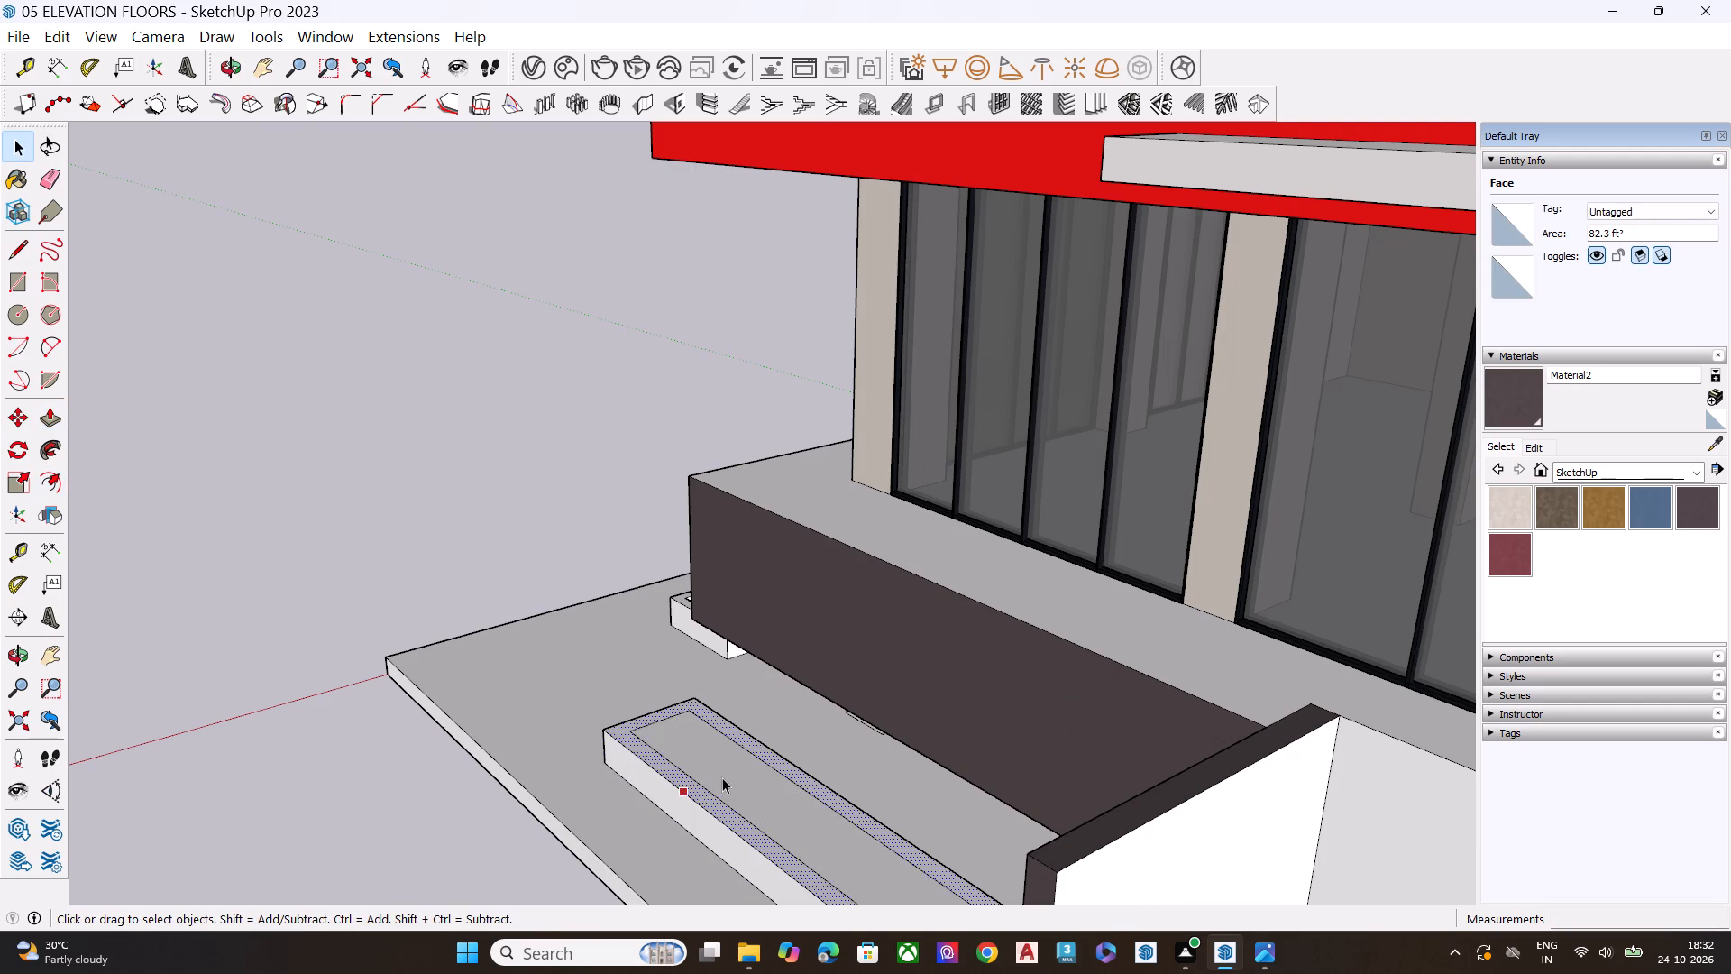
# Push the second block's inner top face down about 5 11/16" to hollow out the planter.
pyautogui.click(722, 777)
pyautogui.press('p')
pyautogui.click(739, 766)
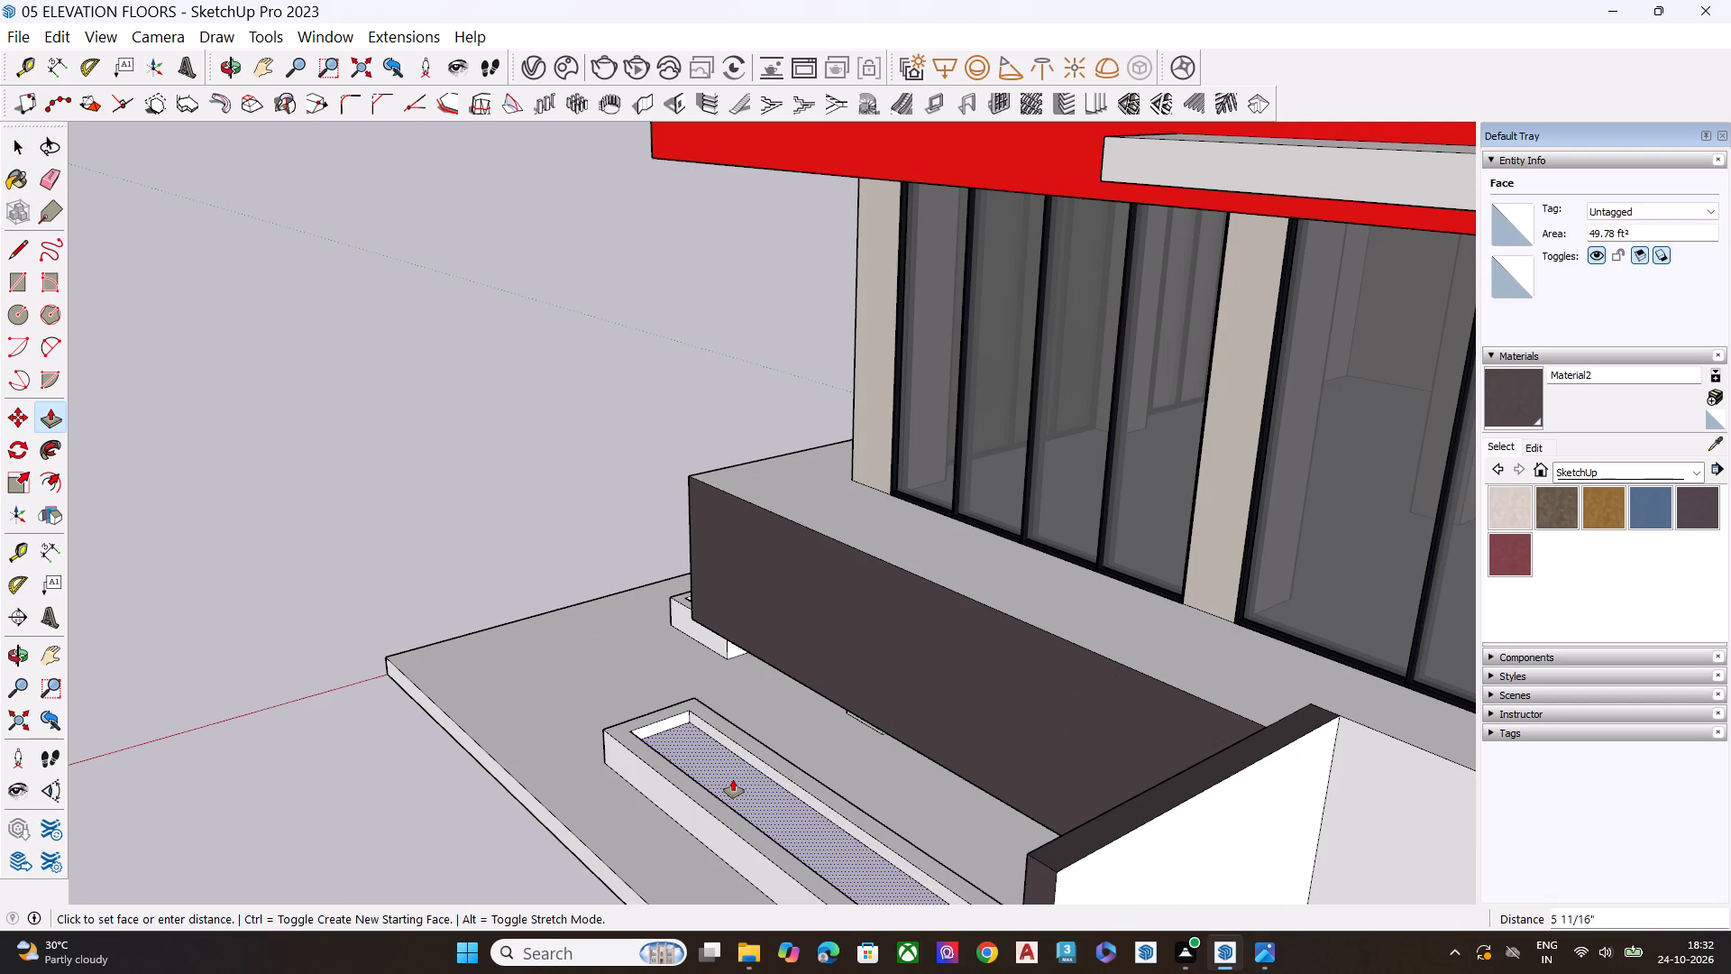
pyautogui.click(733, 783)
pyautogui.press('space')
pyautogui.moveTo(704, 780); pyautogui.dragTo(875, 754, button='middle')
pyautogui.click(475, 569)
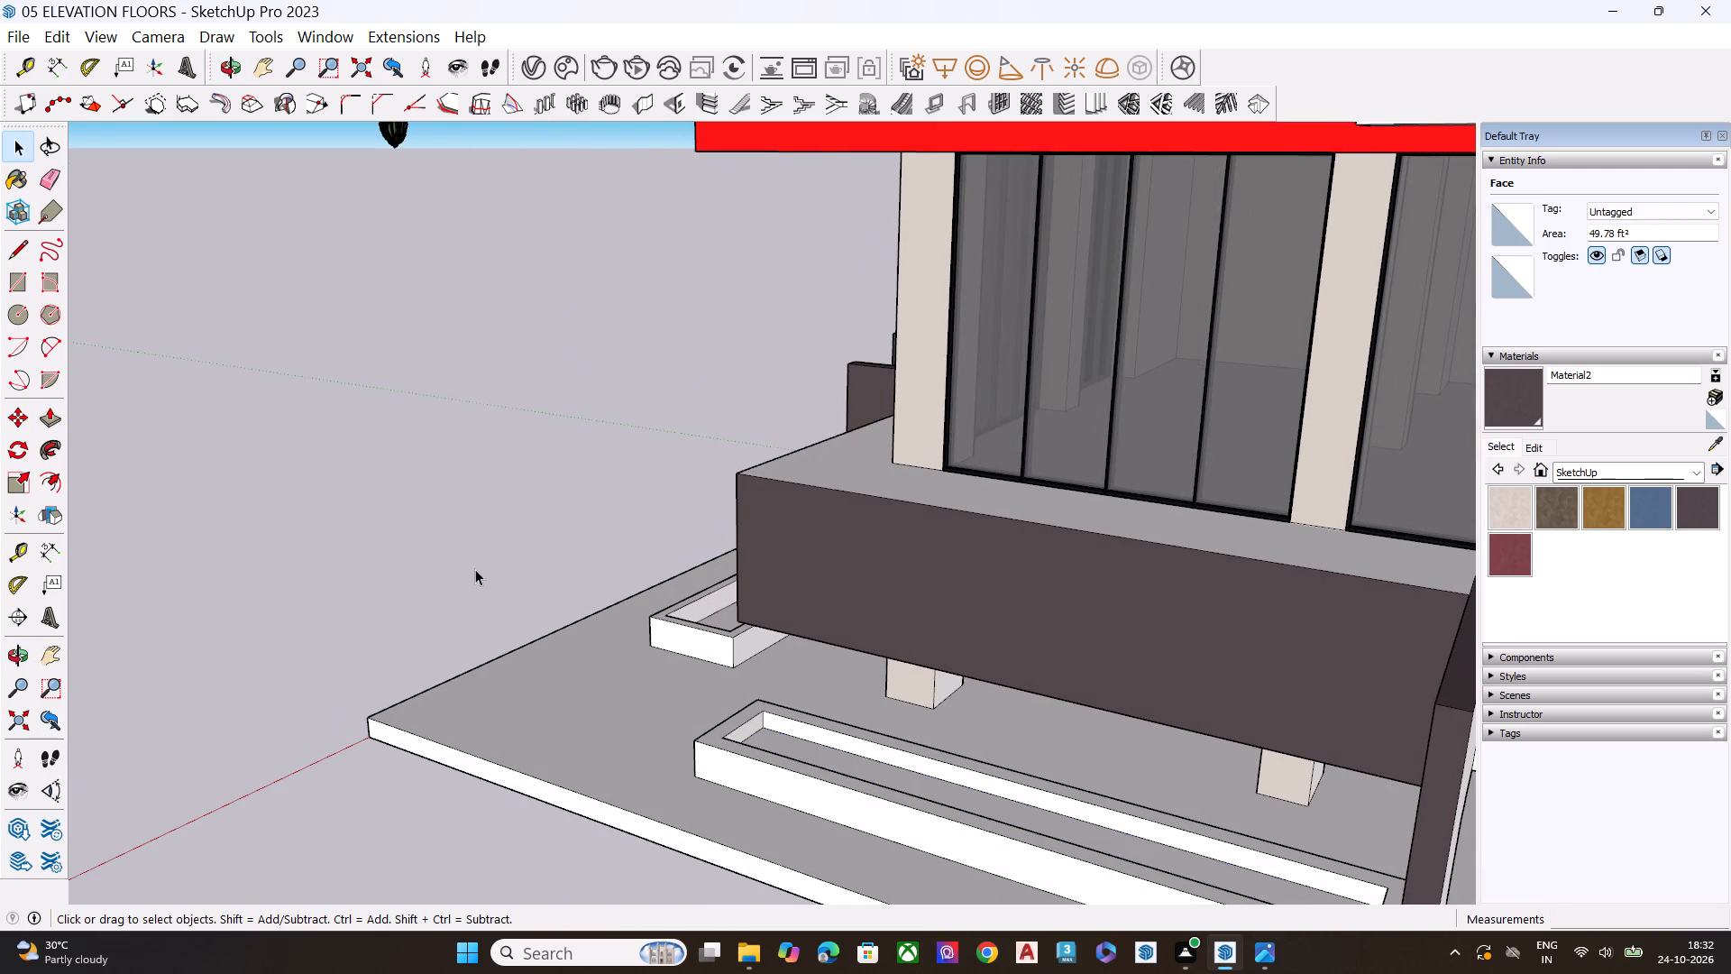
# Run a V-Ray test render of the building's base from a low corner view, stop it and close the frame buffer.
pyautogui.moveTo(788, 758); pyautogui.dragTo(1461, 758, button='middle')
pyautogui.scroll(-4, 991, 733)
pyautogui.moveTo(984, 758); pyautogui.dragTo(1081, 609, button='middle')
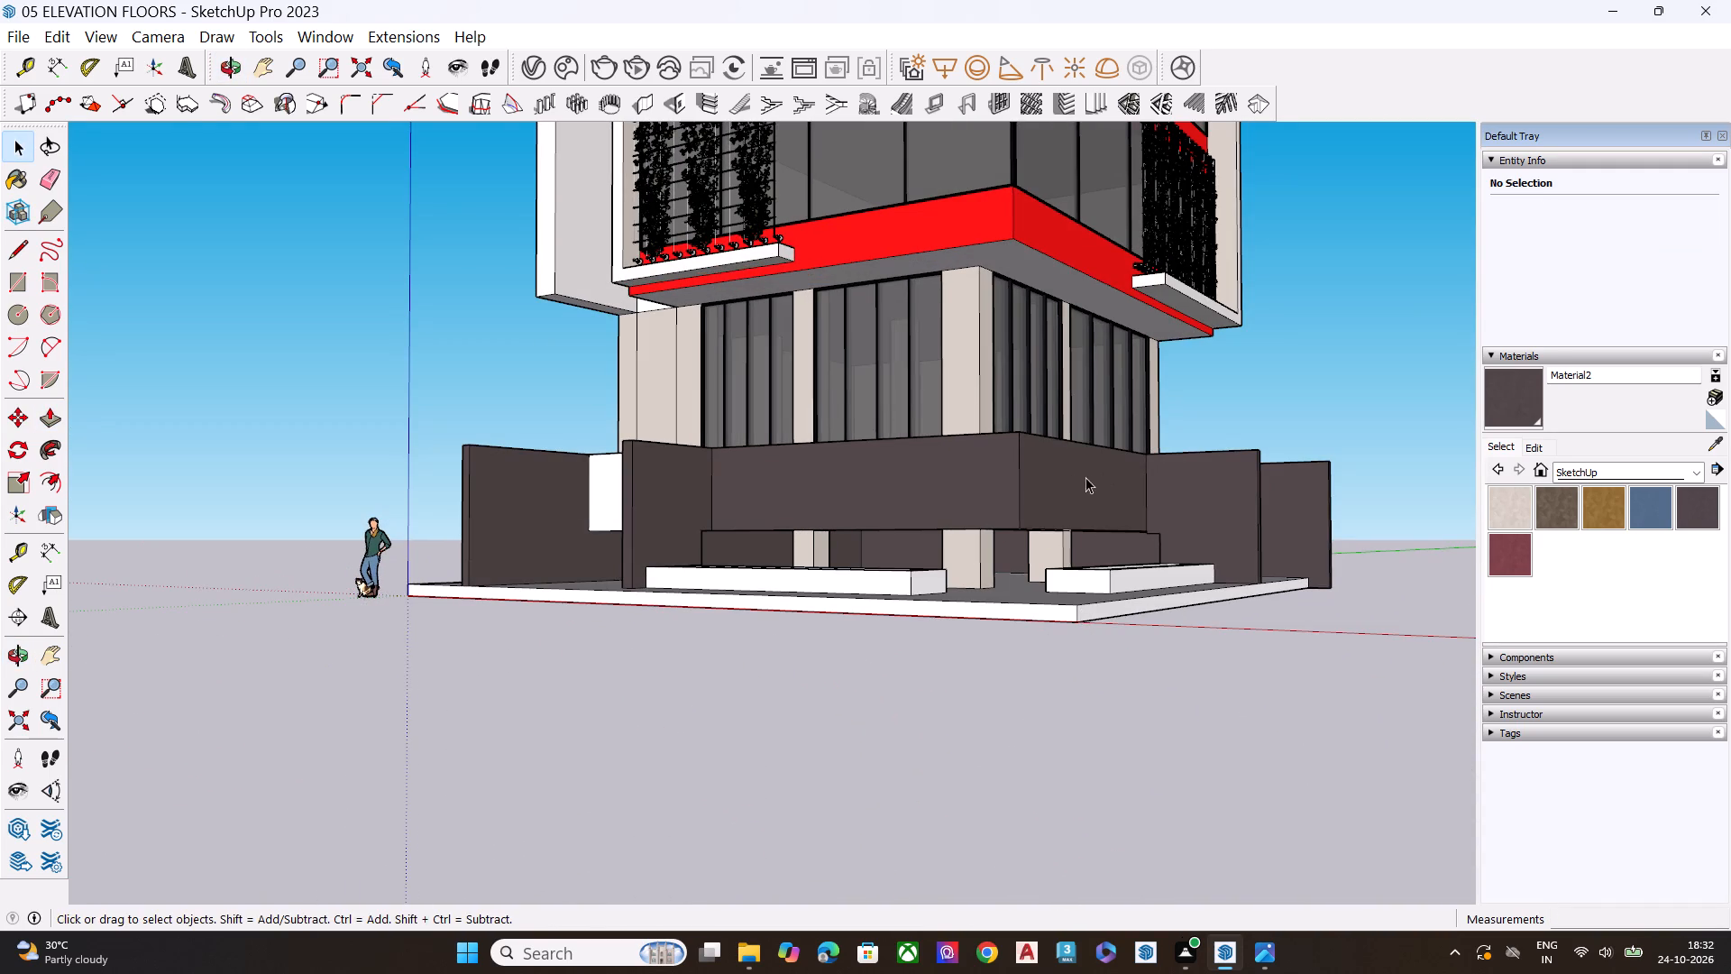
pyautogui.scroll(-5, 936, 554)
pyautogui.moveTo(1061, 586); pyautogui.dragTo(872, 678, button='middle')
pyautogui.scroll(5, 837, 616)
pyautogui.scroll(-1, 828, 603)
pyautogui.scroll(2, 828, 603)
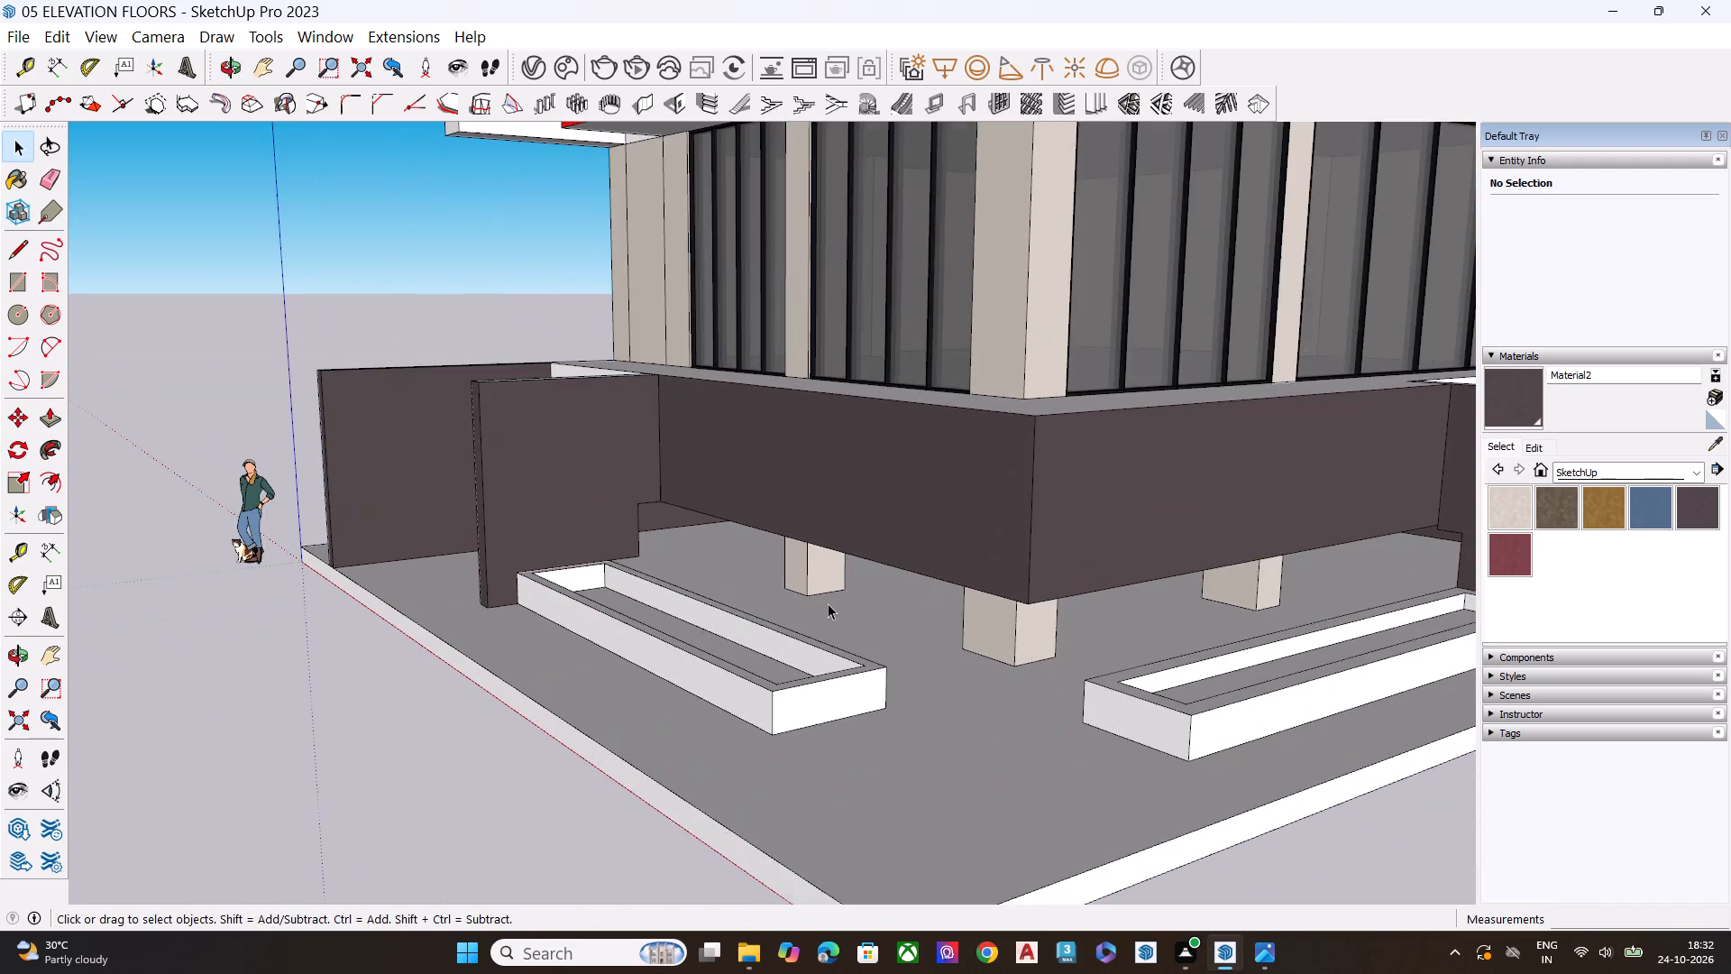
pyautogui.scroll(1, 828, 603)
pyautogui.moveTo(1011, 638); pyautogui.dragTo(1058, 558, button='middle')
pyautogui.scroll(-8, 866, 535)
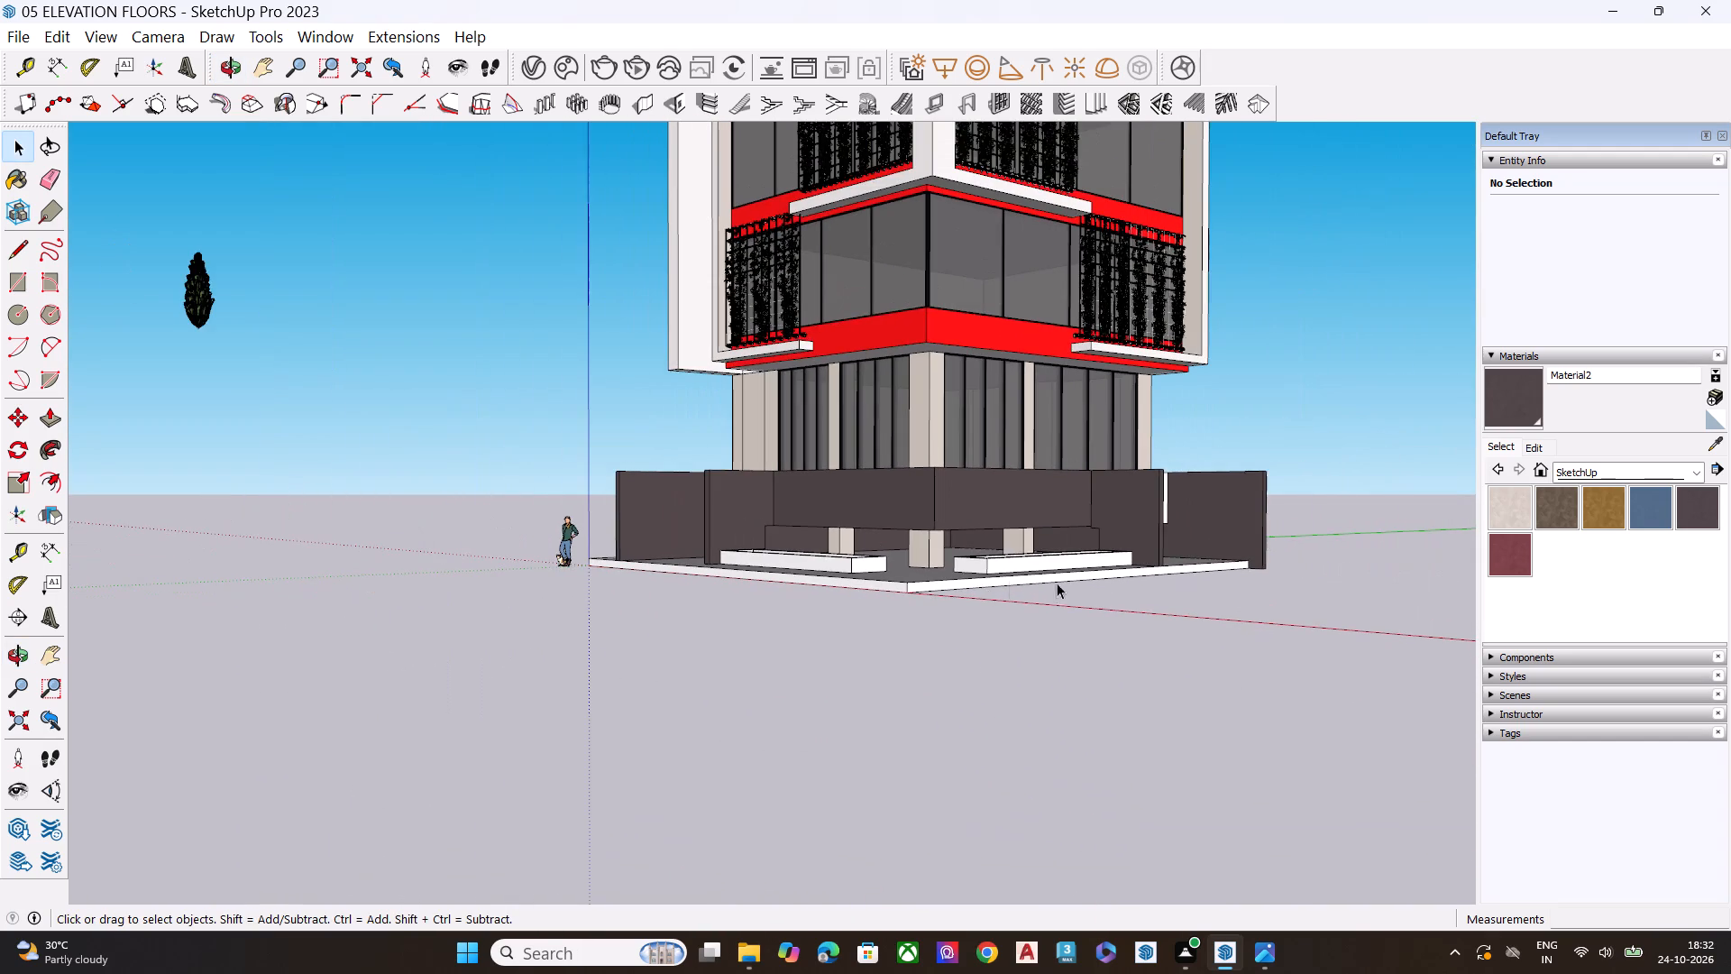
pyautogui.scroll(4, 1207, 532)
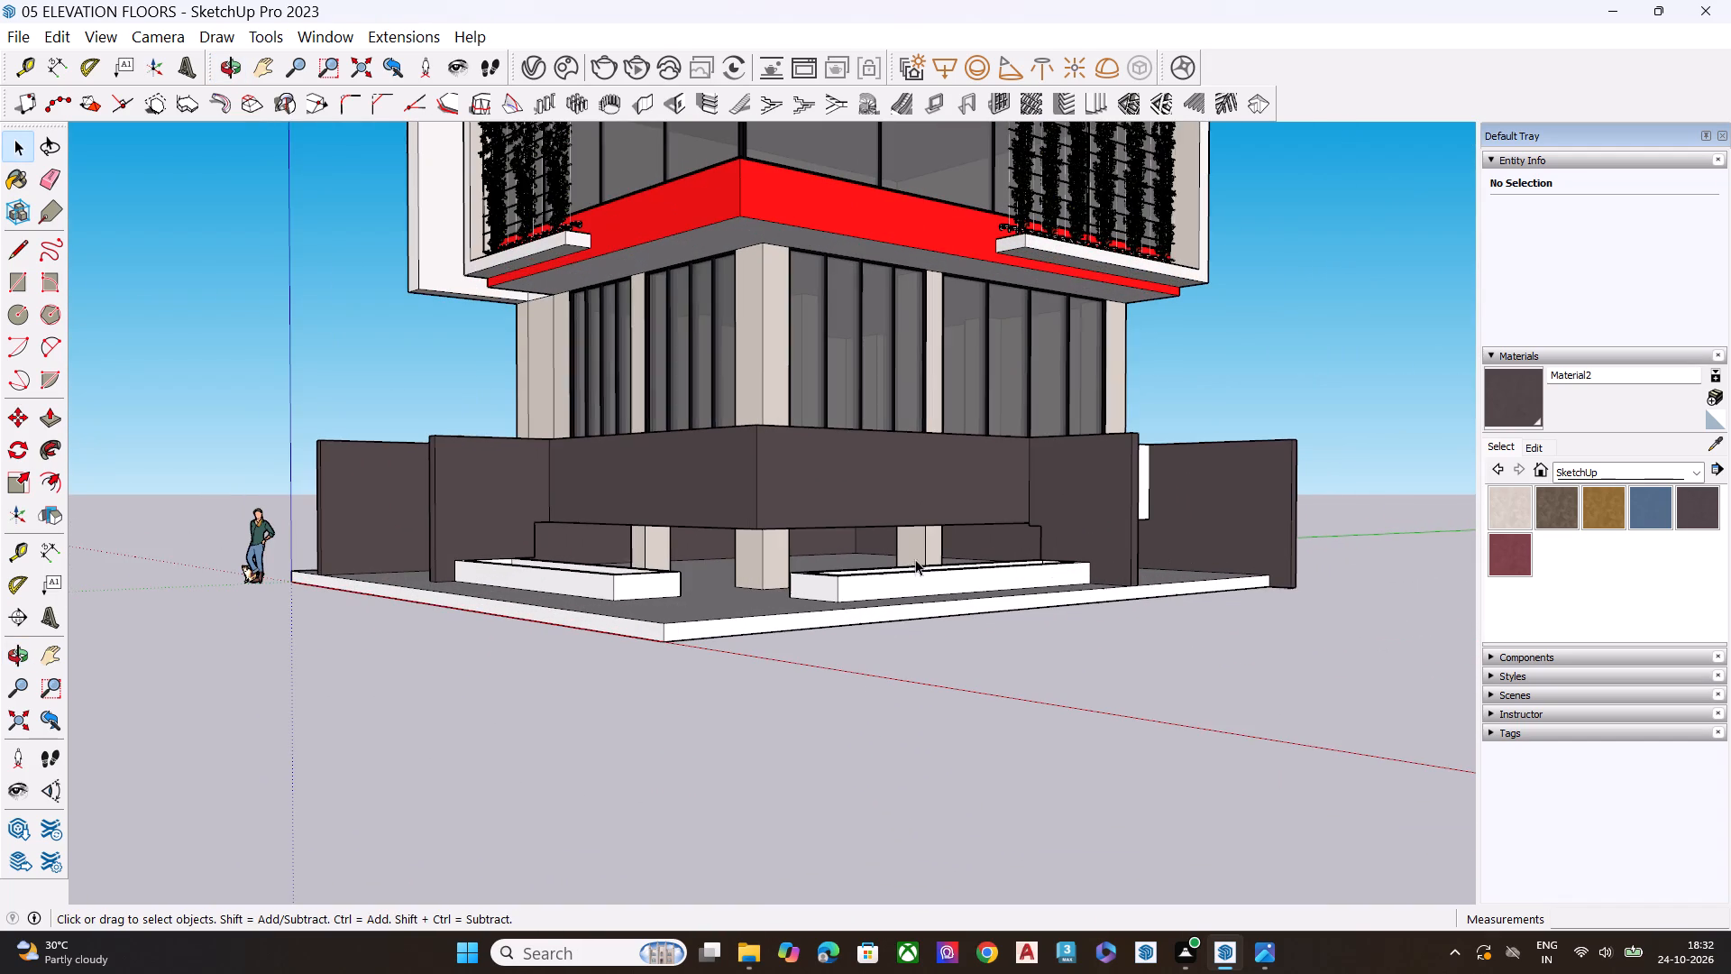
pyautogui.click(605, 73)
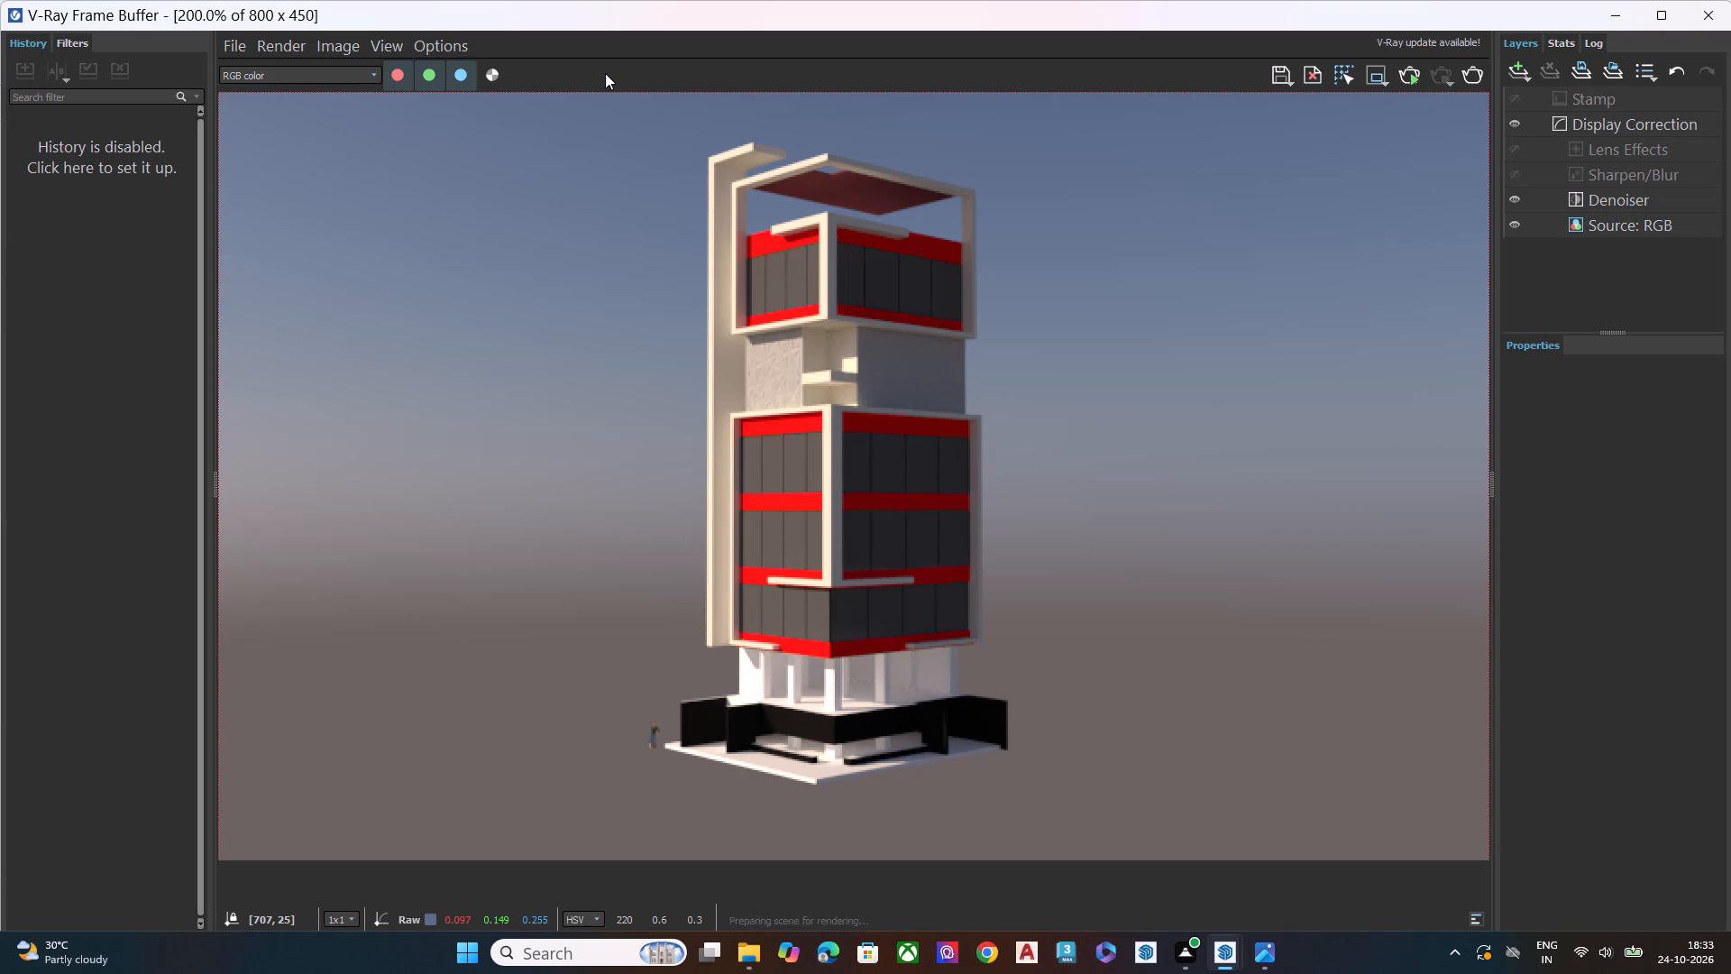
pyautogui.click(1442, 72)
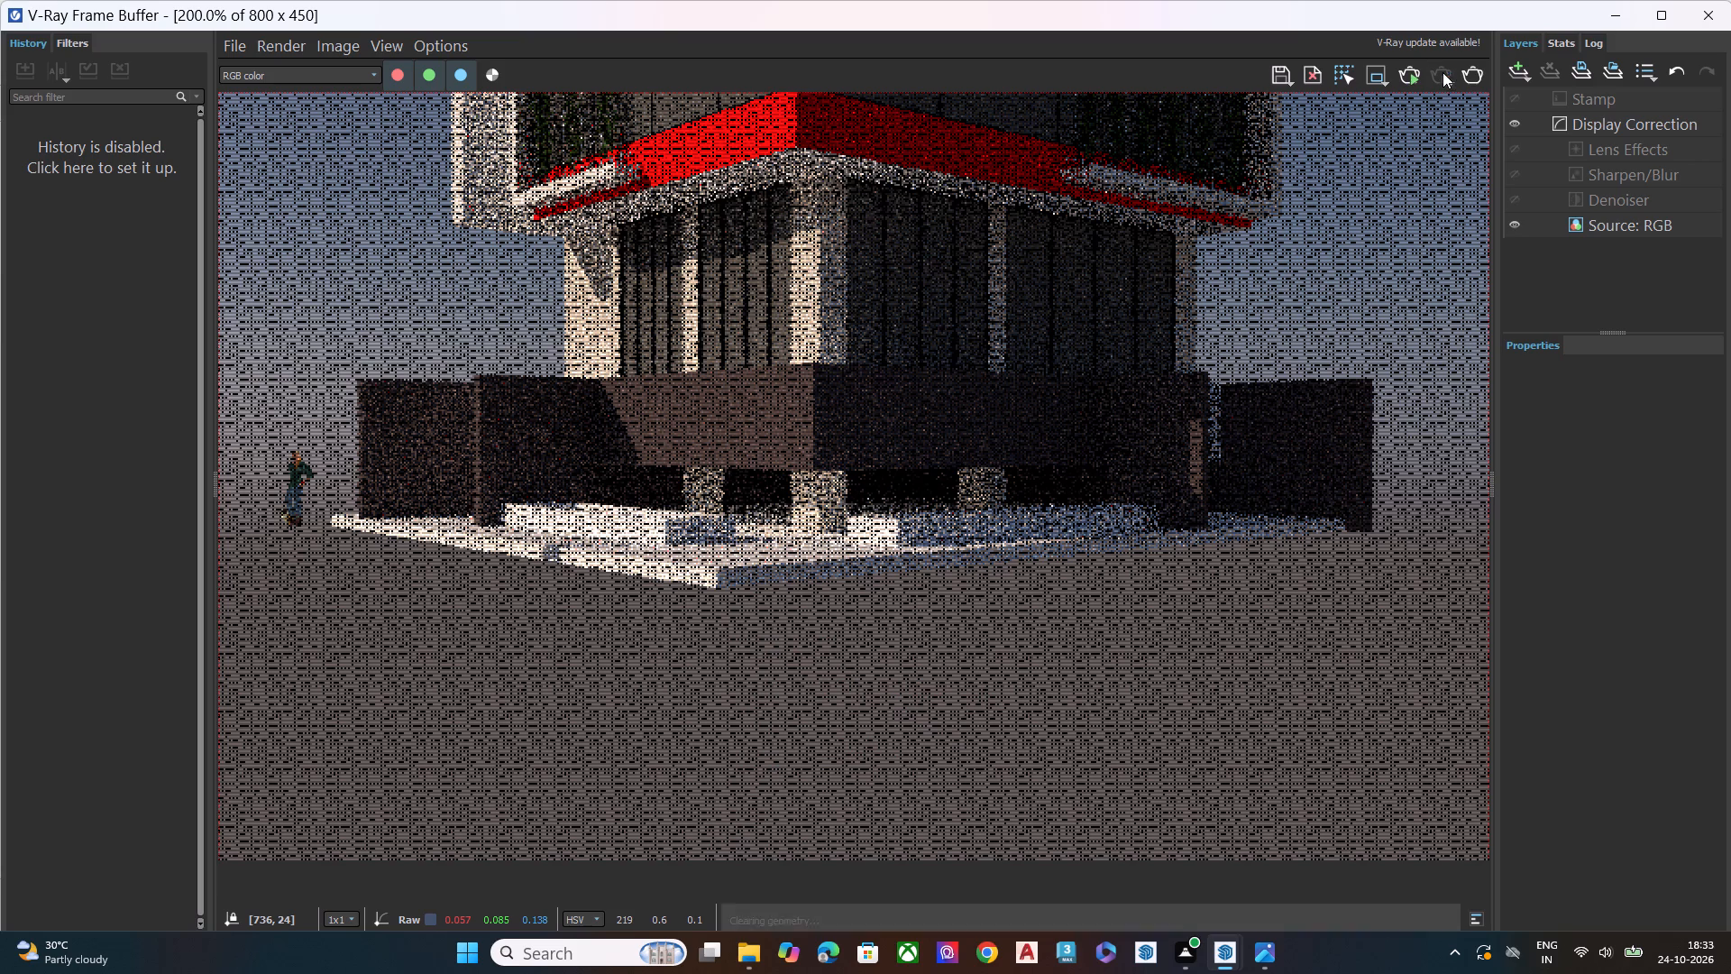
pyautogui.click(1721, 14)
# Open the Ground category of the Chaos Cosmos material library from the V-Ray Asset Editor.
pyautogui.scroll(-8, 851, 592)
pyautogui.scroll(2, 834, 342)
pyautogui.scroll(-1, 834, 341)
pyautogui.scroll(6, 834, 341)
pyautogui.click(522, 72)
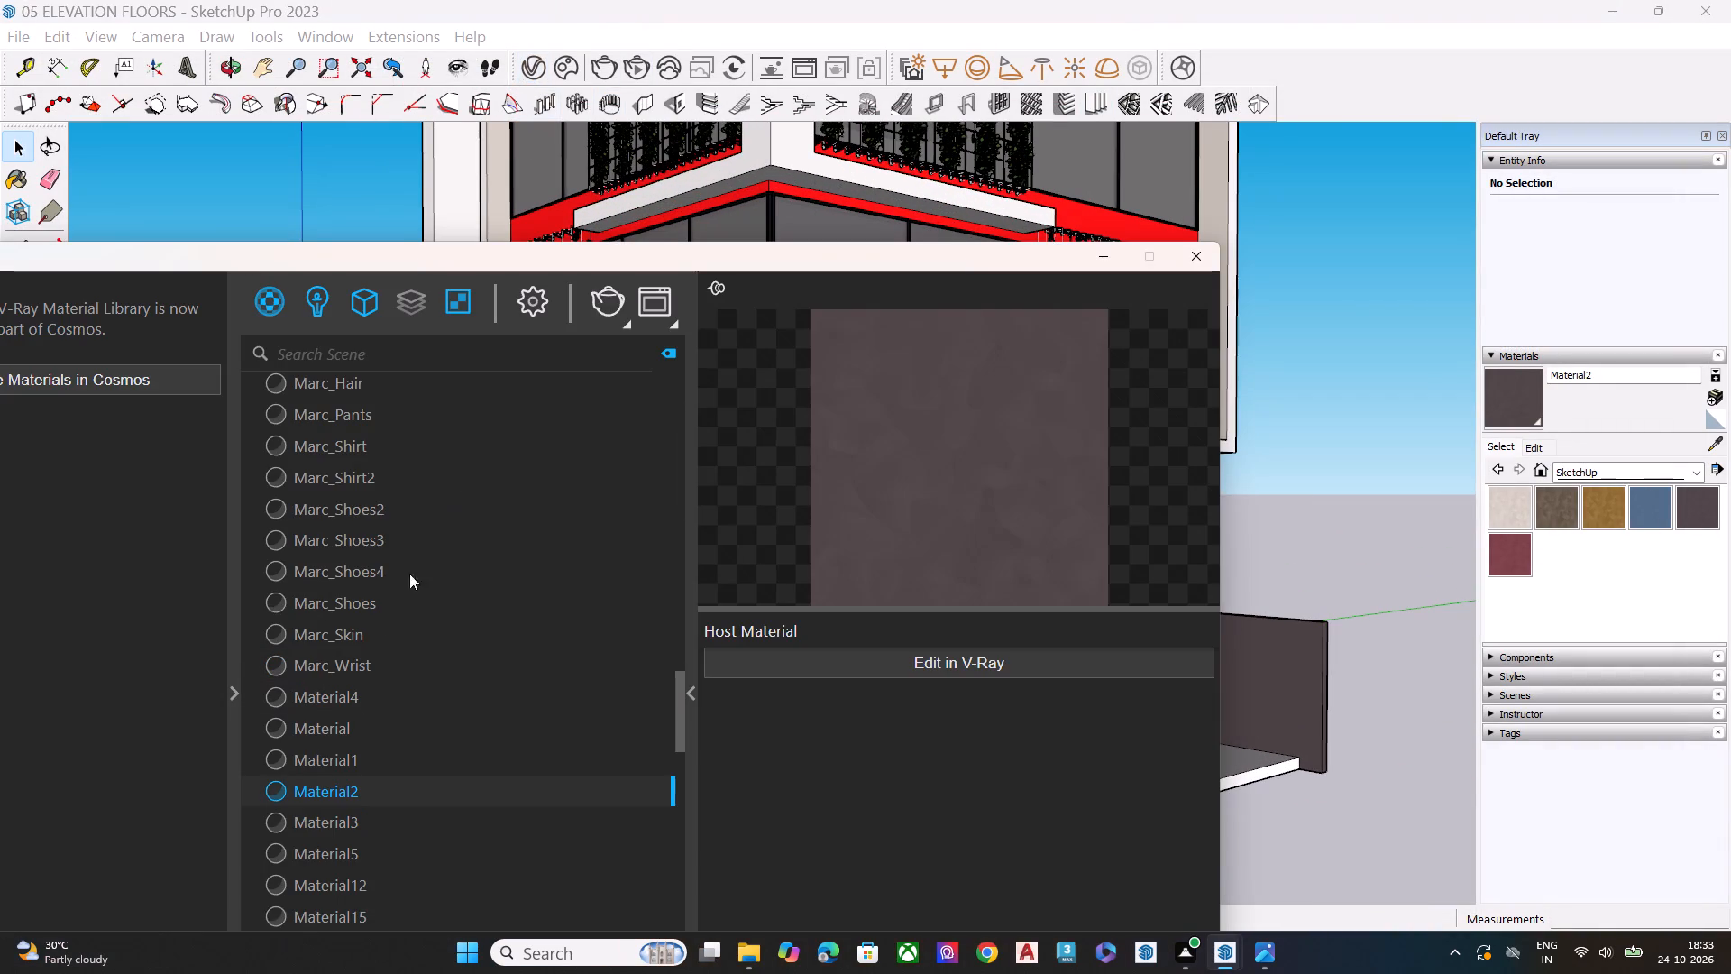
pyautogui.moveTo(506, 253); pyautogui.dragTo(777, 104)
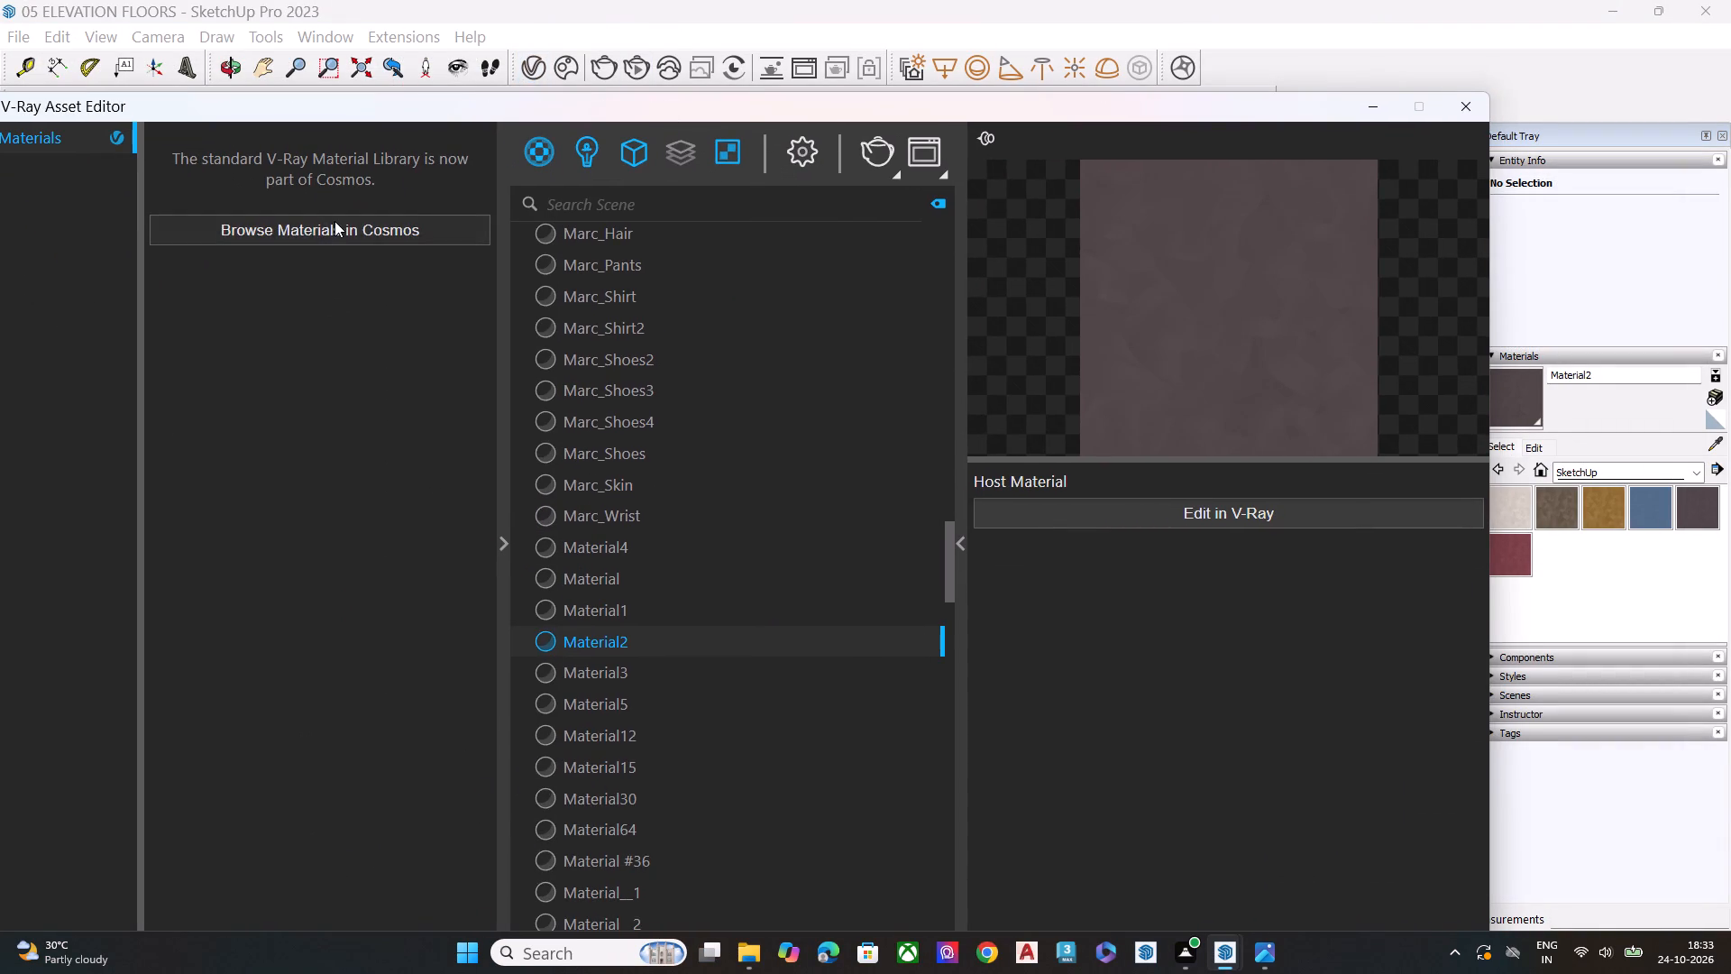
pyautogui.click(334, 221)
pyautogui.click(723, 20)
pyautogui.click(389, 237)
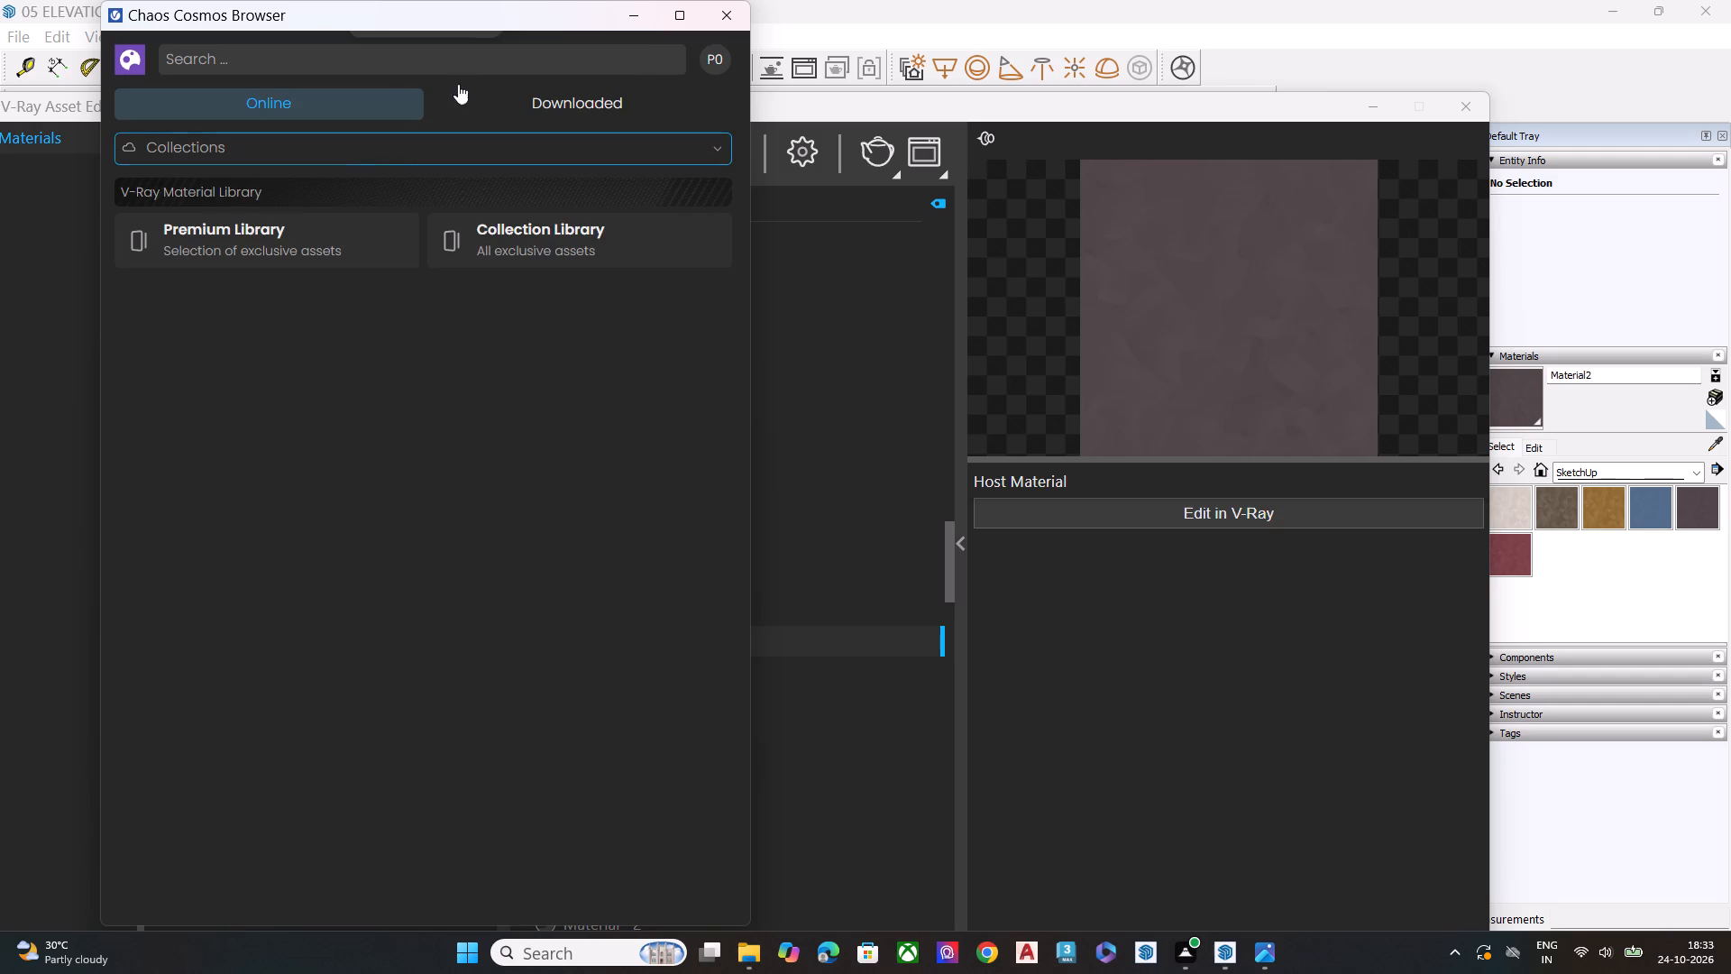
pyautogui.click(525, 110)
pyautogui.click(322, 107)
pyautogui.click(231, 141)
pyautogui.click(243, 233)
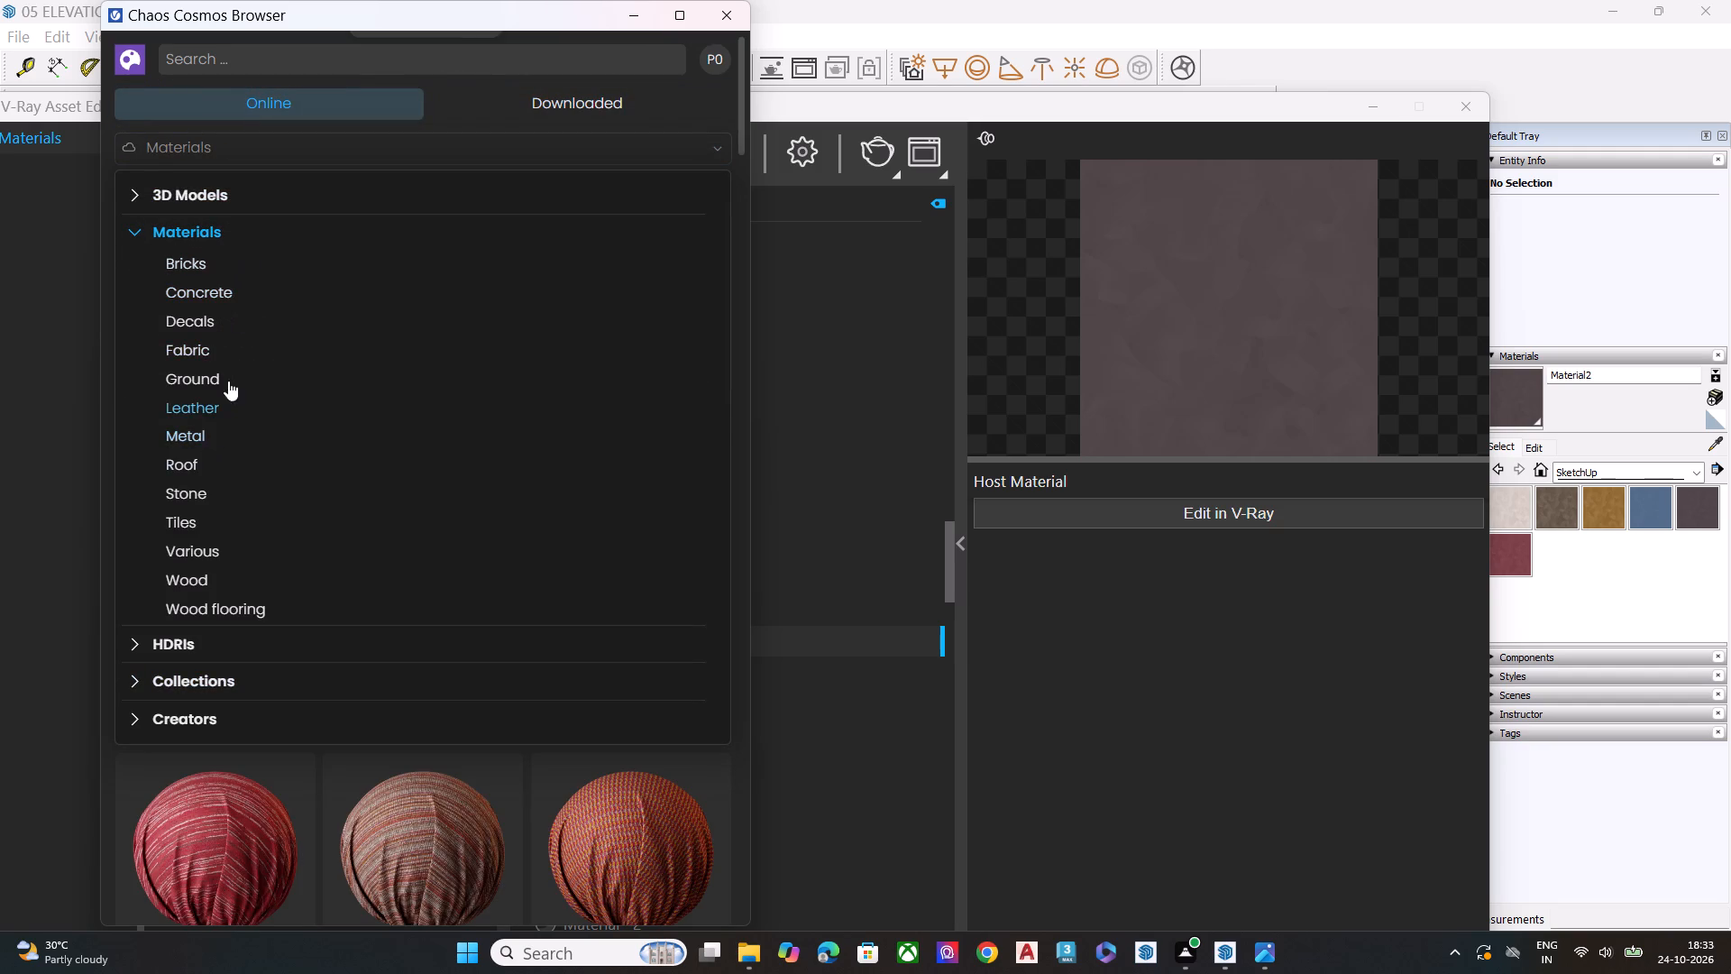
pyautogui.click(229, 377)
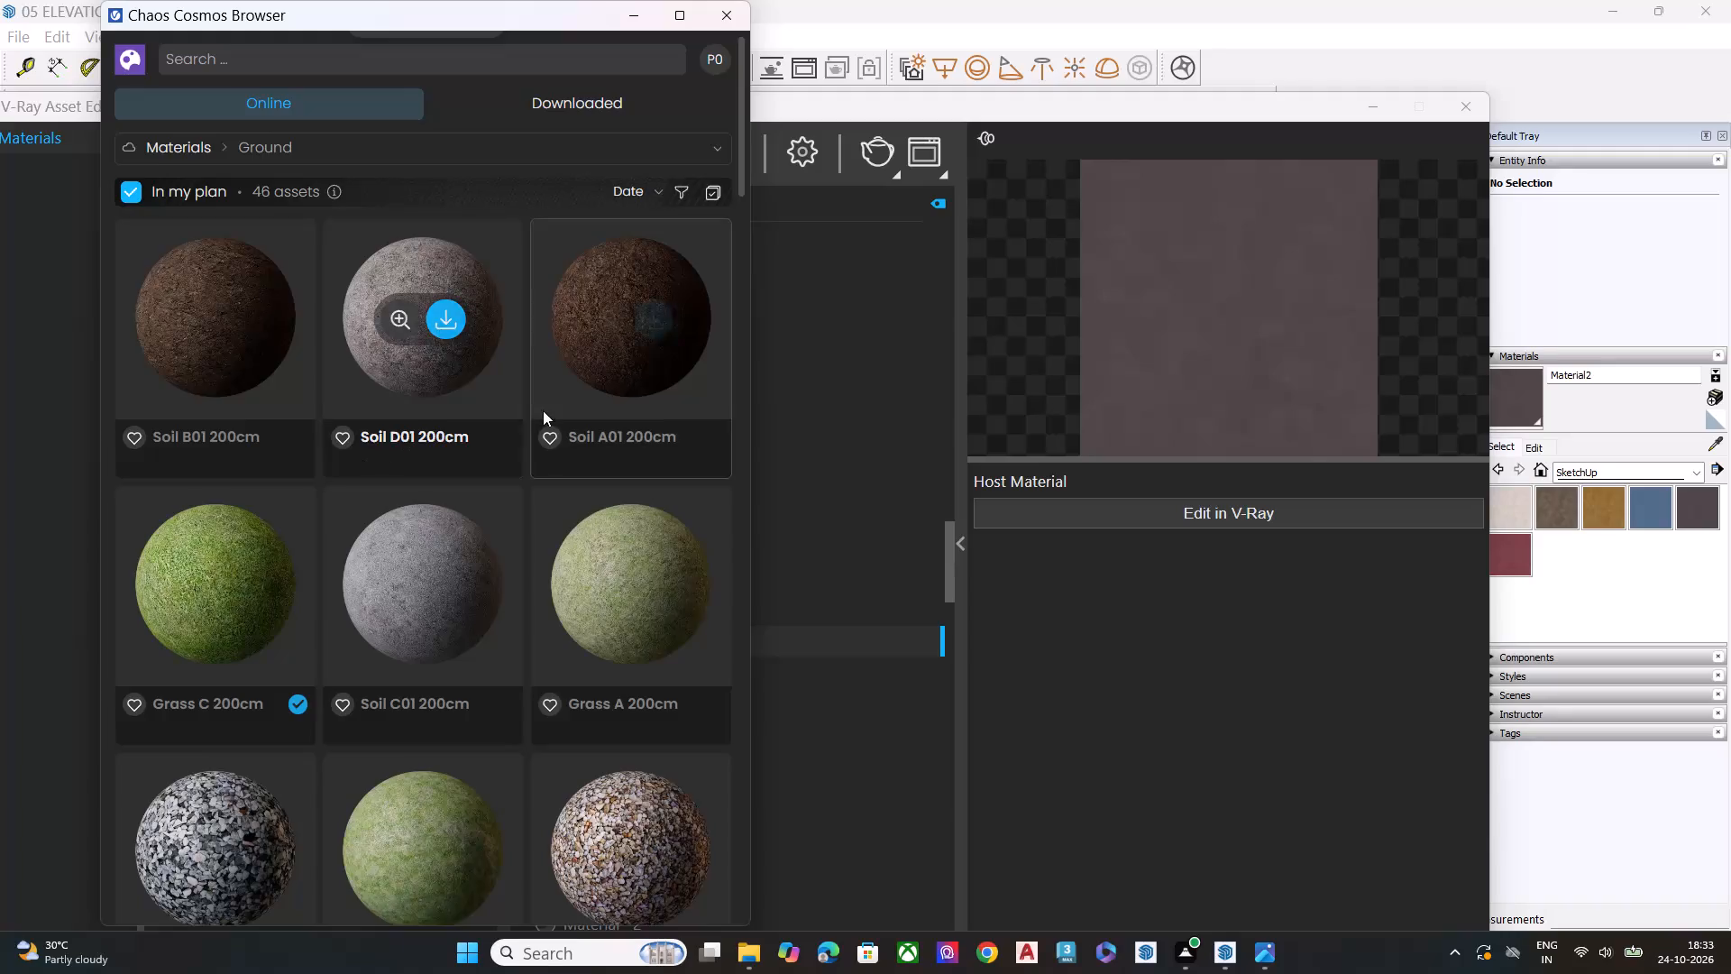
# Find the Soil A01 200cm material among the ground materials and download it.
pyautogui.scroll(-9, 543, 410)
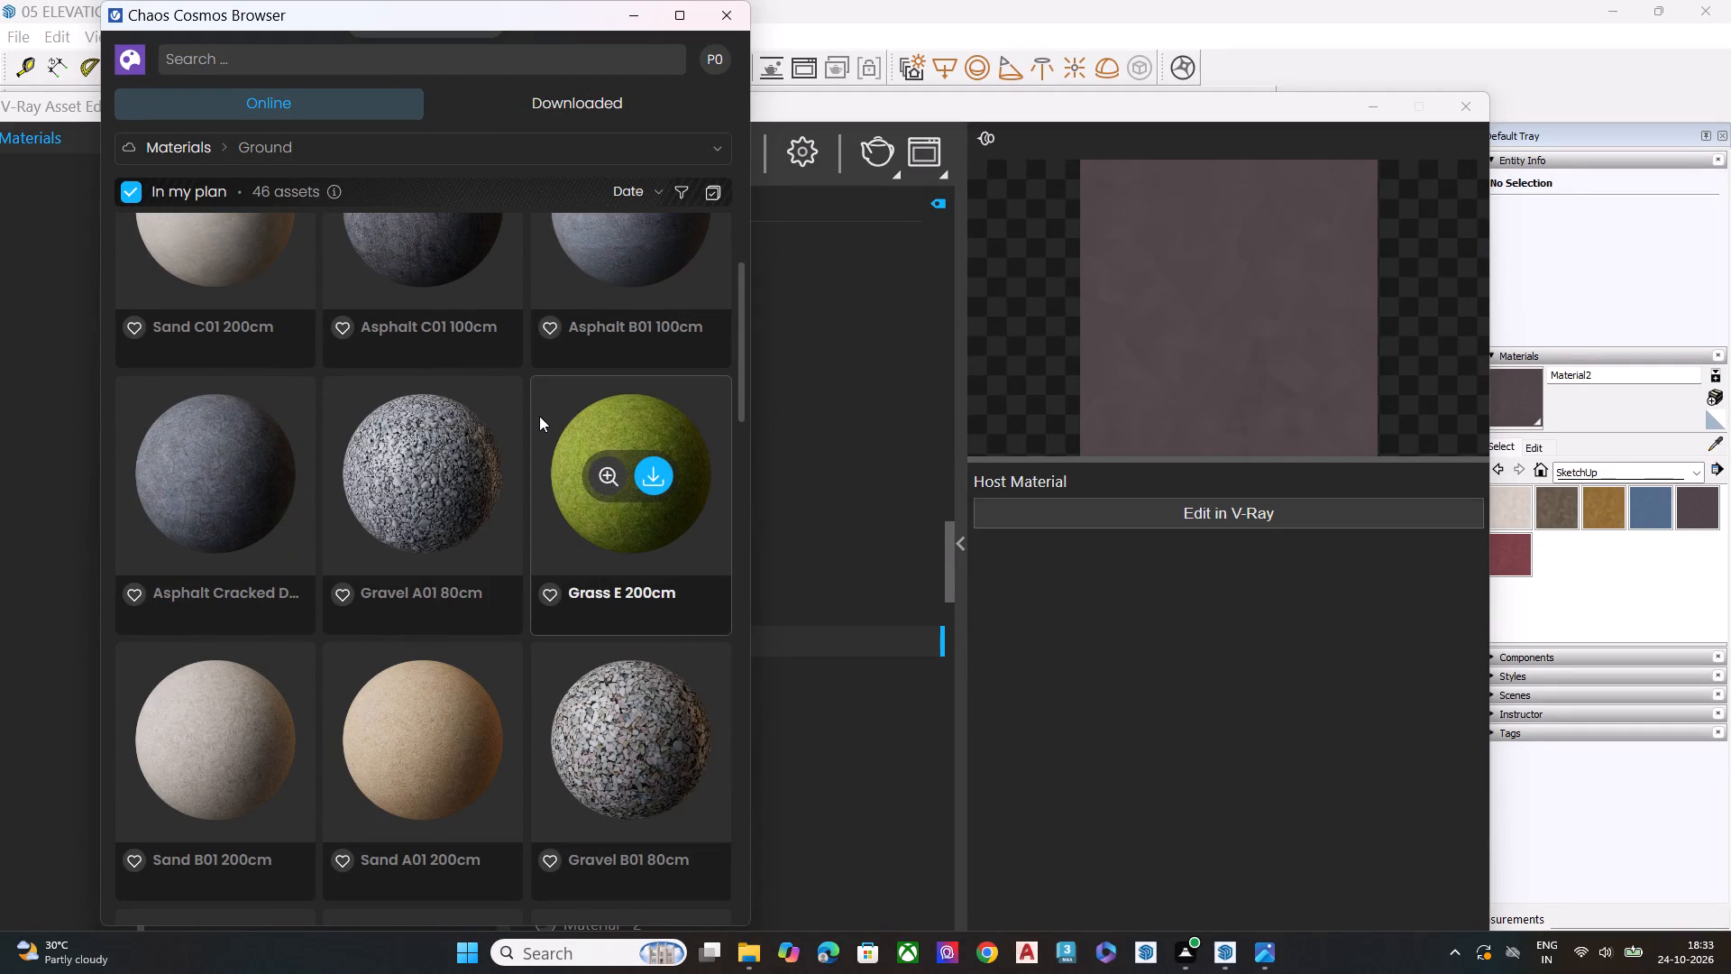
pyautogui.scroll(-5, 508, 431)
pyautogui.scroll(1, 469, 449)
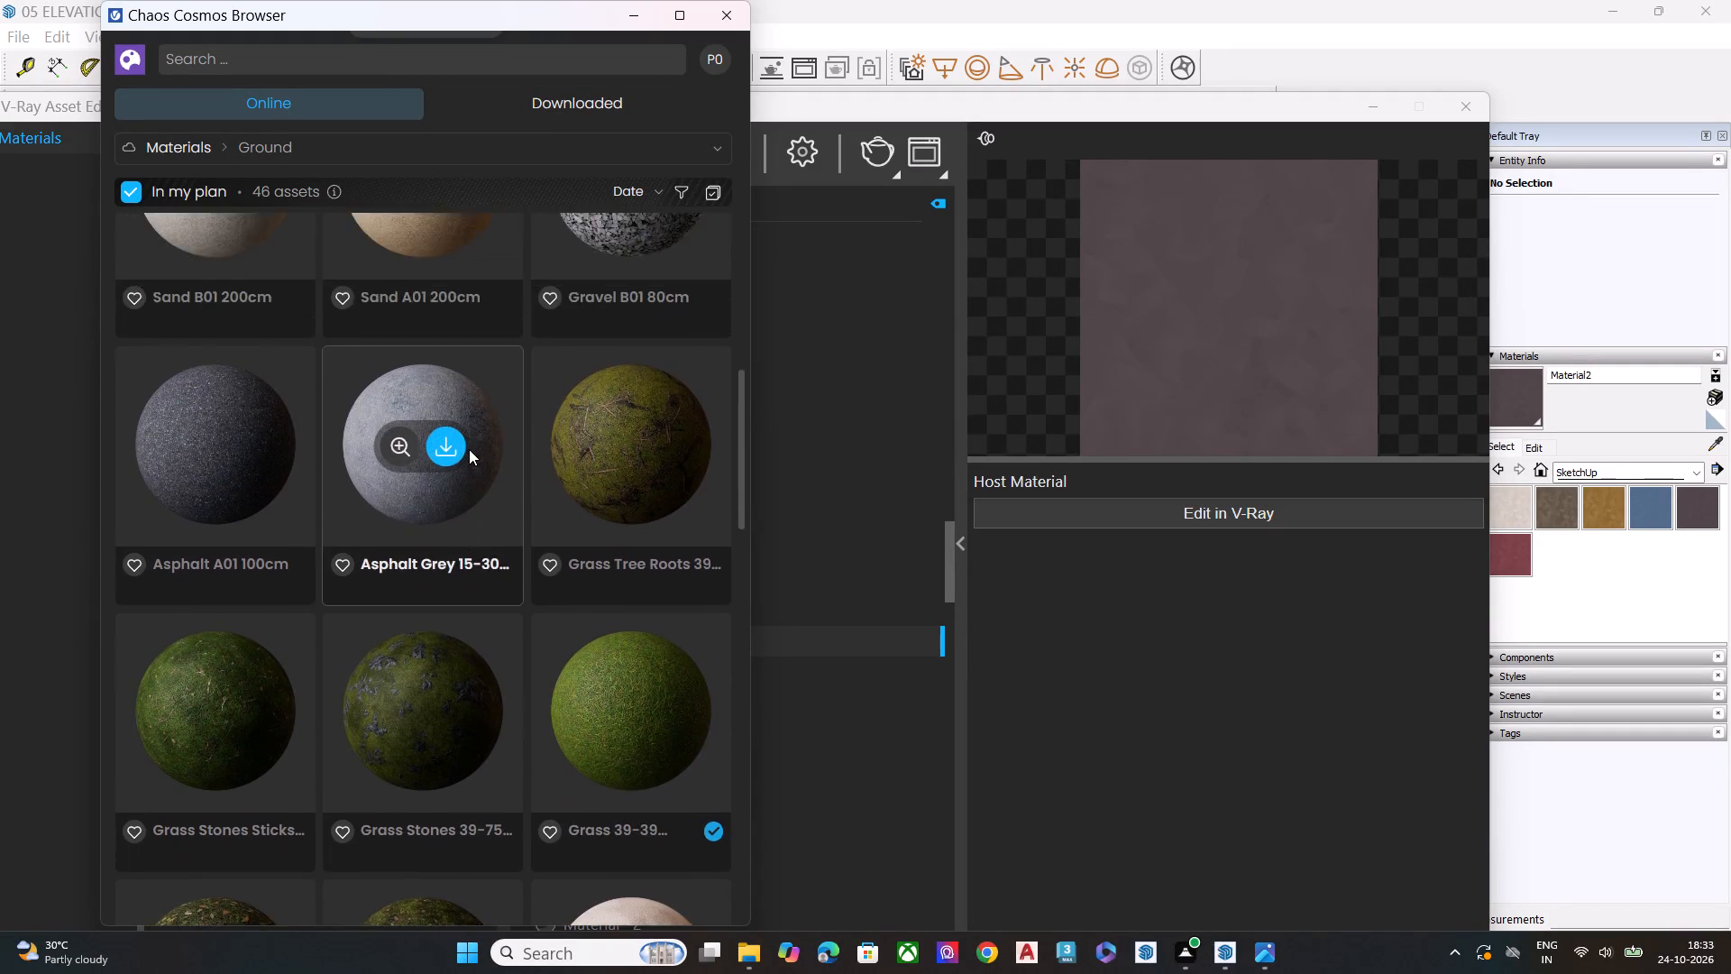
pyautogui.scroll(-8, 469, 449)
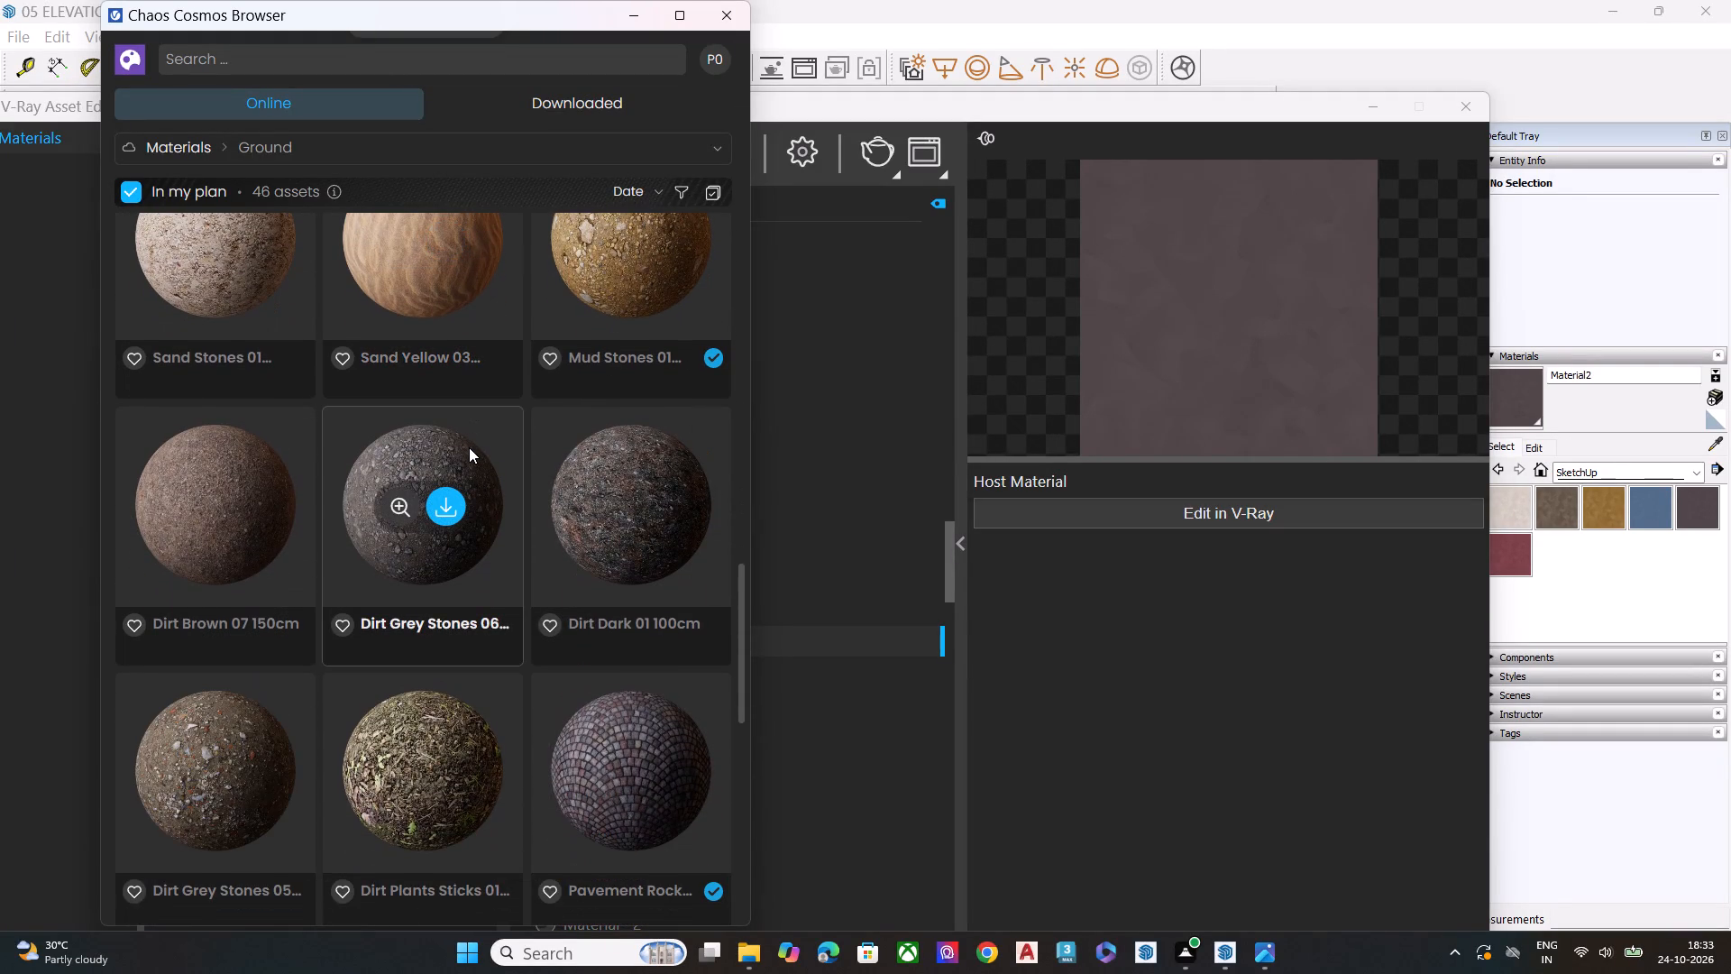
pyautogui.scroll(4, 283, 451)
pyautogui.scroll(-1, 283, 451)
pyautogui.scroll(2, 283, 451)
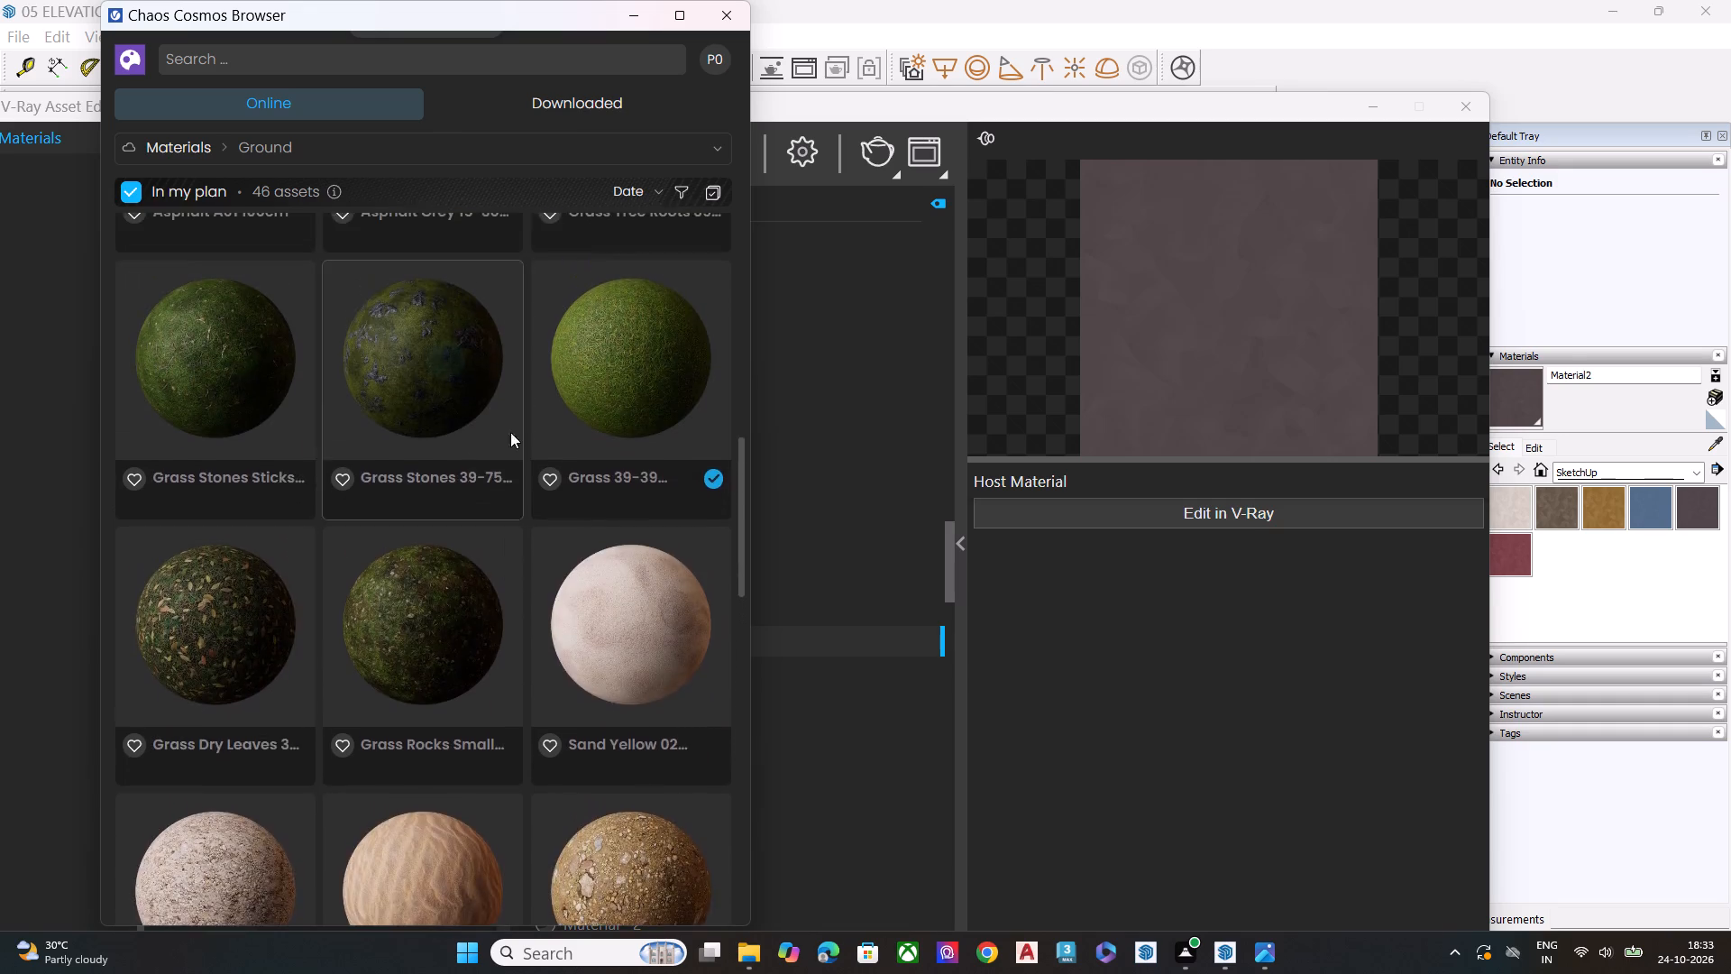
pyautogui.scroll(5, 510, 432)
pyautogui.scroll(-1, 514, 429)
pyautogui.scroll(5, 514, 429)
pyautogui.scroll(5, 607, 365)
pyautogui.scroll(-1, 607, 365)
pyautogui.scroll(9, 607, 365)
pyautogui.scroll(-1, 582, 374)
pyautogui.scroll(2, 582, 374)
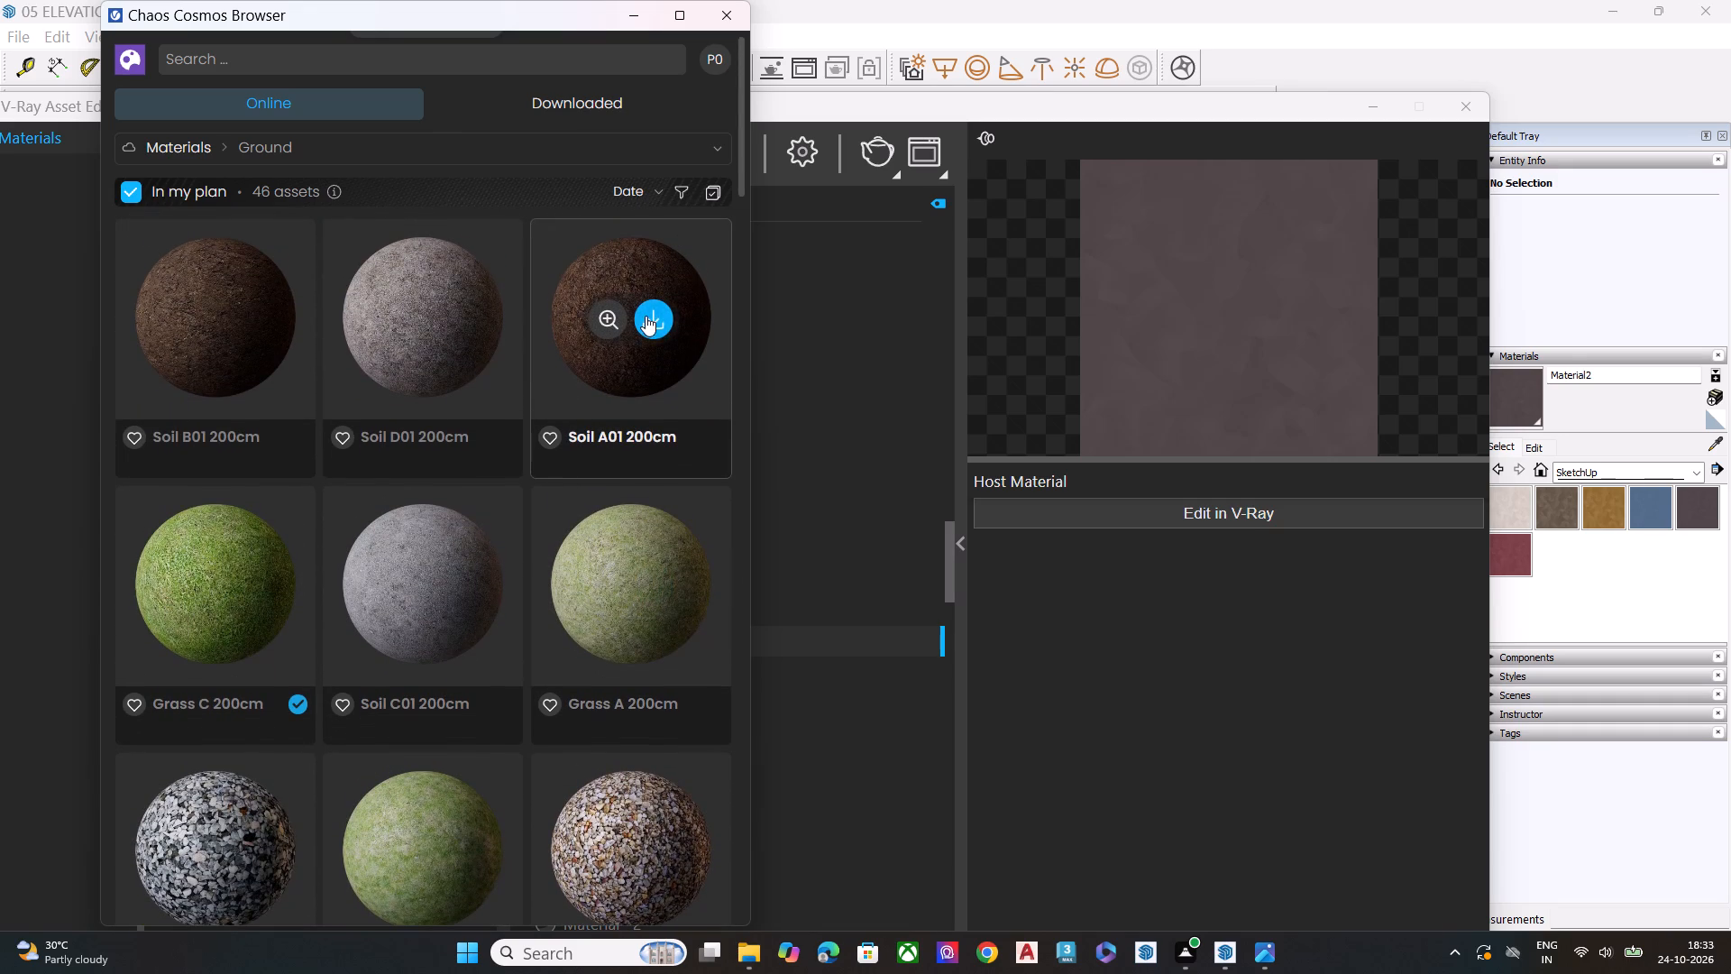
pyautogui.click(646, 316)
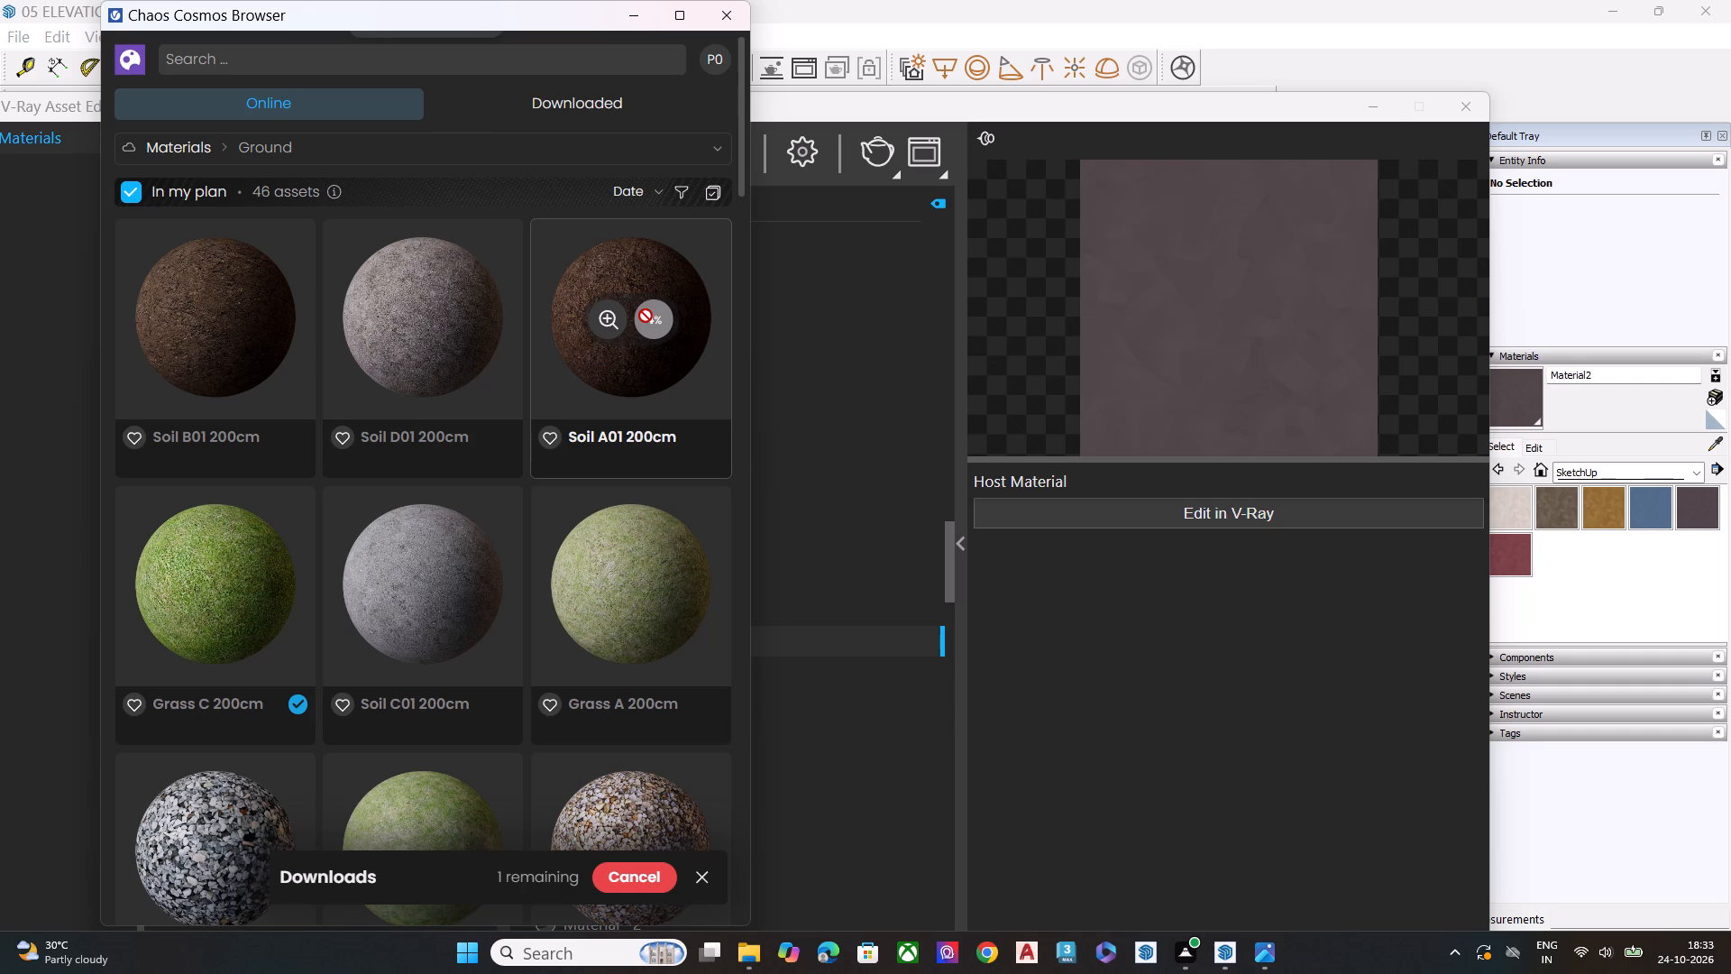
pyautogui.scroll(-2, 748, 515)
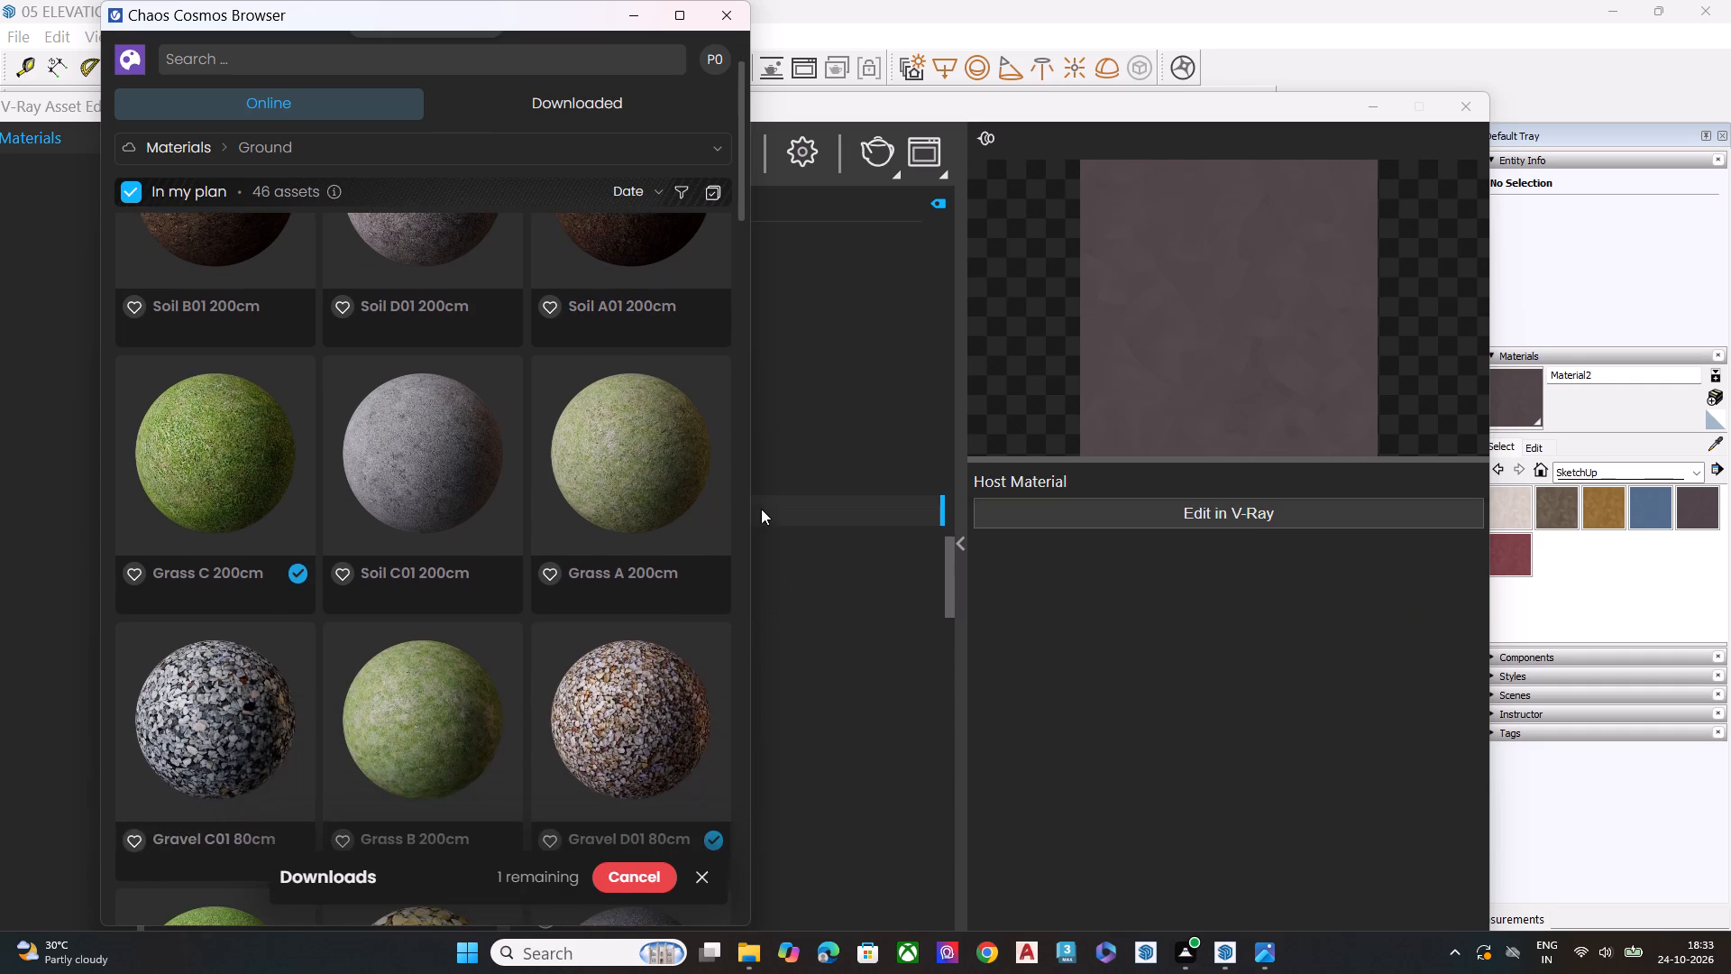
pyautogui.scroll(5, 749, 517)
pyautogui.scroll(1, 501, 510)
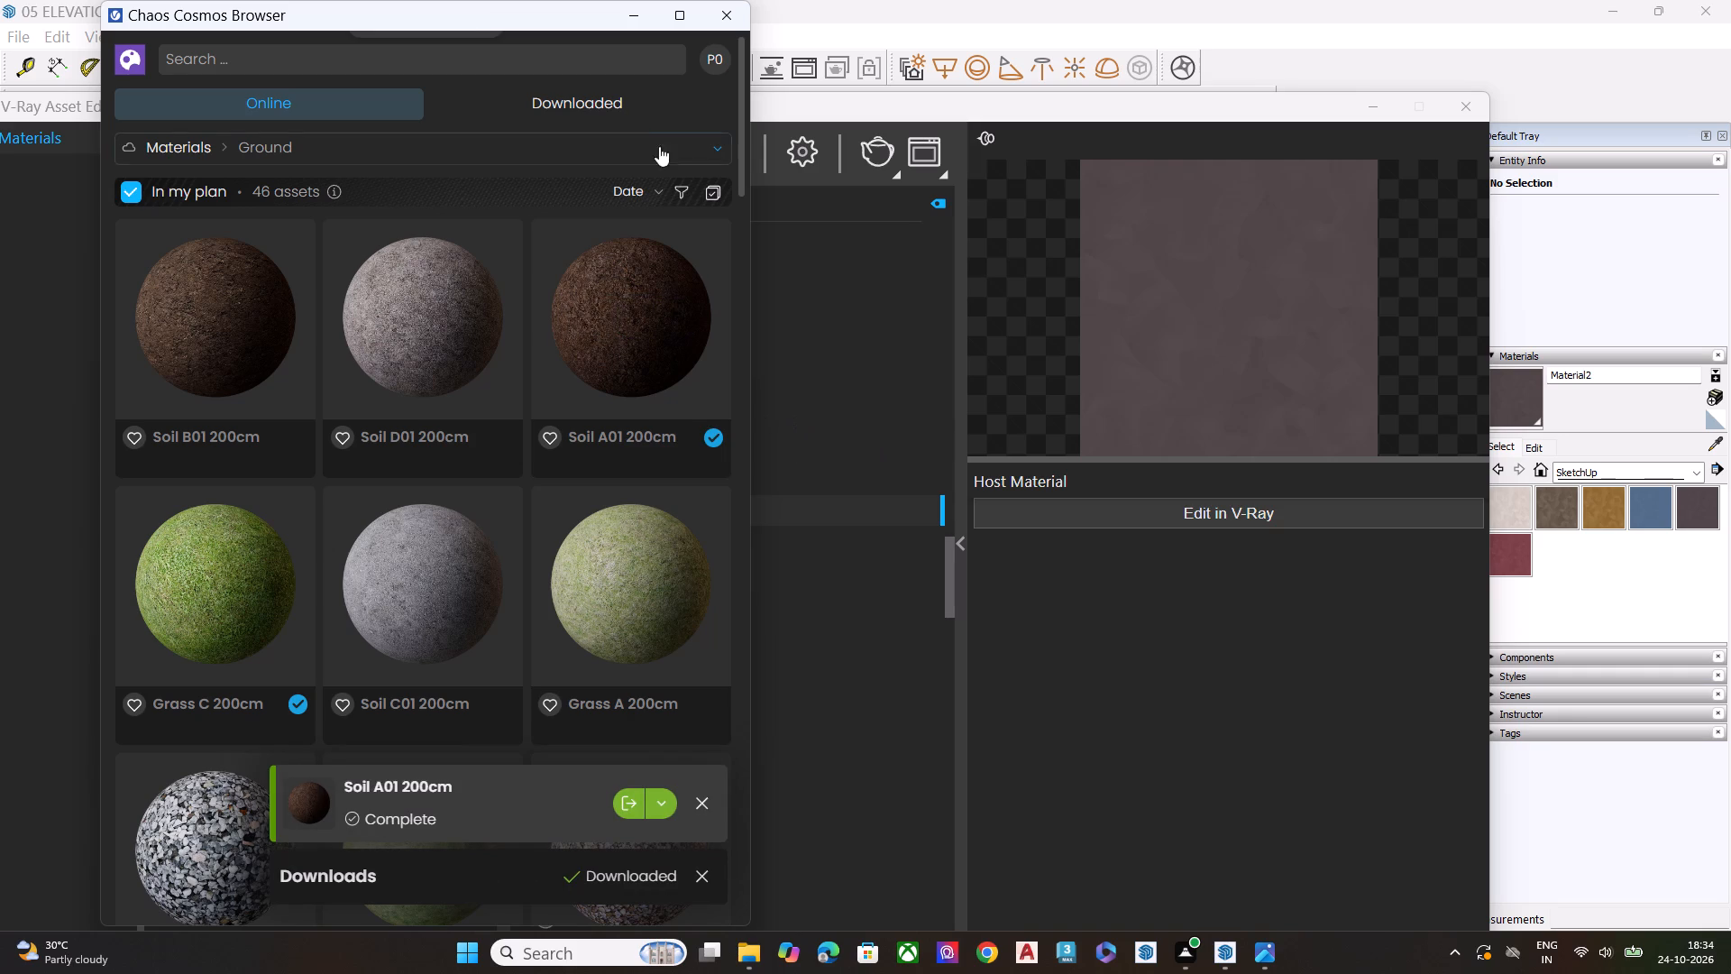
# Import the Soil A01 200cm material into the scene, and close the Cosmos browser and V-Ray Asset Editor.
pyautogui.click(627, 317)
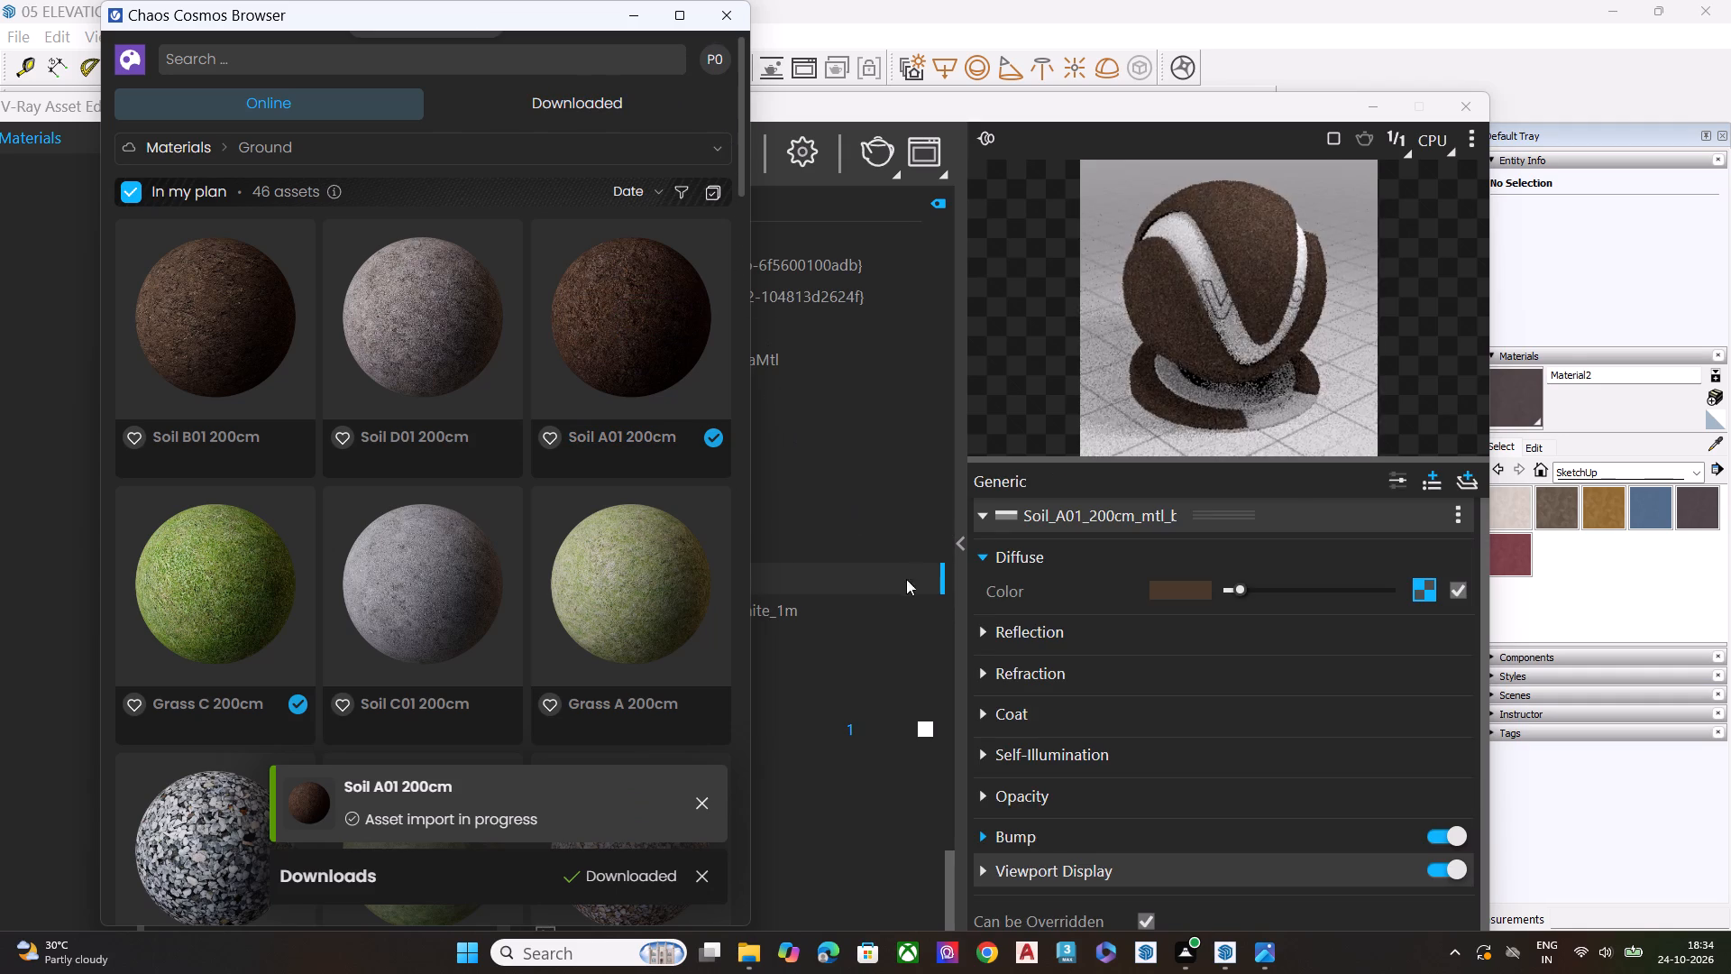
pyautogui.click(827, 580)
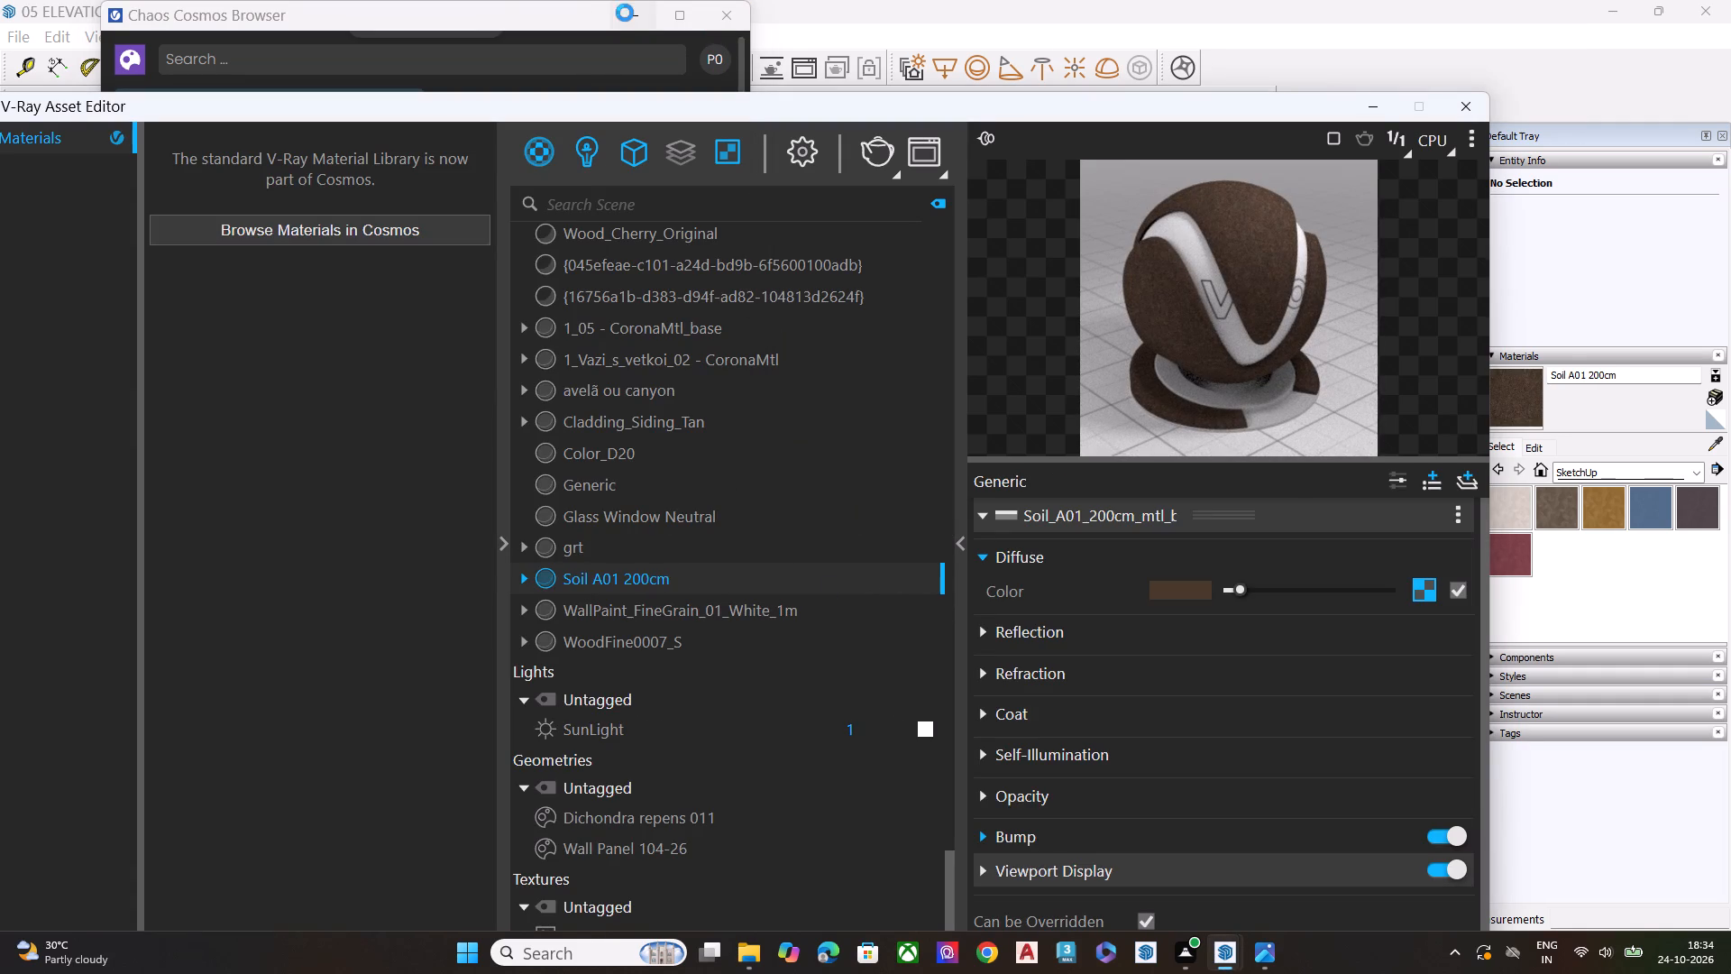
pyautogui.click(631, 15)
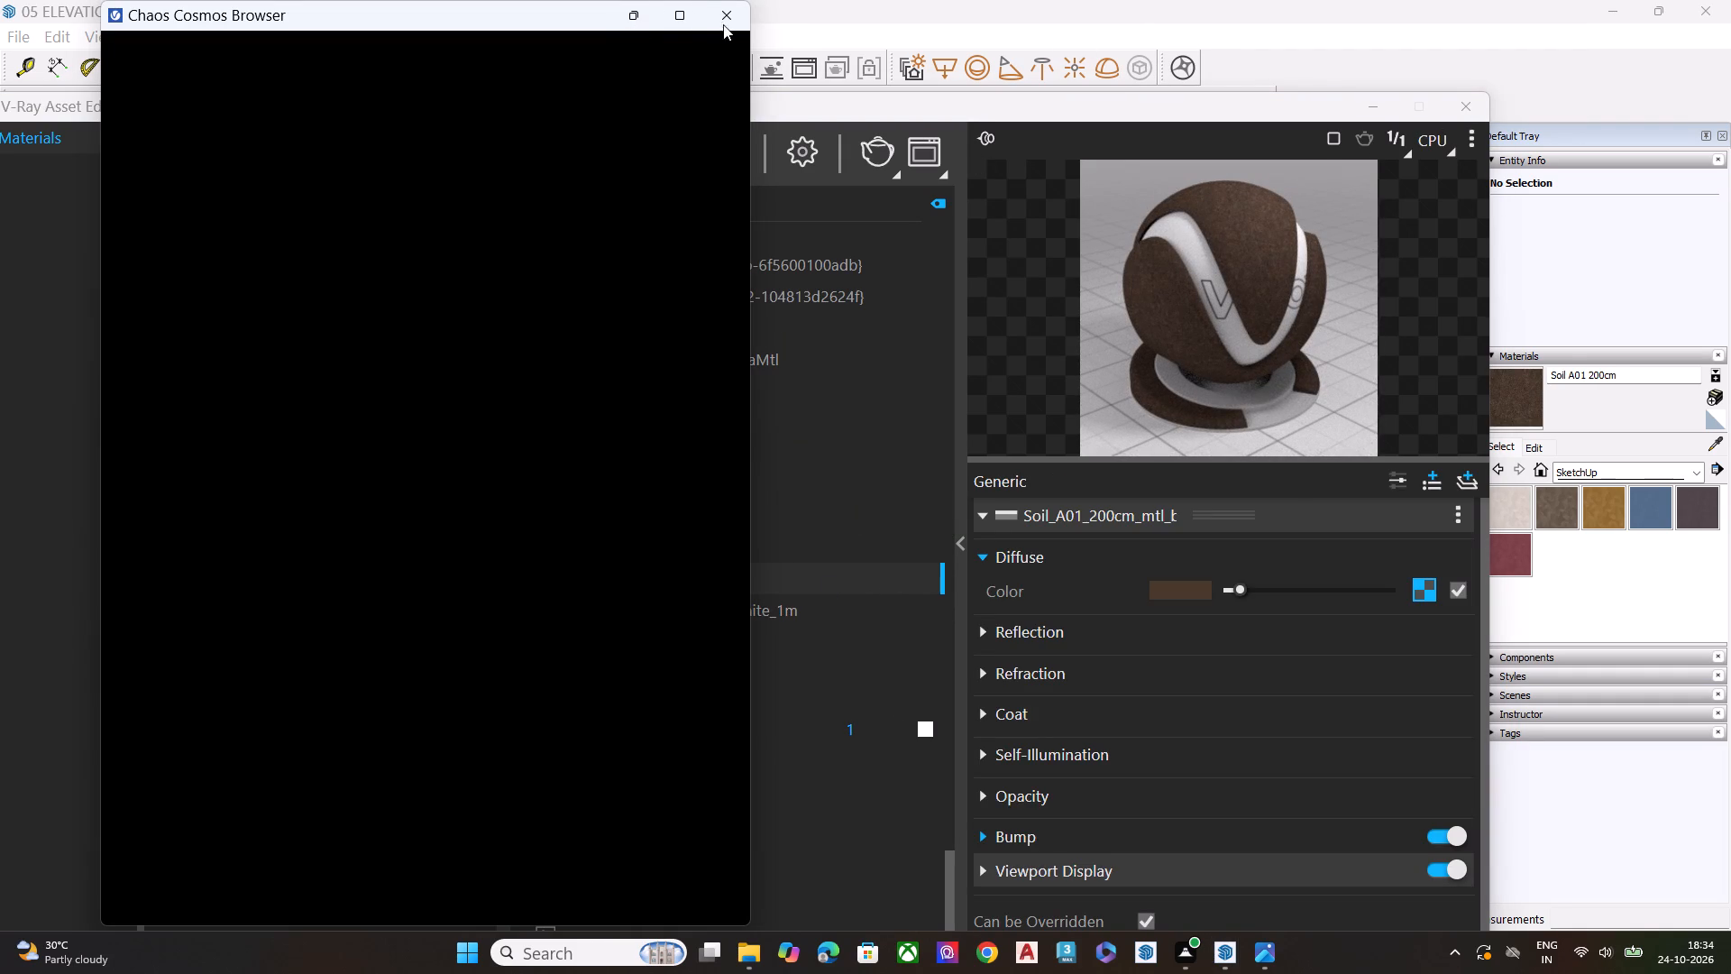
pyautogui.tripleClick(723, 15)
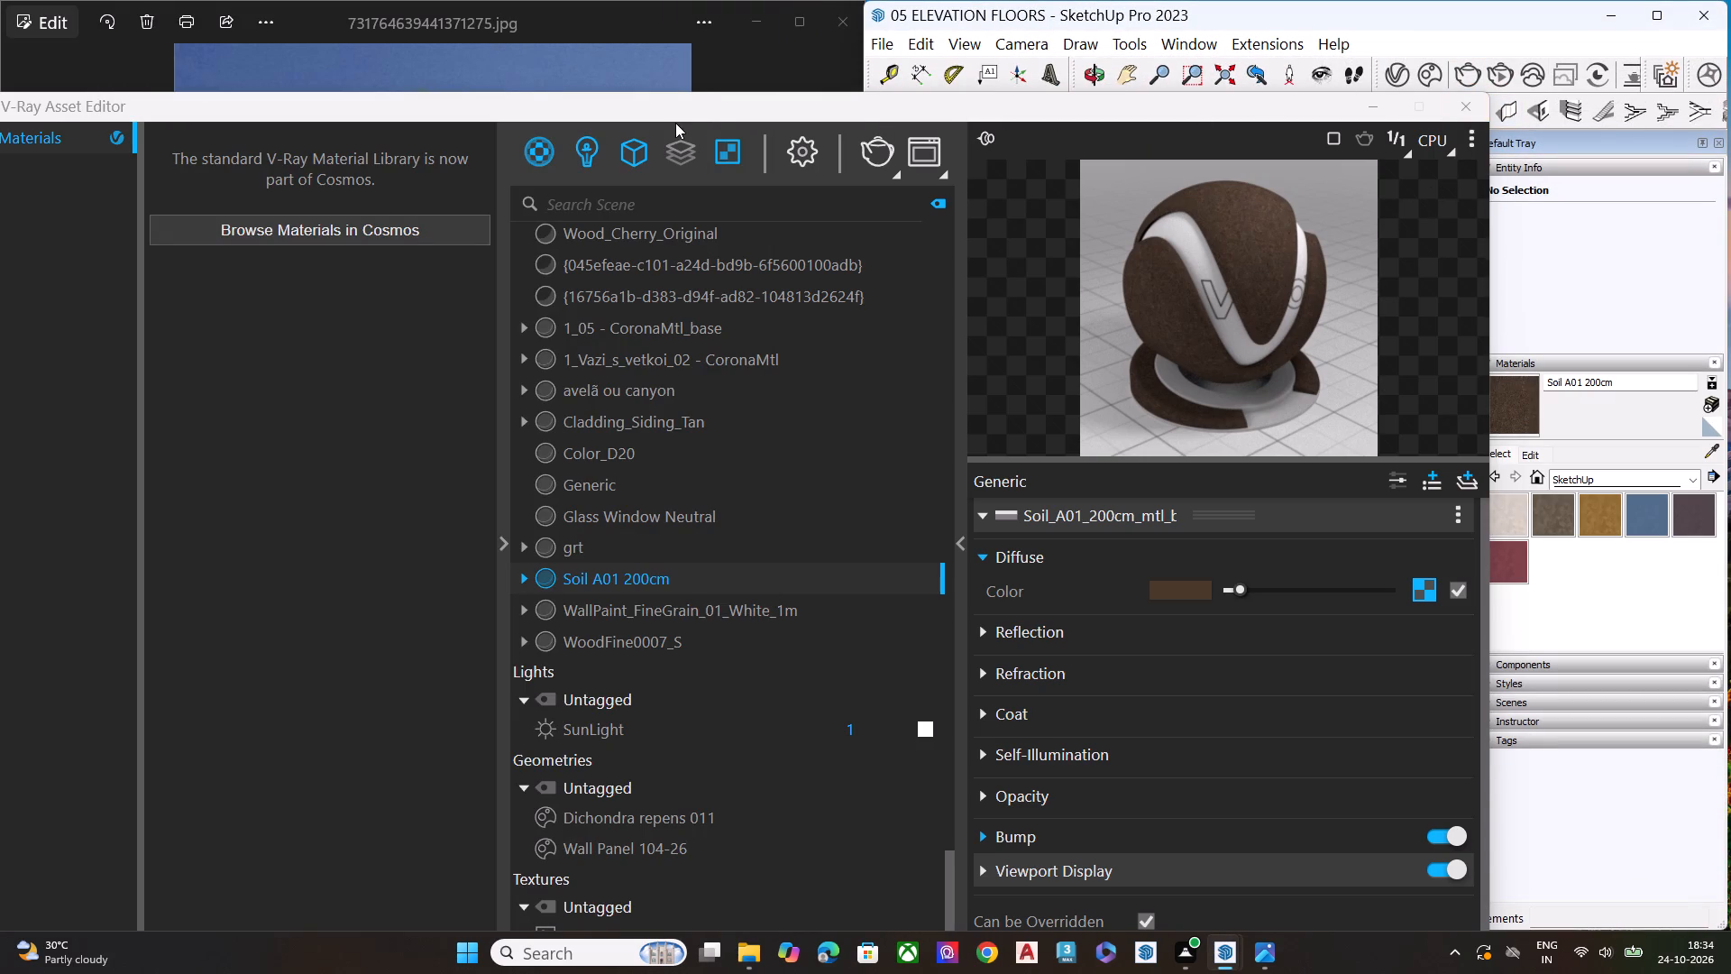
pyautogui.click(1484, 113)
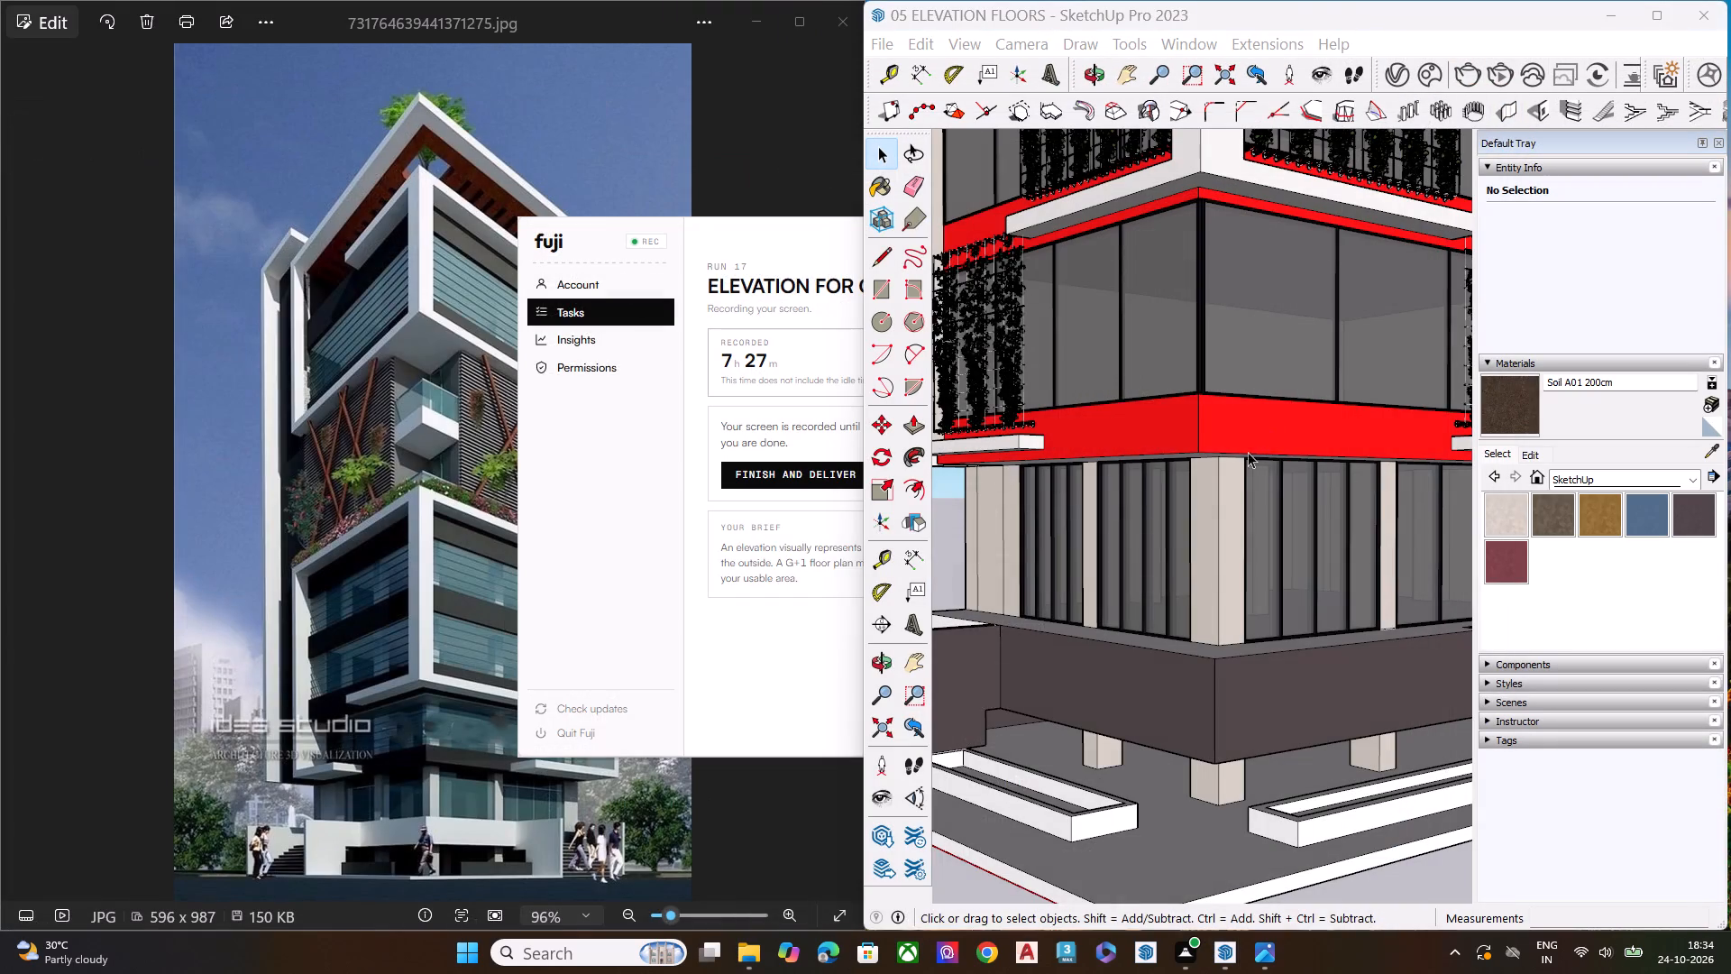
# Paint the sunken floor of the first planter with the Soil A01 200cm material.
pyautogui.click(1508, 406)
pyautogui.scroll(-5, 1232, 618)
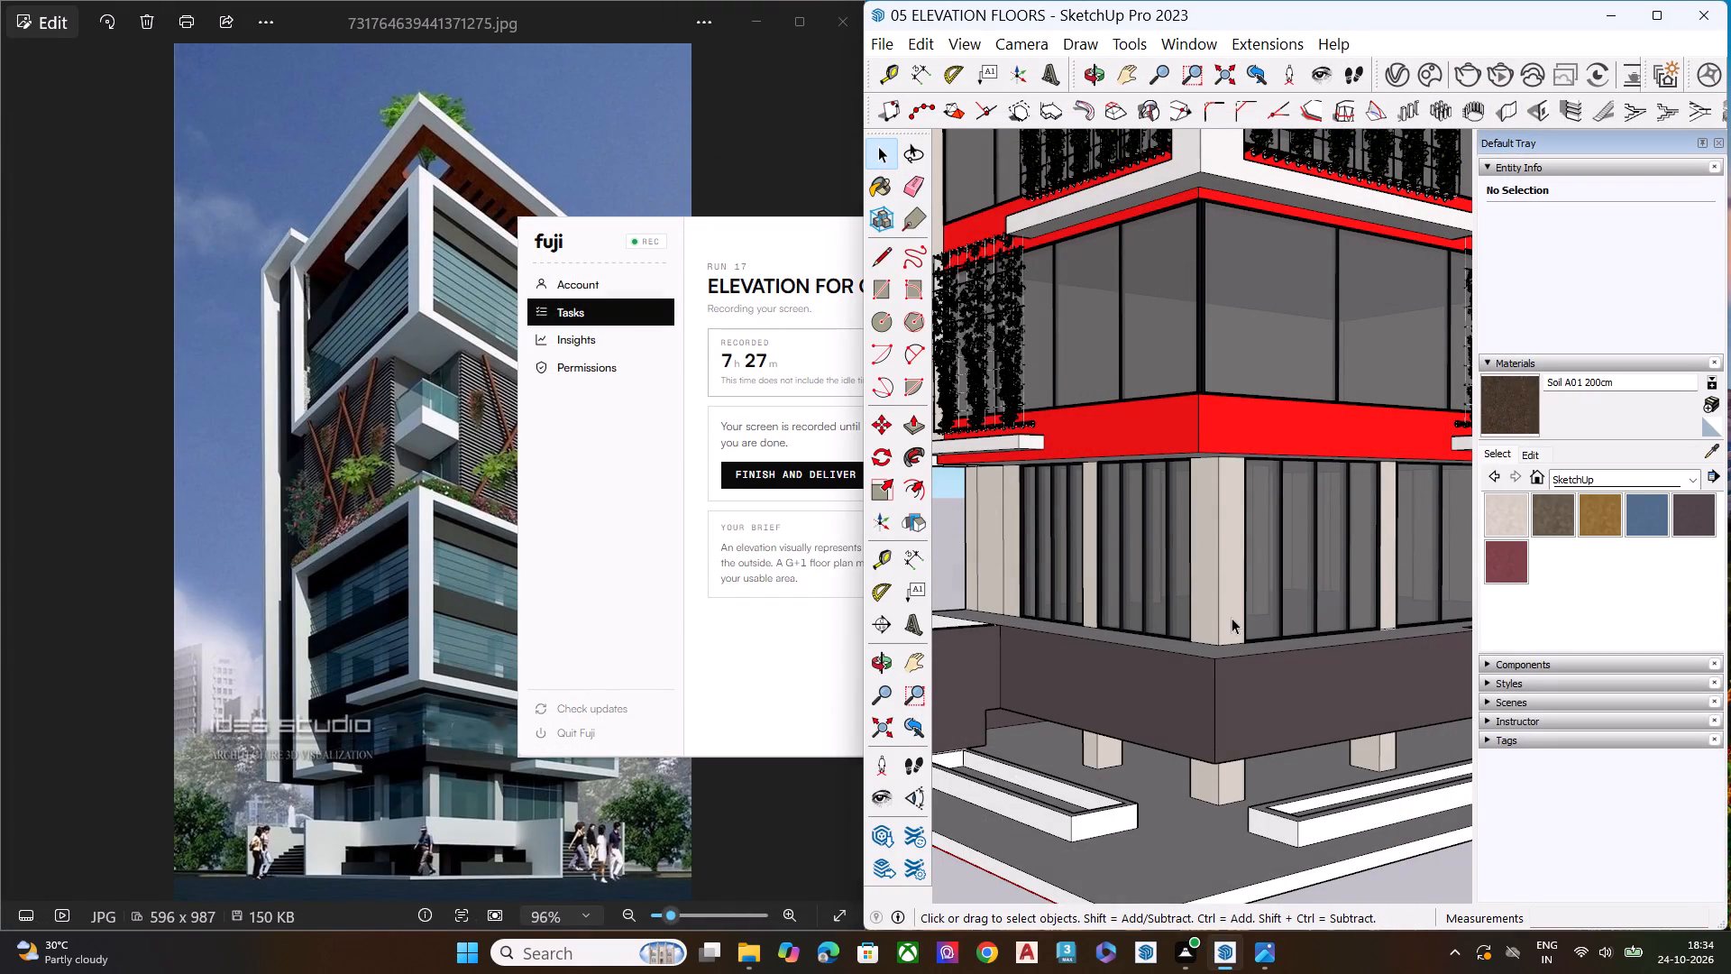
pyautogui.scroll(-1, 1232, 618)
pyautogui.scroll(-6, 1158, 510)
pyautogui.moveTo(1260, 593); pyautogui.dragTo(1166, 781, button='middle')
pyautogui.scroll(2, 1131, 599)
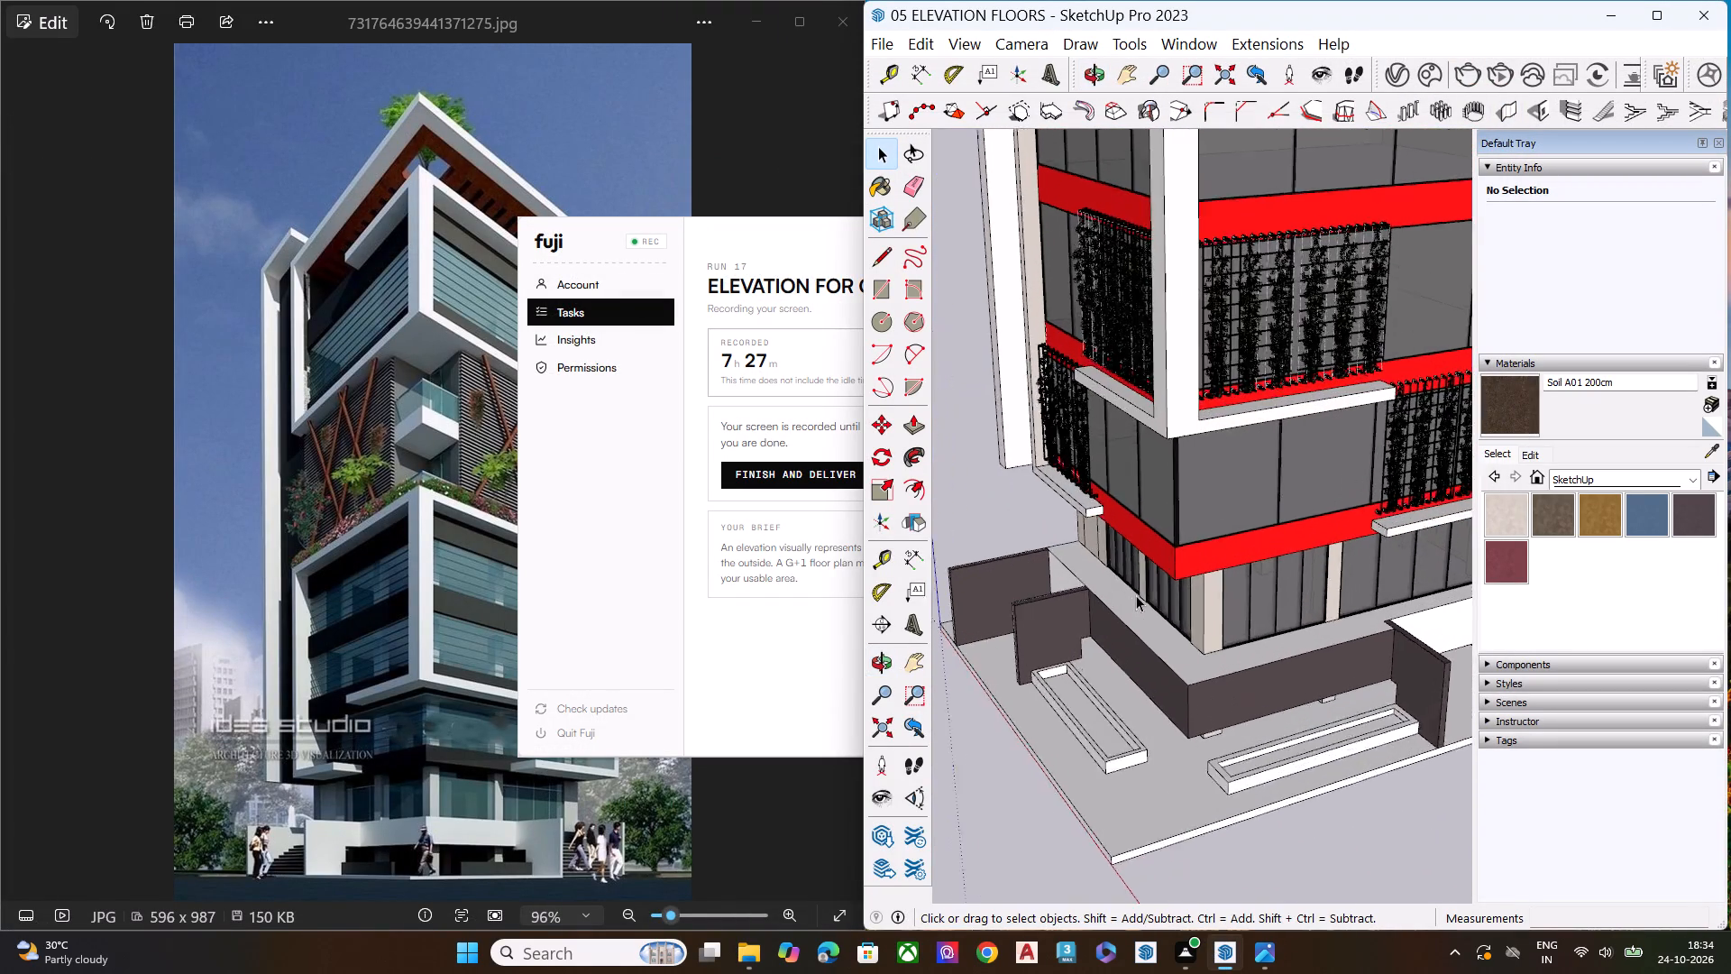
pyautogui.click(1517, 414)
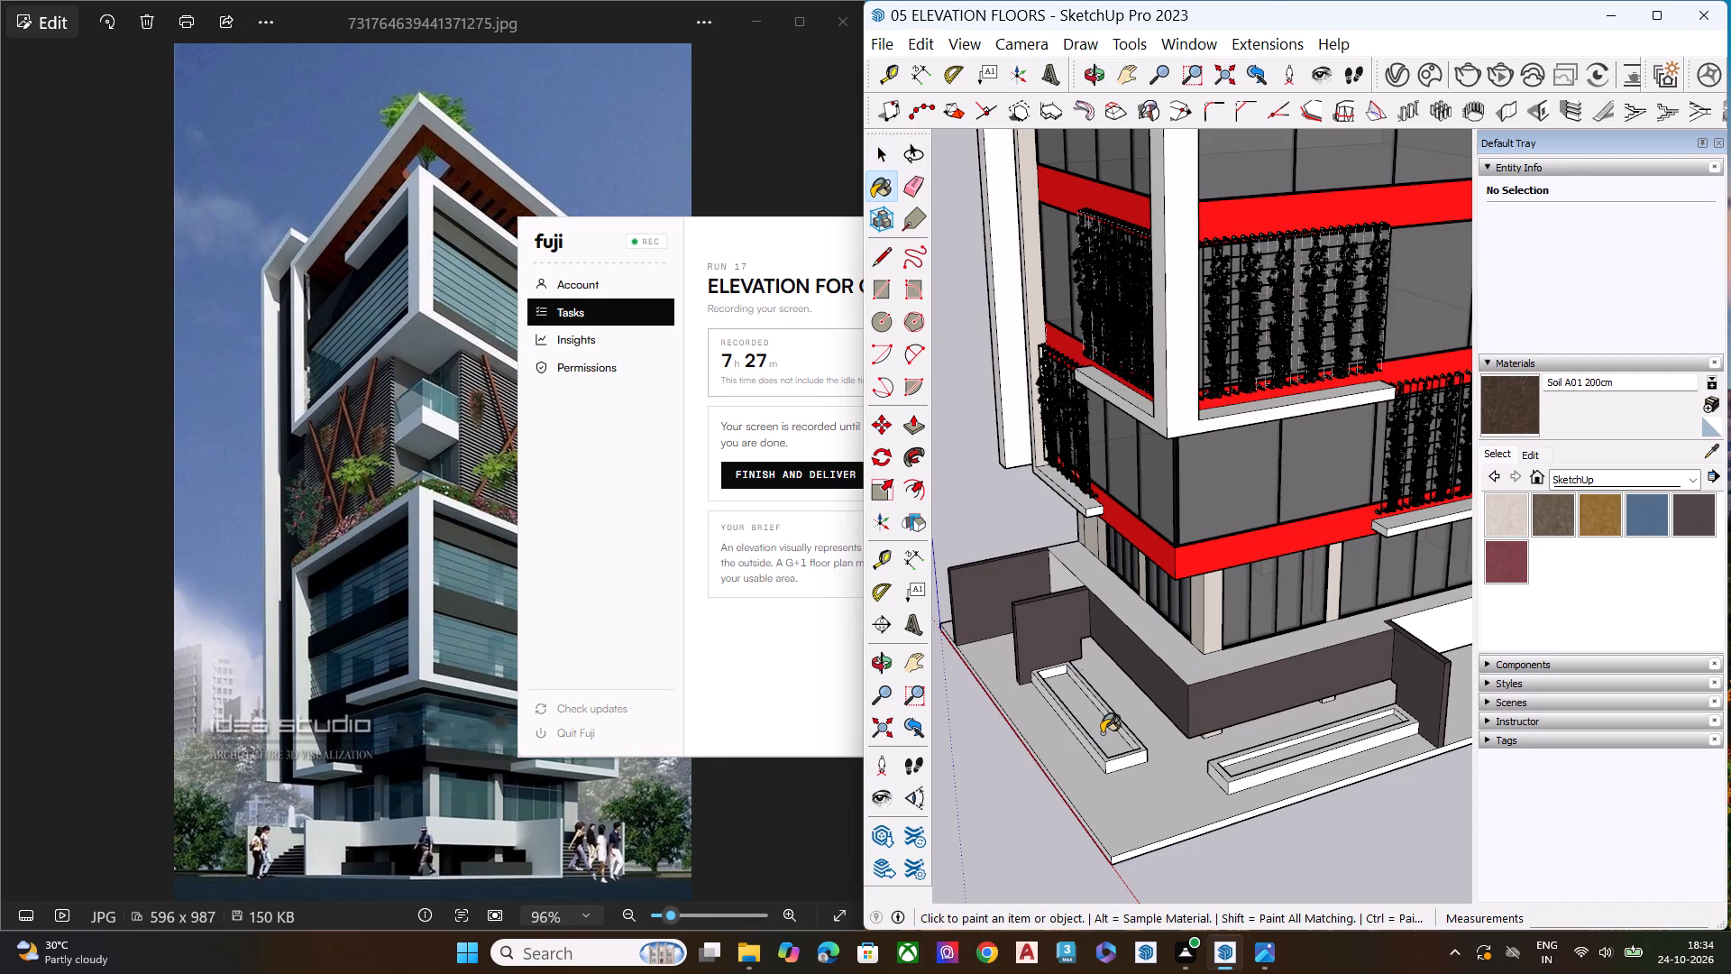
pyautogui.scroll(6, 1102, 733)
pyautogui.click(1102, 733)
# Paint the sunken floor of the second planter, on the adjacent side of the building, with Soil A01 200cm.
pyautogui.scroll(-6, 1070, 690)
pyautogui.moveTo(1309, 738); pyautogui.dragTo(1186, 819, button='middle')
pyautogui.scroll(2, 1186, 819)
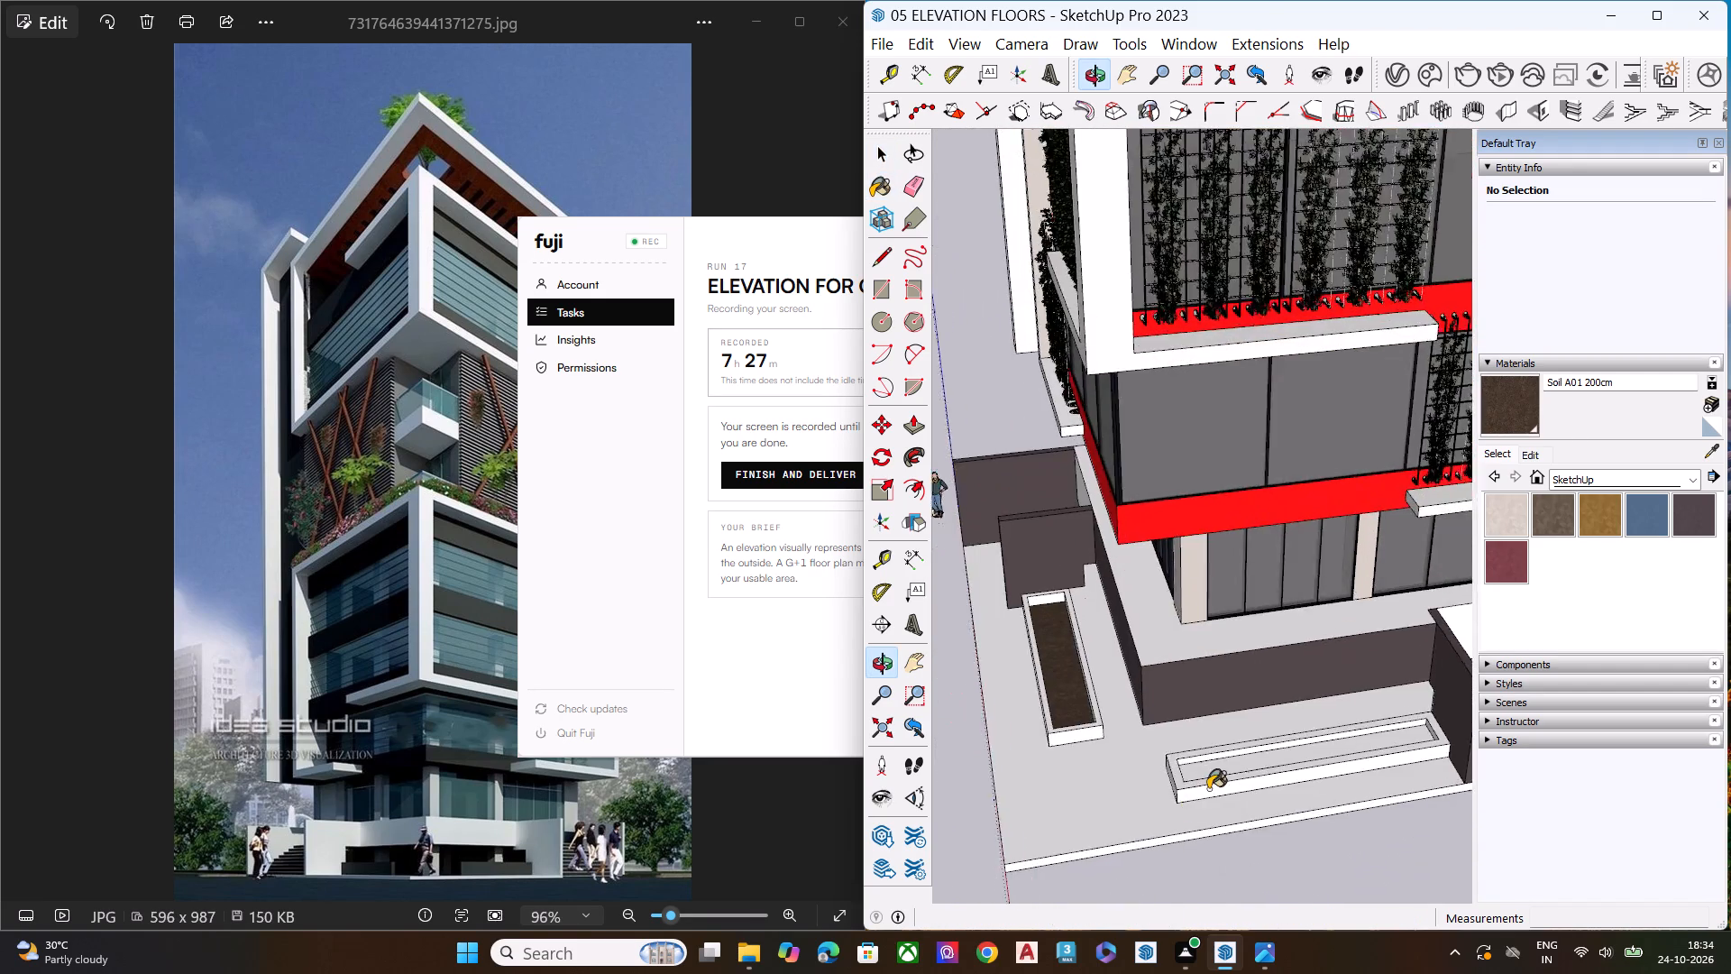
pyautogui.scroll(1, 1208, 789)
pyautogui.scroll(-1, 1208, 786)
pyautogui.scroll(1, 1208, 786)
pyautogui.scroll(-1, 1208, 786)
pyautogui.scroll(3, 1189, 786)
pyautogui.click(1193, 763)
# Paint the first planter's two long inner sides and its far inner end with Soil A01 200cm.
pyautogui.moveTo(1171, 774); pyautogui.dragTo(1107, 833, button='middle')
pyautogui.scroll(10, 1107, 833)
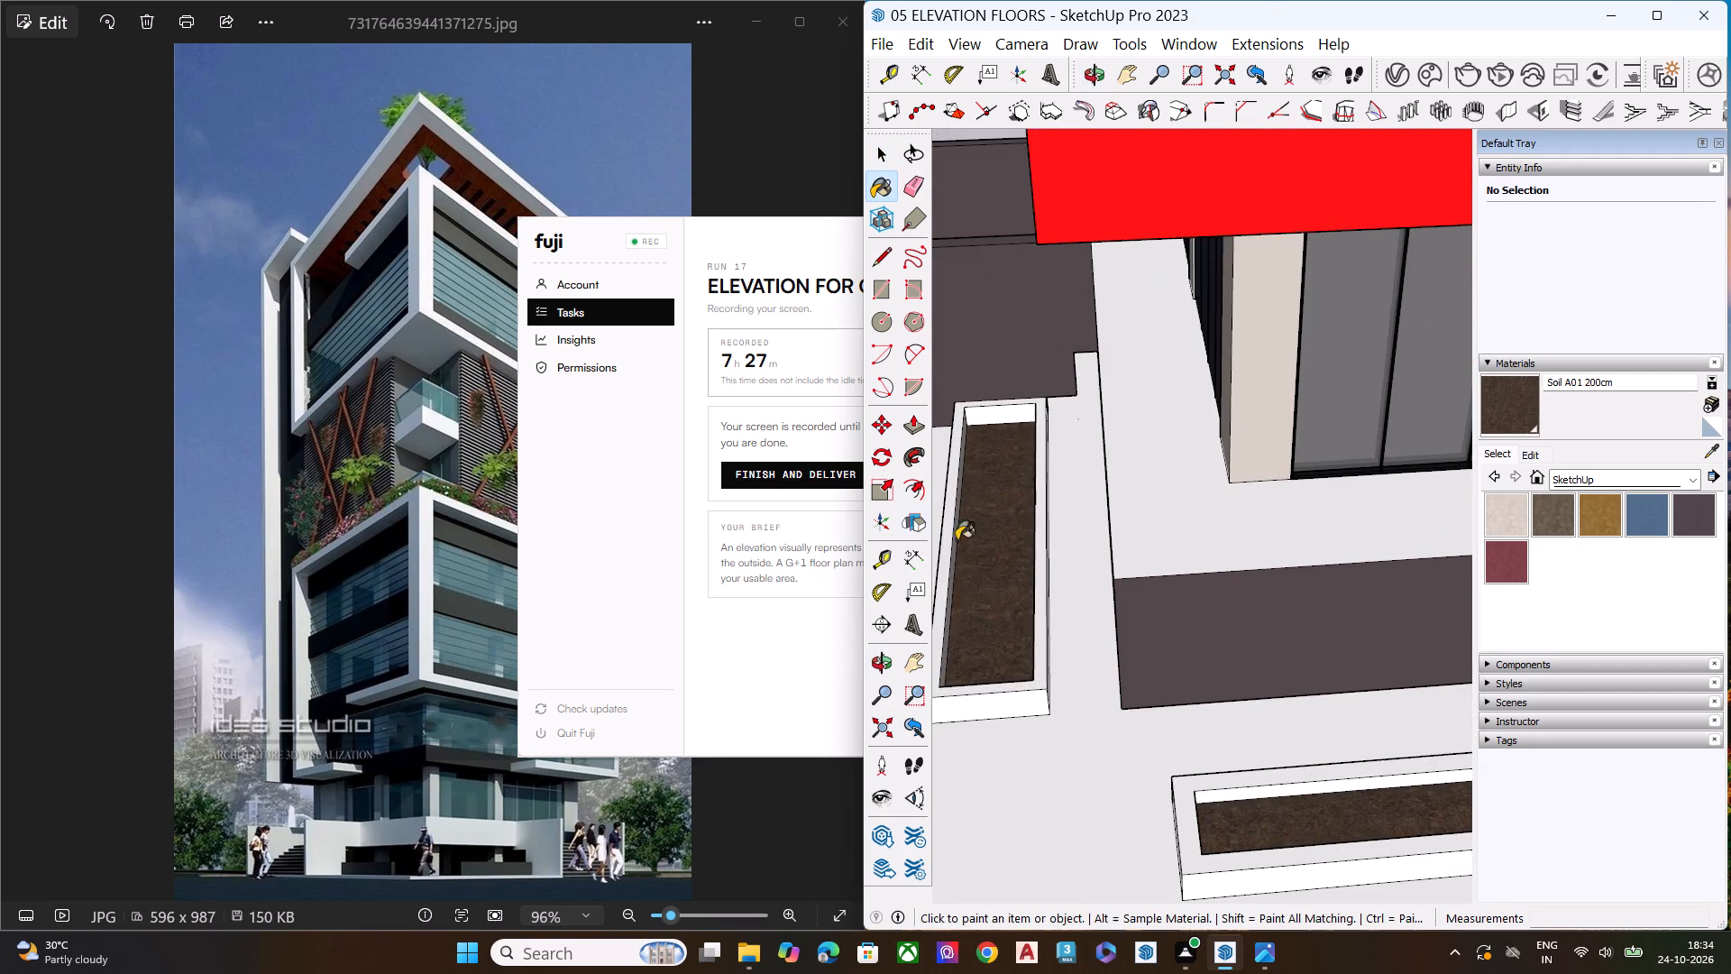
pyautogui.scroll(1, 957, 540)
pyautogui.scroll(-1, 1021, 593)
pyautogui.scroll(9, 1021, 593)
pyautogui.moveTo(1049, 630); pyautogui.dragTo(1196, 517, button='middle')
pyautogui.scroll(1, 1228, 508)
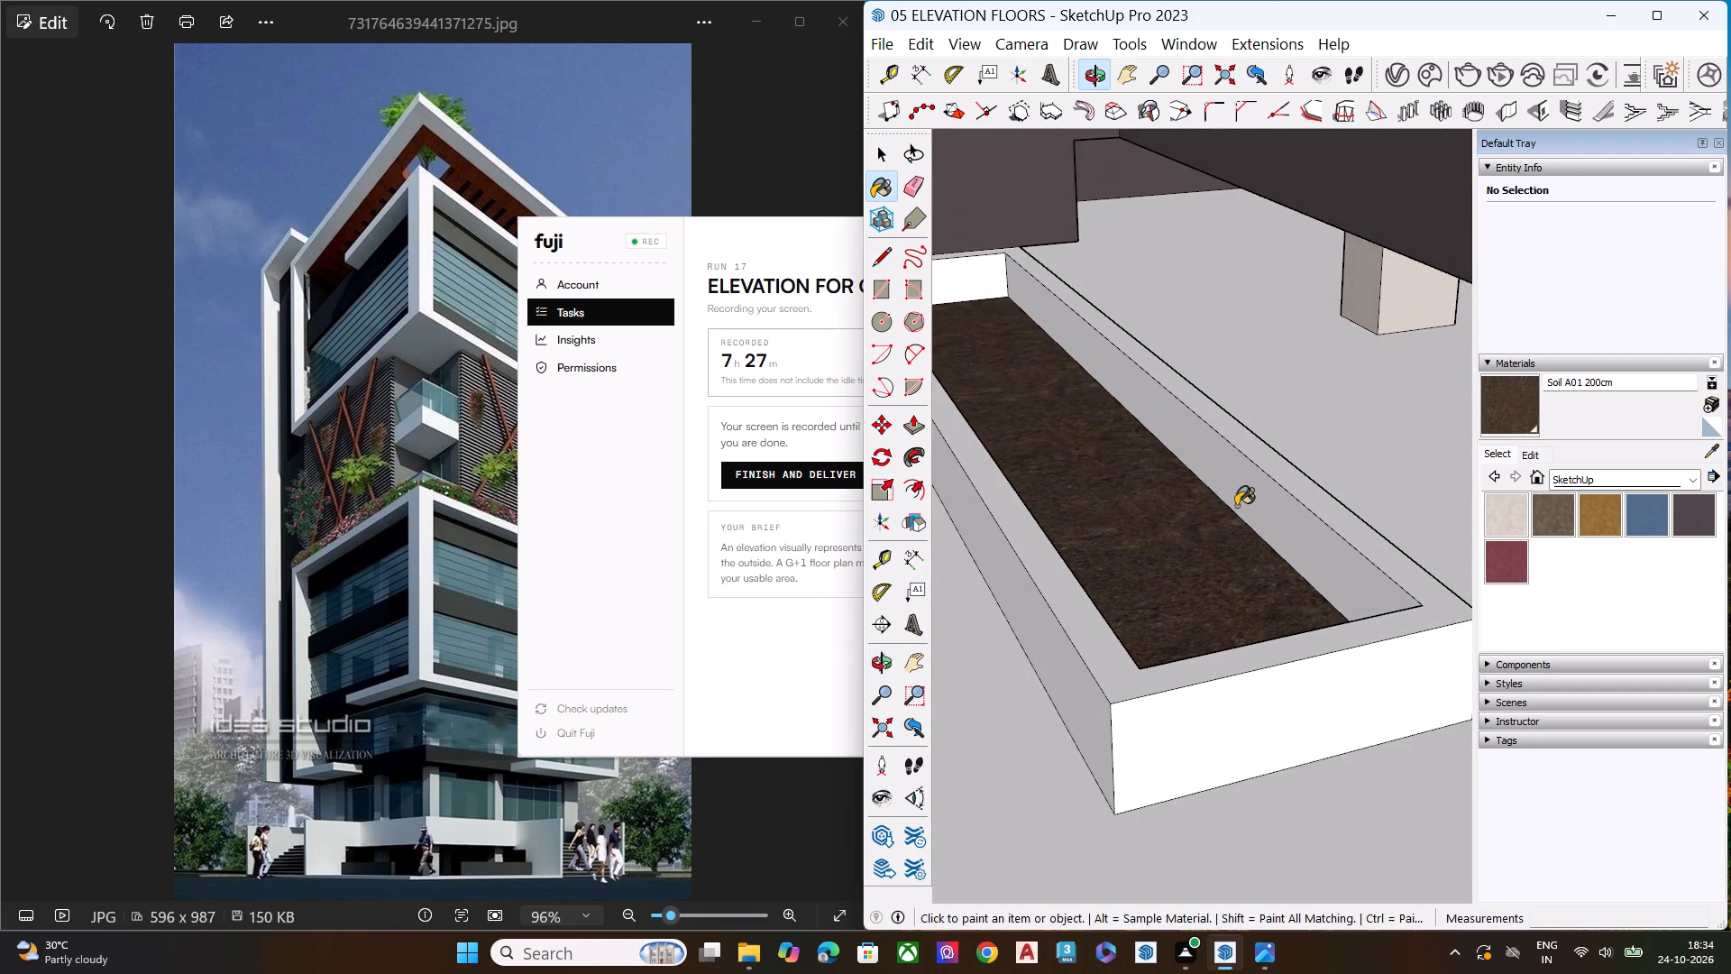
pyautogui.click(1232, 510)
pyautogui.scroll(-2, 1264, 531)
pyautogui.scroll(1, 1264, 531)
pyautogui.scroll(-2, 1264, 537)
pyautogui.moveTo(1285, 575); pyautogui.dragTo(1091, 609, button='middle')
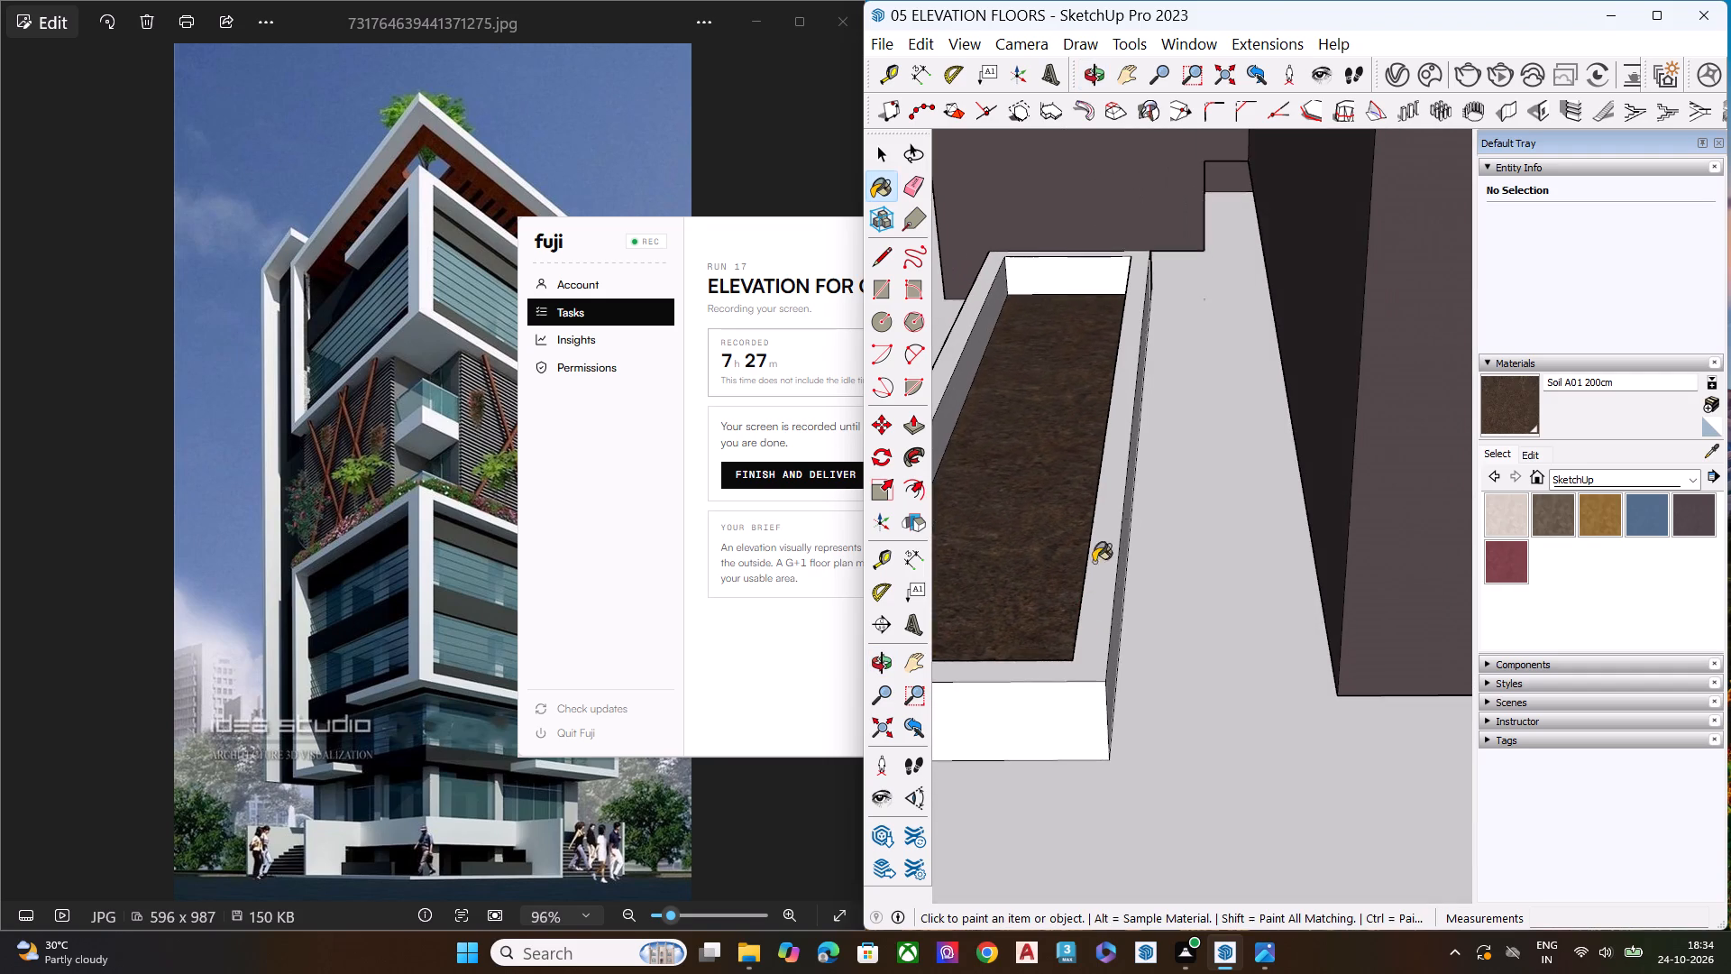
pyautogui.scroll(-1, 1195, 495)
pyautogui.scroll(1, 1205, 499)
pyautogui.scroll(-2, 1211, 502)
pyautogui.scroll(3, 1014, 490)
pyautogui.click(958, 490)
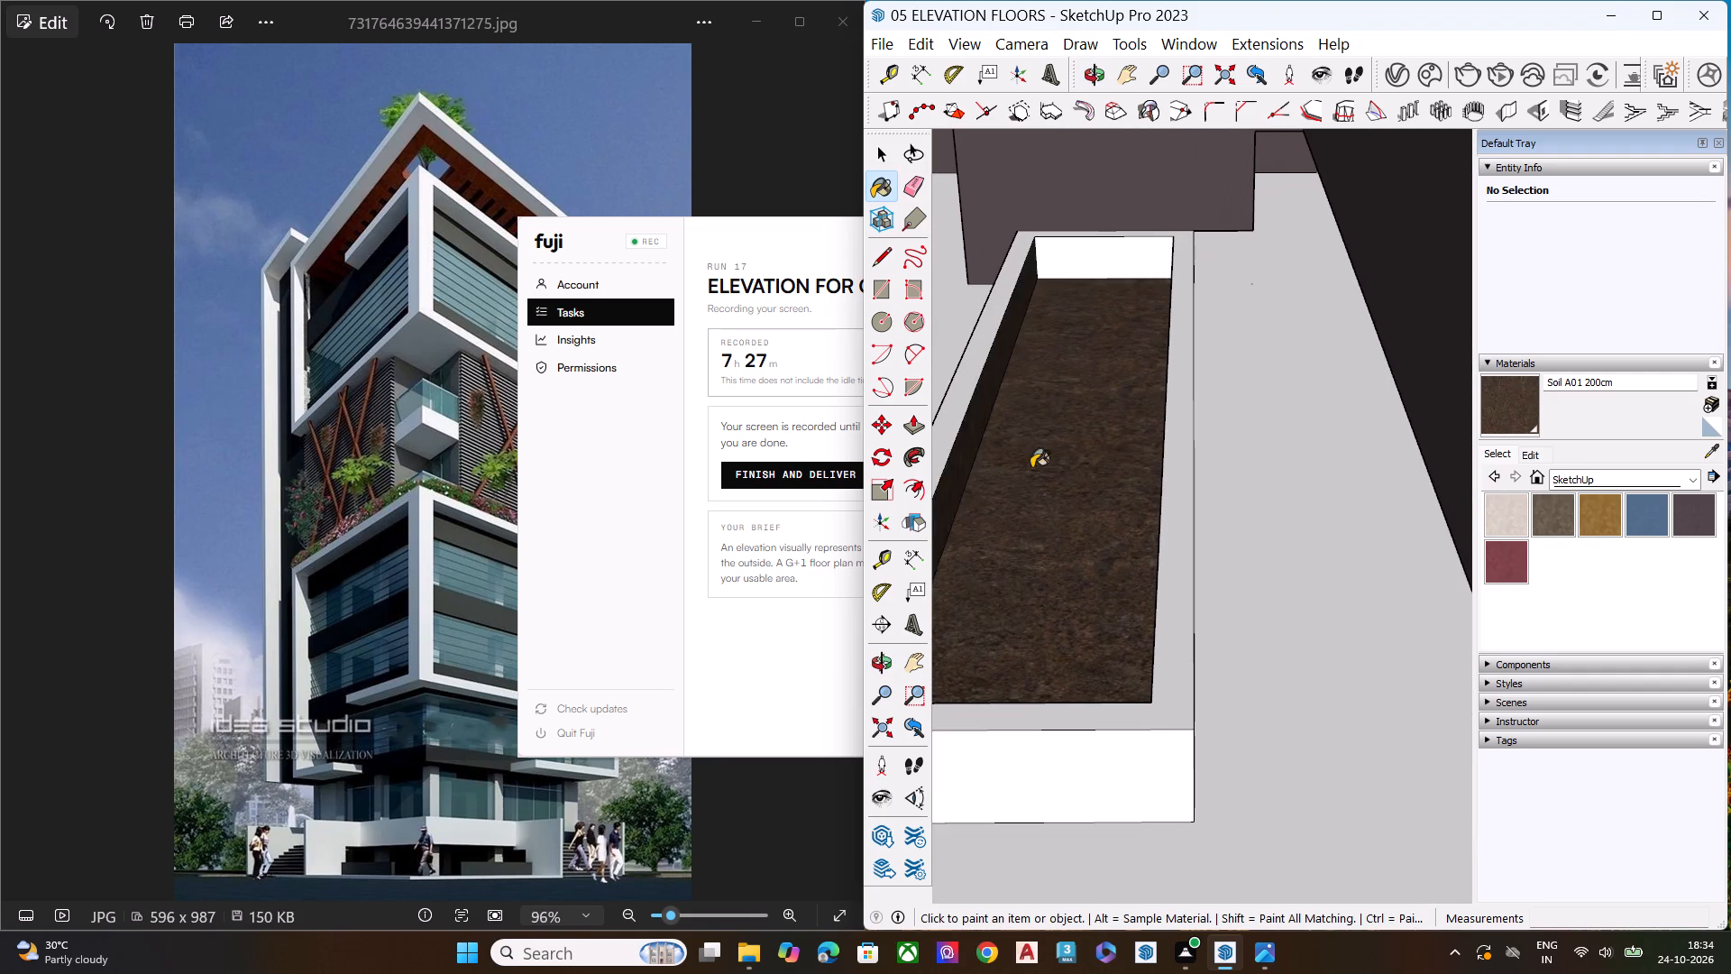
pyautogui.scroll(-9, 1075, 468)
pyautogui.scroll(3, 1070, 366)
pyautogui.scroll(-1, 1070, 364)
pyautogui.scroll(4, 1070, 364)
pyautogui.click(1070, 365)
# Paint the second planter's near inner end and building-side inner face with Soil A01 200cm.
pyautogui.moveTo(1066, 550); pyautogui.dragTo(1198, 669, button='middle')
pyautogui.scroll(1, 1203, 667)
pyautogui.scroll(-16, 1073, 528)
pyautogui.moveTo(1286, 650); pyautogui.dragTo(935, 680, button='middle')
pyautogui.scroll(2, 1049, 637)
pyautogui.scroll(3, 1168, 647)
pyautogui.scroll(-1, 1168, 647)
pyautogui.scroll(9, 1168, 647)
pyautogui.moveTo(1142, 652); pyautogui.dragTo(1076, 623, button='middle')
pyautogui.scroll(4, 1089, 614)
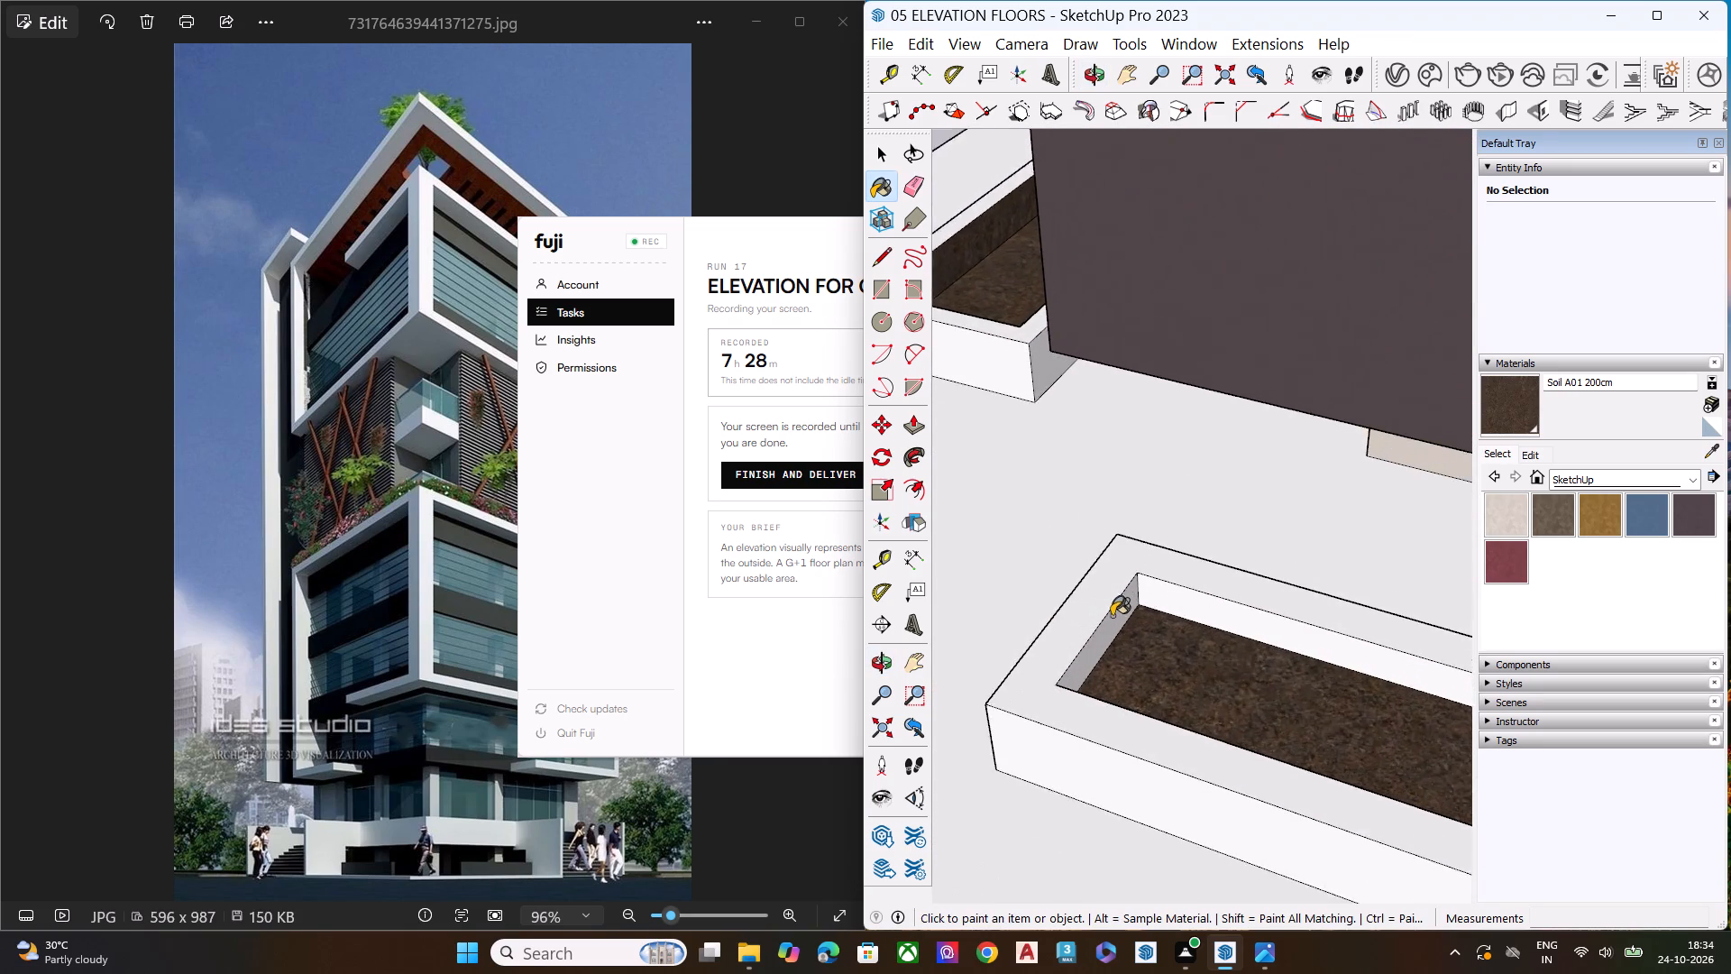
pyautogui.scroll(2, 1112, 616)
pyautogui.click(1110, 620)
pyautogui.click(1207, 606)
pyautogui.scroll(-2, 1066, 588)
pyautogui.scroll(1, 1054, 588)
pyautogui.scroll(-8, 1052, 588)
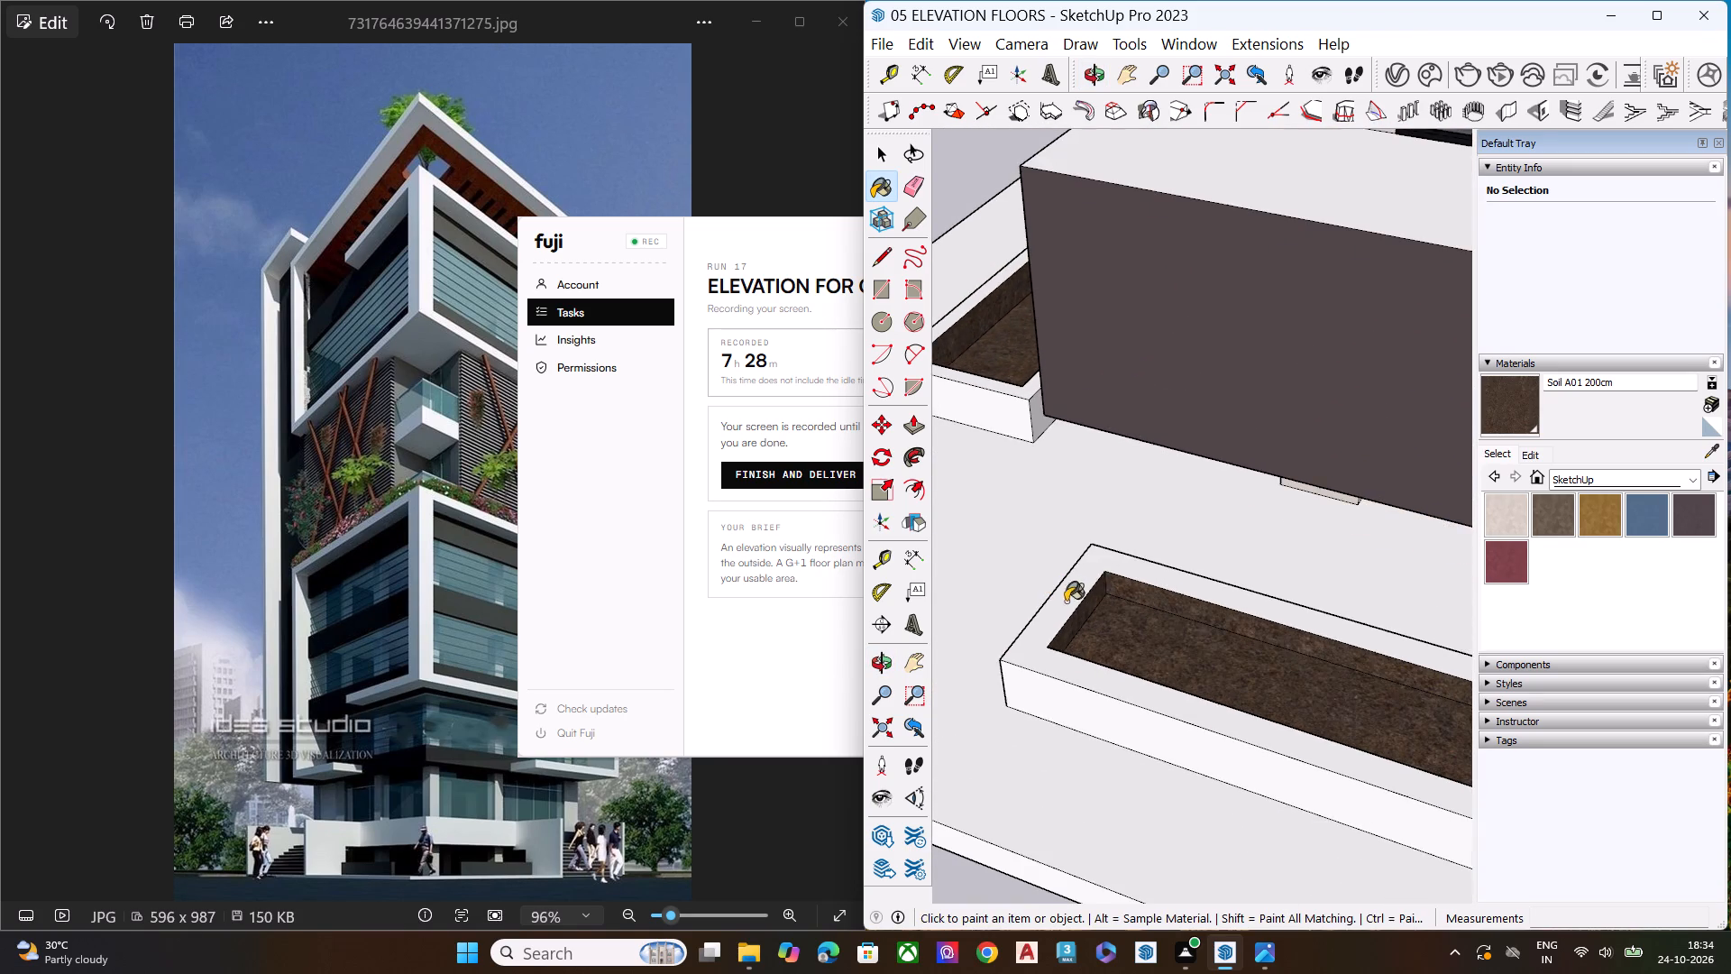
# Paint the remaining unpainted inner faces of the second planter with Soil A01 200cm.
pyautogui.scroll(-7, 1066, 602)
pyautogui.moveTo(1109, 641); pyautogui.dragTo(1333, 728, button='middle')
pyautogui.scroll(-8, 1069, 629)
pyautogui.moveTo(1230, 709); pyautogui.dragTo(1487, 645, button='middle')
pyautogui.scroll(9, 1487, 645)
pyautogui.scroll(-1, 1424, 588)
pyautogui.scroll(6, 1388, 567)
pyautogui.scroll(-1, 1388, 567)
pyautogui.scroll(3, 1388, 567)
pyautogui.click(1380, 574)
pyautogui.moveTo(1197, 664); pyautogui.dragTo(1380, 661, button='middle')
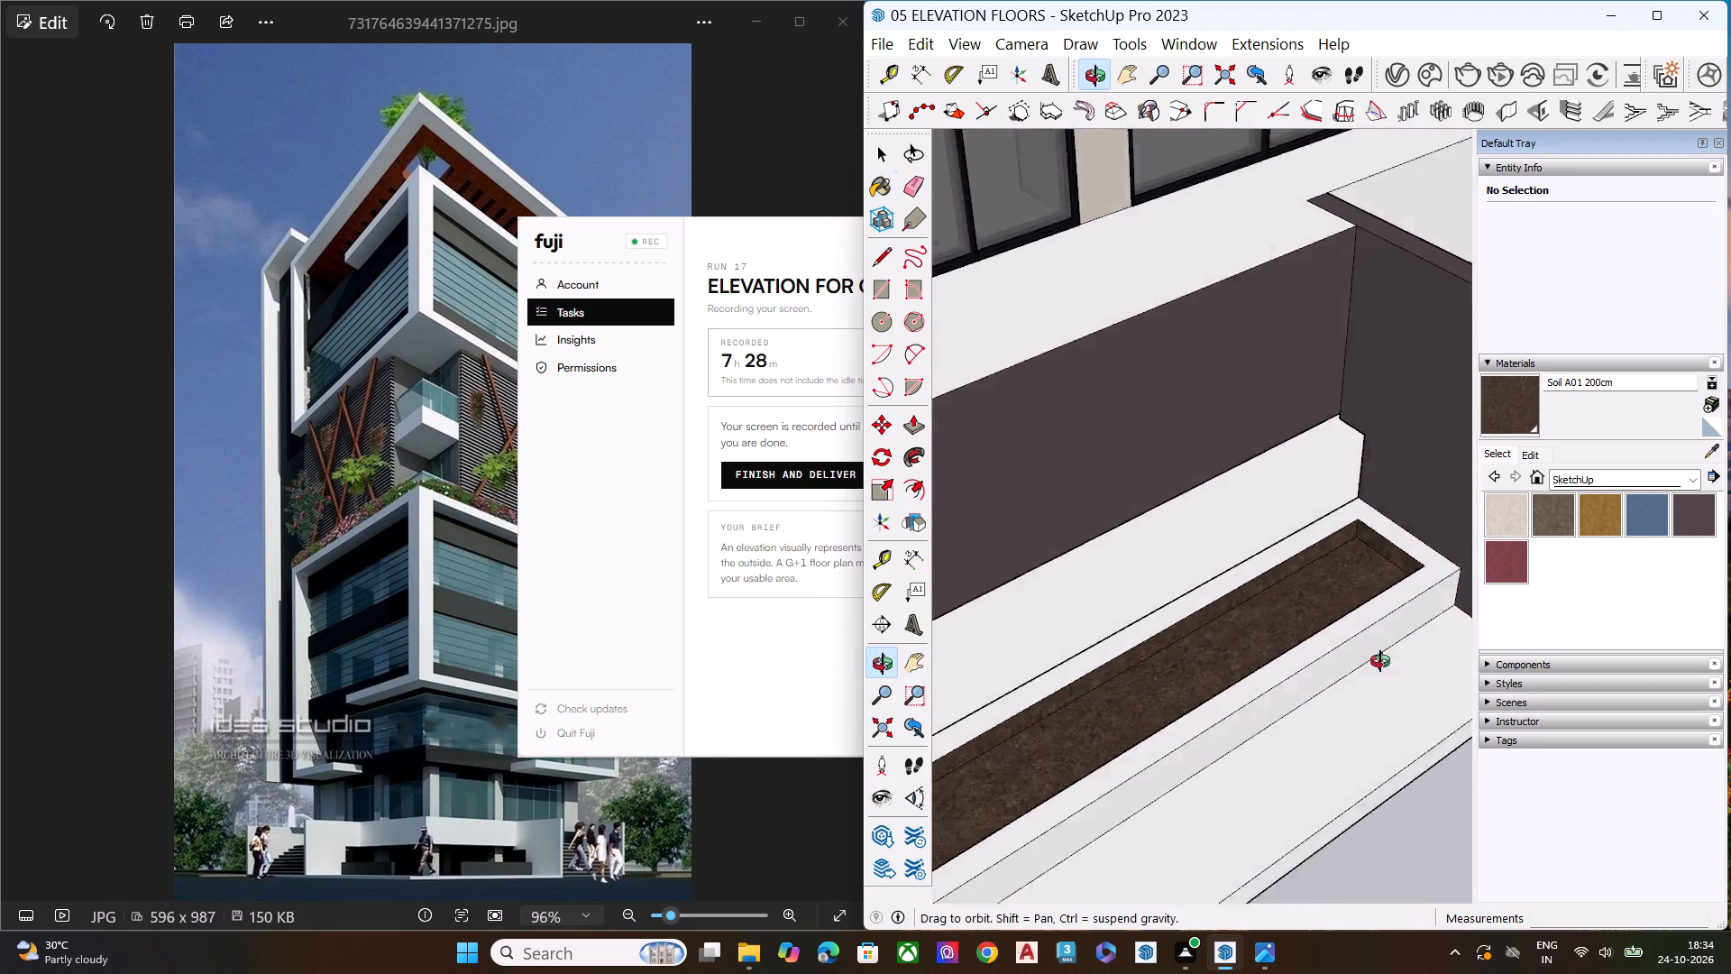
pyautogui.moveTo(1380, 661); pyautogui.dragTo(1591, 560, button='middle')
pyautogui.scroll(-7, 1233, 538)
pyautogui.moveTo(1250, 636); pyautogui.dragTo(1443, 562, button='middle')
pyautogui.scroll(4, 1444, 561)
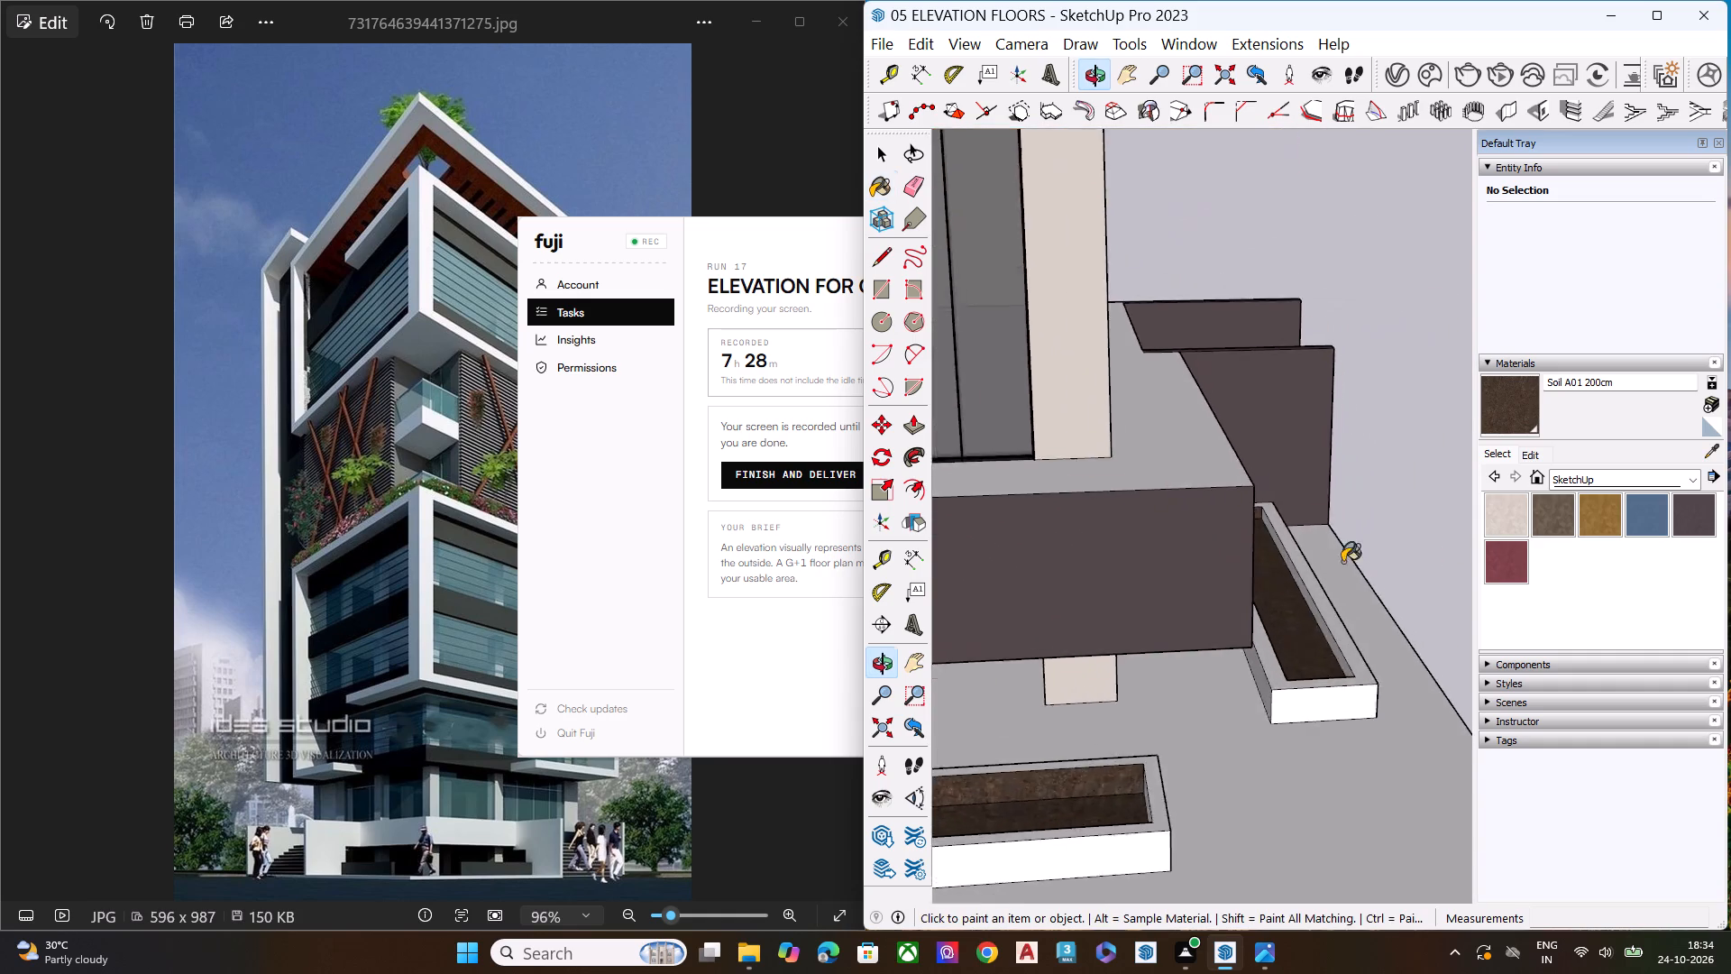
pyautogui.scroll(4, 1342, 562)
pyautogui.click(1320, 596)
pyautogui.scroll(-8, 1323, 540)
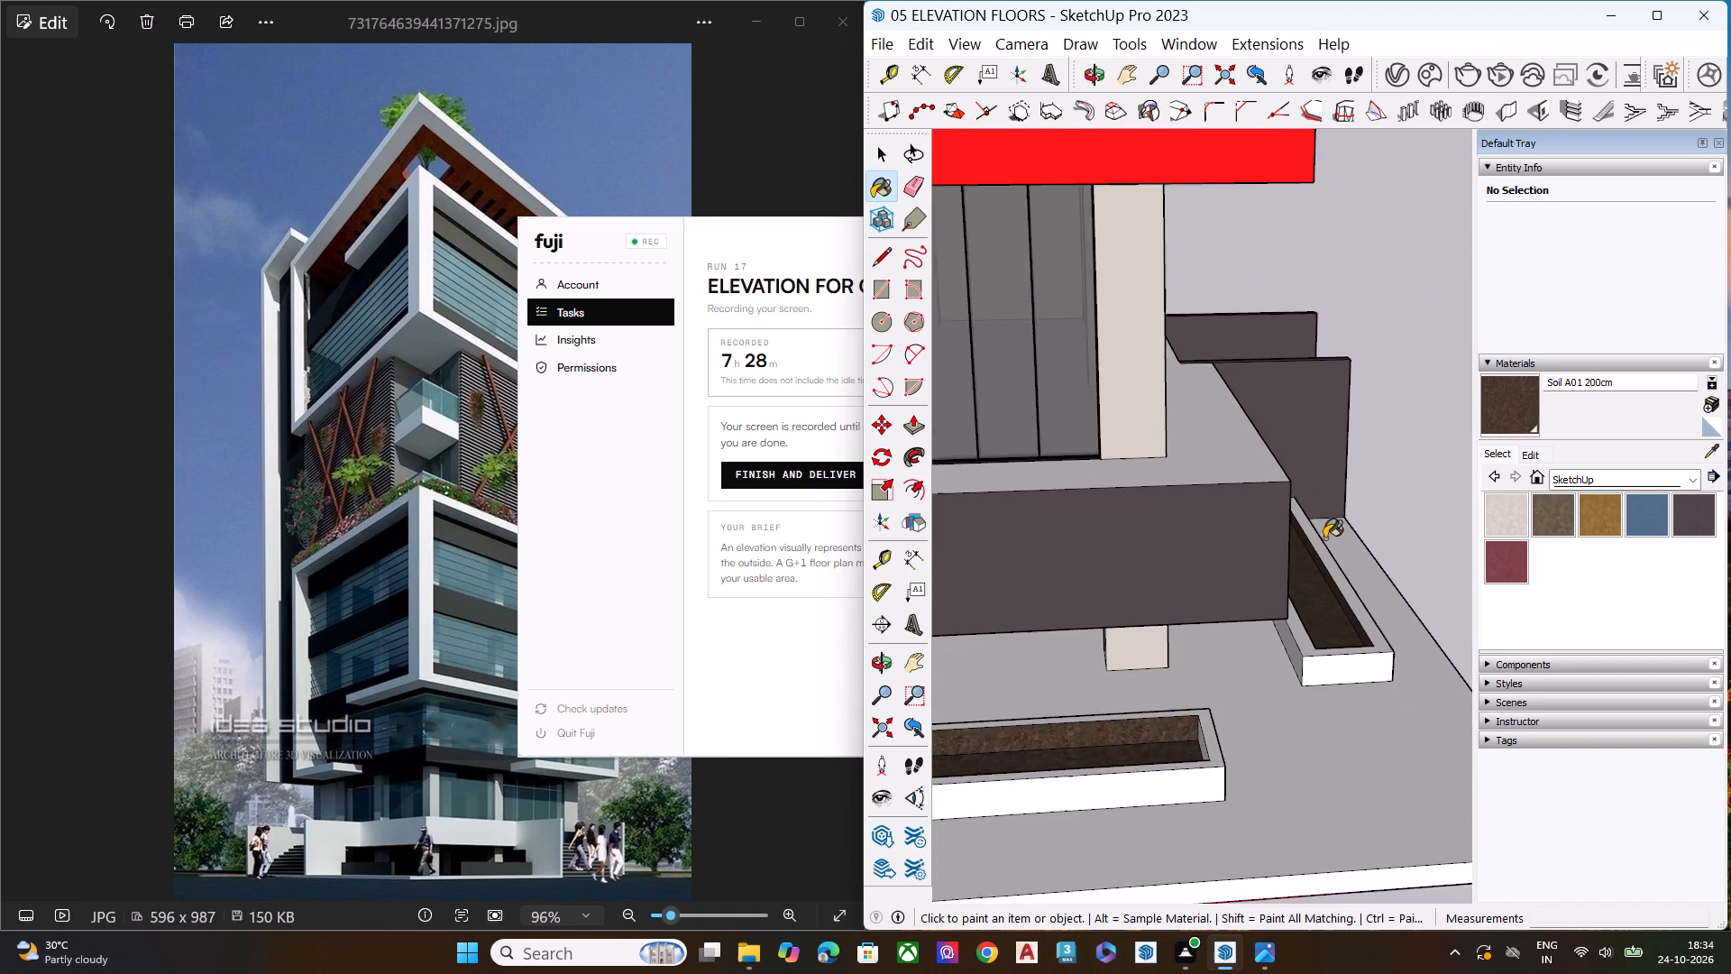
# Examine the planters and the overall building elevation, and bring the photo viewer with the reference images forward.
pyautogui.scroll(-2, 1319, 531)
pyautogui.scroll(1, 1316, 533)
pyautogui.scroll(-7, 1316, 534)
pyautogui.moveTo(1334, 601); pyautogui.dragTo(971, 701, button='middle')
pyautogui.scroll(-7, 1315, 609)
pyautogui.moveTo(1235, 685); pyautogui.dragTo(1062, 716, button='middle')
pyautogui.scroll(-6, 1076, 716)
pyautogui.moveTo(1191, 685); pyautogui.dragTo(1230, 539, button='middle')
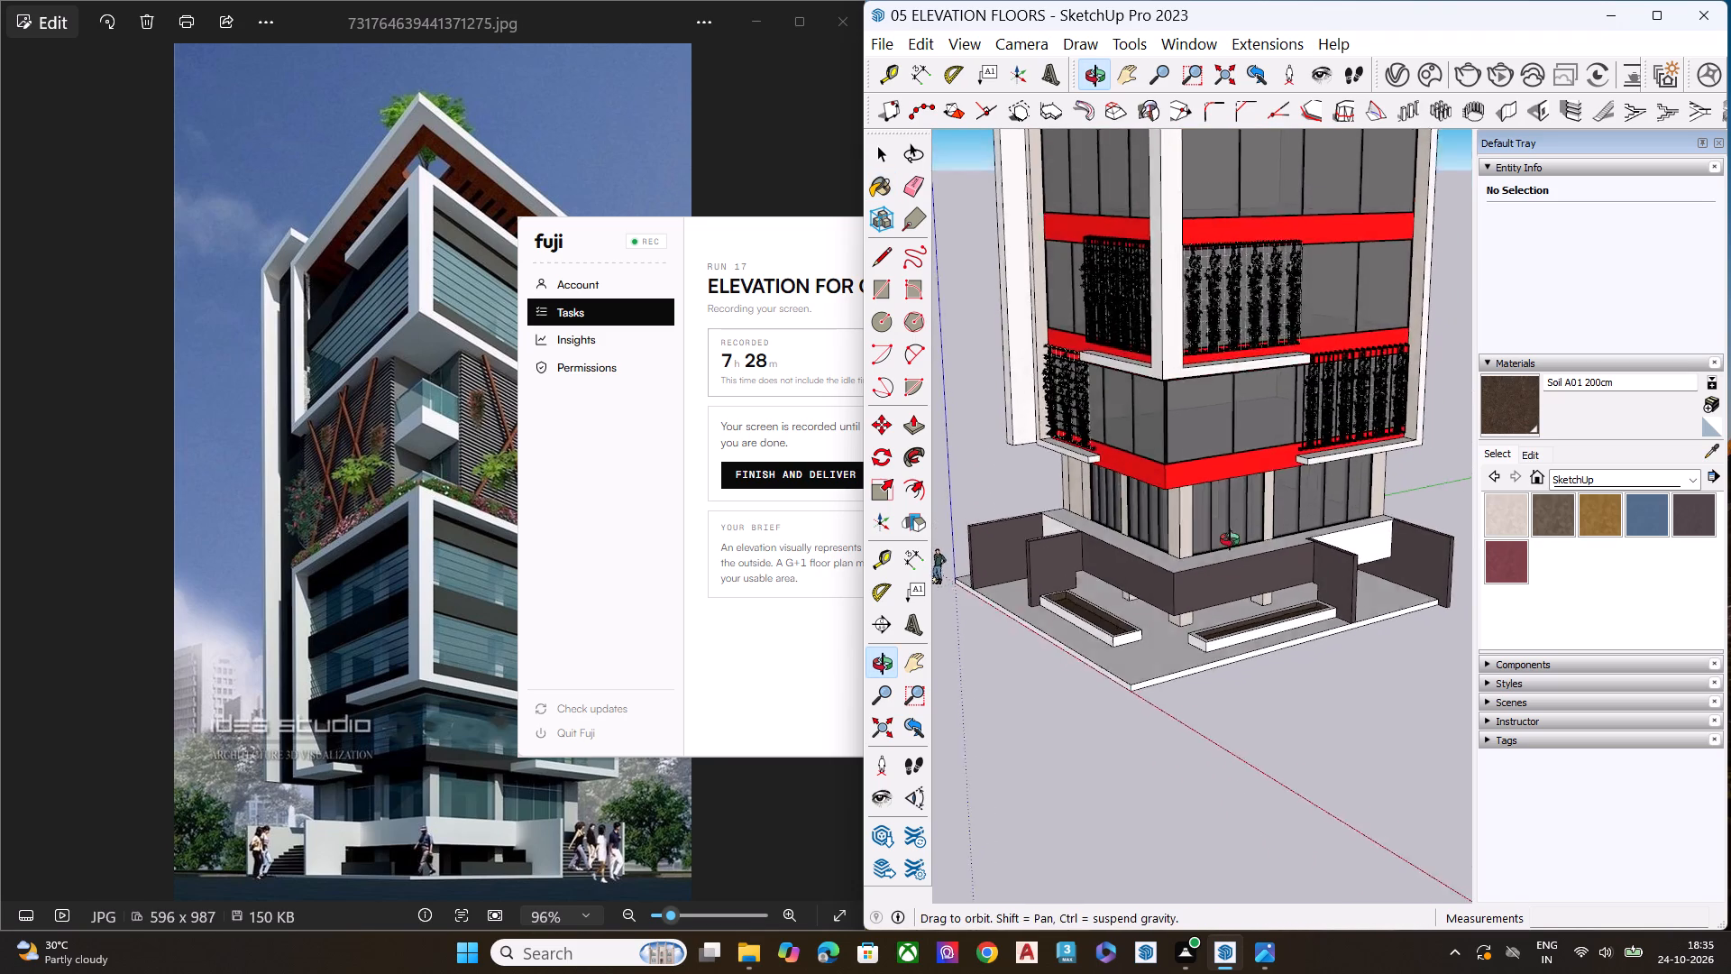
pyautogui.moveTo(1230, 539); pyautogui.dragTo(1289, 483, button='middle')
pyautogui.scroll(-8, 1203, 699)
pyautogui.press('c')
pyautogui.press('space')
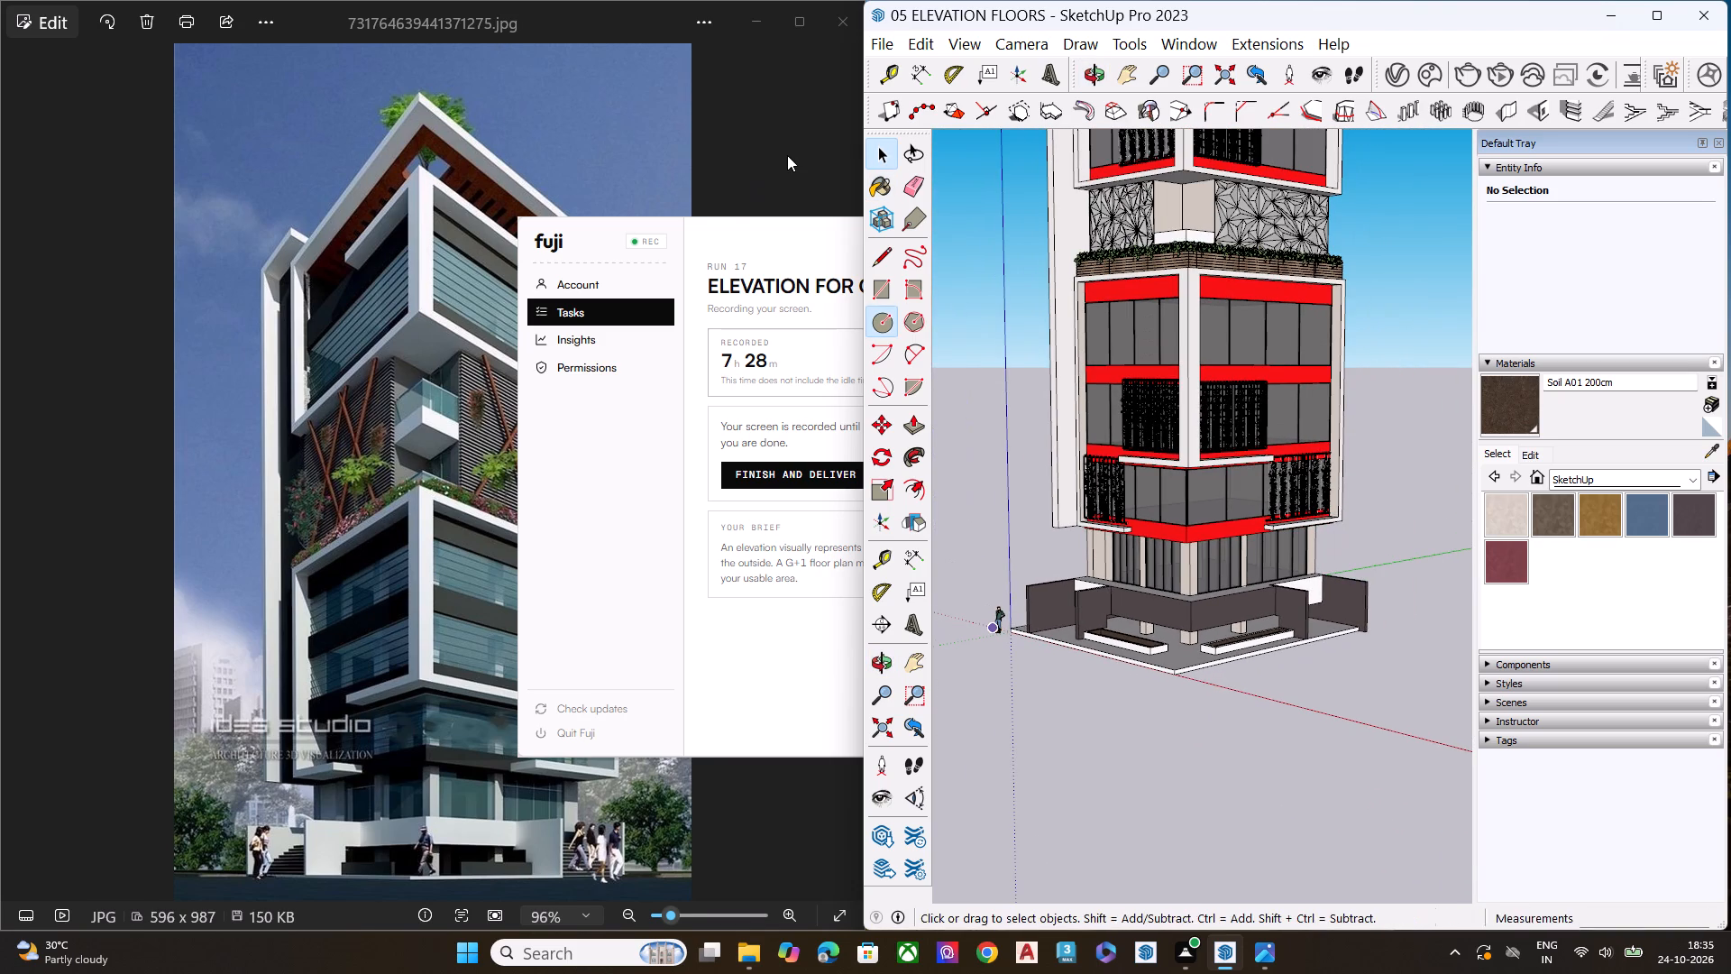
pyautogui.click(787, 155)
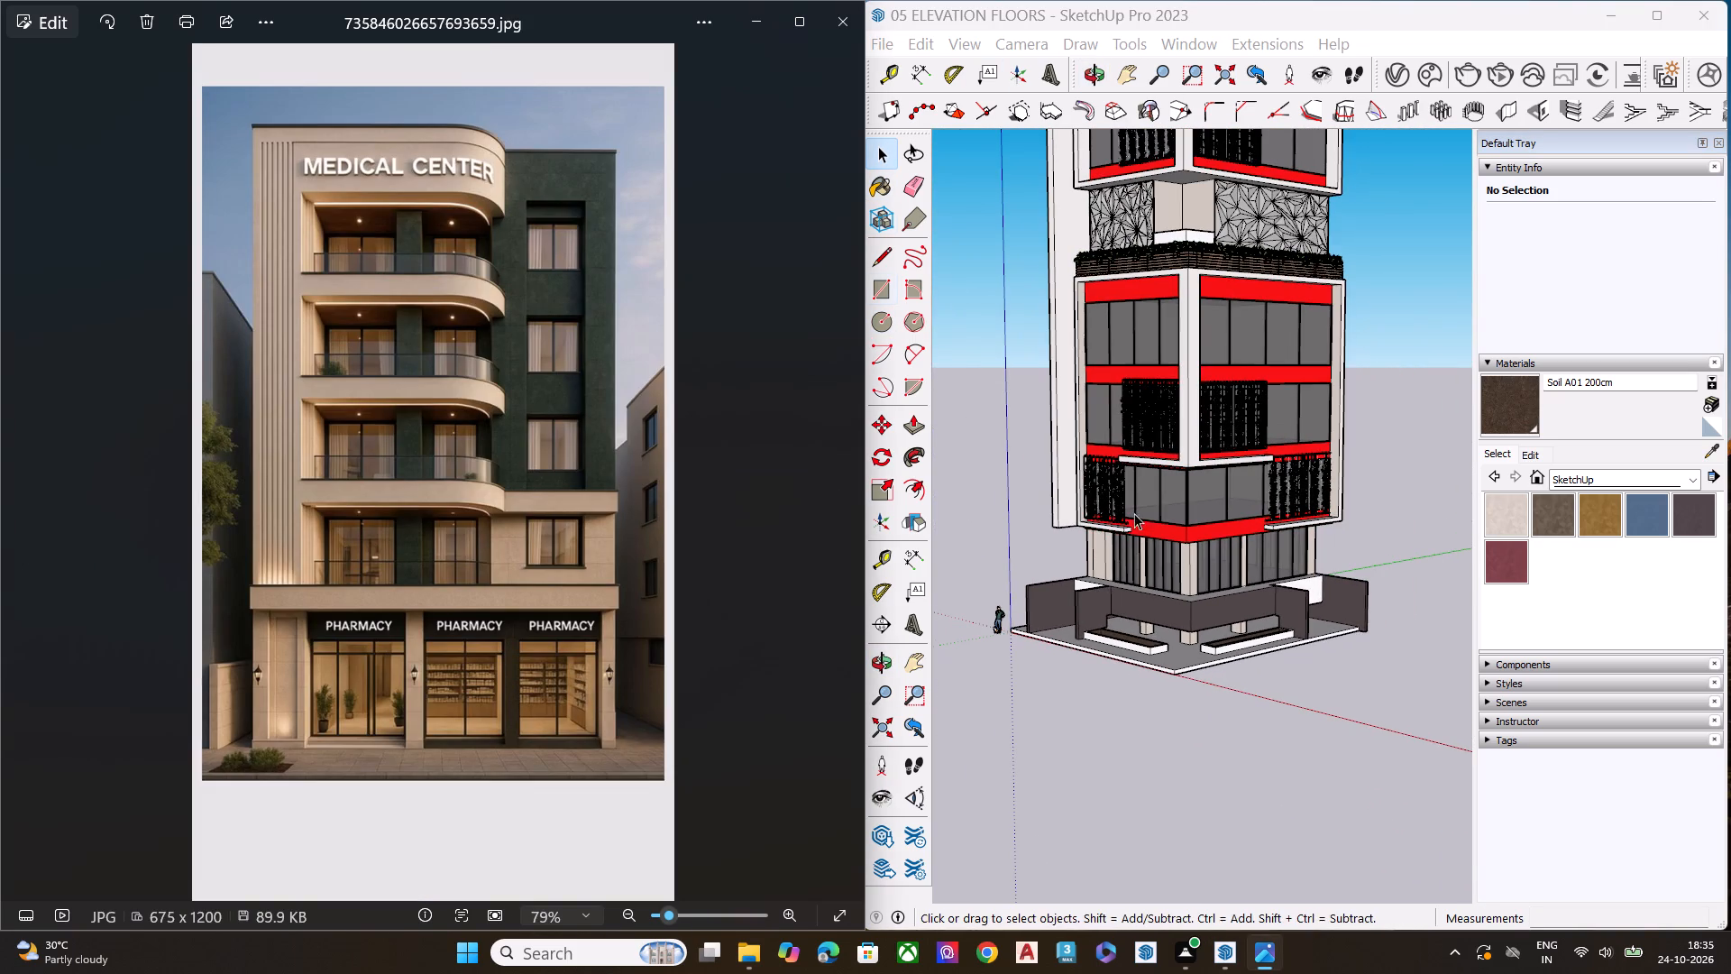
# Move the single tree from the open ground into the soil-filled planter nearest the standing figure, placing it by the planter's far end.
pyautogui.scroll(-8, 1149, 535)
pyautogui.moveTo(1317, 659); pyautogui.dragTo(1026, 658, button='middle')
pyautogui.scroll(11, 1012, 632)
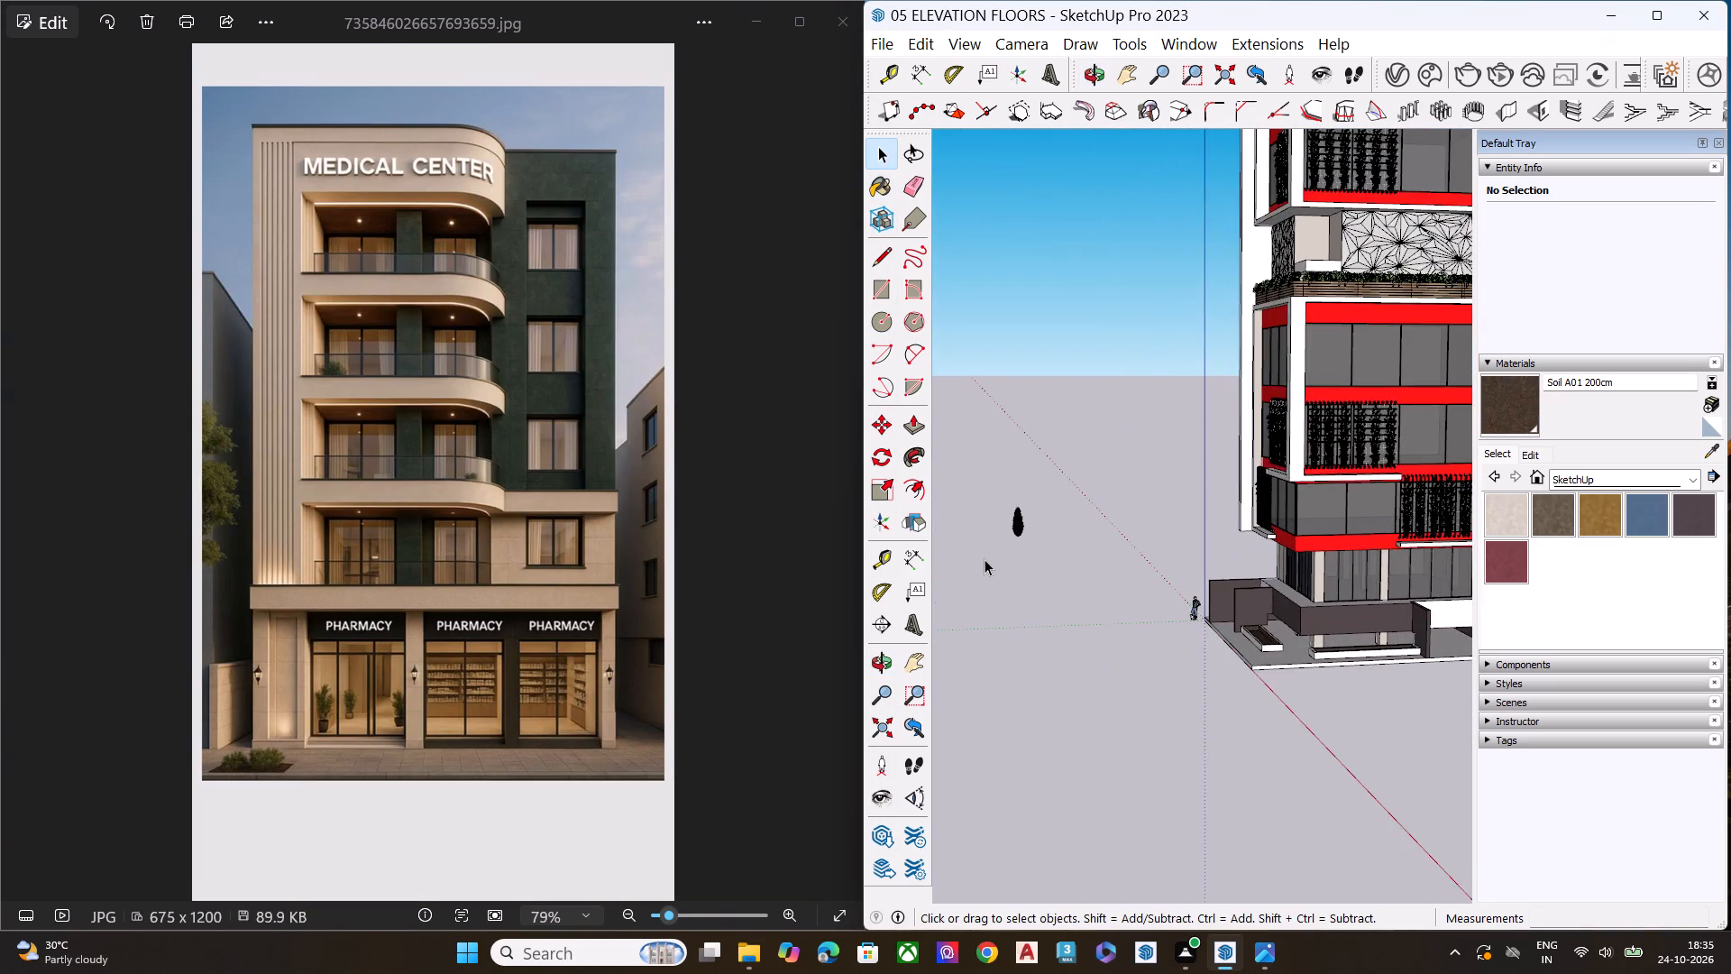
pyautogui.scroll(8, 959, 538)
pyautogui.moveTo(1107, 565); pyautogui.dragTo(1015, 394)
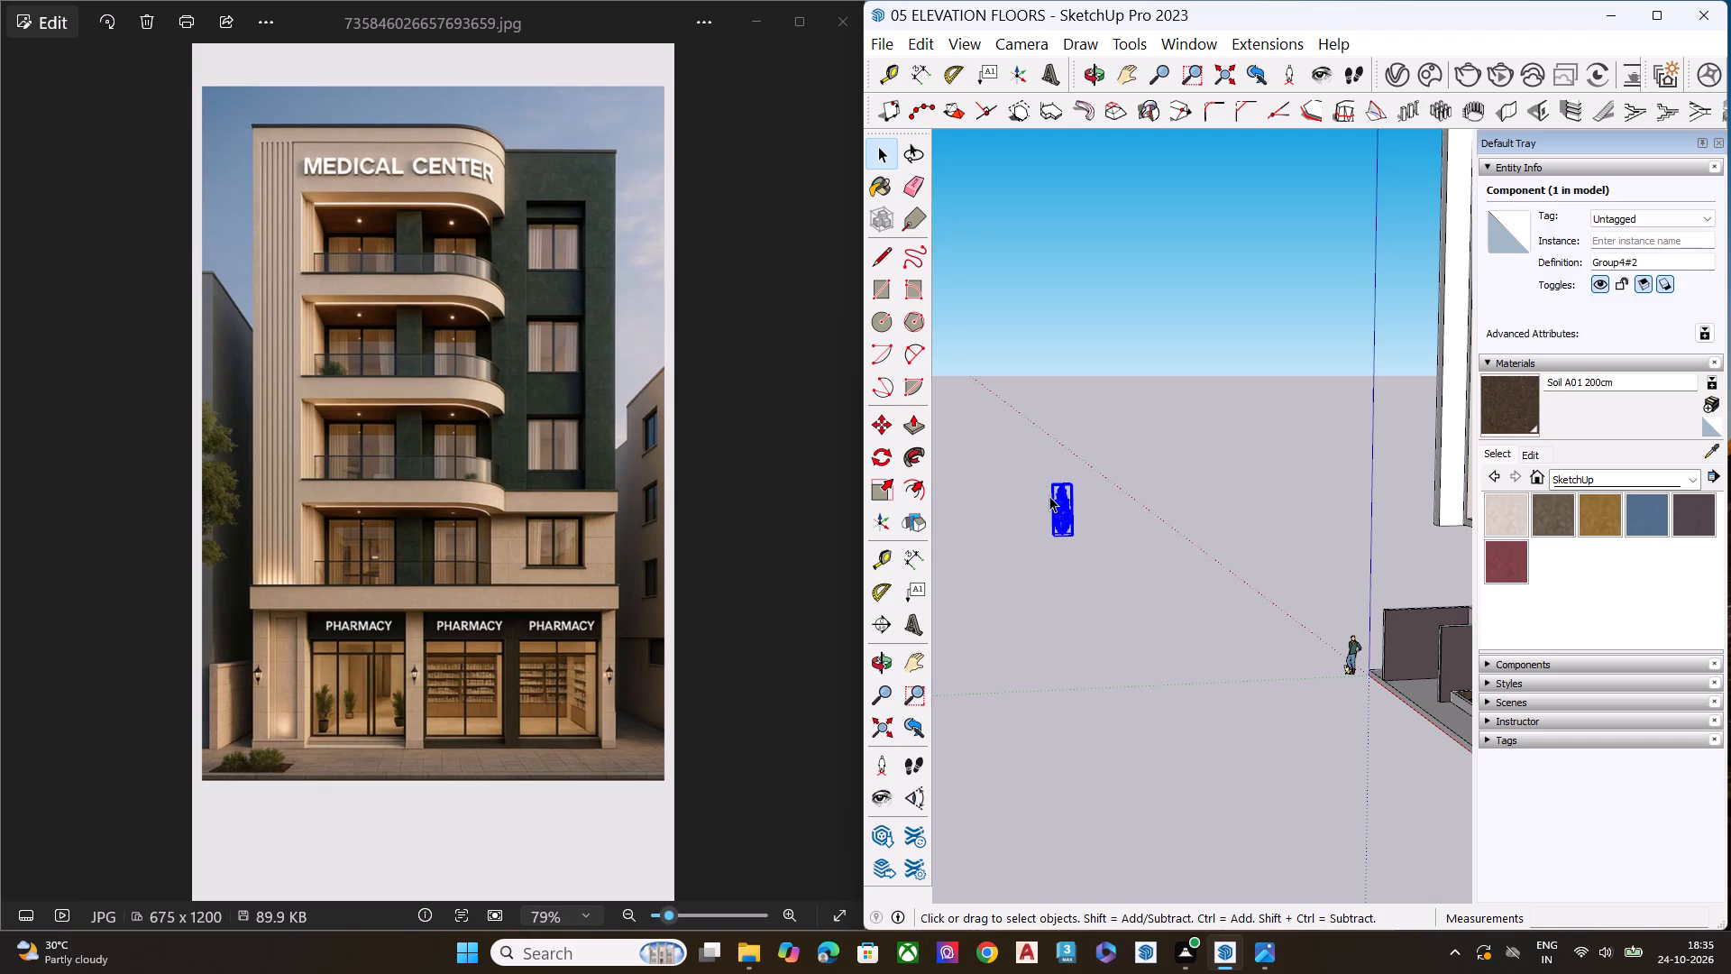
pyautogui.press('m')
pyautogui.scroll(10, 1074, 553)
pyautogui.scroll(-1, 1050, 516)
pyautogui.scroll(5, 1050, 516)
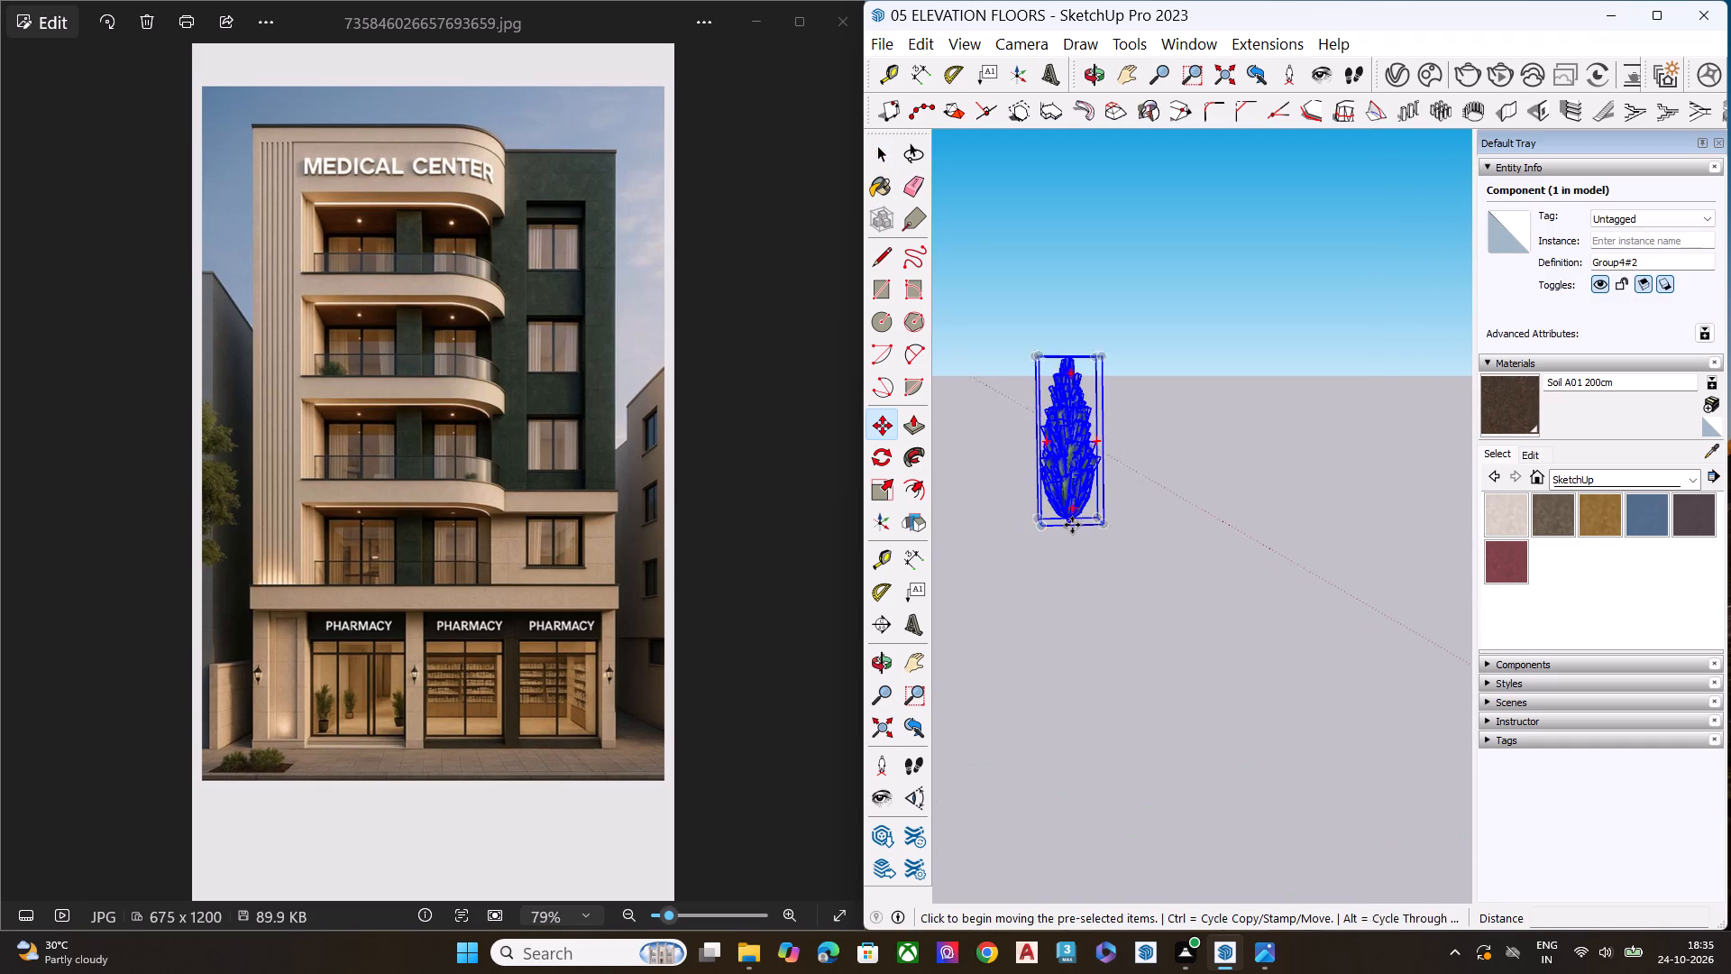
pyautogui.click(1104, 529)
pyautogui.scroll(-14, 1094, 529)
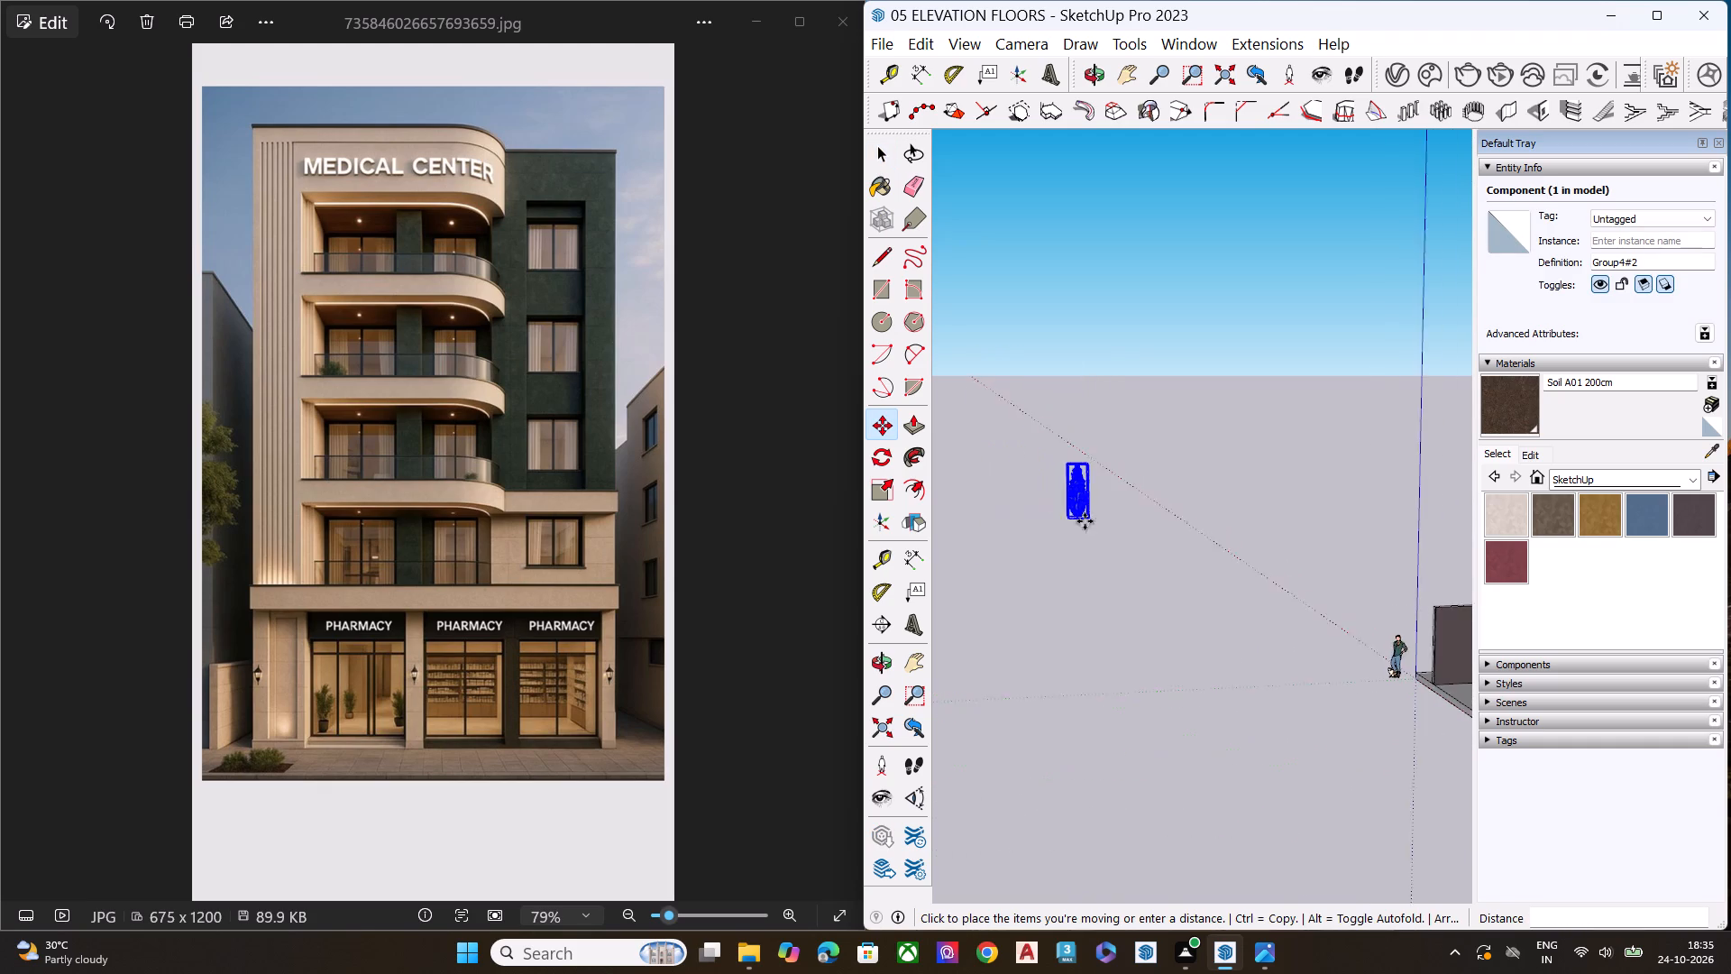
pyautogui.scroll(-11, 1085, 521)
pyautogui.scroll(3, 1333, 585)
pyautogui.scroll(-2, 1331, 606)
pyautogui.scroll(9, 1331, 611)
pyautogui.scroll(-1, 1321, 634)
pyautogui.scroll(4, 1320, 638)
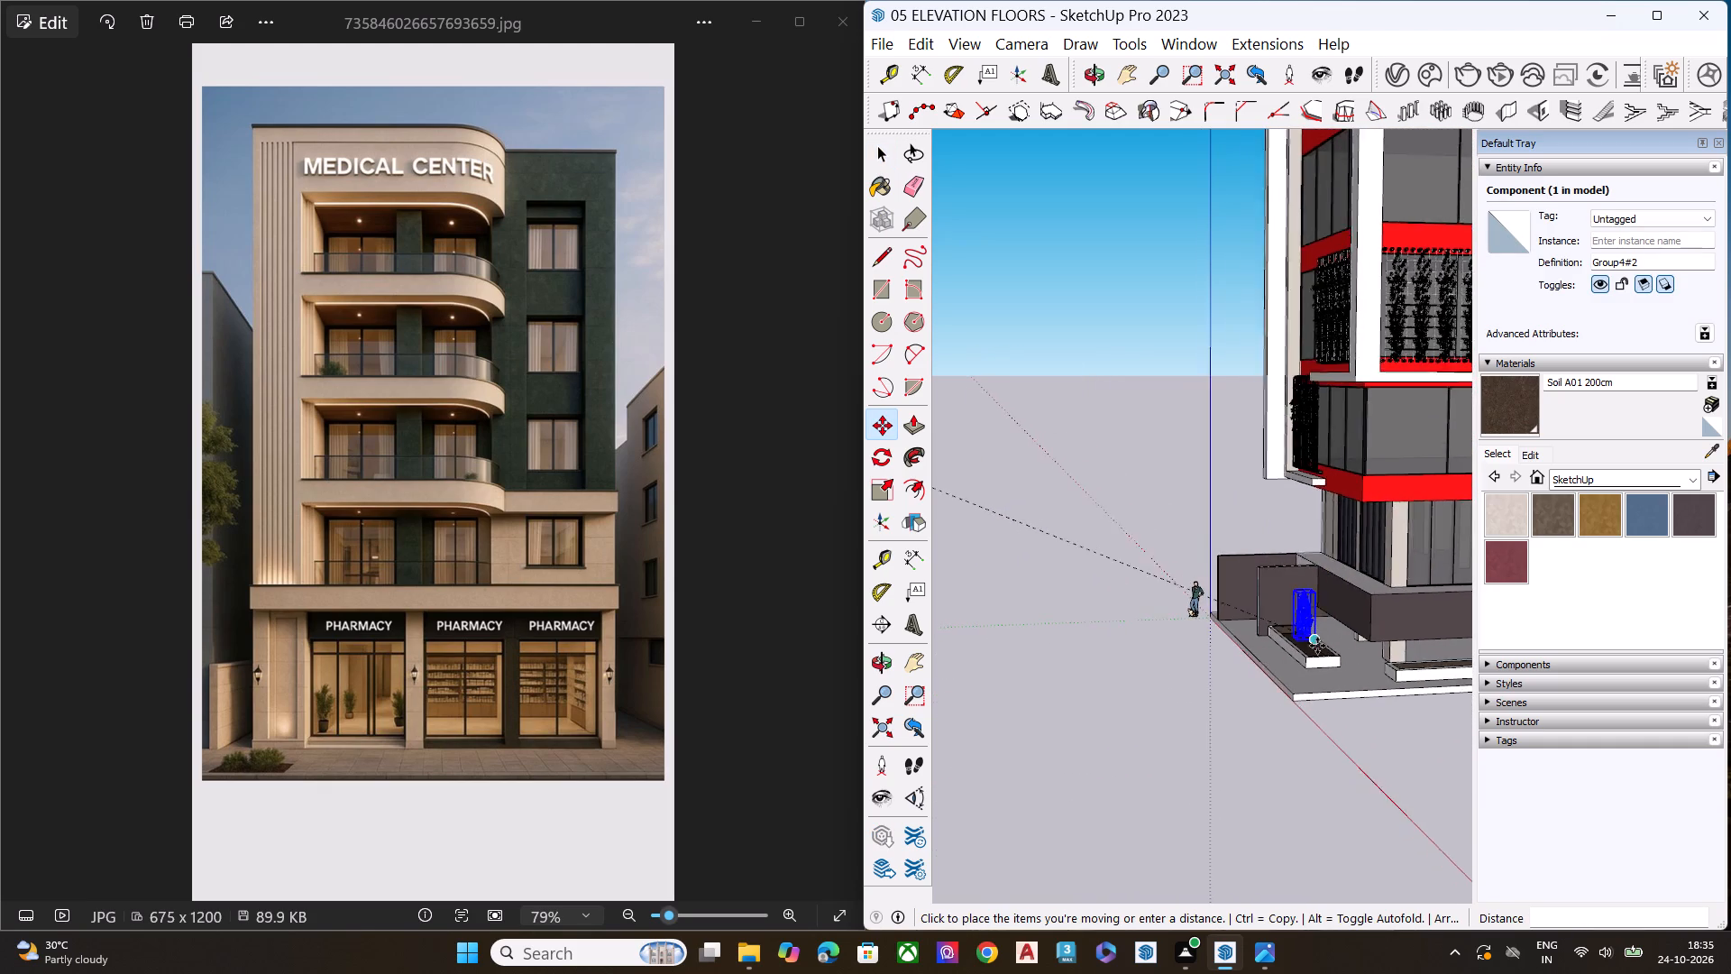
pyautogui.scroll(2, 1317, 646)
pyautogui.moveTo(1311, 653); pyautogui.dragTo(1237, 741, button='middle')
pyautogui.scroll(9, 1240, 719)
pyautogui.scroll(6, 1312, 627)
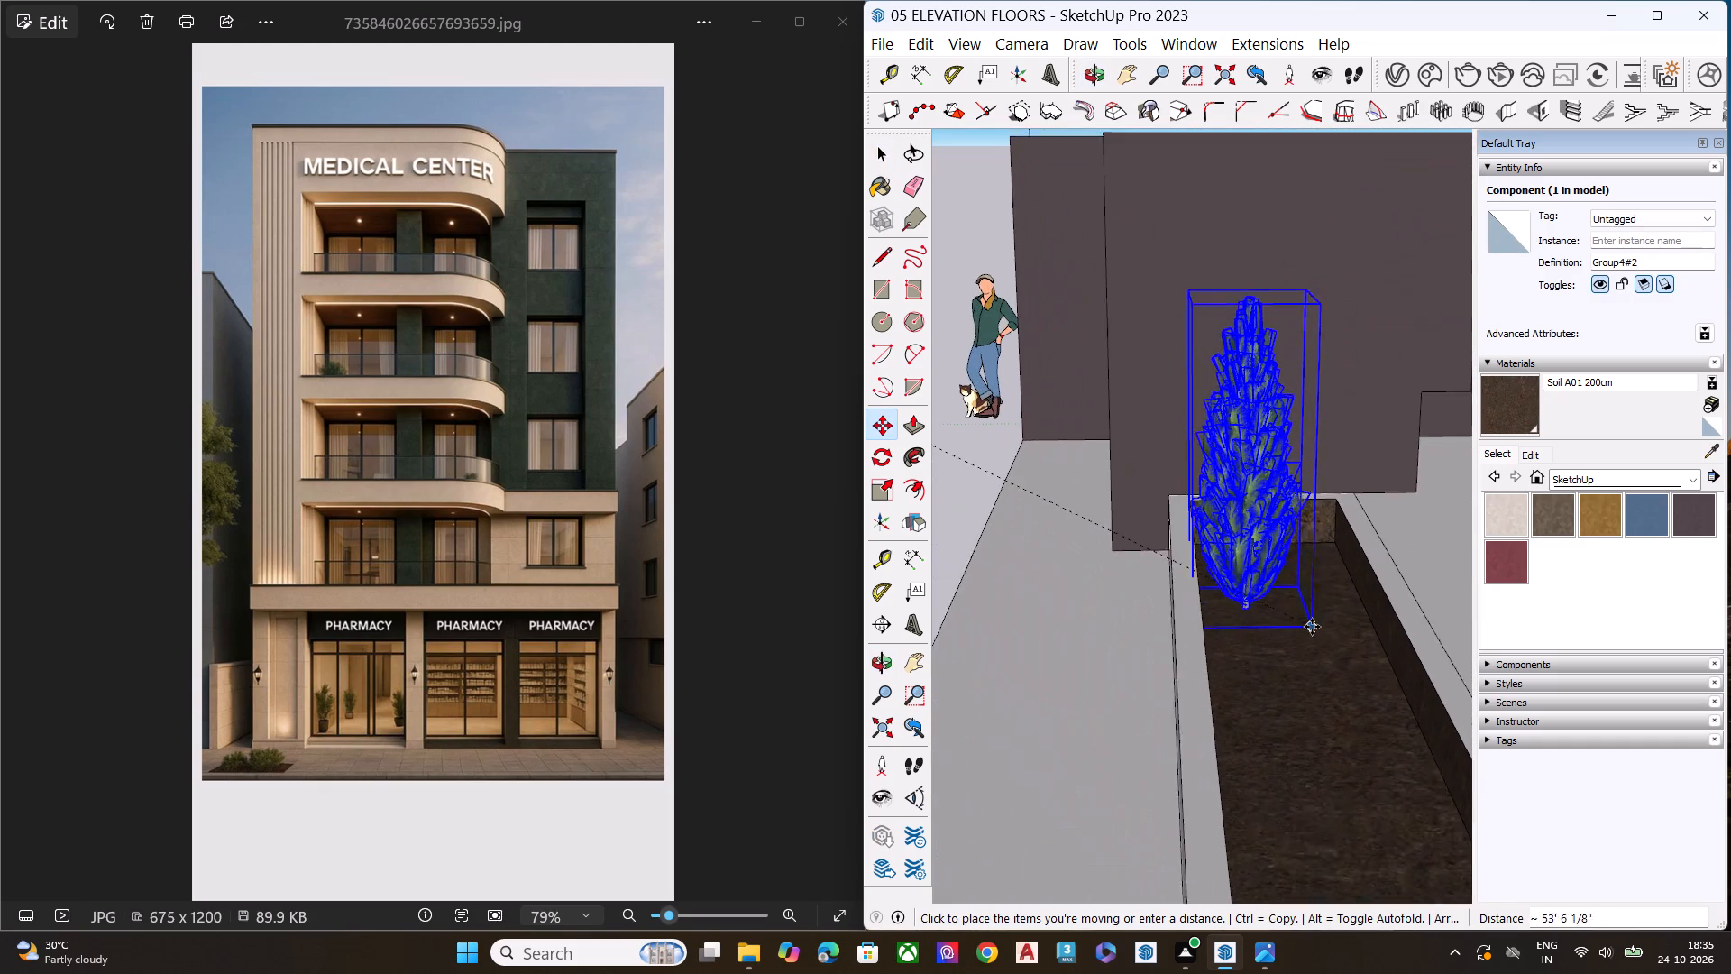
pyautogui.scroll(2, 1312, 627)
pyautogui.click(1343, 578)
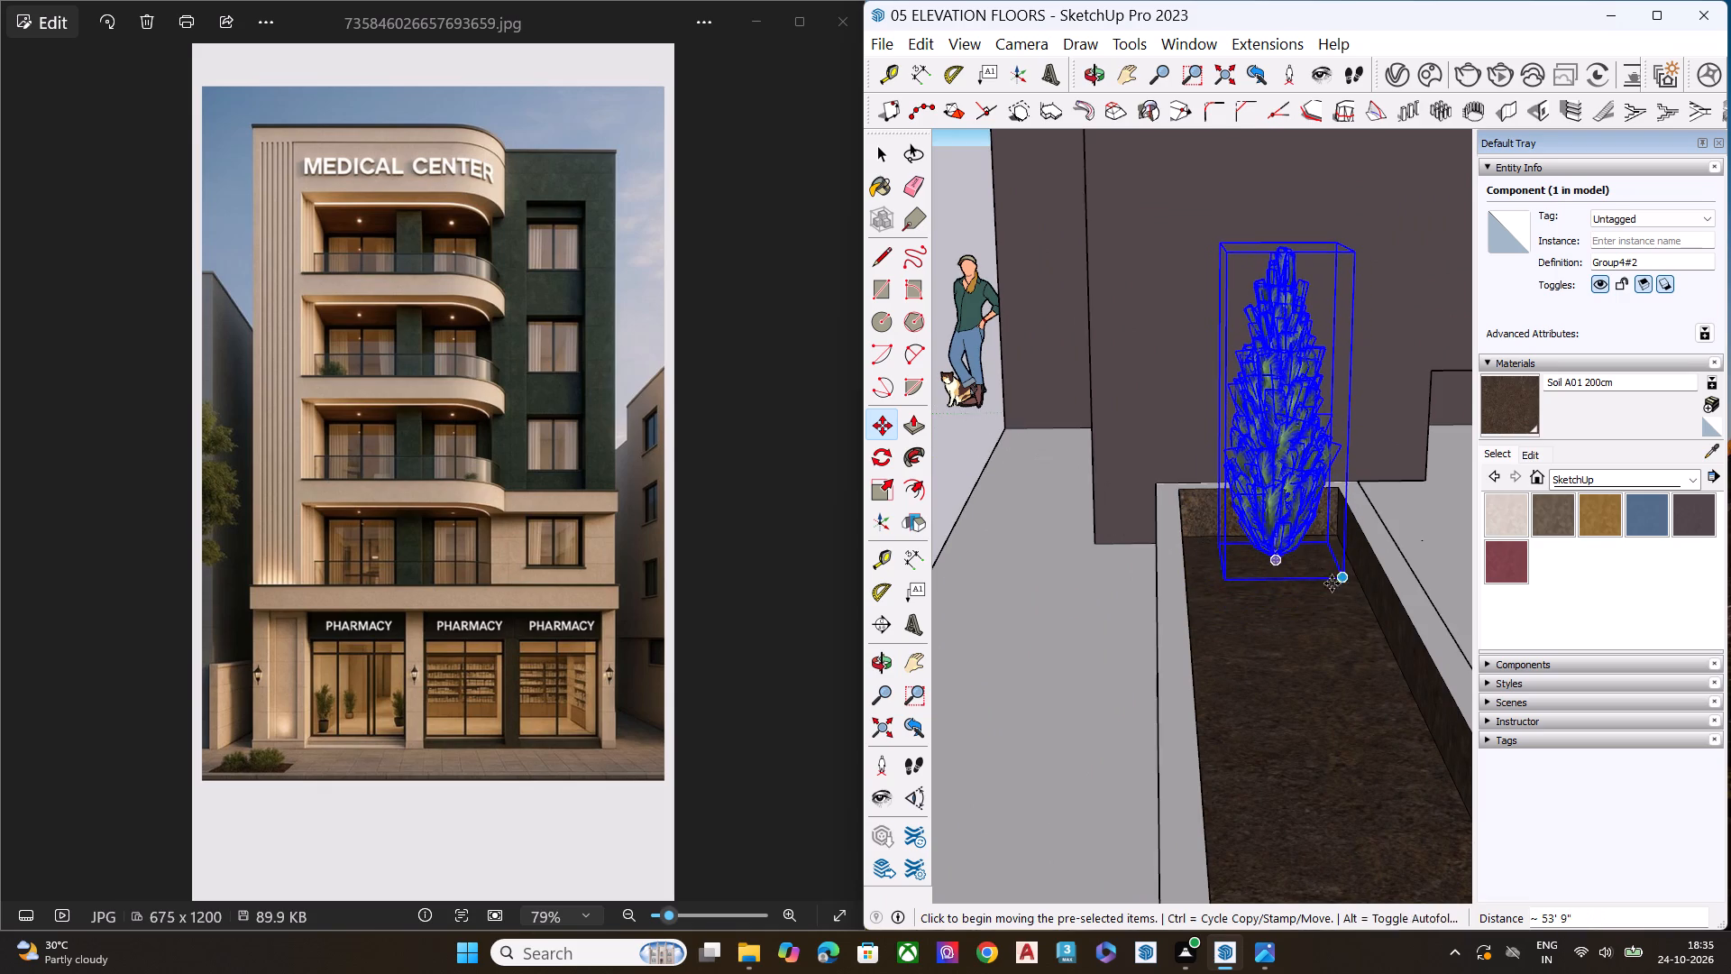
pyautogui.scroll(10, 1298, 580)
pyautogui.moveTo(1216, 565); pyautogui.dragTo(1191, 460, button='middle')
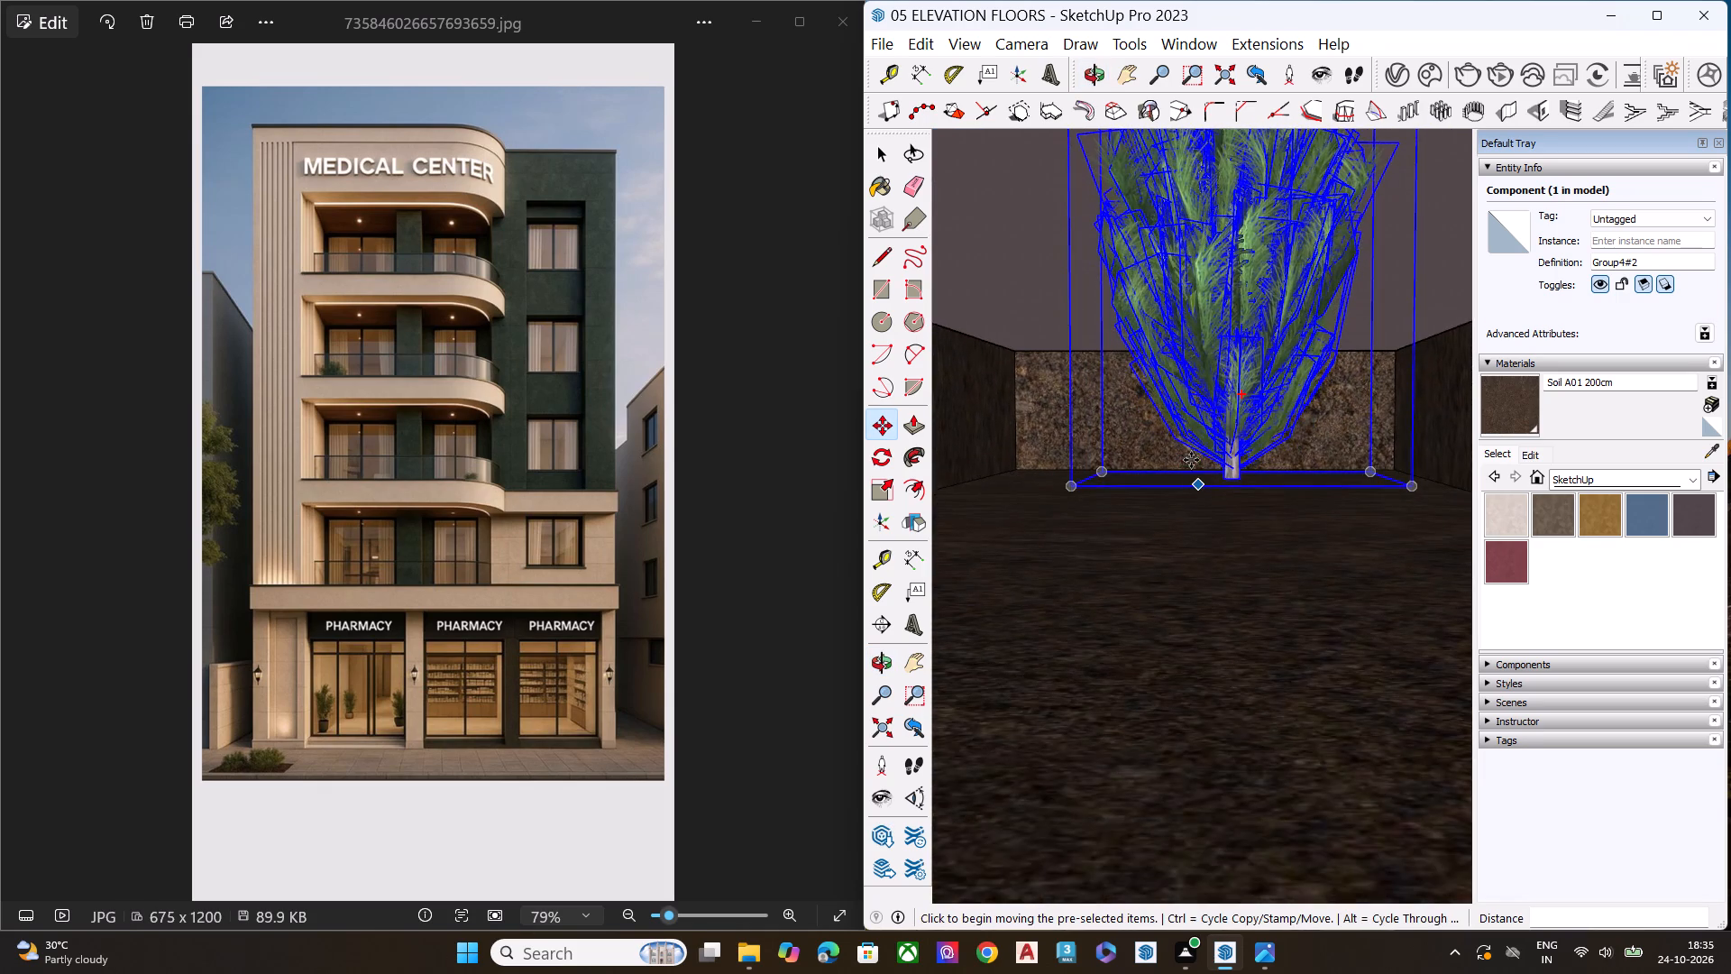
pyautogui.scroll(6, 1199, 455)
pyautogui.scroll(-6, 1197, 455)
pyautogui.click(1360, 485)
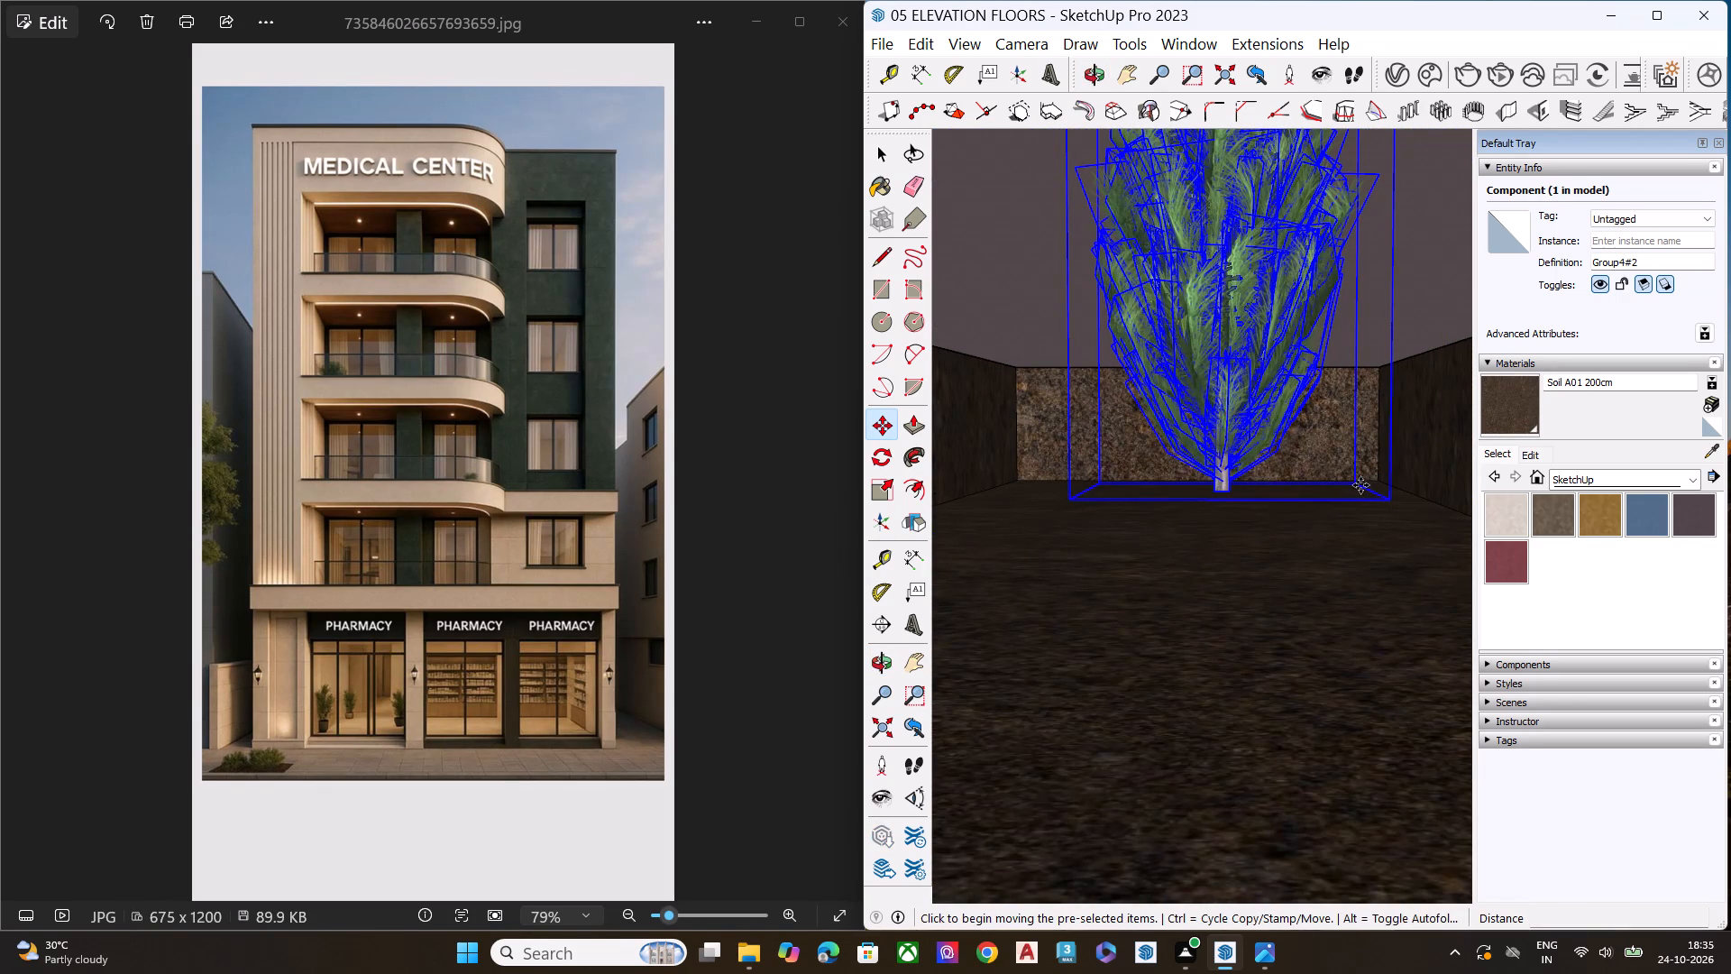
pyautogui.click(1360, 490)
pyautogui.press('space')
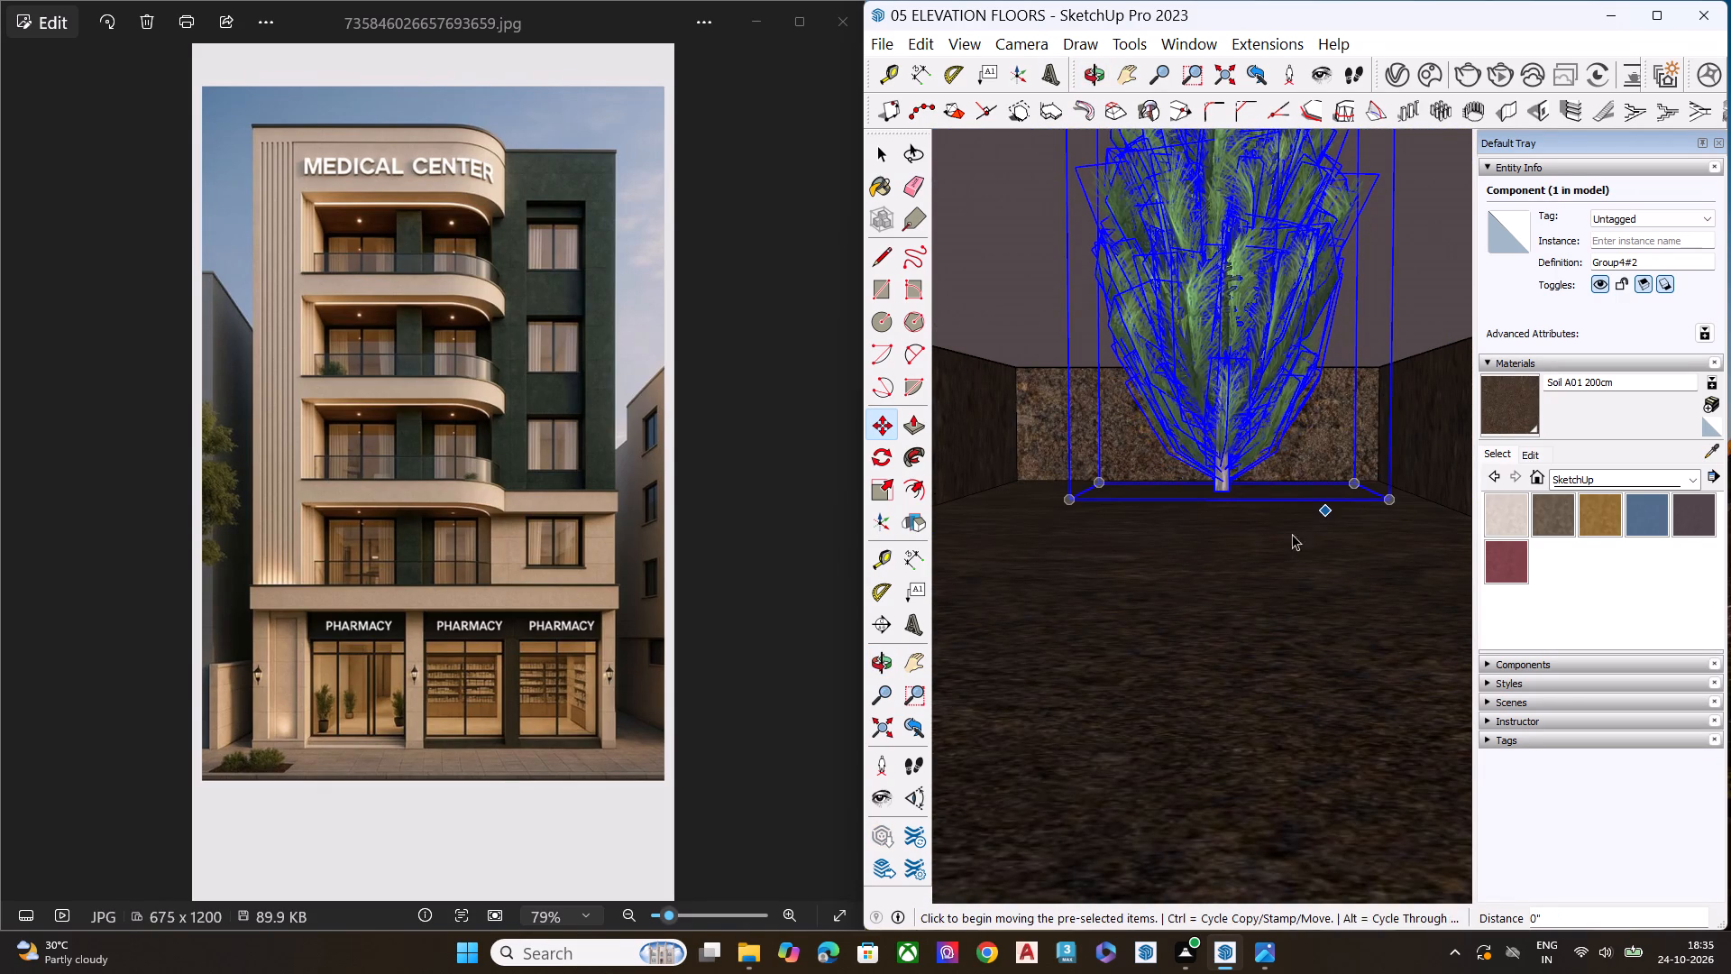
# Shift the tree about 3 inches within the planter, away from the dark end wall.
pyautogui.scroll(-9, 1090, 569)
pyautogui.moveTo(1095, 584); pyautogui.dragTo(1455, 712, button='middle')
pyautogui.scroll(-1, 1418, 705)
pyautogui.scroll(-8, 1159, 553)
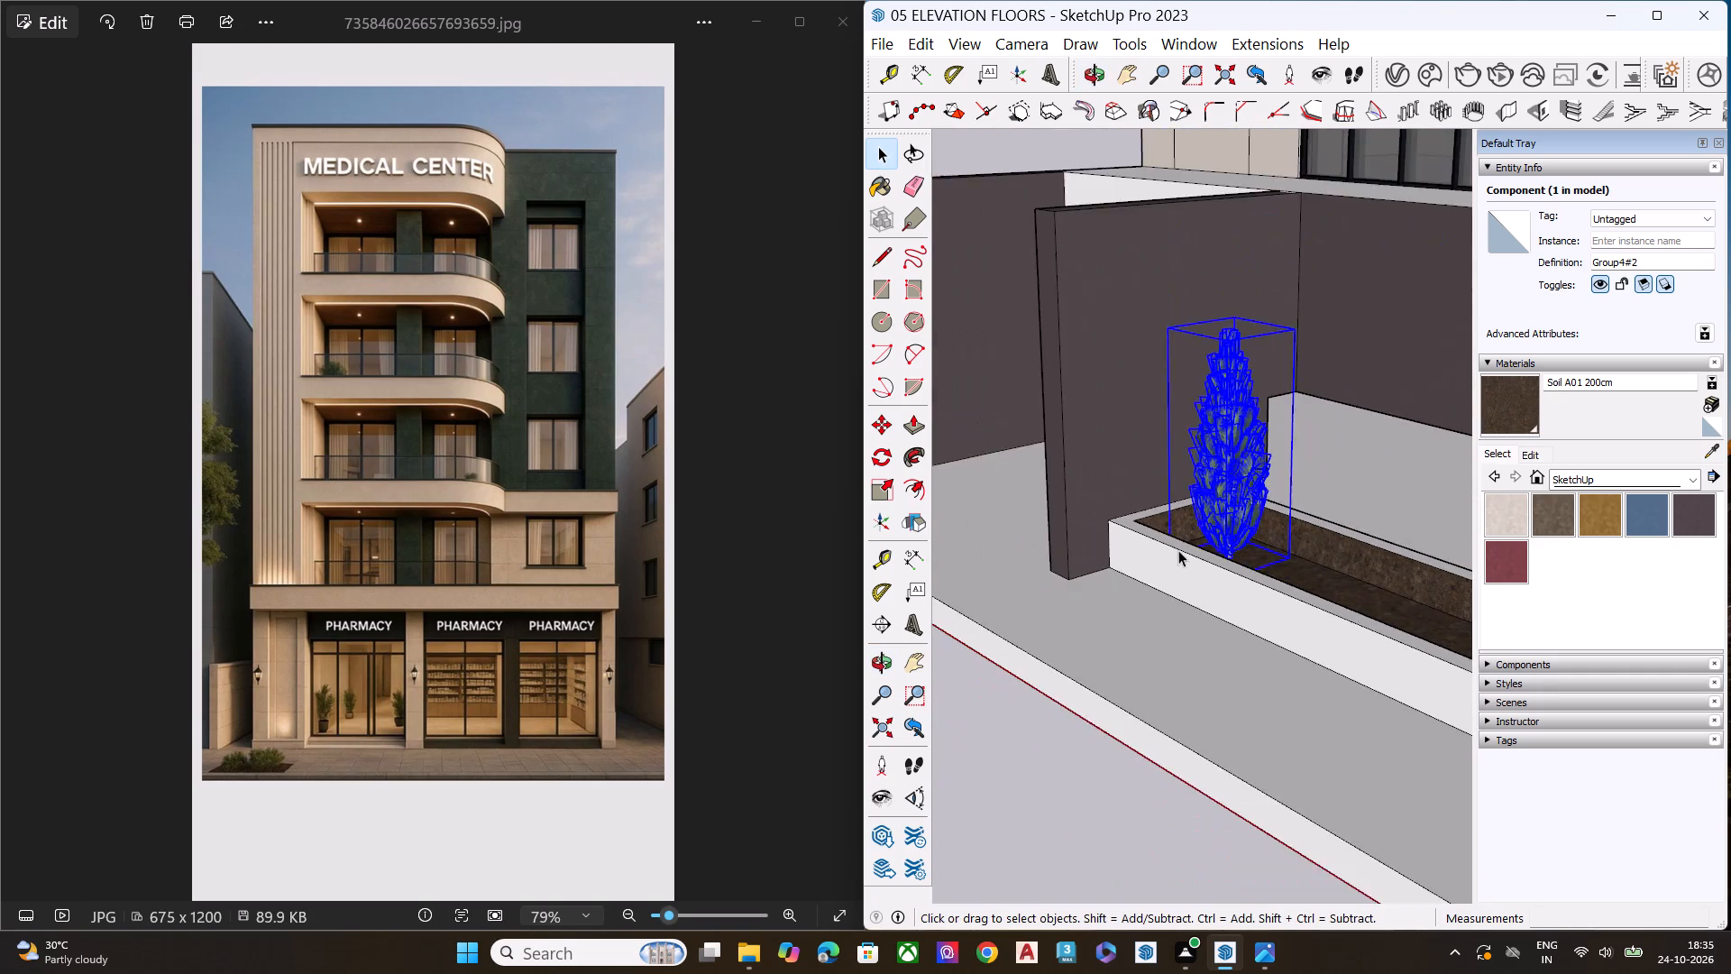
pyautogui.scroll(-11, 1178, 550)
pyautogui.moveTo(1131, 622); pyautogui.dragTo(1335, 626, button='middle')
pyautogui.scroll(1, 1335, 625)
pyautogui.scroll(-2, 1235, 600)
pyautogui.scroll(1, 1232, 600)
pyautogui.scroll(-6, 1232, 601)
pyautogui.moveTo(1304, 663); pyautogui.dragTo(1397, 638, button='middle')
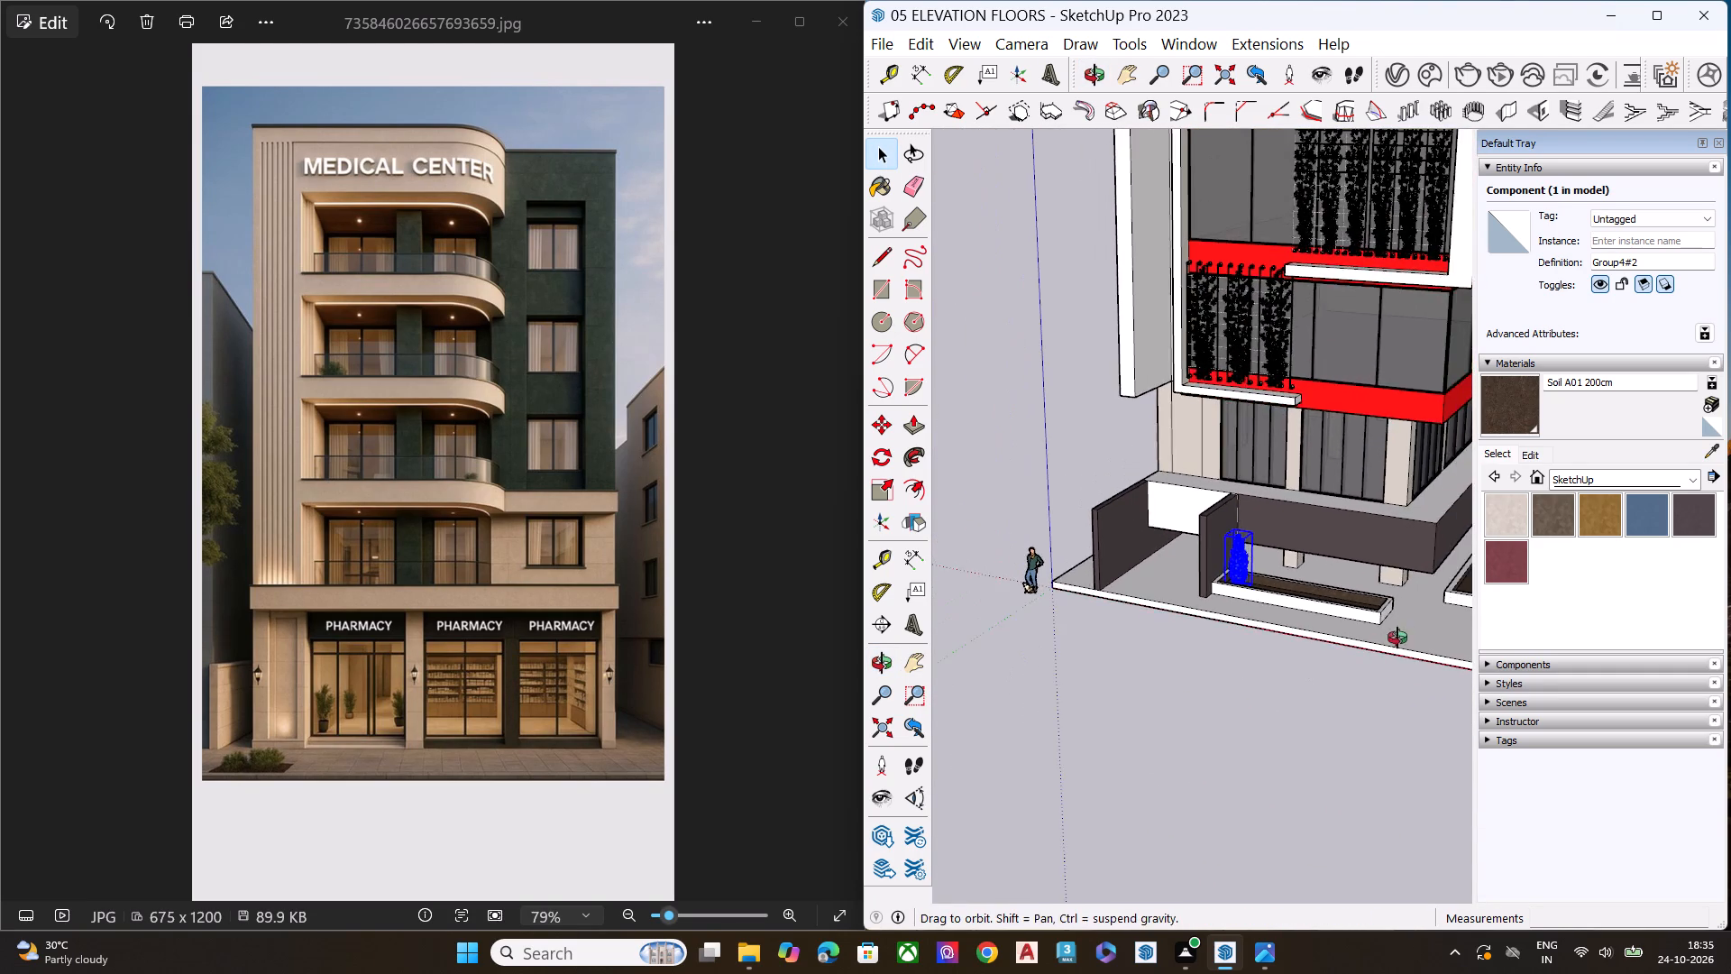
pyautogui.moveTo(1397, 638); pyautogui.dragTo(1408, 622, button='middle')
pyautogui.scroll(8, 1334, 499)
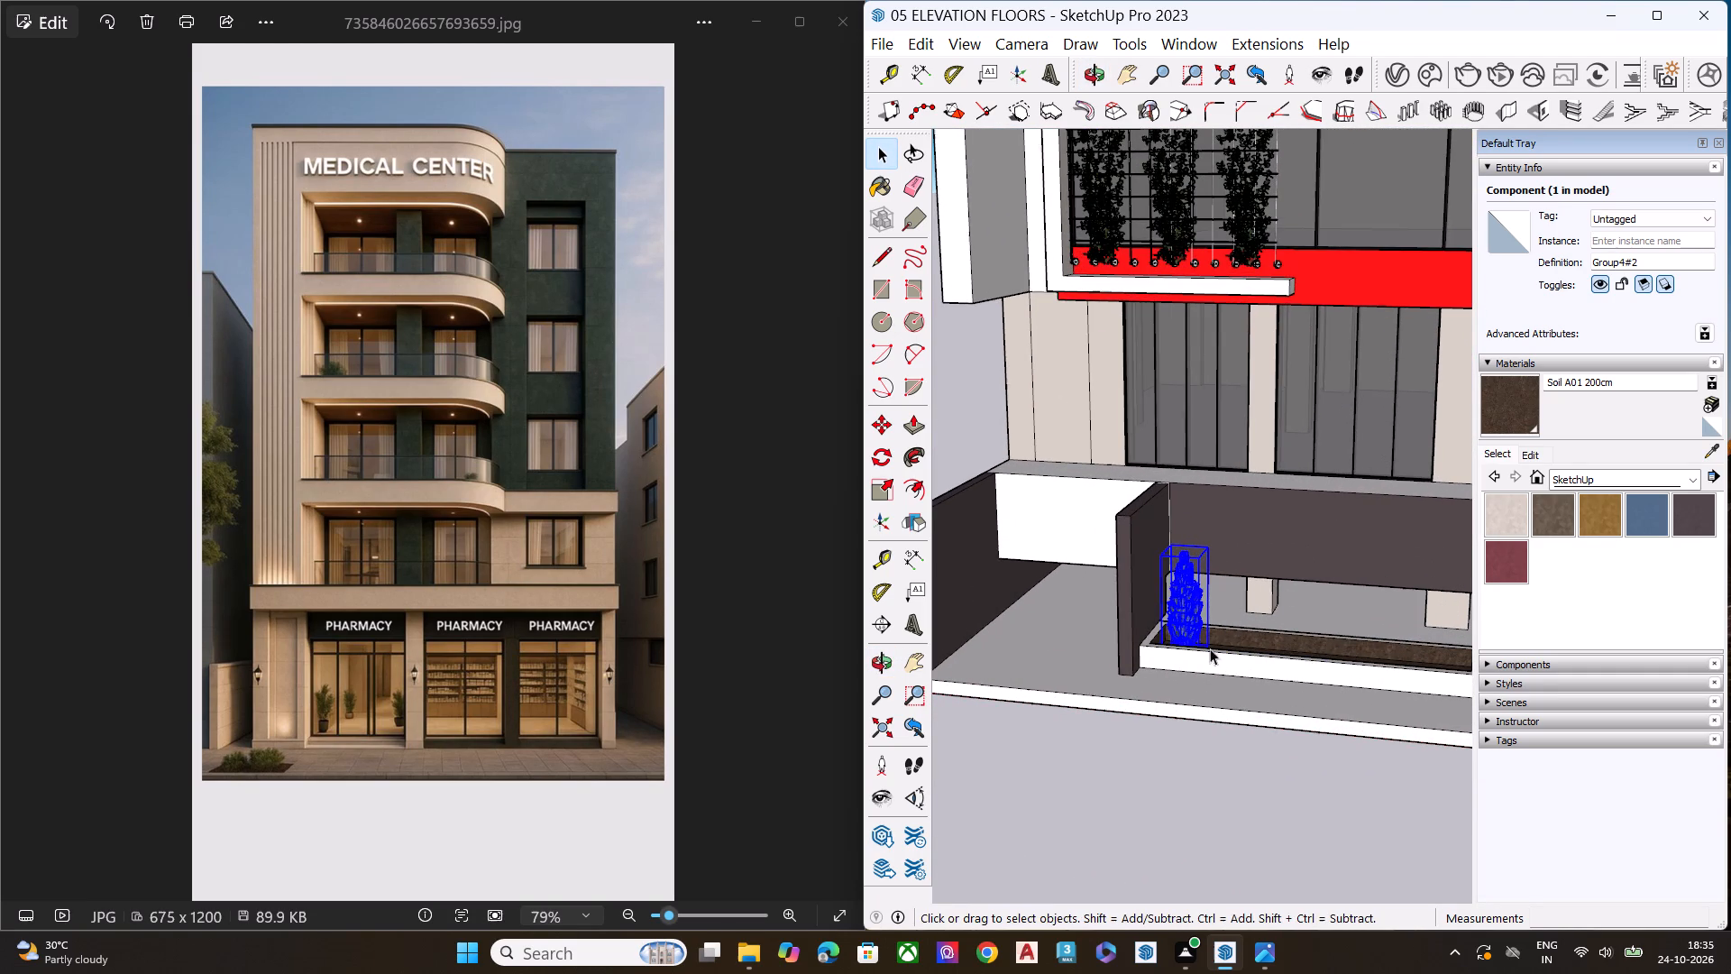
pyautogui.scroll(8, 1210, 649)
pyautogui.moveTo(1189, 664); pyautogui.dragTo(1148, 769, button='middle')
pyautogui.scroll(9, 1148, 769)
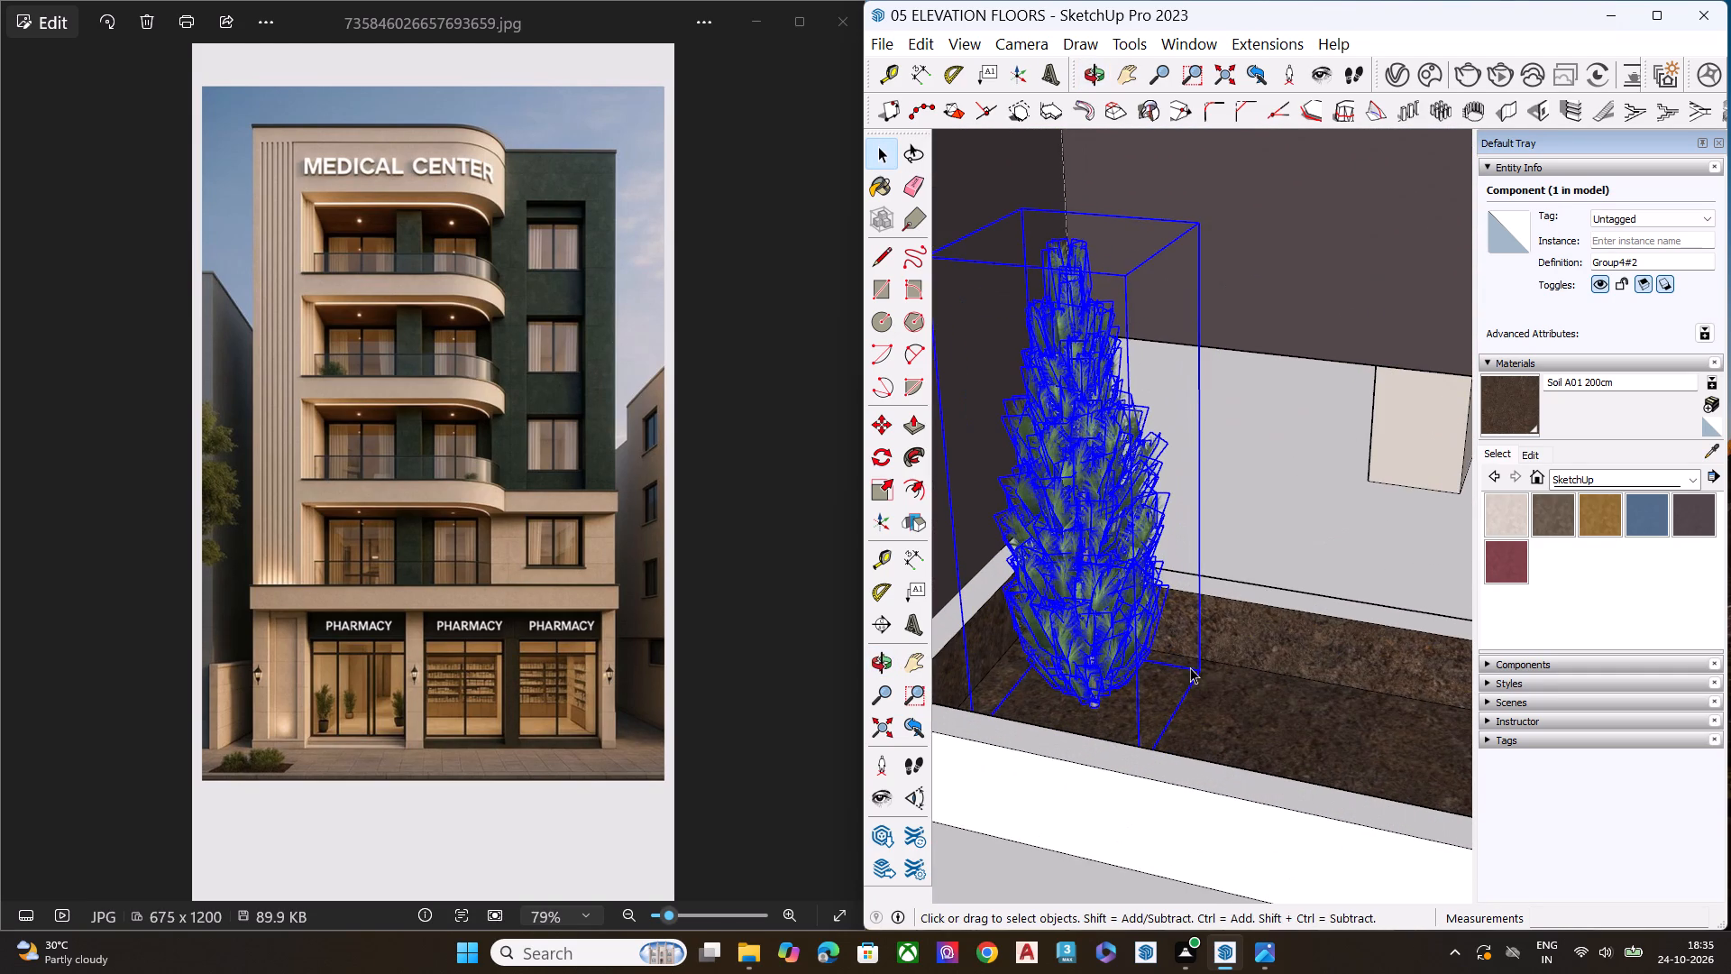
pyautogui.press('m')
pyautogui.click(1206, 672)
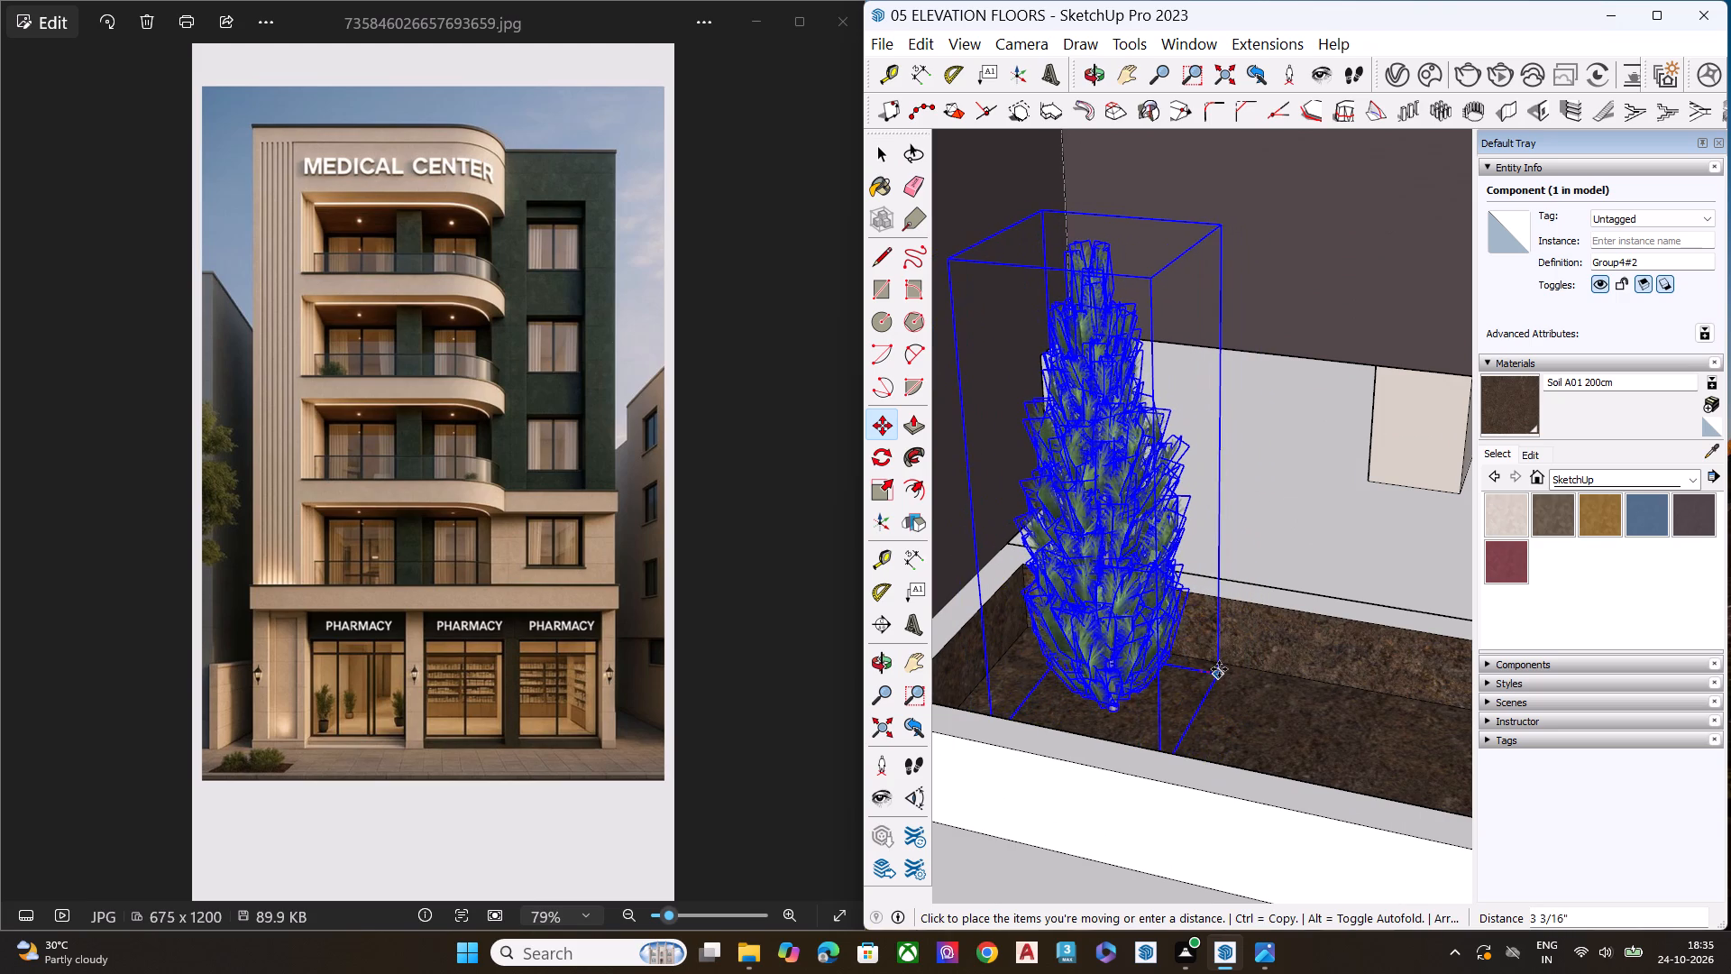
pyautogui.click(1216, 671)
pyautogui.press('space')
# Scale the planter tree upward along the blue axis so it stands taller than the dark boundary wall.
pyautogui.press('s')
pyautogui.scroll(-3, 1143, 662)
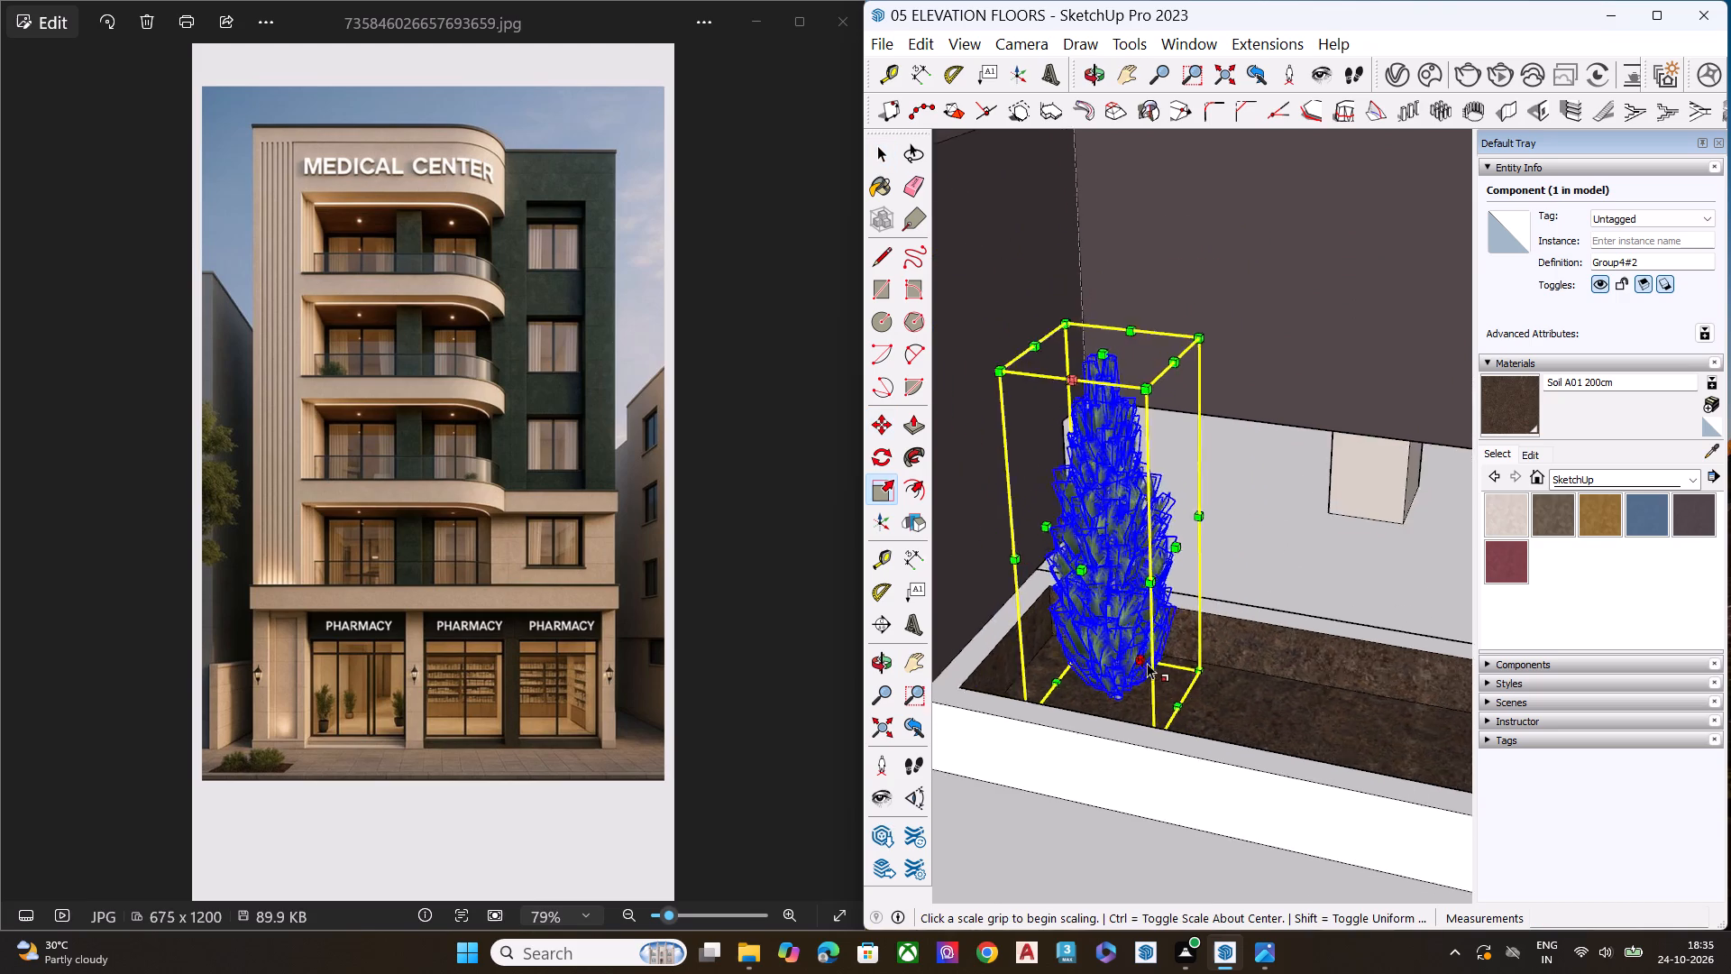
pyautogui.scroll(-8, 1147, 663)
pyautogui.click(1122, 507)
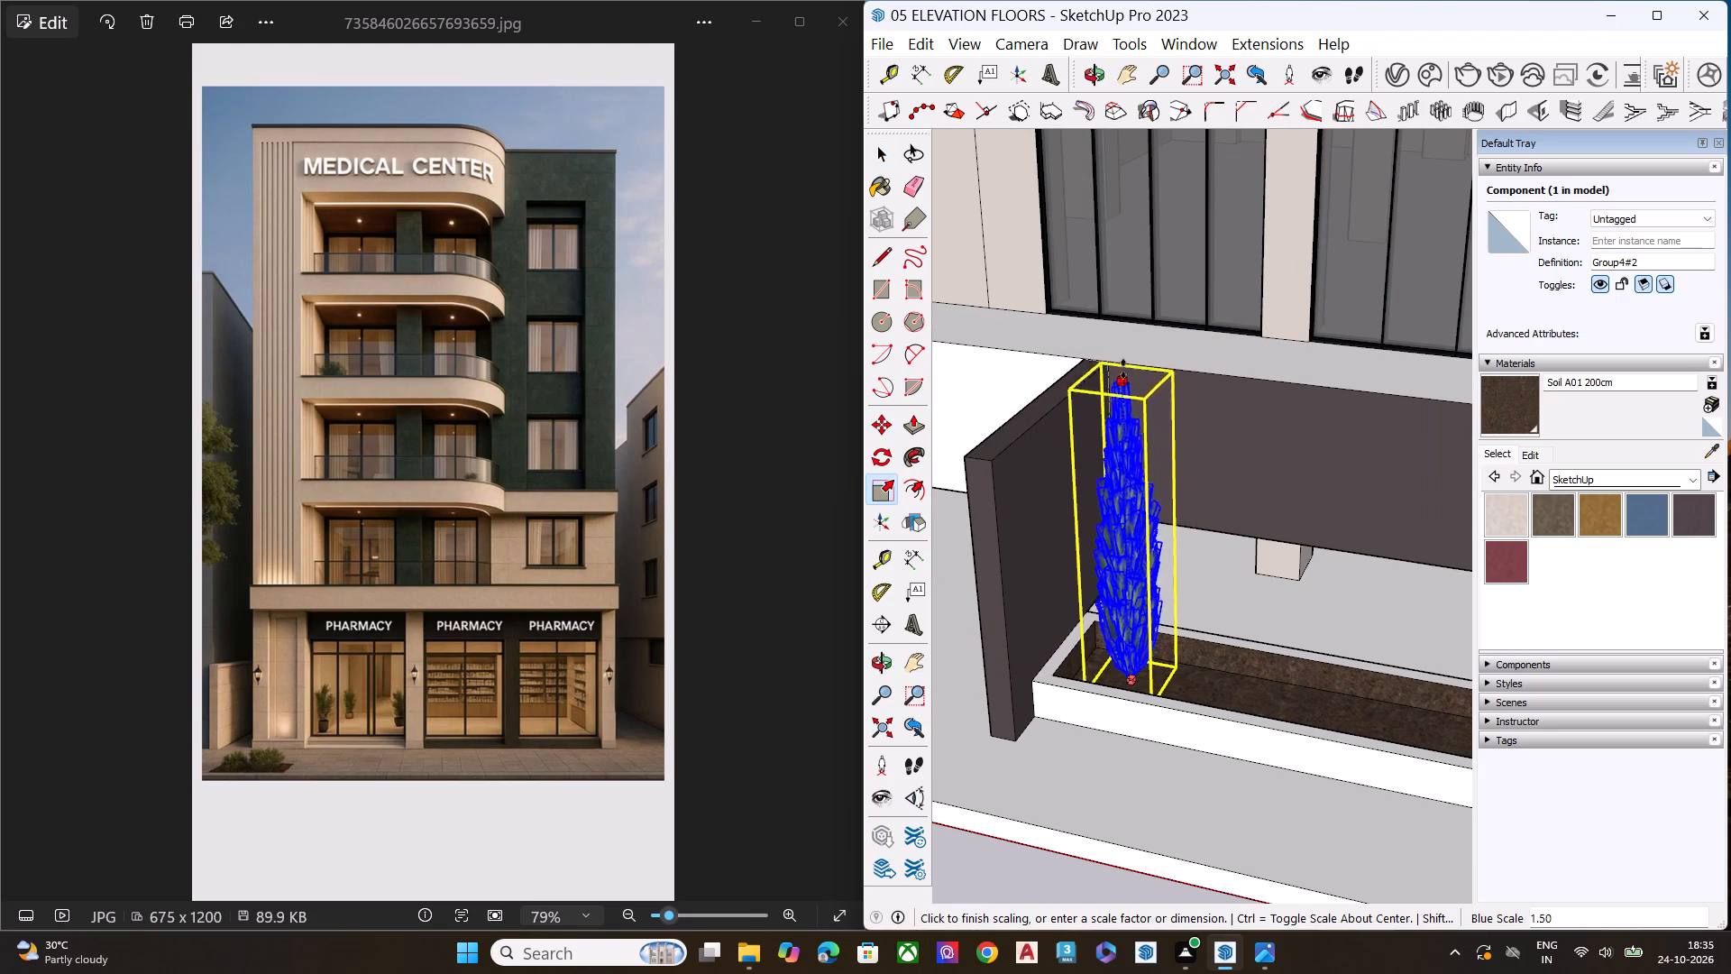
pyautogui.click(1122, 223)
# Widen the tree along the red axis to about 2 times its width.
pyautogui.scroll(-7, 1112, 625)
pyautogui.moveTo(1117, 695); pyautogui.dragTo(1157, 532, button='middle')
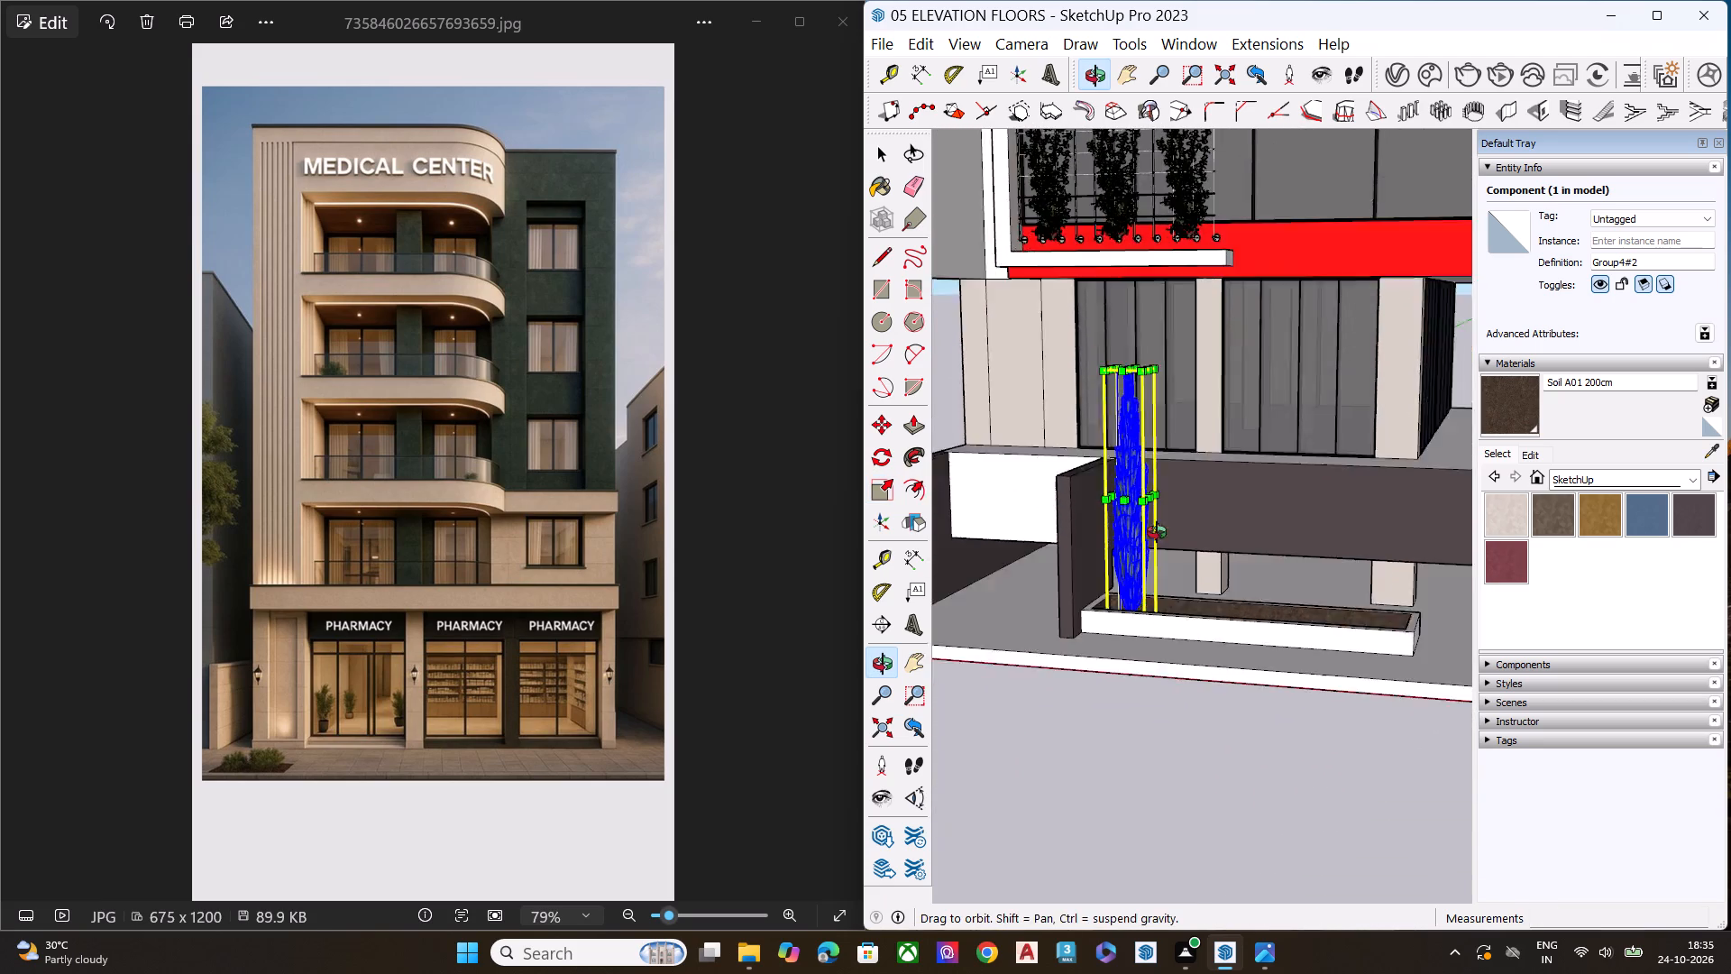
pyautogui.moveTo(1157, 532); pyautogui.dragTo(1168, 499, button='middle')
pyautogui.scroll(8, 1169, 491)
pyautogui.click(1140, 459)
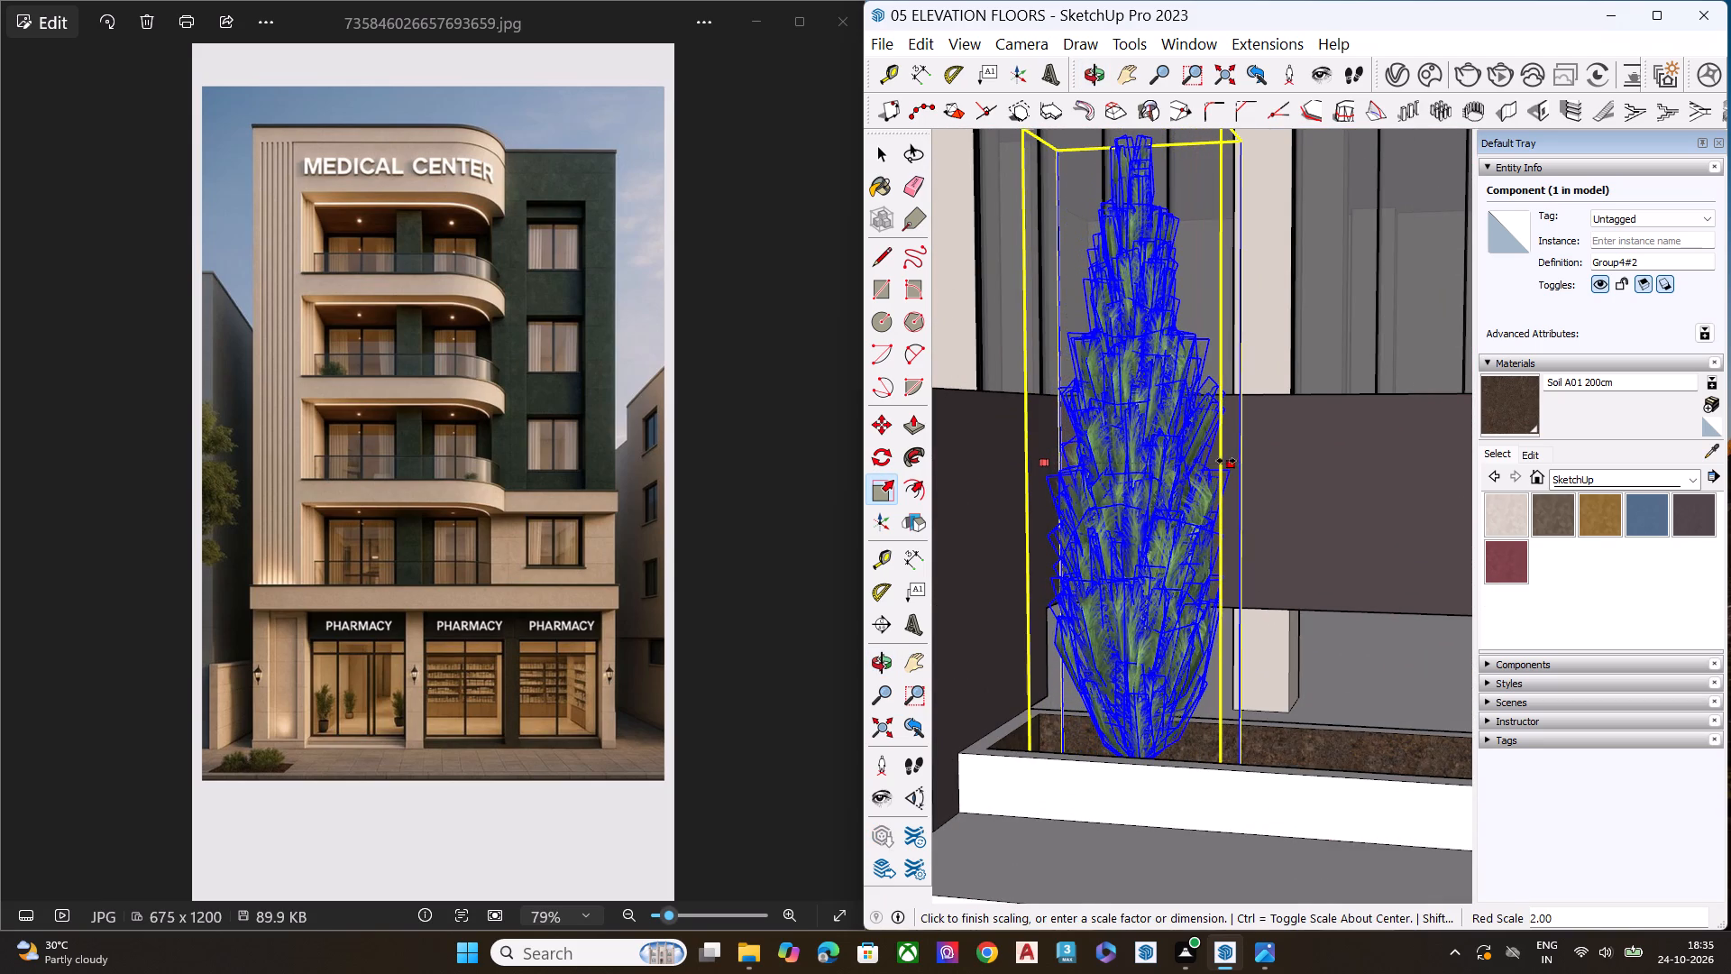
pyautogui.click(1241, 463)
pyautogui.press('space')
# Widen the tree along the green axis by a factor of 1.74.
pyautogui.scroll(-5, 1182, 616)
pyautogui.moveTo(1240, 714); pyautogui.dragTo(974, 735, button='middle')
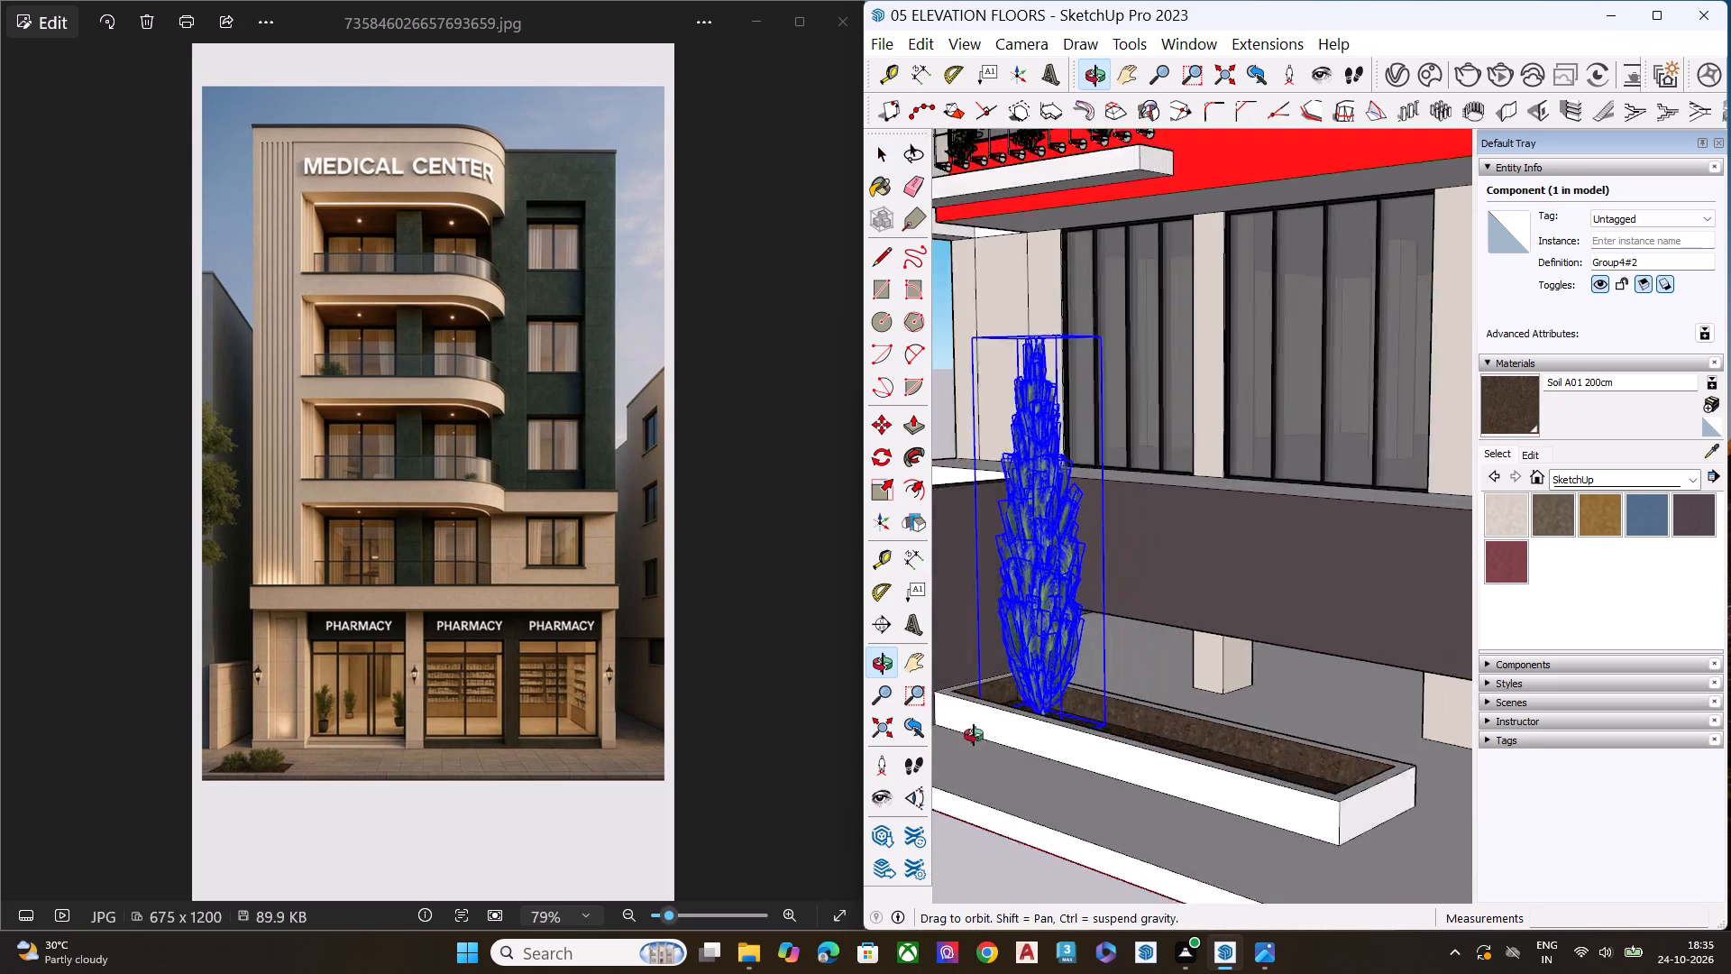
pyautogui.moveTo(974, 735); pyautogui.dragTo(903, 736, button='middle')
pyautogui.scroll(-8, 1209, 651)
pyautogui.moveTo(1238, 706); pyautogui.dragTo(993, 690, button='middle')
pyautogui.scroll(7, 990, 670)
pyautogui.scroll(-2, 1086, 578)
pyautogui.scroll(1, 1101, 574)
pyautogui.moveTo(1153, 613); pyautogui.dragTo(1103, 615, button='middle')
pyautogui.scroll(2, 1106, 606)
pyautogui.scroll(-1, 1122, 589)
pyautogui.scroll(1, 1122, 588)
pyautogui.scroll(-1, 1122, 588)
pyautogui.scroll(6, 1122, 588)
pyautogui.scroll(-3, 1122, 588)
pyautogui.scroll(5, 1122, 588)
pyautogui.press('s')
pyautogui.scroll(4, 1130, 560)
pyautogui.scroll(-2, 1099, 596)
pyautogui.scroll(1, 1075, 596)
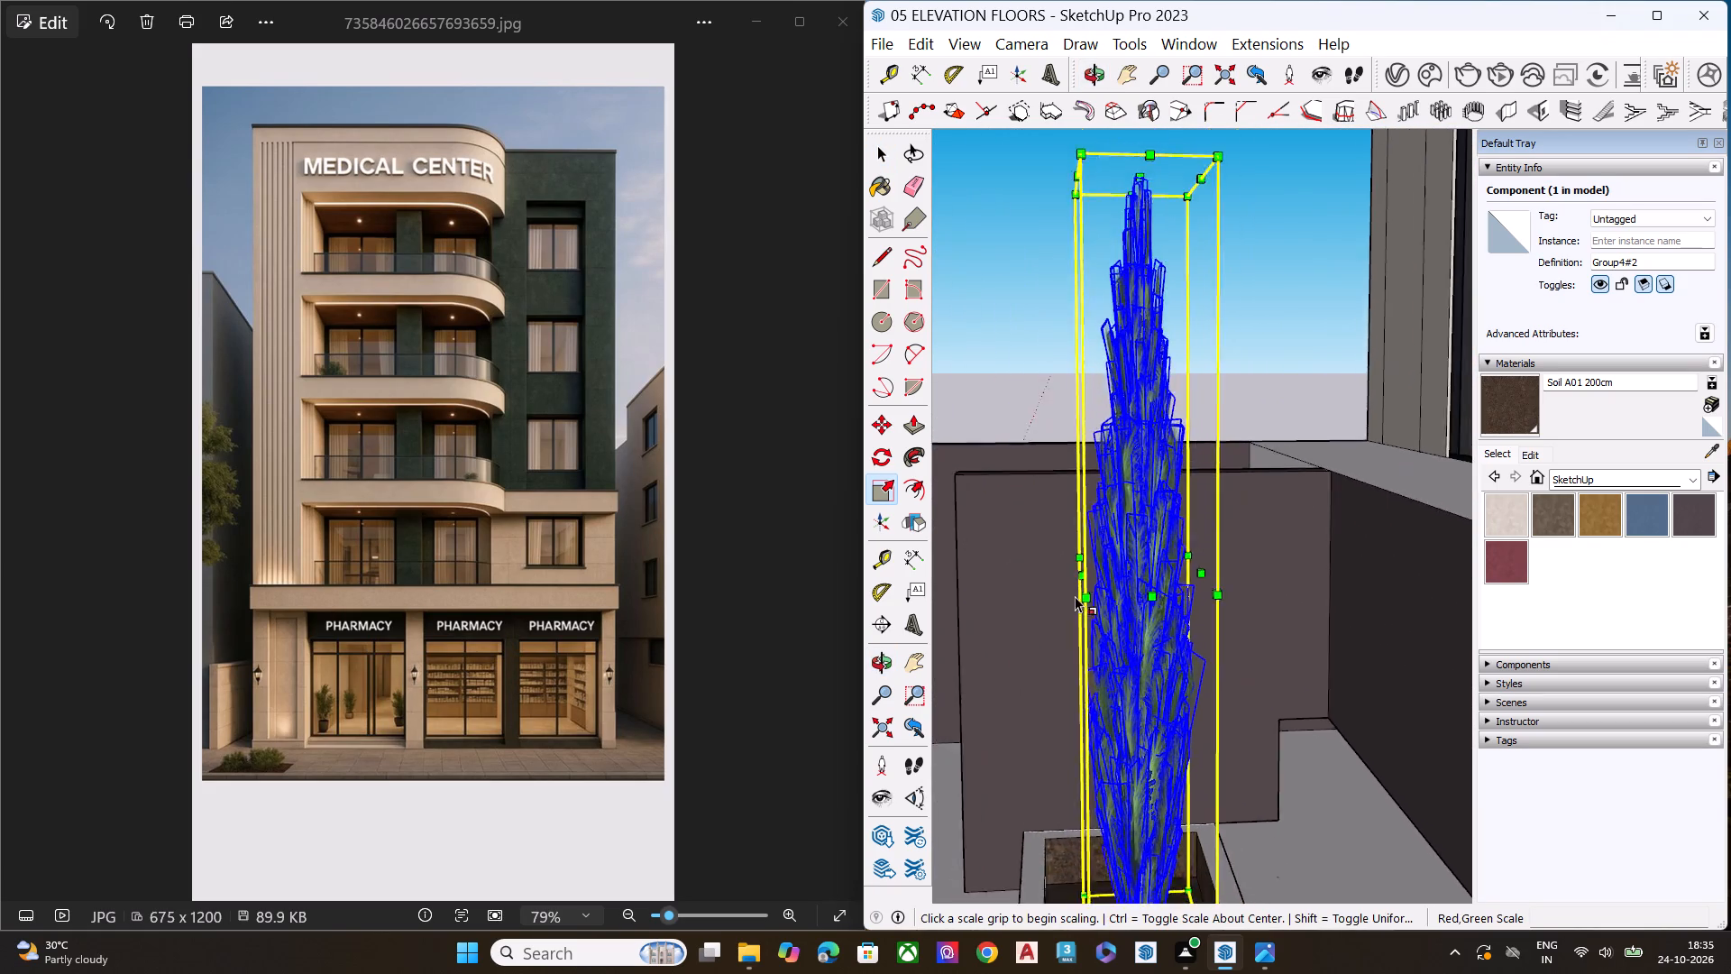
pyautogui.scroll(-4, 1075, 596)
pyautogui.moveTo(1162, 671); pyautogui.dragTo(1140, 725, button='middle')
pyautogui.scroll(2, 1163, 676)
pyautogui.scroll(-1, 1168, 661)
pyautogui.scroll(1, 1168, 658)
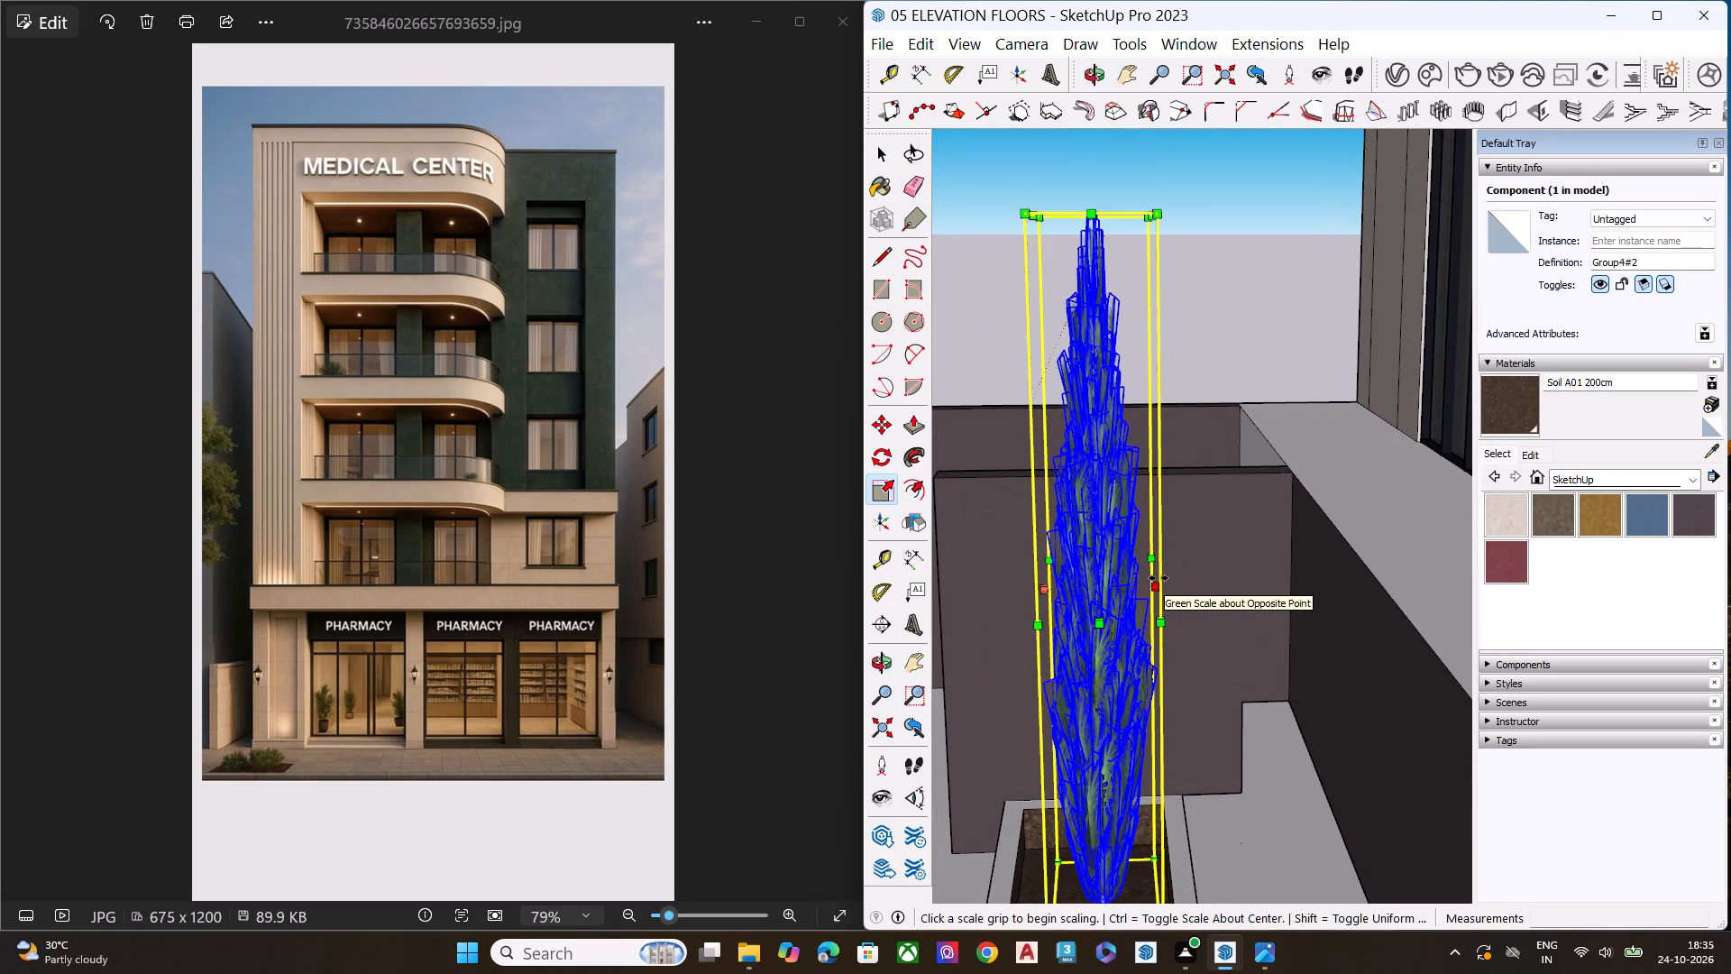
pyautogui.scroll(-4, 1159, 578)
pyautogui.click(1159, 587)
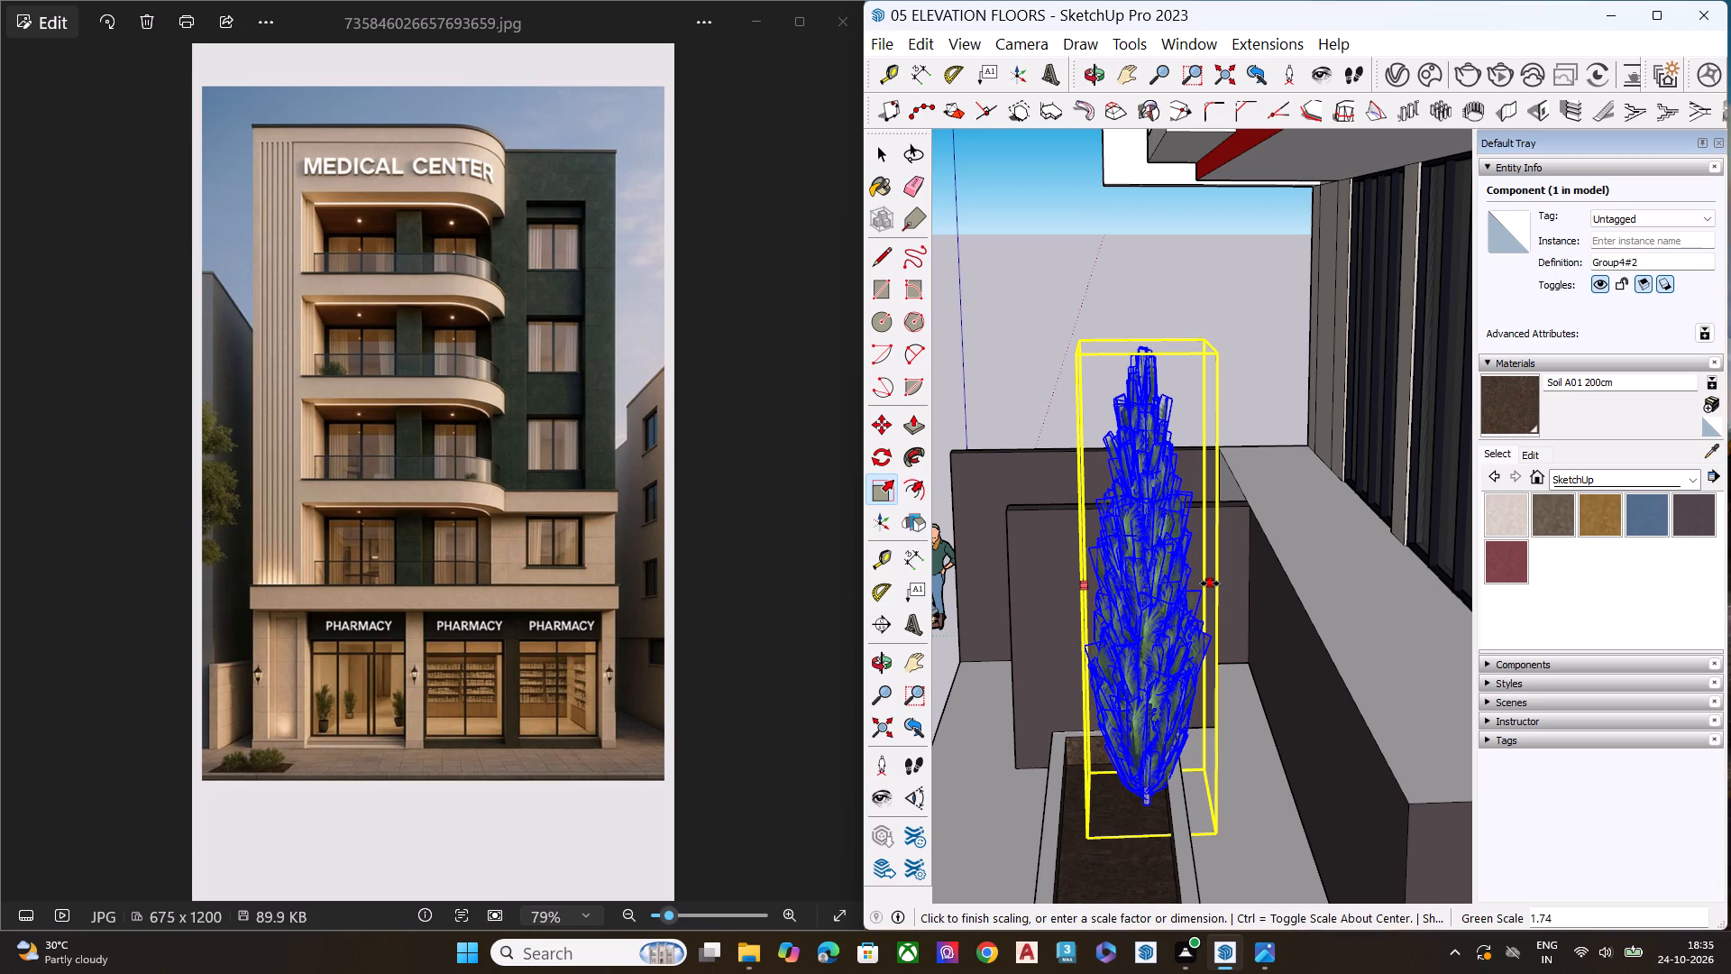
pyautogui.click(1210, 583)
# Move the widened tree about 2' 3" to center it between the planter's long sides.
pyautogui.press('m')
pyautogui.click(1223, 836)
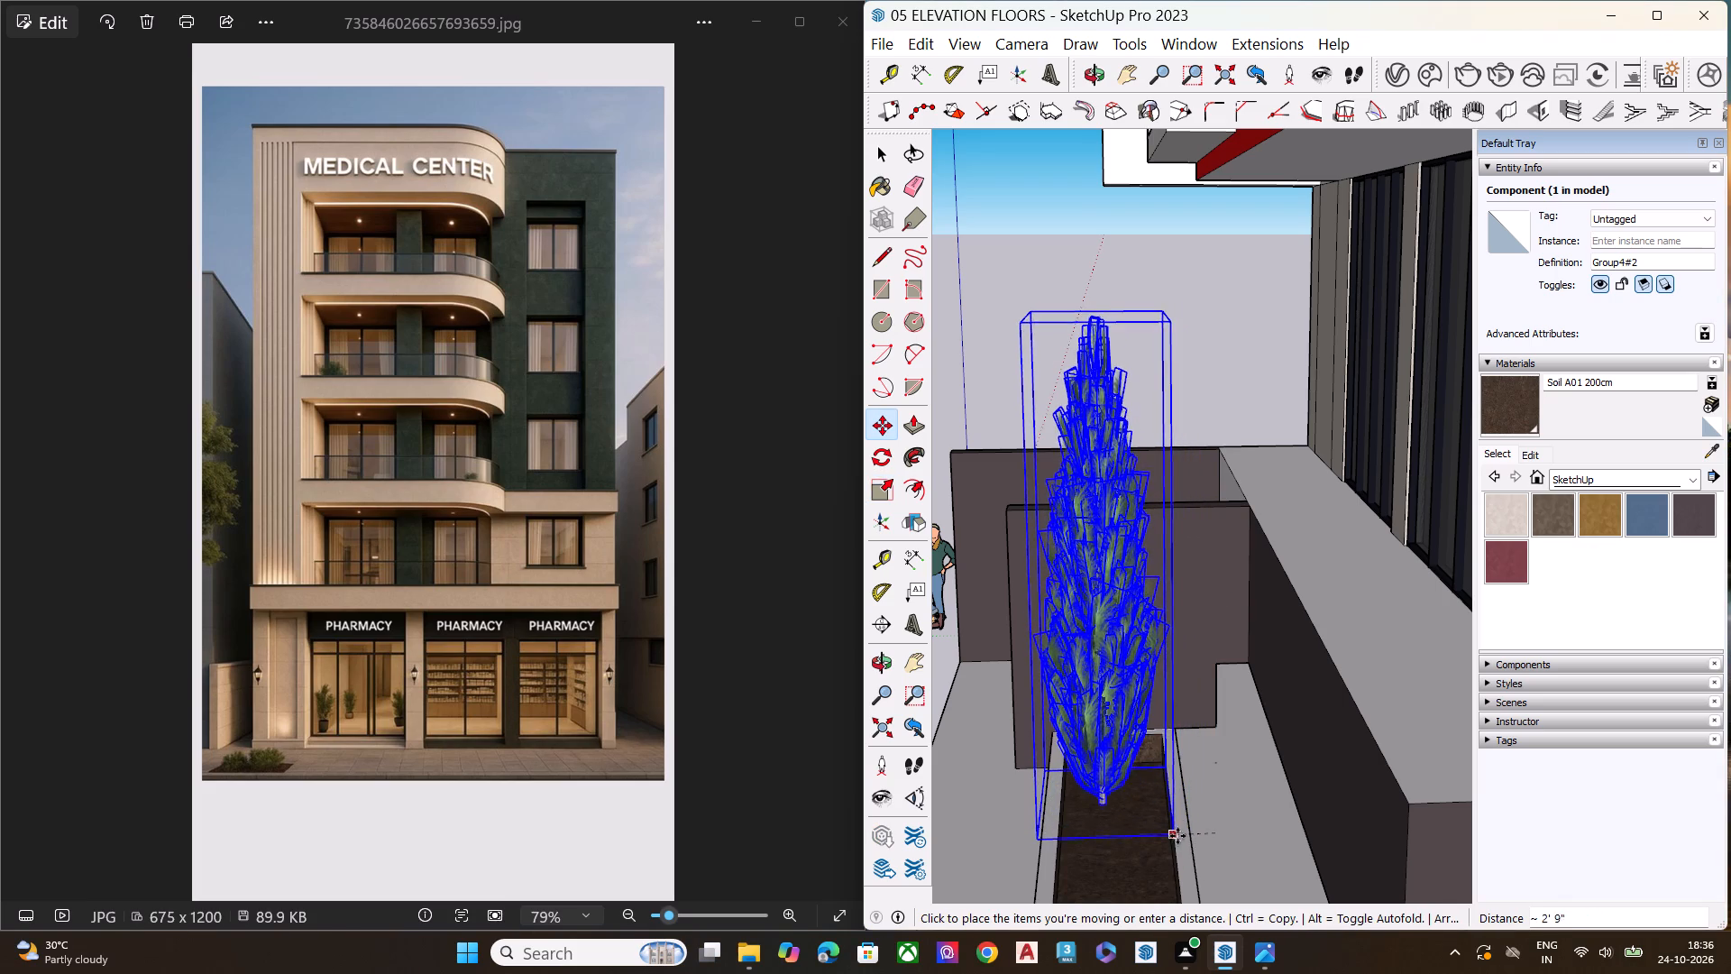
pyautogui.click(1187, 831)
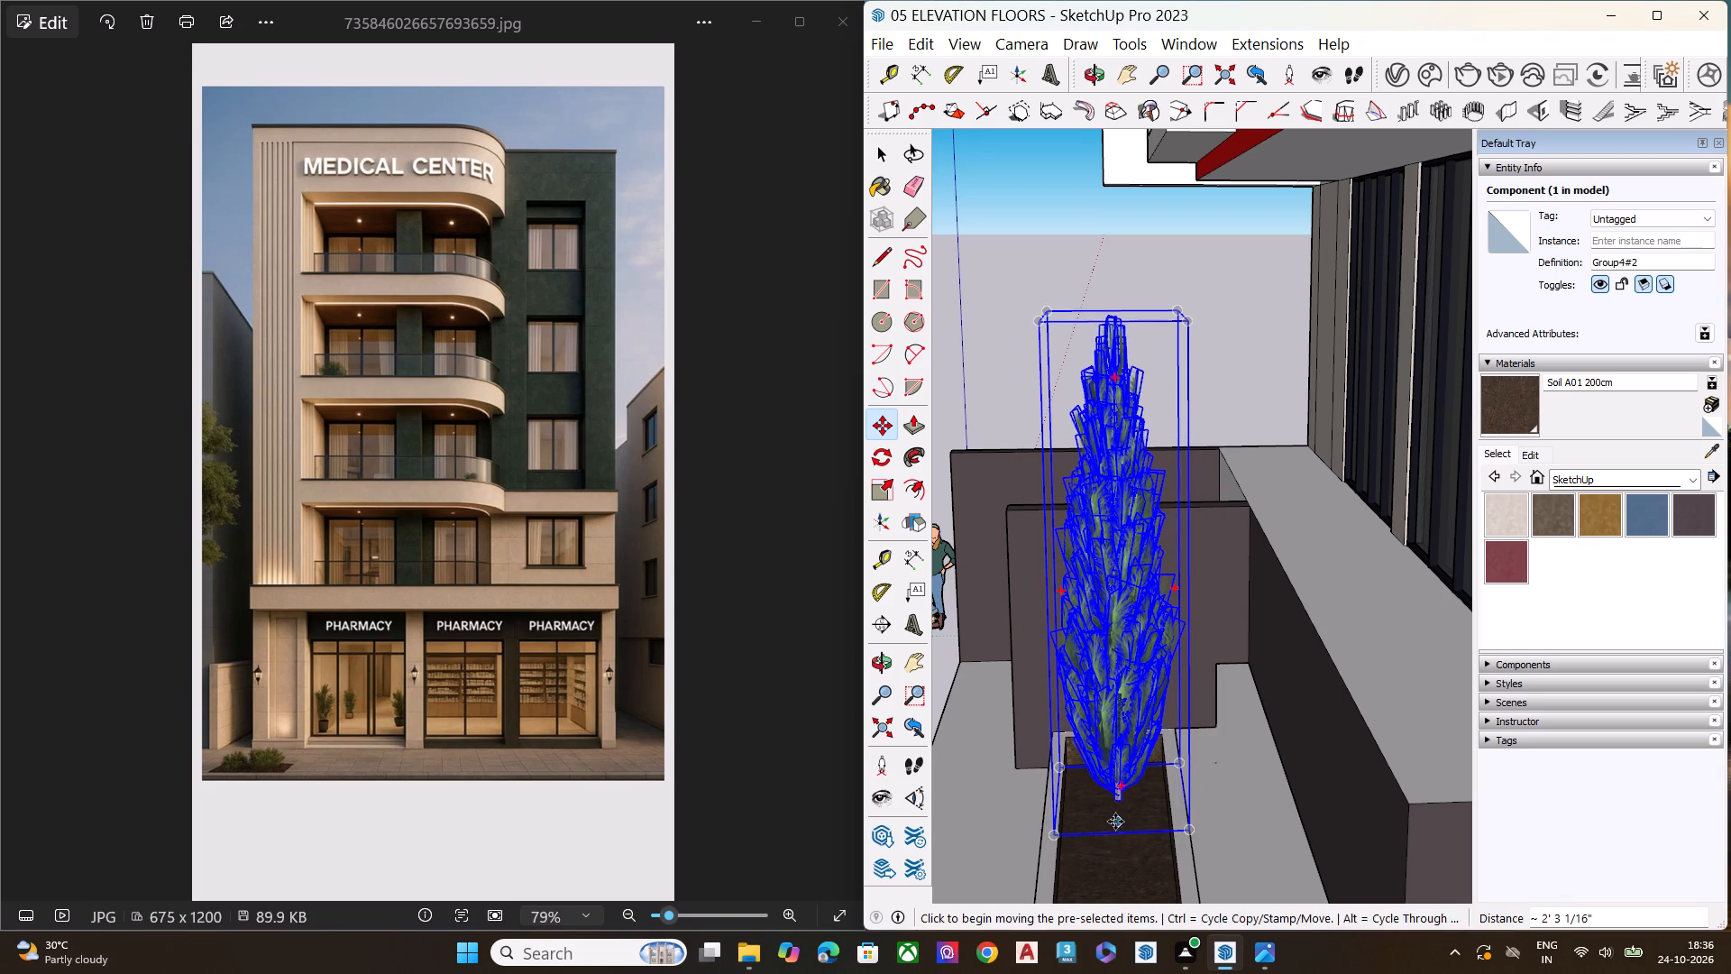
# Lower the tree onto the planter soil, moving it toward the far inner corner.
pyautogui.scroll(4, 1113, 822)
pyautogui.middleClick(1113, 822)
pyautogui.scroll(-1, 1113, 822)
pyautogui.scroll(5, 1113, 822)
pyautogui.moveTo(1132, 707); pyautogui.dragTo(1147, 541, button='middle')
pyautogui.scroll(1, 1146, 542)
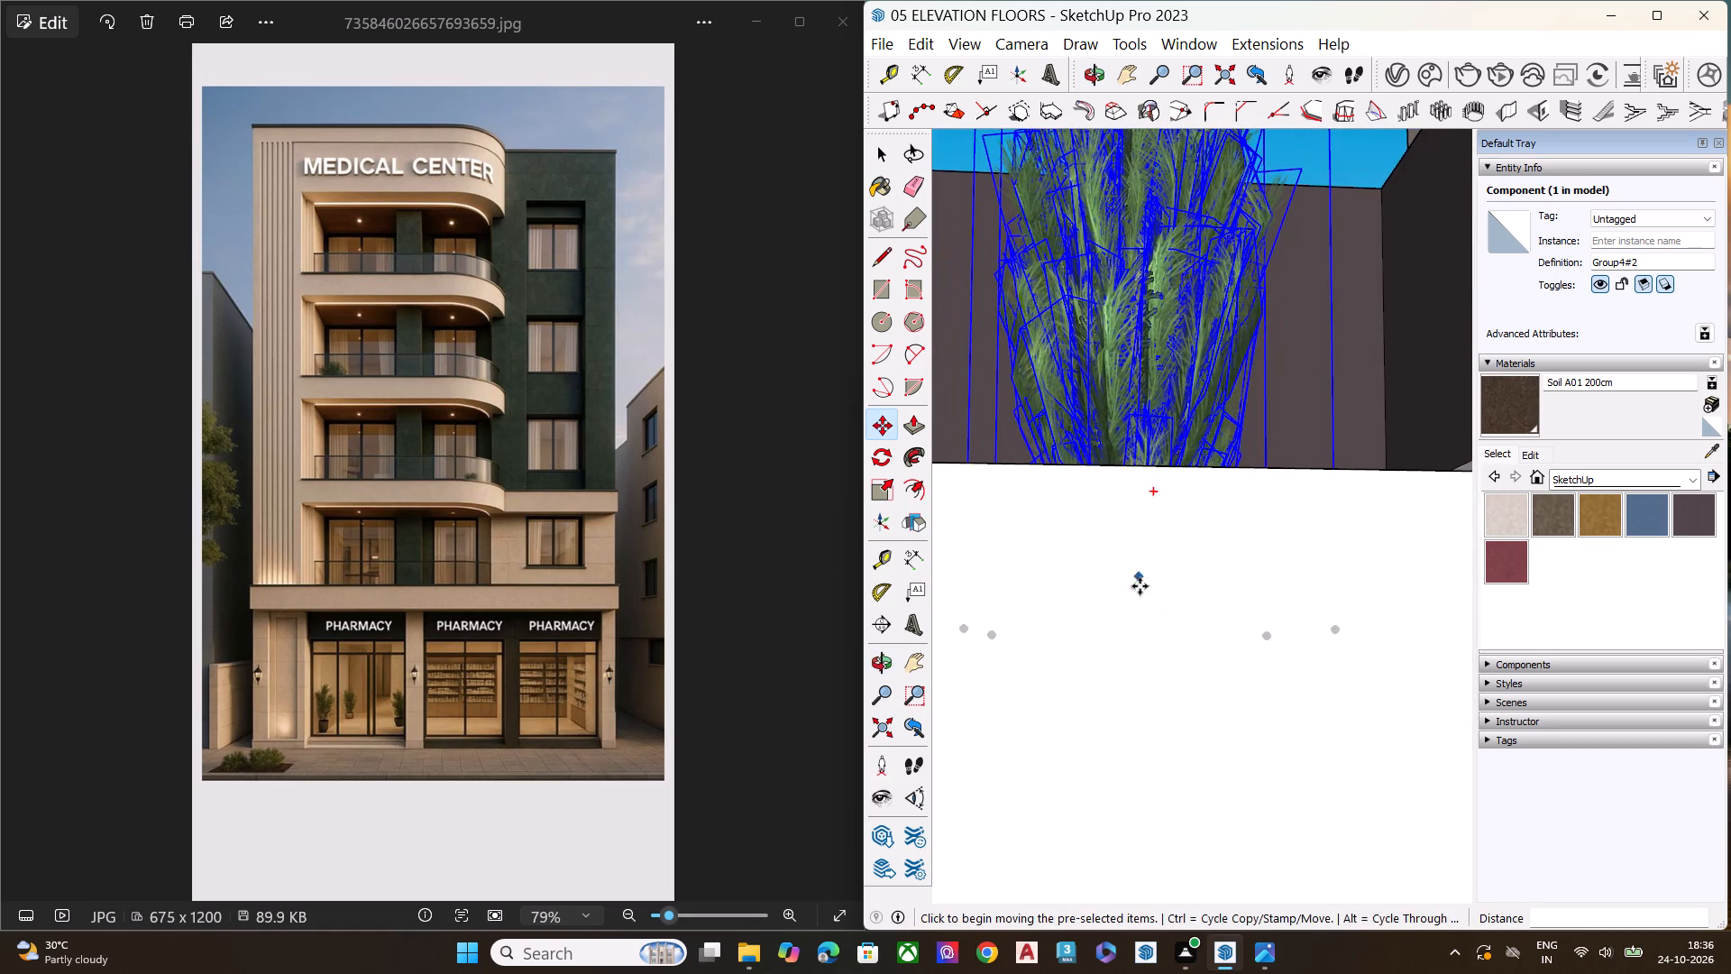
pyautogui.moveTo(1140, 592); pyautogui.dragTo(1114, 712, button='middle')
pyautogui.scroll(-15, 1111, 584)
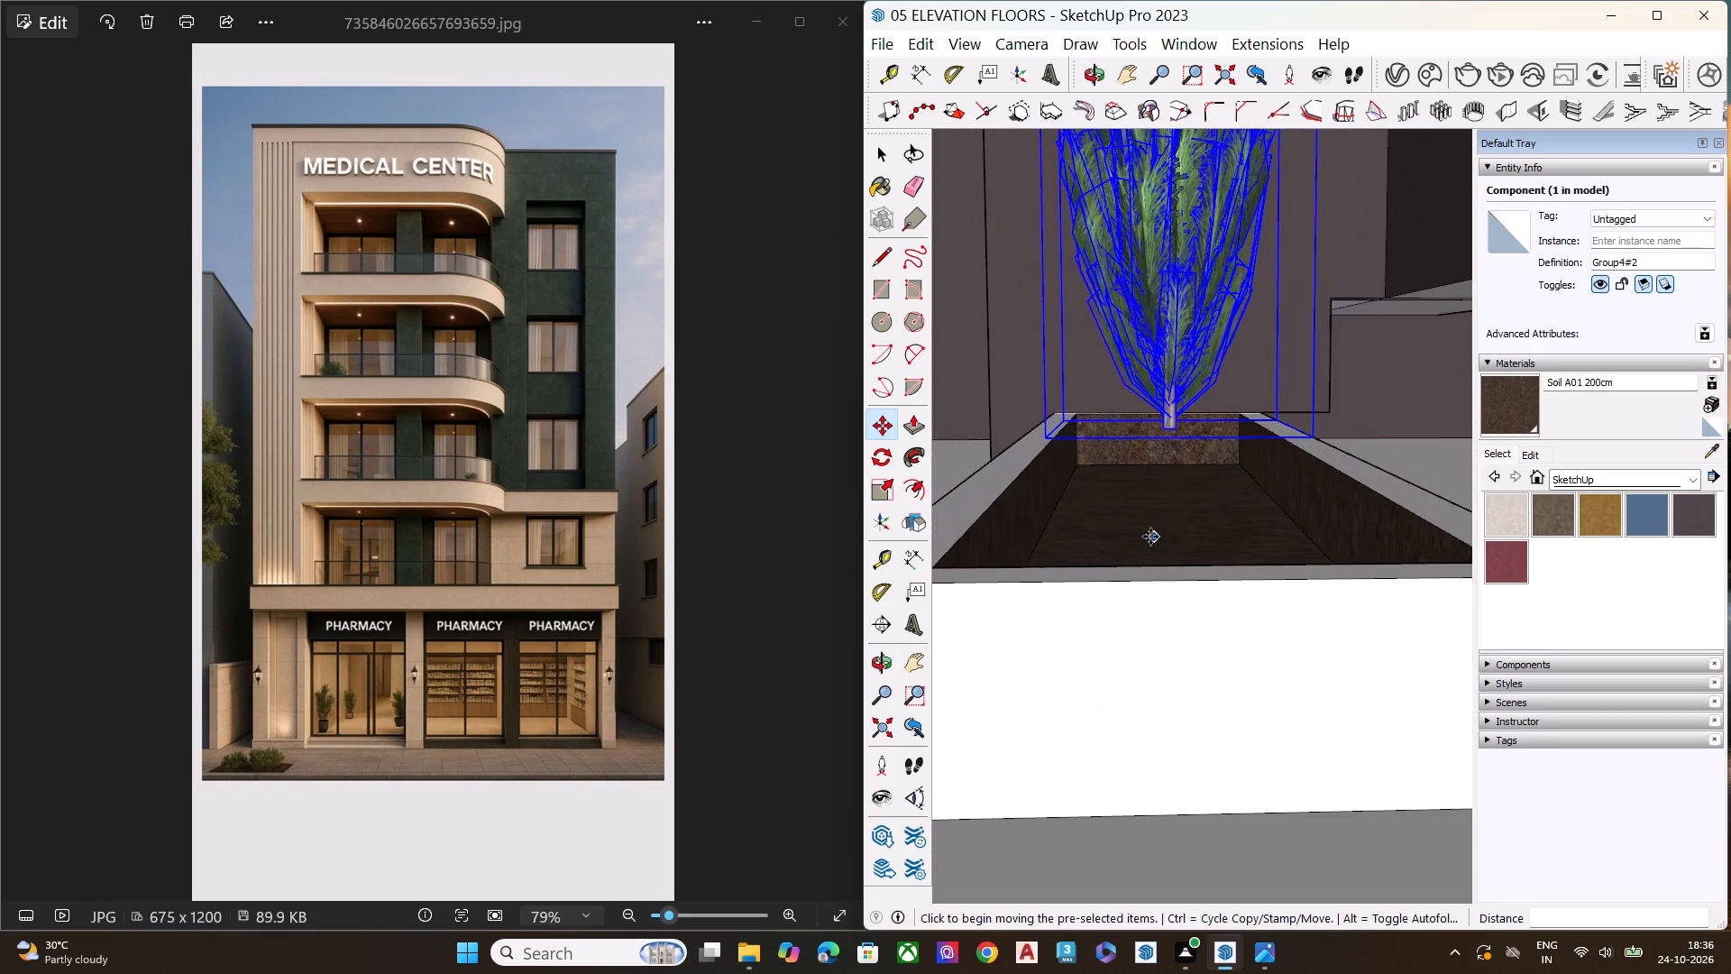
pyautogui.scroll(-10, 1150, 538)
pyautogui.scroll(1, 1165, 422)
pyautogui.scroll(-1, 1165, 420)
pyautogui.scroll(1, 1165, 419)
pyautogui.scroll(-1, 1165, 418)
pyautogui.scroll(3, 1165, 418)
pyautogui.scroll(-1, 1165, 418)
pyautogui.scroll(1, 1165, 418)
pyautogui.scroll(-2, 1165, 418)
pyautogui.scroll(11, 1165, 418)
pyautogui.press('m')
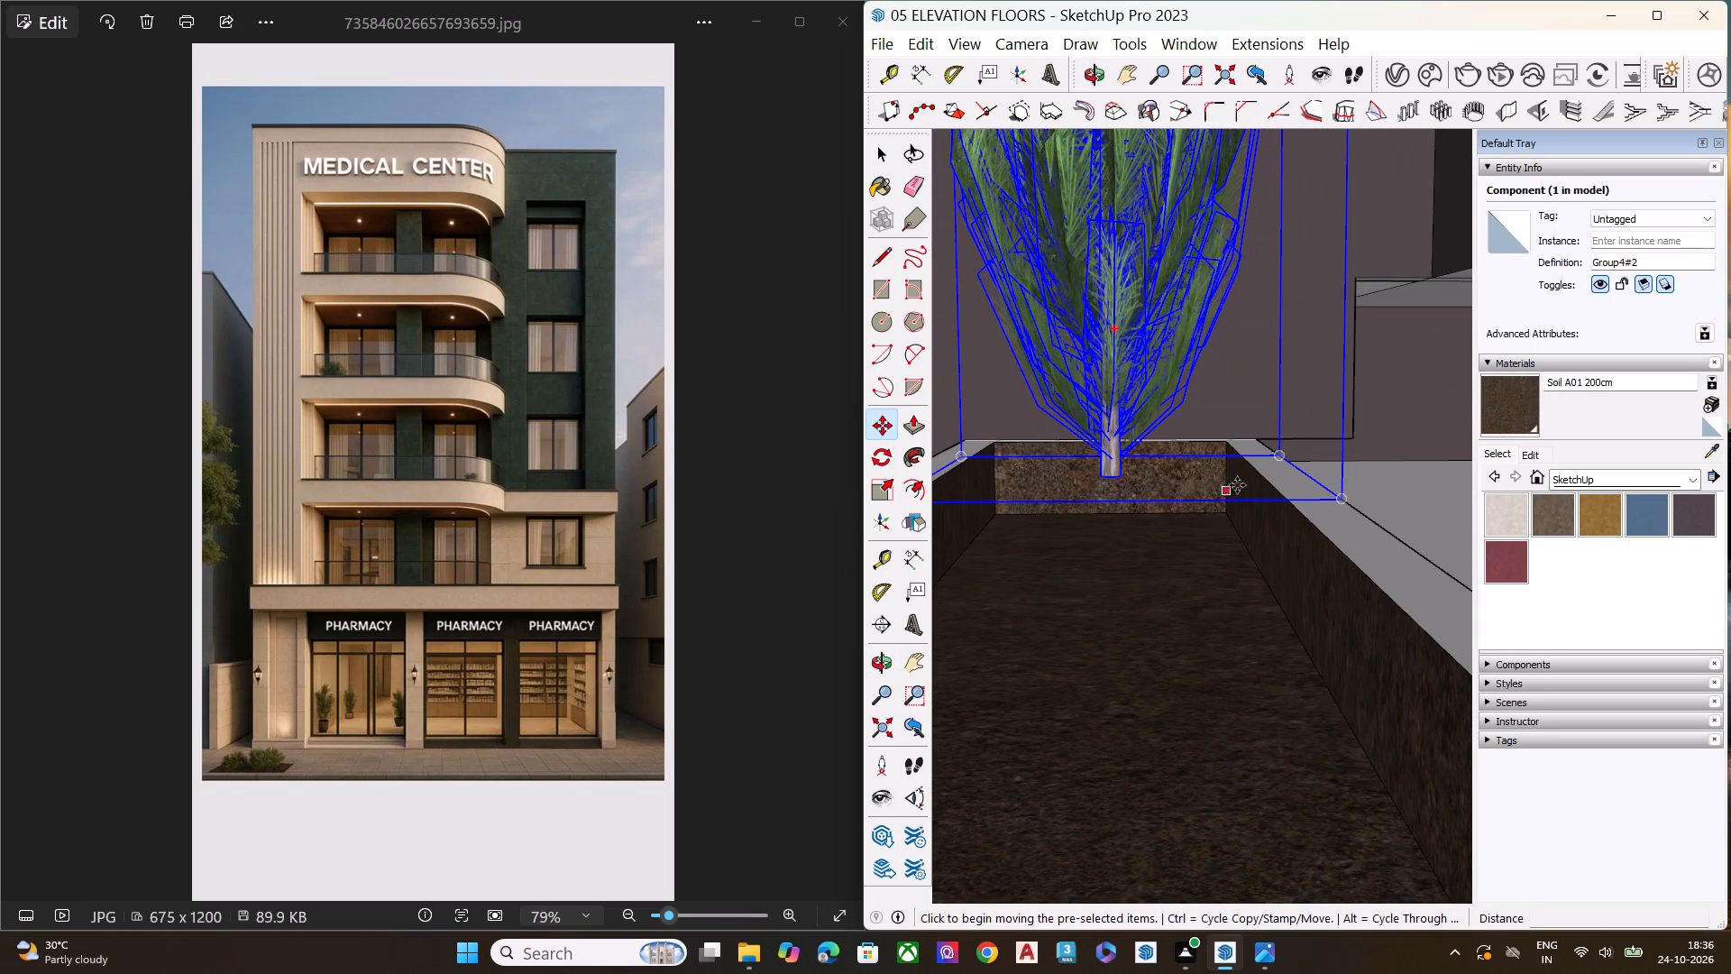
pyautogui.click(1233, 454)
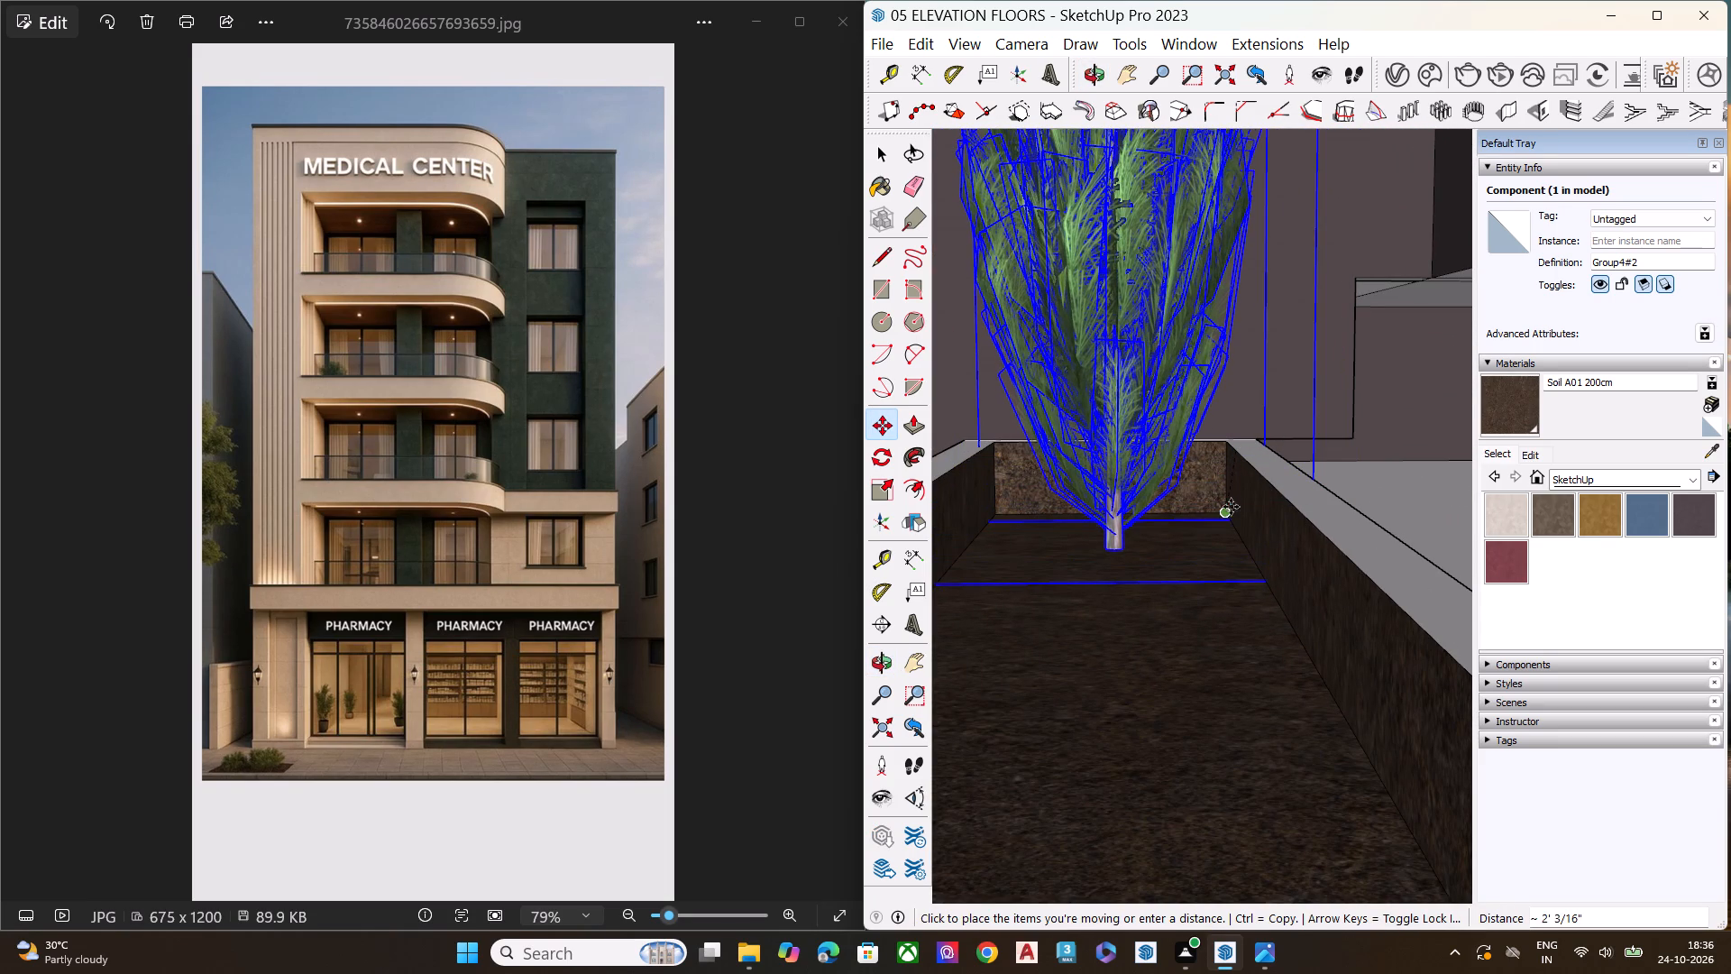
pyautogui.click(1237, 527)
# Scale the tree along the green axis by a further factor of 1.16.
pyautogui.moveTo(1138, 592); pyautogui.dragTo(1345, 715, button='middle')
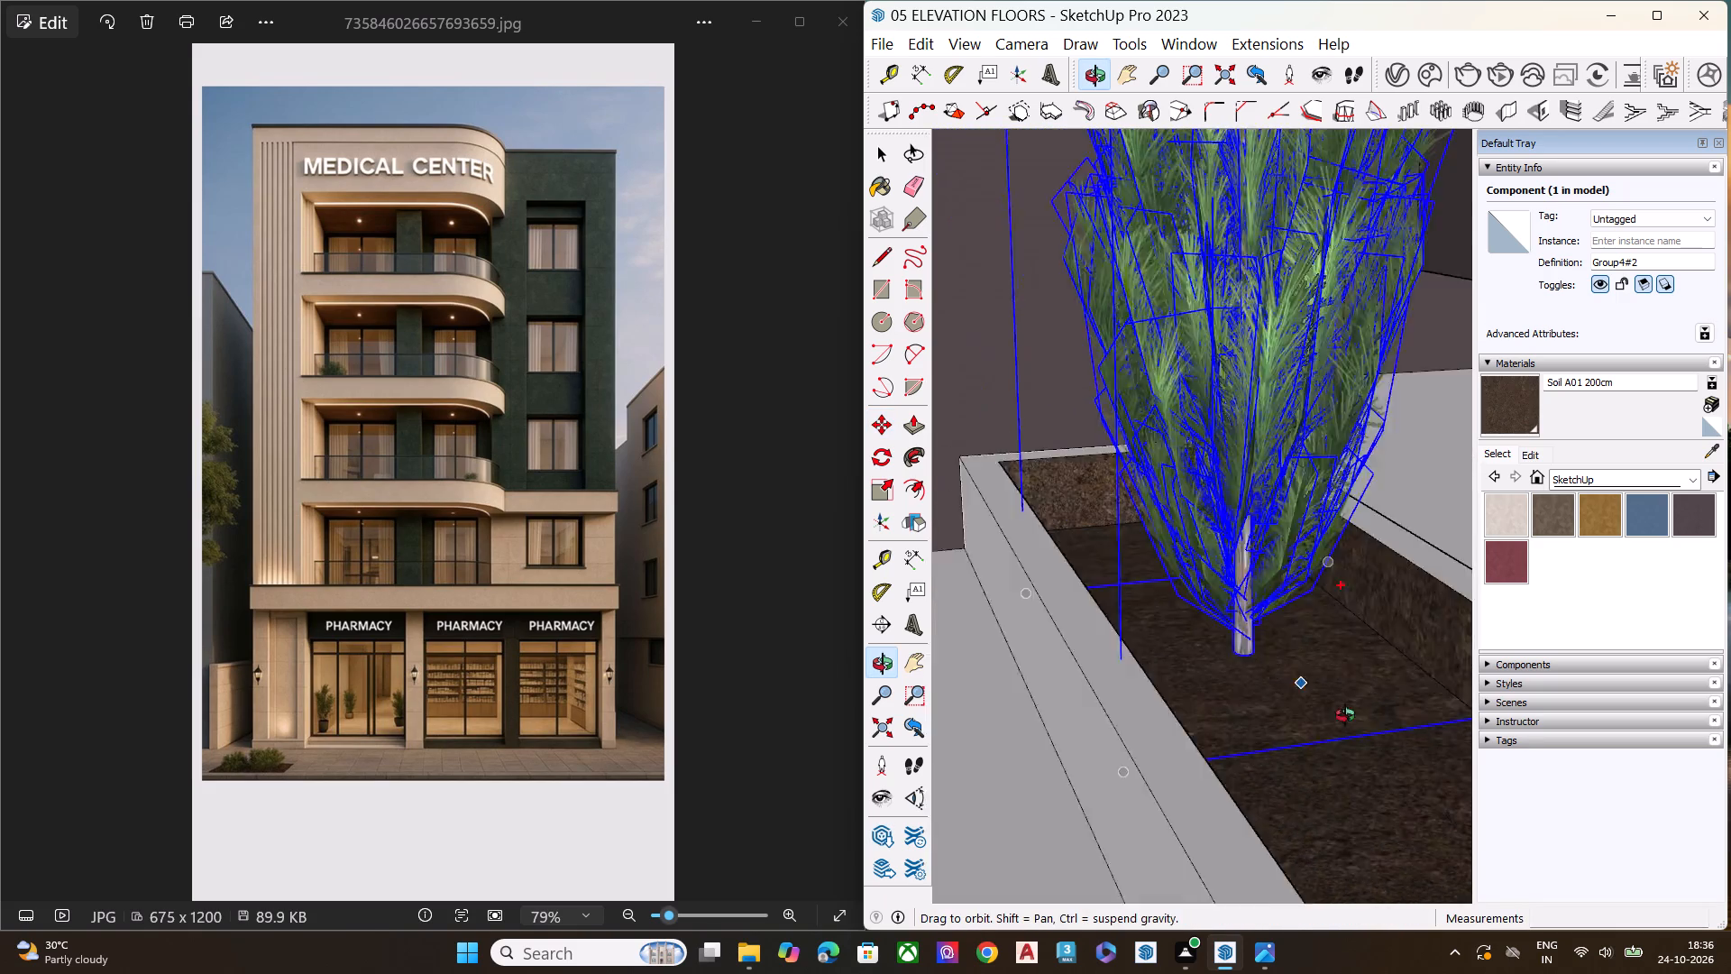
pyautogui.moveTo(1345, 715); pyautogui.dragTo(1424, 731, button='middle')
pyautogui.scroll(1, 1047, 583)
pyautogui.scroll(-9, 1047, 583)
pyautogui.moveTo(1067, 620); pyautogui.dragTo(1149, 756, button='middle')
pyautogui.scroll(-9, 1113, 604)
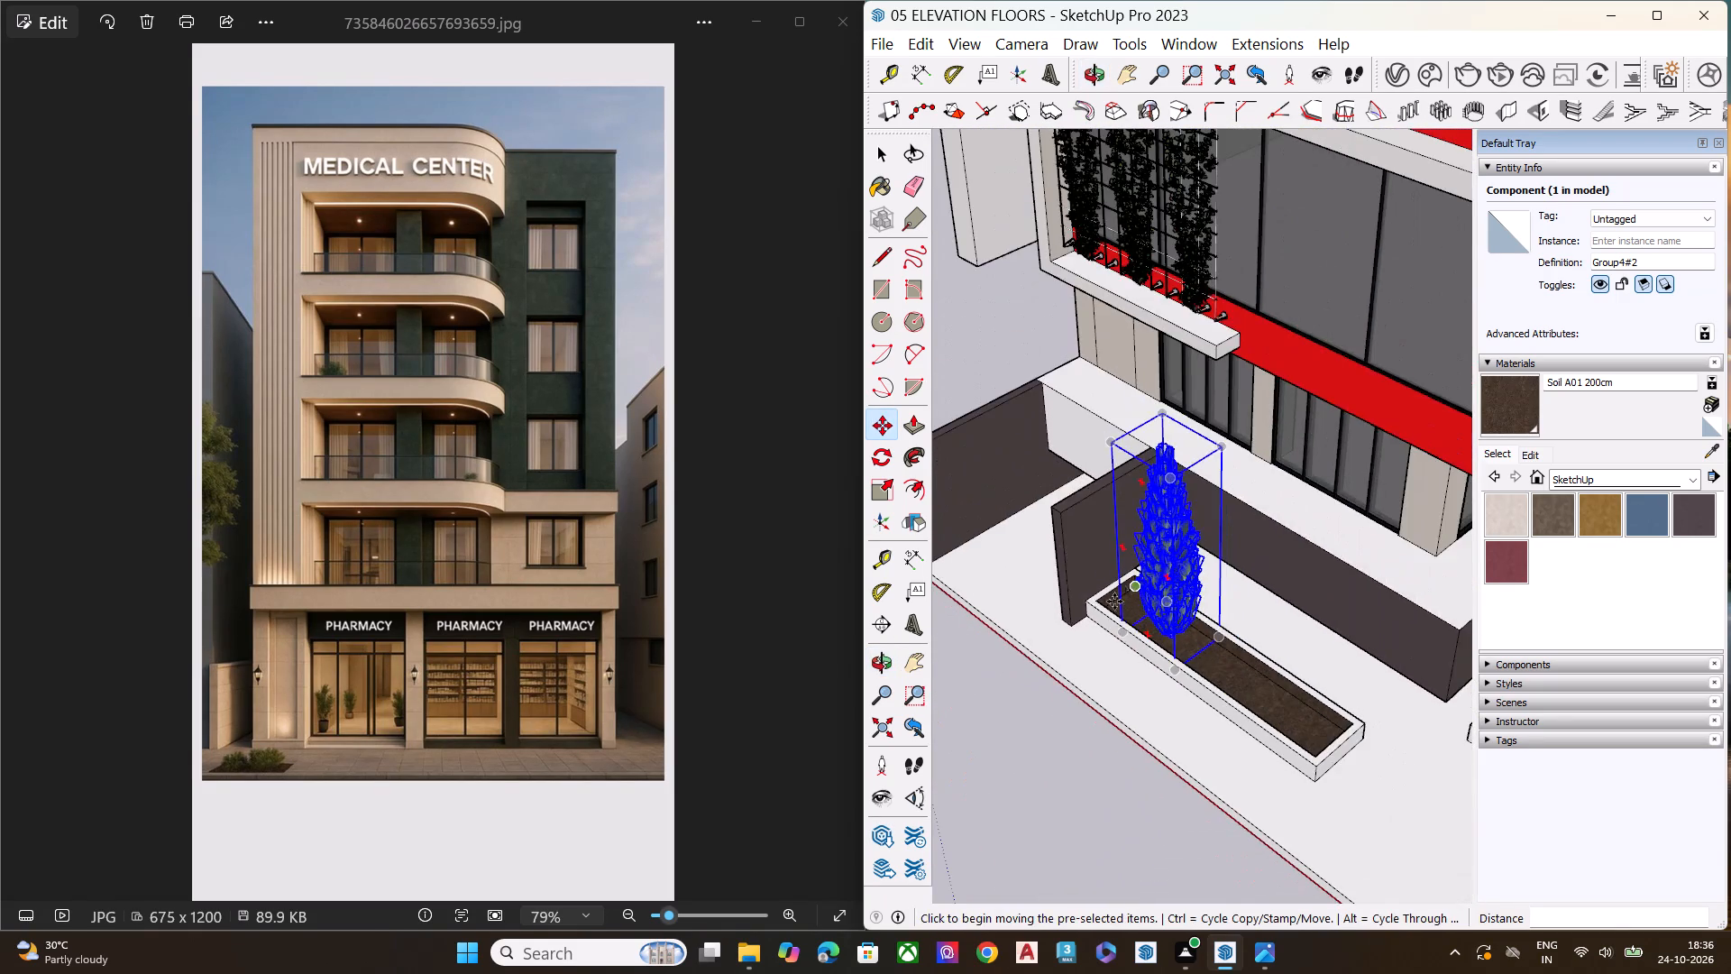
pyautogui.moveTo(1110, 621); pyautogui.dragTo(1226, 792, button='middle')
pyautogui.scroll(9, 1244, 751)
pyautogui.scroll(1, 1265, 583)
pyautogui.scroll(-1, 1265, 582)
pyautogui.scroll(5, 1265, 582)
pyautogui.scroll(-3, 1244, 602)
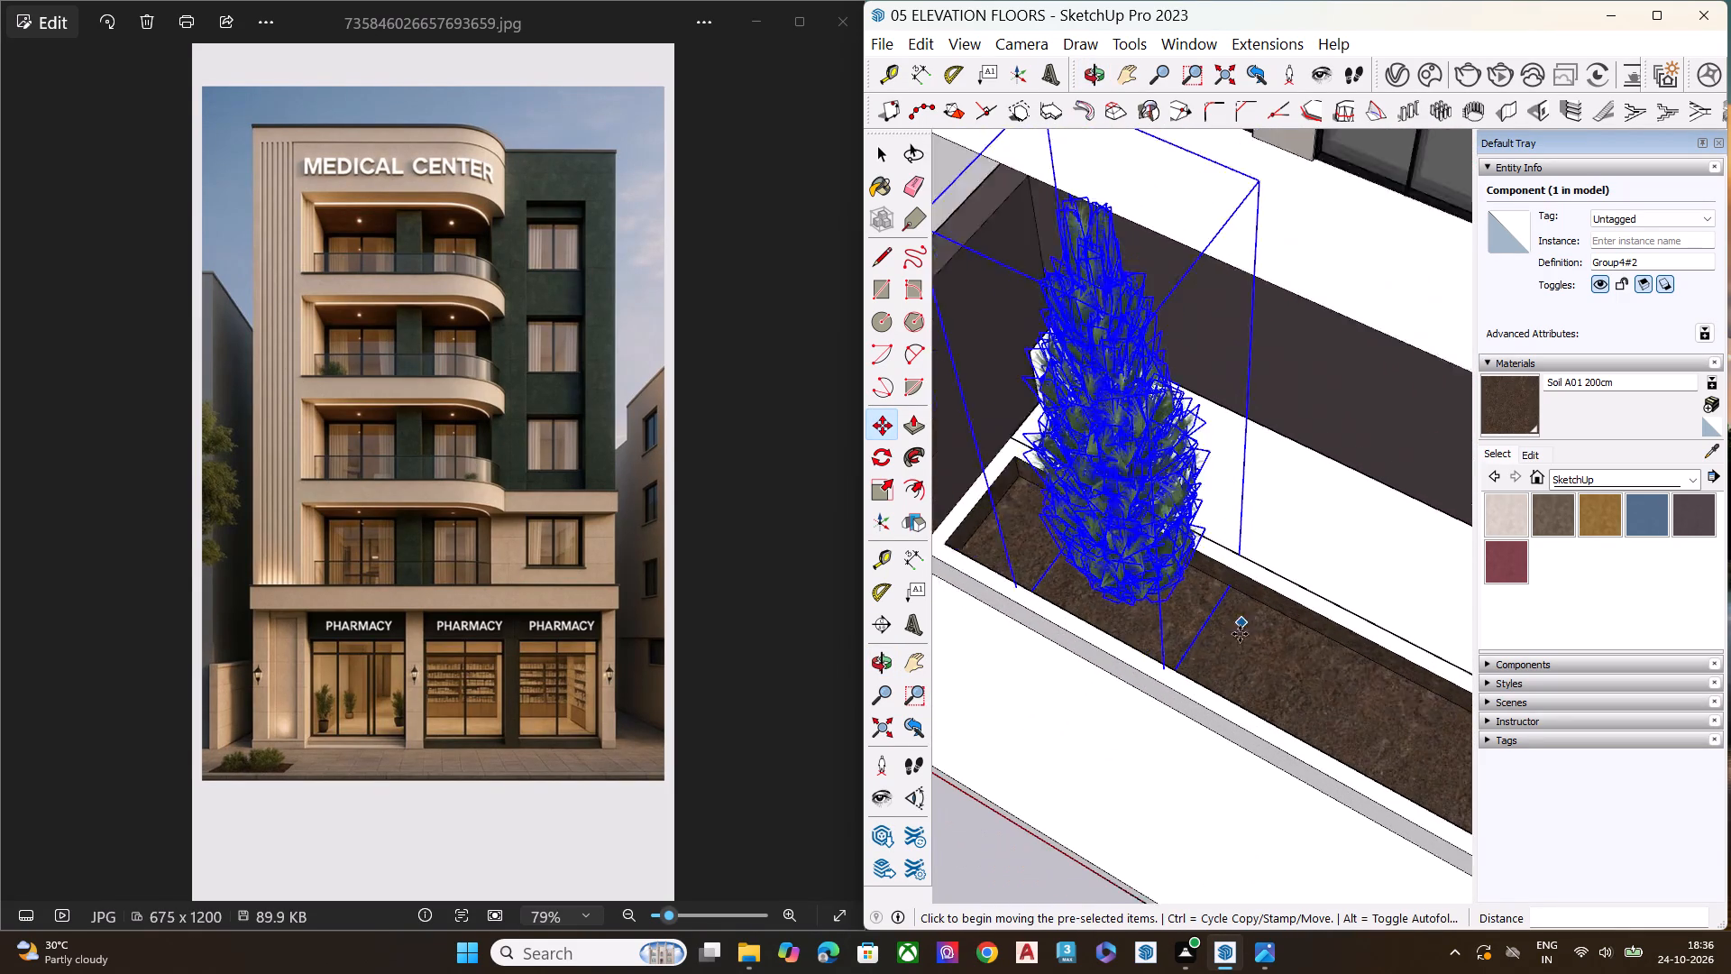
pyautogui.scroll(-4, 1240, 634)
pyautogui.press('s')
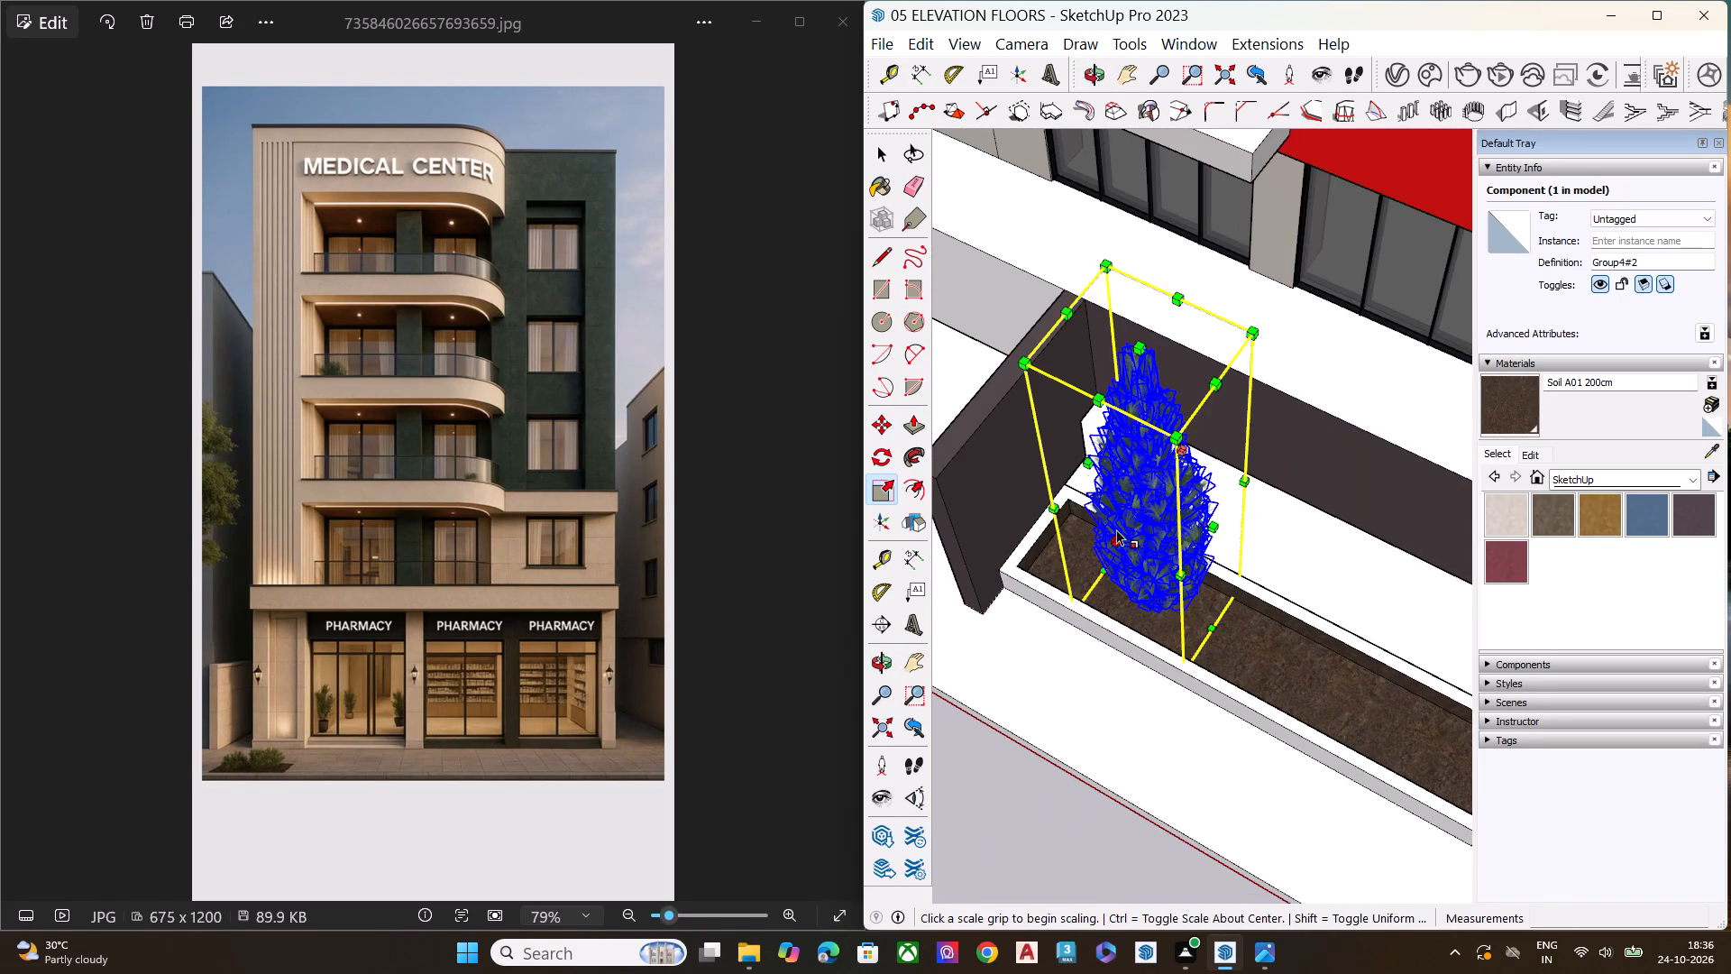
pyautogui.click(1109, 546)
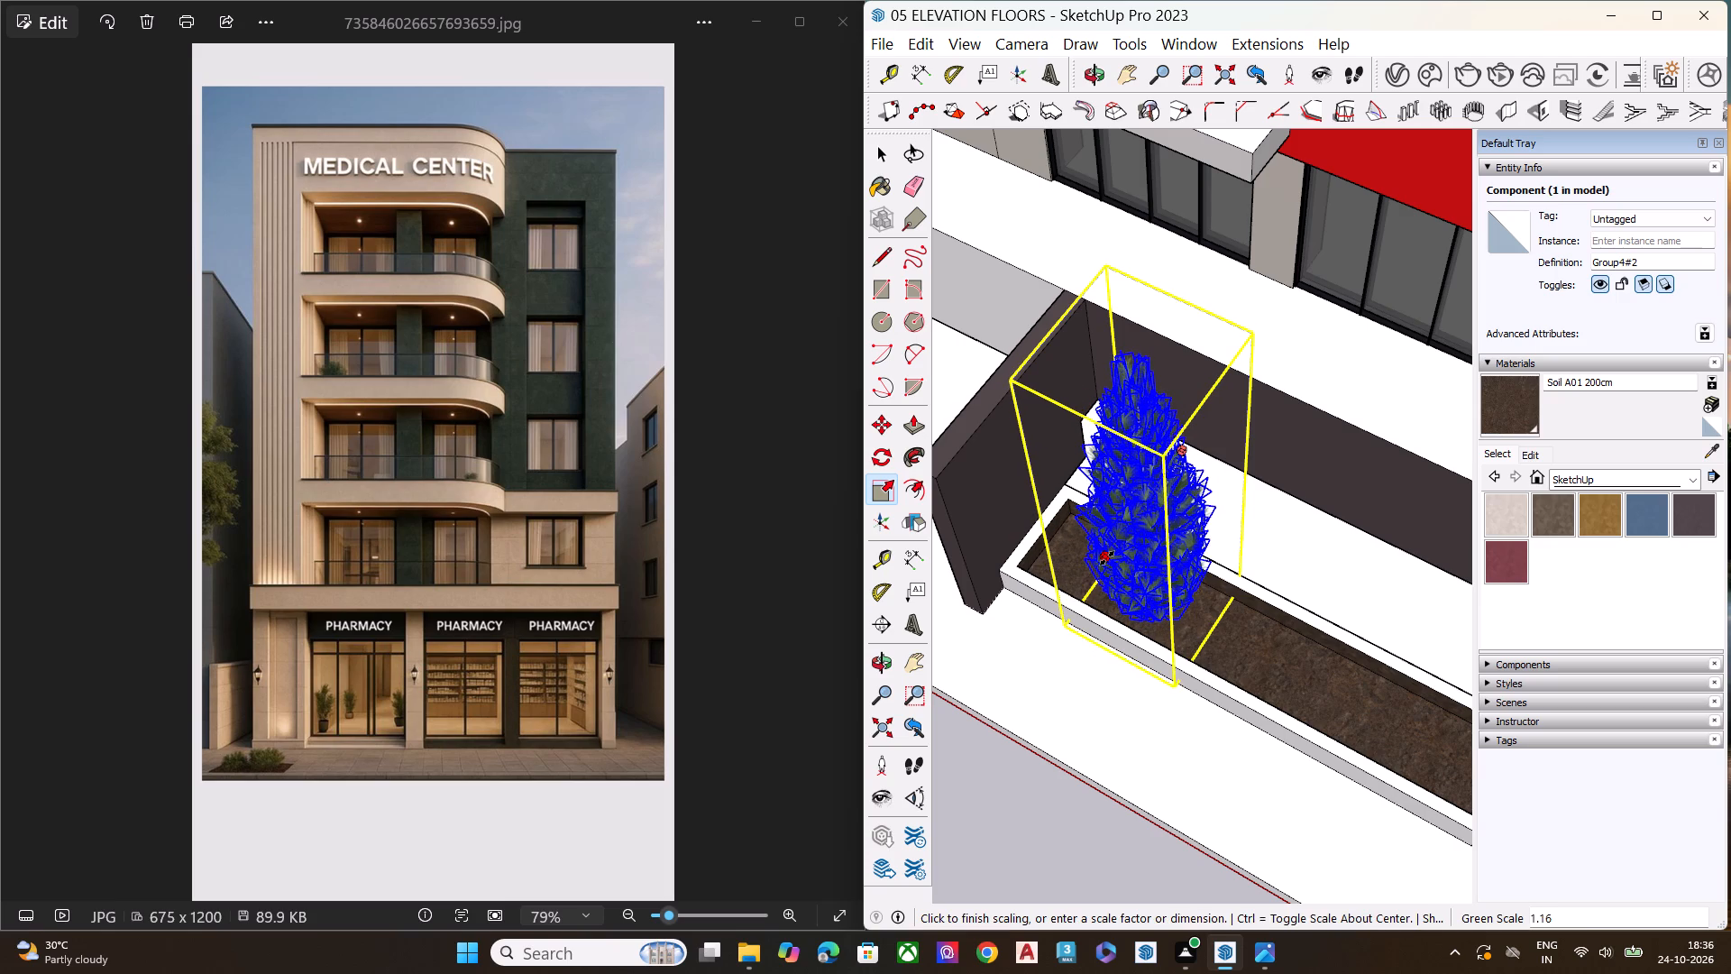
pyautogui.click(1107, 558)
# Move the tree about 1' 9" along the planter's length toward its inner end.
pyautogui.scroll(5, 1259, 602)
pyautogui.press('m')
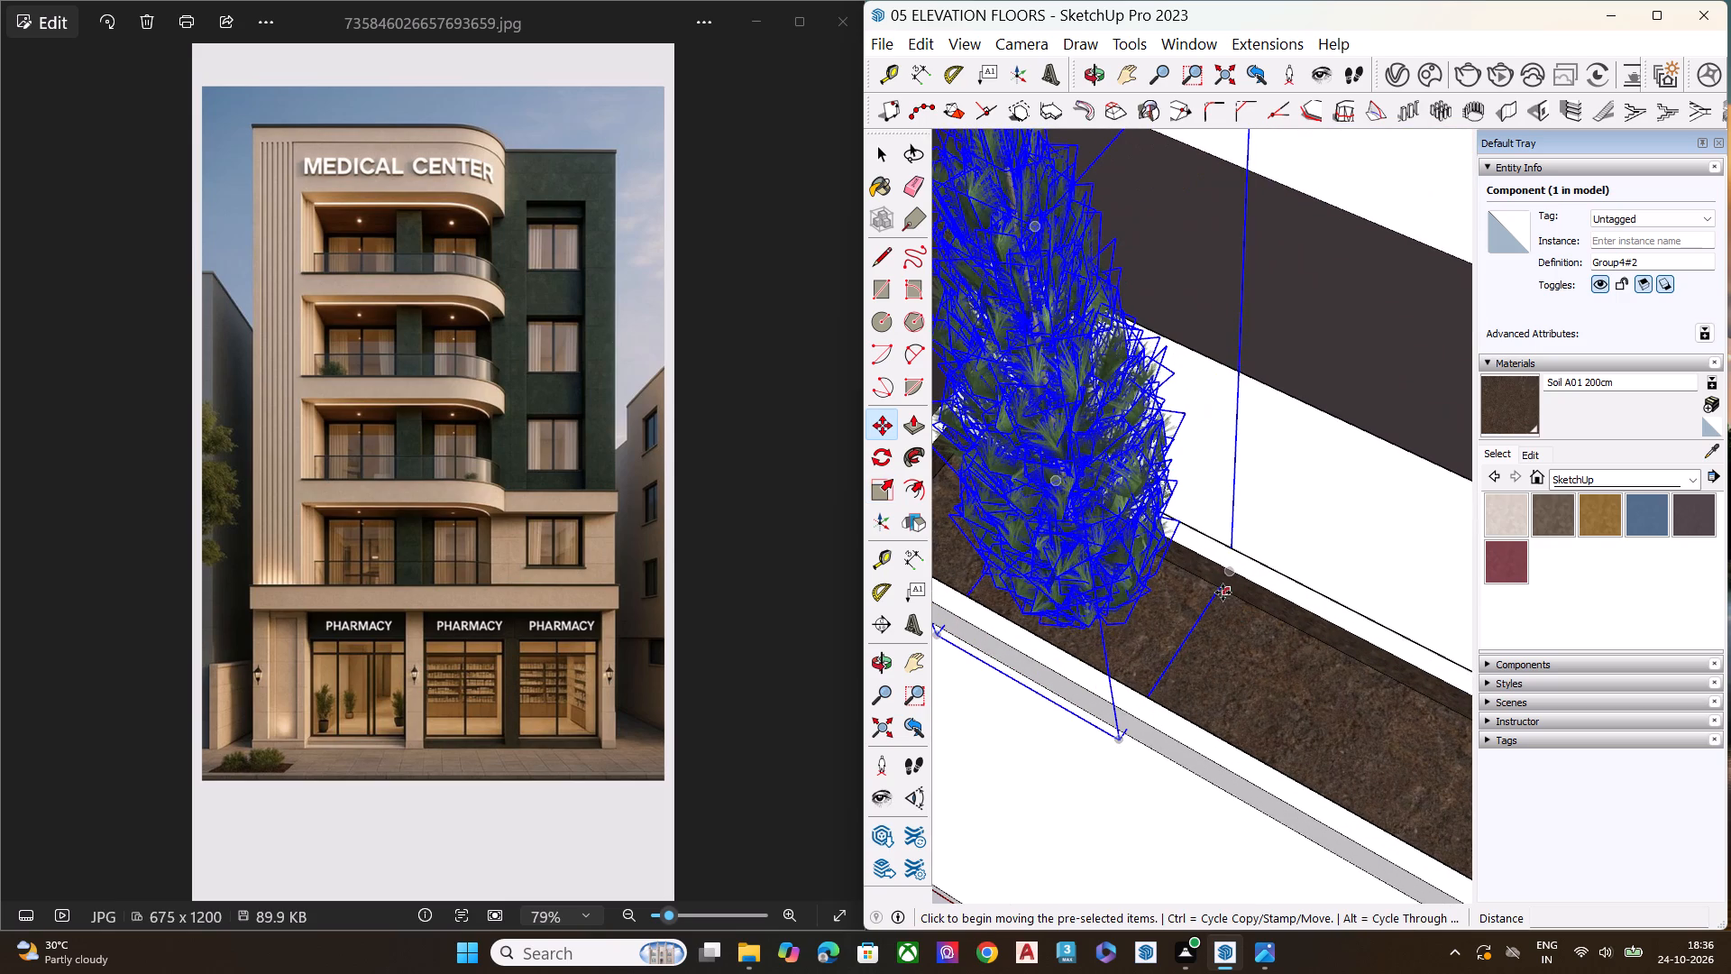
pyautogui.click(1223, 593)
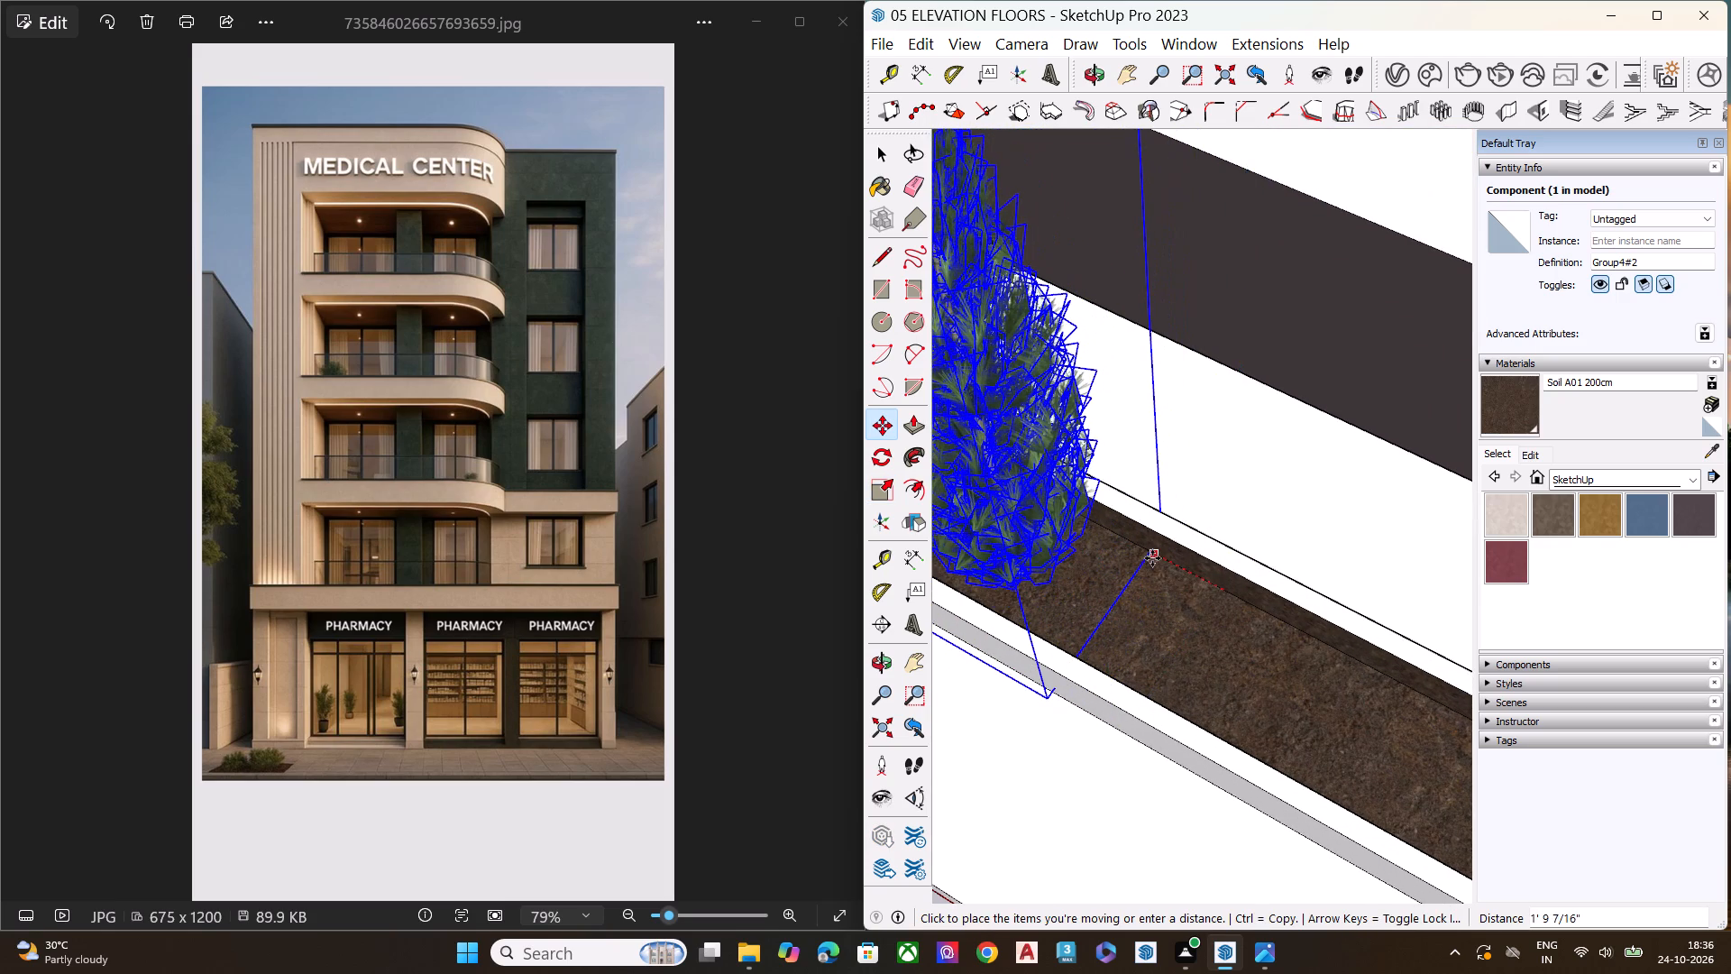
pyautogui.click(1152, 558)
# Copy the tree about 12' 2" along the red axis to the opposite end of the same planter.
pyautogui.scroll(-8, 1003, 620)
pyautogui.scroll(1, 1025, 657)
pyautogui.scroll(-2, 1027, 658)
pyautogui.moveTo(1119, 724); pyautogui.dragTo(1179, 407, button='middle')
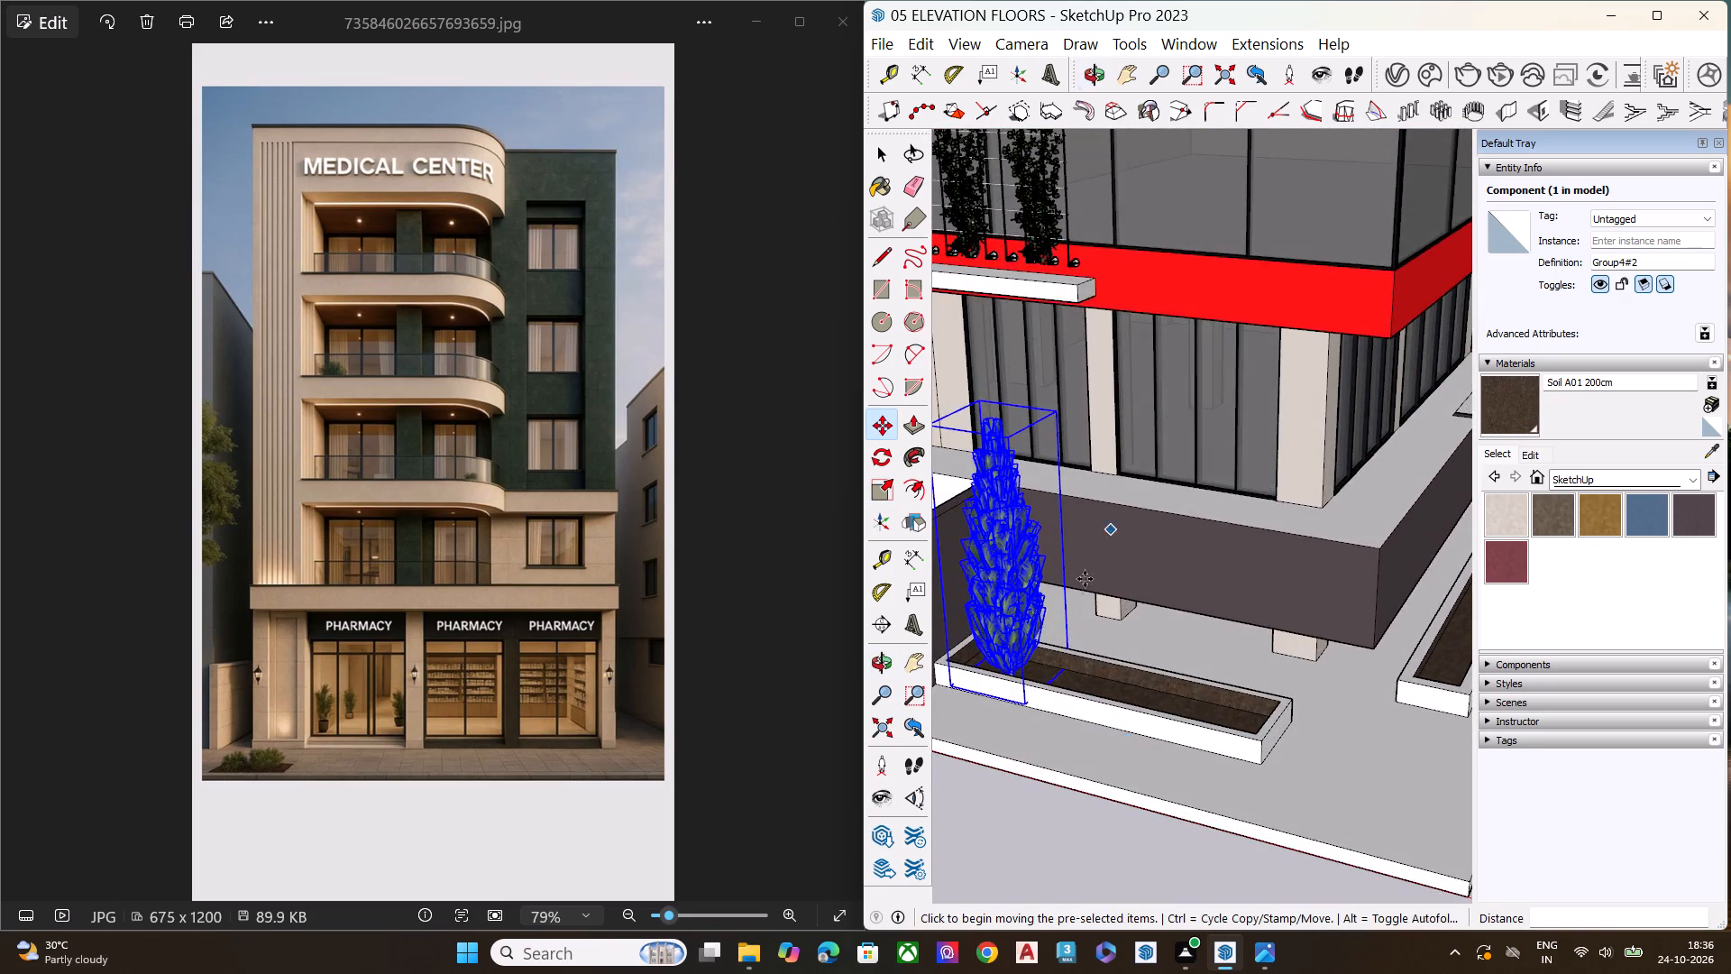
pyautogui.scroll(4, 1078, 587)
pyautogui.scroll(-1, 1058, 616)
pyautogui.scroll(5, 1053, 624)
pyautogui.scroll(-7, 1055, 684)
pyautogui.moveTo(1096, 719); pyautogui.dragTo(1095, 823, button='middle')
pyautogui.scroll(7, 1095, 823)
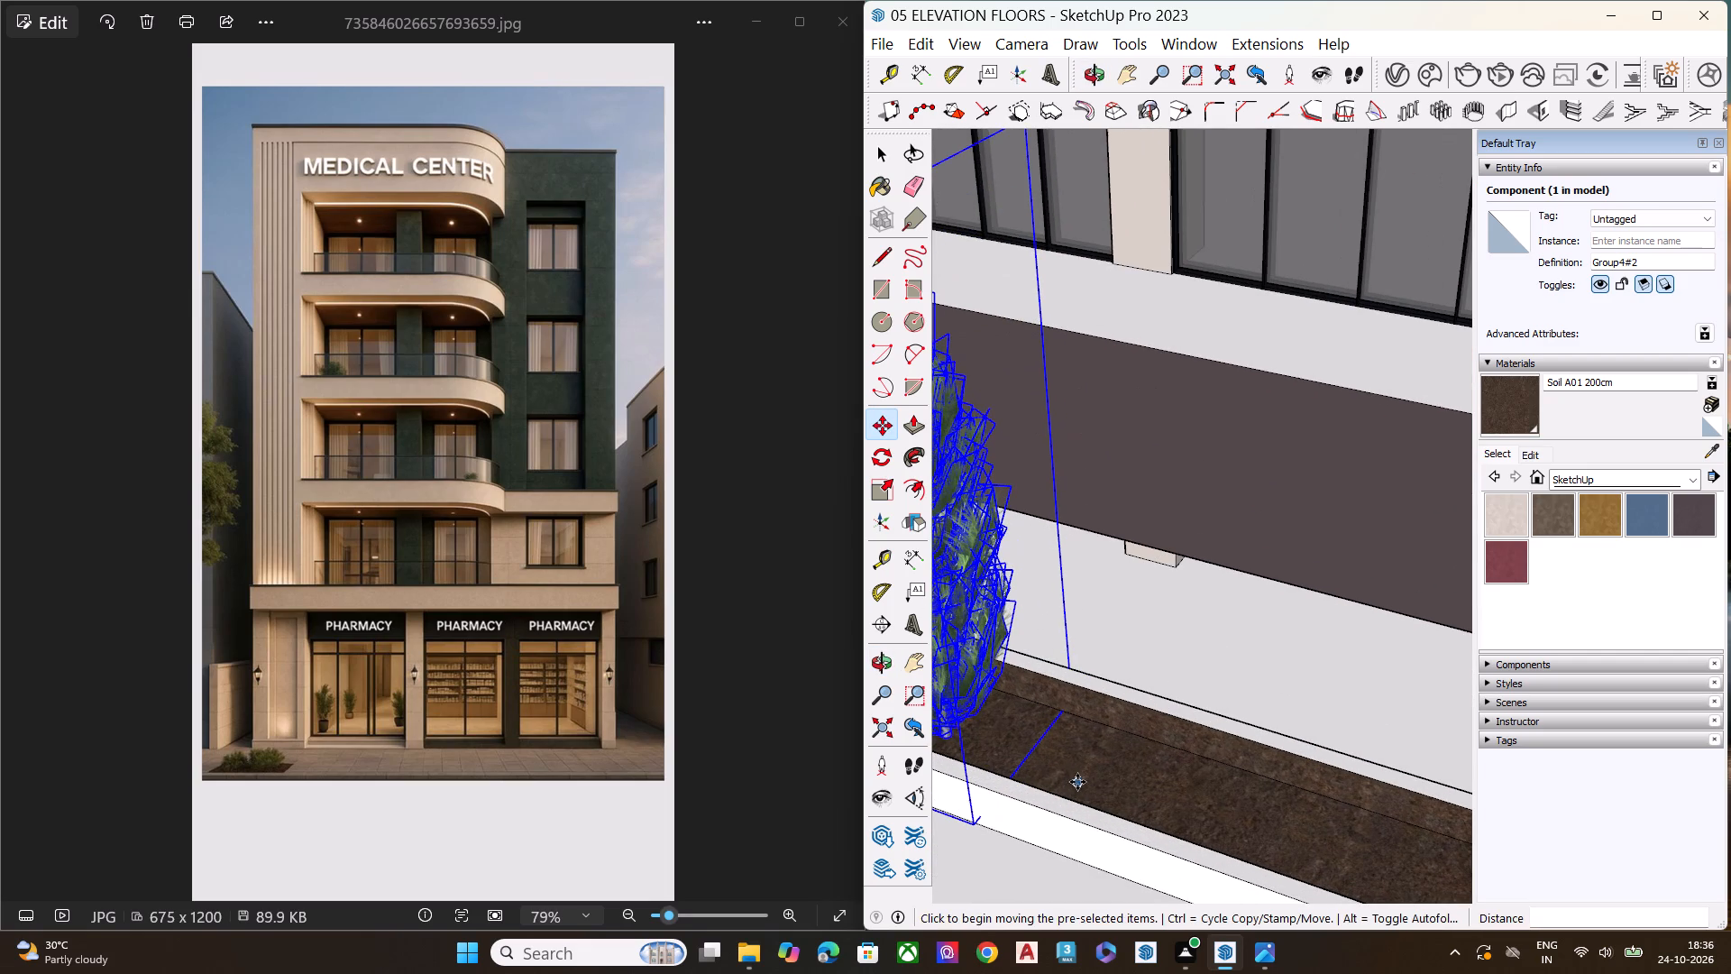
pyautogui.press('m')
pyautogui.click(1068, 703)
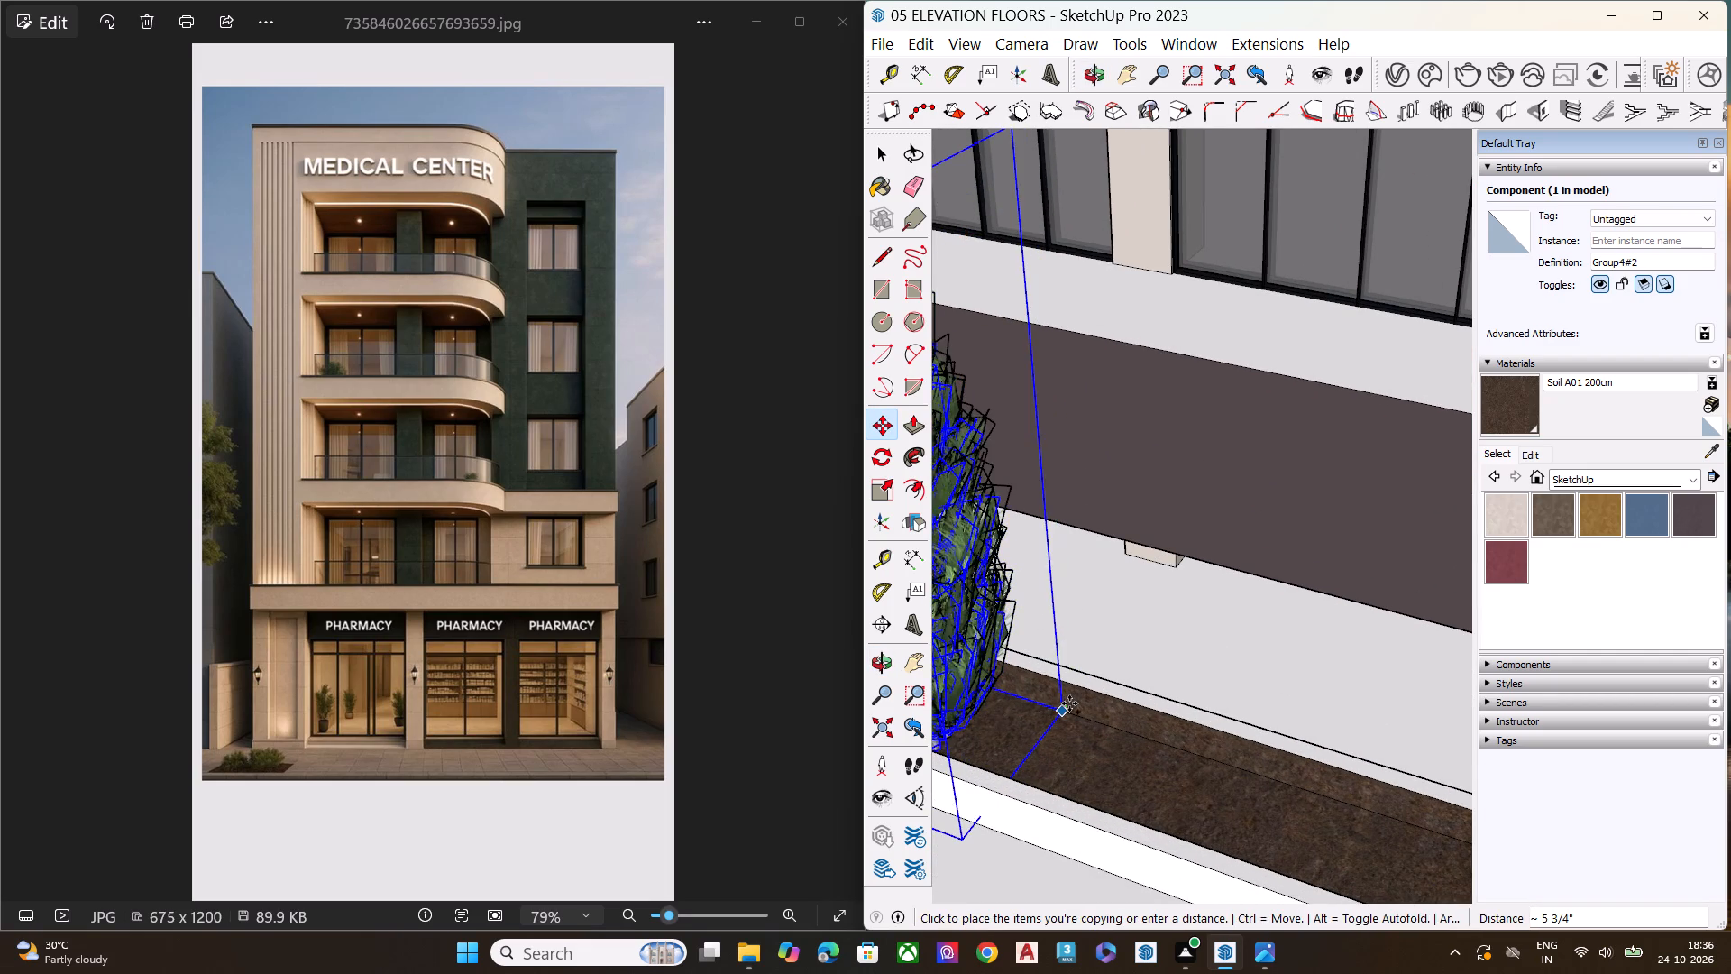
pyautogui.scroll(-5, 1083, 695)
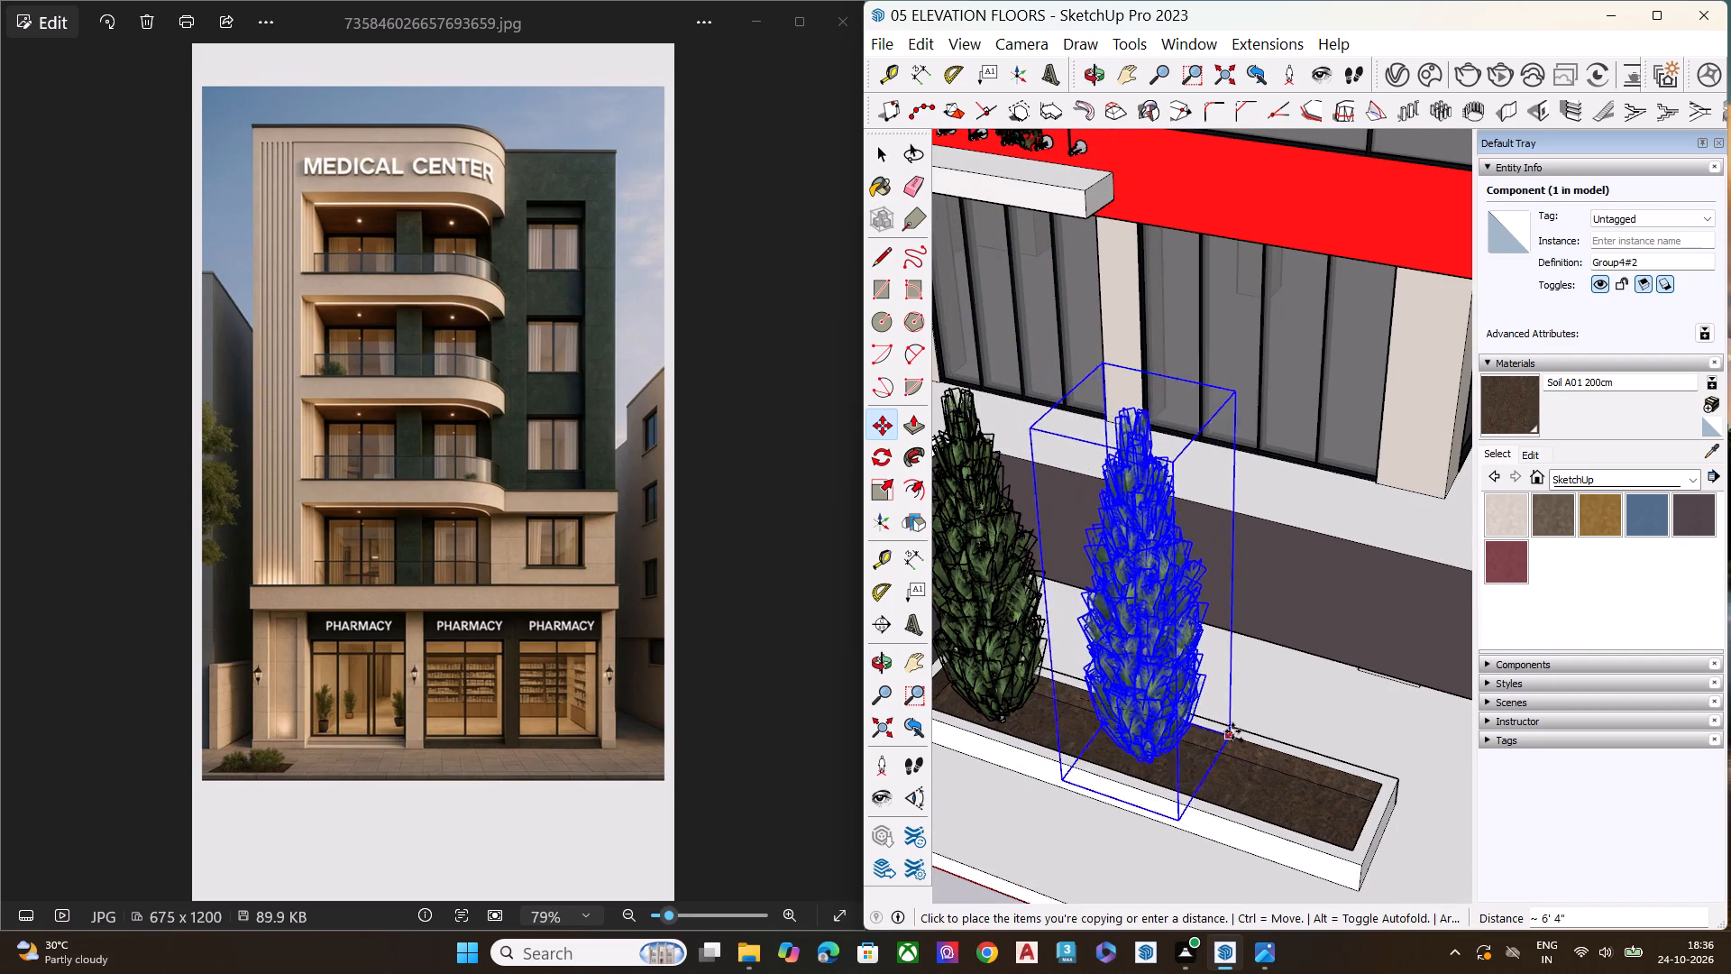
pyautogui.click(1369, 793)
pyautogui.moveTo(1355, 853); pyautogui.dragTo(1175, 528, button='middle')
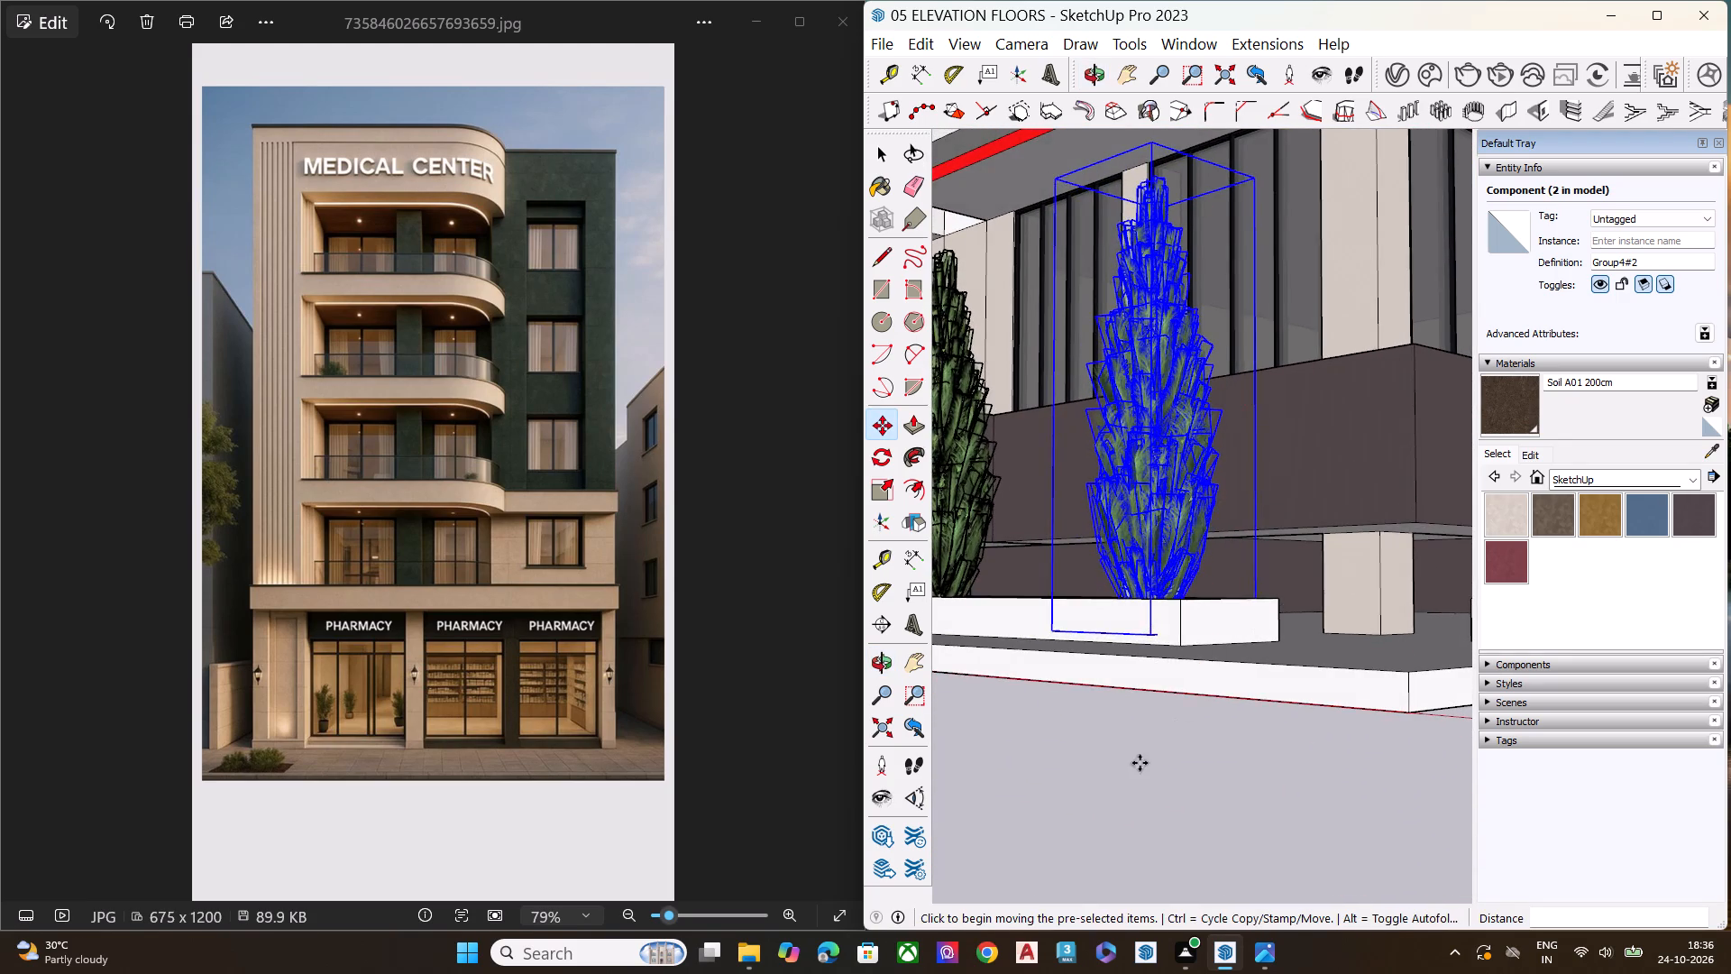
pyautogui.scroll(-6, 1134, 767)
pyautogui.press('space')
pyautogui.click(1077, 799)
# Examine the building's lower floors and ground-level planters from the side and from above.
pyautogui.scroll(-1, 1100, 713)
pyautogui.scroll(1, 1099, 713)
pyautogui.scroll(-7, 1092, 719)
pyautogui.moveTo(1285, 749); pyautogui.dragTo(1021, 757, button='middle')
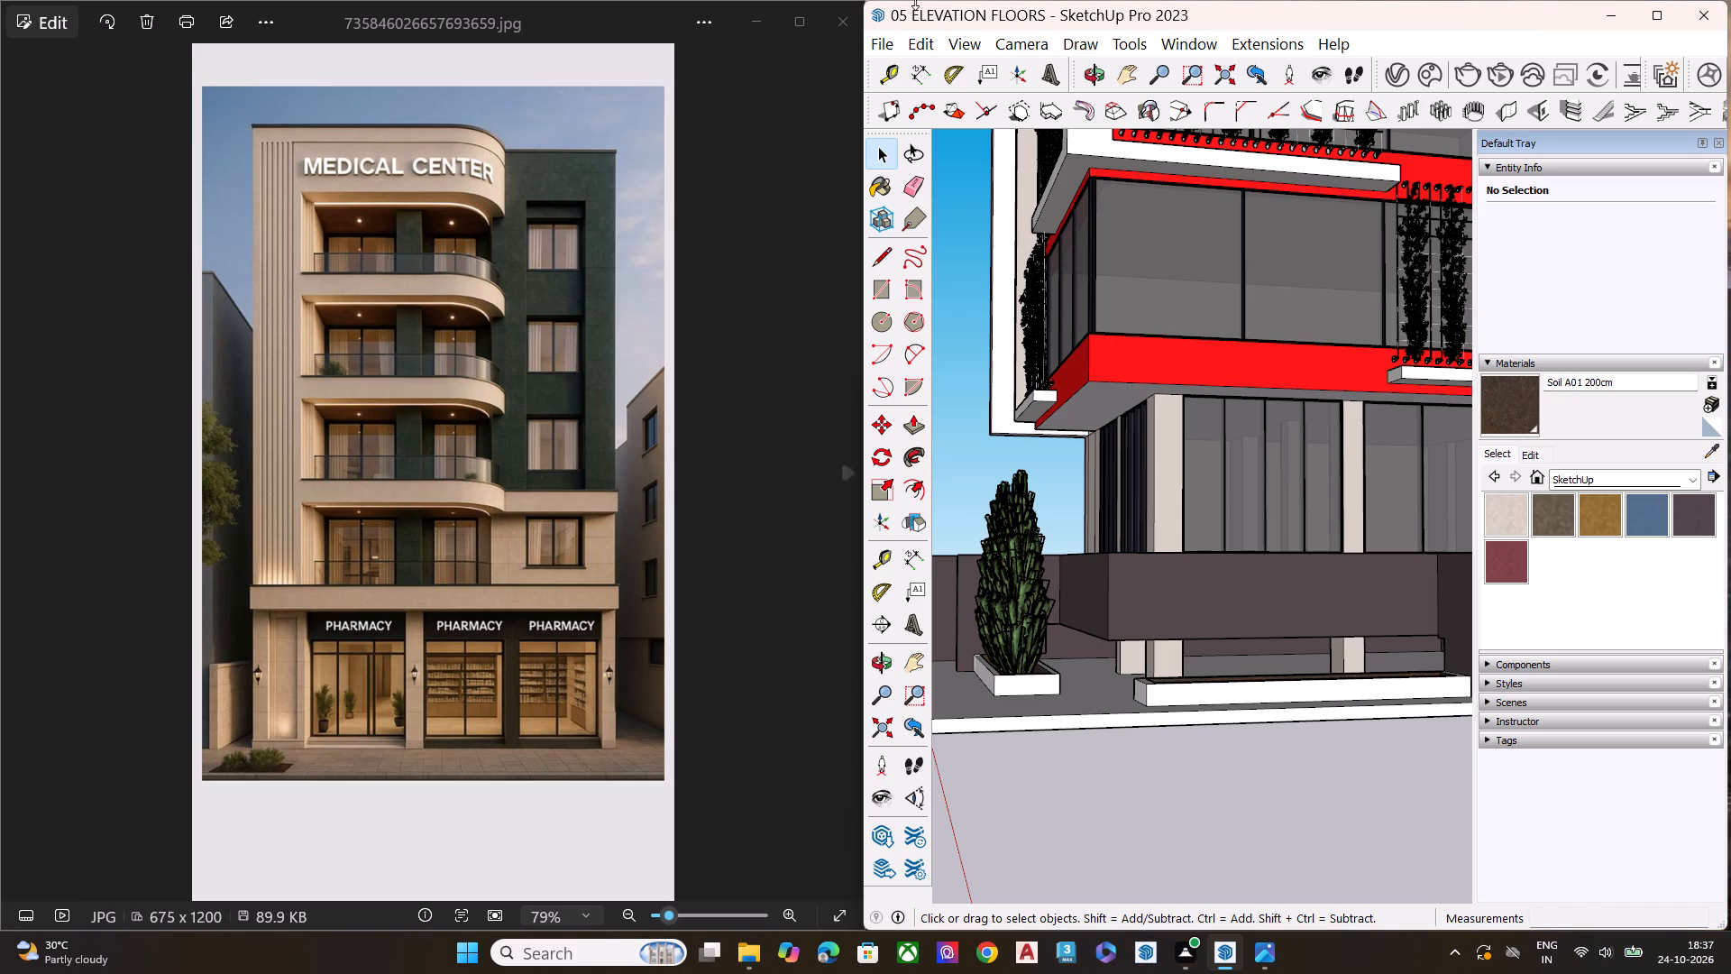
pyautogui.scroll(-8, 1148, 735)
pyautogui.scroll(-5, 1045, 740)
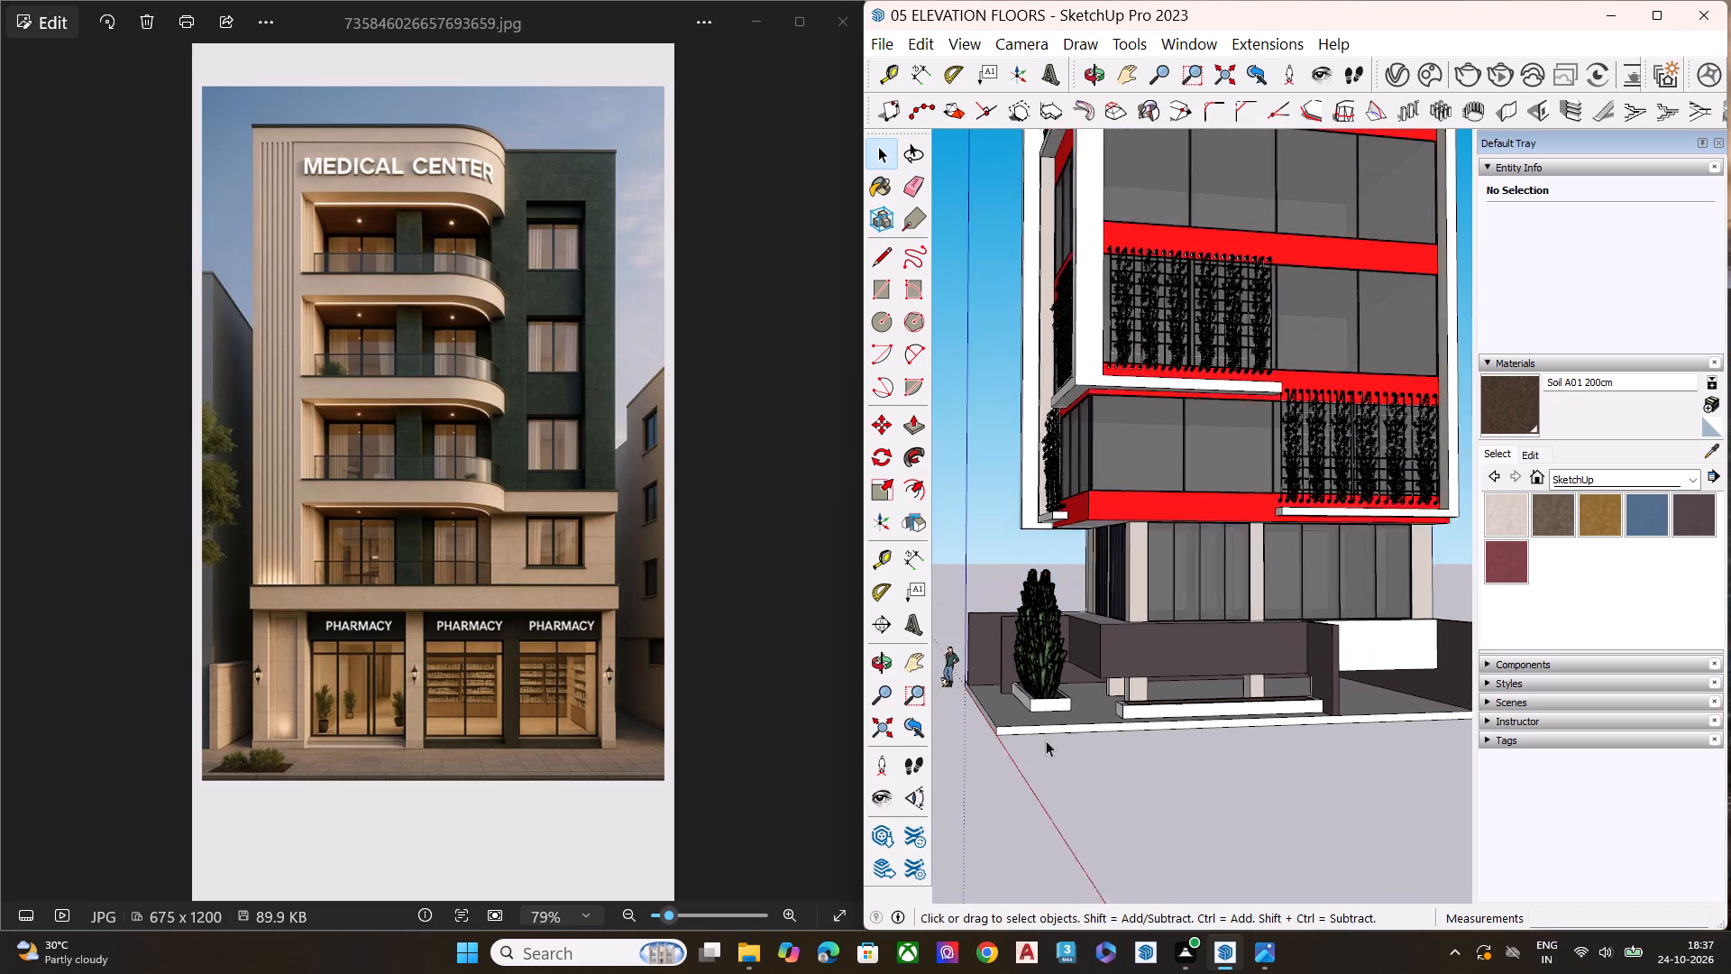
pyautogui.scroll(-3, 1046, 740)
pyautogui.moveTo(1064, 758); pyautogui.dragTo(1076, 942, button='middle')
pyautogui.scroll(-1, 1069, 818)
pyautogui.scroll(5, 1051, 657)
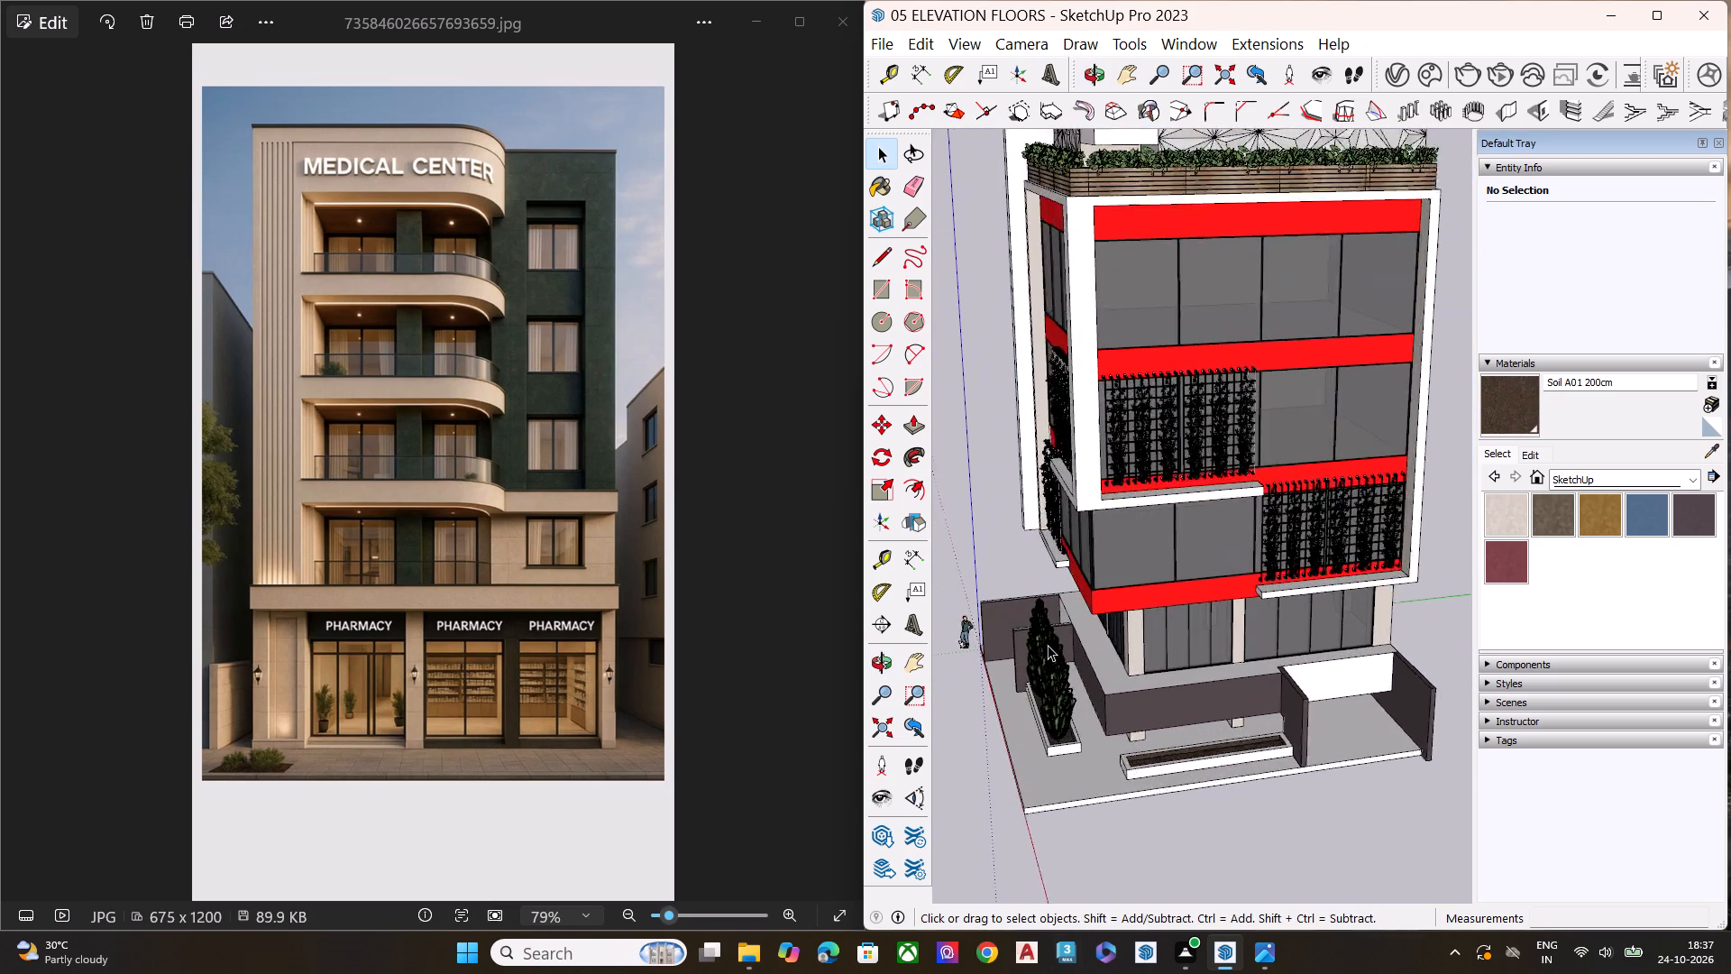
# Copy both planter trees together about 43' away to open ground beside the building.
pyautogui.scroll(6, 1048, 645)
pyautogui.moveTo(1045, 741); pyautogui.dragTo(1329, 567, button='middle')
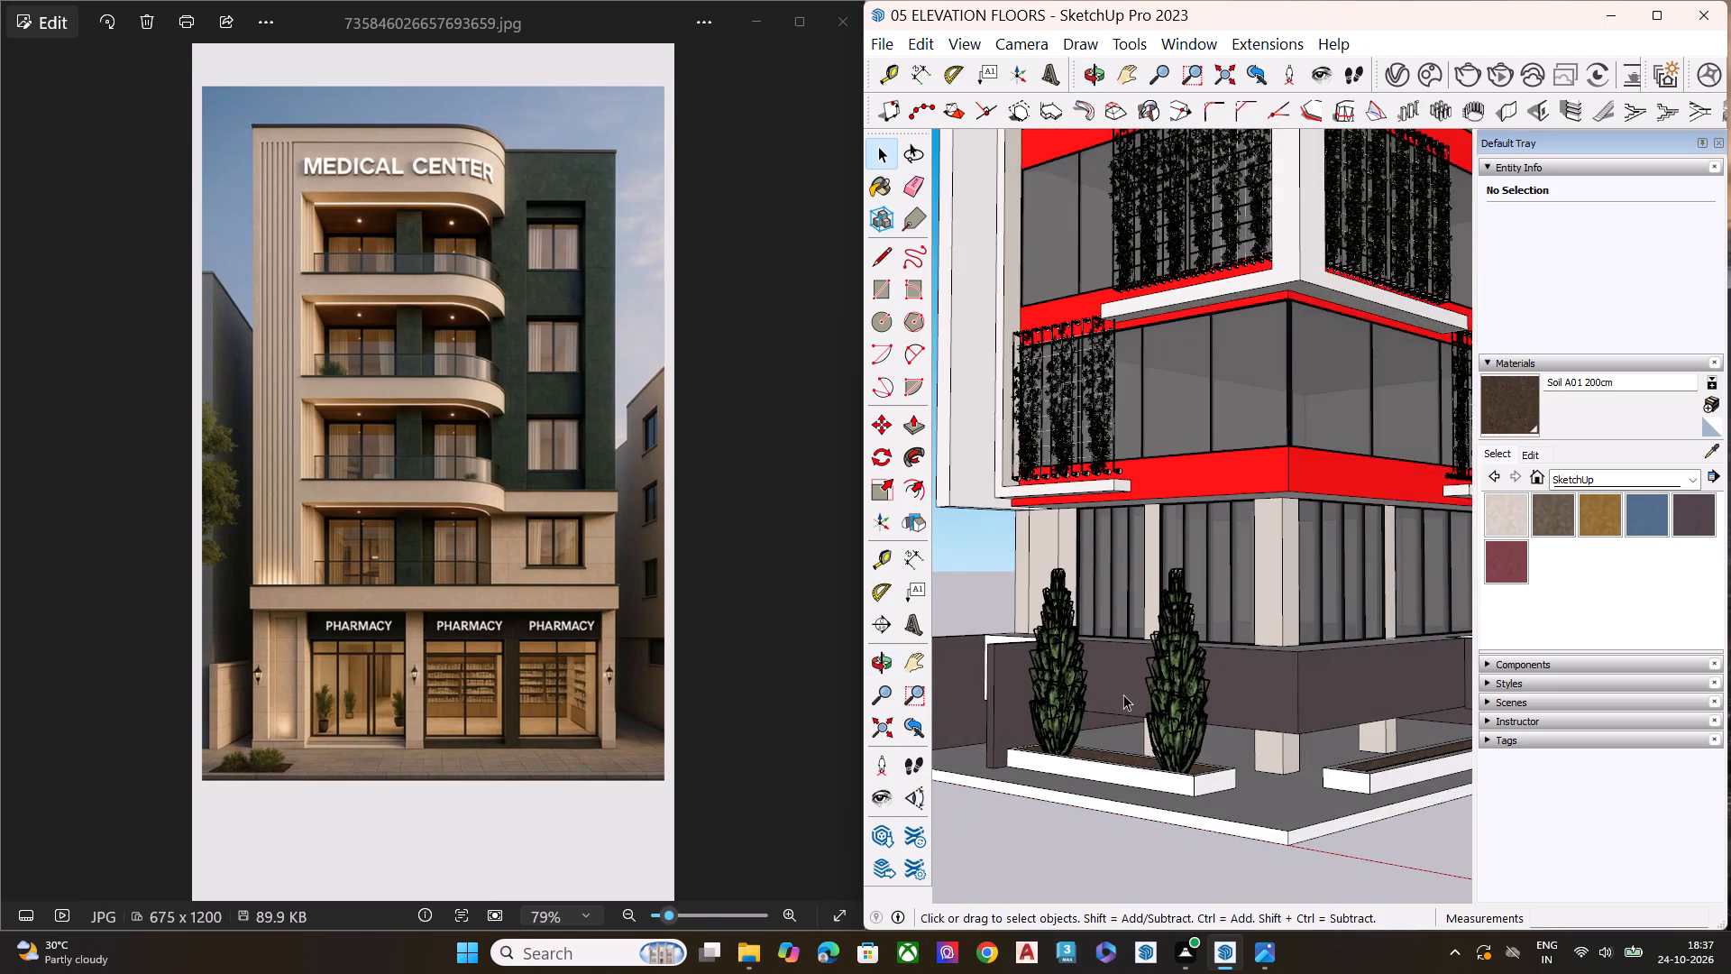
pyautogui.scroll(3, 1124, 694)
pyautogui.click(1247, 699)
pyautogui.click(1179, 706)
pyautogui.keyDown('ctrl'); pyautogui.click(1027, 698); pyautogui.keyUp('ctrl')
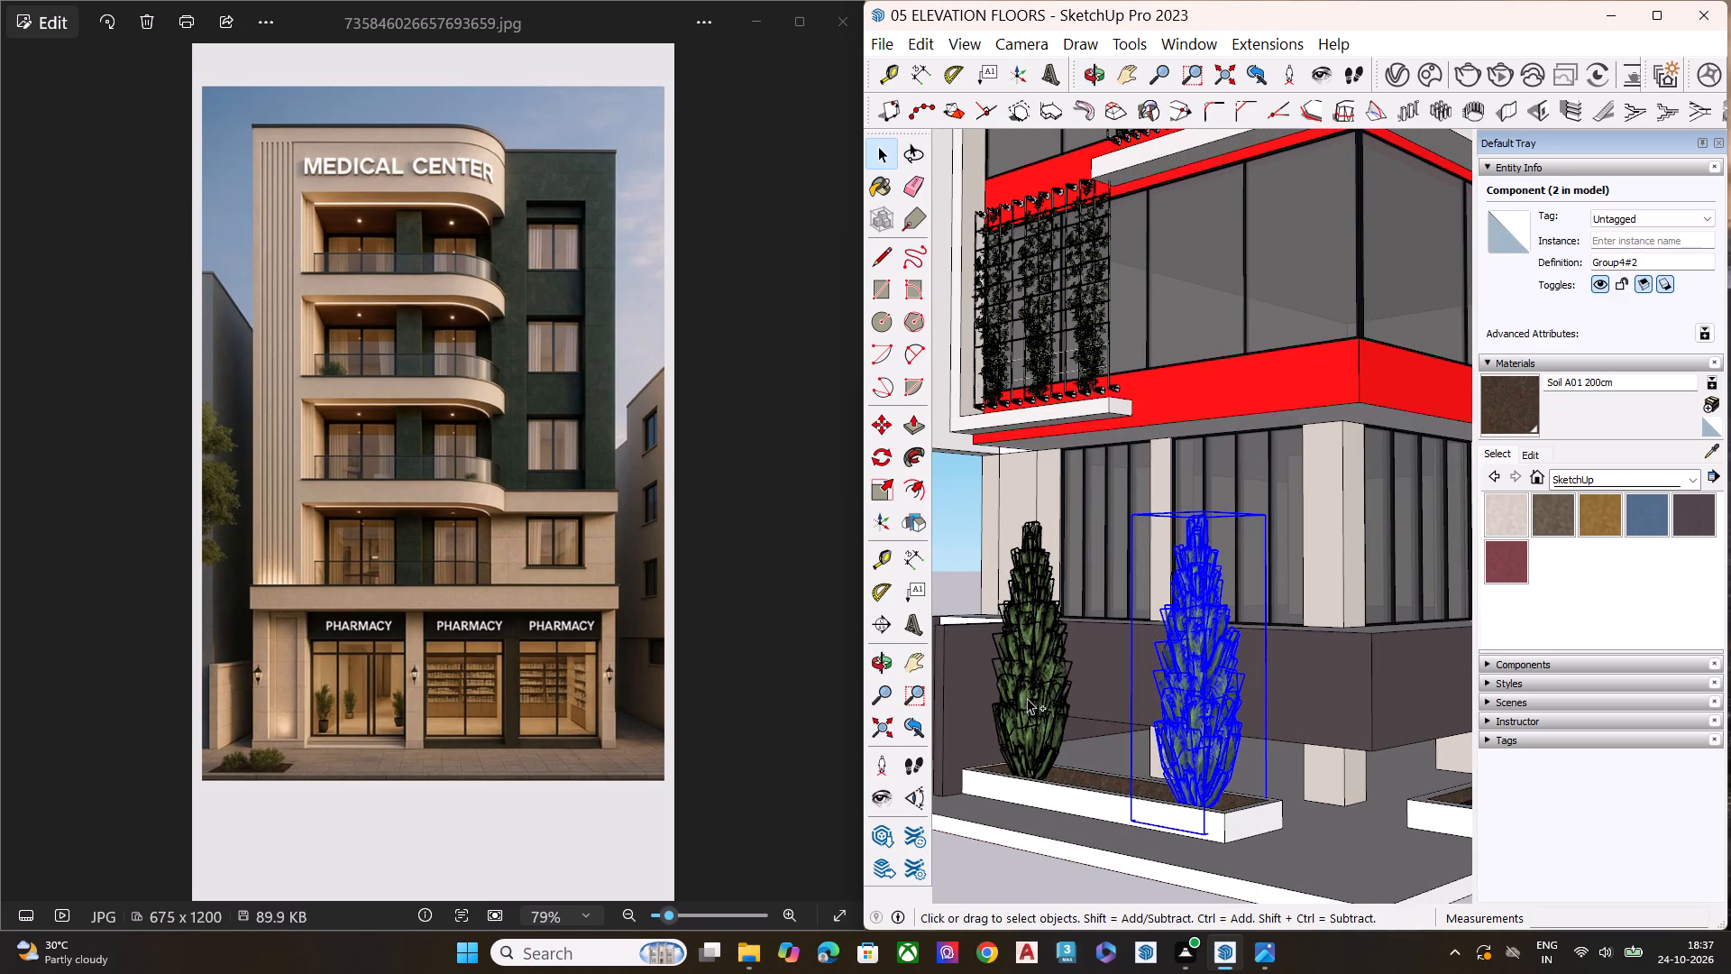
pyautogui.moveTo(1186, 813); pyautogui.dragTo(1104, 890, button='middle')
pyautogui.press('m')
pyautogui.scroll(4, 1153, 841)
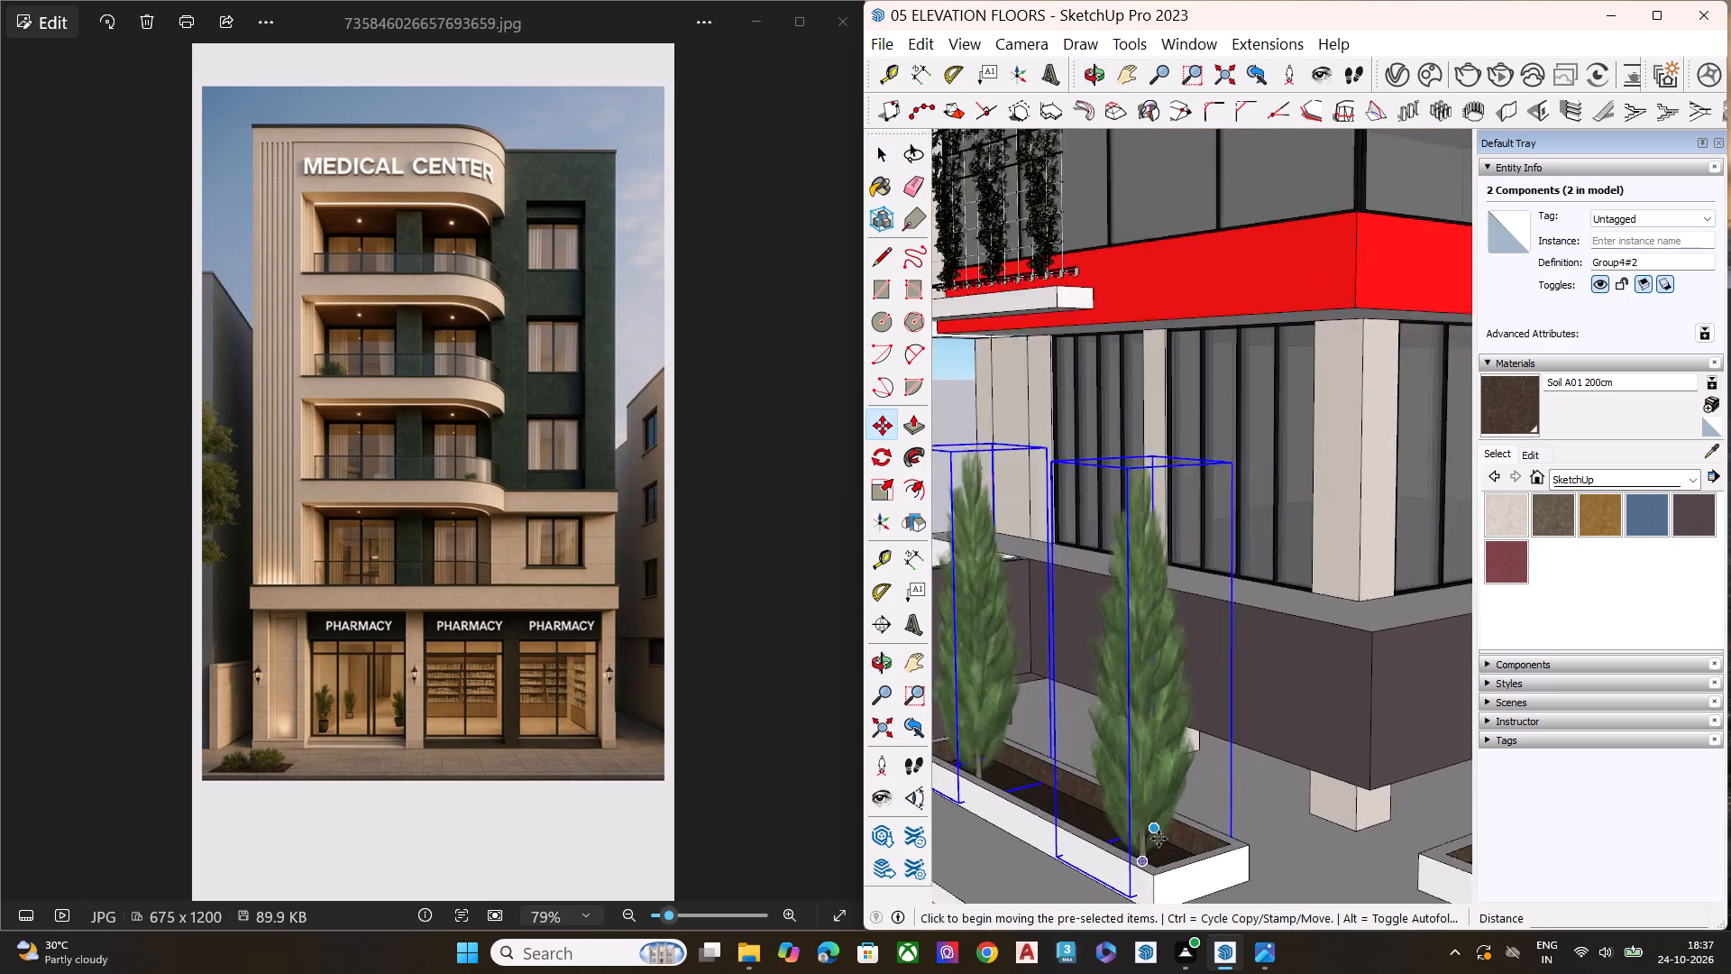
pyautogui.scroll(2, 1159, 839)
pyautogui.click(1253, 877)
pyautogui.scroll(-3, 1140, 735)
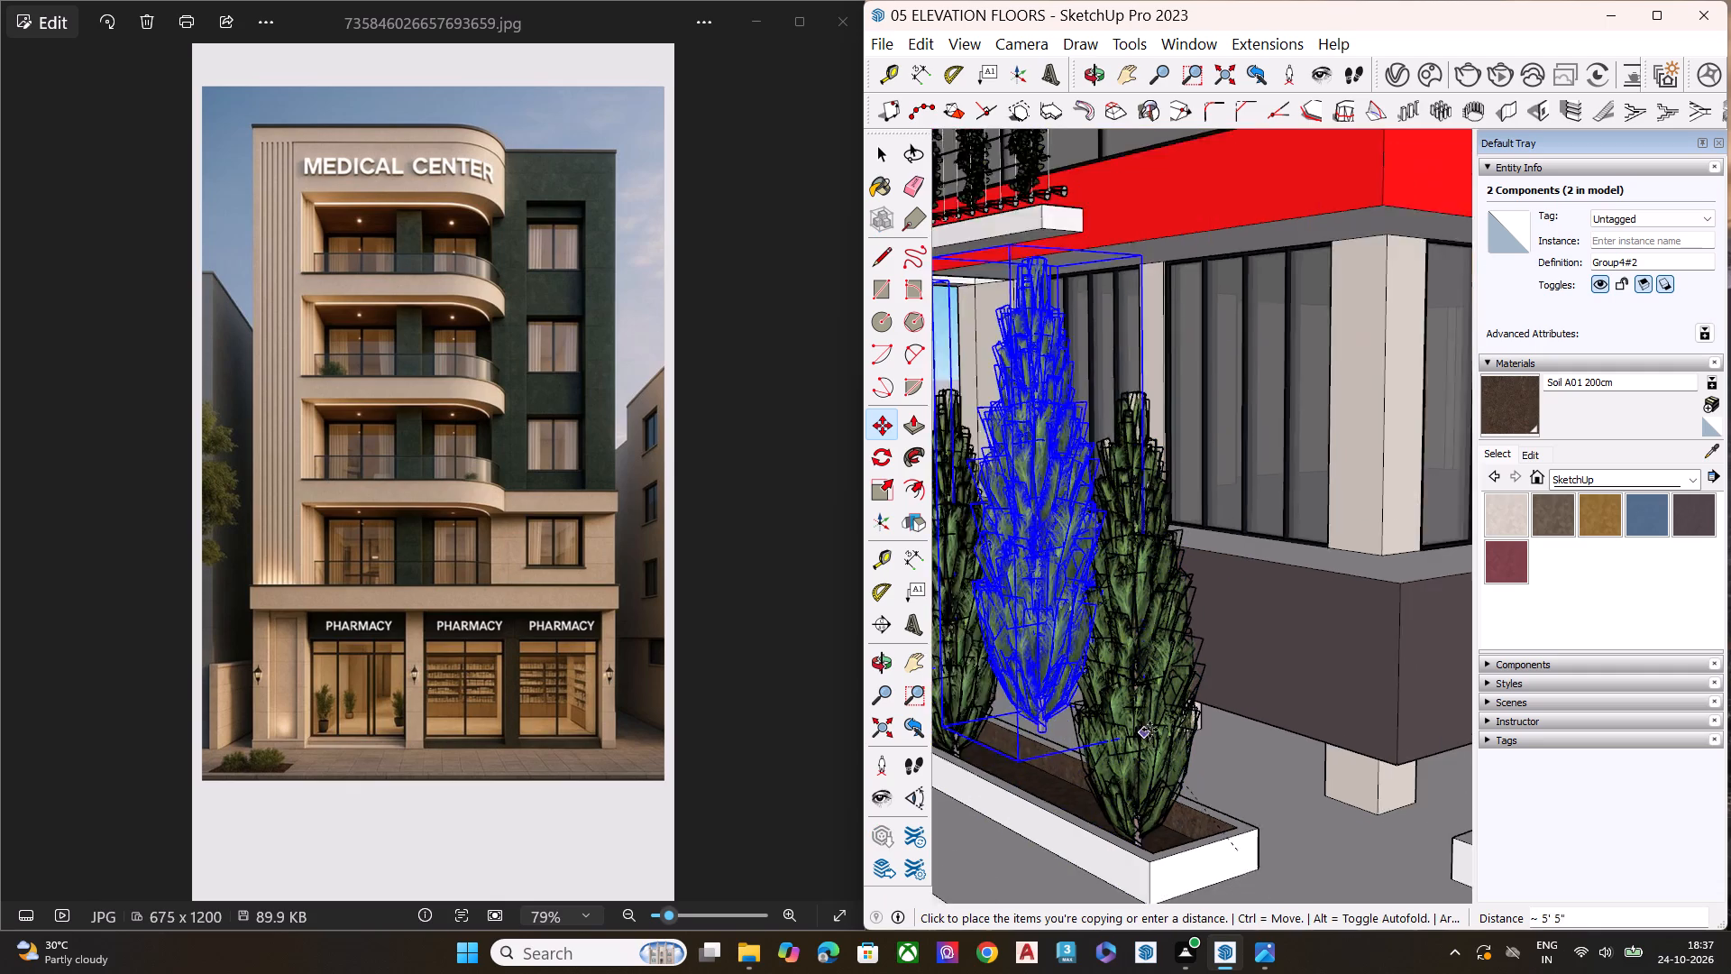
pyautogui.scroll(-5, 1149, 730)
pyautogui.scroll(-17, 1046, 627)
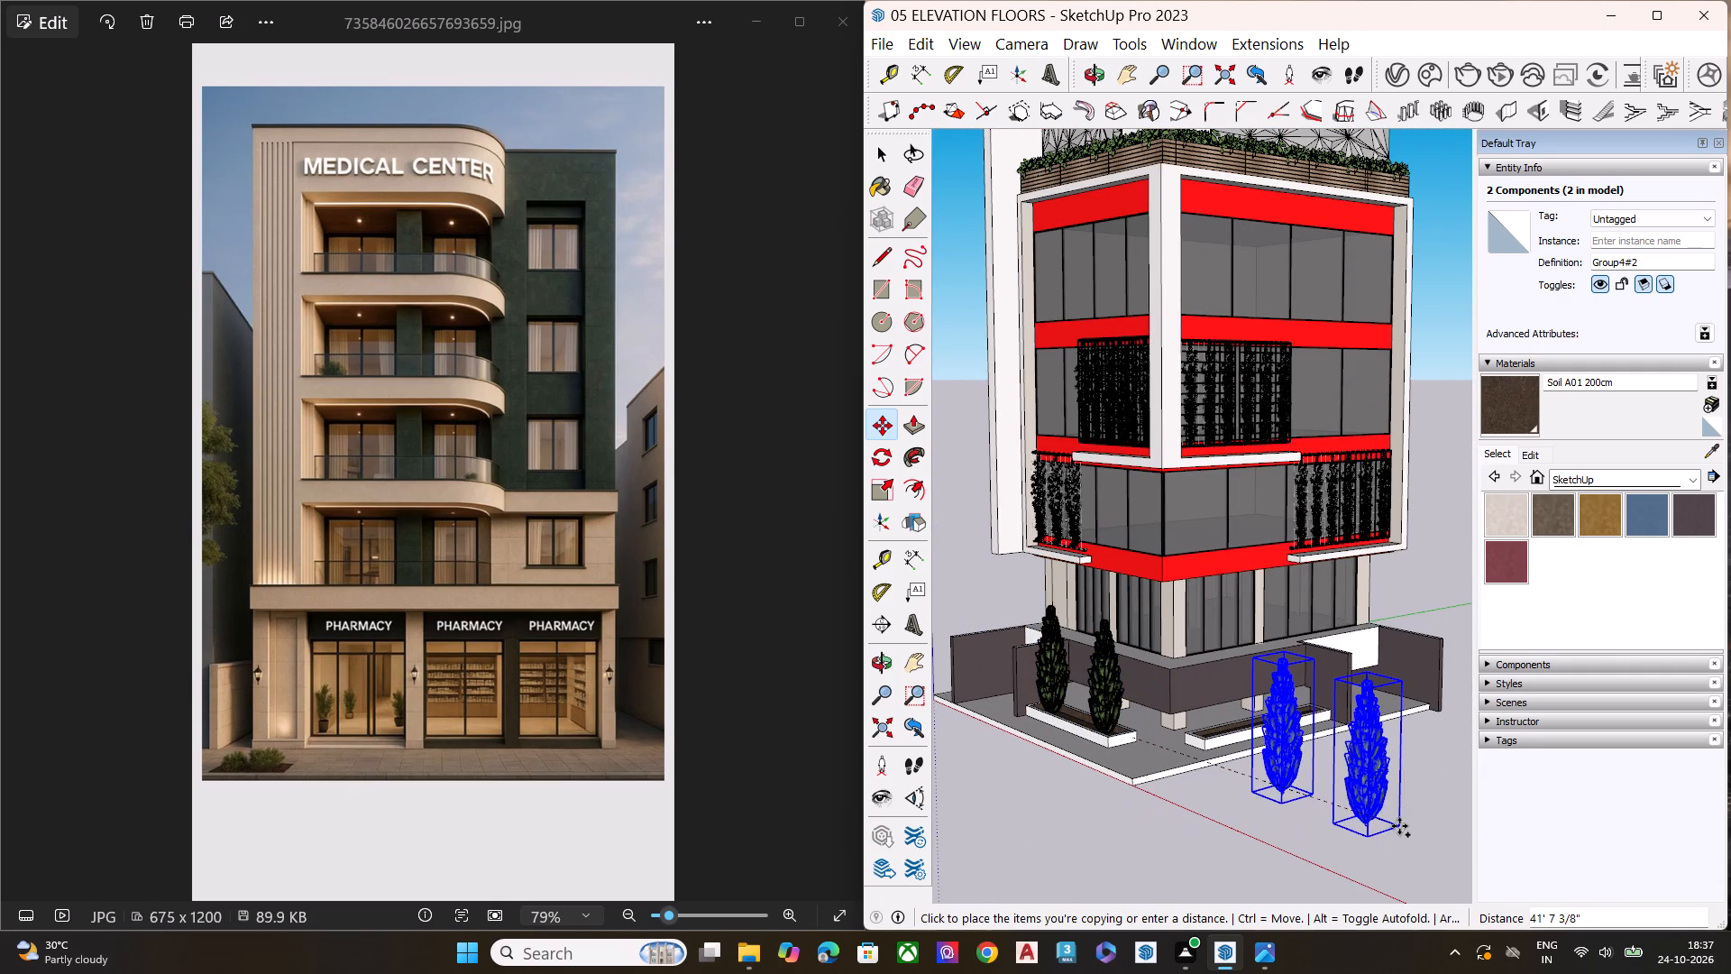
pyautogui.click(1396, 829)
pyautogui.scroll(-4, 1055, 674)
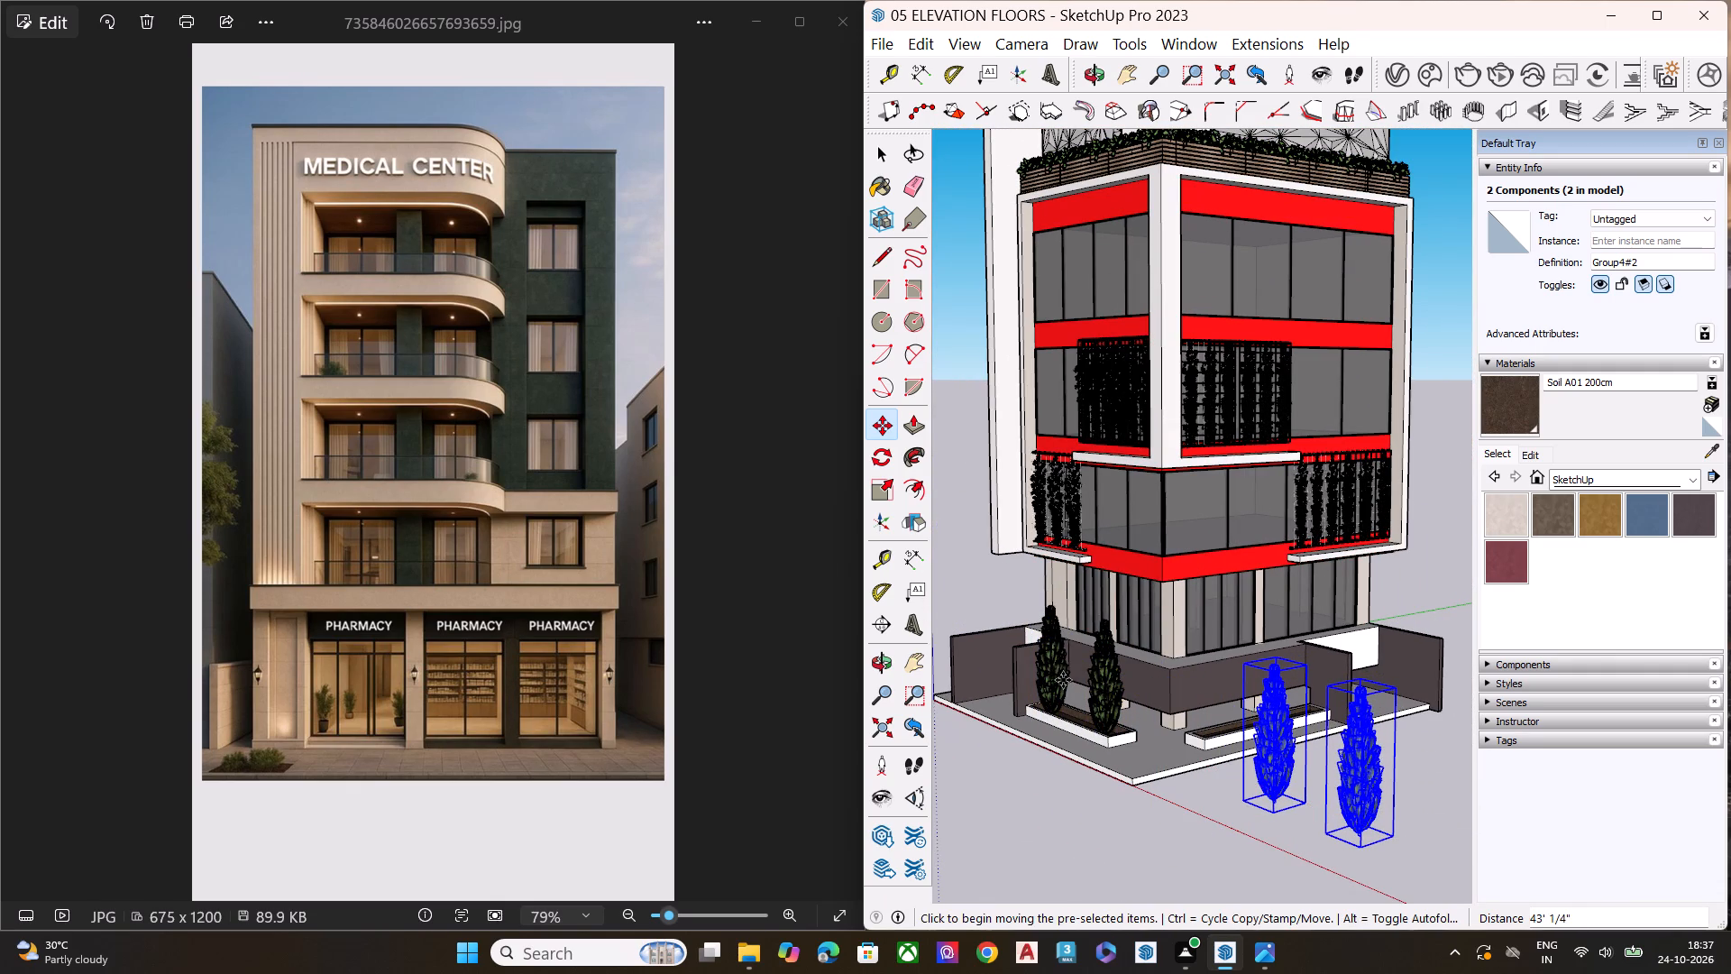
# Rotate the two copied trees 90 degrees about the vertical axis.
pyautogui.scroll(-3, 1063, 680)
pyautogui.moveTo(1118, 822); pyautogui.dragTo(1351, 843, button='middle')
pyautogui.scroll(1, 1346, 829)
pyautogui.press('v')
pyautogui.press('space')
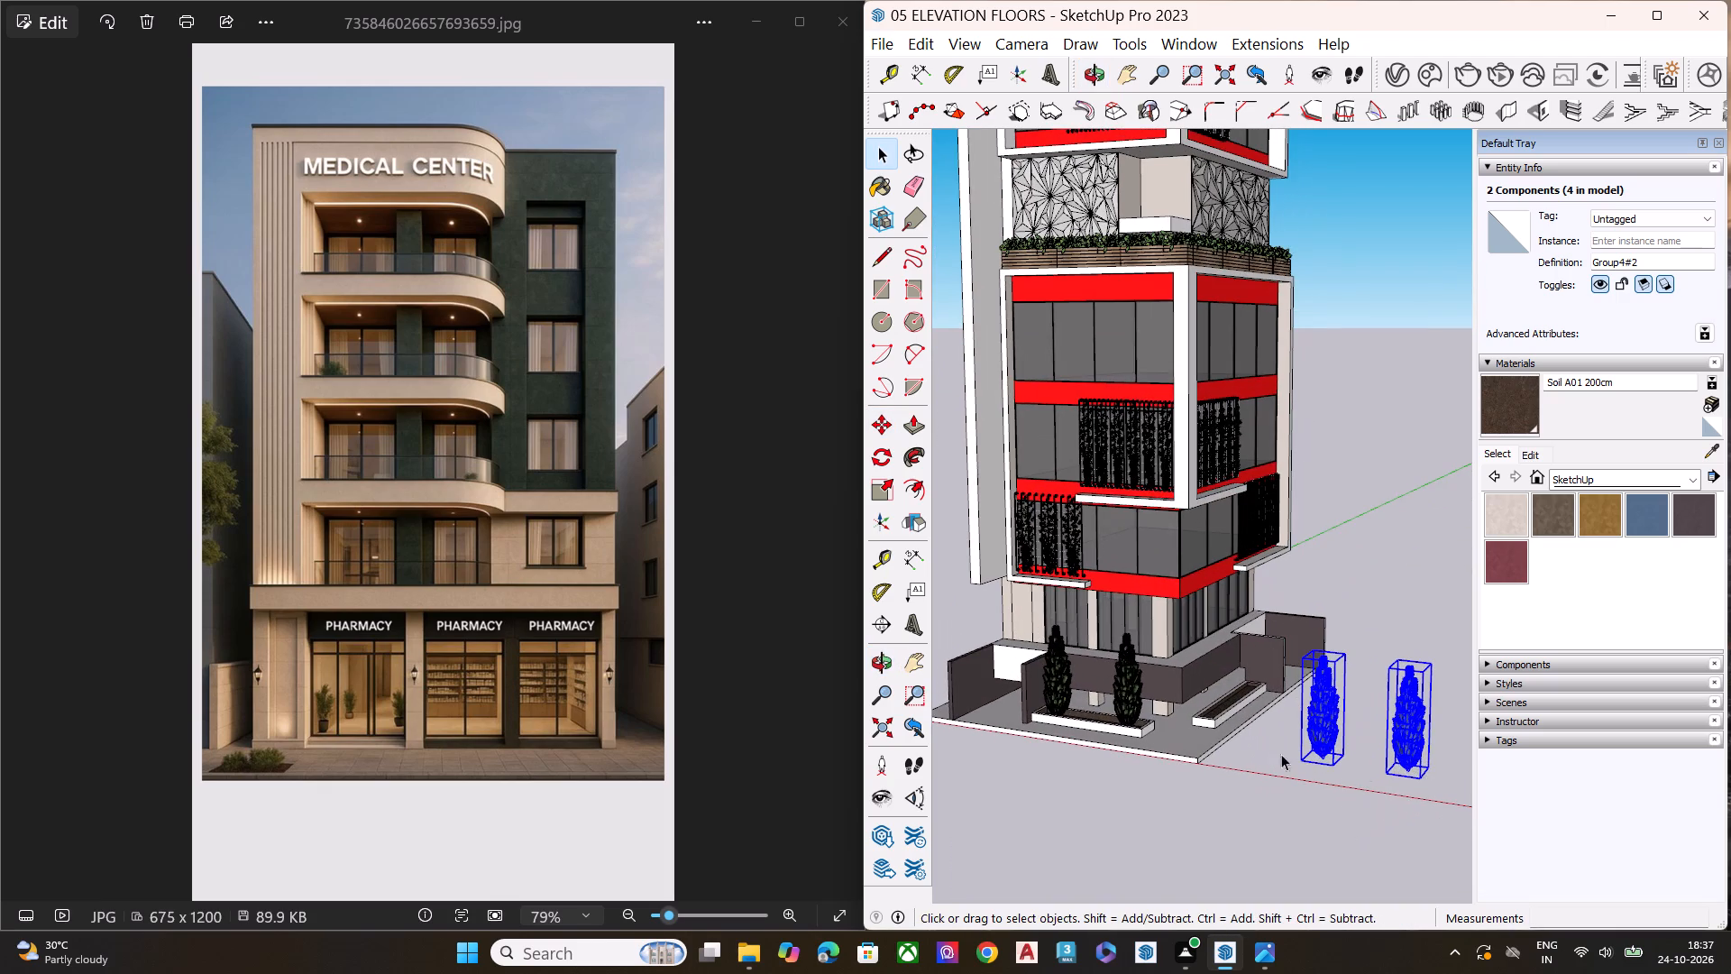
pyautogui.scroll(-3, 1082, 694)
pyautogui.scroll(2, 1083, 698)
pyautogui.scroll(-2, 1086, 702)
pyautogui.scroll(1, 1094, 708)
pyautogui.scroll(-3, 1096, 710)
pyautogui.moveTo(1363, 798); pyautogui.dragTo(1441, 744, button='middle')
pyautogui.scroll(7, 1406, 770)
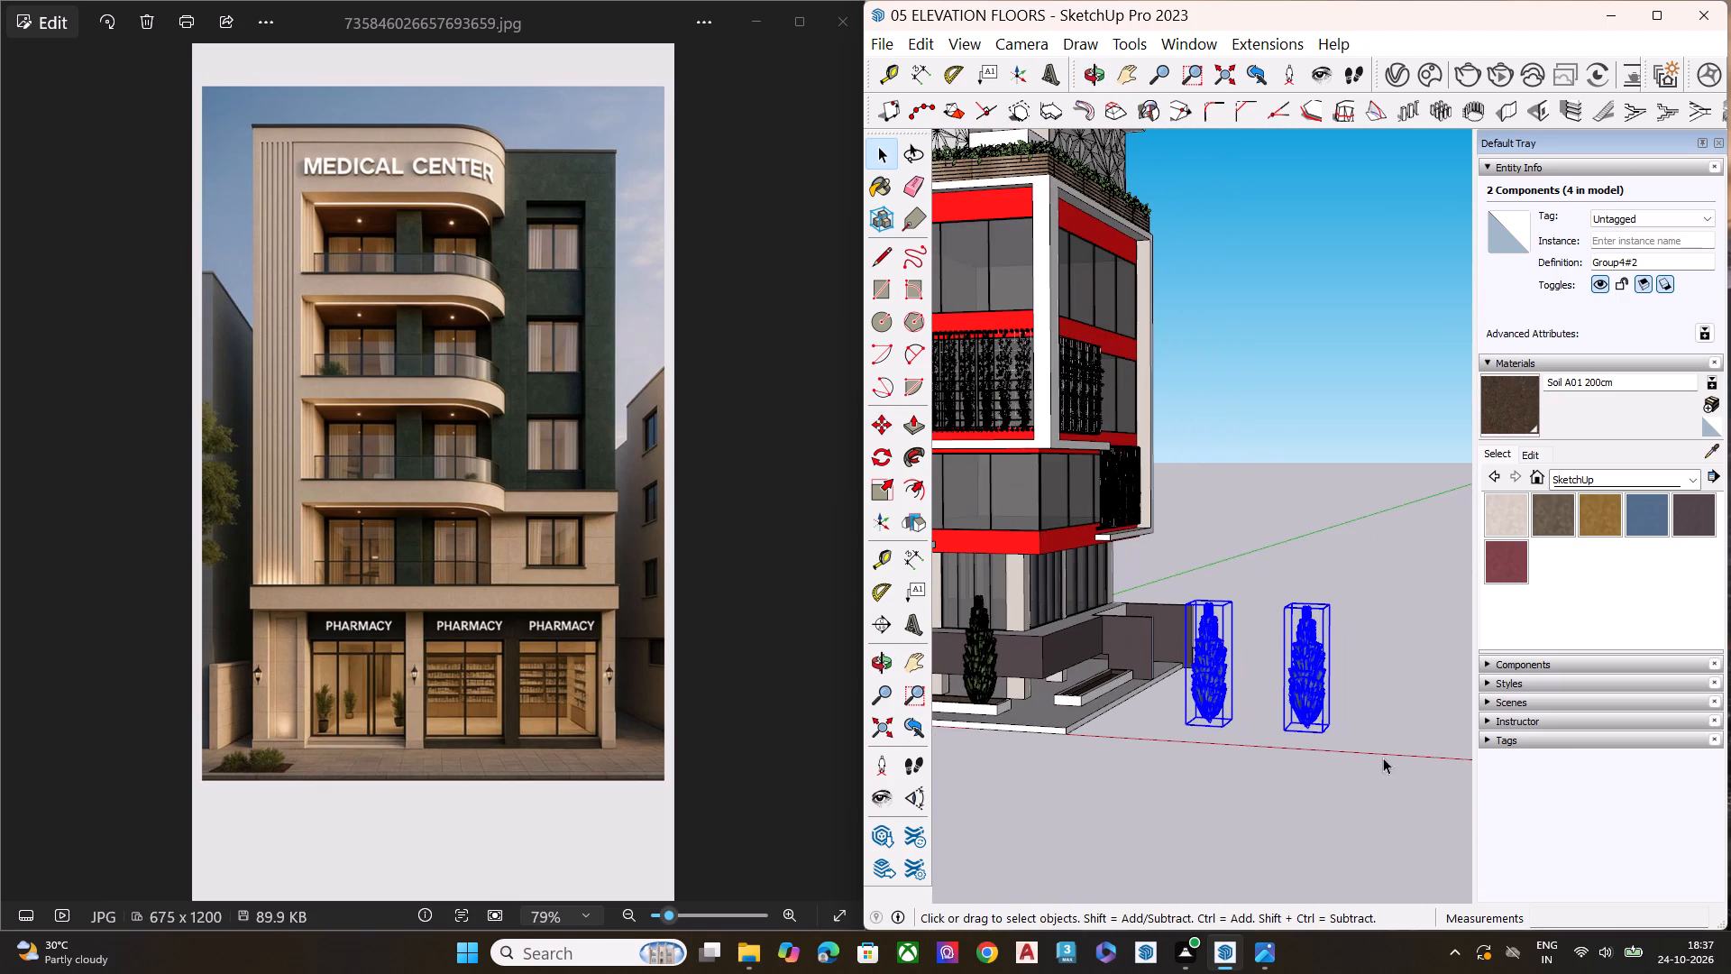
pyautogui.scroll(6, 1333, 785)
pyautogui.press('q')
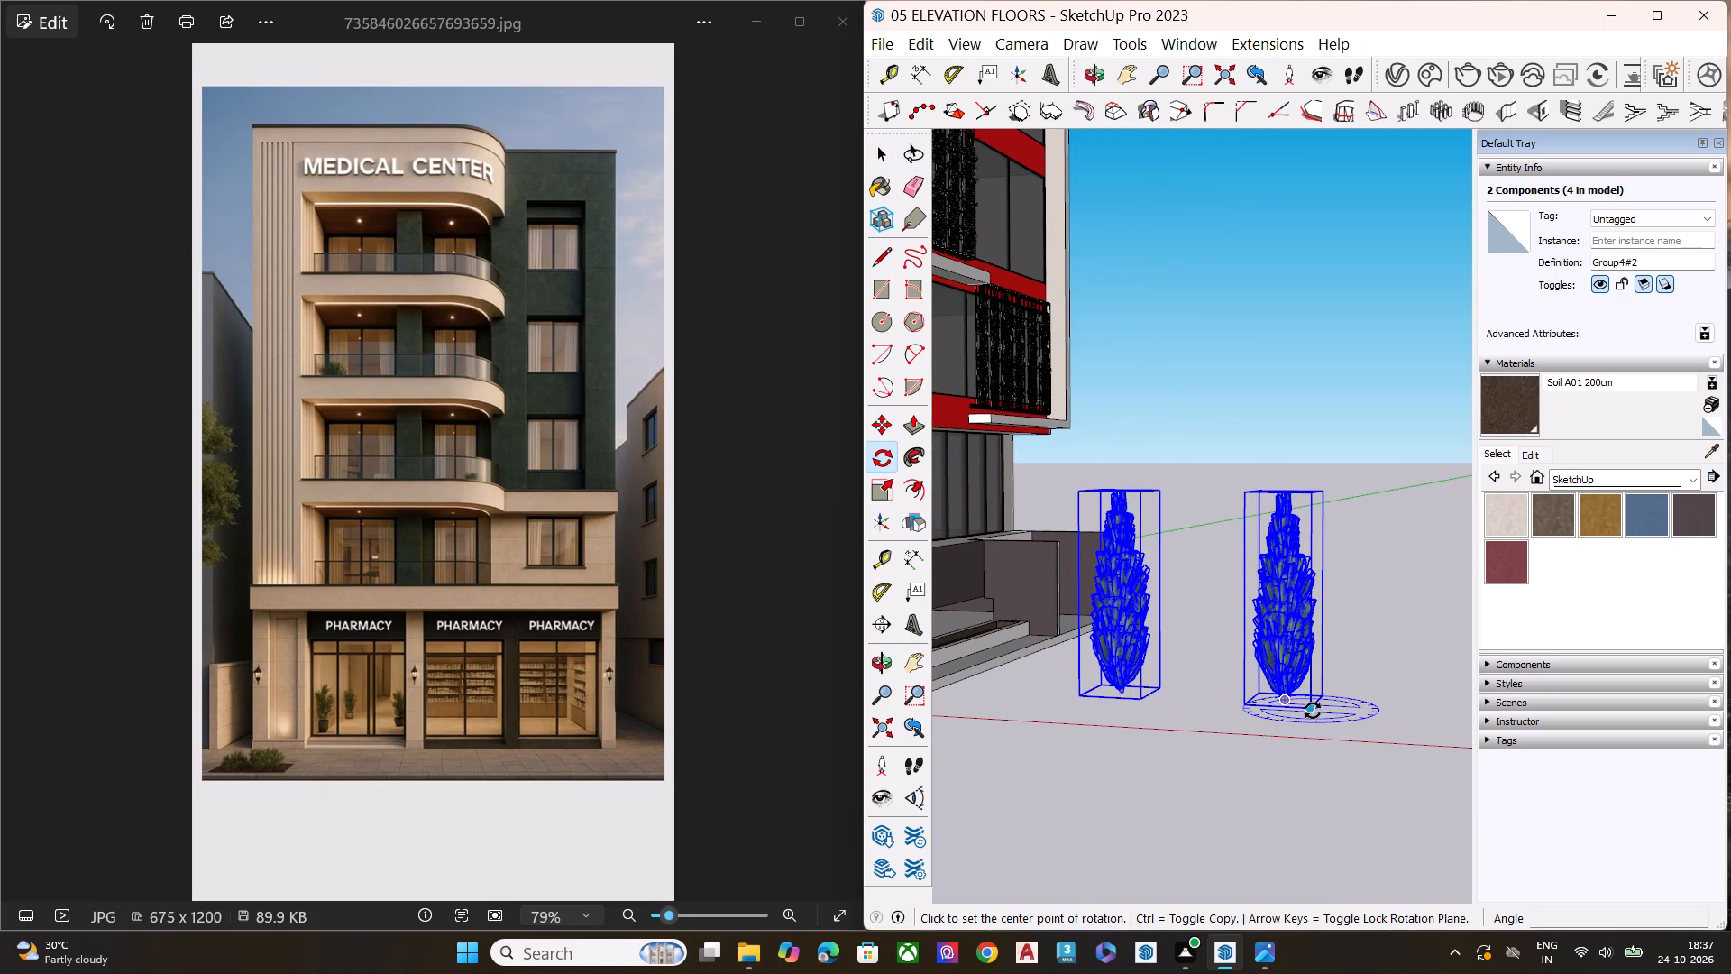
pyautogui.click(1311, 712)
pyautogui.click(1373, 707)
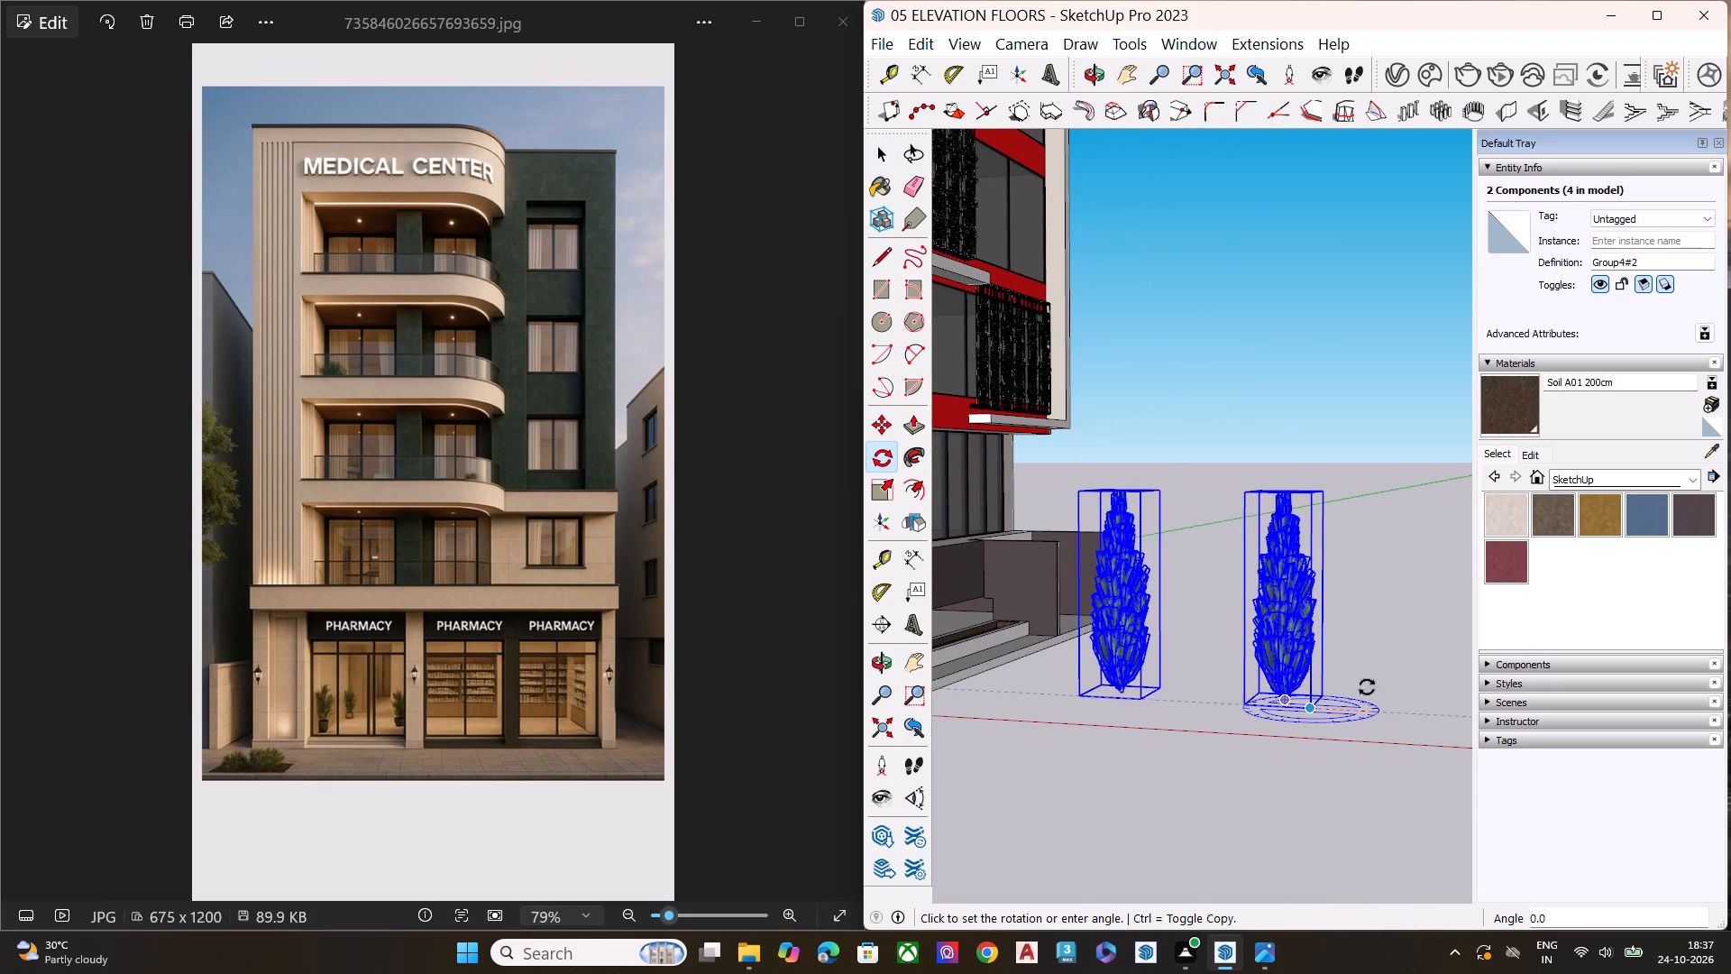
pyautogui.scroll(1, 1318, 702)
pyautogui.moveTo(1318, 702); pyautogui.dragTo(1313, 722, button='middle')
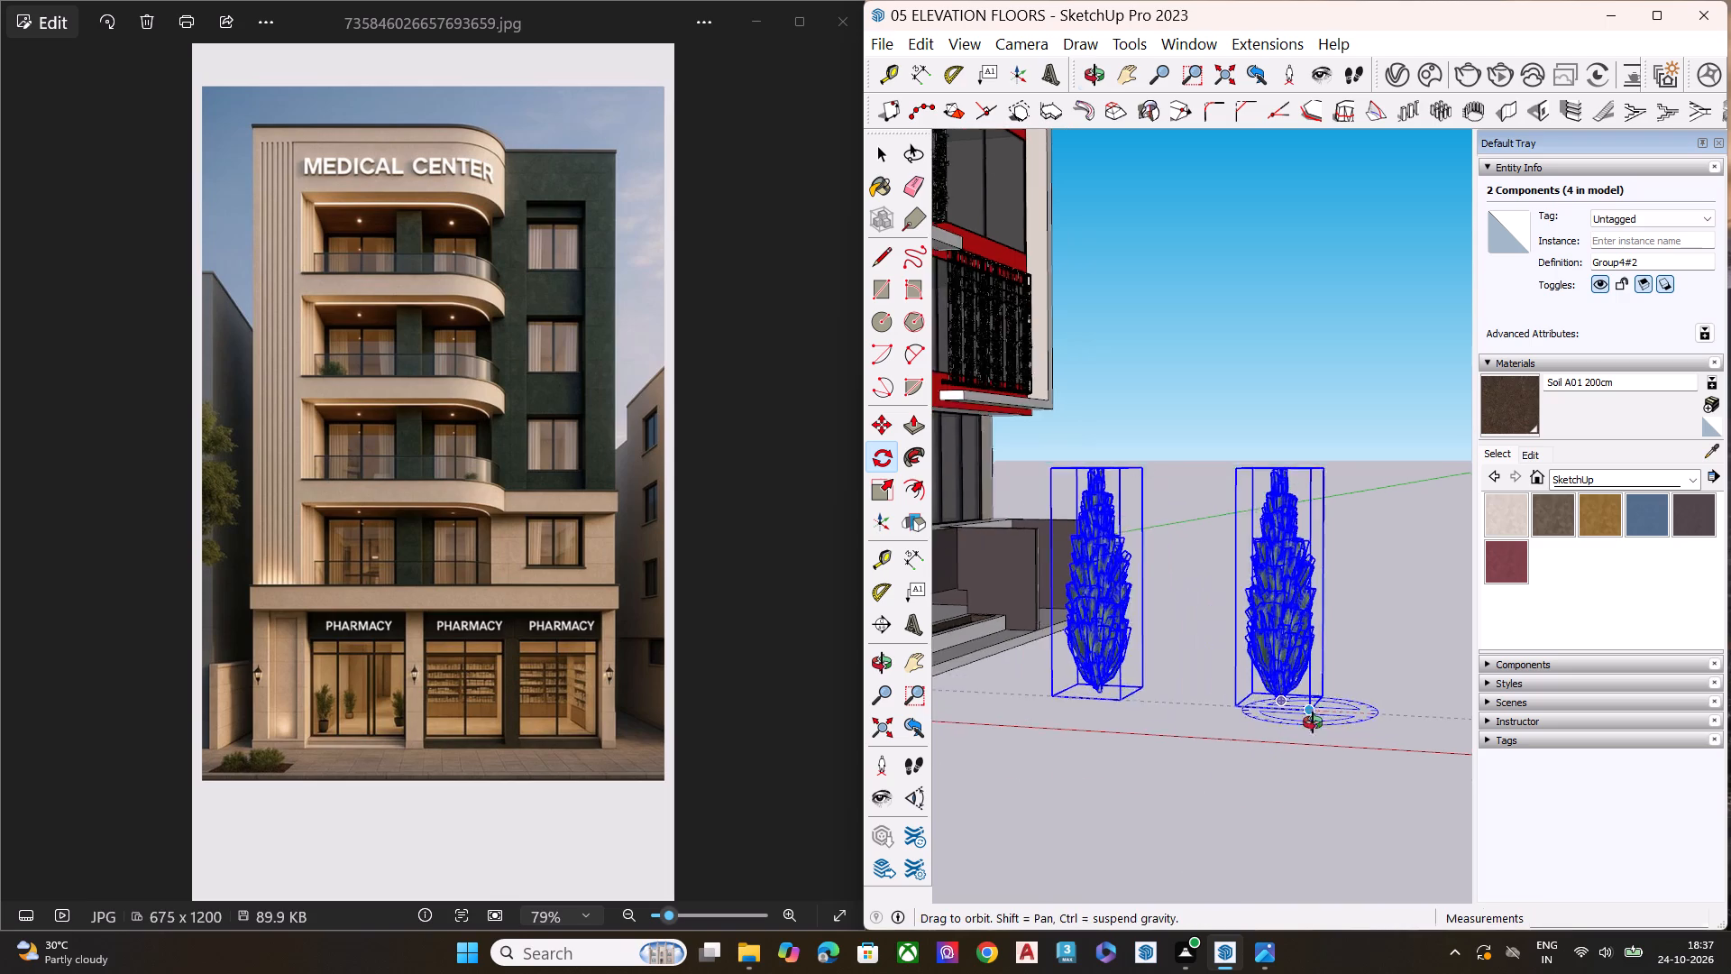
pyautogui.moveTo(1313, 722); pyautogui.dragTo(1285, 832, button='middle')
pyautogui.scroll(3, 1285, 832)
pyautogui.click(1293, 810)
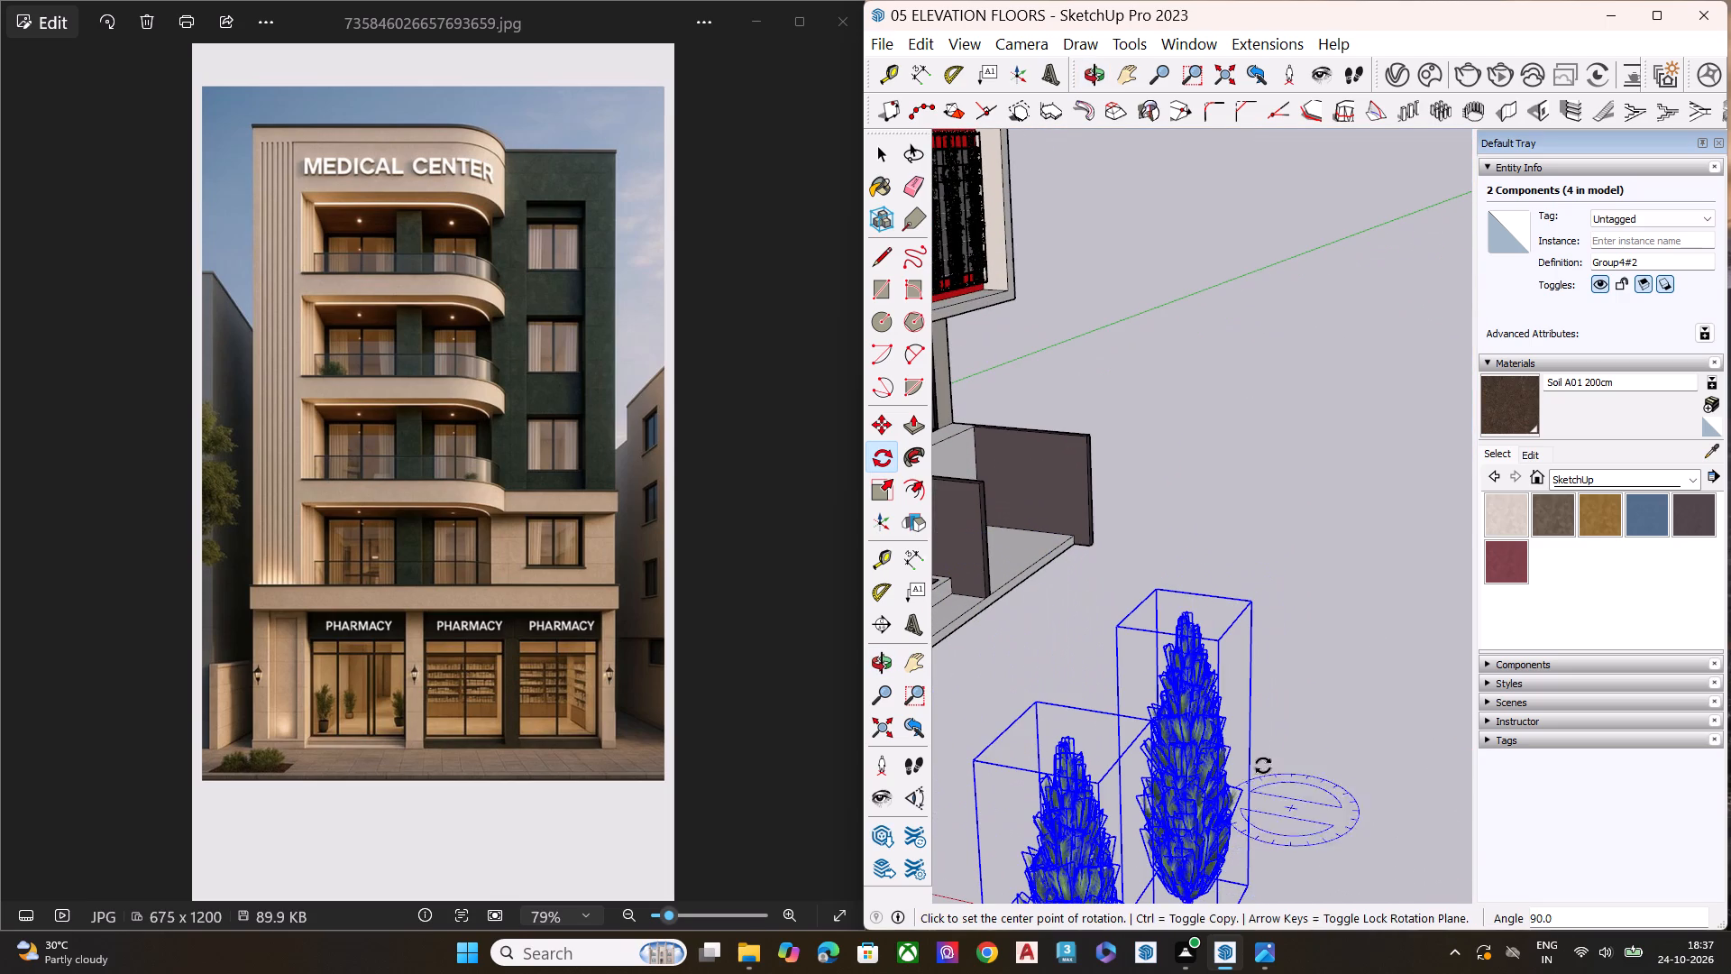
pyautogui.press('space')
# Move the two rotated trees back to the building, placing them at the empty planter on the adjacent side.
pyautogui.scroll(-7, 1262, 670)
pyautogui.scroll(1, 1244, 881)
pyautogui.scroll(-6, 1187, 633)
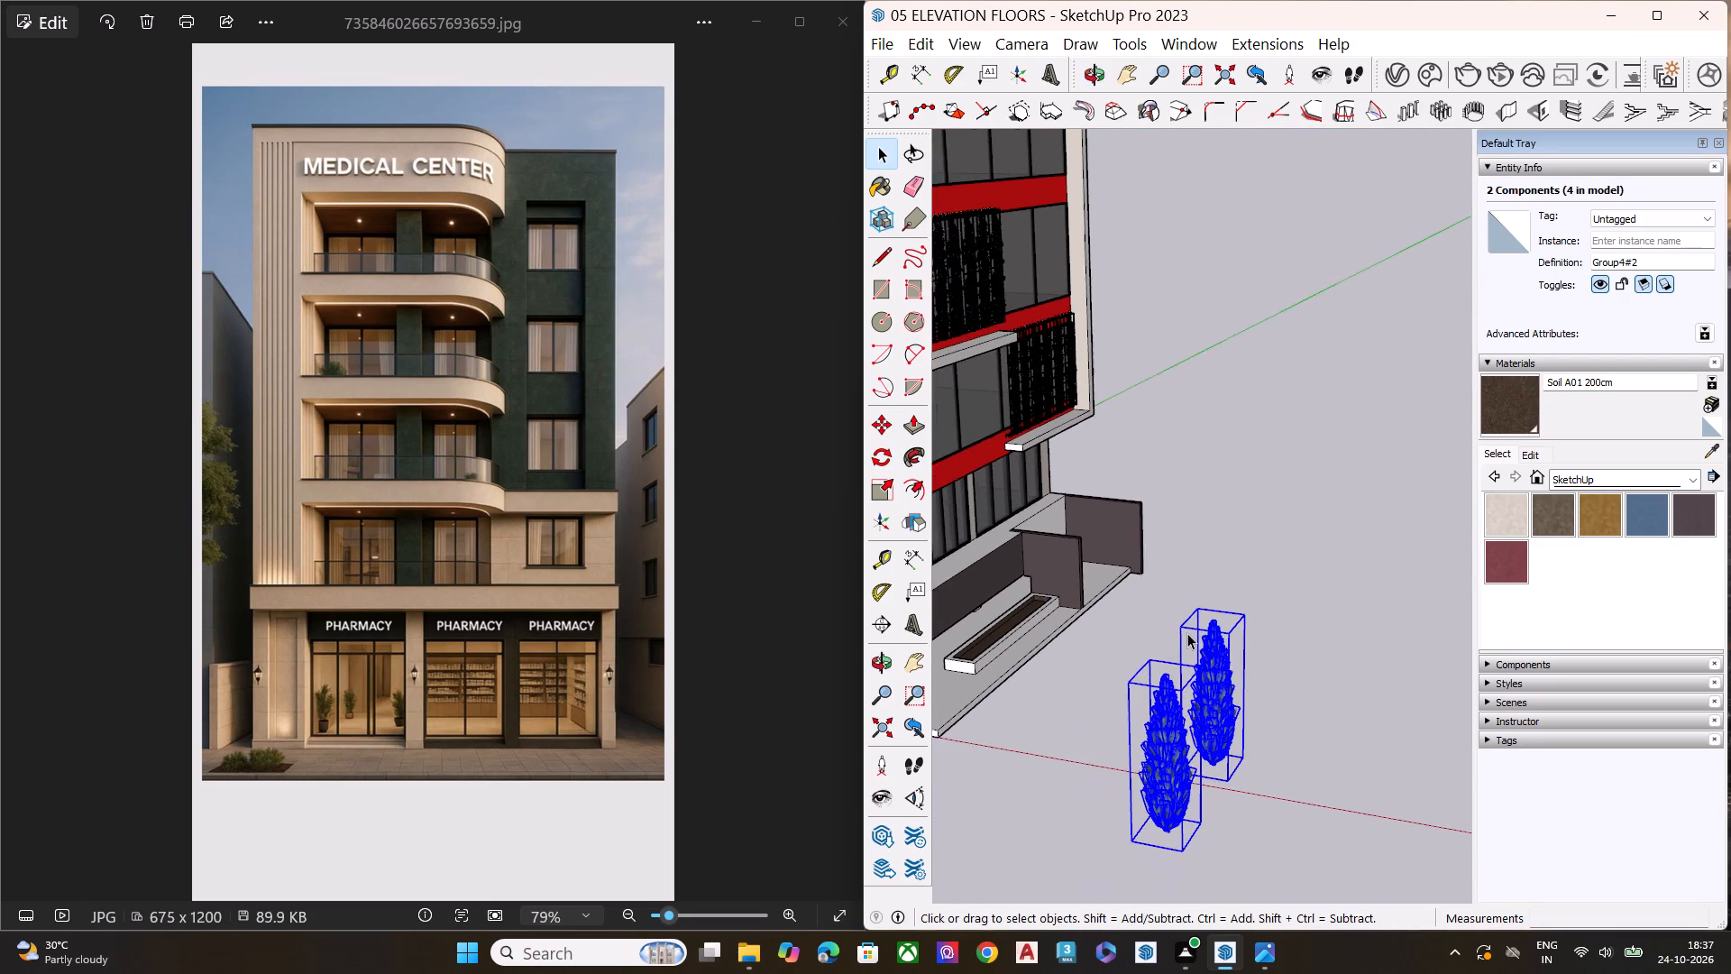
pyautogui.moveTo(1195, 831); pyautogui.dragTo(1205, 723, button='middle')
pyautogui.scroll(9, 1196, 744)
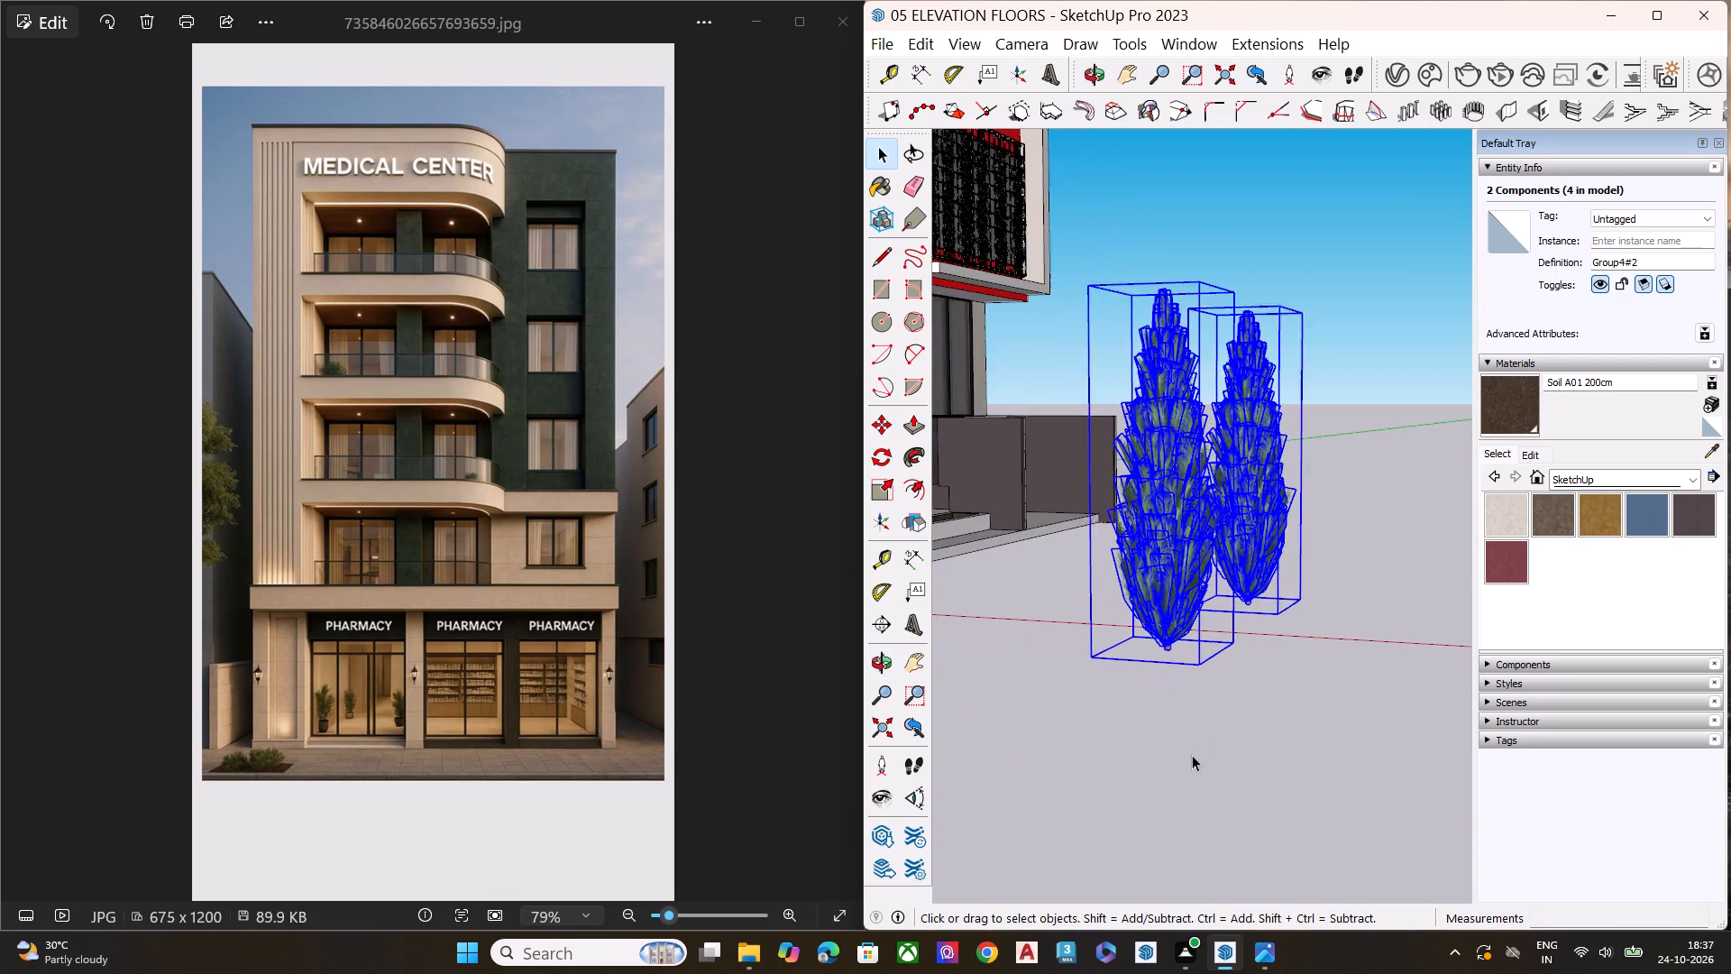
pyautogui.scroll(1, 1192, 755)
pyautogui.press('m')
pyautogui.click(1198, 660)
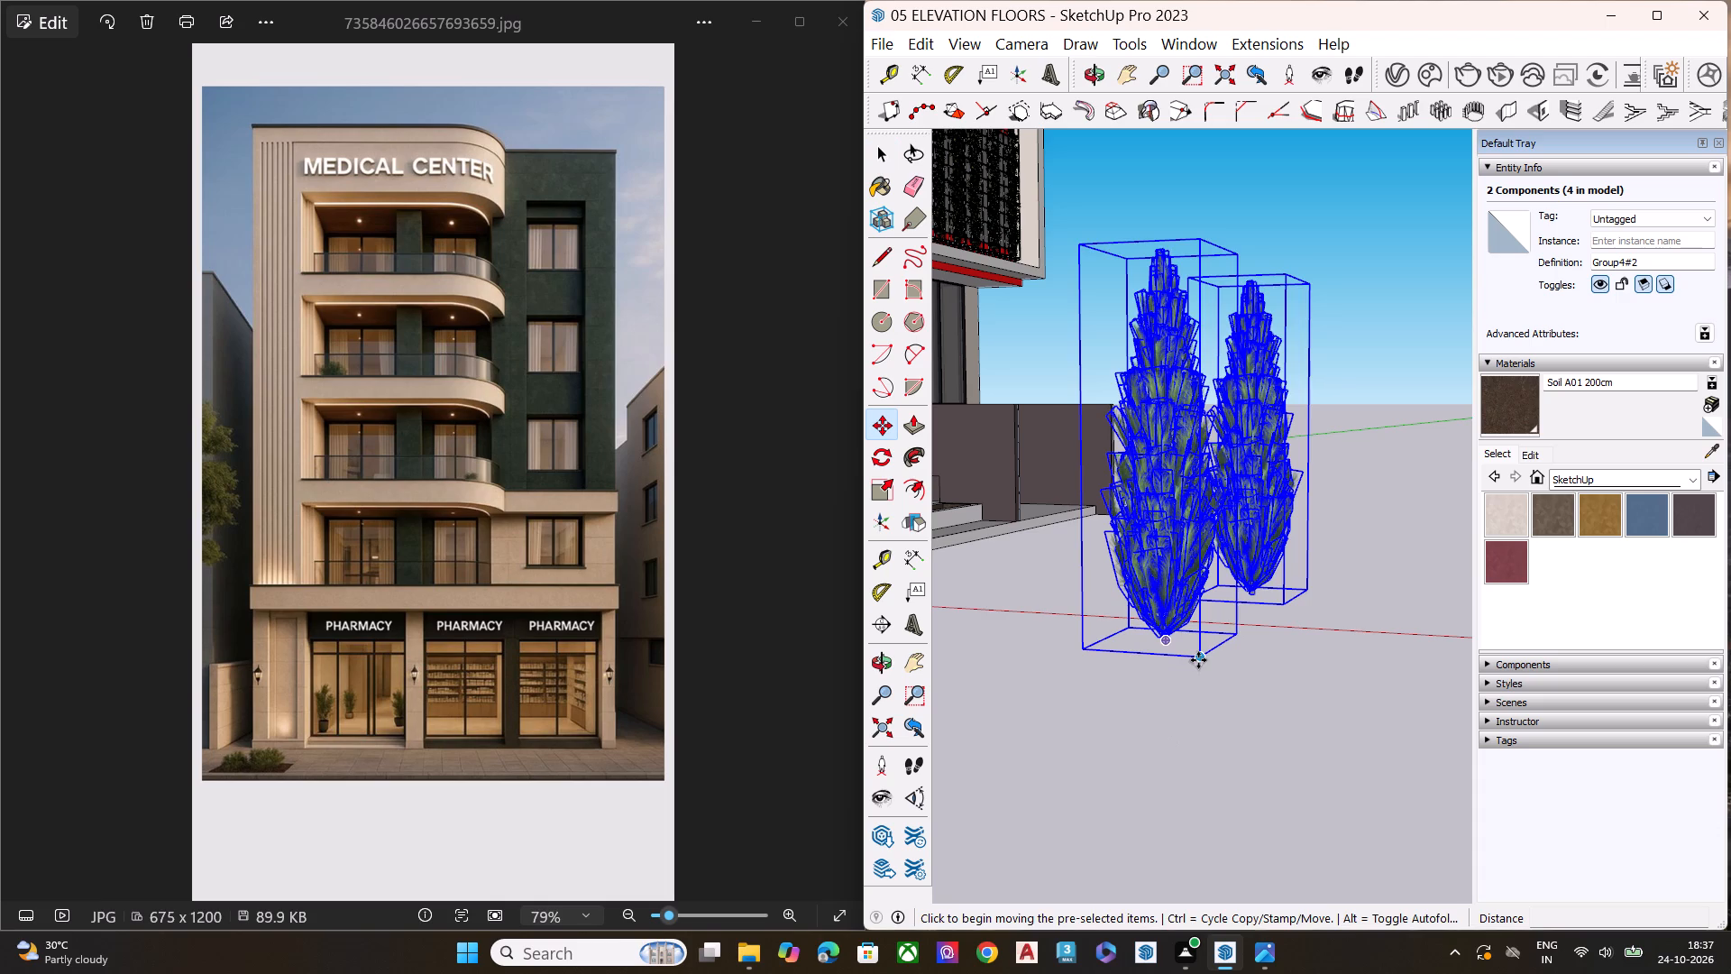
pyautogui.scroll(-11, 1231, 538)
pyautogui.scroll(-10, 1278, 741)
pyautogui.scroll(1, 1319, 730)
pyautogui.scroll(-4, 1319, 731)
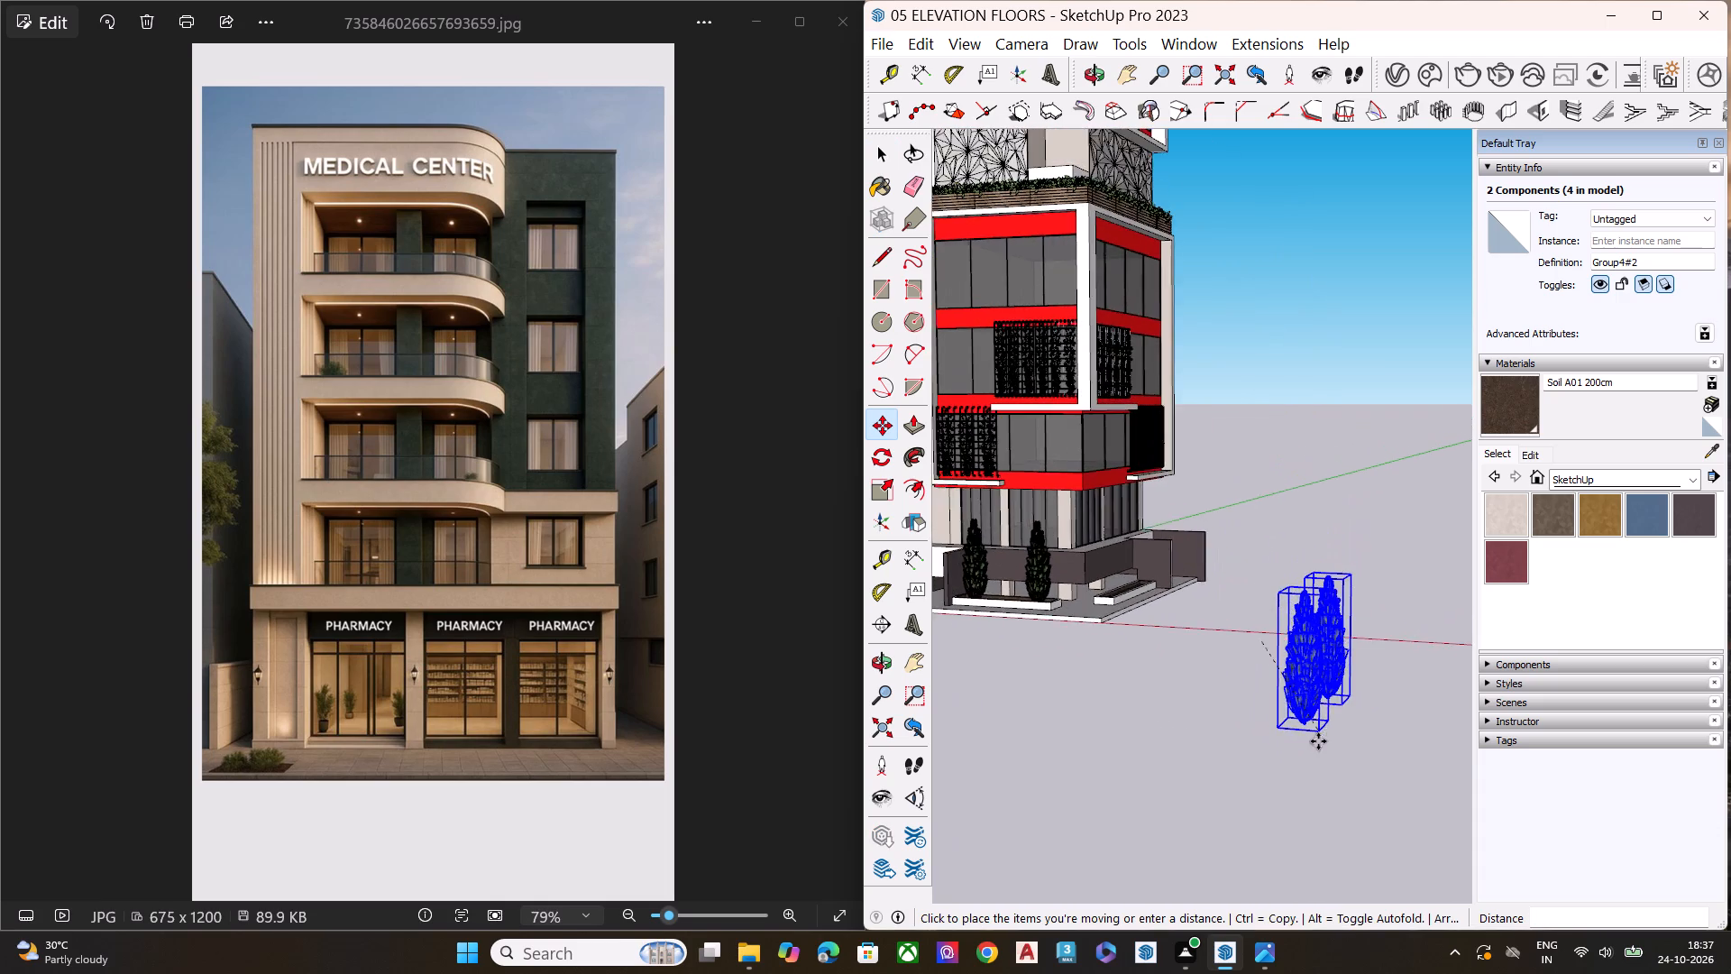
pyautogui.scroll(10, 1149, 533)
pyautogui.scroll(7, 1132, 611)
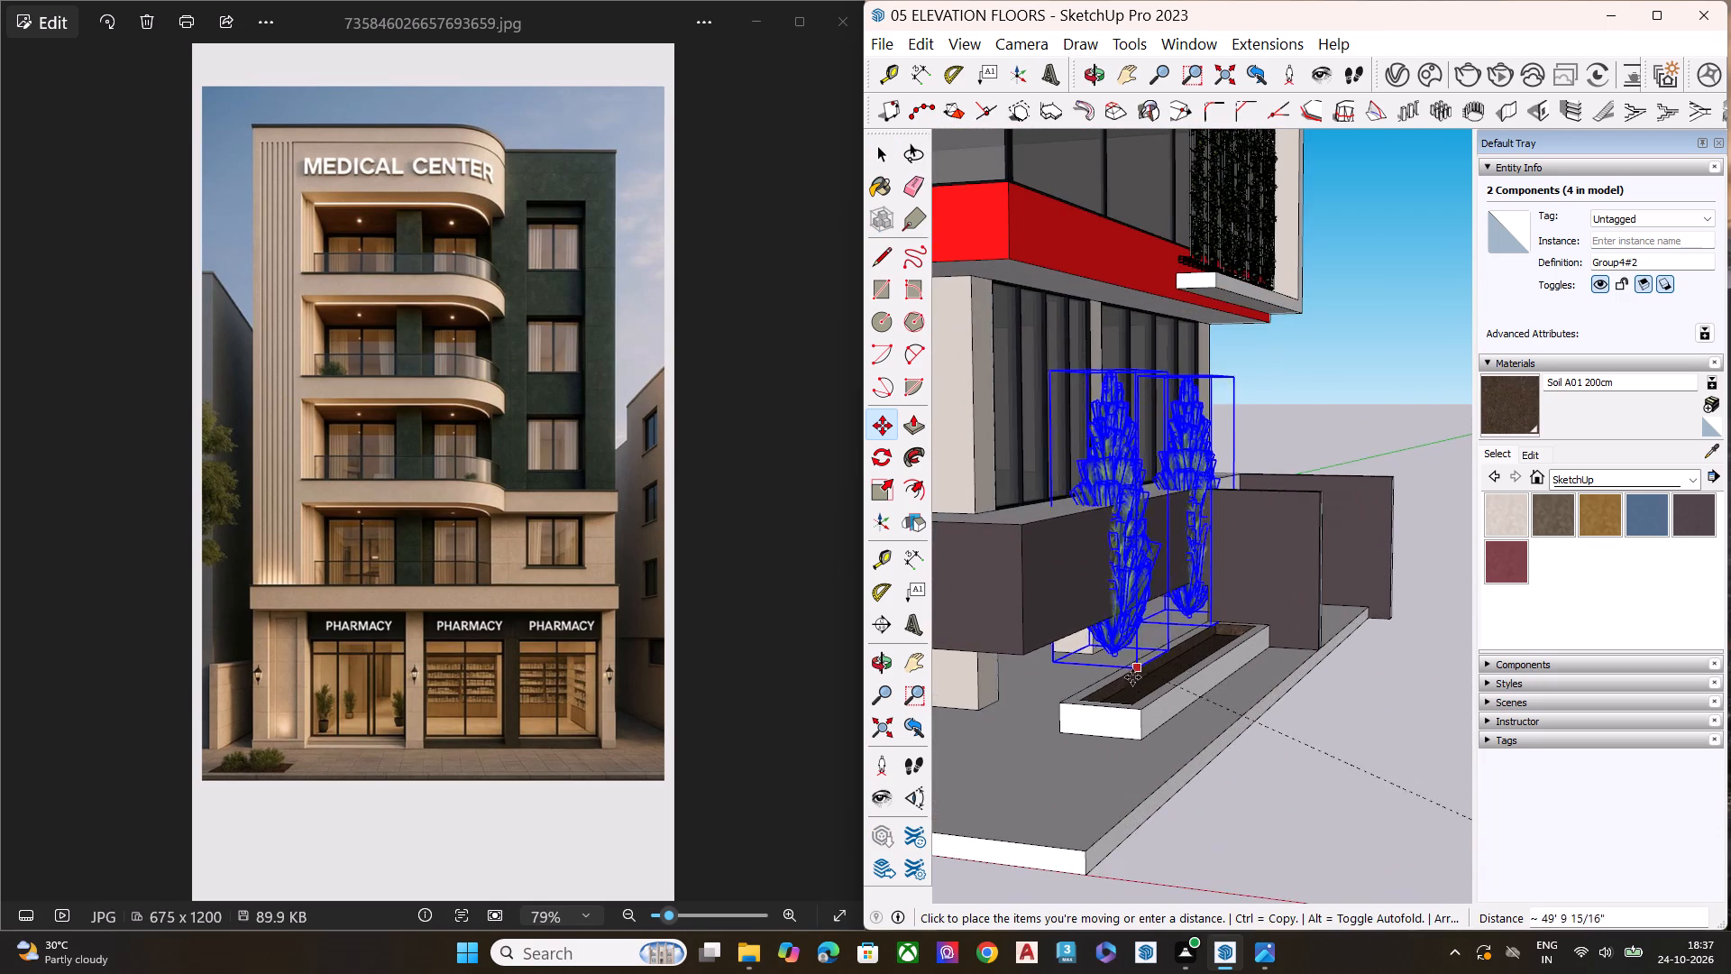
pyautogui.scroll(8, 1132, 687)
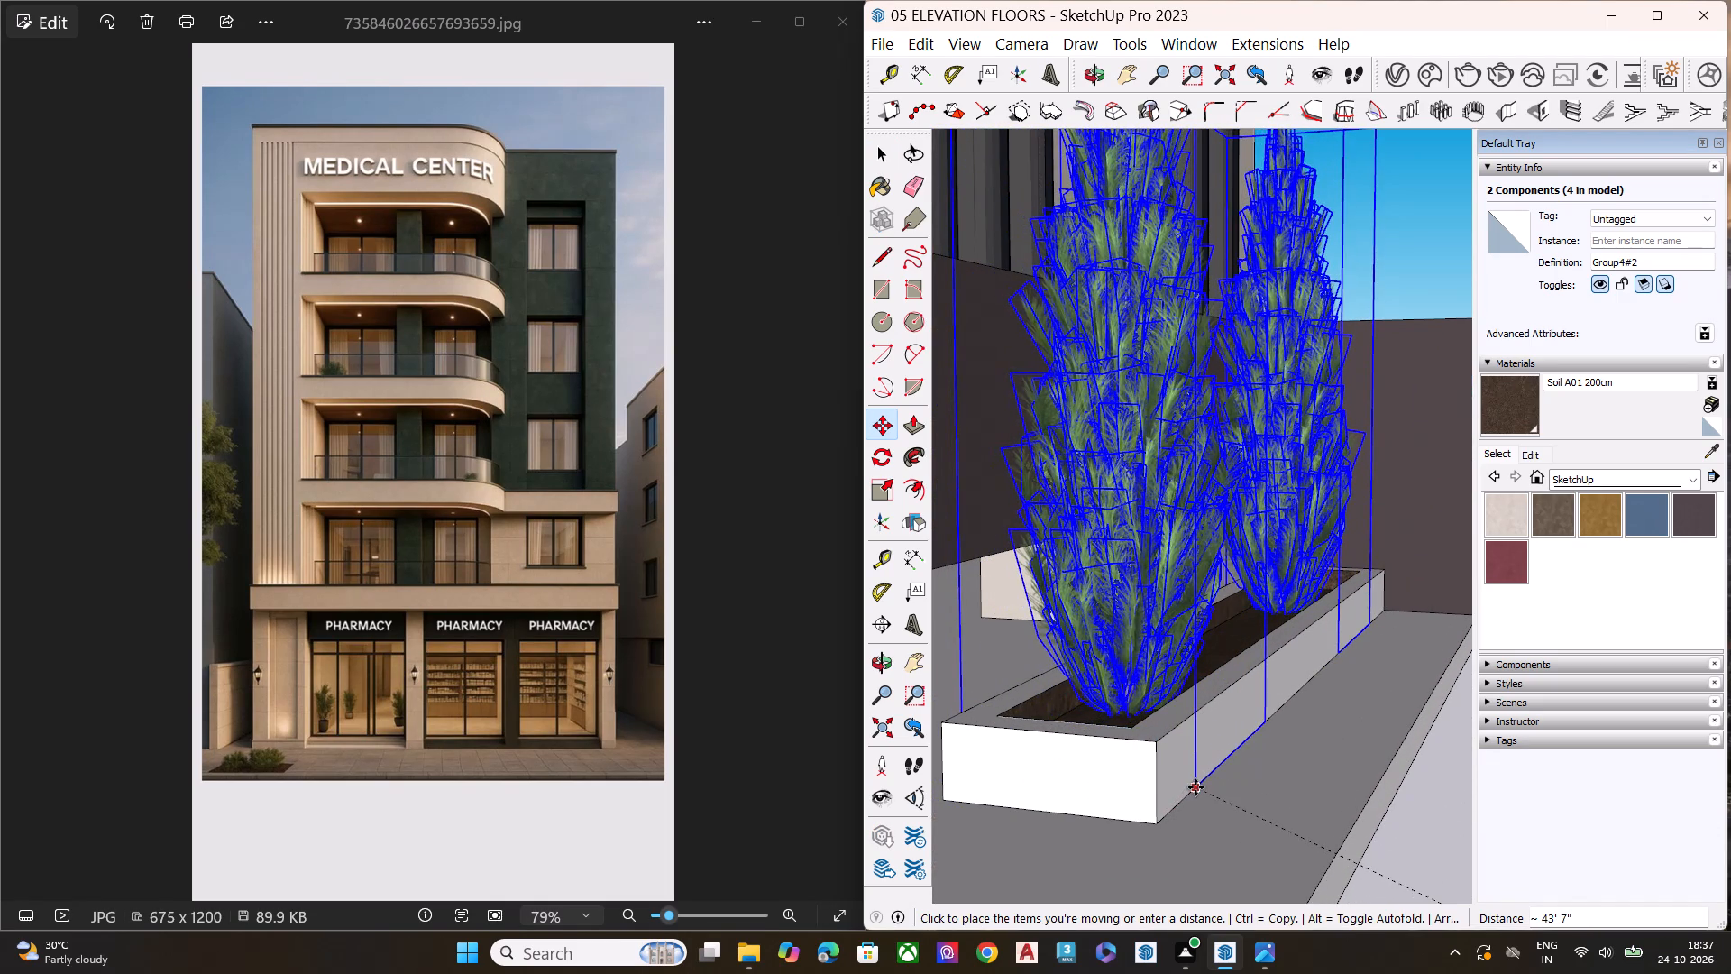
pyautogui.click(1191, 771)
# Raise the two trees vertically so their bases sit on the planter's soil, and deselect them.
pyautogui.click(1201, 786)
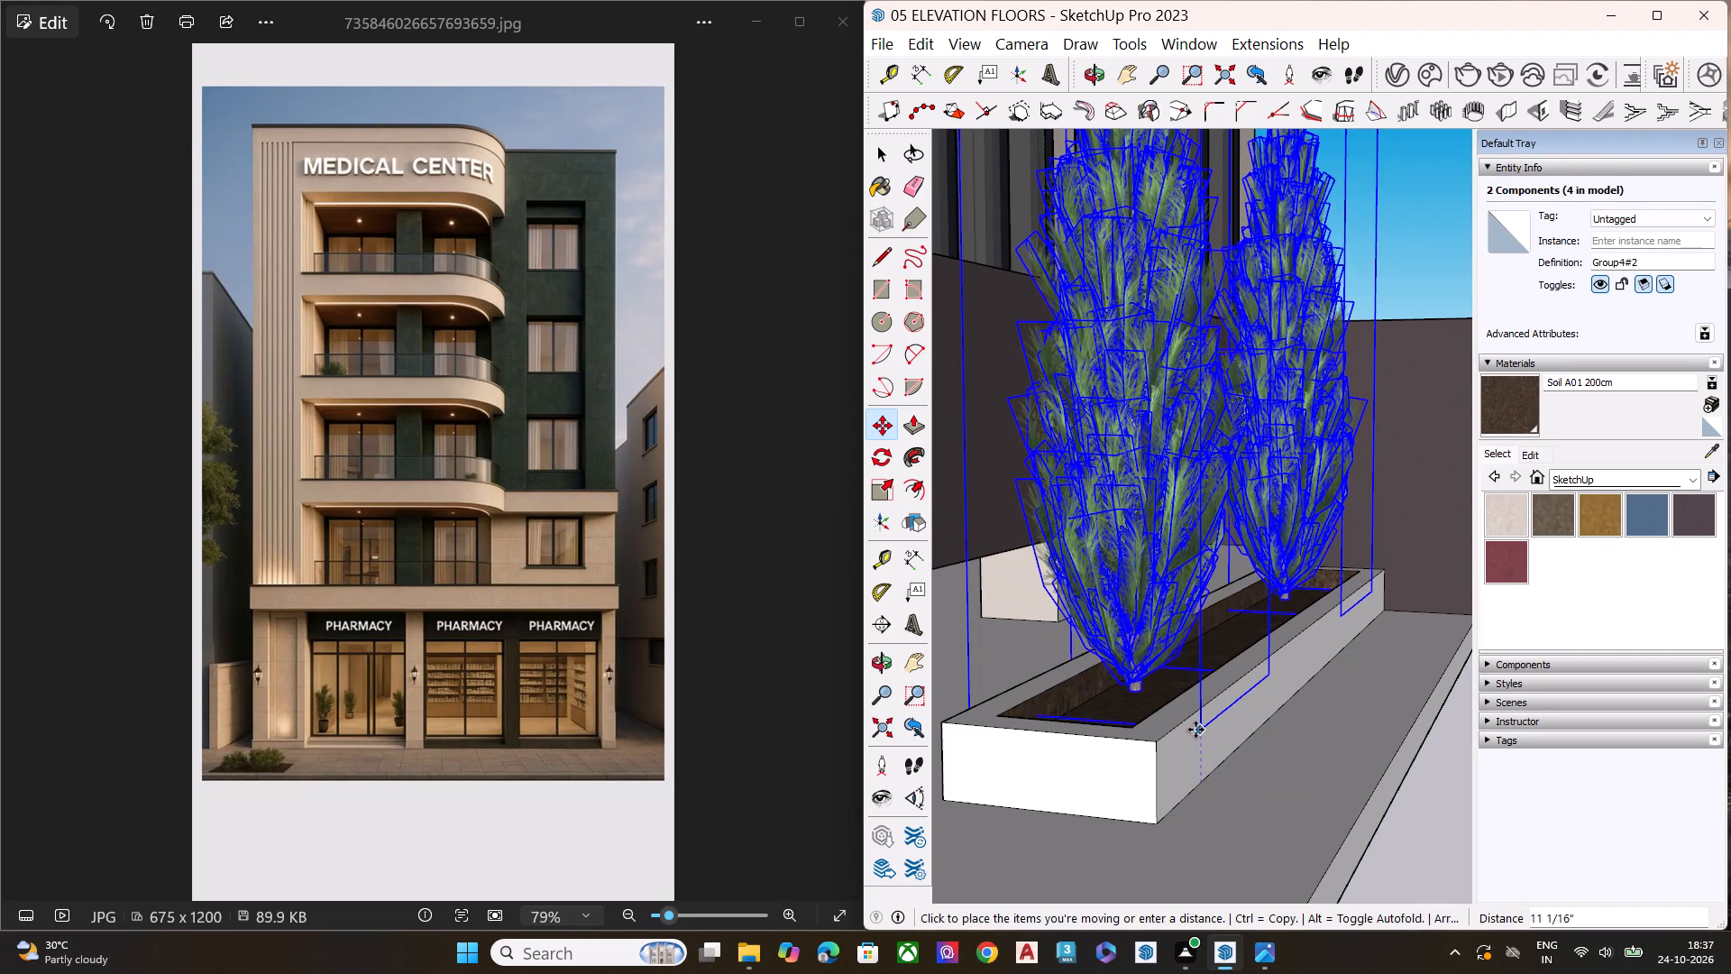
pyautogui.click(1199, 746)
pyautogui.scroll(-4, 1331, 594)
pyautogui.scroll(1, 1331, 594)
pyautogui.scroll(-2, 1331, 594)
pyautogui.scroll(1, 1331, 594)
pyautogui.scroll(-3, 1331, 594)
pyautogui.press('space')
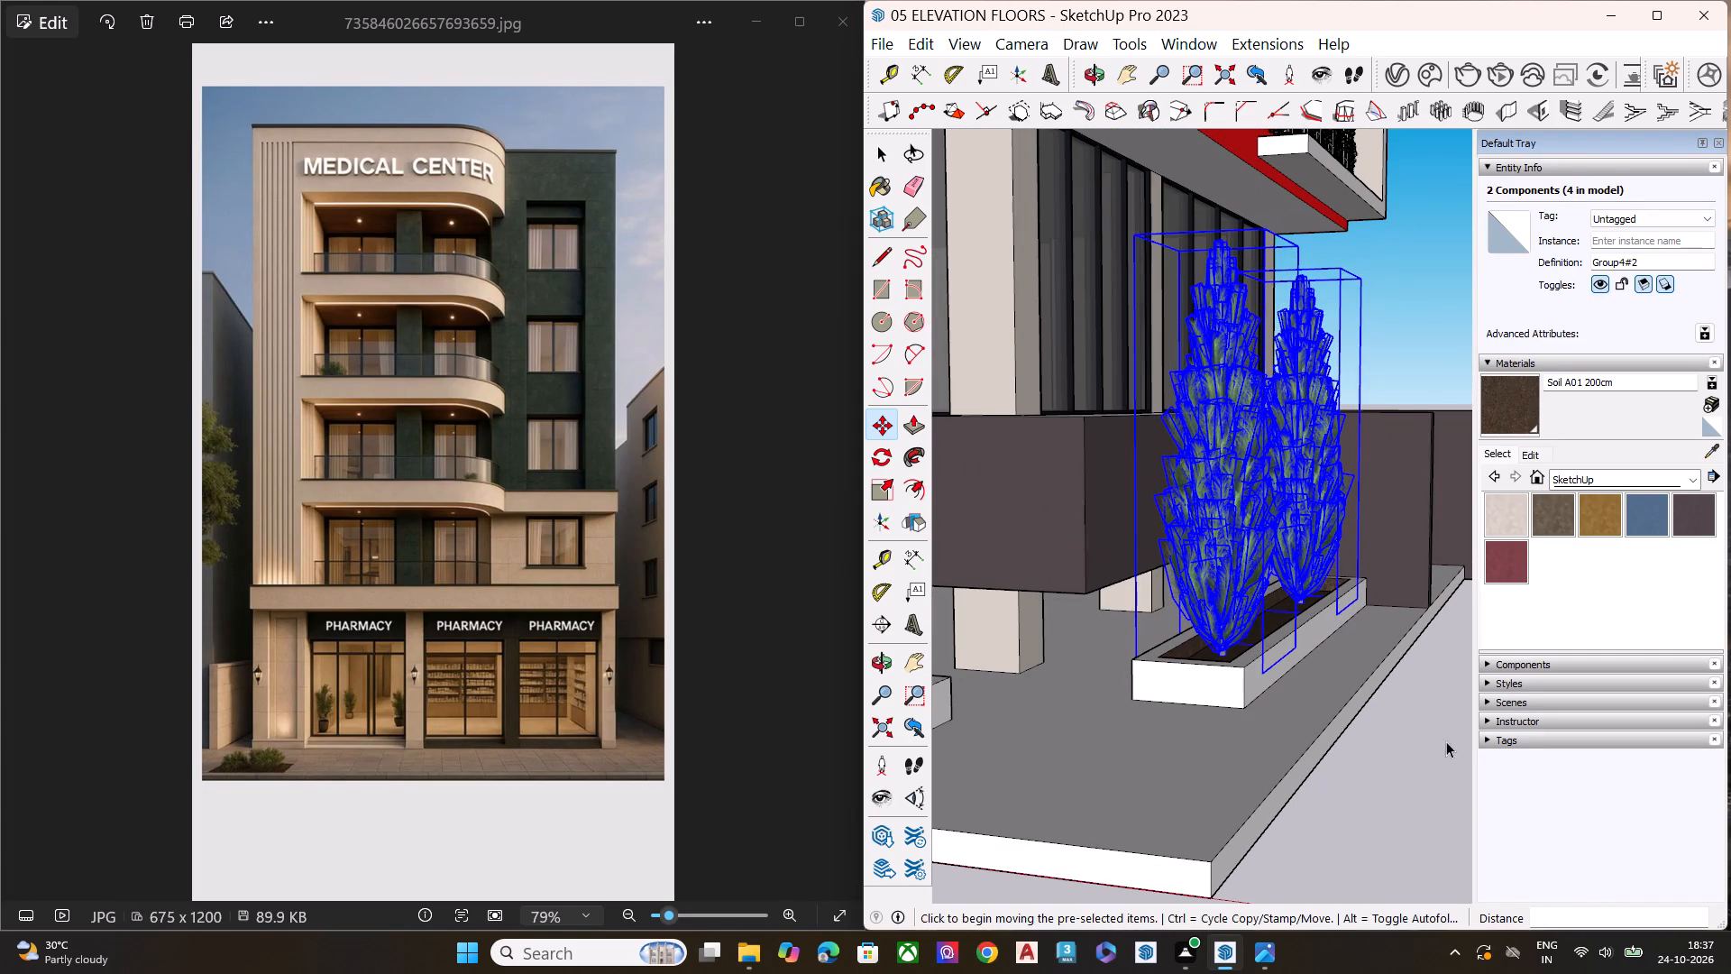
pyautogui.click(1442, 751)
# Open the file browser for importing a model into the scene.
pyautogui.moveTo(1276, 667); pyautogui.dragTo(980, 670, button='middle')
pyautogui.scroll(1, 1276, 667)
pyautogui.scroll(-9, 1244, 570)
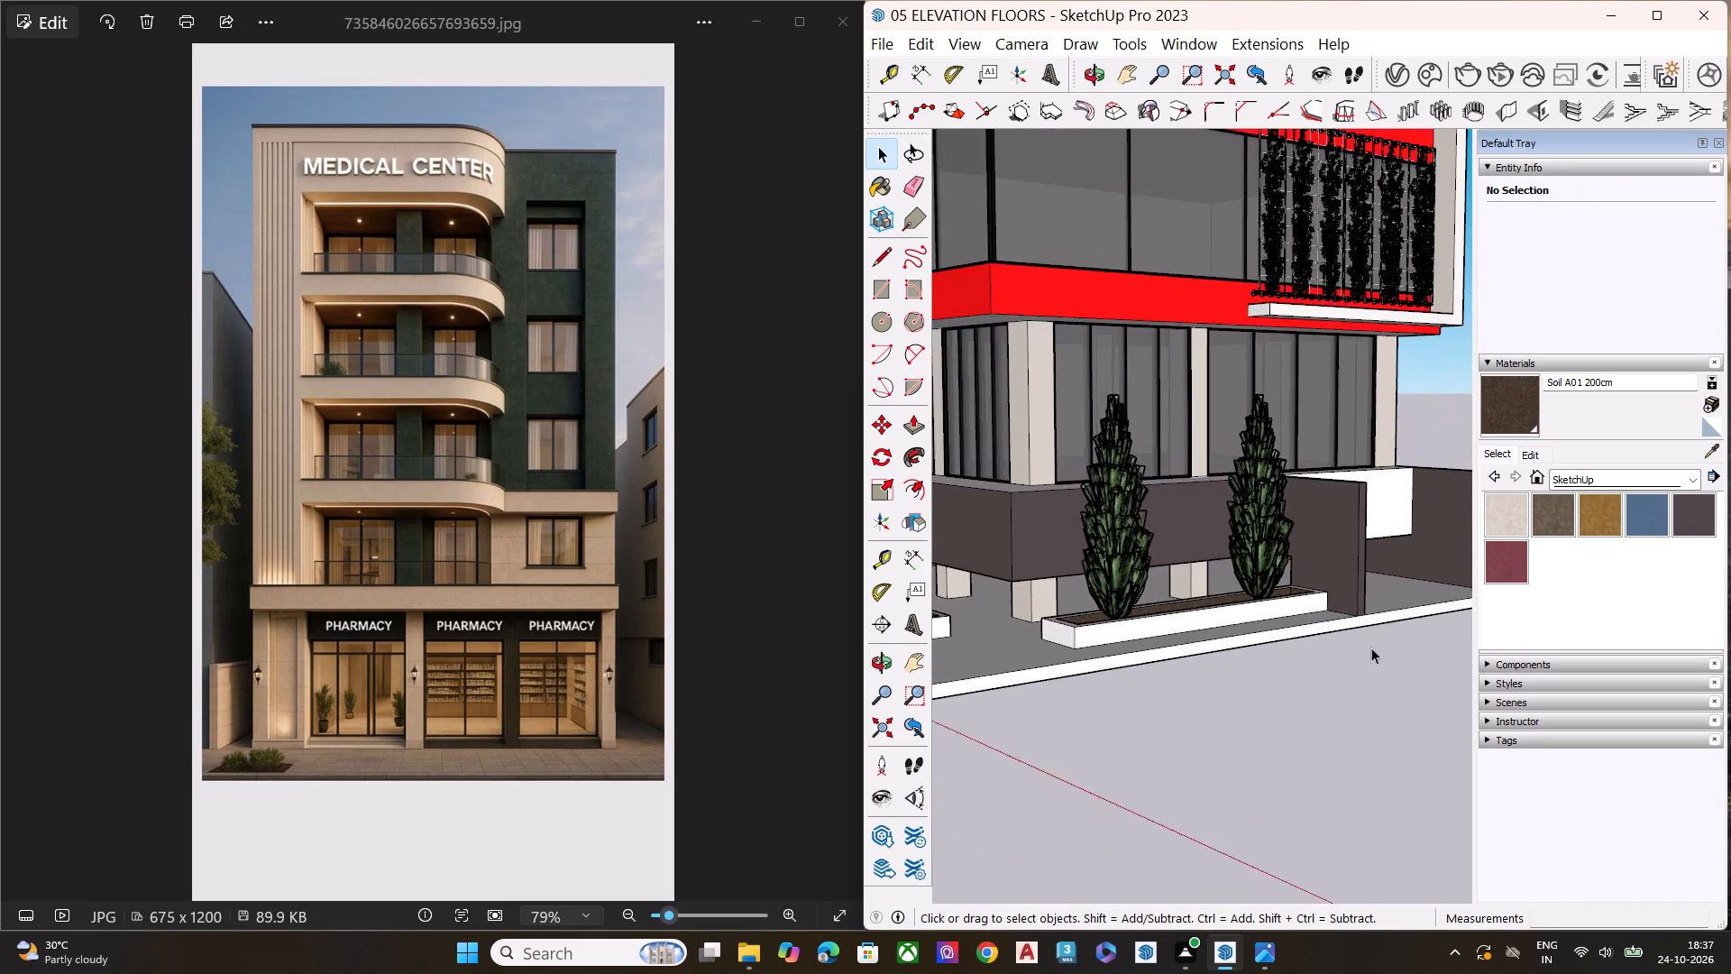
pyautogui.scroll(-11, 1371, 648)
pyautogui.scroll(1, 1341, 737)
pyautogui.moveTo(1037, 743); pyautogui.dragTo(1232, 657, button='middle')
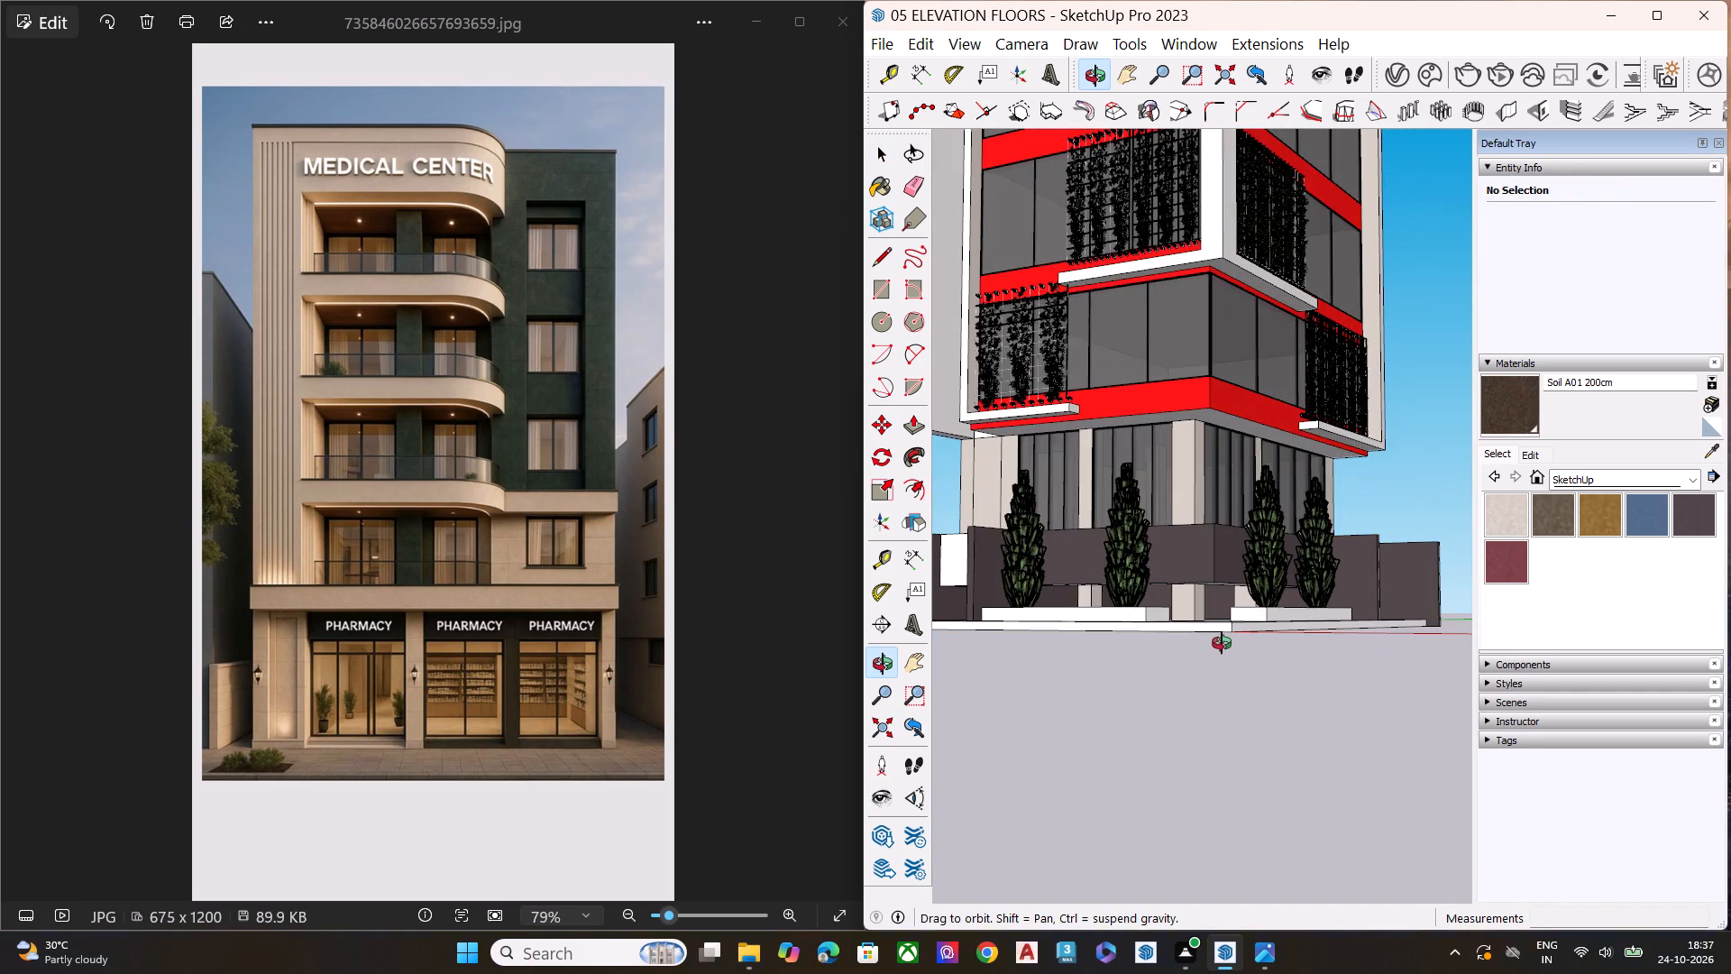
pyautogui.click(878, 44)
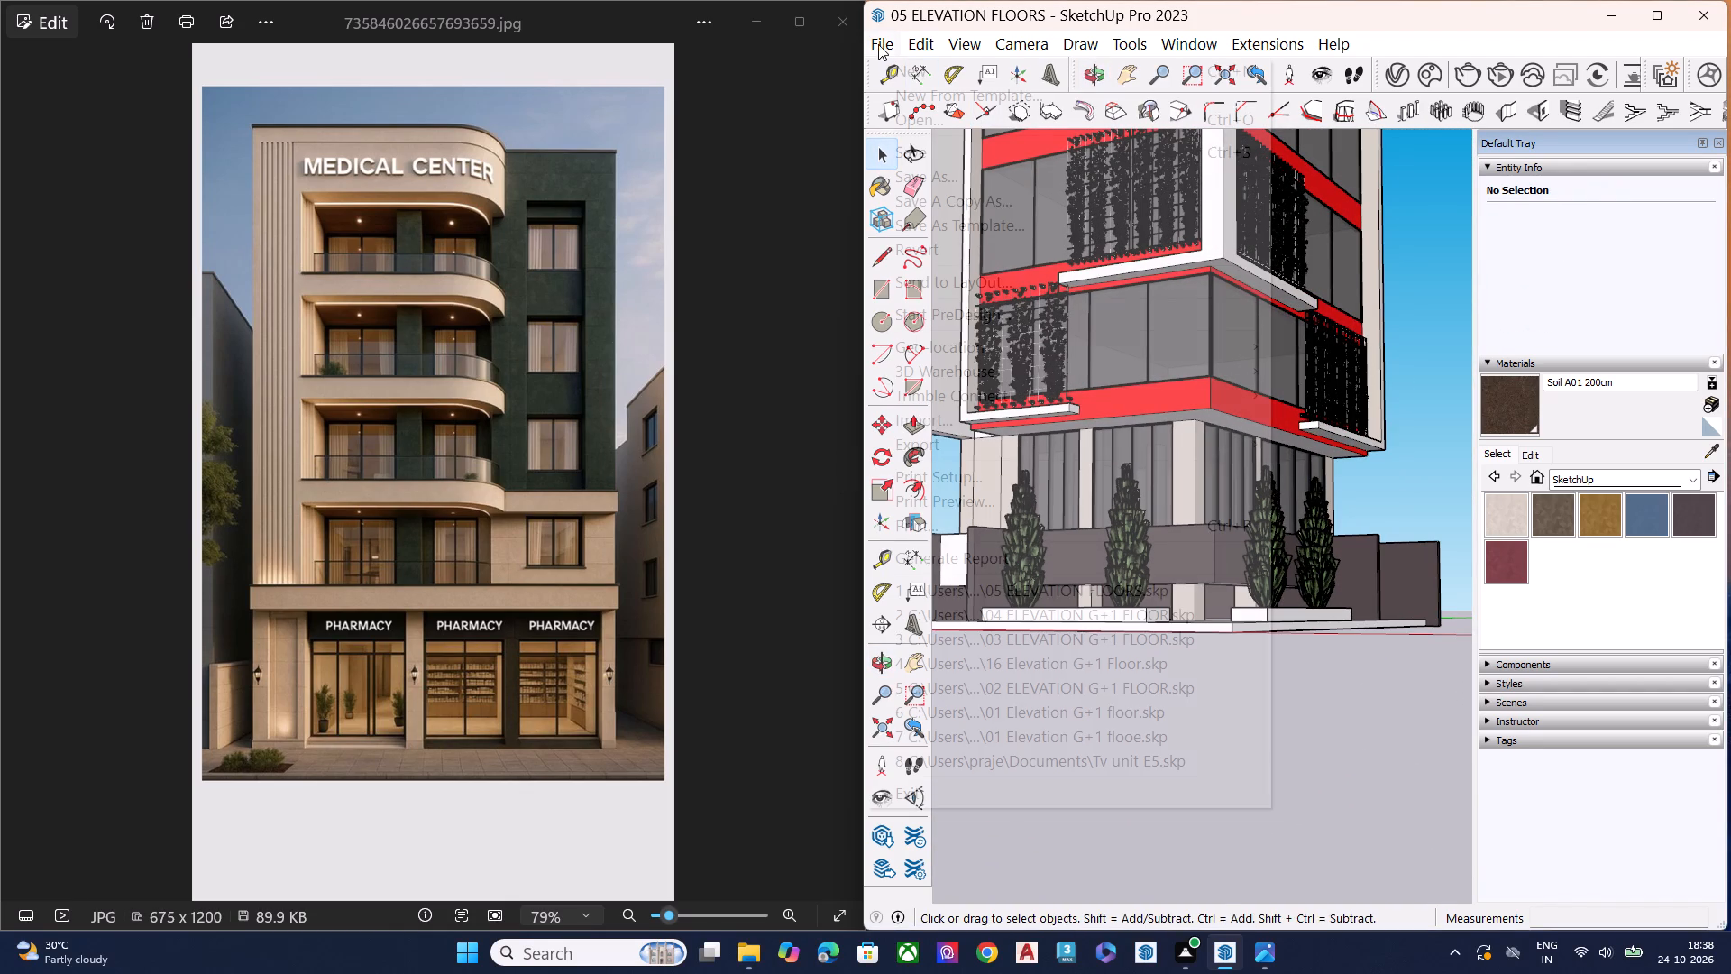
pyautogui.click(926, 428)
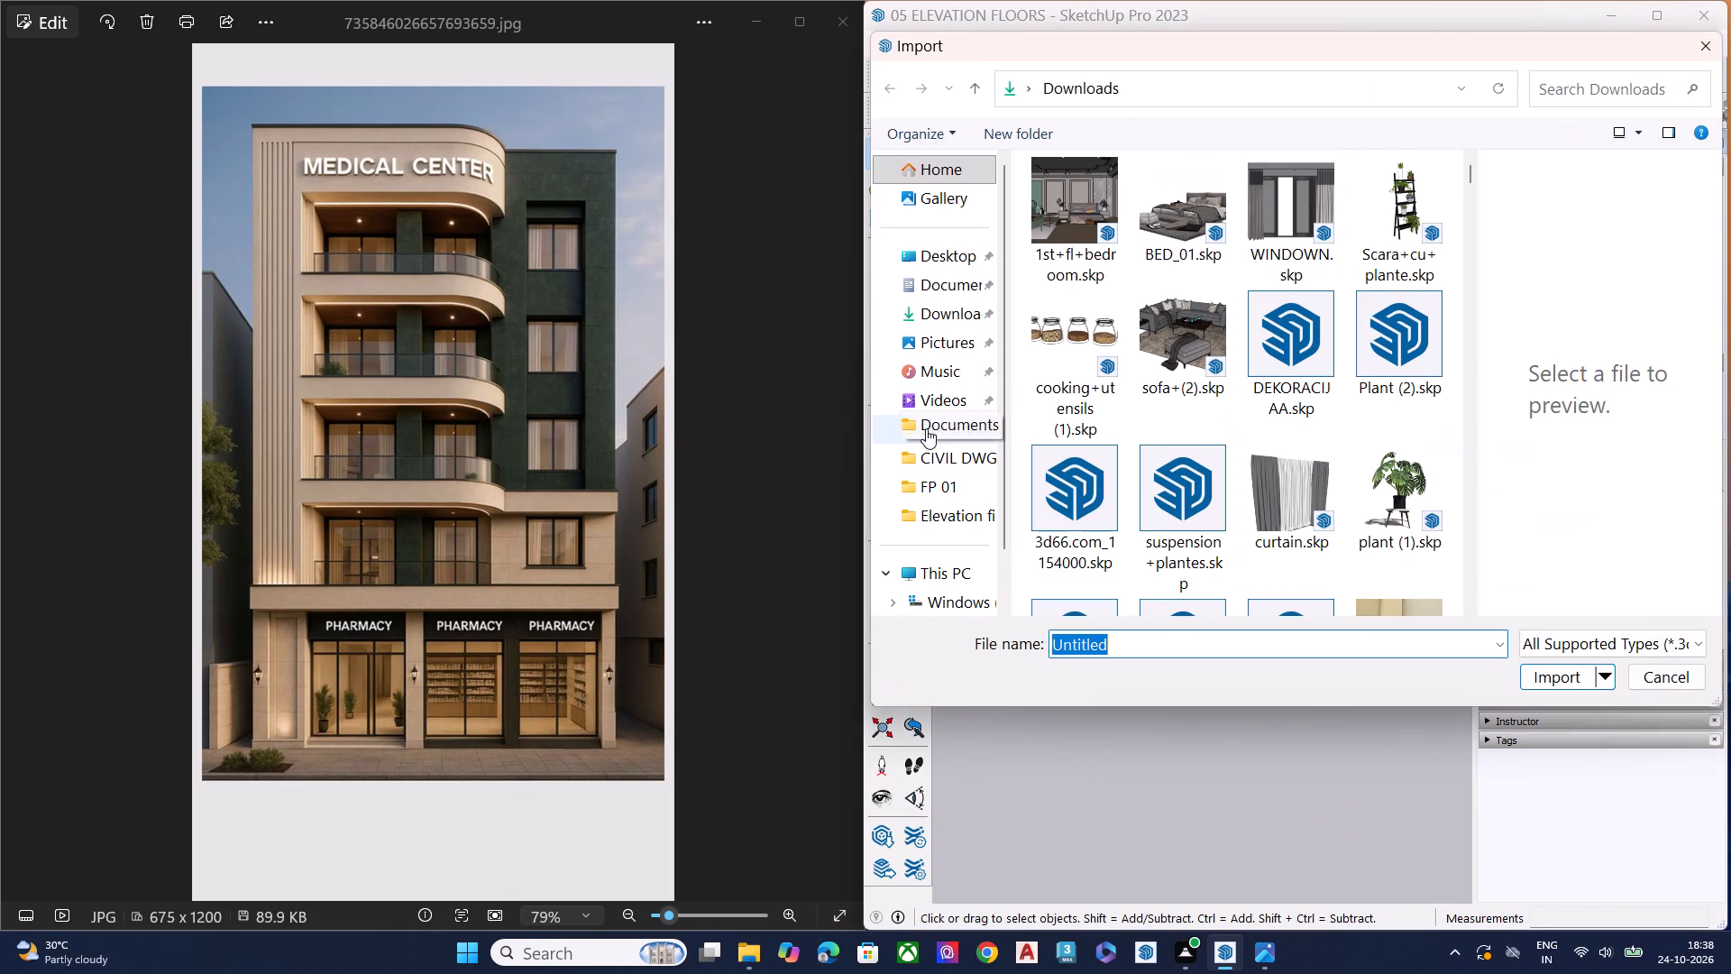
# Switch to Photos and show the previous reference image, the AASHIYANA corner building.
pyautogui.click(88, 445)
pyautogui.press('Left')
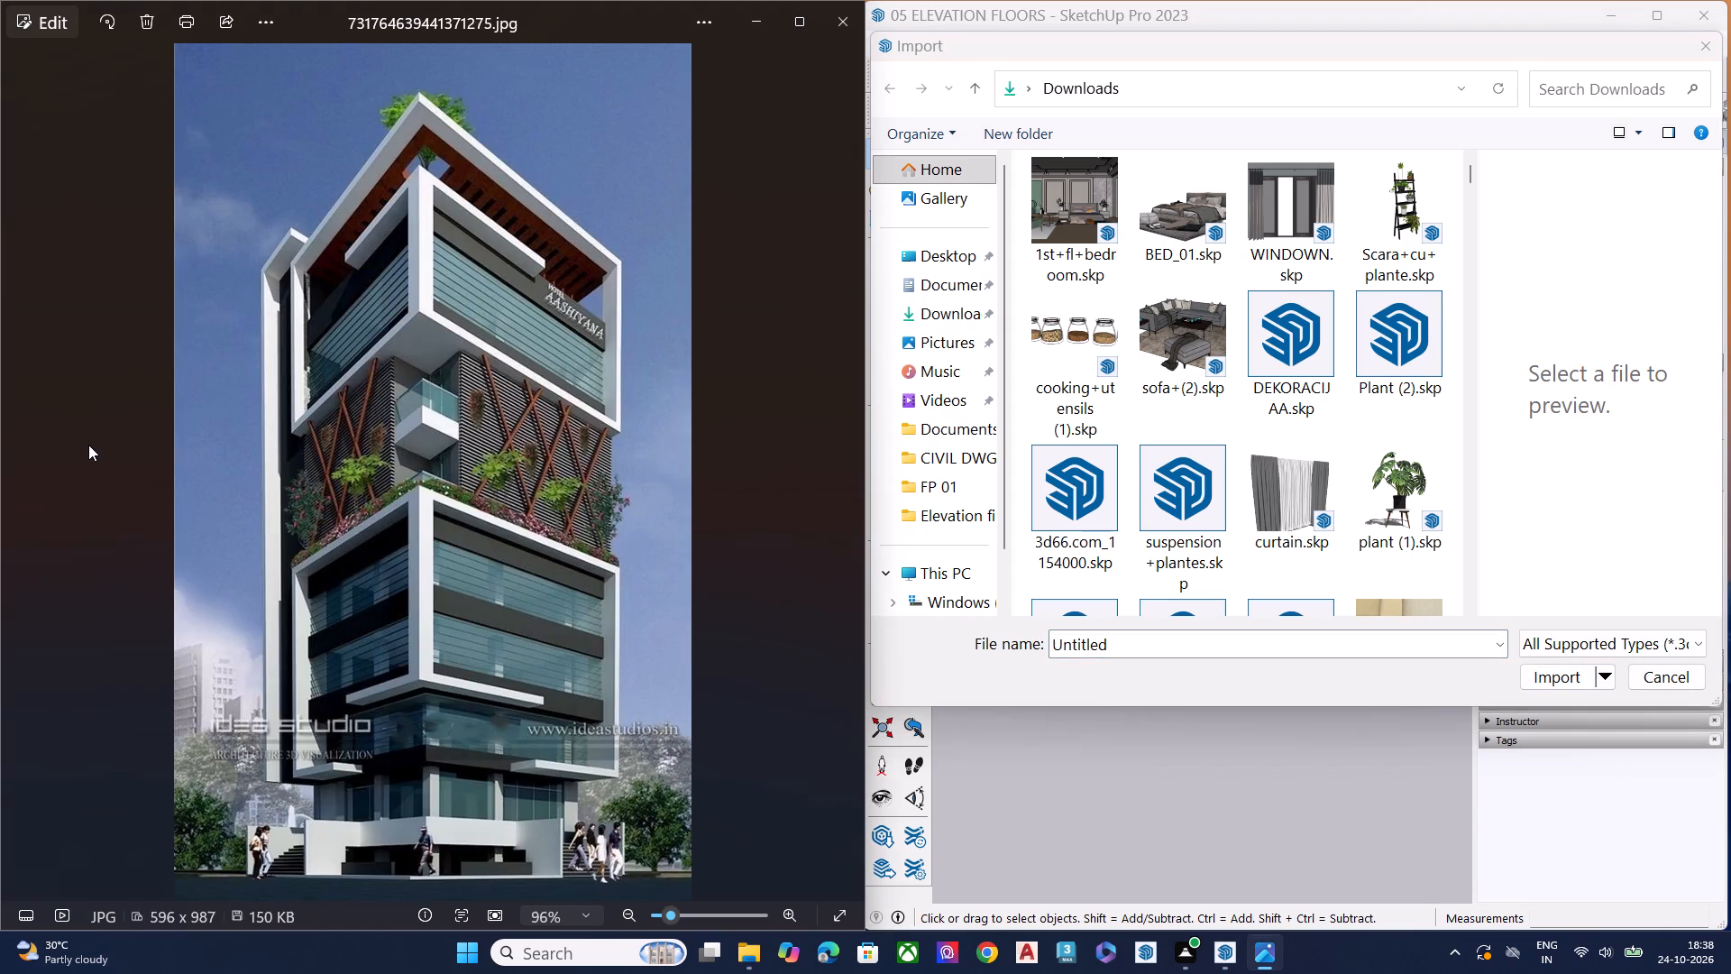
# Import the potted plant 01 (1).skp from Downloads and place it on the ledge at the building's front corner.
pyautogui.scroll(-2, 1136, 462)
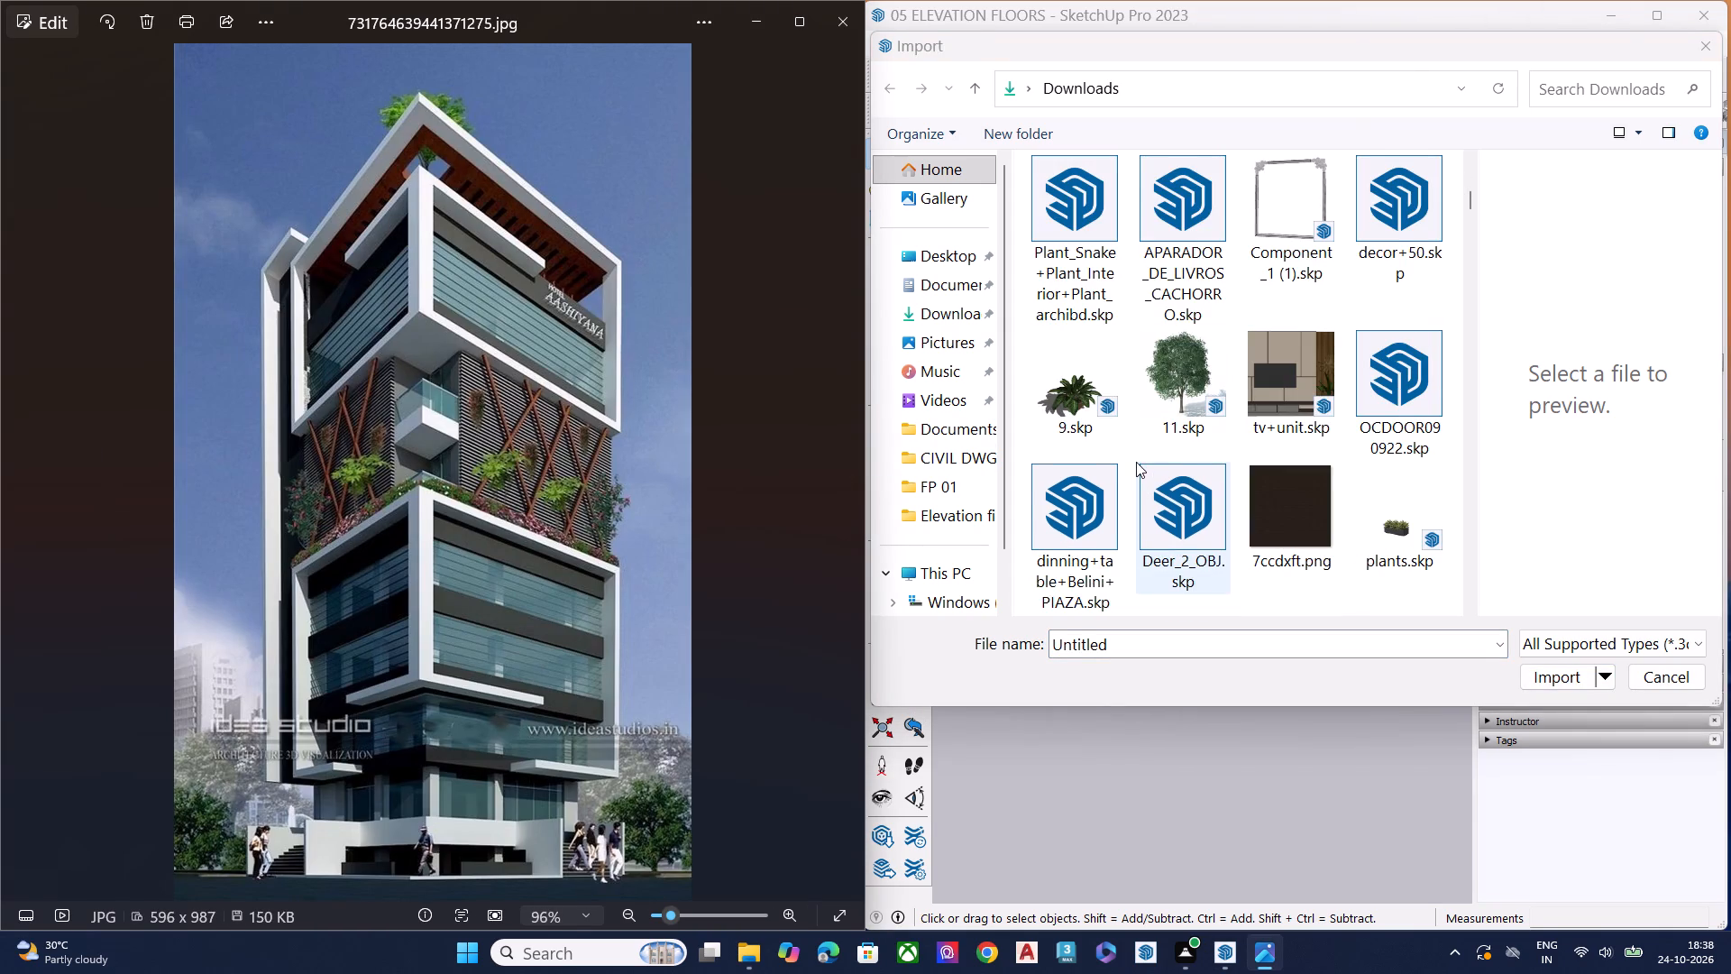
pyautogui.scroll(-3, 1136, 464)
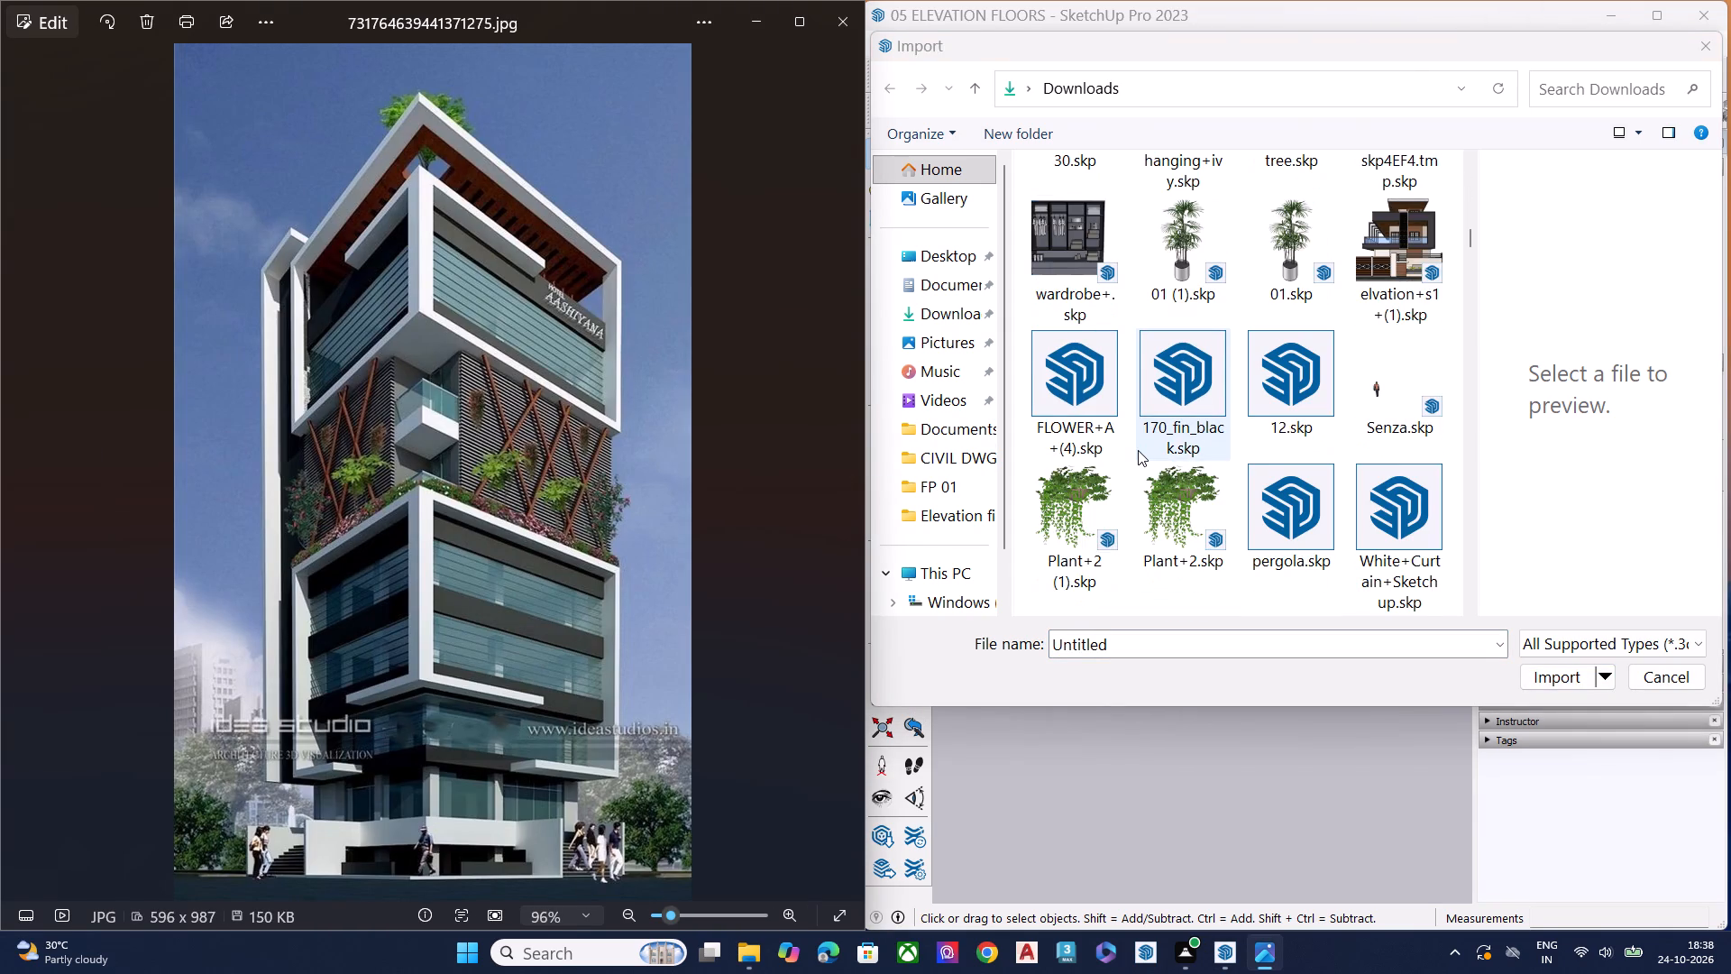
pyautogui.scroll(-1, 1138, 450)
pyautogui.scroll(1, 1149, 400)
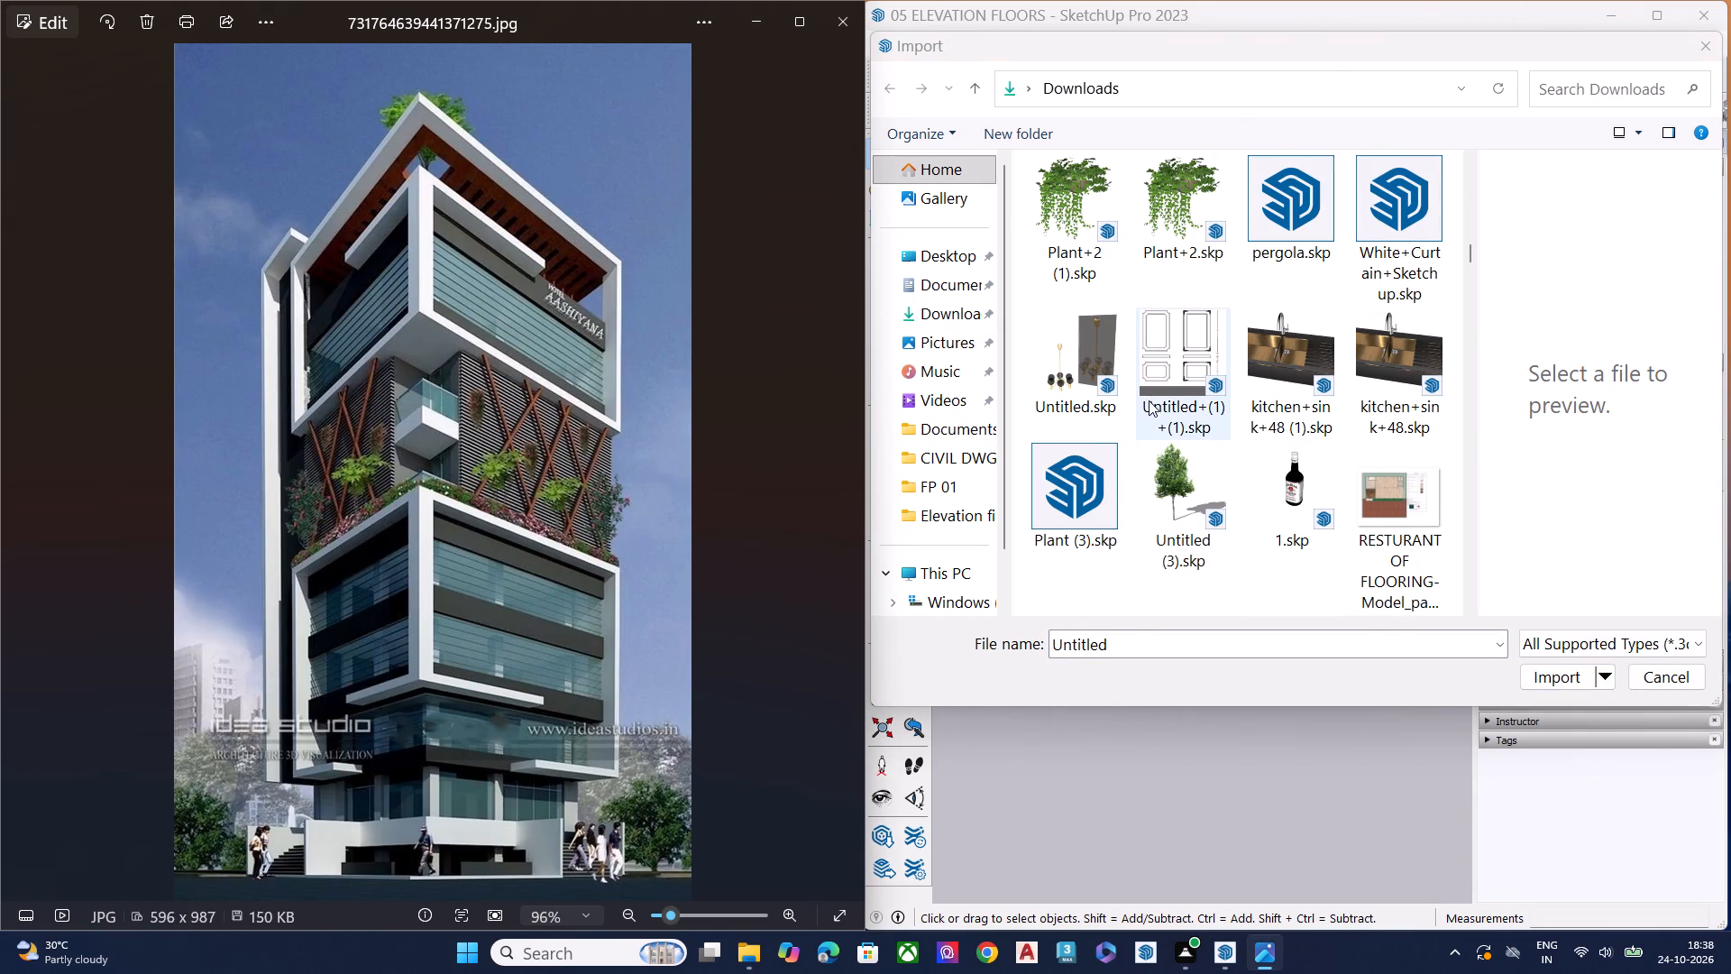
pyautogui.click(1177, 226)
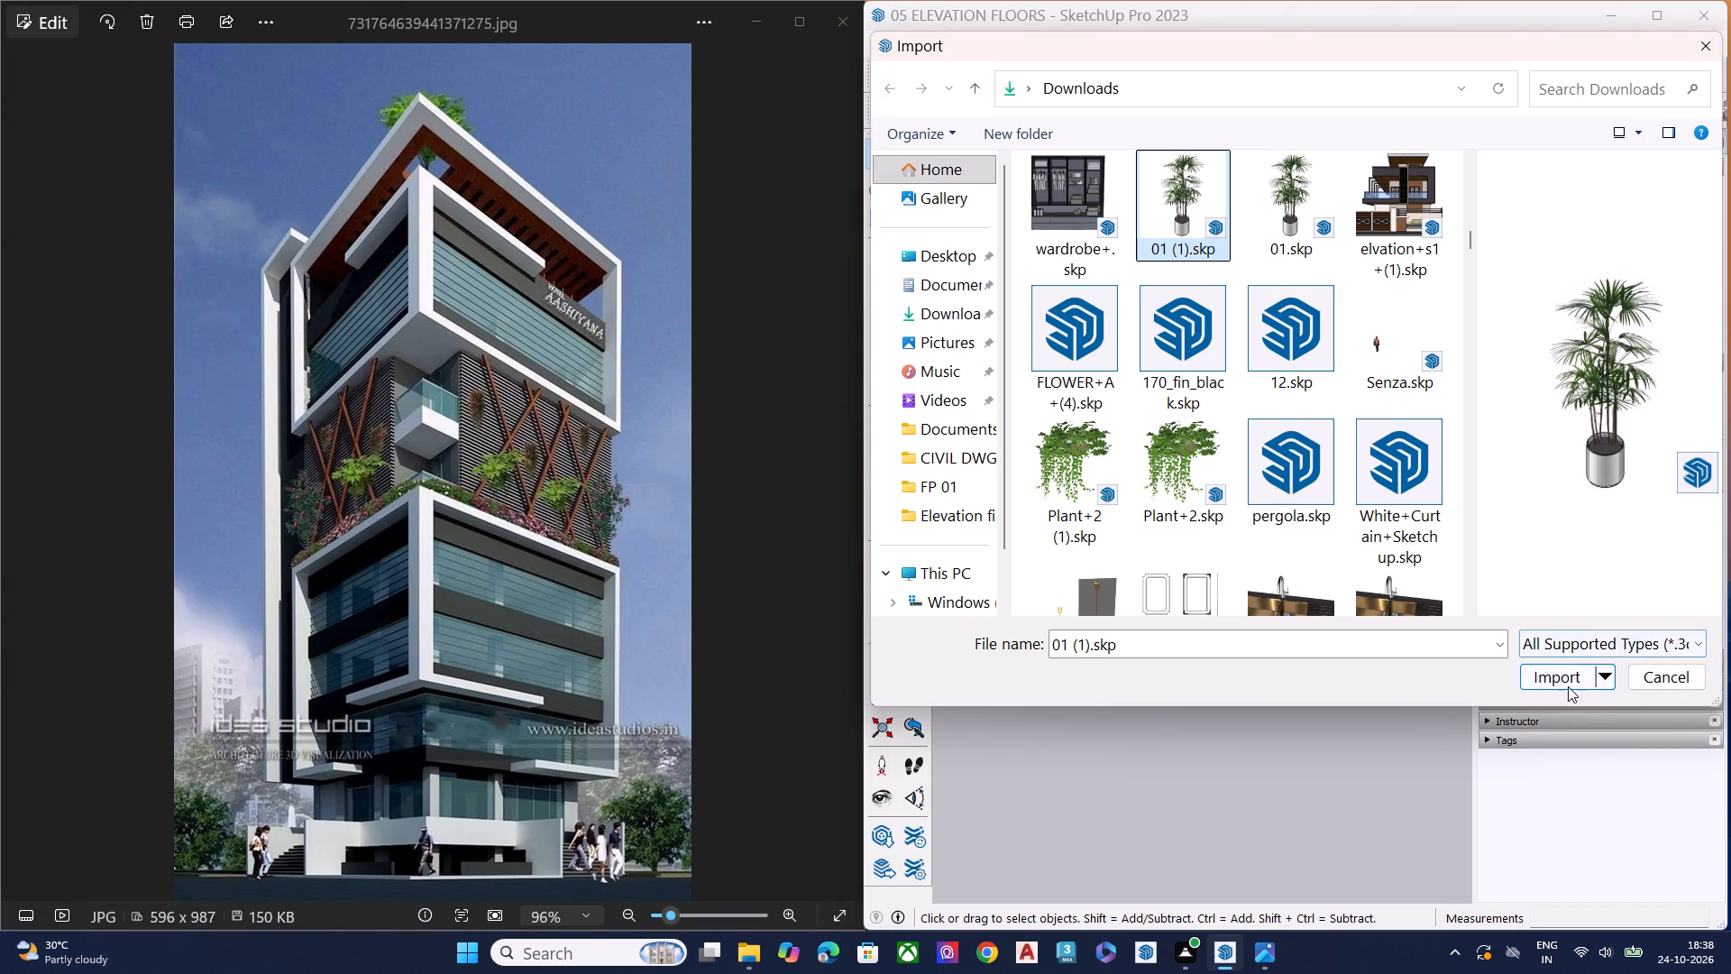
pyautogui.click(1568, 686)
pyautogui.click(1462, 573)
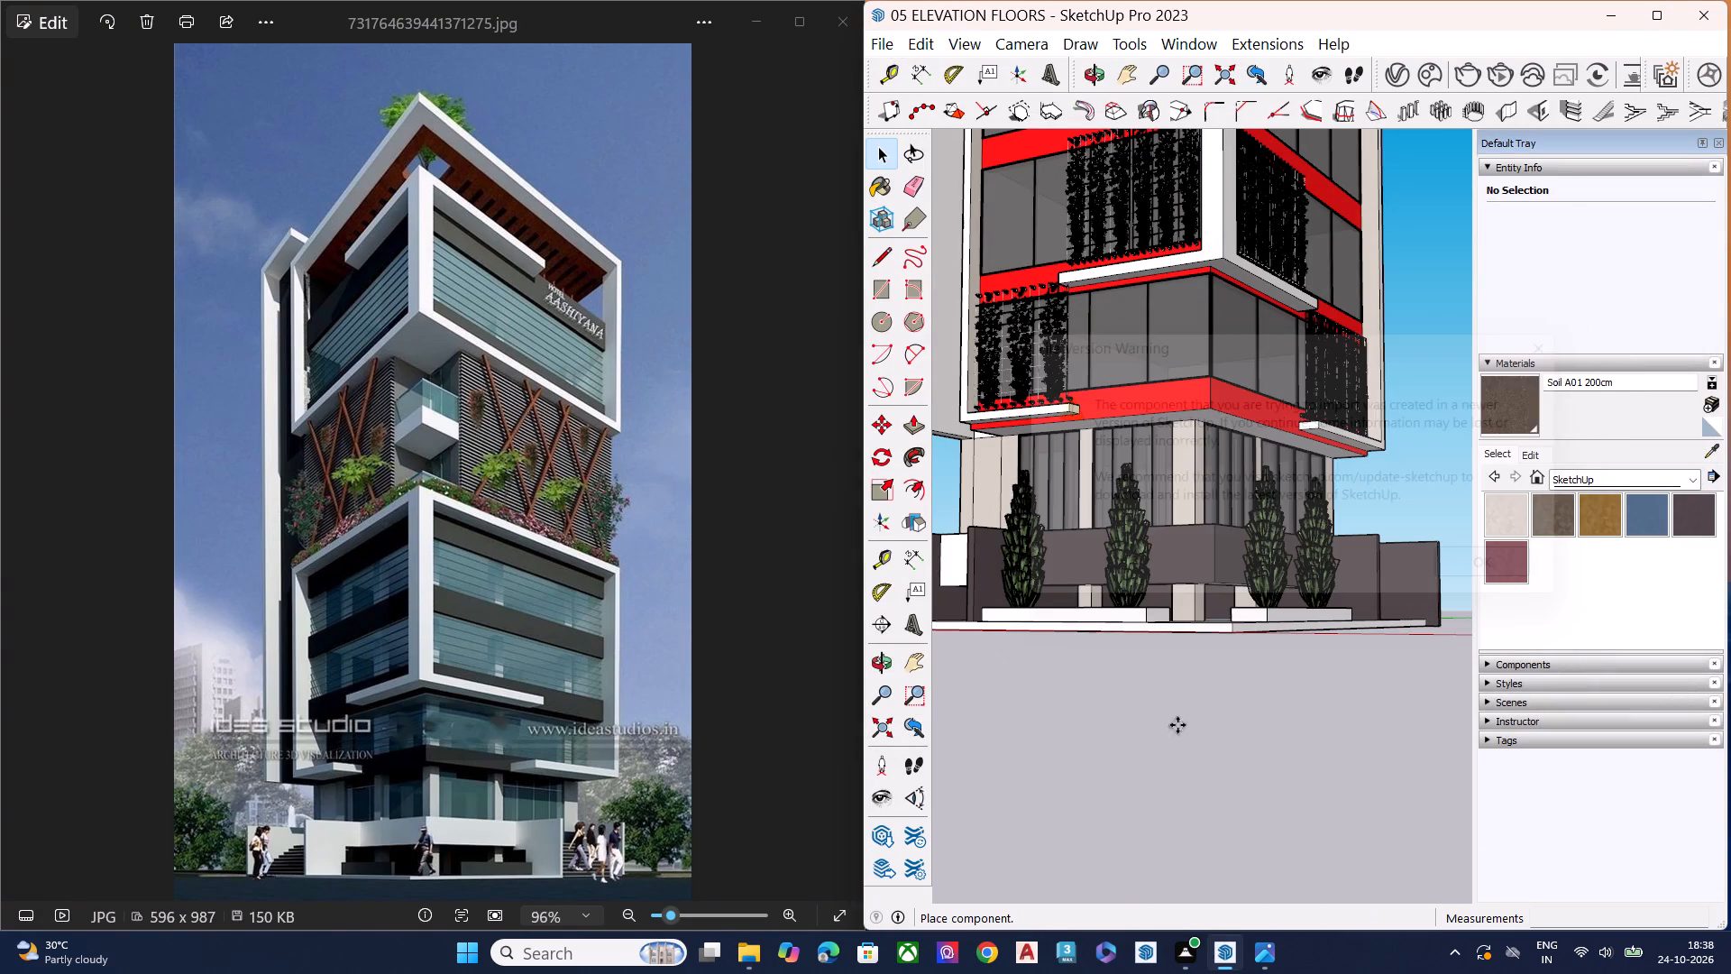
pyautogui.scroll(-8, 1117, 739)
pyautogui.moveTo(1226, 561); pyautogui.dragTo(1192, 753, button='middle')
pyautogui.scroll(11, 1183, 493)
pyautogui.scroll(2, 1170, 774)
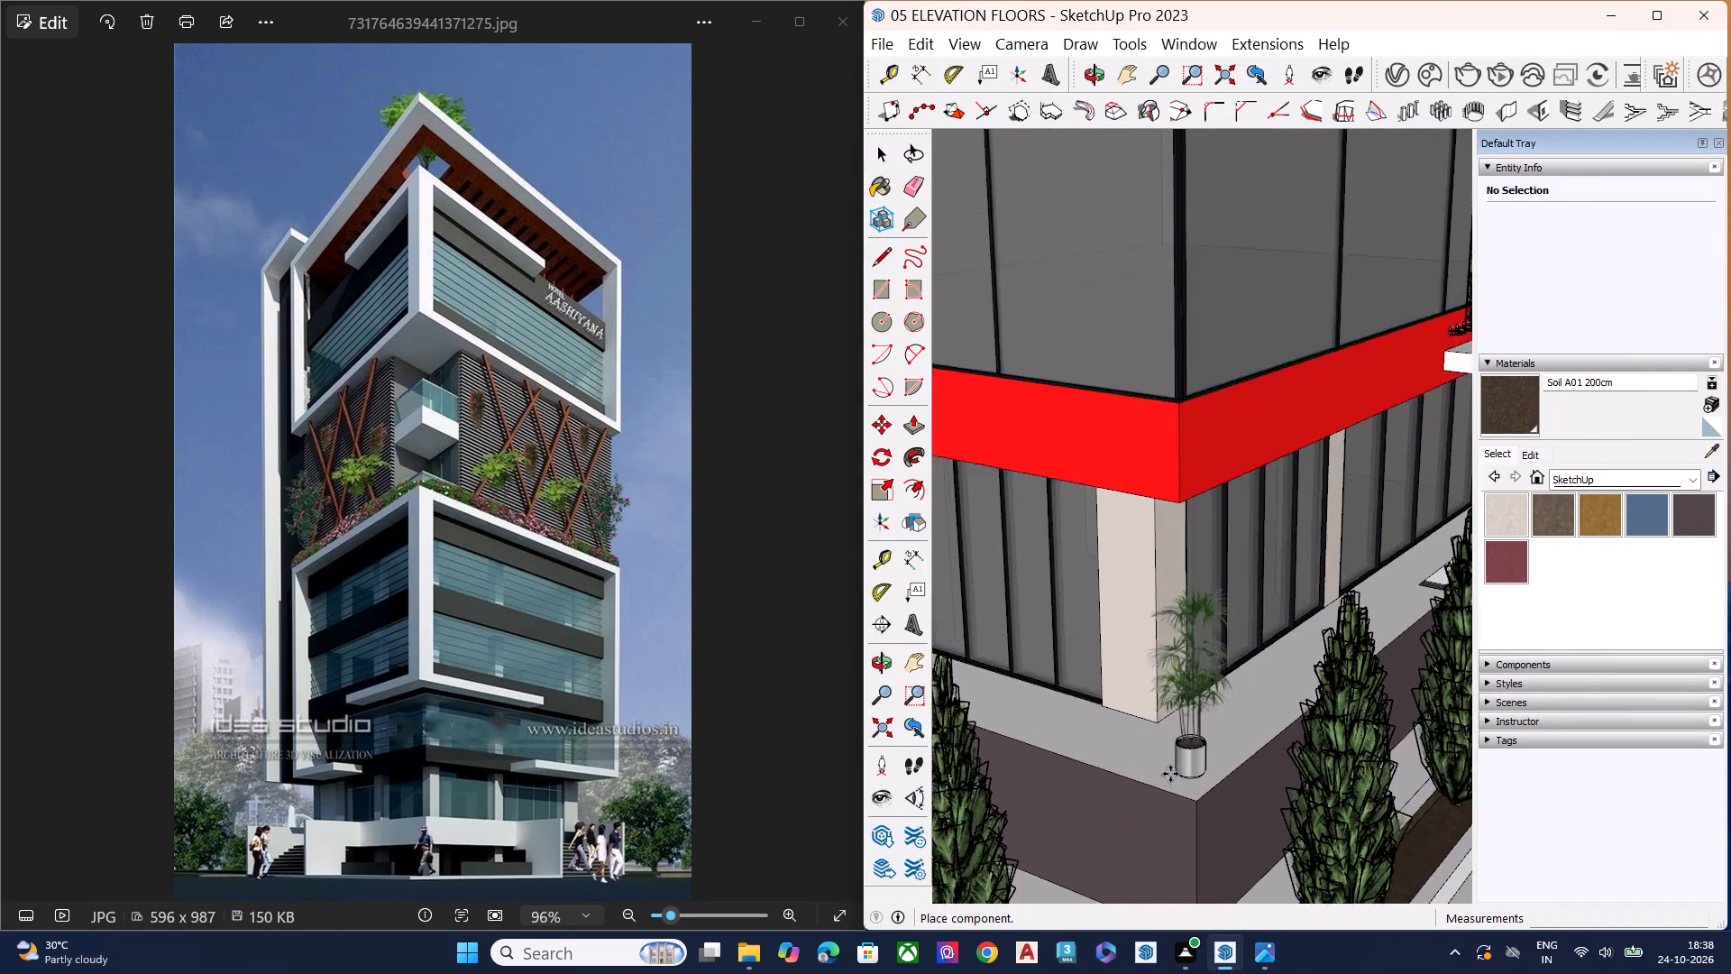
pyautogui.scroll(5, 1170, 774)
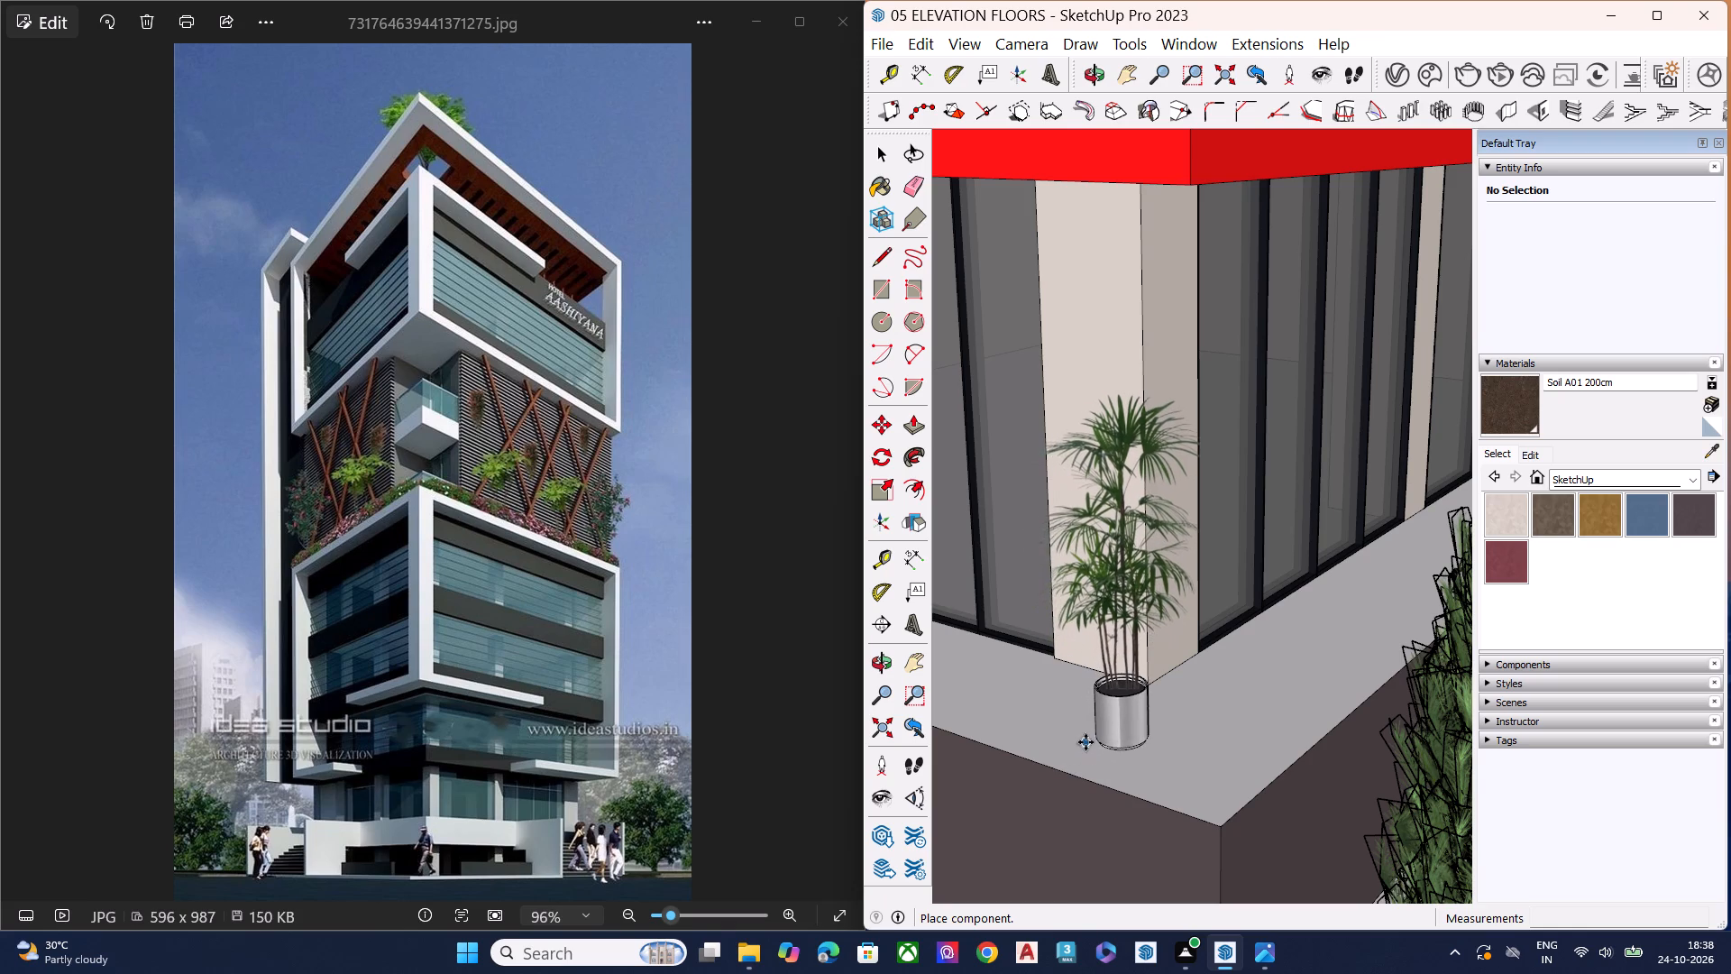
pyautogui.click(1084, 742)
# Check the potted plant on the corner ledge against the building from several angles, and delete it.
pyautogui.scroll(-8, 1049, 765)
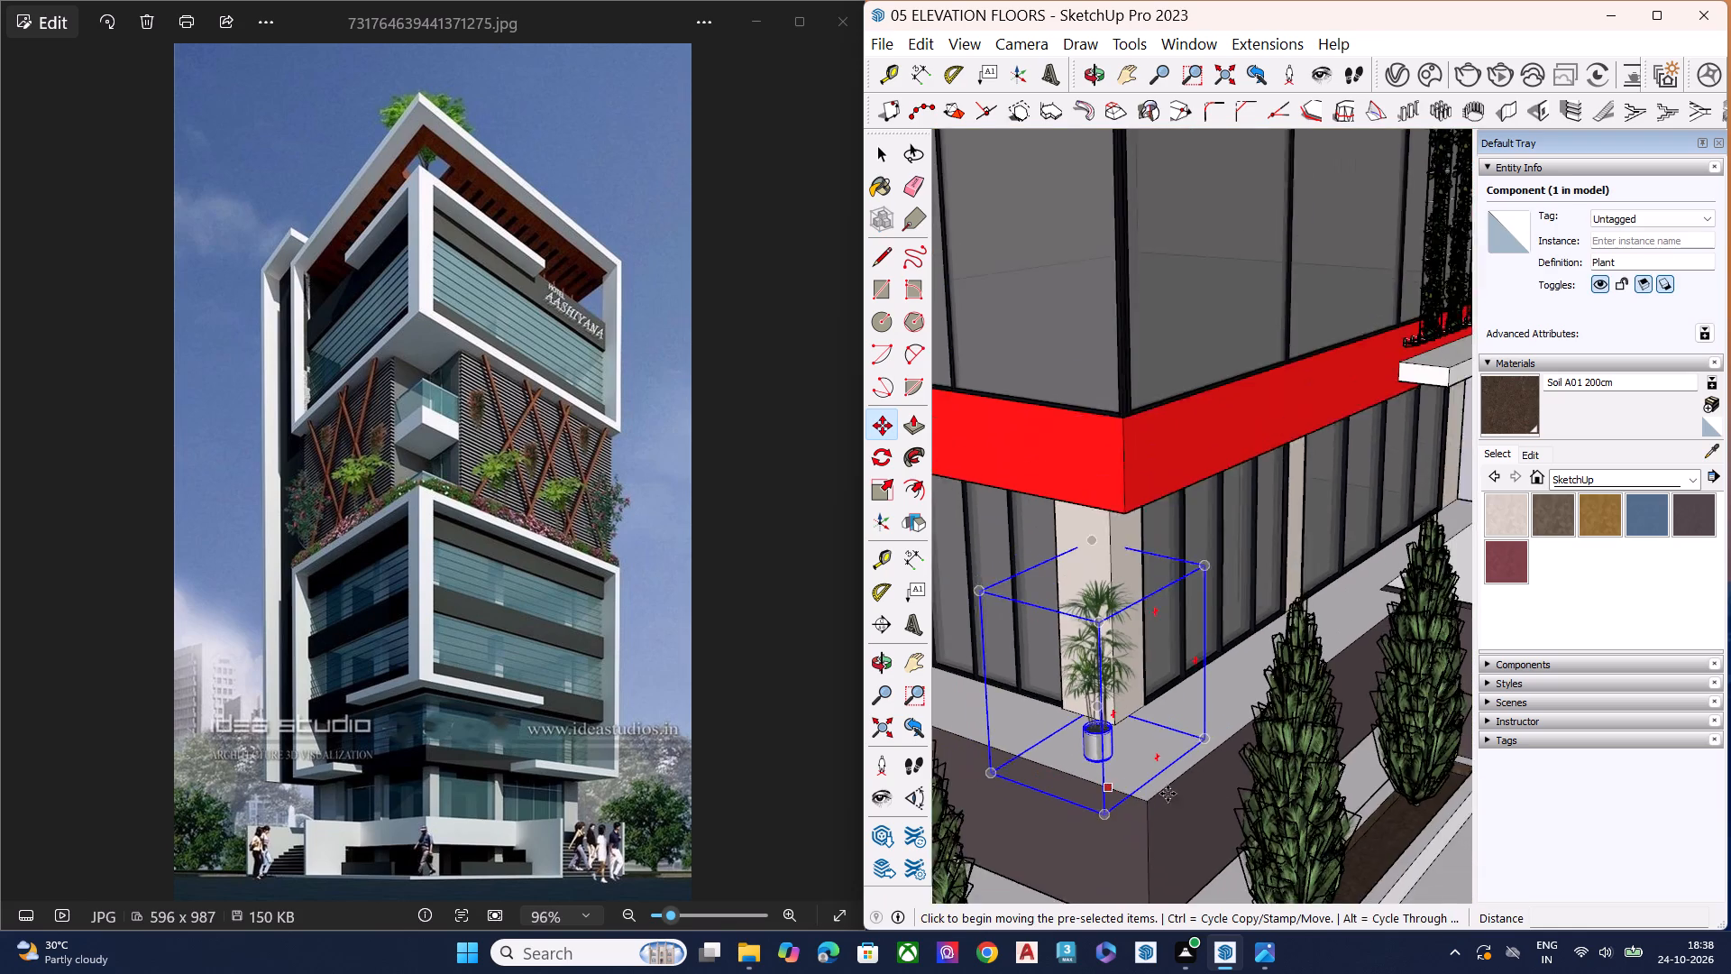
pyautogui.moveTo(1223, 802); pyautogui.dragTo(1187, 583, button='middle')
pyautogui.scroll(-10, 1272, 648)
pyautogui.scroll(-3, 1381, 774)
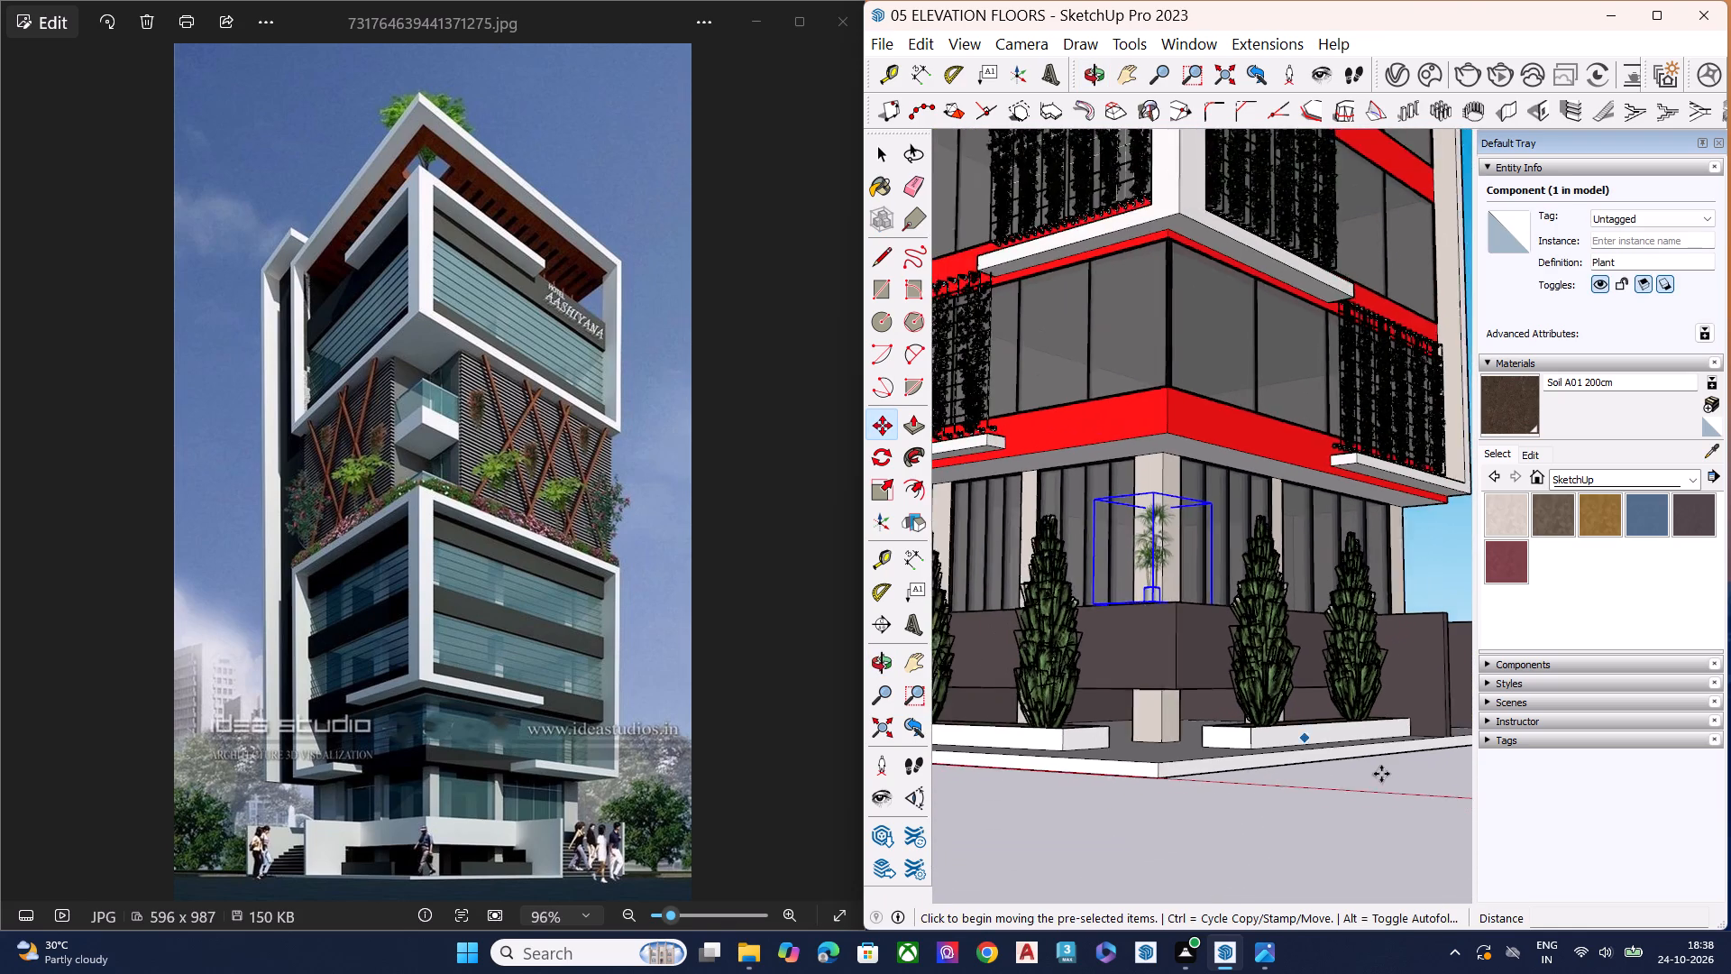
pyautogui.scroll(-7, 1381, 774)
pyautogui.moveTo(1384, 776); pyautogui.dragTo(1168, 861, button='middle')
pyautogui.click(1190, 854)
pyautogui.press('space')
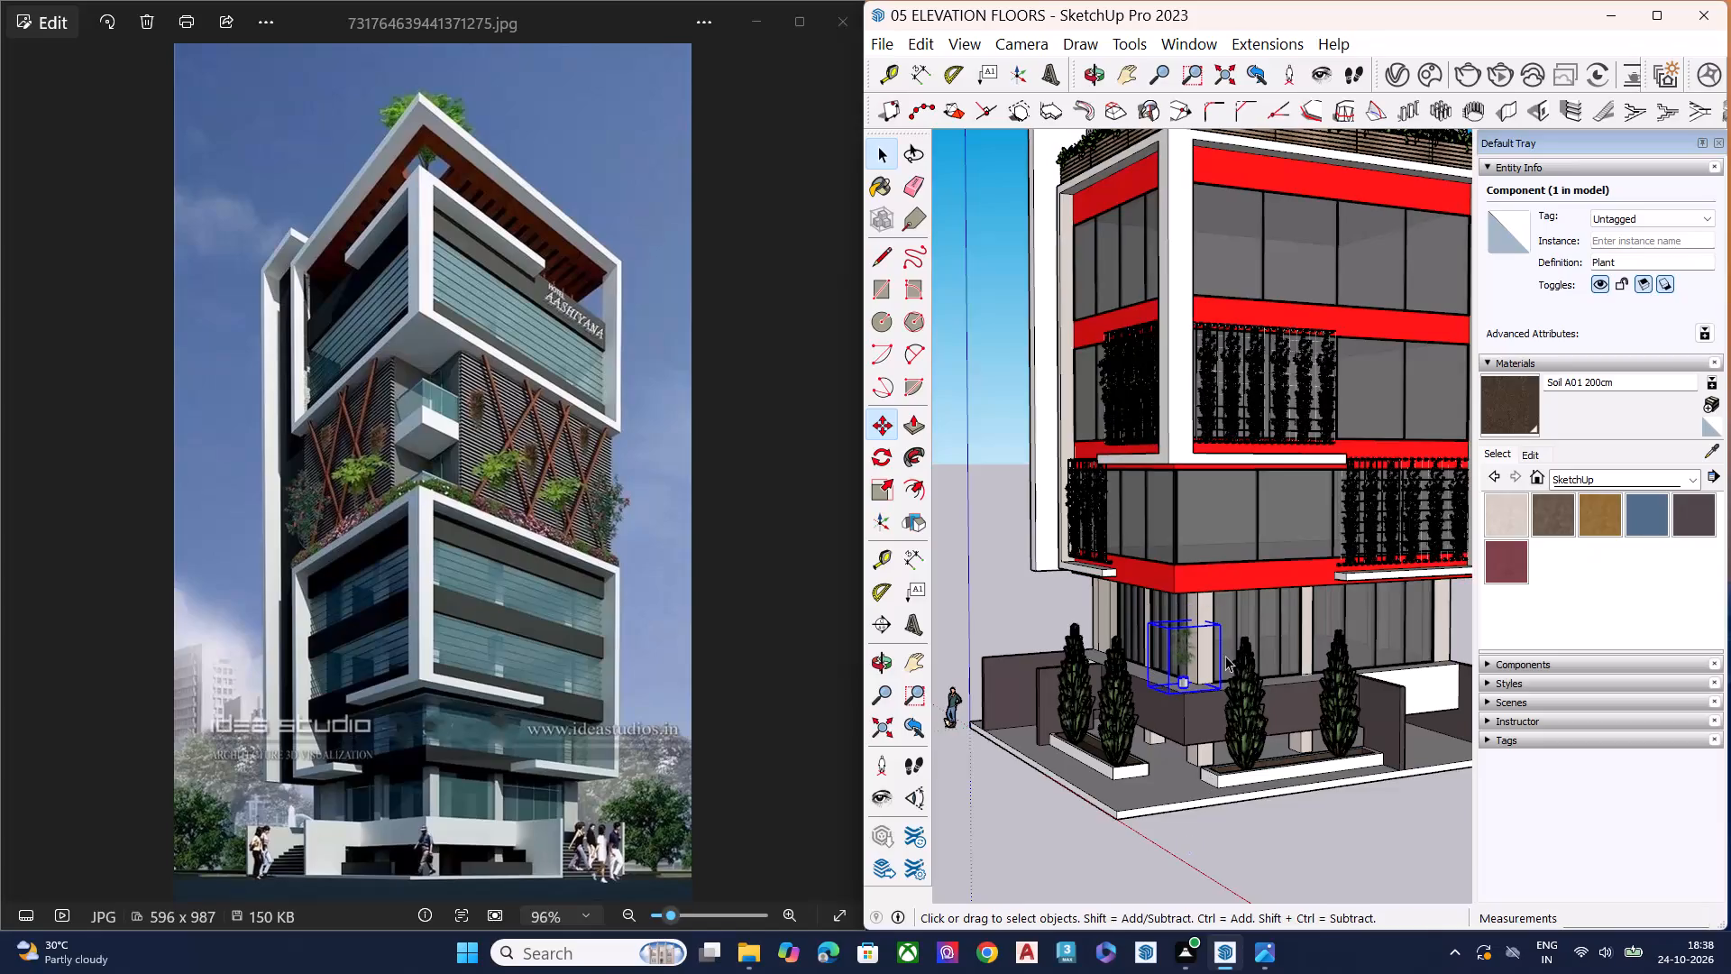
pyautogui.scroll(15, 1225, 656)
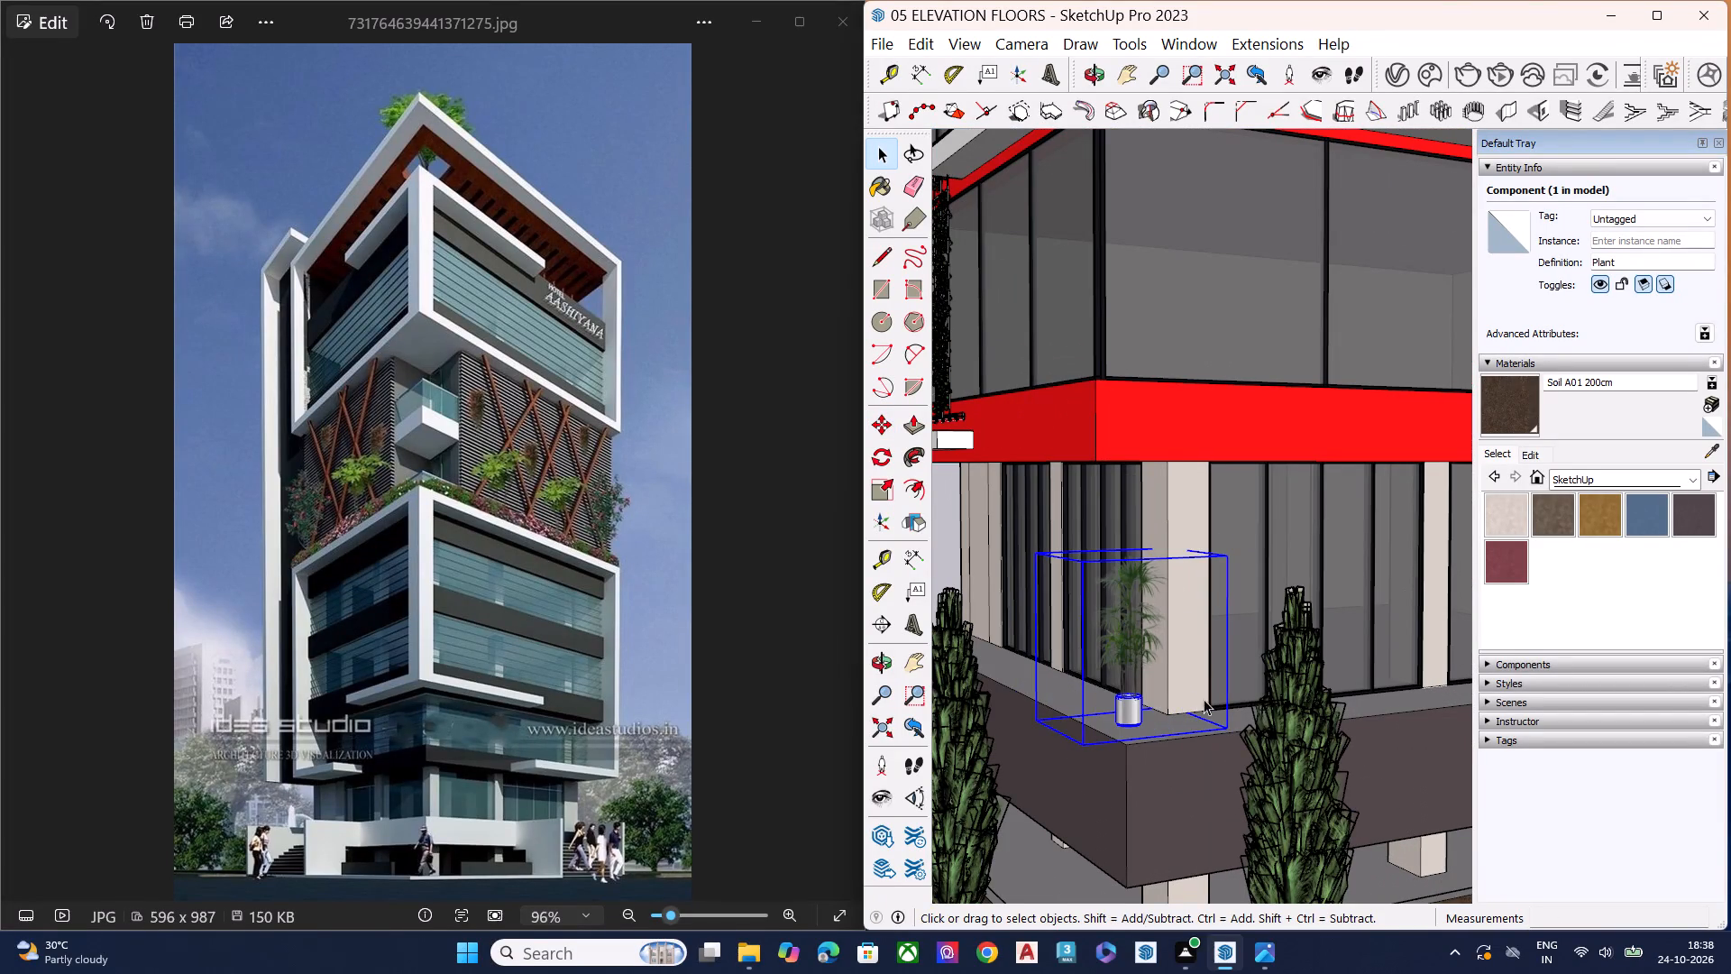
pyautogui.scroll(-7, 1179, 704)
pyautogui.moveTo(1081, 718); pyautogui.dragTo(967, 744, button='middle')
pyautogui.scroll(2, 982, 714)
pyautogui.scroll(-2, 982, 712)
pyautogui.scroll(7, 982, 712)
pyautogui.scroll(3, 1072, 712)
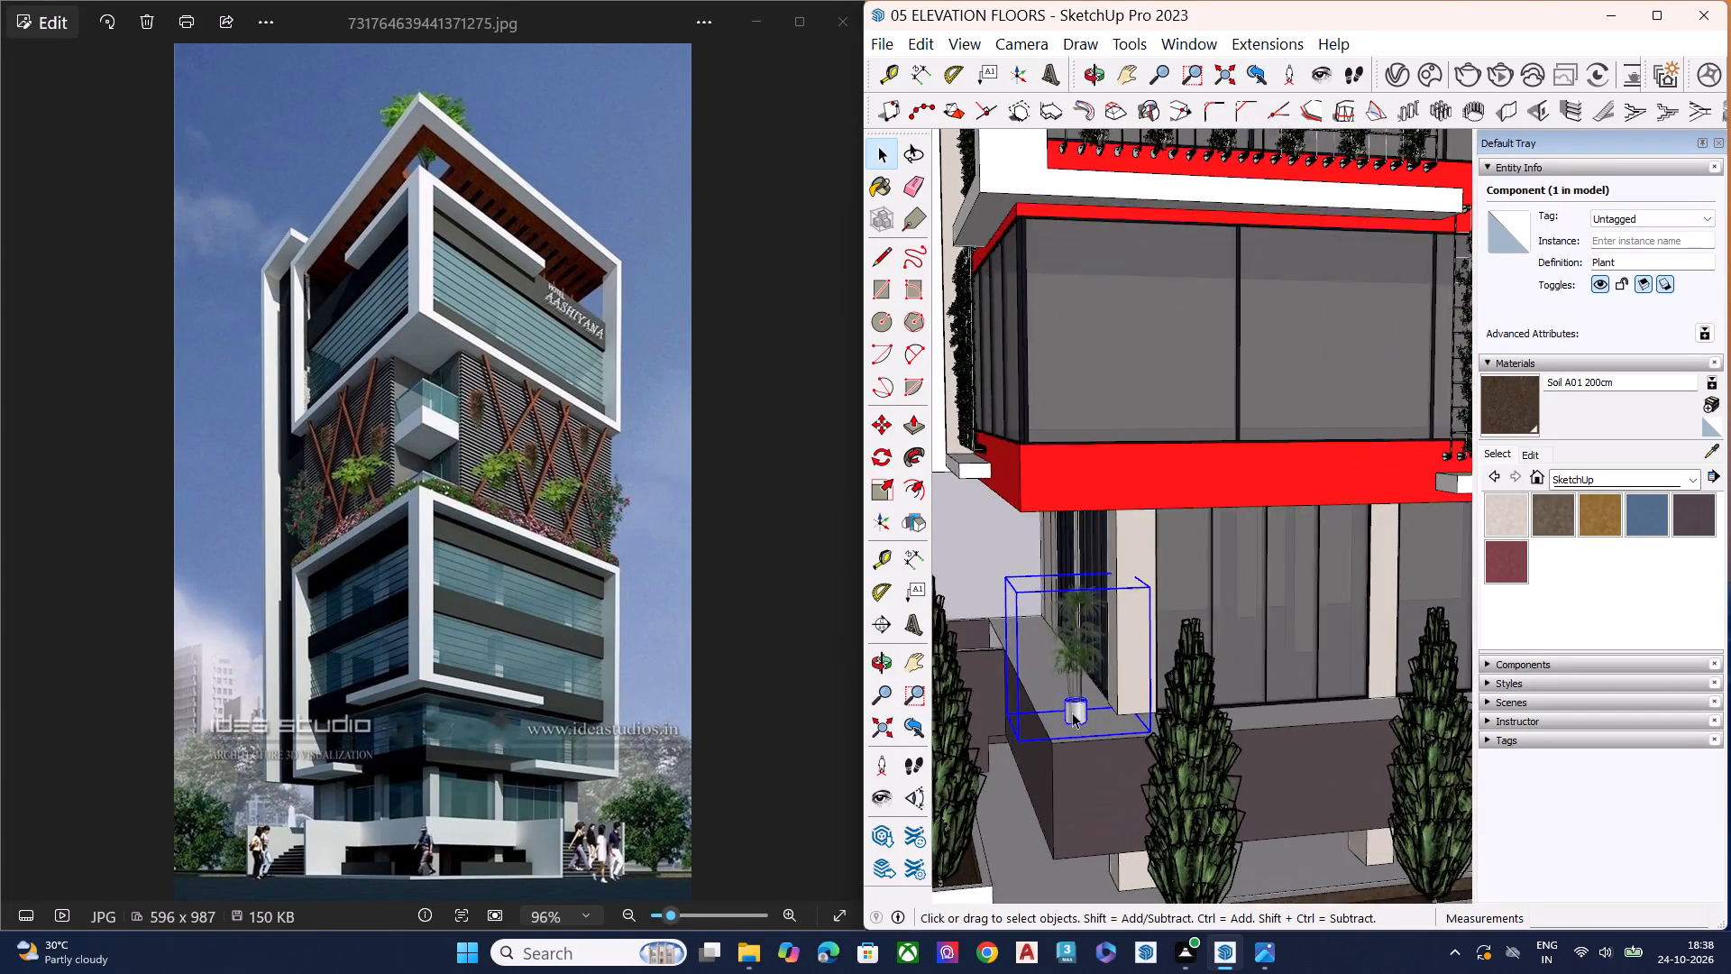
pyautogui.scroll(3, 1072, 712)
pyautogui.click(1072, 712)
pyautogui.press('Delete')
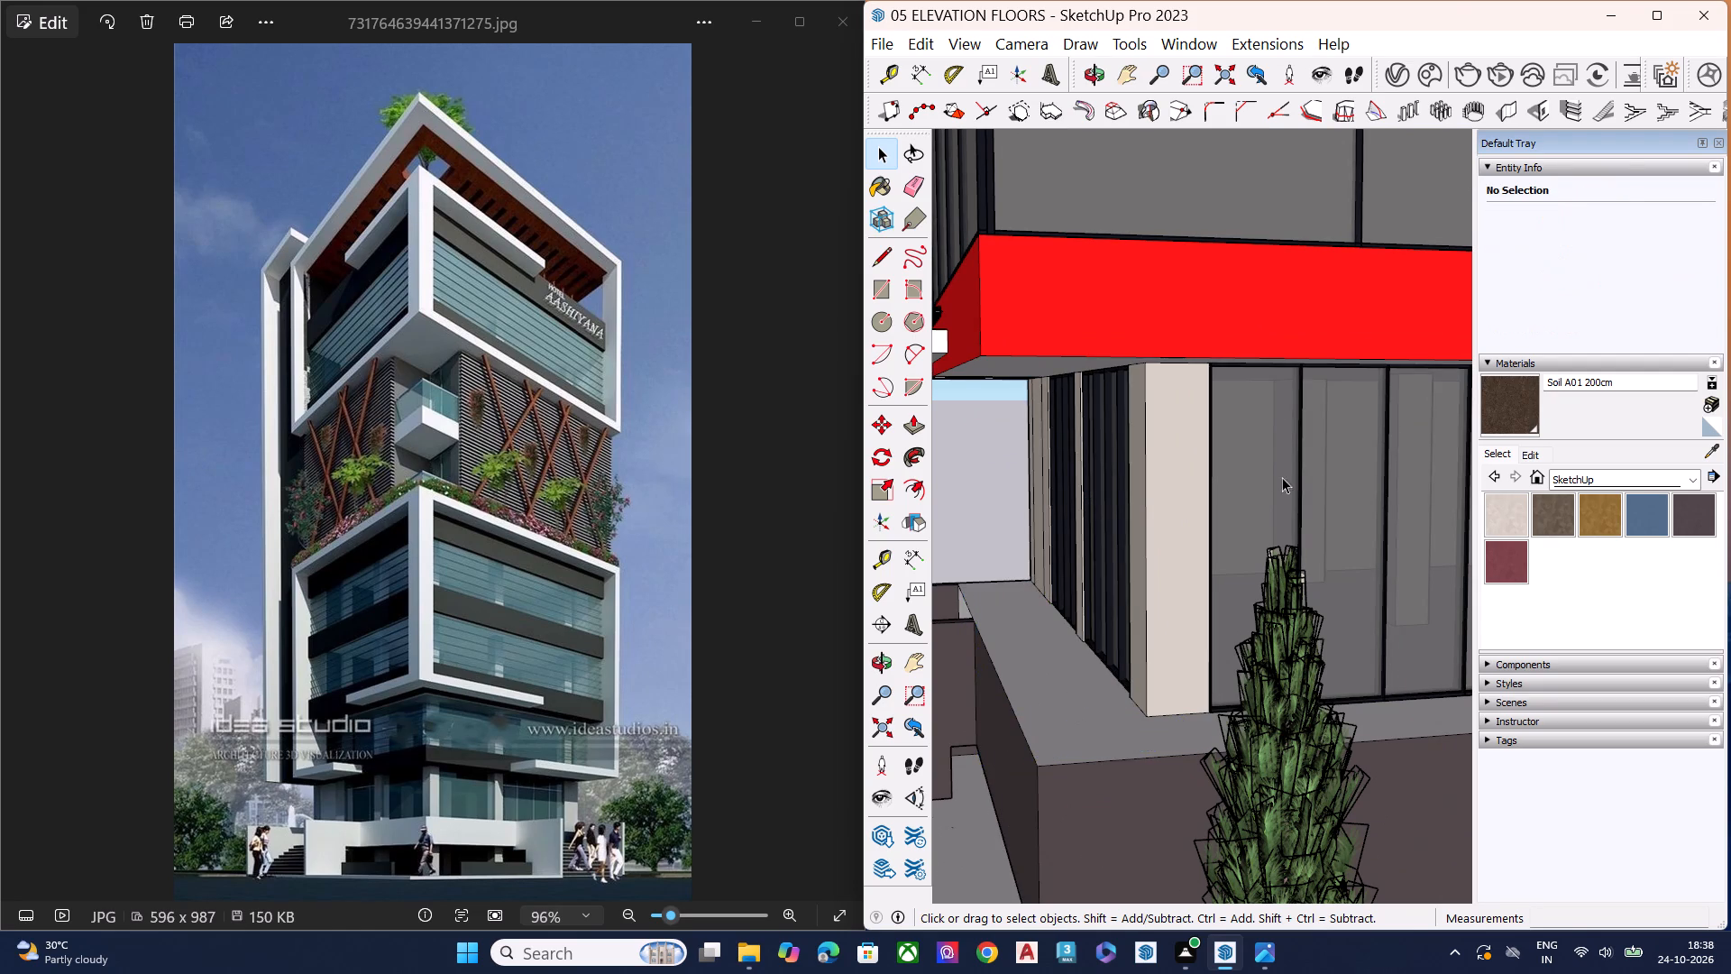
# Import the palm model Plant.skp from the Downloads folder.
pyautogui.scroll(-8, 1242, 344)
pyautogui.scroll(-7, 1211, 505)
pyautogui.moveTo(1136, 655); pyautogui.dragTo(1305, 596, button='middle')
pyautogui.scroll(-1, 1303, 597)
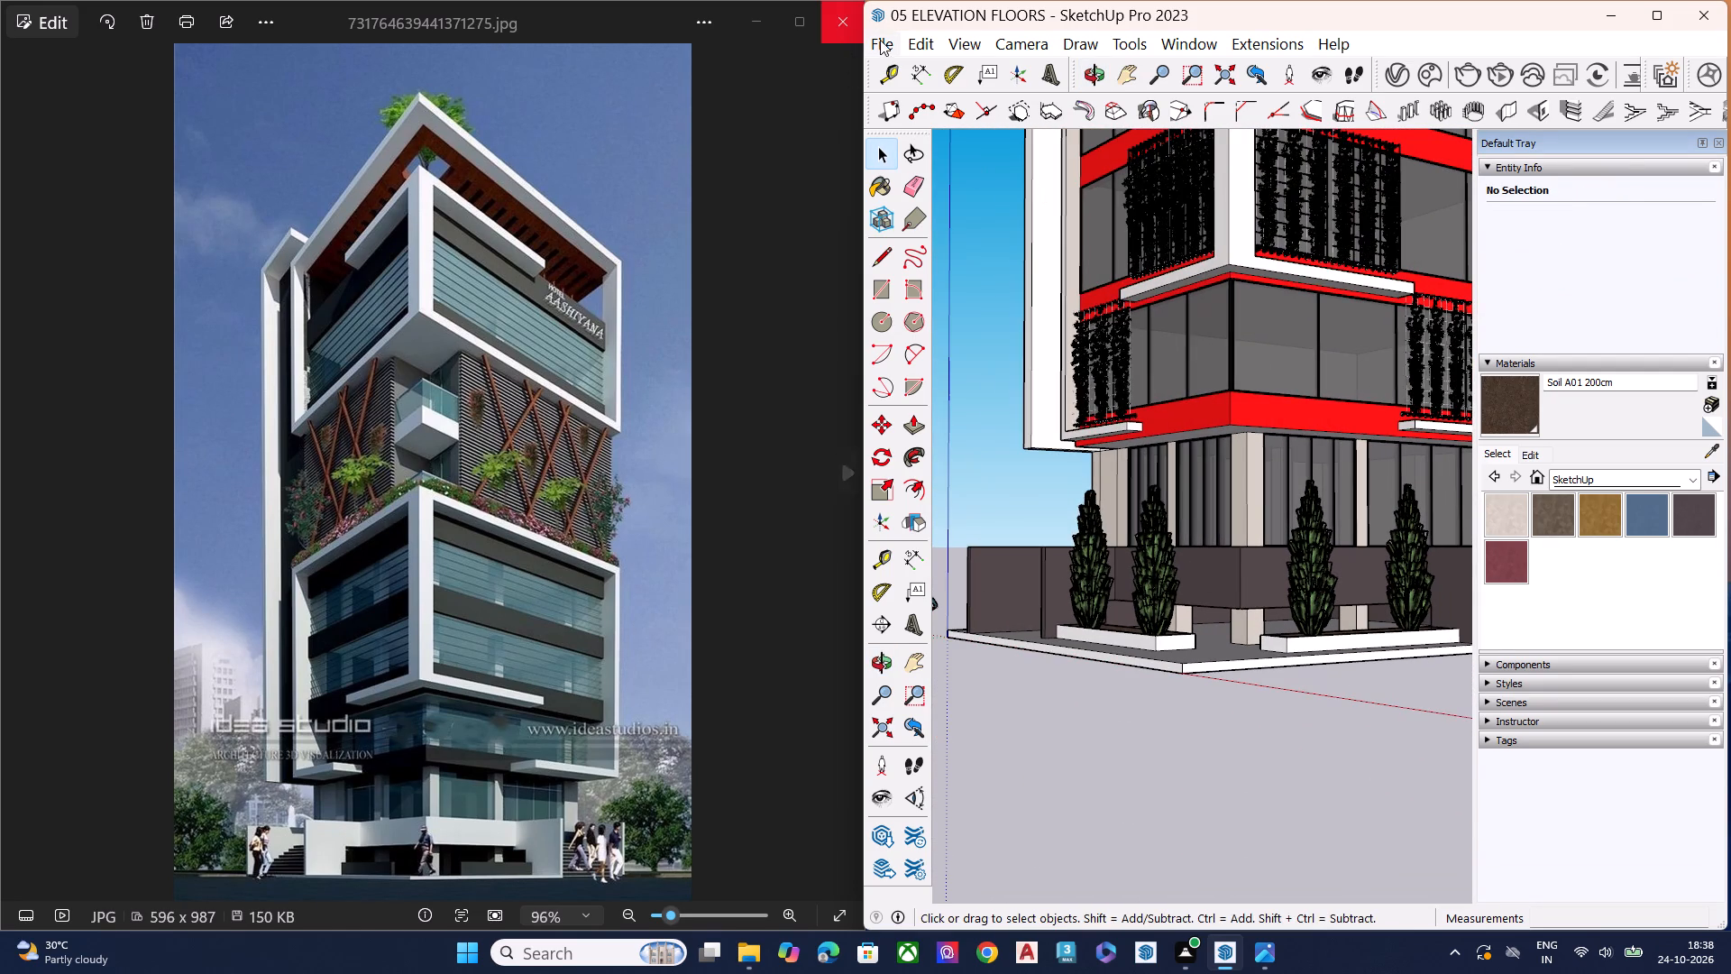
pyautogui.click(880, 40)
pyautogui.click(941, 404)
pyautogui.click(947, 420)
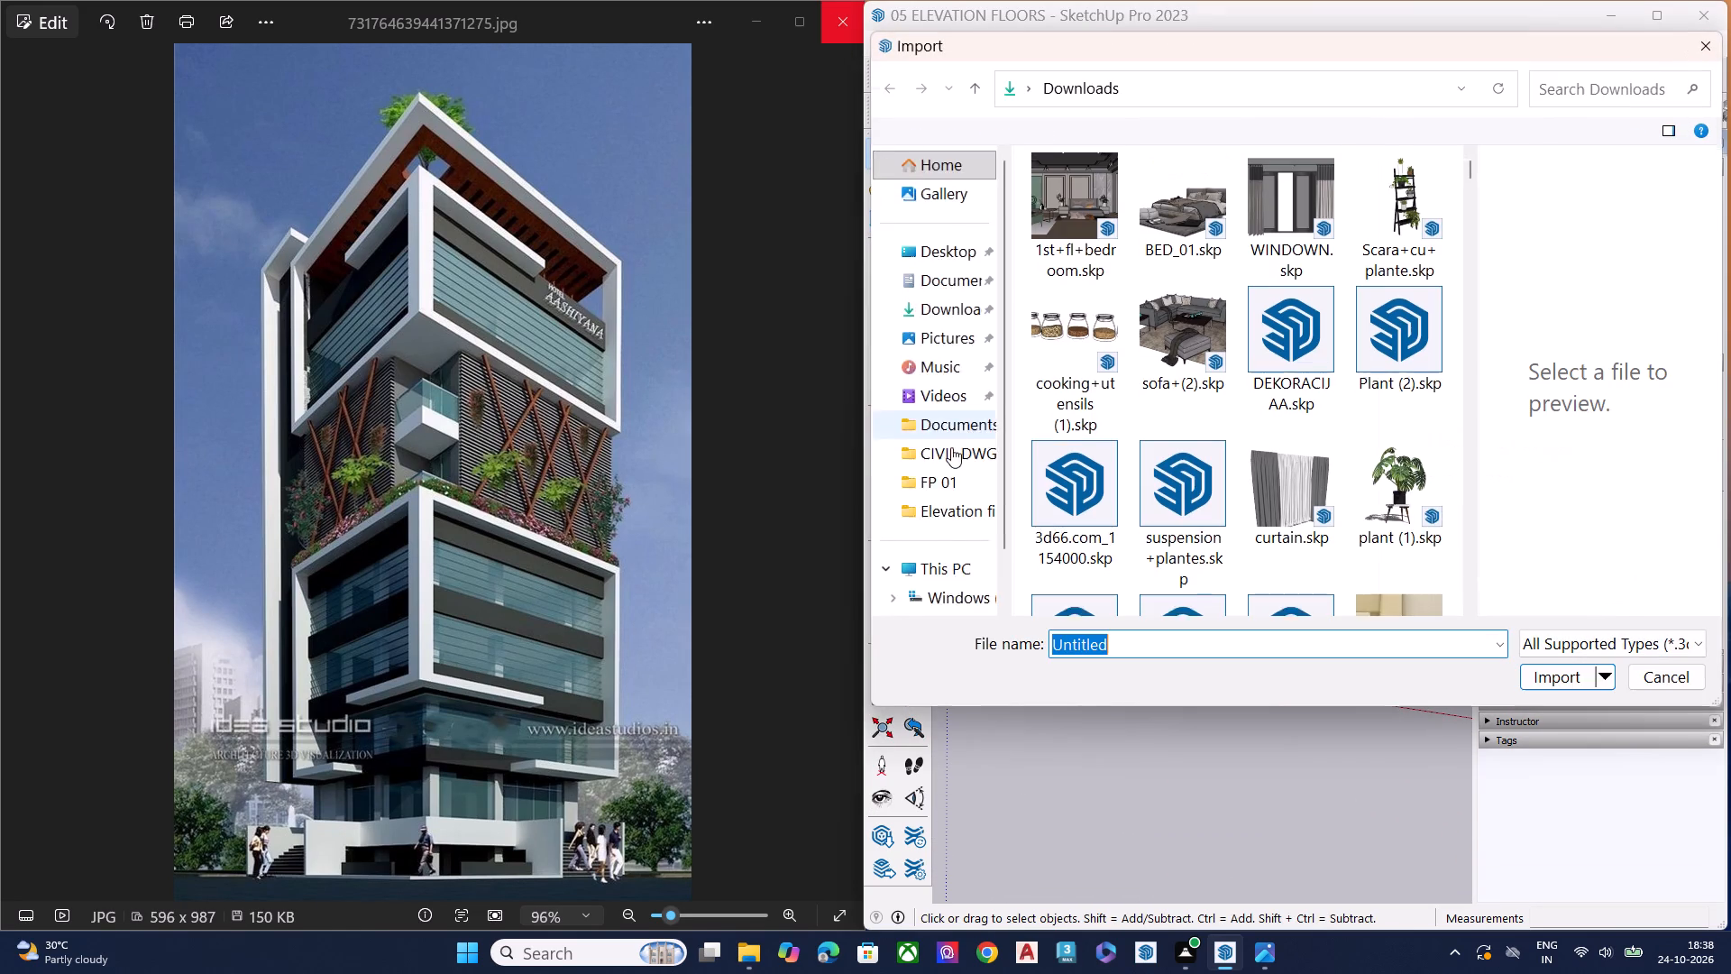
pyautogui.scroll(-4, 957, 473)
pyautogui.scroll(-3, 1249, 513)
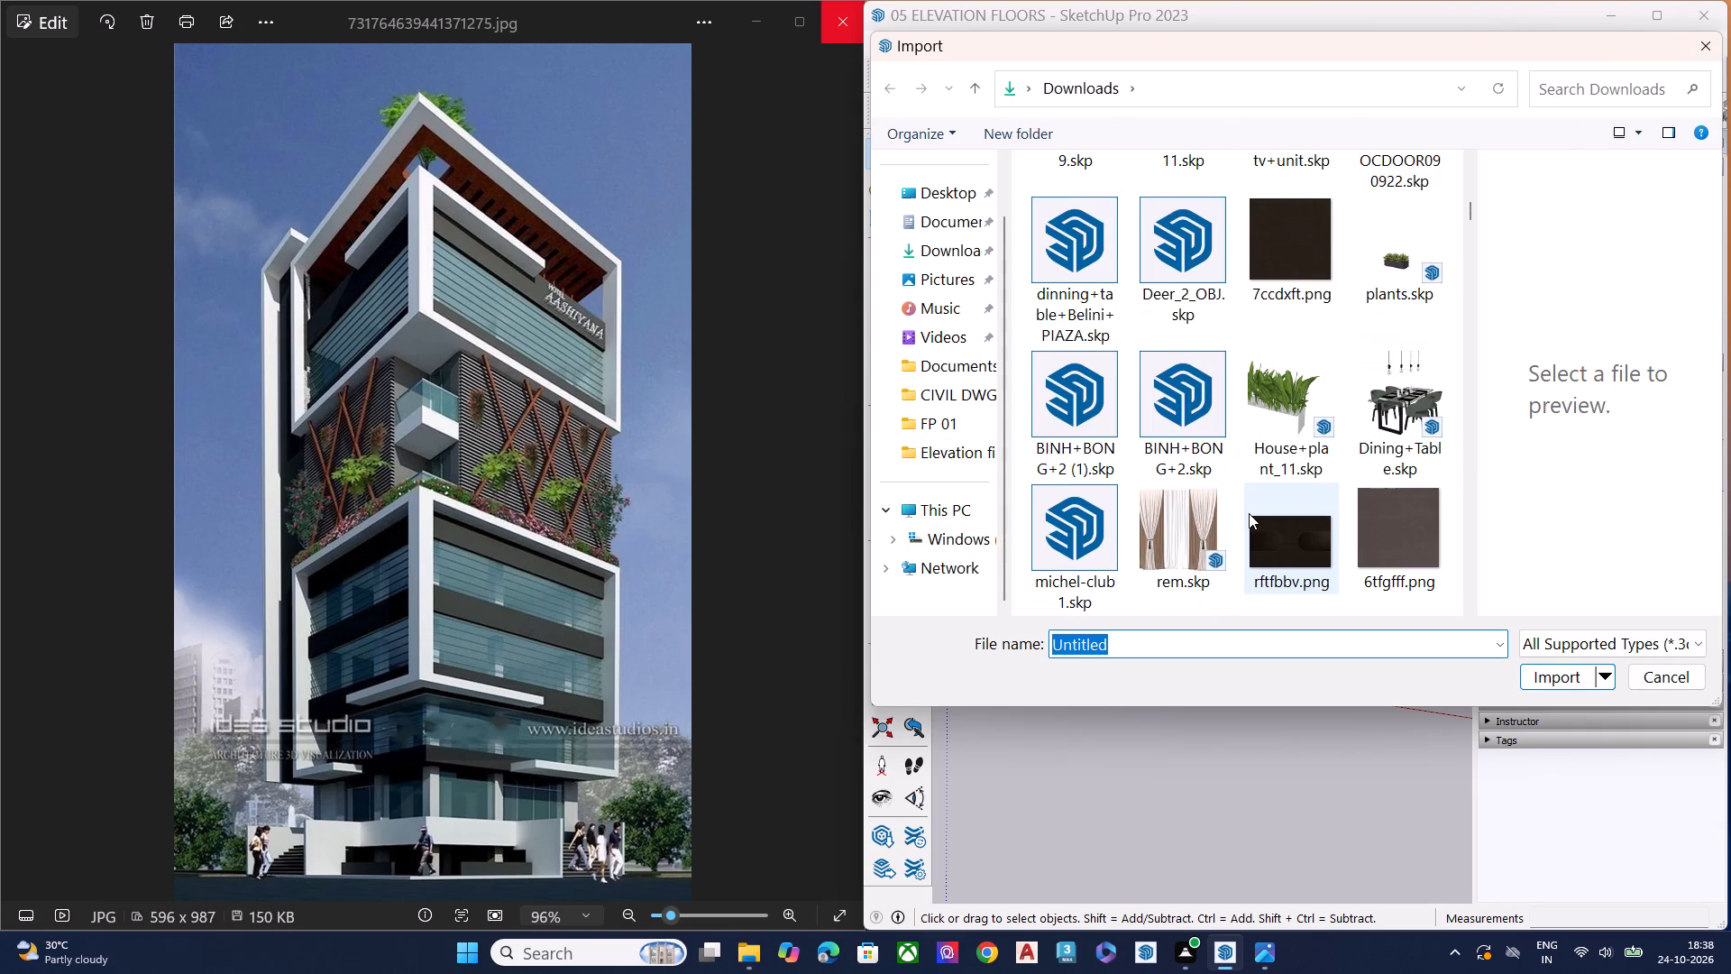
pyautogui.scroll(-5, 1249, 513)
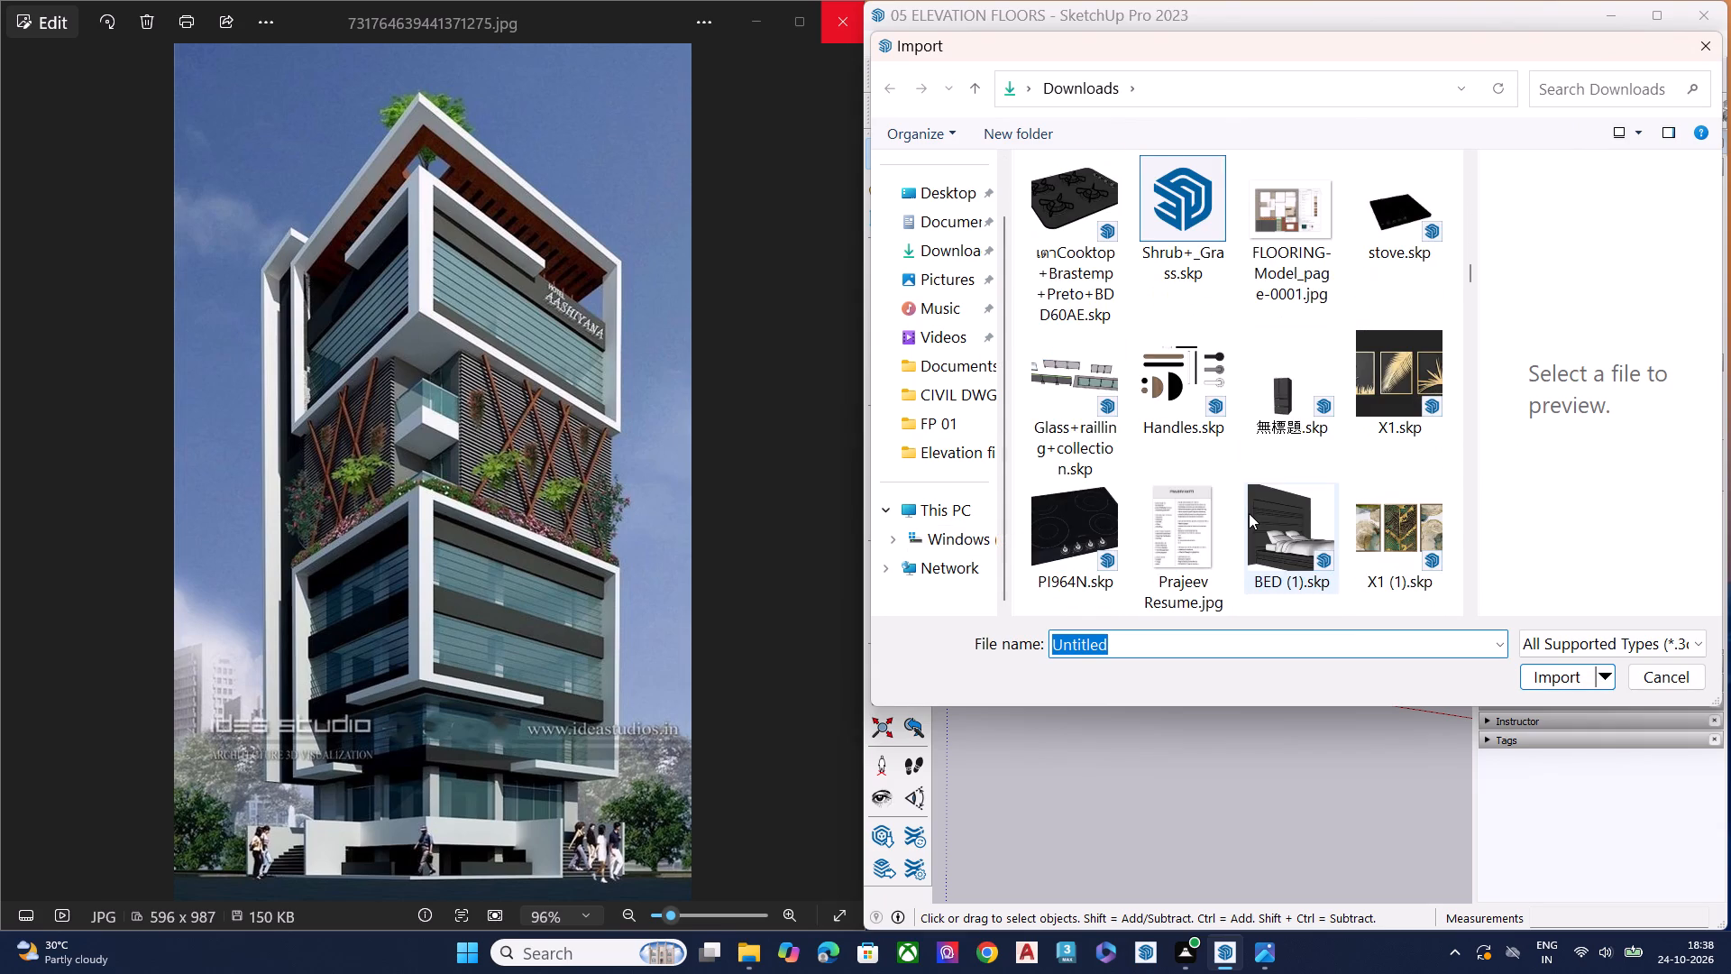
pyautogui.scroll(-3, 1249, 513)
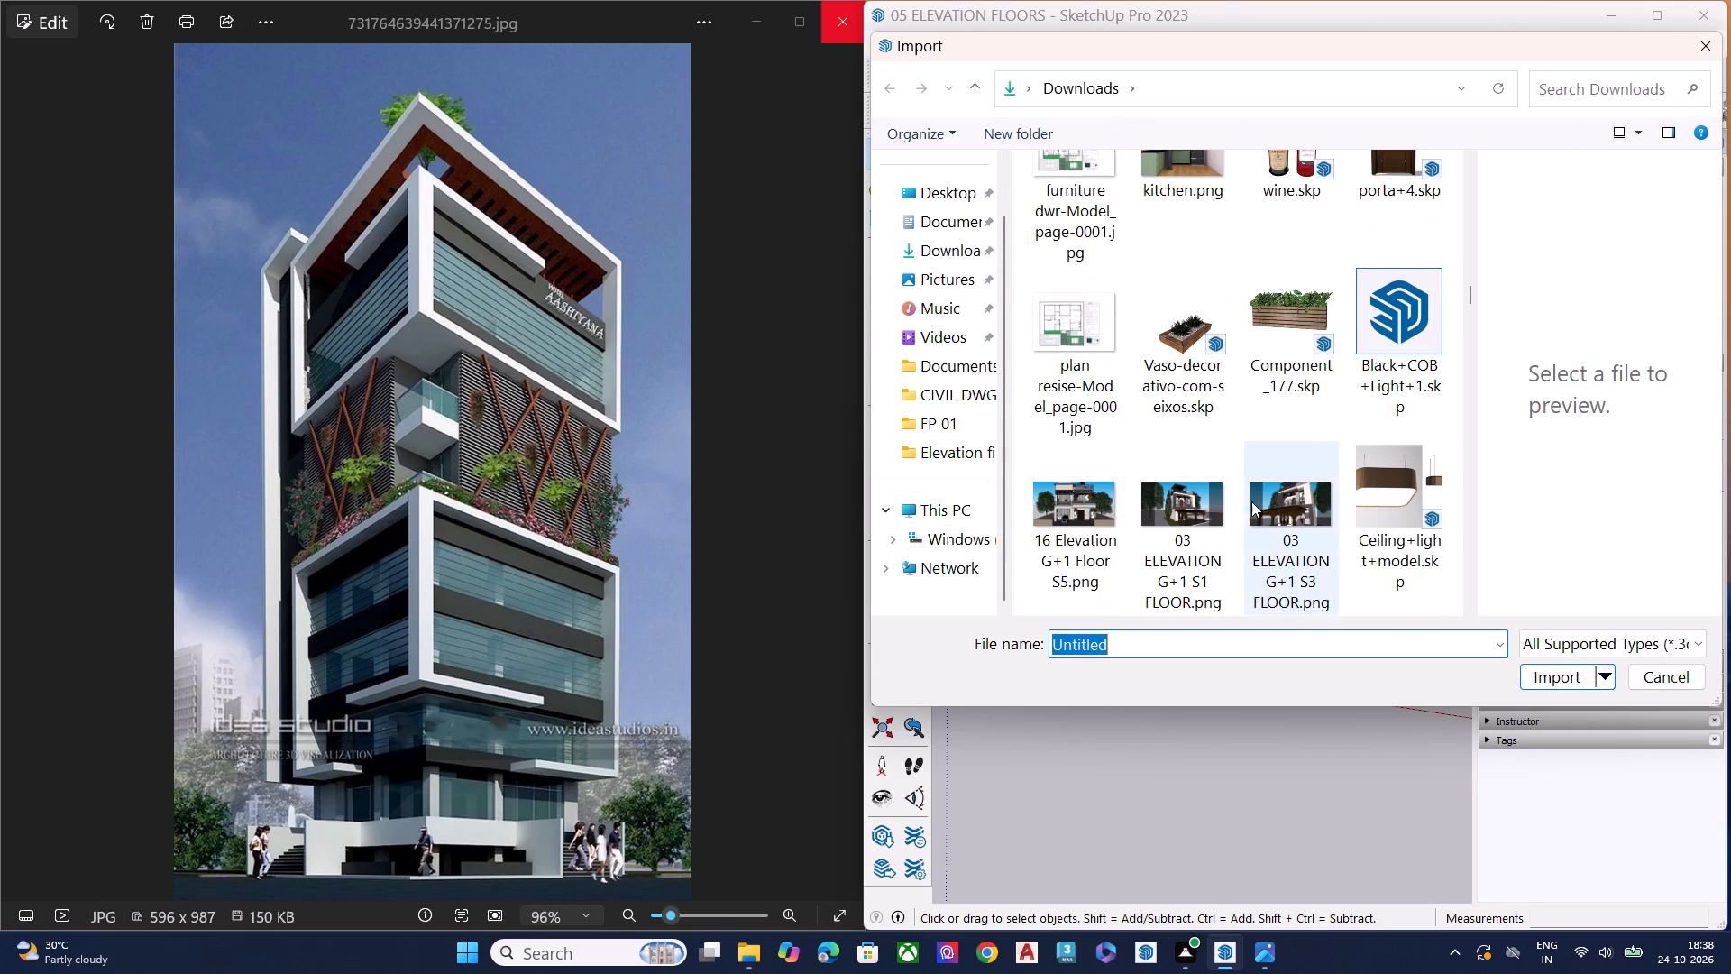
pyautogui.scroll(-6, 1256, 481)
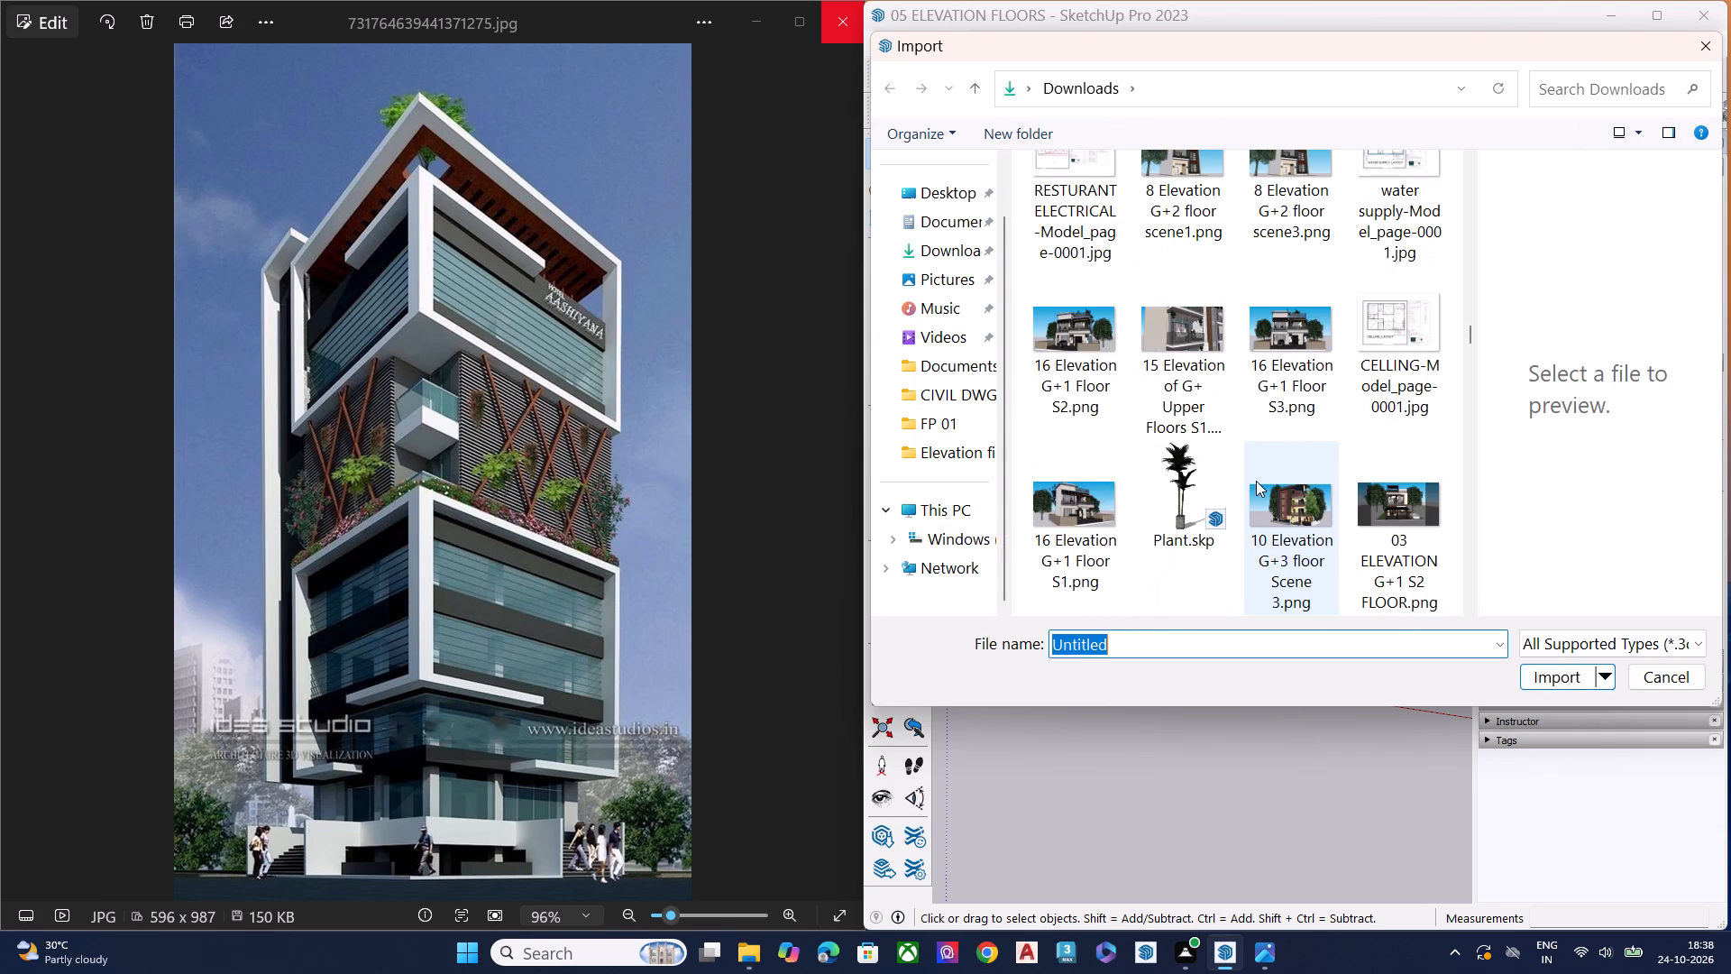
pyautogui.scroll(-1, 1256, 481)
pyautogui.click(1185, 351)
pyautogui.click(1561, 678)
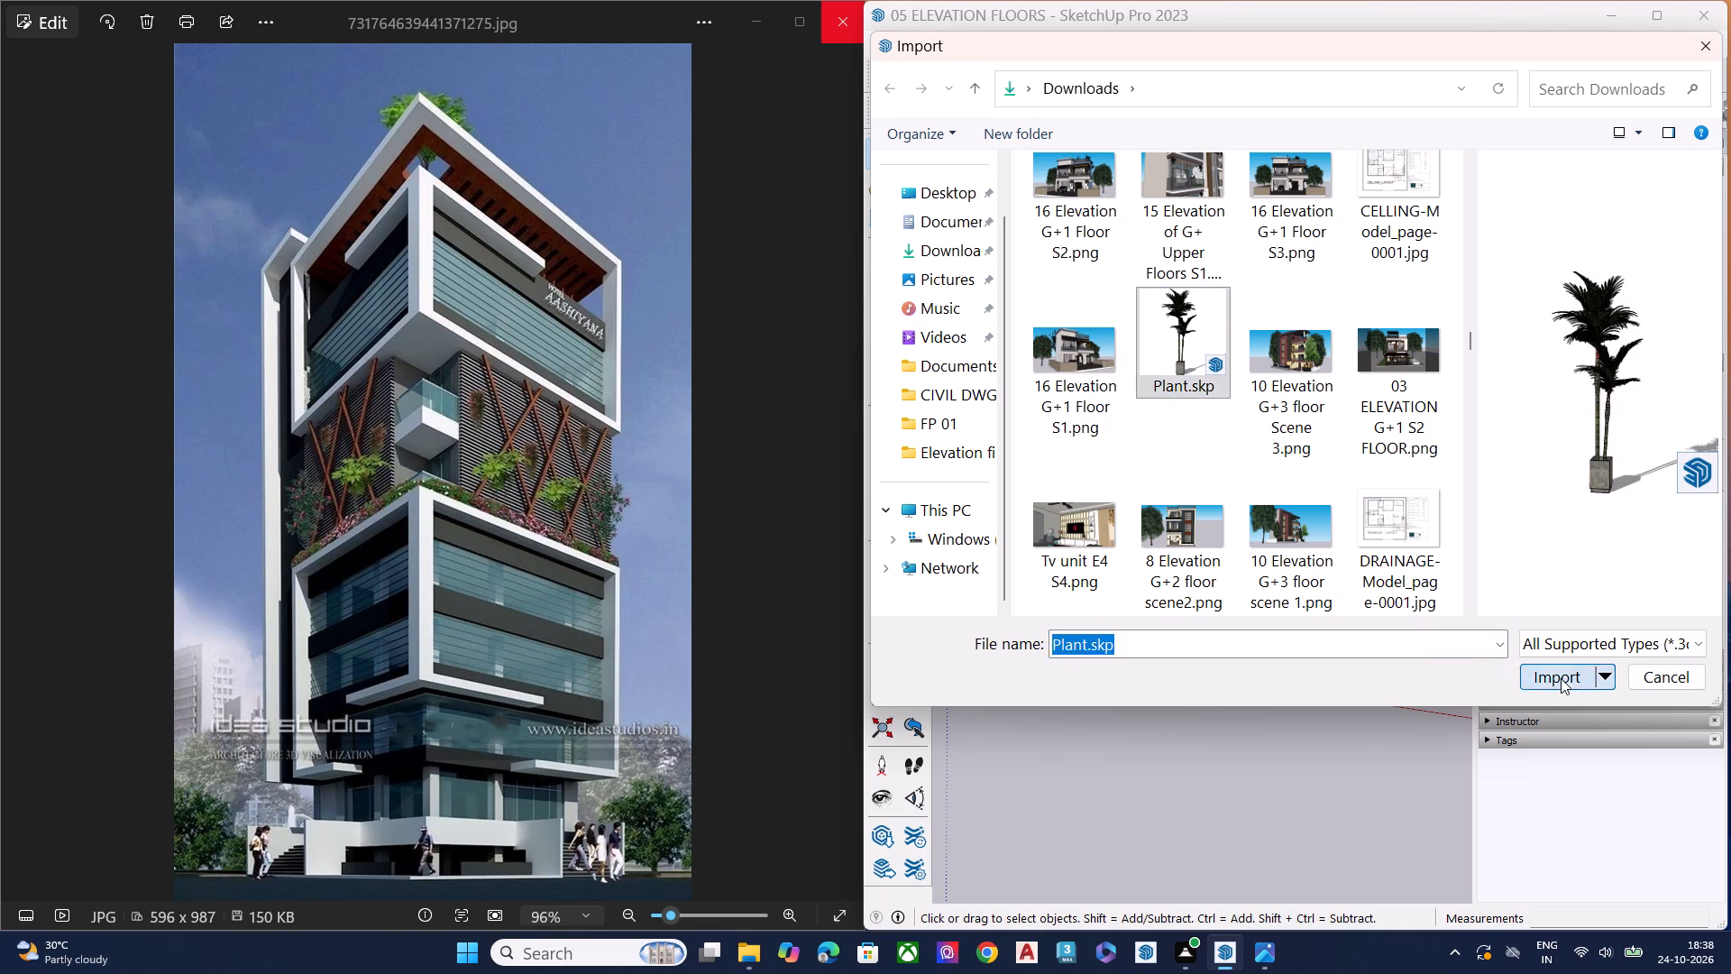
pyautogui.moveTo(1240, 606); pyautogui.dragTo(1226, 675, button='middle')
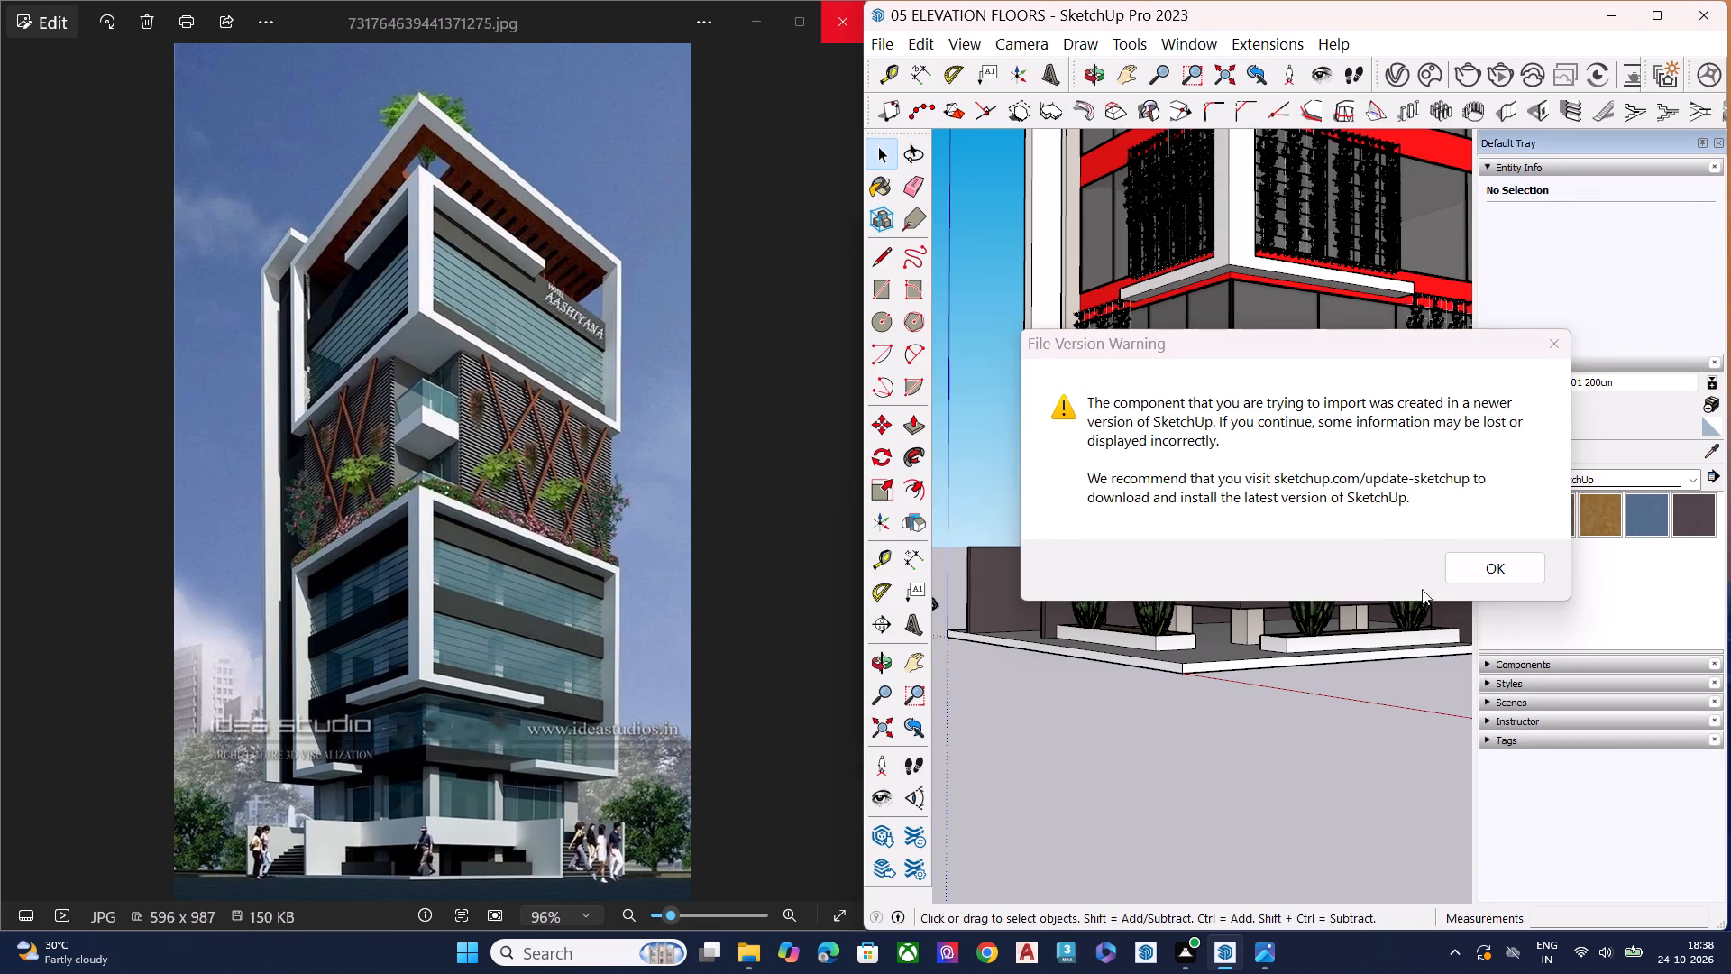
pyautogui.click(1511, 582)
# Place the potted palm on the ledge at the building's front corner and shift its pot slightly along the ledge.
pyautogui.scroll(-2, 1224, 583)
pyautogui.moveTo(1253, 564); pyautogui.dragTo(1195, 721, button='middle')
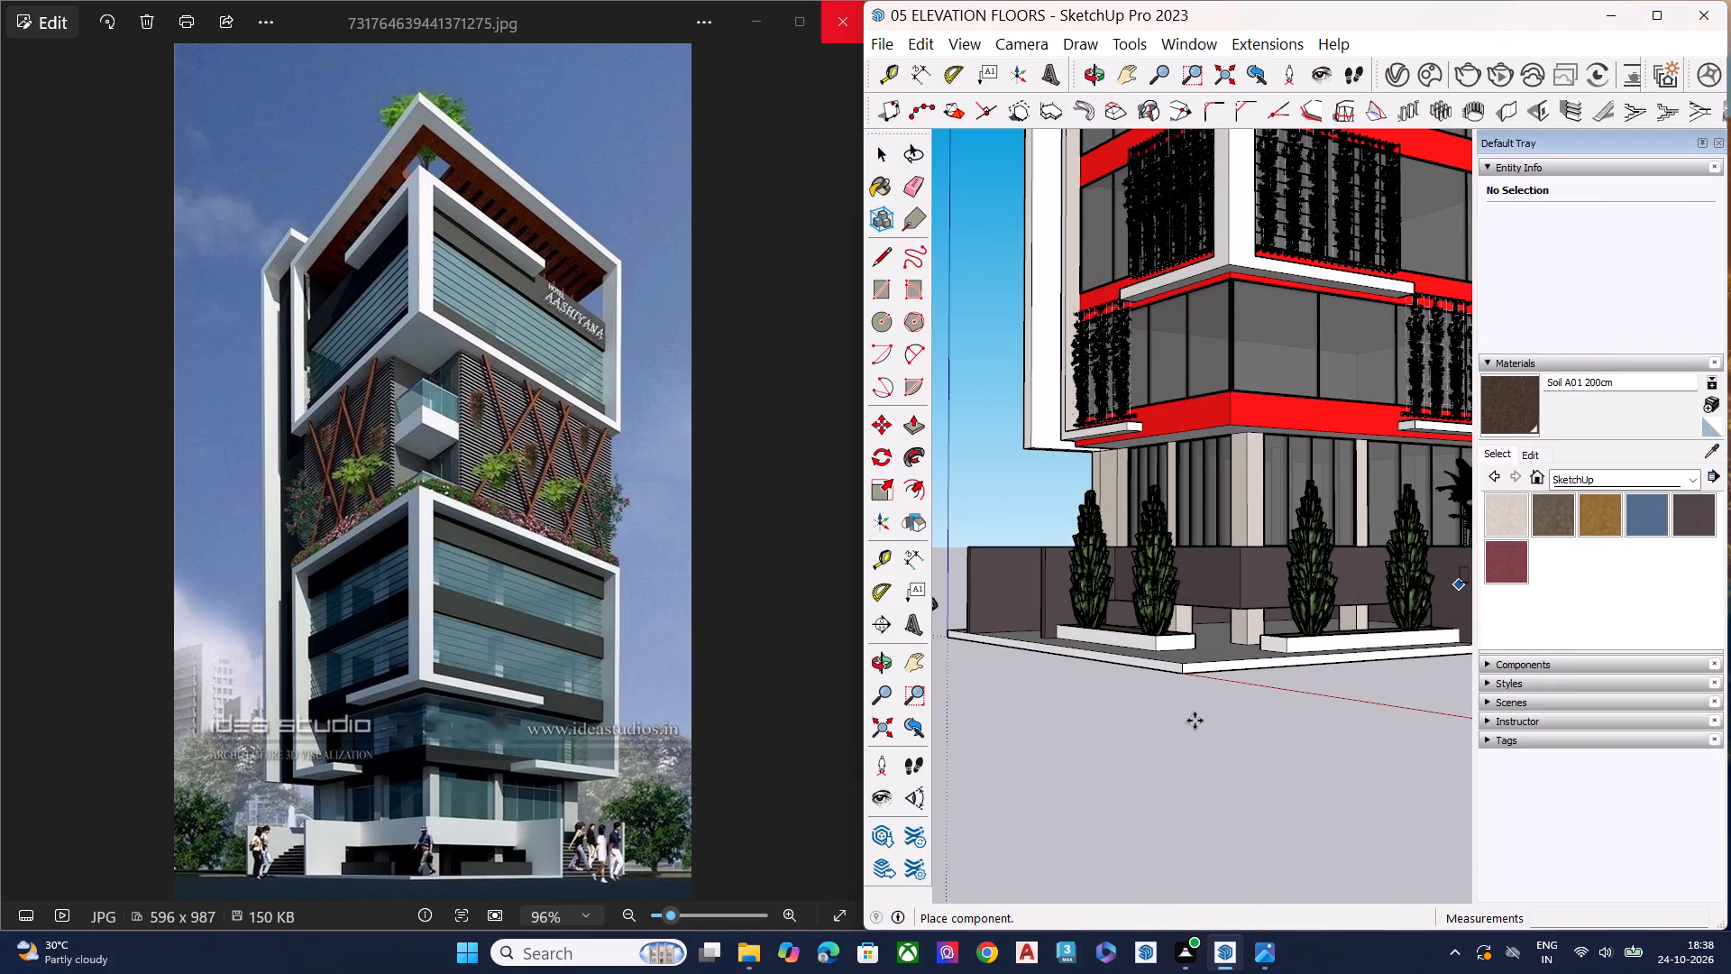
pyautogui.moveTo(1195, 721); pyautogui.dragTo(1191, 731, button='middle')
pyautogui.scroll(12, 1197, 602)
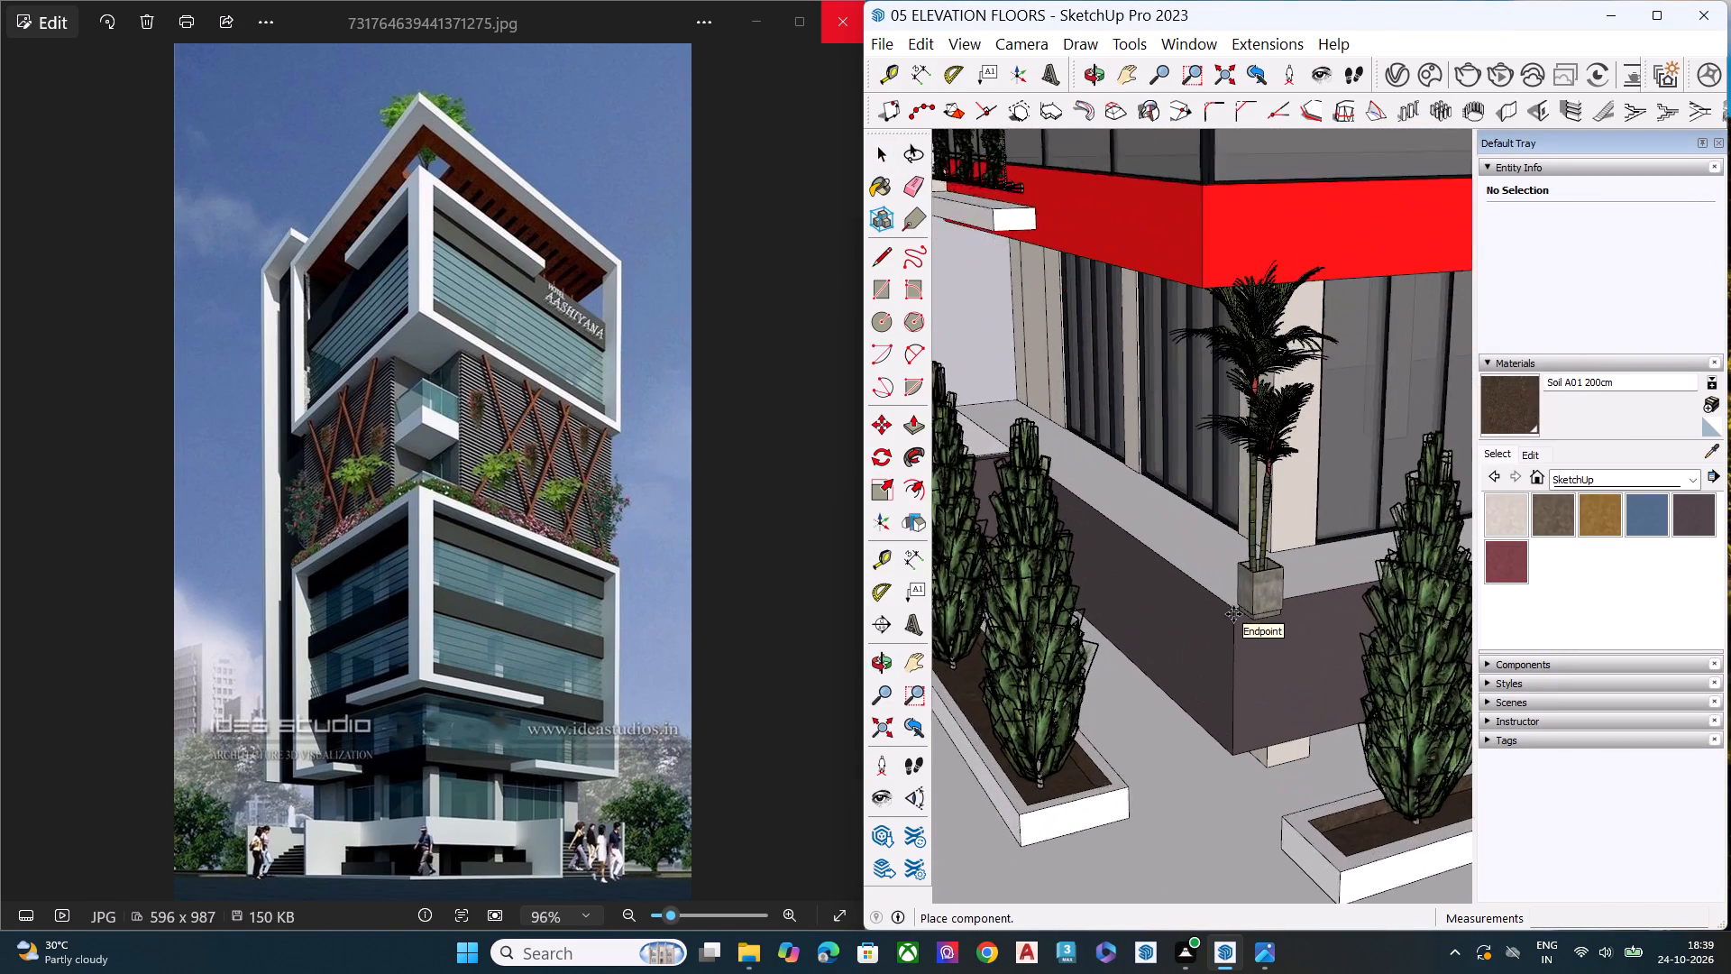
pyautogui.scroll(2, 1233, 614)
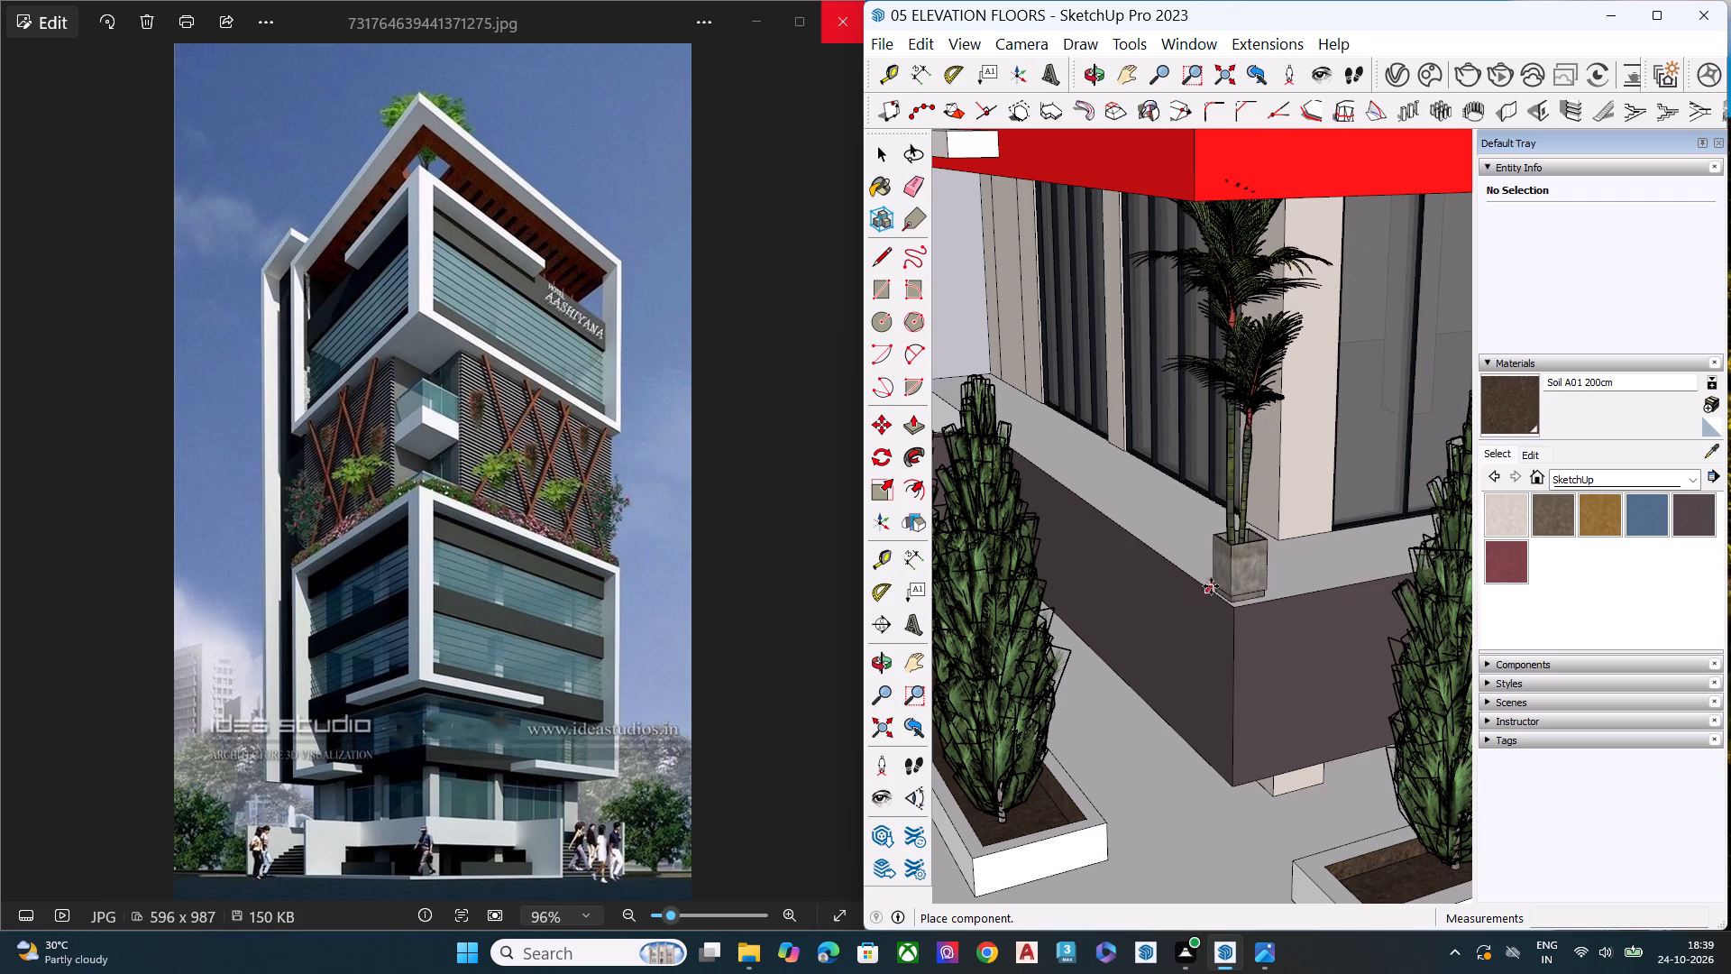
pyautogui.click(1208, 585)
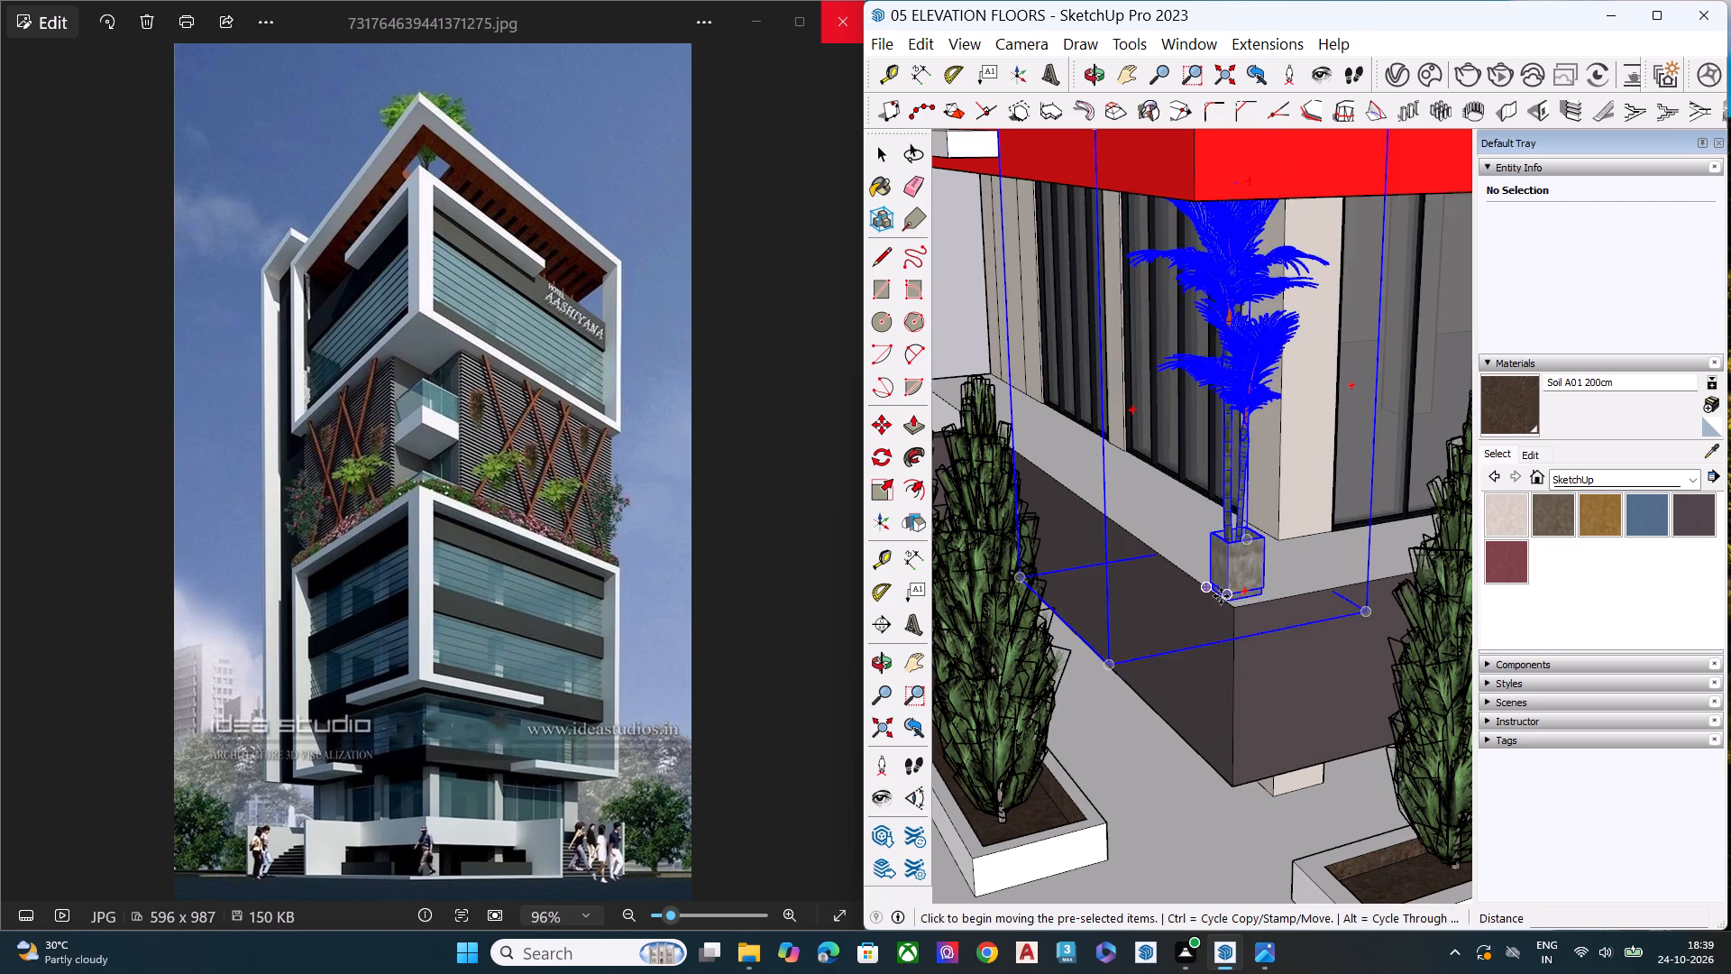
pyautogui.scroll(7, 1212, 565)
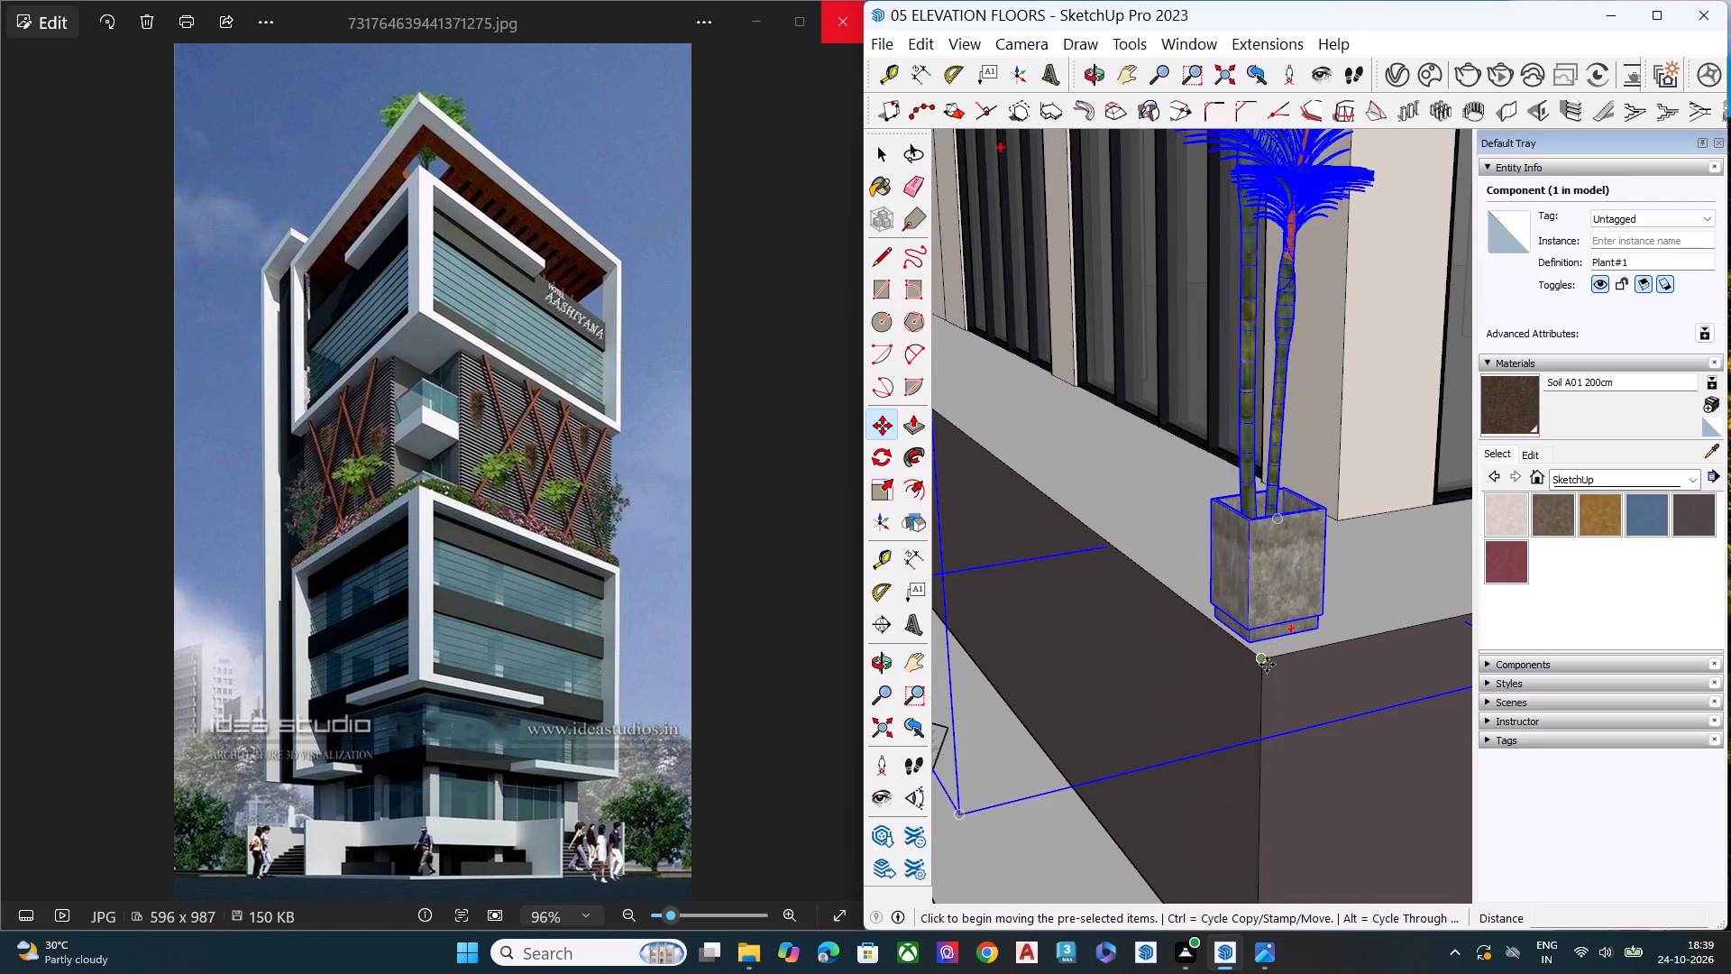
pyautogui.click(1267, 665)
pyautogui.click(1302, 651)
# Scale the potted palm down along the blue axis to about 0.86 of its height.
pyautogui.scroll(-7, 1153, 639)
pyautogui.moveTo(1209, 683); pyautogui.dragTo(1250, 675, button='middle')
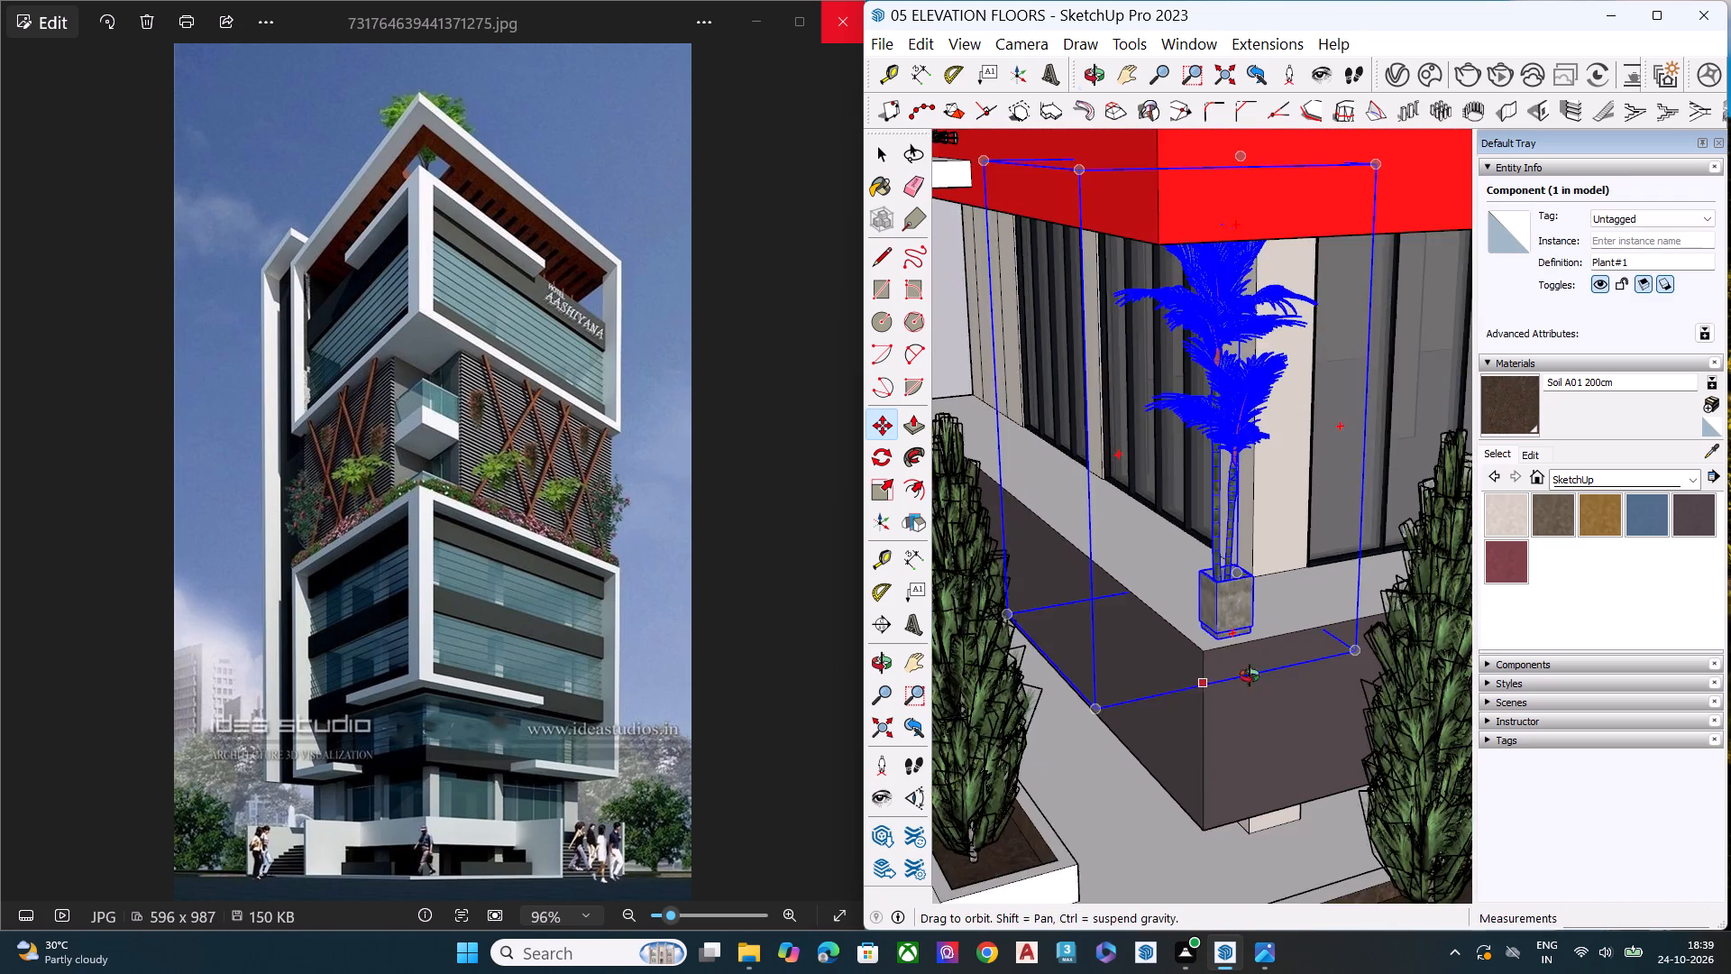
pyautogui.moveTo(1250, 675); pyautogui.dragTo(1393, 612, button='middle')
pyautogui.scroll(-7, 1118, 616)
pyautogui.moveTo(1211, 683); pyautogui.dragTo(1235, 611, button='middle')
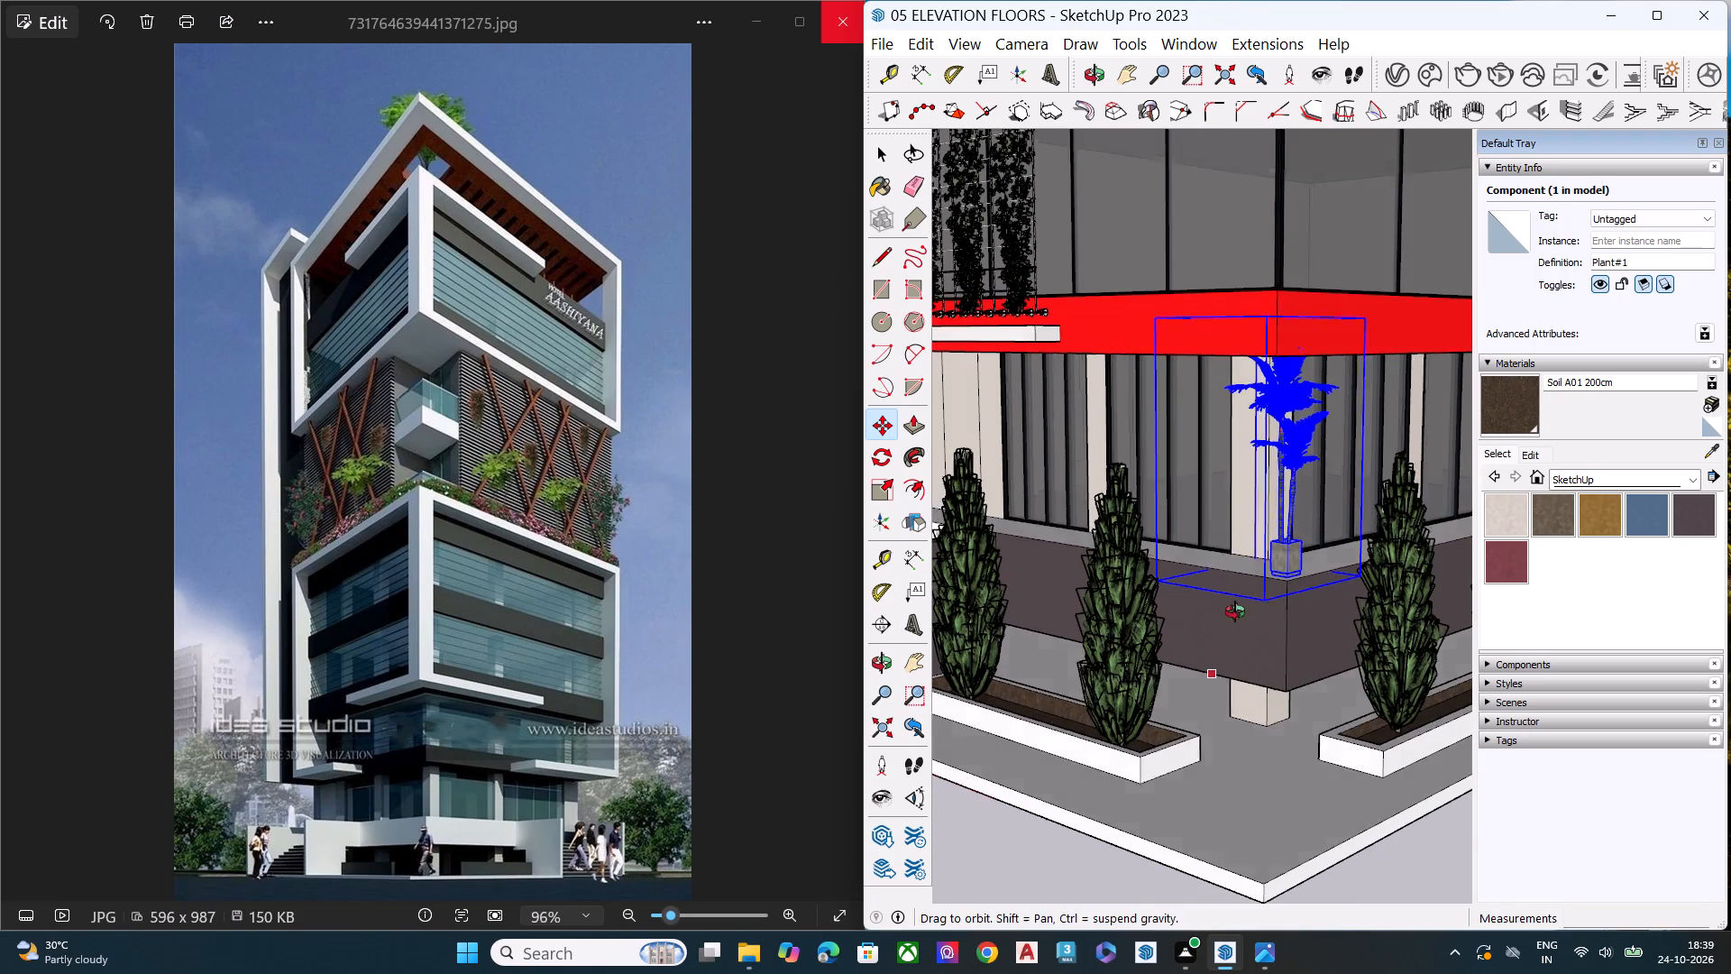
pyautogui.moveTo(1235, 611); pyautogui.dragTo(1250, 585, button='middle')
pyautogui.press('s')
pyautogui.scroll(5, 1310, 201)
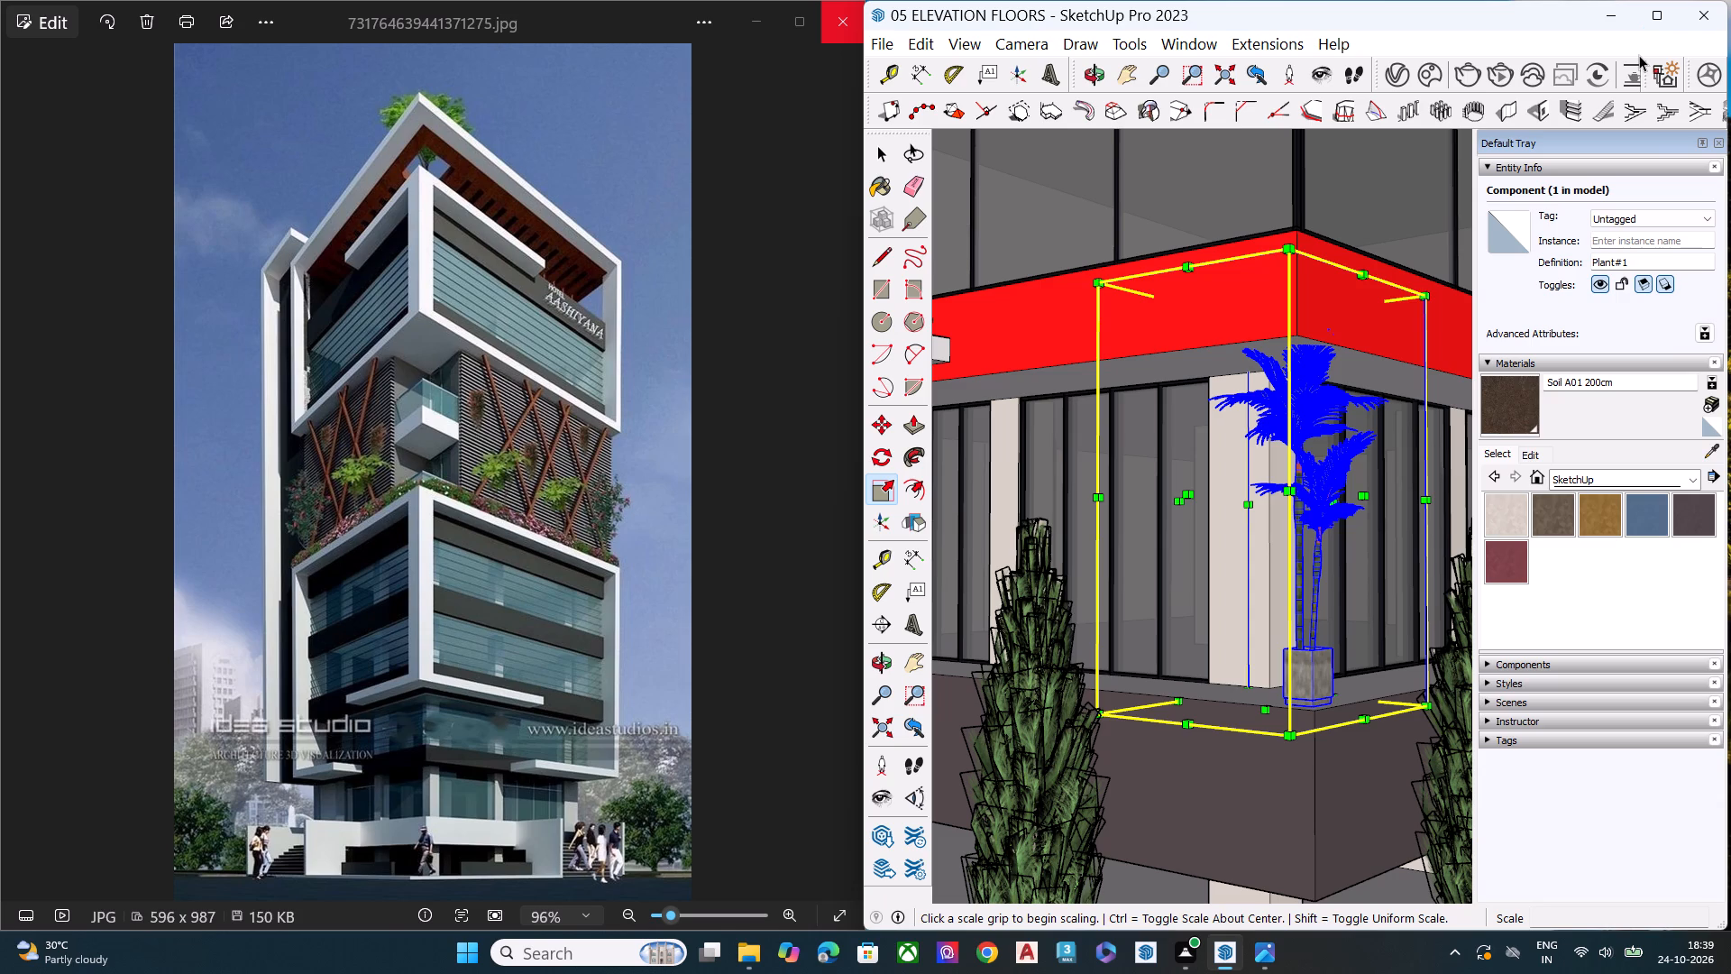
pyautogui.scroll(3, 1329, 735)
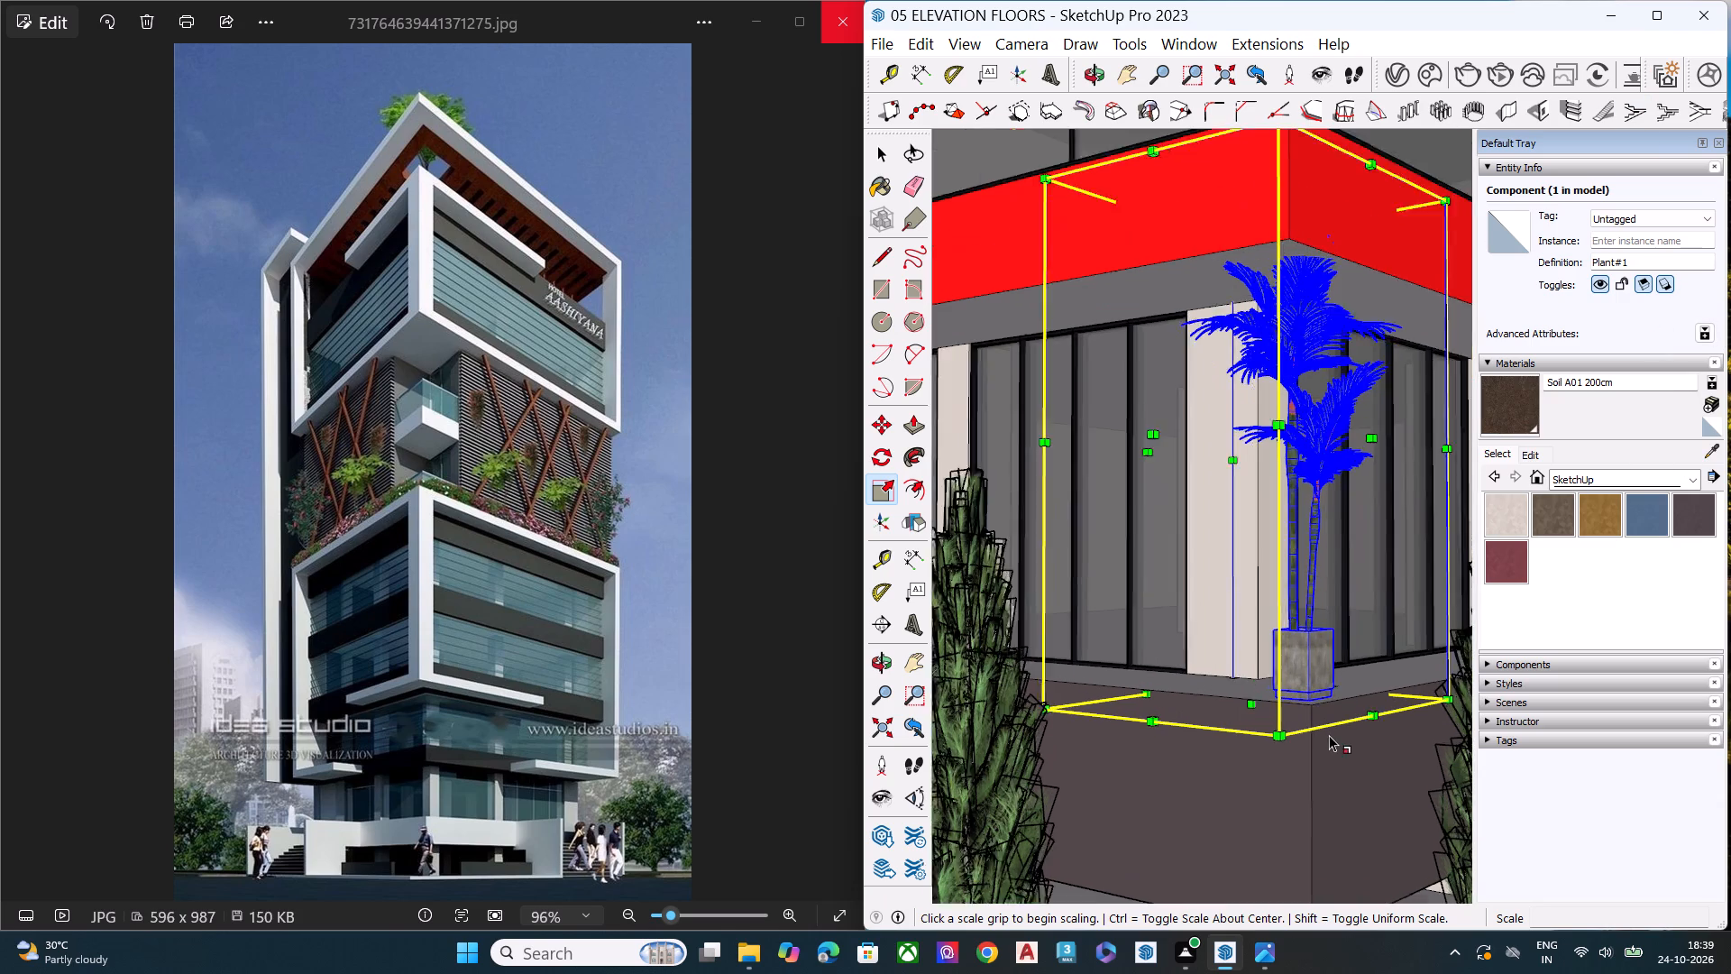
pyautogui.scroll(4, 1329, 735)
pyautogui.scroll(-1, 1207, 684)
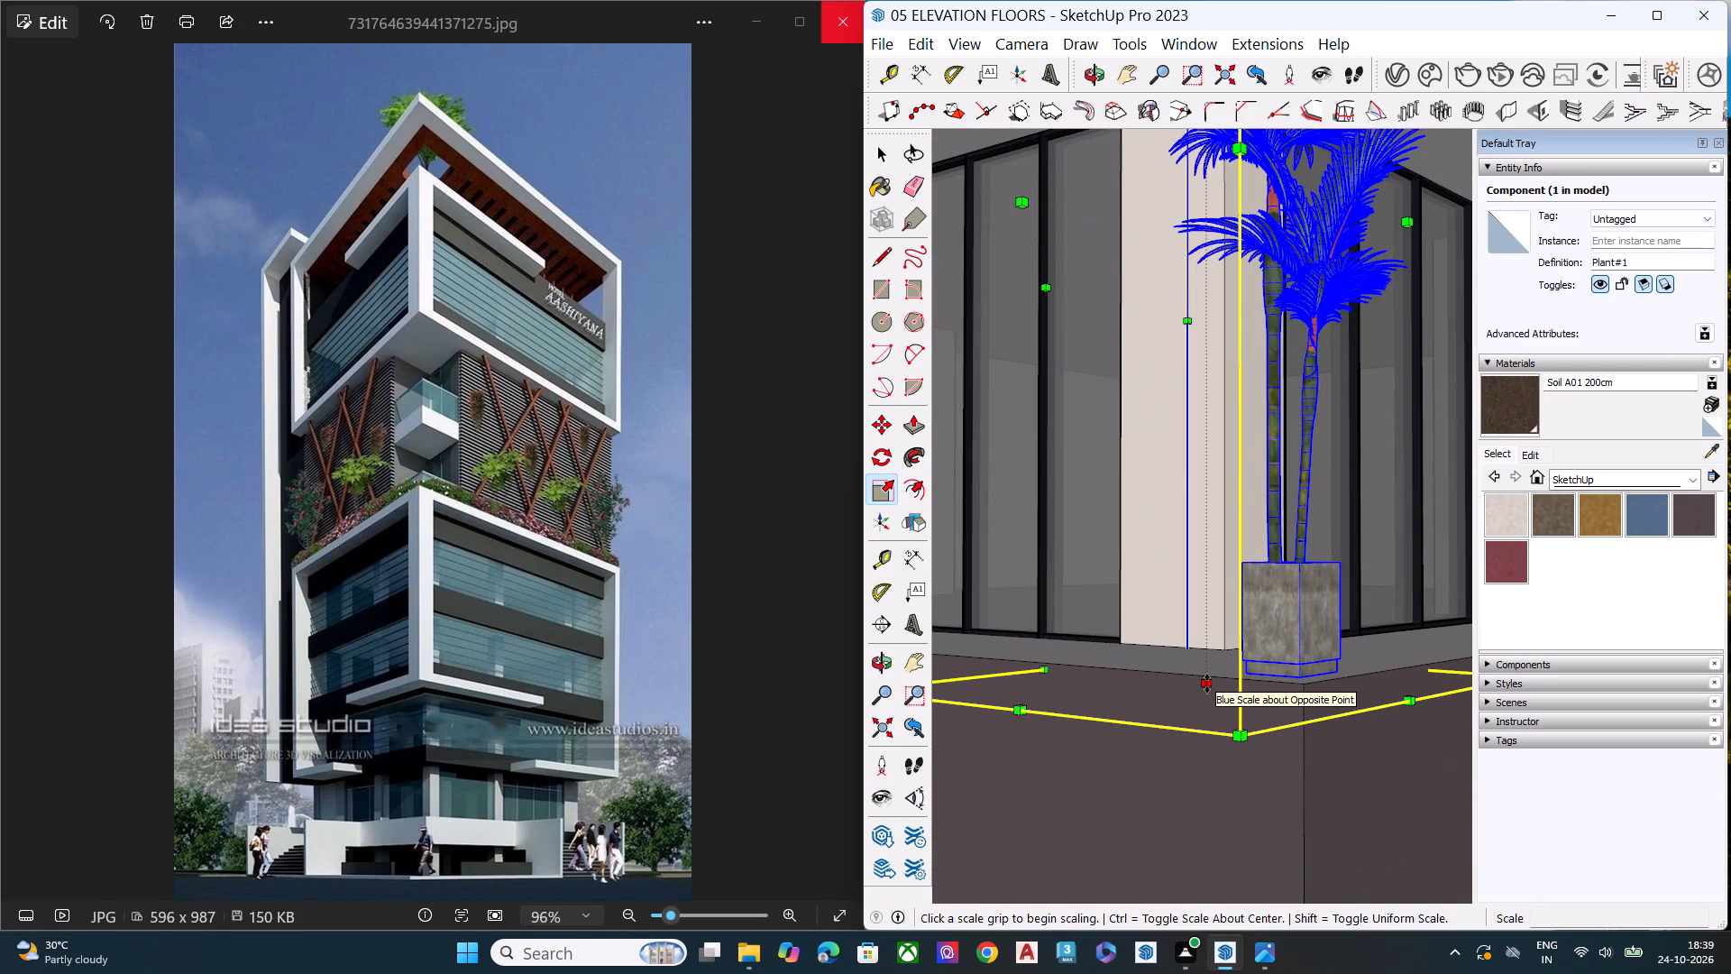
pyautogui.scroll(-4, 1207, 684)
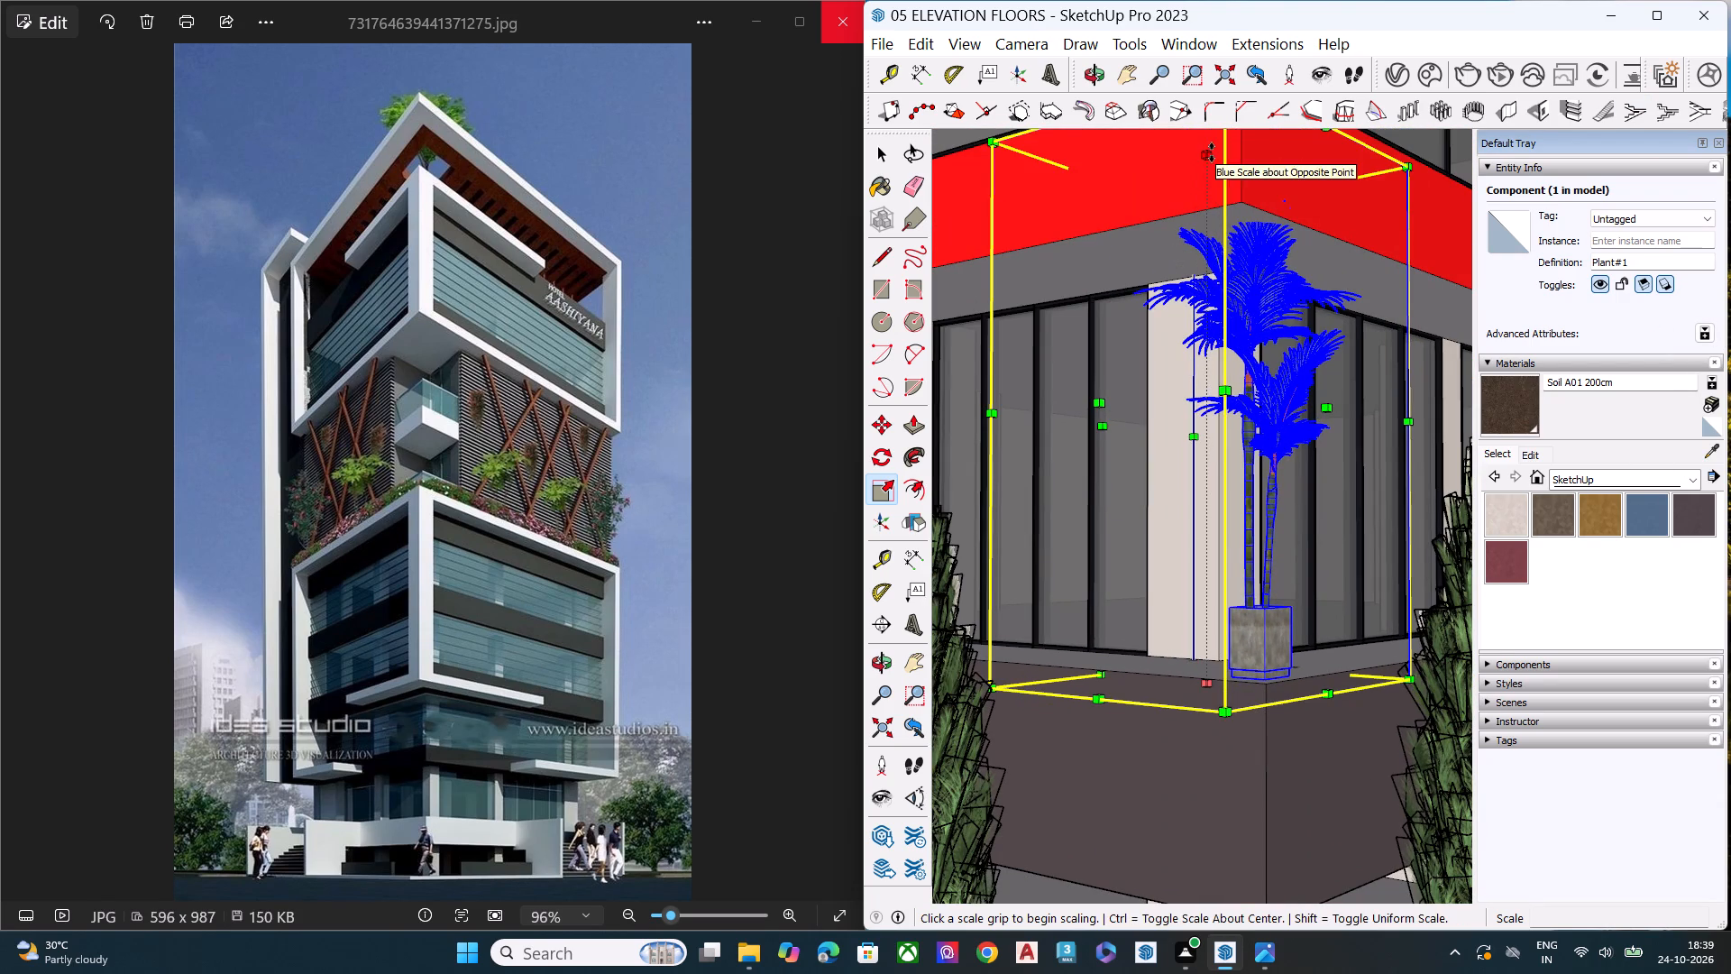
pyautogui.click(1212, 152)
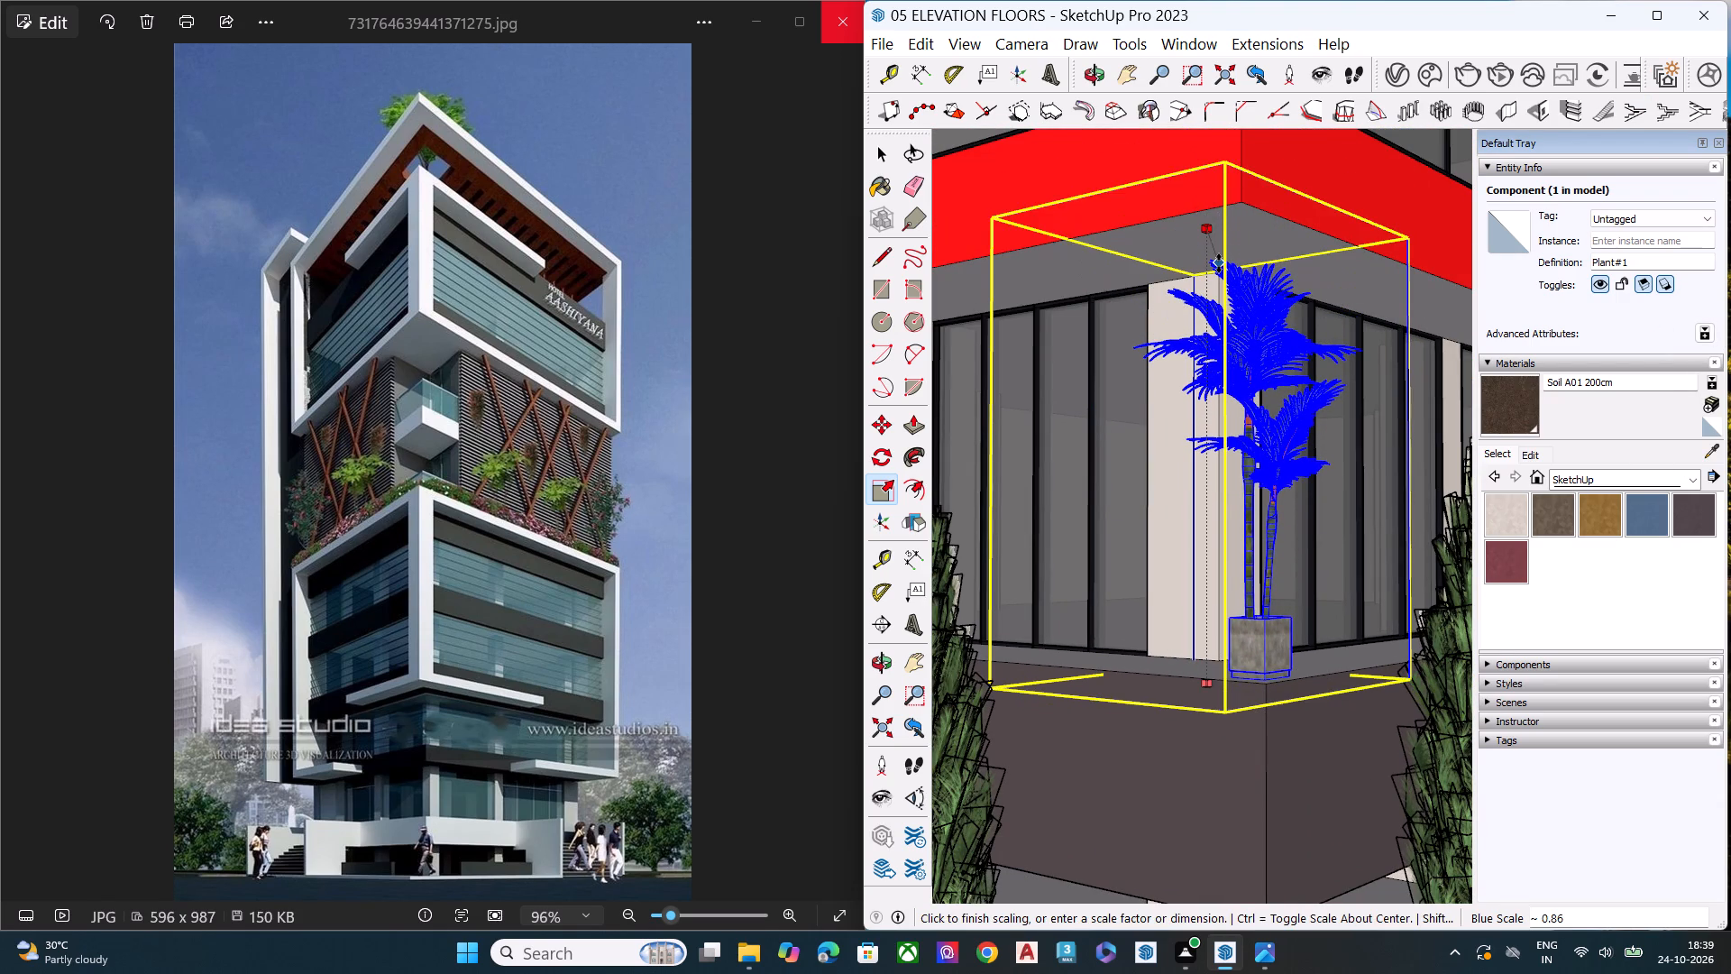
pyautogui.click(1219, 263)
pyautogui.press('space')
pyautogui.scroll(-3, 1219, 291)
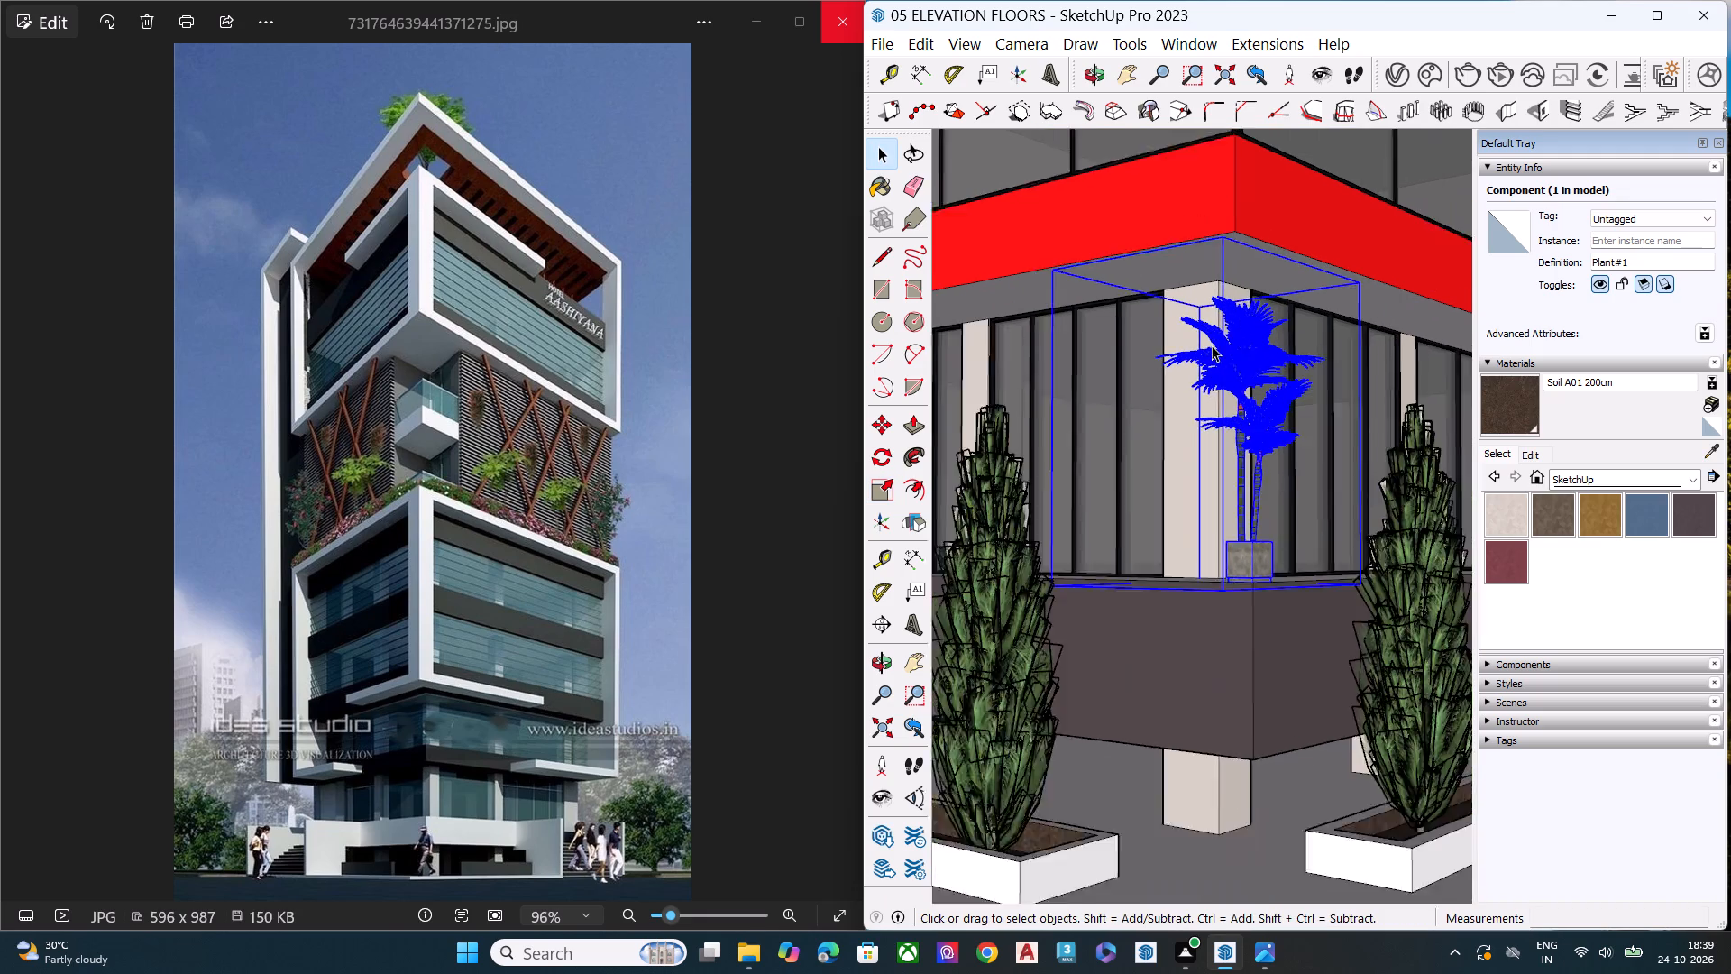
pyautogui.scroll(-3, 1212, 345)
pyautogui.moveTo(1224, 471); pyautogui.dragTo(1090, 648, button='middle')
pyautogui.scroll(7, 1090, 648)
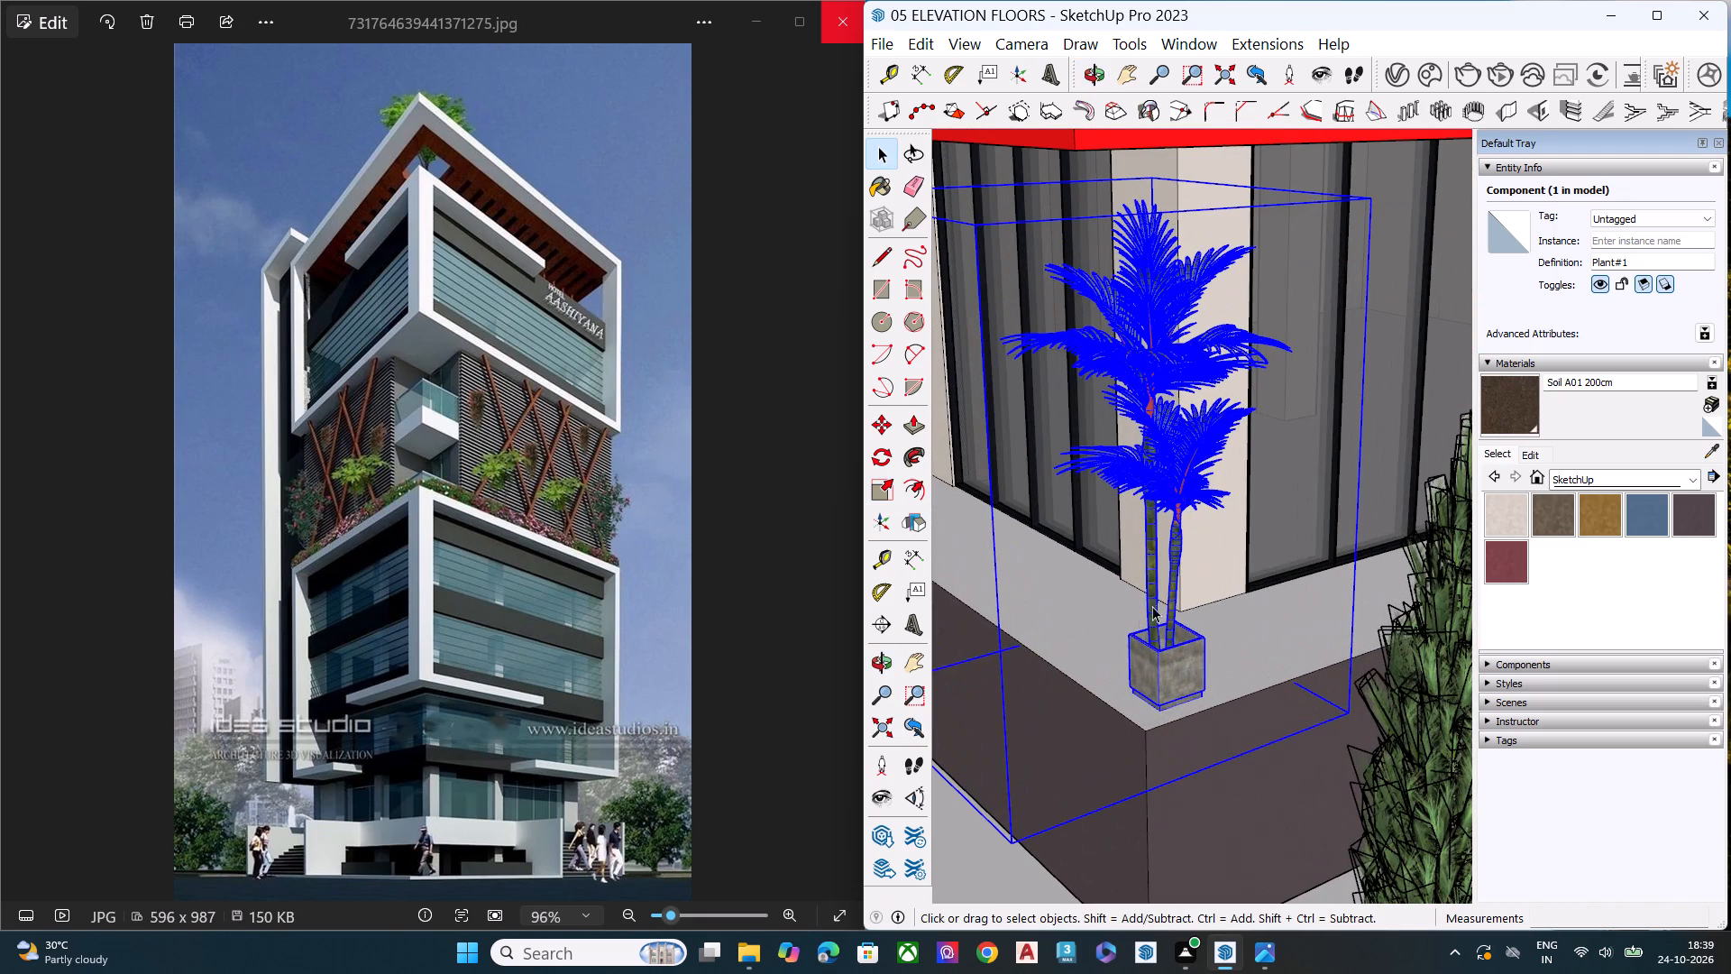
# Try a slight scale of the potted palm along the green axis, and deselect it.
pyautogui.press('s')
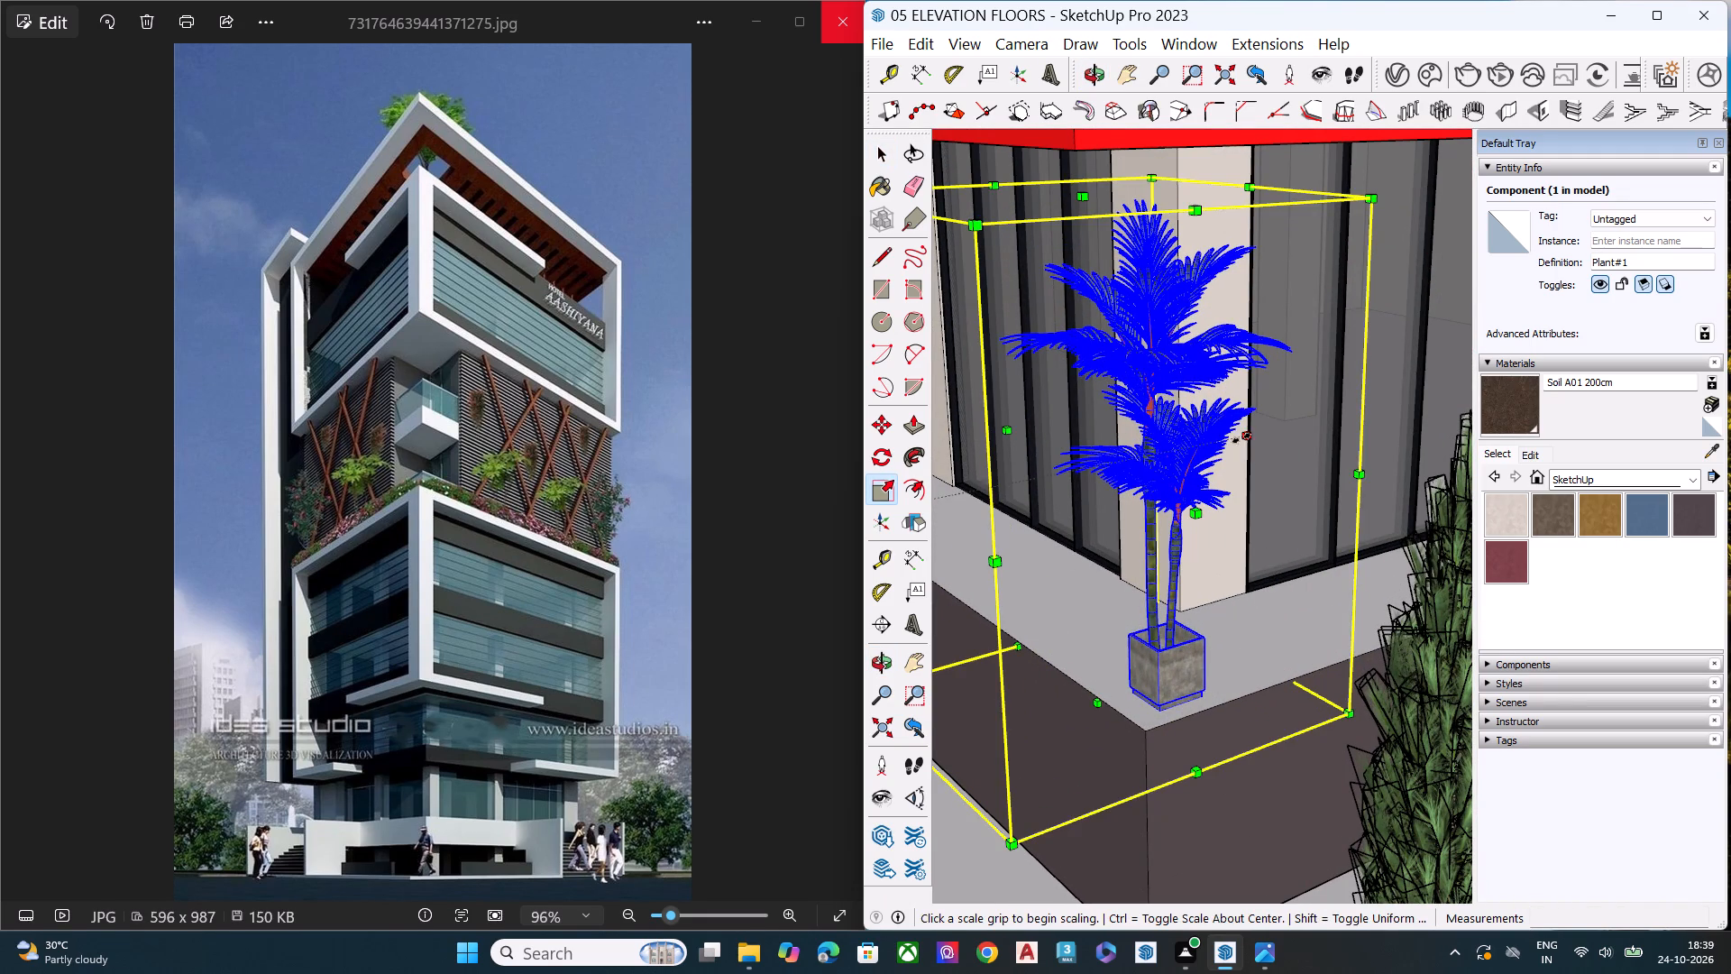
pyautogui.click(1241, 438)
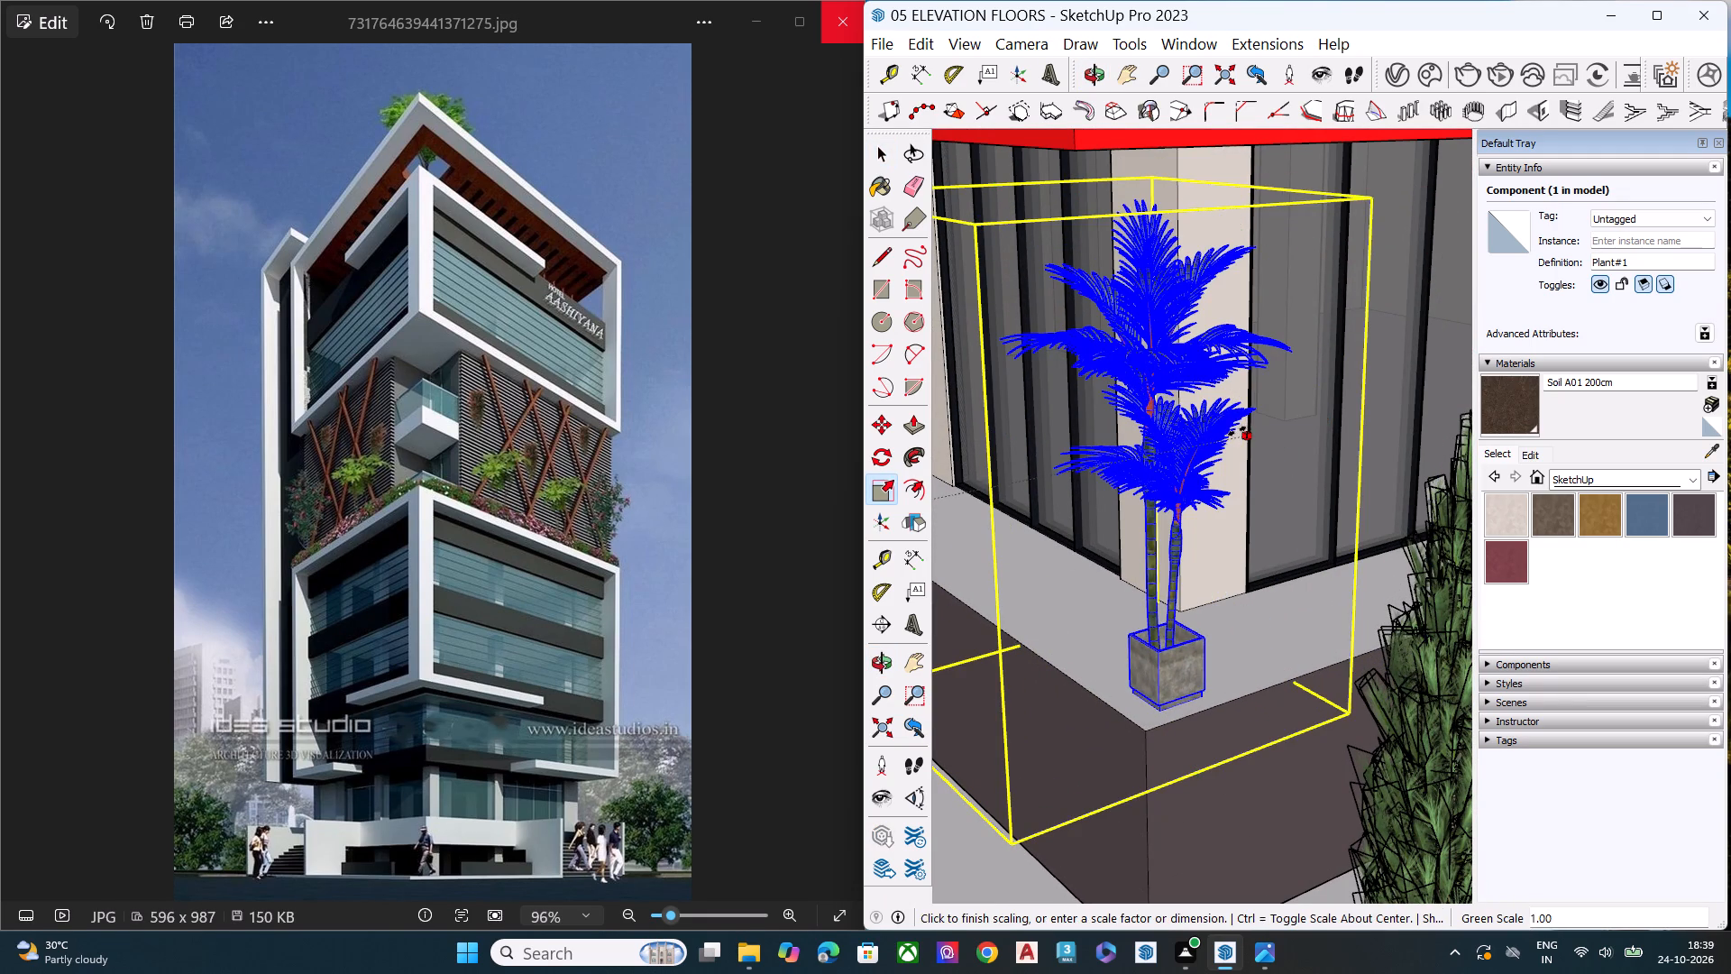
pyautogui.click(1237, 431)
pyautogui.press('space')
pyautogui.scroll(-2, 1147, 501)
pyautogui.scroll(1, 1143, 504)
pyautogui.scroll(-6, 1140, 508)
pyautogui.scroll(2, 1138, 520)
pyautogui.scroll(-10, 1138, 520)
pyautogui.scroll(1, 1148, 538)
pyautogui.scroll(-5, 1149, 538)
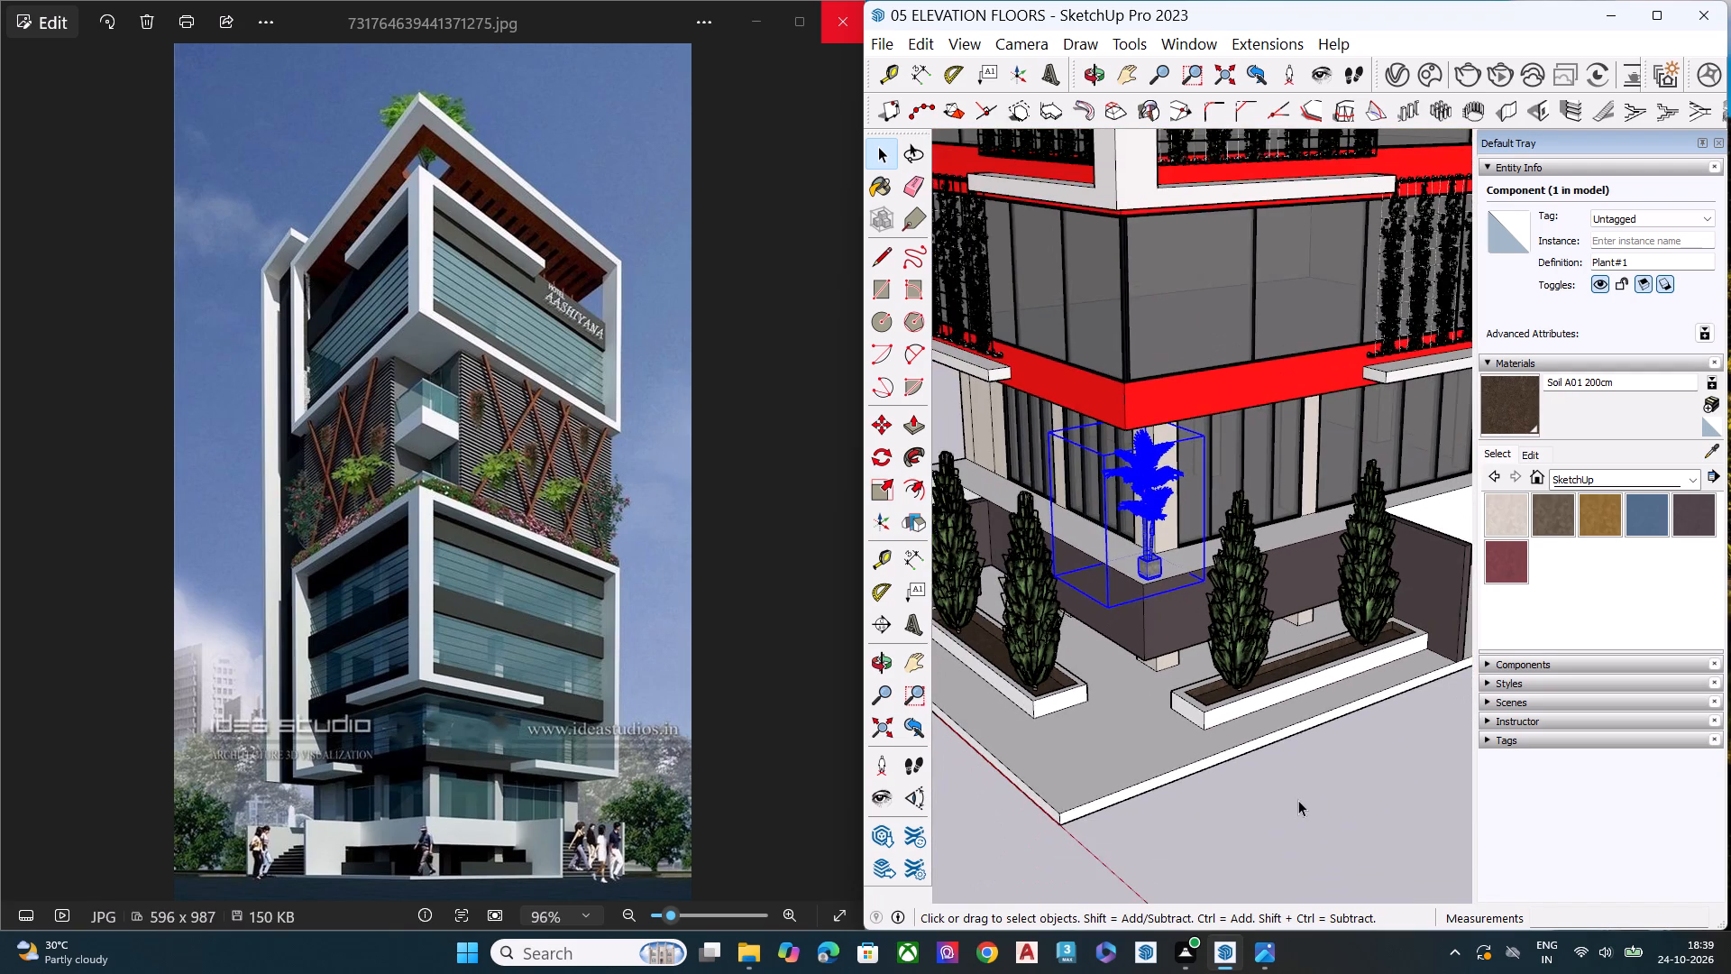
pyautogui.click(1298, 801)
# Move the potted palm from the front corner to the far end of the ledge, beside the cream side wall.
pyautogui.moveTo(1198, 792); pyautogui.dragTo(1358, 573, button='middle')
pyautogui.scroll(2, 1252, 510)
pyautogui.scroll(-1, 1239, 488)
pyautogui.scroll(5, 1239, 488)
pyautogui.moveTo(1235, 493); pyautogui.dragTo(1246, 657, button='middle')
pyautogui.scroll(6, 1246, 657)
pyautogui.scroll(-1, 1207, 602)
pyautogui.scroll(2, 1199, 602)
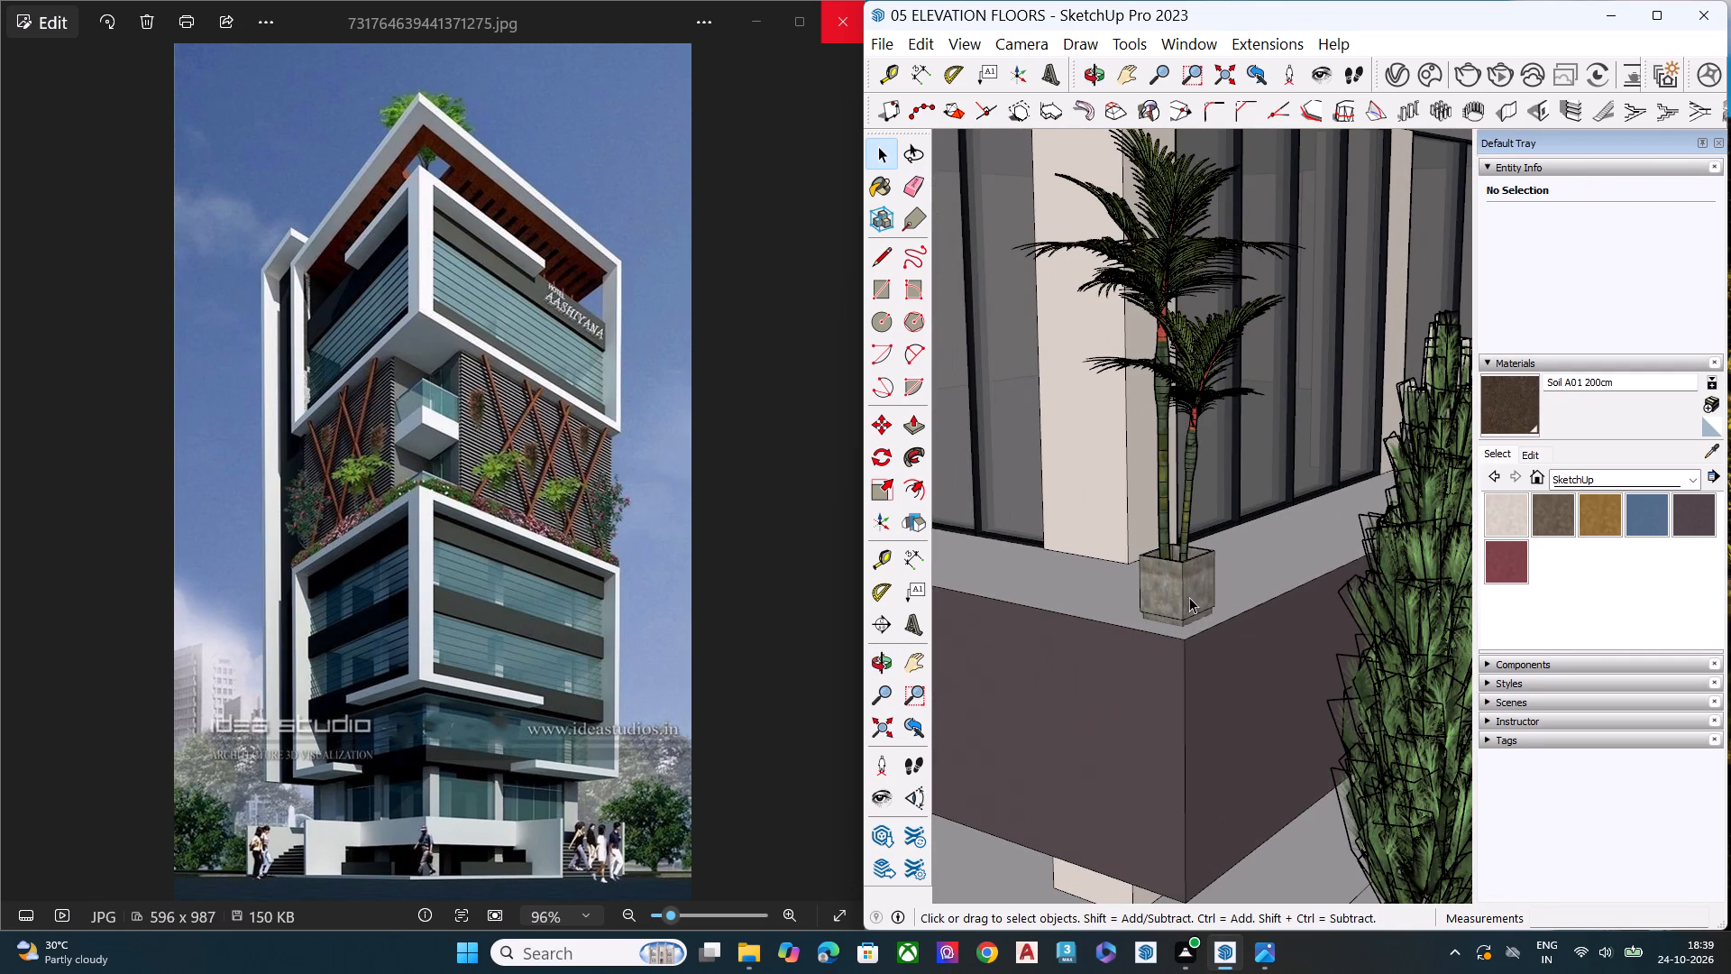
pyautogui.press('m')
pyautogui.click(1201, 620)
pyautogui.scroll(-8, 1232, 600)
pyautogui.scroll(-3, 1333, 578)
pyautogui.scroll(1, 1333, 578)
pyautogui.scroll(-2, 1333, 578)
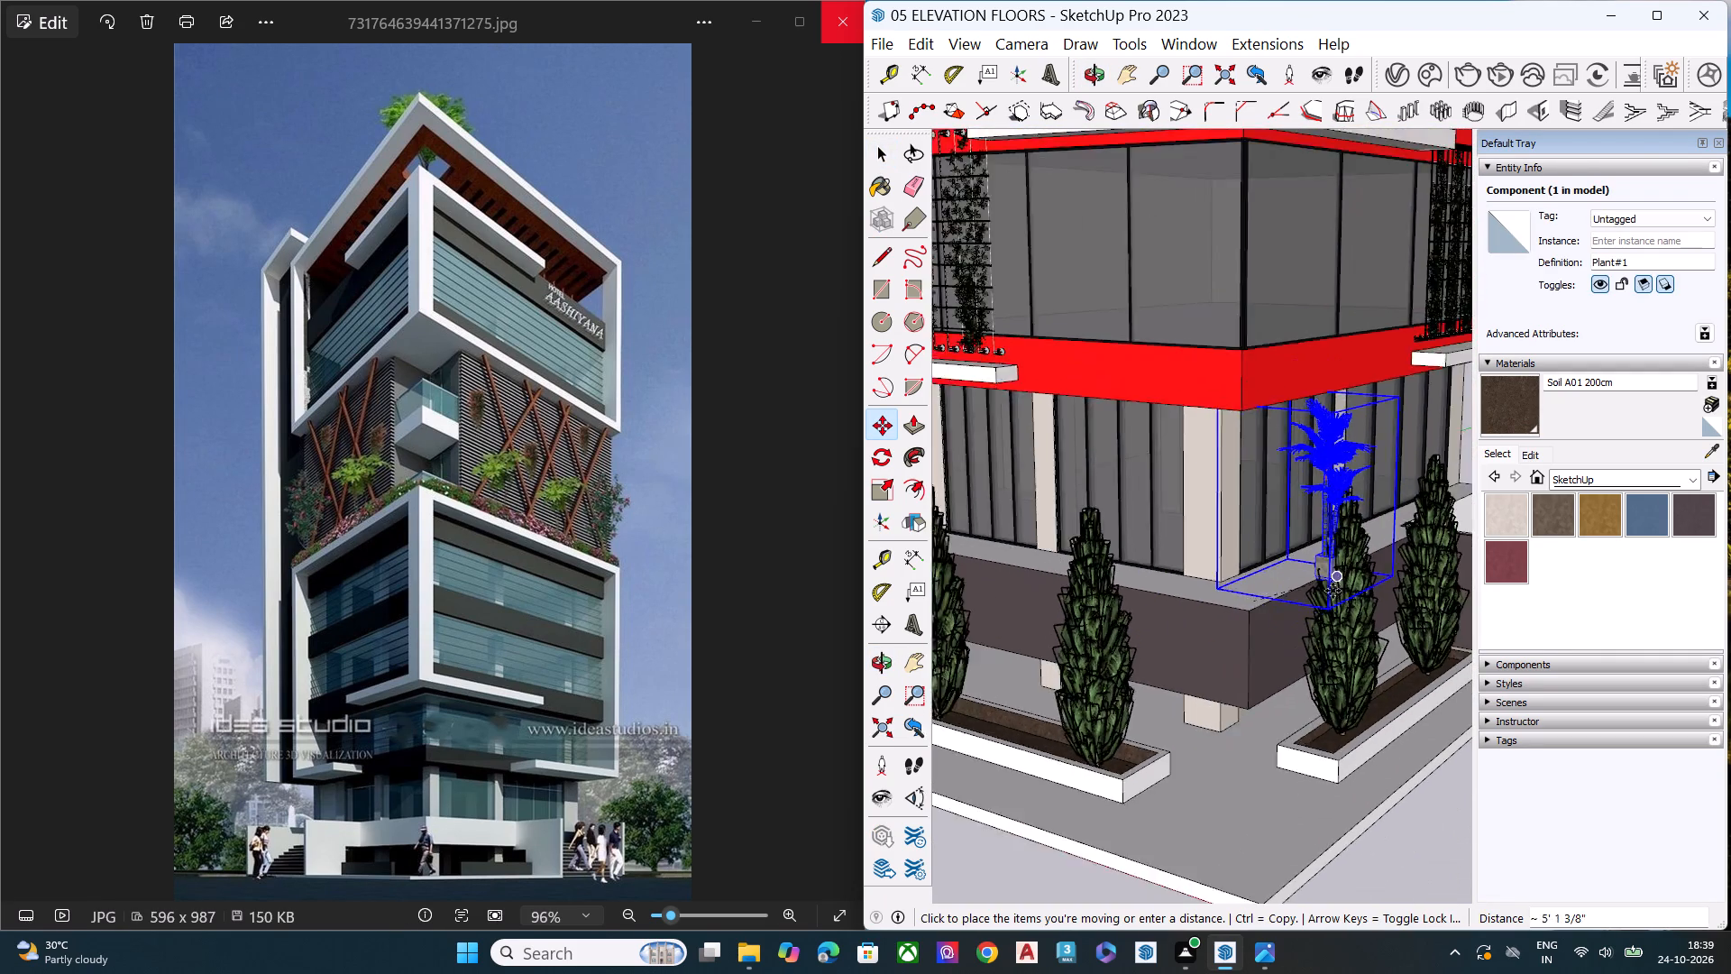
pyautogui.scroll(-10, 1333, 591)
pyautogui.scroll(6, 1122, 571)
pyautogui.scroll(-1, 1094, 567)
pyautogui.scroll(8, 1091, 567)
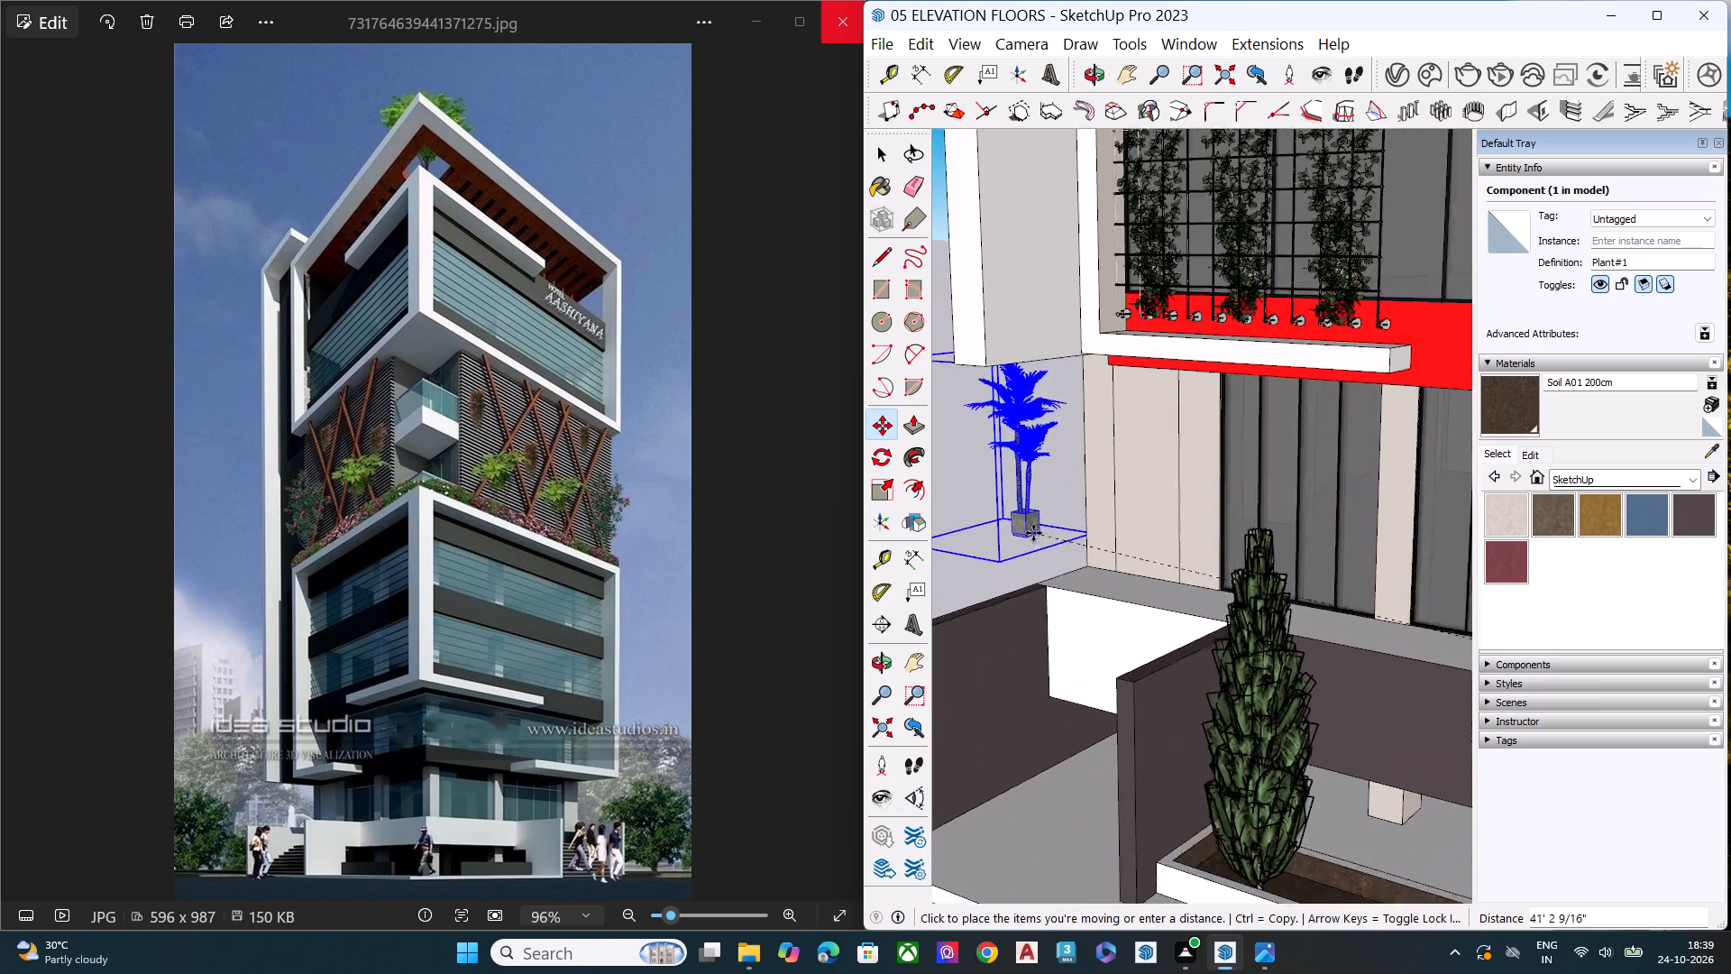
pyautogui.scroll(8, 1033, 533)
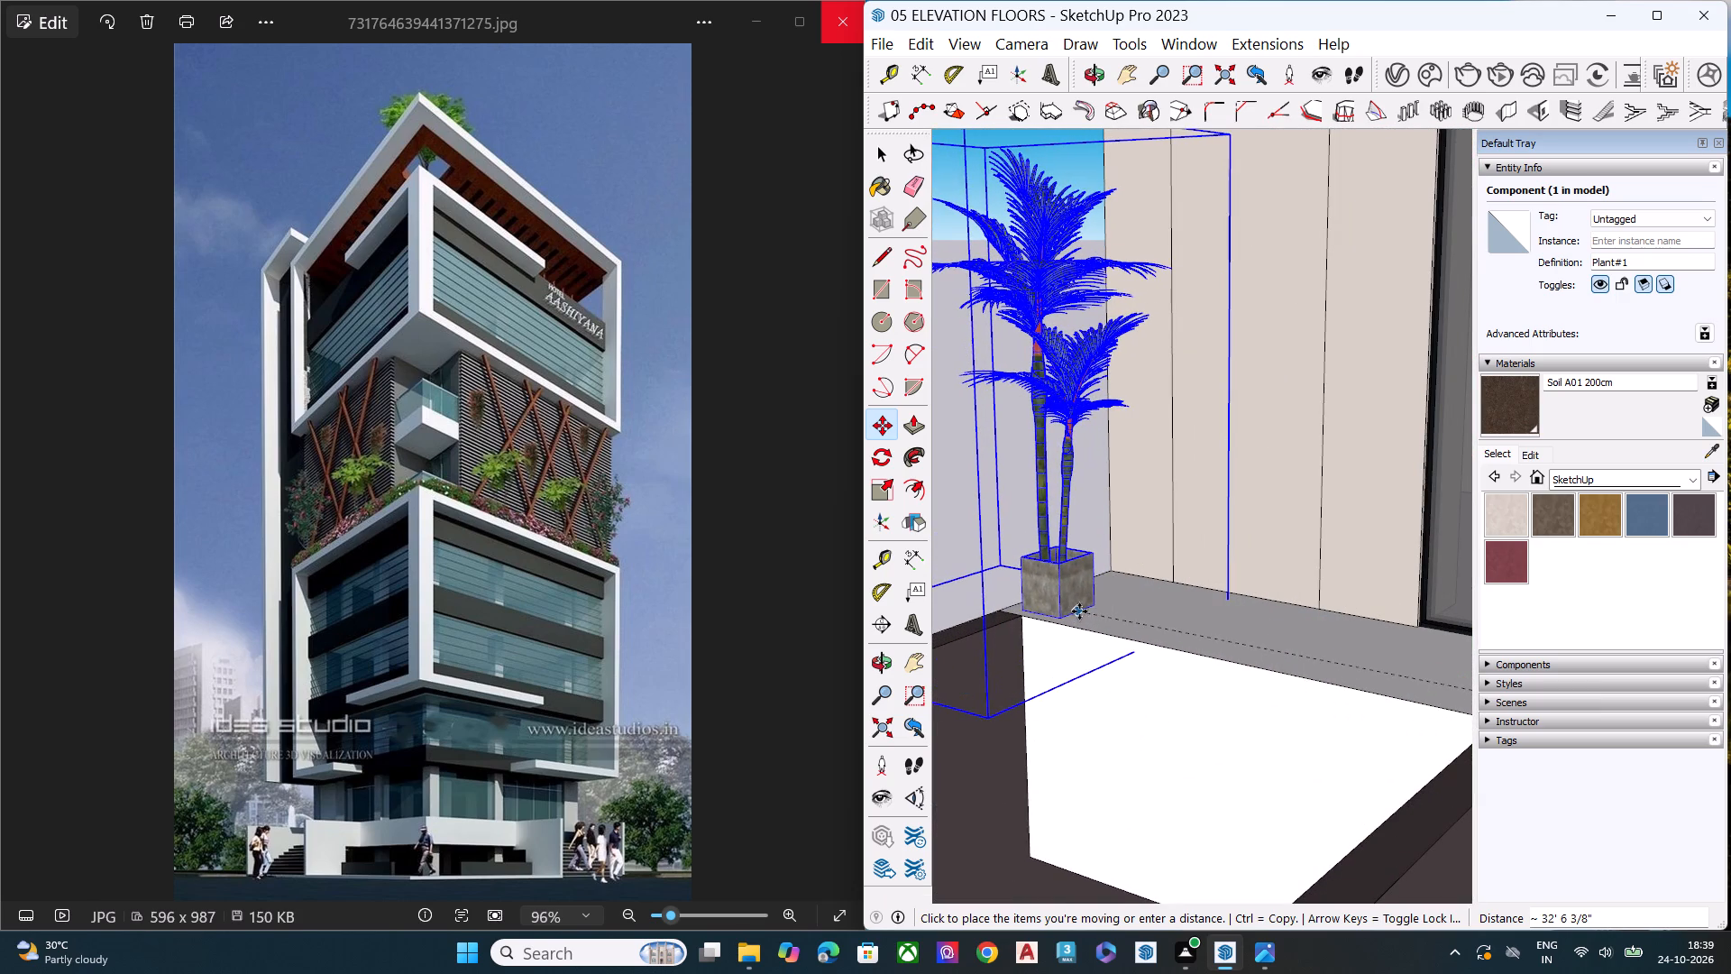
pyautogui.click(1075, 614)
# Copy the potted palm along the red axis on the same ledge to a spot in front of the dark glazing.
pyautogui.scroll(-7, 1049, 601)
pyautogui.click(1060, 593)
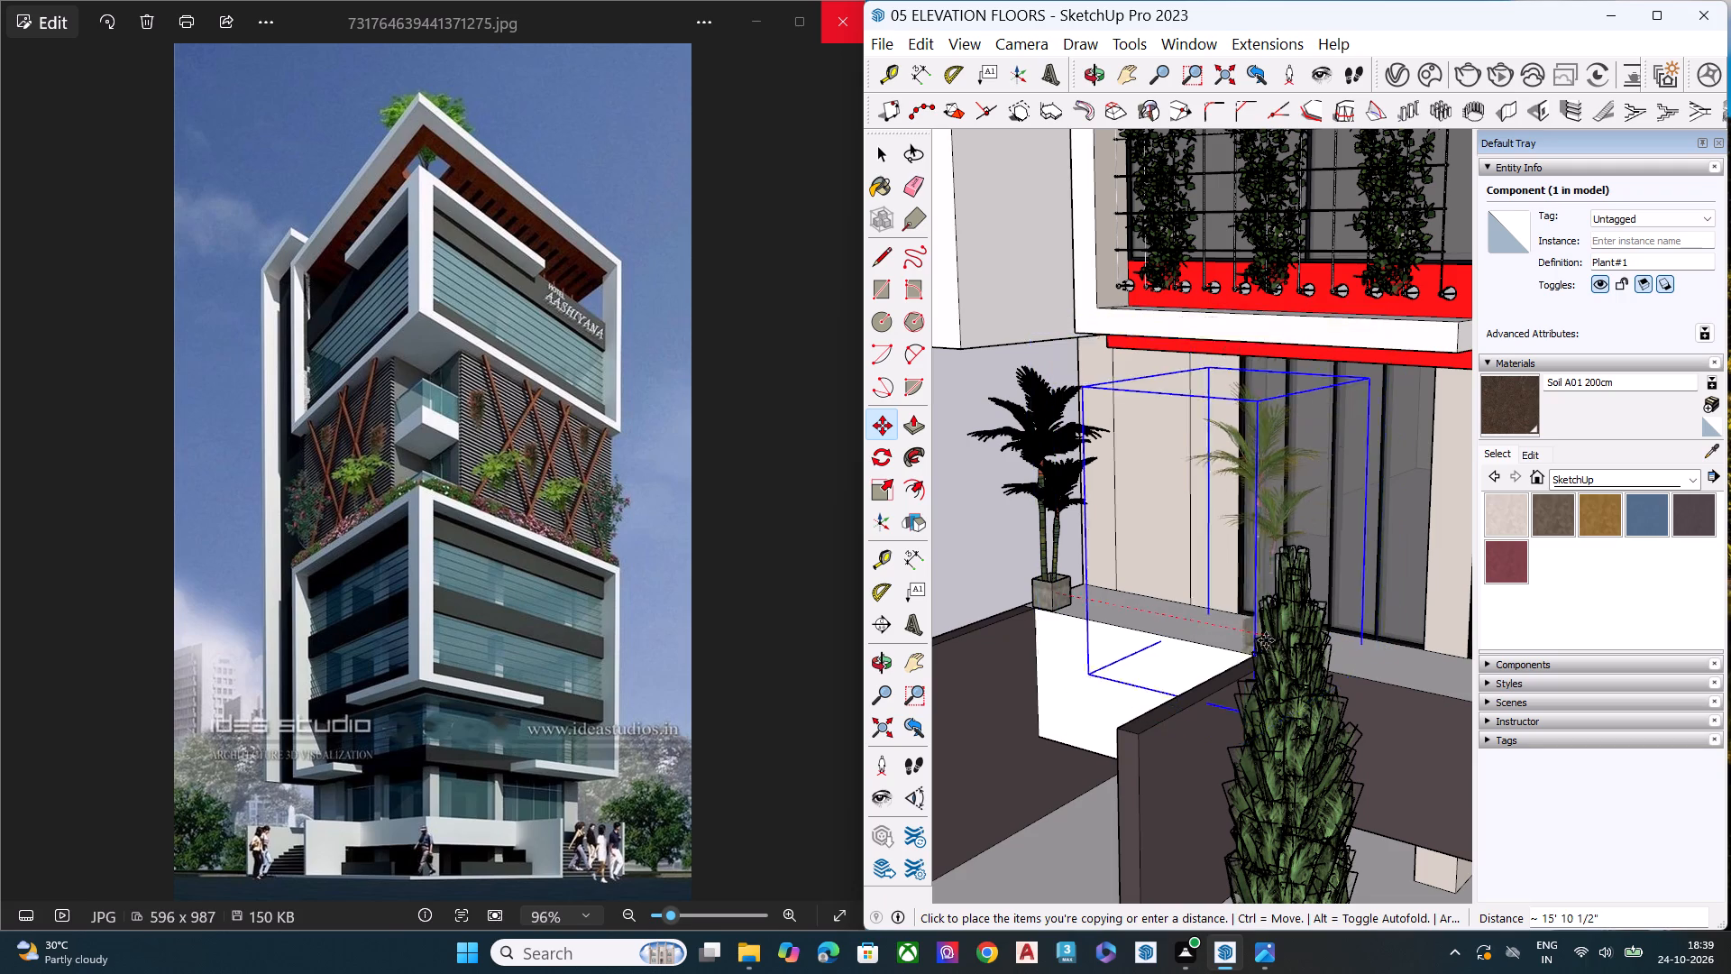
pyautogui.scroll(5, 1266, 640)
pyautogui.moveTo(1266, 640); pyautogui.dragTo(1487, 795, button='middle')
pyautogui.scroll(1, 1487, 795)
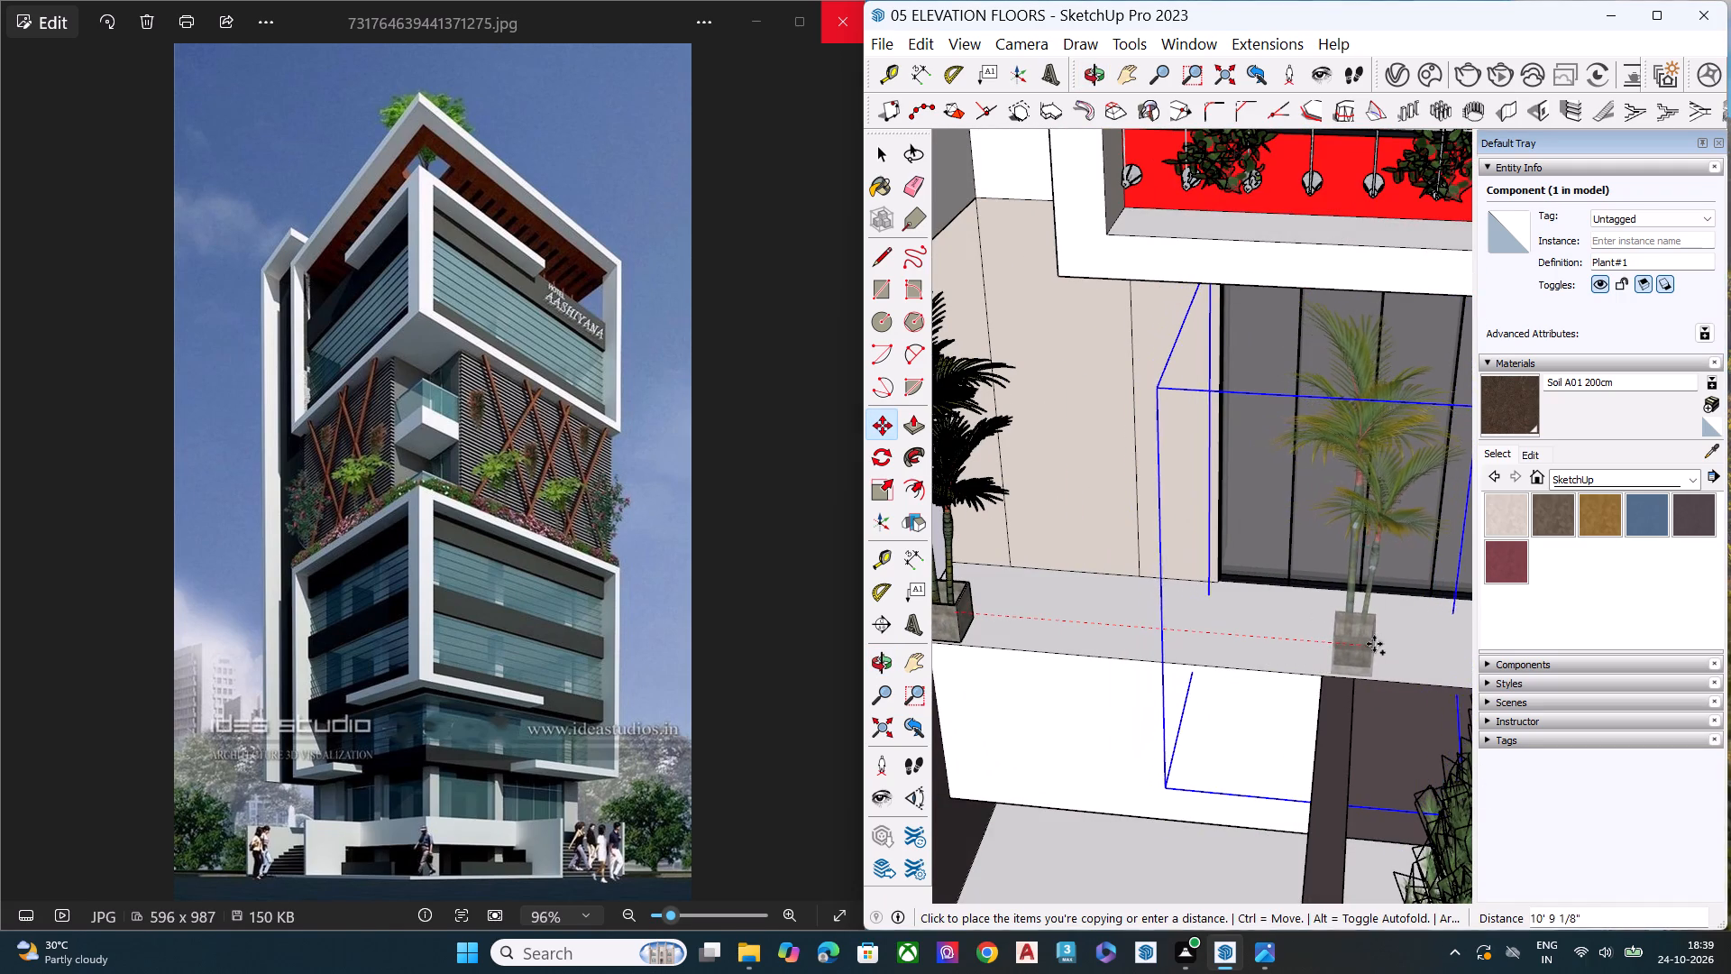
pyautogui.click(1437, 645)
pyautogui.press('space')
# Copy the second potted palm about 28' 3" around the corner onto the adjacent facade's ledge, next to the low entrance wall.
pyautogui.scroll(-5, 1099, 592)
pyautogui.scroll(1, 1094, 590)
pyautogui.scroll(-12, 1093, 589)
pyautogui.scroll(-12, 1085, 569)
pyautogui.moveTo(1302, 689); pyautogui.dragTo(1182, 689, button='middle')
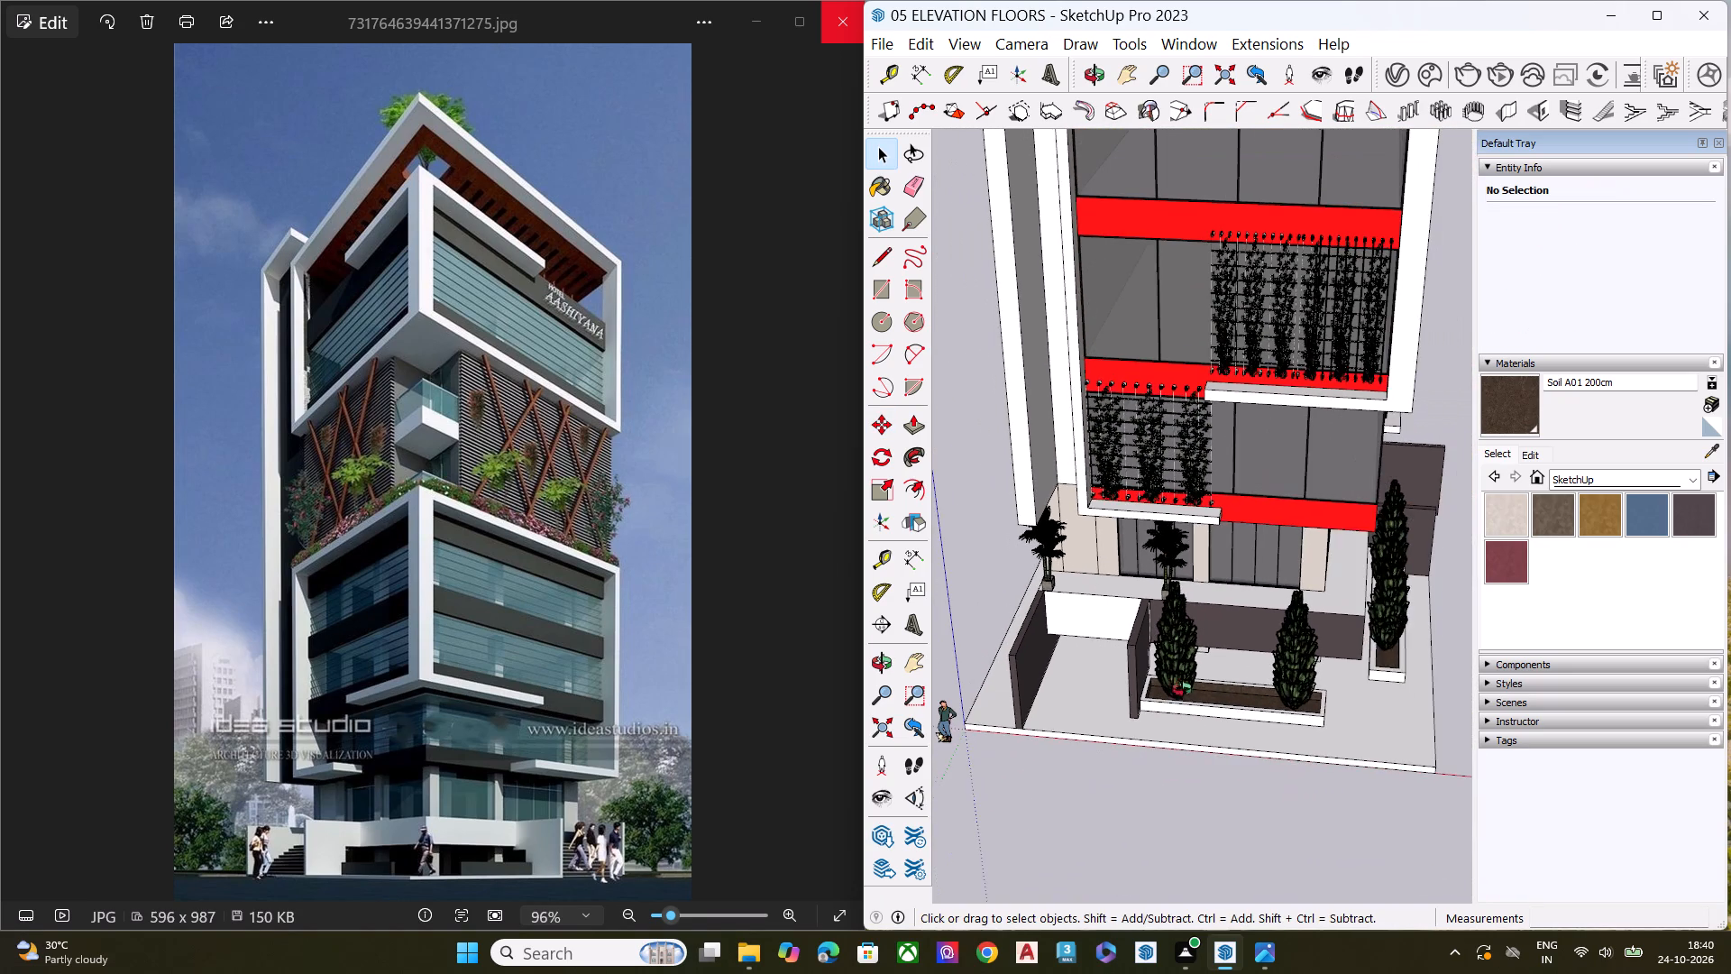
pyautogui.moveTo(1182, 689); pyautogui.dragTo(913, 450, button='middle')
pyautogui.scroll(3, 1016, 511)
pyautogui.scroll(-1, 1134, 562)
pyautogui.scroll(4, 1134, 562)
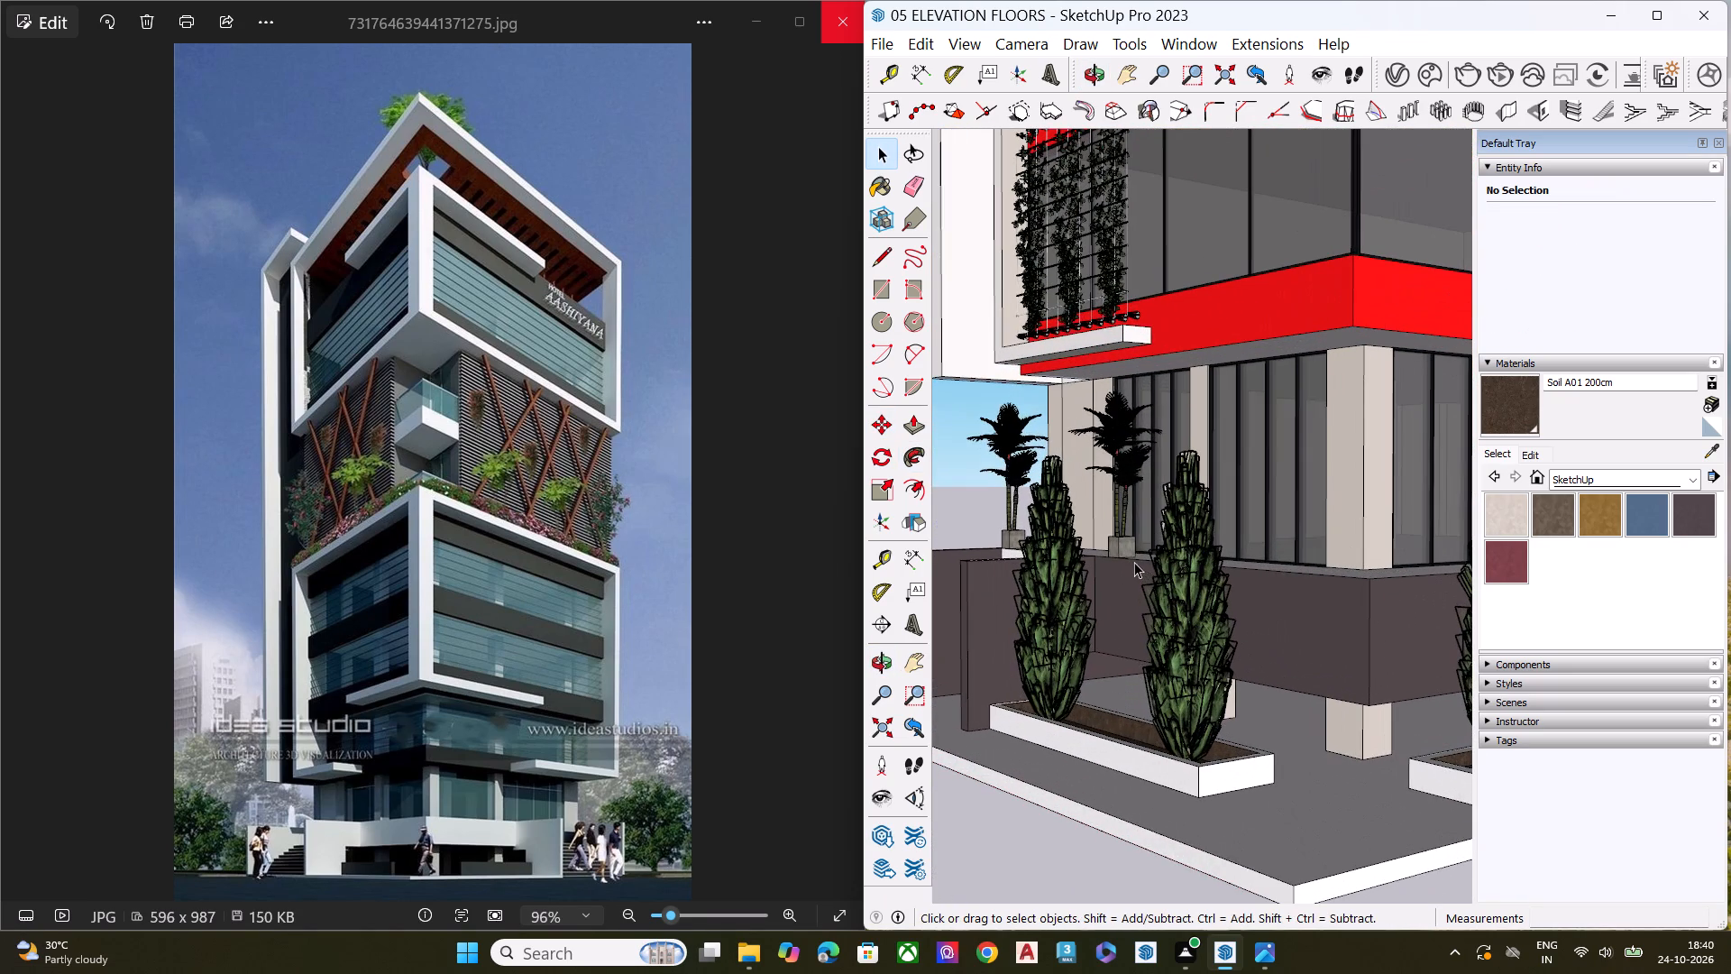
pyautogui.click(1130, 538)
pyautogui.press('m')
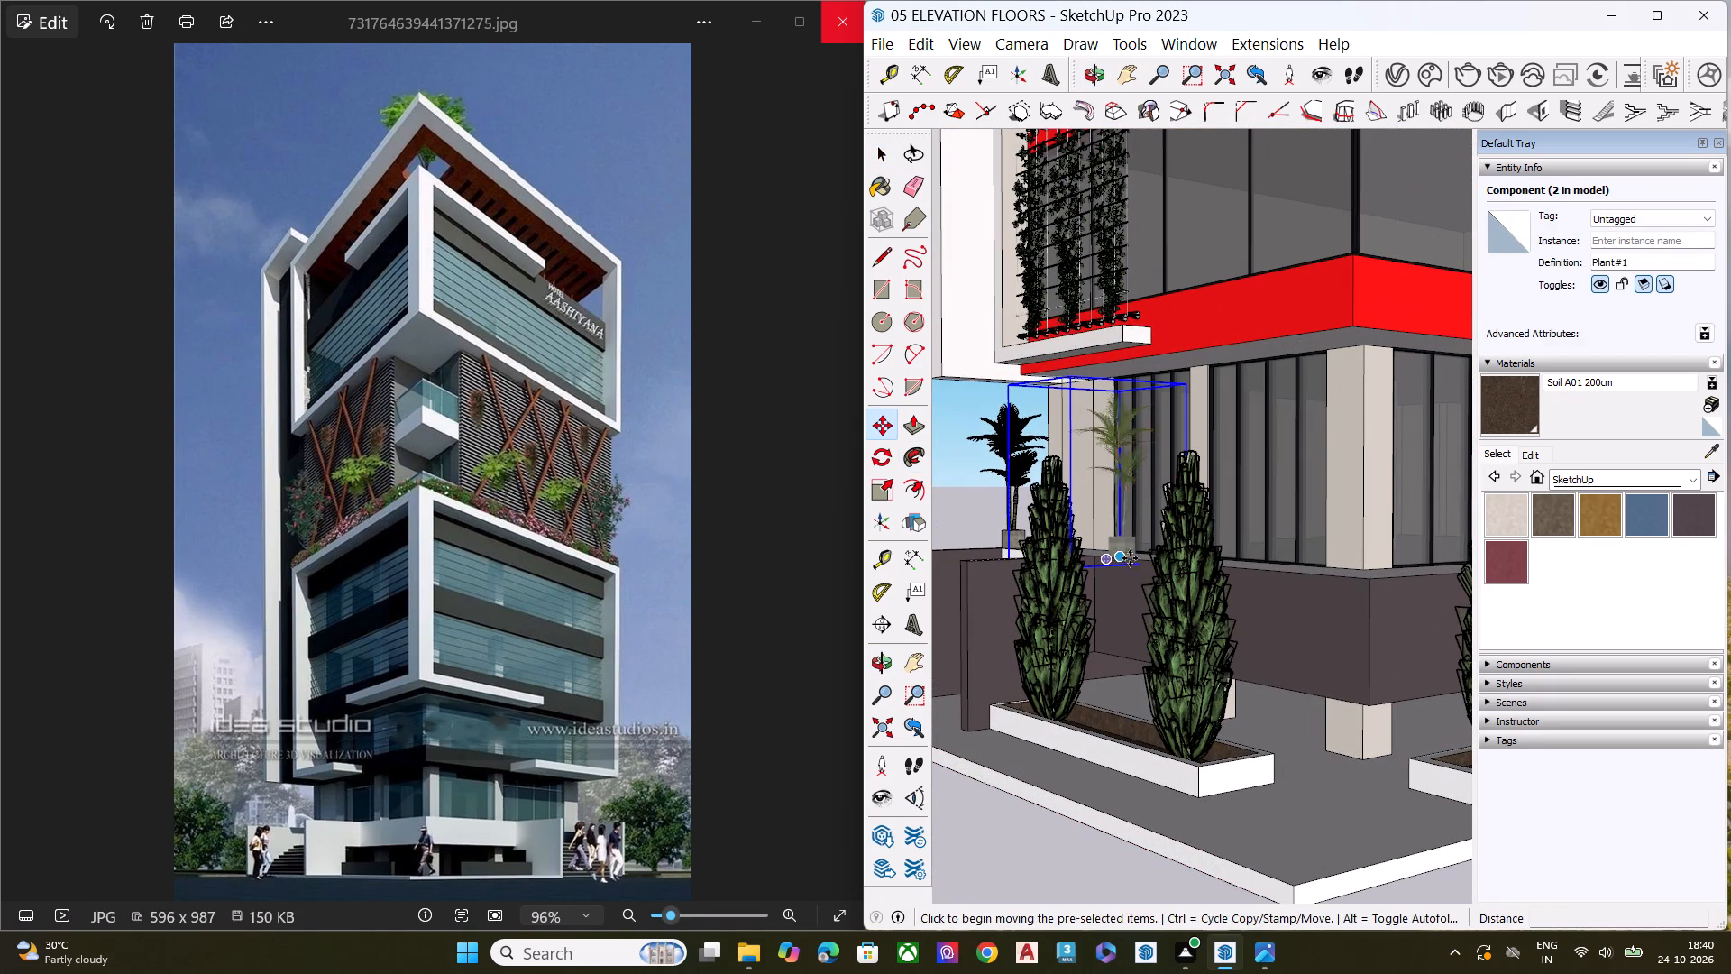
pyautogui.click(1141, 556)
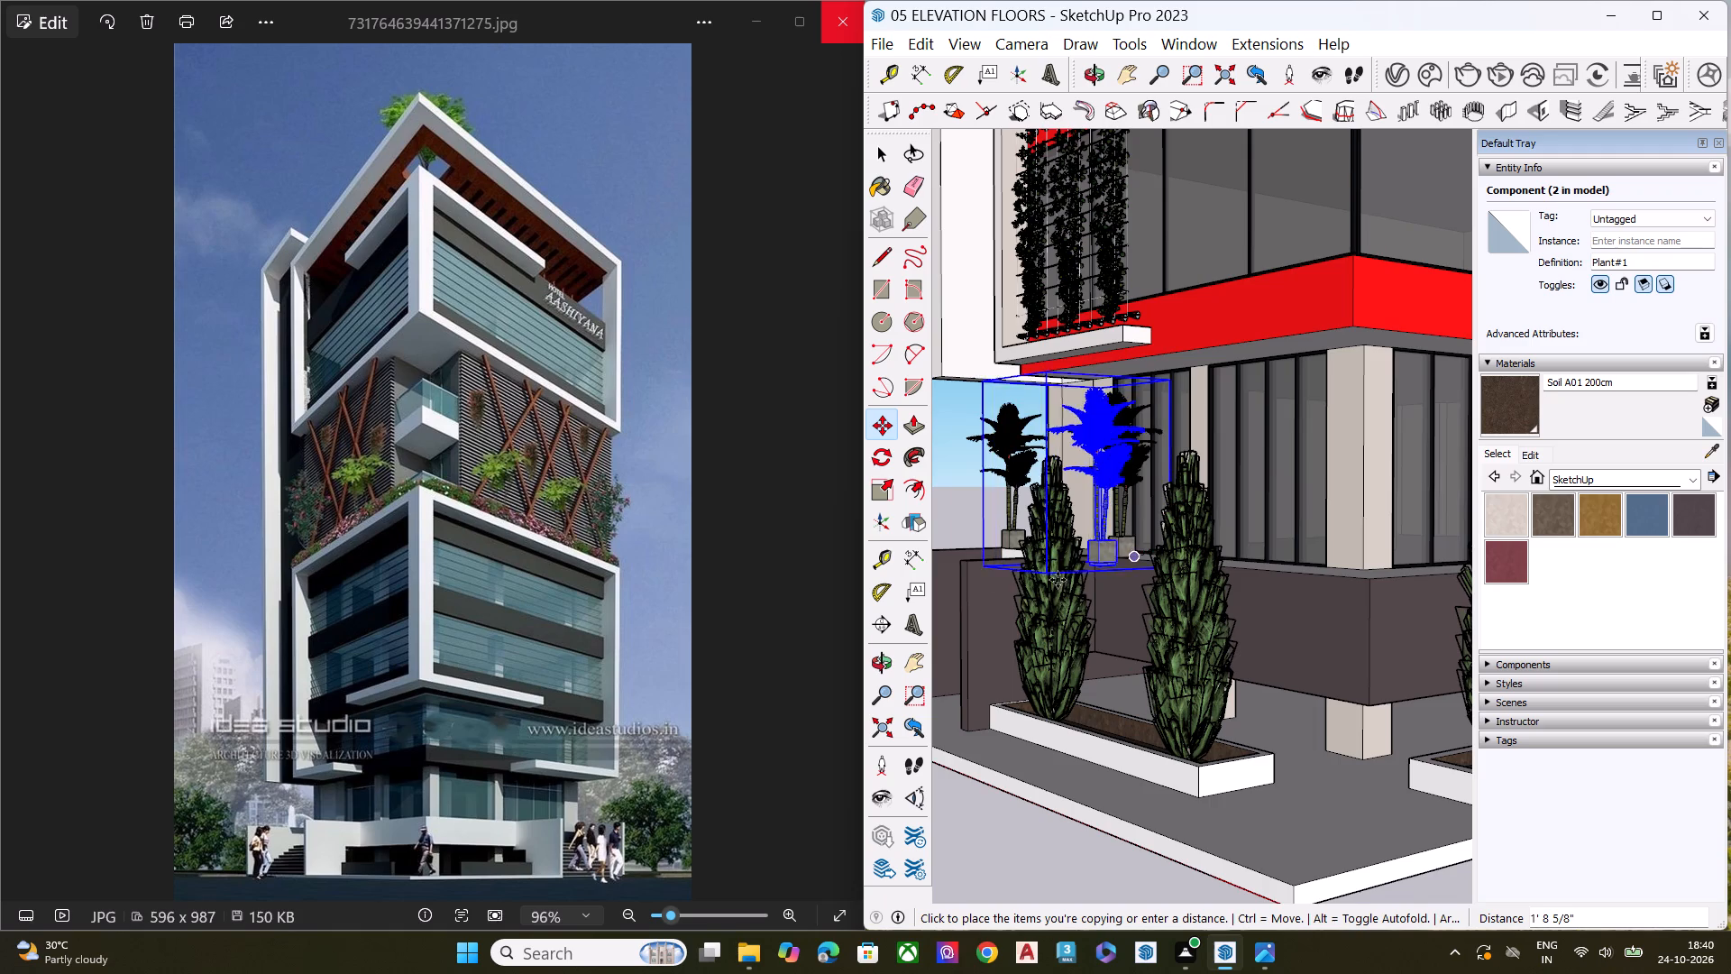
pyautogui.scroll(-5, 1035, 591)
pyautogui.scroll(1, 942, 610)
pyautogui.scroll(-9, 953, 602)
pyautogui.moveTo(1212, 660); pyautogui.dragTo(1025, 739, button='middle')
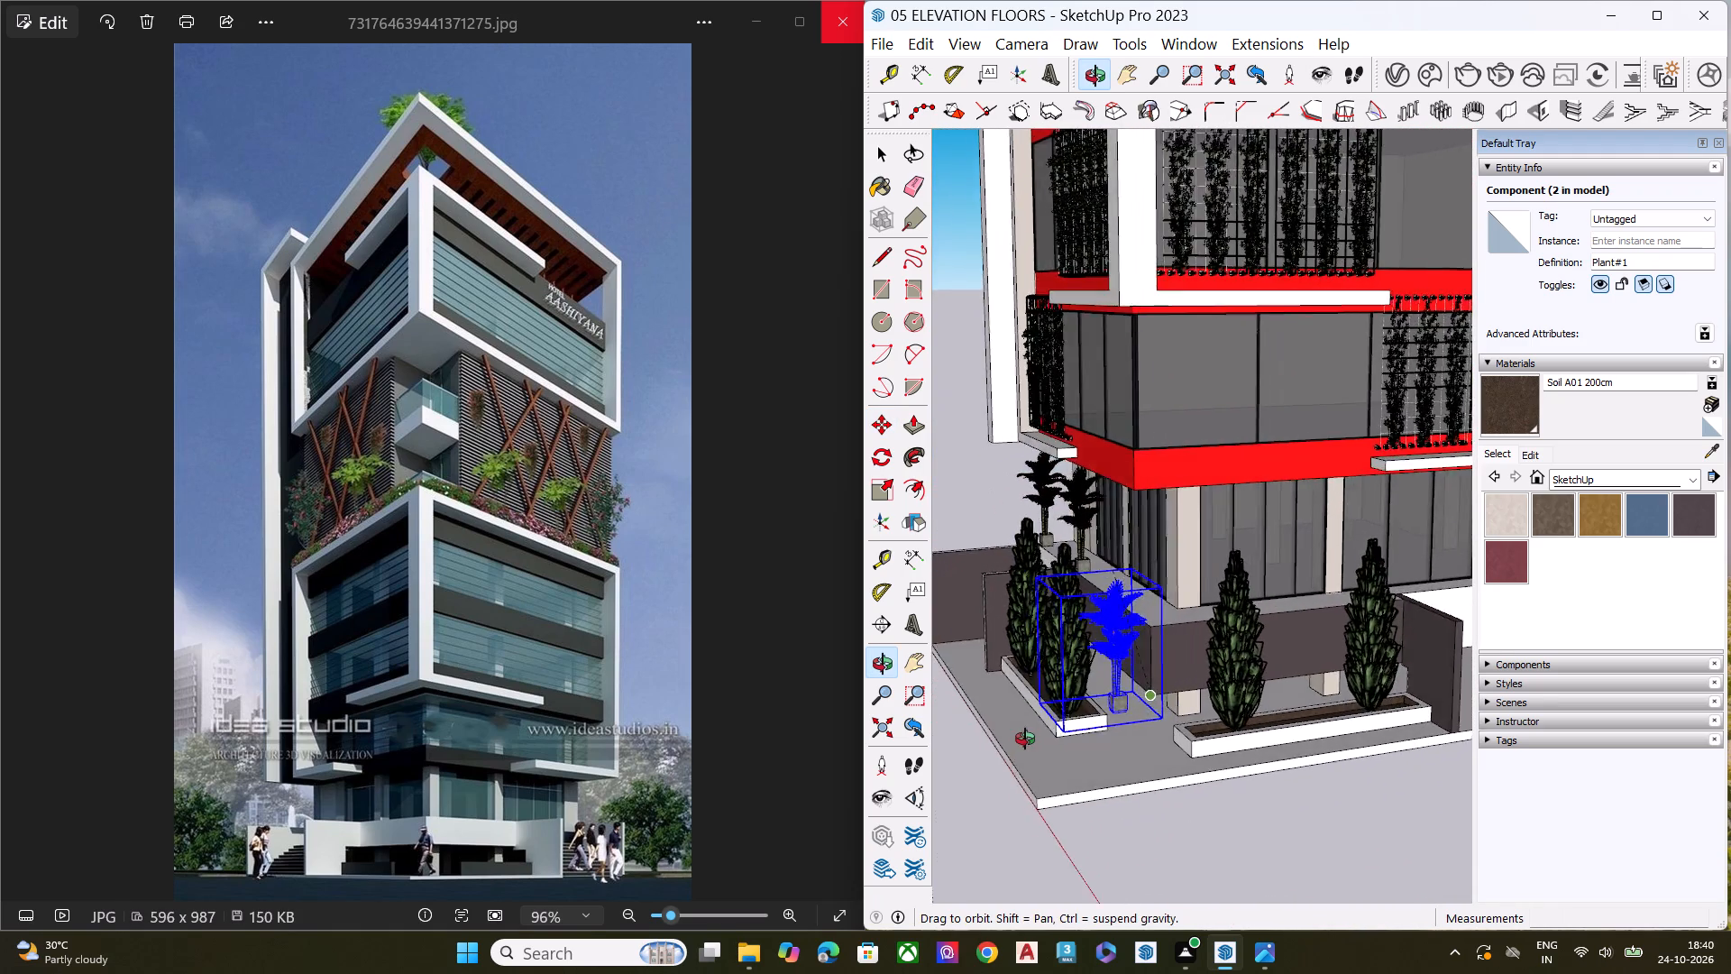
pyautogui.moveTo(1025, 739); pyautogui.dragTo(939, 732, button='middle')
pyautogui.scroll(12, 1040, 588)
pyautogui.scroll(-6, 1059, 607)
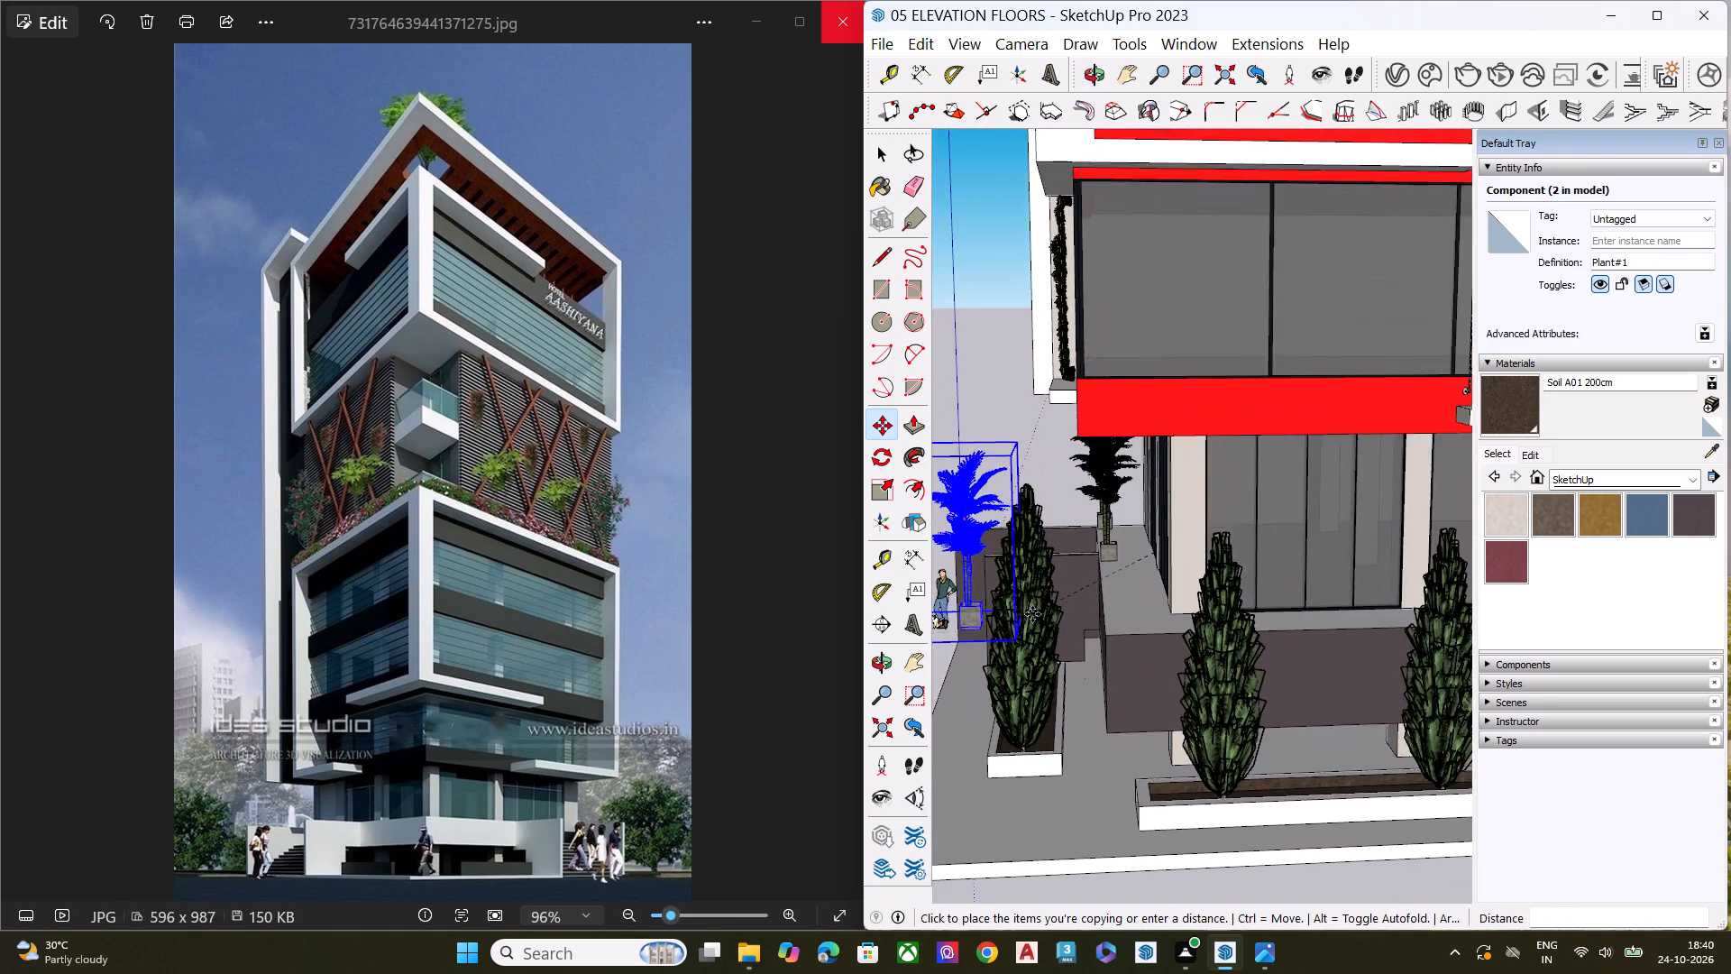
pyautogui.scroll(-8, 1032, 614)
pyautogui.scroll(8, 1294, 616)
pyautogui.scroll(7, 1365, 599)
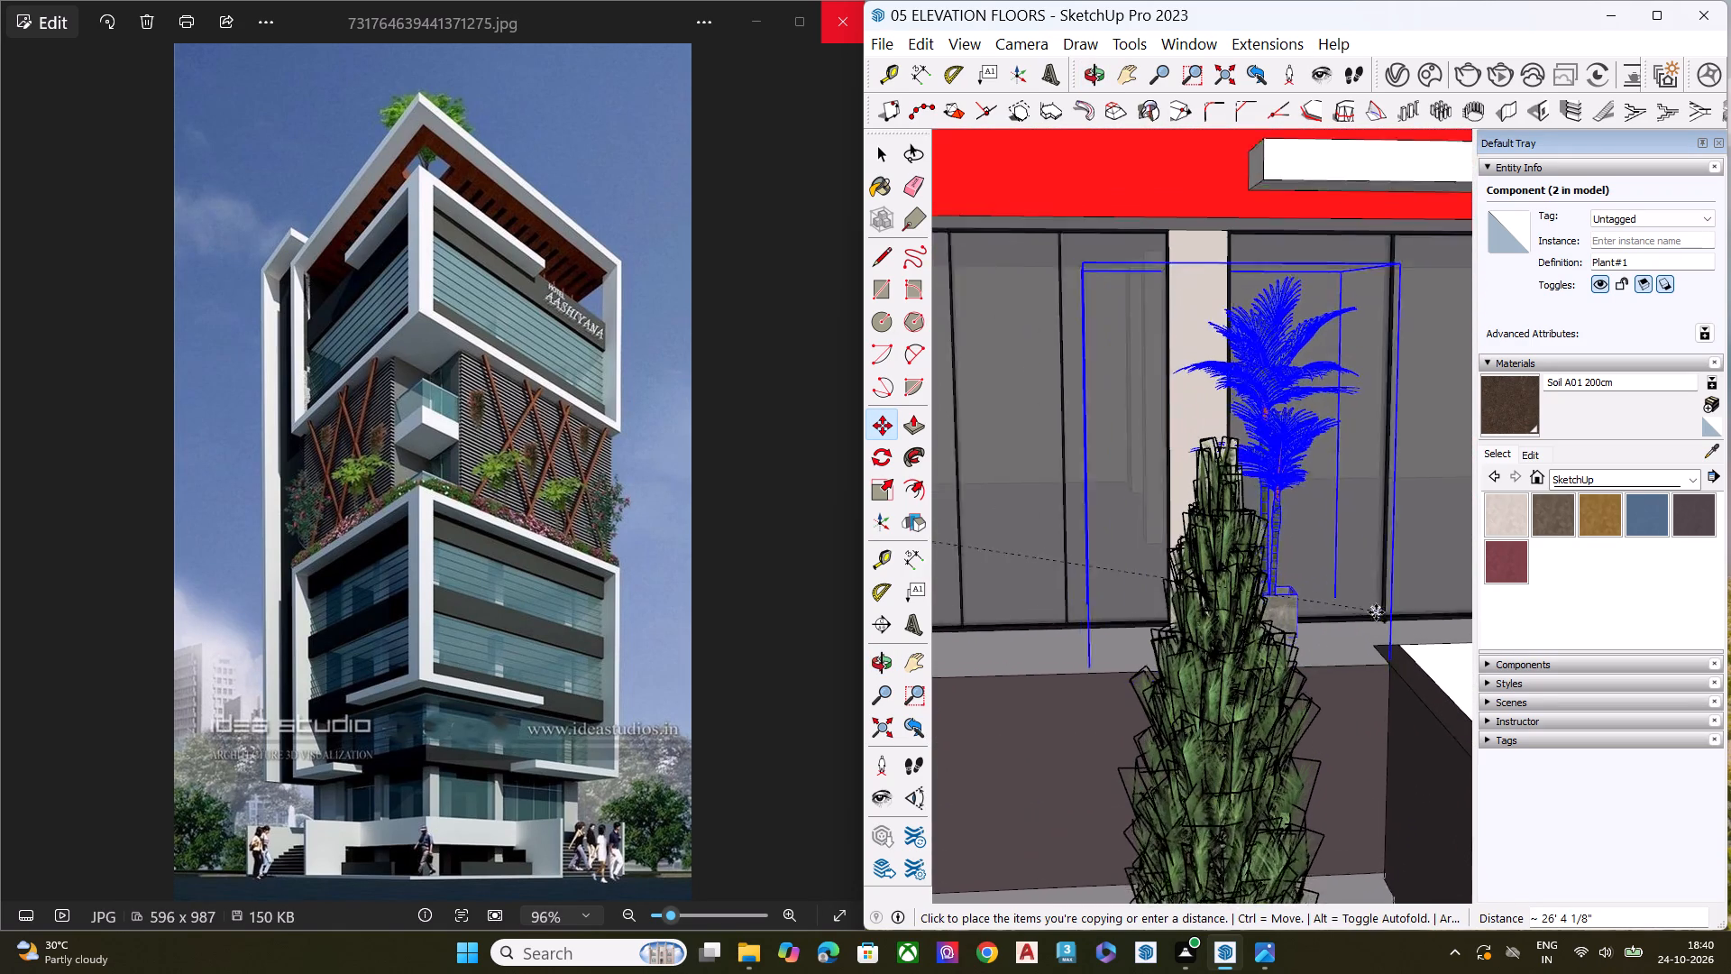
pyautogui.scroll(1, 1376, 612)
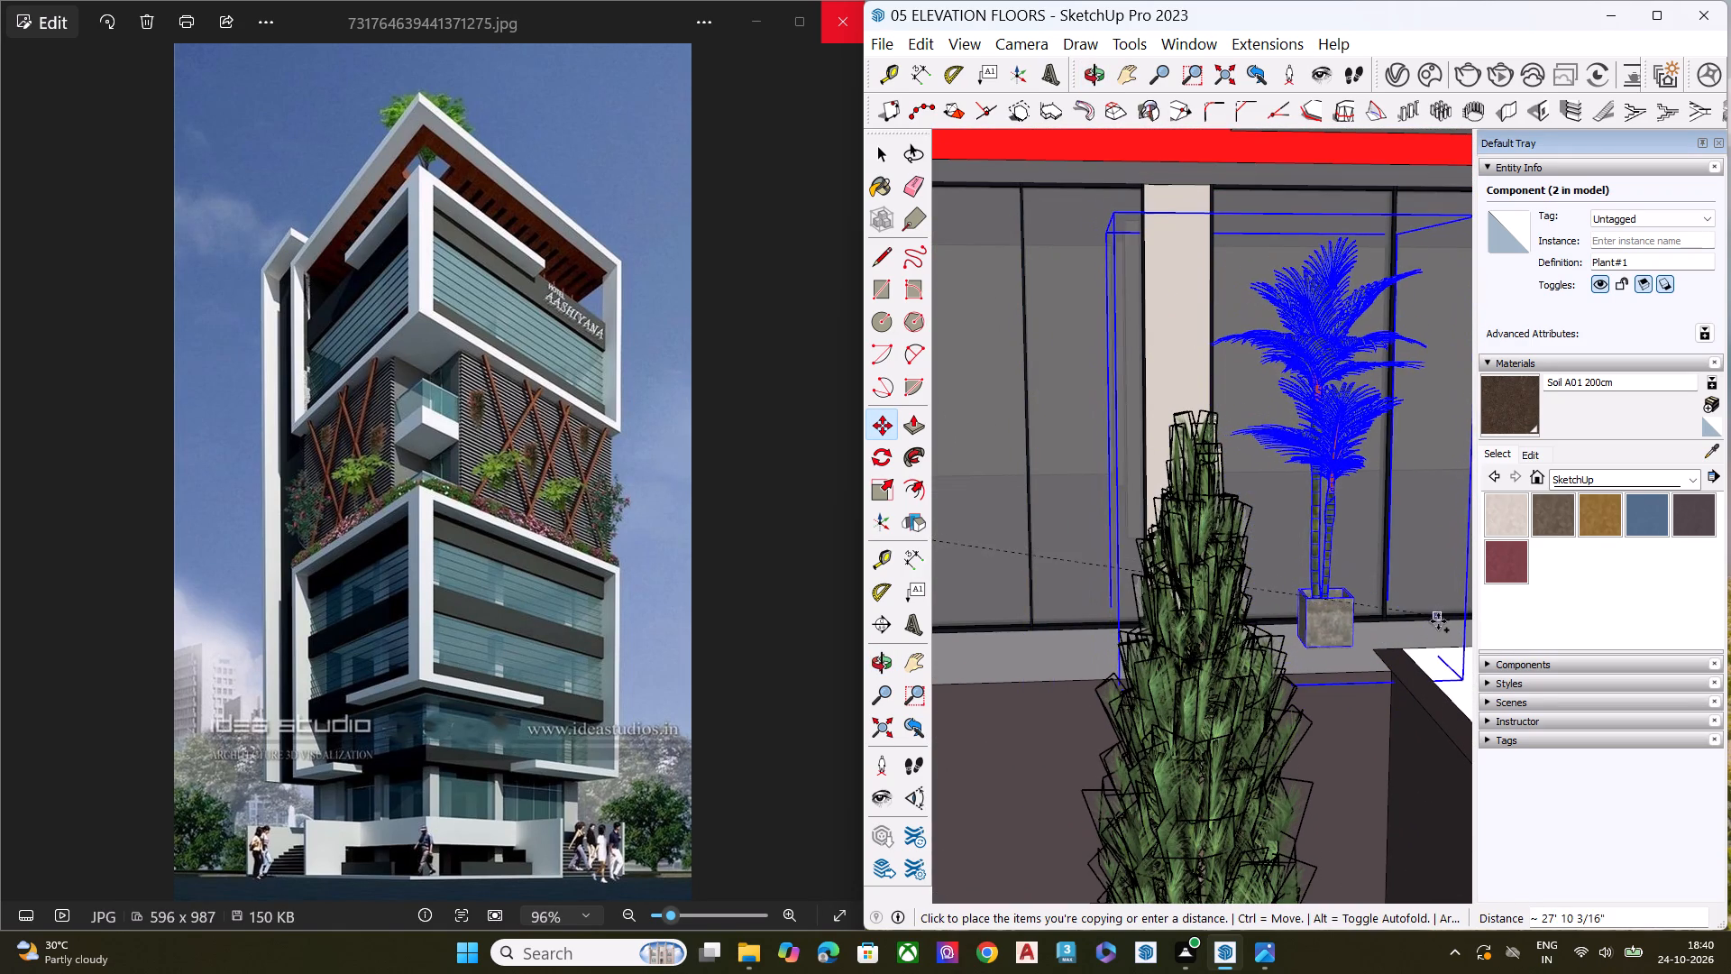
pyautogui.click(1433, 632)
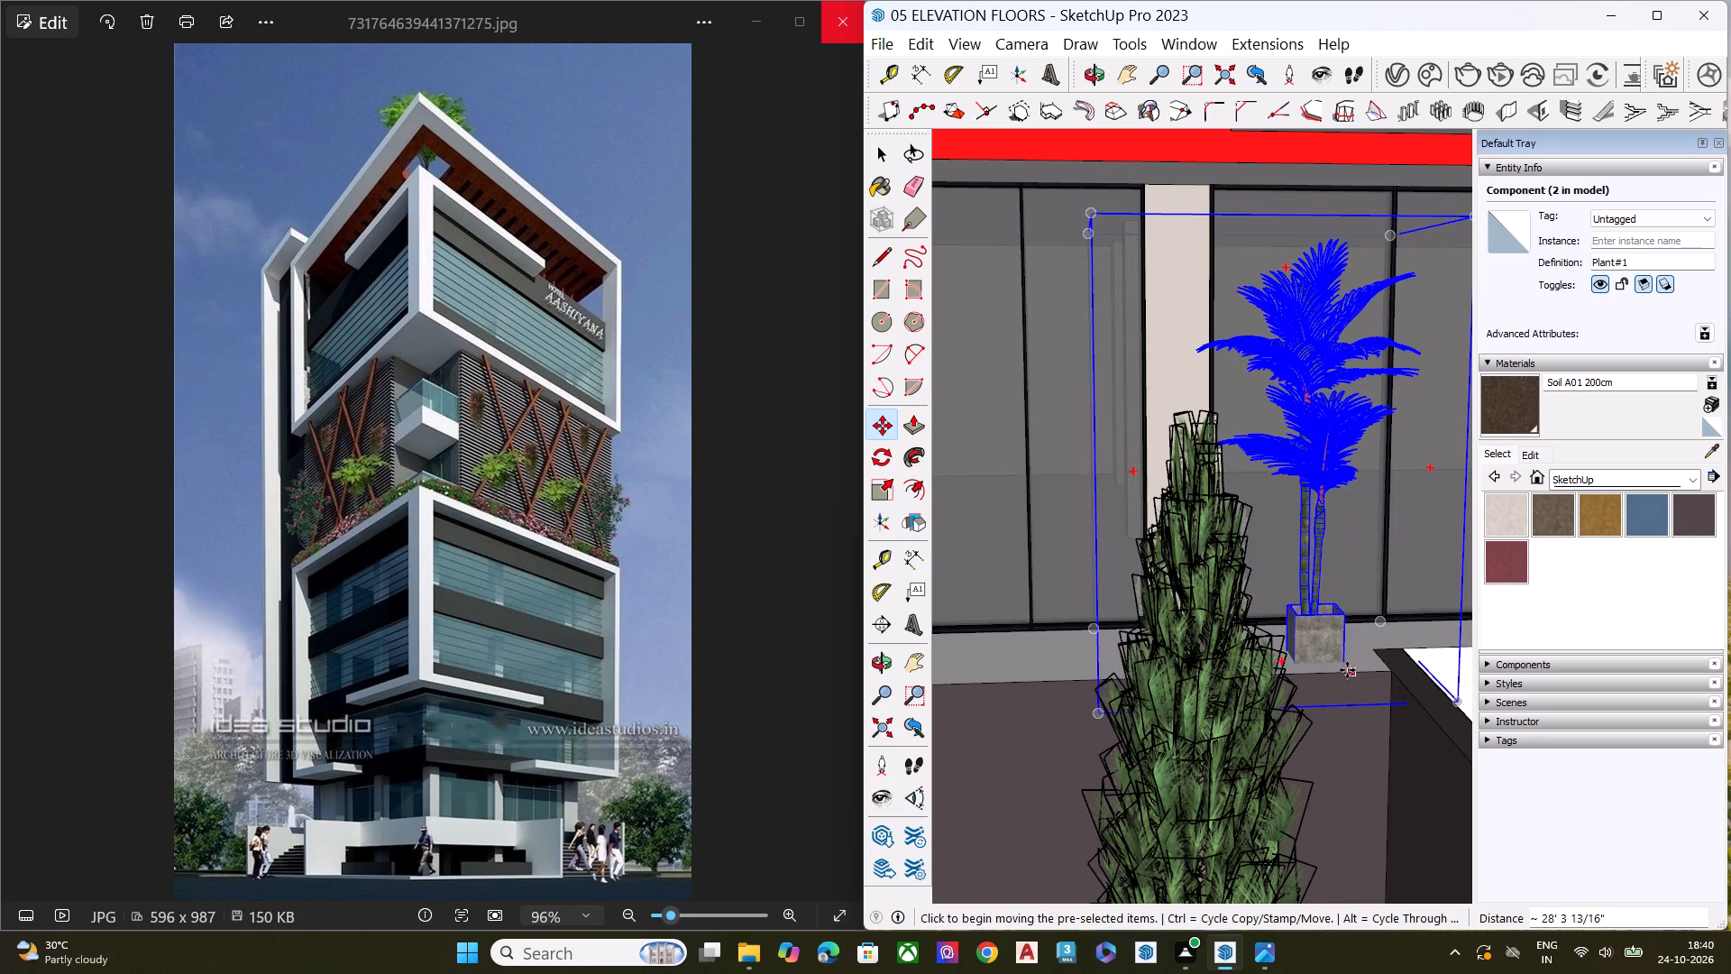
# Raise the third potted palm about 2 7/8" along the blue axis to seat its pot on the ledge, and deselect it.
pyautogui.scroll(7, 1323, 670)
pyautogui.moveTo(1322, 670); pyautogui.dragTo(1284, 623, button='middle')
pyautogui.scroll(1, 1284, 620)
pyautogui.click(1337, 588)
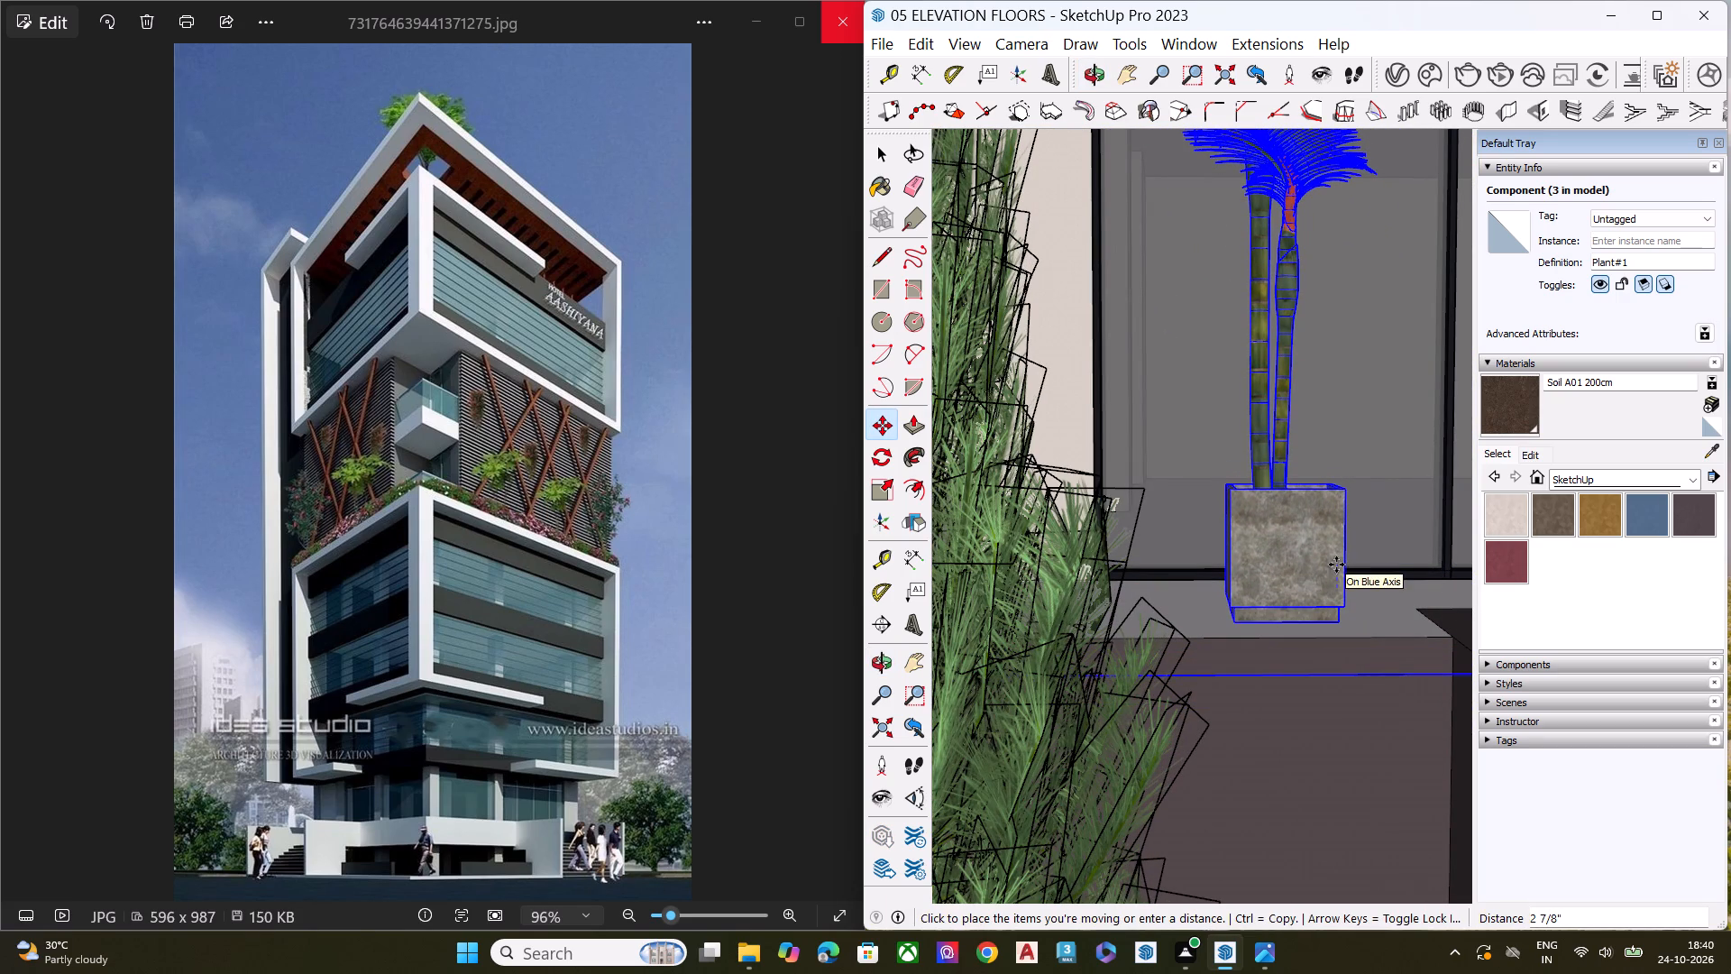
pyautogui.click(1336, 567)
pyautogui.scroll(-9, 1181, 620)
pyautogui.scroll(1, 1148, 620)
pyautogui.scroll(-5, 1148, 620)
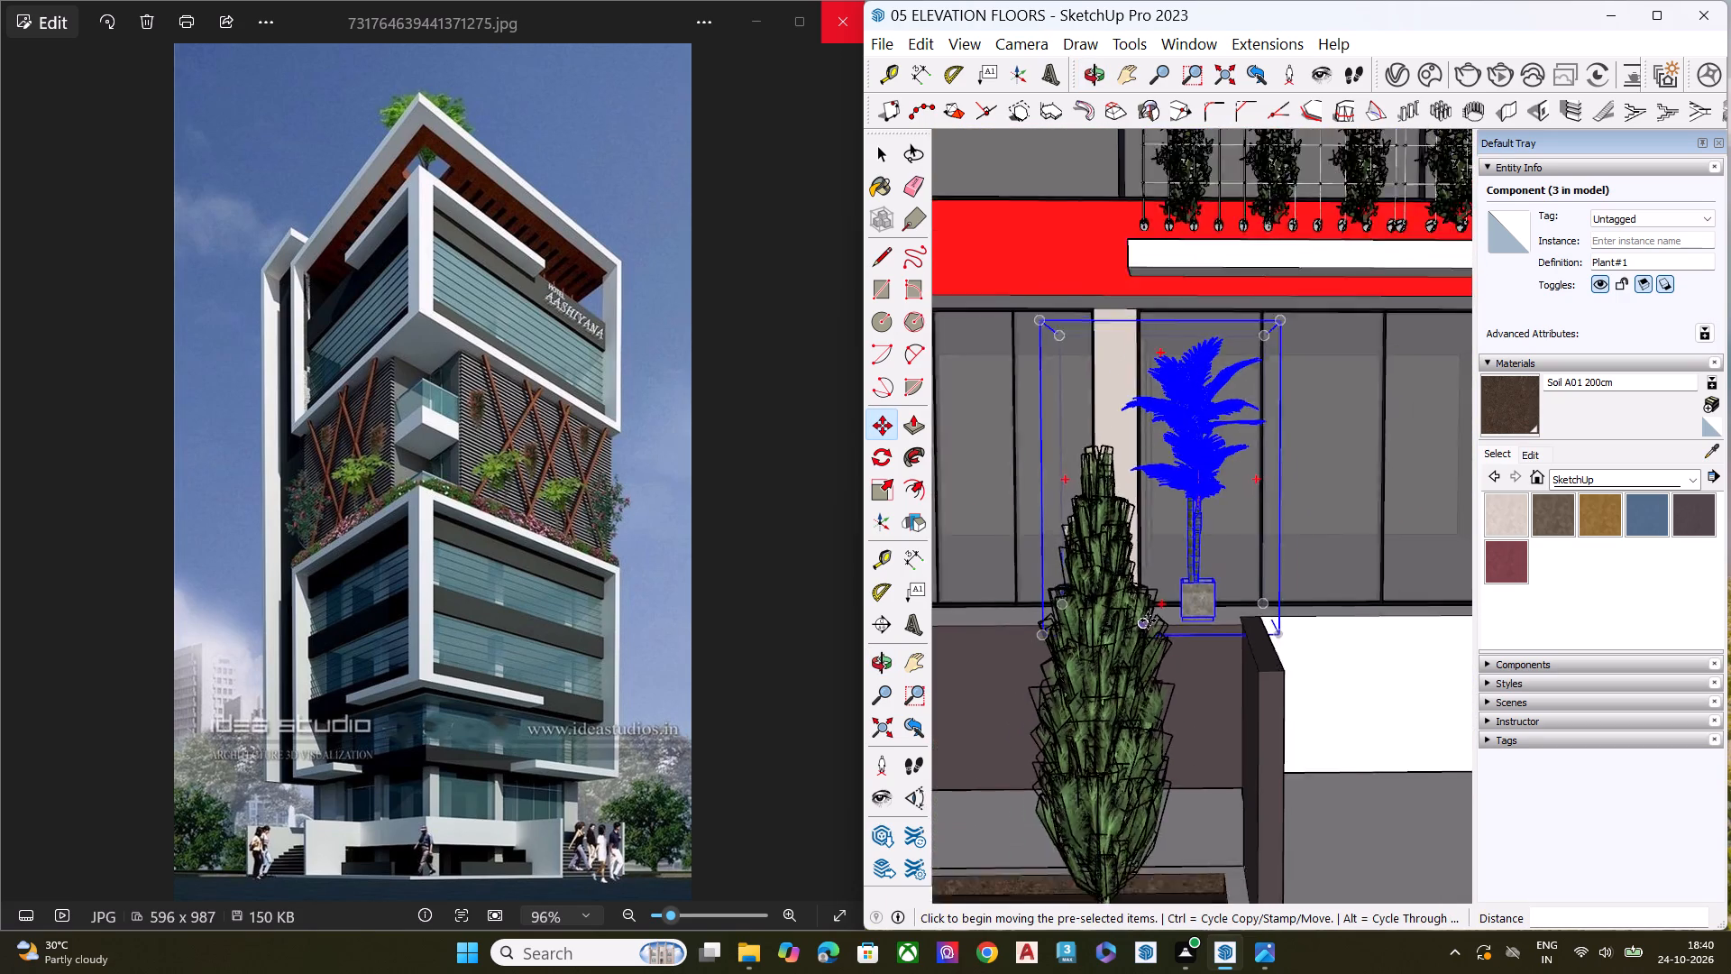
pyautogui.scroll(-13, 1148, 620)
pyautogui.scroll(-6, 1254, 633)
pyautogui.press('space')
pyautogui.click(1278, 830)
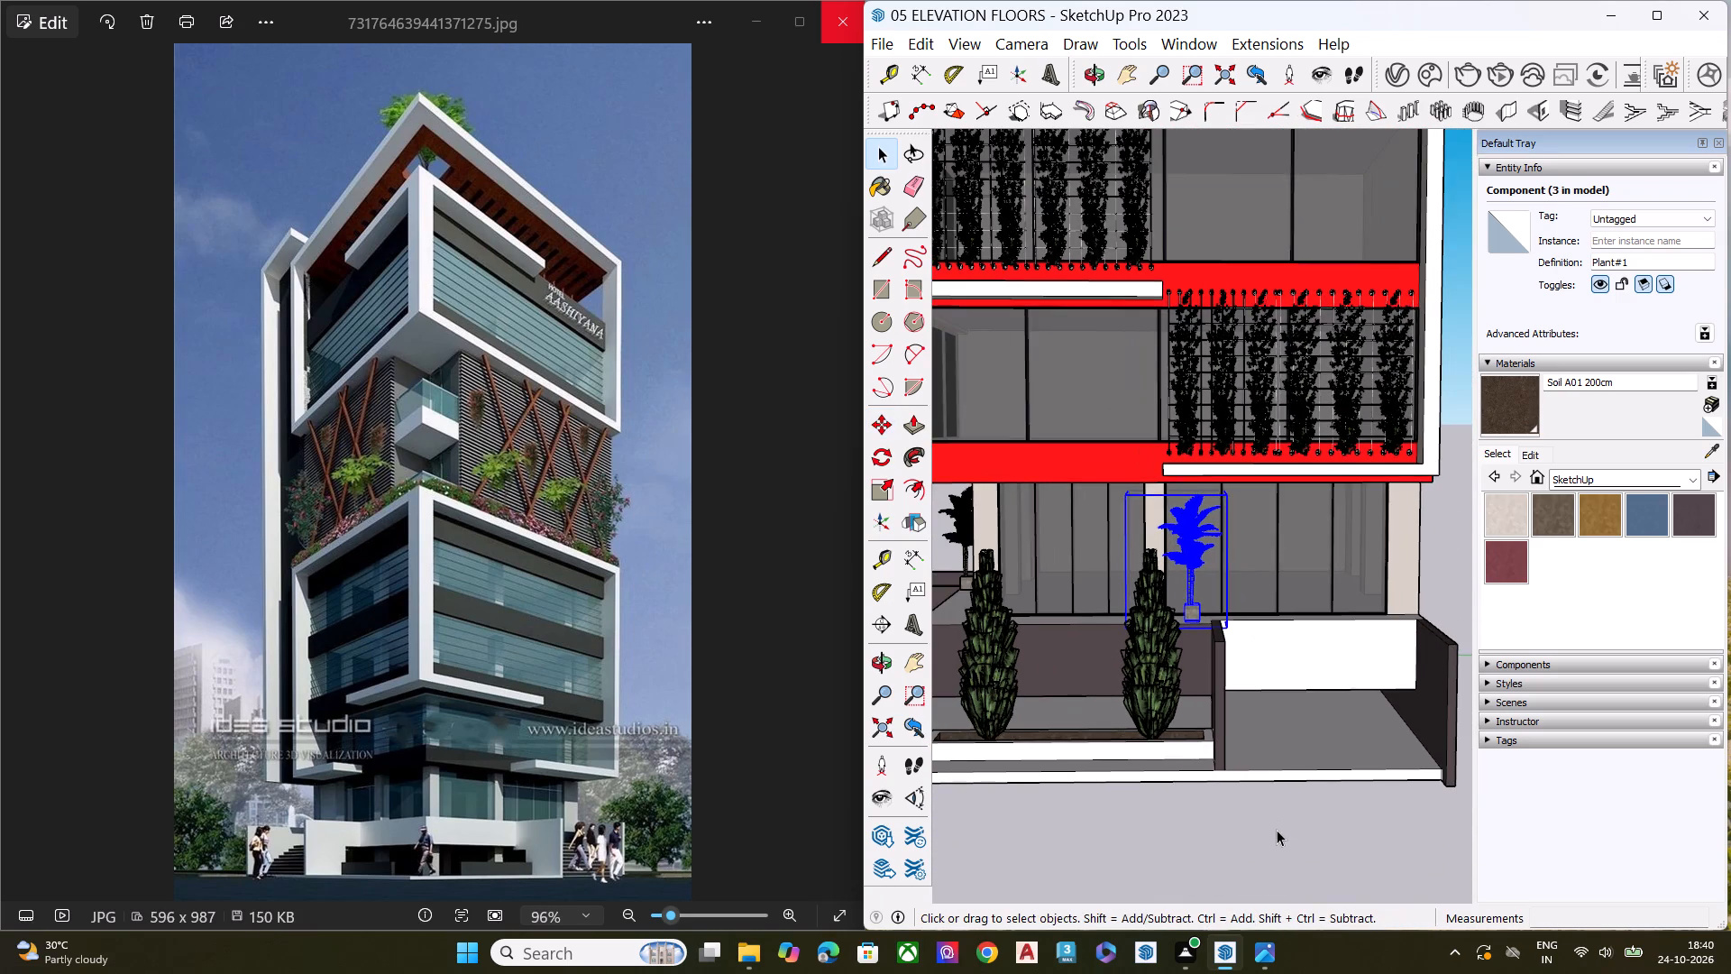
# Examine the whole building from several angles, from the ground-floor plants up to the slotted roof canopy, against the reference photo.
pyautogui.moveTo(1207, 772); pyautogui.dragTo(1307, 740, button='middle')
pyautogui.scroll(-2, 1155, 657)
pyautogui.scroll(1, 1161, 658)
pyautogui.scroll(-3, 1161, 658)
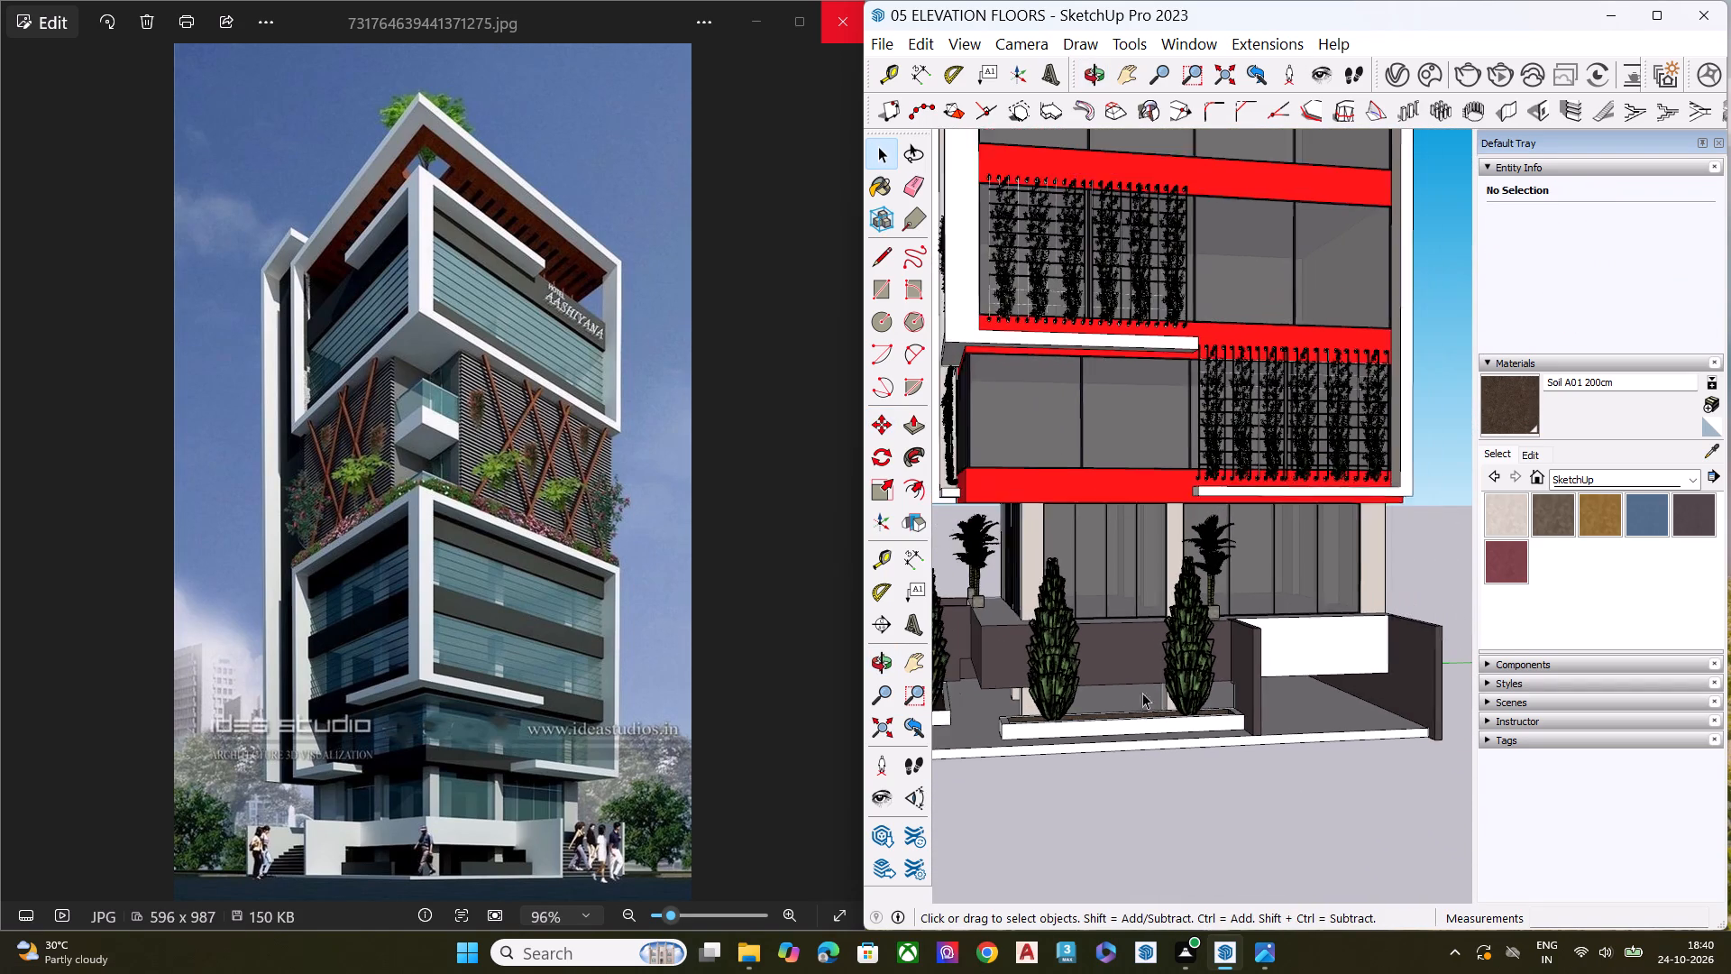
pyautogui.moveTo(1065, 721); pyautogui.dragTo(1306, 678, button='middle')
pyautogui.scroll(-7, 1296, 678)
pyautogui.moveTo(1200, 692); pyautogui.dragTo(1209, 721, button='middle')
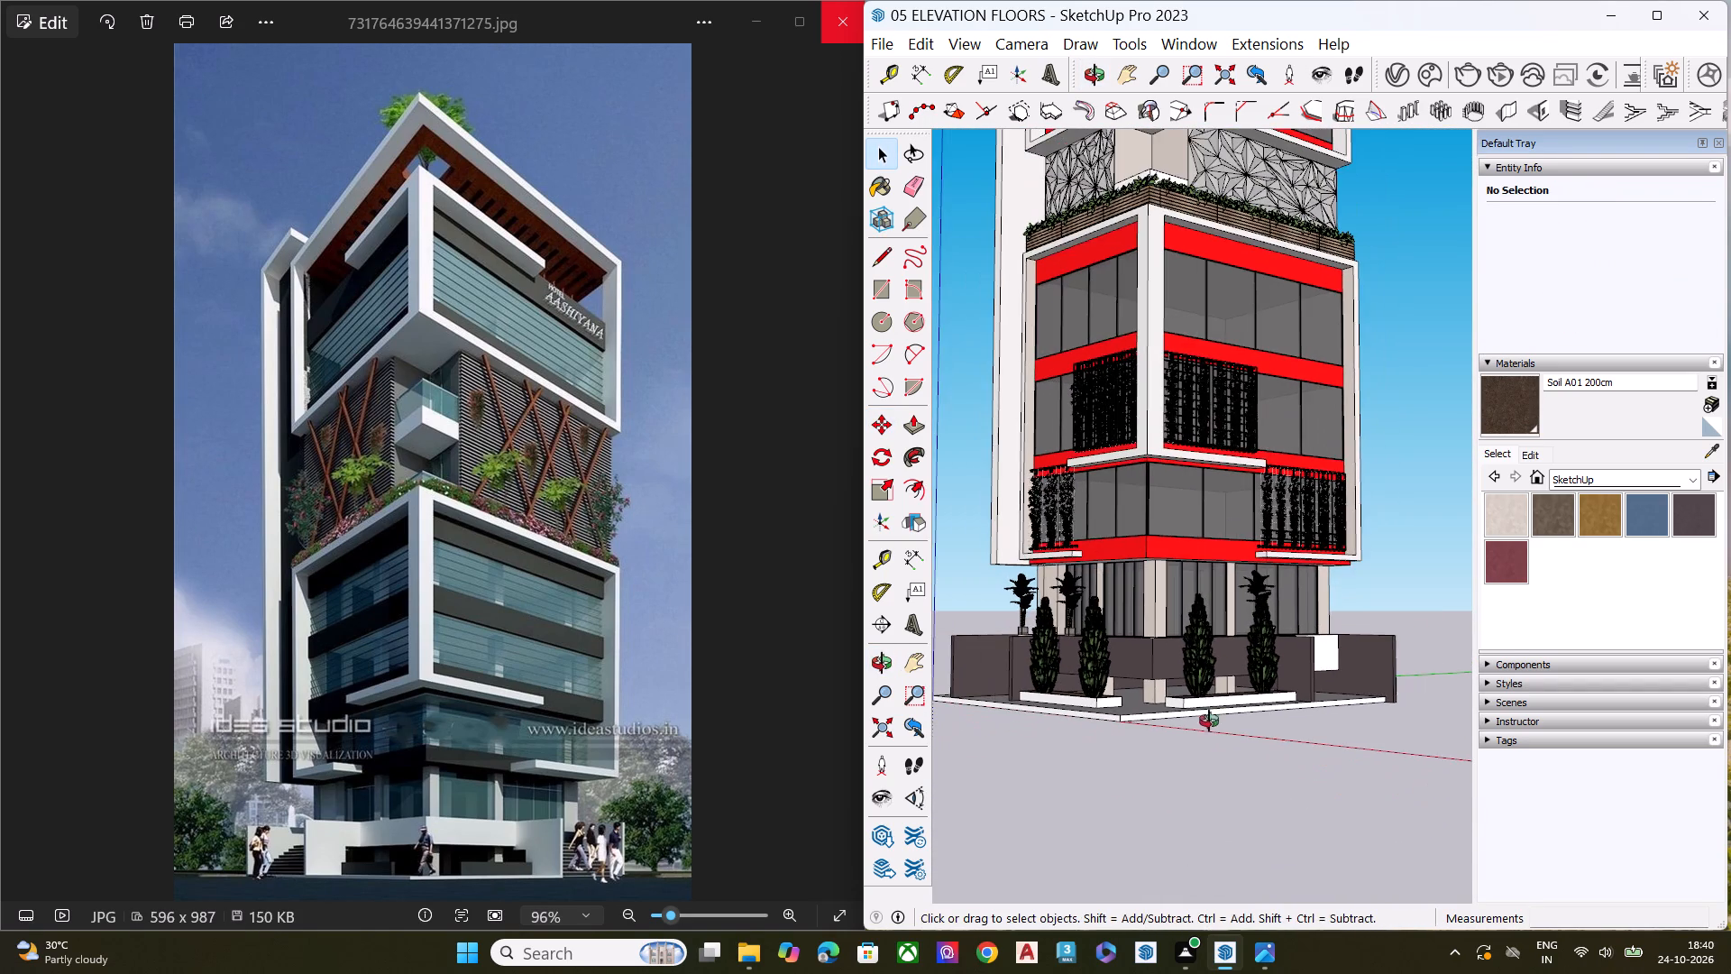
pyautogui.moveTo(1209, 721); pyautogui.dragTo(1291, 919, button='middle')
pyautogui.scroll(-4, 1129, 433)
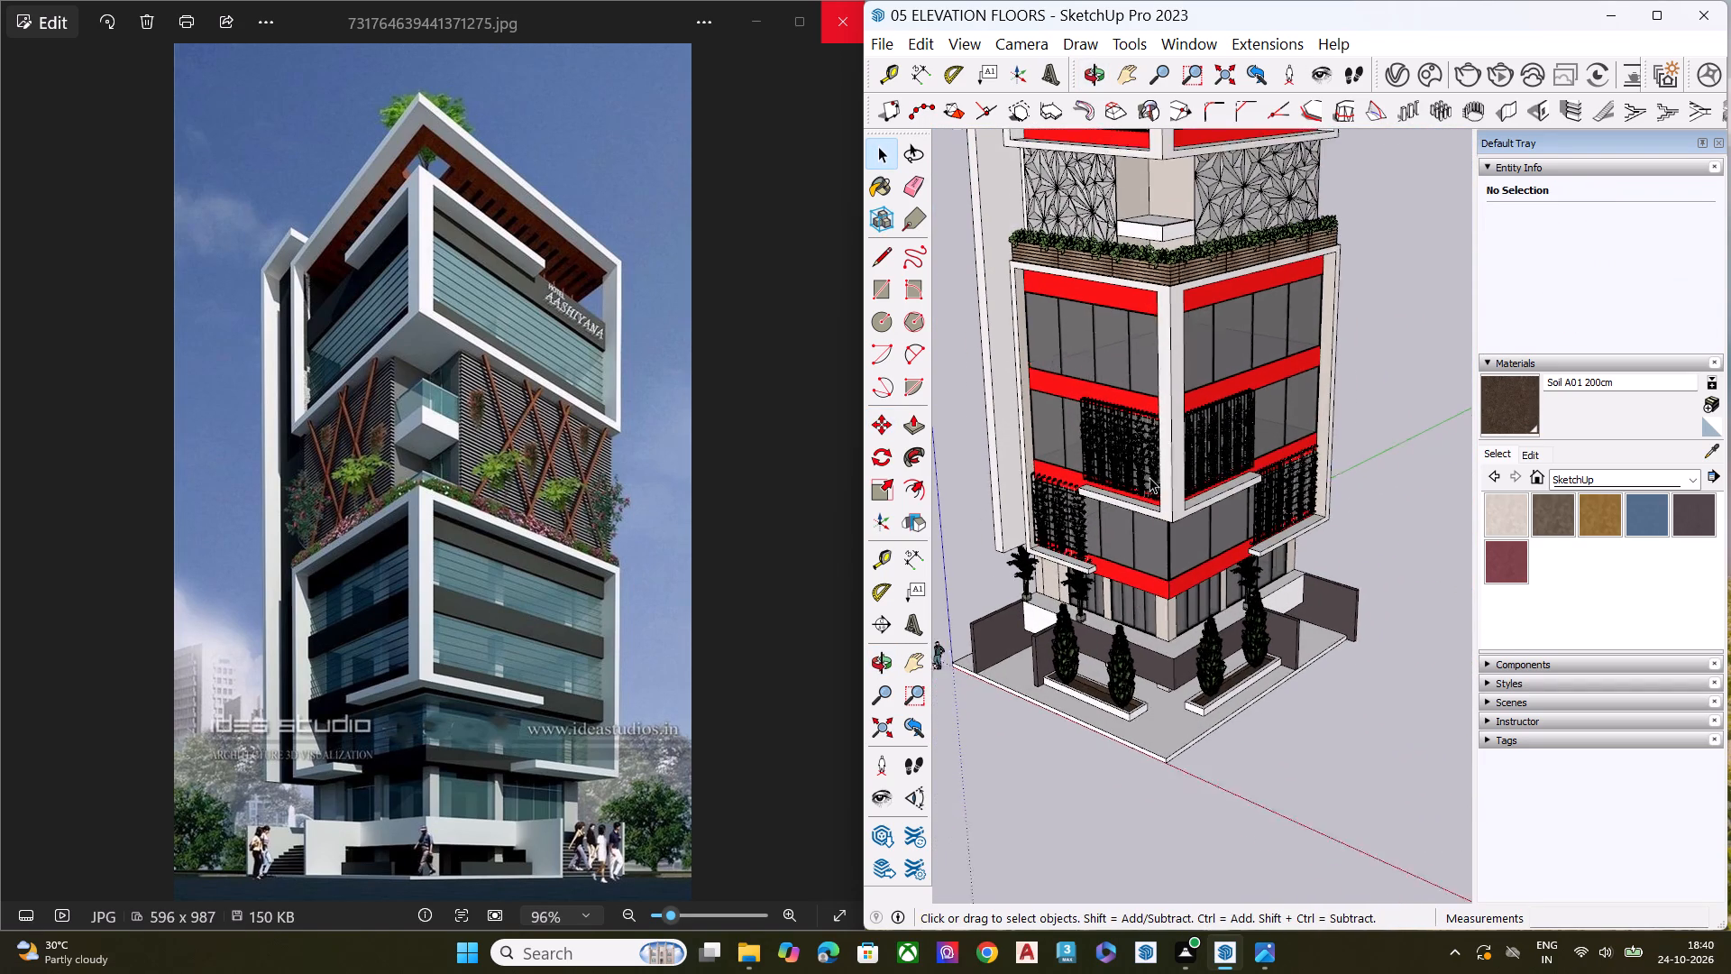
pyautogui.scroll(-5, 1149, 477)
pyautogui.scroll(-8, 1162, 565)
pyautogui.moveTo(1158, 577); pyautogui.dragTo(1130, 291, button='middle')
pyautogui.scroll(1, 1130, 291)
pyautogui.scroll(-1, 1130, 291)
pyautogui.scroll(4, 1130, 291)
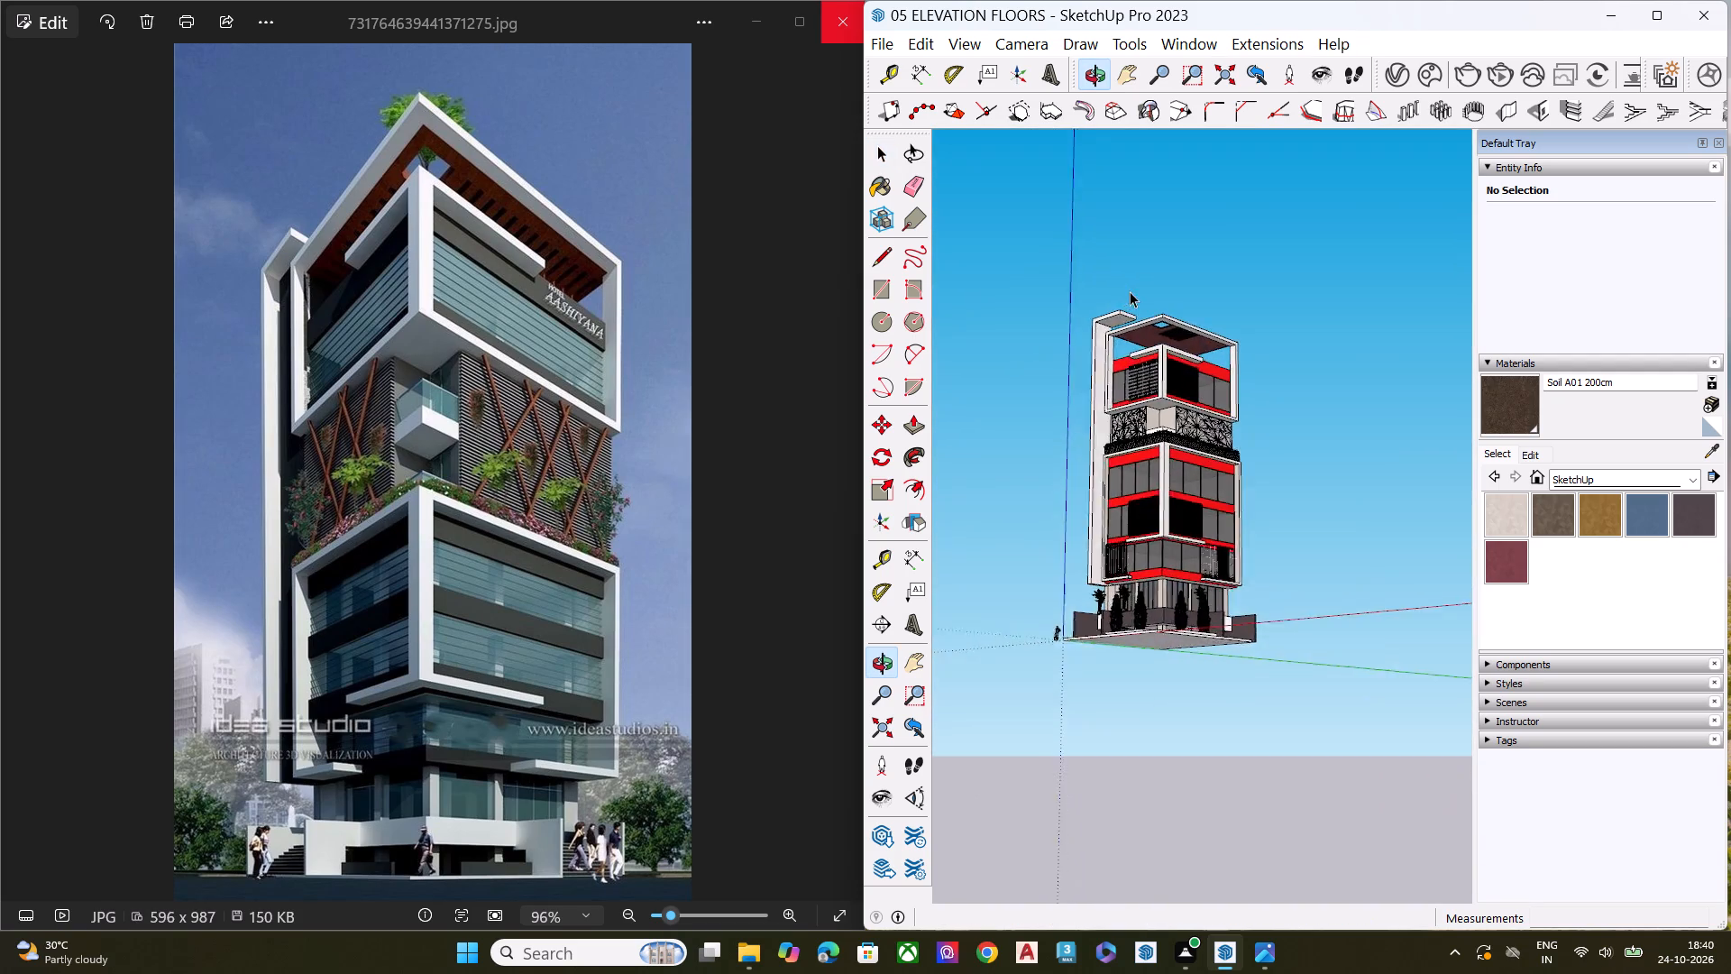
pyautogui.scroll(11, 1130, 291)
pyautogui.scroll(-1, 1175, 355)
pyautogui.scroll(5, 1178, 360)
pyautogui.scroll(7, 1251, 396)
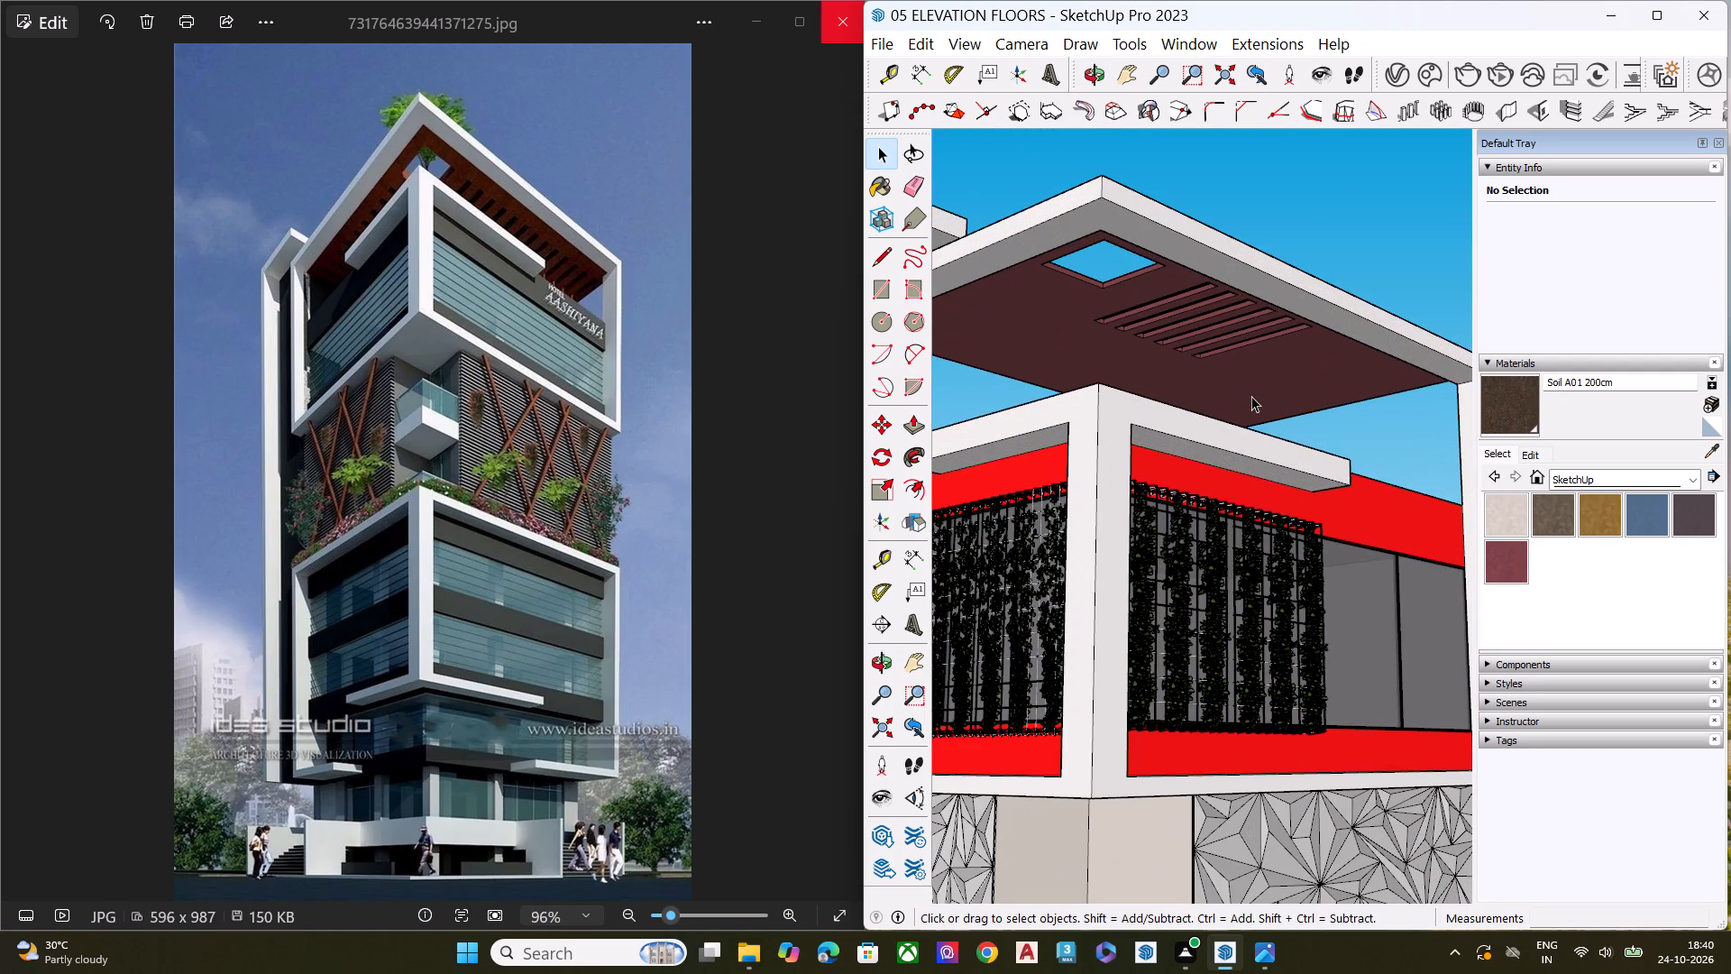
pyautogui.scroll(-9, 1174, 378)
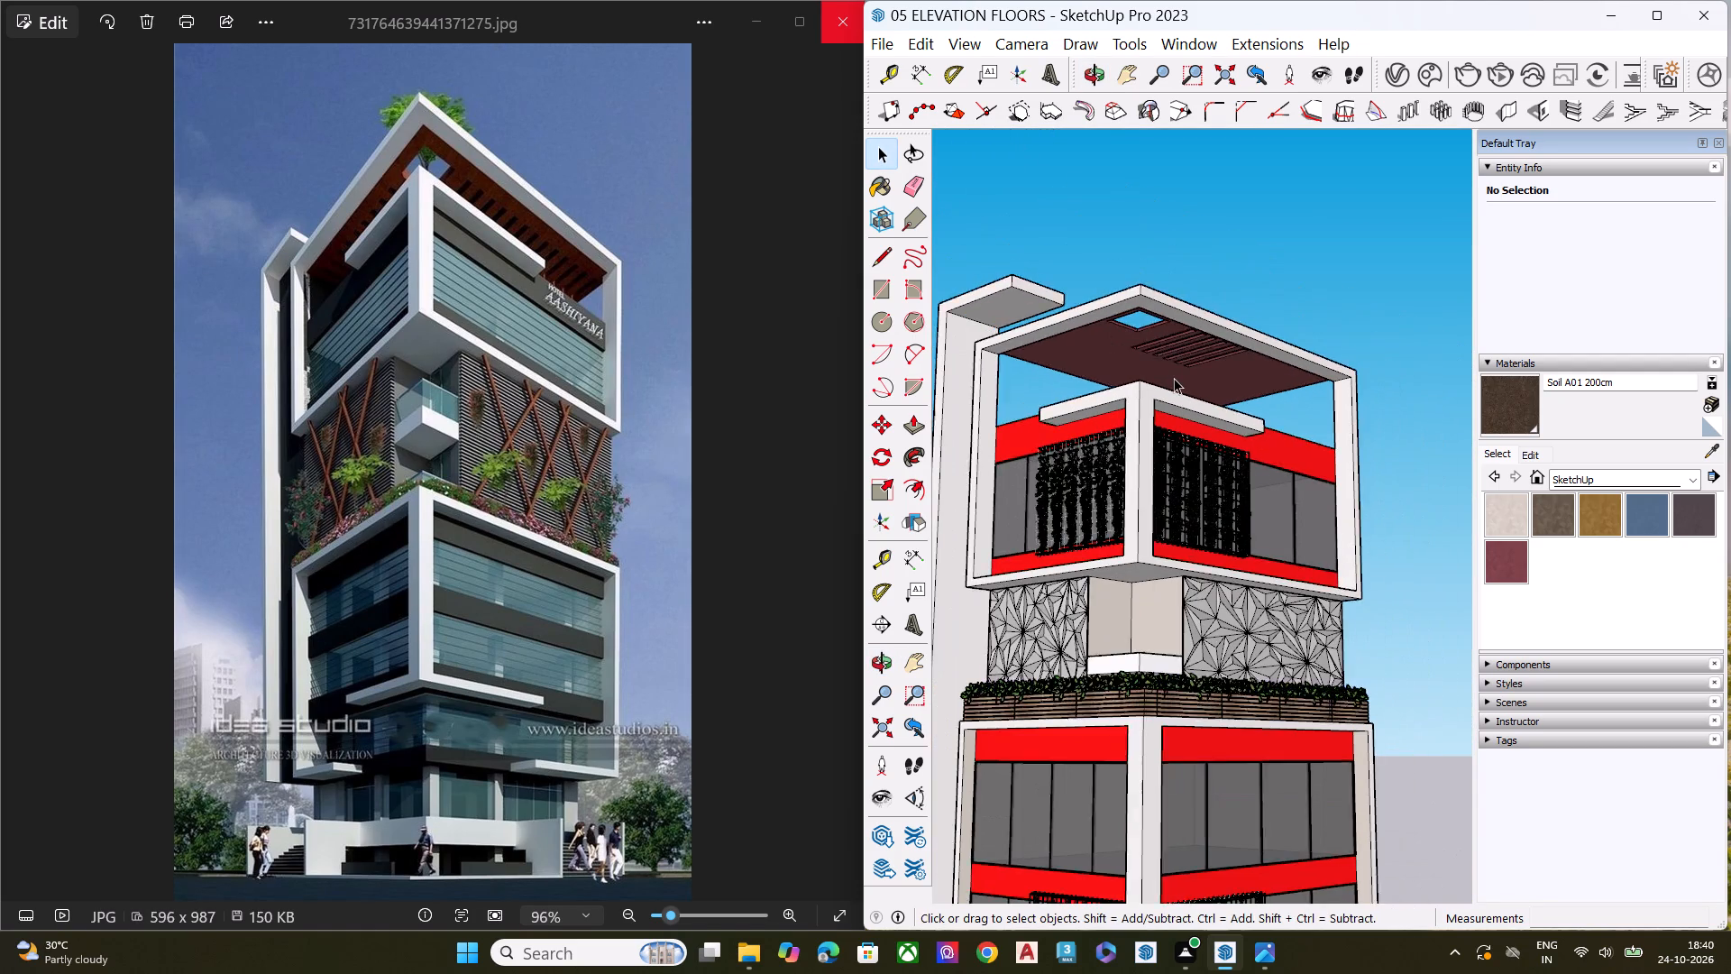
pyautogui.scroll(-4, 1174, 378)
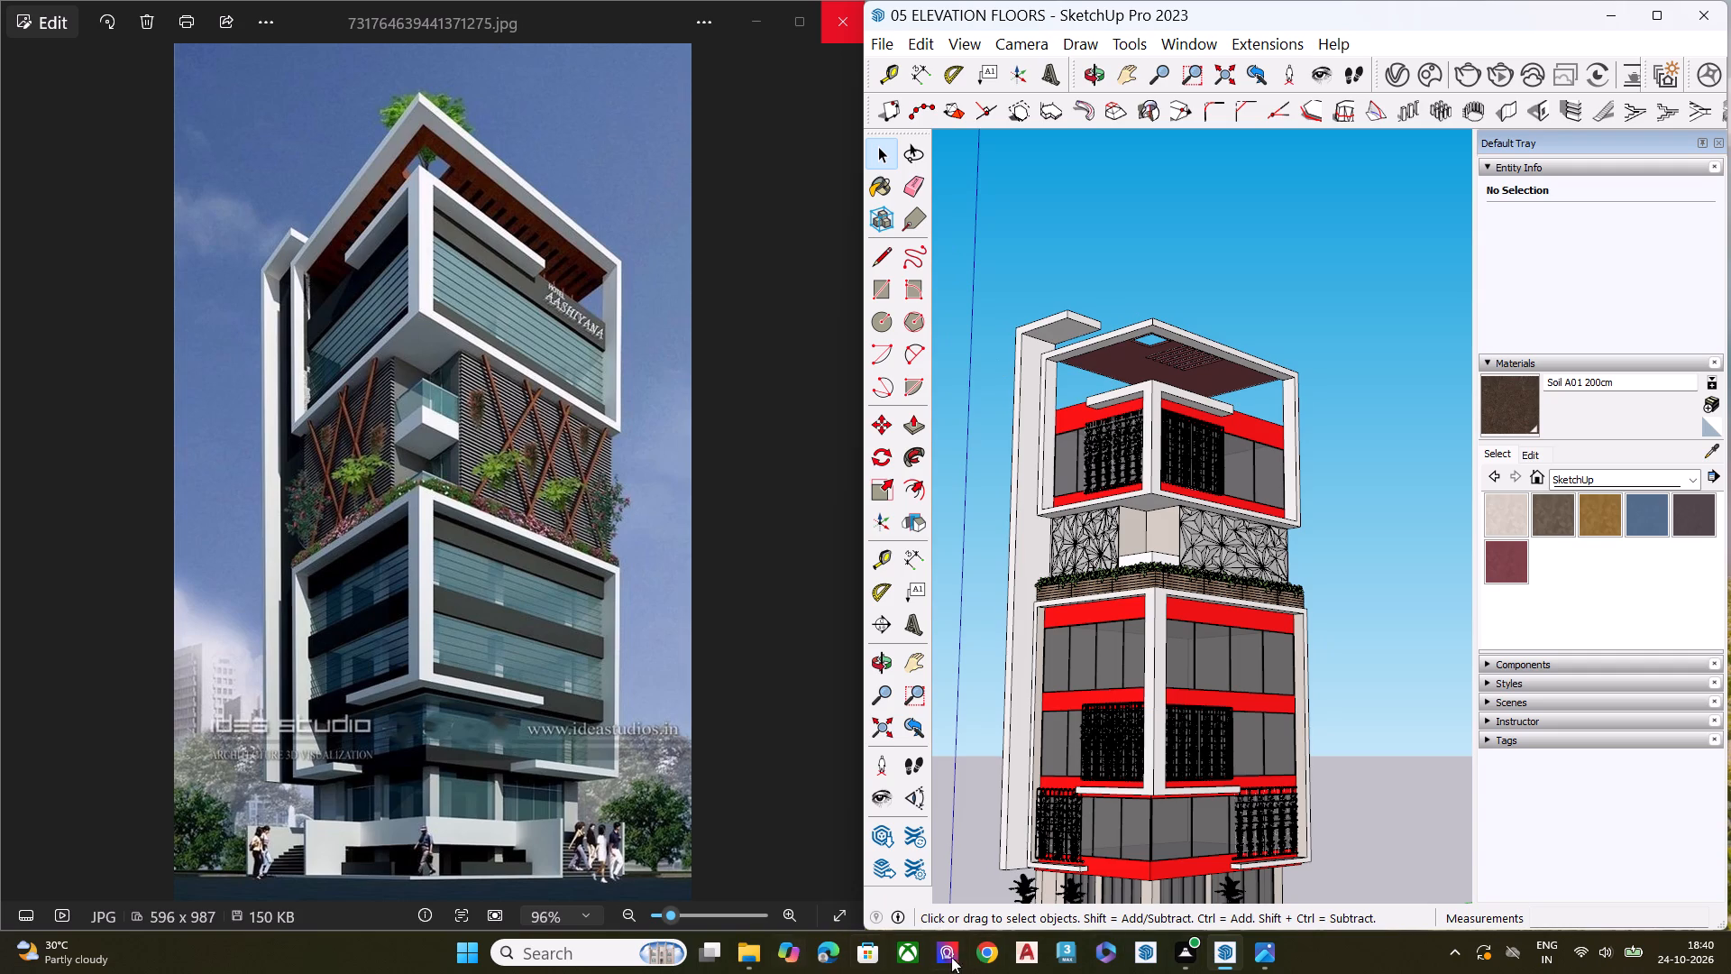
# Switch to Chrome, open the 3D Warehouse website and search its models for "flower".
pyautogui.click(991, 960)
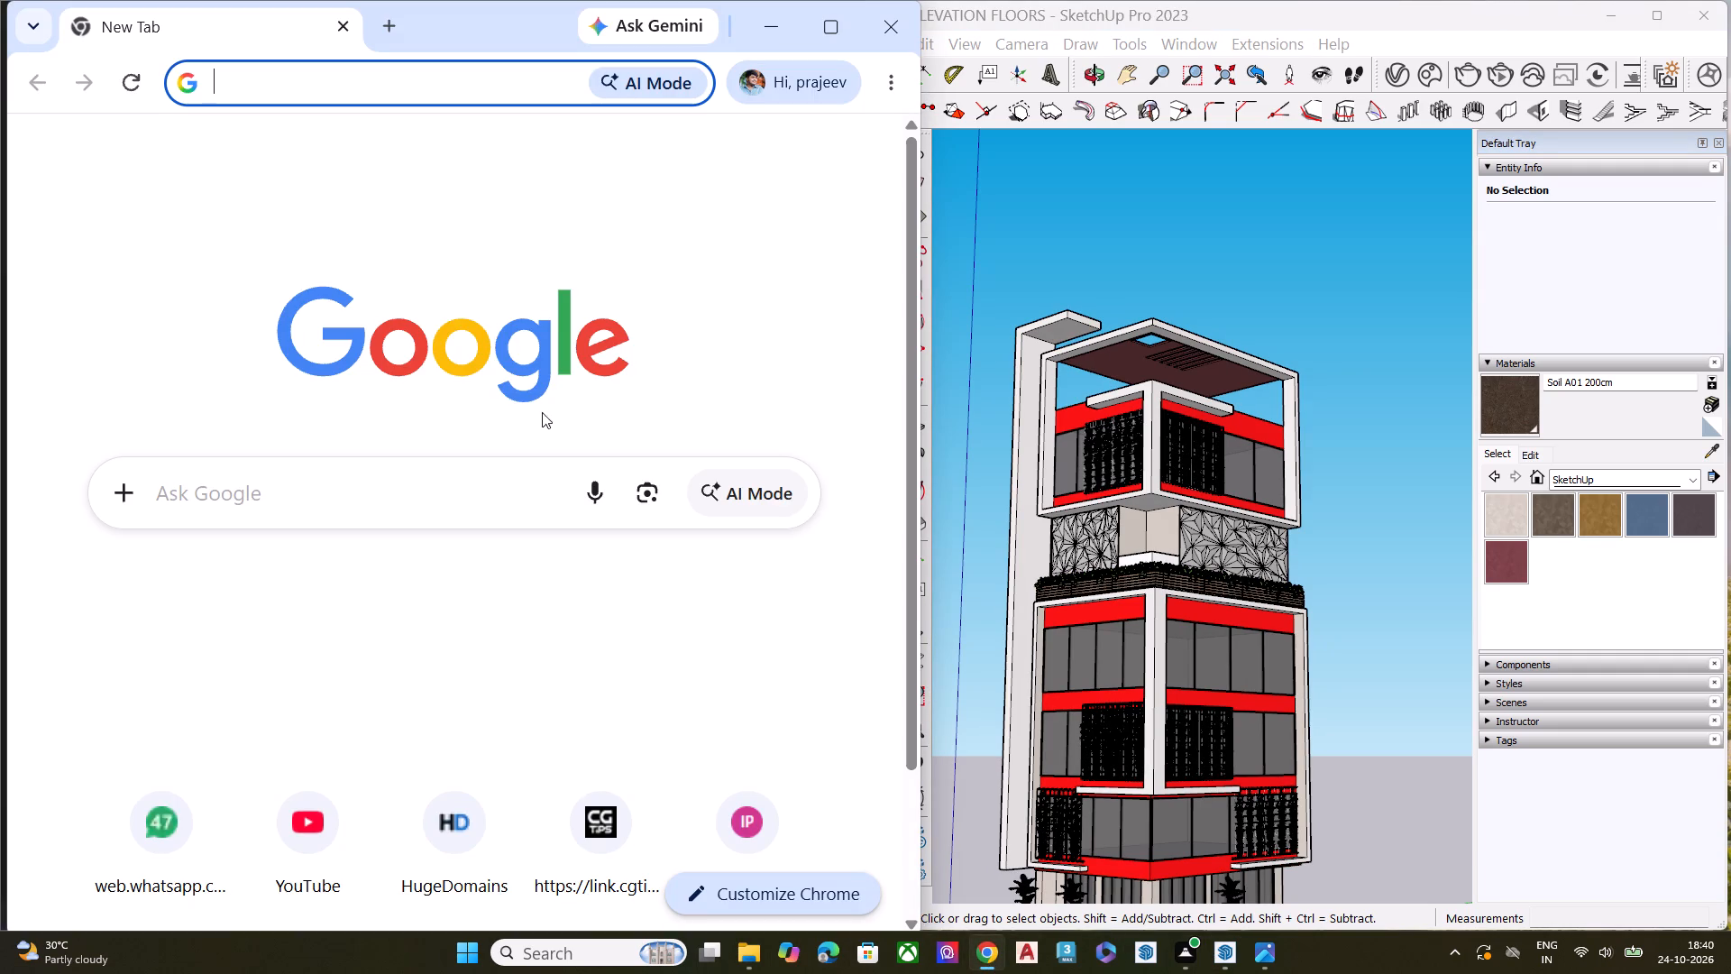
pyautogui.click(301, 505)
pyautogui.click(278, 580)
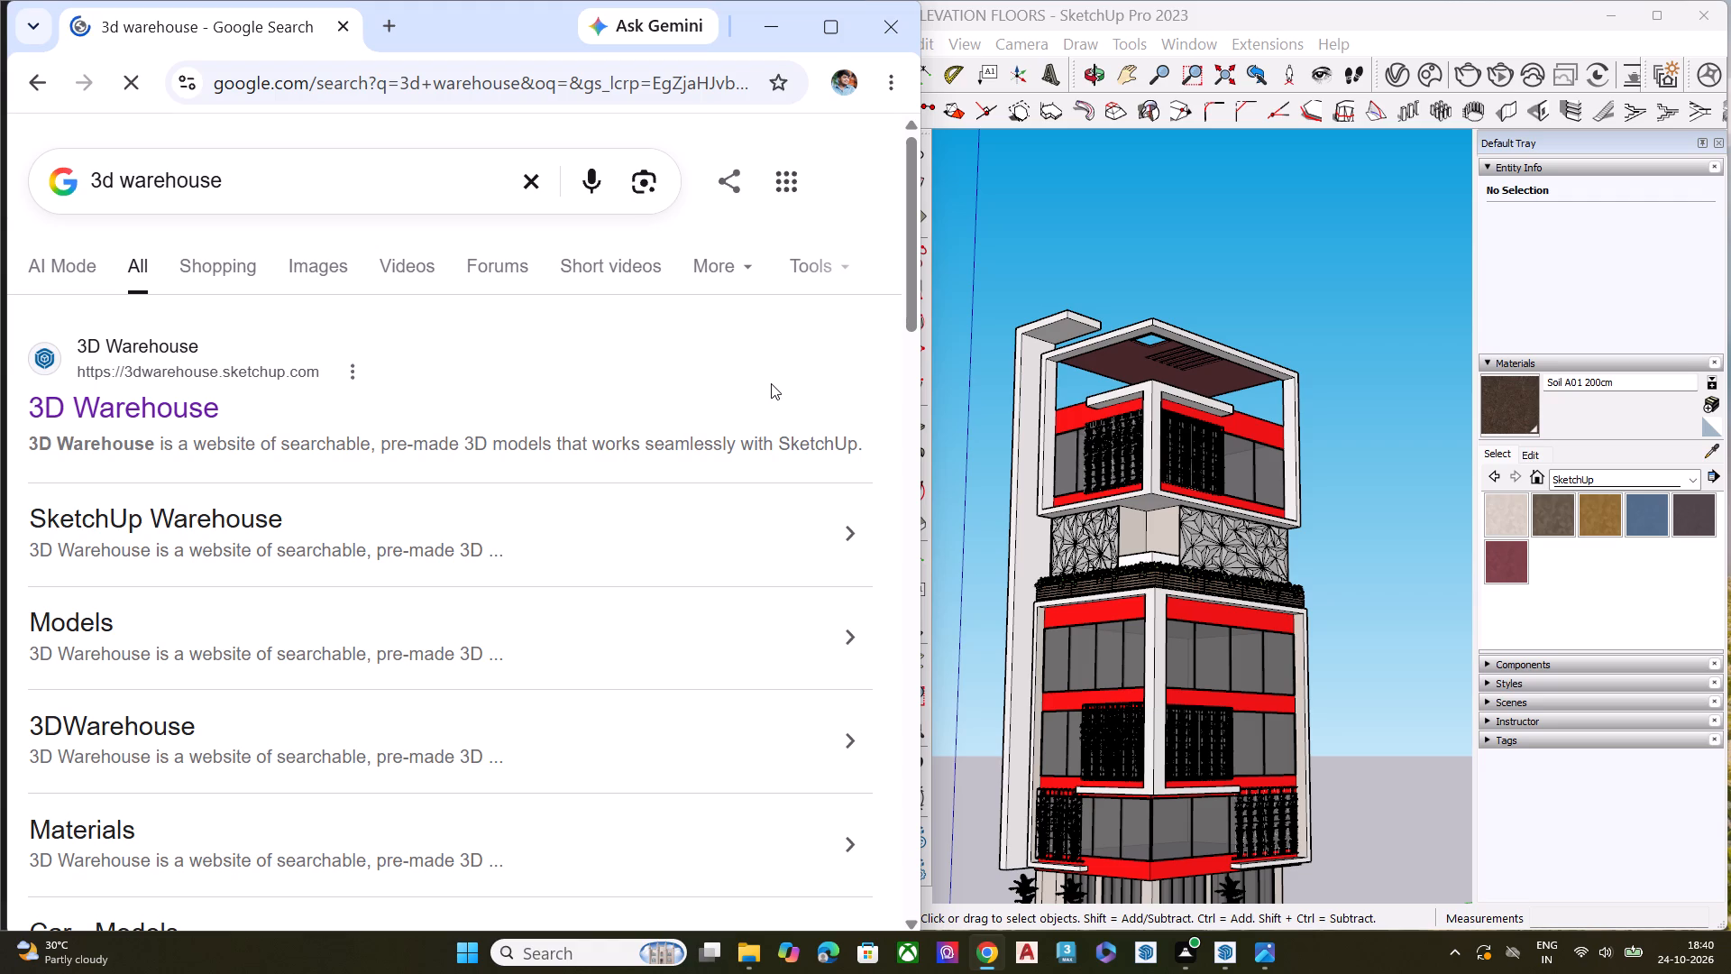
pyautogui.click(205, 398)
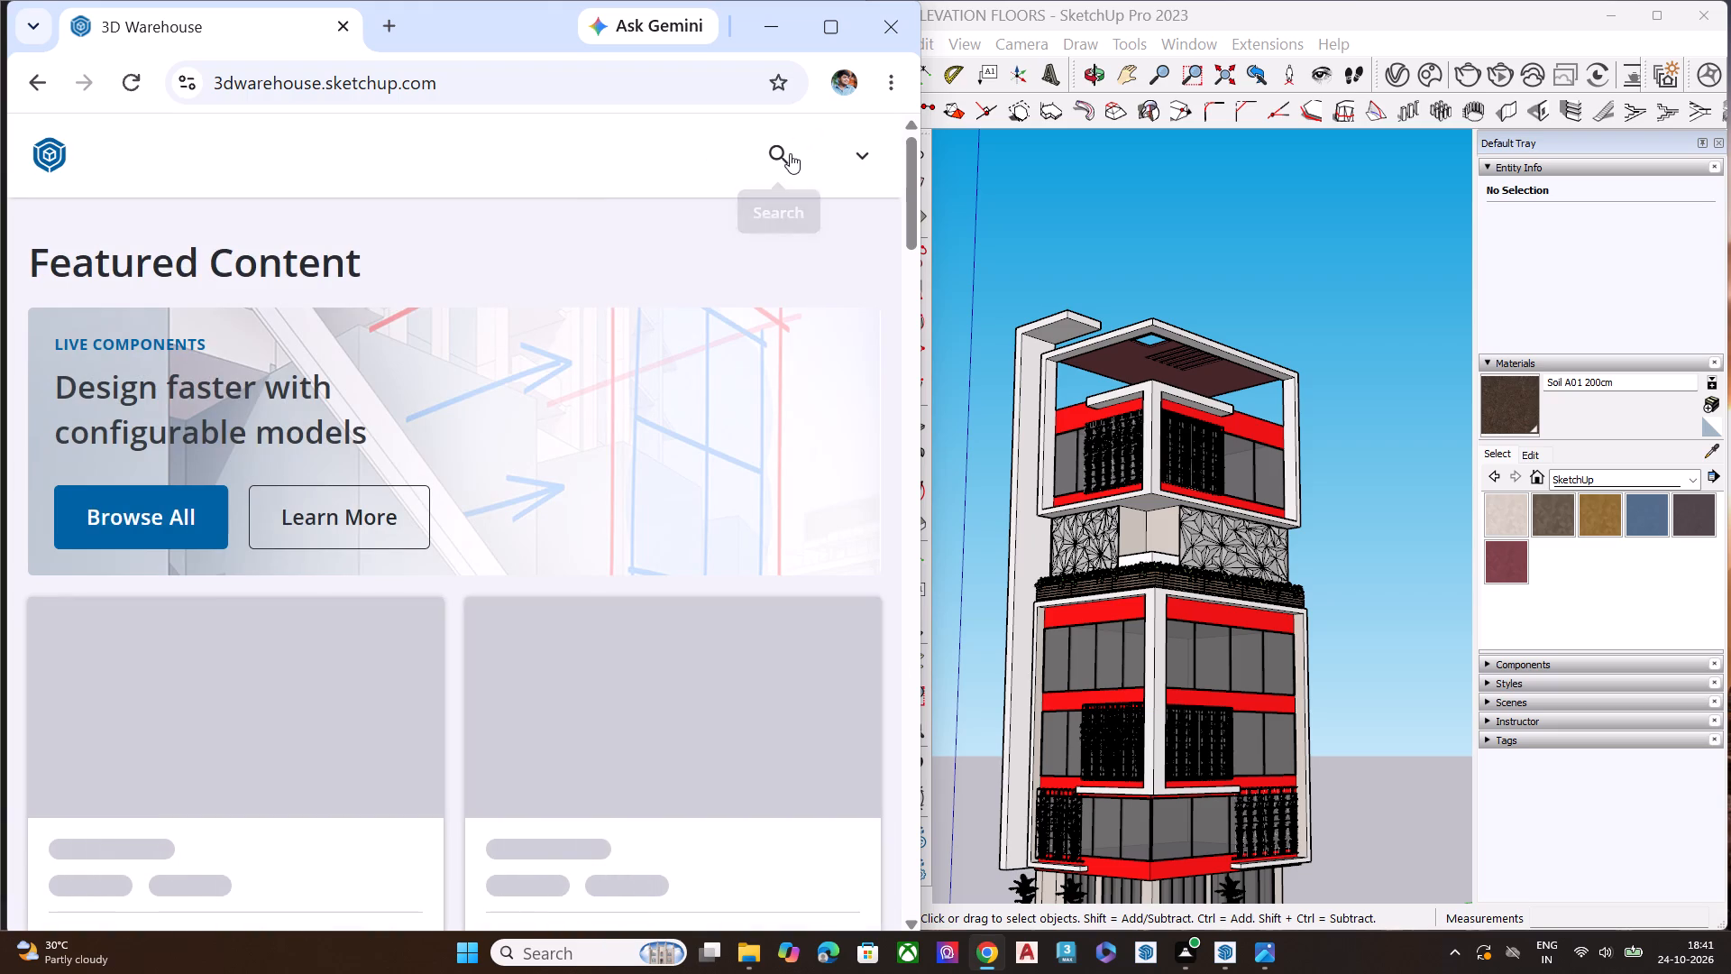
pyautogui.click(788, 153)
pyautogui.click(594, 152)
pyautogui.write('flower')
pyautogui.press('Up')
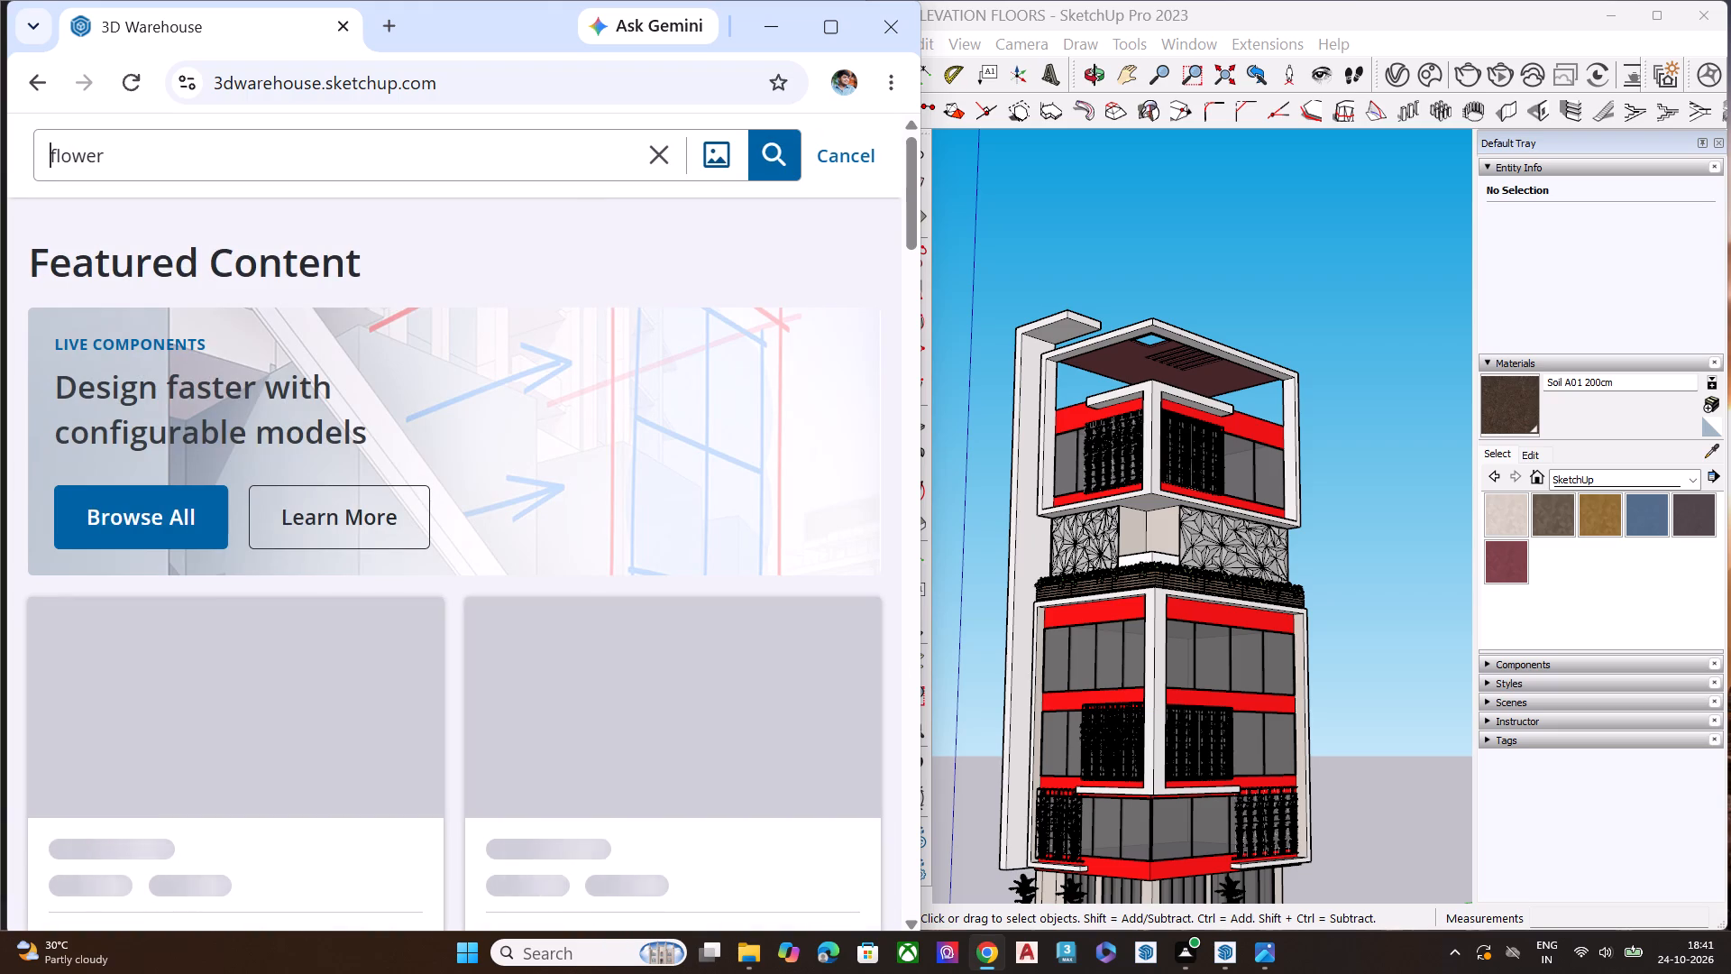
pyautogui.press('Return')
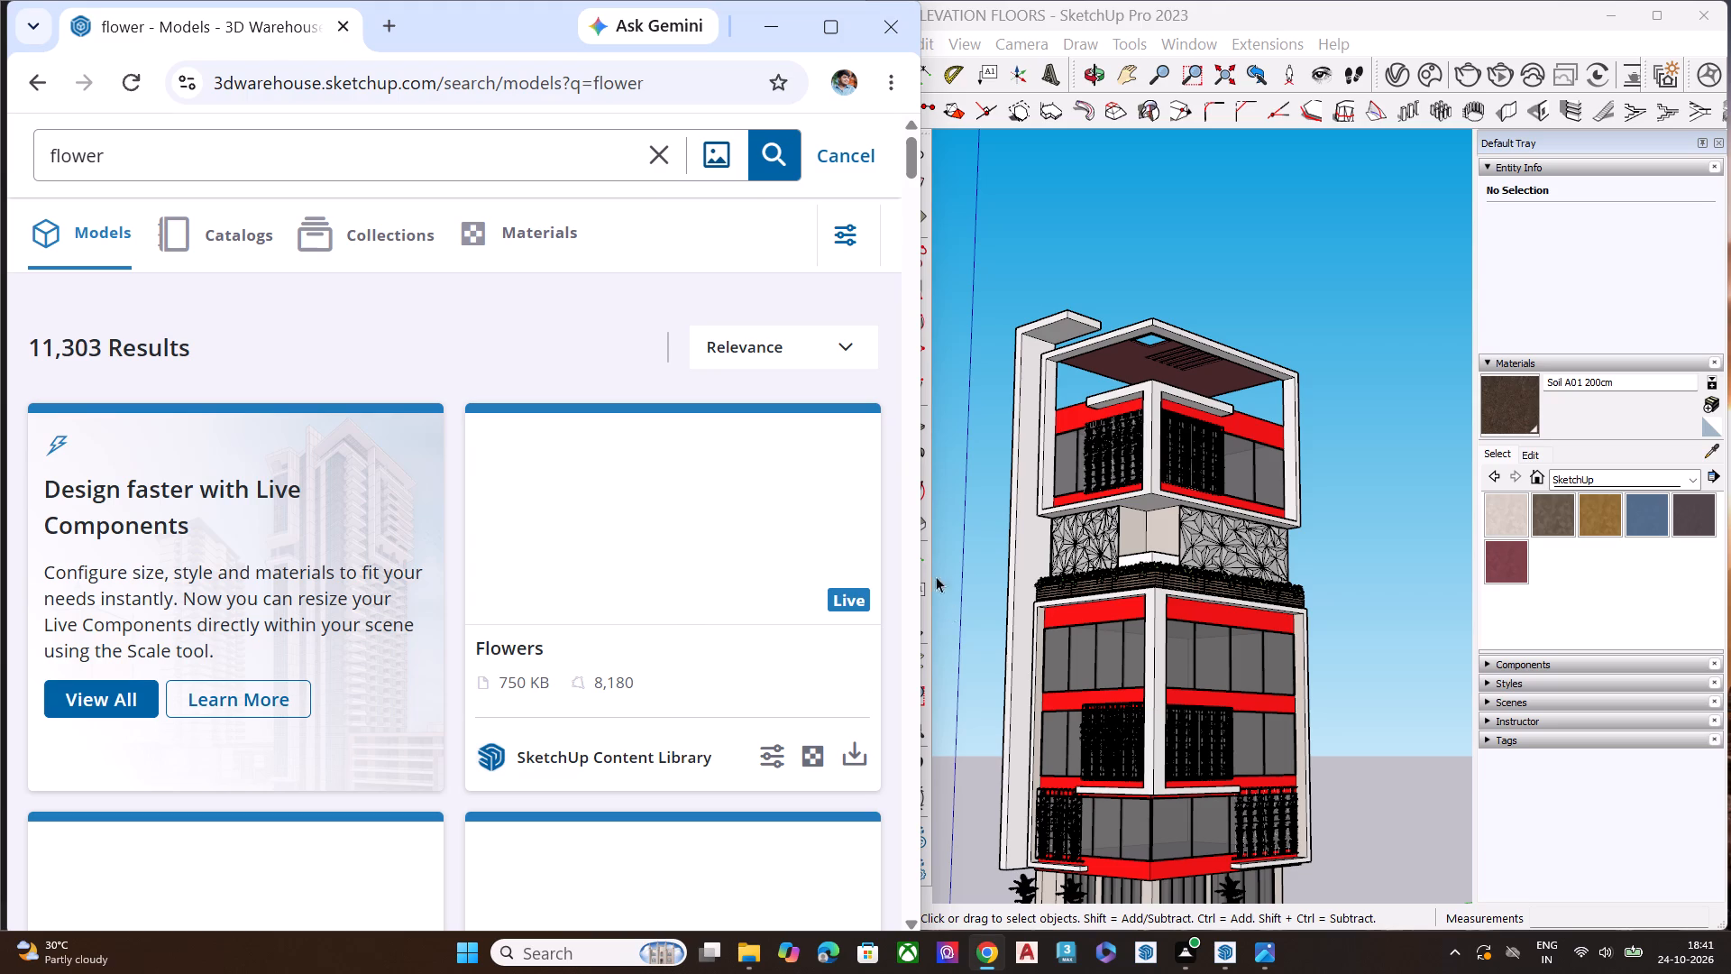
# Browse the "flower" model results for a flower suitable for planting around the building.
pyautogui.scroll(-5, 685, 600)
pyautogui.scroll(6, 685, 600)
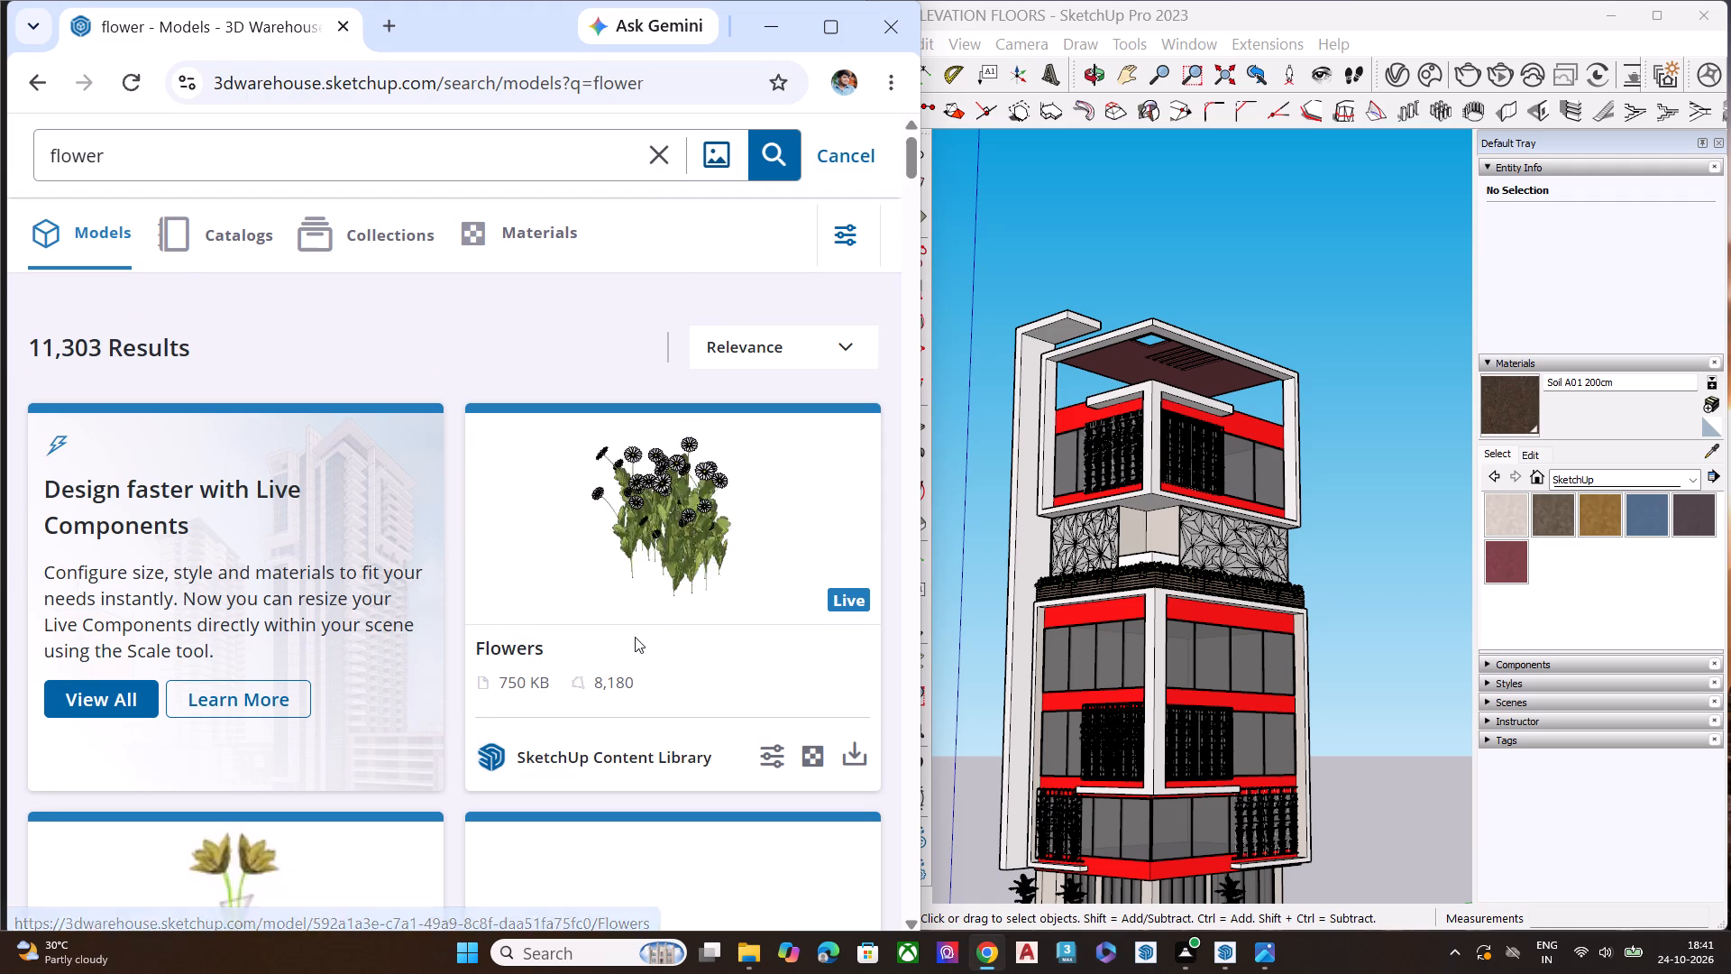
pyautogui.scroll(-8, 635, 637)
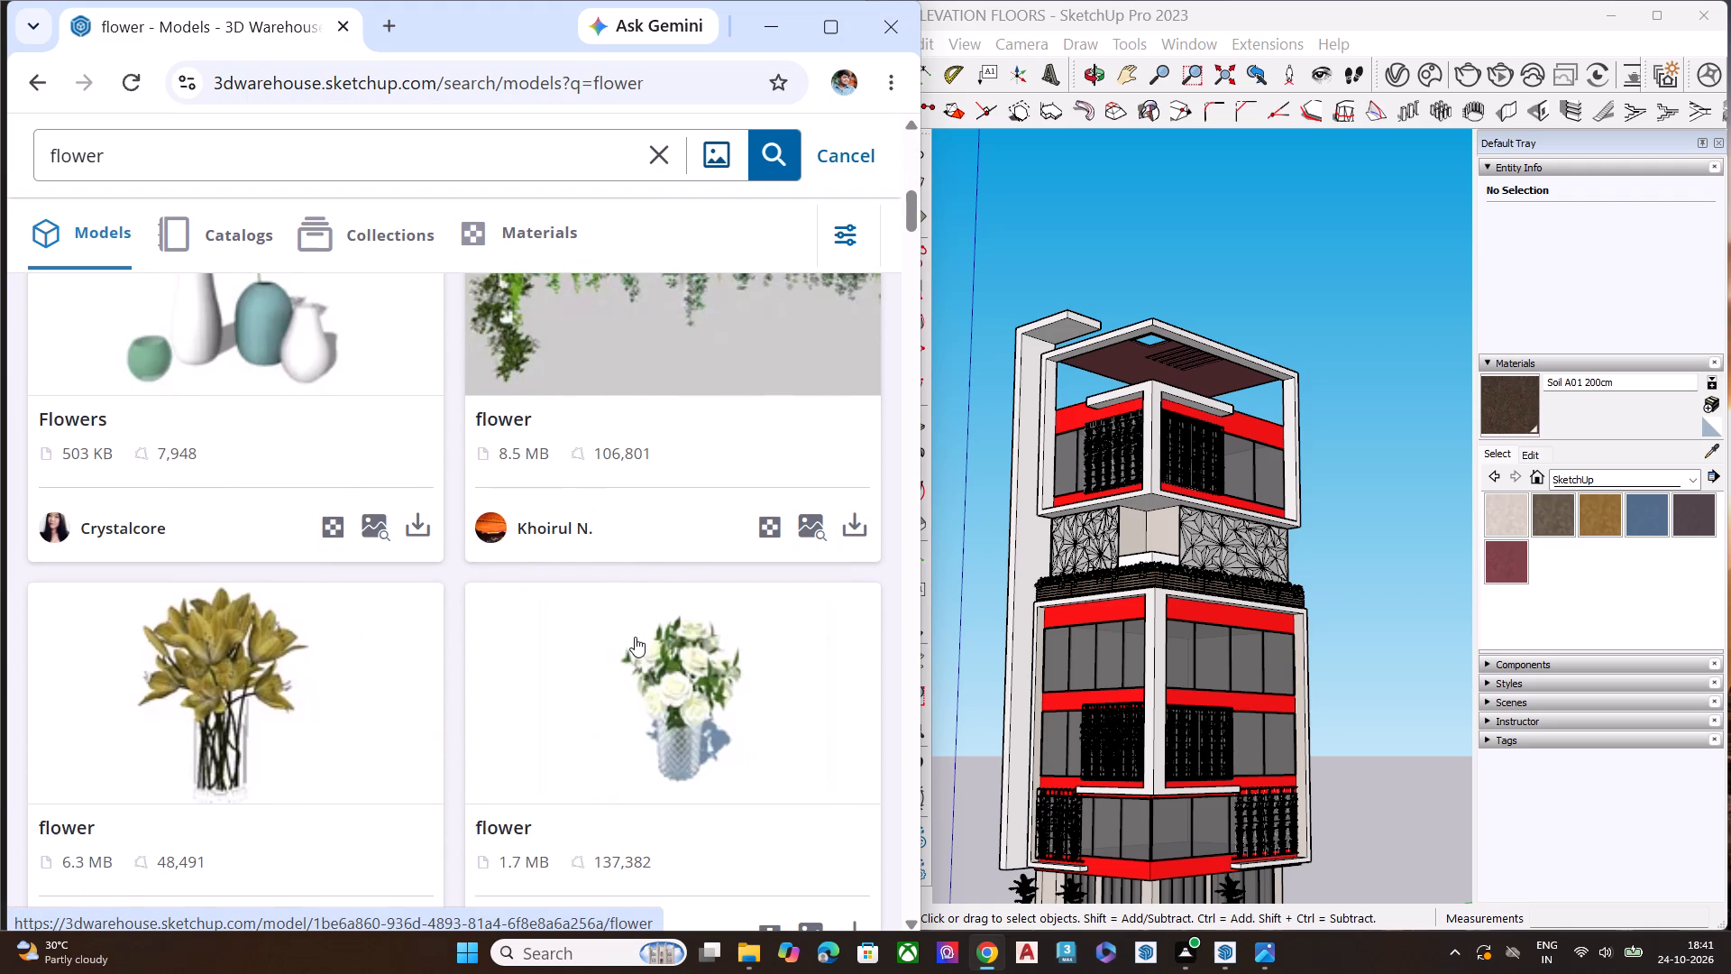
pyautogui.scroll(-2, 640, 568)
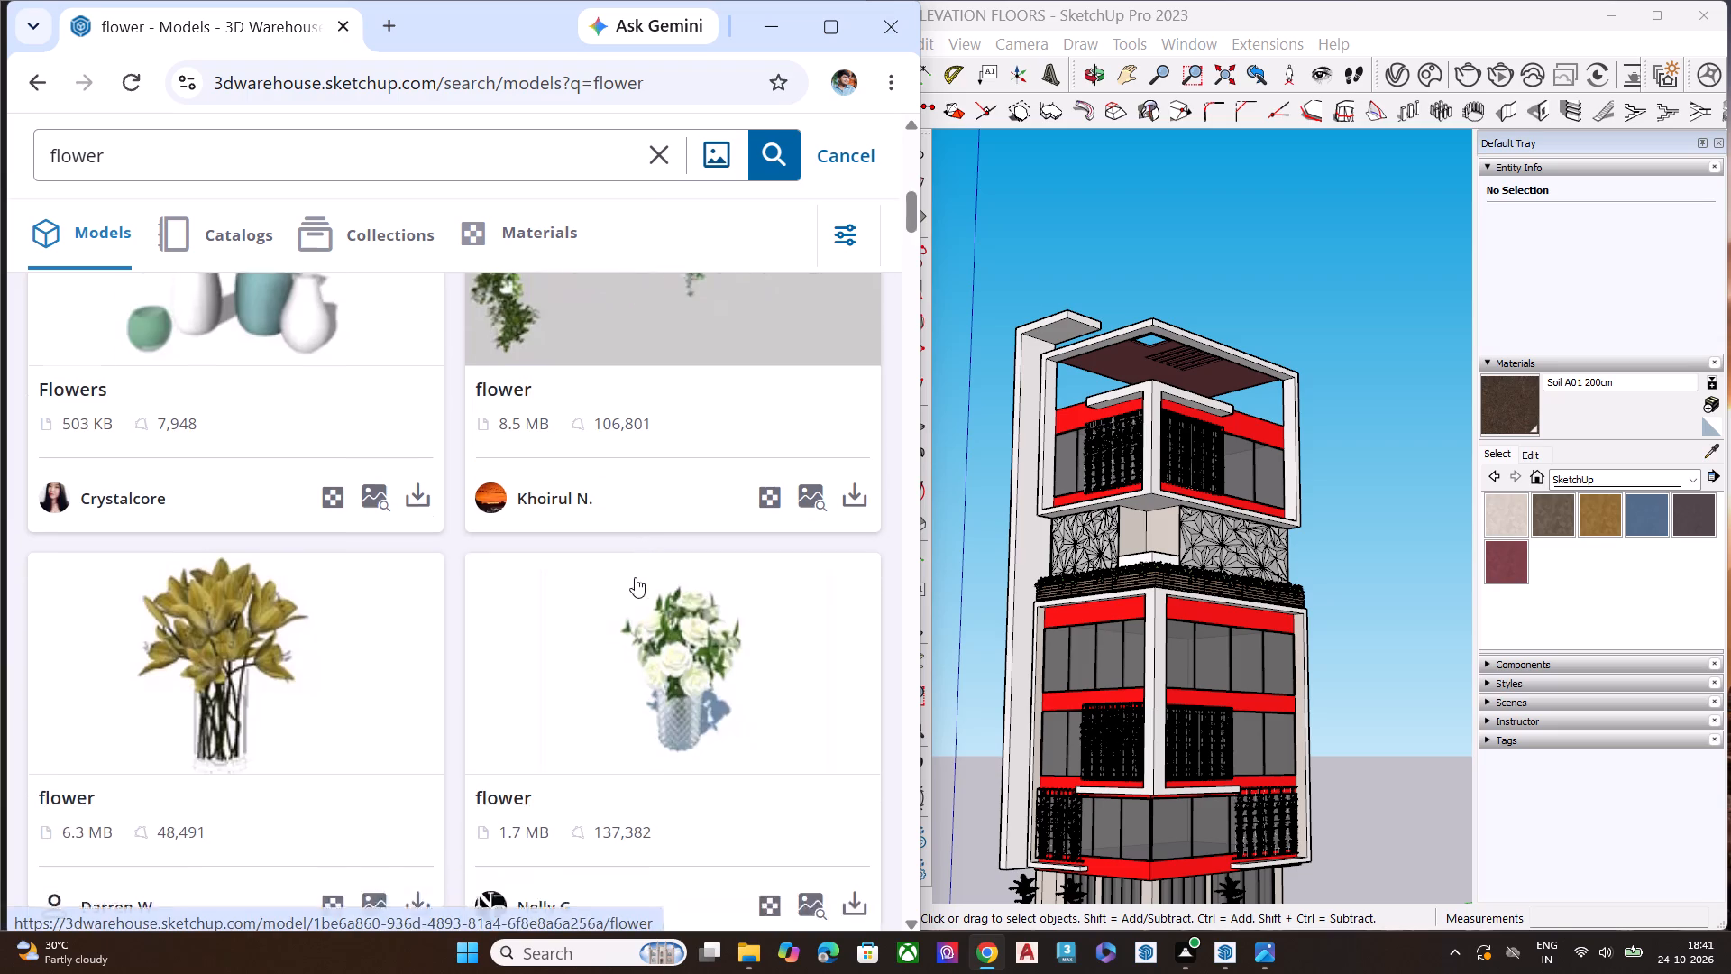
pyautogui.scroll(-5, 635, 577)
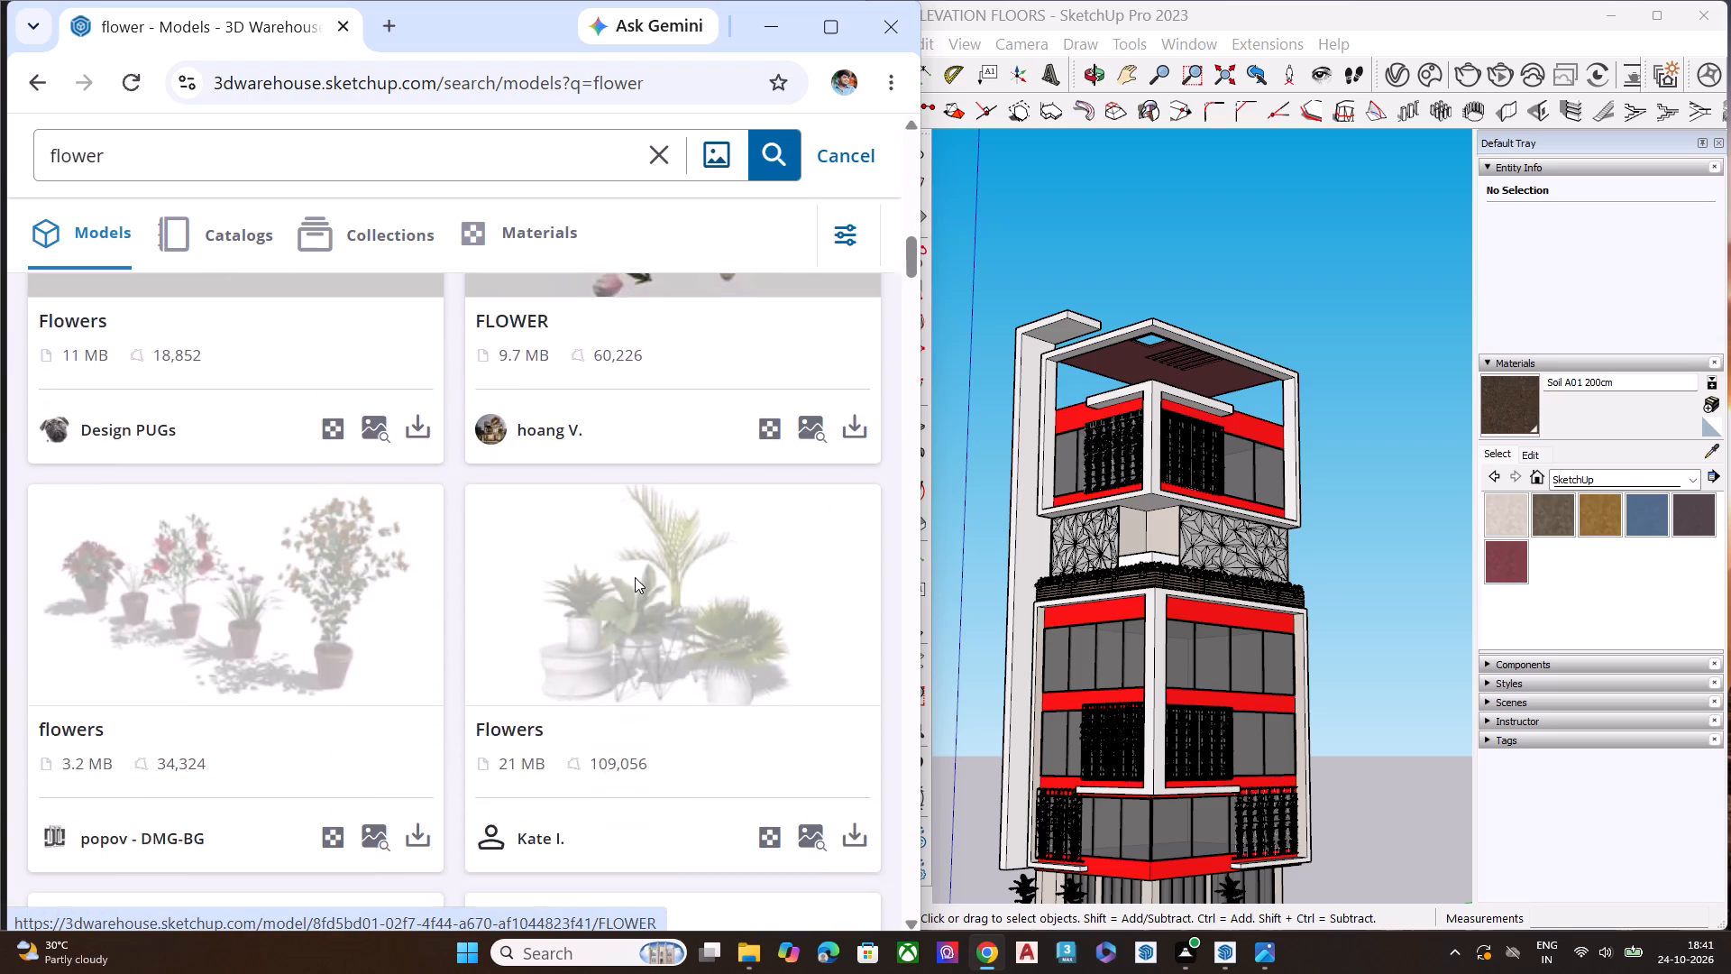
pyautogui.scroll(2, 635, 577)
pyautogui.scroll(-4, 635, 577)
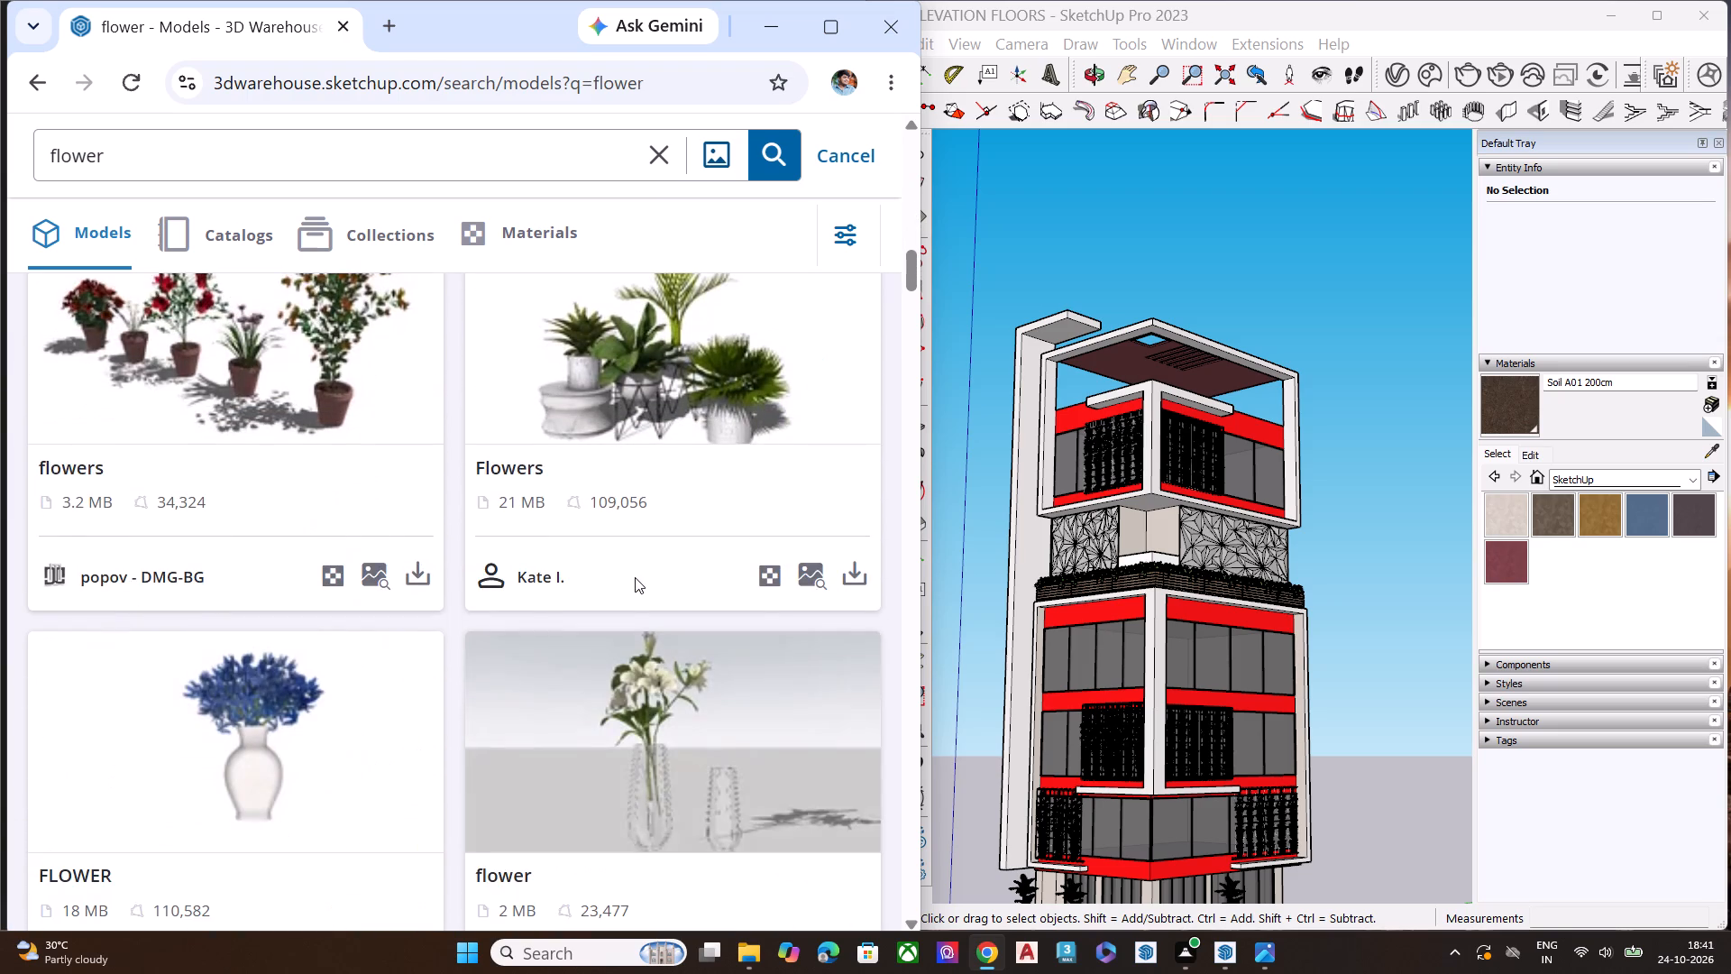
pyautogui.scroll(-7, 635, 577)
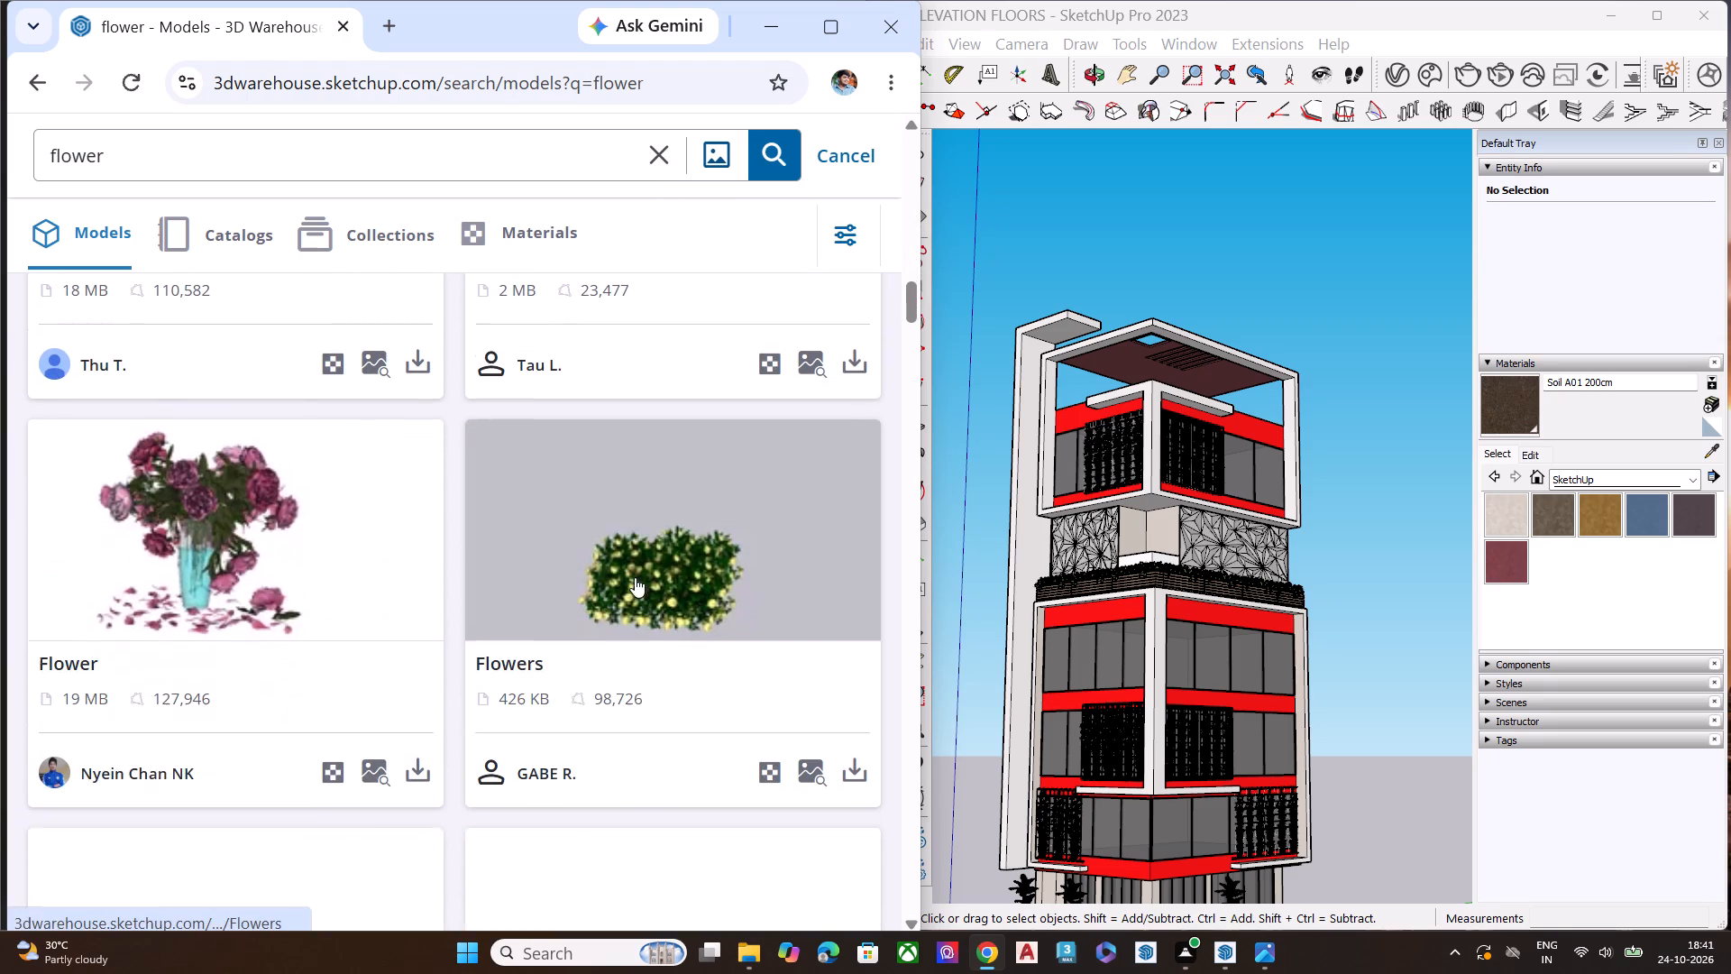
pyautogui.scroll(1, 635, 577)
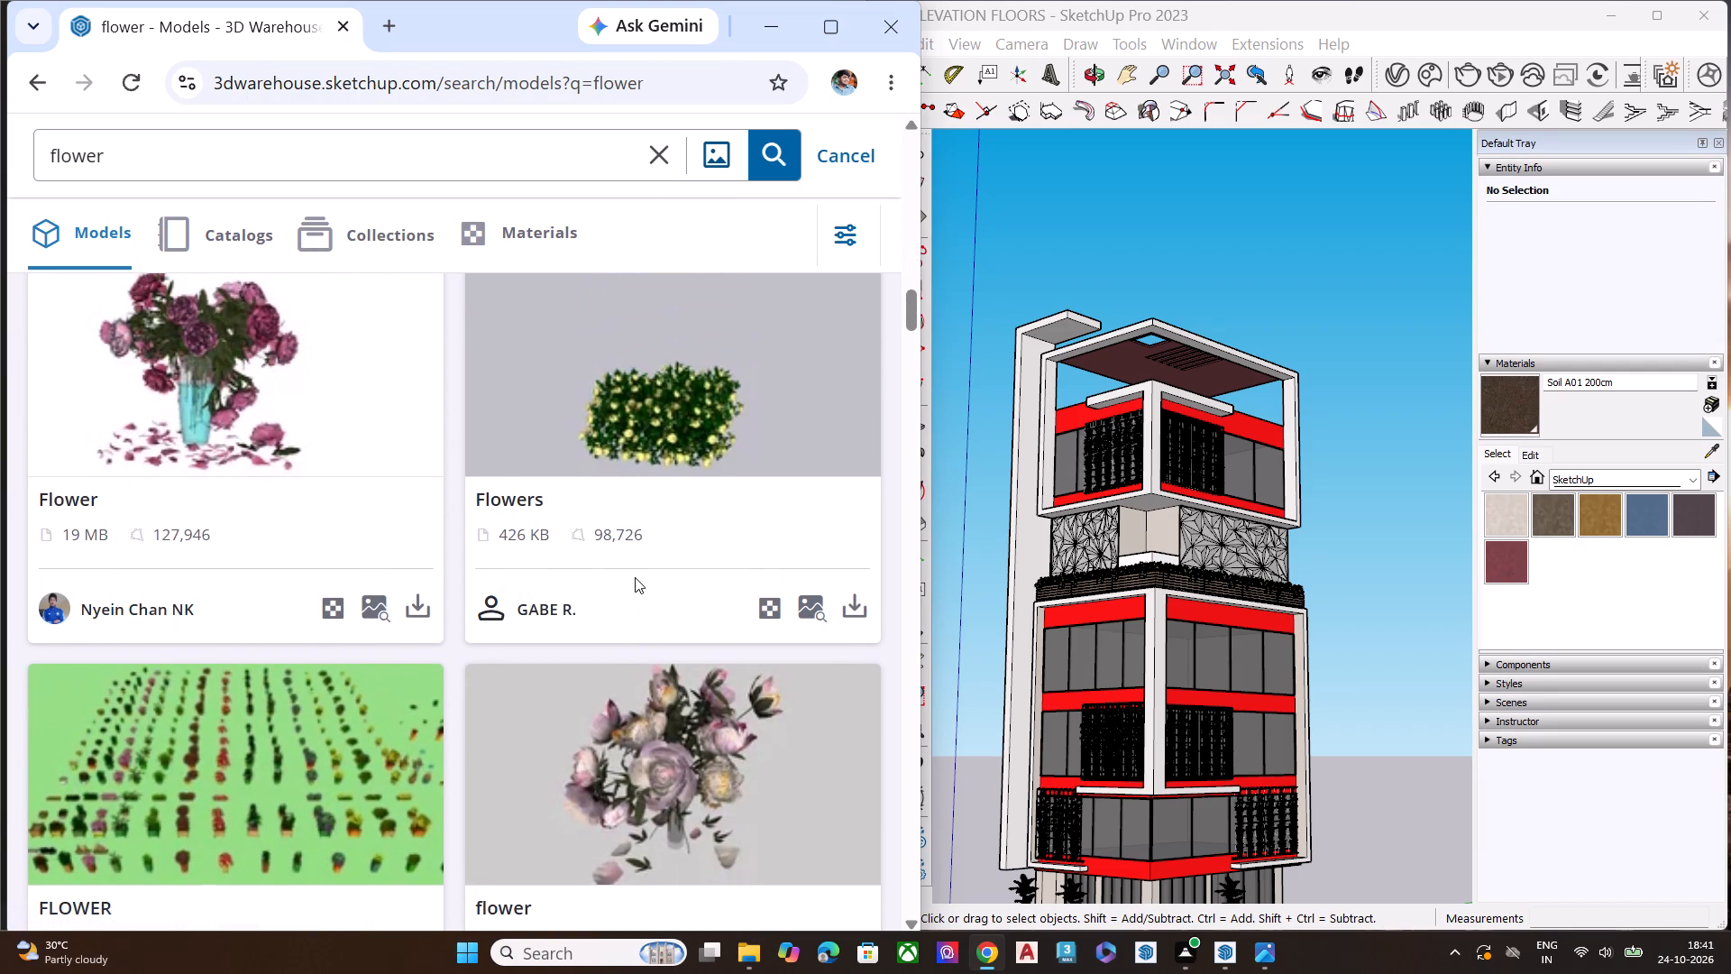
pyautogui.scroll(-5, 635, 577)
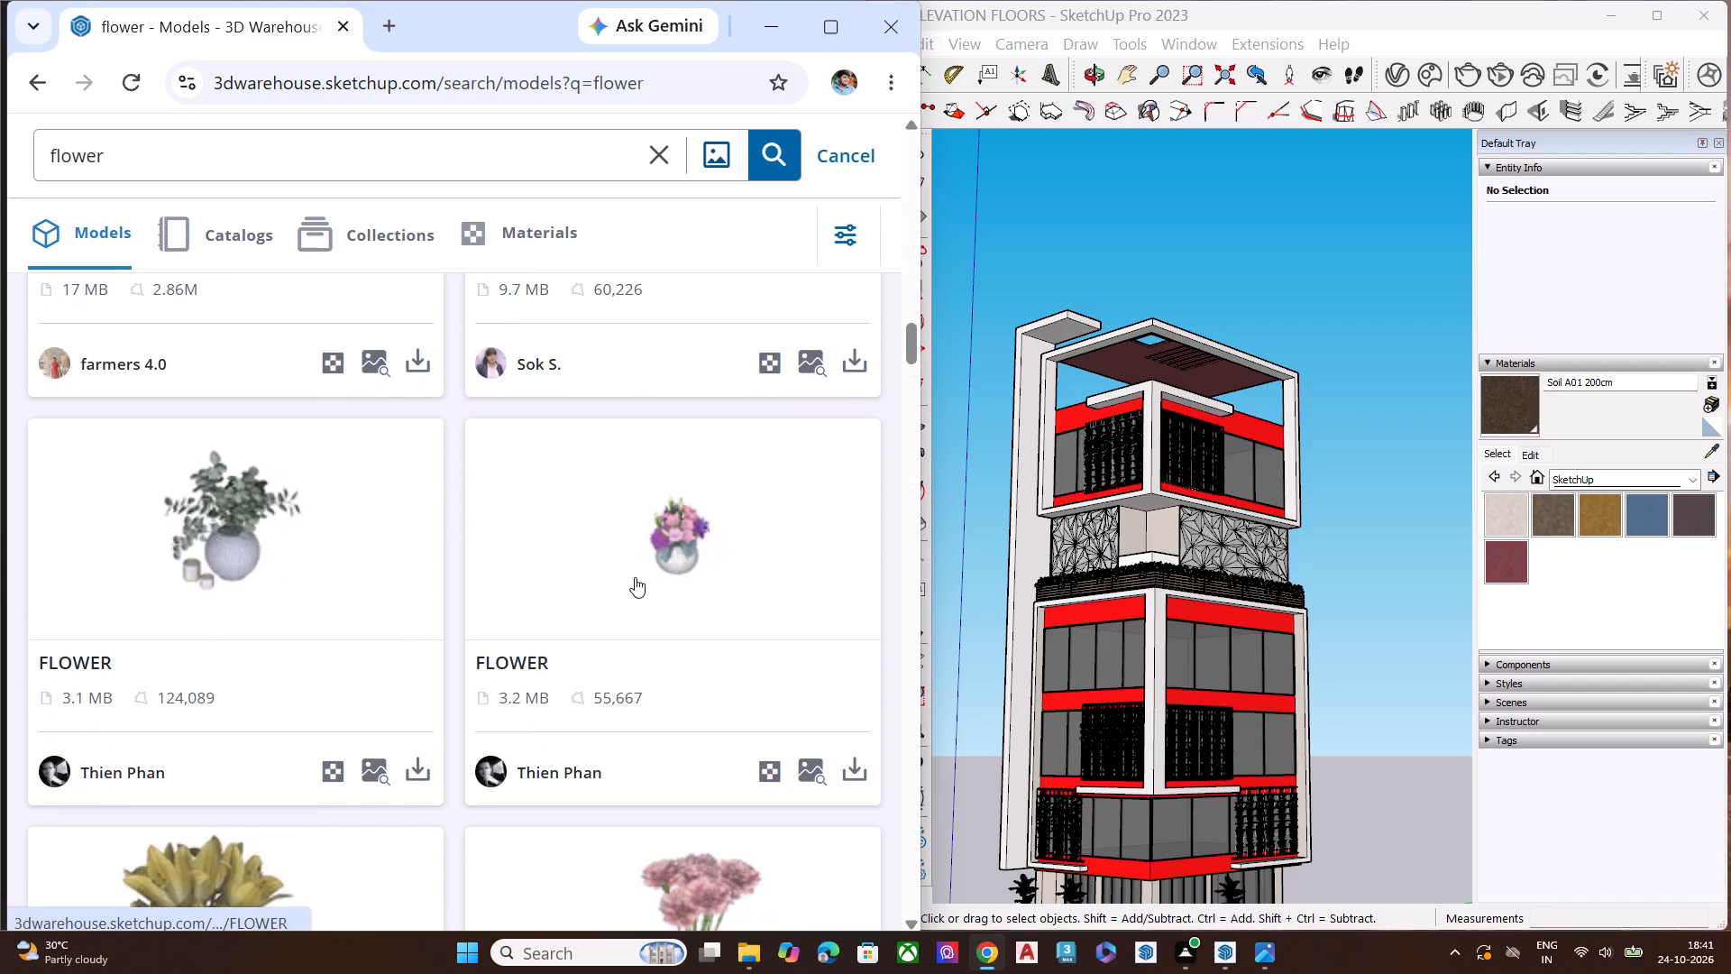
pyautogui.scroll(-7, 635, 577)
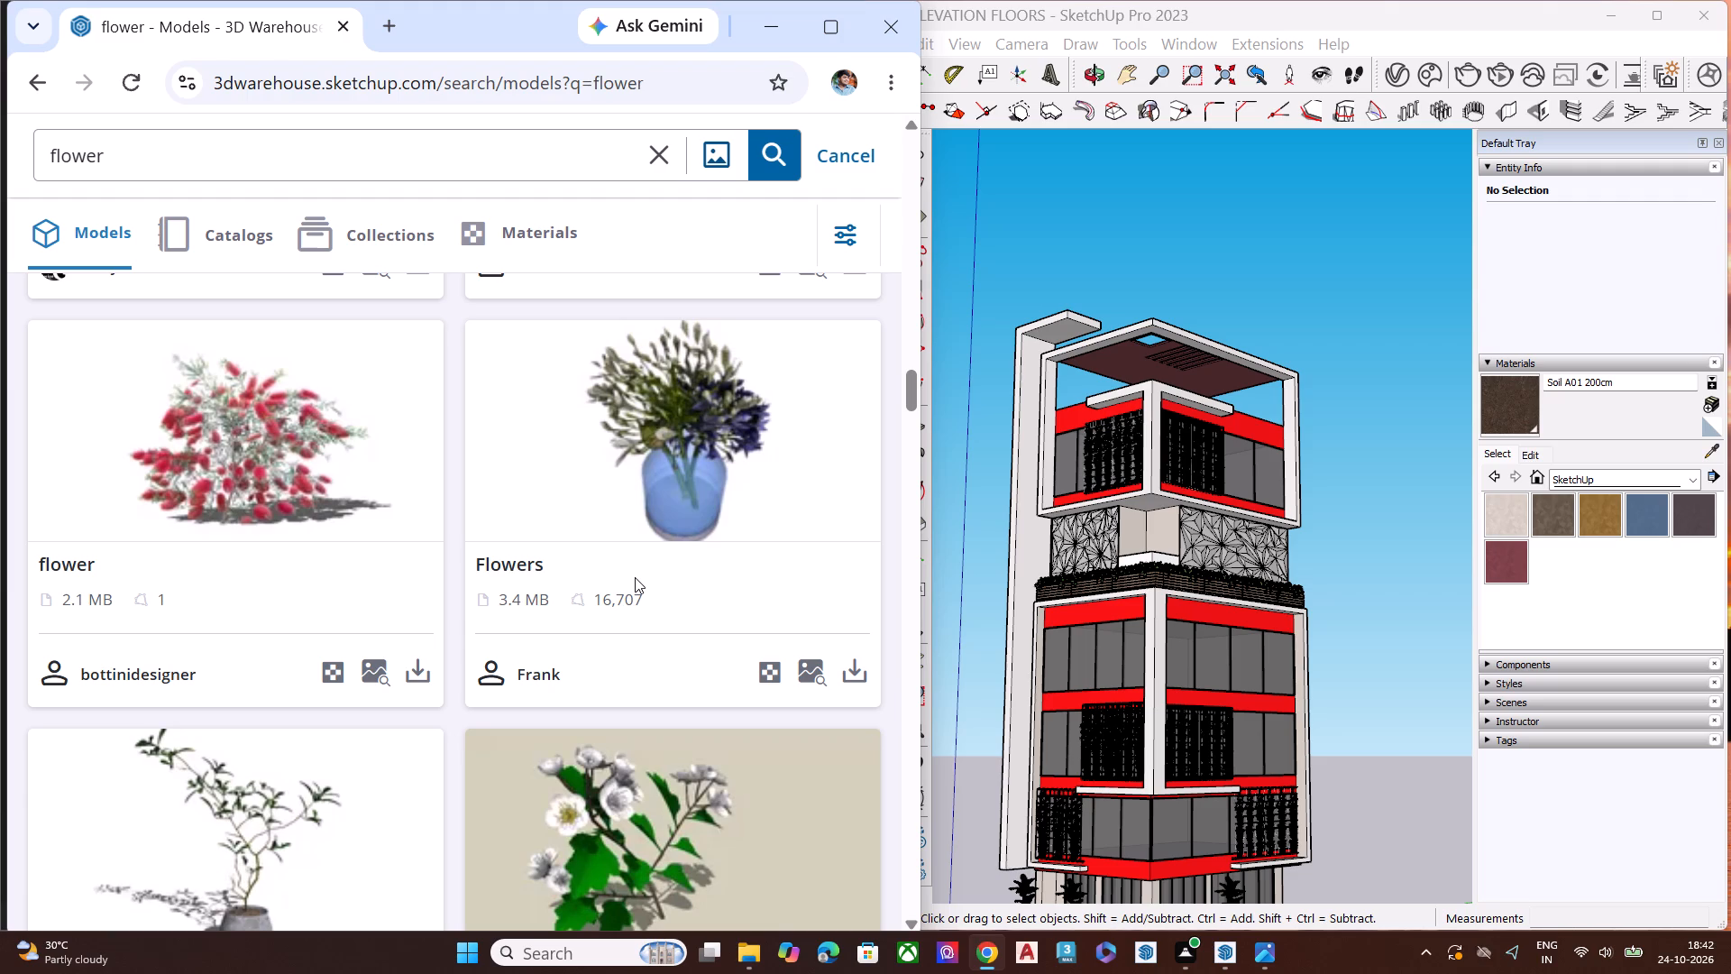
pyautogui.scroll(-3, 635, 577)
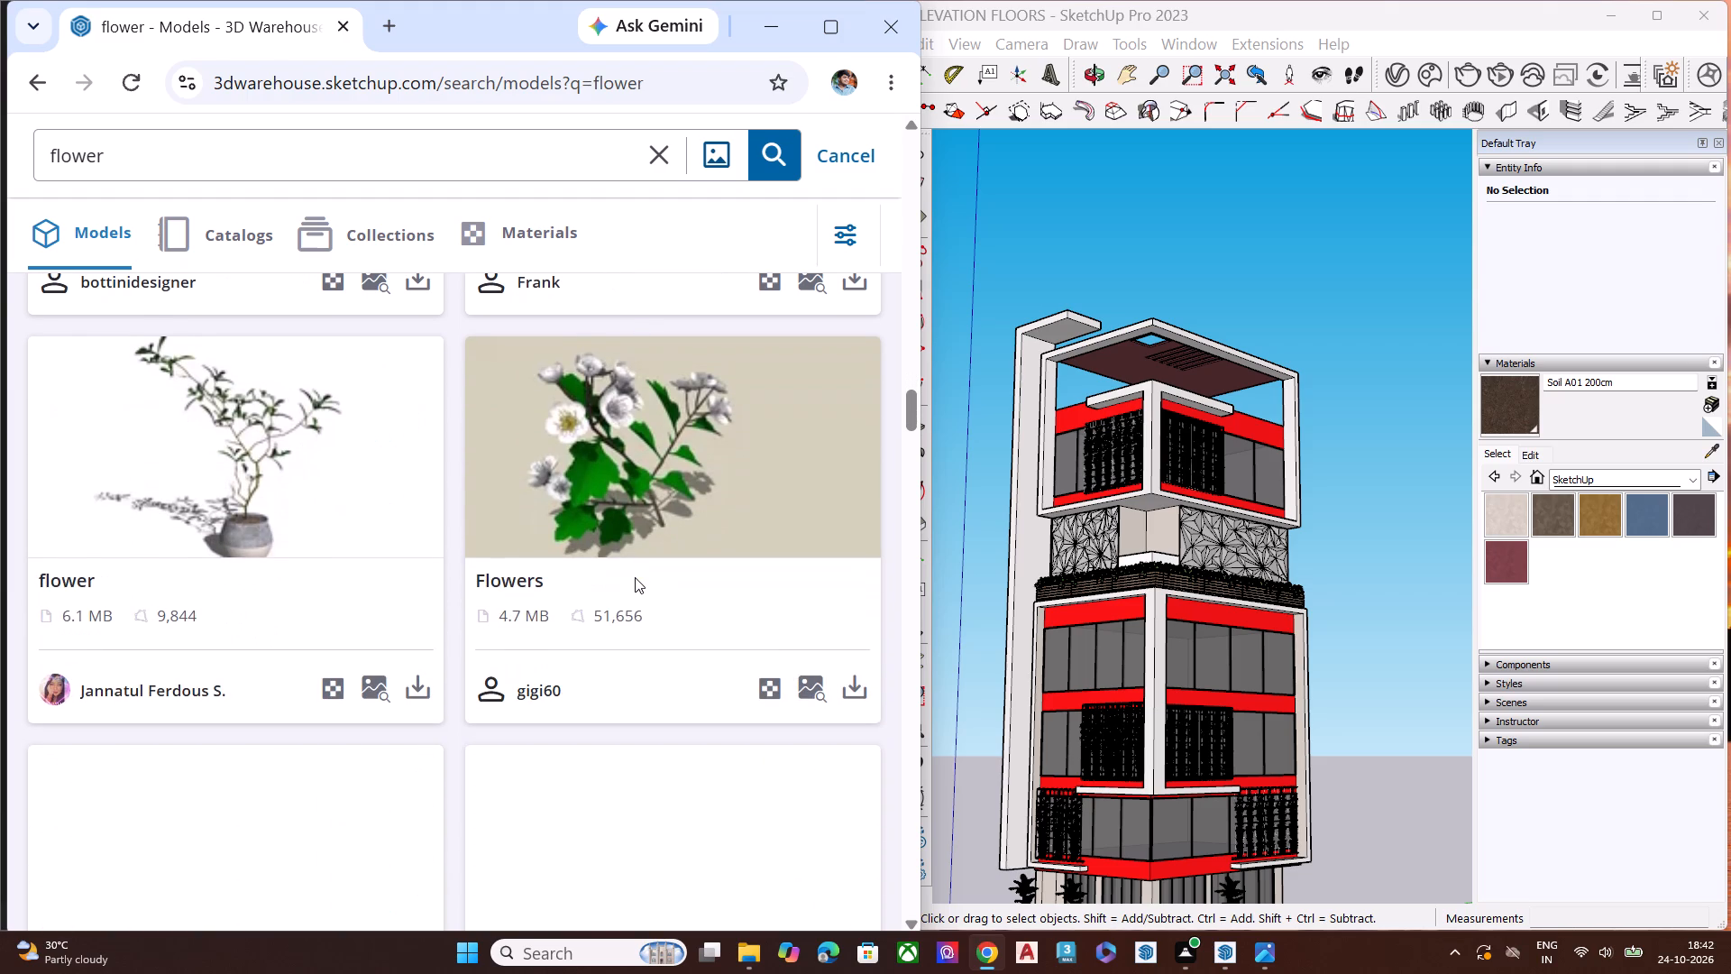
pyautogui.scroll(-2, 635, 577)
pyautogui.scroll(2, 635, 577)
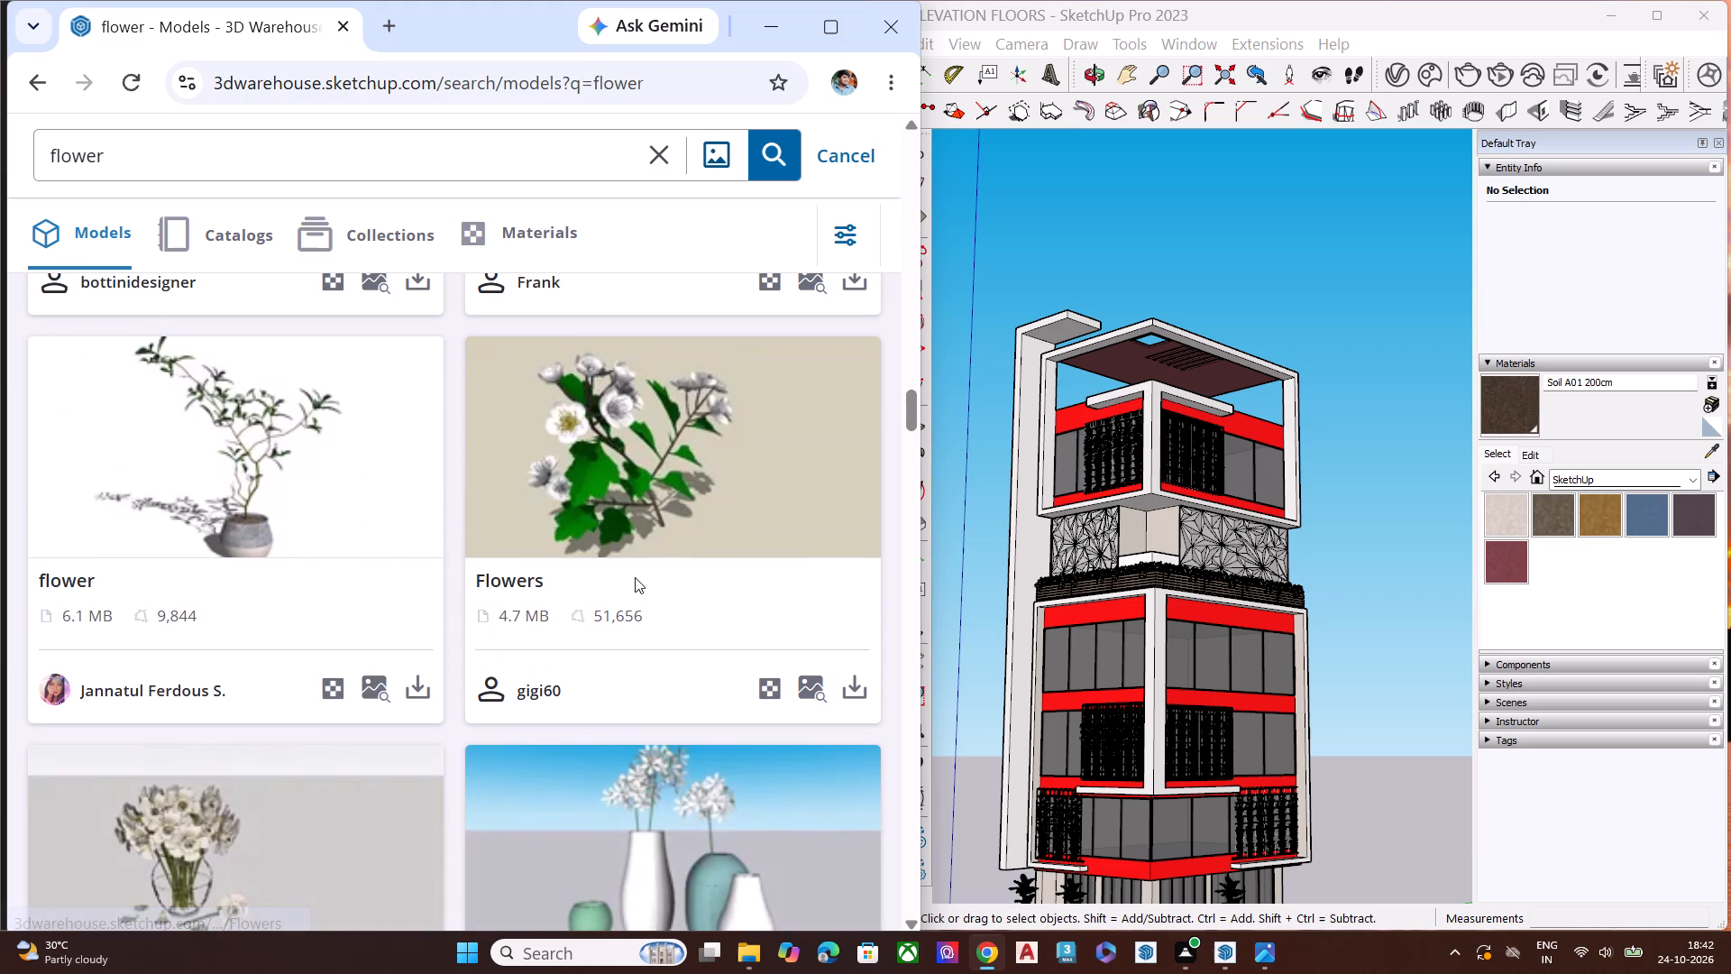
pyautogui.scroll(-2, 635, 577)
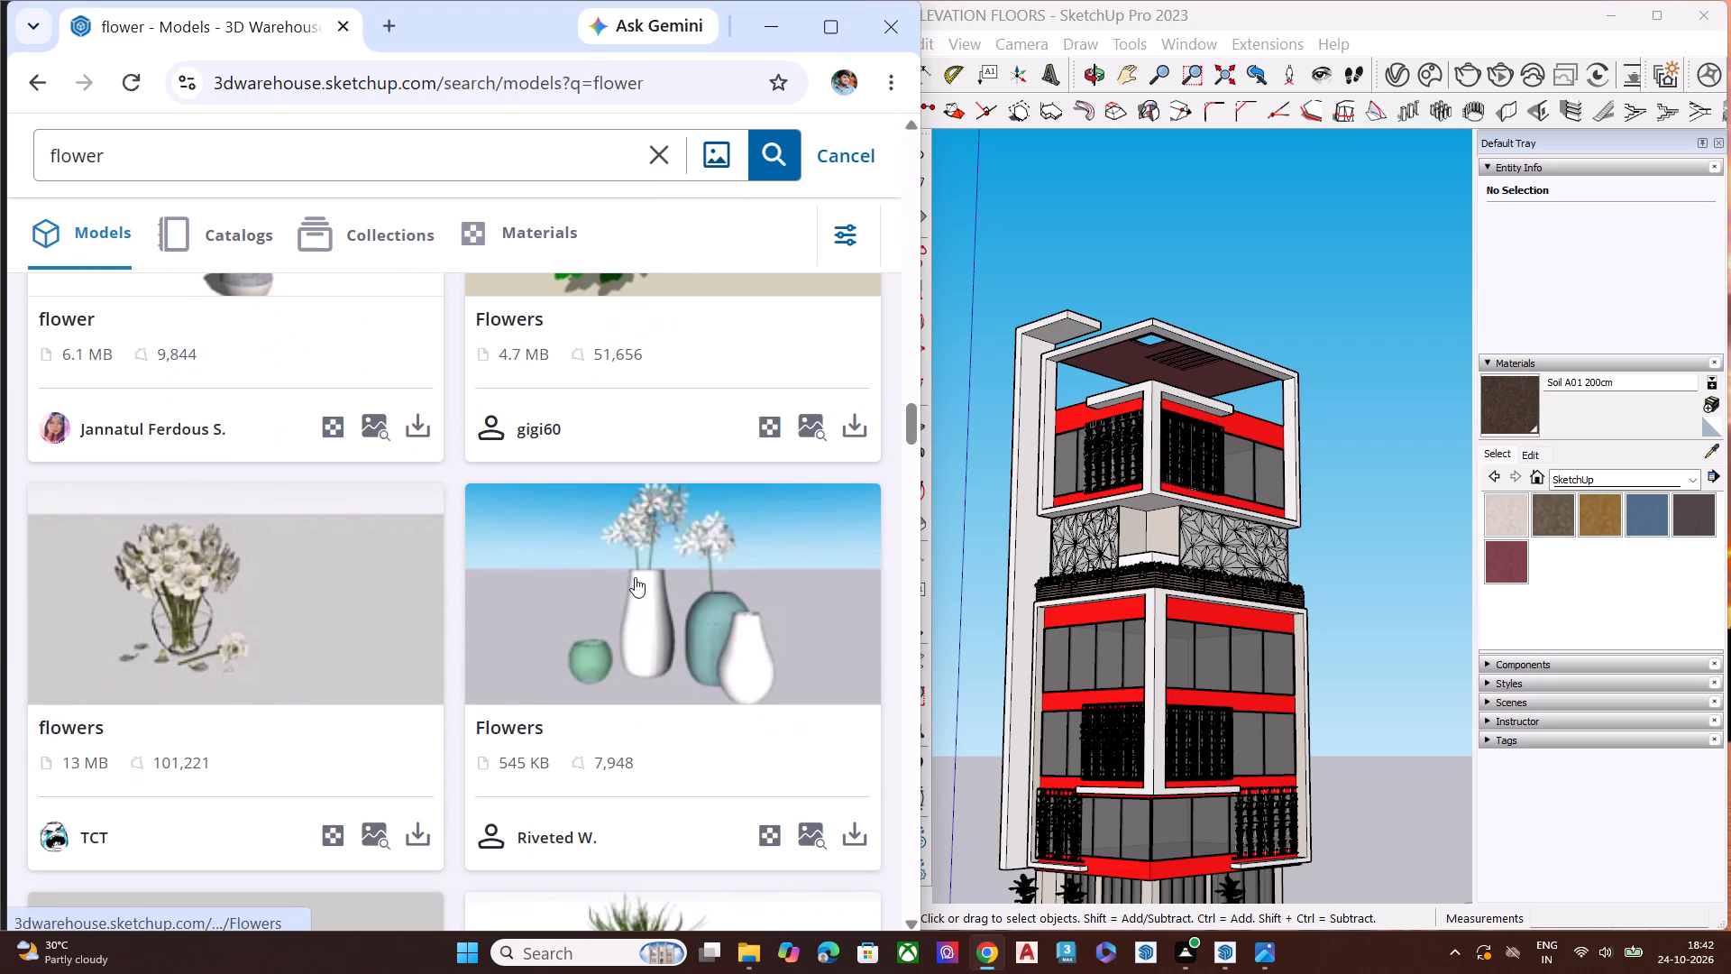
pyautogui.scroll(-2, 635, 577)
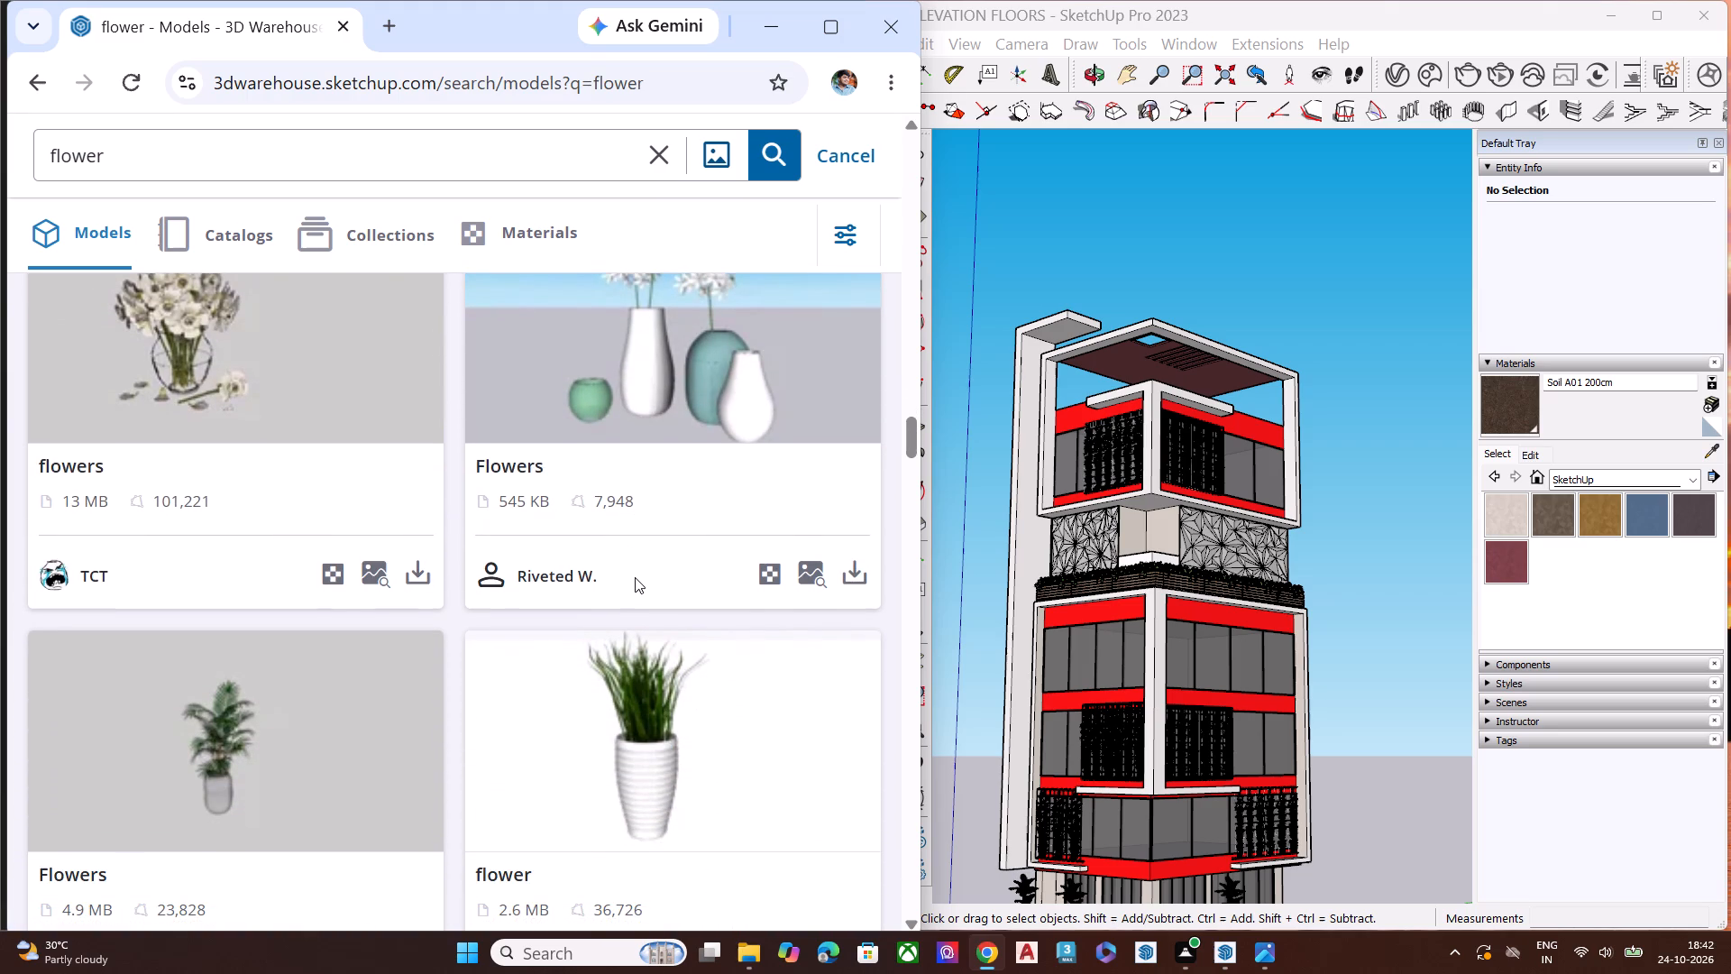
pyautogui.scroll(-2, 602, 510)
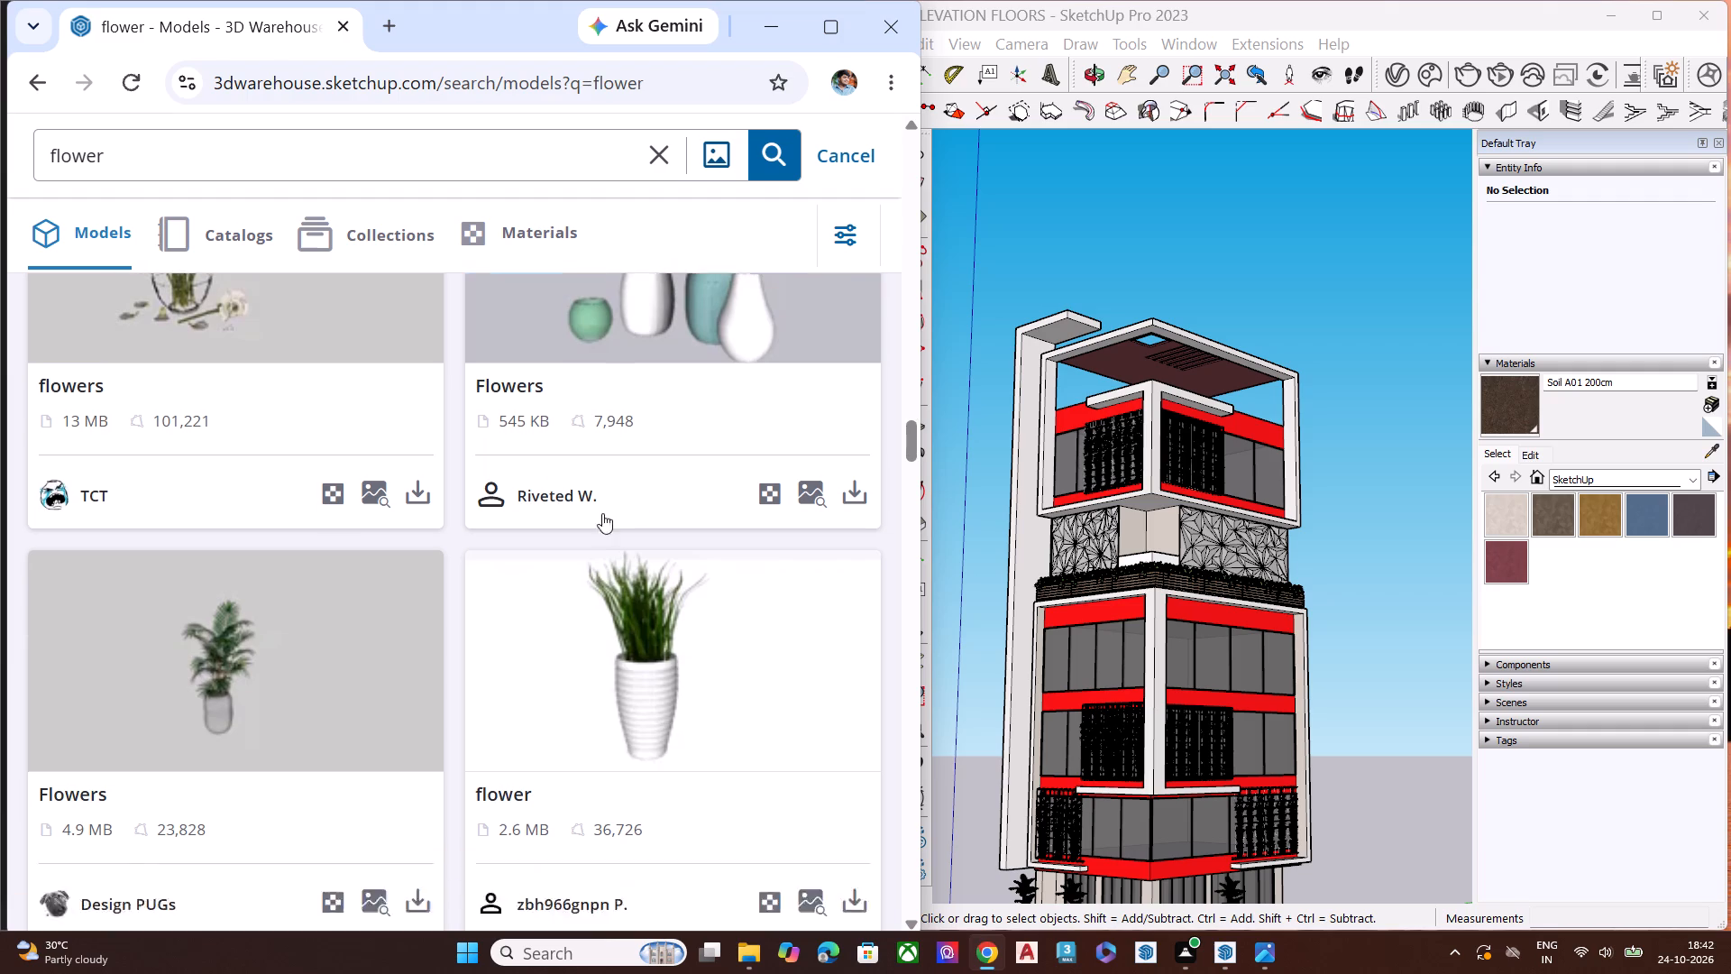
pyautogui.scroll(-2, 602, 513)
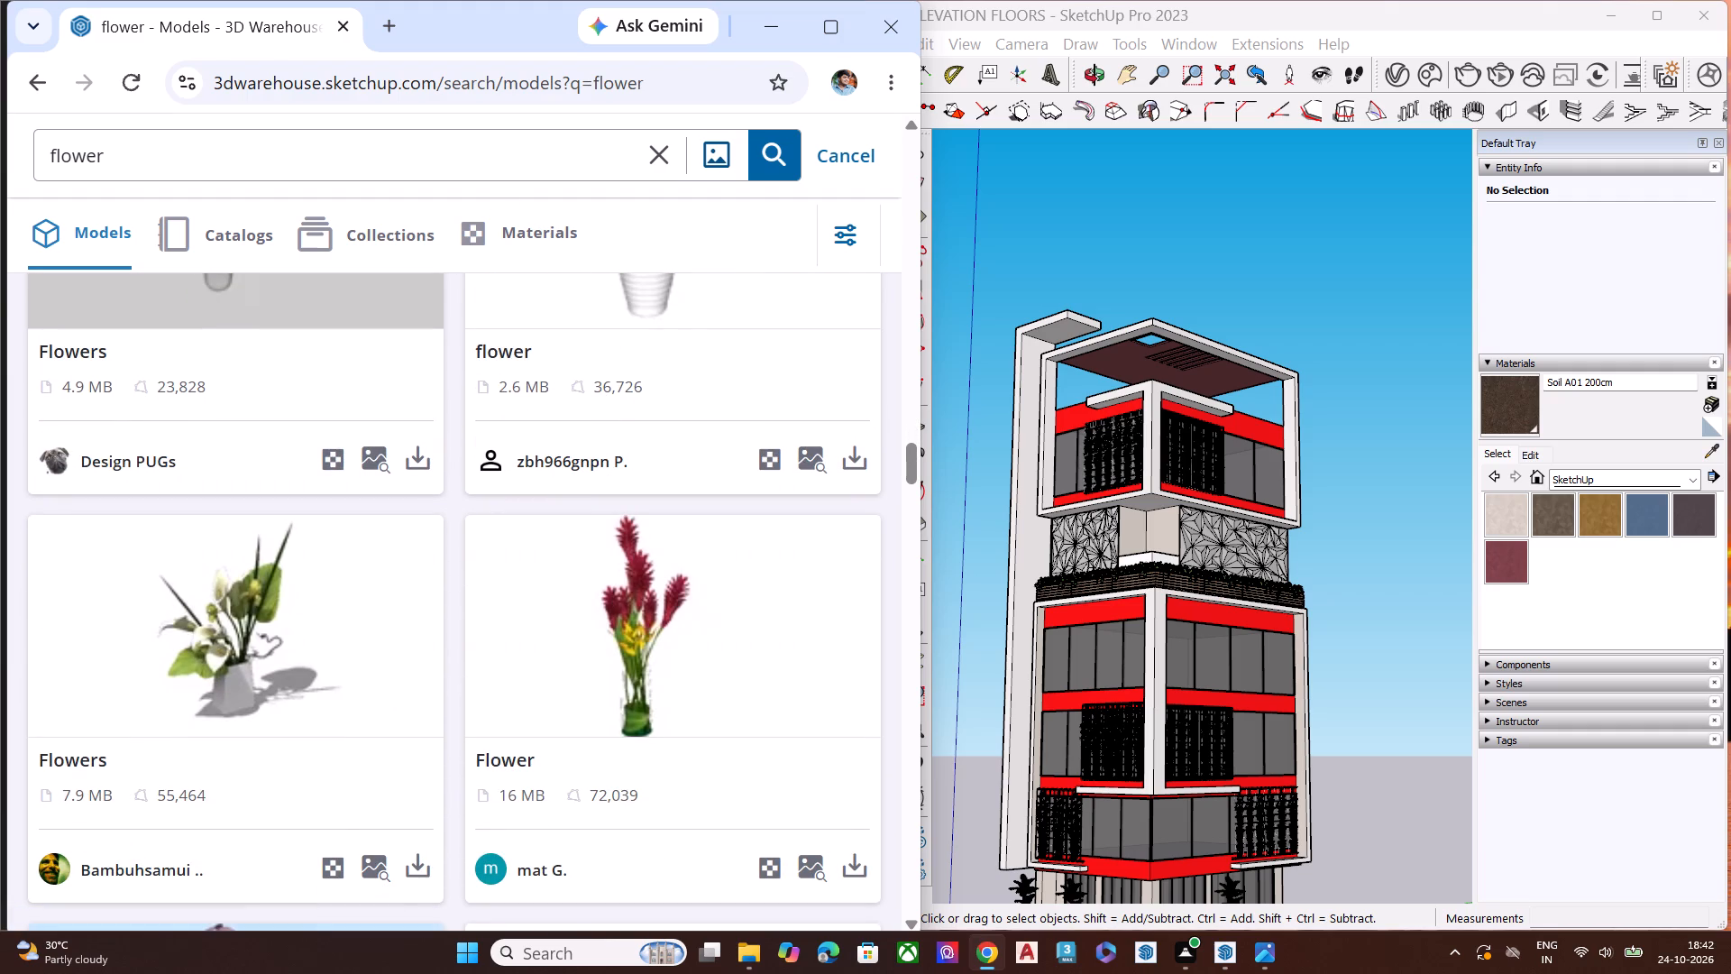
pyautogui.scroll(-4, 706, 696)
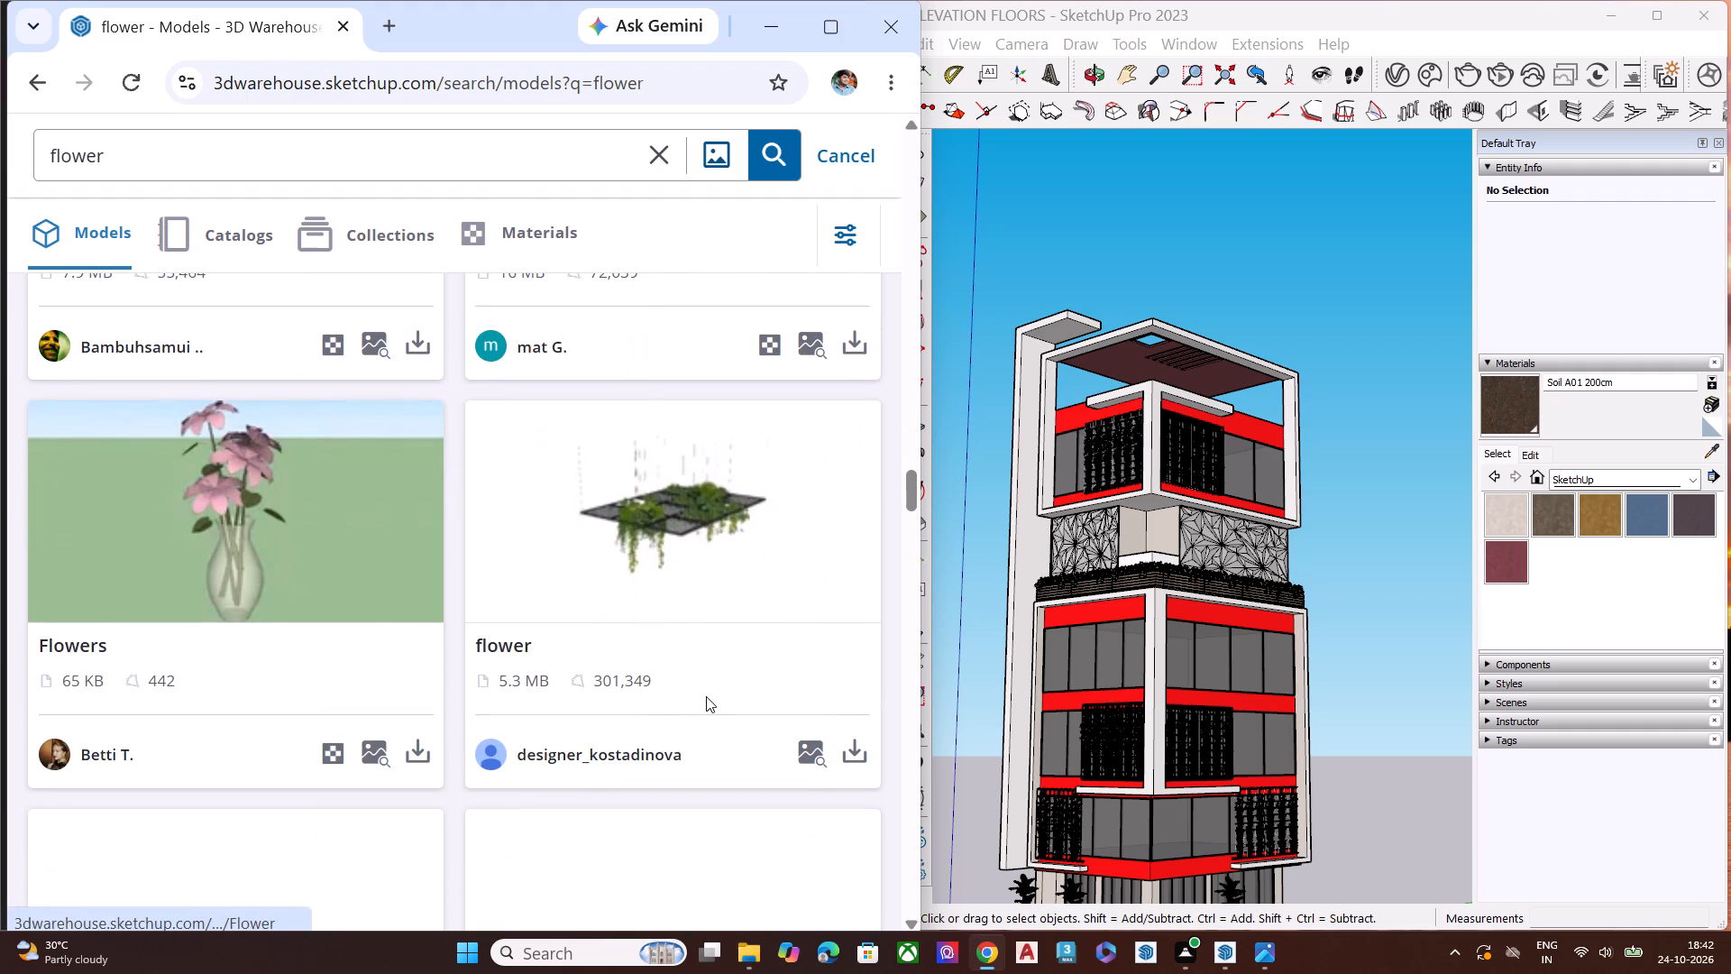
# Refine the 3D Warehouse model search to "flower plant".
pyautogui.click(403, 152)
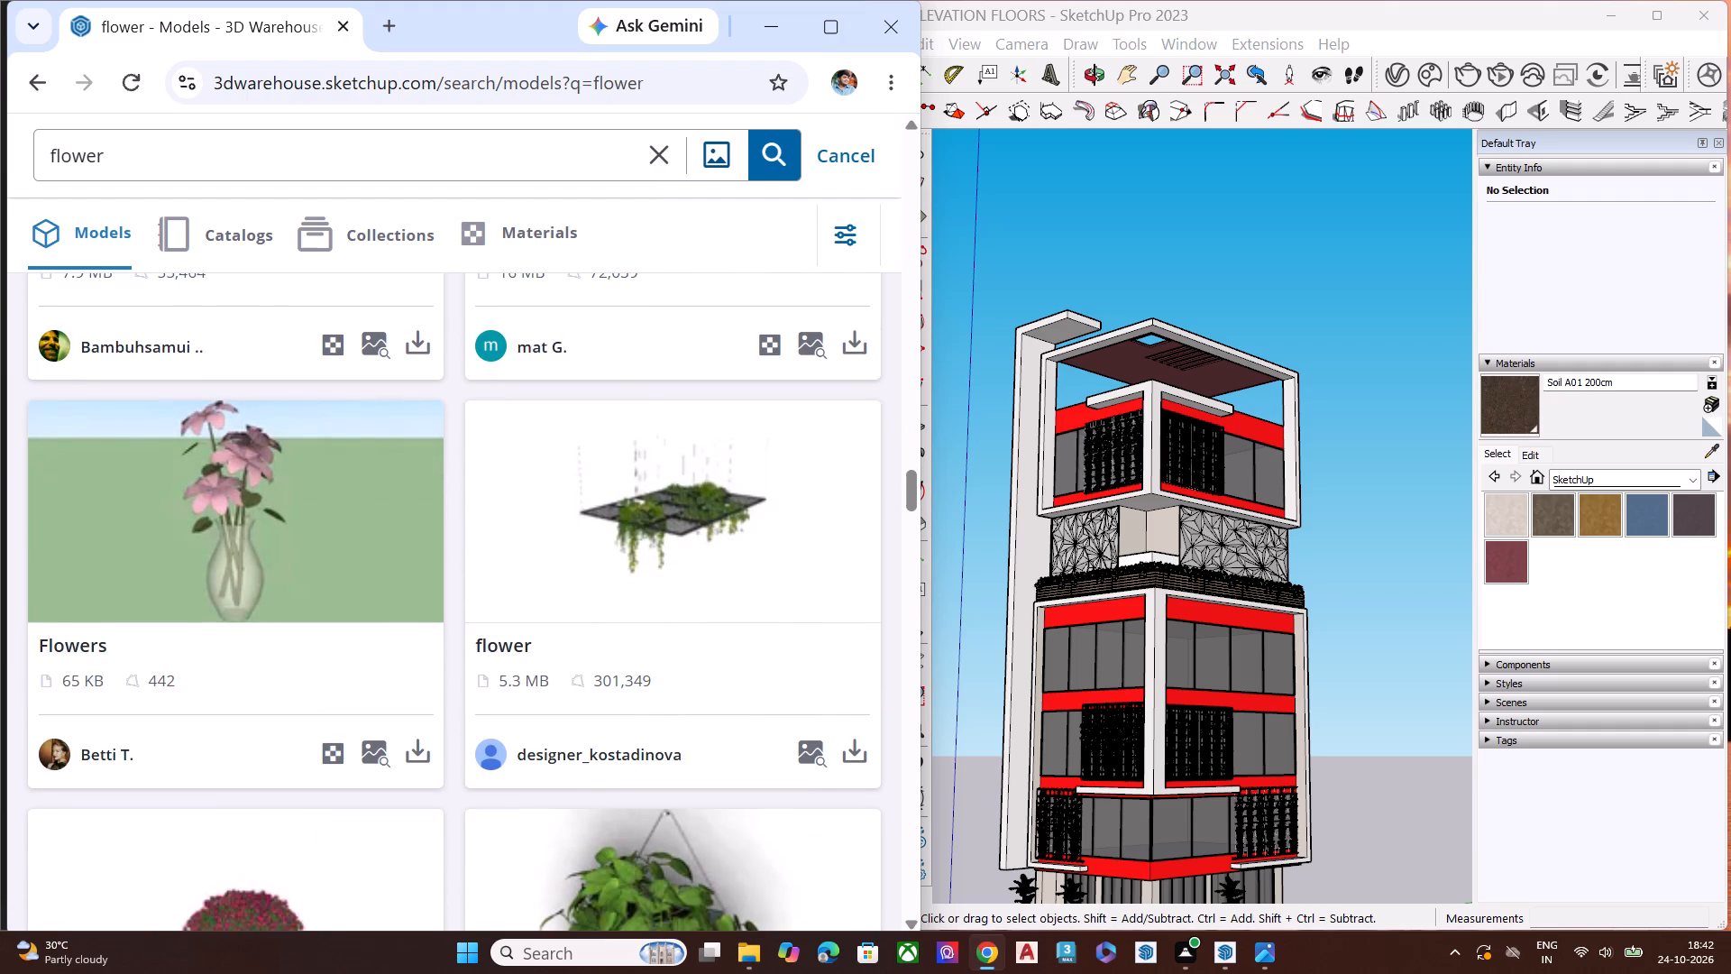
pyautogui.write('plant')
pyautogui.press('pagedown')
pyautogui.press('Return')
pyautogui.scroll(8, 476, 195)
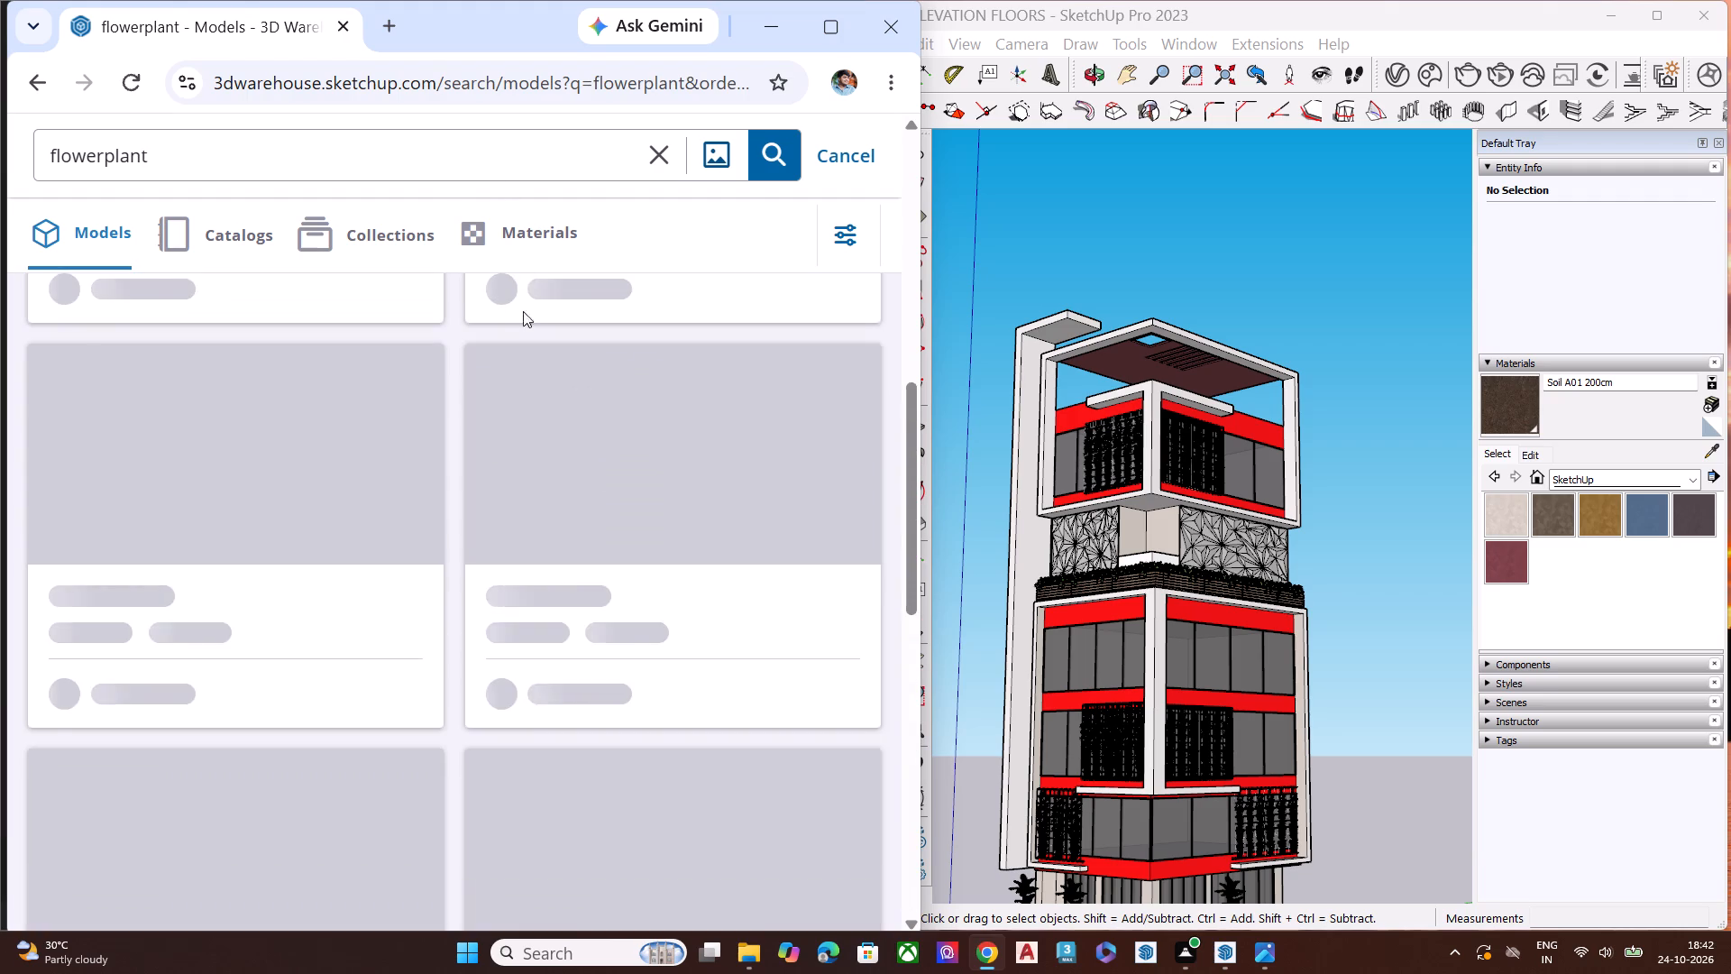
pyautogui.scroll(3, 493, 261)
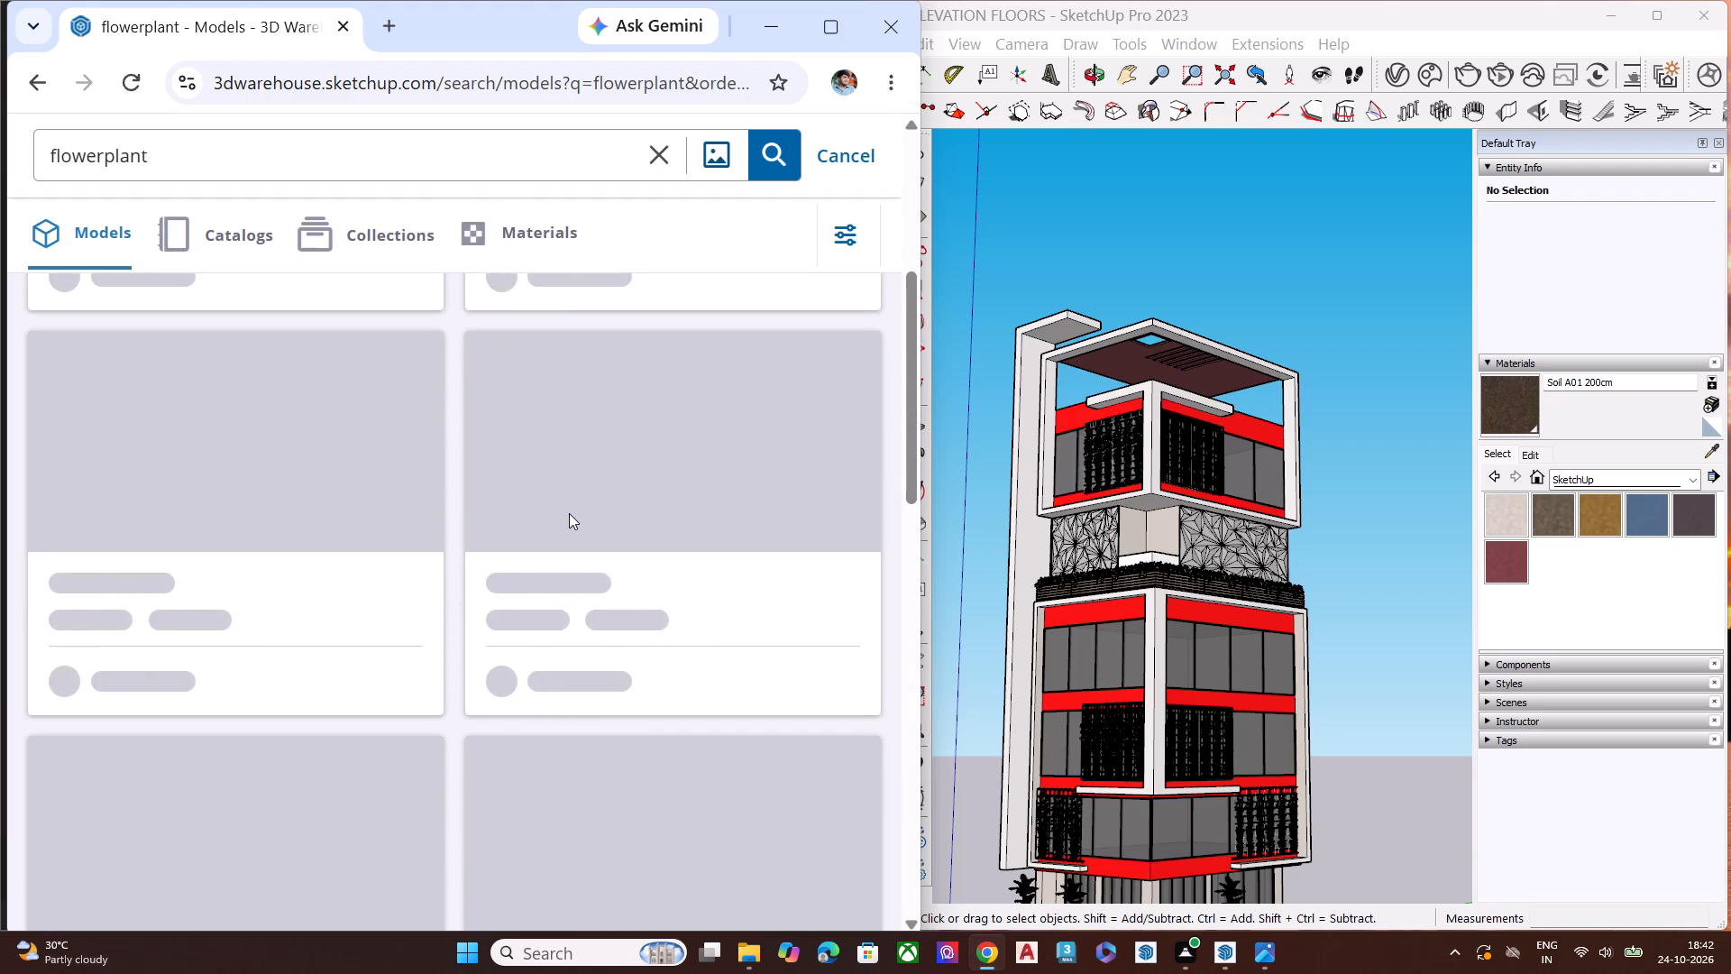
pyautogui.scroll(10, 569, 513)
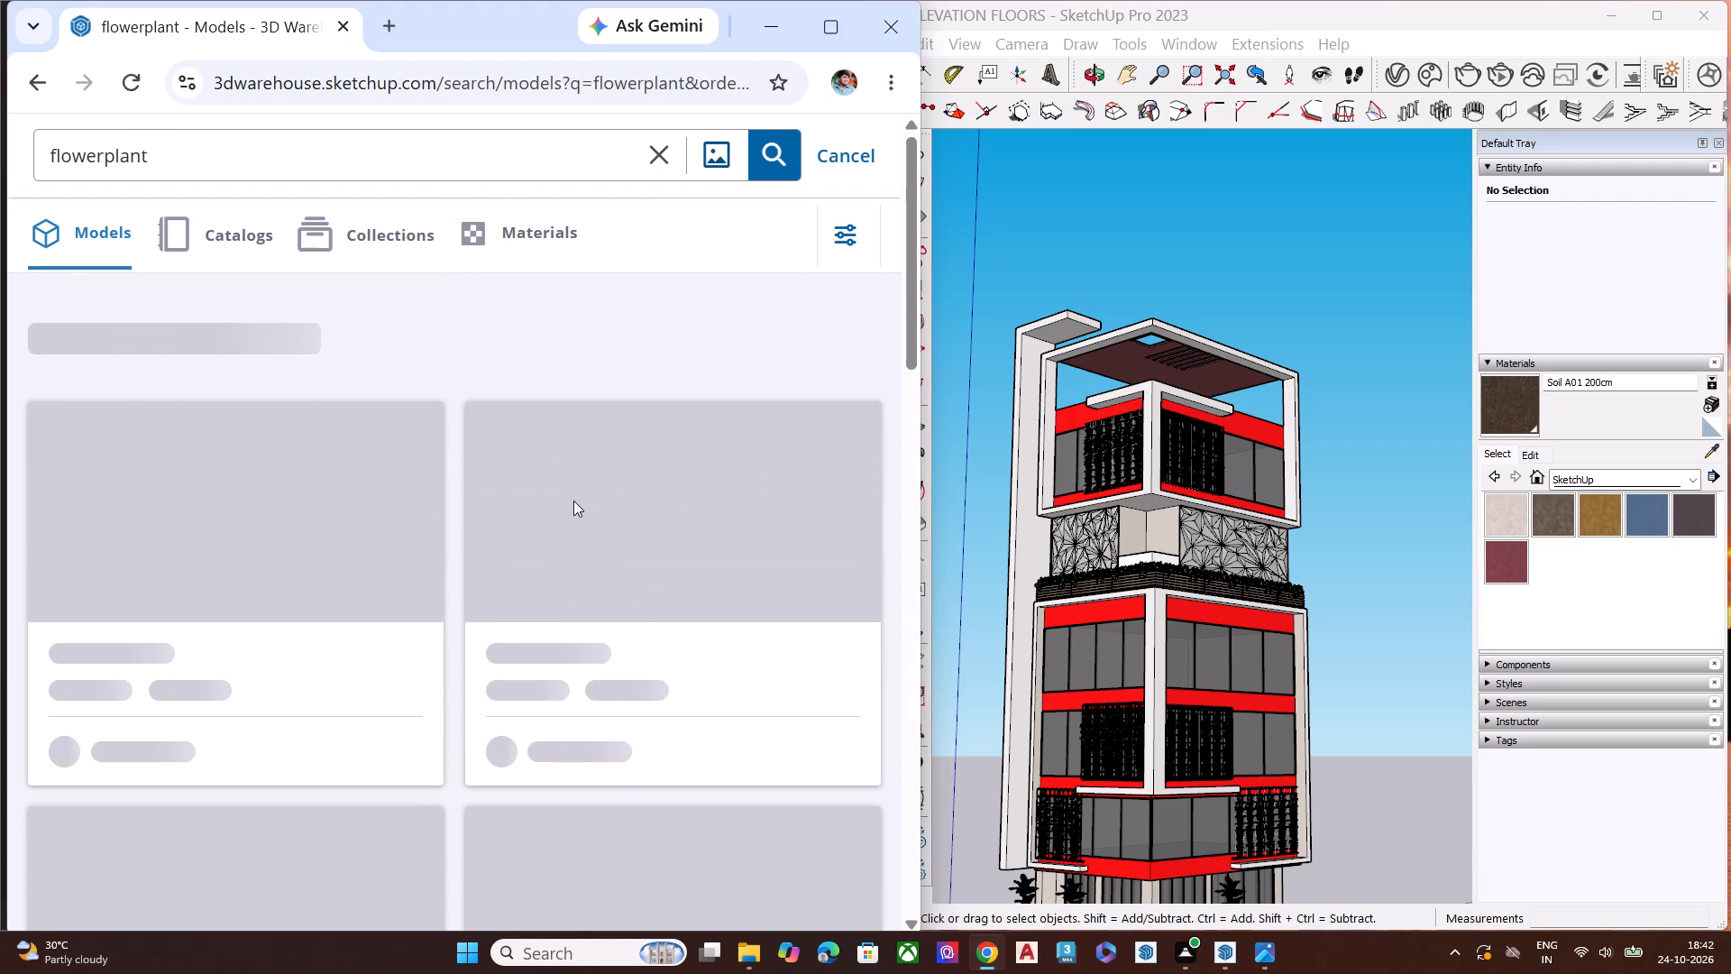
pyautogui.click(103, 155)
pyautogui.press('space')
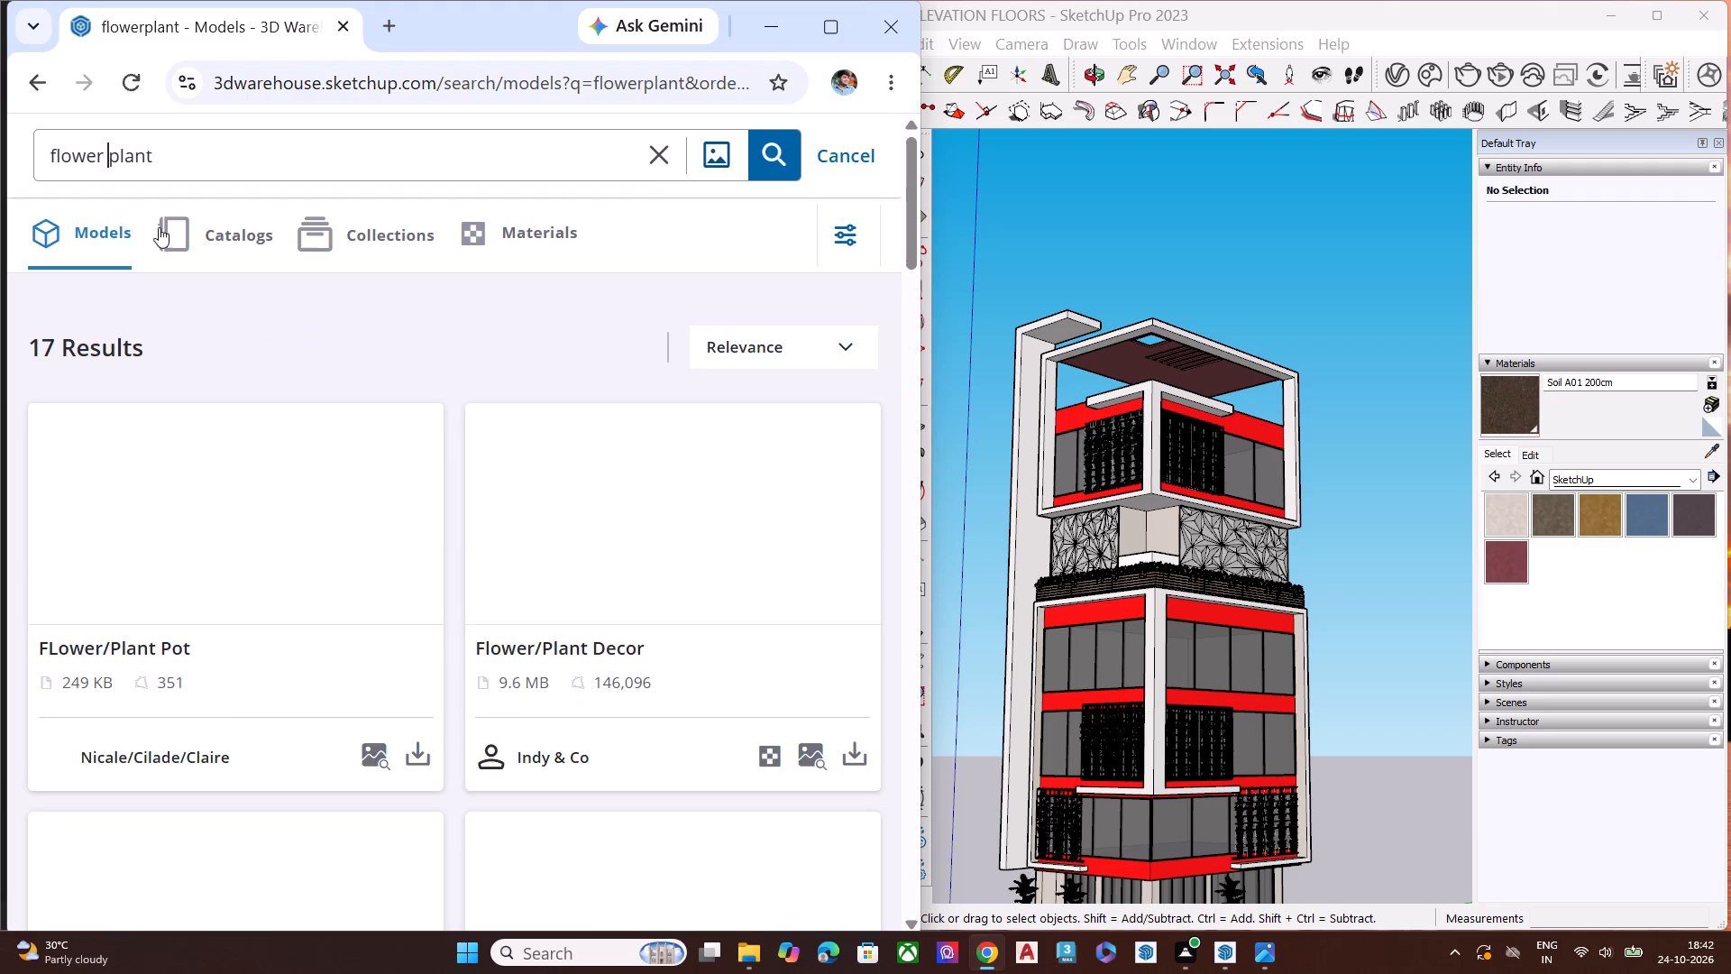
pyautogui.press('Return')
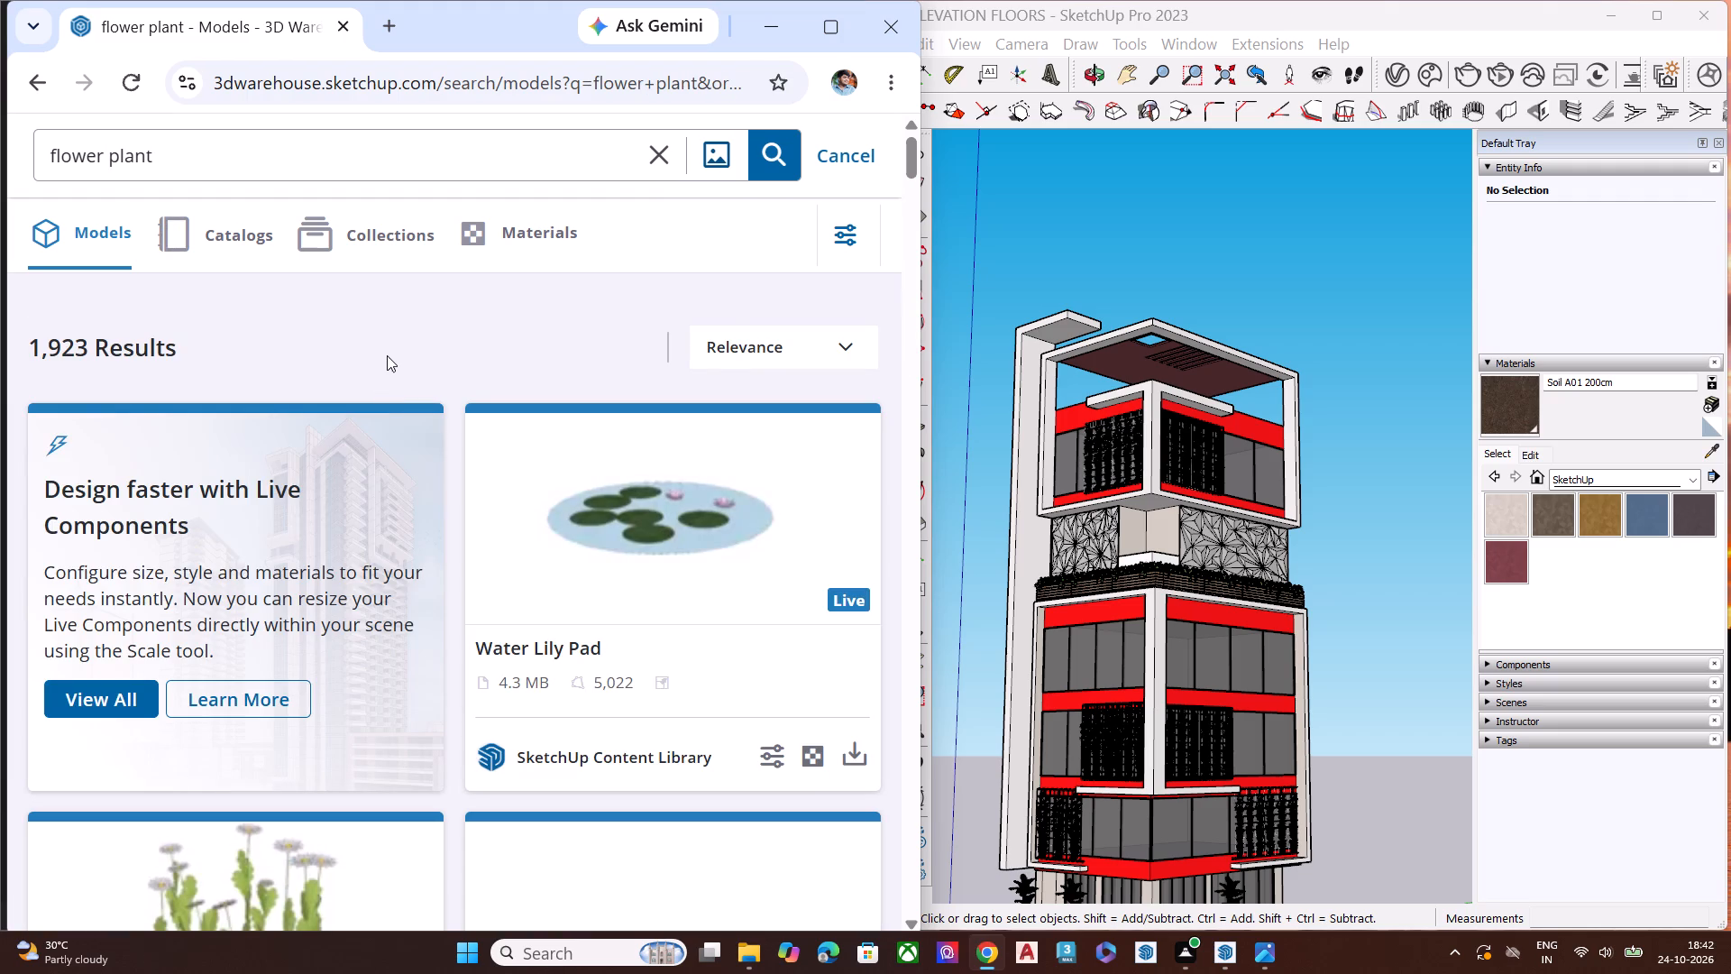
# Browse the "flower plant" results, comparing flowering shrubs and potted plants as candidates for the building's surroundings.
pyautogui.scroll(-3, 634, 608)
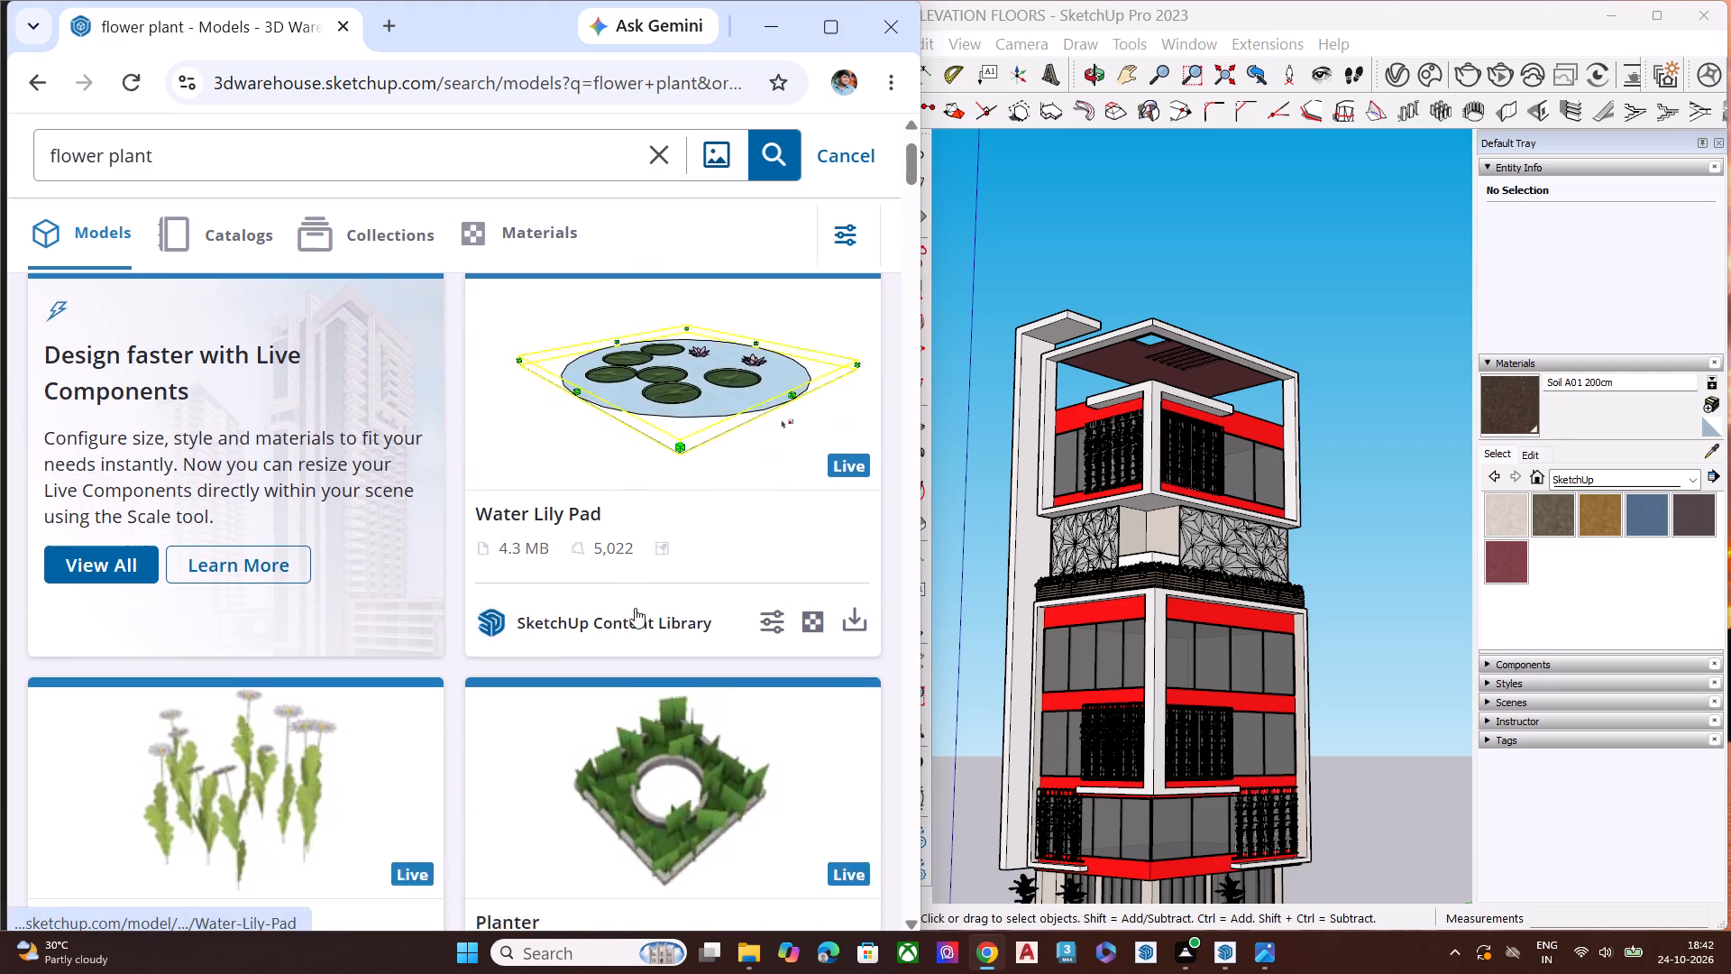
pyautogui.scroll(-2, 669, 480)
pyautogui.scroll(-3, 673, 629)
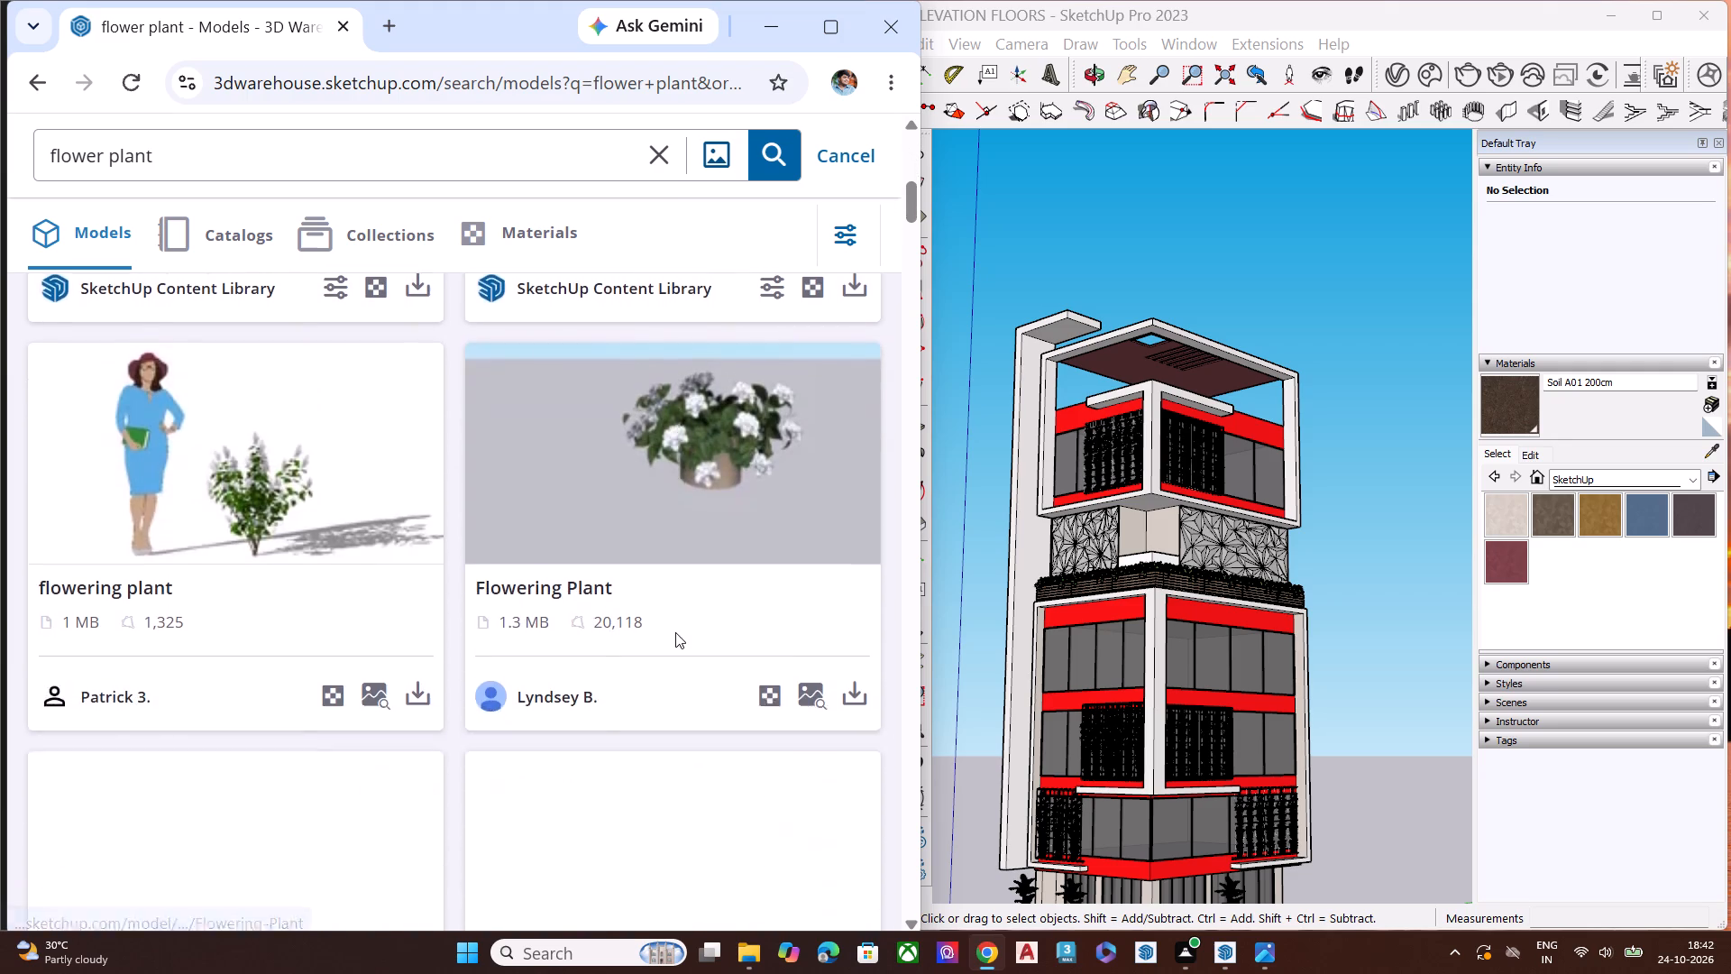
pyautogui.scroll(-1, 675, 632)
pyautogui.scroll(3, 675, 617)
pyautogui.scroll(-3, 675, 617)
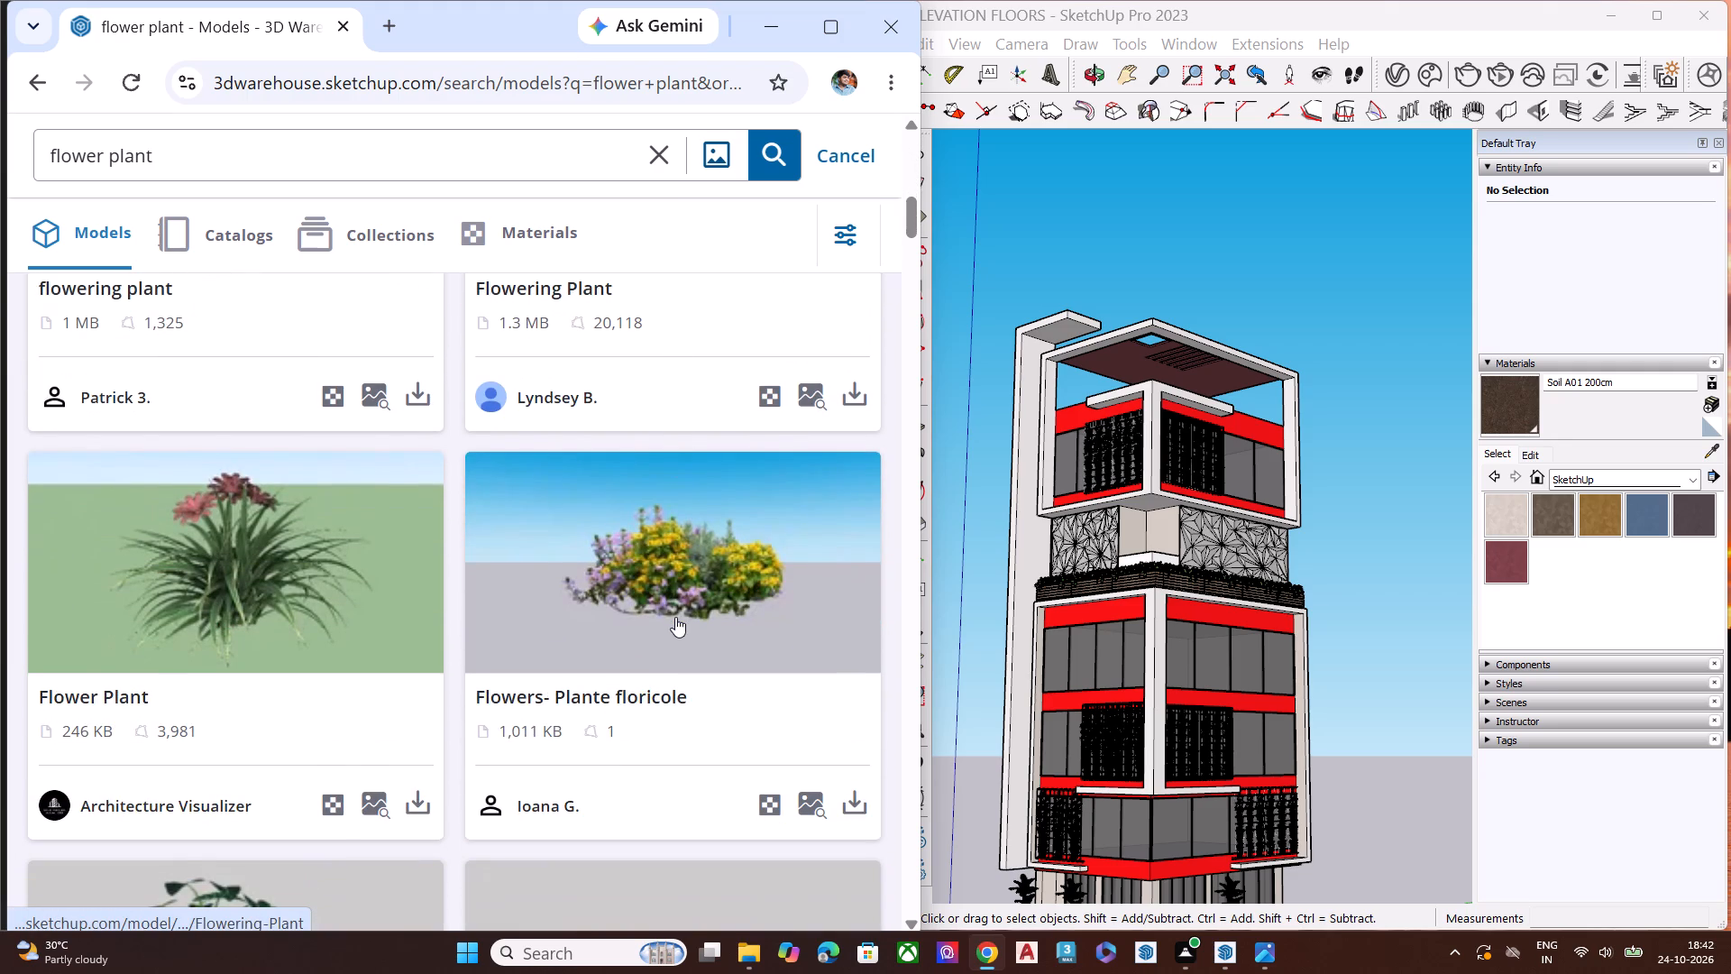
pyautogui.scroll(-7, 635, 631)
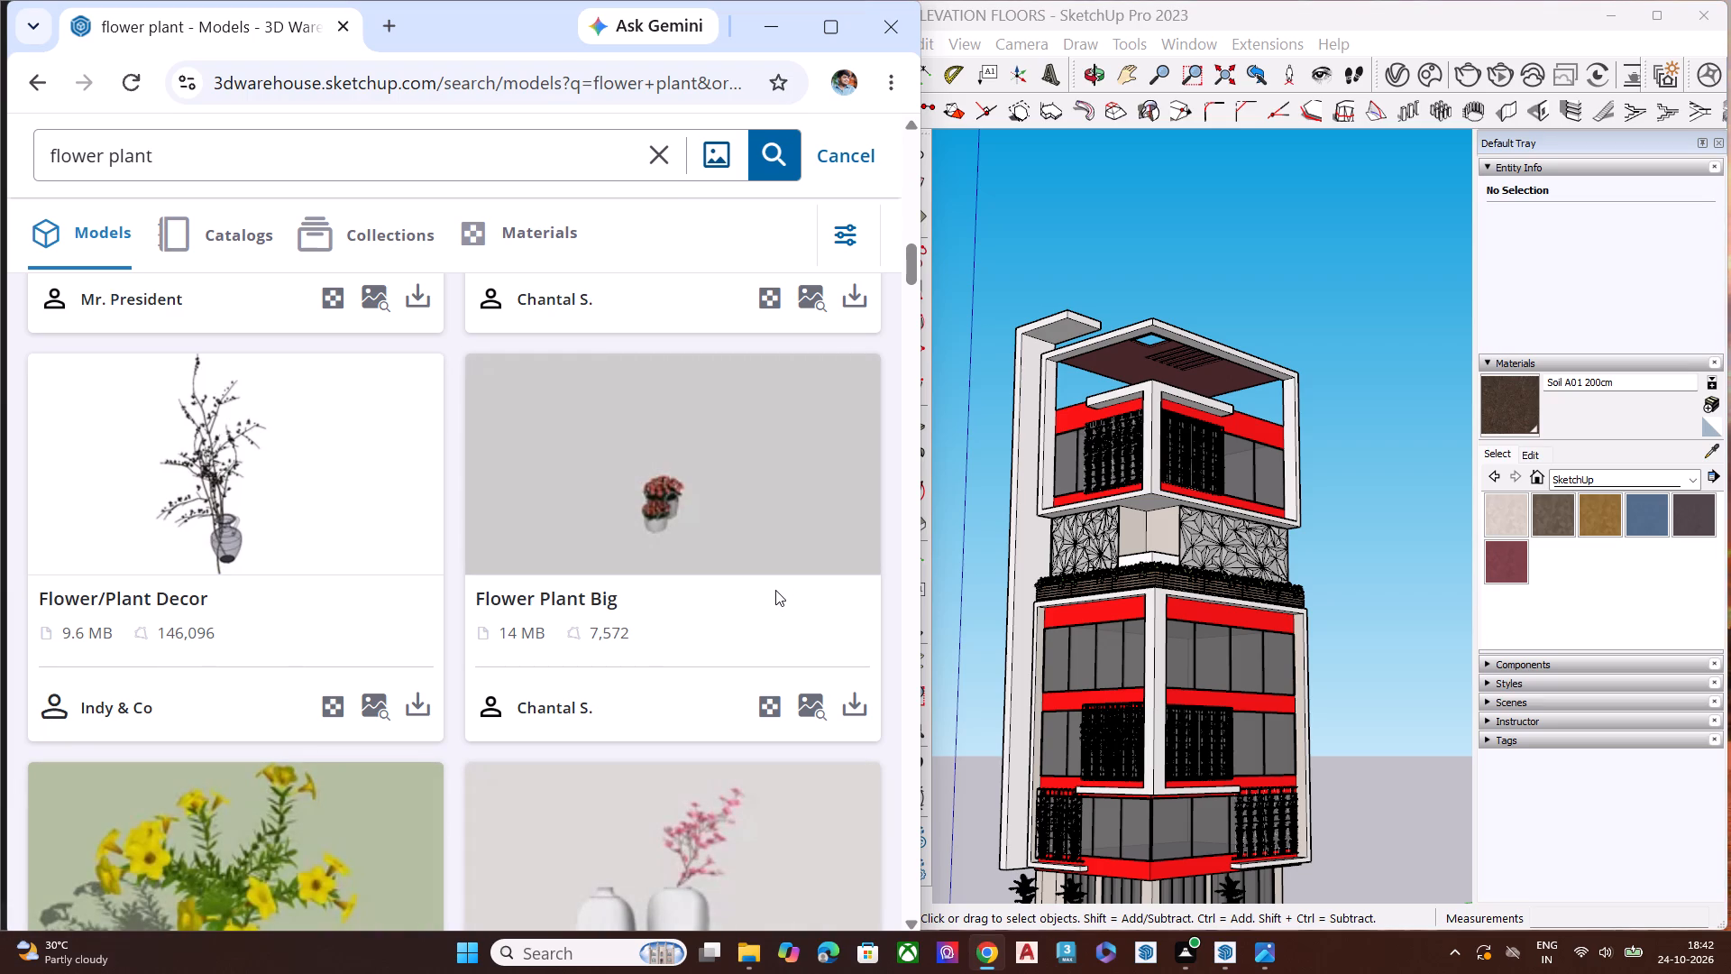
pyautogui.scroll(-3, 760, 599)
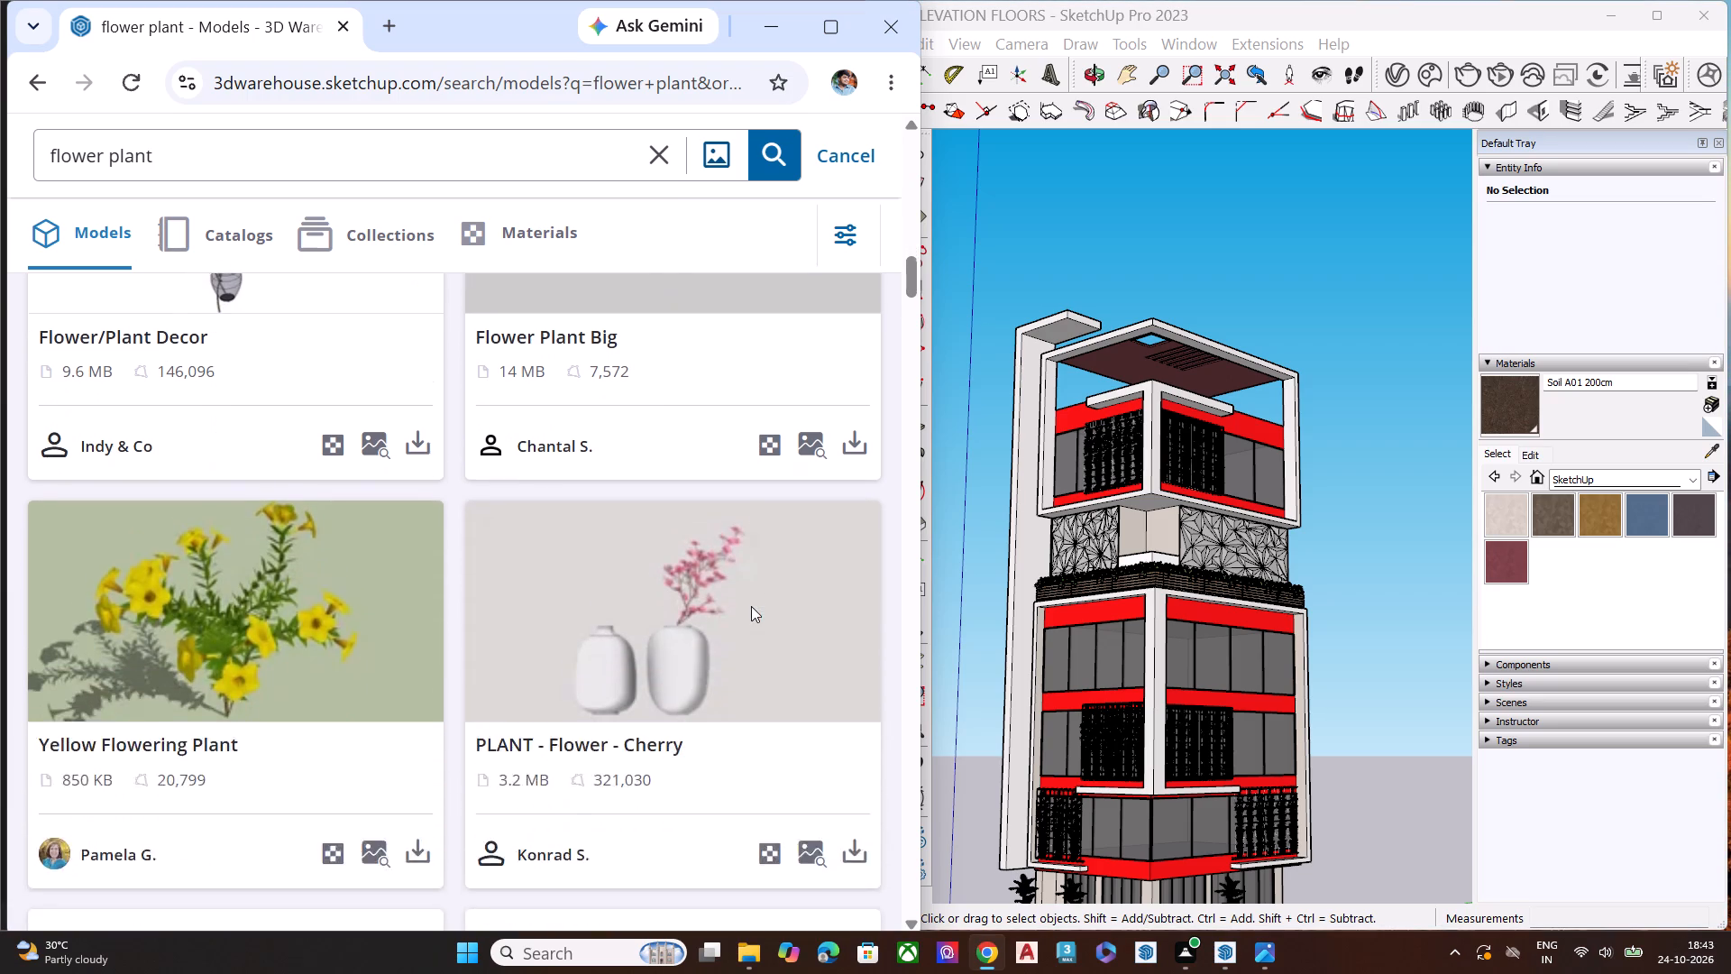
pyautogui.scroll(-3, 623, 630)
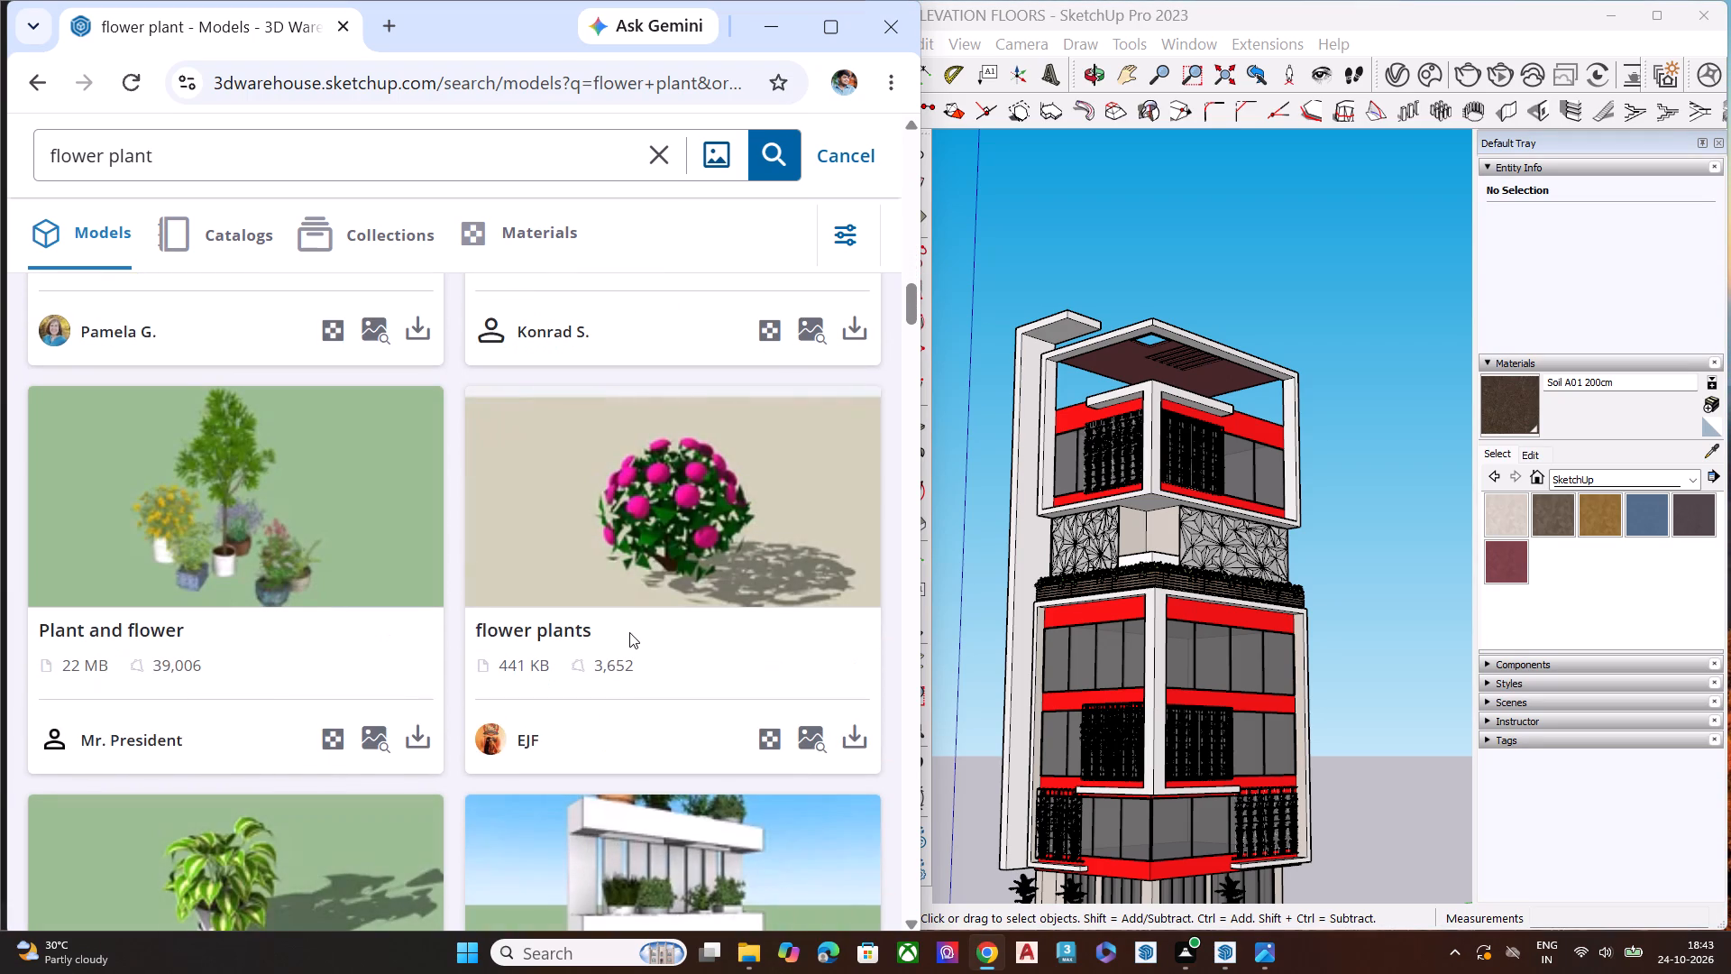
pyautogui.scroll(-1, 616, 608)
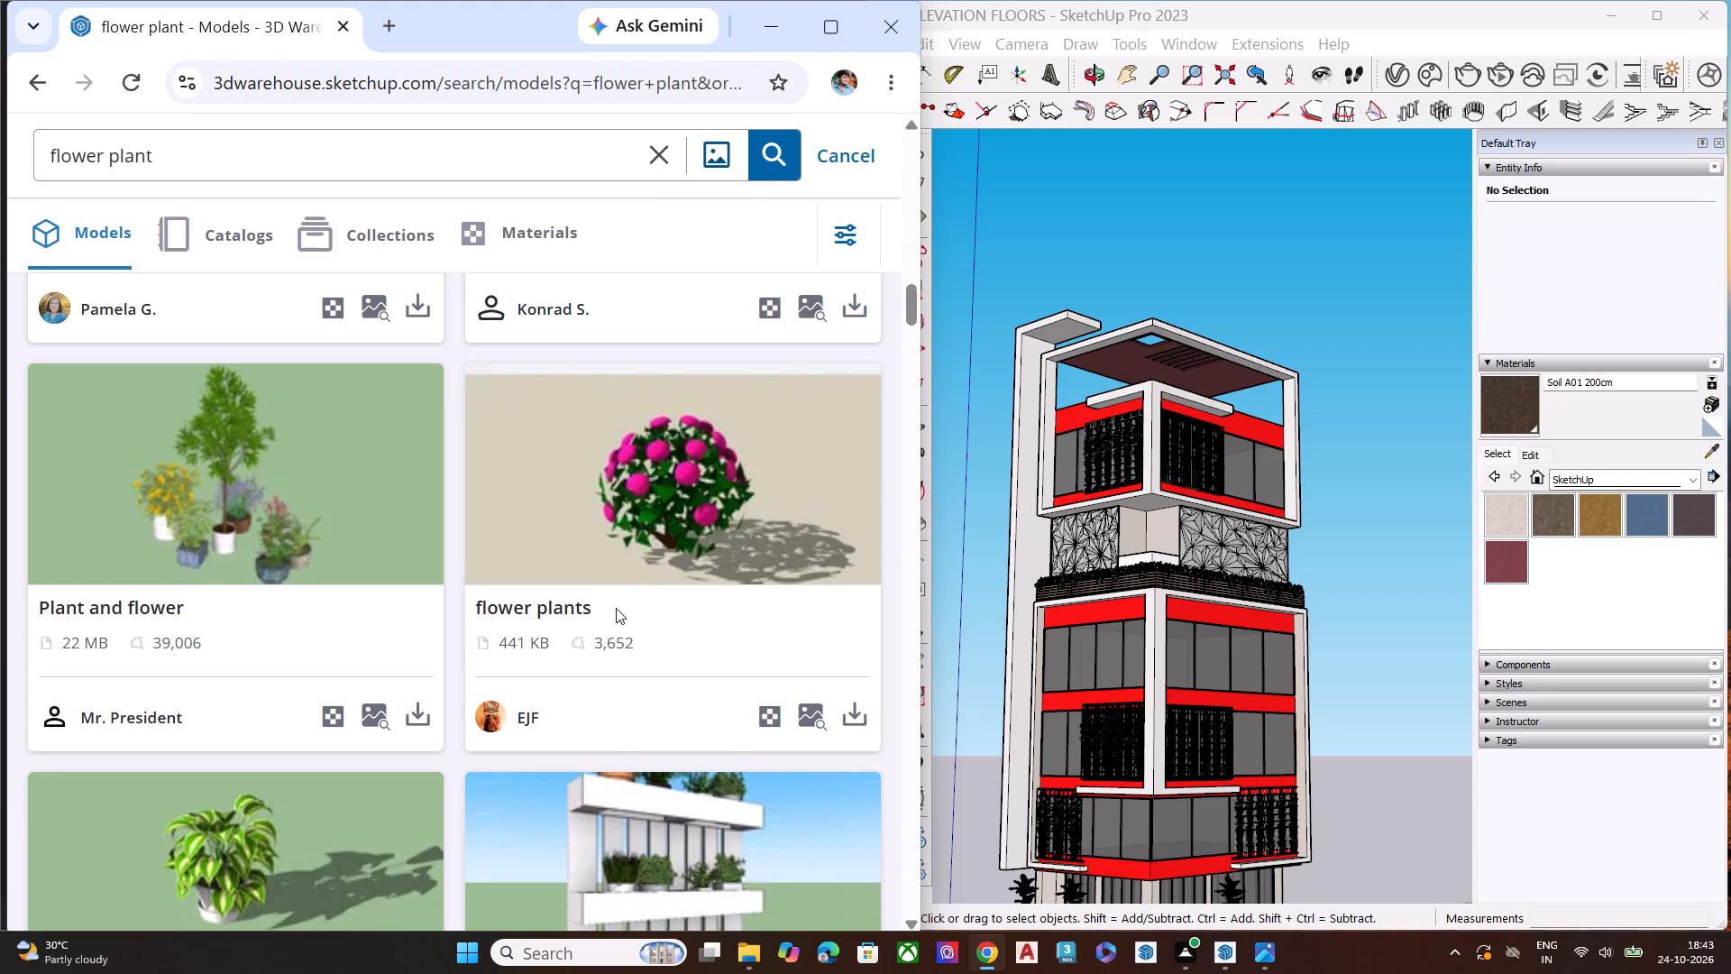
pyautogui.scroll(-3, 616, 608)
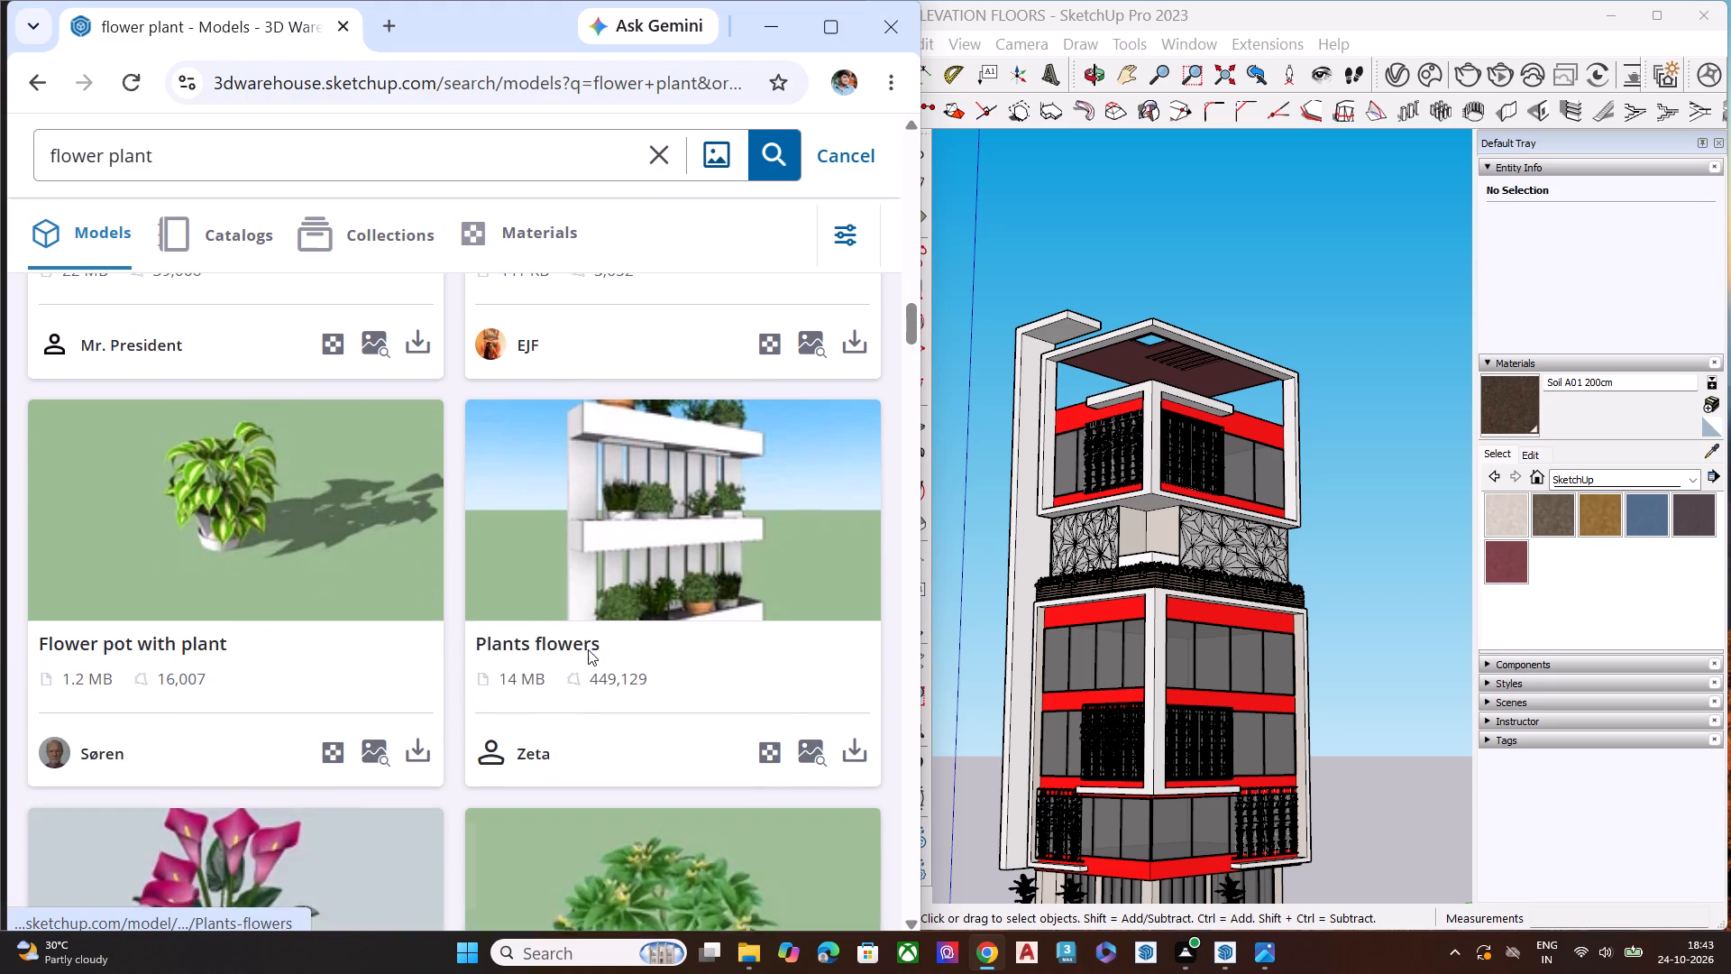
pyautogui.scroll(-4, 588, 649)
pyautogui.scroll(2, 581, 672)
pyautogui.scroll(-4, 581, 672)
pyautogui.scroll(5, 581, 672)
pyautogui.scroll(-1, 581, 672)
pyautogui.scroll(12, 581, 672)
pyautogui.scroll(-1, 539, 680)
pyautogui.scroll(2, 536, 681)
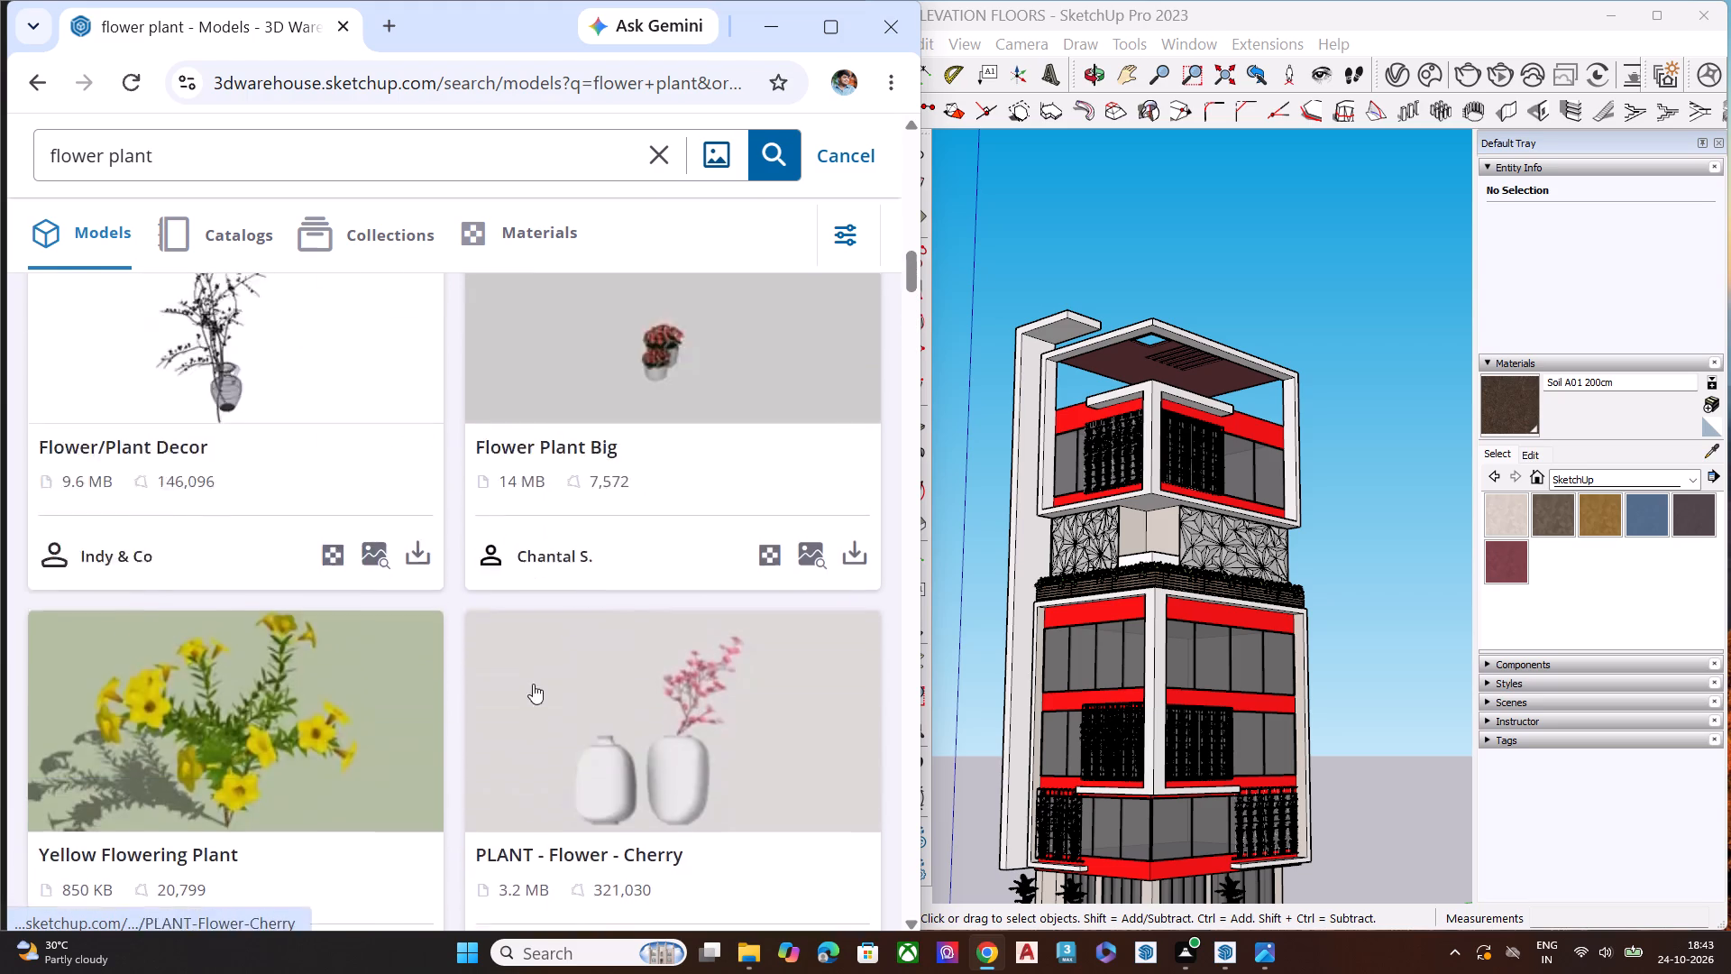
pyautogui.scroll(2, 533, 684)
pyautogui.scroll(3, 357, 680)
pyautogui.scroll(-1, 355, 680)
pyautogui.scroll(3, 355, 680)
pyautogui.scroll(-3, 354, 684)
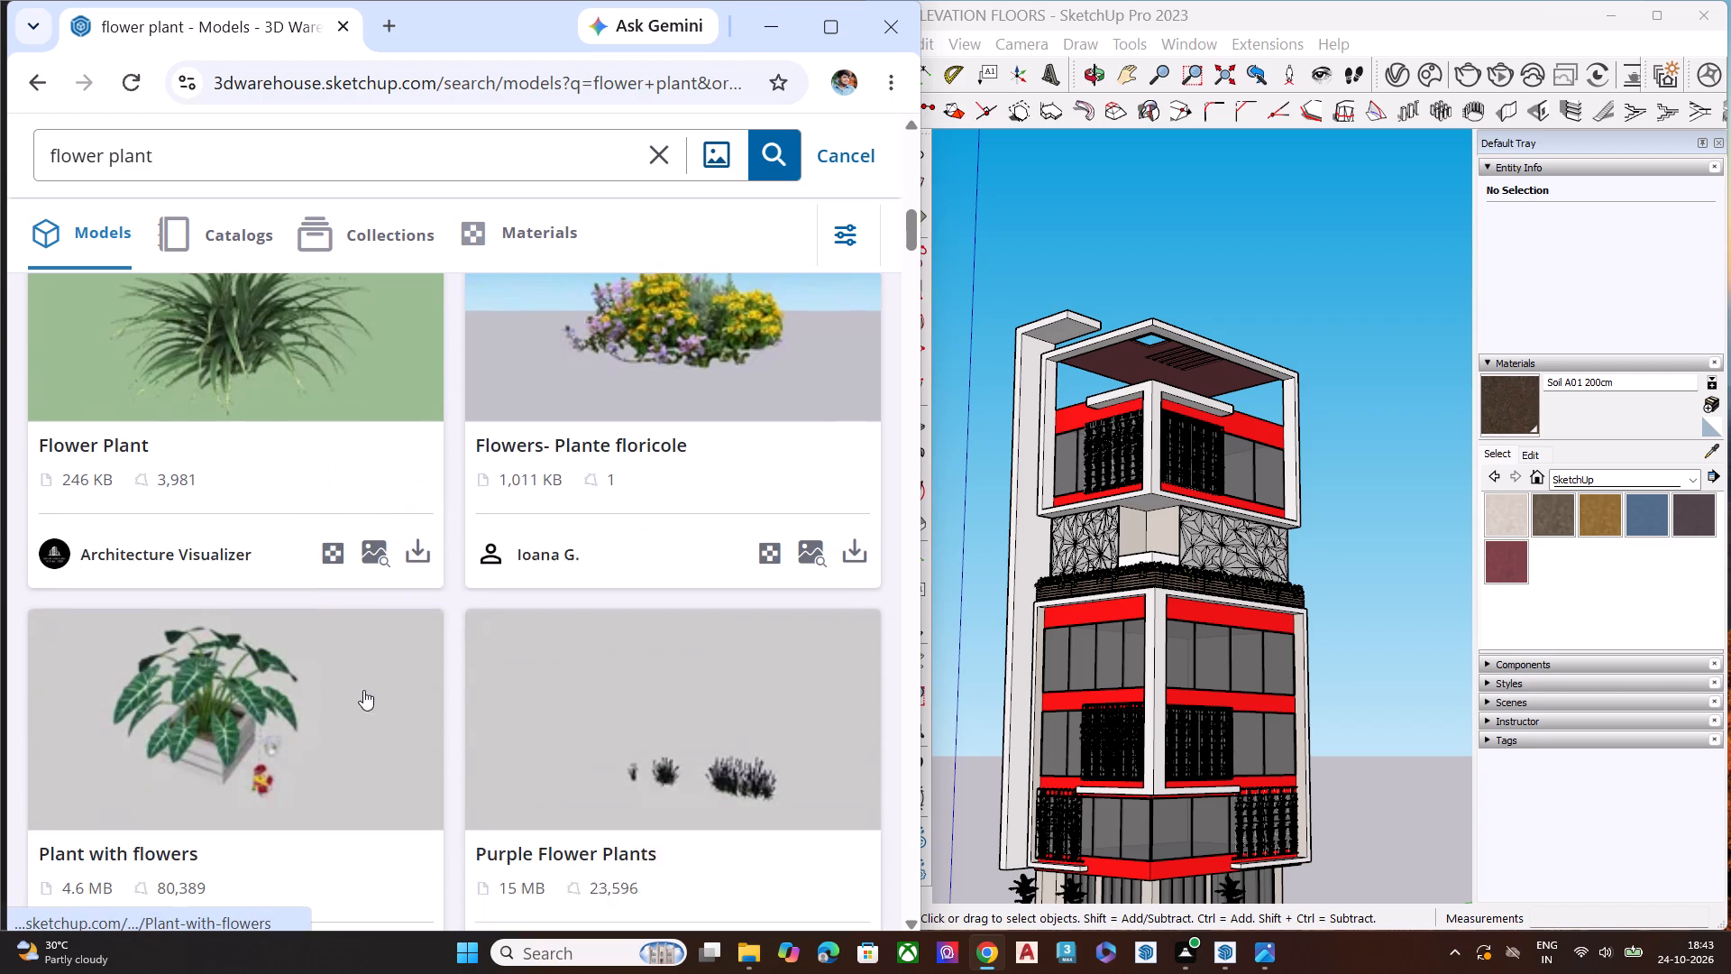
# Download the 246 KB "Flower Plant" model by Architecture Visualizer from the search results.
pyautogui.click(417, 544)
pyautogui.click(449, 607)
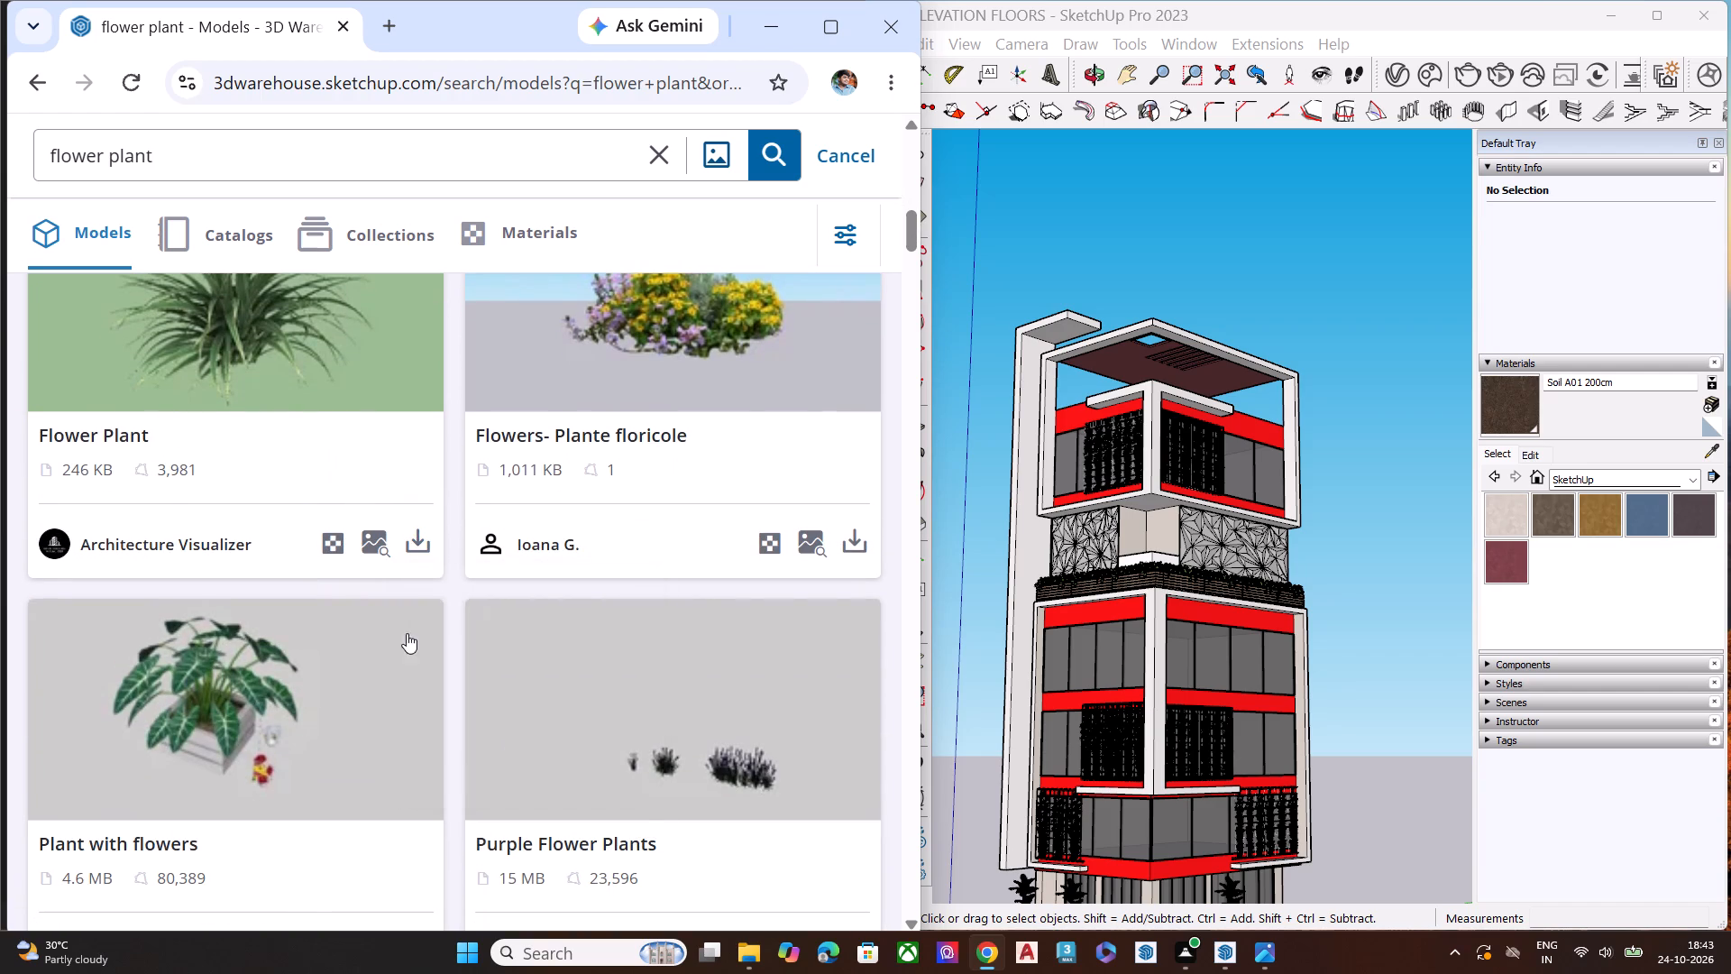
pyautogui.scroll(6, 389, 630)
pyautogui.scroll(2, 747, 640)
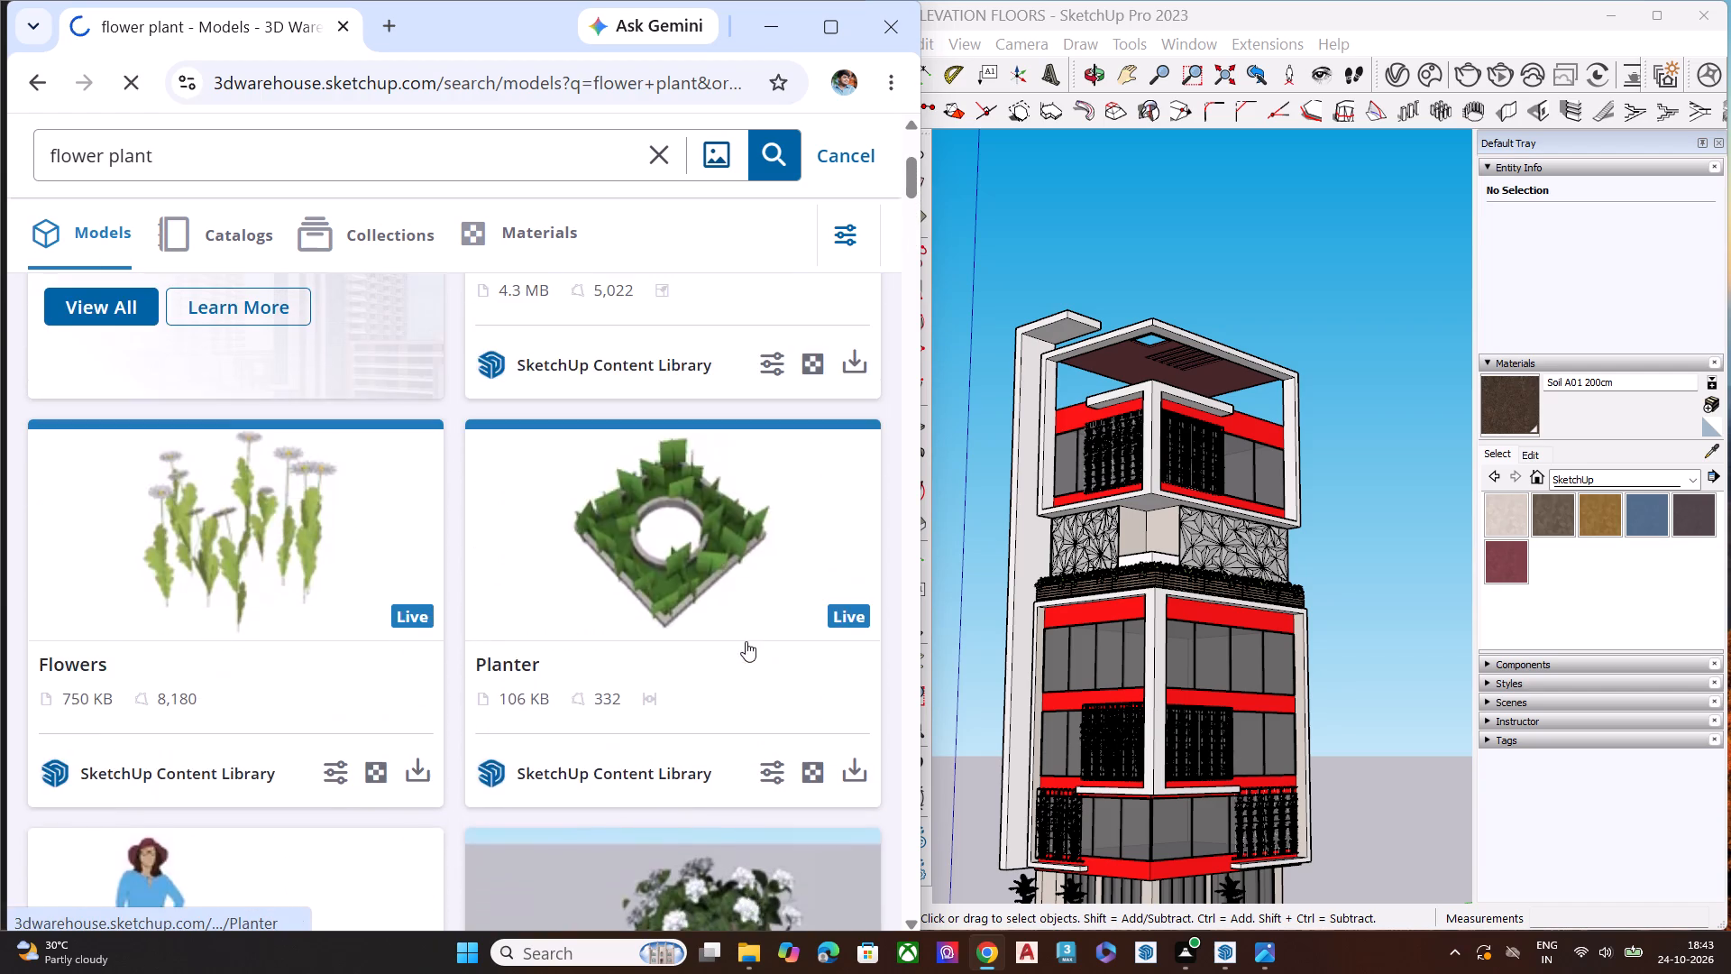
# Download the 1.3 MB "Flowering Plant" model of a potted white-flowered plant and check it in the recent download history.
pyautogui.scroll(5, 744, 643)
pyautogui.scroll(-7, 735, 651)
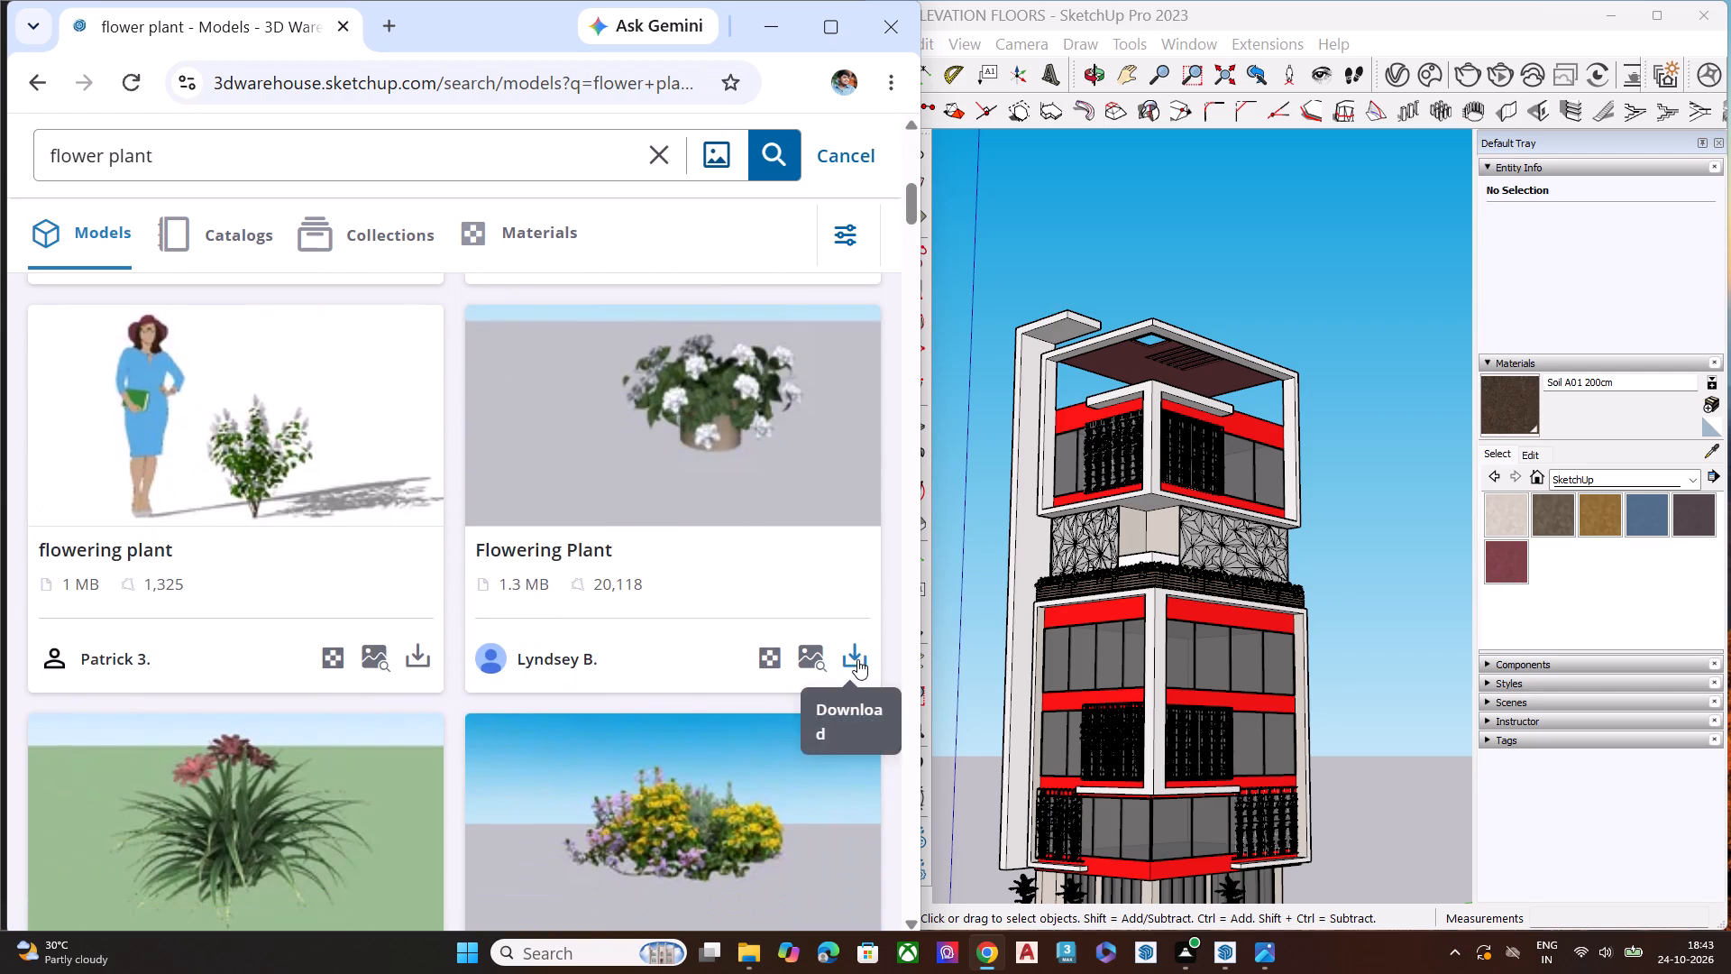
pyautogui.click(857, 657)
pyautogui.click(744, 708)
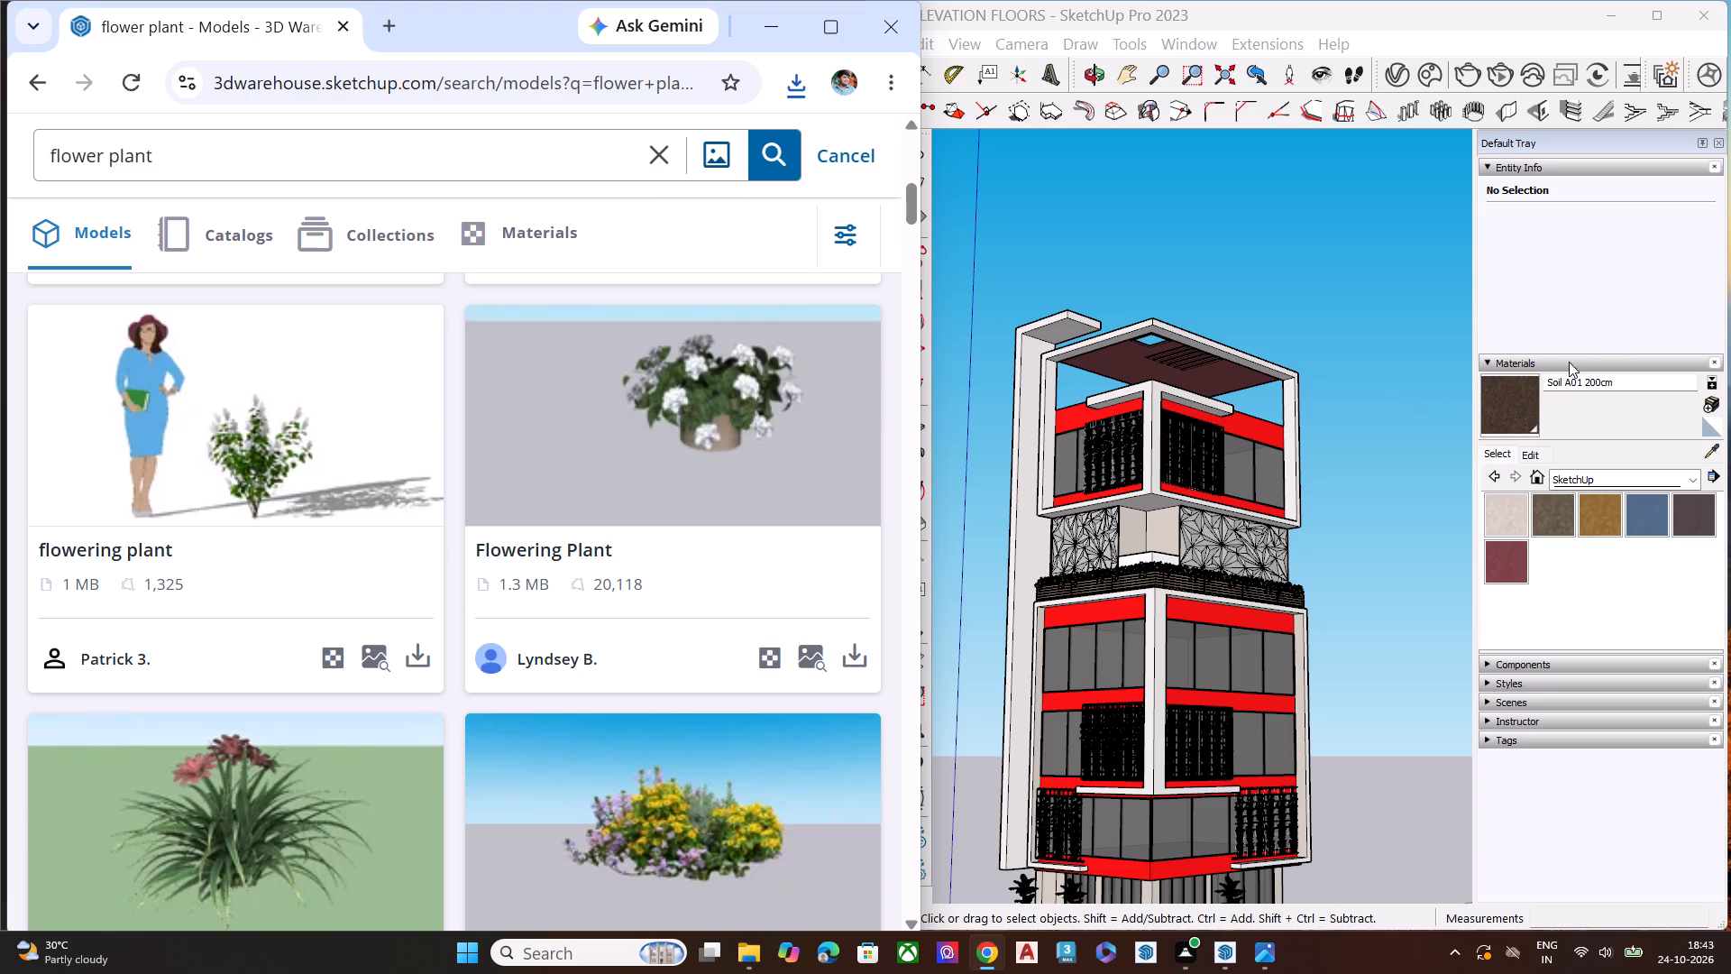
pyautogui.click(798, 87)
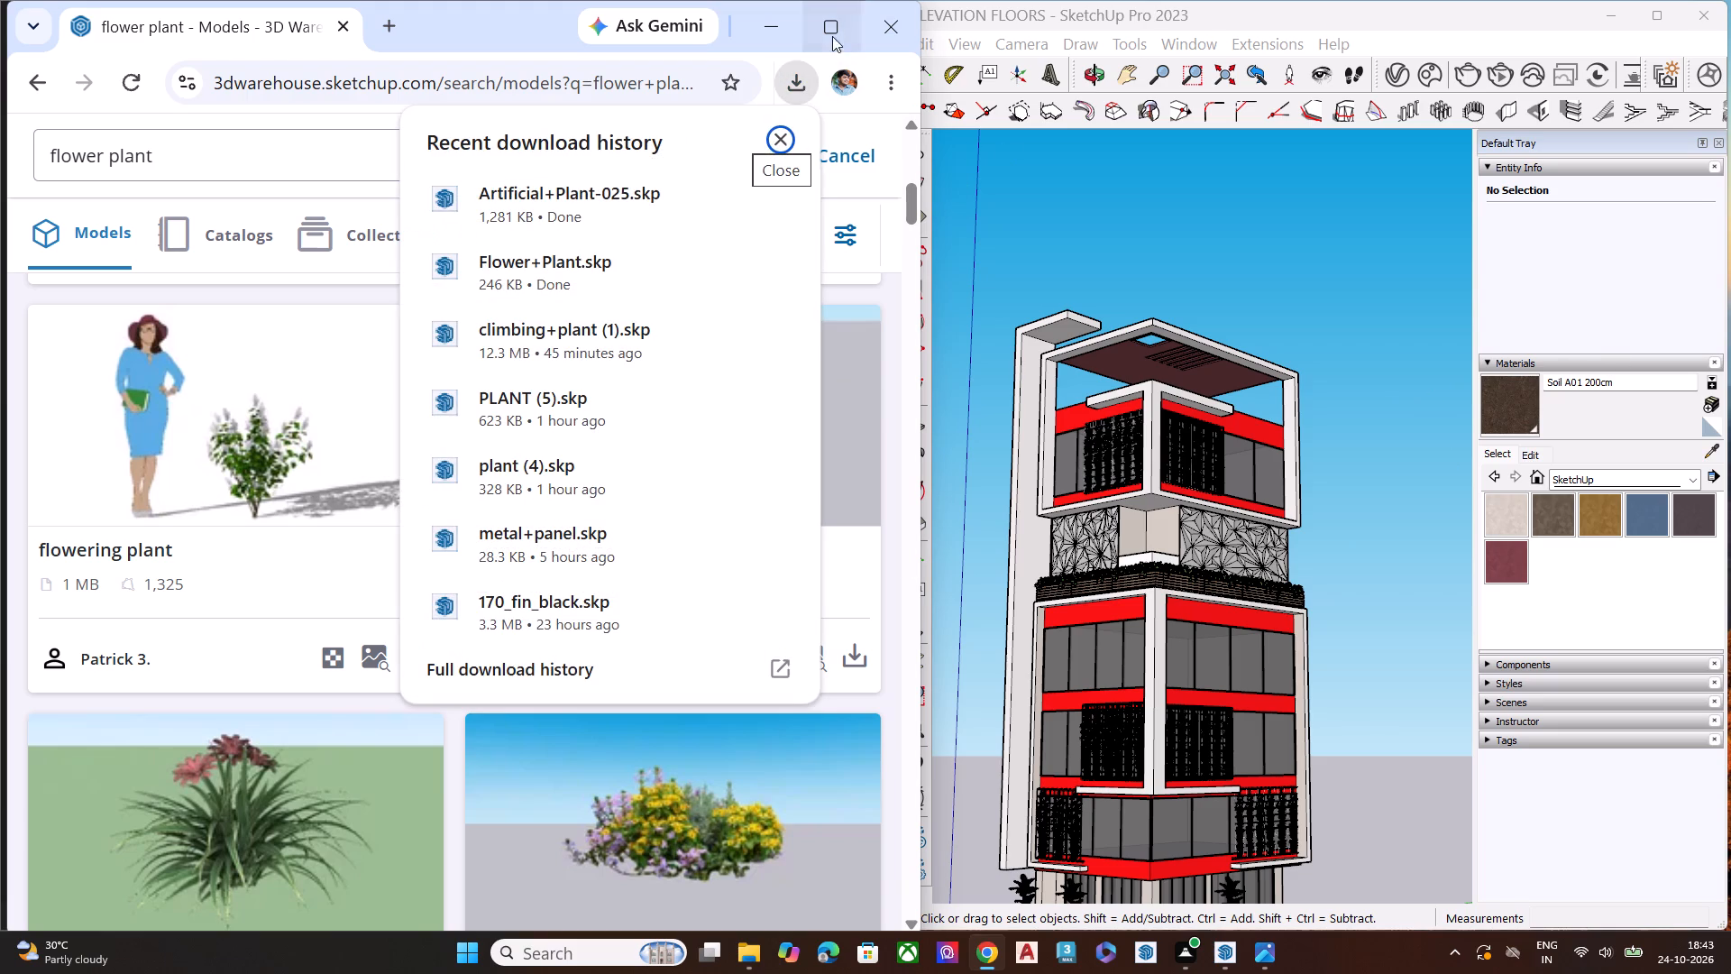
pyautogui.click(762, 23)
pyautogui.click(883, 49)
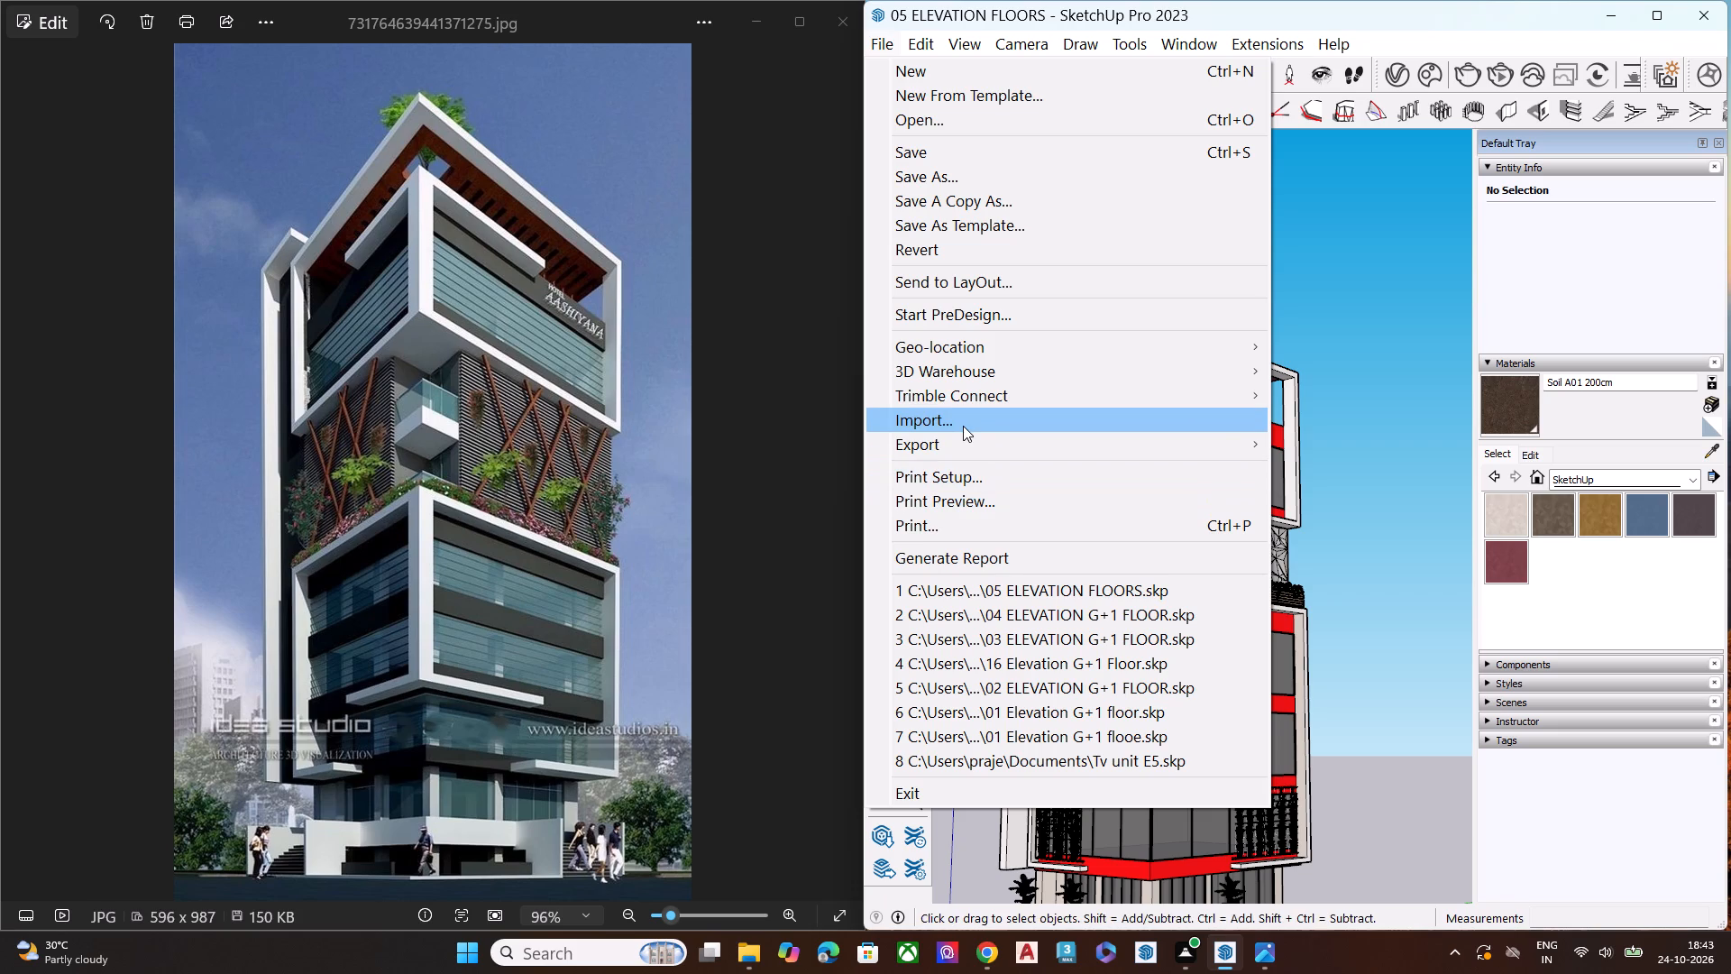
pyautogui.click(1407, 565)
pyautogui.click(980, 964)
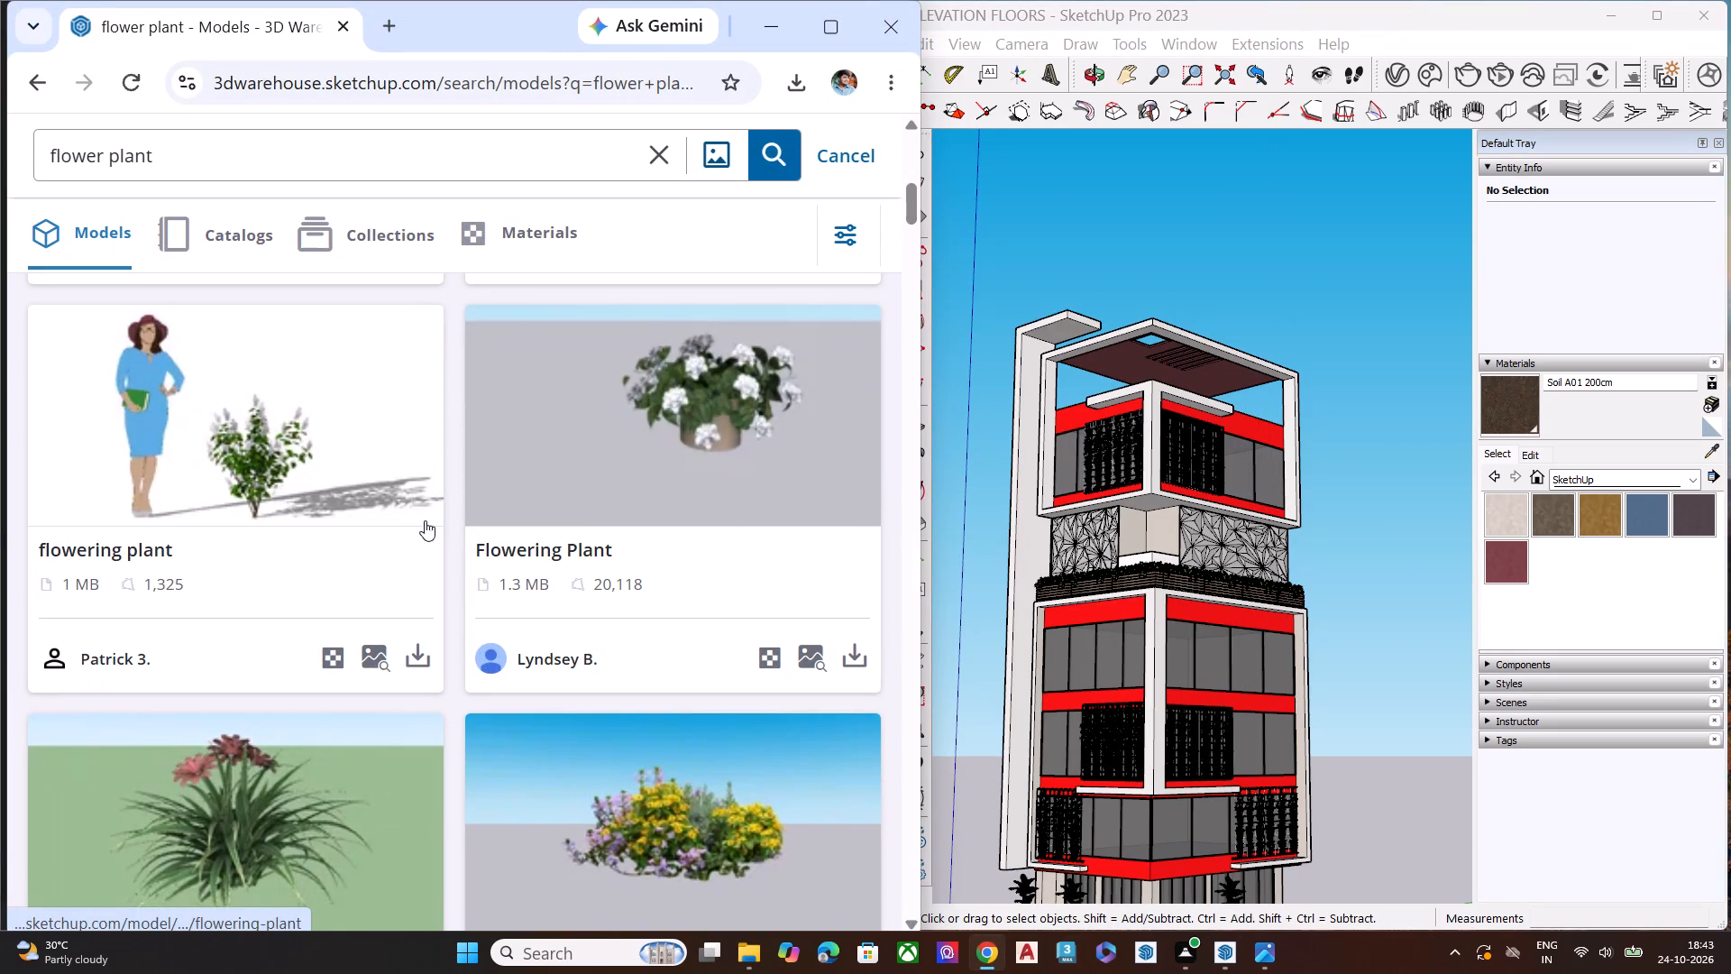
# Download the 1,011 KB "Flowers- Plante floricole" model with yellow and purple flowers from the search results.
pyautogui.scroll(-1, 713, 531)
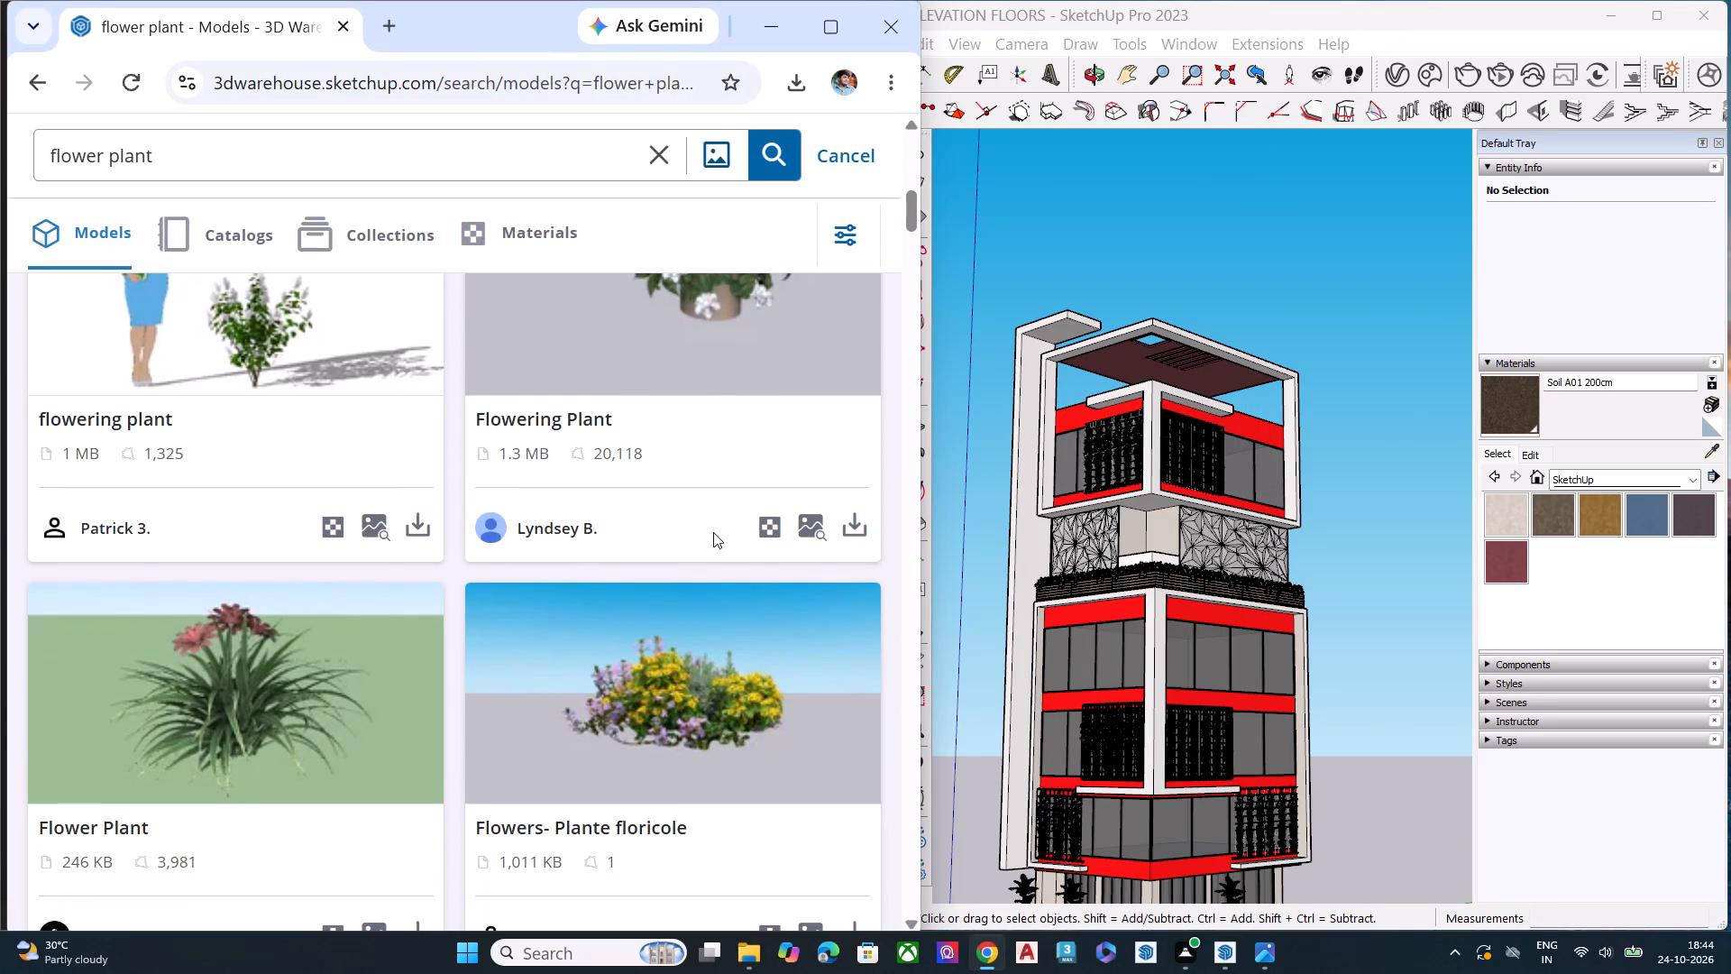
pyautogui.scroll(-2, 713, 532)
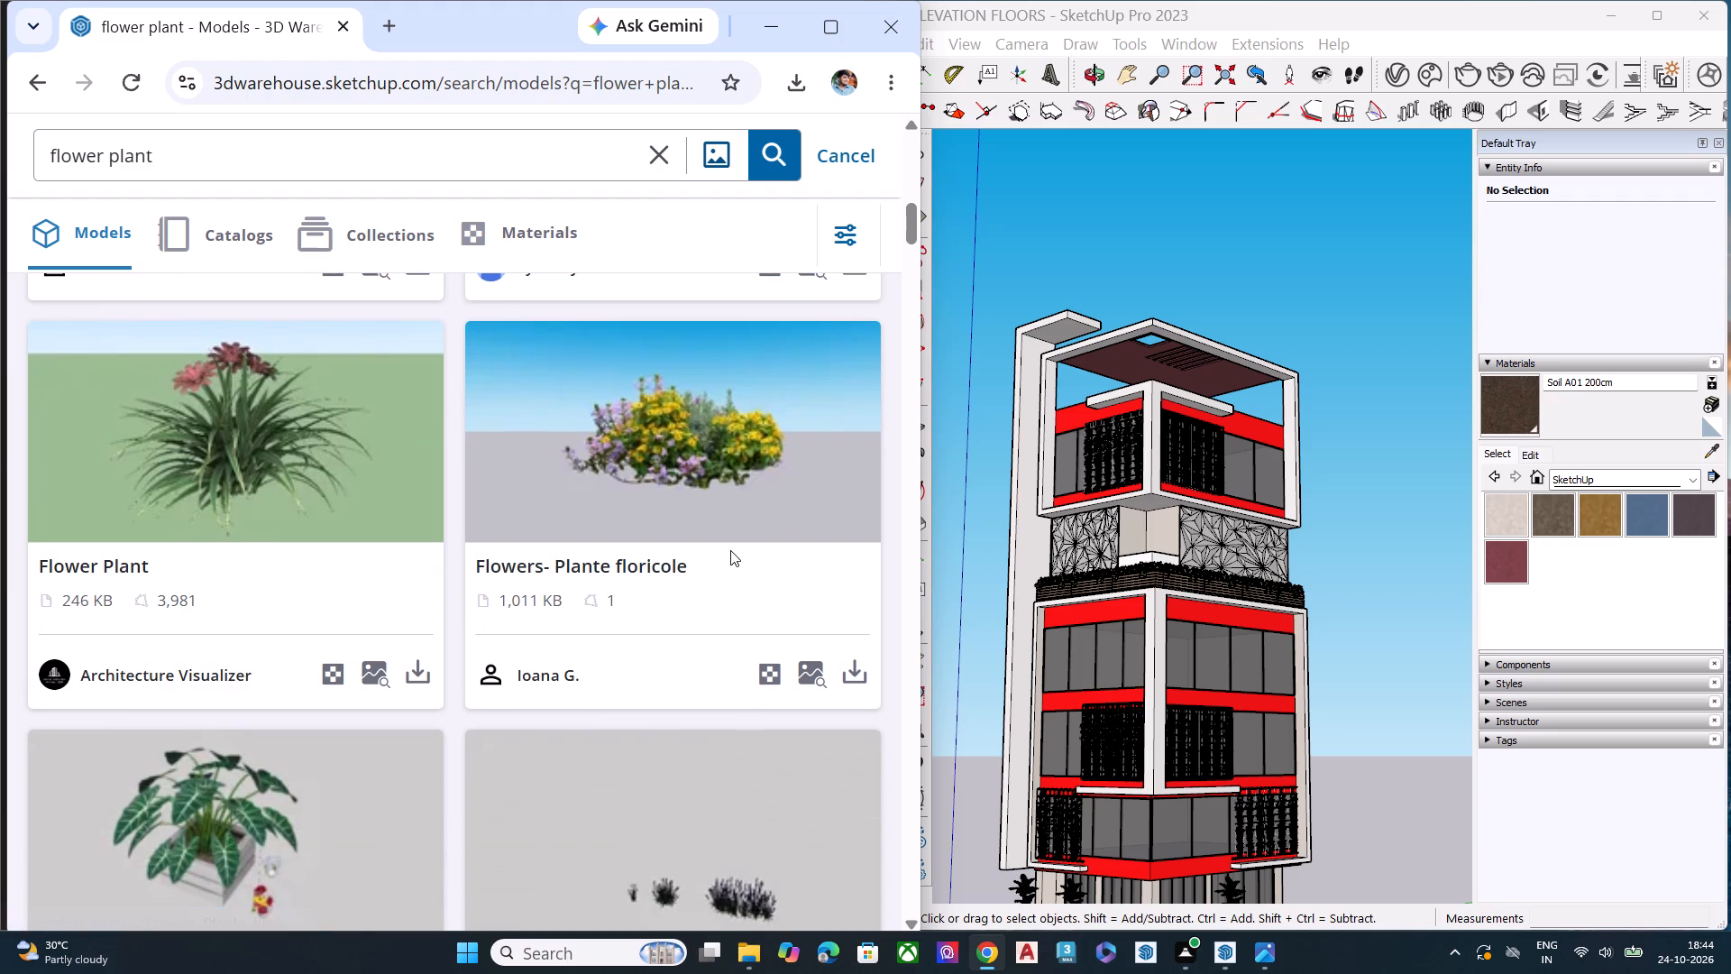
pyautogui.scroll(-1, 730, 550)
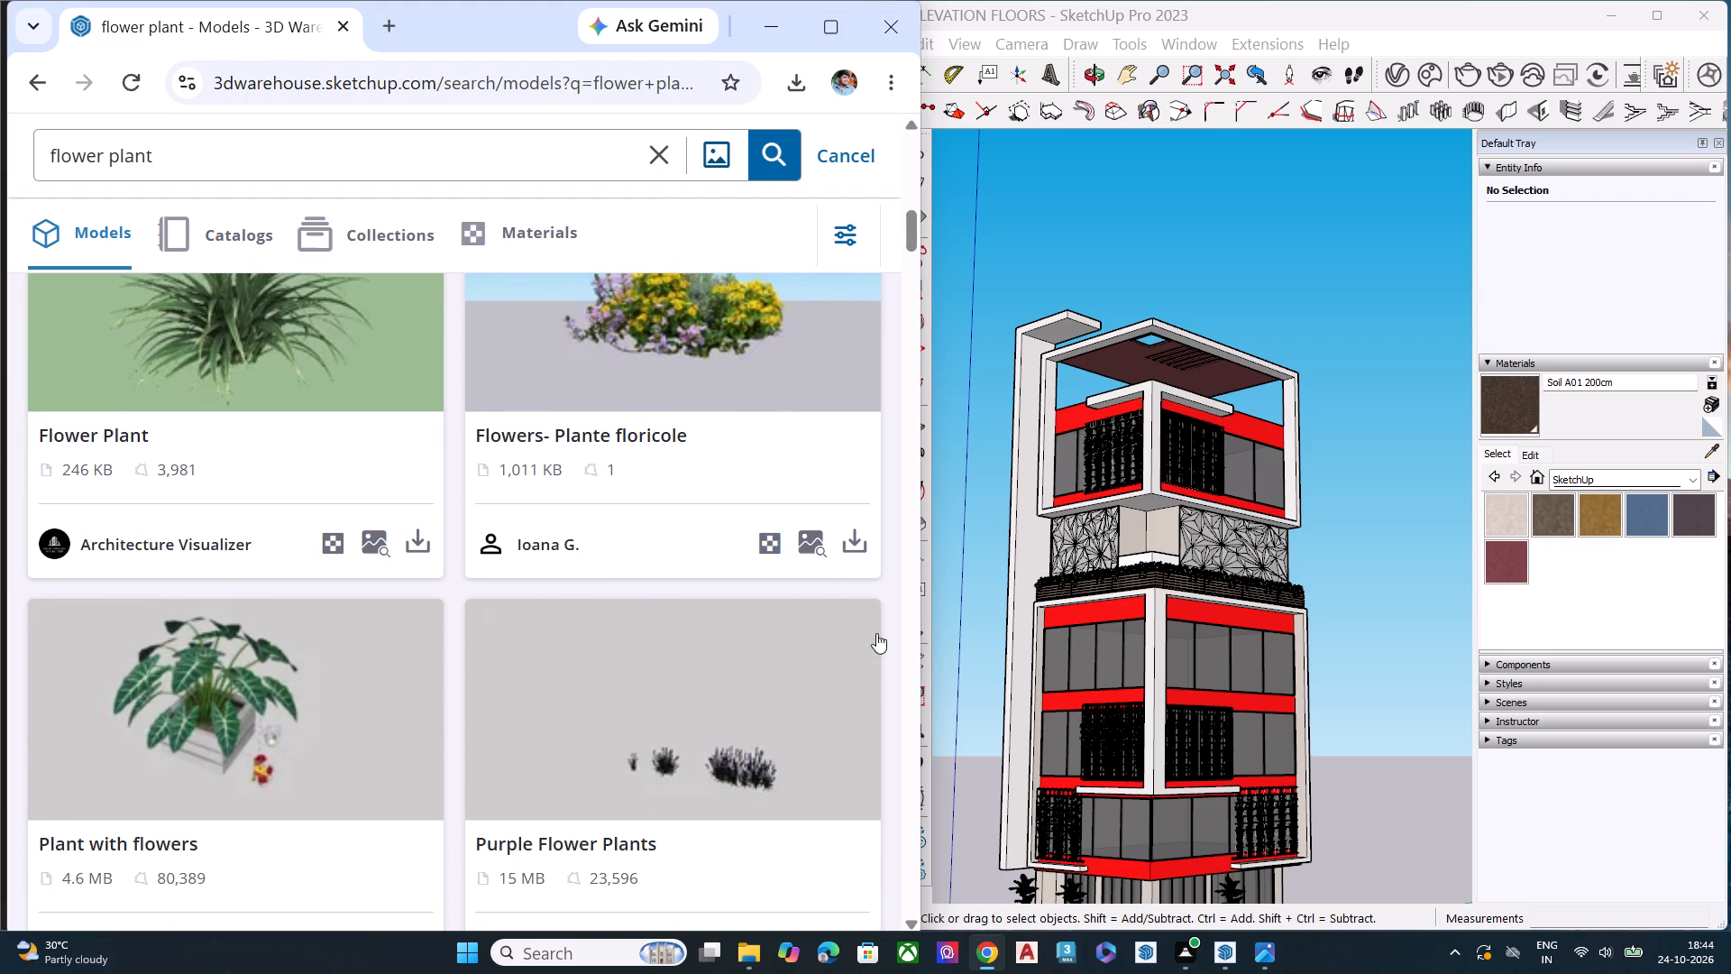
pyautogui.scroll(1, 651, 648)
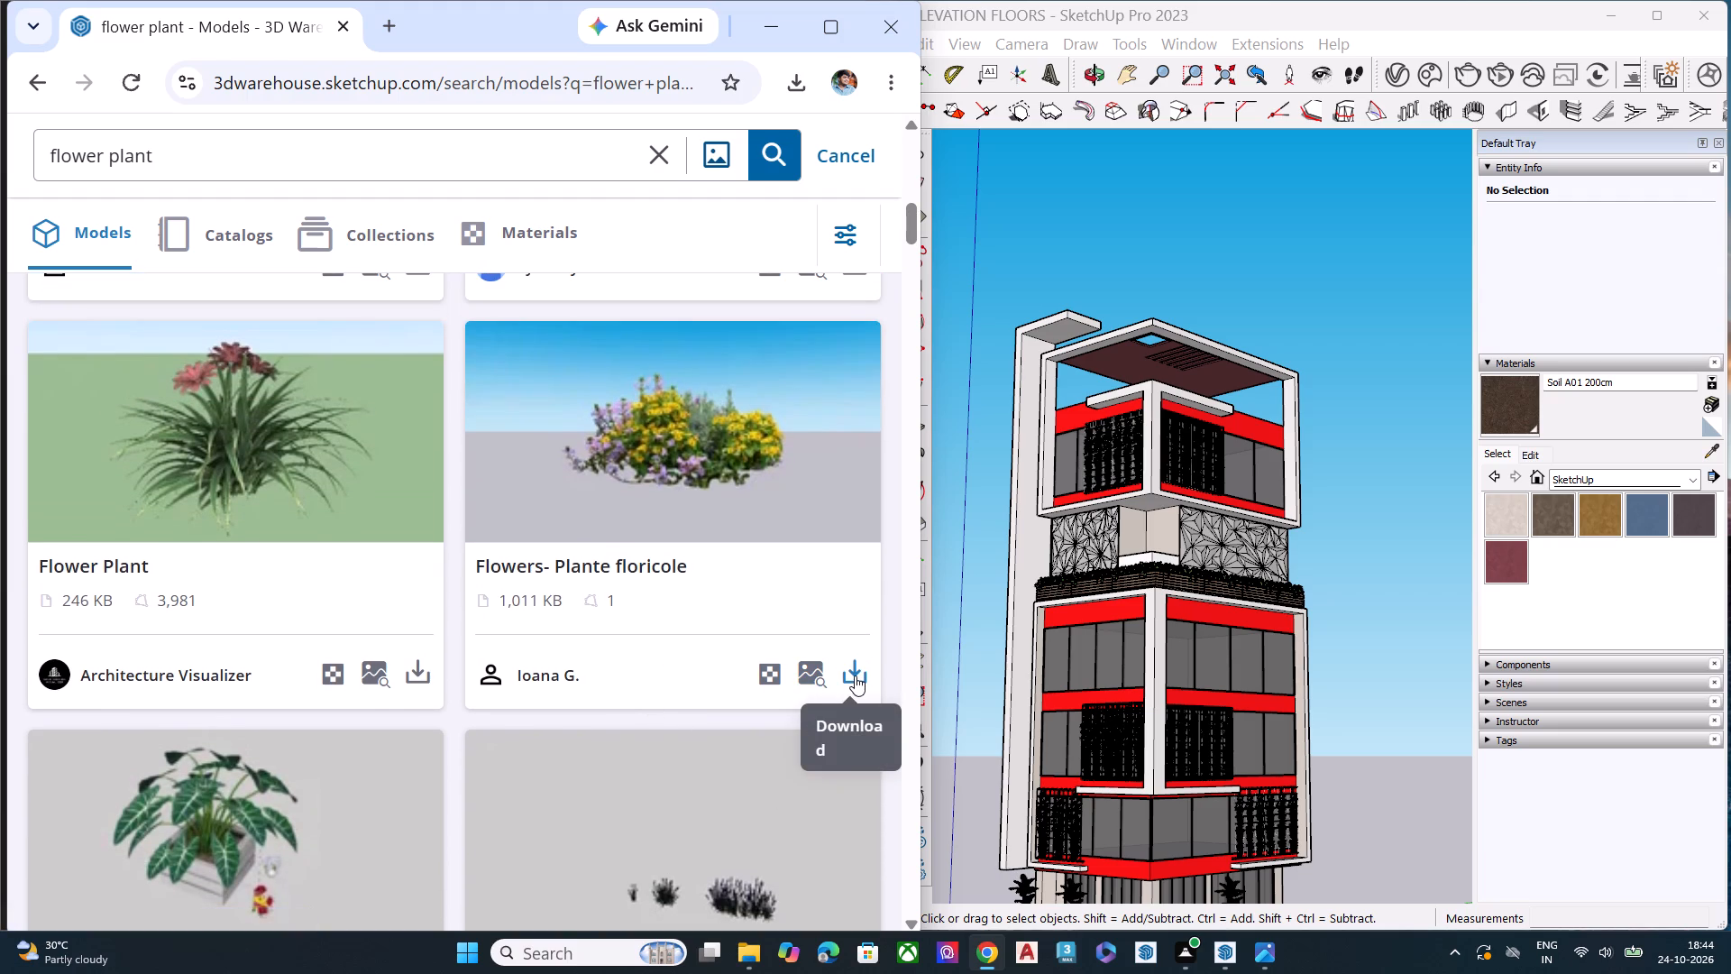
pyautogui.click(855, 675)
pyautogui.click(711, 726)
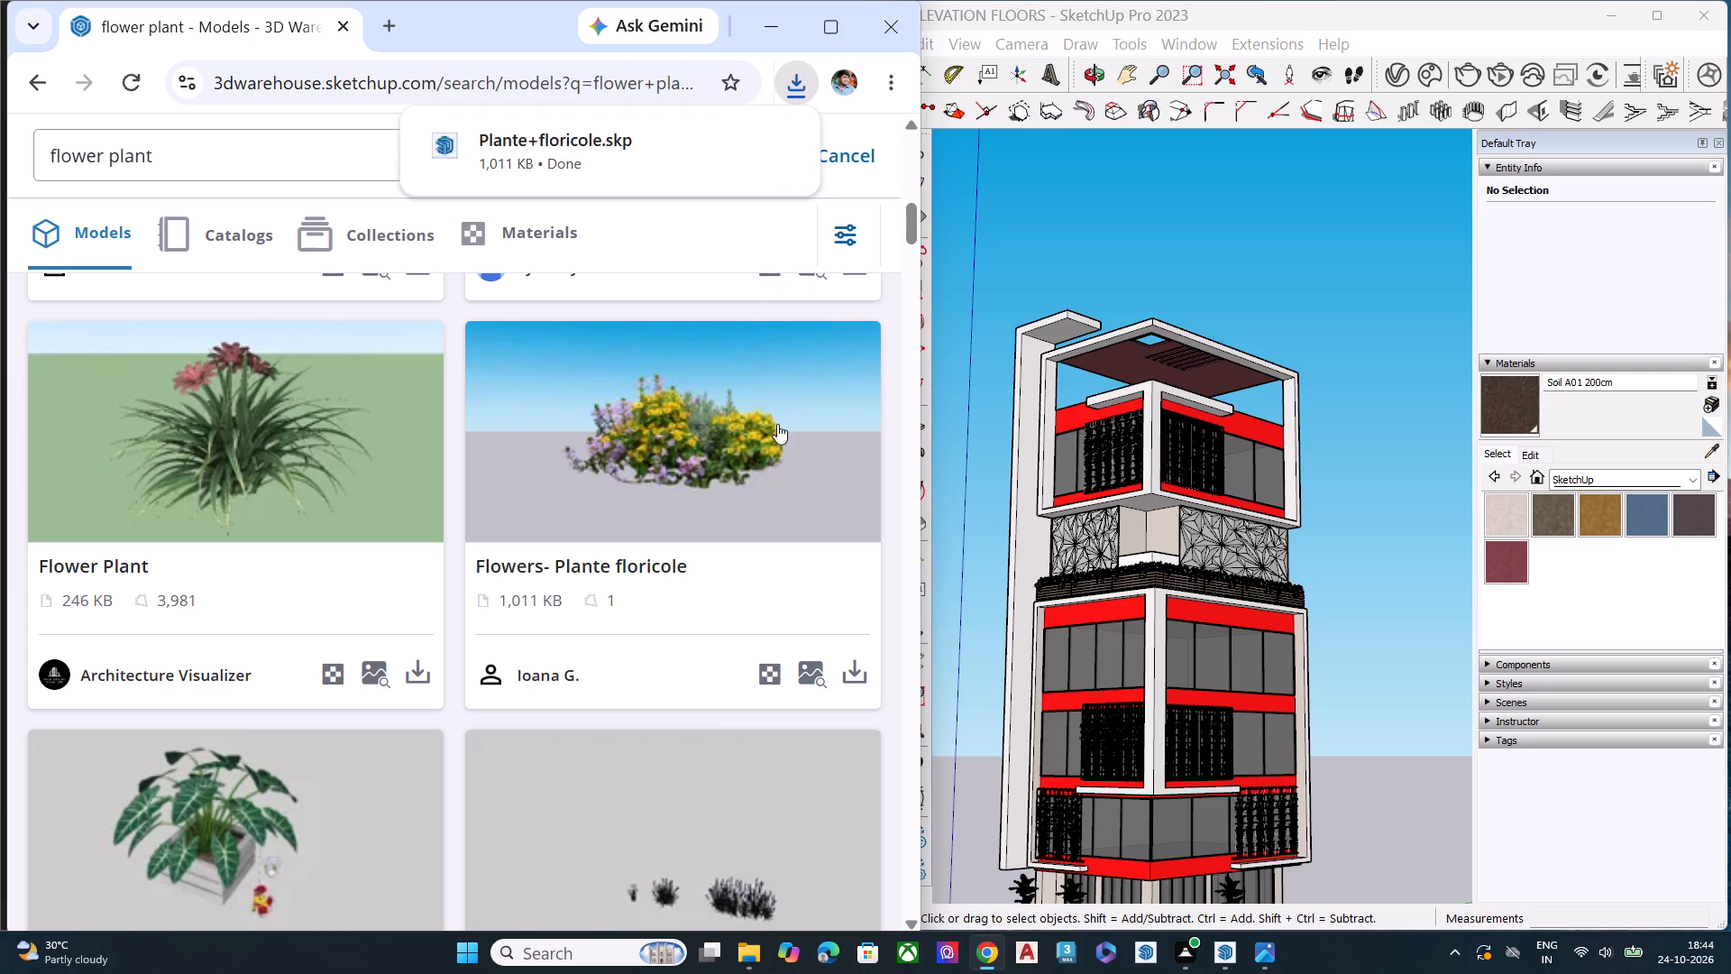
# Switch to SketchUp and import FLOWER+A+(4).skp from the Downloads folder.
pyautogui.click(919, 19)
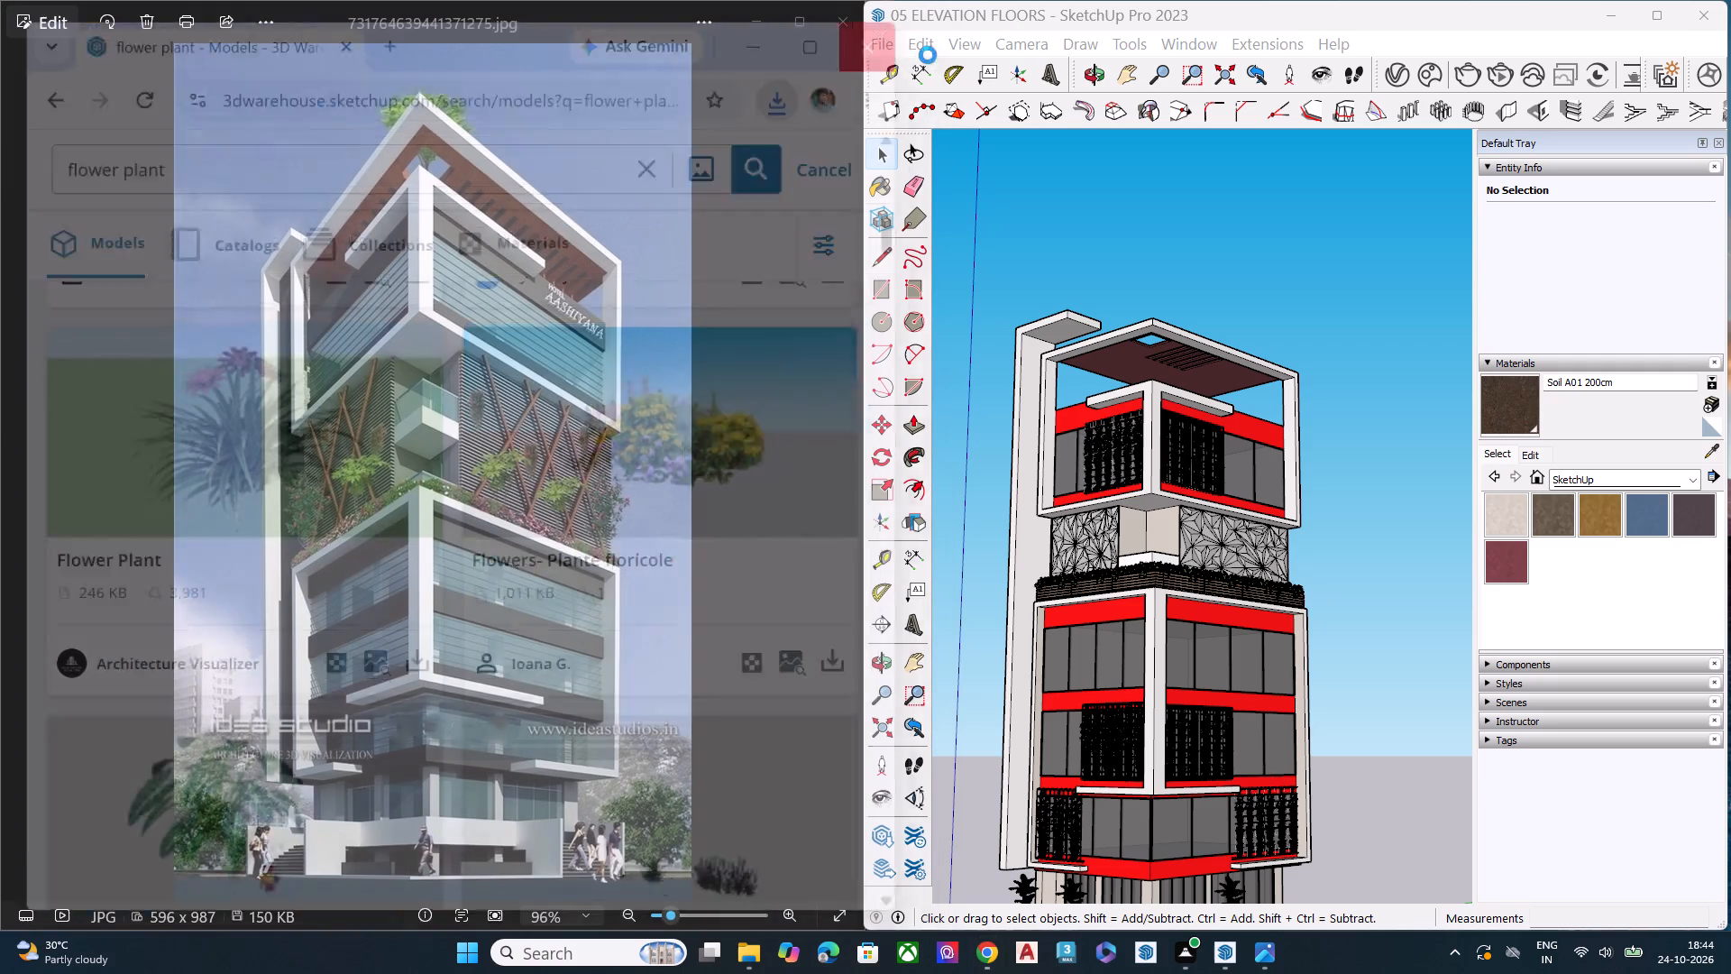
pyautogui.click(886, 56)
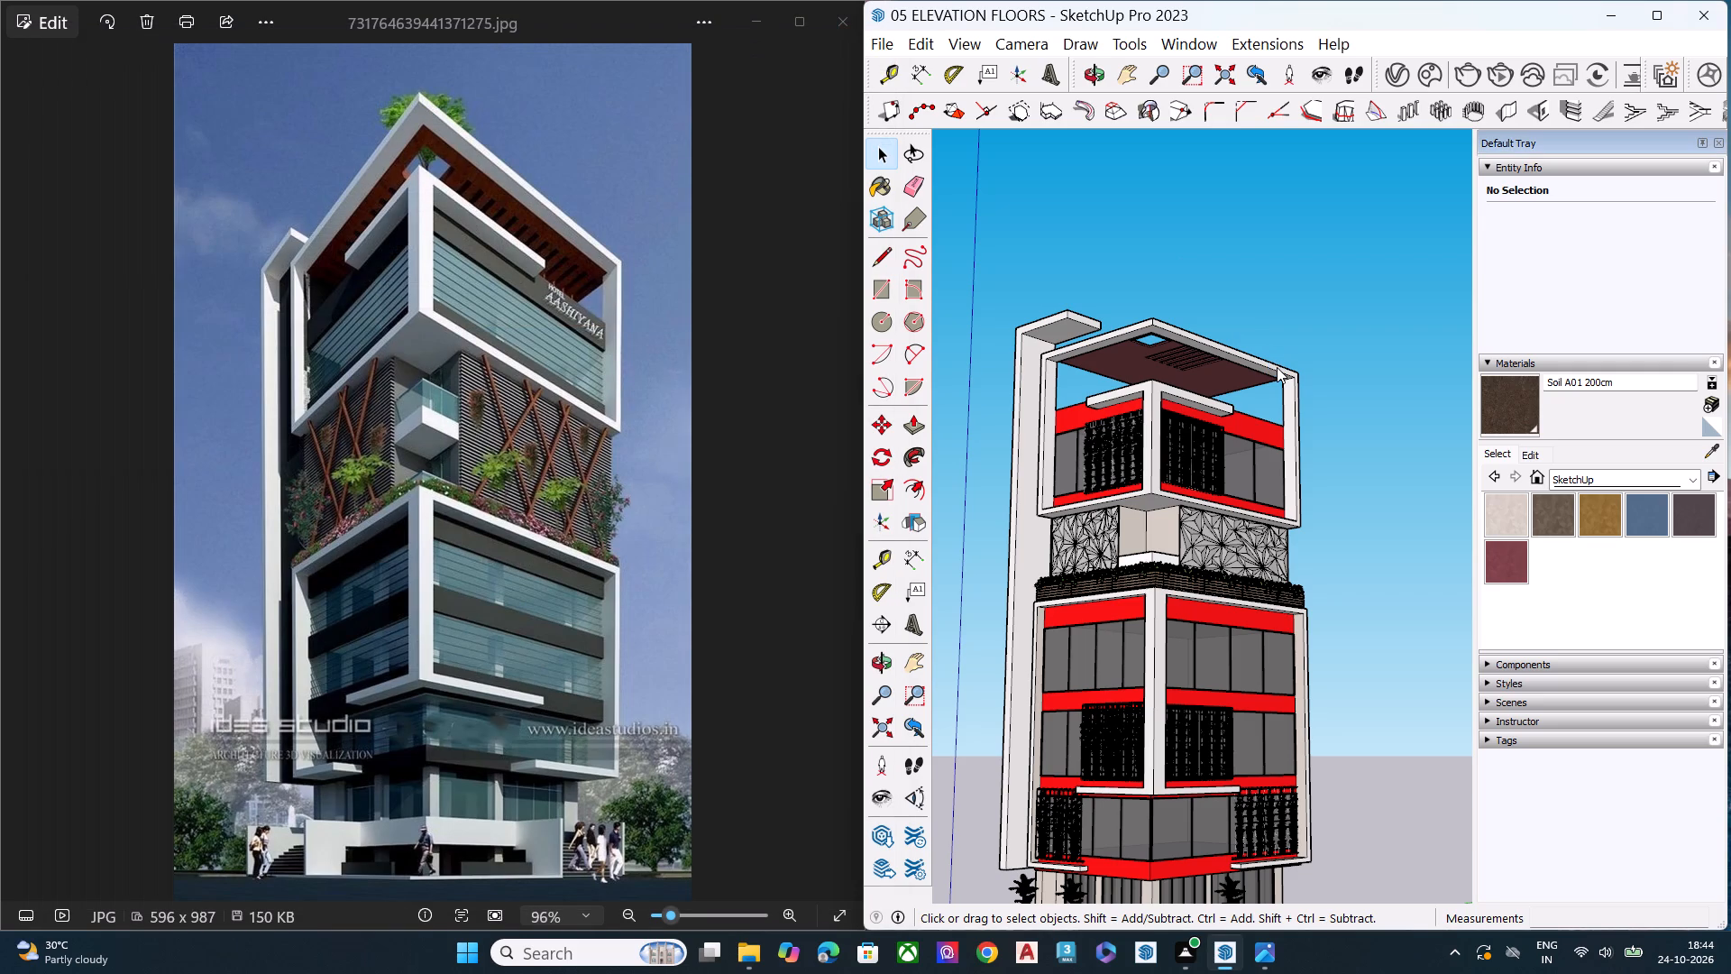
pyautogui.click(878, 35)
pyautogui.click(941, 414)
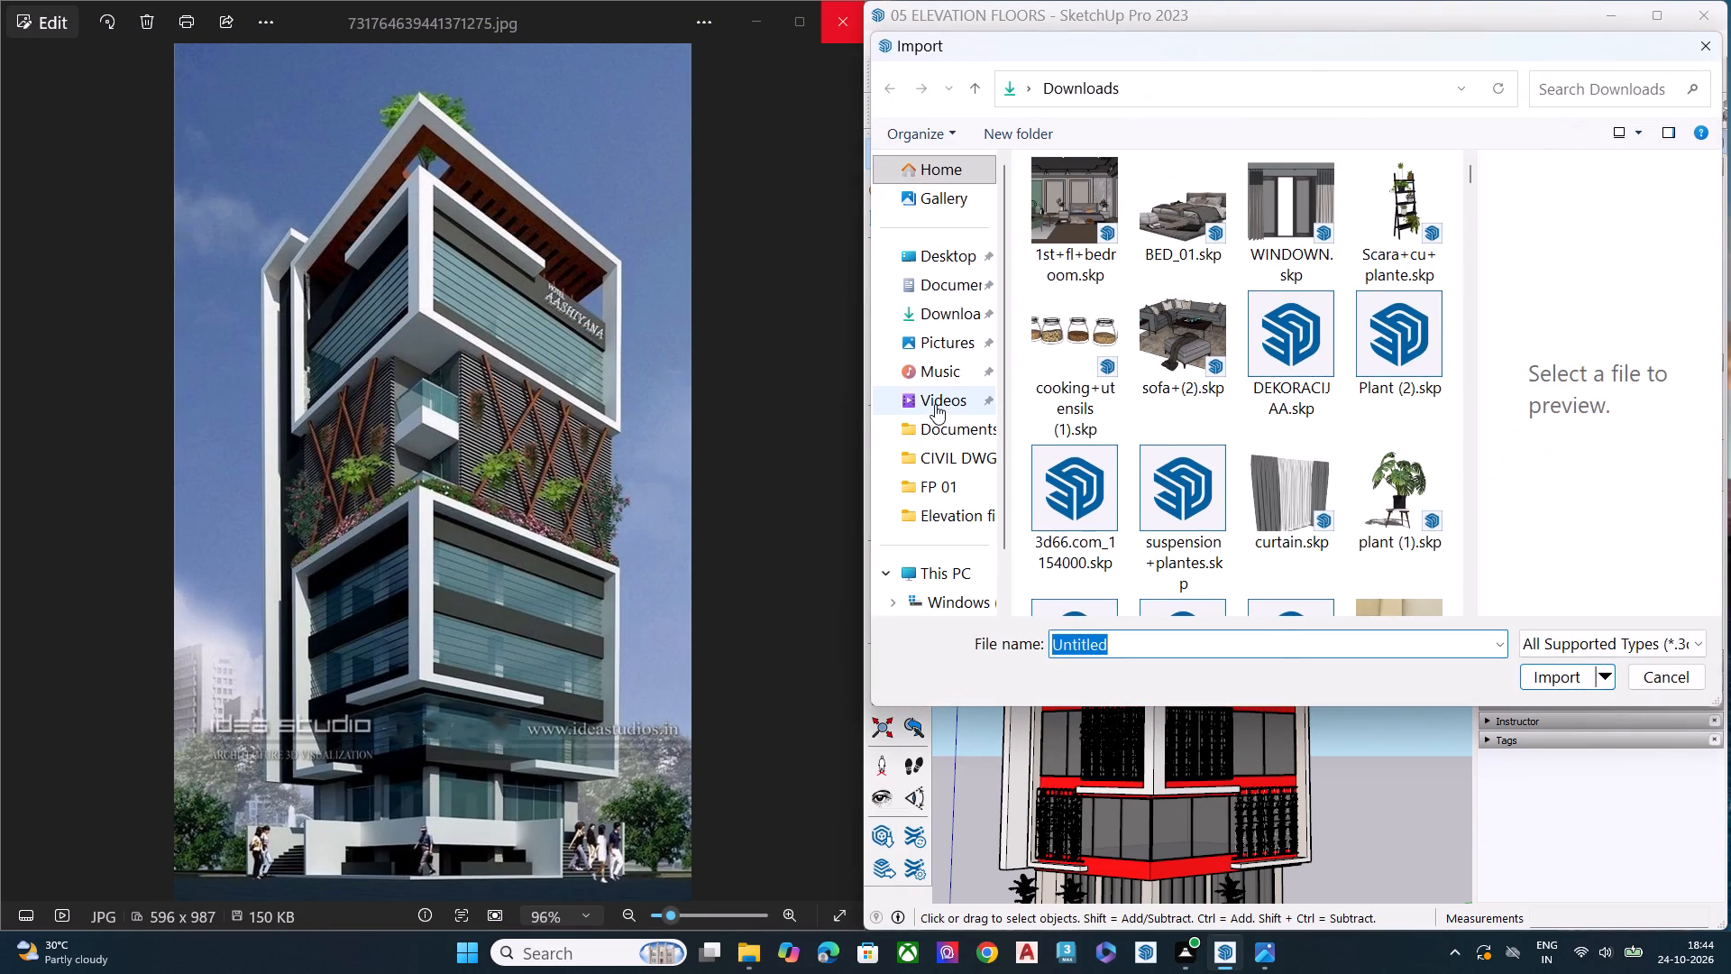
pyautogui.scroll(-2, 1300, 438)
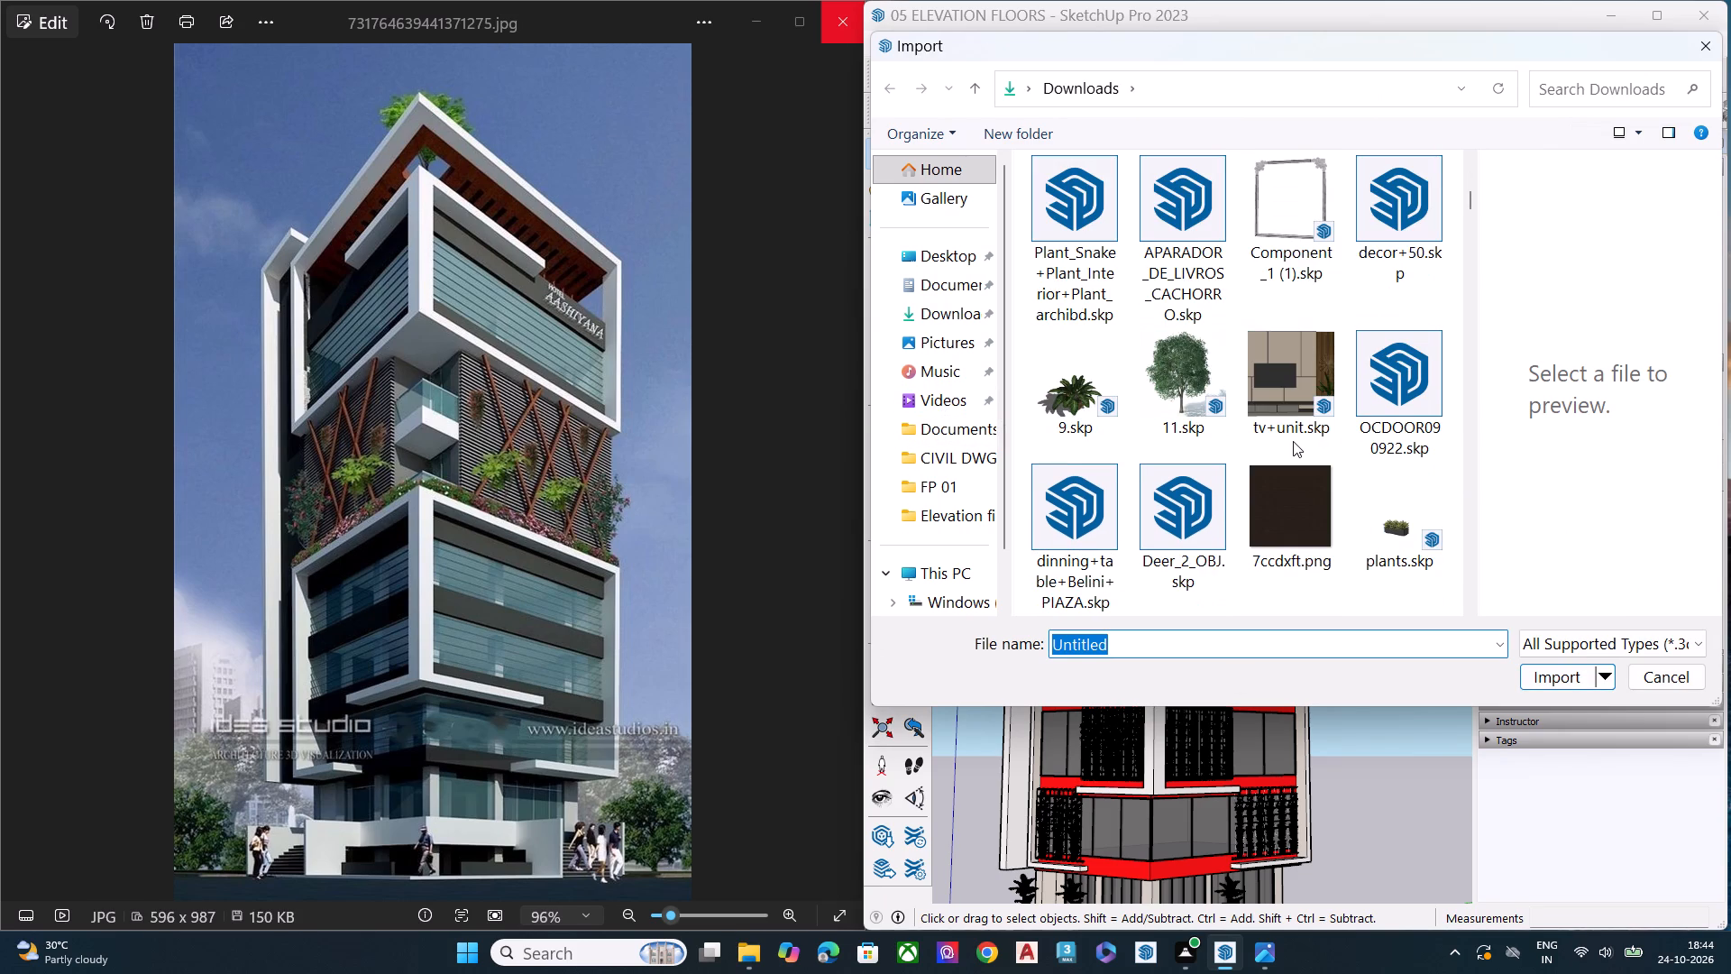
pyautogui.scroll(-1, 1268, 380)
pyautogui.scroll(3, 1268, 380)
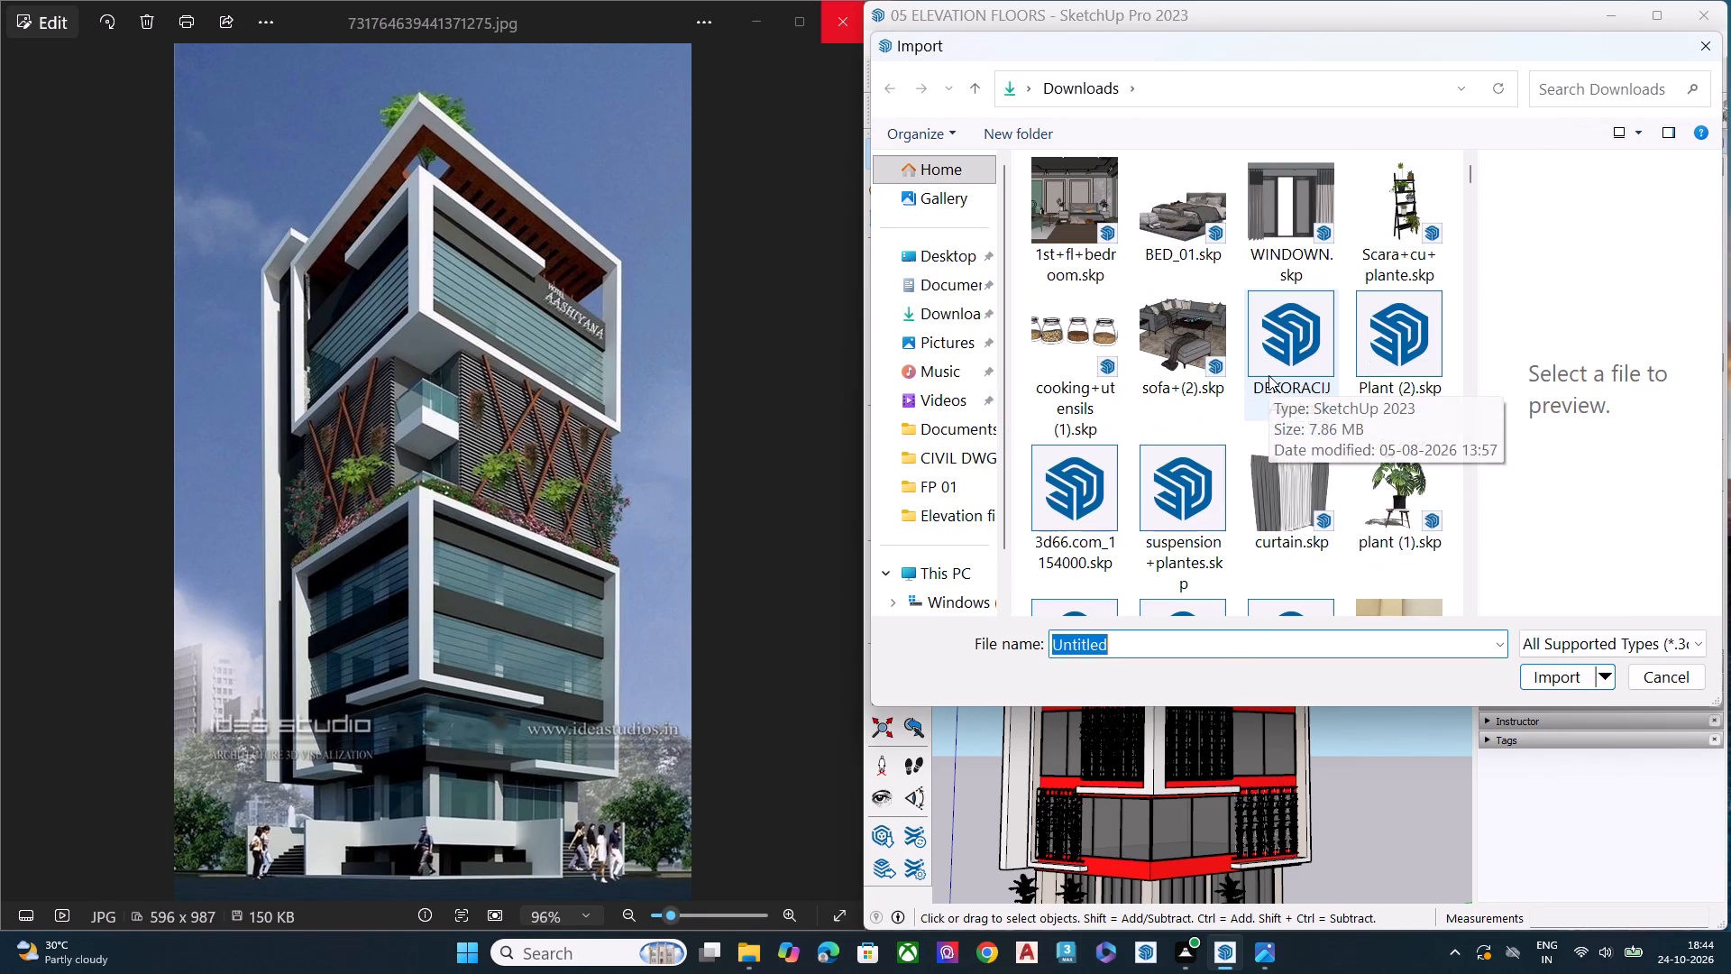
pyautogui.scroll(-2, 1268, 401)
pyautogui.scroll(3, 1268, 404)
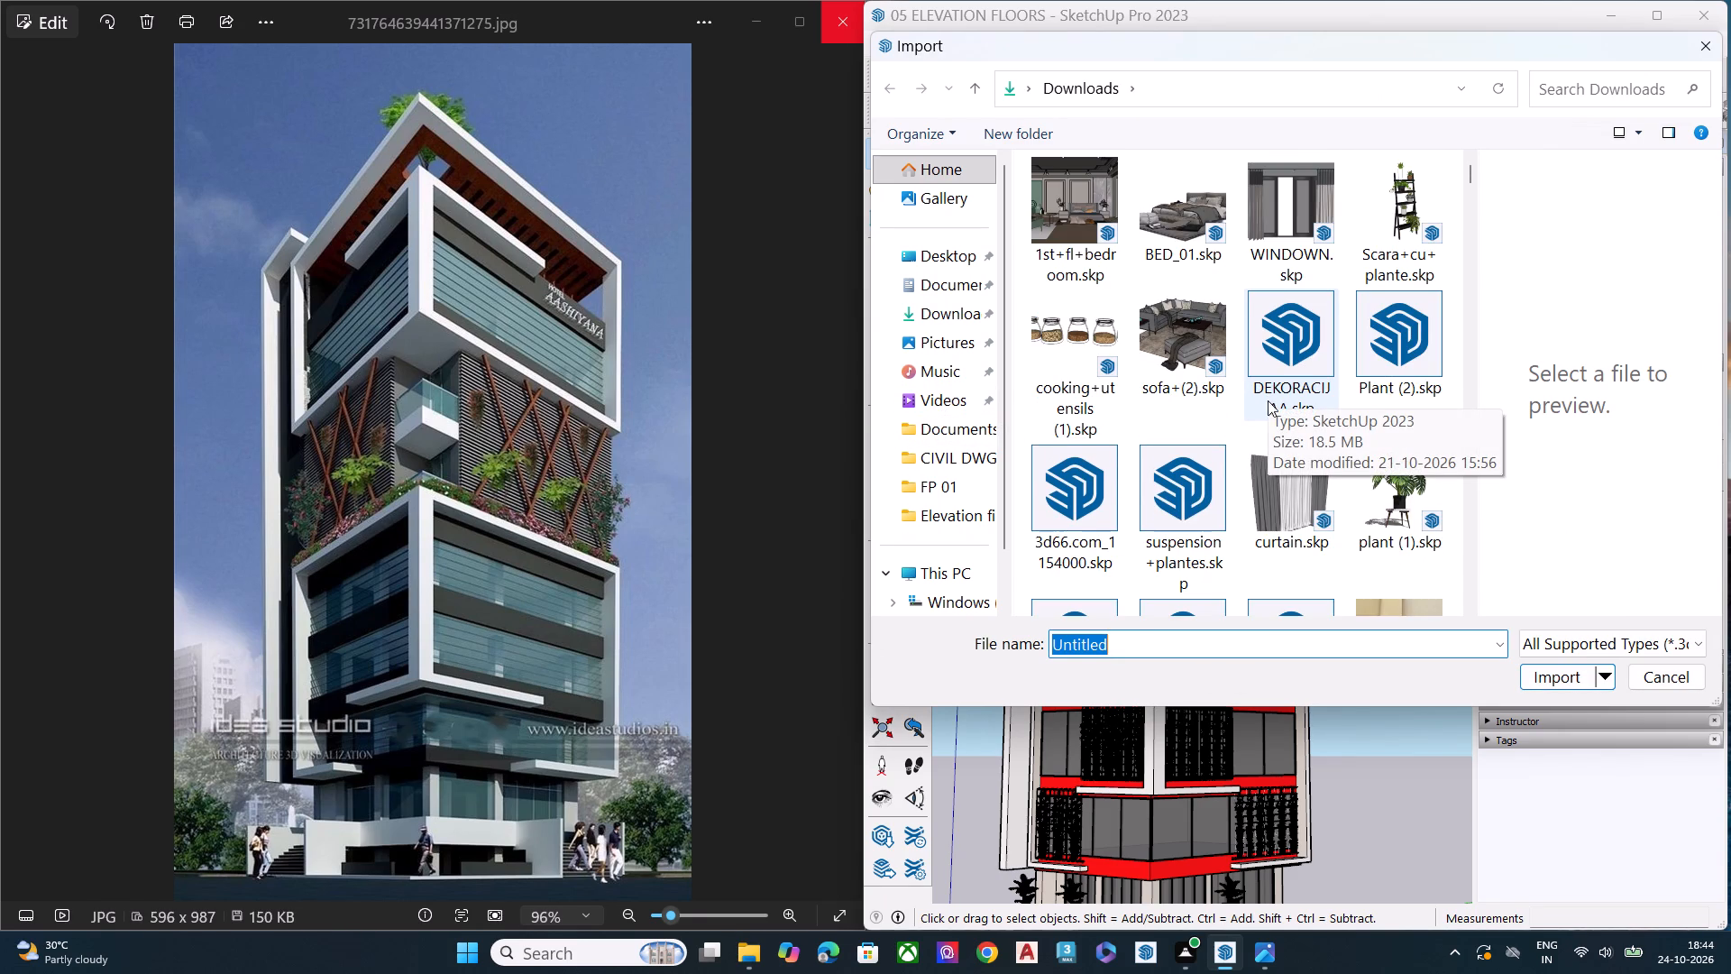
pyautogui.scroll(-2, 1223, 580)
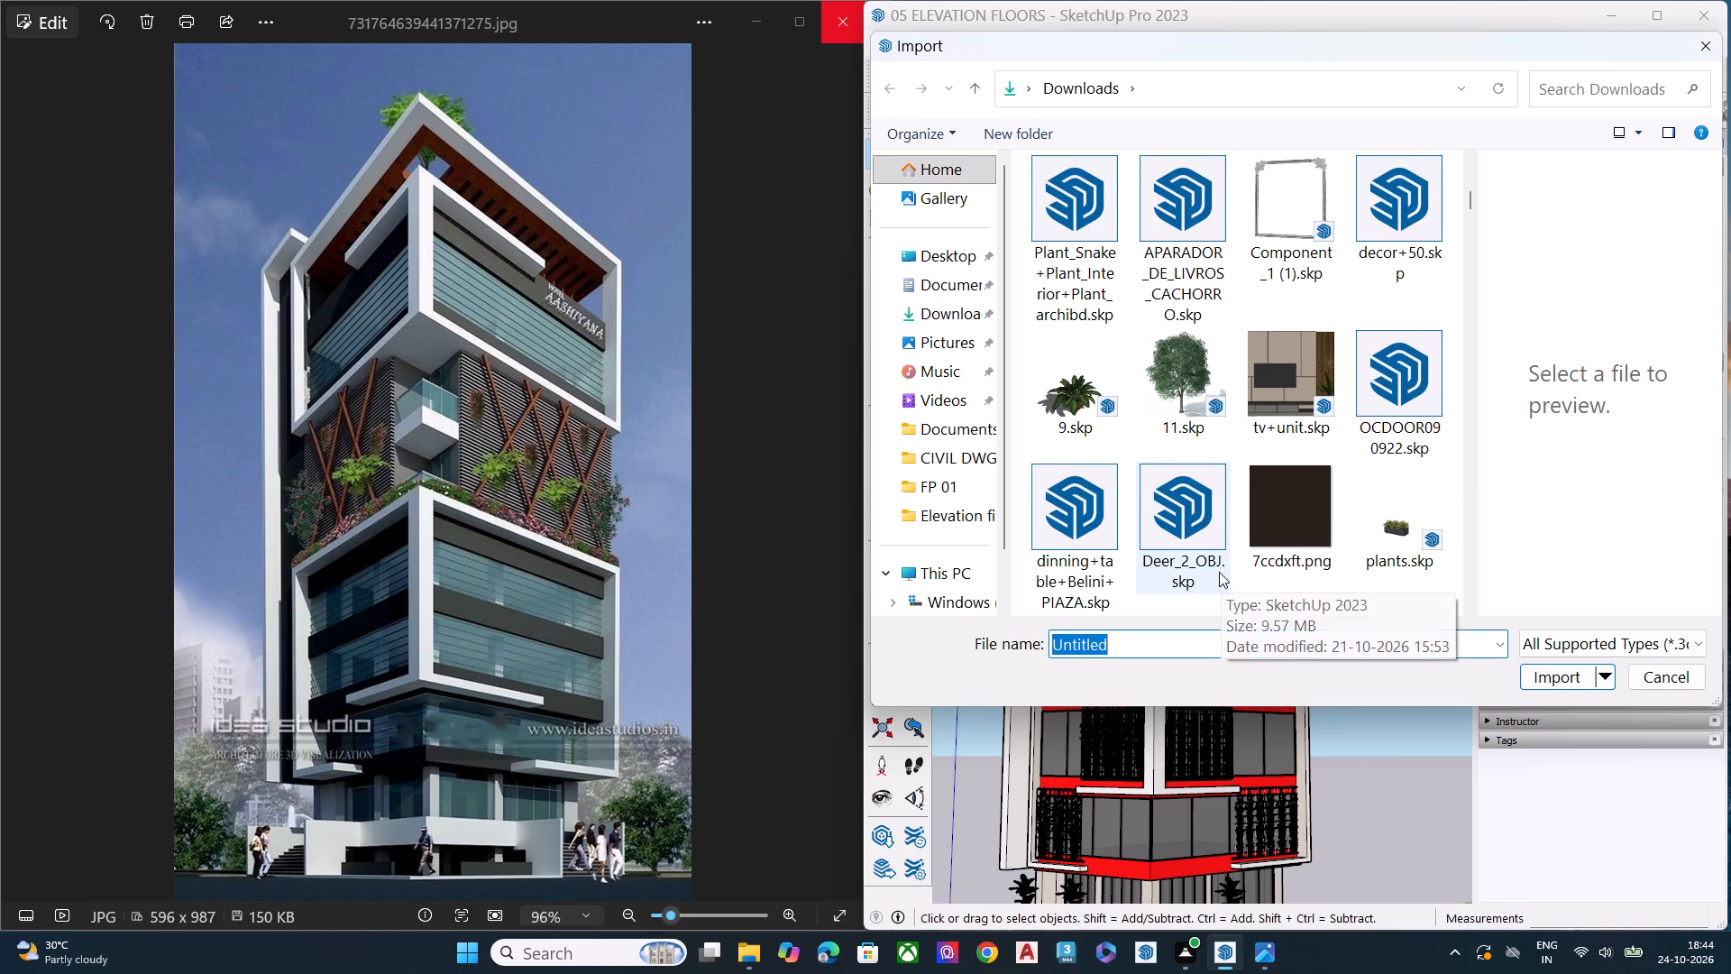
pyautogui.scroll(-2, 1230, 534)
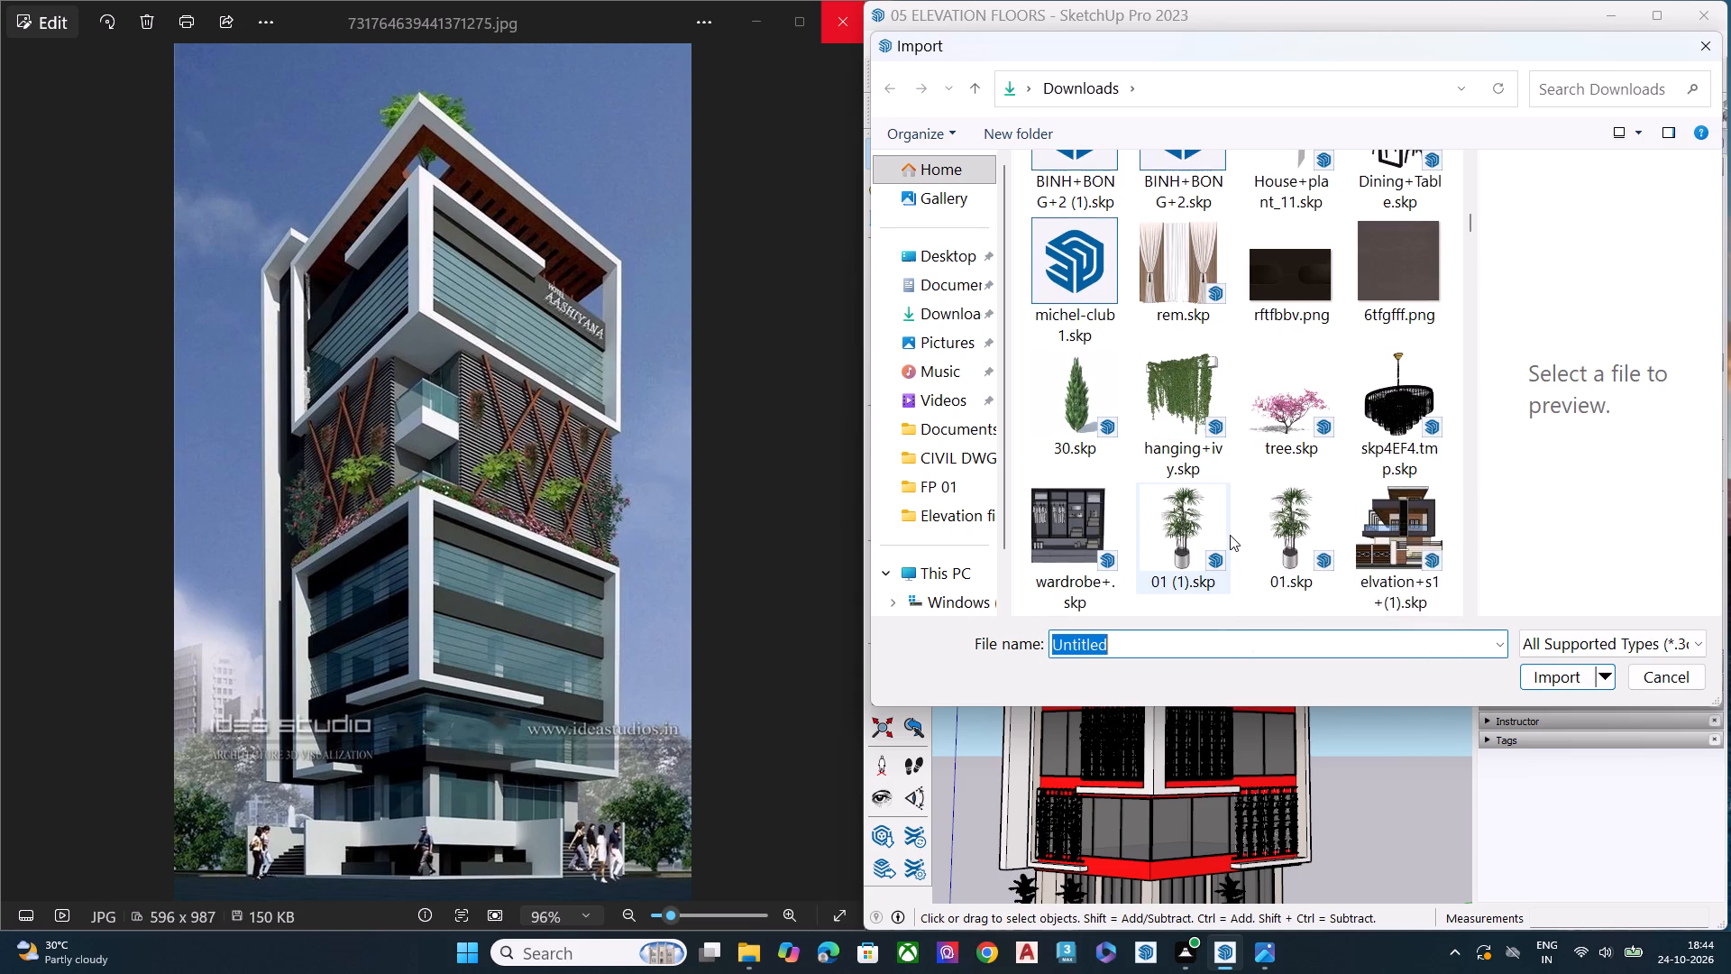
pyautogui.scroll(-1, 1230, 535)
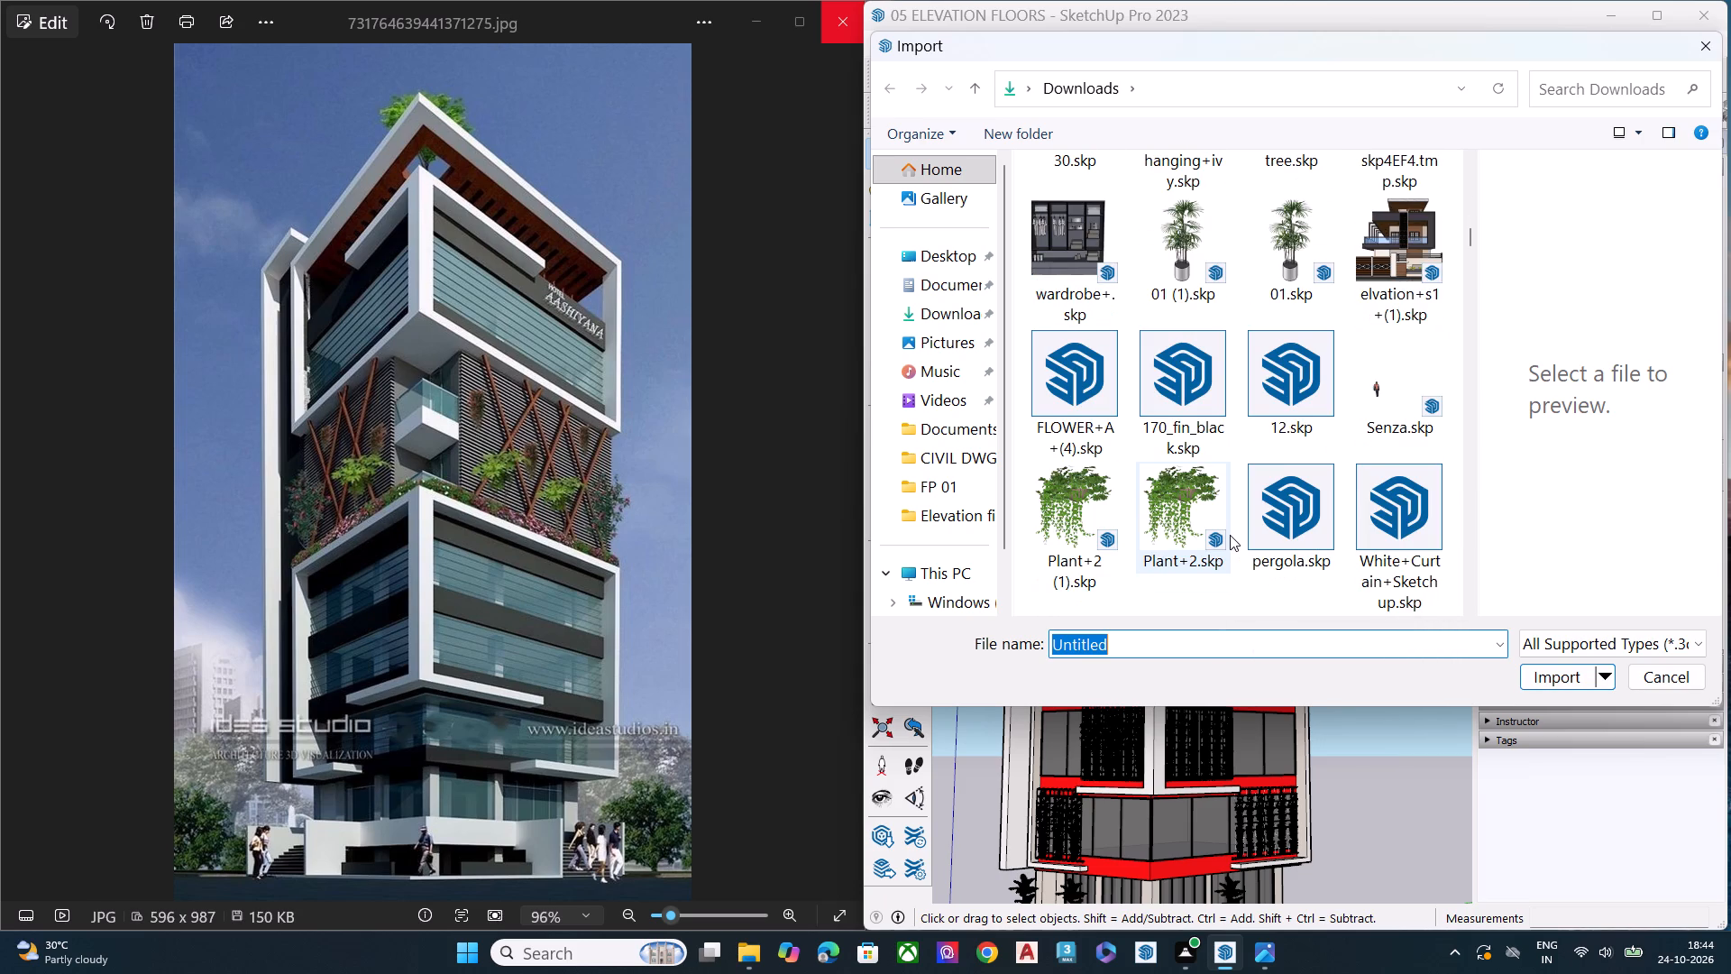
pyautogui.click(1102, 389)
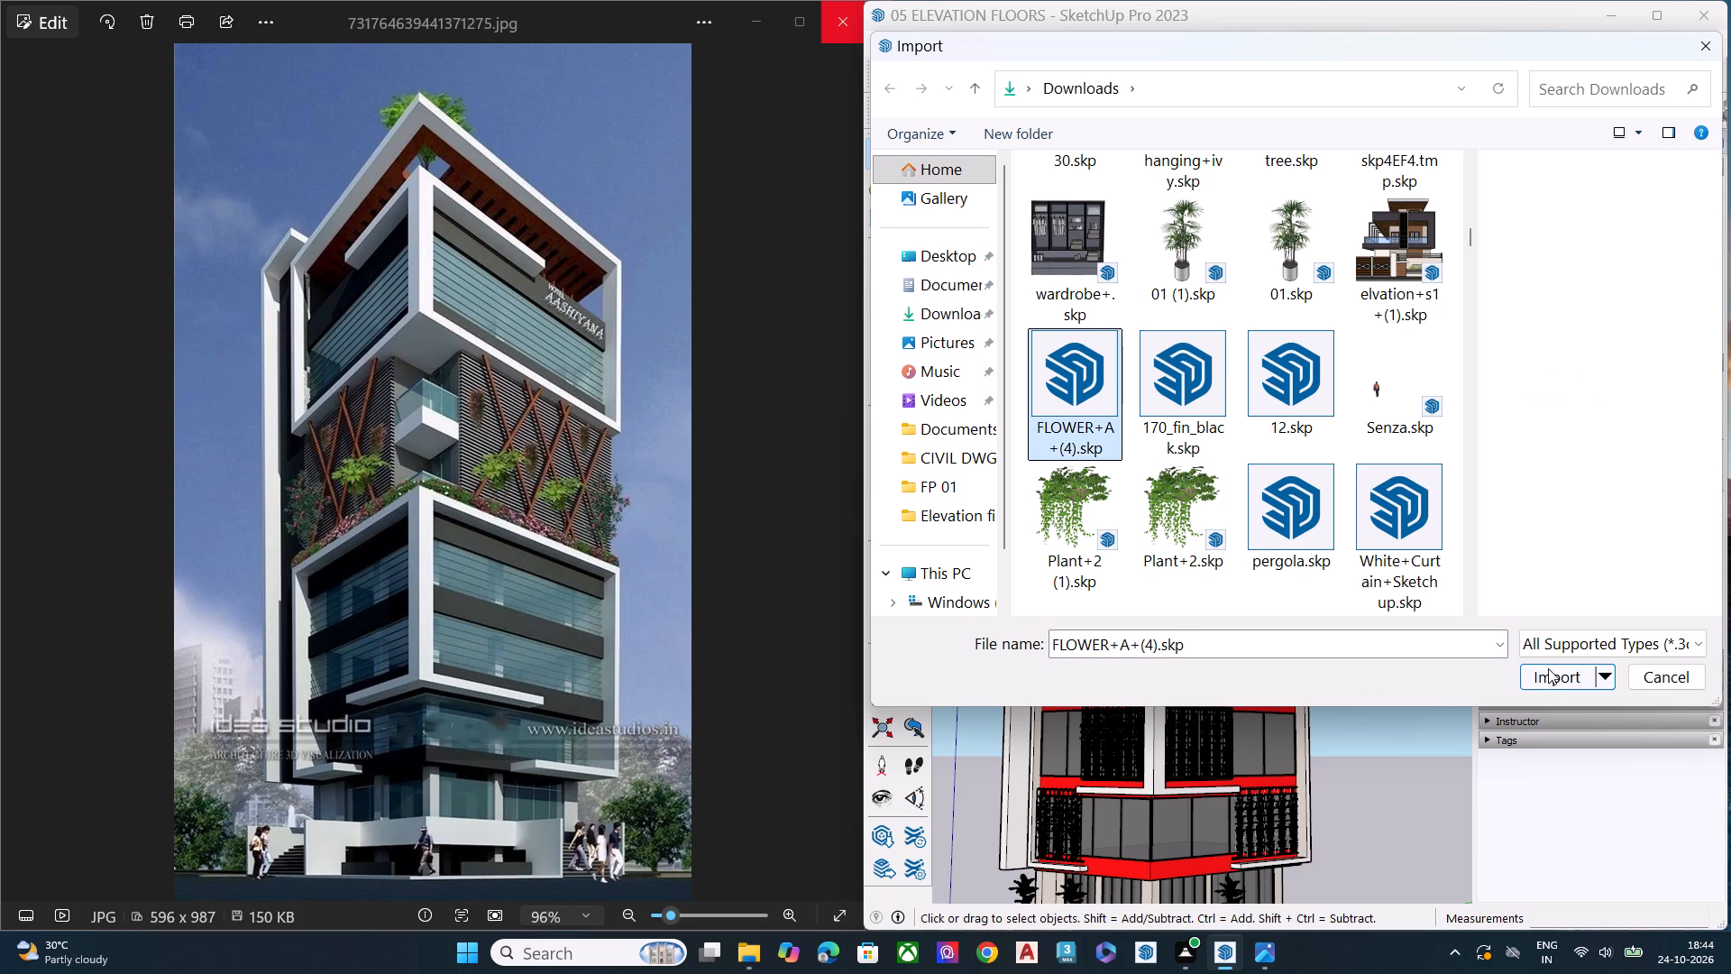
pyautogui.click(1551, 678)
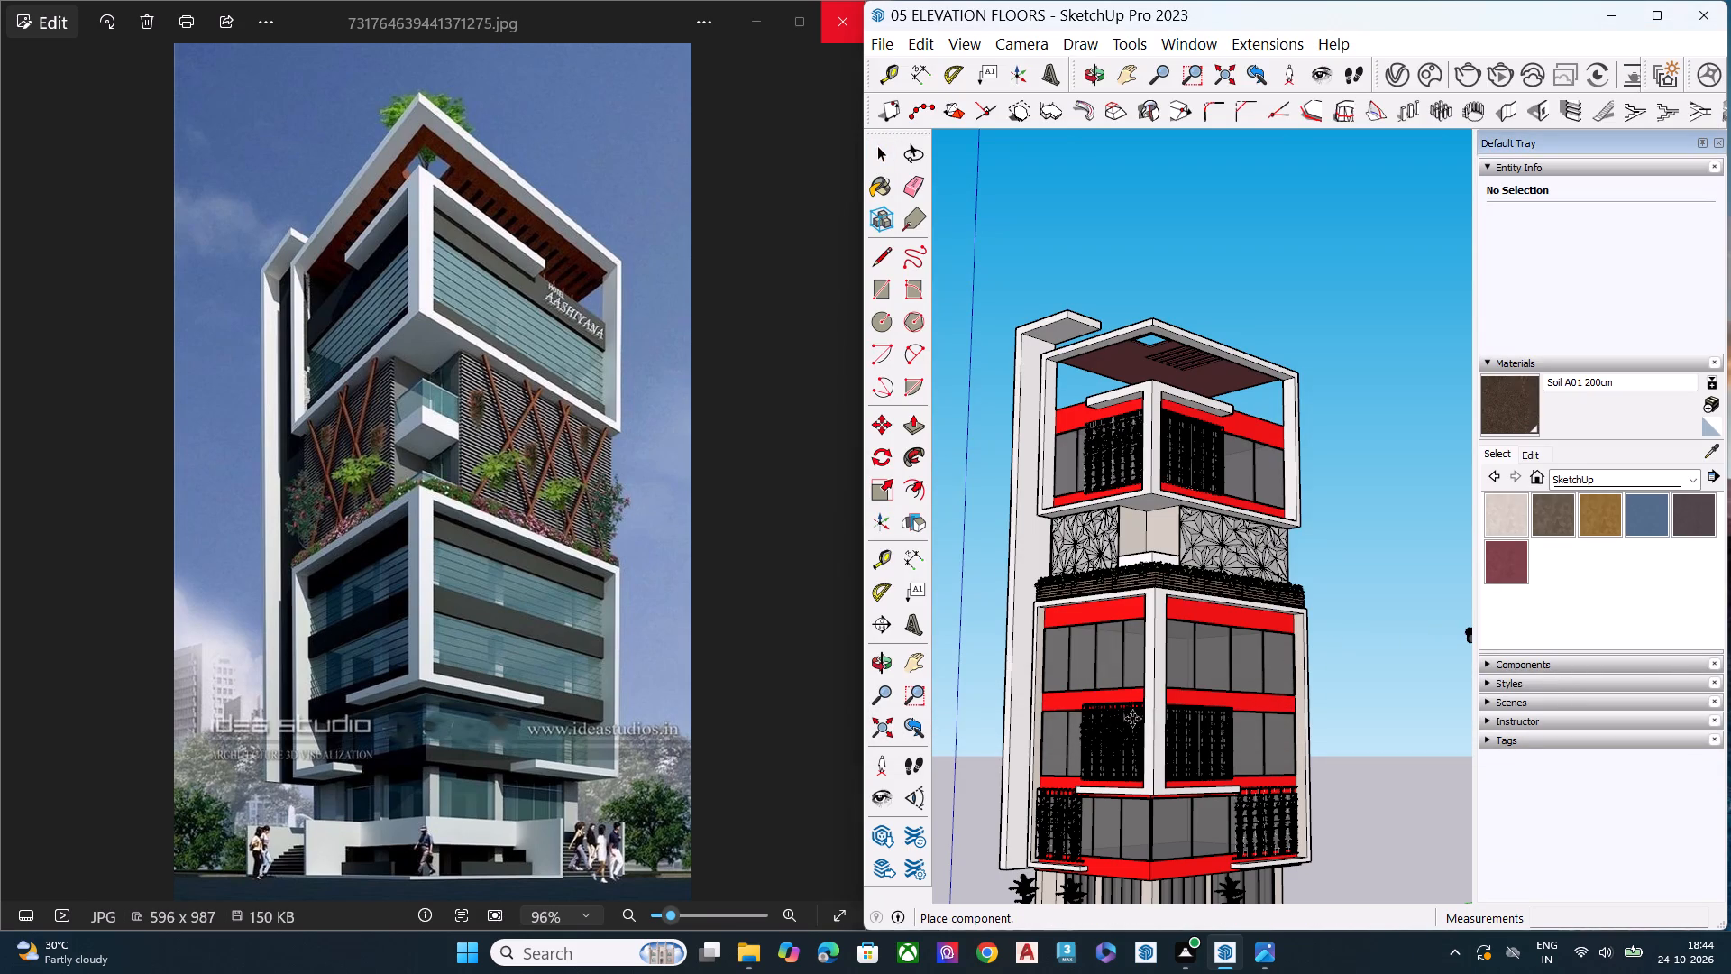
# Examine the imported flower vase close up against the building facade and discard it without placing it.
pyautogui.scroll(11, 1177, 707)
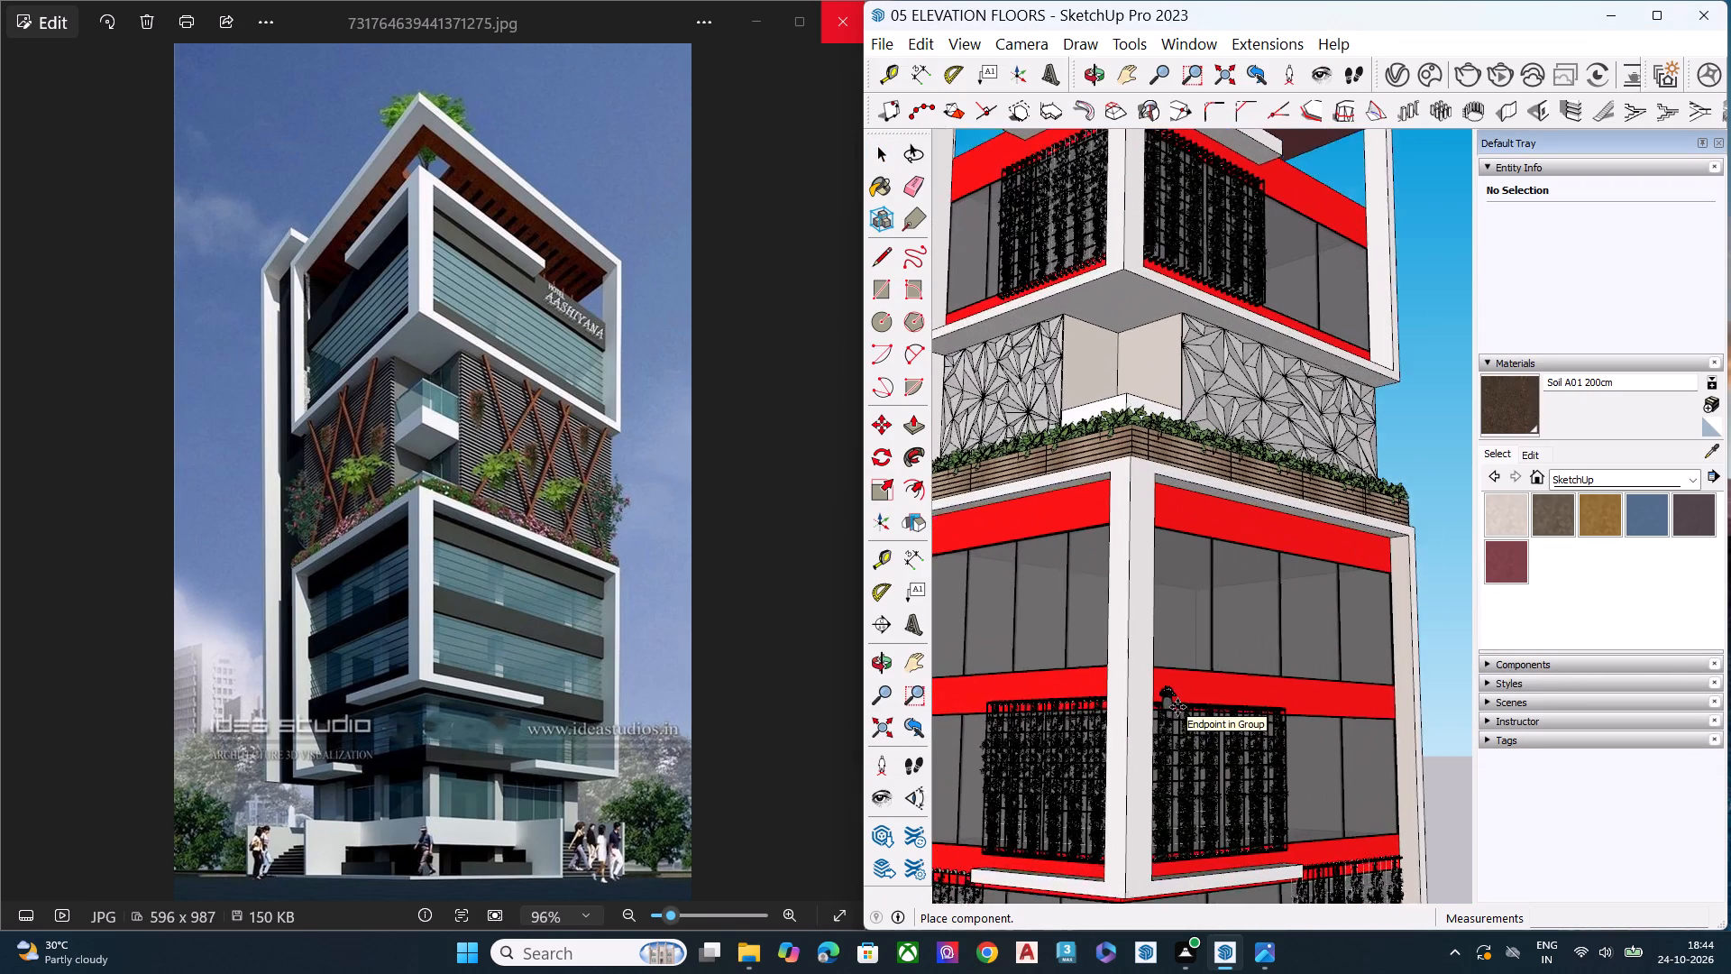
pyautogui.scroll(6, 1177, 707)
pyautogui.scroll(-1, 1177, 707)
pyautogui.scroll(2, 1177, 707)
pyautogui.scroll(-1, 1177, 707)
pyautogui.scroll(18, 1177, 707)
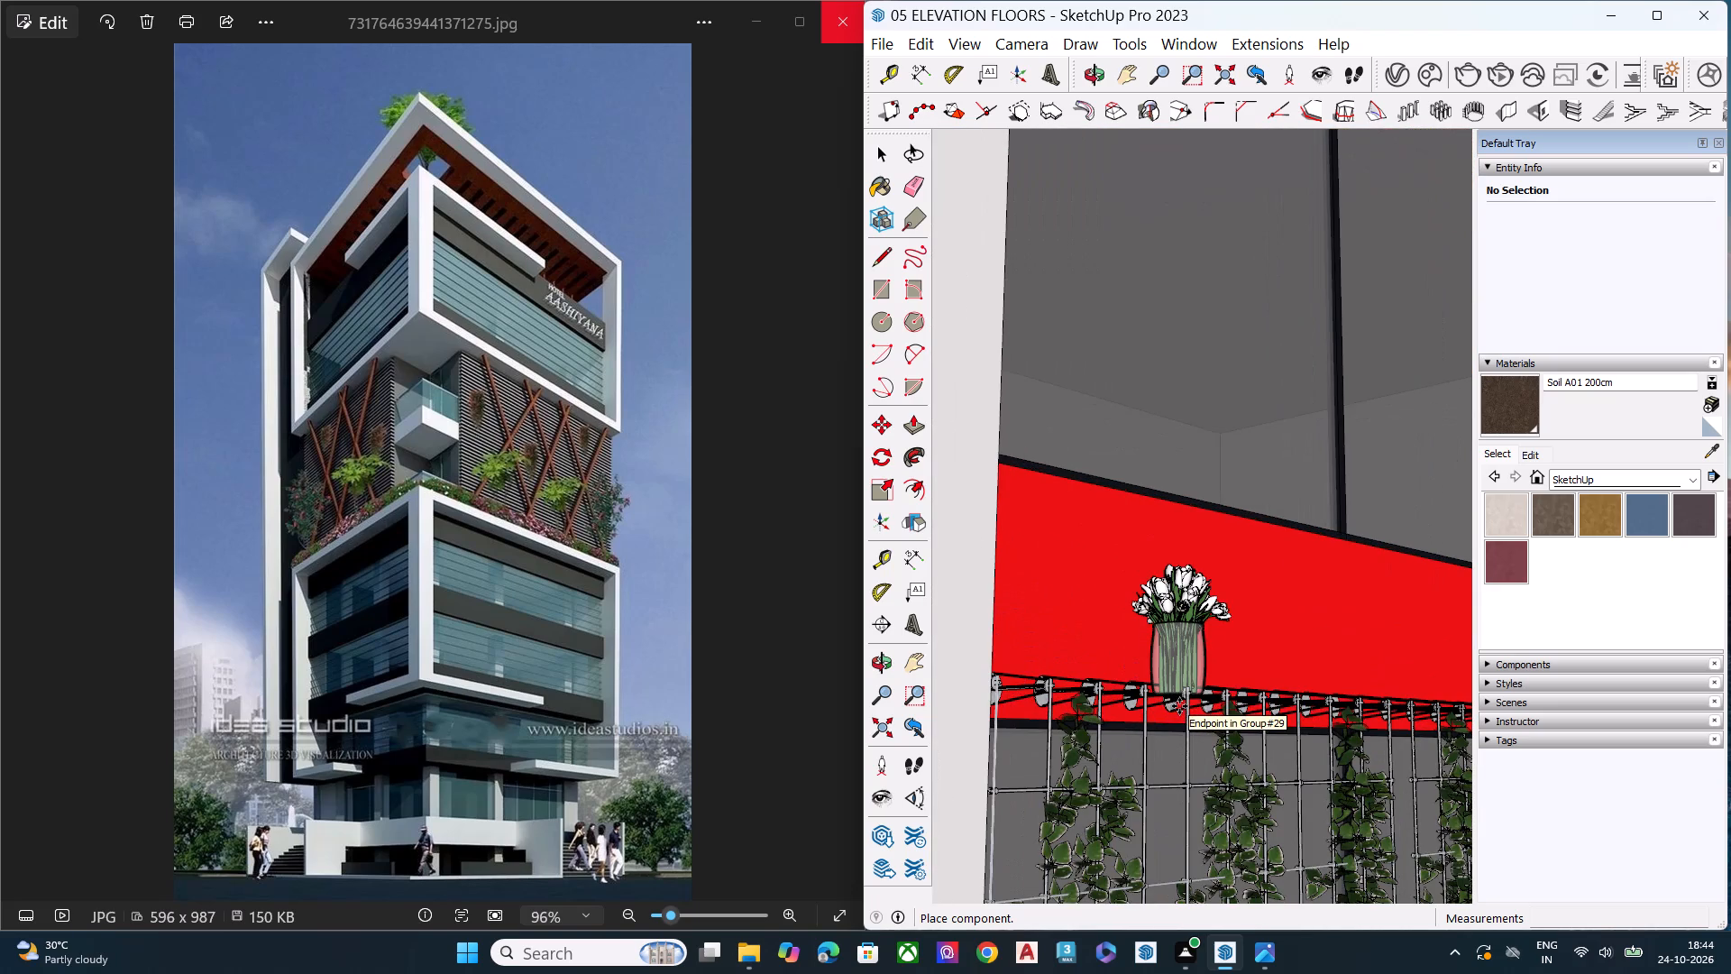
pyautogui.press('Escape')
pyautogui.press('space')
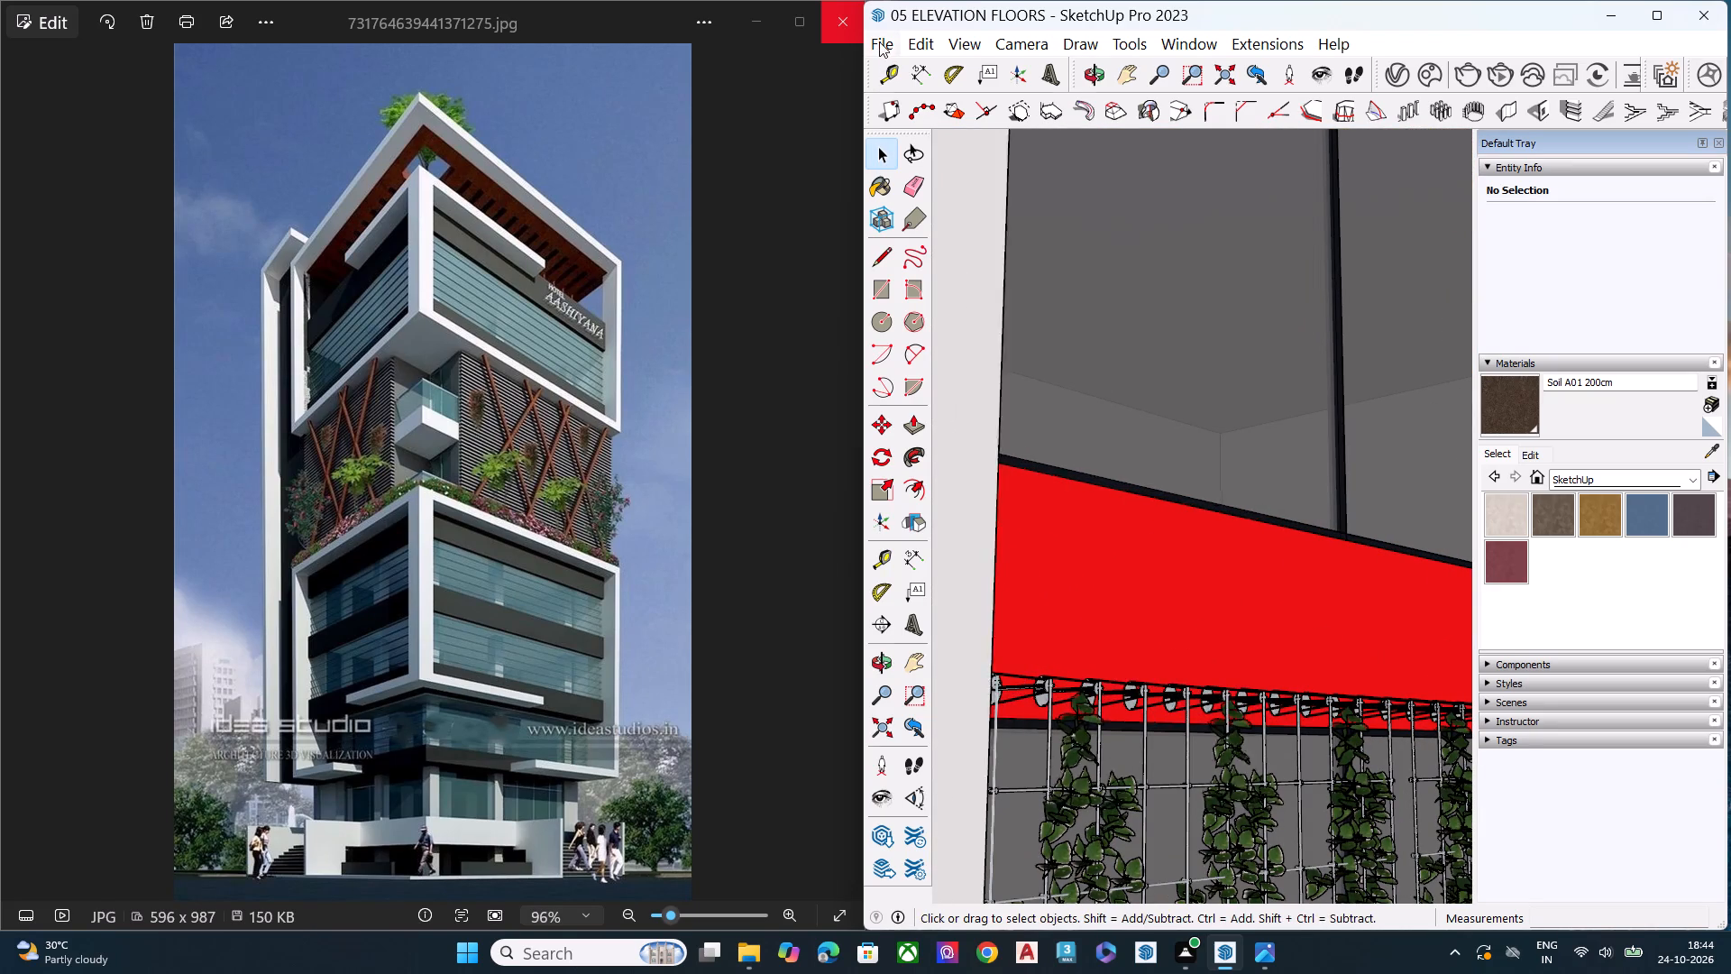
# Import Artificial+Plant-025.skp from the Downloads folder into the building model.
pyautogui.click(879, 41)
pyautogui.click(985, 427)
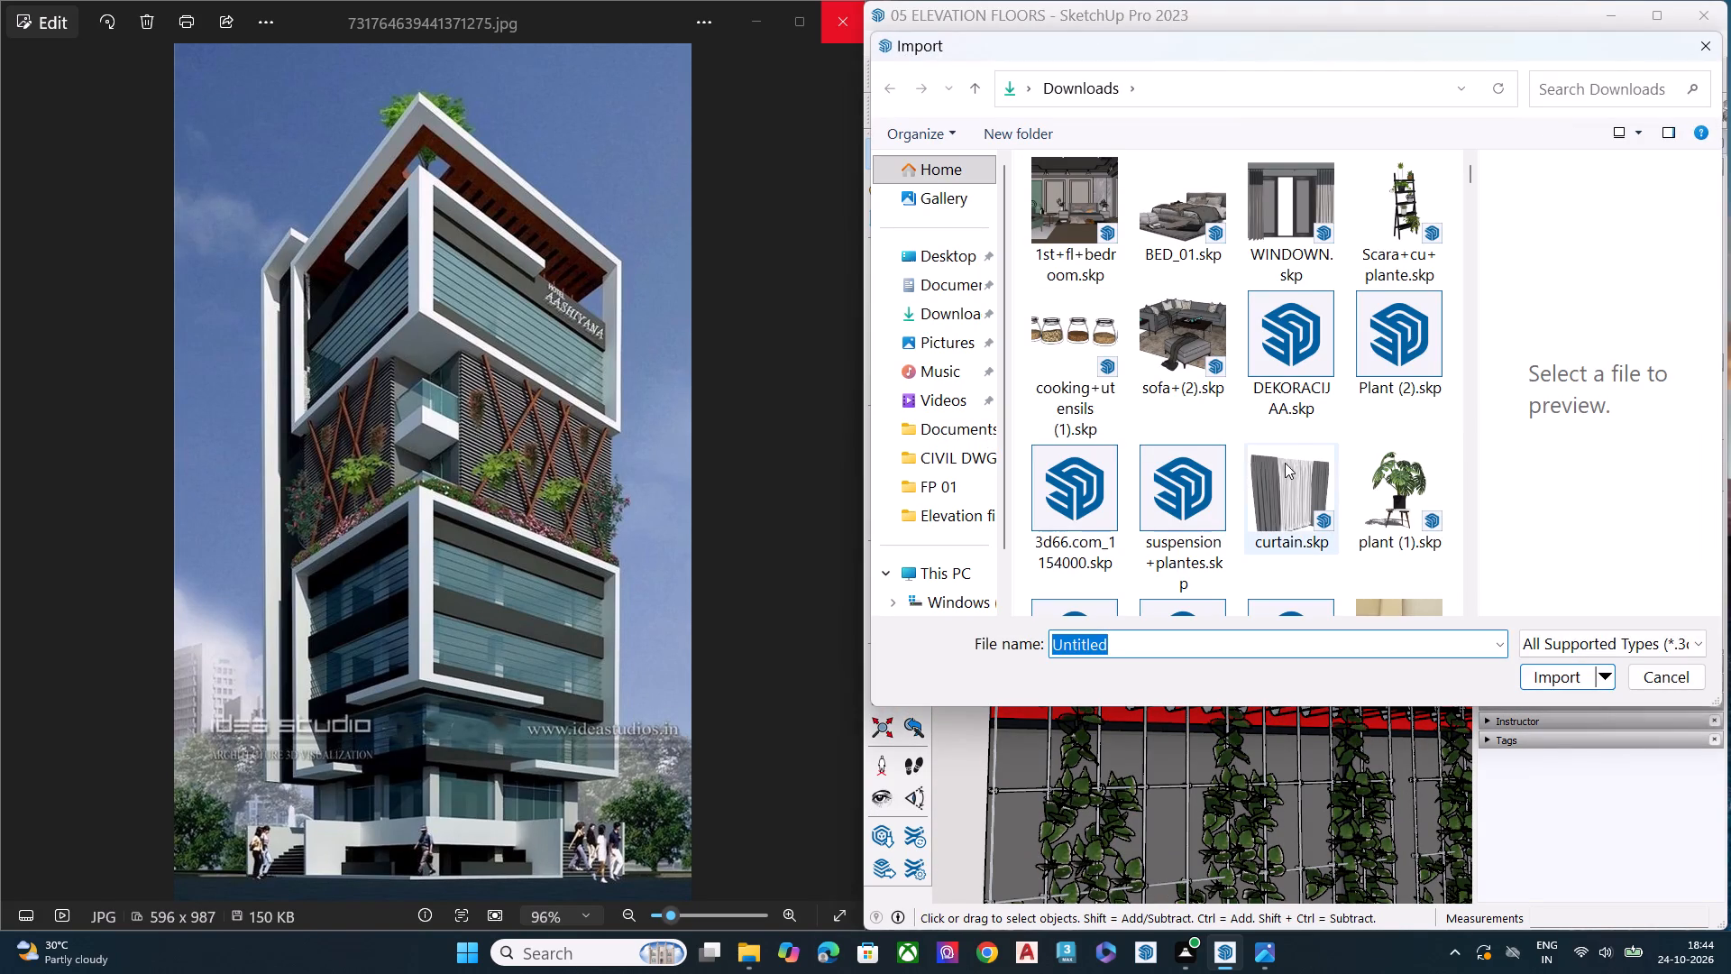
pyautogui.scroll(-1, 1285, 463)
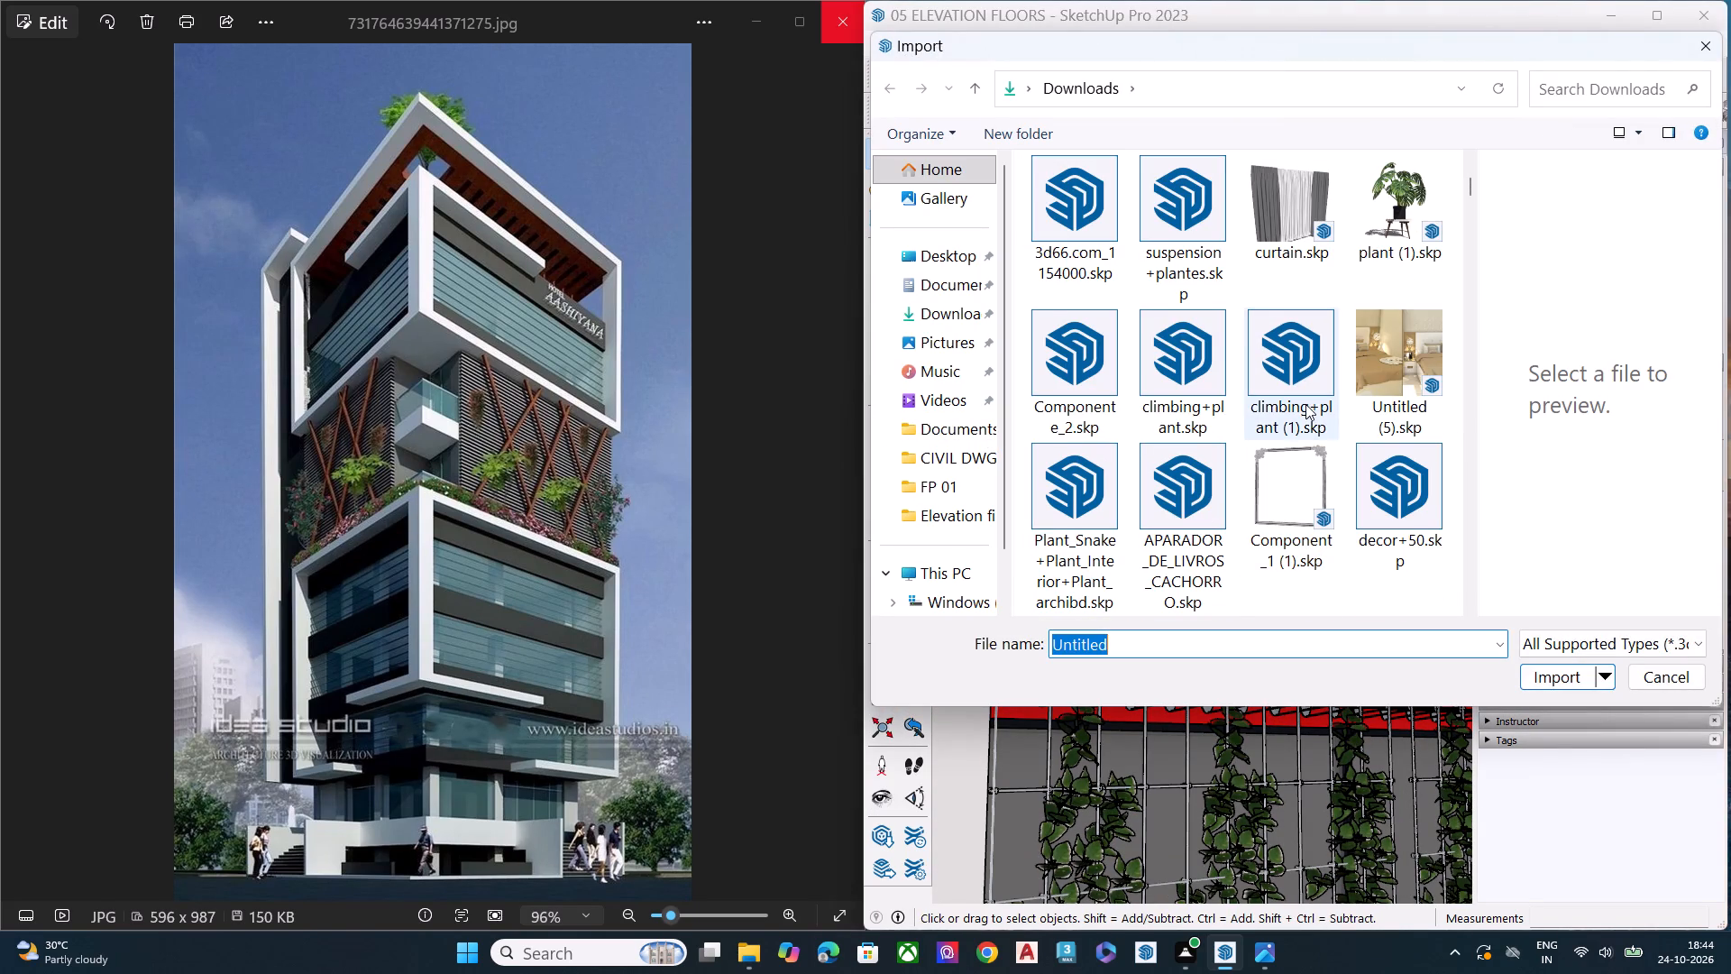
pyautogui.scroll(-1, 1214, 510)
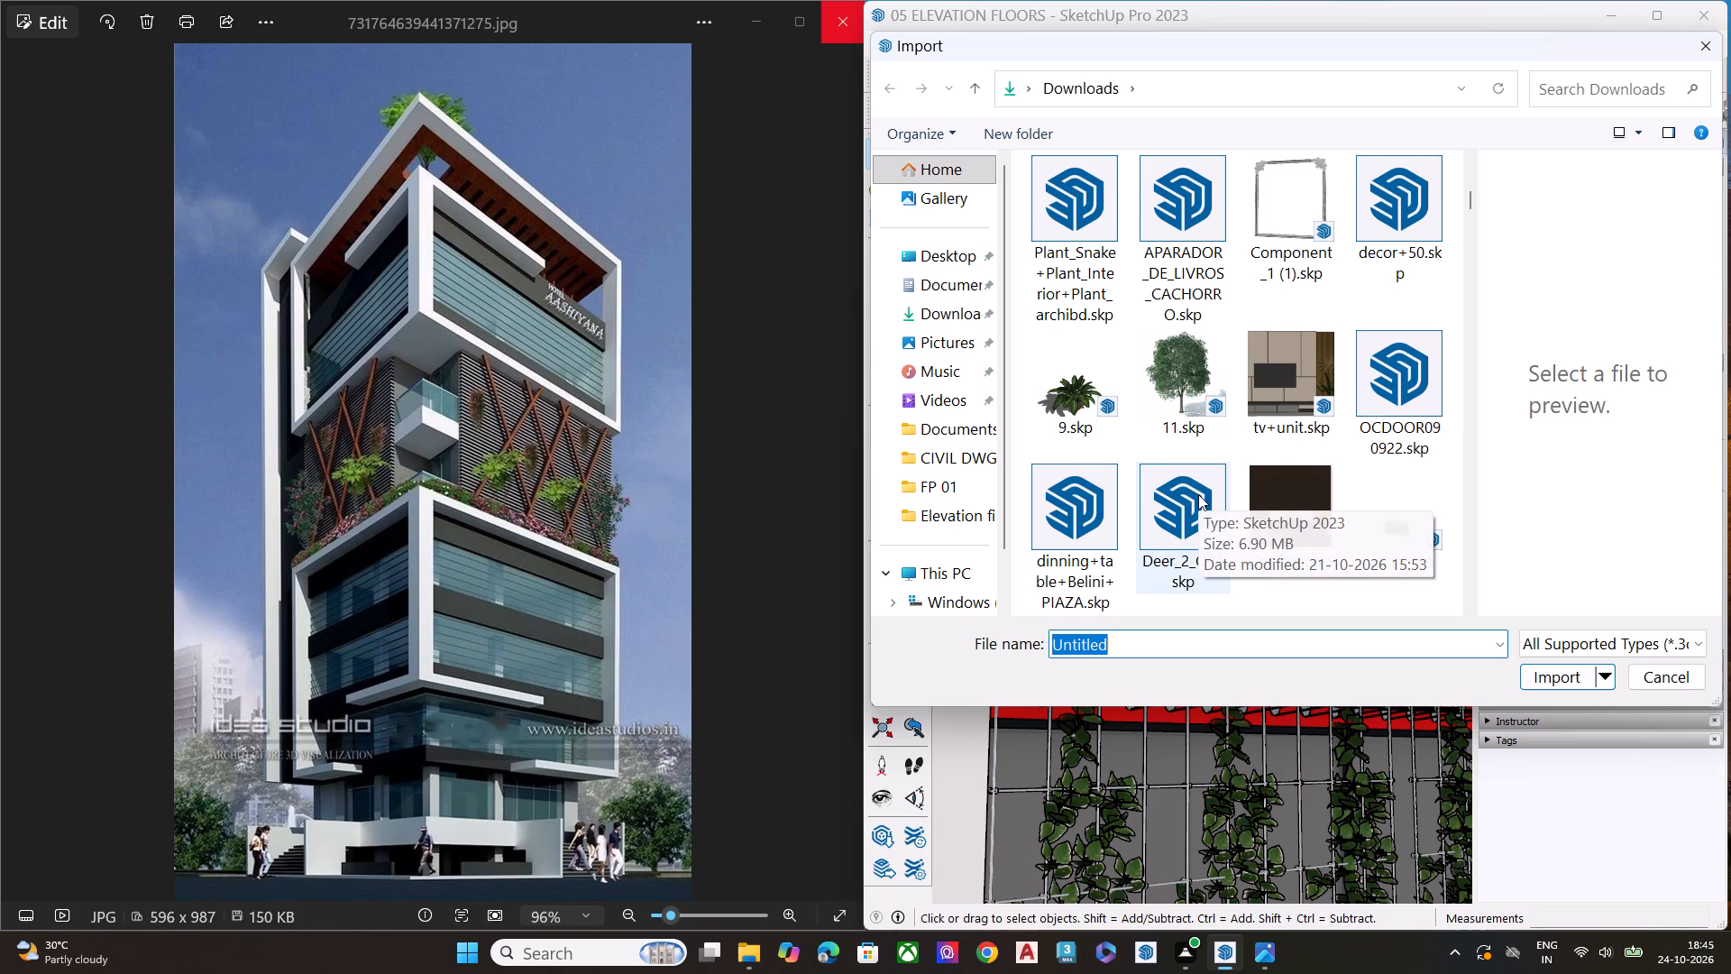
pyautogui.scroll(-1, 1198, 494)
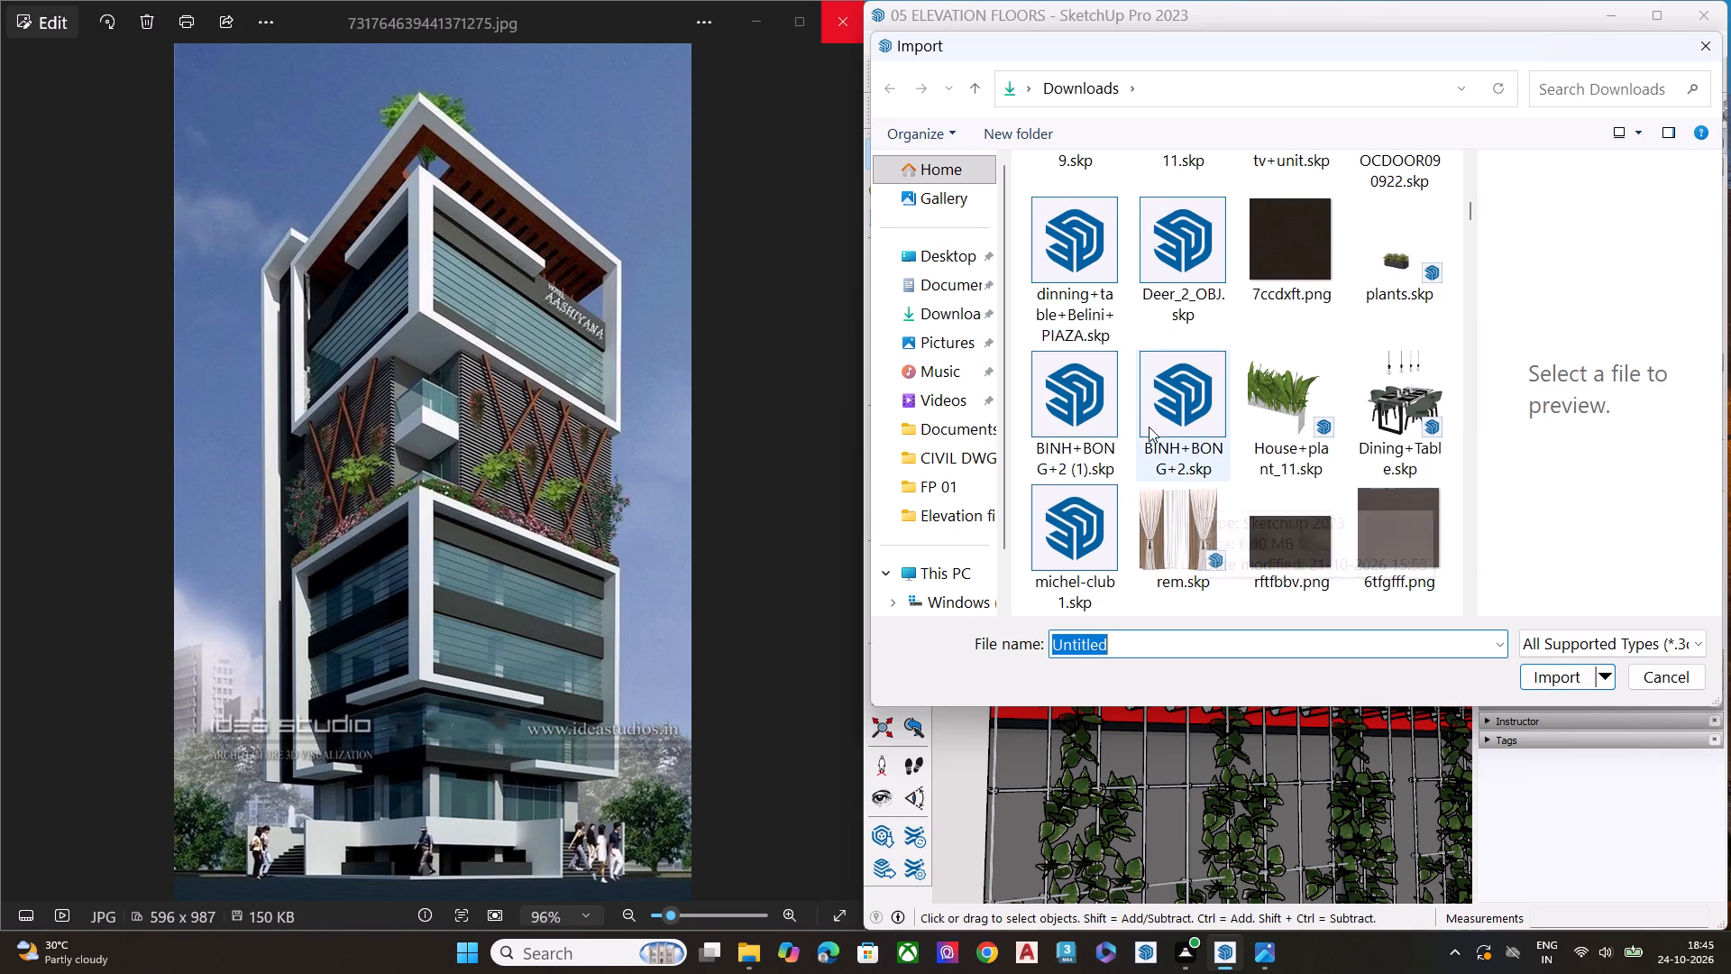
pyautogui.scroll(-2, 1149, 427)
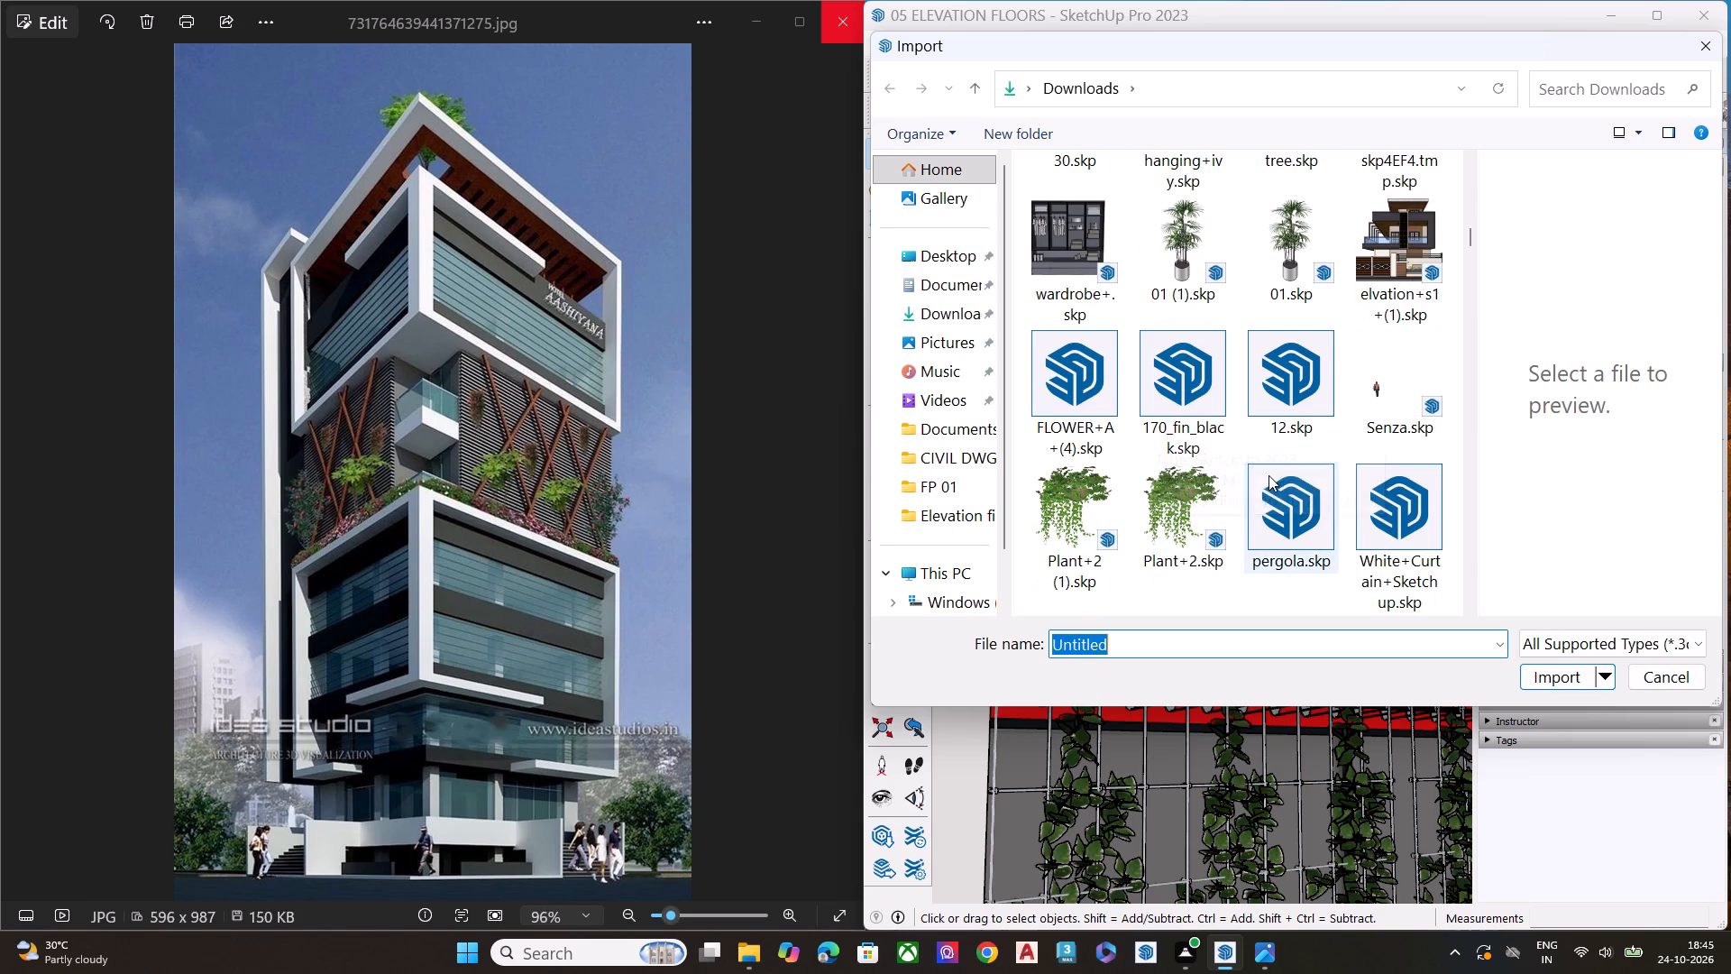
pyautogui.scroll(-1, 1198, 503)
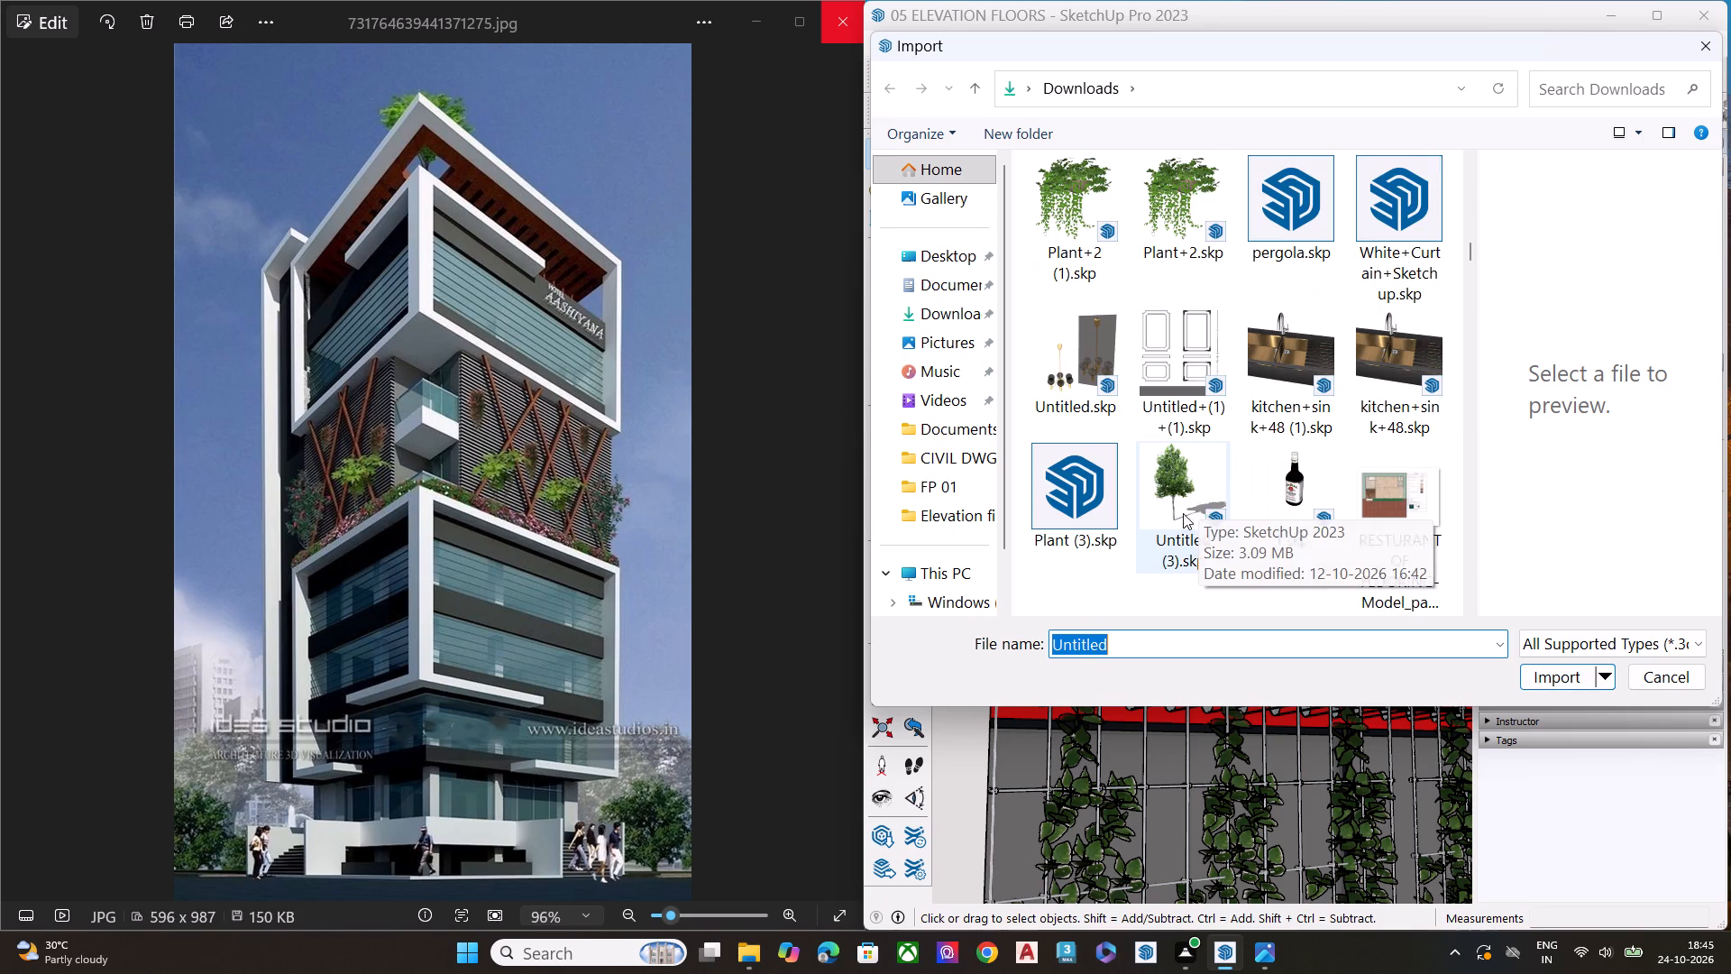
pyautogui.scroll(-2, 1210, 479)
pyautogui.scroll(1, 1210, 479)
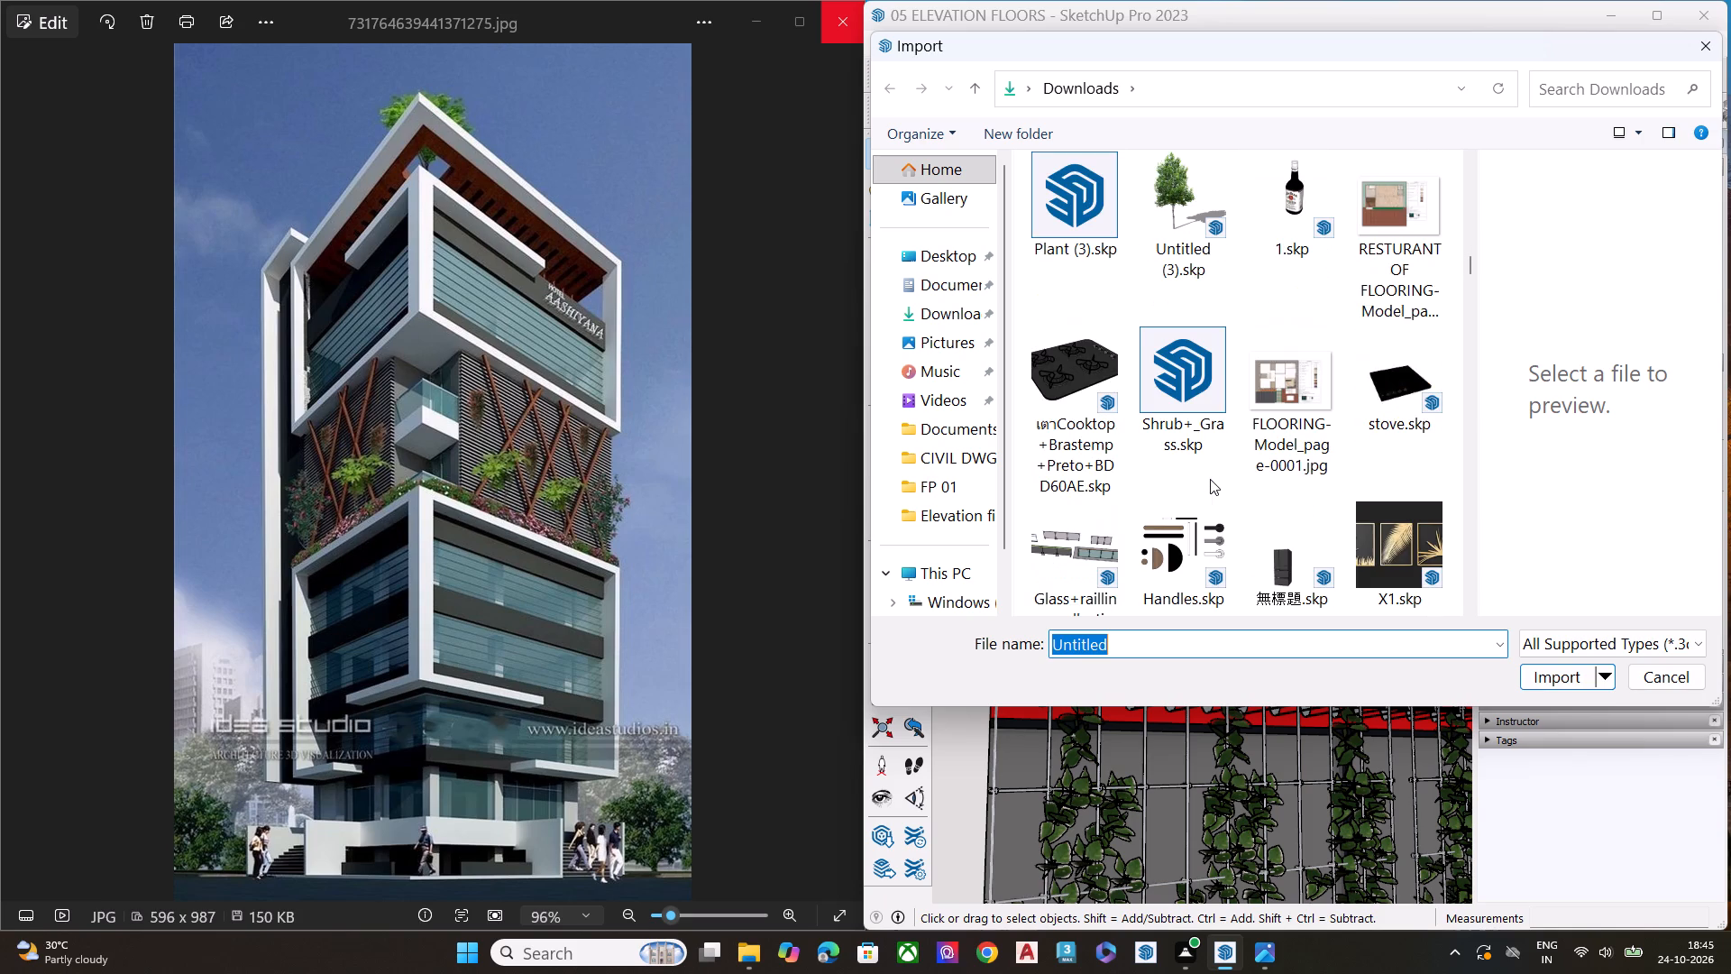
pyautogui.scroll(1, 1210, 479)
pyautogui.scroll(-2, 1210, 479)
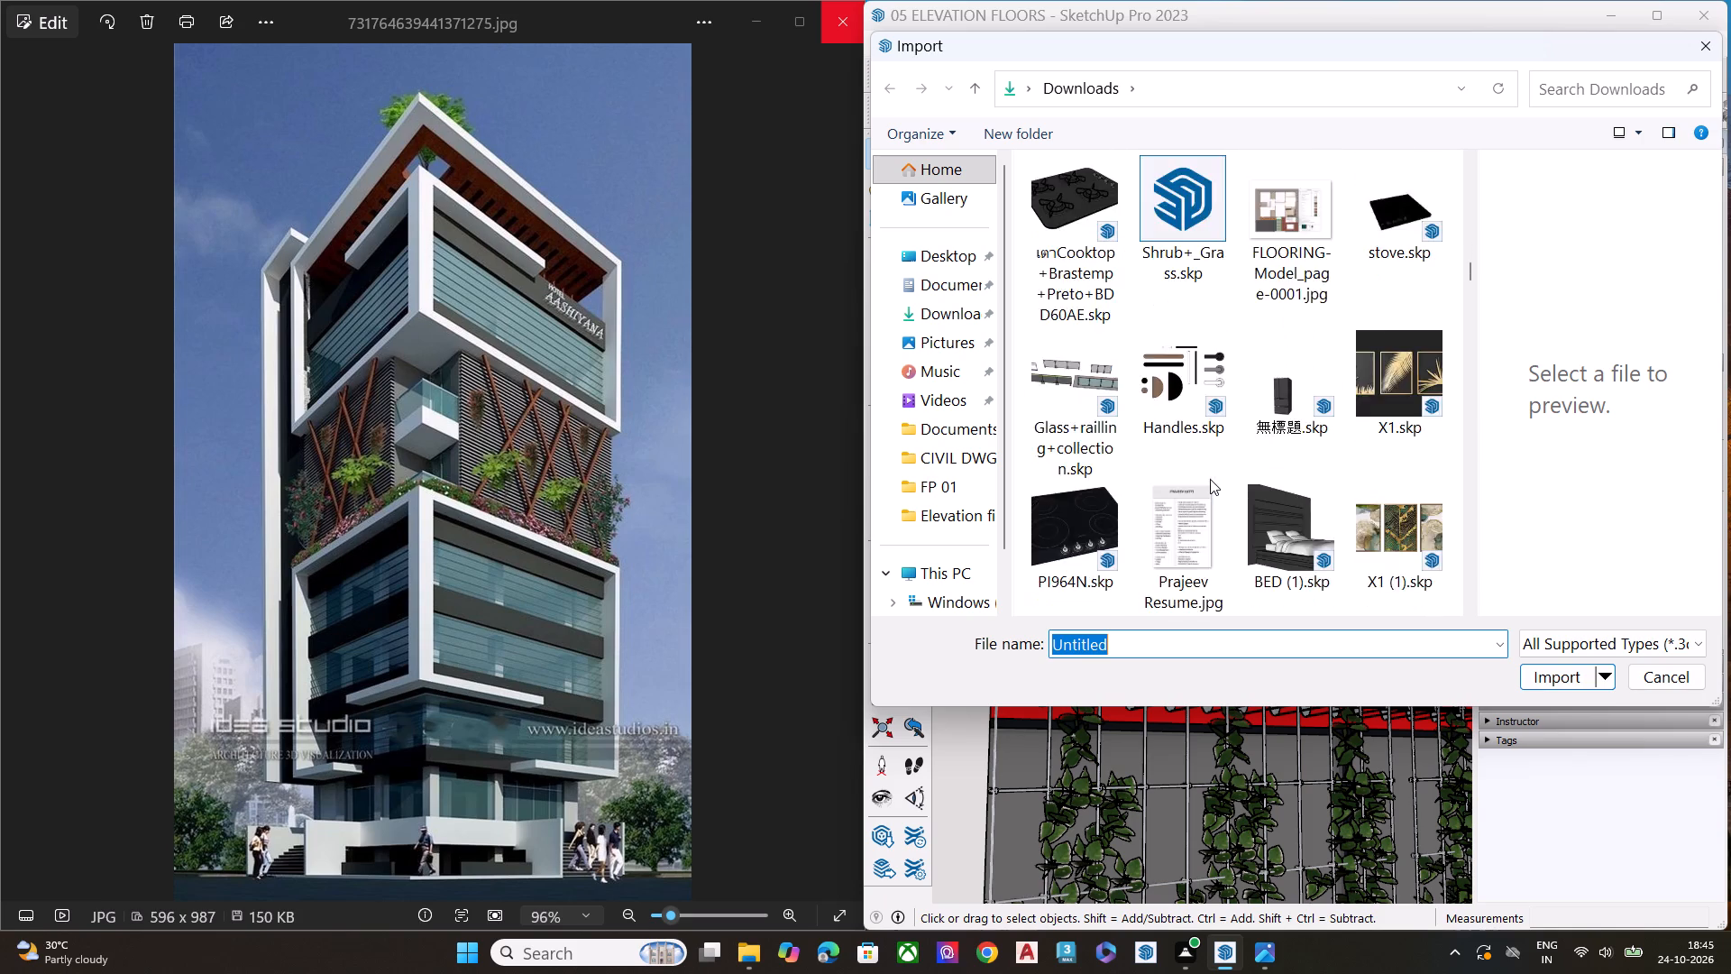
pyautogui.scroll(-1, 1210, 479)
pyautogui.click(1404, 485)
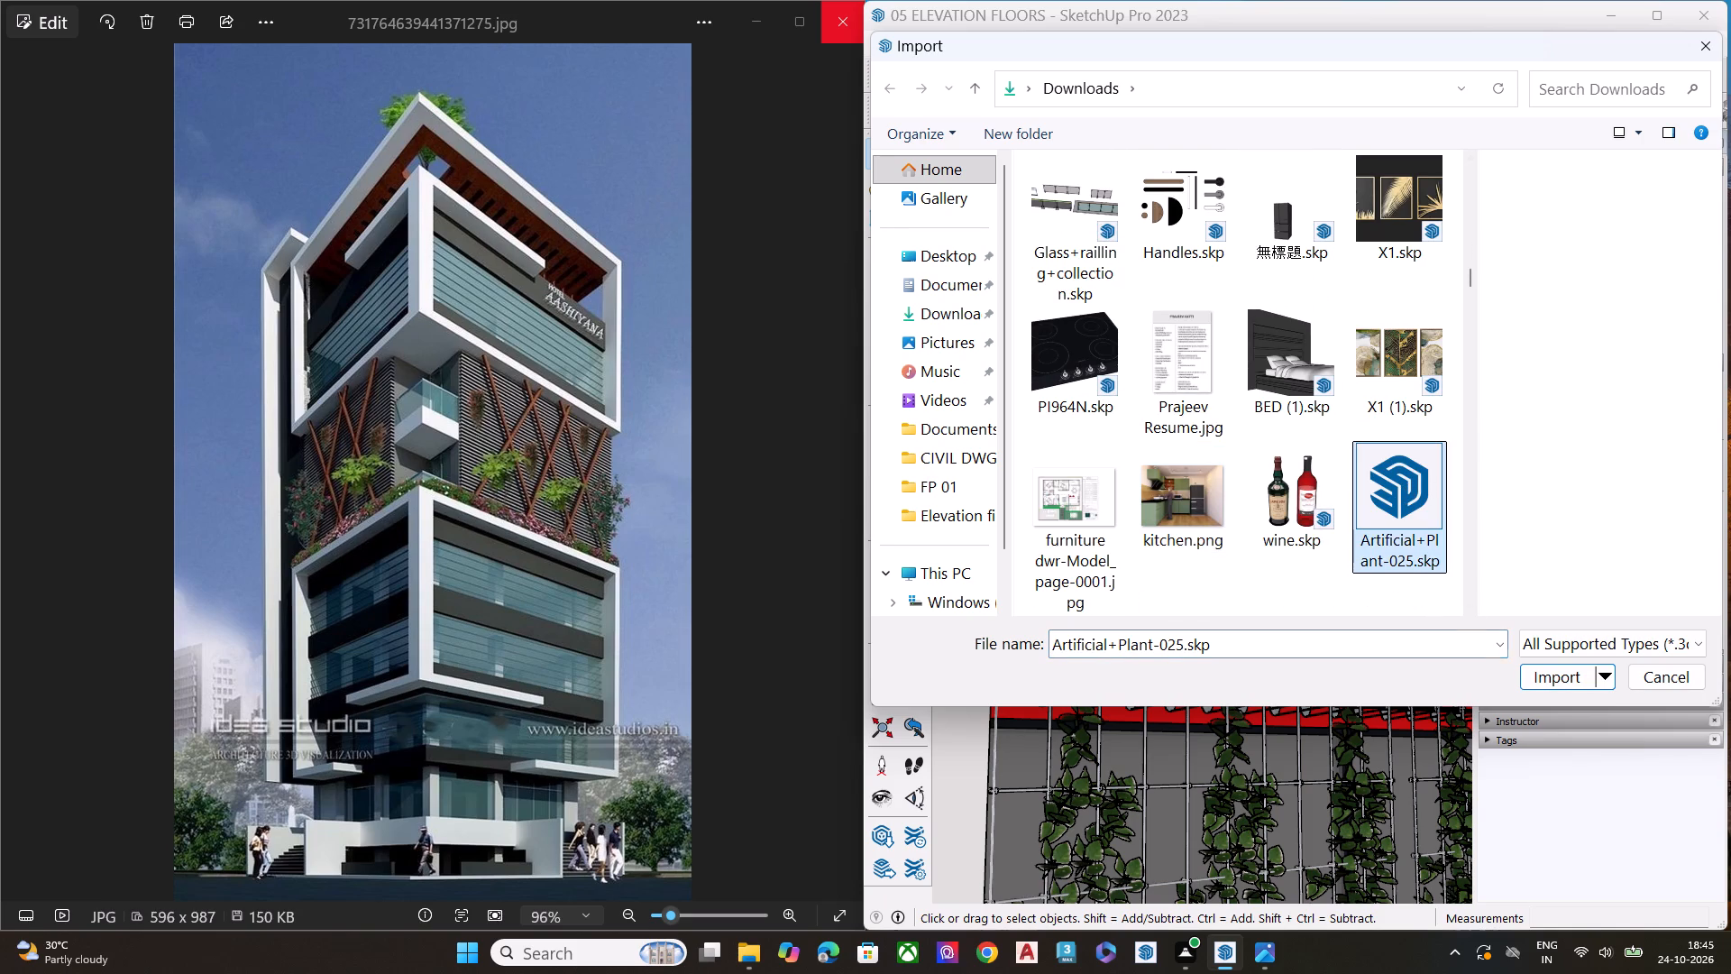
pyautogui.click(1551, 675)
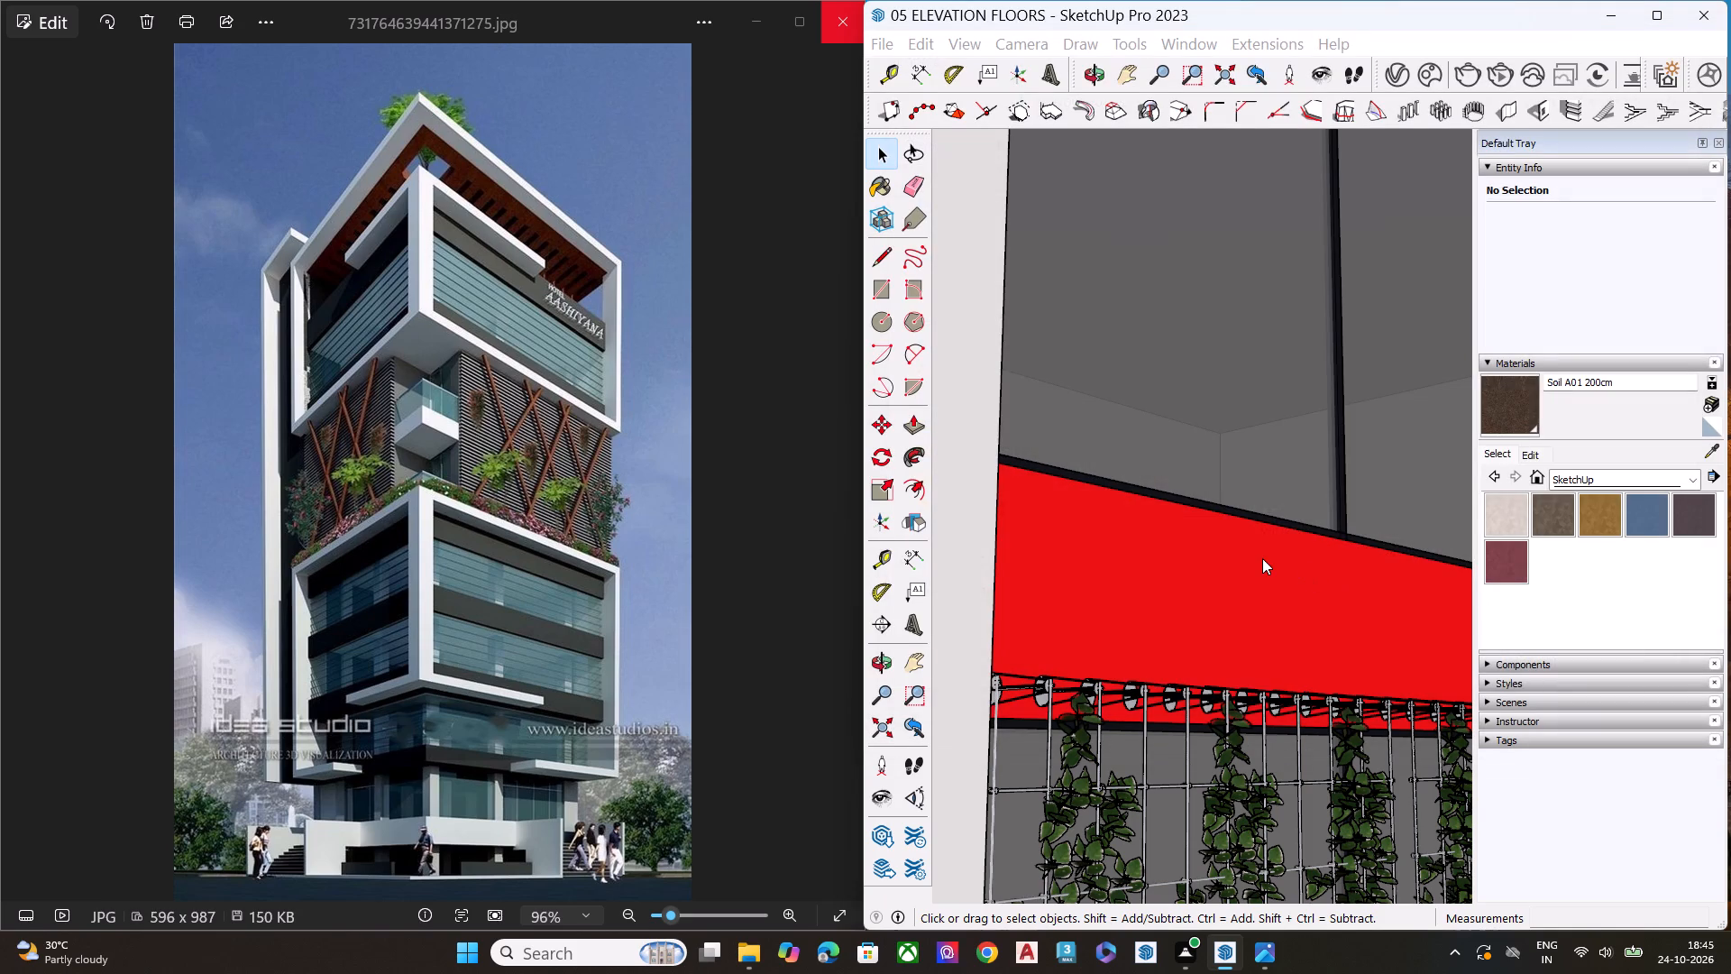
pyautogui.scroll(-3, 1340, 581)
pyautogui.click(1507, 577)
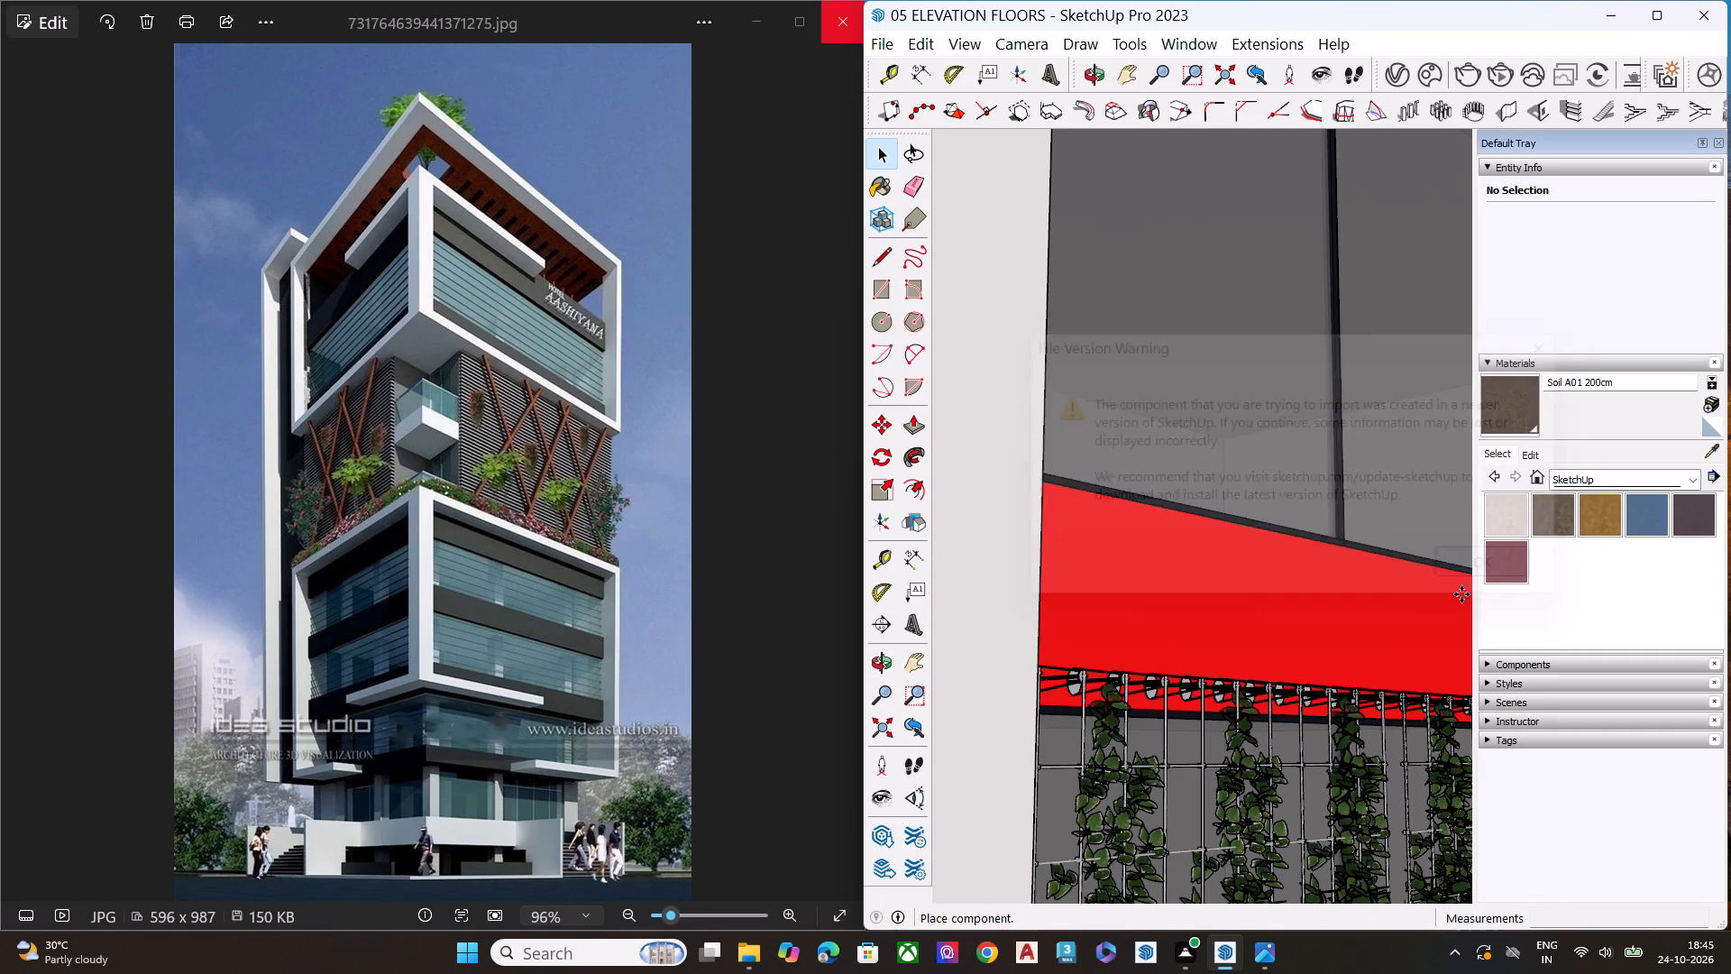
# Place the potted flowering plant on the white corner balcony slab between the patterned facade panels.
pyautogui.scroll(-13, 1254, 642)
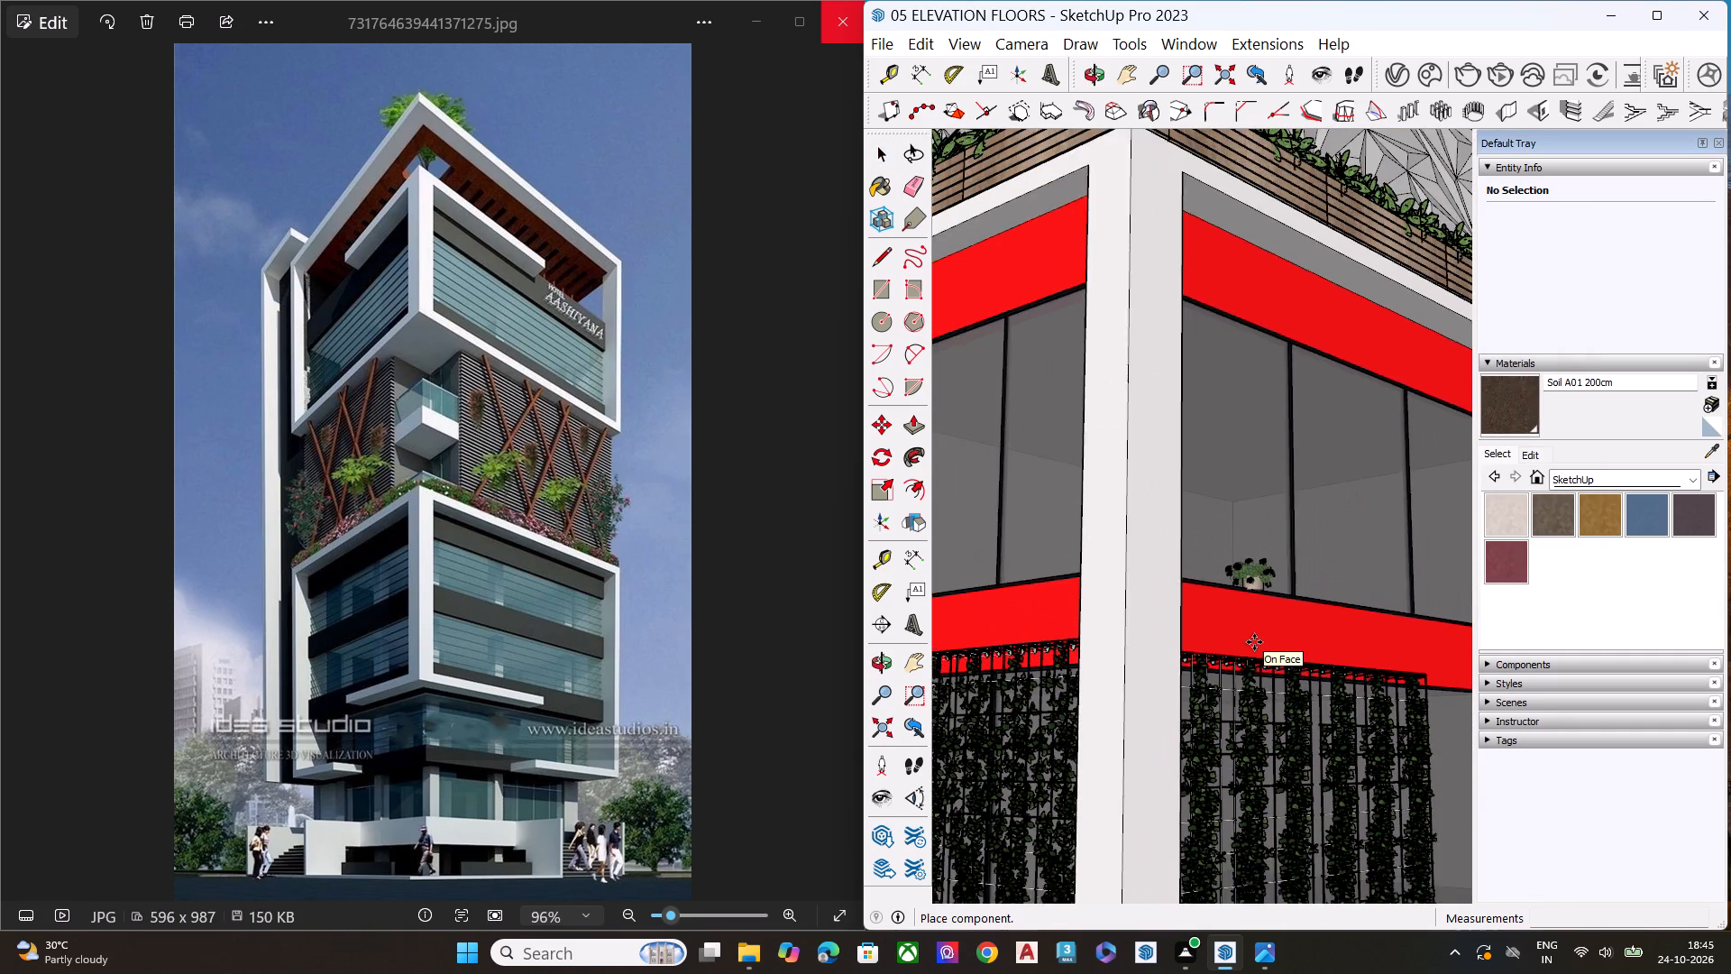
pyautogui.scroll(-7, 1254, 642)
pyautogui.scroll(1, 1250, 671)
pyautogui.scroll(-14, 1249, 675)
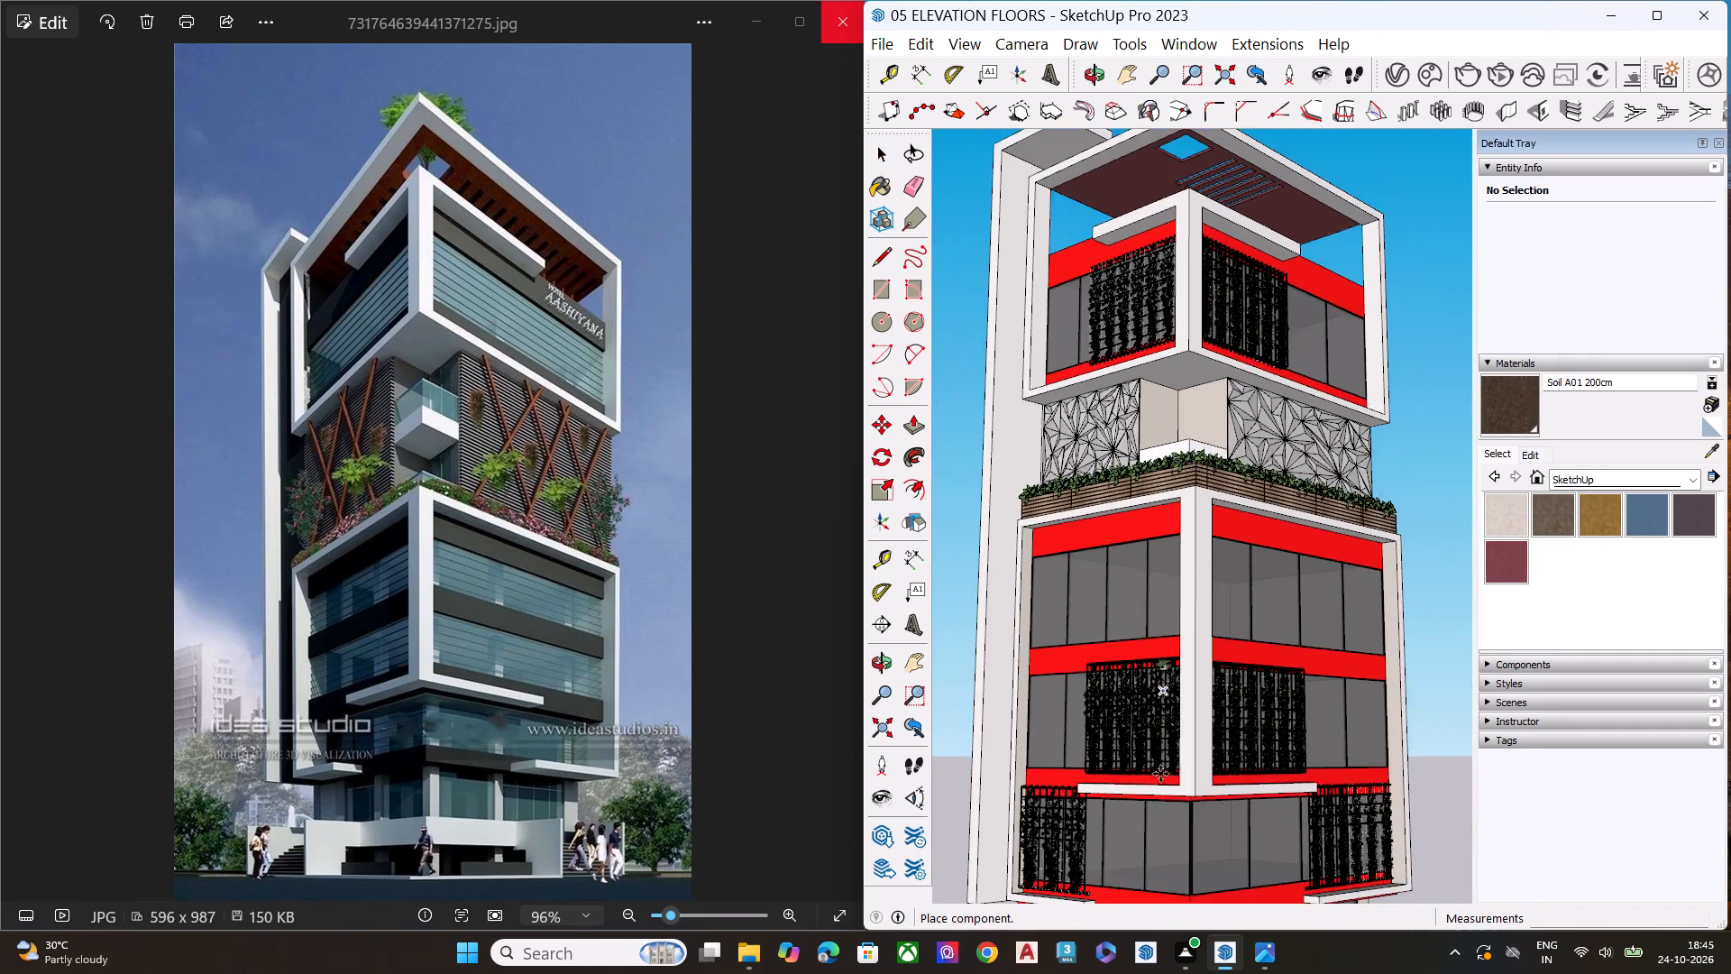
pyautogui.scroll(-8, 1172, 761)
pyautogui.scroll(8, 1154, 464)
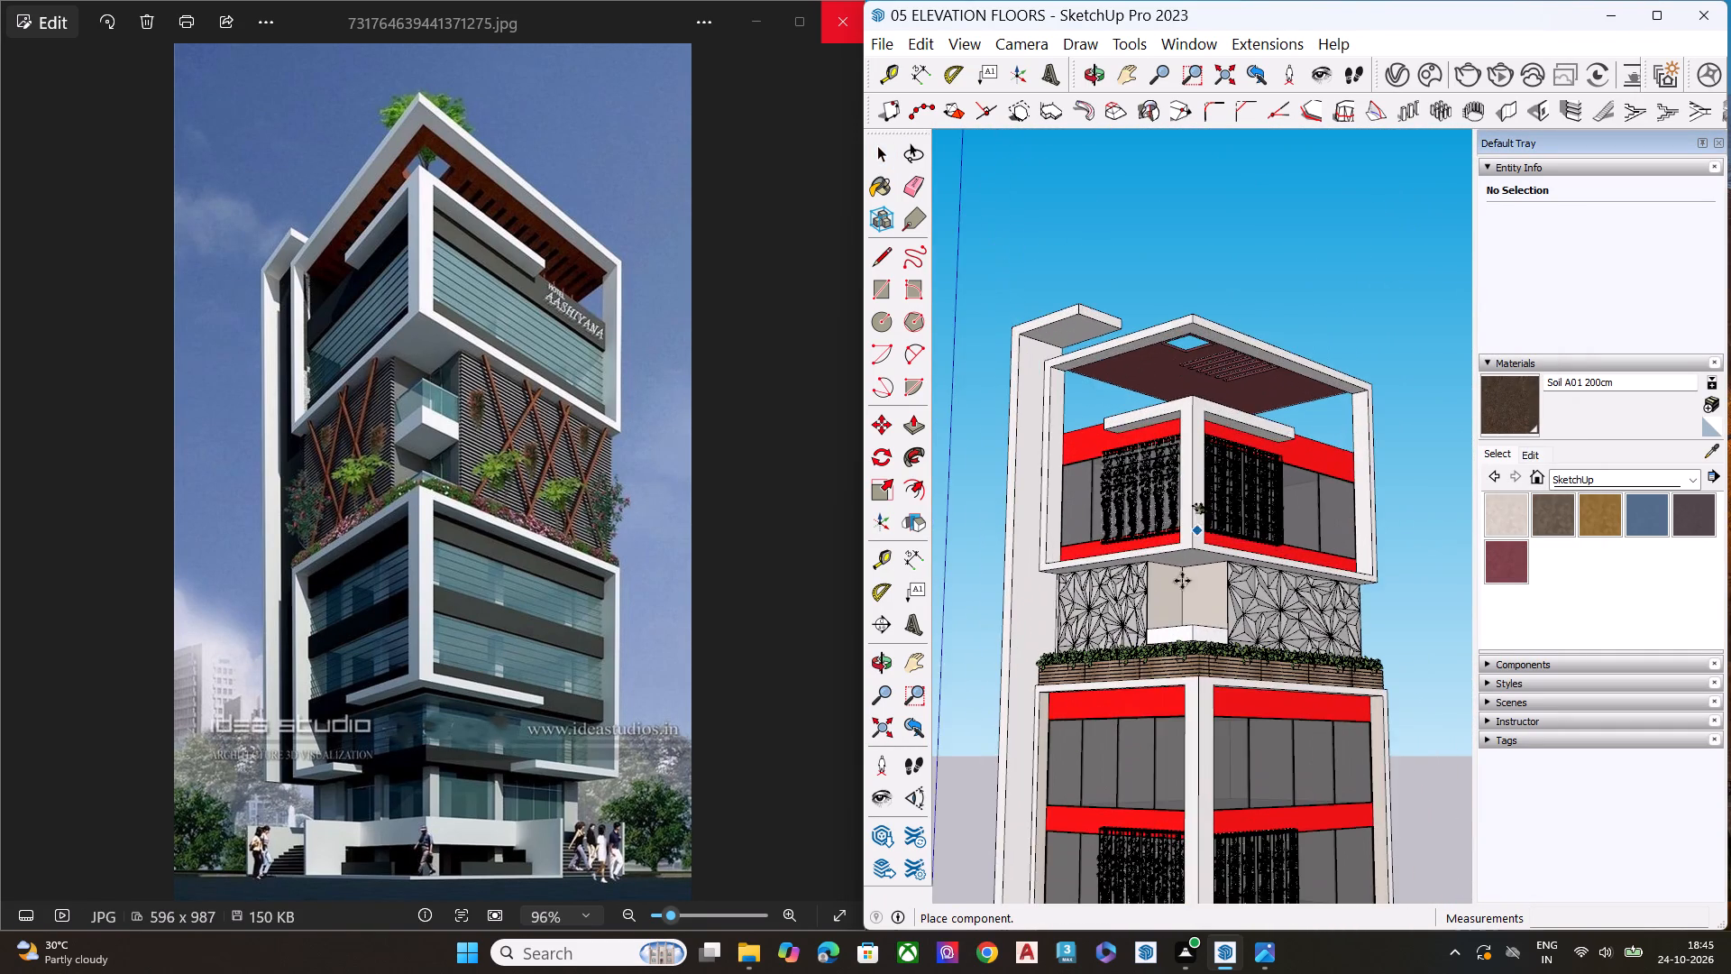
pyautogui.scroll(12, 1180, 588)
pyautogui.scroll(-1, 1190, 661)
pyautogui.scroll(9, 1190, 666)
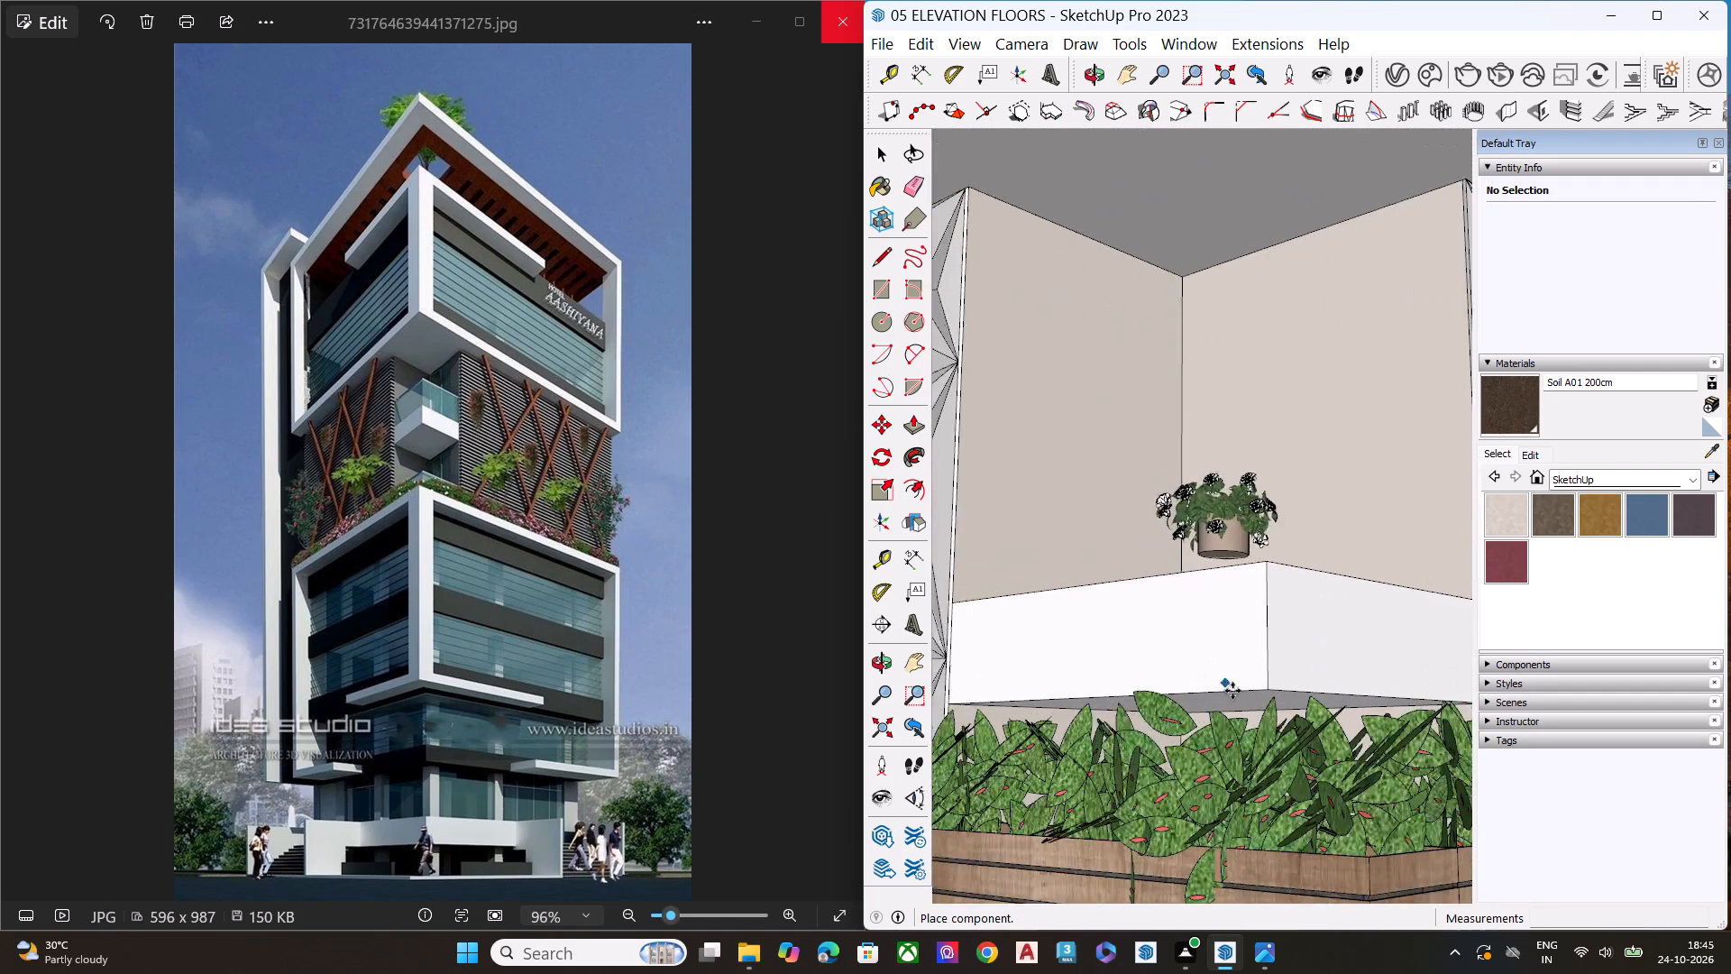
pyautogui.scroll(3, 1232, 691)
pyautogui.click(1253, 641)
# Examine the potted flowering plant on the corner balcony up close and against the surrounding facade.
pyautogui.moveTo(1254, 508); pyautogui.dragTo(1177, 739, button='middle')
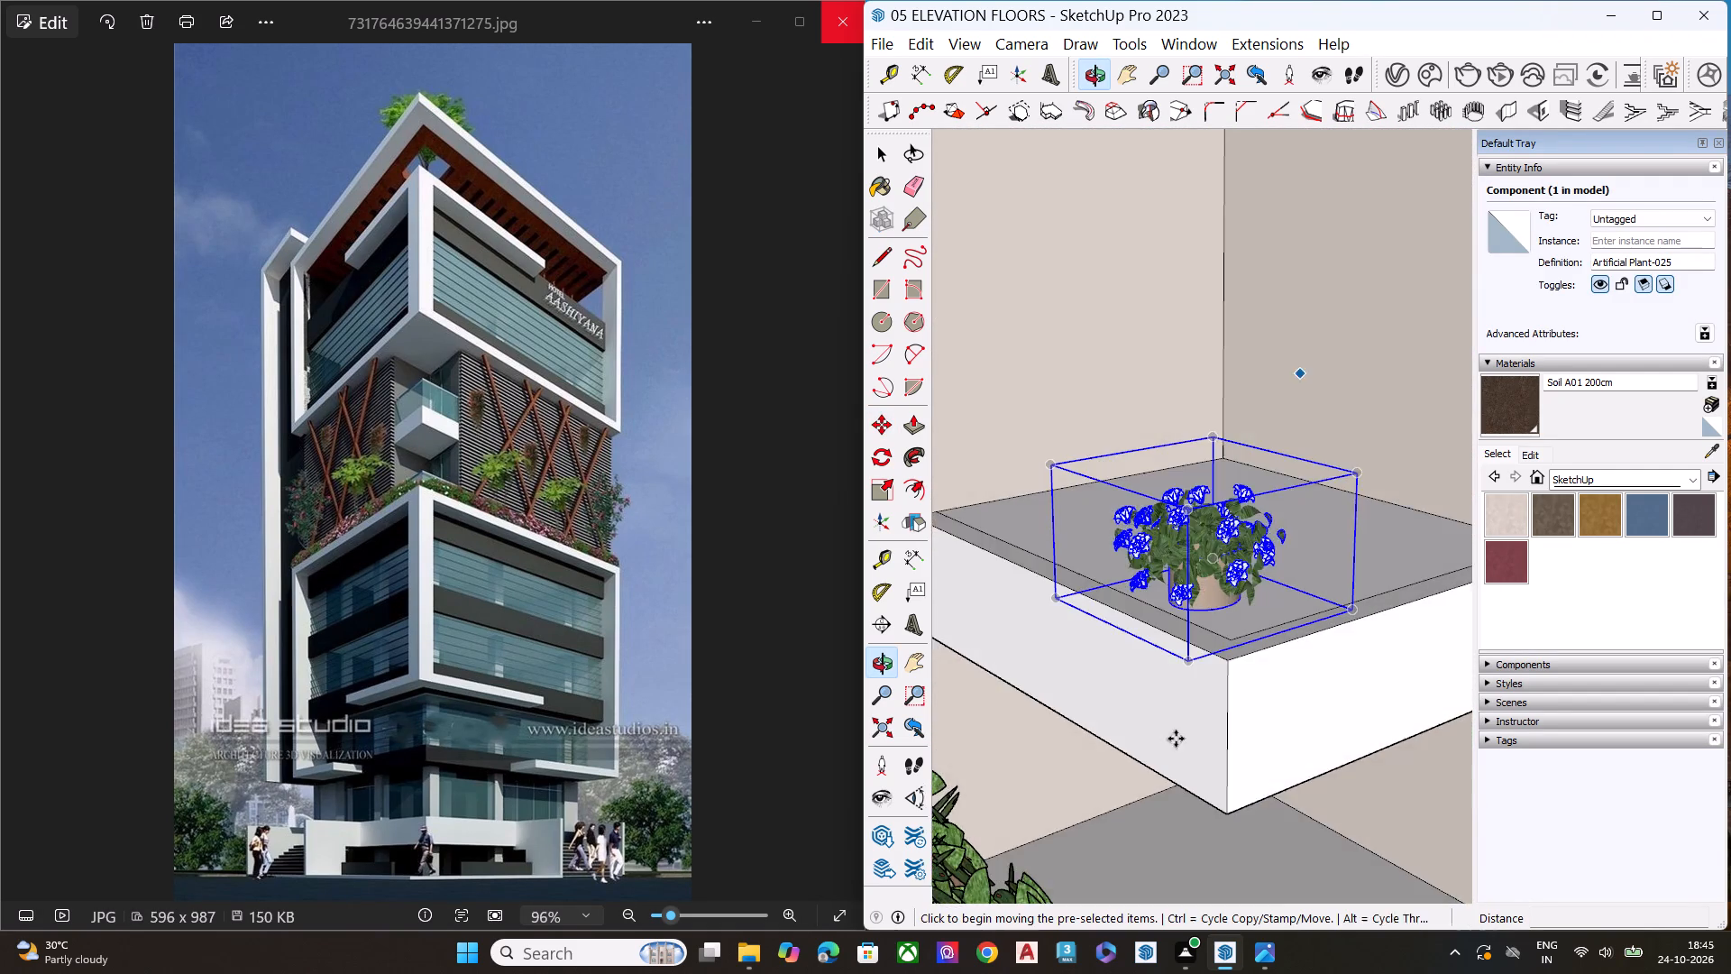
pyautogui.scroll(4, 1210, 576)
pyautogui.scroll(-1, 1216, 560)
pyautogui.scroll(1, 1216, 560)
pyautogui.scroll(-1, 1216, 560)
pyautogui.scroll(12, 1216, 560)
pyautogui.scroll(-10, 1220, 575)
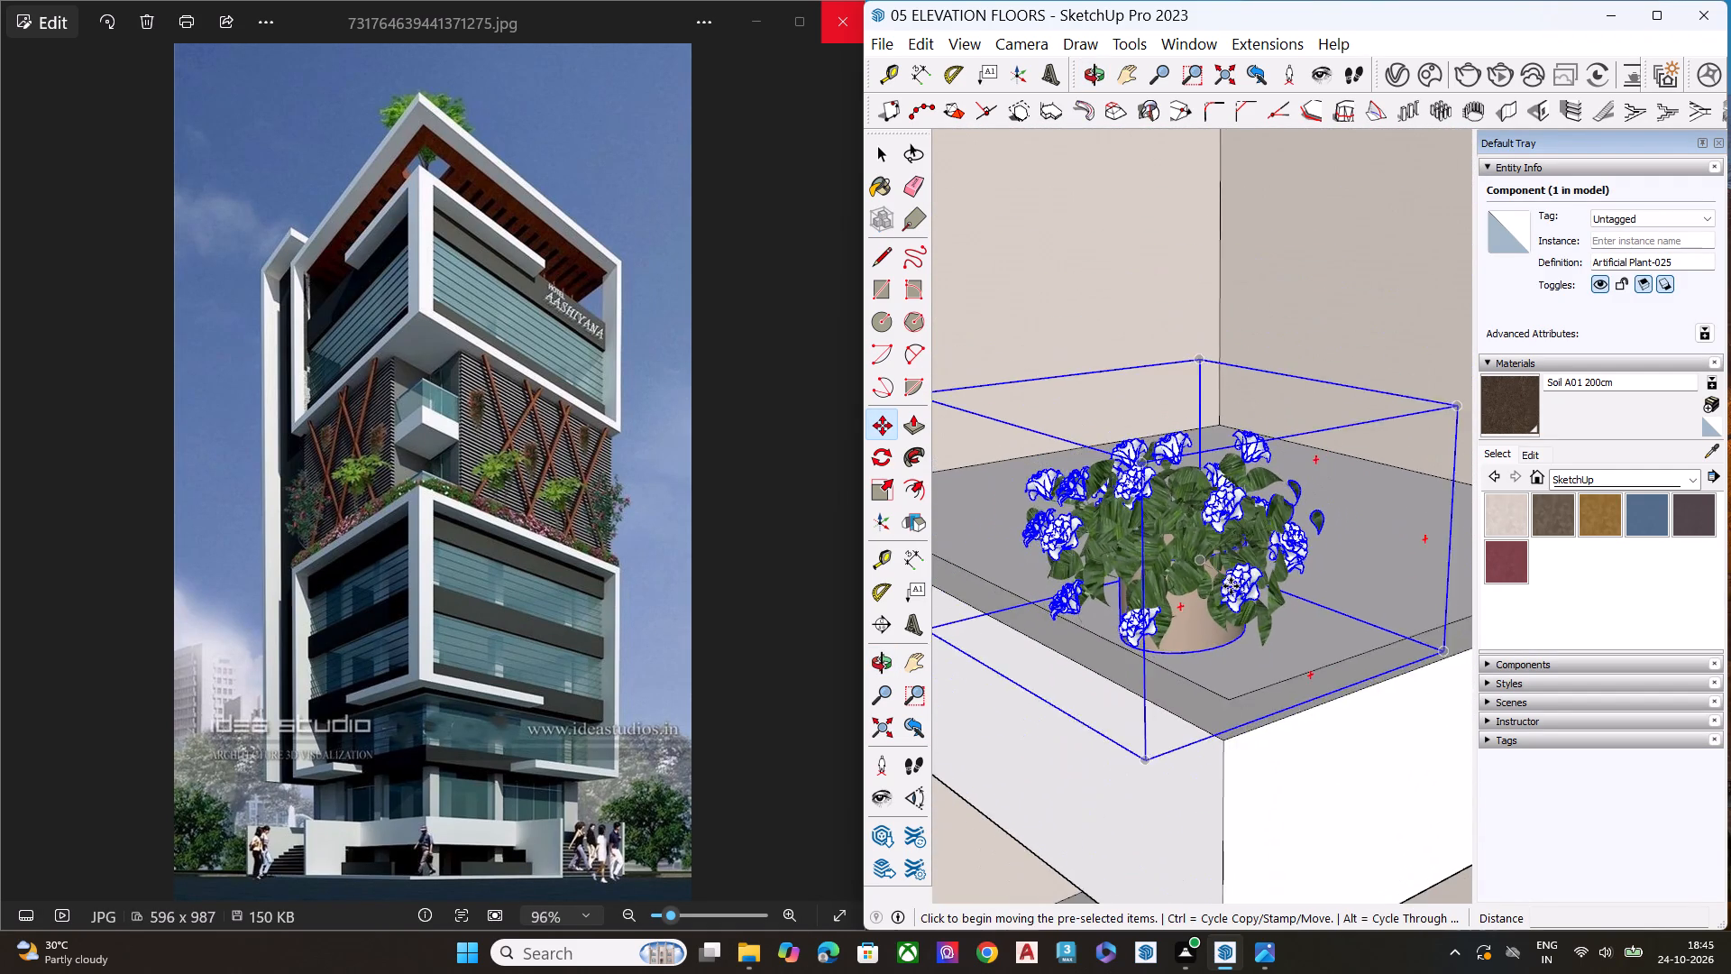
pyautogui.scroll(-8, 1231, 586)
pyautogui.press('space')
pyautogui.scroll(-8, 1261, 484)
pyautogui.scroll(-9, 1193, 570)
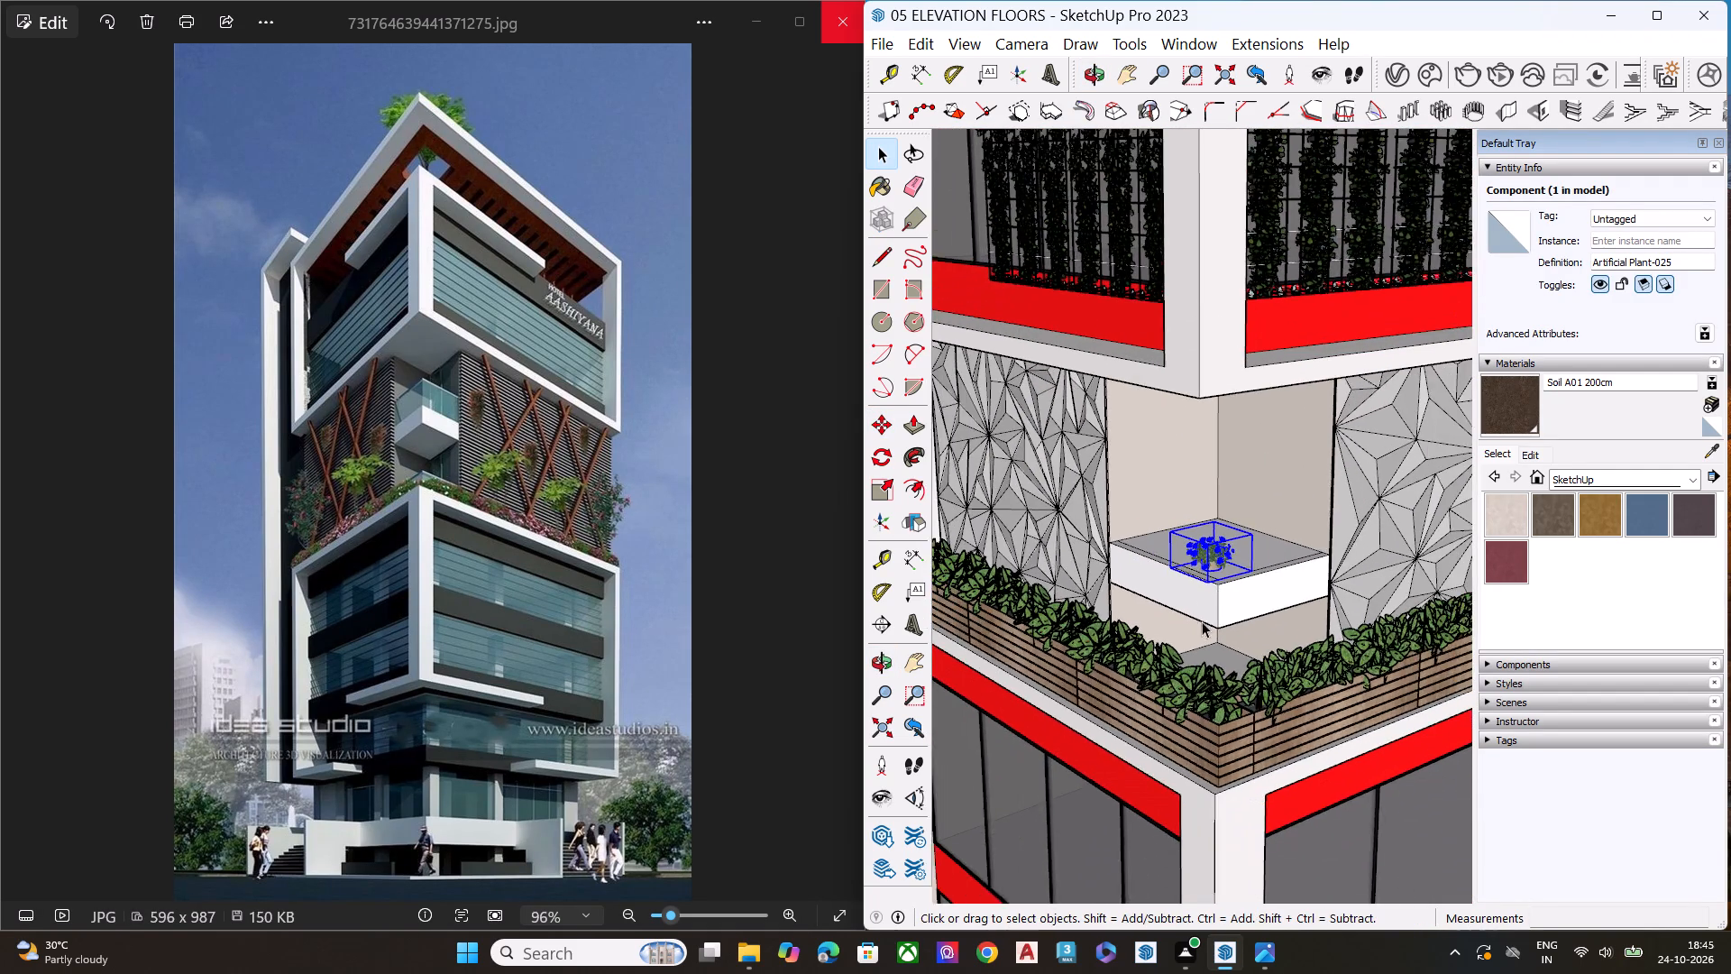
pyautogui.scroll(-9, 1200, 639)
# Import Plante+floricole.skp from the Downloads folder into the building model.
pyautogui.click(887, 44)
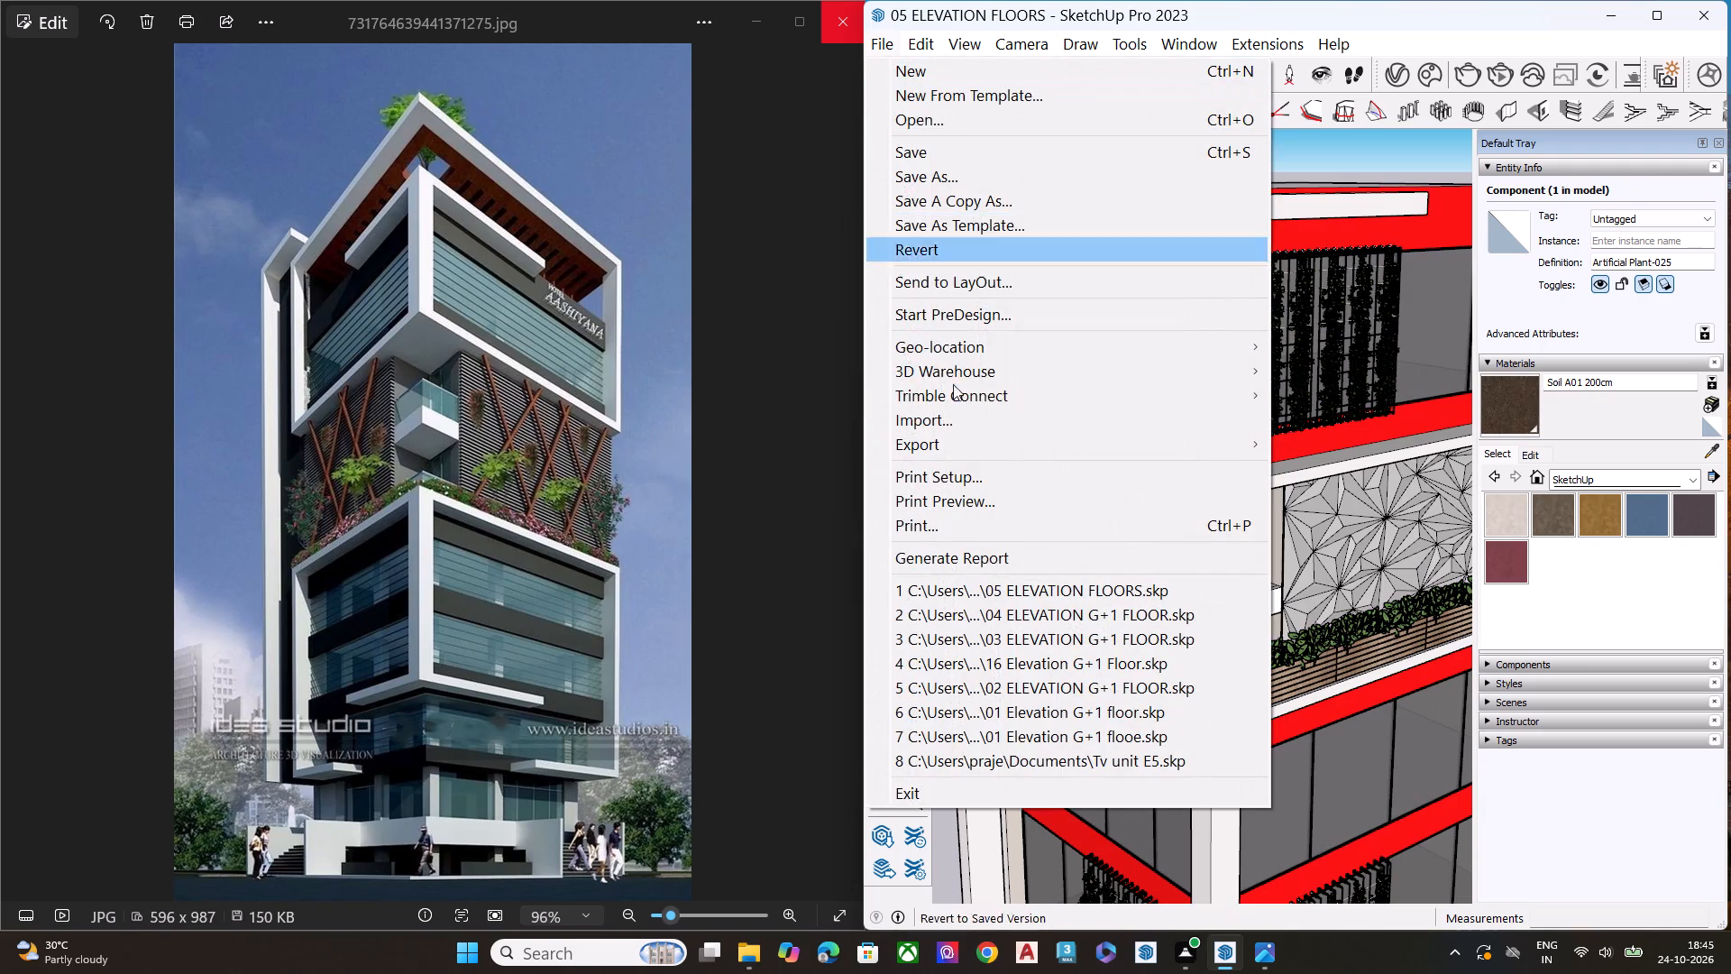
pyautogui.click(964, 418)
pyautogui.scroll(-8, 1331, 402)
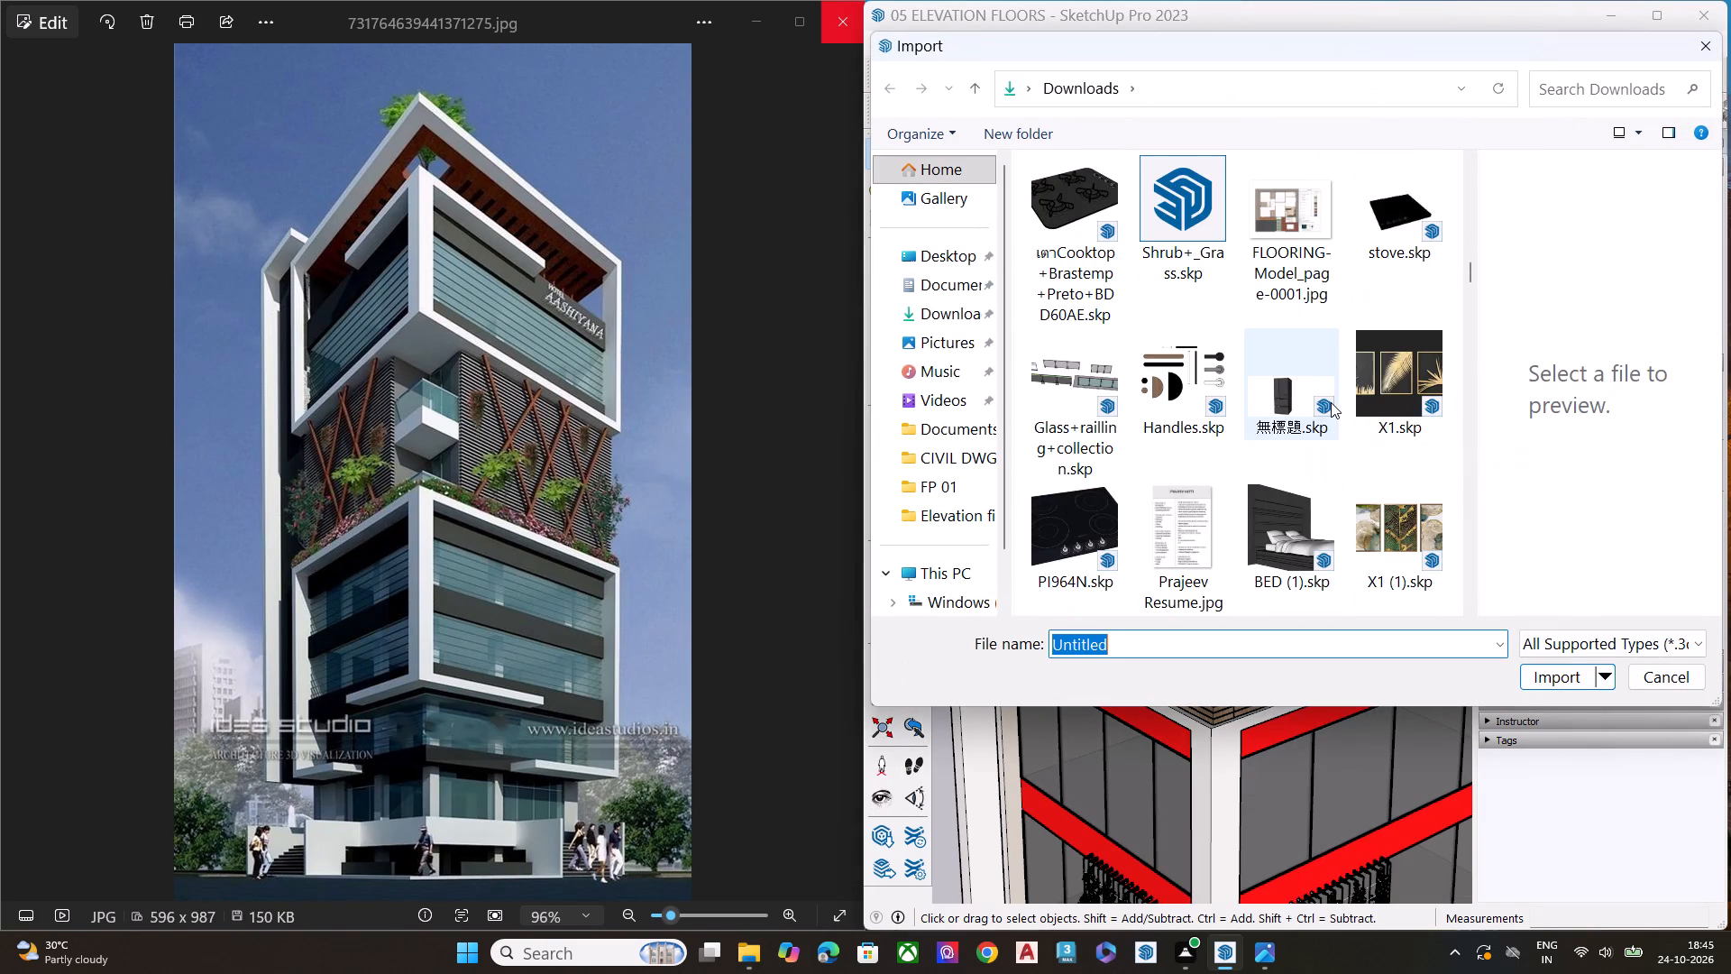
pyautogui.scroll(-3, 1331, 402)
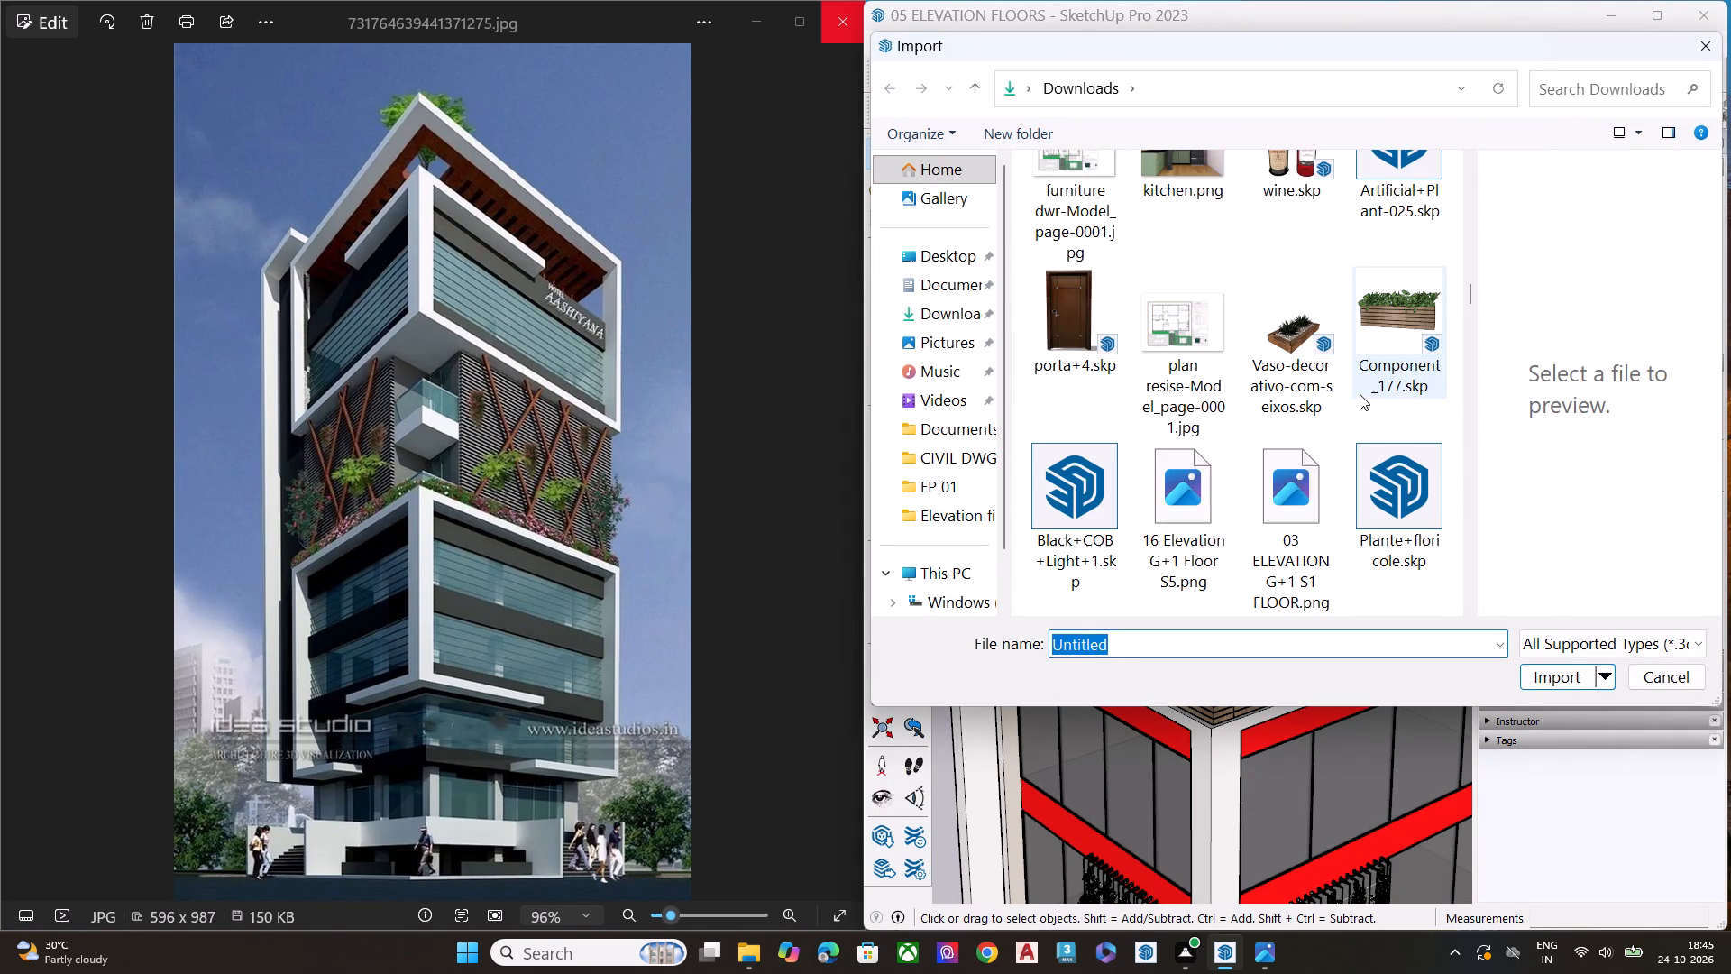
pyautogui.click(1407, 497)
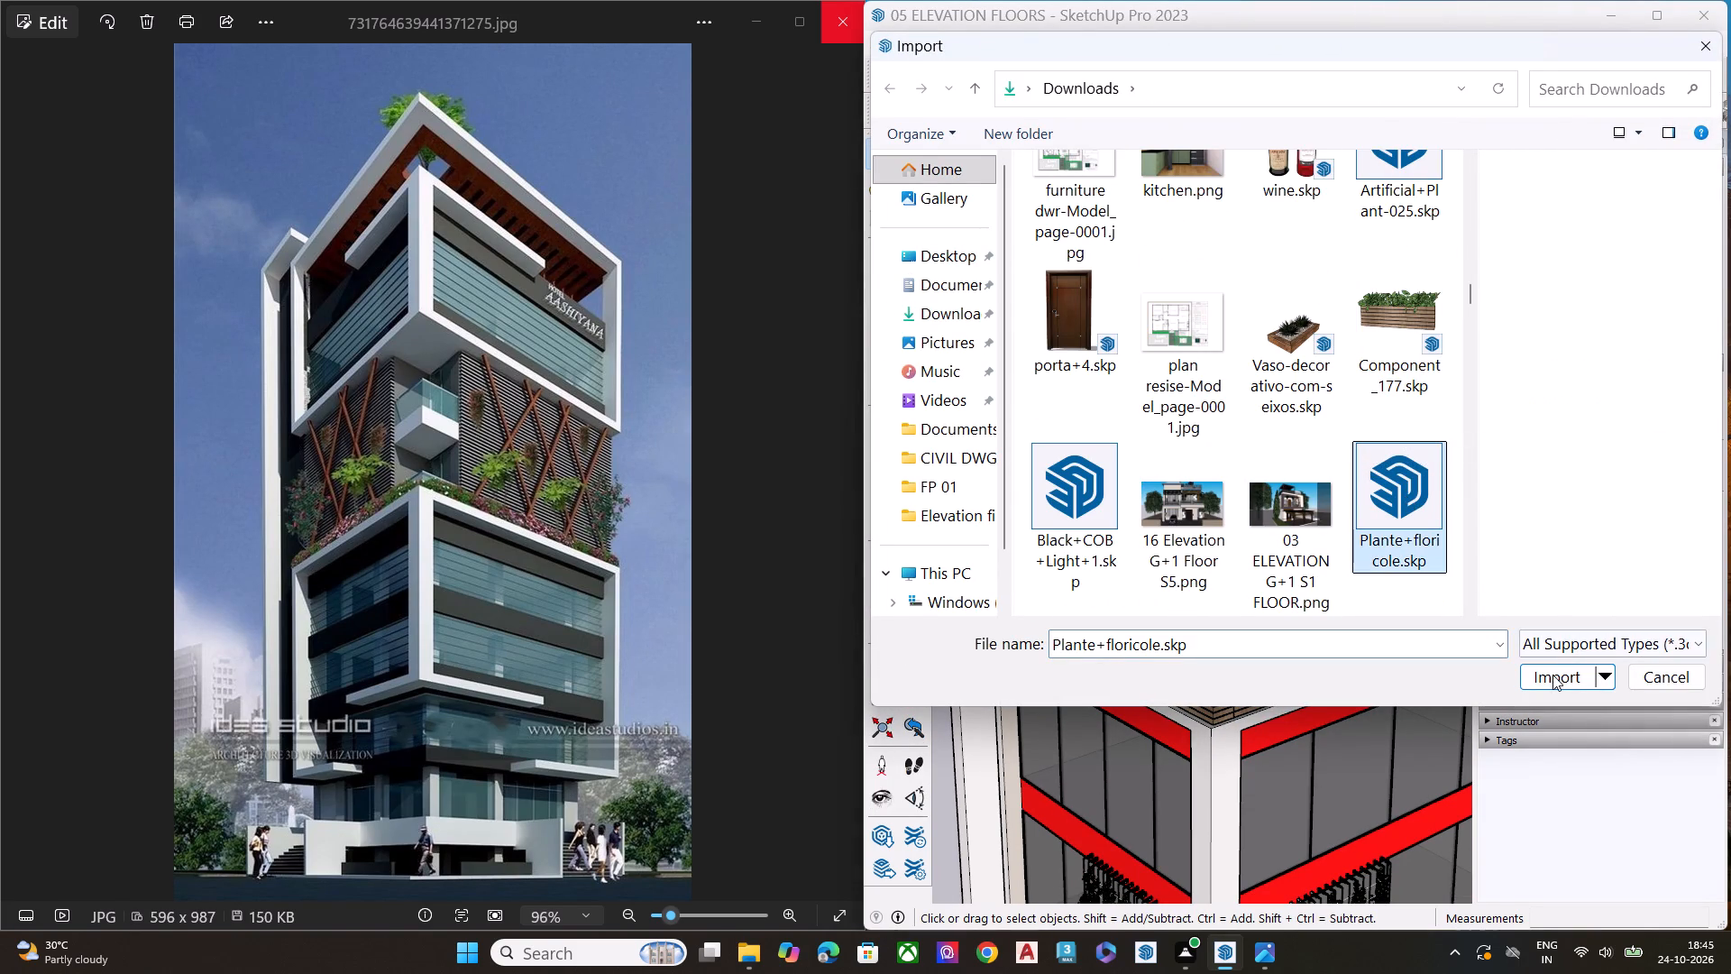
pyautogui.click(1548, 670)
pyautogui.click(1480, 567)
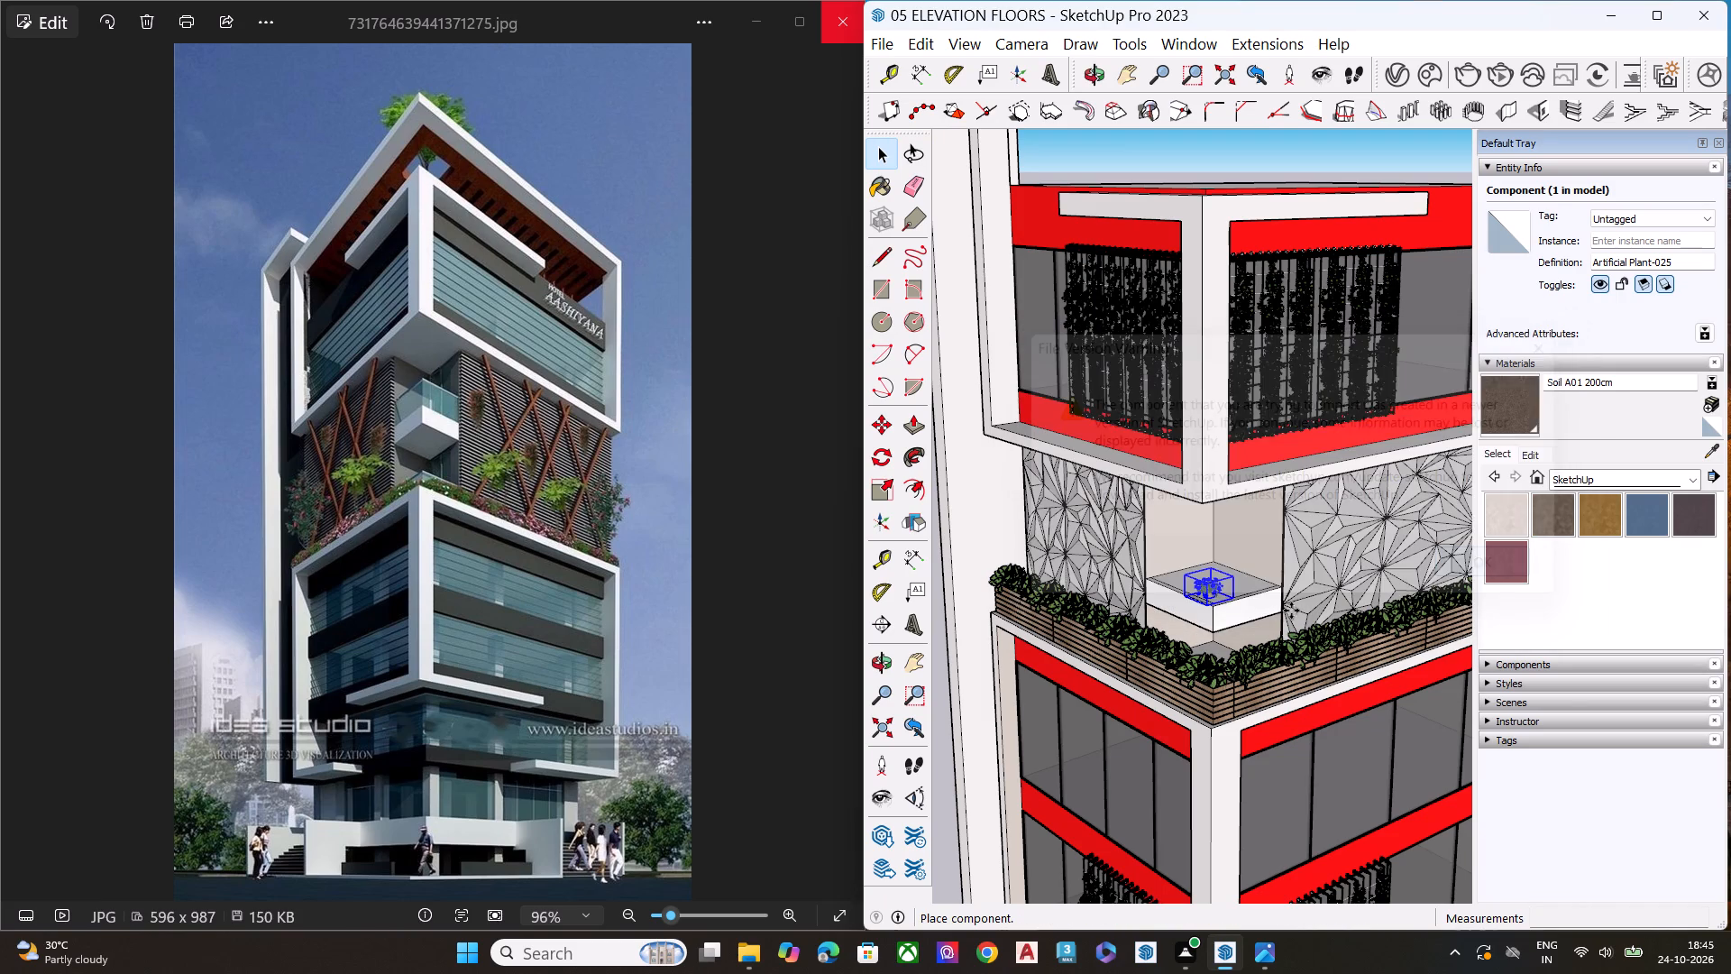
# Place the yellow and purple flower plant on the soil of the ground-level planter, beside the conical tree.
pyautogui.scroll(11, 1170, 647)
pyautogui.scroll(-1, 1135, 660)
pyautogui.scroll(7, 1134, 660)
pyautogui.scroll(-4, 1140, 467)
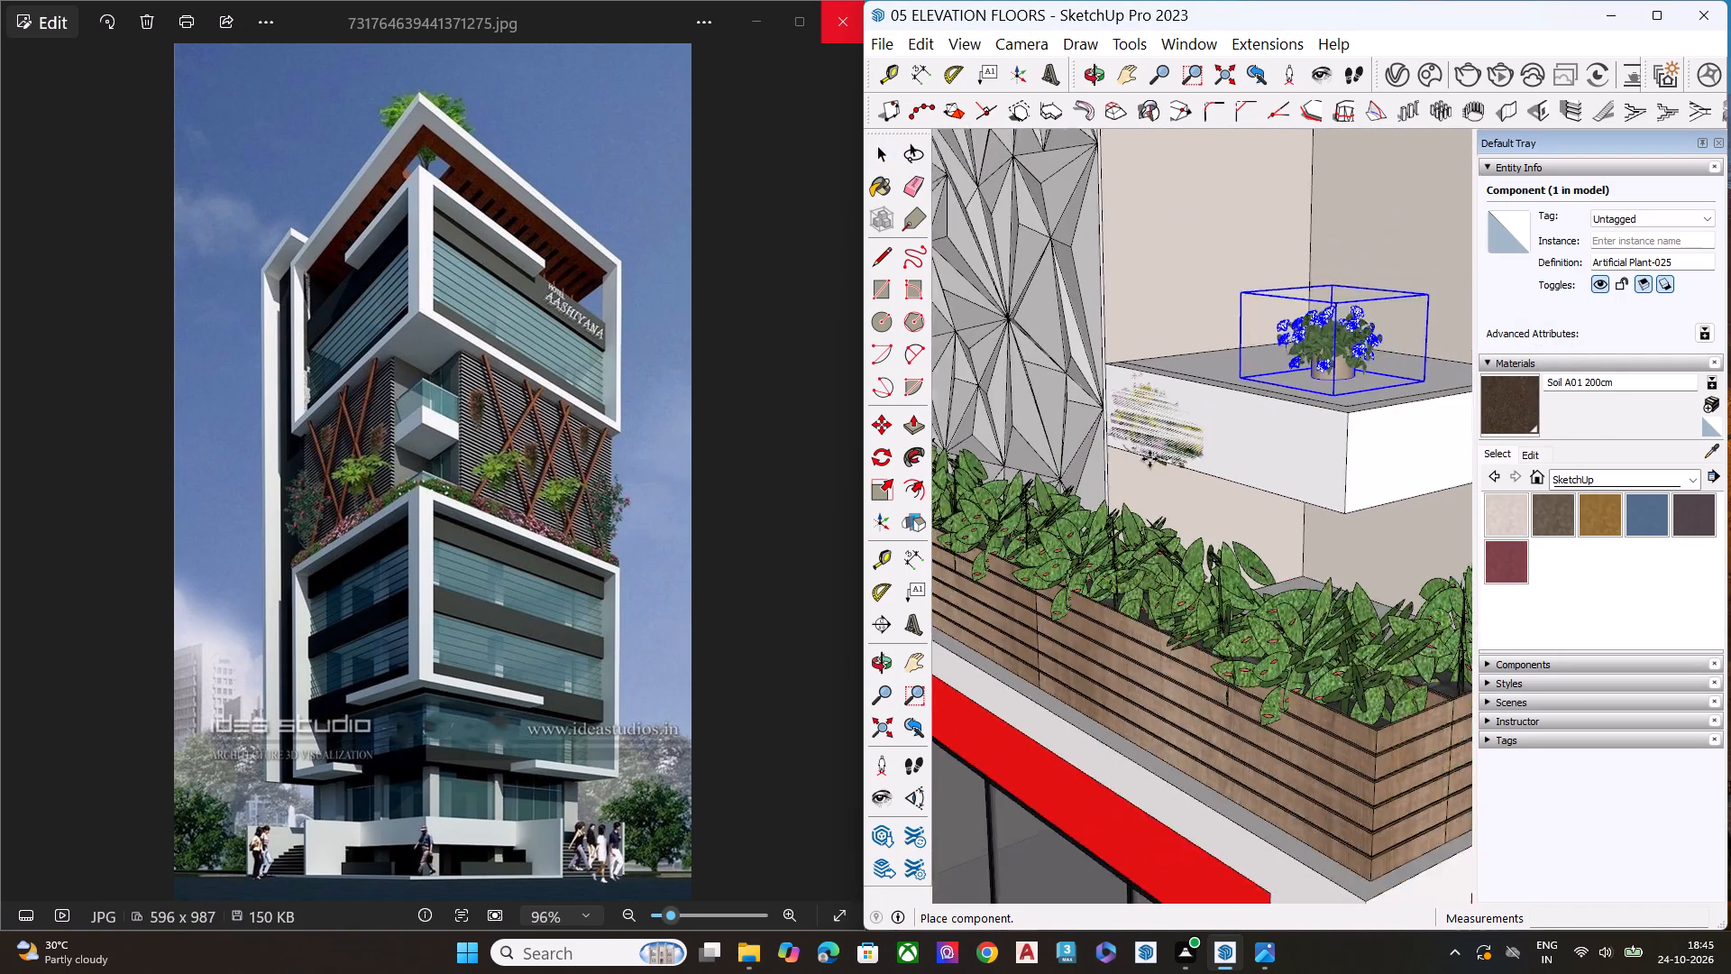
pyautogui.scroll(-3, 1149, 459)
pyautogui.scroll(1, 1149, 459)
pyautogui.scroll(-11, 1149, 459)
pyautogui.scroll(-9, 1074, 558)
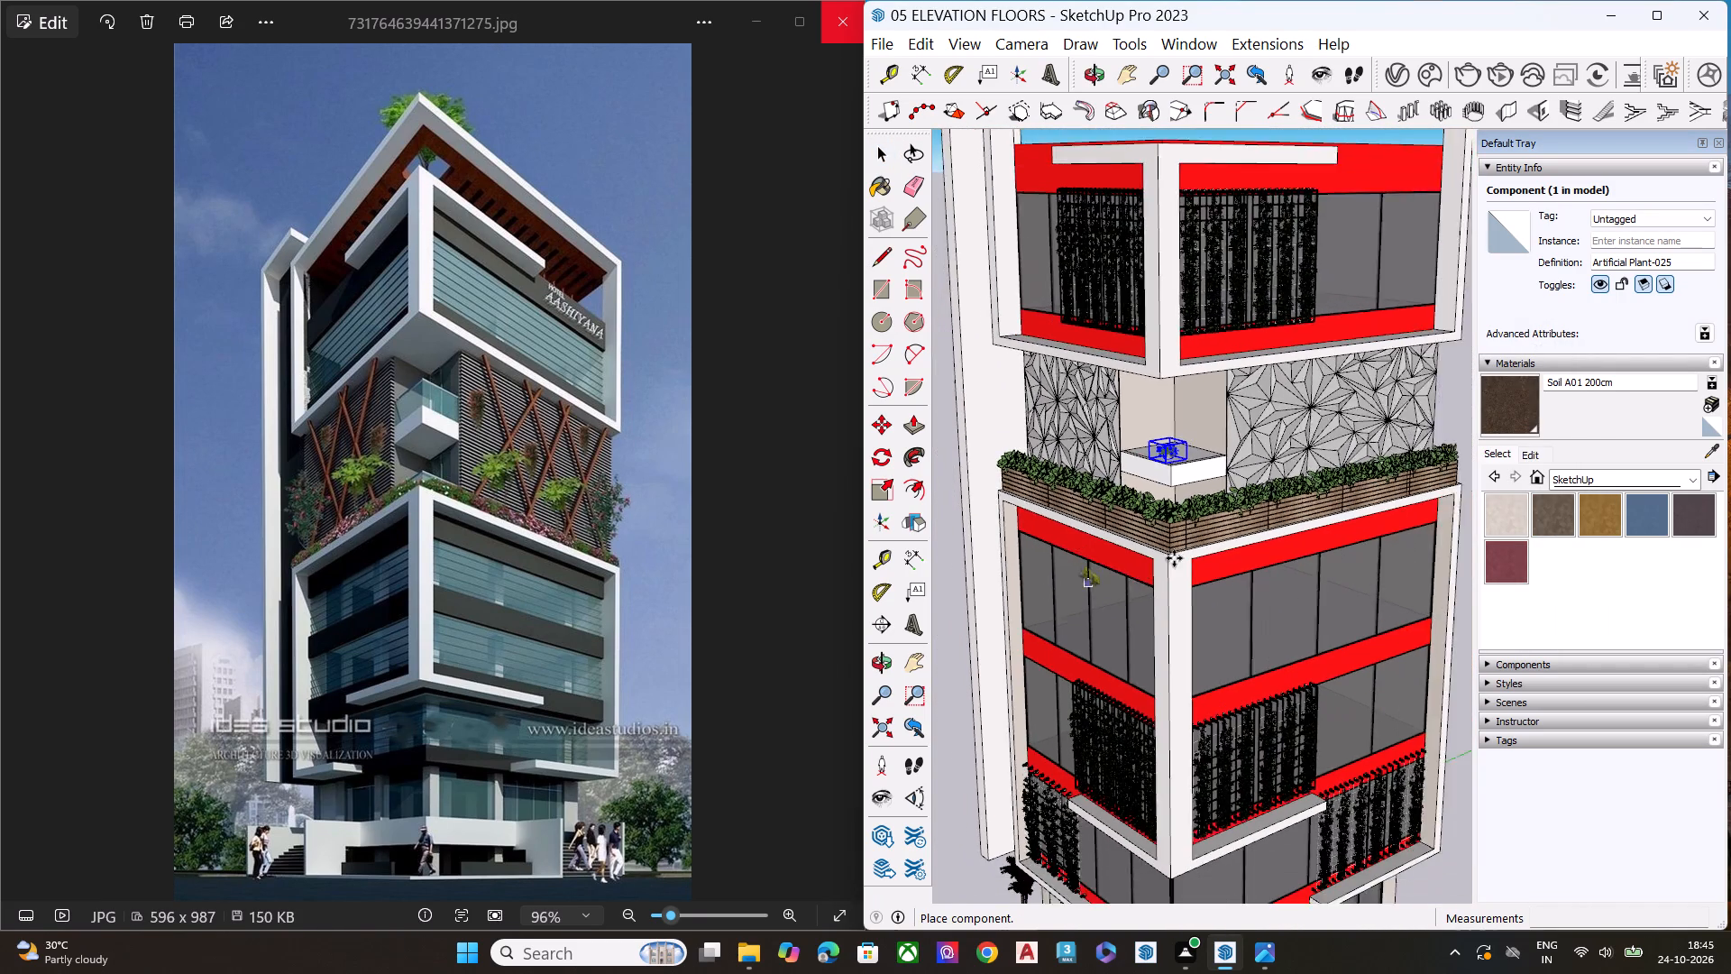
pyautogui.scroll(-19, 1174, 558)
pyautogui.scroll(-4, 1179, 535)
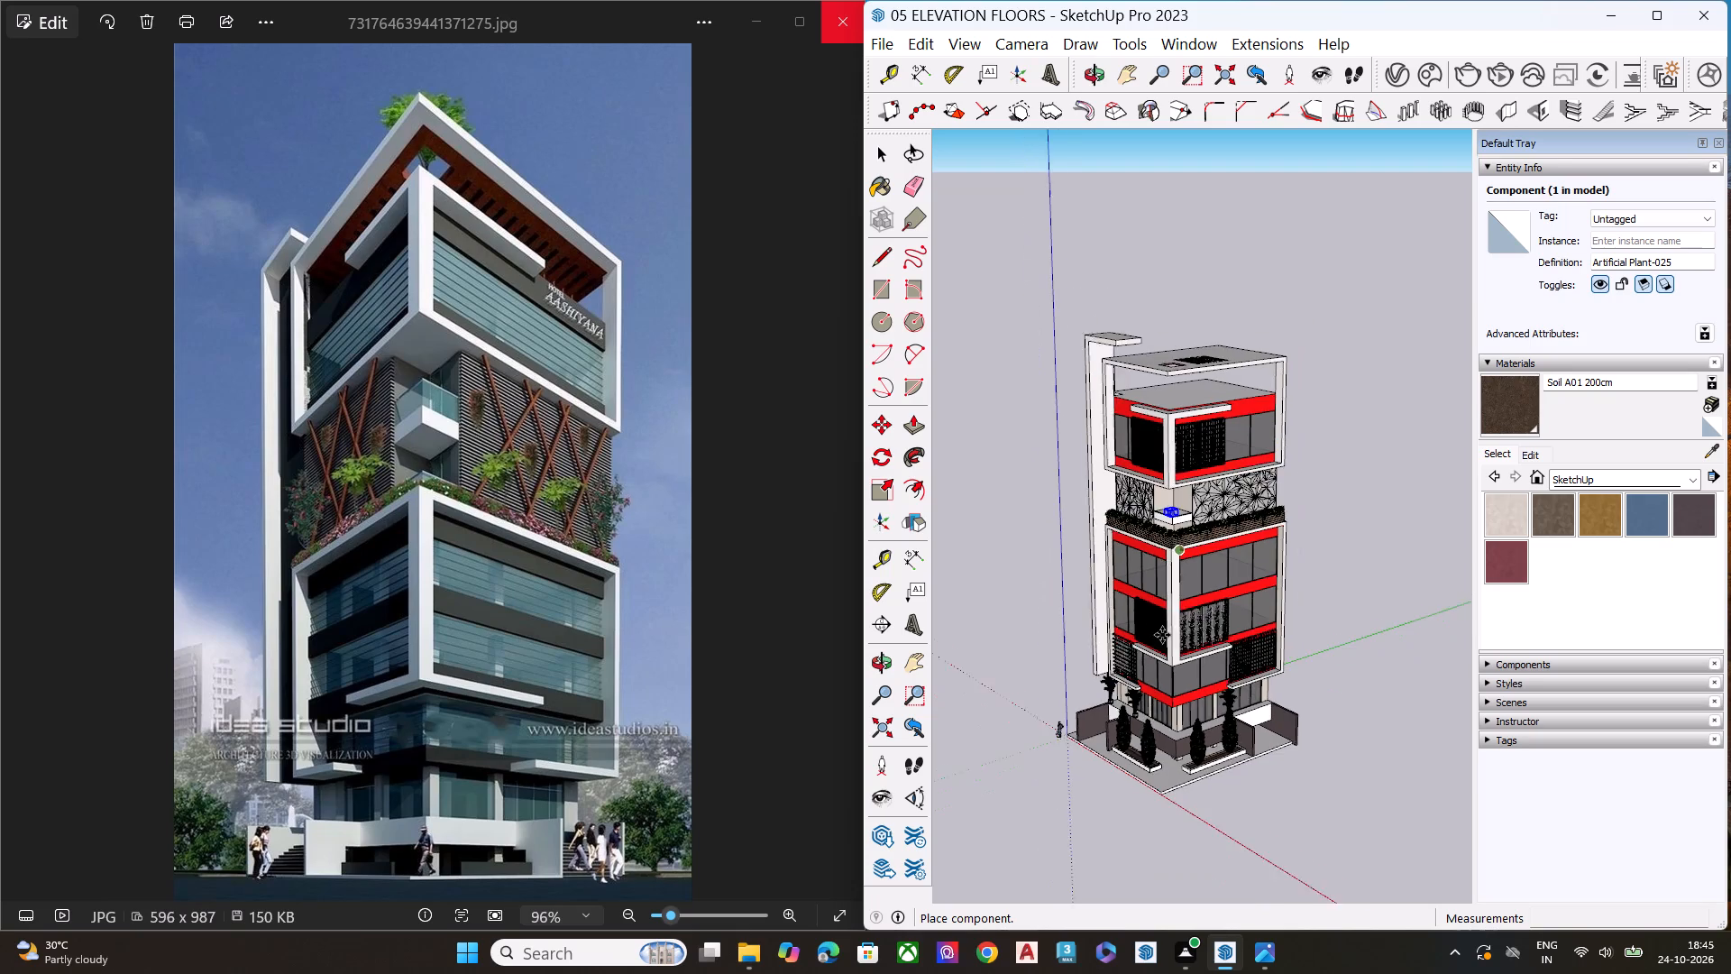
pyautogui.scroll(15, 1137, 736)
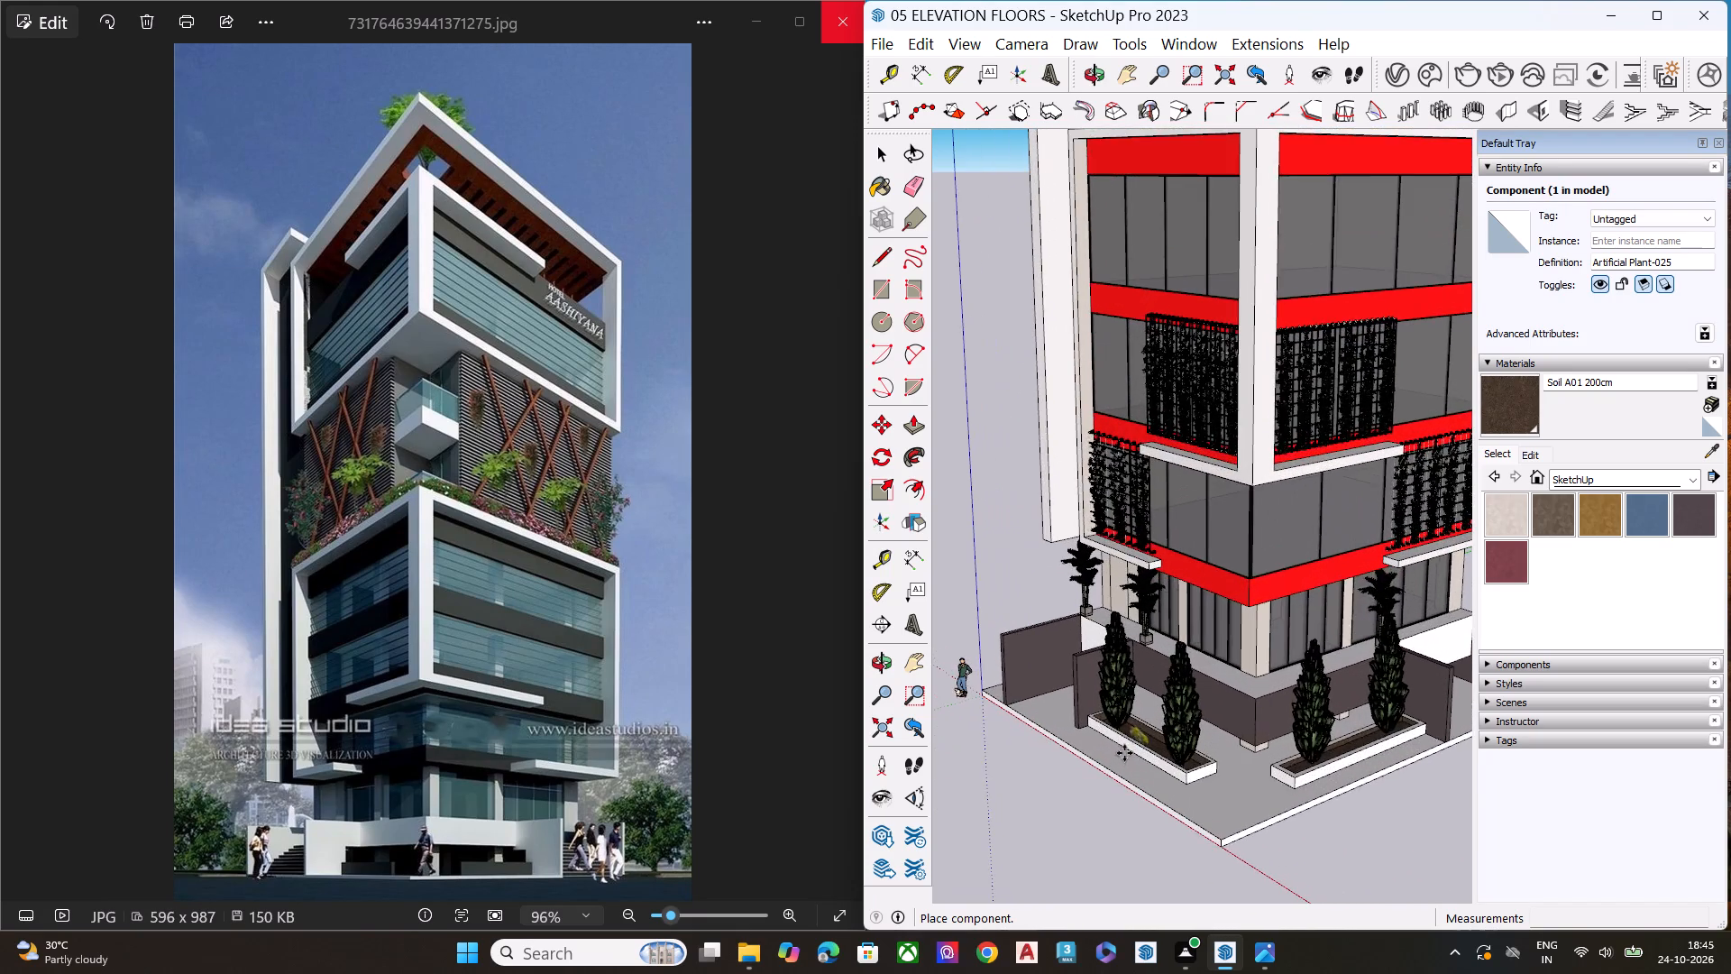
pyautogui.scroll(11, 1123, 743)
pyautogui.scroll(13, 1138, 734)
pyautogui.scroll(-1, 1143, 719)
pyautogui.scroll(4, 1143, 719)
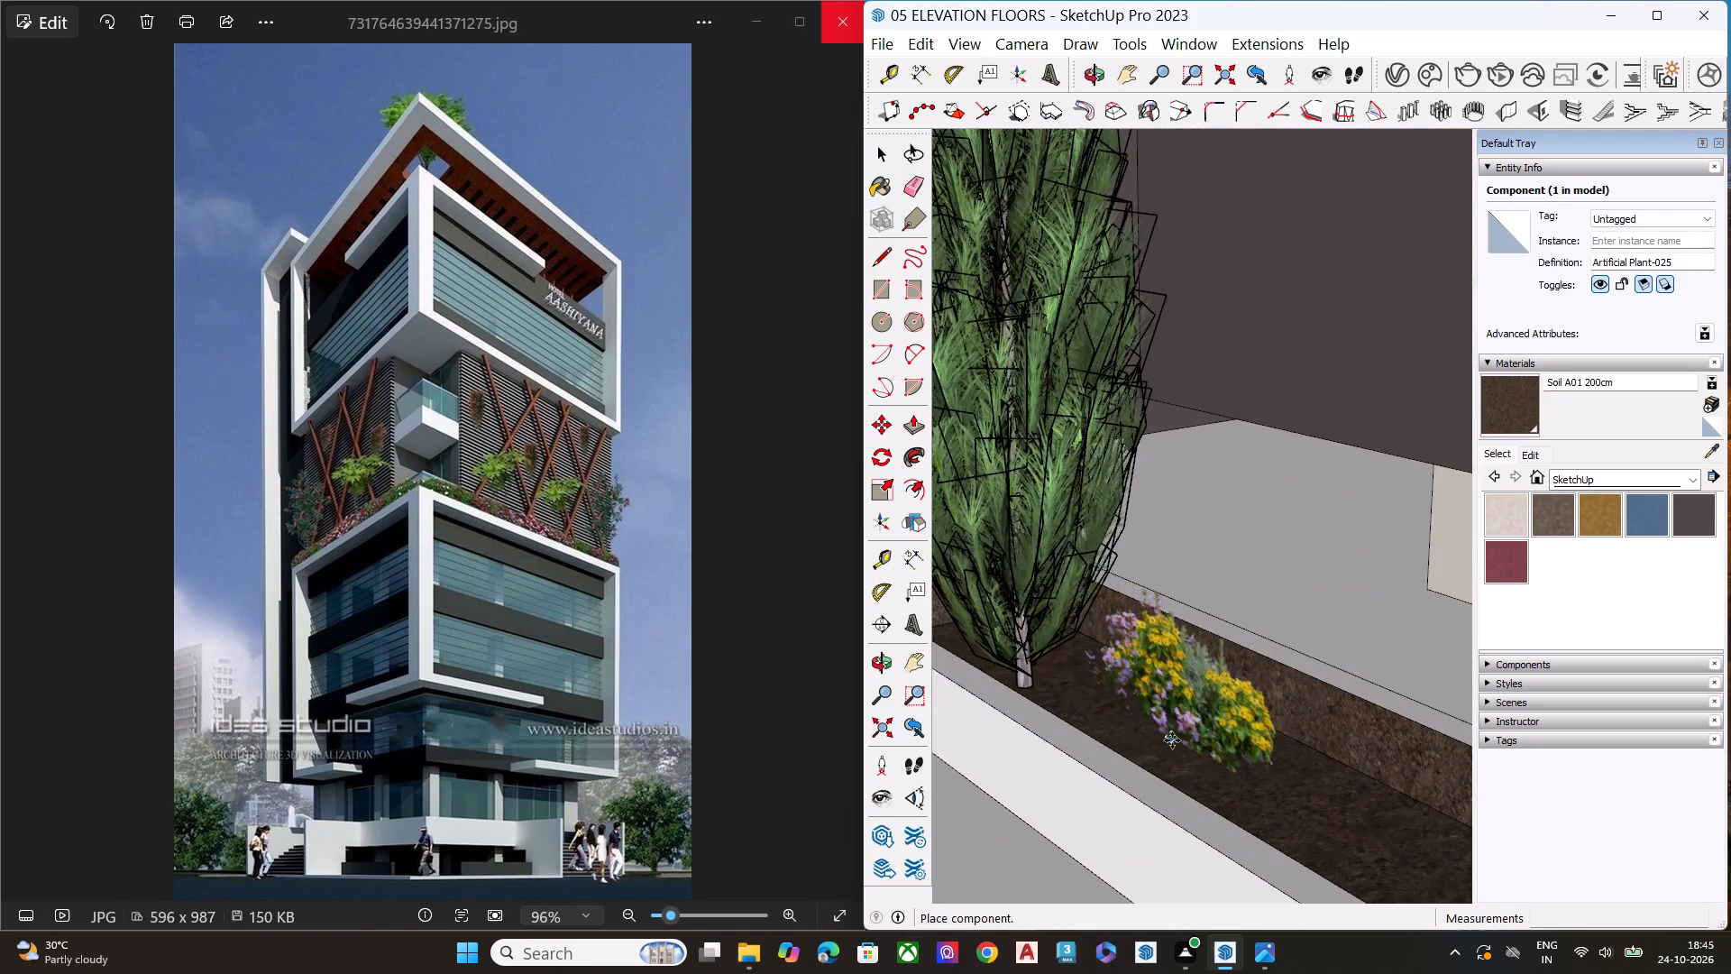
pyautogui.scroll(5, 1163, 758)
pyautogui.scroll(-1, 1176, 762)
pyautogui.scroll(4, 1176, 762)
pyautogui.click(1170, 762)
pyautogui.scroll(-8, 1130, 651)
pyautogui.moveTo(1241, 625); pyautogui.dragTo(1250, 642, button='middle')
pyautogui.press('space')
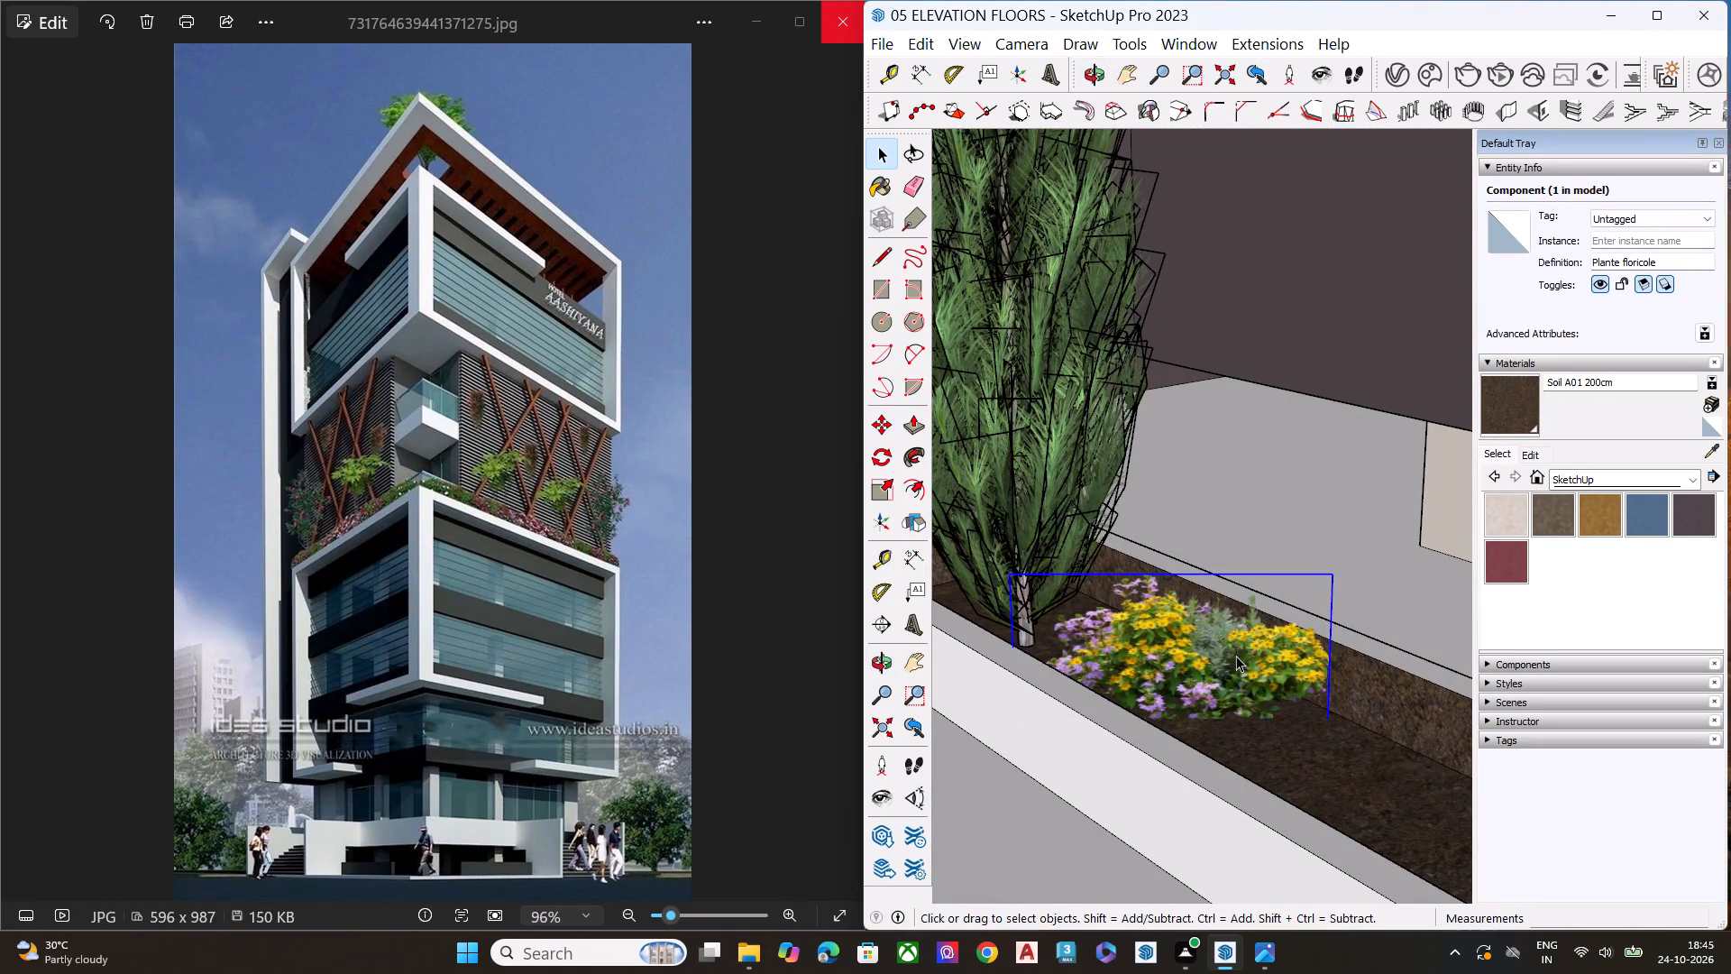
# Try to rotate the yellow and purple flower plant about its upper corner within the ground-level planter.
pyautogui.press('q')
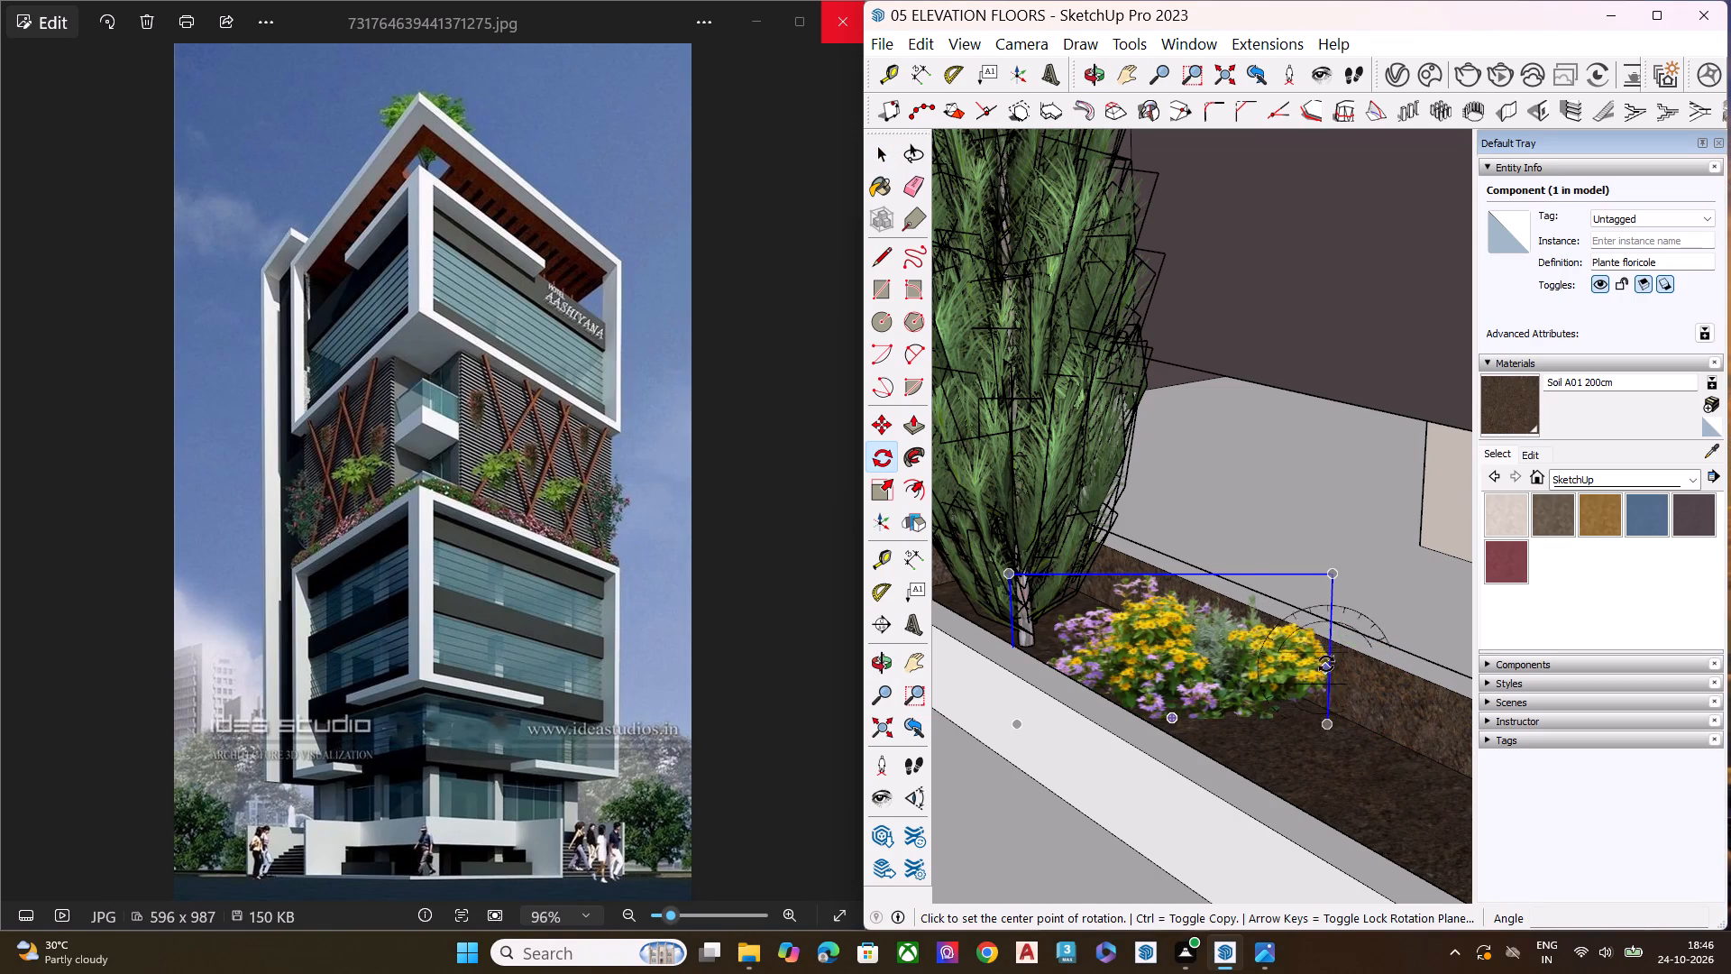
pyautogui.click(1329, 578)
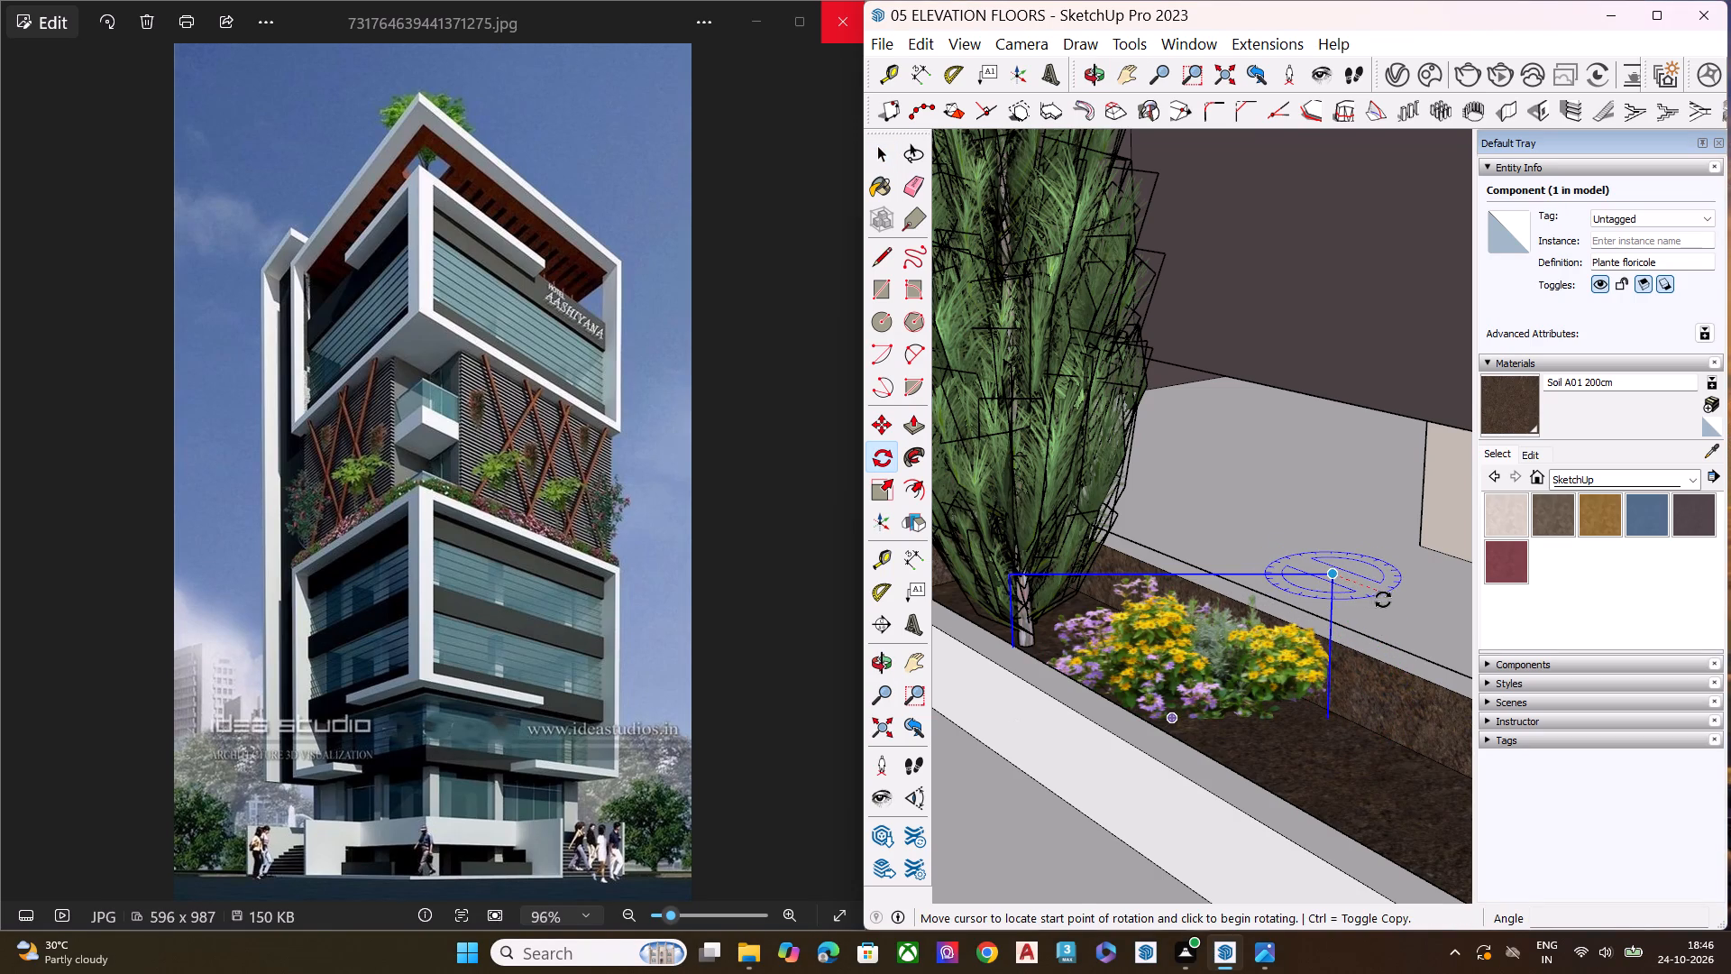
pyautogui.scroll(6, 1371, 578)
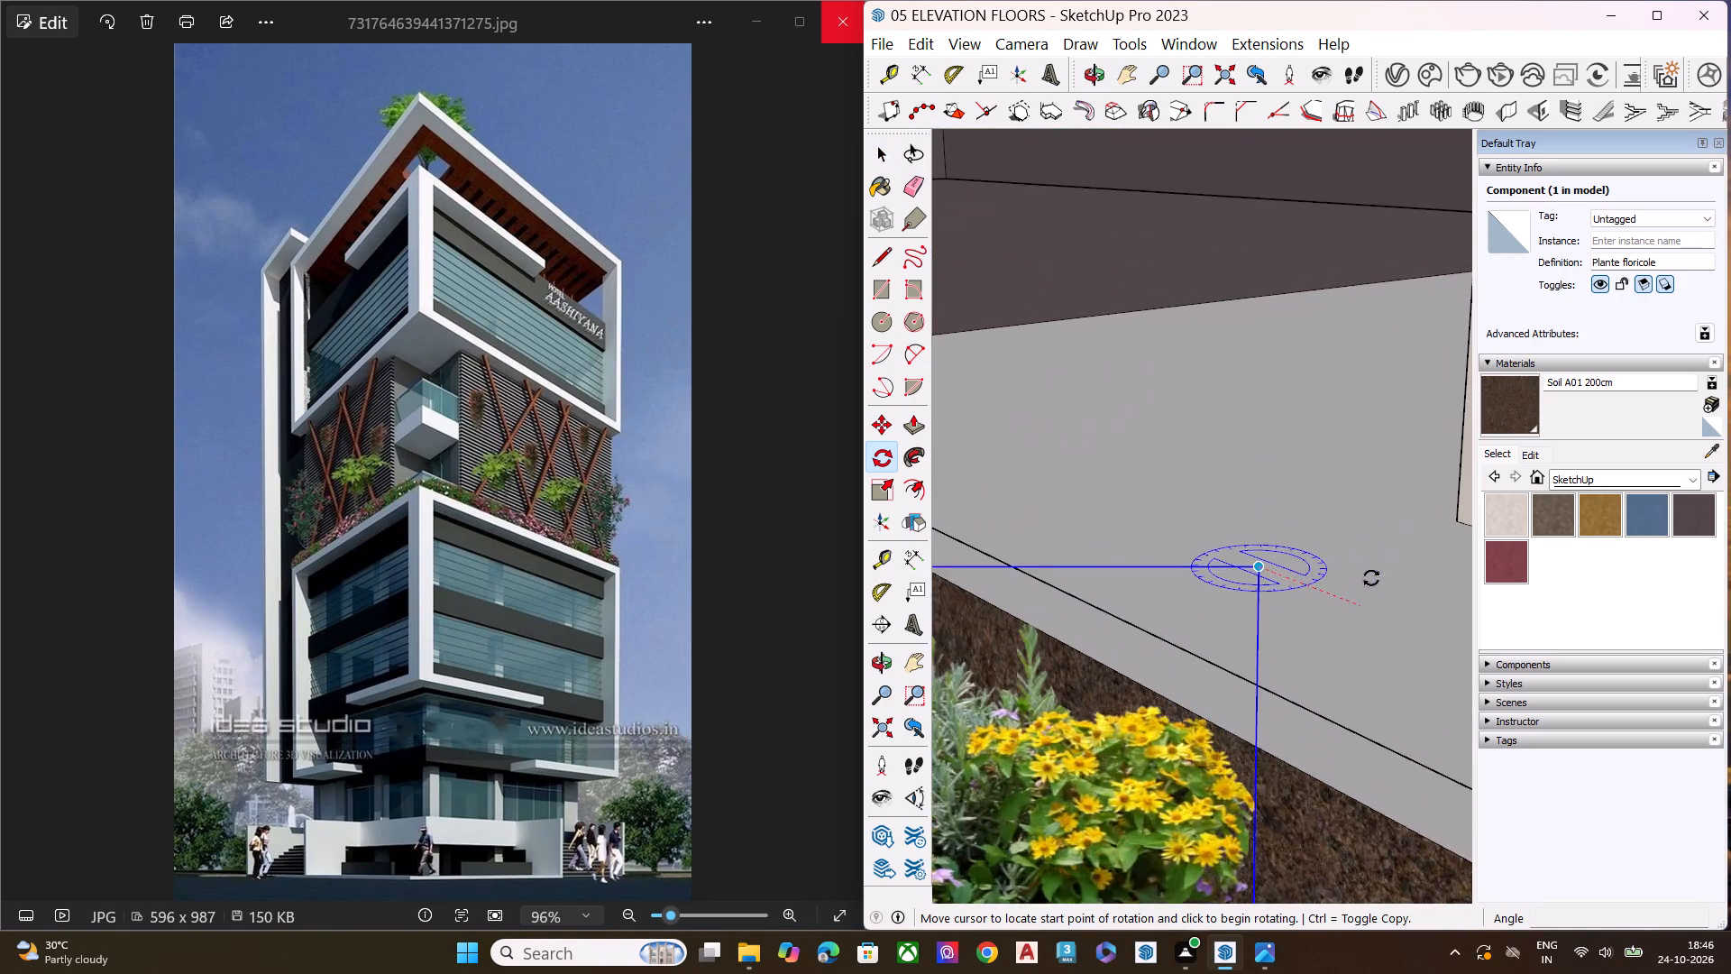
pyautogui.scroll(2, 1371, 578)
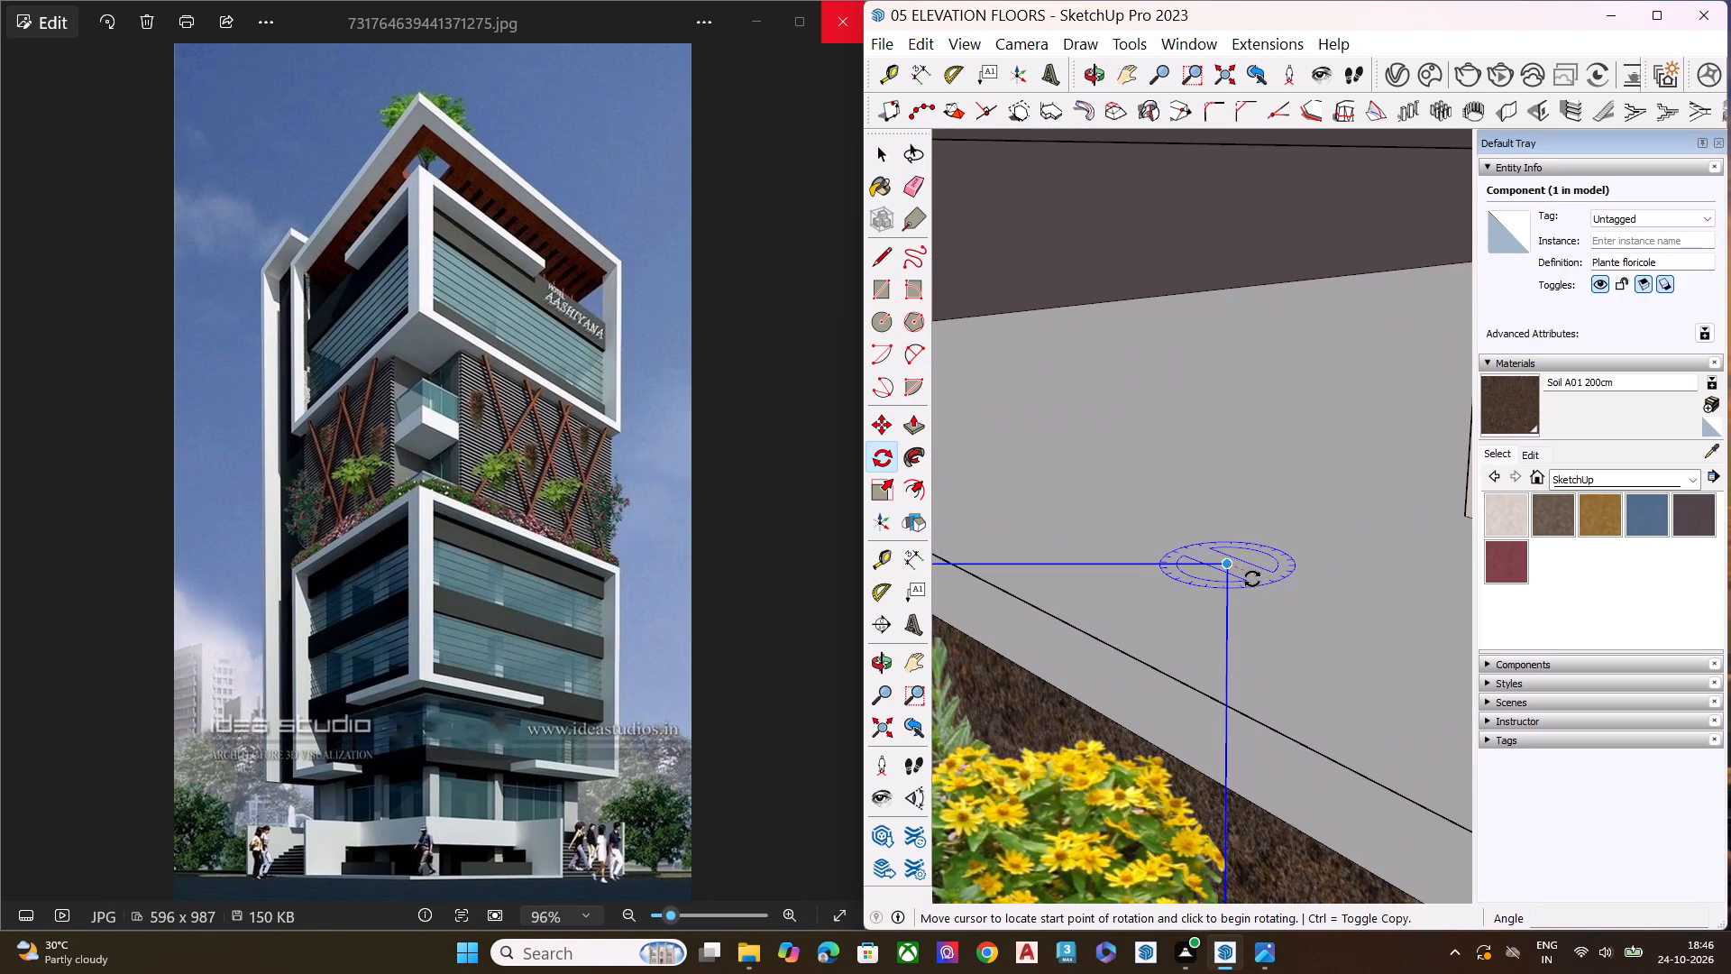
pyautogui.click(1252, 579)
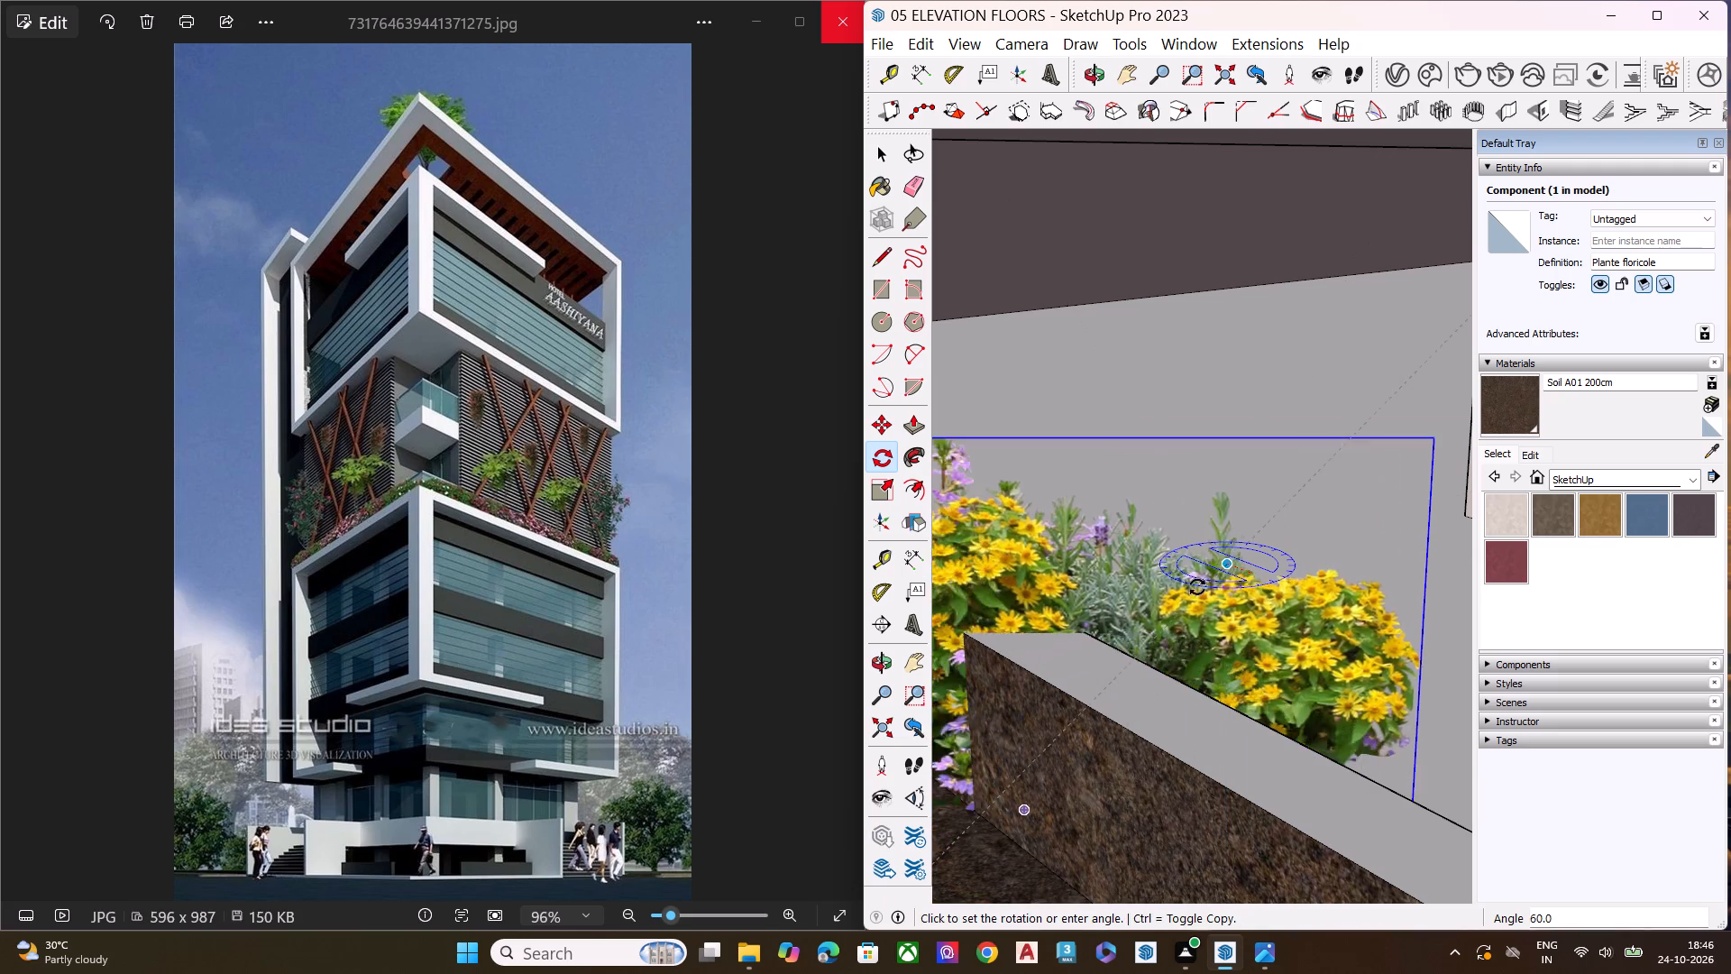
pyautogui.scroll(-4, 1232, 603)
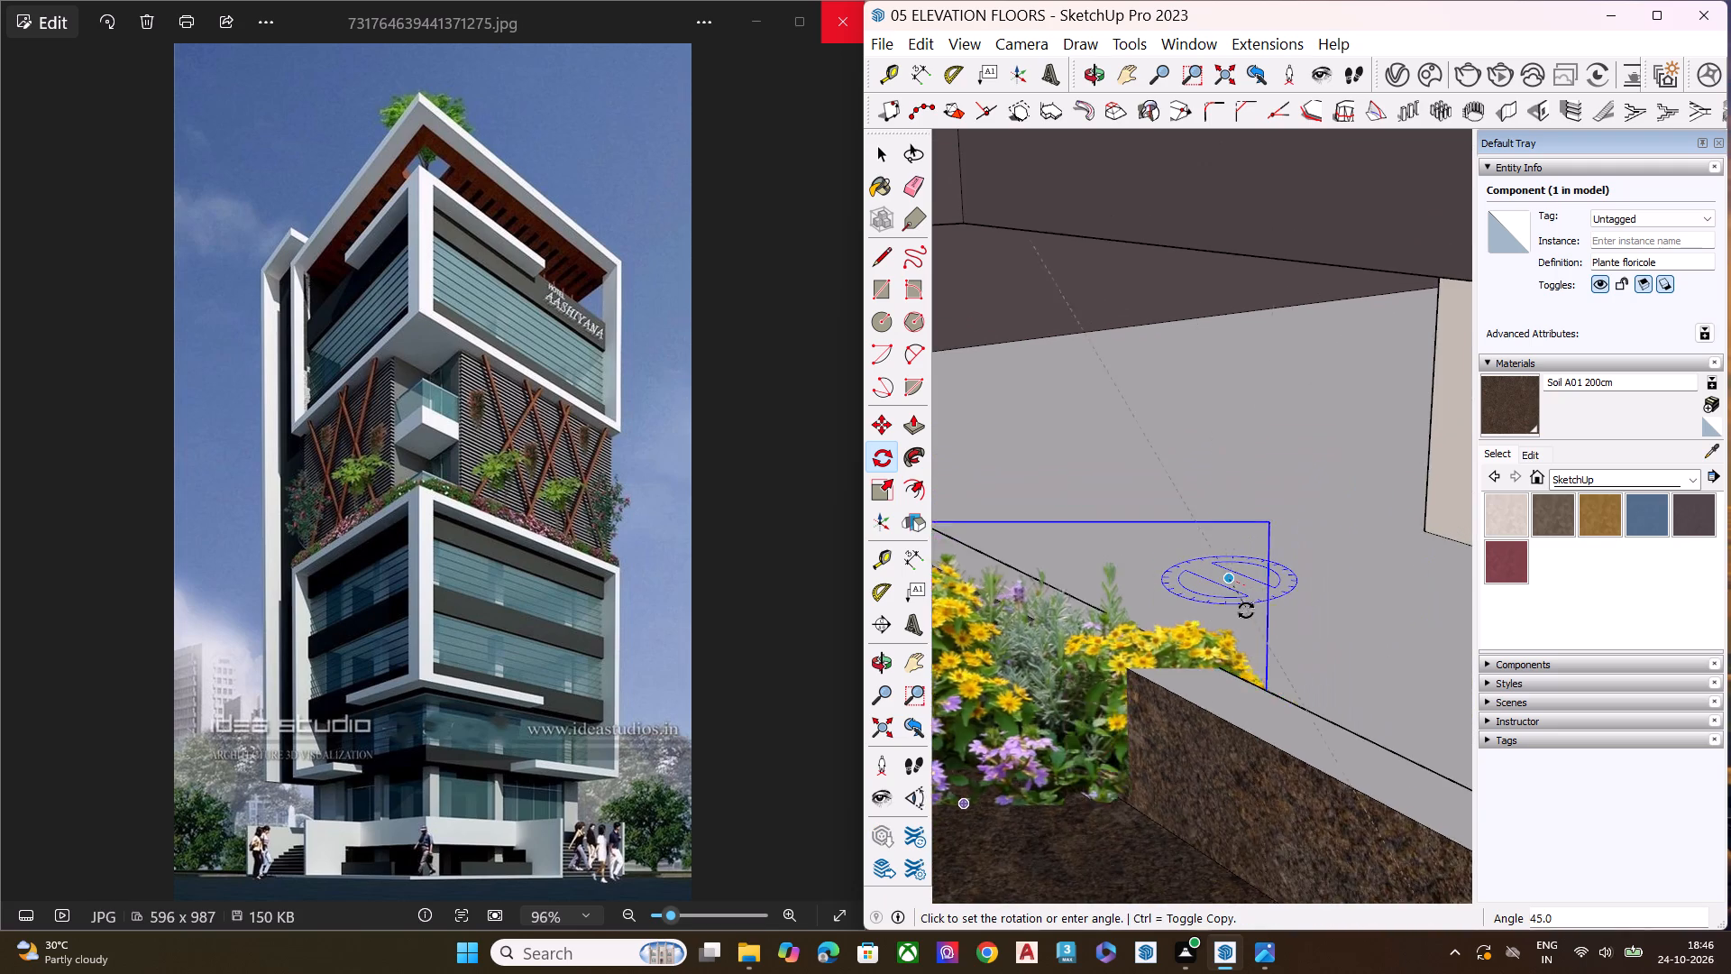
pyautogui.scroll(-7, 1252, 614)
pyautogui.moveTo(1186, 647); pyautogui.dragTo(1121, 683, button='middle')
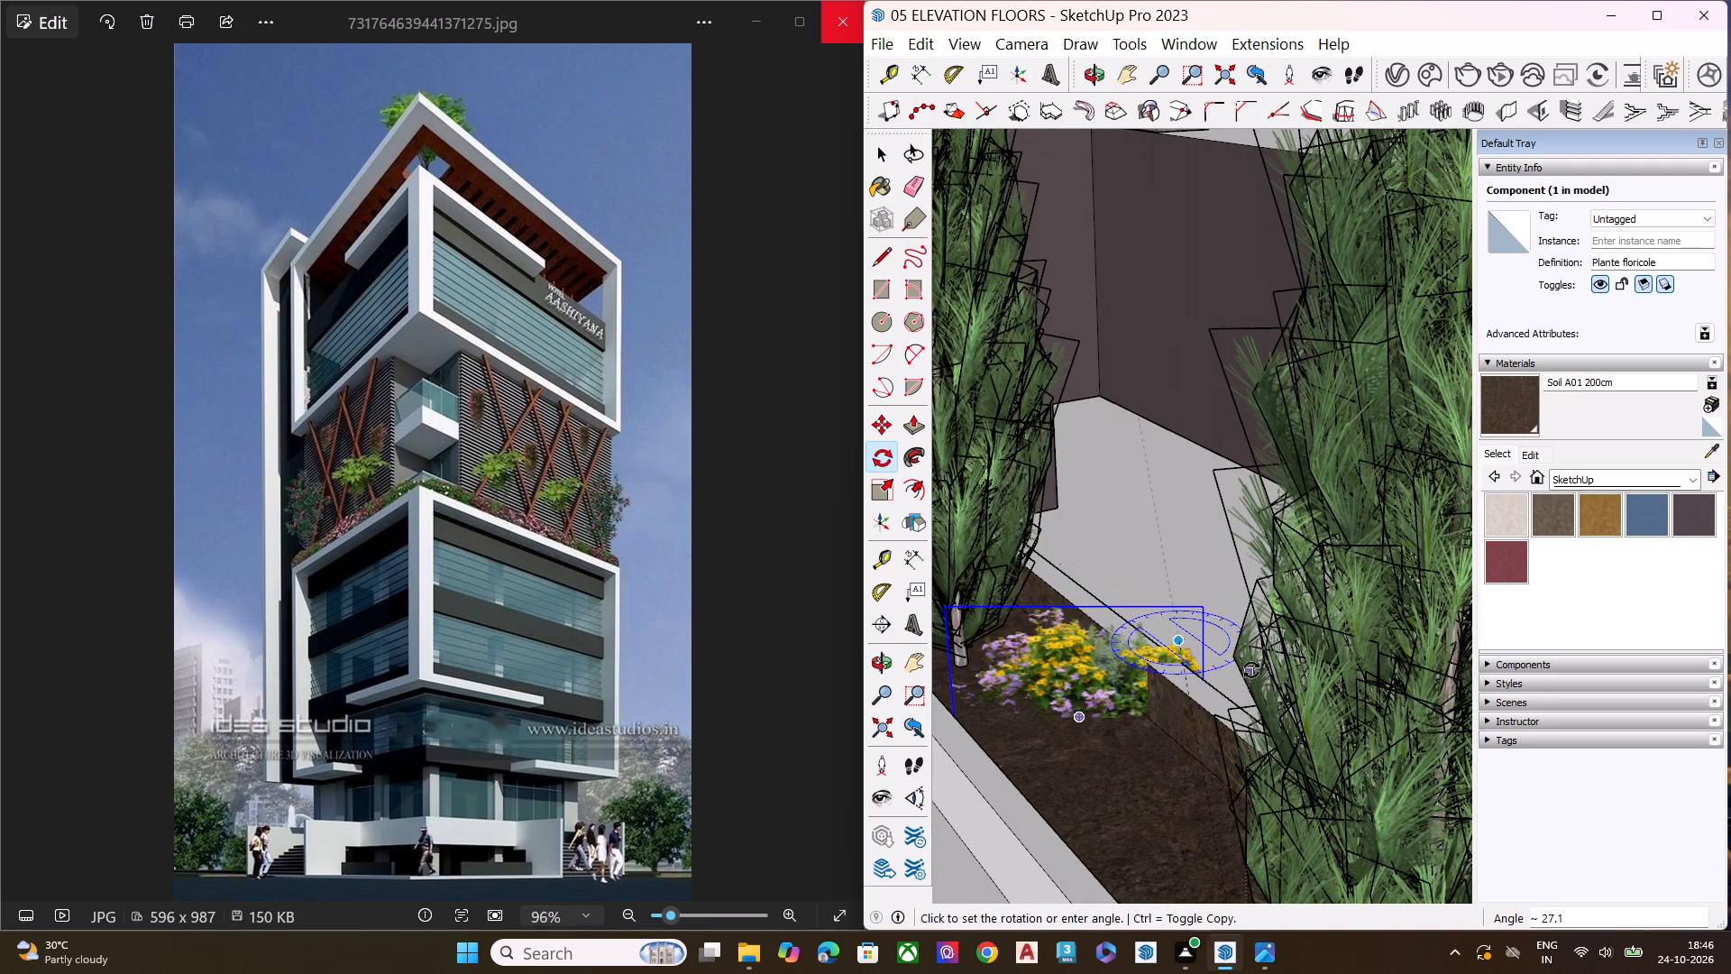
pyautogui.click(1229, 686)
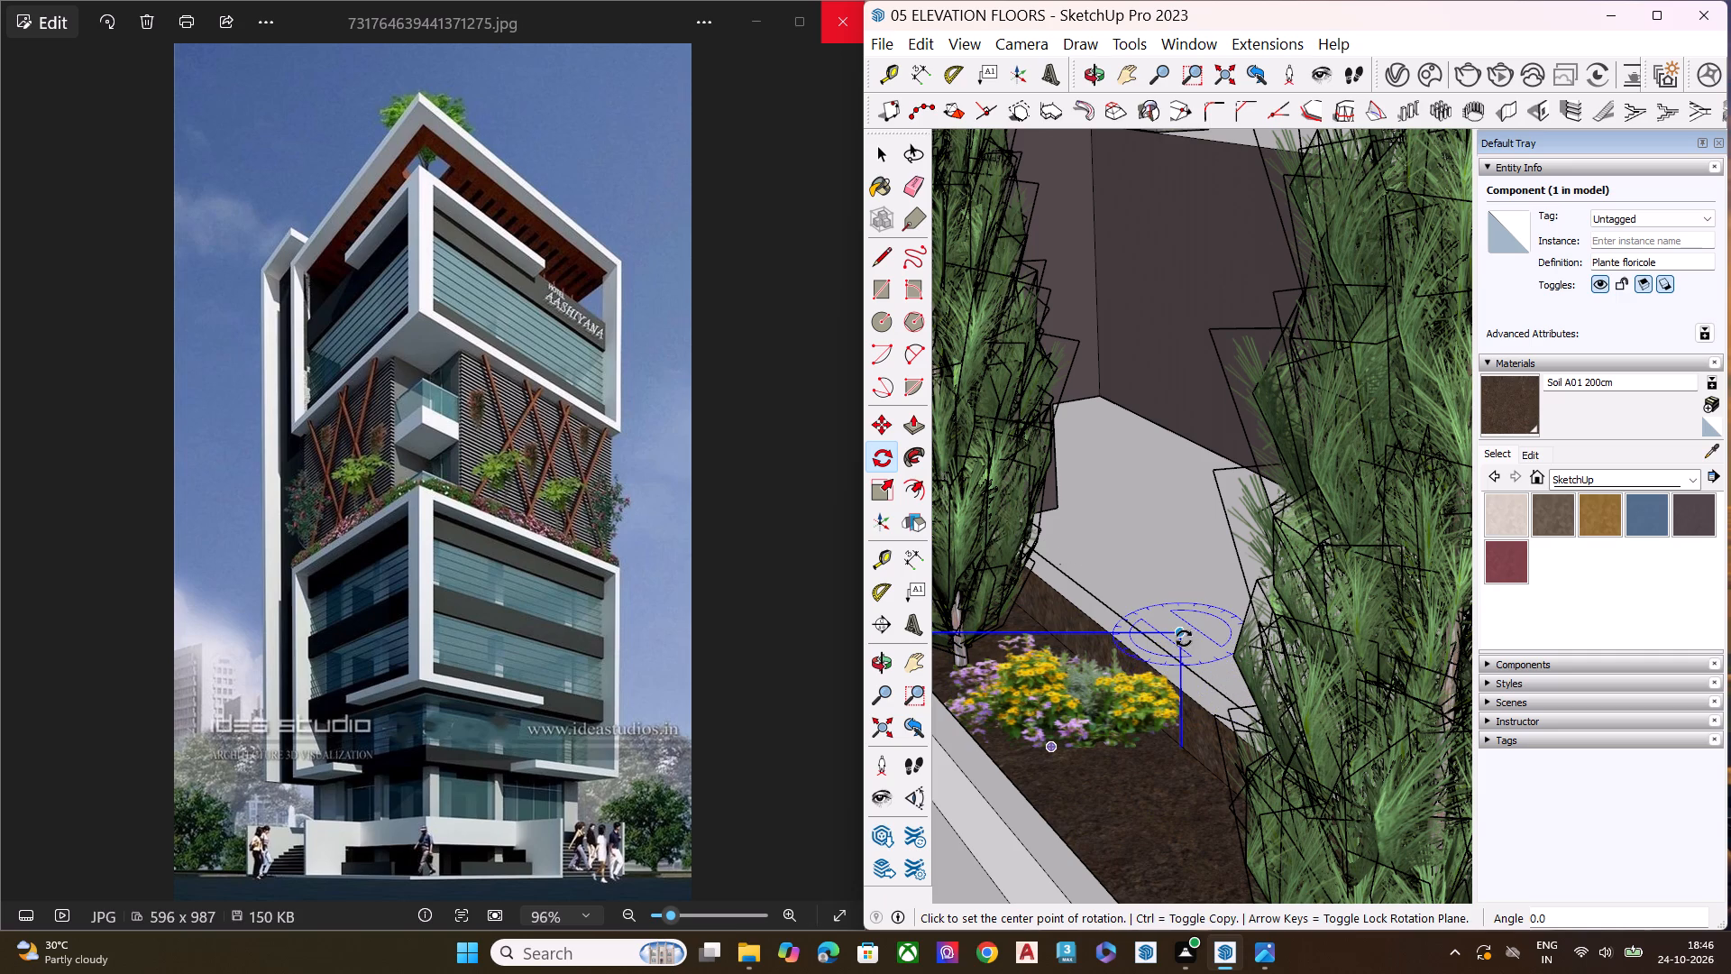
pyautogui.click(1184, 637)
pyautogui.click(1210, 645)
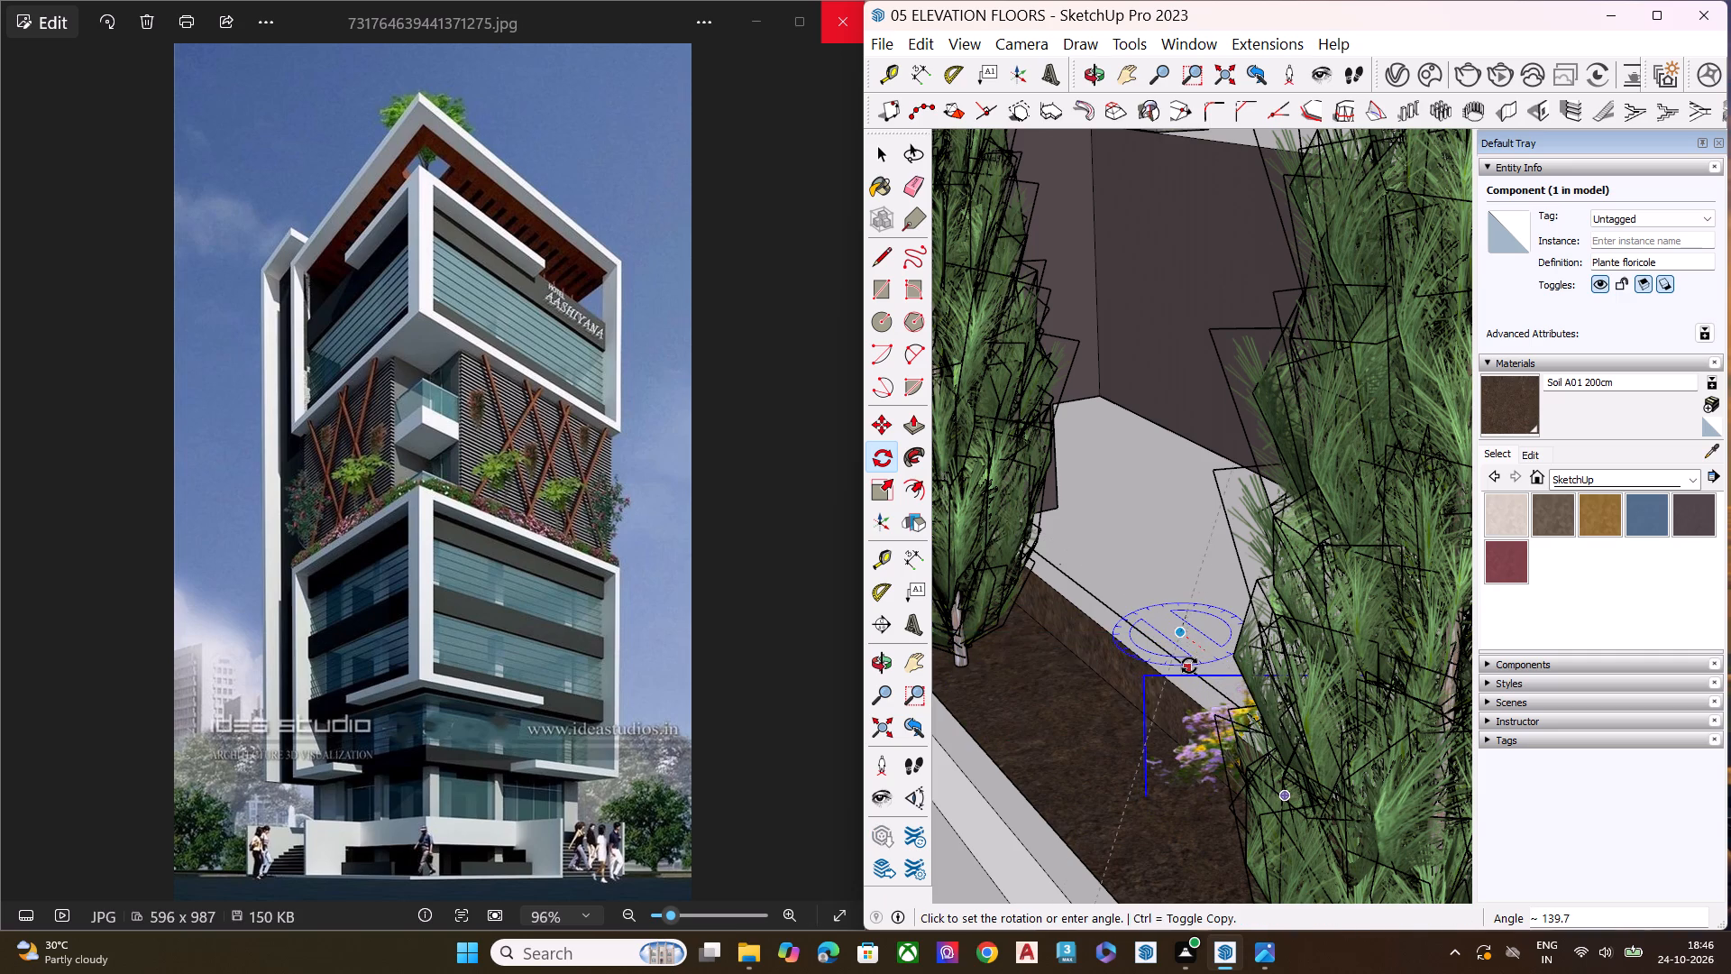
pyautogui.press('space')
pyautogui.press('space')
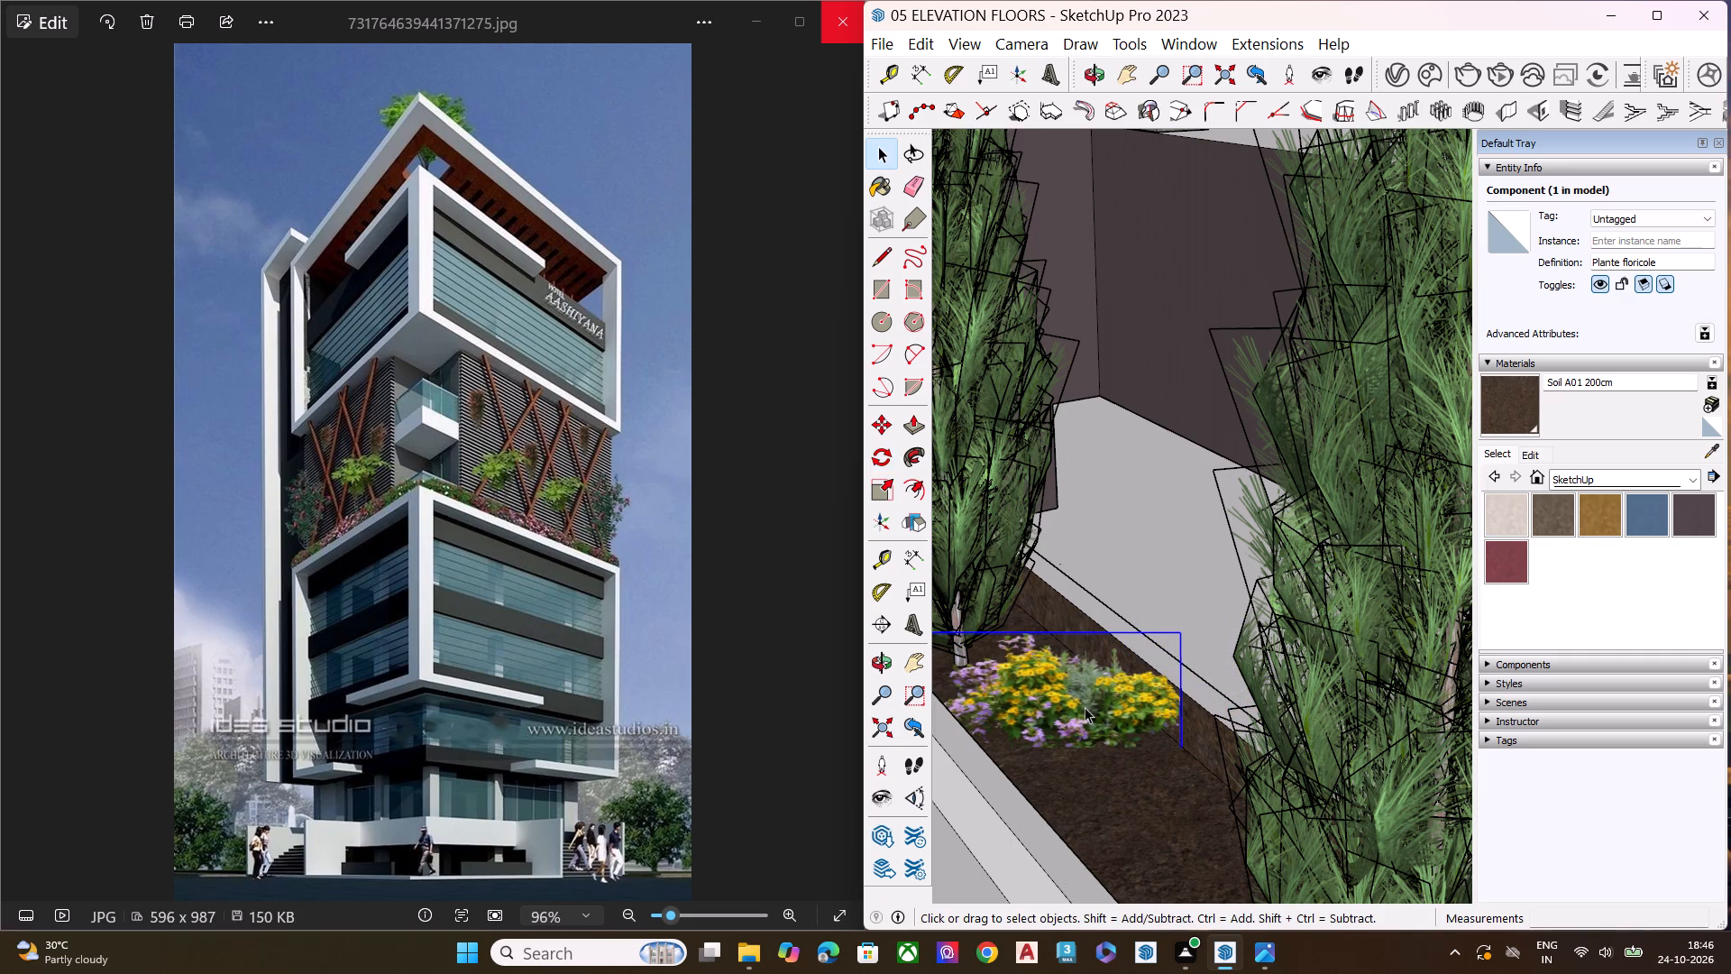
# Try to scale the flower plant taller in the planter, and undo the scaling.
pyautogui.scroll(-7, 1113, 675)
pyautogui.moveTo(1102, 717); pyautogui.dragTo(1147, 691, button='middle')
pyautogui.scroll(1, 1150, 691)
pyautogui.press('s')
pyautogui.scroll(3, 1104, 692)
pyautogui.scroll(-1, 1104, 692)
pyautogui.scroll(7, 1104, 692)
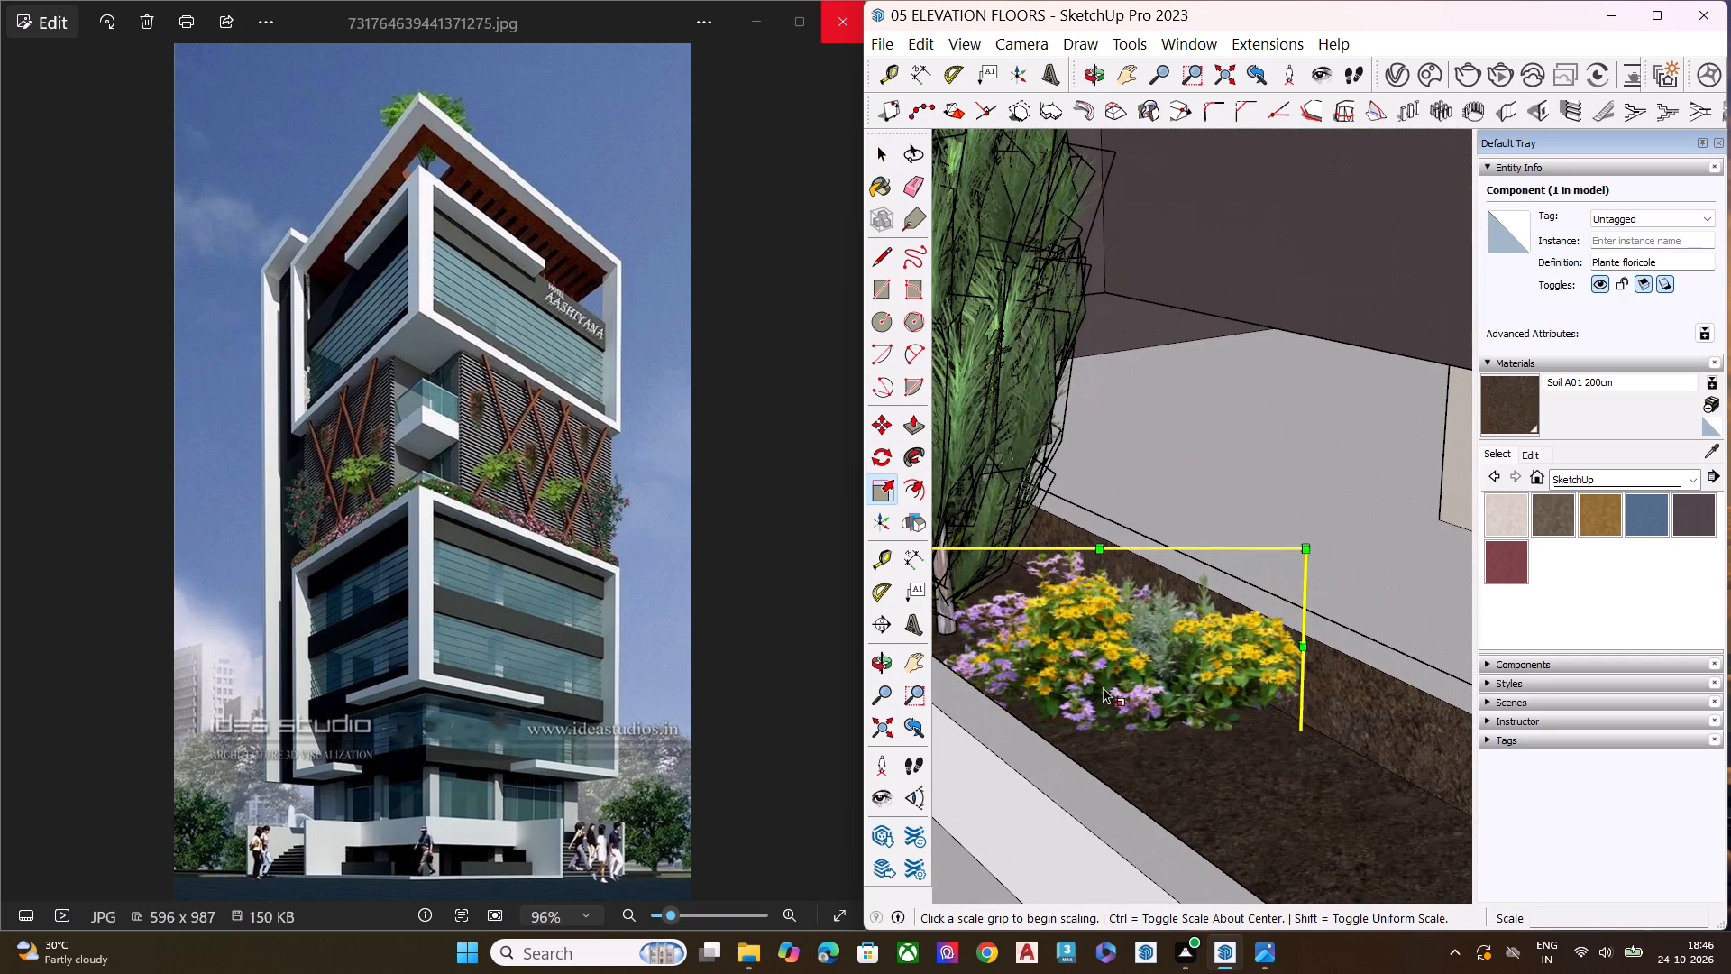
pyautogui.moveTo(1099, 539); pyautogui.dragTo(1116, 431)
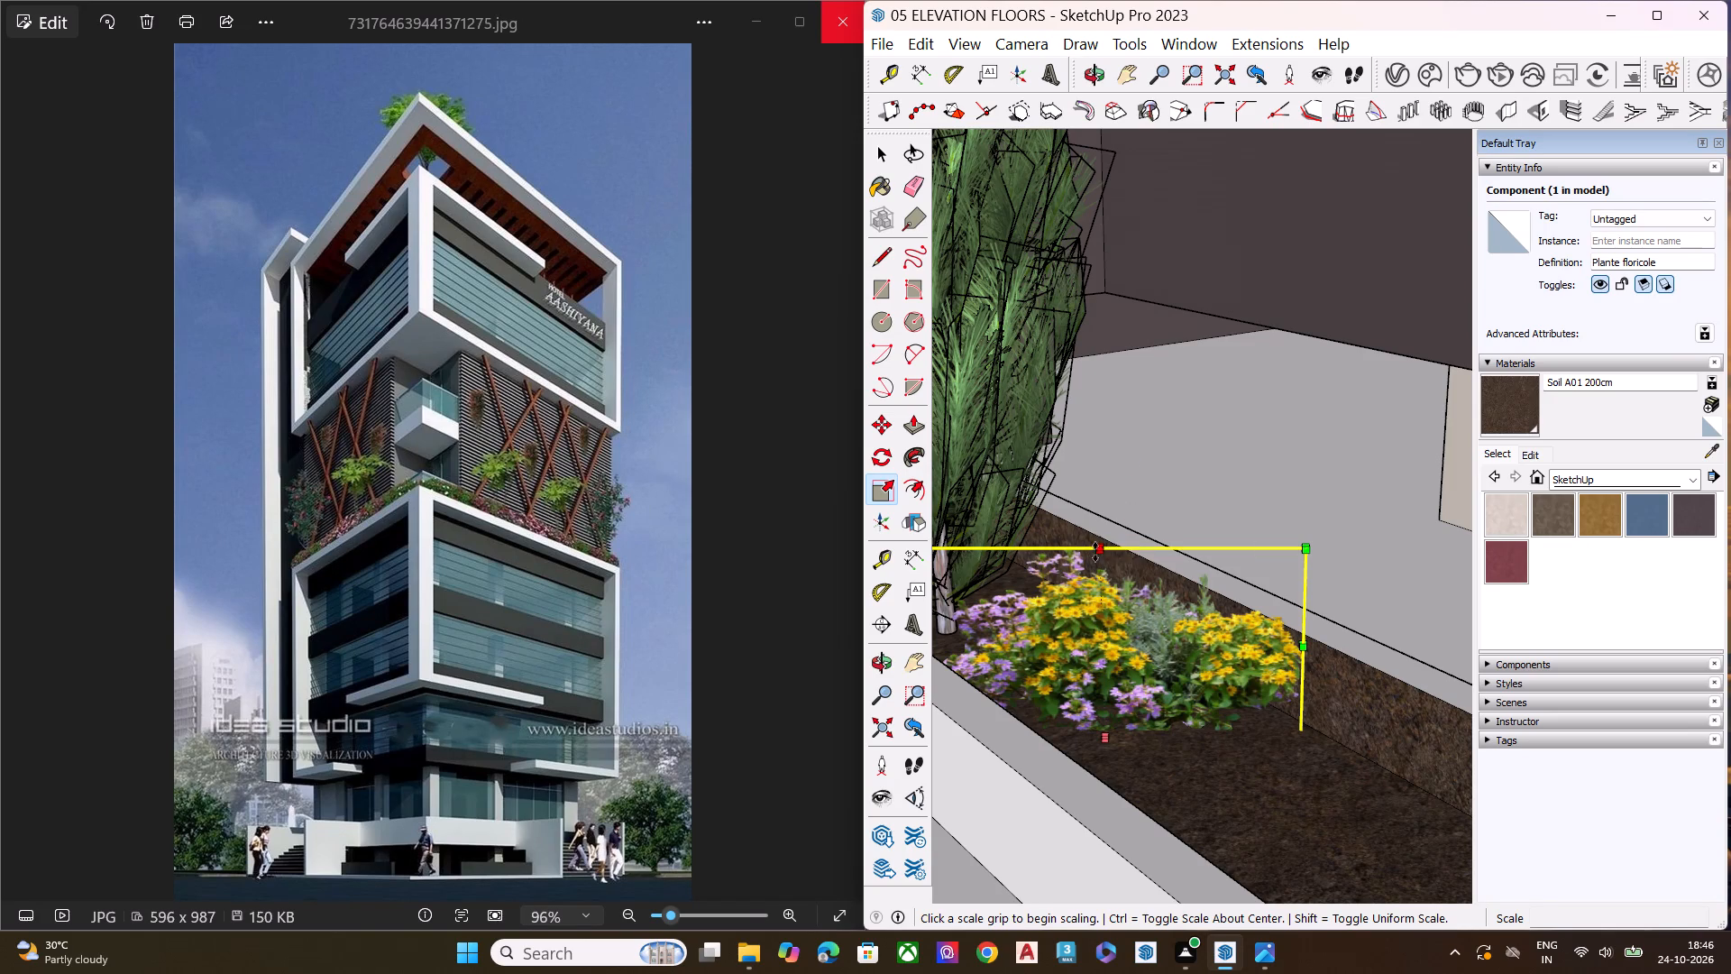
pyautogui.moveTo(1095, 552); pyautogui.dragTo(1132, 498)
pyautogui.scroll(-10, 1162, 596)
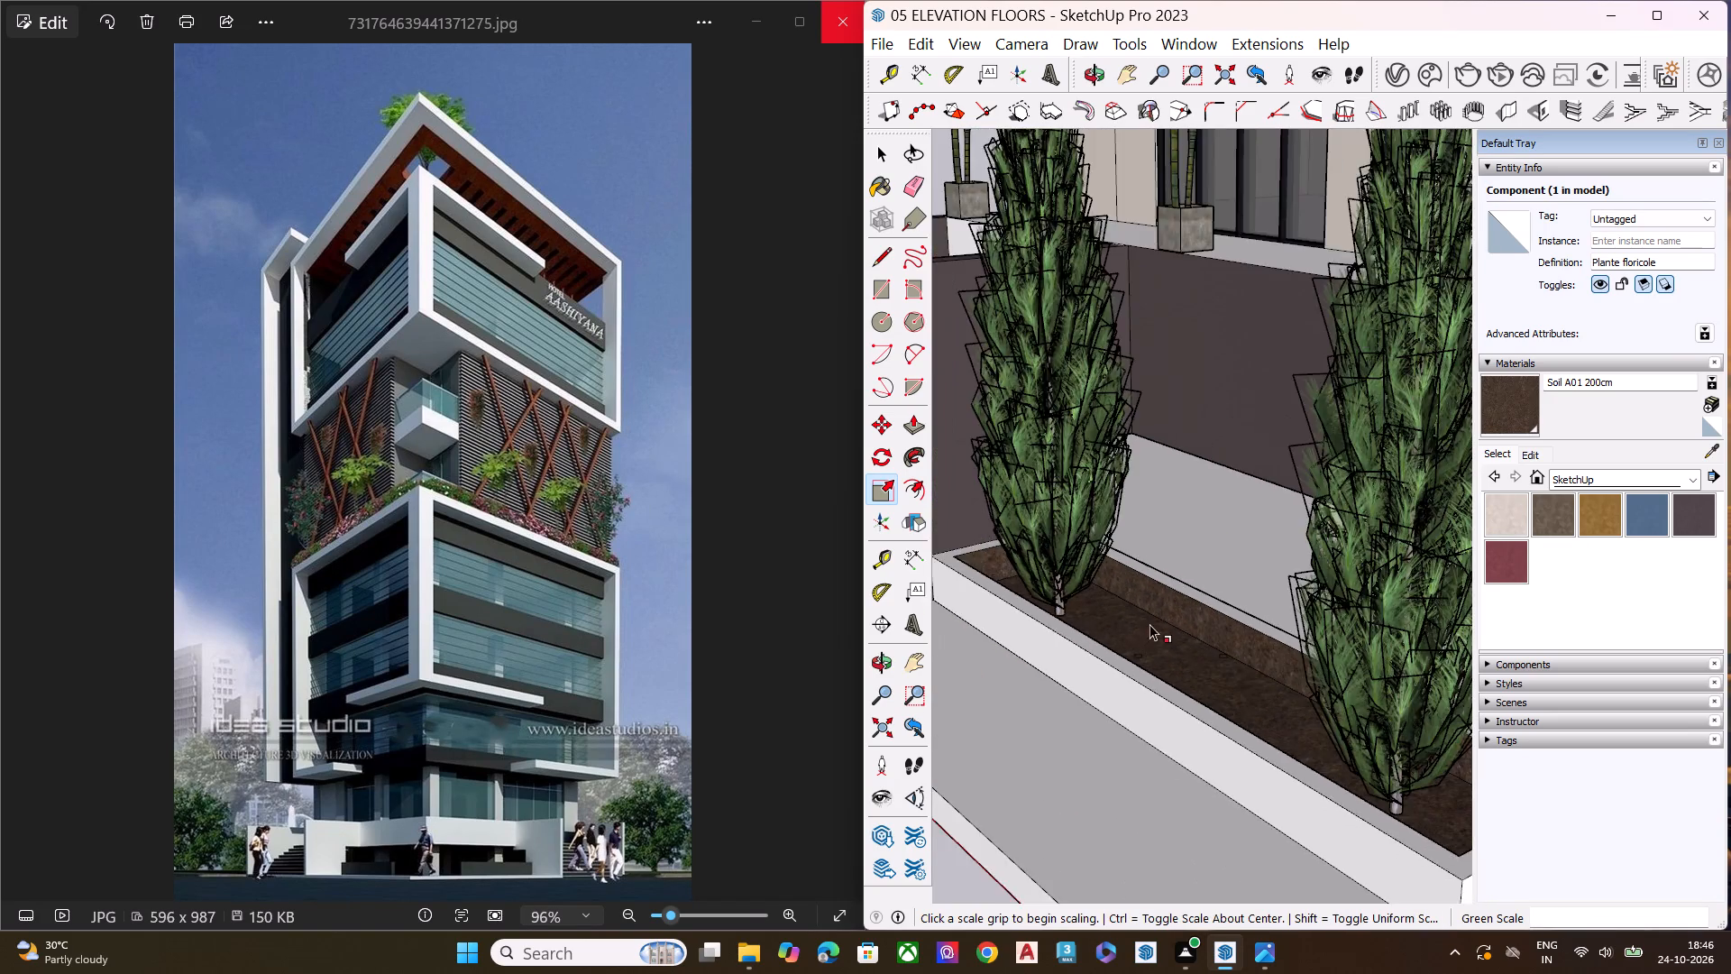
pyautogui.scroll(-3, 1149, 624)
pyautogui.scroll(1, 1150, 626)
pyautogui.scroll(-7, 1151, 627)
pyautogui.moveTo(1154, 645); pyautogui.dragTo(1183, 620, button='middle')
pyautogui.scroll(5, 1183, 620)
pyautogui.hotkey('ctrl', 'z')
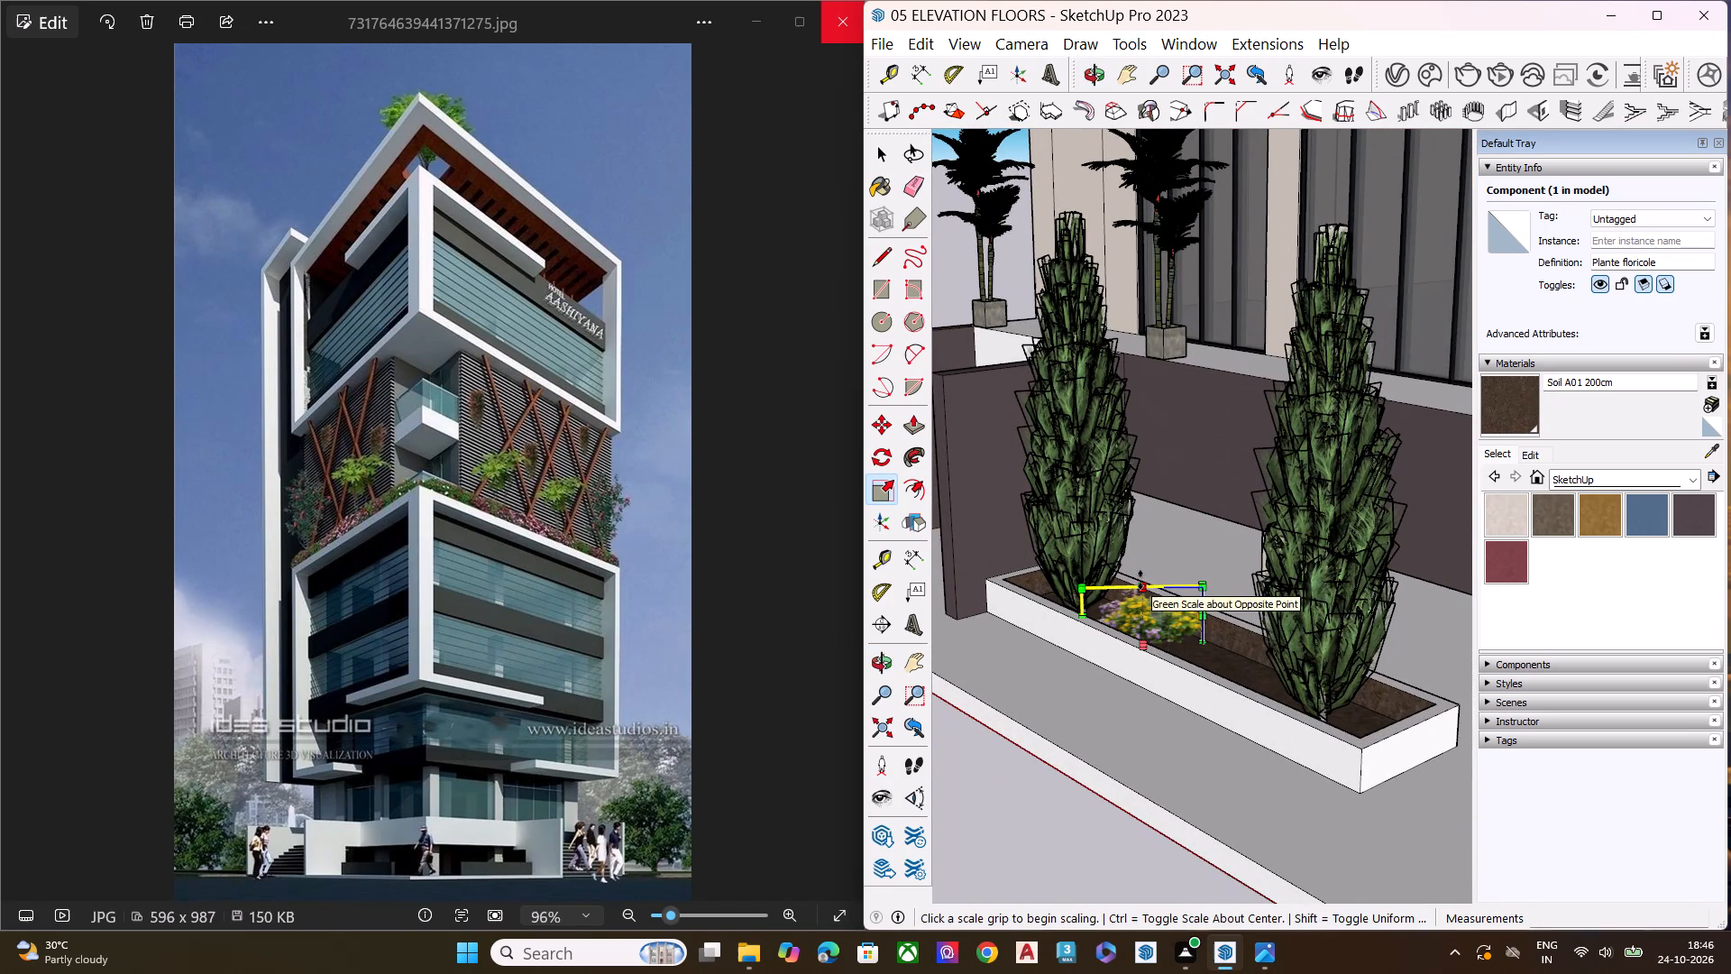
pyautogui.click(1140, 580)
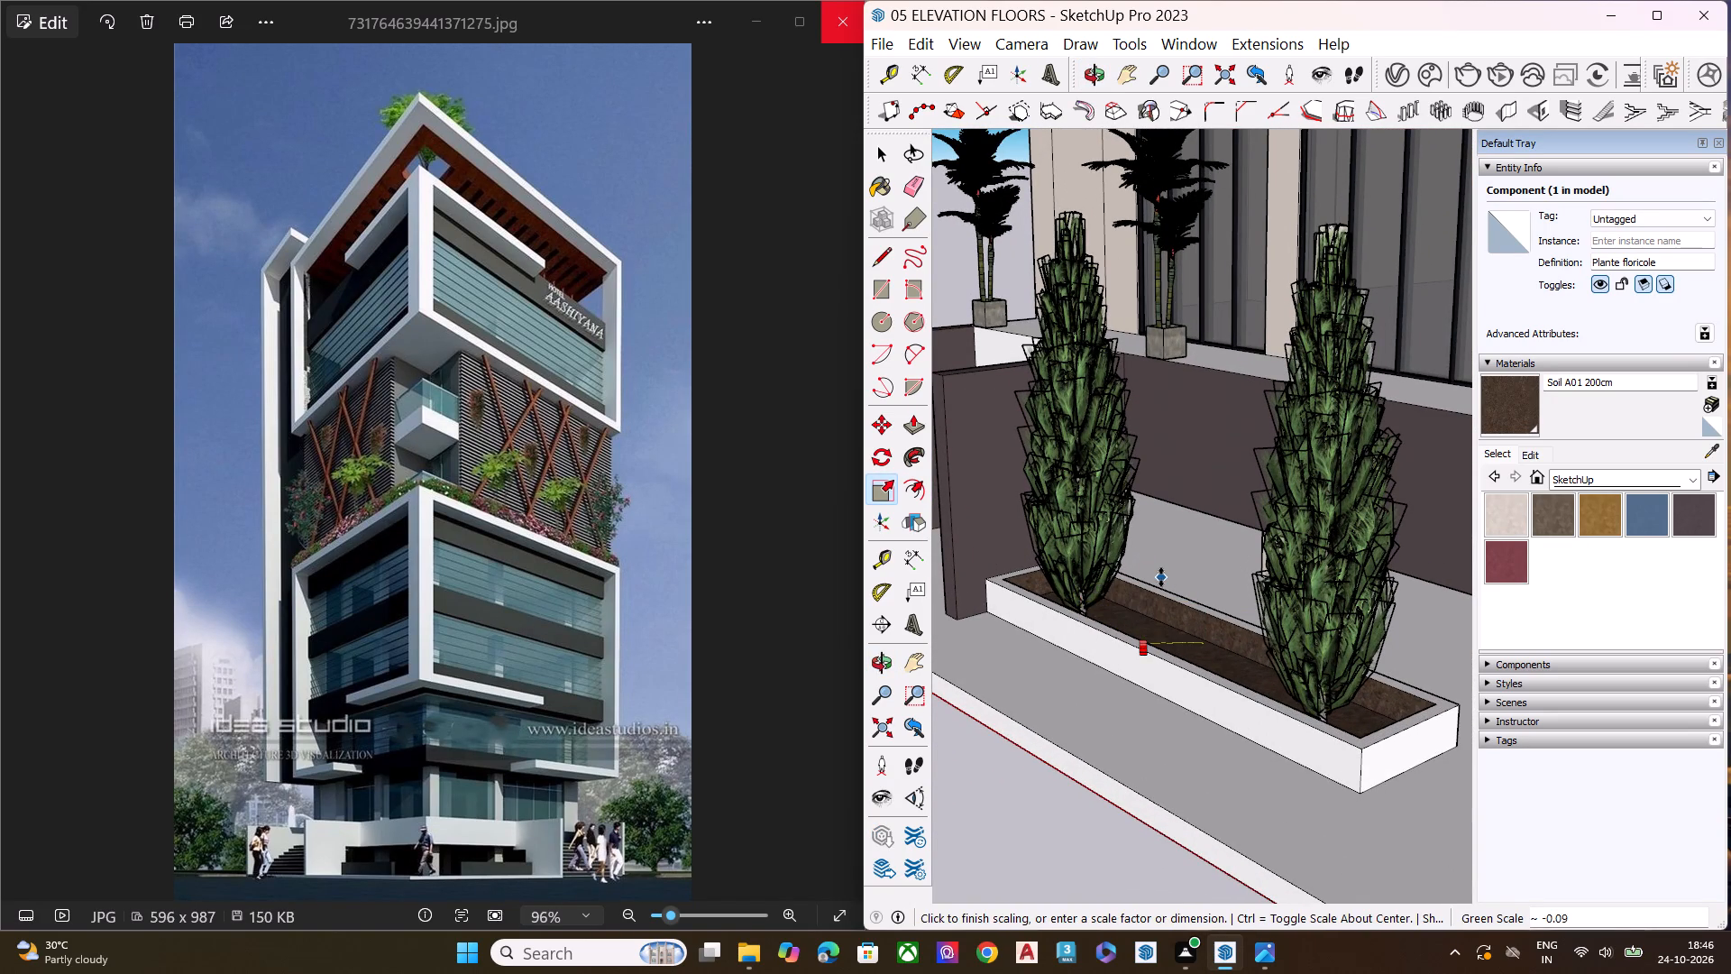
# Move the flower plant out of the planter onto the open paving in front of it.
pyautogui.press('m')
pyautogui.click(1180, 604)
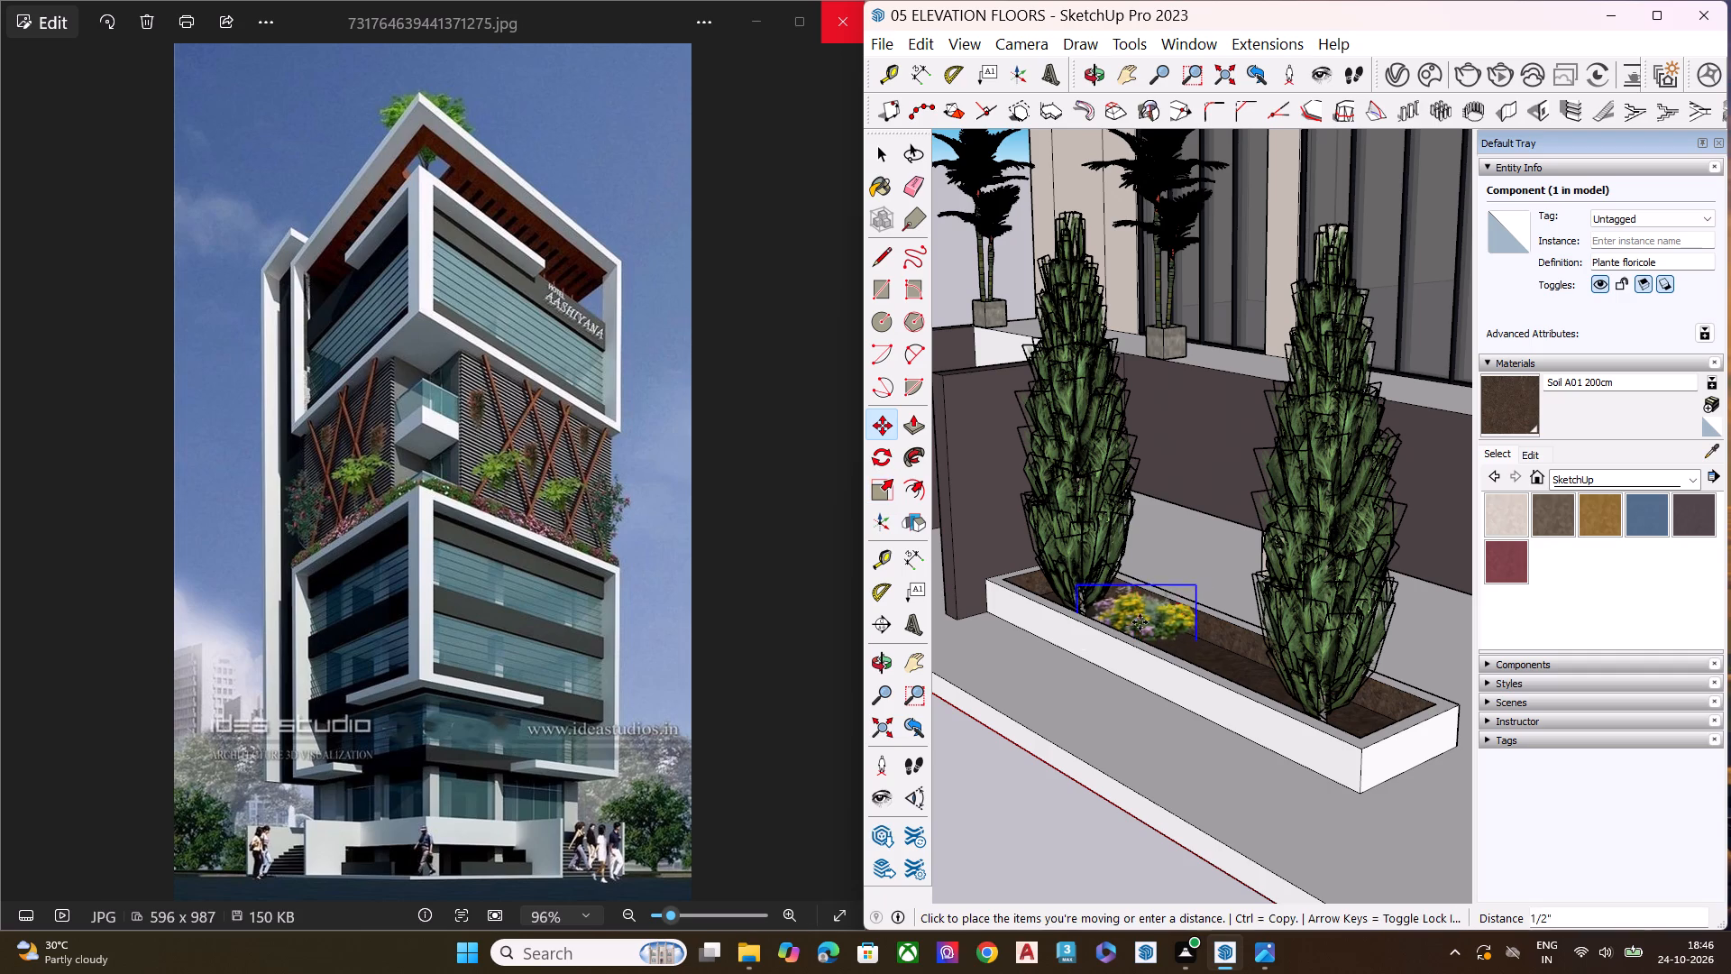
pyautogui.click(1036, 685)
pyautogui.press('space')
# Scale the flower plant to about 2.00 times its height and stretch it wider.
pyautogui.scroll(-5, 1177, 667)
pyautogui.moveTo(1058, 714); pyautogui.dragTo(1062, 703, button='middle')
pyautogui.scroll(8, 1058, 714)
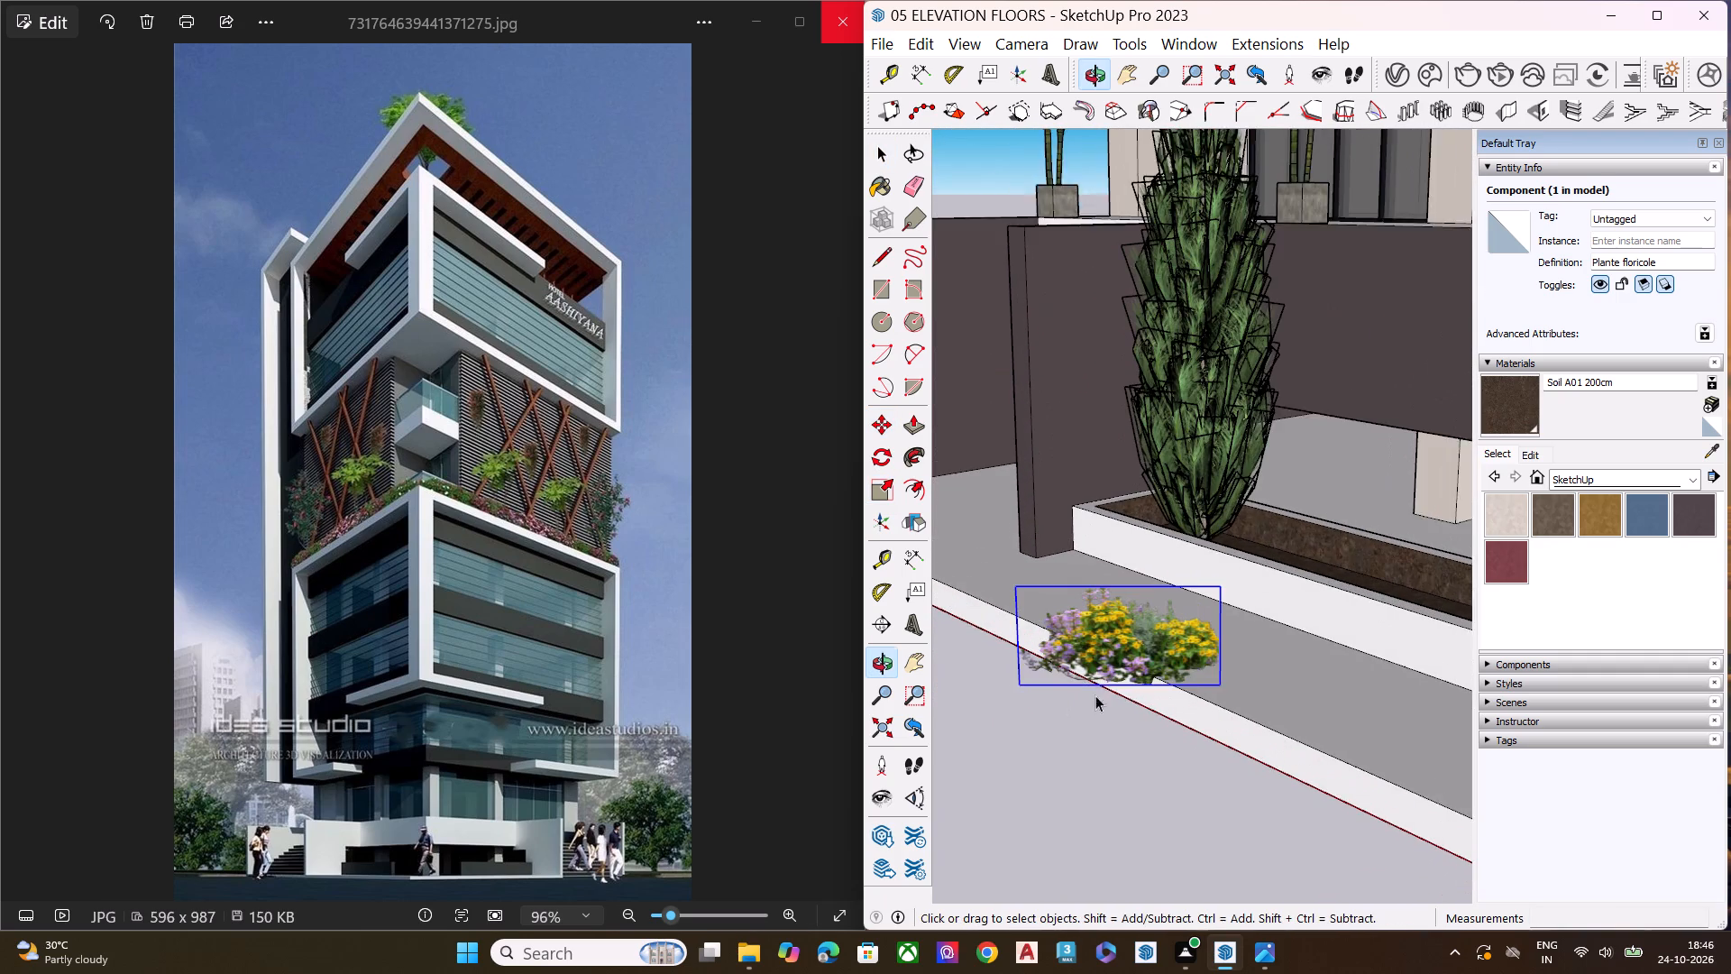
pyautogui.scroll(1, 1095, 695)
pyautogui.press('s')
pyautogui.click(1119, 567)
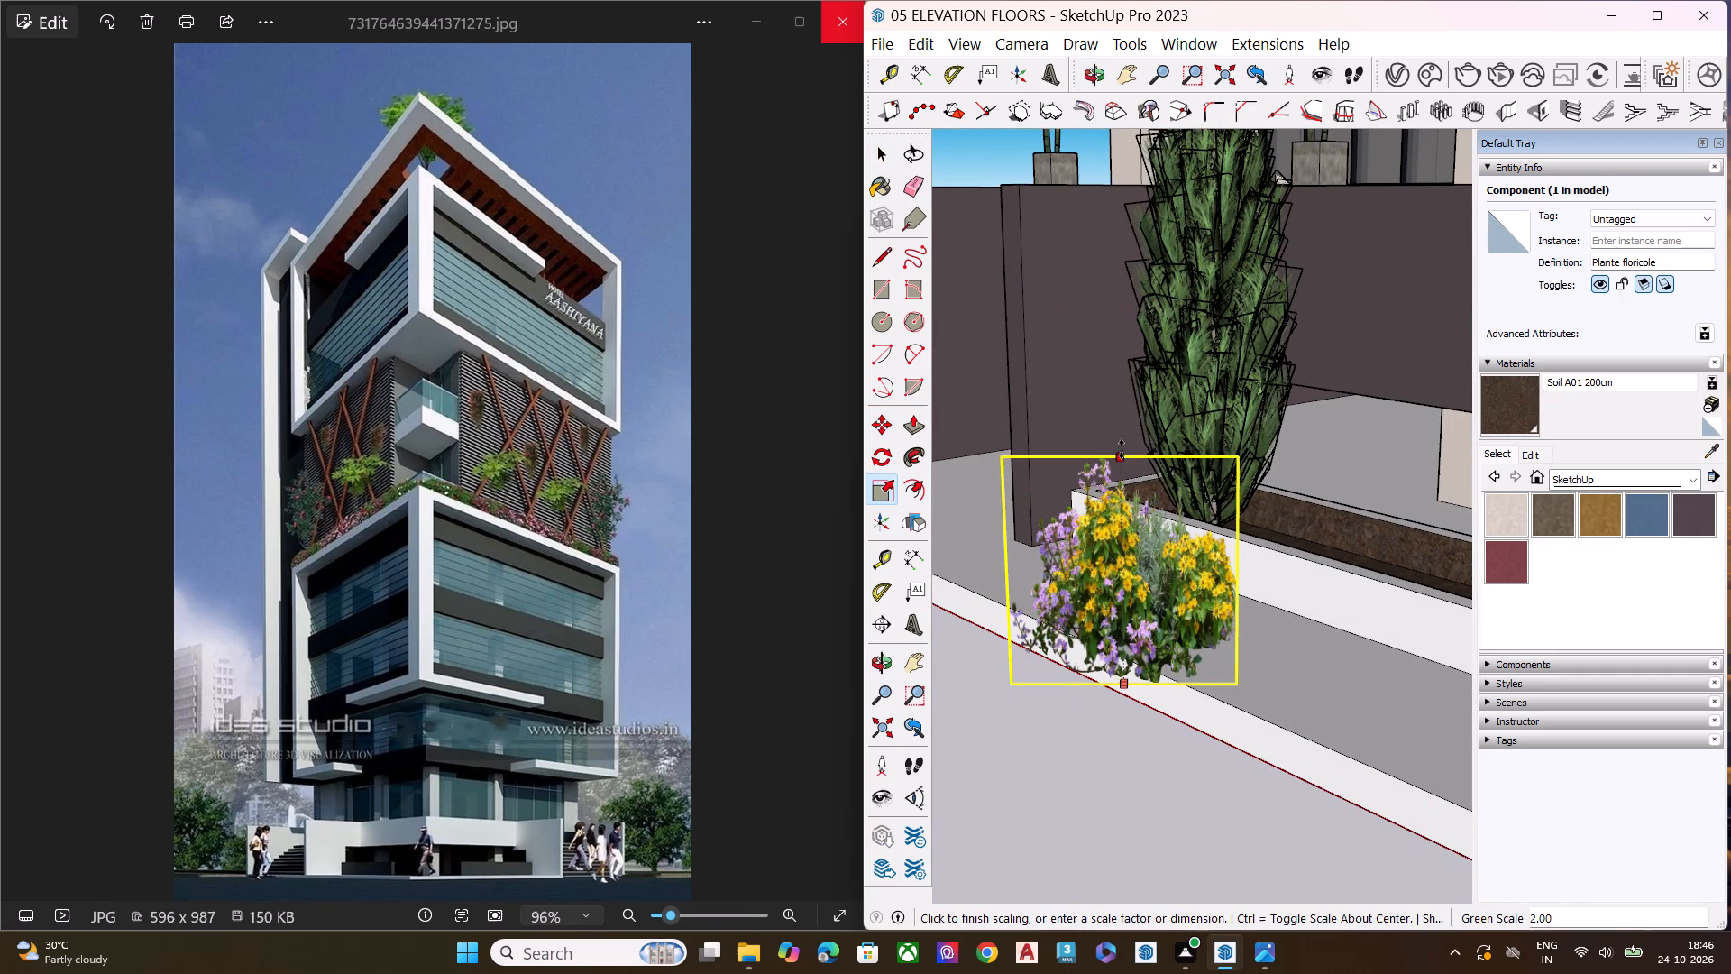
pyautogui.click(1122, 449)
pyautogui.moveTo(1236, 574); pyautogui.dragTo(1338, 584)
pyautogui.press('space')
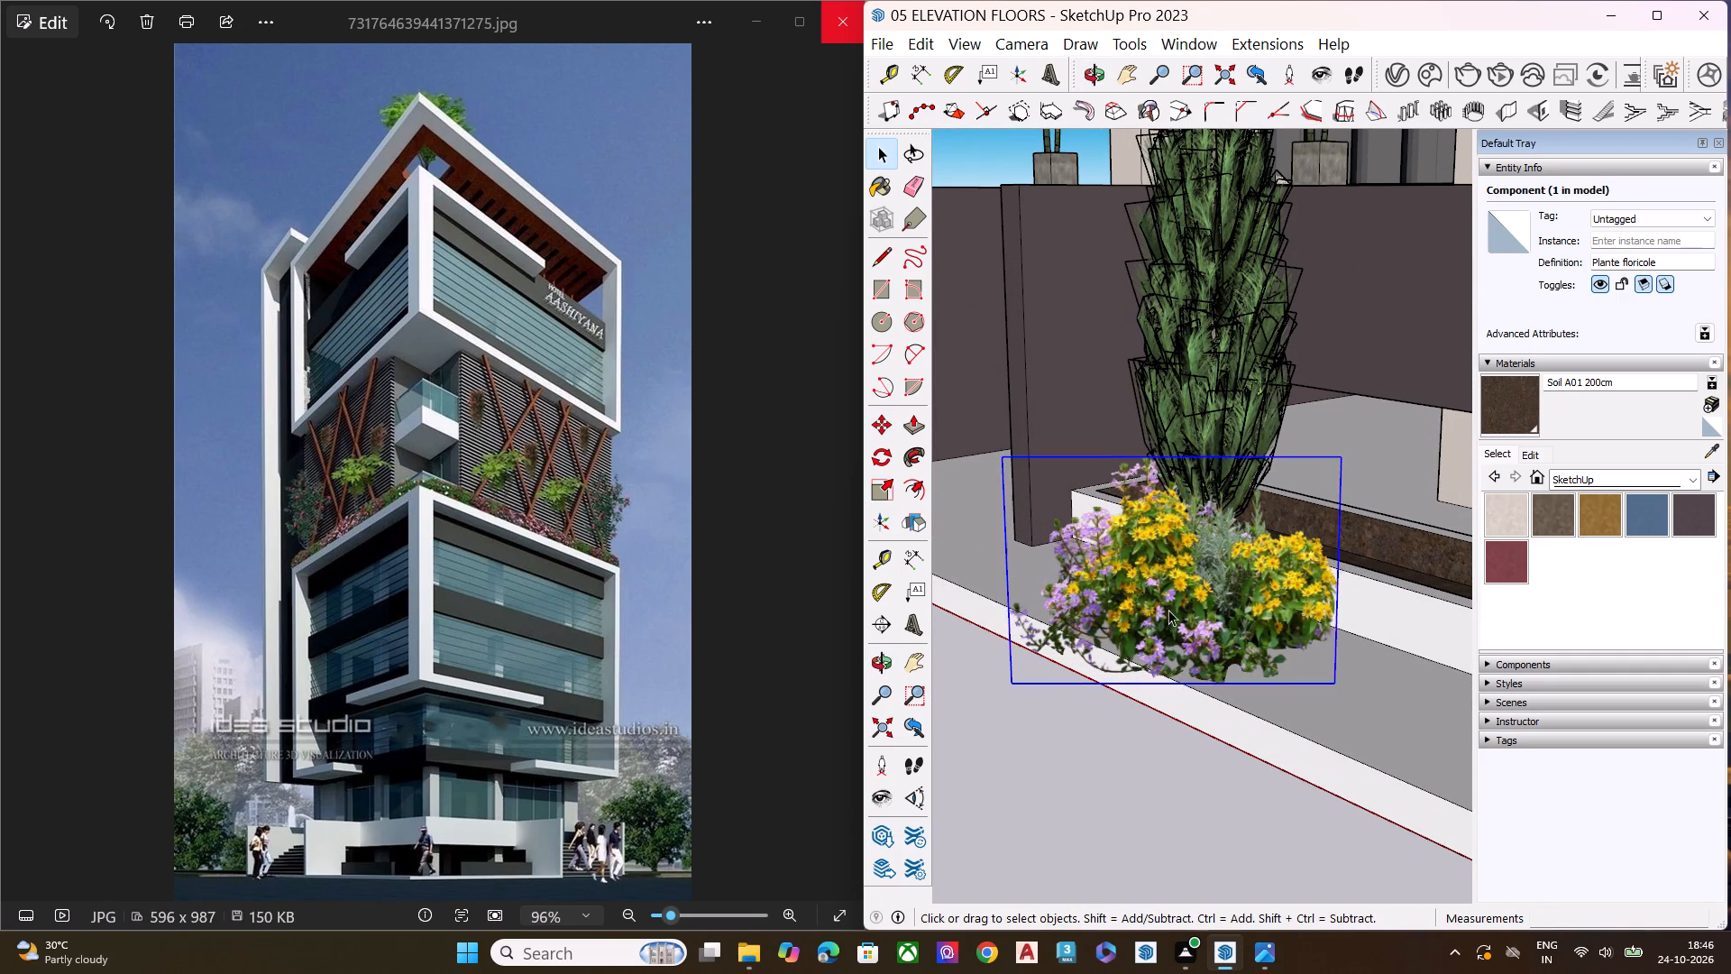
# Rotate the enlarged flower plant about its lower corner so it swings towards the planter between the two conical trees.
pyautogui.scroll(3, 1179, 595)
pyautogui.scroll(-1, 1180, 595)
pyautogui.scroll(6, 1180, 595)
pyautogui.scroll(-11, 1180, 595)
pyautogui.moveTo(1259, 677); pyautogui.dragTo(1268, 734, button='middle')
pyautogui.scroll(-1, 1264, 740)
pyautogui.press('q')
pyautogui.scroll(7, 1249, 695)
pyautogui.click(1442, 789)
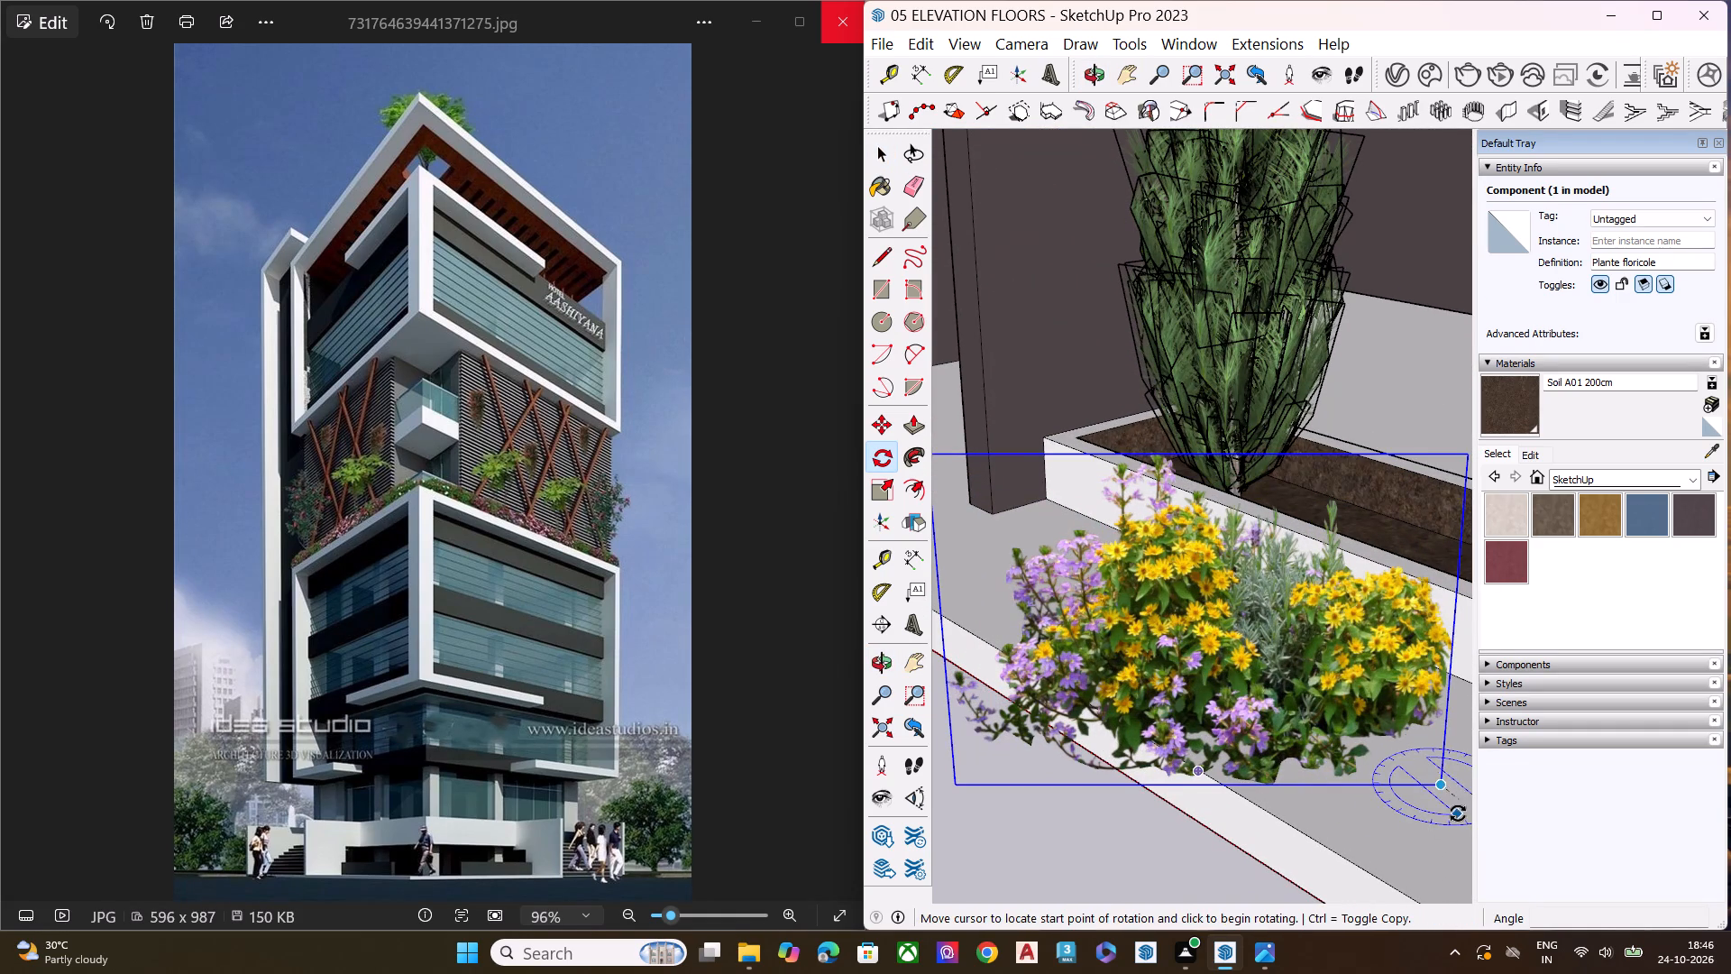
pyautogui.scroll(-6, 1314, 773)
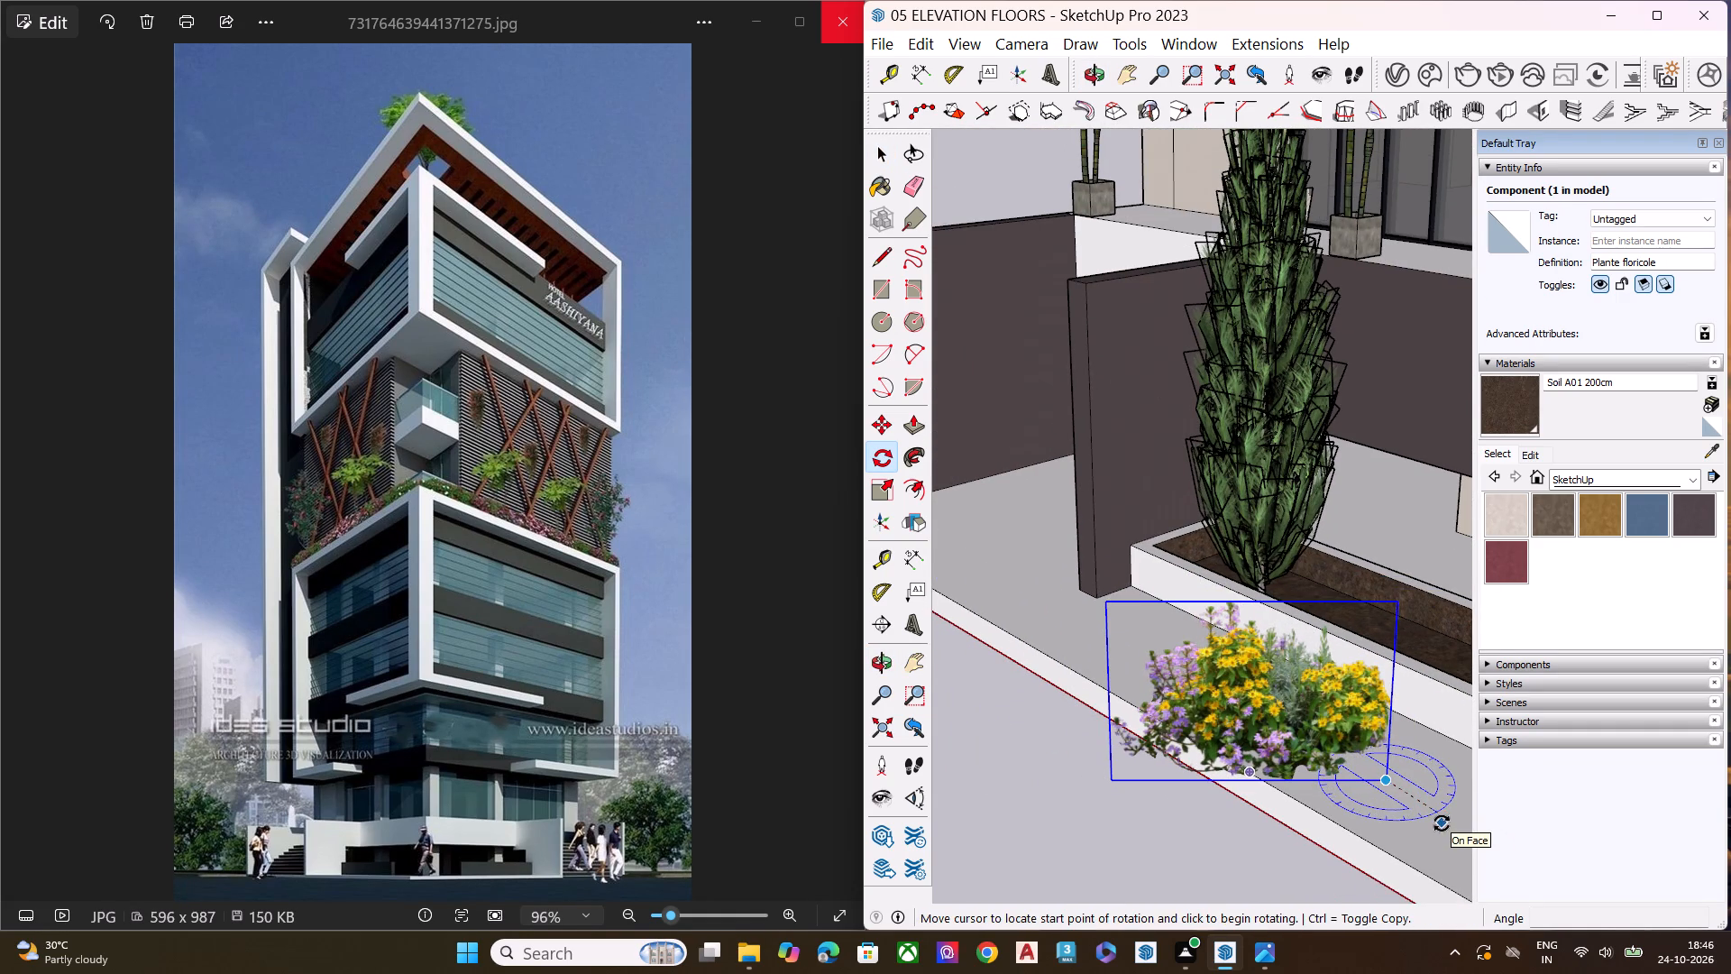
pyautogui.click(1442, 823)
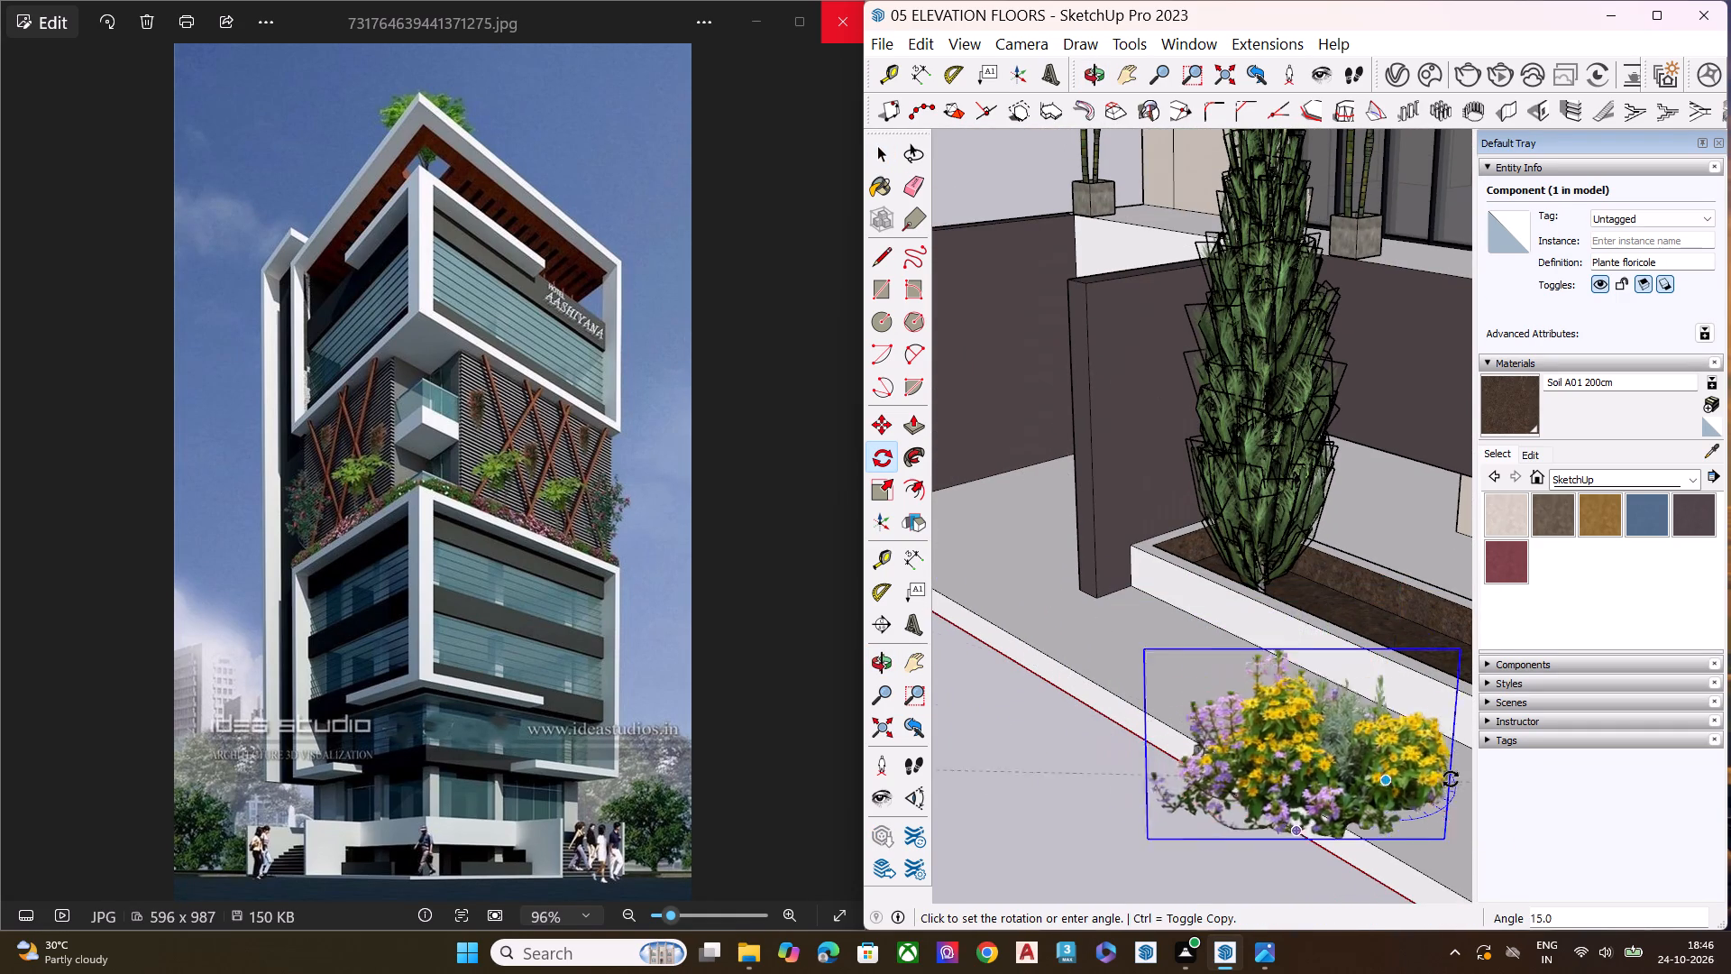
pyautogui.scroll(-4, 1249, 770)
pyautogui.moveTo(1309, 803); pyautogui.dragTo(1723, 715, button='middle')
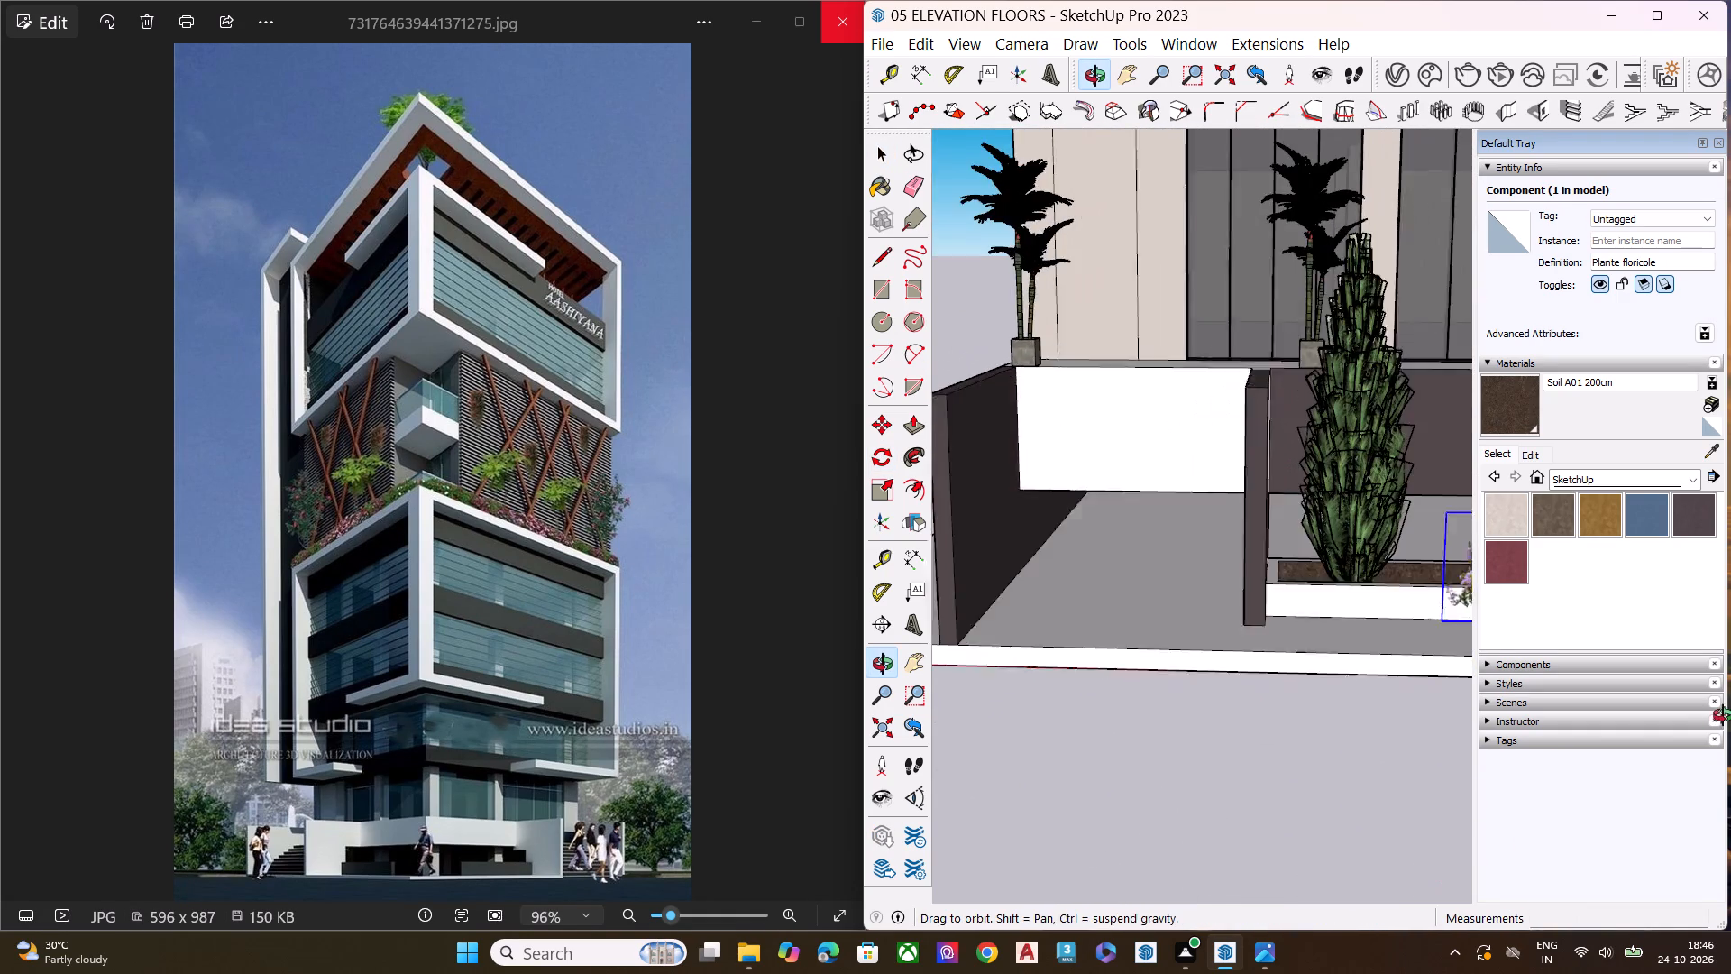
pyautogui.moveTo(1723, 715); pyautogui.dragTo(1725, 714, button='middle')
pyautogui.scroll(1, 1725, 714)
pyautogui.scroll(-20, 869, 727)
pyautogui.scroll(-1, 869, 727)
pyautogui.scroll(1, 1156, 720)
pyautogui.scroll(-5, 1156, 720)
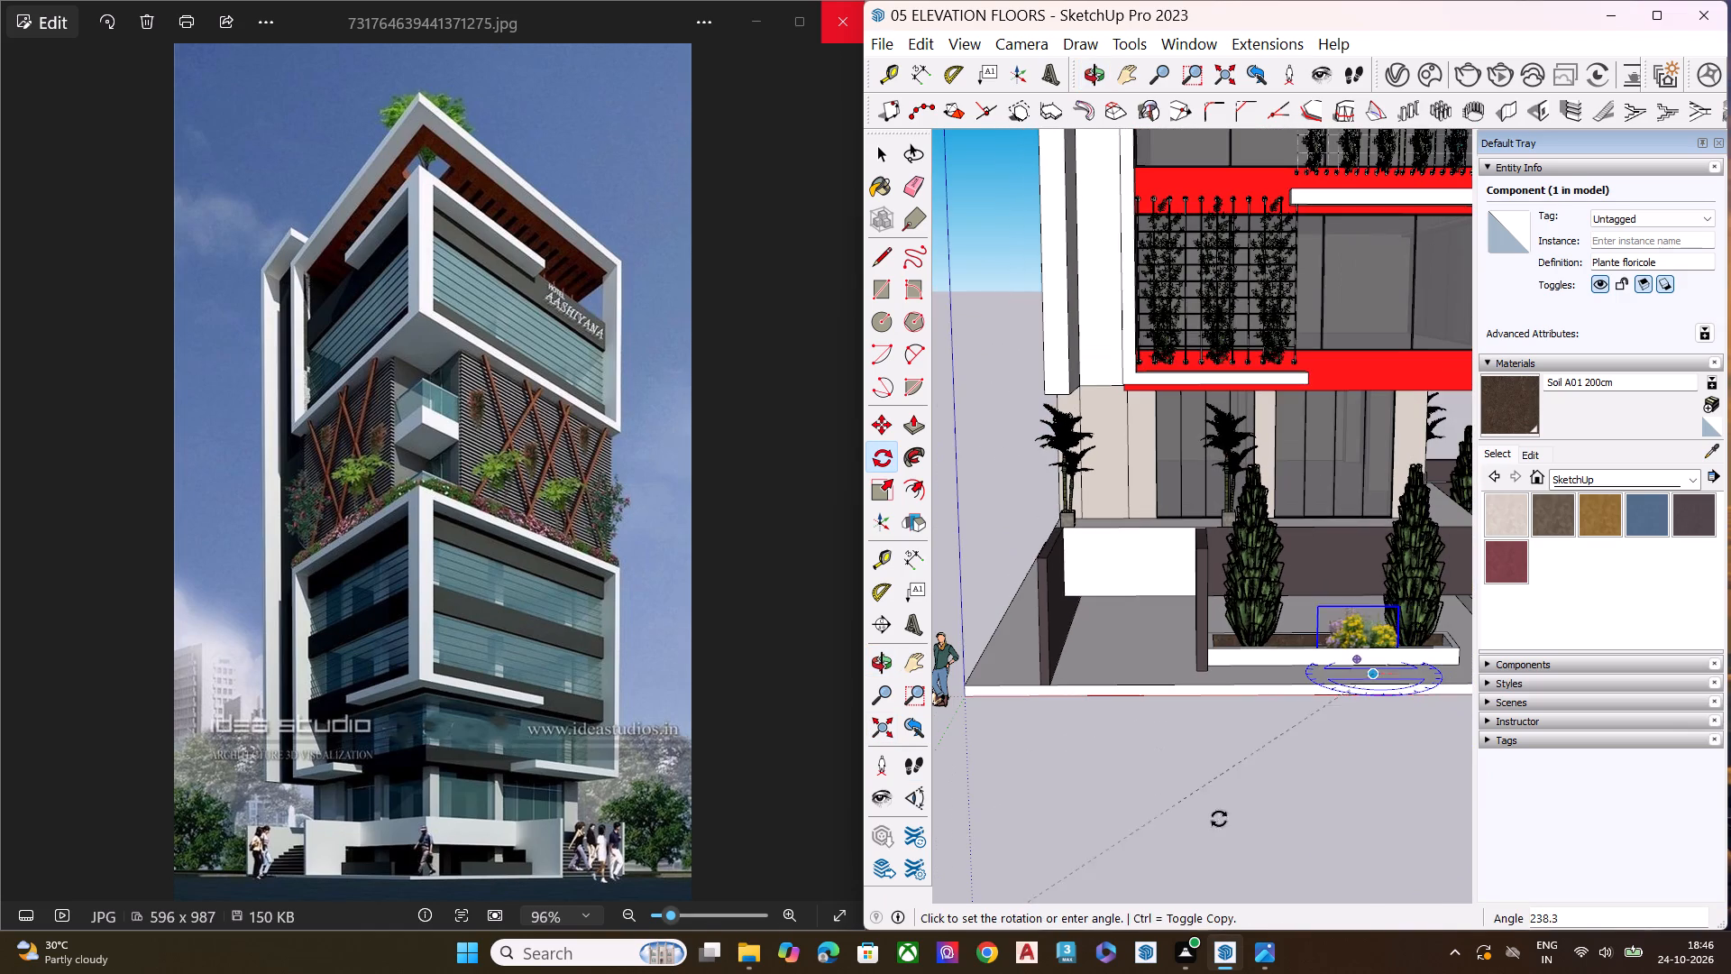
pyautogui.scroll(-1, 1316, 732)
pyautogui.scroll(8, 1316, 732)
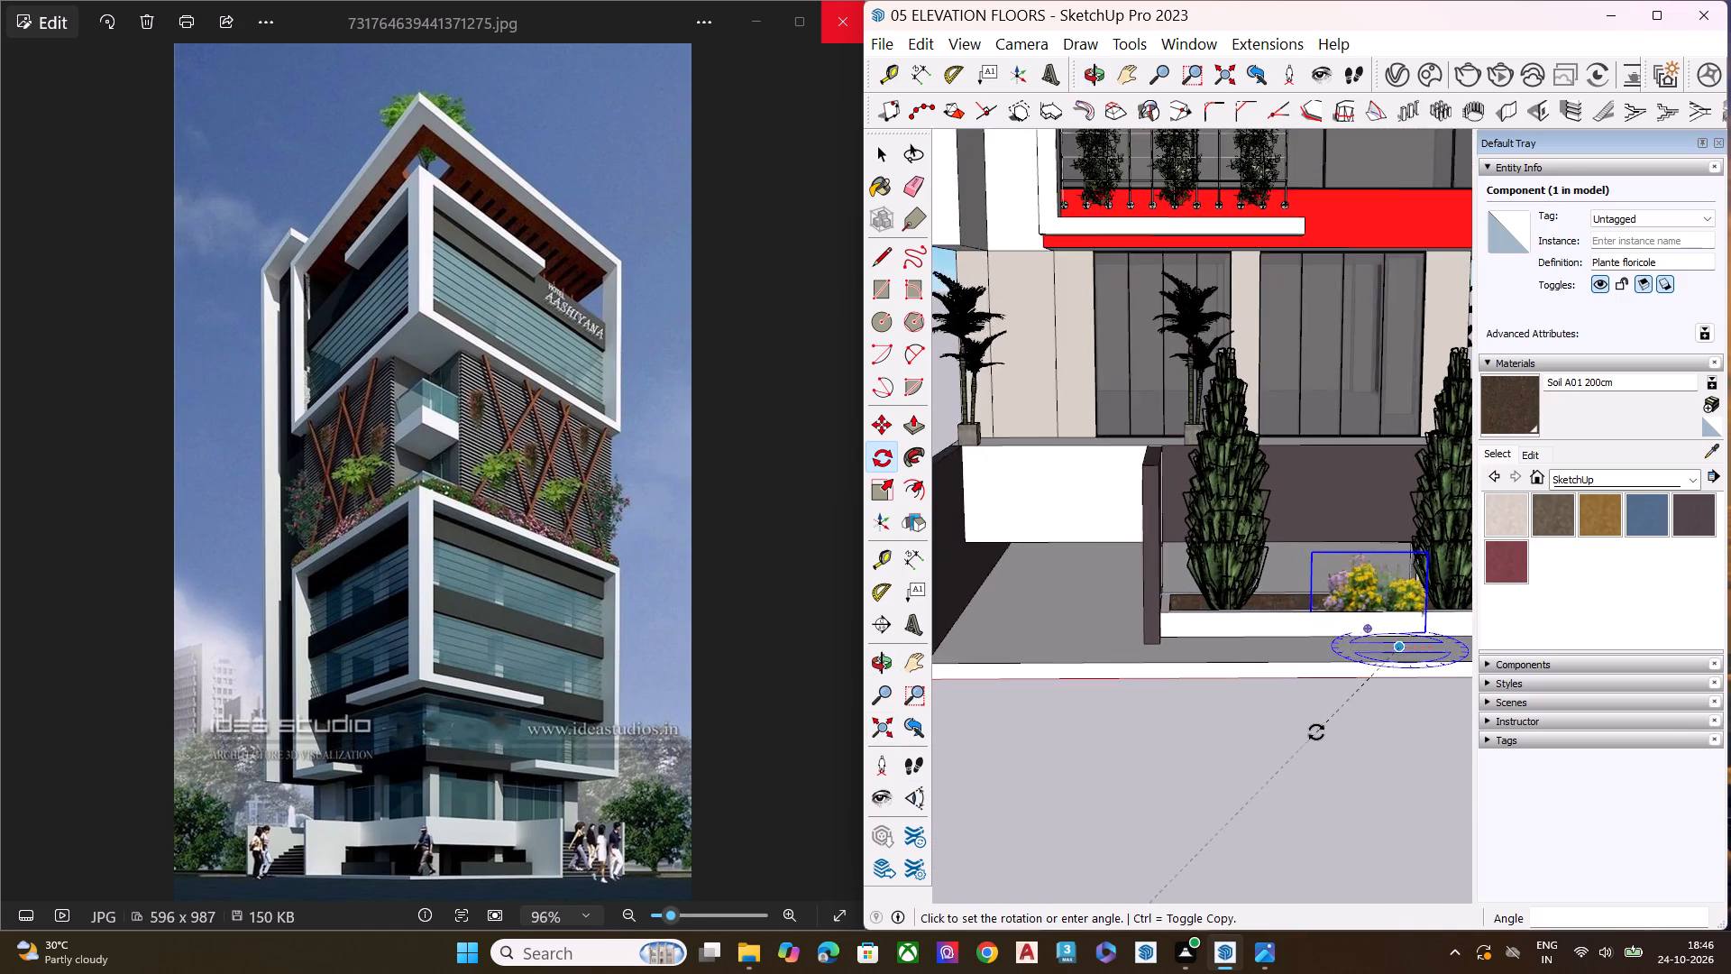
pyautogui.scroll(8, 1316, 732)
pyautogui.click(1316, 732)
pyautogui.press('space')
# Move the flower plant about 1' 2" back onto the planter soil, beside the conical tree nearest the building corner.
pyautogui.scroll(-7, 1043, 721)
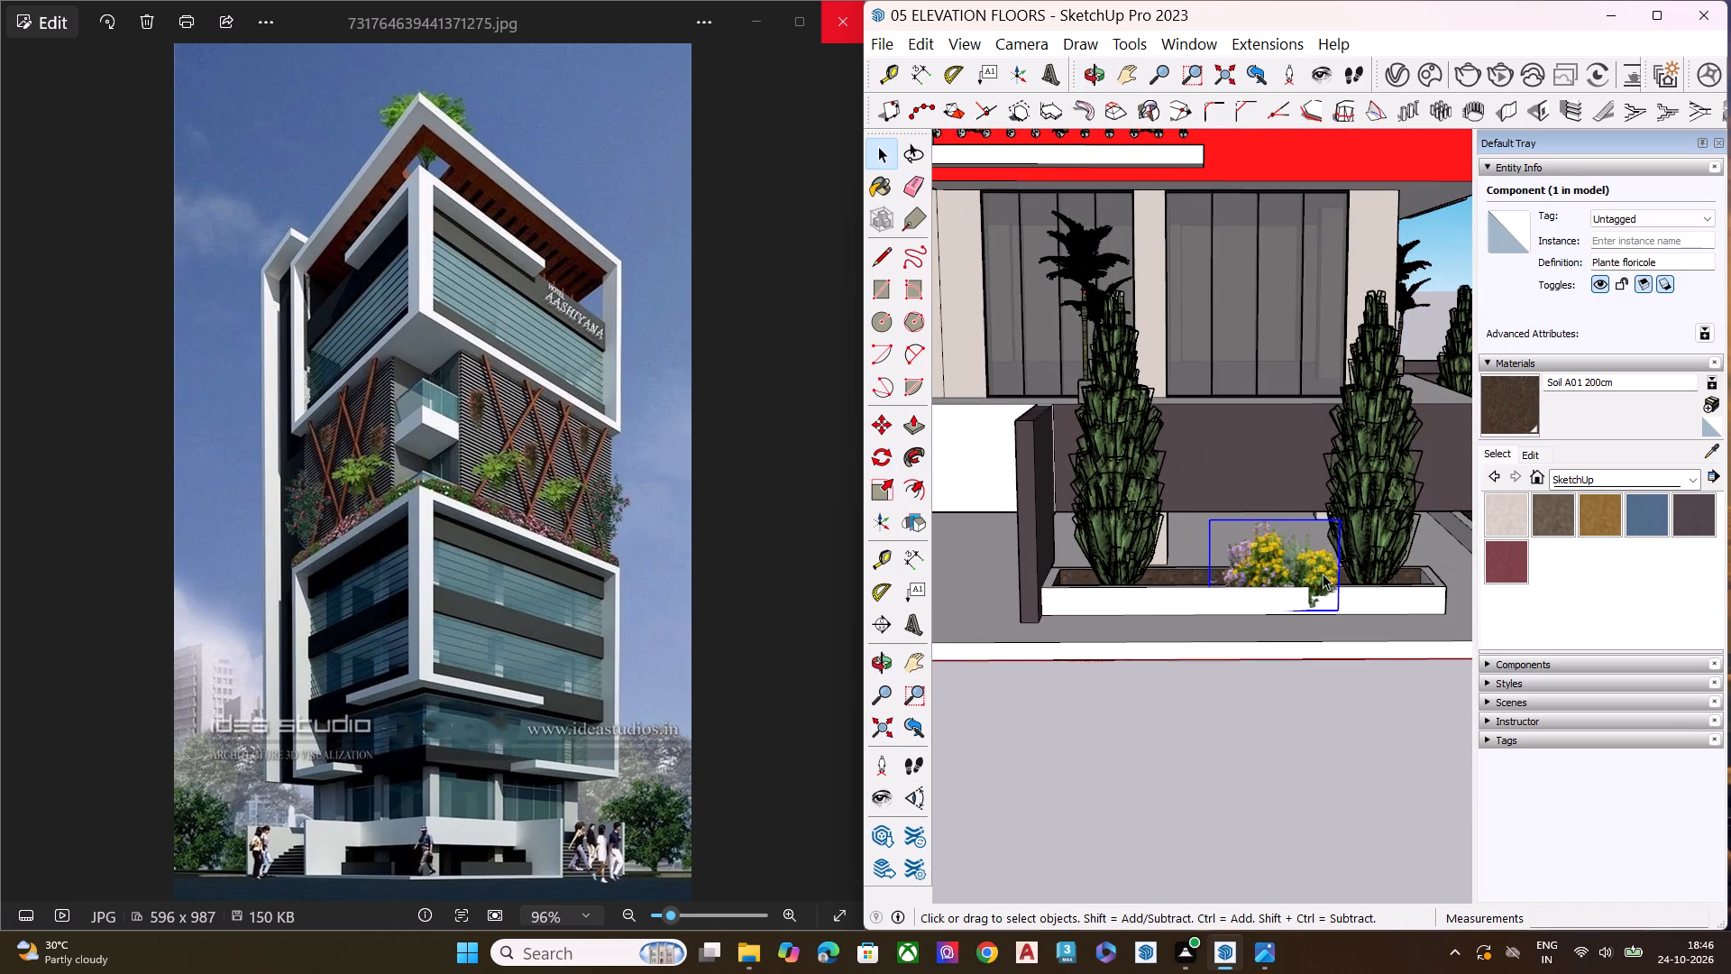
pyautogui.scroll(-1, 1333, 538)
pyautogui.scroll(17, 1333, 538)
pyautogui.scroll(1, 1291, 620)
pyautogui.moveTo(1293, 626); pyautogui.dragTo(1247, 750, button='middle')
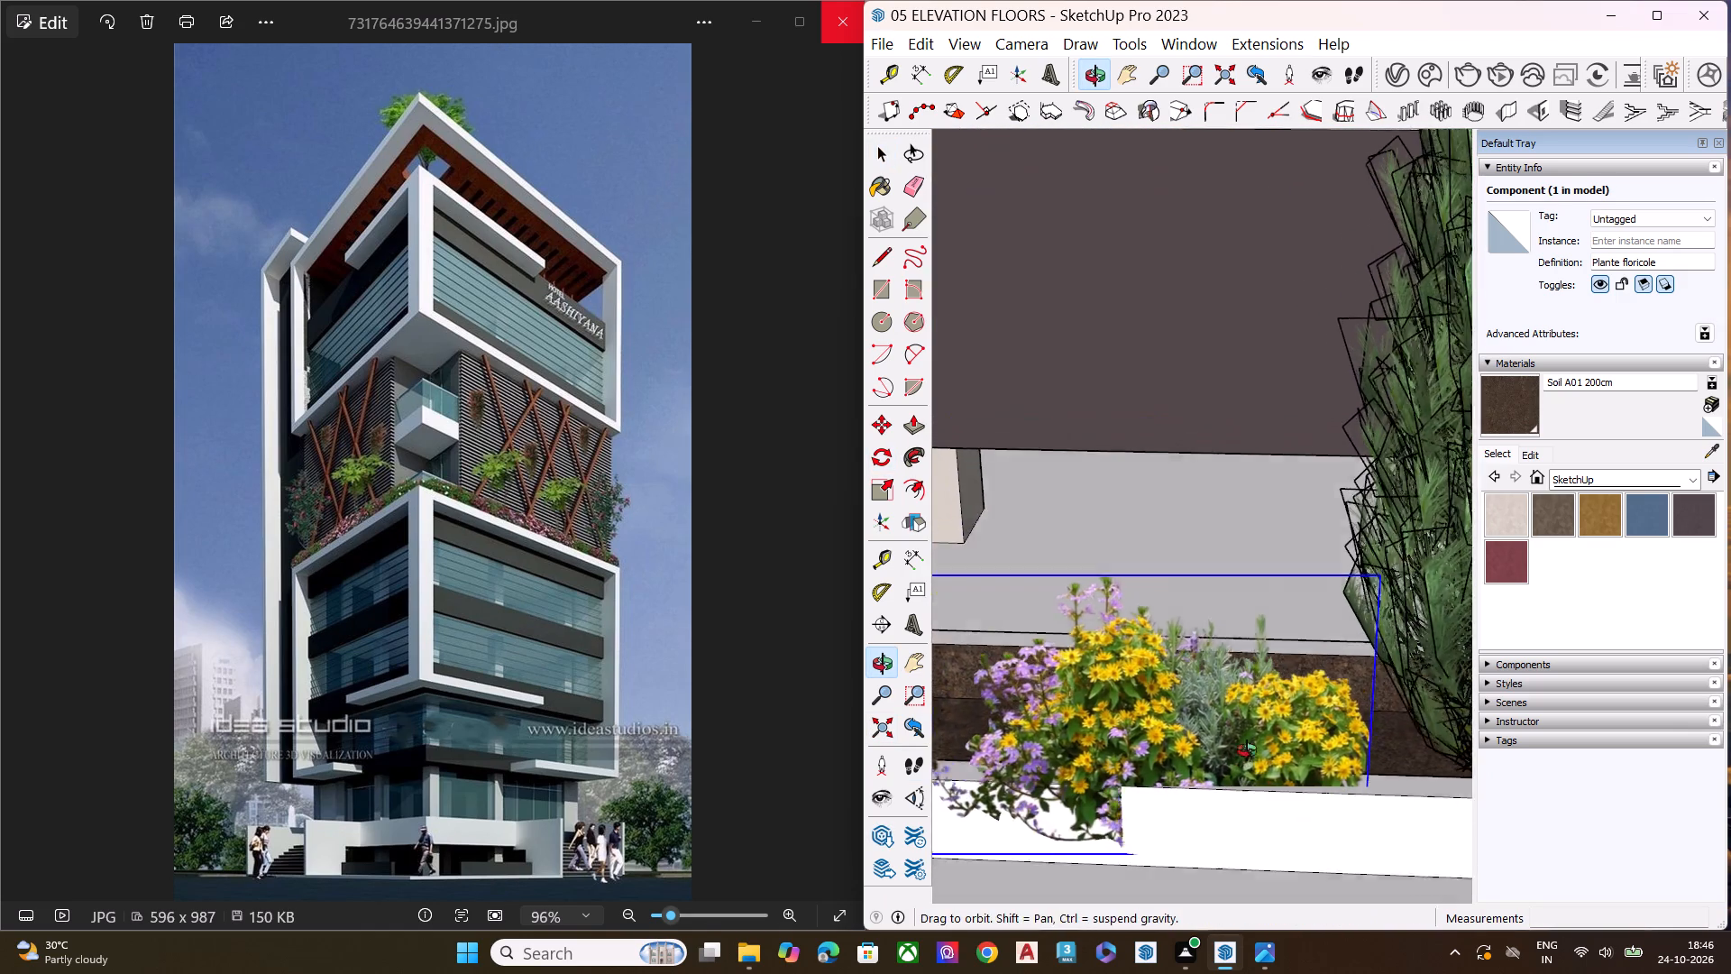
pyautogui.moveTo(1247, 750); pyautogui.dragTo(1246, 751, button='middle')
pyautogui.scroll(5, 1218, 772)
pyautogui.click(1169, 767)
pyautogui.scroll(-10, 1117, 630)
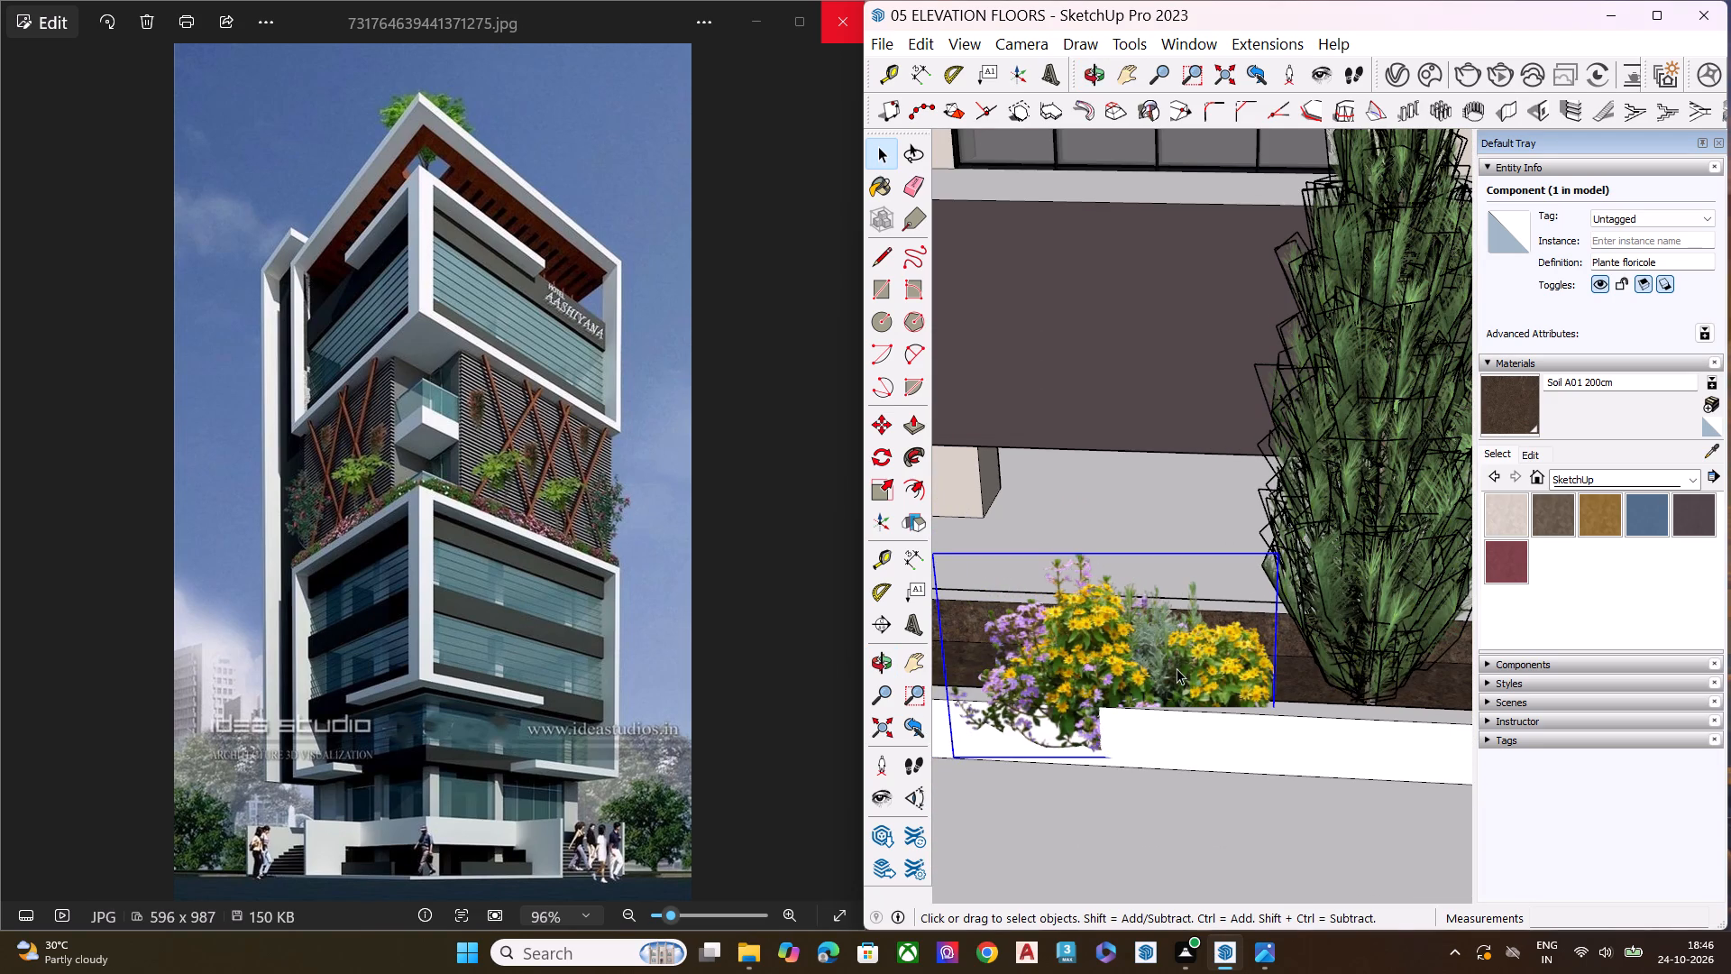
pyautogui.press('m')
pyautogui.click(1172, 671)
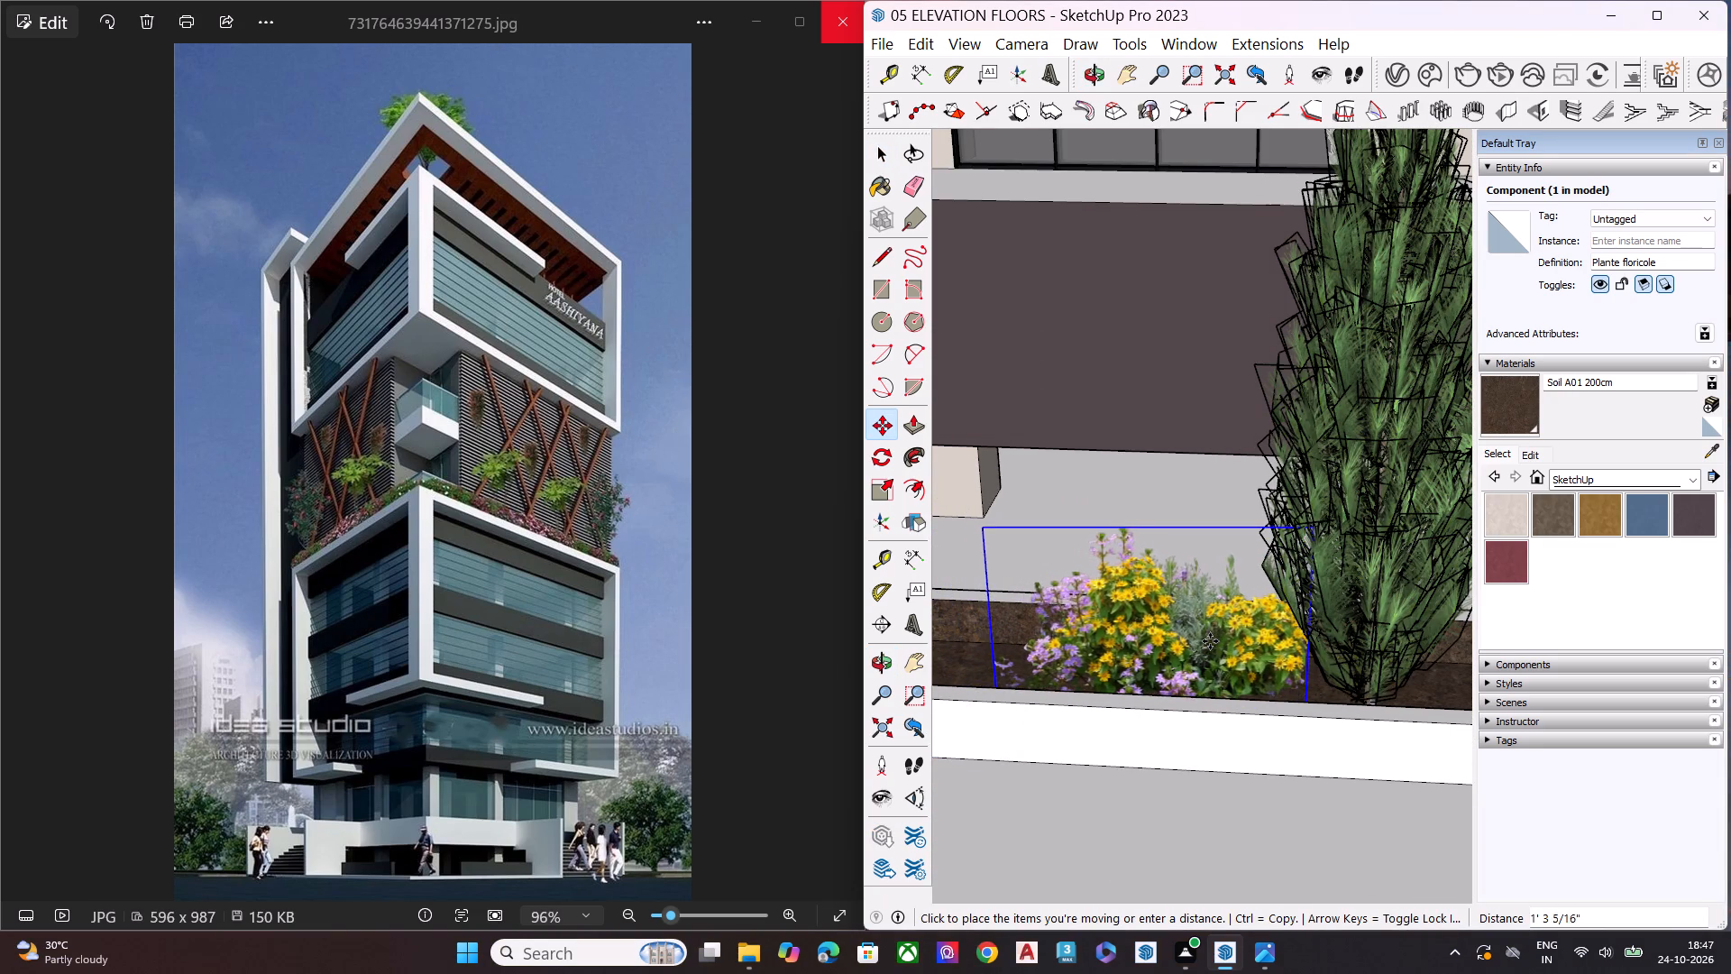
pyautogui.click(1203, 643)
# Copy the flower plant about 4' 10" along the planter towards the other conical tree, and clear the selection.
pyautogui.press('m')
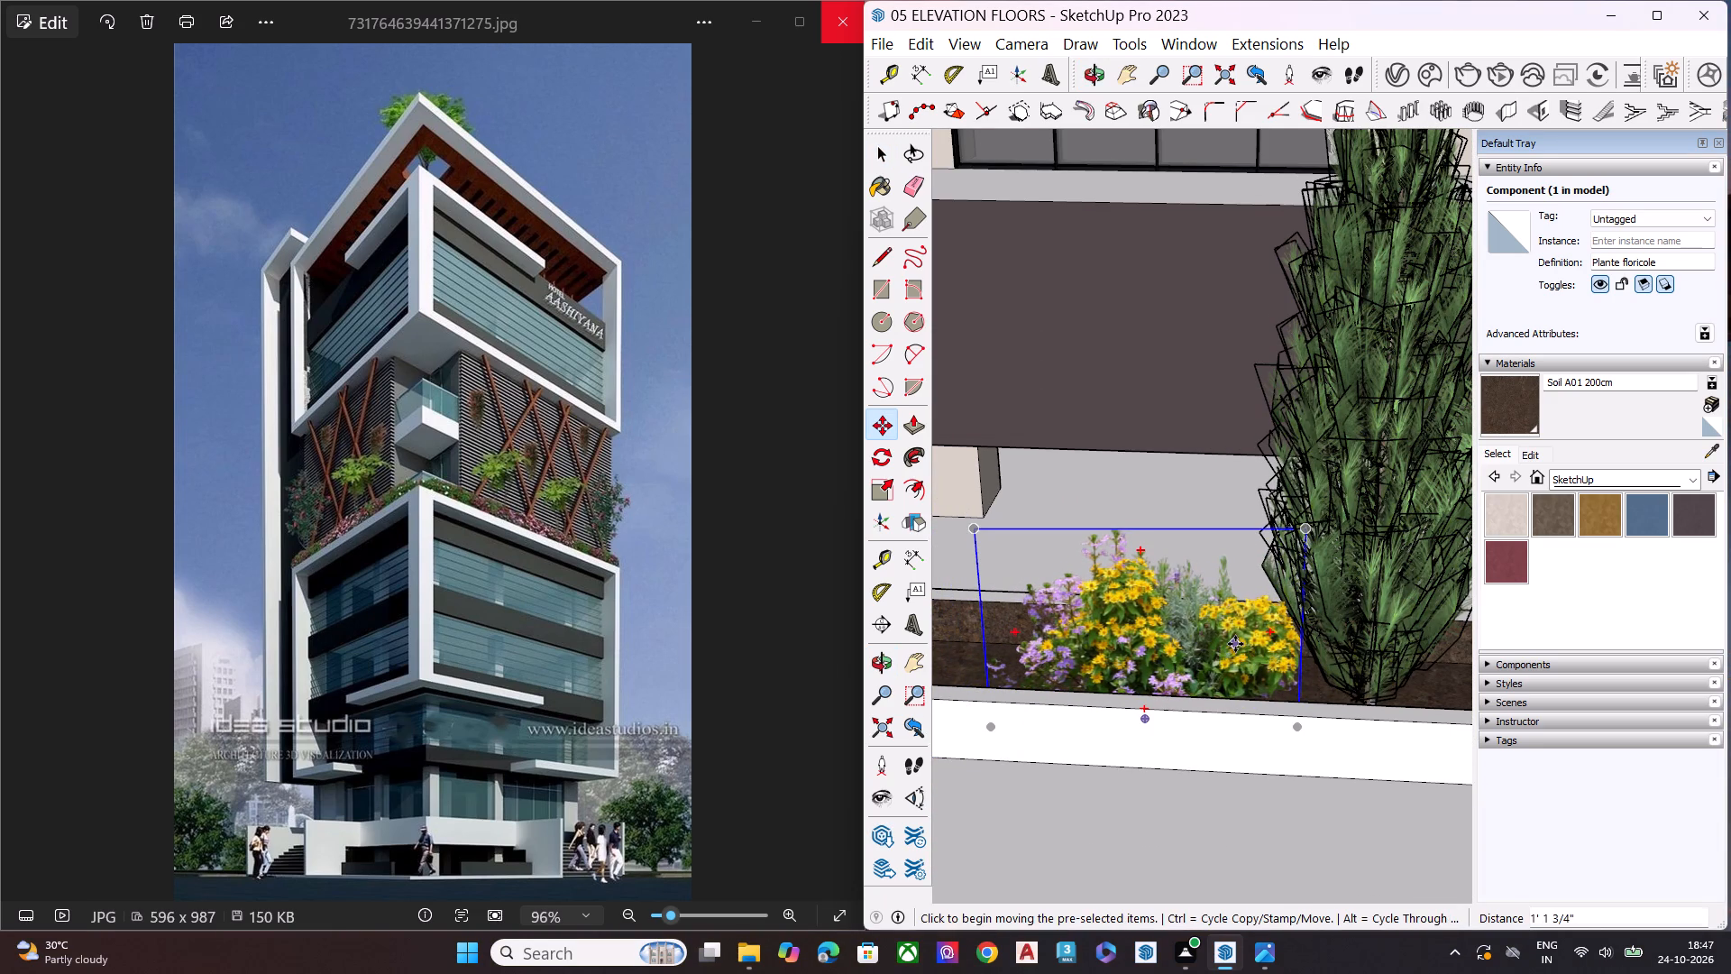
pyautogui.click(1235, 644)
pyautogui.scroll(-4, 1203, 639)
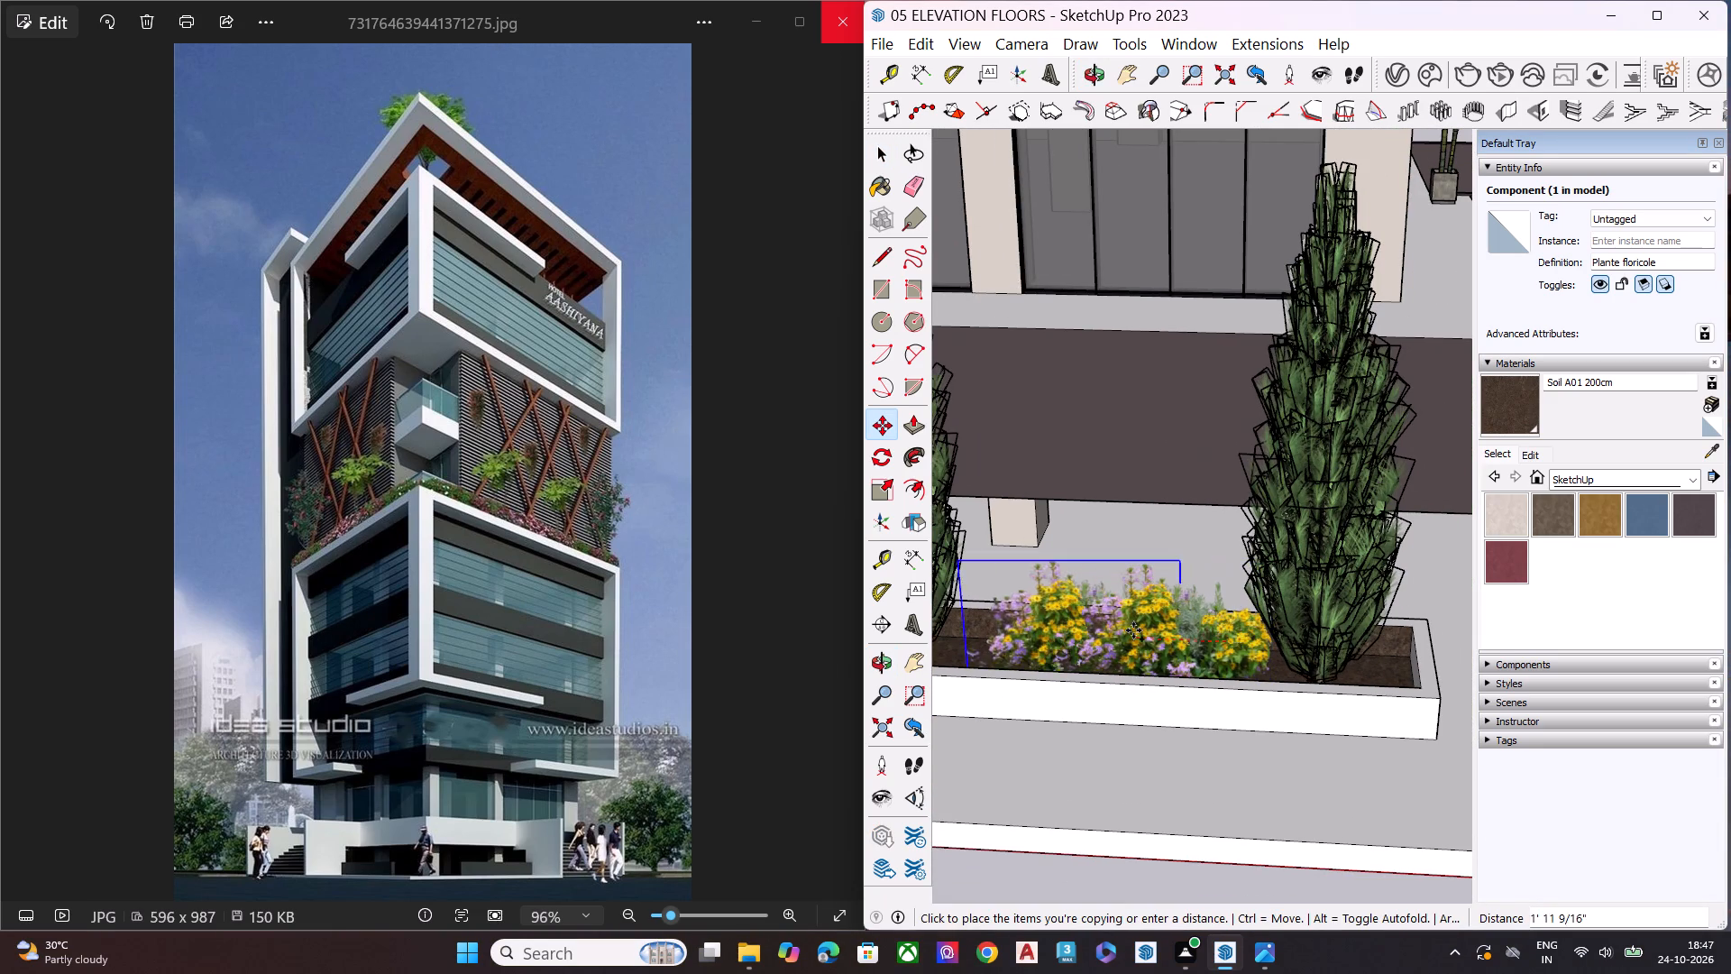
pyautogui.click(1057, 635)
pyautogui.press('space')
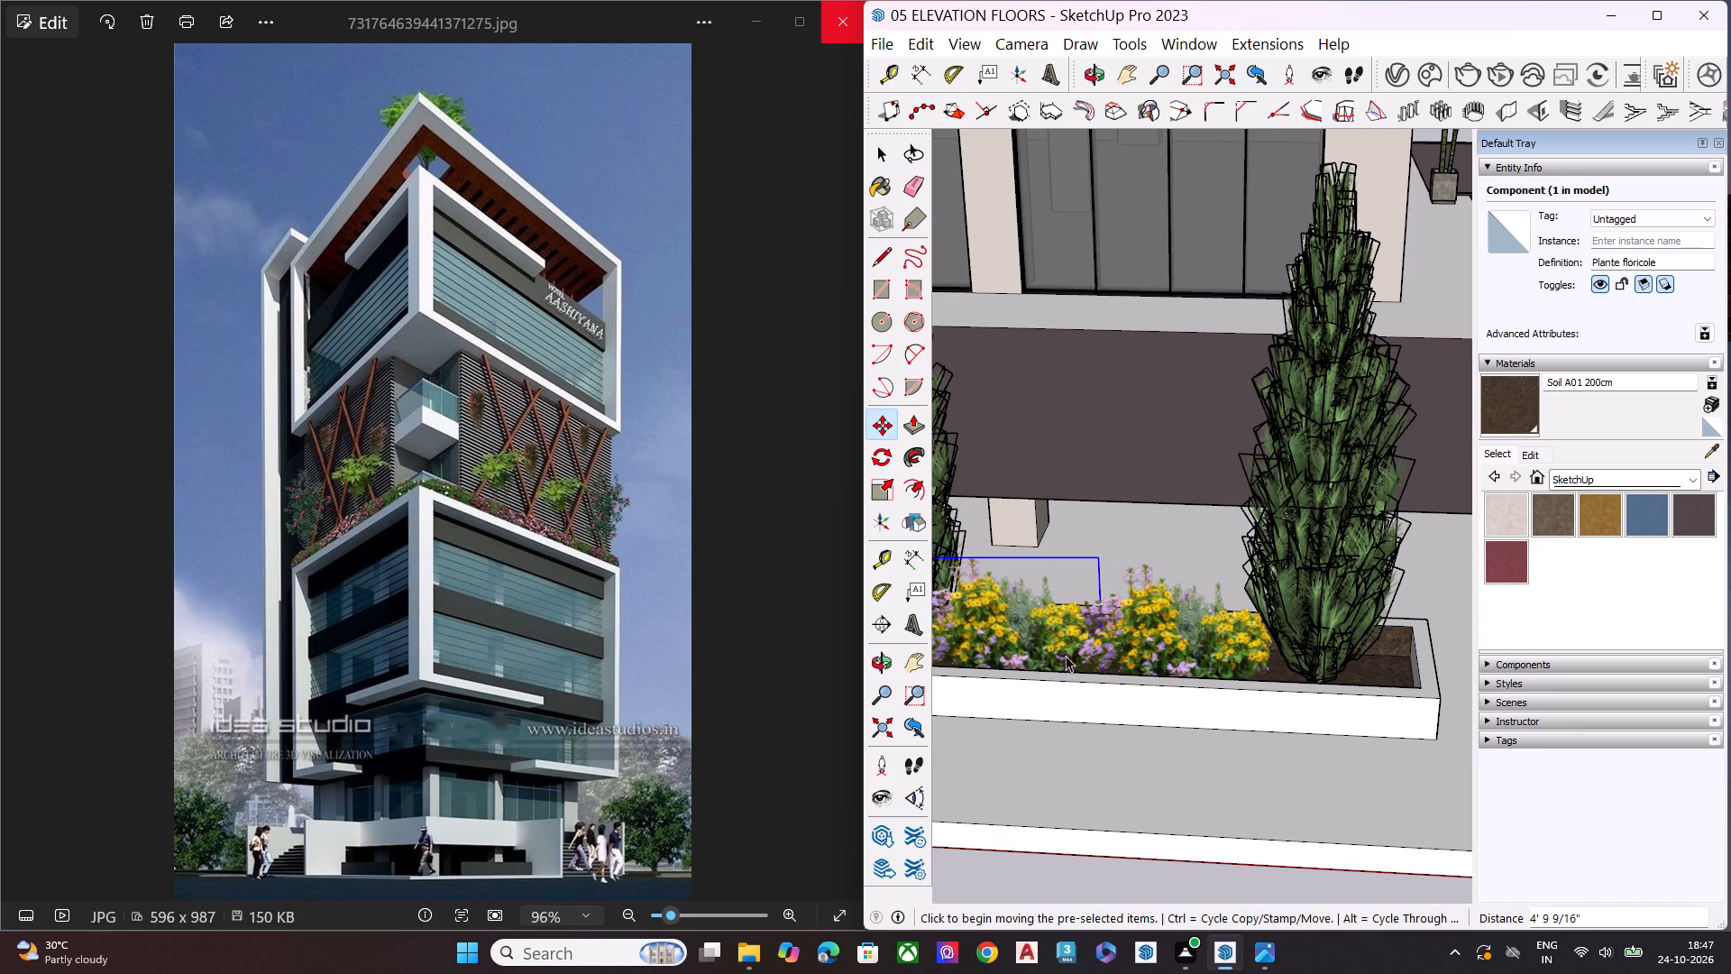
pyautogui.scroll(-6, 1067, 663)
pyautogui.click(1081, 861)
# Examine the flower-filled planter and the neighbouring corner planters from street level.
pyautogui.moveTo(1151, 796); pyautogui.dragTo(956, 535, button='middle')
pyautogui.scroll(-8, 1236, 582)
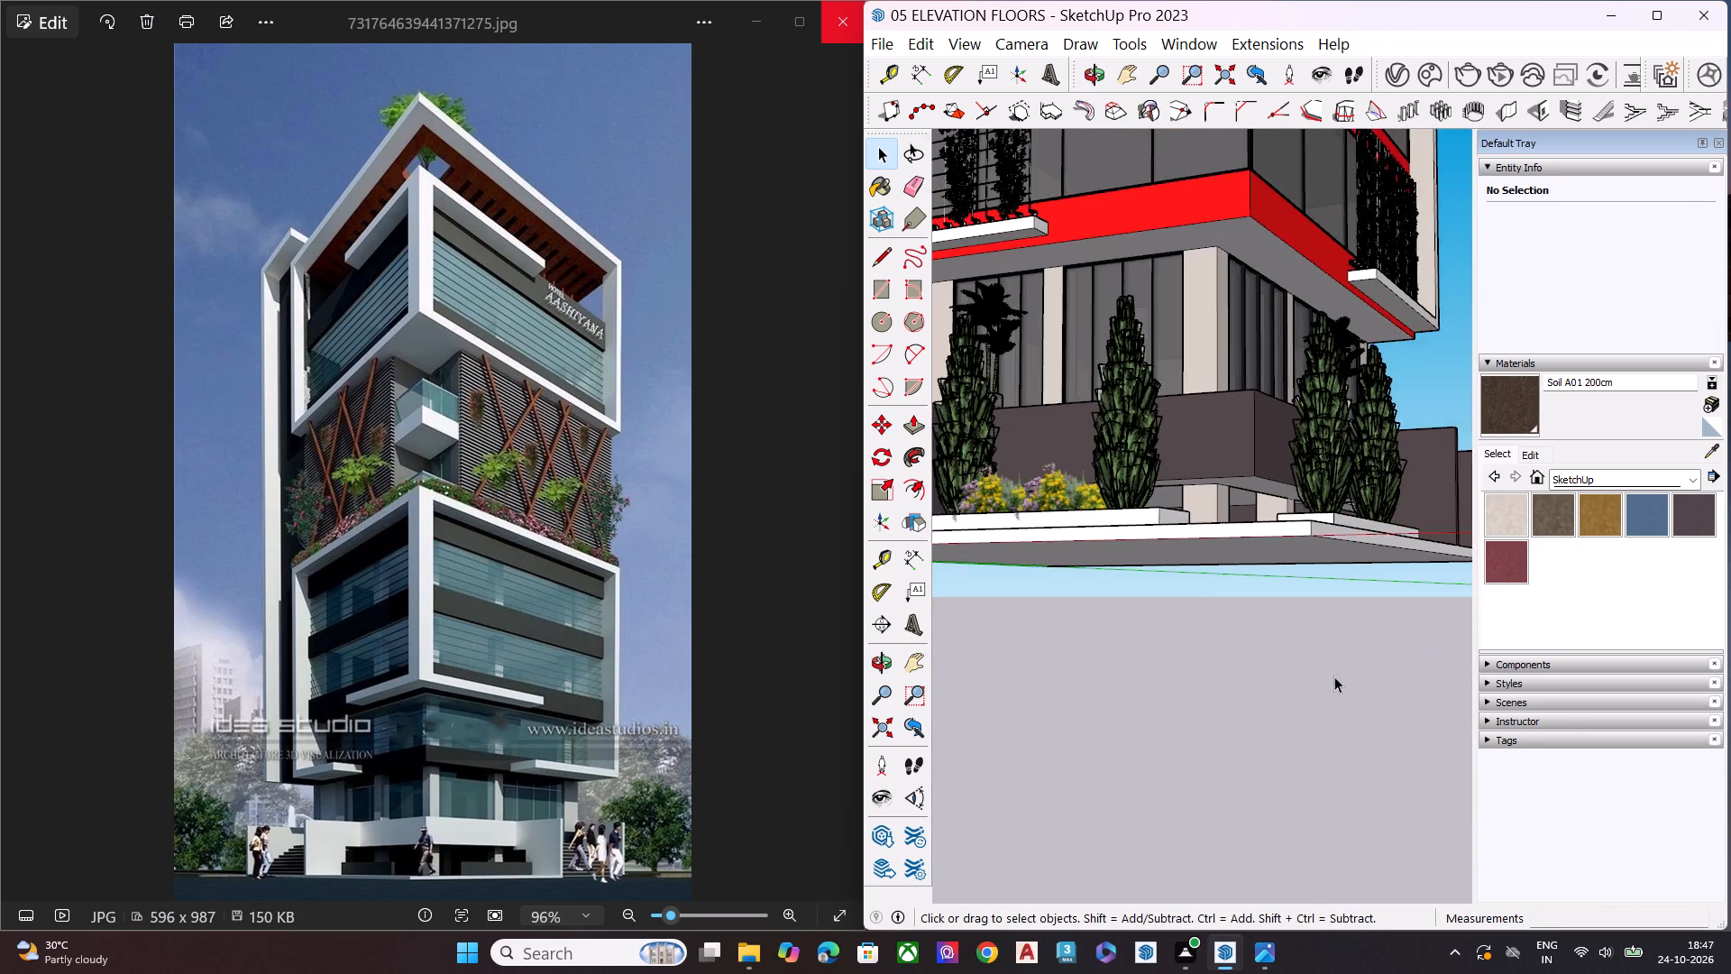
pyautogui.scroll(-2, 1334, 676)
pyautogui.scroll(1, 1331, 692)
pyautogui.moveTo(1323, 694); pyautogui.dragTo(1159, 706, button='middle')
pyautogui.scroll(1, 1198, 597)
pyautogui.scroll(-1, 1198, 597)
pyautogui.scroll(1, 1198, 596)
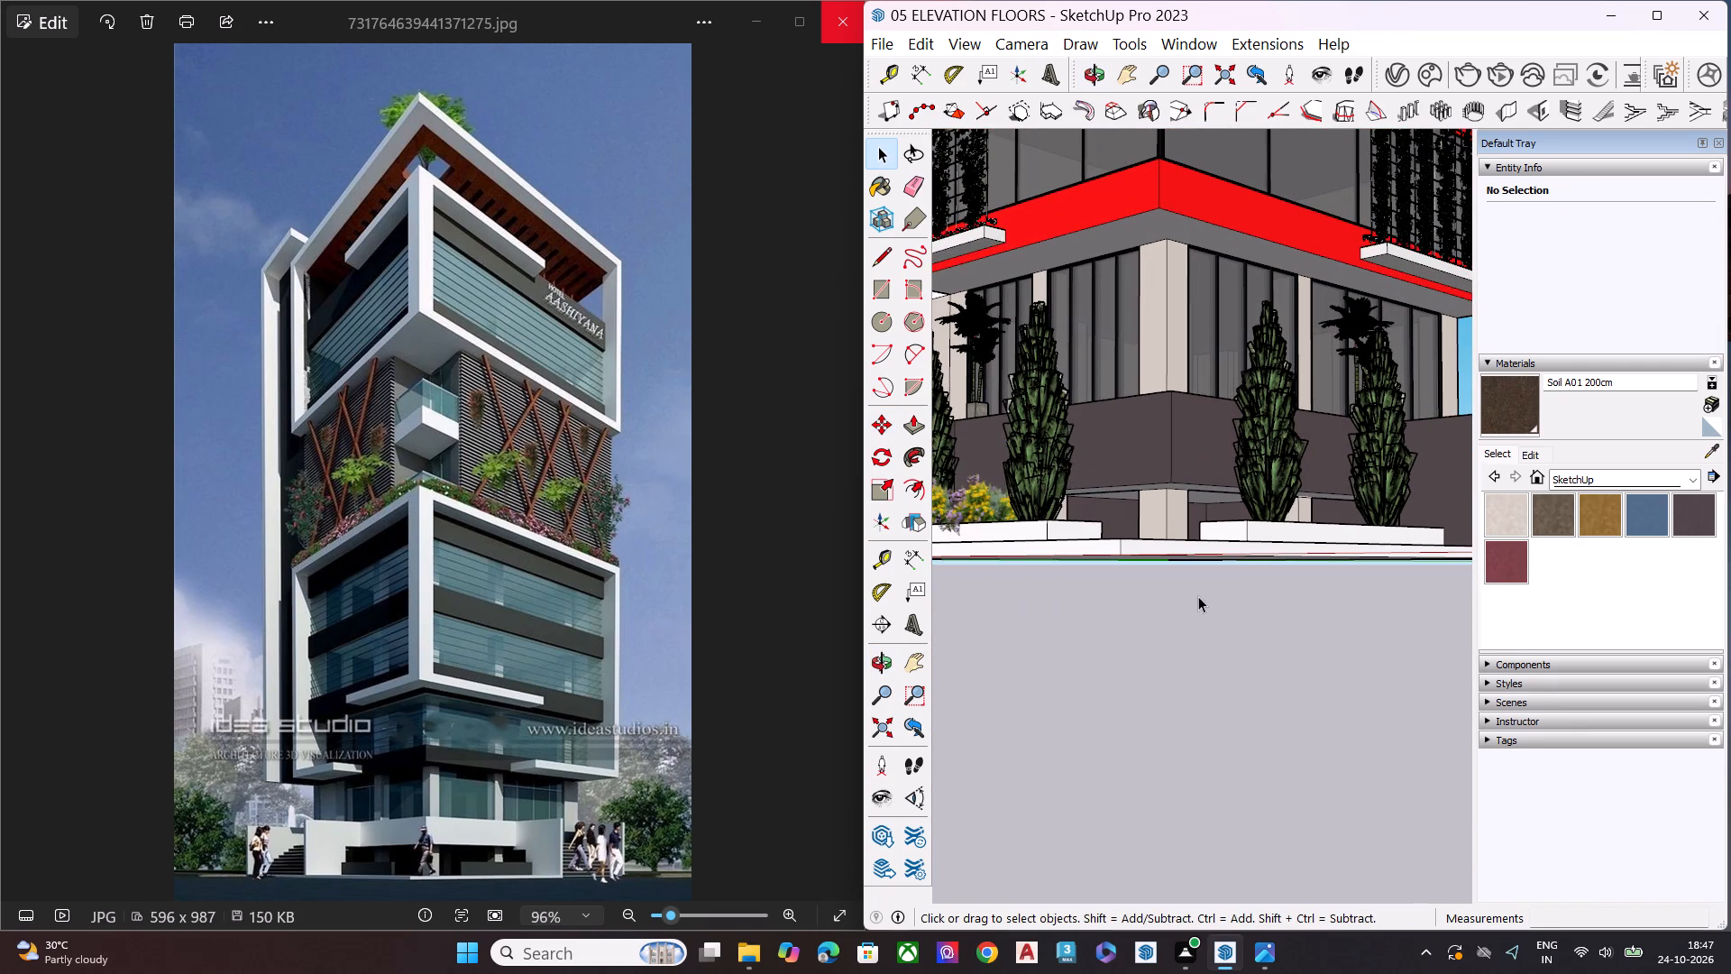
pyautogui.scroll(-5, 1208, 507)
pyautogui.moveTo(1143, 548); pyautogui.dragTo(1165, 609, button='middle')
pyautogui.scroll(10, 1155, 591)
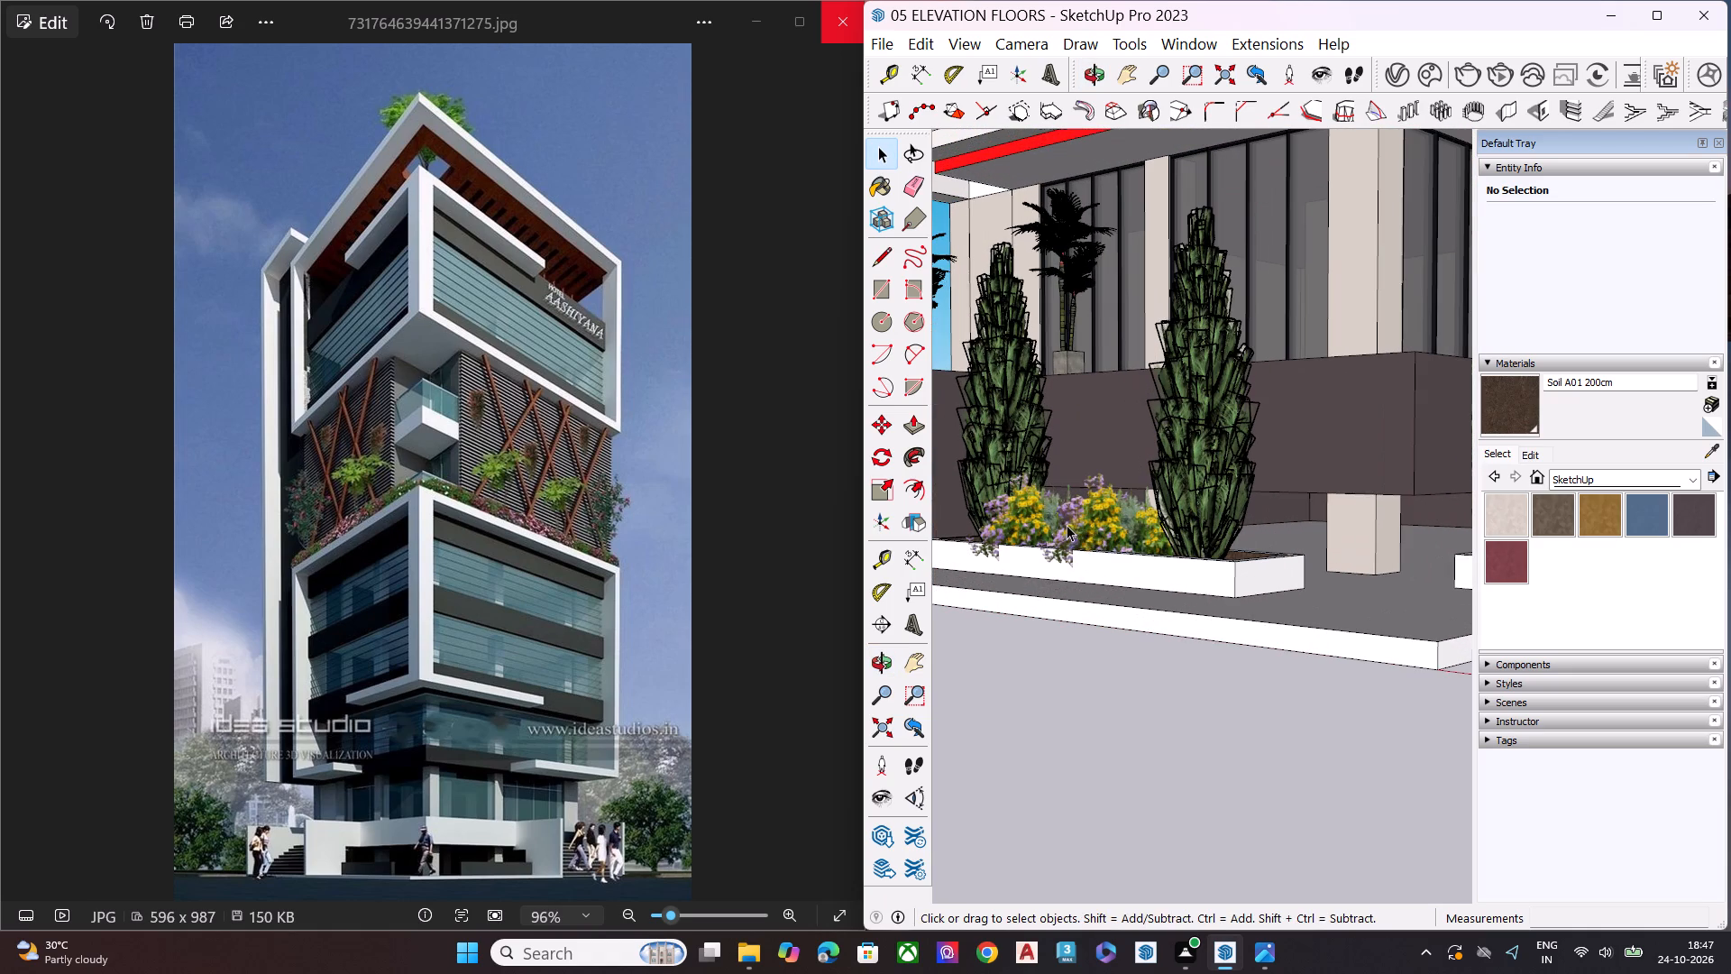
# Select both flower plants in the filled planter and copy them about 55' 9" onto the open ground in front of the building.
pyautogui.click(1084, 527)
pyautogui.keyDown('ctrl'); pyautogui.click(1019, 509); pyautogui.keyUp('ctrl')
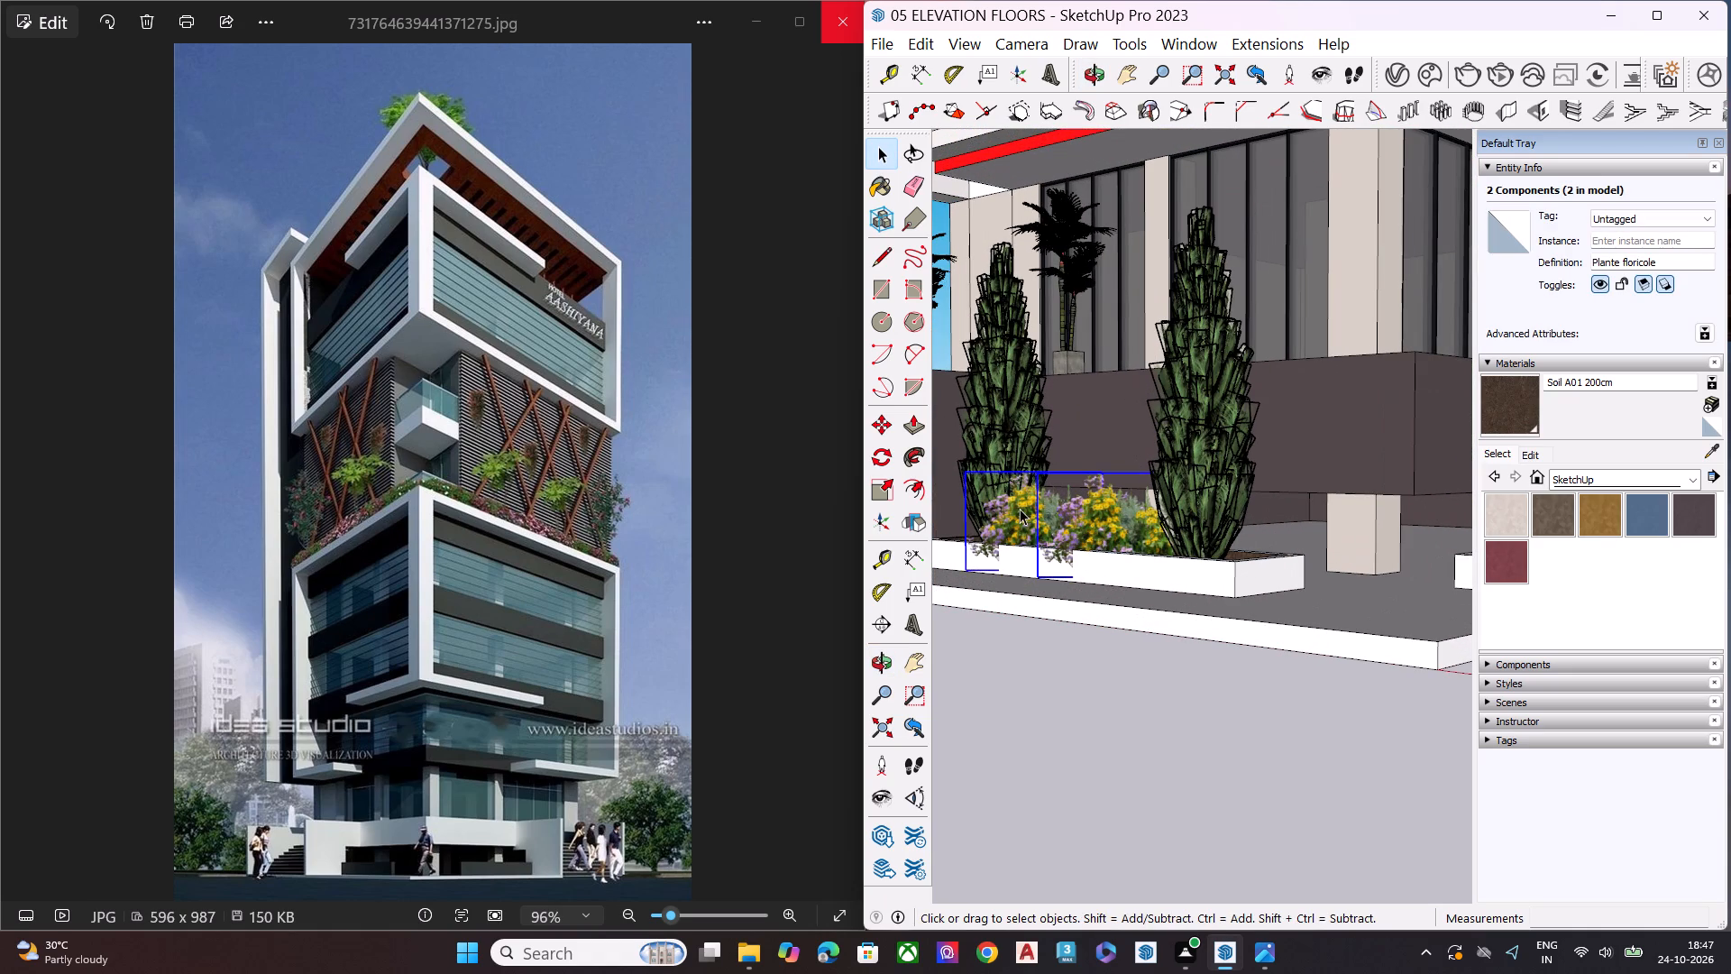
pyautogui.press('m')
pyautogui.click(1045, 502)
pyautogui.scroll(-7, 978, 579)
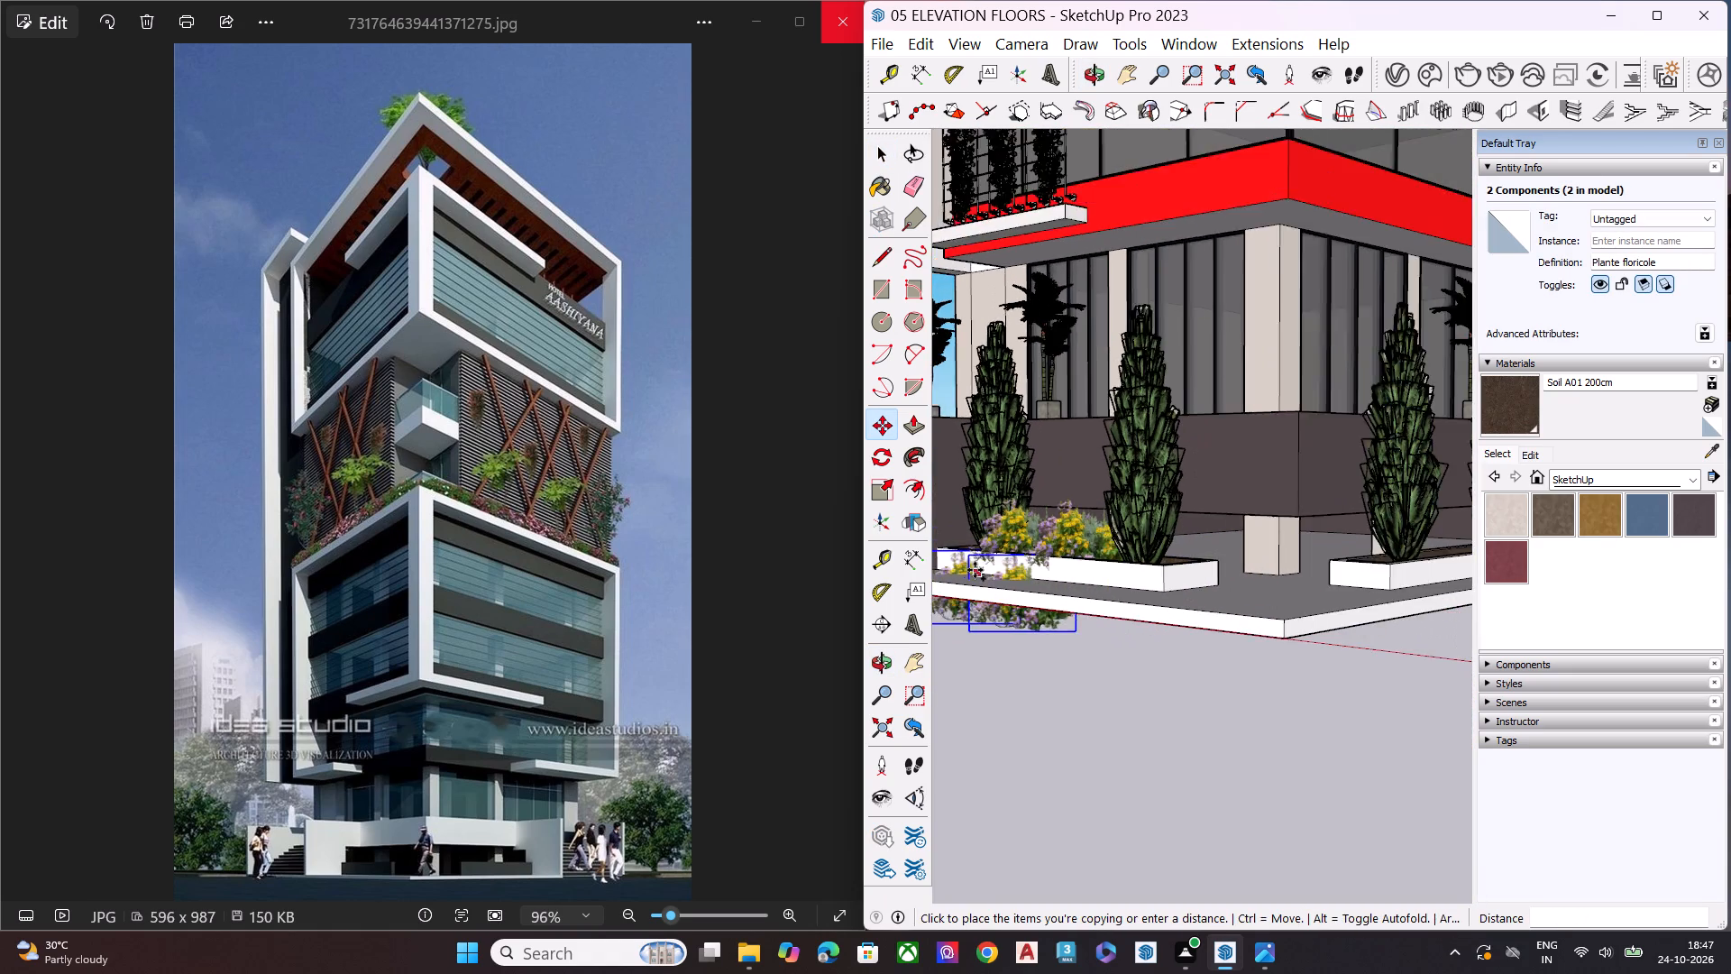
pyautogui.scroll(1, 975, 570)
pyautogui.scroll(-5, 1081, 631)
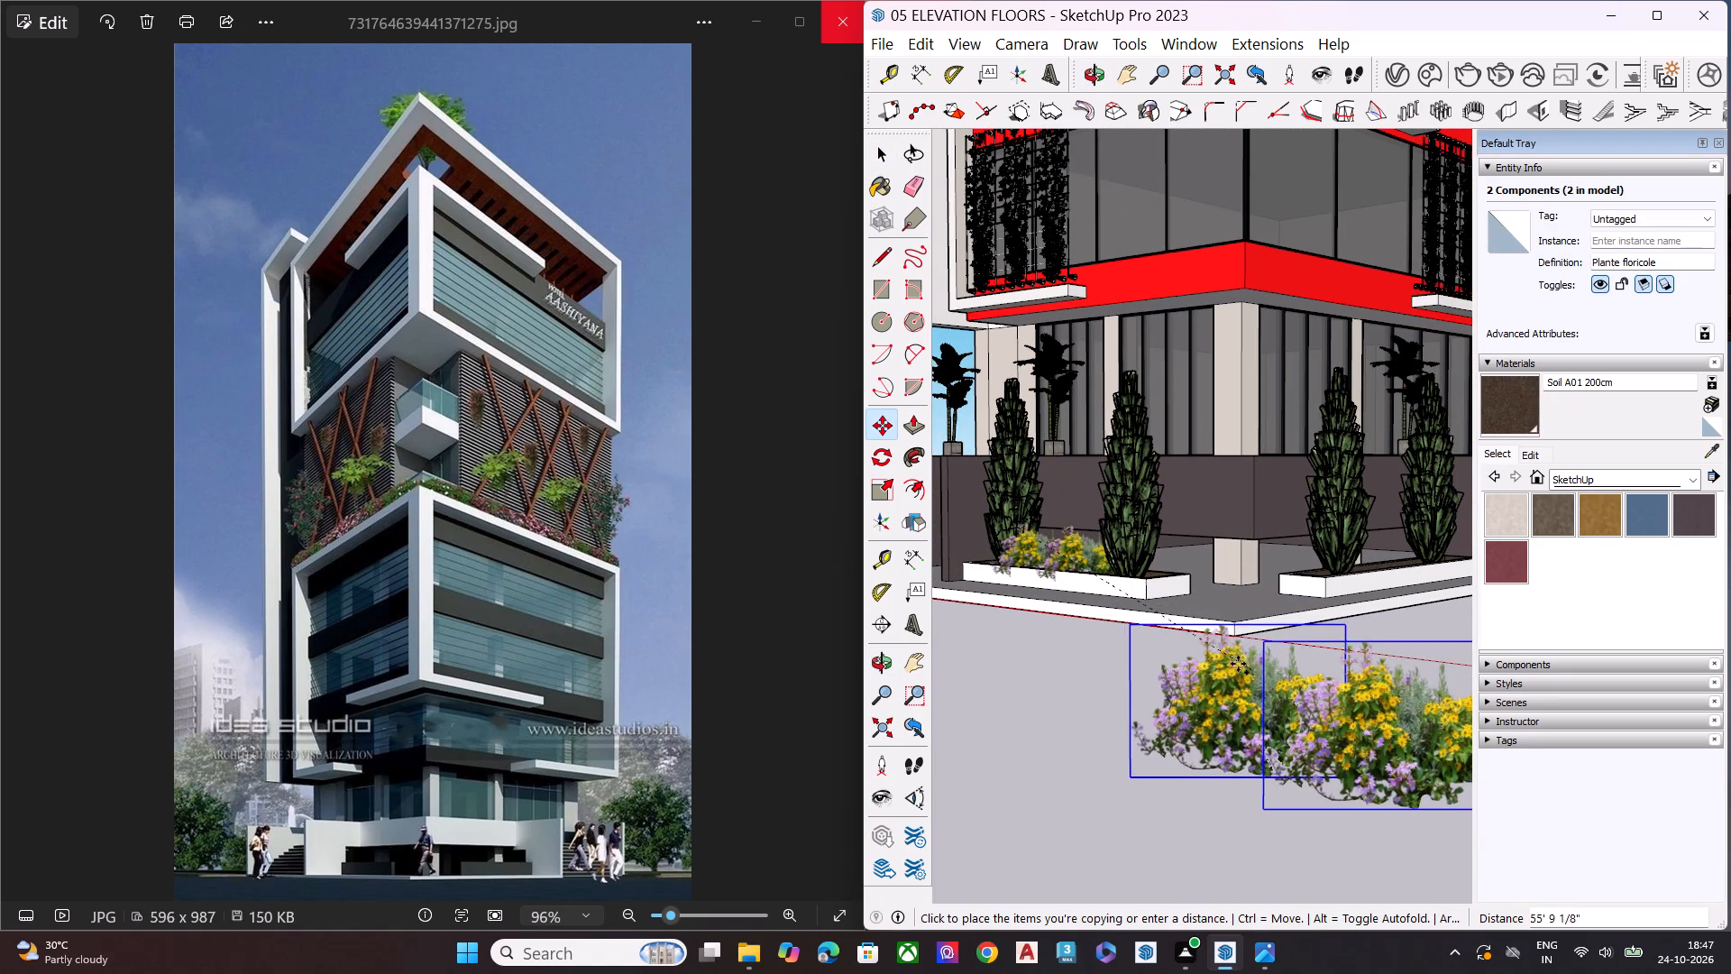
pyautogui.click(1233, 662)
pyautogui.press('space')
pyautogui.scroll(-8, 1103, 711)
pyautogui.moveTo(1149, 789); pyautogui.dragTo(1195, 823, button='middle')
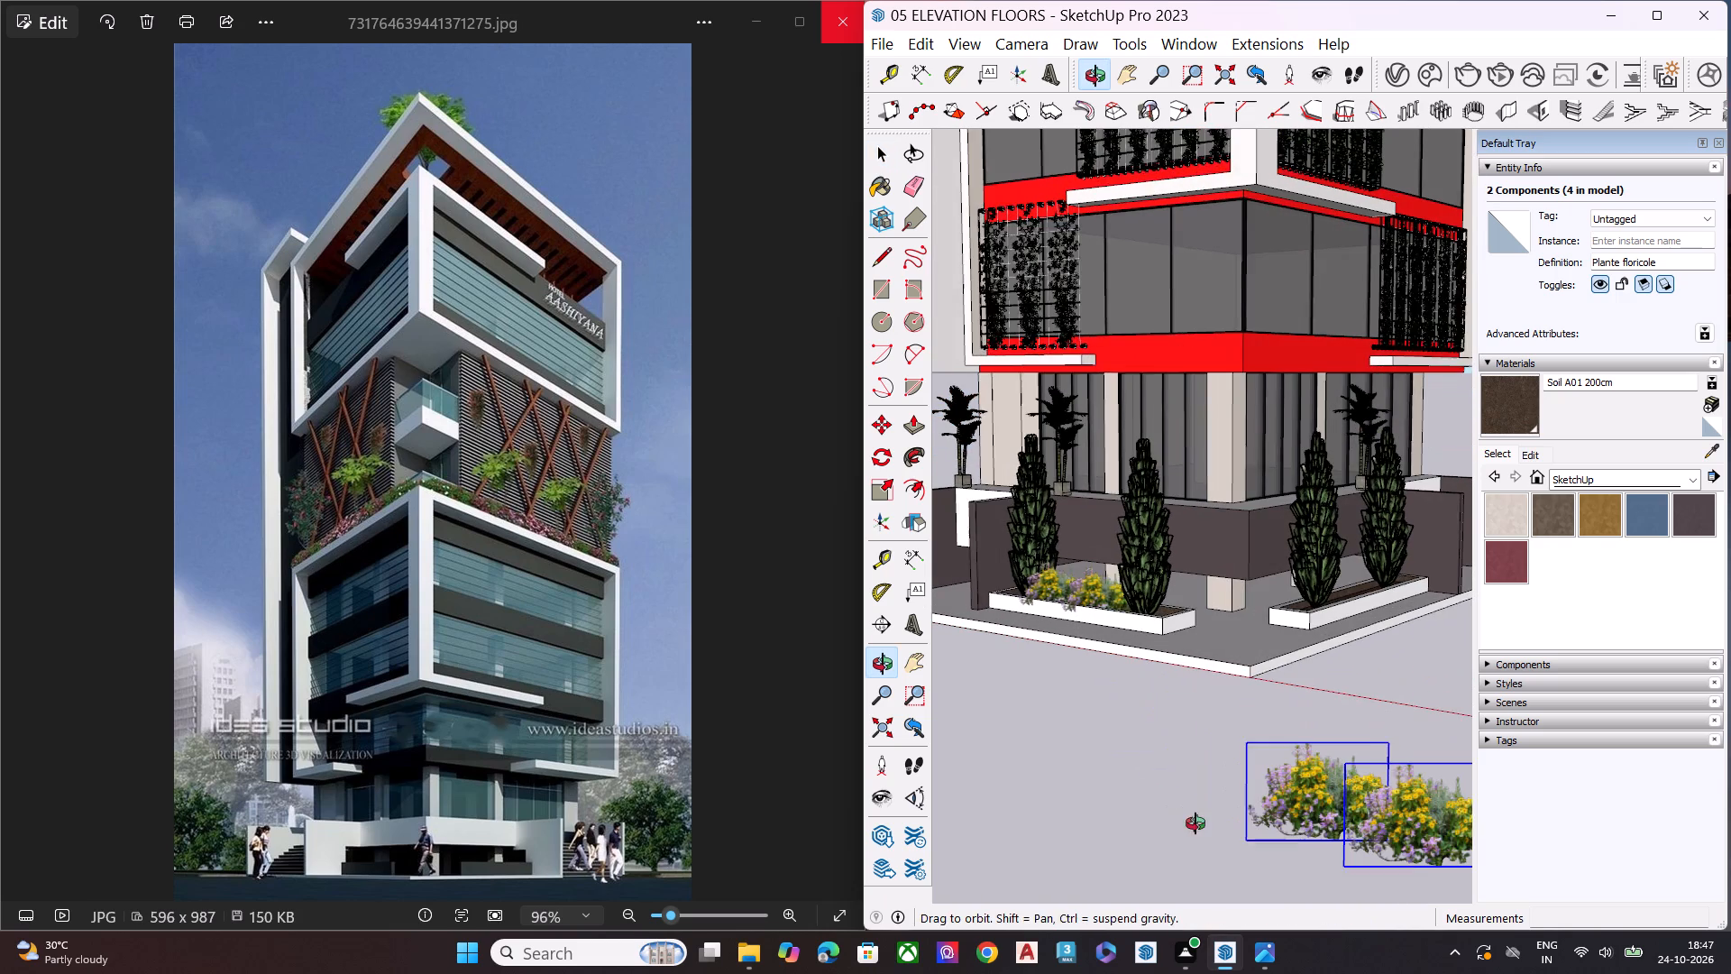
# Rotate the two copied flower plants 90 degrees so they line up with the planter on the adjoining facade.
pyautogui.press('q')
pyautogui.scroll(-7, 1128, 690)
pyautogui.scroll(6, 1284, 798)
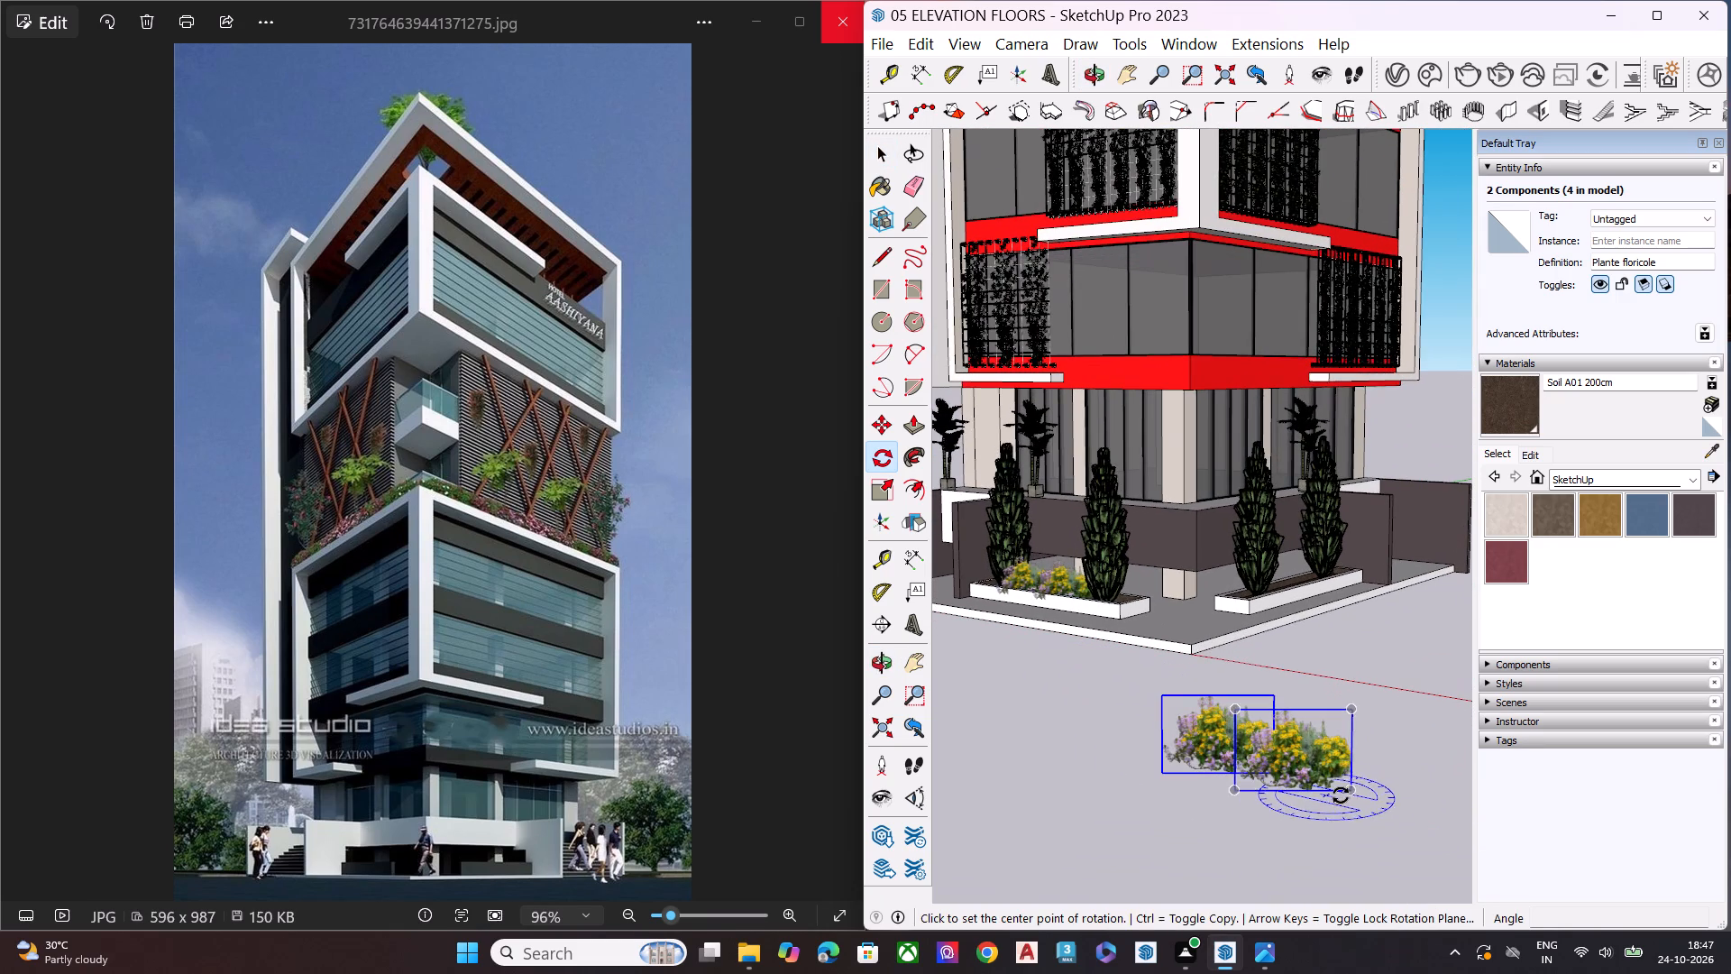
pyautogui.click(1374, 795)
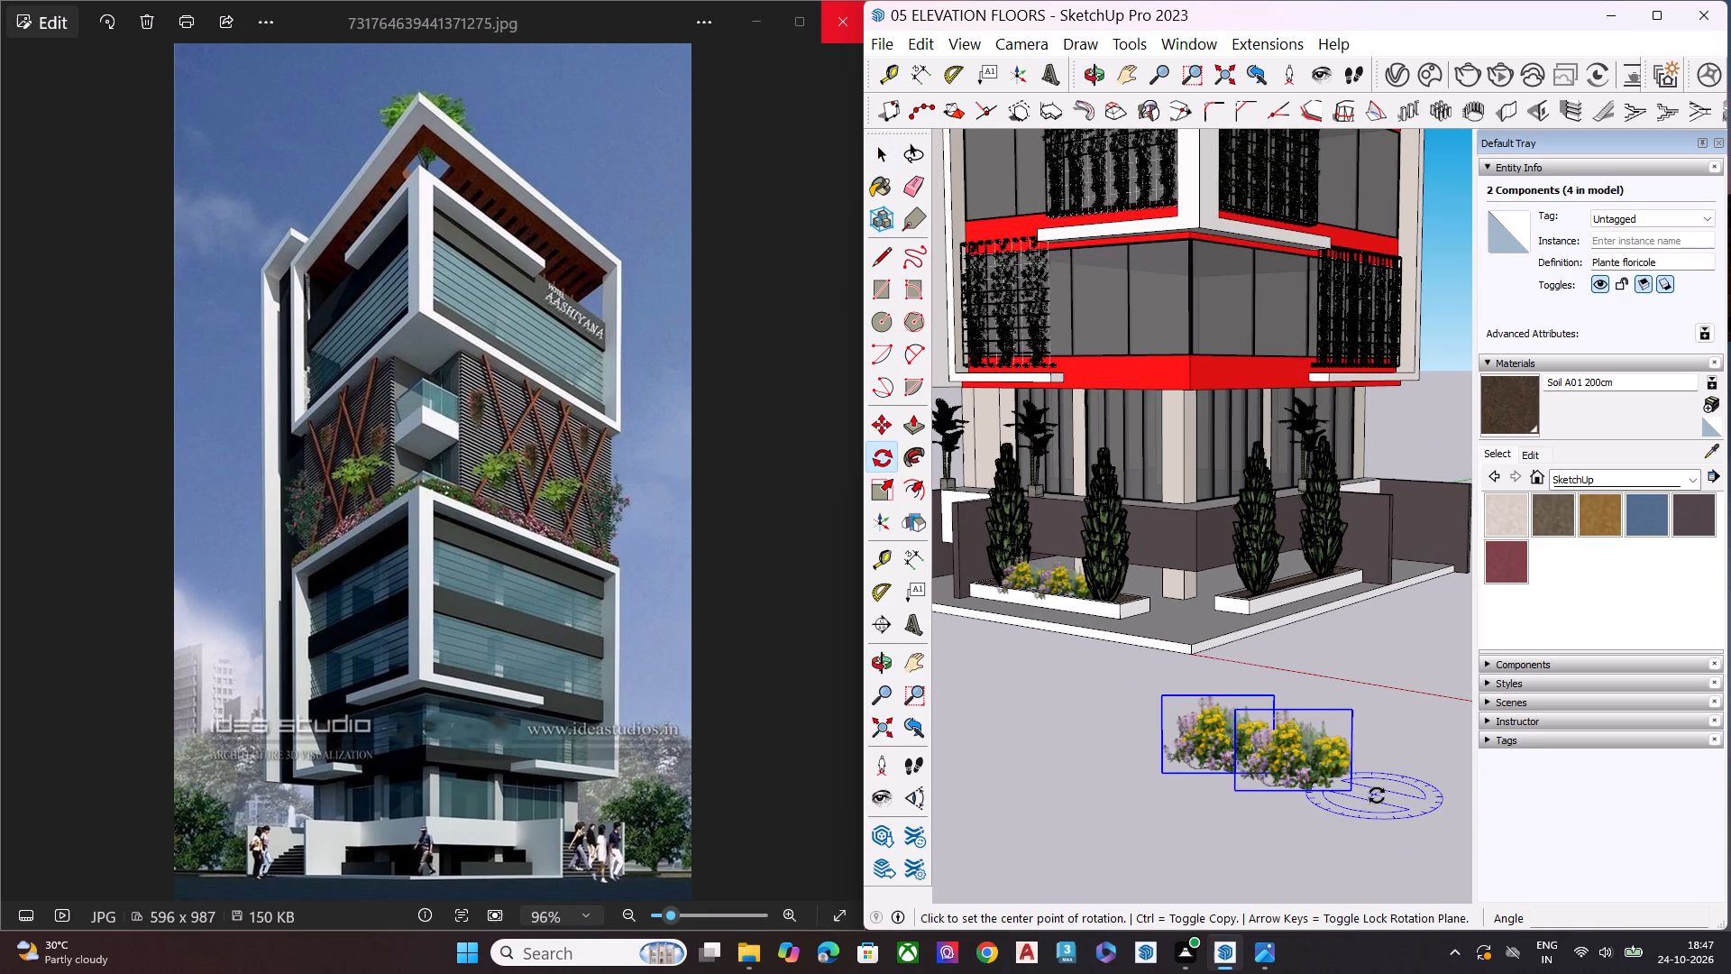
pyautogui.click(1420, 804)
pyautogui.click(1427, 775)
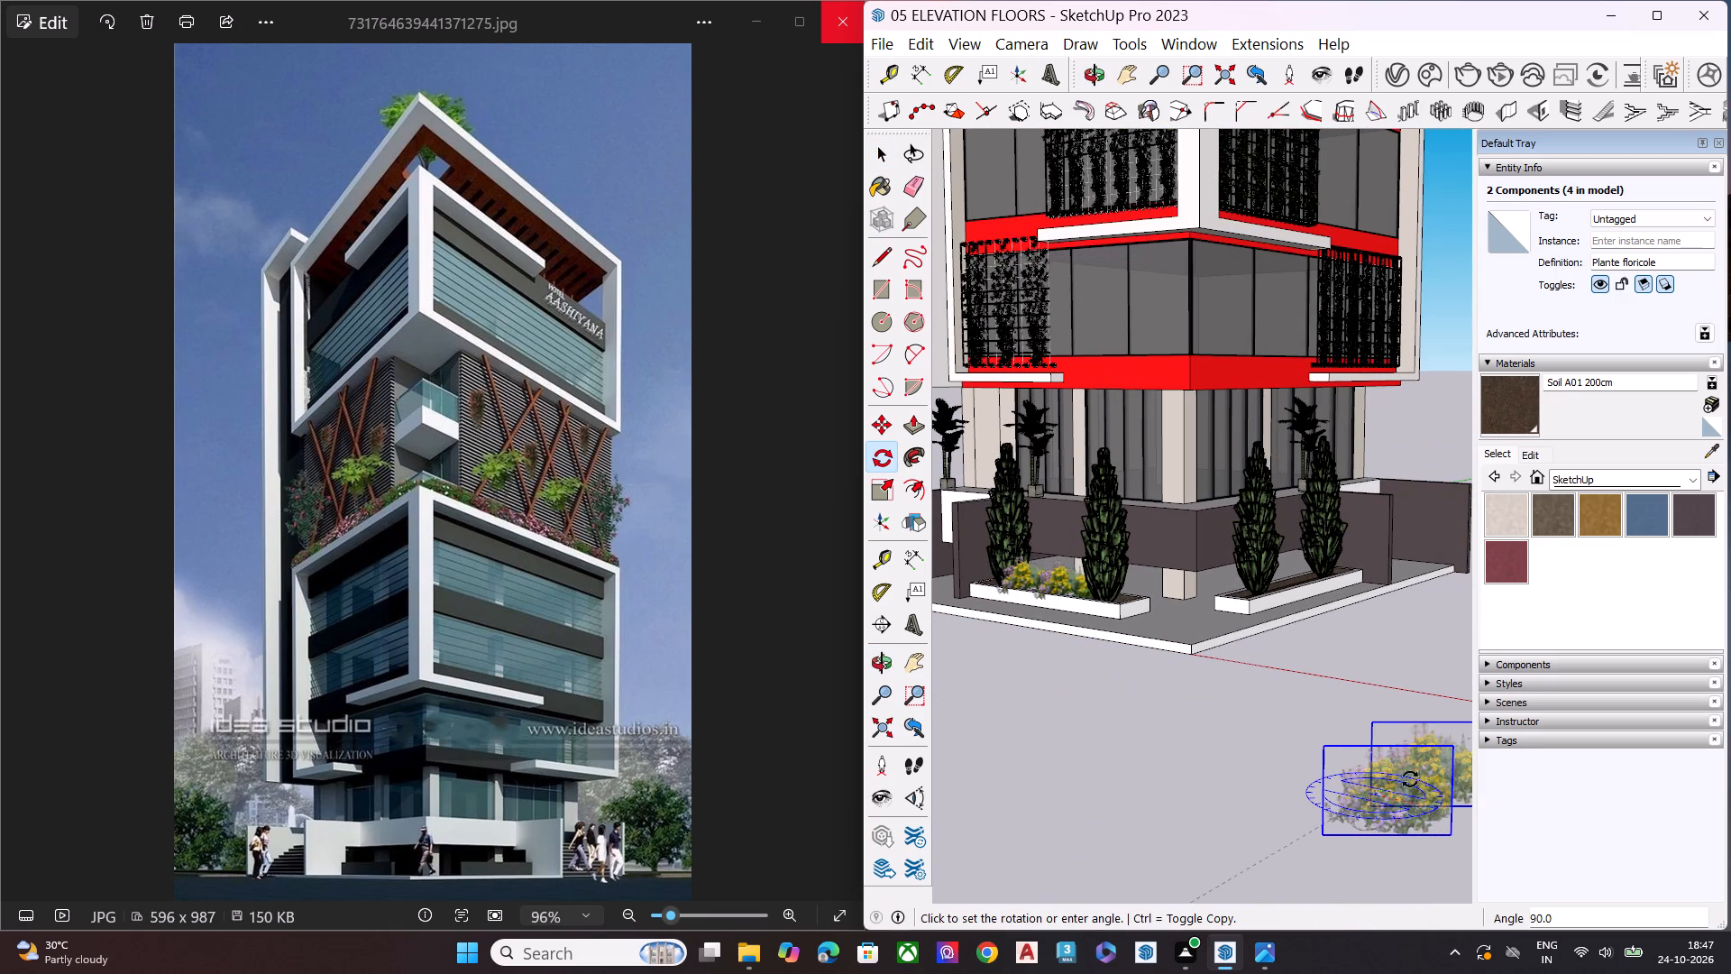
pyautogui.press('space')
# Move the two rotated flower plants about 61' 1" onto the adjoining facade's planter, between its two conical trees.
pyautogui.click(1195, 730)
pyautogui.moveTo(1290, 784); pyautogui.dragTo(1161, 762, button='middle')
pyautogui.scroll(-1, 990, 732)
pyautogui.scroll(4, 990, 732)
pyautogui.click(990, 733)
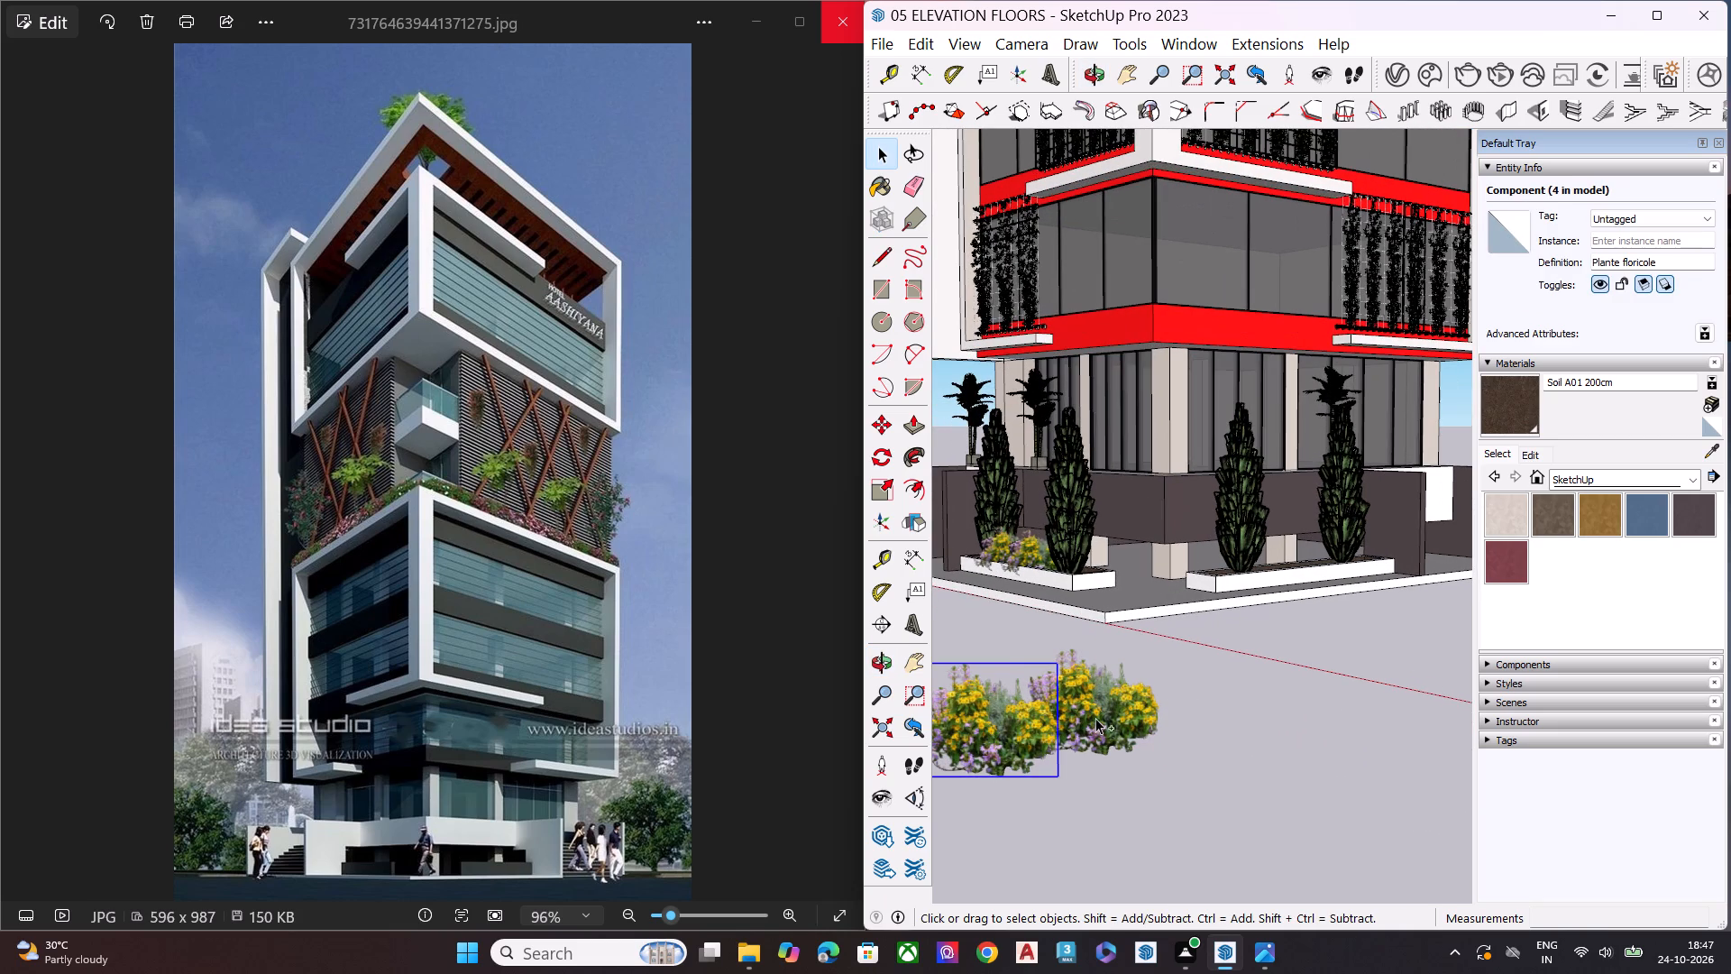
pyautogui.keyDown('ctrl'); pyautogui.click(1096, 718); pyautogui.keyUp('ctrl')
pyautogui.press('m')
pyautogui.click(1044, 762)
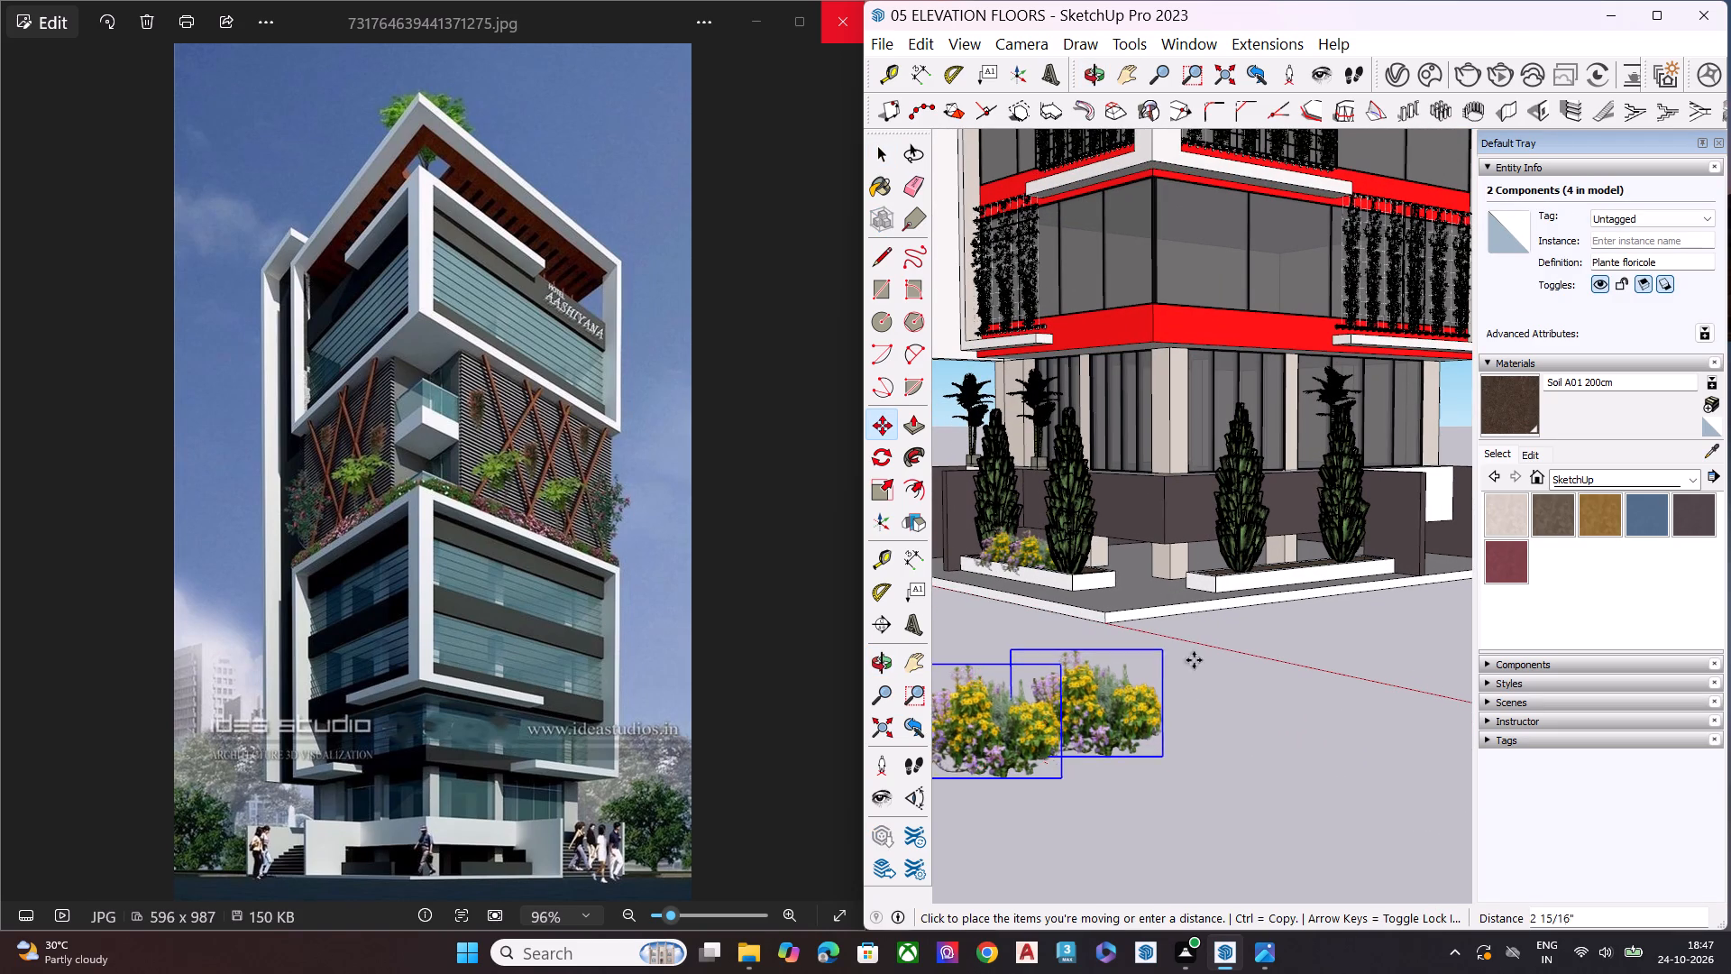
pyautogui.scroll(-4, 1315, 668)
pyautogui.moveTo(1337, 570); pyautogui.dragTo(1230, 719, button='middle')
pyautogui.scroll(4, 1247, 694)
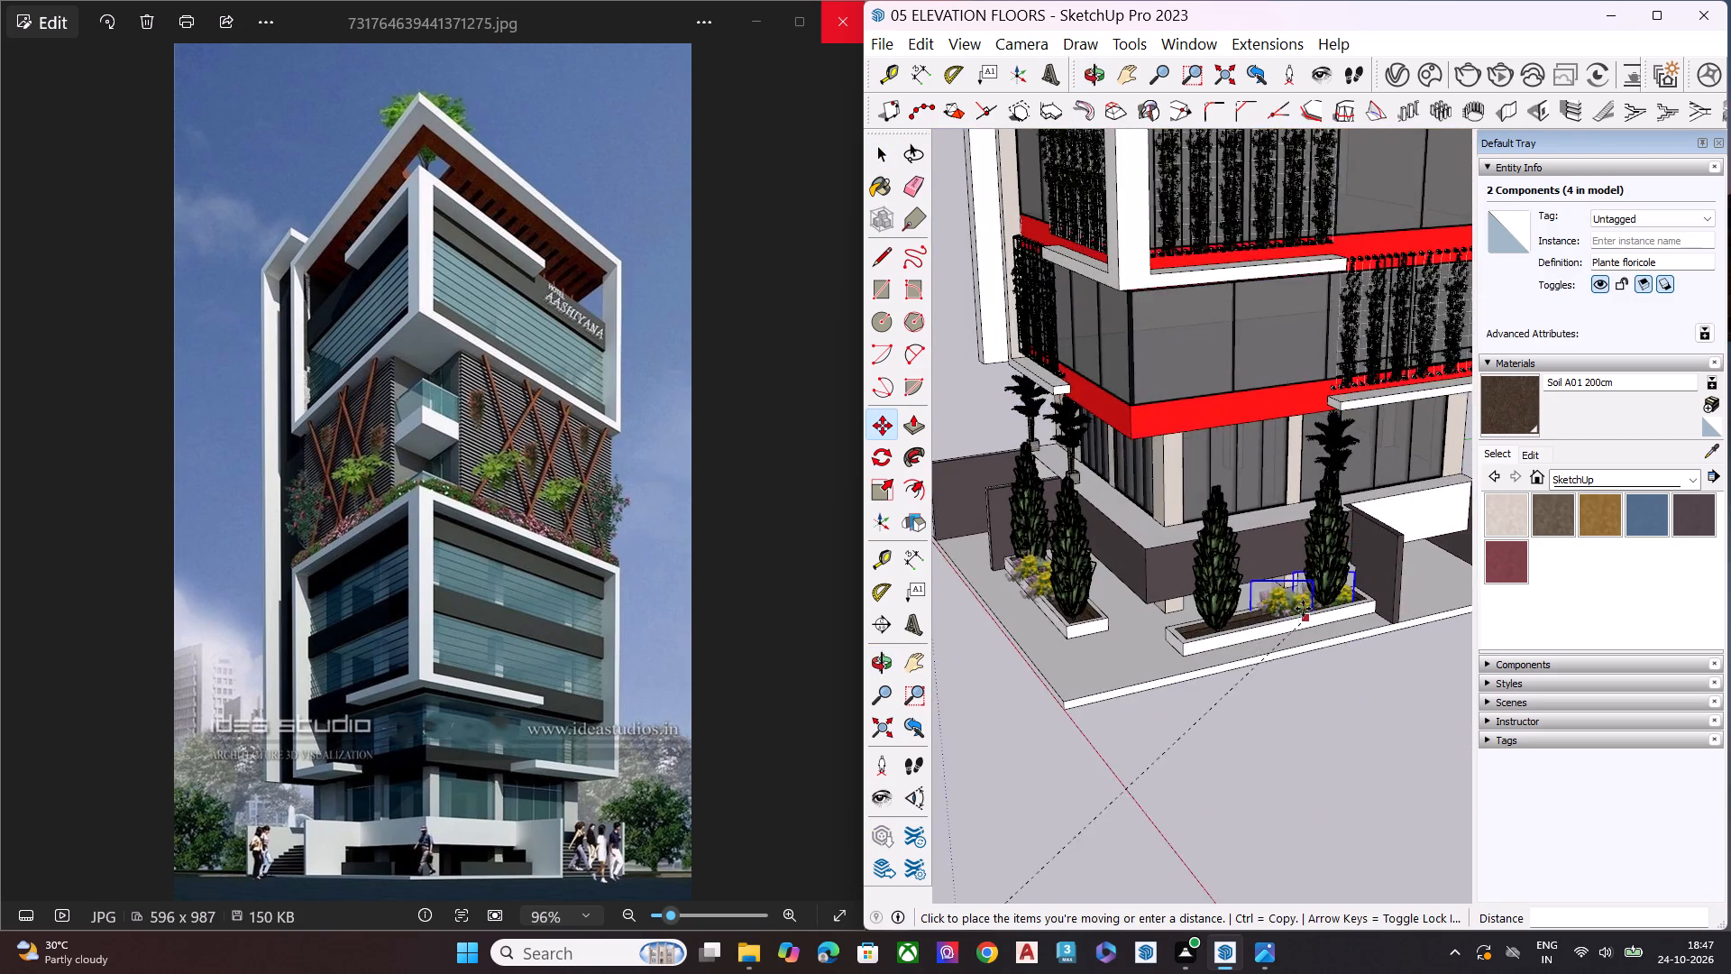
pyautogui.scroll(10, 1303, 609)
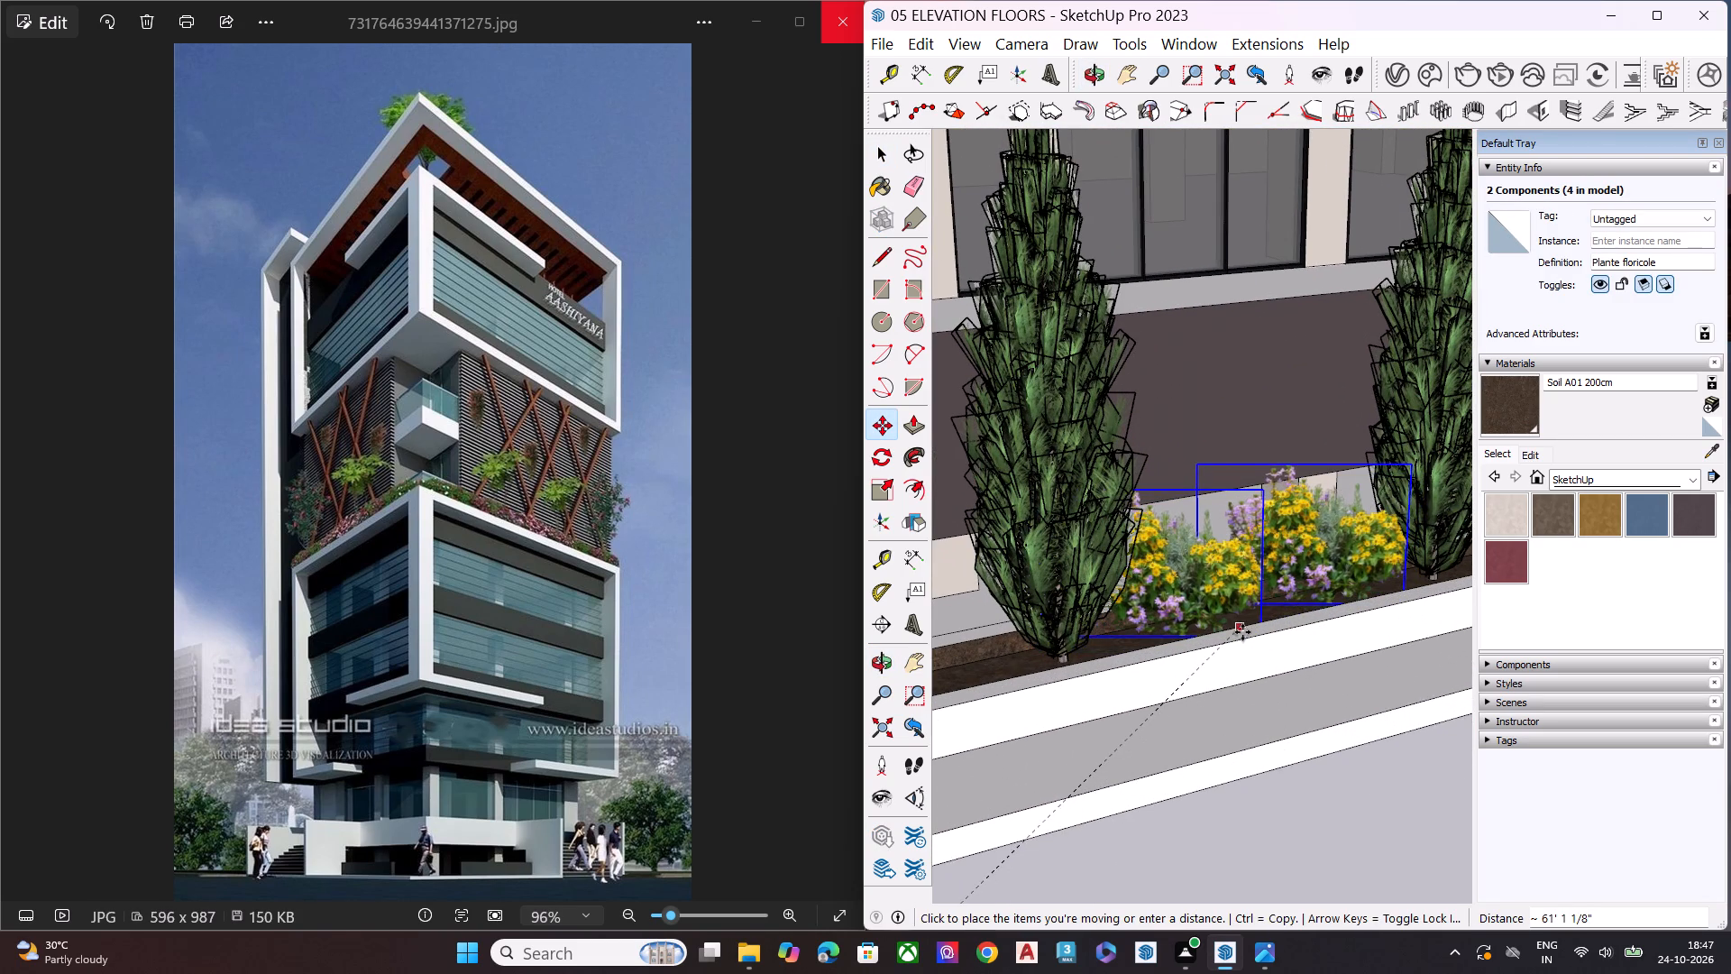
pyautogui.click(1242, 632)
pyautogui.press('space')
pyautogui.scroll(-2, 1225, 720)
pyautogui.scroll(6, 1061, 626)
# Move the conical tree nearest the building corner about 2' 5" along this planter, away from the flower plants.
pyautogui.click(1078, 632)
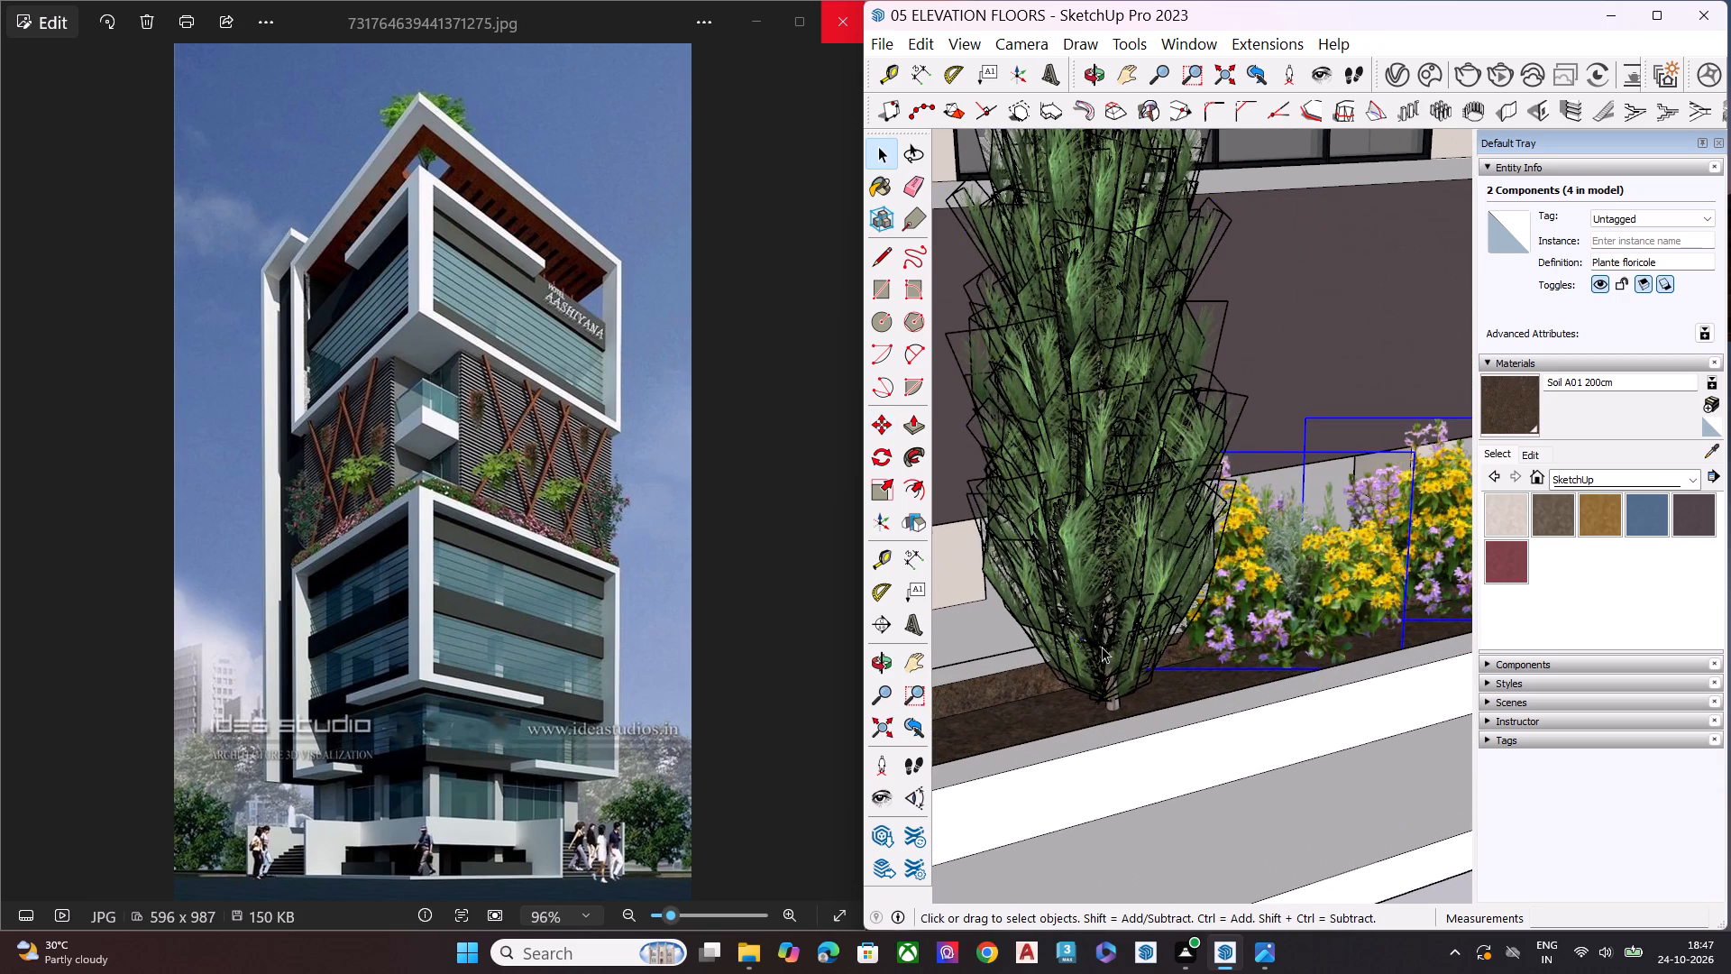
pyautogui.press('m')
pyautogui.click(1108, 648)
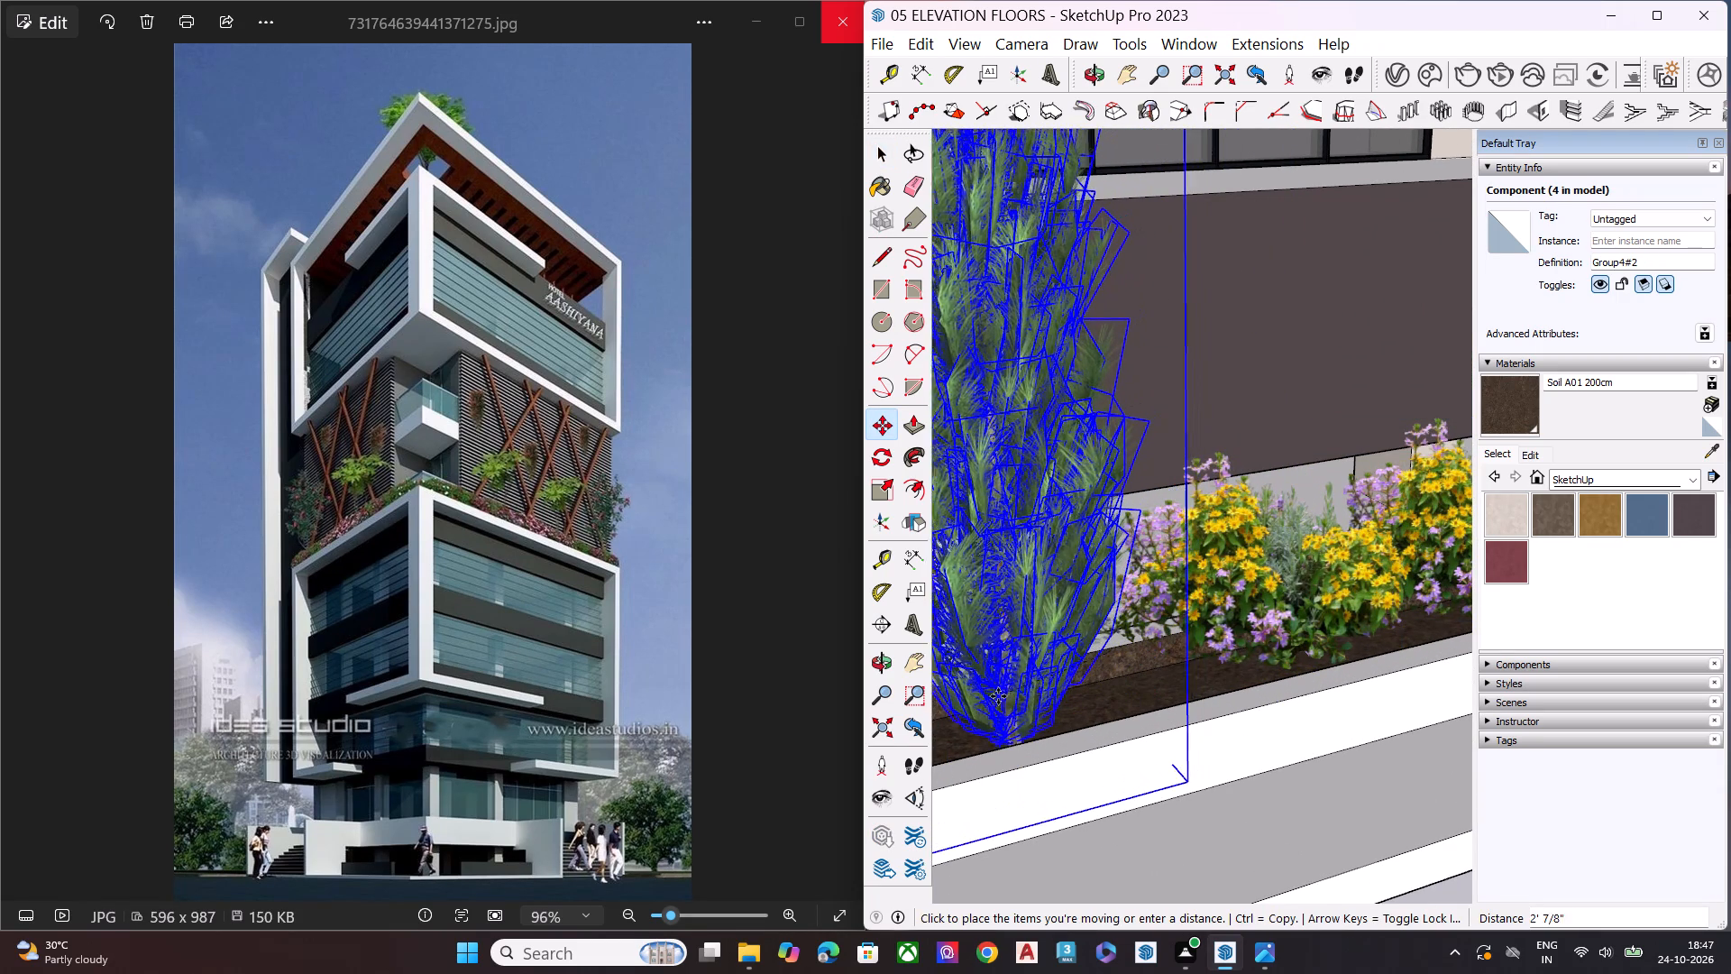
pyautogui.click(969, 686)
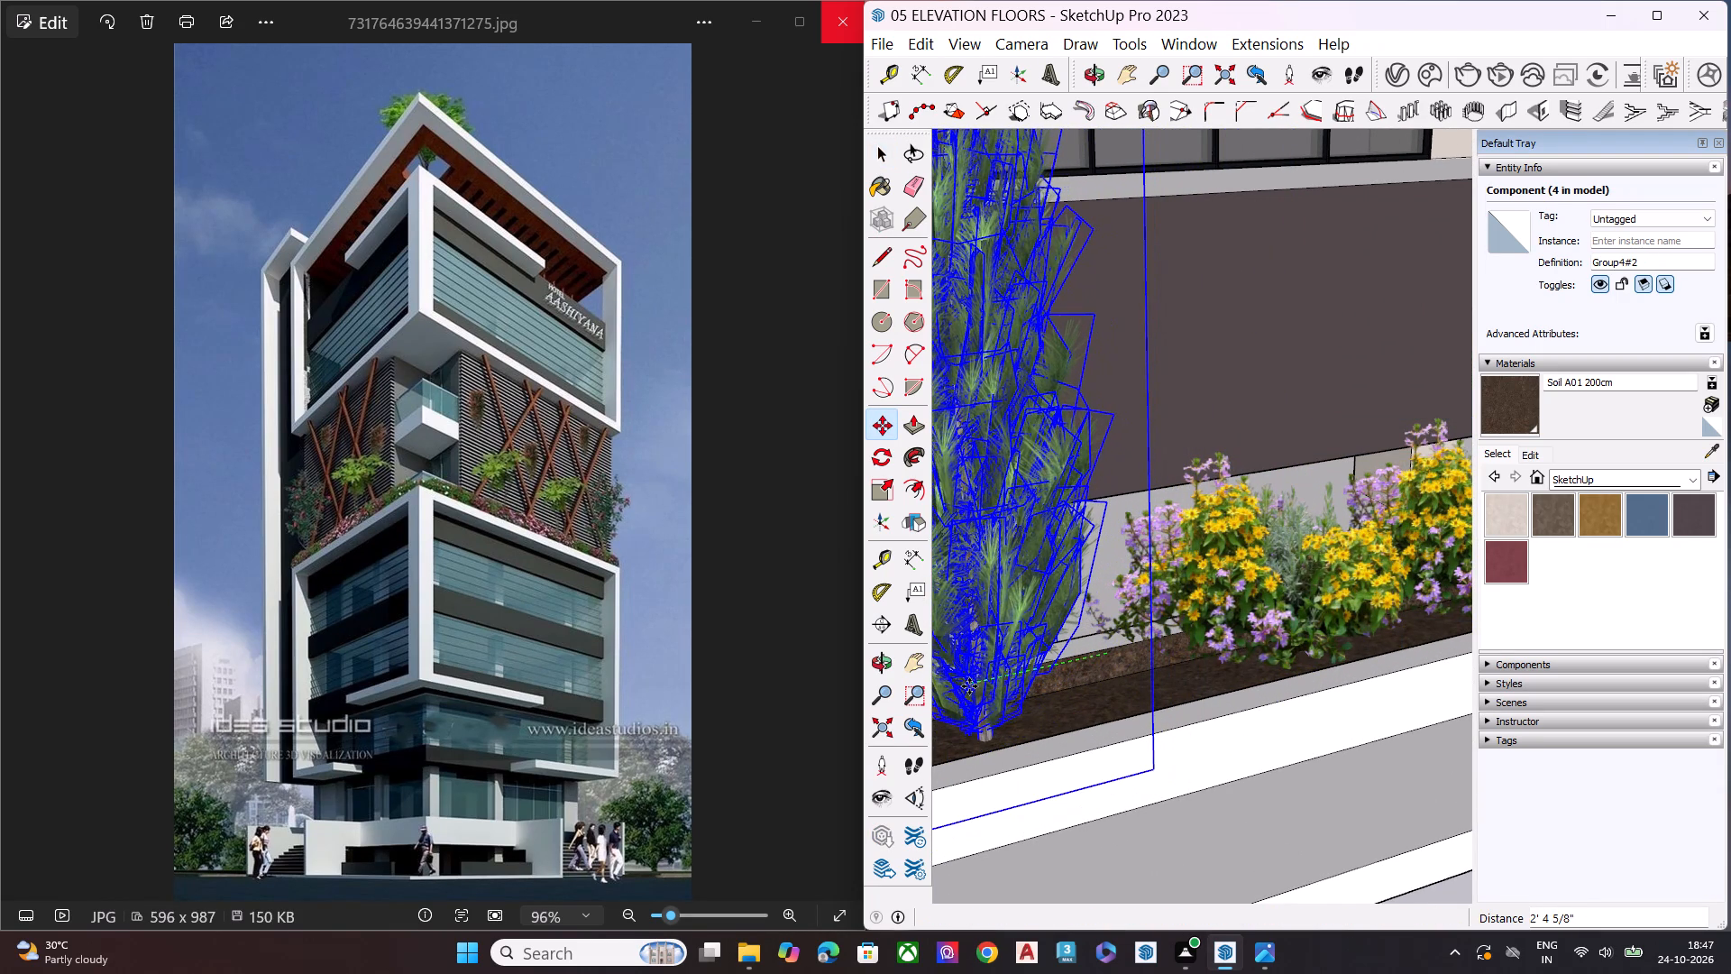
pyautogui.press('space')
# Select both flower plants in this planter and shift them about 1' 2" within it.
pyautogui.scroll(-7, 966, 669)
pyautogui.moveTo(1189, 668); pyautogui.dragTo(1085, 727, button='middle')
pyautogui.scroll(1, 1079, 657)
pyautogui.scroll(-2, 1077, 657)
pyautogui.scroll(6, 1067, 643)
pyautogui.click(1067, 643)
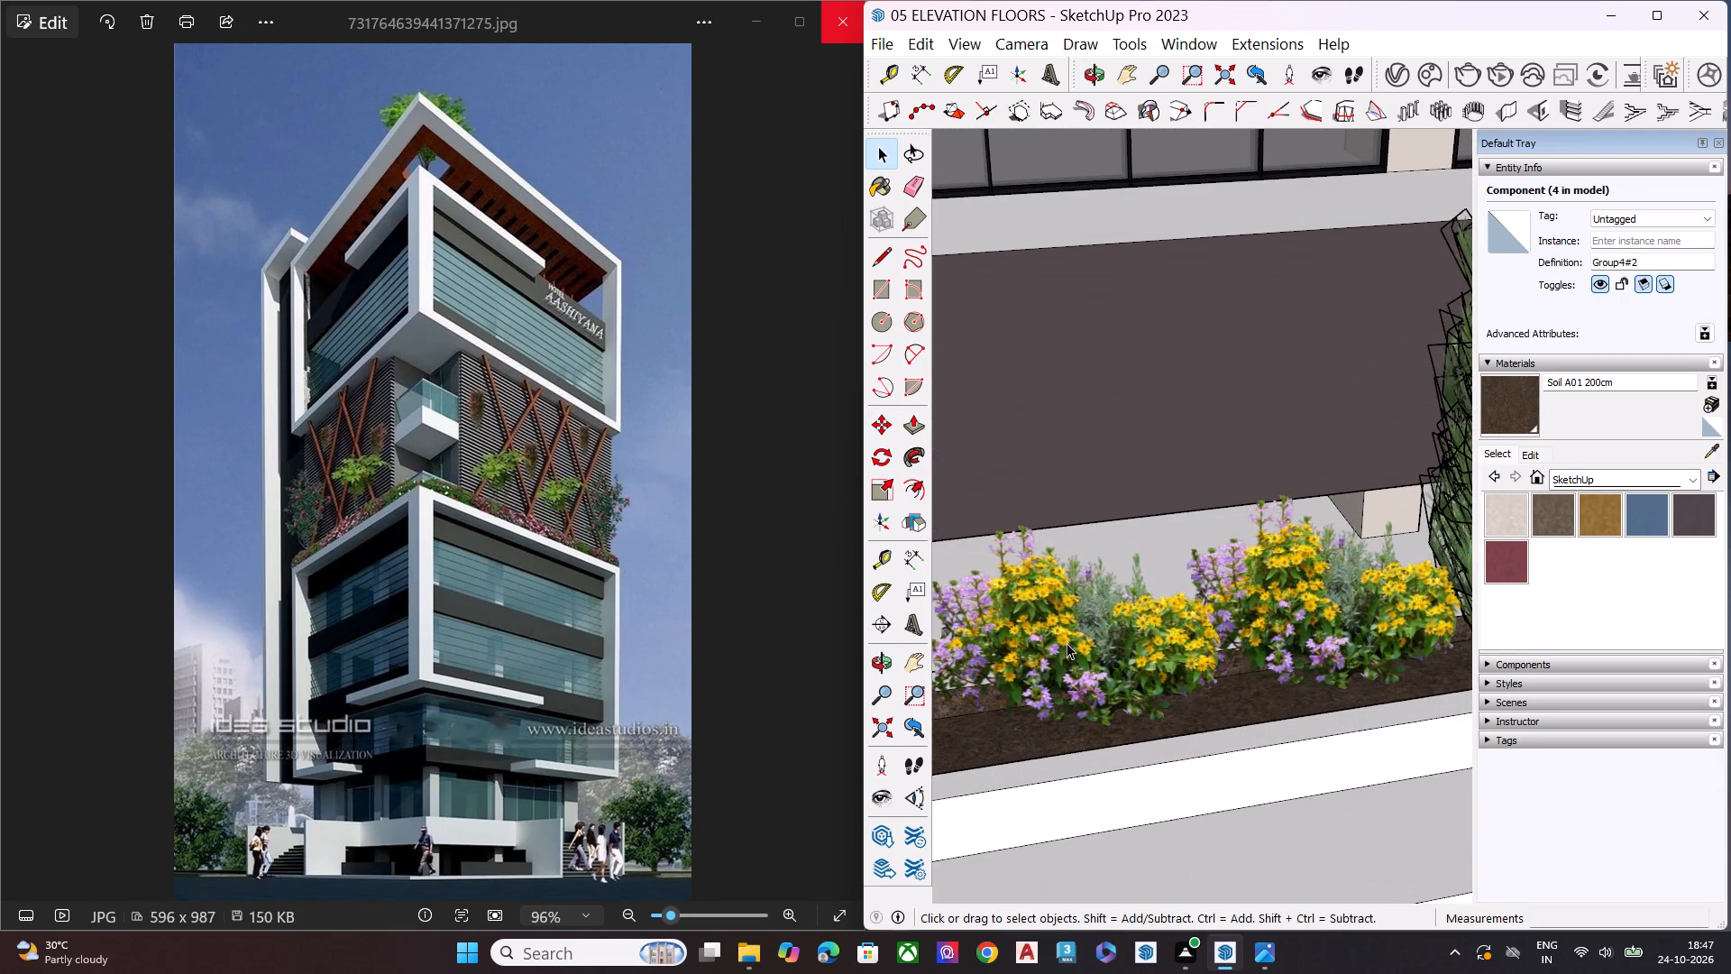
pyautogui.moveTo(1177, 673); pyautogui.dragTo(1031, 688, button='middle')
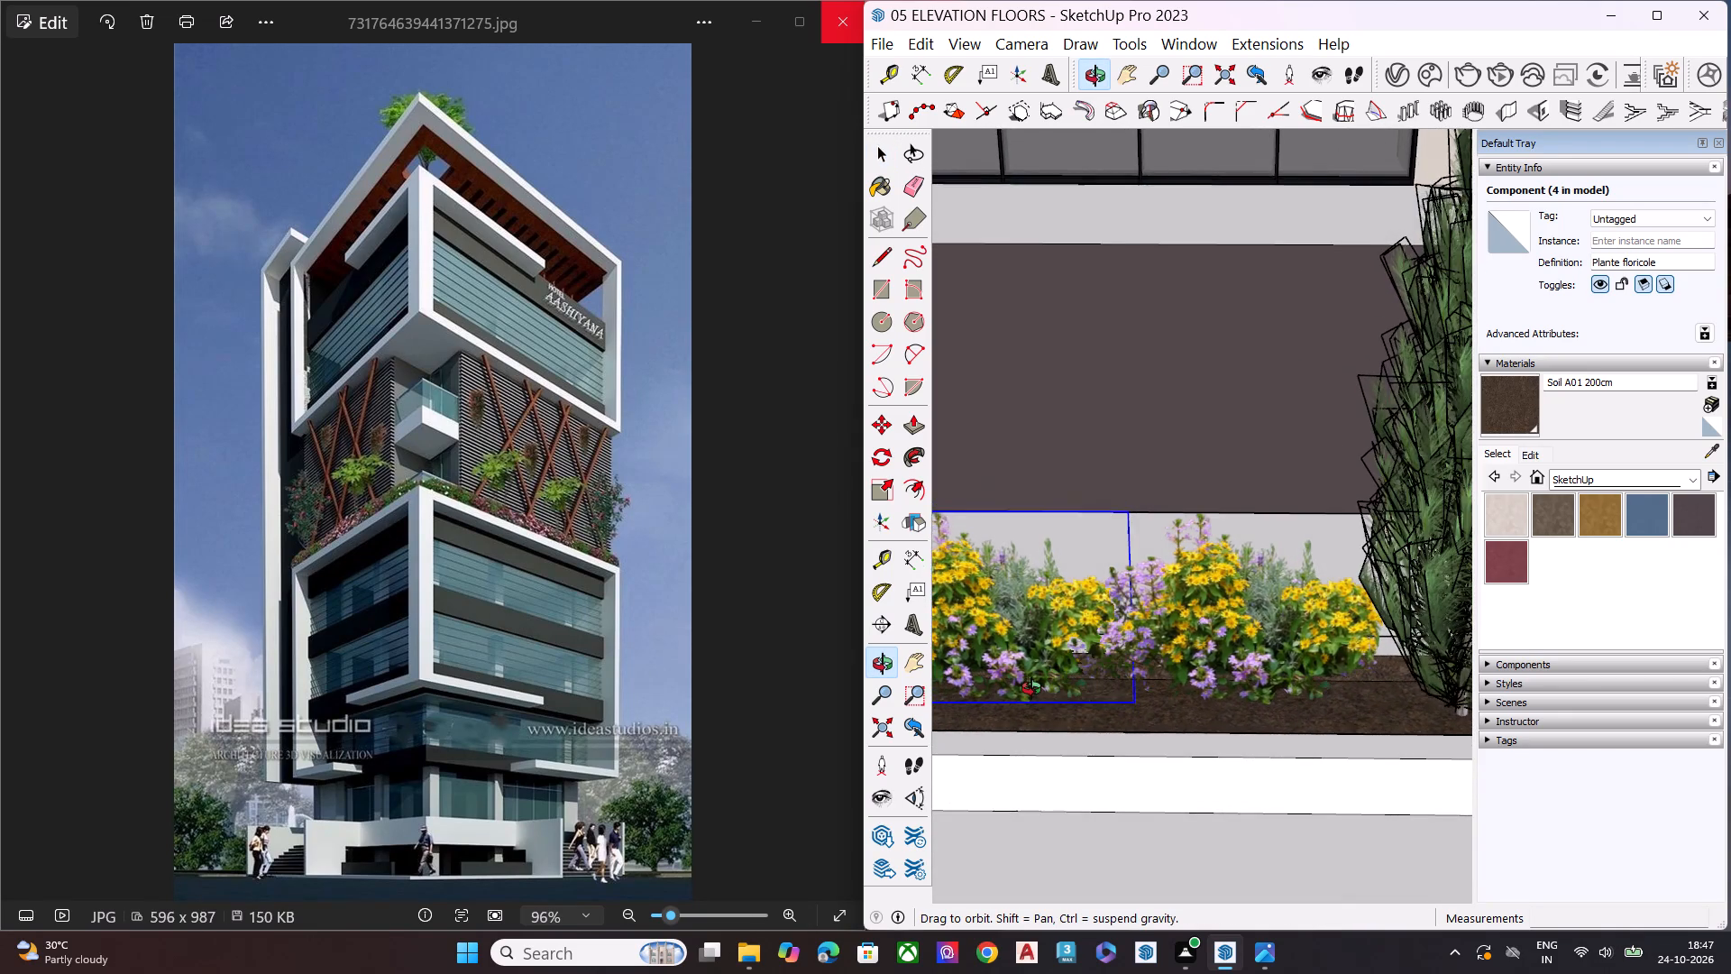
pyautogui.moveTo(1031, 688); pyautogui.dragTo(1049, 681, button='middle')
pyautogui.scroll(-7, 1269, 595)
pyautogui.scroll(1, 1222, 731)
pyautogui.moveTo(1222, 731); pyautogui.dragTo(1223, 591, button='middle')
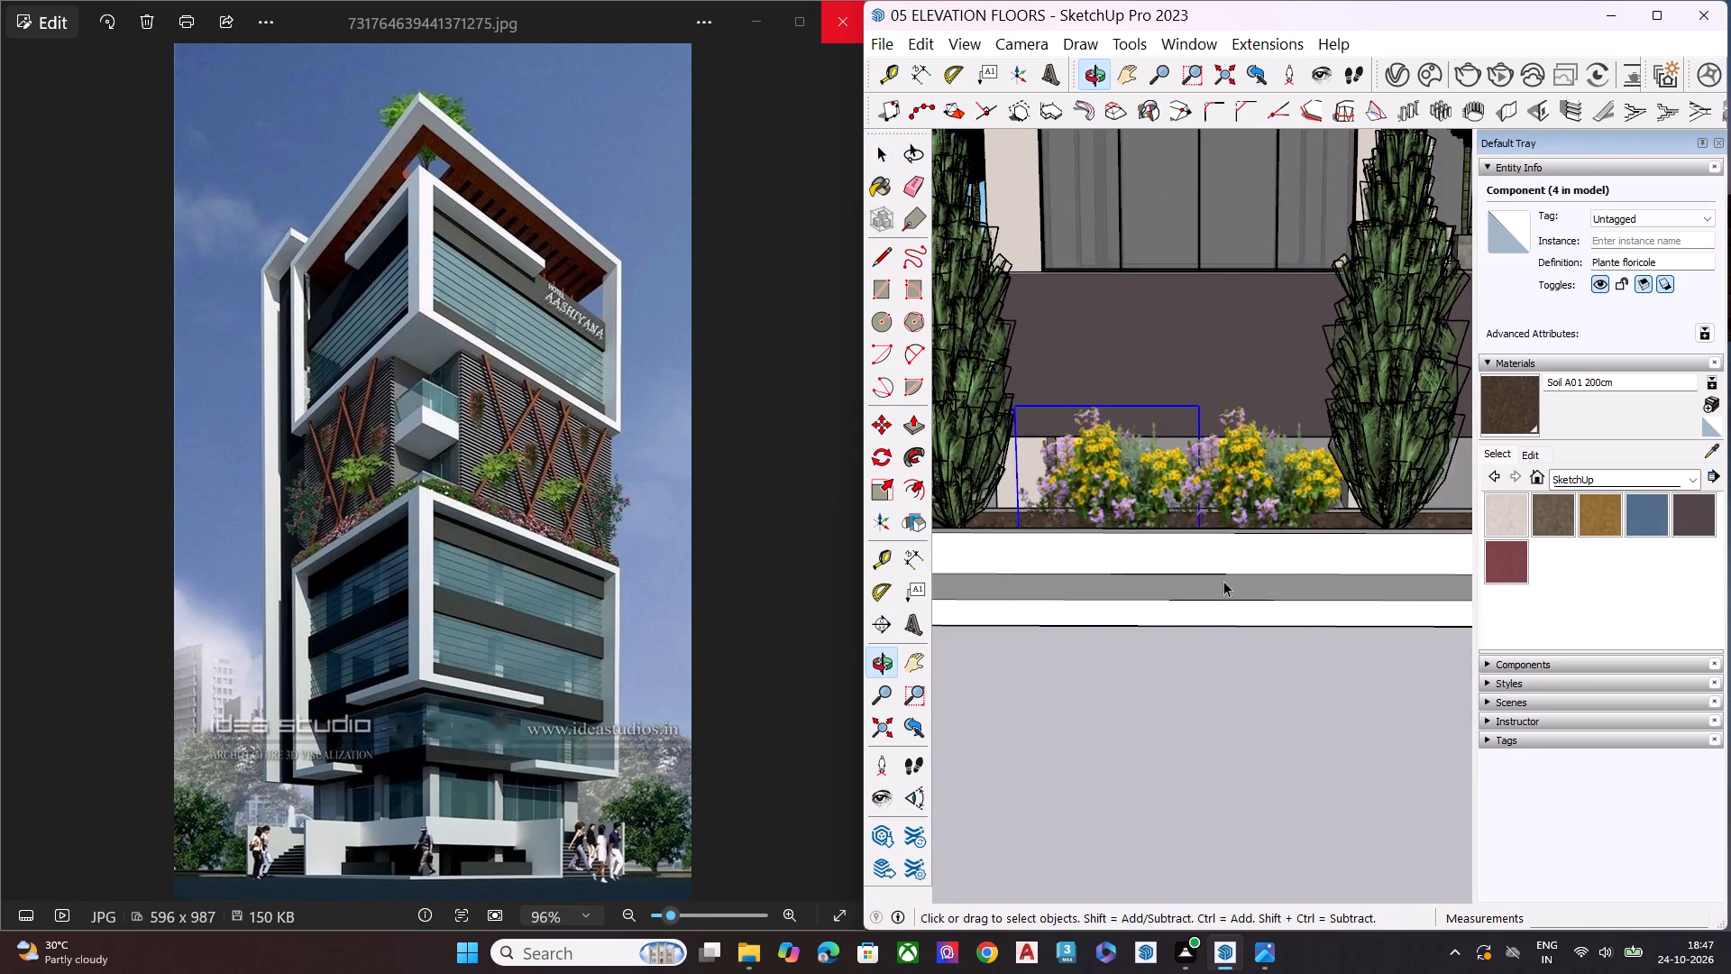
pyautogui.scroll(7, 1174, 456)
pyautogui.press('m')
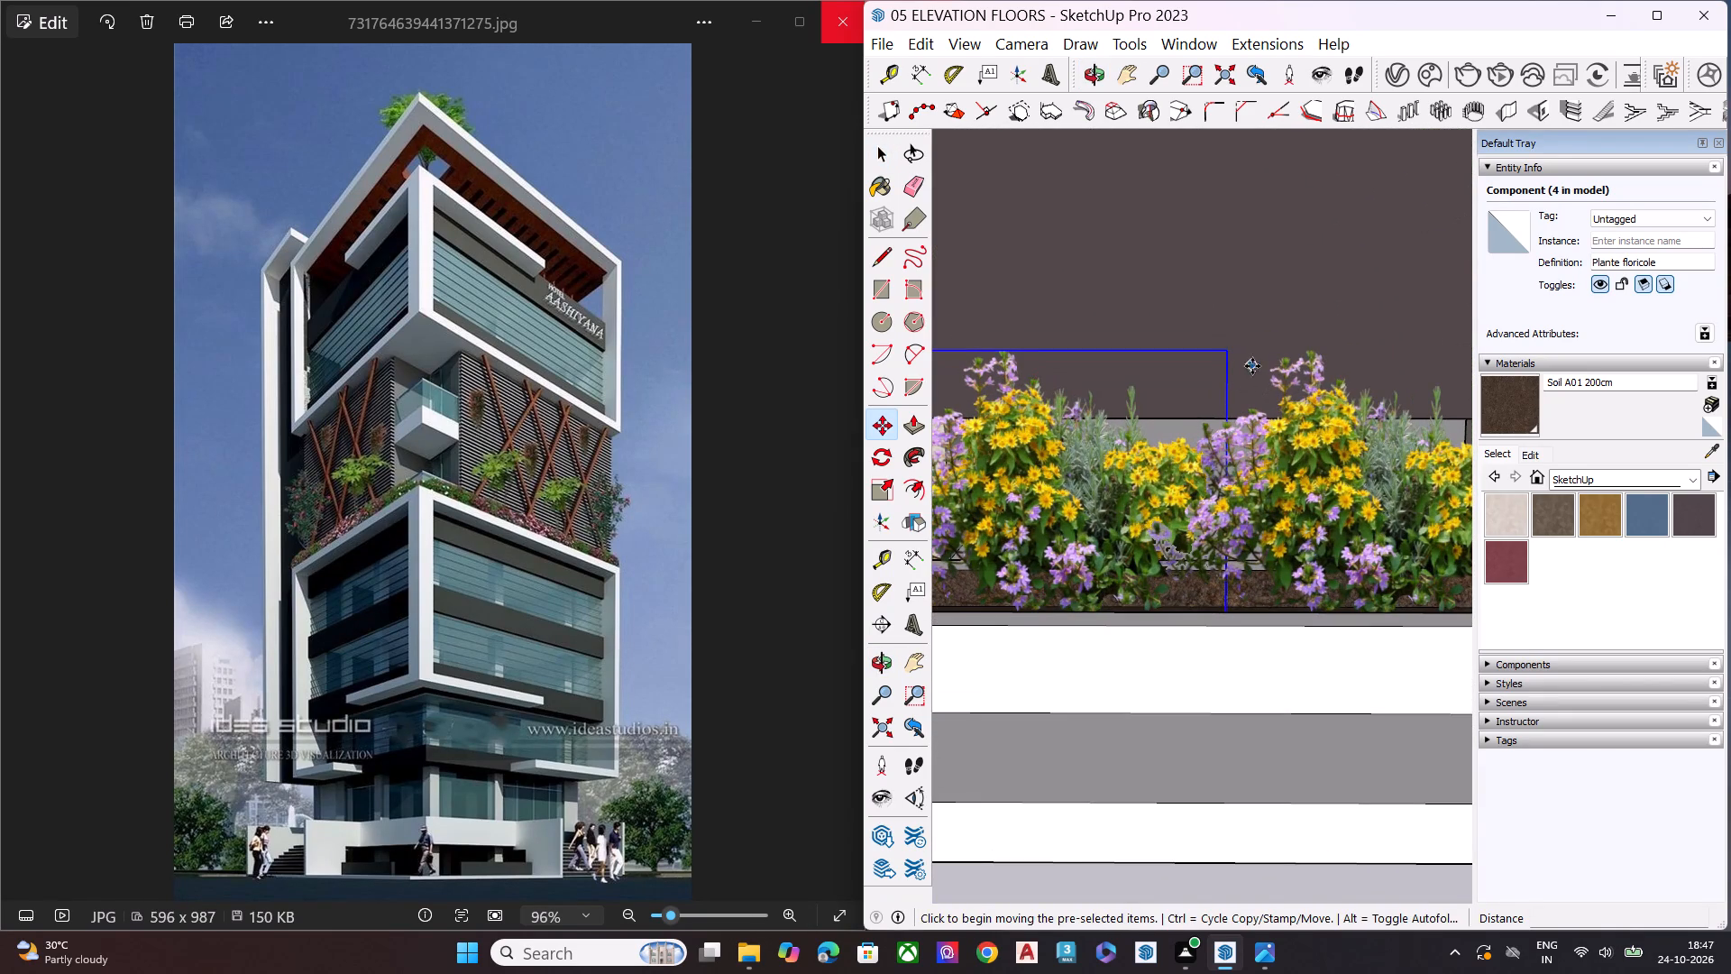
pyautogui.press('space')
pyautogui.click(1296, 451)
pyautogui.keyDown('ctrl'); pyautogui.click(1012, 431); pyautogui.keyUp('ctrl')
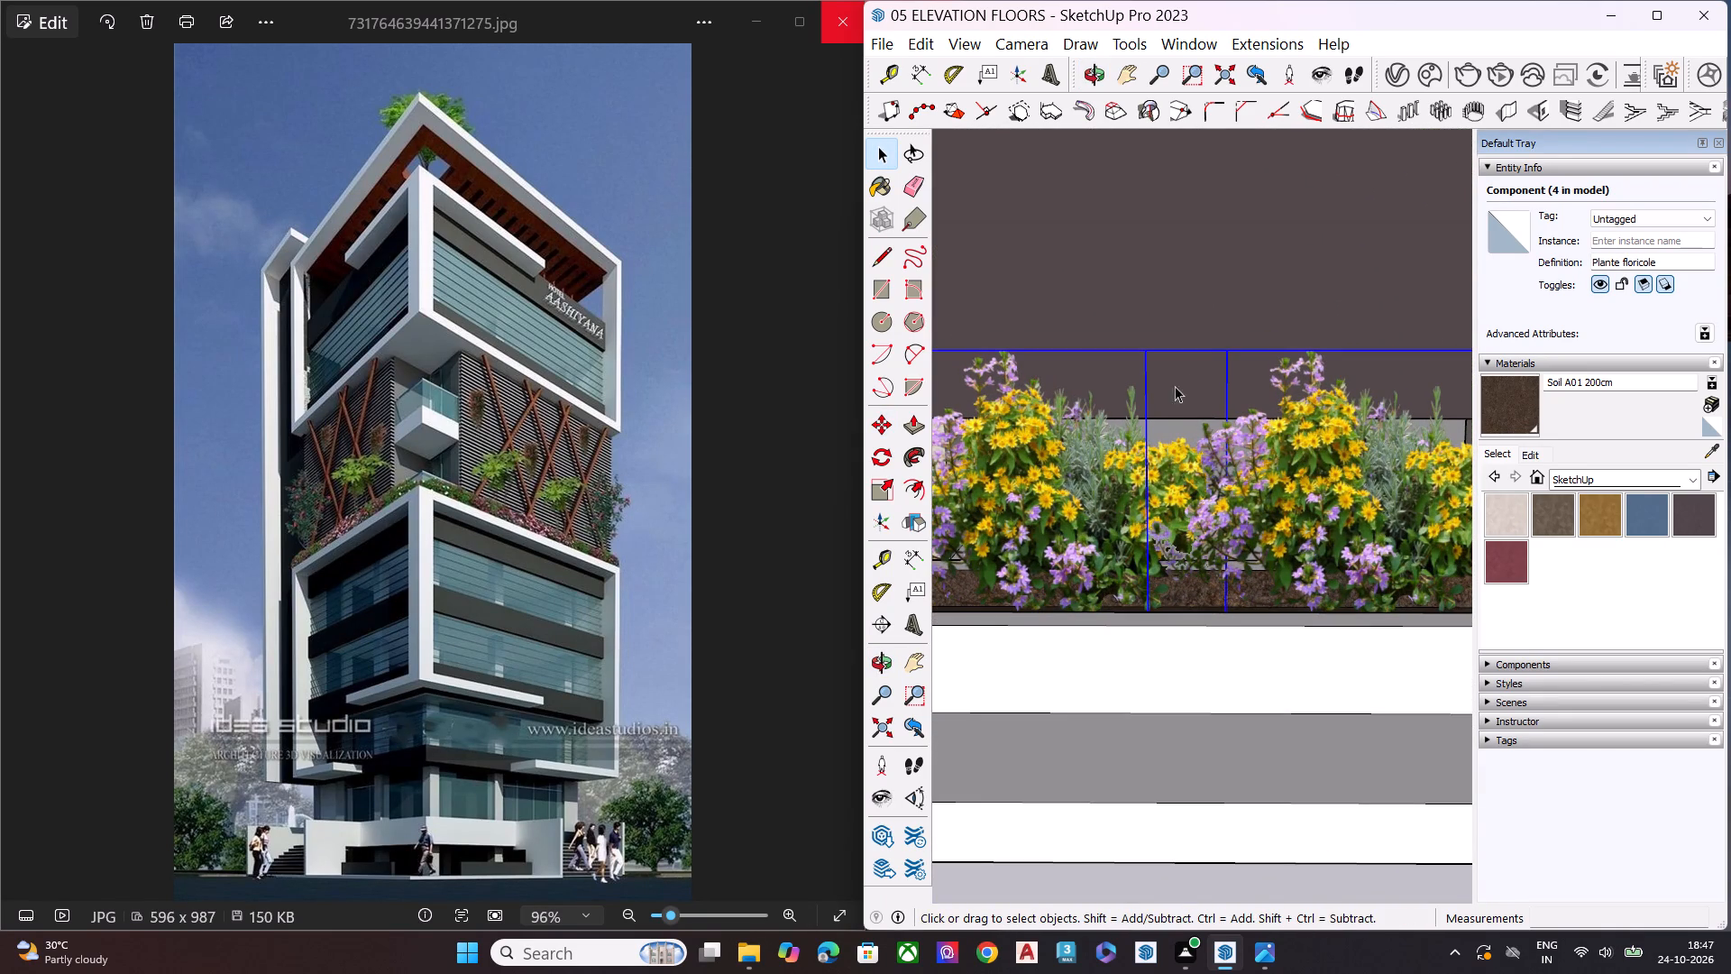
pyautogui.press('m')
pyautogui.click(1149, 345)
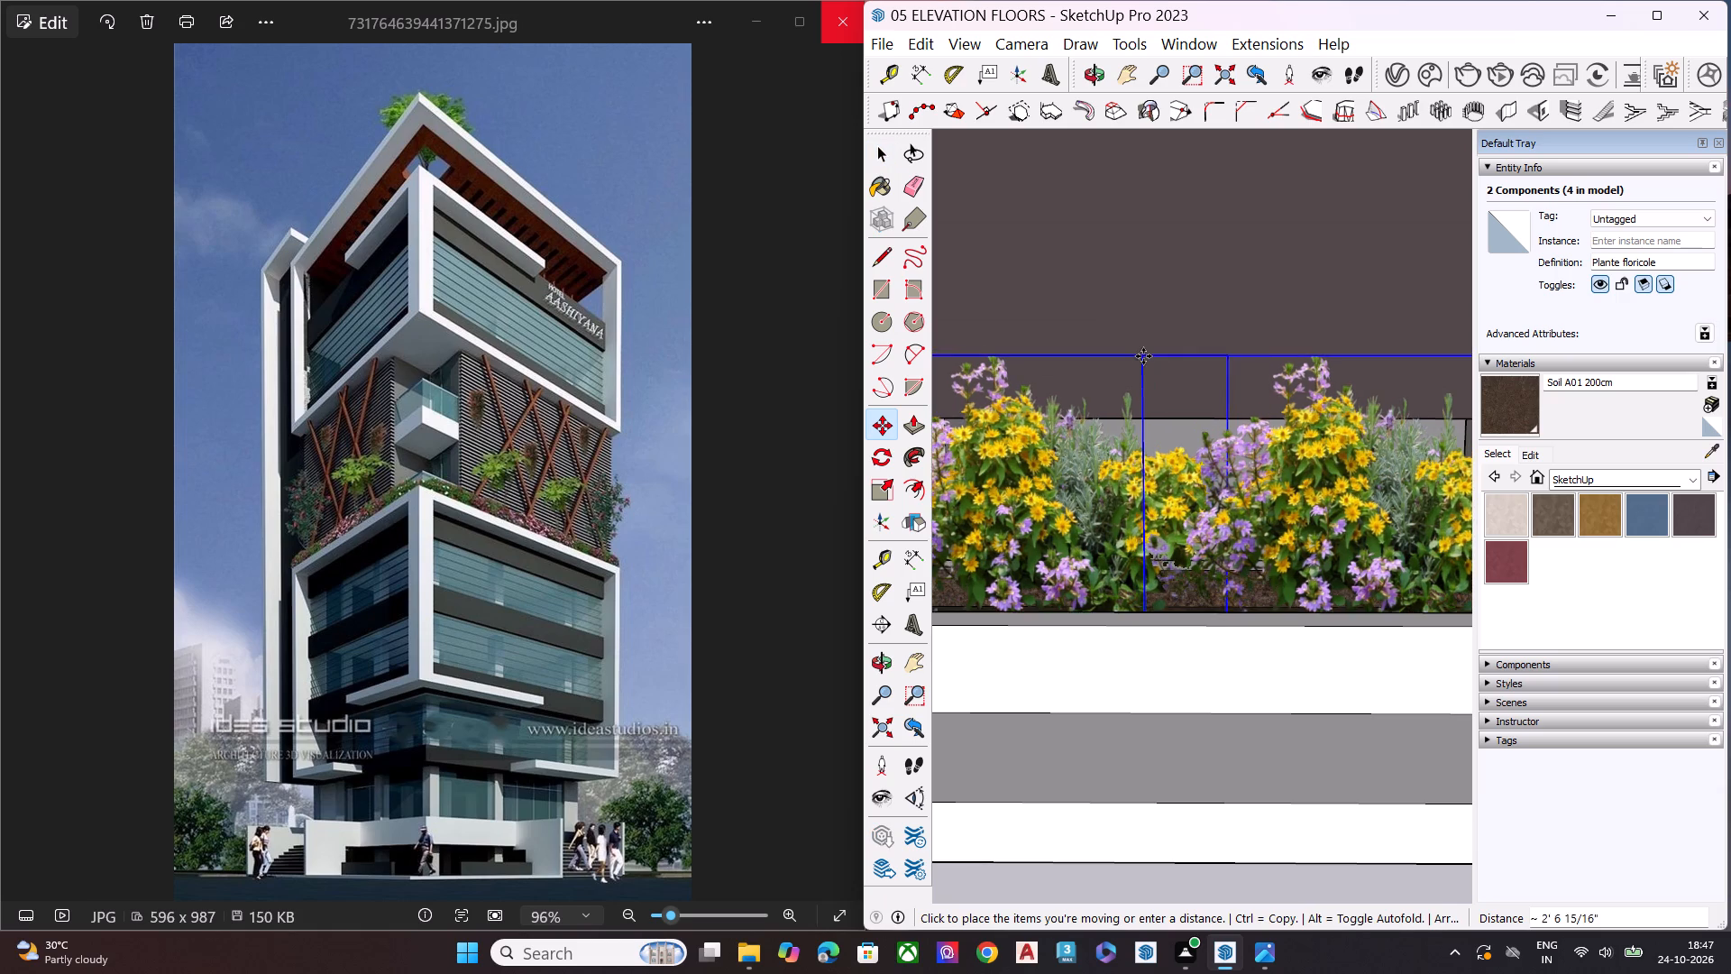
pyautogui.click(1142, 357)
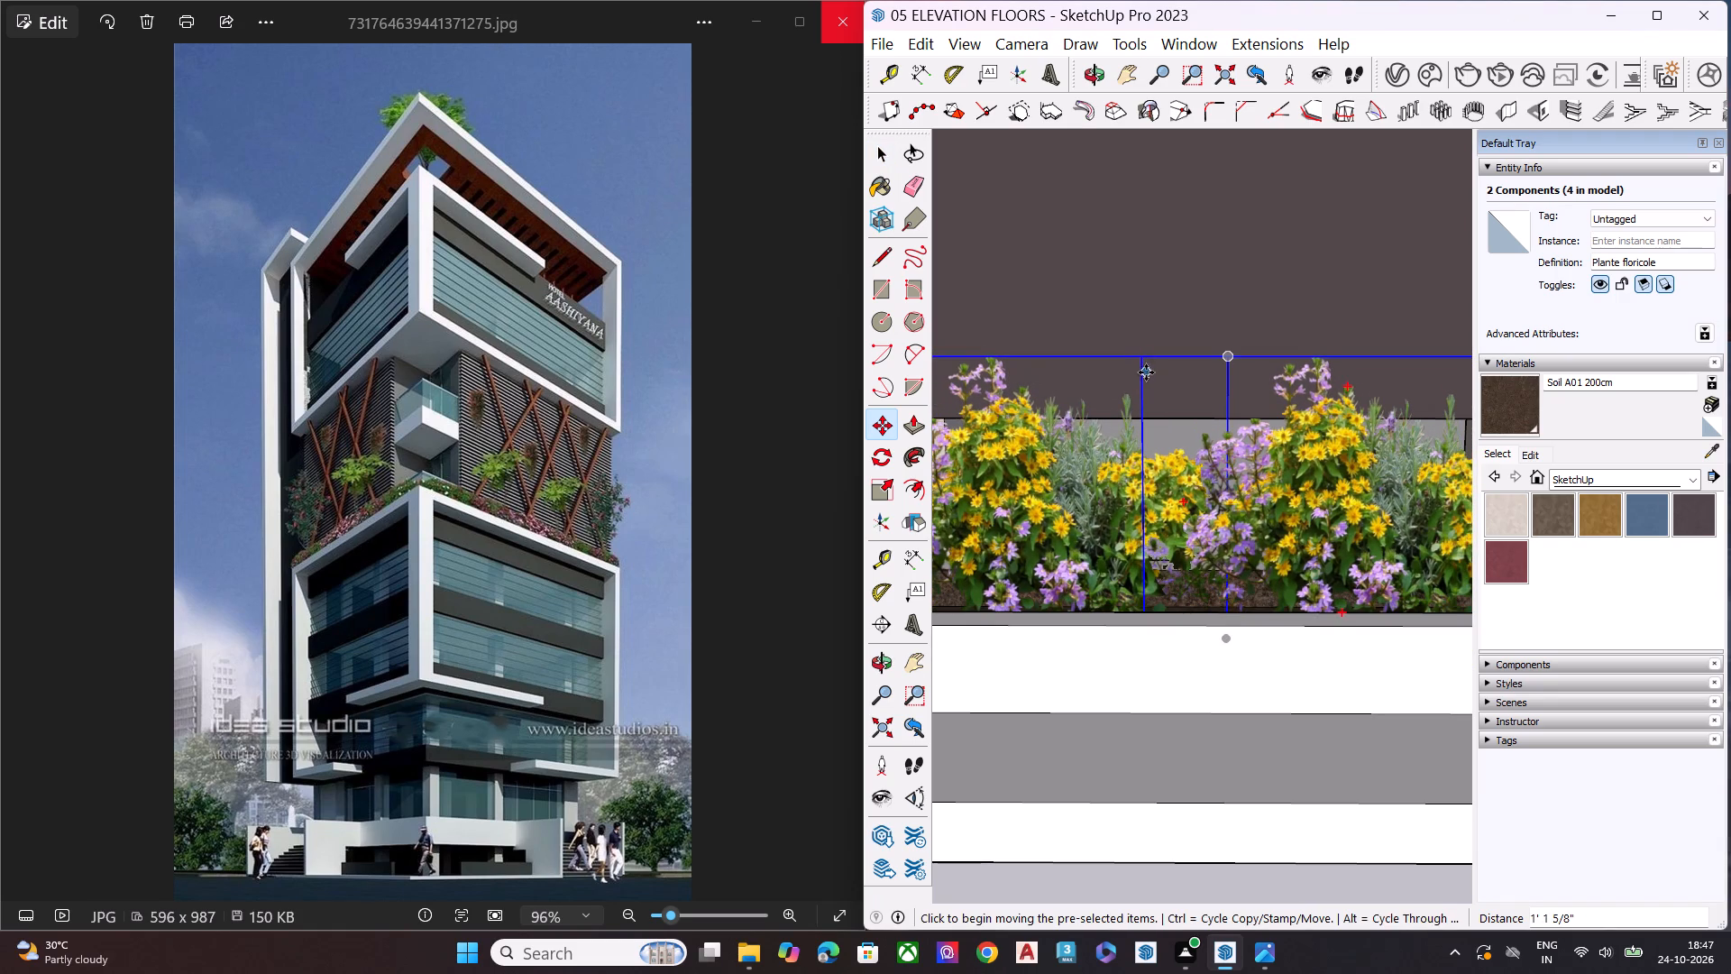
# Lower the two flower plants about 5" into the planter.
pyautogui.click(1143, 357)
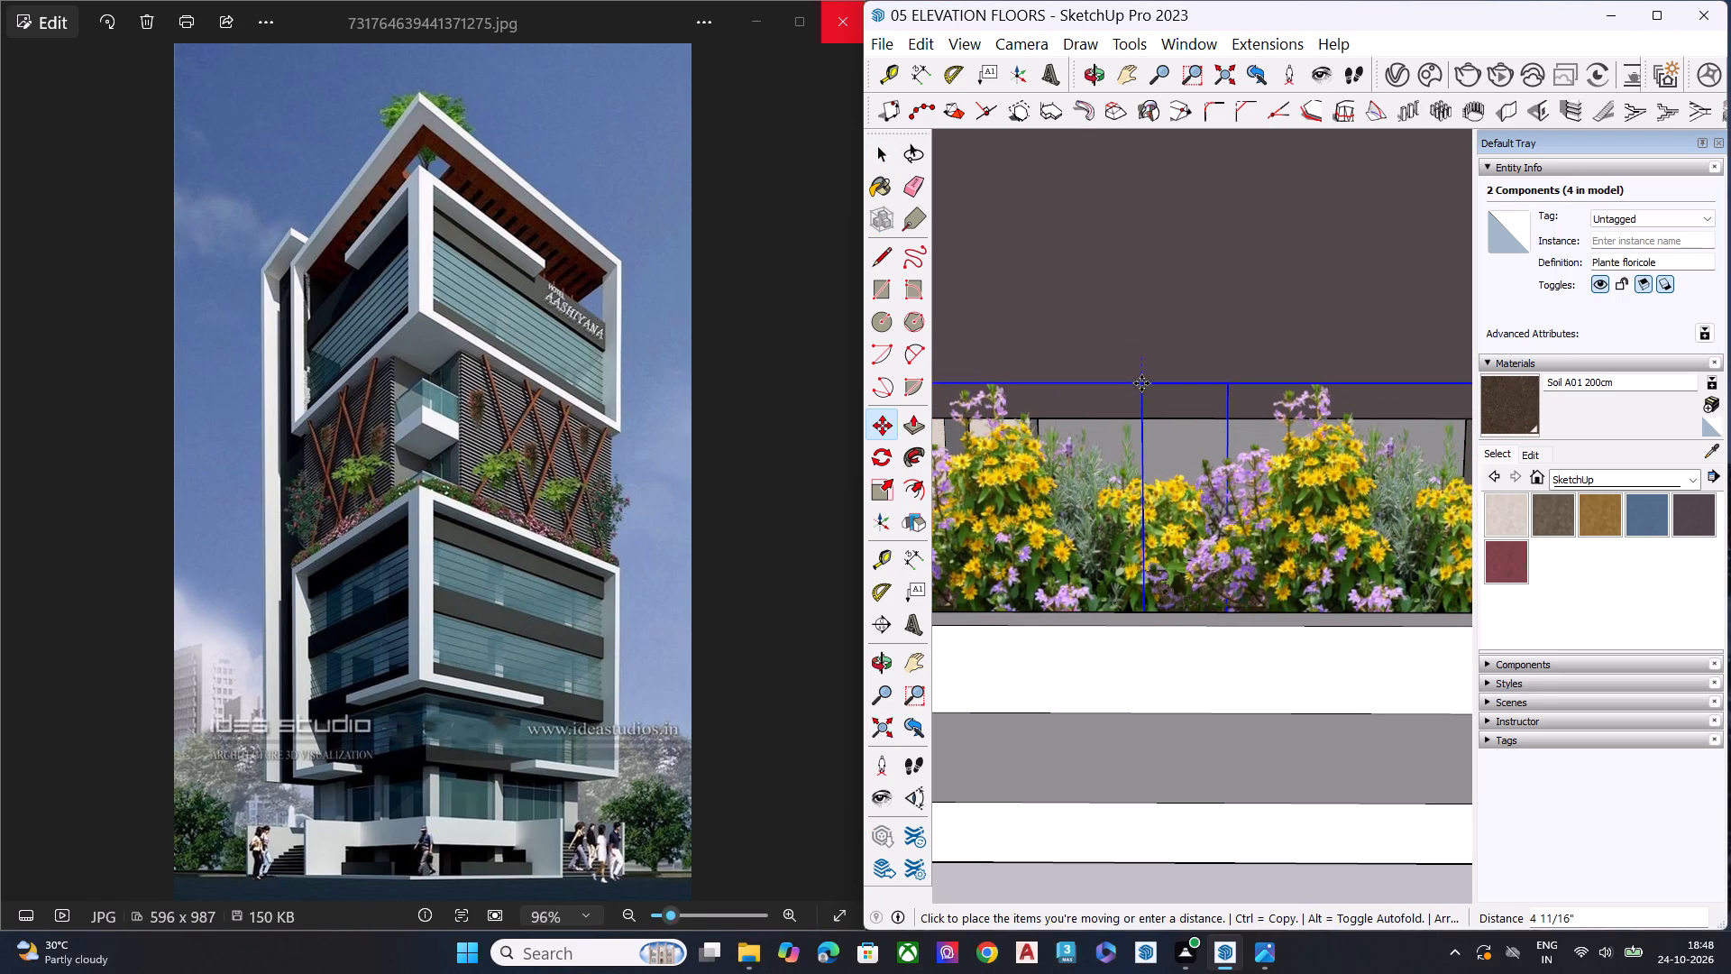
pyautogui.click(1141, 383)
pyautogui.press('space')
# Clear the selection and examine how the flower plants sit between the conical trees on this facade.
pyautogui.scroll(-6, 1122, 391)
pyautogui.scroll(1, 1122, 418)
pyautogui.scroll(-3, 1122, 427)
pyautogui.moveTo(1176, 641); pyautogui.dragTo(1479, 613, button='middle')
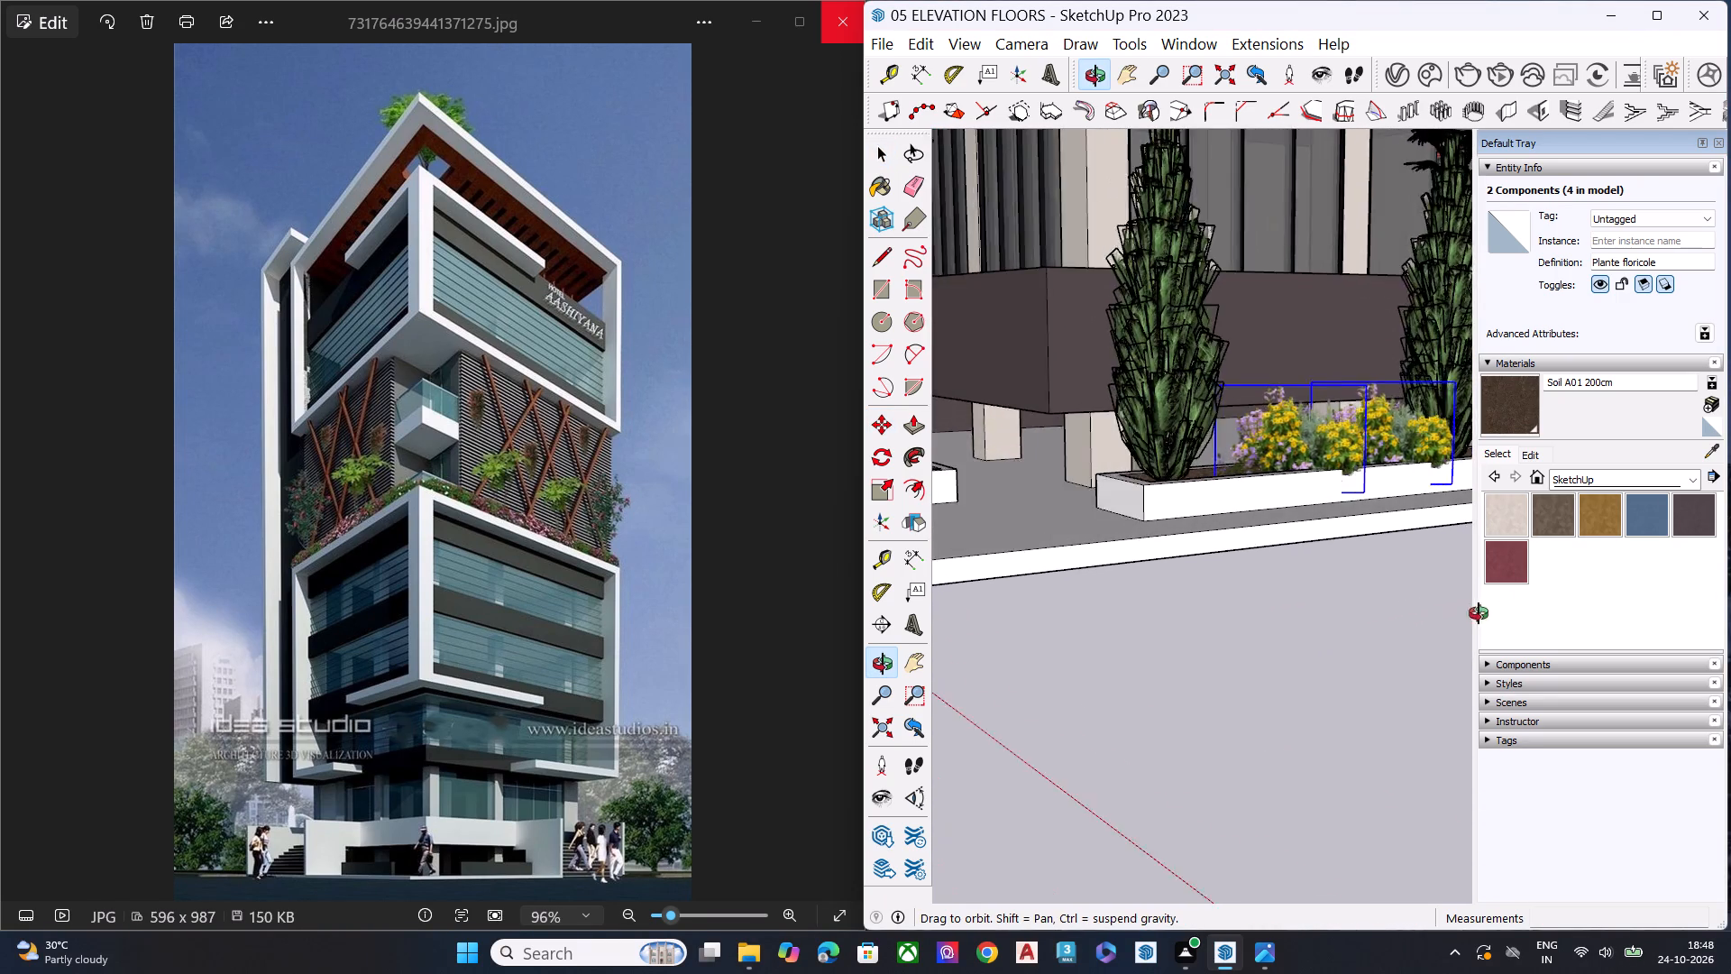
pyautogui.moveTo(1479, 613); pyautogui.dragTo(1075, 611, button='middle')
pyautogui.click(1085, 721)
pyautogui.press('space')
pyautogui.scroll(-4, 1096, 580)
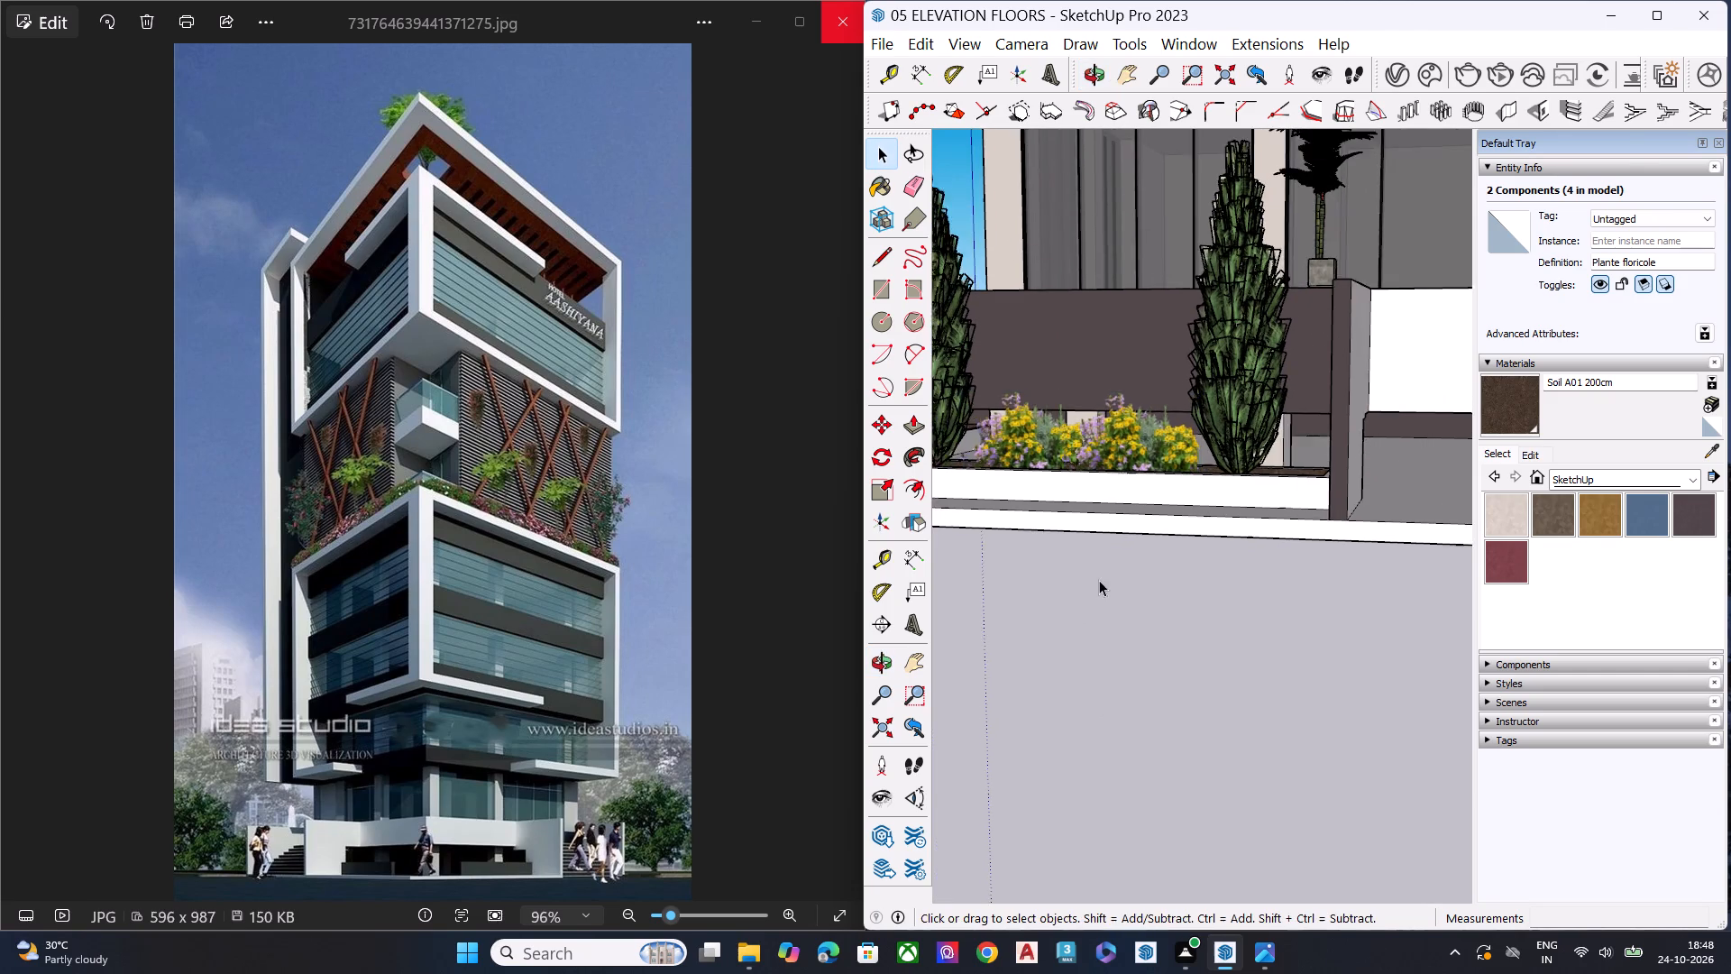
pyautogui.scroll(-3, 1099, 580)
pyautogui.scroll(-18, 1132, 685)
pyautogui.scroll(-3, 1176, 689)
pyautogui.scroll(1, 1176, 689)
pyautogui.scroll(-2, 1176, 689)
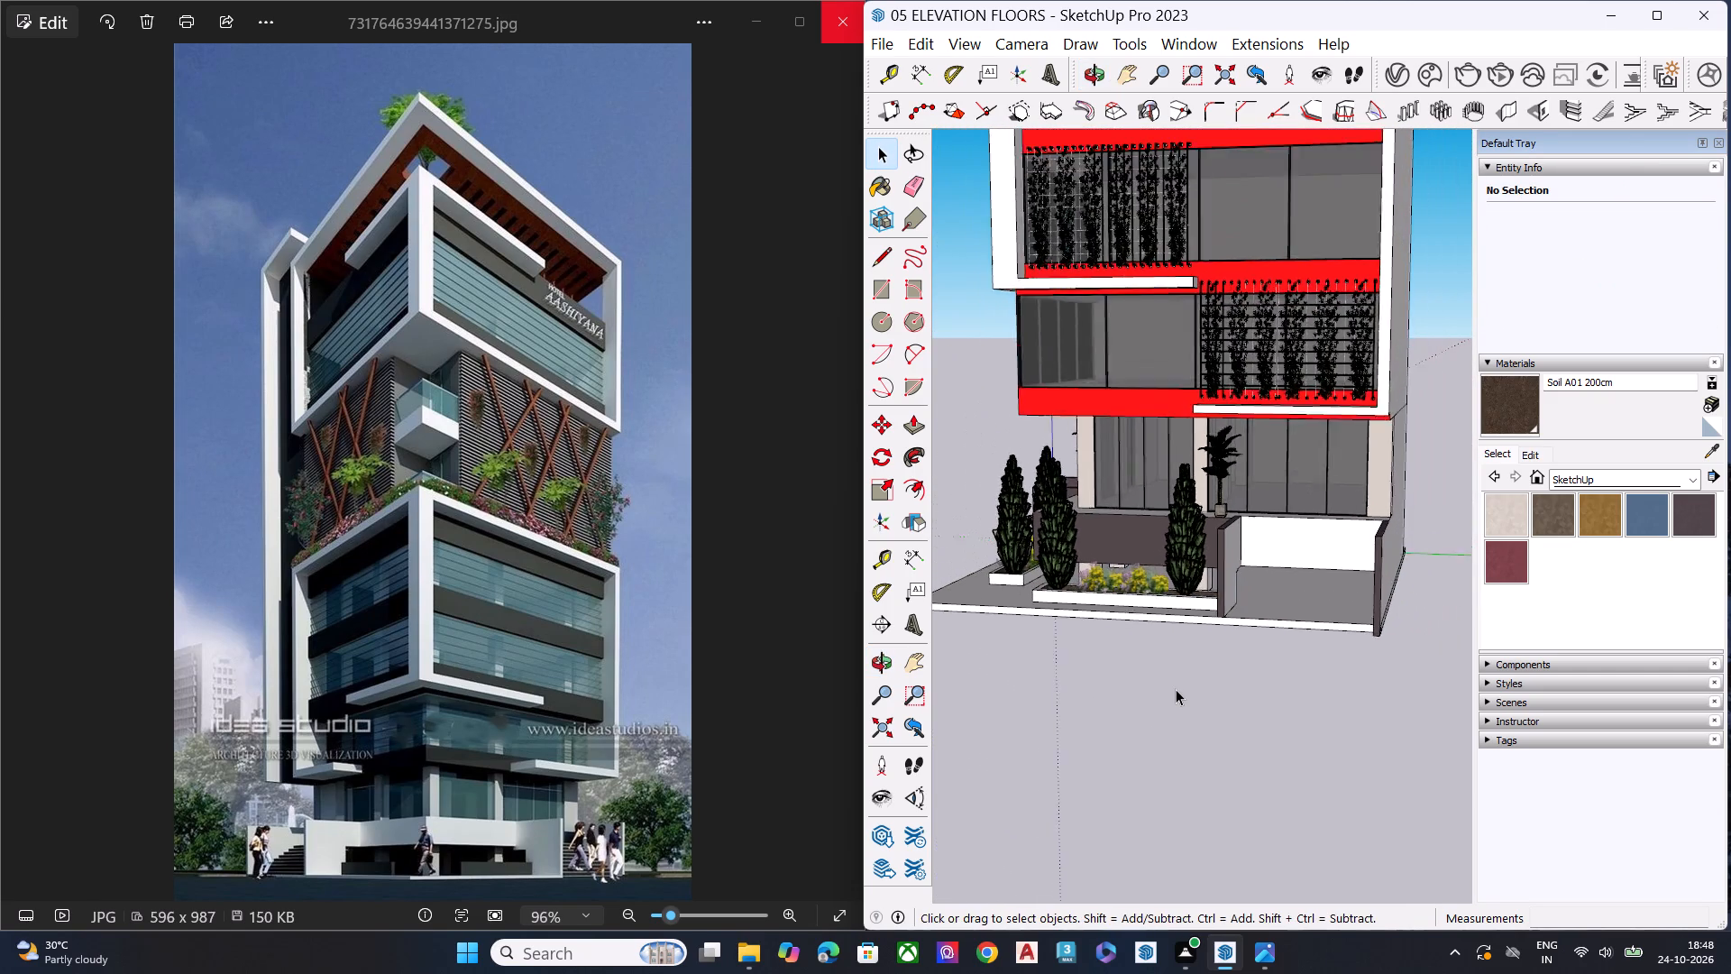
pyautogui.scroll(-8, 1176, 689)
# Examine both corner planters and the whole building elevation from street level against the reference photo.
pyautogui.moveTo(1039, 674); pyautogui.dragTo(1507, 590, button='middle')
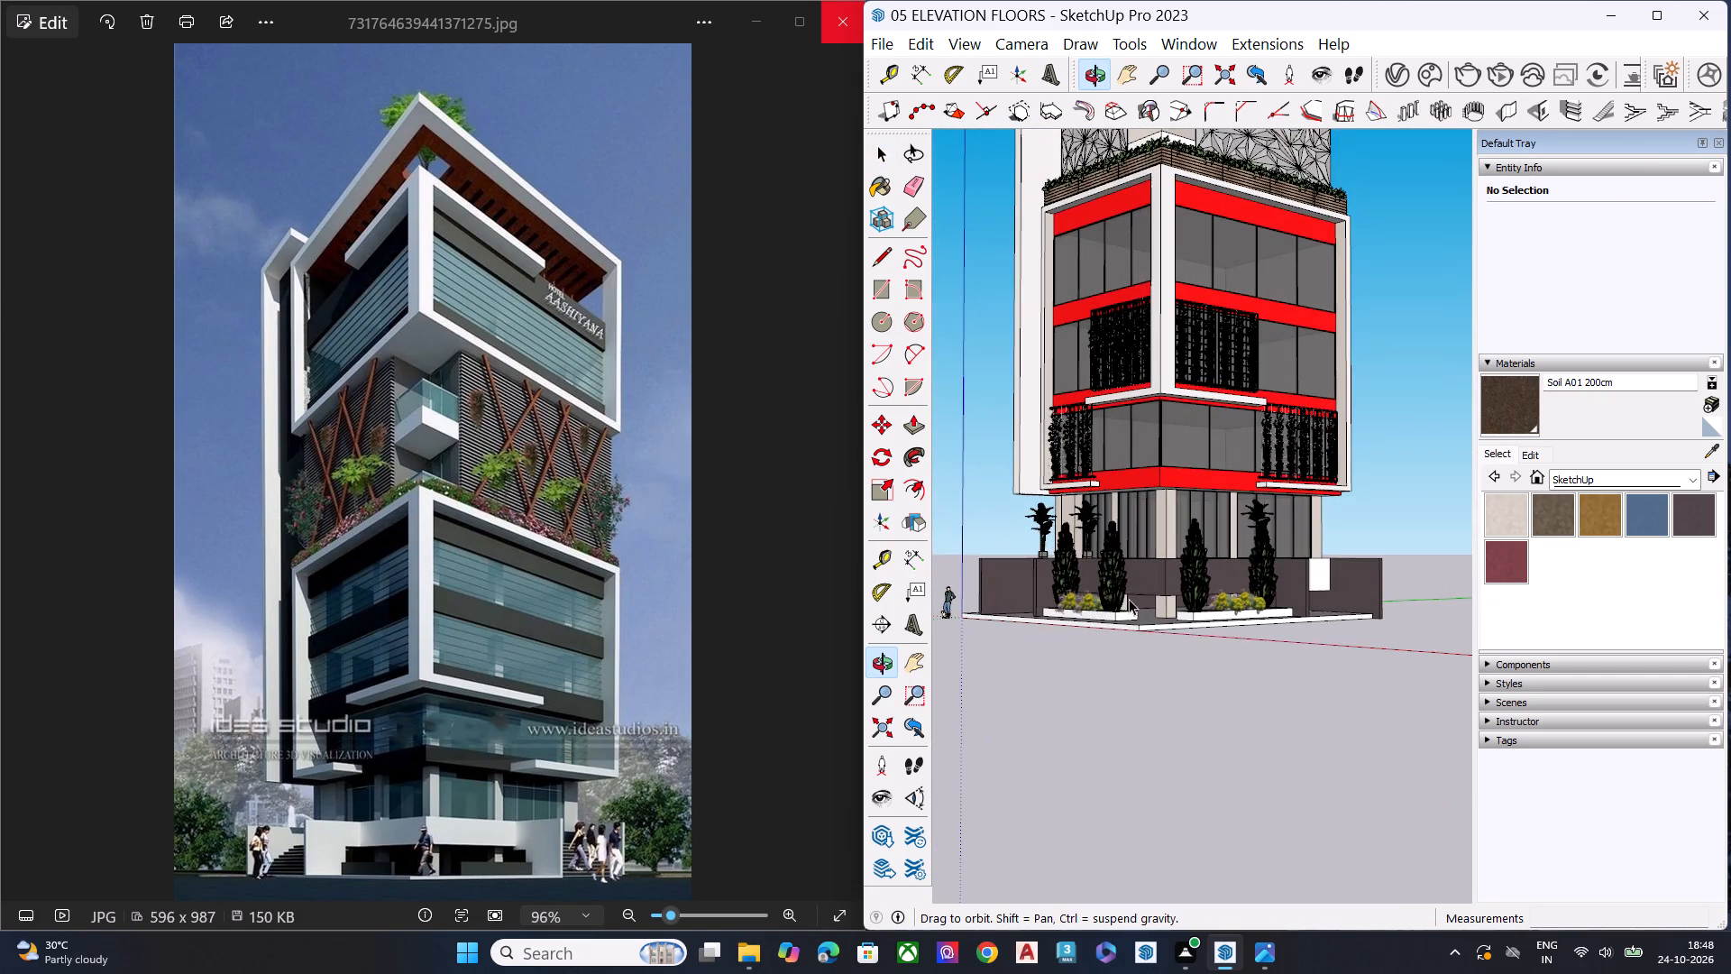
pyautogui.moveTo(1096, 596); pyautogui.dragTo(1171, 584, button='middle')
pyautogui.scroll(5, 1165, 587)
pyautogui.scroll(-7, 1182, 623)
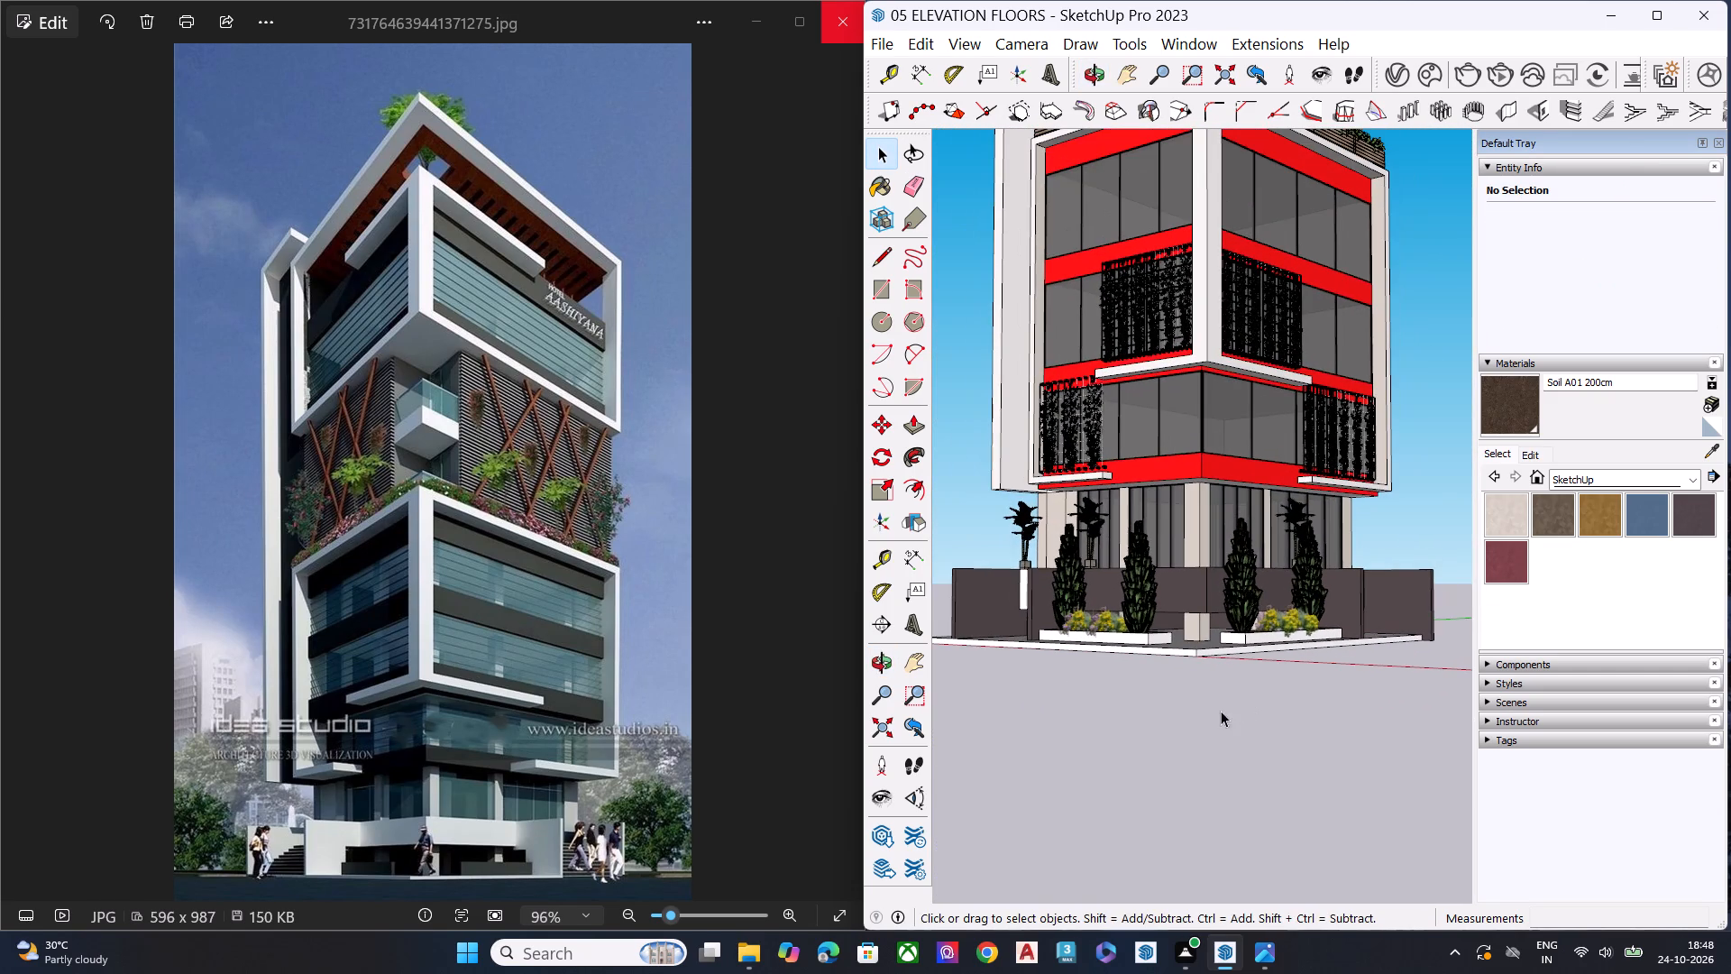
pyautogui.moveTo(1175, 726); pyautogui.dragTo(1161, 673, button='middle')
pyautogui.scroll(1, 1141, 417)
pyautogui.scroll(-4, 1158, 608)
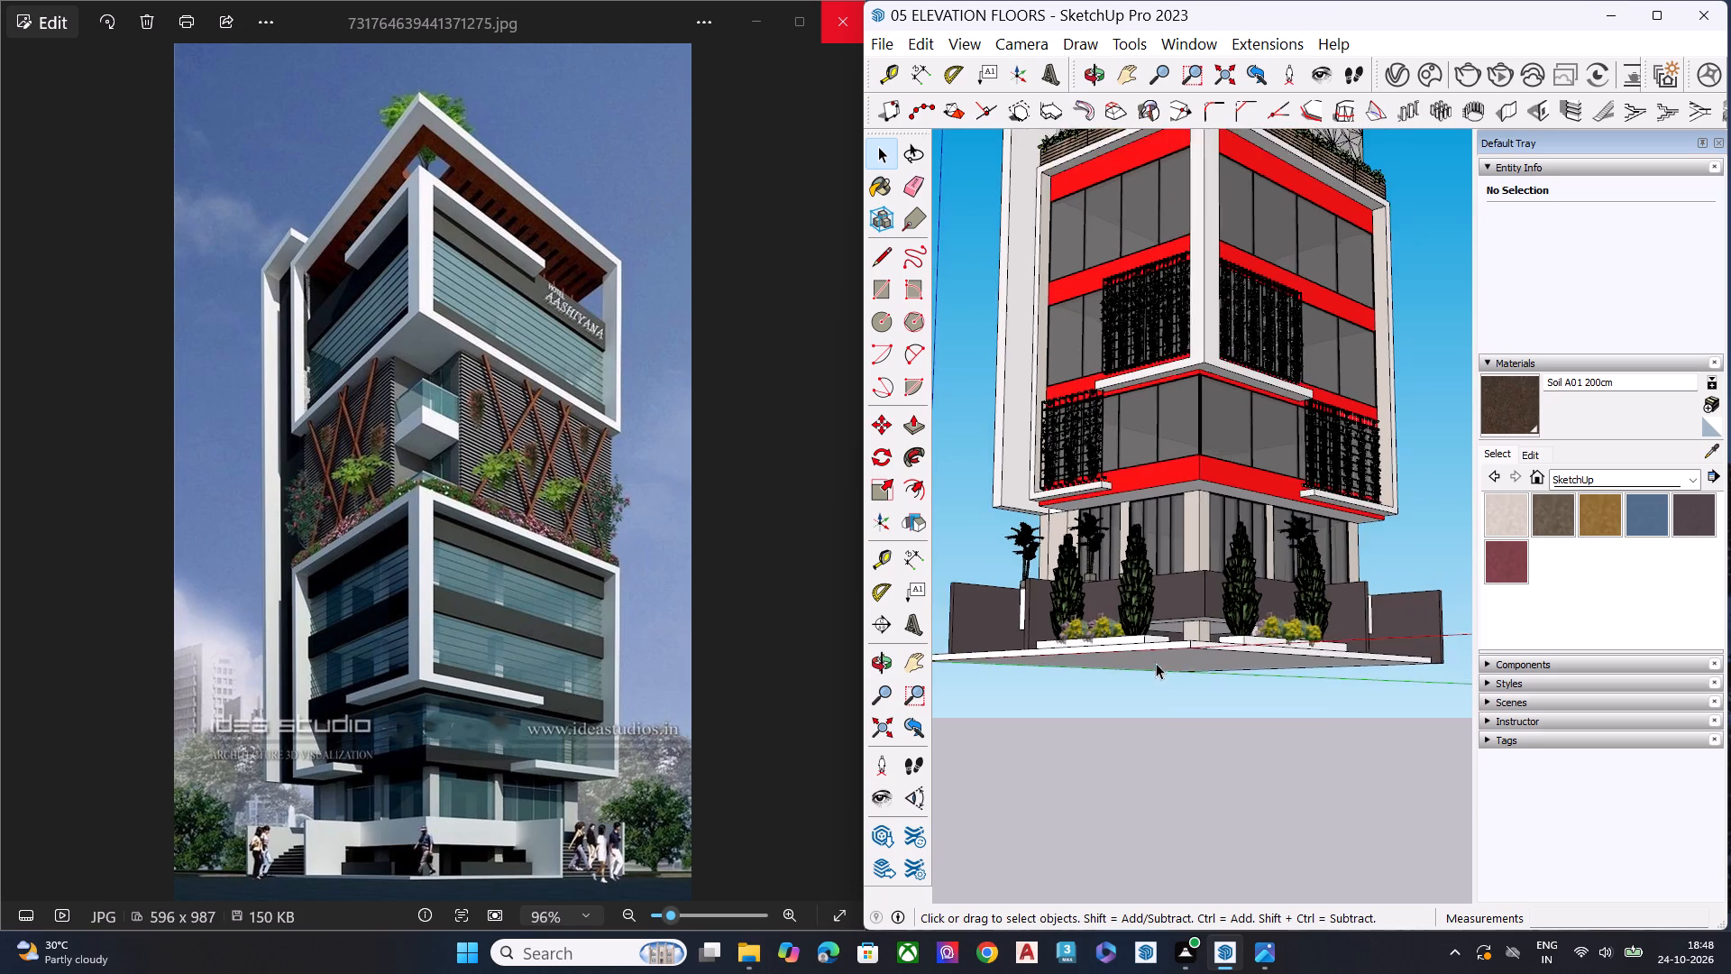
pyautogui.scroll(-14, 1156, 663)
pyautogui.scroll(3, 1203, 316)
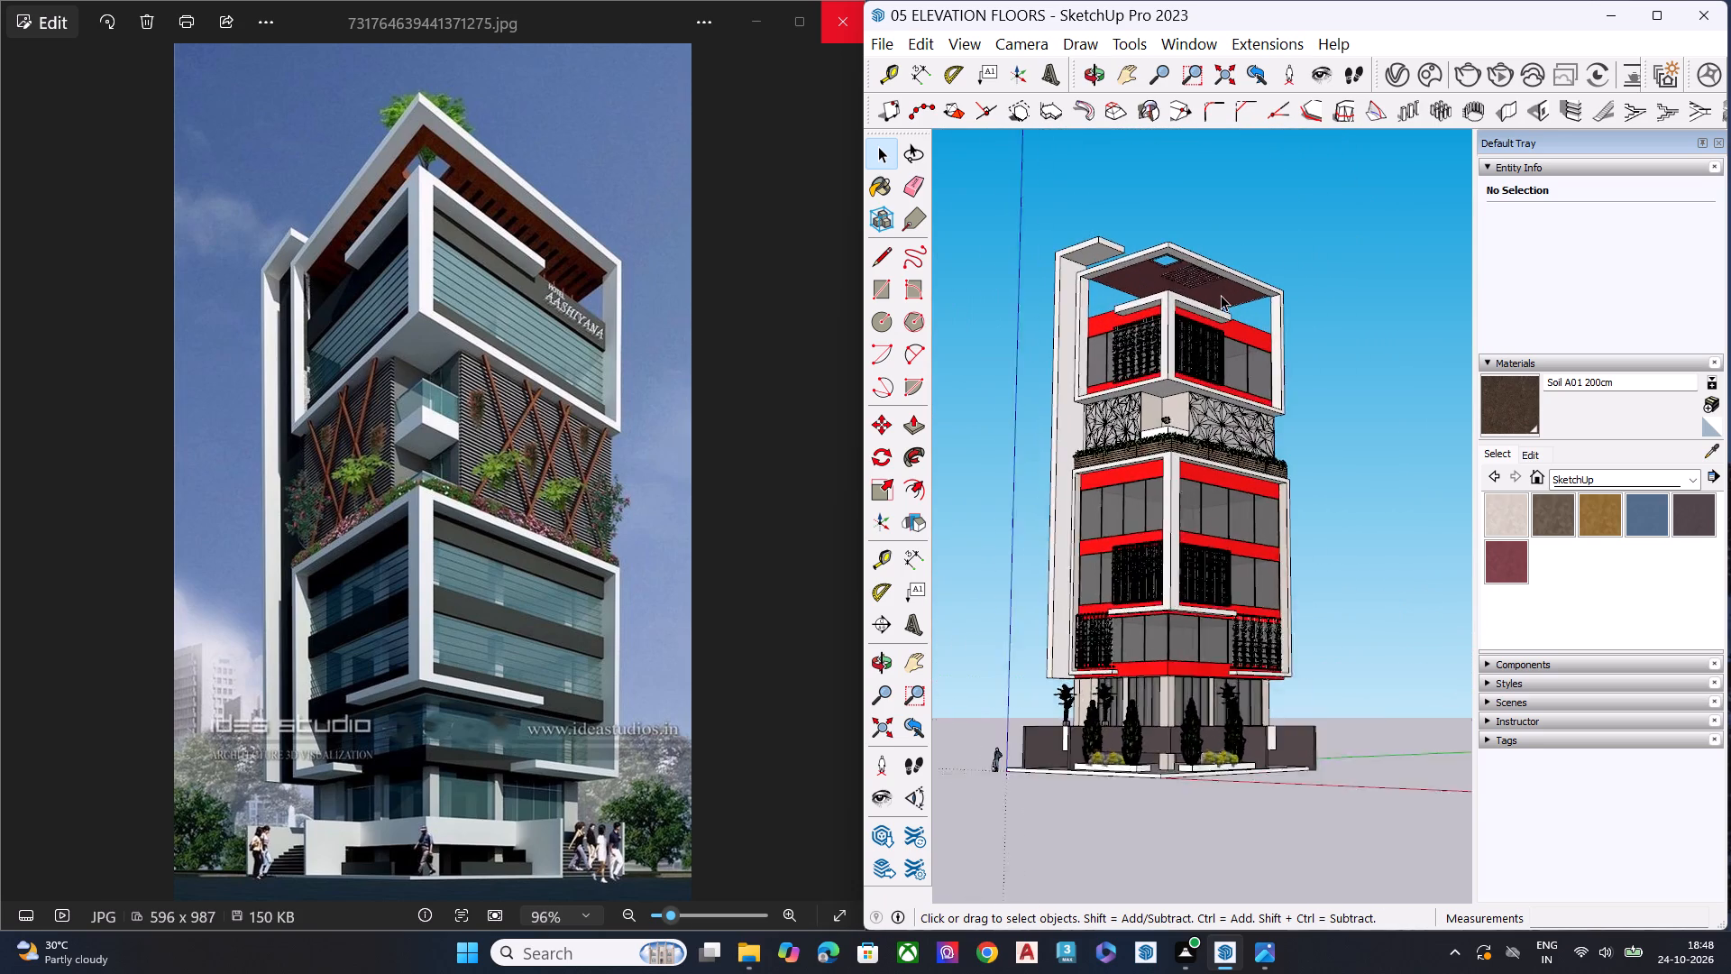
pyautogui.scroll(3, 1221, 295)
pyautogui.moveTo(1152, 461); pyautogui.dragTo(1154, 442, button='middle')
pyautogui.scroll(-6, 1154, 439)
pyautogui.press('space')
pyautogui.scroll(1, 1154, 439)
pyautogui.scroll(-5, 1154, 439)
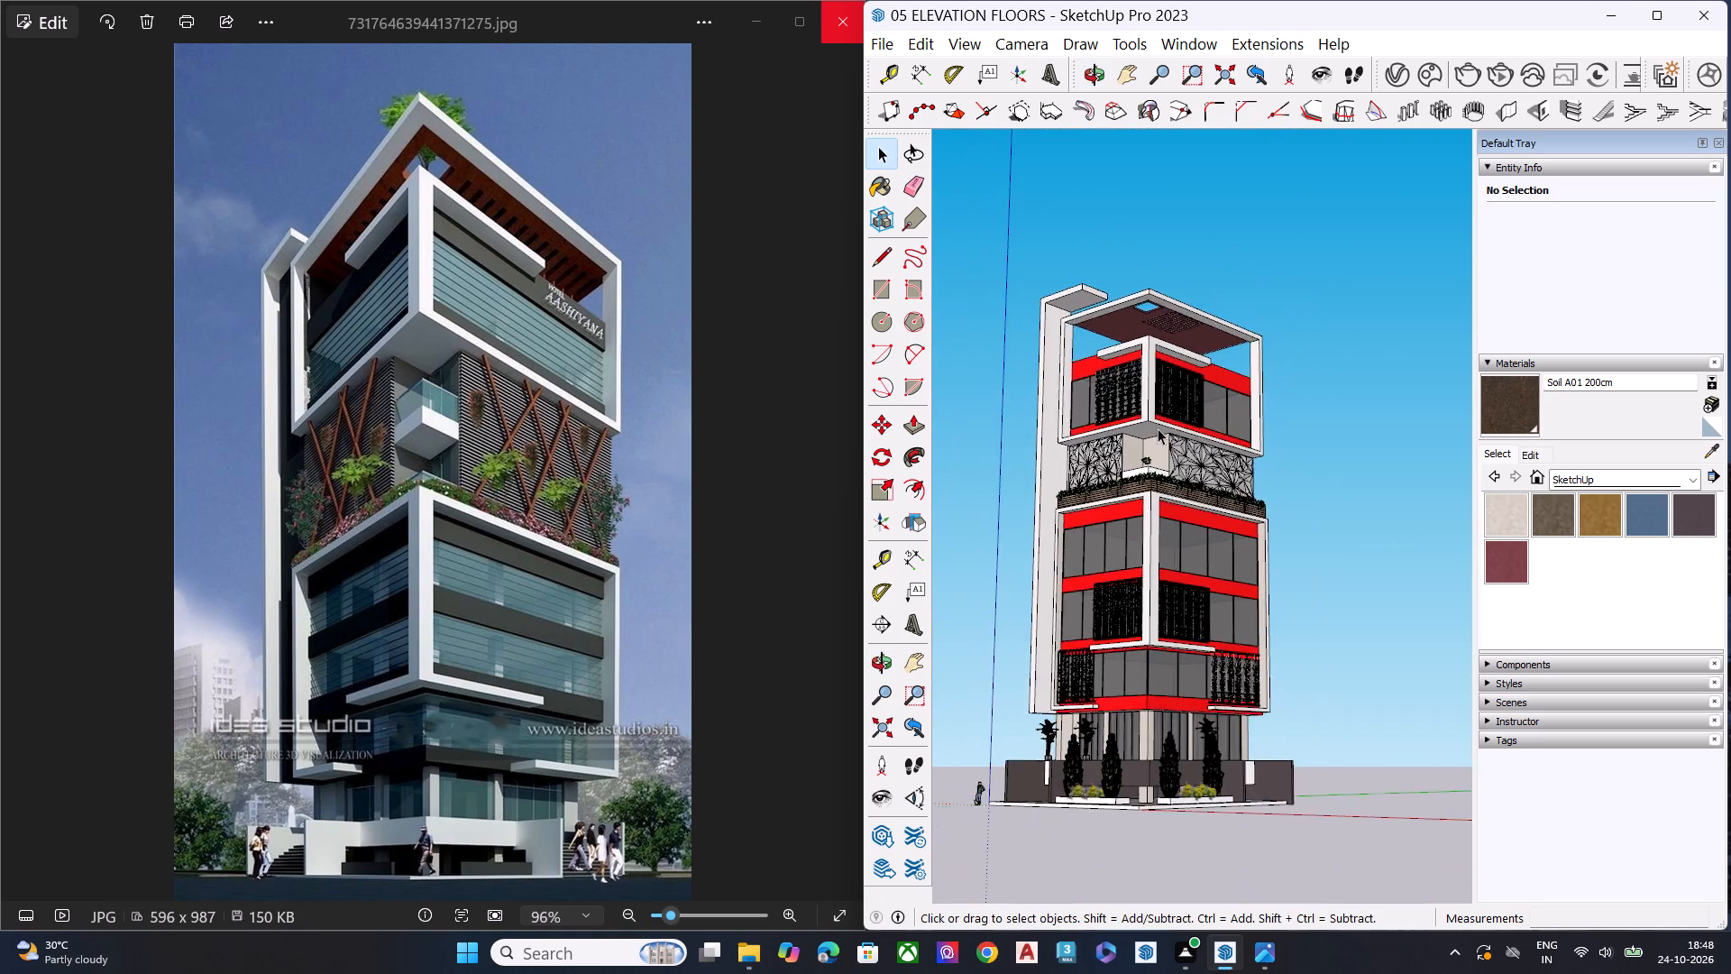
pyautogui.scroll(-1, 1158, 428)
pyautogui.middleClick(1170, 510)
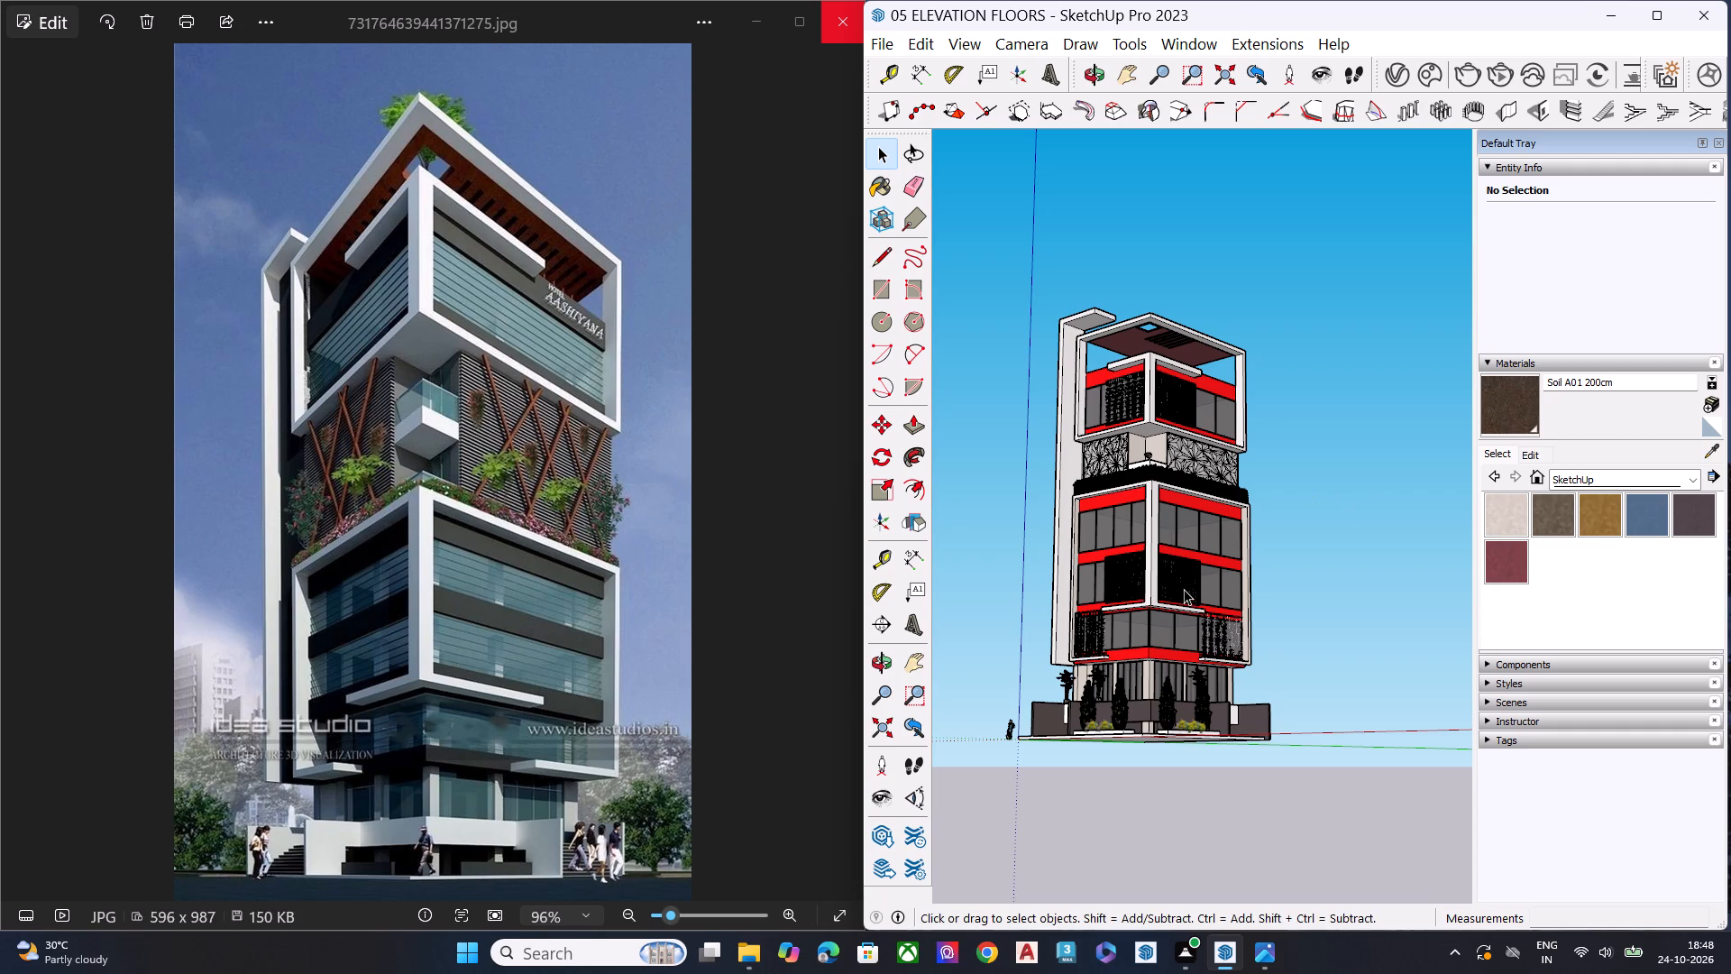
# Move the potted Artificial Plant-025 from the upper corner balcony down about 75' into the ground-floor planter, beside the conical tree nearest the corner.
pyautogui.scroll(-5, 1143, 604)
pyautogui.moveTo(1185, 671); pyautogui.dragTo(1195, 845, button='middle')
pyautogui.scroll(3, 1189, 634)
pyautogui.scroll(-1, 1178, 624)
pyautogui.scroll(6, 1155, 614)
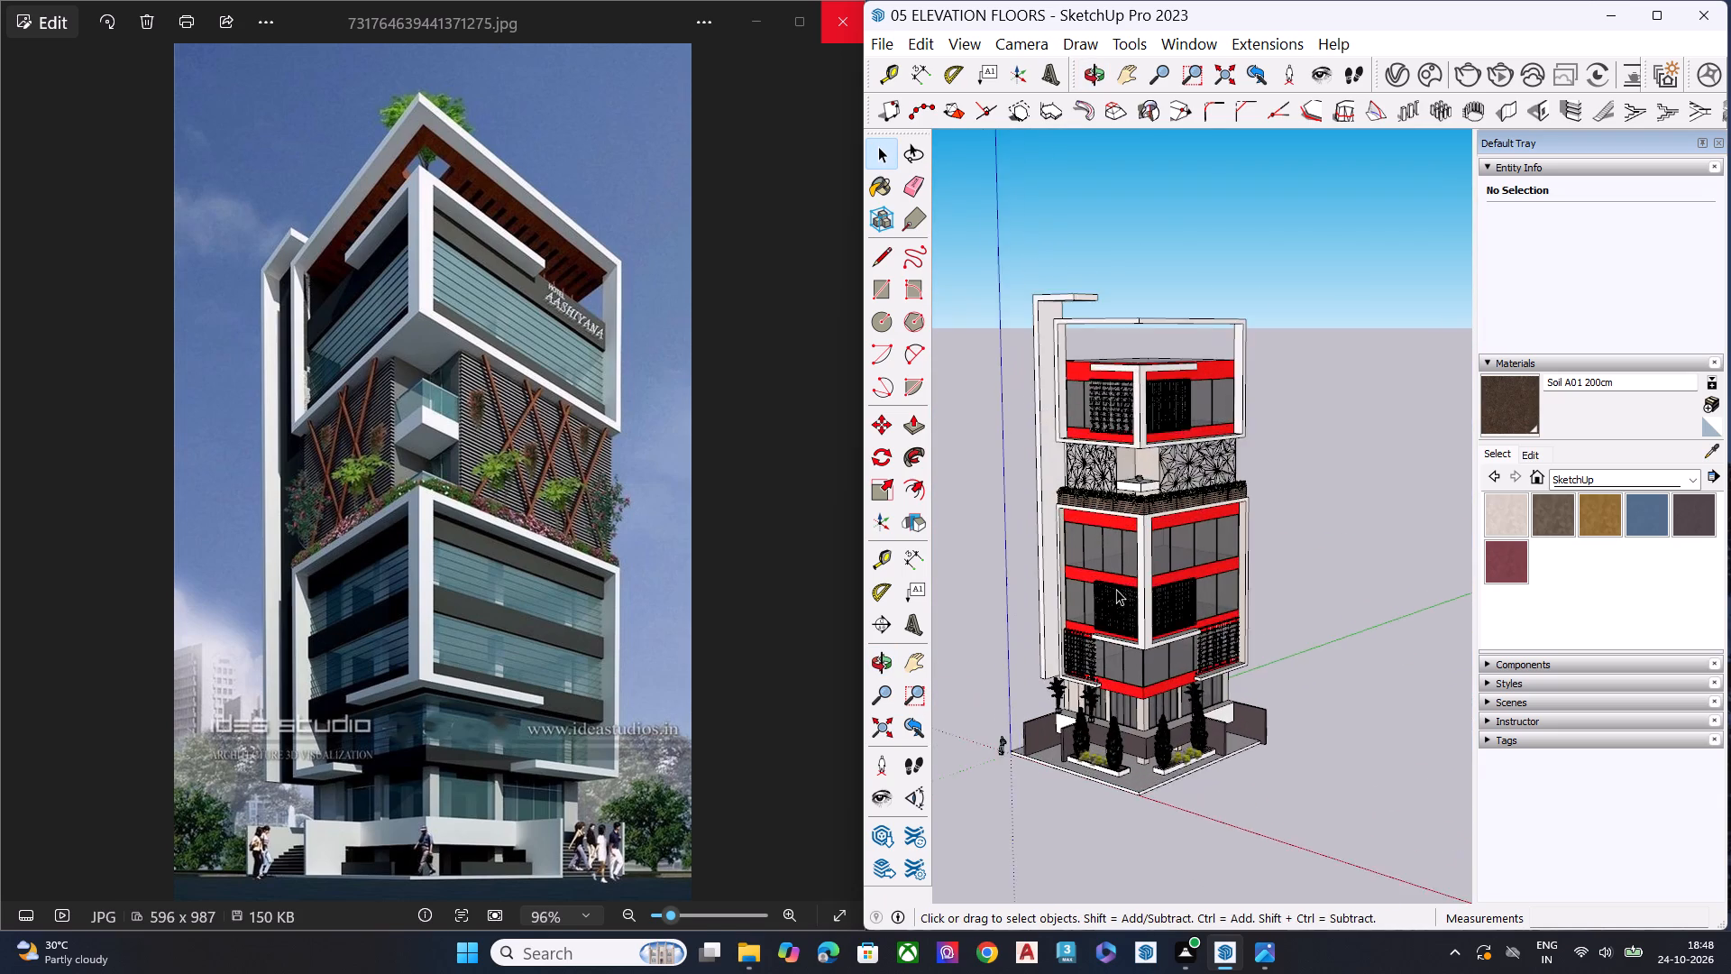
pyautogui.scroll(18, 1108, 404)
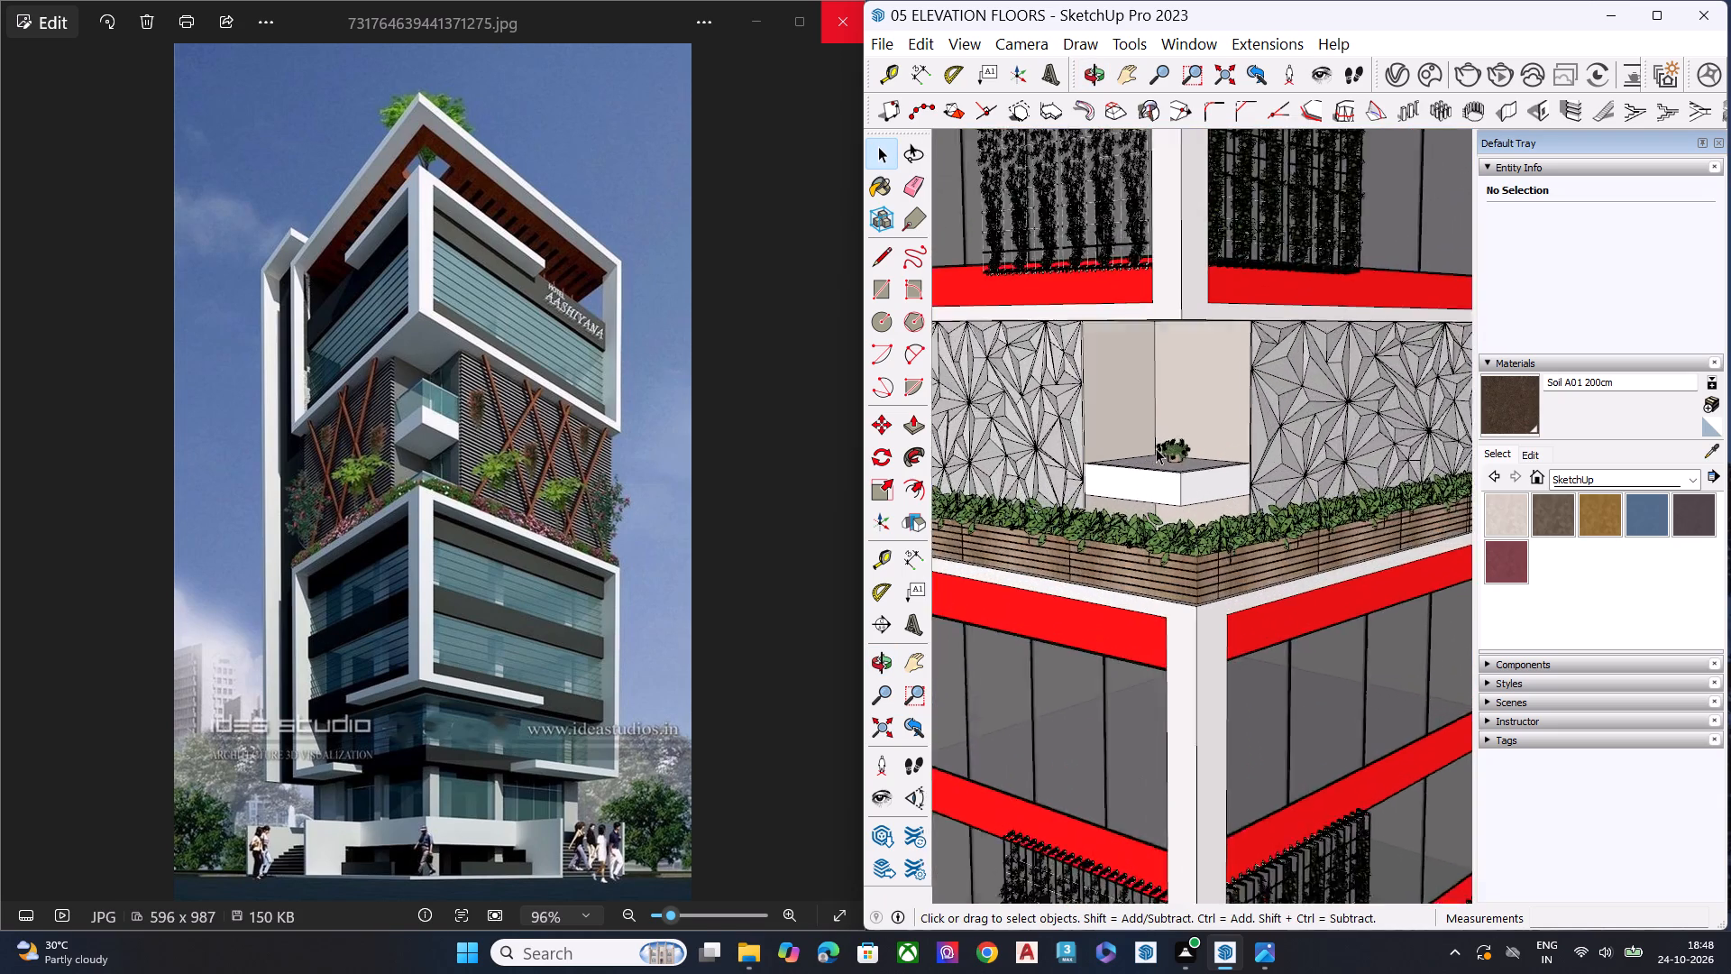
pyautogui.scroll(20, 1156, 448)
pyautogui.scroll(2, 1156, 448)
pyautogui.click(1259, 501)
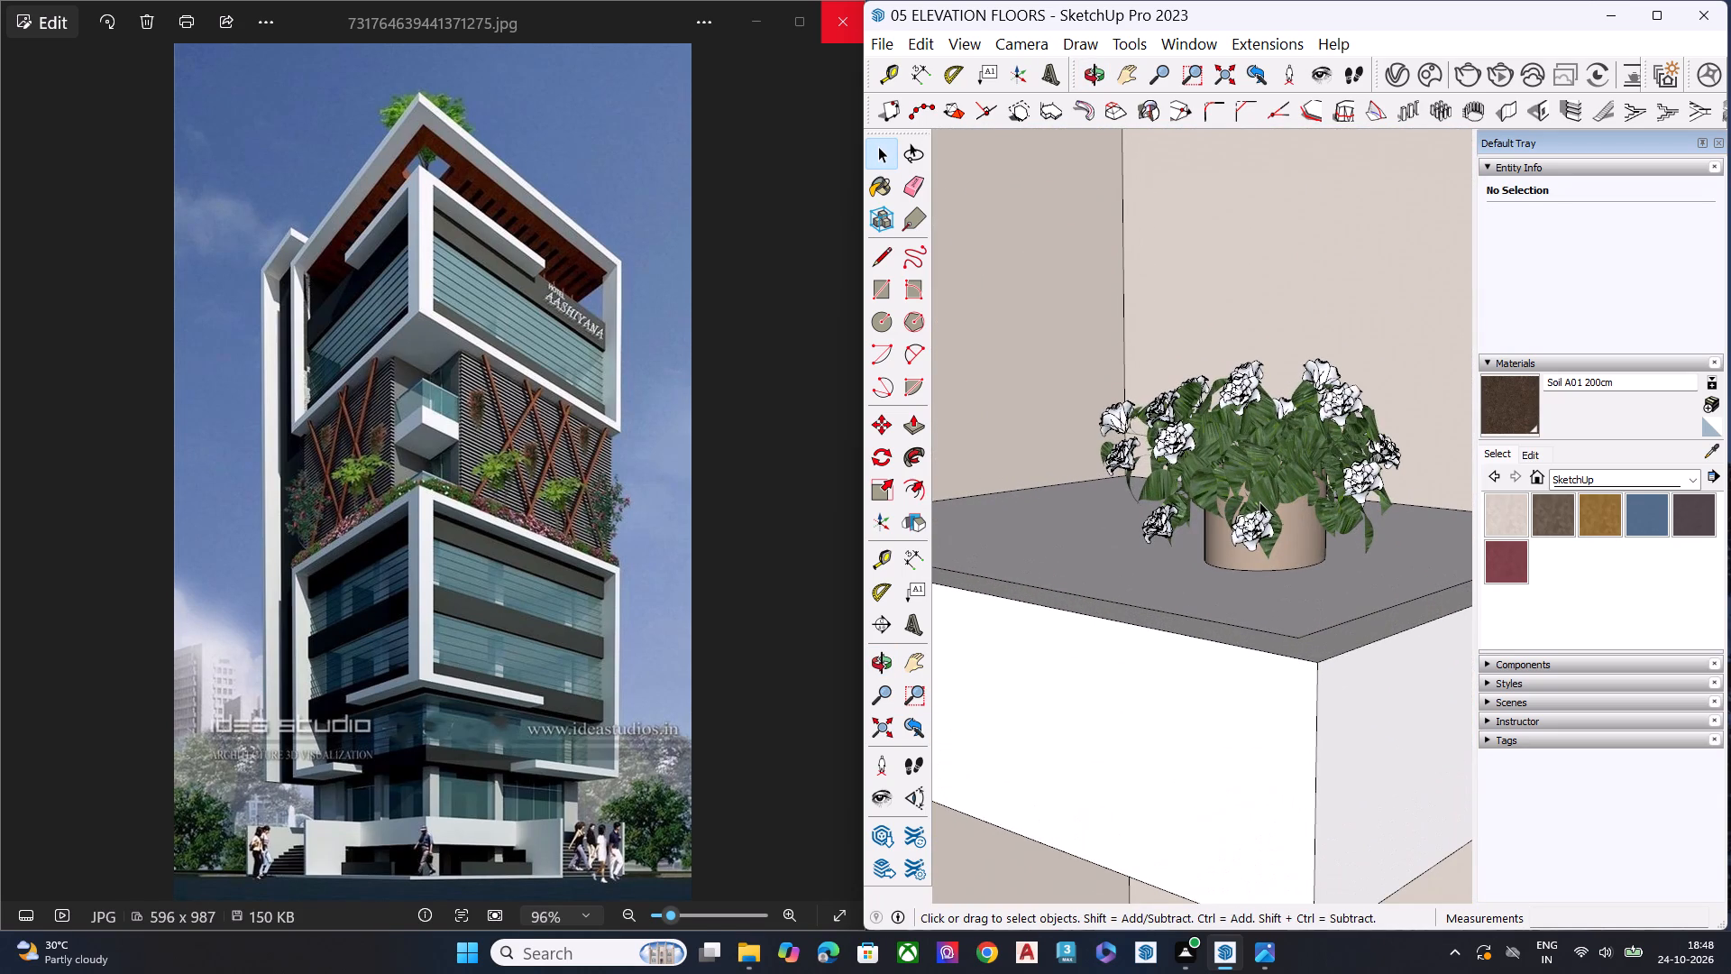
pyautogui.press('m')
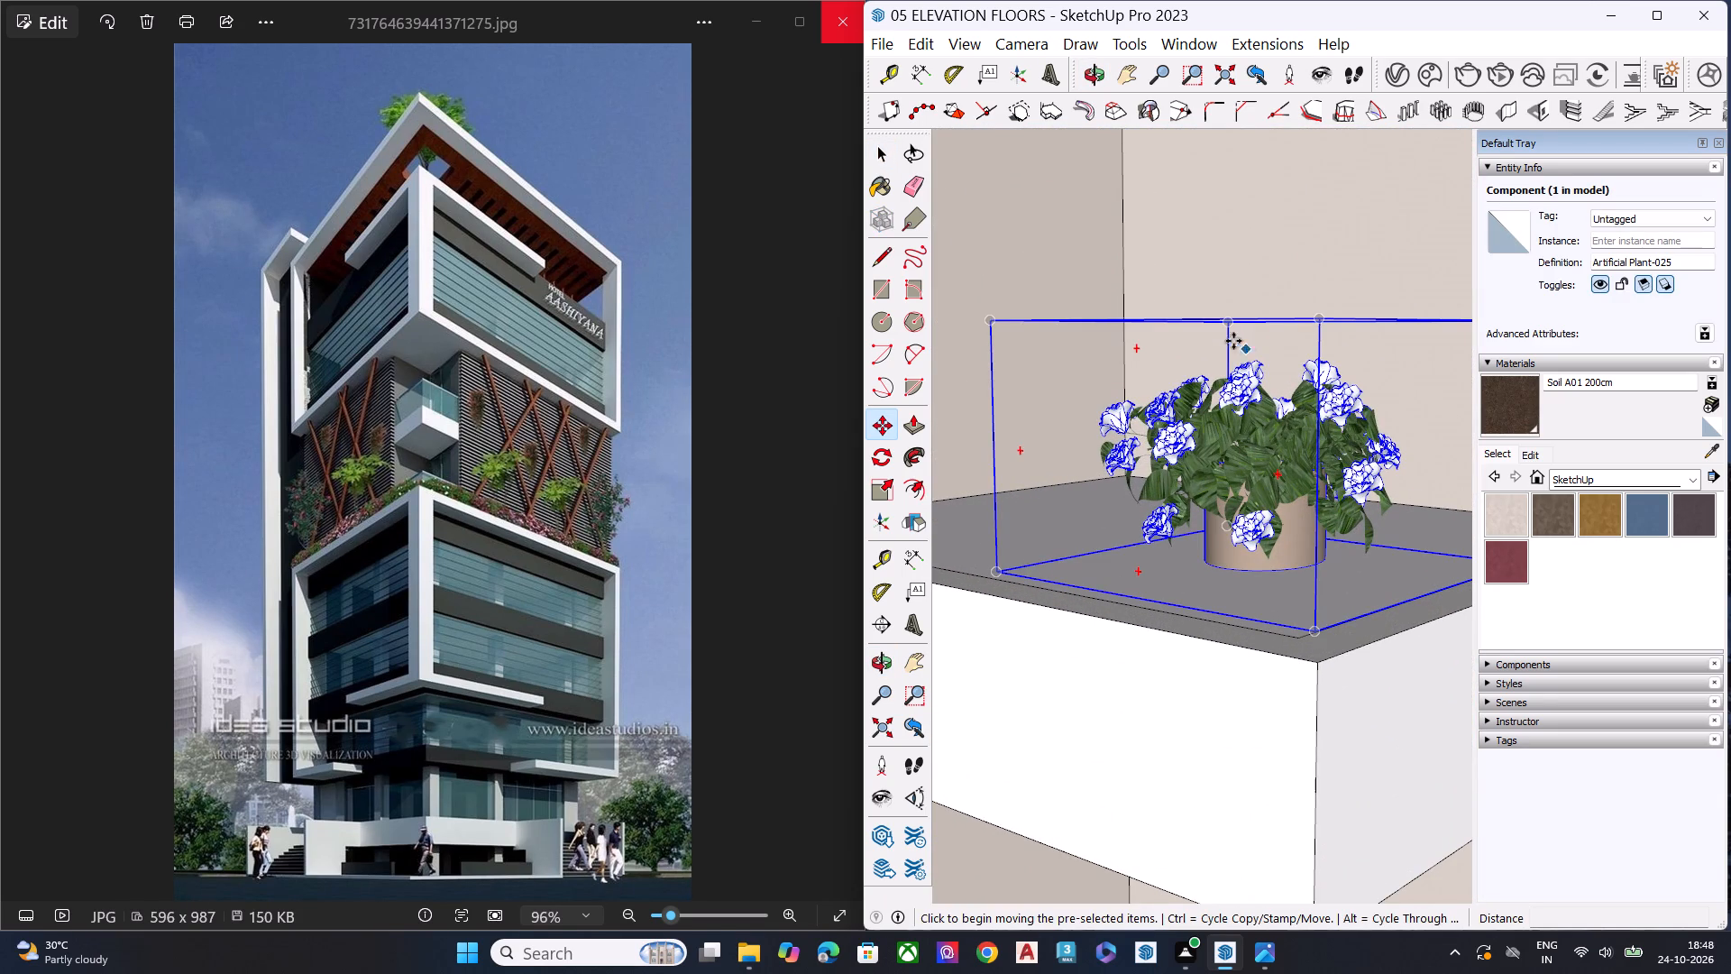
pyautogui.click(1227, 325)
pyautogui.scroll(-3, 991, 473)
pyautogui.scroll(1, 984, 496)
pyautogui.scroll(-5, 984, 498)
pyautogui.scroll(-9, 1185, 467)
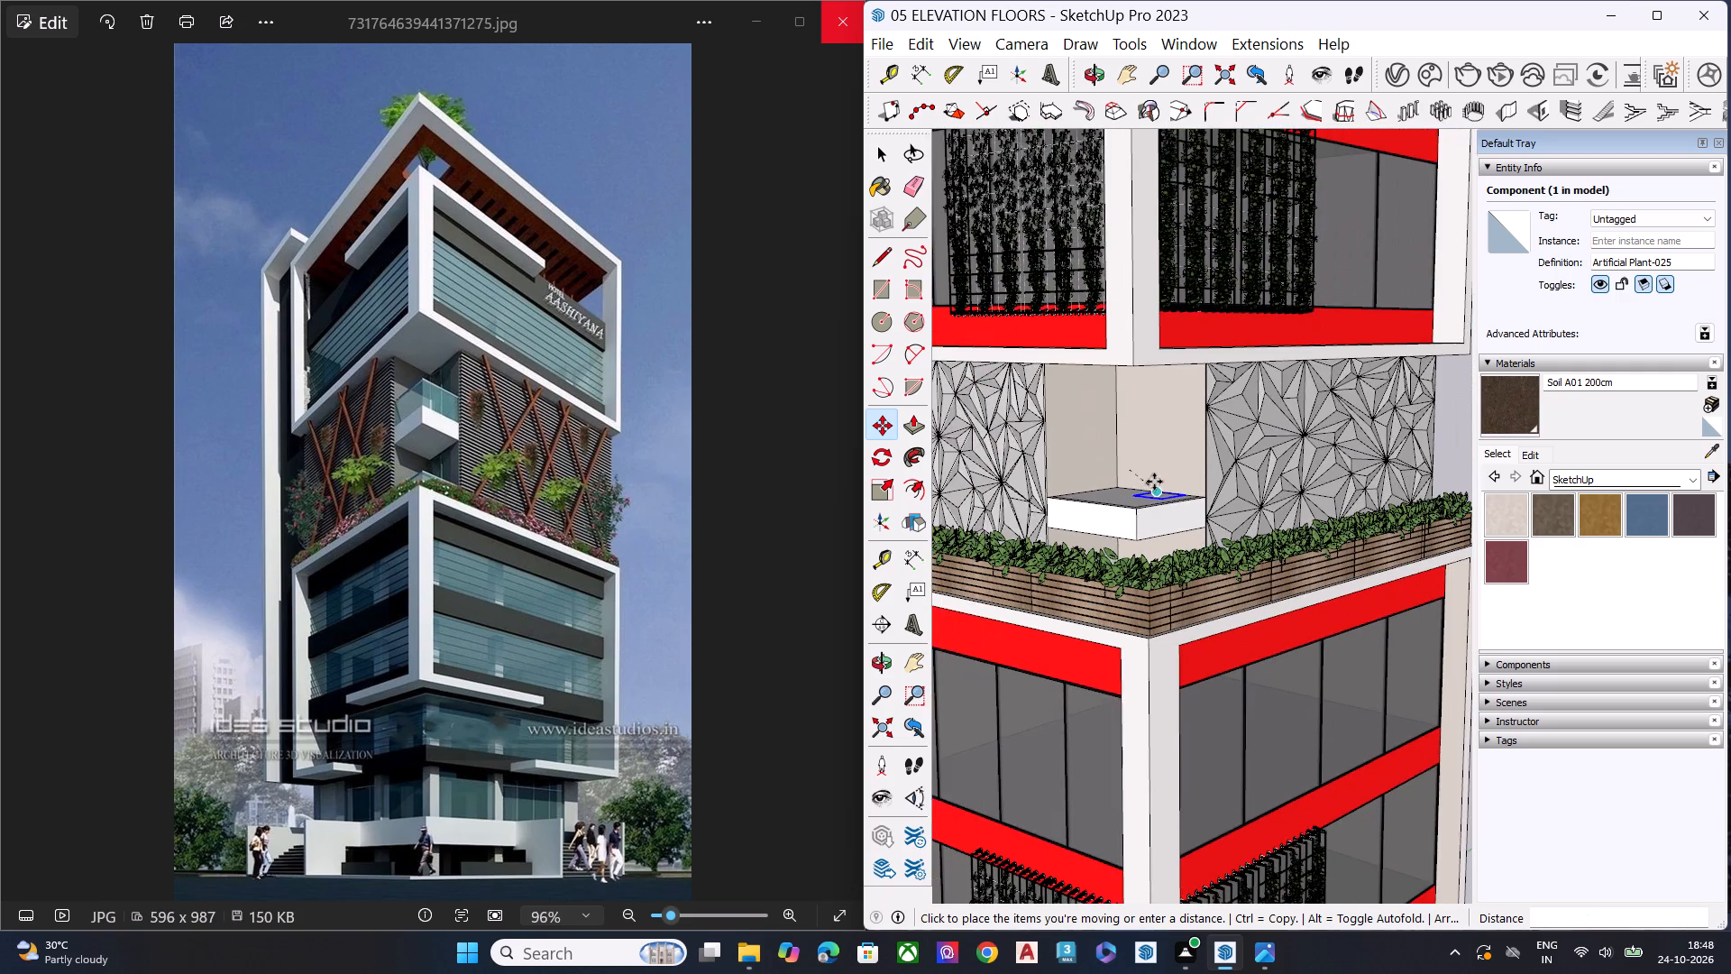
pyautogui.scroll(-14, 1154, 482)
pyautogui.scroll(-7, 1077, 564)
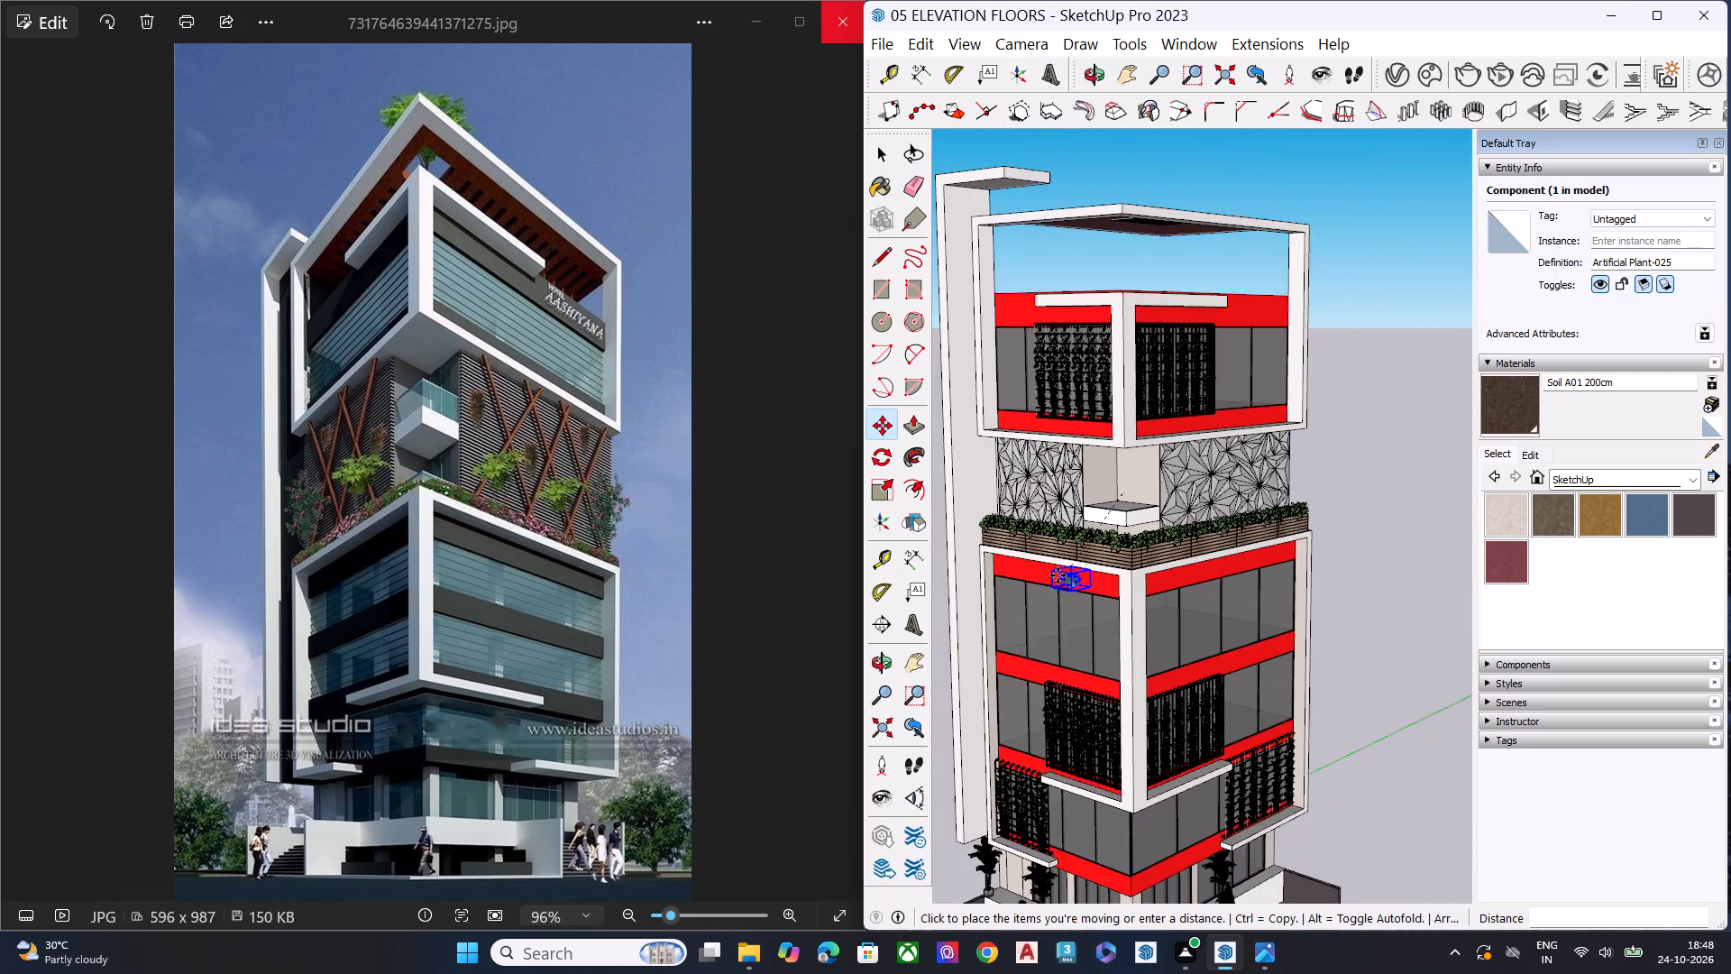
pyautogui.scroll(-13, 1058, 575)
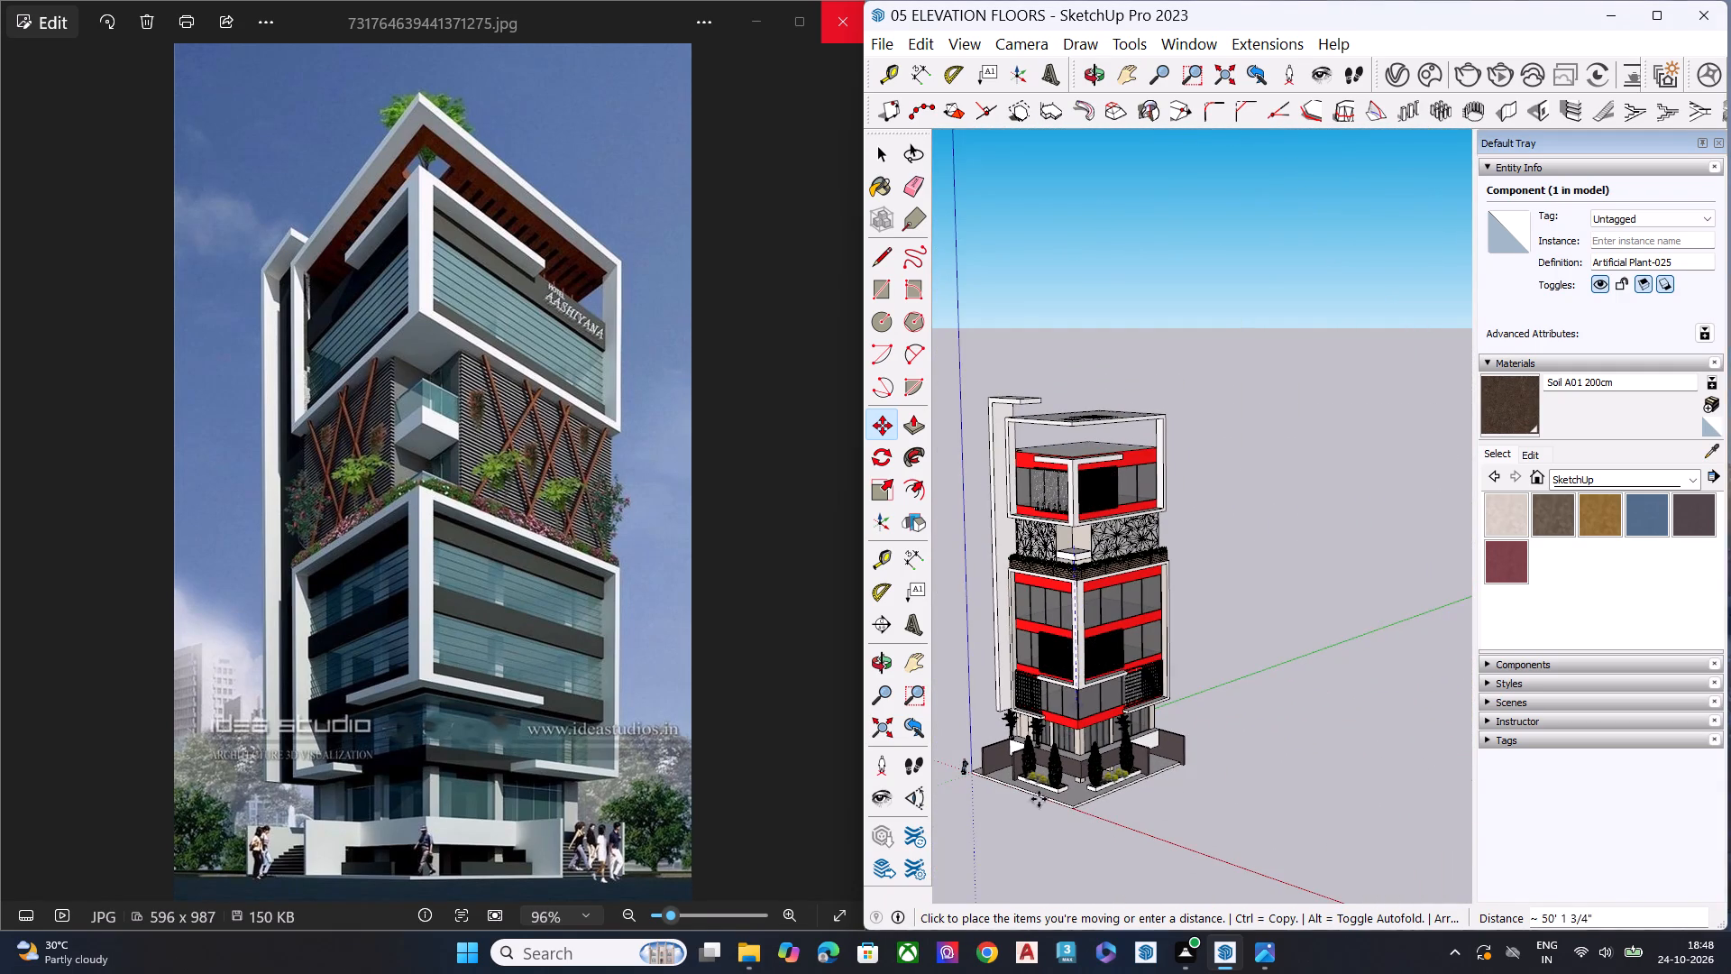
pyautogui.scroll(11, 1030, 809)
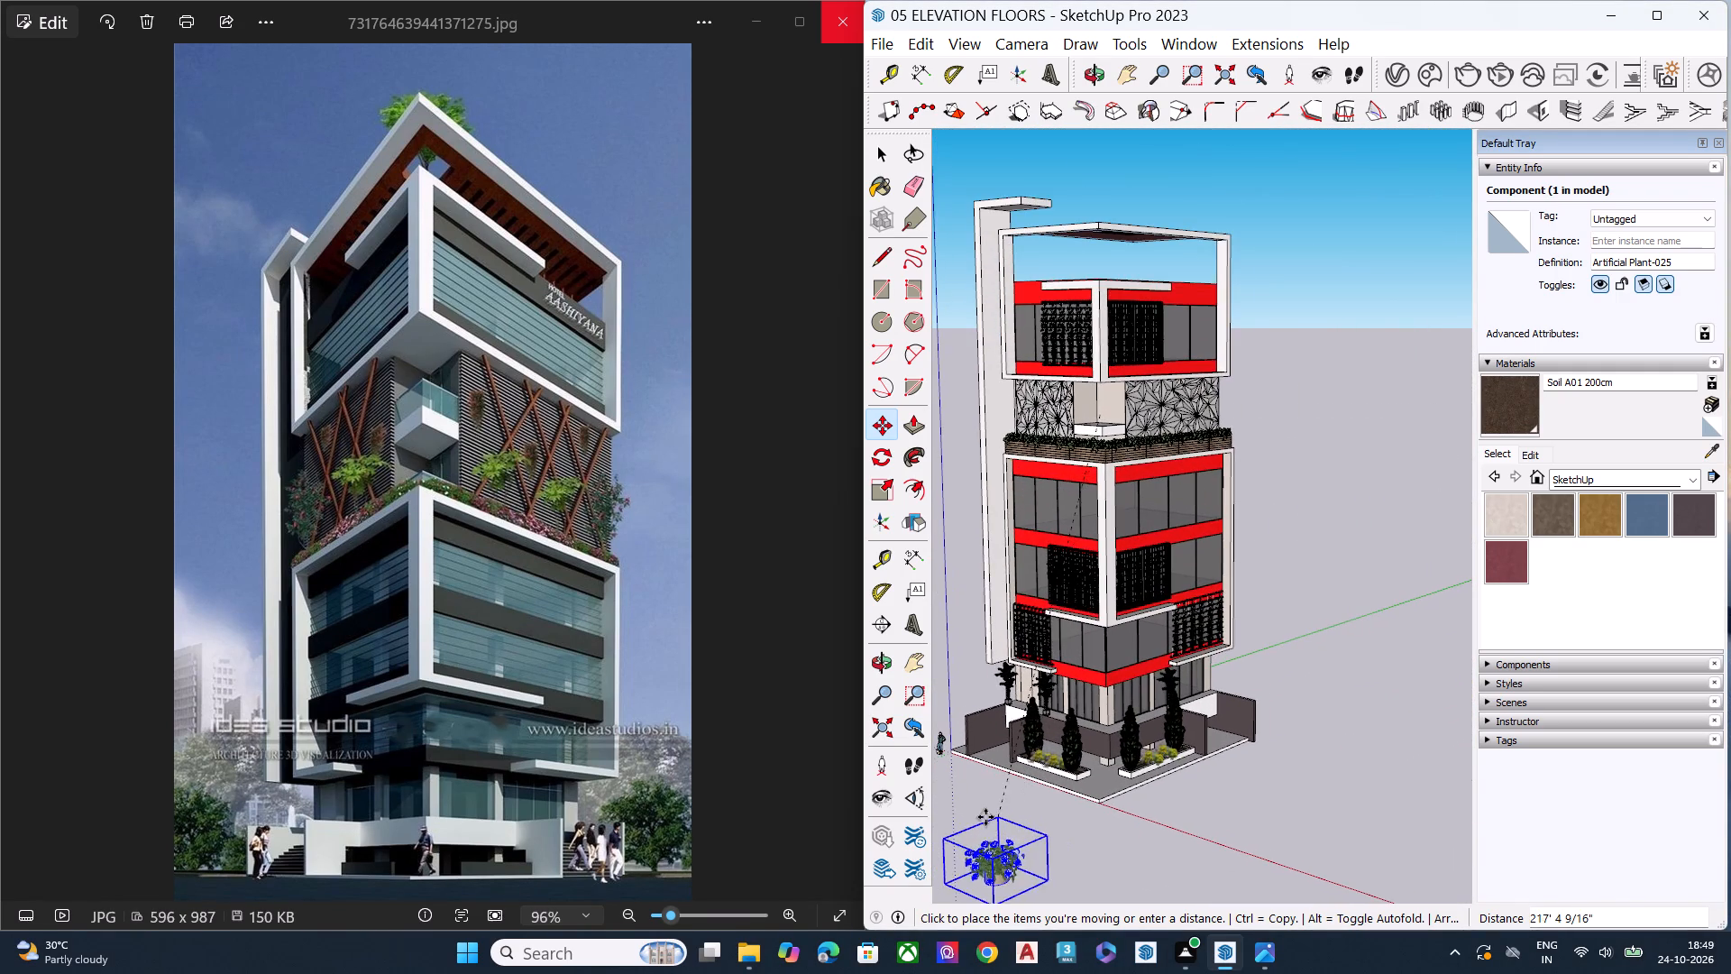
pyautogui.scroll(8, 985, 817)
pyautogui.scroll(10, 1103, 734)
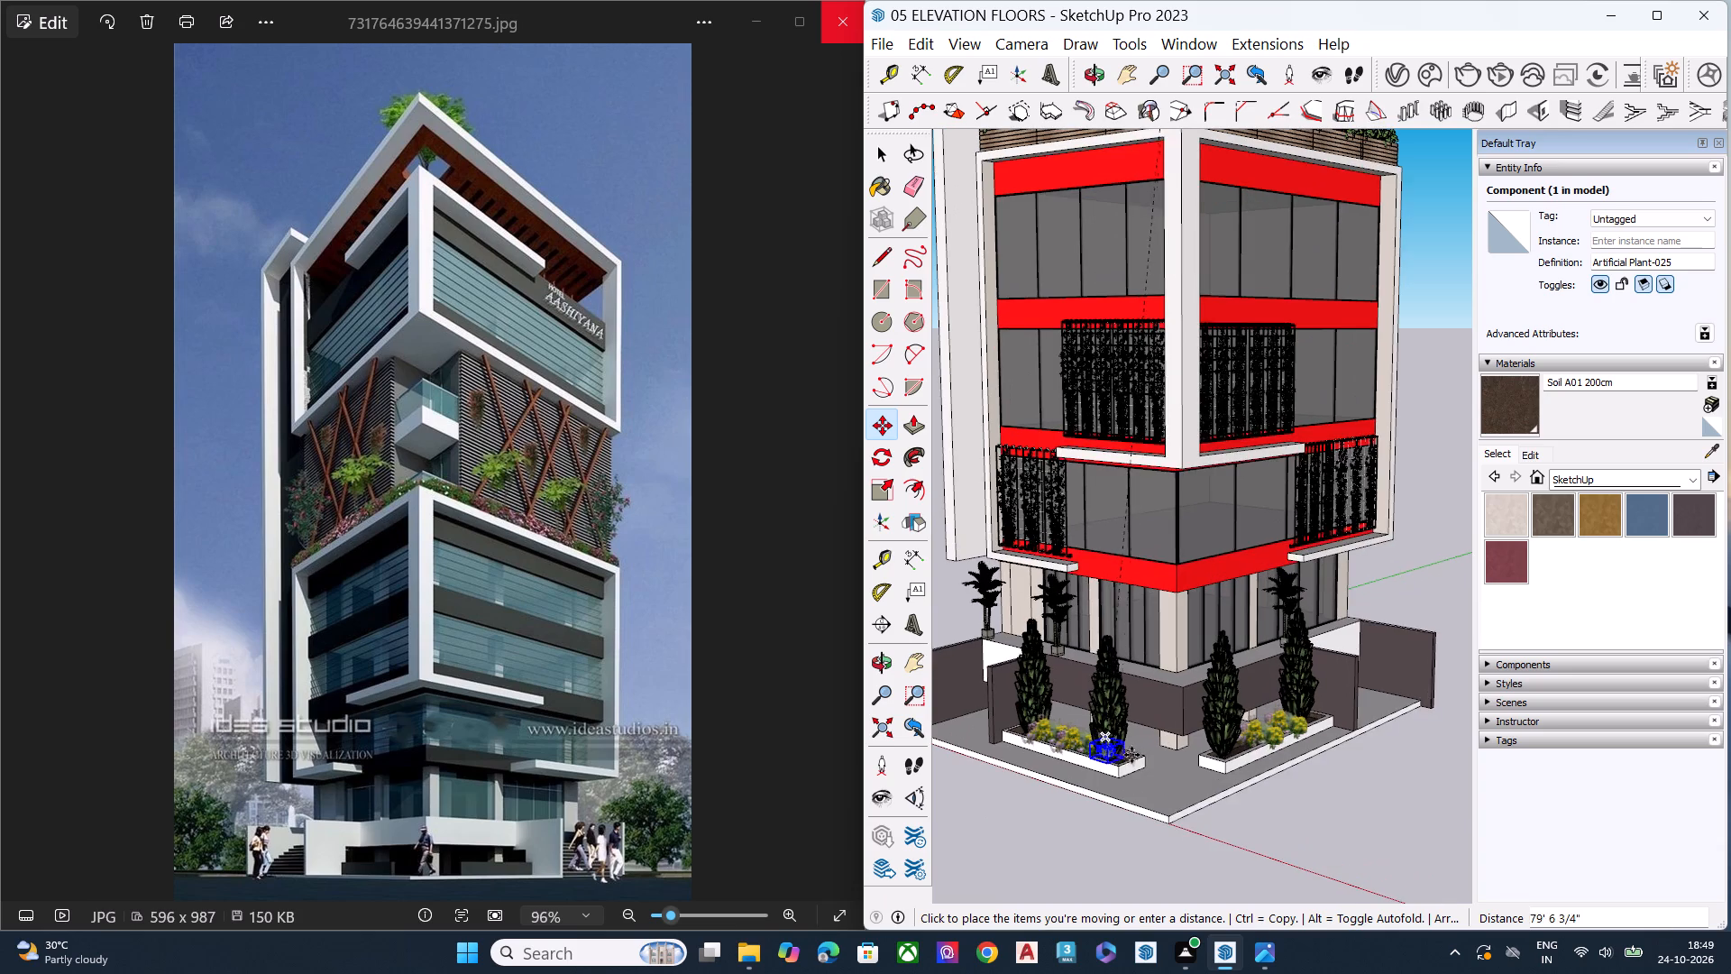
pyautogui.scroll(15, 1131, 755)
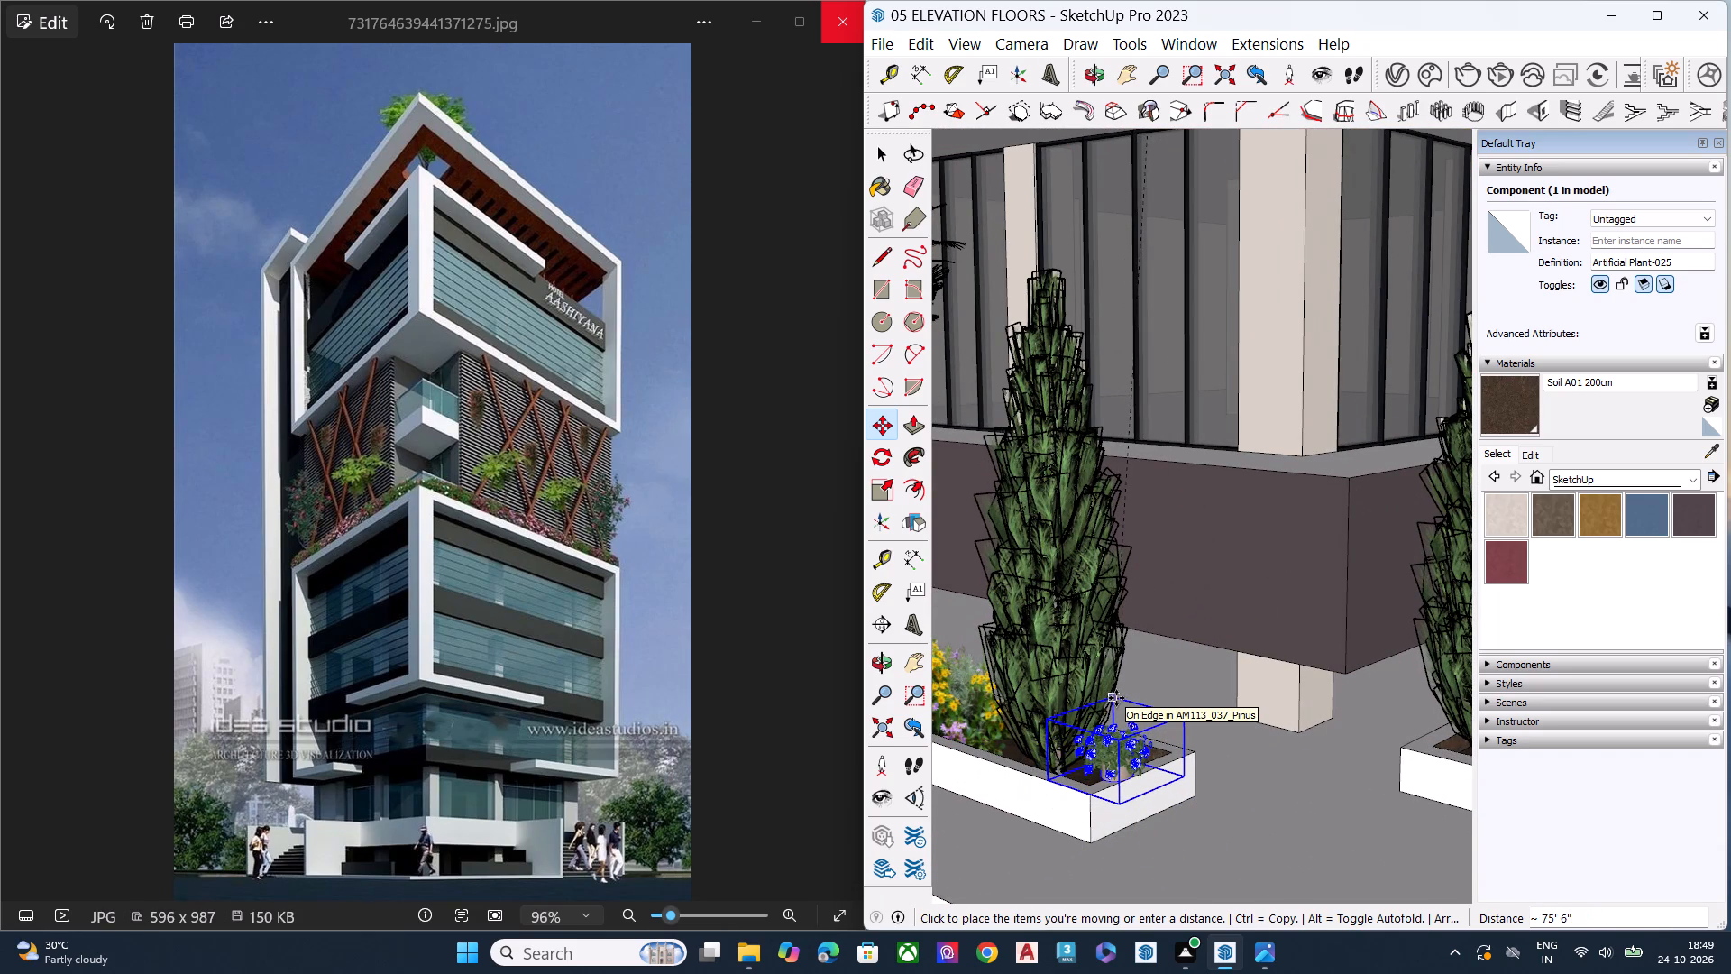
pyautogui.scroll(6, 1116, 698)
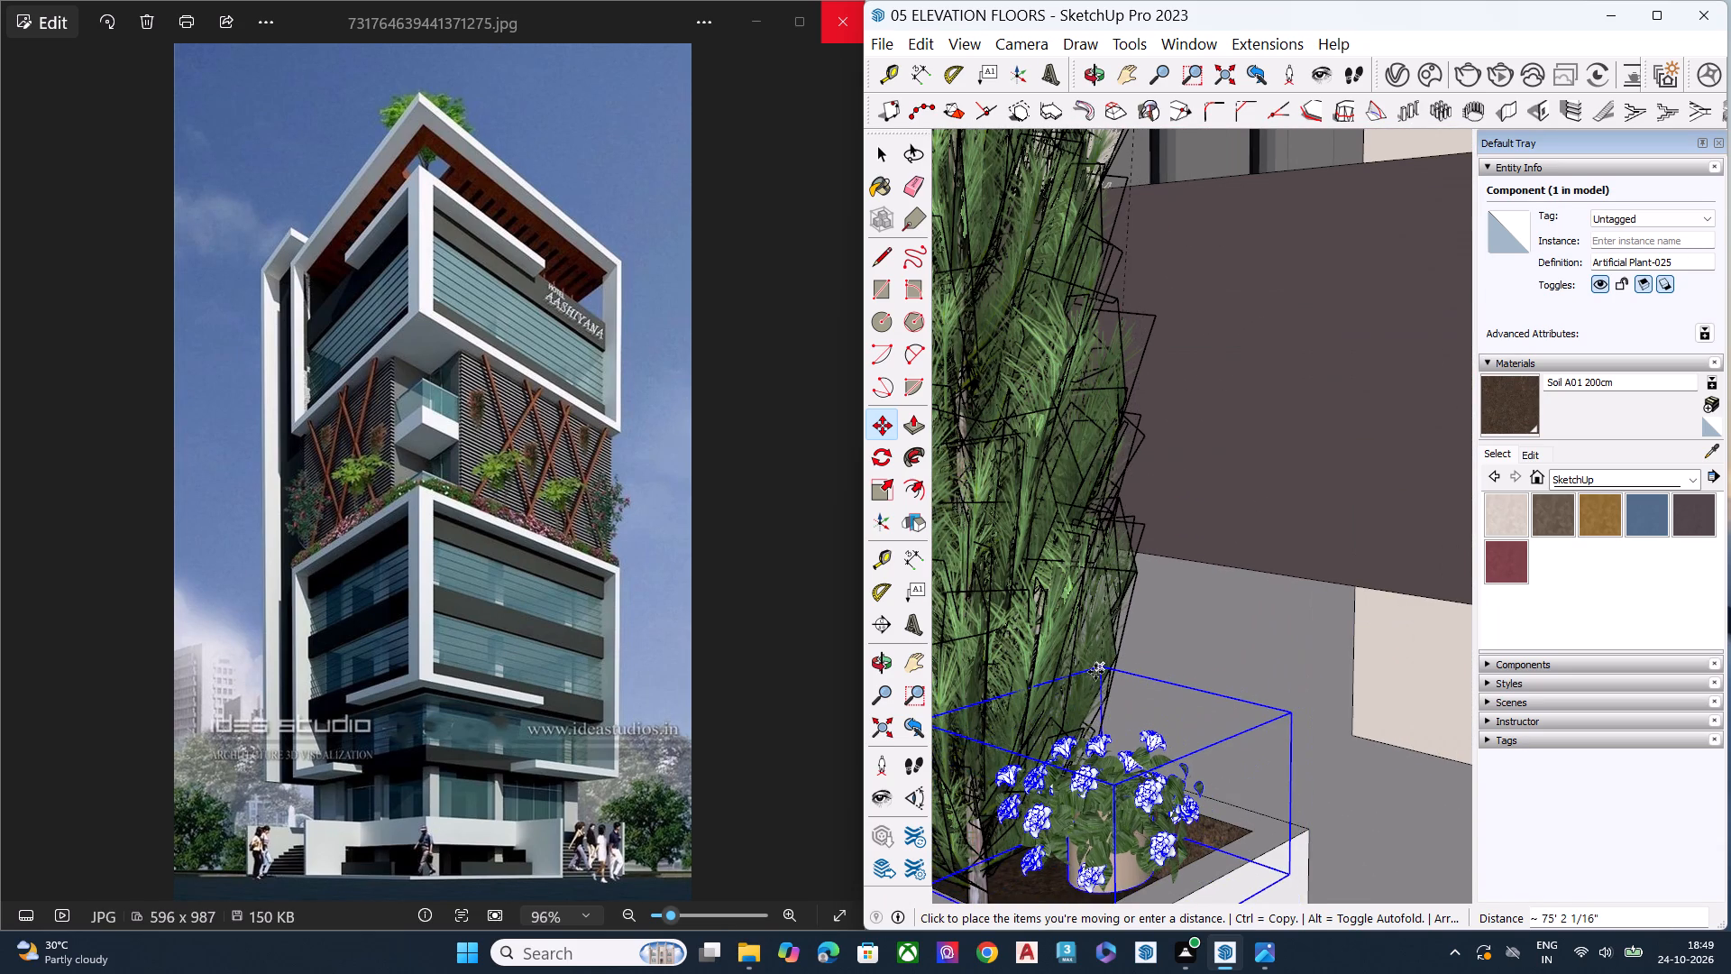
pyautogui.click(1095, 672)
# Stretch the relocated potted plant along the blue axis to a scale of 1.59.
pyautogui.scroll(-7, 1124, 760)
pyautogui.moveTo(1164, 807); pyautogui.dragTo(1262, 766, button='middle')
pyautogui.press('s')
pyautogui.click(1249, 788)
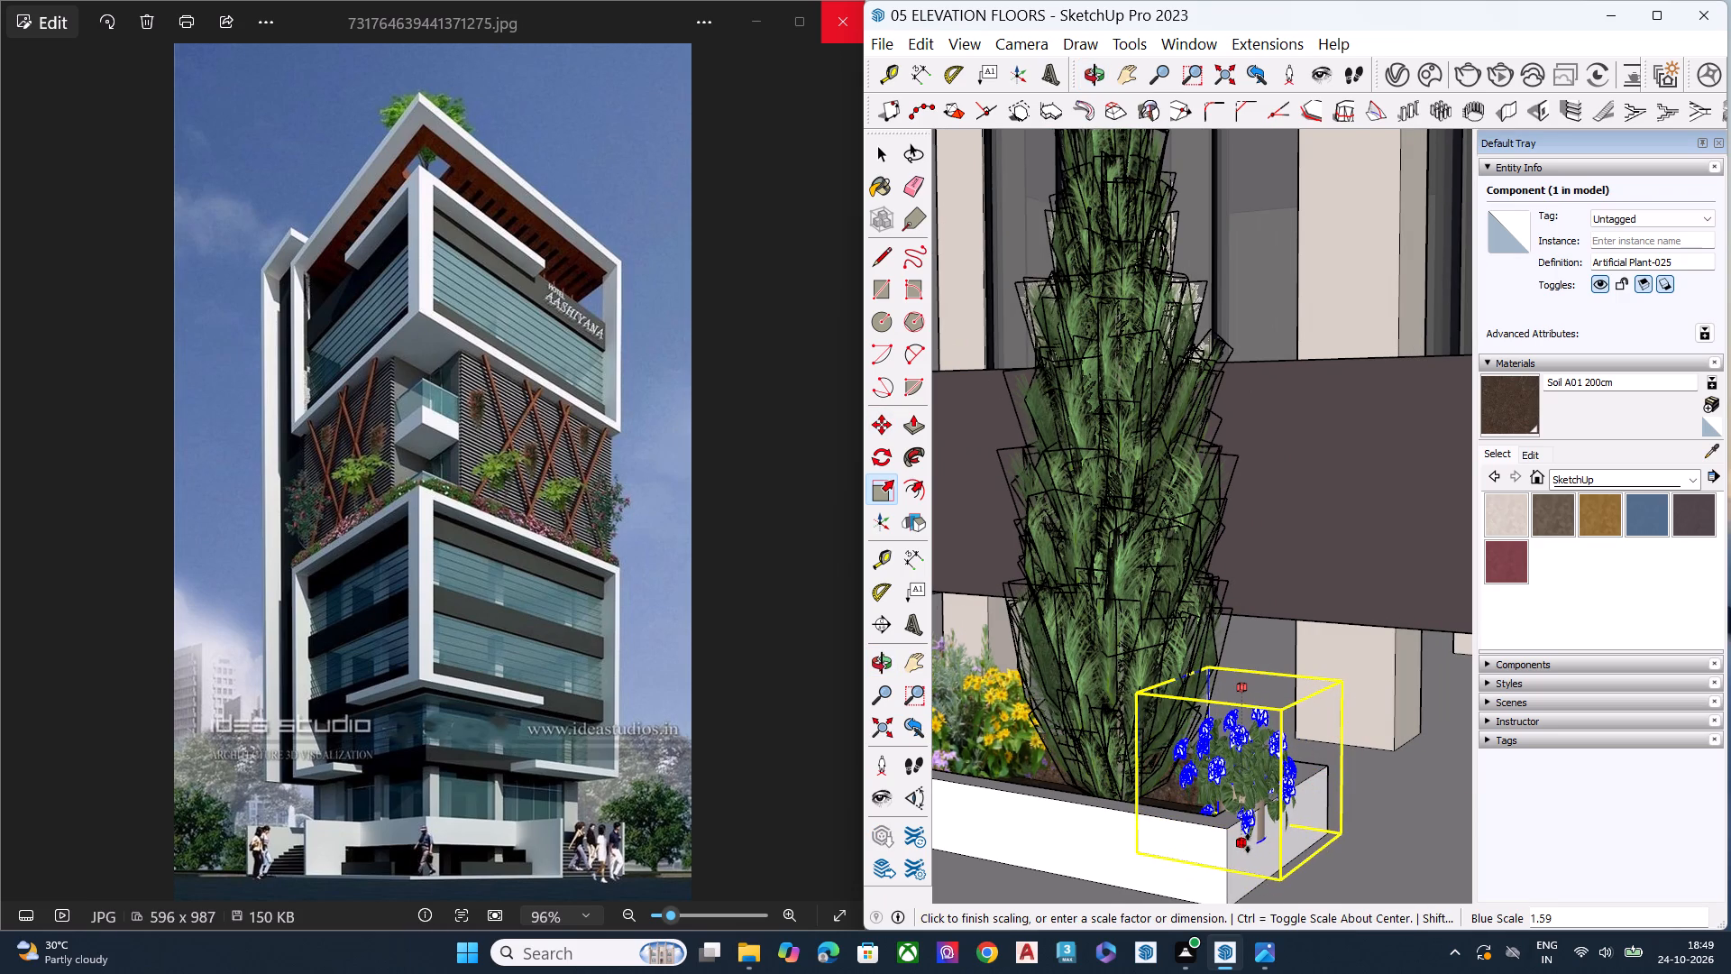
pyautogui.click(1248, 843)
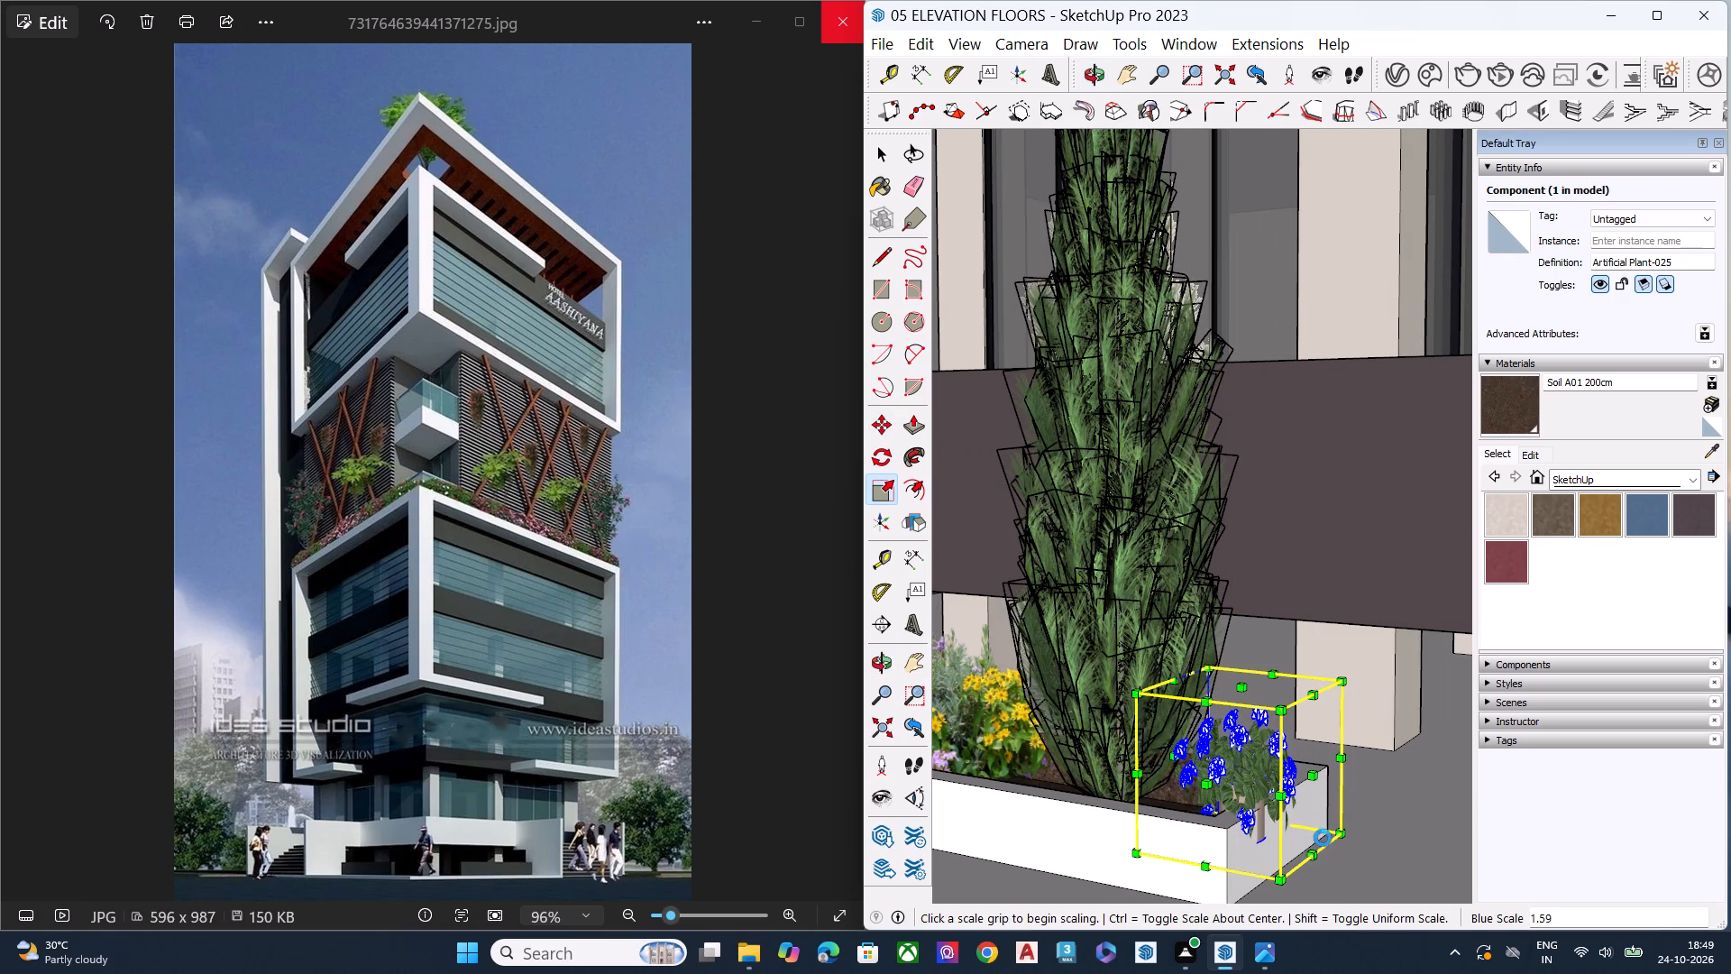
# Move the stretched potted plant about 2' 1" so it sits inside the planter's end beside the conical tree, and clear the selection.
pyautogui.press('space')
pyautogui.press('m')
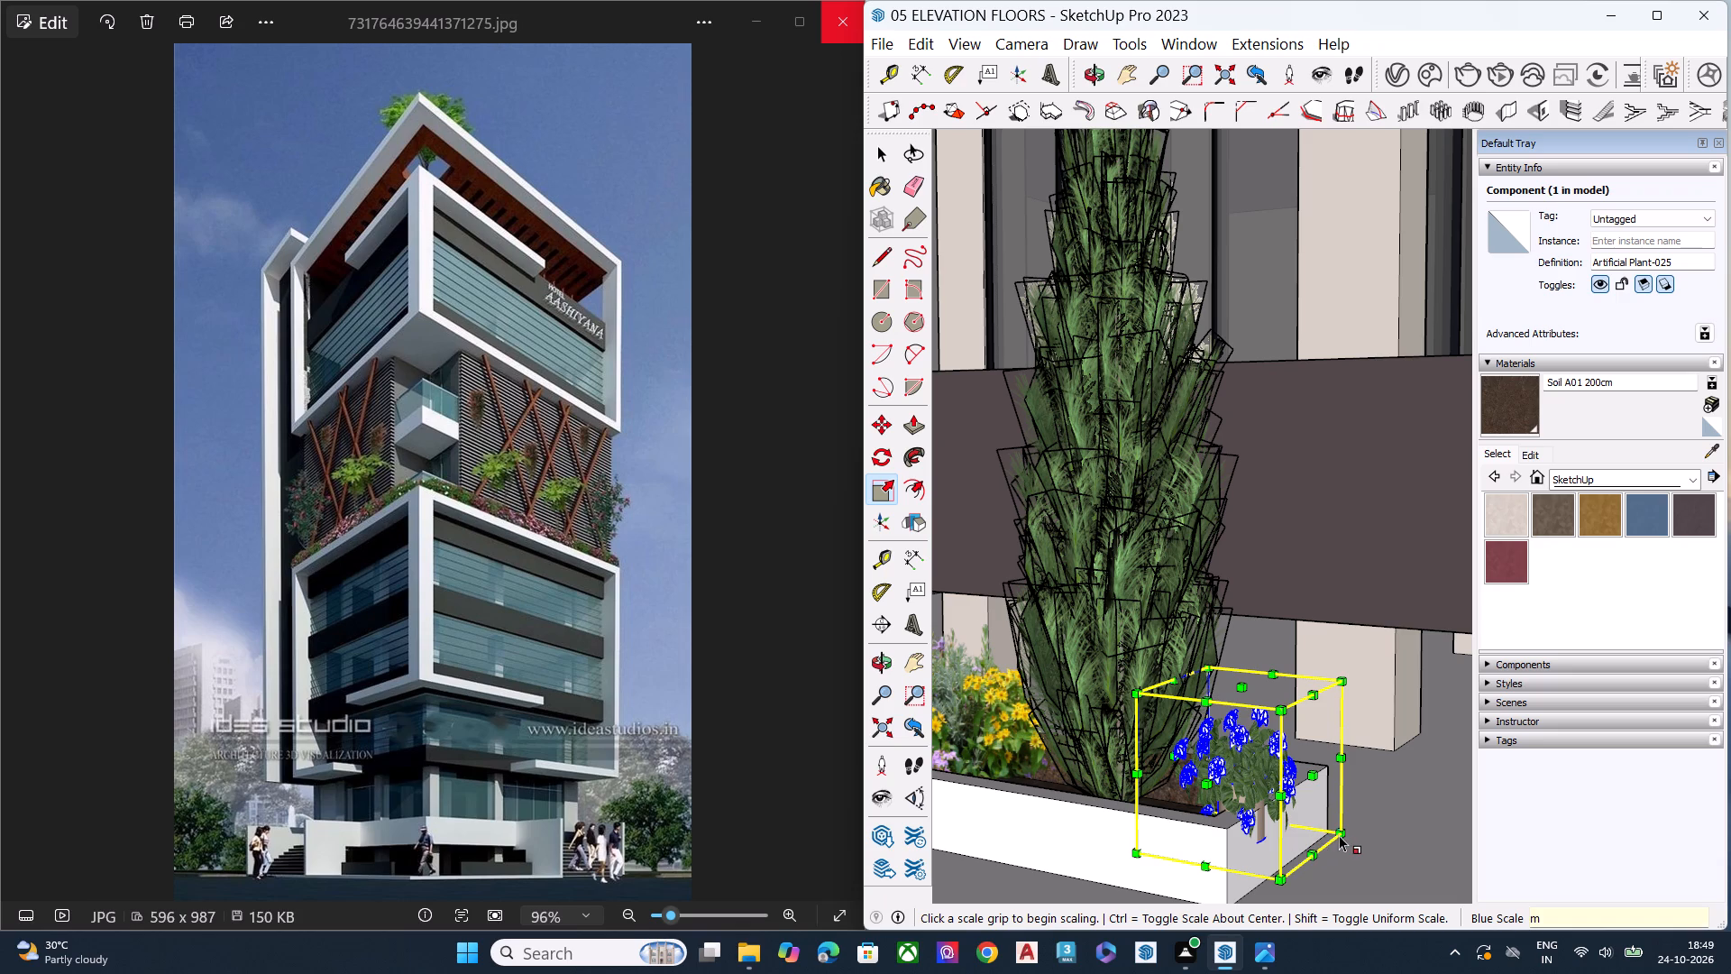
pyautogui.press('m')
pyautogui.click(1346, 834)
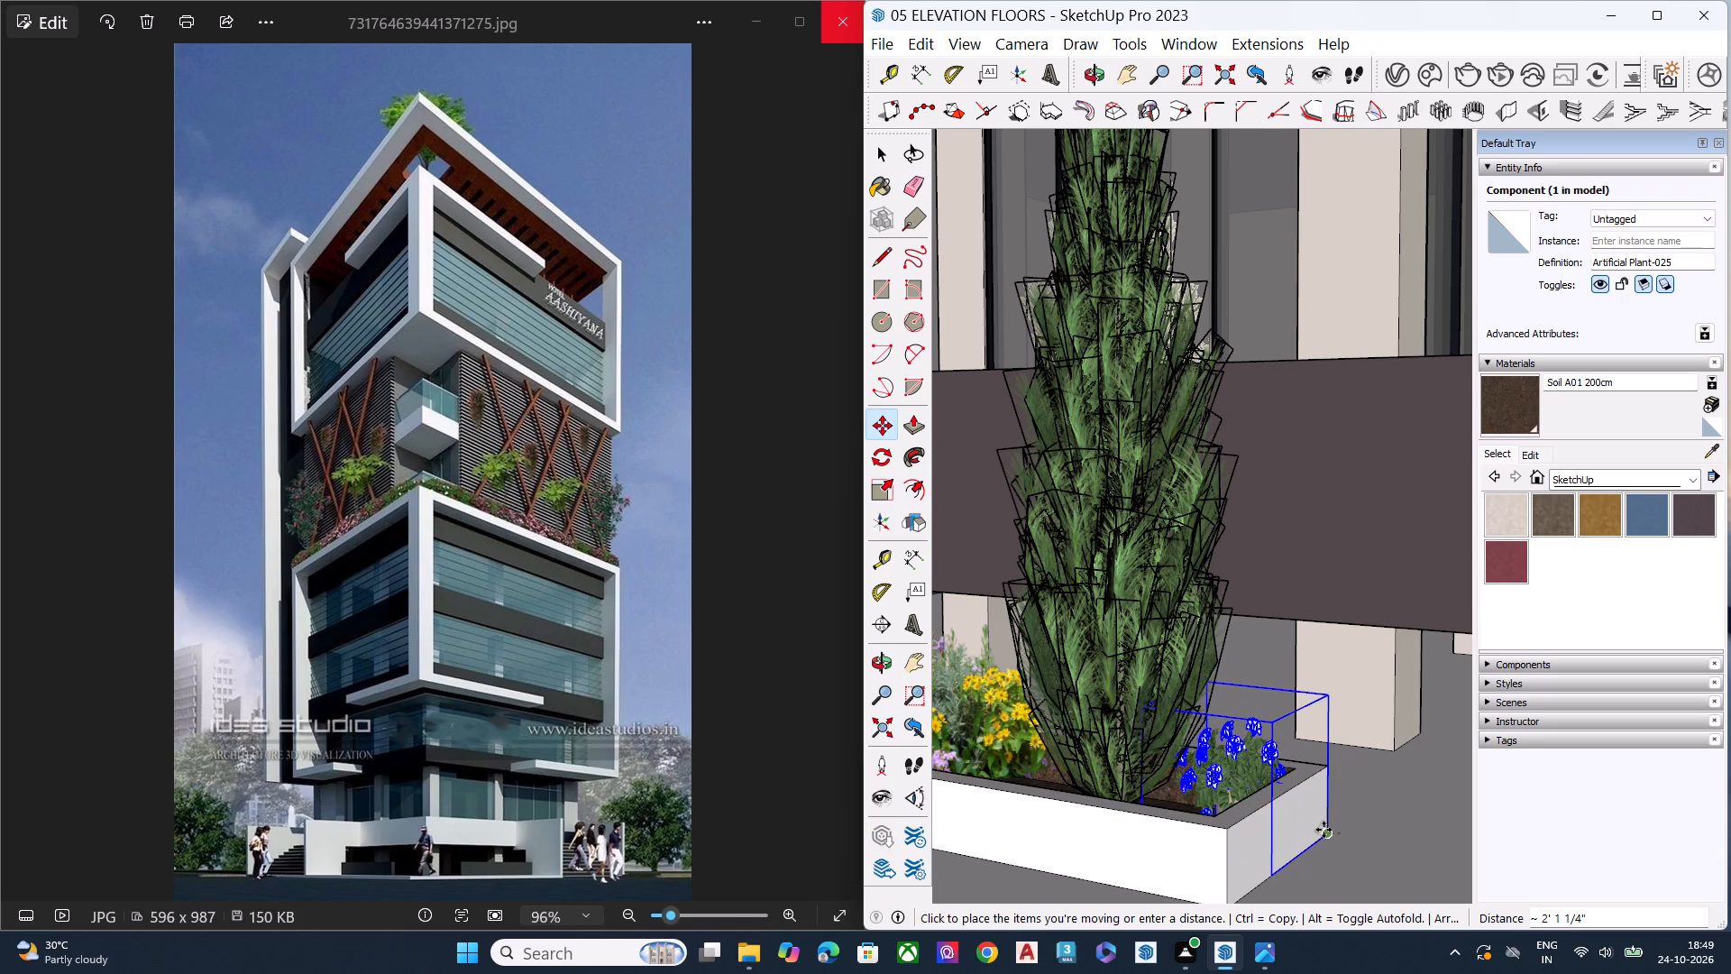
pyautogui.click(1323, 830)
pyautogui.press('space')
pyautogui.scroll(-6, 1134, 786)
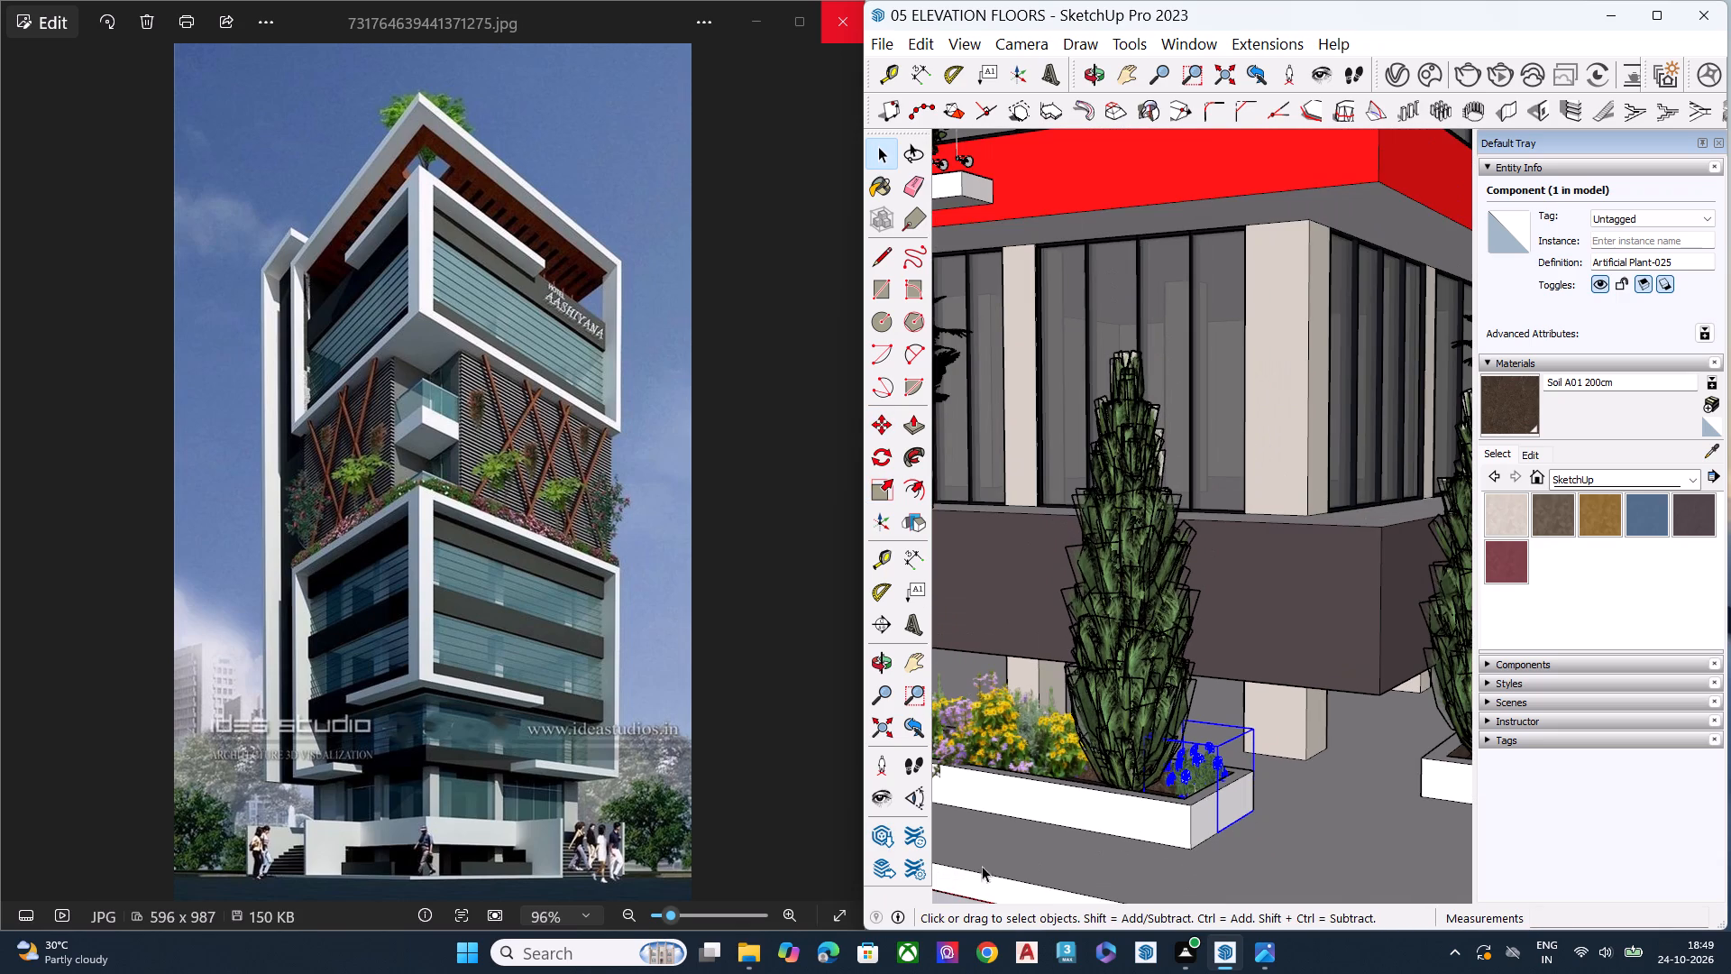
pyautogui.scroll(-8, 1058, 770)
pyautogui.click(1002, 878)
# Select the potted plant beside the conical tree again, scale it up along the blue axis to 1.63, and clear the selection.
pyautogui.moveTo(1155, 839); pyautogui.dragTo(1332, 742, button='middle')
pyautogui.scroll(5, 1269, 708)
pyautogui.scroll(-1, 1258, 699)
pyautogui.scroll(4, 1258, 699)
pyautogui.moveTo(1352, 724); pyautogui.dragTo(1334, 753, button='middle')
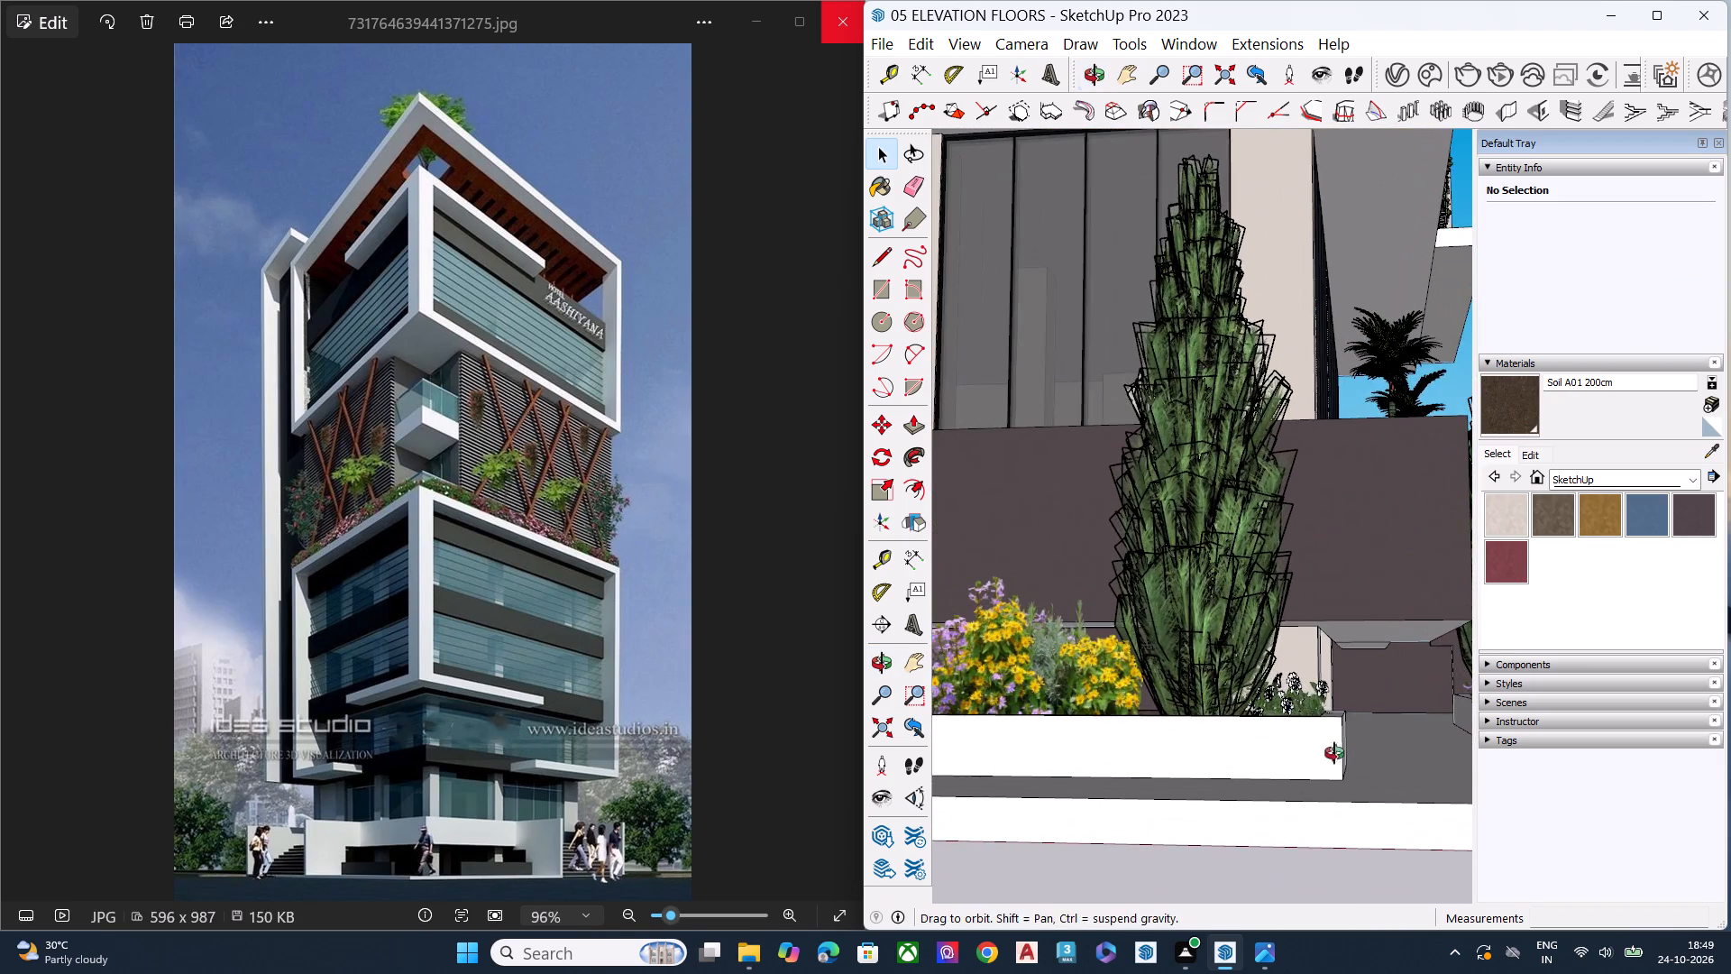
pyautogui.moveTo(1334, 753); pyautogui.dragTo(1305, 795, button='middle')
pyautogui.scroll(6, 1305, 795)
pyautogui.scroll(-5, 1195, 833)
pyautogui.scroll(5, 1152, 878)
pyautogui.click(1152, 878)
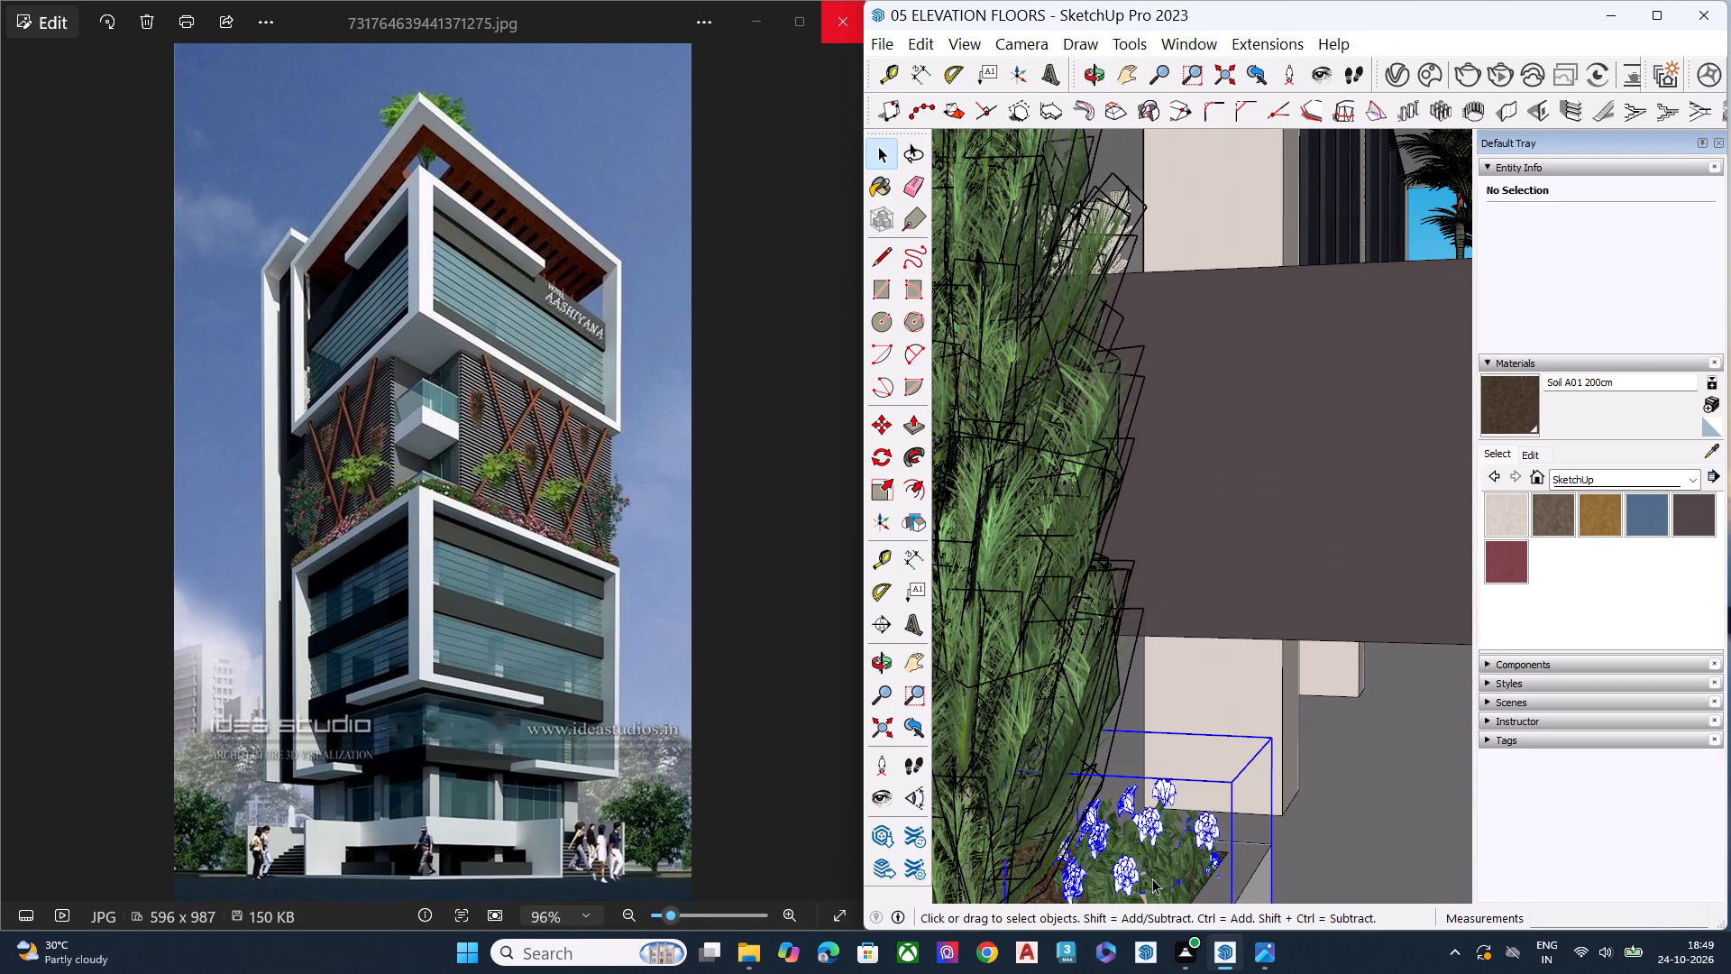
pyautogui.press('s')
pyautogui.click(1144, 757)
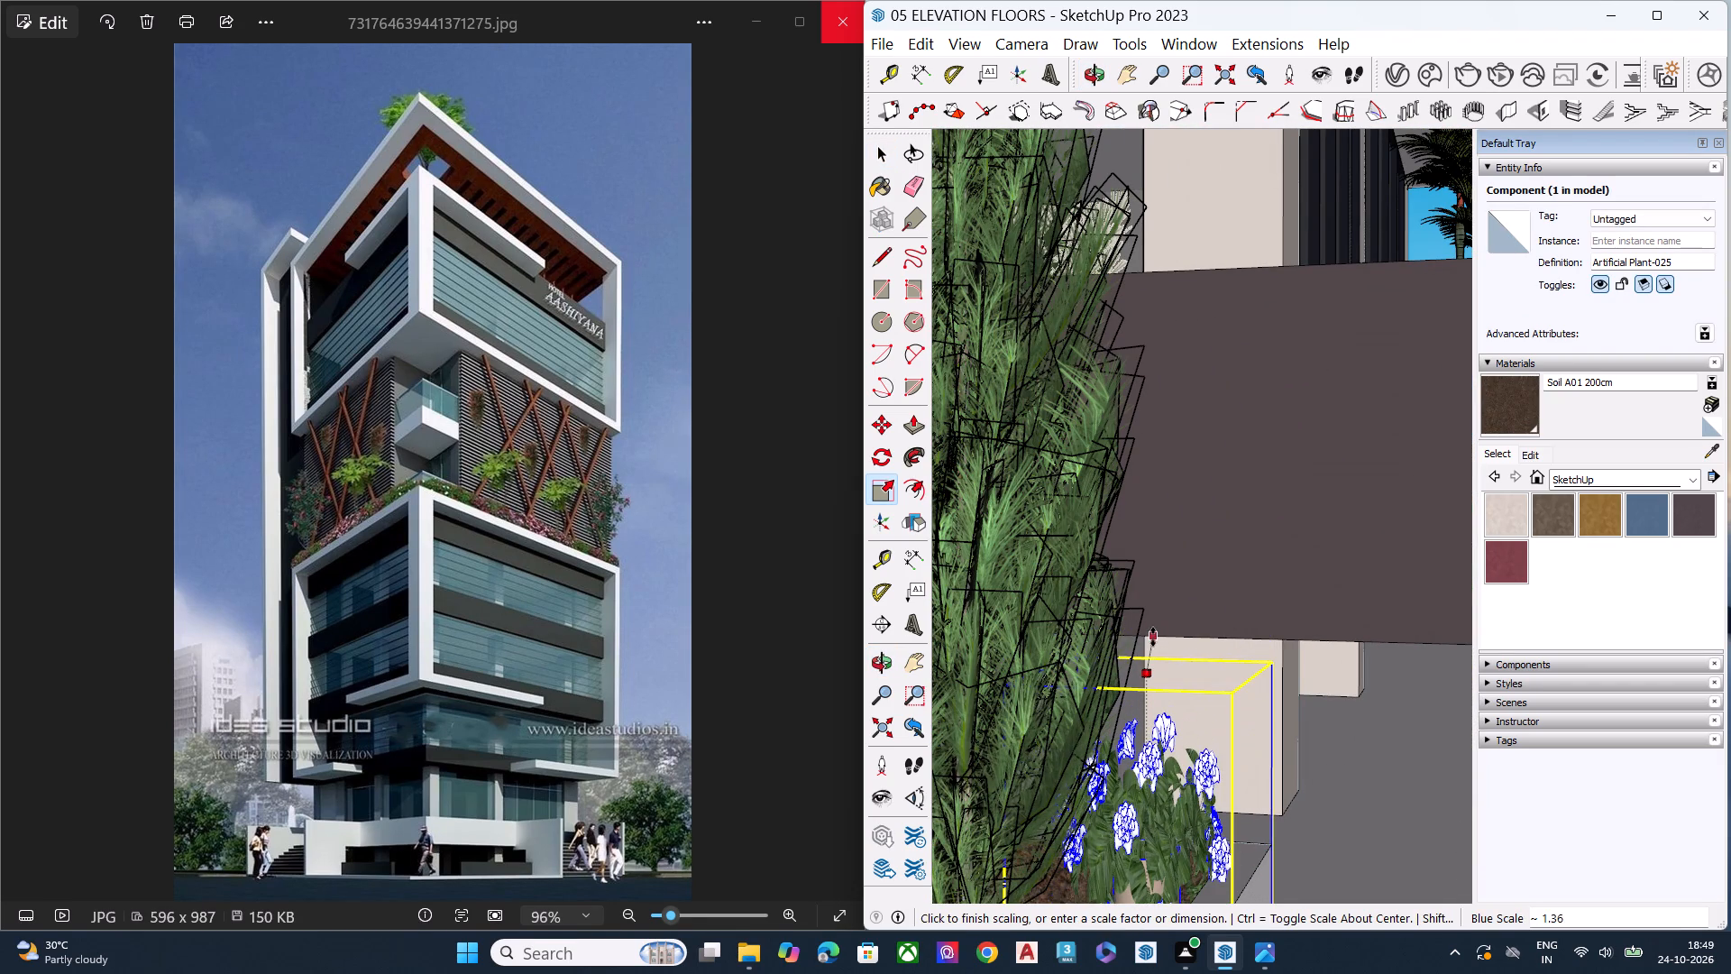
pyautogui.click(1151, 613)
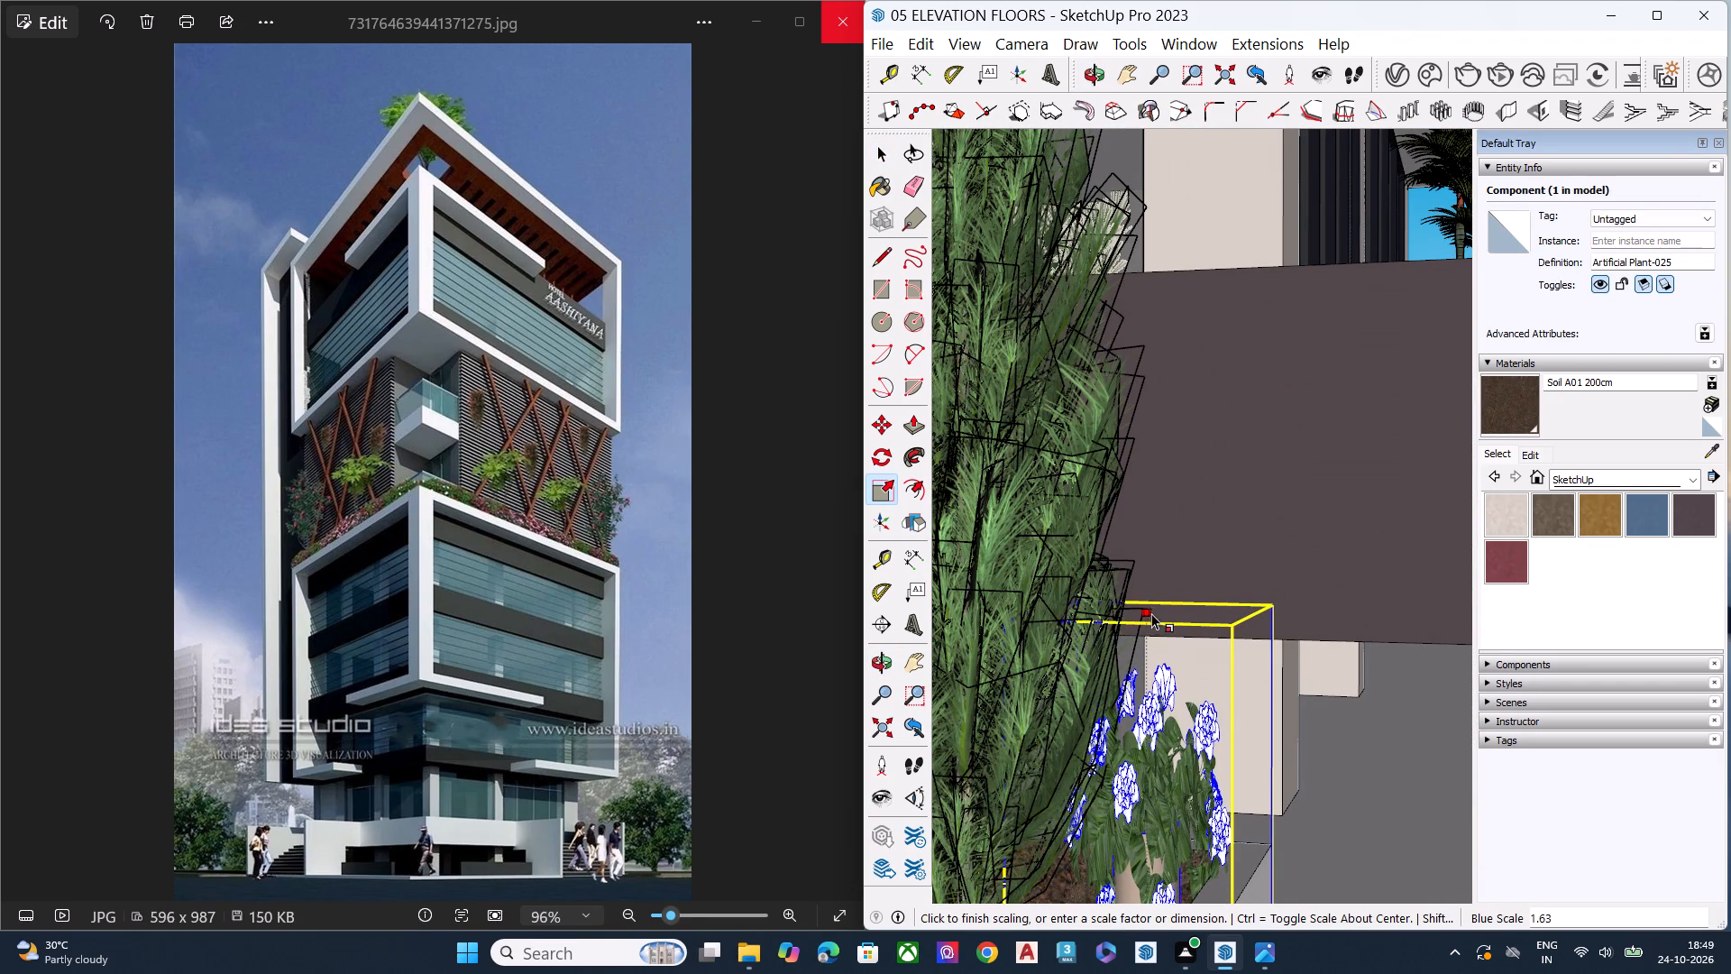
pyautogui.press('space')
pyautogui.scroll(-4, 1117, 636)
pyautogui.scroll(1, 1105, 640)
pyautogui.scroll(-5, 1105, 640)
pyautogui.scroll(-8, 1165, 714)
pyautogui.click(1063, 882)
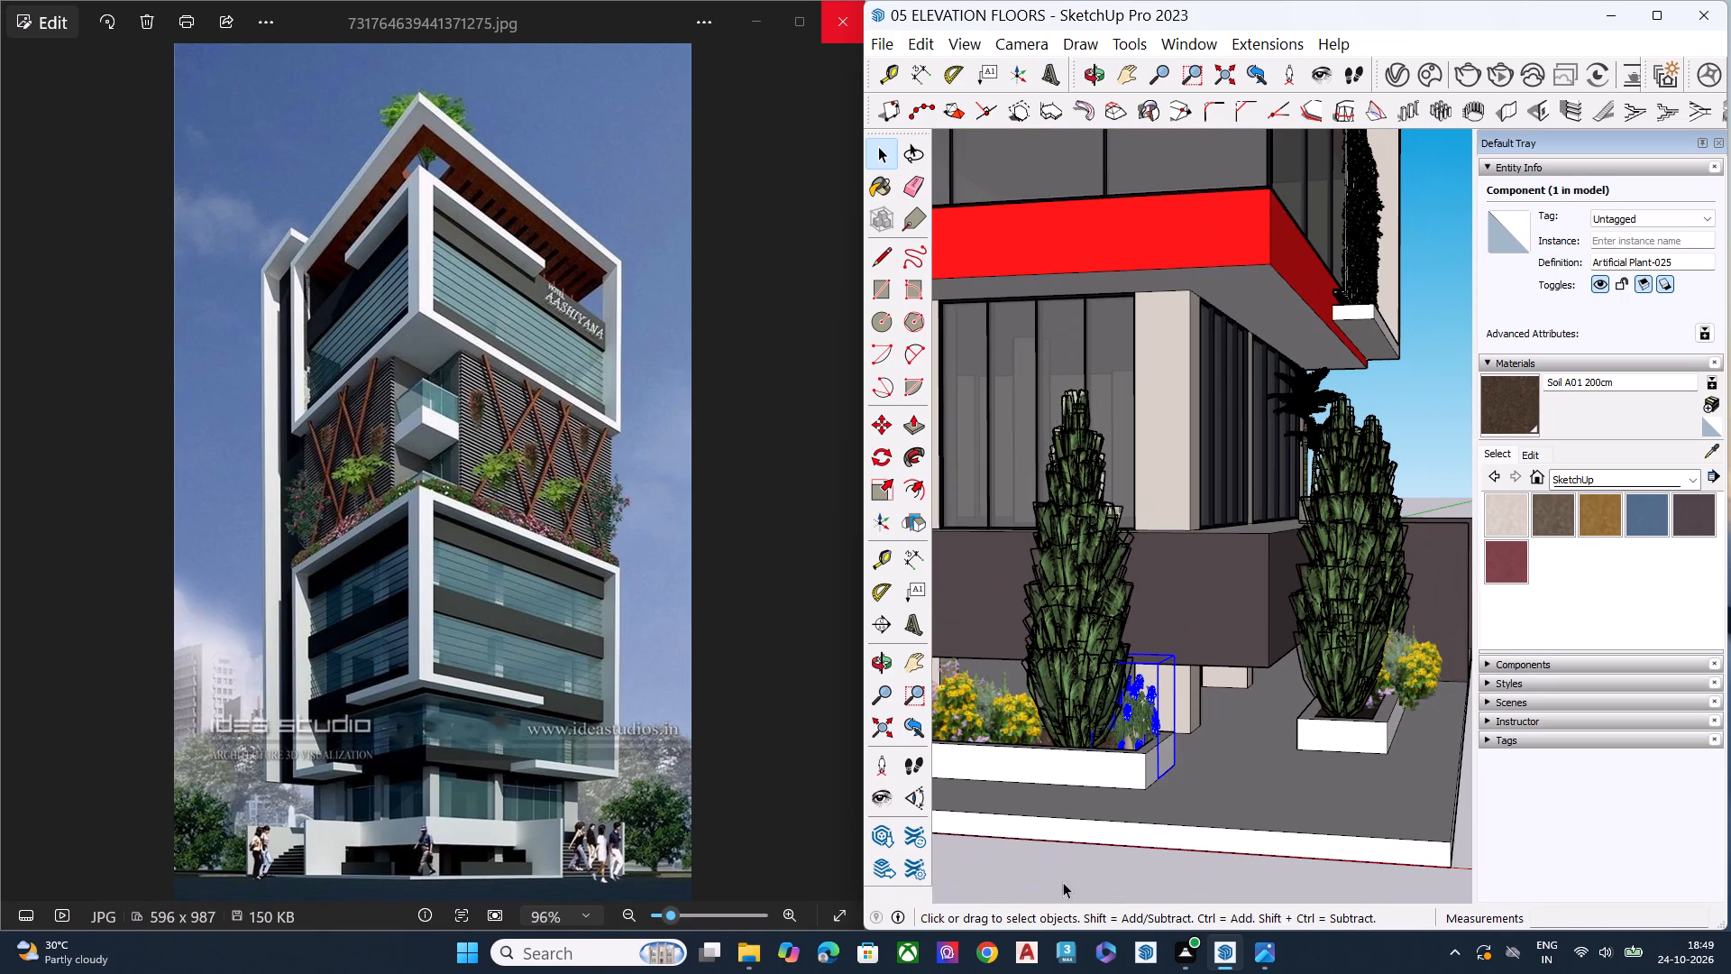
# In the other facade's planter, widen the Plante floricole nearer the building corner until it reaches the conical tree beside it.
pyautogui.moveTo(1206, 832); pyautogui.dragTo(1041, 853, button='middle')
pyautogui.scroll(1, 1206, 832)
pyautogui.scroll(-8, 1168, 761)
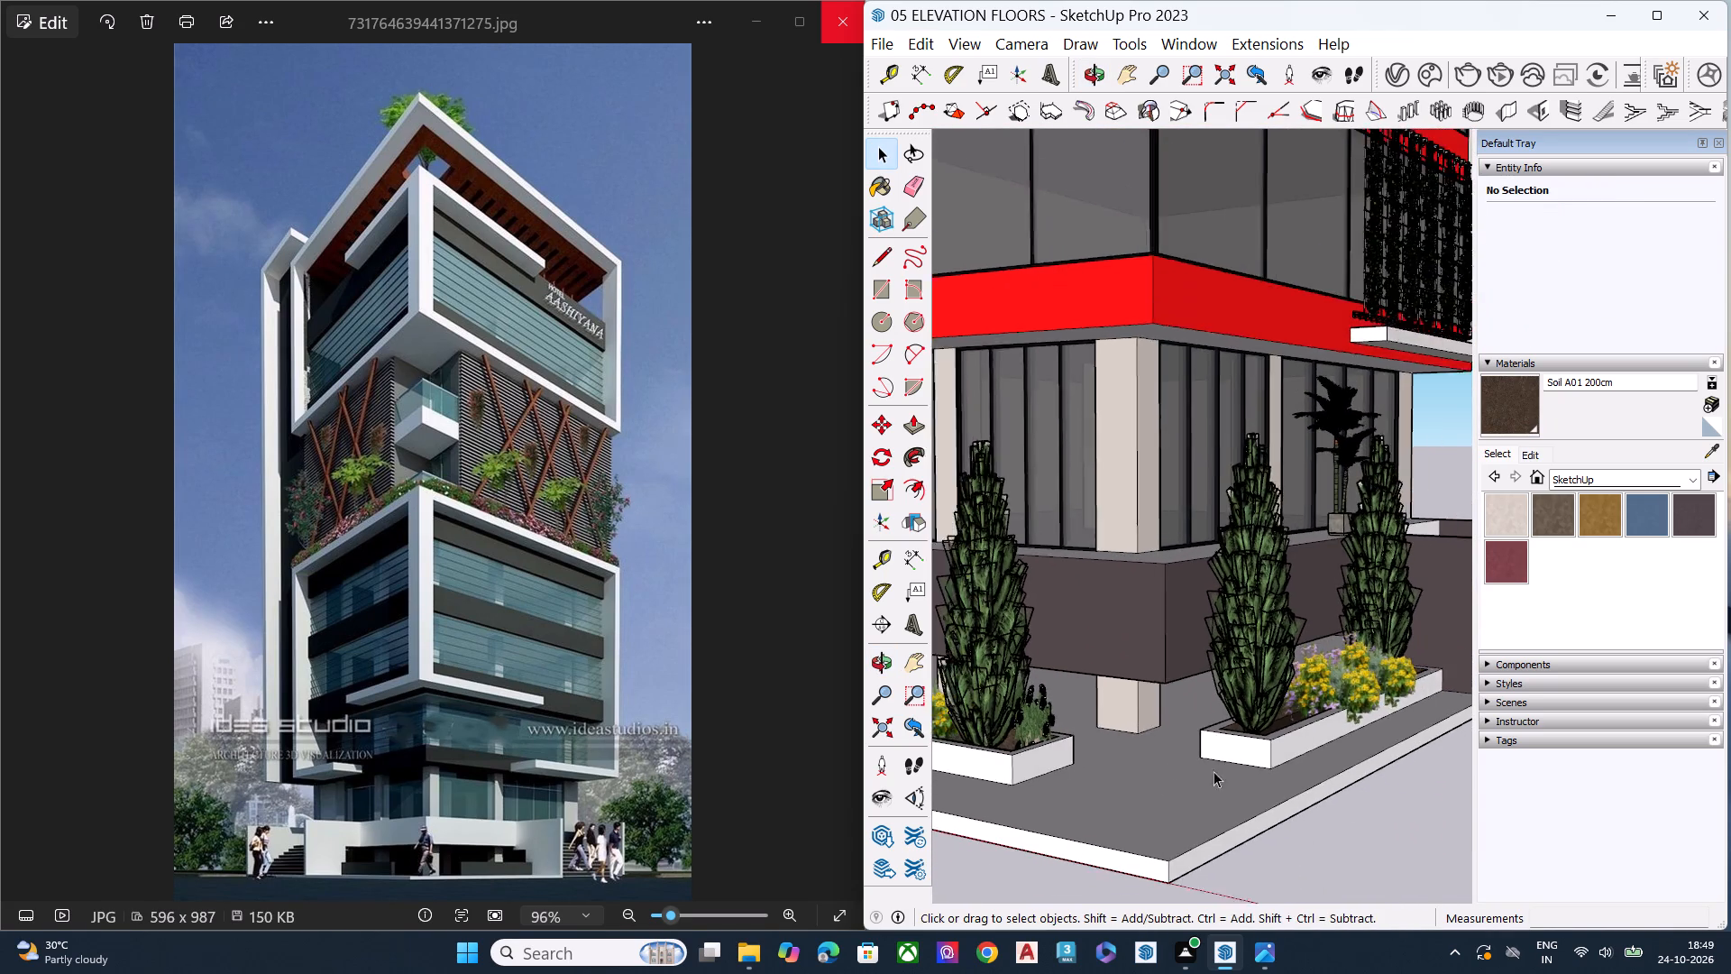
pyautogui.moveTo(1261, 789); pyautogui.dragTo(1160, 780, button='middle')
pyautogui.scroll(3, 1233, 691)
pyautogui.scroll(-3, 1276, 693)
pyautogui.scroll(1, 1276, 693)
pyautogui.scroll(-1, 1276, 693)
pyautogui.scroll(3, 1276, 693)
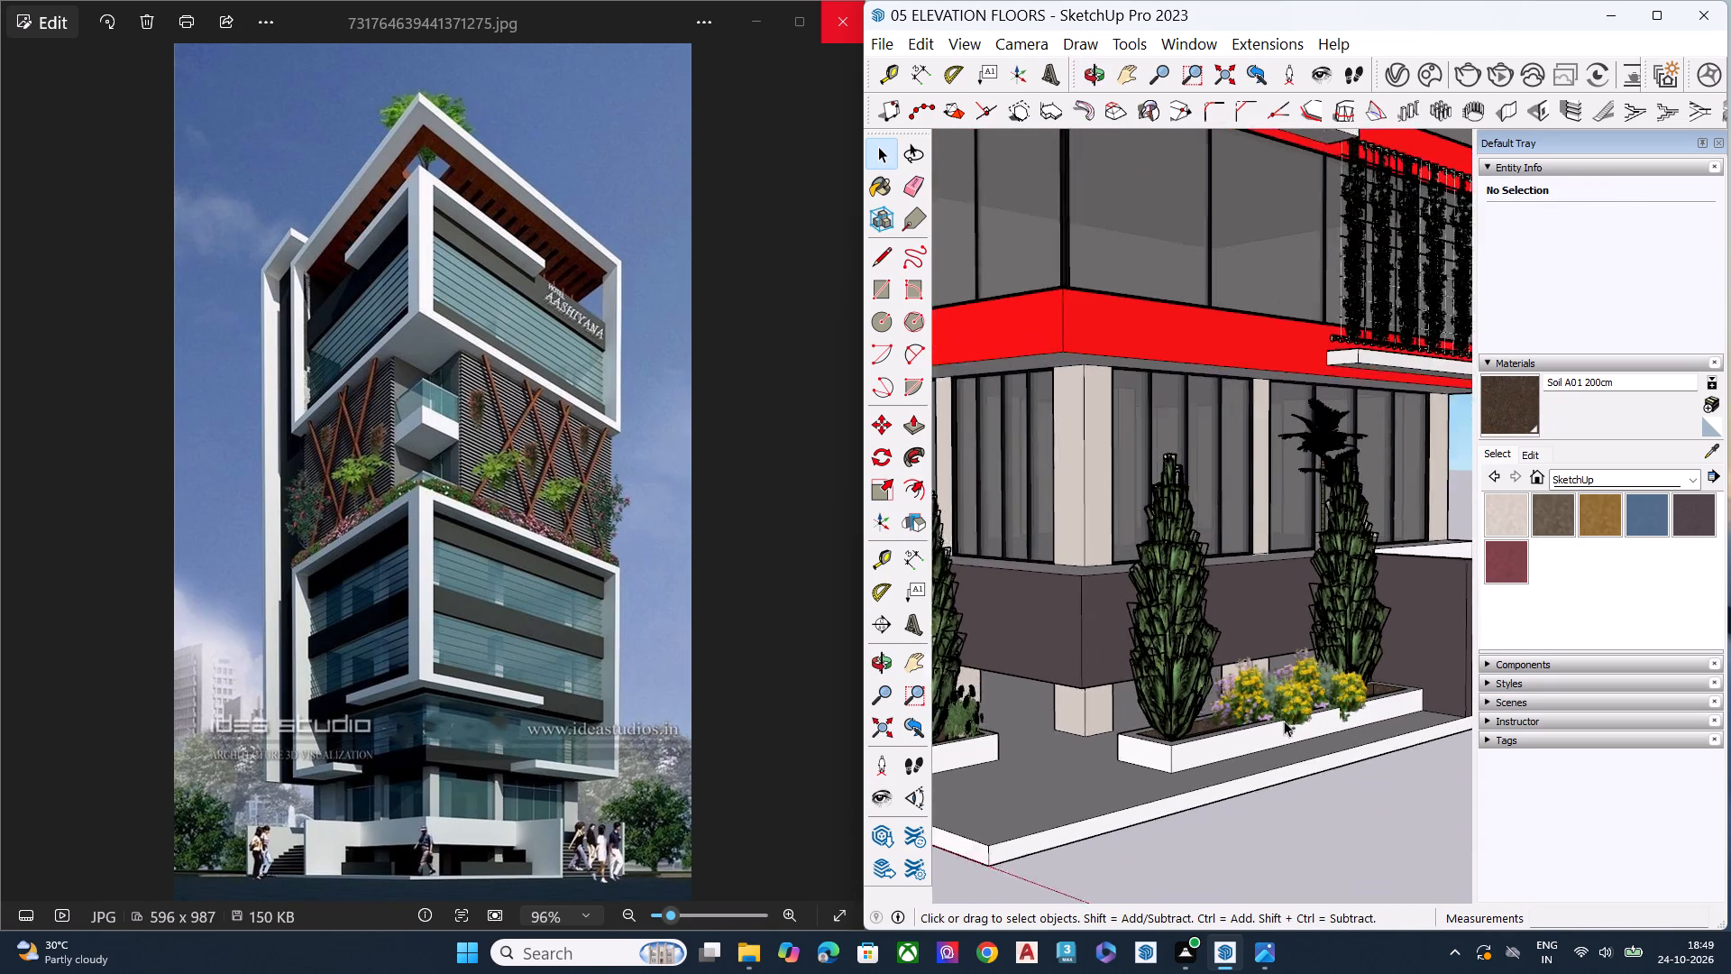
pyautogui.scroll(6, 1276, 745)
pyautogui.scroll(-1, 1266, 751)
pyautogui.scroll(4, 1265, 751)
pyautogui.moveTo(1264, 751); pyautogui.dragTo(1098, 882, button='middle')
pyautogui.scroll(2, 1098, 882)
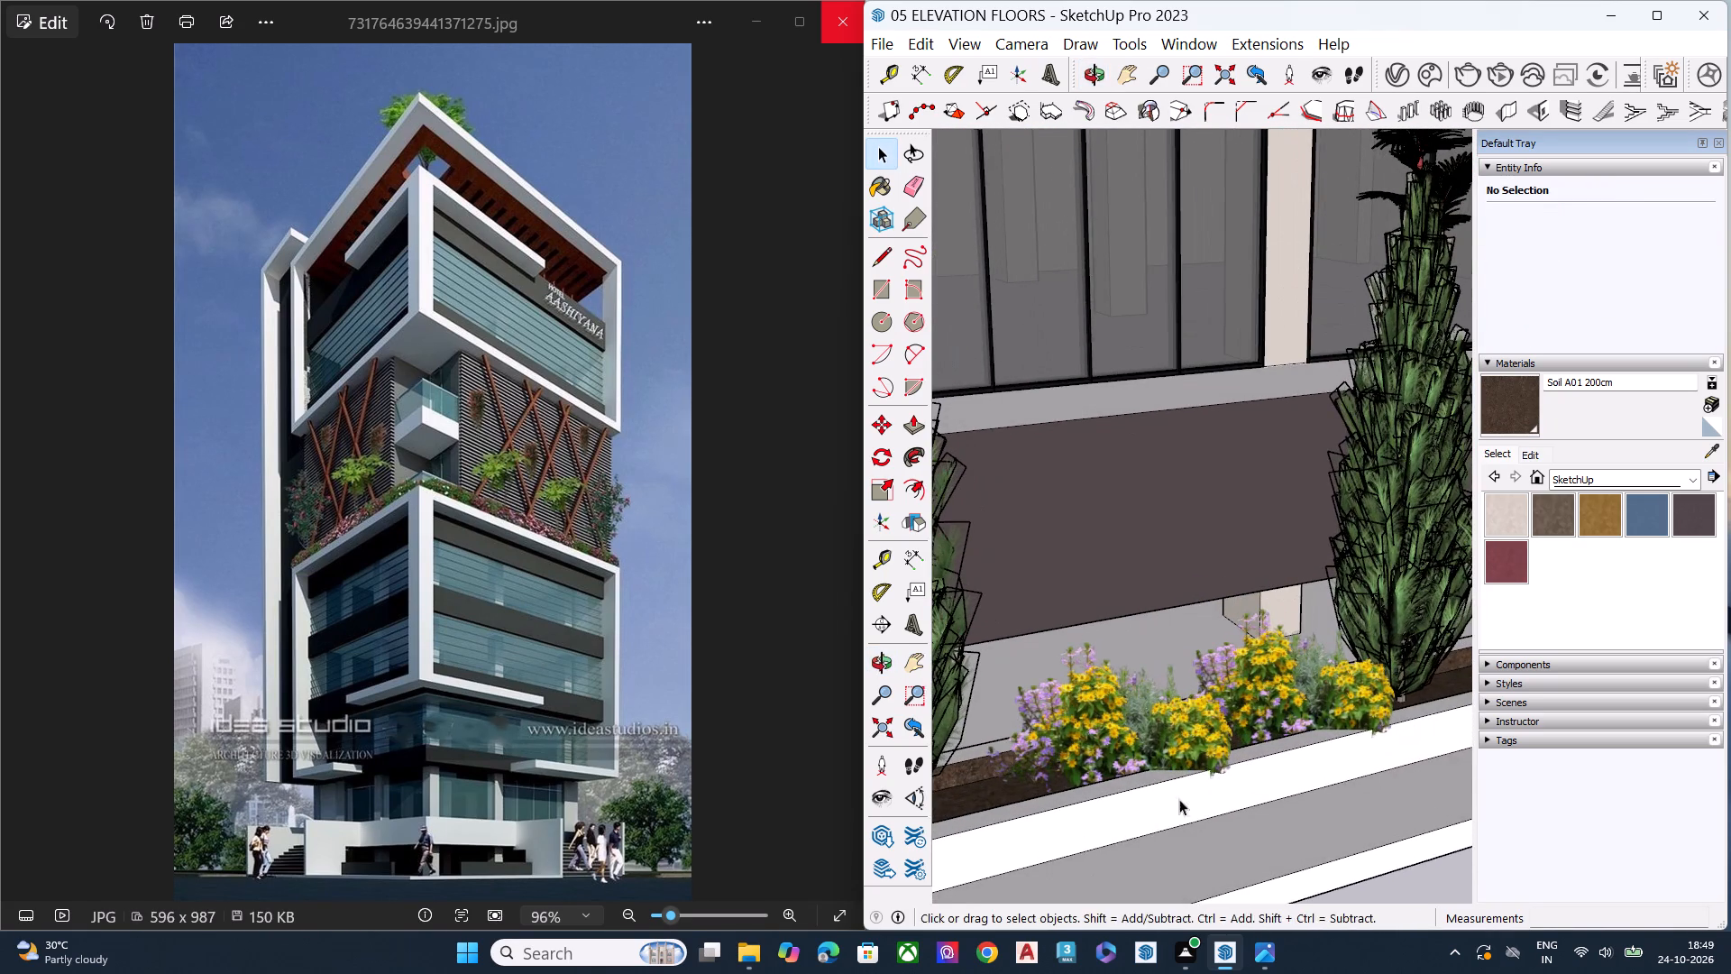
pyautogui.moveTo(1210, 805); pyautogui.dragTo(1103, 818, button='middle')
pyautogui.scroll(-1, 1203, 720)
pyautogui.moveTo(1232, 774); pyautogui.dragTo(1211, 781, button='middle')
pyautogui.scroll(1, 1211, 781)
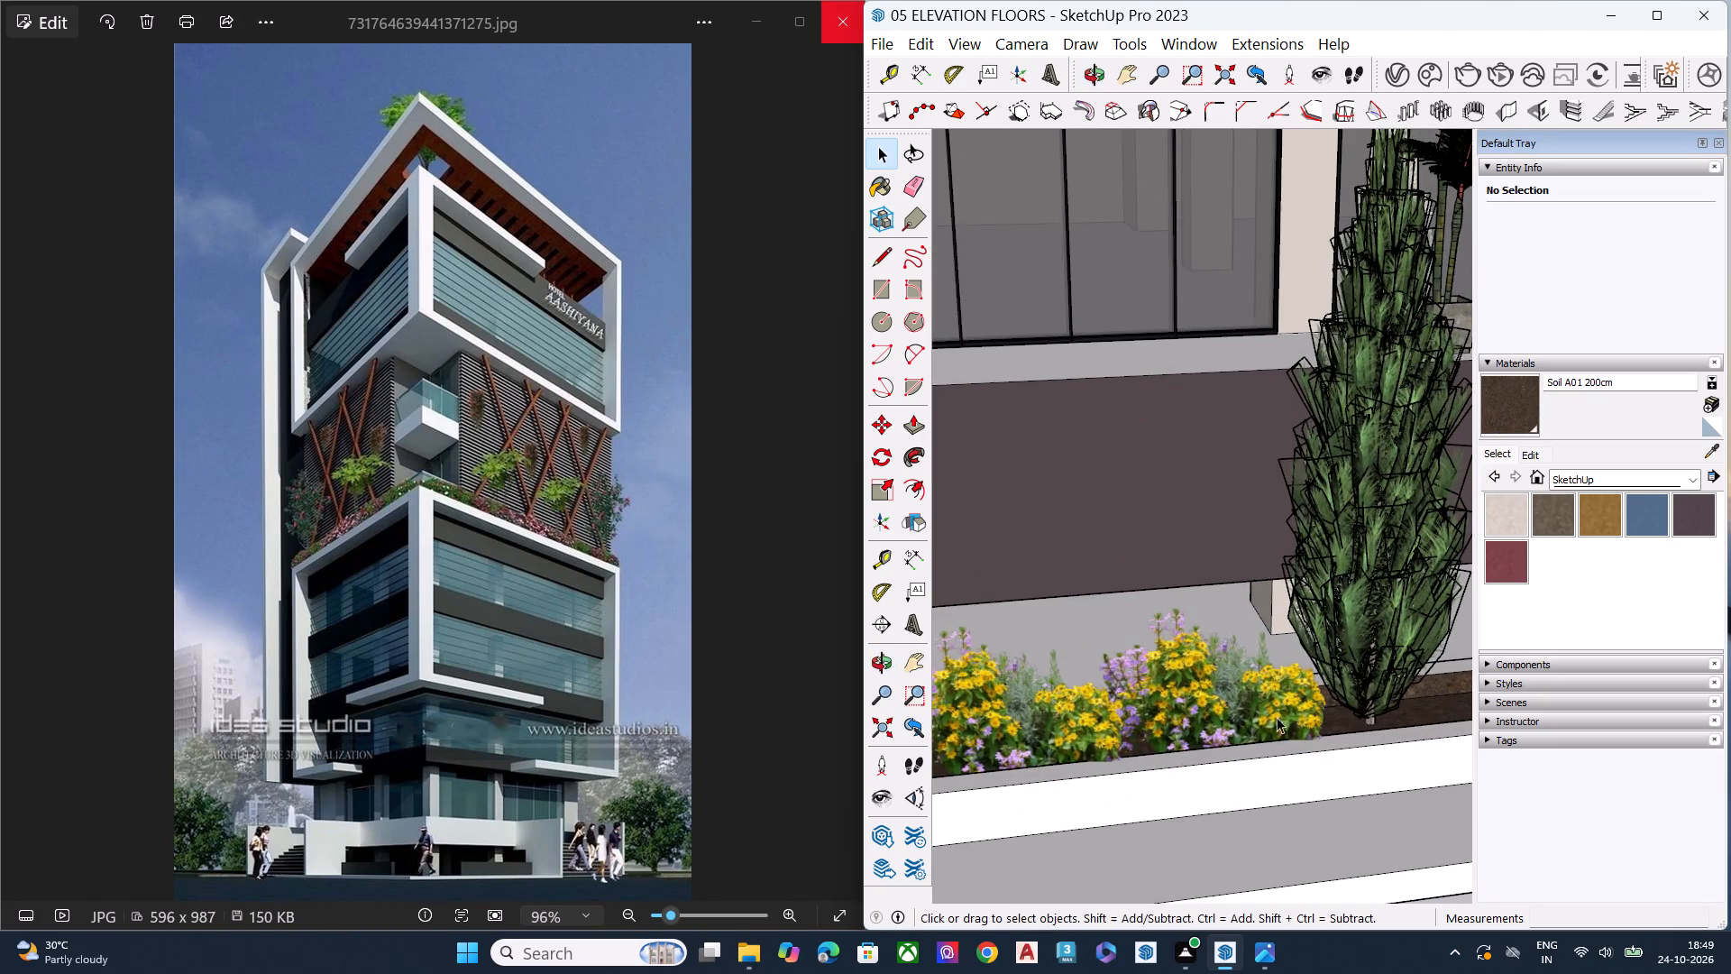
pyautogui.scroll(-9, 1282, 712)
pyautogui.moveTo(1245, 795); pyautogui.dragTo(1161, 828, button='middle')
pyautogui.scroll(8, 1103, 765)
pyautogui.scroll(-1, 1074, 746)
pyautogui.scroll(1, 1074, 746)
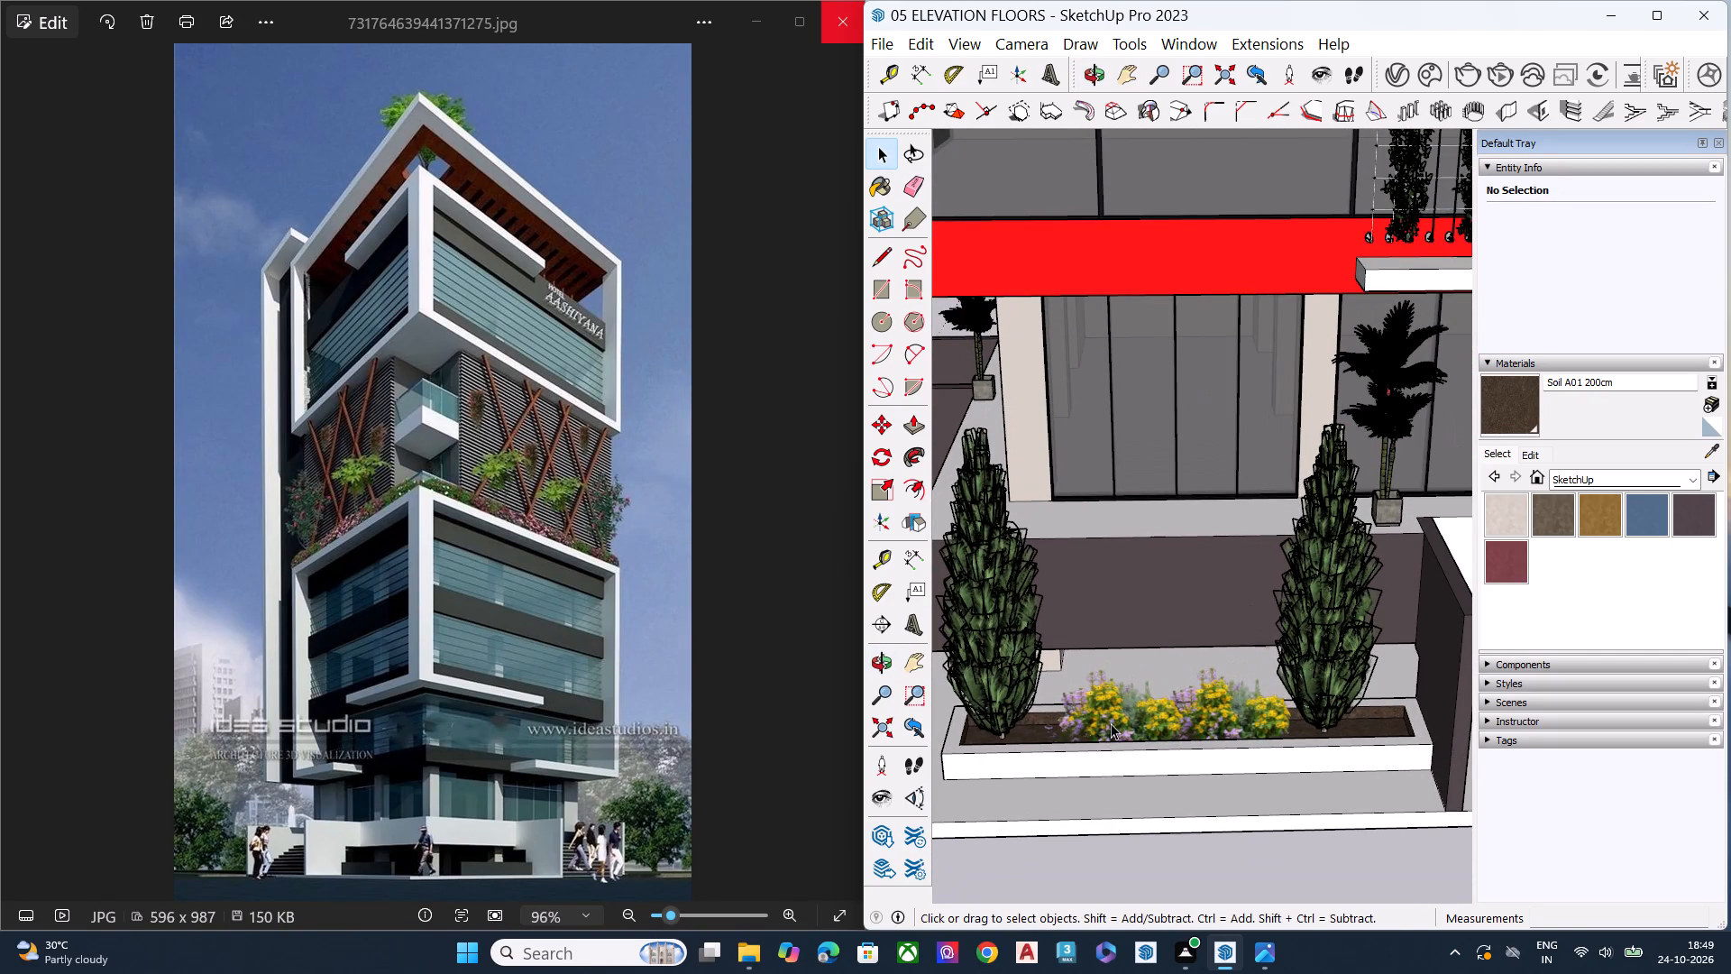
pyautogui.click(1115, 721)
pyautogui.scroll(2, 1116, 721)
pyautogui.press('s')
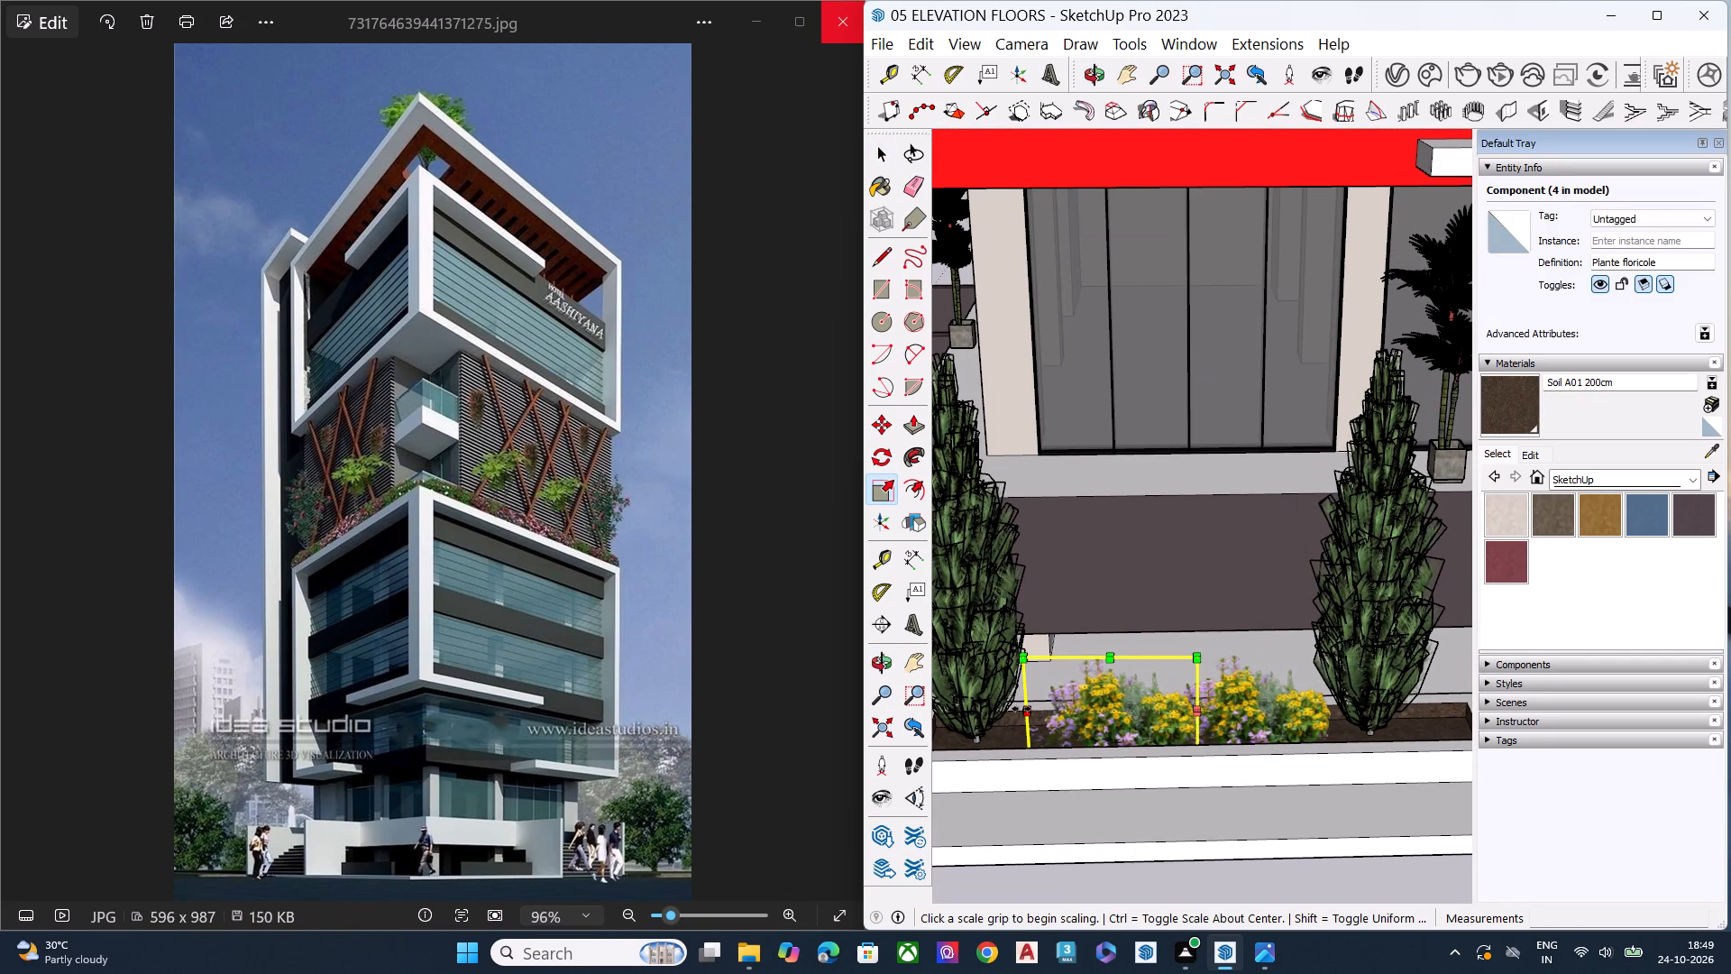
pyautogui.click(1021, 709)
pyautogui.click(984, 709)
pyautogui.press('space')
# Widen the second Plante floricole in this planter to about 1.4 times along the red axis, towards the other conical tree, and clear the selection.
pyautogui.click(1275, 735)
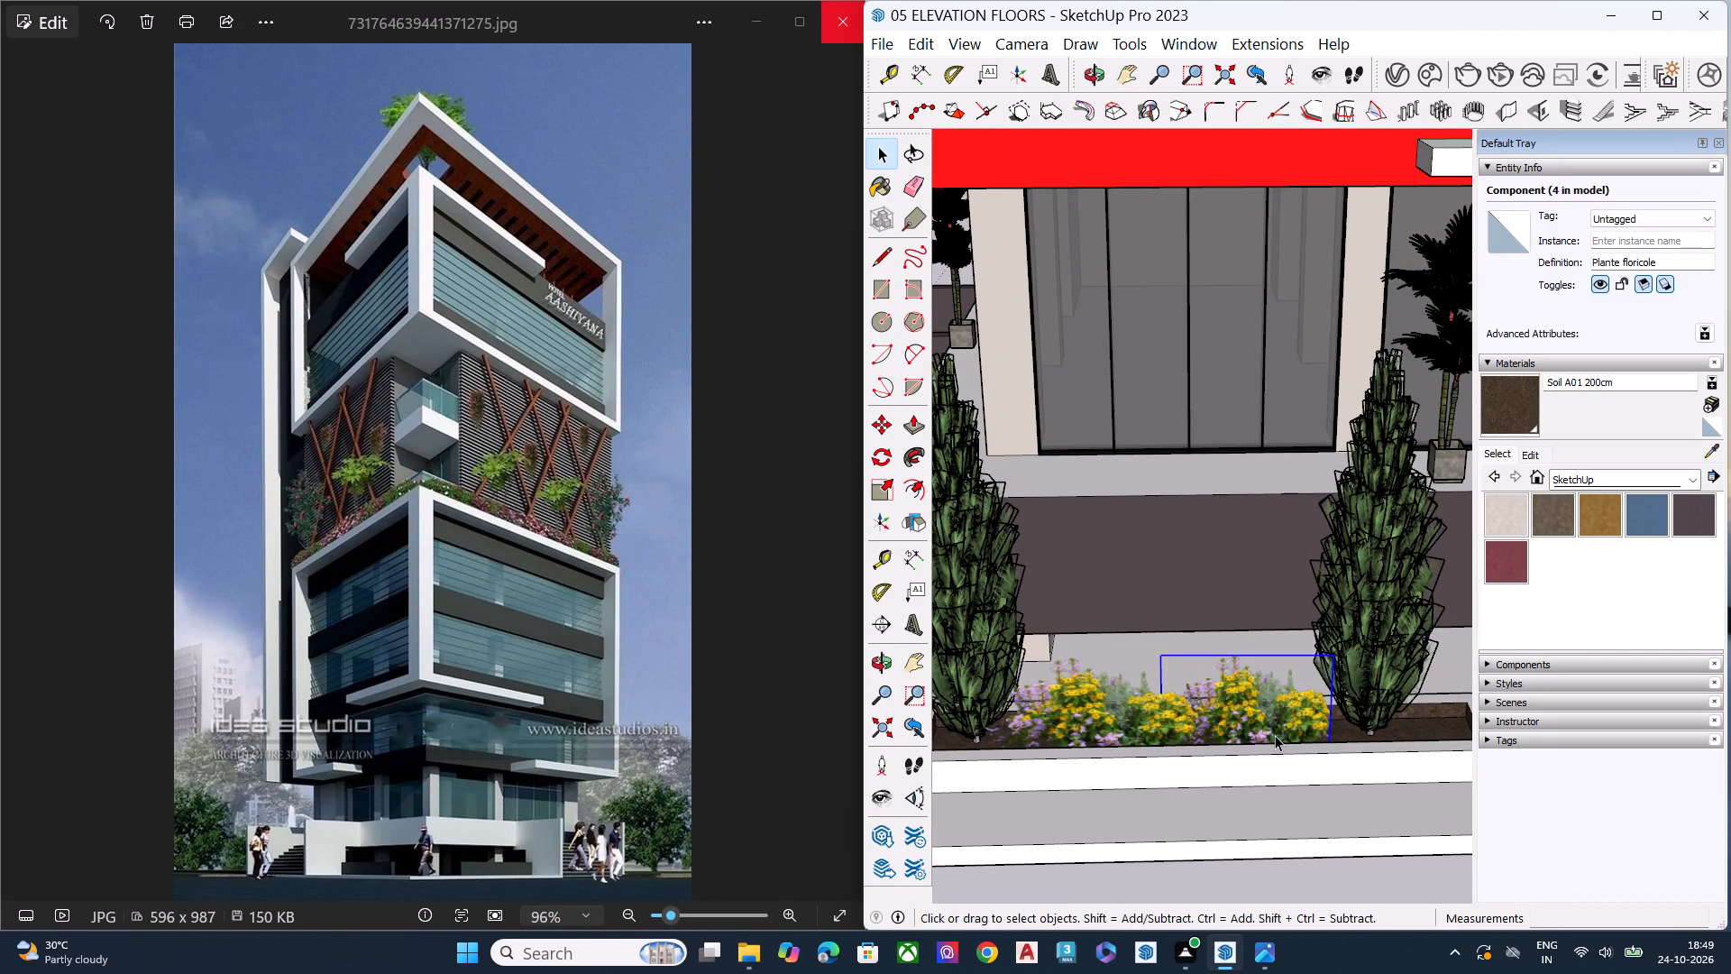
pyautogui.press('s')
pyautogui.click(1328, 711)
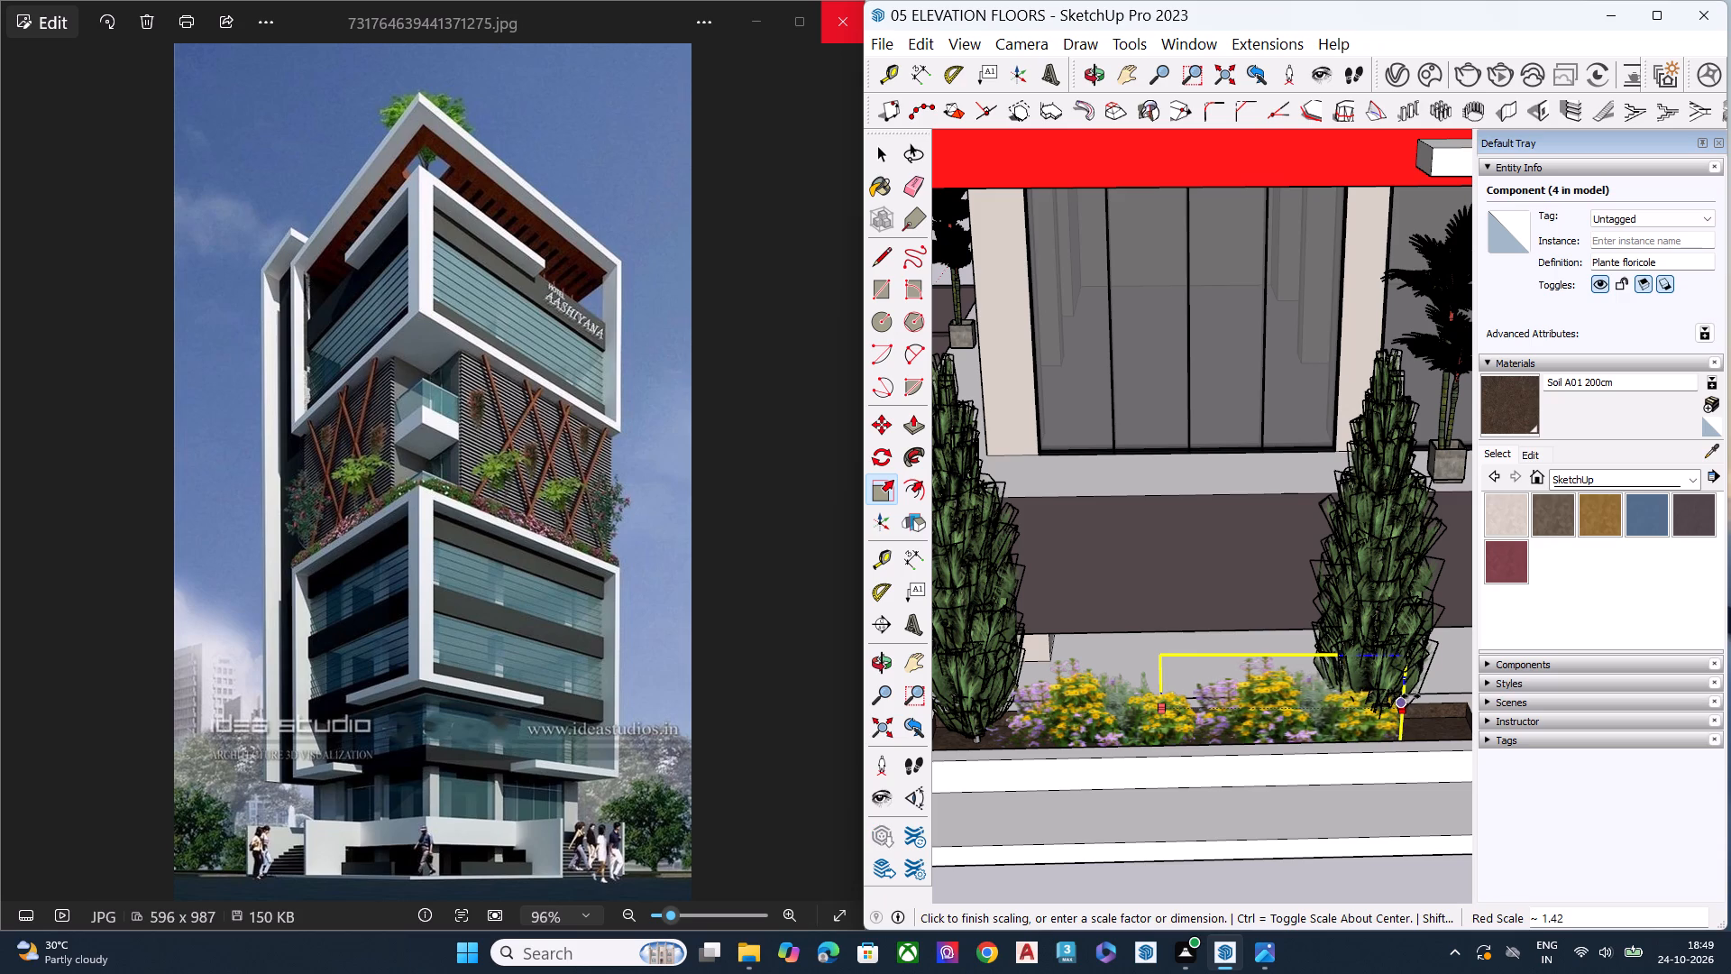
pyautogui.click(1411, 696)
pyautogui.press('space')
pyautogui.scroll(-3, 1162, 723)
pyautogui.click(1176, 849)
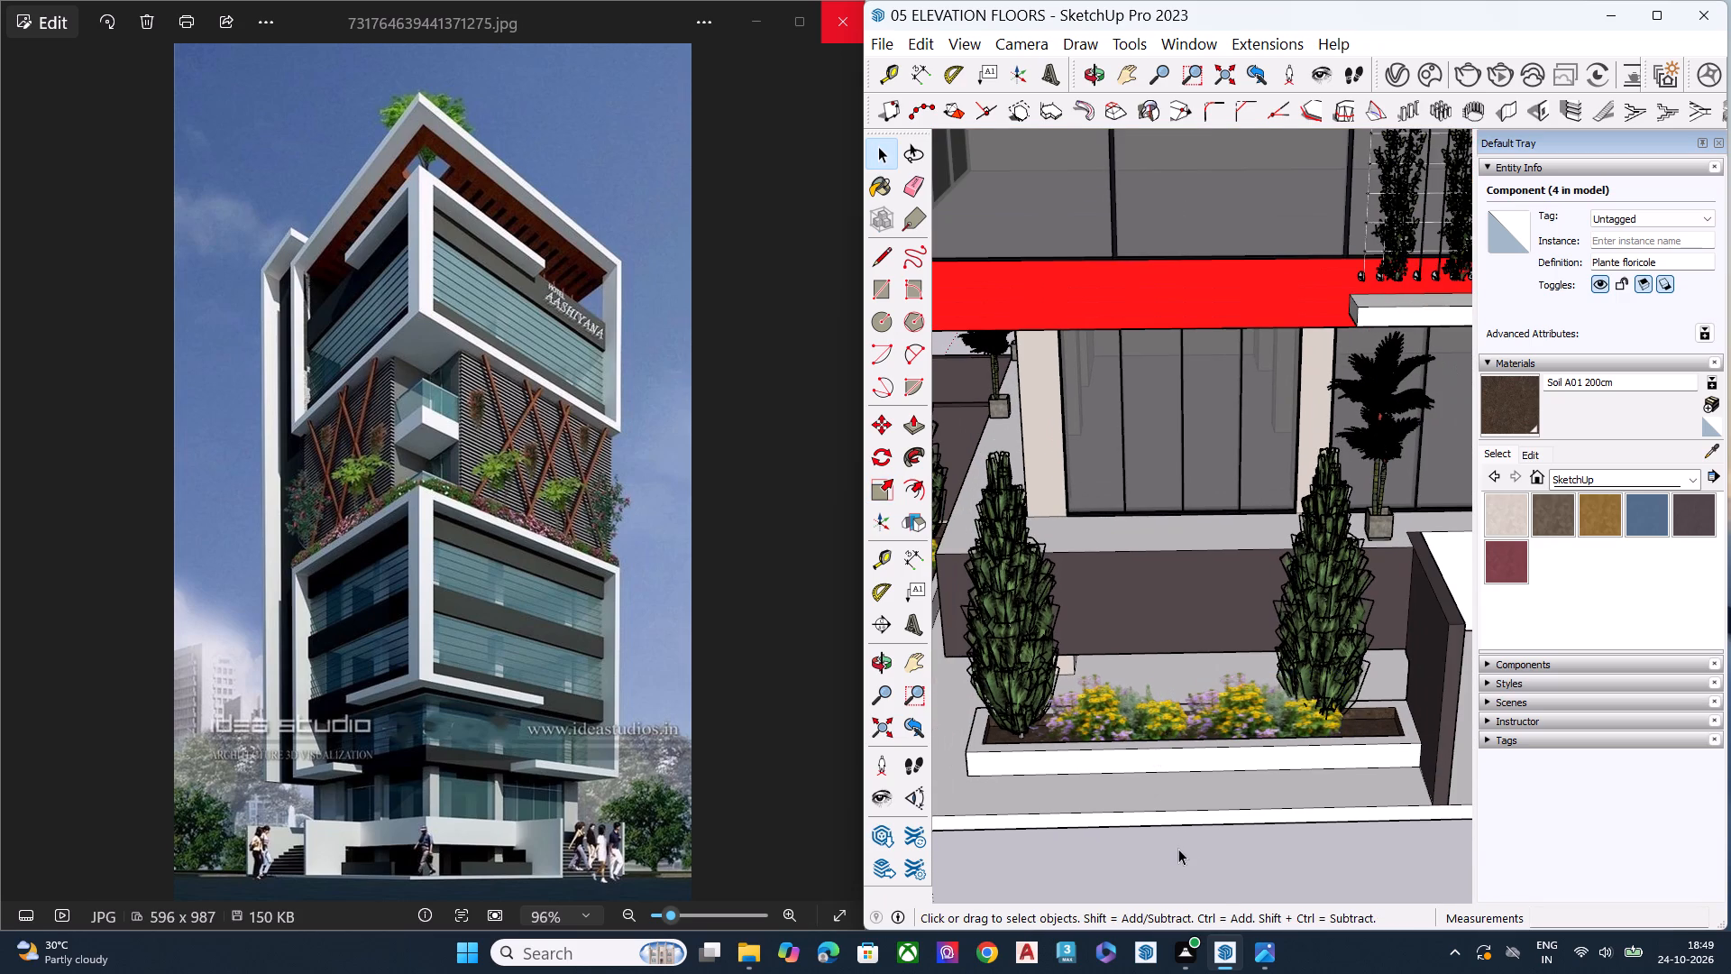
# Examine the widened flower plants between the conical trees, and how this whole facade looks straight on.
pyautogui.moveTo(1194, 842); pyautogui.dragTo(1179, 675, button='middle')
pyautogui.scroll(6, 1184, 639)
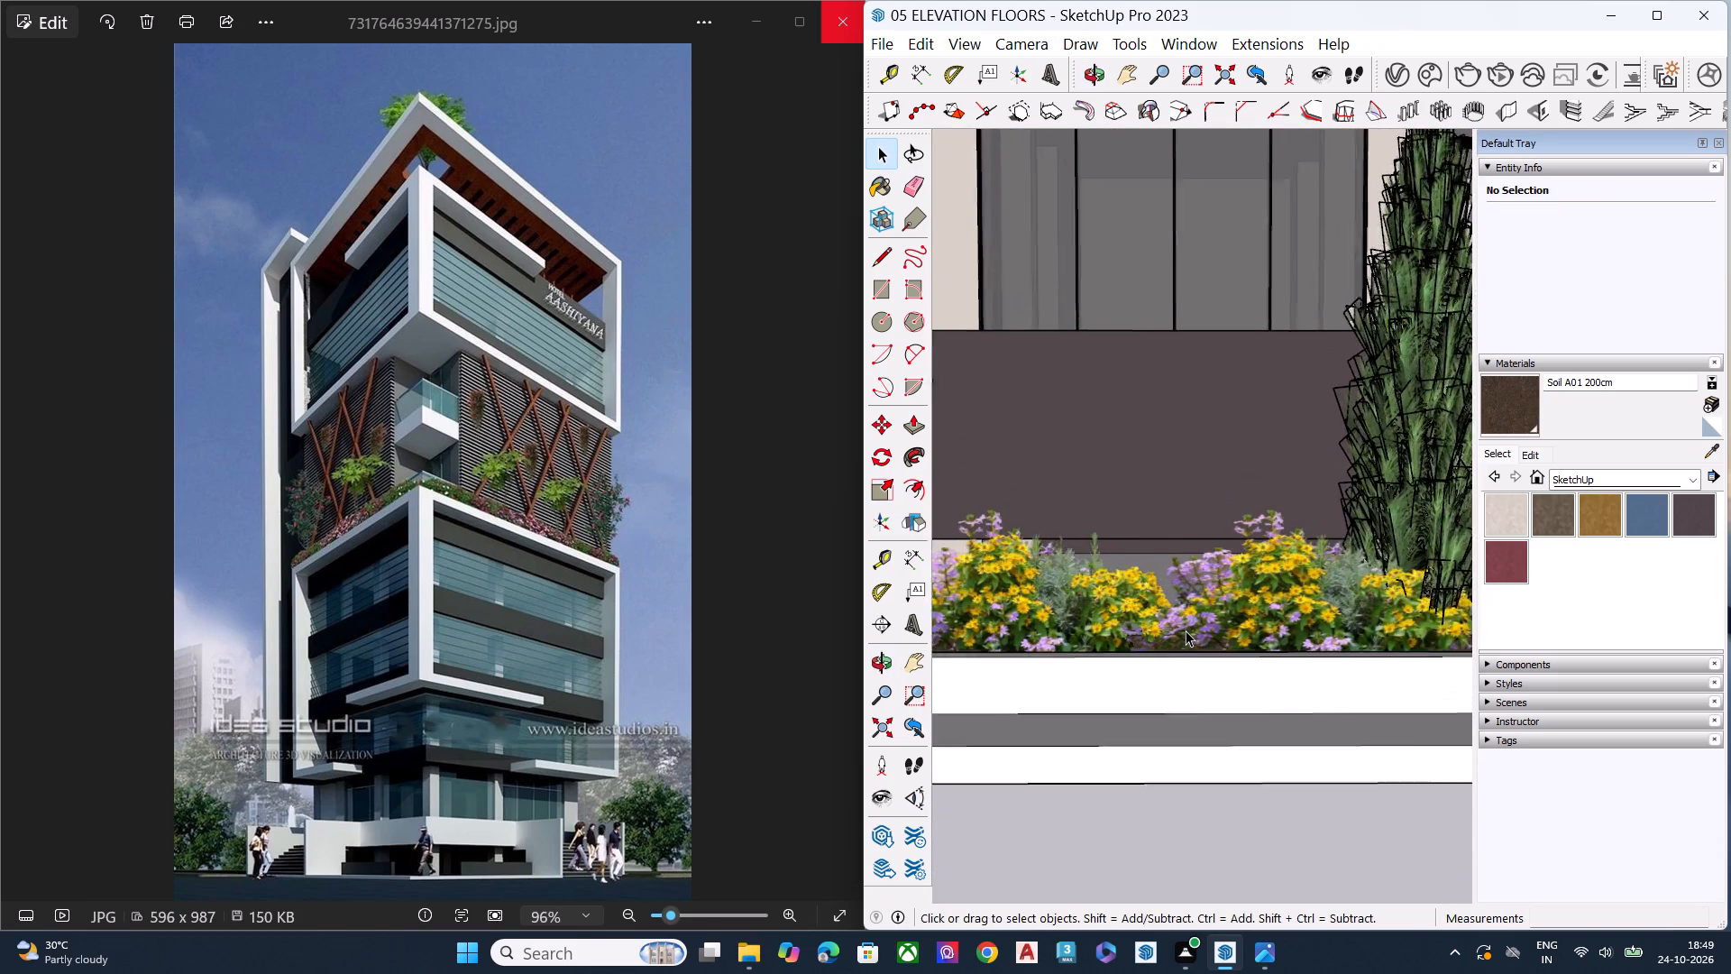
pyautogui.scroll(4, 1186, 630)
pyautogui.scroll(-13, 1186, 630)
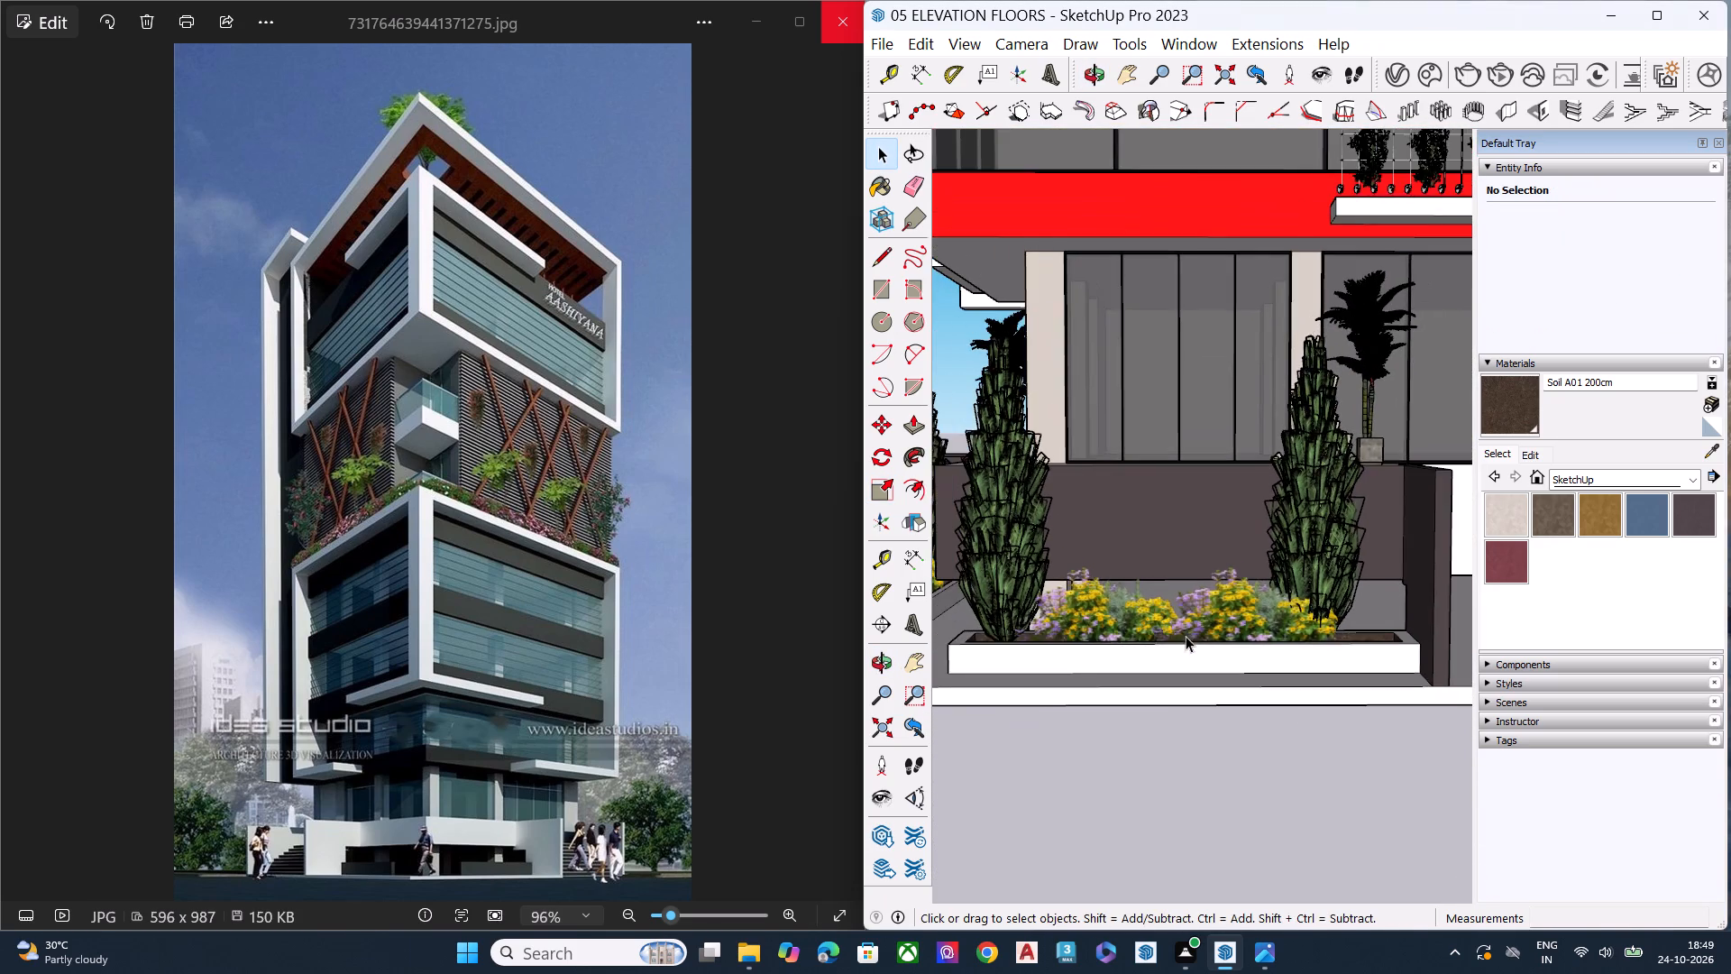
pyautogui.scroll(-19, 1186, 636)
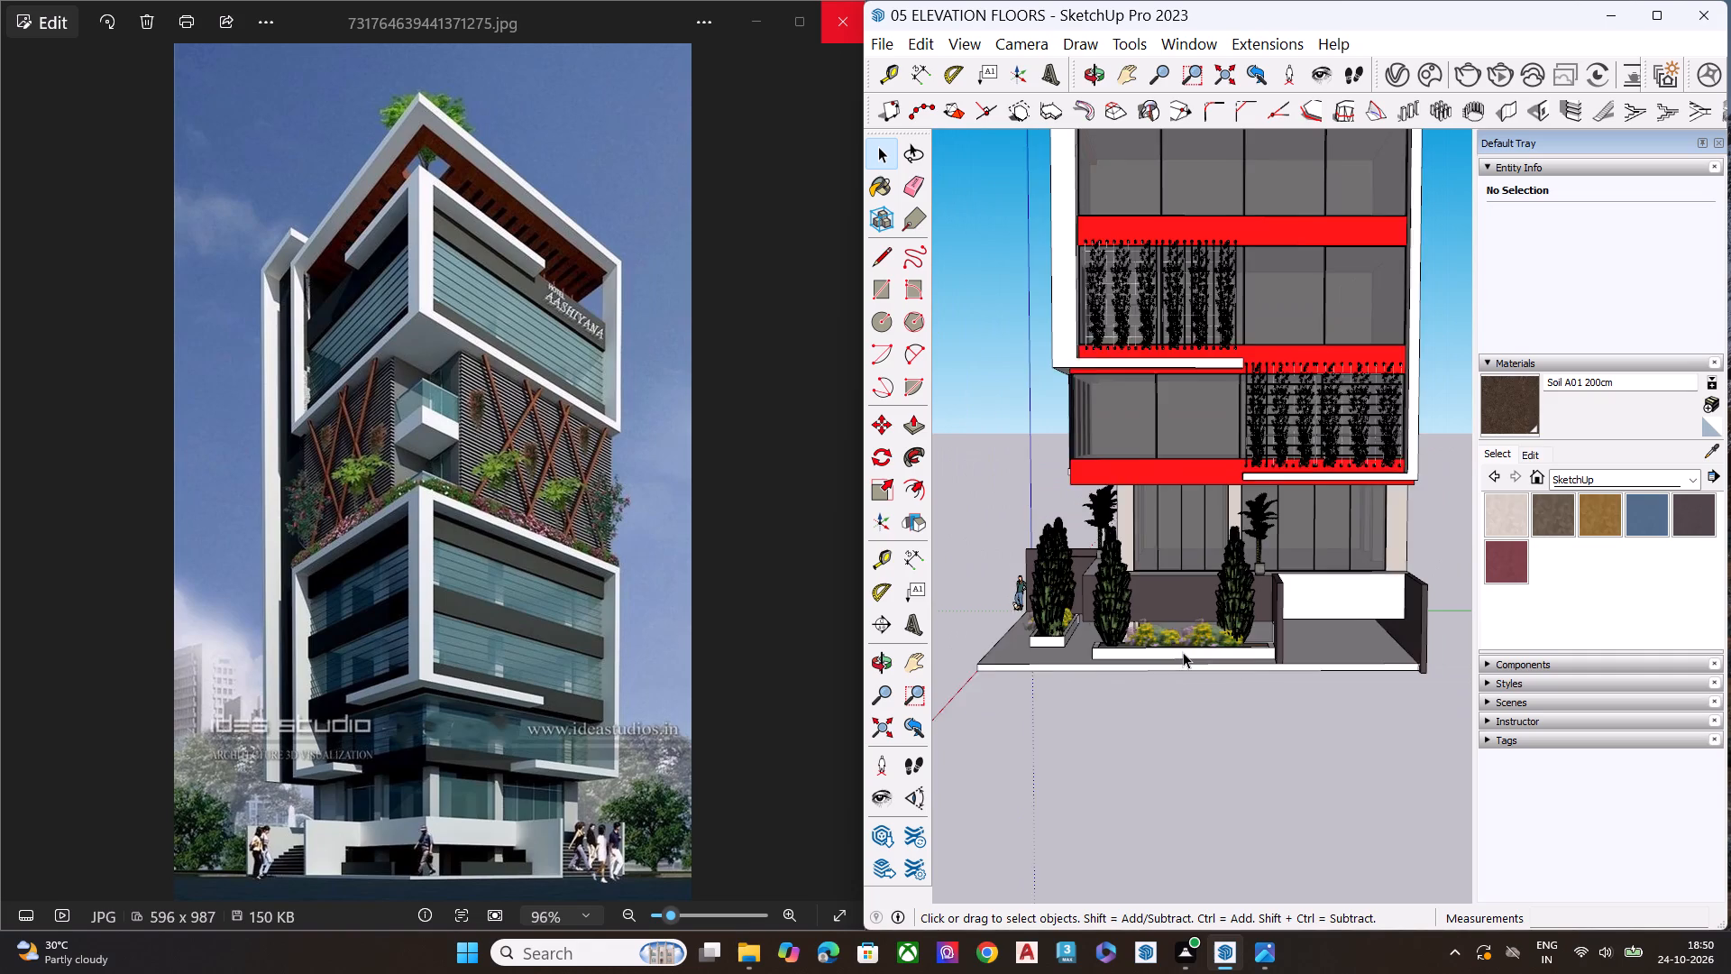
pyautogui.scroll(-6, 1183, 652)
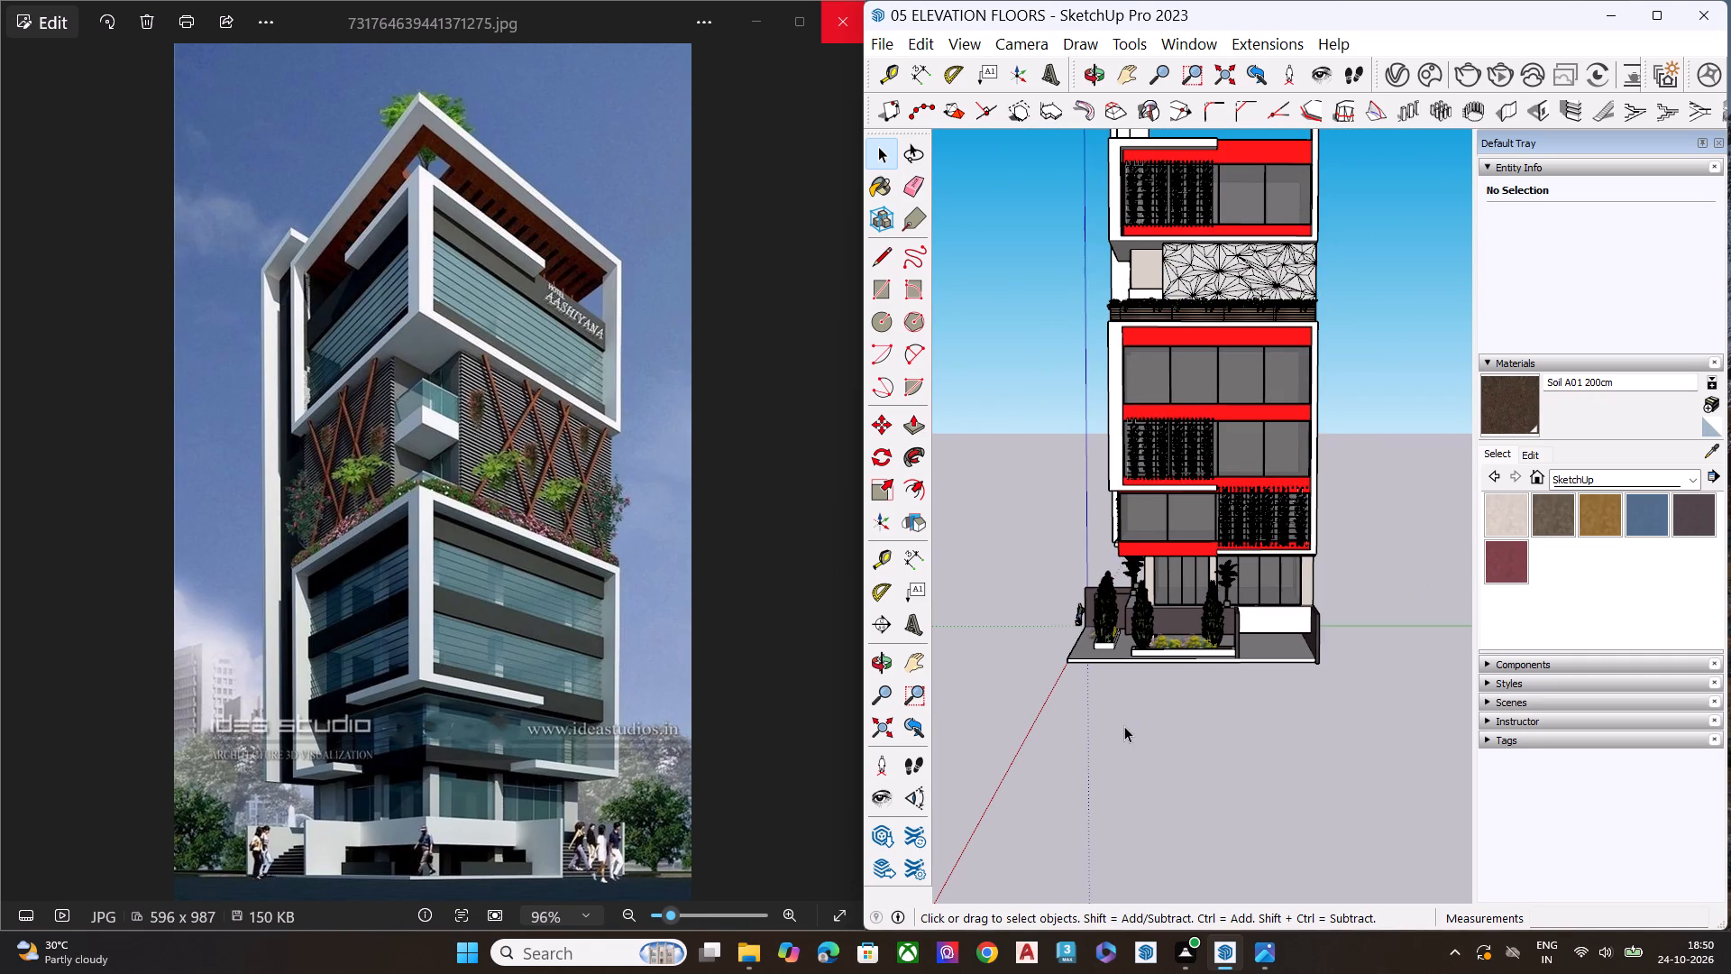
pyautogui.press('space')
pyautogui.scroll(3, 1209, 694)
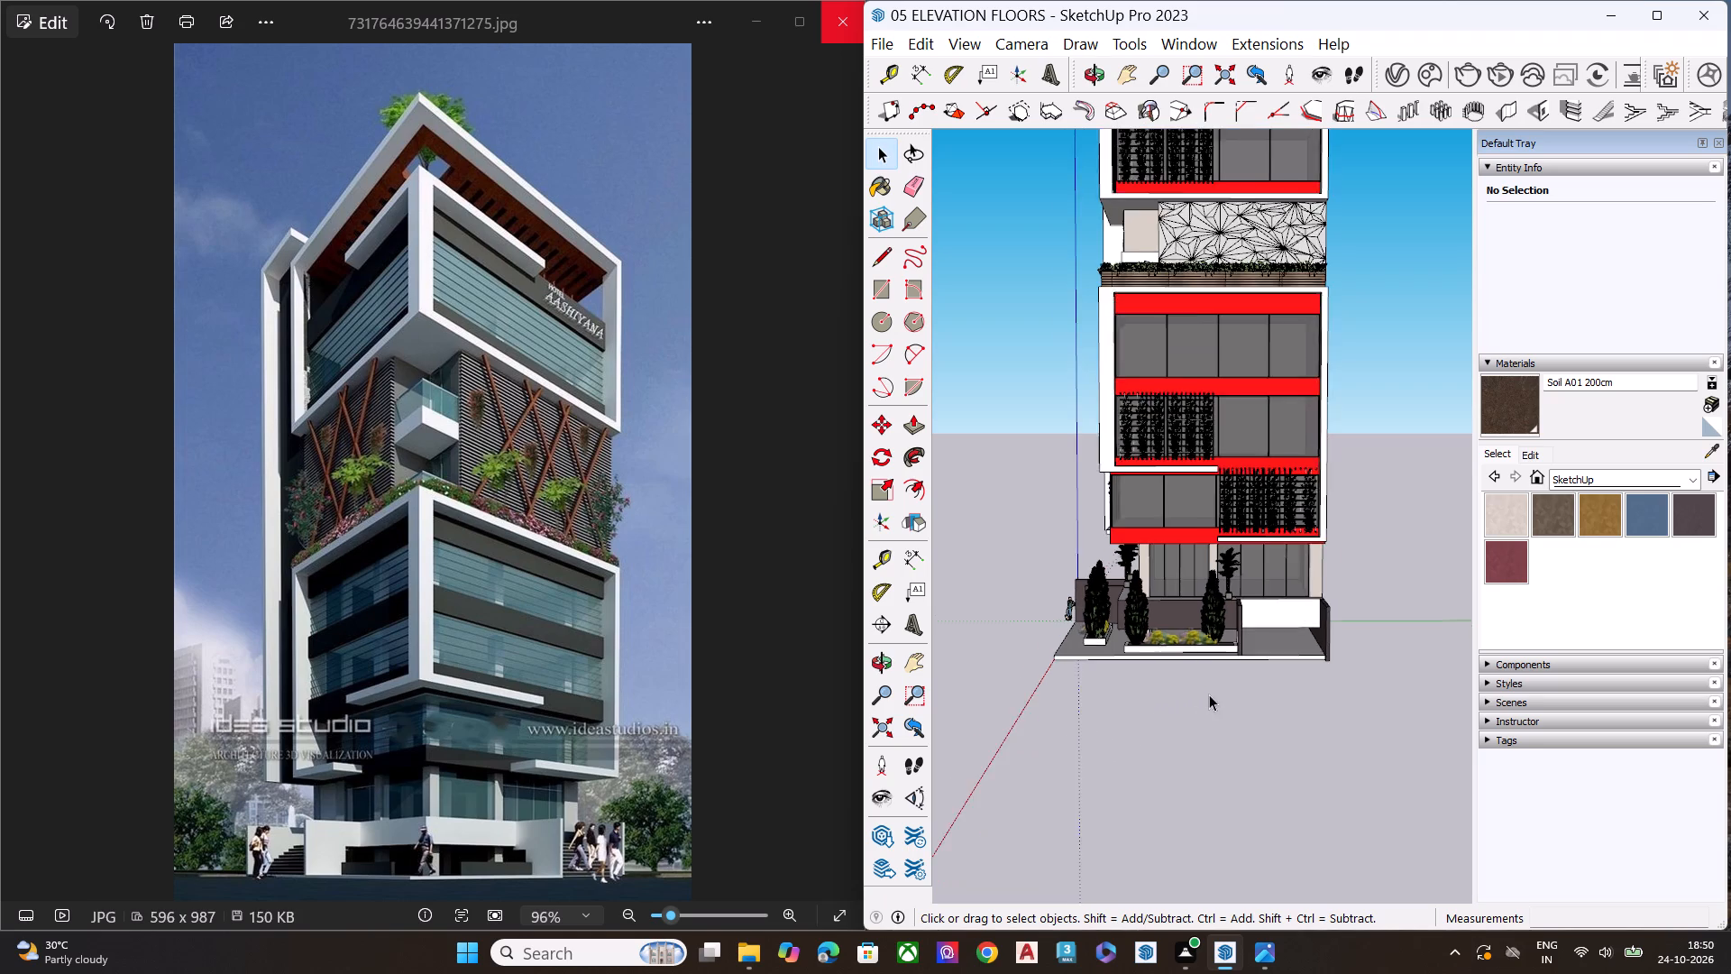
# Push/Pull the underside face of the white block between the boundary walls, beside the planter, down to the floor slab.
pyautogui.scroll(4, 1209, 694)
pyautogui.moveTo(1118, 694); pyautogui.dragTo(1360, 633, button='middle')
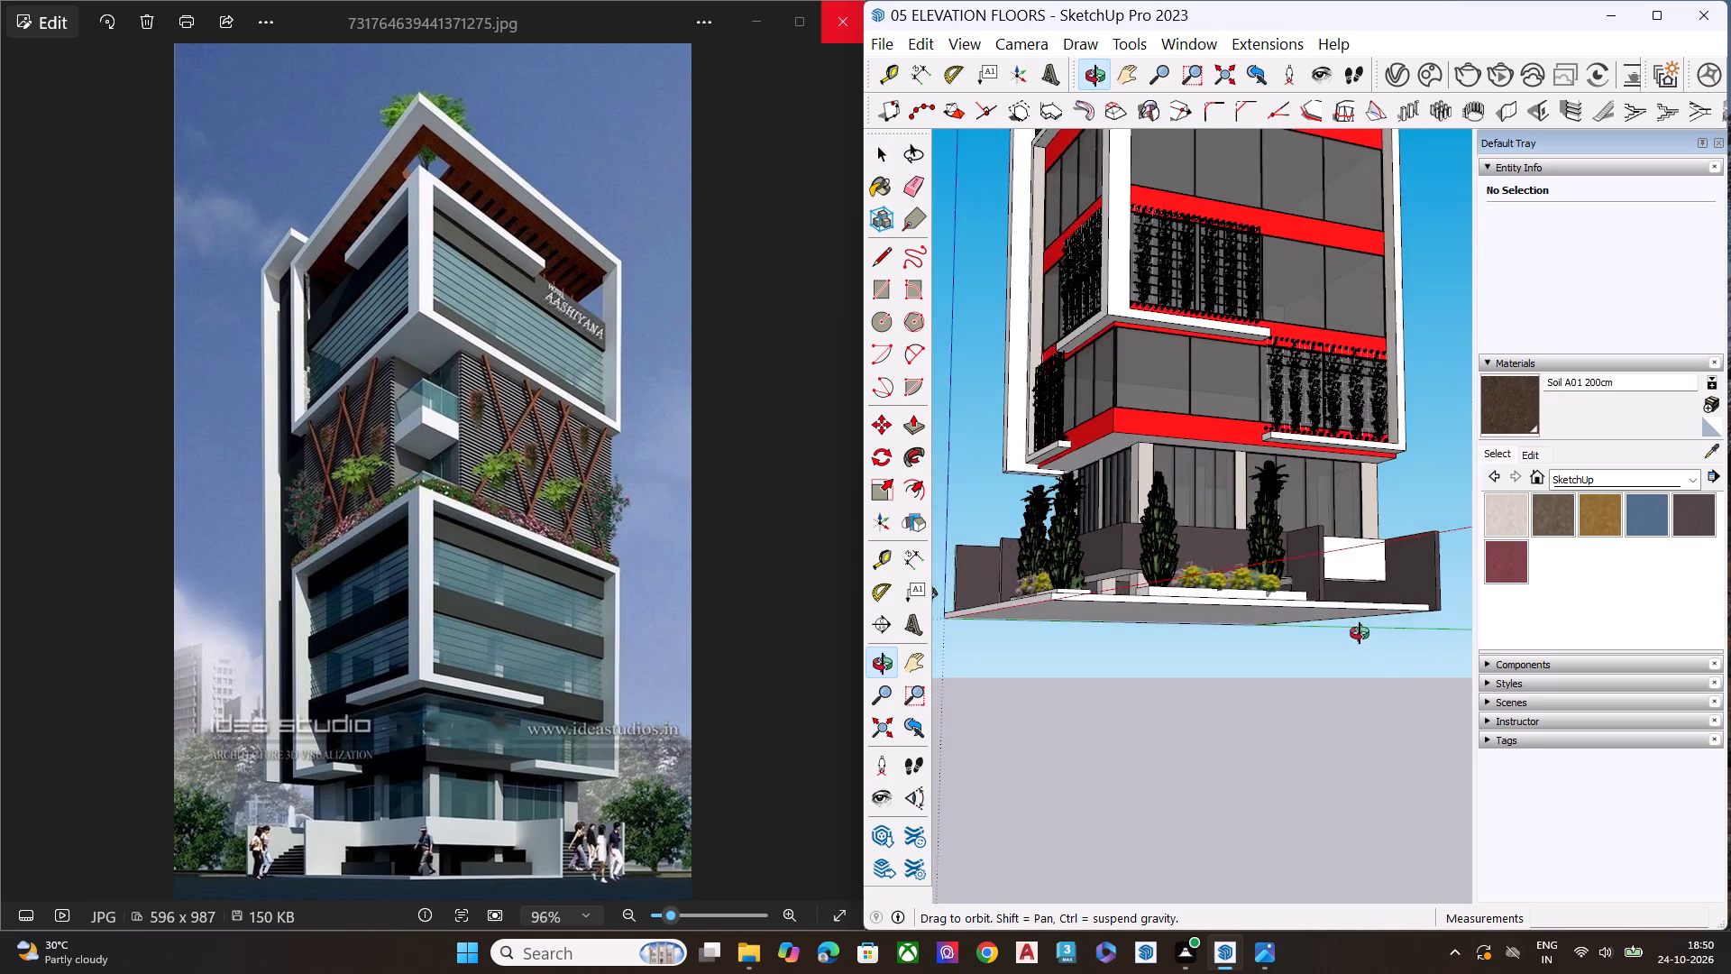
pyautogui.moveTo(1360, 633); pyautogui.dragTo(1325, 859, button='middle')
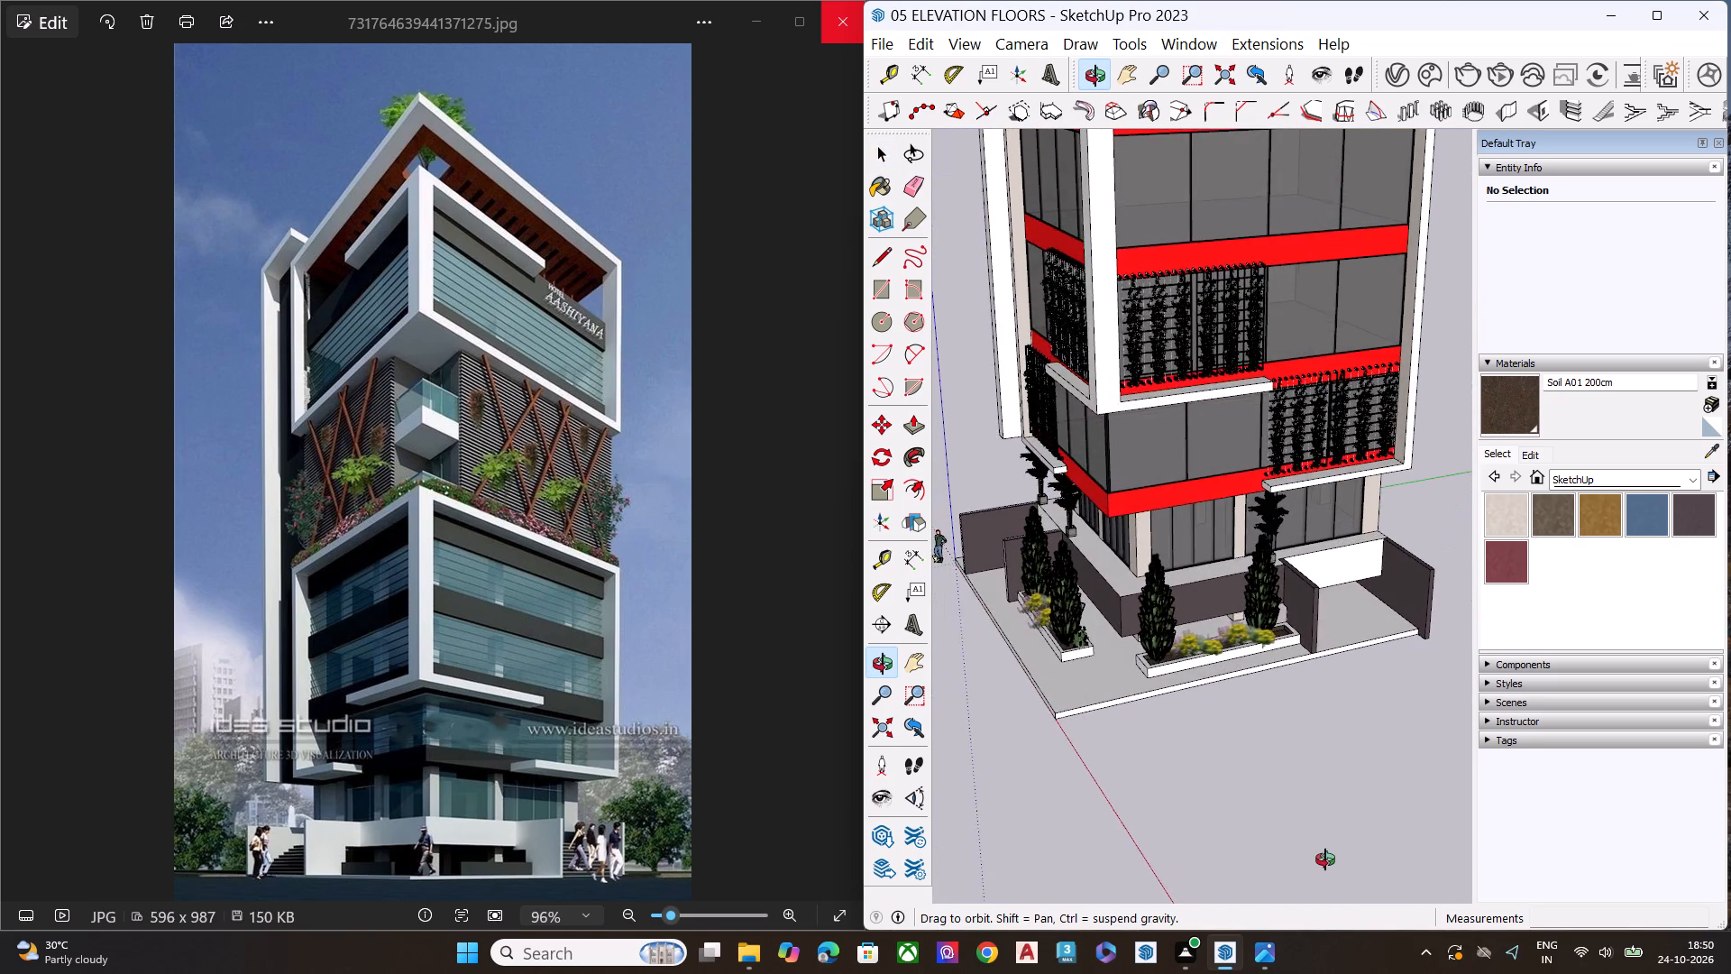
pyautogui.moveTo(1325, 859); pyautogui.dragTo(769, 622, button='middle')
pyautogui.scroll(6, 808, 589)
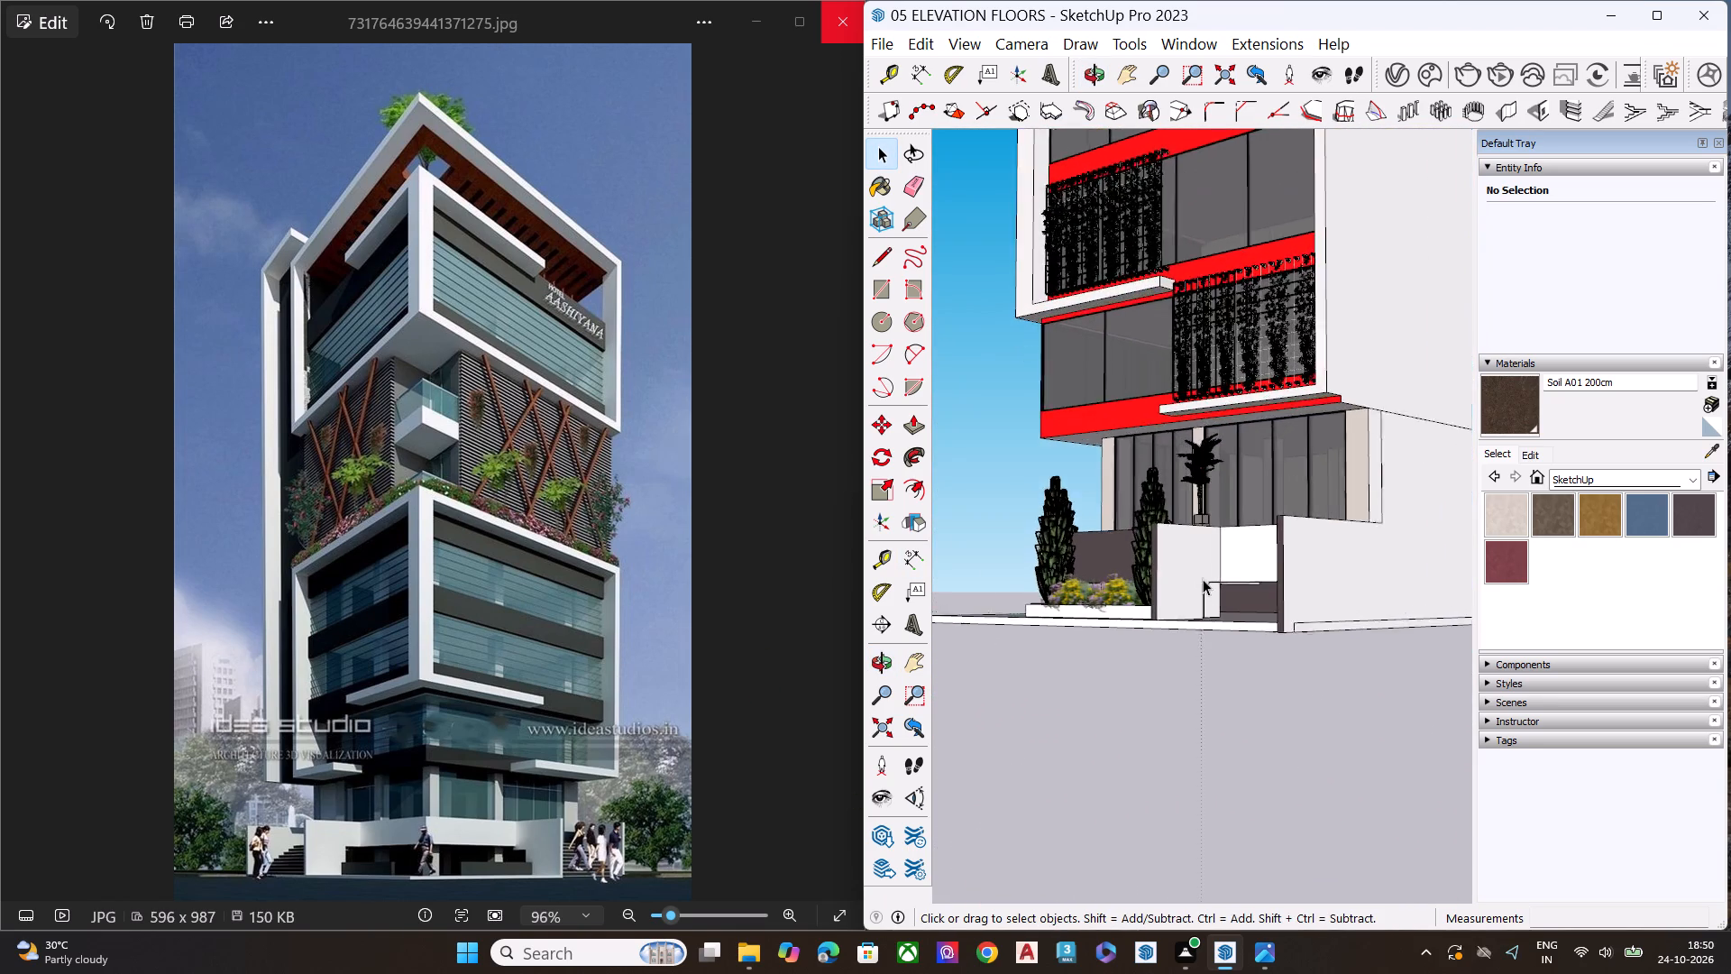
pyautogui.scroll(12, 1203, 579)
pyautogui.moveTo(1254, 588); pyautogui.dragTo(1255, 519, button='middle')
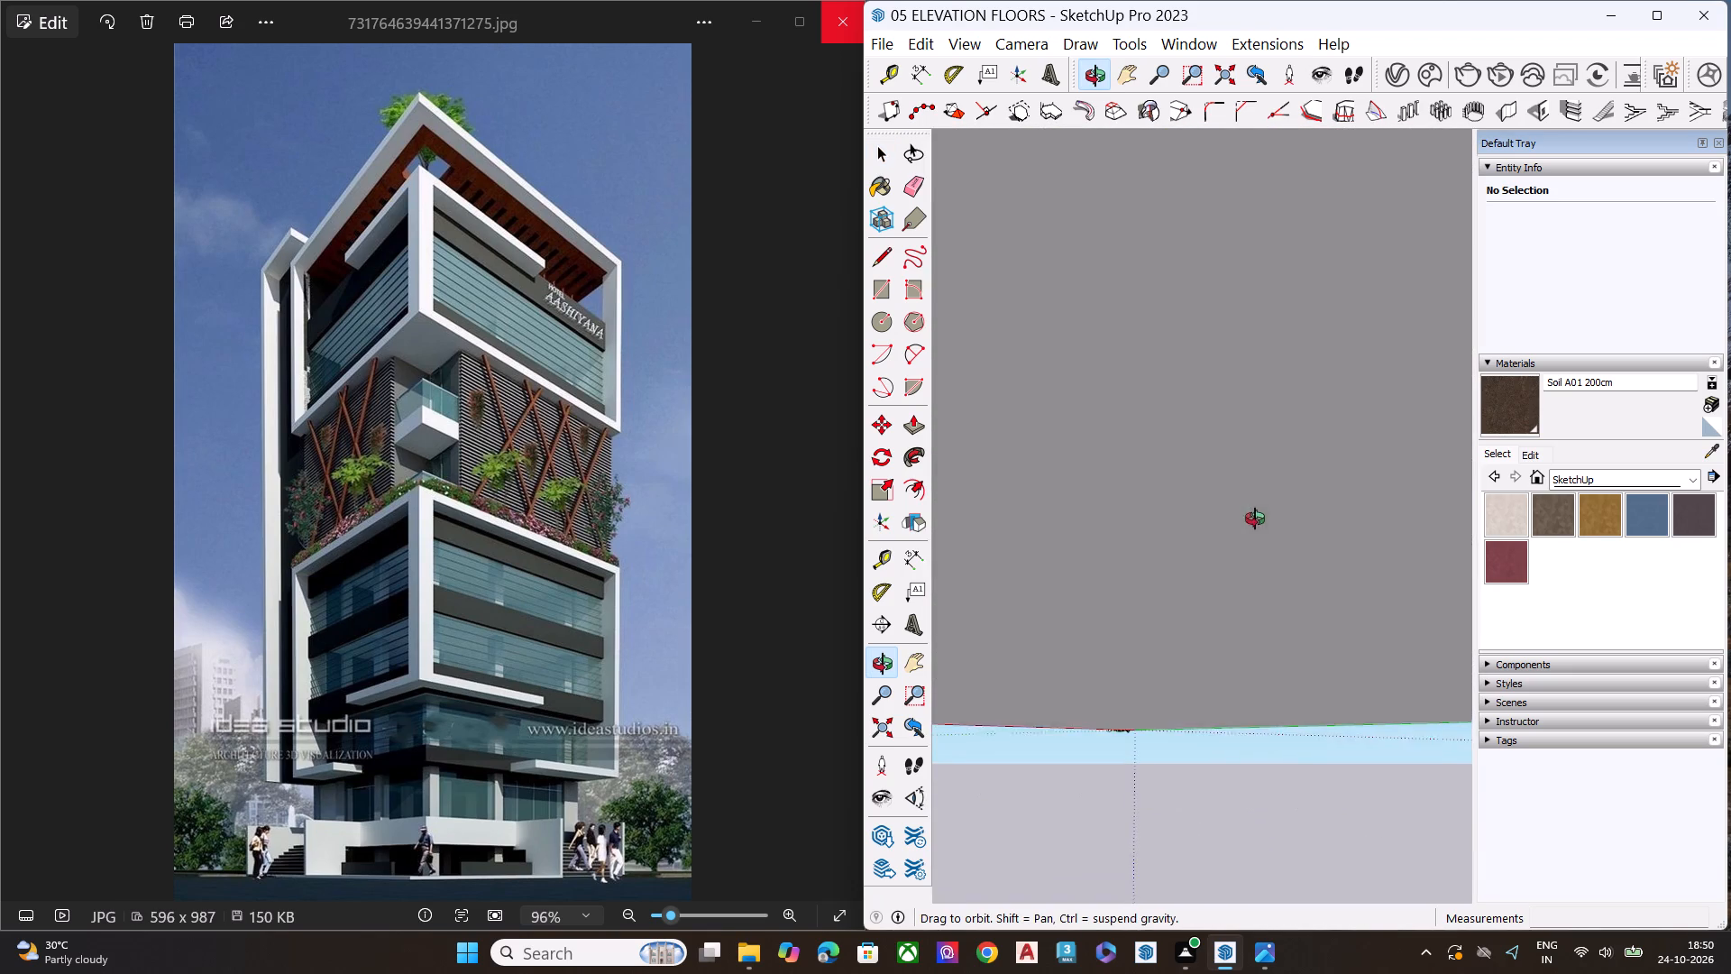
pyautogui.moveTo(1255, 519); pyautogui.dragTo(1246, 567, button='middle')
pyautogui.scroll(-8, 1243, 572)
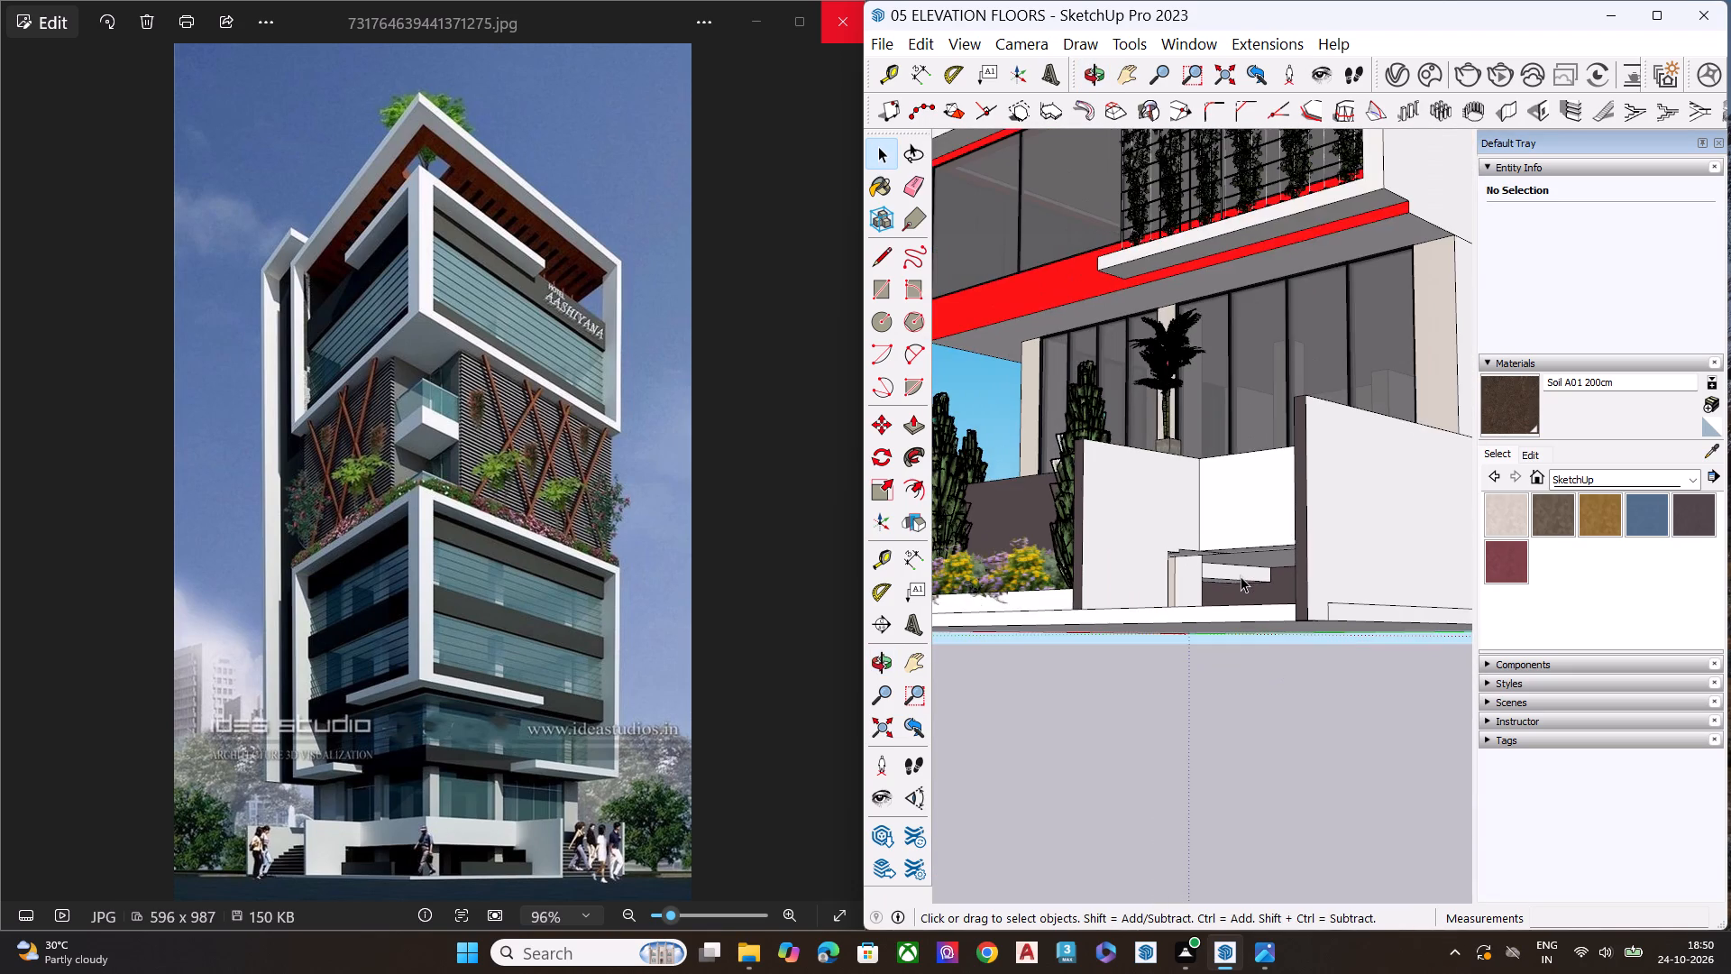
pyautogui.scroll(7, 1241, 576)
pyautogui.moveTo(1241, 569); pyautogui.dragTo(1235, 552, button='middle')
pyautogui.moveTo(1226, 372); pyautogui.dragTo(1224, 381)
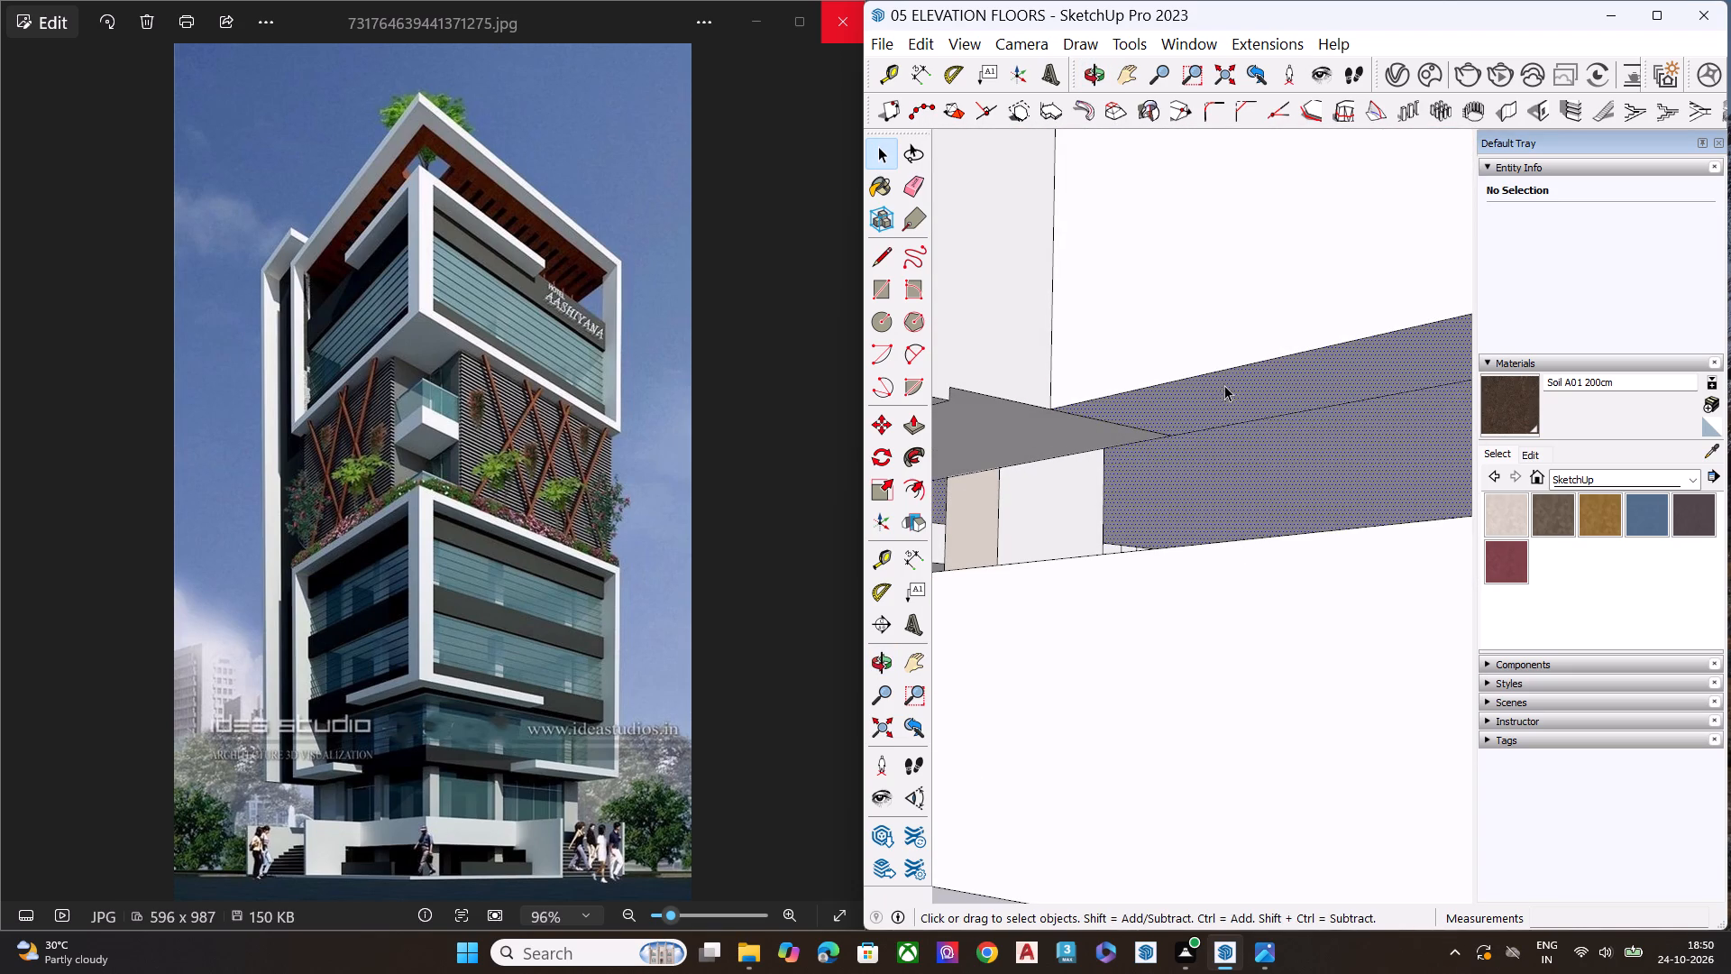
pyautogui.click(1225, 390)
pyautogui.scroll(-1, 1168, 465)
pyautogui.scroll(1, 1164, 471)
pyautogui.scroll(-2, 1161, 481)
pyautogui.scroll(1, 1160, 493)
pyautogui.scroll(-3, 1159, 499)
pyautogui.moveTo(1172, 499); pyautogui.dragTo(1185, 556, button='middle')
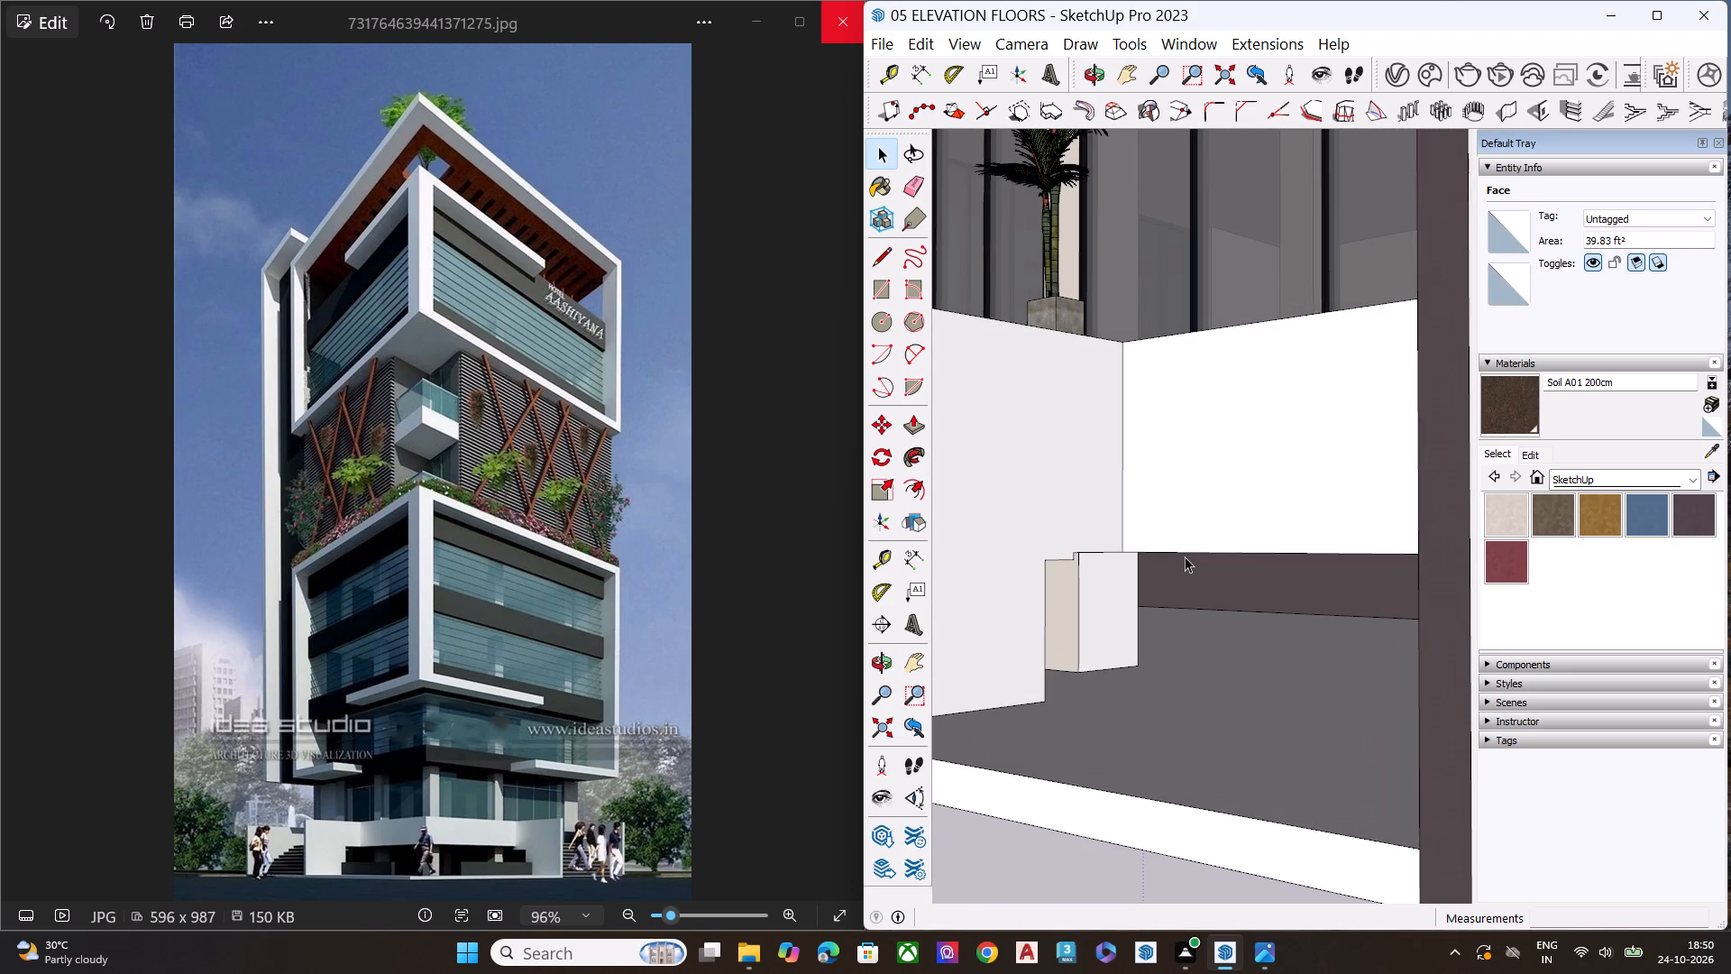
pyautogui.press('p')
pyautogui.click(1191, 538)
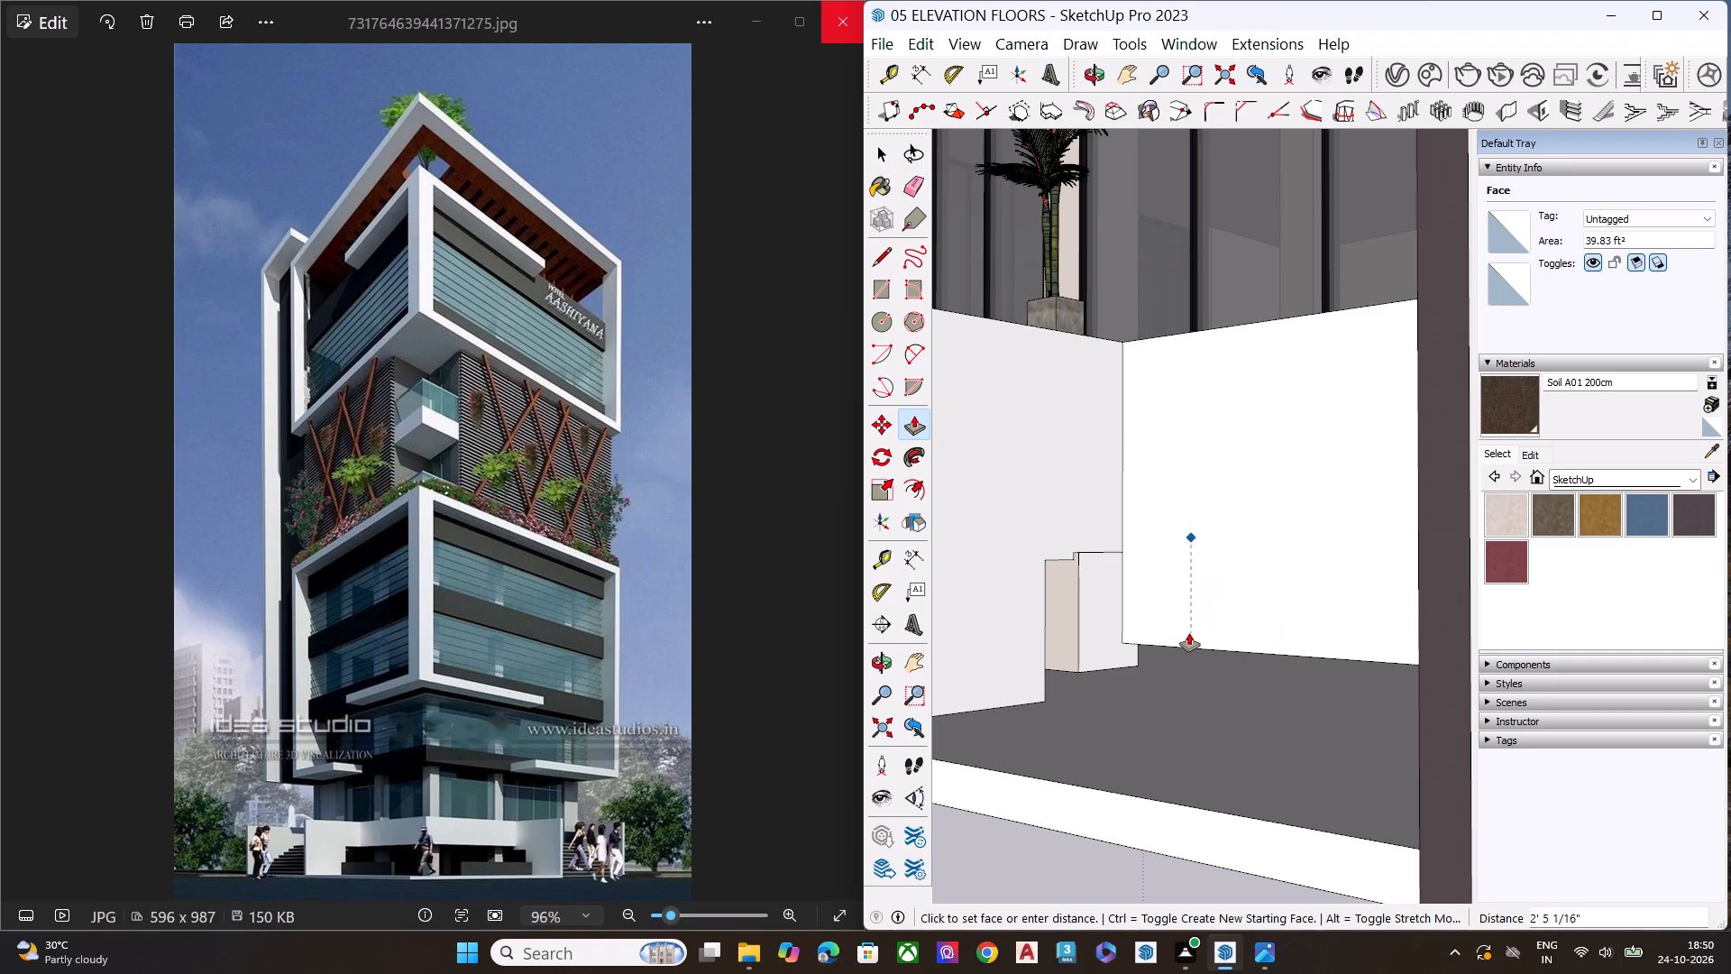
pyautogui.click(1190, 729)
pyautogui.press('space')
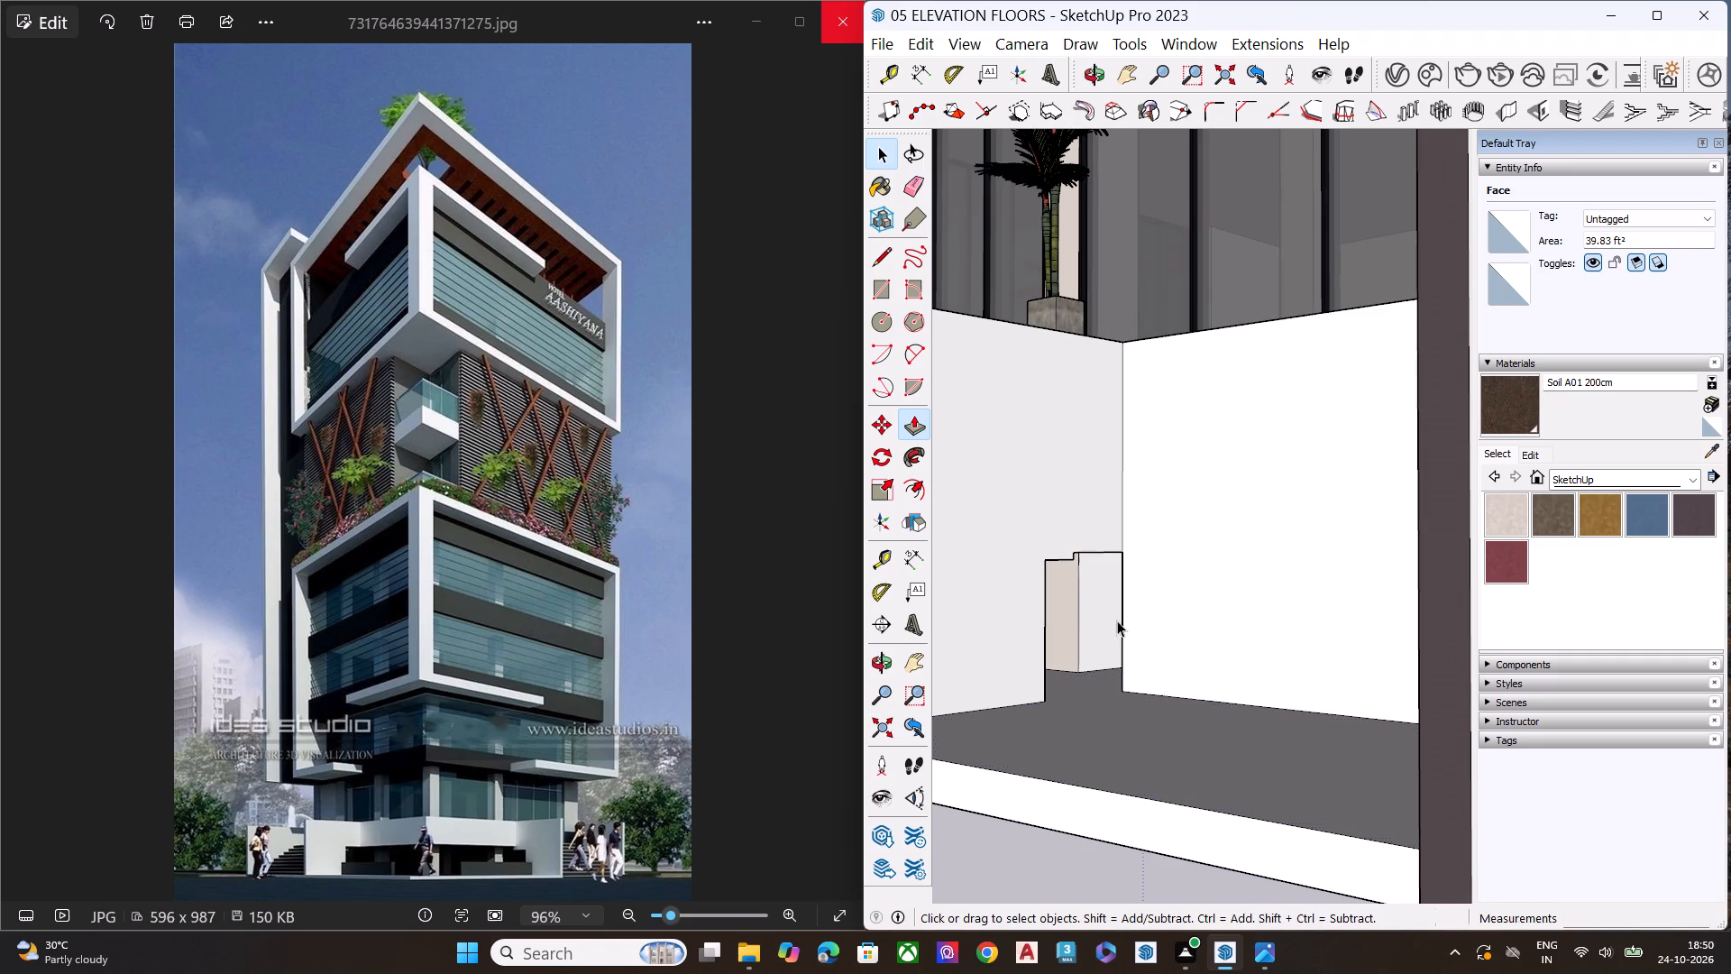
# Push/Pull the white block's front face outward until it covers the notch in the floor slab, and clear the selection.
pyautogui.scroll(8, 1103, 585)
pyautogui.moveTo(1212, 566); pyautogui.dragTo(1227, 548, button='middle')
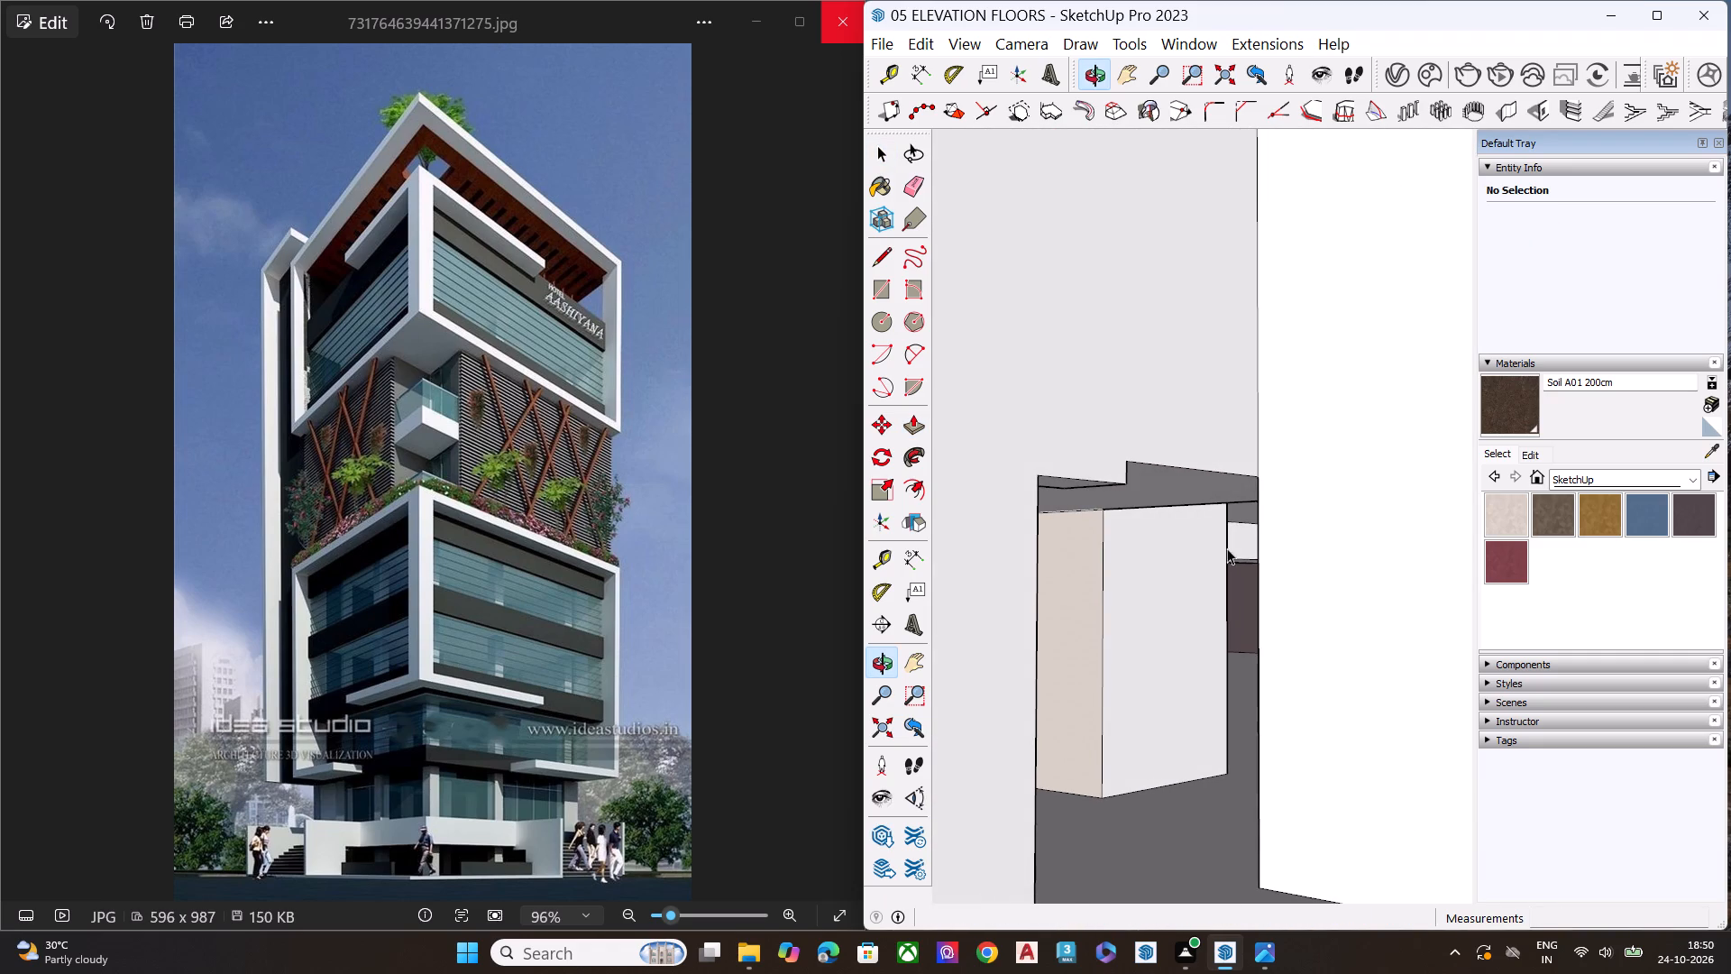
pyautogui.click(1315, 552)
pyautogui.press('p')
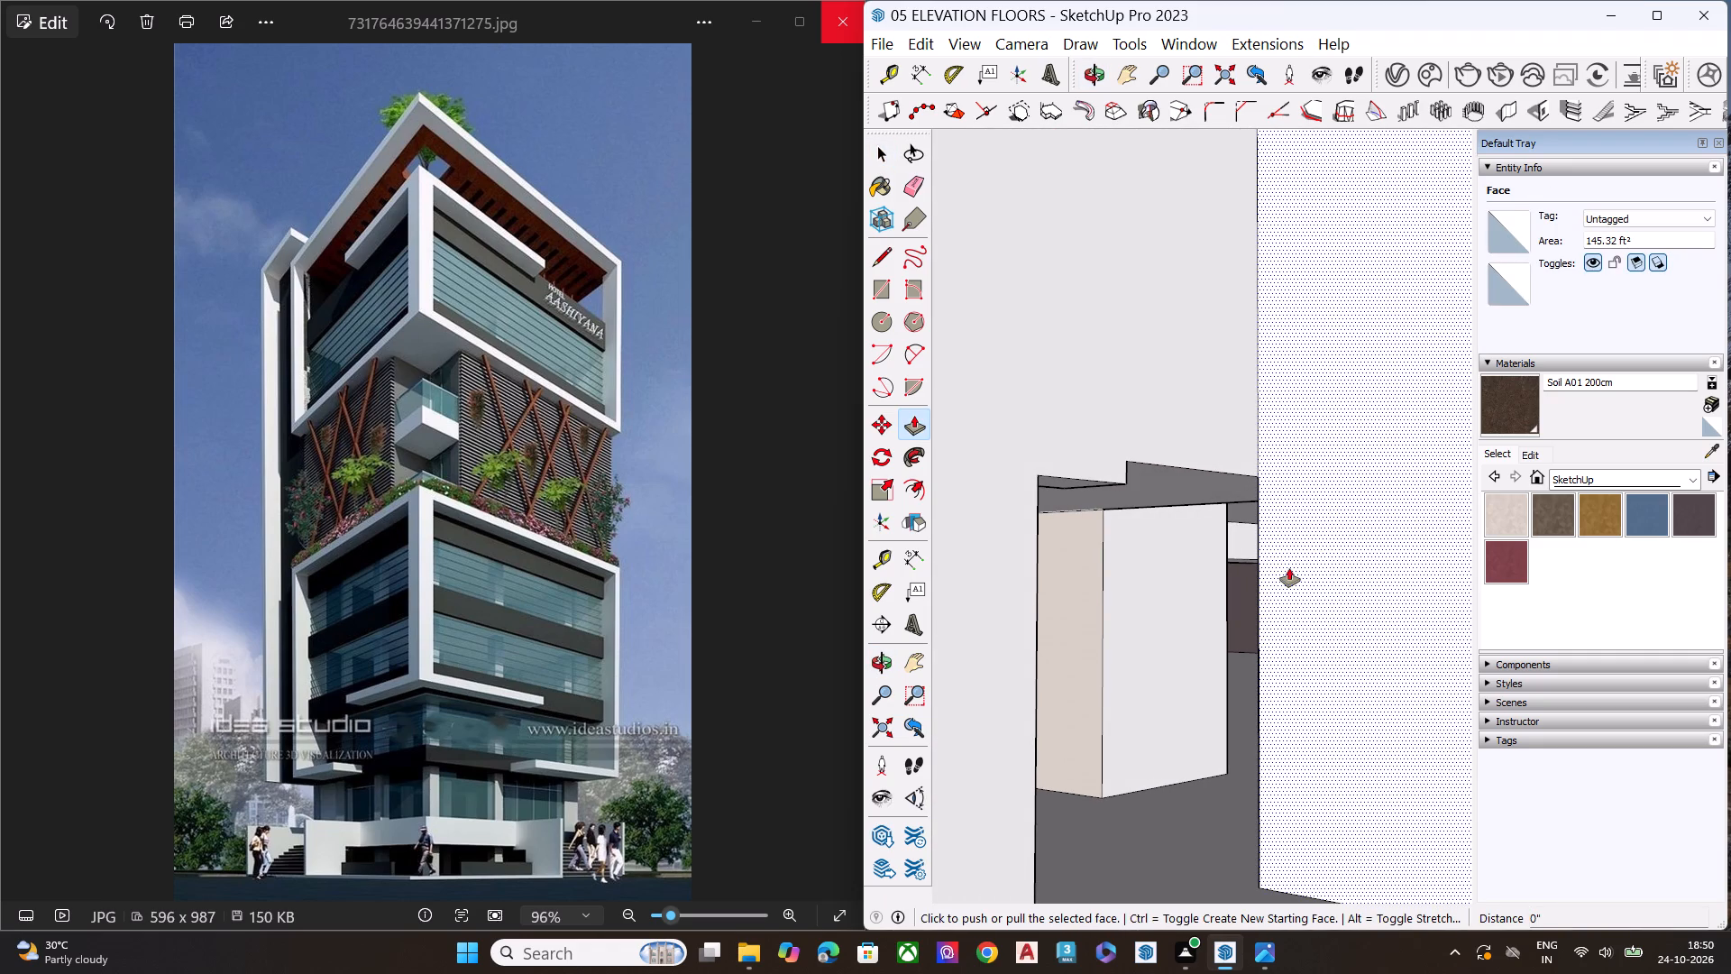
pyautogui.scroll(-6, 1289, 568)
pyautogui.moveTo(1301, 545); pyautogui.dragTo(1251, 787, button='middle')
pyautogui.scroll(-1, 1268, 697)
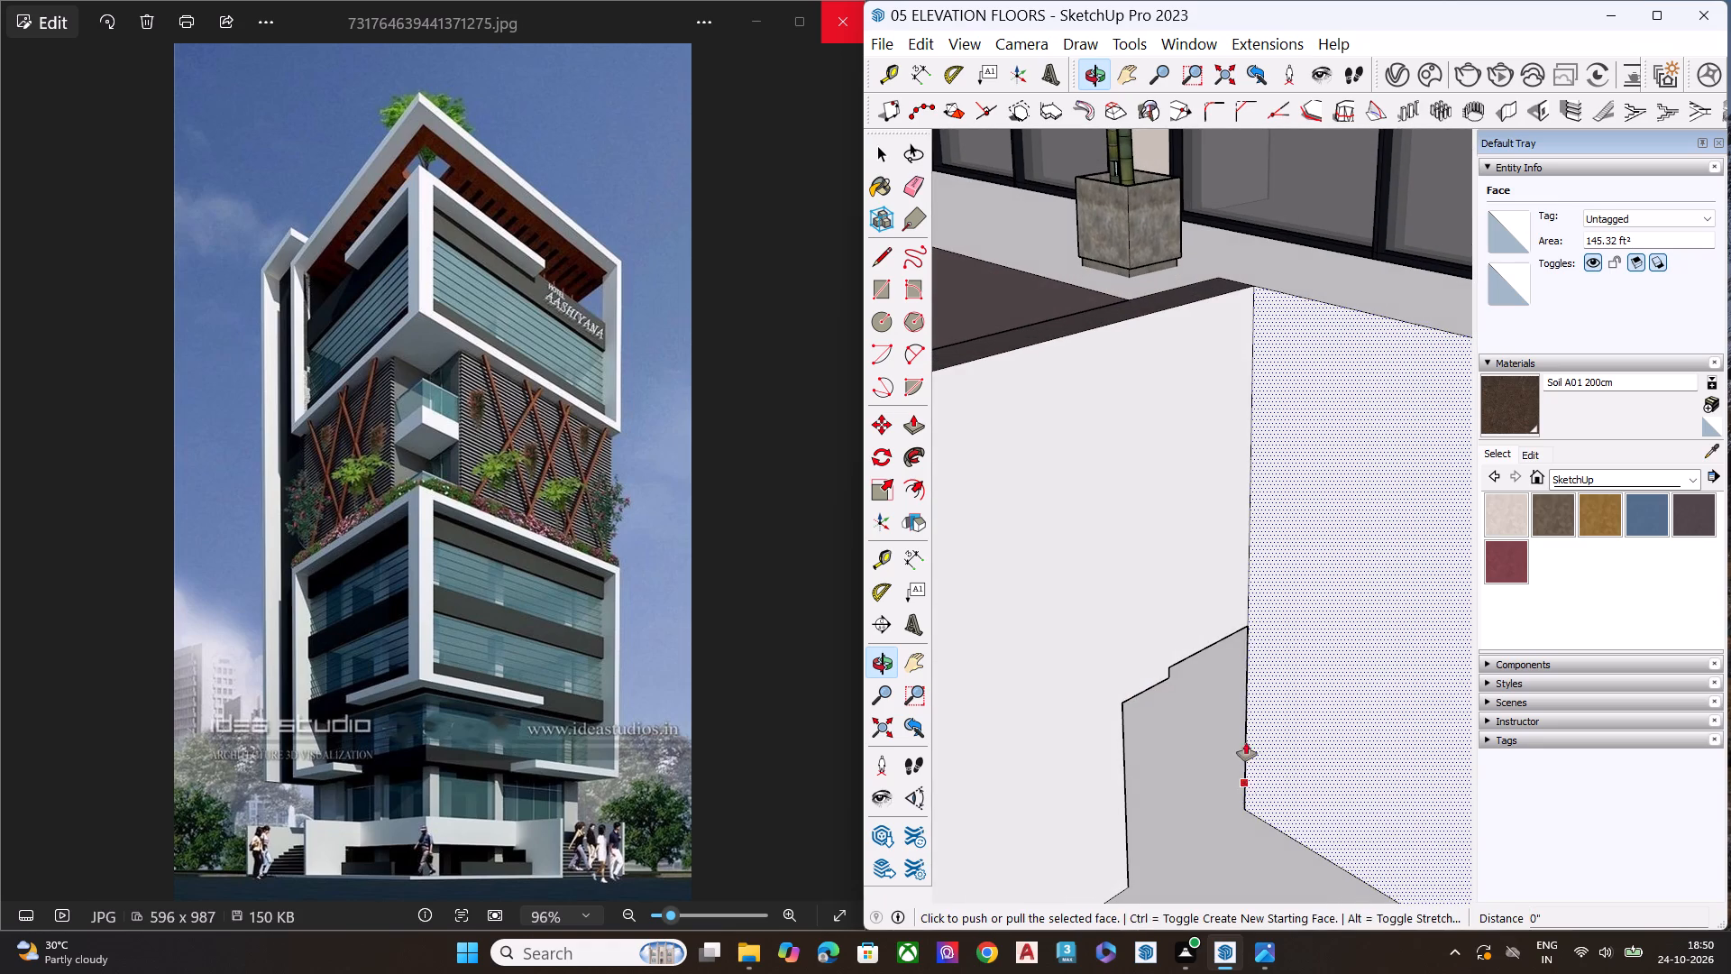
pyautogui.click(1277, 519)
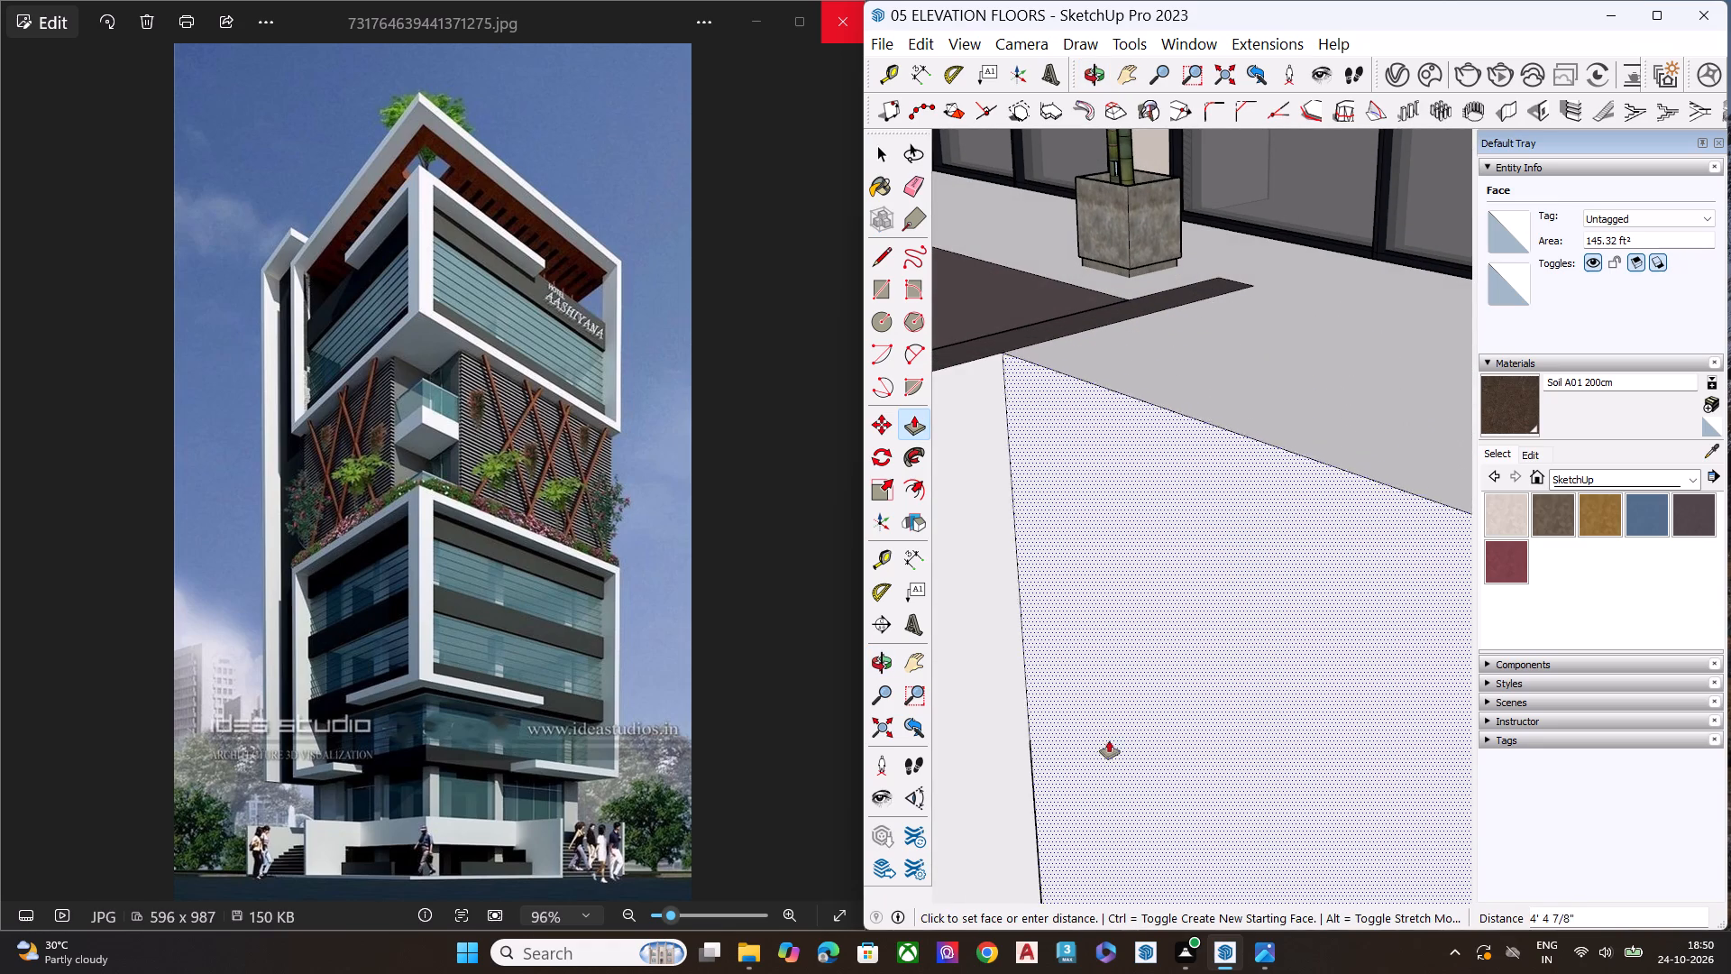
pyautogui.press('space')
pyautogui.click(1272, 613)
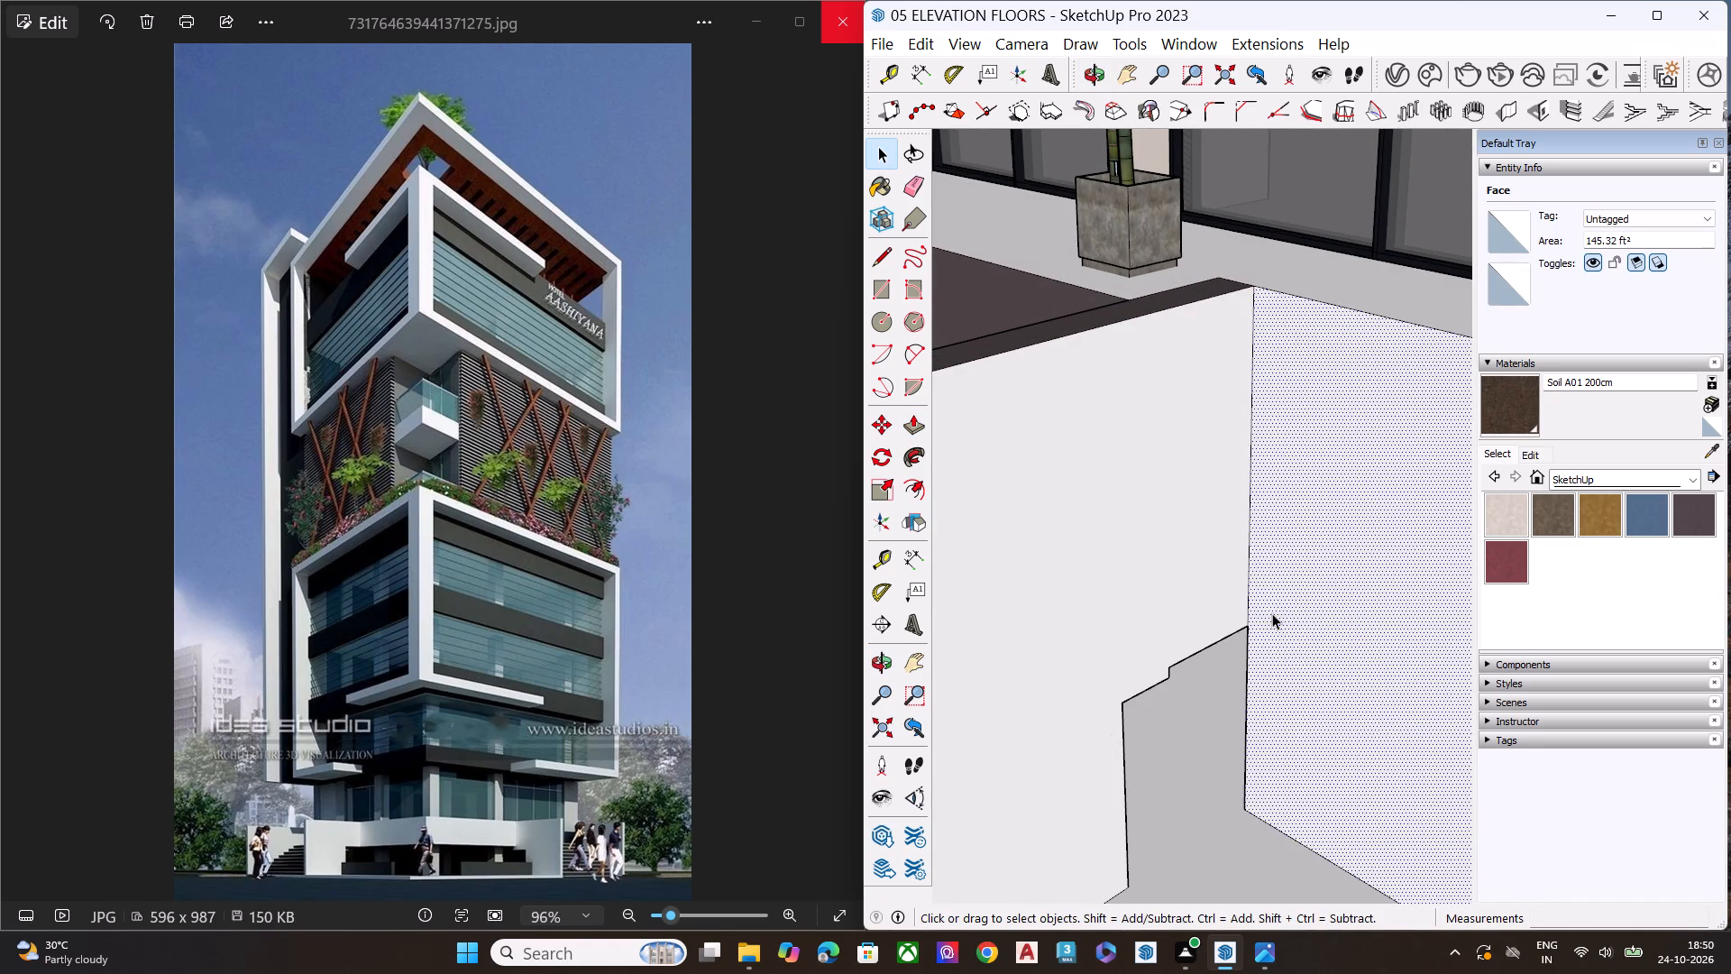
pyautogui.press('p')
pyautogui.click(1272, 613)
pyautogui.click(1106, 670)
pyautogui.press('space')
pyautogui.scroll(-3, 1046, 598)
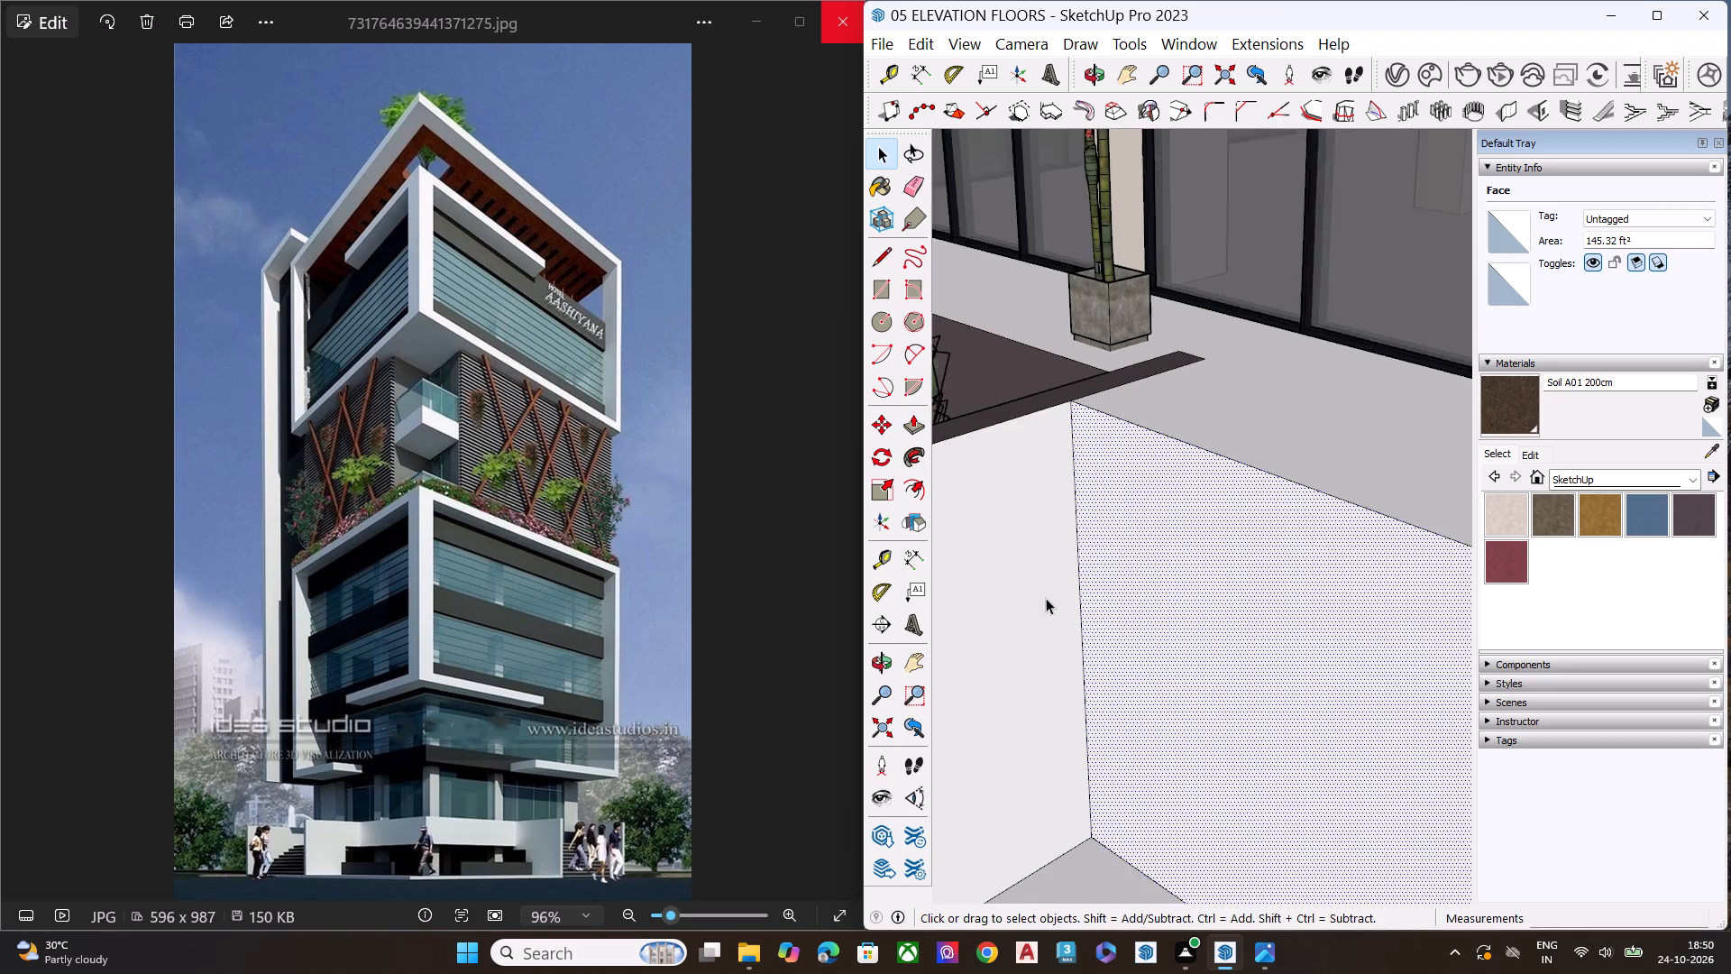
pyautogui.scroll(-14, 1046, 598)
pyautogui.moveTo(1114, 722); pyautogui.dragTo(1380, 686, button='middle')
pyautogui.scroll(-6, 1198, 707)
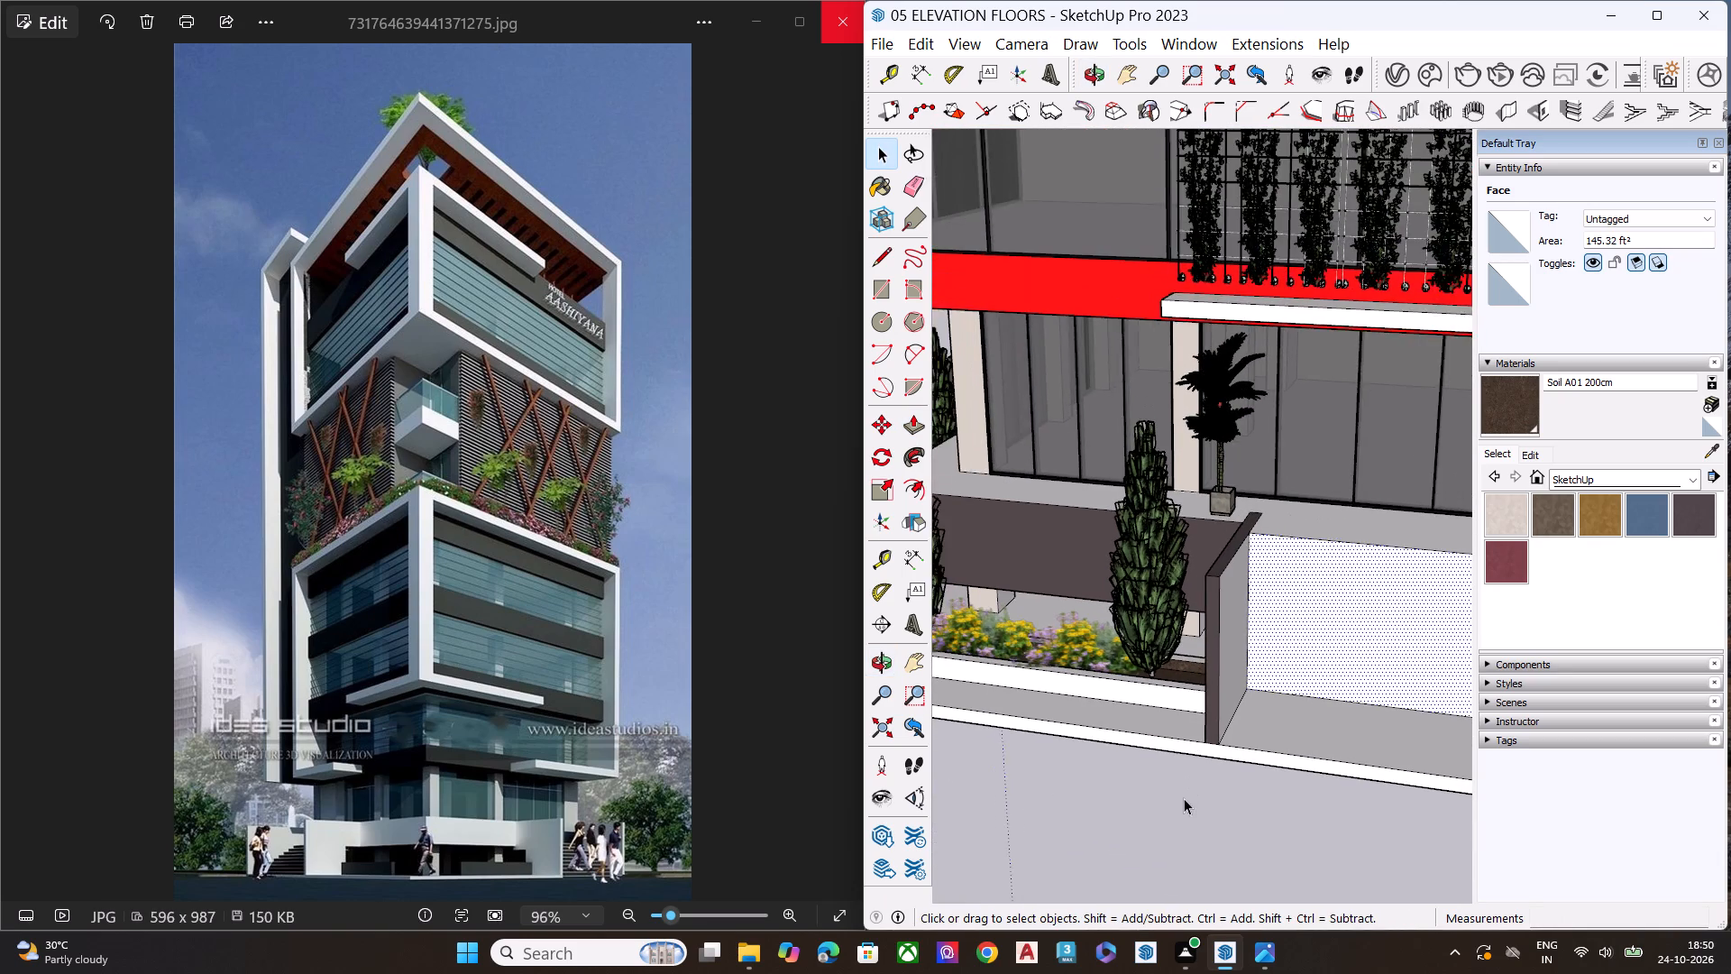
pyautogui.click(1181, 803)
# Examine the extended white block between the boundary walls and where it meets the floor slab and planter.
pyautogui.scroll(-8, 1186, 665)
pyautogui.moveTo(1263, 740); pyautogui.dragTo(1354, 650, button='middle')
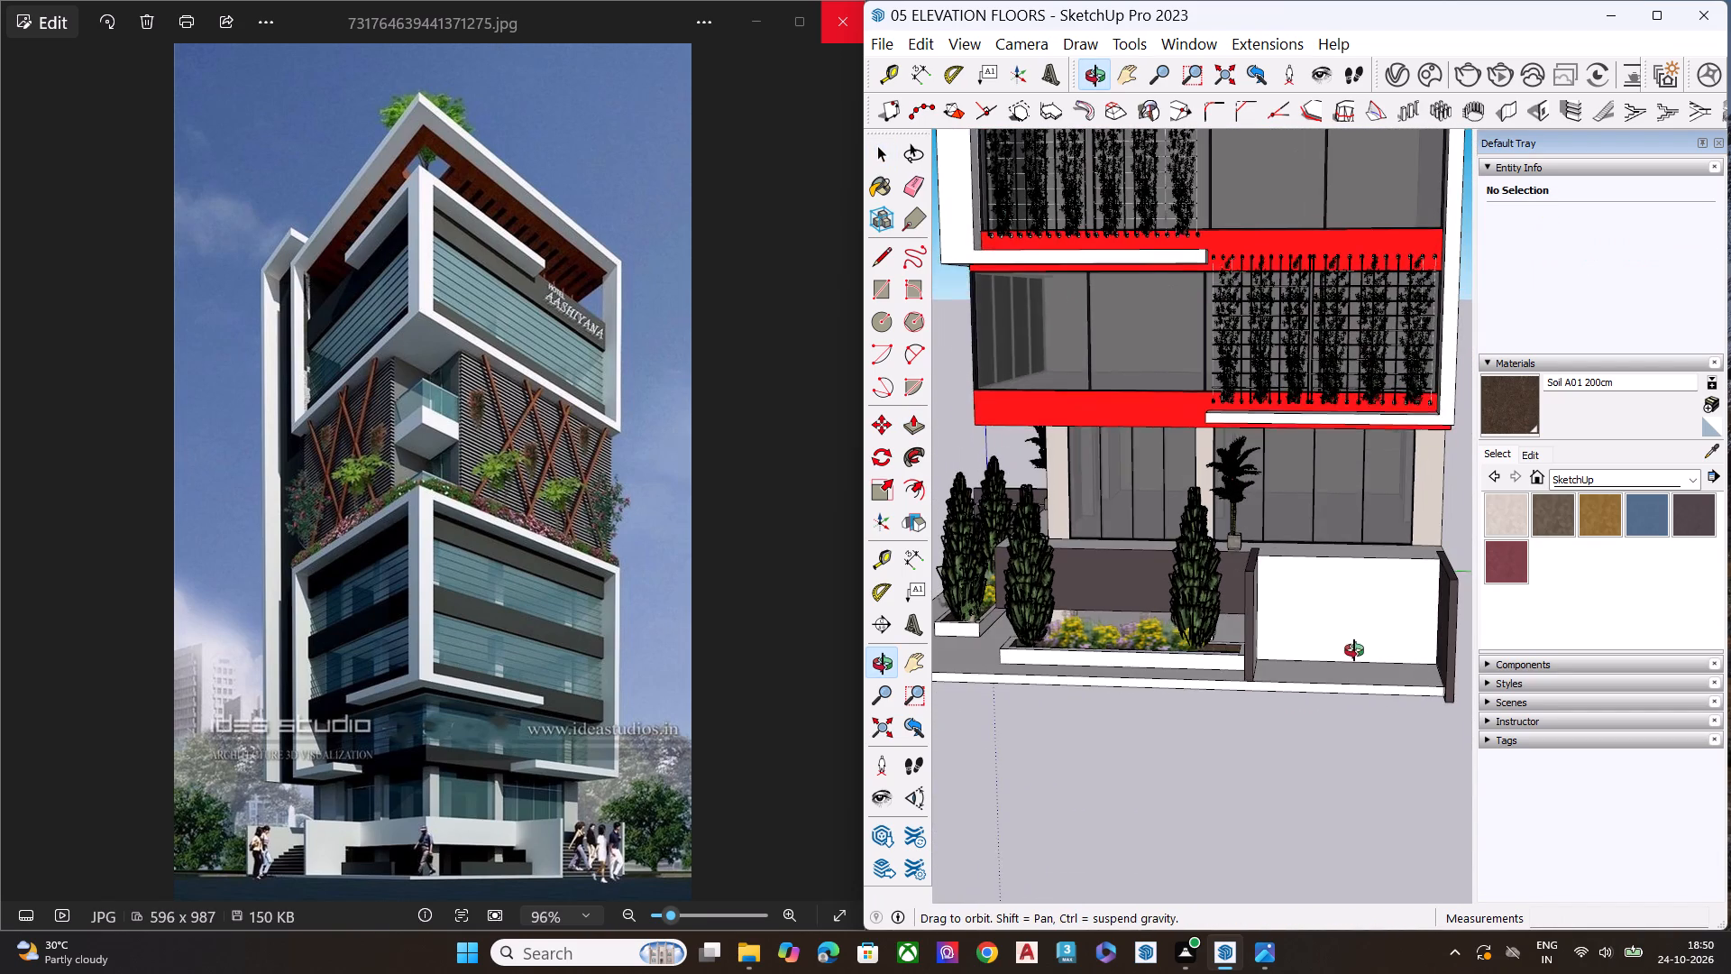
pyautogui.moveTo(1354, 650); pyautogui.dragTo(1361, 617, button='middle')
pyautogui.scroll(1, 1359, 617)
pyautogui.scroll(-2, 1354, 618)
pyautogui.scroll(8, 1352, 618)
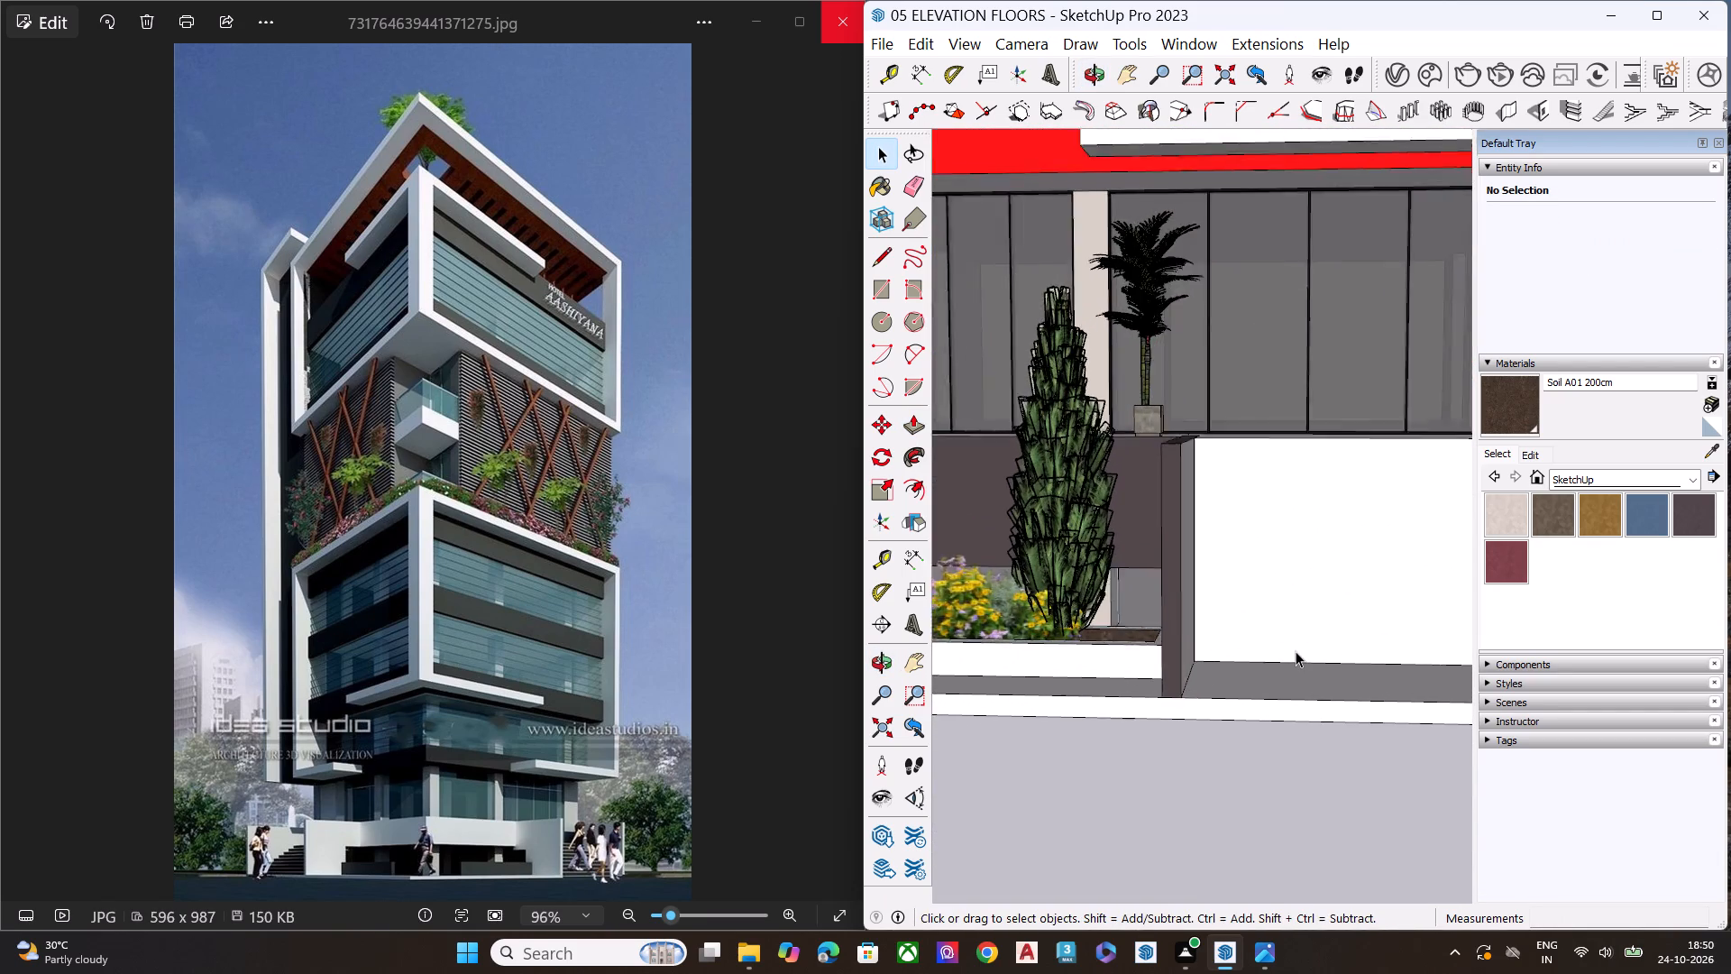
pyautogui.scroll(3, 1296, 651)
pyautogui.moveTo(1270, 660); pyautogui.dragTo(1256, 659, button='middle')
pyautogui.scroll(1, 1201, 600)
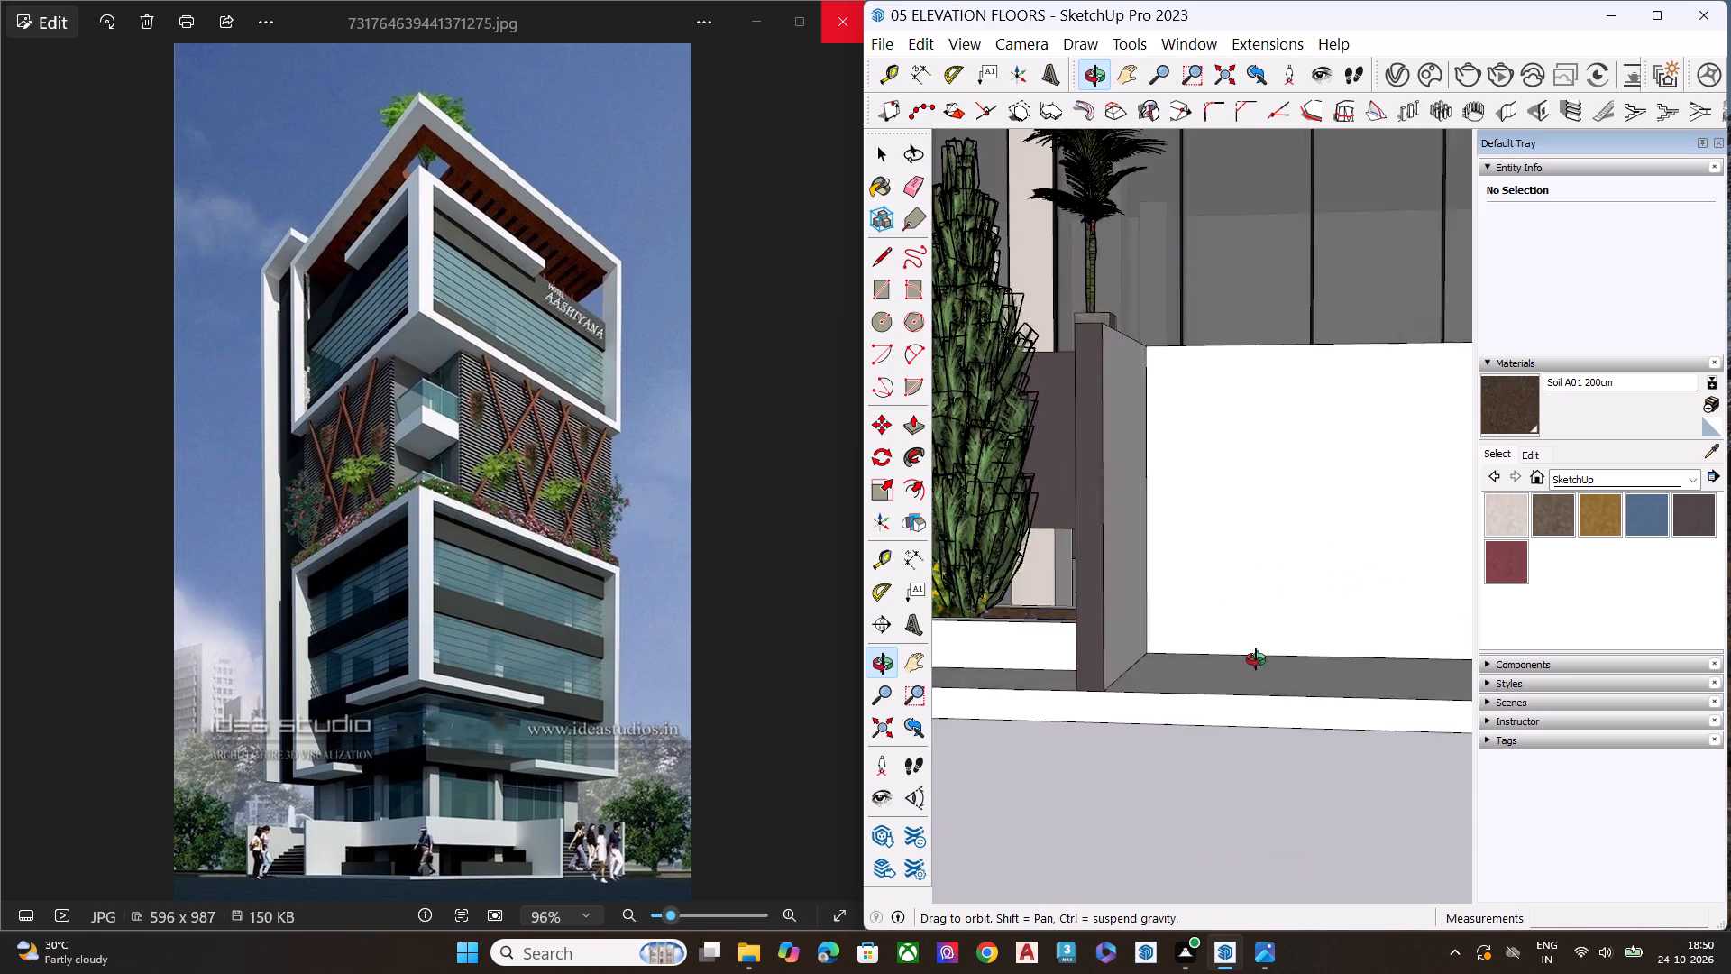
pyautogui.moveTo(1256, 659); pyautogui.dragTo(1268, 676, button='middle')
pyautogui.press('space')
pyautogui.doubleClick(1082, 888)
pyautogui.scroll(-3, 1071, 673)
pyautogui.scroll(1, 1089, 705)
pyautogui.scroll(-4, 1107, 728)
pyautogui.moveTo(1131, 755); pyautogui.dragTo(1381, 749, button='middle')
pyautogui.scroll(1, 1381, 749)
pyautogui.scroll(-4, 1381, 749)
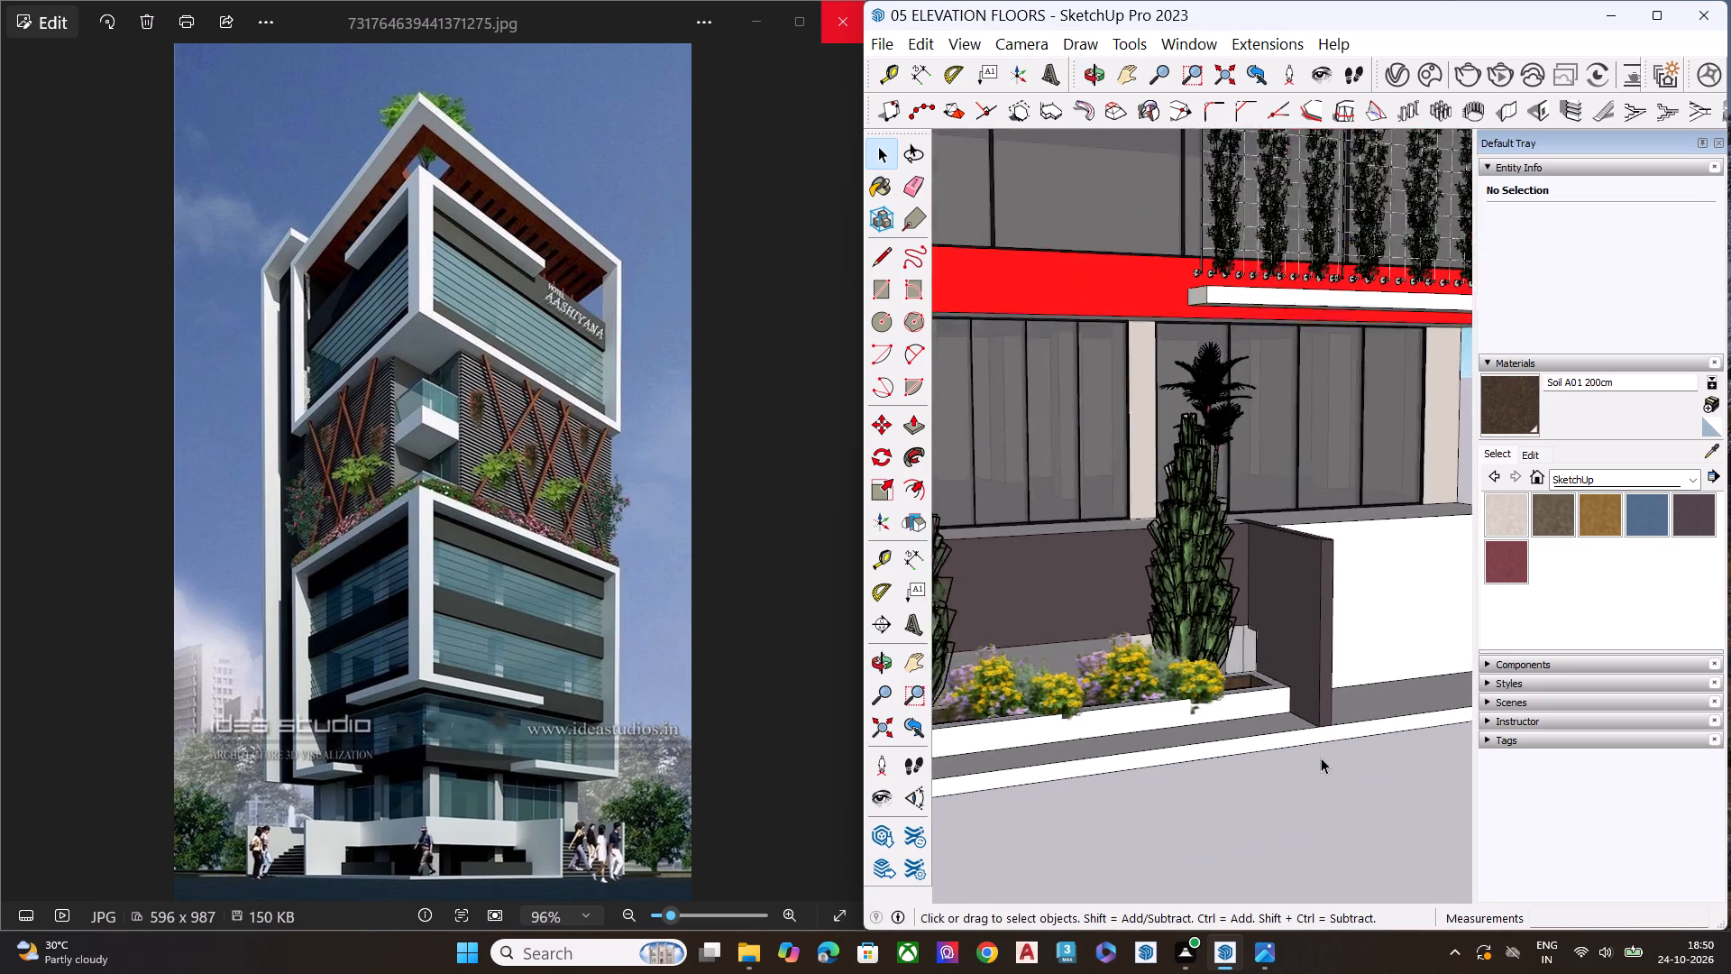
# Examine the whole building from the front and the corner, including low viewpoints, for comparison with the reference photo.
pyautogui.scroll(-11, 1321, 758)
pyautogui.scroll(-10, 1287, 788)
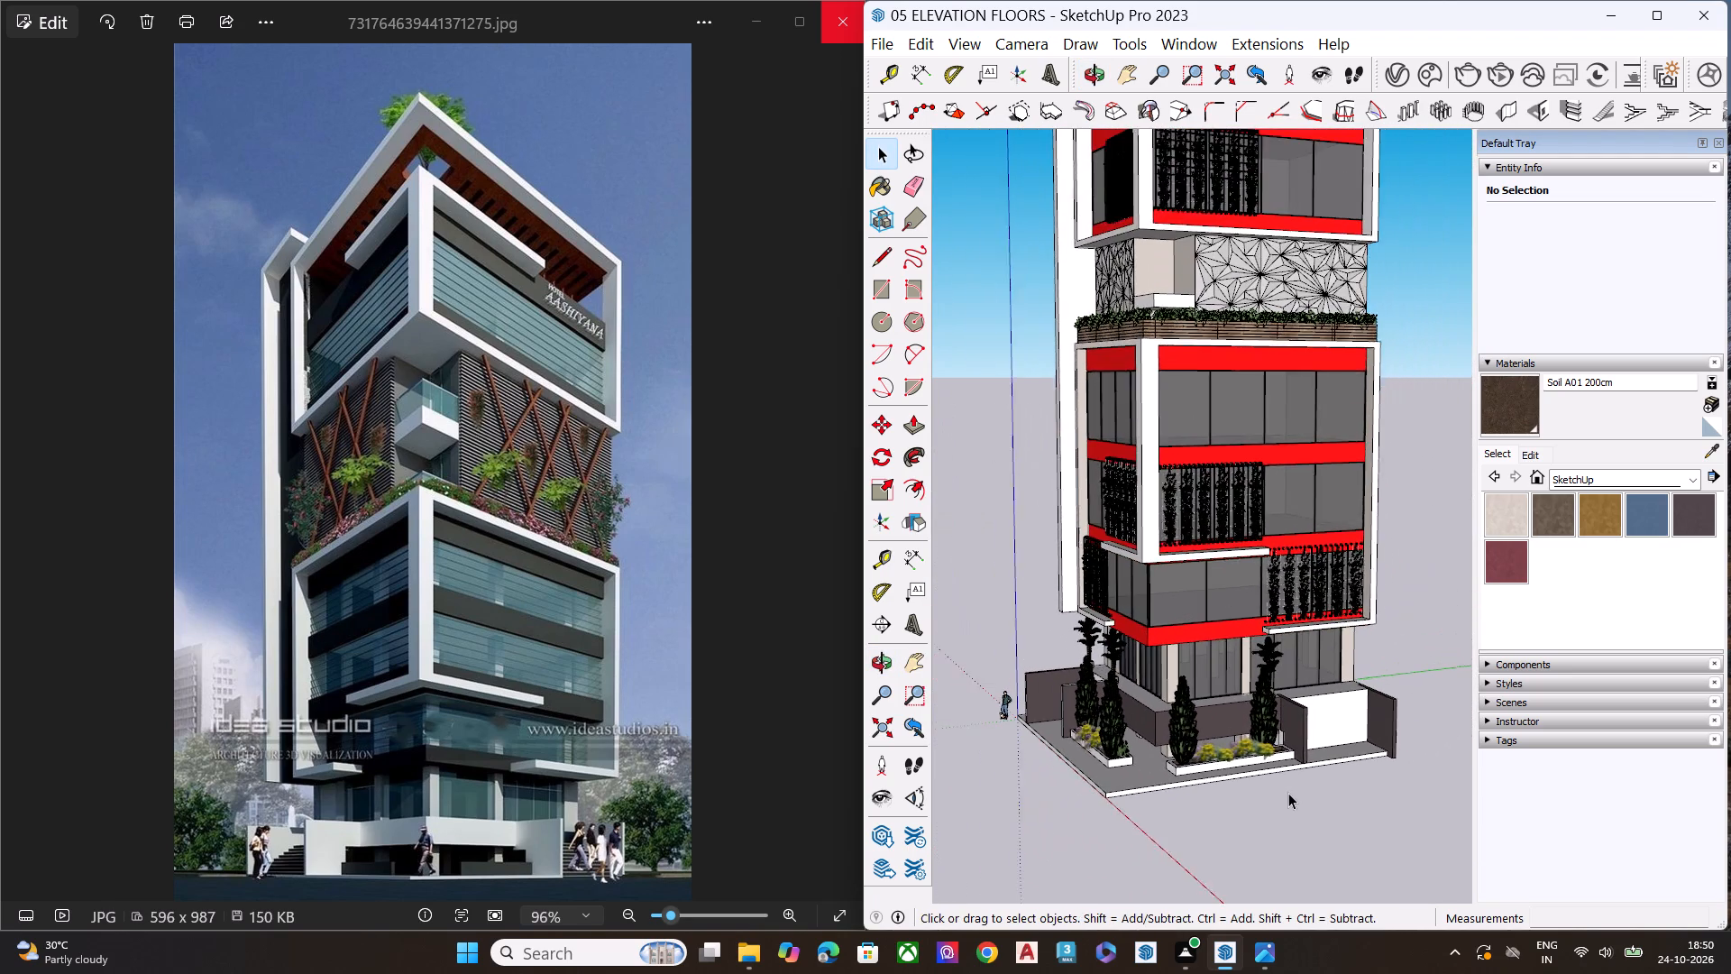
pyautogui.scroll(-2, 1270, 797)
pyautogui.scroll(1, 1270, 797)
pyautogui.scroll(-6, 1269, 799)
pyautogui.scroll(4, 1268, 773)
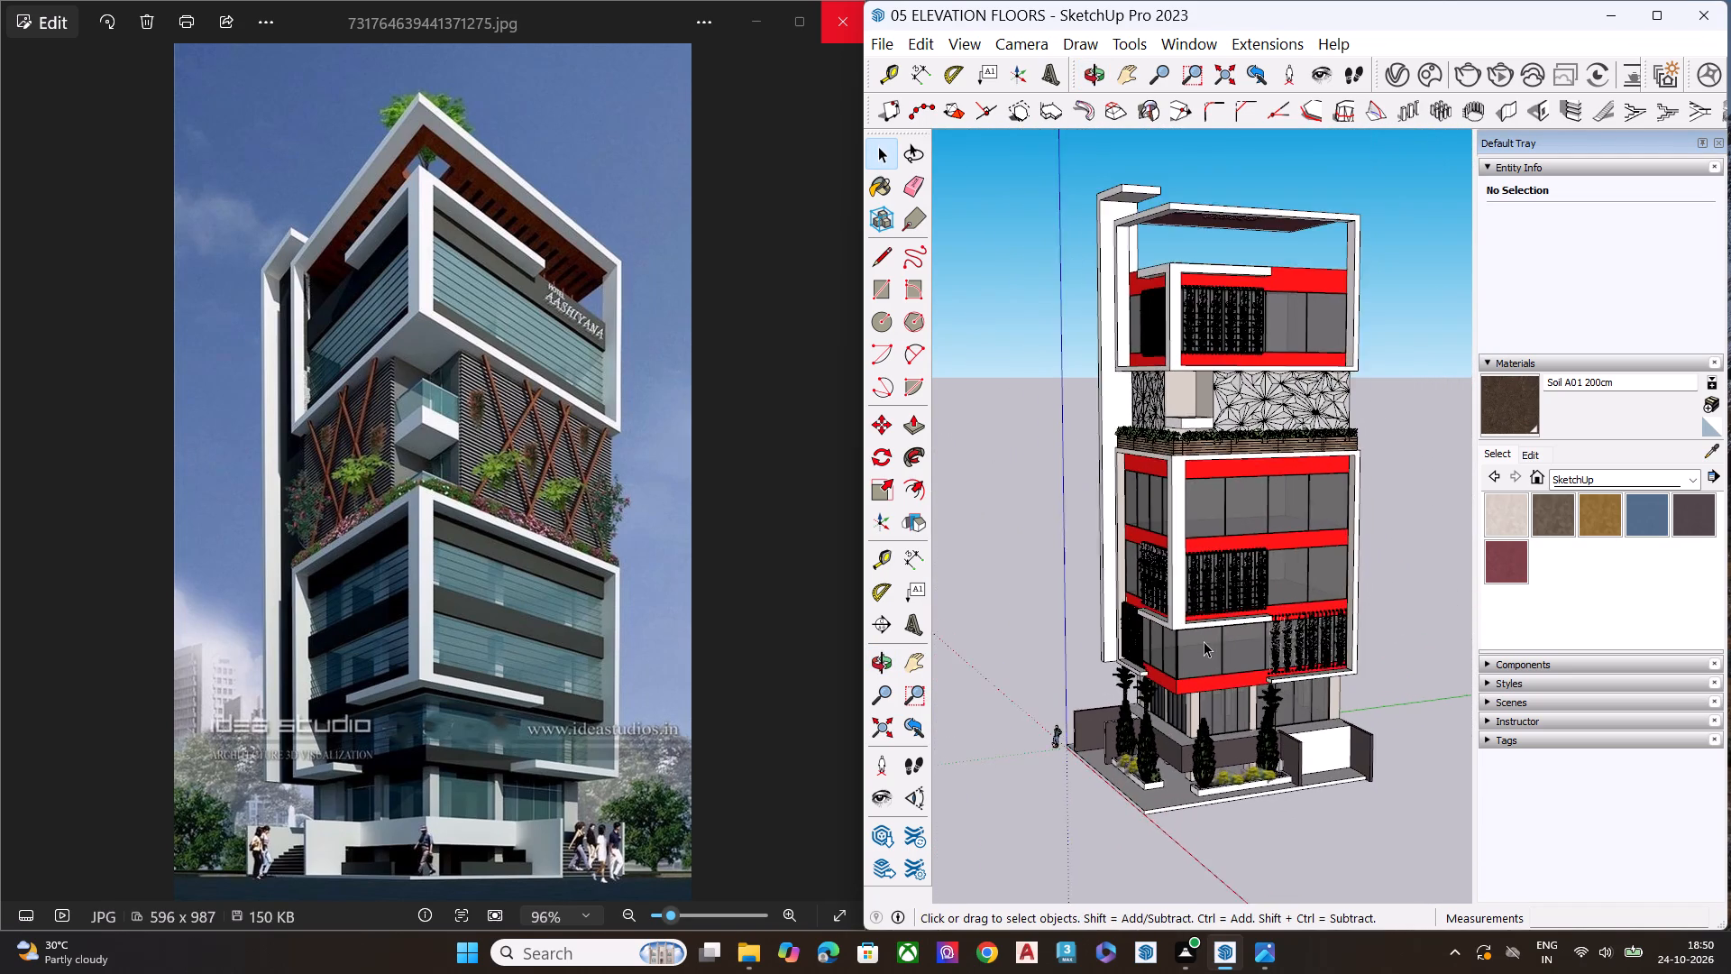
pyautogui.scroll(3, 1204, 641)
pyautogui.moveTo(1280, 700); pyautogui.dragTo(1140, 703, button='middle')
pyautogui.scroll(-6, 1313, 763)
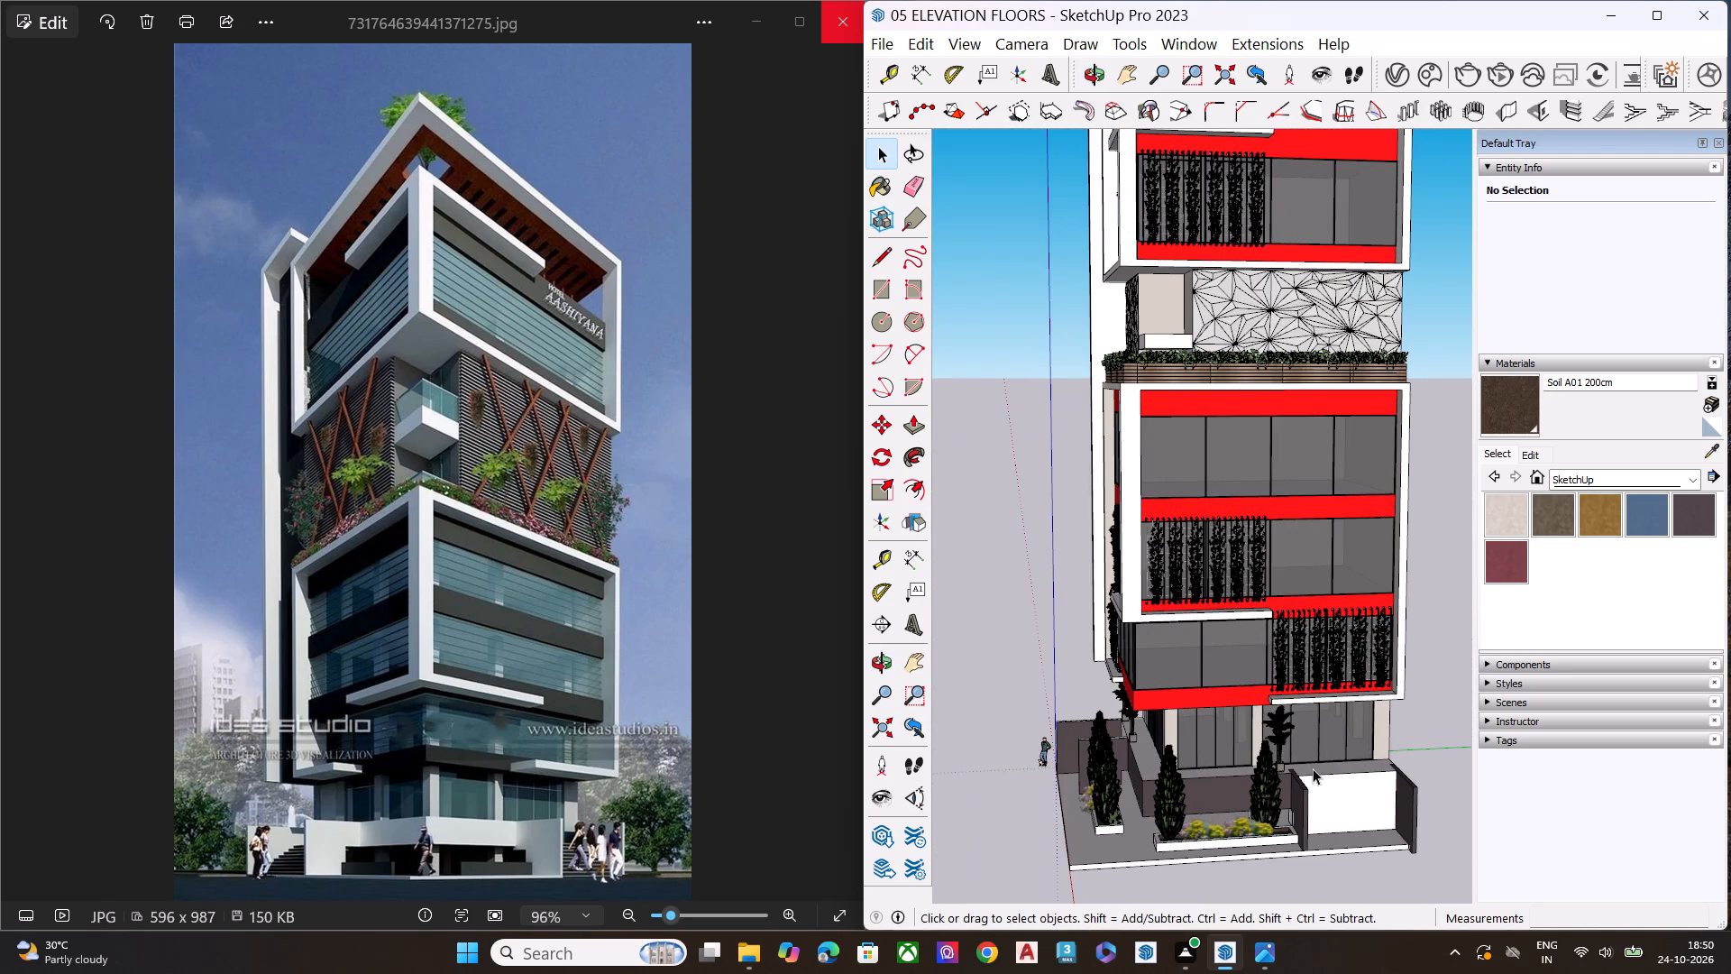
pyautogui.scroll(-2, 1313, 768)
pyautogui.moveTo(1317, 773); pyautogui.dragTo(1314, 808, button='middle')
pyautogui.scroll(-1, 1314, 809)
pyautogui.scroll(-5, 1257, 687)
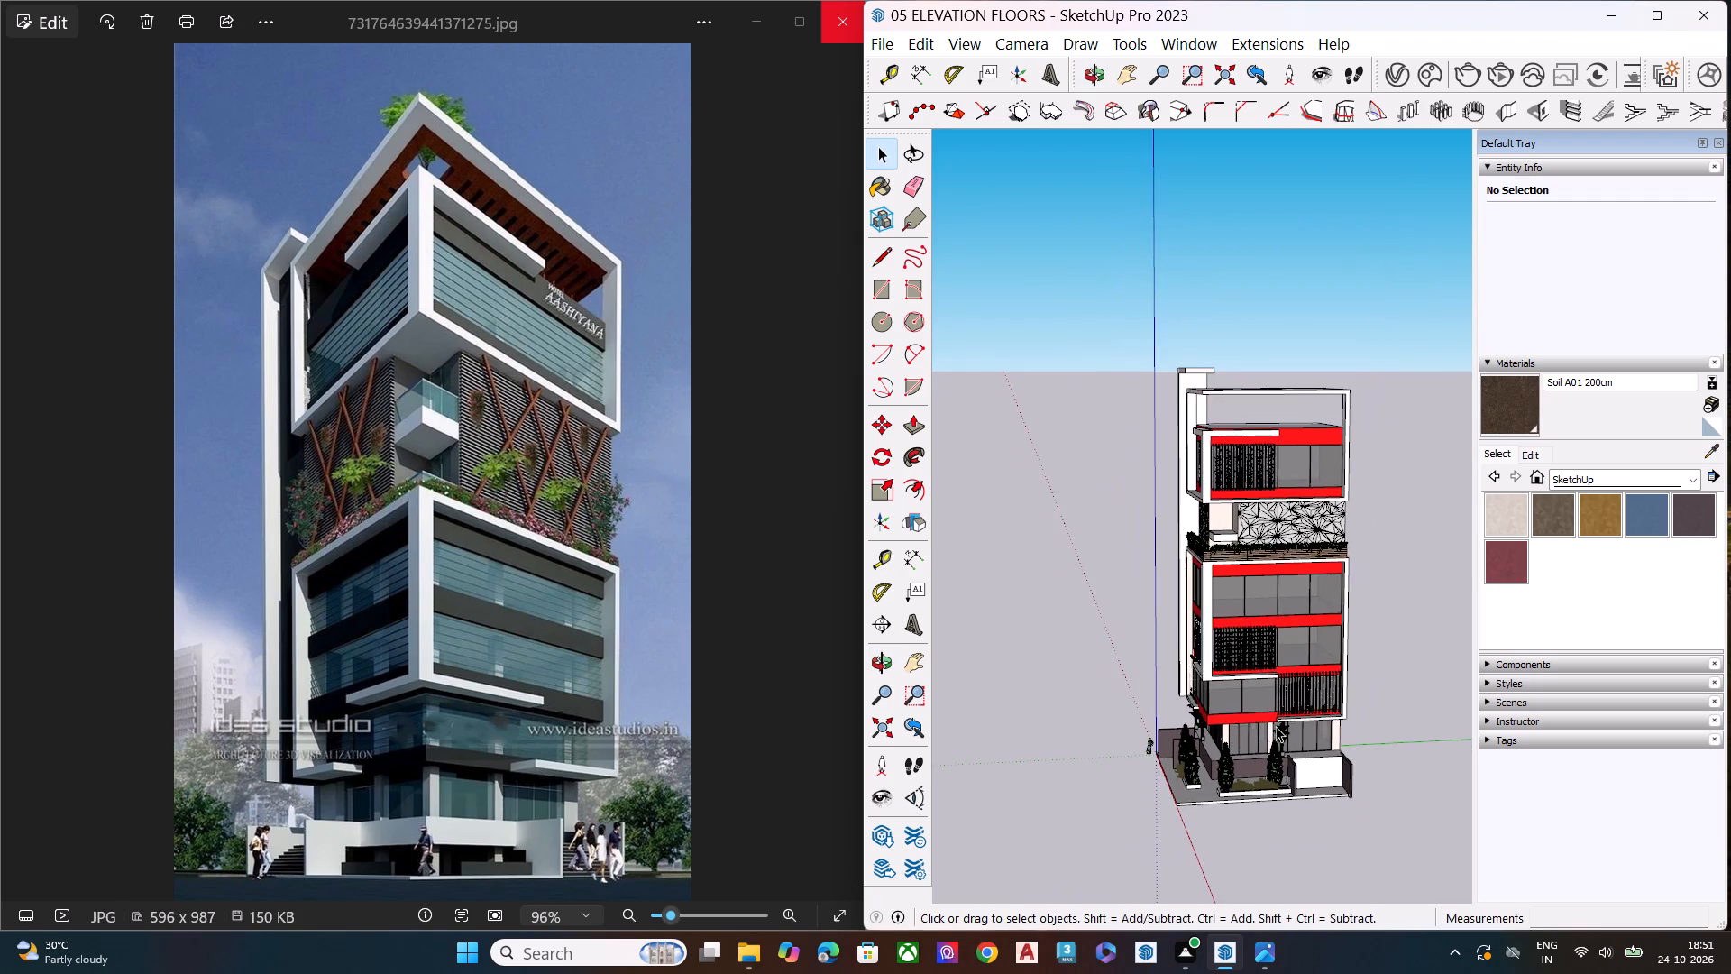
pyautogui.moveTo(1276, 726); pyautogui.dragTo(1333, 528, button='middle')
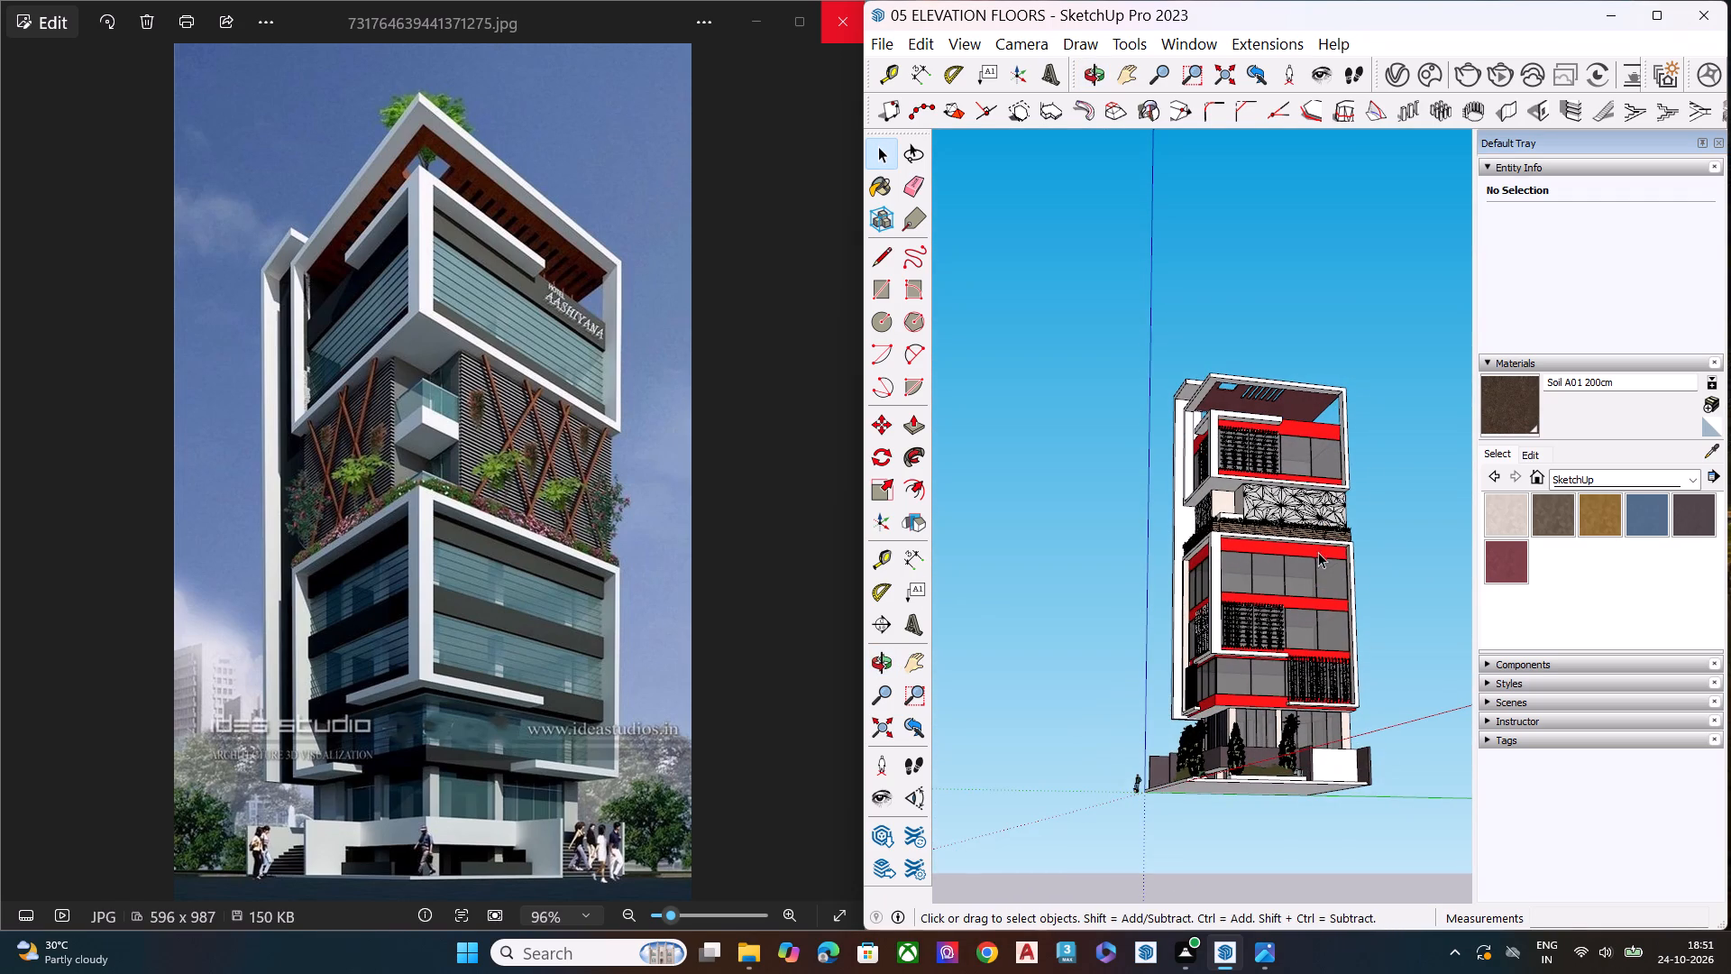
pyautogui.scroll(2, 1307, 569)
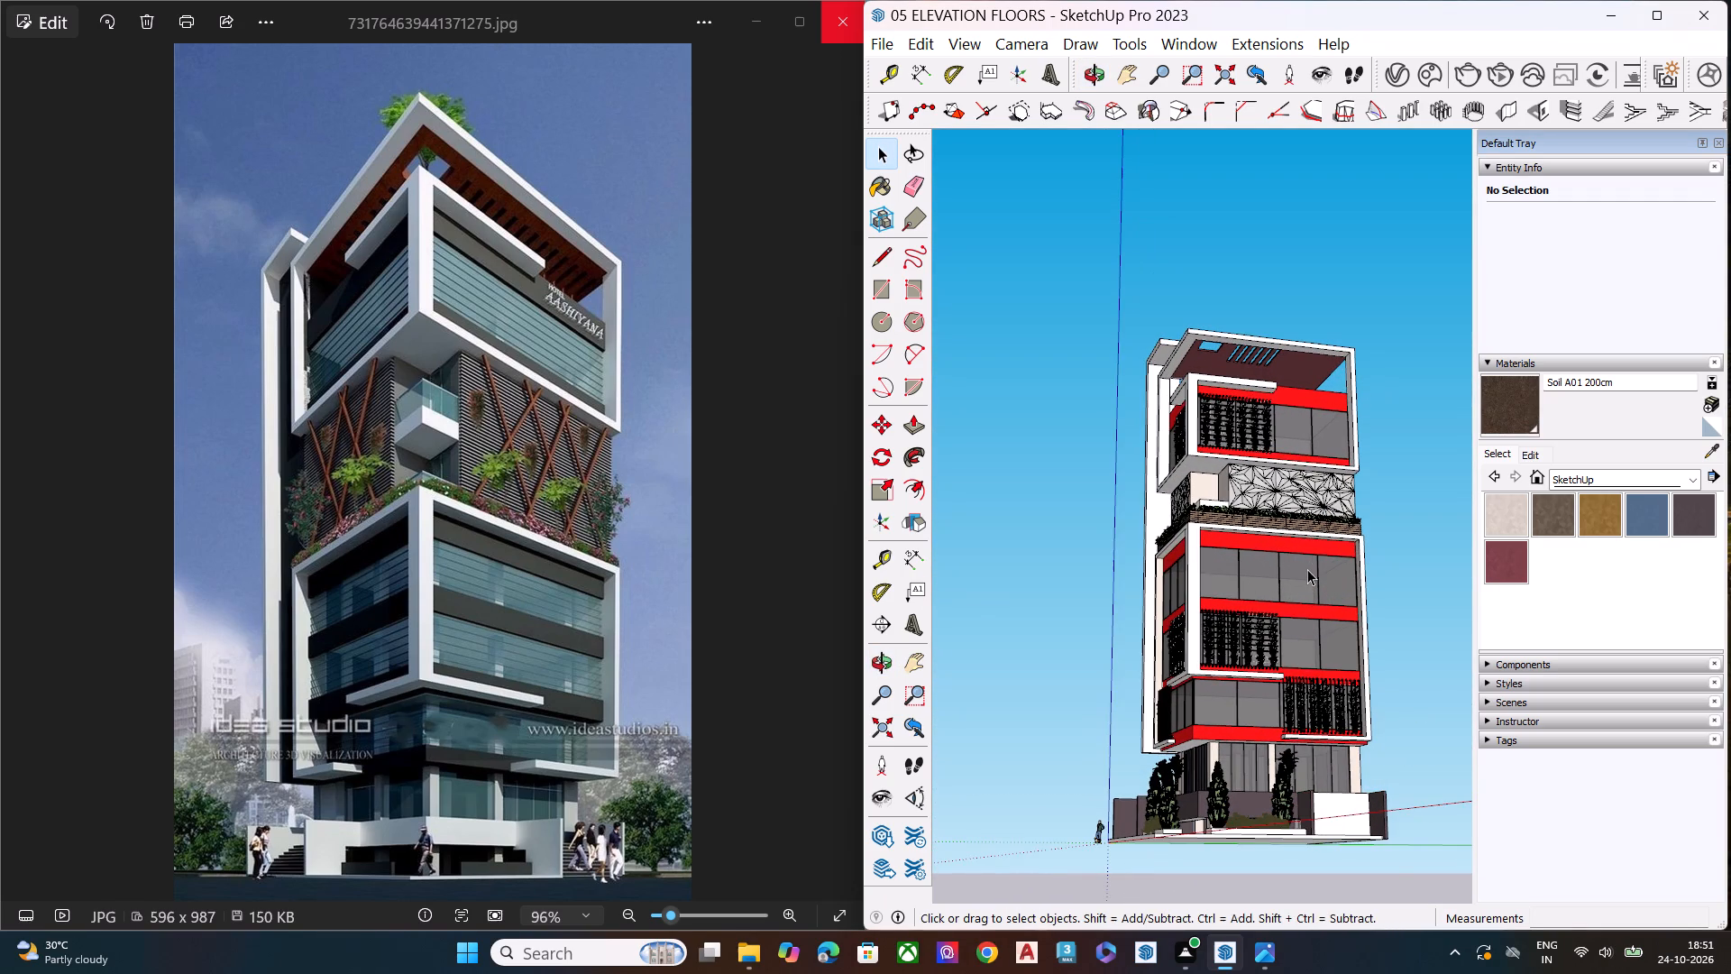
pyautogui.scroll(1, 1307, 569)
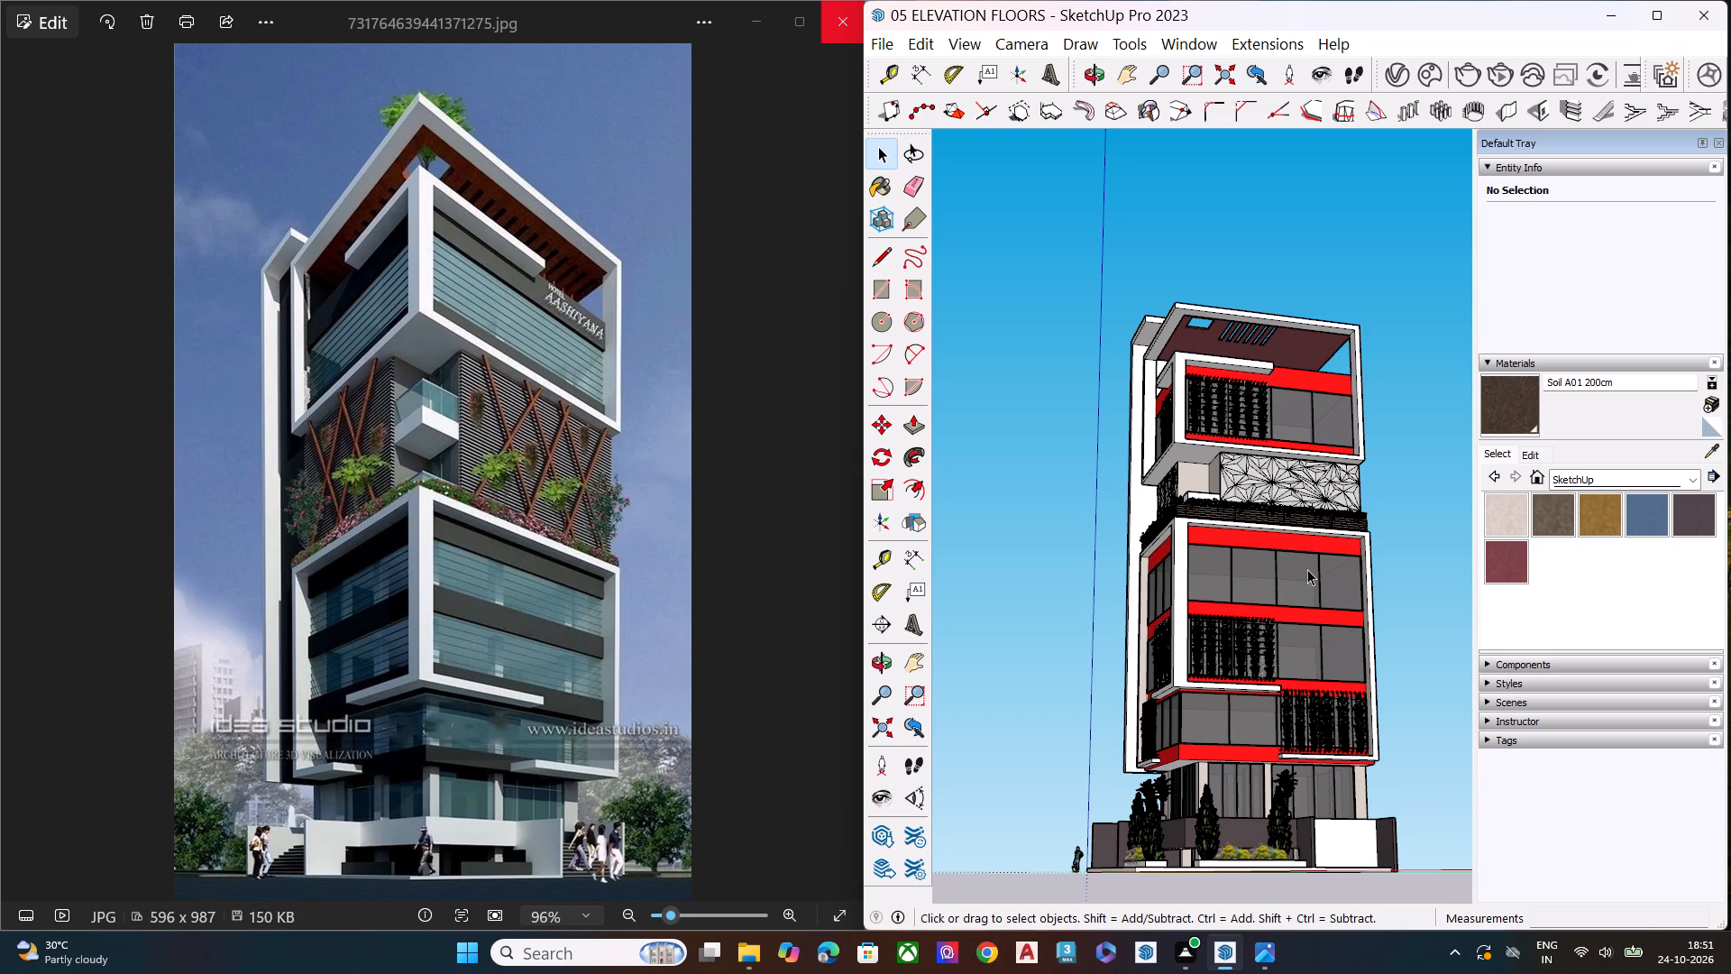
pyautogui.scroll(1, 1307, 569)
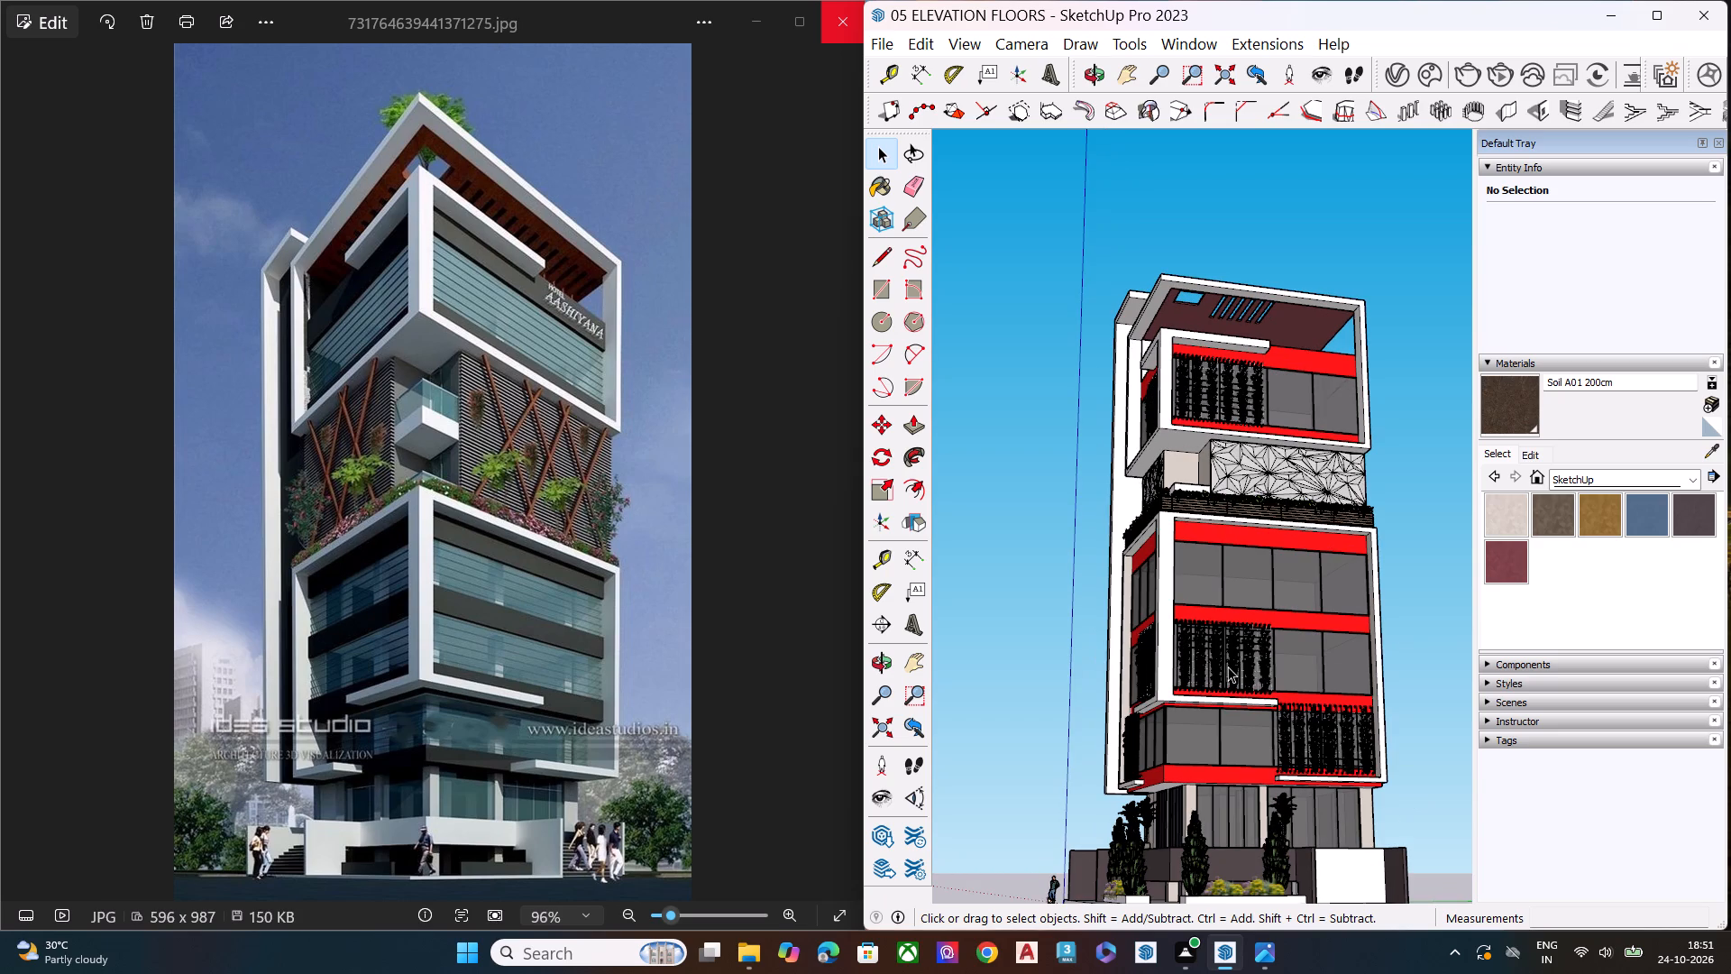
pyautogui.scroll(5, 1174, 651)
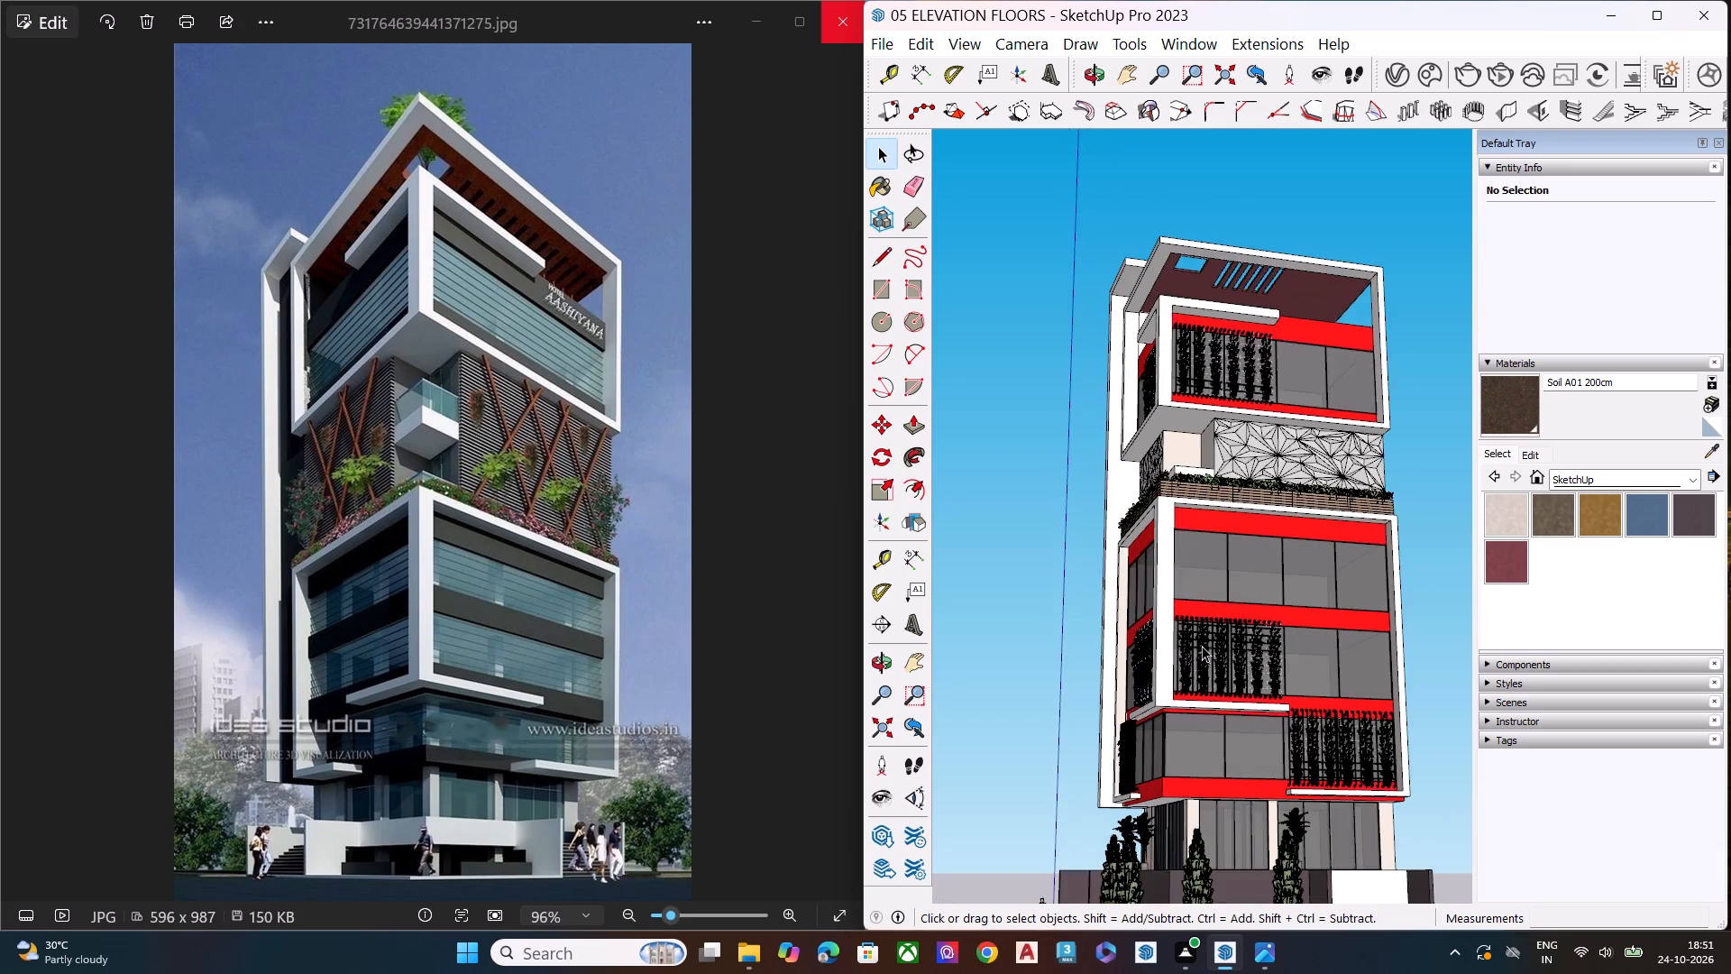
pyautogui.scroll(1, 1202, 646)
pyautogui.moveTo(1234, 654); pyautogui.dragTo(1262, 649, button='middle')
pyautogui.scroll(1, 1262, 648)
pyautogui.scroll(-10, 1242, 602)
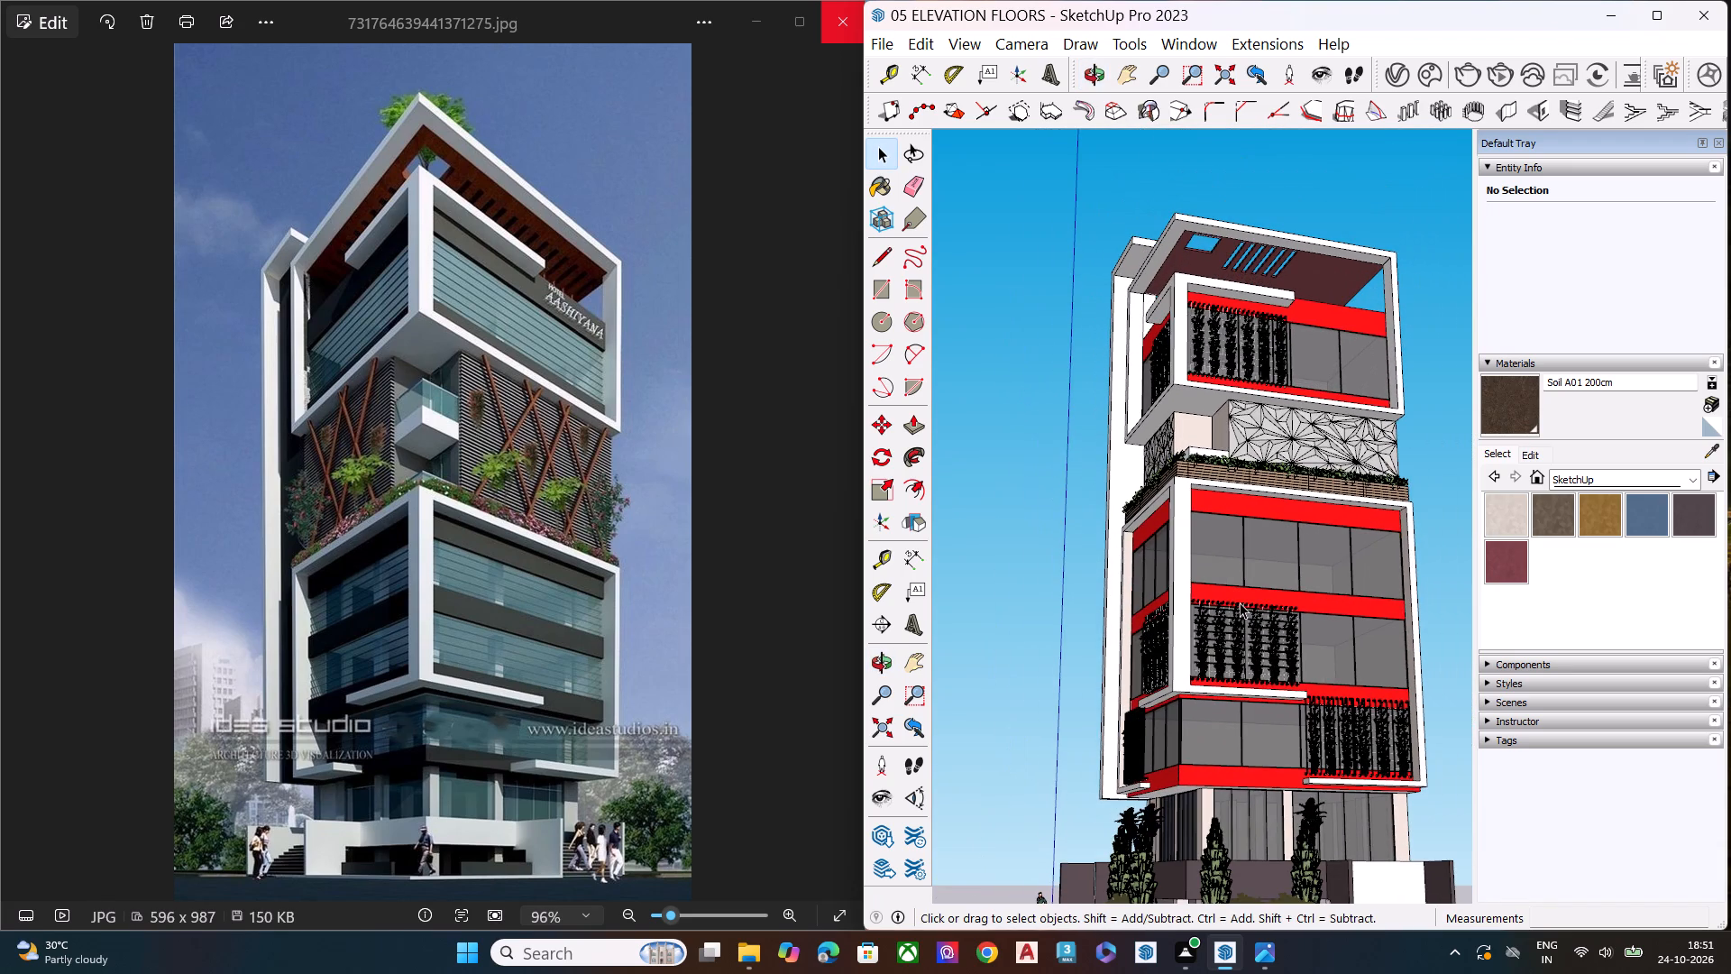
pyautogui.scroll(-5, 1240, 602)
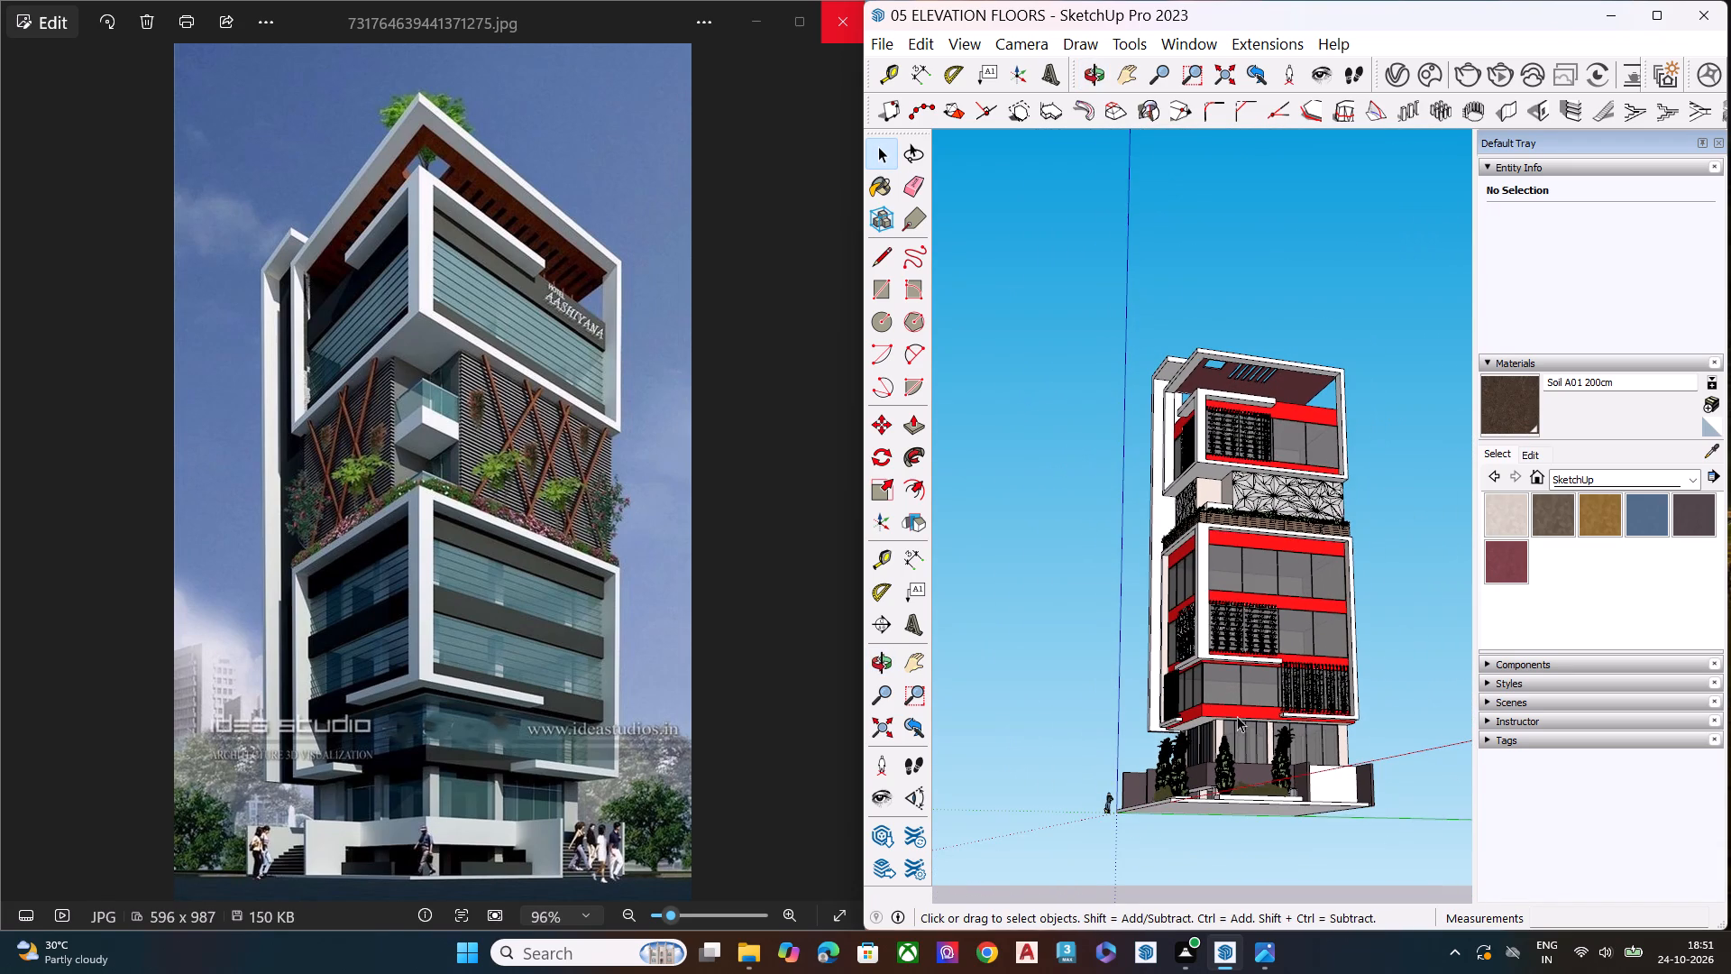
pyautogui.scroll(12, 1241, 736)
pyautogui.scroll(-1, 1241, 768)
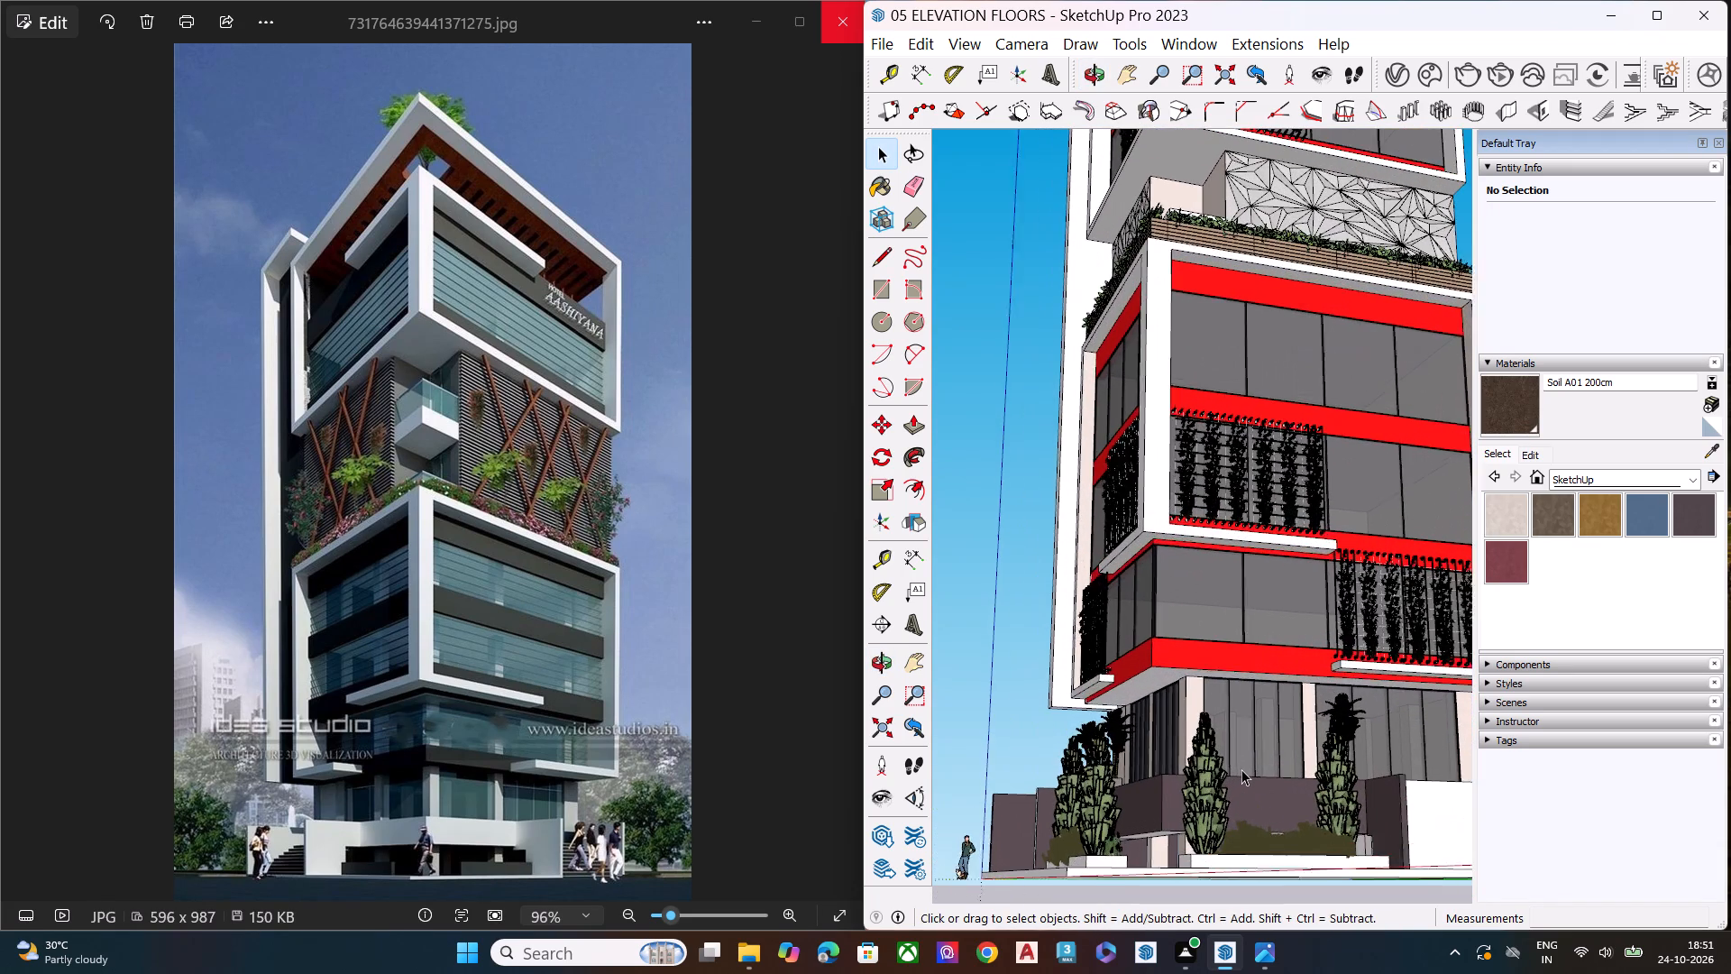
pyautogui.moveTo(1254, 757); pyautogui.dragTo(1458, 762, button='middle')
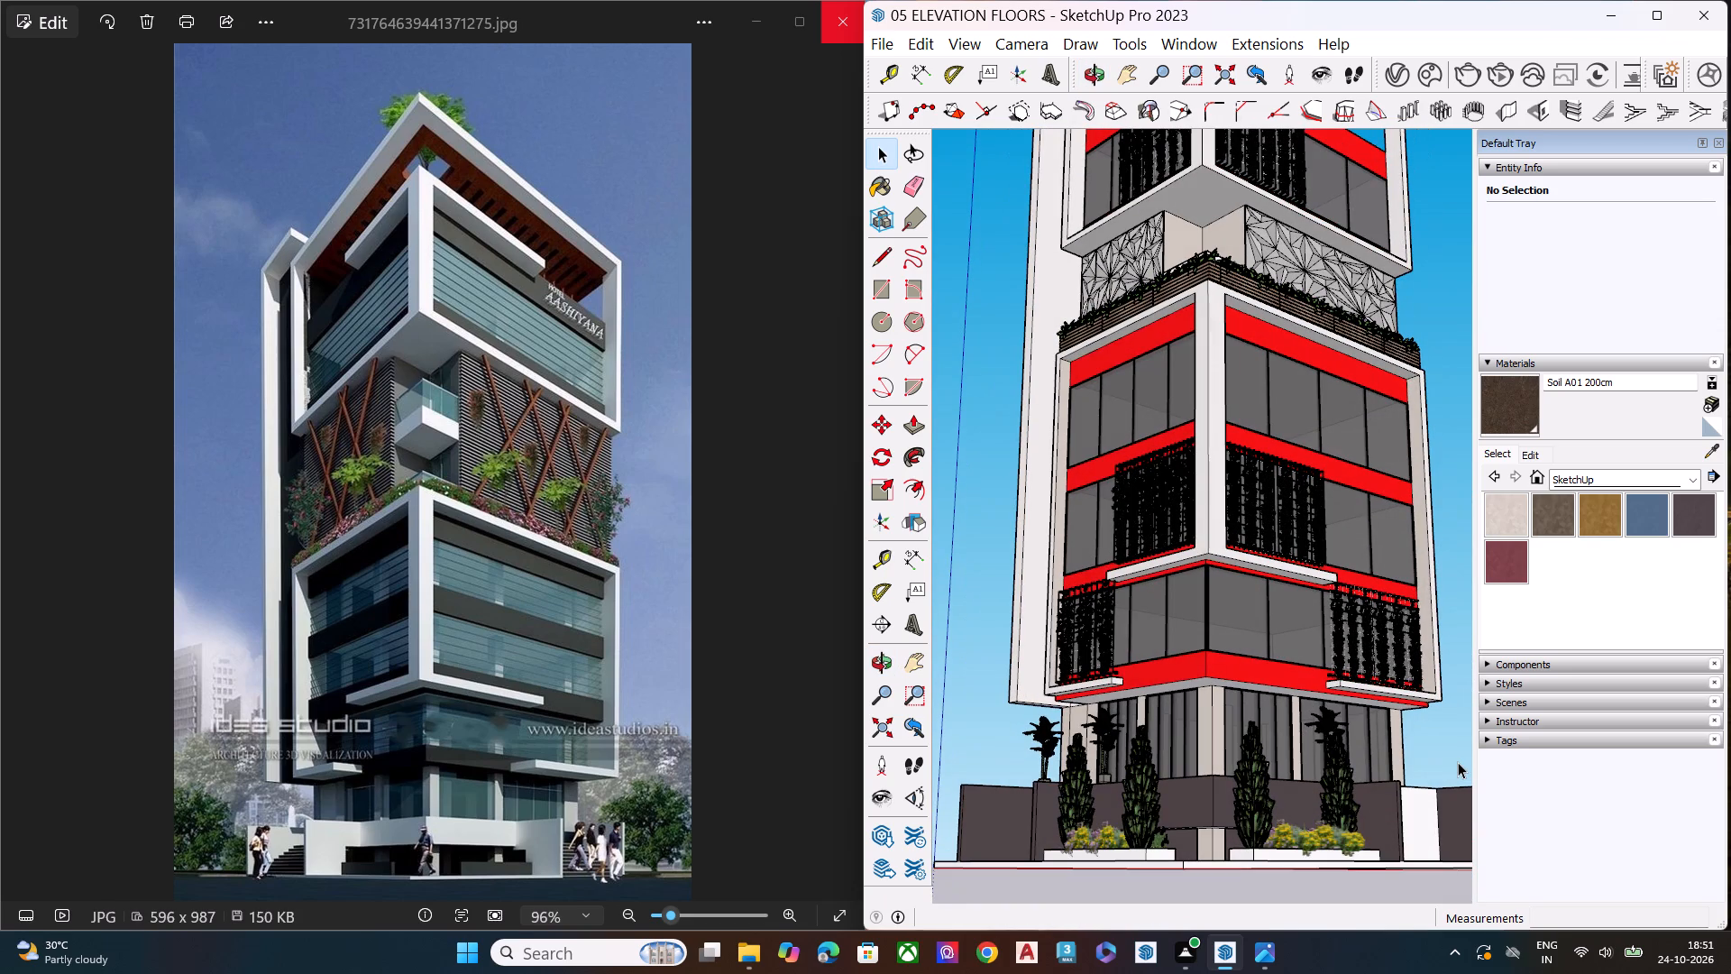
pyautogui.scroll(-9, 1440, 753)
pyautogui.moveTo(1278, 763); pyautogui.dragTo(1298, 786, button='middle')
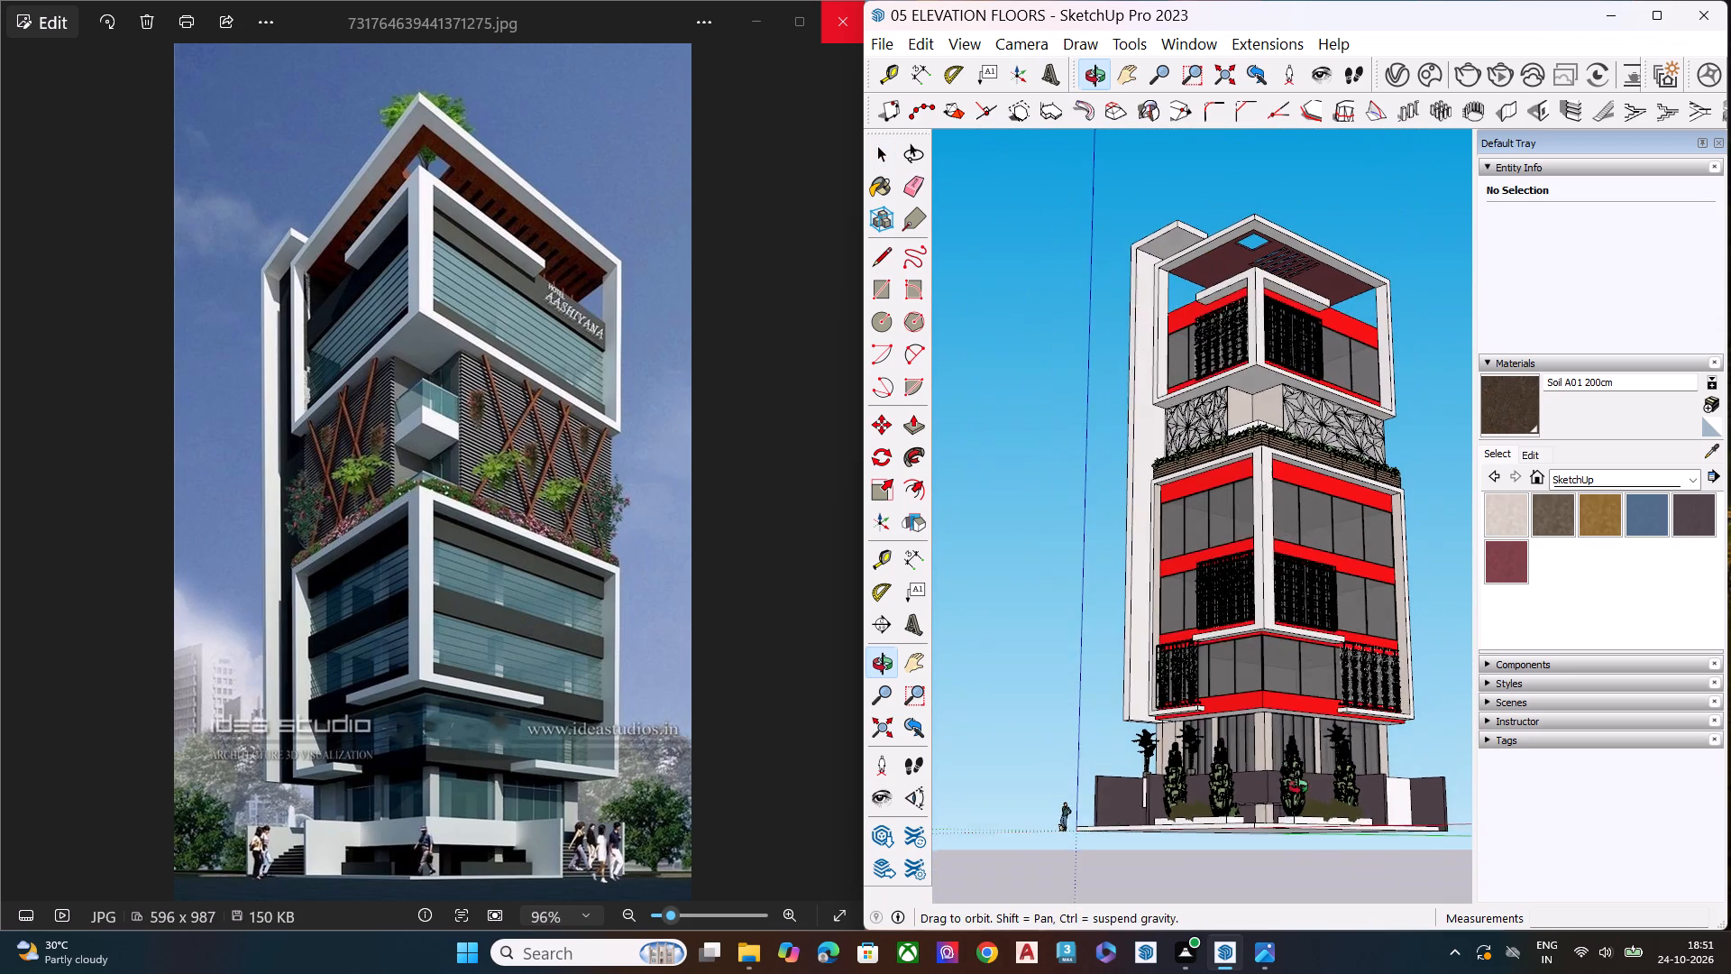
pyautogui.moveTo(1298, 786); pyautogui.dragTo(1164, 841, button='middle')
pyautogui.scroll(2, 1314, 662)
pyautogui.scroll(-1, 1293, 681)
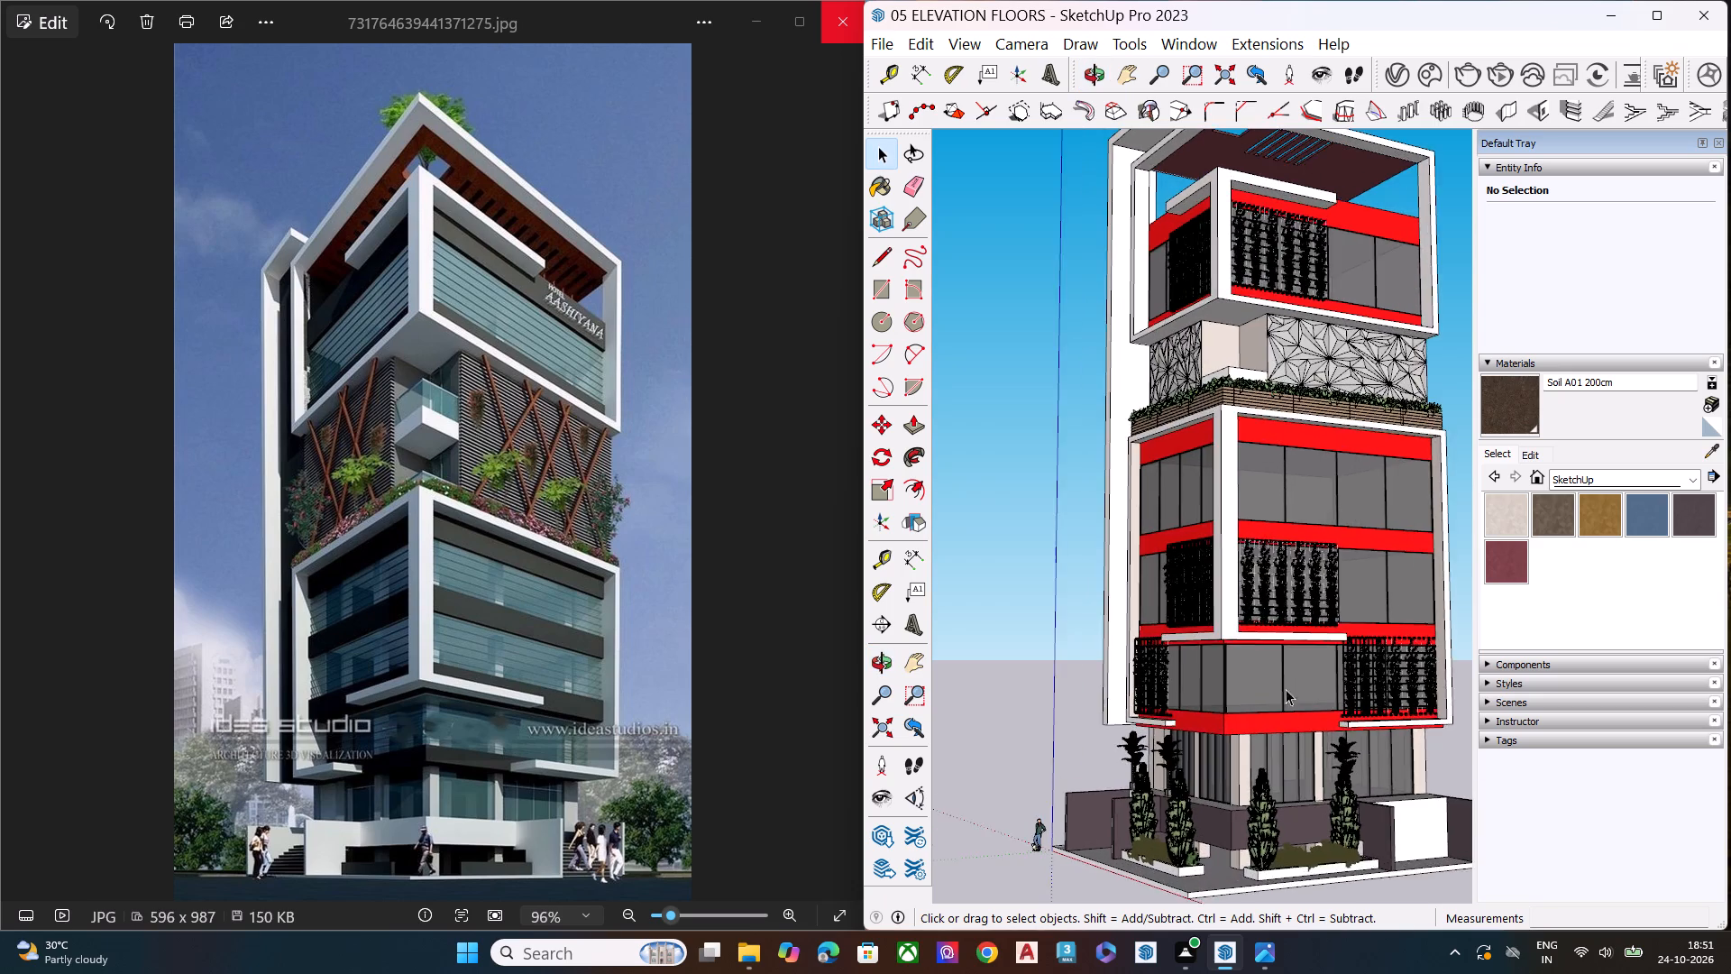
# Examine the whole building from the front, the corner and above for comparison with the reference photo.
pyautogui.scroll(-2, 1286, 689)
pyautogui.moveTo(1368, 711); pyautogui.dragTo(1296, 749, button='middle')
pyautogui.scroll(4, 1424, 561)
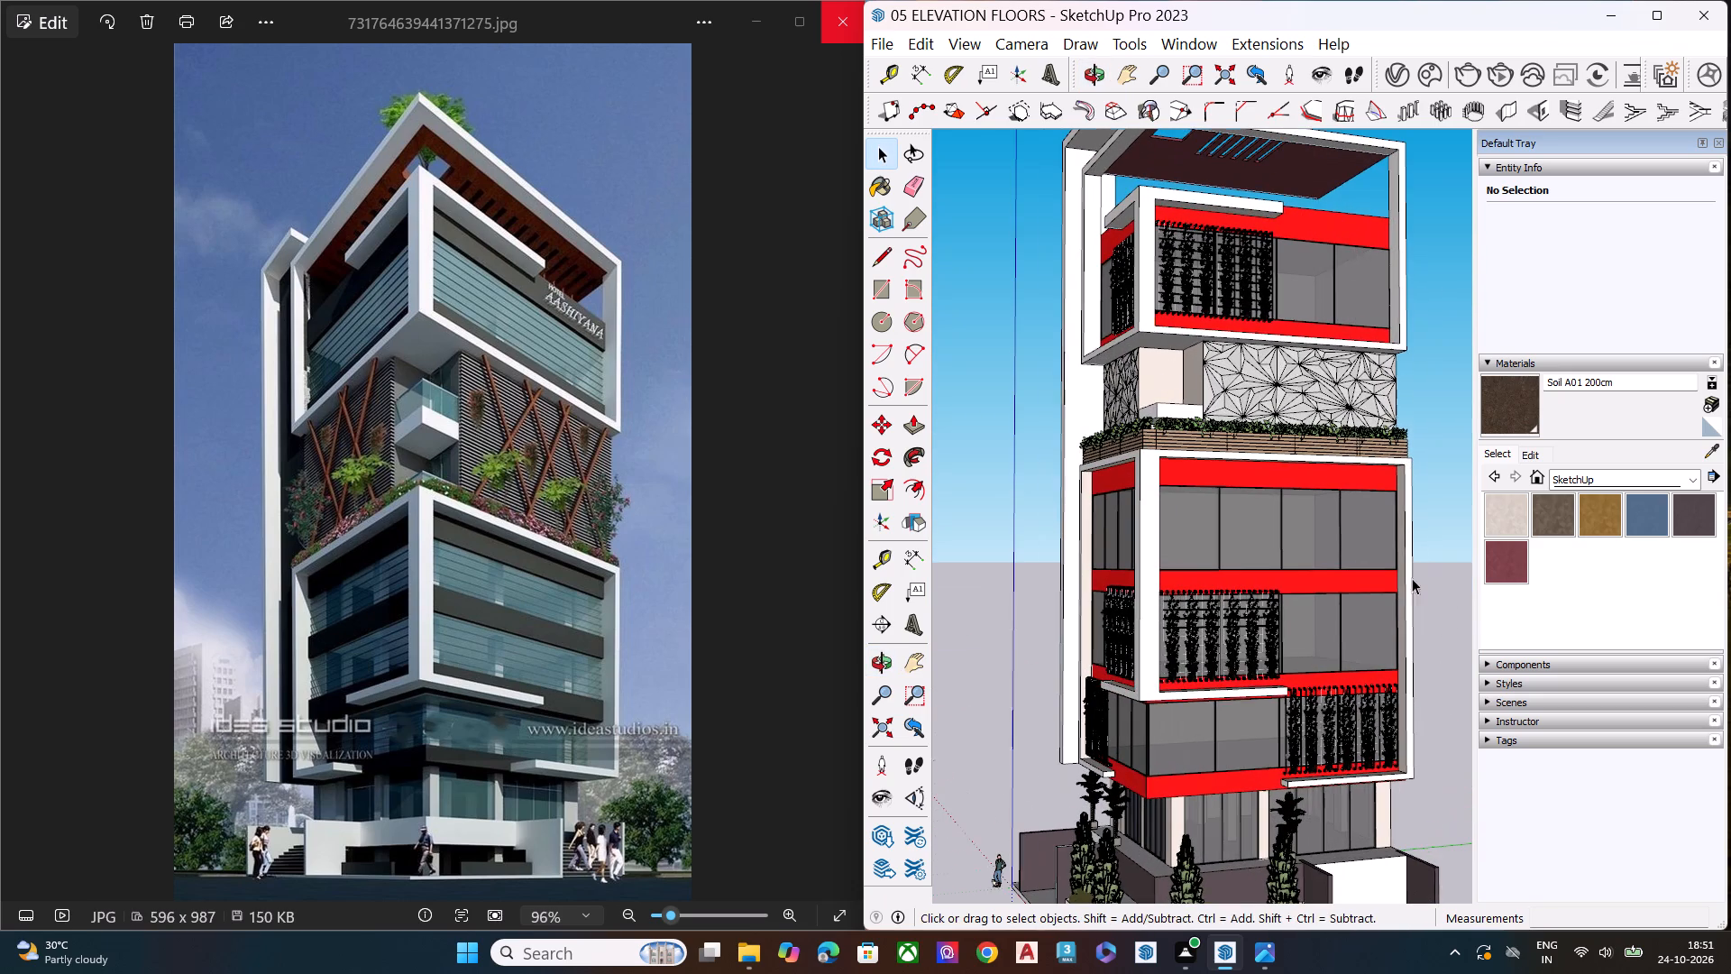
pyautogui.middleClick(1374, 657)
pyautogui.press('space')
pyautogui.scroll(-7, 1225, 578)
pyautogui.moveTo(1310, 675); pyautogui.dragTo(1278, 703, button='middle')
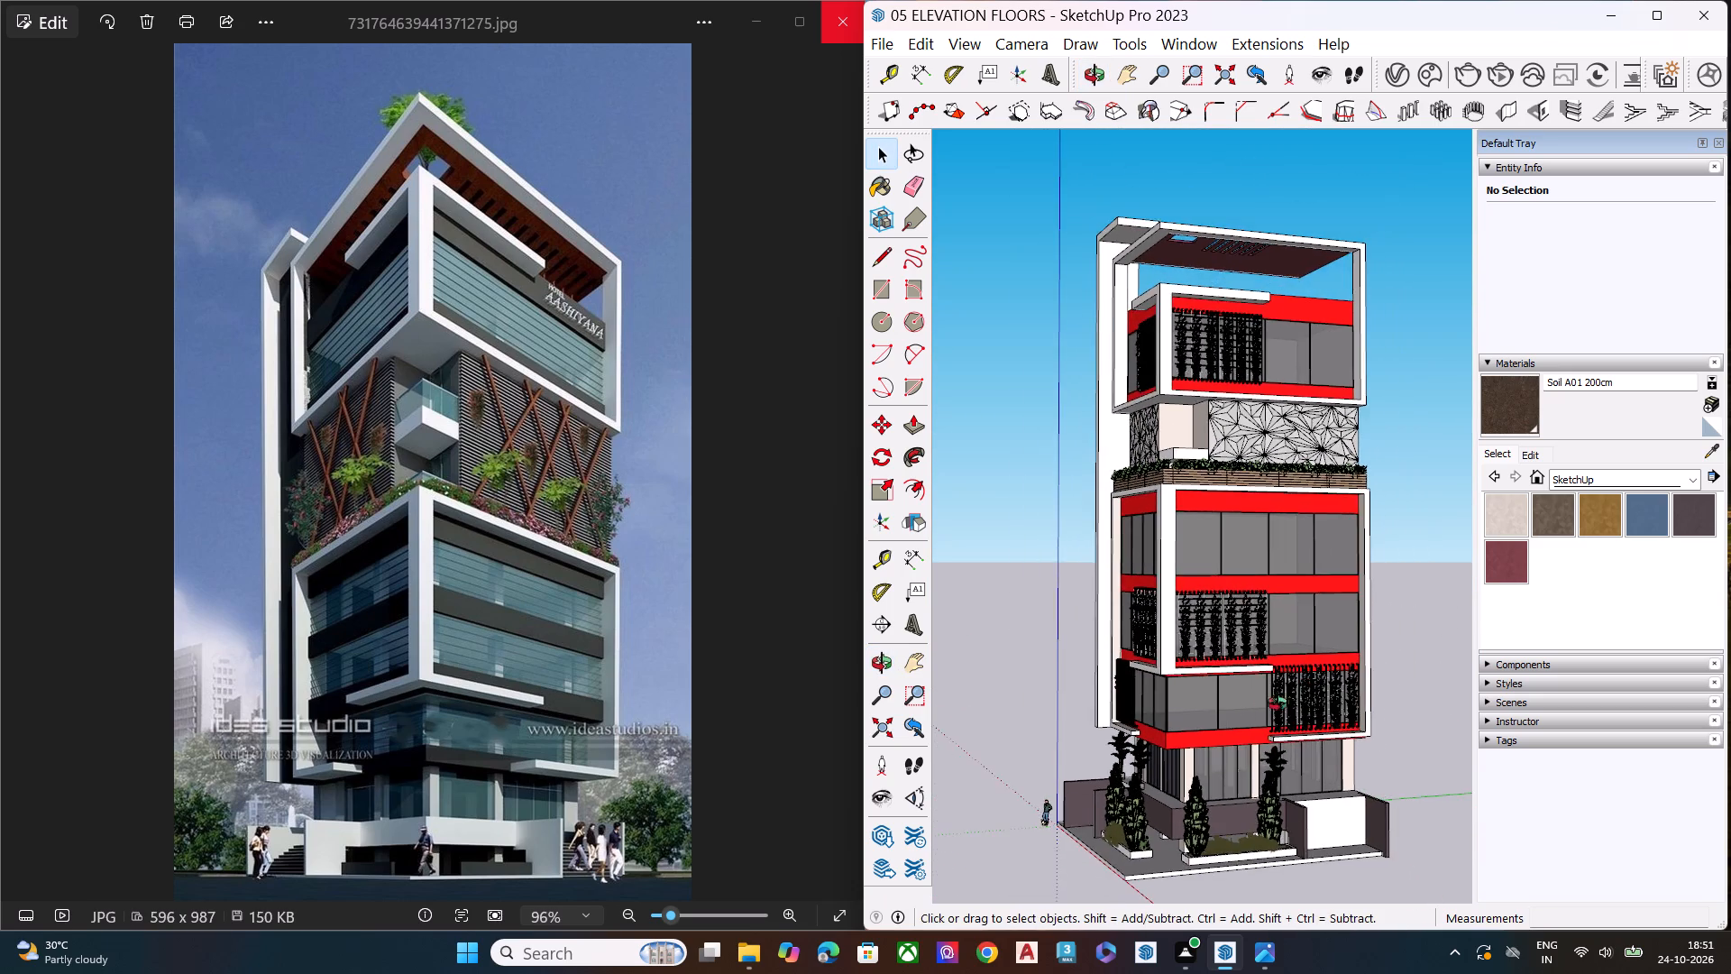
pyautogui.moveTo(1278, 703); pyautogui.dragTo(1210, 749, button='middle')
pyautogui.scroll(-10, 1082, 643)
pyautogui.moveTo(1279, 712); pyautogui.dragTo(1185, 795, button='middle')
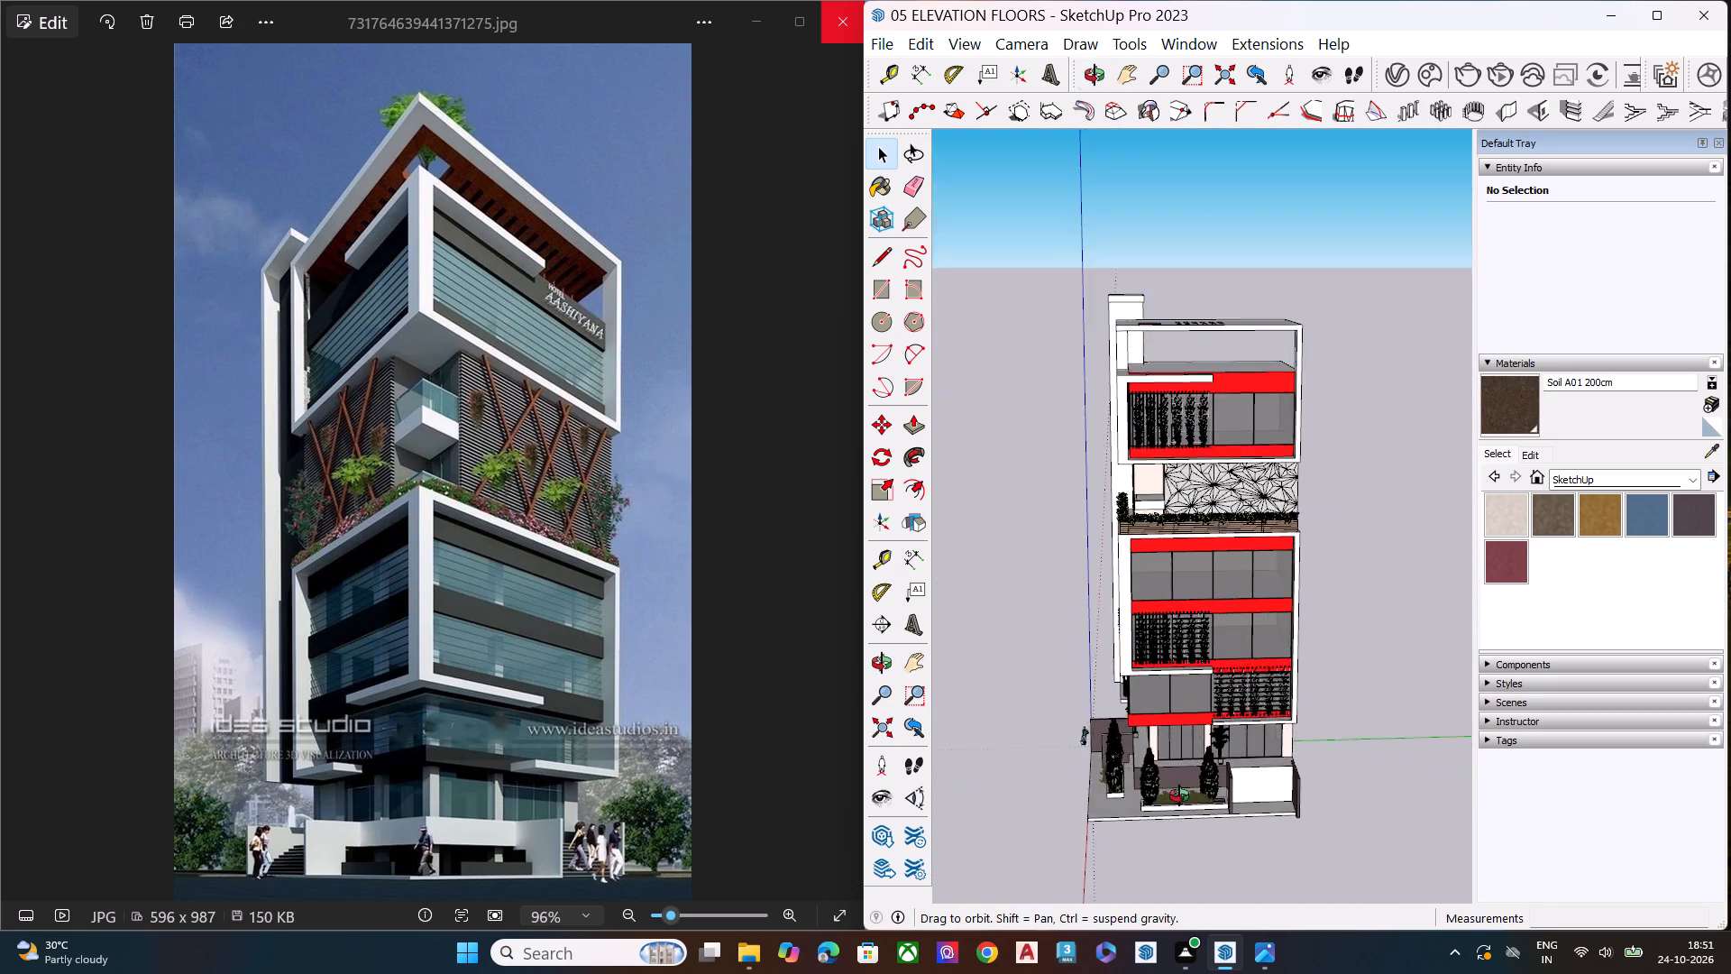
# Draw a rectangle freehand on the empty ground beside the building, with its back edge close to the green axis.
pyautogui.scroll(-17, 989, 673)
pyautogui.moveTo(1249, 708); pyautogui.dragTo(1257, 838, button='middle')
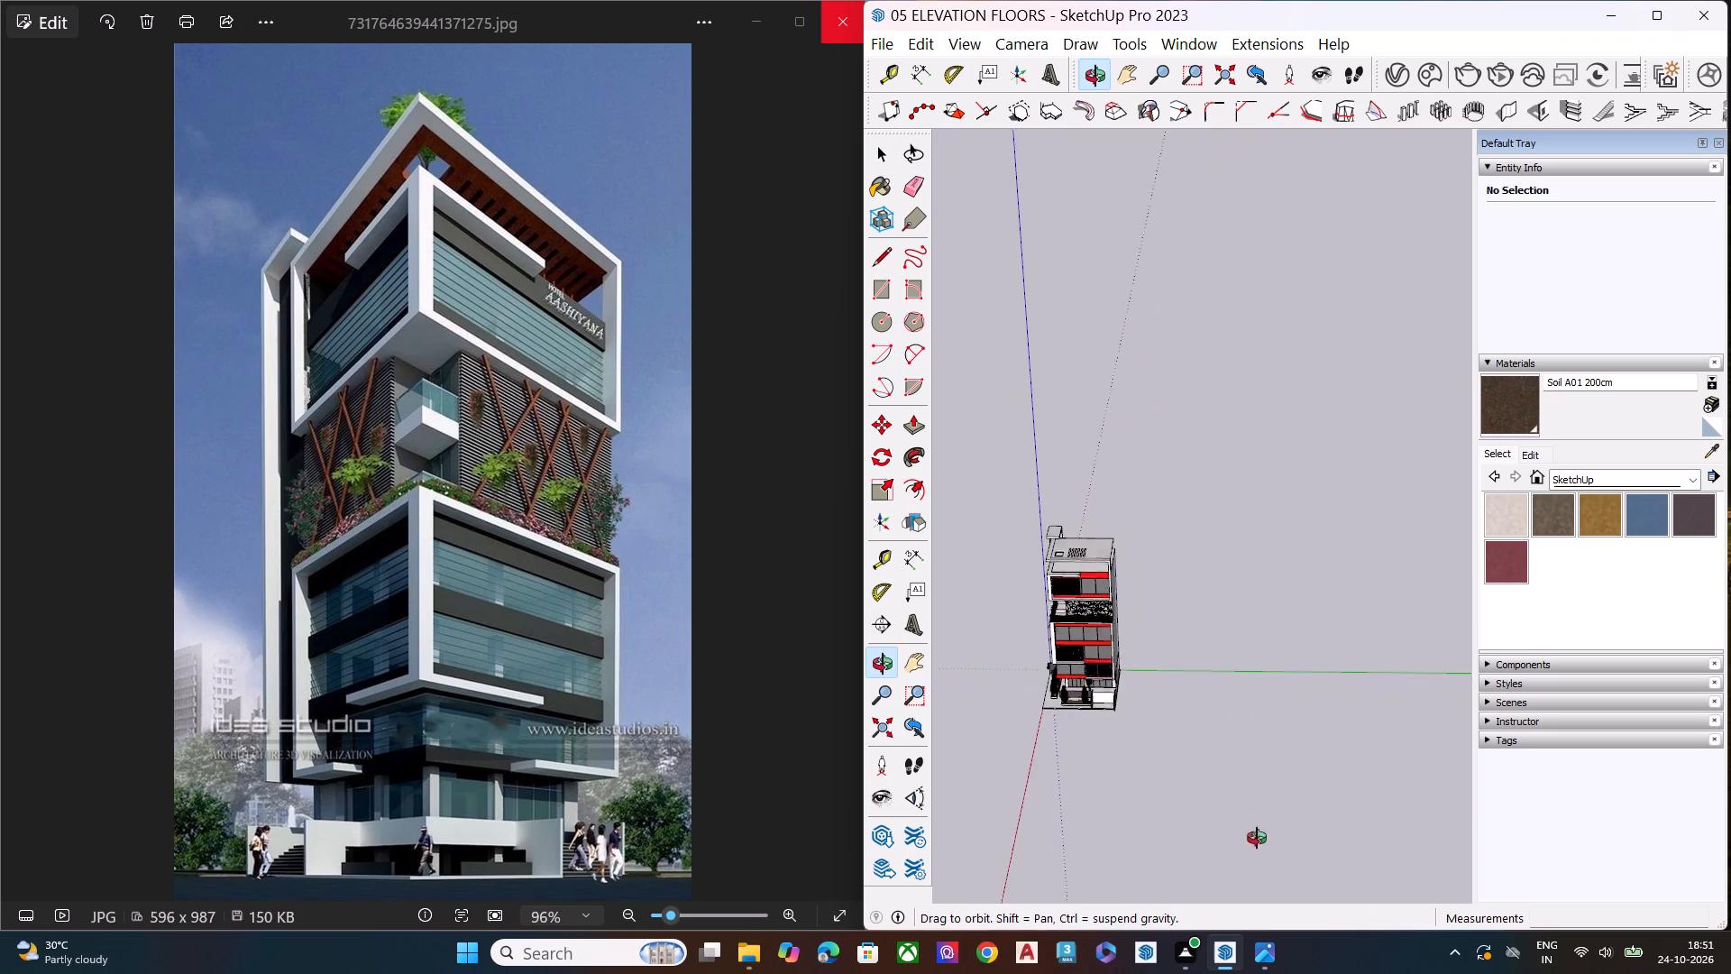
pyautogui.moveTo(1257, 838); pyautogui.dragTo(1260, 868, button='middle')
pyautogui.scroll(2, 1256, 725)
pyautogui.scroll(-1, 1243, 695)
pyautogui.scroll(5, 1243, 695)
pyautogui.scroll(4, 1164, 693)
pyautogui.press('r')
pyautogui.click(1125, 609)
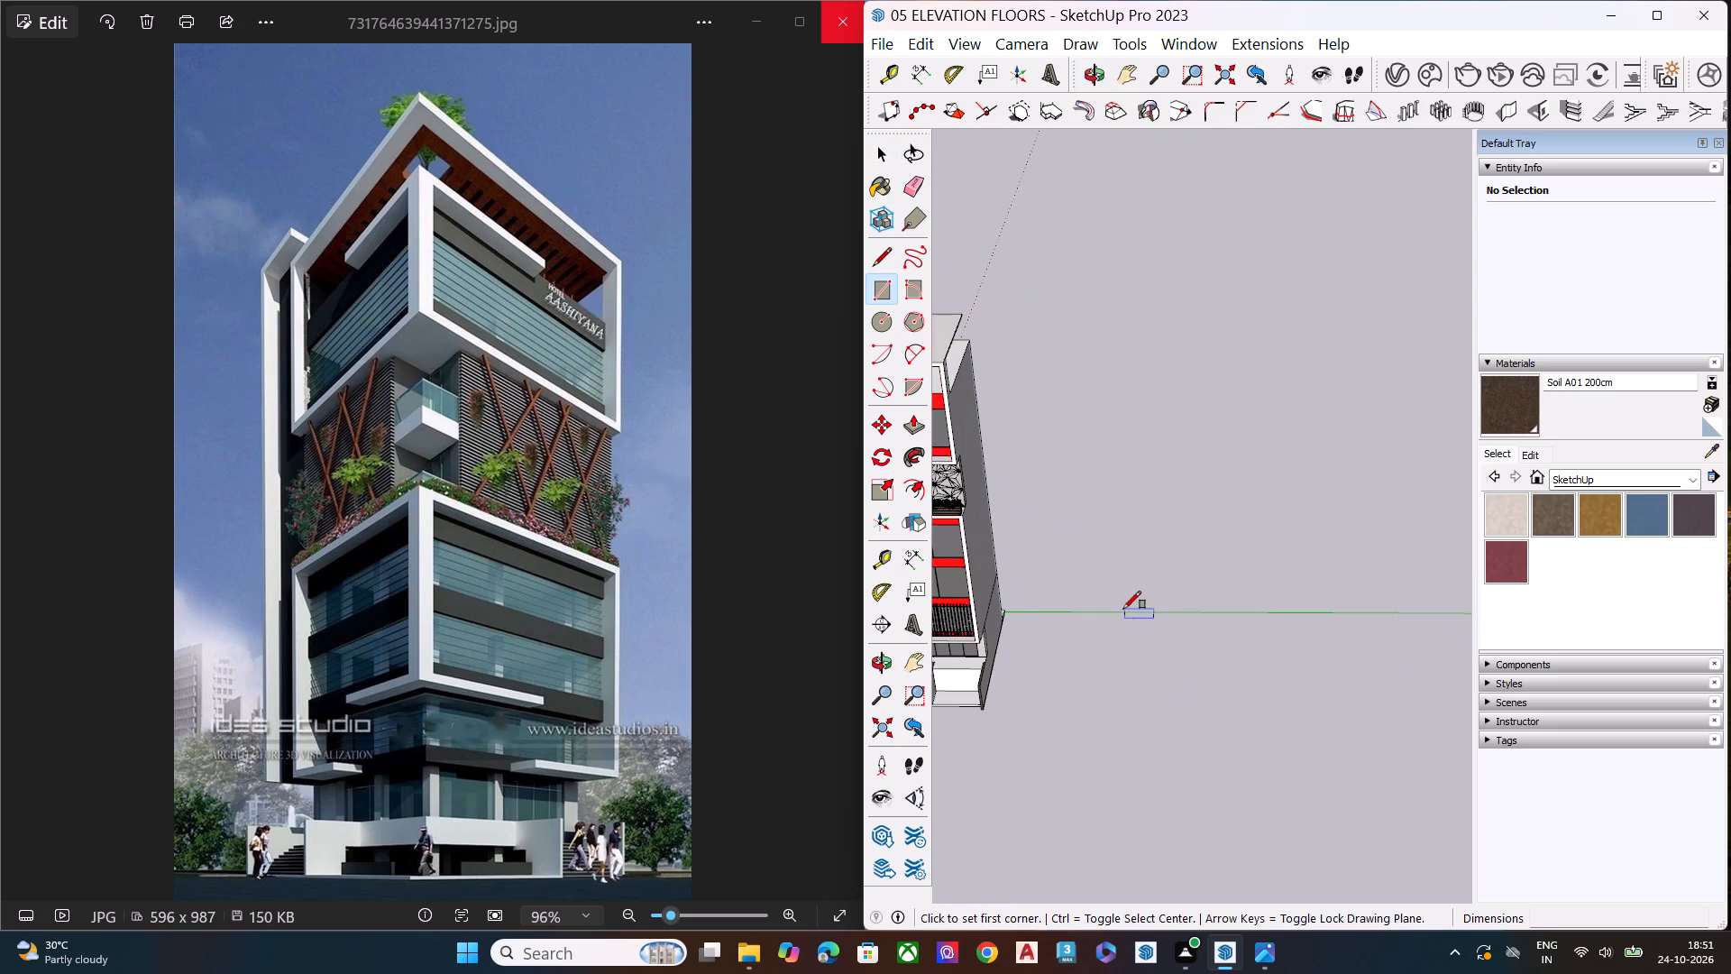
pyautogui.click(1234, 702)
pyautogui.press('space')
pyautogui.scroll(8, 1211, 659)
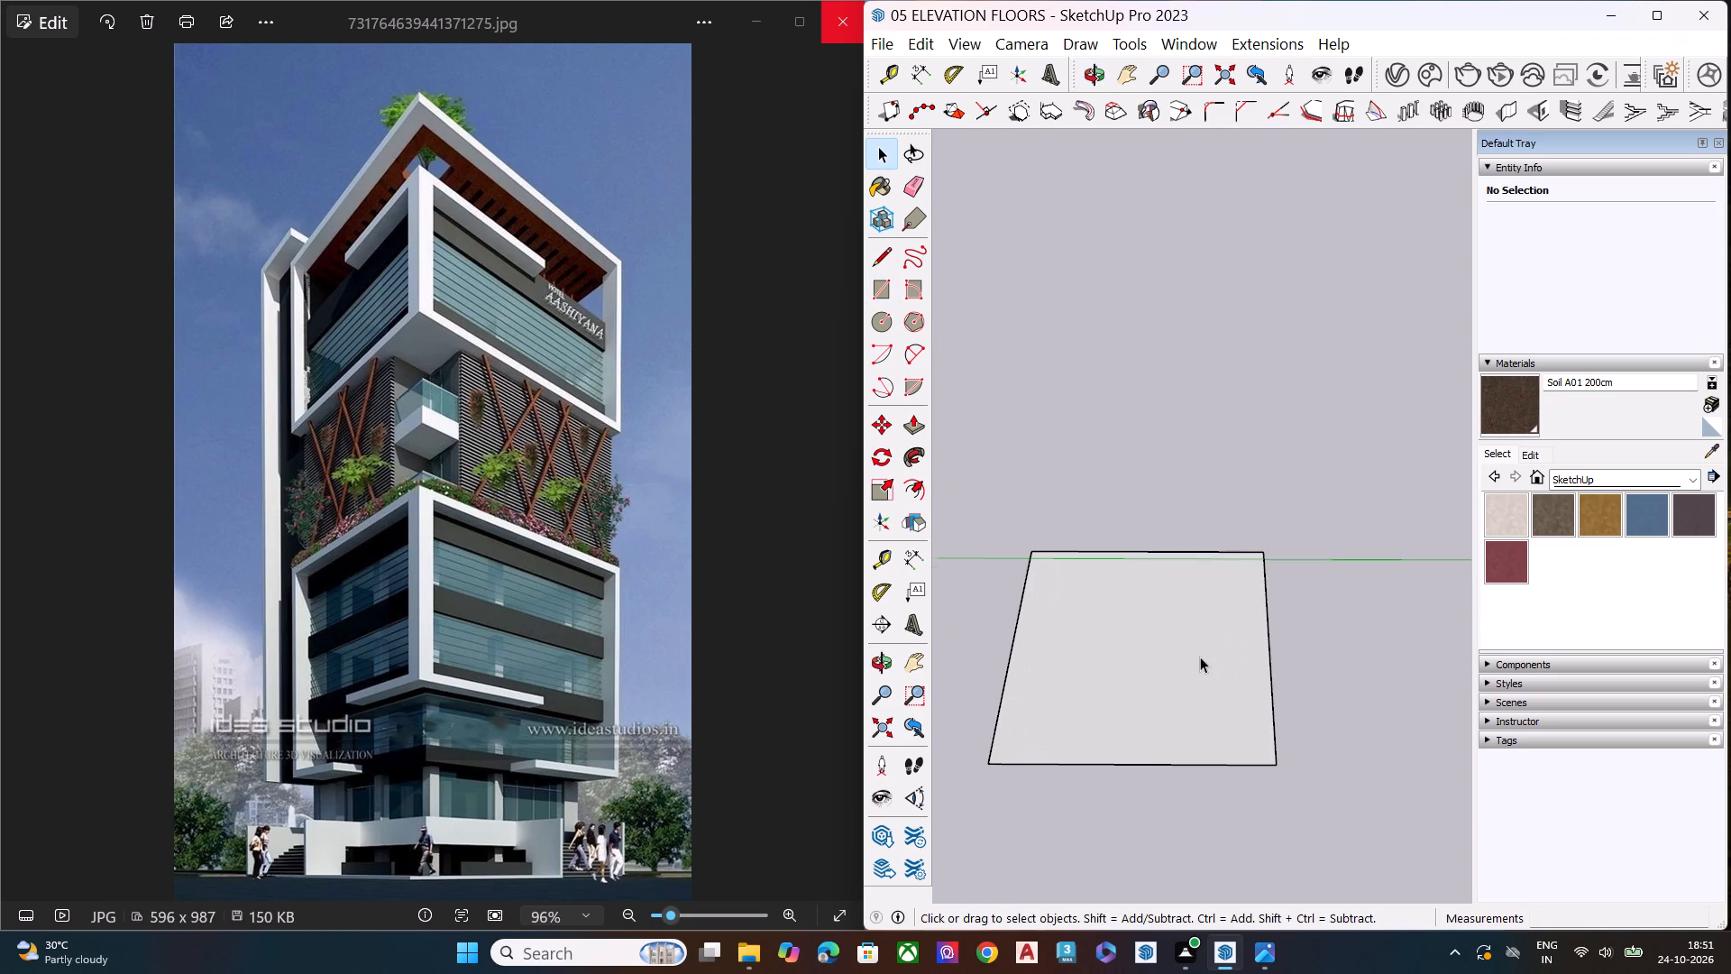
# Draw two matching circles of about 9' 9" radius, centred on the rectangle's two corners nearest the green axis.
pyautogui.moveTo(1155, 642); pyautogui.dragTo(1128, 770, button='middle')
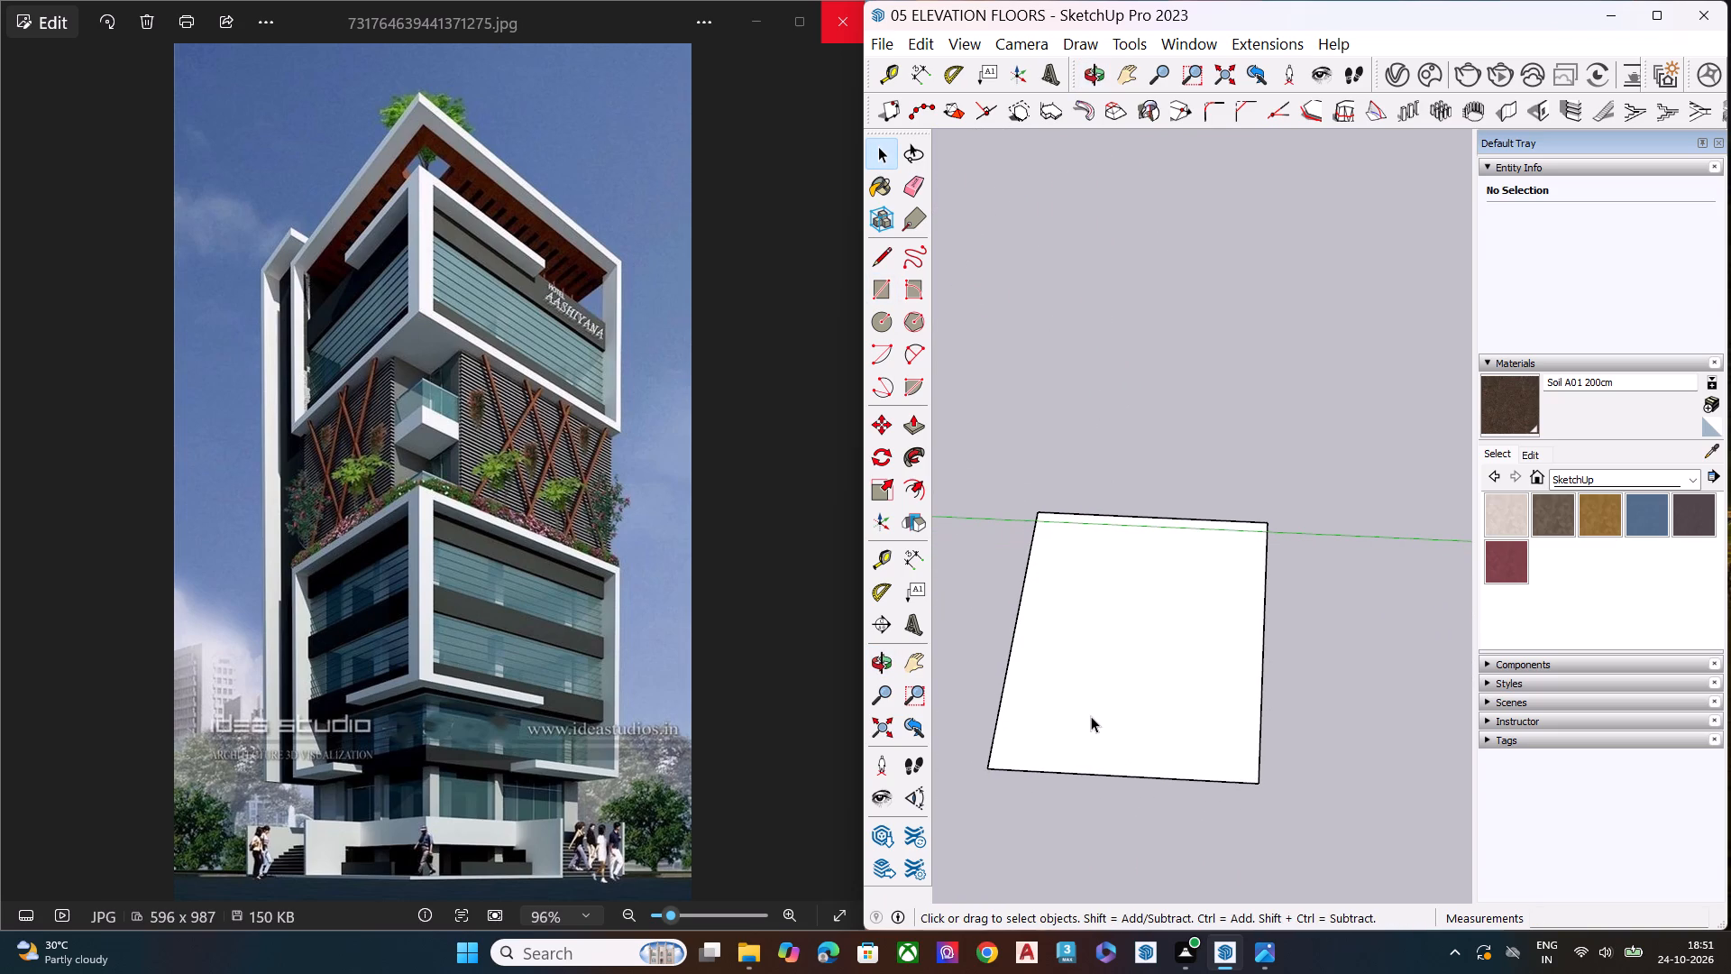
pyautogui.press('c')
pyautogui.click(1049, 510)
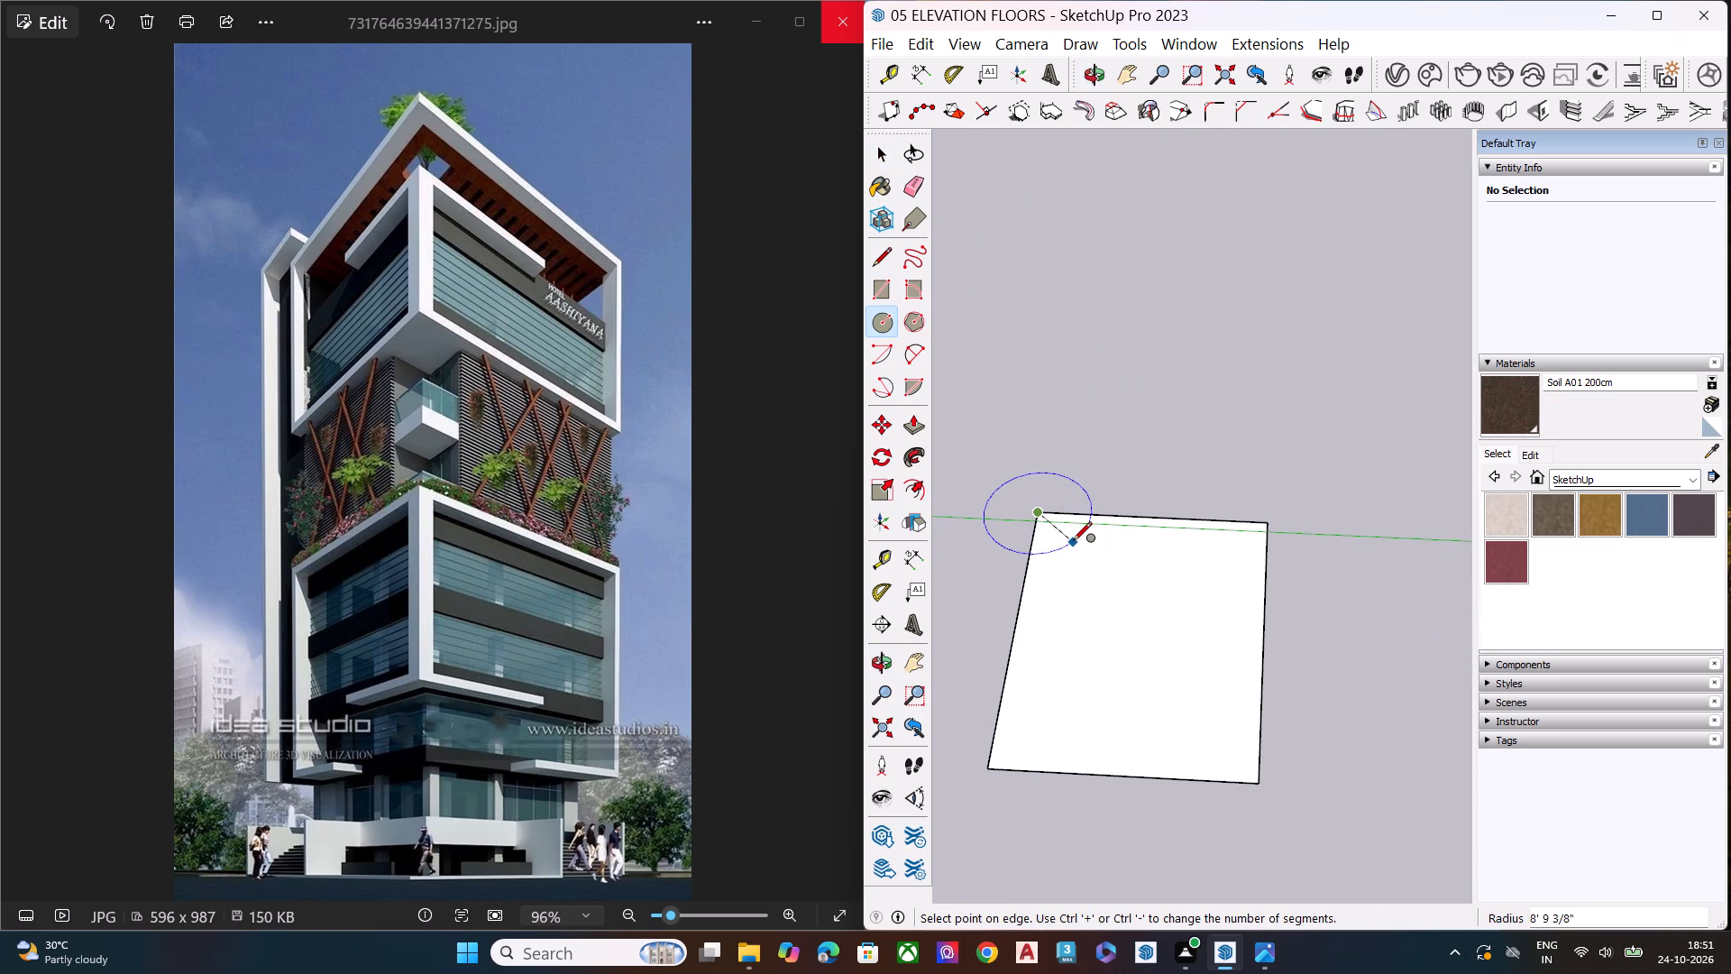
pyautogui.click(1080, 543)
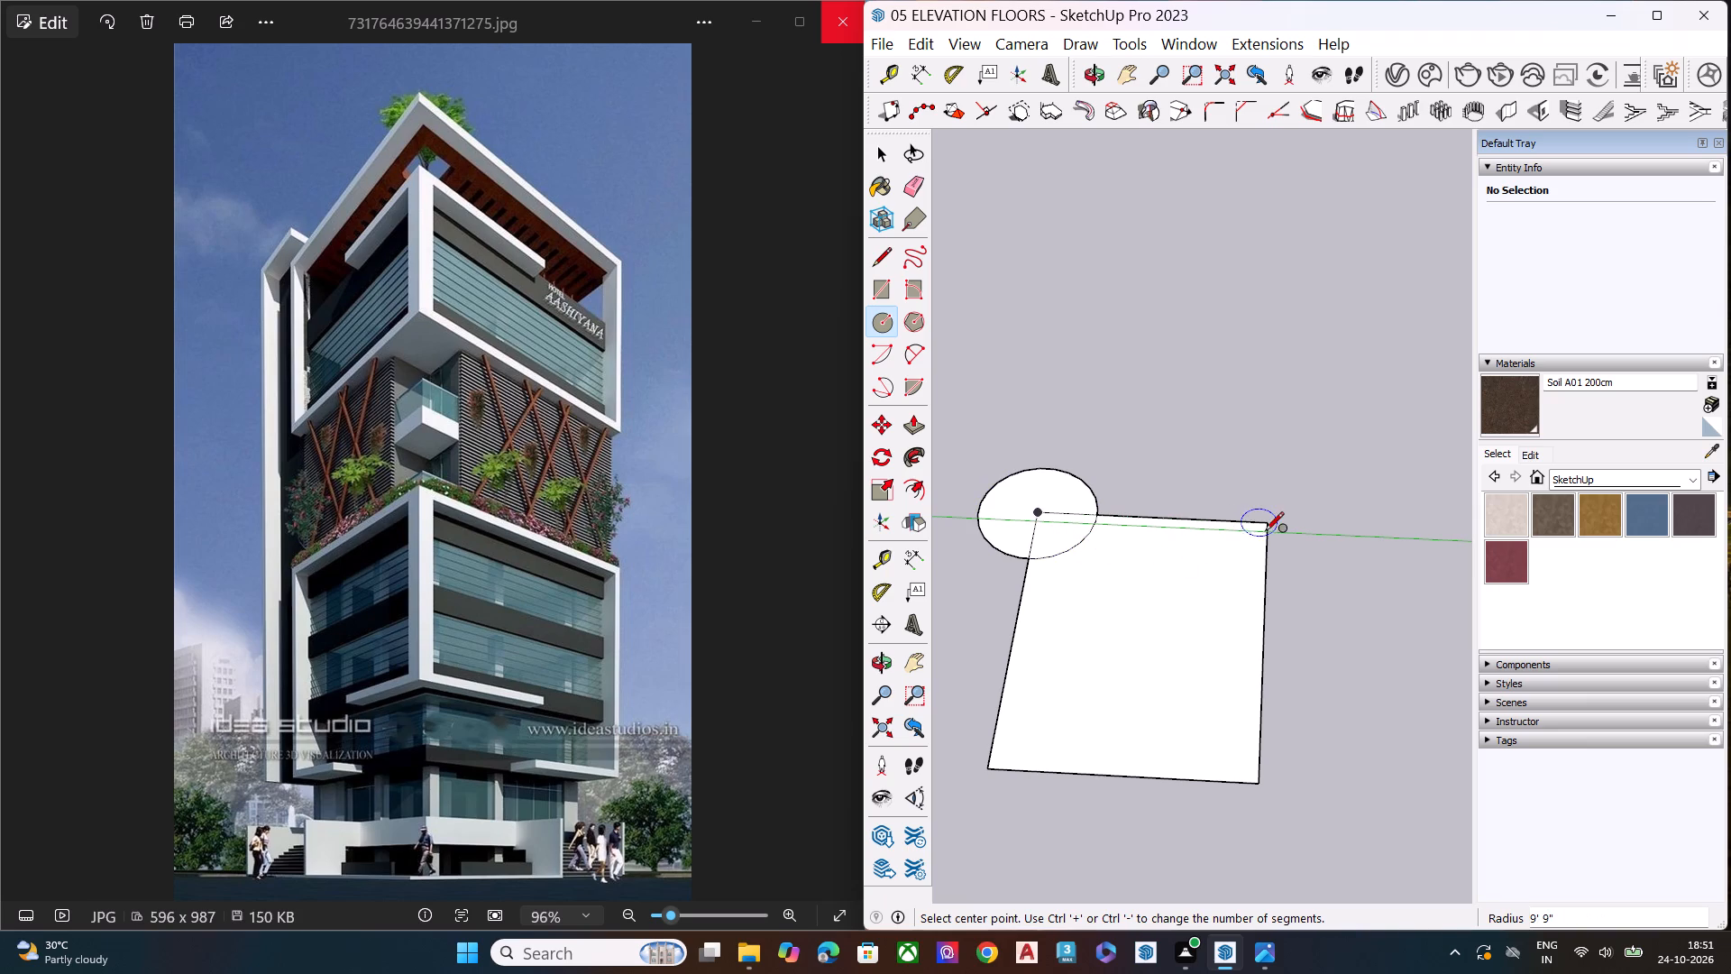
pyautogui.click(1271, 525)
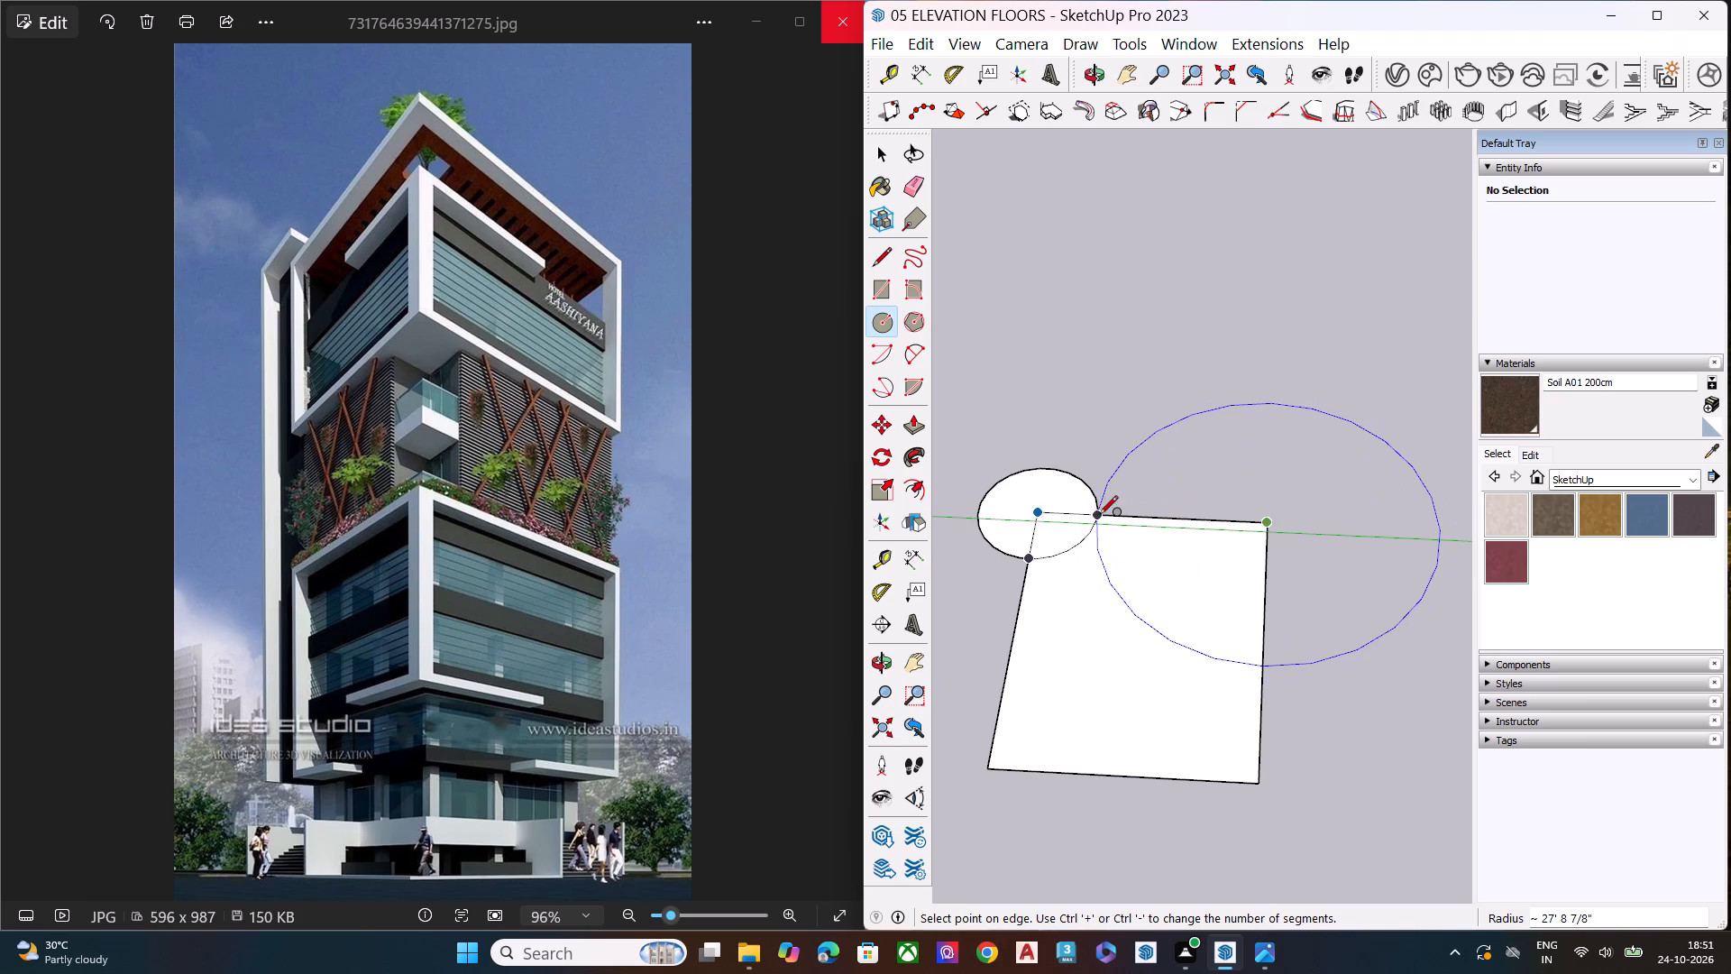
pyautogui.click(1207, 531)
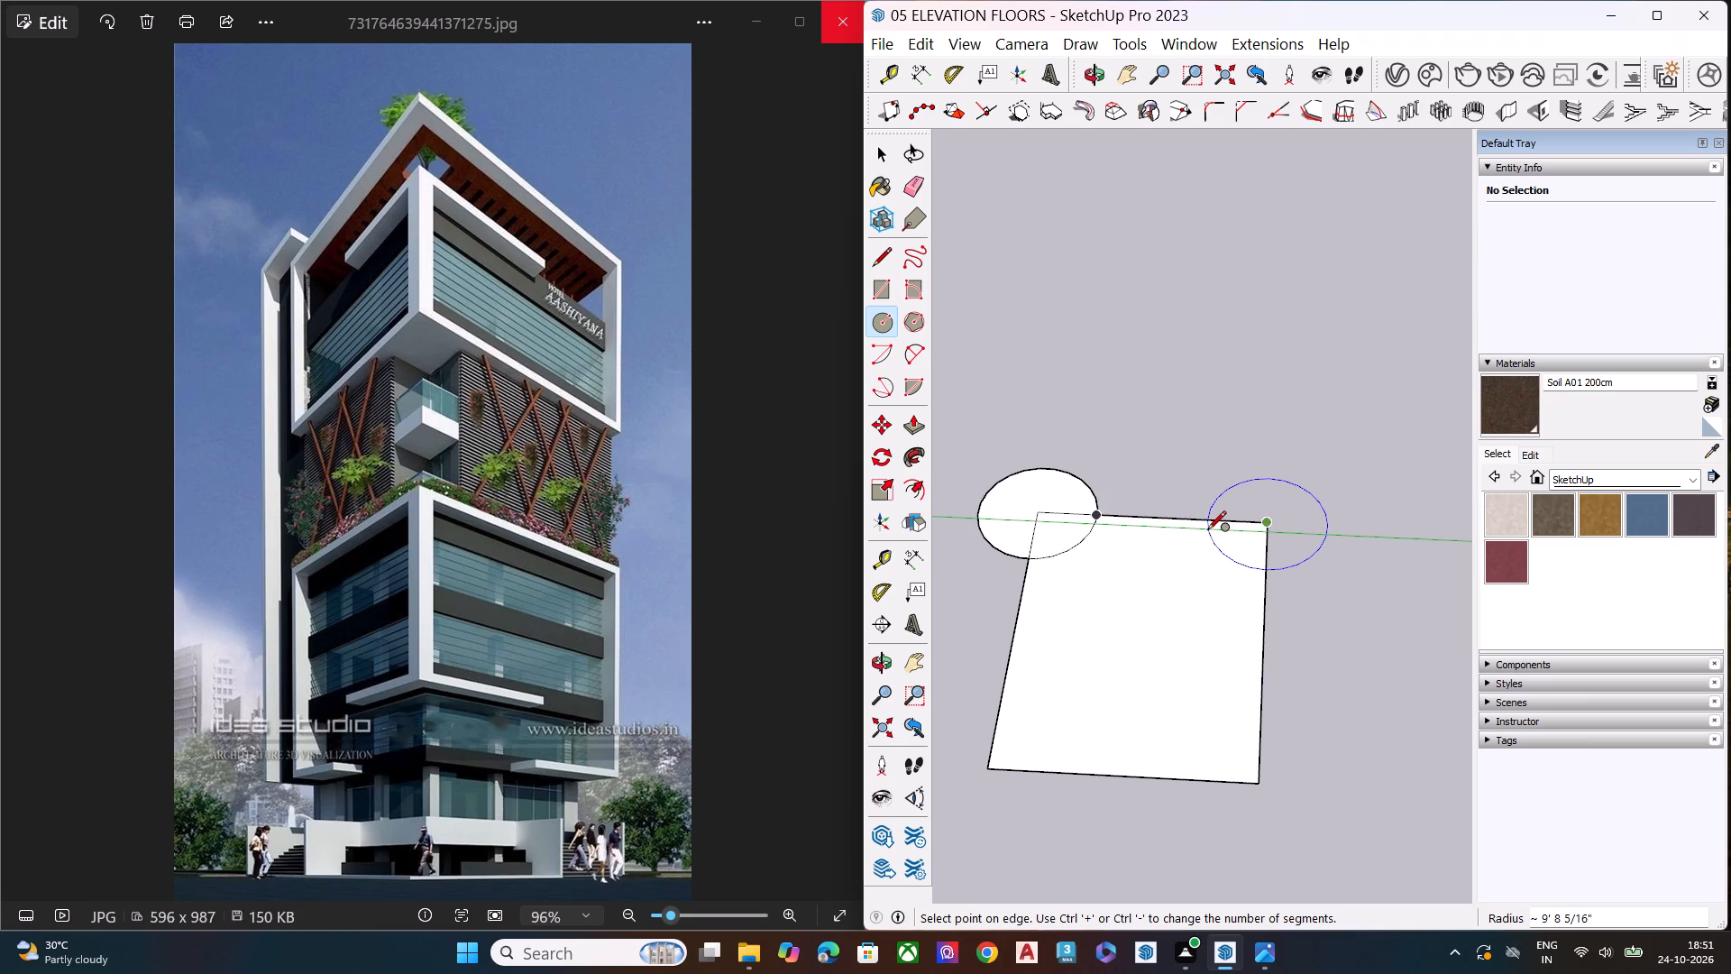
pyautogui.press('space')
# Erase the rectangle's edge segments that lie inside the two corner circles.
pyautogui.scroll(2, 1195, 535)
pyautogui.moveTo(1159, 533); pyautogui.dragTo(1149, 759, button='middle')
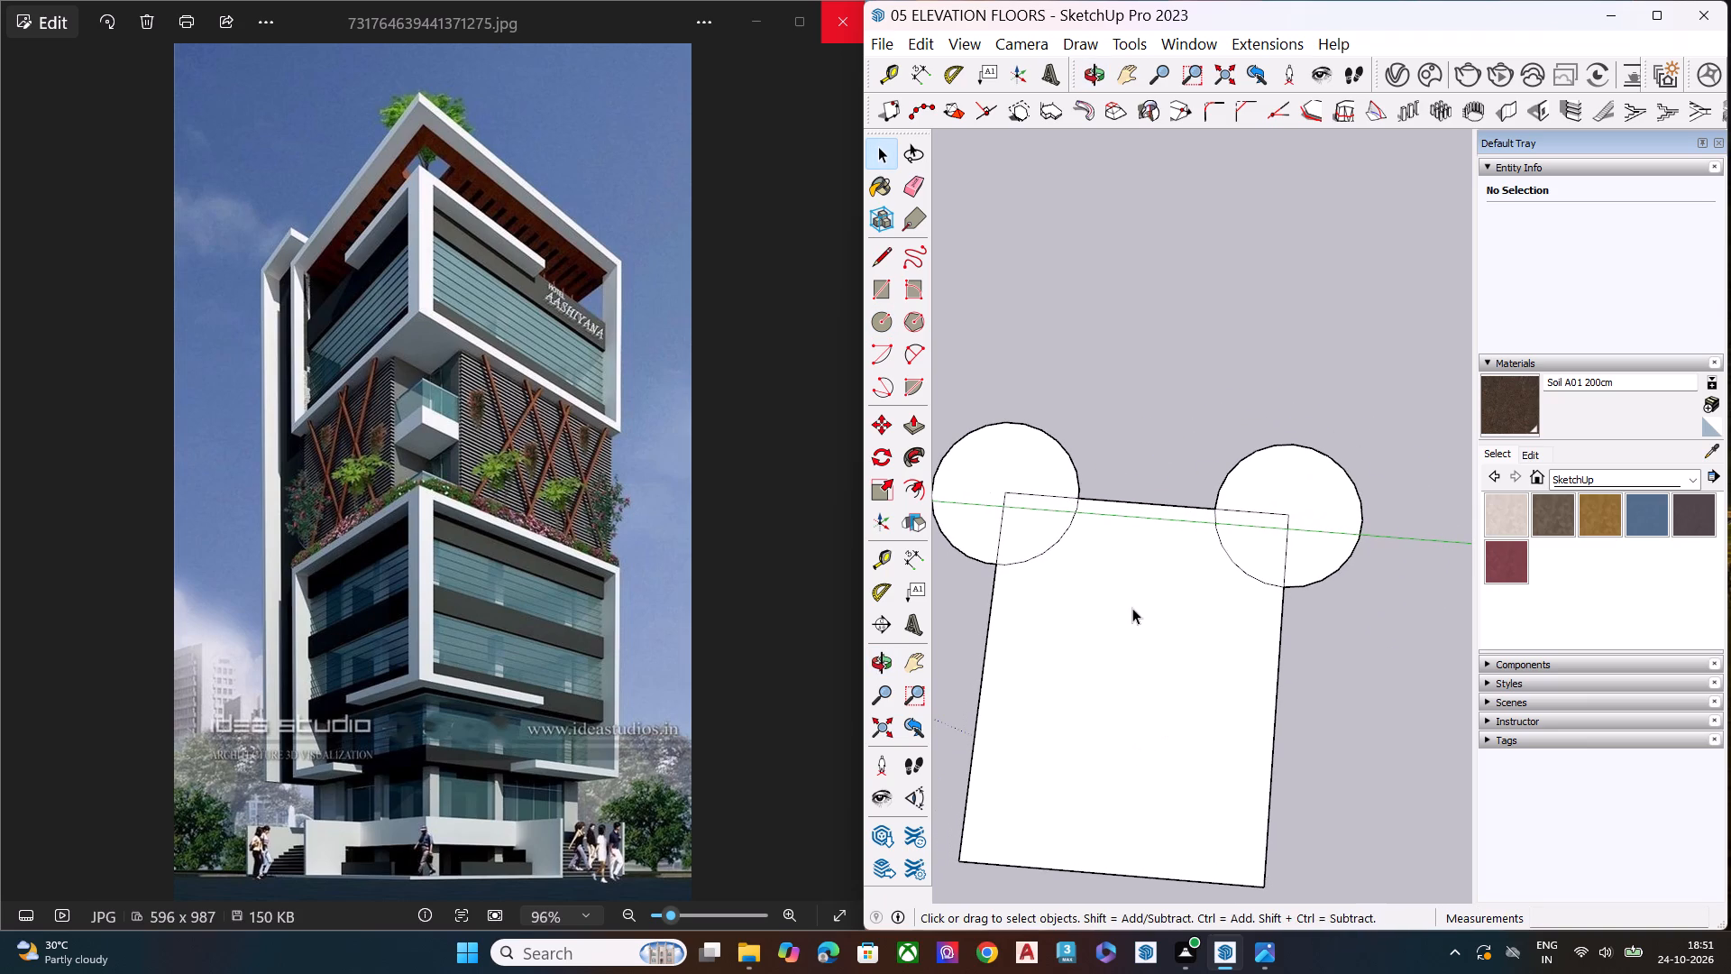
pyautogui.scroll(-6, 1132, 608)
pyautogui.scroll(1, 1132, 608)
pyautogui.moveTo(1130, 612); pyautogui.dragTo(1130, 767, button='middle')
pyautogui.press('e')
pyautogui.scroll(8, 1125, 713)
pyautogui.click(1052, 514)
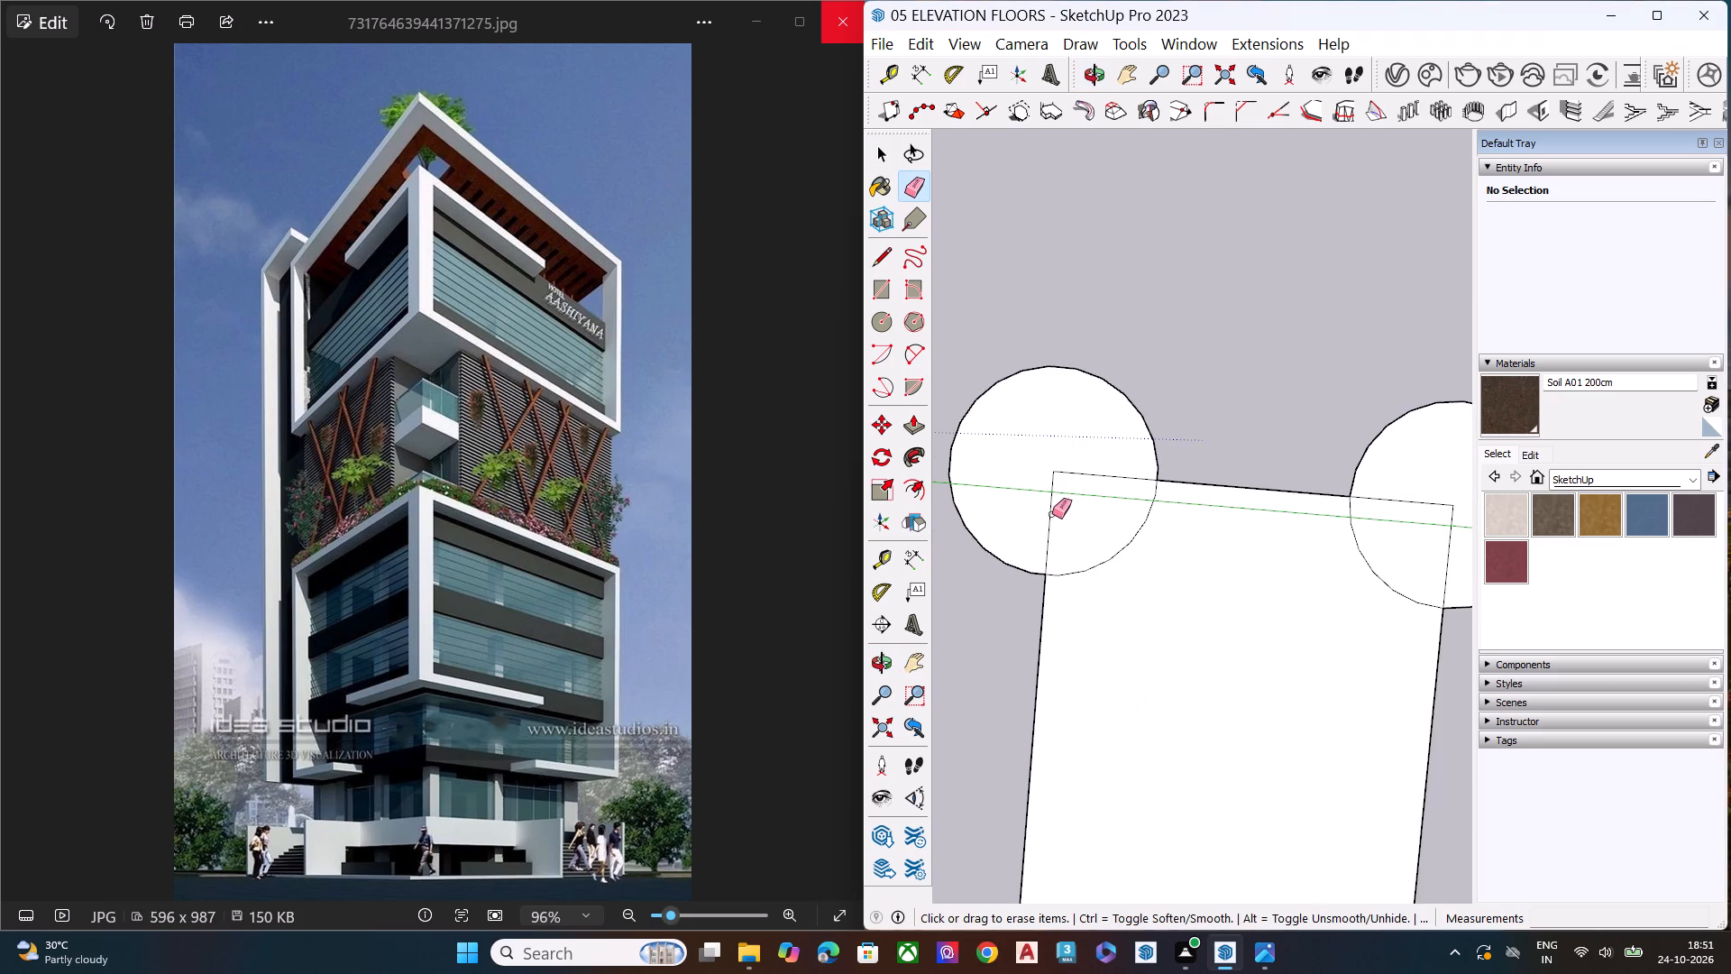
pyautogui.click(1084, 474)
pyautogui.scroll(-1, 1161, 492)
pyautogui.click(1377, 501)
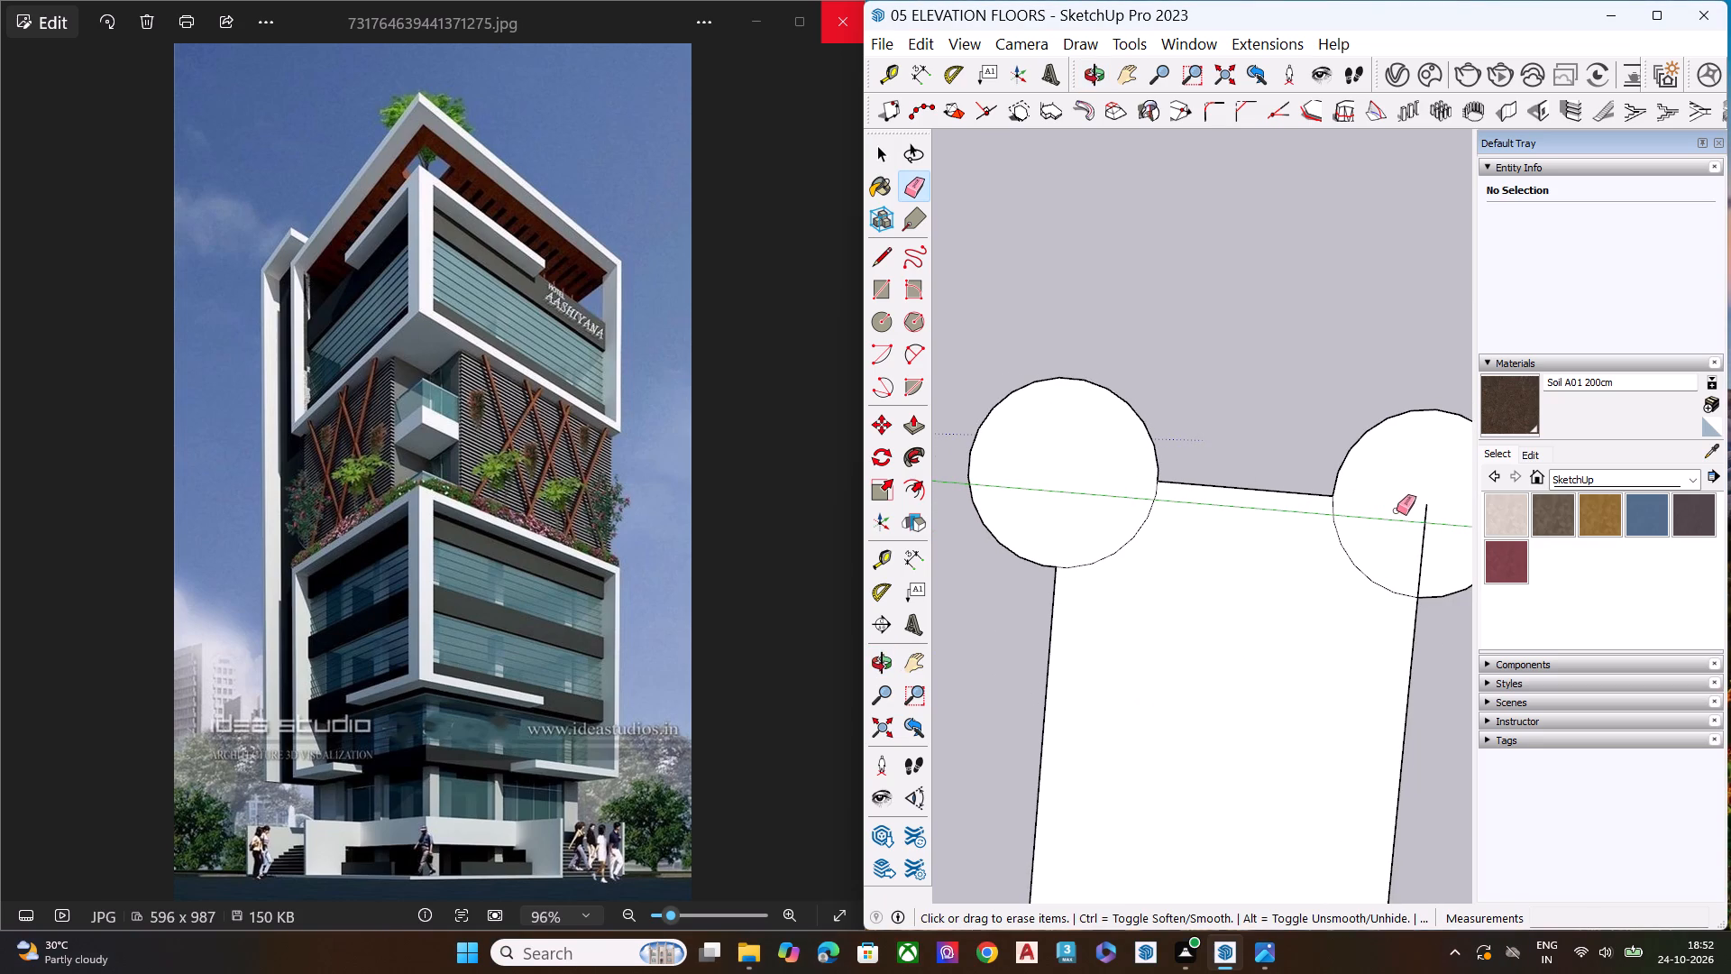
pyautogui.click(1424, 527)
pyautogui.press('space')
# Draw a two-point arc between the two circle centres, bulging about 17' 2" away from the rectangle.
pyautogui.scroll(-7, 1105, 548)
pyautogui.moveTo(1188, 562); pyautogui.dragTo(1180, 648, button='middle')
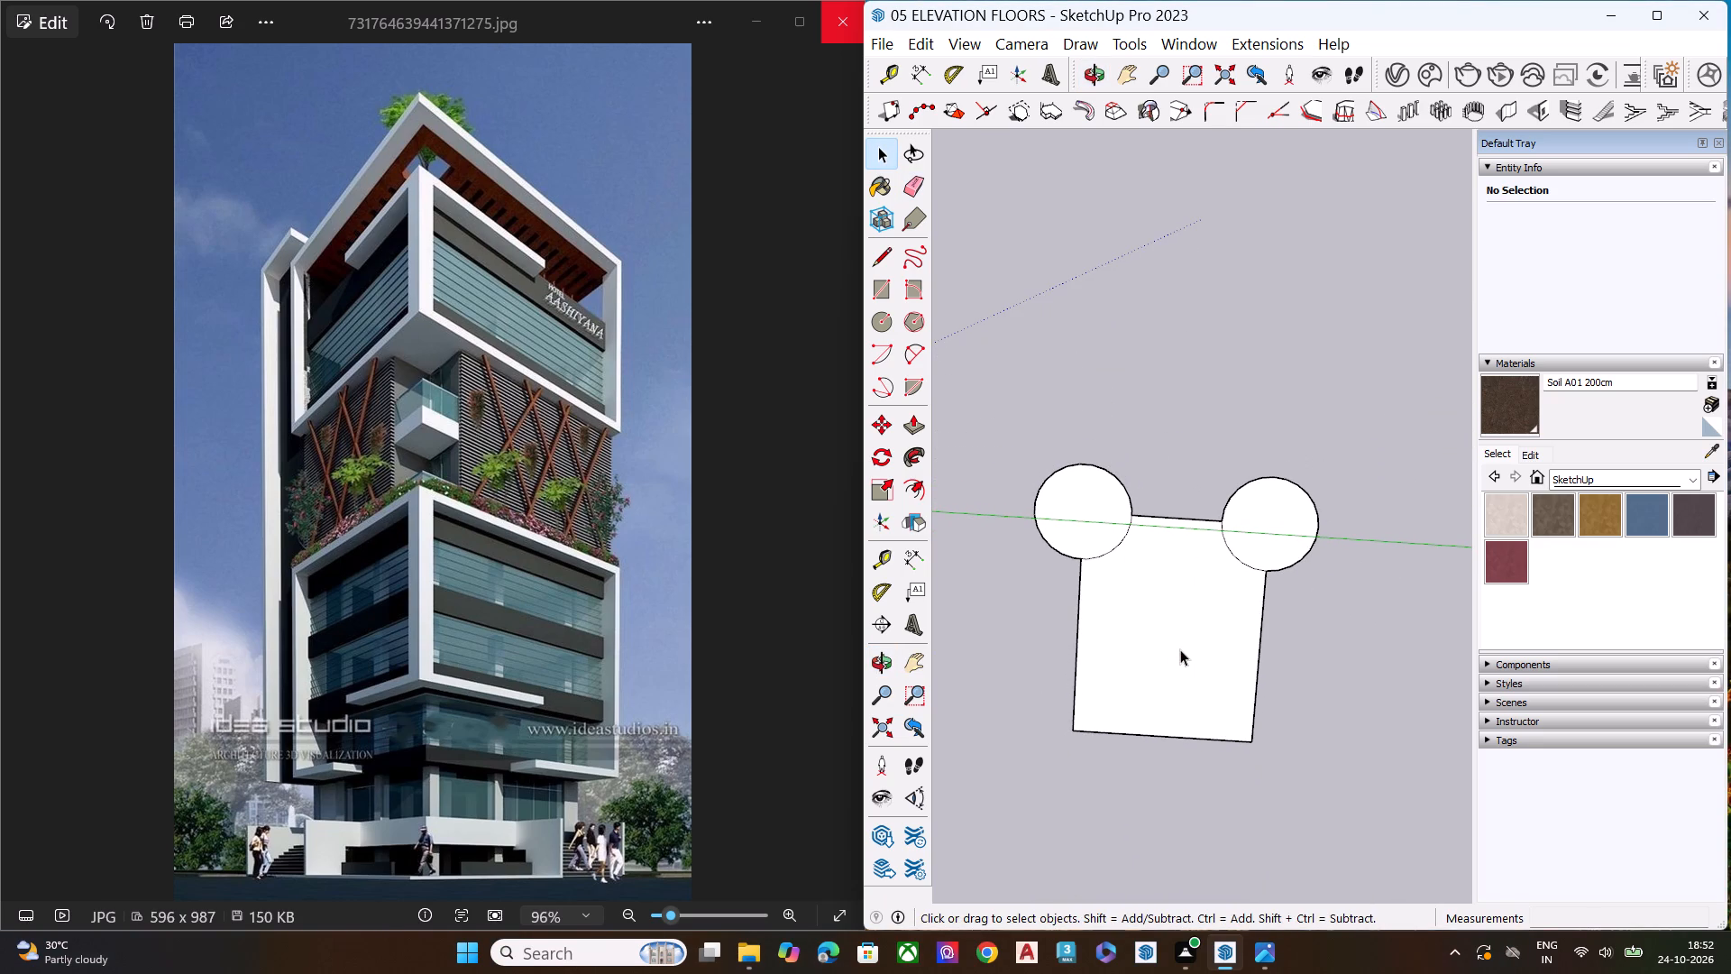
pyautogui.scroll(1, 1134, 583)
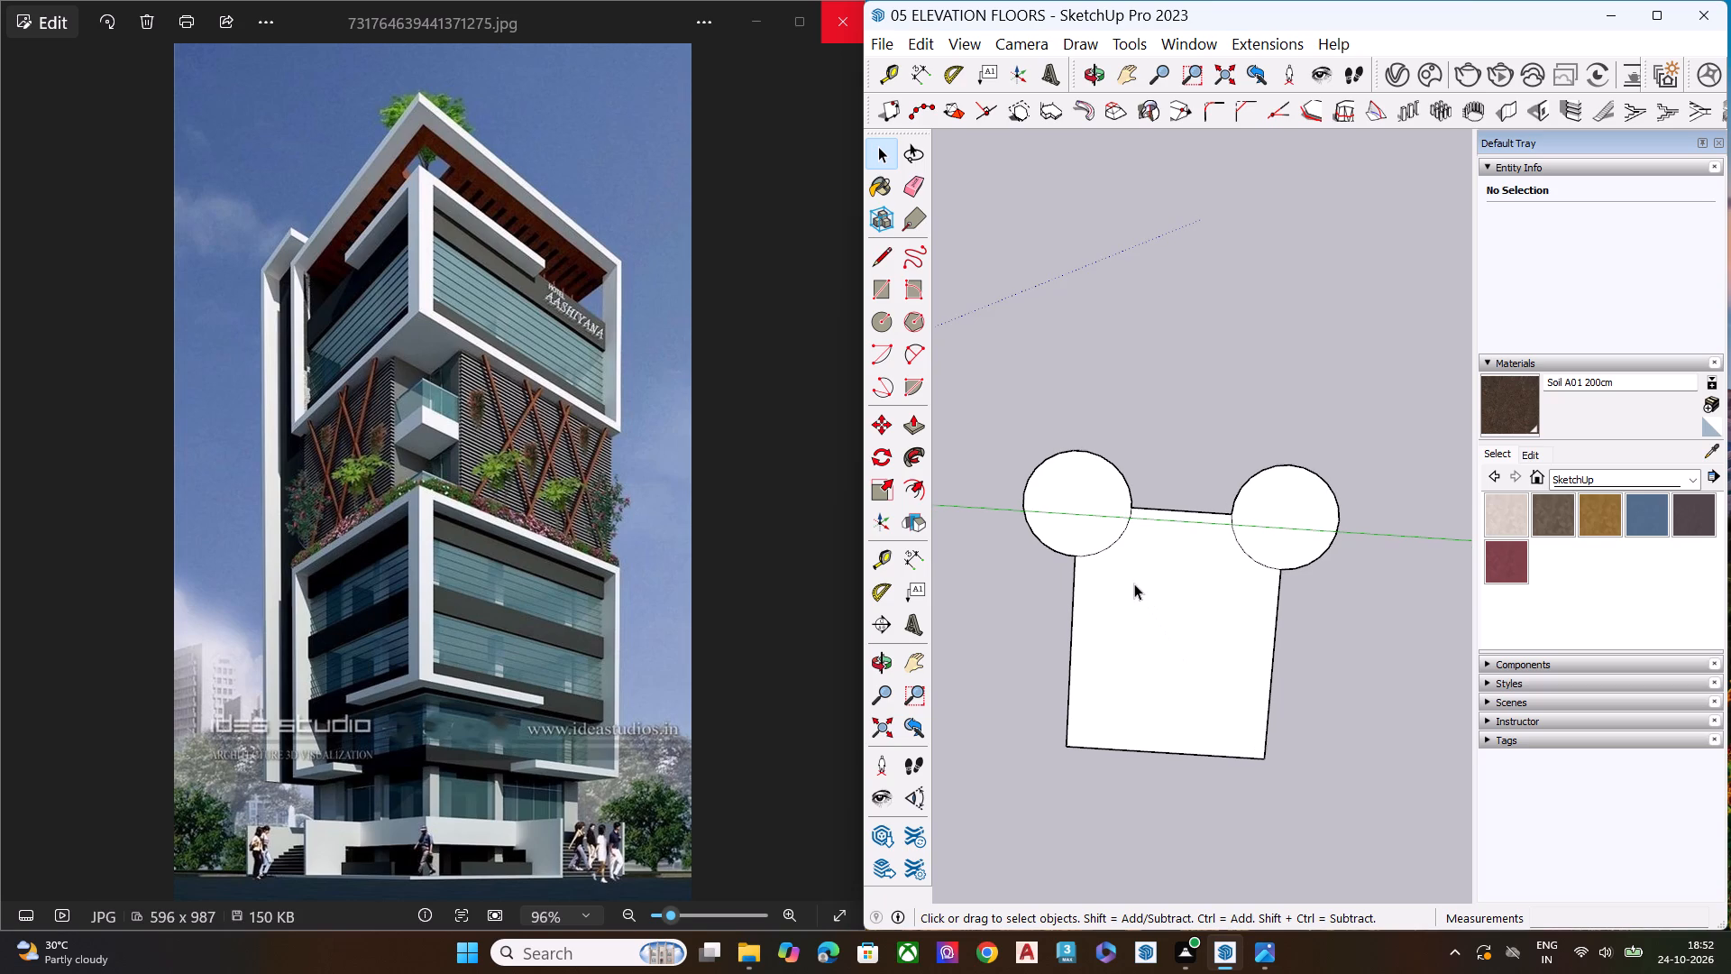
pyautogui.press('a')
pyautogui.click(1078, 504)
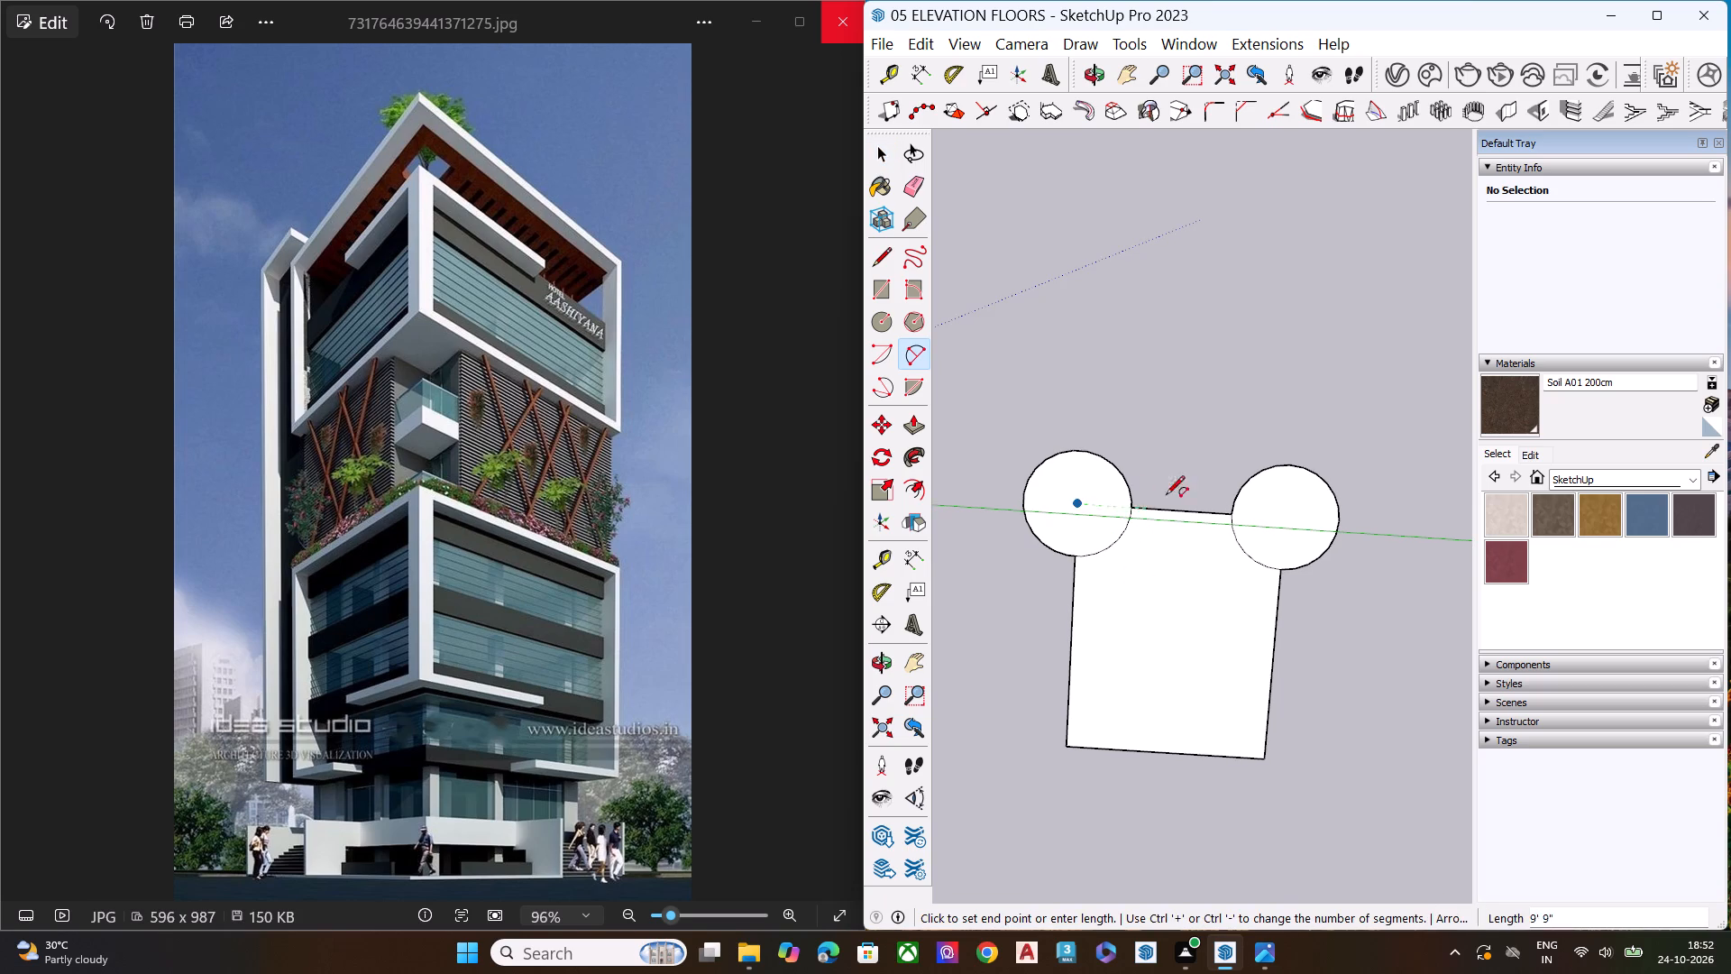
pyautogui.click(1285, 517)
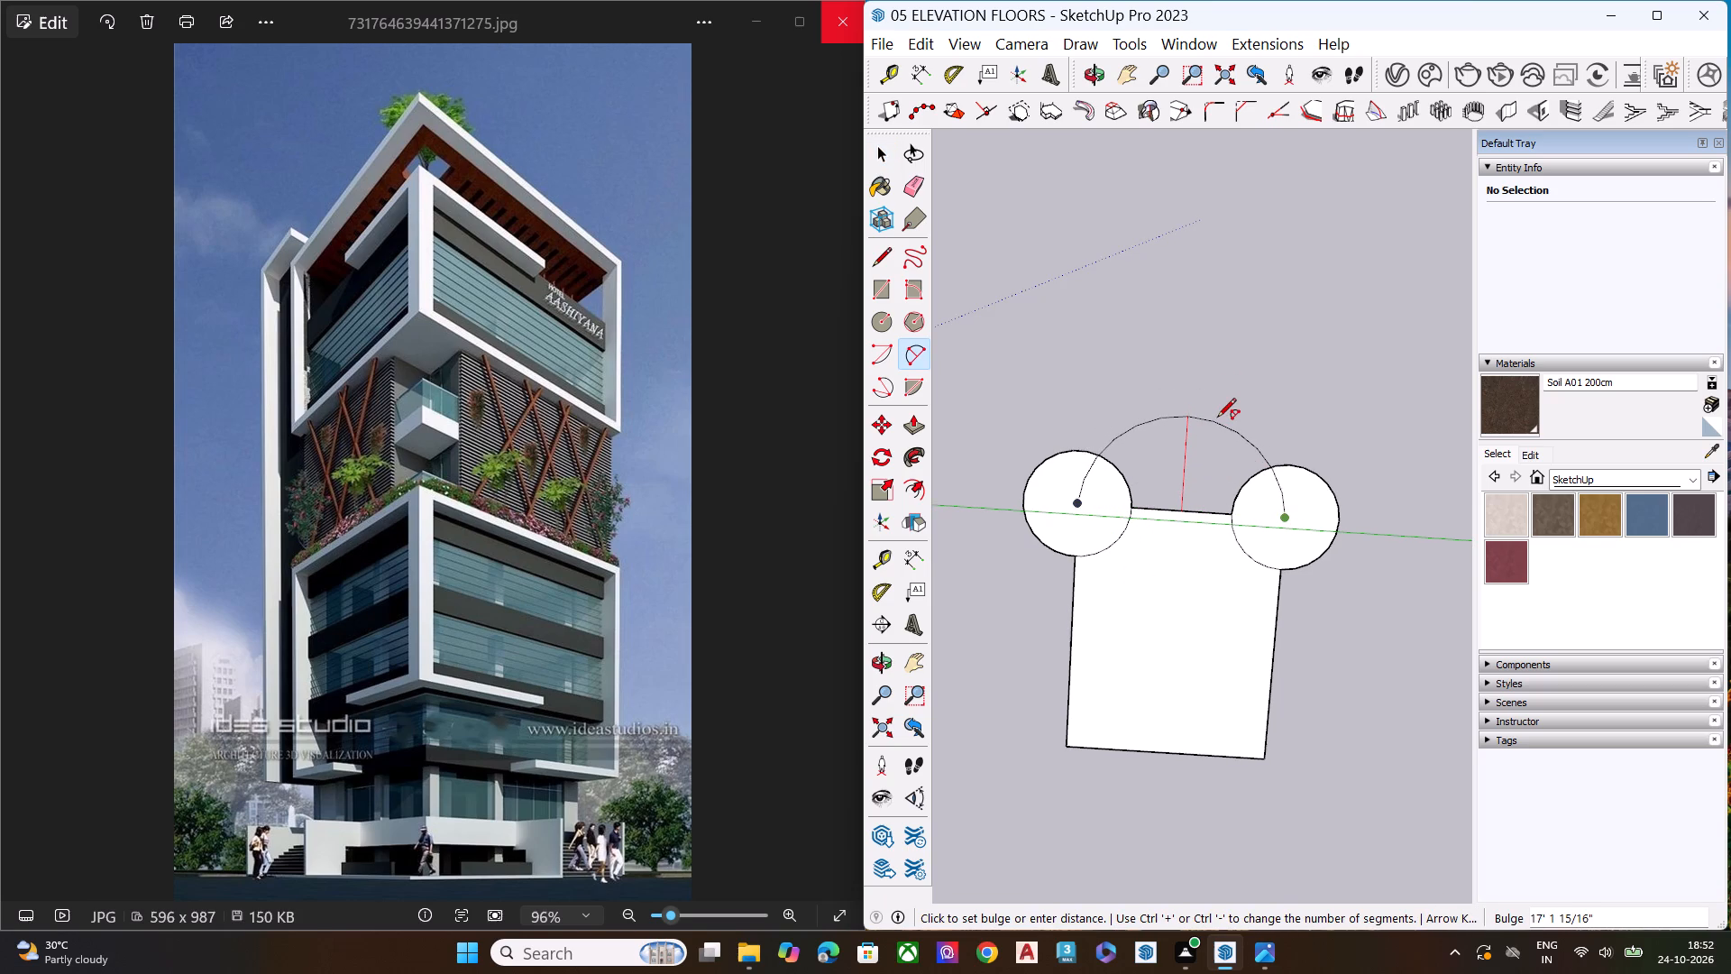
pyautogui.click(1217, 418)
# Draw a line from the midpoint of the rectangle edge between the circles to the top of the arc.
pyautogui.moveTo(1106, 500); pyautogui.dragTo(1191, 577, button='middle')
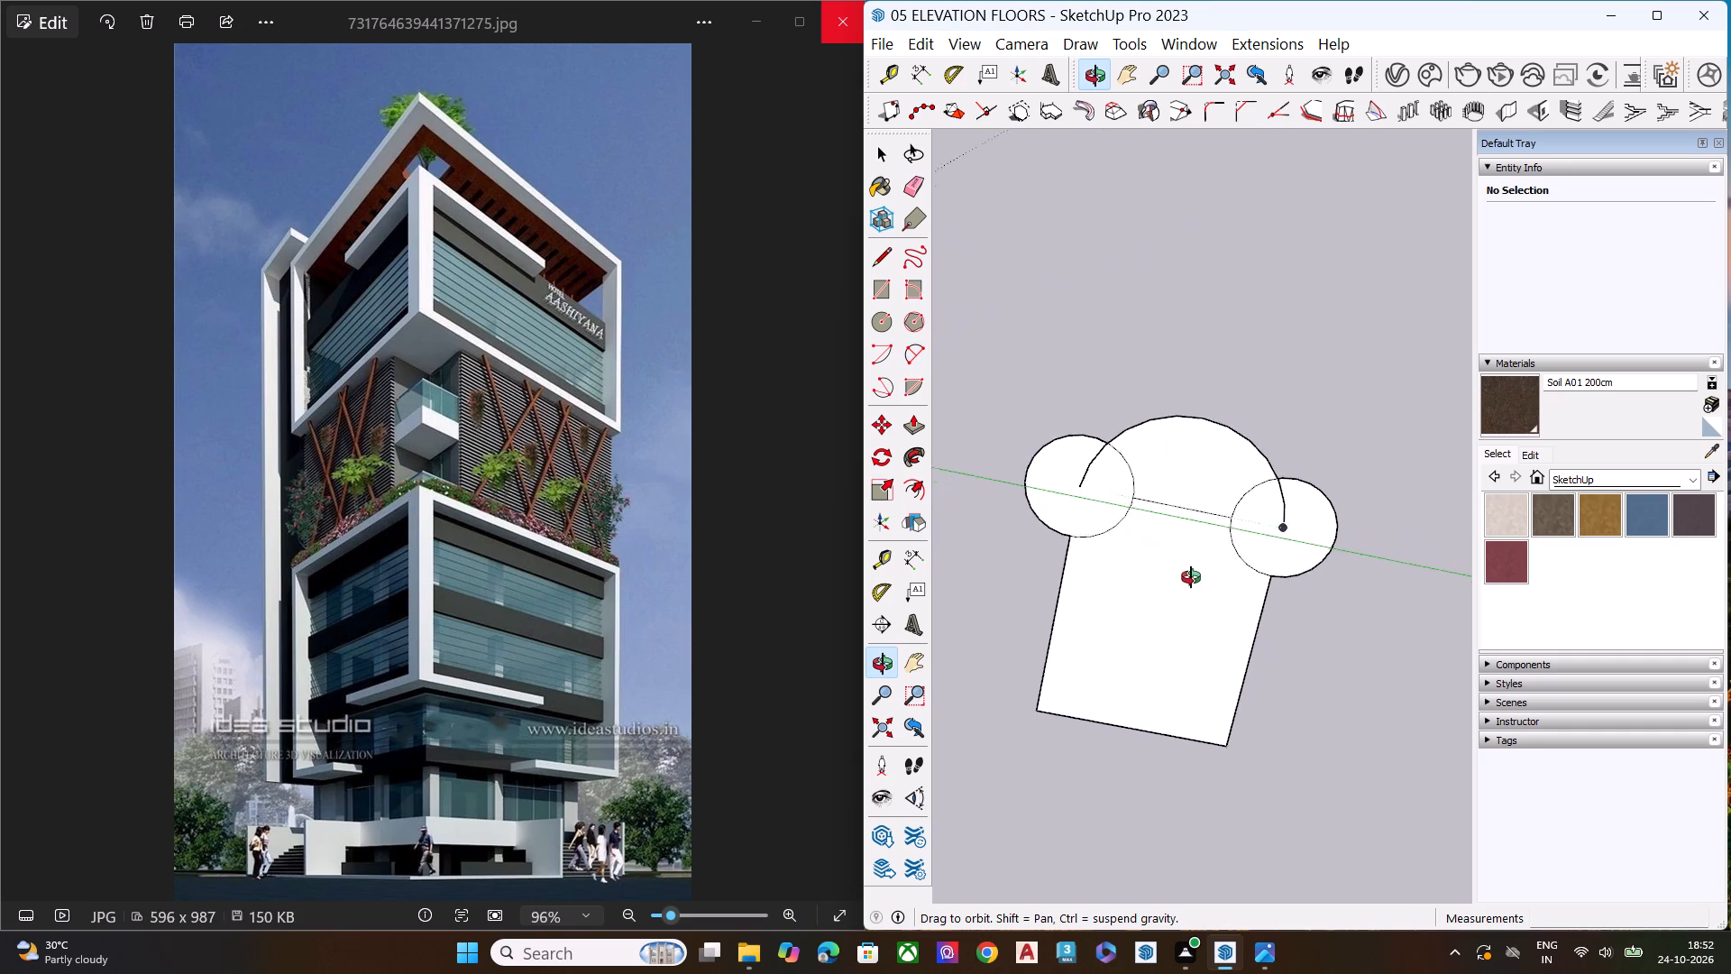
pyautogui.moveTo(1191, 577); pyautogui.dragTo(976, 423, button='middle')
pyautogui.scroll(8, 1000, 419)
pyautogui.scroll(-1, 1181, 436)
pyautogui.scroll(2, 1167, 455)
pyautogui.press('l')
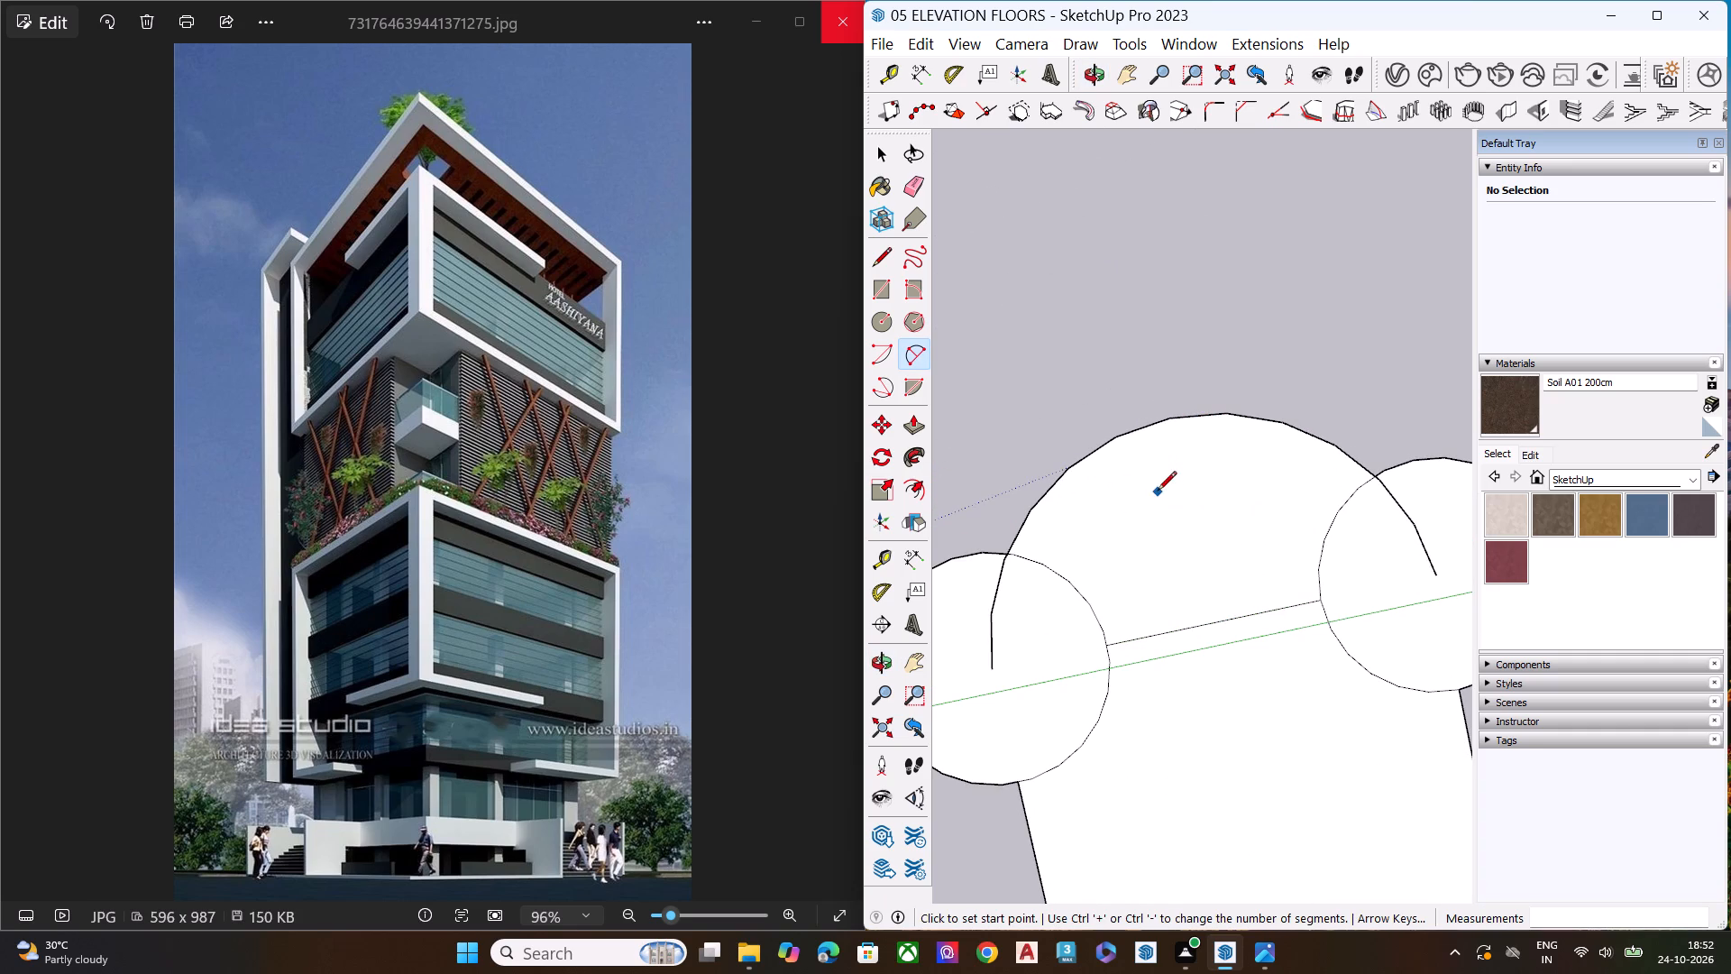
pyautogui.click(1211, 620)
pyautogui.click(1172, 418)
pyautogui.press('space')
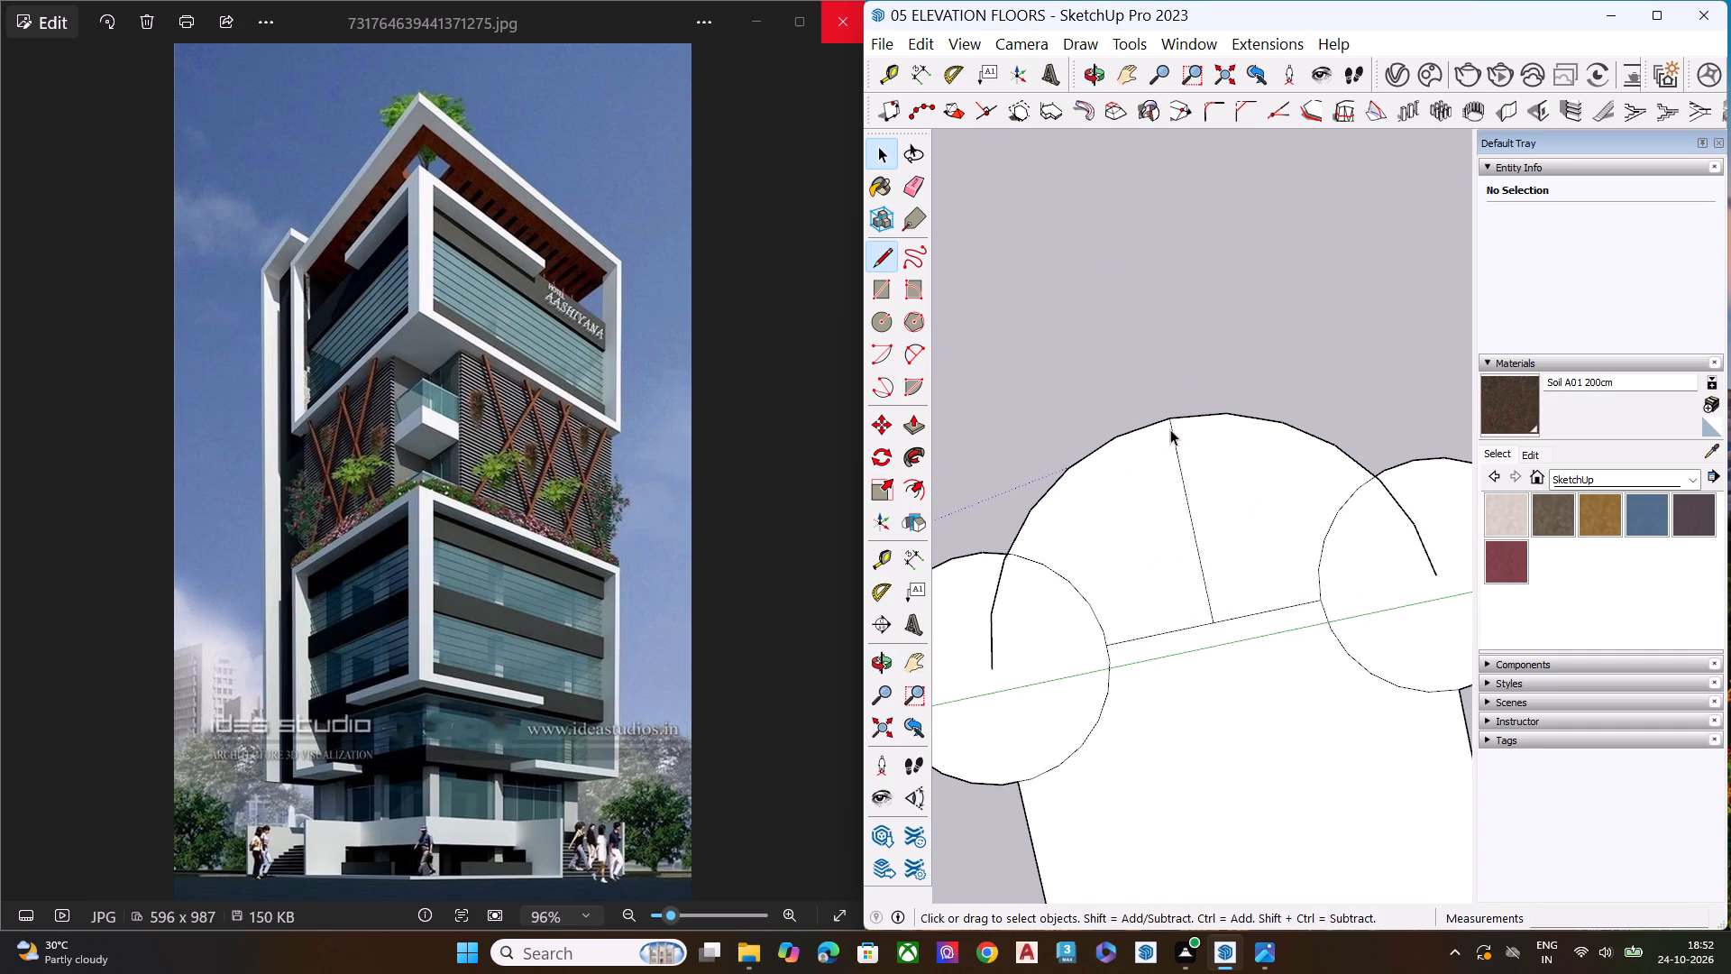
# Draw diagonals from both circle centres to the arc's top point, continuing the left circle's diagonal beyond the arc.
pyautogui.moveTo(1173, 442); pyautogui.dragTo(1195, 498, button='middle')
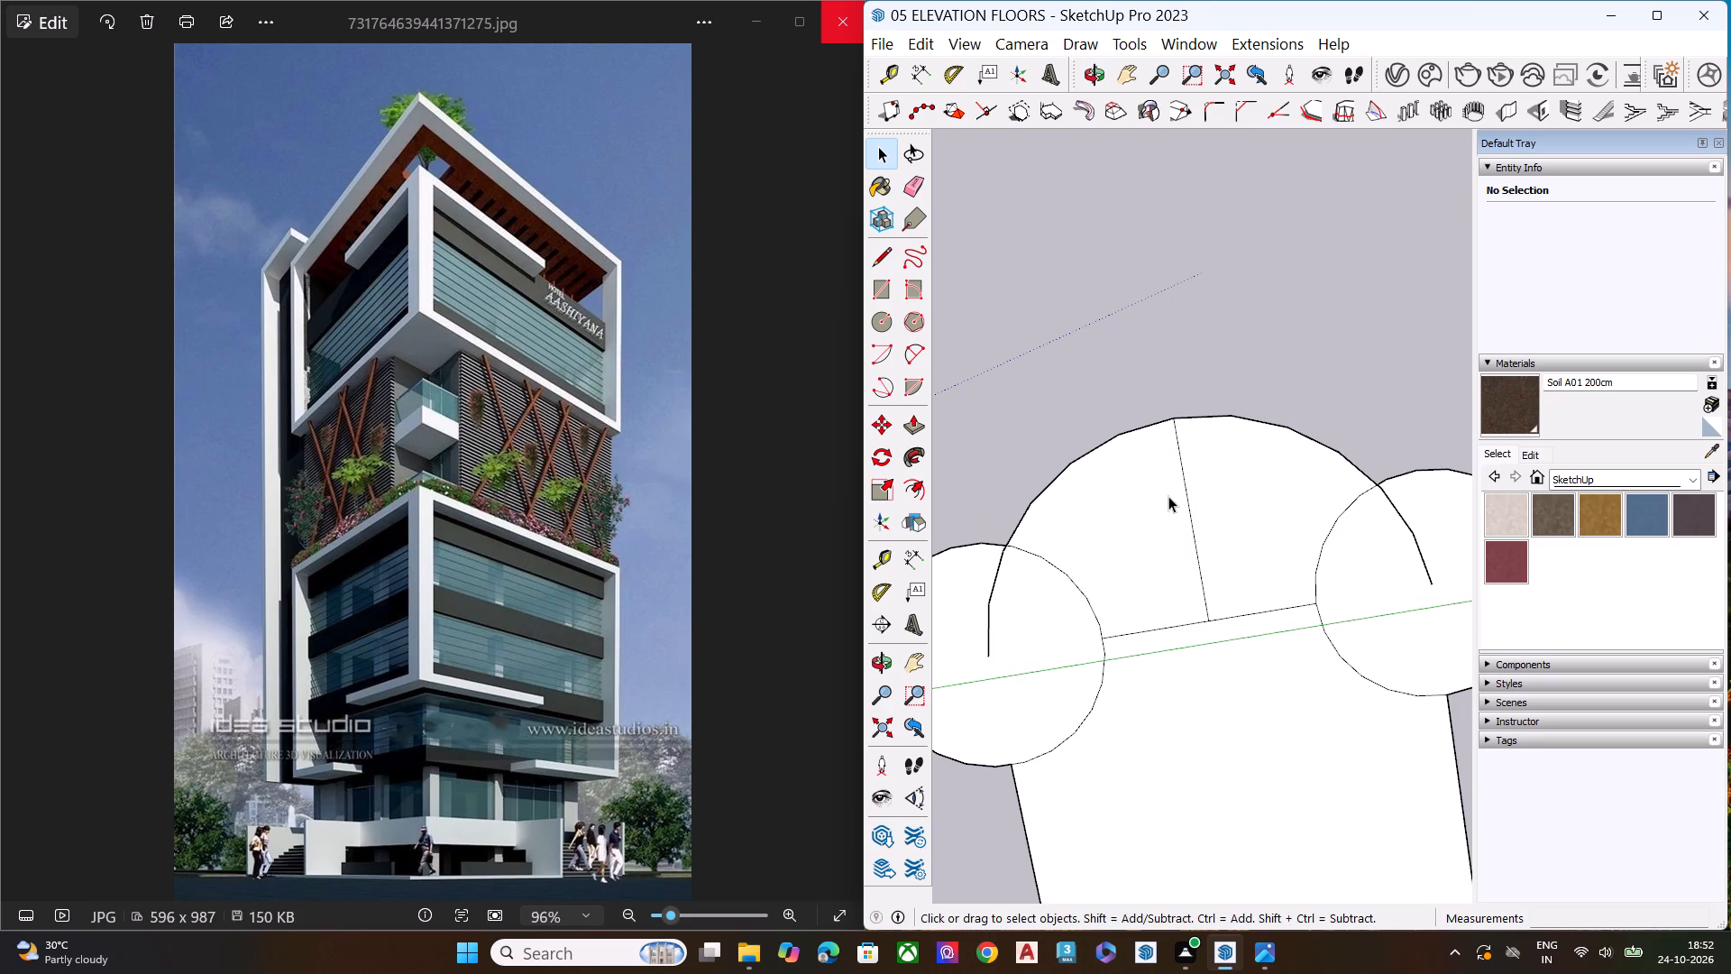
pyautogui.press('l')
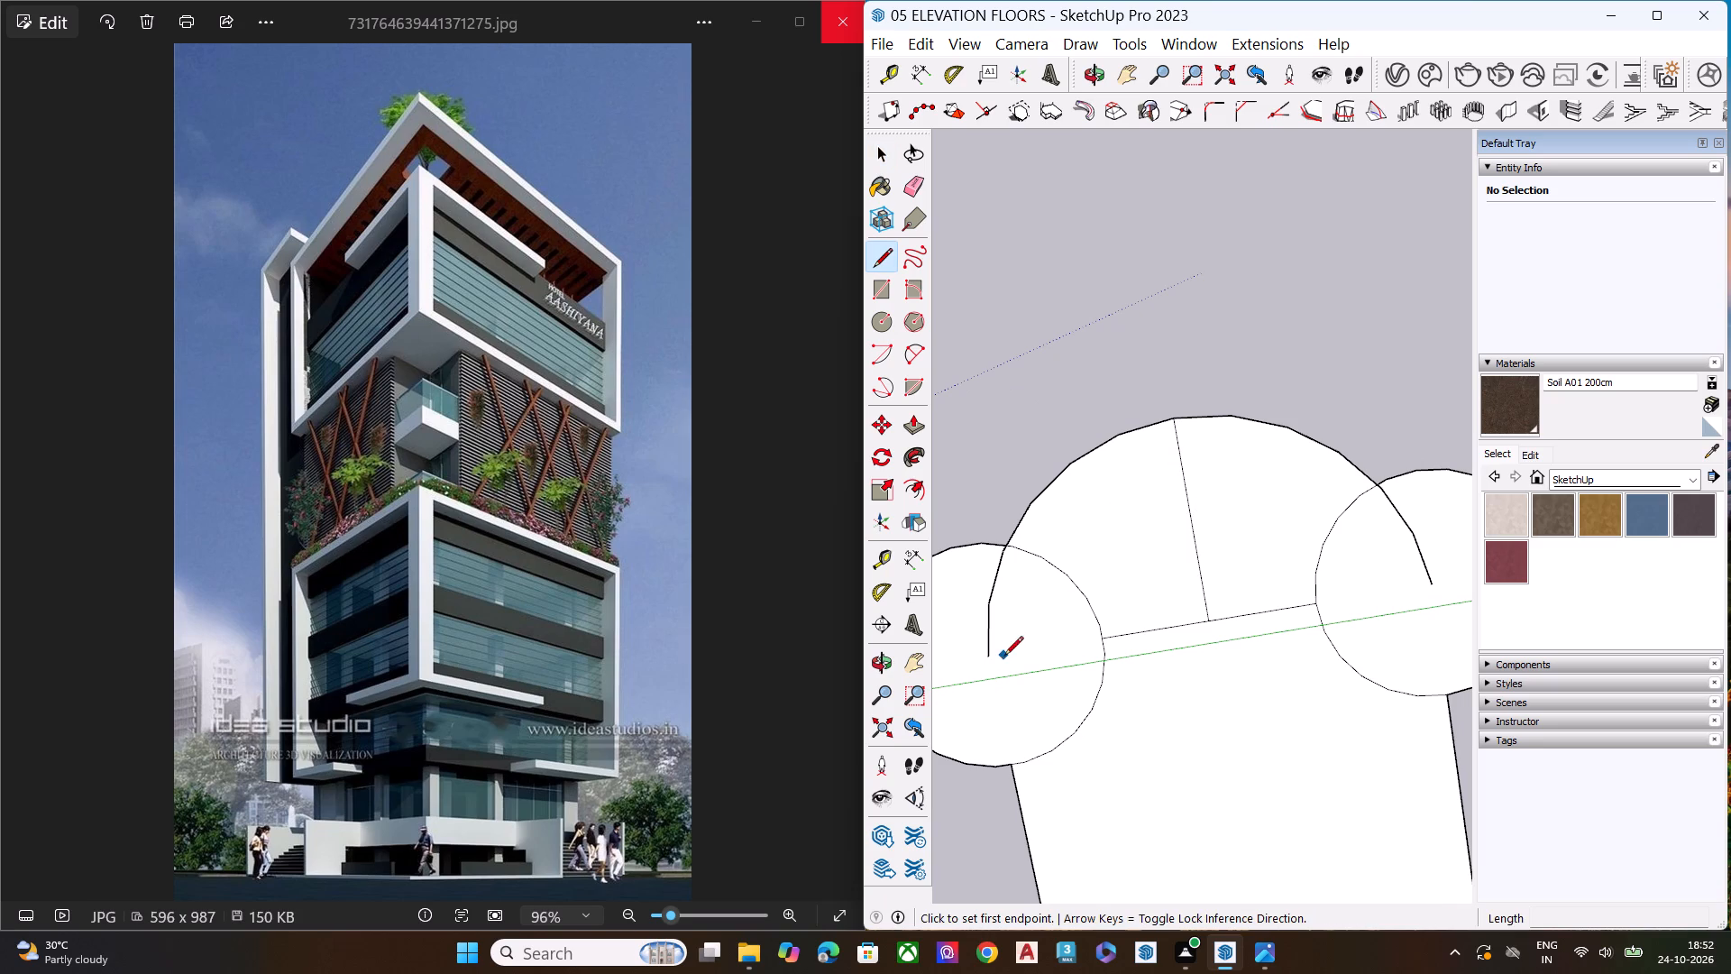
pyautogui.click(990, 651)
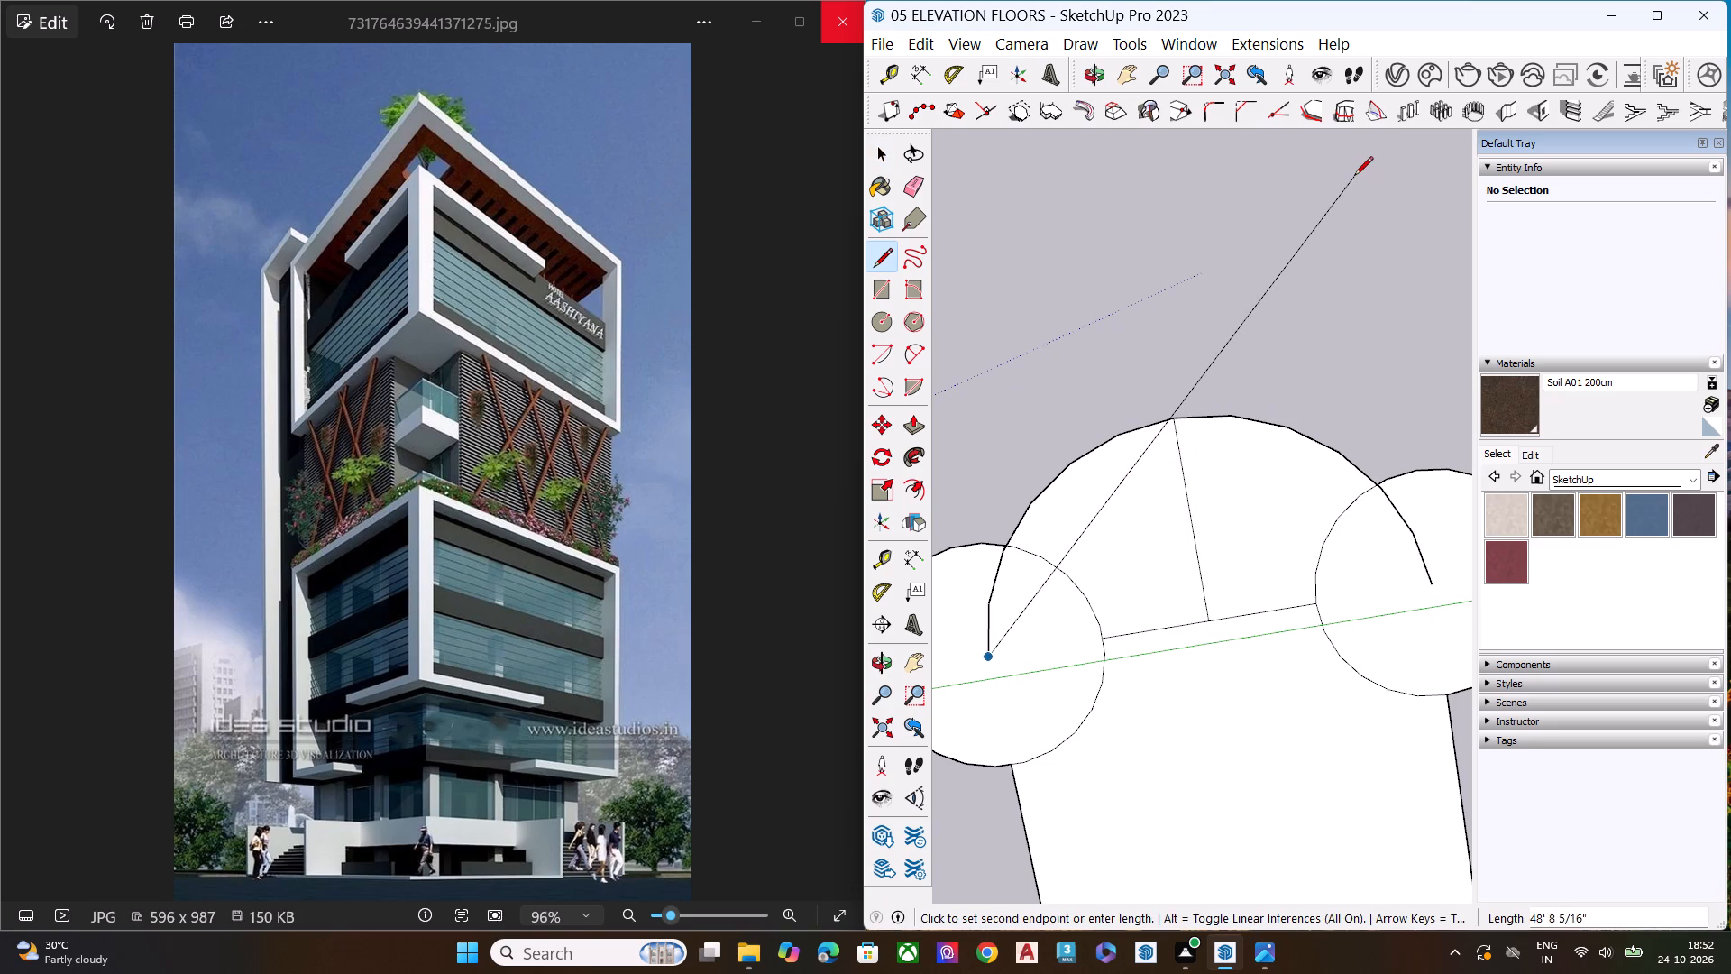
pyautogui.scroll(1, 1185, 400)
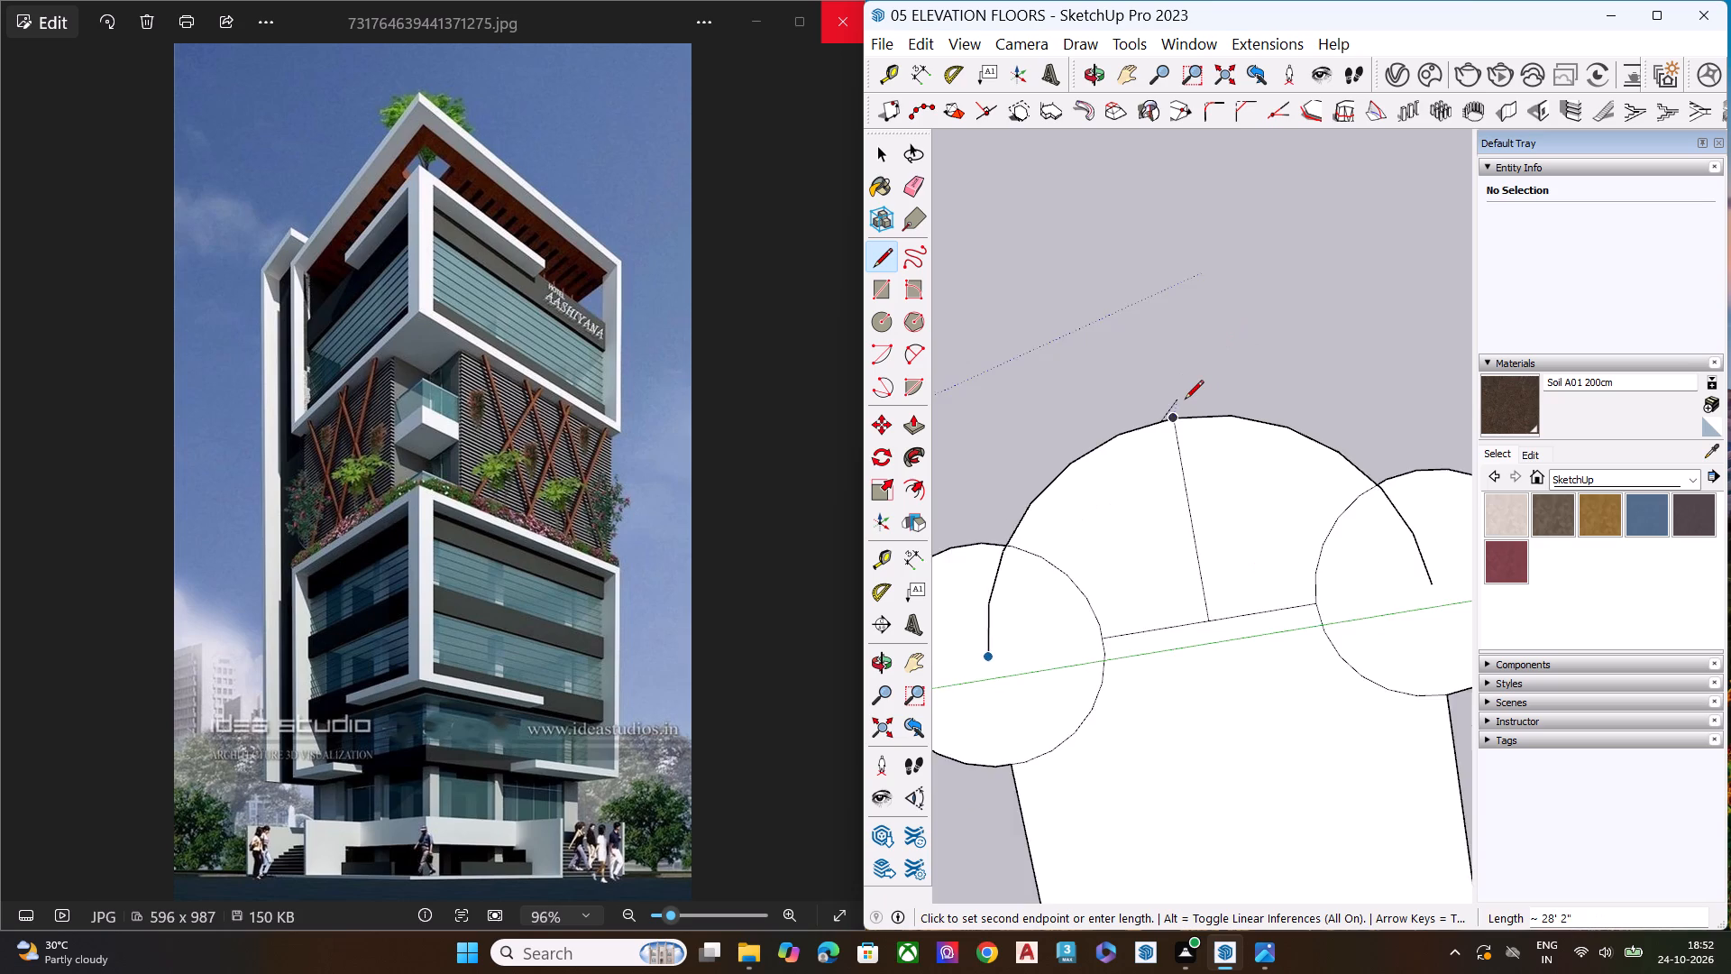
pyautogui.scroll(3, 1185, 400)
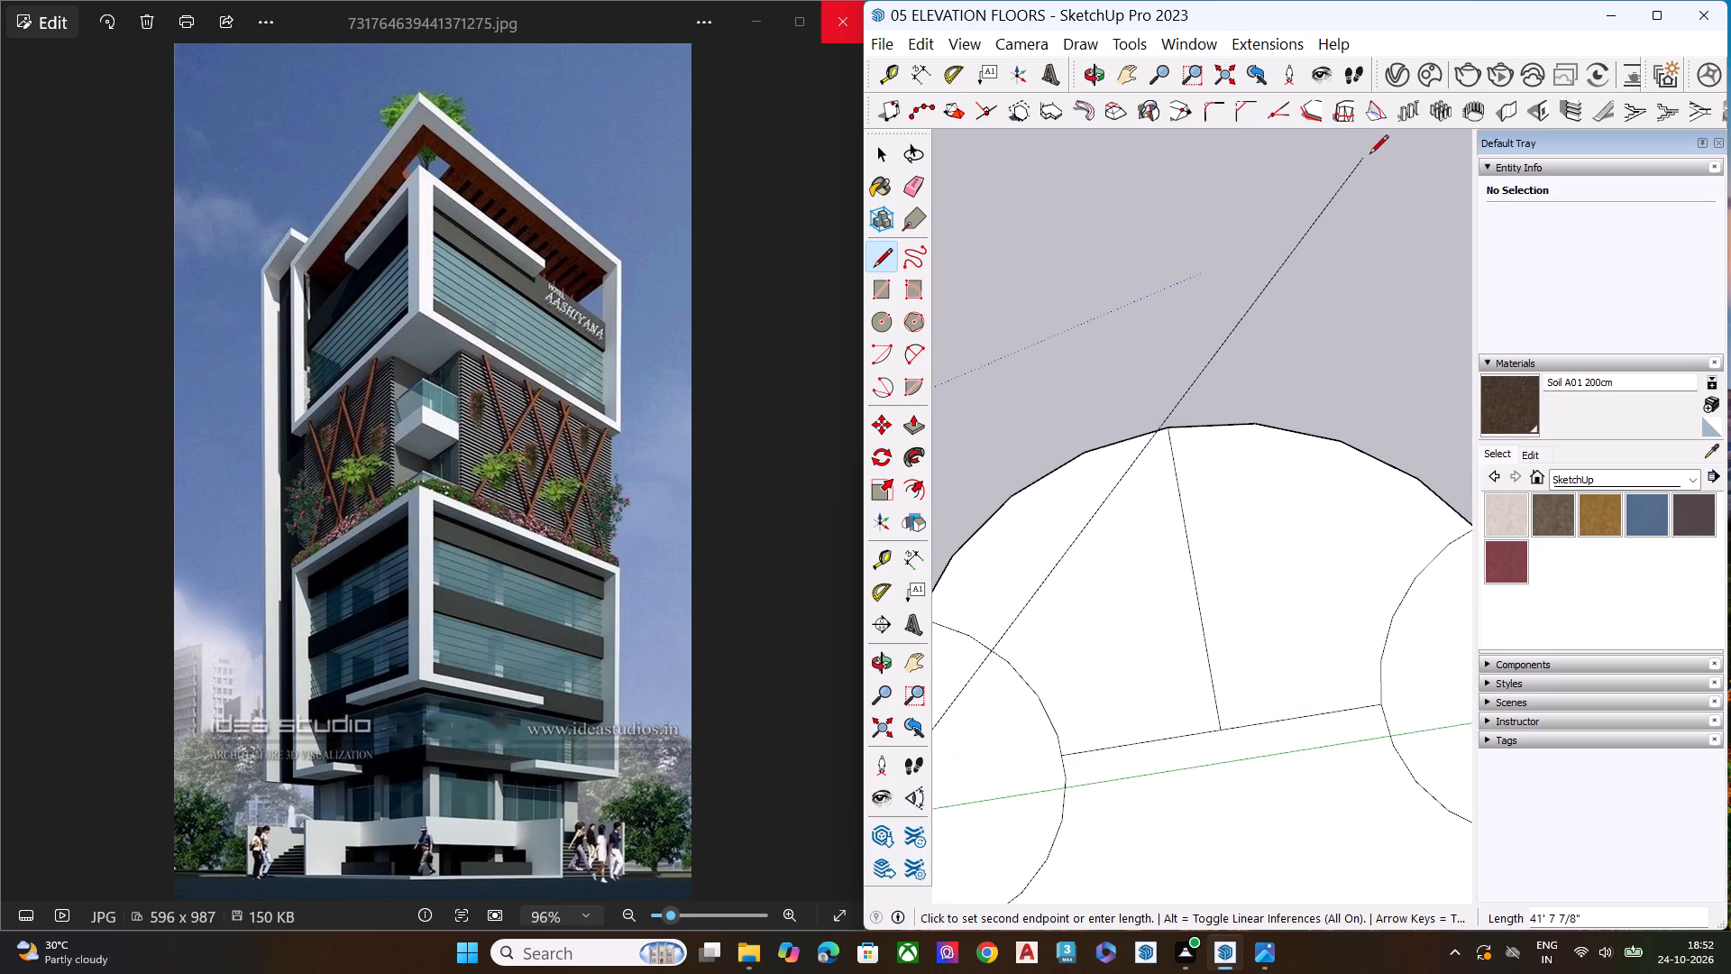
pyautogui.click(1388, 143)
pyautogui.scroll(-8, 1205, 475)
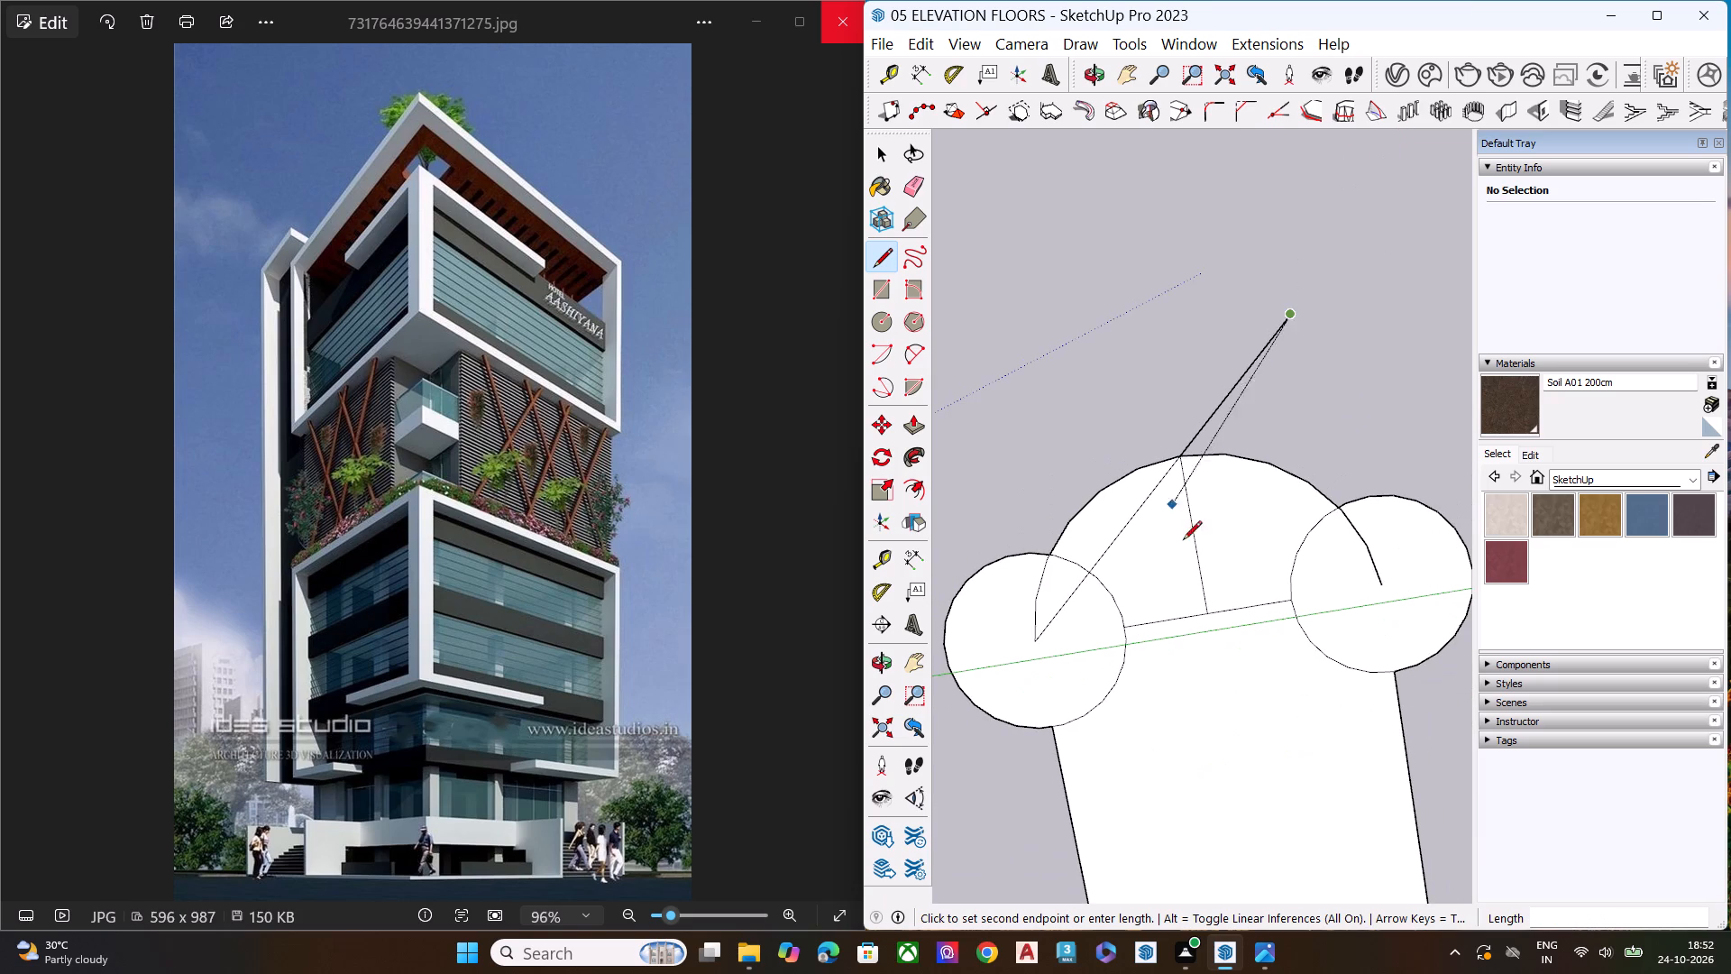
pyautogui.press('space')
pyautogui.press('l')
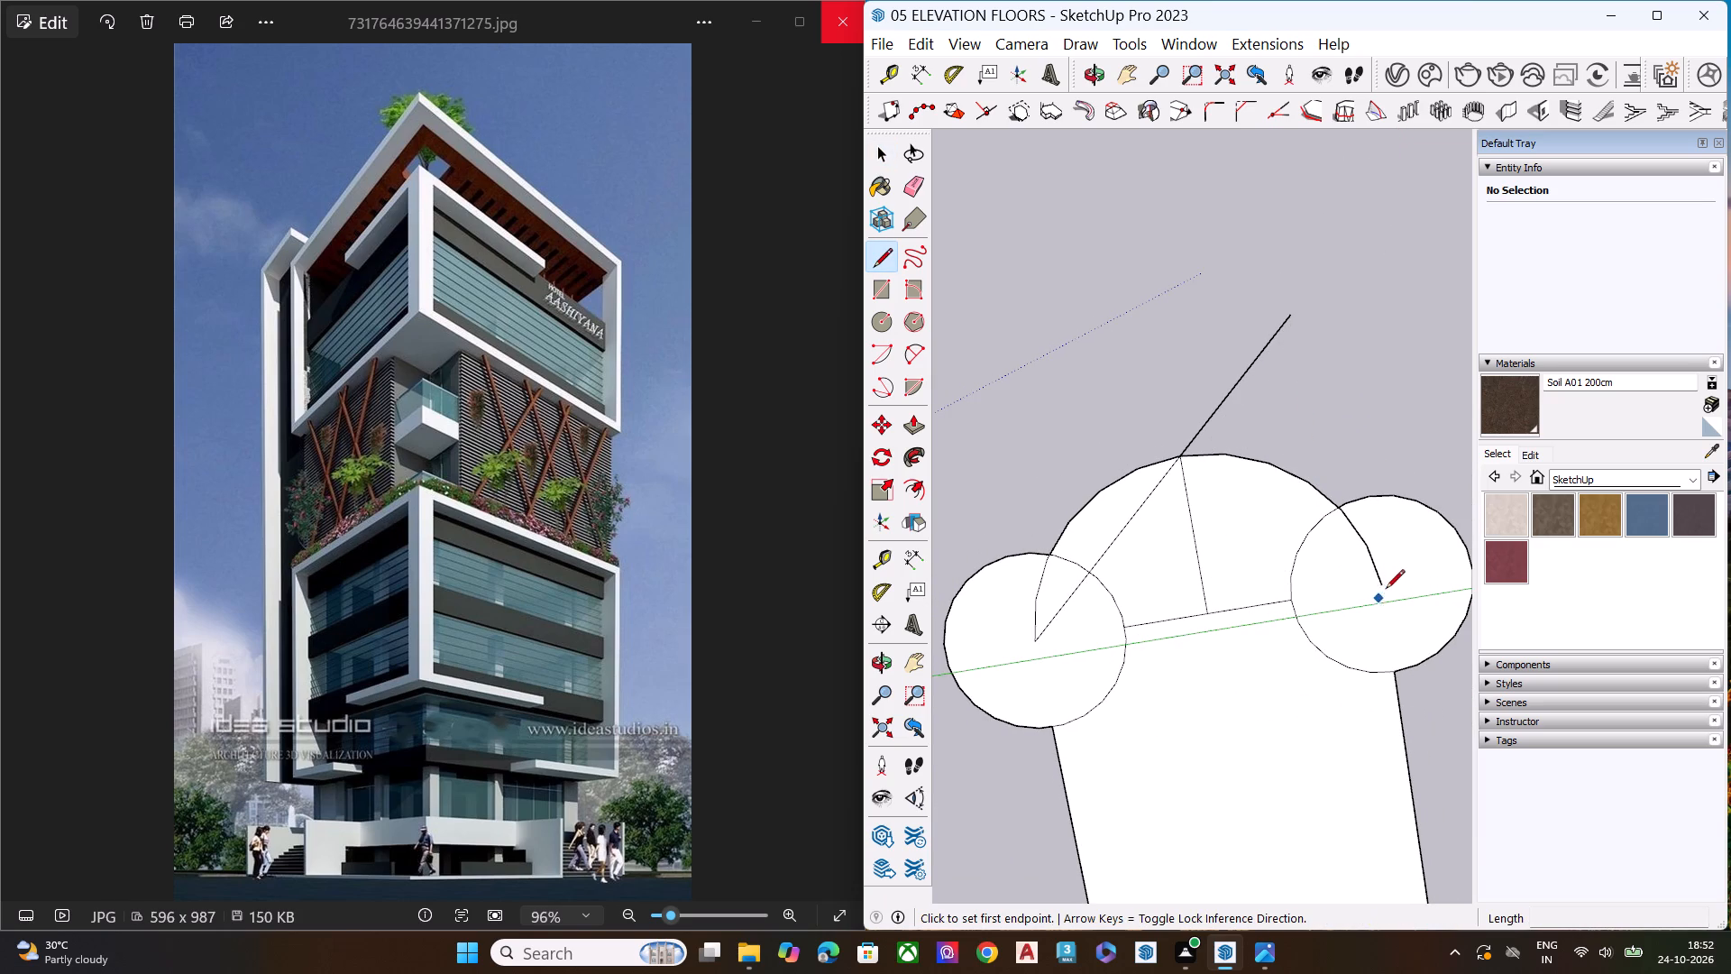
pyautogui.click(1382, 584)
pyautogui.click(1188, 455)
pyautogui.press('space')
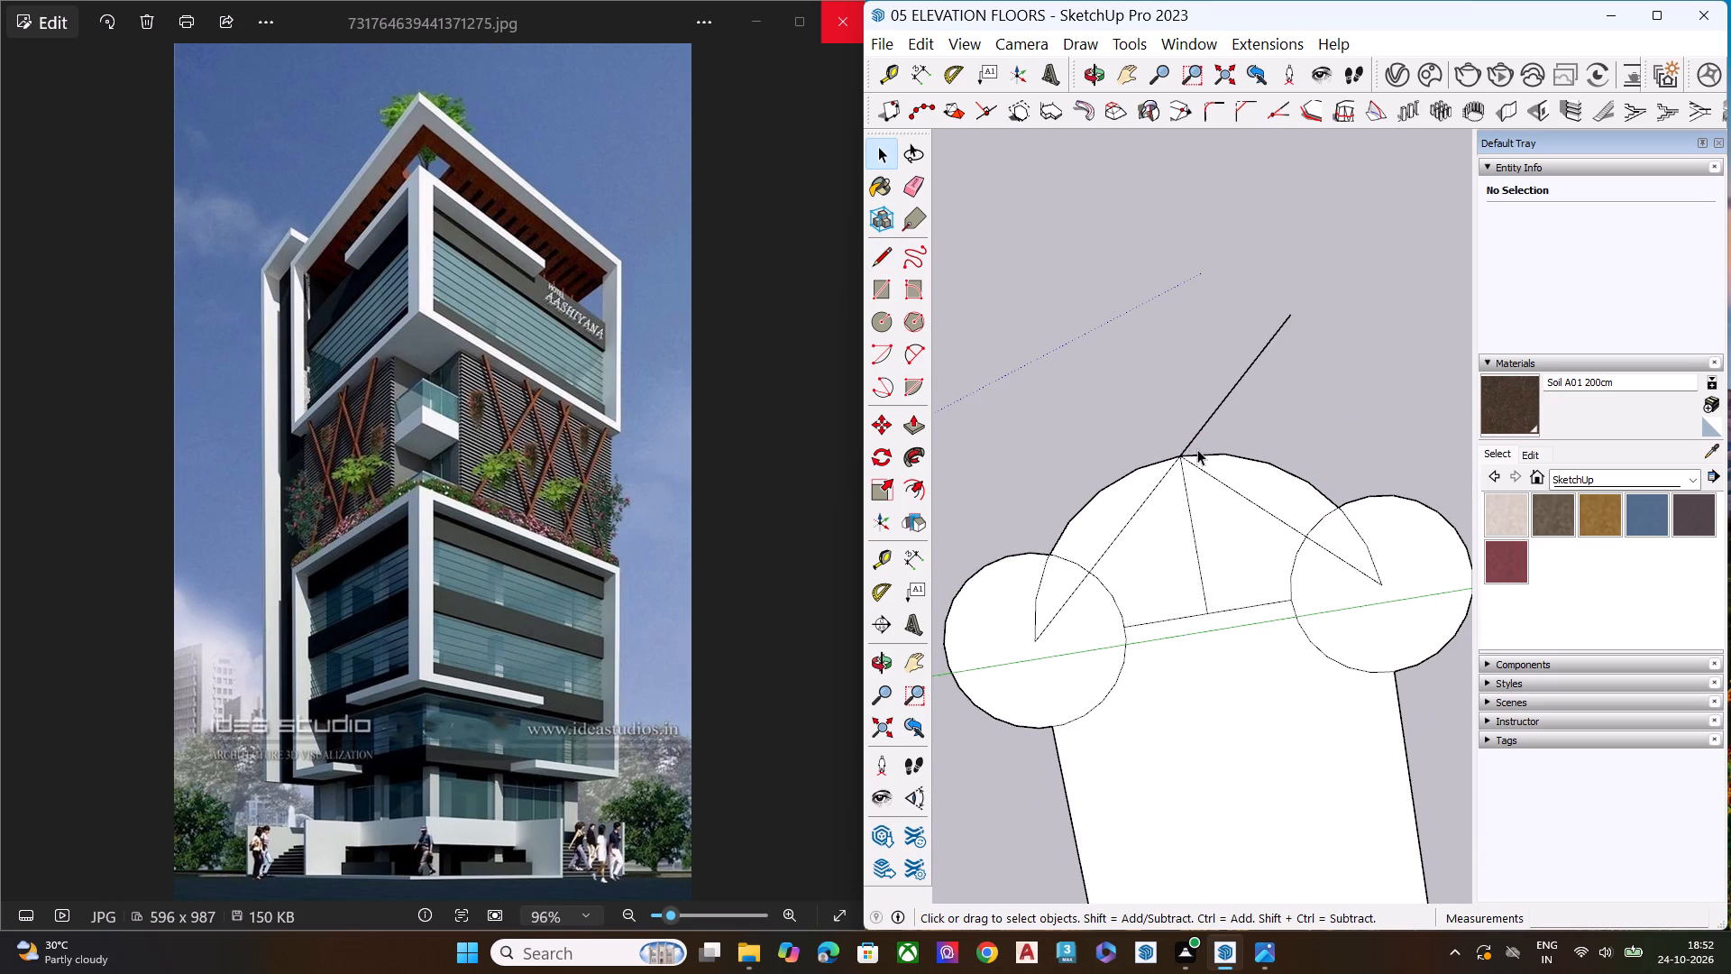
# Erase the diagonal's extension outside the arc and redraw it from the arc's top point, about 25' 4" long in the same direction.
pyautogui.scroll(6, 1197, 449)
pyautogui.press('e')
pyautogui.click(1213, 409)
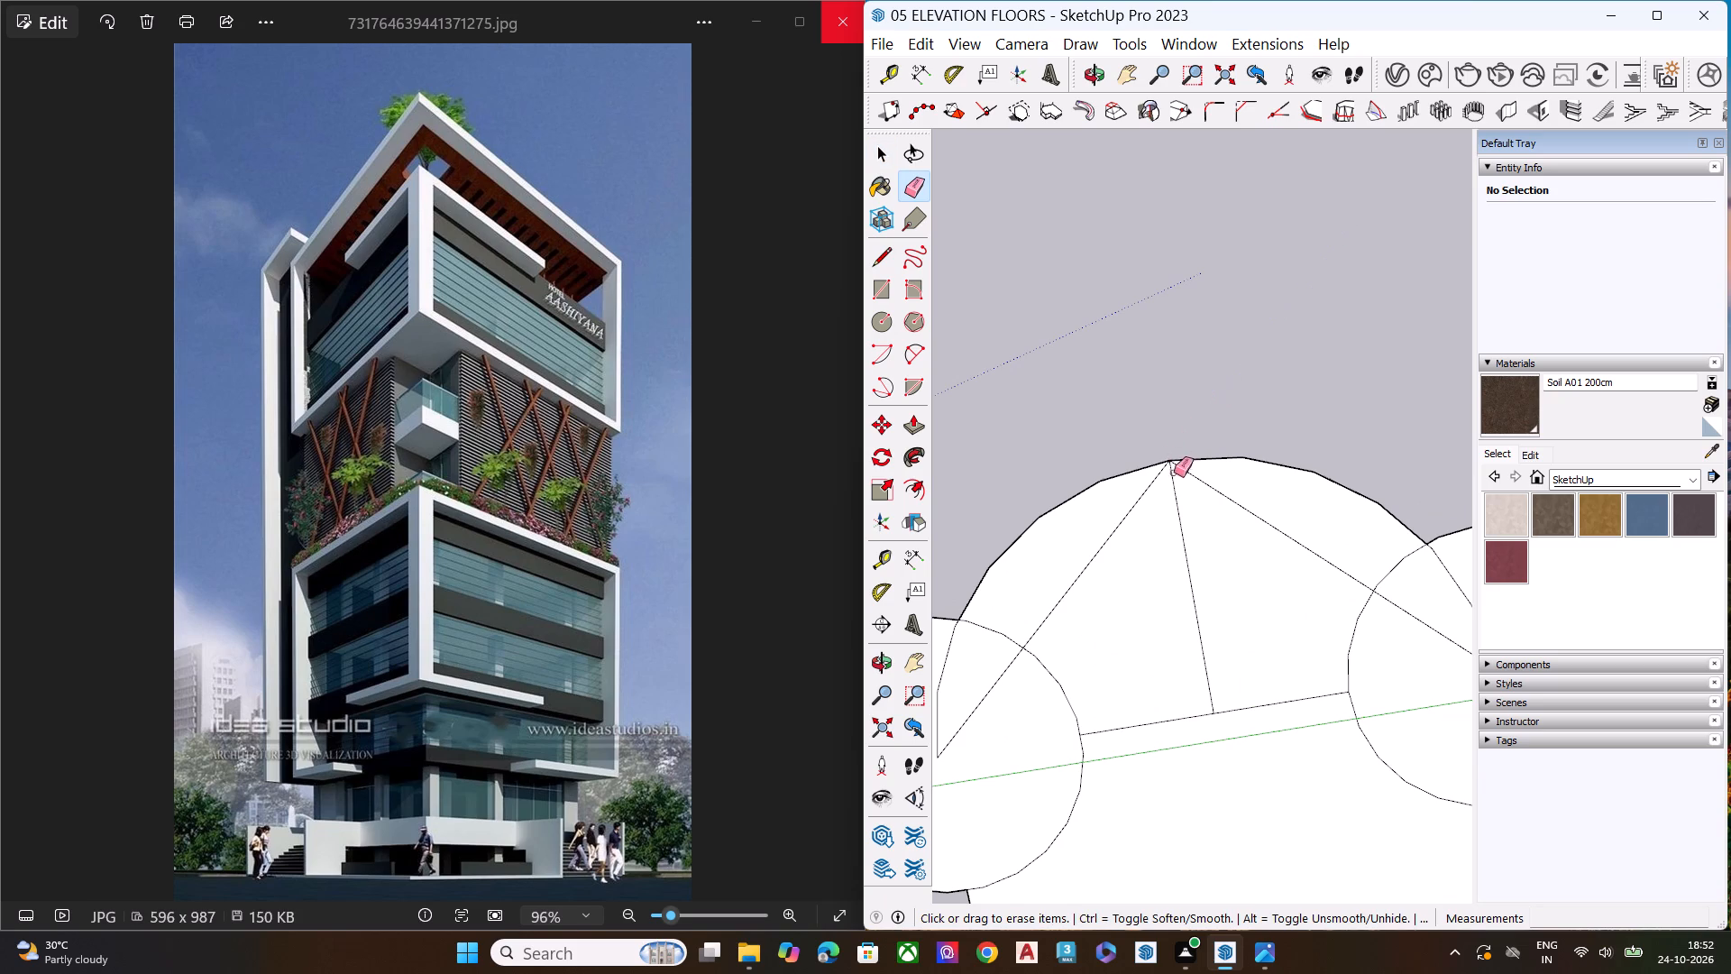
pyautogui.scroll(3, 1175, 493)
pyautogui.press('l')
pyautogui.click(1170, 445)
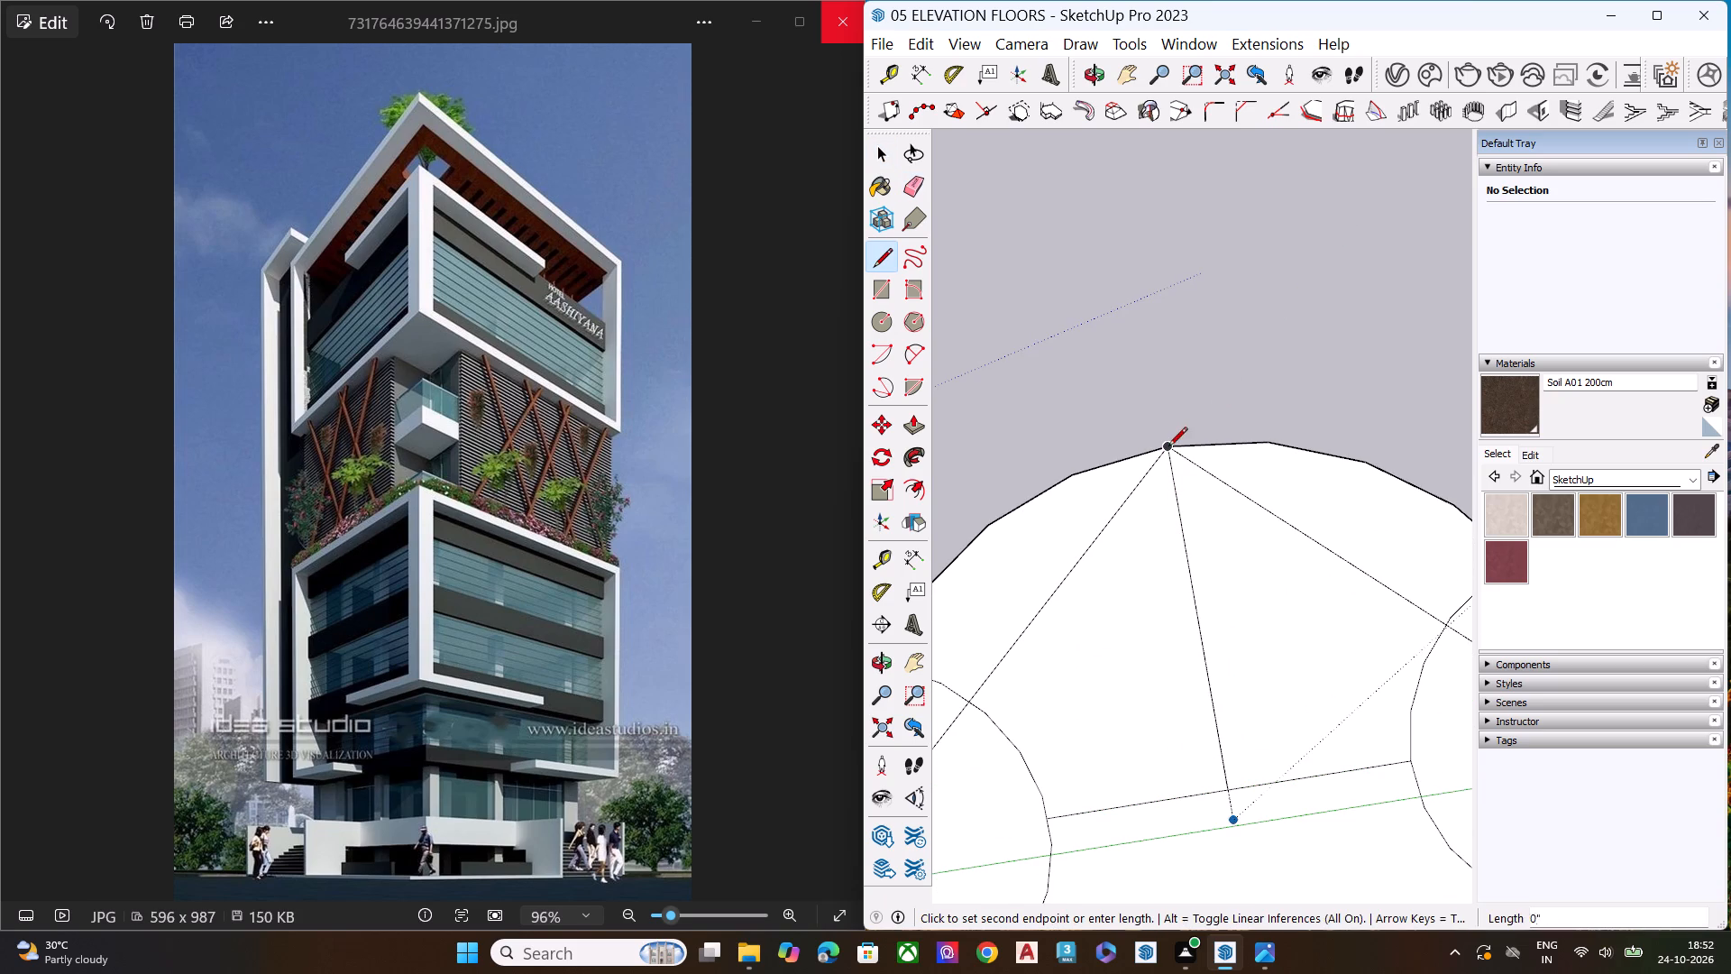
pyautogui.scroll(-7, 1152, 458)
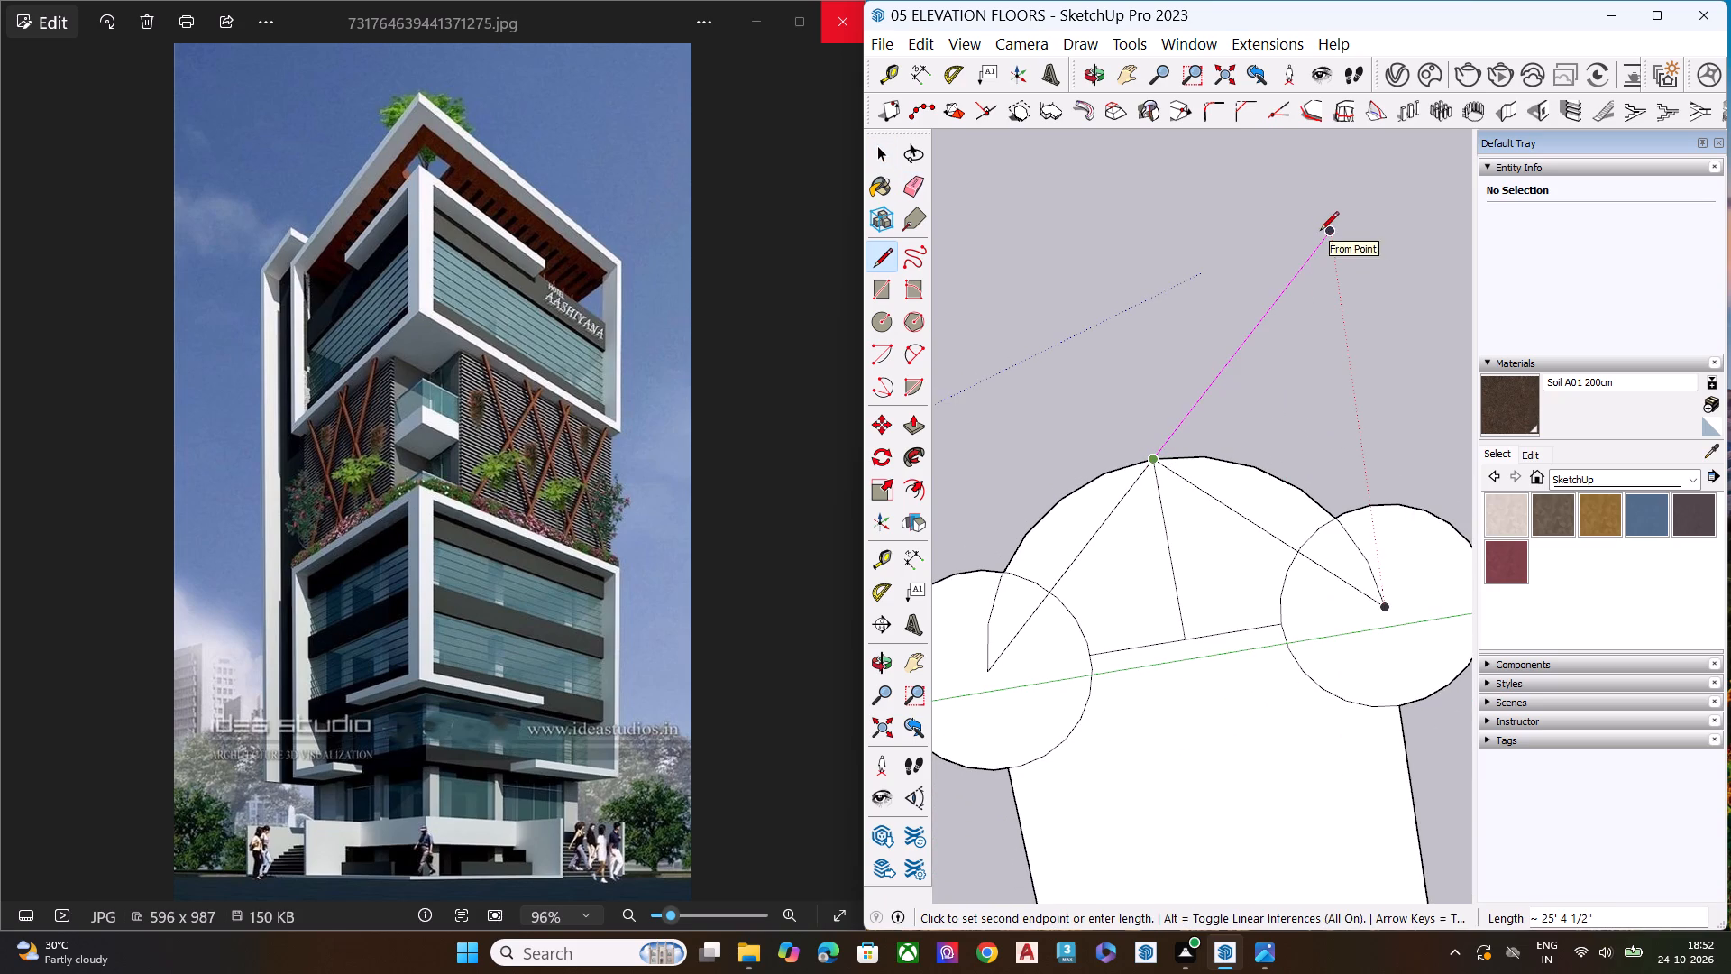
pyautogui.click(1320, 232)
pyautogui.press('space')
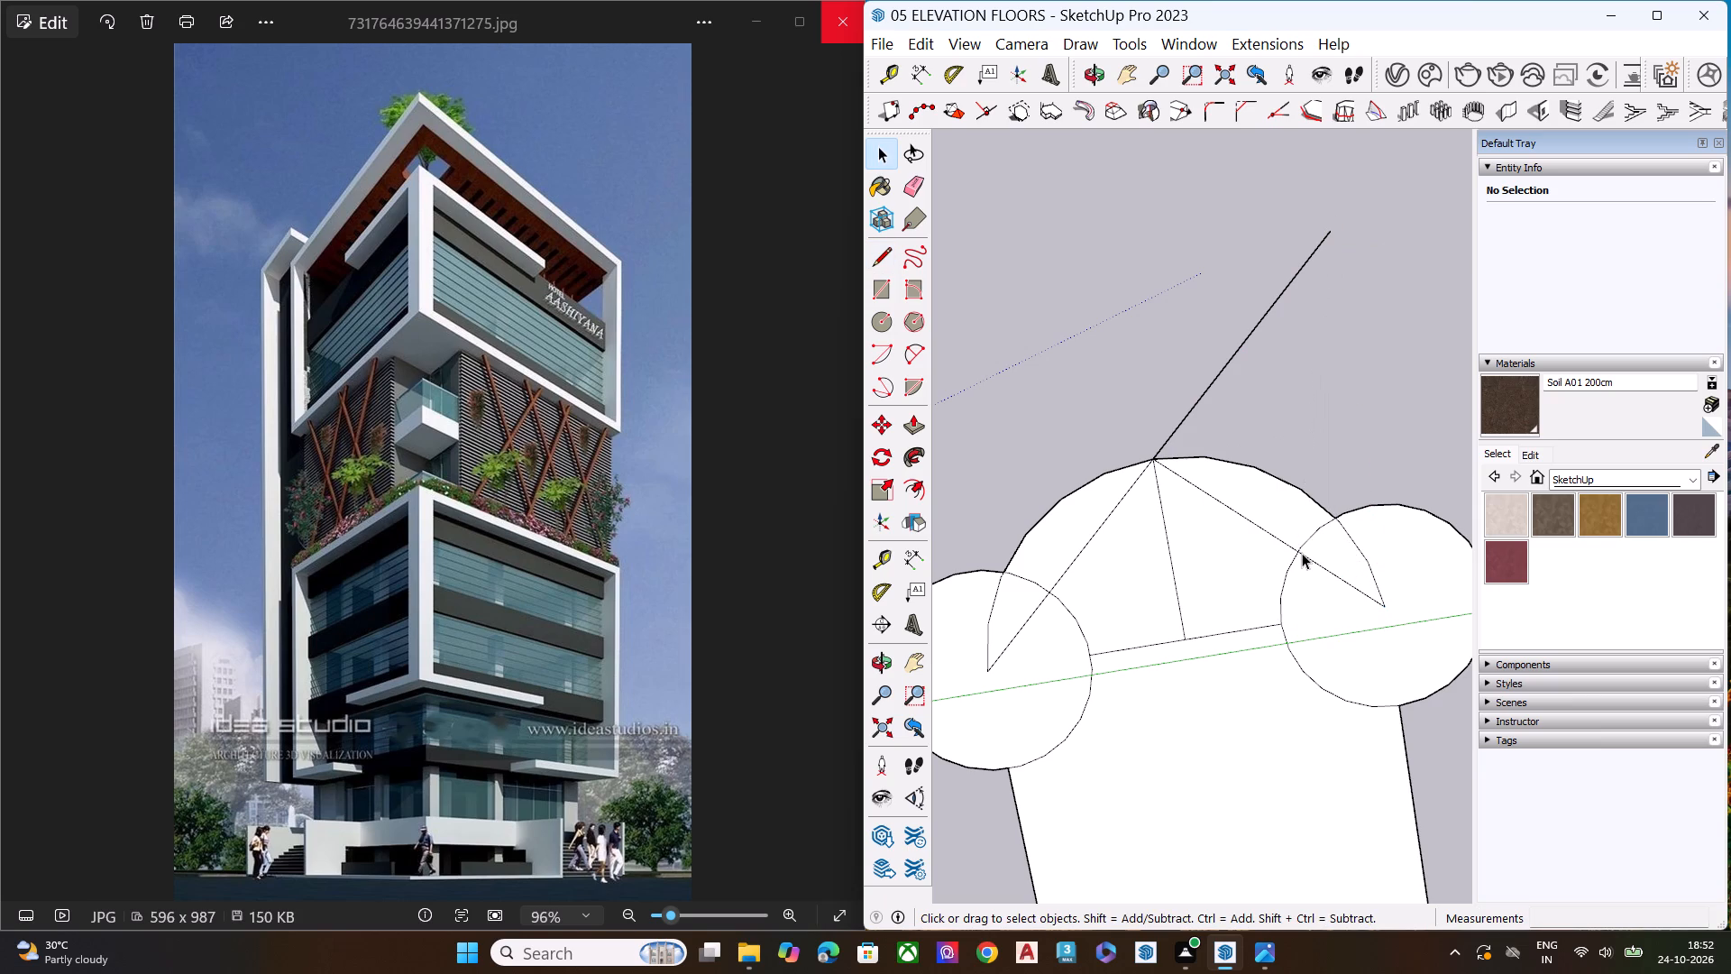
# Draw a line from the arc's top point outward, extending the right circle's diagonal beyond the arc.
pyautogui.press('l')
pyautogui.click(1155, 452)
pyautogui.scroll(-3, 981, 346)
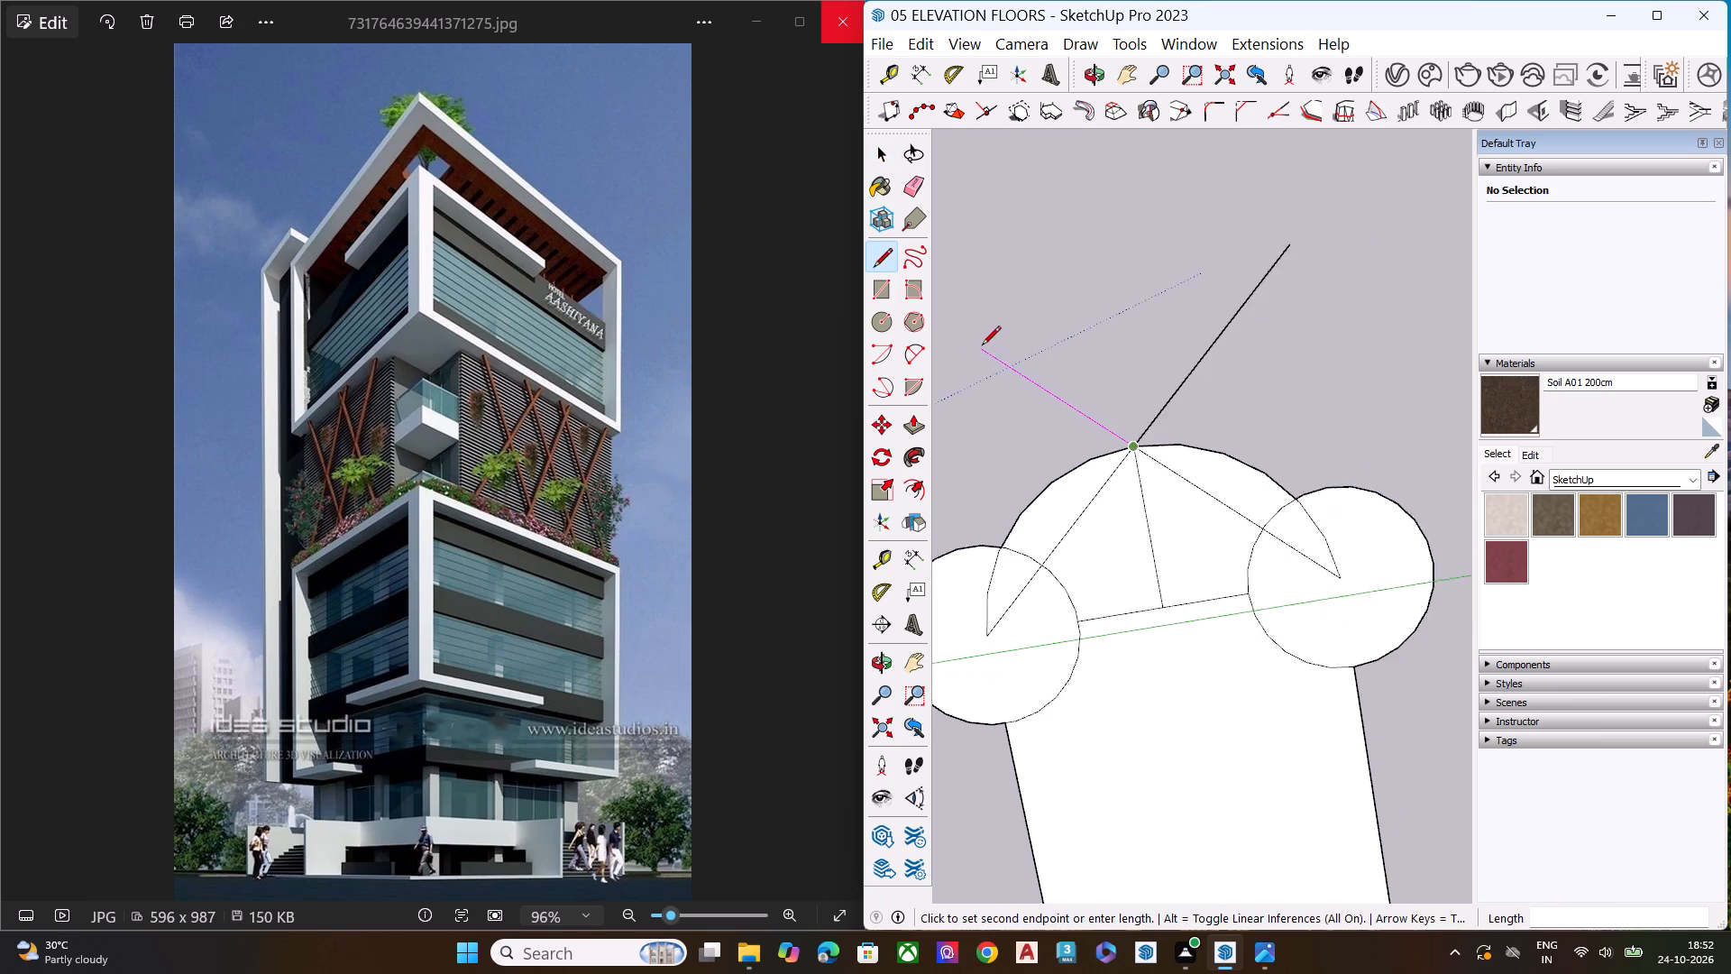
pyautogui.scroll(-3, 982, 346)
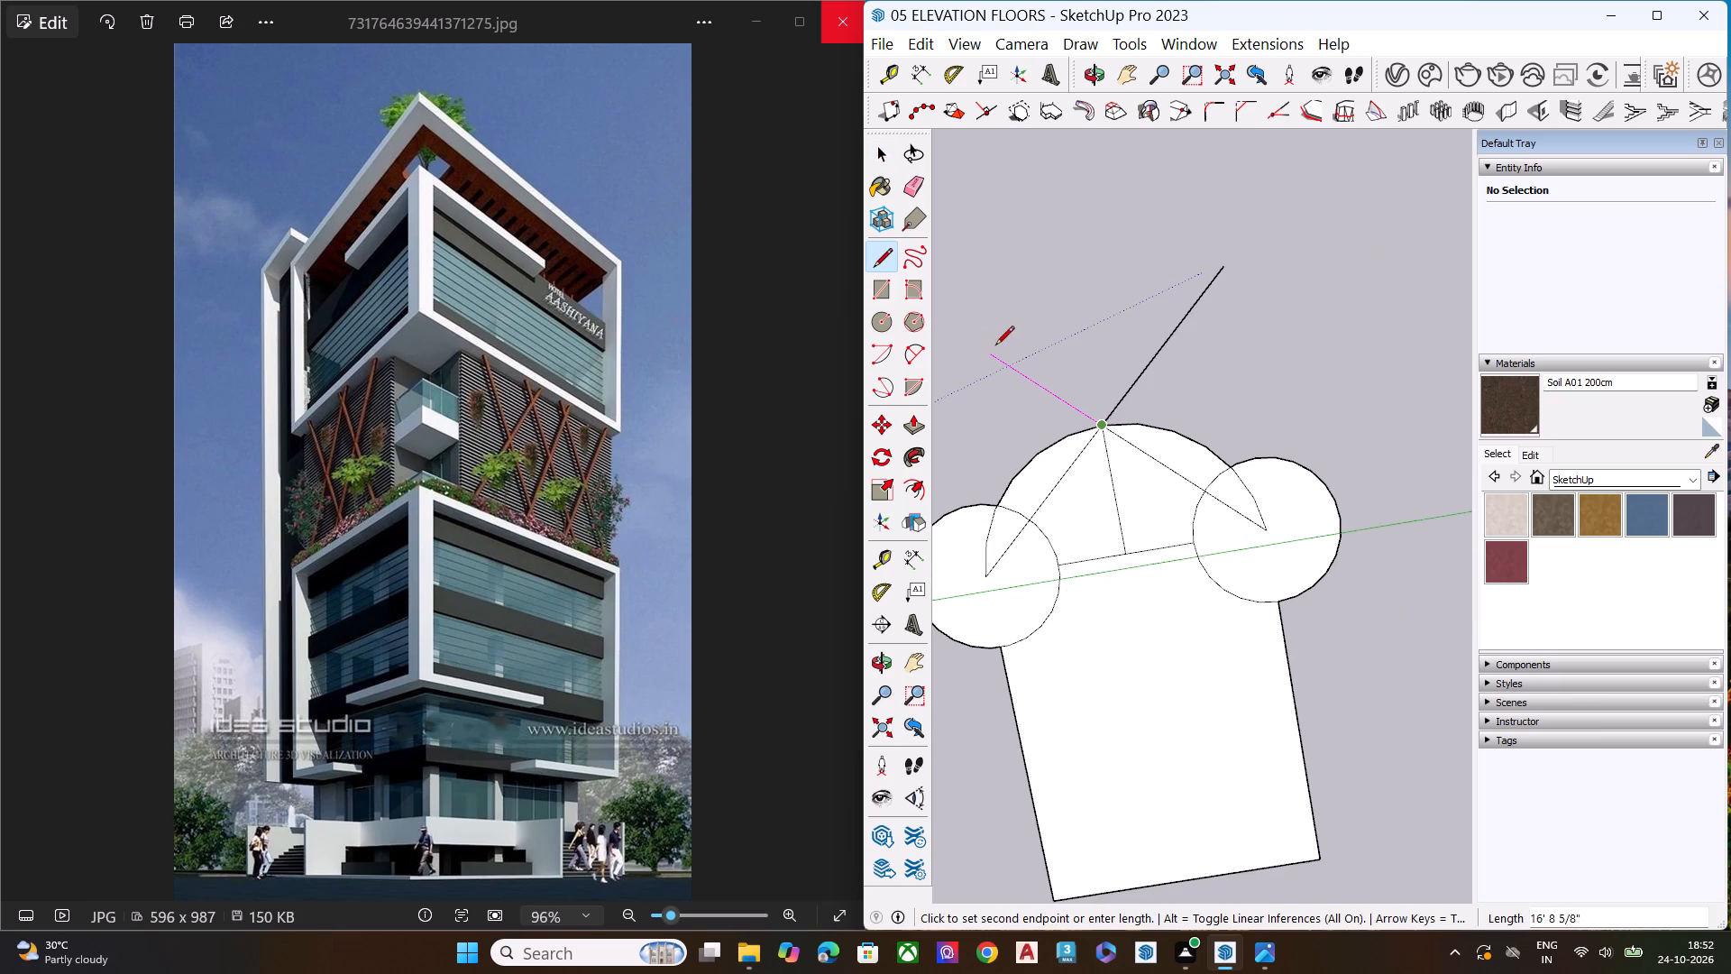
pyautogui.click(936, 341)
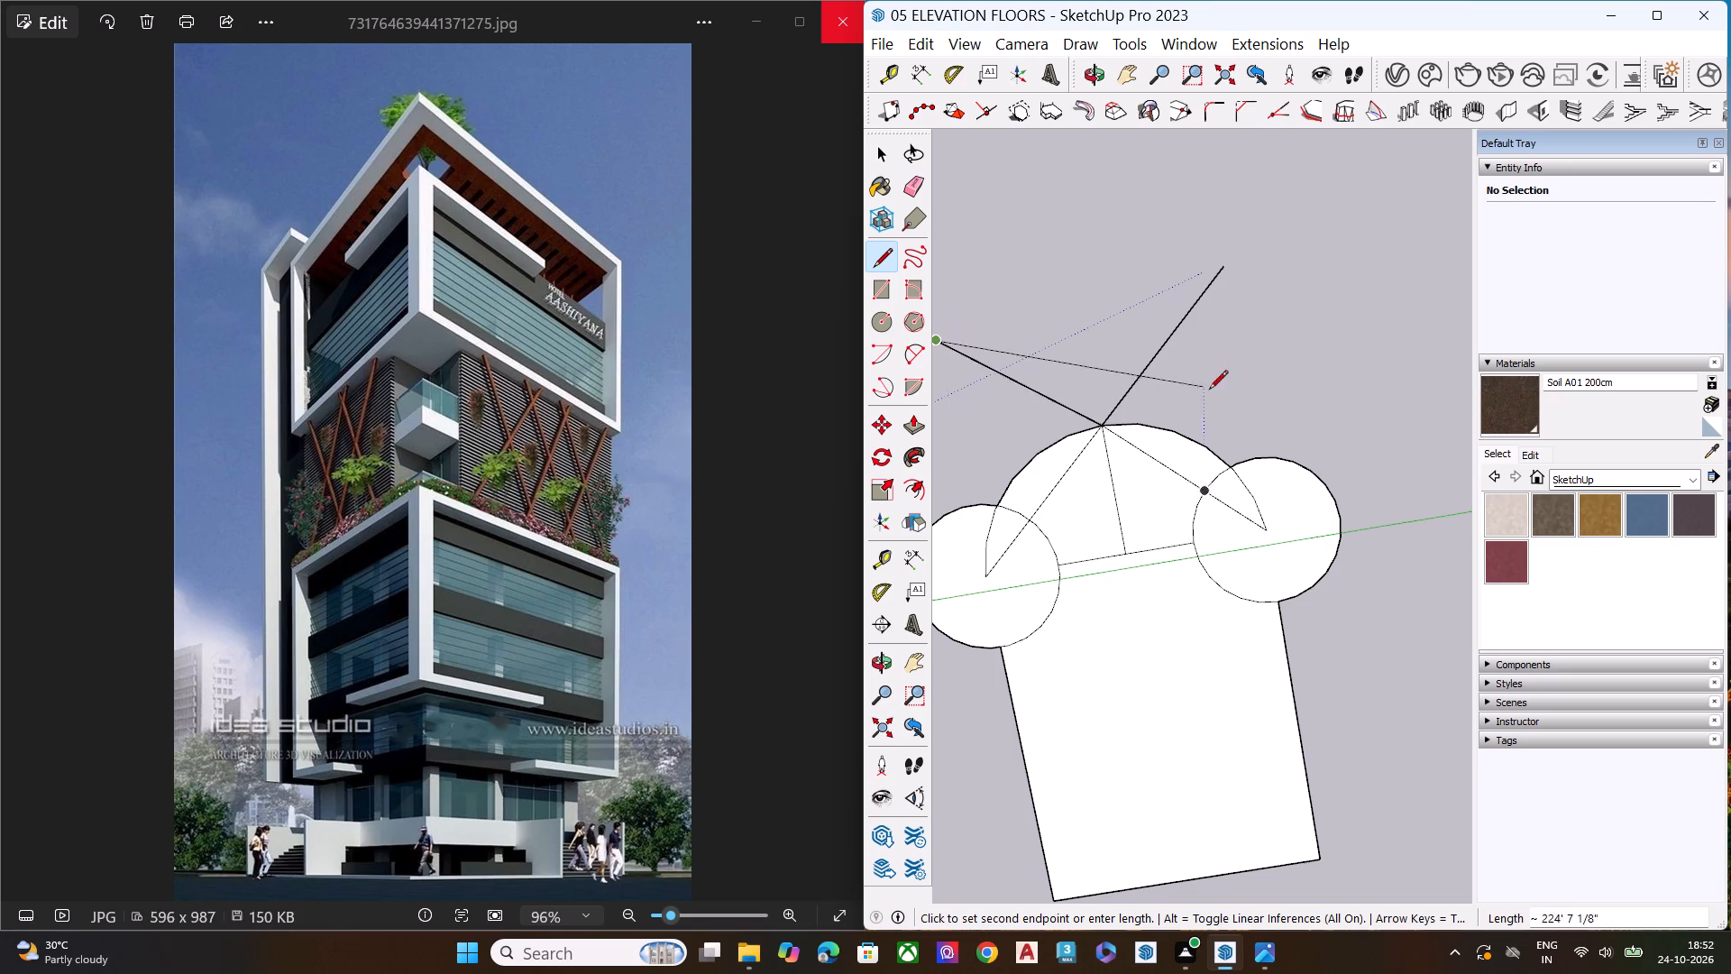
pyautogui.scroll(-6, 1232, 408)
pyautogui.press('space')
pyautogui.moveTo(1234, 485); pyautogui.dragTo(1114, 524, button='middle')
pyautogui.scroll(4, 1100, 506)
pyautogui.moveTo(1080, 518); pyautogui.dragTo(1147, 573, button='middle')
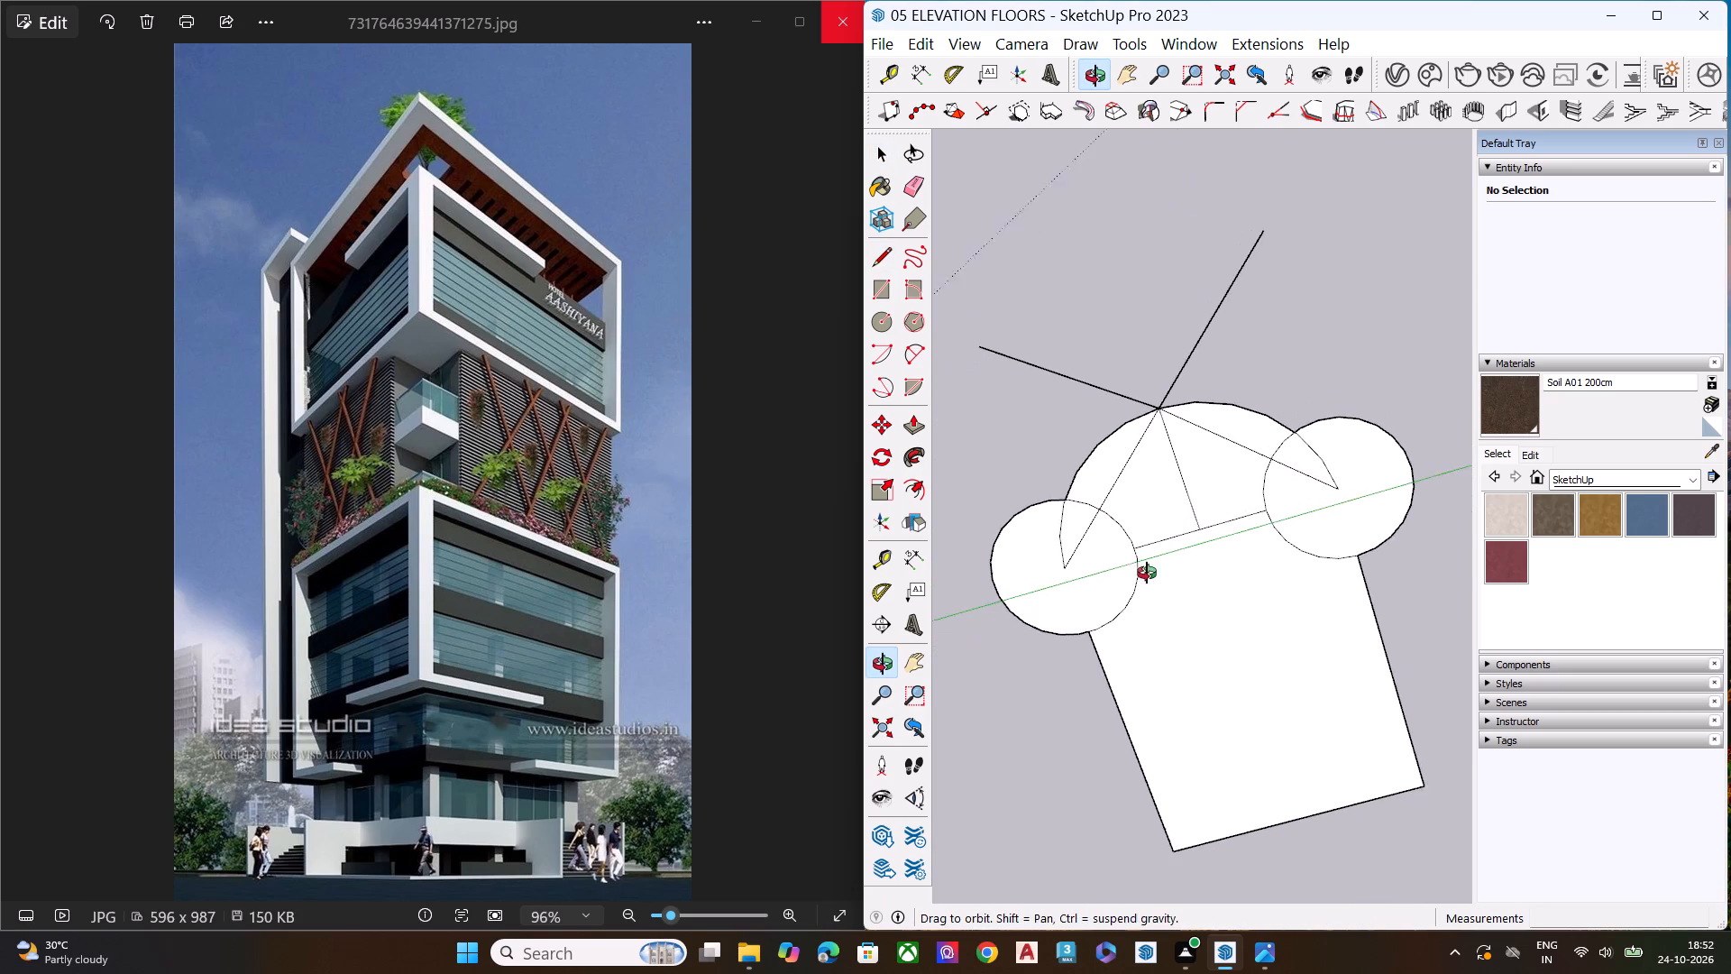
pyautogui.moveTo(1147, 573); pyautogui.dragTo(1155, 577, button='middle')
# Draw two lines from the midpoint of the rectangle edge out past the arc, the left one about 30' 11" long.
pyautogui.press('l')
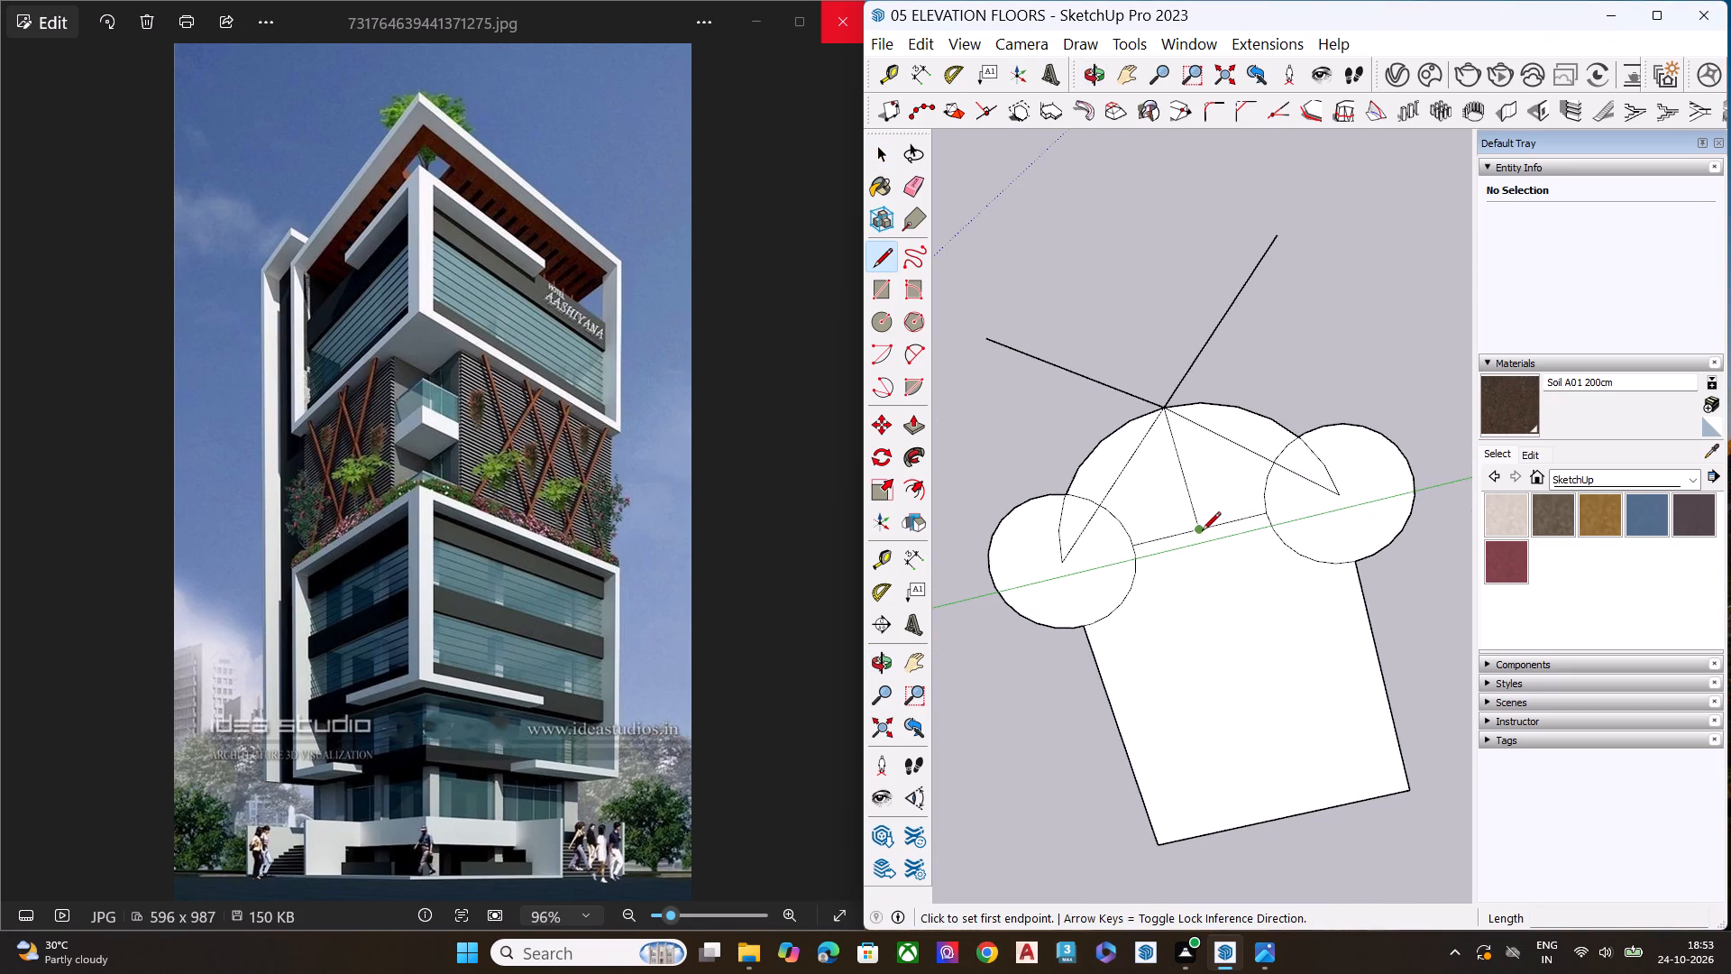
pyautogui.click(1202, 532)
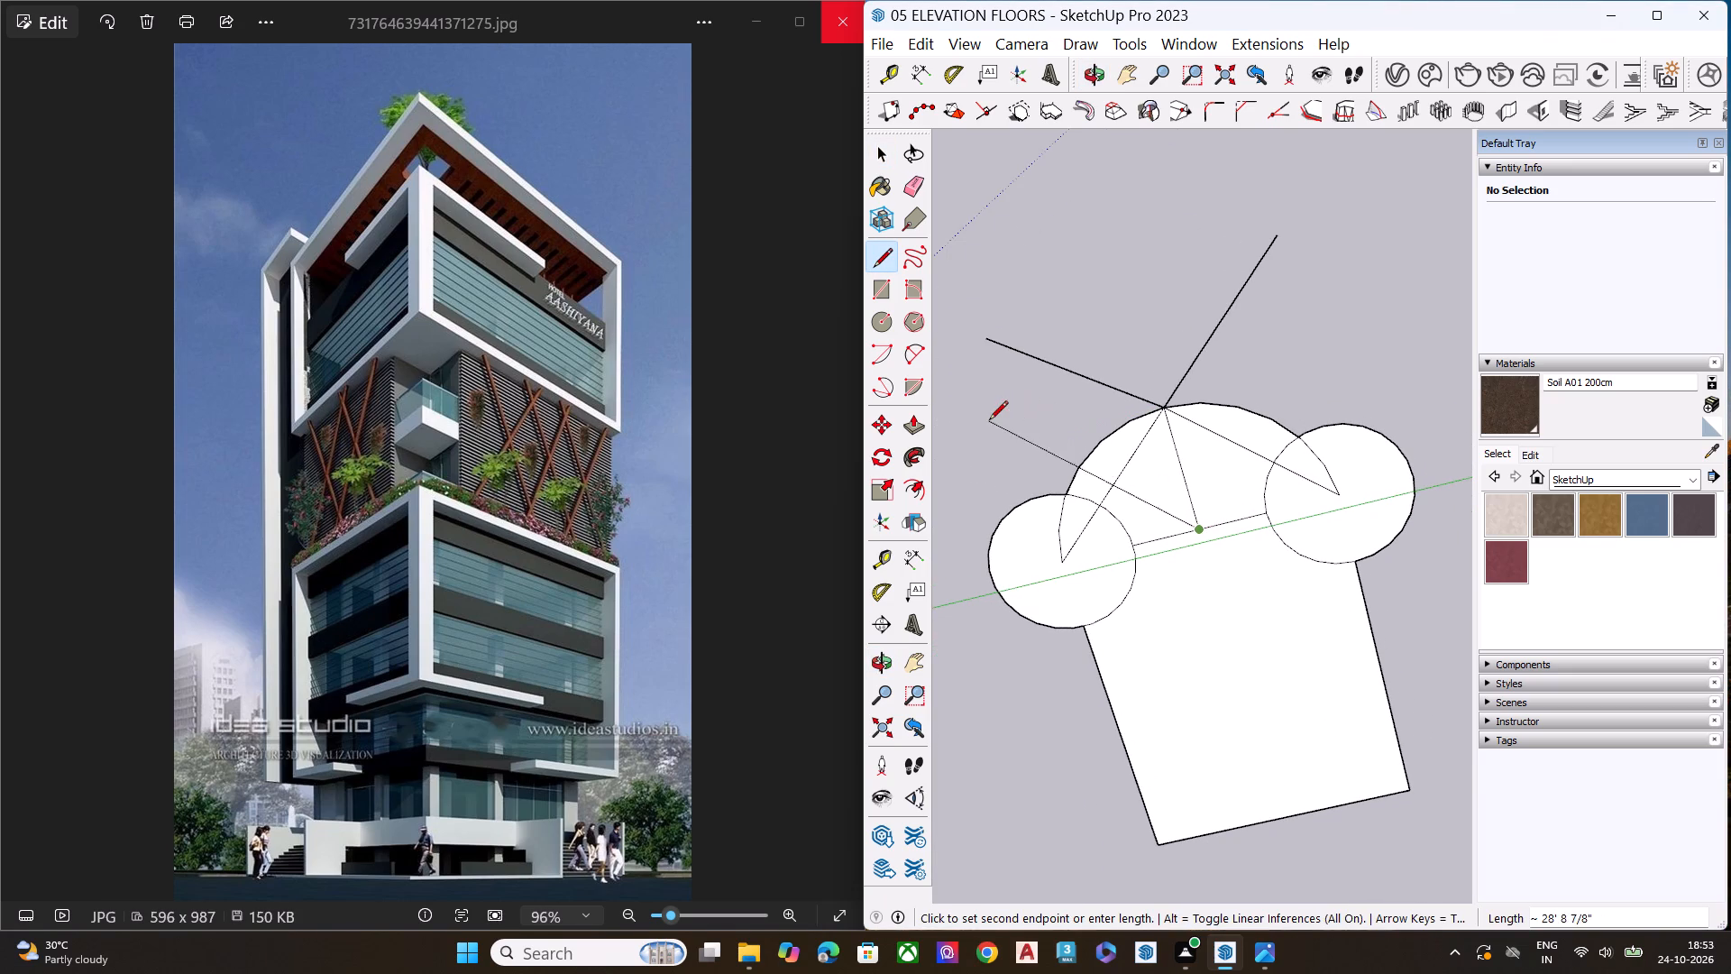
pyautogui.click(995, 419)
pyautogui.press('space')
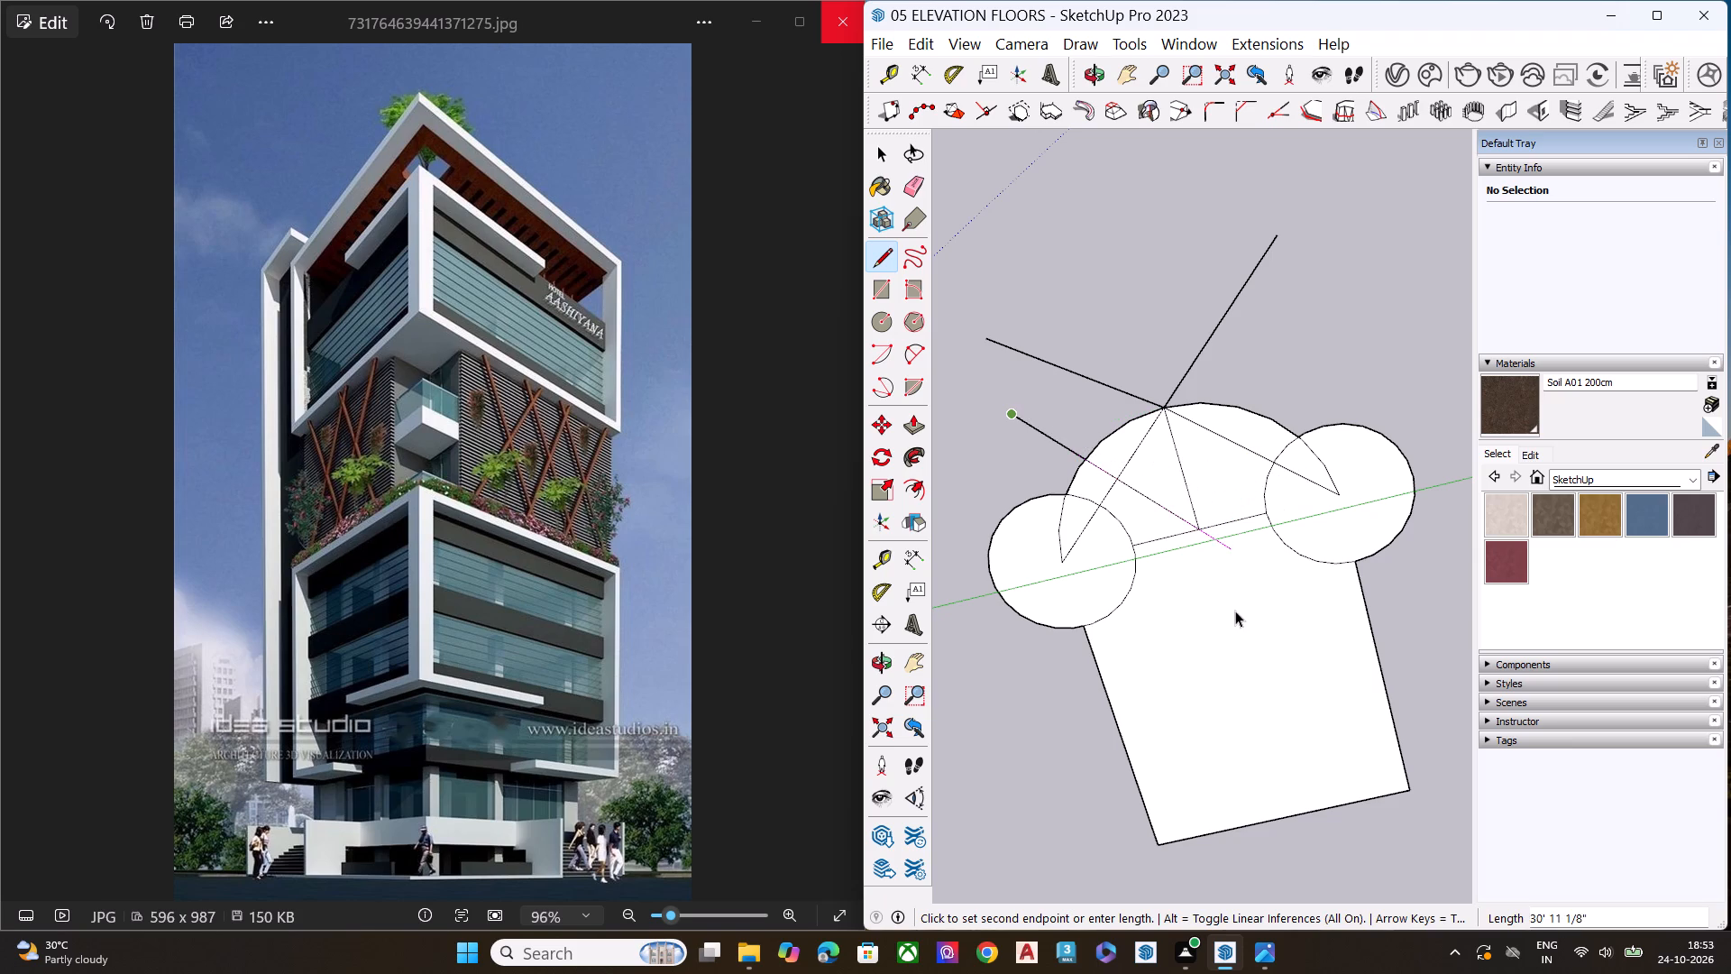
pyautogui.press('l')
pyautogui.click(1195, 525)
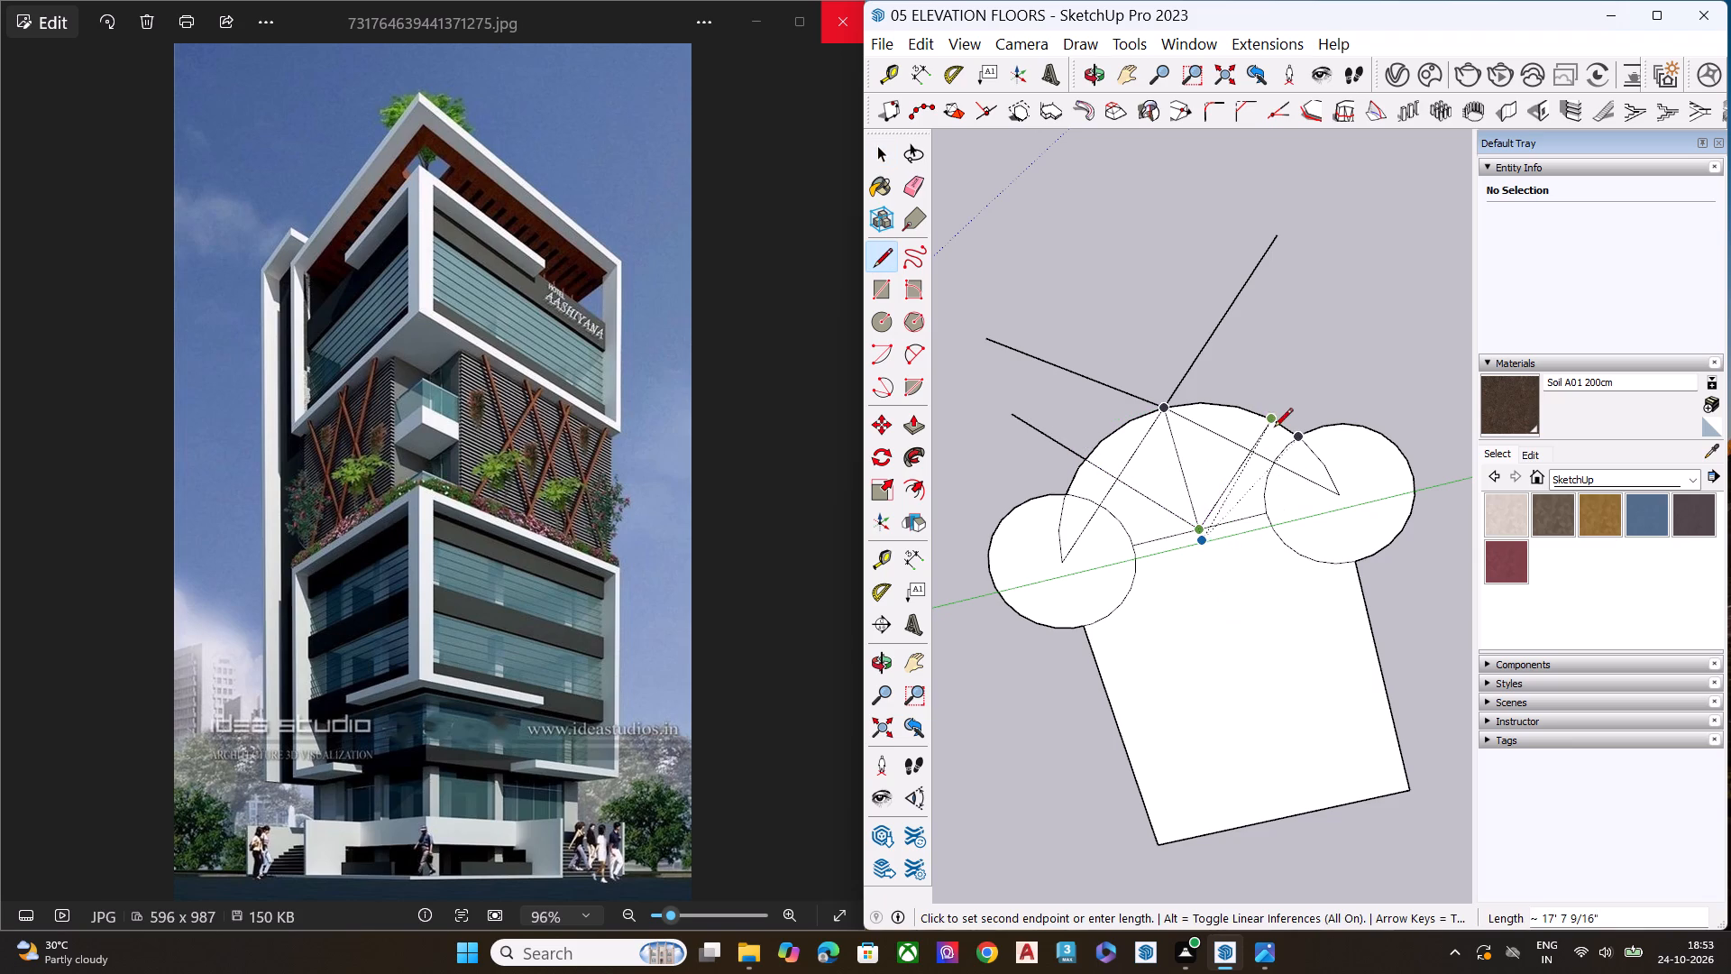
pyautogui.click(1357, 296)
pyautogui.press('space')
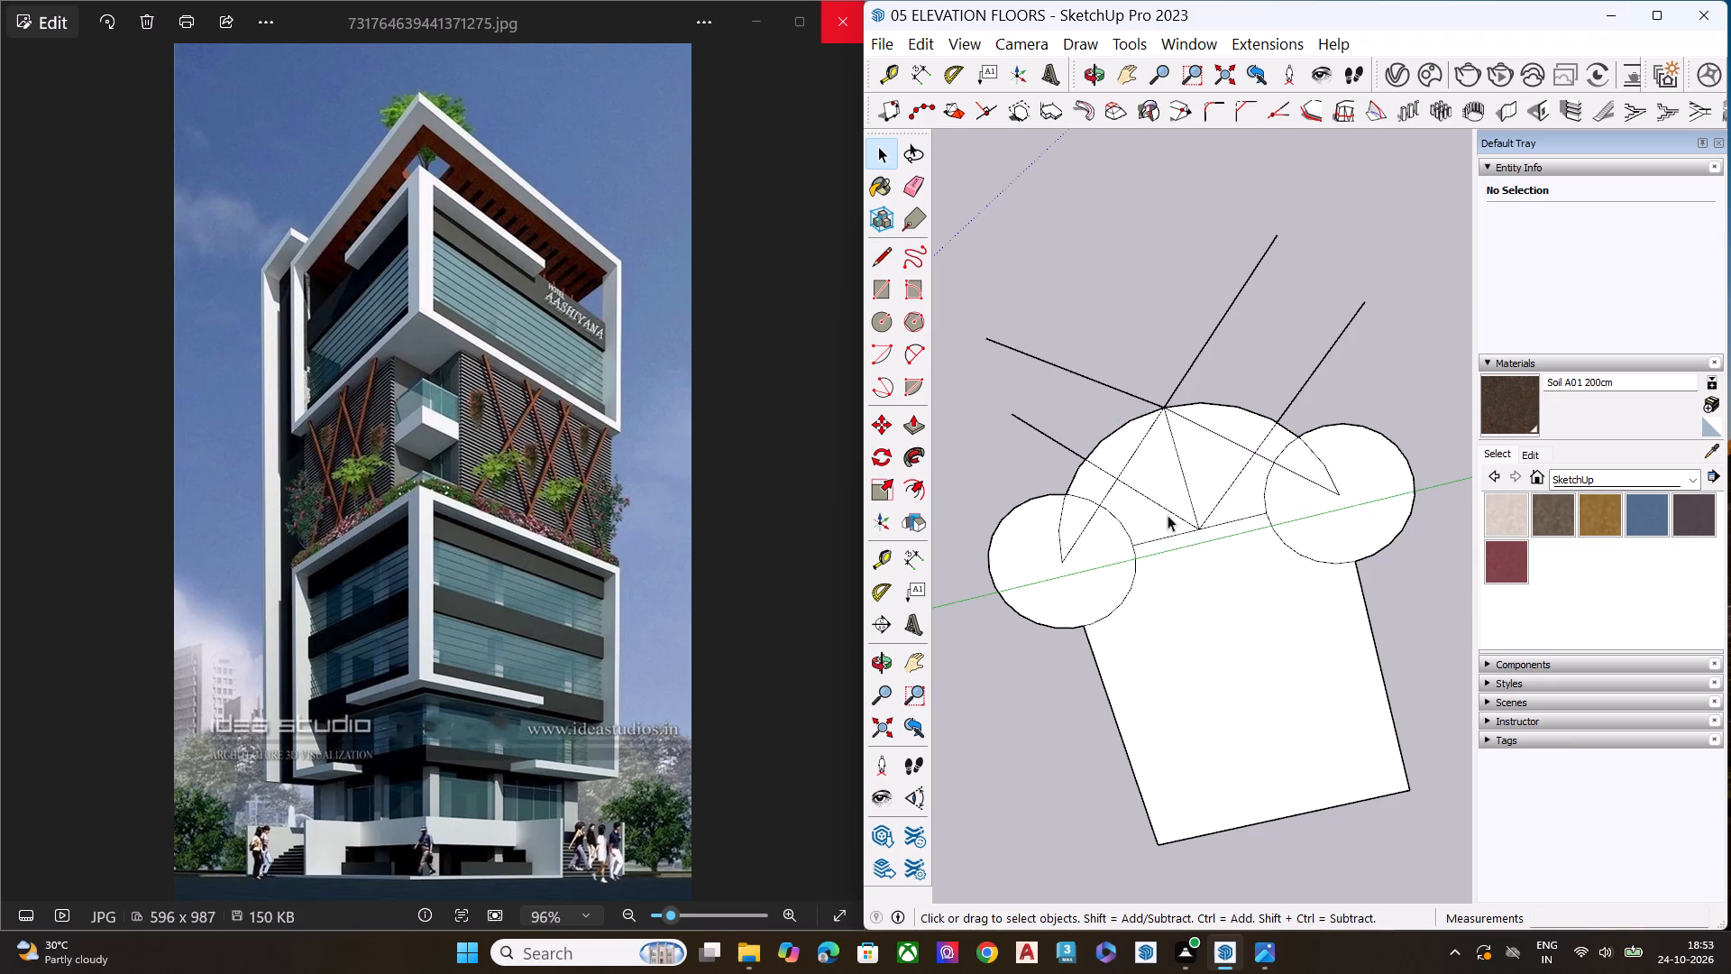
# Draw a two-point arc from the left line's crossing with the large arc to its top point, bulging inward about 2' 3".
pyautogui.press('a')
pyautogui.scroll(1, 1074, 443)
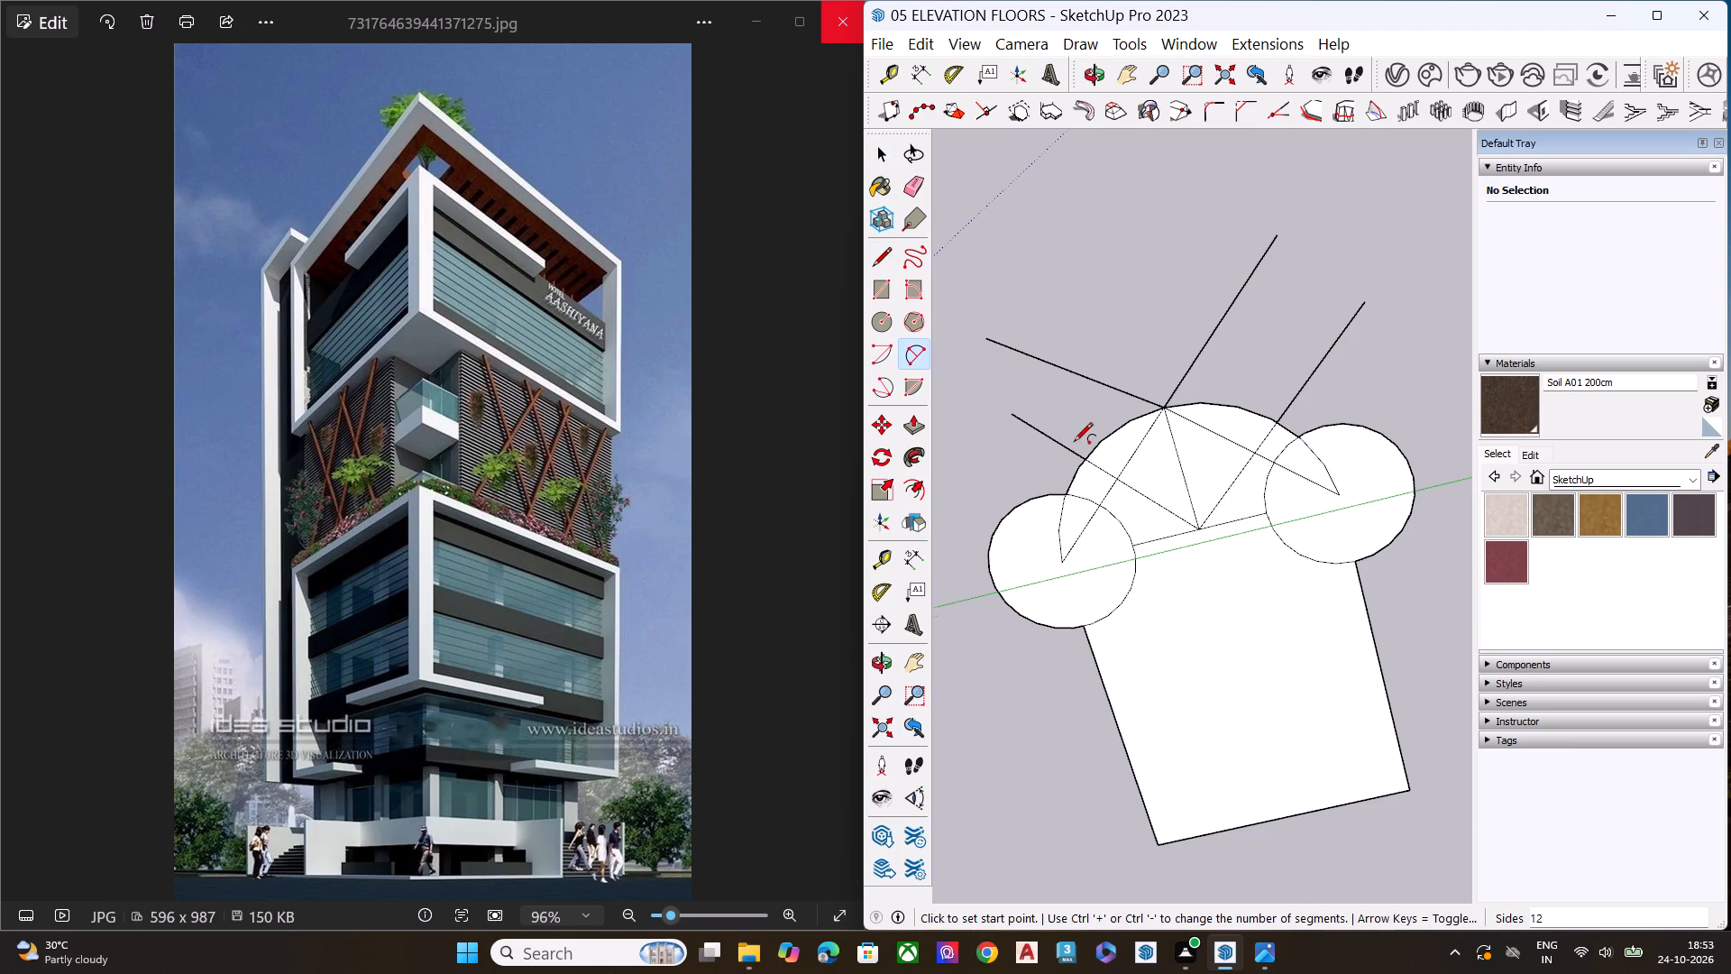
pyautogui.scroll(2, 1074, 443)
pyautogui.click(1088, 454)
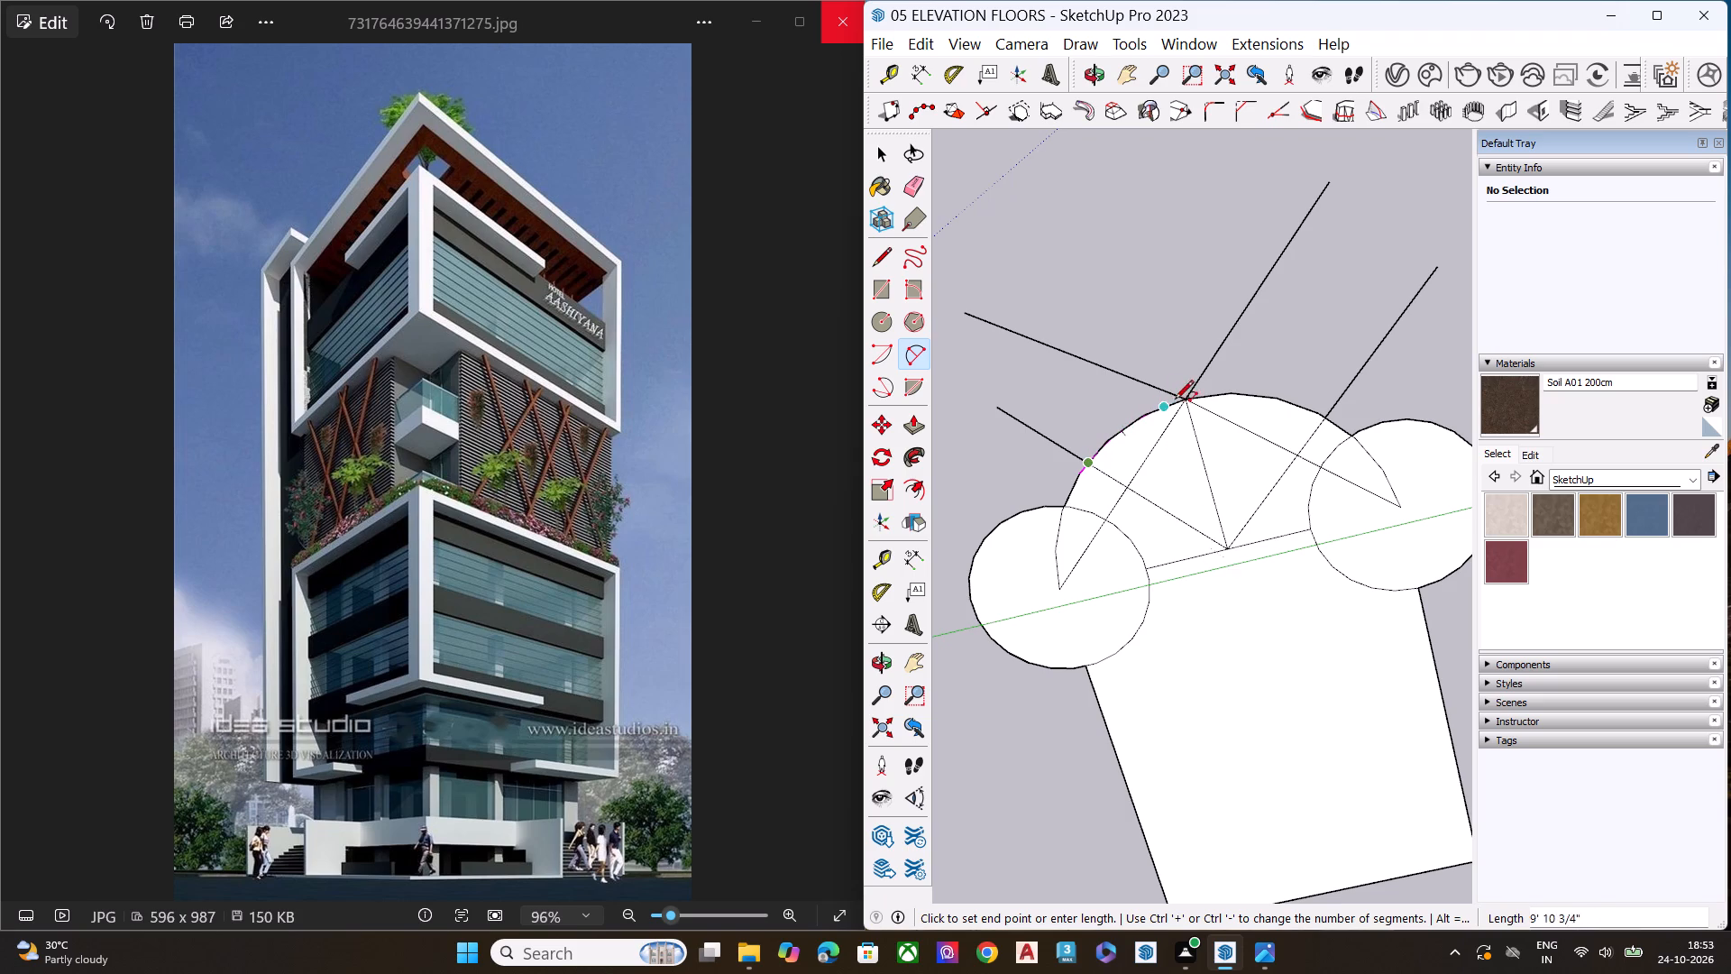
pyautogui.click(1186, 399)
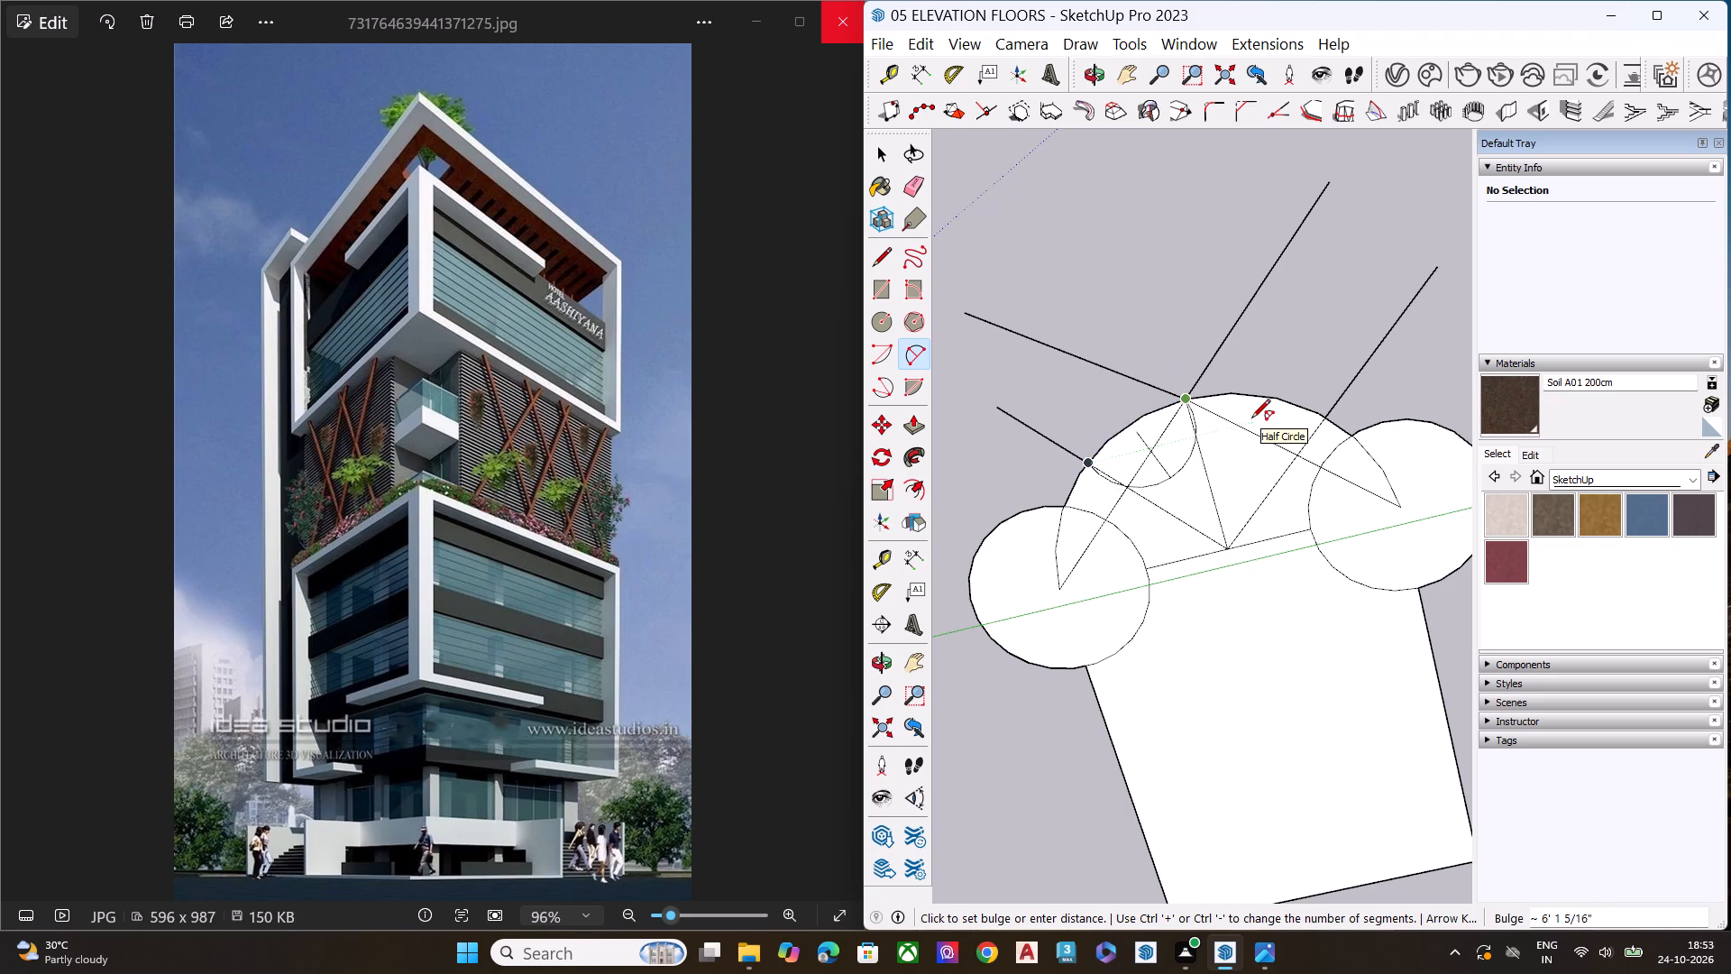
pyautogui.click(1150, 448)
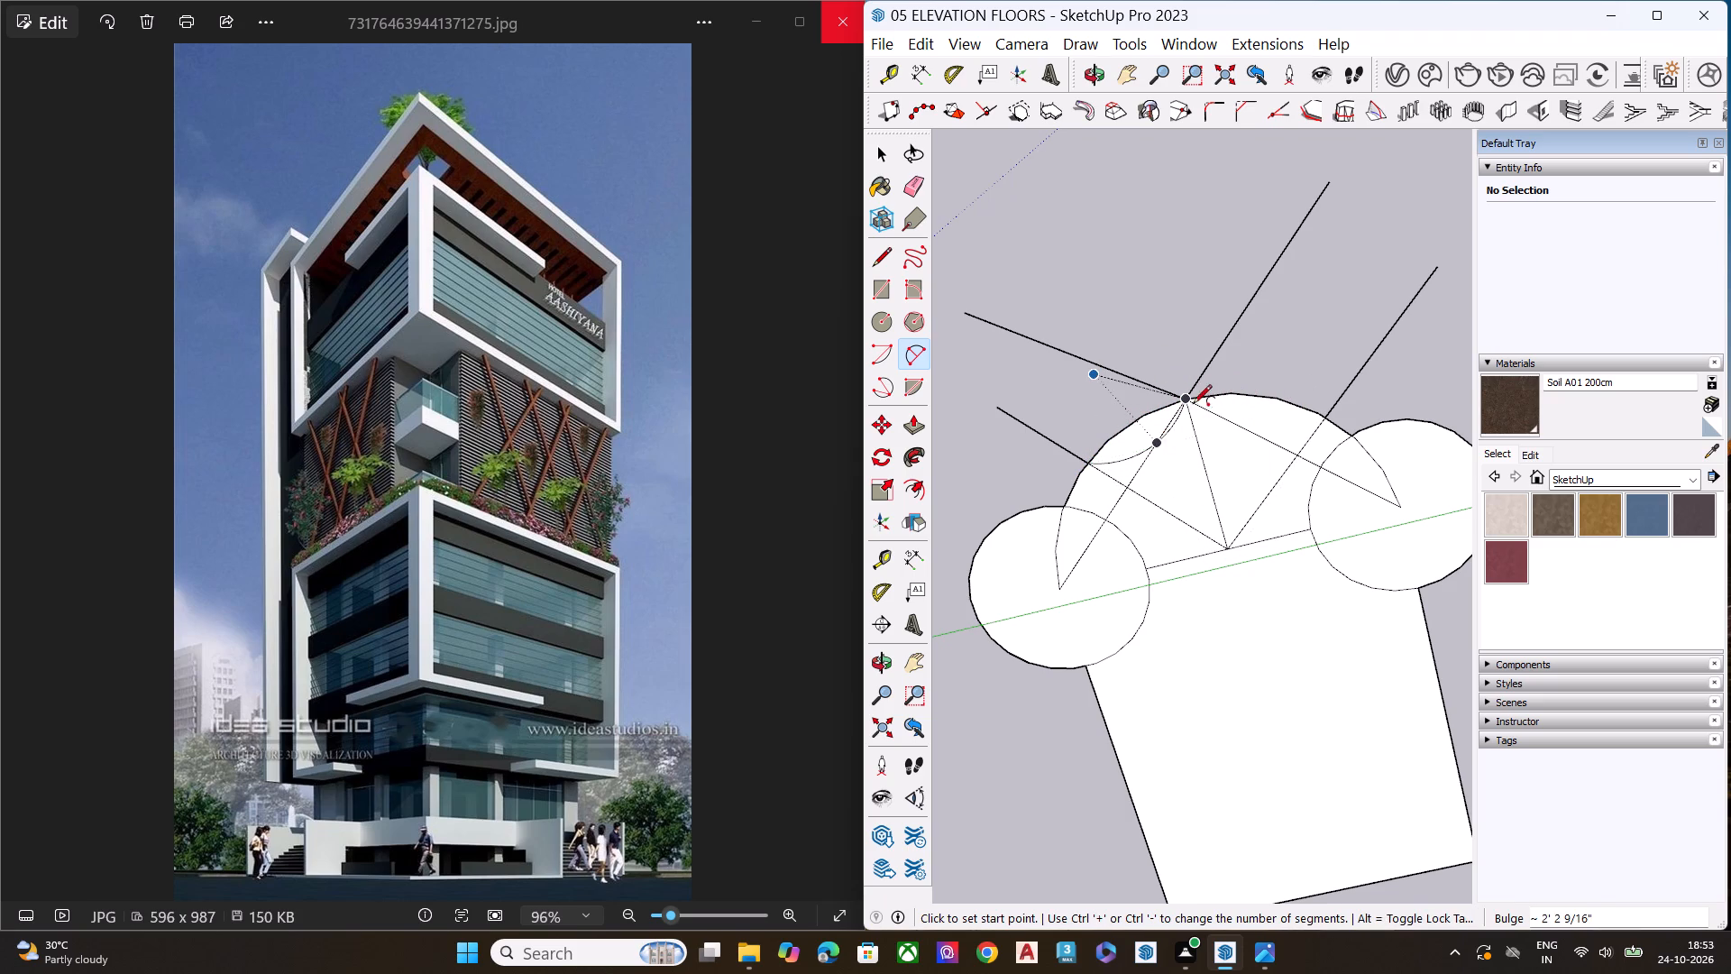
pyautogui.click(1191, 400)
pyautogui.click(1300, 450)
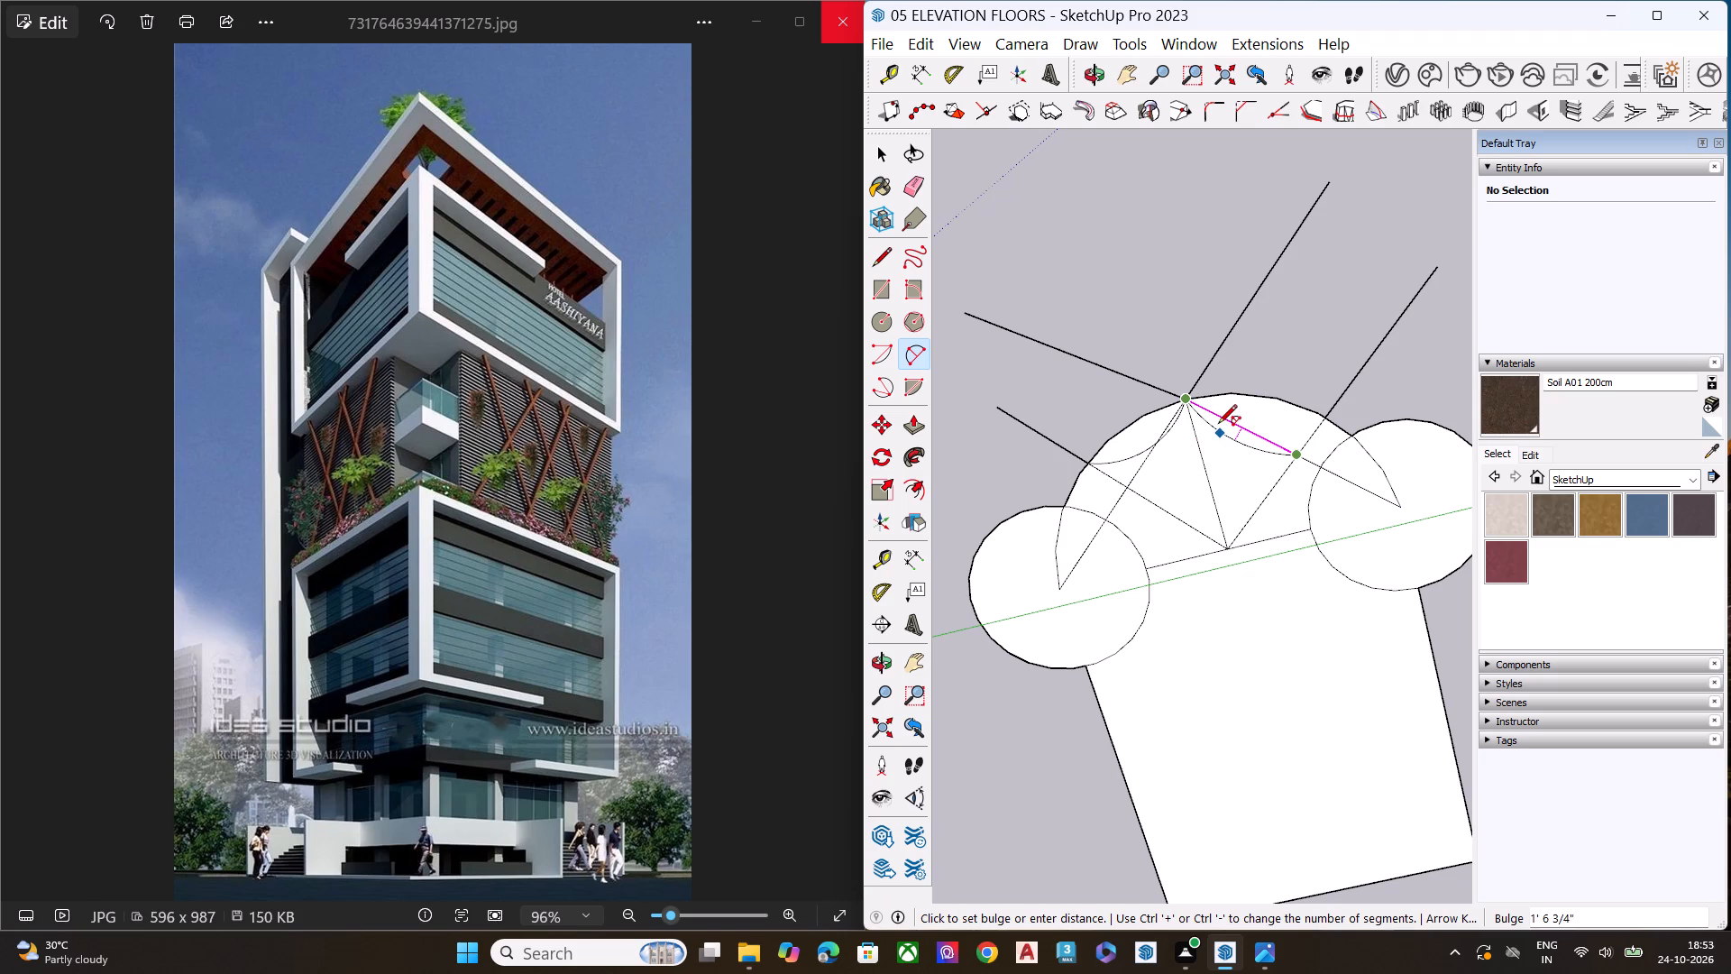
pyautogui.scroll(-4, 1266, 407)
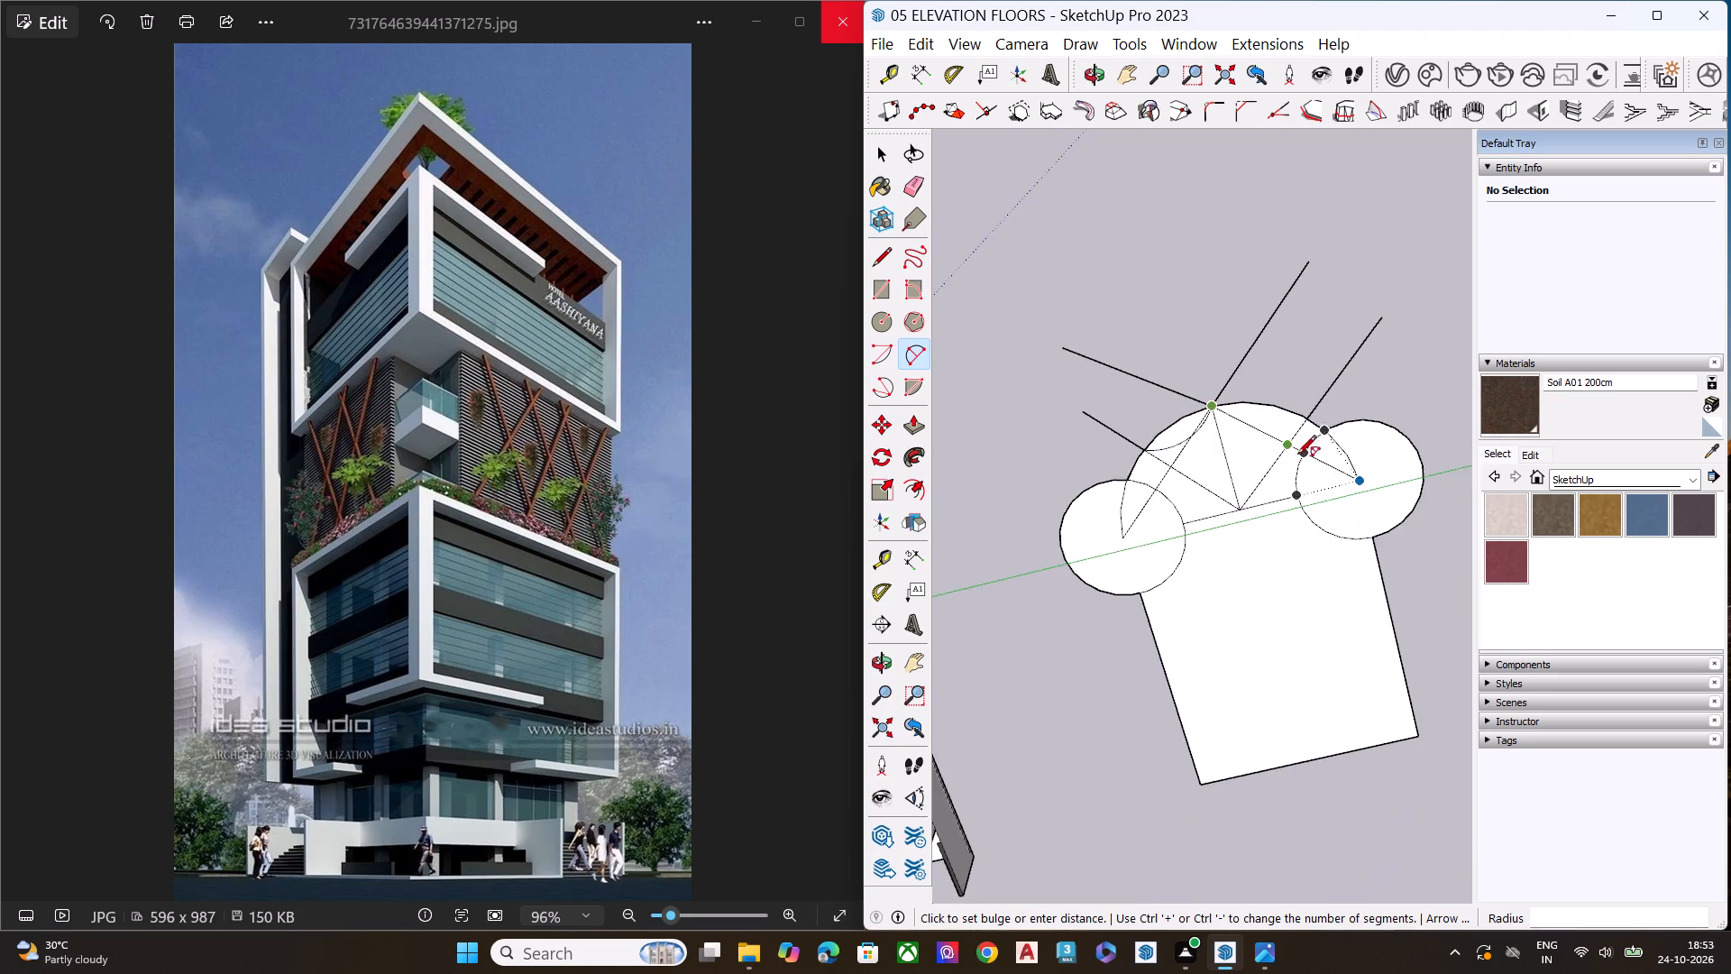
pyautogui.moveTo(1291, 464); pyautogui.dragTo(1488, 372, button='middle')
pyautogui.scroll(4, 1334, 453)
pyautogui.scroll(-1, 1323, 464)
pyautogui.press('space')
# Delete the whole circle, arc and rectangle layout on the ground beside the building.
pyautogui.scroll(-3, 1122, 475)
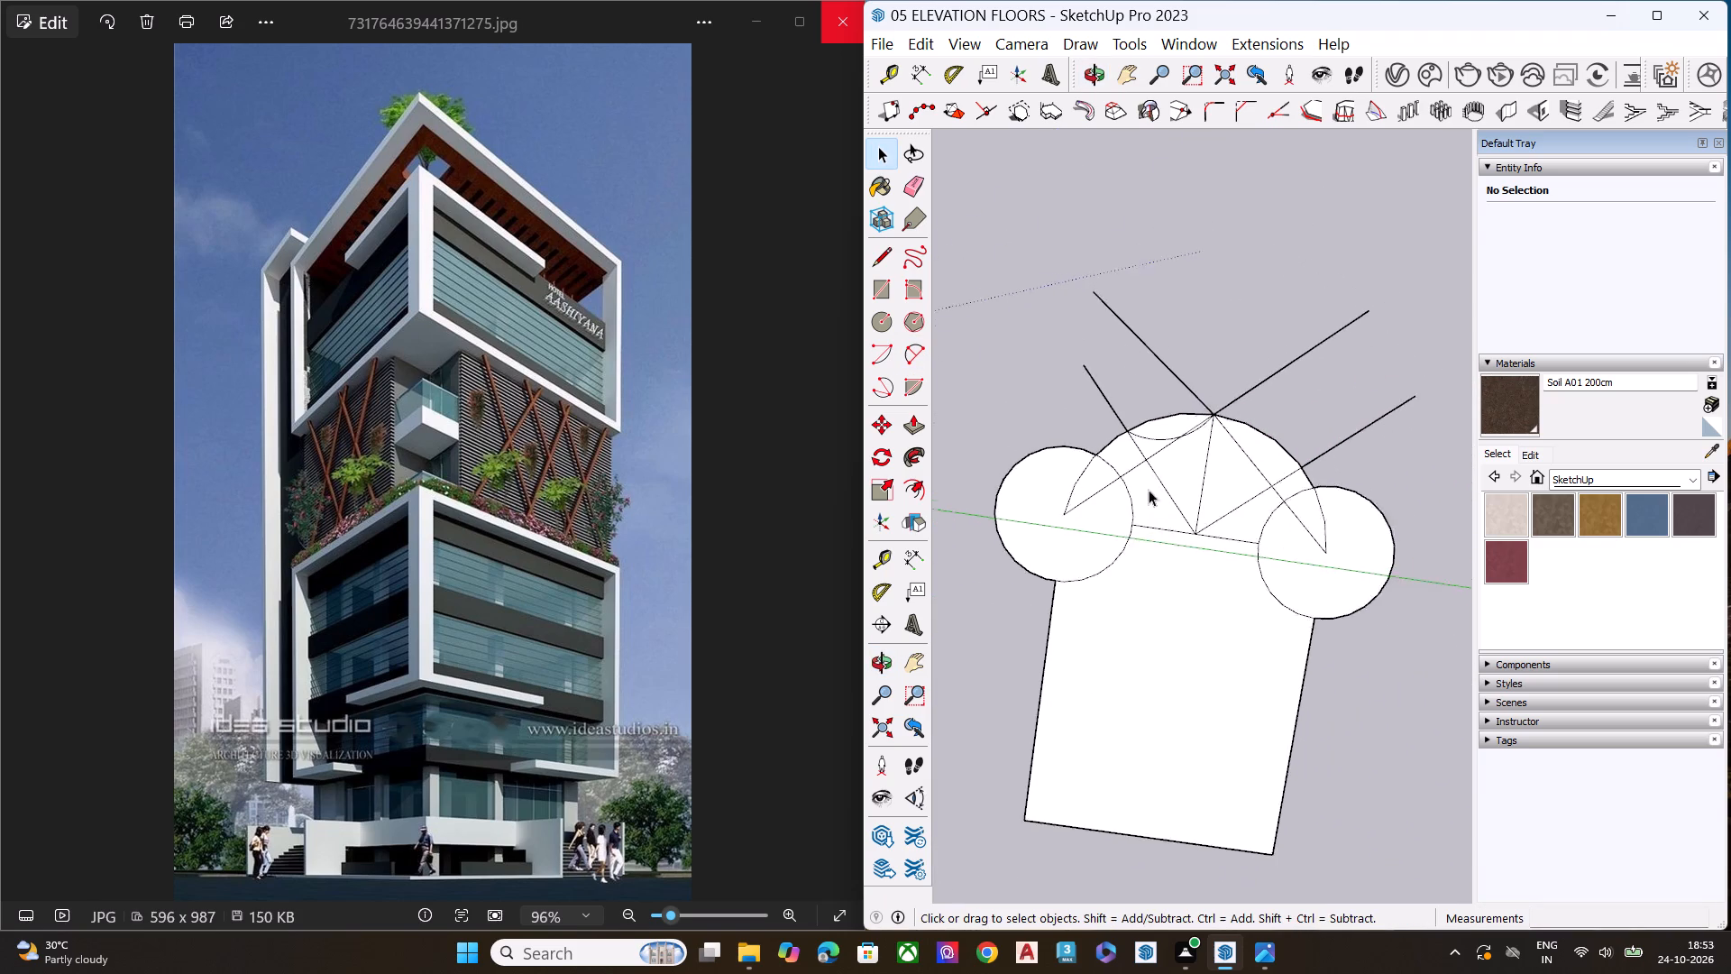
pyautogui.scroll(-4, 1149, 490)
pyautogui.press('space')
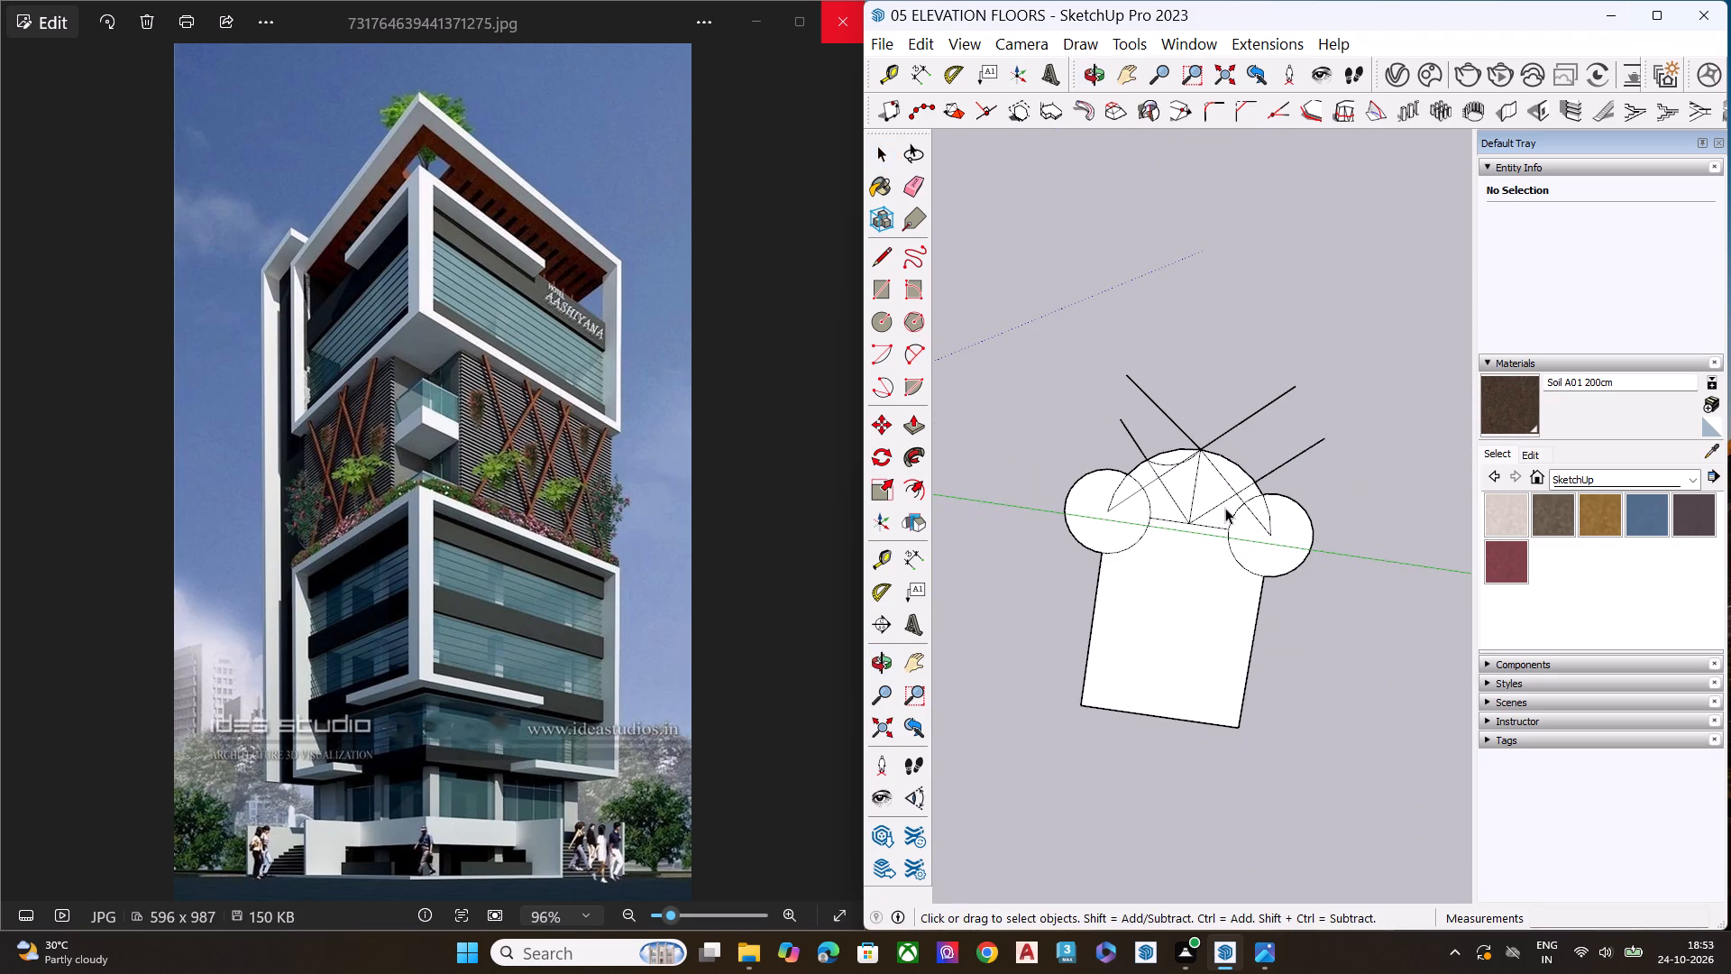
pyautogui.scroll(-7, 1285, 501)
pyautogui.moveTo(1139, 382); pyautogui.dragTo(1313, 714)
pyautogui.press('Delete')
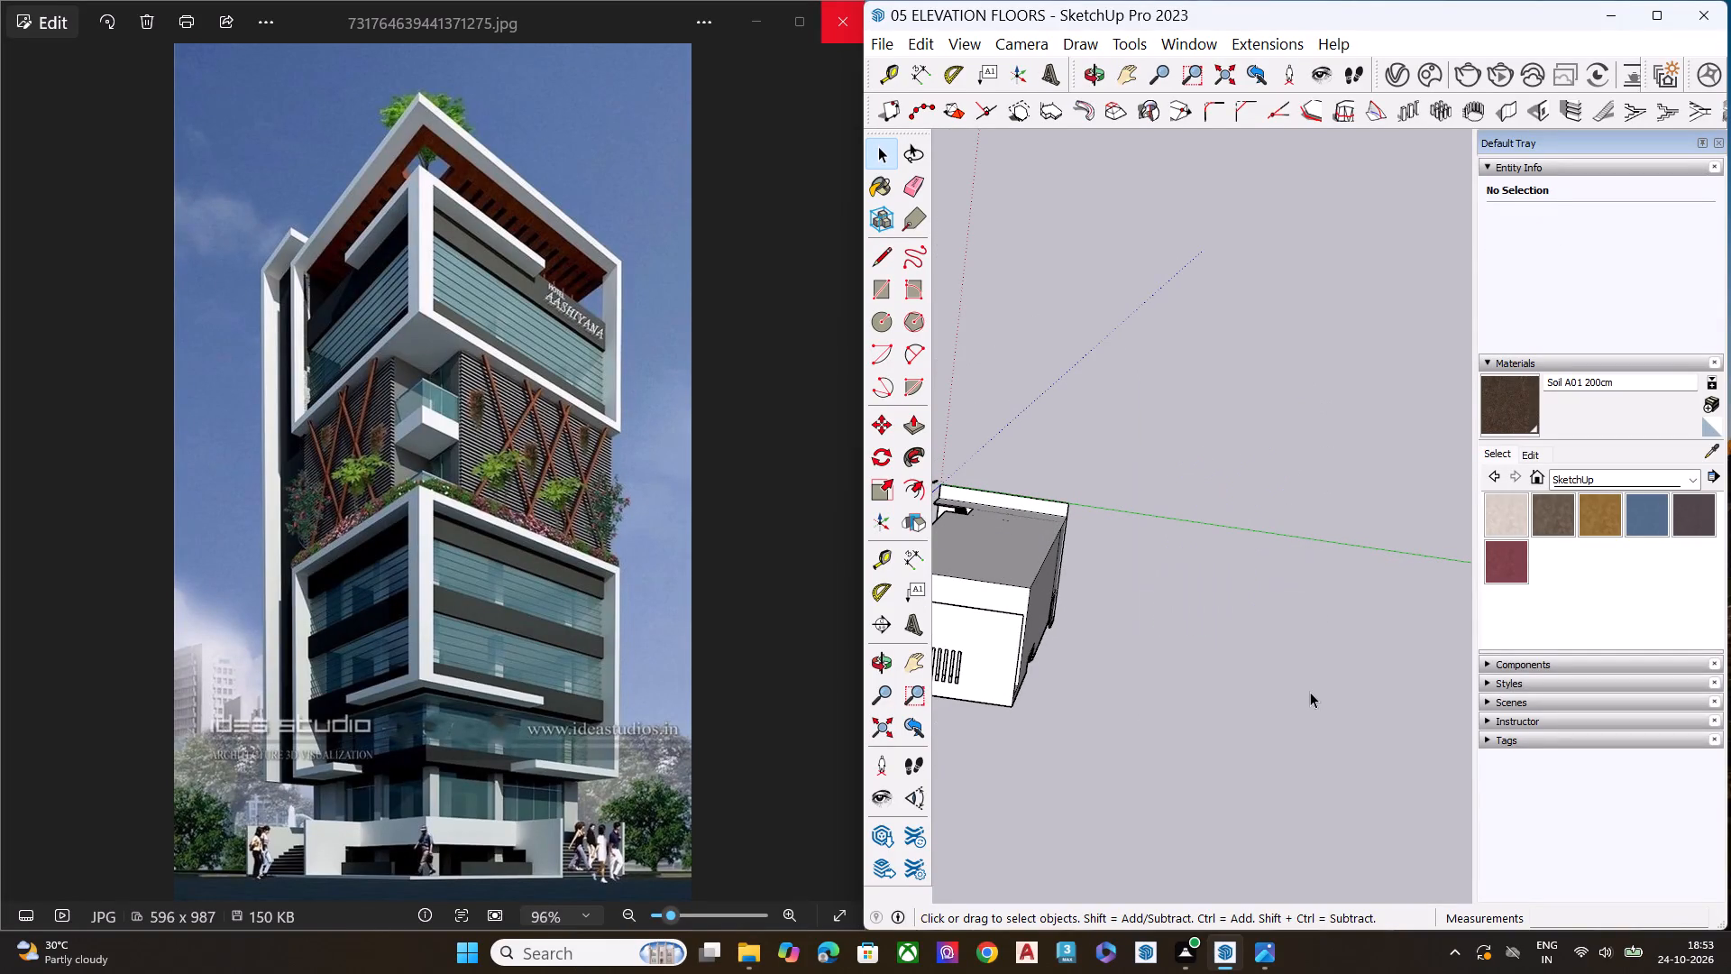
# Examine the building model from above, from its front corner and from near ground level.
pyautogui.scroll(-9, 1277, 680)
pyautogui.scroll(1, 1232, 810)
pyautogui.moveTo(1213, 824); pyautogui.dragTo(1168, 556, button='middle')
pyautogui.scroll(4, 1168, 556)
pyautogui.scroll(-7, 1187, 570)
pyautogui.scroll(1, 1187, 576)
pyautogui.scroll(-2, 1187, 580)
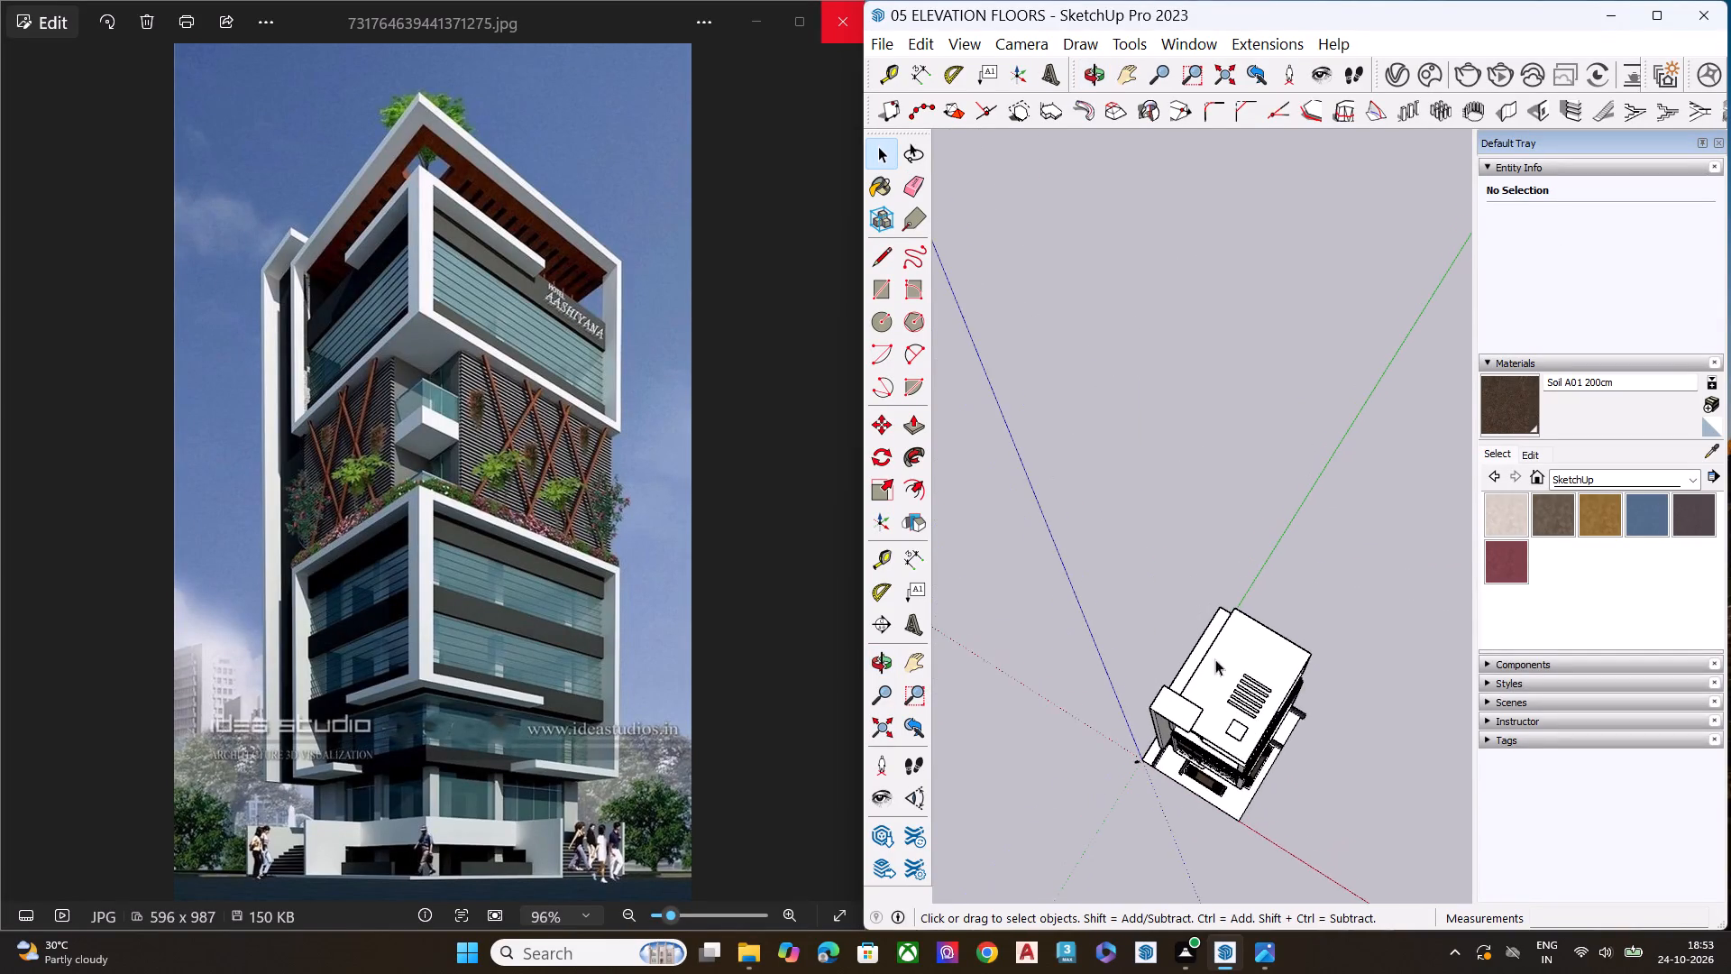
pyautogui.moveTo(1225, 687); pyautogui.dragTo(1250, 538, button='middle')
pyautogui.scroll(4, 1262, 682)
pyautogui.scroll(-8, 1195, 749)
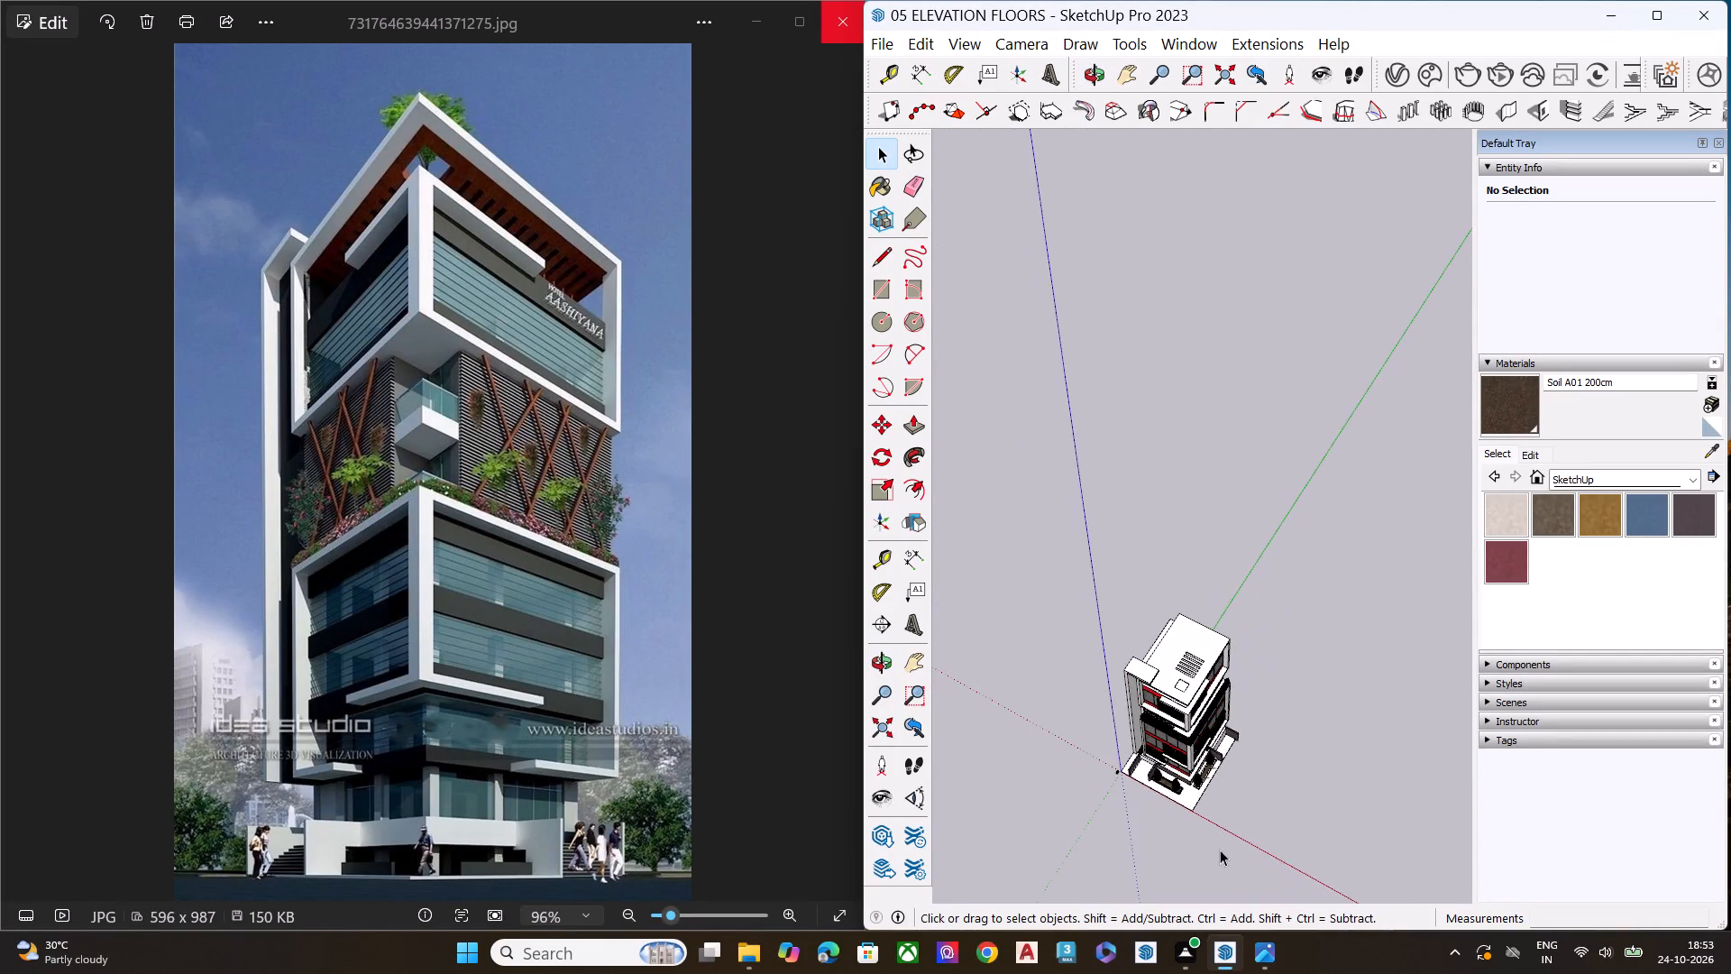
pyautogui.moveTo(1231, 837); pyautogui.dragTo(1357, 729, button='middle')
pyautogui.scroll(8, 1343, 809)
pyautogui.scroll(-8, 1044, 776)
pyautogui.scroll(8, 1305, 852)
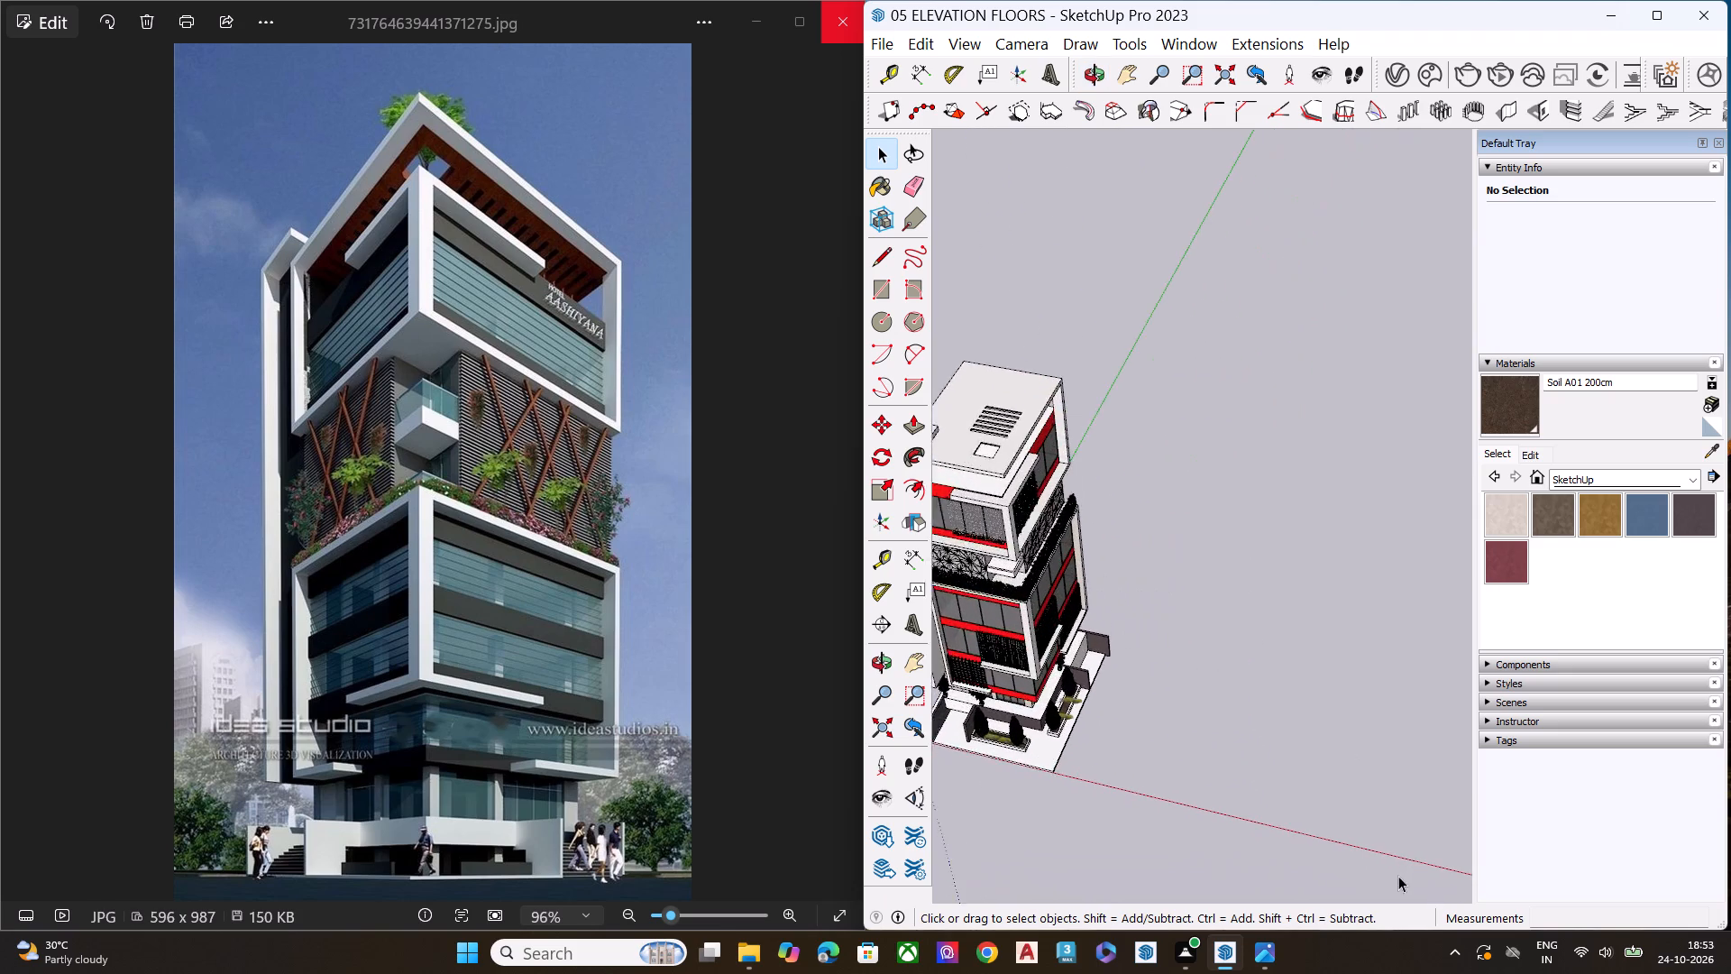
pyautogui.scroll(2, 1398, 876)
pyautogui.scroll(-2, 1237, 829)
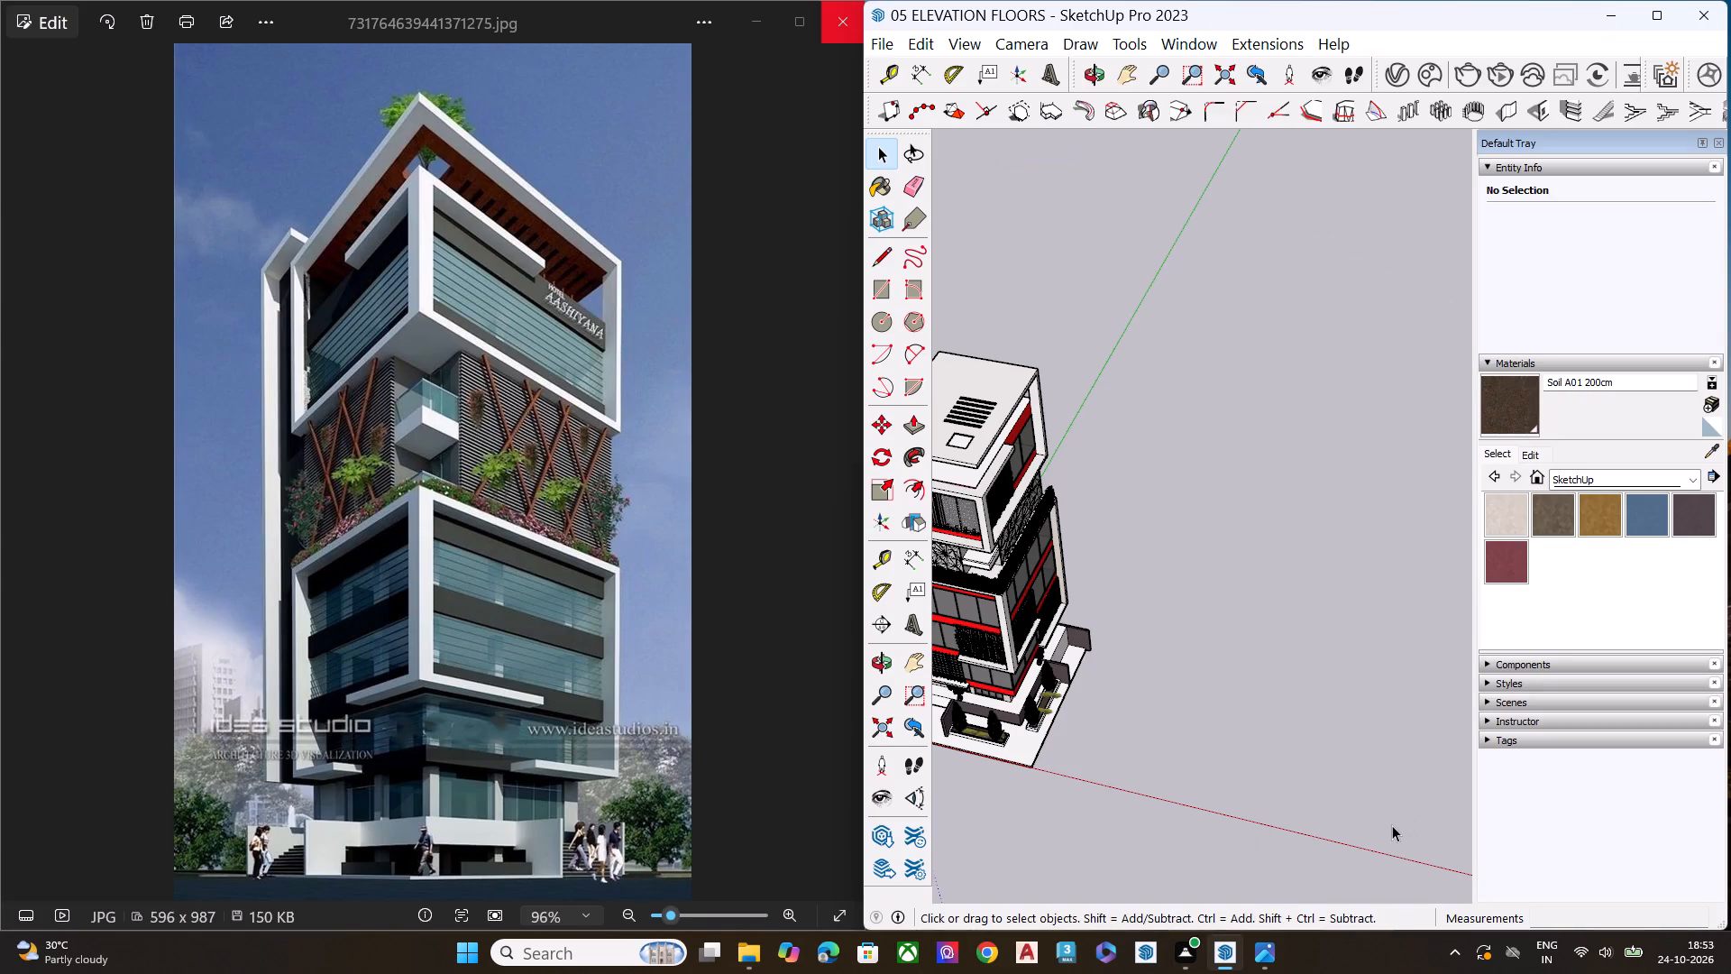
pyautogui.scroll(-6, 1254, 847)
pyautogui.moveTo(1225, 838); pyautogui.dragTo(1244, 668, button='middle')
pyautogui.scroll(9, 1217, 749)
pyautogui.scroll(-5, 1147, 822)
pyautogui.scroll(1, 1124, 810)
pyautogui.scroll(-2, 1124, 810)
pyautogui.moveTo(1163, 810); pyautogui.dragTo(1203, 654, button='middle')
pyautogui.scroll(1, 1196, 655)
pyautogui.scroll(-5, 1181, 676)
pyautogui.scroll(1, 1164, 694)
pyautogui.scroll(-5, 1164, 695)
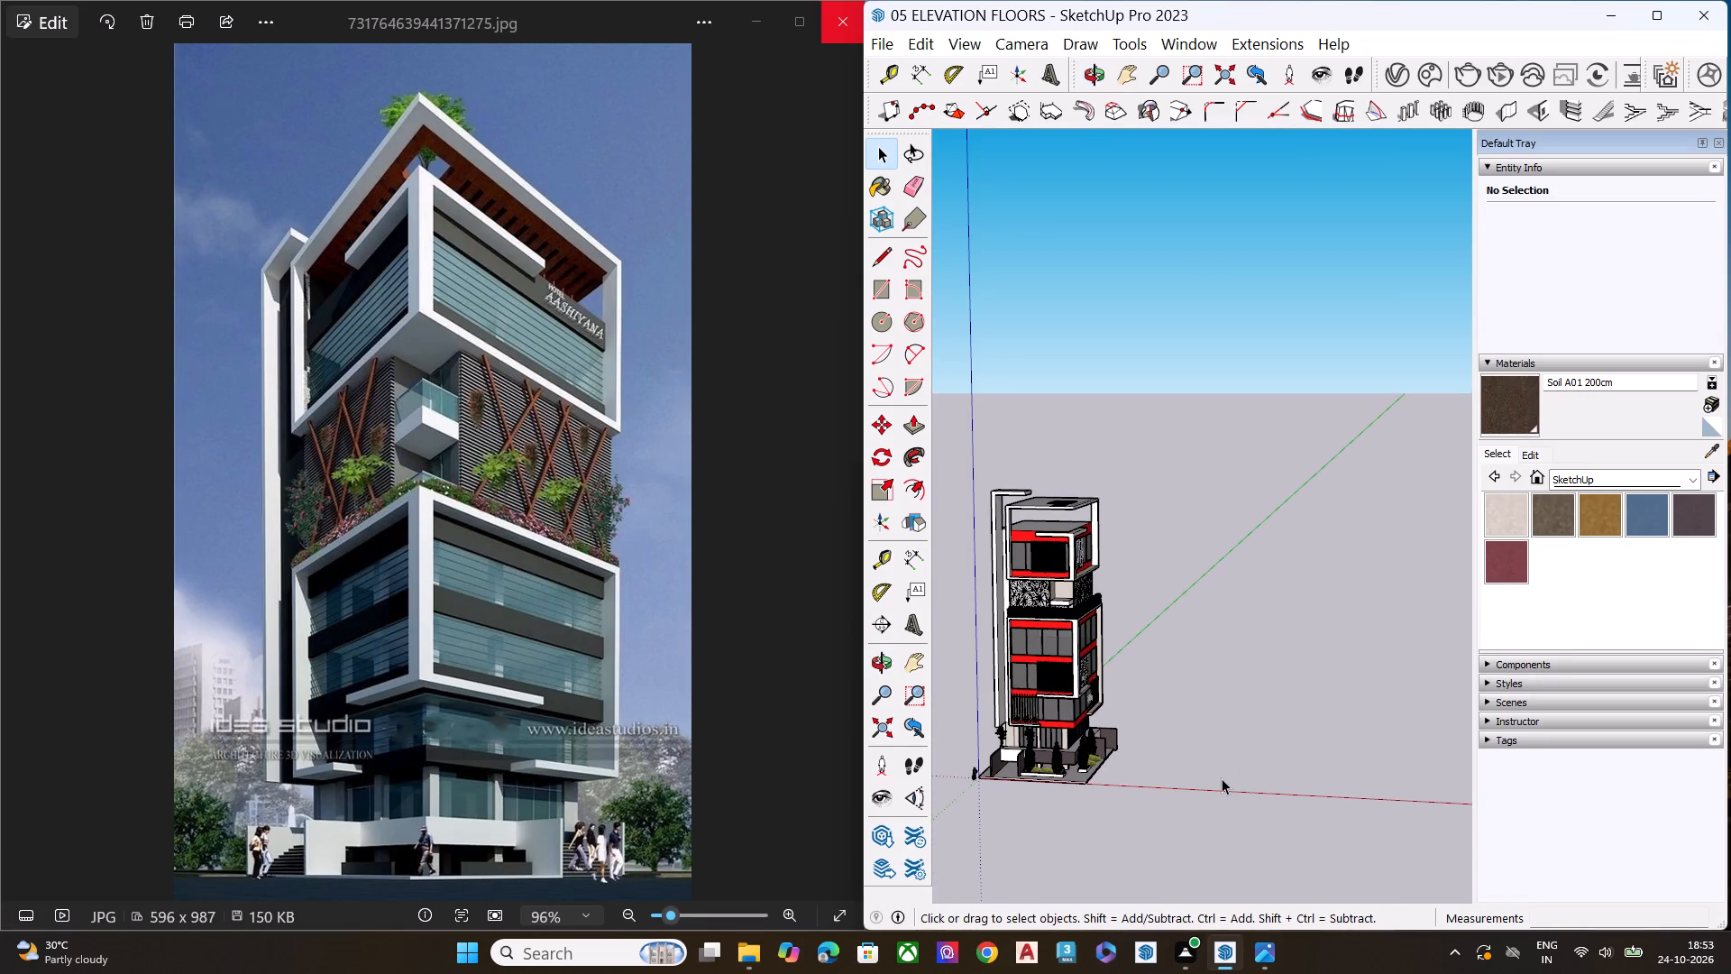
# Draw a rectangle of about 13,142 ft² on the ground beside the building, starting near the red axis.
pyautogui.press('r')
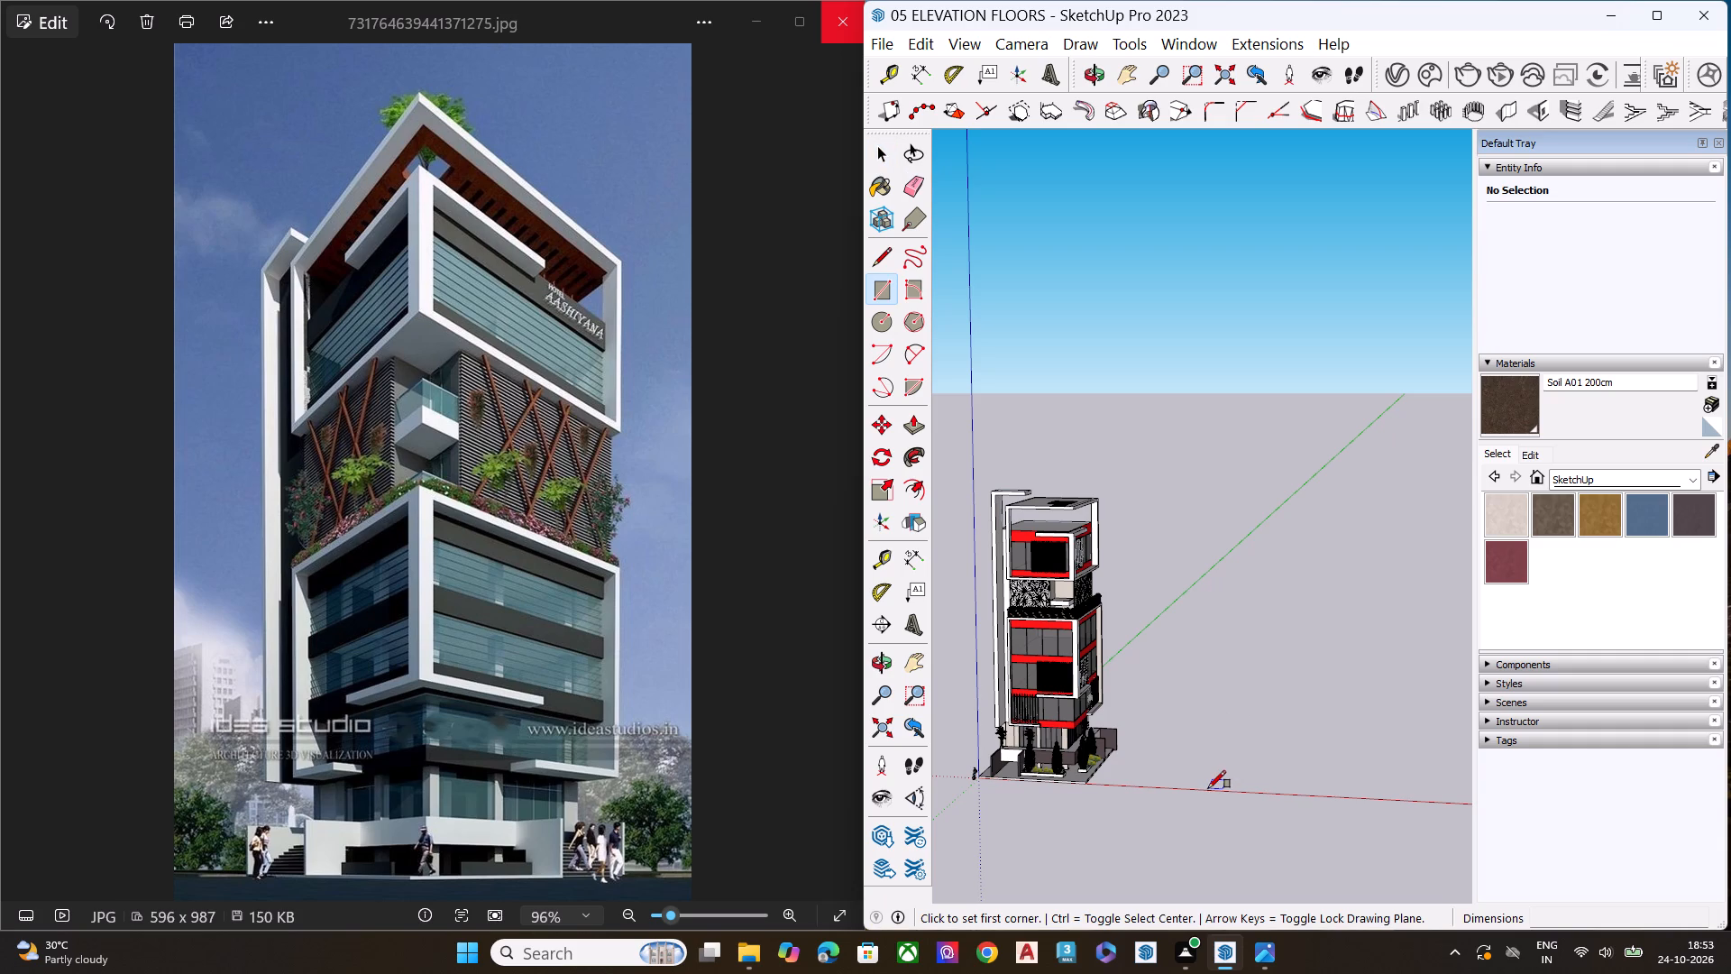
pyautogui.click(1208, 788)
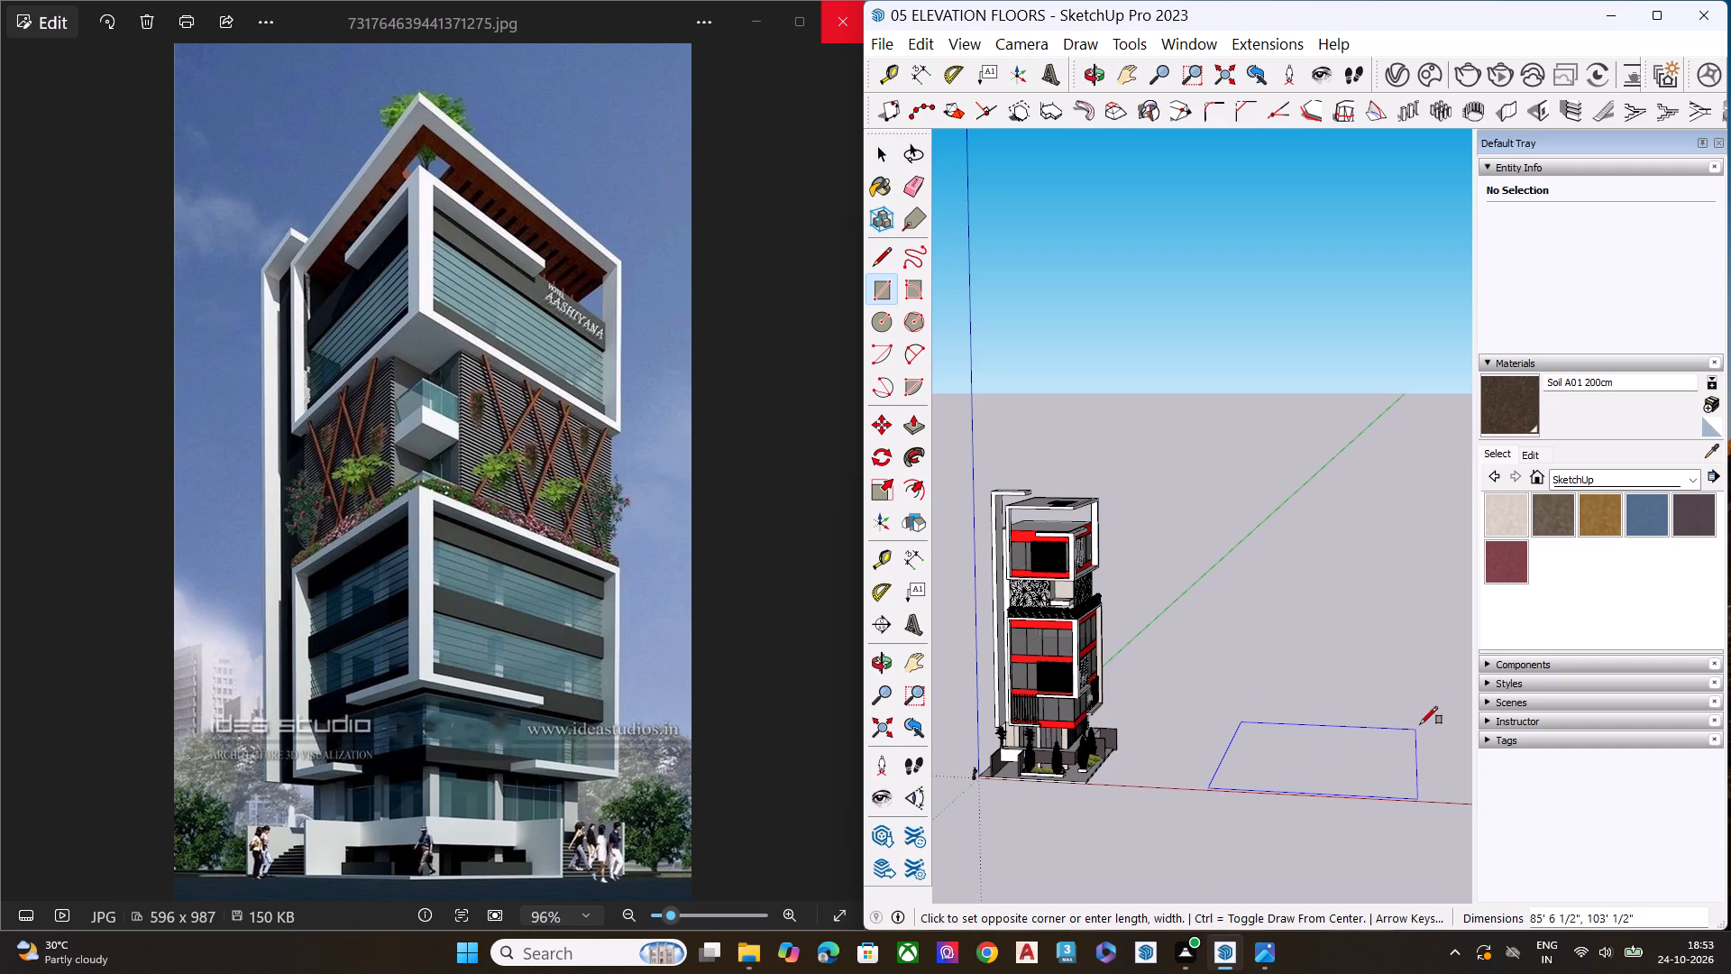
pyautogui.click(1431, 714)
pyautogui.press('space')
# Push/pull the ground rectangle up about 54' 9" to form a box.
pyautogui.scroll(-6, 1049, 775)
pyautogui.moveTo(1234, 847); pyautogui.dragTo(1271, 804, button='middle')
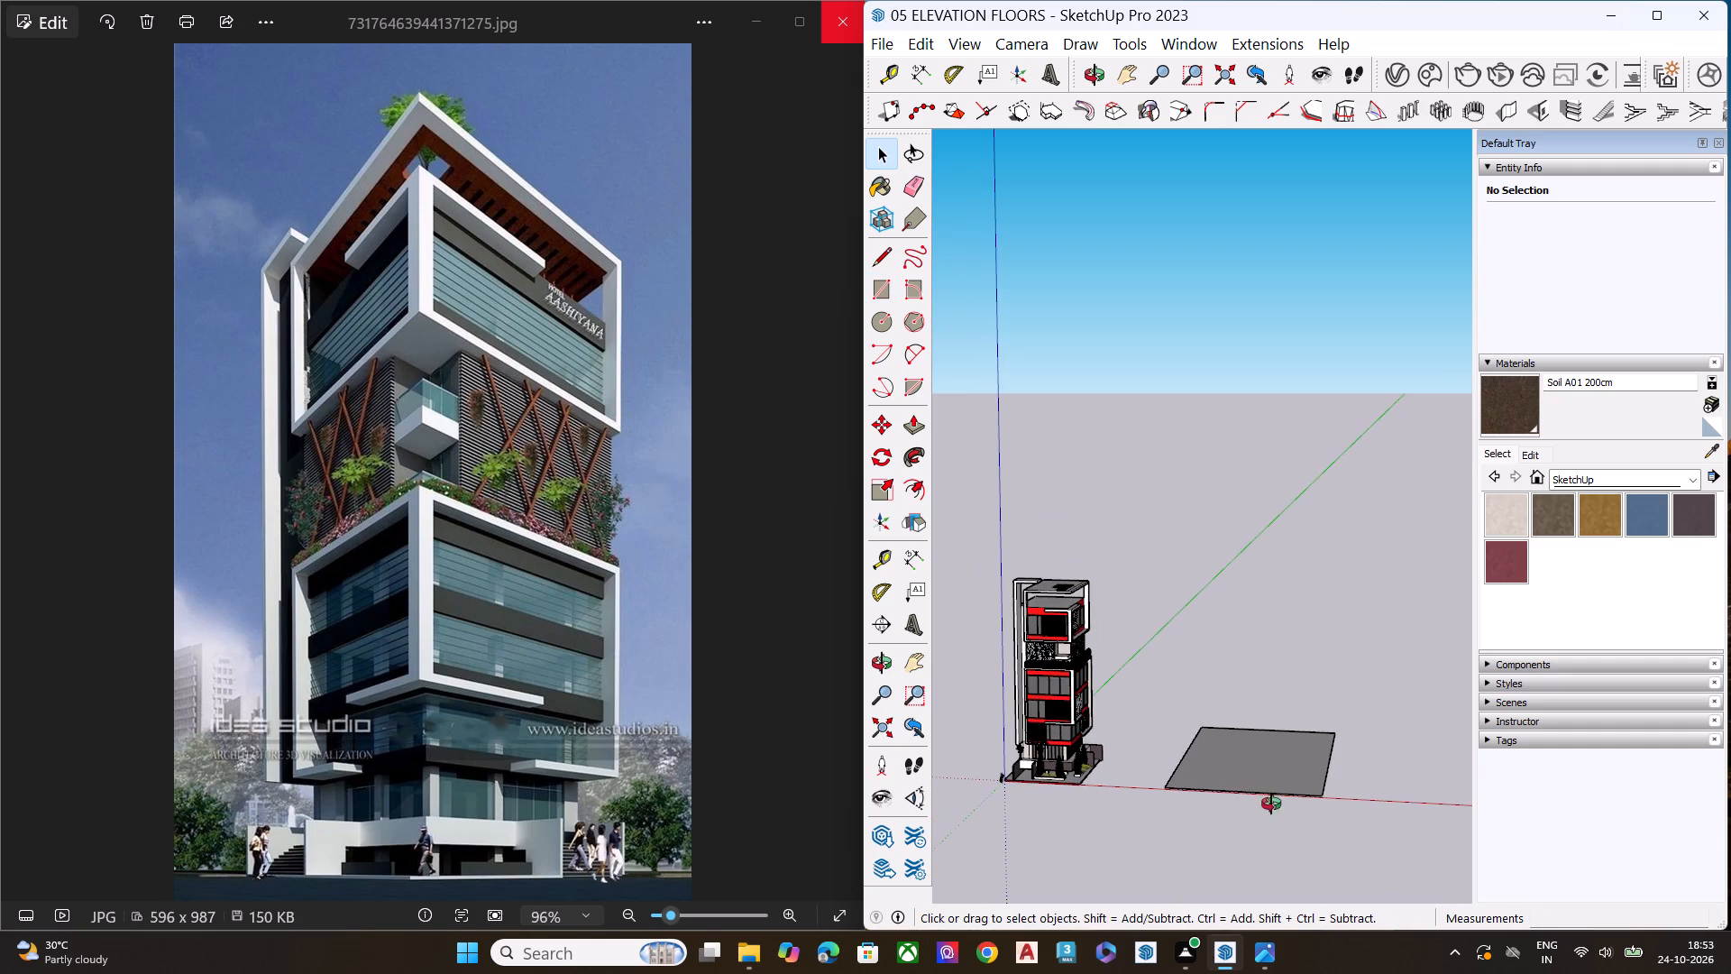
pyautogui.moveTo(1271, 804); pyautogui.dragTo(1318, 746, button='middle')
pyautogui.scroll(10, 1319, 745)
pyautogui.click(1285, 775)
pyautogui.scroll(1, 1297, 784)
pyautogui.moveTo(1297, 784); pyautogui.dragTo(1266, 848, button='middle')
pyautogui.press('p')
pyautogui.click(1282, 765)
pyautogui.click(1287, 635)
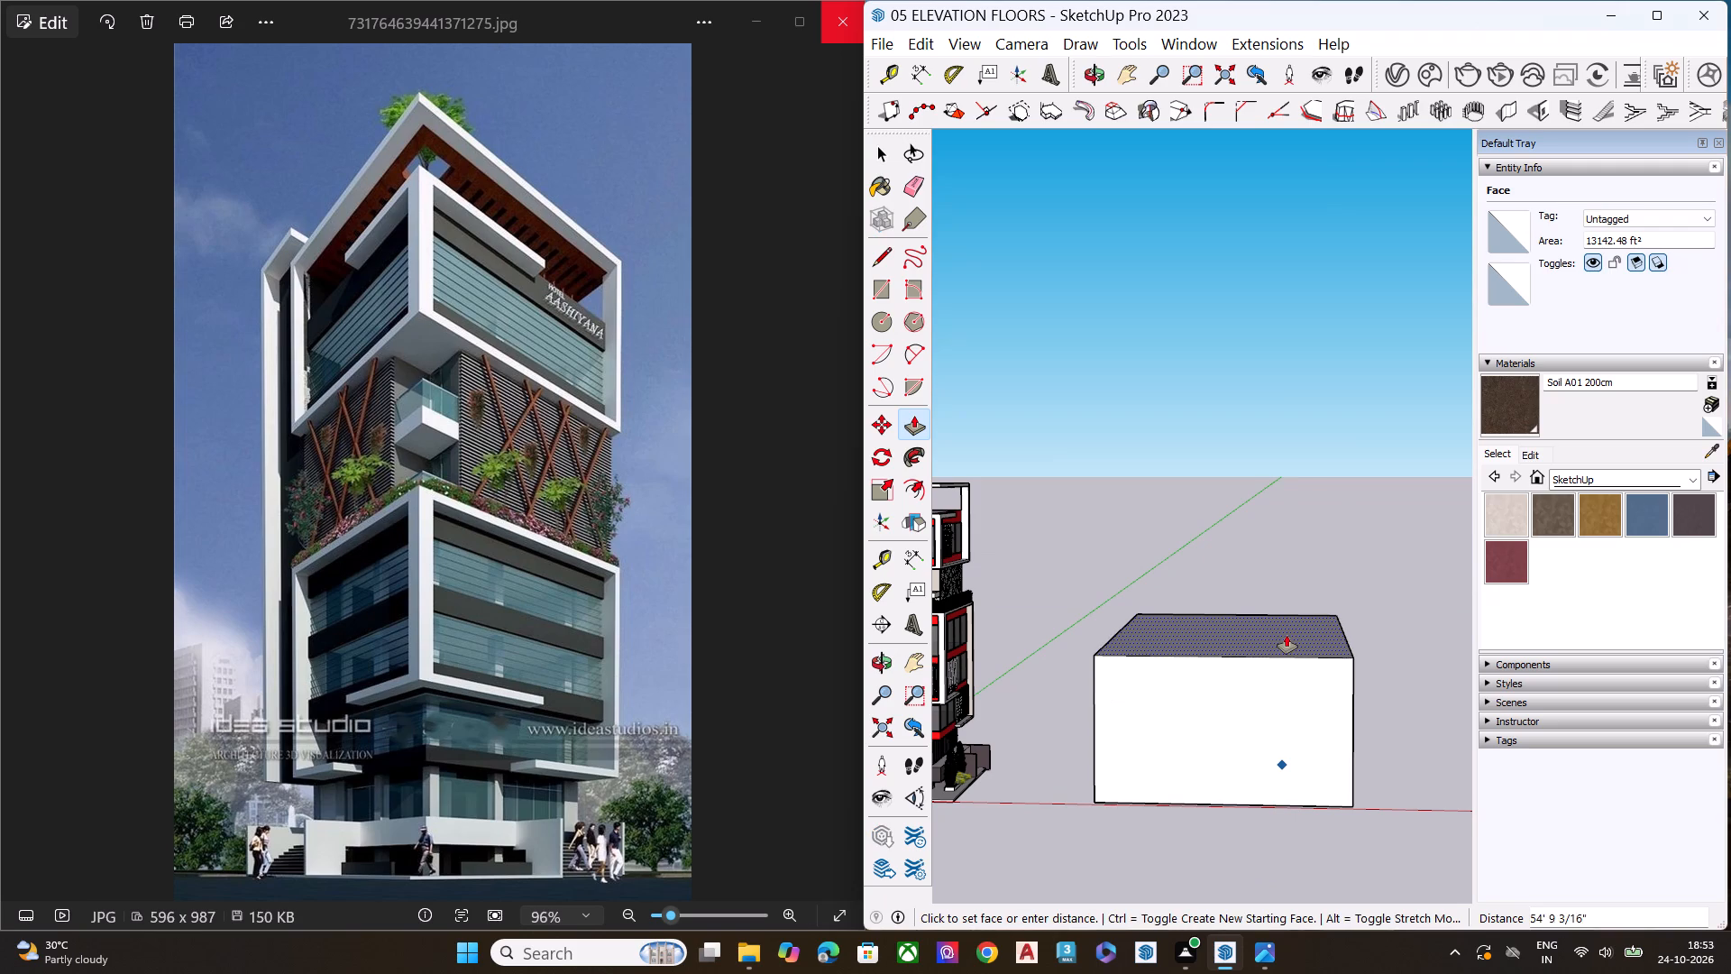
pyautogui.press('space')
# Offset the outline of the box's front face inward to form a narrow border around a panel of about 4,190 ft².
pyautogui.moveTo(1265, 734); pyautogui.dragTo(1271, 657, button='middle')
pyautogui.scroll(1, 1271, 657)
pyautogui.click(1267, 685)
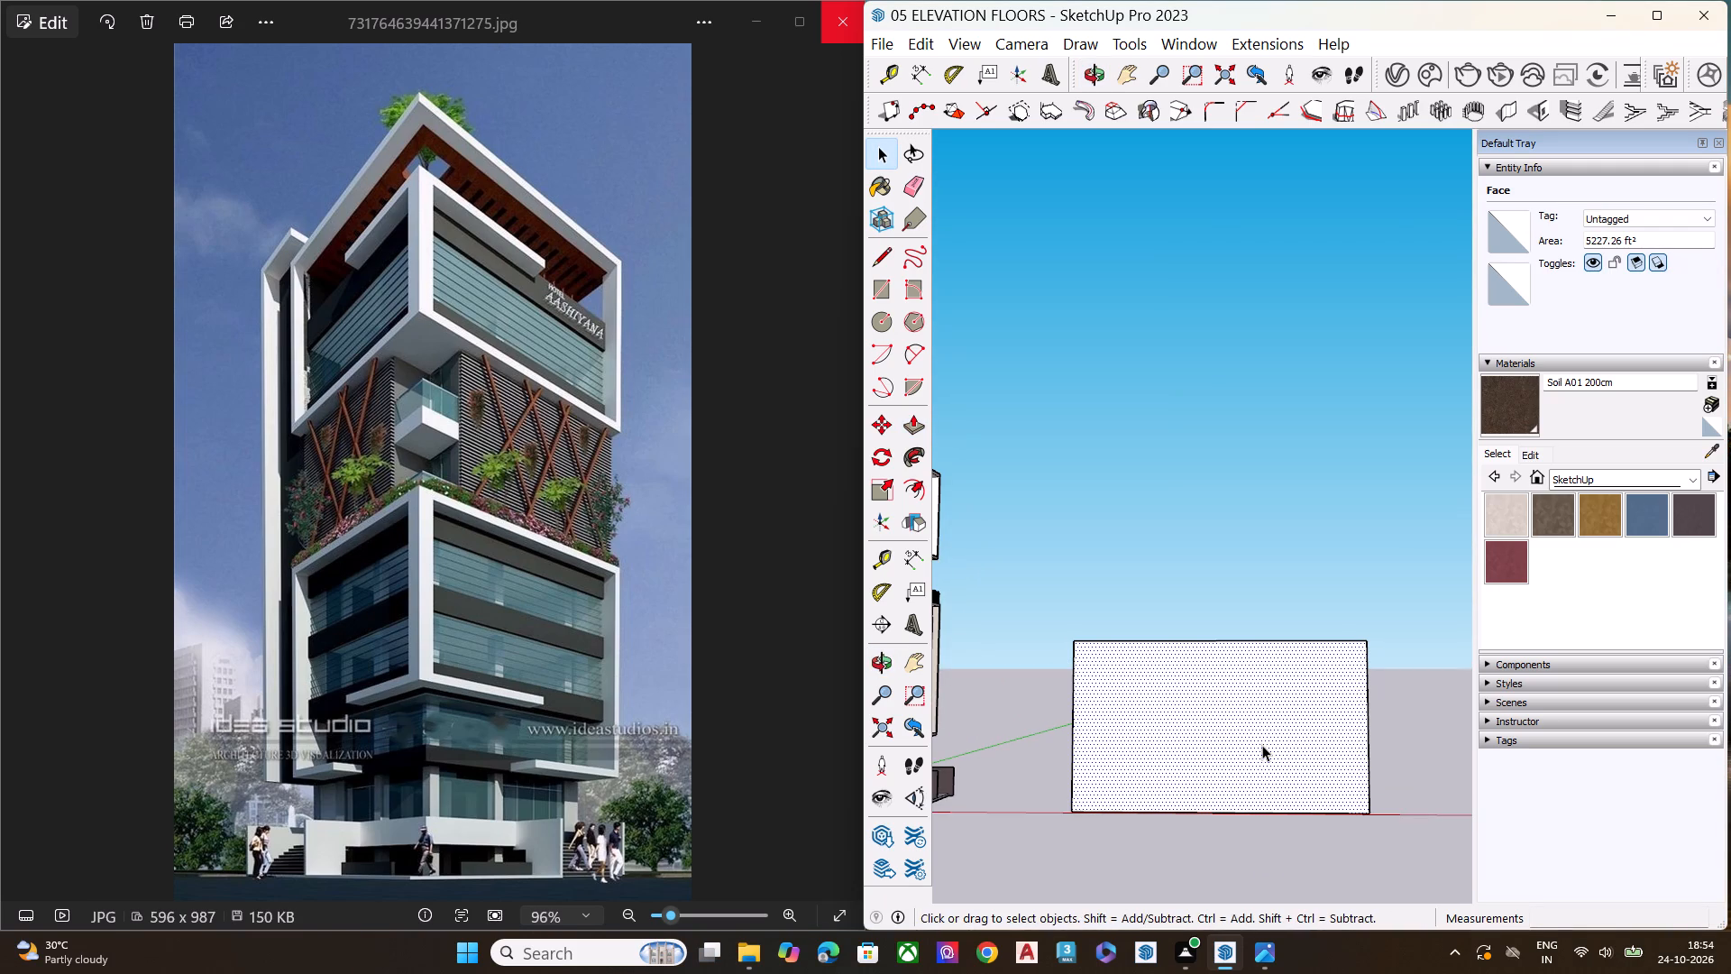
pyautogui.press('f')
pyautogui.click(1214, 712)
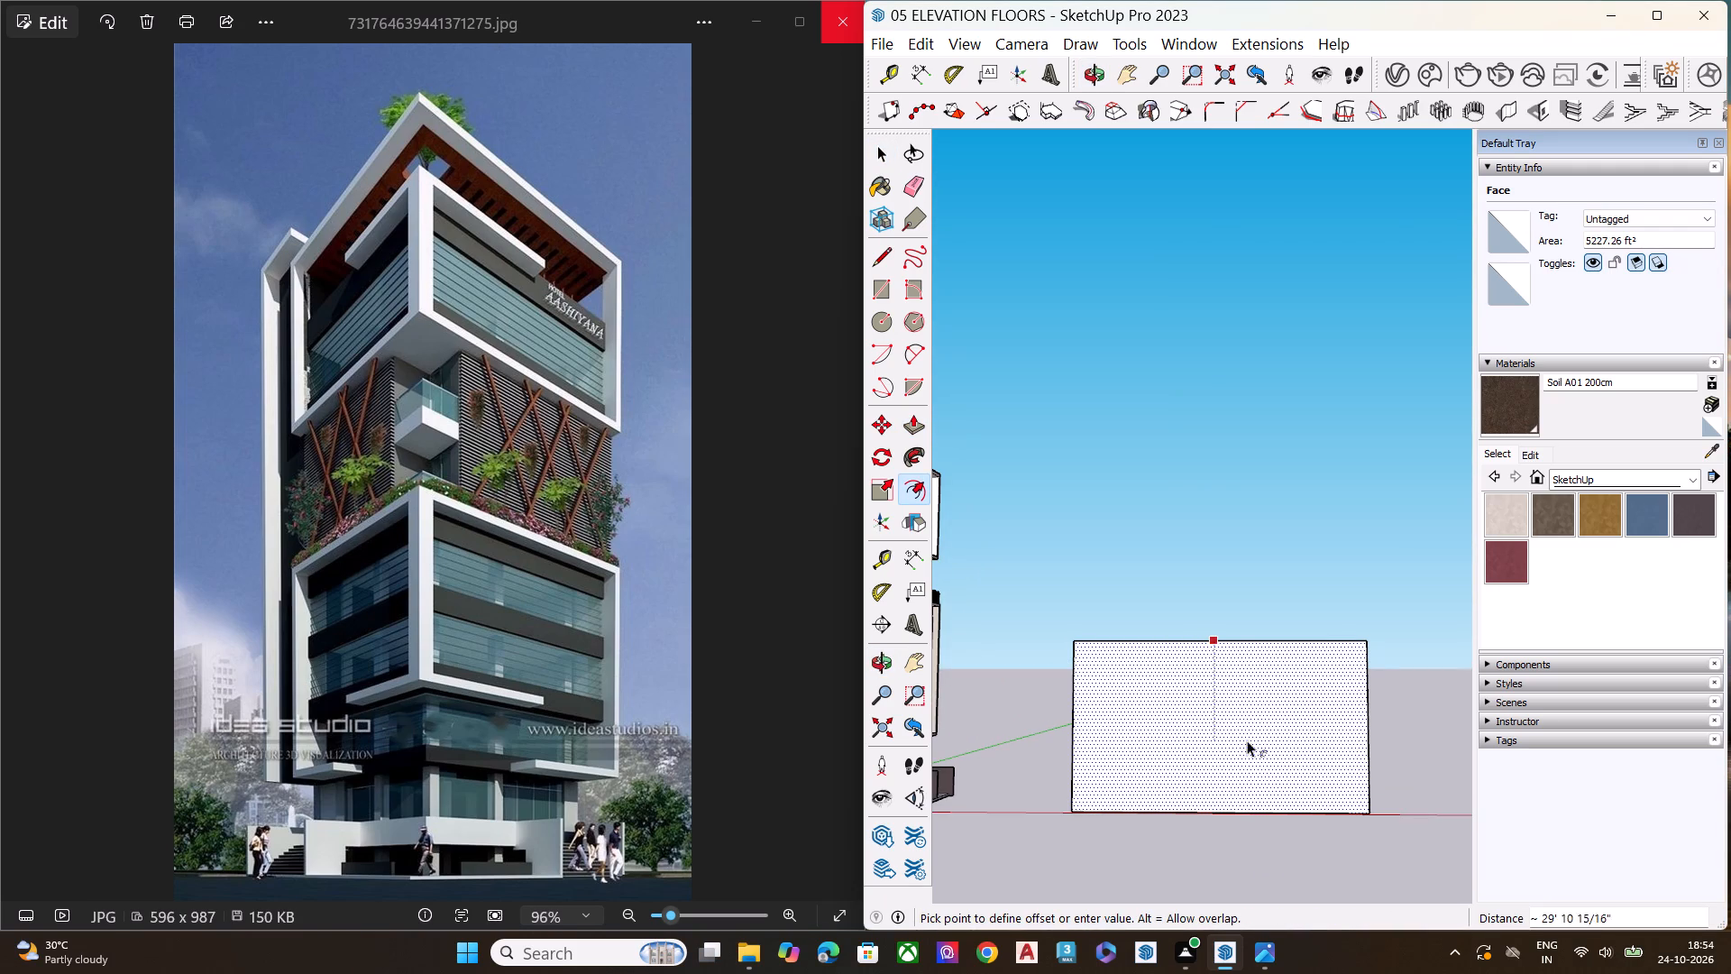
pyautogui.click(1288, 652)
pyautogui.press('space')
# Push the inner panel of the box's front face about 10' 7" inward.
pyautogui.click(1267, 710)
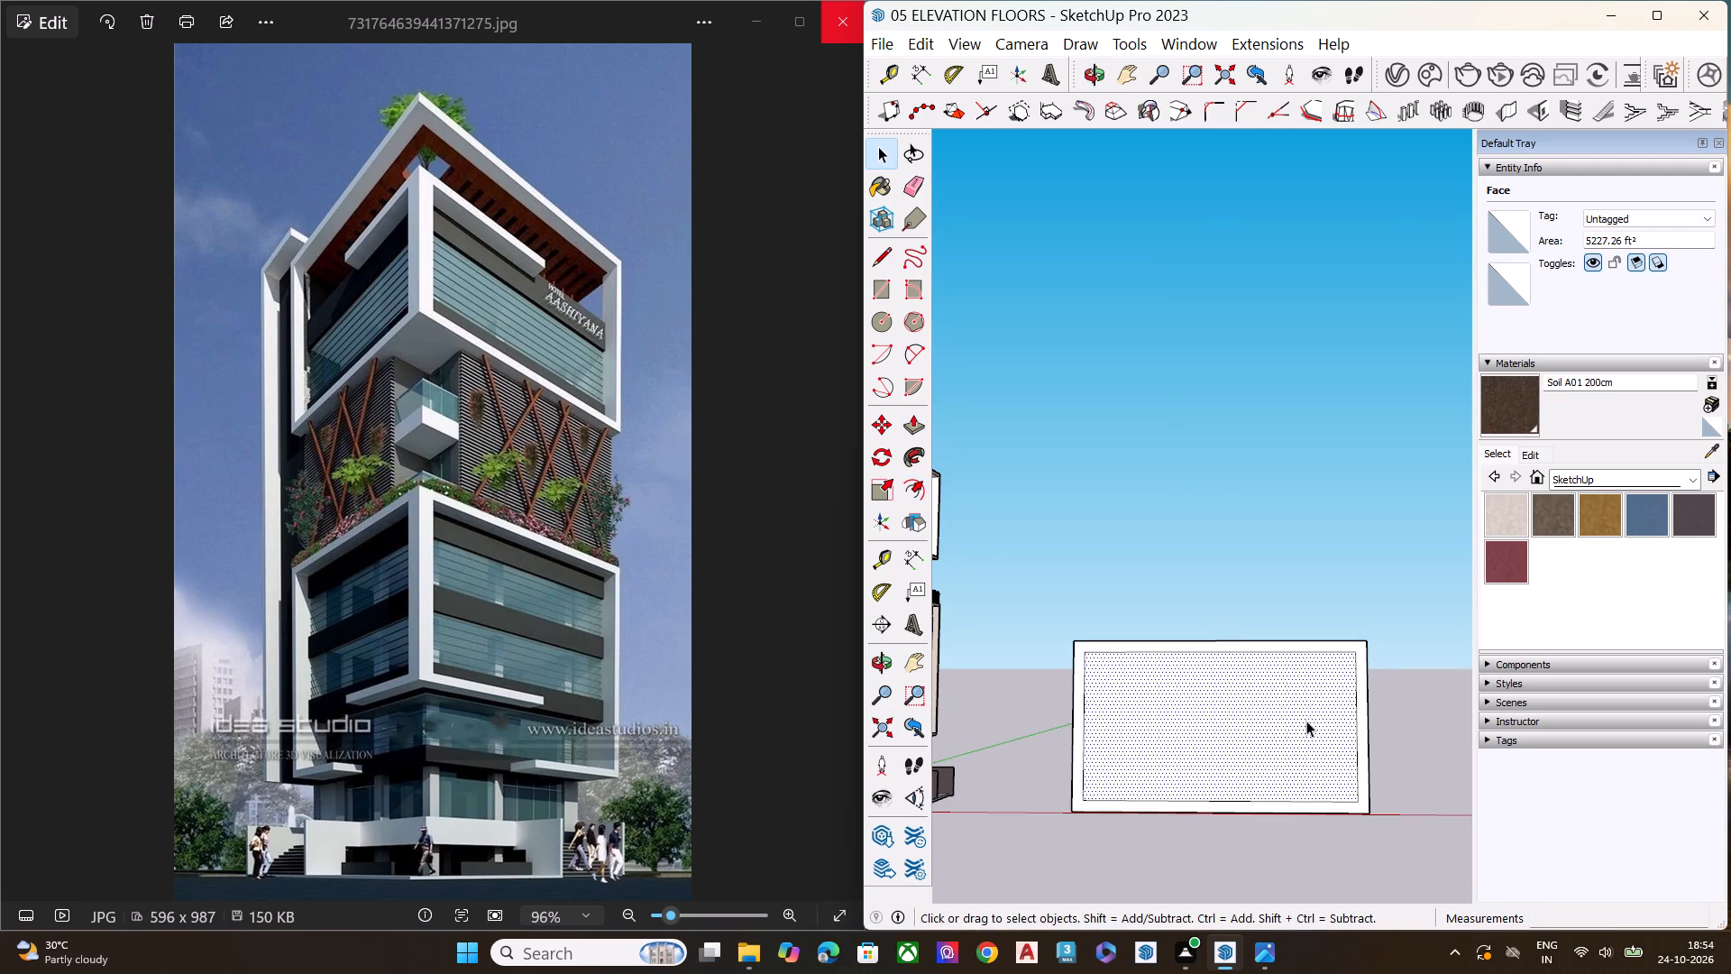
pyautogui.moveTo(1306, 721); pyautogui.dragTo(1261, 736, button='middle')
pyautogui.press('p')
pyautogui.click(1228, 733)
pyautogui.moveTo(1286, 711); pyautogui.dragTo(1293, 703)
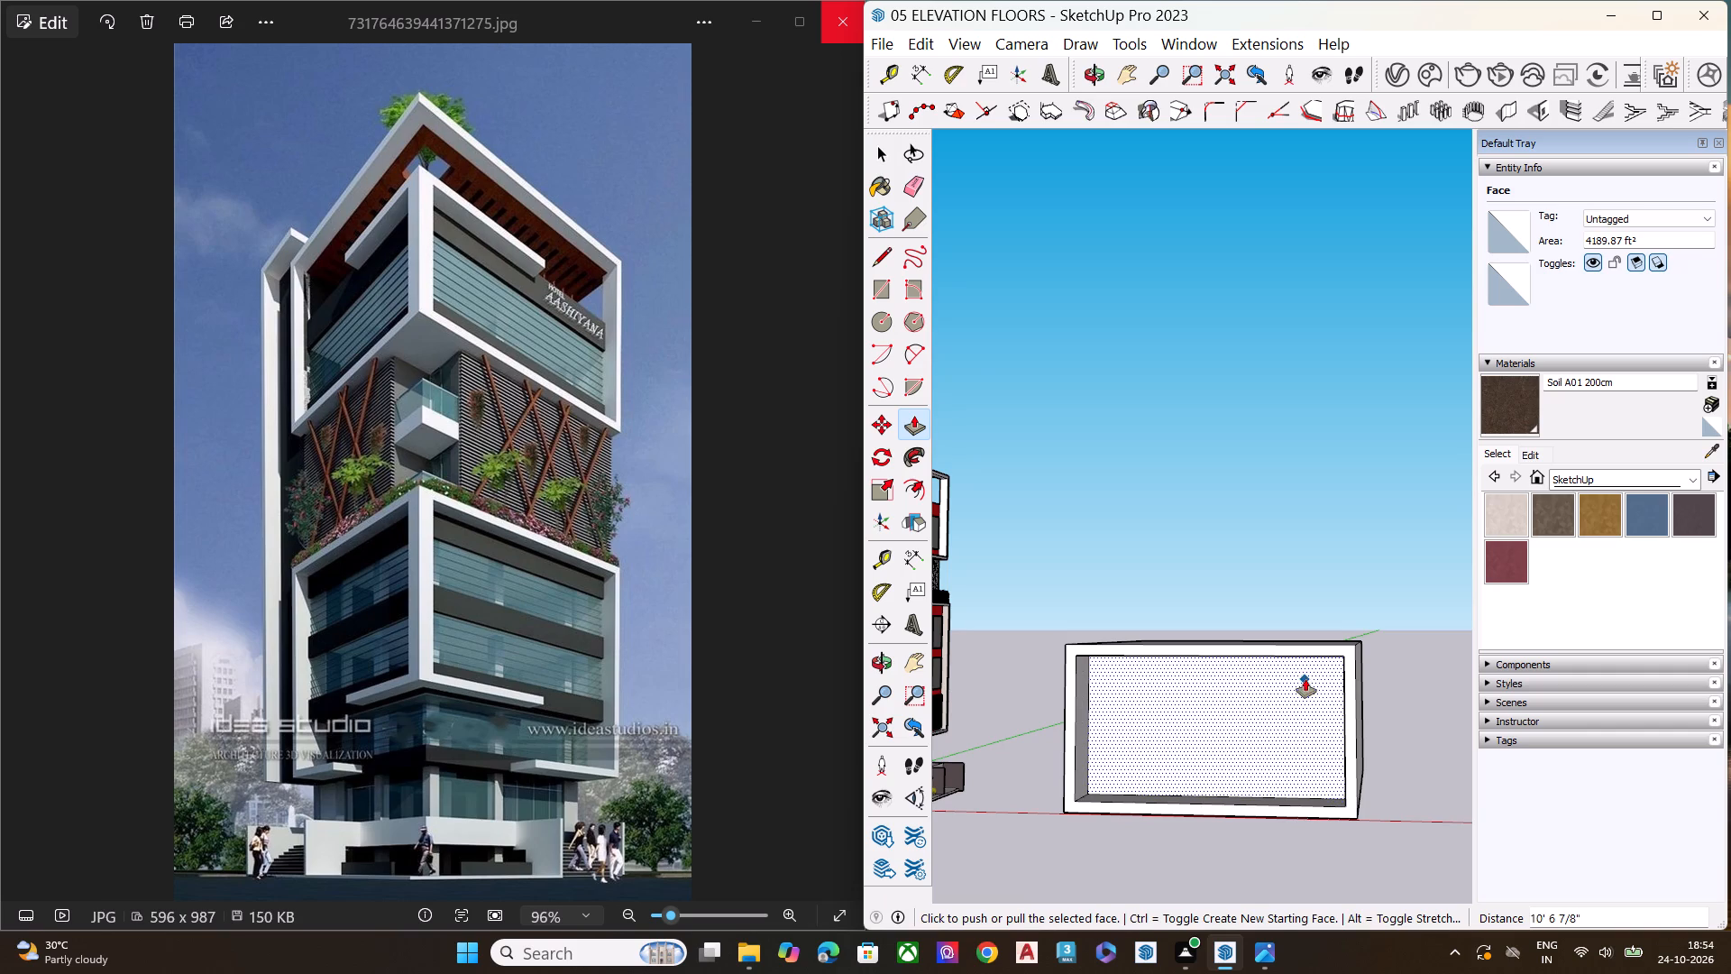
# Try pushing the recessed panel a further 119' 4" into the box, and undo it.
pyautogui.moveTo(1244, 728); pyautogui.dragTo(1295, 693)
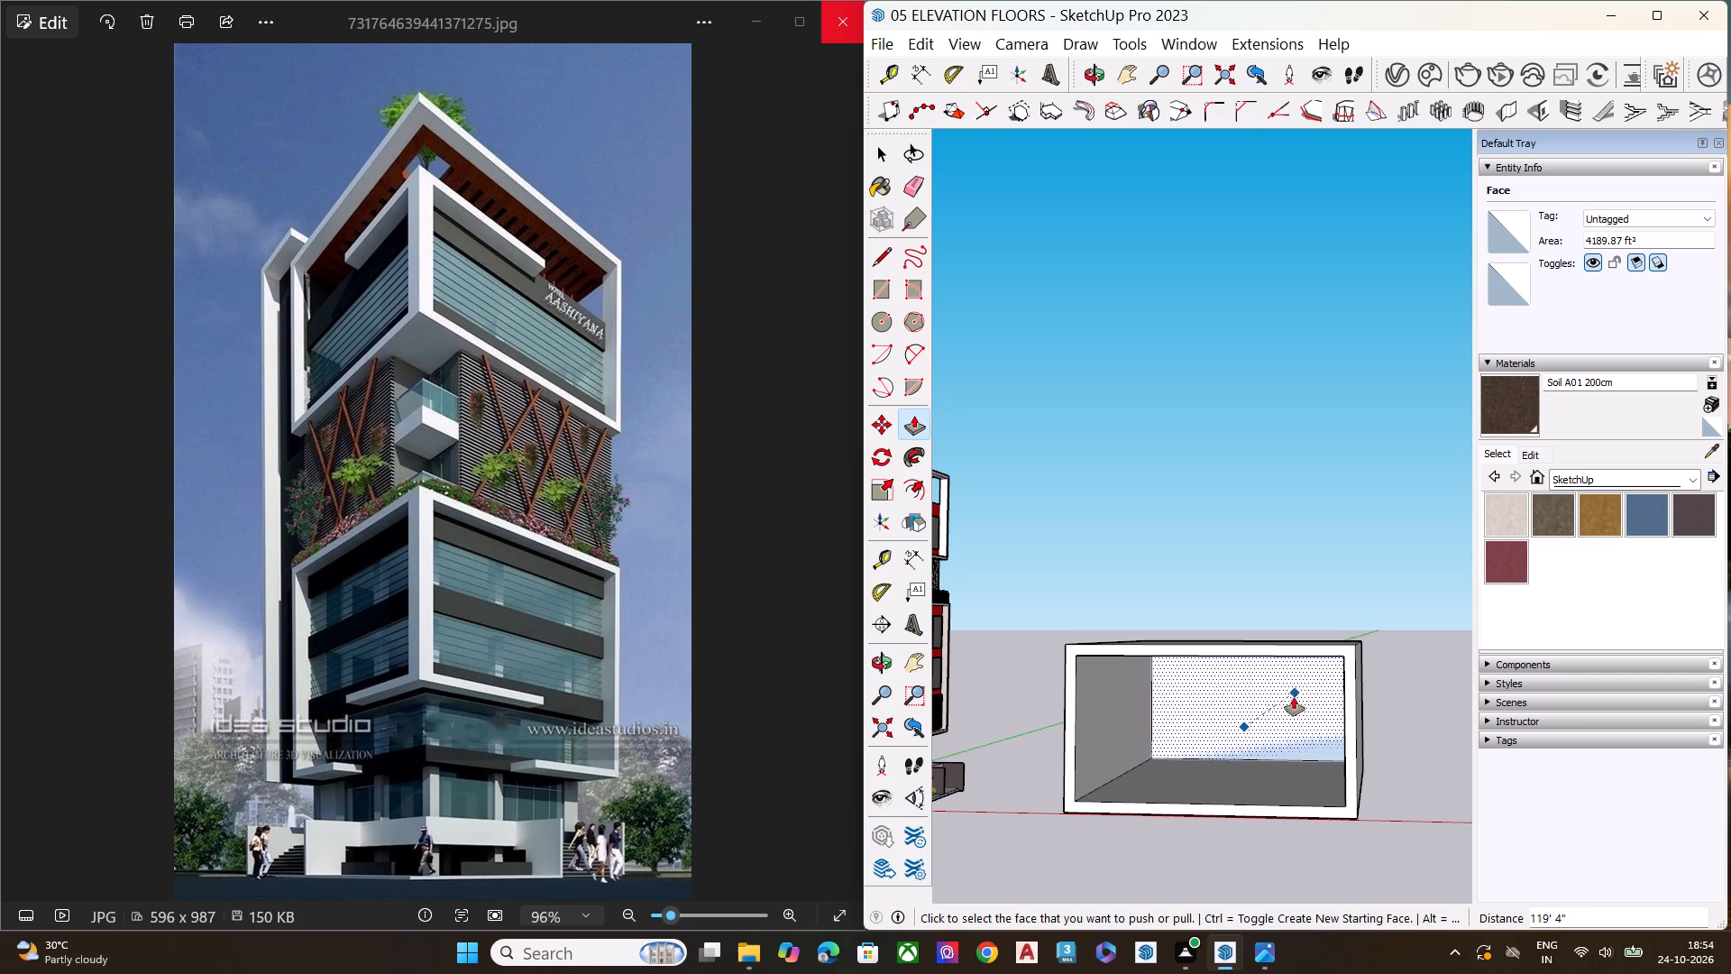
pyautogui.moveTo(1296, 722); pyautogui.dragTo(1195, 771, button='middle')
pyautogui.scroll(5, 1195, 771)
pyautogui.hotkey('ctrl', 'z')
# Push the recessed panel about 99' deeper to hollow out the box, and clear the selection.
pyautogui.click(1191, 764)
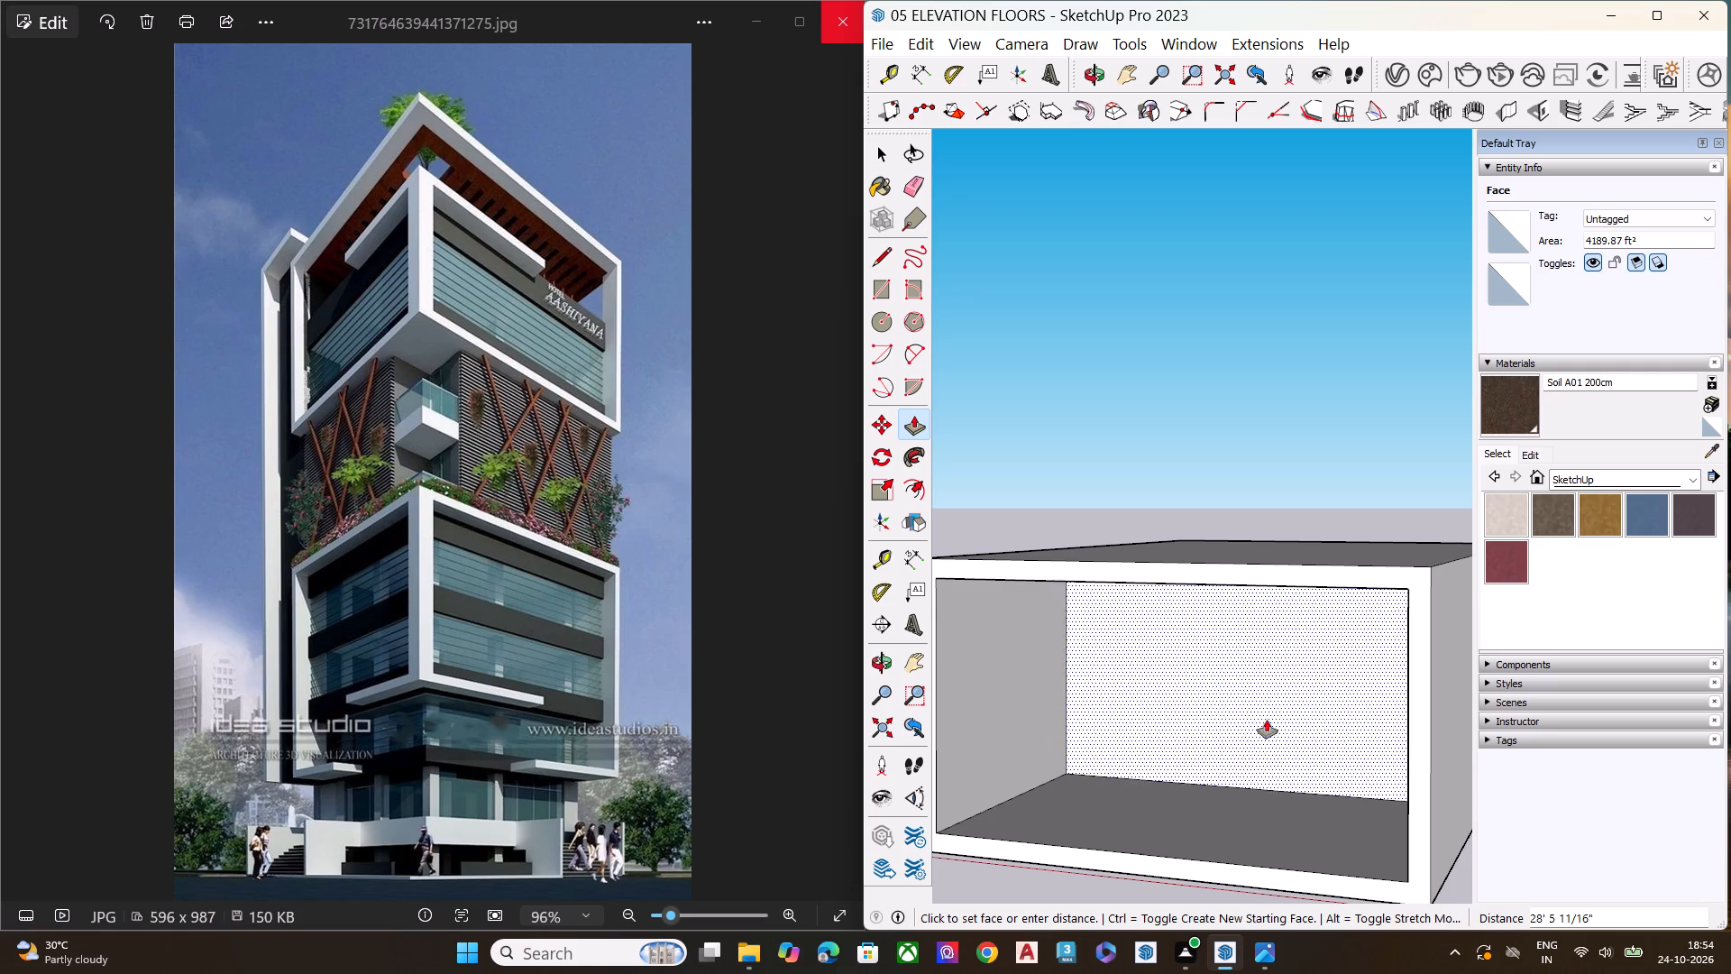
pyautogui.click(1318, 696)
pyautogui.press('space')
pyautogui.click(1250, 475)
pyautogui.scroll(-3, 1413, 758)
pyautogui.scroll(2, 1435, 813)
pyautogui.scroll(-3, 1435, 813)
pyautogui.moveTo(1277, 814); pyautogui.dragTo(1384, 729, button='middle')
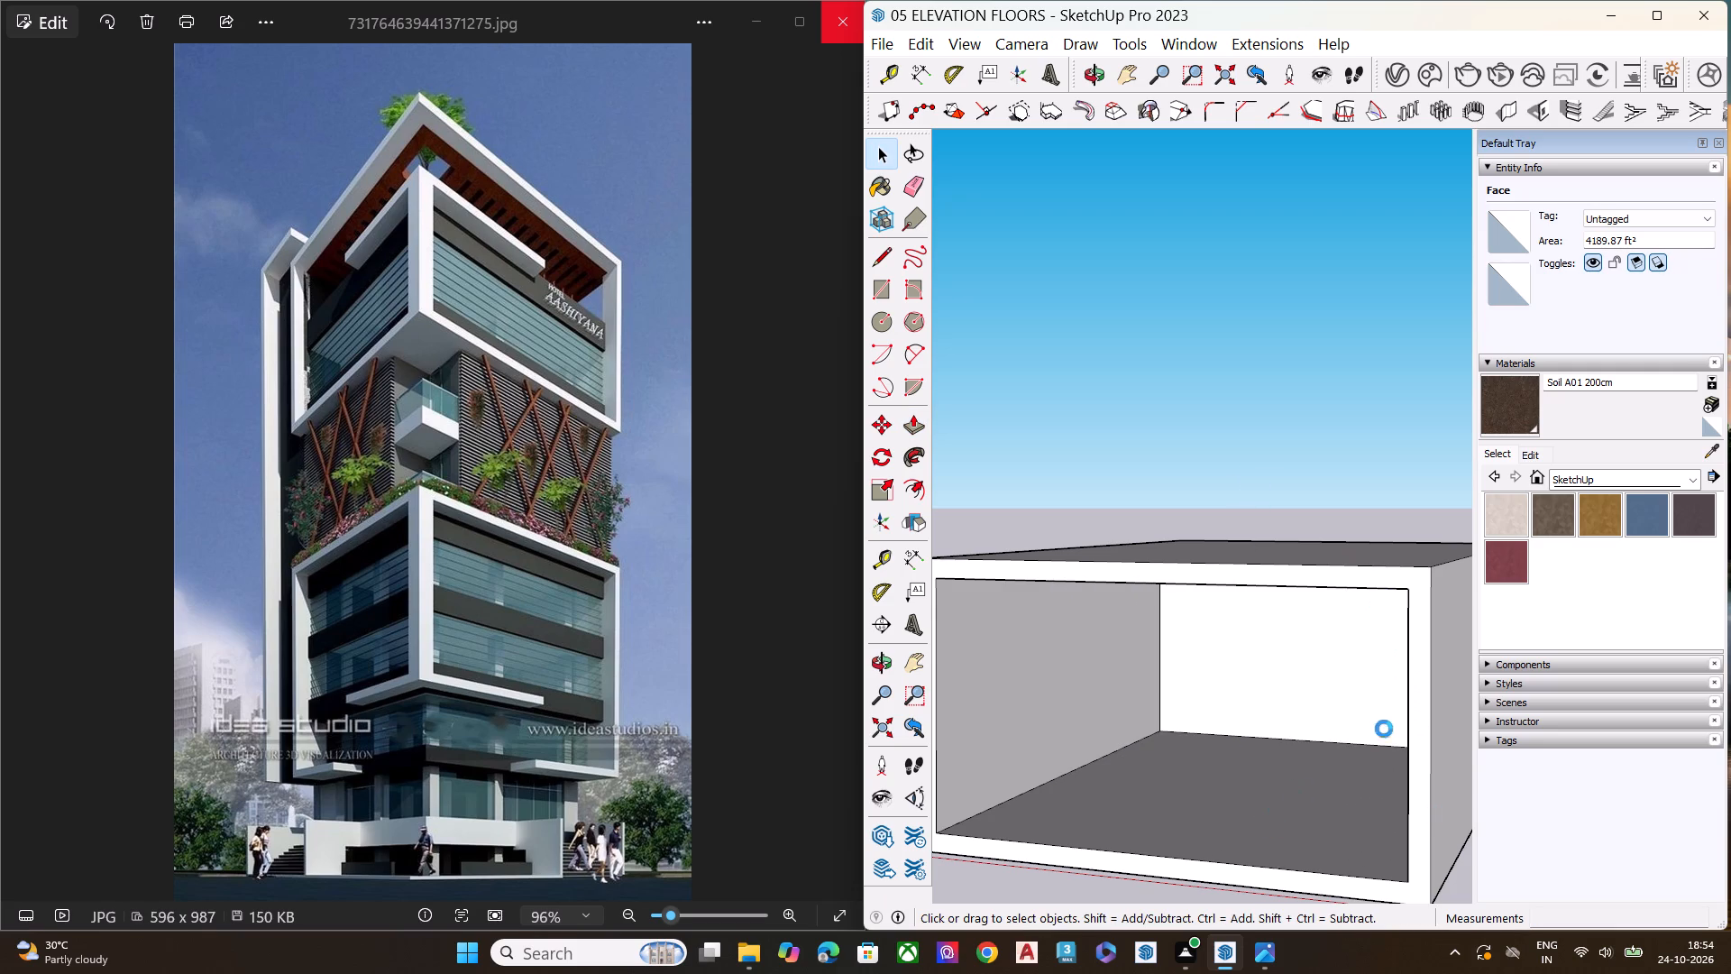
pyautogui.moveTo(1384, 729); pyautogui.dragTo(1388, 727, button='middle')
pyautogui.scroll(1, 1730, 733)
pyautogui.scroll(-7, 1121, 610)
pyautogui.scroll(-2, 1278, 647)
# Draw a vertical line about 47' 6" high, bottom to top edge, across the left part of the box's back wall.
pyautogui.scroll(-4, 1278, 645)
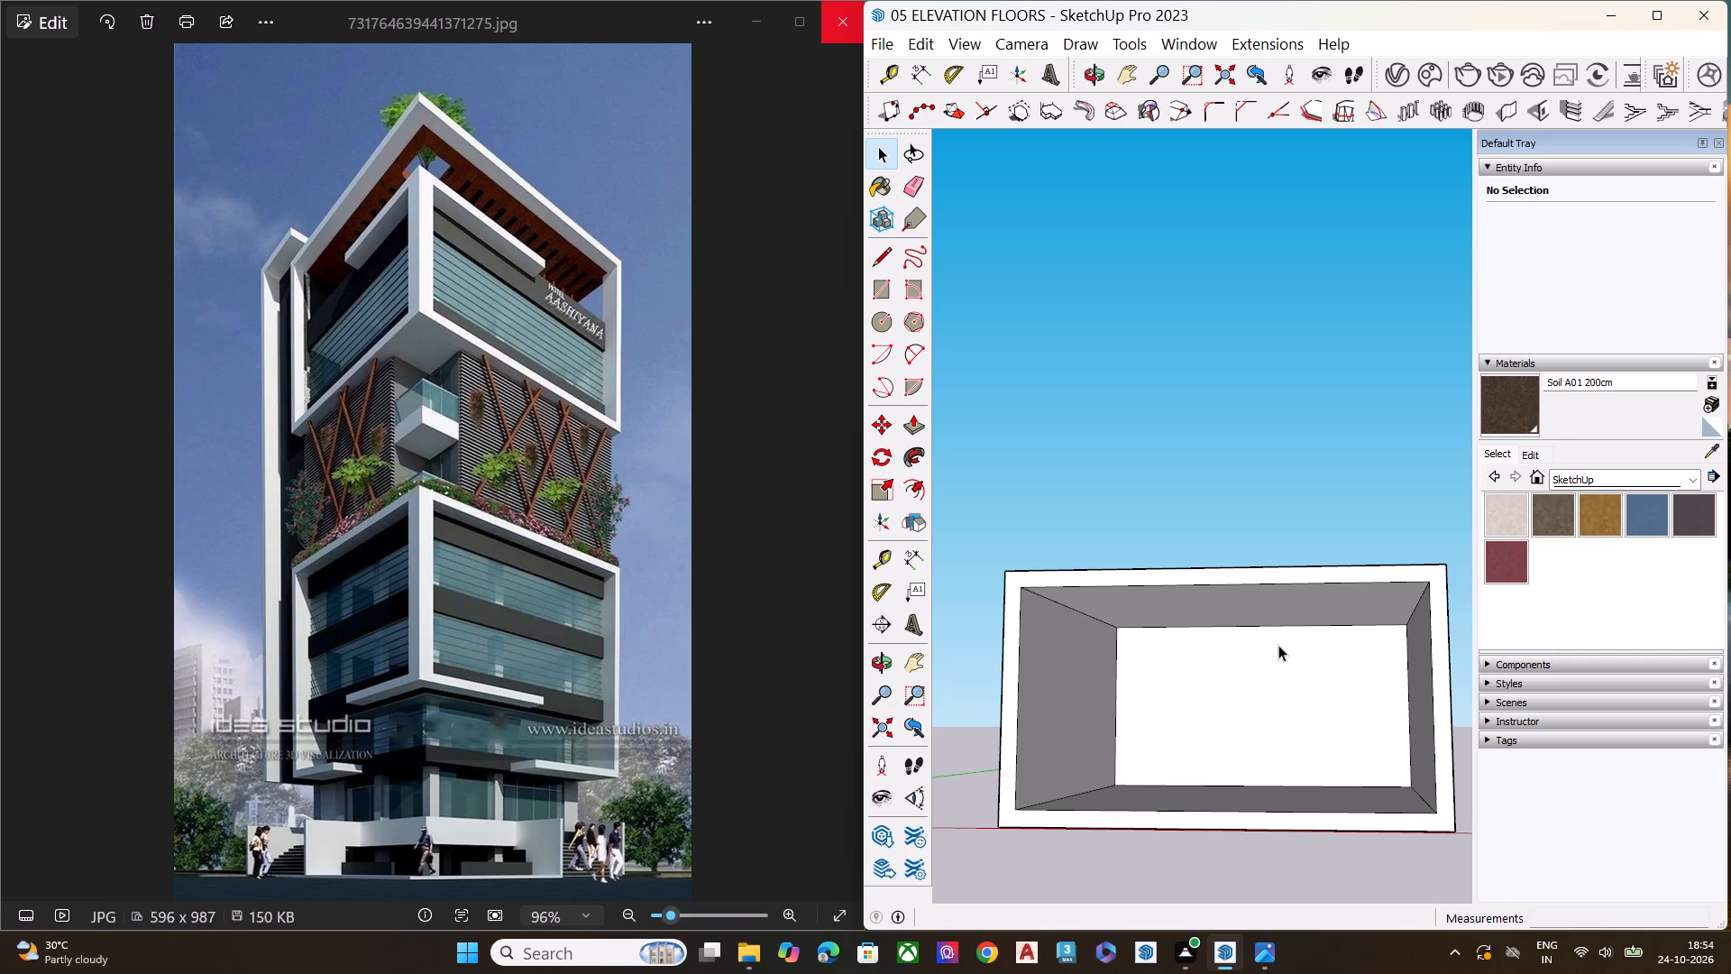
pyautogui.scroll(-2, 1278, 645)
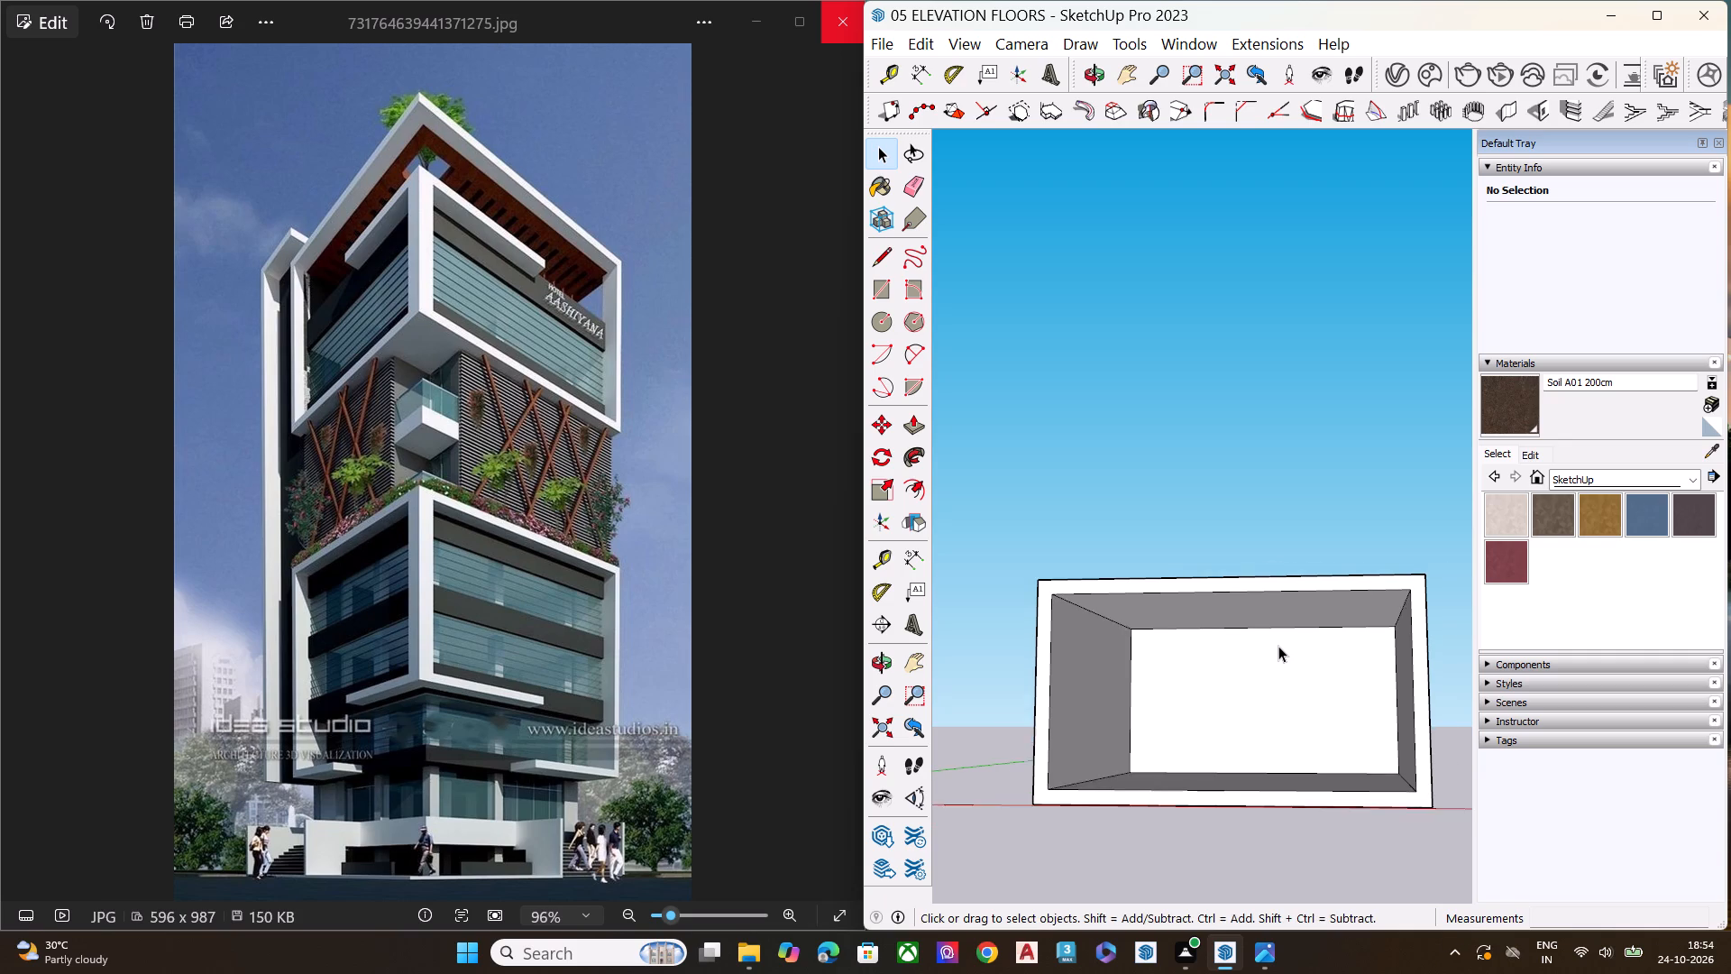
pyautogui.scroll(-1, 1278, 646)
pyautogui.moveTo(1274, 758); pyautogui.dragTo(1305, 799, button='middle')
pyautogui.scroll(6, 1299, 756)
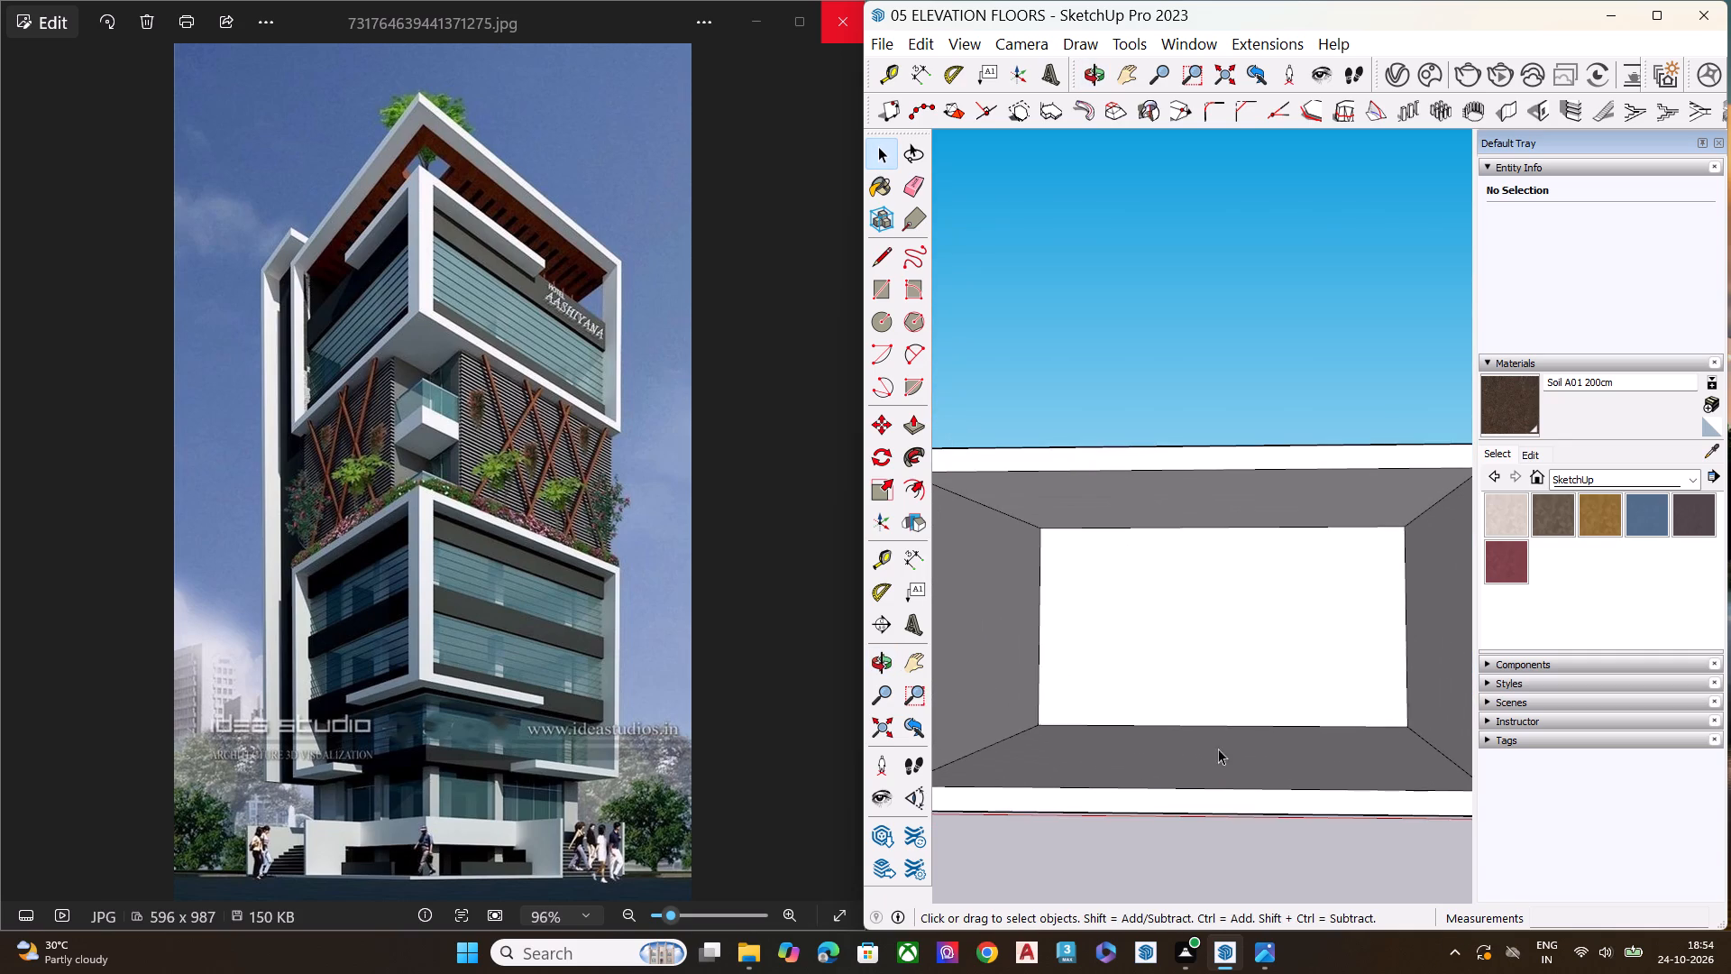
pyautogui.scroll(3, 1199, 741)
pyautogui.press('l')
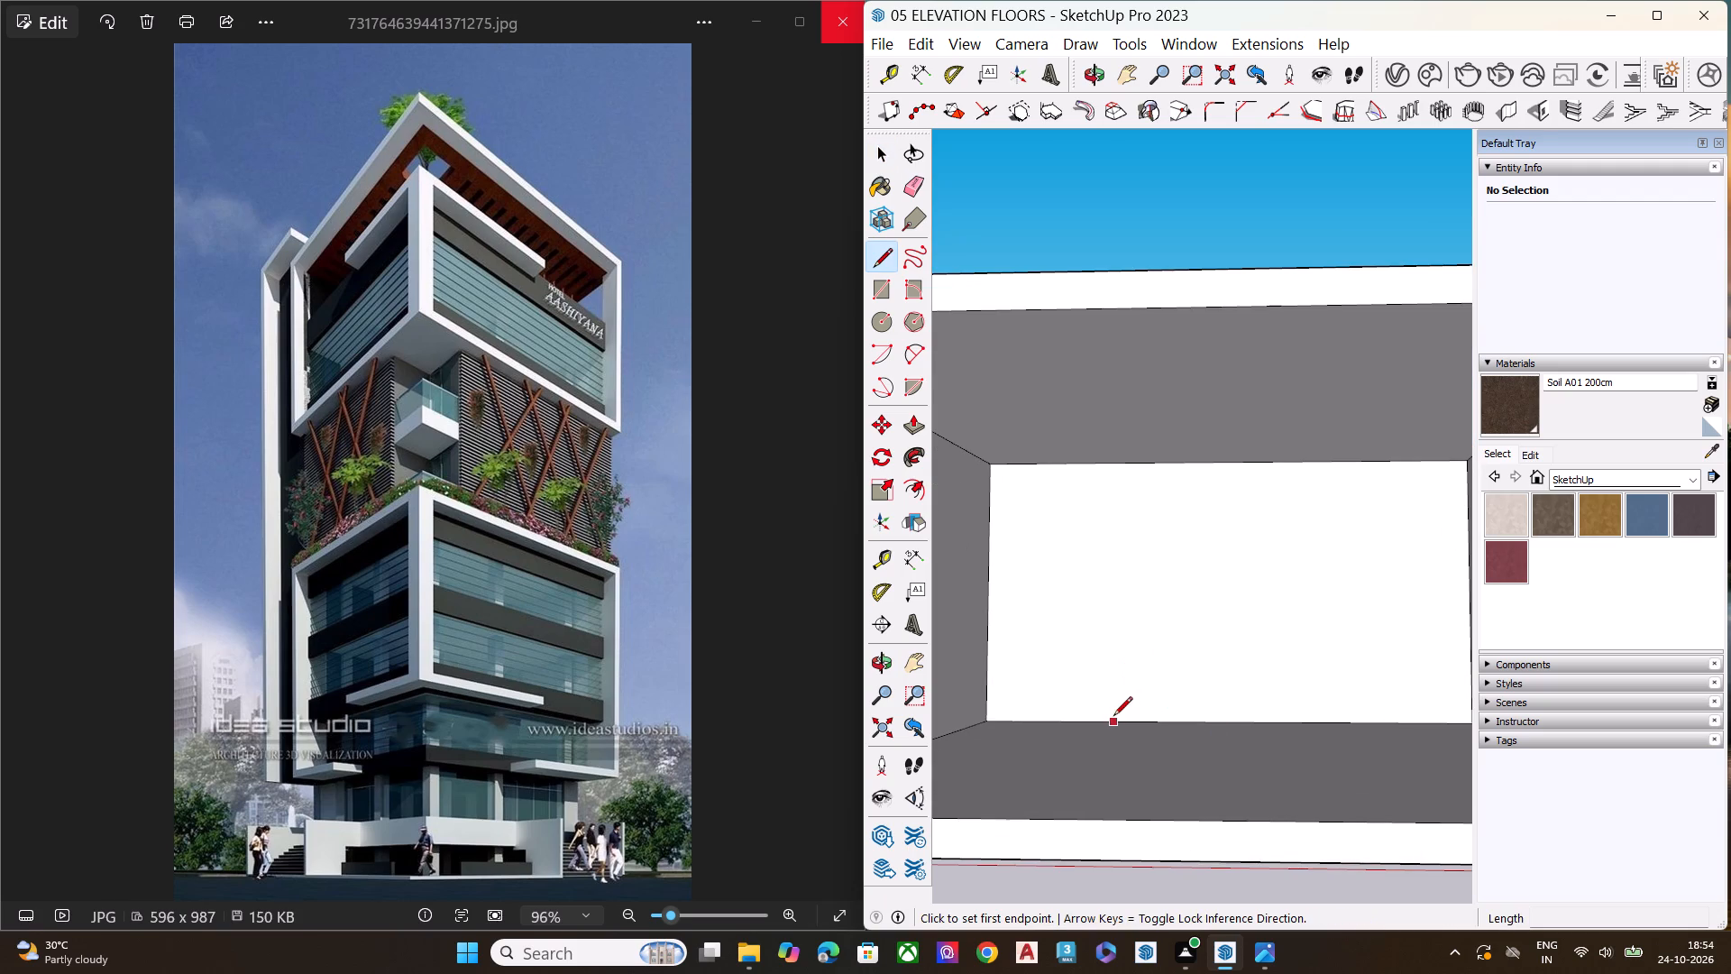
pyautogui.click(1122, 721)
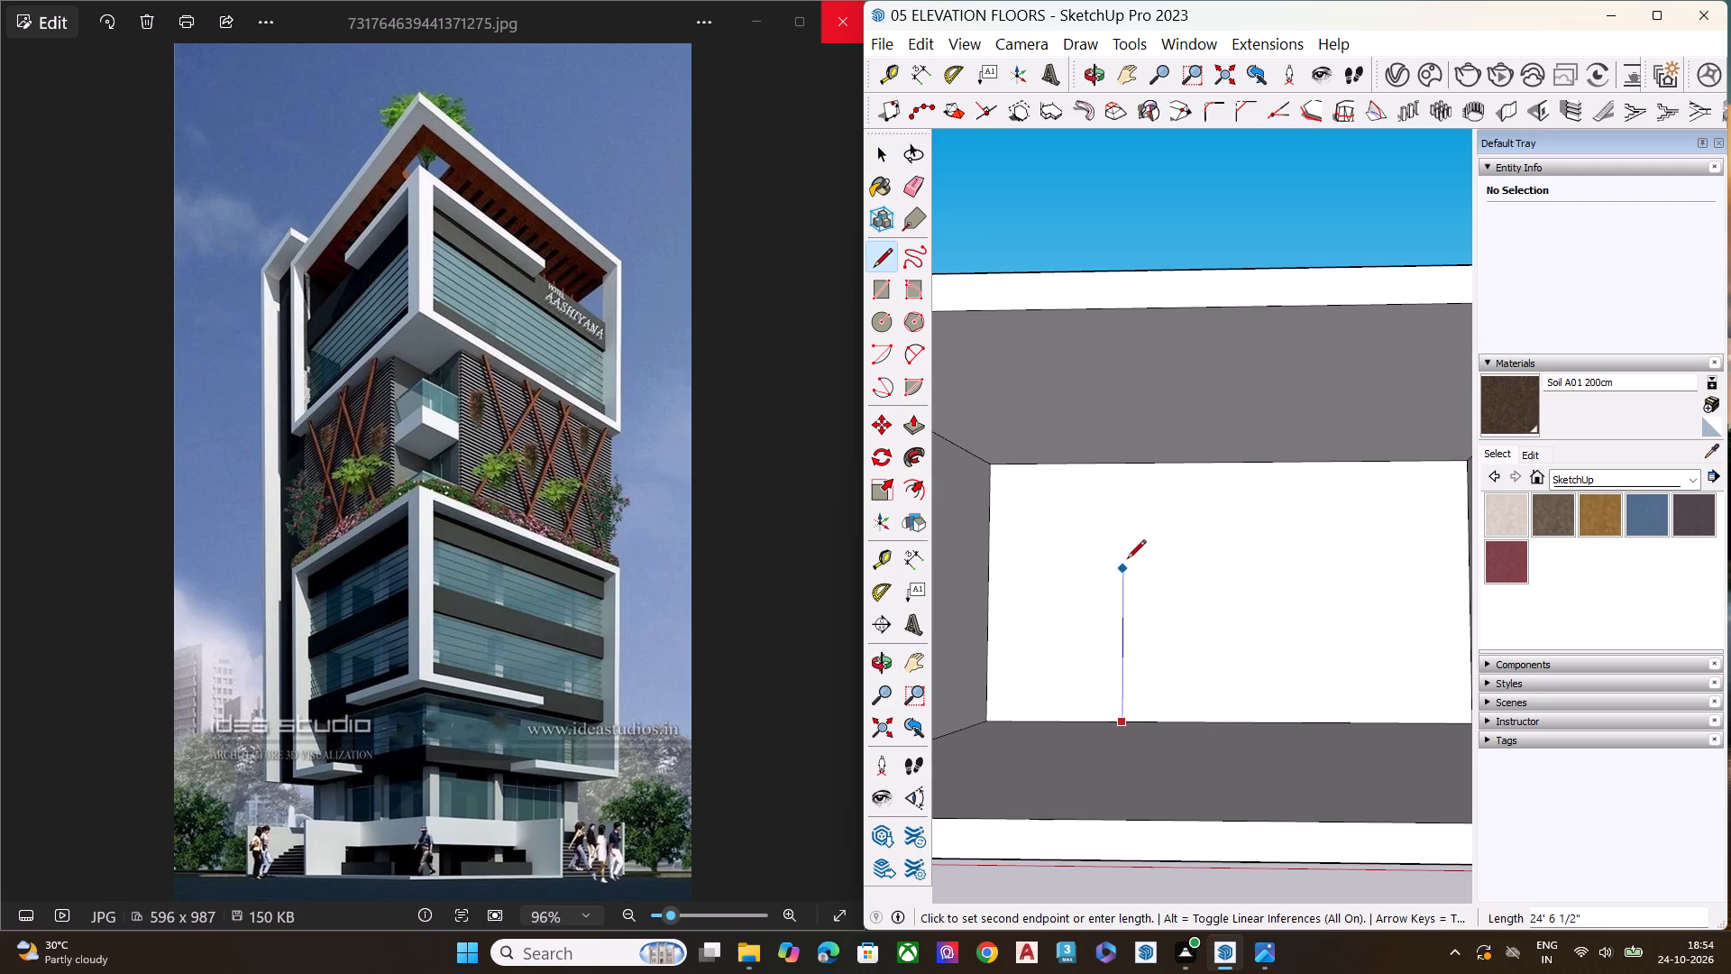
pyautogui.click(1125, 464)
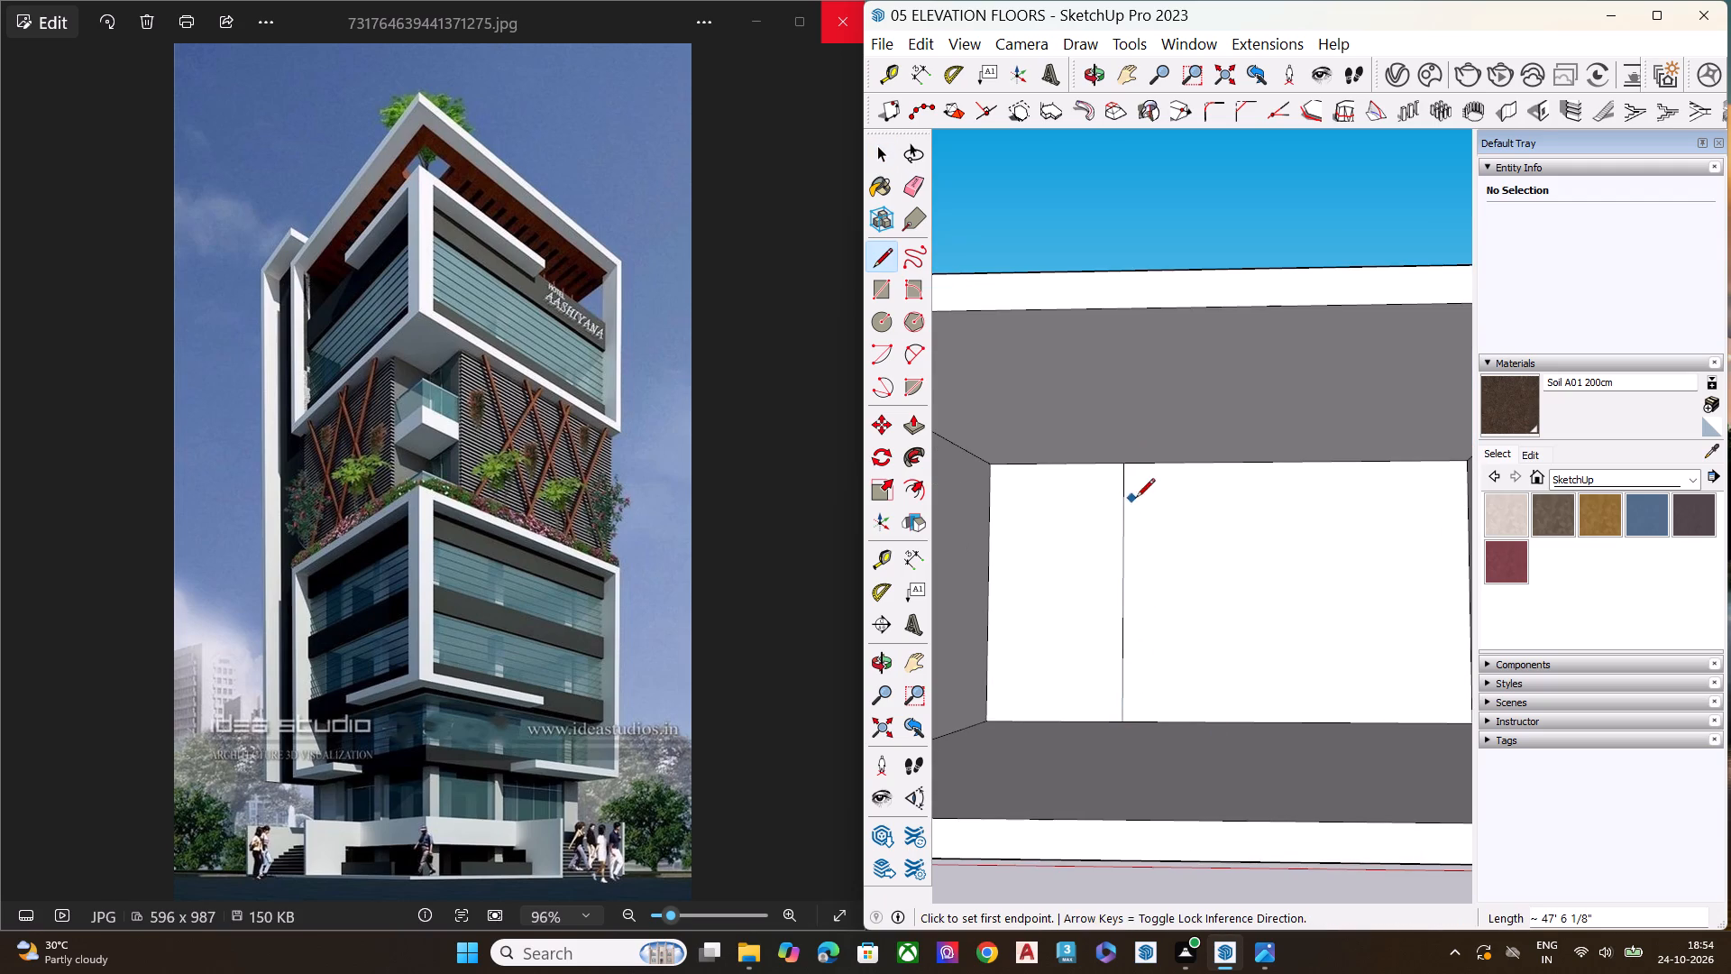
# Draw a matching full-height vertical line, about 47' 6", near the right end of the box's back wall.
pyautogui.scroll(-7, 952, 516)
pyautogui.scroll(2, 1144, 549)
pyautogui.scroll(-1, 1168, 556)
pyautogui.moveTo(1213, 568); pyautogui.dragTo(1278, 568, button='middle')
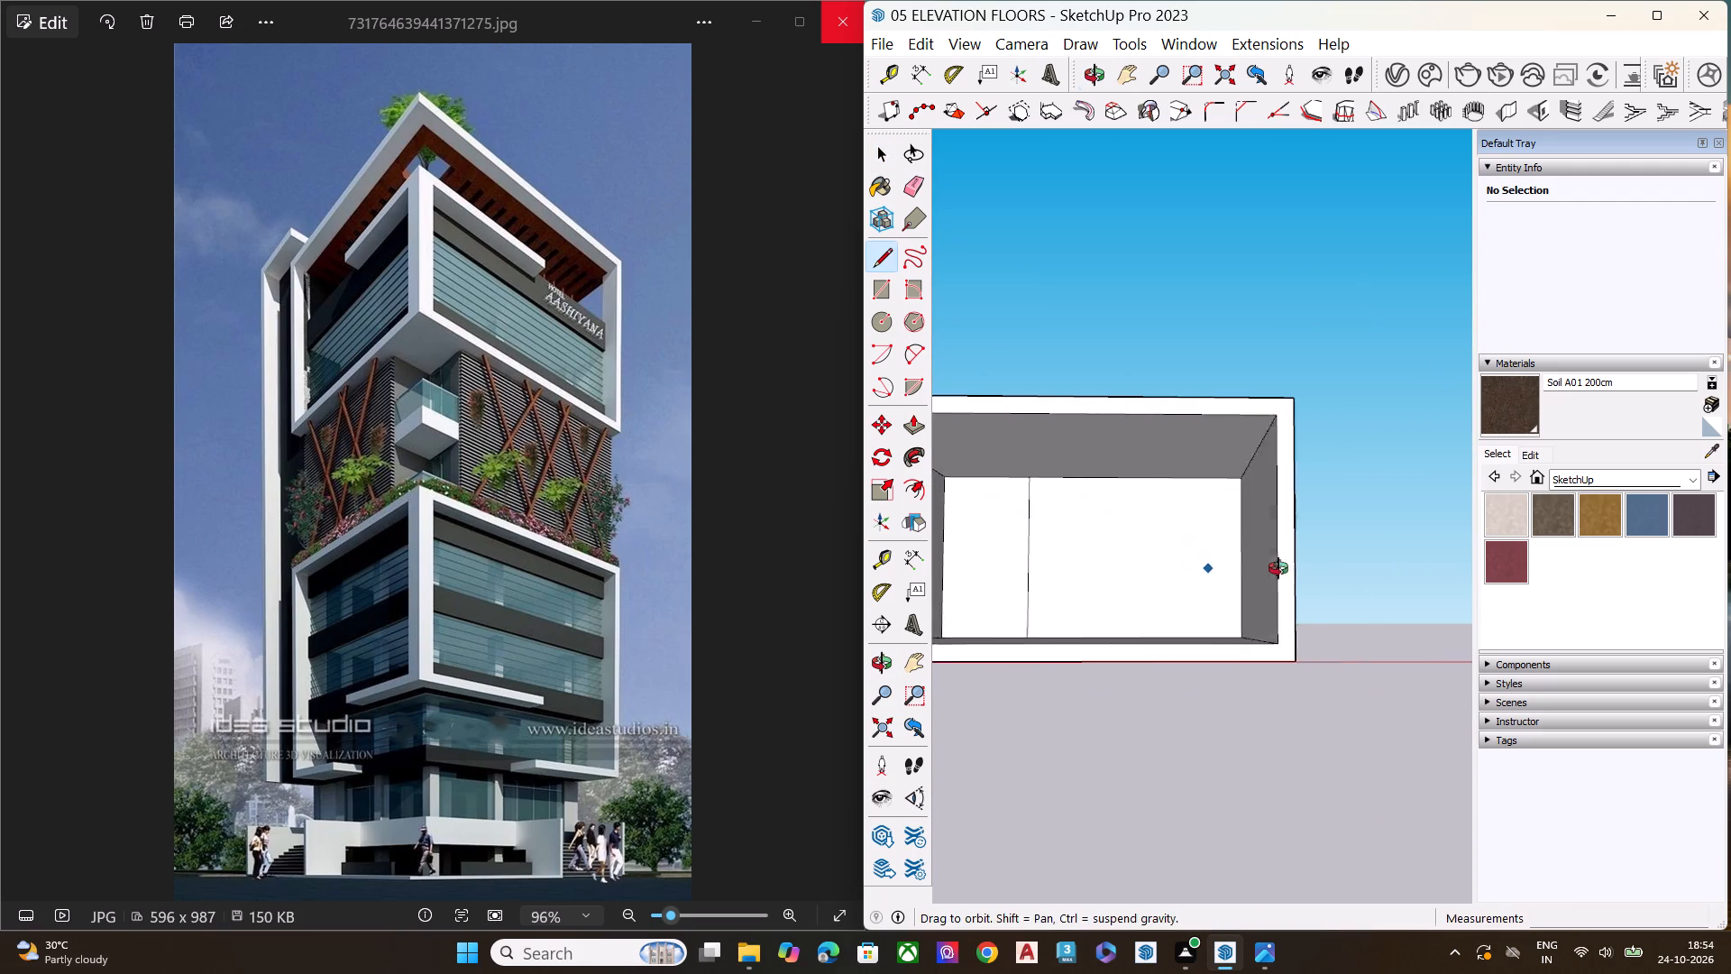
pyautogui.moveTo(1278, 568); pyautogui.dragTo(1280, 568, button='middle')
pyautogui.scroll(6, 1228, 589)
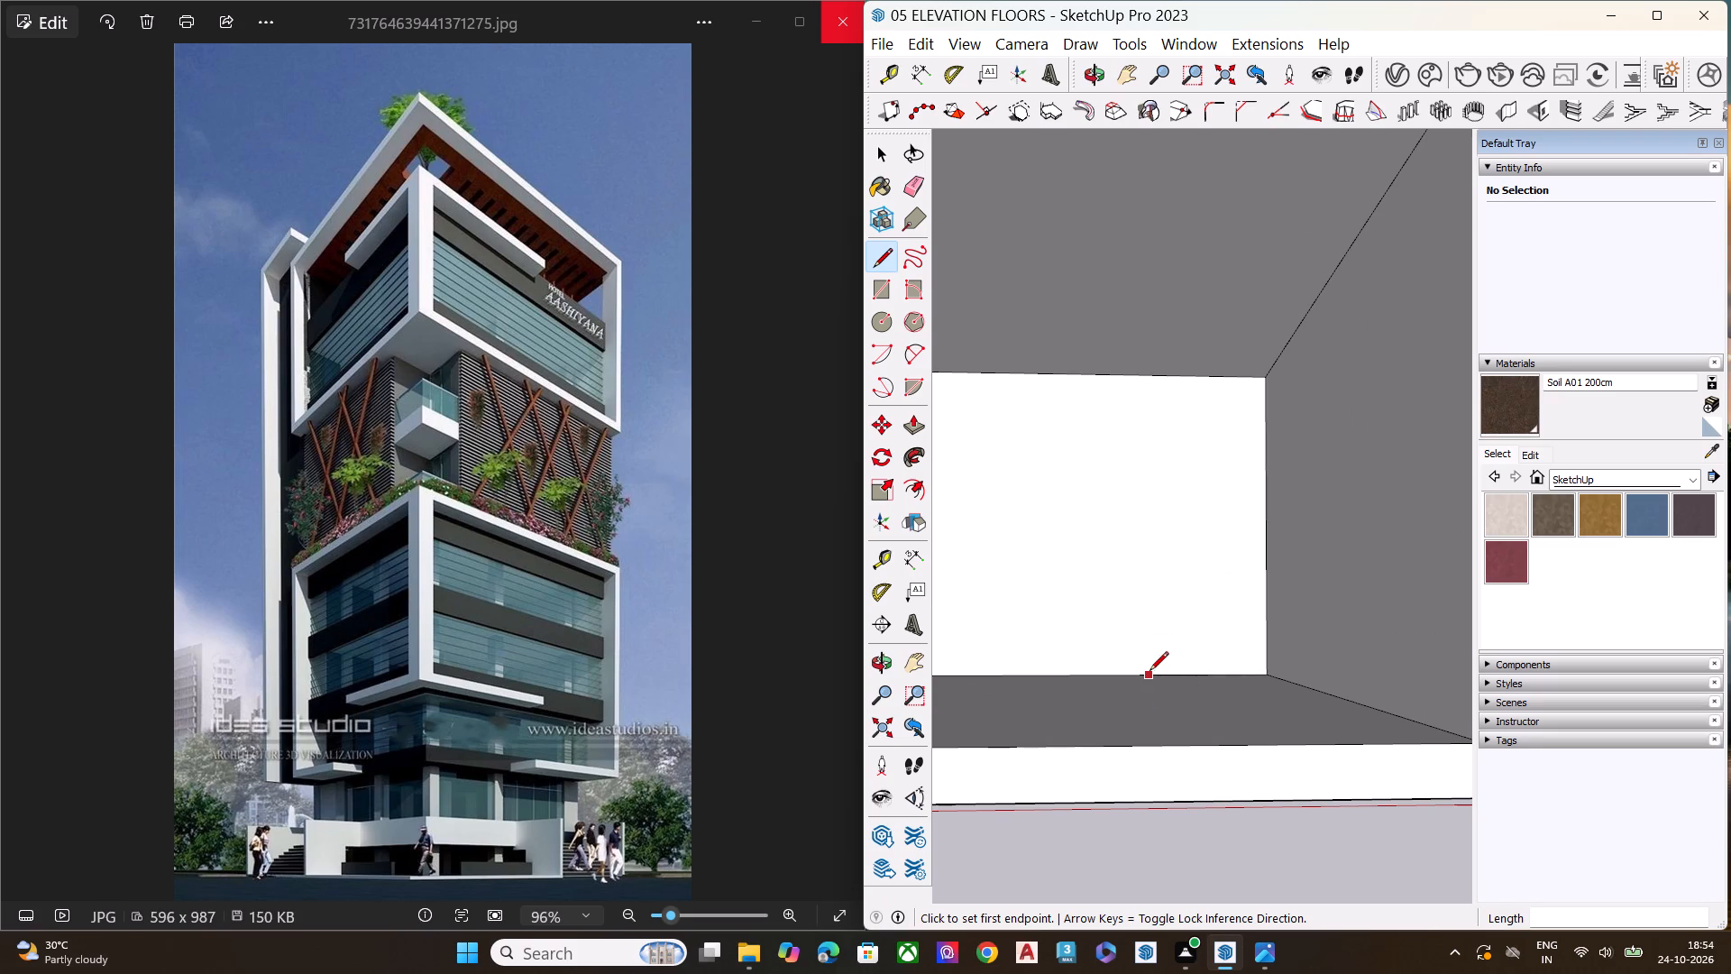
pyautogui.click(1149, 672)
pyautogui.click(1148, 380)
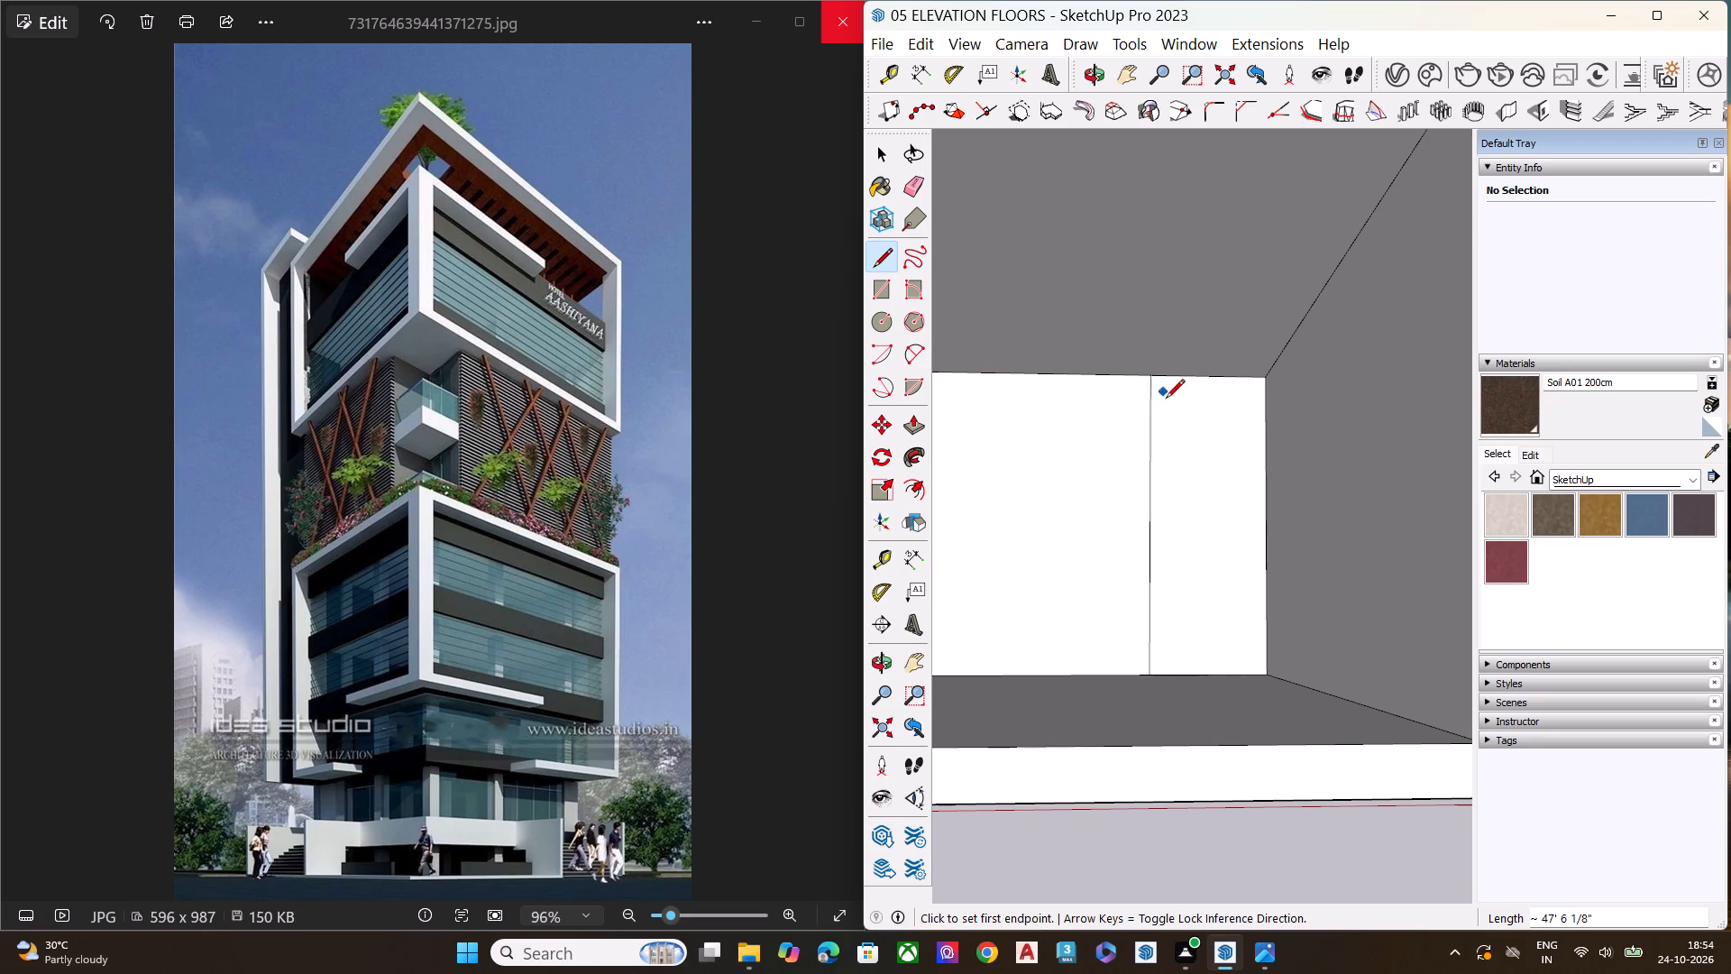
# Draw four more full-height vertical lines, roughly evenly spaced, between the two existing lines on the back wall.
pyautogui.scroll(-8, 1171, 409)
pyautogui.moveTo(1192, 577); pyautogui.dragTo(1102, 602, button='middle')
pyautogui.scroll(7, 1041, 543)
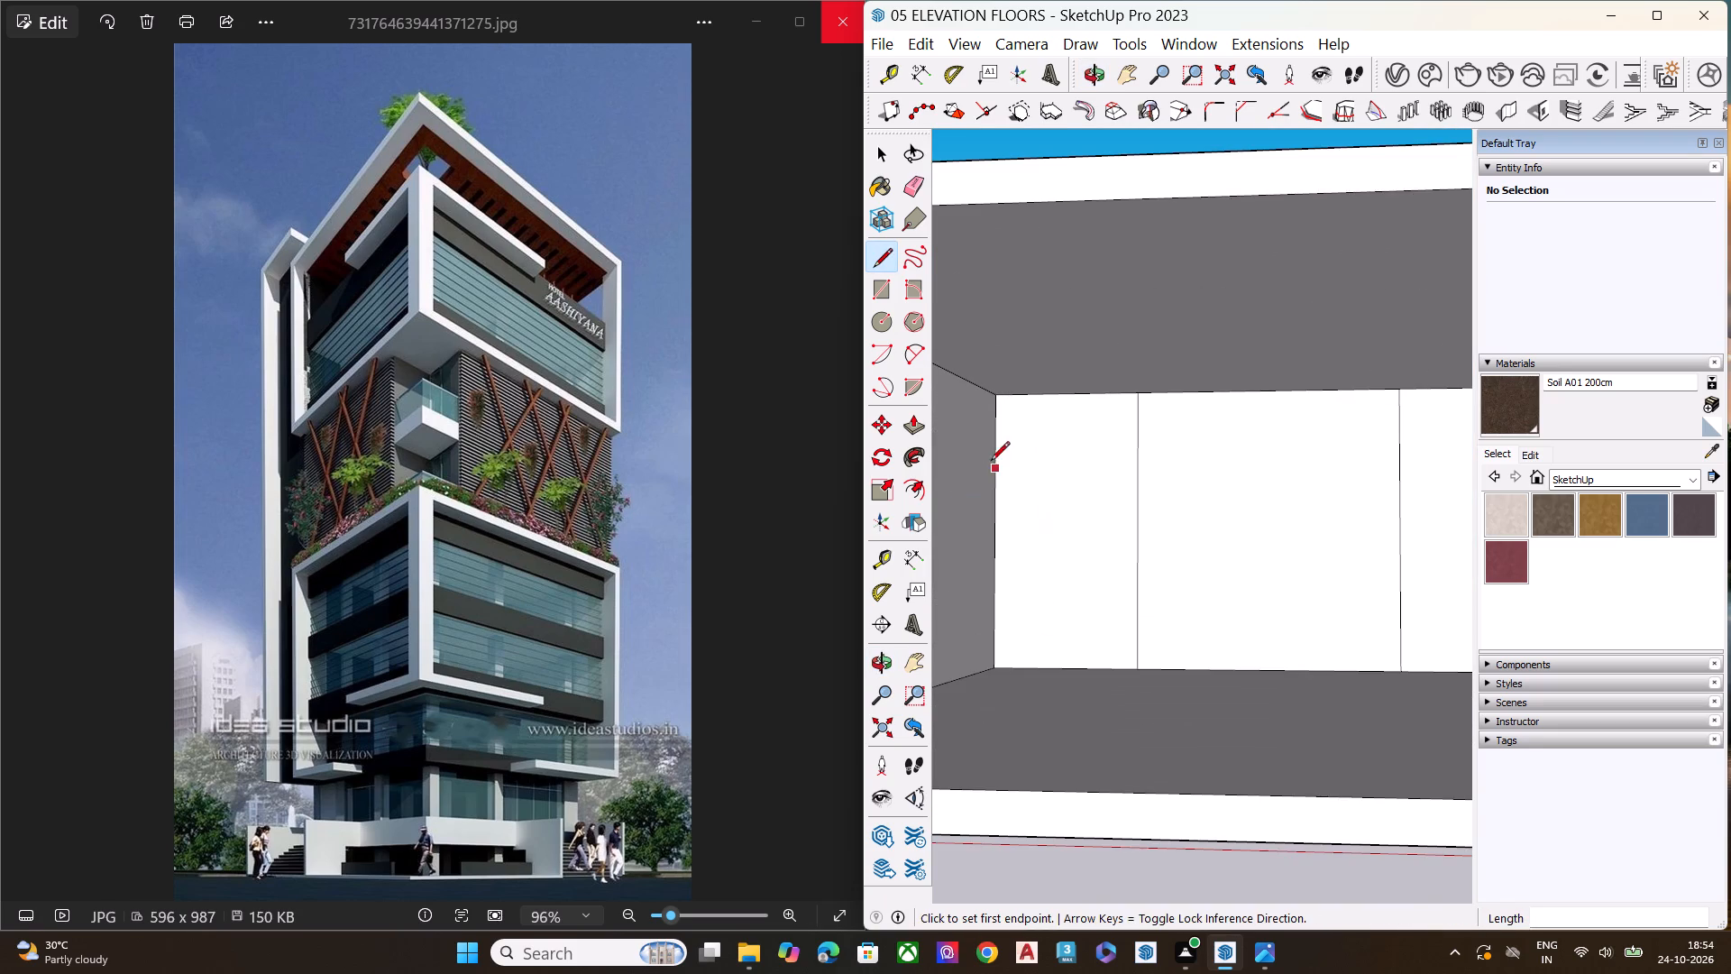
pyautogui.scroll(-3, 972, 459)
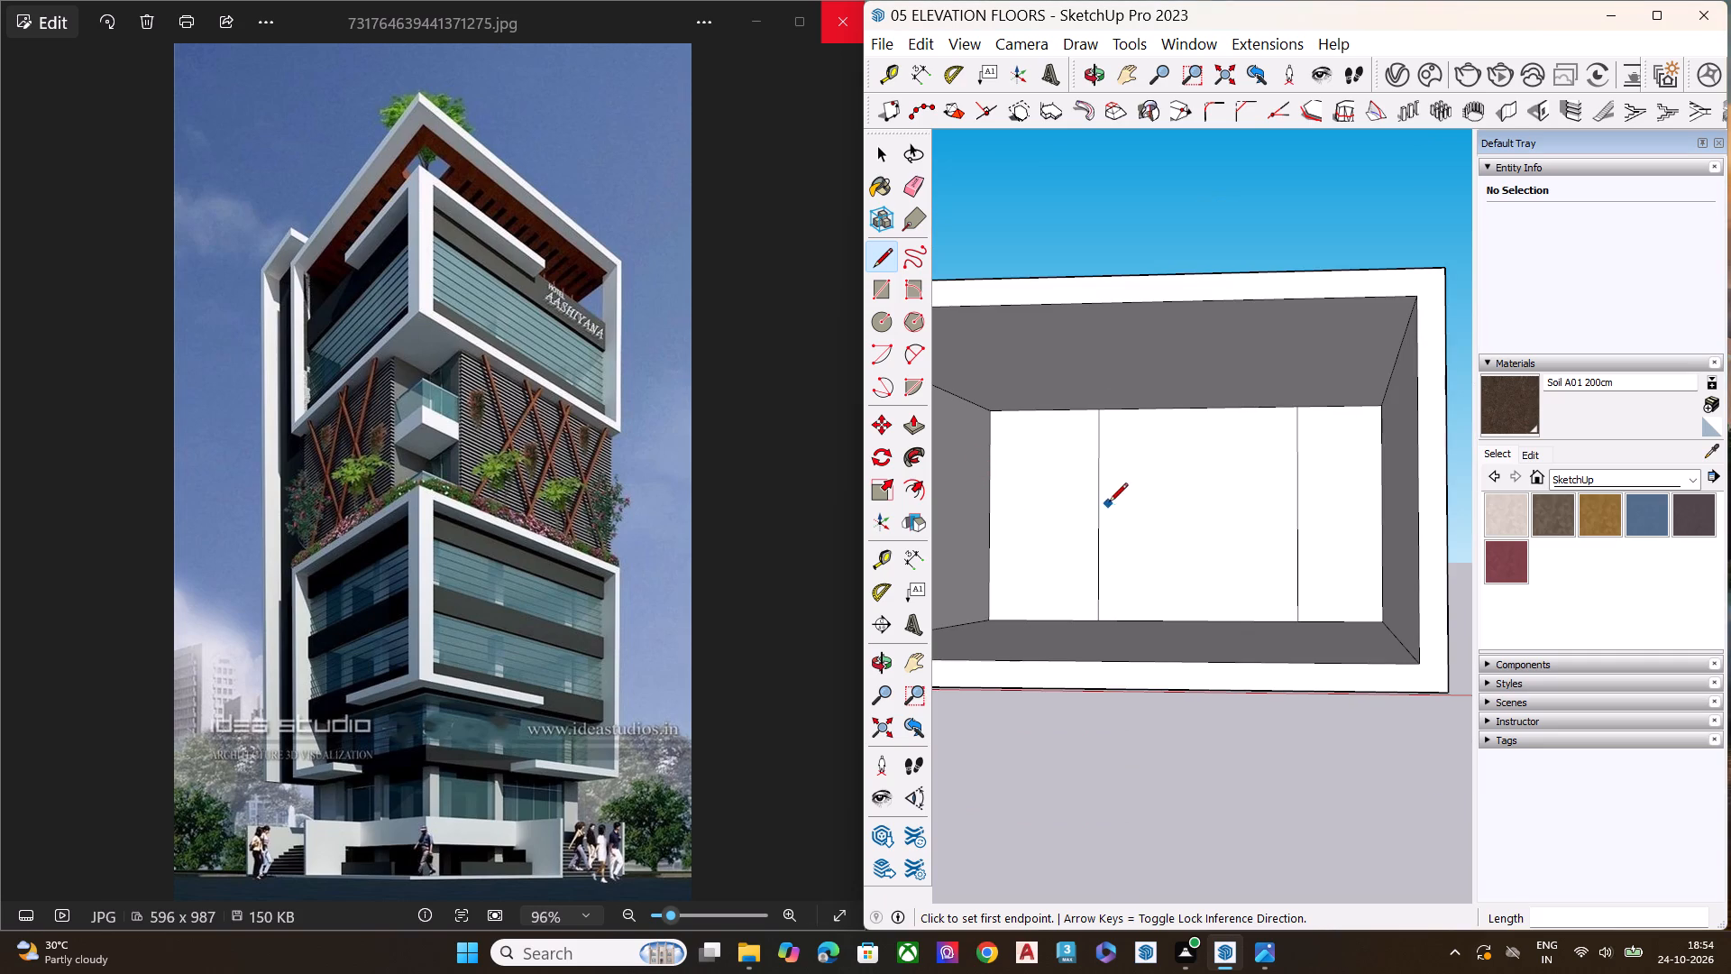
pyautogui.press('space')
pyautogui.press('l')
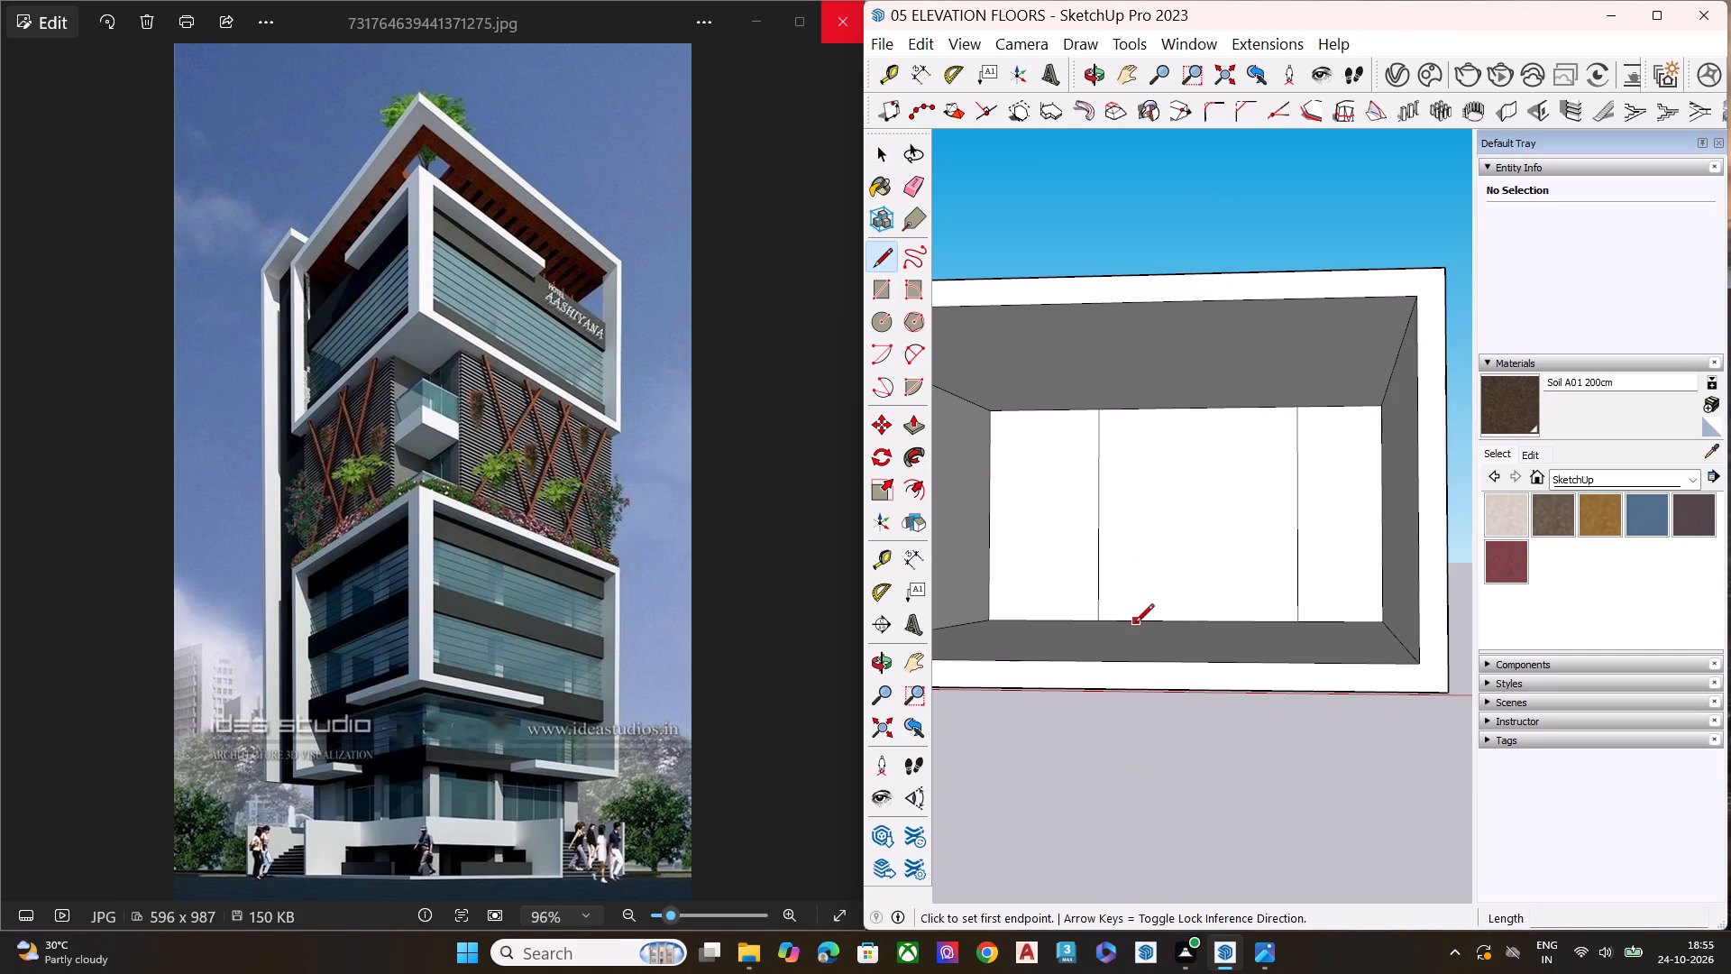
pyautogui.click(1134, 624)
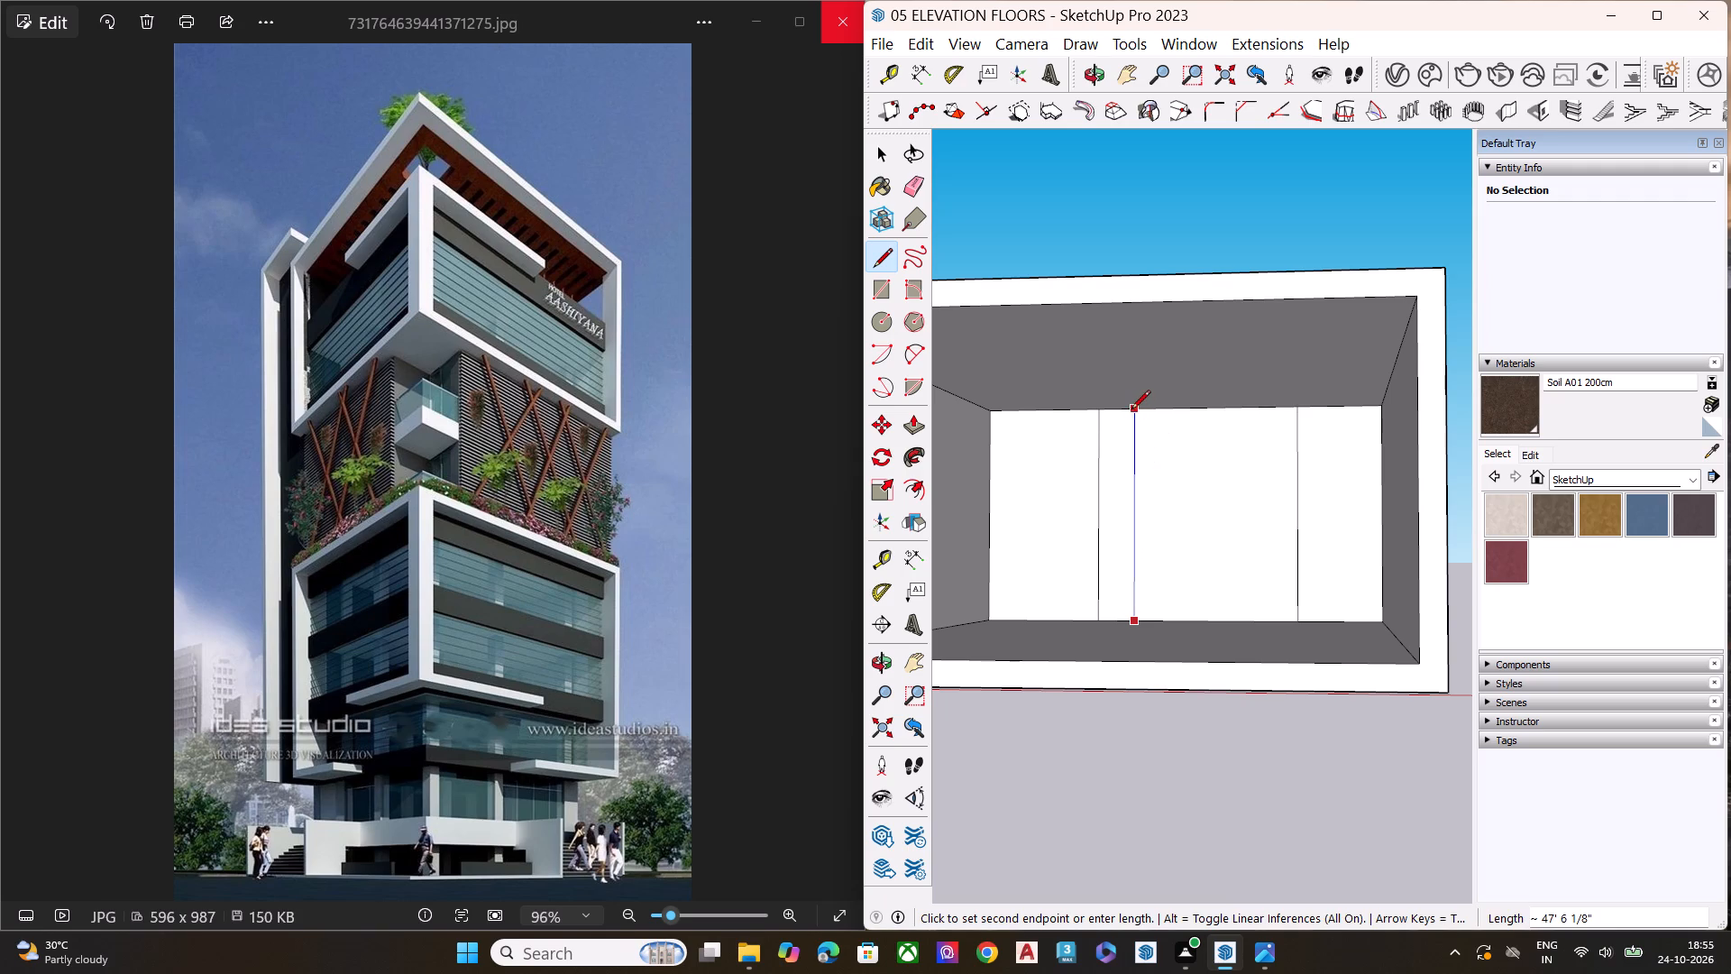
pyautogui.click(1131, 410)
pyautogui.click(1173, 622)
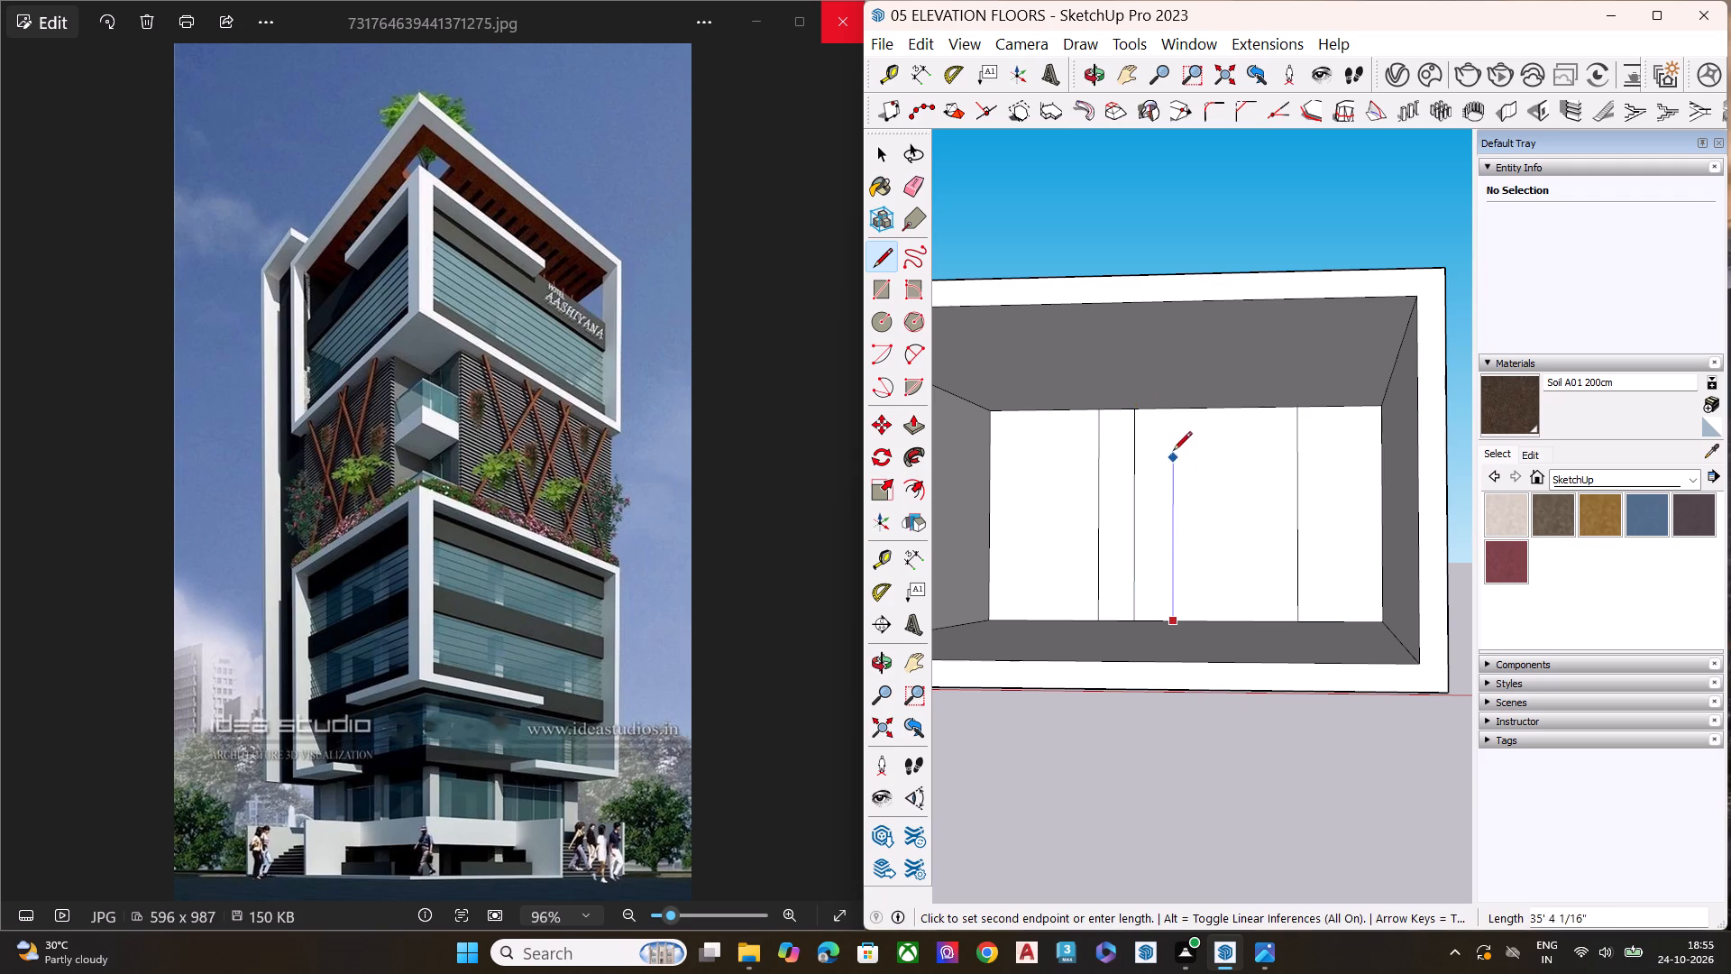
pyautogui.click(1178, 412)
pyautogui.click(1212, 621)
pyautogui.click(1214, 406)
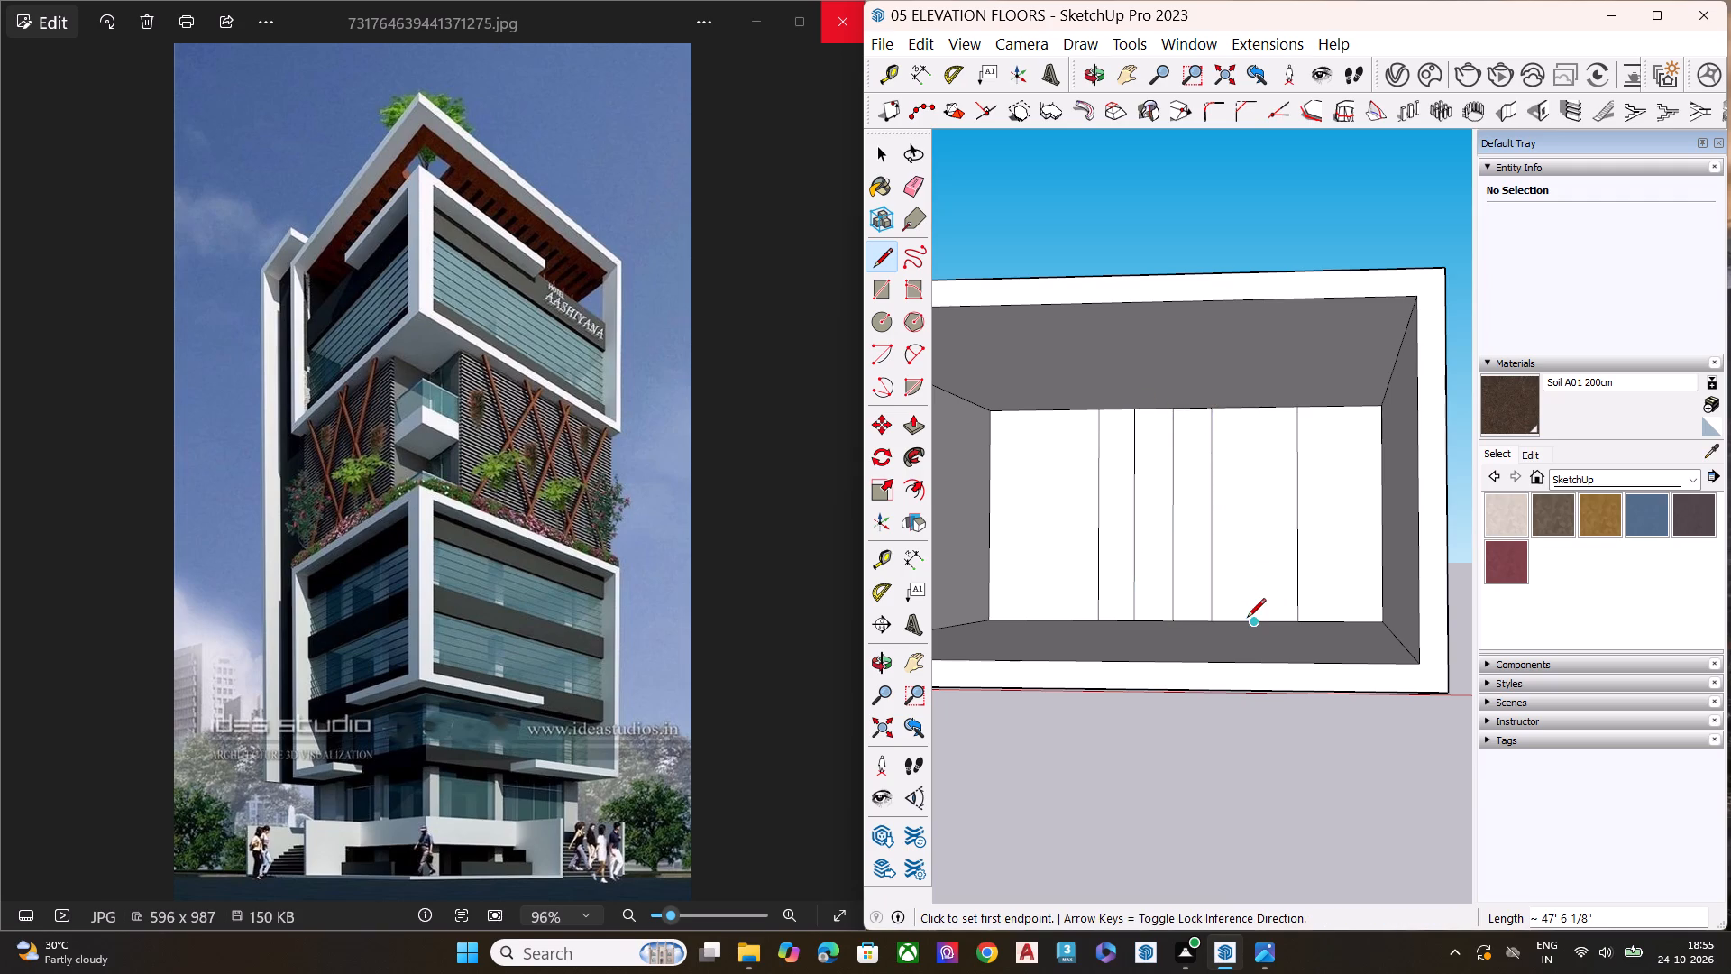
pyautogui.click(1250, 622)
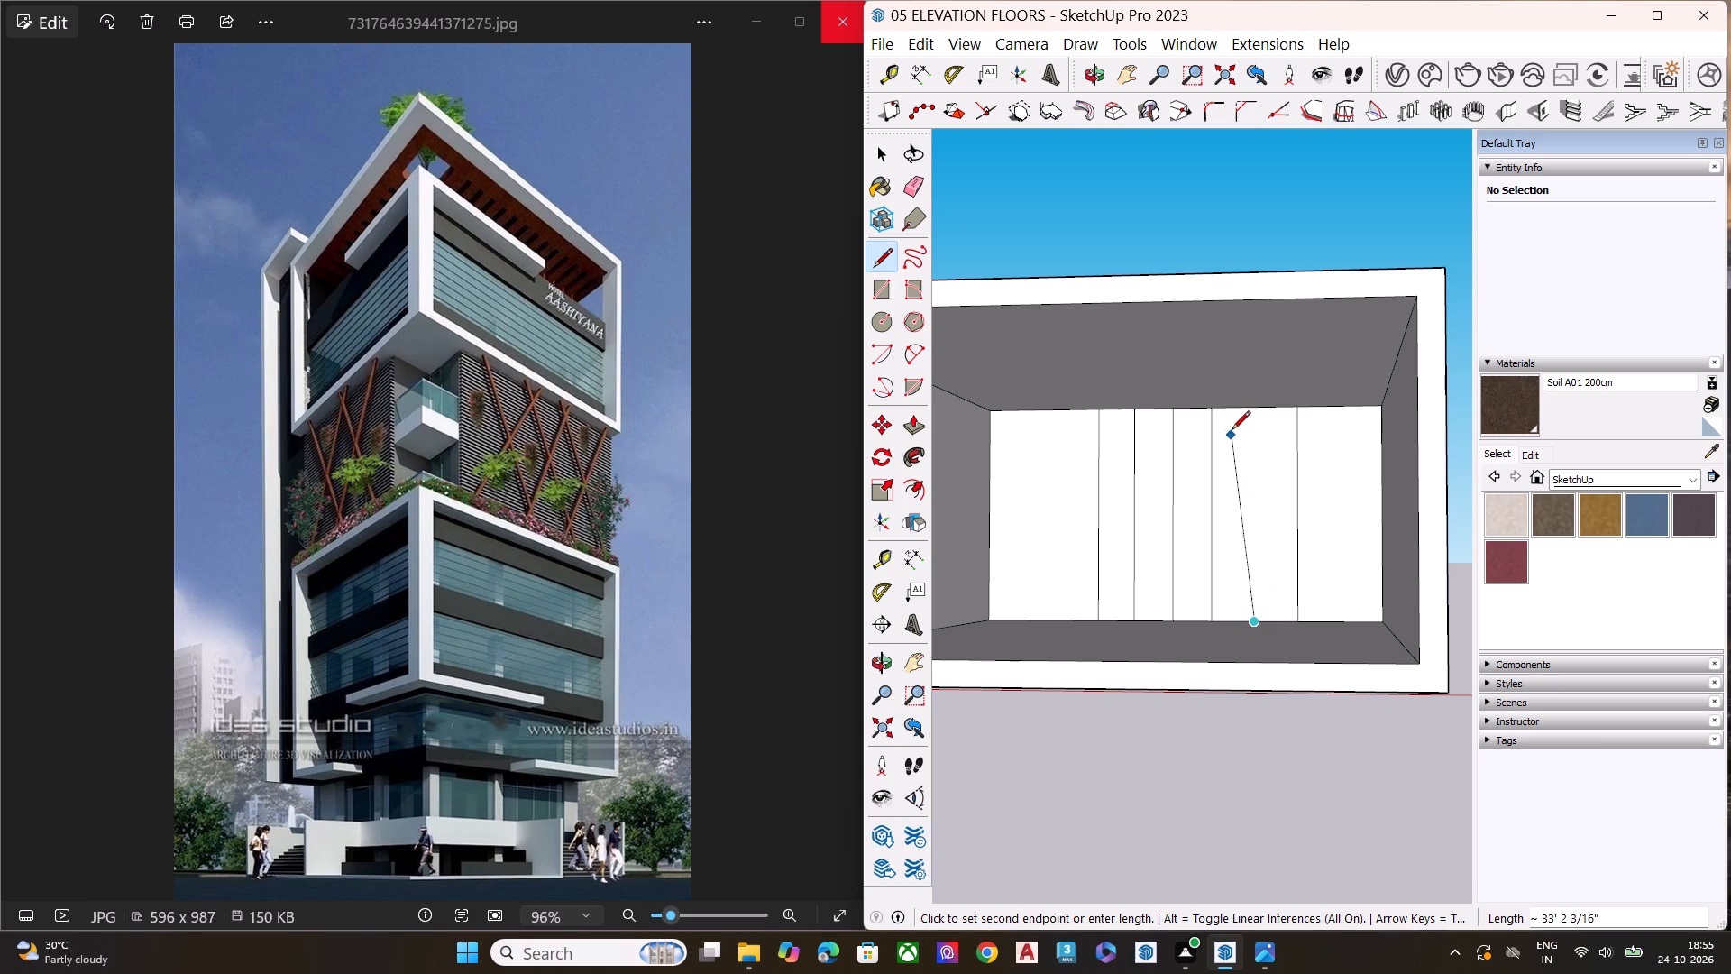
pyautogui.click(1257, 411)
pyautogui.press('space')
# Draw a horizontal line about 88' 2" long across the full width of the back wall, near its top.
pyautogui.moveTo(1195, 538); pyautogui.dragTo(1226, 529, button='middle')
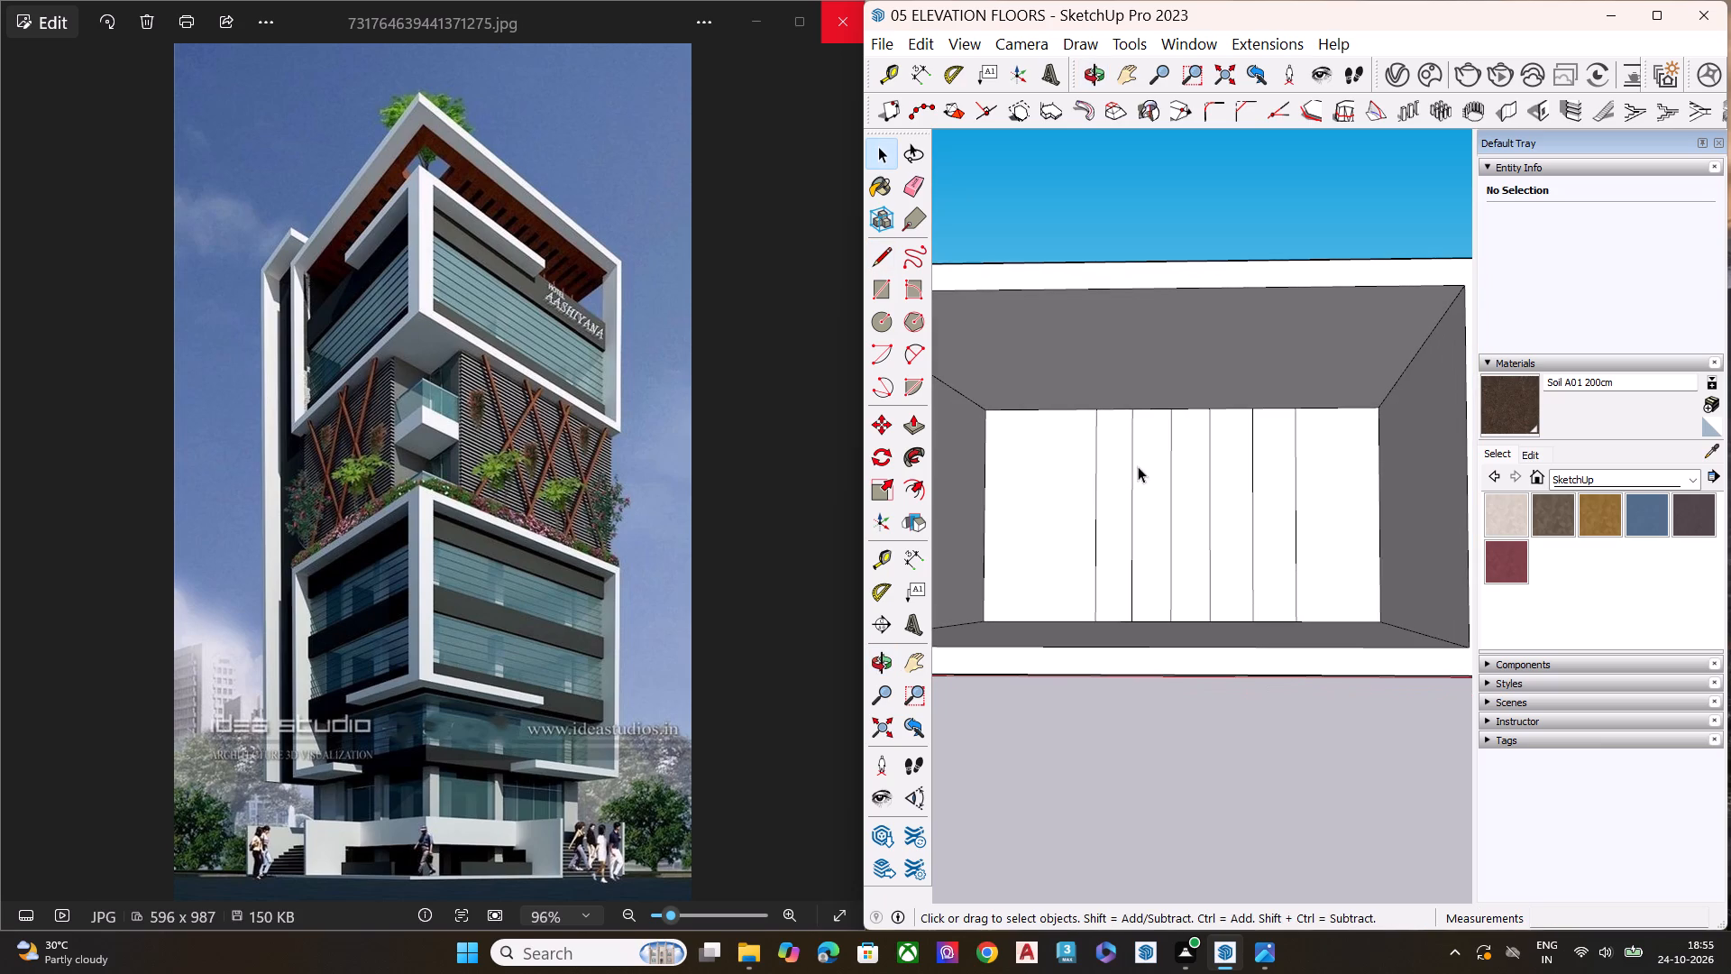
pyautogui.press('l')
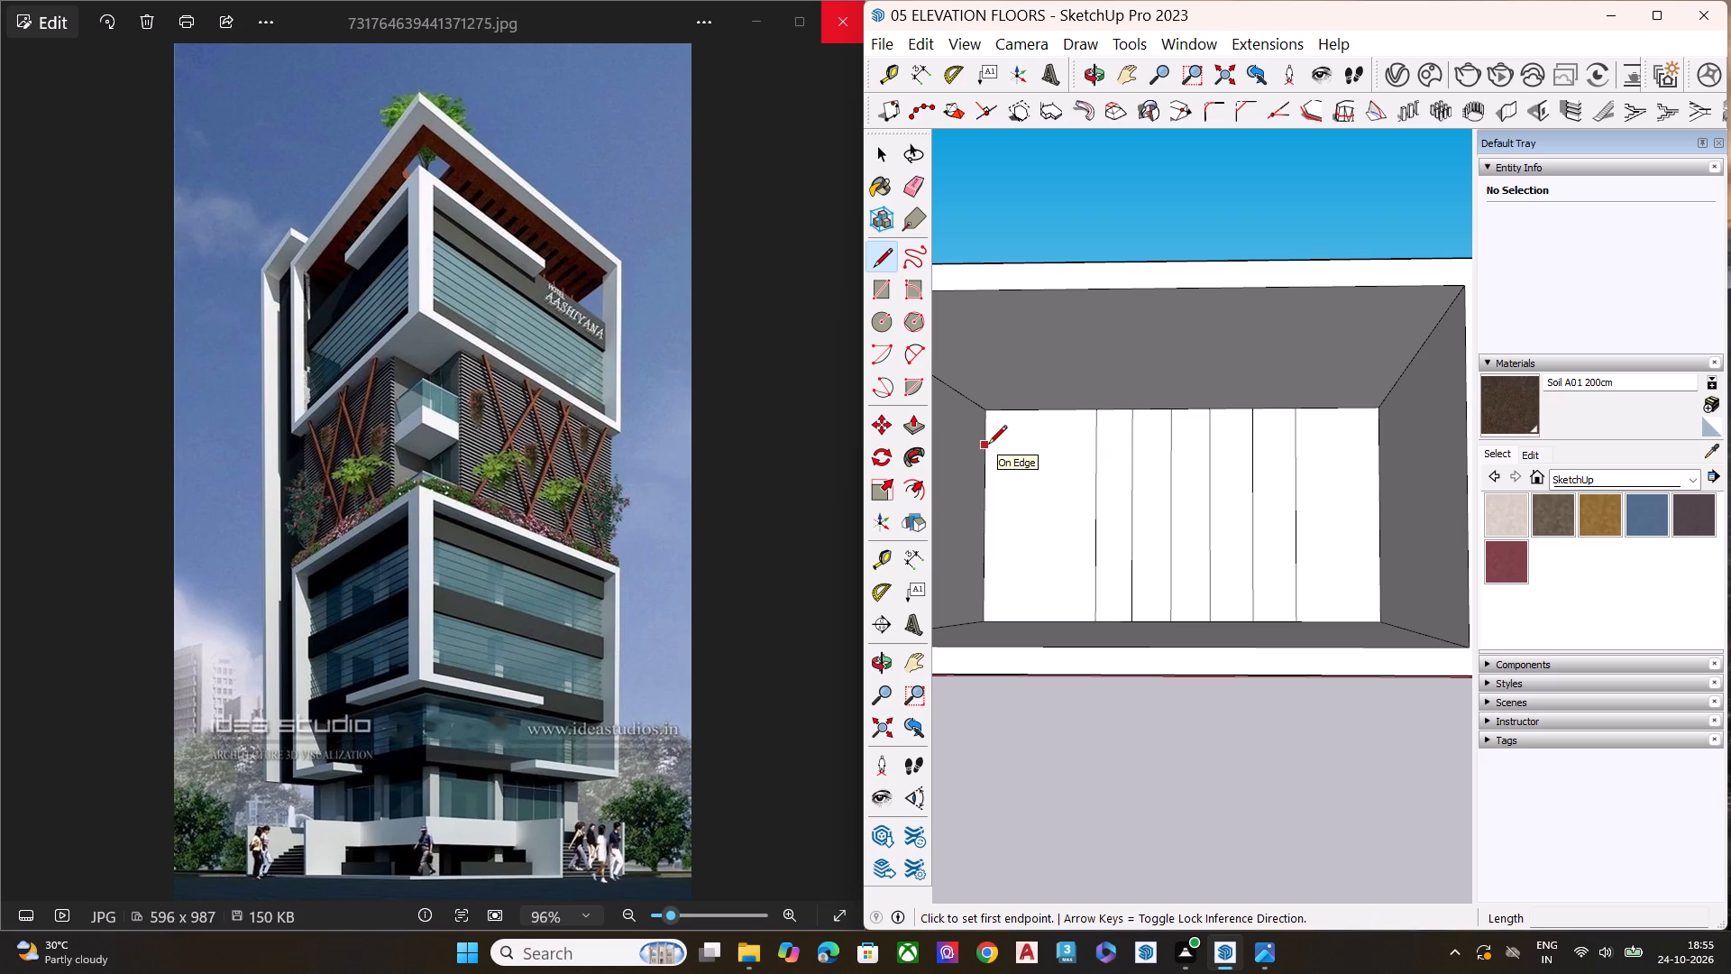
pyautogui.click(988, 446)
pyautogui.click(1381, 443)
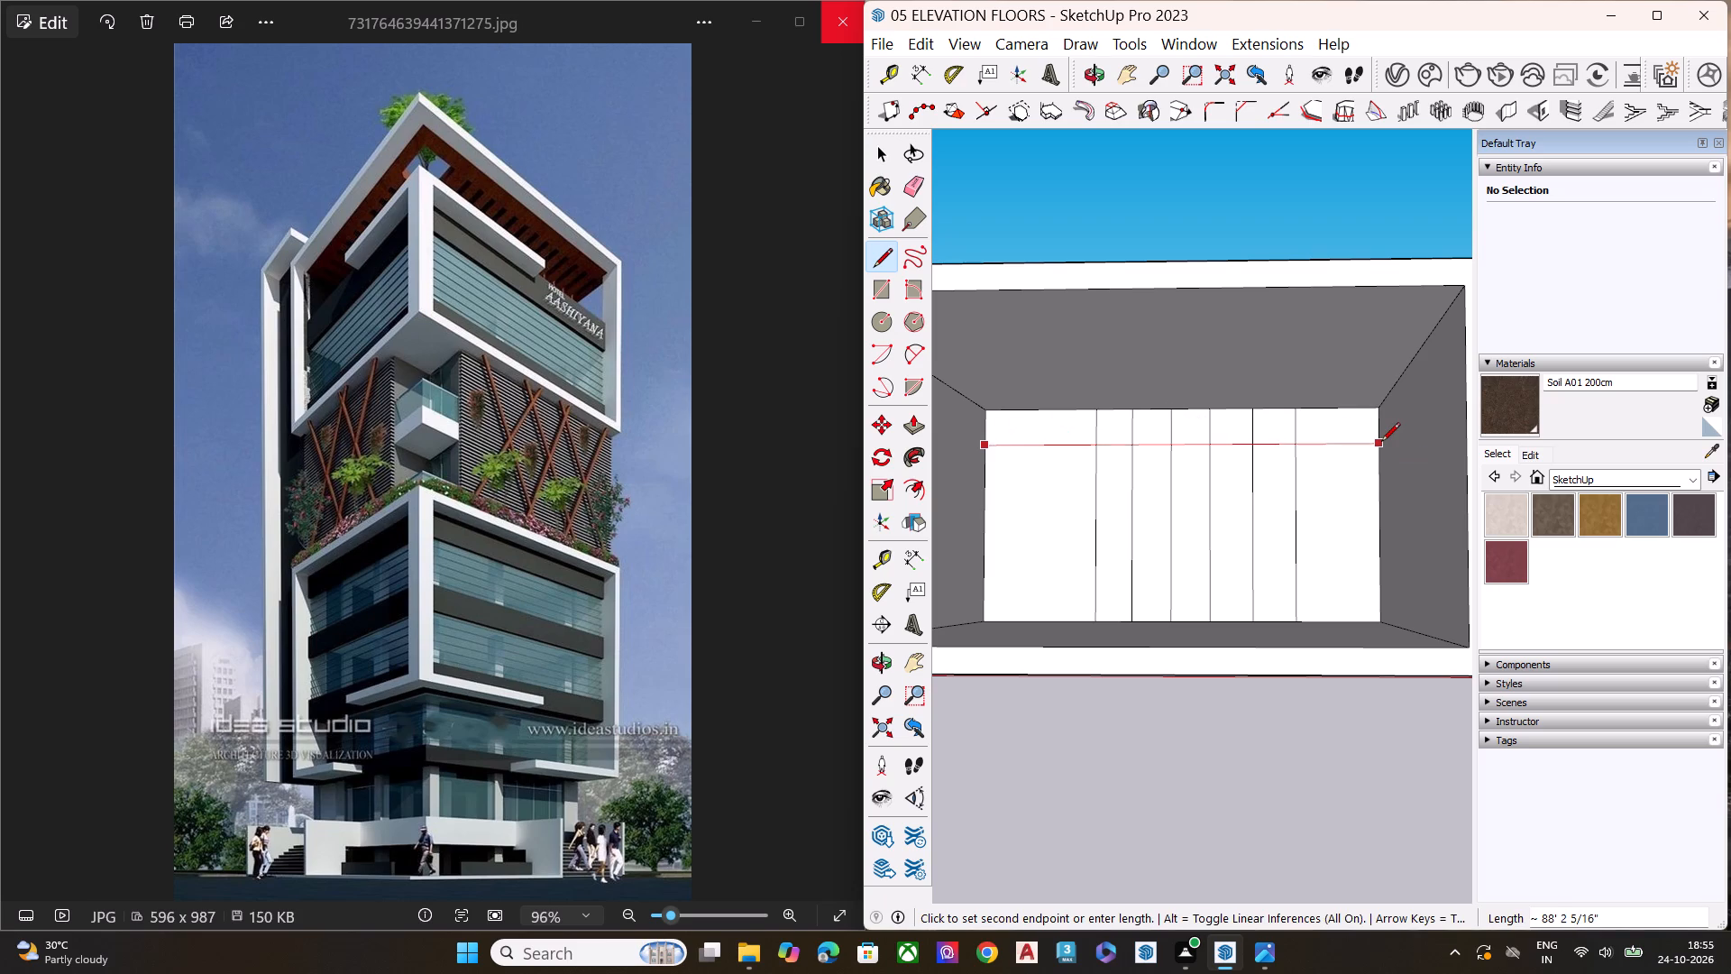
pyautogui.press('space')
# Draw an upward-bulging arc with a radius of about 4' 1" on the horizontal line between the first two vertical lines.
pyautogui.scroll(5, 1144, 470)
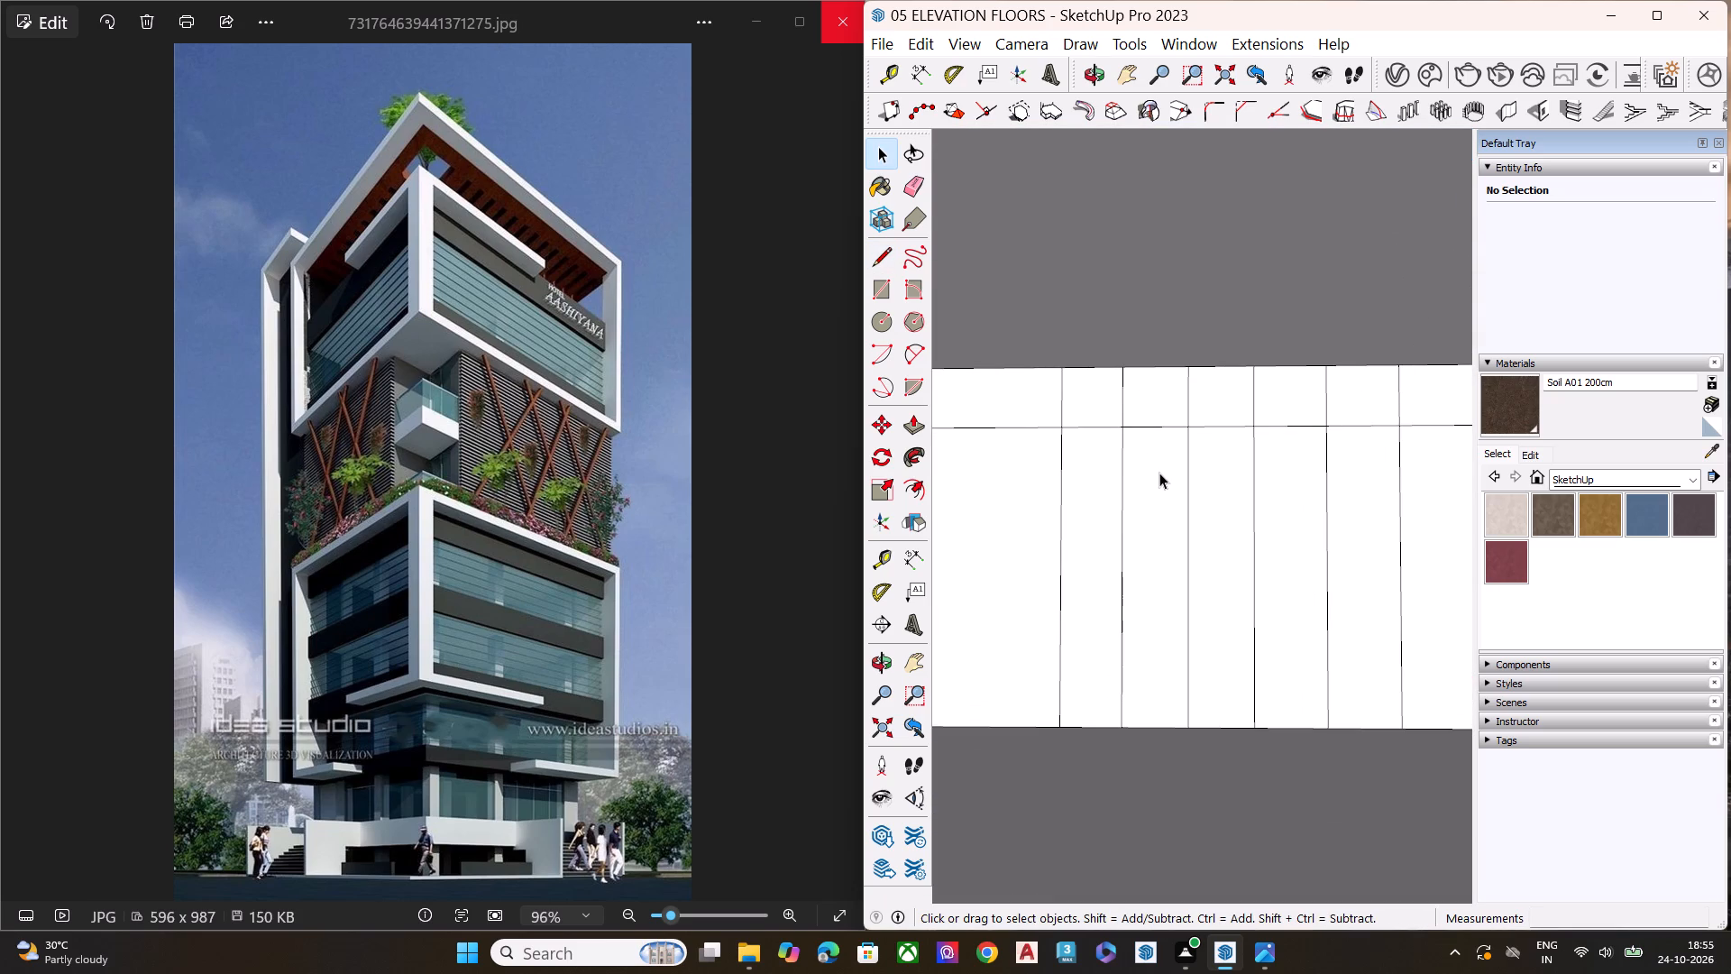
pyautogui.press('a')
pyautogui.click(1062, 427)
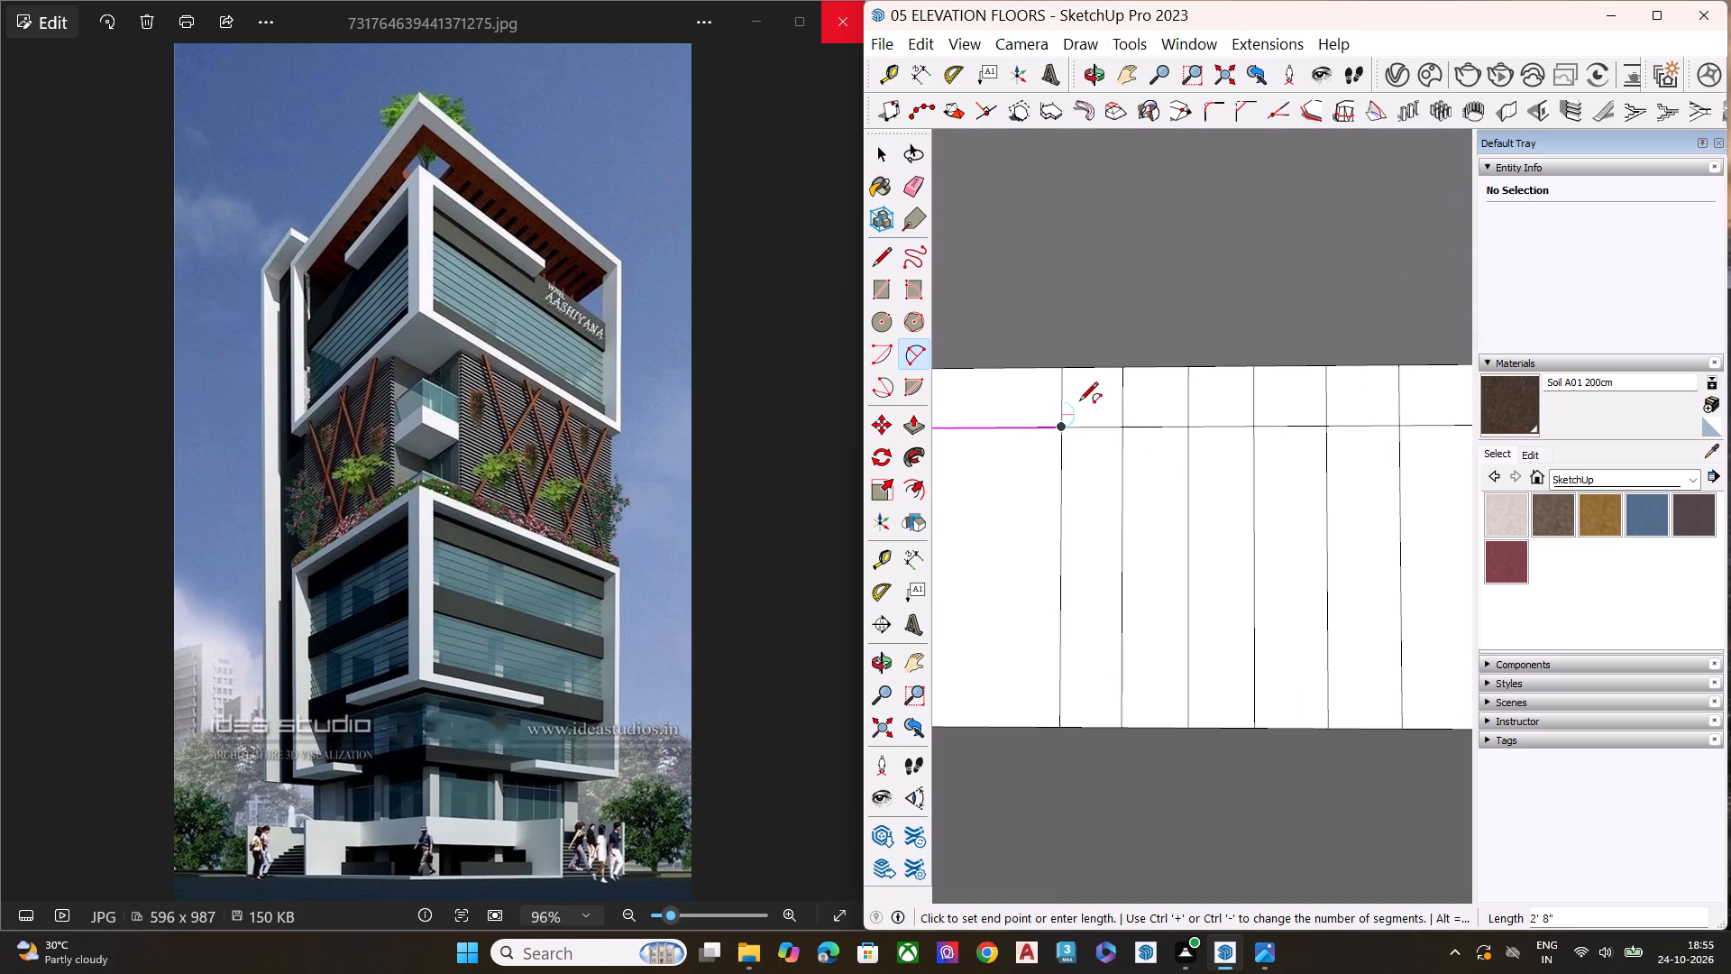
pyautogui.click(1119, 427)
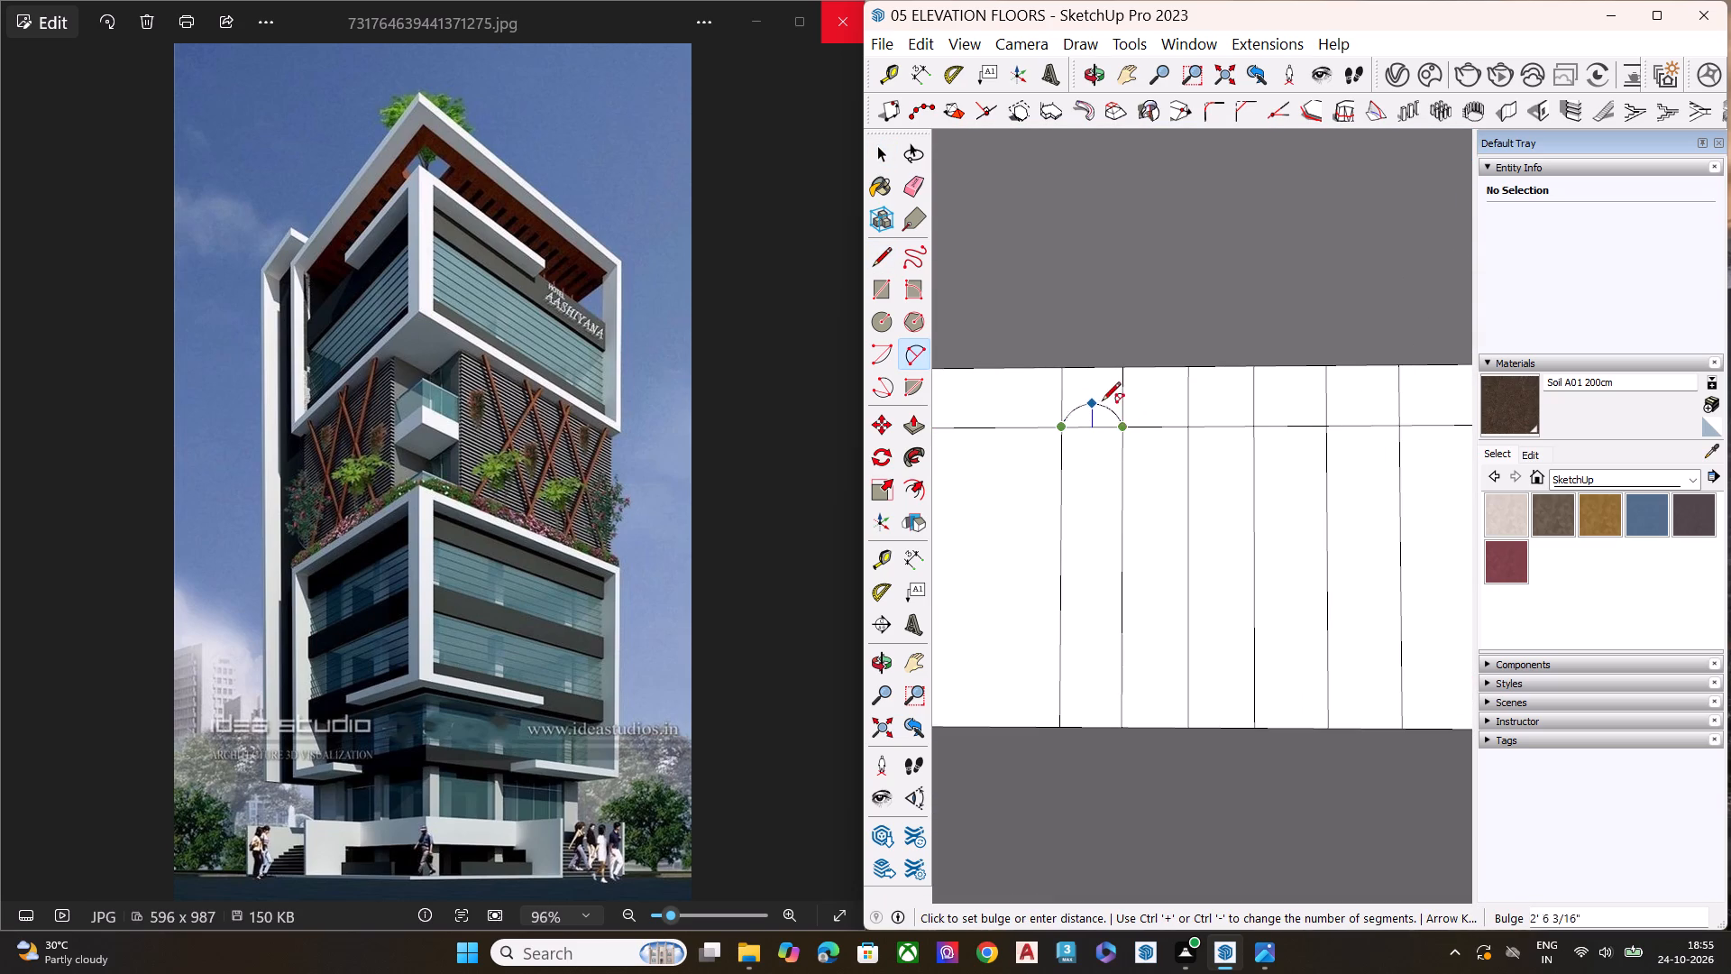
pyautogui.scroll(6, 1104, 400)
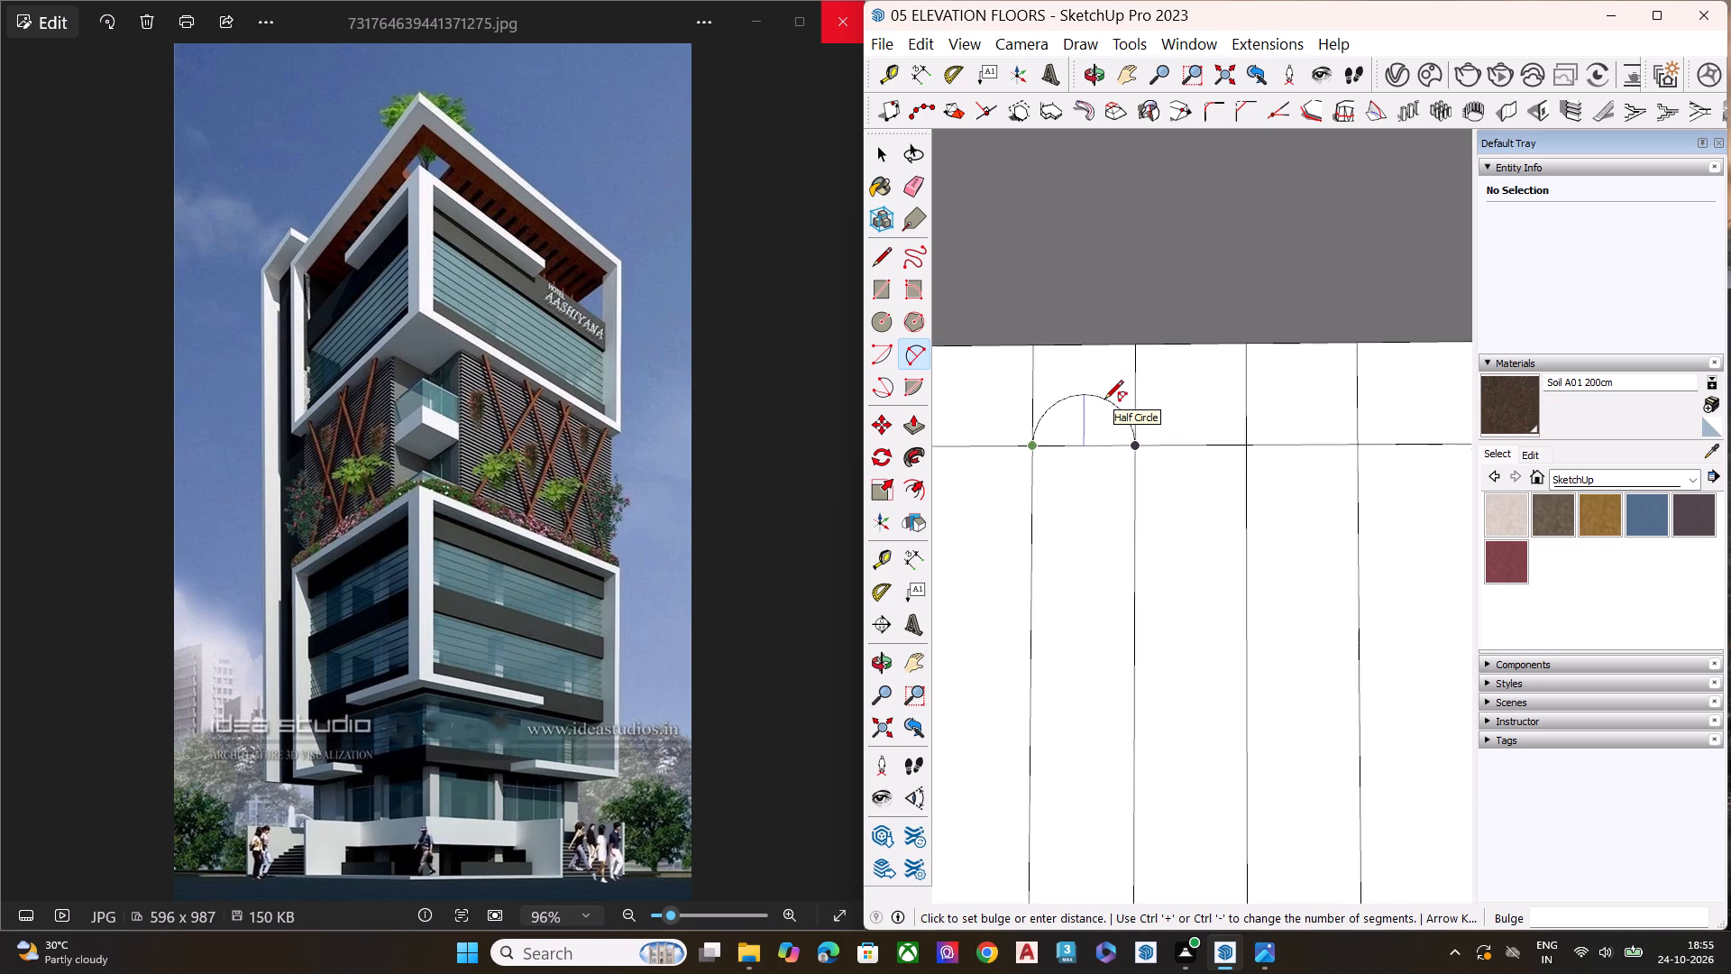
pyautogui.scroll(-1, 1104, 401)
pyautogui.scroll(7, 1104, 401)
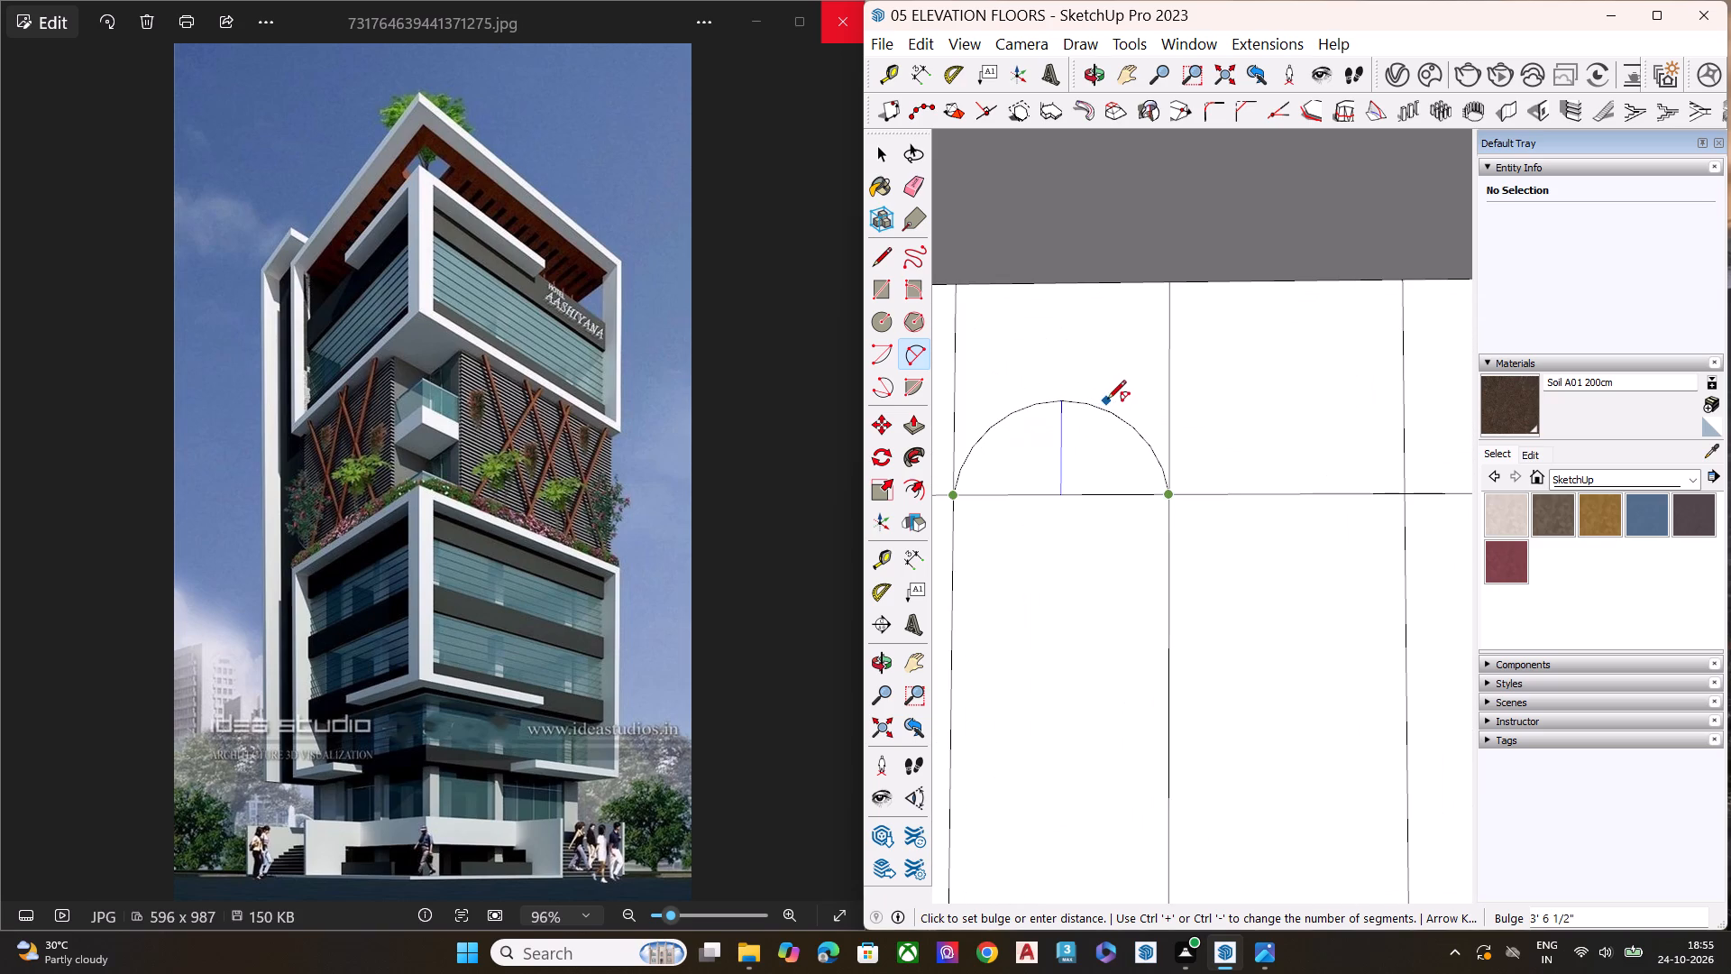
pyautogui.click(1110, 399)
pyautogui.press('space')
# Set the arc's number of segments to 24 and clear the selection.
pyautogui.click(1106, 411)
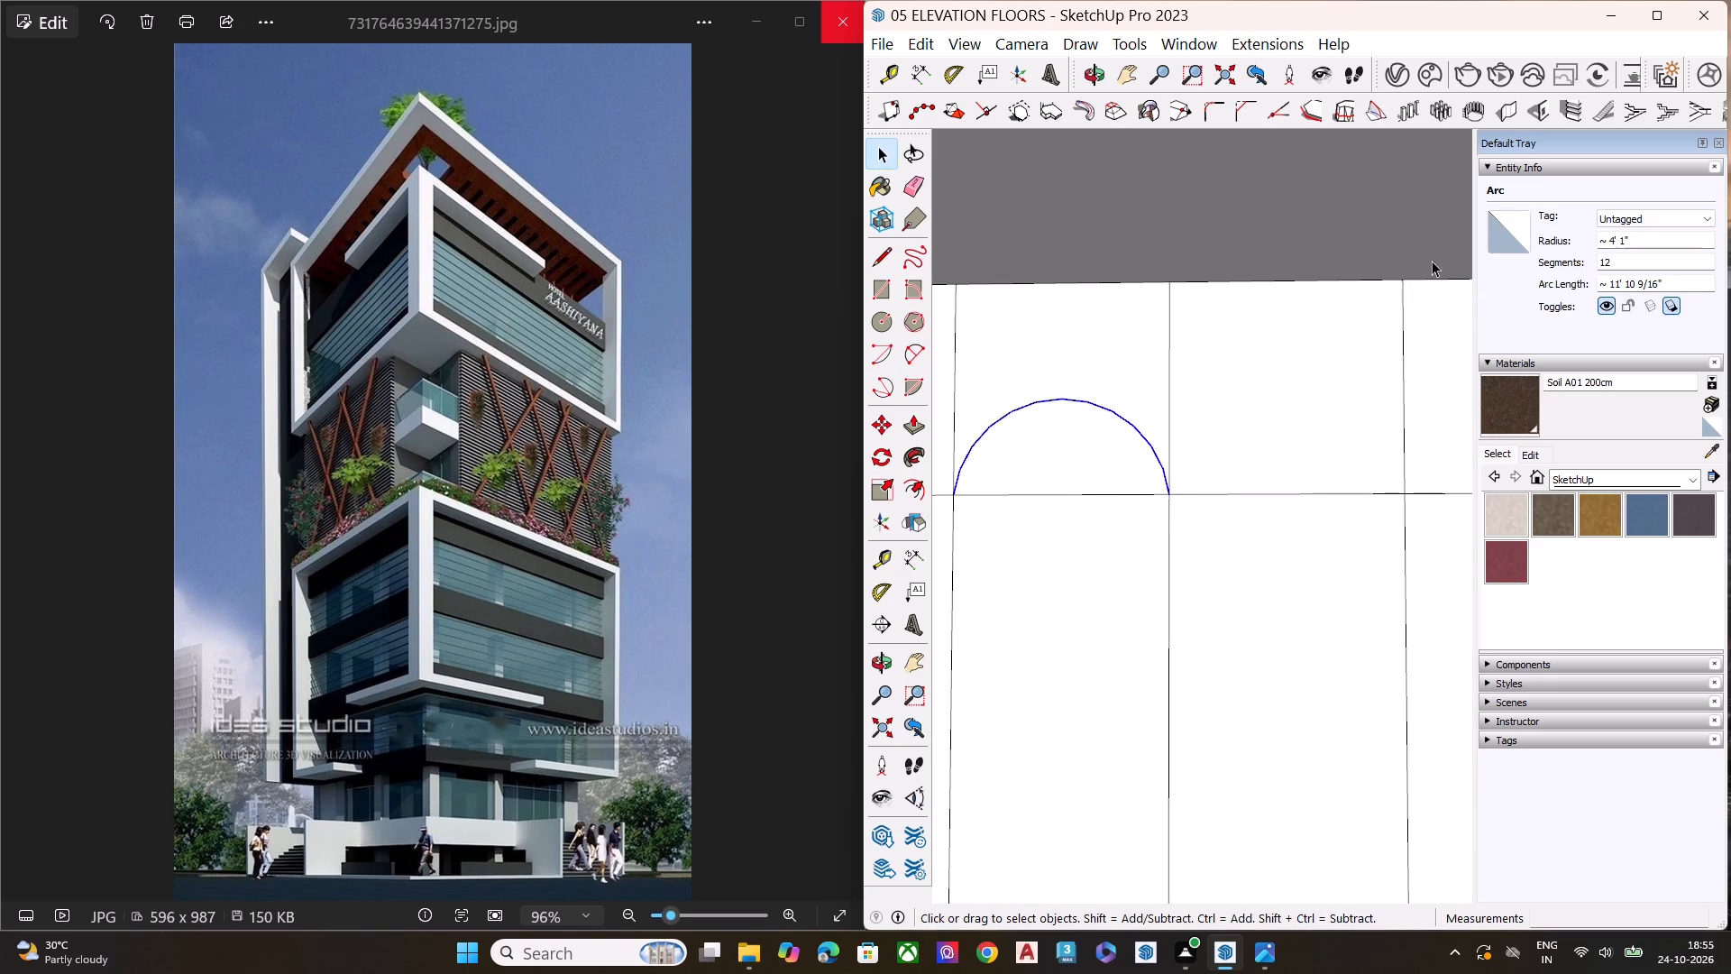
pyautogui.click(1627, 253)
pyautogui.press('BackSpace')
pyautogui.press('BackSpace')
pyautogui.write('24')
pyautogui.press('Return')
pyautogui.scroll(-1, 1626, 261)
pyautogui.scroll(-2, 938, 391)
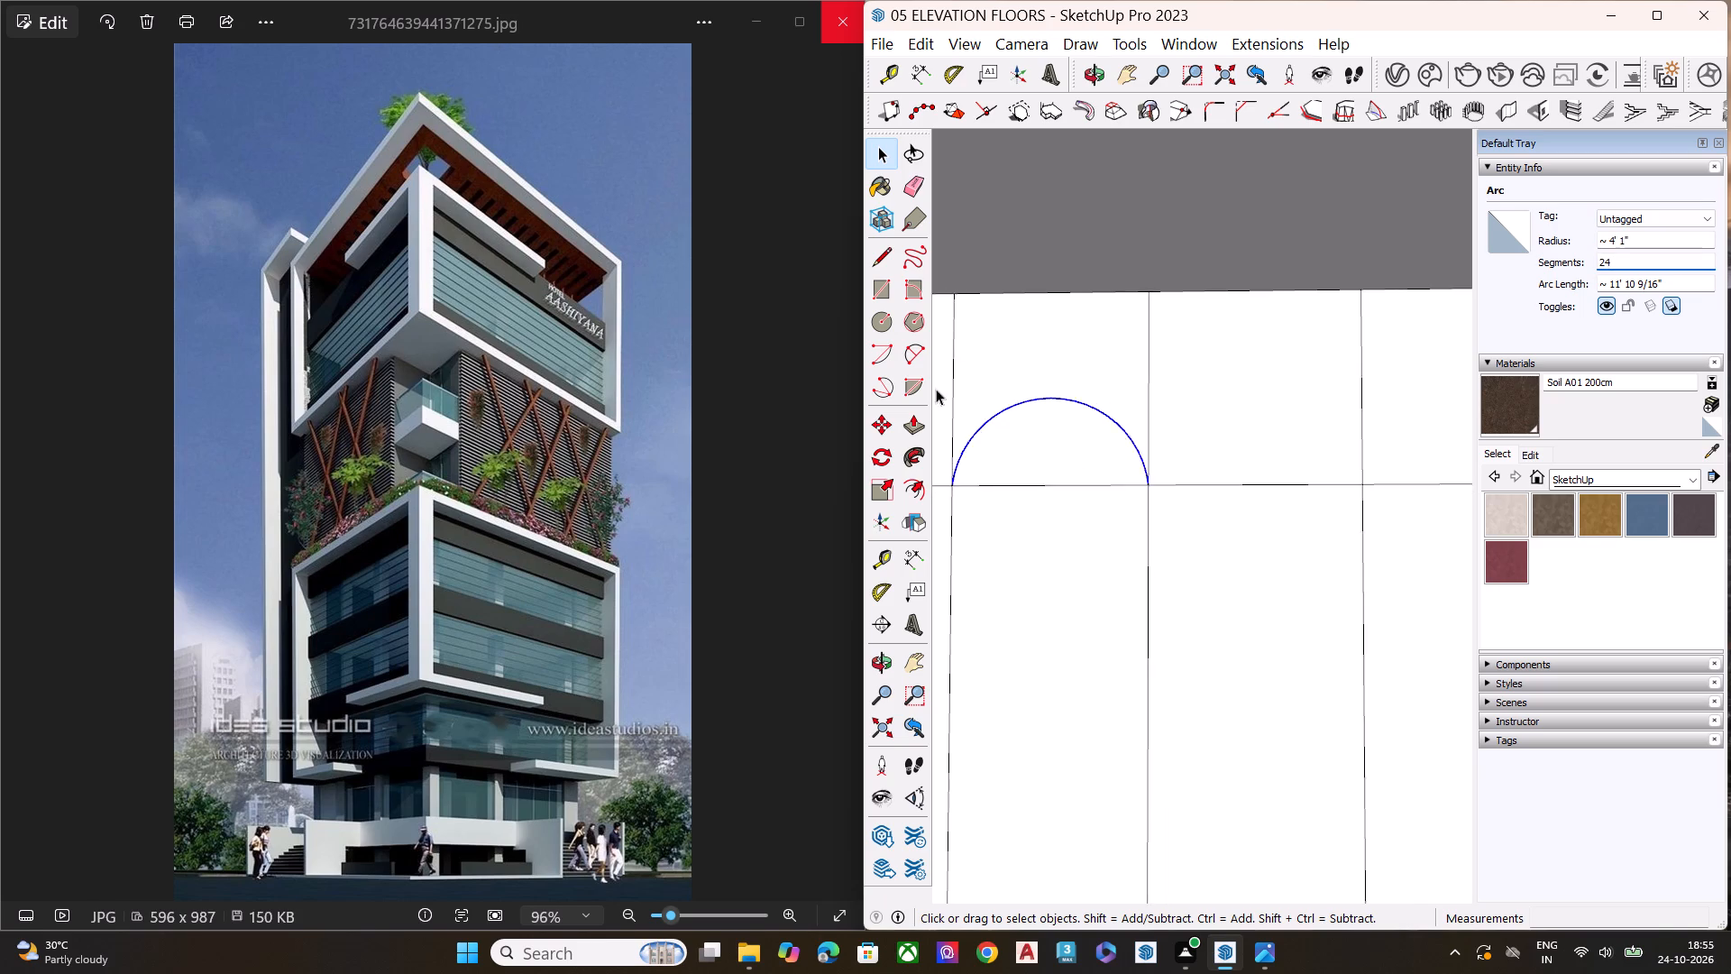
pyautogui.scroll(-5, 936, 389)
pyautogui.press('space')
pyautogui.scroll(-8, 1076, 505)
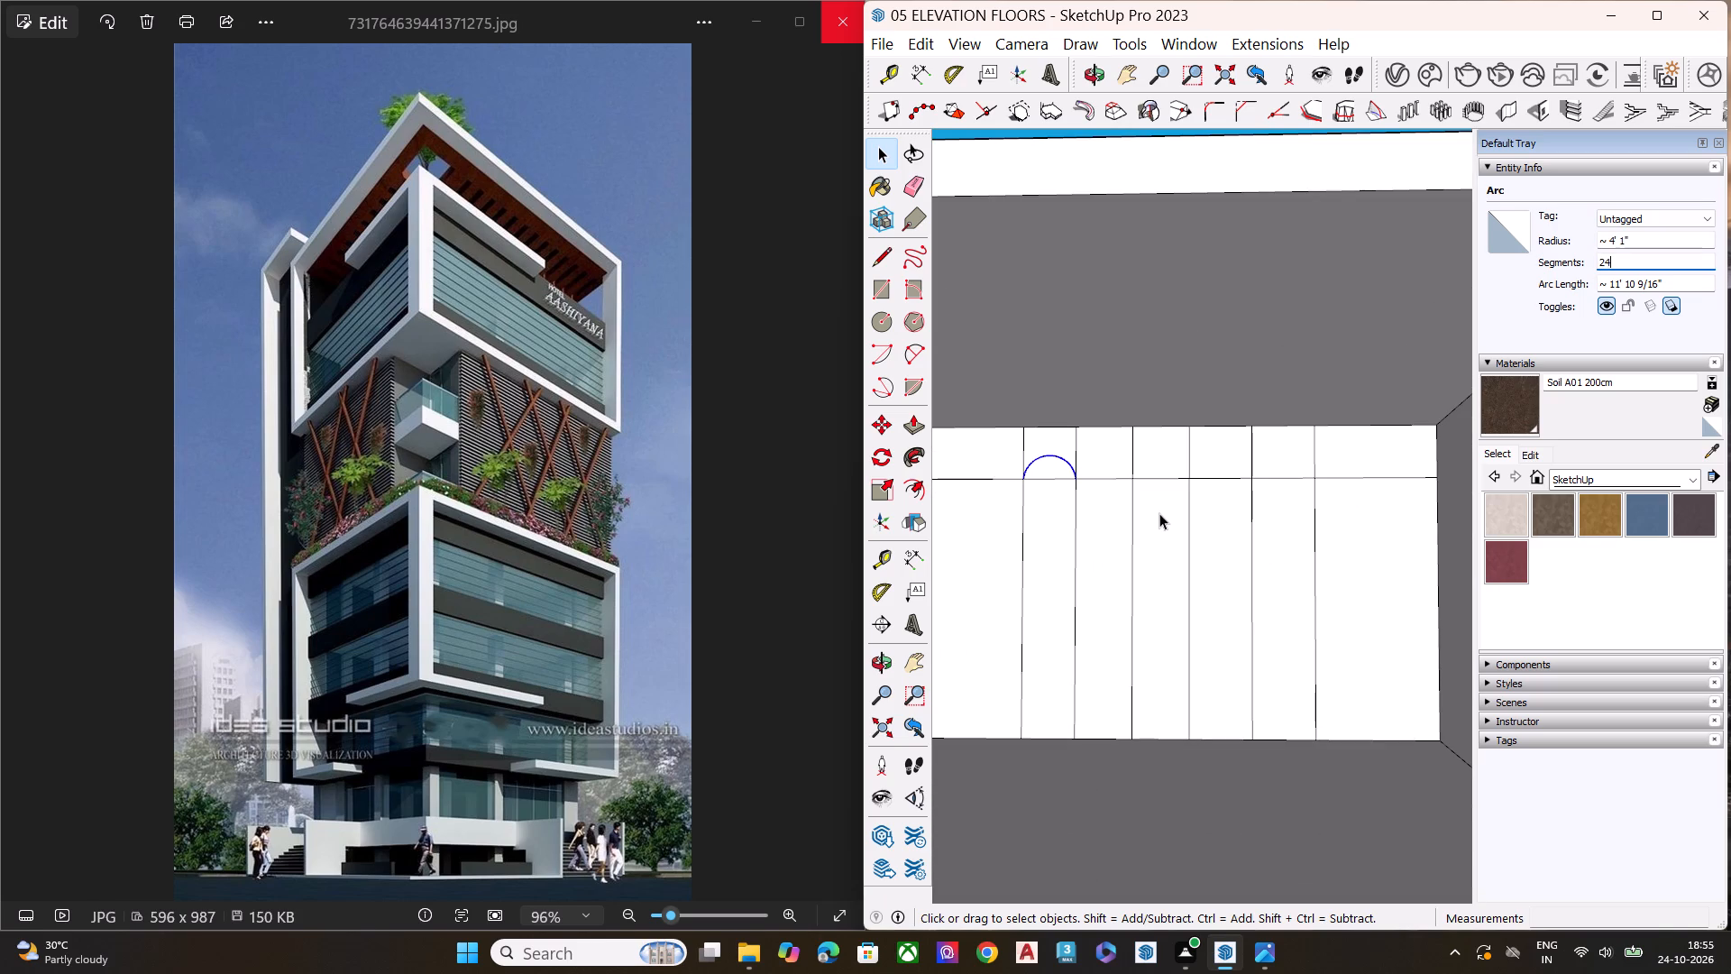
pyautogui.press('a')
pyautogui.scroll(-7, 1099, 636)
pyautogui.click(1215, 440)
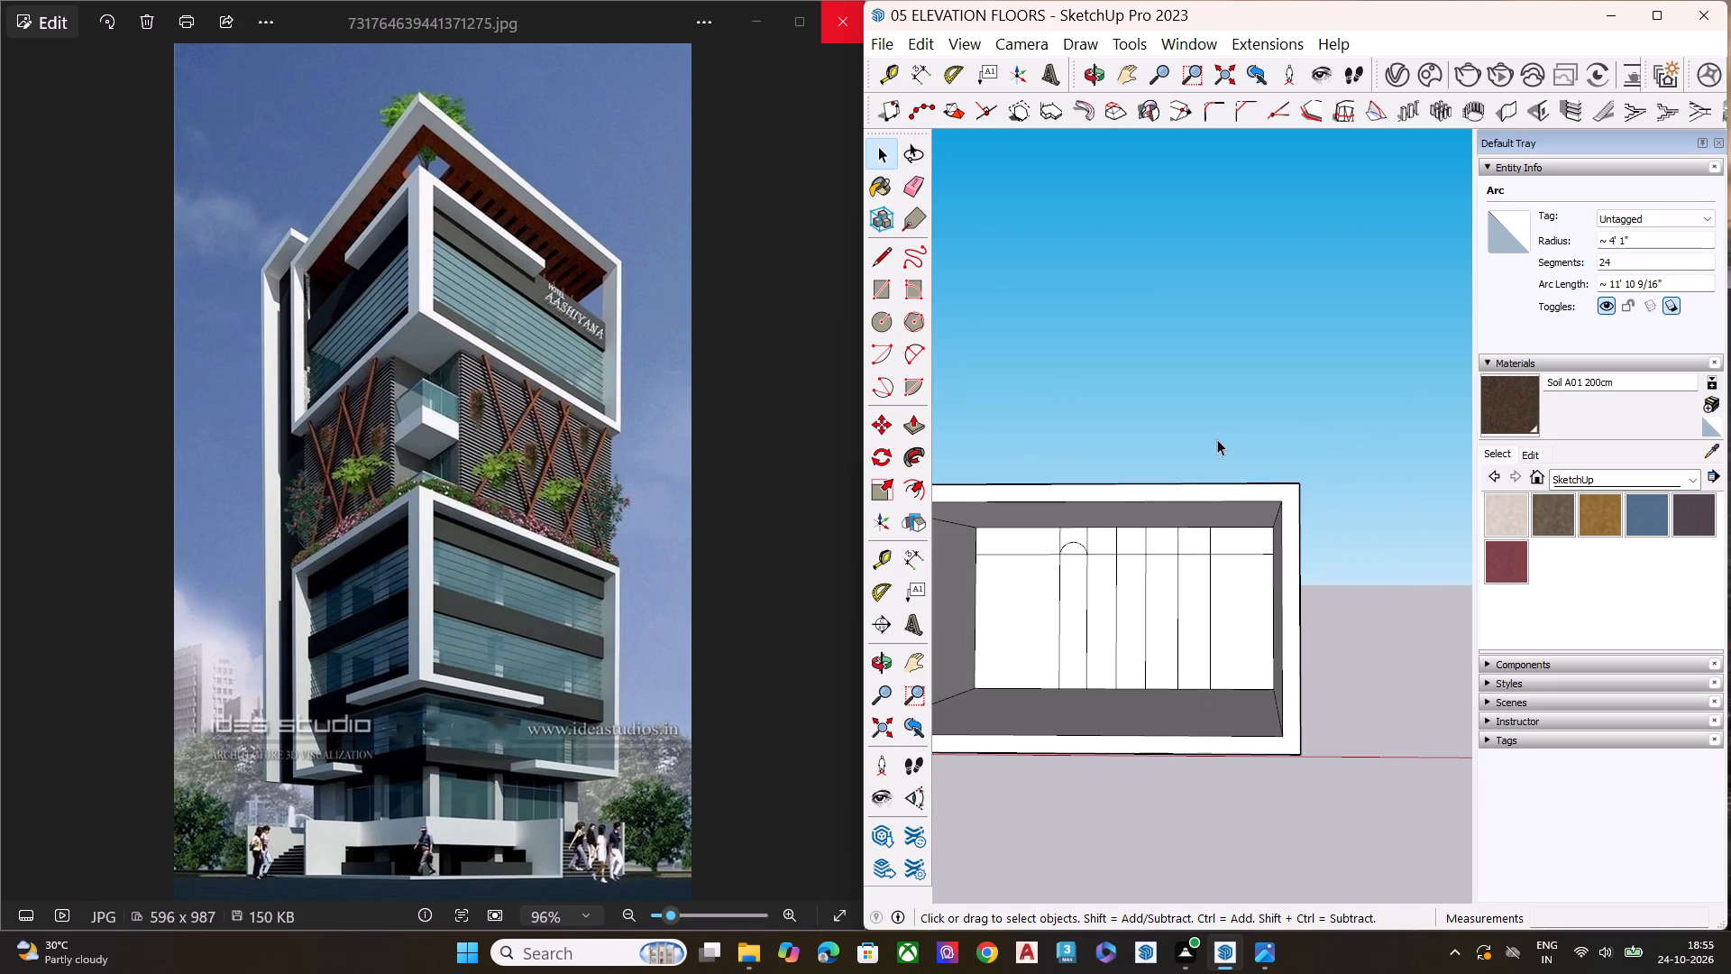
# Draw a downward half-circle arc with a bulge of about 4' 4" between the second and third vertical lines, continuing the first arc.
pyautogui.scroll(2, 1105, 583)
pyautogui.scroll(-1, 1090, 591)
pyautogui.scroll(8, 1086, 593)
pyautogui.press('a')
pyautogui.scroll(3, 1100, 496)
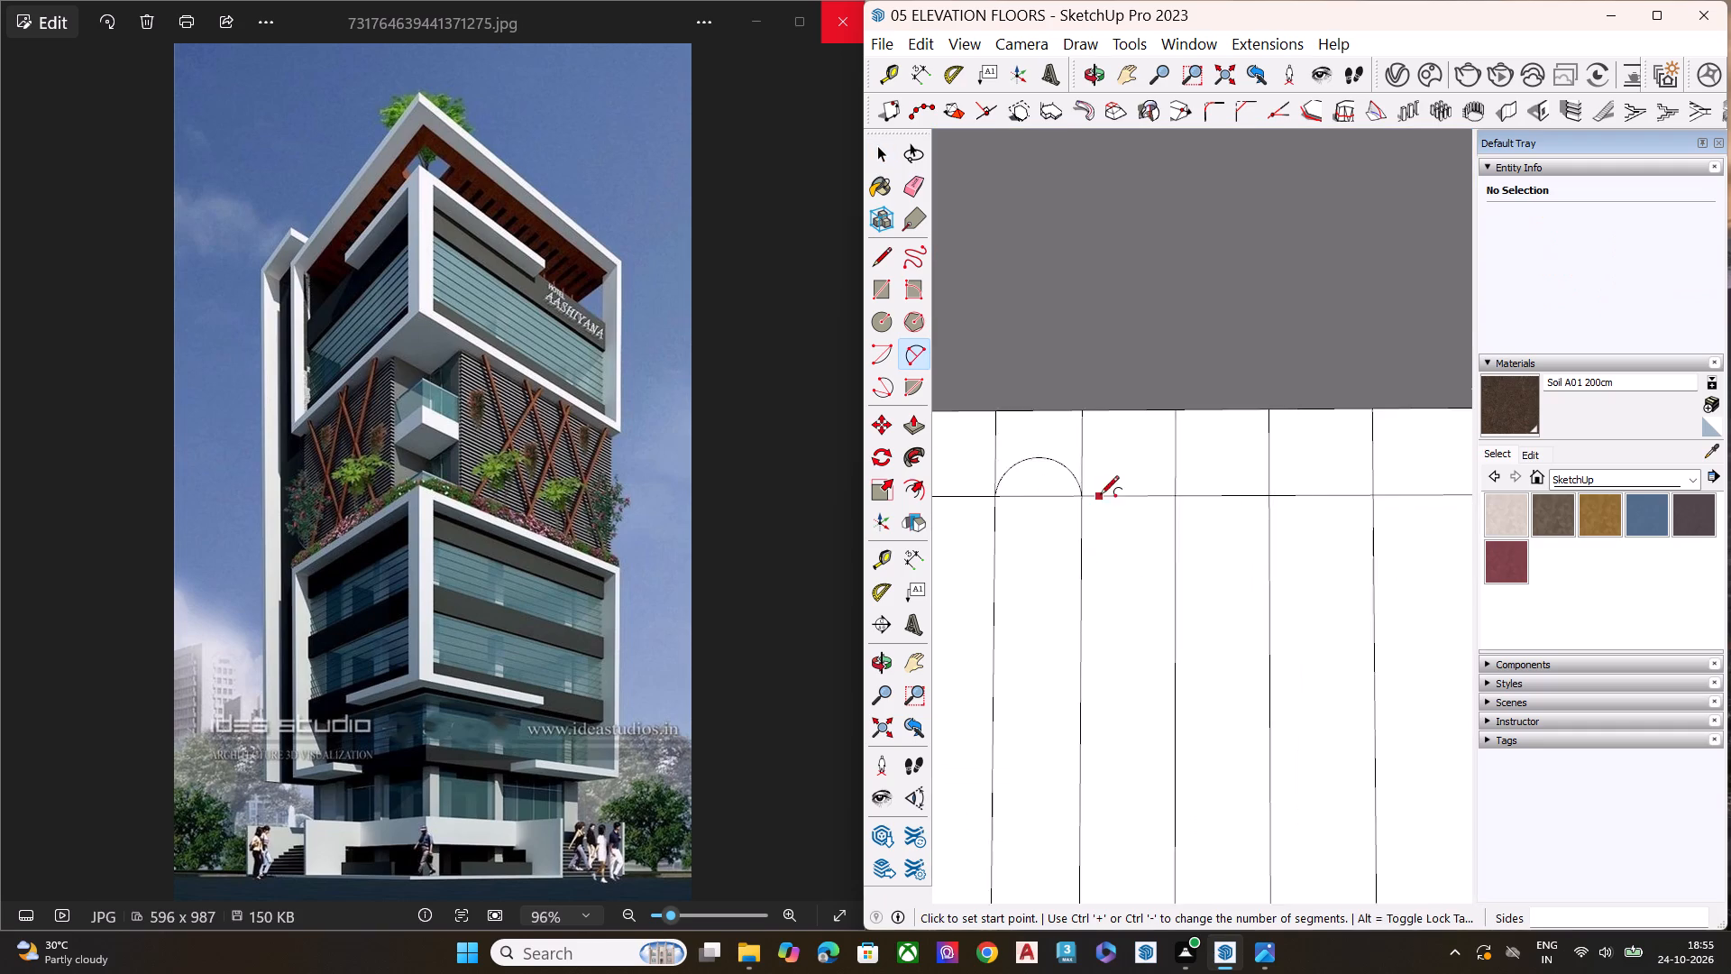
pyautogui.scroll(3, 1100, 496)
pyautogui.click(1074, 497)
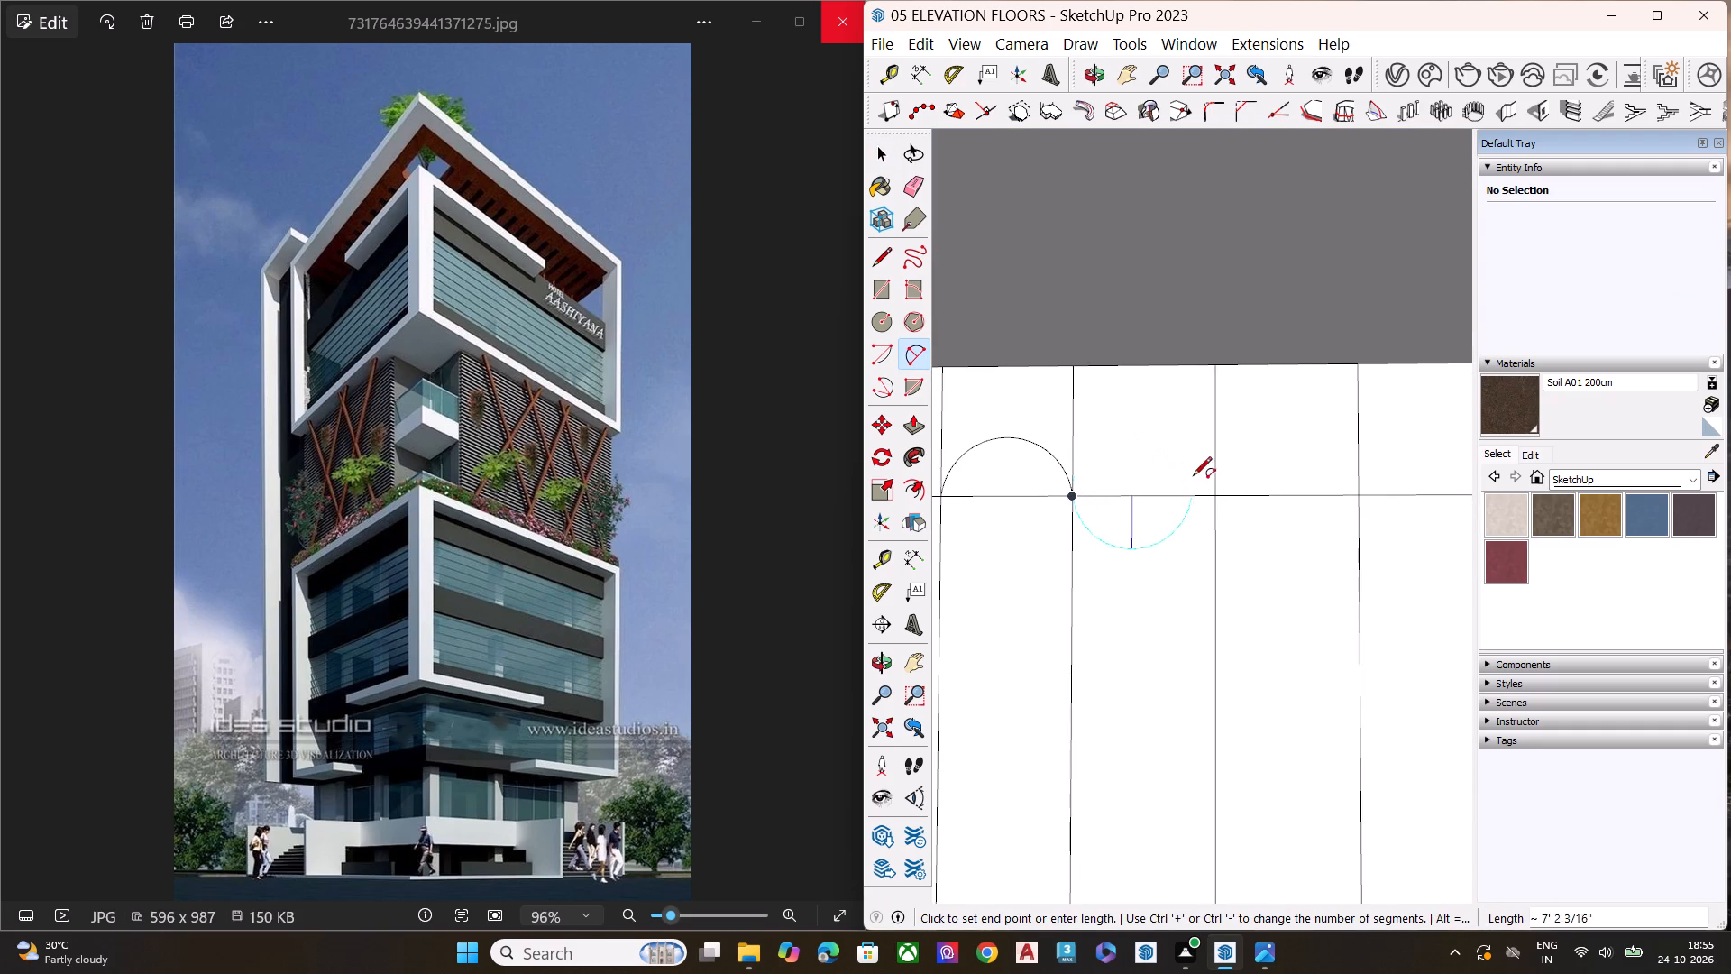
pyautogui.click(1216, 498)
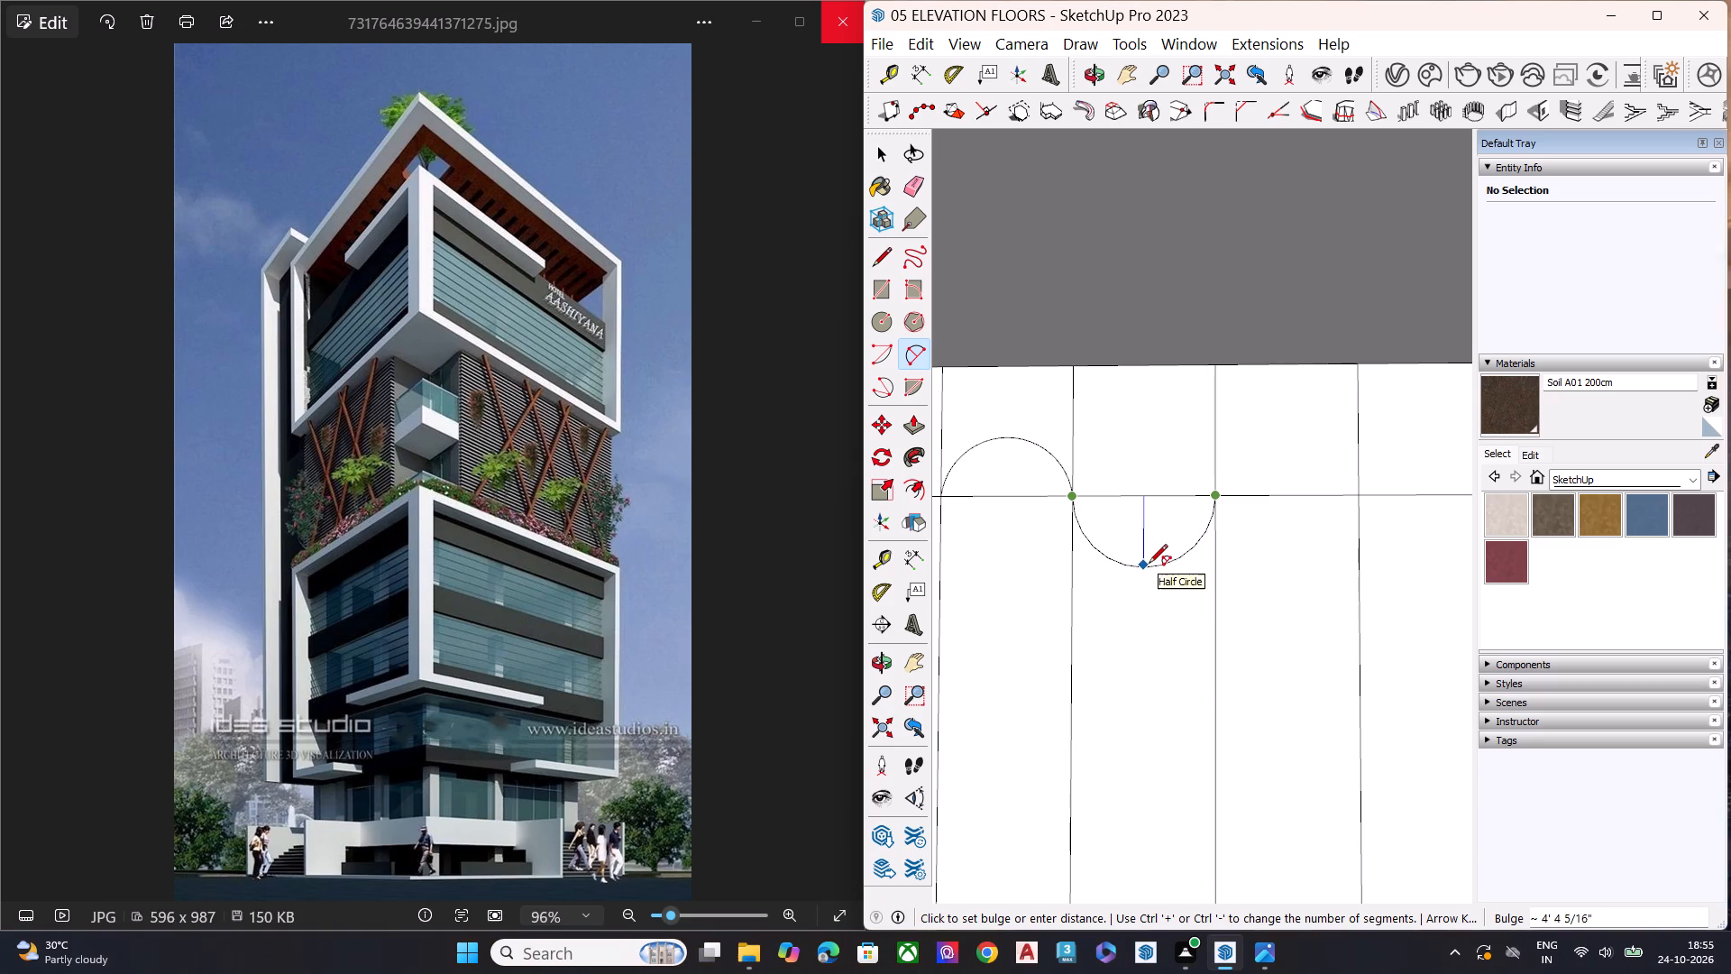
pyautogui.click(1149, 568)
pyautogui.press('space')
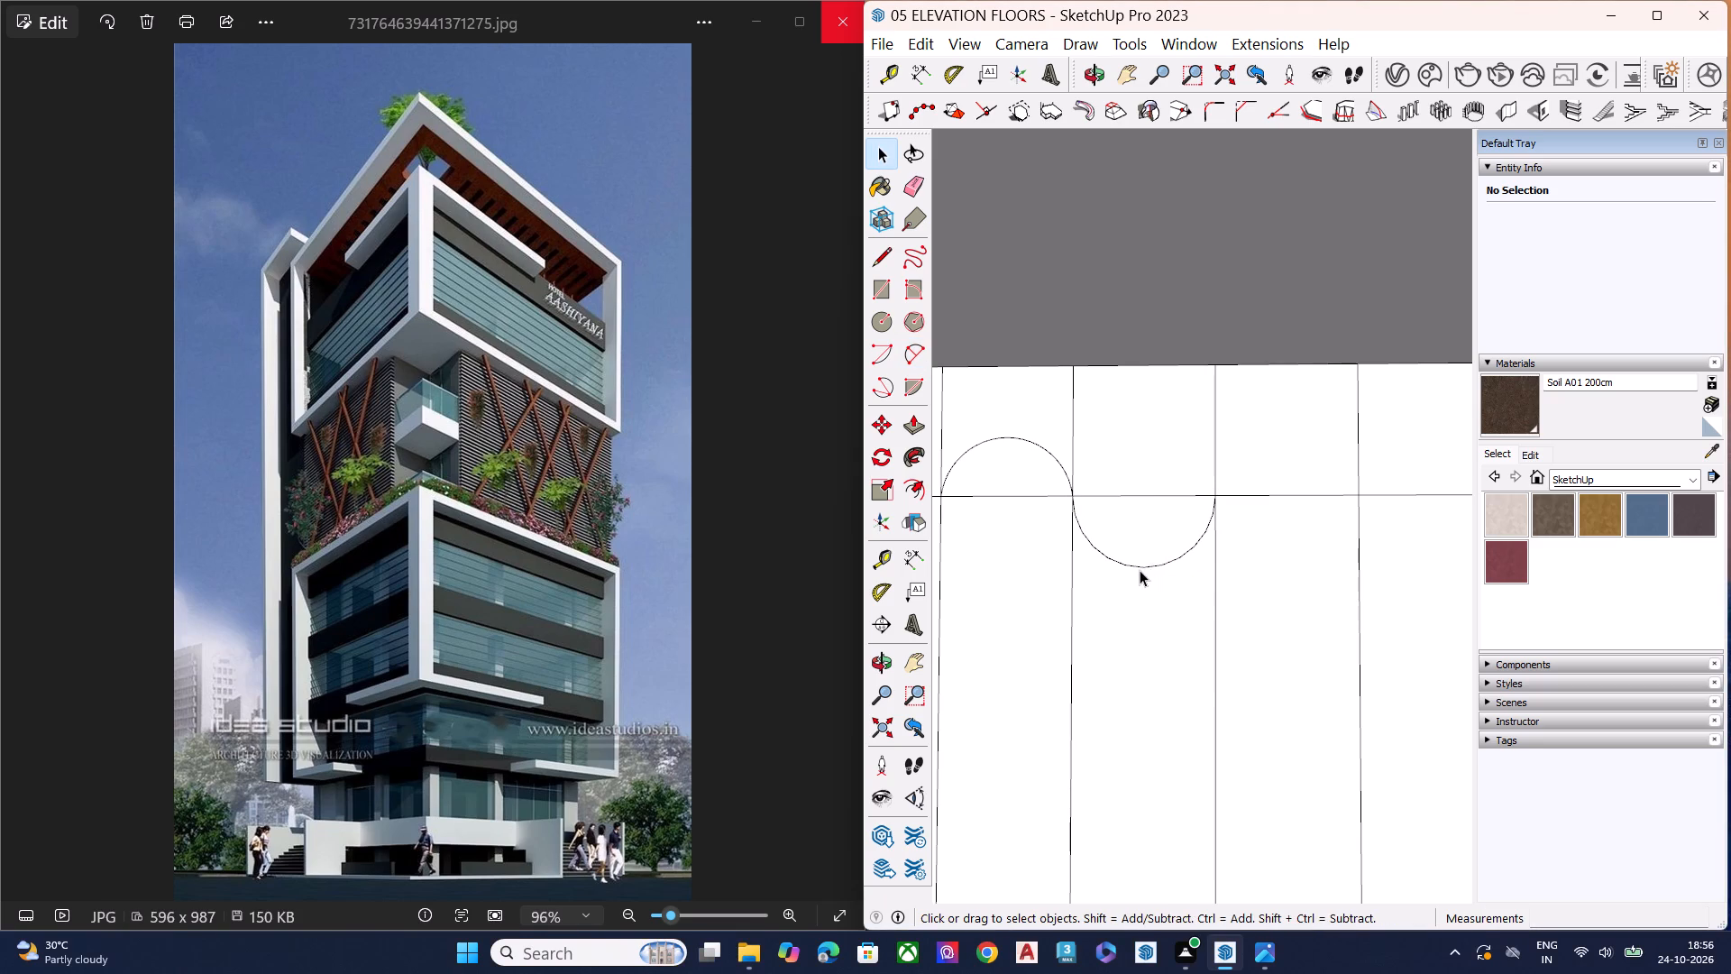
# Set the number of segments of the downward arc between the second and third vertical lines to 24 and clear the selection.
pyautogui.click(1137, 568)
pyautogui.click(1632, 267)
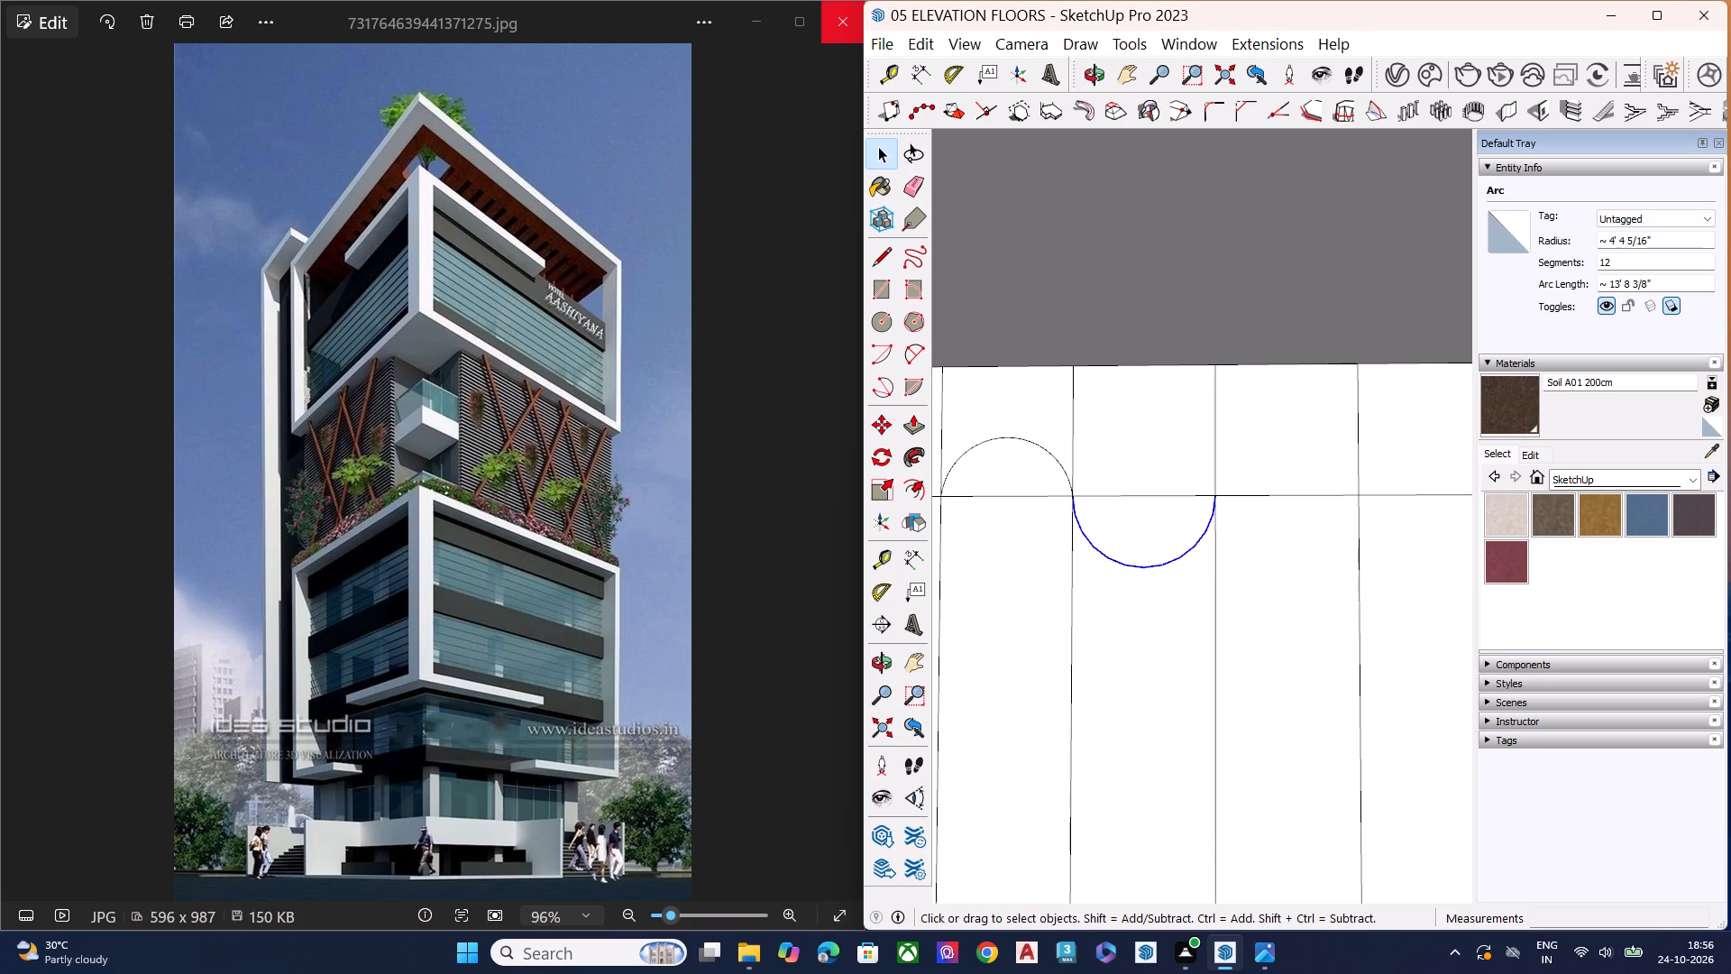
pyautogui.press('BackSpace')
pyautogui.press('BackSpace')
pyautogui.press('BackSpace')
pyautogui.press('BackSpace')
pyautogui.write('24')
pyautogui.press('Return')
pyautogui.moveTo(1628, 246); pyautogui.dragTo(1151, 519, button='right')
pyautogui.scroll(-19, 1120, 520)
pyautogui.press('space')
pyautogui.scroll(1, 1159, 422)
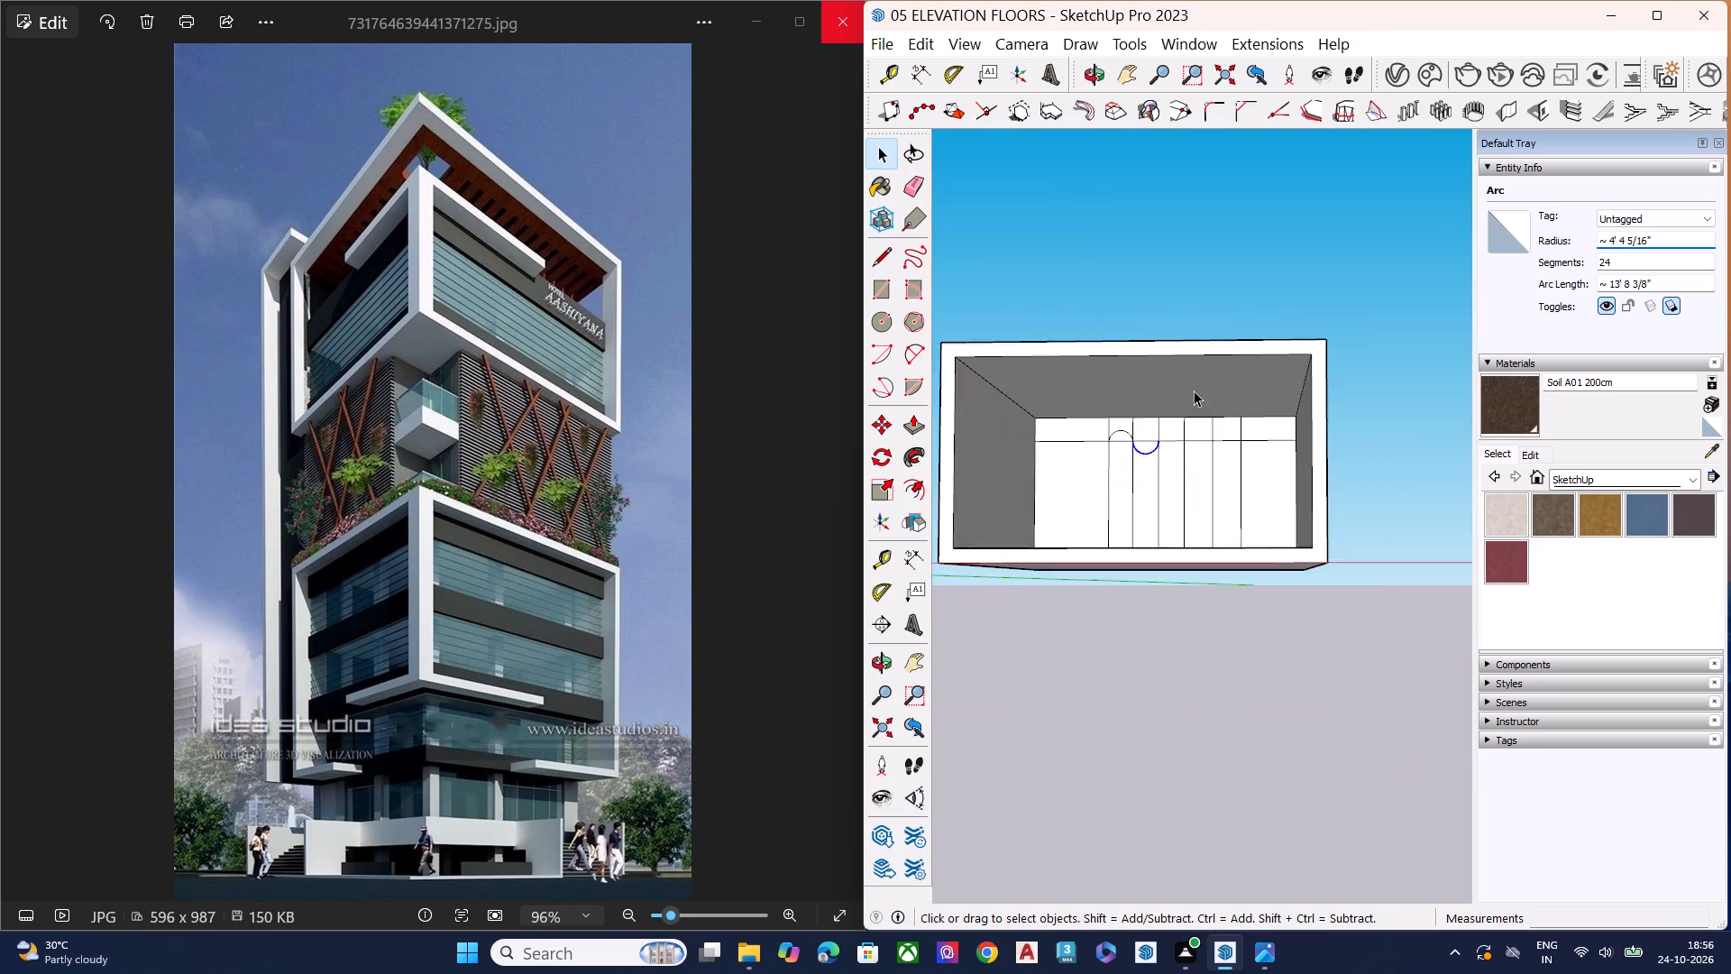
pyautogui.click(1224, 281)
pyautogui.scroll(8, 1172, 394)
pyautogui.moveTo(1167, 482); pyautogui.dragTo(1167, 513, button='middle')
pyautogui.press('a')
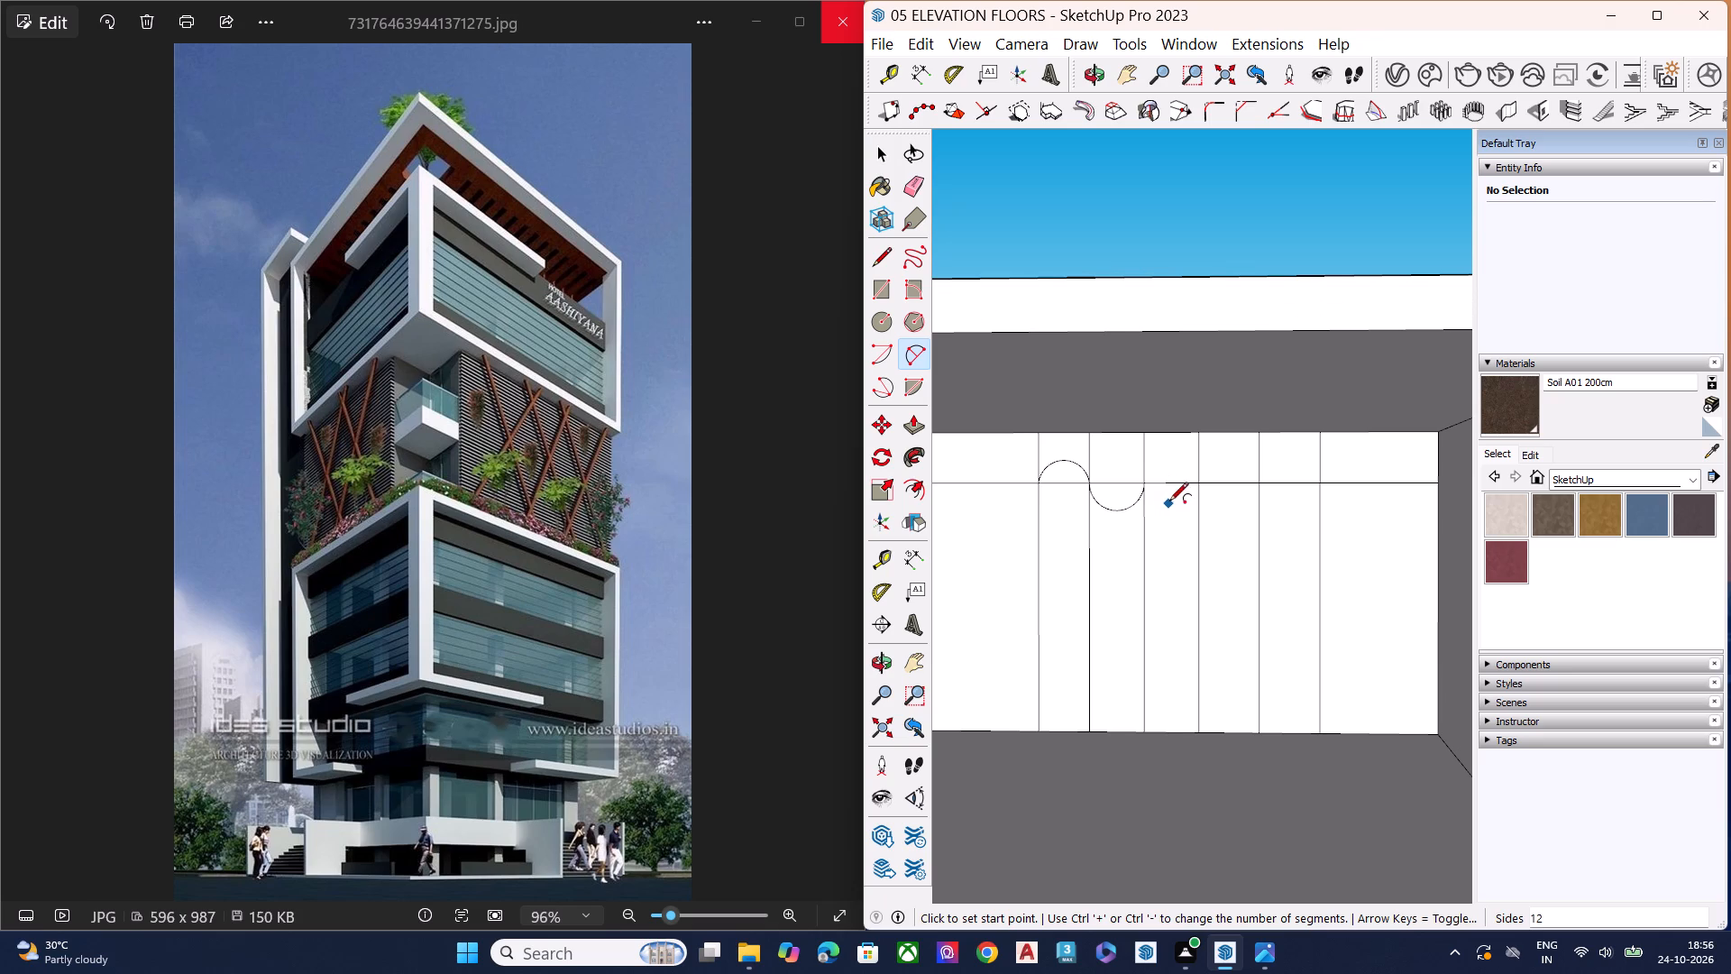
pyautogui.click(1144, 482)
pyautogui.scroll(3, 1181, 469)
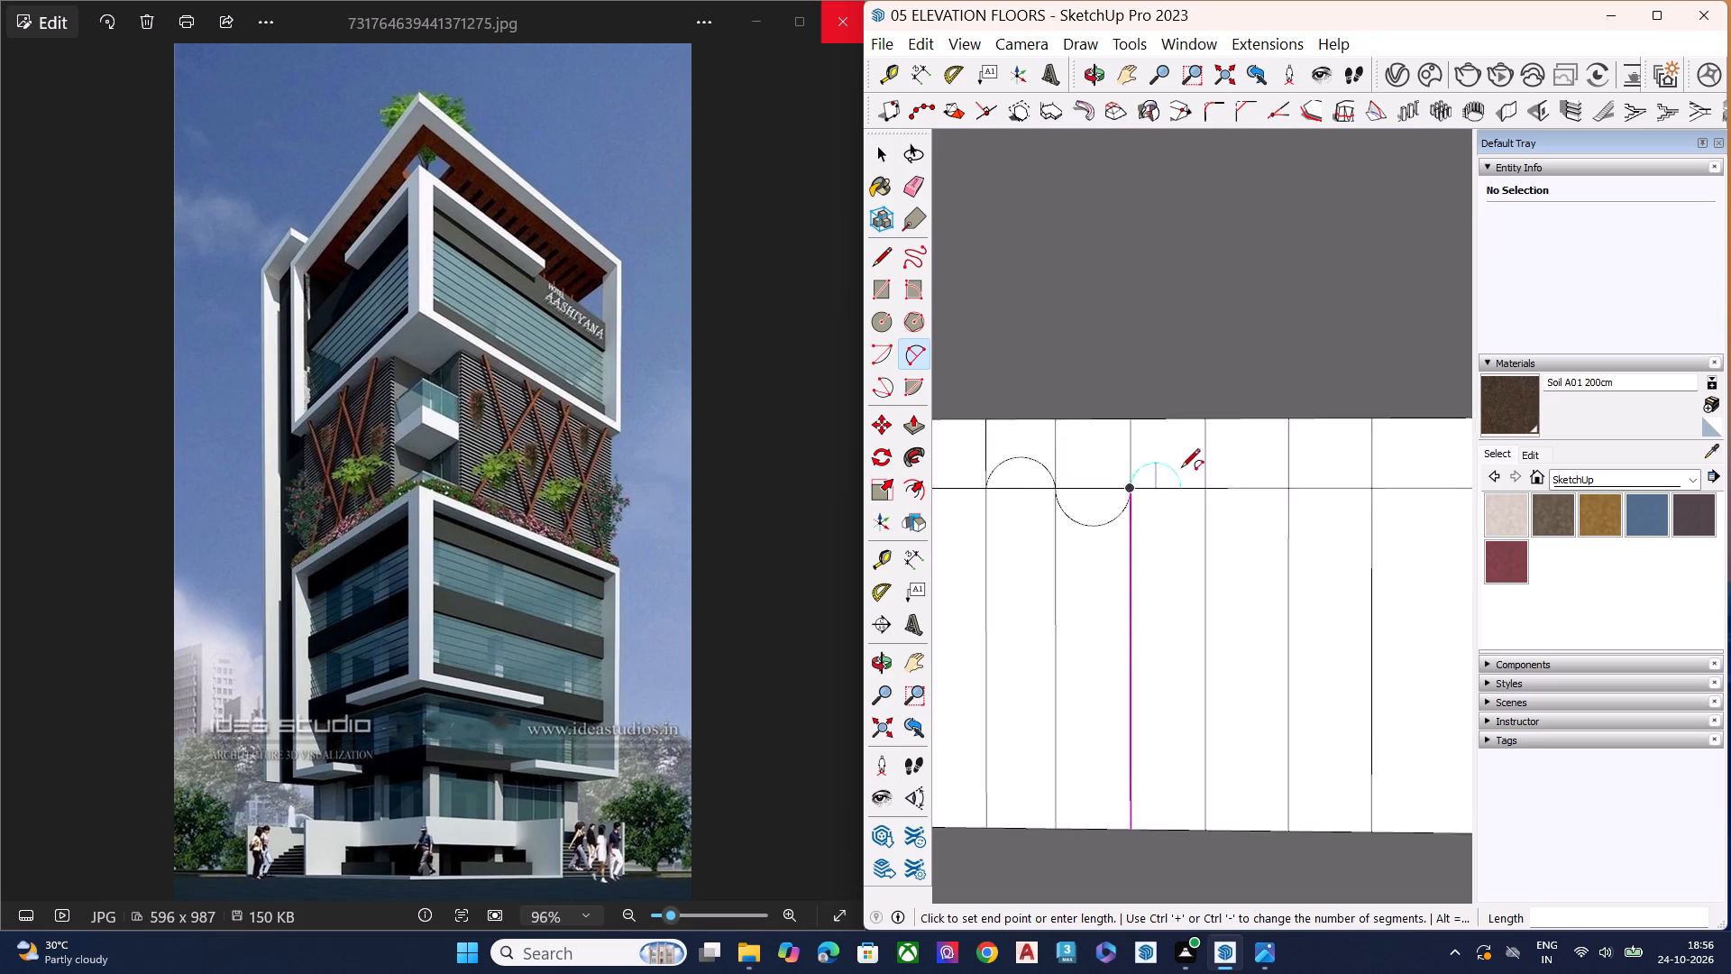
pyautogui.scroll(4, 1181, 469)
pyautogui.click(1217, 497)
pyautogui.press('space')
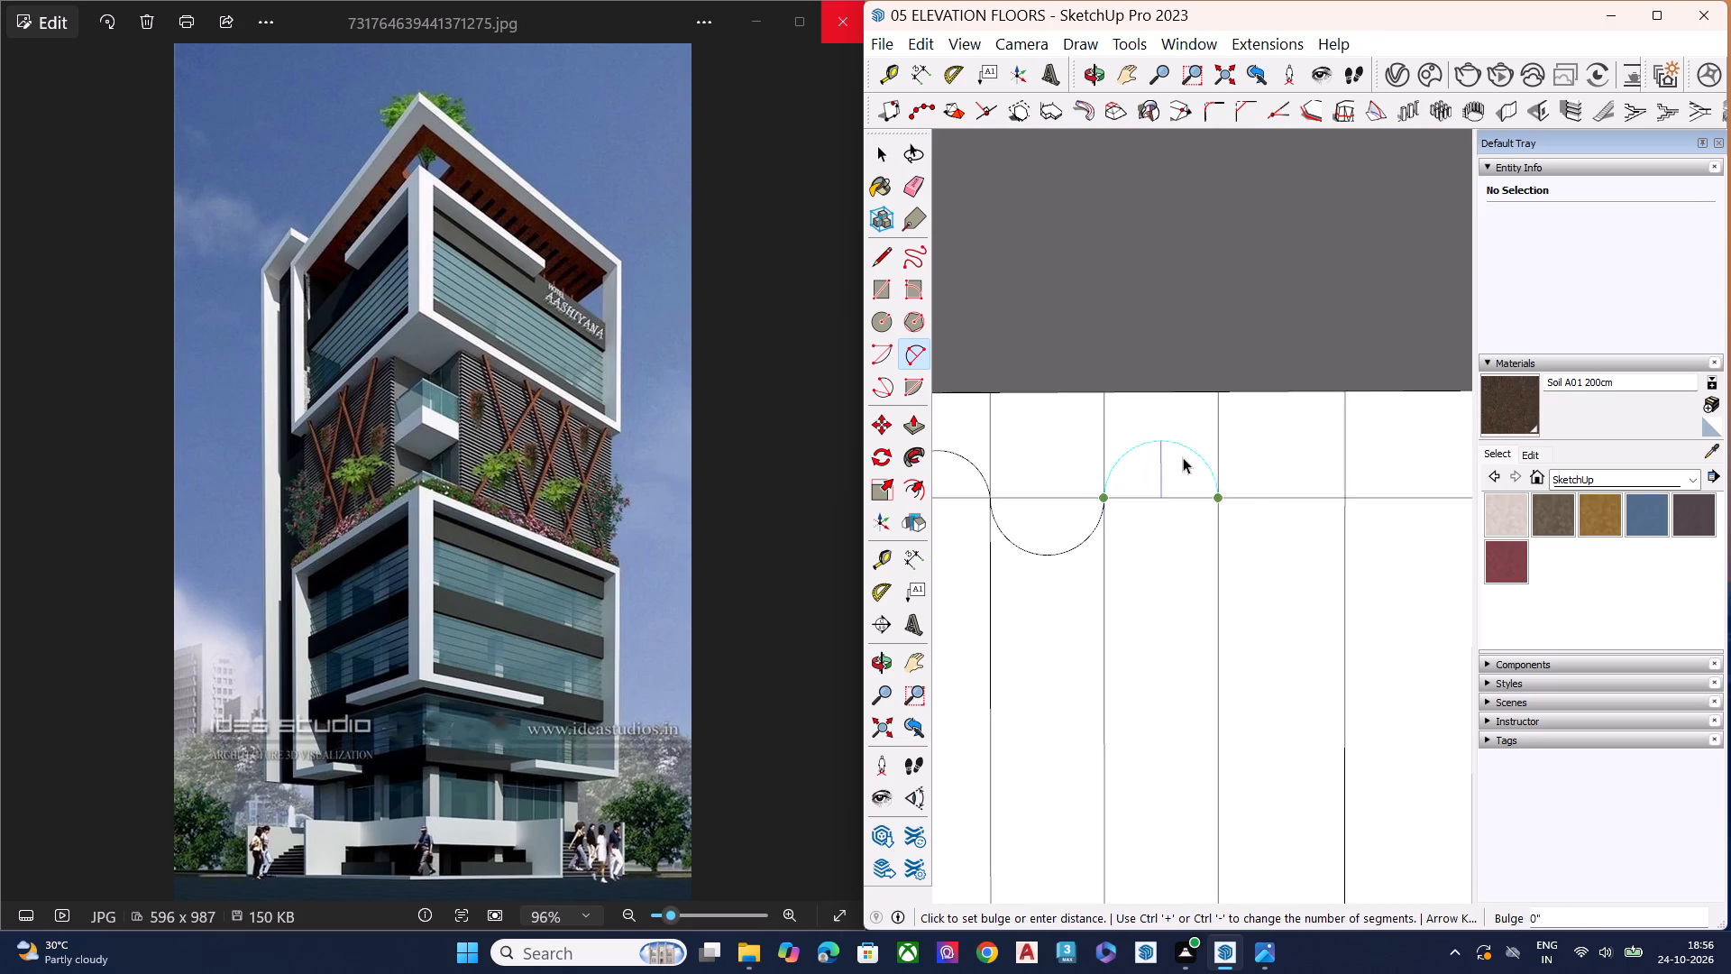
# Draw an upward arc with a bulge of about 3' 7" between the third and fourth vertical lines, level with the first arc's crest.
pyautogui.press('a')
pyautogui.click(1108, 499)
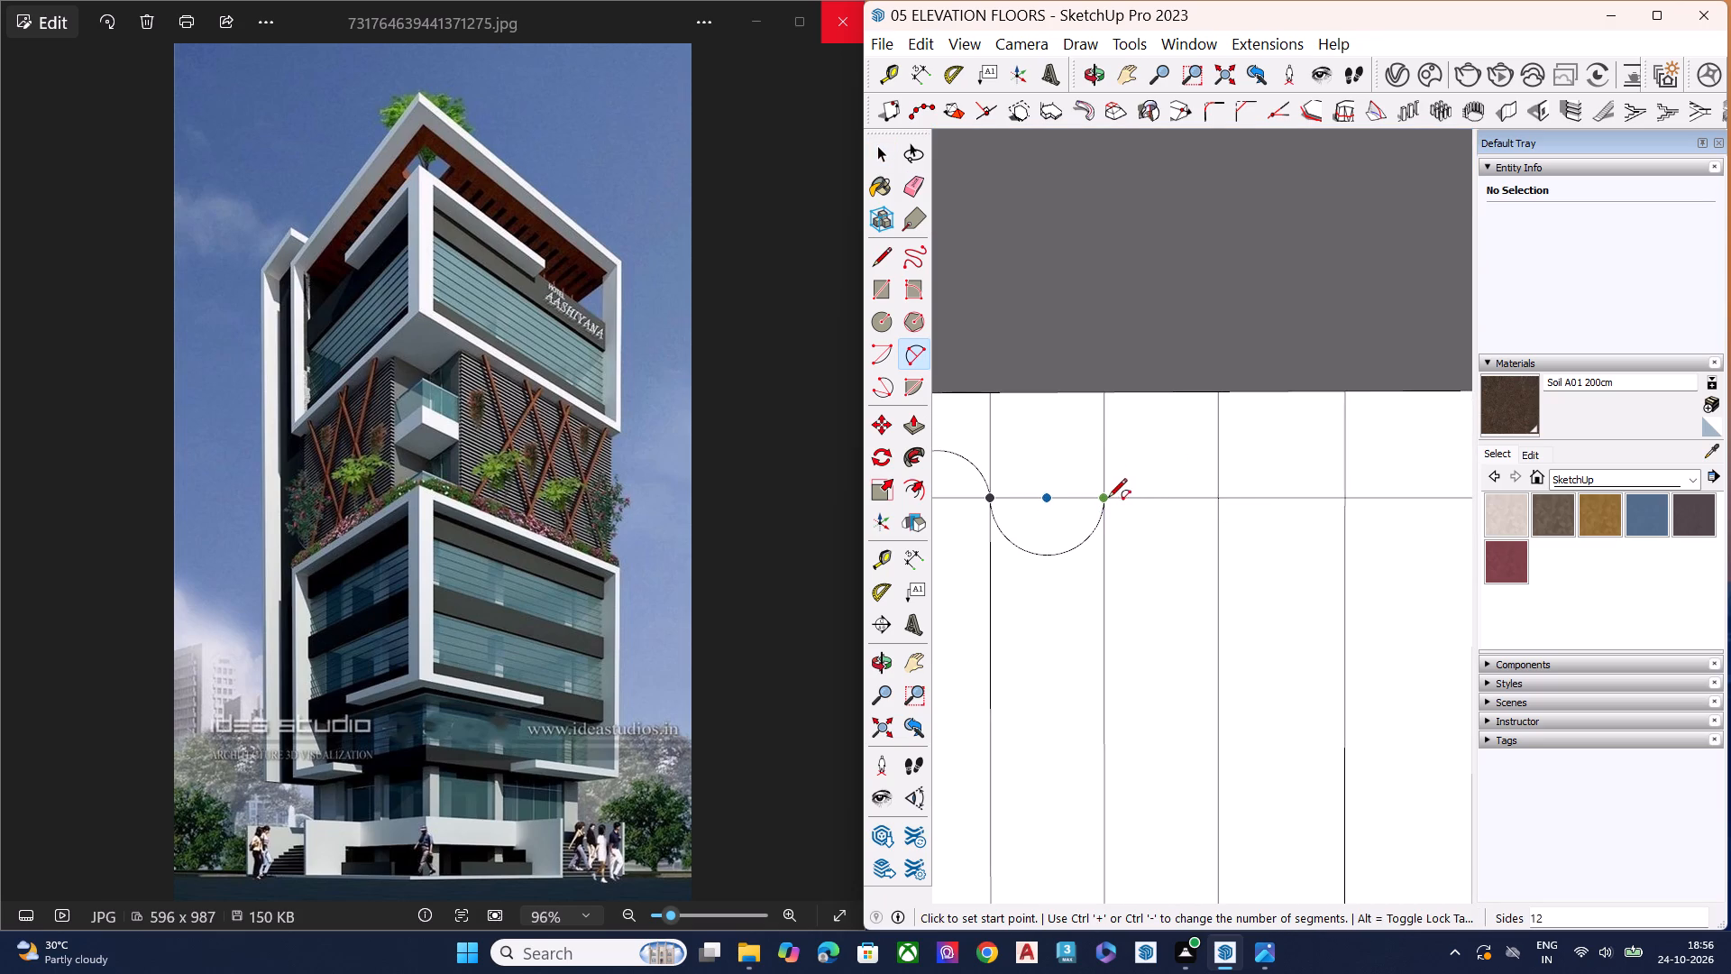
pyautogui.click(1220, 502)
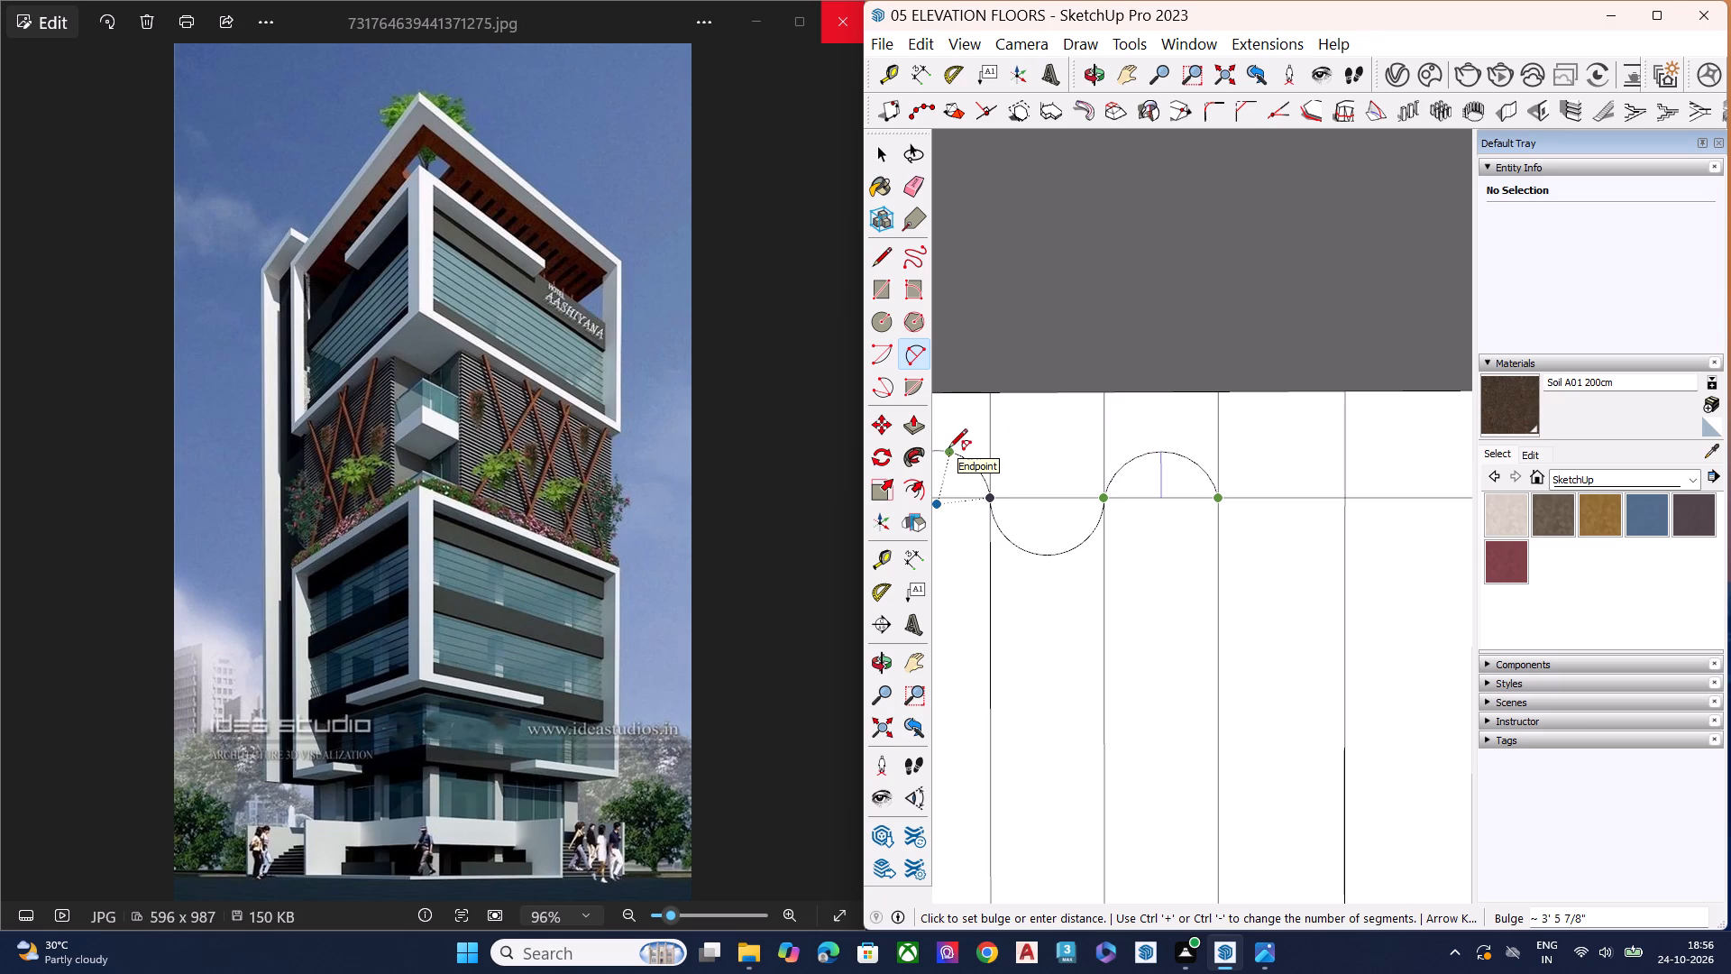
pyautogui.scroll(-5, 985, 456)
pyautogui.scroll(4, 985, 472)
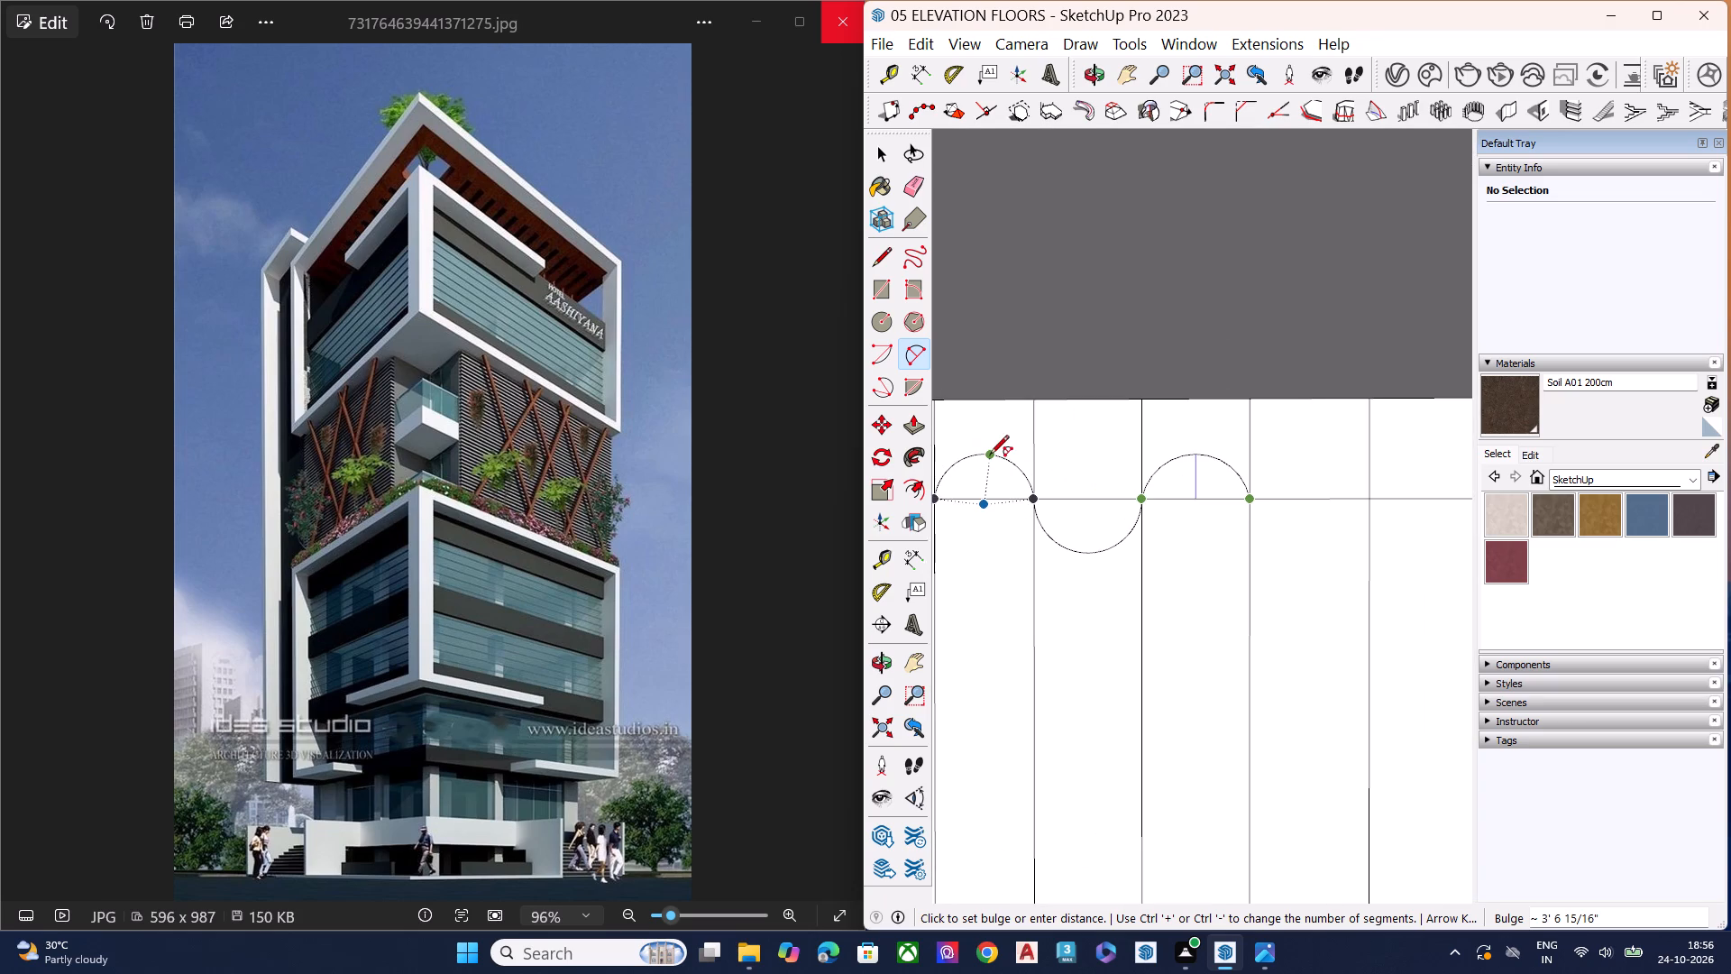
pyautogui.click(990, 455)
pyautogui.press('space')
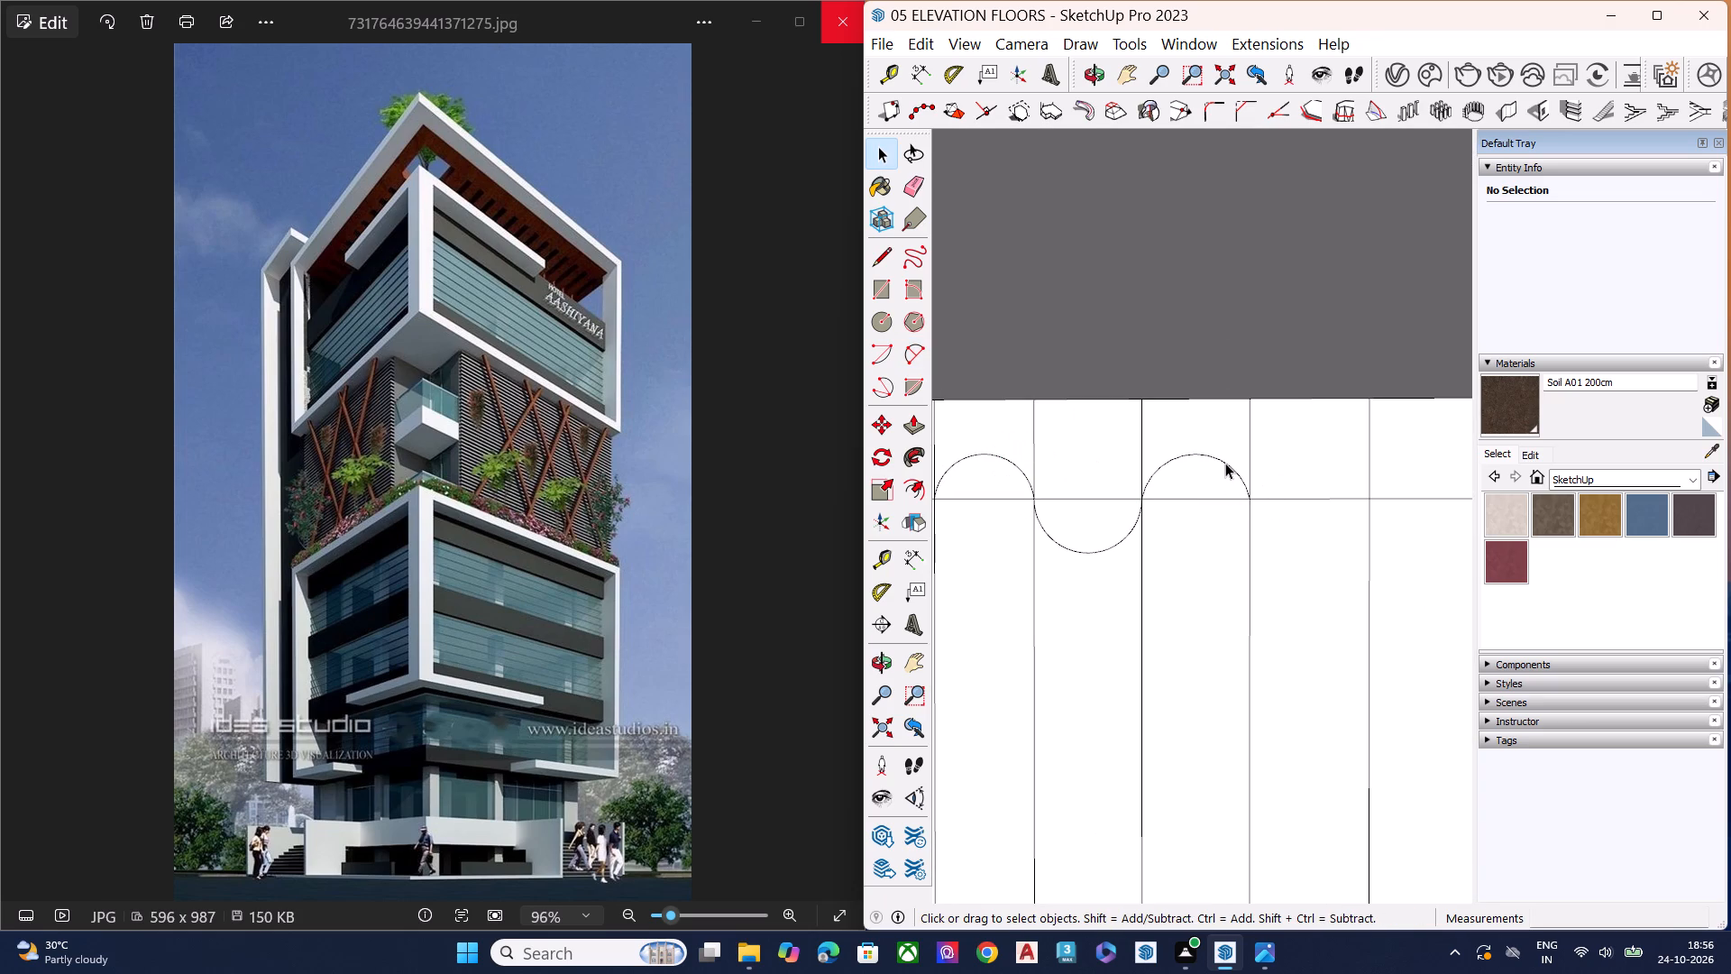
# Set the number of segments of the arc between the third and fourth vertical lines to 24 and clear the selection.
pyautogui.click(1225, 463)
pyautogui.click(1633, 270)
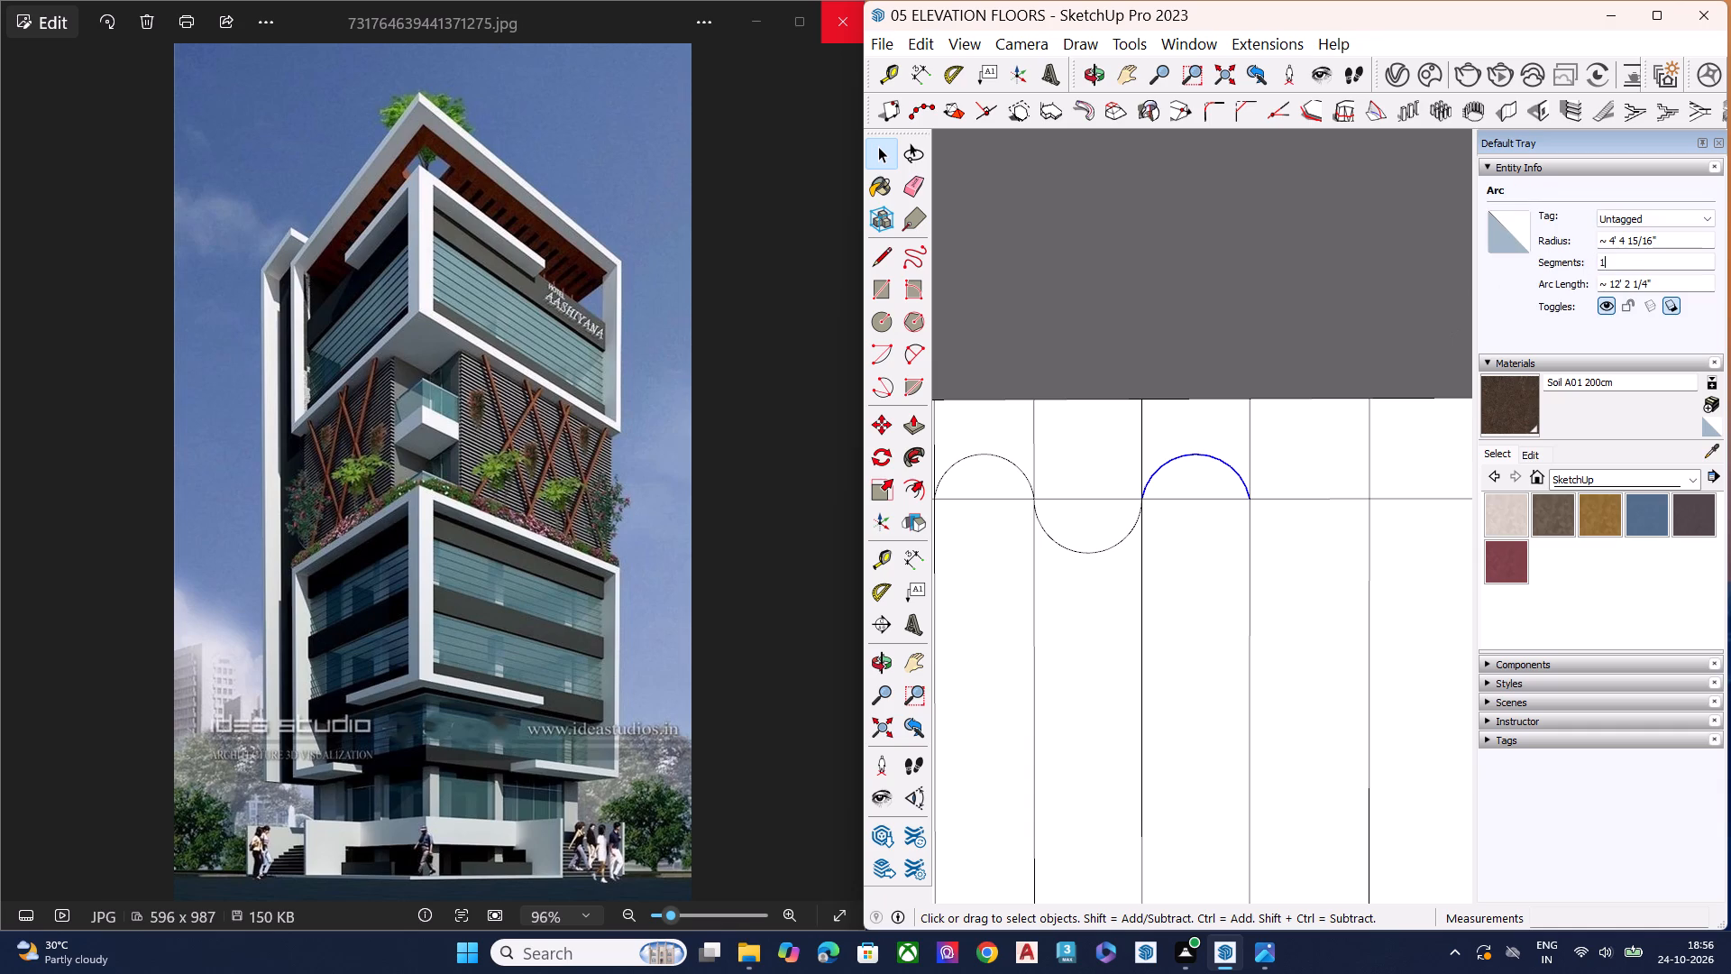
pyautogui.press('BackSpace')
pyautogui.press('BackSpace')
pyautogui.press('BackSpace')
pyautogui.write('24')
pyautogui.press('Return')
pyautogui.scroll(-7, 1423, 365)
pyautogui.scroll(-5, 1031, 475)
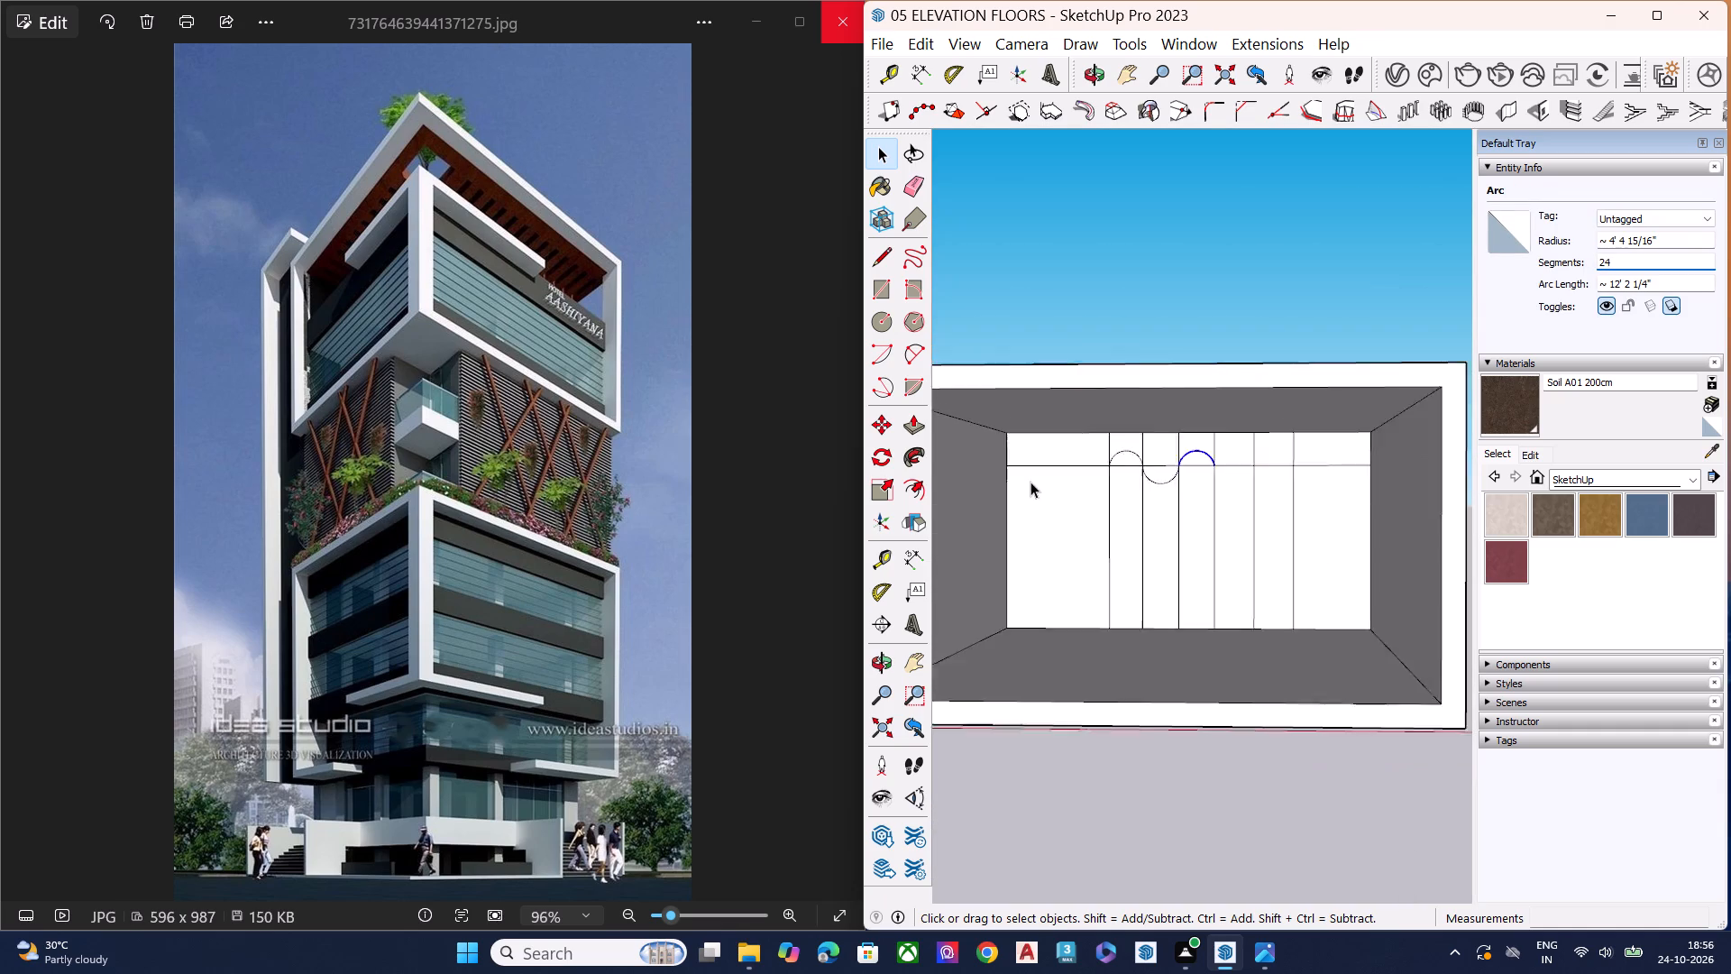
pyautogui.scroll(-3, 1030, 482)
pyautogui.moveTo(1214, 539); pyautogui.dragTo(1220, 586, button='middle')
pyautogui.scroll(1, 1220, 564)
pyautogui.scroll(8, 1181, 496)
pyautogui.scroll(3, 1142, 431)
pyautogui.scroll(-1, 1143, 429)
pyautogui.scroll(3, 1143, 429)
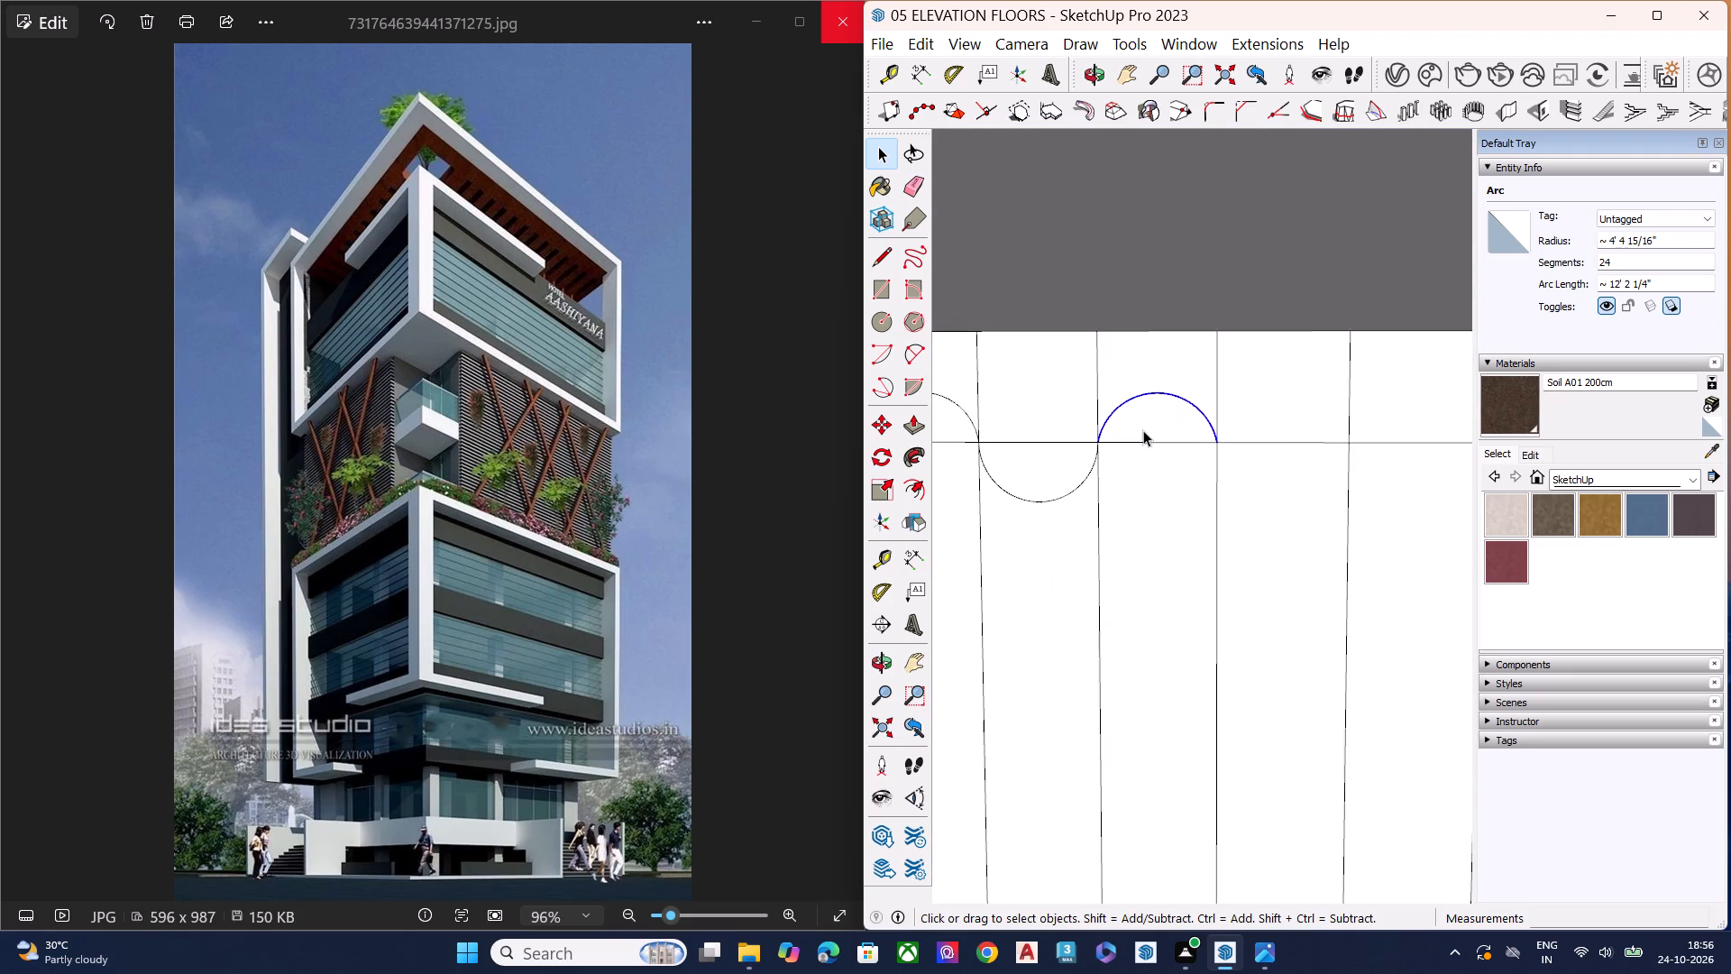
pyautogui.scroll(-6, 1177, 470)
pyautogui.click(1263, 236)
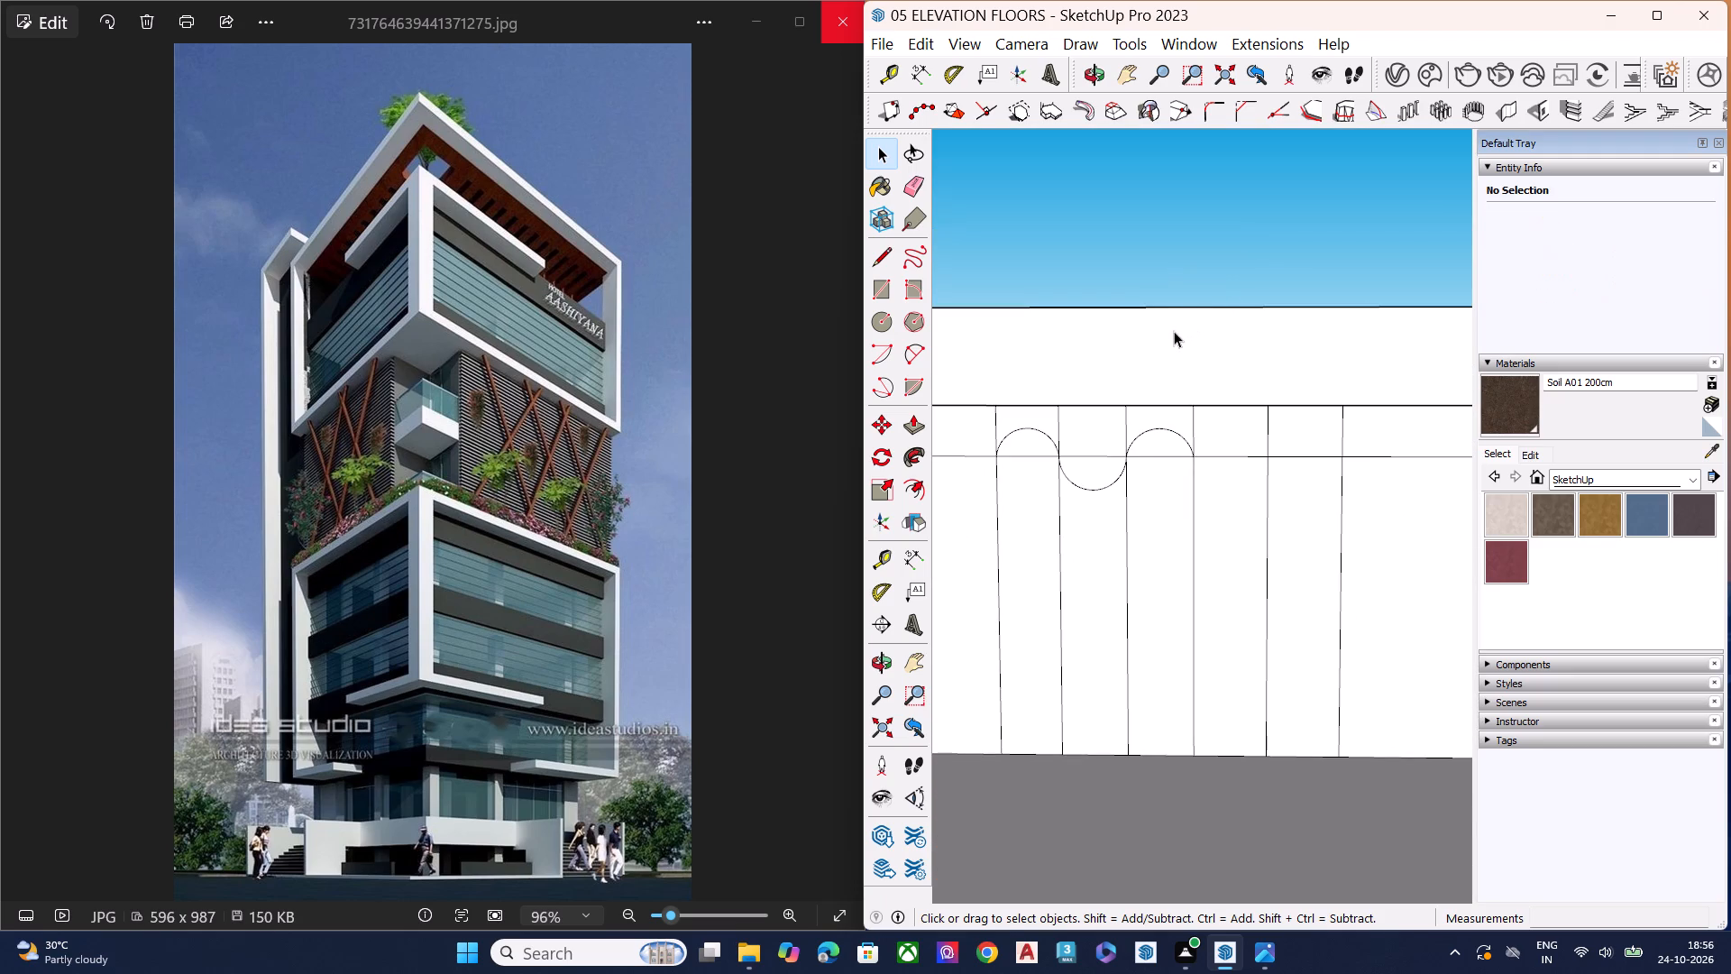
# Draw a downward half-circle arc with a bulge of about 4' 9" between the fourth and fifth vertical lines, continuing the wave.
pyautogui.press('a')
pyautogui.scroll(5, 1189, 436)
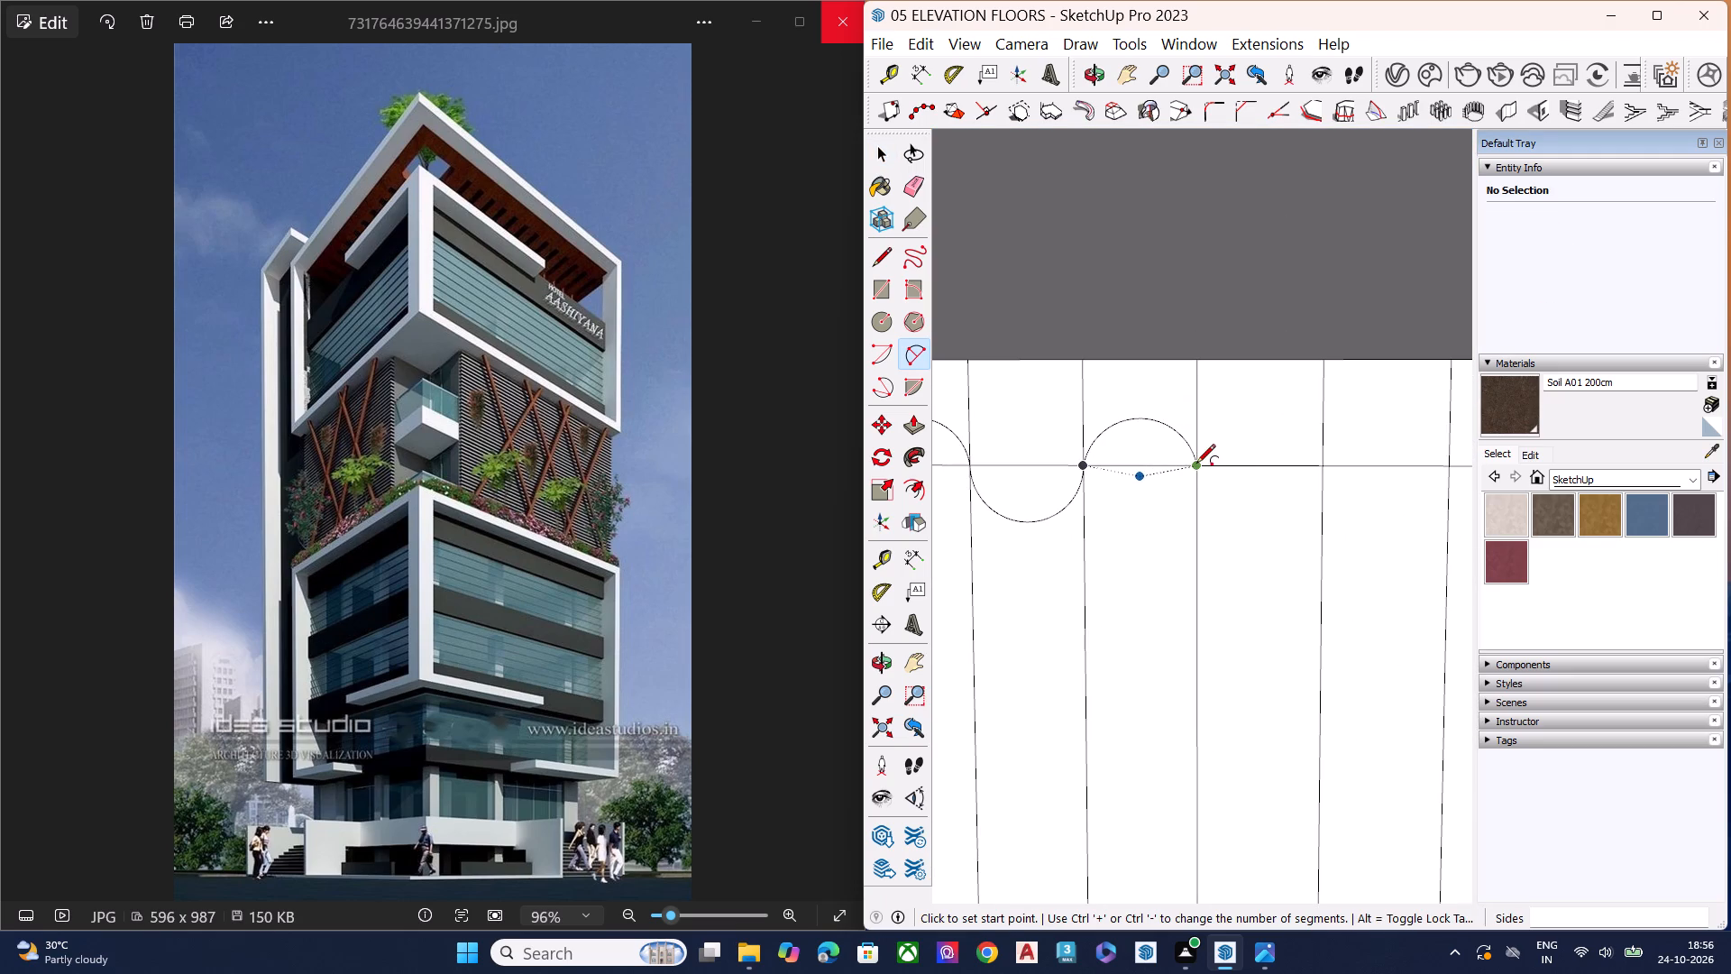
pyautogui.click(1196, 467)
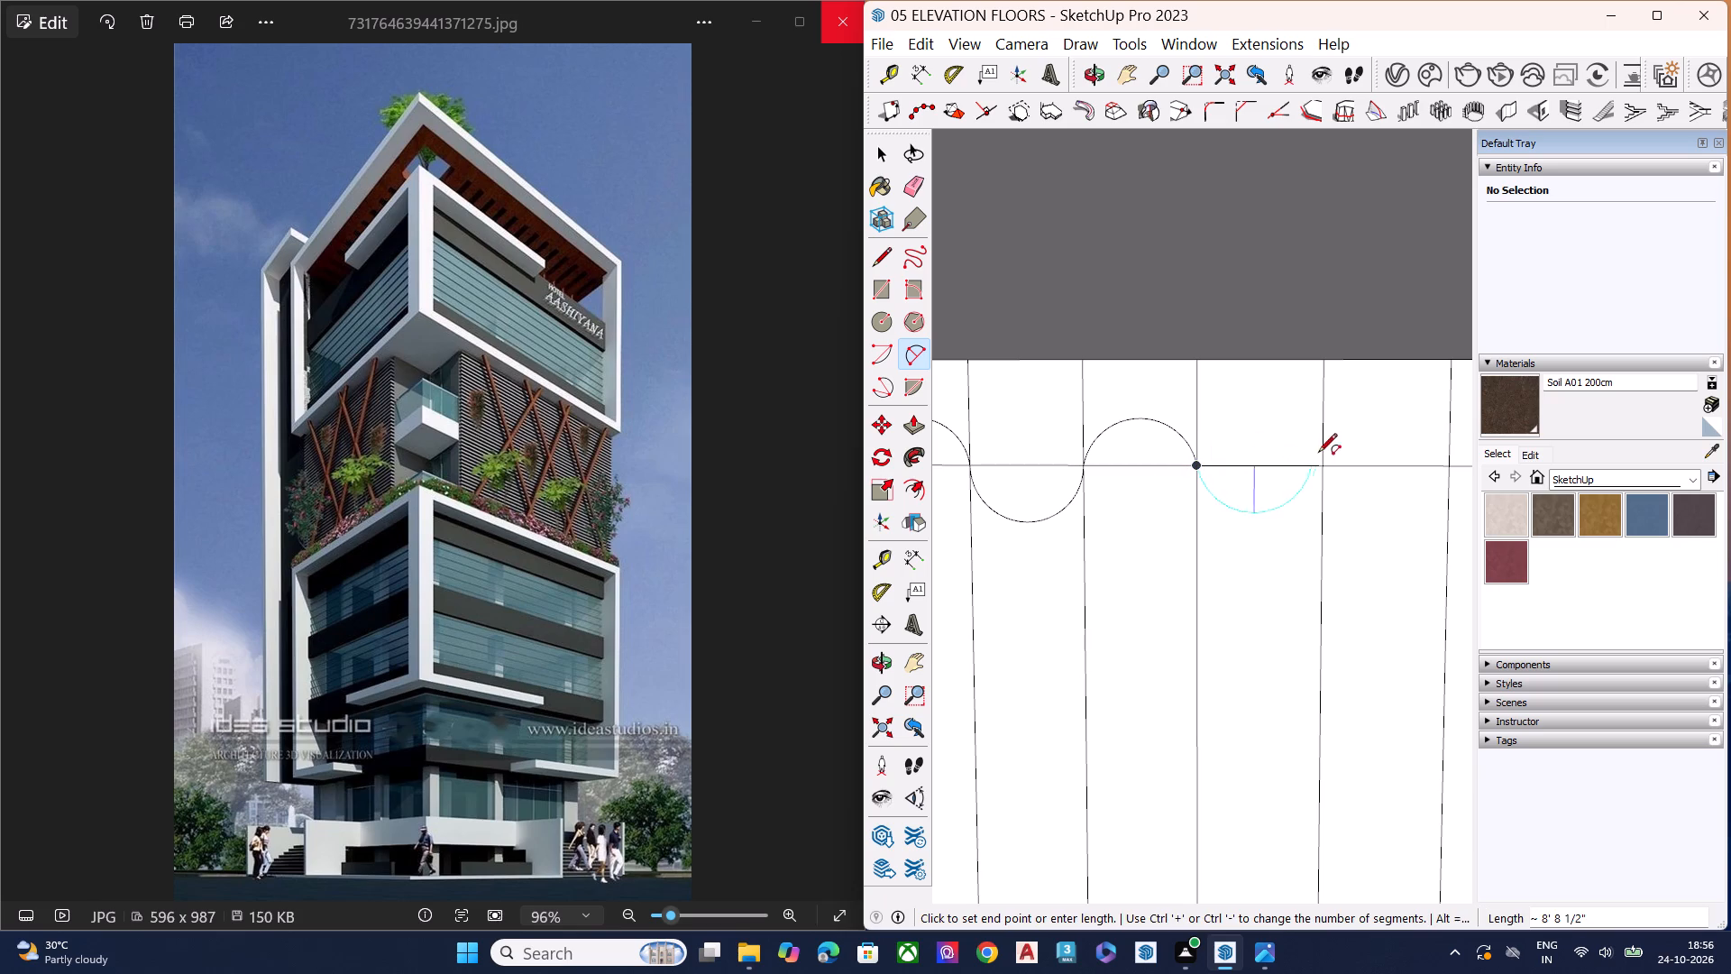
pyautogui.click(1320, 466)
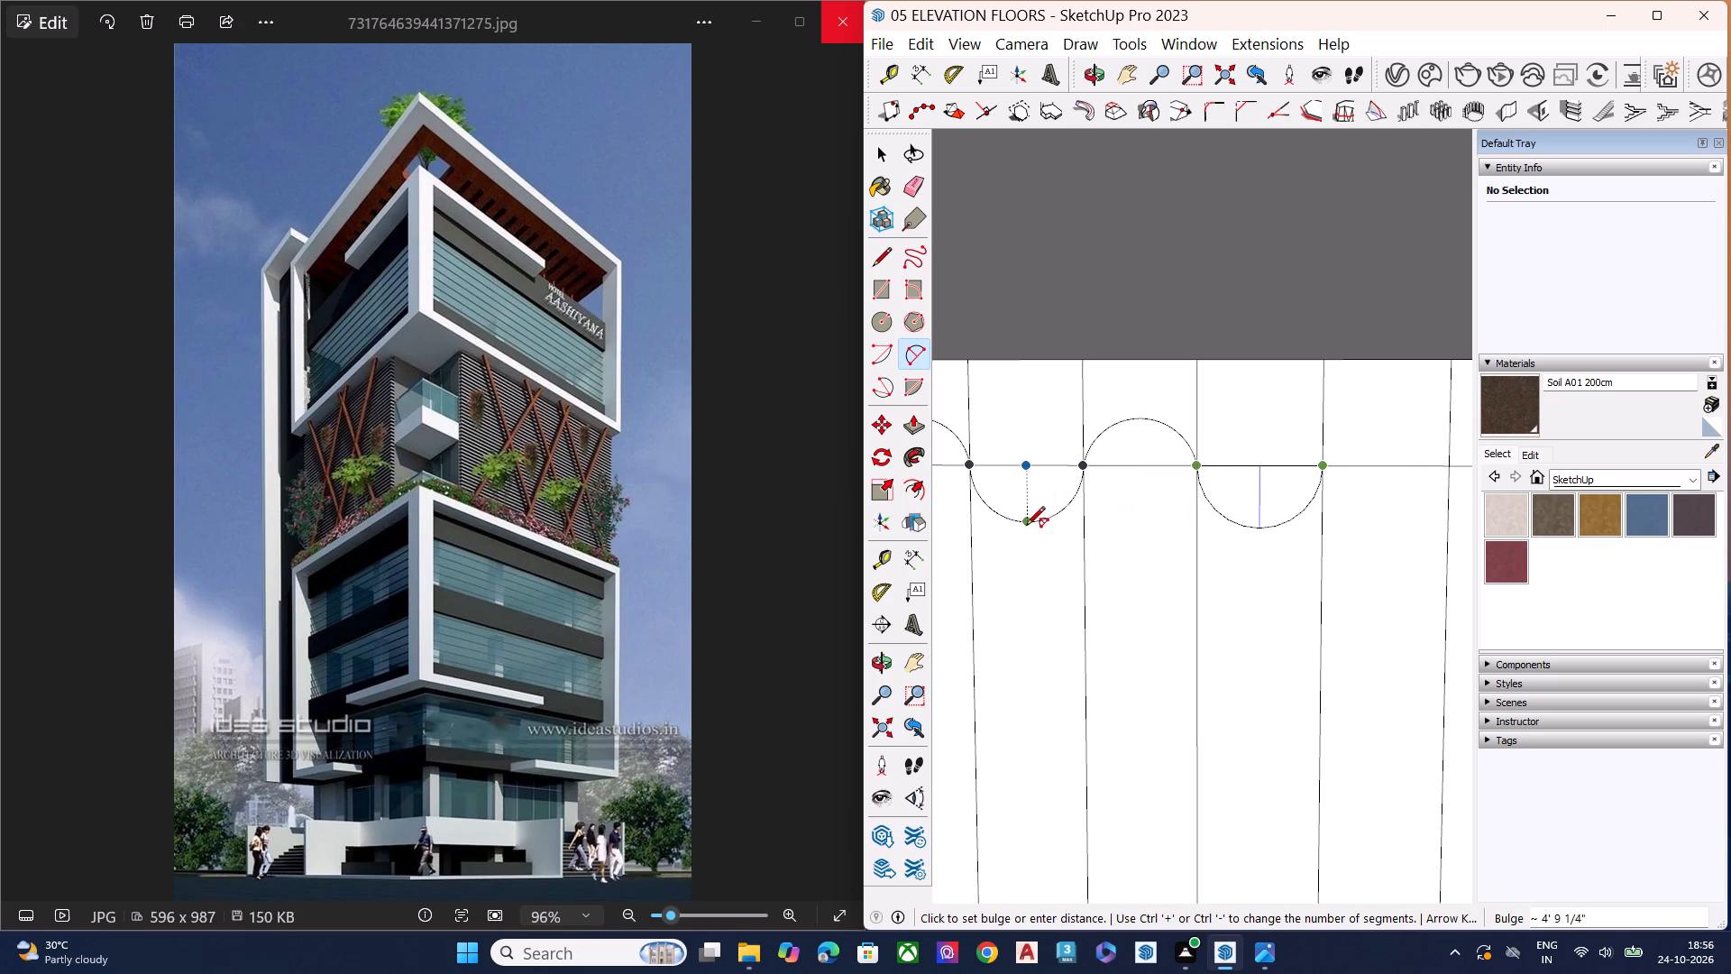
pyautogui.click(1024, 526)
pyautogui.press('space')
# Set the number of segments of the arc between the fourth and fifth vertical lines to 24 and clear the selection.
pyautogui.click(1284, 519)
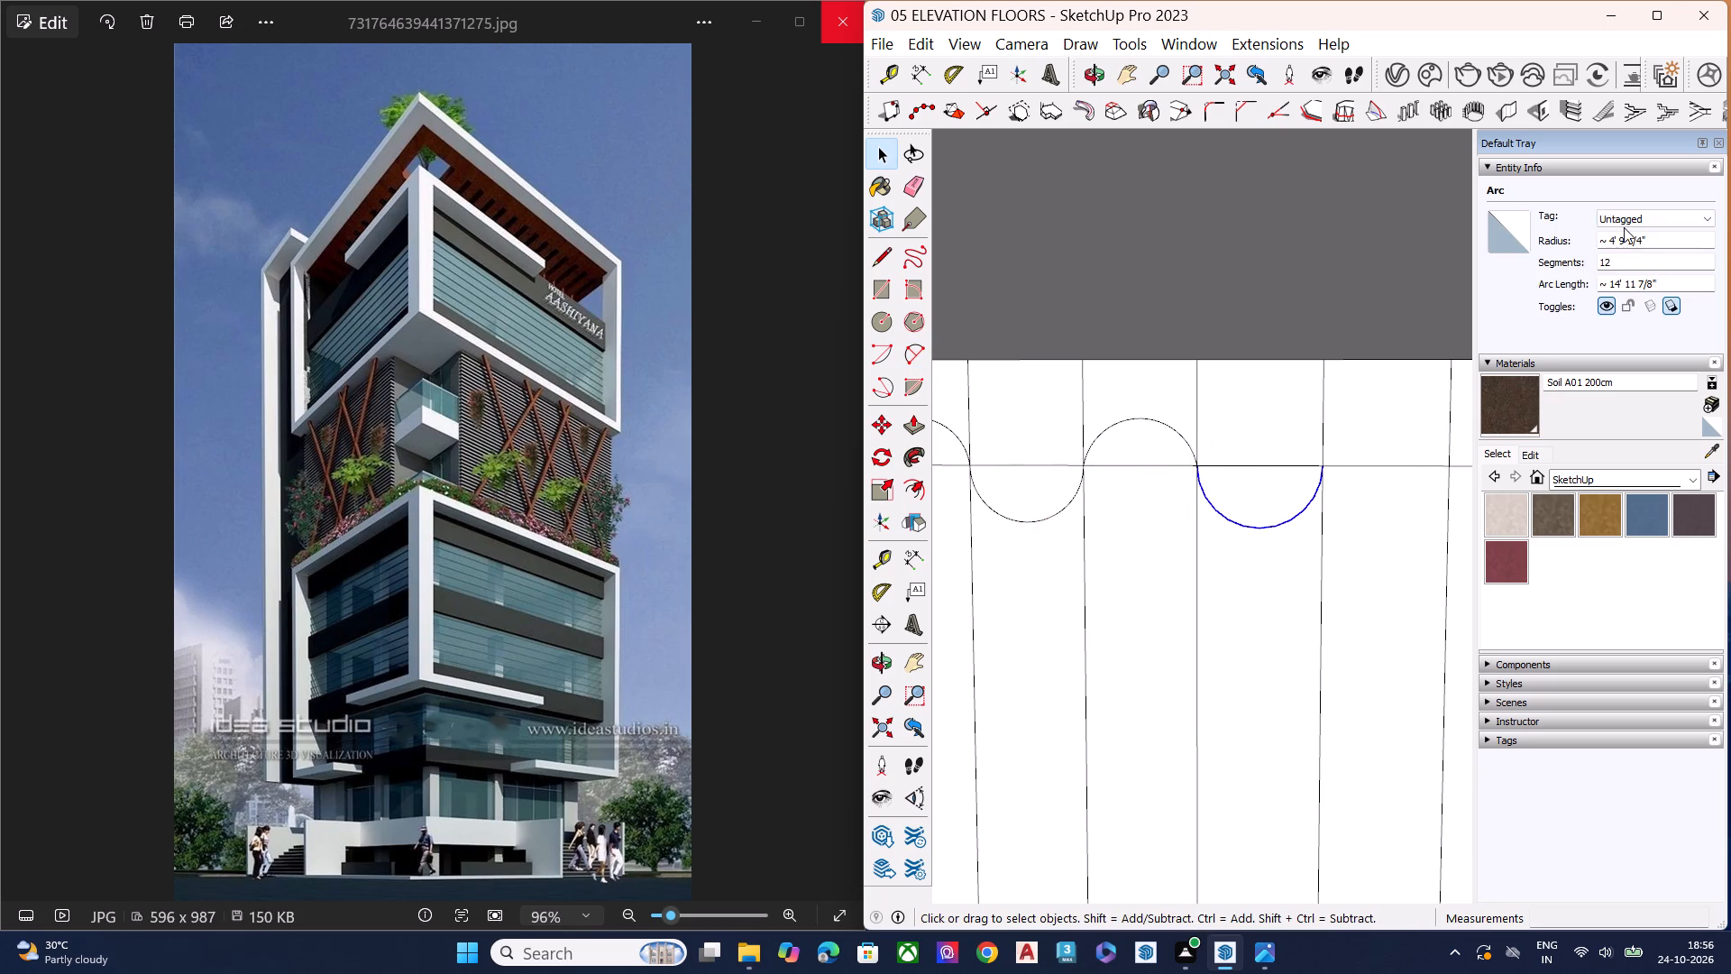
pyautogui.click(1619, 270)
pyautogui.press('BackSpace')
pyautogui.press('BackSpace')
pyautogui.press('BackSpace')
pyautogui.press('BackSpace')
pyautogui.write('24')
pyautogui.press('Return')
pyautogui.scroll(-7, 1400, 258)
pyautogui.scroll(-9, 1113, 395)
pyautogui.click(1347, 258)
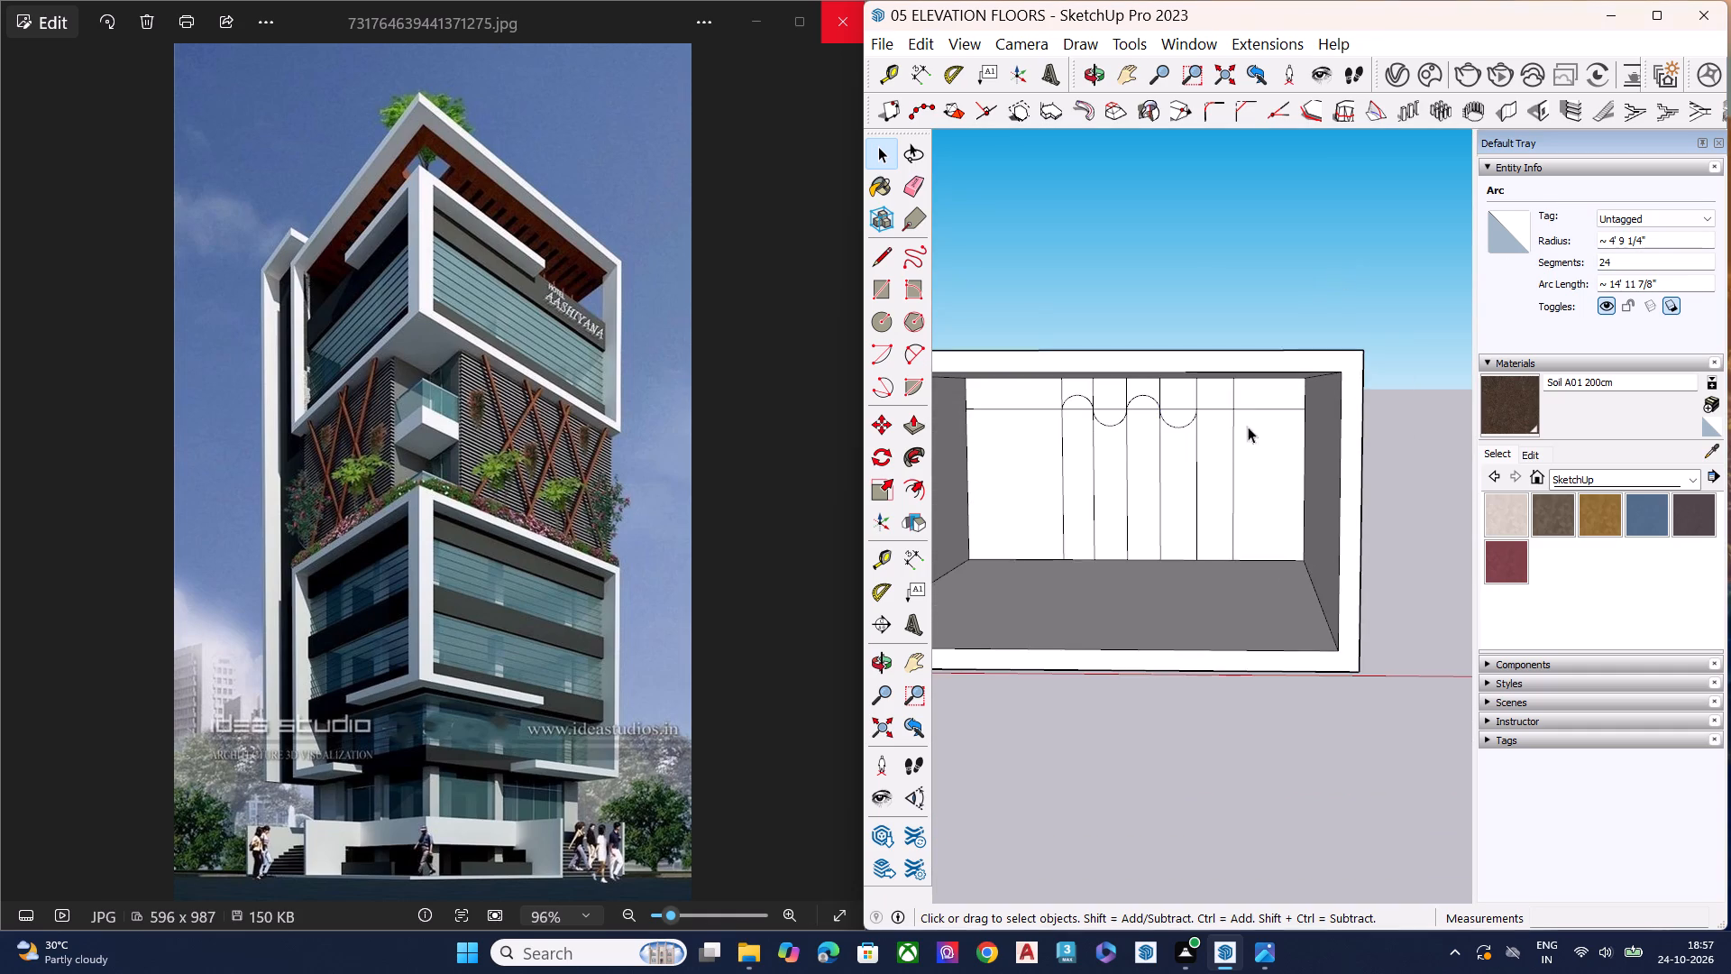
# Draw an upward arc with a bulge of about 3' 7" between the fifth and sixth vertical lines, level with the previous crests.
pyautogui.scroll(6, 1211, 460)
pyautogui.scroll(-1, 1209, 462)
pyautogui.scroll(7, 1209, 462)
pyautogui.press('a')
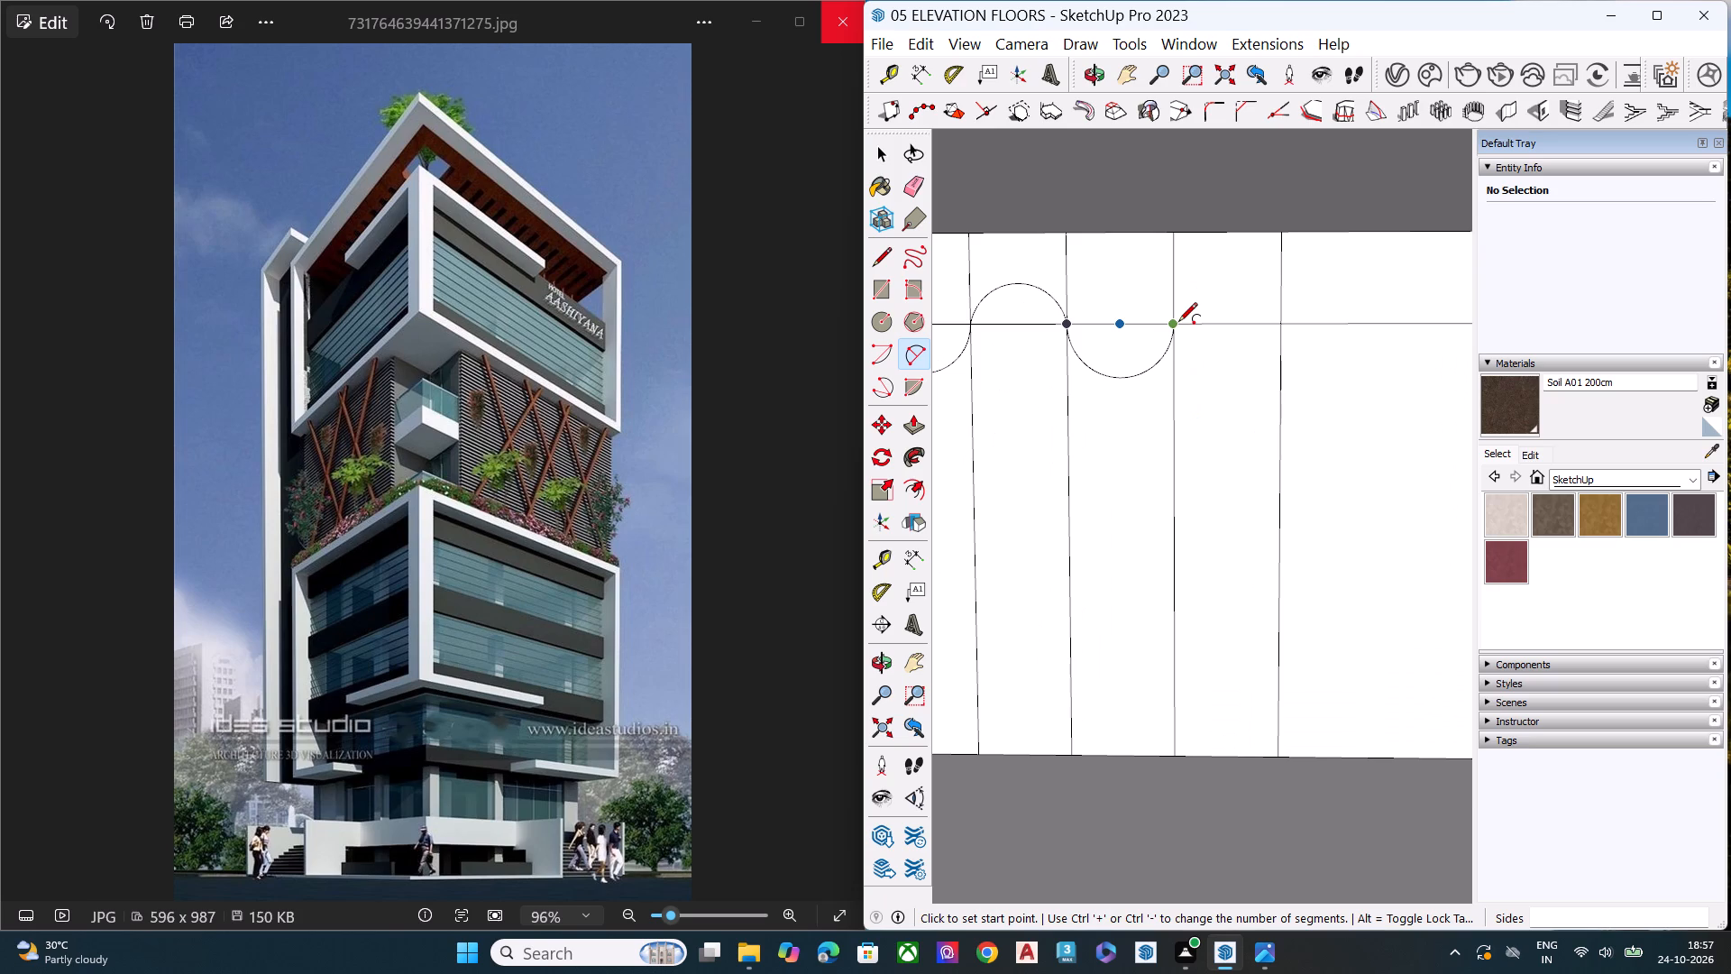
pyautogui.click(1173, 326)
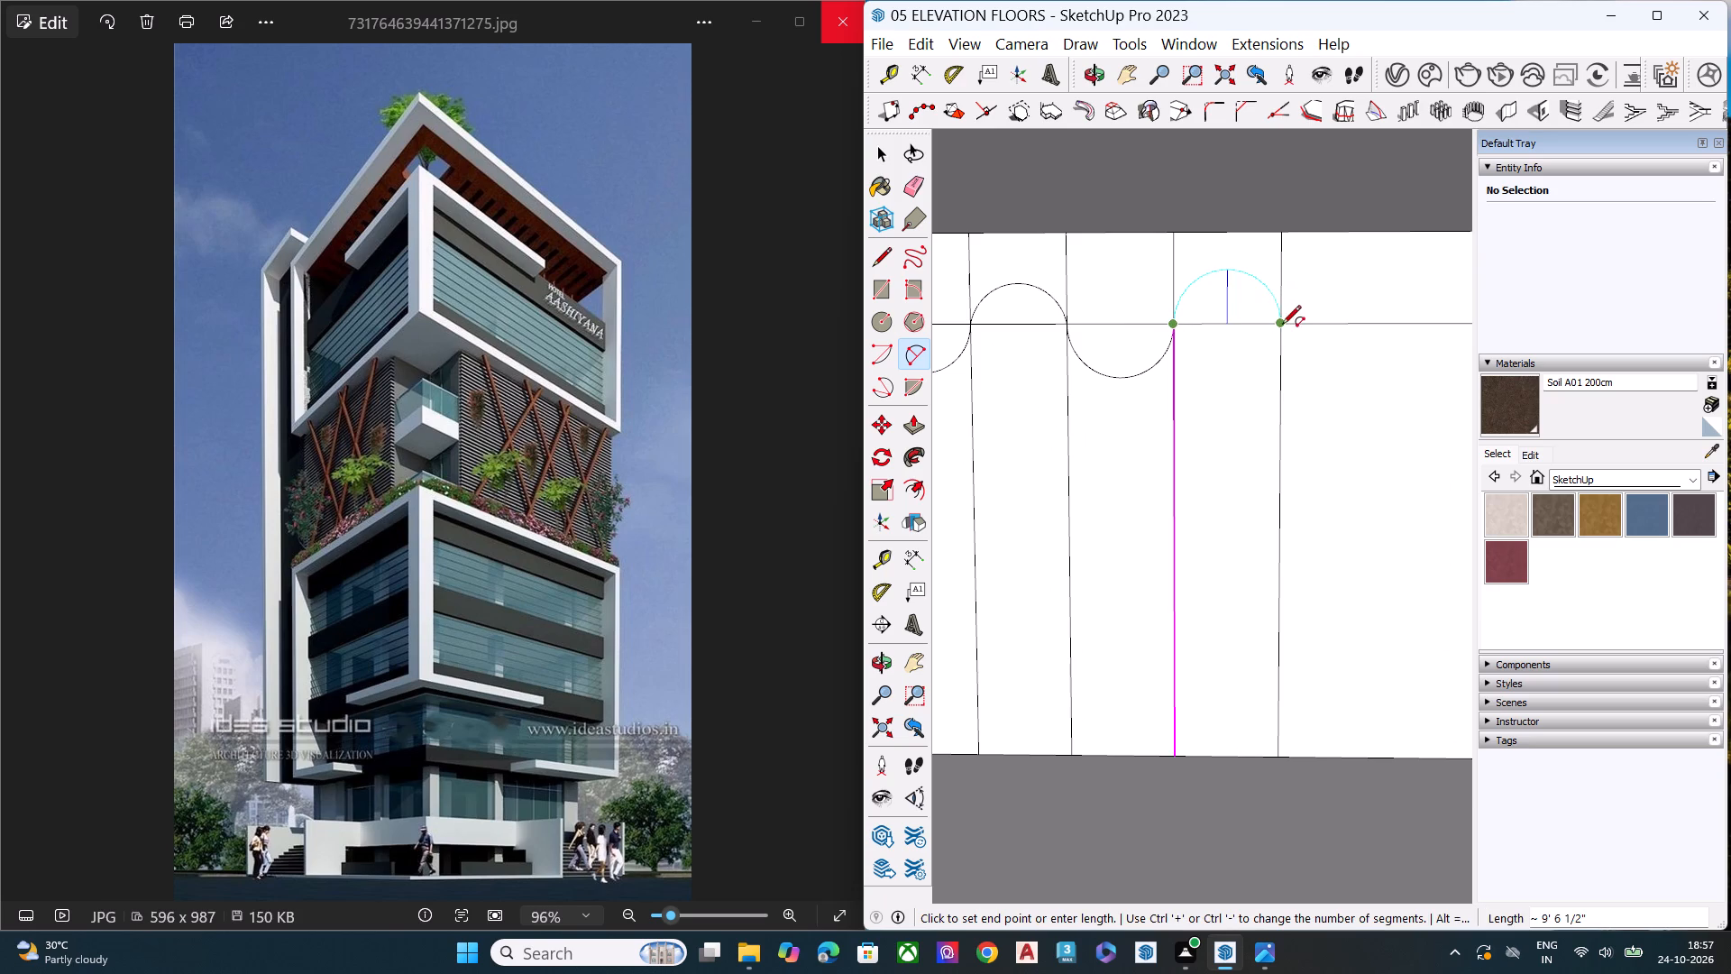
pyautogui.click(1282, 326)
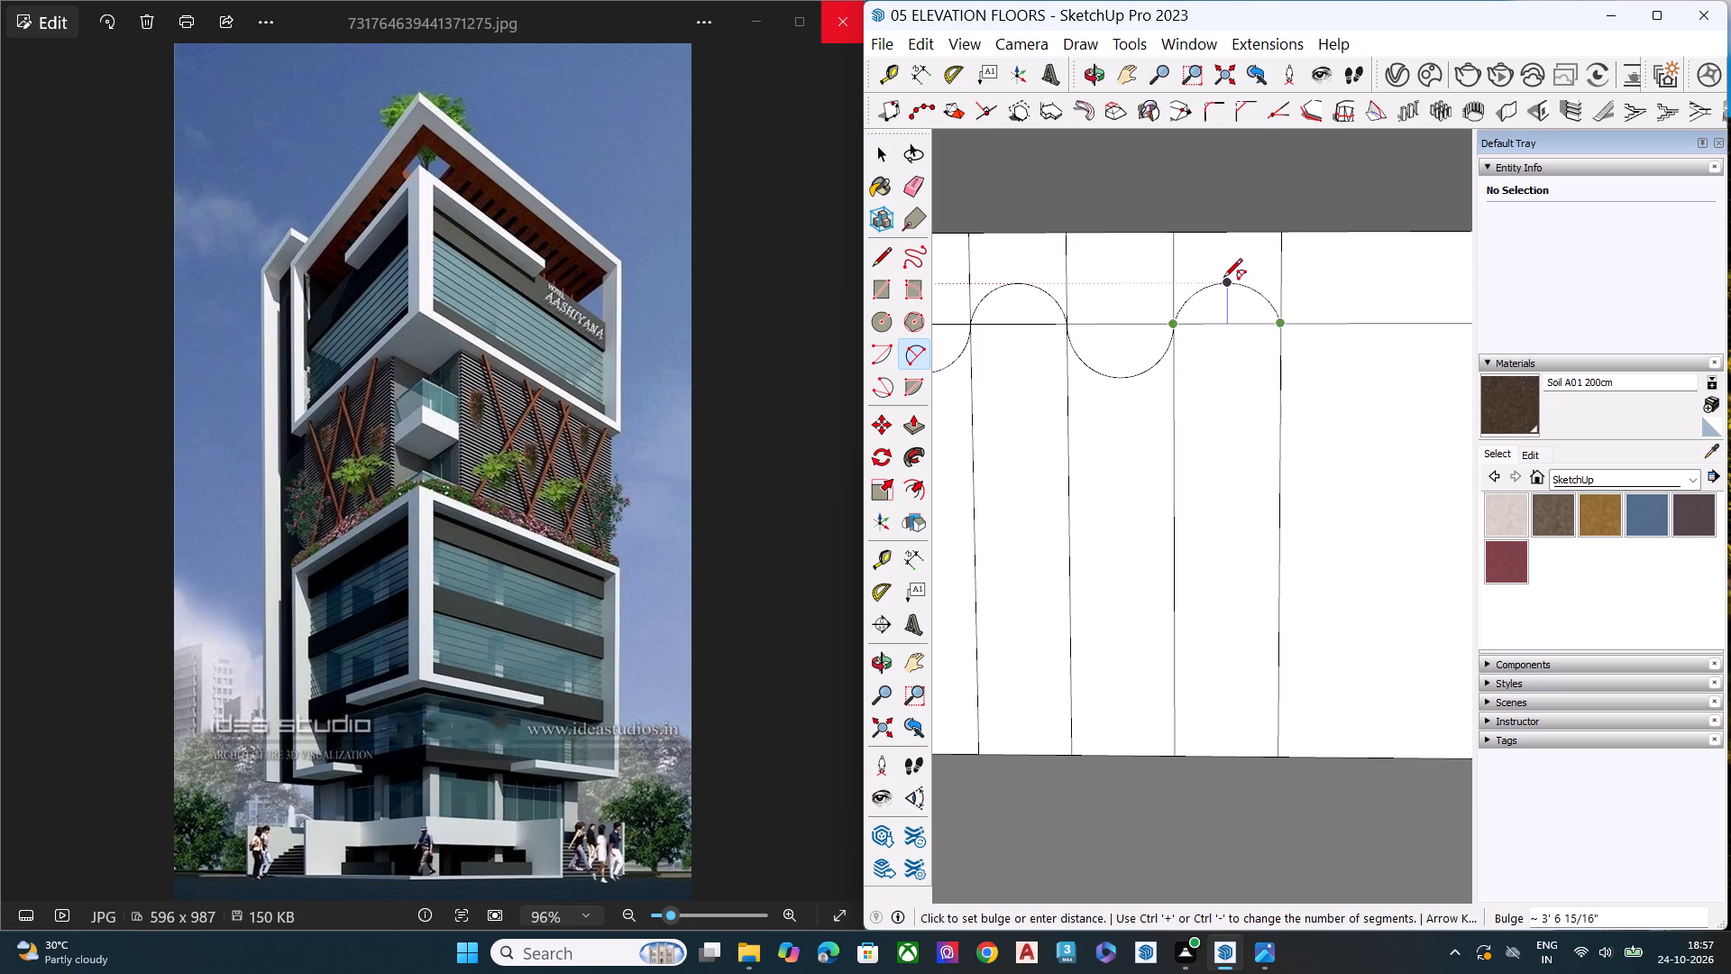
pyautogui.click(1223, 279)
pyautogui.press('space')
# Set the number of segments of the arc between the fifth and sixth vertical lines to 24.
pyautogui.scroll(3, 1232, 288)
pyautogui.click(1232, 287)
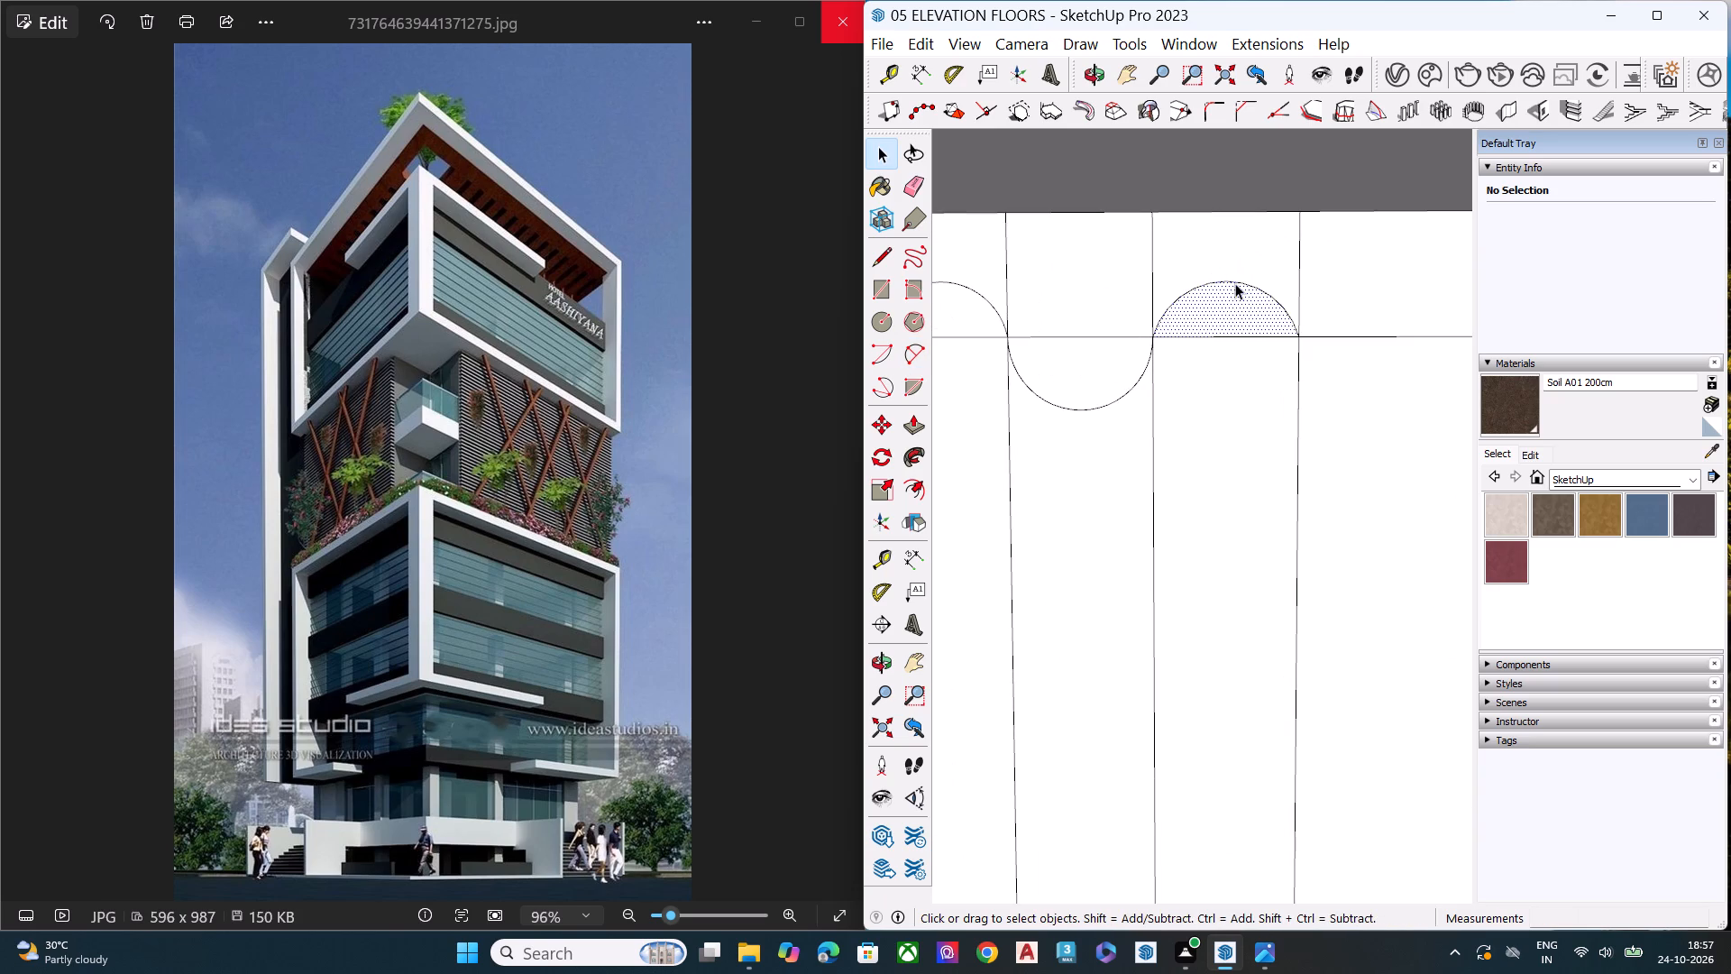
pyautogui.click(1236, 283)
pyautogui.click(1664, 263)
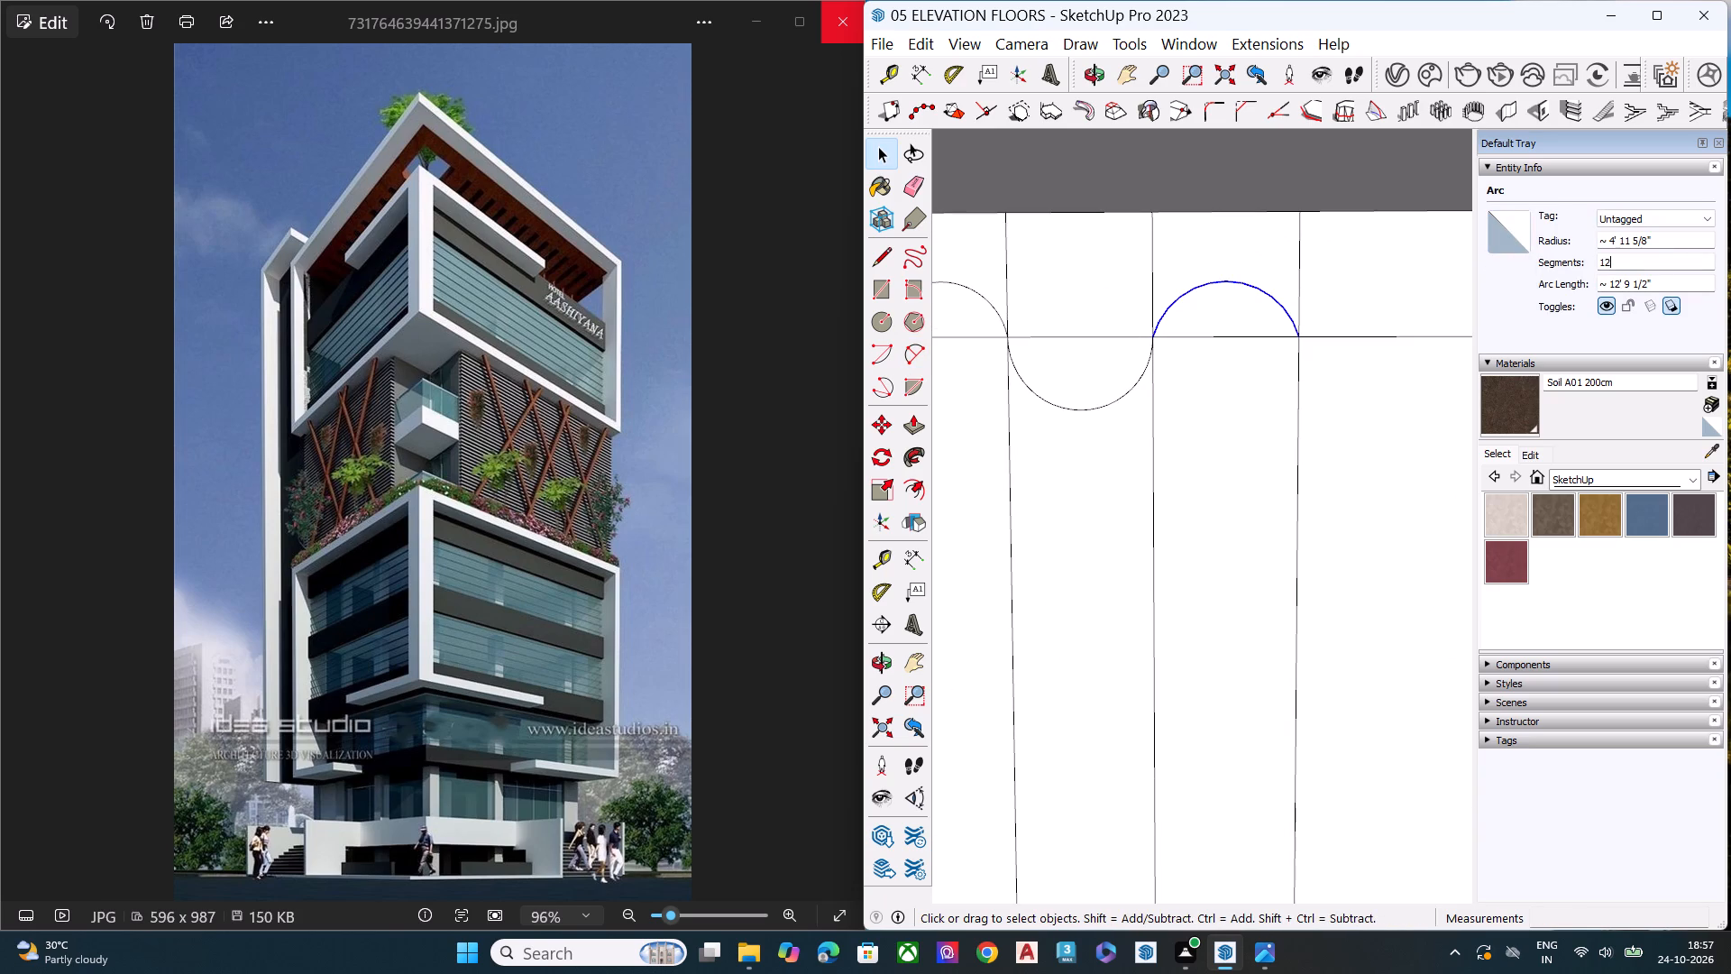
pyautogui.press('BackSpace')
pyautogui.press('BackSpace')
pyautogui.press('BackSpace')
pyautogui.write('24')
pyautogui.press('Return')
# Erase the horizontal line's pieces inside the first two arcs and the stubs of the first two vertical lines above the wave.
pyautogui.scroll(-7, 1432, 275)
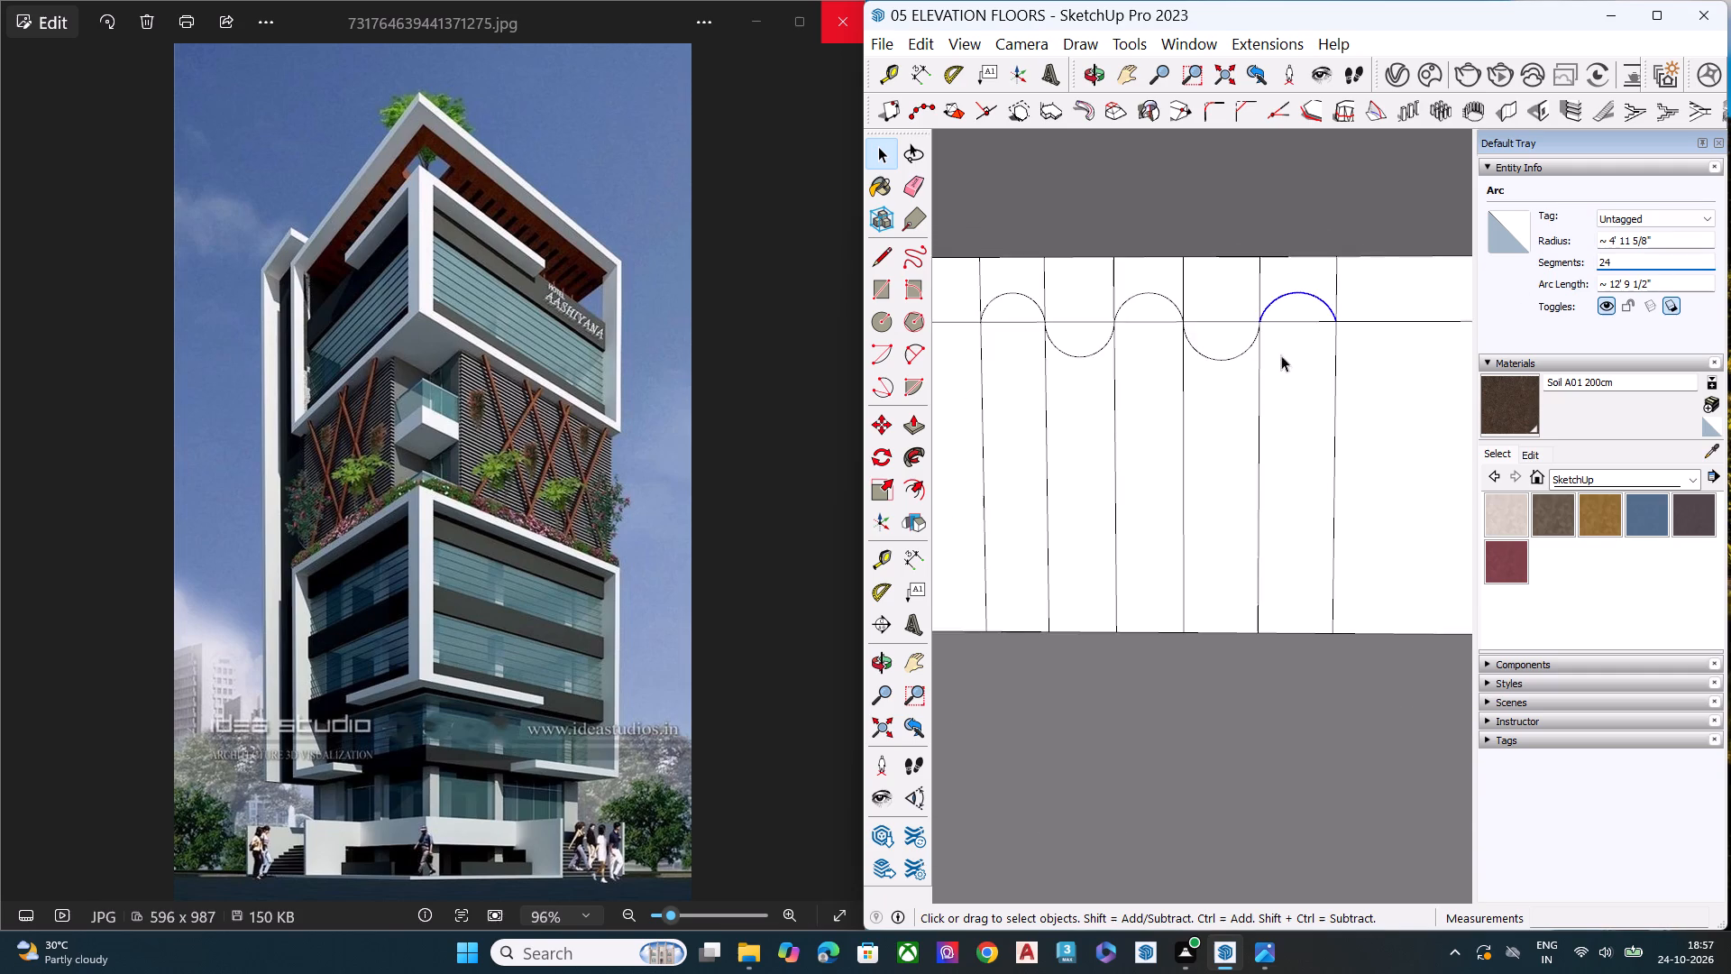
pyautogui.scroll(-7, 1155, 331)
pyautogui.moveTo(1155, 386); pyautogui.dragTo(1164, 409, button='middle')
pyautogui.scroll(6, 1159, 363)
pyautogui.scroll(-1, 1158, 354)
pyautogui.scroll(4, 1157, 354)
pyautogui.scroll(-3, 1157, 354)
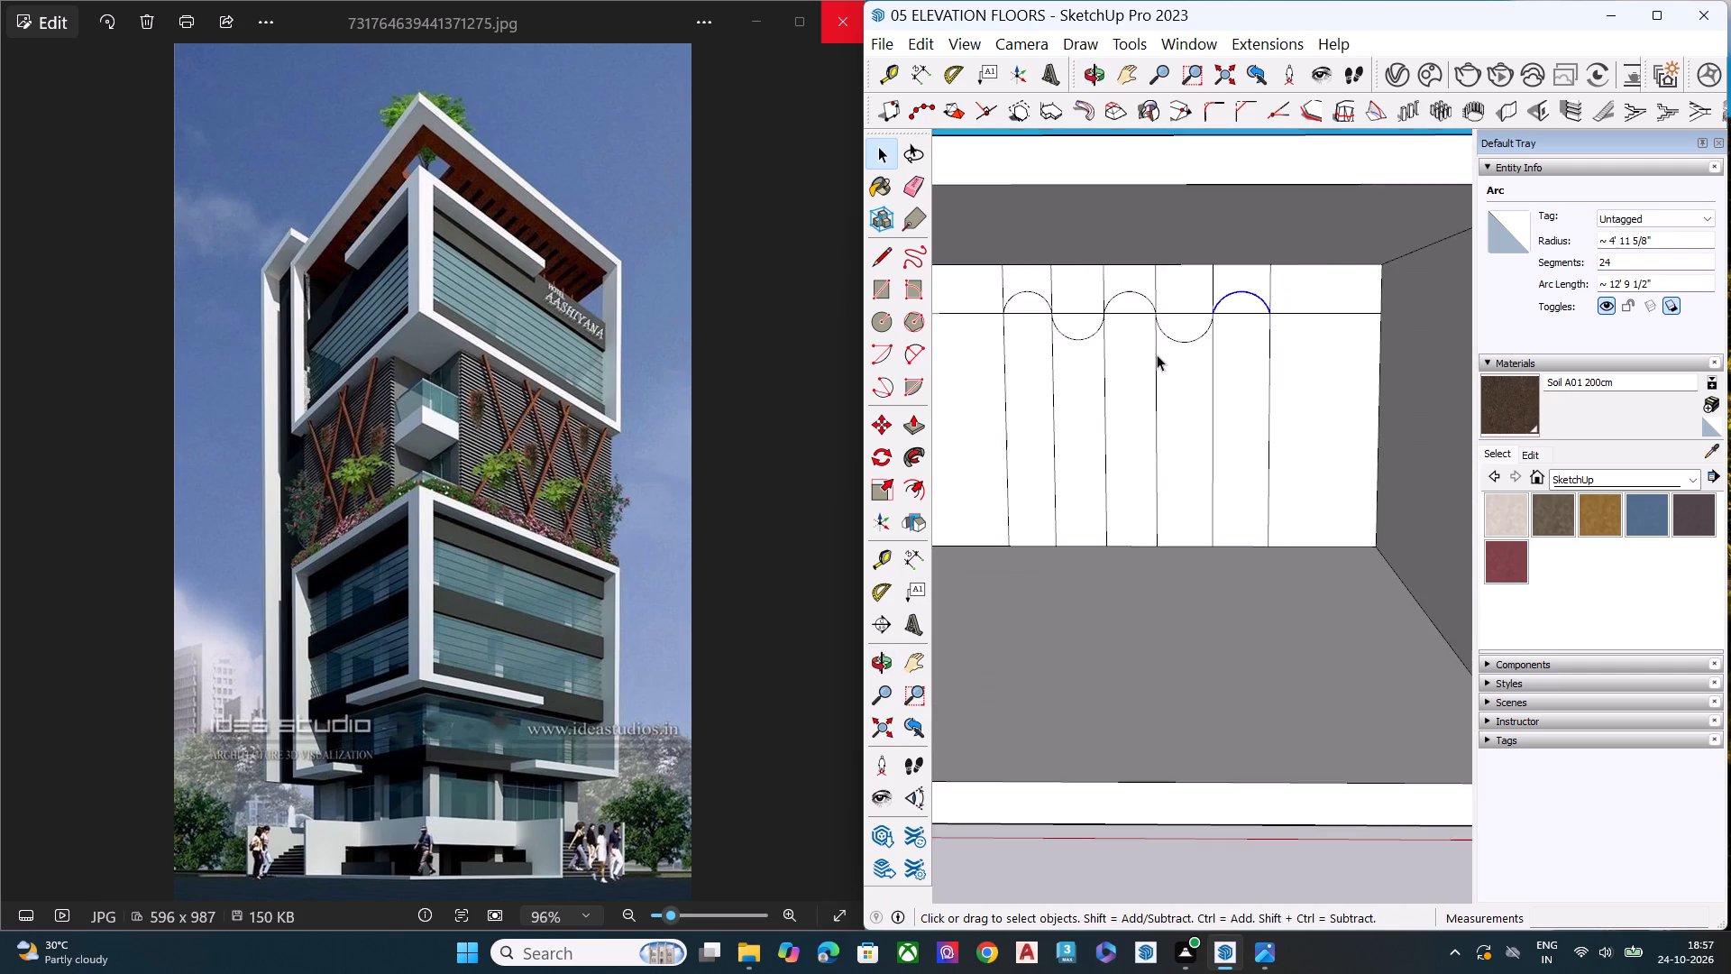
pyautogui.scroll(-2, 1157, 354)
pyautogui.moveTo(1002, 348); pyautogui.dragTo(1036, 306, button='middle')
pyautogui.scroll(6, 1041, 314)
pyautogui.press('e')
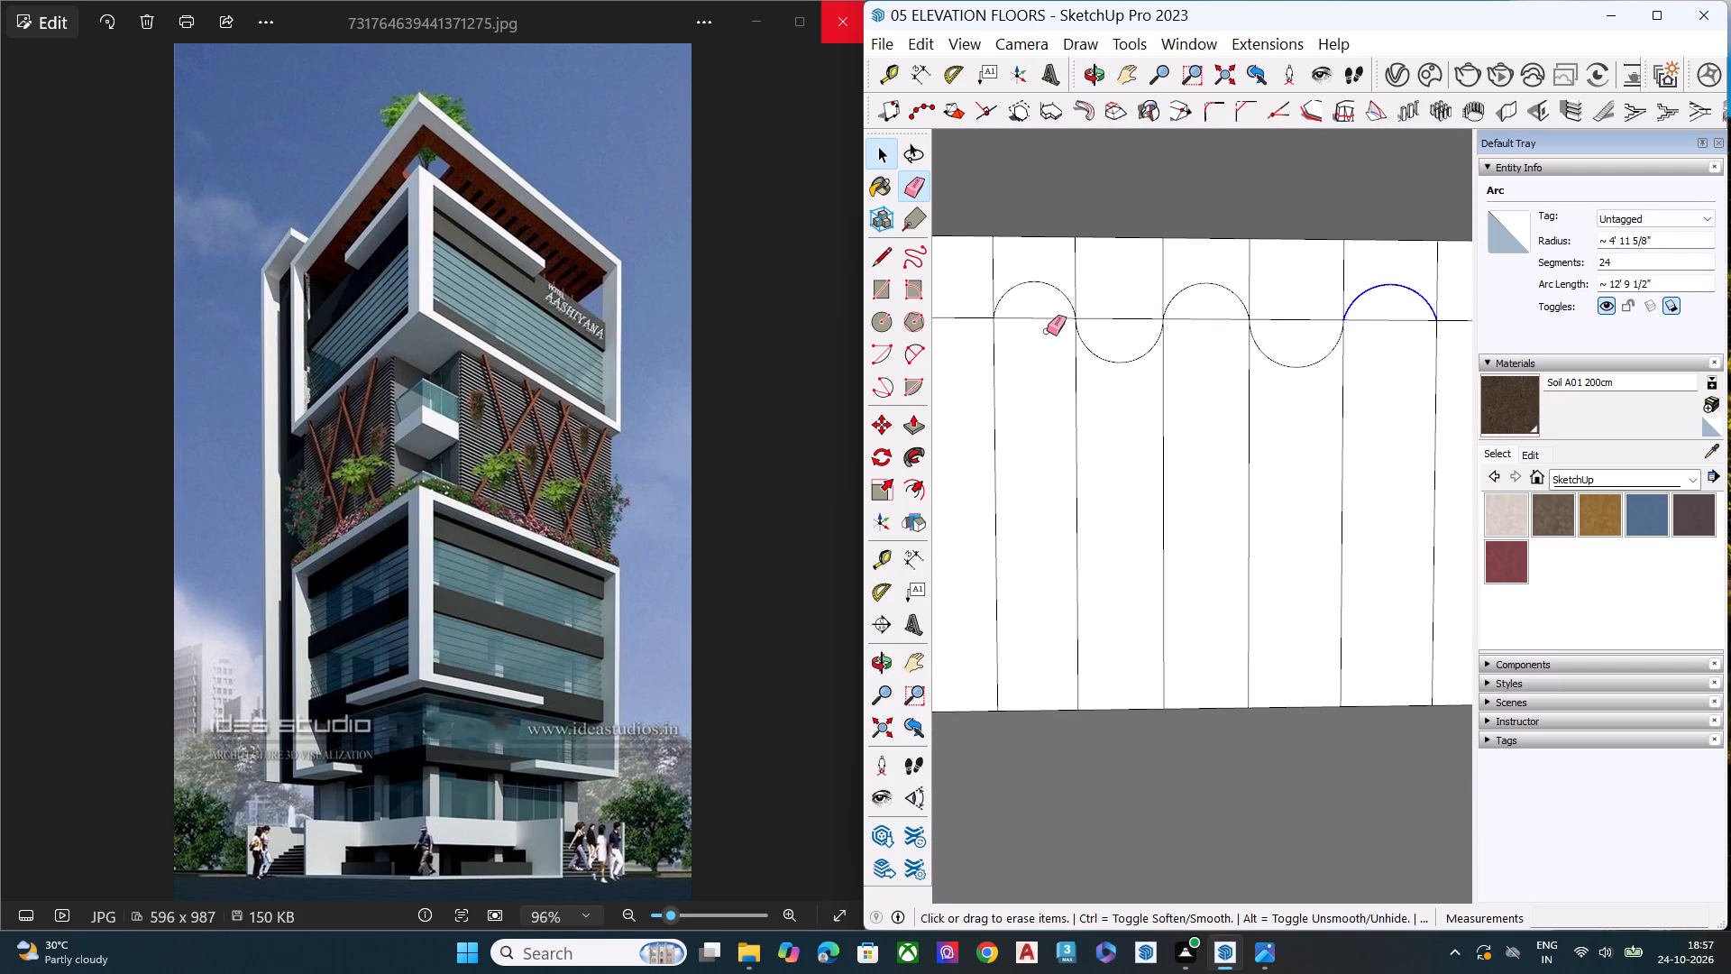
pyautogui.click(1043, 317)
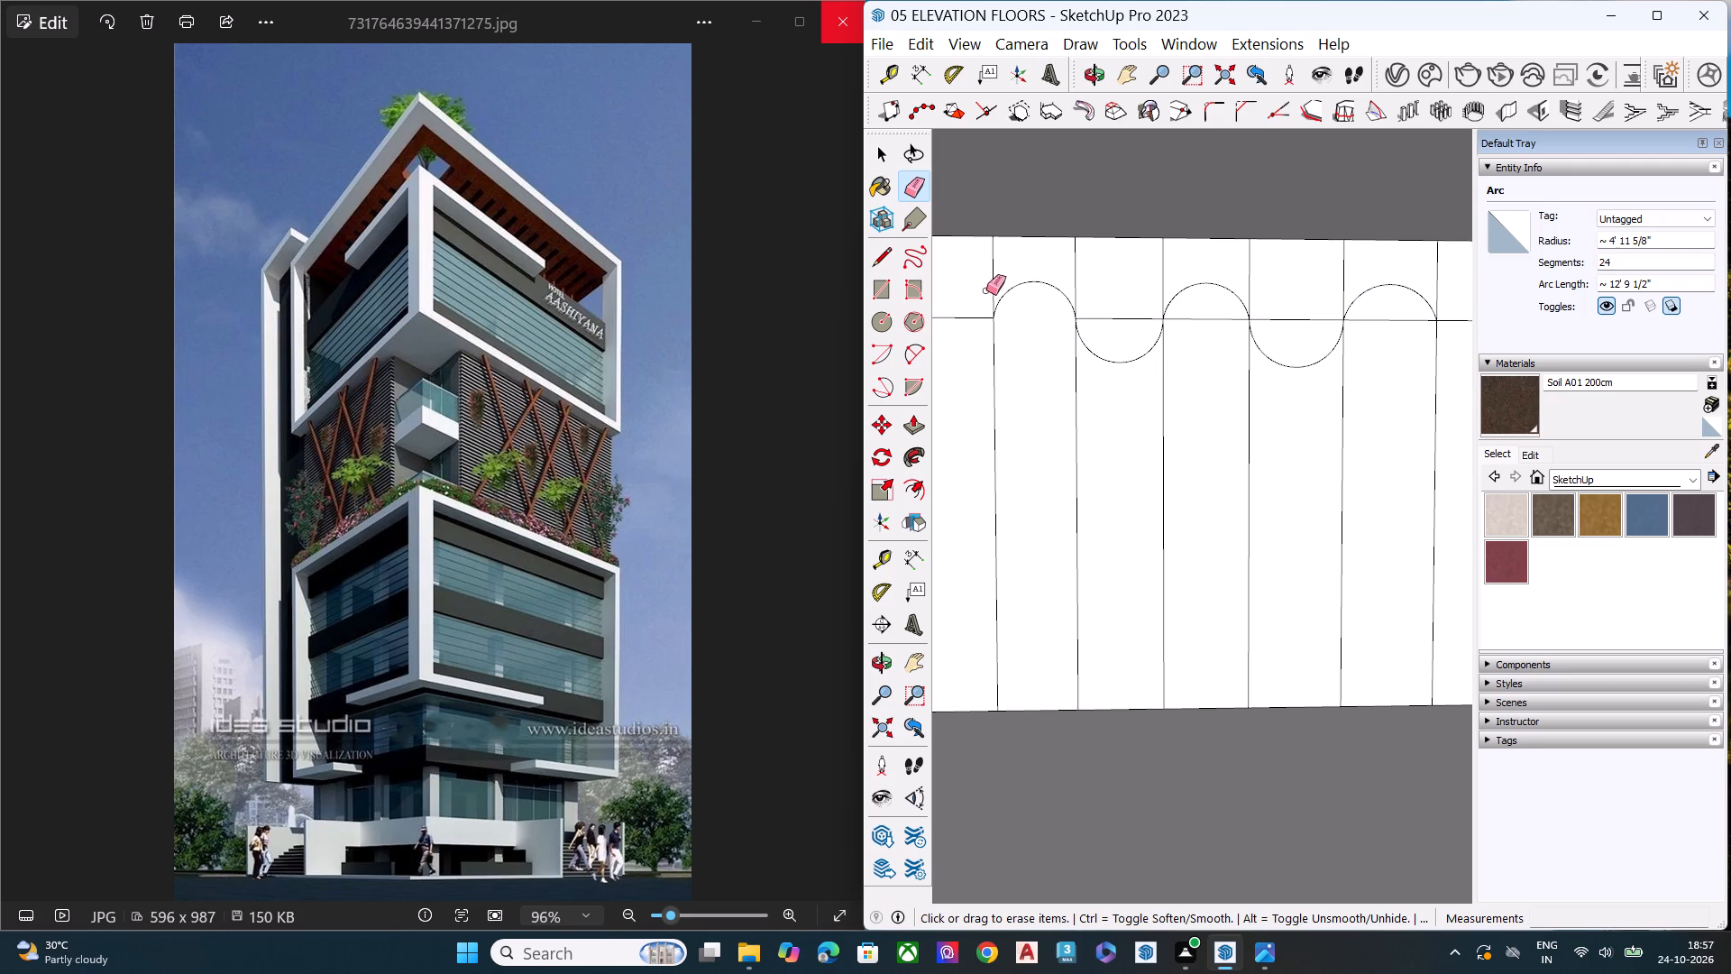
pyautogui.click(994, 277)
pyautogui.click(1071, 271)
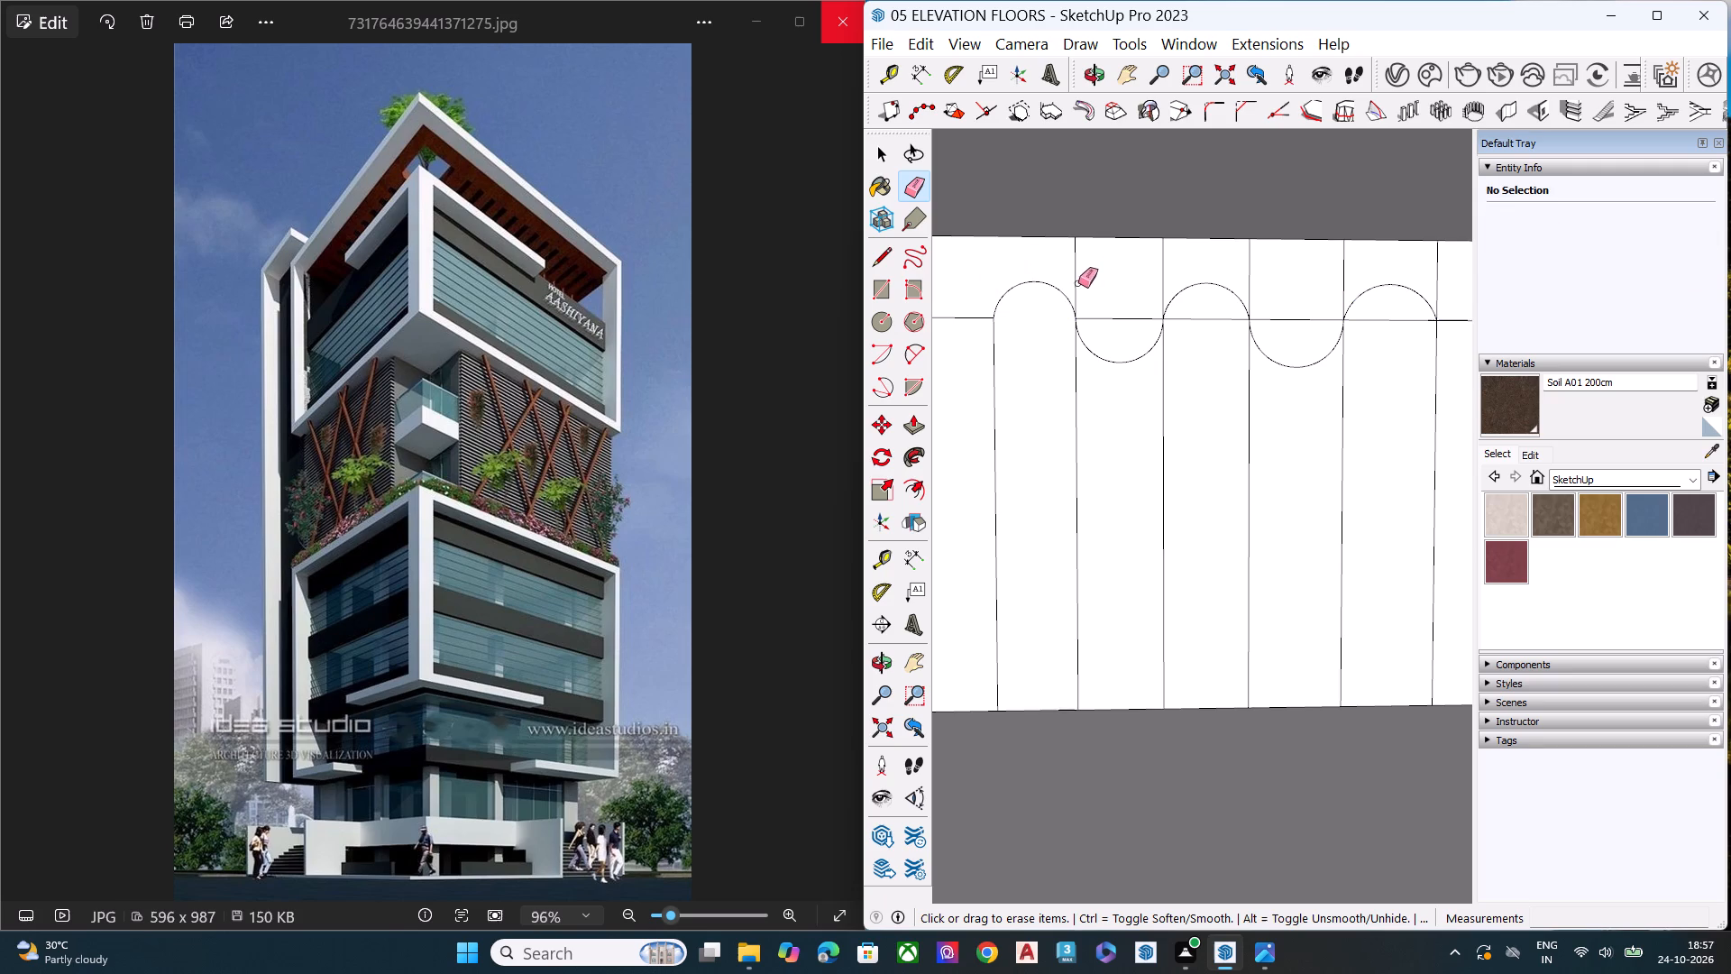
pyautogui.click(1078, 283)
pyautogui.click(1102, 319)
pyautogui.click(1077, 278)
# Erase the stubs of the third to sixth vertical lines that extend above the wave.
pyautogui.click(1165, 282)
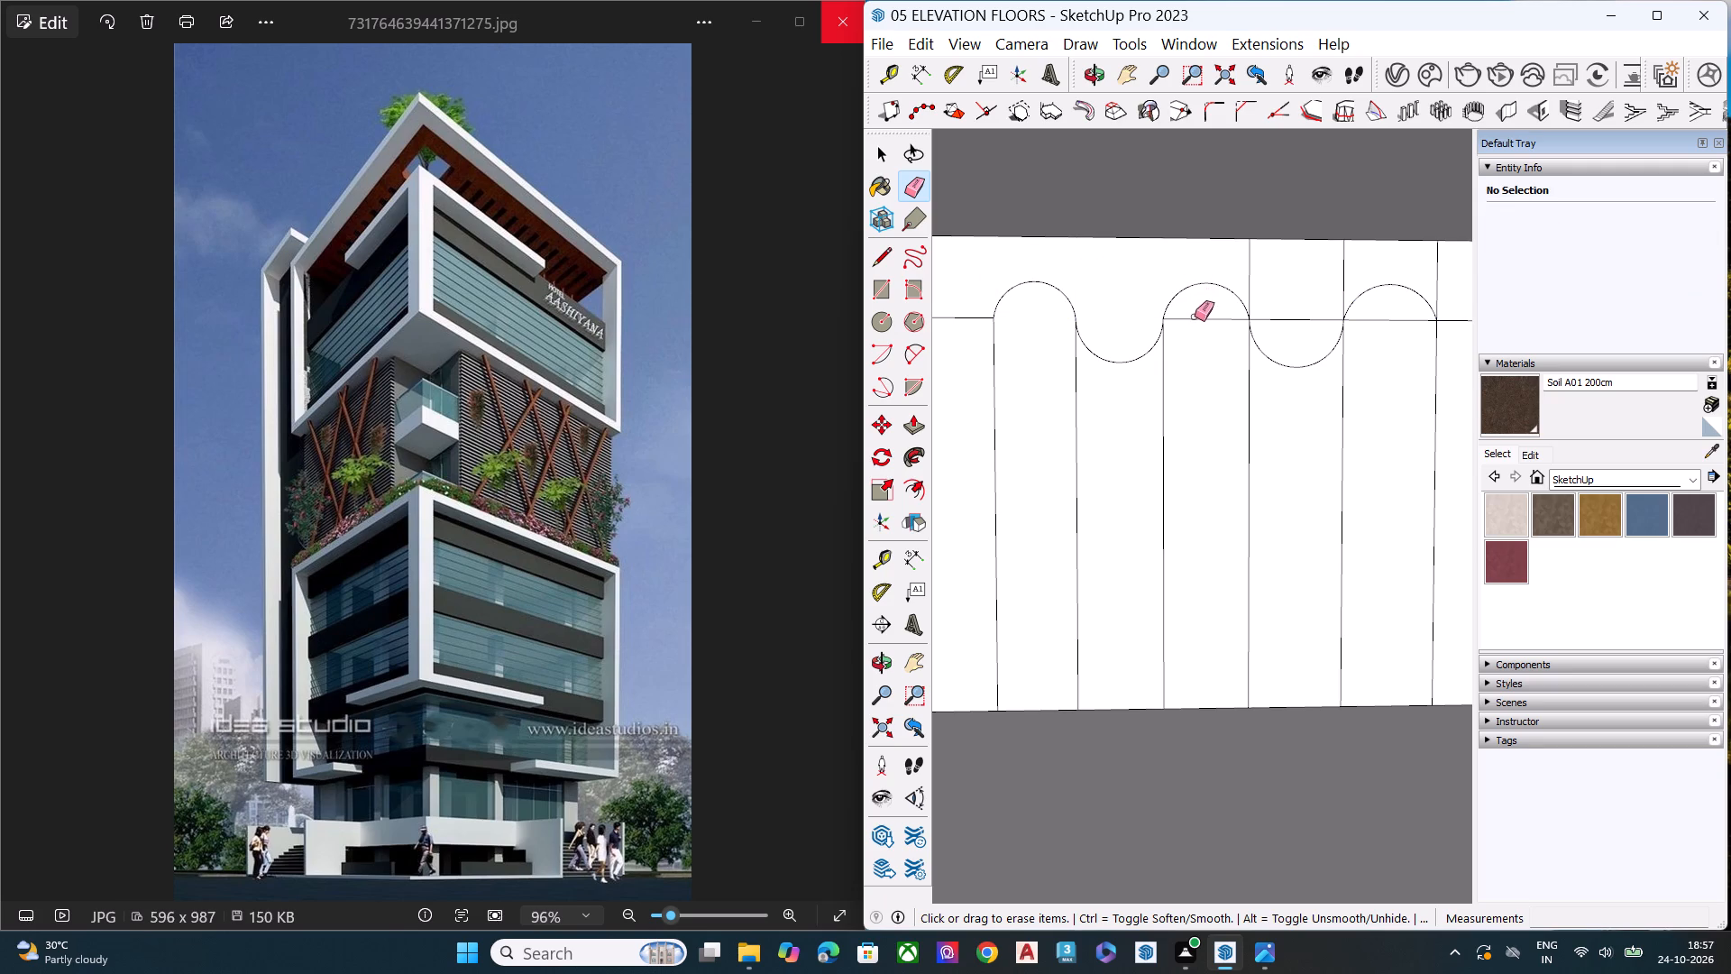
pyautogui.click(1195, 317)
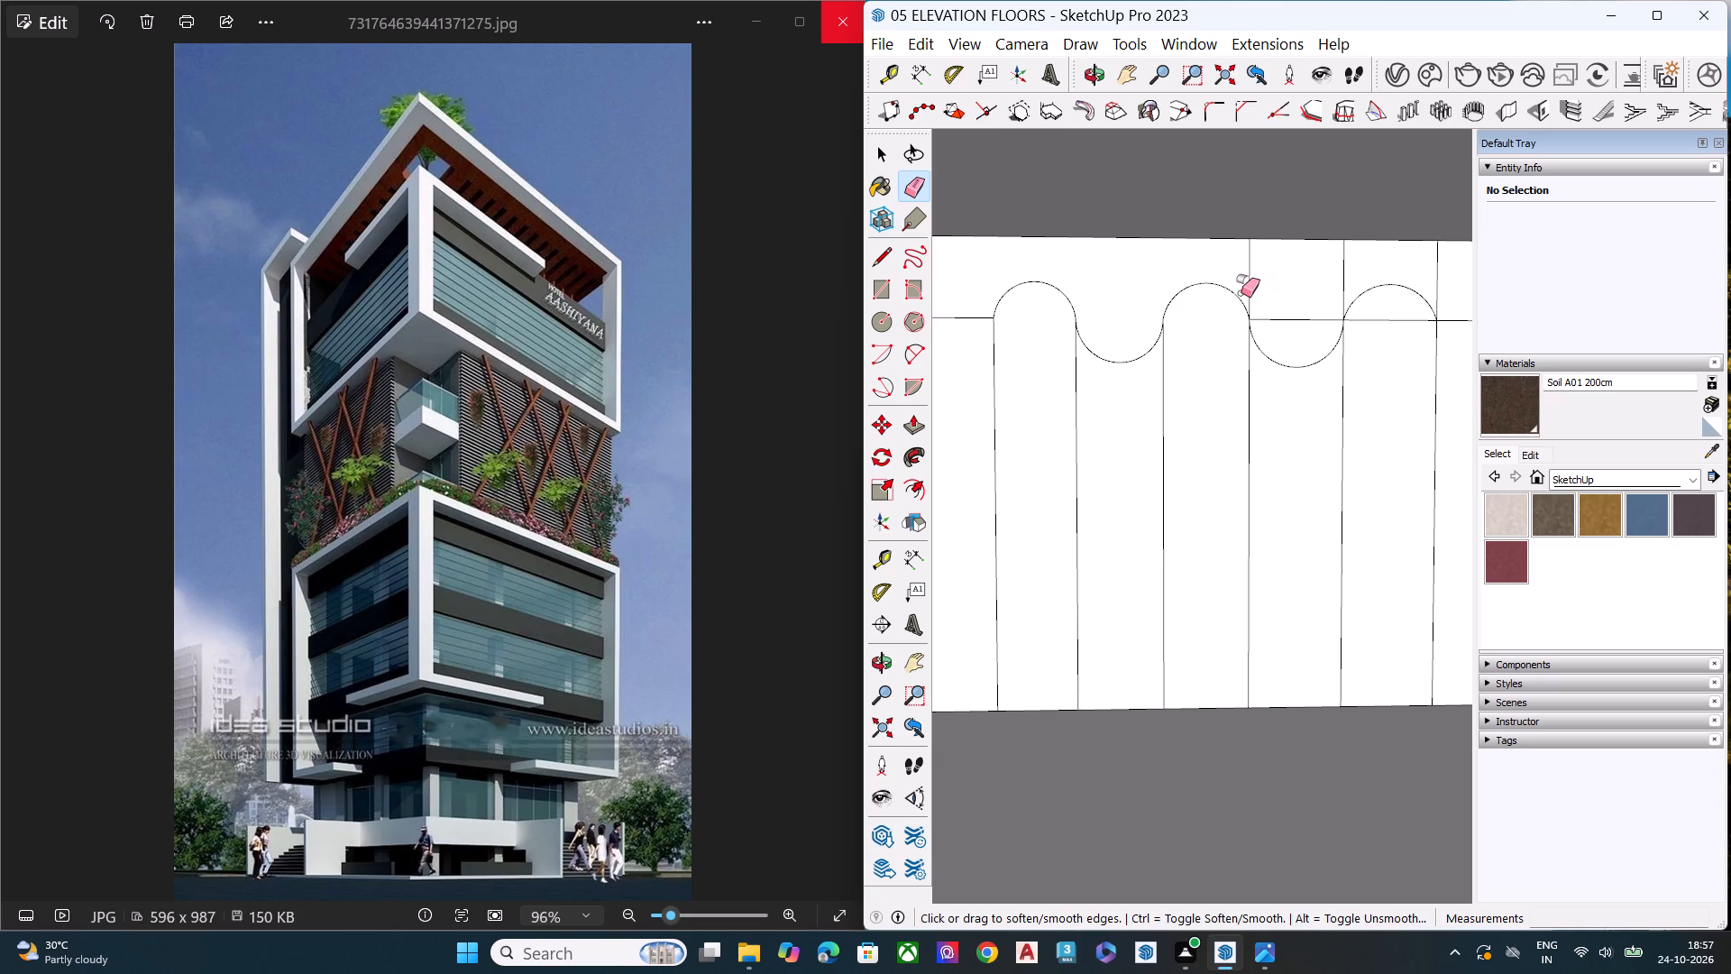
pyautogui.hotkey('ctrl', 'z')
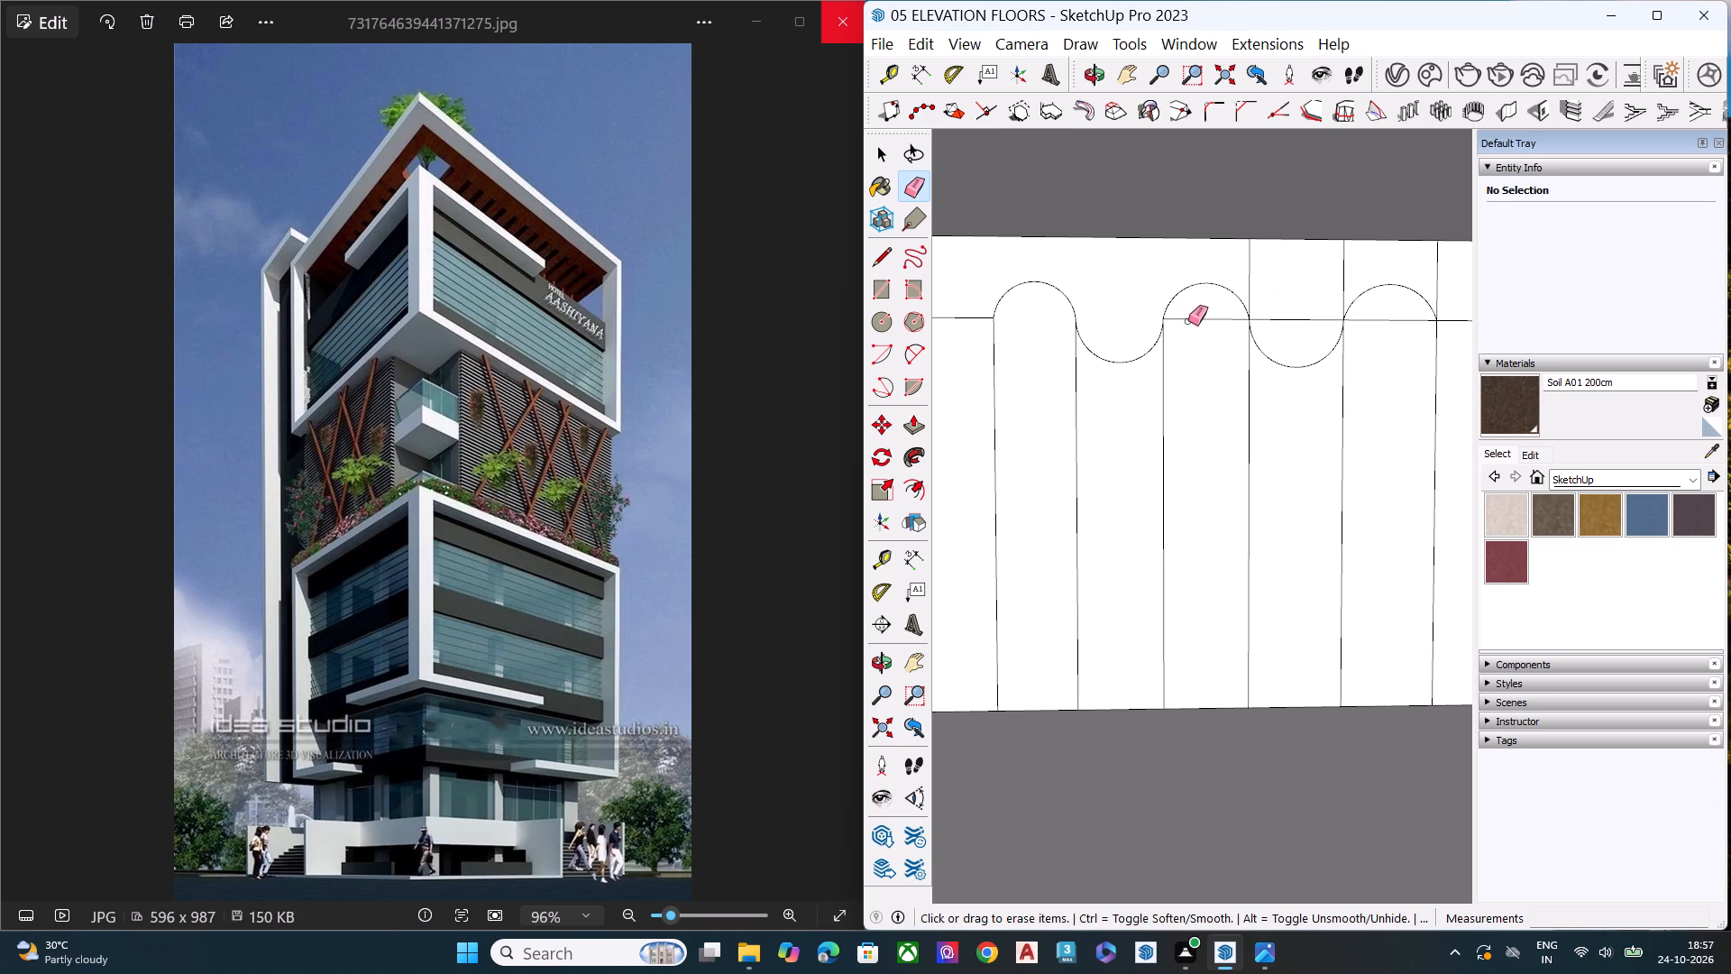
pyautogui.click(1251, 271)
pyautogui.click(1344, 280)
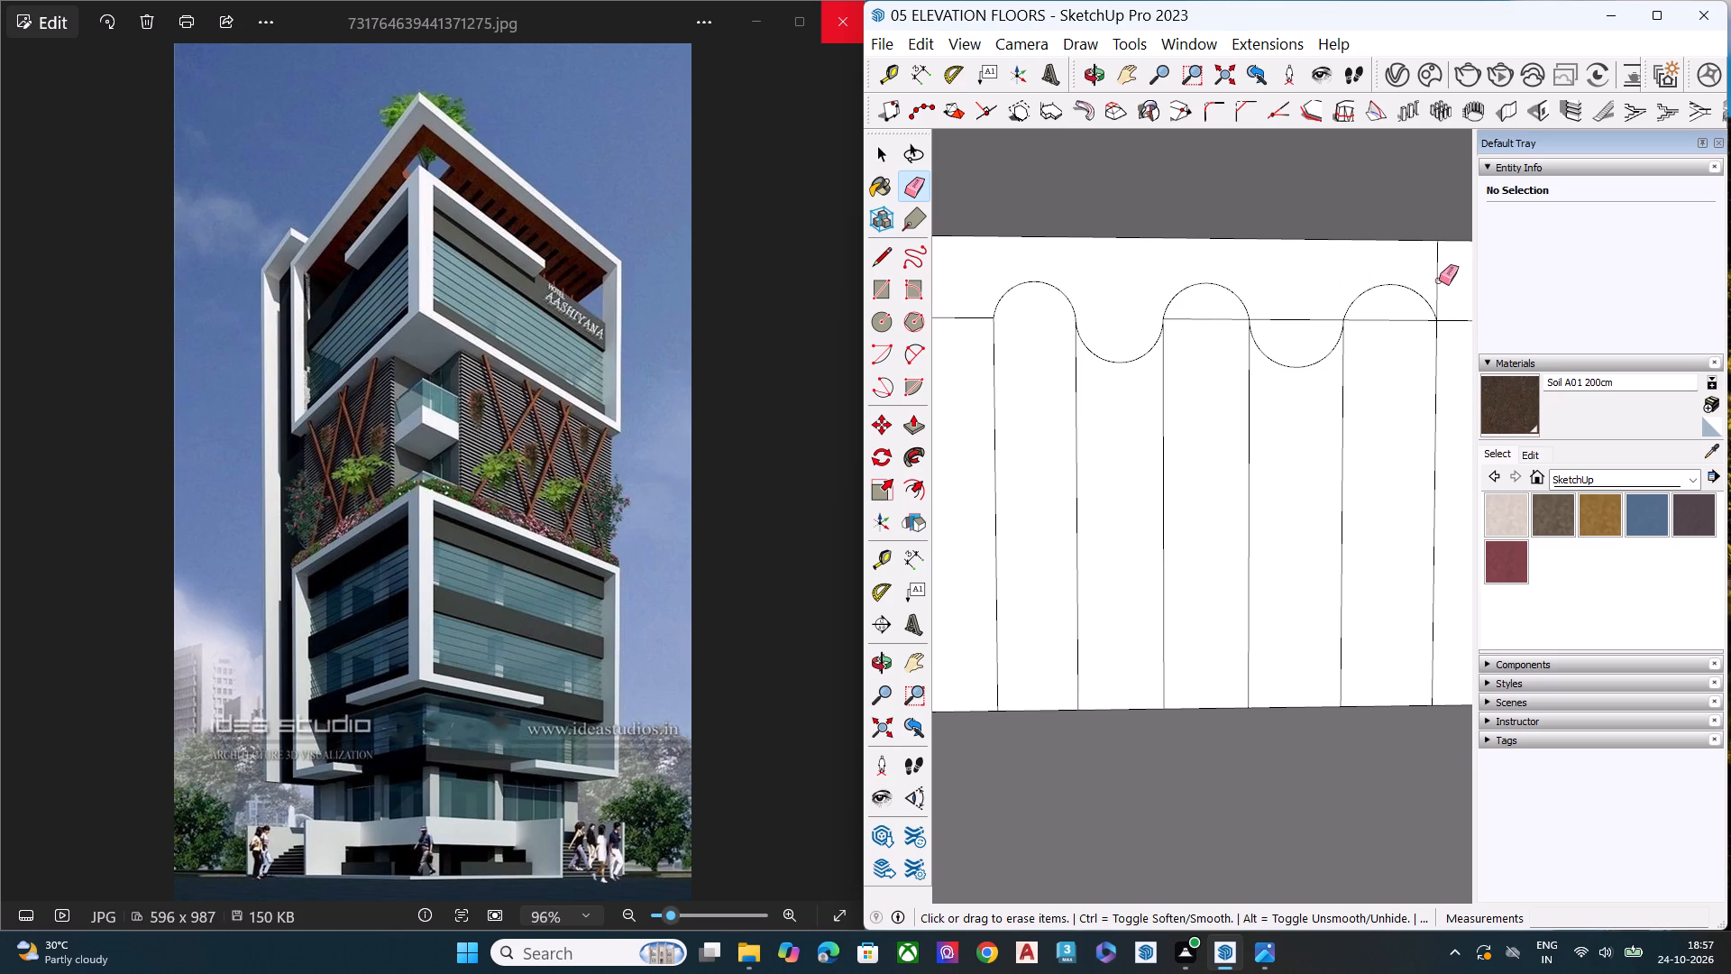
pyautogui.click(1439, 281)
# Erase the horizontal line's remaining pieces inside the last three arcs of the wave.
pyautogui.scroll(-7, 1073, 323)
pyautogui.scroll(2, 1262, 332)
pyautogui.scroll(-1, 1262, 331)
pyautogui.scroll(1, 1262, 331)
pyautogui.scroll(-1, 1262, 331)
pyautogui.scroll(3, 1258, 332)
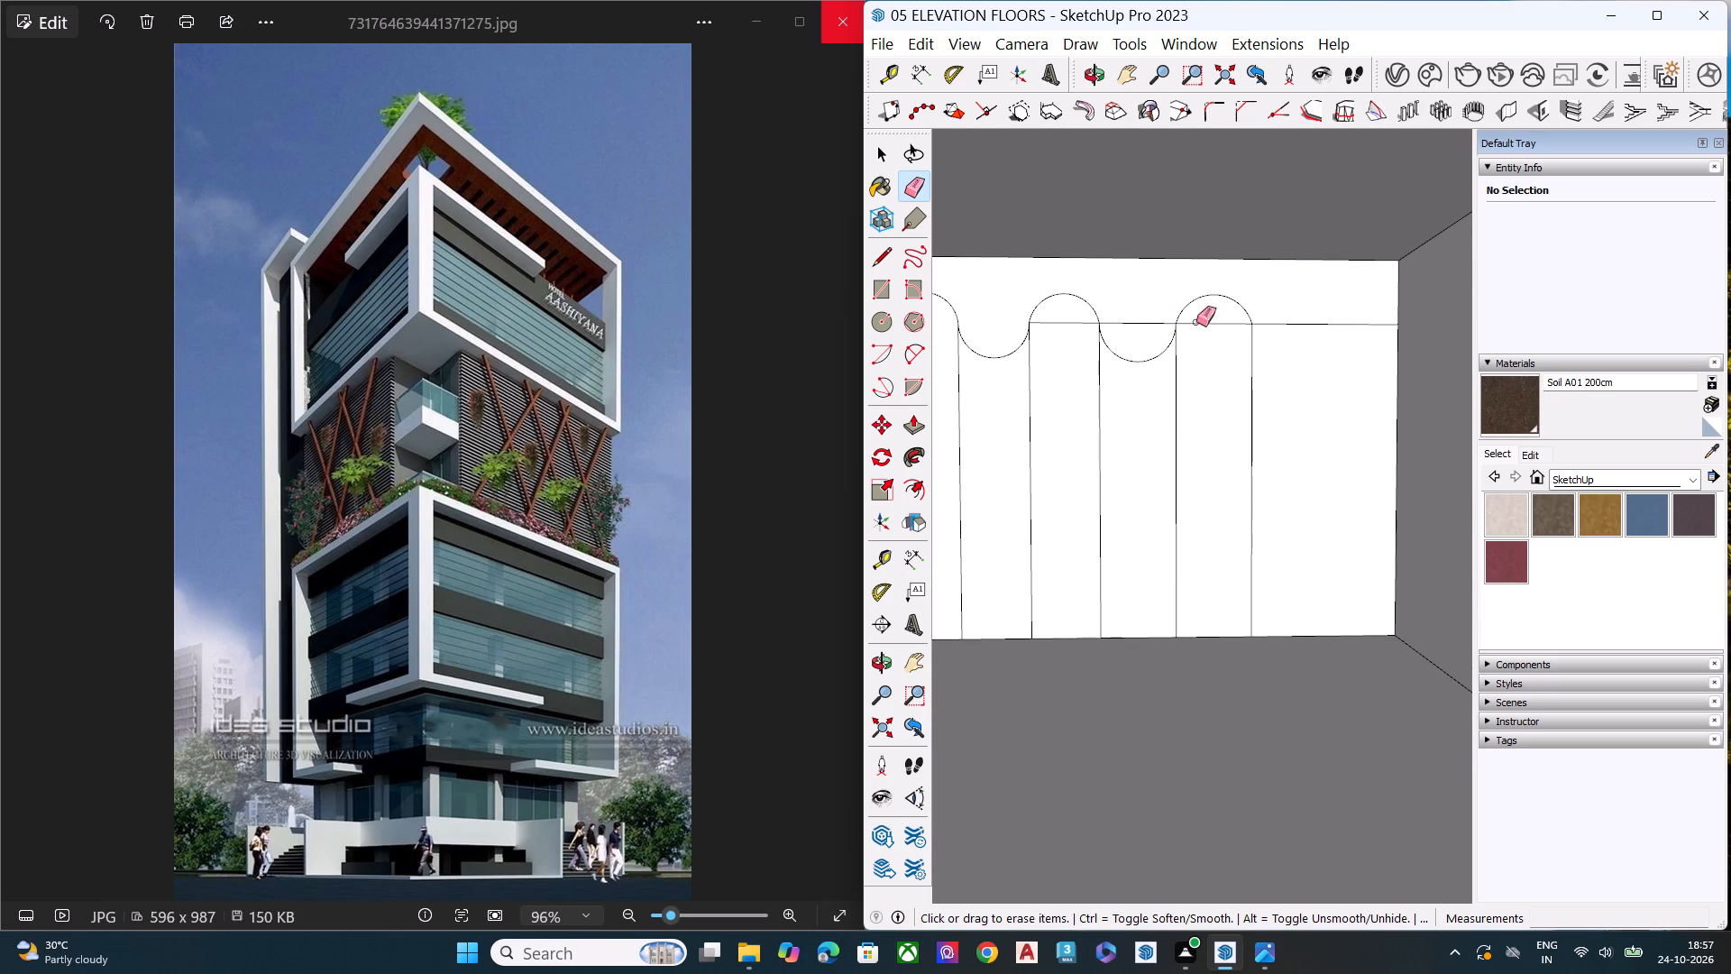
pyautogui.click(1223, 324)
pyautogui.click(1137, 322)
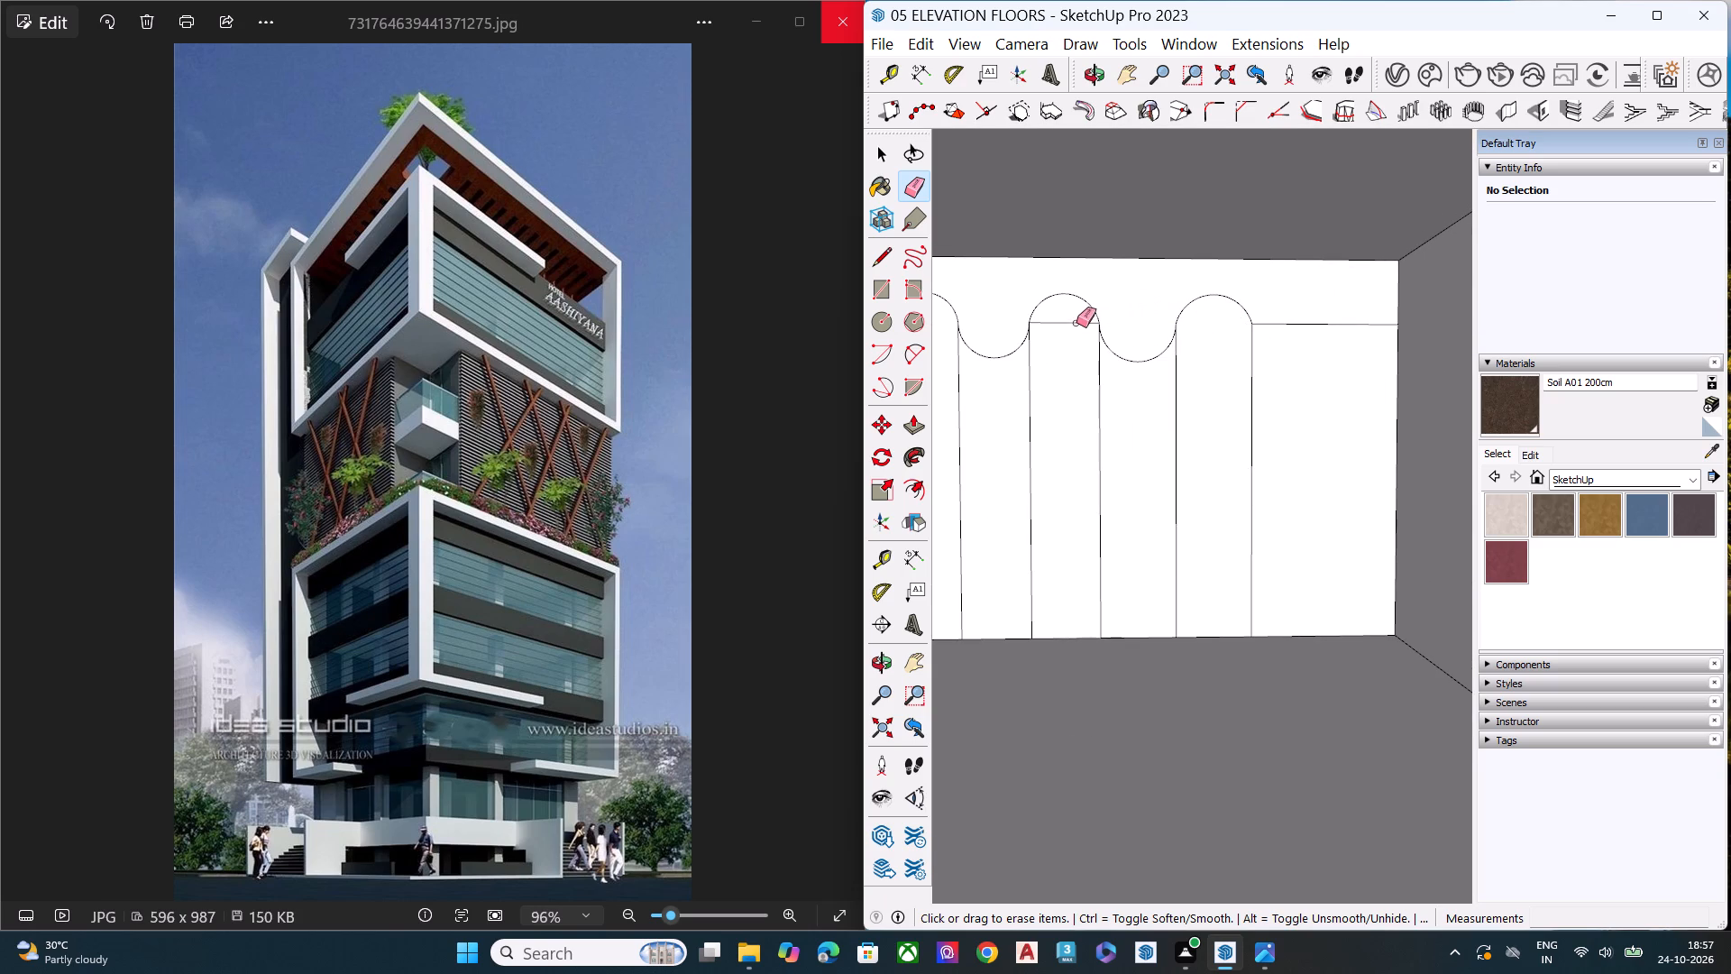
pyautogui.click(1071, 319)
pyautogui.click(1071, 323)
pyautogui.press('space')
# Push/Pull the back wall's upper wave-edged face outward by about 1' 5".
pyautogui.scroll(-2, 1186, 345)
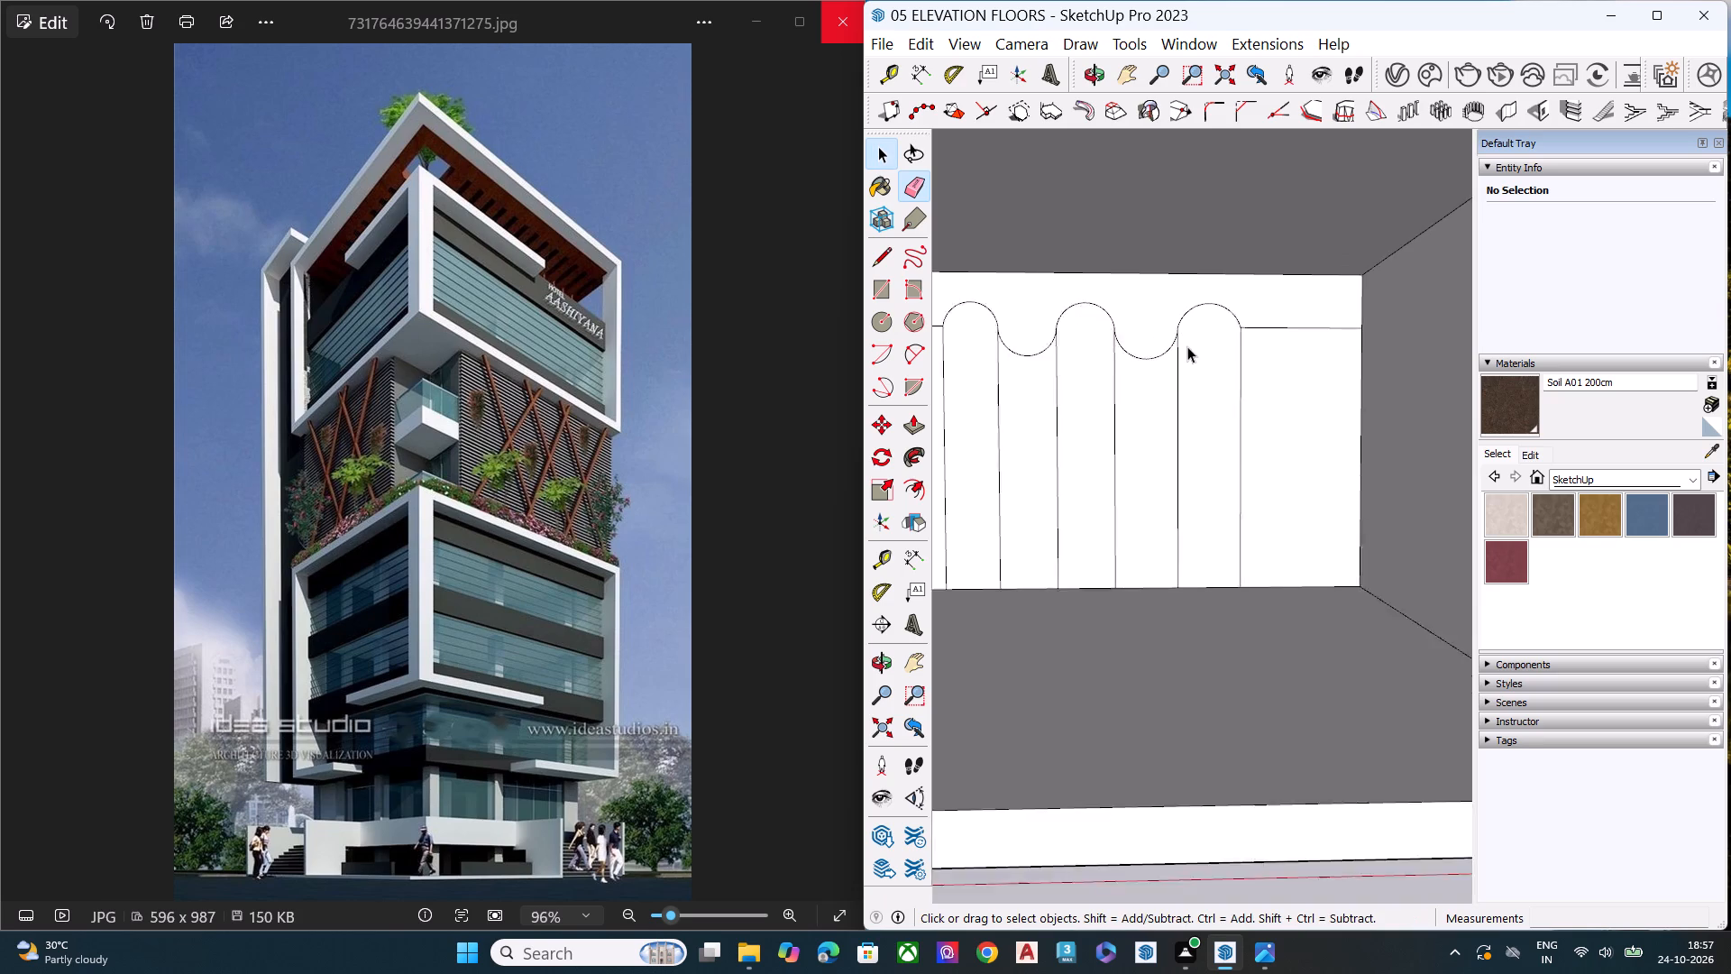
pyautogui.scroll(-3, 1187, 346)
pyautogui.moveTo(1177, 372); pyautogui.dragTo(1143, 449, button='middle')
pyautogui.scroll(1, 1138, 446)
pyautogui.scroll(-1, 1104, 418)
pyautogui.scroll(5, 1098, 402)
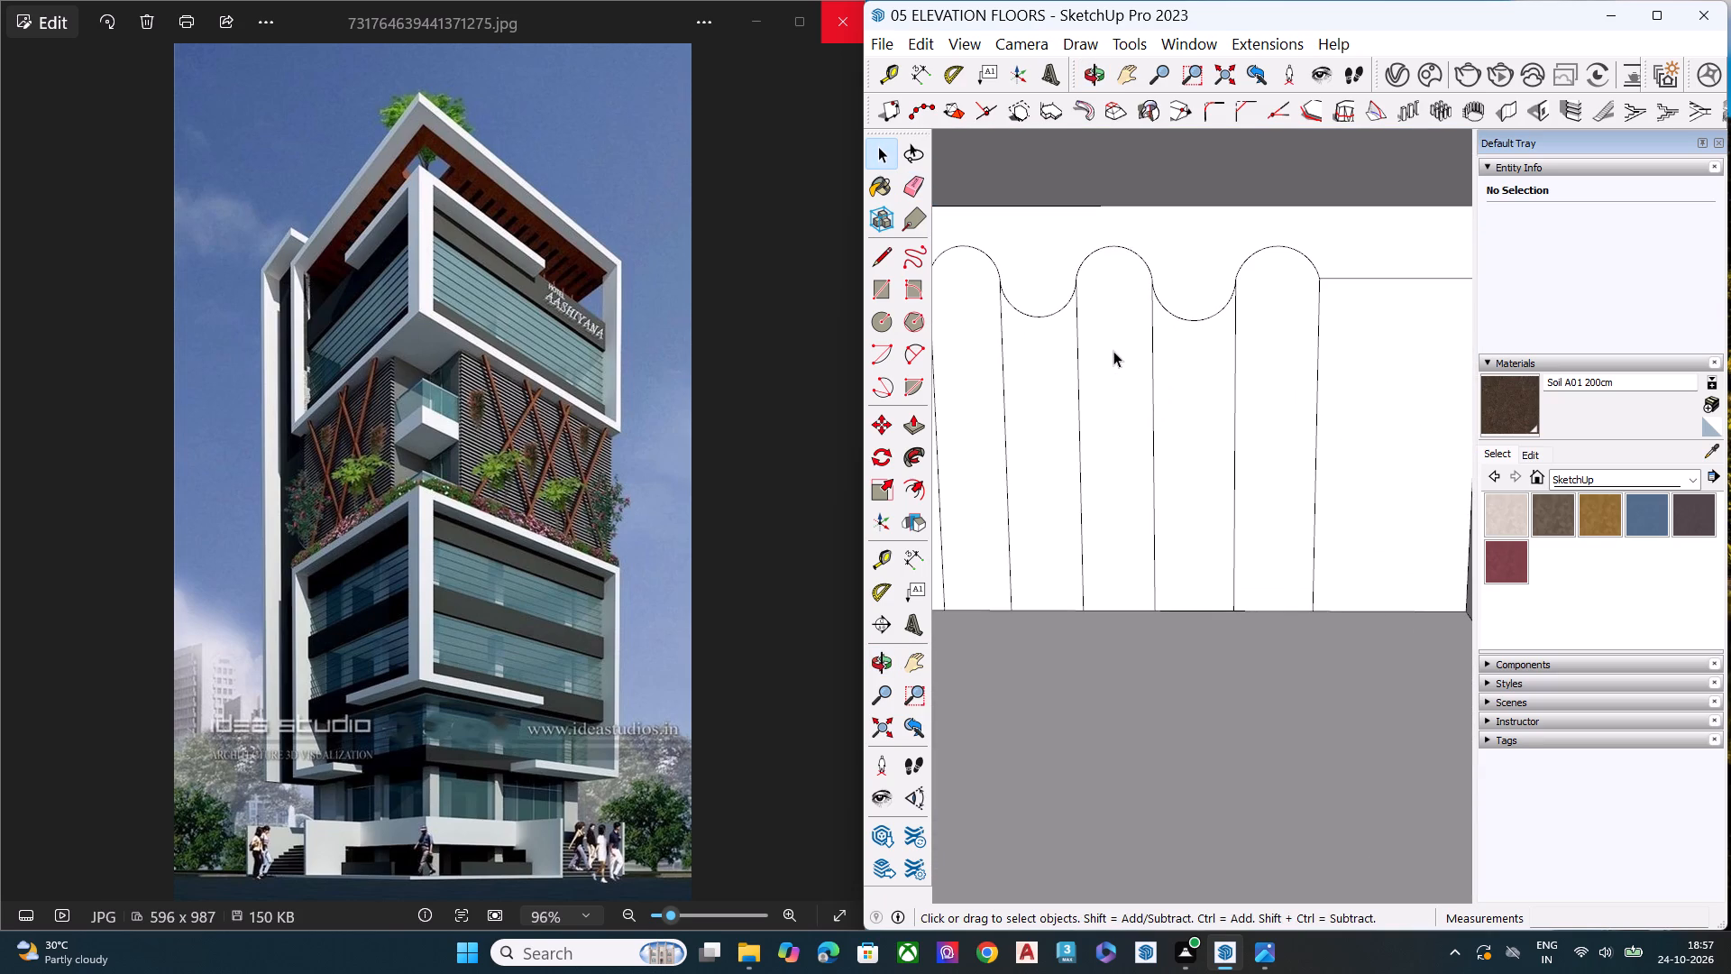
pyautogui.click(1113, 351)
pyautogui.click(1014, 265)
pyautogui.scroll(1, 1088, 277)
pyautogui.scroll(-3, 1098, 285)
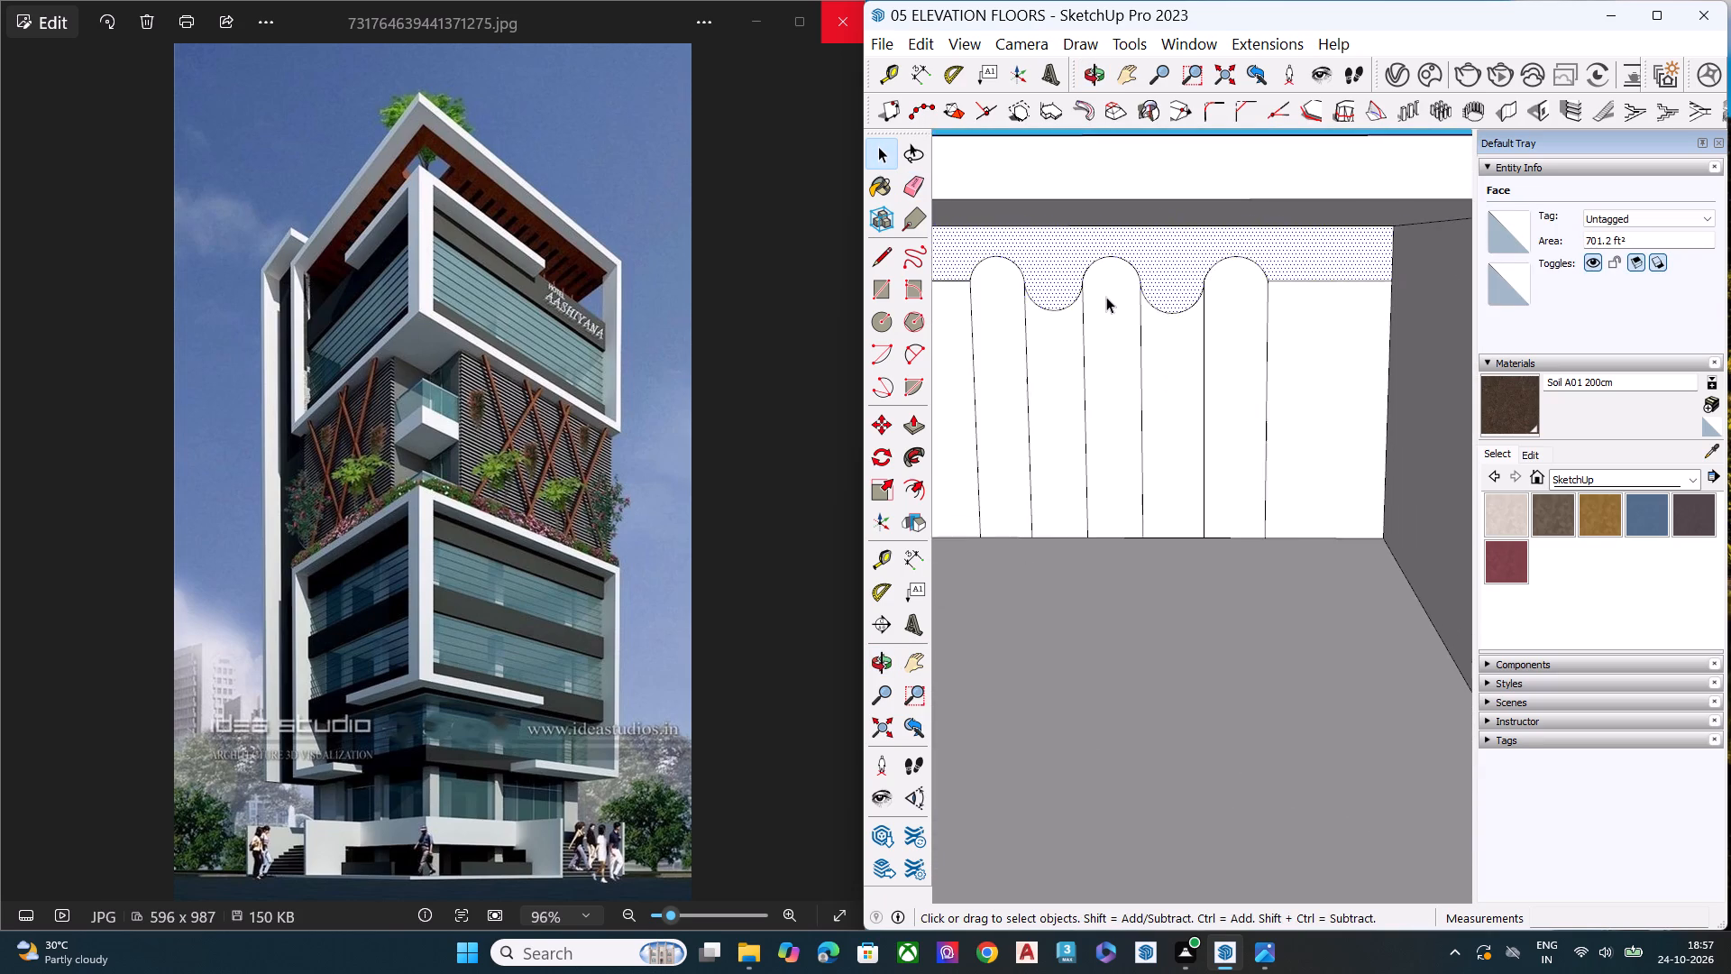
pyautogui.scroll(-2, 1106, 297)
pyautogui.moveTo(1175, 335); pyautogui.dragTo(1066, 284, button='middle')
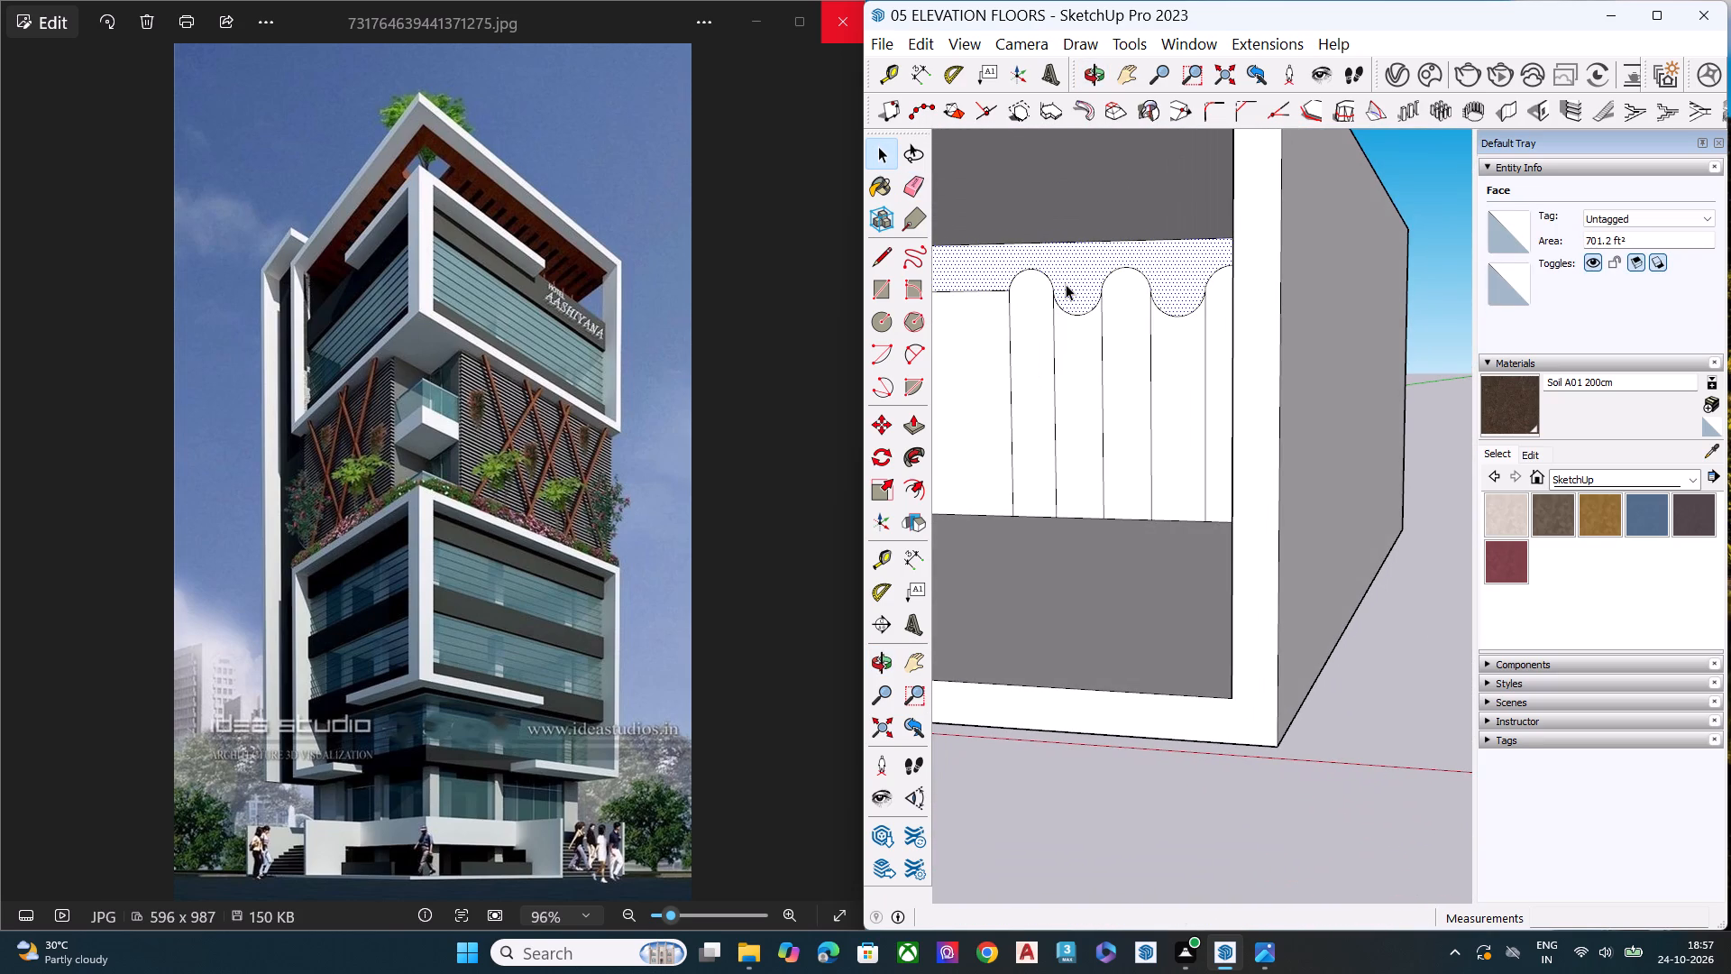
pyautogui.press('p')
pyautogui.click(1069, 283)
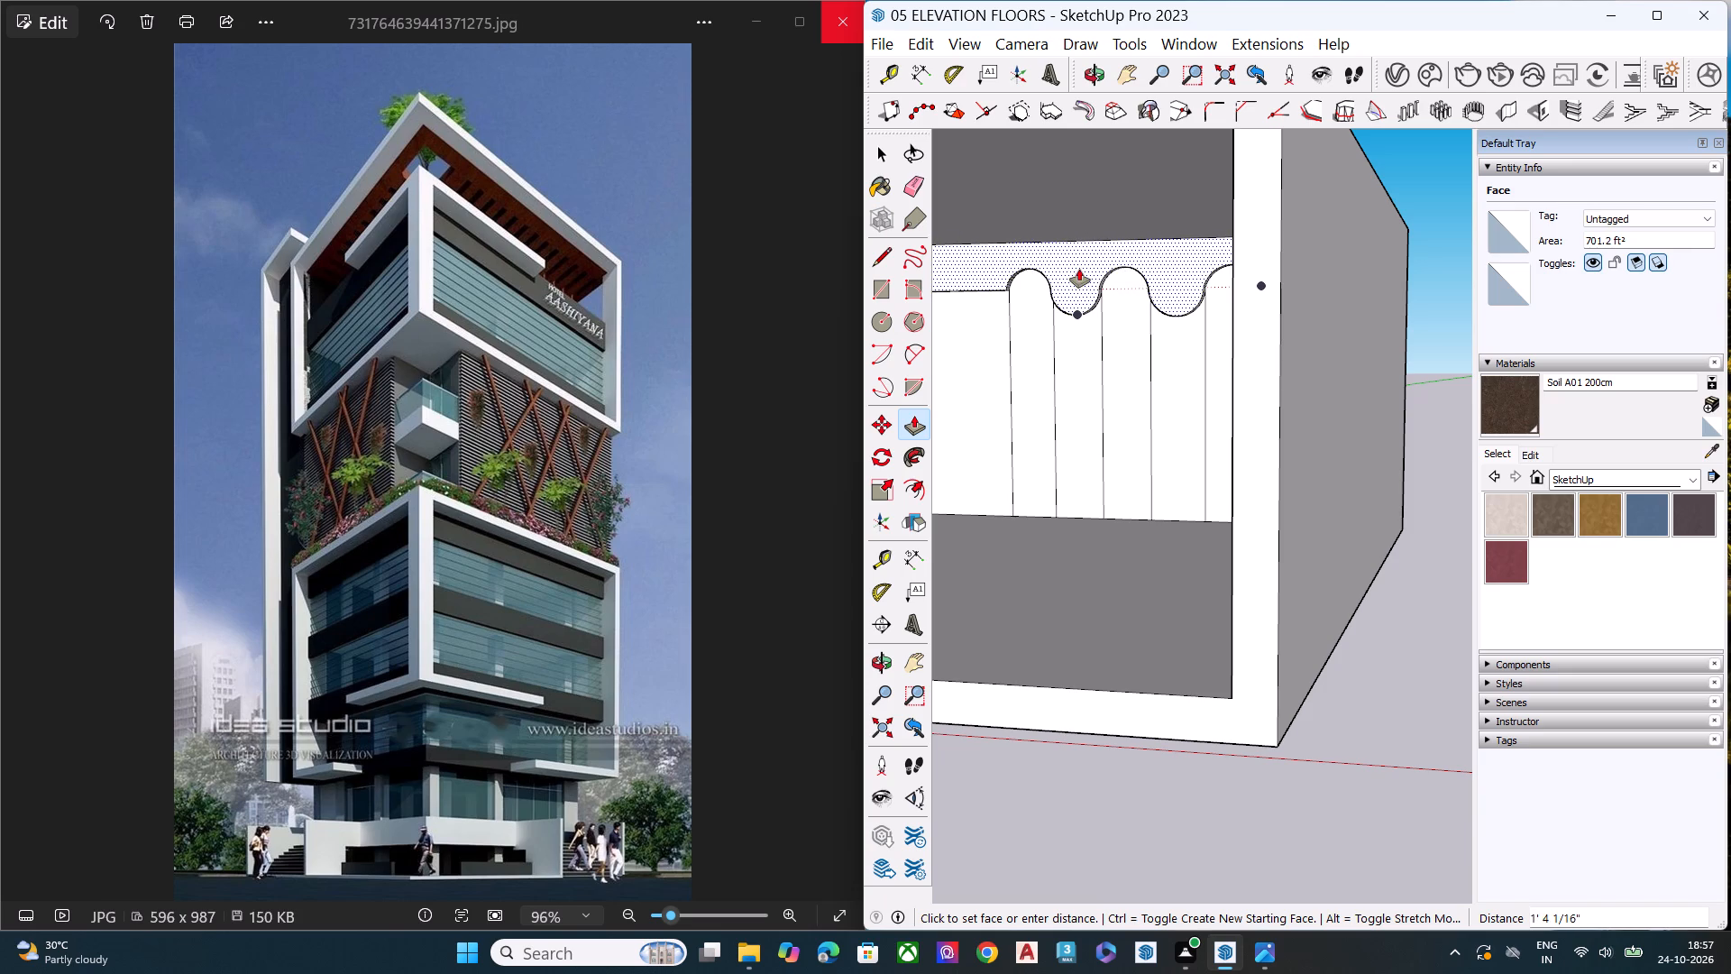
pyautogui.click(1079, 269)
pyautogui.press('space')
# Pull out the two panels below the downward arcs by 1' 5 9/16", flush with the wave-edged band.
pyautogui.click(1041, 329)
pyautogui.moveTo(1045, 333); pyautogui.dragTo(1280, 314, button='middle')
pyautogui.scroll(3, 1276, 318)
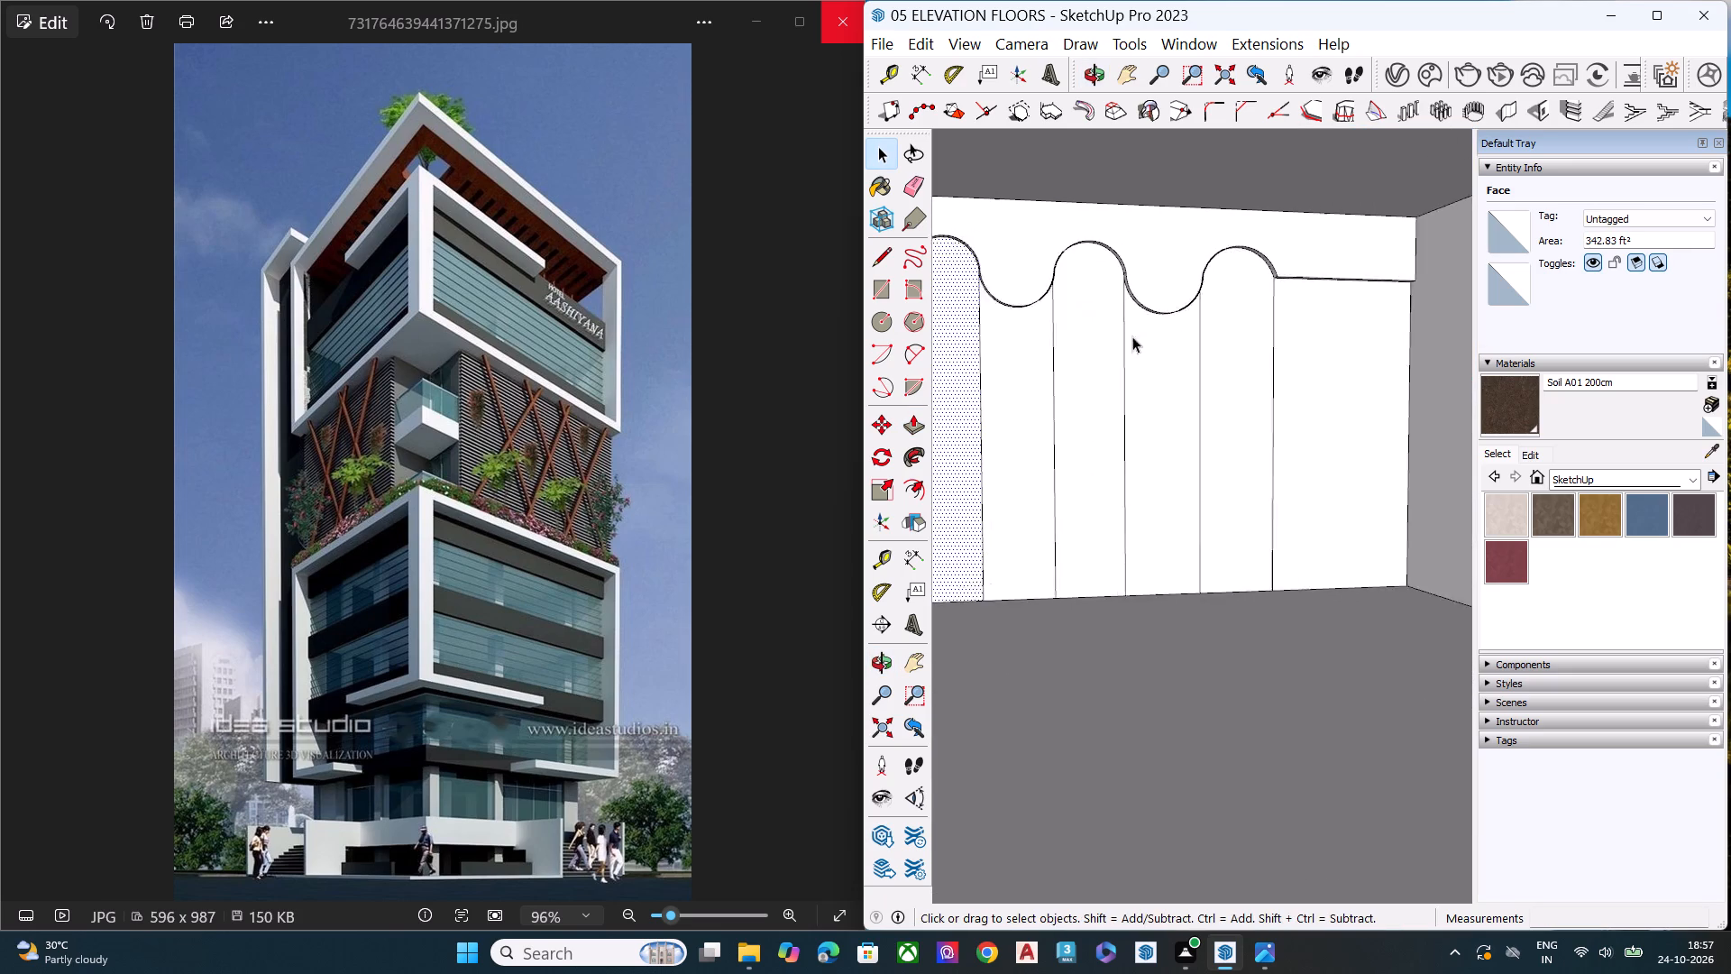
pyautogui.scroll(2, 1132, 336)
pyautogui.scroll(-1, 1122, 338)
pyautogui.click(1014, 383)
pyautogui.scroll(1, 1107, 393)
pyautogui.moveTo(1107, 392); pyautogui.dragTo(1204, 378, button='middle')
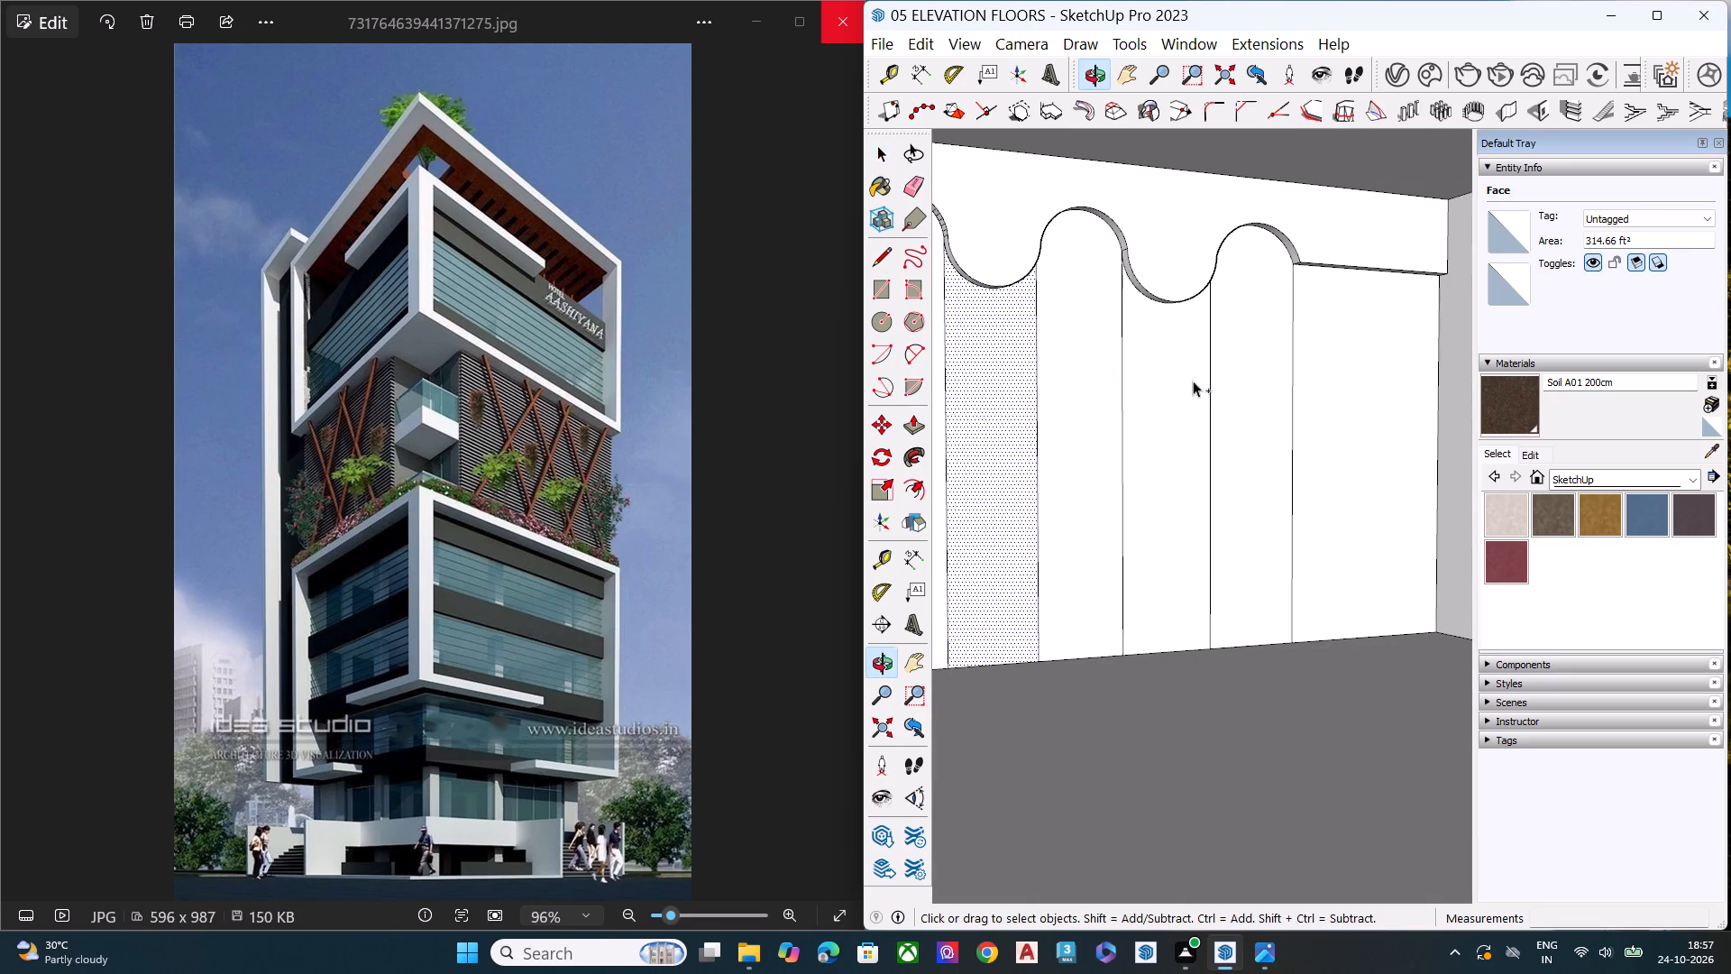
pyautogui.keyDown('ctrl'); pyautogui.click(1176, 383); pyautogui.keyUp('ctrl')
pyautogui.press('p')
pyautogui.click(1176, 383)
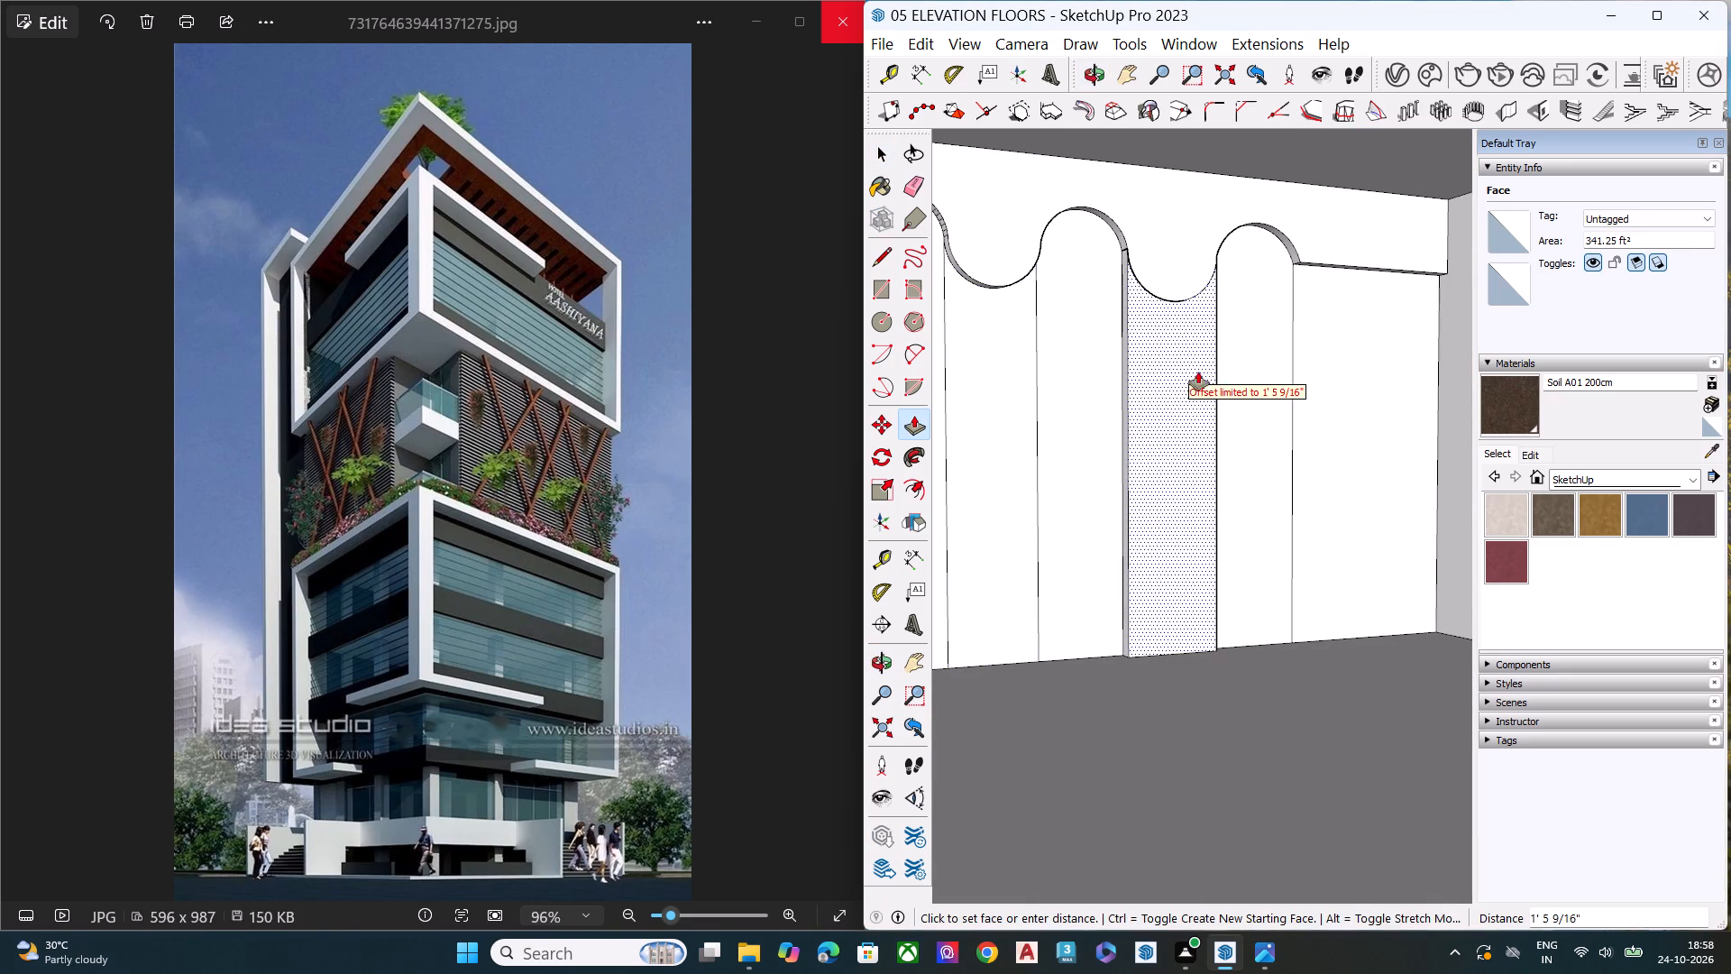
pyautogui.click(1213, 365)
pyautogui.click(1001, 401)
pyautogui.click(1027, 372)
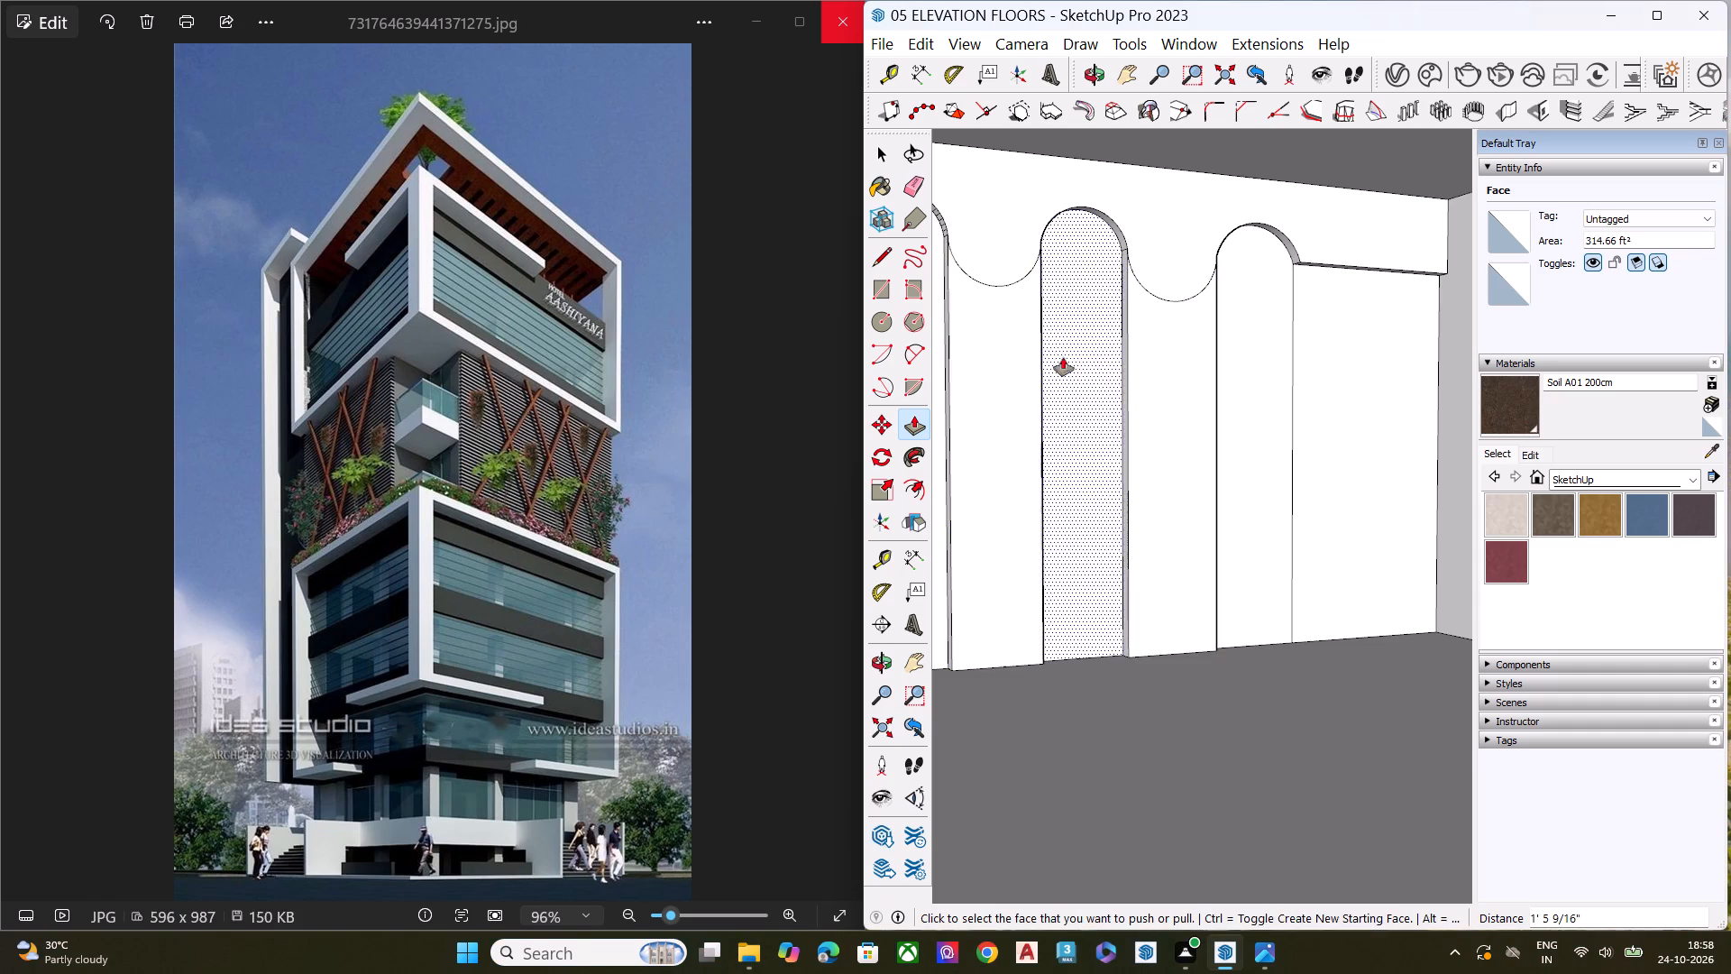
pyautogui.press('space')
# Examine the pulled-out panels and wave-edged band on the back wall from several angles.
pyautogui.moveTo(1288, 410); pyautogui.dragTo(1077, 447, button='middle')
pyautogui.scroll(1, 1067, 438)
pyautogui.scroll(-7, 1077, 381)
pyautogui.moveTo(1165, 455); pyautogui.dragTo(1158, 434, button='middle')
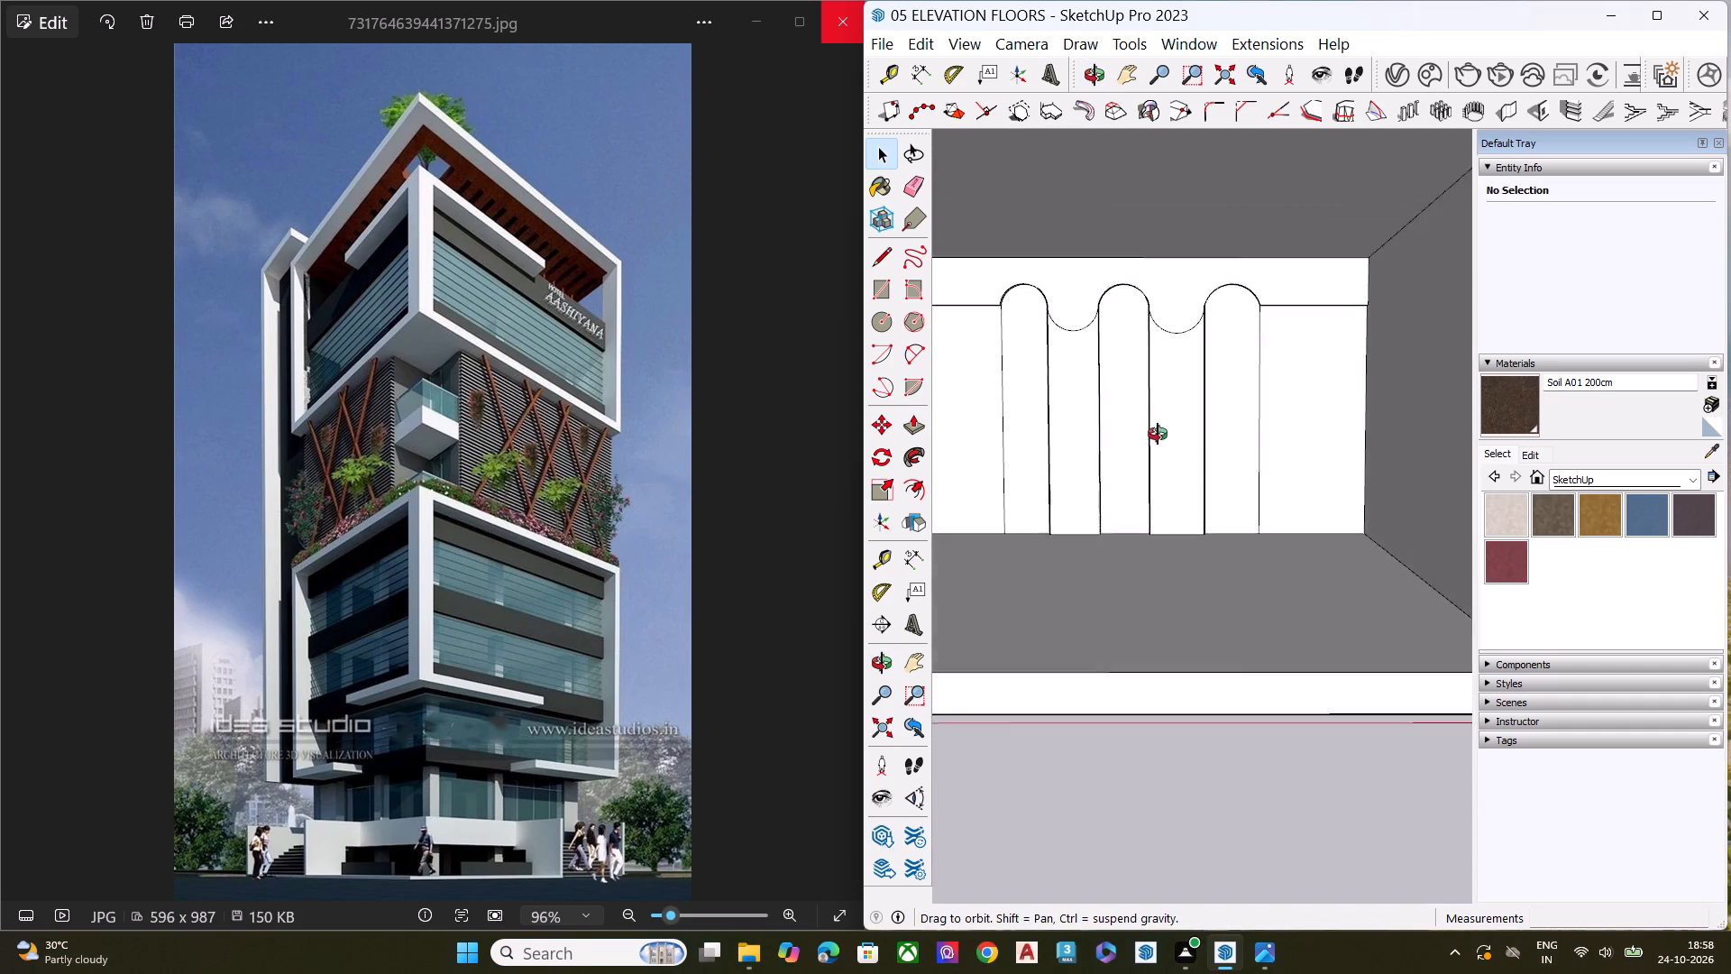
pyautogui.moveTo(1158, 434); pyautogui.dragTo(1159, 428, button='middle')
pyautogui.scroll(6, 1159, 363)
pyautogui.scroll(-1, 1162, 335)
pyautogui.scroll(2, 1162, 335)
pyautogui.scroll(-7, 1162, 335)
pyautogui.moveTo(1184, 349); pyautogui.dragTo(1224, 321, button='middle')
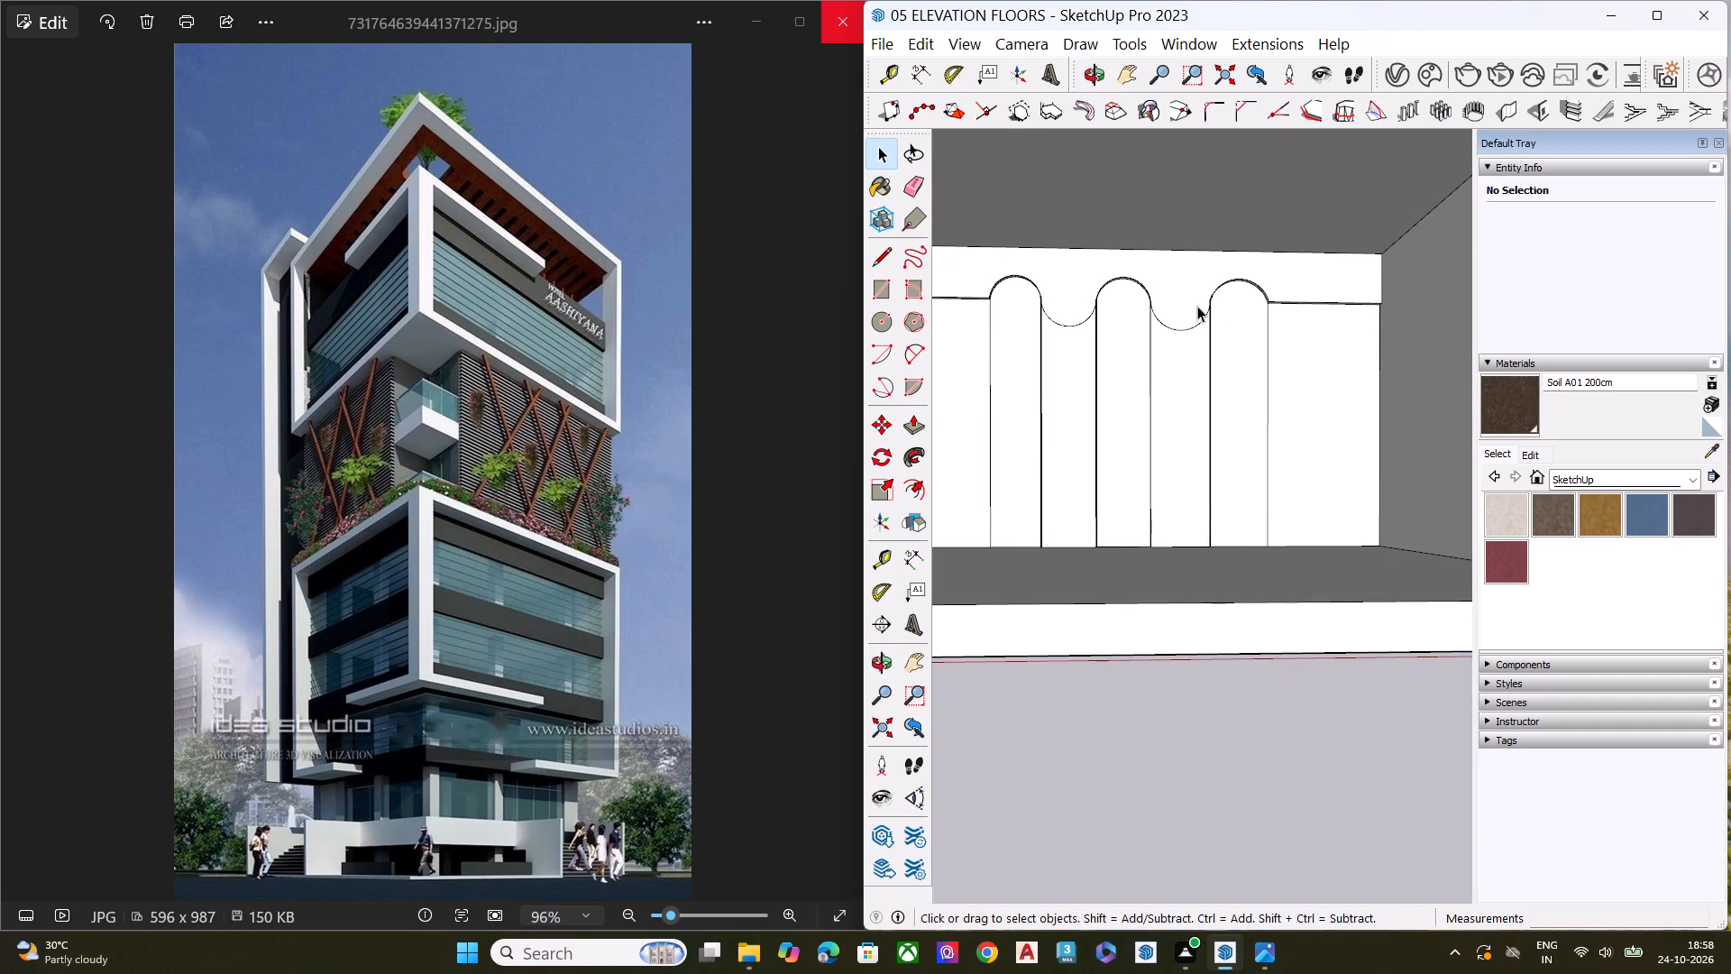
# Push/Pull the upper wave-edged band outward by a further 1' 1/2" or so, in front of the raised panels.
pyautogui.scroll(-3, 1197, 306)
pyautogui.moveTo(1142, 380); pyautogui.dragTo(1219, 428, button='middle')
pyautogui.scroll(7, 1185, 245)
pyautogui.scroll(-1, 1157, 237)
pyautogui.scroll(1, 1157, 237)
pyautogui.scroll(1, 1042, 353)
pyautogui.scroll(-1, 1034, 353)
pyautogui.scroll(1, 1028, 353)
pyautogui.scroll(-1, 1014, 349)
pyautogui.scroll(6, 1006, 349)
pyautogui.scroll(1, 1081, 332)
pyautogui.moveTo(1097, 322); pyautogui.dragTo(1242, 251, button='middle')
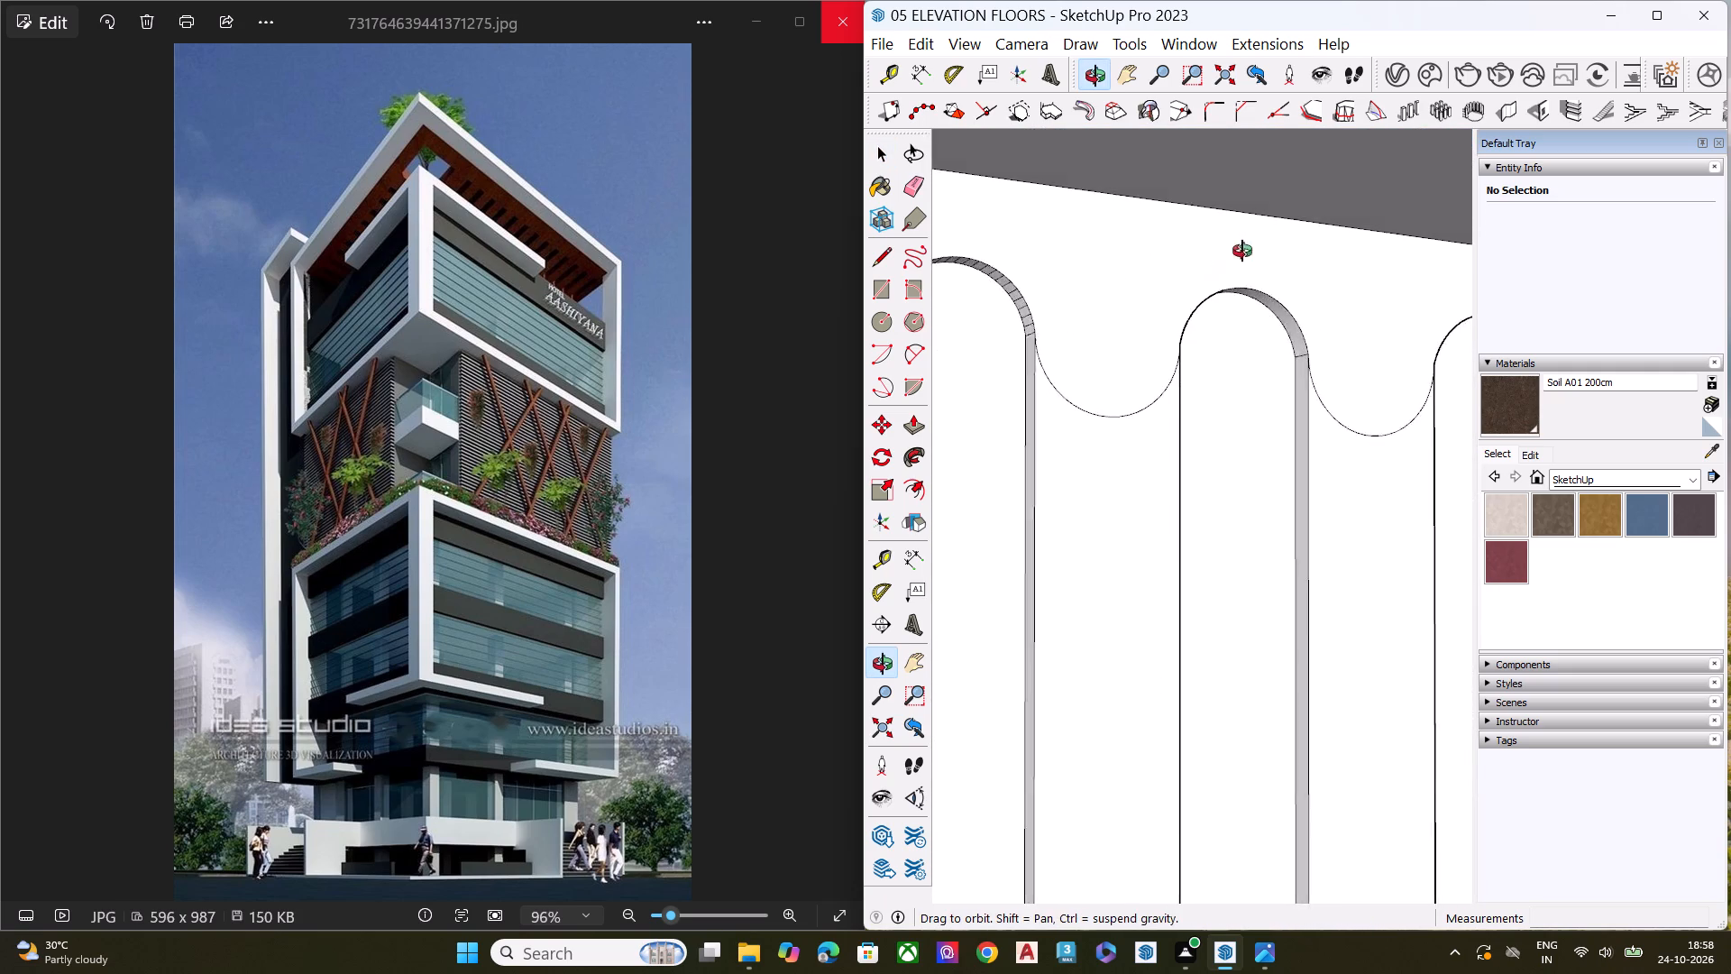
pyautogui.moveTo(1242, 251); pyautogui.dragTo(1290, 232, button='middle')
pyautogui.scroll(4, 1178, 296)
pyautogui.click(1090, 319)
pyautogui.press('p')
pyautogui.click(1090, 319)
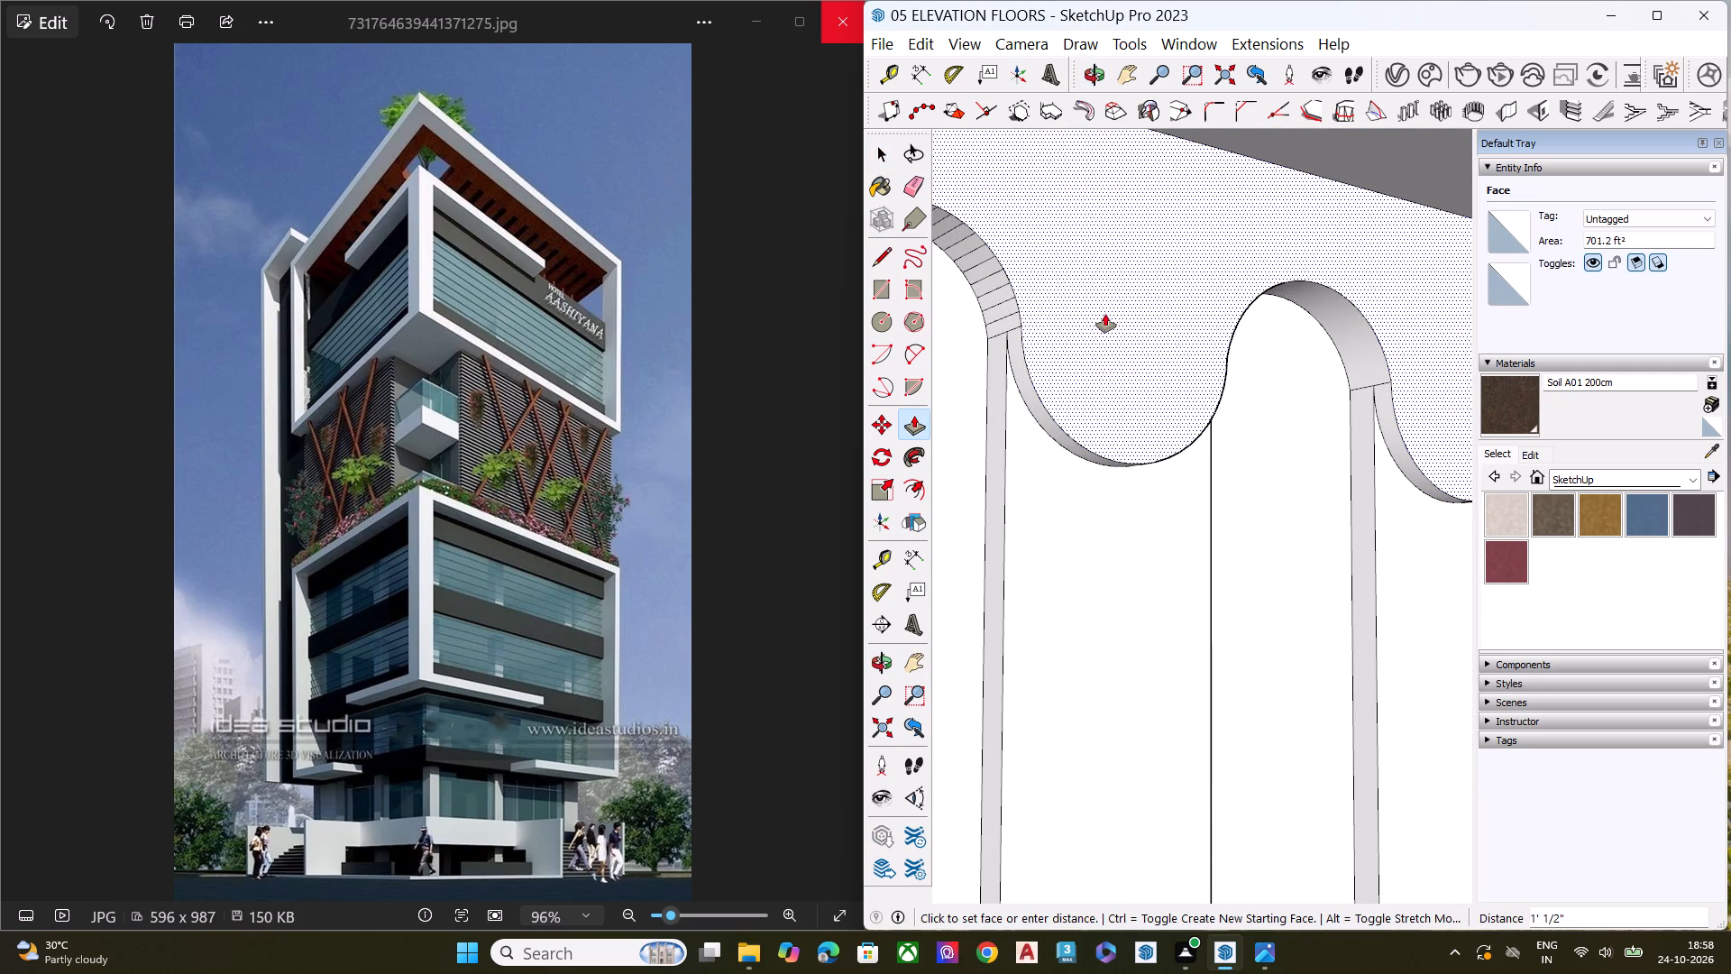
pyautogui.click(1105, 314)
pyautogui.press('space')
# Examine the layered wave relief up close and within the whole hollowed box, and clear the selection.
pyautogui.moveTo(966, 354); pyautogui.dragTo(1107, 248, button='middle')
pyautogui.scroll(1, 977, 345)
pyautogui.scroll(6, 1107, 248)
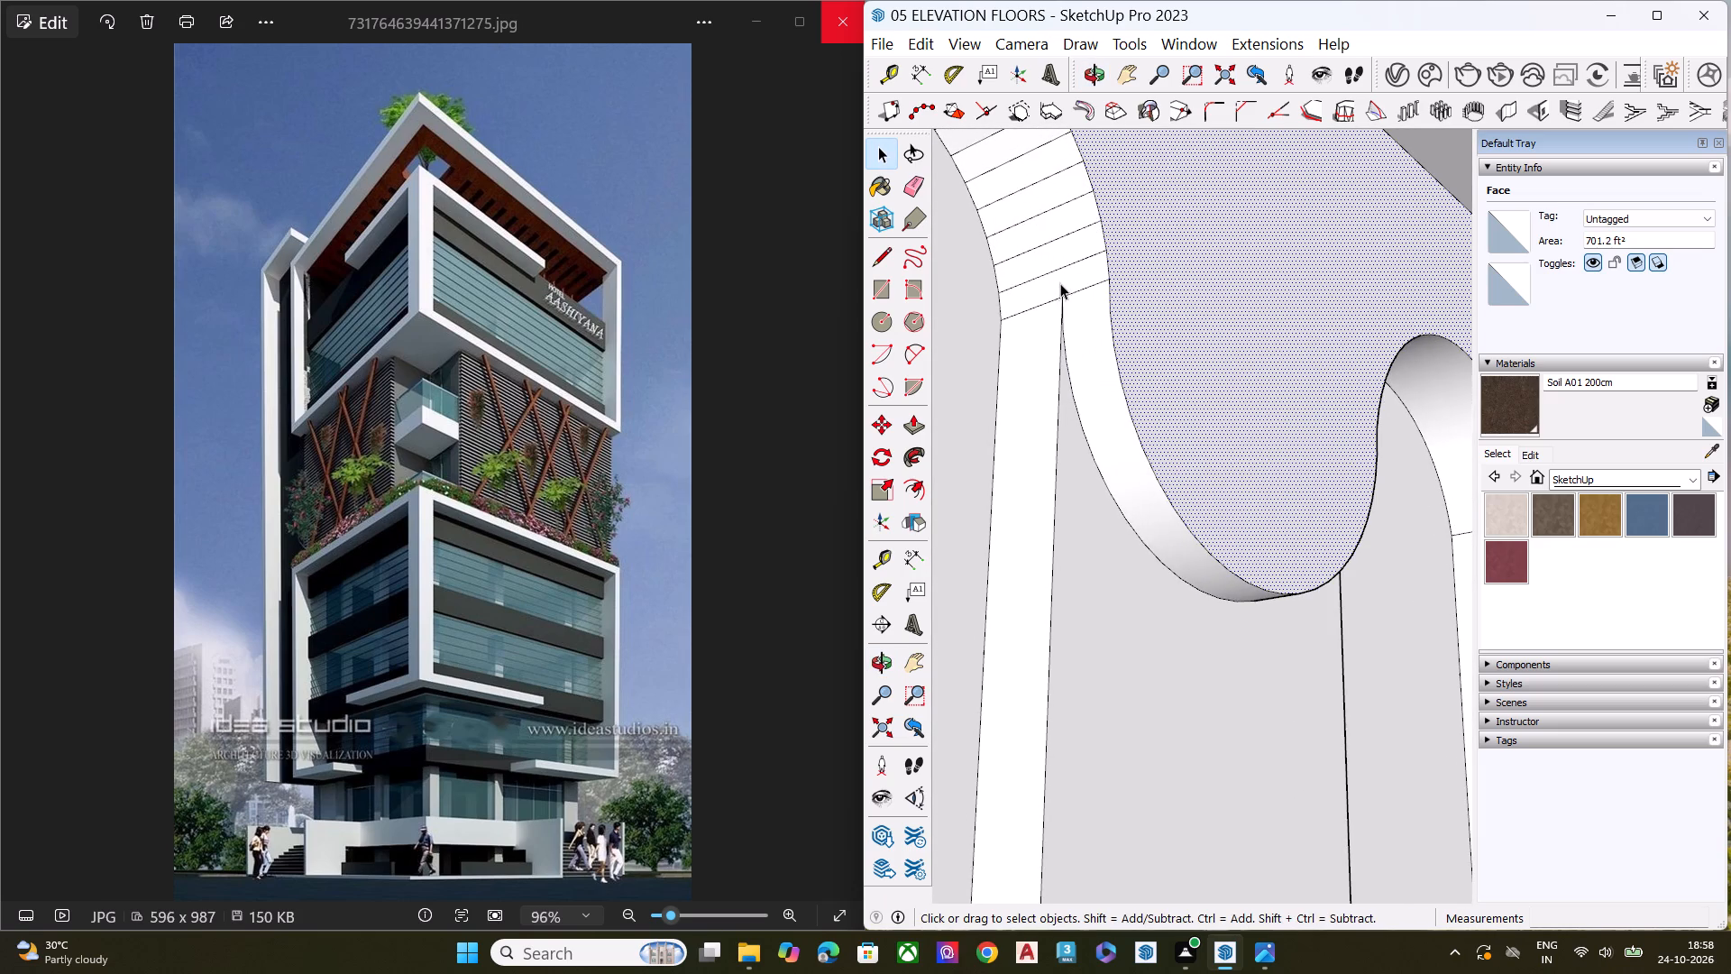
pyautogui.scroll(-5, 1080, 355)
pyautogui.moveTo(1136, 406); pyautogui.dragTo(1117, 430, button='middle')
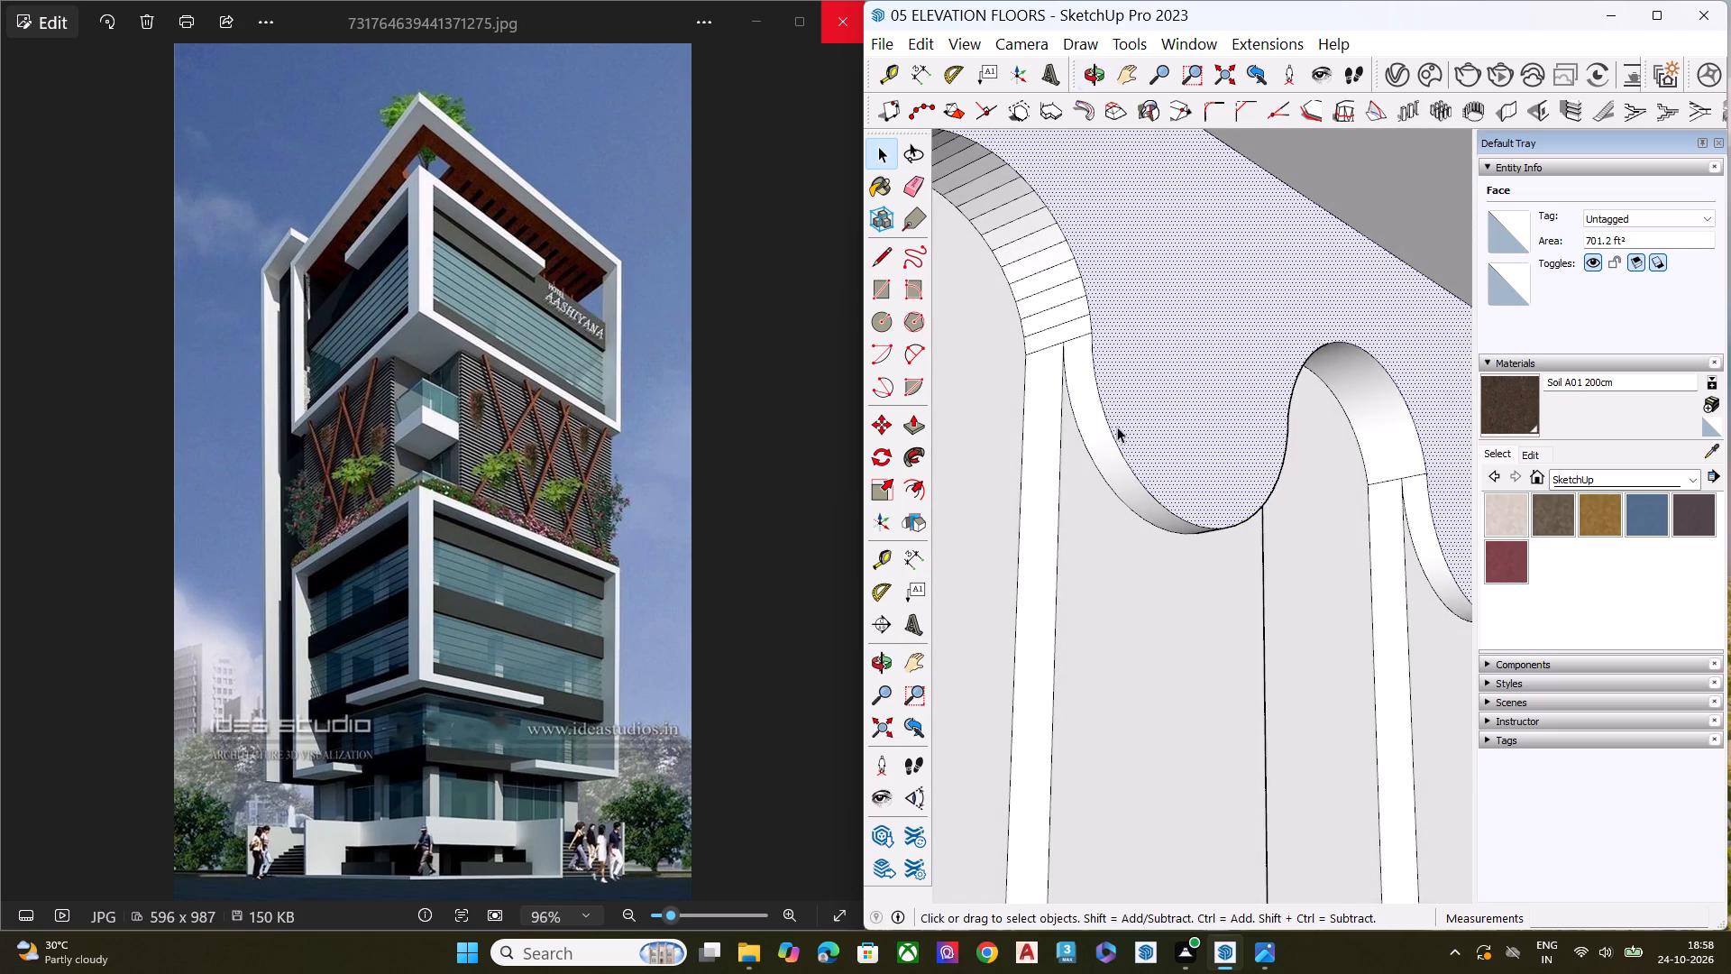
pyautogui.scroll(-1, 1121, 404)
pyautogui.scroll(1, 1121, 404)
pyautogui.scroll(-8, 1109, 366)
pyautogui.moveTo(1204, 420); pyautogui.dragTo(984, 424, button='middle')
pyautogui.scroll(2, 984, 424)
pyautogui.scroll(-2, 1117, 366)
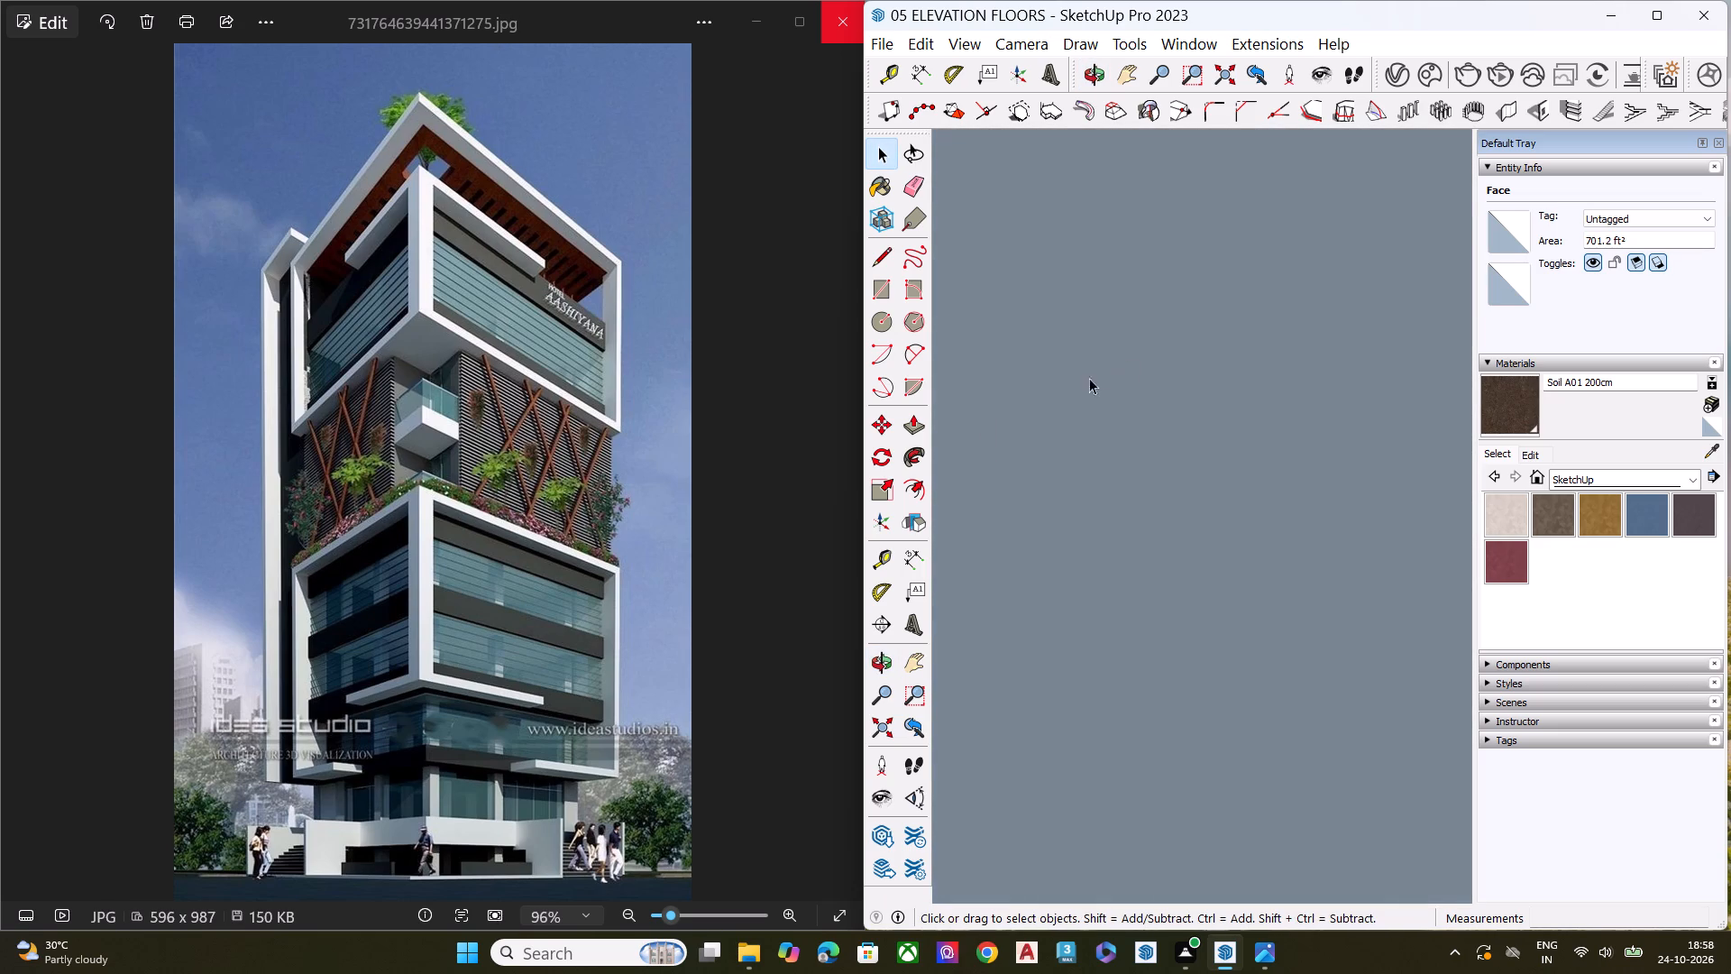
pyautogui.scroll(-1, 1089, 378)
pyautogui.click(884, 733)
pyautogui.scroll(-7, 1113, 466)
pyautogui.moveTo(1177, 507); pyautogui.dragTo(1117, 558, button='middle')
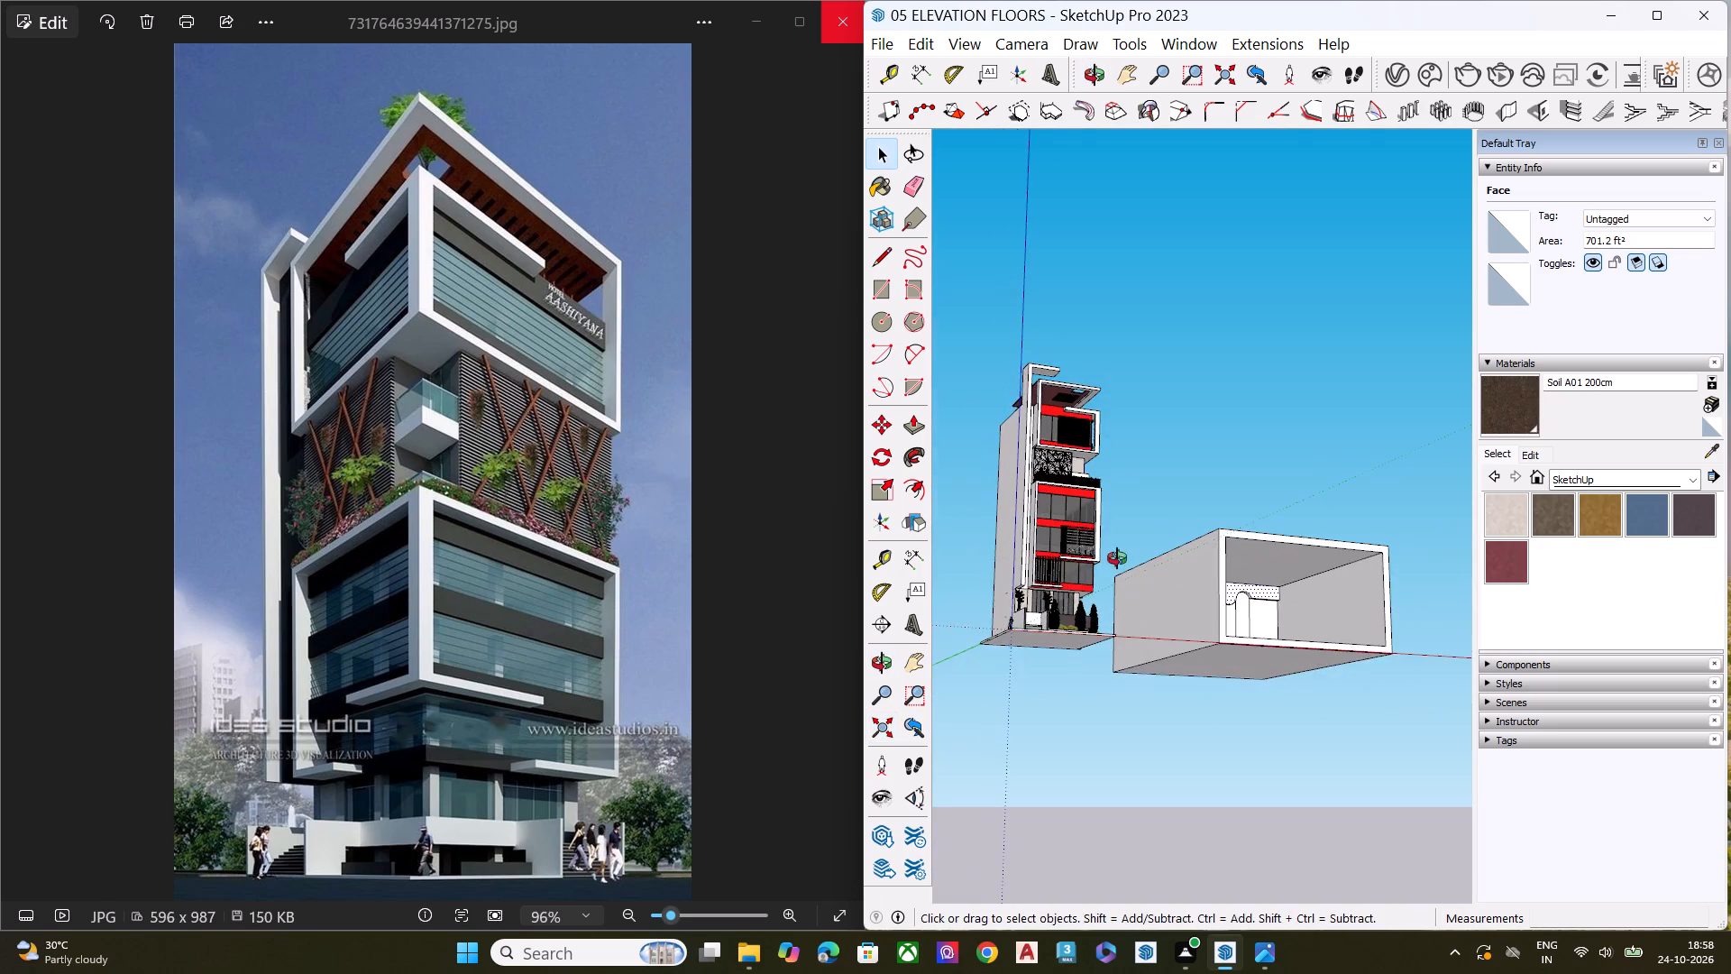
pyautogui.moveTo(1117, 558); pyautogui.dragTo(1040, 589, button='middle')
pyautogui.scroll(5, 1256, 582)
pyautogui.moveTo(1314, 624); pyautogui.dragTo(1159, 654, button='middle')
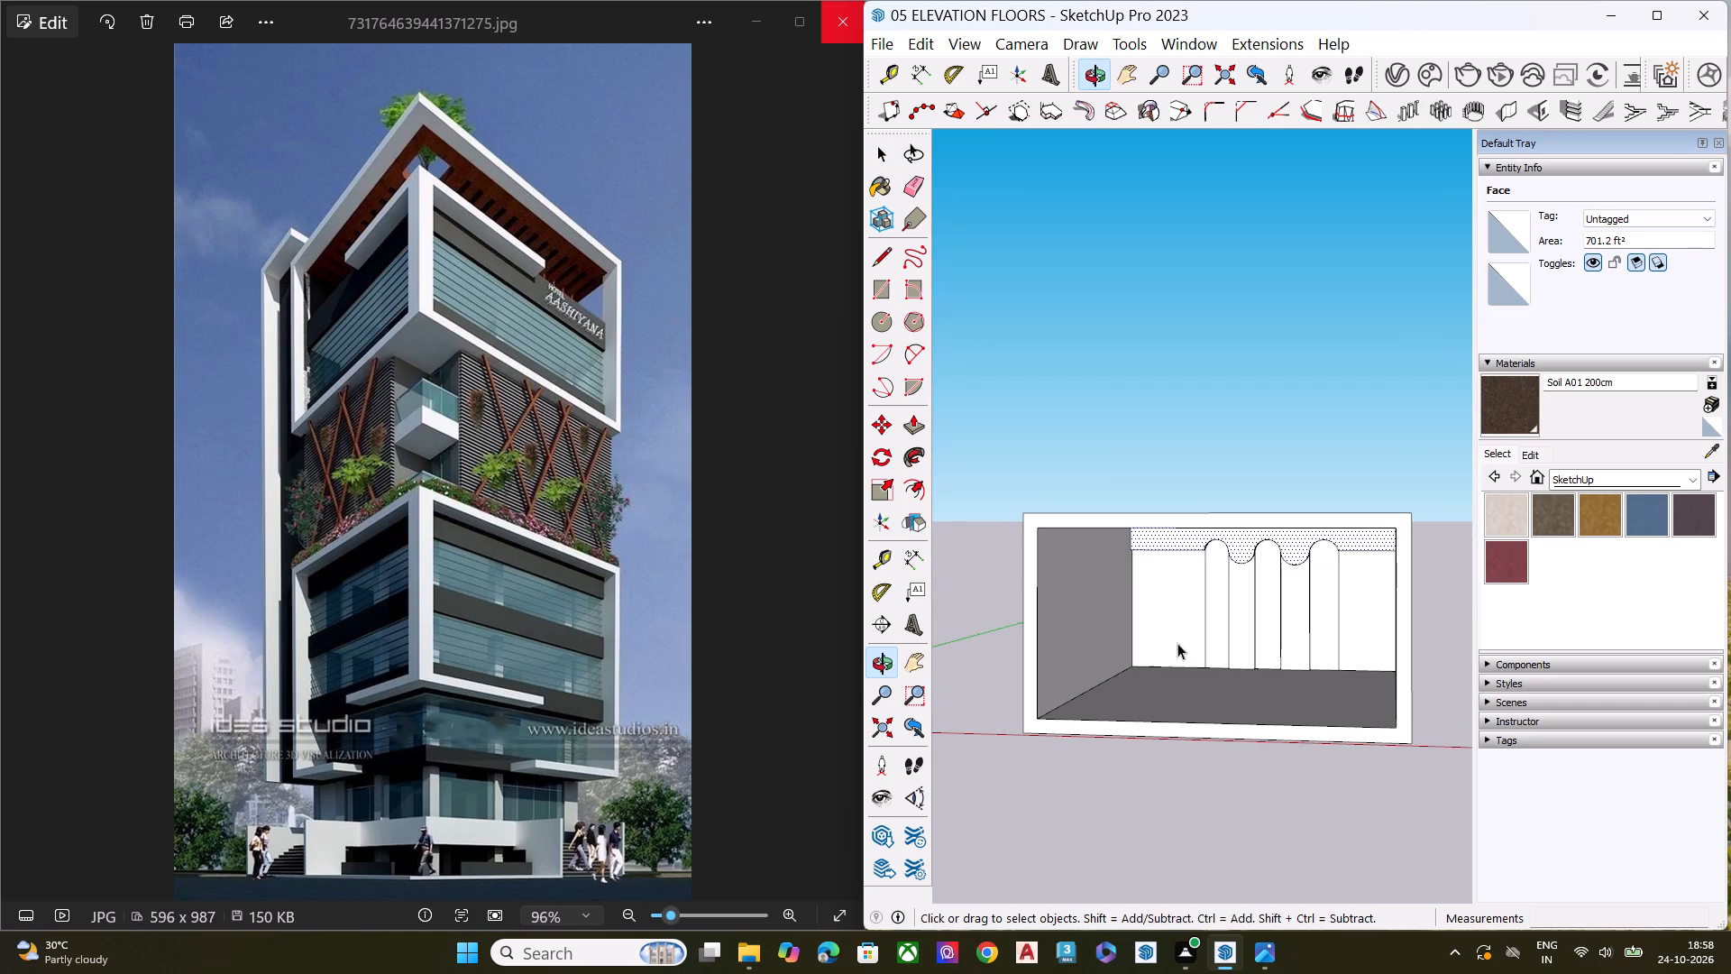
pyautogui.scroll(3, 1340, 621)
pyautogui.moveTo(1251, 606); pyautogui.dragTo(1282, 566, button='middle')
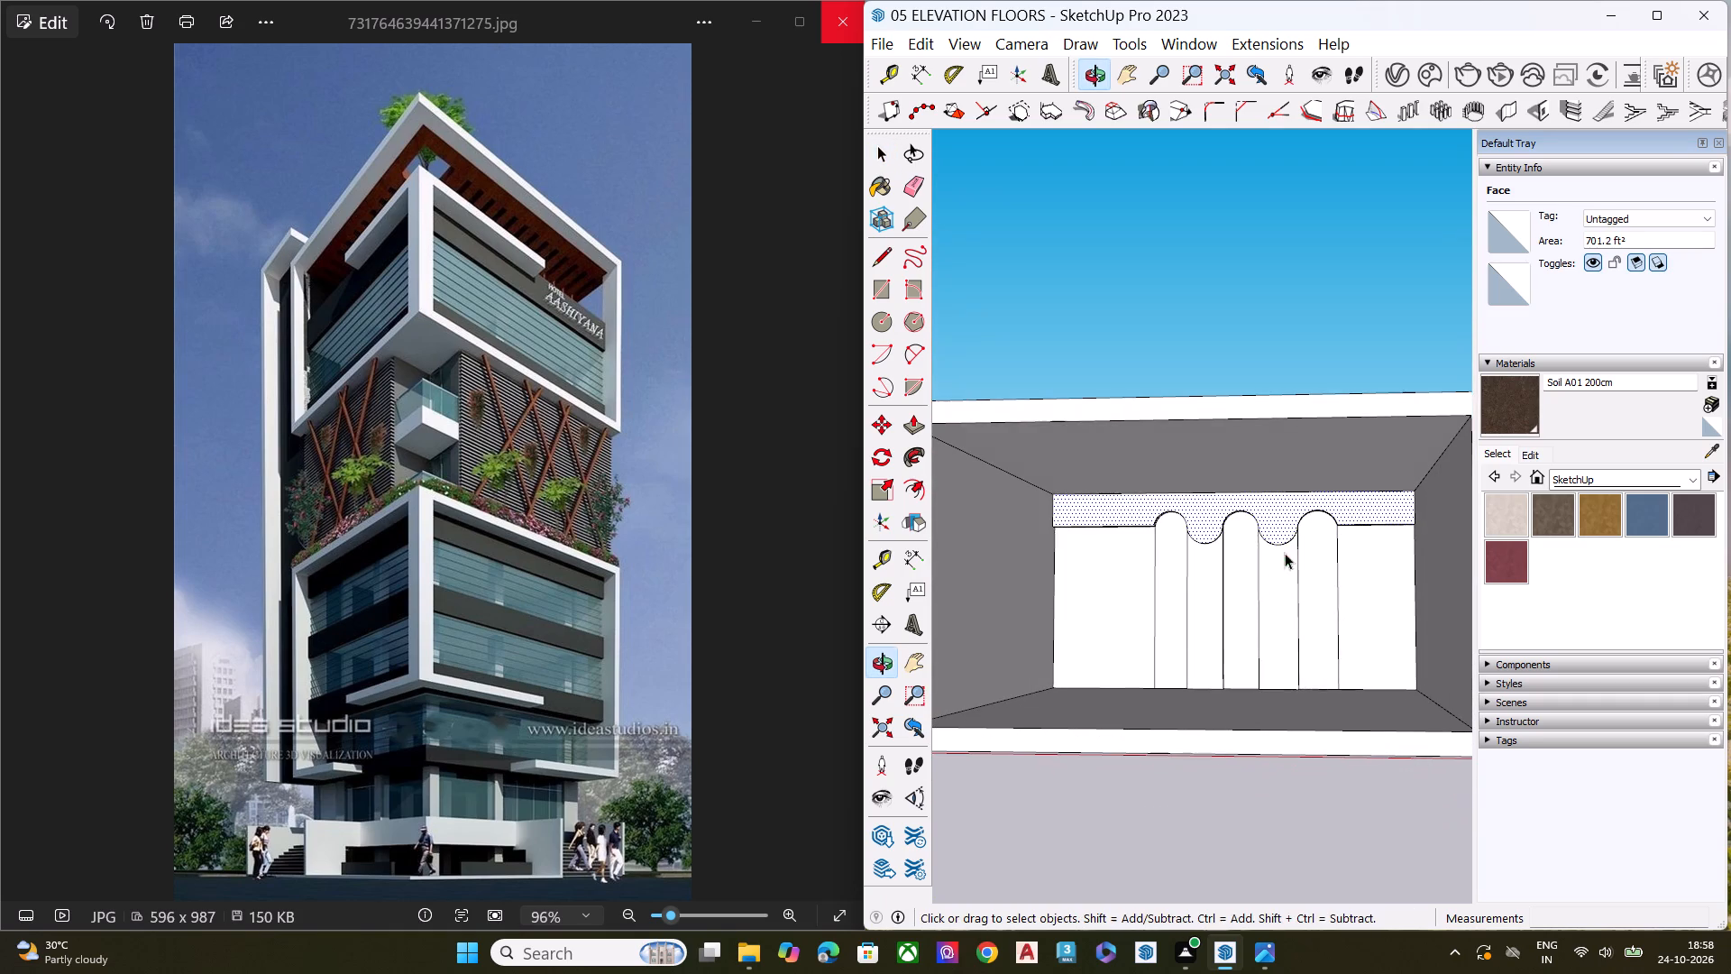
pyautogui.click(1323, 350)
pyautogui.scroll(1, 1306, 620)
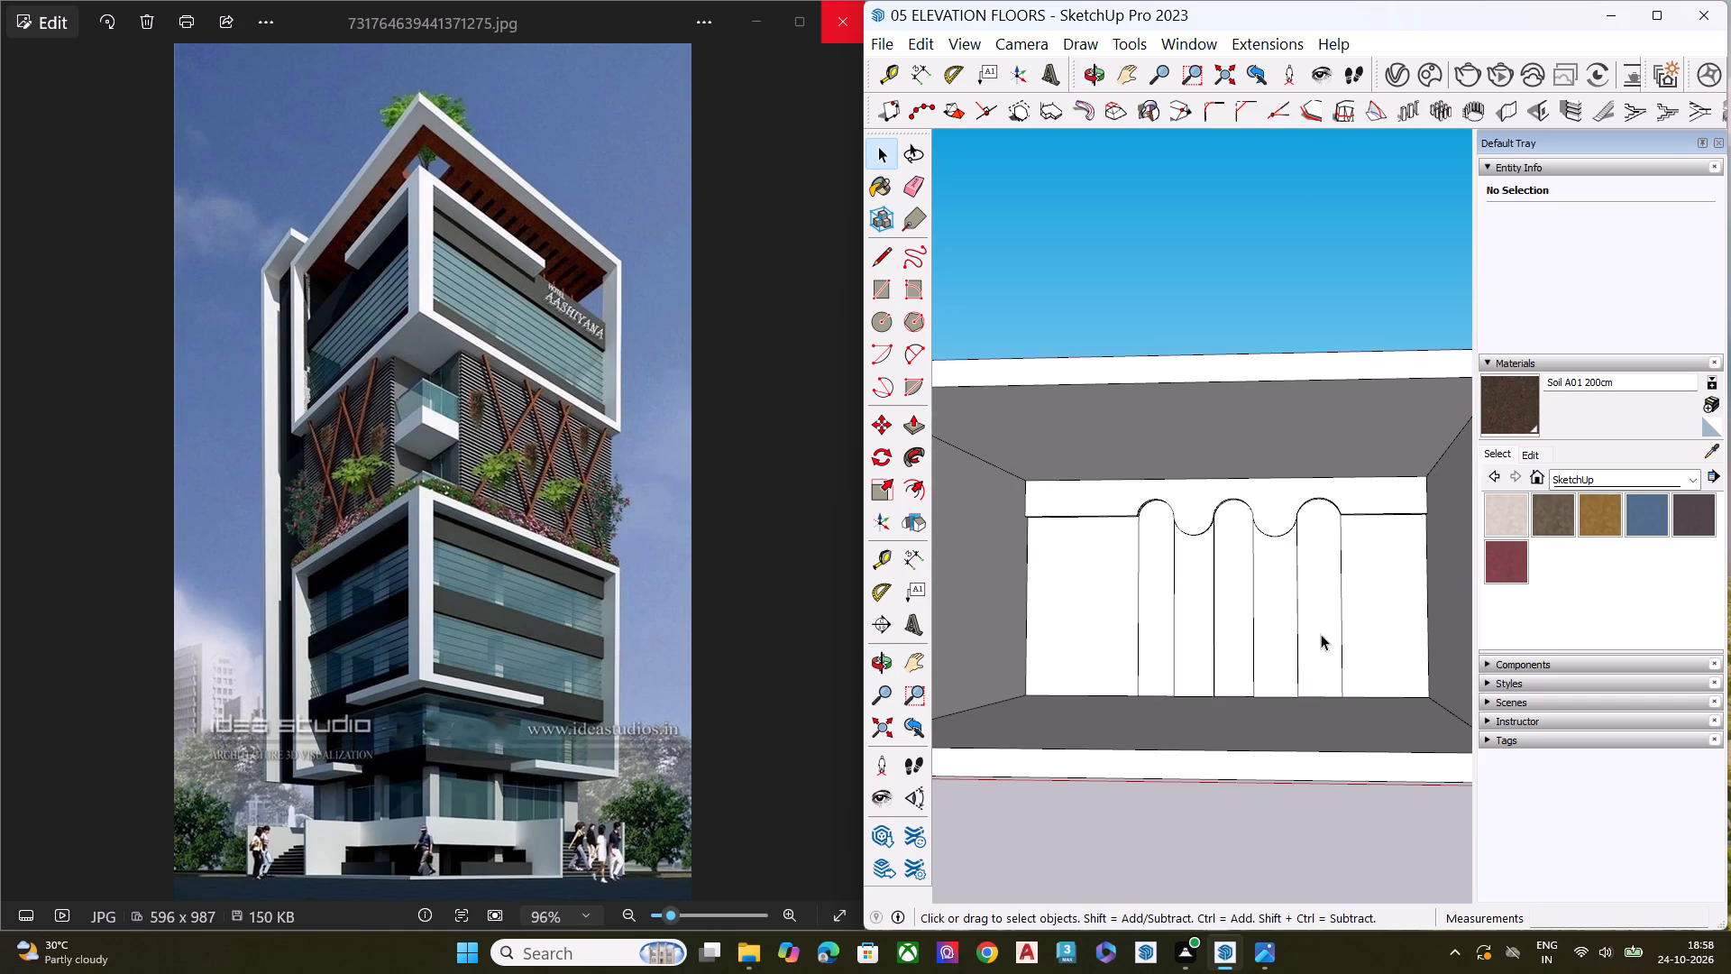
# Push/Pull the plain back-wall face right of the third arch outward 2' 6 1/16", flush with the upper wave-edged band.
pyautogui.scroll(1, 1321, 634)
pyautogui.moveTo(1245, 643); pyautogui.dragTo(1354, 551, button='middle')
pyautogui.scroll(9, 1354, 551)
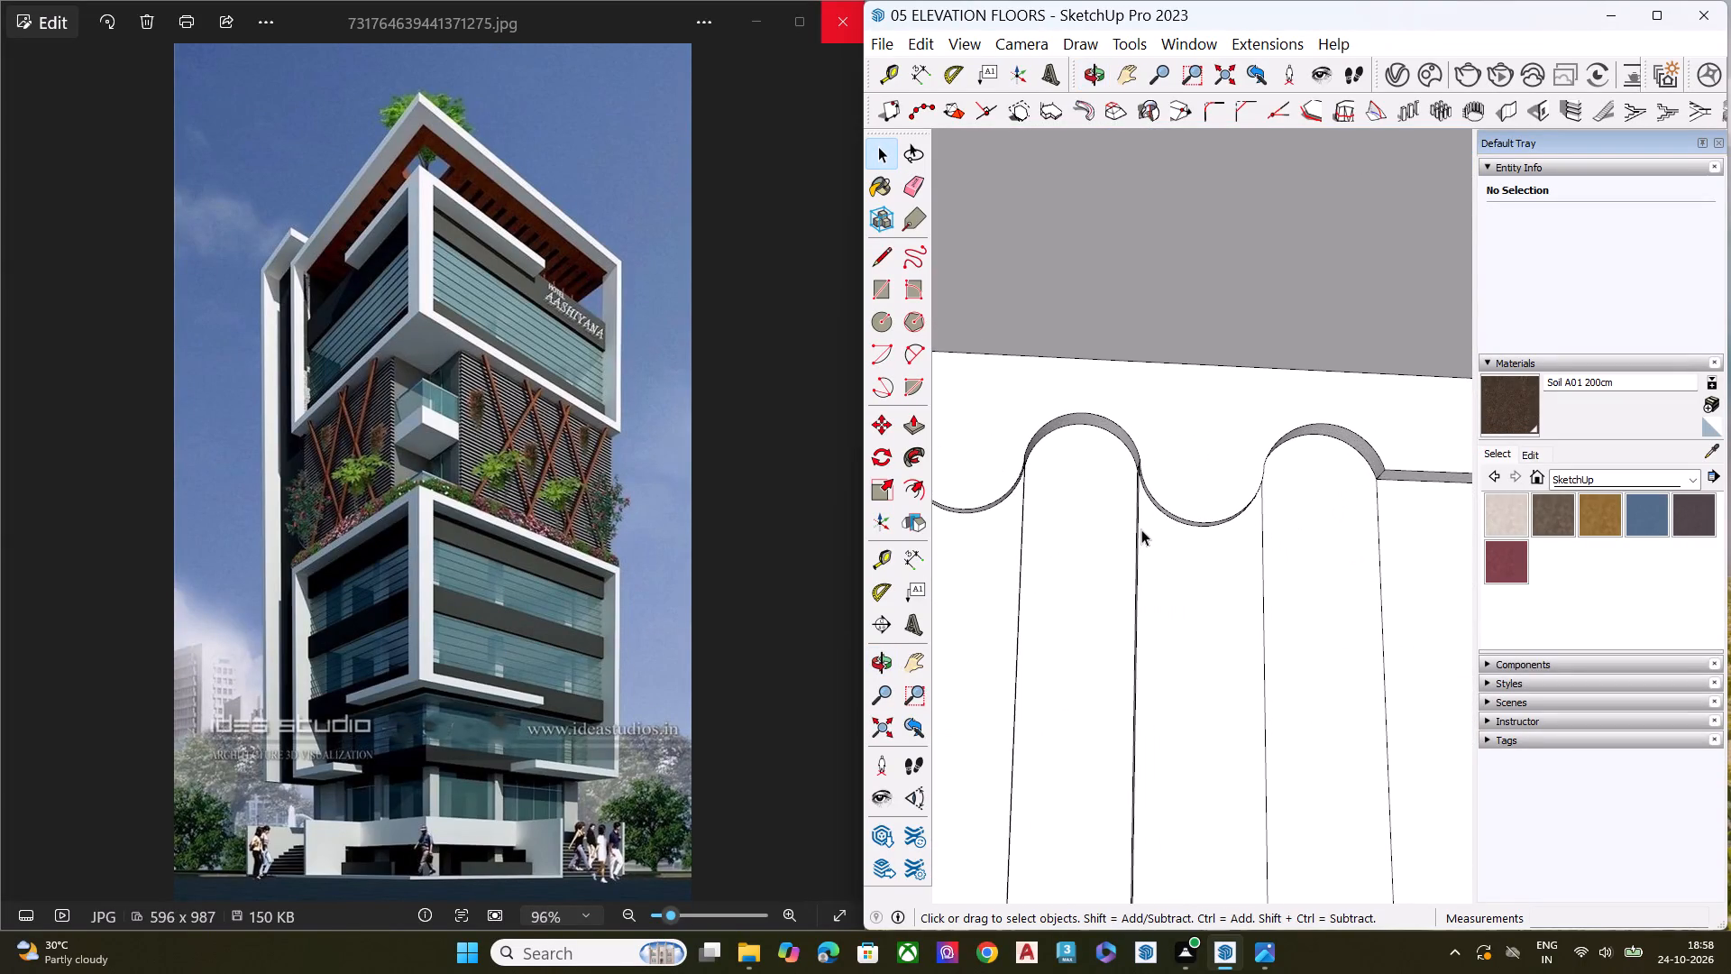
pyautogui.moveTo(1141, 529); pyautogui.dragTo(1073, 658, button='middle')
pyautogui.scroll(1, 1085, 620)
pyautogui.scroll(-7, 1137, 569)
pyautogui.scroll(1, 1197, 531)
pyautogui.scroll(1, 1241, 429)
pyautogui.scroll(-3, 1236, 432)
pyautogui.moveTo(1305, 502); pyautogui.dragTo(1407, 508, button='middle')
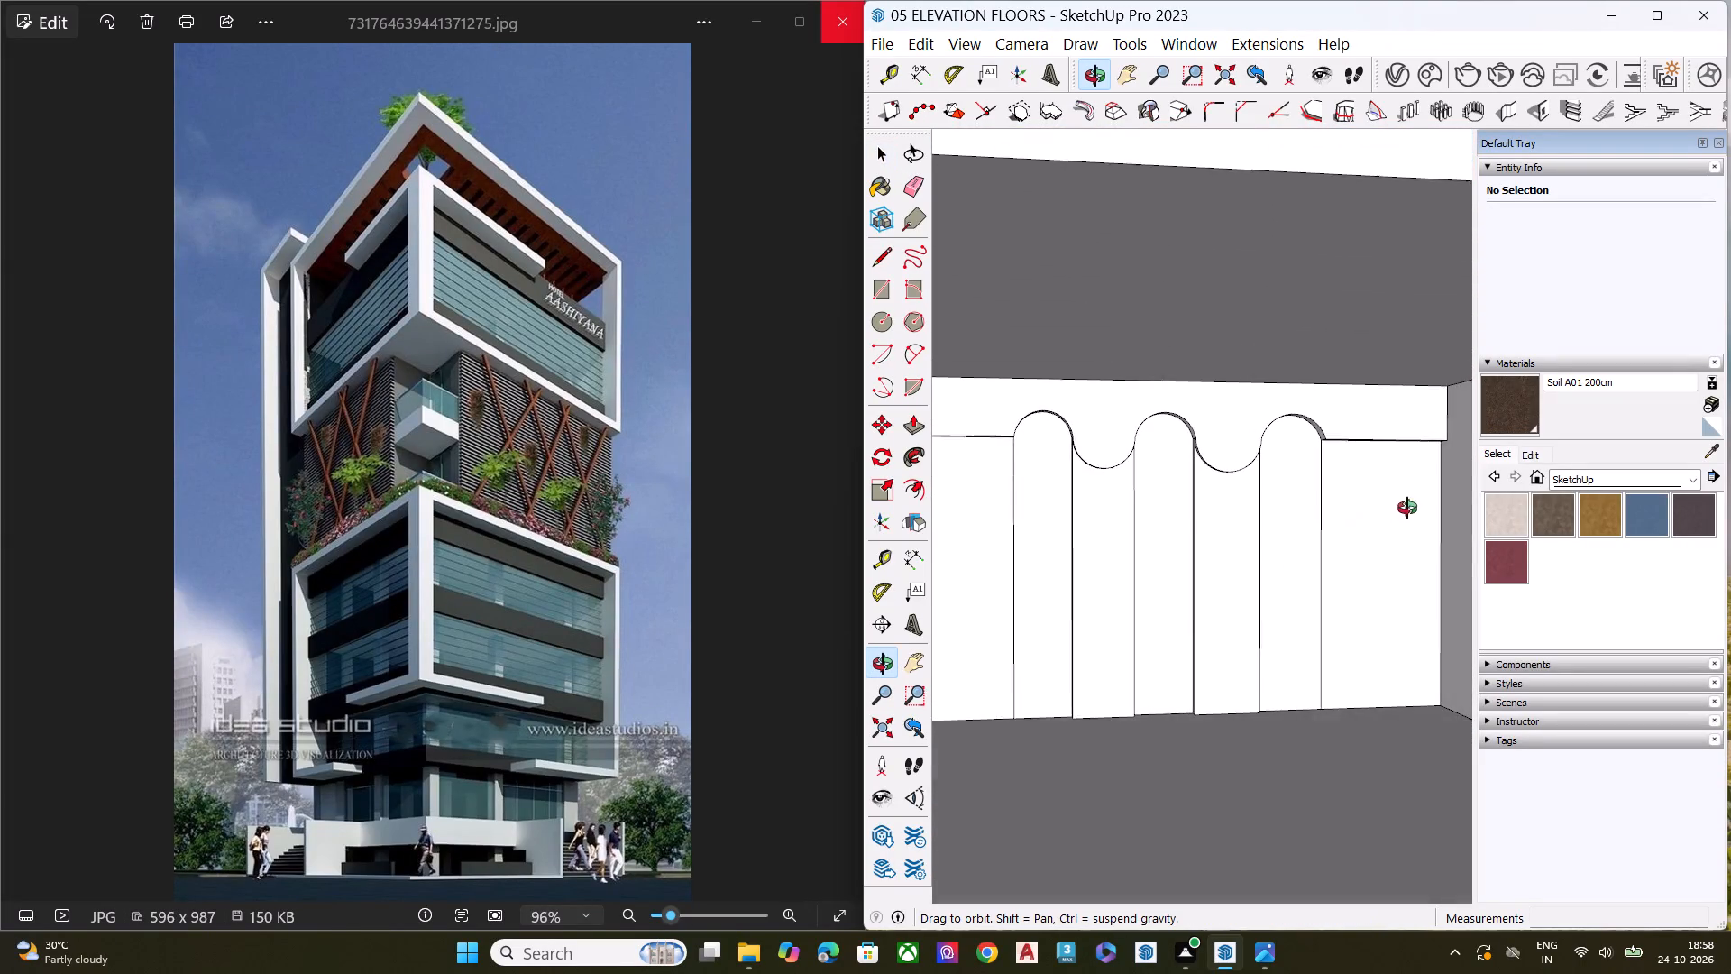
pyautogui.moveTo(1407, 508); pyautogui.dragTo(1469, 496, button='middle')
pyautogui.scroll(11, 1345, 510)
pyautogui.click(1345, 501)
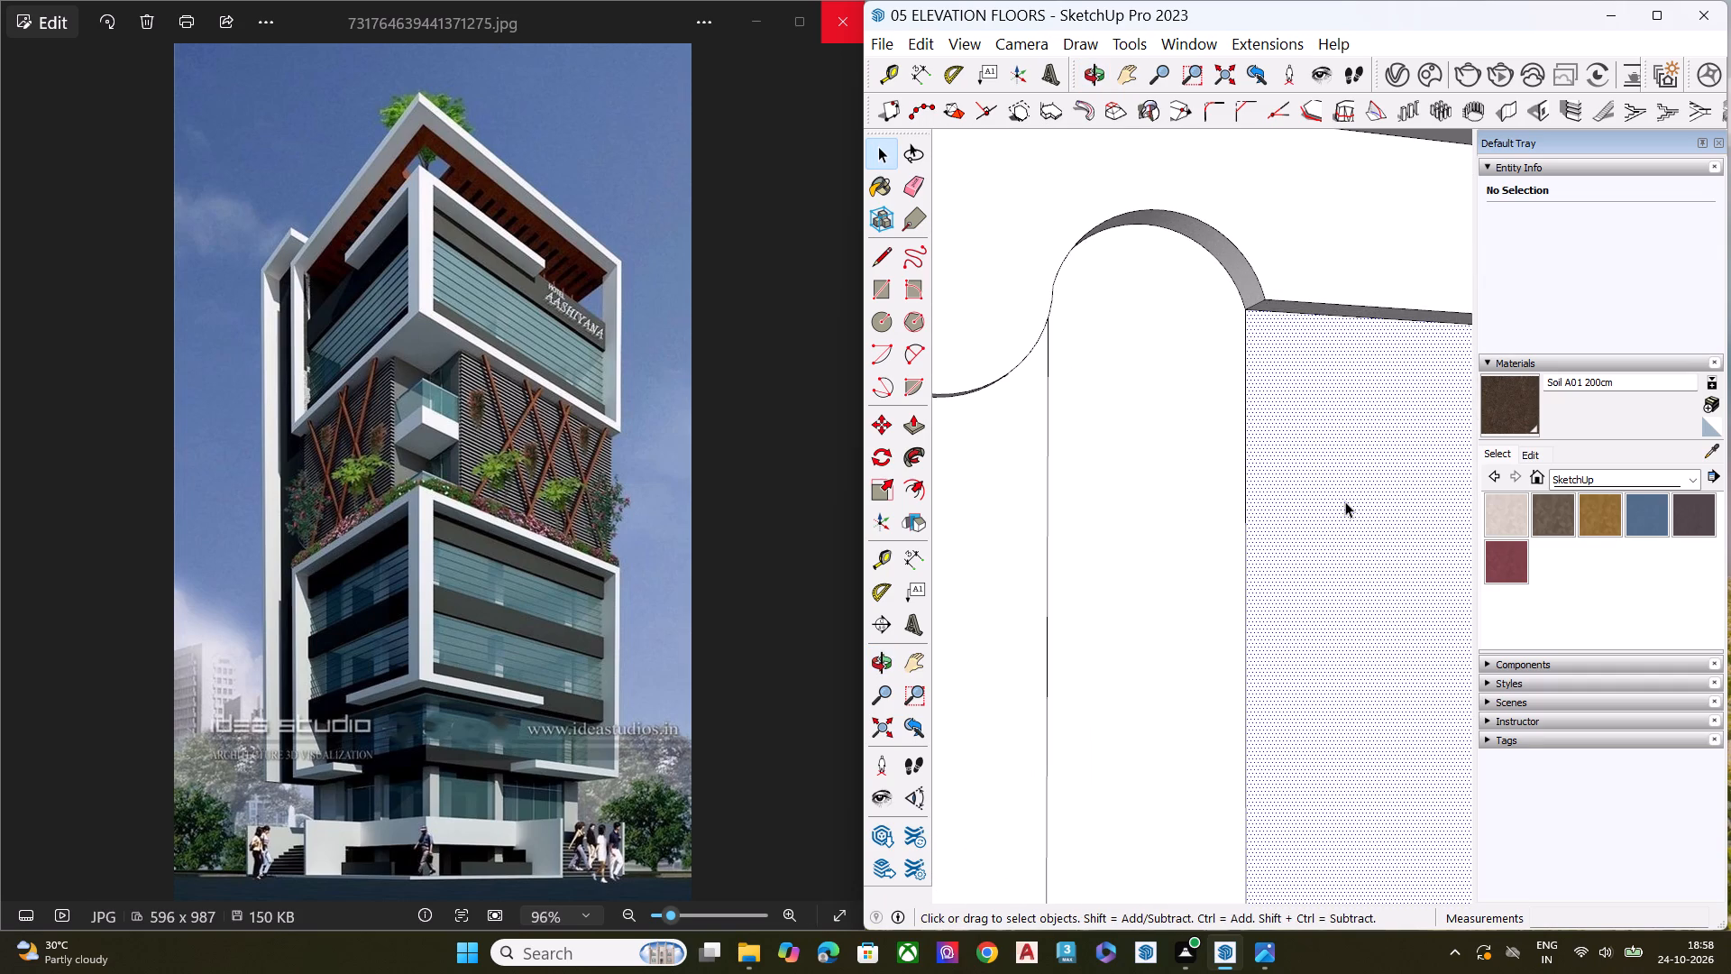
pyautogui.press('p')
pyautogui.click(1345, 501)
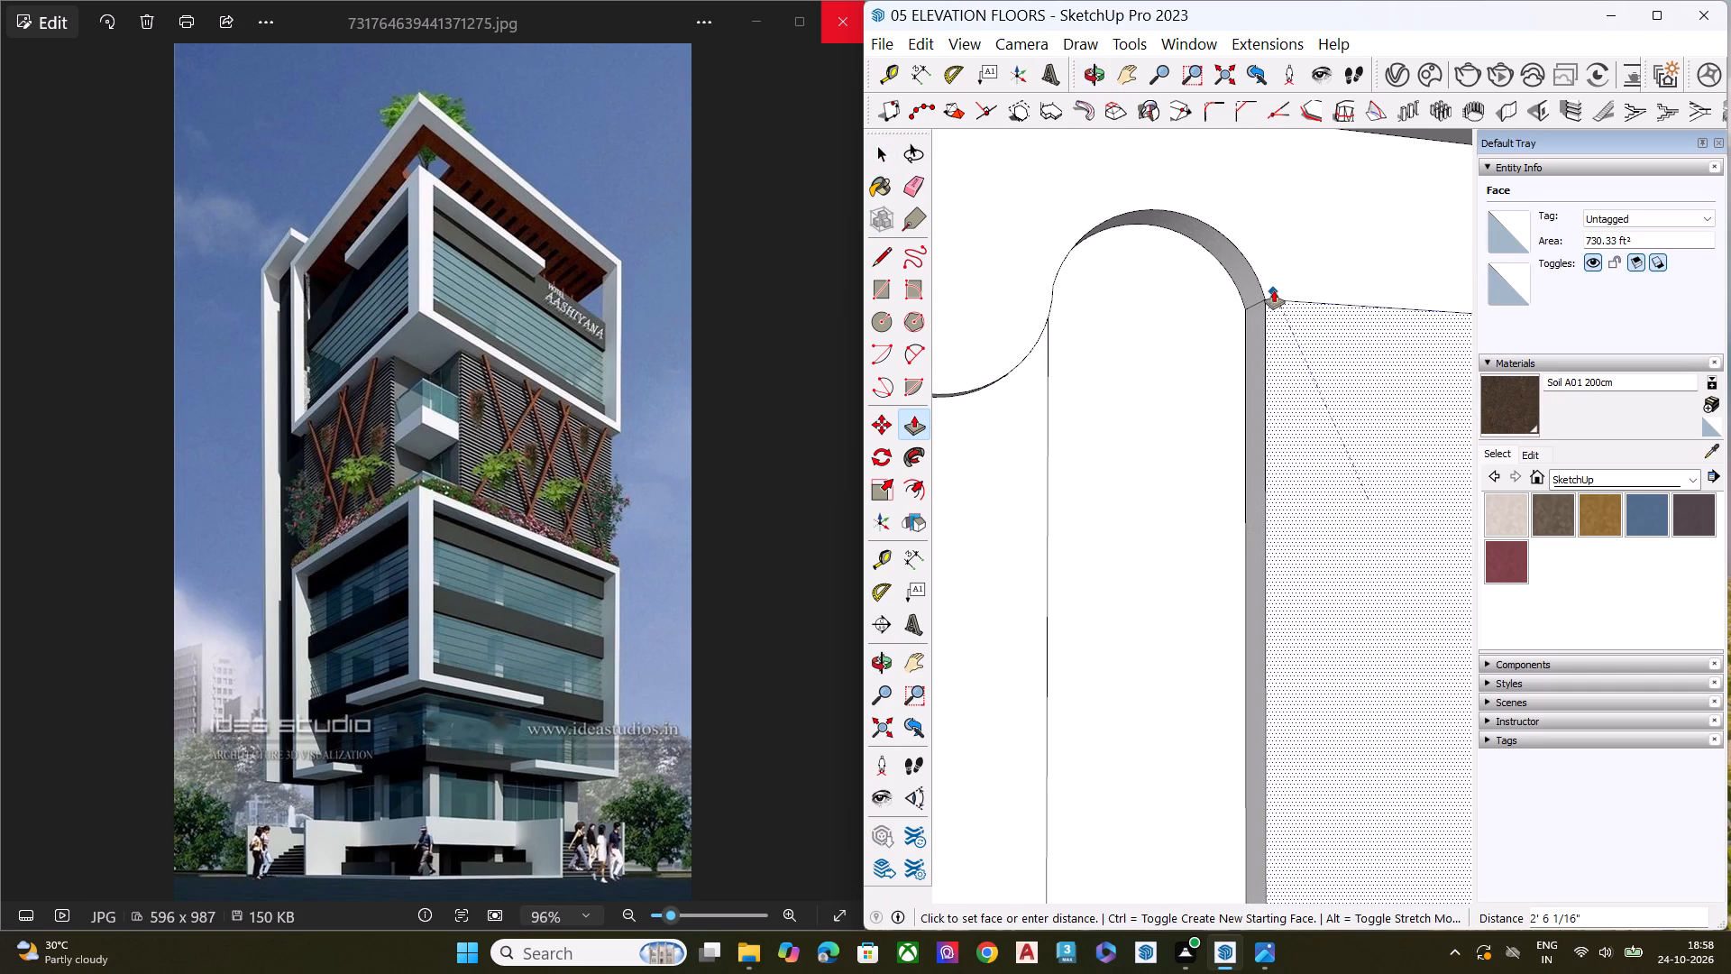
pyautogui.click(1274, 289)
pyautogui.press('space')
# Clear the selection and examine the pulled-out right face beside the arched panels on the back wall.
pyautogui.scroll(-9, 1215, 378)
pyautogui.moveTo(1261, 527); pyautogui.dragTo(1162, 537, button='middle')
pyautogui.scroll(1, 1162, 531)
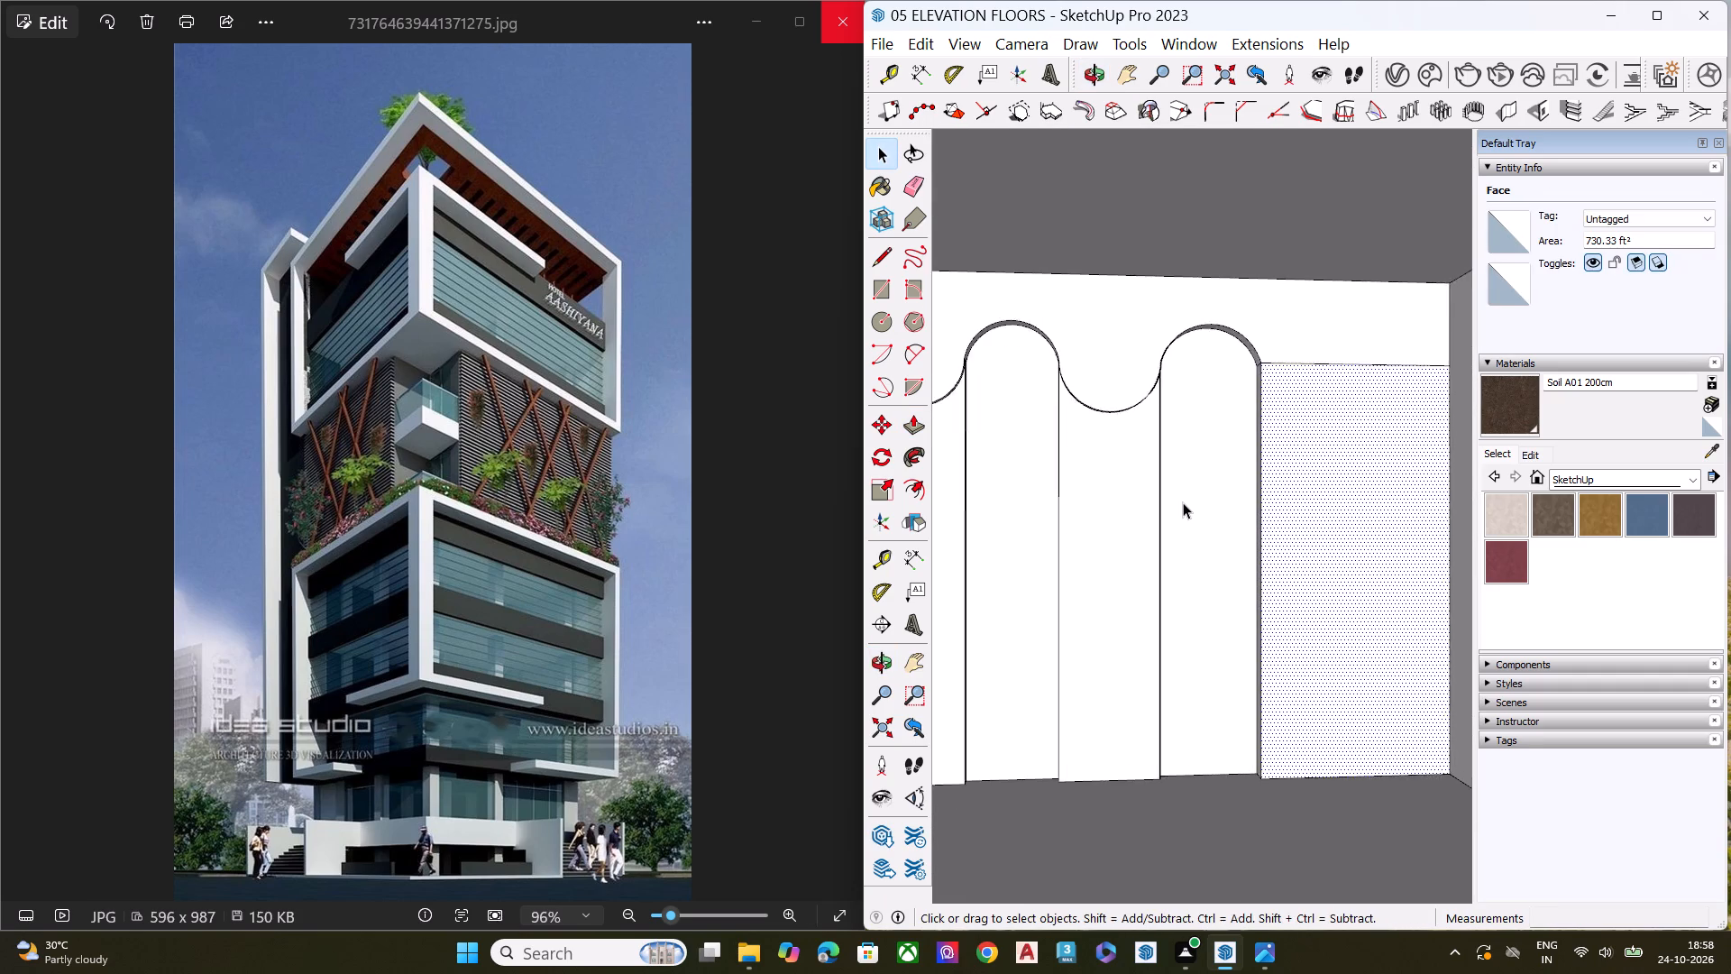
pyautogui.scroll(-15, 1183, 502)
pyautogui.press('space')
pyautogui.scroll(-7, 1207, 496)
pyautogui.press('space')
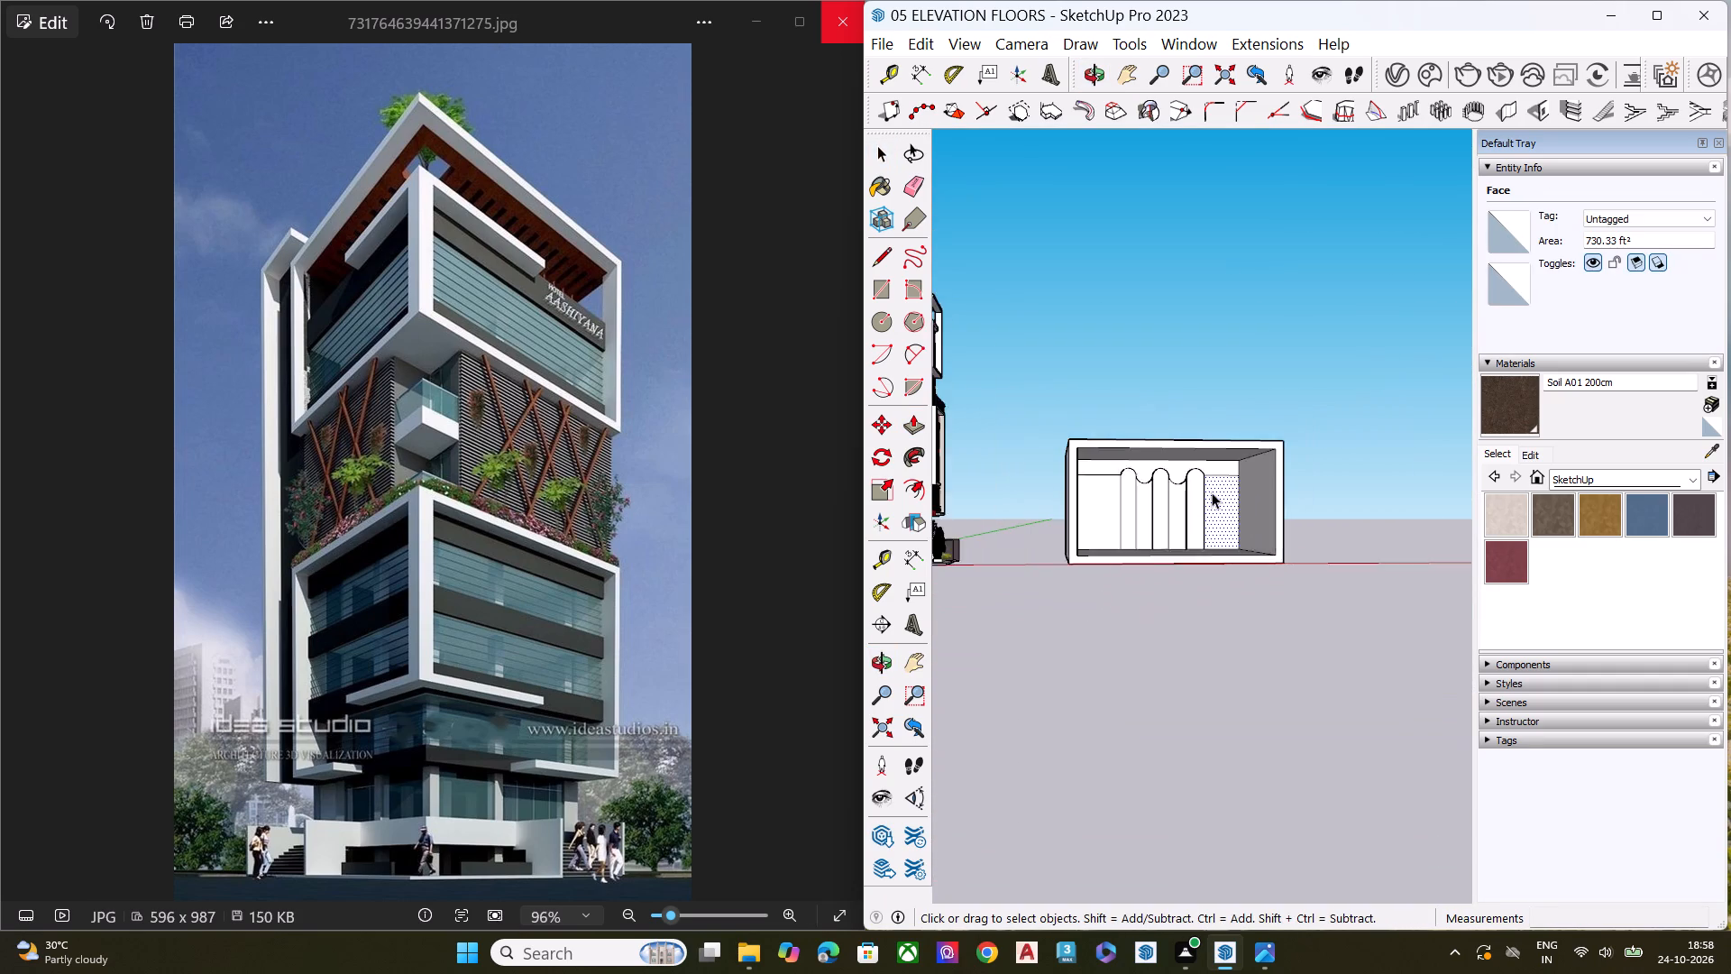
pyautogui.click(1333, 460)
pyautogui.moveTo(1214, 540); pyautogui.dragTo(1113, 587, button='middle')
pyautogui.scroll(10, 1105, 587)
pyautogui.scroll(3, 1250, 480)
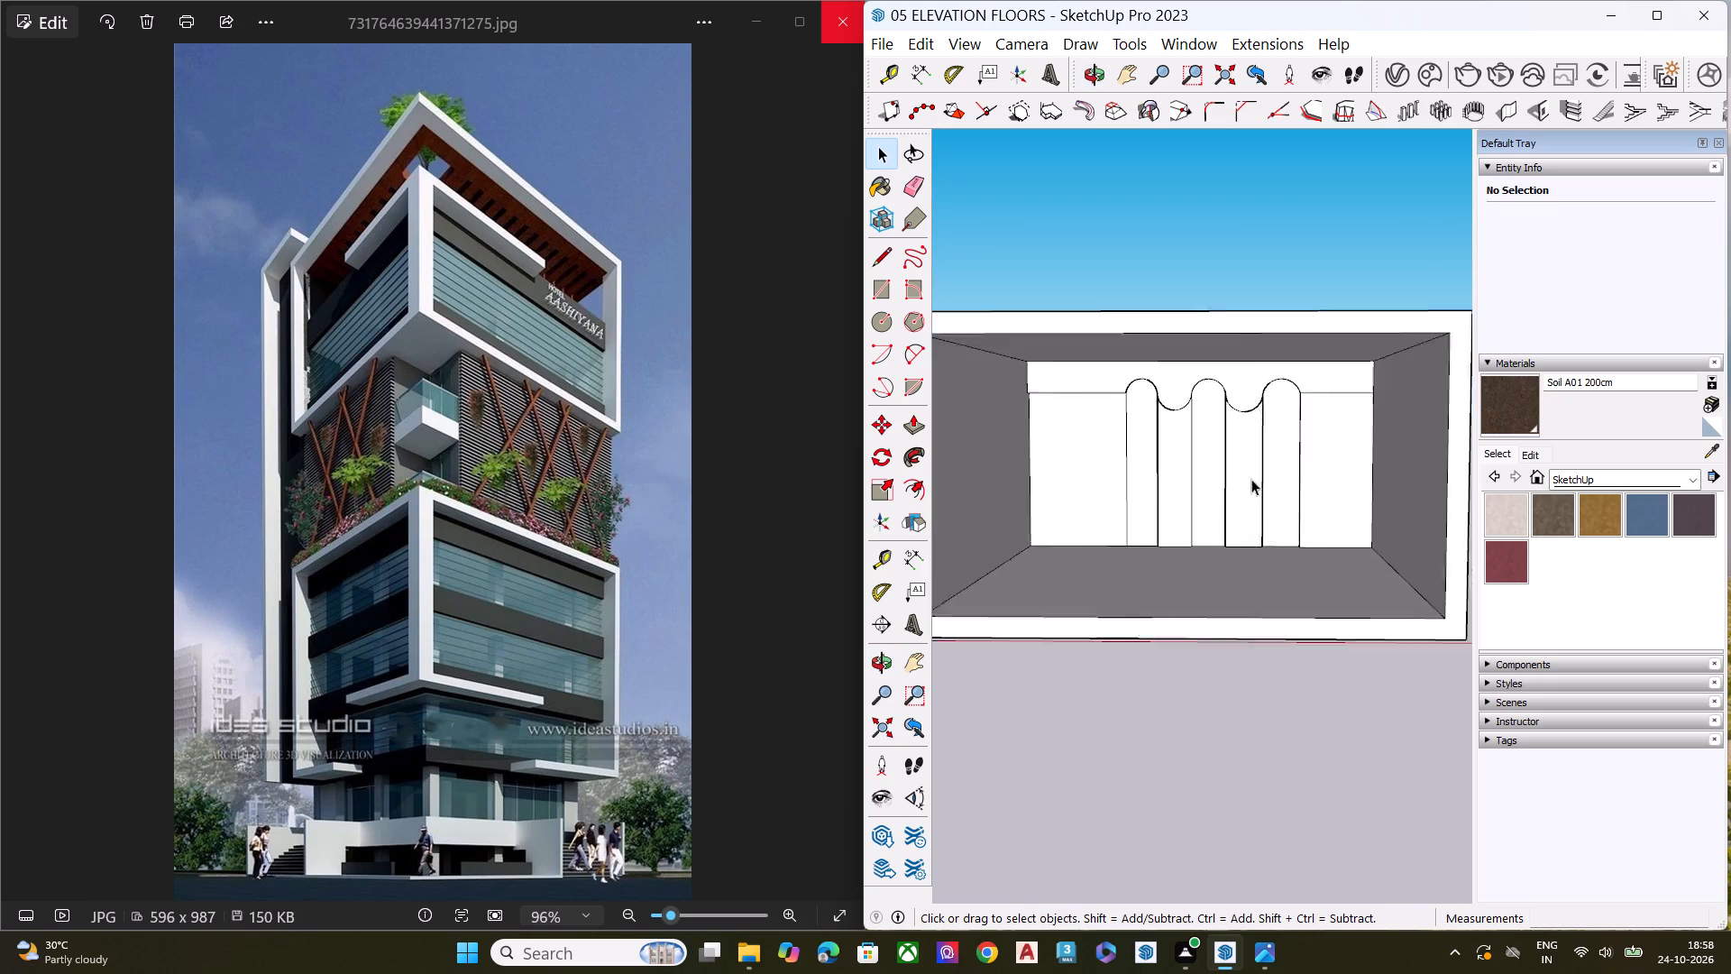
pyautogui.scroll(6, 1251, 479)
pyautogui.moveTo(1192, 454); pyautogui.dragTo(1279, 434, button='middle')
pyautogui.scroll(5, 1266, 441)
pyautogui.scroll(-1, 1092, 417)
pyautogui.scroll(3, 1092, 417)
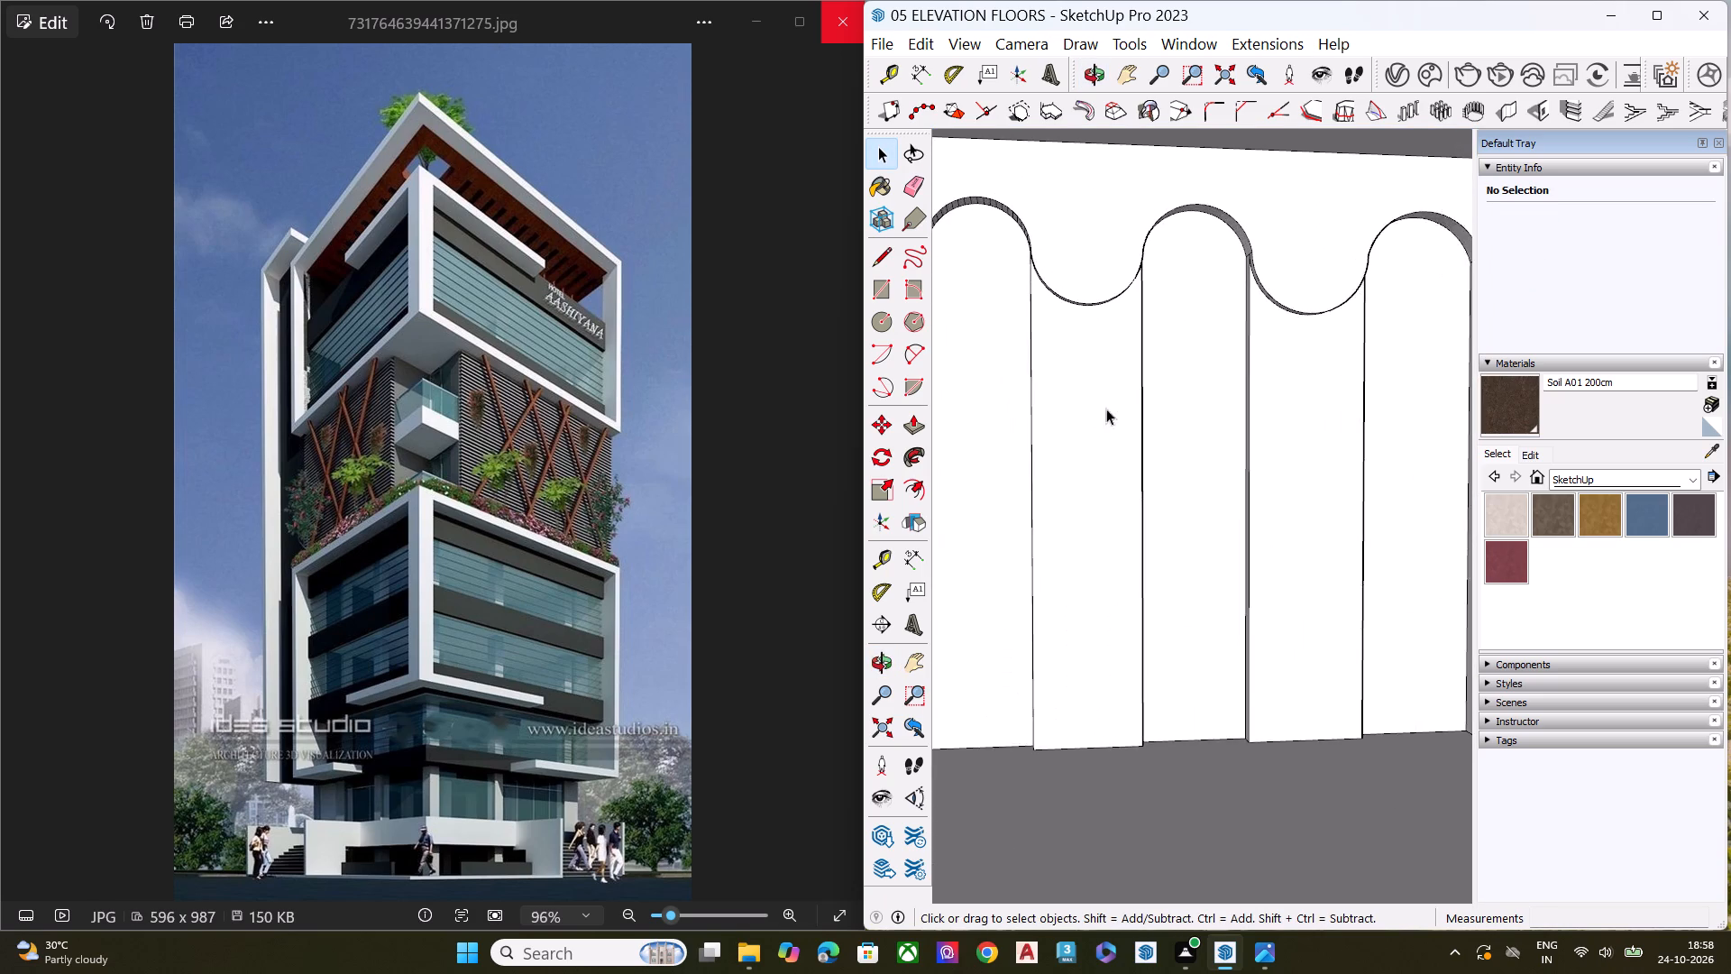
pyautogui.scroll(1, 1189, 406)
pyautogui.press('space')
# Push/Pull the plain back-wall face left of the first arch outward 2' 6 1/16", flush with the upper wave-edged band.
pyautogui.moveTo(1189, 406); pyautogui.dragTo(1202, 386, button='middle')
pyautogui.scroll(-7, 1173, 472)
pyautogui.moveTo(1177, 533); pyautogui.dragTo(1163, 635, button='middle')
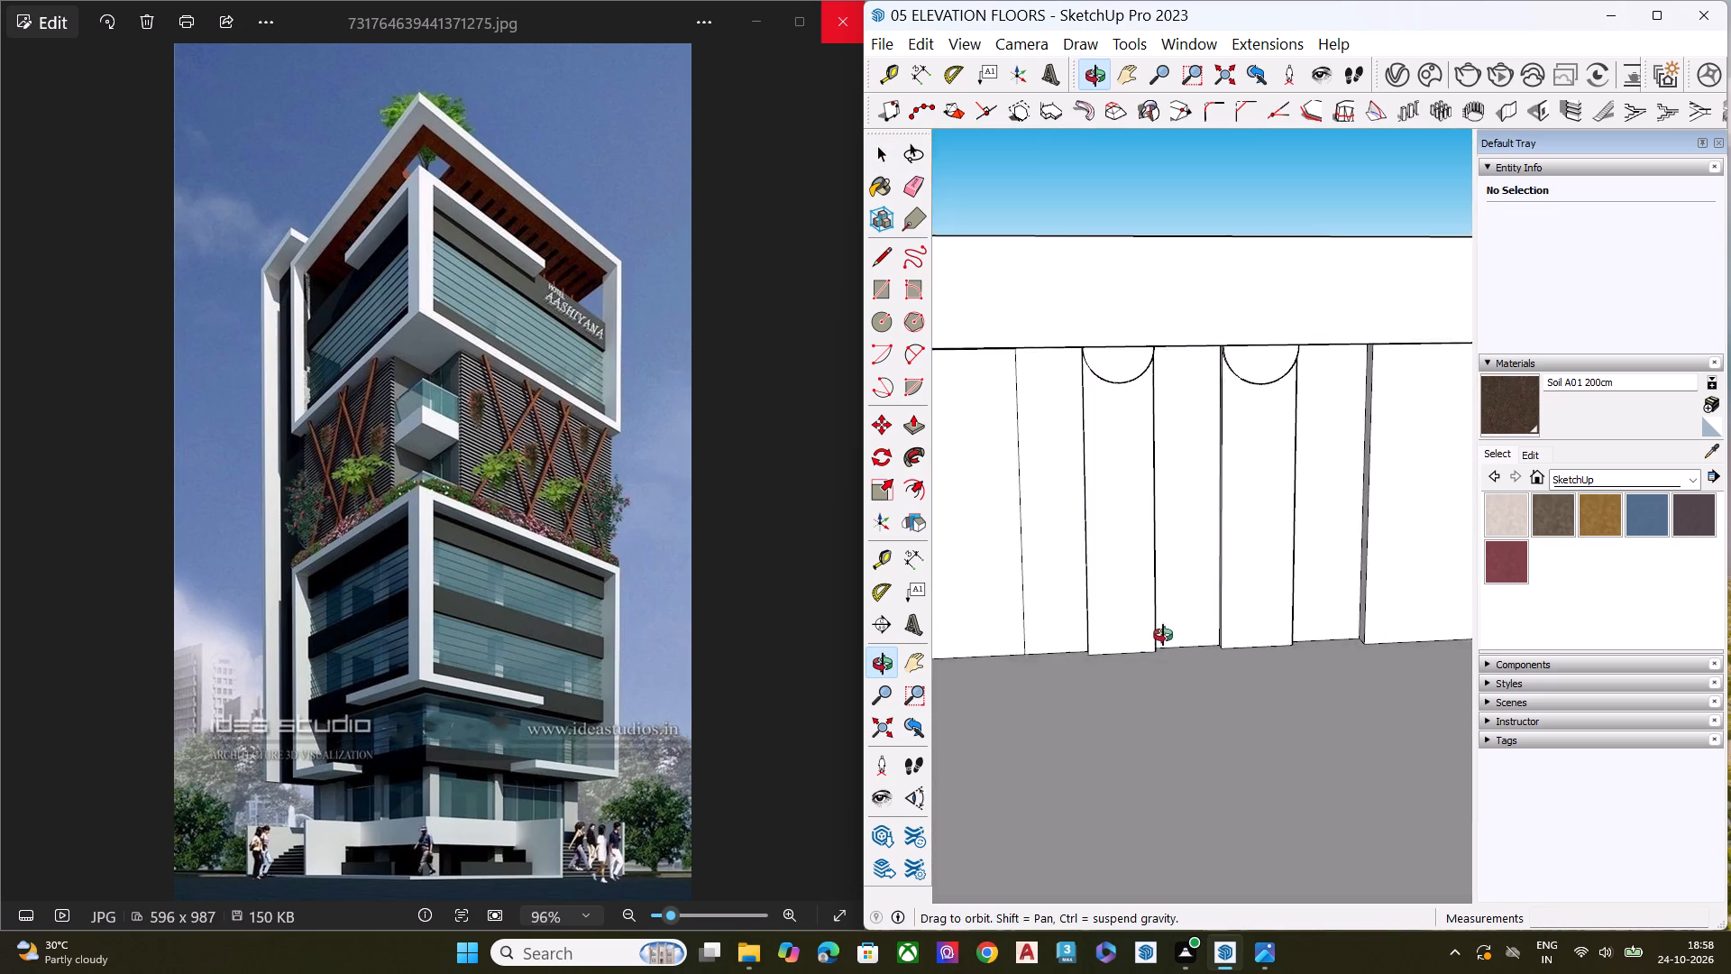
pyautogui.moveTo(1163, 635); pyautogui.dragTo(1126, 674, button='middle')
pyautogui.scroll(1, 1126, 674)
pyautogui.moveTo(1103, 670); pyautogui.dragTo(1068, 609, button='middle')
pyautogui.scroll(4, 1061, 584)
pyautogui.click(971, 464)
pyautogui.moveTo(1080, 450); pyautogui.dragTo(1035, 459, button='middle')
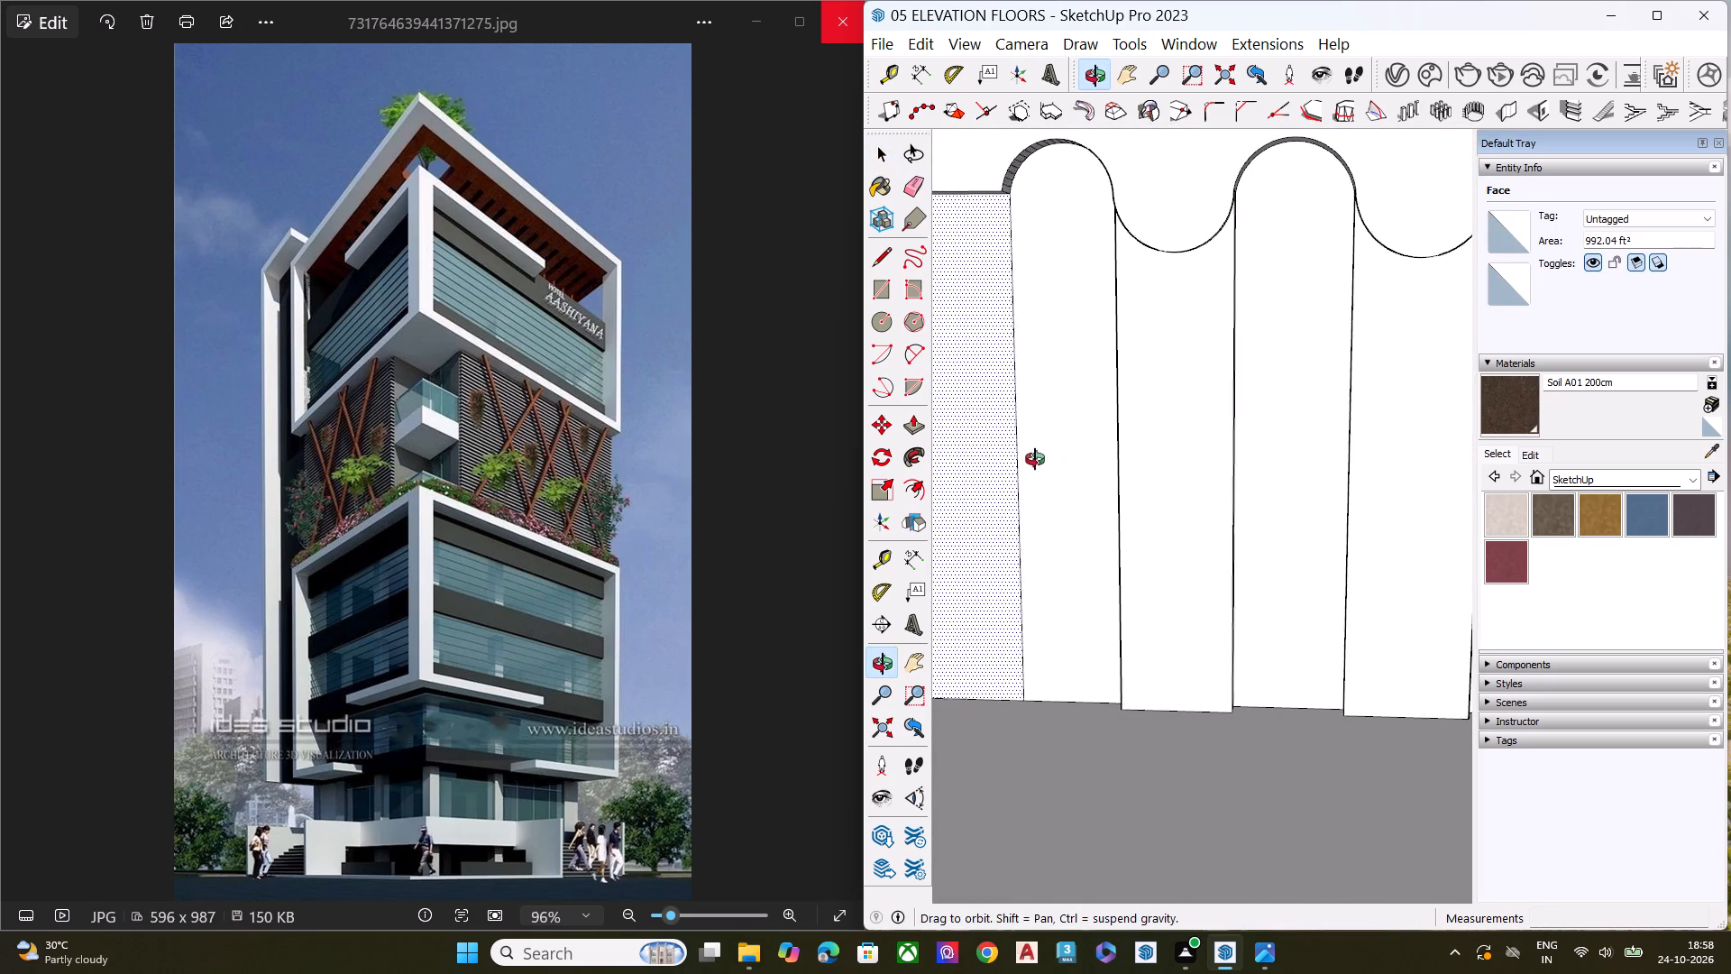
pyautogui.moveTo(1035, 459); pyautogui.dragTo(1034, 459, button='middle')
pyautogui.press('p')
pyautogui.click(1012, 446)
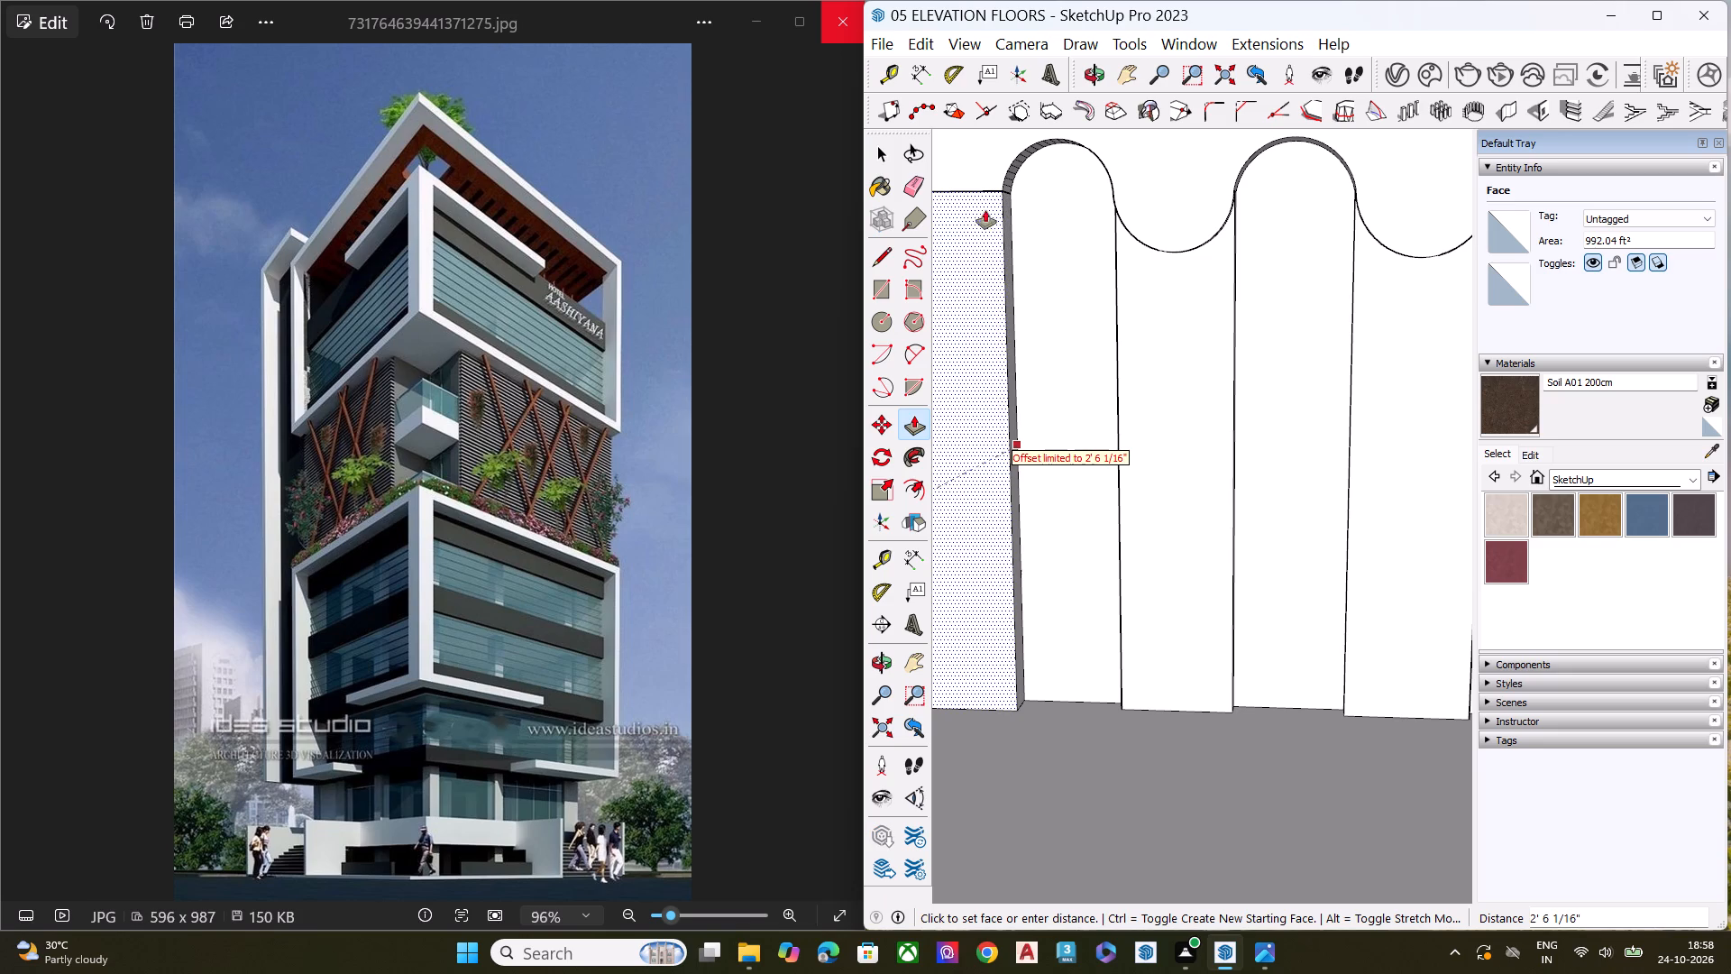
pyautogui.click(999, 182)
pyautogui.press('space')
# Clear the selection and examine the hollowed box from below and the depth of its wave-edged relief.
pyautogui.scroll(-5, 998, 393)
pyautogui.scroll(1, 1001, 400)
pyautogui.scroll(-2, 1016, 432)
pyautogui.moveTo(1113, 510); pyautogui.dragTo(1406, 448, button='middle')
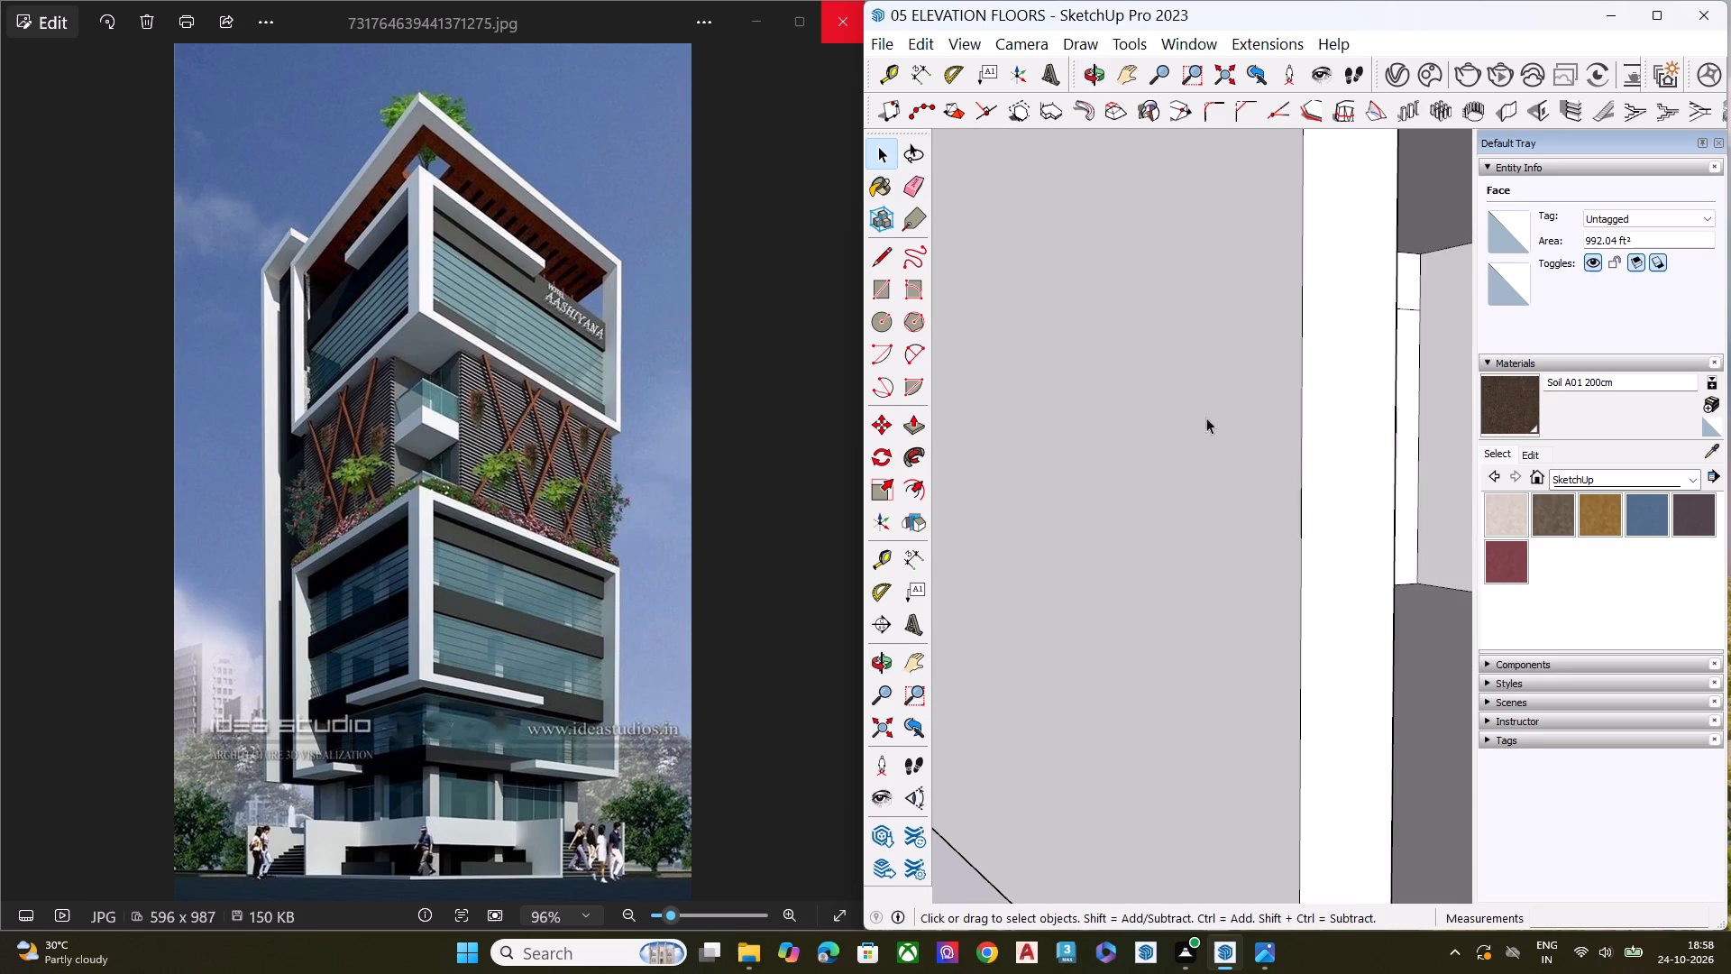
pyautogui.scroll(-7, 1032, 427)
pyautogui.click(1176, 772)
pyautogui.moveTo(1241, 527); pyautogui.dragTo(1091, 391, button='middle')
pyautogui.scroll(2, 1091, 391)
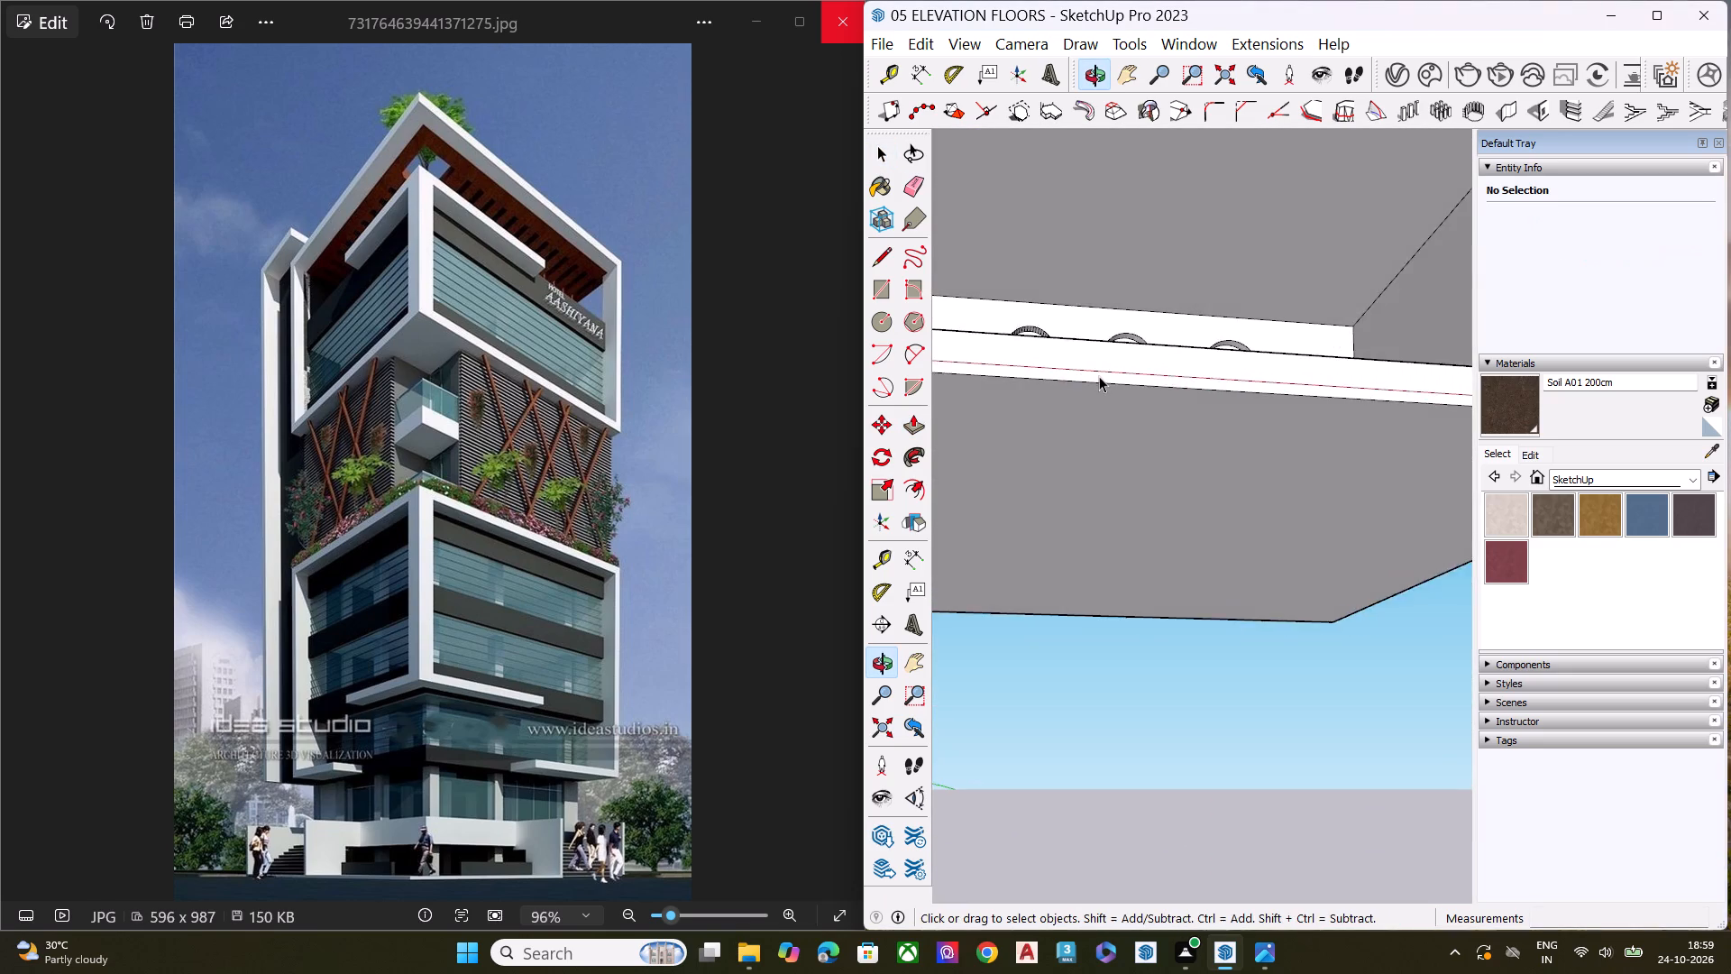
pyautogui.scroll(3, 1099, 376)
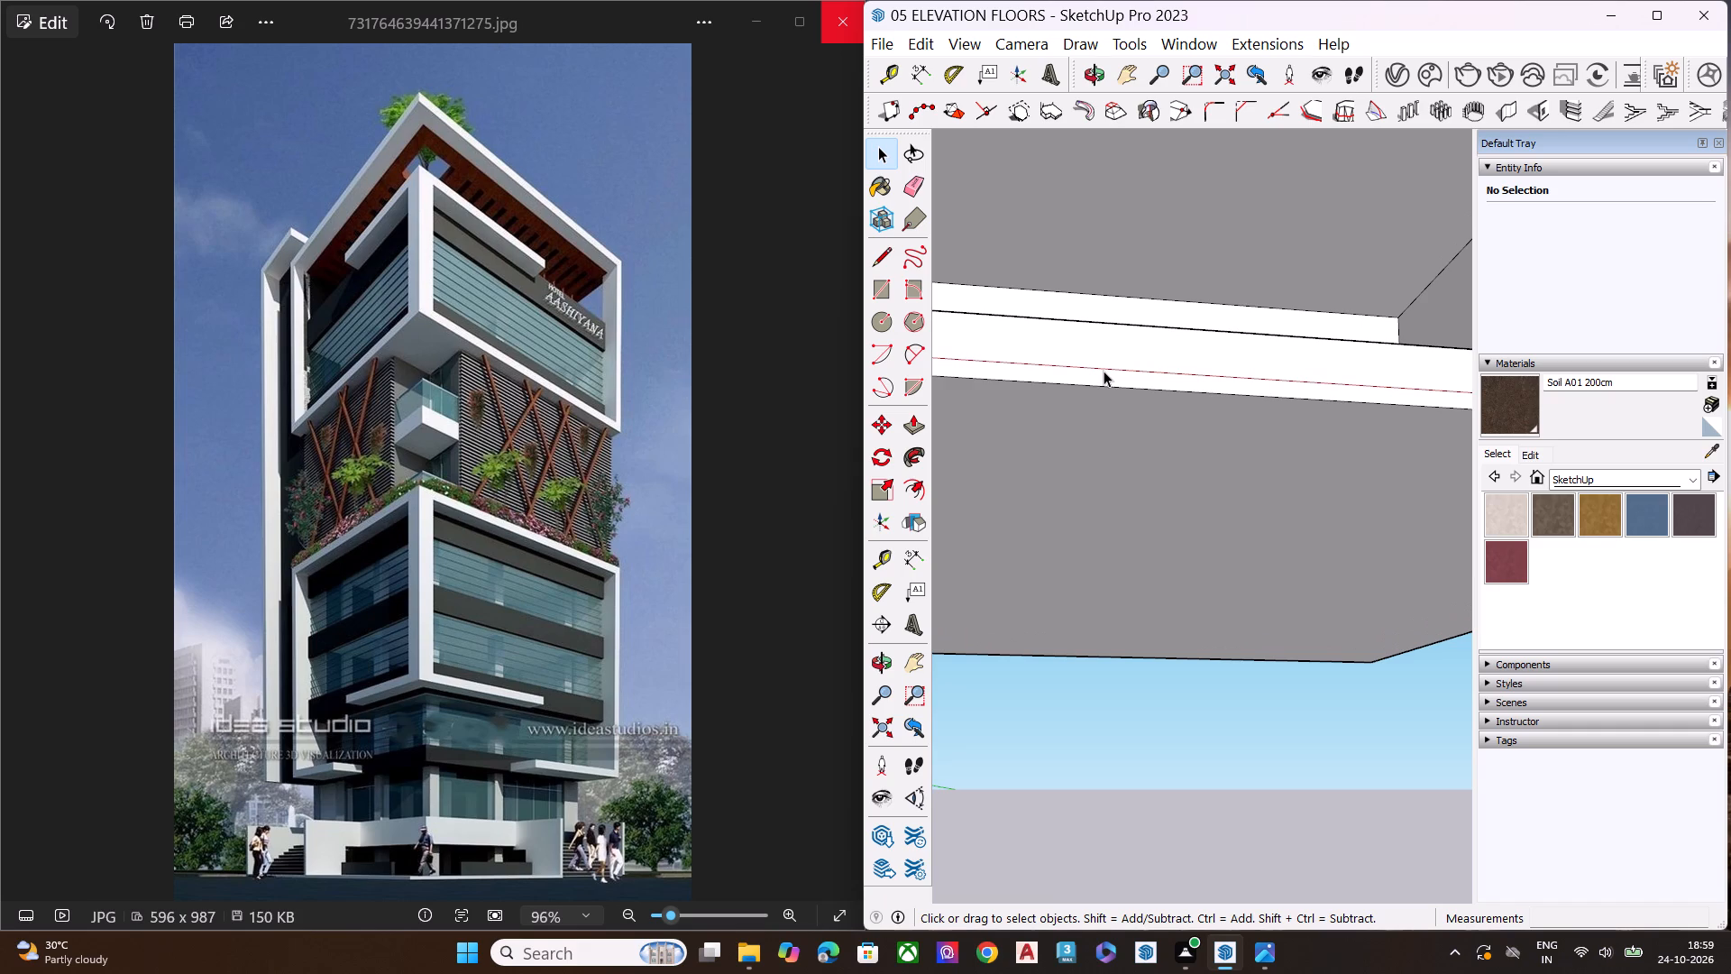
pyautogui.scroll(-8, 1264, 456)
pyautogui.moveTo(1268, 594); pyautogui.dragTo(1180, 671, button='middle')
pyautogui.scroll(2, 1137, 435)
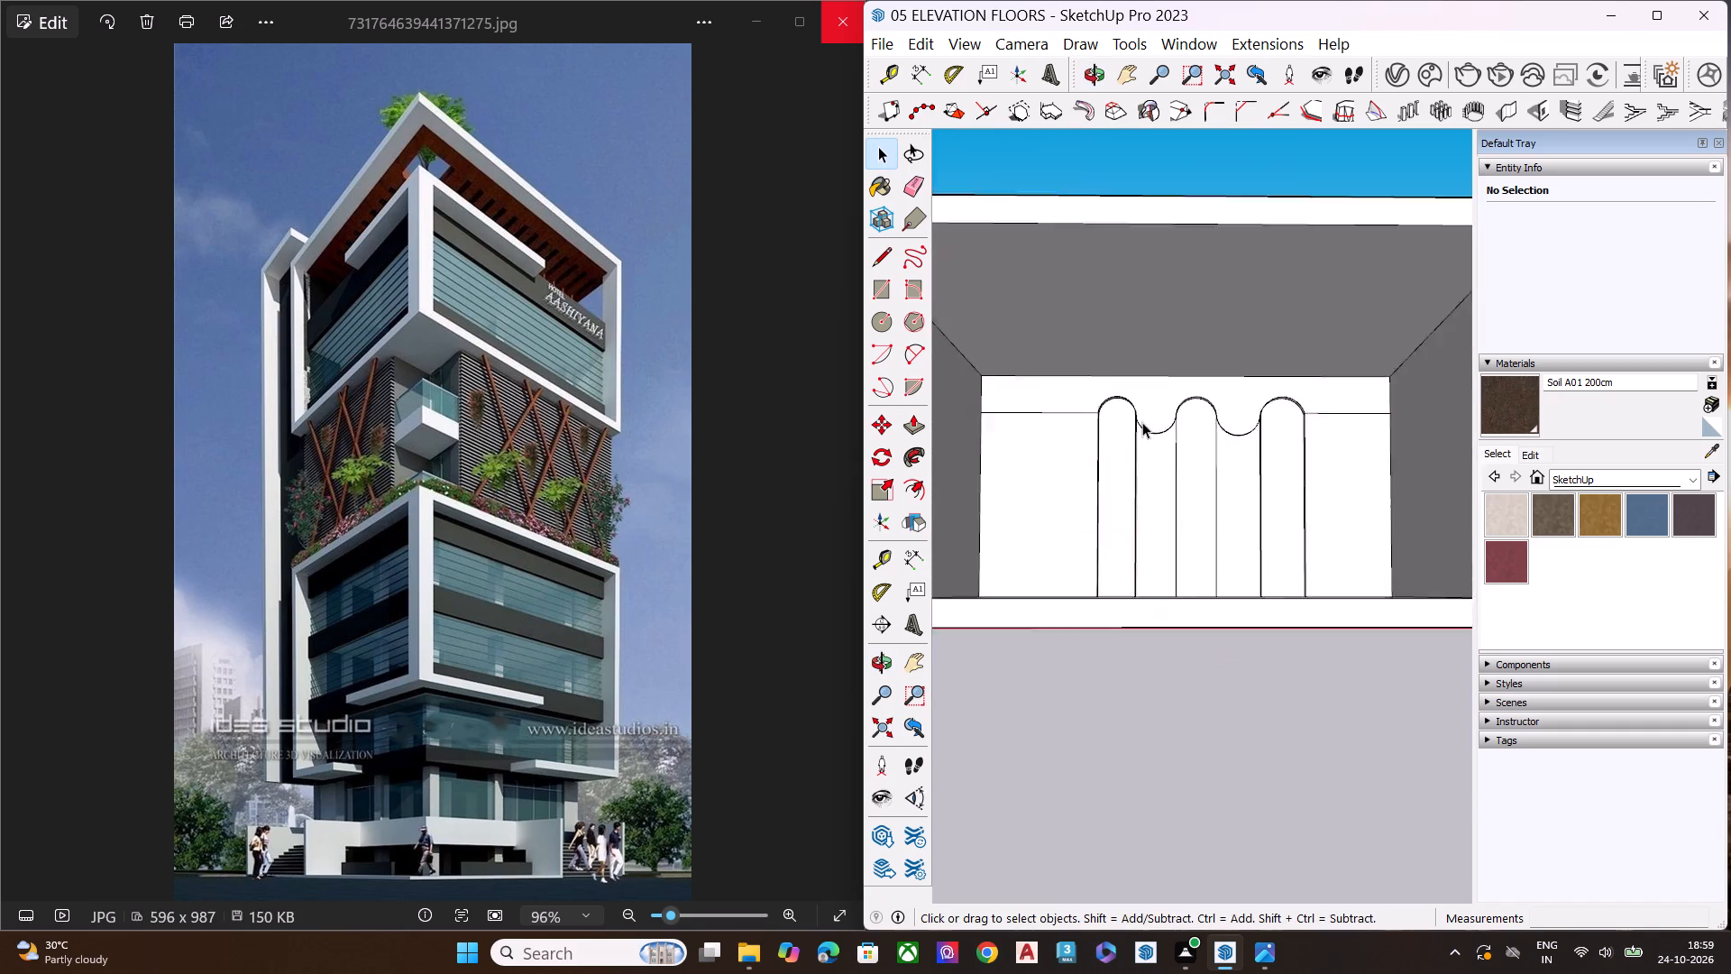
pyautogui.scroll(7, 1142, 422)
pyautogui.moveTo(1209, 448); pyautogui.dragTo(1226, 412, button='middle')
pyautogui.scroll(8, 1226, 410)
pyautogui.moveTo(1168, 454); pyautogui.dragTo(1241, 299, button='middle')
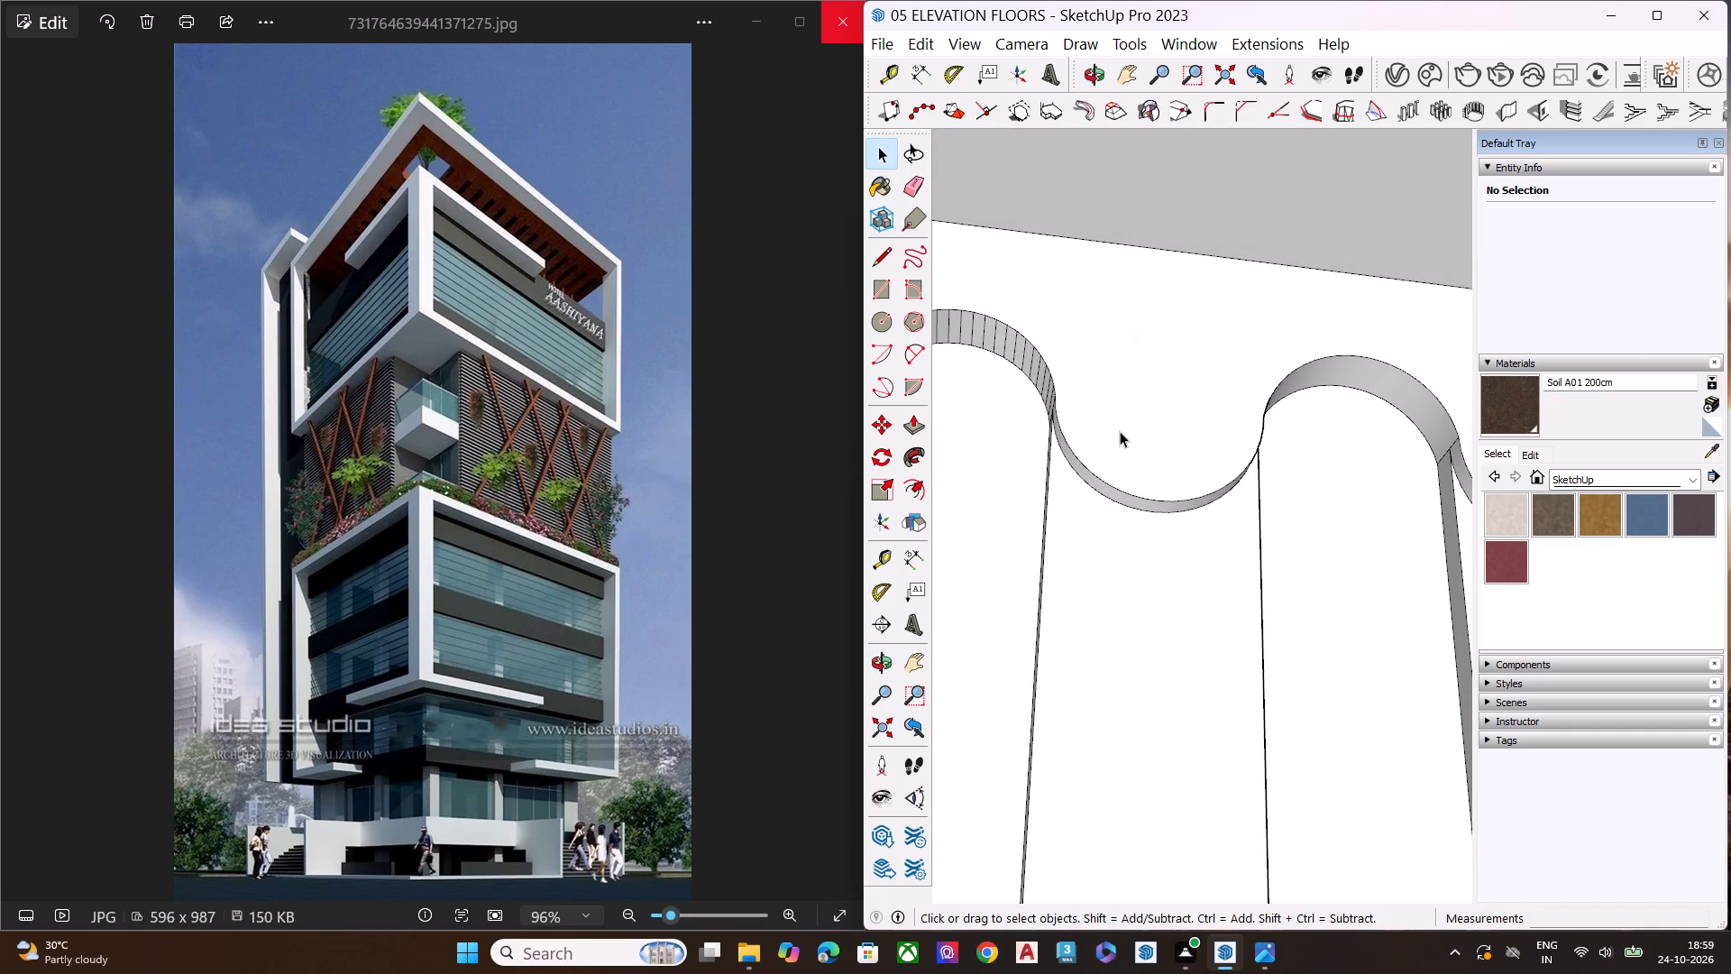
pyautogui.scroll(-7, 1120, 431)
pyautogui.press('space')
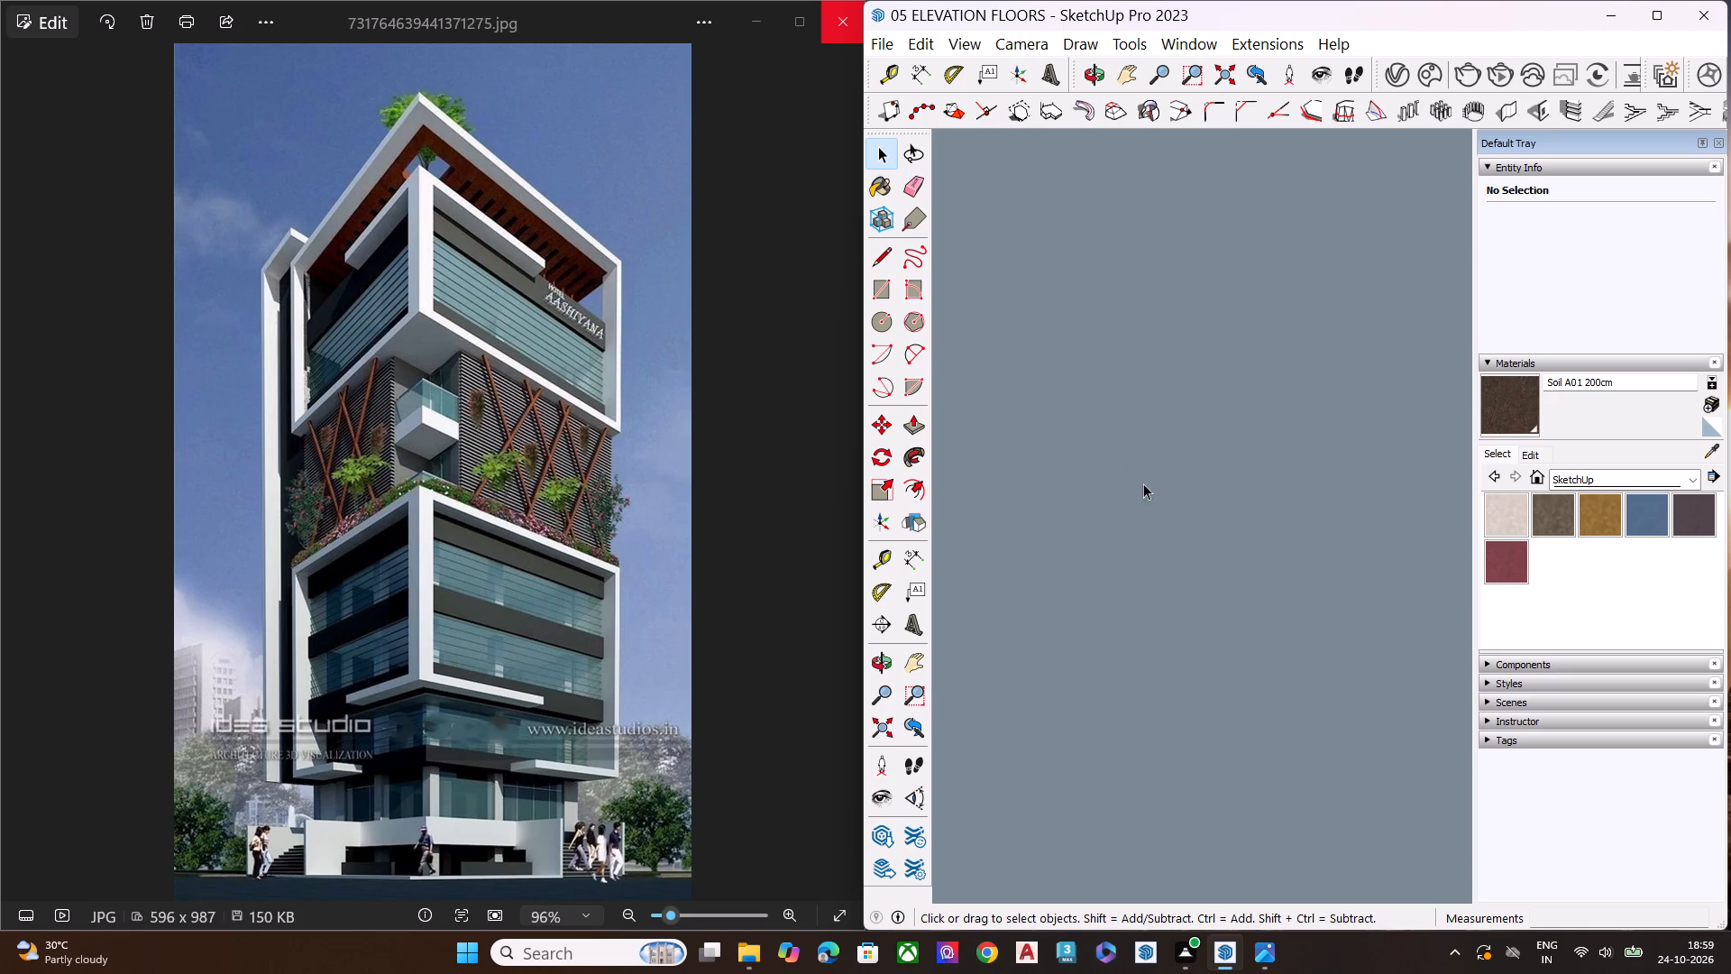
pyautogui.scroll(-2, 1143, 483)
# Bring the whole model back into view and examine the arched relief inside the hollowed box from the front.
pyautogui.click(884, 732)
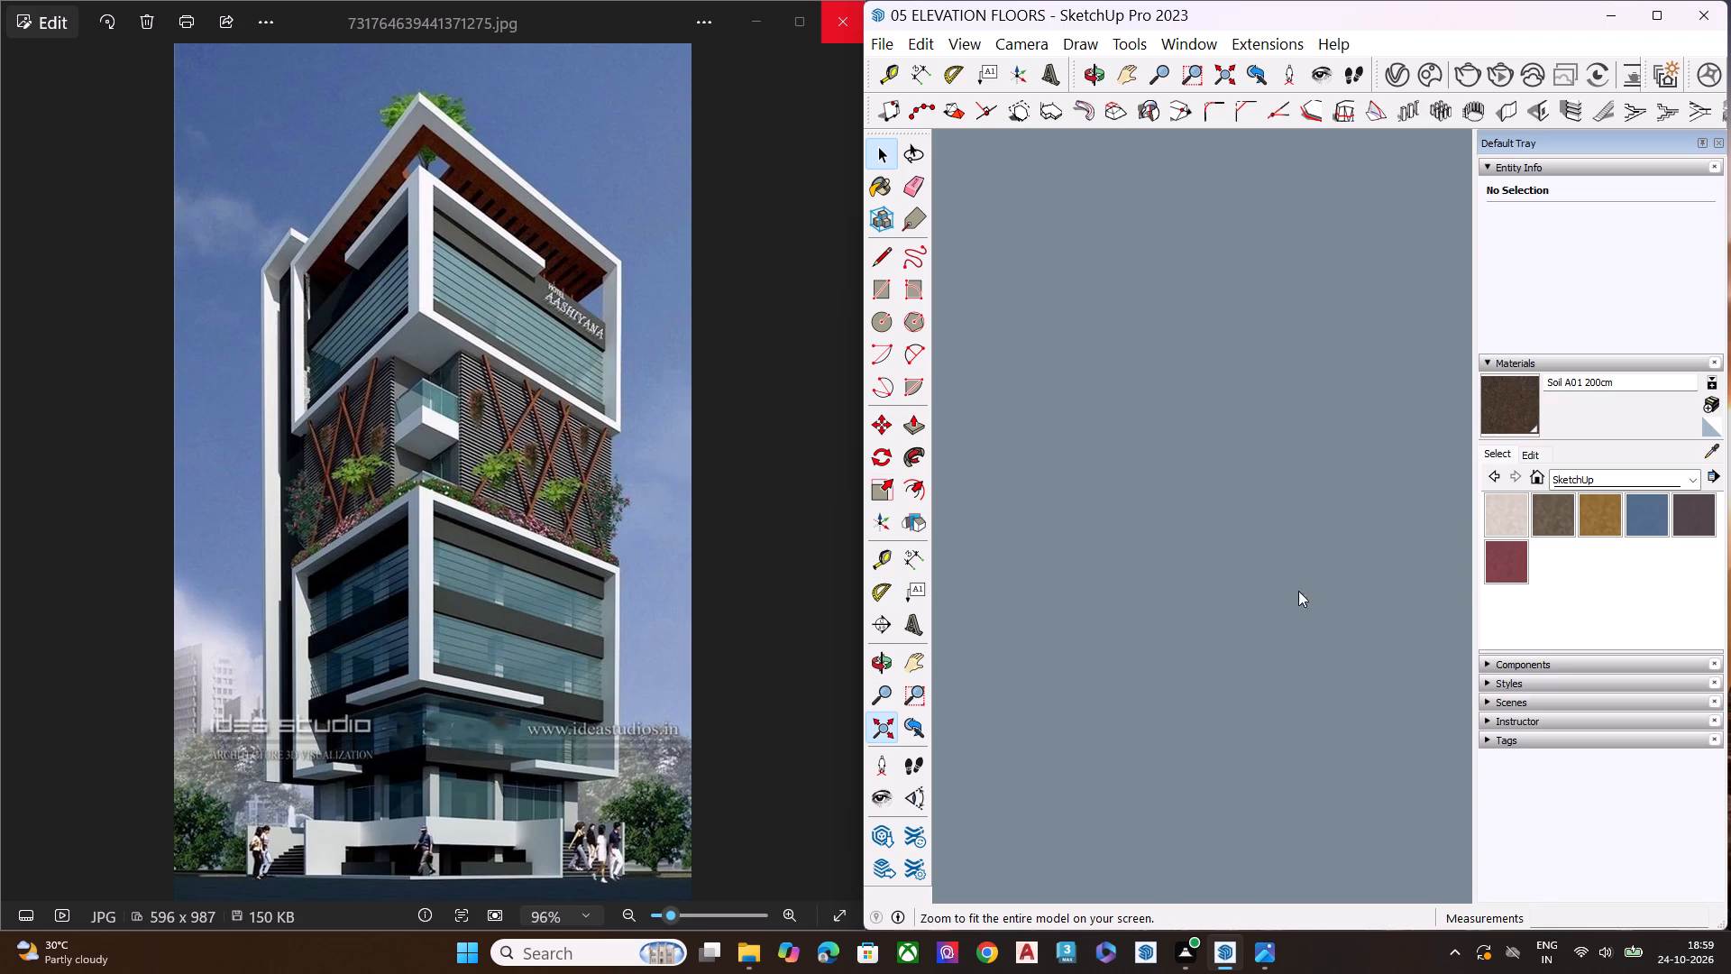
pyautogui.scroll(-2, 1176, 534)
pyautogui.moveTo(1274, 596); pyautogui.dragTo(1230, 798, button='middle')
pyautogui.scroll(2, 1346, 612)
pyautogui.scroll(-1, 1348, 593)
pyautogui.scroll(4, 1348, 589)
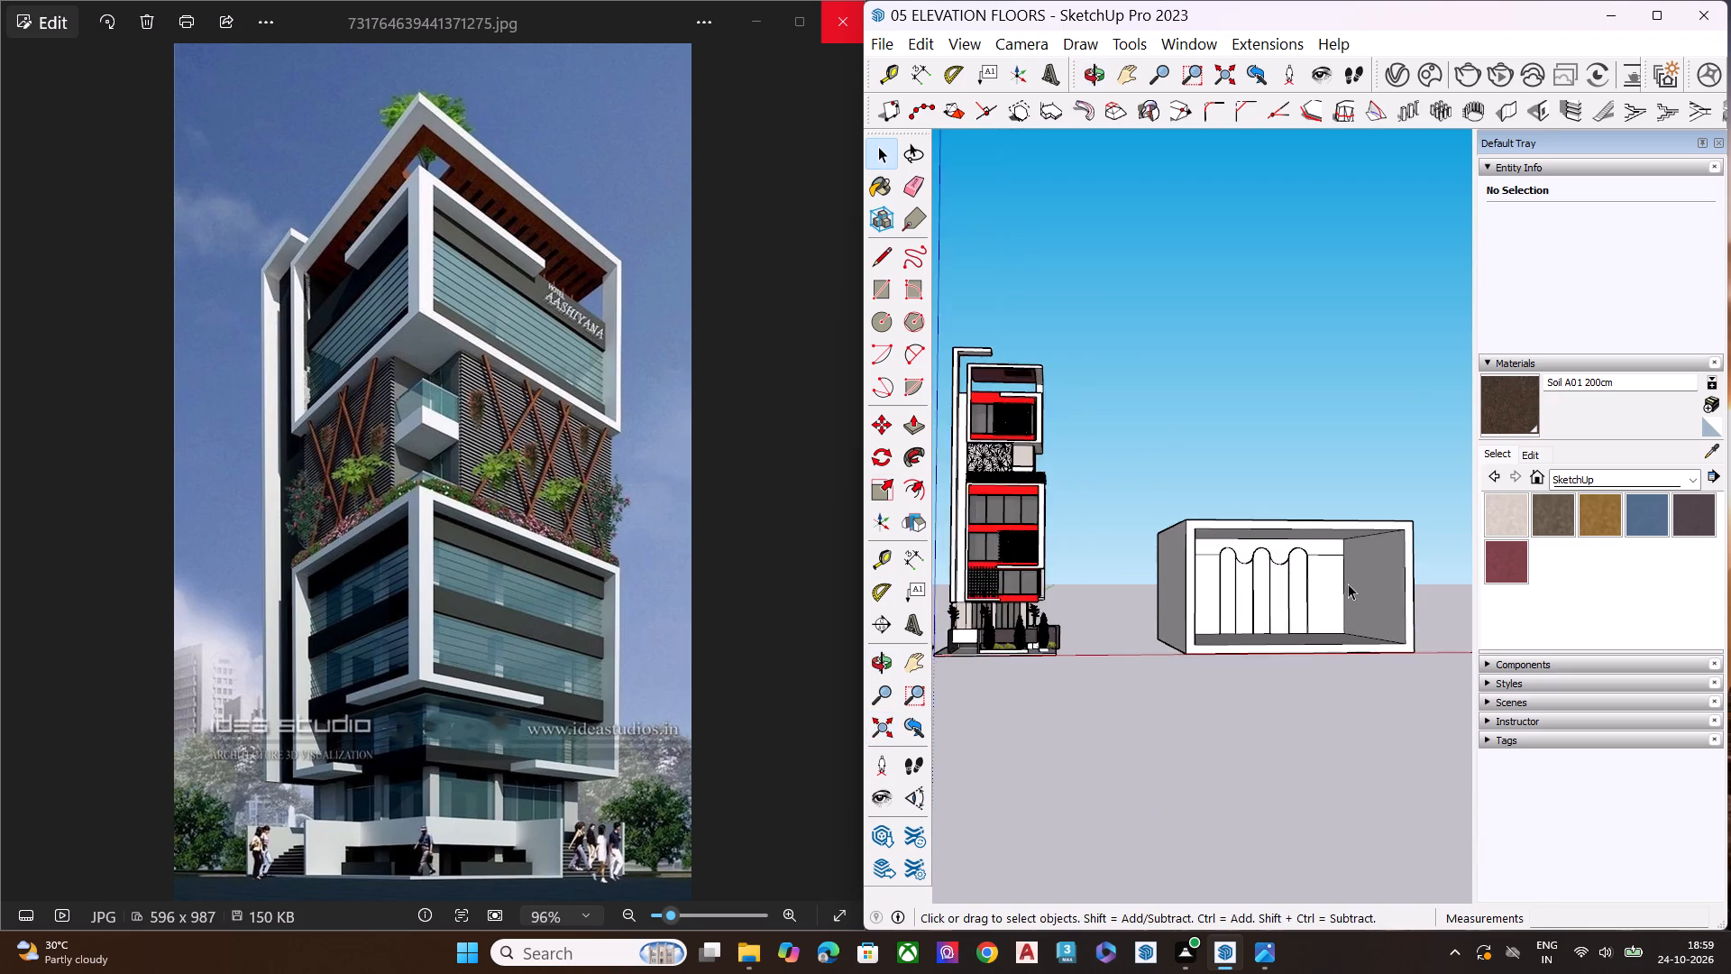
pyautogui.scroll(5, 1348, 583)
pyautogui.moveTo(1276, 592); pyautogui.dragTo(1090, 609, button='middle')
pyautogui.scroll(13, 1090, 622)
pyautogui.scroll(-8, 1201, 598)
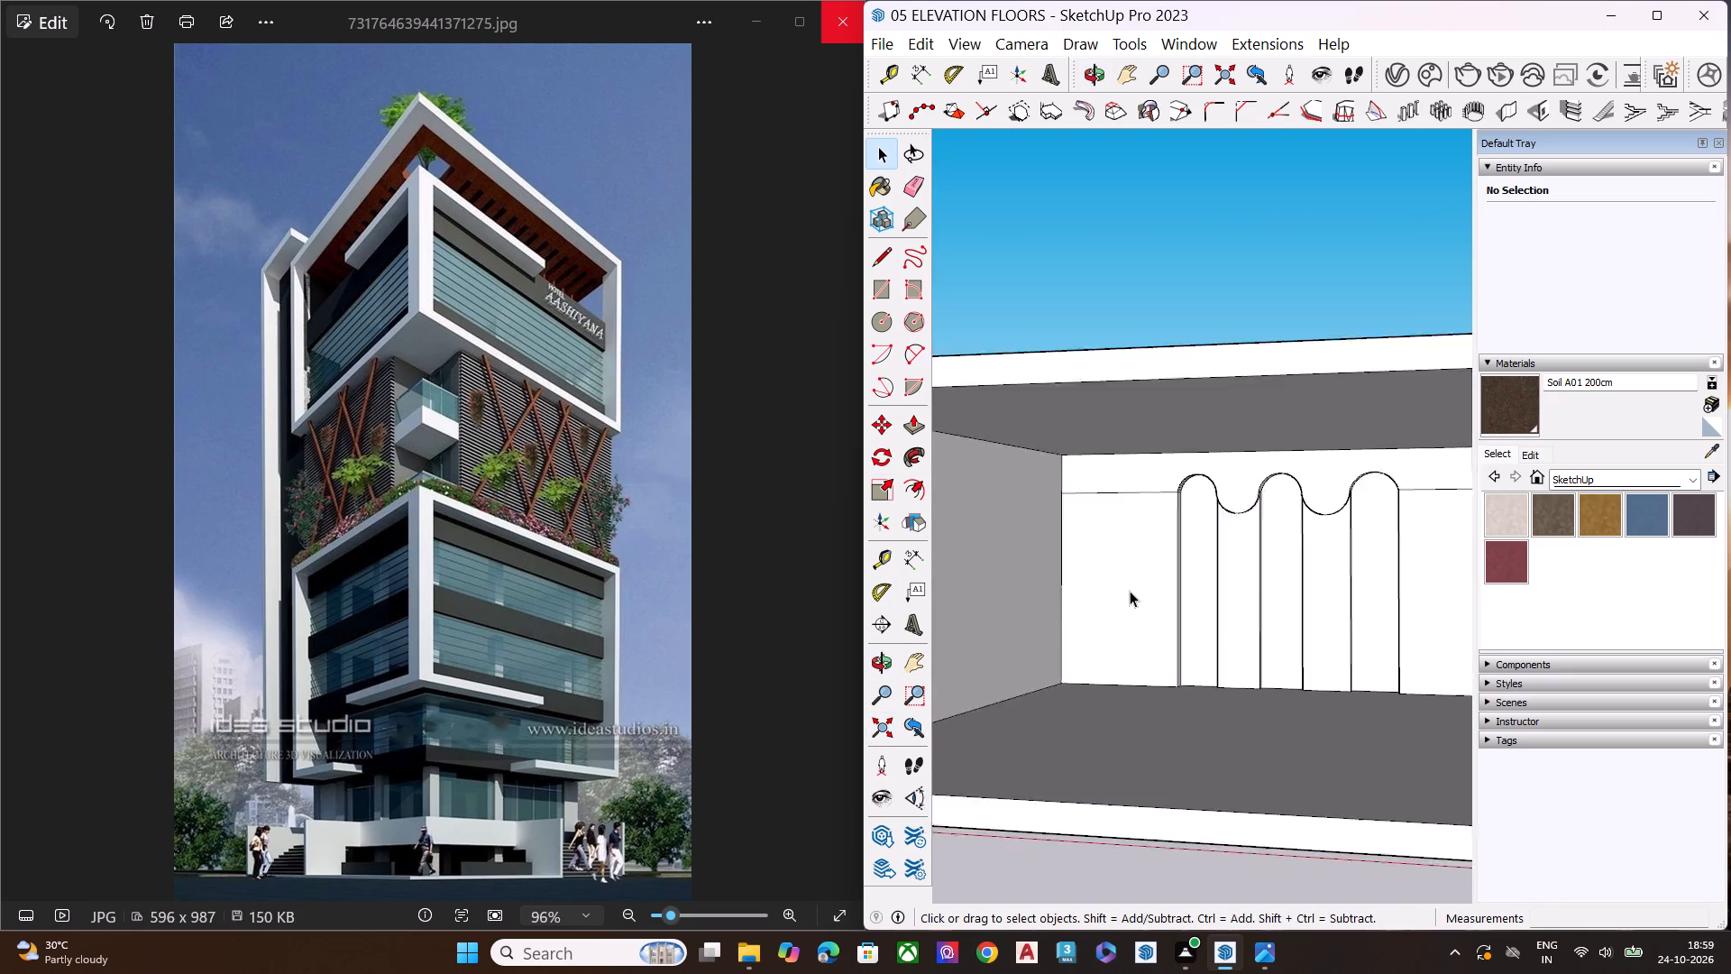
pyautogui.scroll(-3, 1130, 591)
pyautogui.moveTo(1205, 609); pyautogui.dragTo(1303, 595, button='middle')
pyautogui.scroll(5, 1279, 625)
pyautogui.scroll(-3, 1248, 653)
pyautogui.scroll(1, 1247, 655)
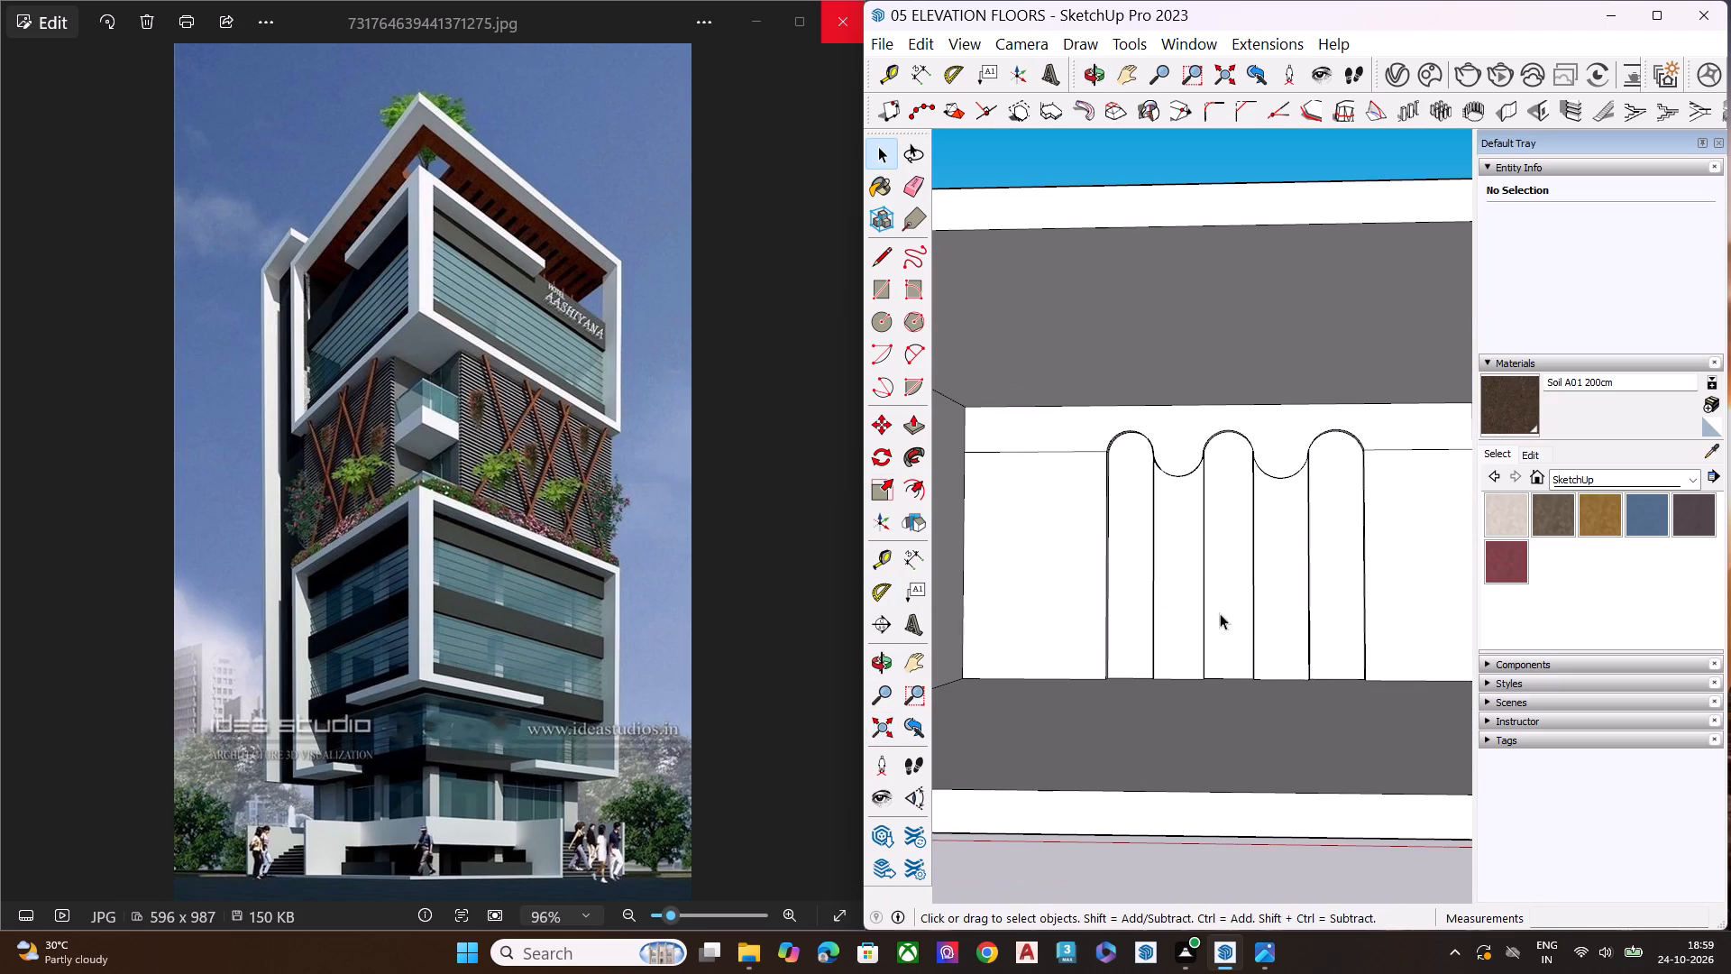
pyautogui.scroll(-8, 1268, 729)
pyautogui.press('space')
pyautogui.press('space')
pyautogui.press('space')
pyautogui.press('space')
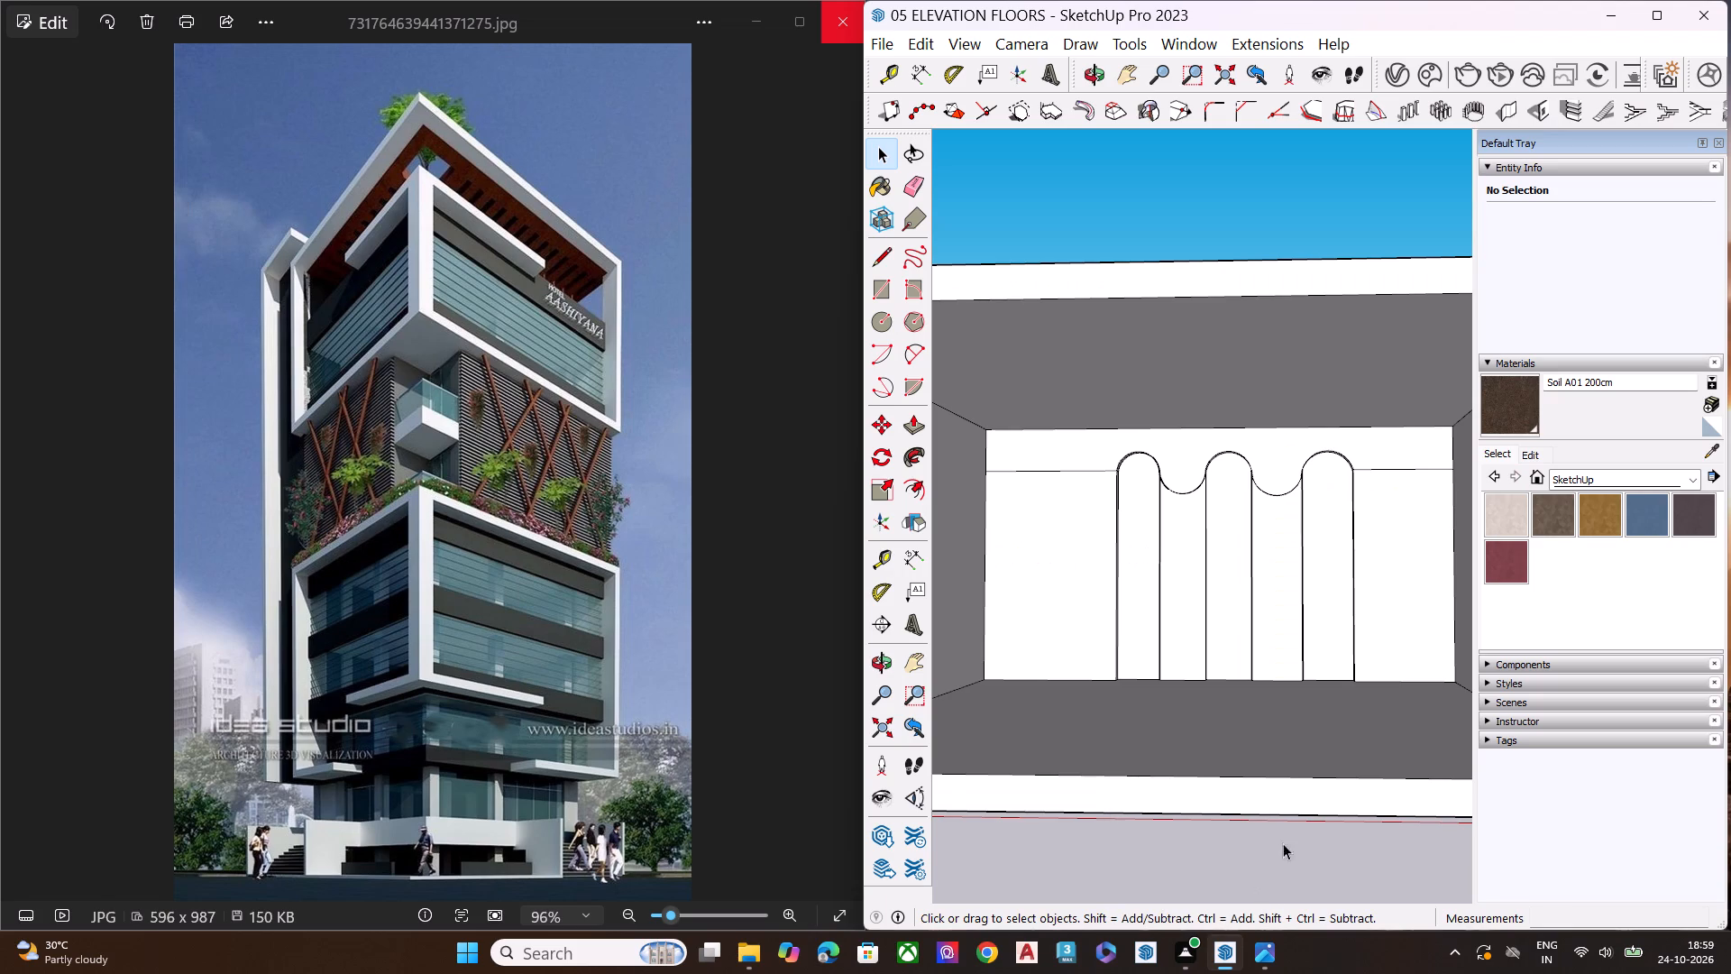
# Examine the hollowed box from above and the side, and the relief panels down to where they meet the floor.
pyautogui.scroll(-9, 1049, 764)
pyautogui.moveTo(1146, 724); pyautogui.dragTo(1166, 917, button='middle')
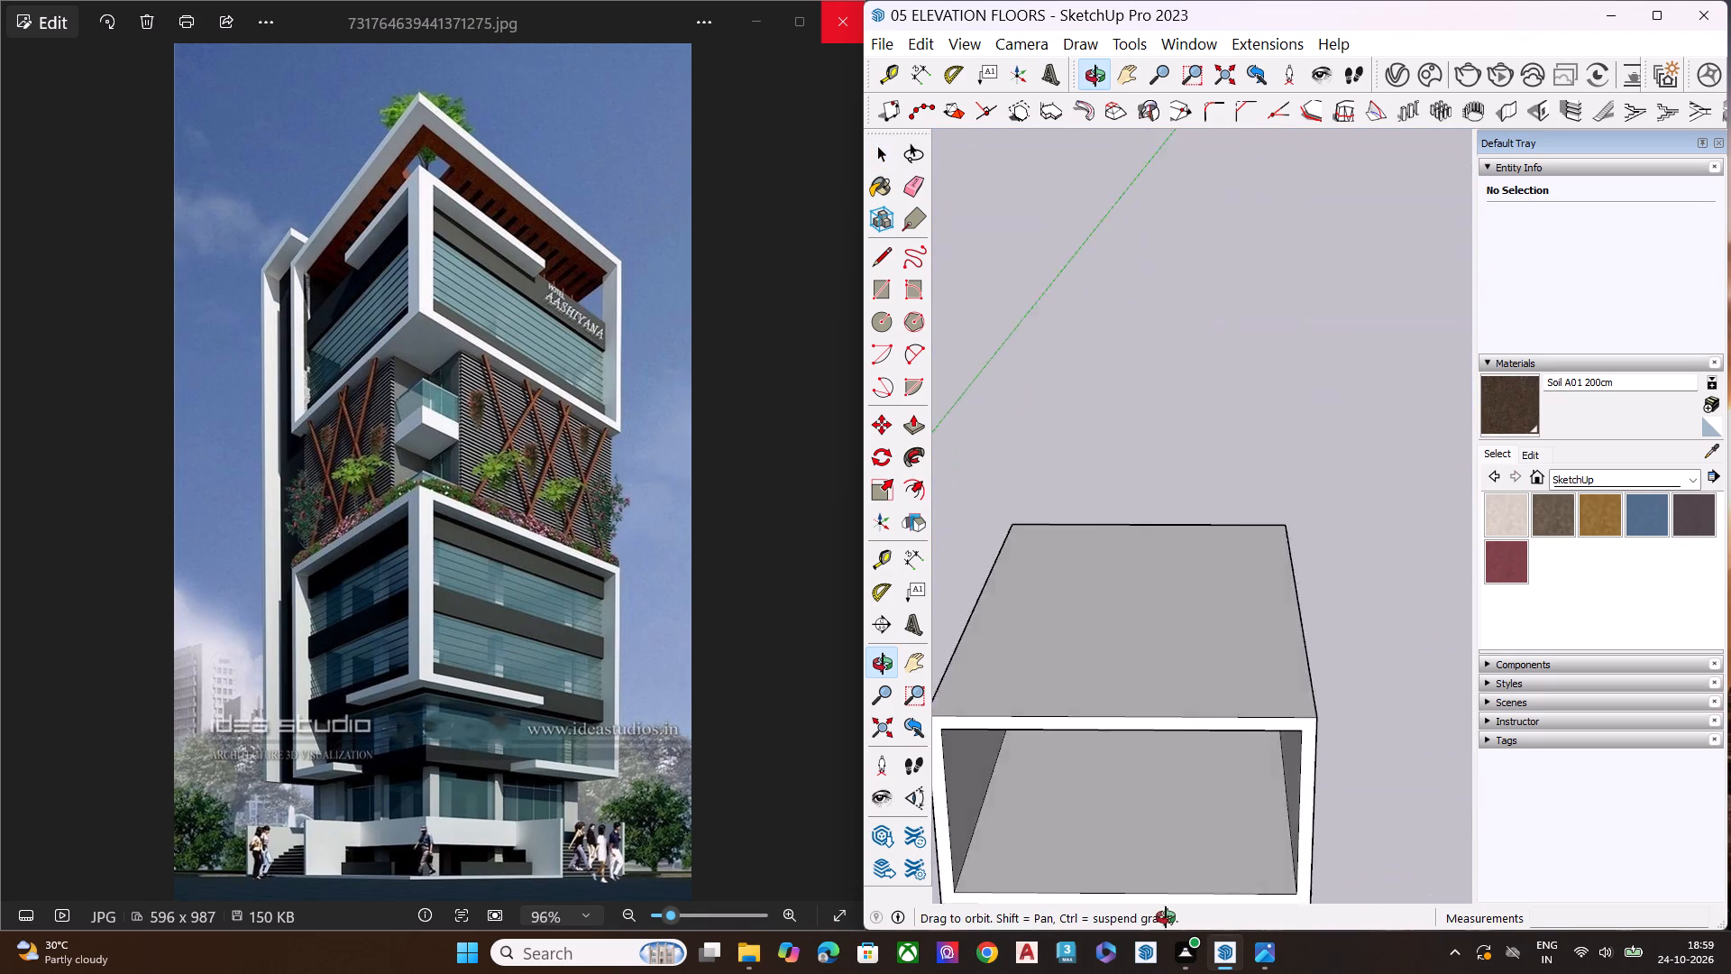
pyautogui.moveTo(1166, 917); pyautogui.dragTo(1055, 640, button='middle')
pyautogui.scroll(10, 1038, 663)
pyautogui.moveTo(1252, 651); pyautogui.dragTo(1117, 674, button='middle')
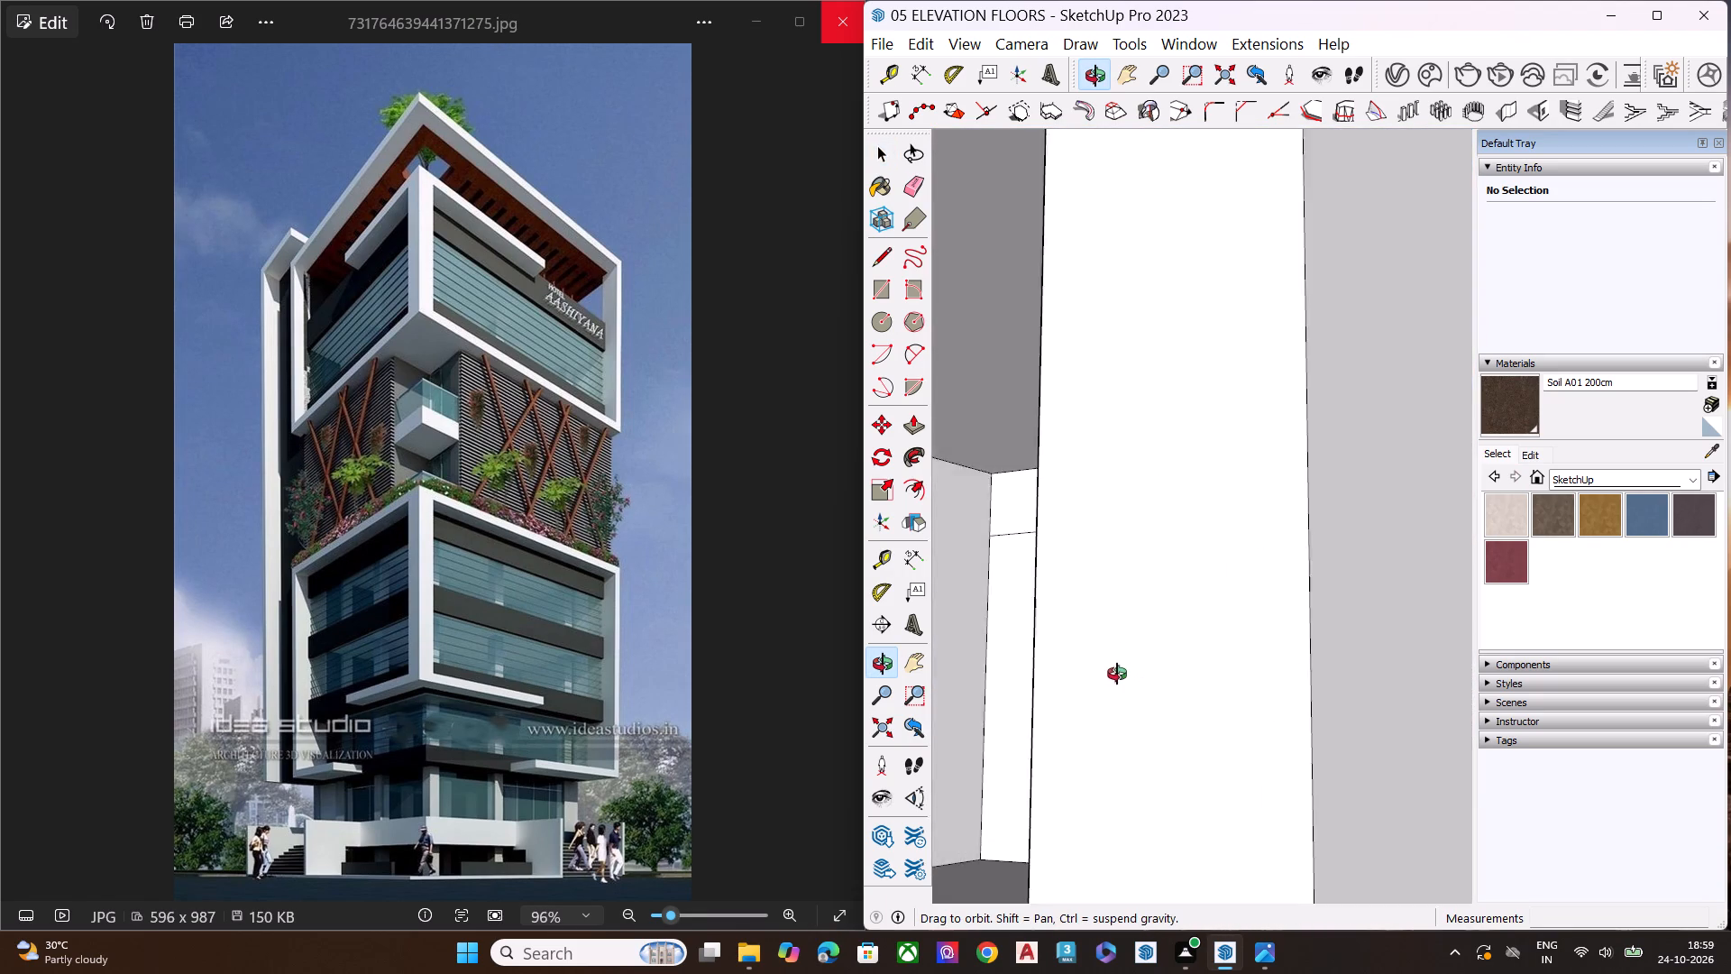
pyautogui.moveTo(1117, 674); pyautogui.dragTo(1195, 644, button='middle')
pyautogui.scroll(-8, 1100, 628)
pyautogui.moveTo(1134, 738); pyautogui.dragTo(1363, 758, button='middle')
pyautogui.scroll(10, 1211, 642)
pyautogui.moveTo(1232, 634); pyautogui.dragTo(1236, 725, button='middle')
pyautogui.scroll(-5, 1122, 638)
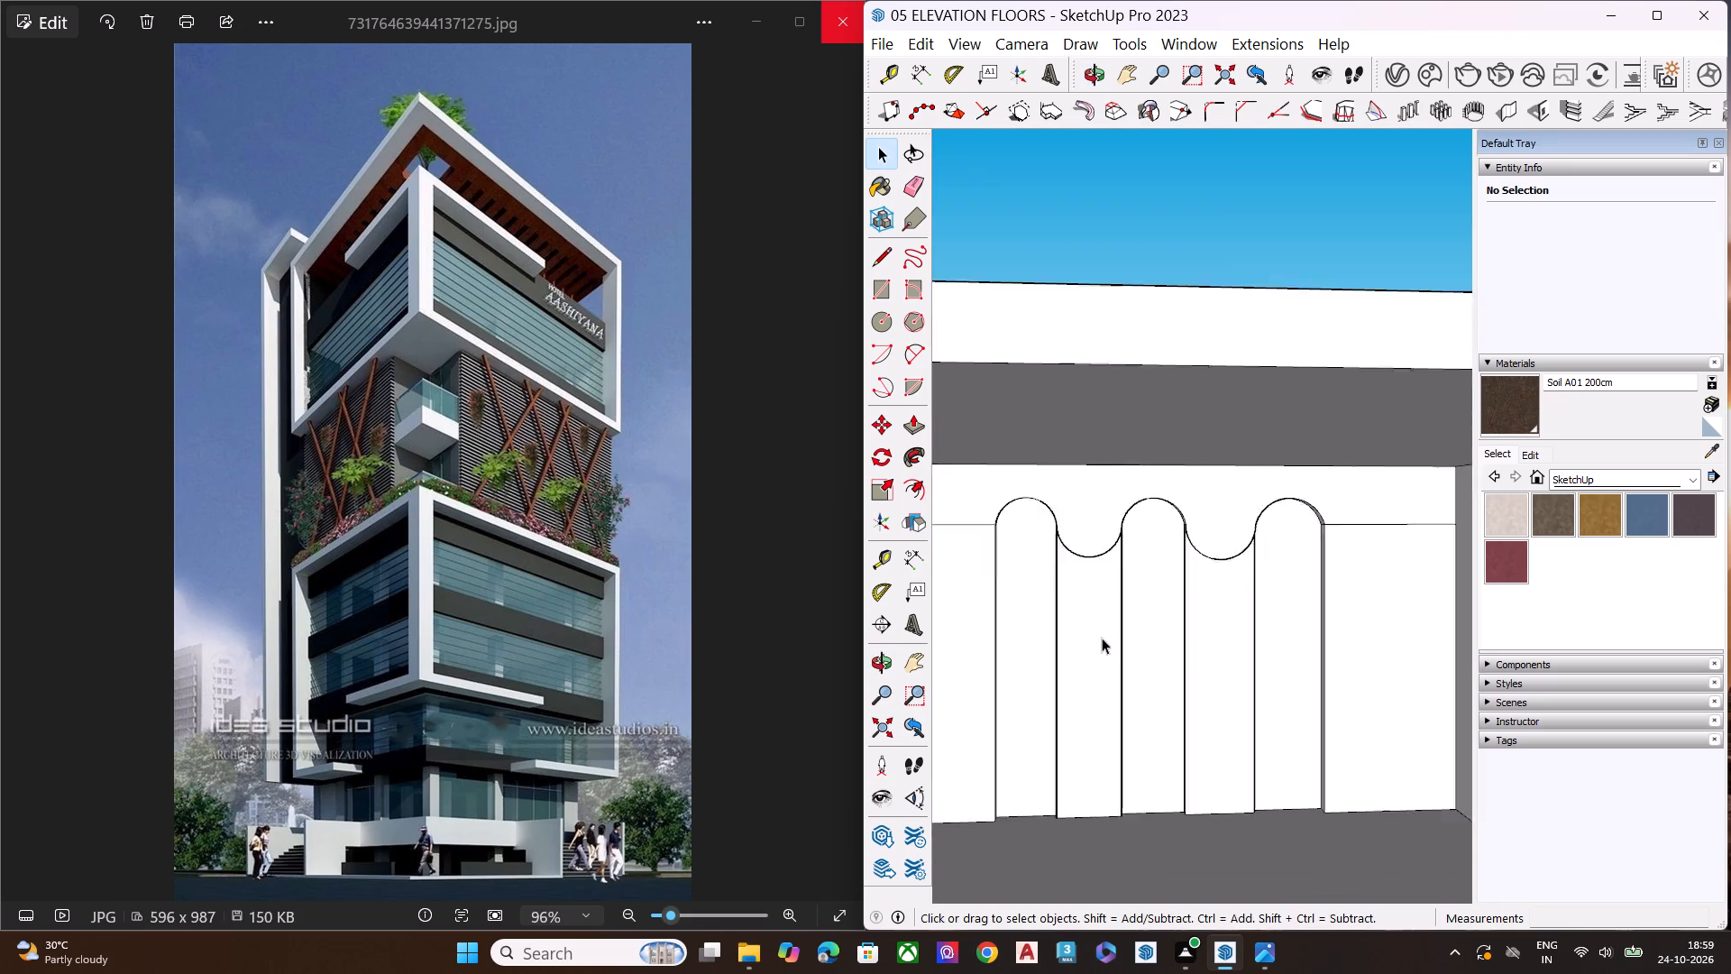
pyautogui.scroll(-5, 1102, 638)
pyautogui.moveTo(1102, 660); pyautogui.dragTo(1094, 761, button='middle')
pyautogui.scroll(10, 1070, 779)
pyautogui.scroll(-1, 1070, 706)
pyautogui.scroll(3, 1070, 706)
pyautogui.scroll(-1, 1070, 706)
pyautogui.scroll(6, 1070, 706)
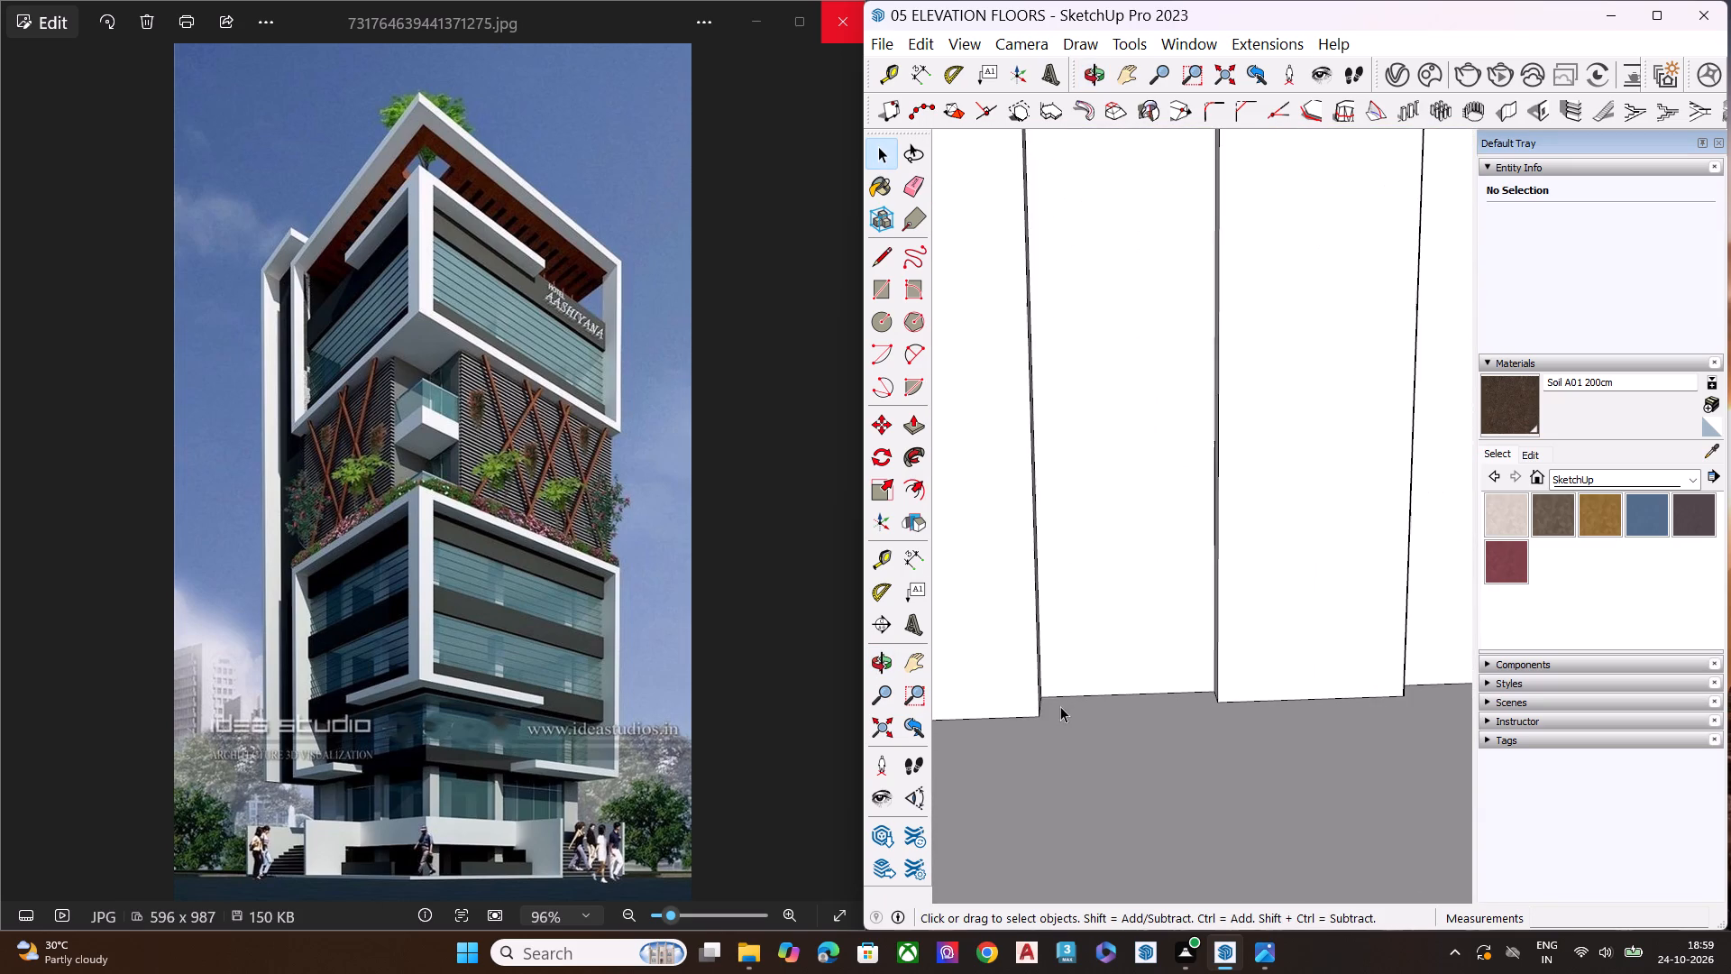
pyautogui.scroll(1, 1060, 706)
pyautogui.moveTo(1059, 706); pyautogui.dragTo(994, 804, button='middle')
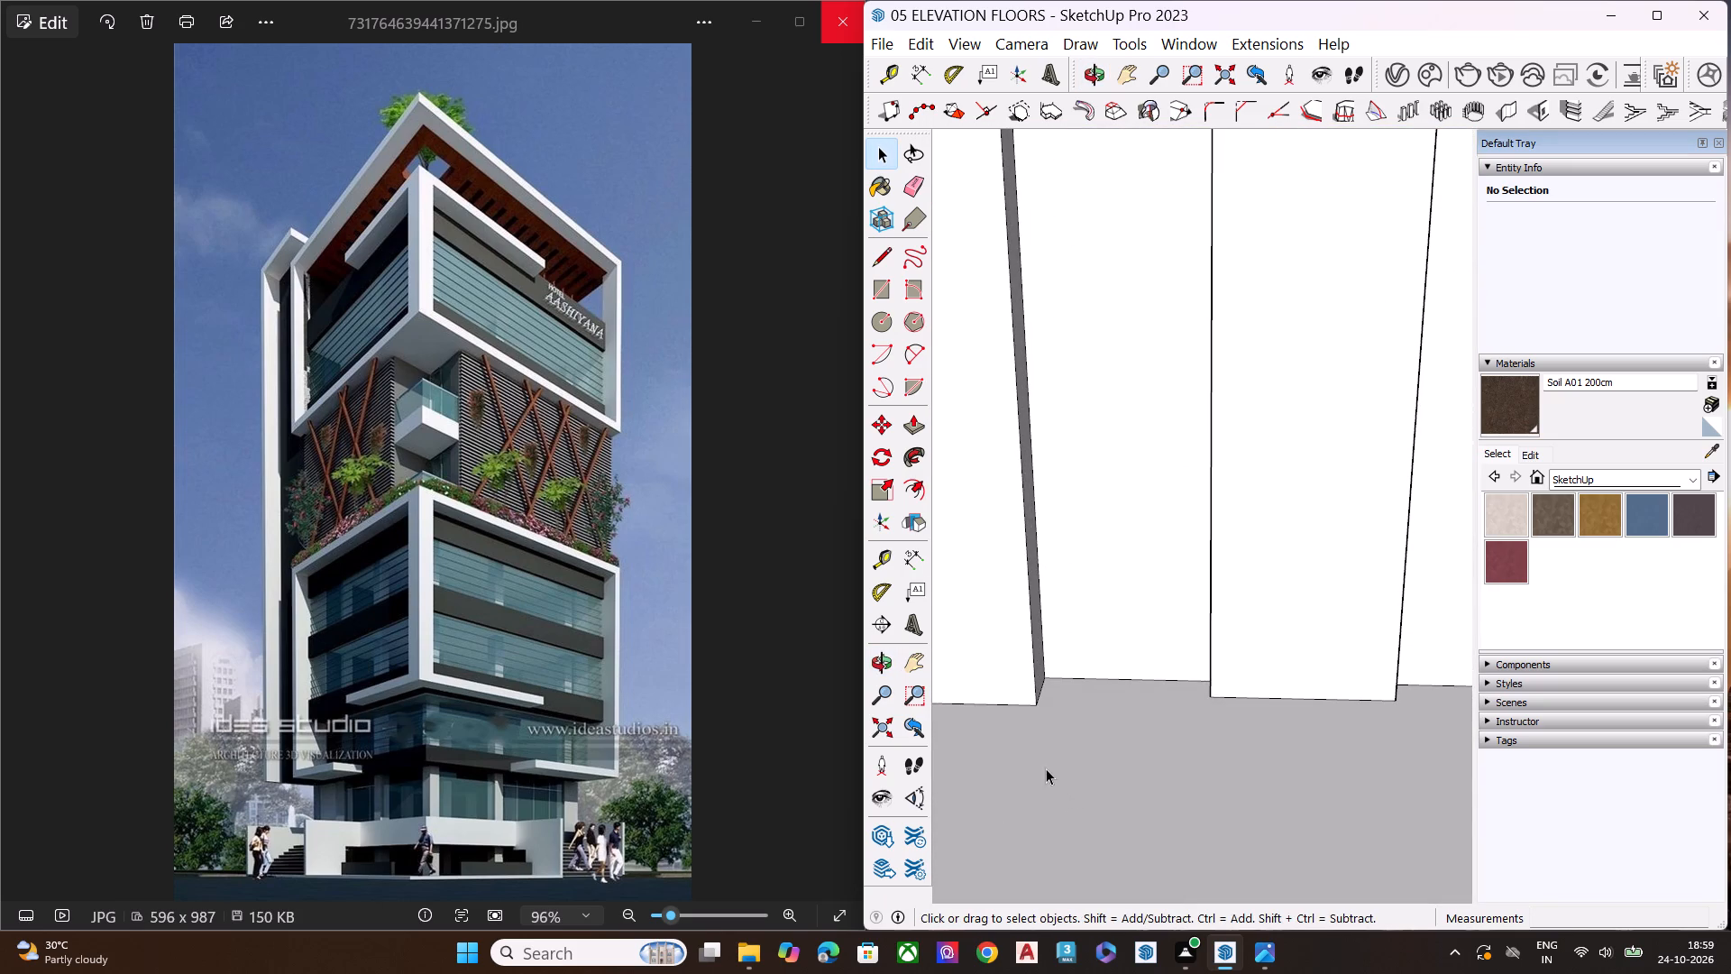
pyautogui.scroll(4, 1054, 691)
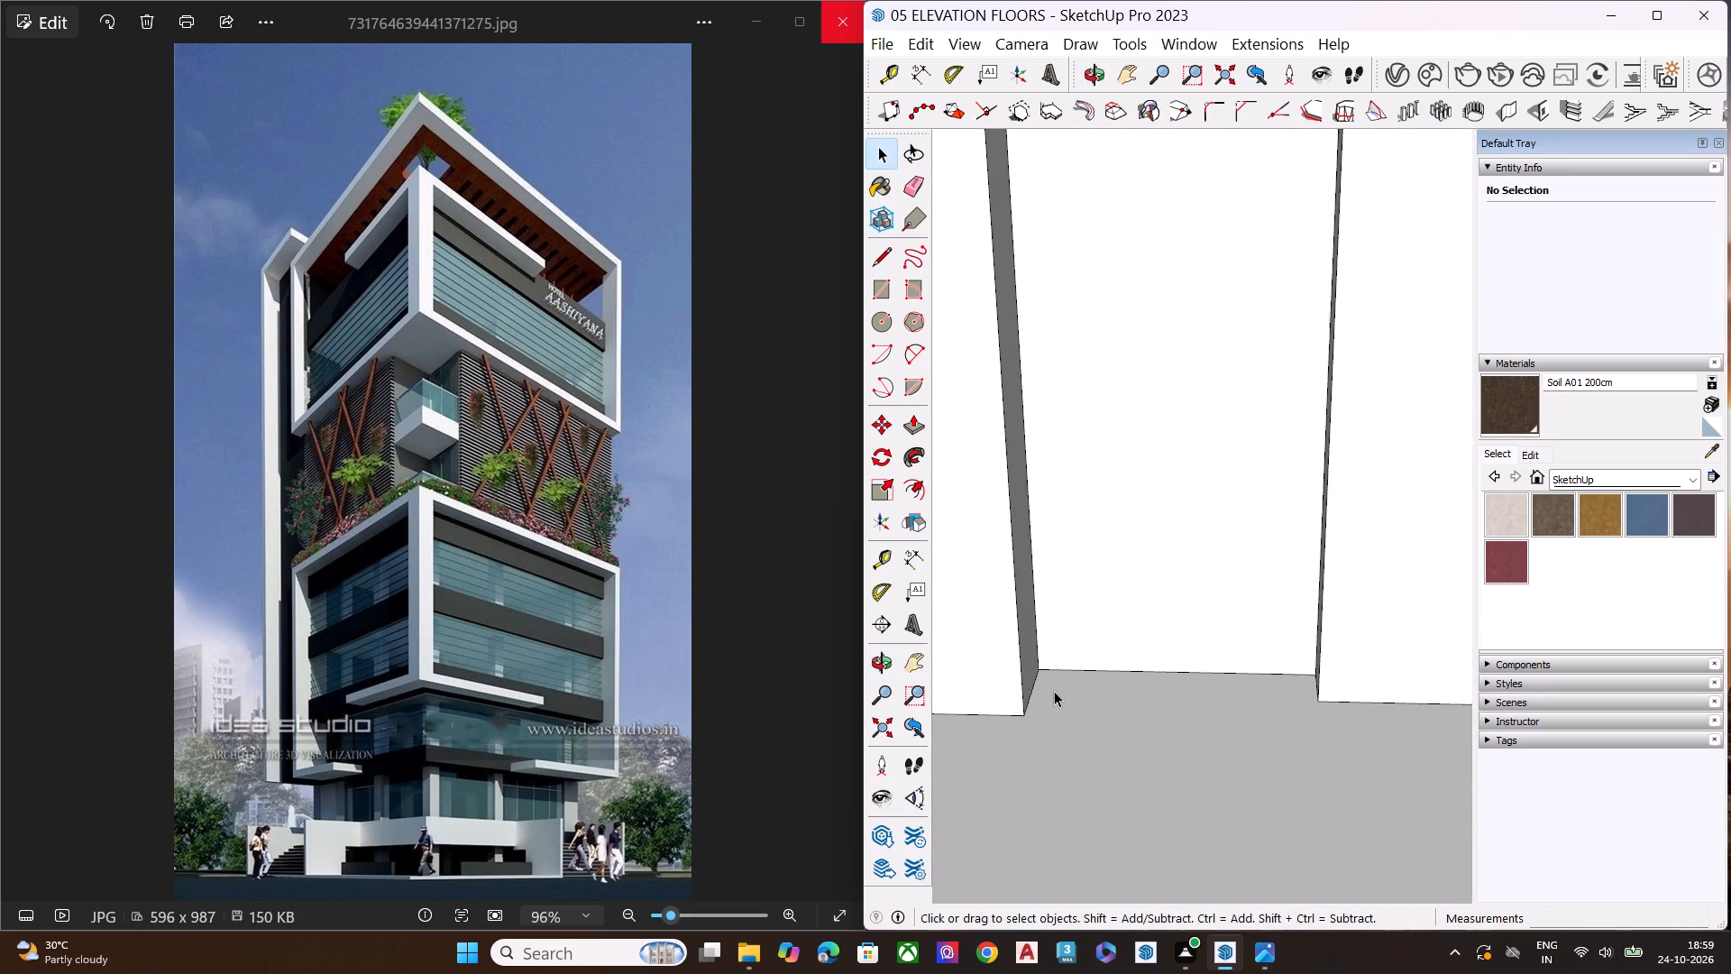
# Draw a rectangle about 6' 9" by 2' 9" on the box floor in front of the relief panels.
pyautogui.scroll(2, 1054, 691)
pyautogui.scroll(-1, 1054, 785)
pyautogui.scroll(1, 1054, 785)
pyautogui.scroll(-4, 1054, 785)
pyautogui.press('r')
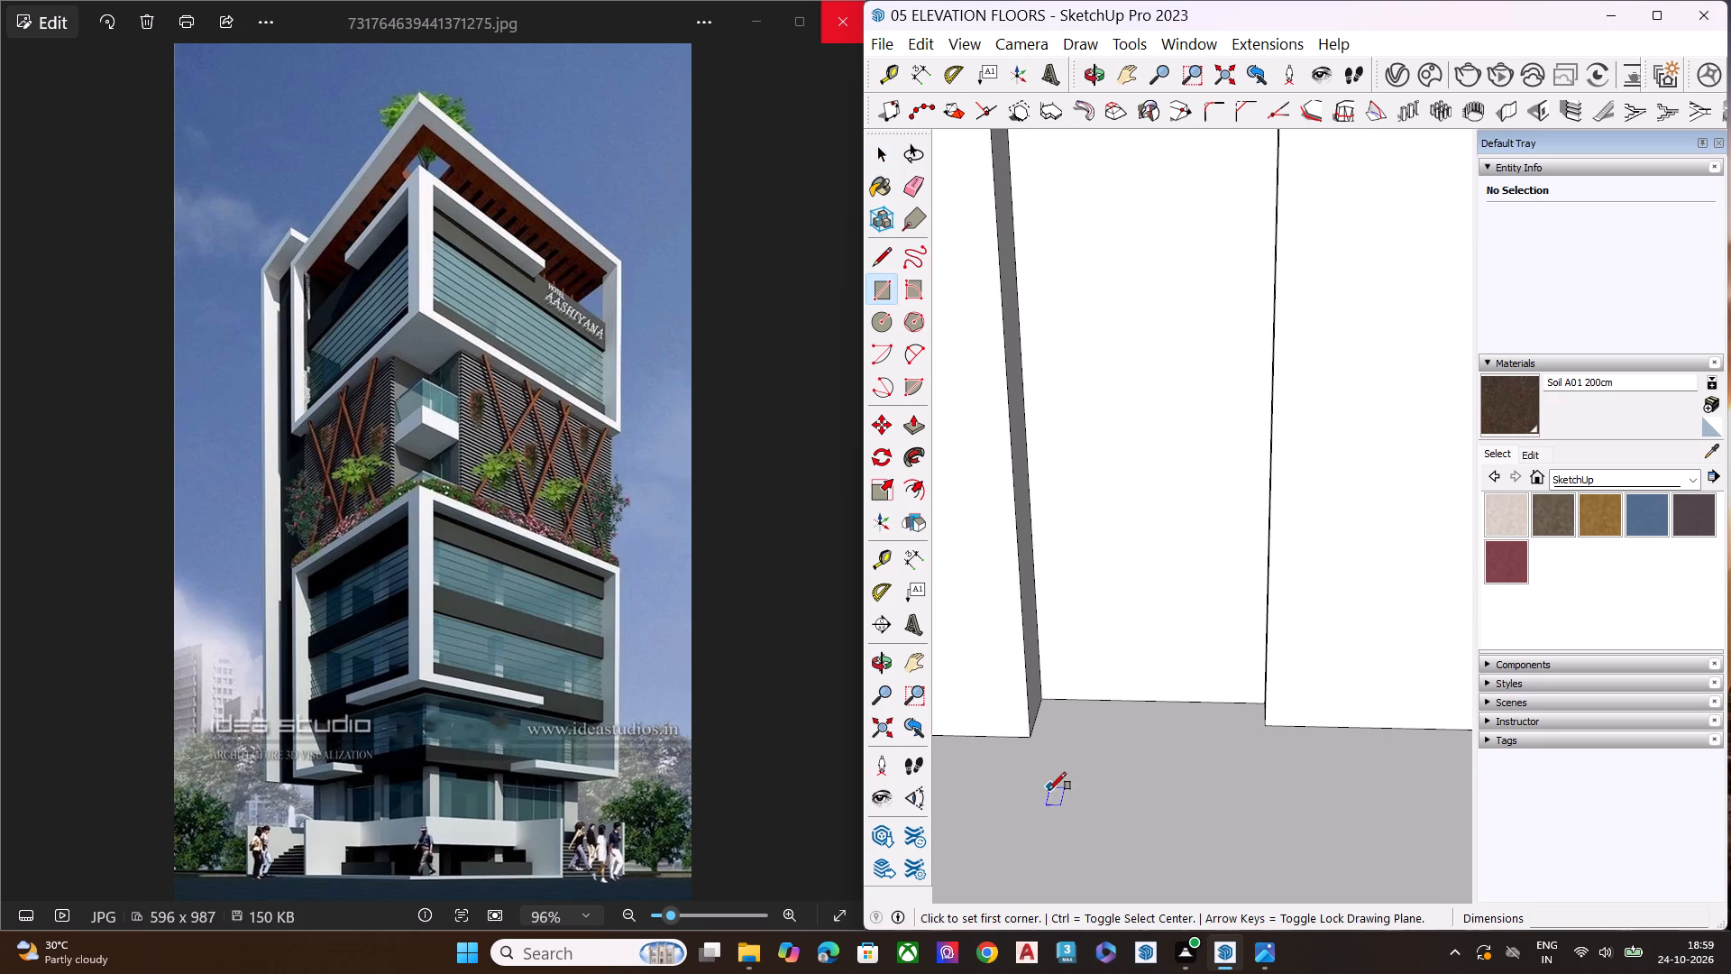
pyautogui.scroll(-8, 1049, 790)
pyautogui.click(1048, 833)
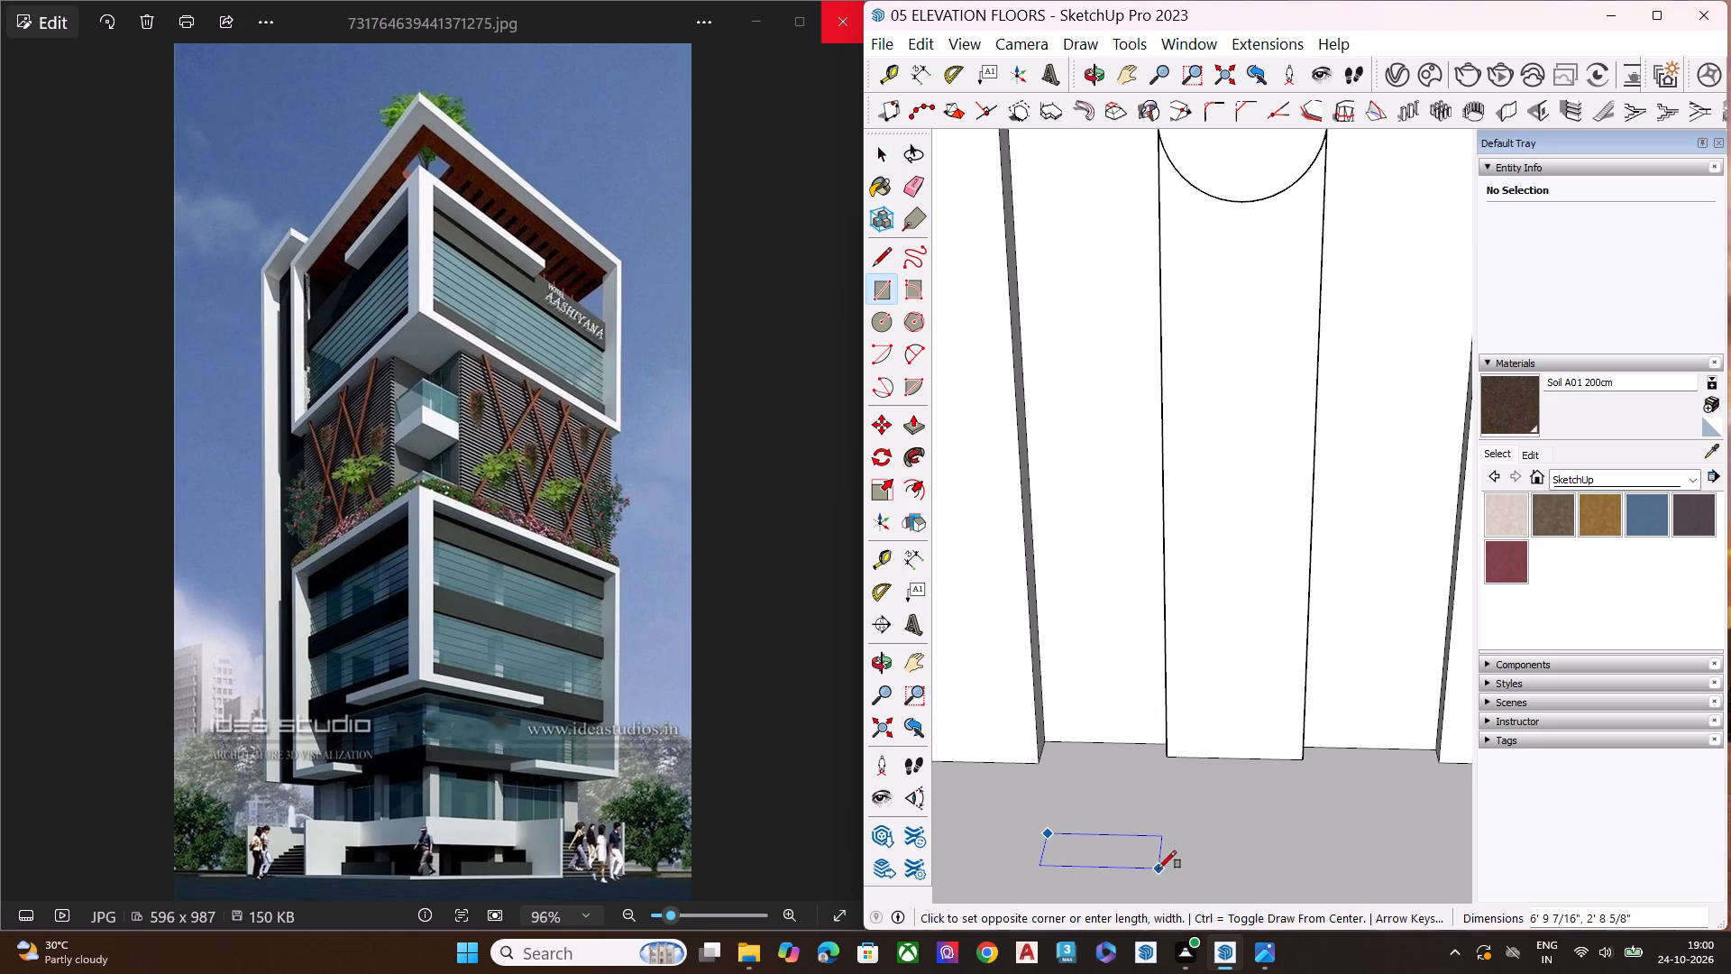
pyautogui.click(1158, 873)
pyautogui.scroll(6, 1086, 887)
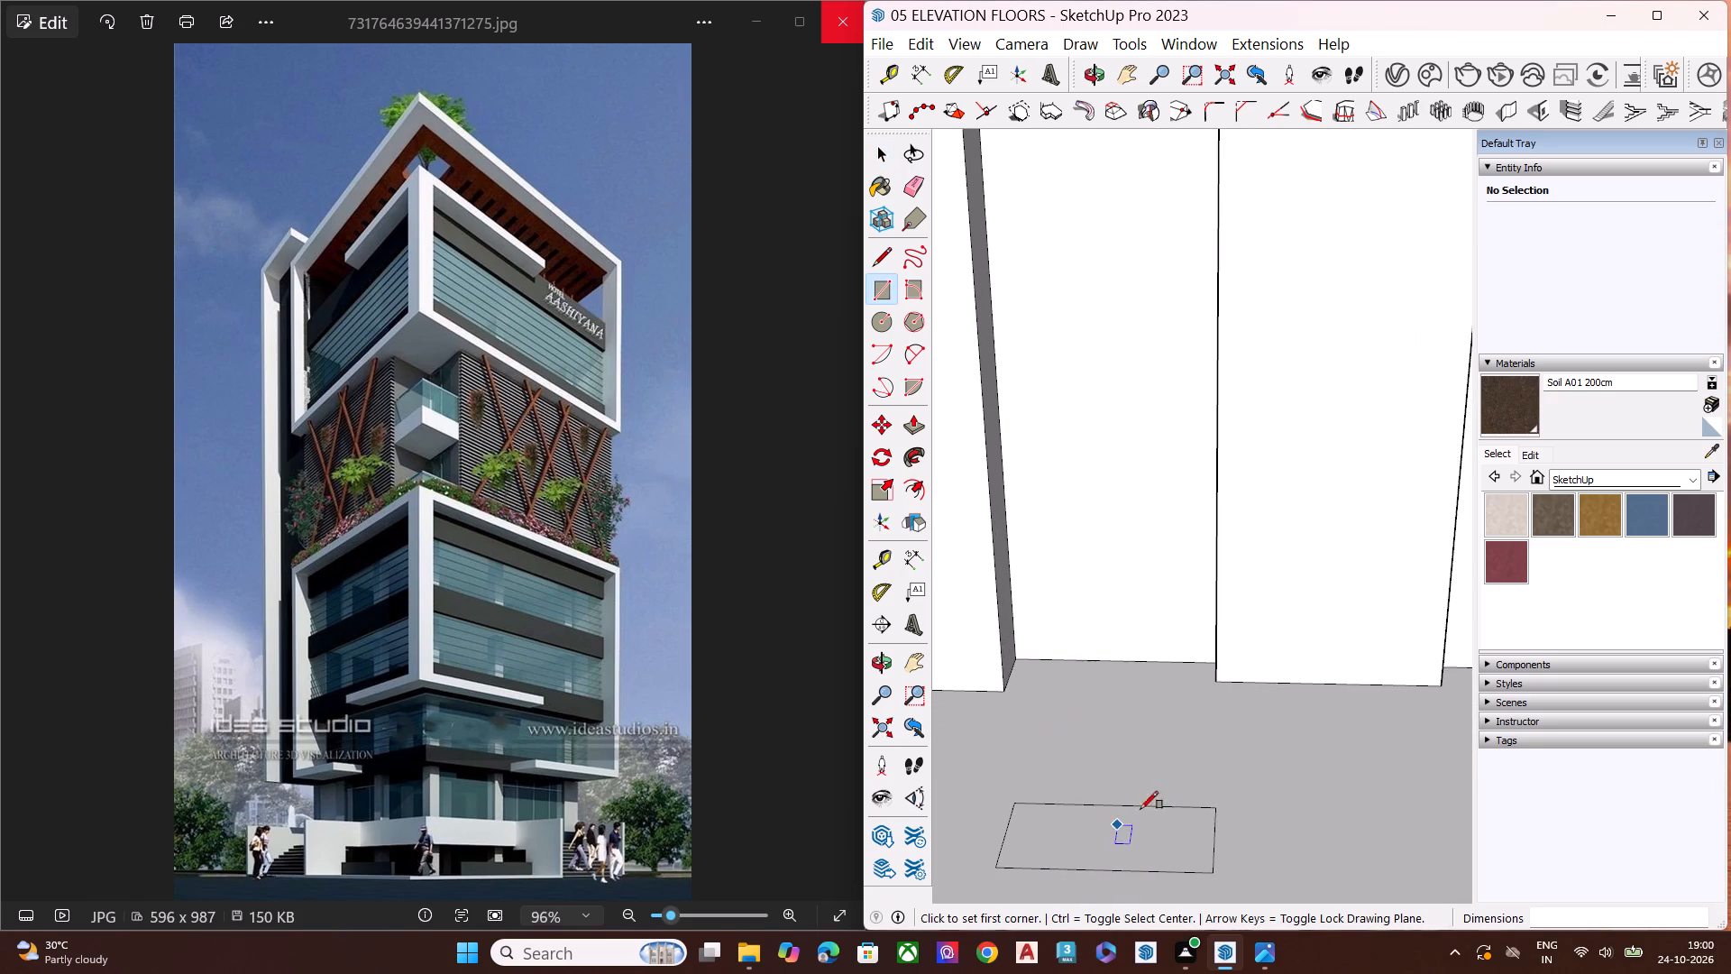
# Bring the whole model back into view and inspect the open front of the hollowed box.
pyautogui.scroll(-7, 1177, 784)
pyautogui.moveTo(1109, 847); pyautogui.dragTo(1125, 889, button='middle')
pyautogui.scroll(2, 1122, 887)
pyautogui.scroll(-7, 1110, 646)
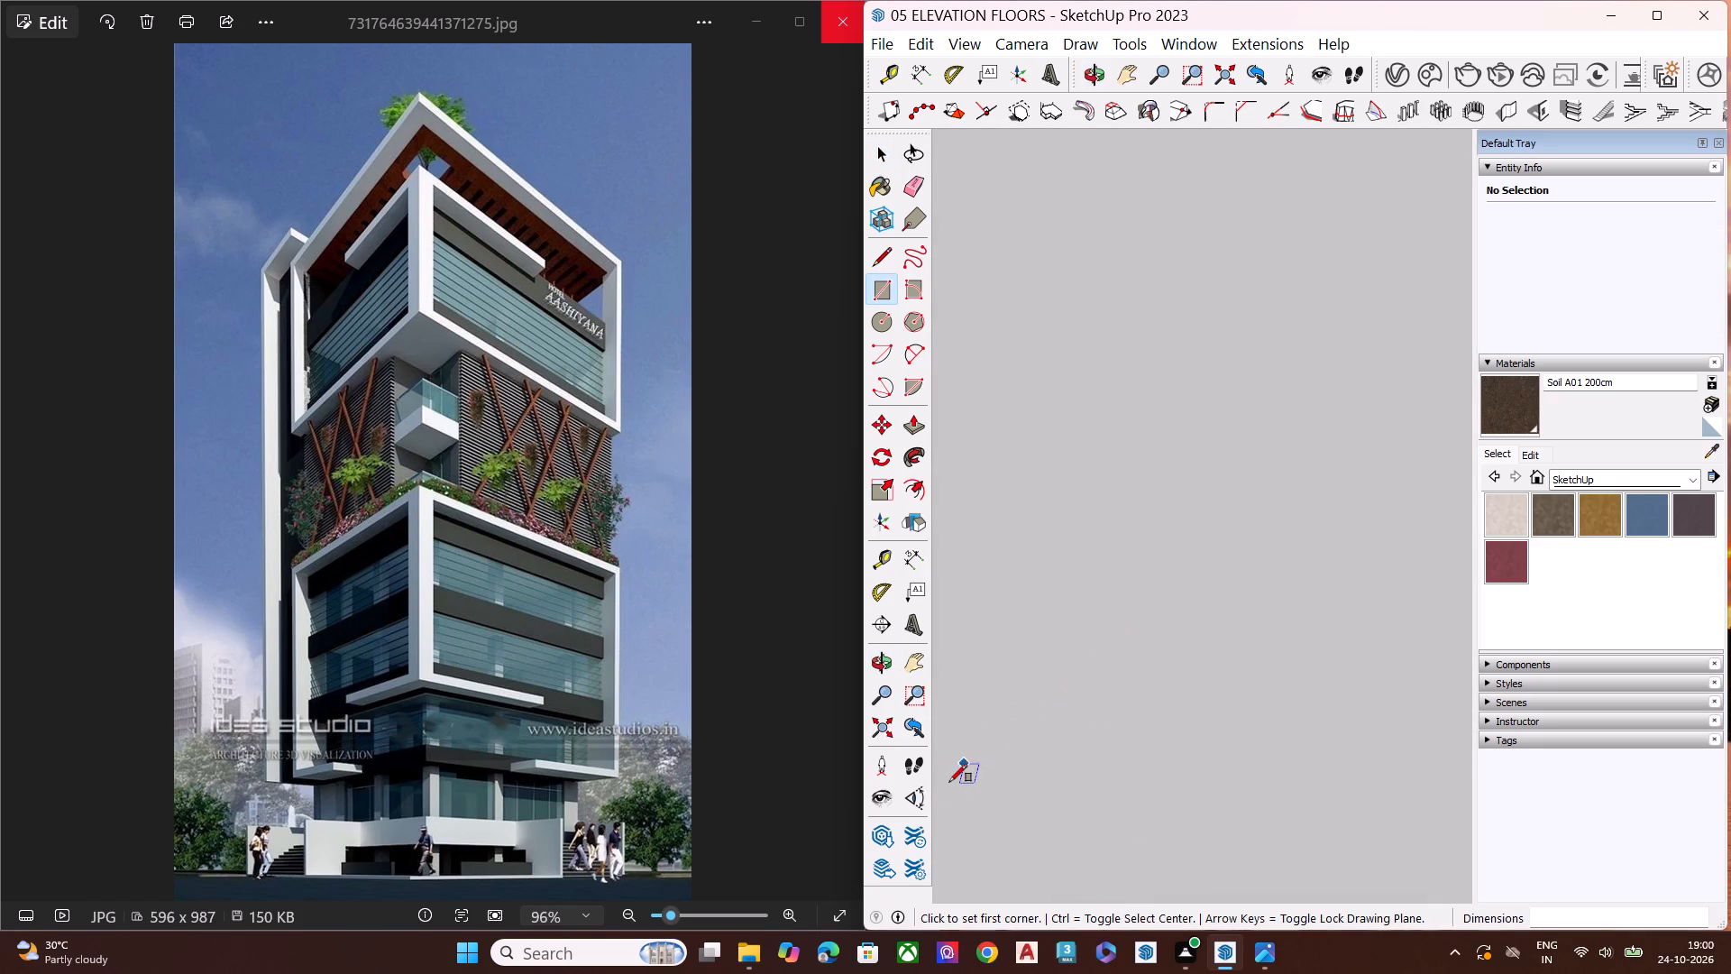
pyautogui.click(885, 728)
pyautogui.scroll(-3, 1156, 666)
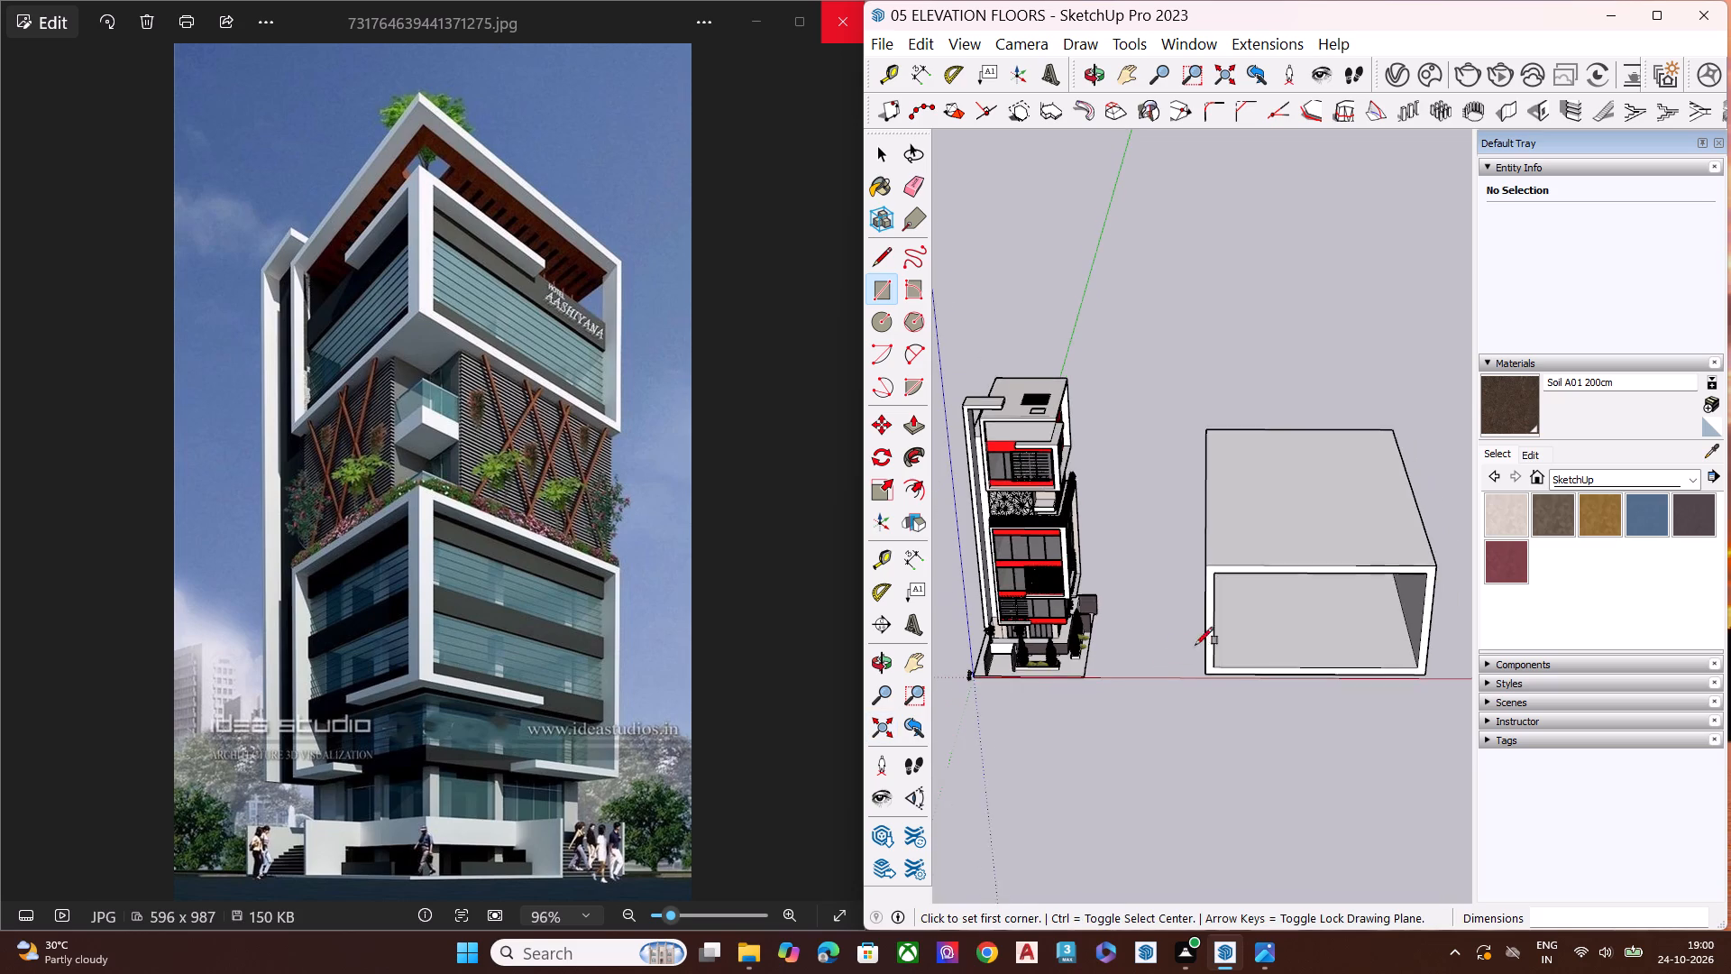
pyautogui.scroll(9, 1309, 659)
pyautogui.scroll(6, 1252, 588)
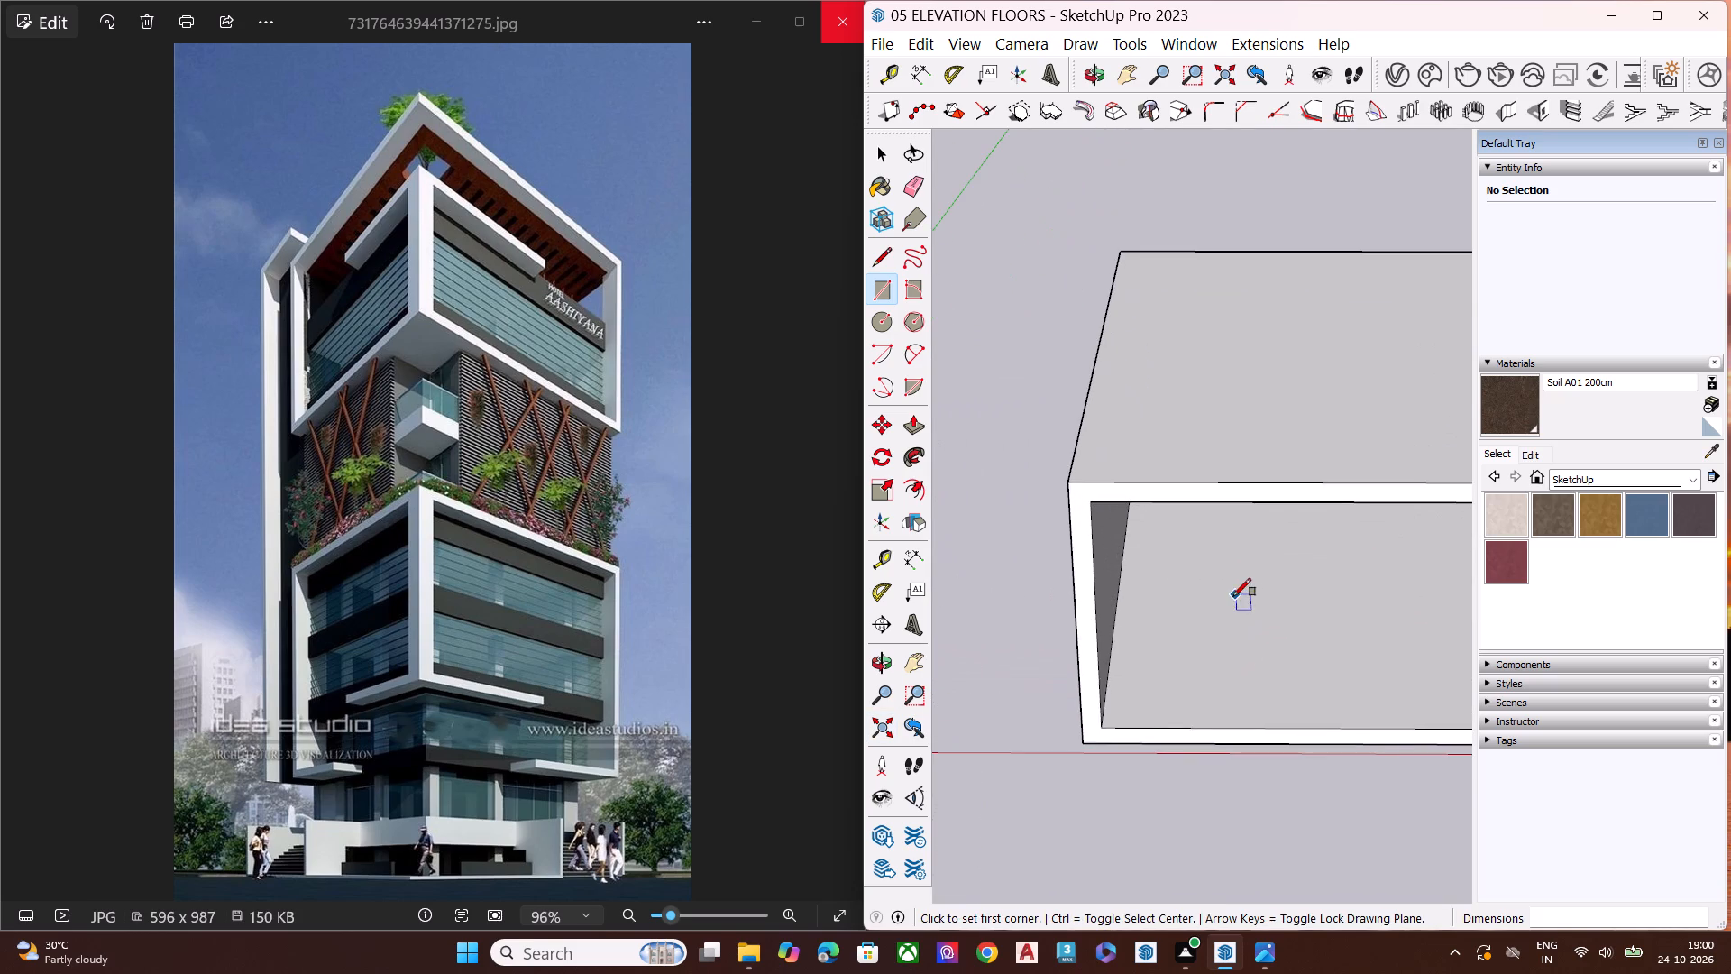
# Move the small floor rectangle with its edges about 137' out of the hollowed box onto the open ground beside it.
pyautogui.moveTo(1233, 596); pyautogui.dragTo(1225, 554, button='middle')
pyautogui.scroll(8, 1225, 554)
pyautogui.scroll(-7, 1237, 582)
pyautogui.scroll(1, 1256, 678)
pyautogui.moveTo(1256, 678); pyautogui.dragTo(1252, 662, button='middle')
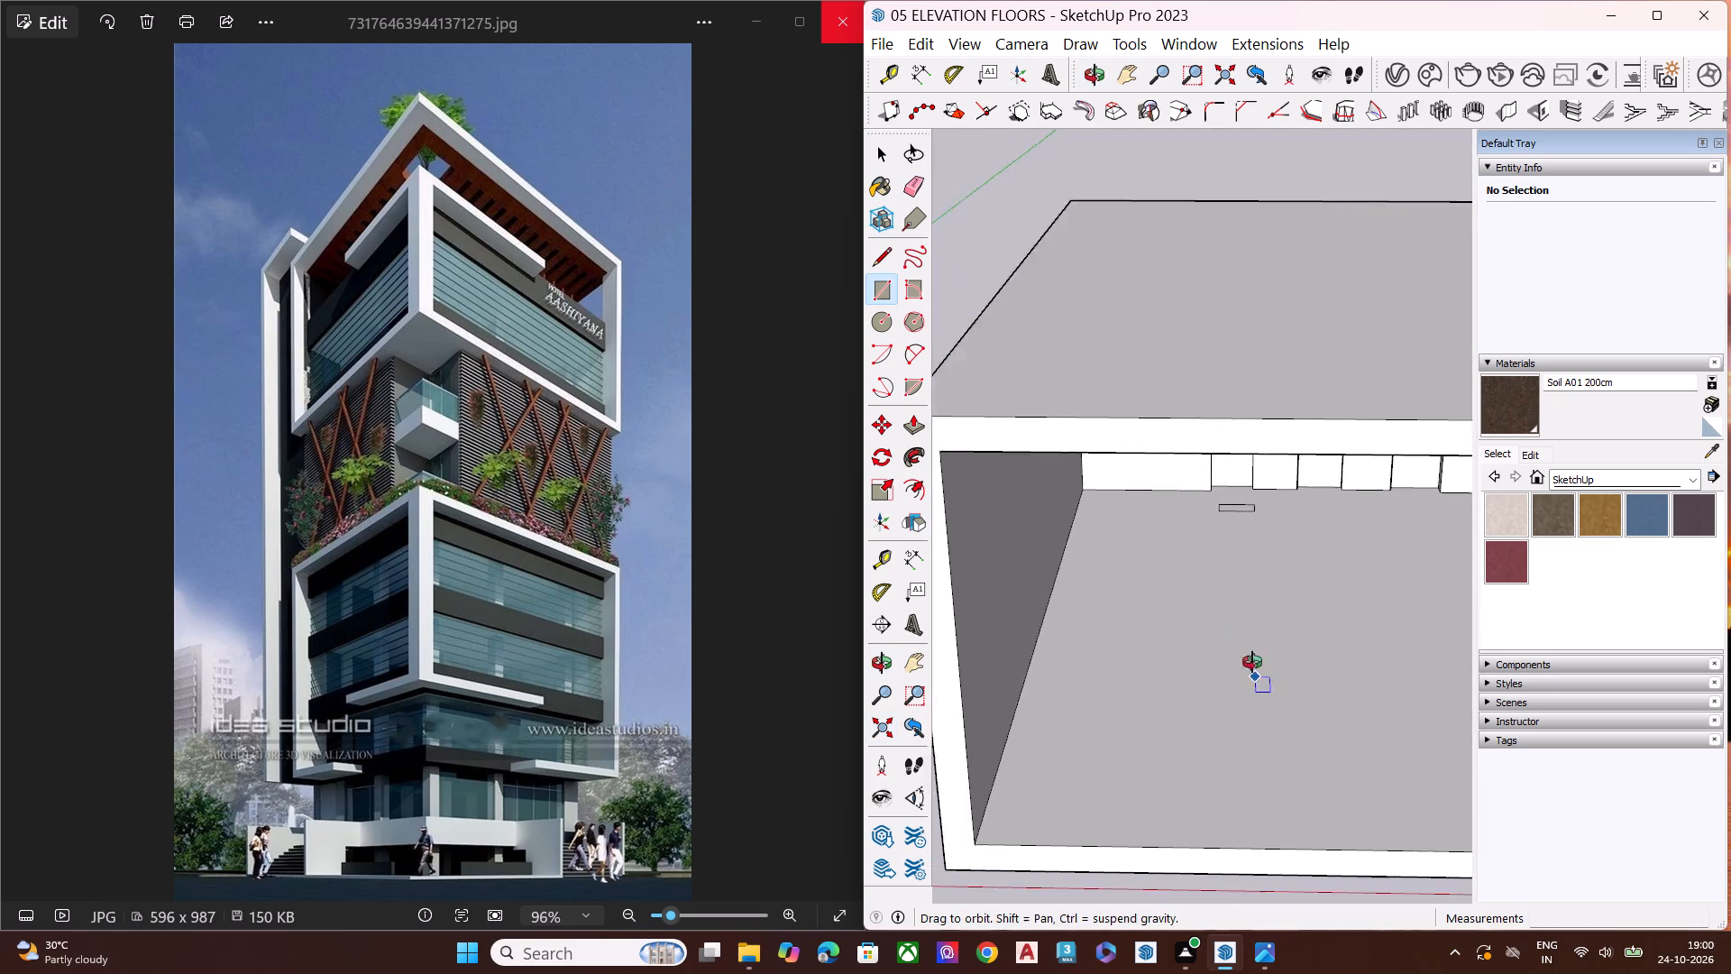
pyautogui.moveTo(1252, 662); pyautogui.dragTo(1250, 639, button='middle')
pyautogui.press('space')
pyautogui.scroll(1, 1247, 518)
pyautogui.scroll(-1, 1247, 518)
pyautogui.scroll(3, 1247, 518)
pyautogui.scroll(-1, 1247, 518)
pyautogui.scroll(1, 1247, 518)
pyautogui.click(1250, 506)
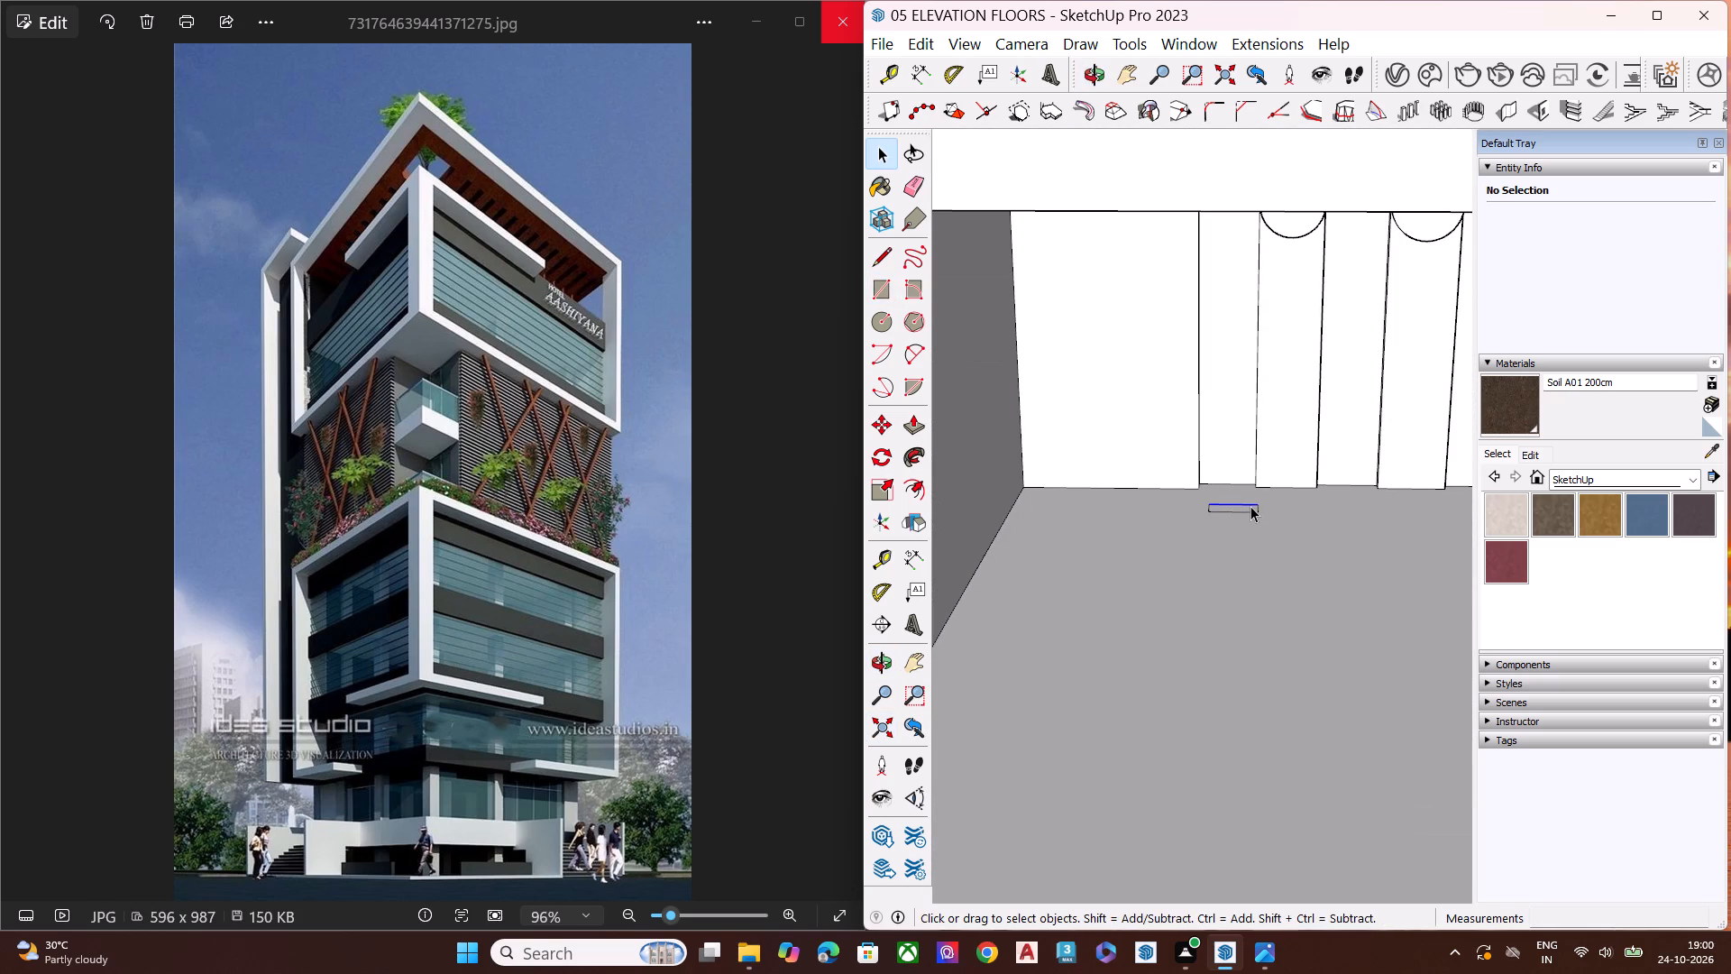
pyautogui.click(1250, 506)
pyautogui.doubleClick(1250, 509)
pyautogui.click(1250, 509)
pyautogui.scroll(-3, 1250, 509)
pyautogui.scroll(1, 1243, 520)
pyautogui.scroll(-5, 1243, 520)
pyautogui.click(1312, 283)
pyautogui.scroll(1, 1276, 477)
pyautogui.scroll(-1, 1276, 477)
pyautogui.scroll(5, 1278, 487)
pyautogui.scroll(-1, 1252, 456)
pyautogui.scroll(1, 1252, 456)
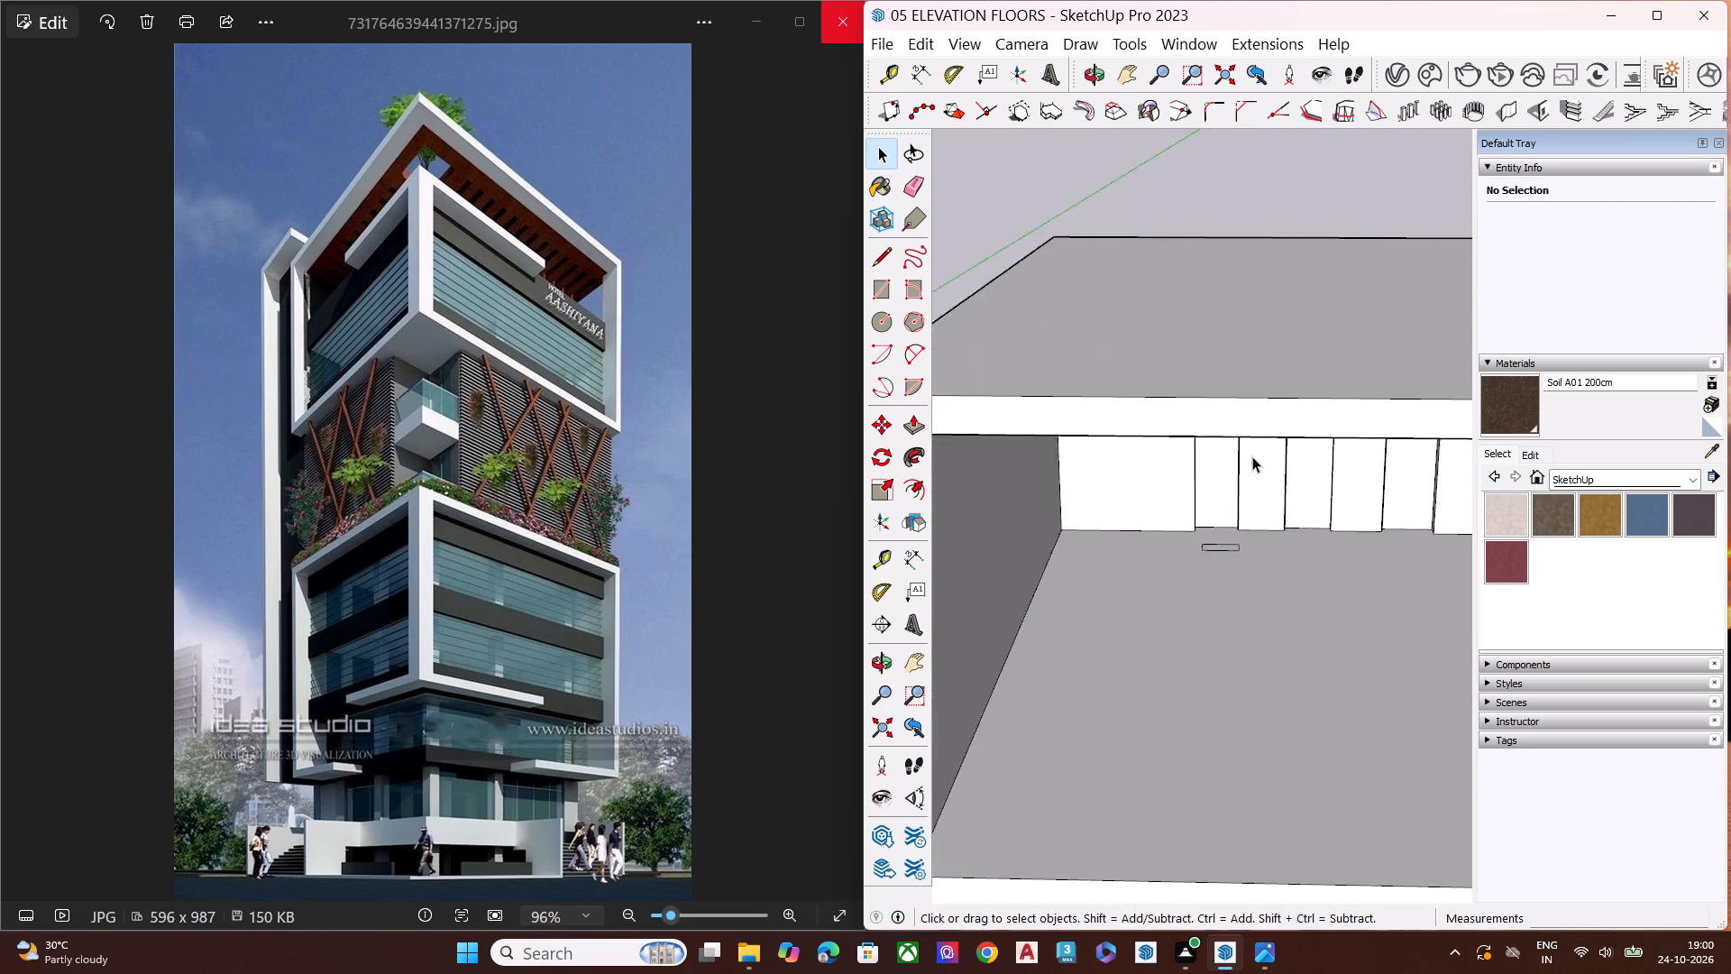
pyautogui.scroll(2, 1252, 456)
pyautogui.scroll(8, 1221, 556)
pyautogui.doubleClick(1218, 561)
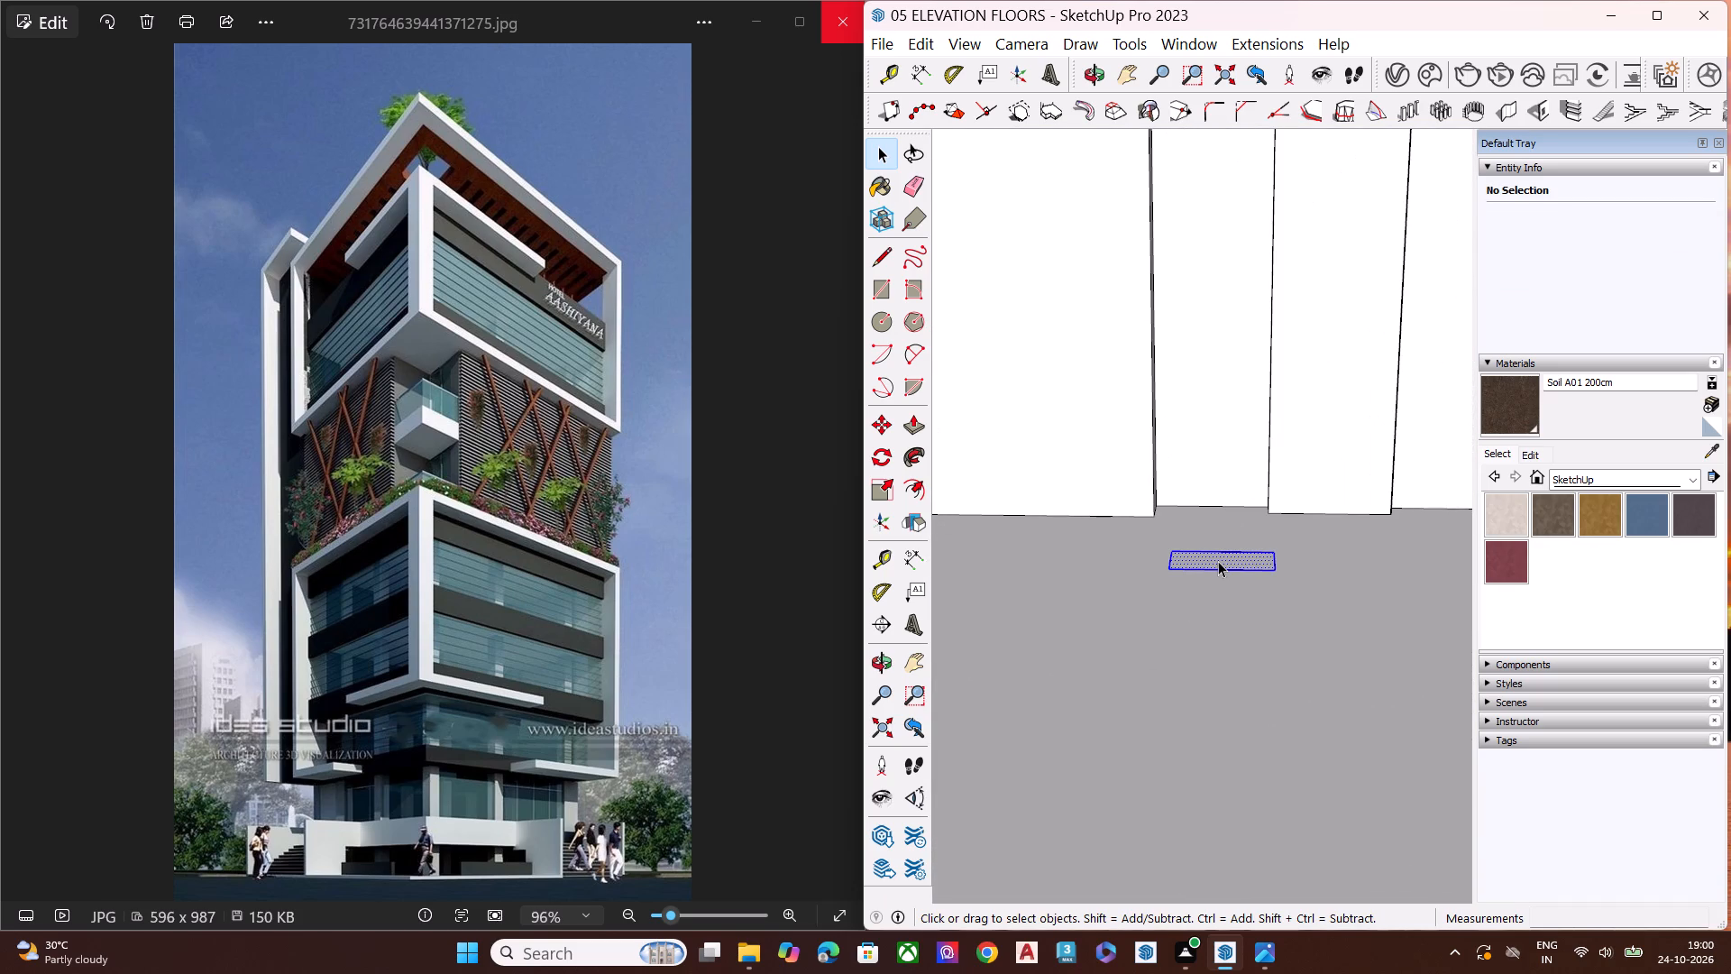
pyautogui.press('m')
pyautogui.click(1223, 558)
pyautogui.scroll(-6, 1089, 642)
pyautogui.scroll(-3, 1159, 574)
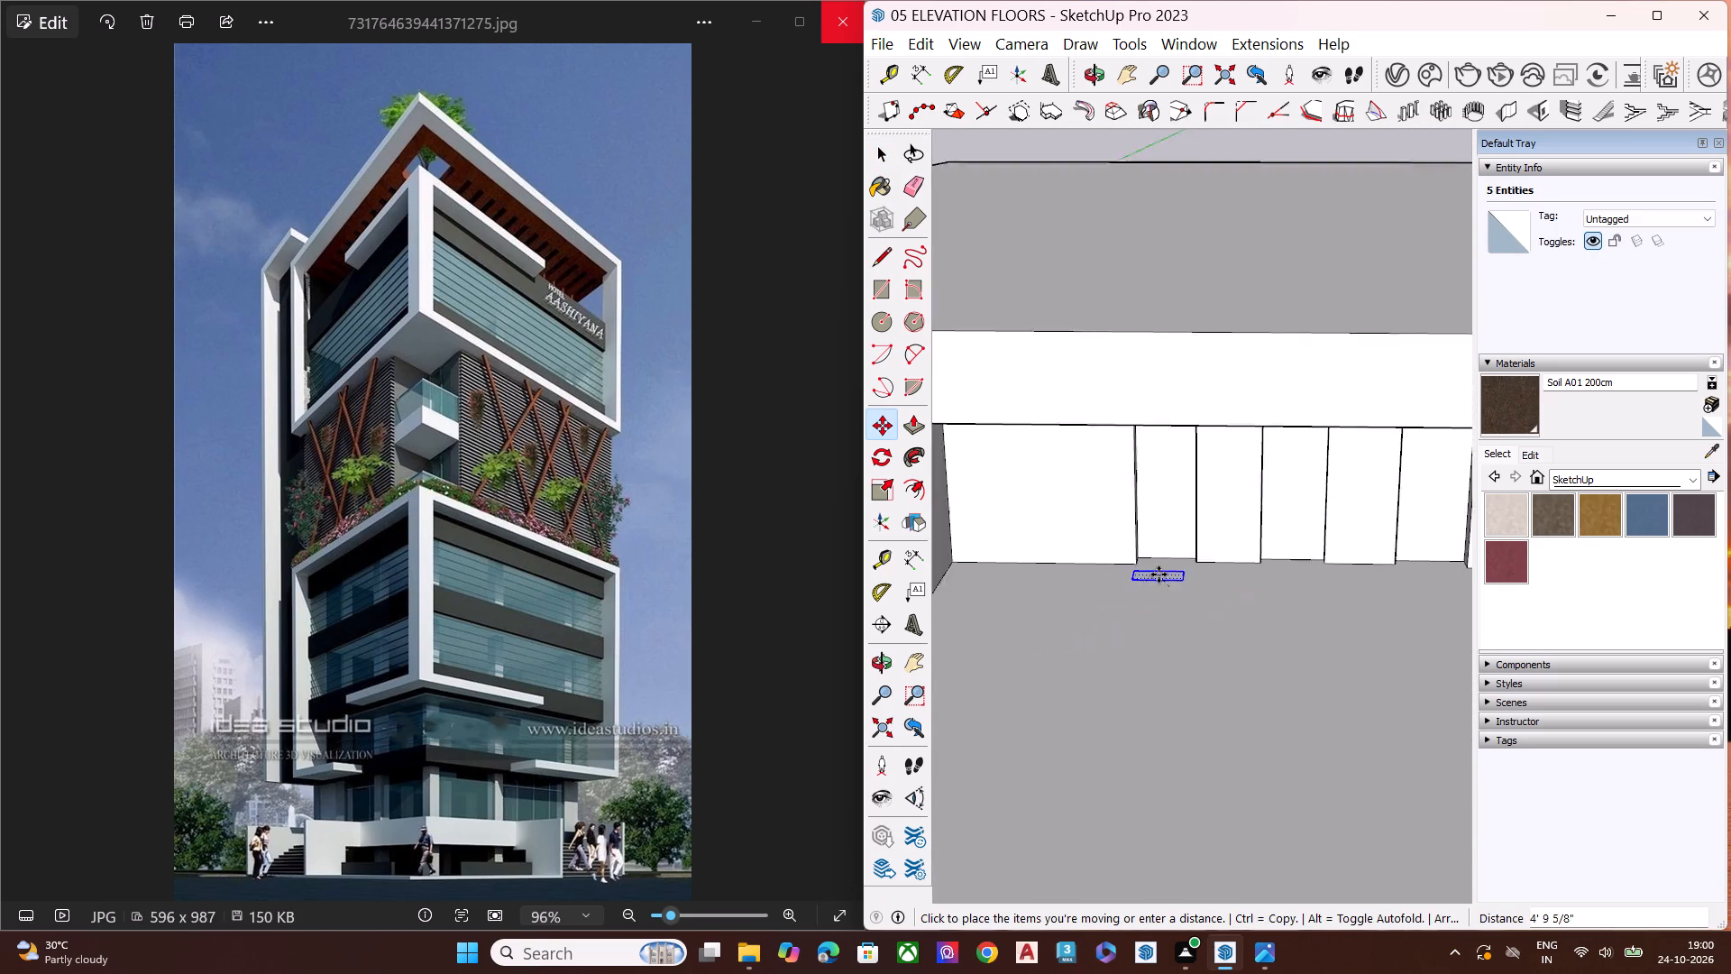
pyautogui.scroll(-14, 1159, 574)
pyautogui.click(1363, 655)
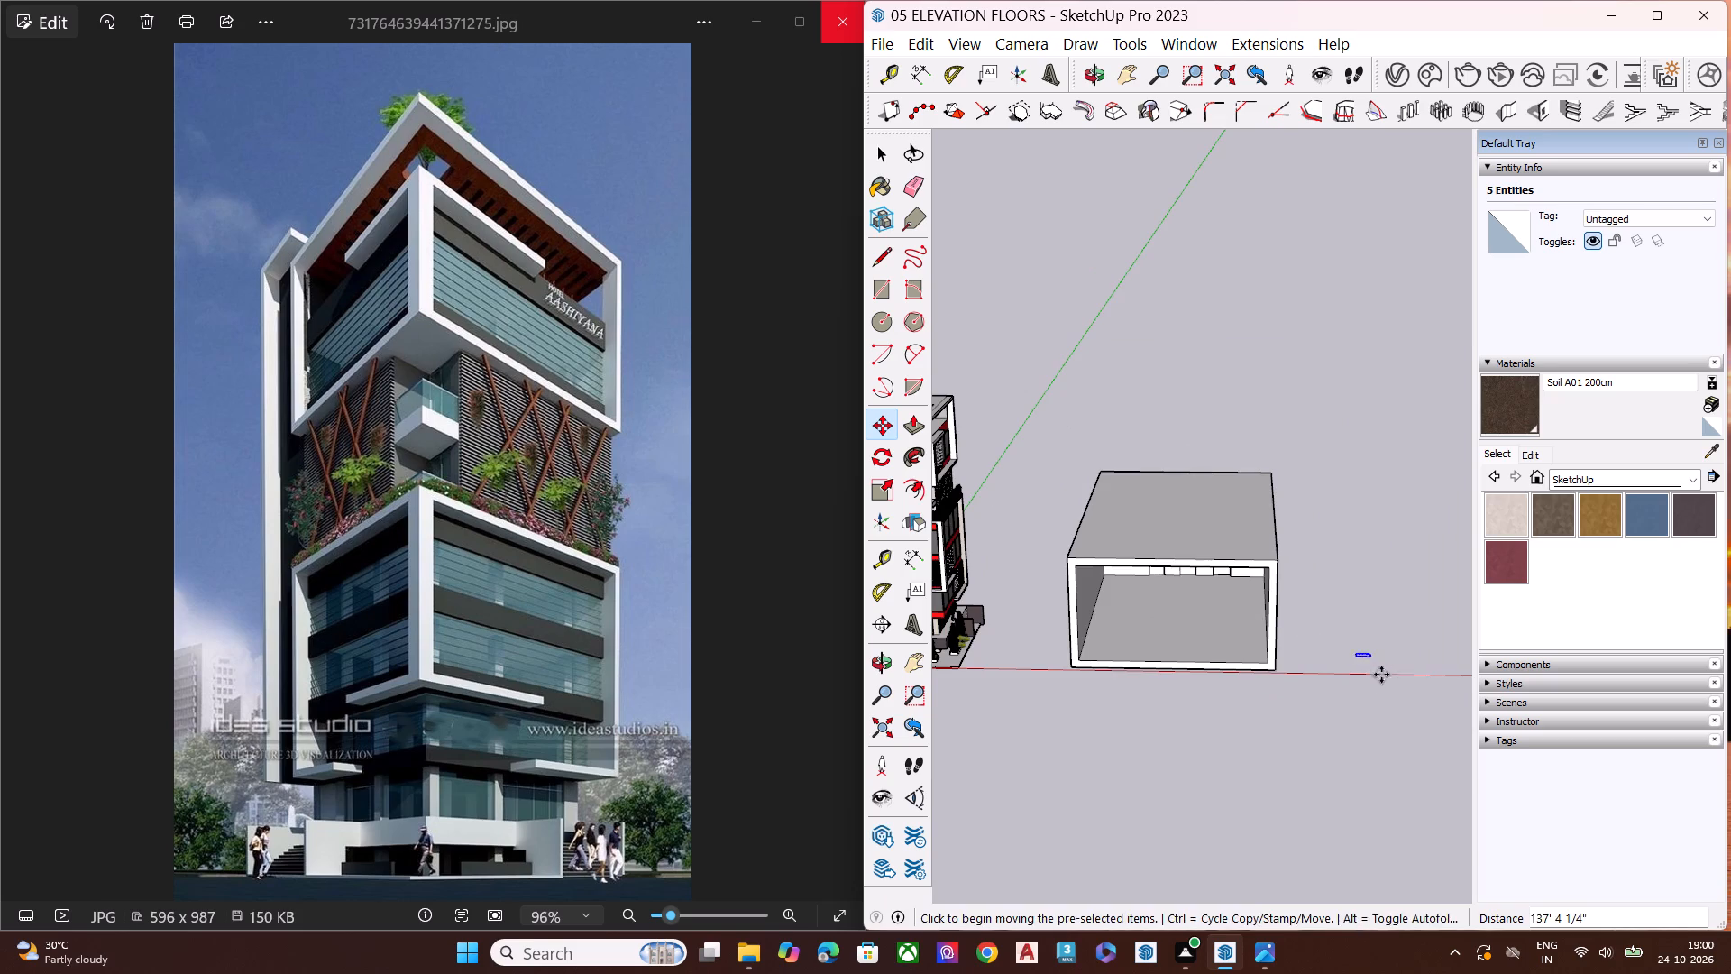
pyautogui.scroll(8, 1381, 673)
pyautogui.press('space')
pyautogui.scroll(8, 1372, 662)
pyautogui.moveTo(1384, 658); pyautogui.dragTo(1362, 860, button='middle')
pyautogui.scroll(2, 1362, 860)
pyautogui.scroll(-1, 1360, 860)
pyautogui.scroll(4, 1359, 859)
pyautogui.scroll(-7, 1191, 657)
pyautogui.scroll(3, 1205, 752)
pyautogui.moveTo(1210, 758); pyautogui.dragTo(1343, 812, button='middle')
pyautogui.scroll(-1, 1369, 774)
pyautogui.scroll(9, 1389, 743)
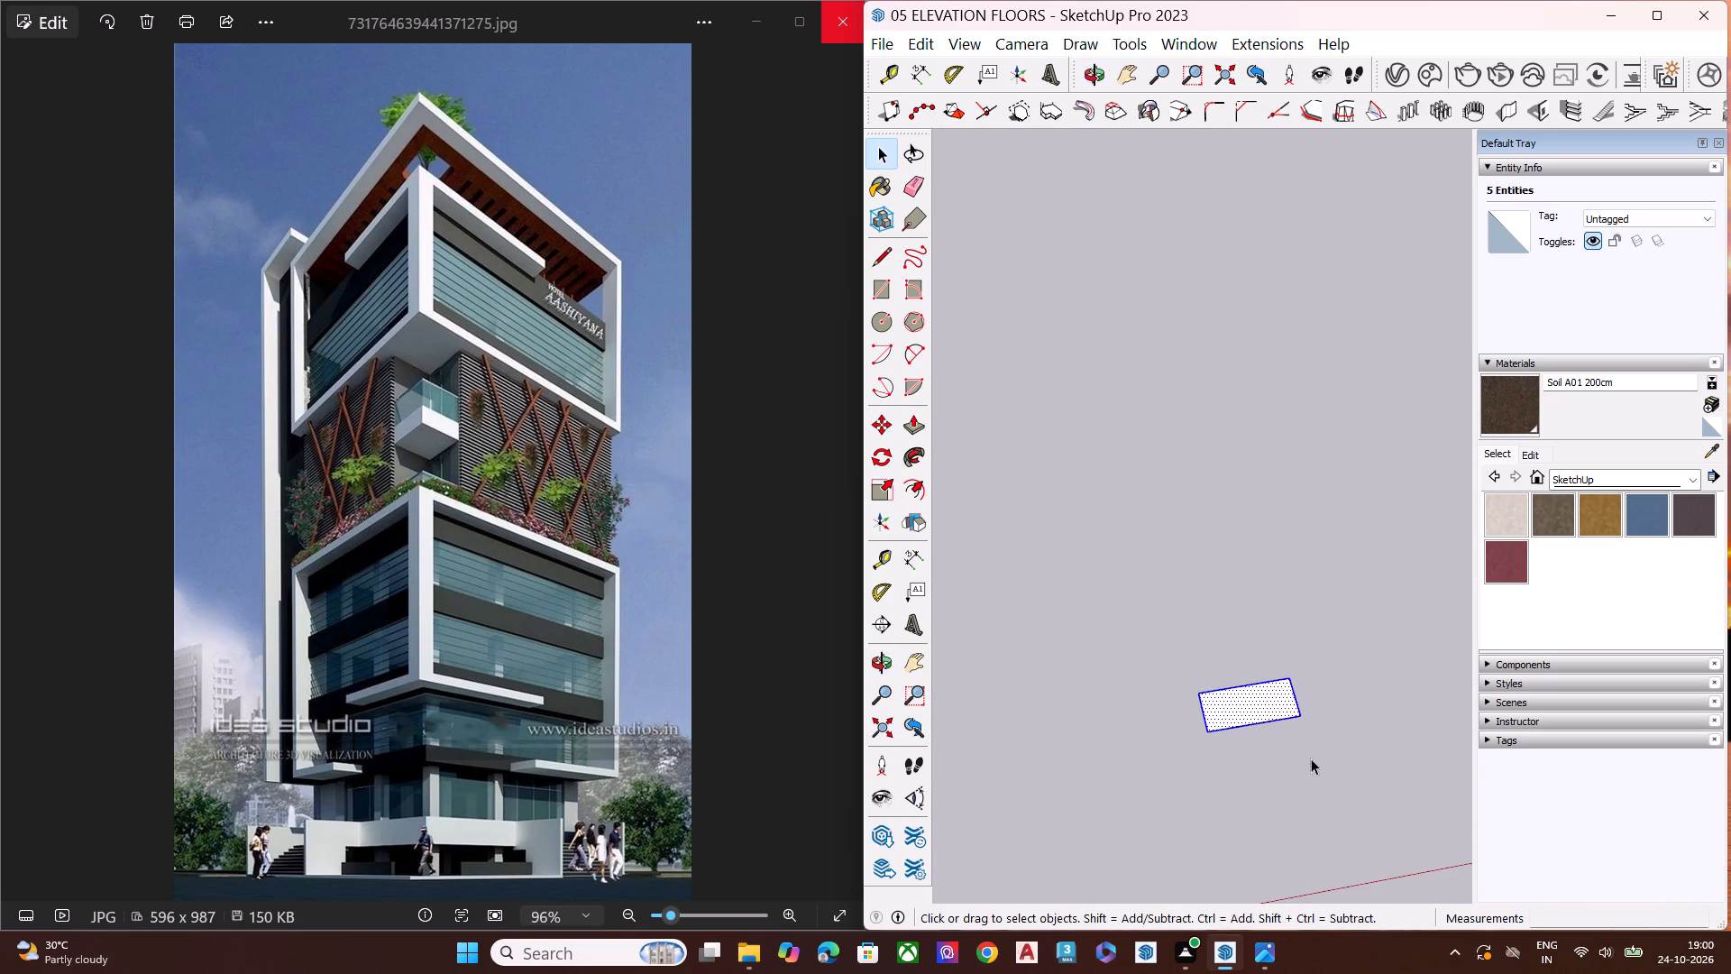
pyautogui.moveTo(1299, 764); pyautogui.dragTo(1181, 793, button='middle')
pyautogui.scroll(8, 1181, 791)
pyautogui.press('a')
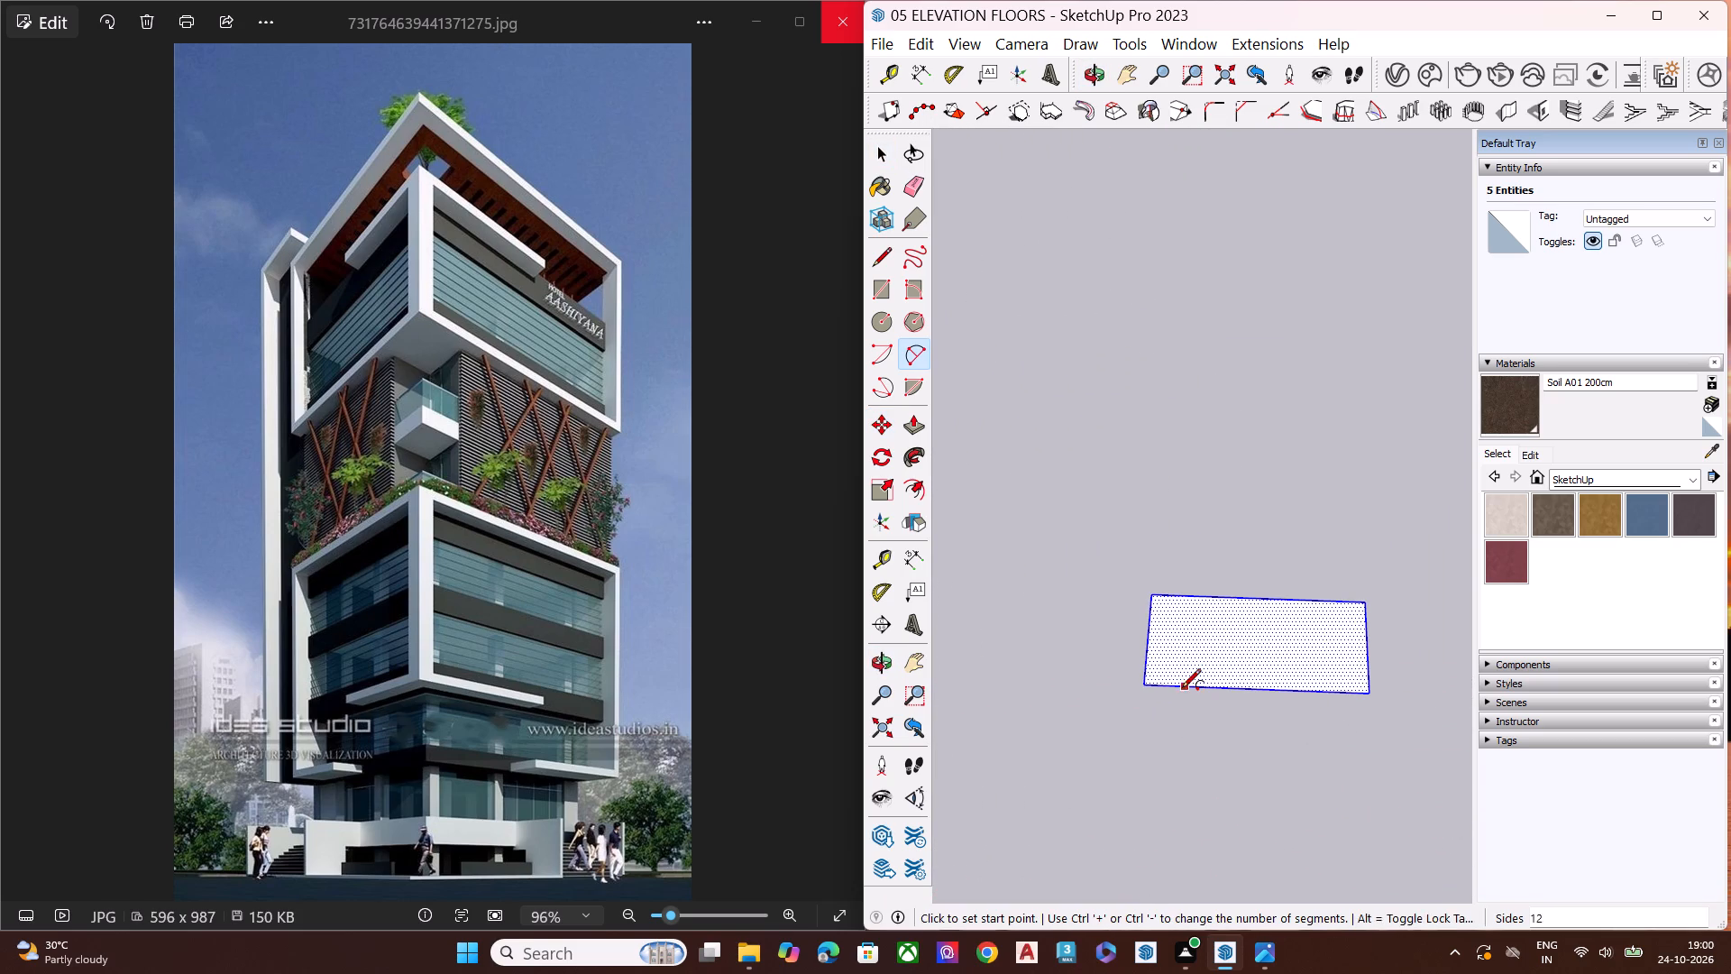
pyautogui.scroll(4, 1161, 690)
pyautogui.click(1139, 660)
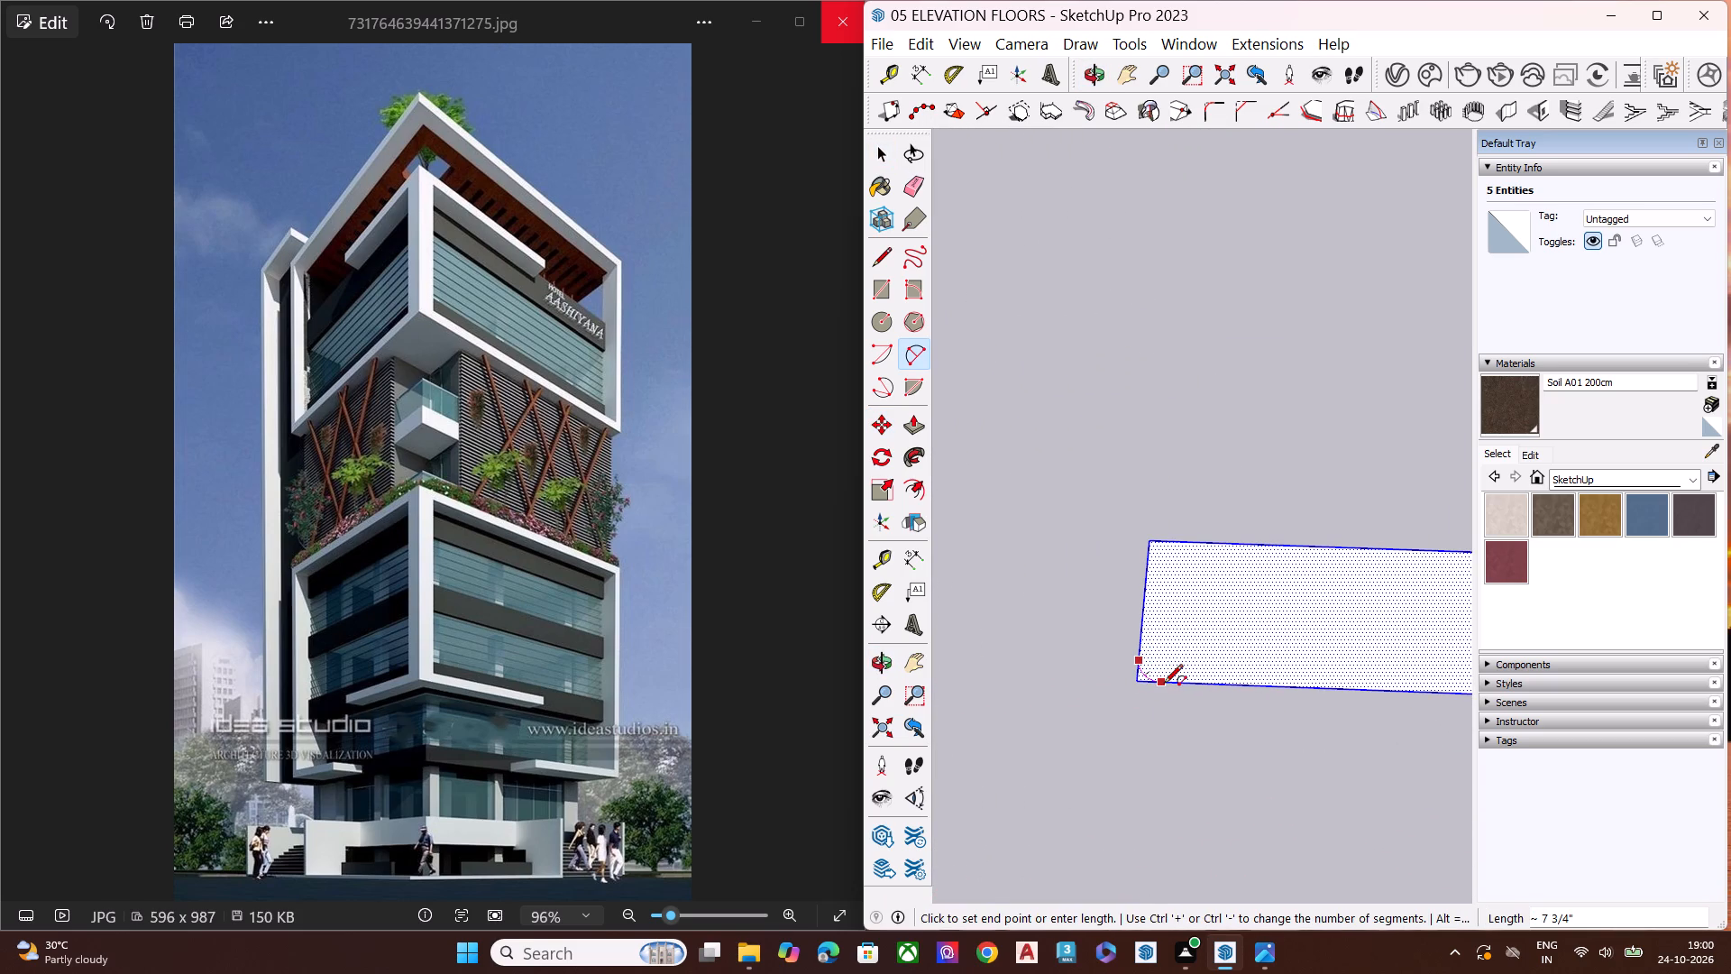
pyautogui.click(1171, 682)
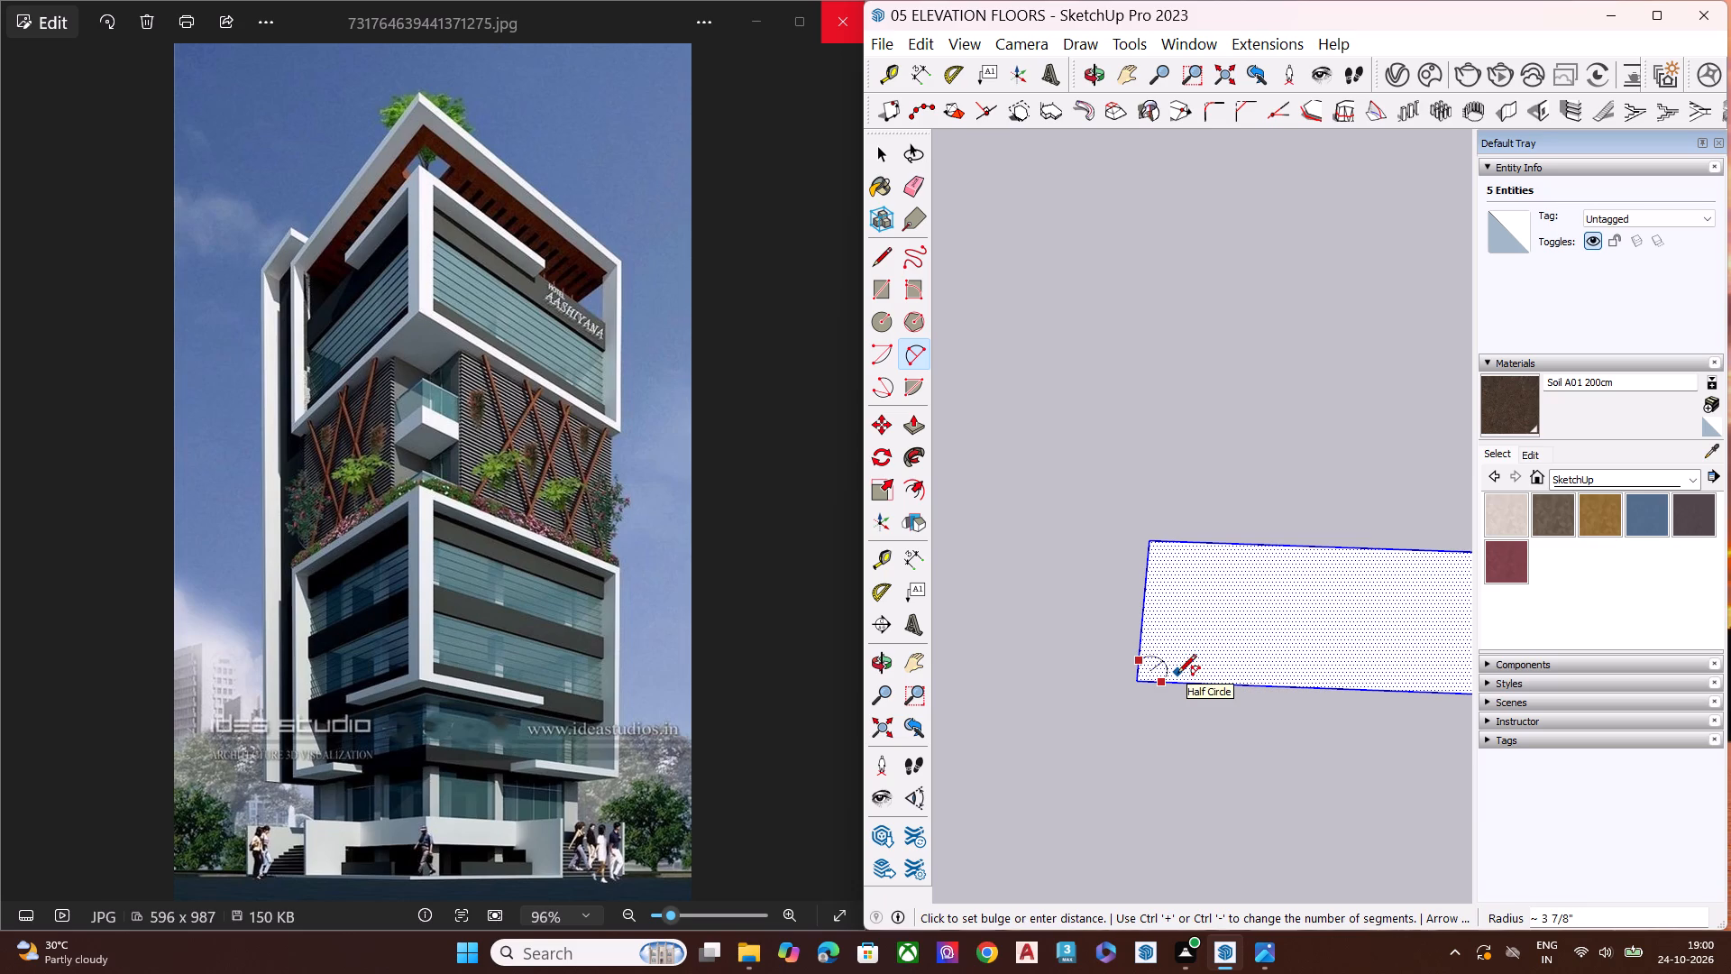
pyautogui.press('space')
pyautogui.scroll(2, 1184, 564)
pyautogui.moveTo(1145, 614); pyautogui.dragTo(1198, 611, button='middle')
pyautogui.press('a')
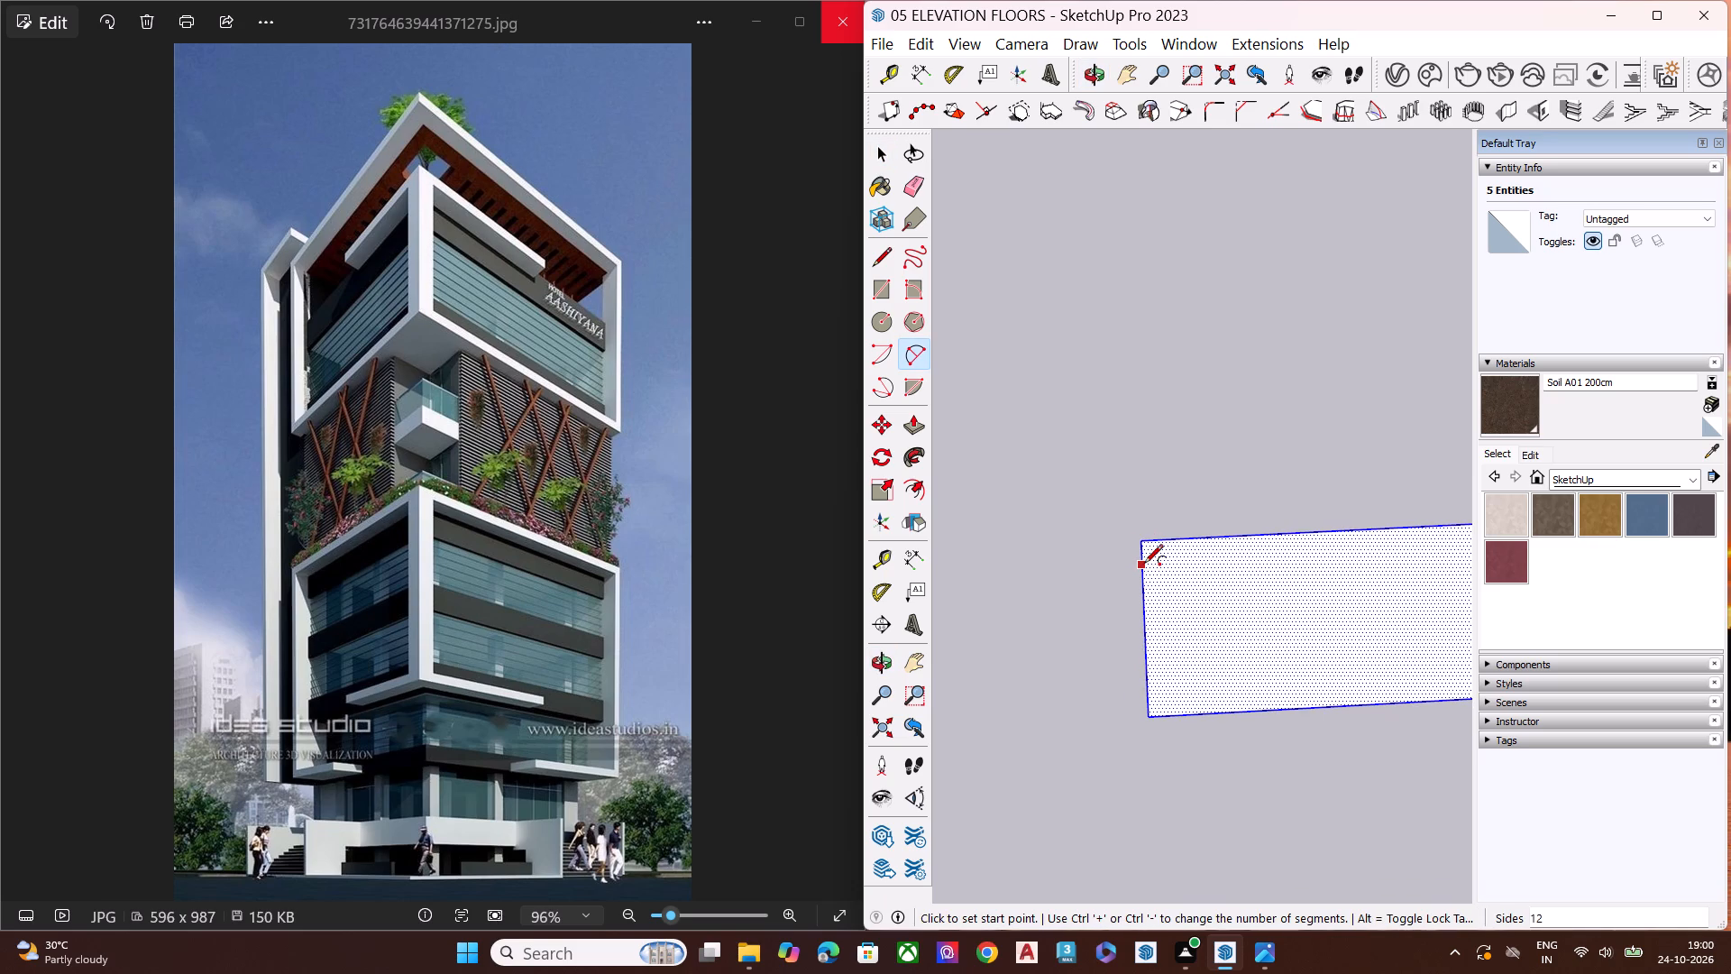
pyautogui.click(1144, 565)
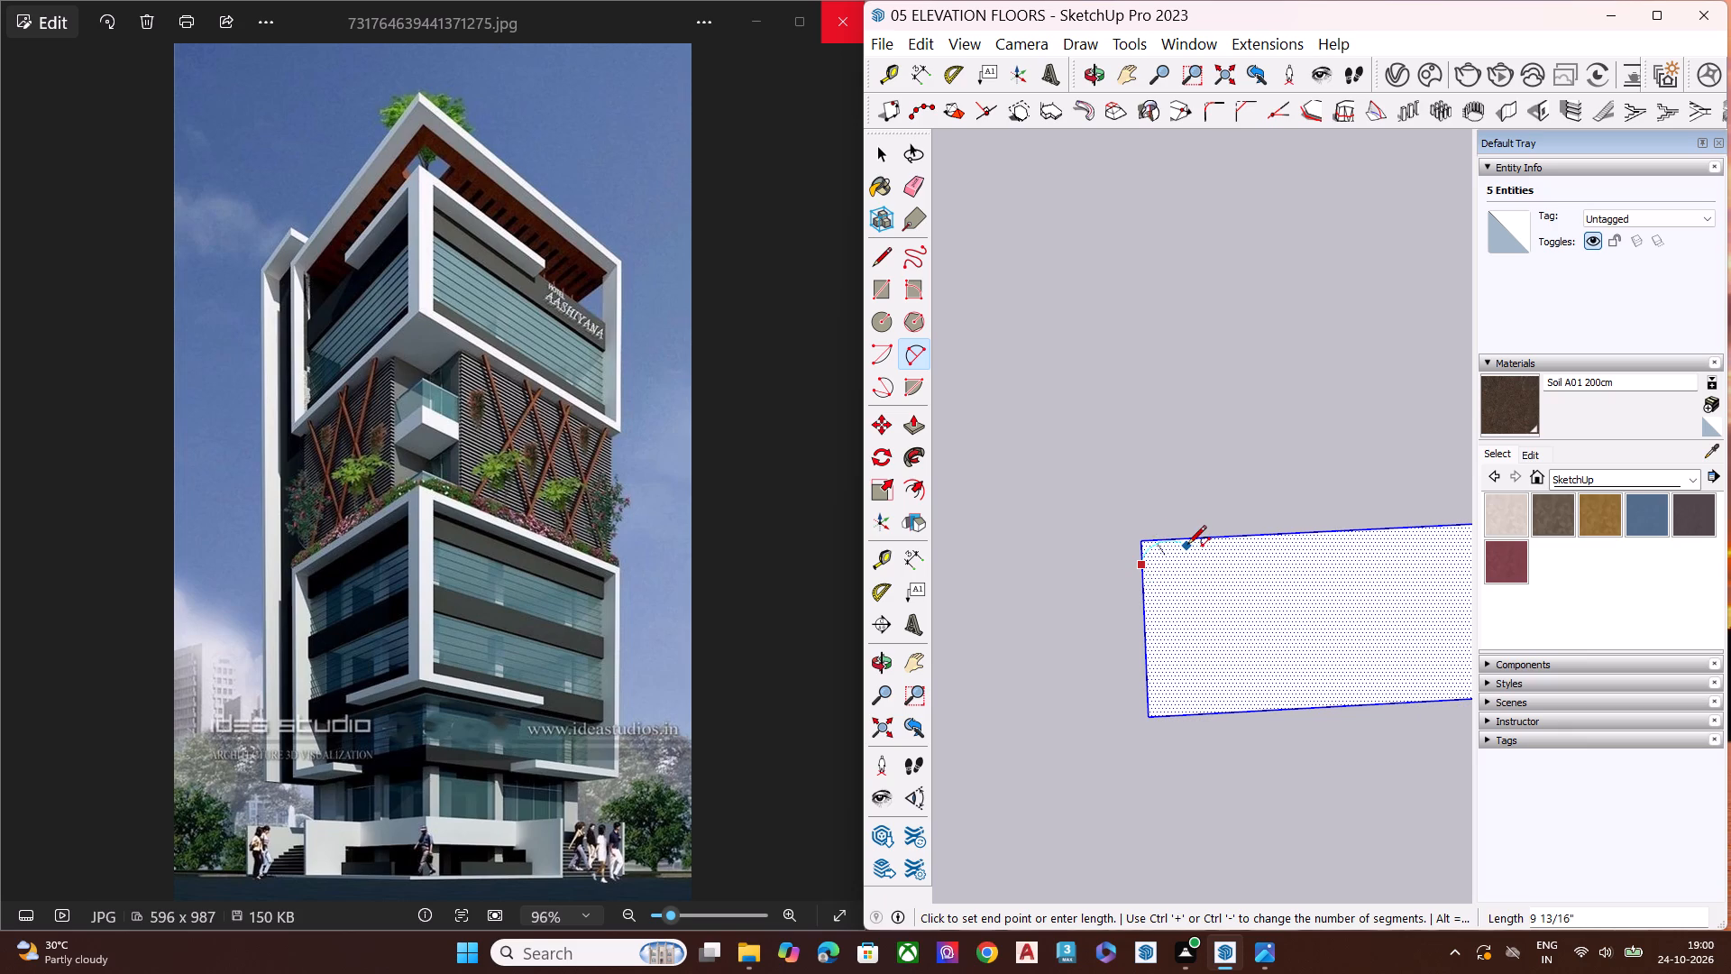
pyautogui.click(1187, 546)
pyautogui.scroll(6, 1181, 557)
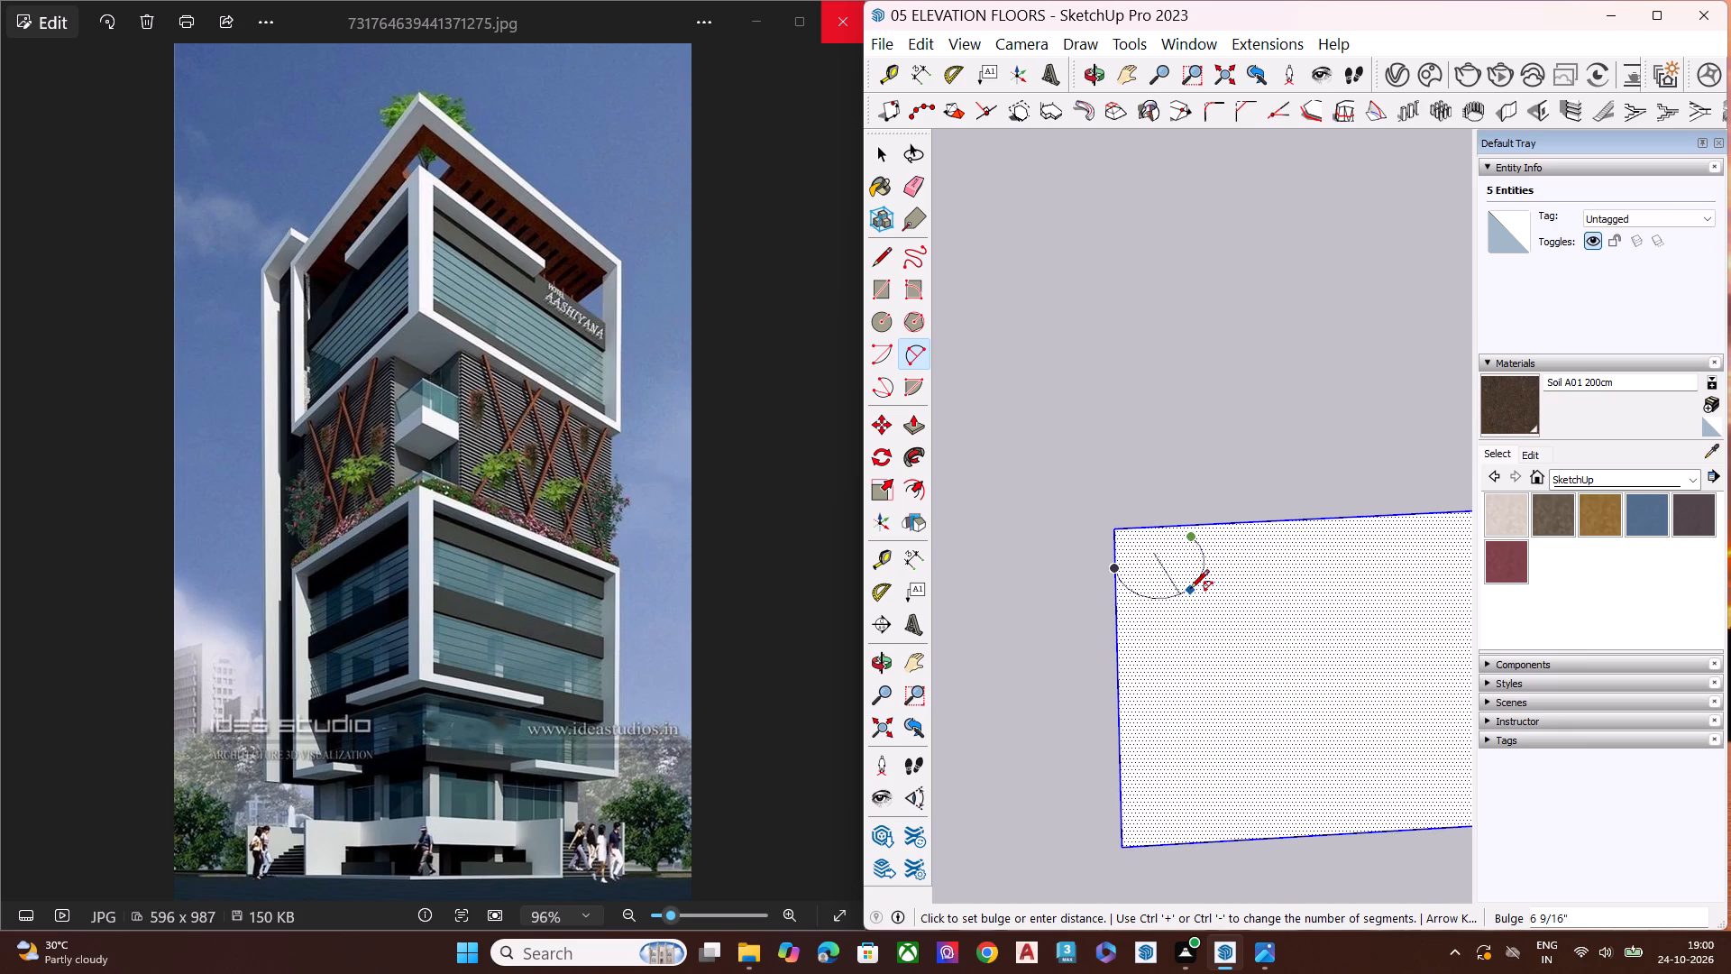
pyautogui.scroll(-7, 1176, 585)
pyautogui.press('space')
# Draw a line across the rectangle parallel to its short edge, marking off an end strip about 11" wide.
pyautogui.scroll(-8, 1156, 592)
pyautogui.moveTo(1256, 639); pyautogui.dragTo(1268, 669, button='middle')
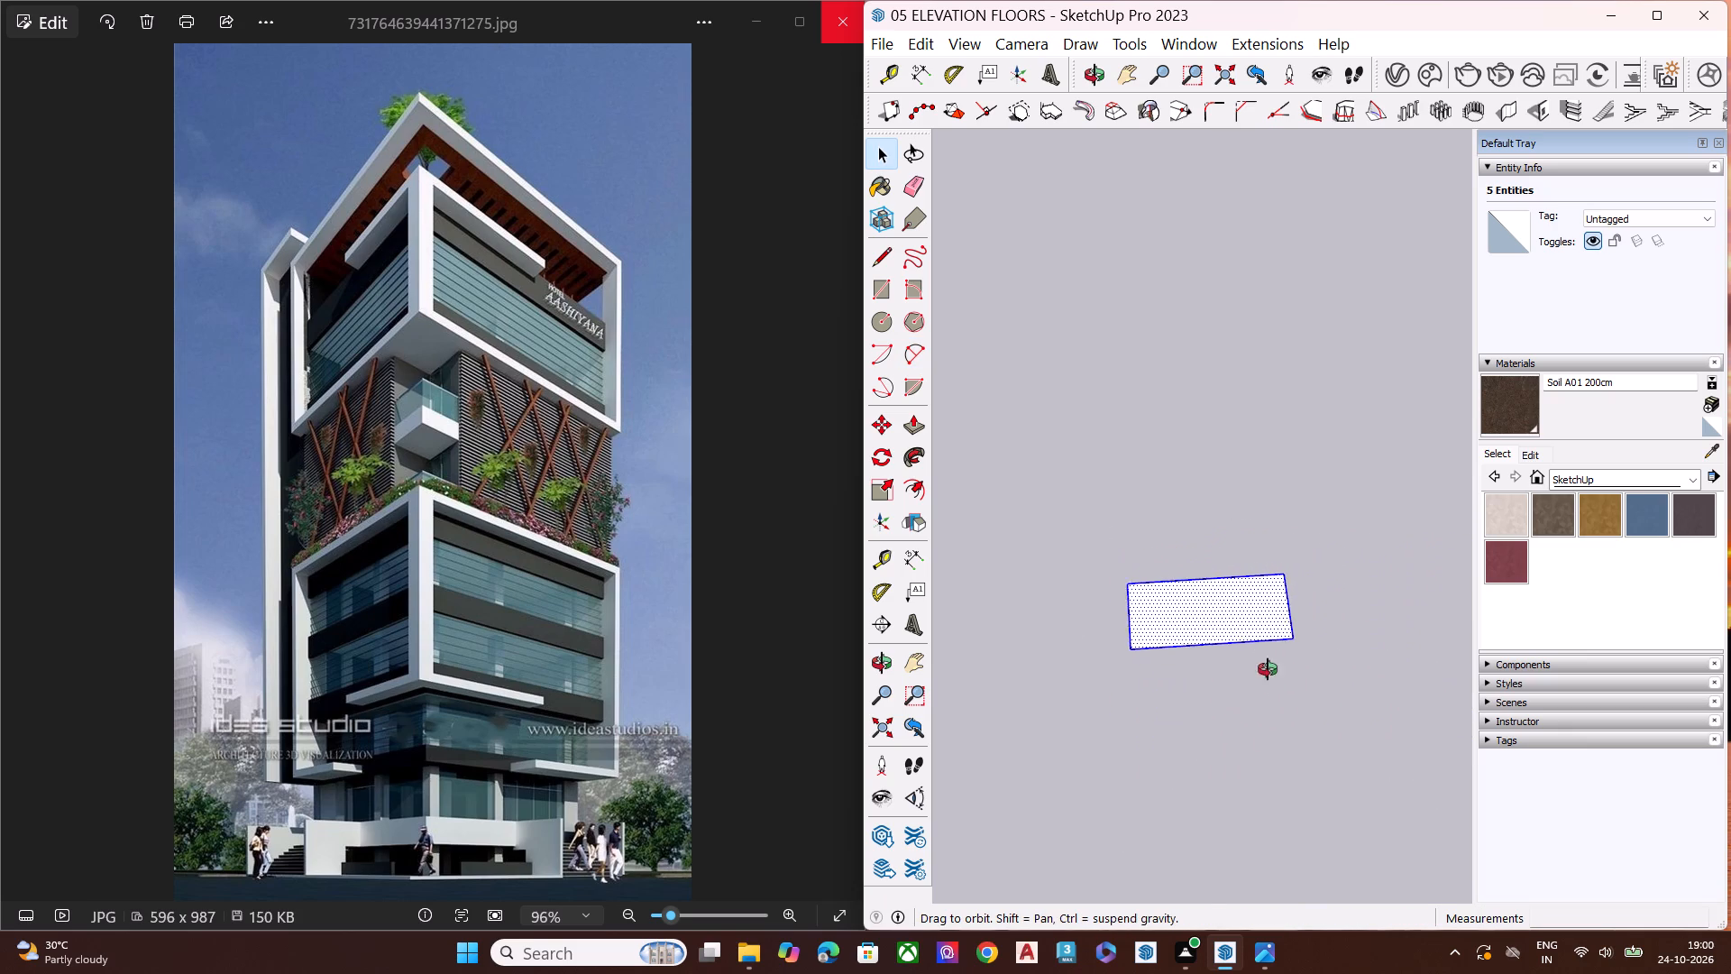
pyautogui.moveTo(1268, 669); pyautogui.dragTo(1211, 786, button='middle')
pyautogui.scroll(3, 1220, 658)
pyautogui.scroll(-1, 1237, 636)
pyautogui.scroll(3, 1251, 639)
pyautogui.moveTo(1171, 700); pyautogui.dragTo(1218, 782, button='middle')
pyautogui.press('space')
pyautogui.click(1079, 758)
pyautogui.scroll(-3, 1136, 684)
pyautogui.press('l')
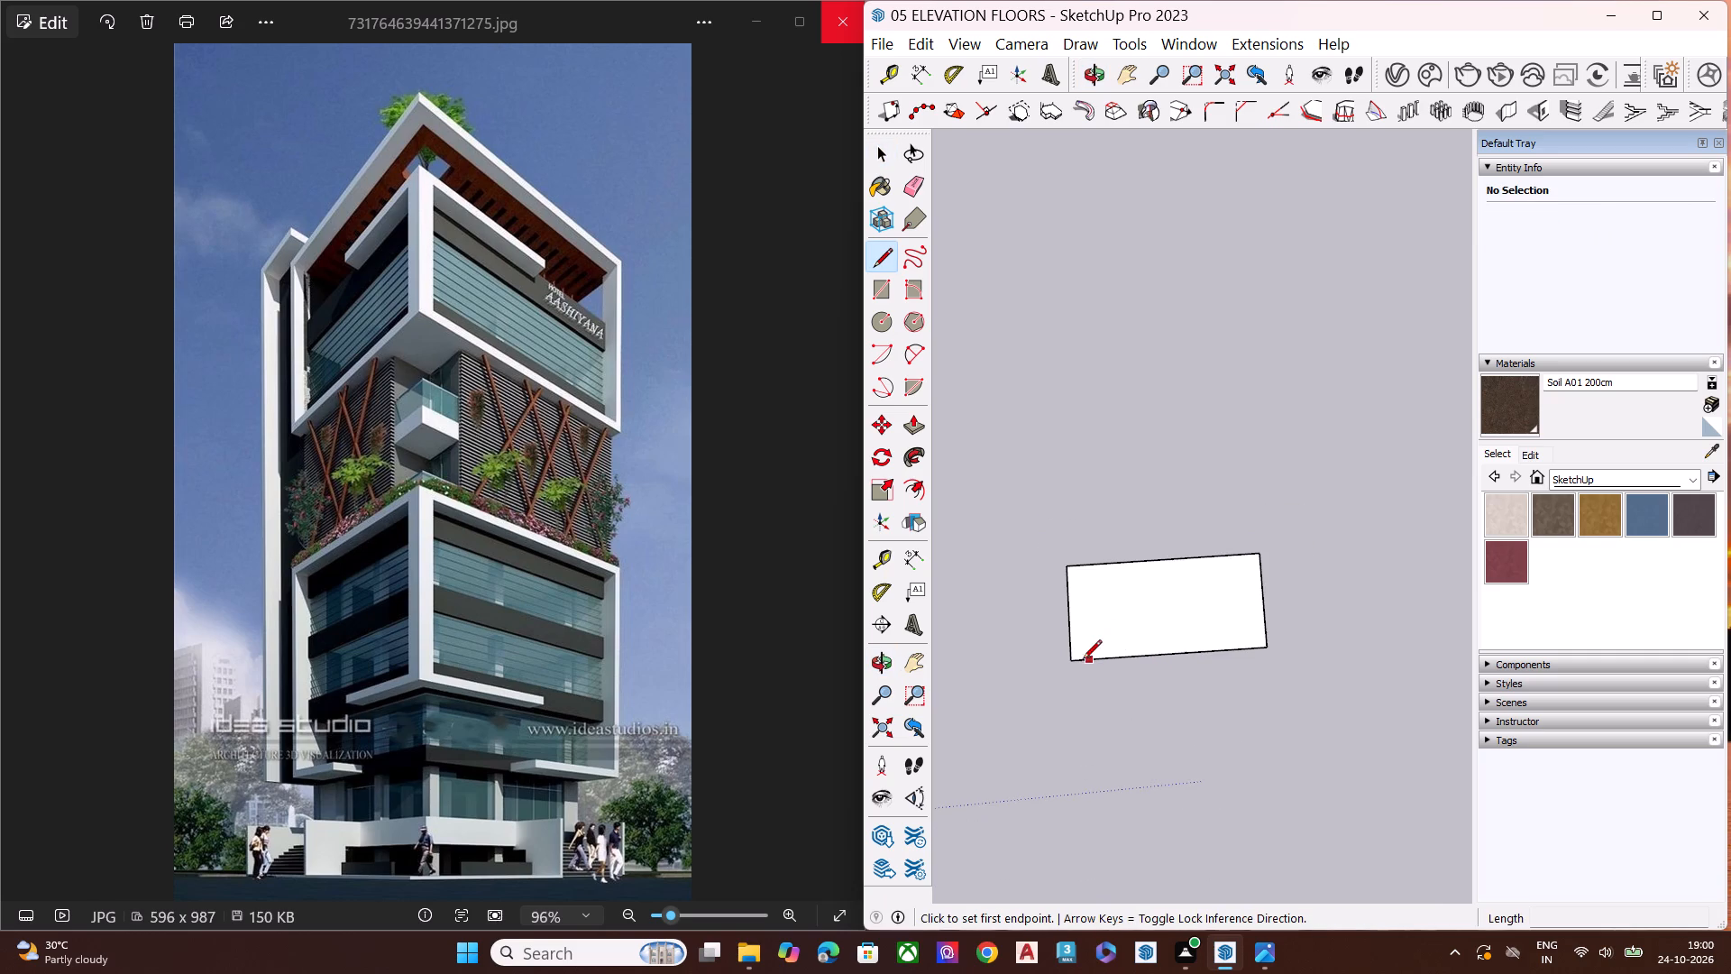
pyautogui.scroll(6, 1081, 660)
pyautogui.click(1112, 658)
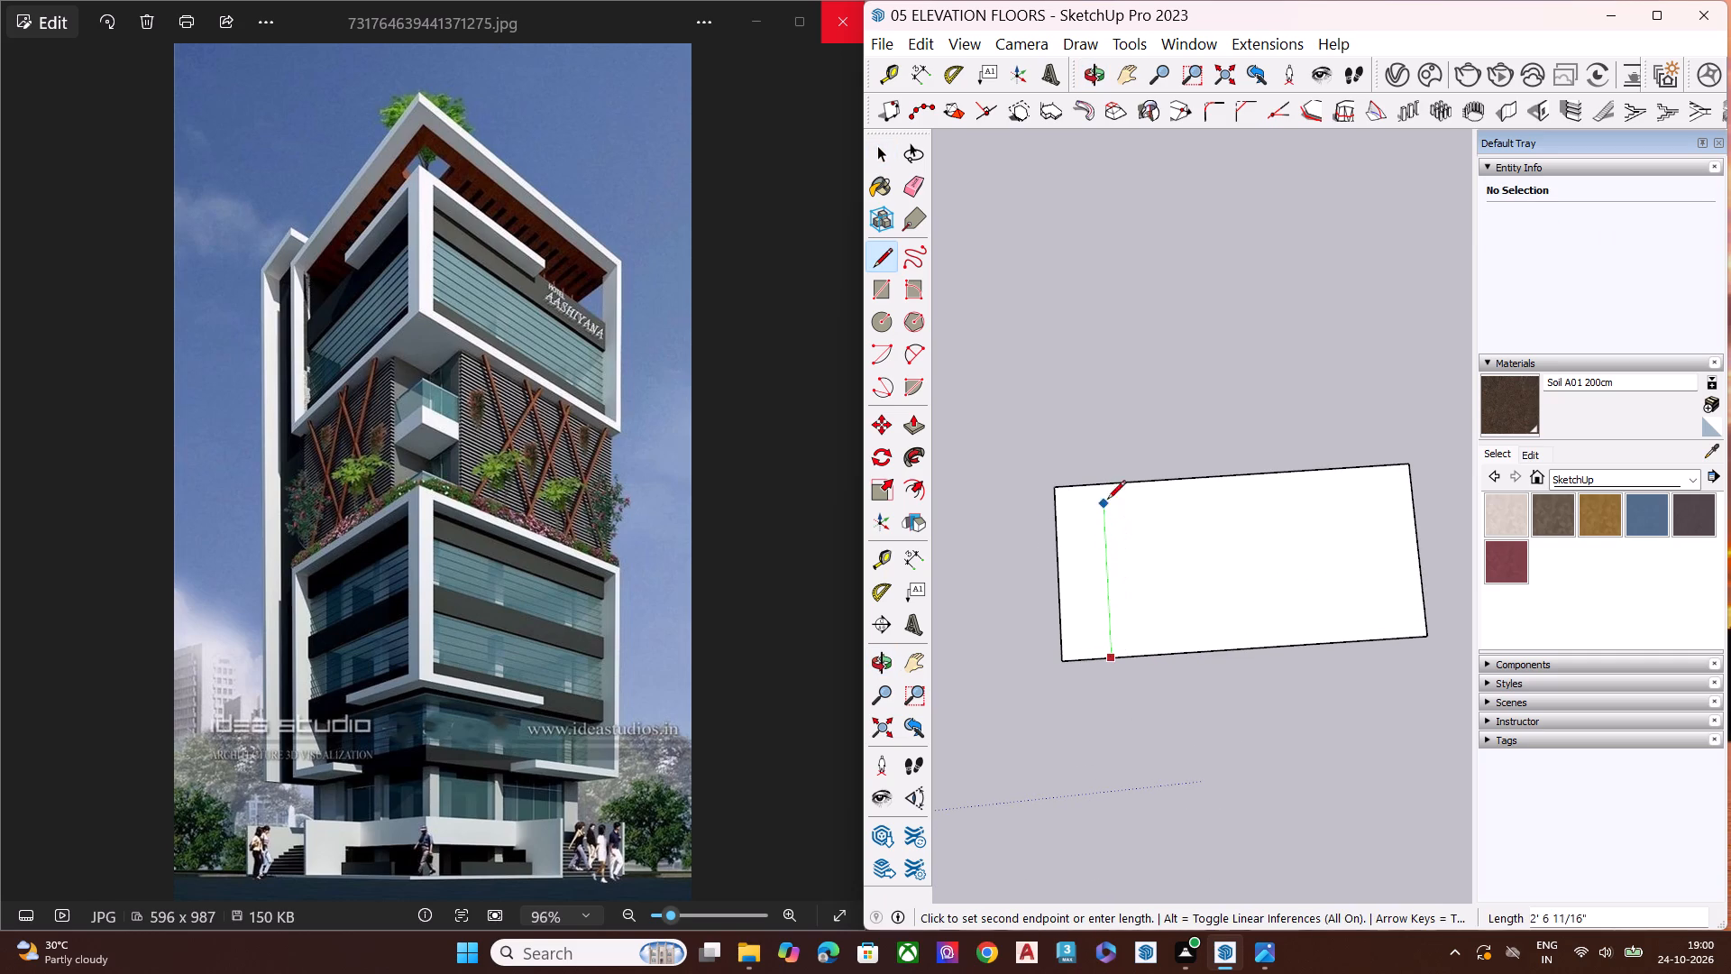
pyautogui.click(1105, 485)
pyautogui.press('space')
# Draw a rounded arc across the end strip with a bulge of about 5 1/8", reaching the rectangle's long edge.
pyautogui.scroll(2, 1094, 635)
pyautogui.scroll(-1, 1093, 638)
pyautogui.press('a')
pyautogui.scroll(4, 1042, 486)
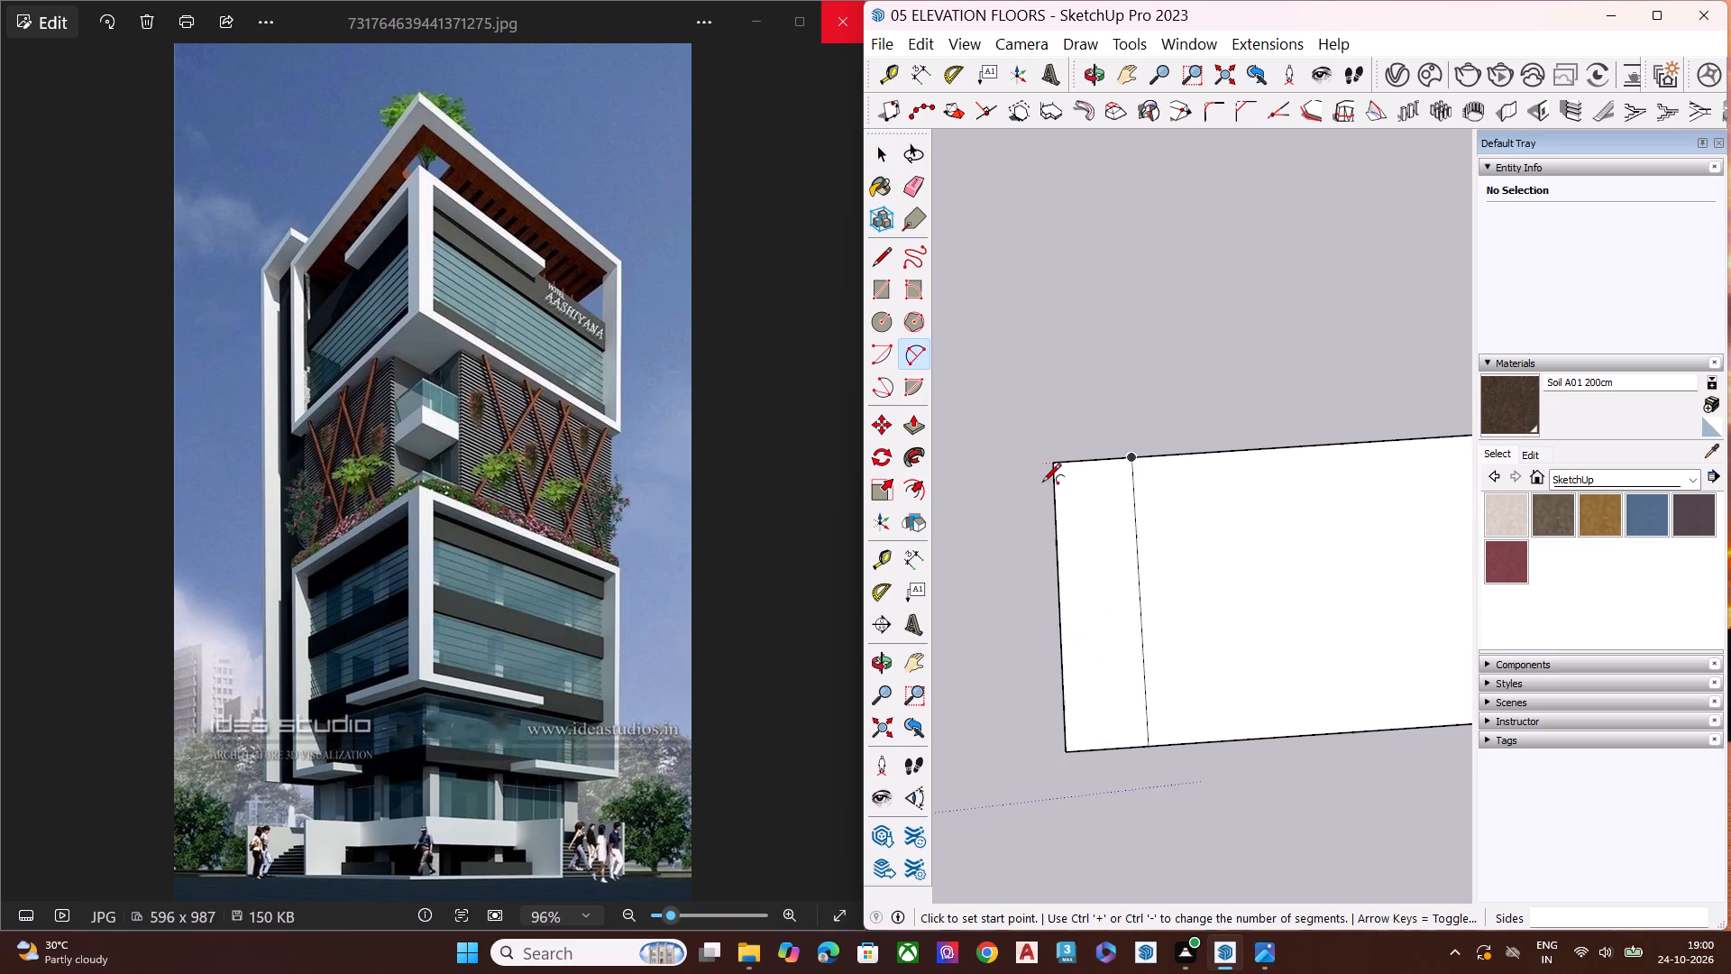
pyautogui.scroll(-1, 1042, 483)
pyautogui.scroll(3, 1043, 483)
pyautogui.click(1059, 503)
pyautogui.click(1160, 506)
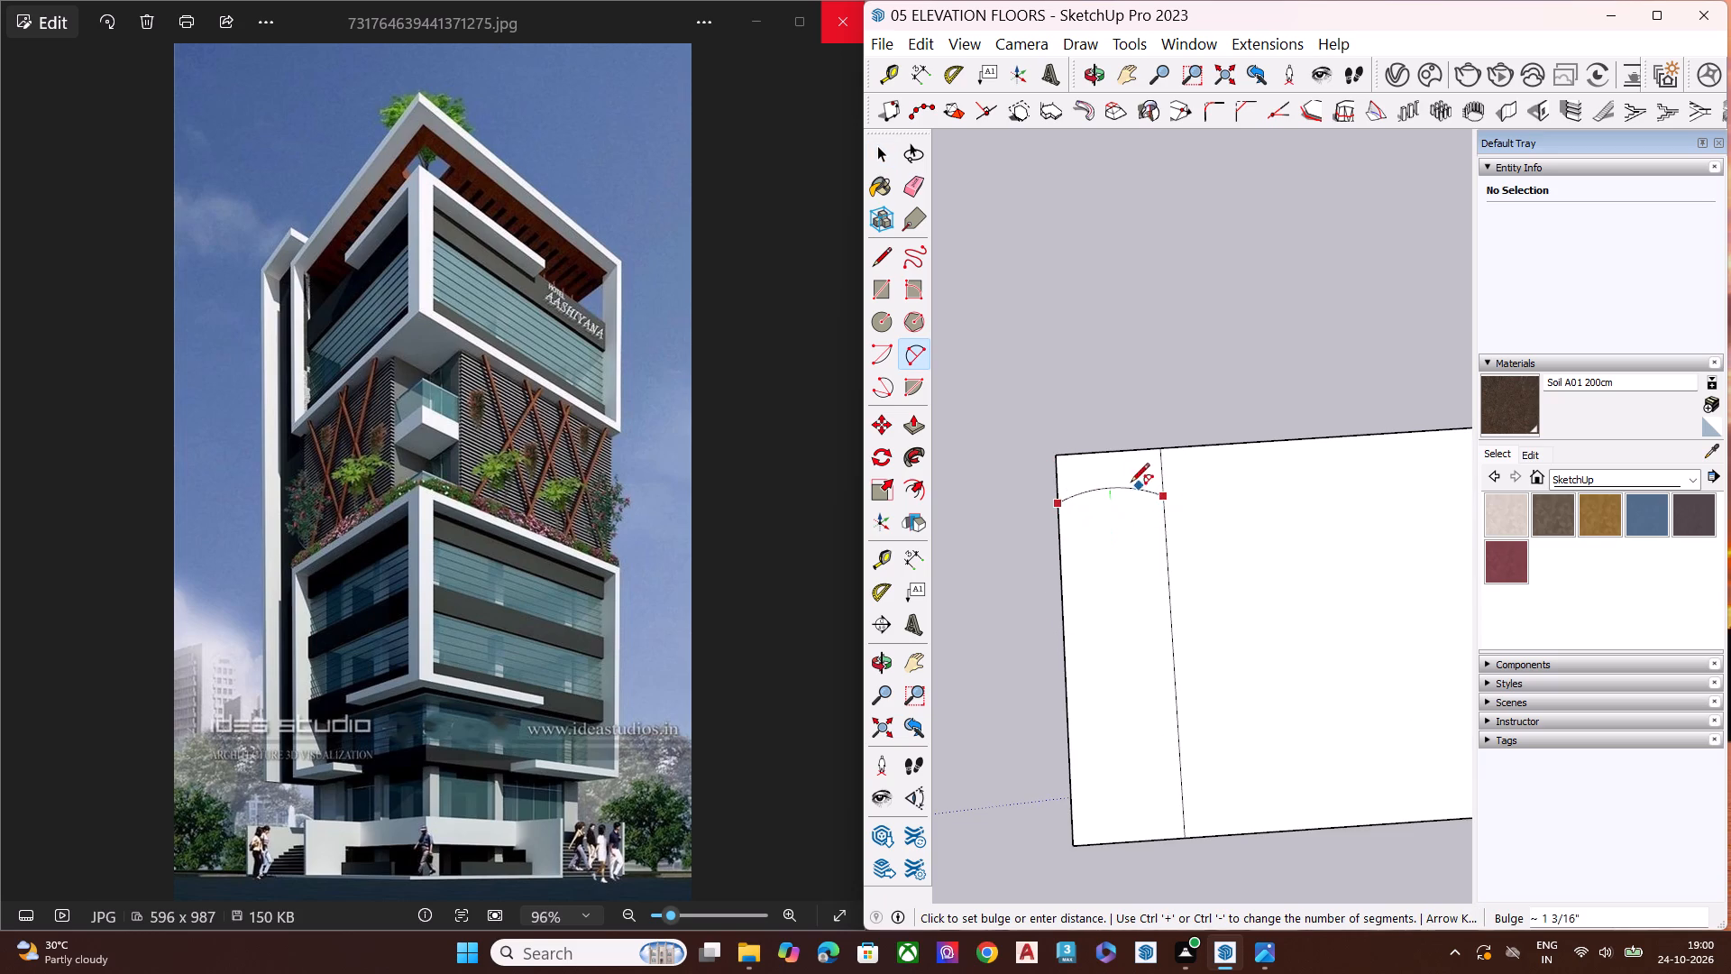
pyautogui.scroll(6, 1111, 465)
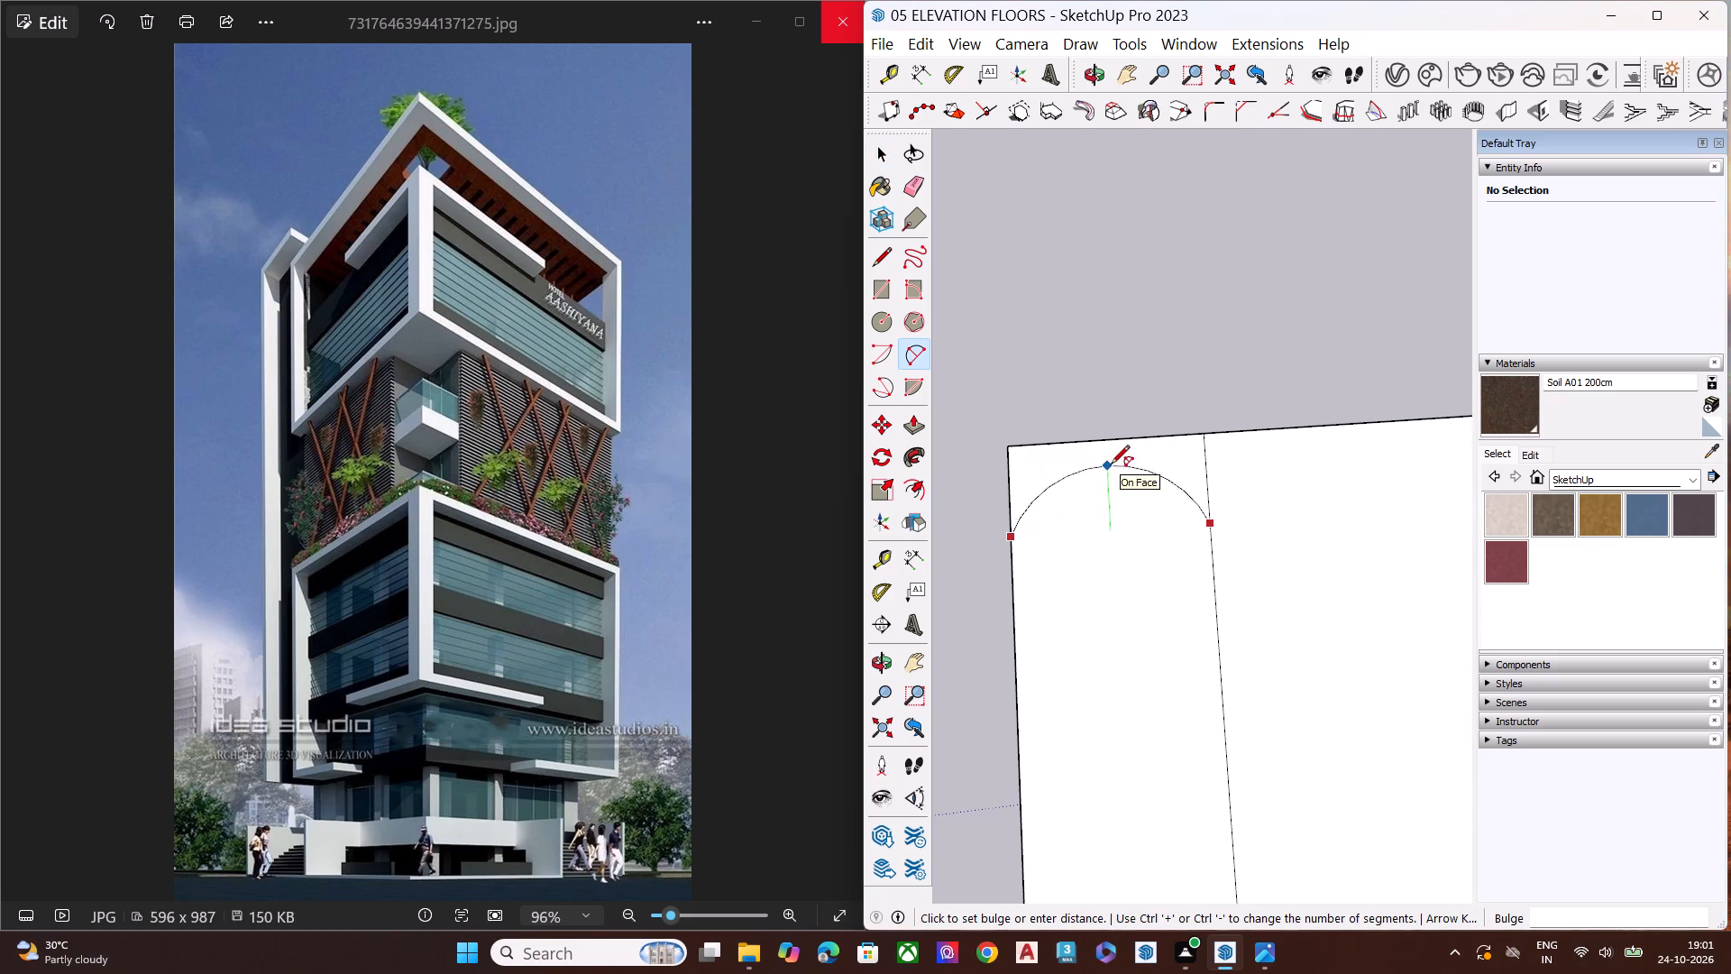
pyautogui.click(1107, 443)
pyautogui.press('space')
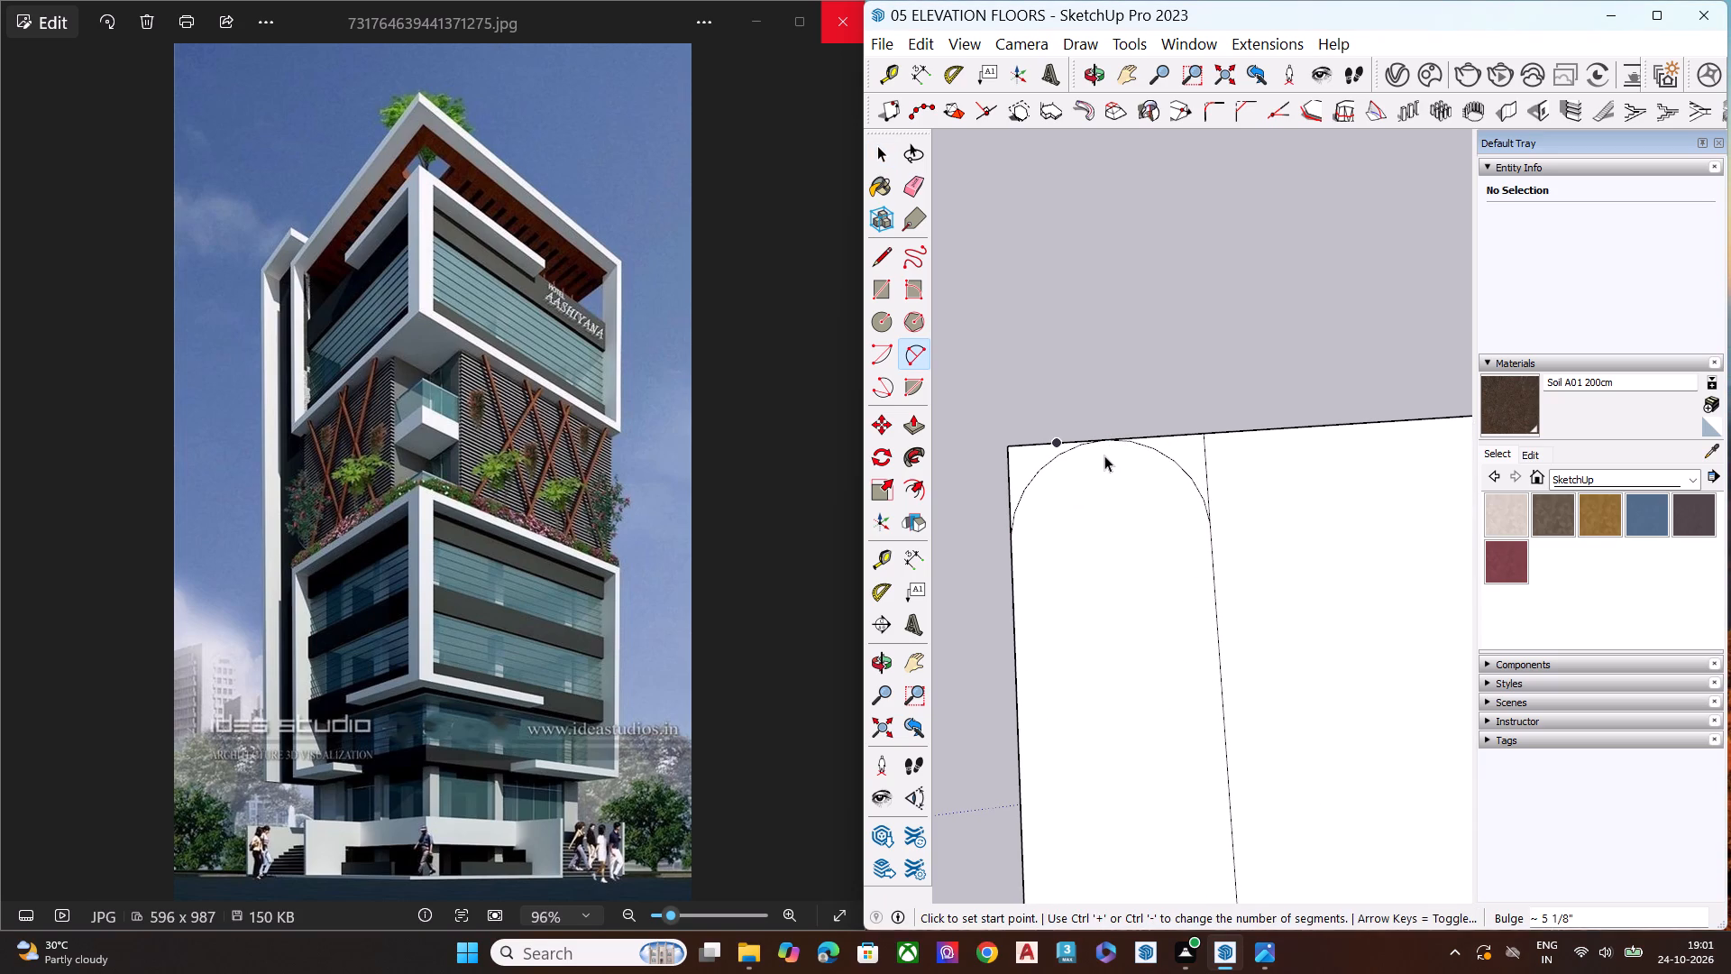
# Delete the corner faces and leftover straight edges outside the arc so the strip has a rounded end.
pyautogui.click(1134, 445)
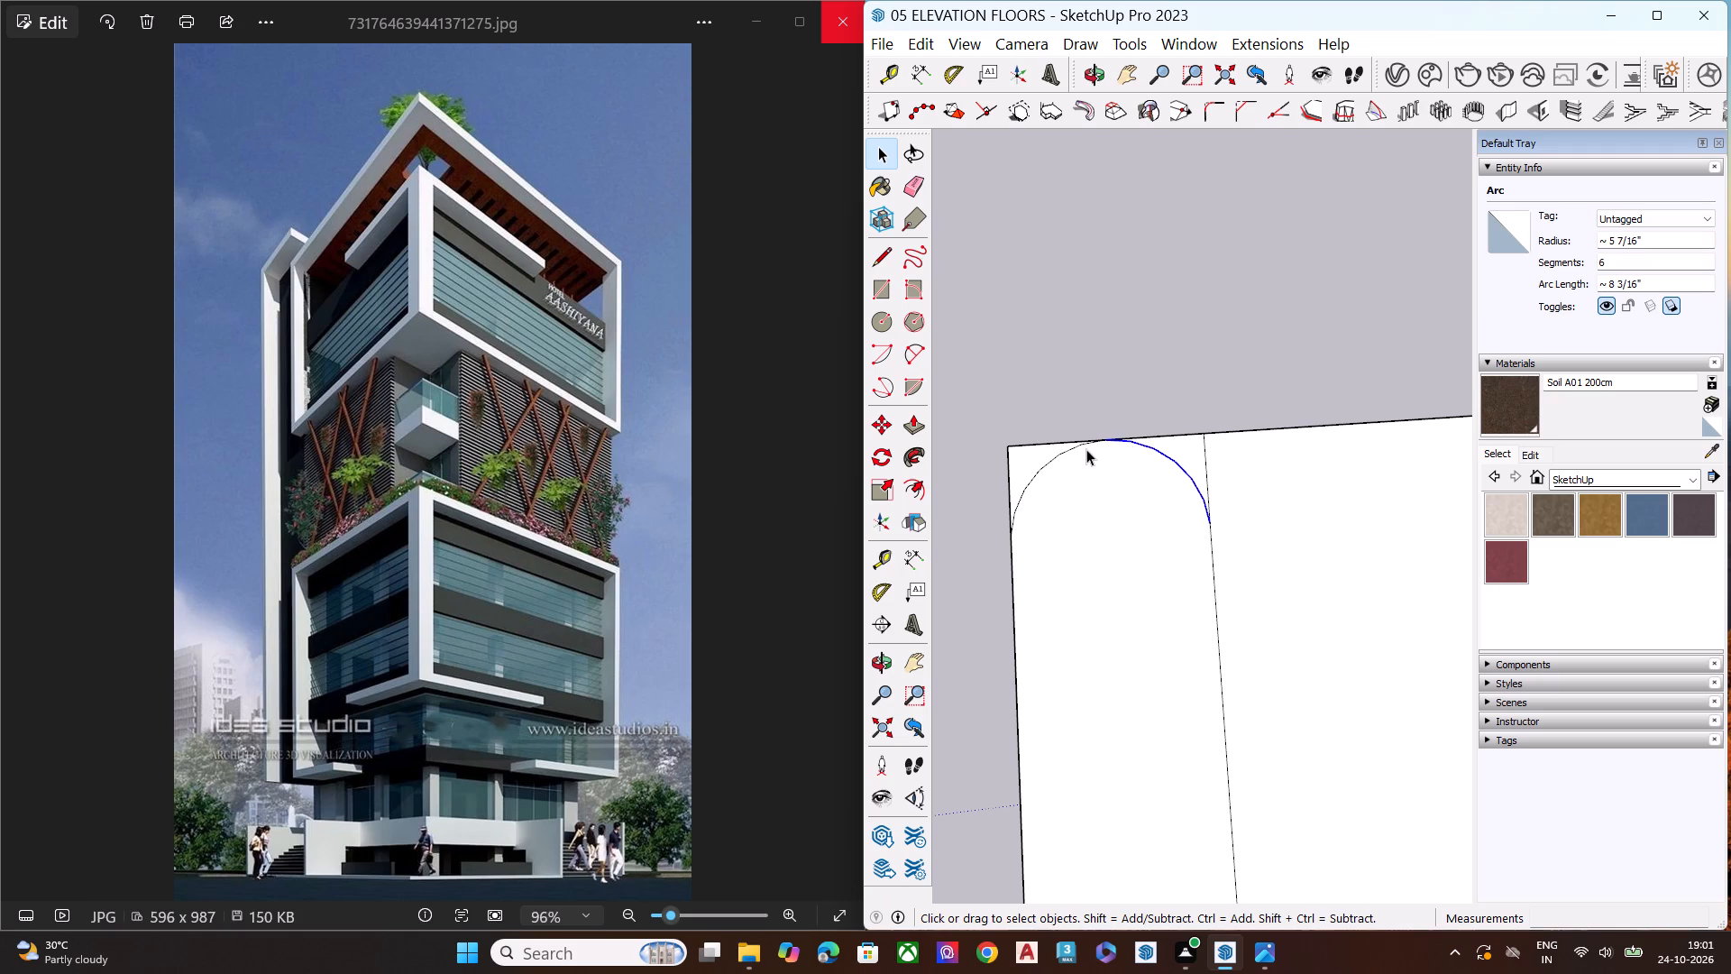
pyautogui.click(1038, 448)
pyautogui.press('Delete')
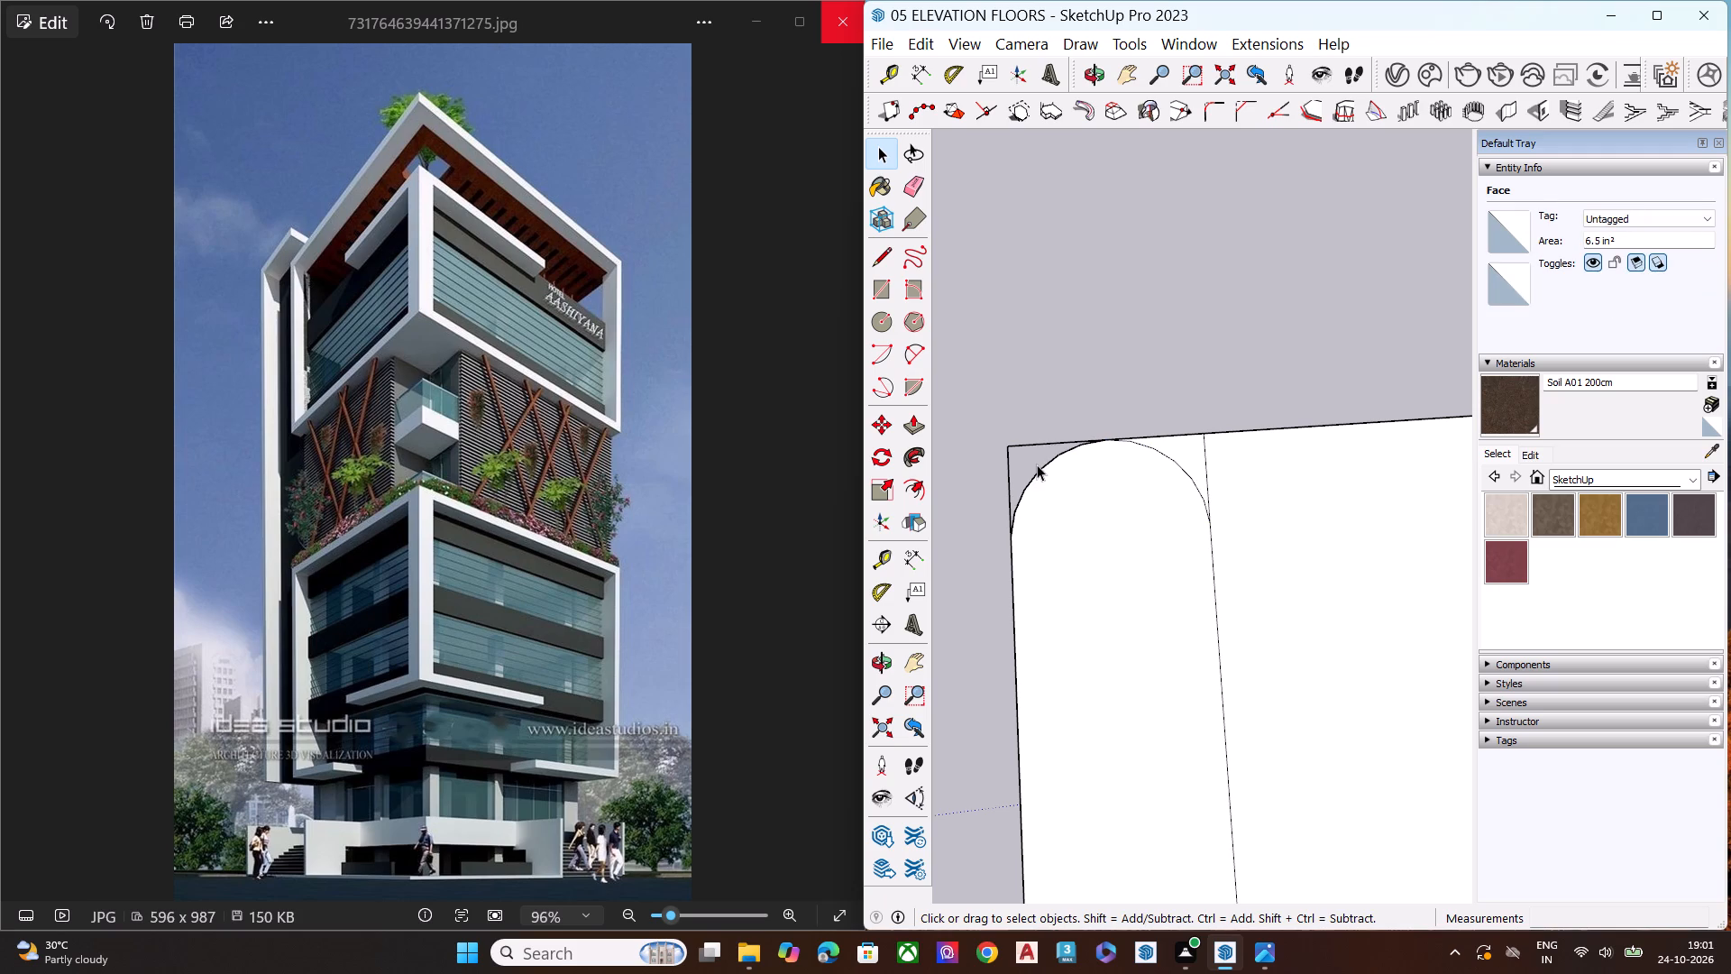
pyautogui.click(1172, 443)
pyautogui.press('F10')
pyautogui.press('Delete')
pyautogui.click(1172, 435)
pyautogui.press('Delete')
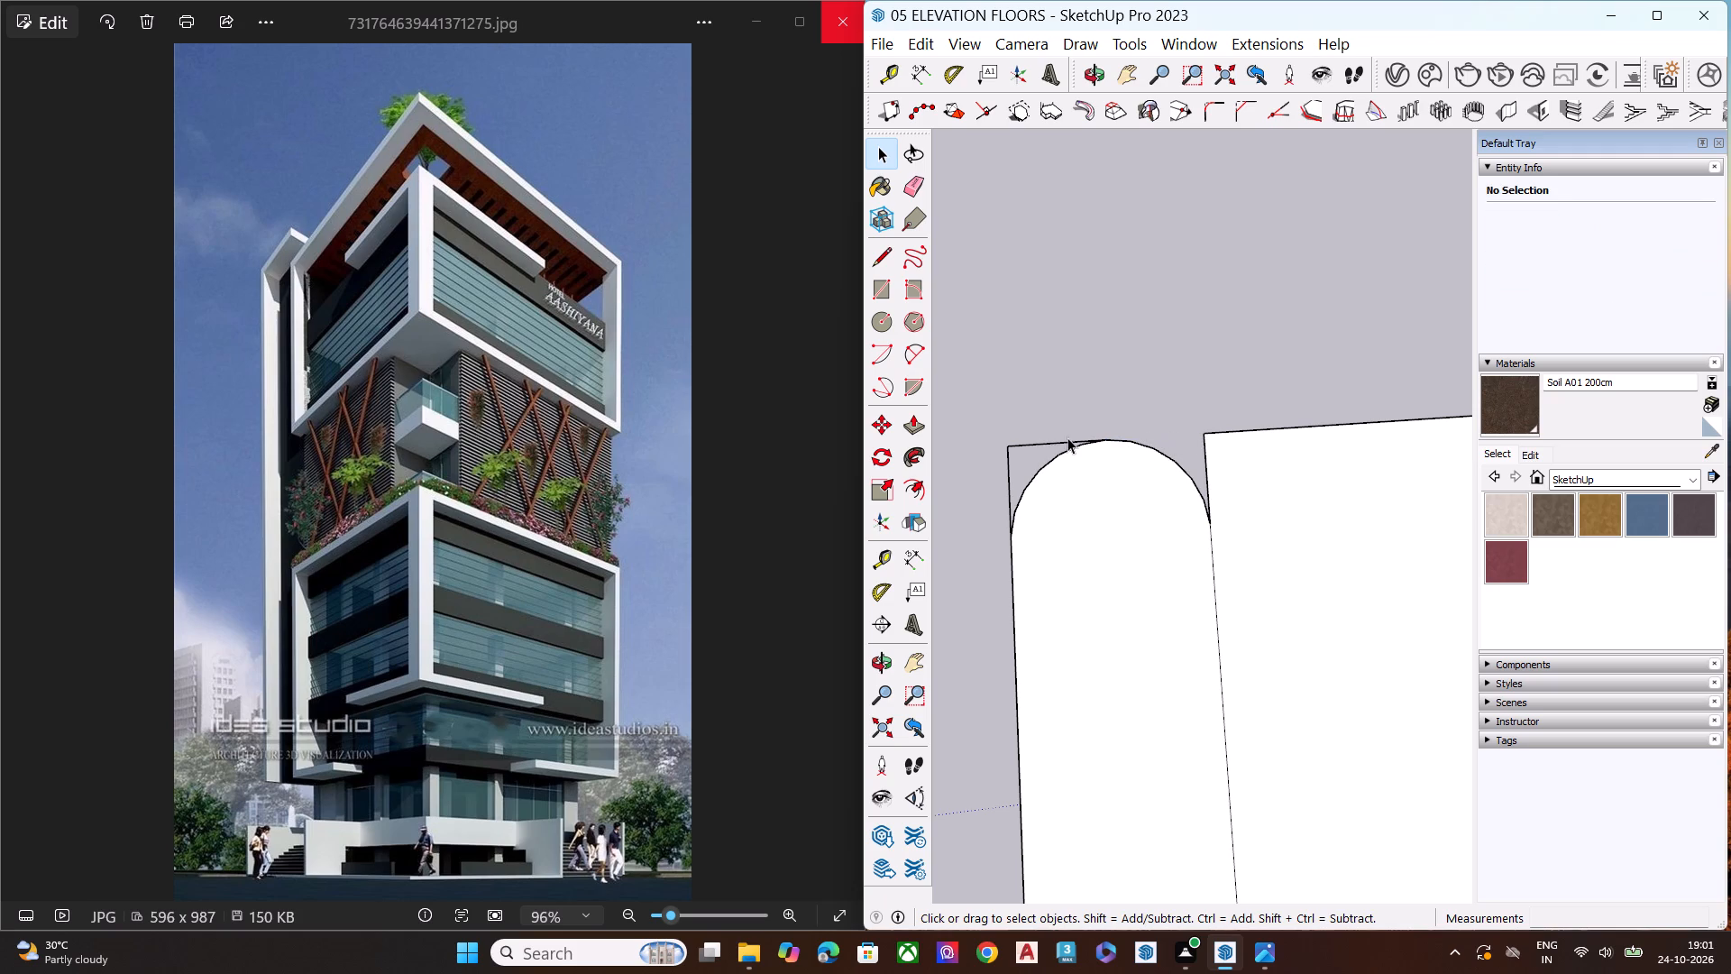
pyautogui.click(1059, 441)
pyautogui.press('Delete')
pyautogui.click(1006, 466)
pyautogui.press('Delete')
# Set the rounded end's arc to 24 segments.
pyautogui.click(1044, 465)
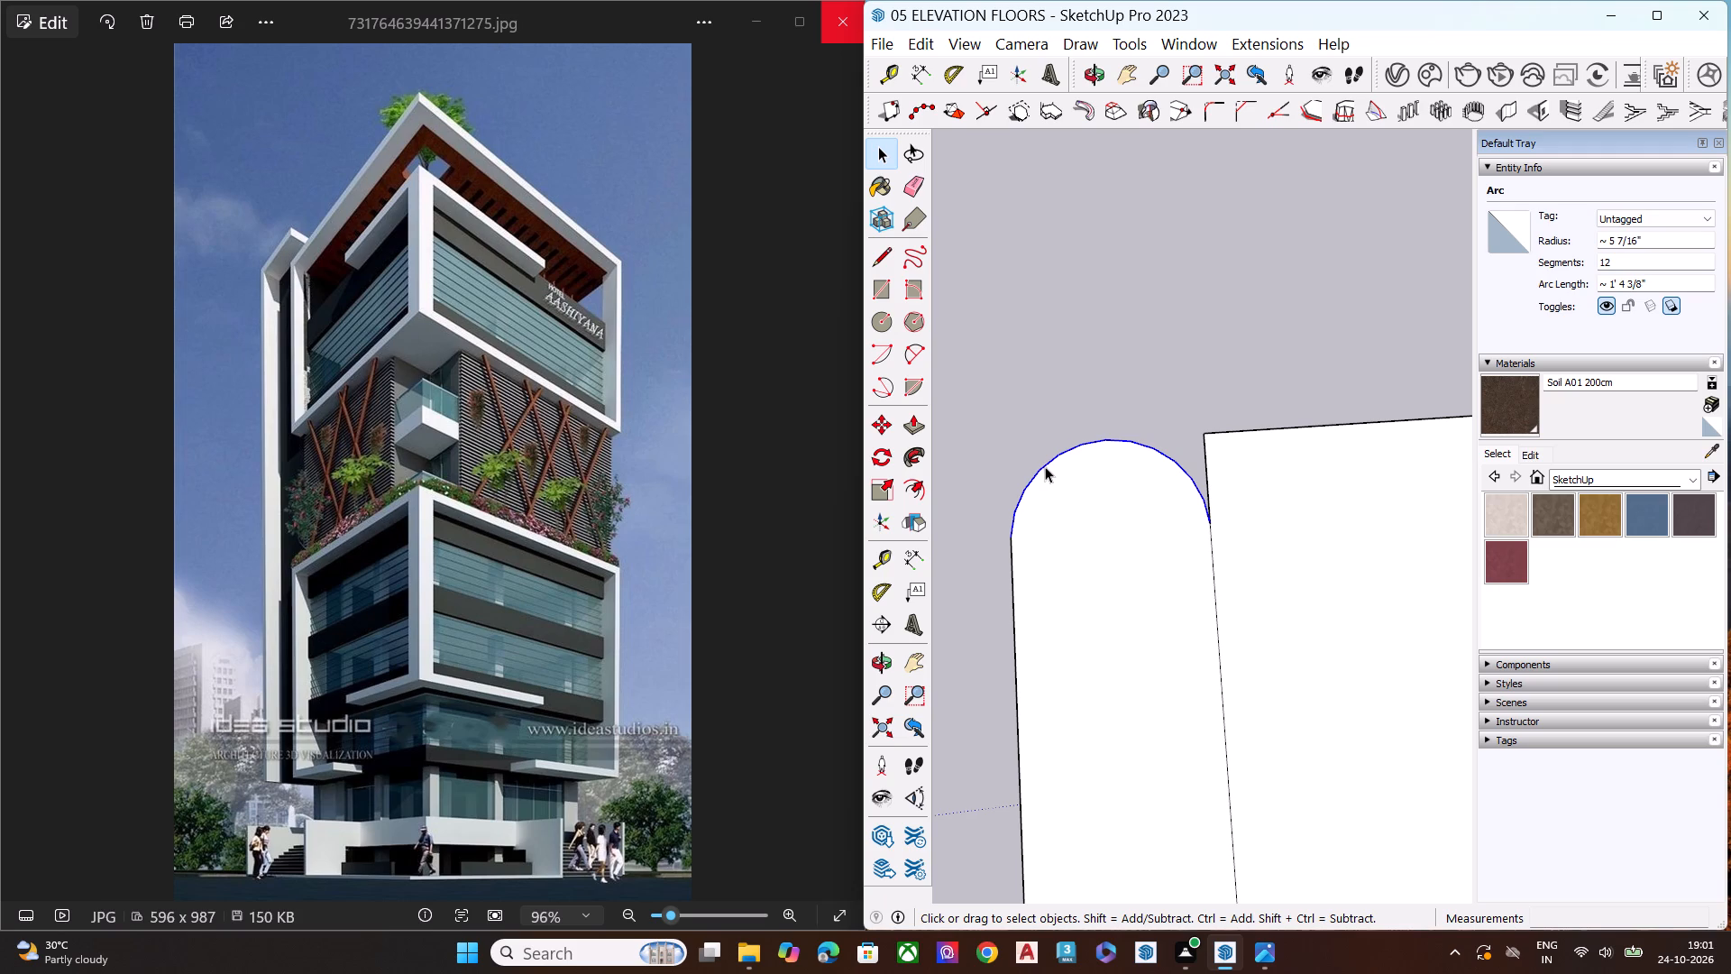
pyautogui.click(1680, 257)
pyautogui.press('BackSpace')
pyautogui.press('BackSpace')
pyautogui.press('BackSpace')
pyautogui.write('24')
pyautogui.press('Return')
# Copy the 24-segment arc twice, end to end along the rectangle's long edge, at a spacing of about 10 3/4".
pyautogui.scroll(-5, 1266, 172)
pyautogui.scroll(2, 1171, 433)
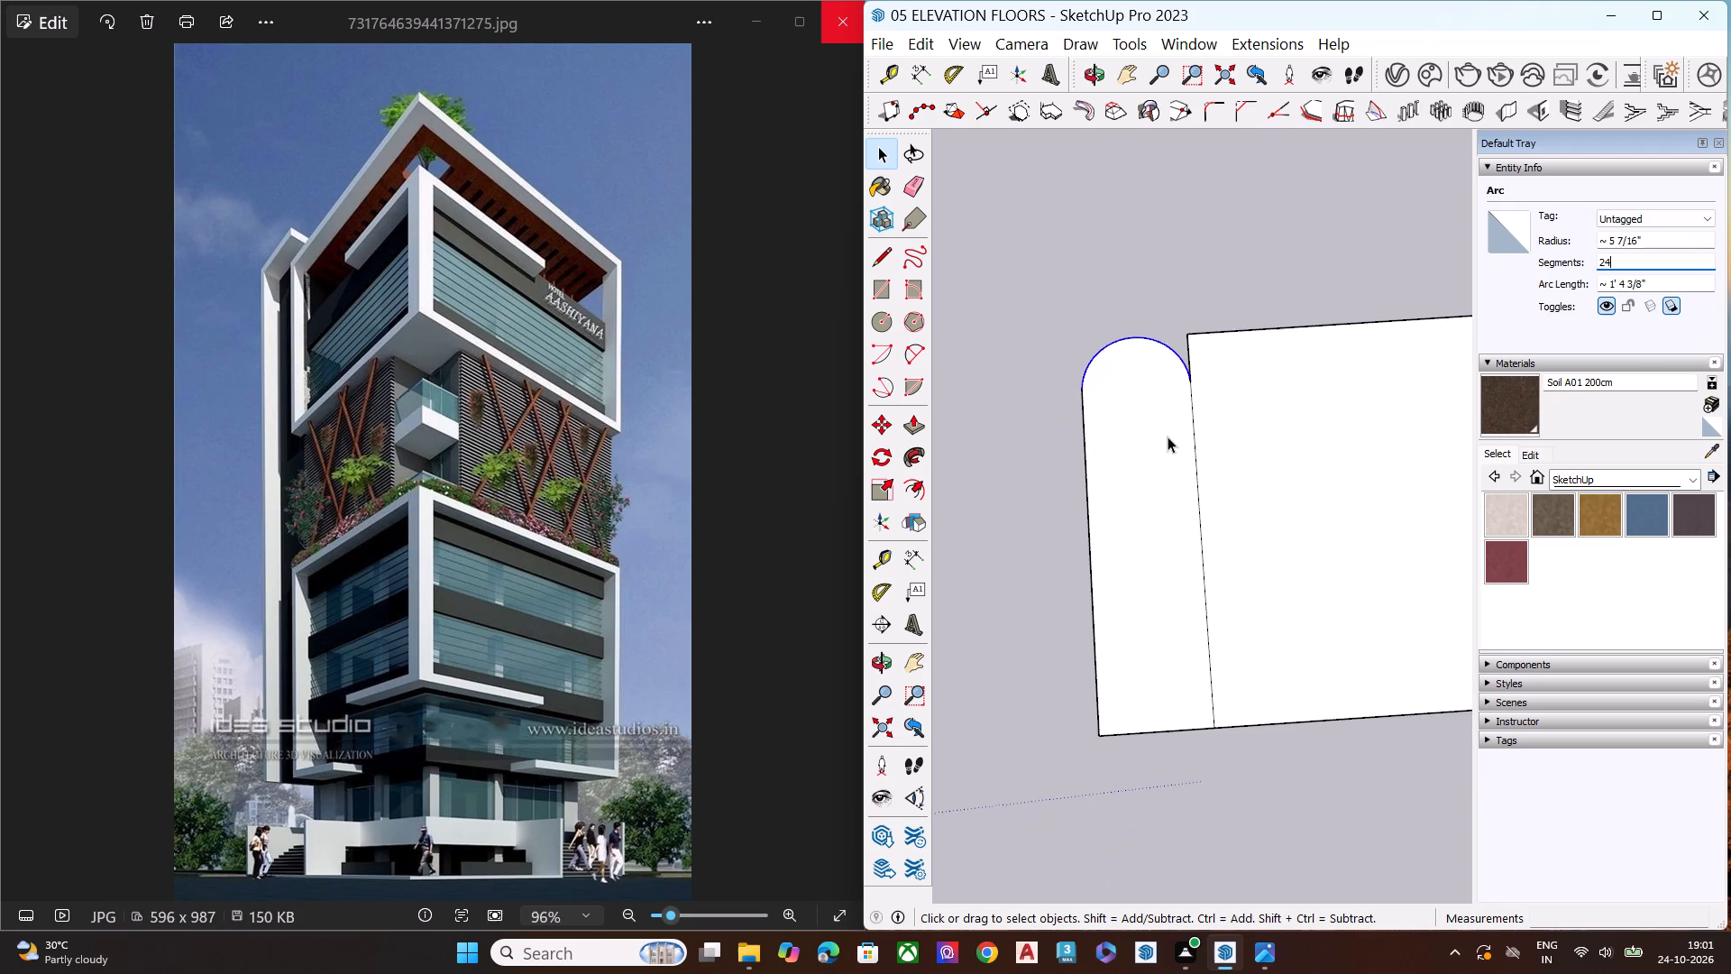
pyautogui.scroll(4, 1168, 436)
pyautogui.moveTo(1147, 338); pyautogui.dragTo(1086, 448, button='middle')
pyautogui.scroll(6, 1140, 298)
pyautogui.scroll(-1, 1140, 294)
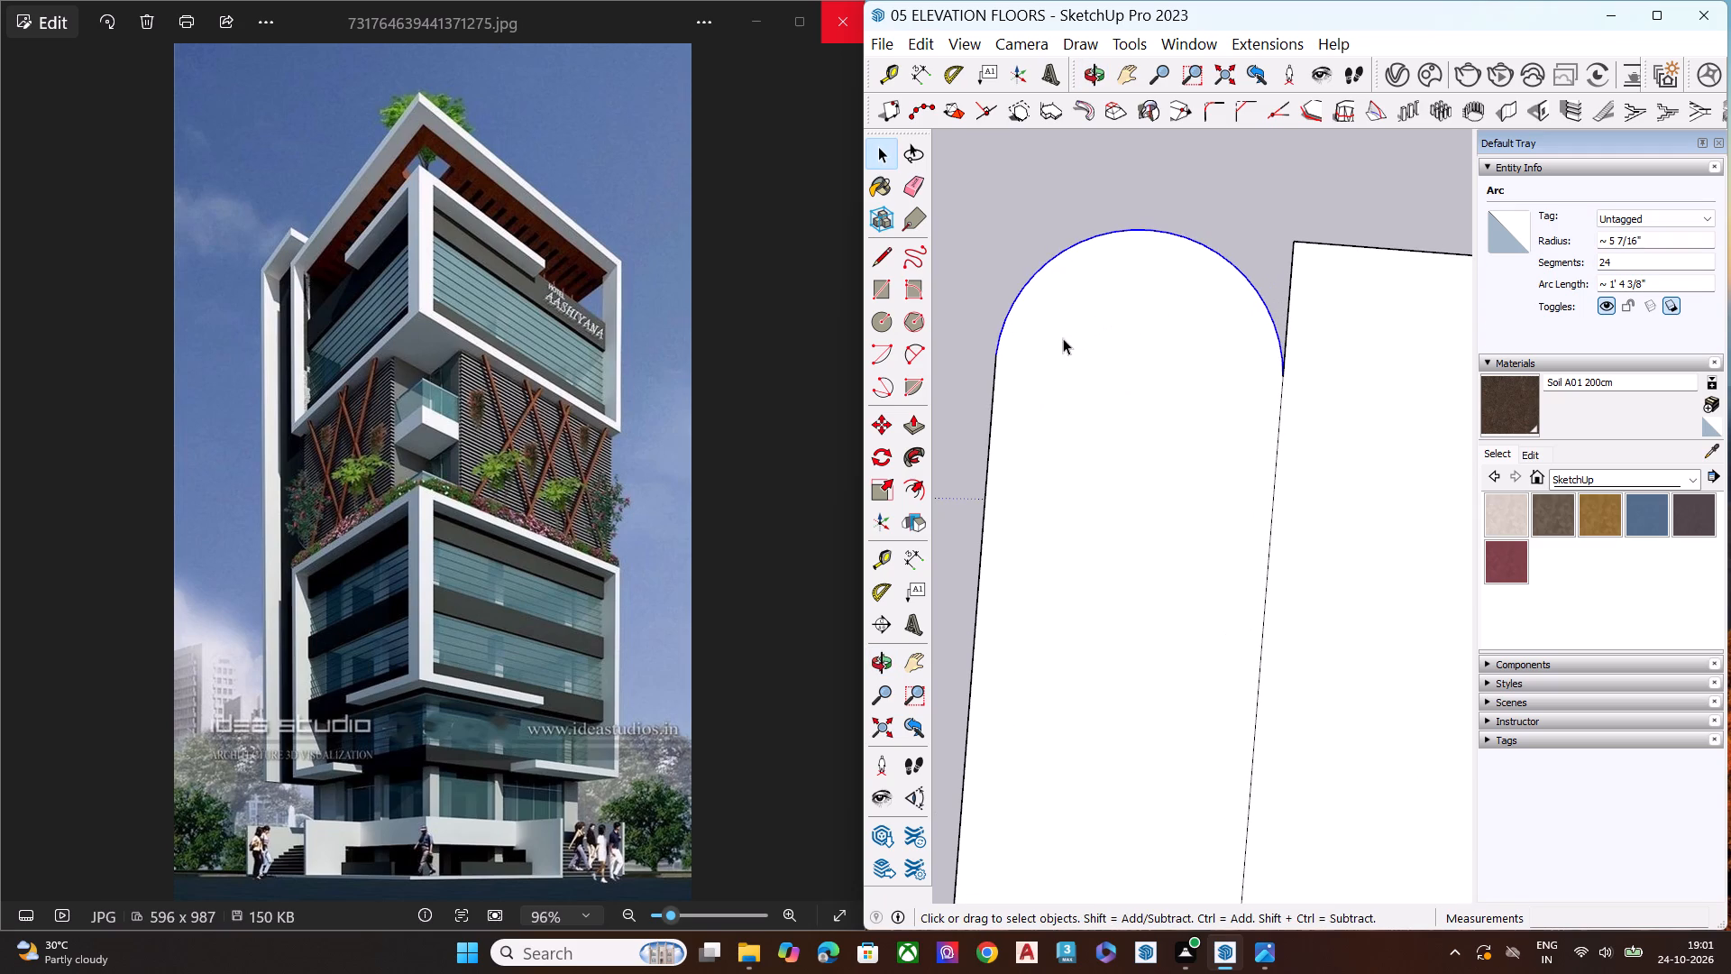
pyautogui.press('m')
pyautogui.click(996, 350)
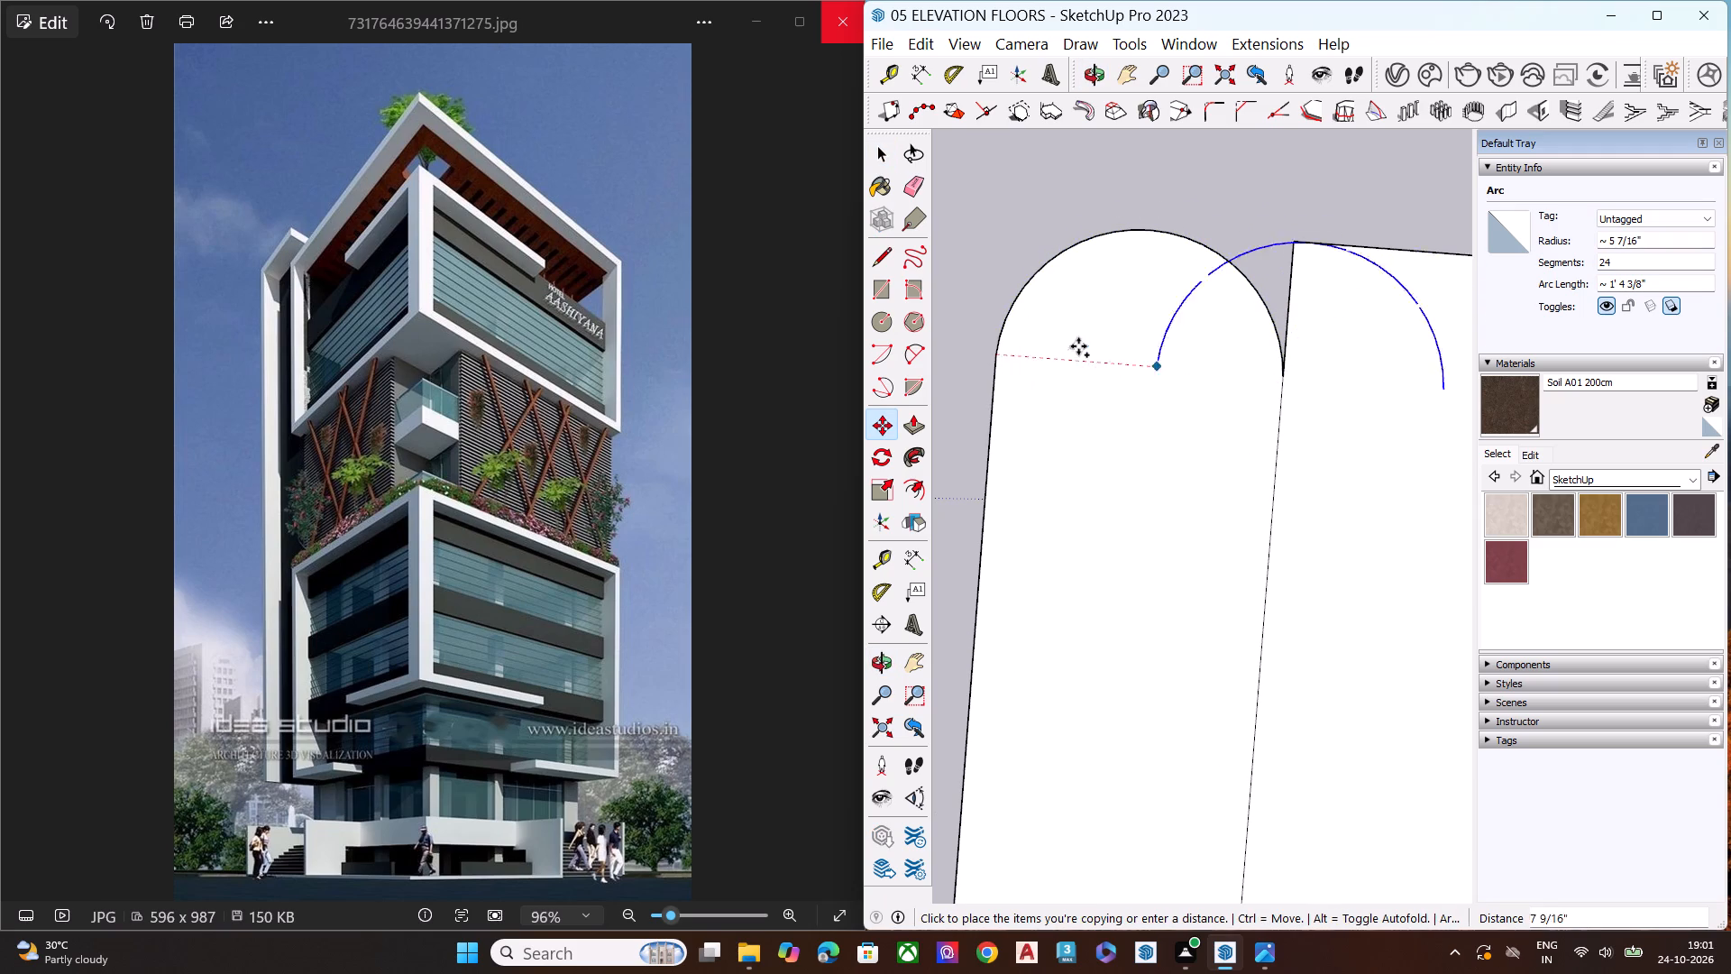
pyautogui.scroll(-7, 1074, 346)
pyautogui.scroll(1, 974, 281)
pyautogui.scroll(-1, 973, 283)
pyautogui.scroll(3, 967, 286)
pyautogui.scroll(-1, 967, 286)
pyautogui.scroll(1, 967, 286)
pyautogui.scroll(-13, 967, 286)
pyautogui.moveTo(1164, 412); pyautogui.dragTo(1190, 418, button='middle')
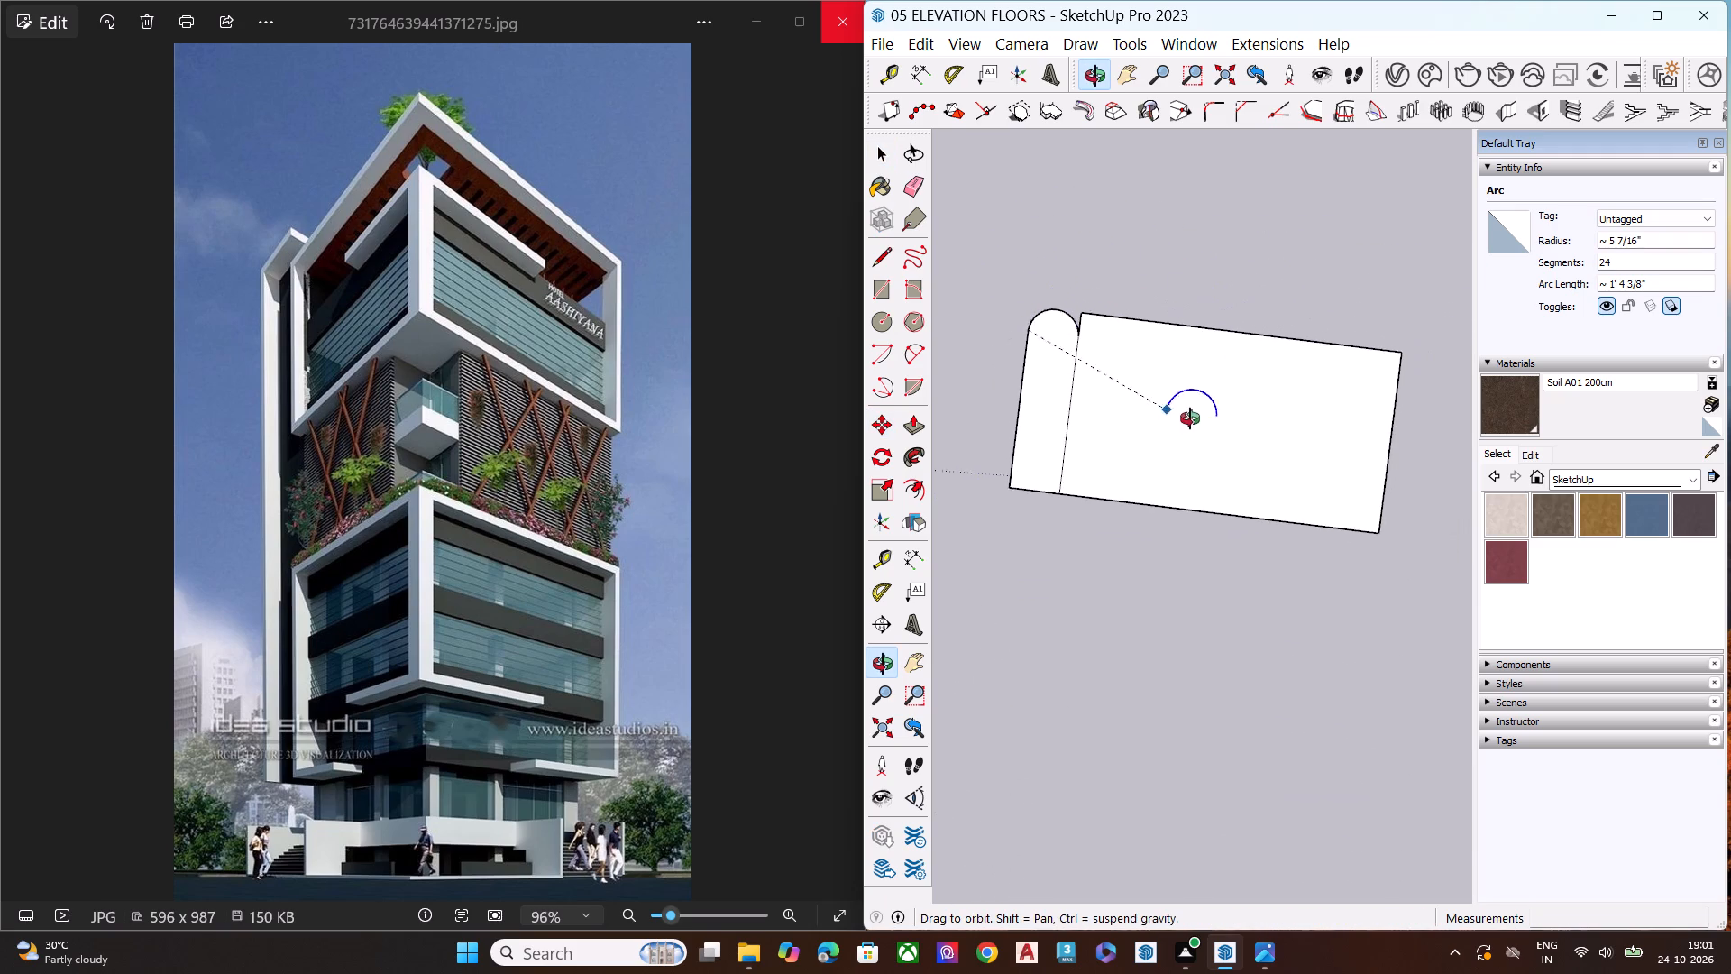
pyautogui.moveTo(1190, 418); pyautogui.dragTo(1378, 342, button='middle')
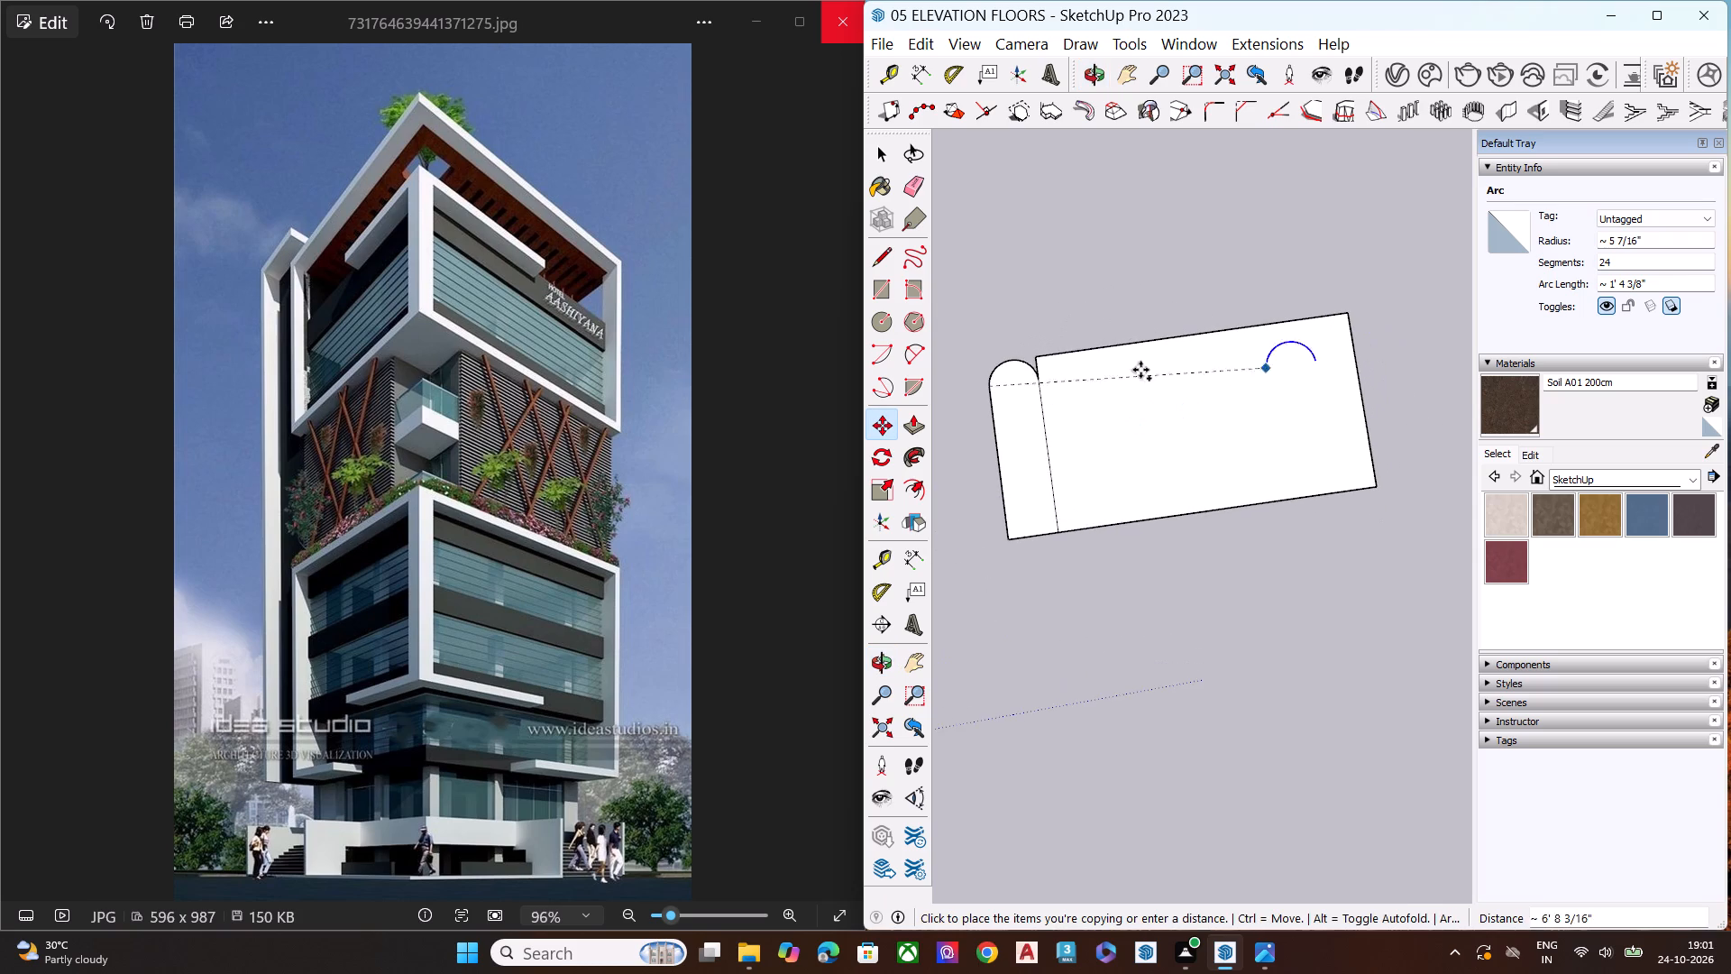
pyautogui.scroll(4, 1009, 367)
pyautogui.click(1050, 381)
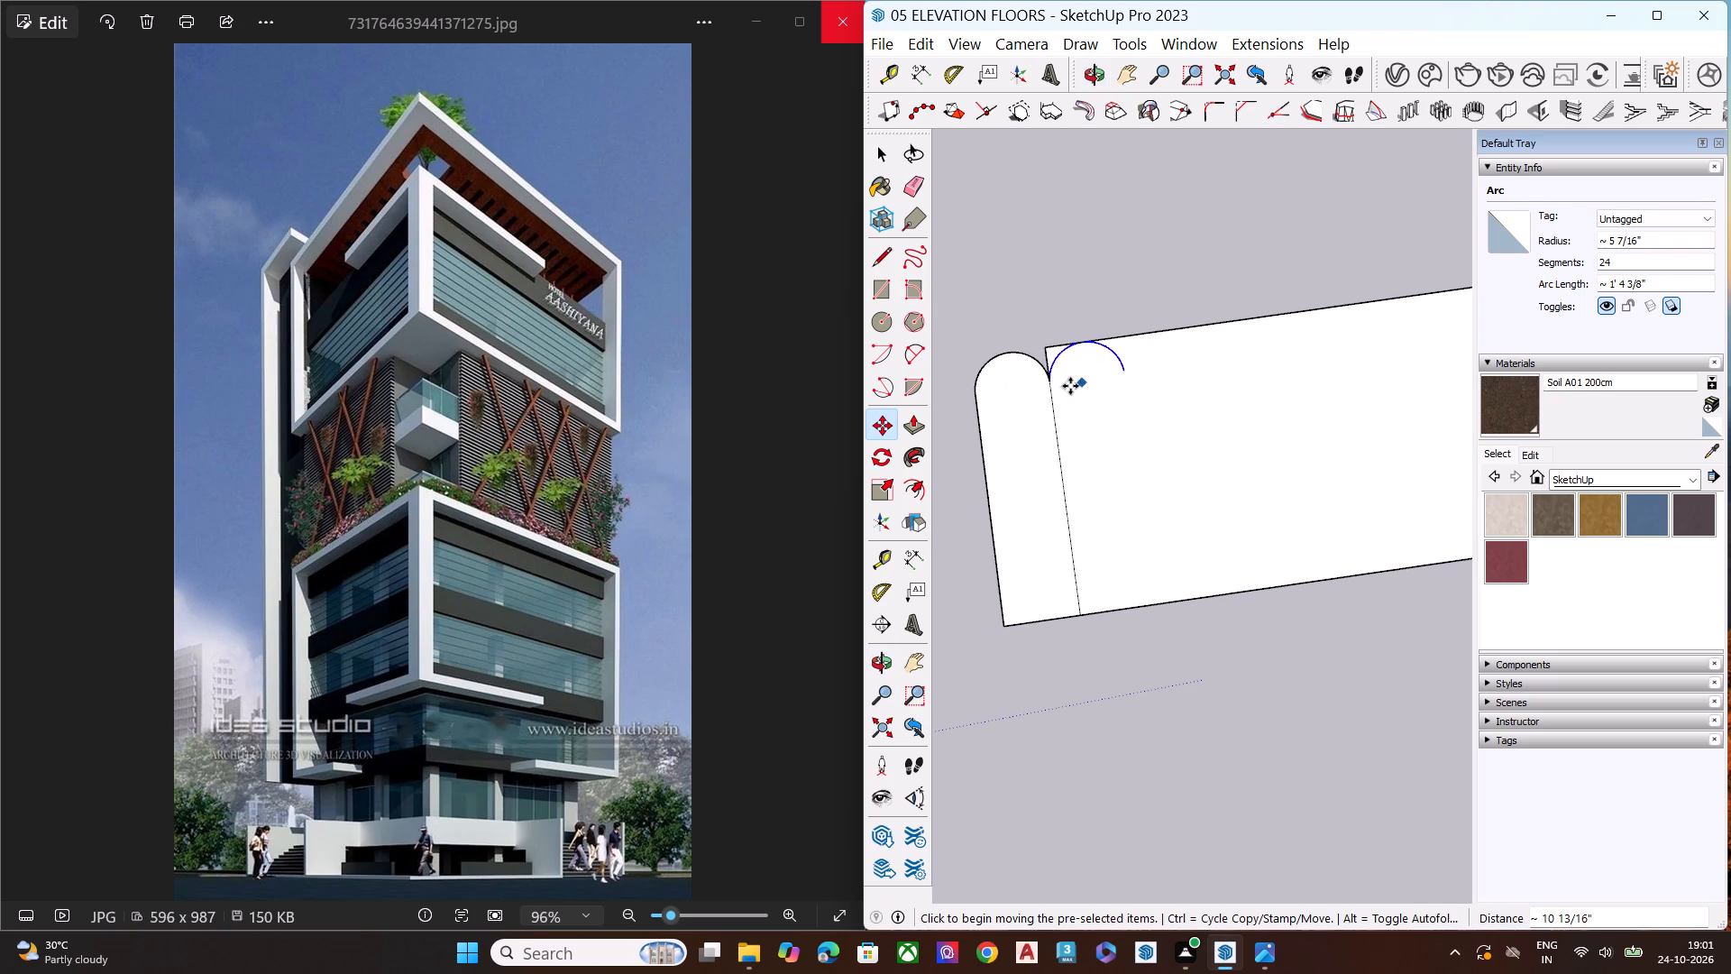
pyautogui.click(1049, 381)
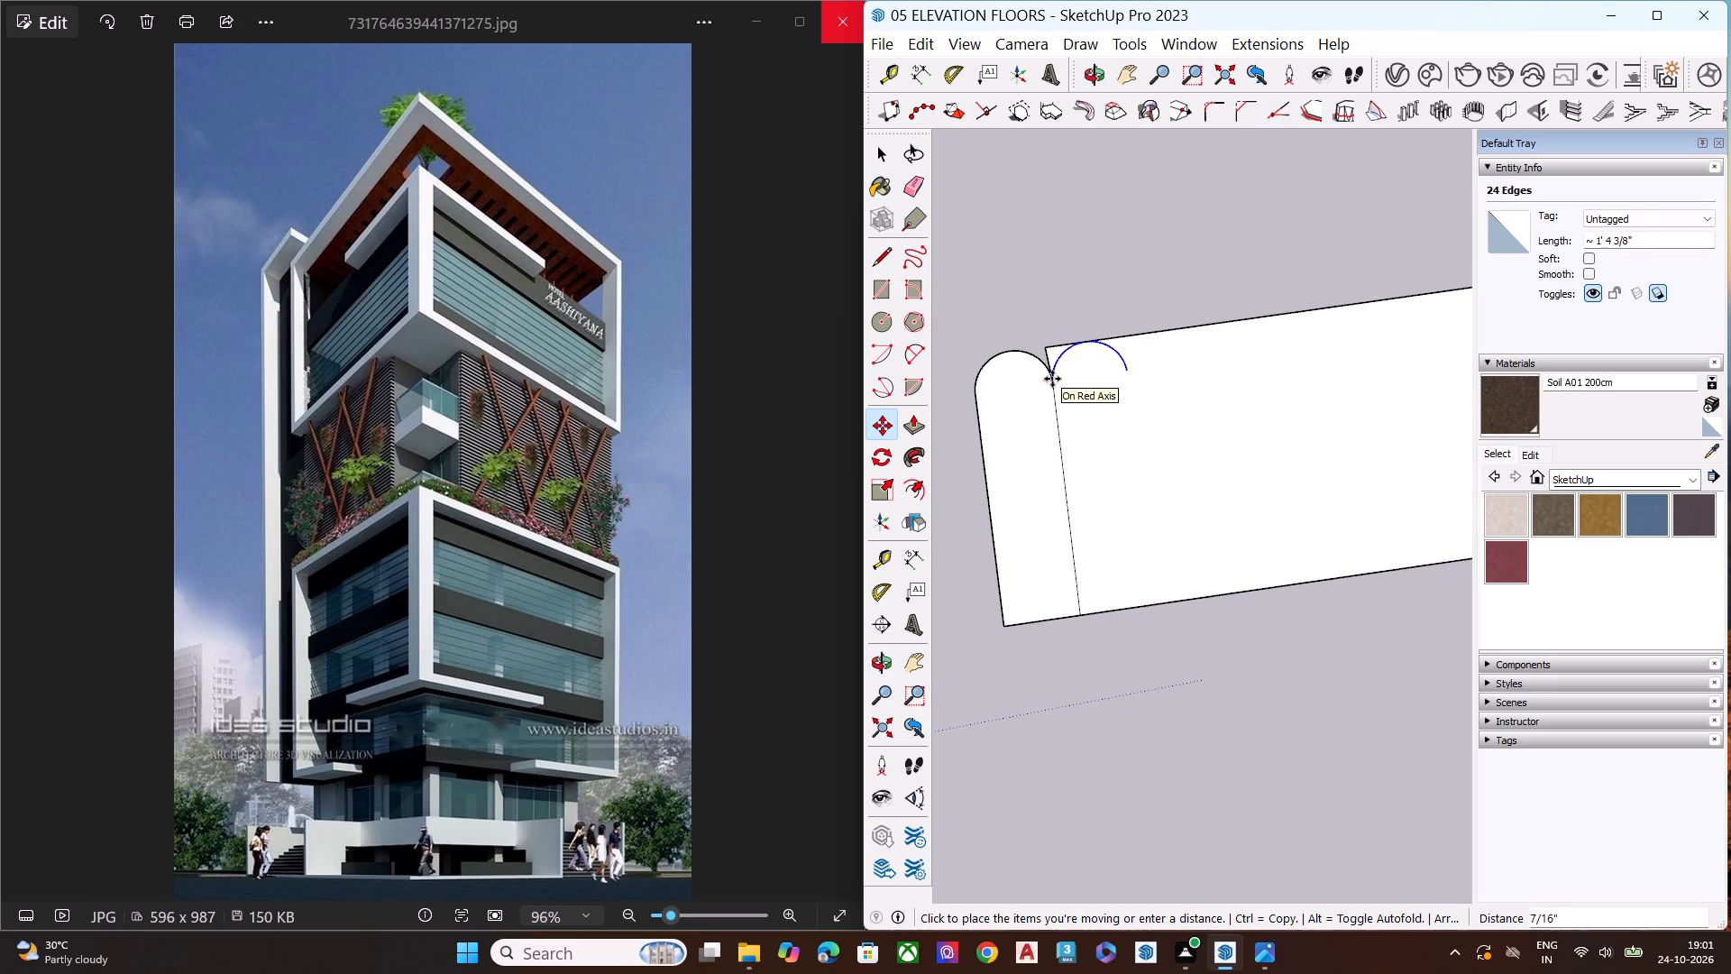
pyautogui.click(1123, 367)
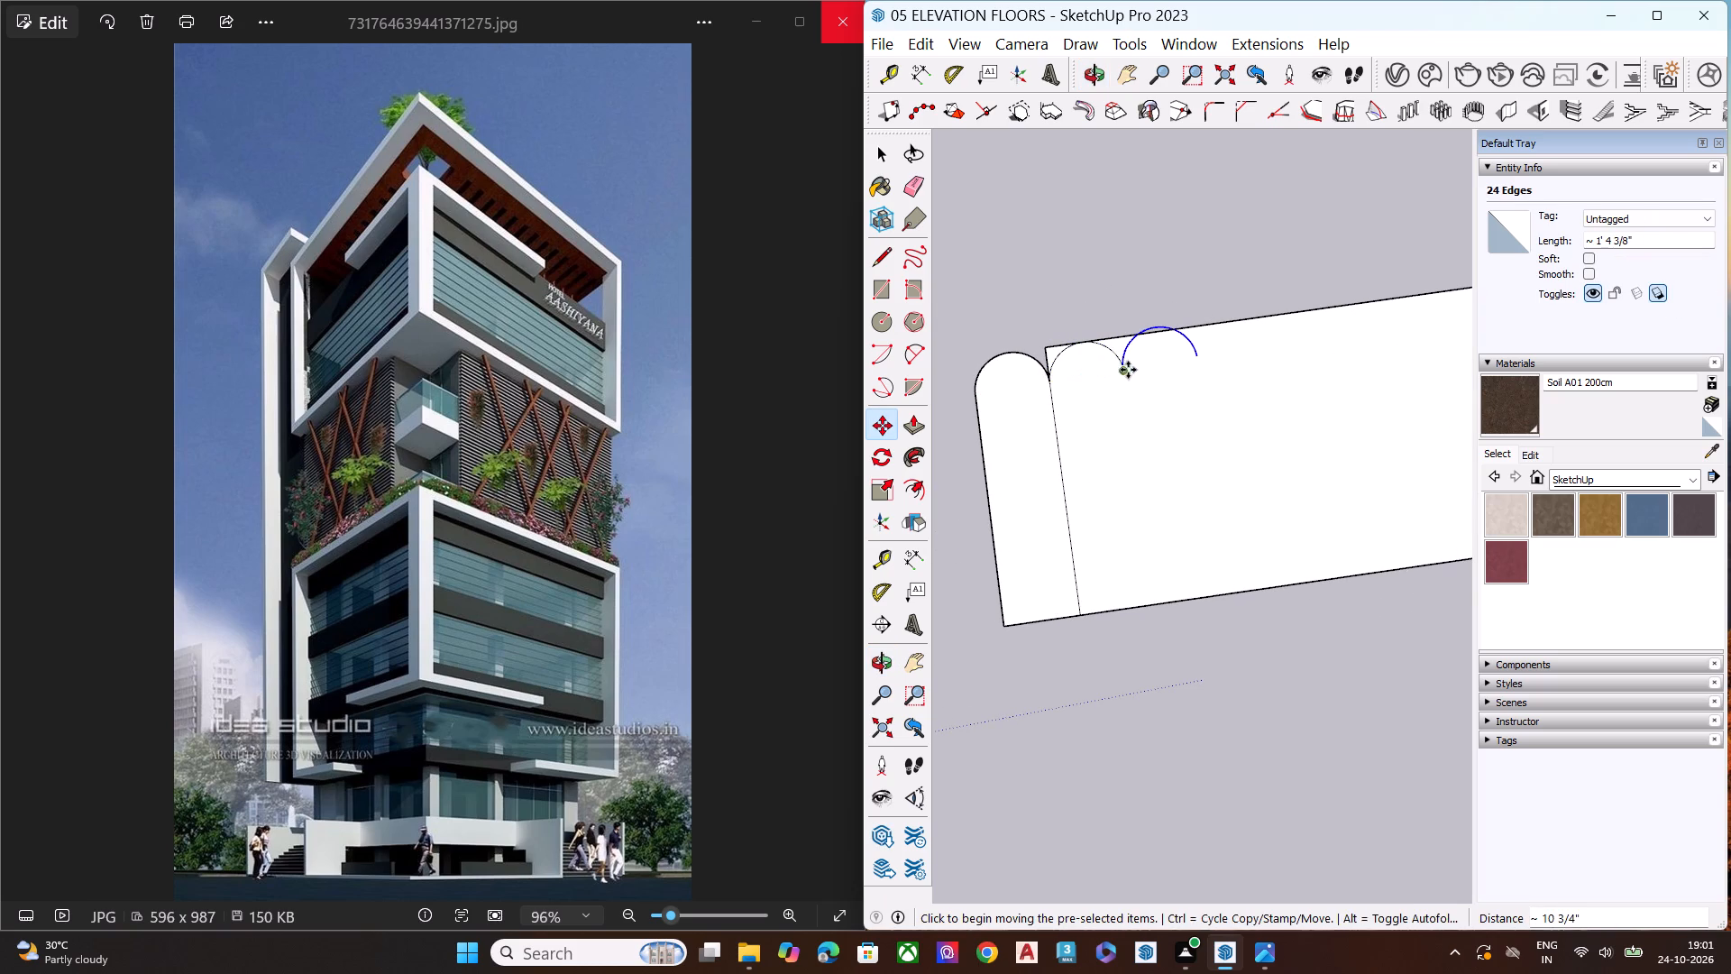
# Undo the last arc copy along the rectangle's long edge and clear the selection.
pyautogui.moveTo(1140, 383); pyautogui.dragTo(1039, 466, button='middle')
pyautogui.scroll(5, 1165, 346)
pyautogui.scroll(-1, 1165, 346)
pyautogui.scroll(10, 1165, 346)
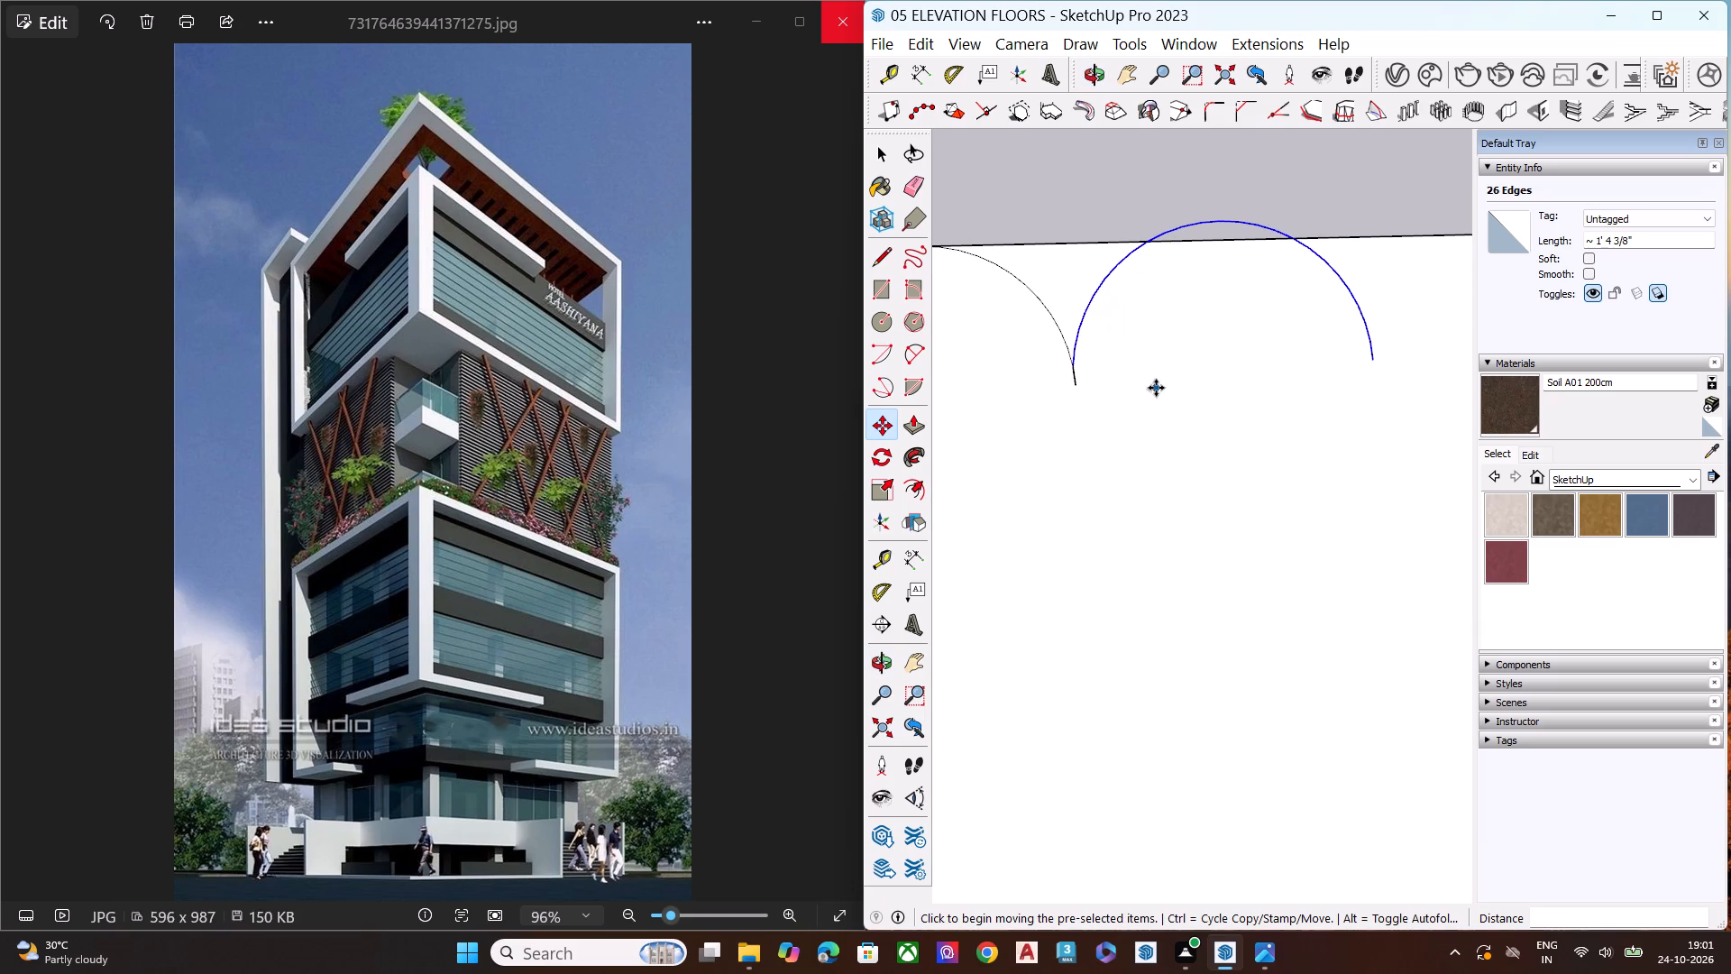
pyautogui.hotkey('ctrl', 'z')
pyautogui.scroll(-7, 1140, 394)
pyautogui.scroll(4, 987, 345)
pyautogui.press('space')
pyautogui.scroll(-3, 1170, 336)
pyautogui.scroll(1, 1171, 345)
pyautogui.scroll(-3, 1171, 346)
pyautogui.scroll(3, 1001, 350)
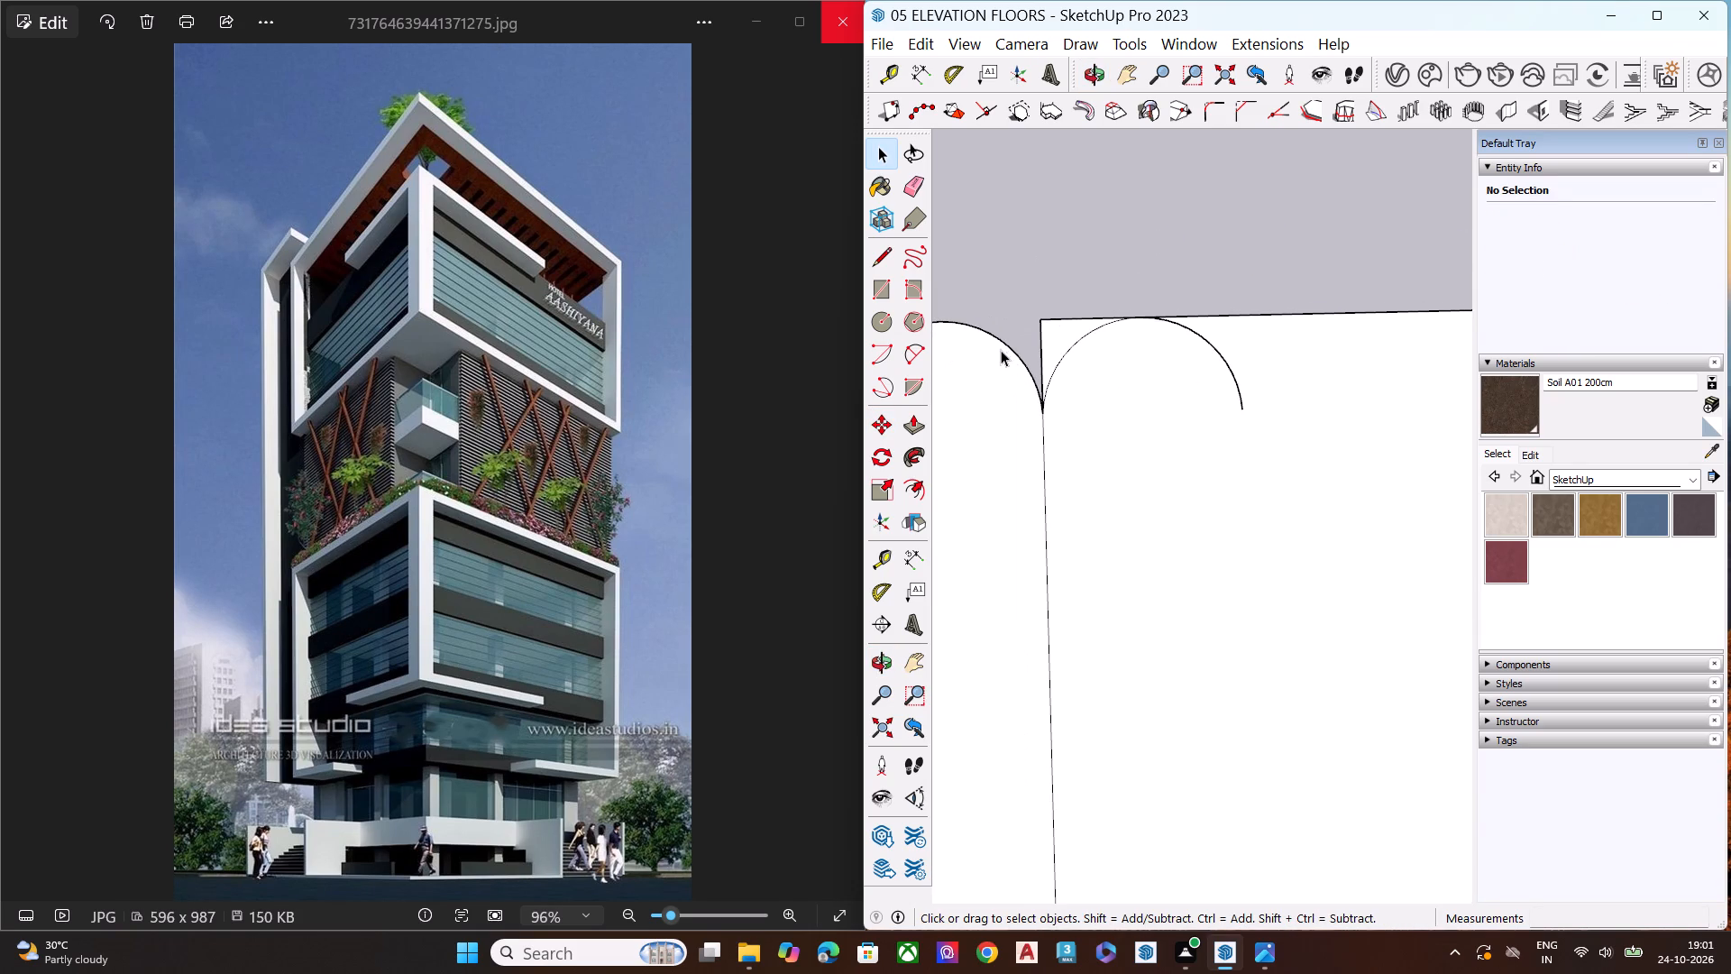
# Copy the strip's rounded-end arc about 1' 9 11/16" along the long edge, starting at the first copy's free end.
pyautogui.click(1006, 345)
pyautogui.scroll(-4, 1095, 370)
pyautogui.scroll(1, 1107, 367)
pyautogui.scroll(-2, 1112, 371)
pyautogui.scroll(5, 963, 374)
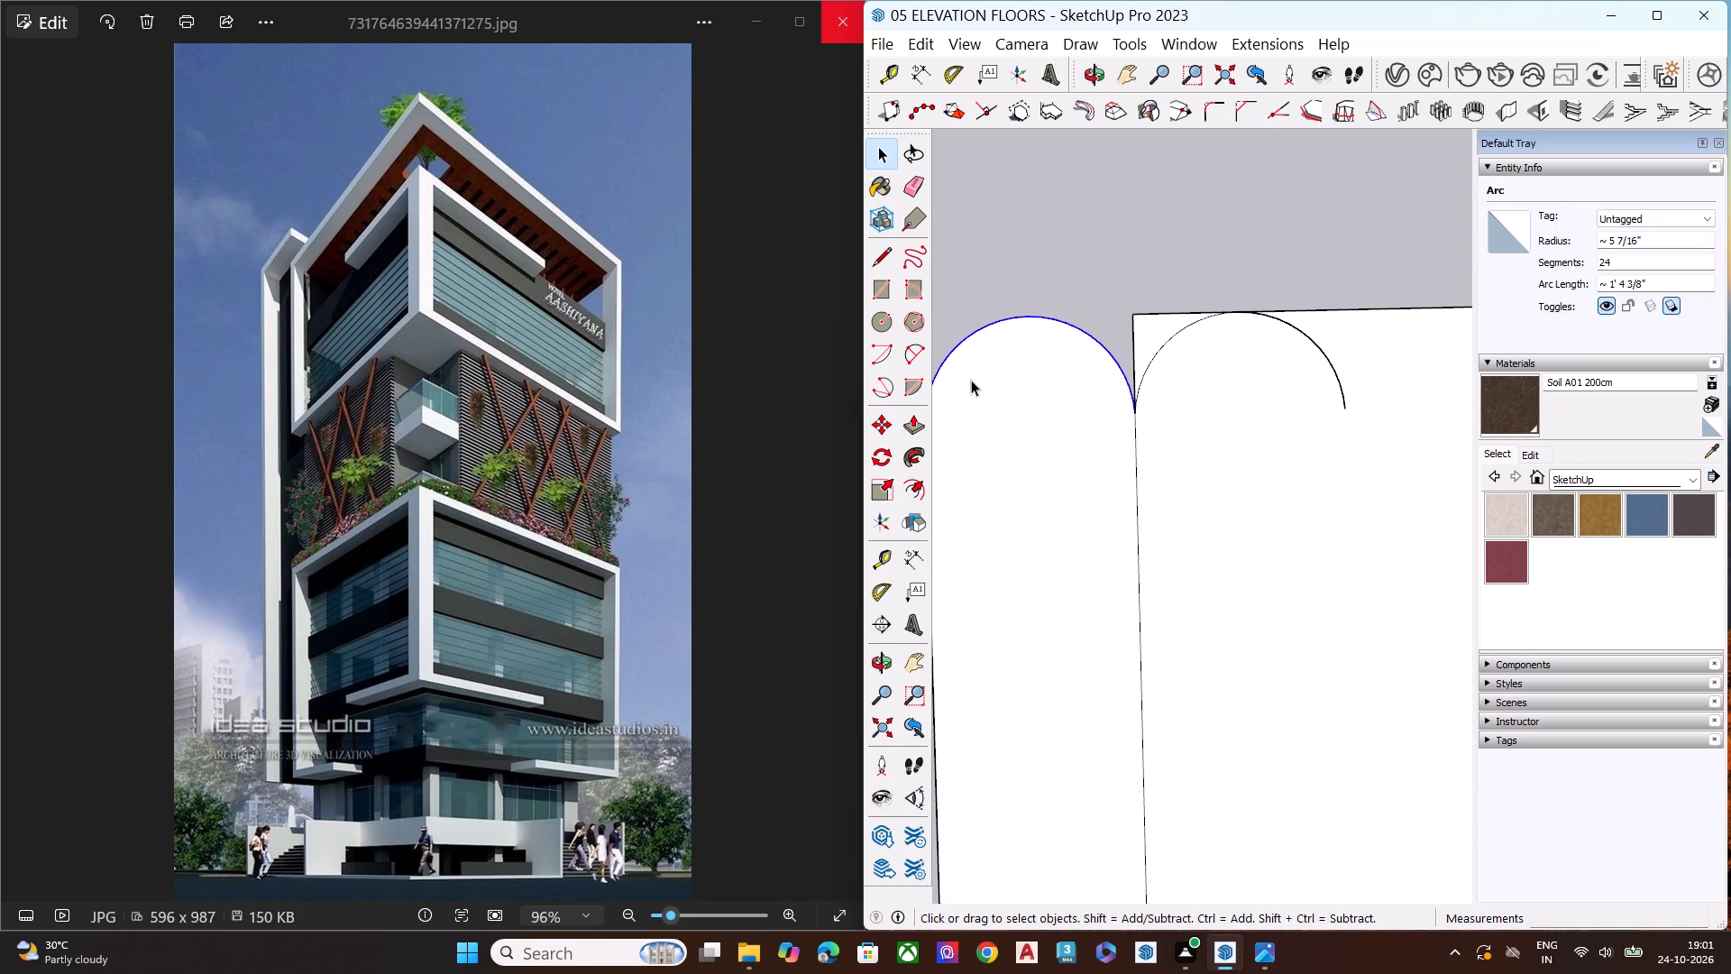
pyautogui.press('m')
pyautogui.scroll(-6, 994, 381)
pyautogui.scroll(3, 948, 390)
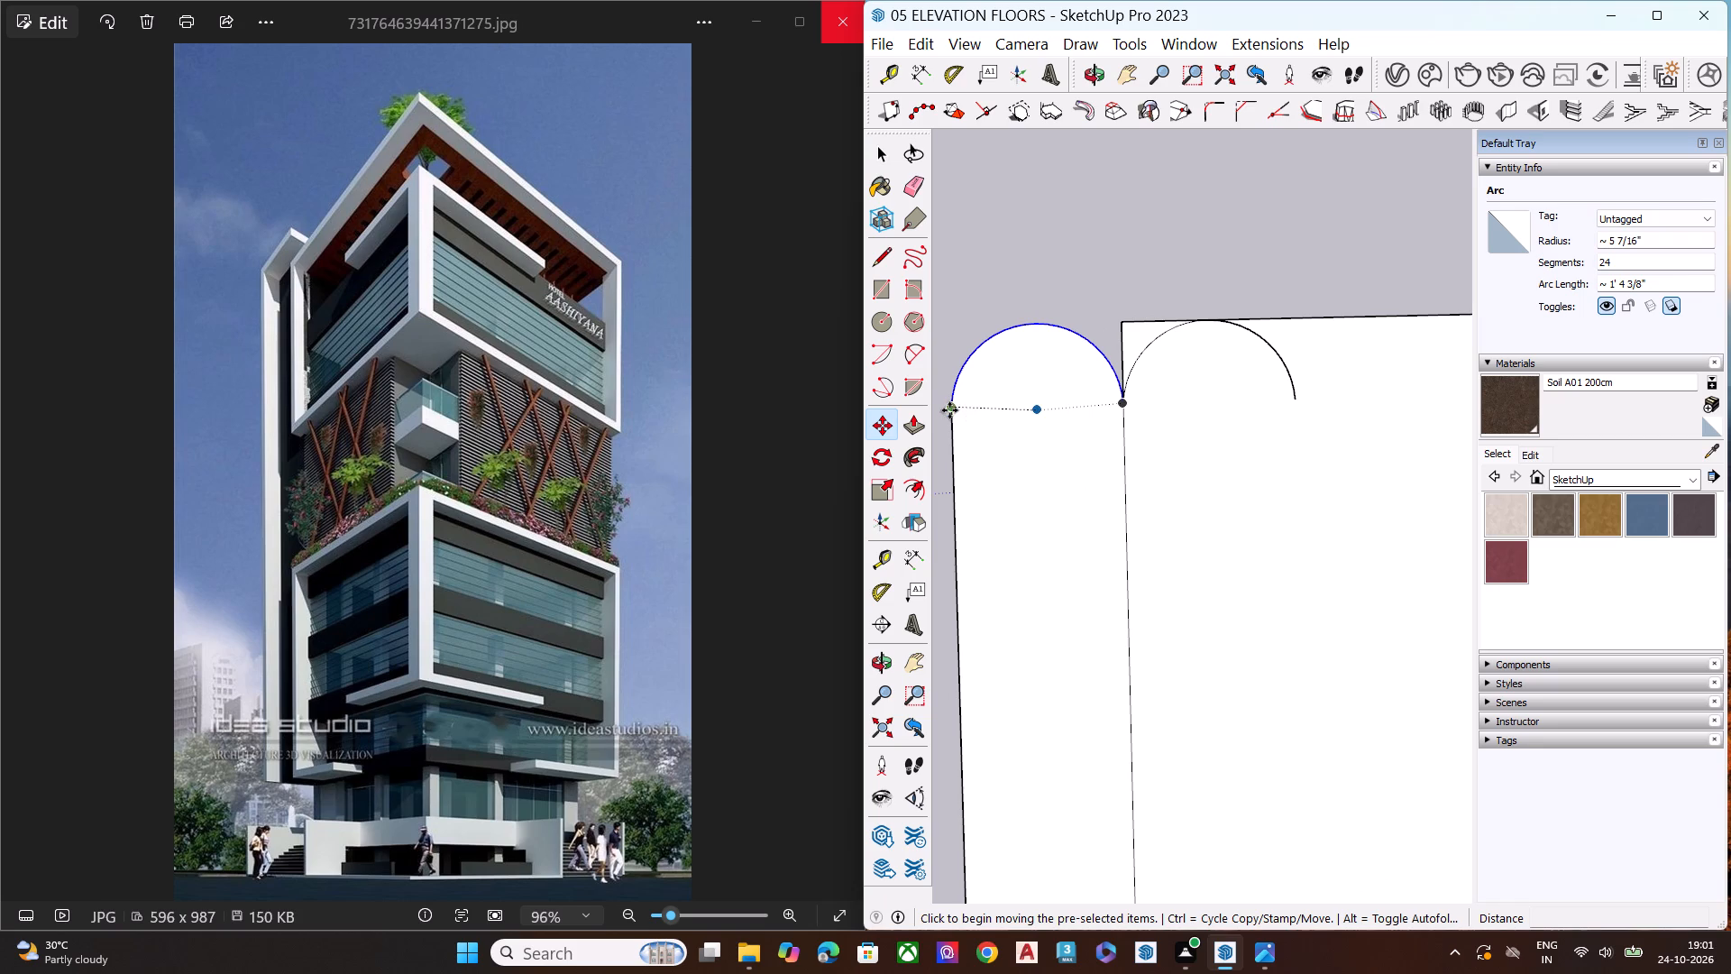
pyautogui.click(950, 408)
pyautogui.scroll(-3, 1040, 391)
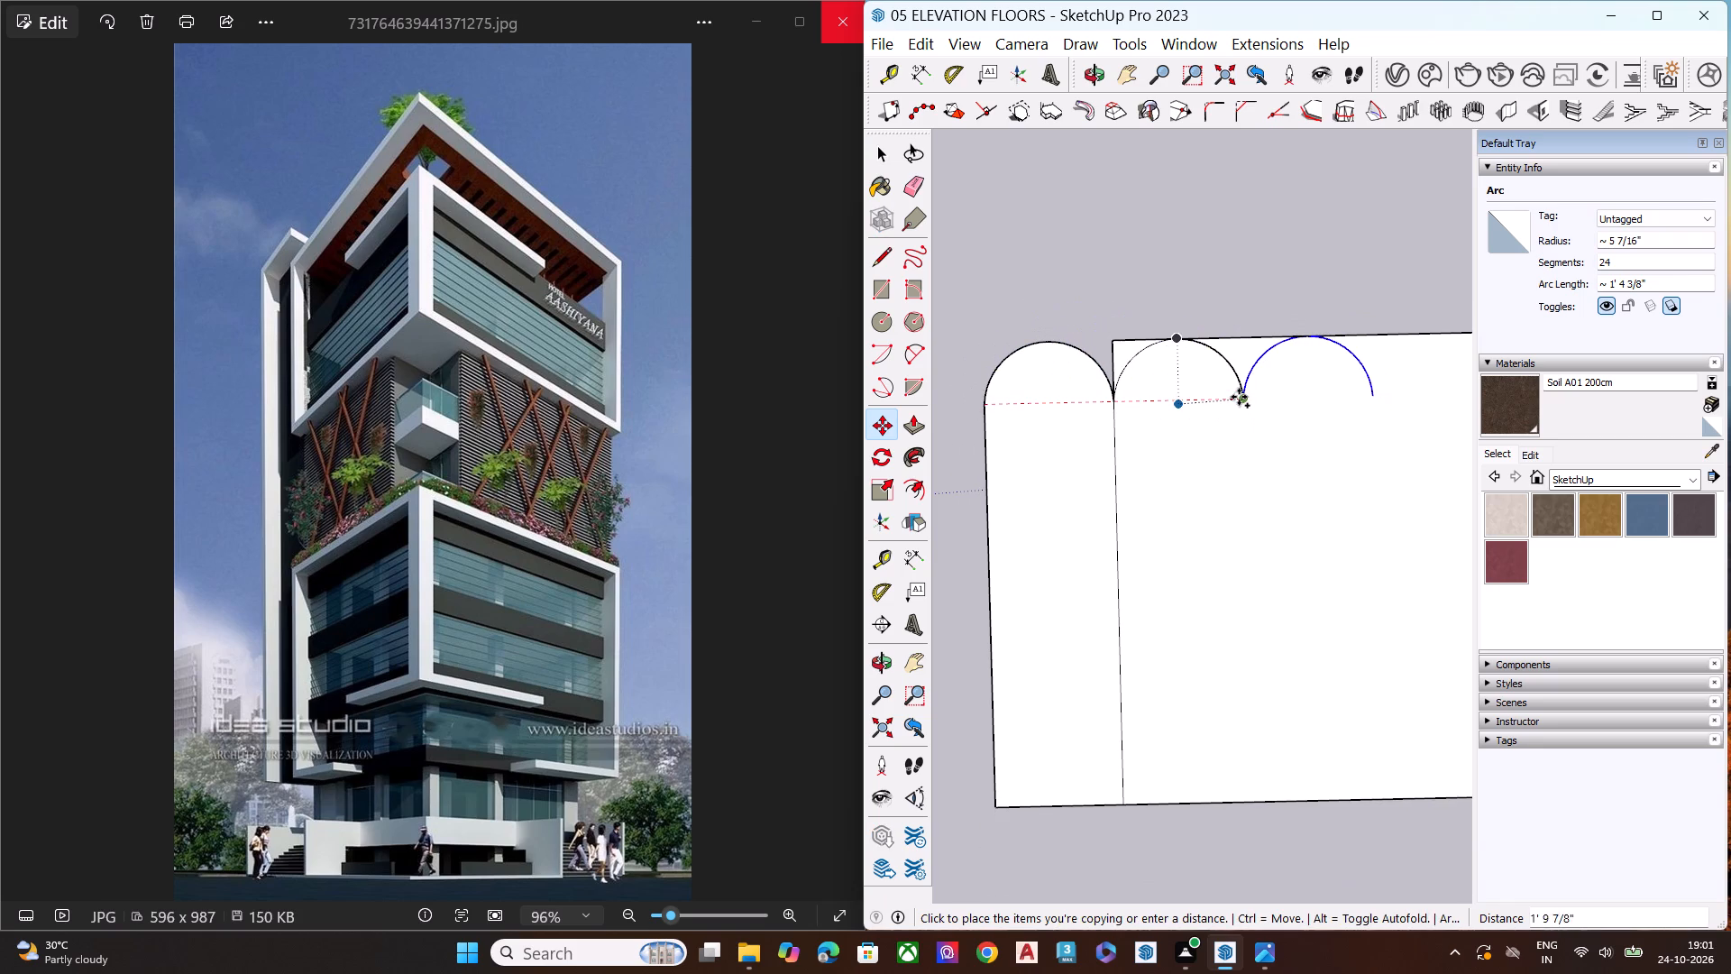
pyautogui.click(1245, 400)
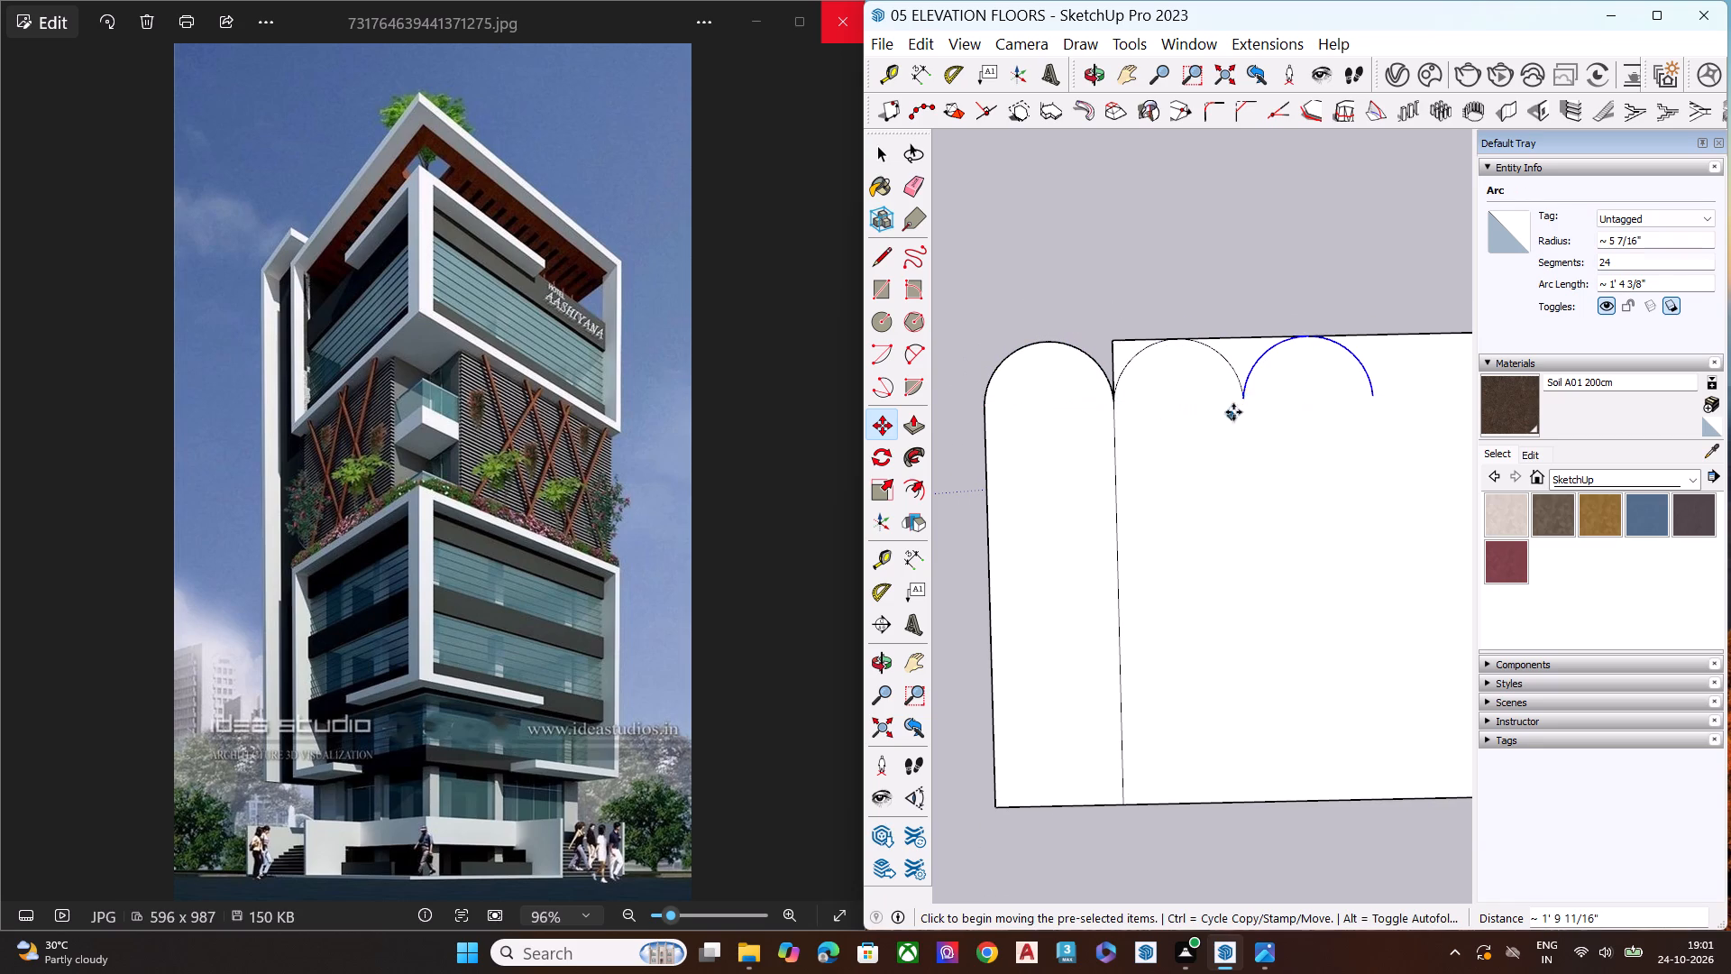
# Copy the newest arc once more, end to end along the long edge, at a distance of about 10 13/16".
pyautogui.click(1245, 399)
pyautogui.scroll(-4, 1131, 418)
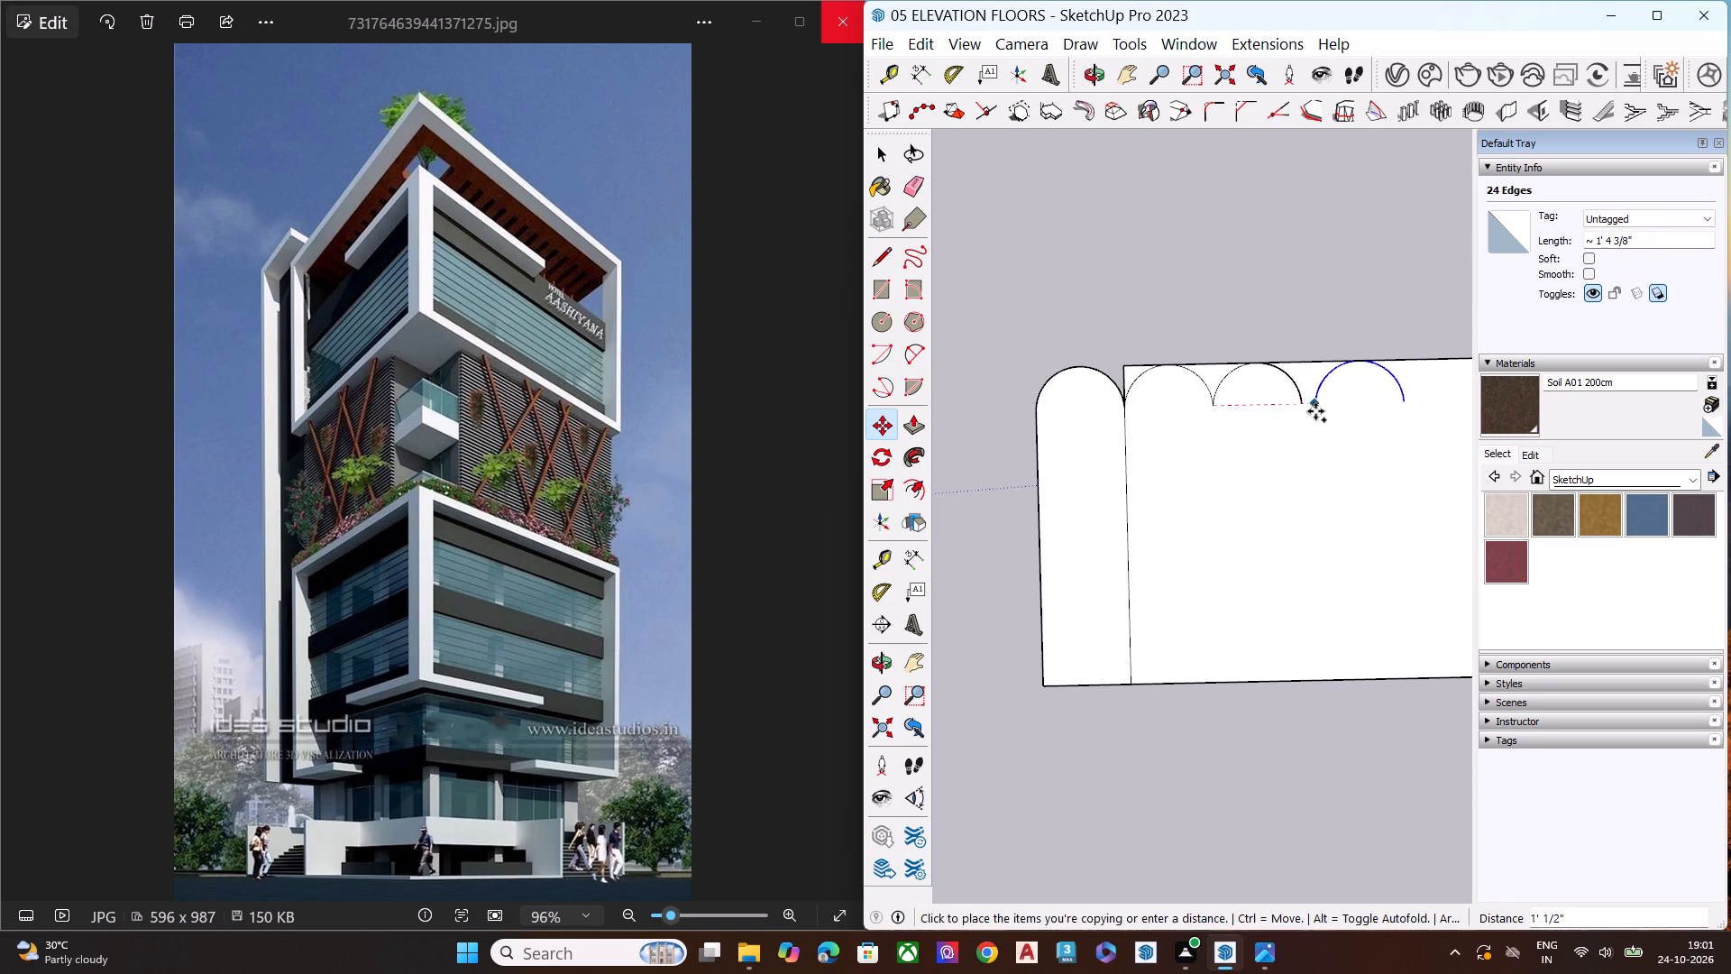
pyautogui.scroll(7, 1307, 405)
pyautogui.scroll(-1, 1315, 409)
pyautogui.scroll(1, 1315, 411)
pyautogui.scroll(-1, 1315, 412)
pyautogui.scroll(2, 1315, 416)
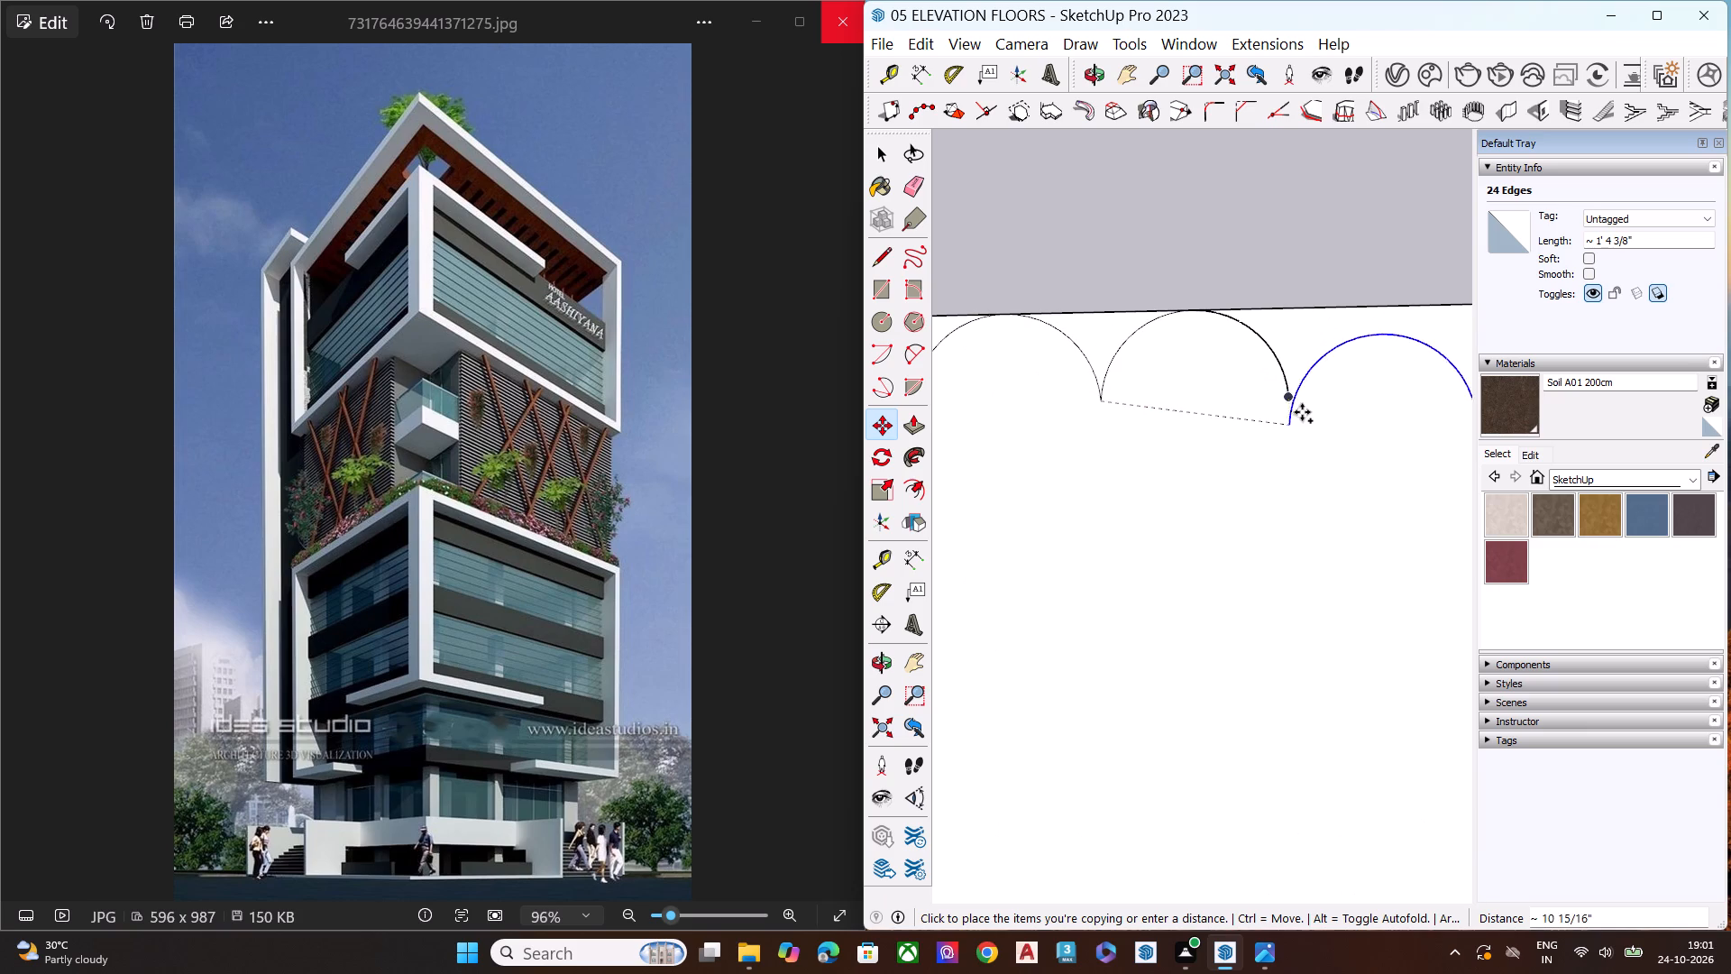
pyautogui.scroll(9, 1291, 400)
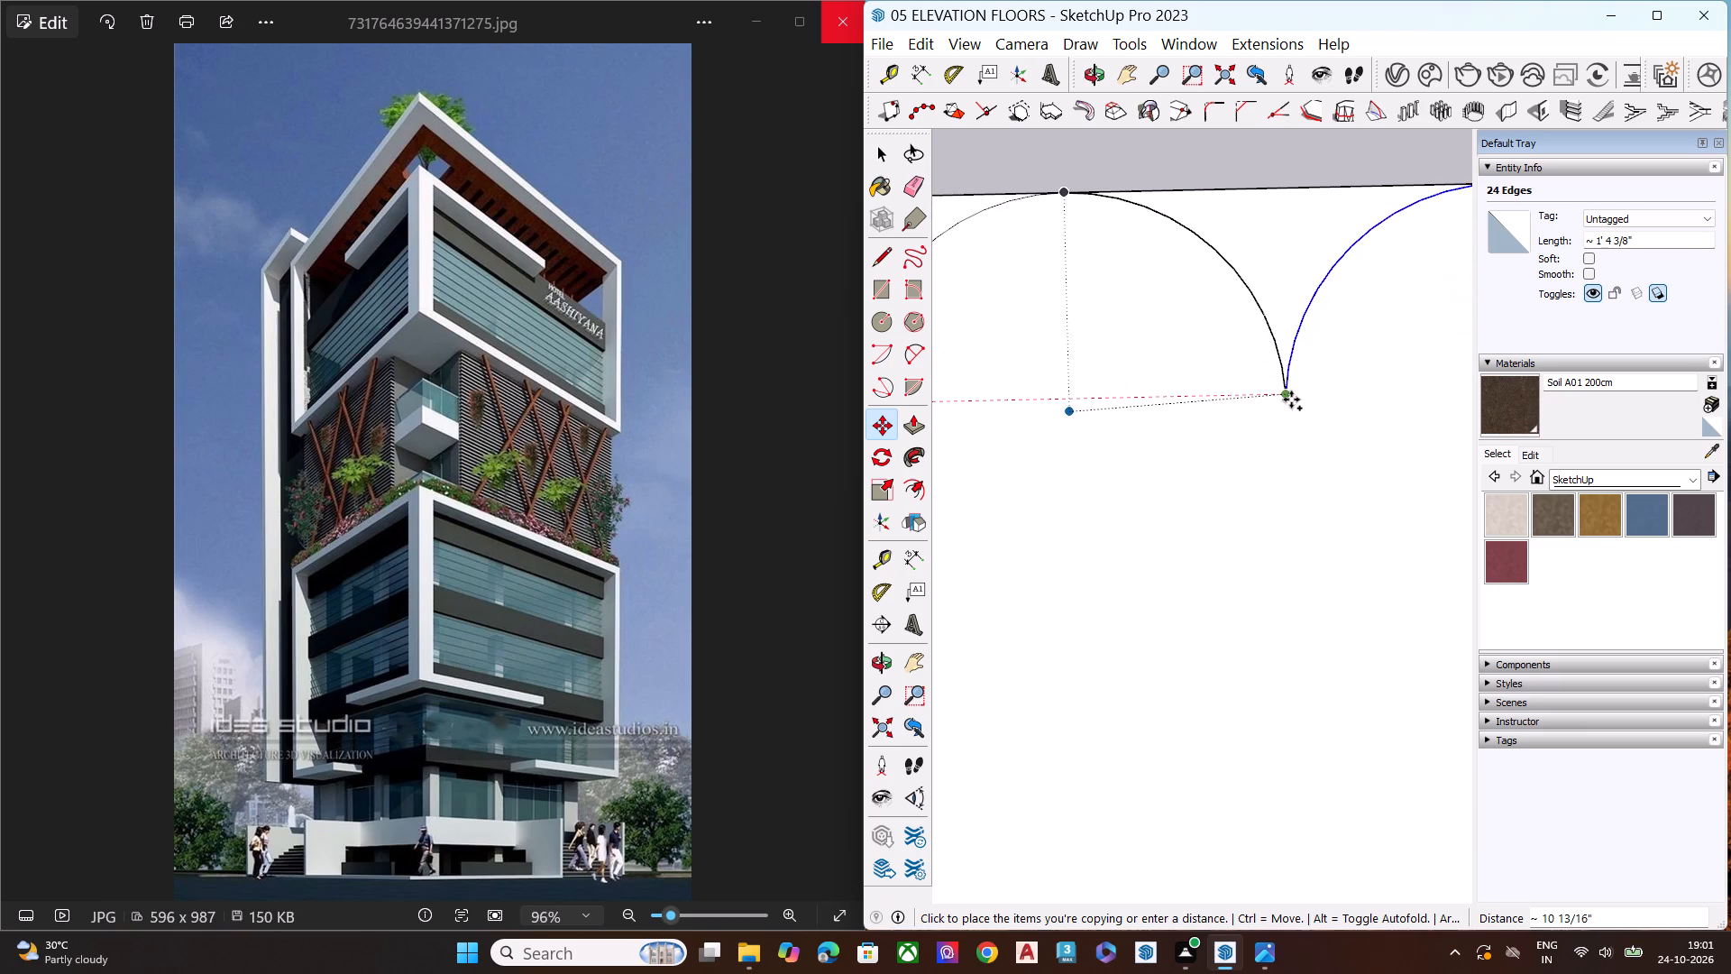
pyautogui.scroll(-6, 1288, 402)
pyautogui.click(1287, 402)
pyautogui.scroll(-6, 1132, 426)
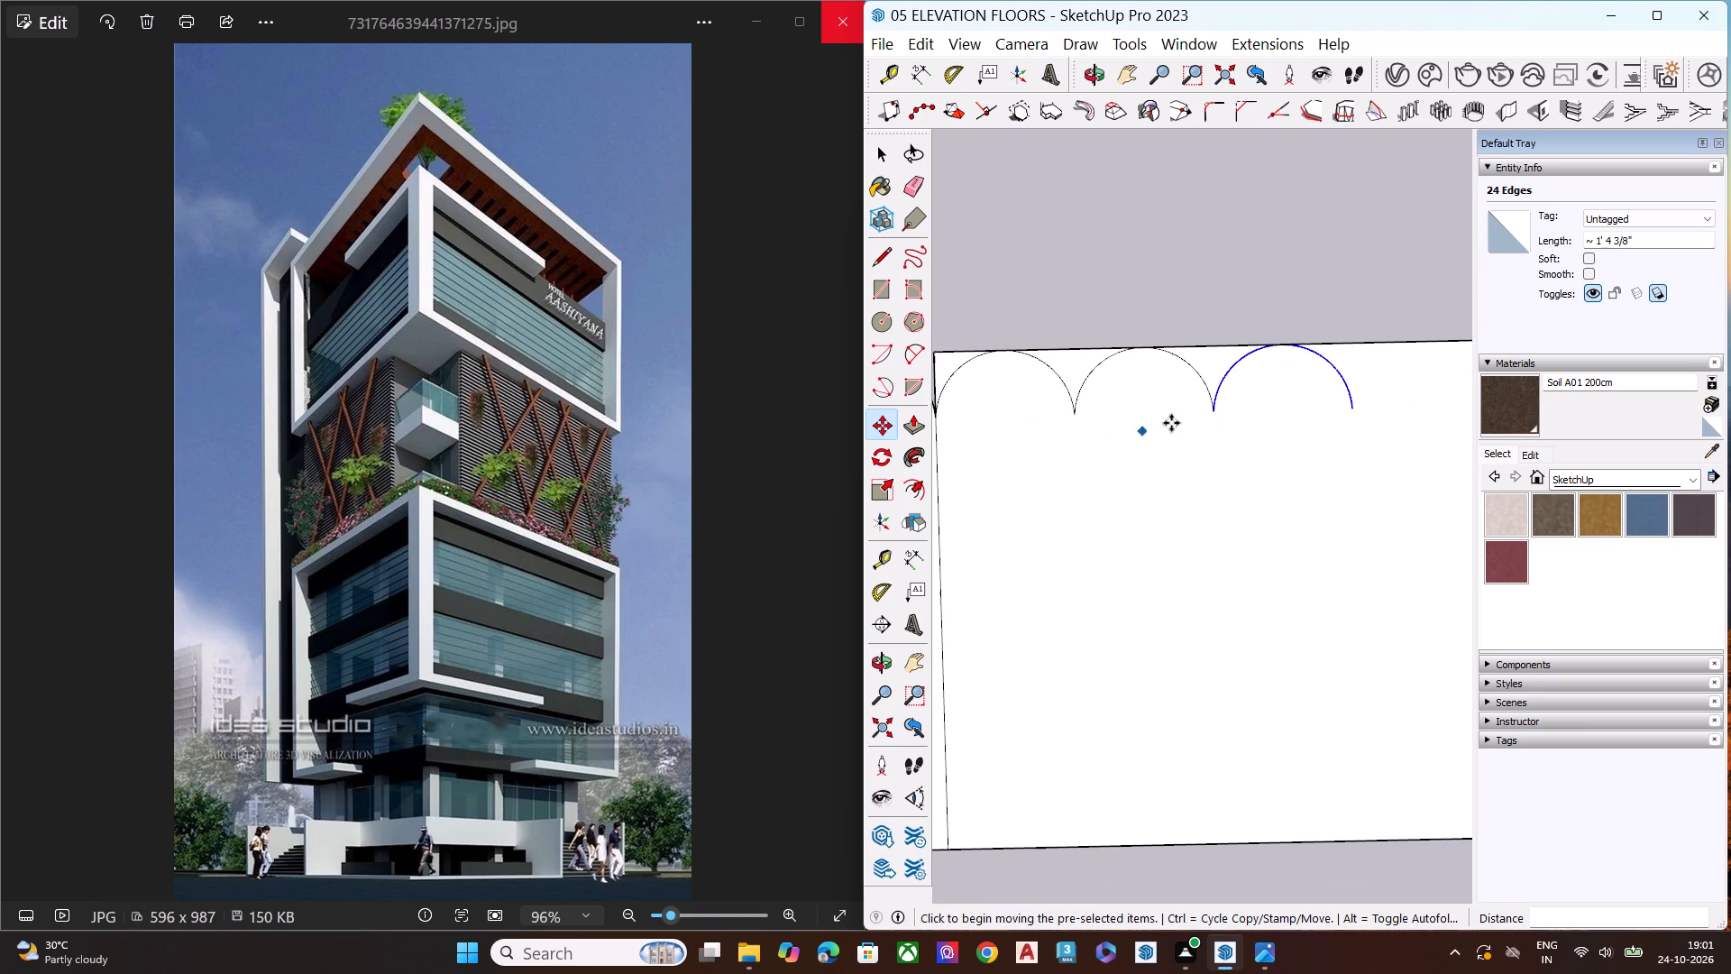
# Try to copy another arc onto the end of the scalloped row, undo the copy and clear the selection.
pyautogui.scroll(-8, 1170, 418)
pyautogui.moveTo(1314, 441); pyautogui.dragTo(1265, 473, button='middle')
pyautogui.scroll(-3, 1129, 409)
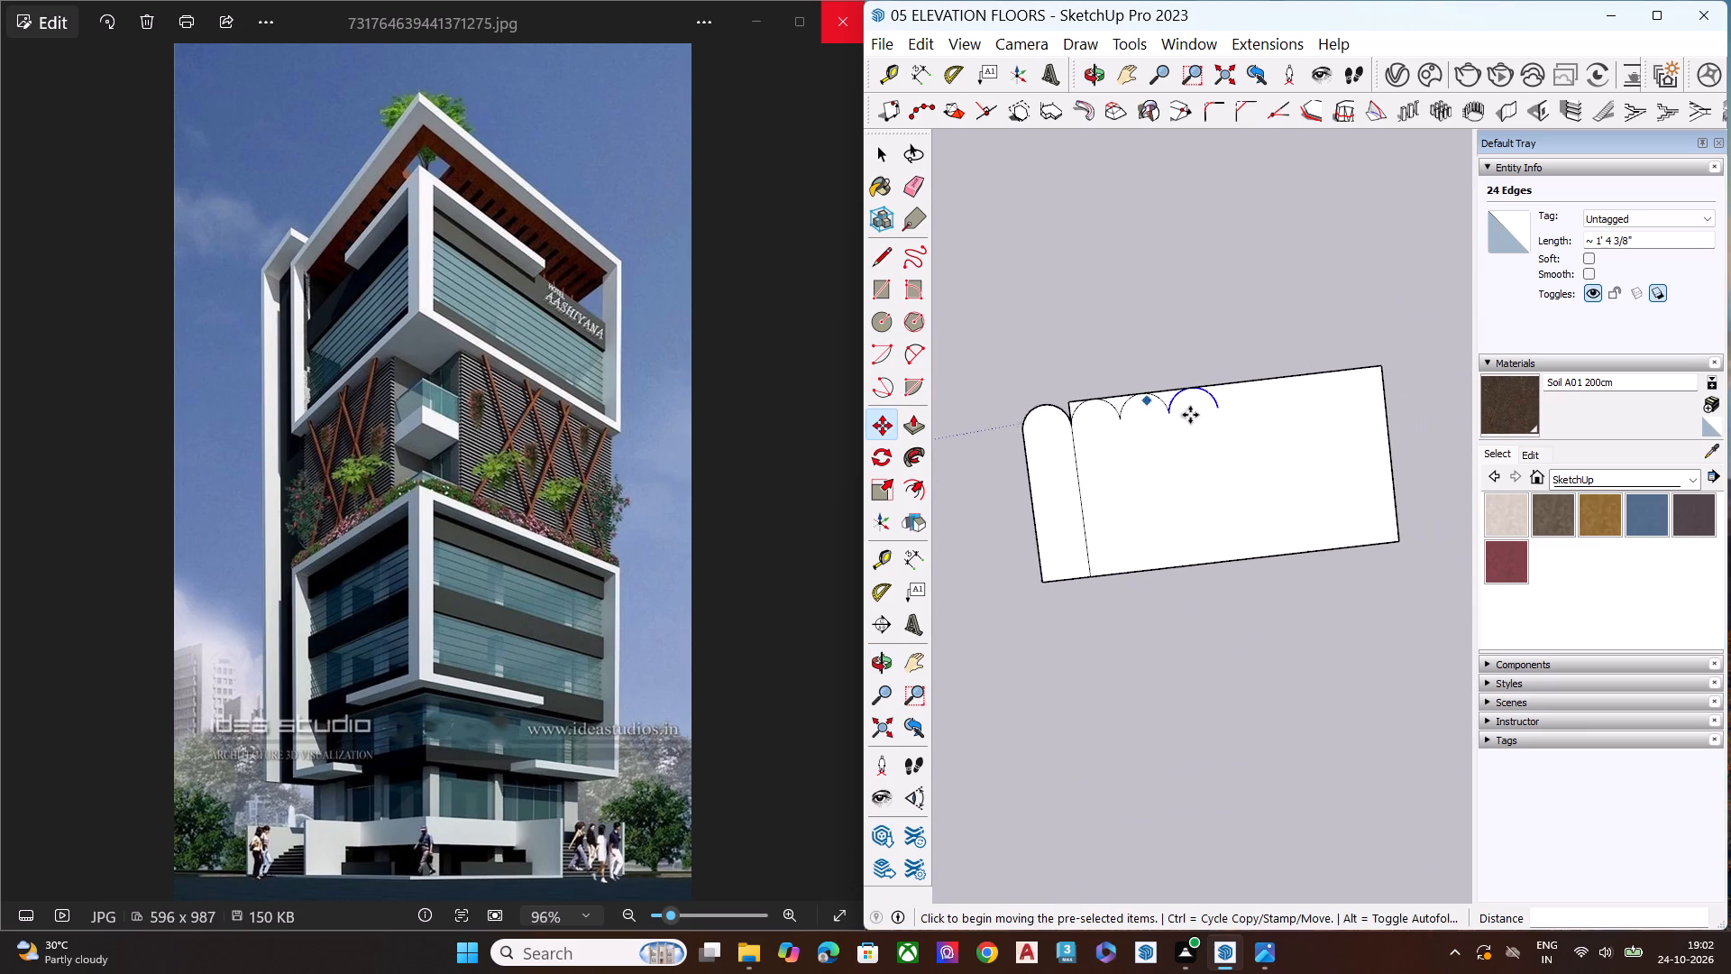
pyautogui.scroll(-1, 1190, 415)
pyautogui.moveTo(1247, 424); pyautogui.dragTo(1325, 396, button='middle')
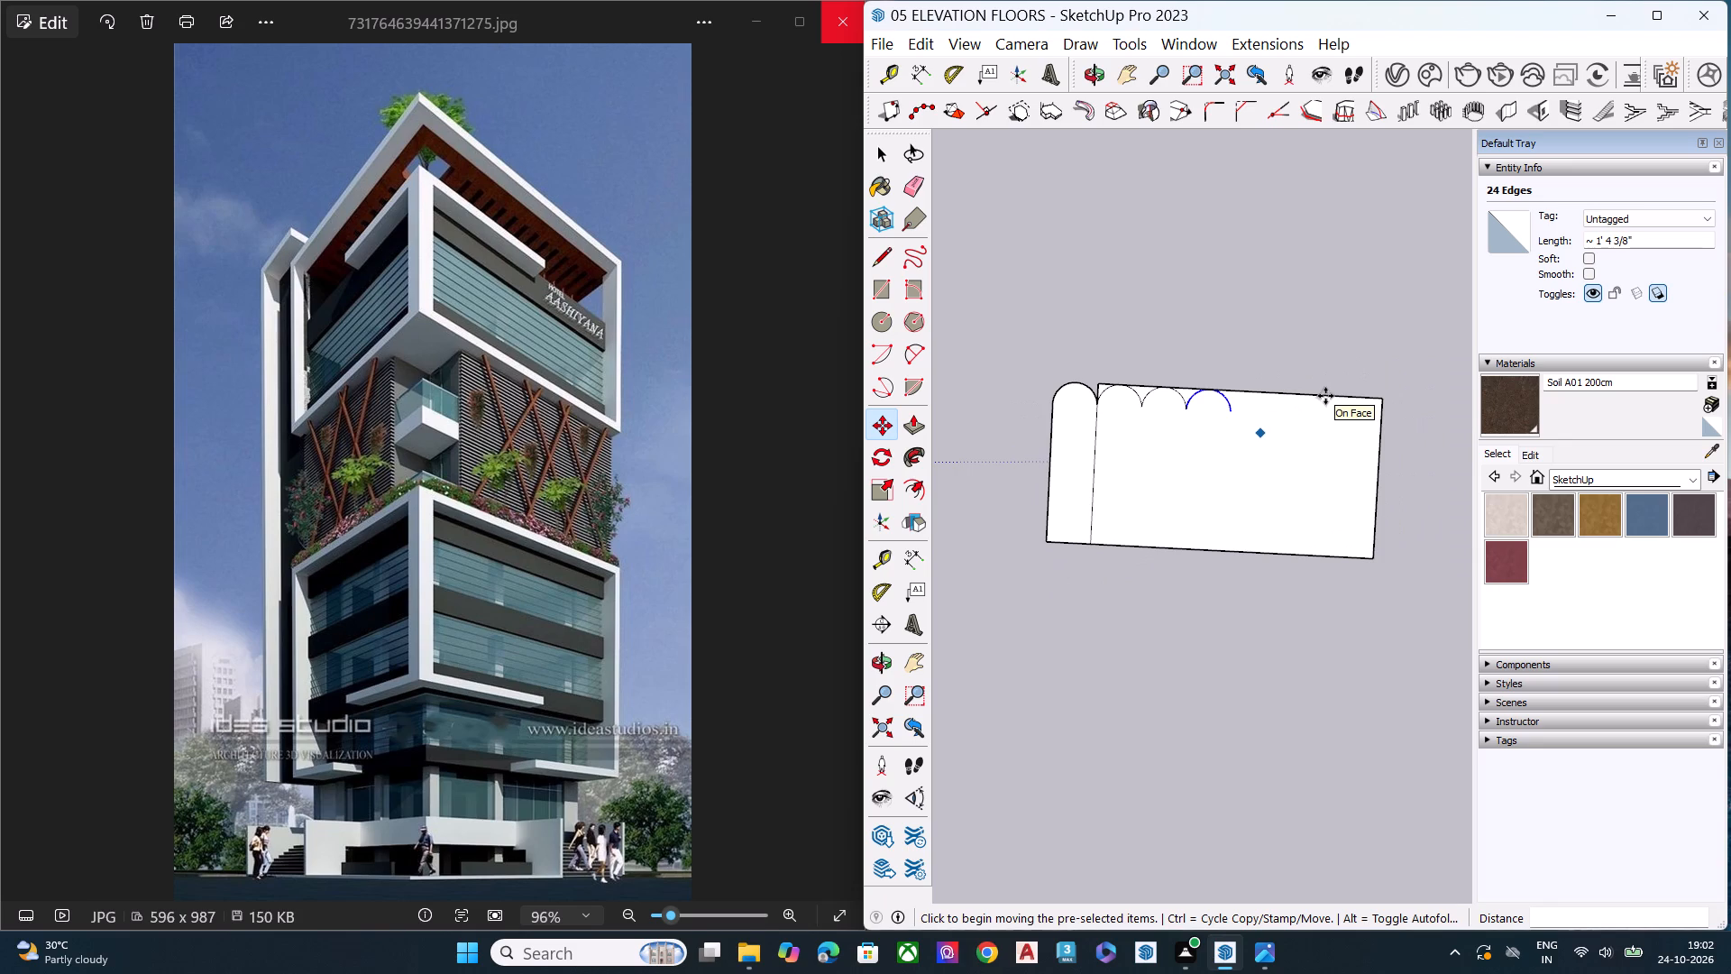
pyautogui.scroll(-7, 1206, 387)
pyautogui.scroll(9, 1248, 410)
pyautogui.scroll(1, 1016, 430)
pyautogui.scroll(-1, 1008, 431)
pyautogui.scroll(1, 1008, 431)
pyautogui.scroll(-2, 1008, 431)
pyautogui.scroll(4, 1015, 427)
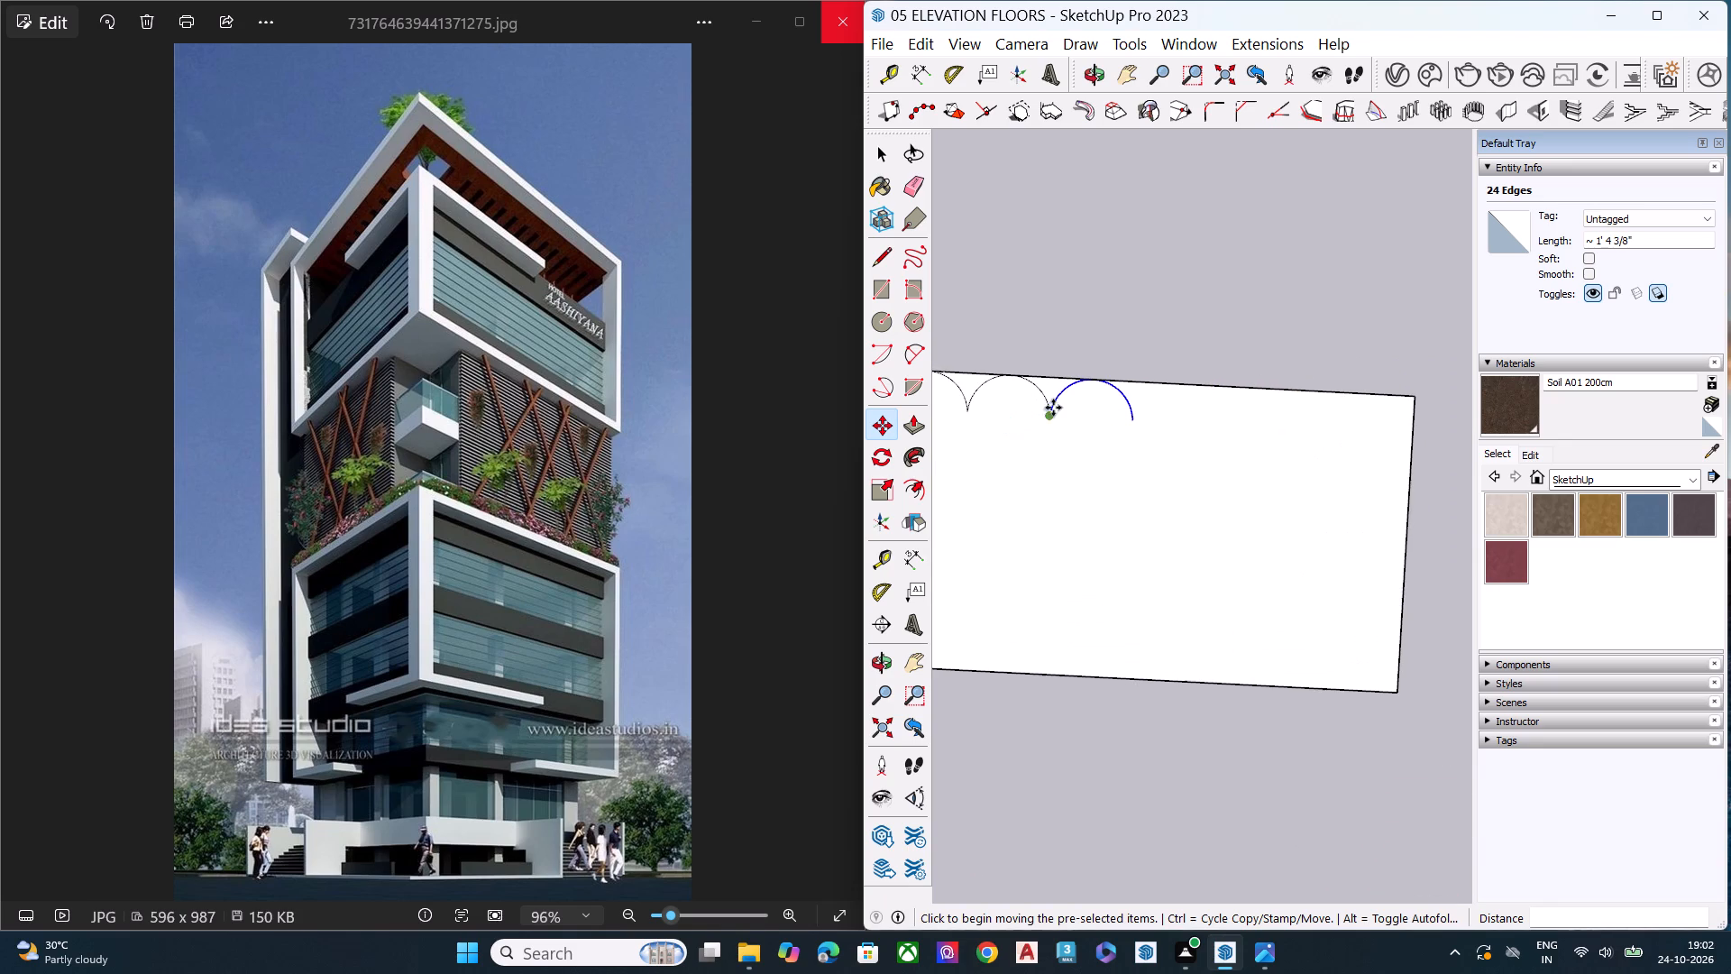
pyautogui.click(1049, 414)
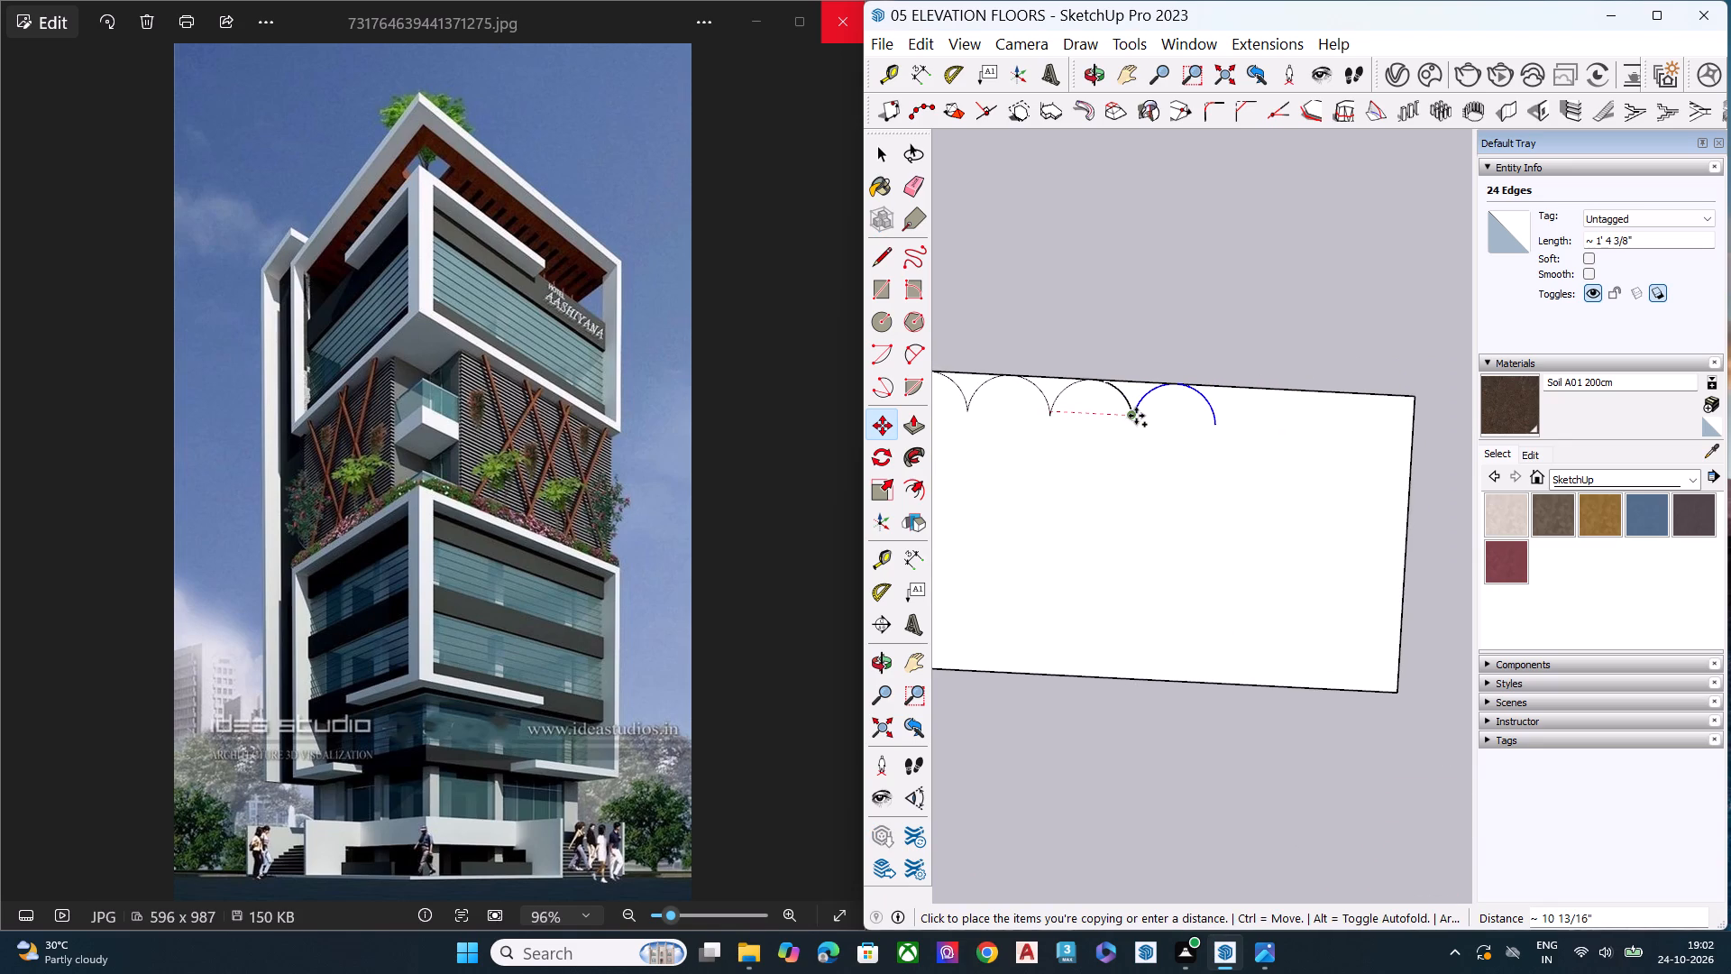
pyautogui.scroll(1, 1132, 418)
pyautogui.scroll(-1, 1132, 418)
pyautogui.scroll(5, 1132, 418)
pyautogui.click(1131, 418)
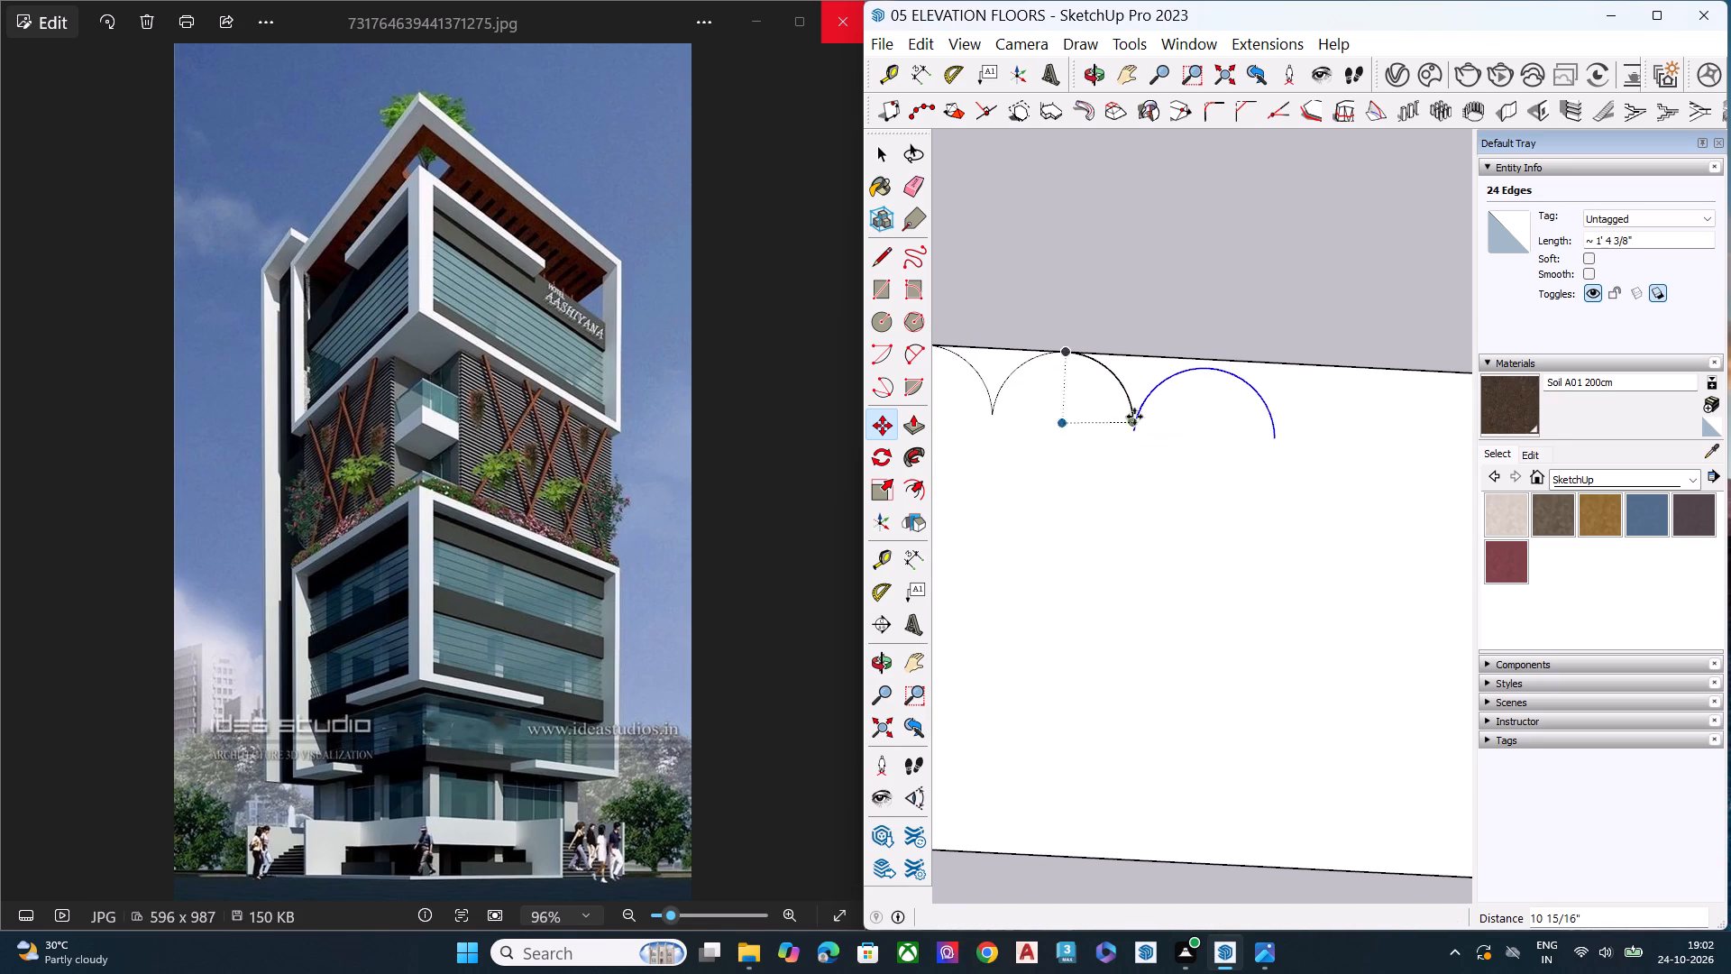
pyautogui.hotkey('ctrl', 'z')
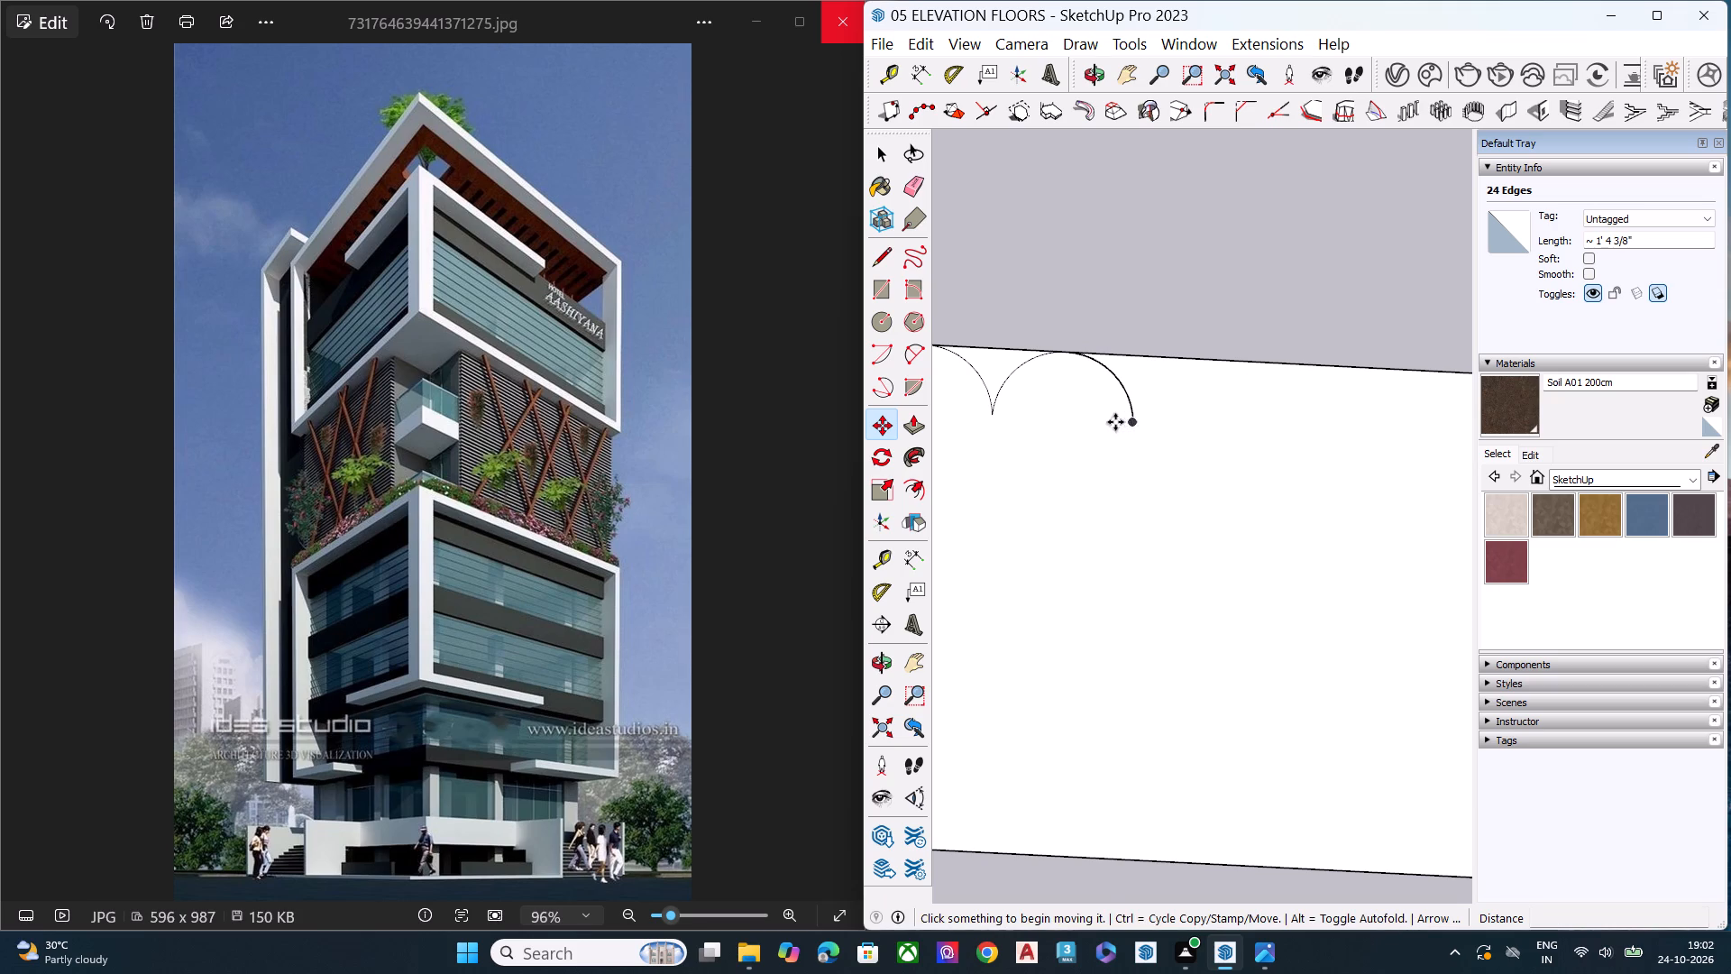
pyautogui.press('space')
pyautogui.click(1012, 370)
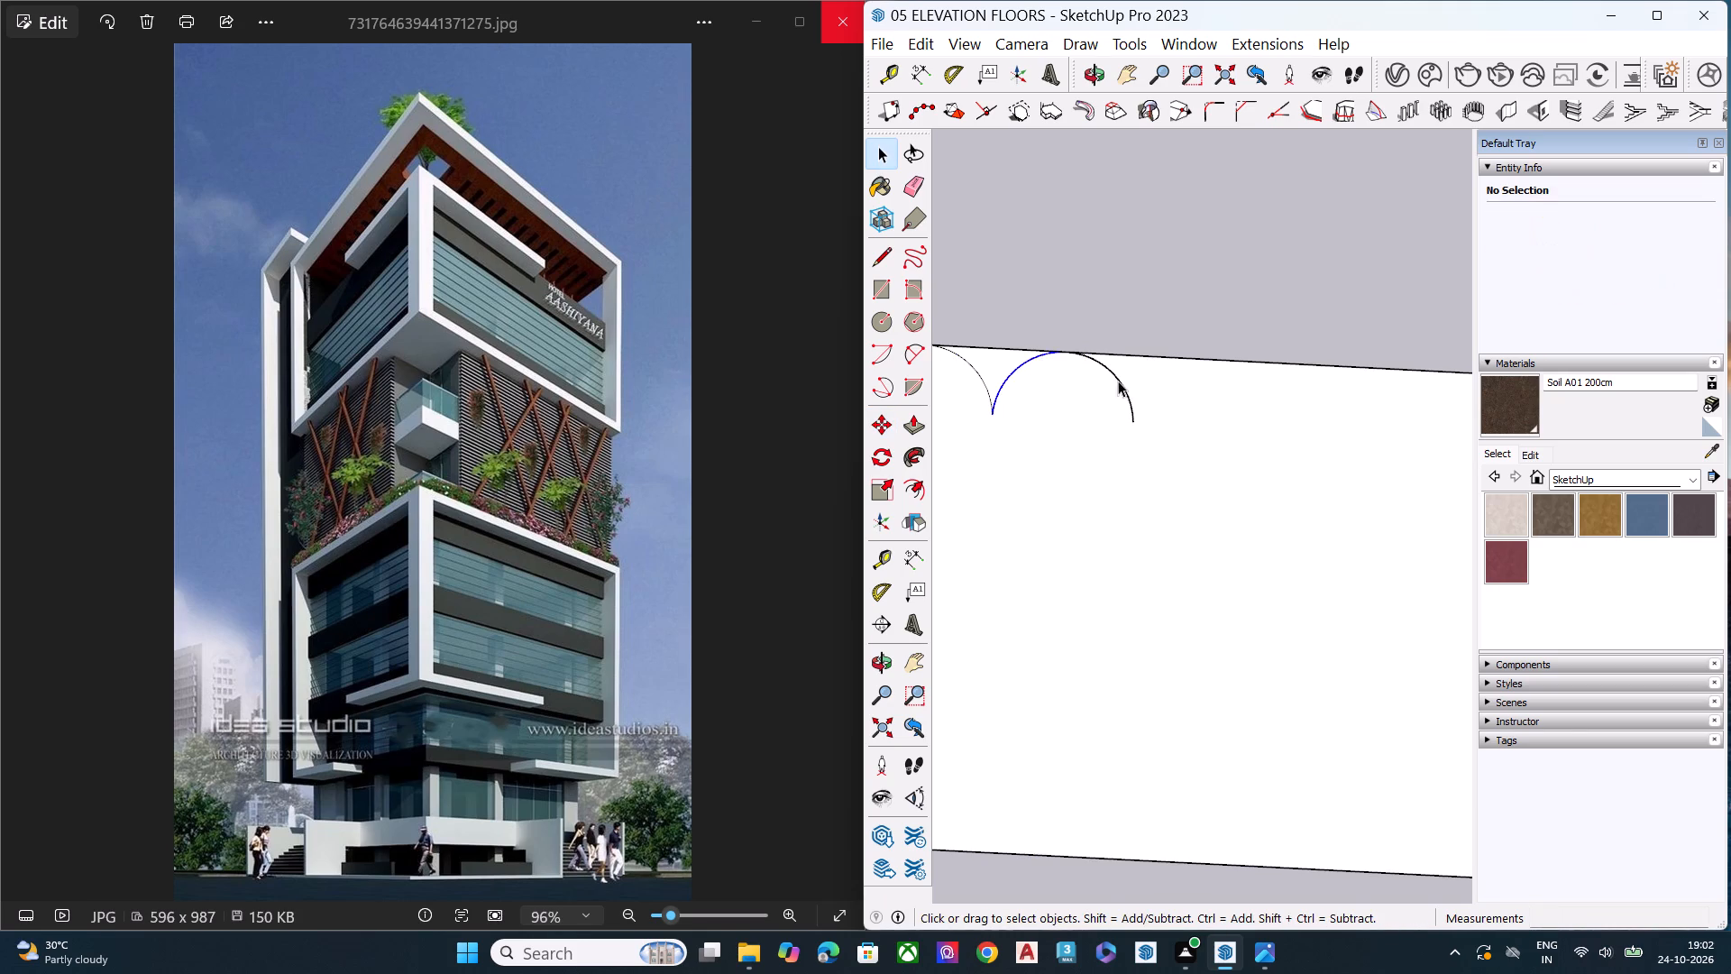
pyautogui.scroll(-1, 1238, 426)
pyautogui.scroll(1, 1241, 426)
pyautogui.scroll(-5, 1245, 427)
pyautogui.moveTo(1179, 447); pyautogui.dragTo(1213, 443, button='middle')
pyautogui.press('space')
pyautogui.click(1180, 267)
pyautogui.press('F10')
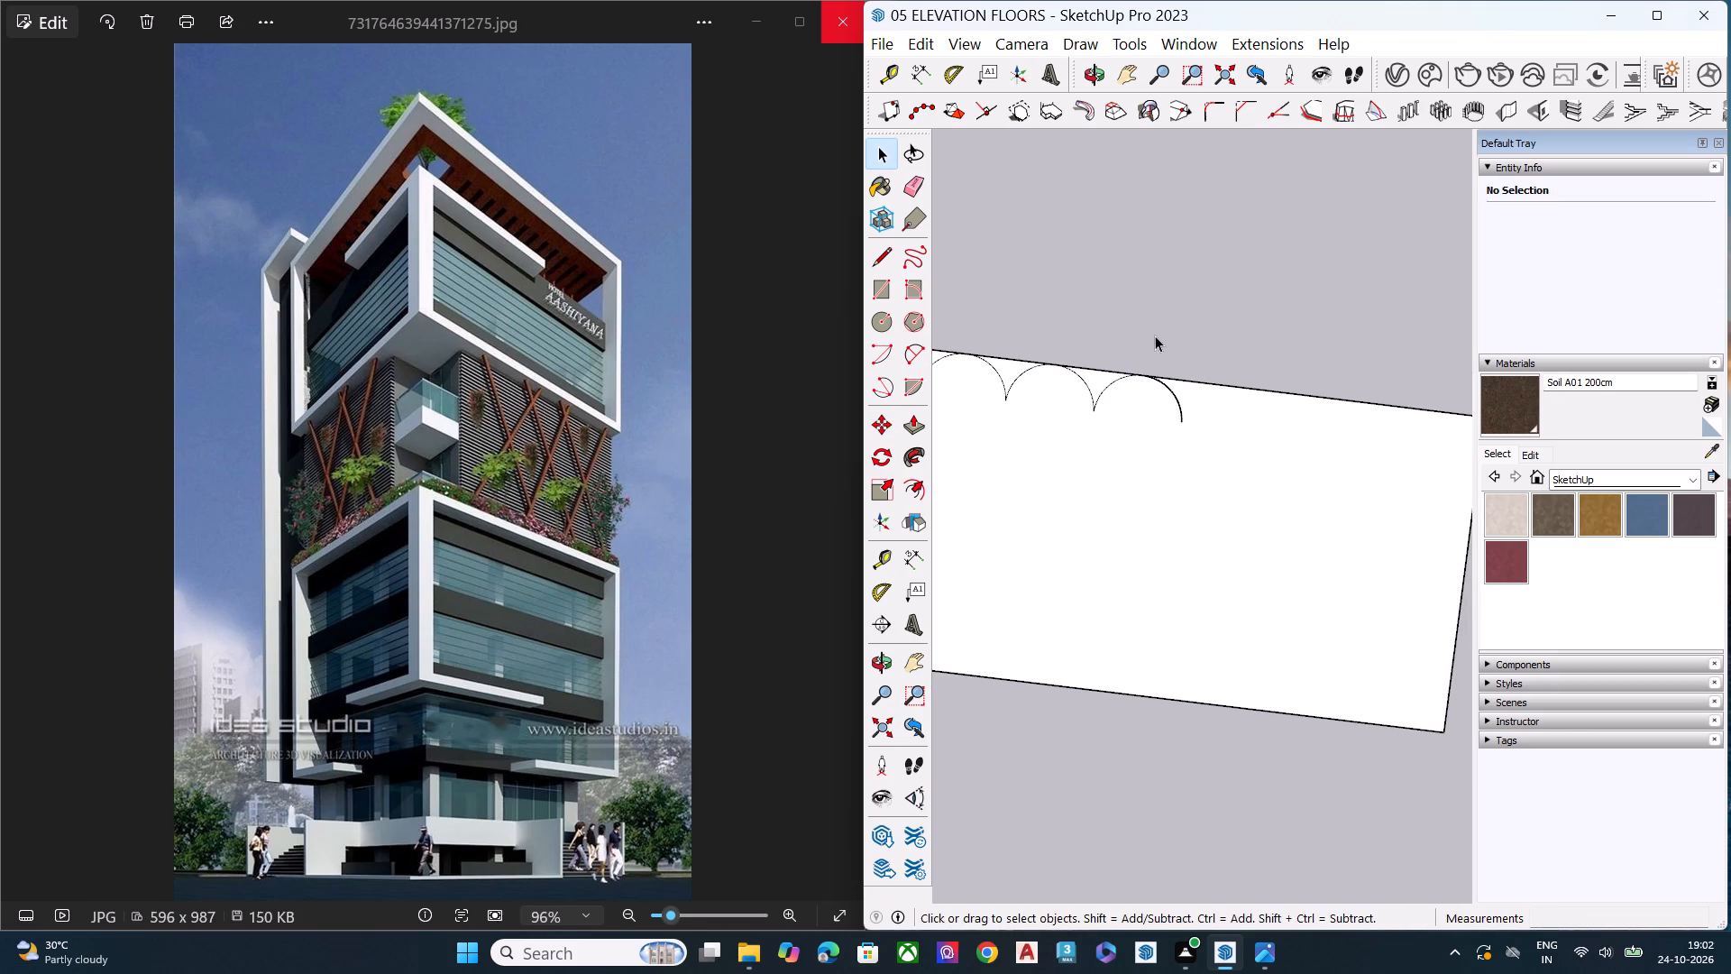
# Delete the small corner and gap faces between the copied arcs and the rectangle's straight long edge.
pyautogui.press('e')
pyautogui.scroll(-6, 1155, 368)
pyautogui.moveTo(1117, 417); pyautogui.dragTo(1151, 403, button='middle')
pyautogui.scroll(10, 1086, 370)
pyautogui.click(1039, 416)
pyautogui.click(1198, 453)
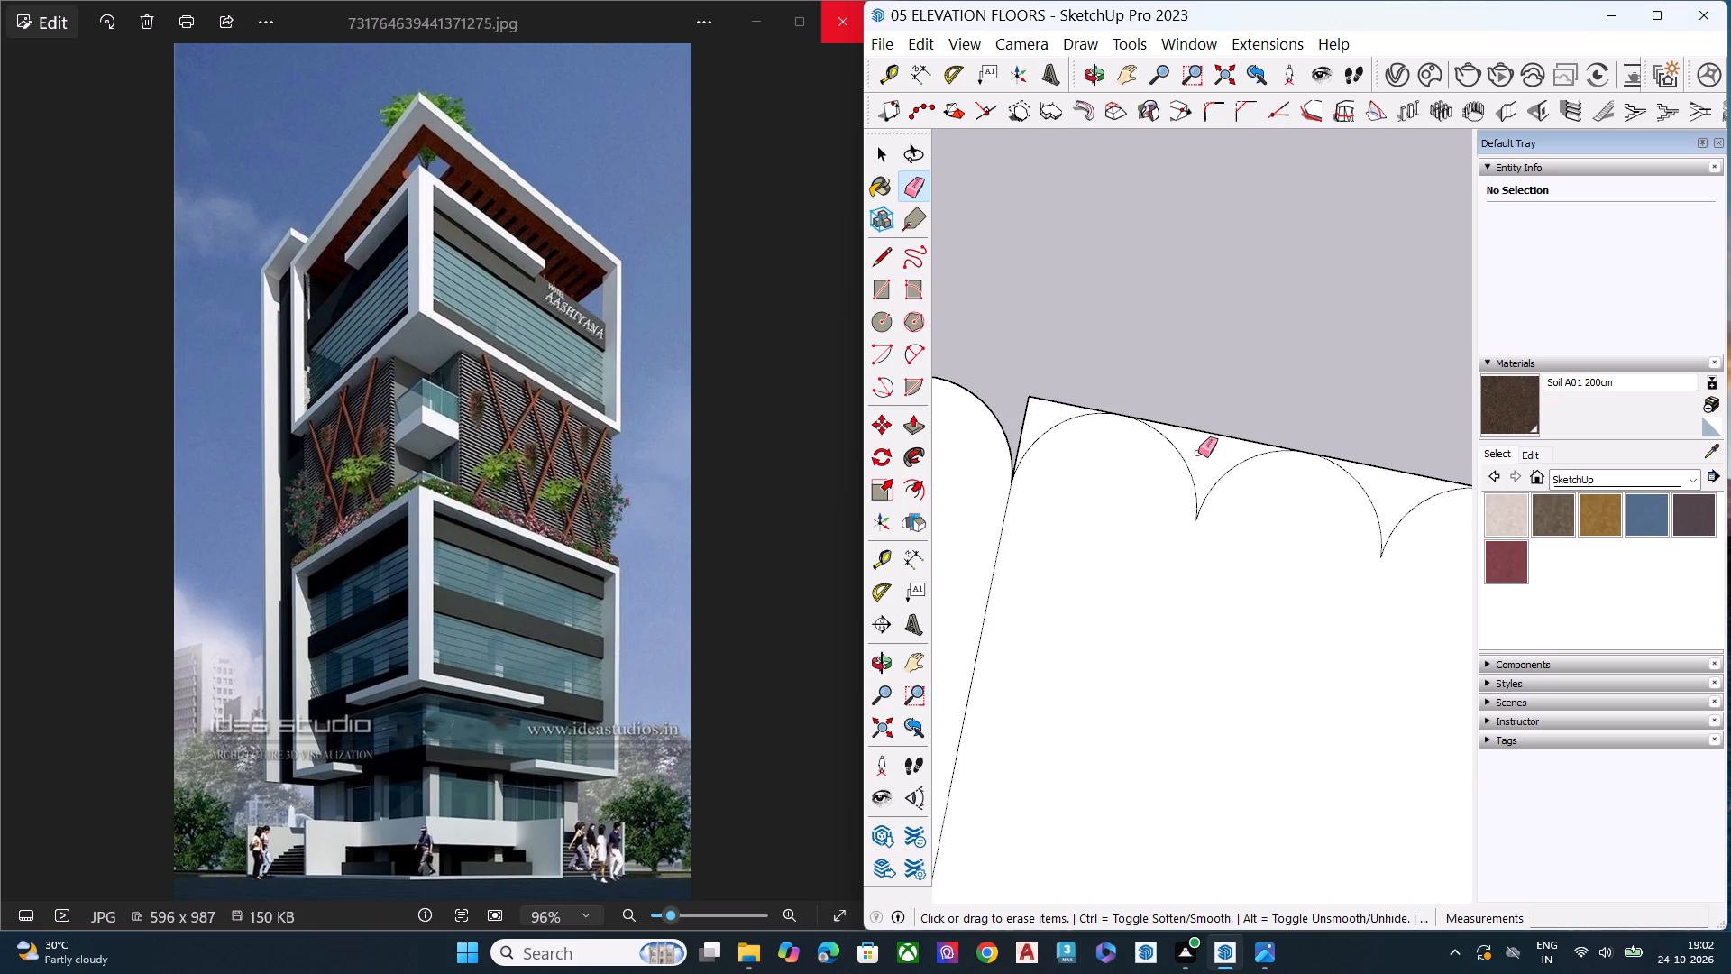
pyautogui.press('space')
pyautogui.click(1214, 452)
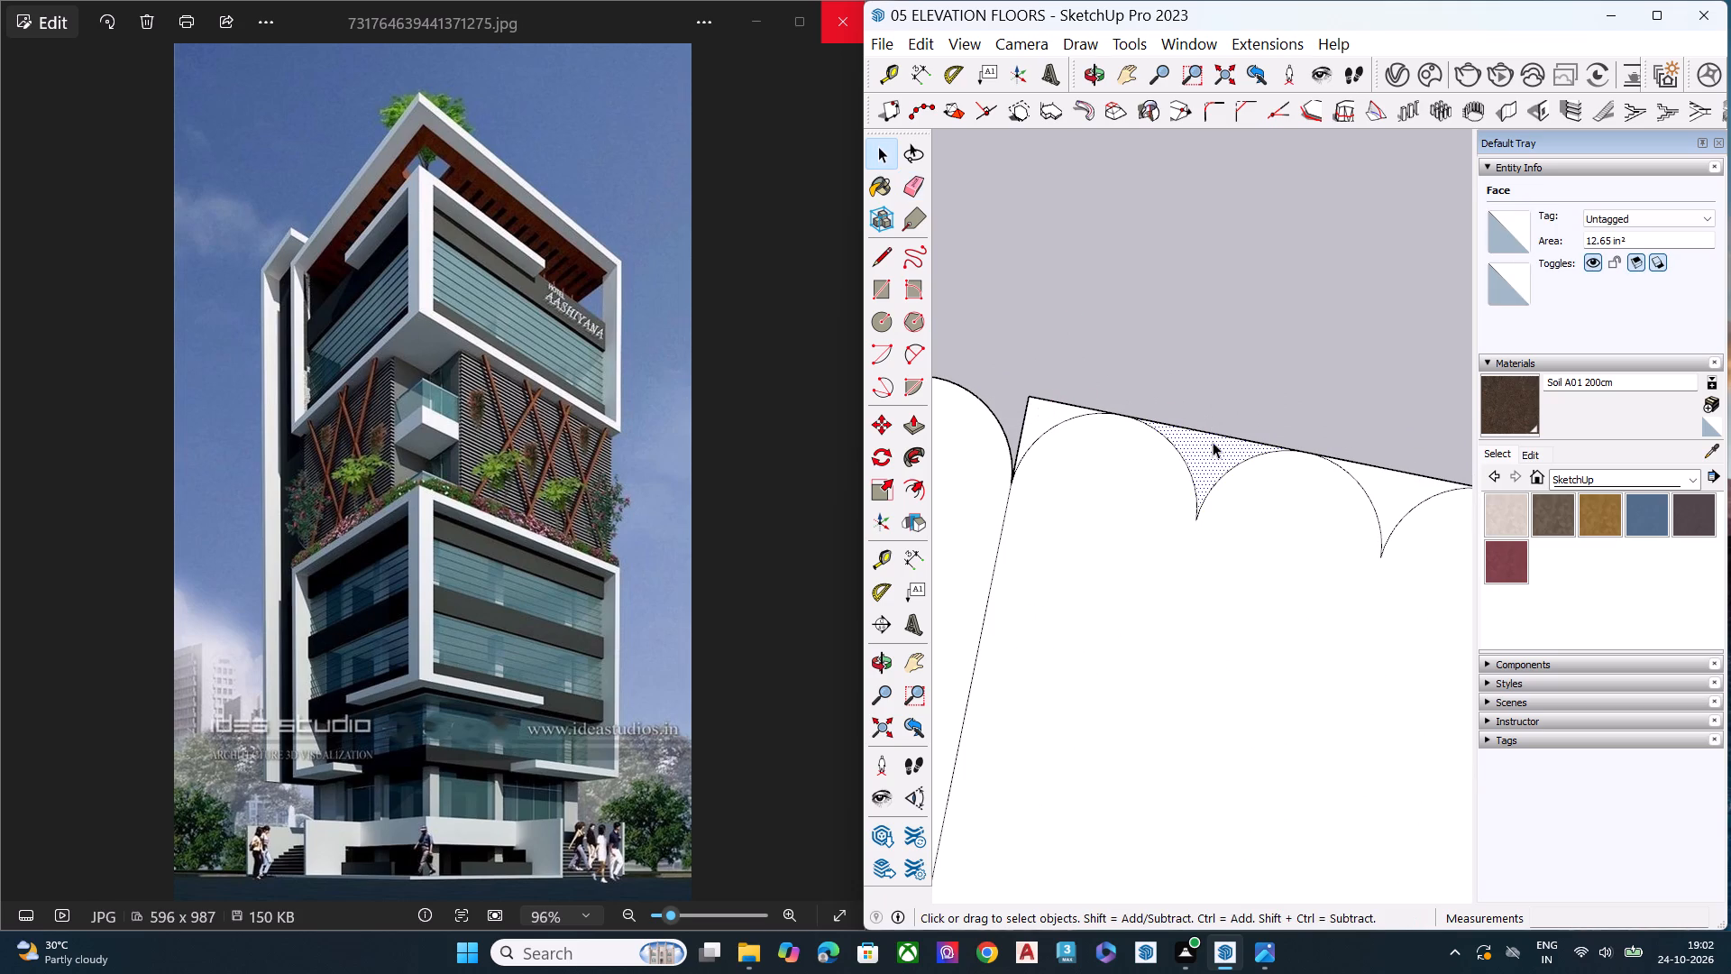
pyautogui.press('Delete')
pyautogui.click(1035, 409)
pyautogui.press('Delete')
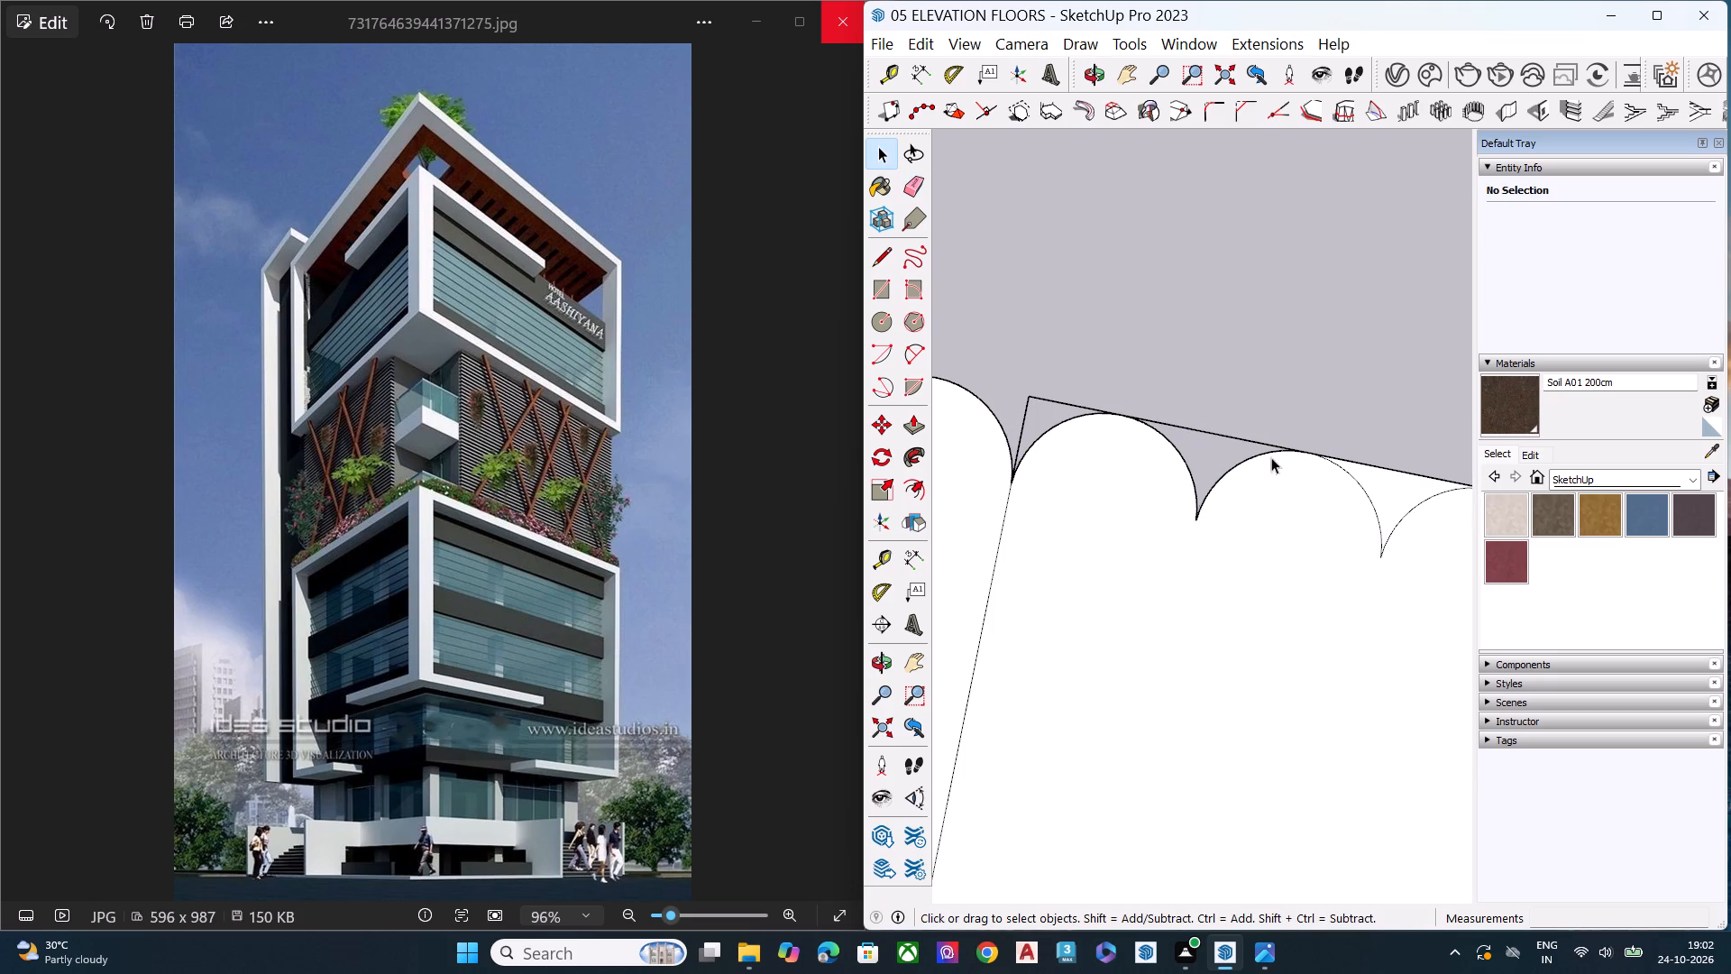
pyautogui.click(1388, 485)
pyautogui.press('Delete')
# Erase the leftover corner edges and all remaining straight long-edge segments outside the scalloped arcs.
pyautogui.scroll(-7, 1190, 433)
pyautogui.scroll(3, 1373, 517)
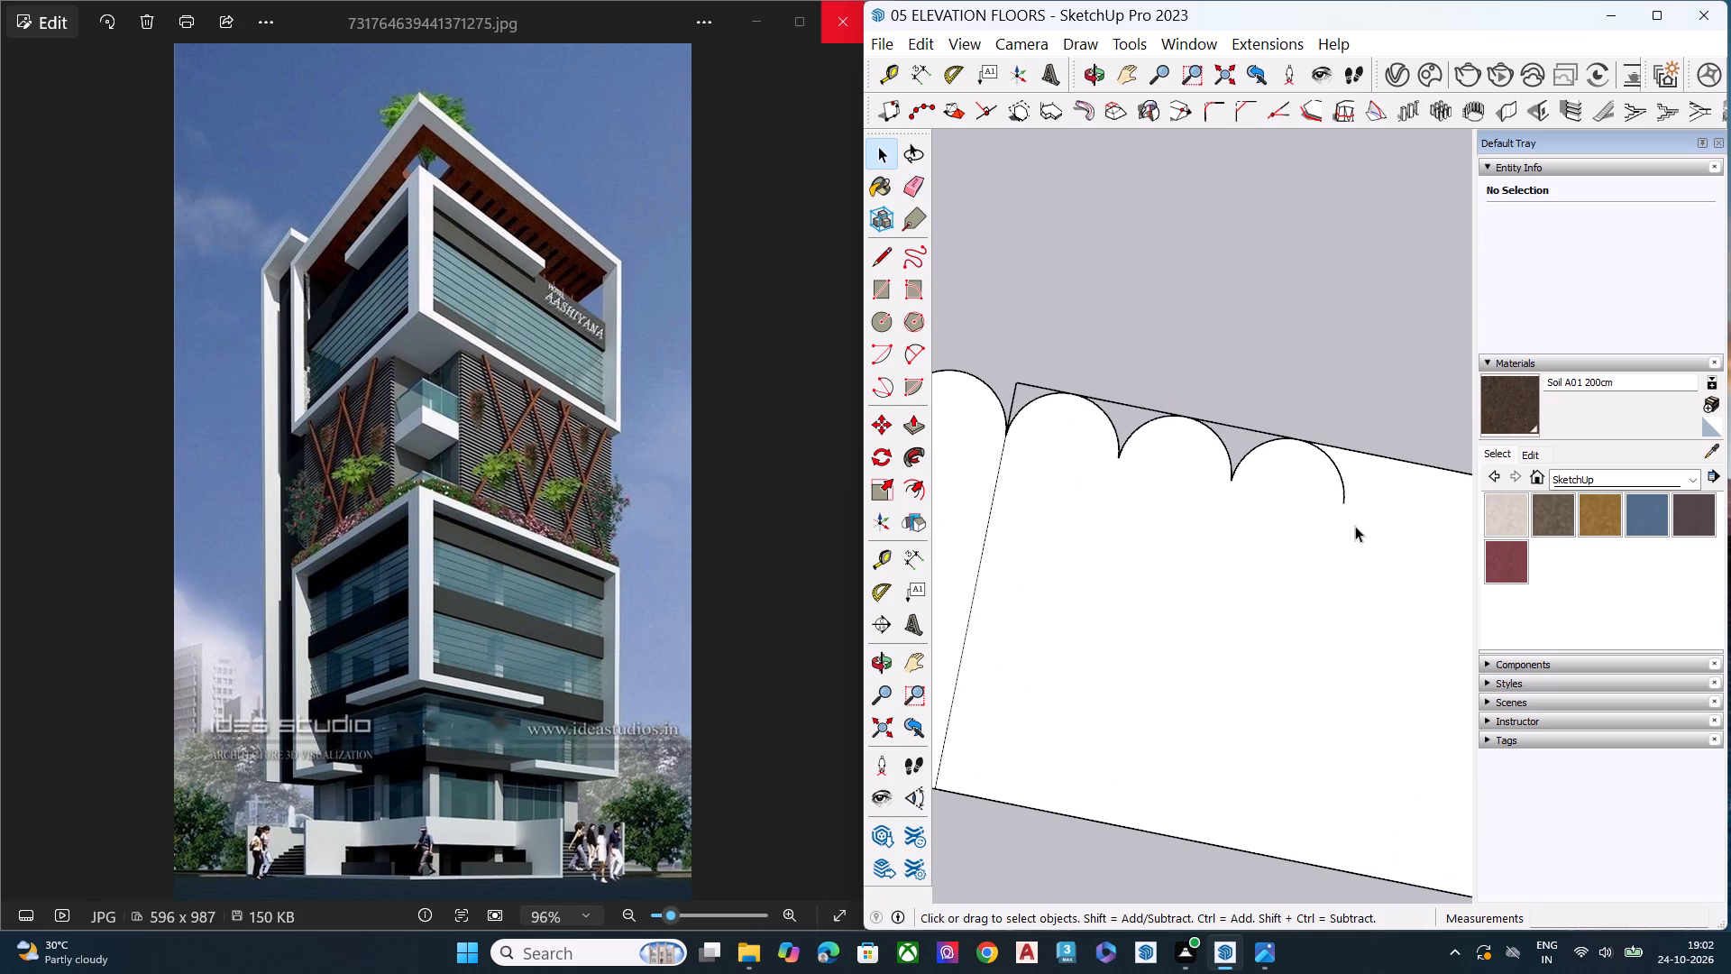
pyautogui.scroll(3, 1014, 421)
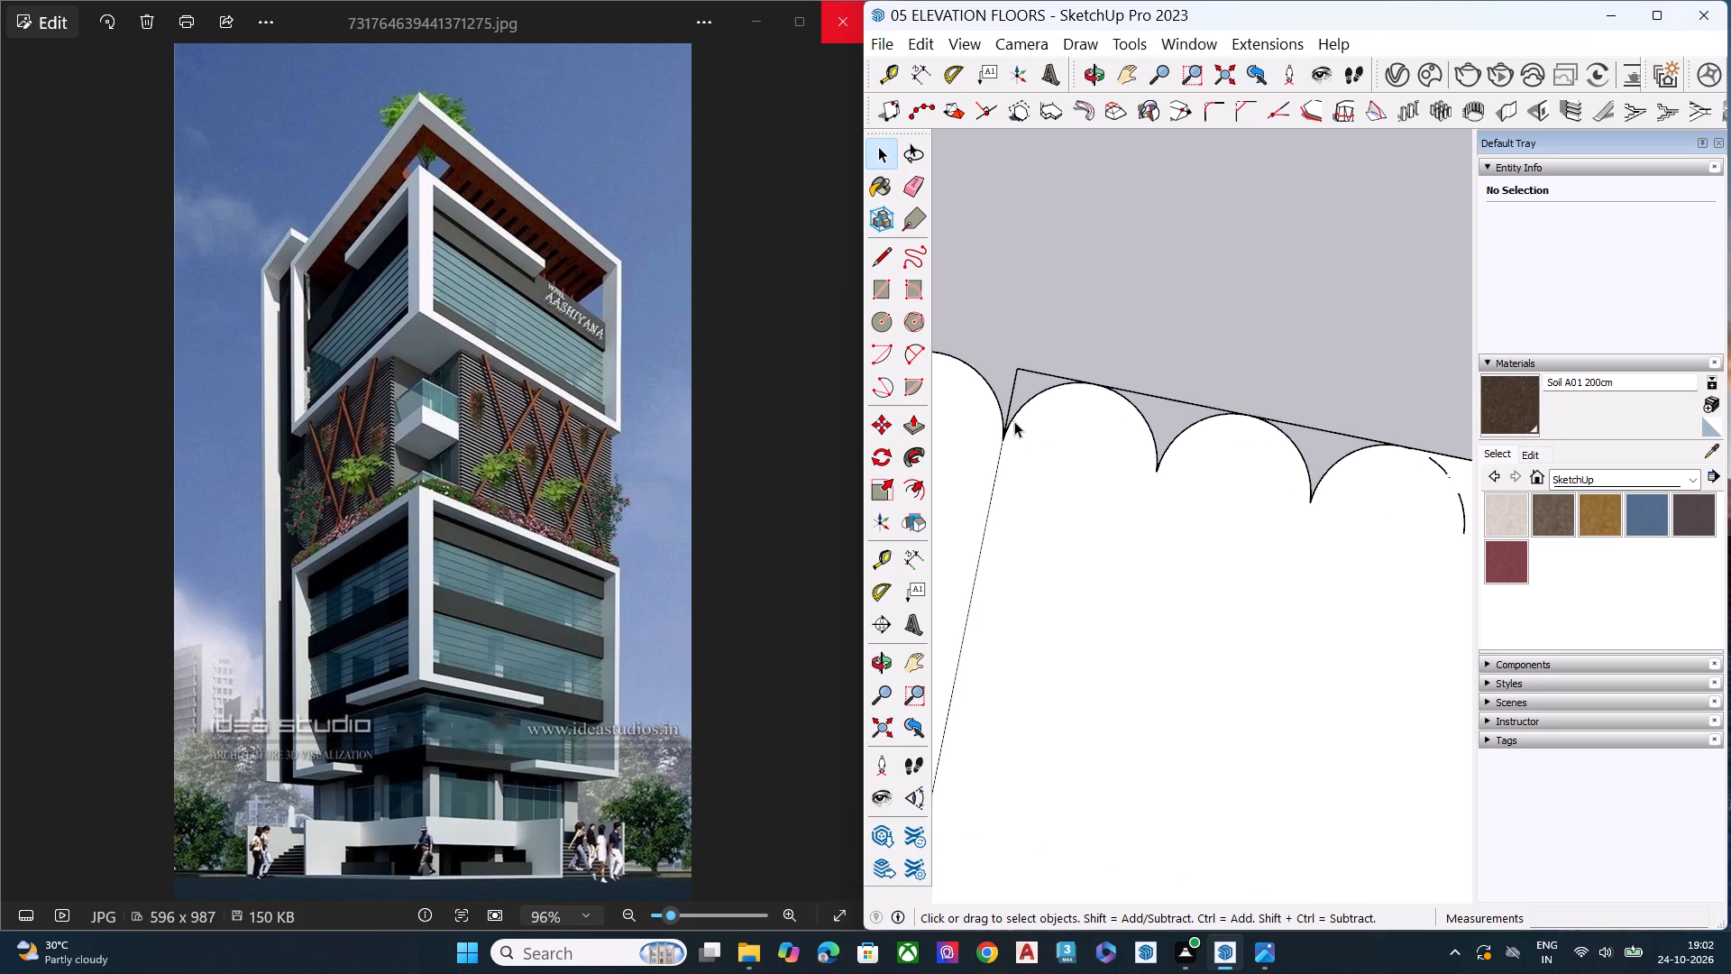
pyautogui.press('e')
pyautogui.click(1012, 380)
pyautogui.click(1027, 369)
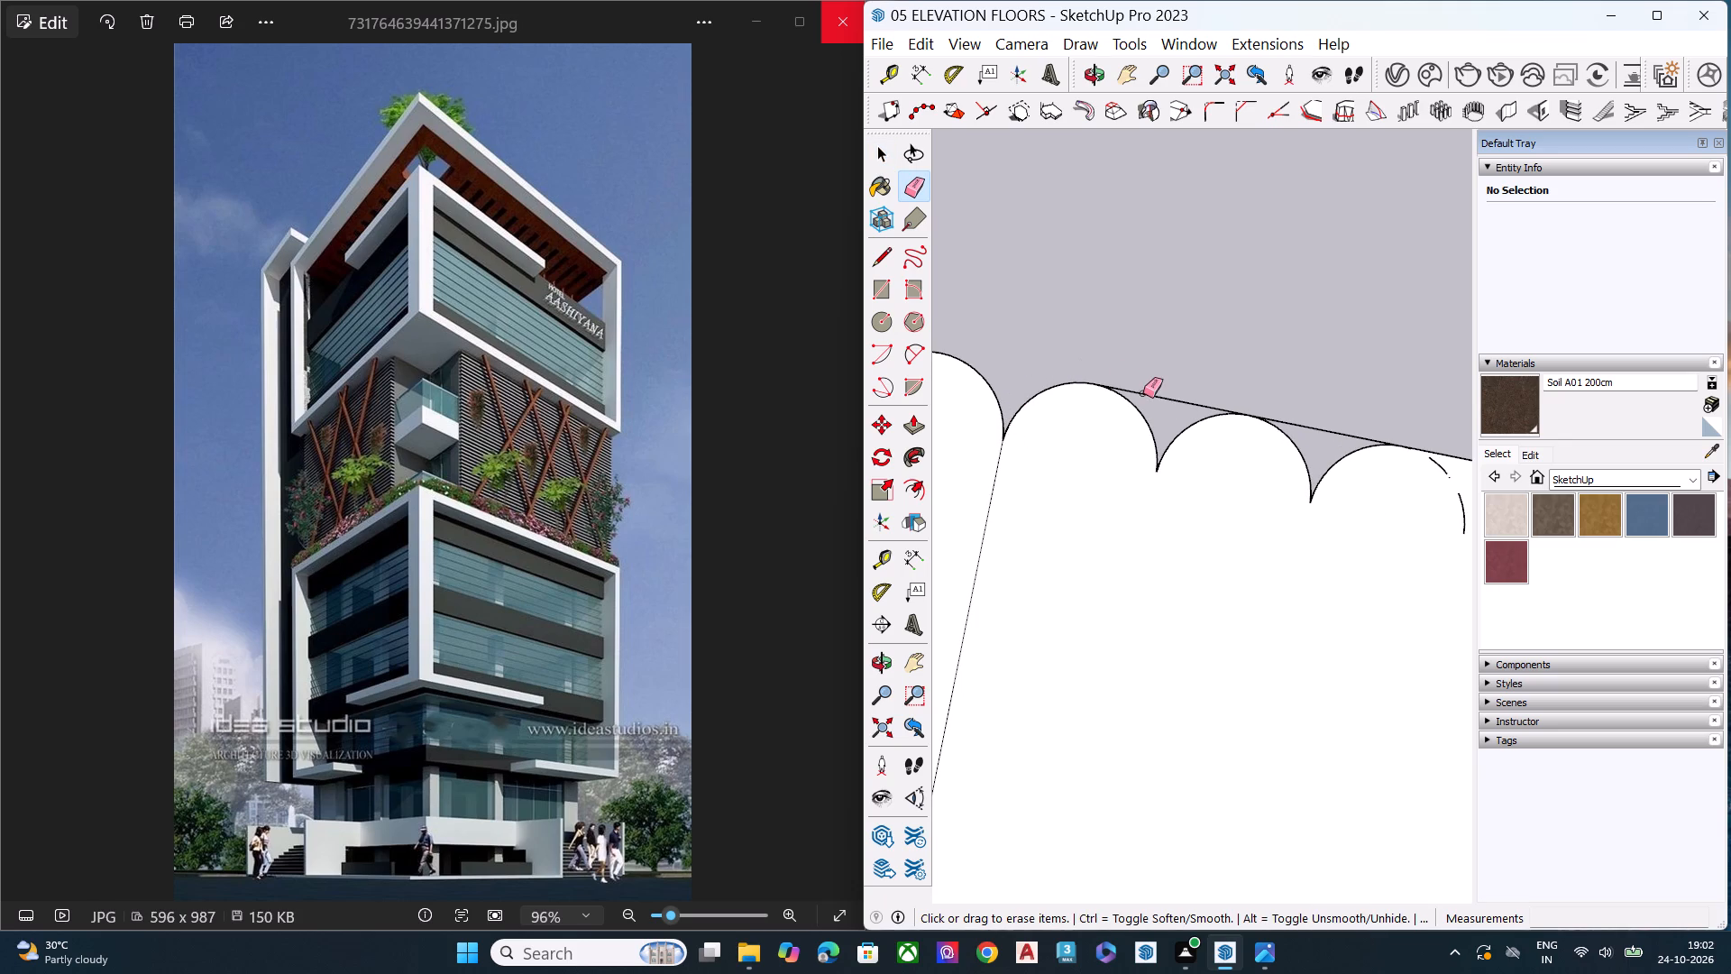
pyautogui.click(1143, 393)
pyautogui.click(1304, 426)
pyautogui.scroll(-6, 1264, 422)
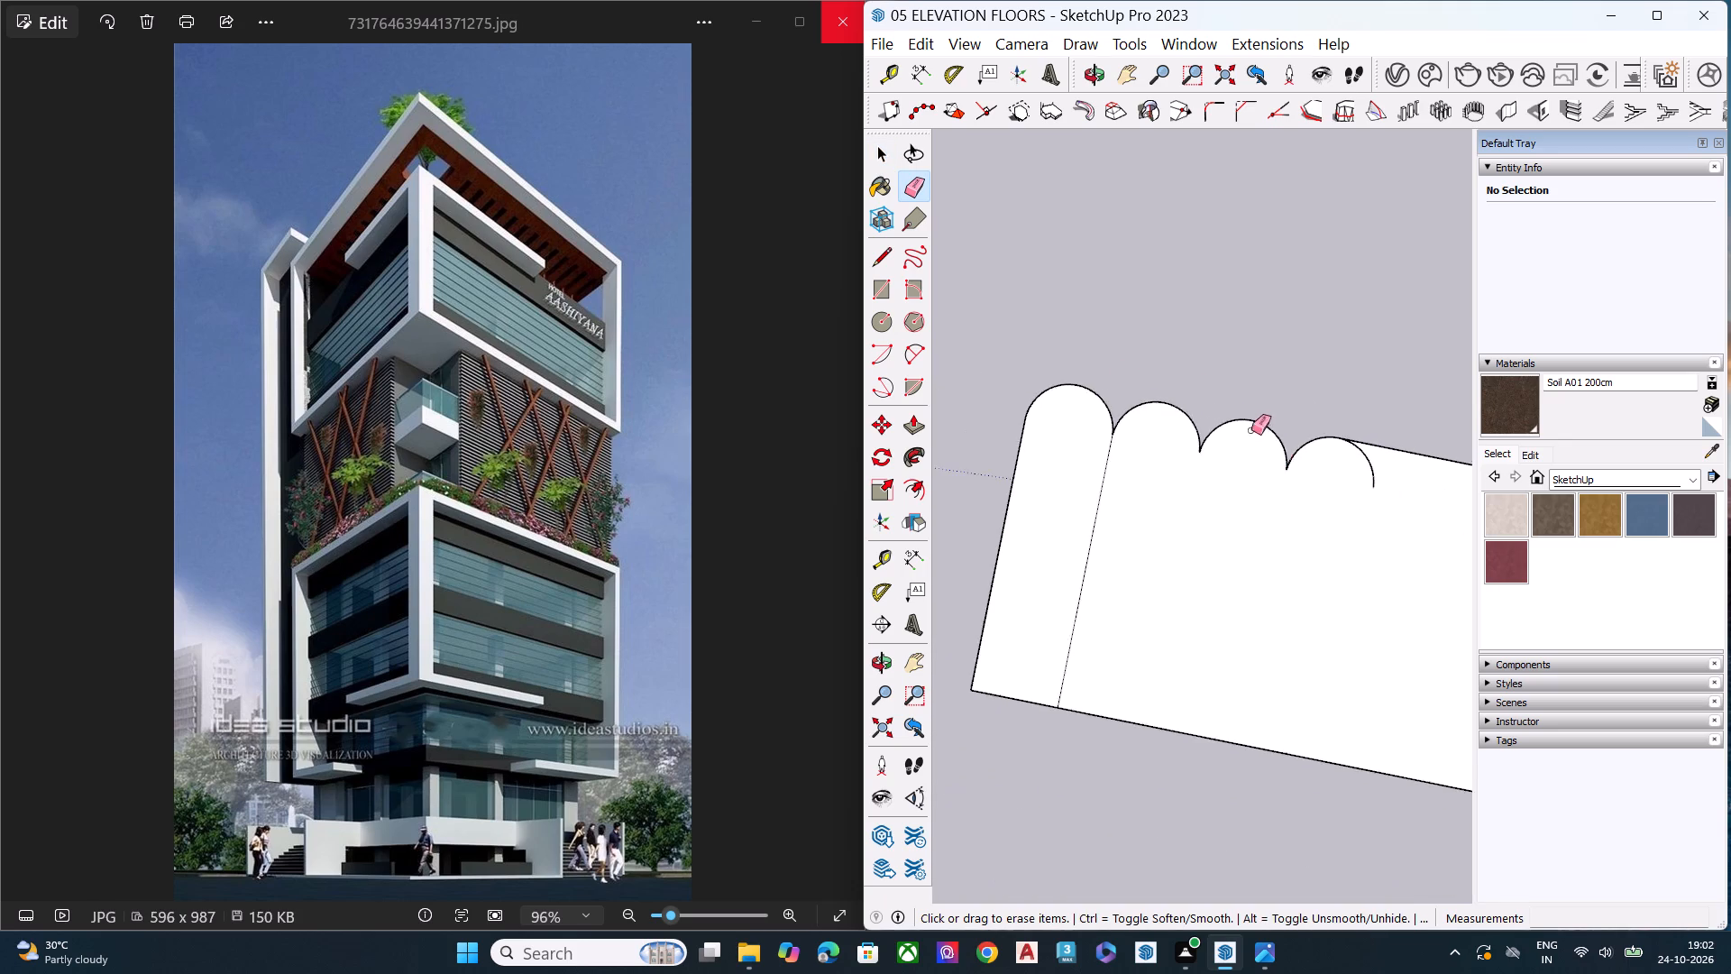
pyautogui.scroll(-4, 1251, 430)
pyautogui.scroll(4, 1323, 466)
pyautogui.scroll(-1, 1341, 466)
pyautogui.scroll(2, 1345, 463)
pyautogui.click(1375, 431)
# Erase the dividing line between the rounded end strip and the rest of the profile.
pyautogui.scroll(-4, 1269, 404)
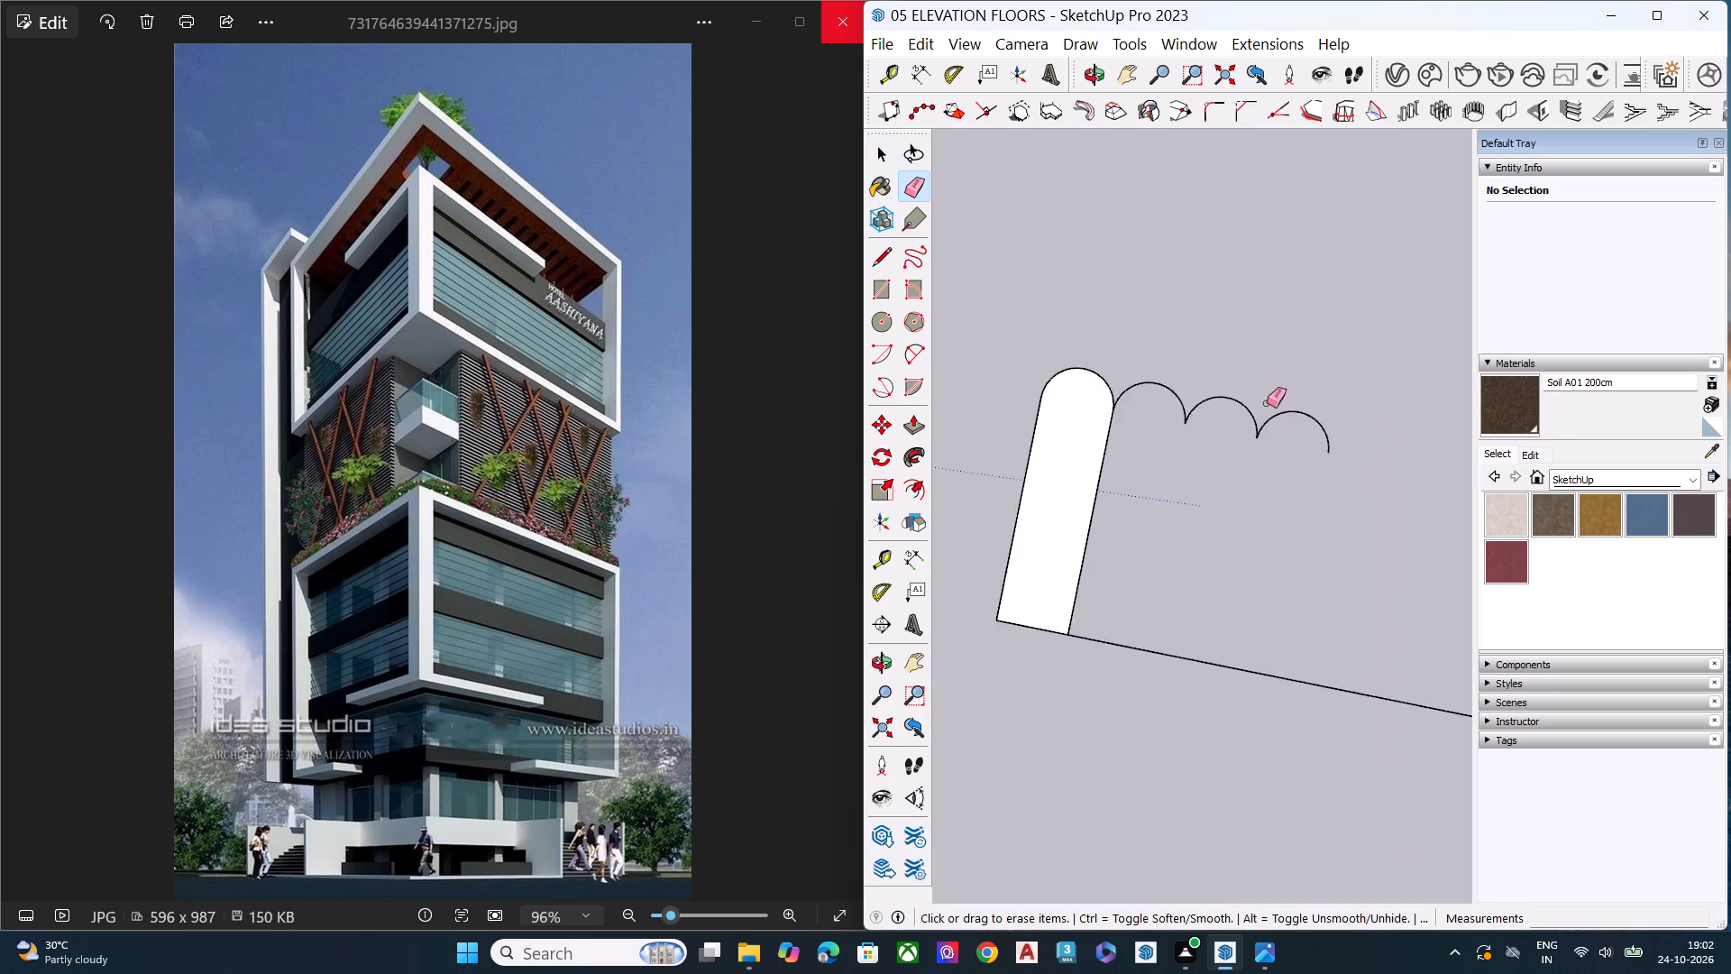
pyautogui.scroll(-3, 1267, 403)
pyautogui.scroll(2, 1115, 448)
pyautogui.click(1105, 450)
pyautogui.scroll(1, 1126, 486)
pyautogui.scroll(-1, 1126, 486)
pyautogui.scroll(5, 1126, 486)
pyautogui.click(1117, 489)
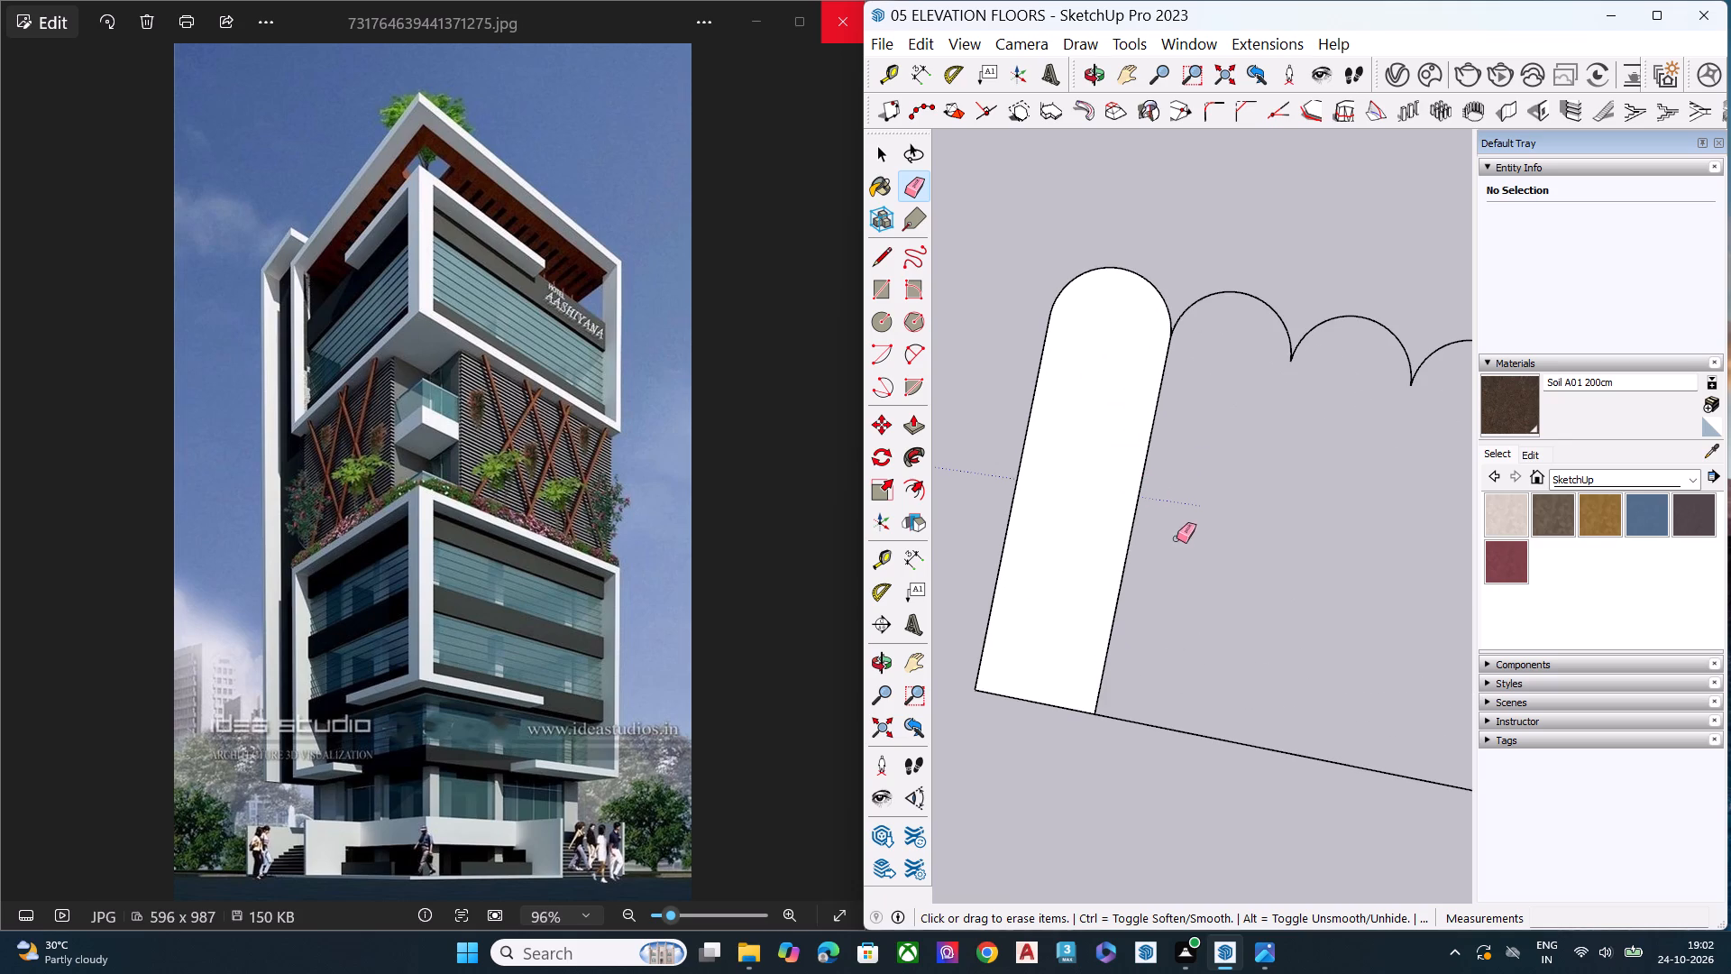
pyautogui.moveTo(1180, 535); pyautogui.dragTo(1172, 511, button='middle')
pyautogui.press('space')
pyautogui.scroll(1, 1172, 511)
pyautogui.press('e')
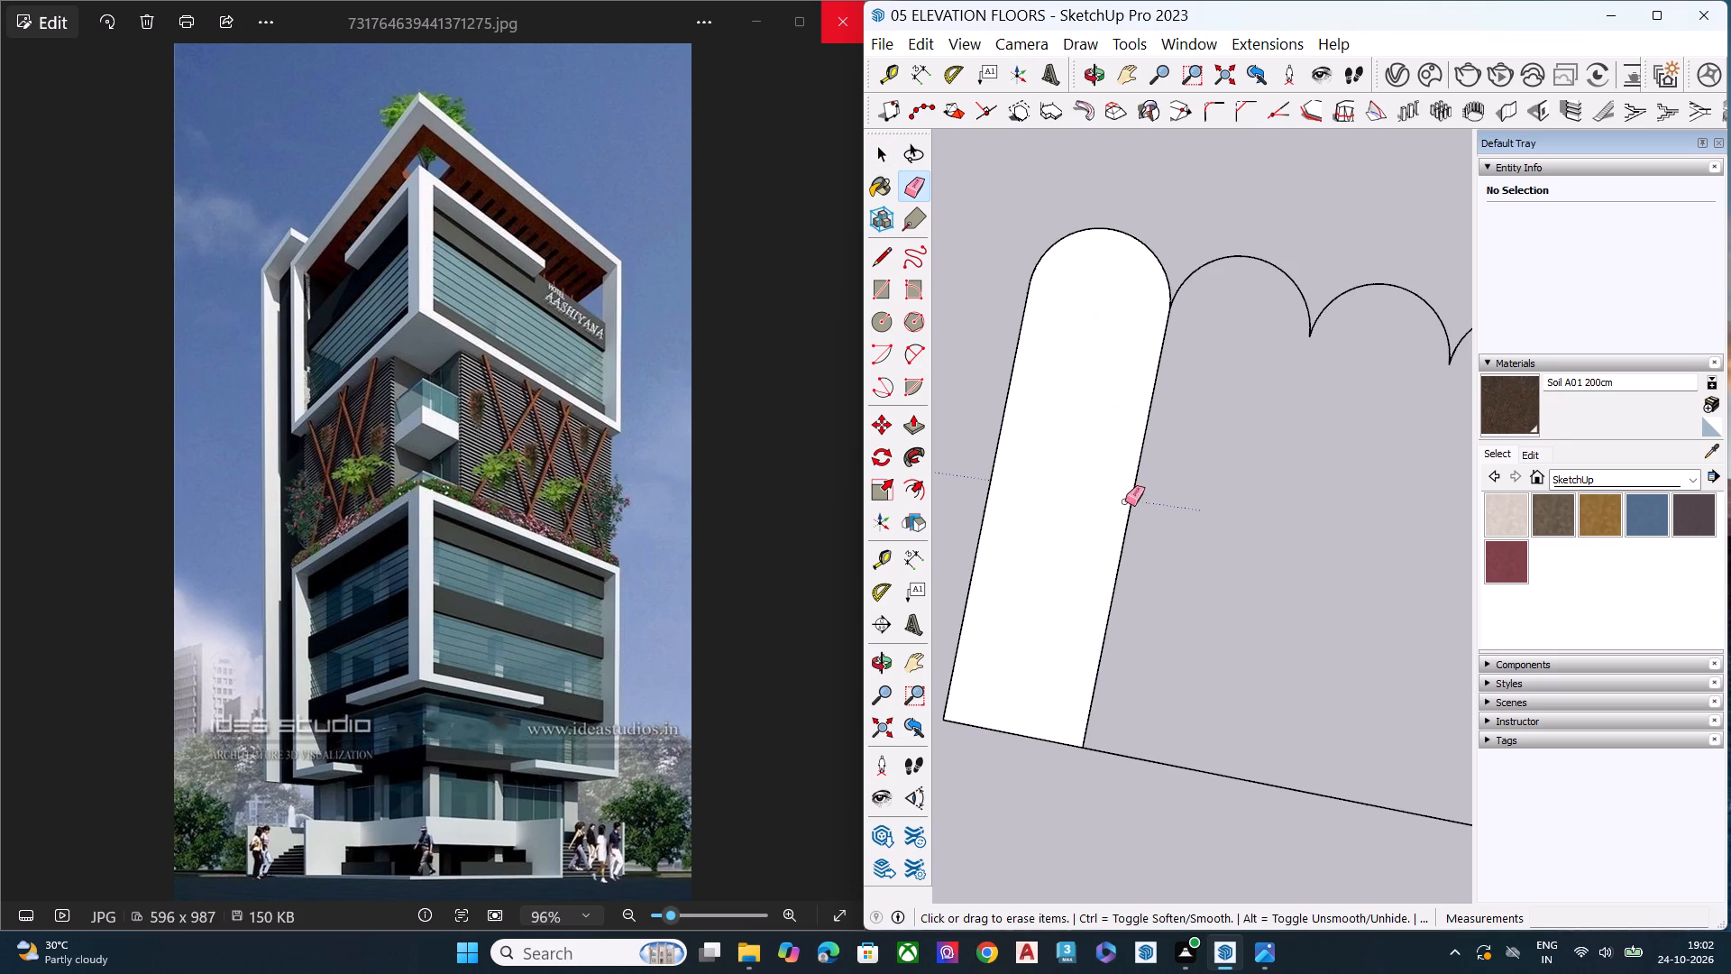
pyautogui.click(1131, 501)
# Close the four-arc profile with a line about 2' 7 1/8" long from the last arc's free end to the opposite edge.
pyautogui.scroll(-6, 1135, 500)
pyautogui.moveTo(1306, 524); pyautogui.dragTo(1315, 502, button='middle')
pyautogui.press('l')
pyautogui.click(1349, 453)
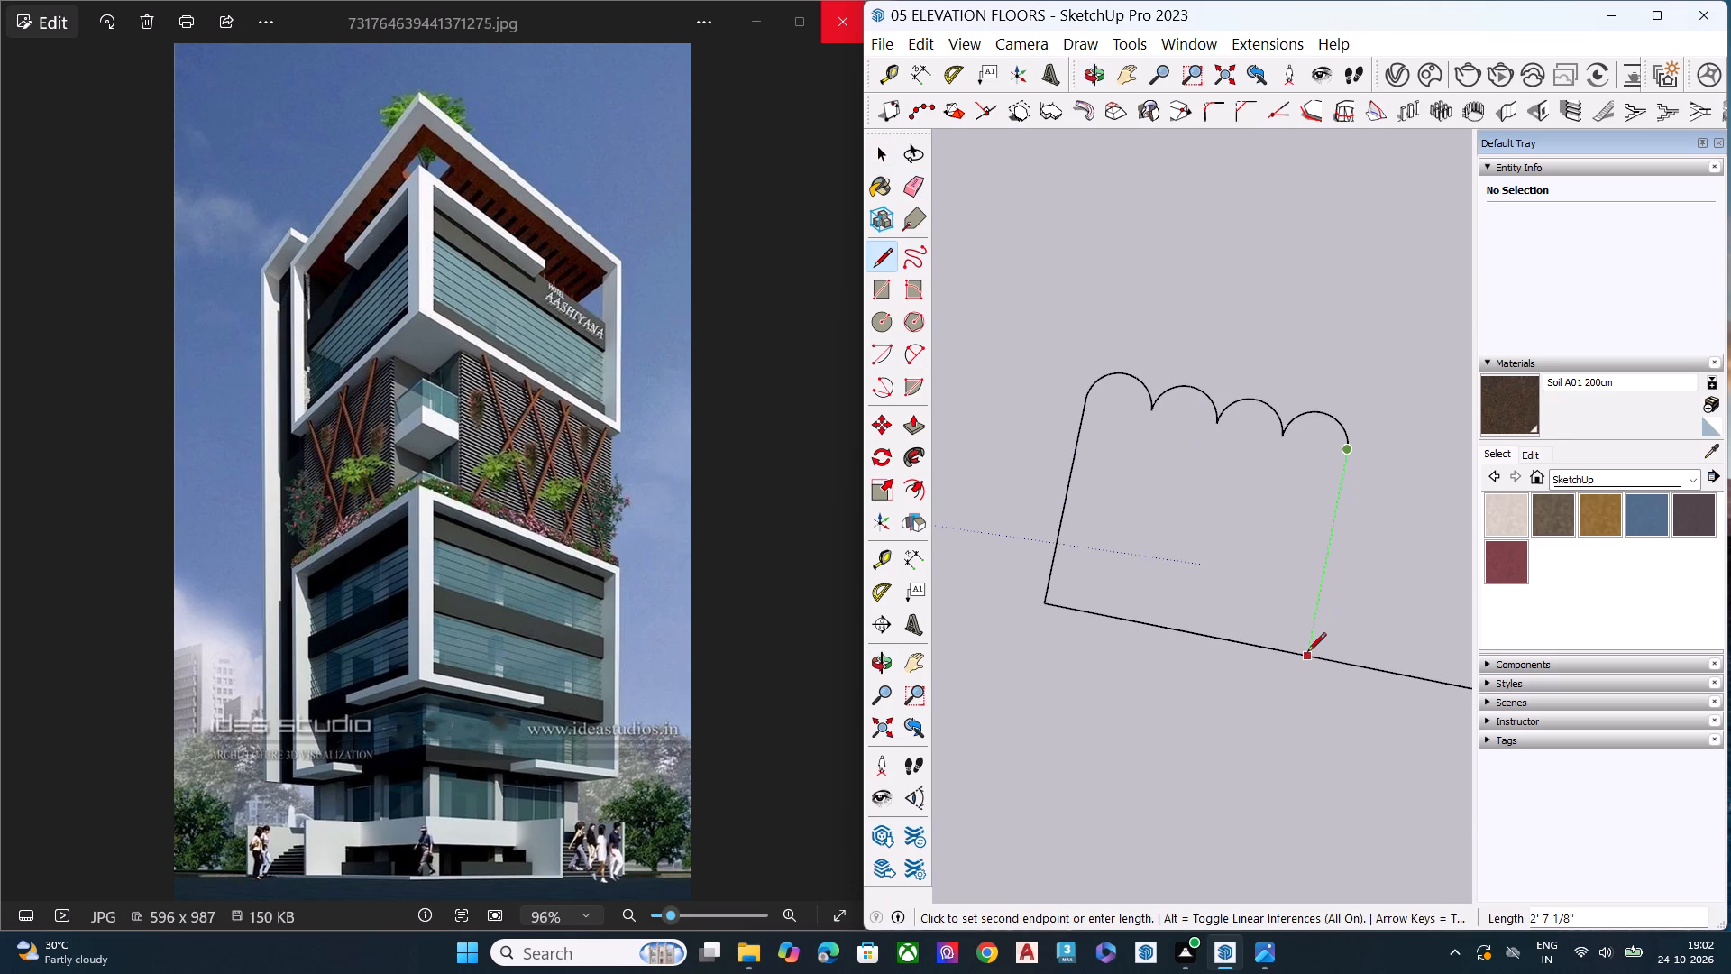
pyautogui.click(1304, 657)
pyautogui.press('space')
pyautogui.click(1339, 599)
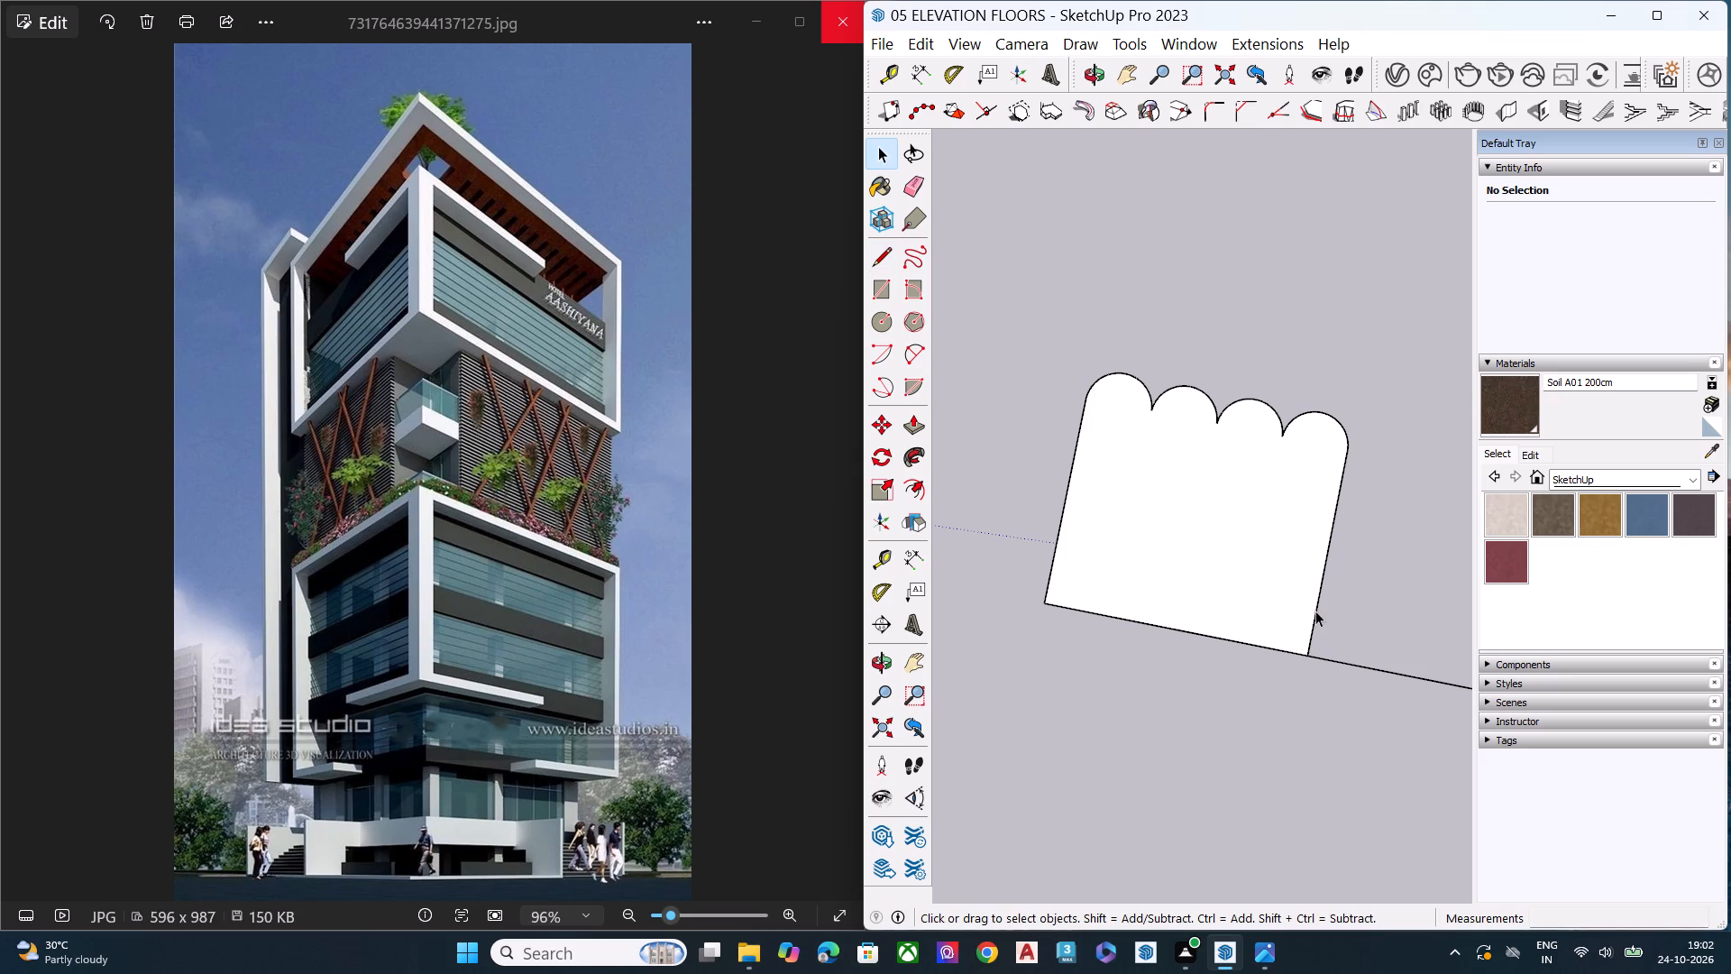
# Erase the leftover rectangle edges extending beyond the closed scalloped profile.
pyautogui.scroll(-4, 1324, 667)
pyautogui.press('e')
pyautogui.click(1339, 667)
pyautogui.scroll(-3, 1323, 647)
pyautogui.click(1452, 625)
pyautogui.scroll(-2, 1289, 641)
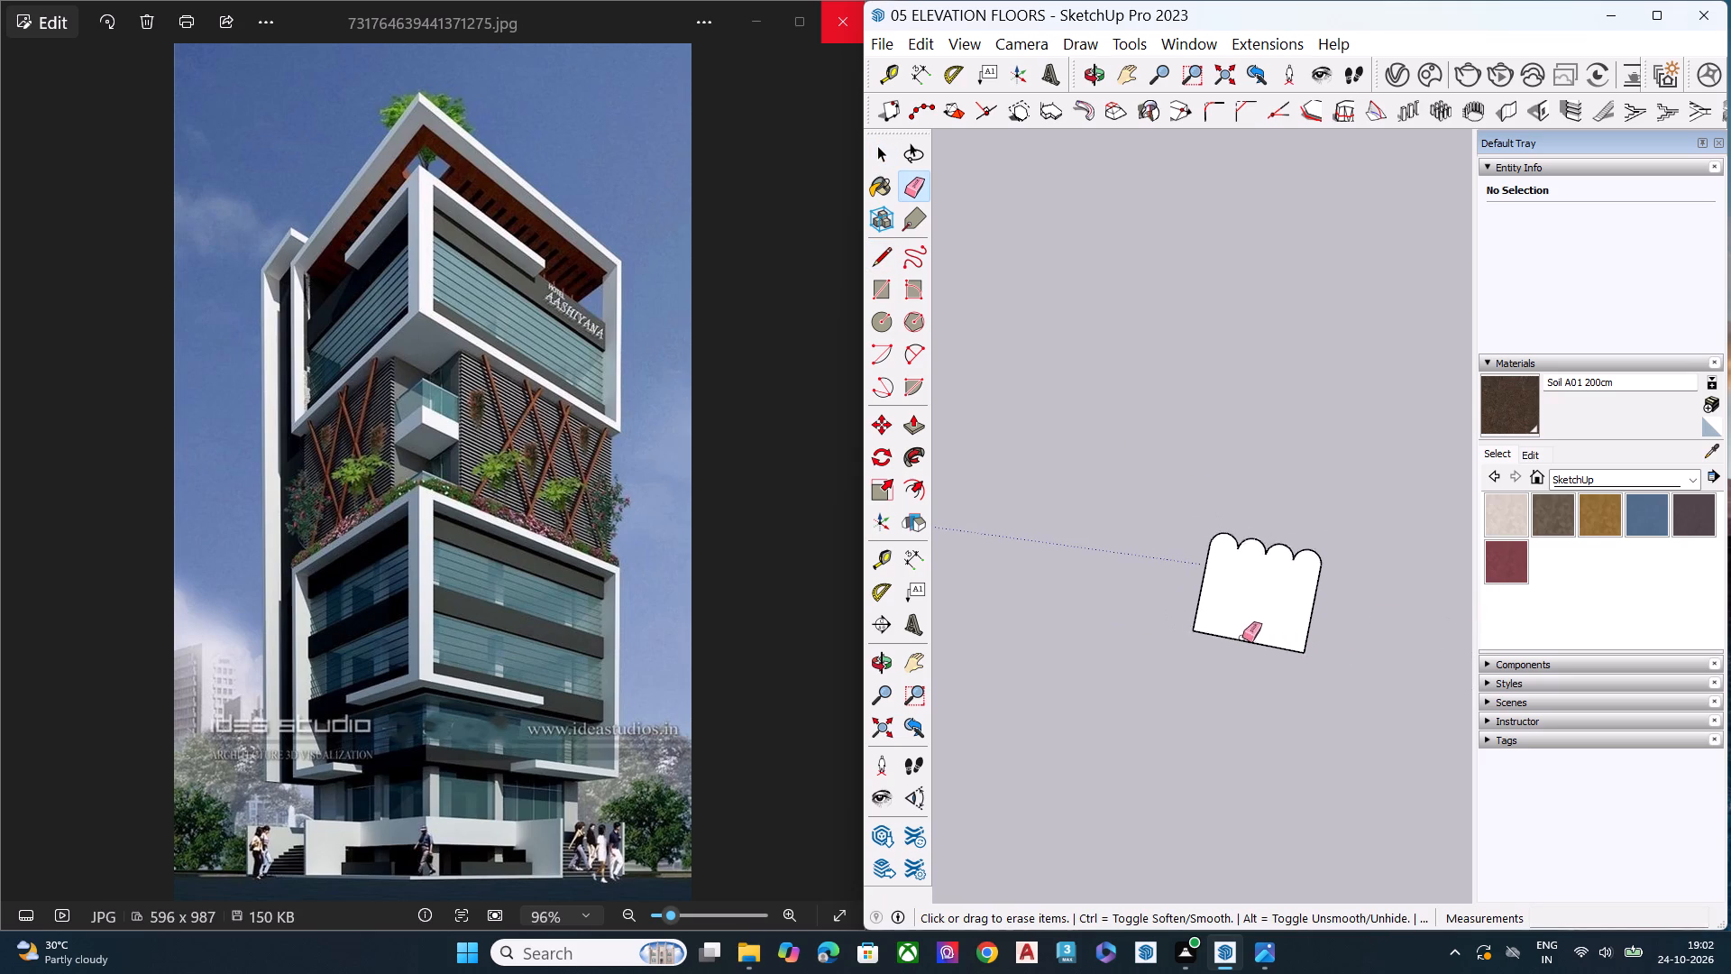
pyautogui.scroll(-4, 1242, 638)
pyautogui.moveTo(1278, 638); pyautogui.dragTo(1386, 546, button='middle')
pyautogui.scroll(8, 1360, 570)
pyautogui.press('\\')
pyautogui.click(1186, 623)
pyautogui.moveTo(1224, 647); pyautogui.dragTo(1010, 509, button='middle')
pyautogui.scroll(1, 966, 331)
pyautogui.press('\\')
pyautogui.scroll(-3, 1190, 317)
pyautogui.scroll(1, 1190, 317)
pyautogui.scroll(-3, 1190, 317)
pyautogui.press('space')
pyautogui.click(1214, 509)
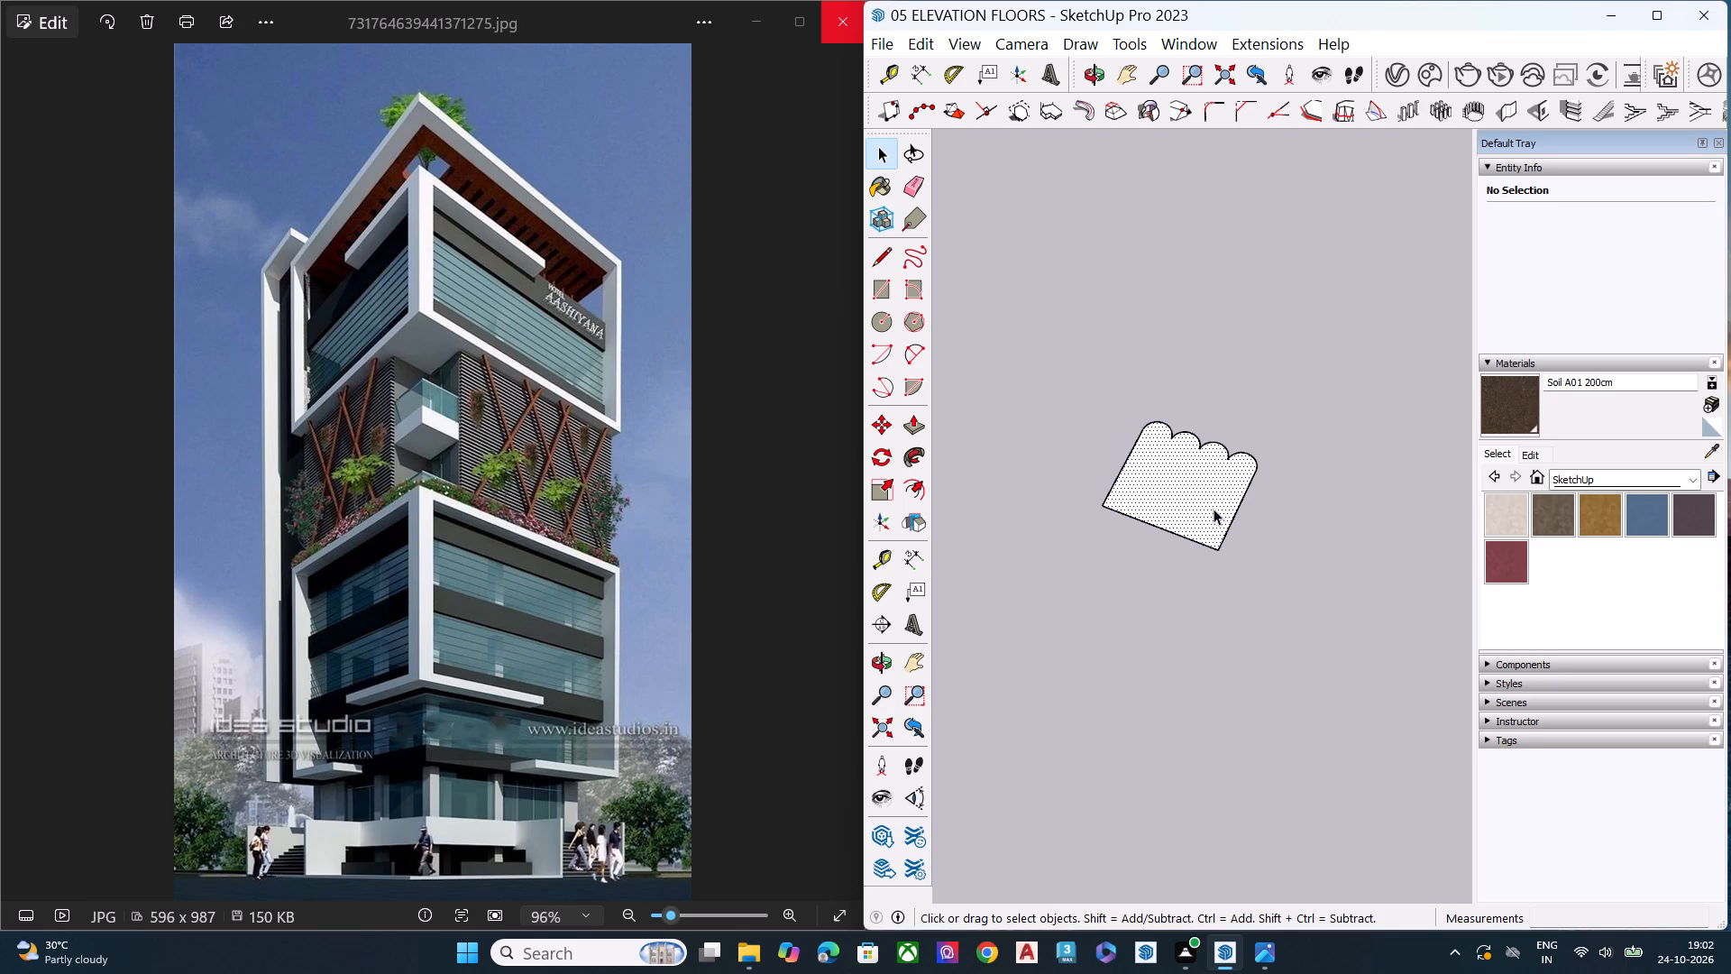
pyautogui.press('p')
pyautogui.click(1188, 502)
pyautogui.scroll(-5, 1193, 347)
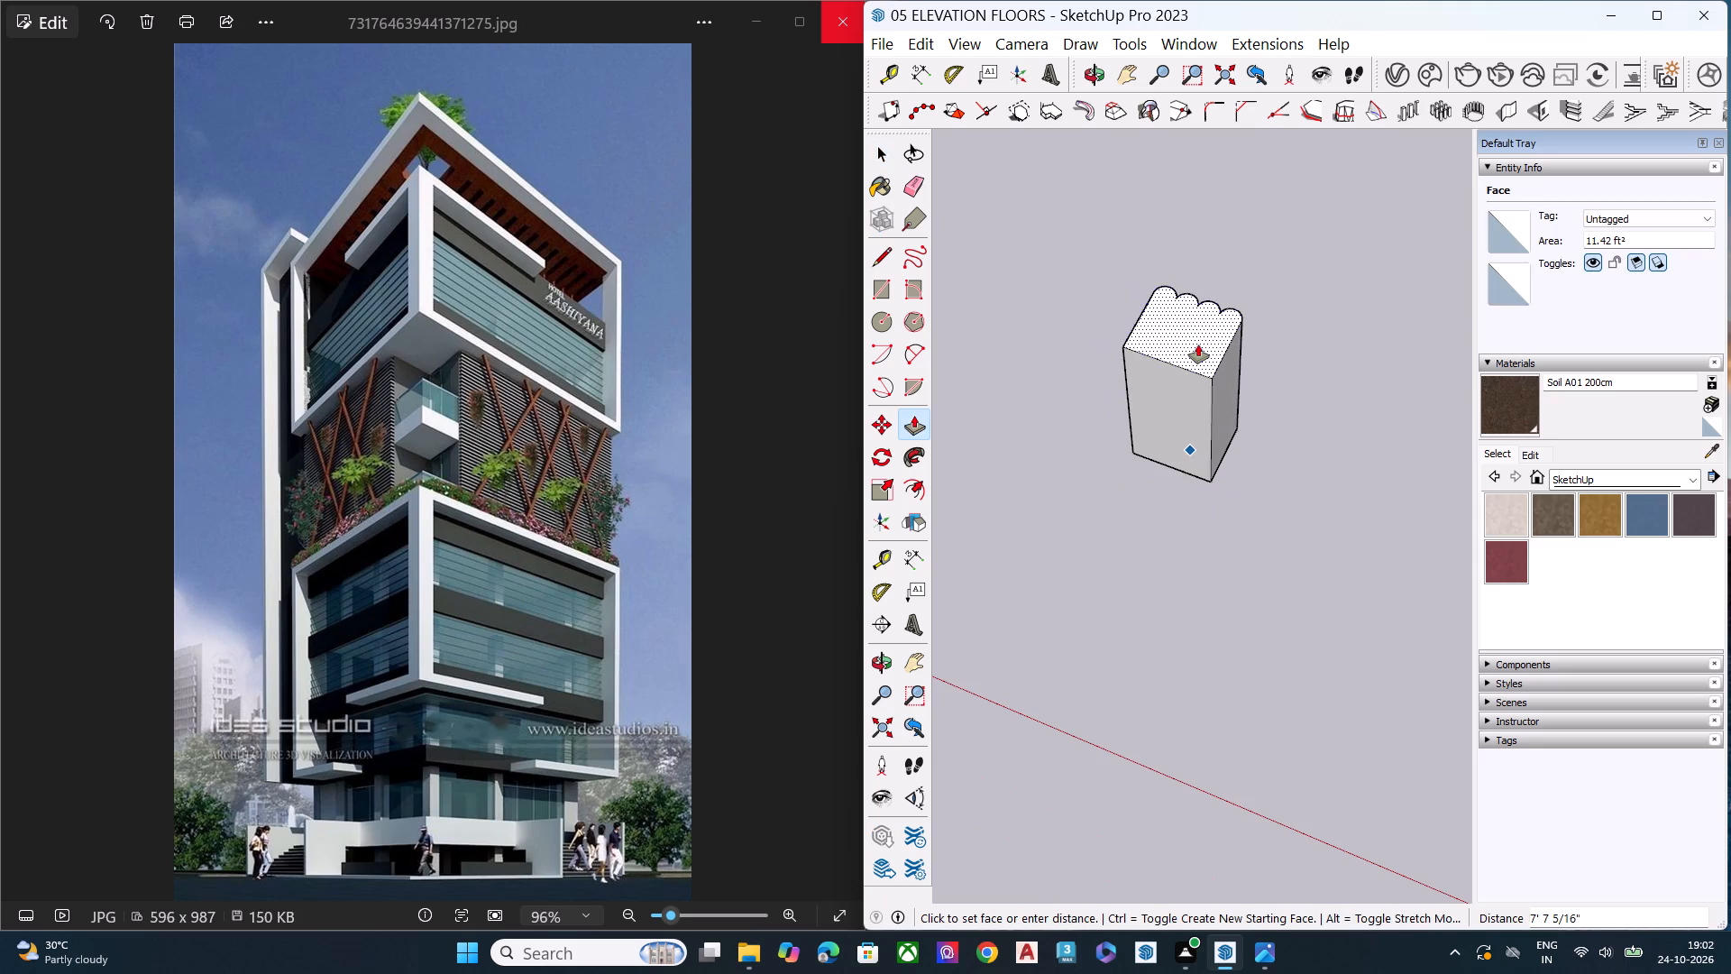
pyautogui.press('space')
# Delete the scalloped profile's face, keeping only its outline edges.
pyautogui.scroll(4, 1179, 466)
pyautogui.click(1198, 427)
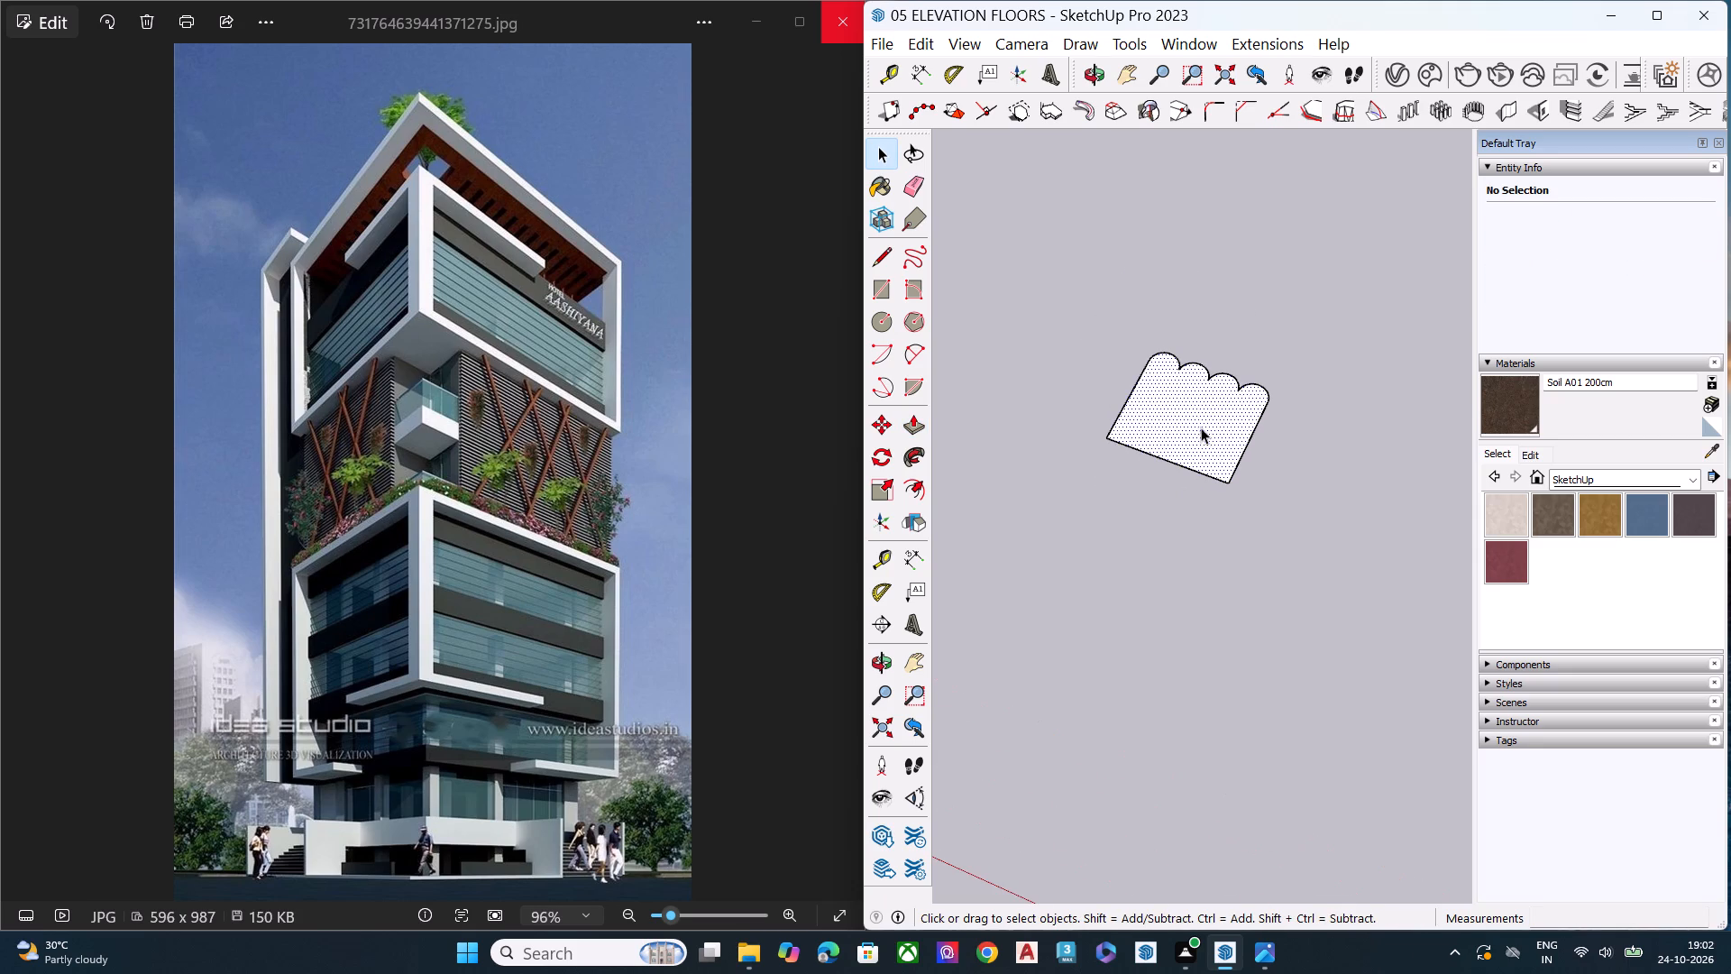
pyautogui.press('Delete')
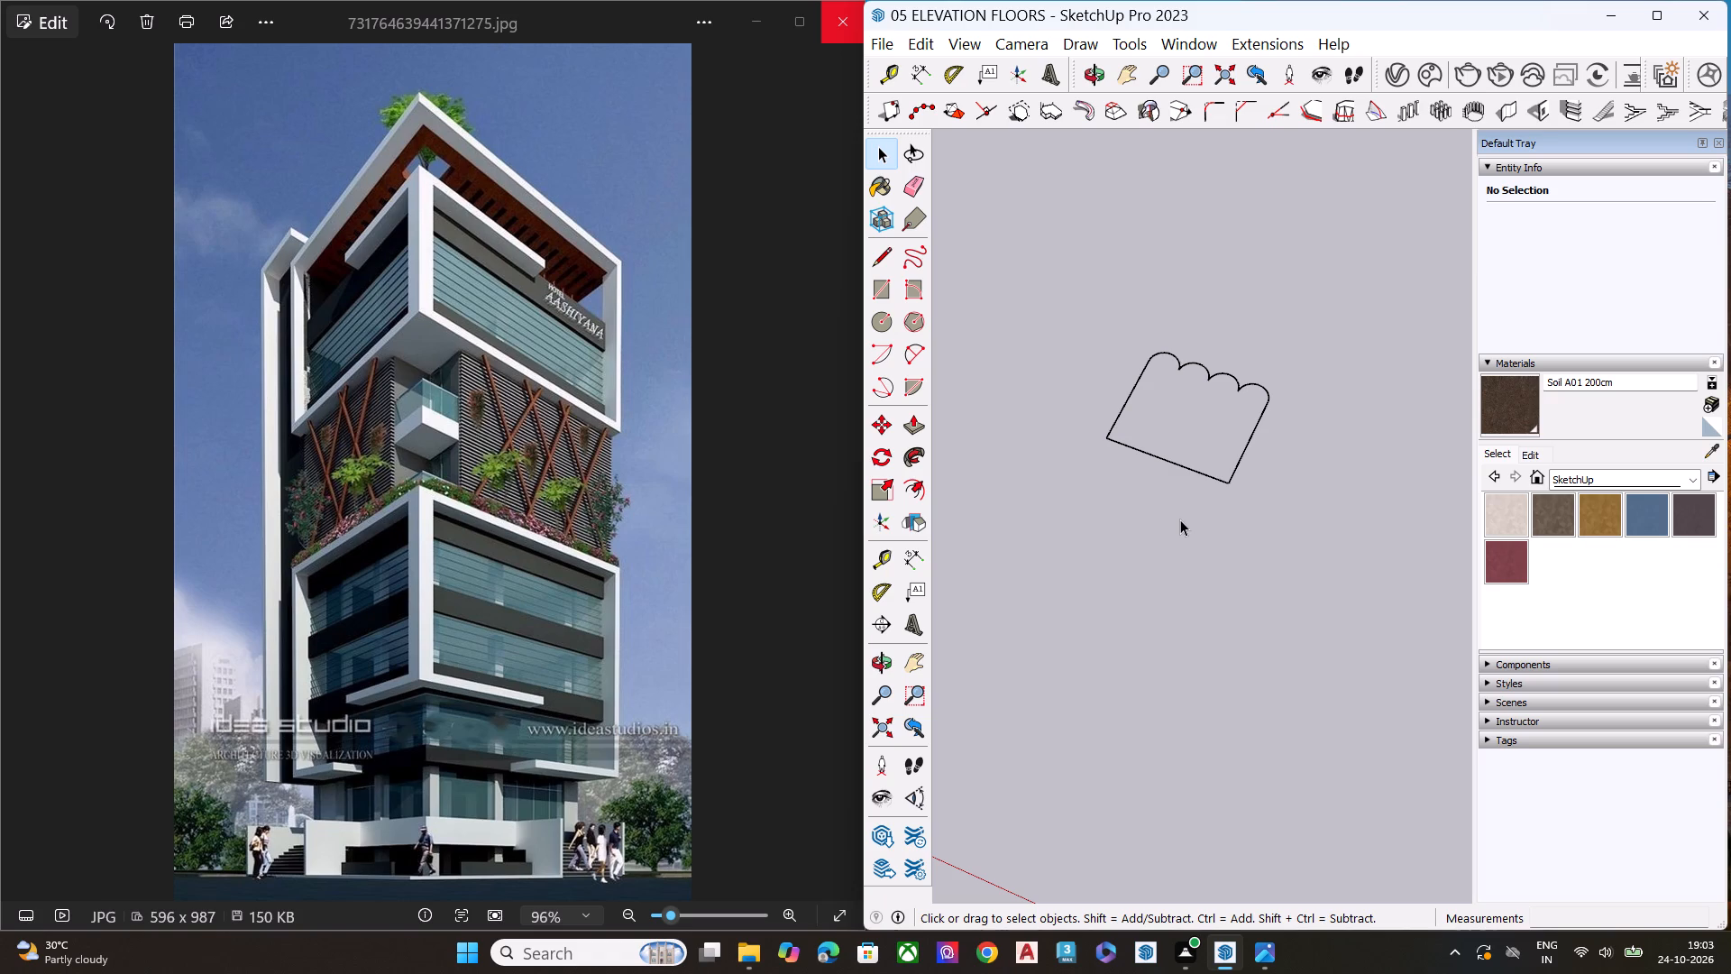
# Rotate the whole scalloped outline 180 degrees about a point beside its corner, so the scallops face the opposite way.
pyautogui.scroll(-3, 1210, 511)
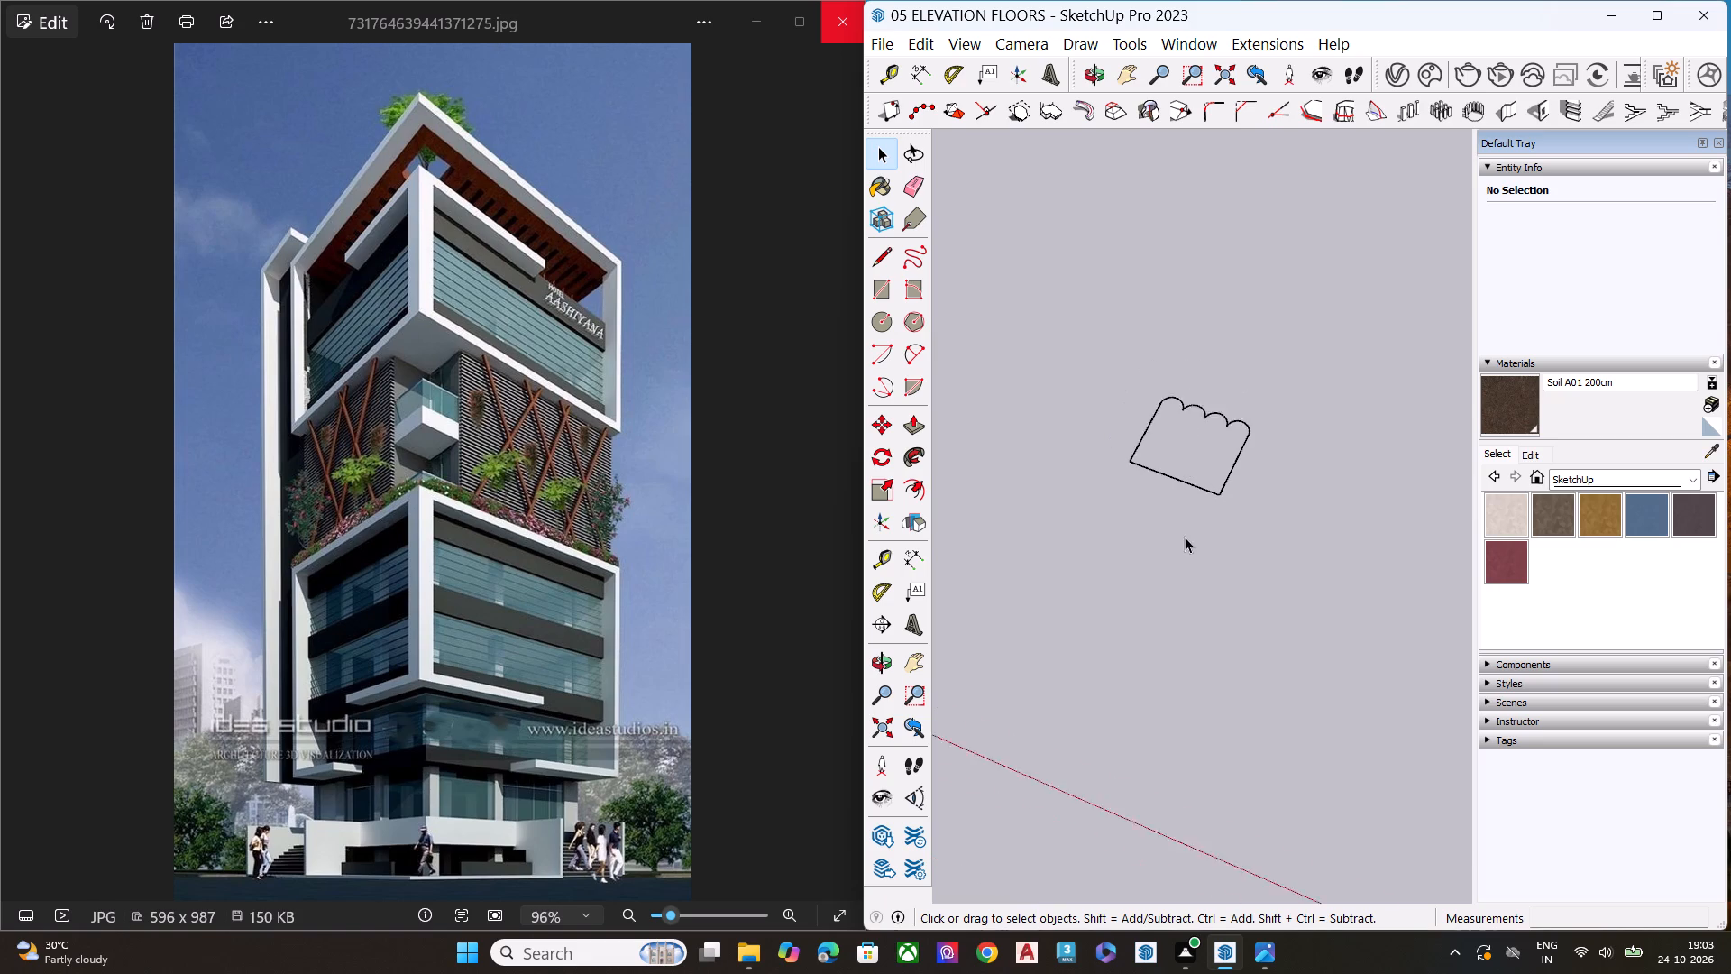
pyautogui.scroll(-4, 1185, 537)
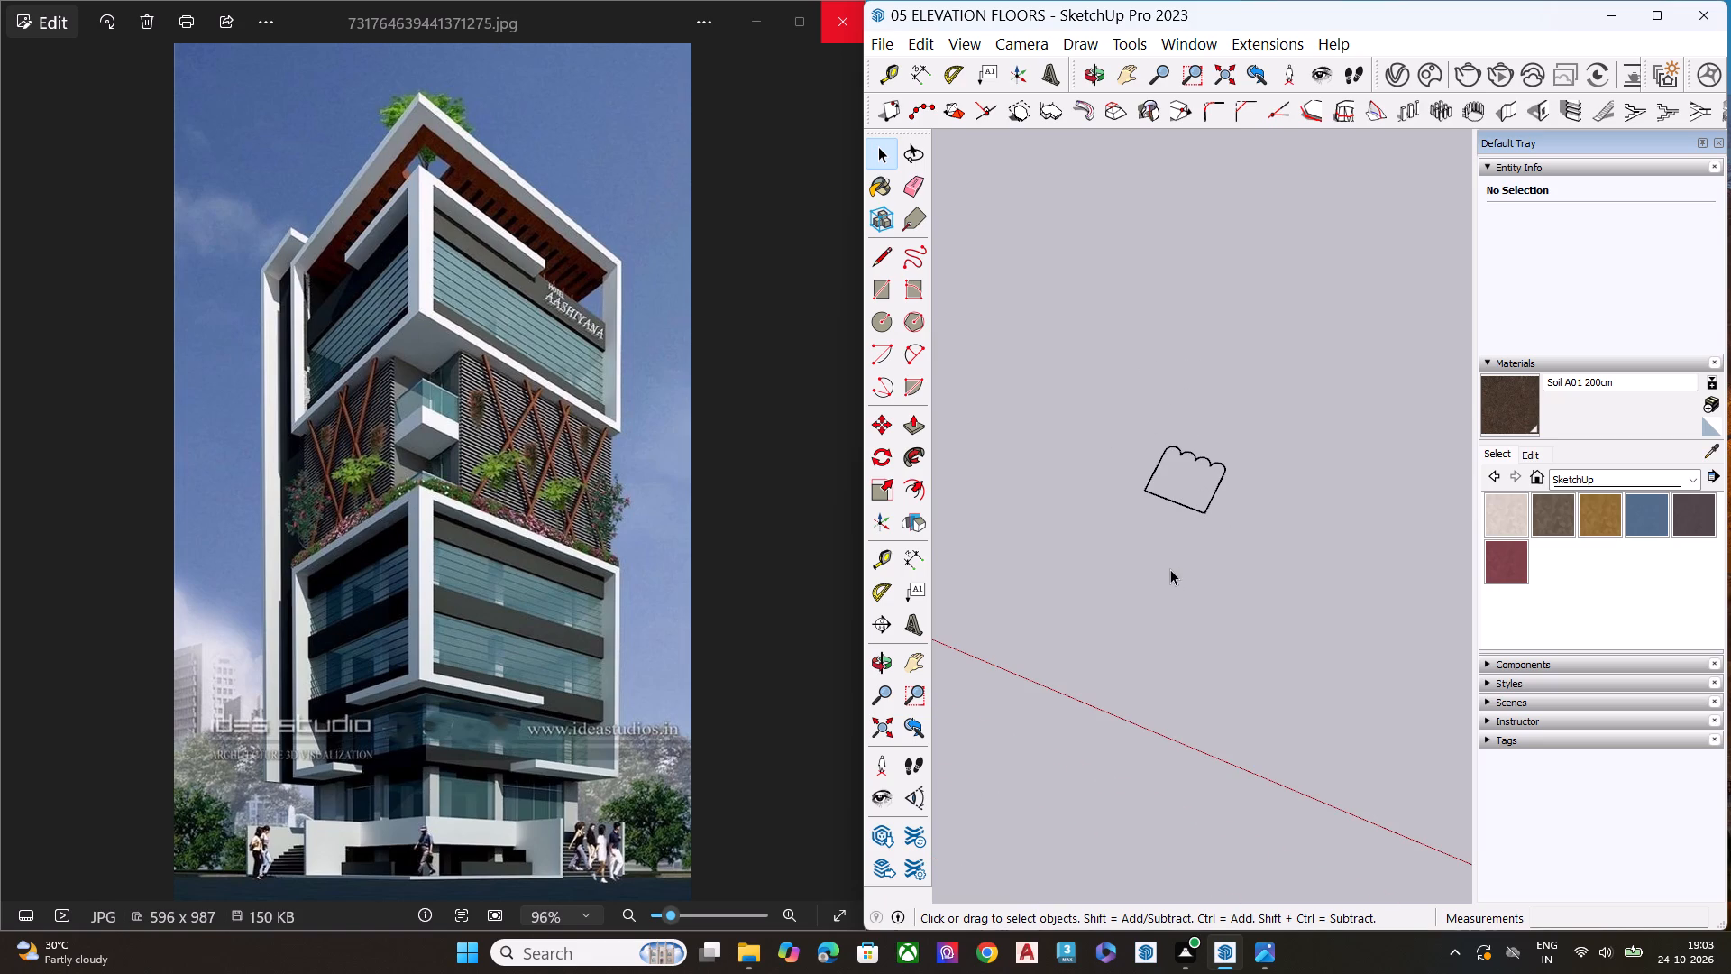
pyautogui.scroll(-5, 1170, 565)
pyautogui.scroll(2, 1207, 509)
pyautogui.scroll(-1, 1182, 512)
pyautogui.scroll(8, 1170, 516)
pyautogui.moveTo(1293, 613); pyautogui.dragTo(1128, 418)
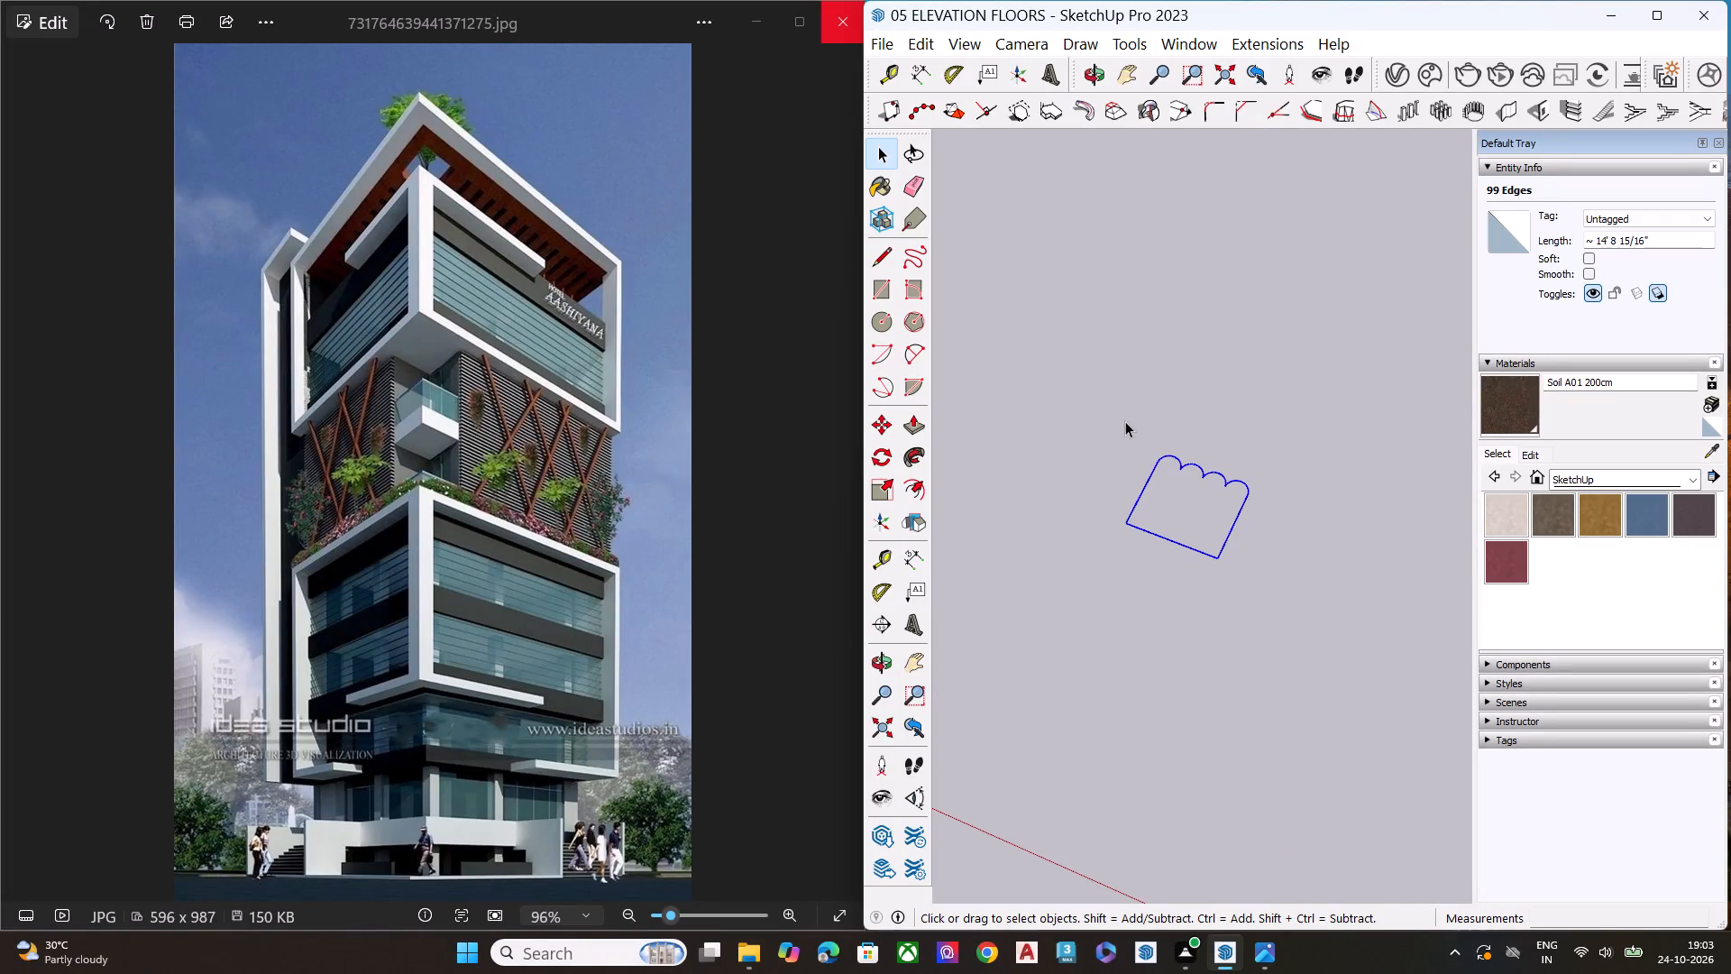
pyautogui.press('q')
pyautogui.click(1117, 519)
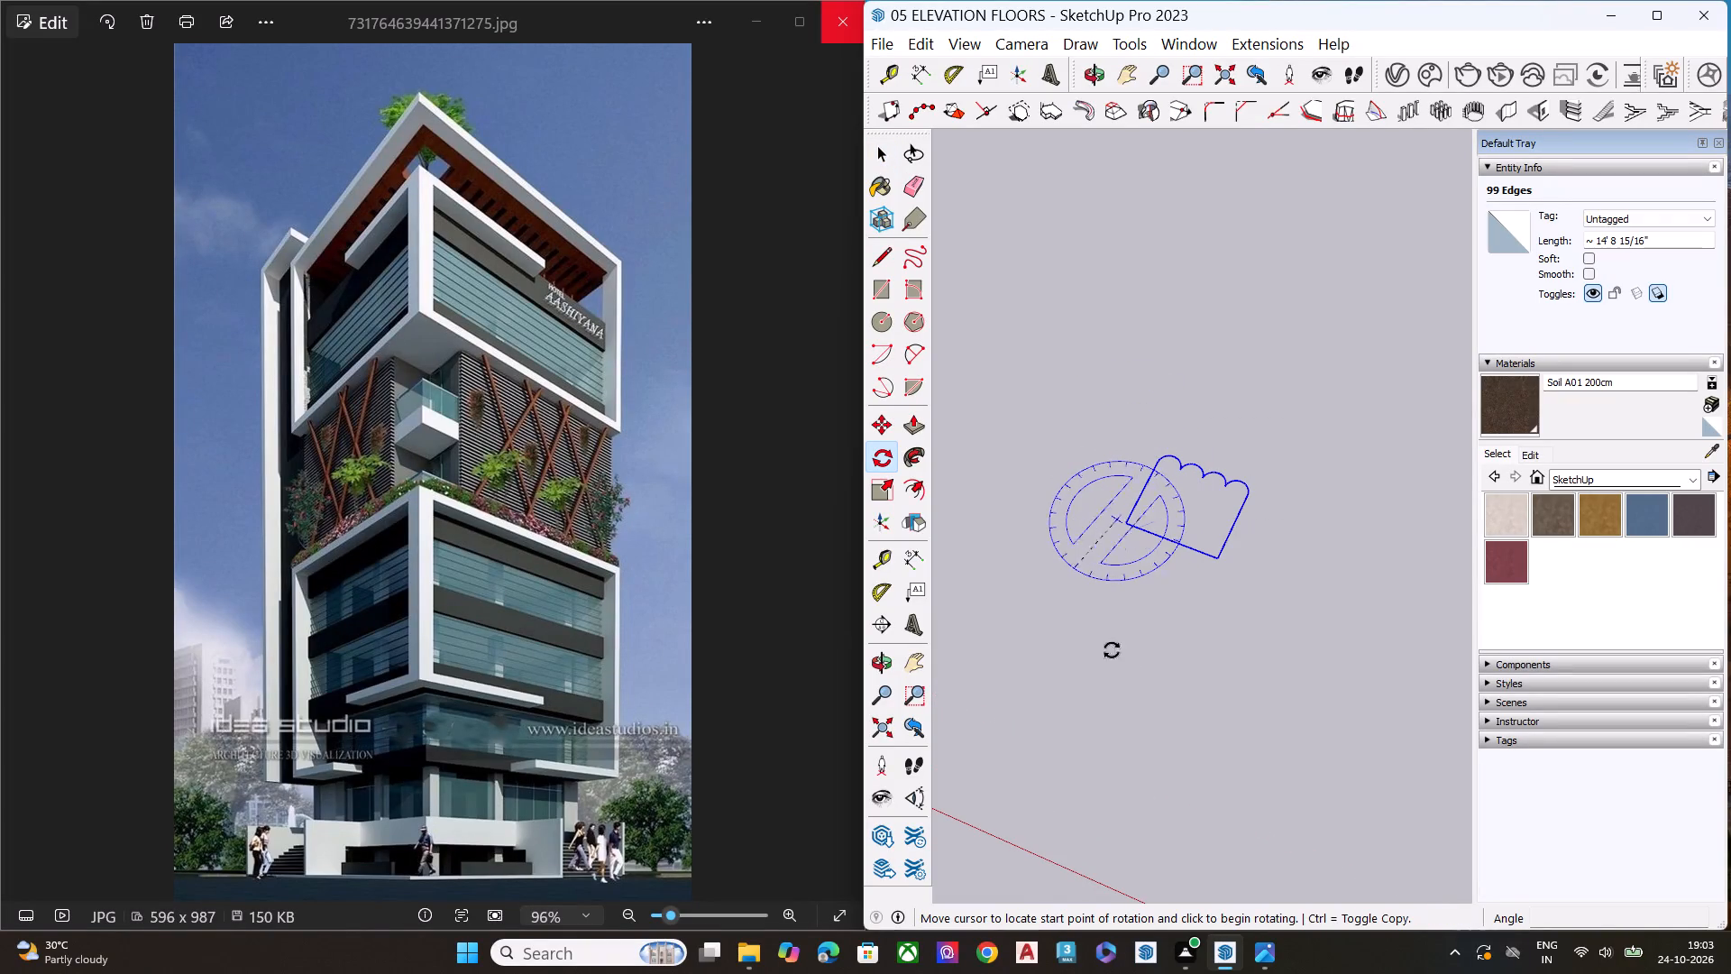
pyautogui.click(1228, 557)
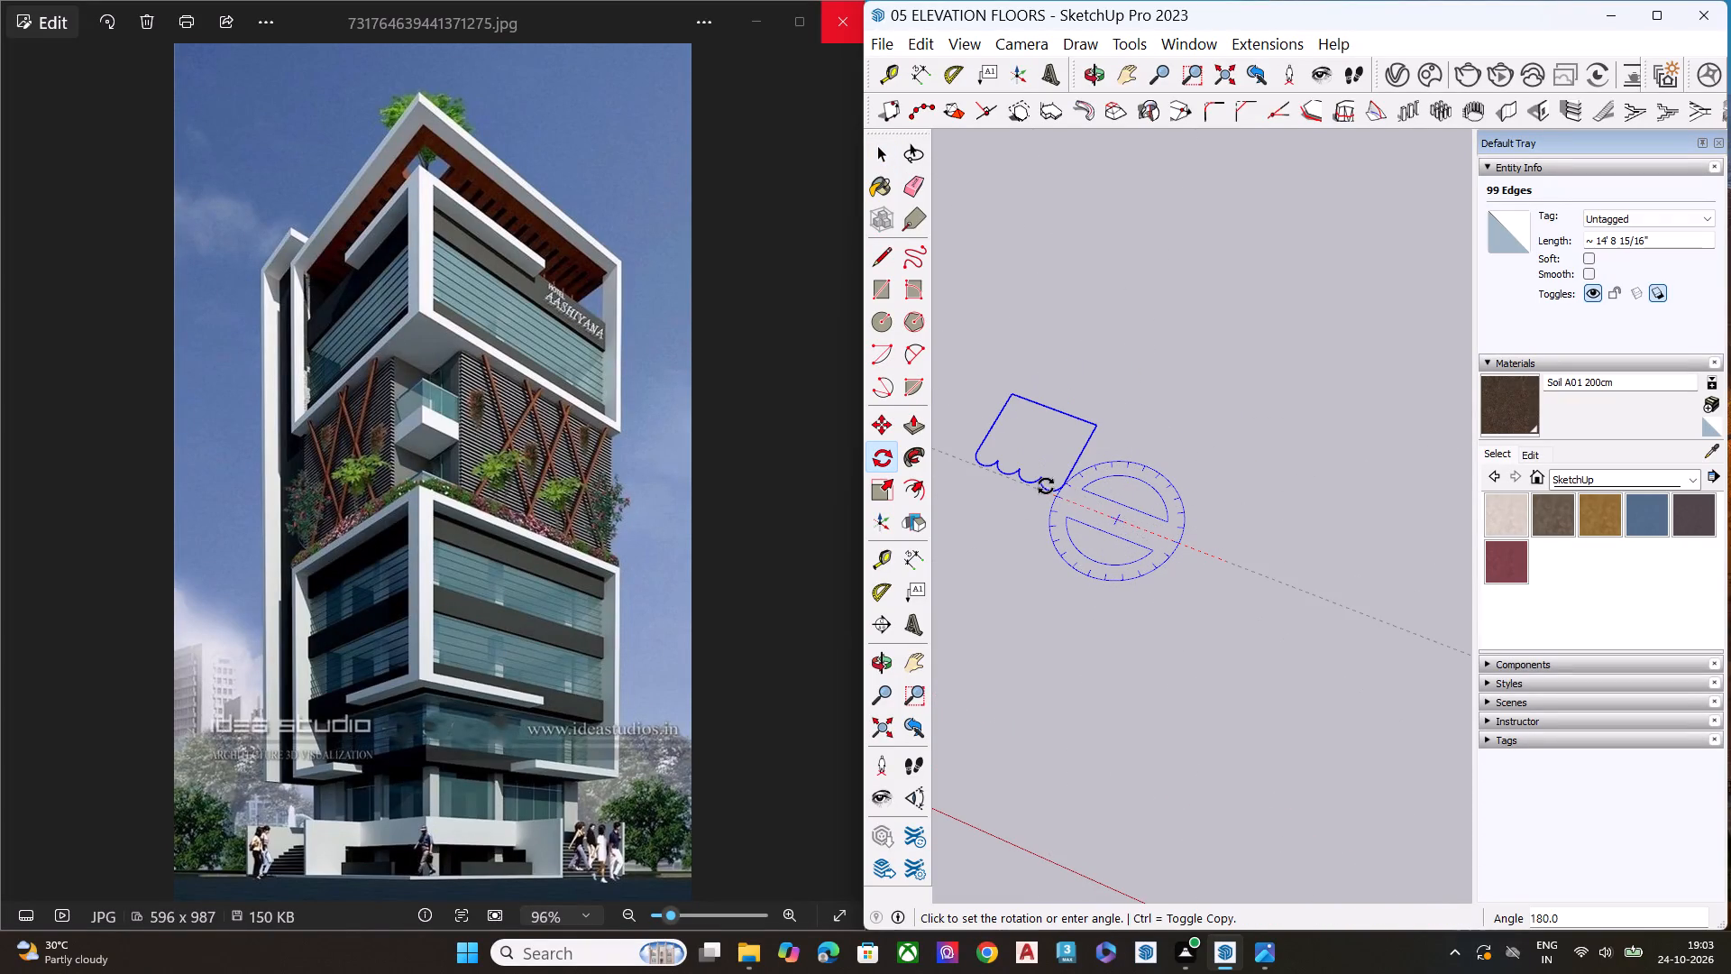
pyautogui.click(1045, 488)
pyautogui.press('space')
pyautogui.click(1131, 723)
pyautogui.moveTo(1134, 580); pyautogui.dragTo(1207, 518, button='middle')
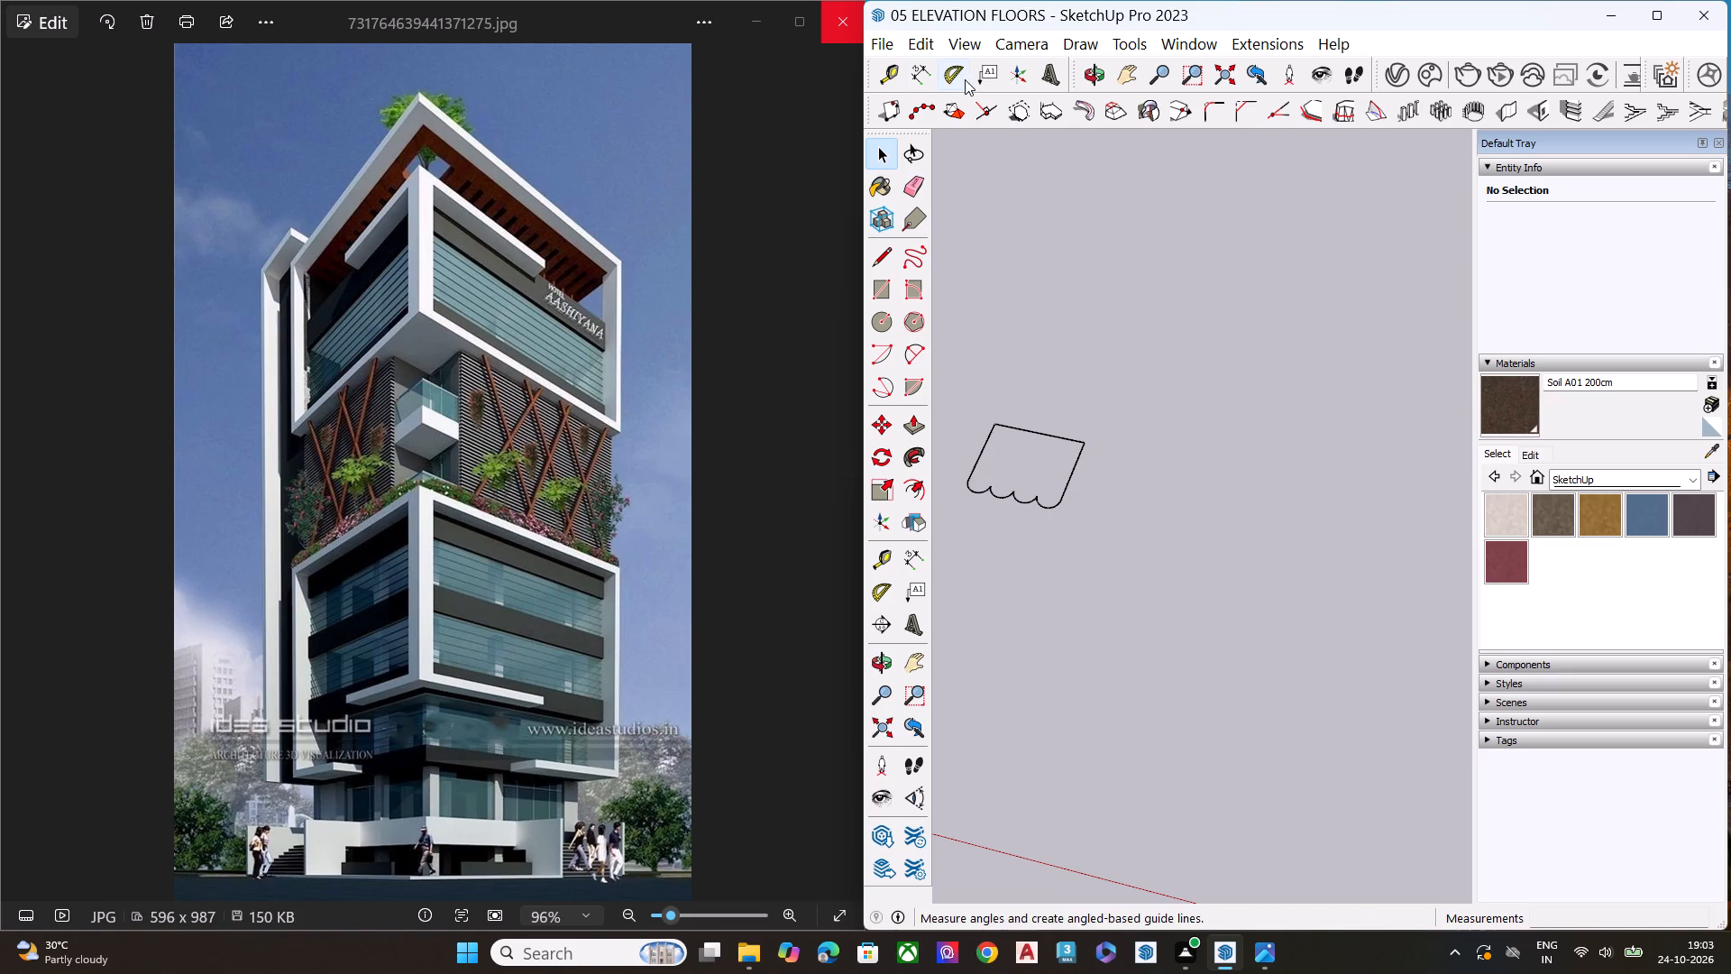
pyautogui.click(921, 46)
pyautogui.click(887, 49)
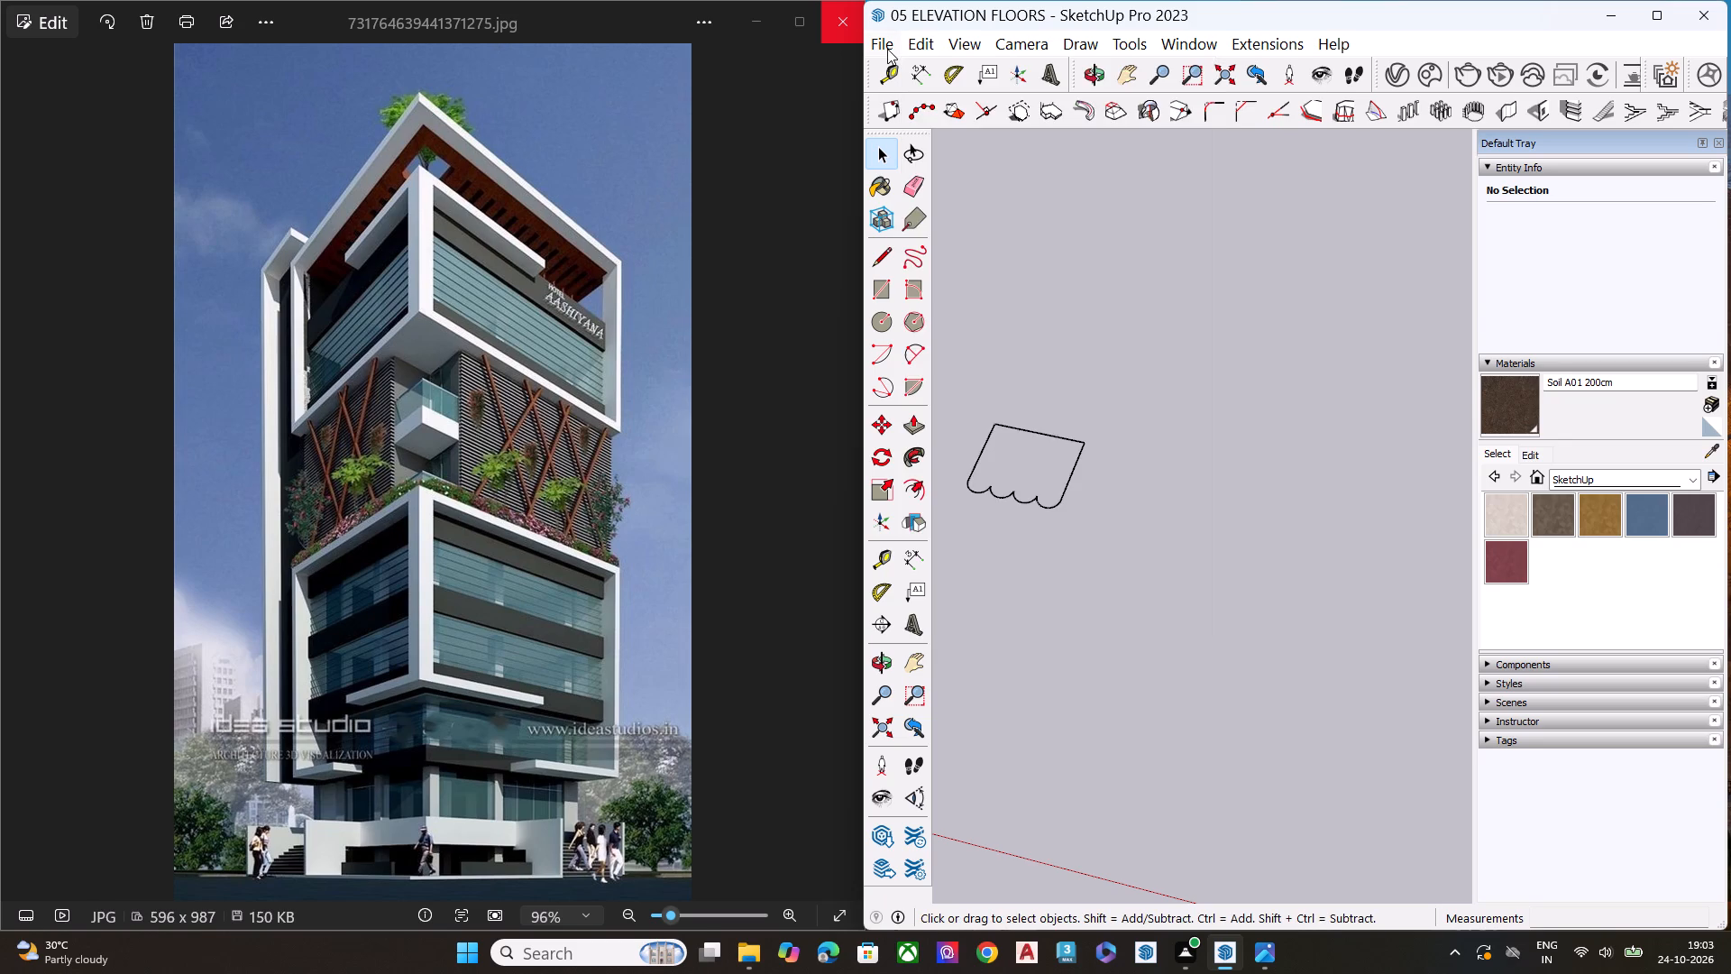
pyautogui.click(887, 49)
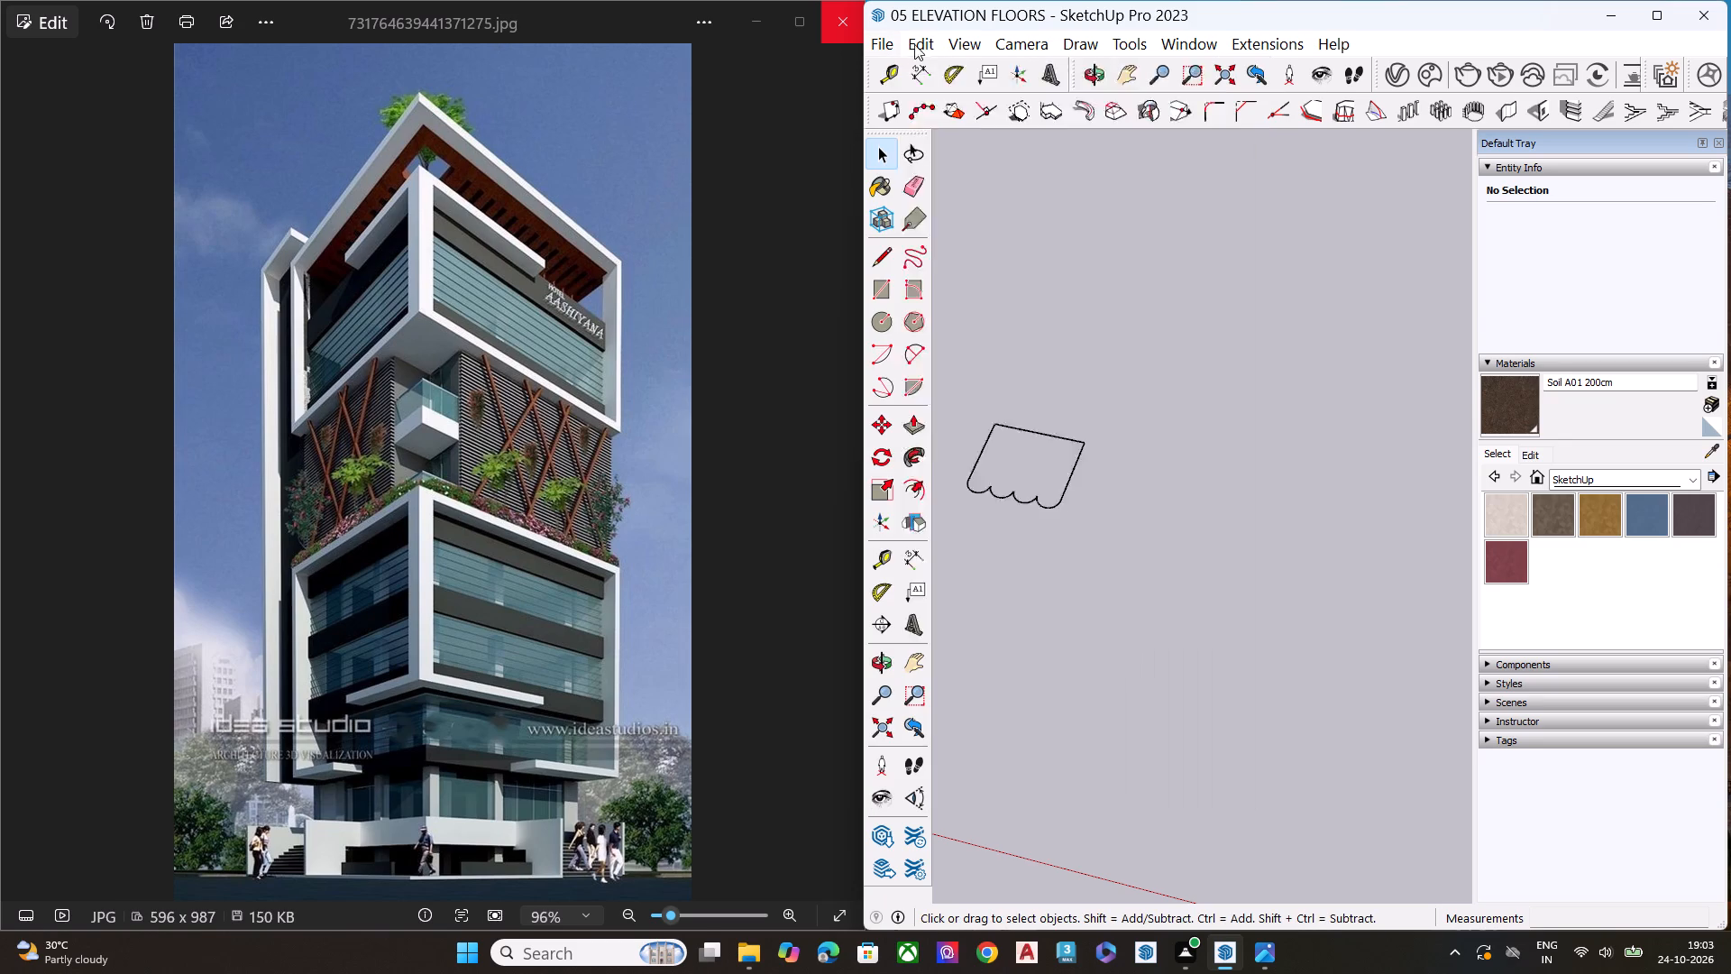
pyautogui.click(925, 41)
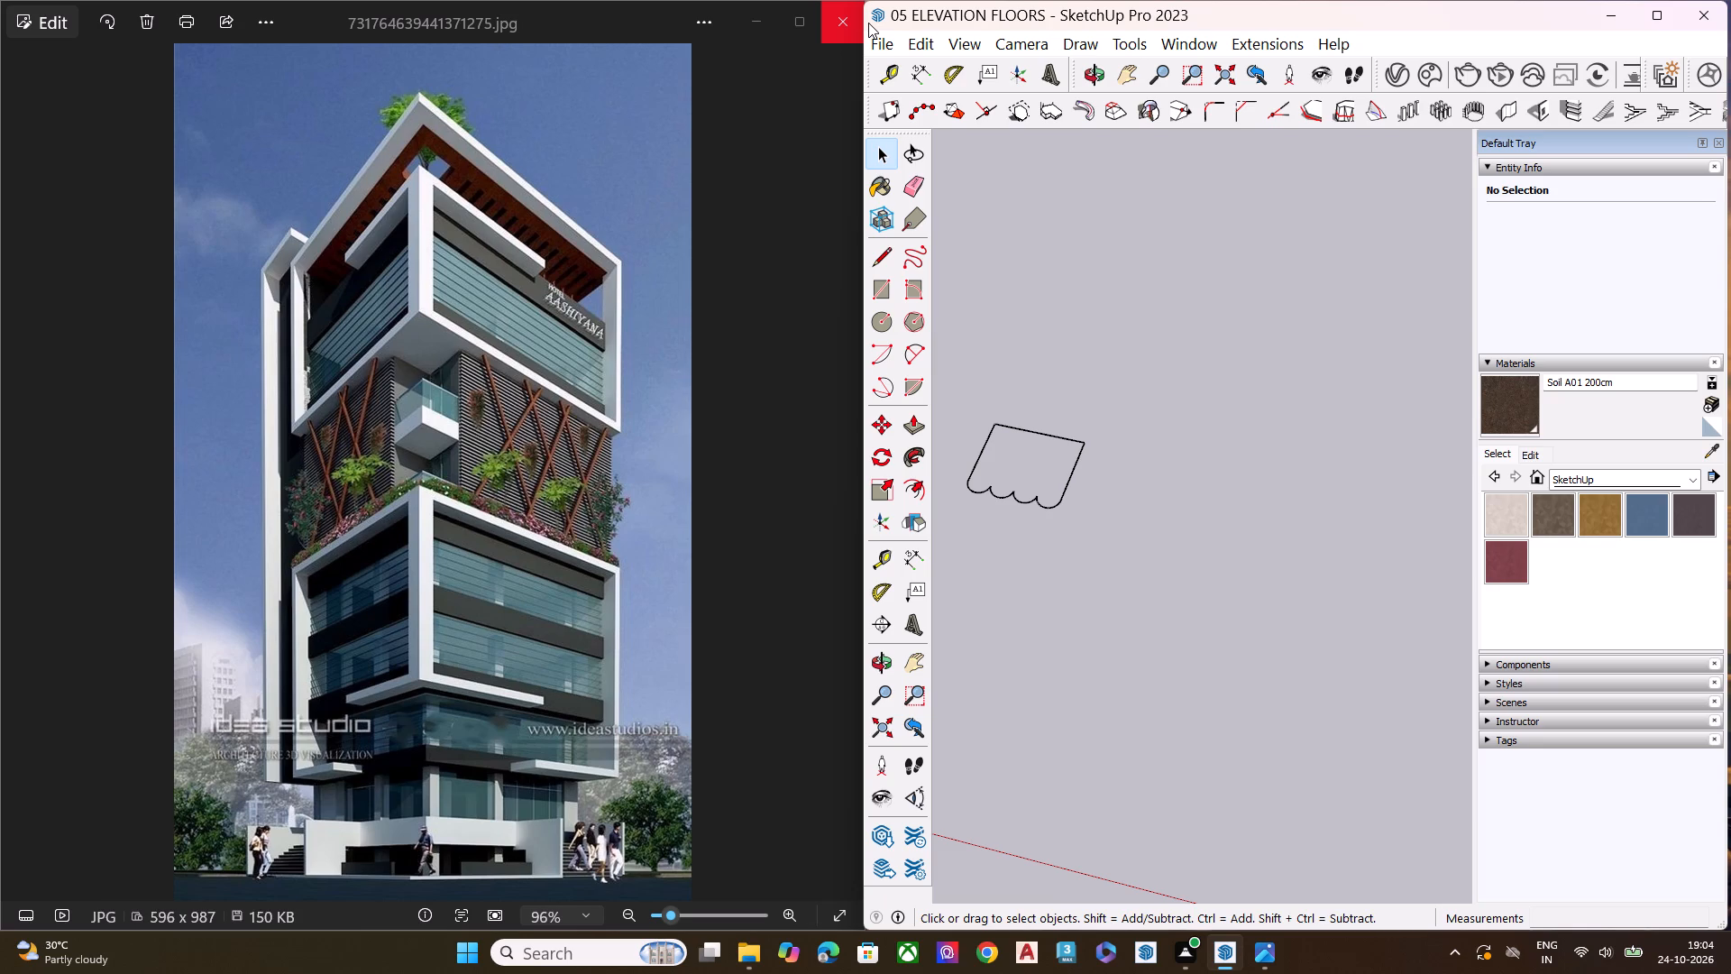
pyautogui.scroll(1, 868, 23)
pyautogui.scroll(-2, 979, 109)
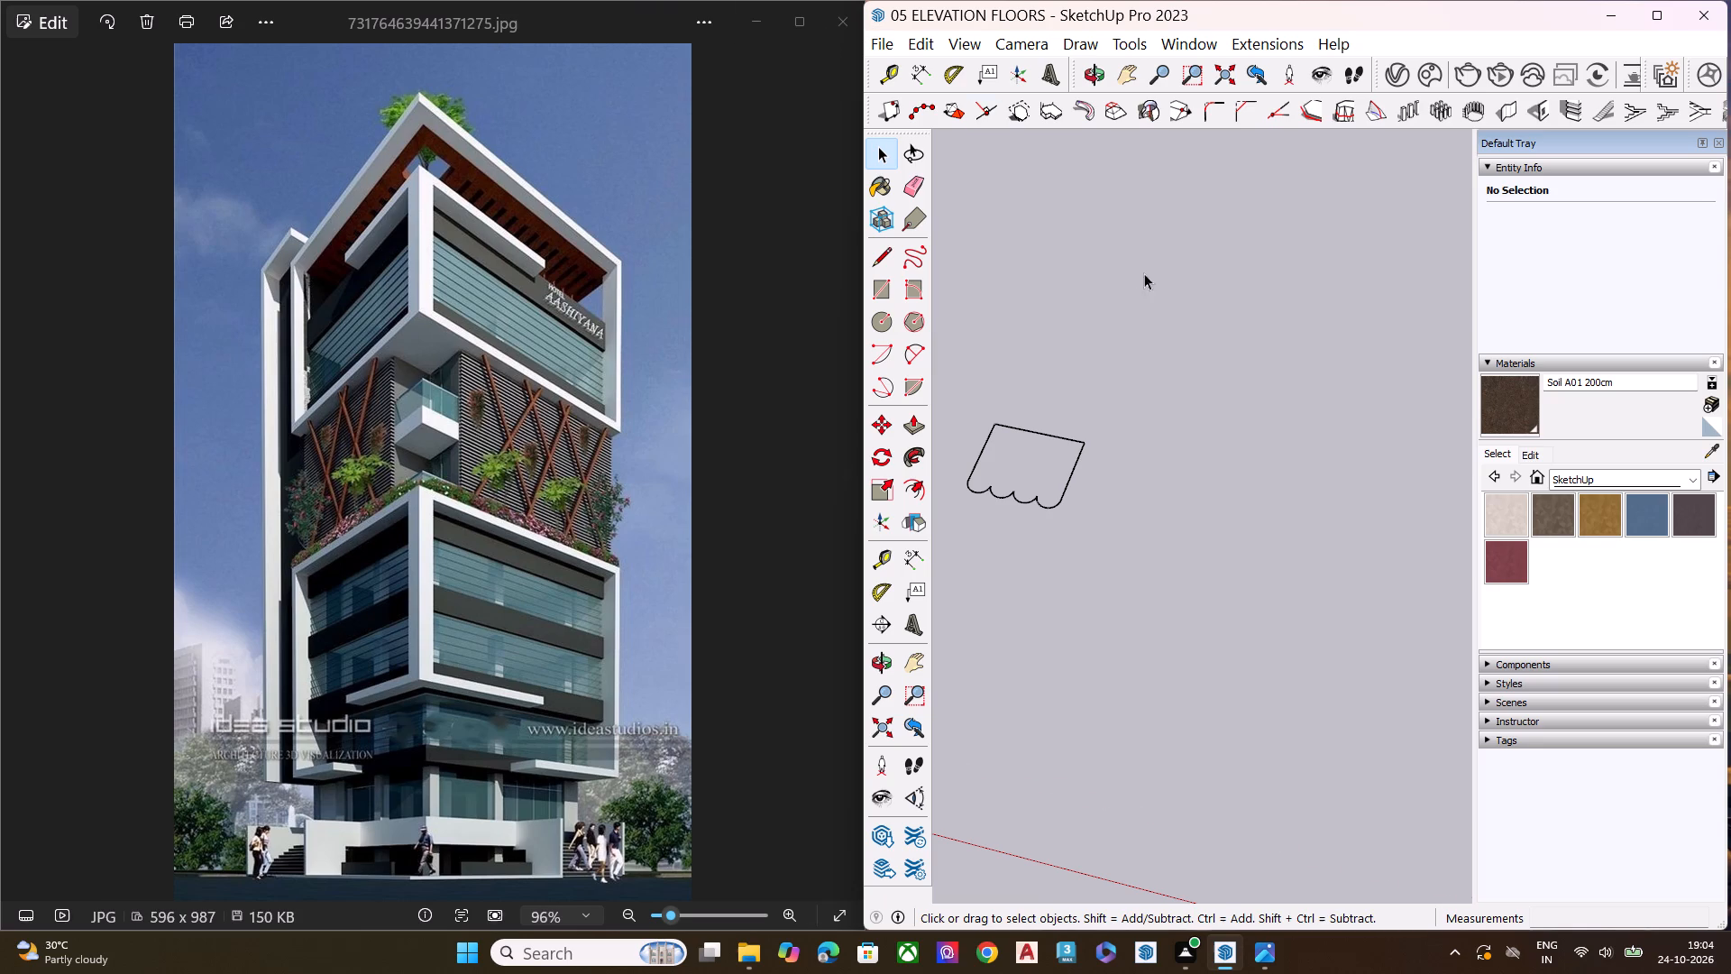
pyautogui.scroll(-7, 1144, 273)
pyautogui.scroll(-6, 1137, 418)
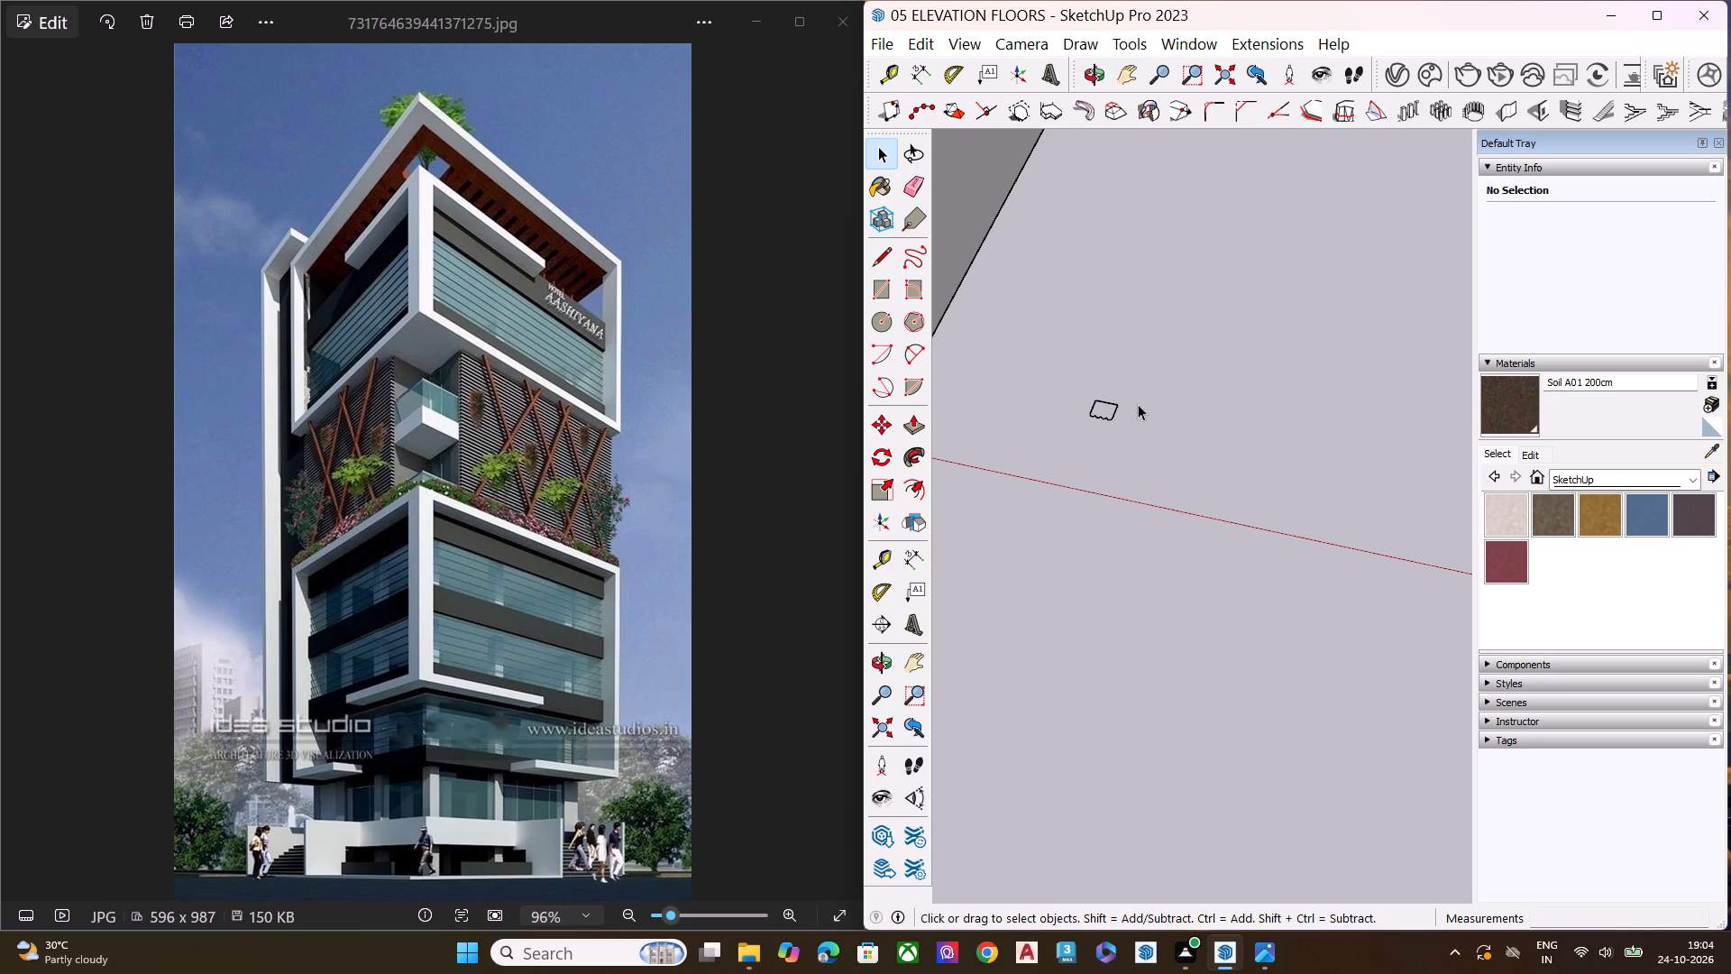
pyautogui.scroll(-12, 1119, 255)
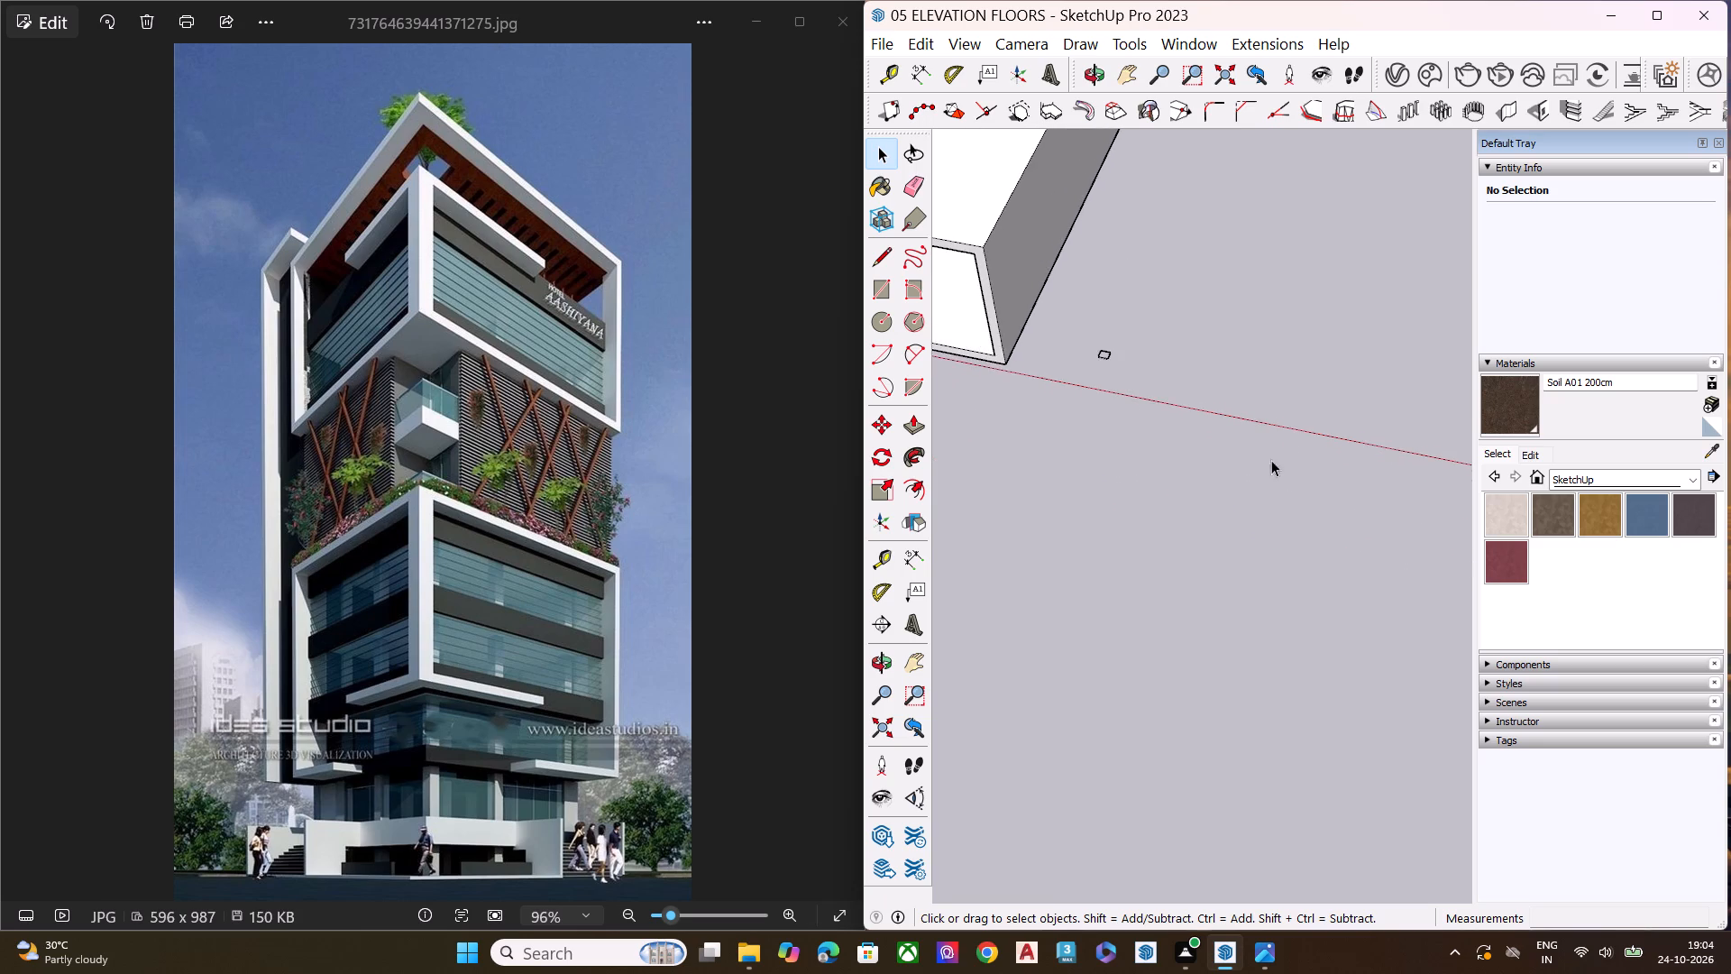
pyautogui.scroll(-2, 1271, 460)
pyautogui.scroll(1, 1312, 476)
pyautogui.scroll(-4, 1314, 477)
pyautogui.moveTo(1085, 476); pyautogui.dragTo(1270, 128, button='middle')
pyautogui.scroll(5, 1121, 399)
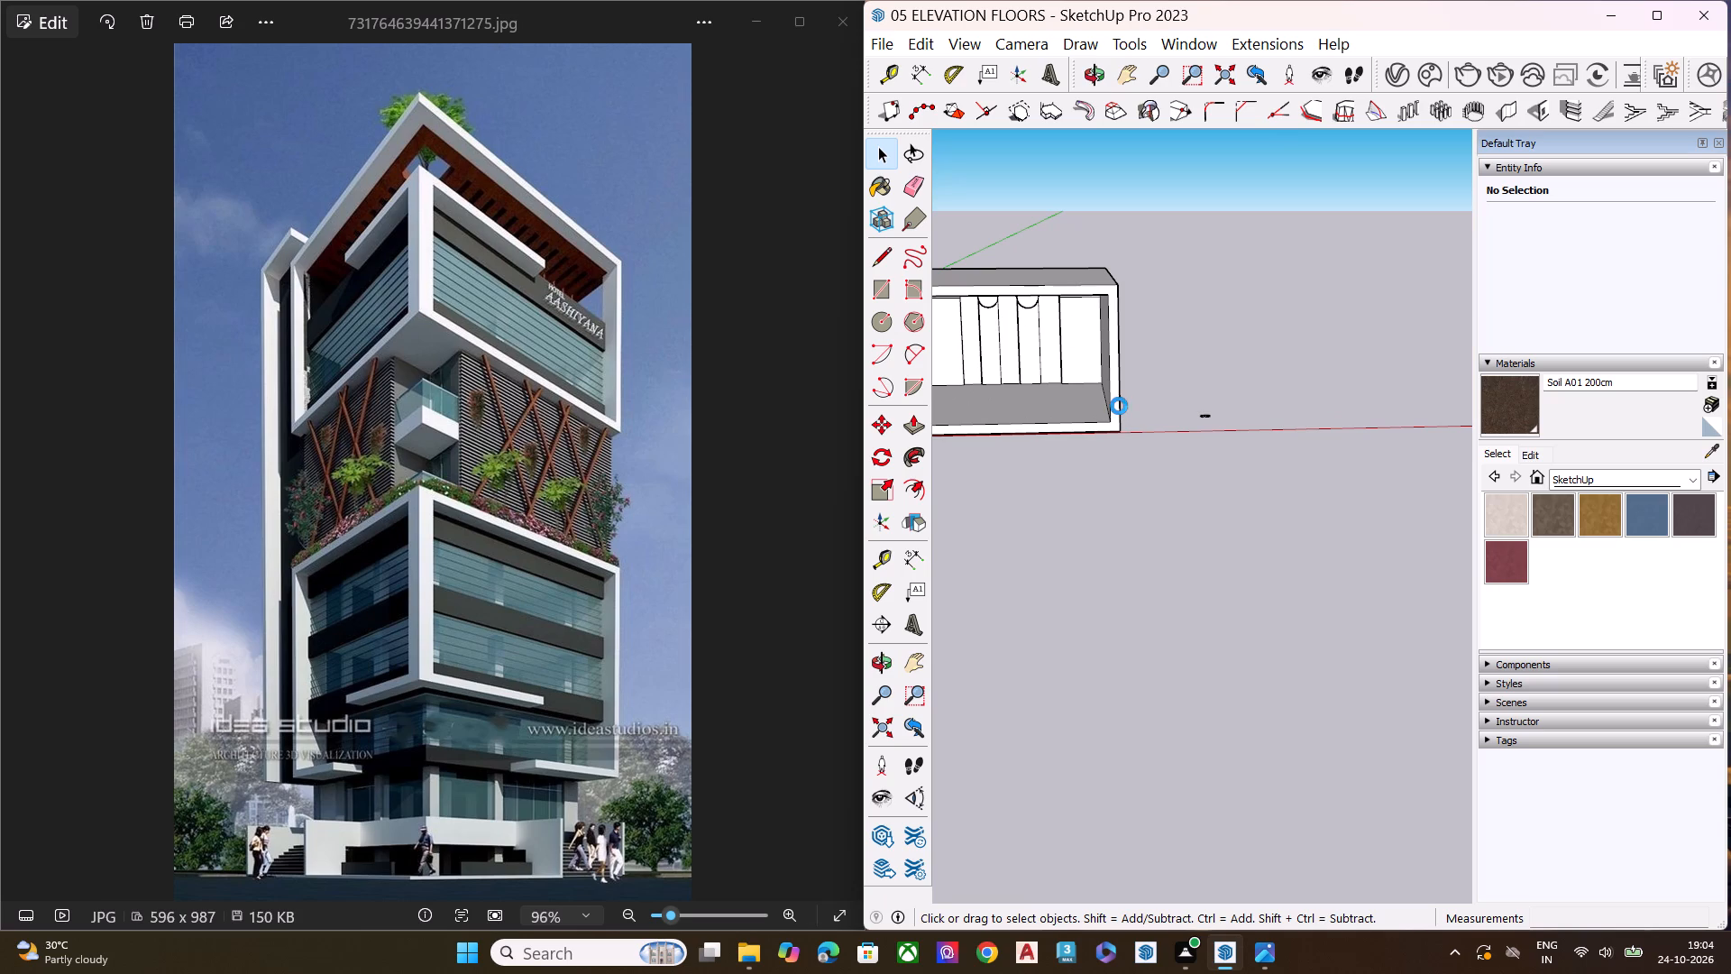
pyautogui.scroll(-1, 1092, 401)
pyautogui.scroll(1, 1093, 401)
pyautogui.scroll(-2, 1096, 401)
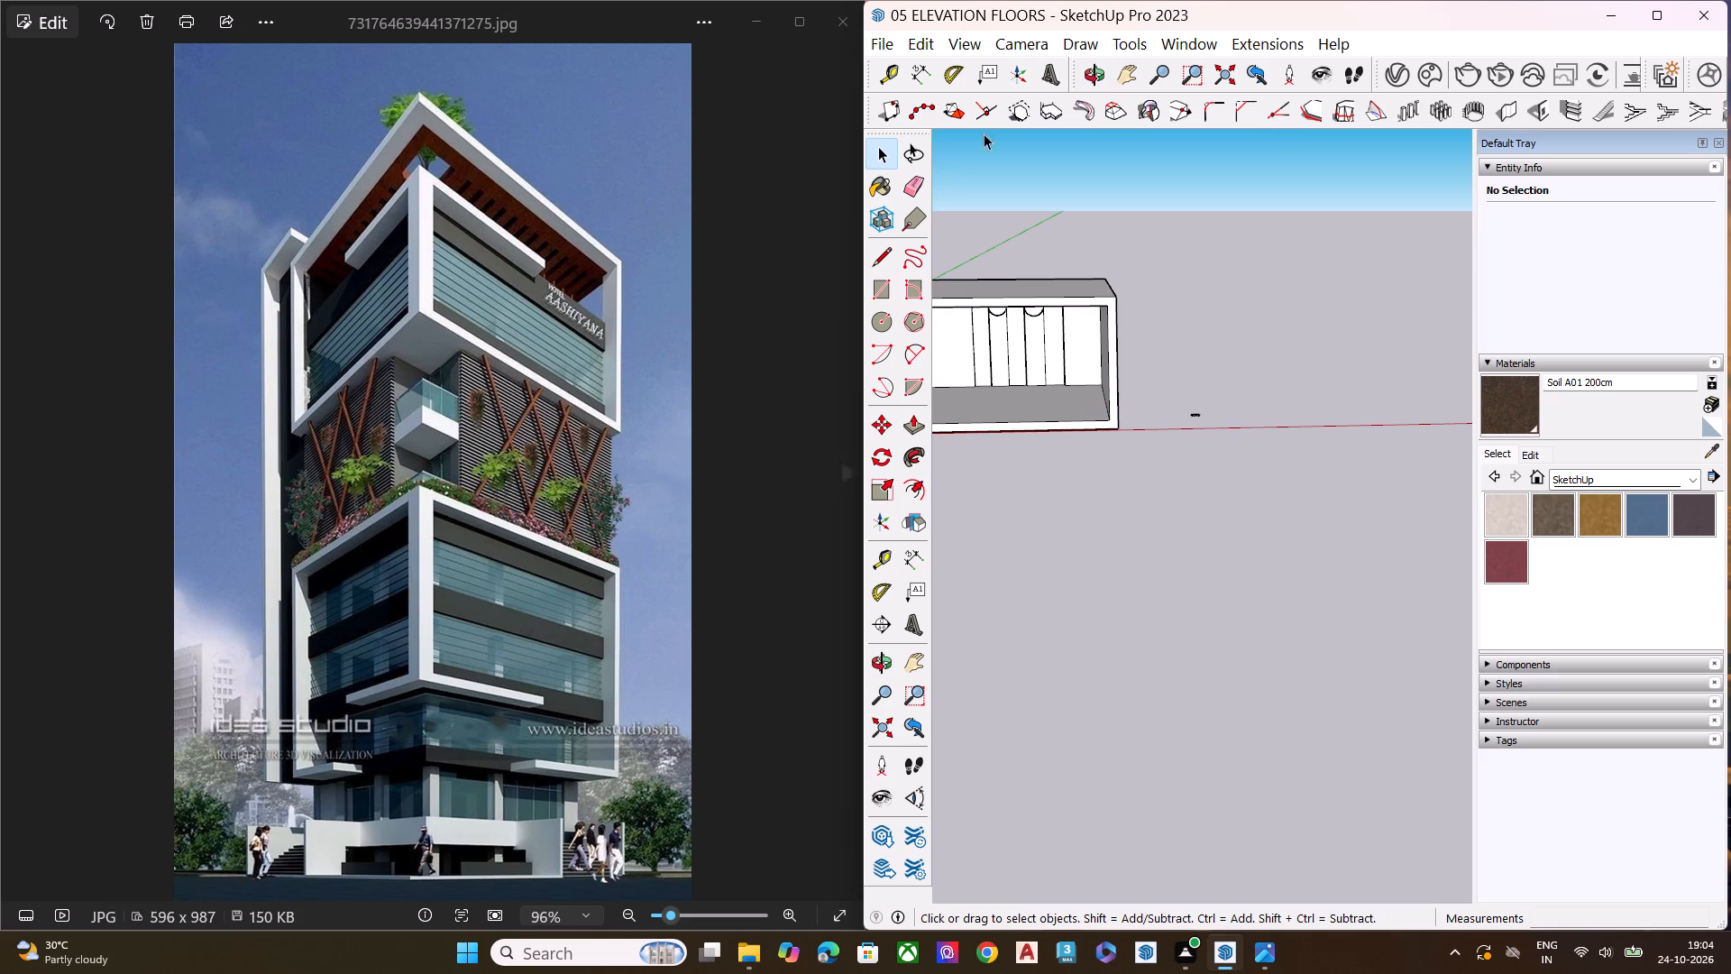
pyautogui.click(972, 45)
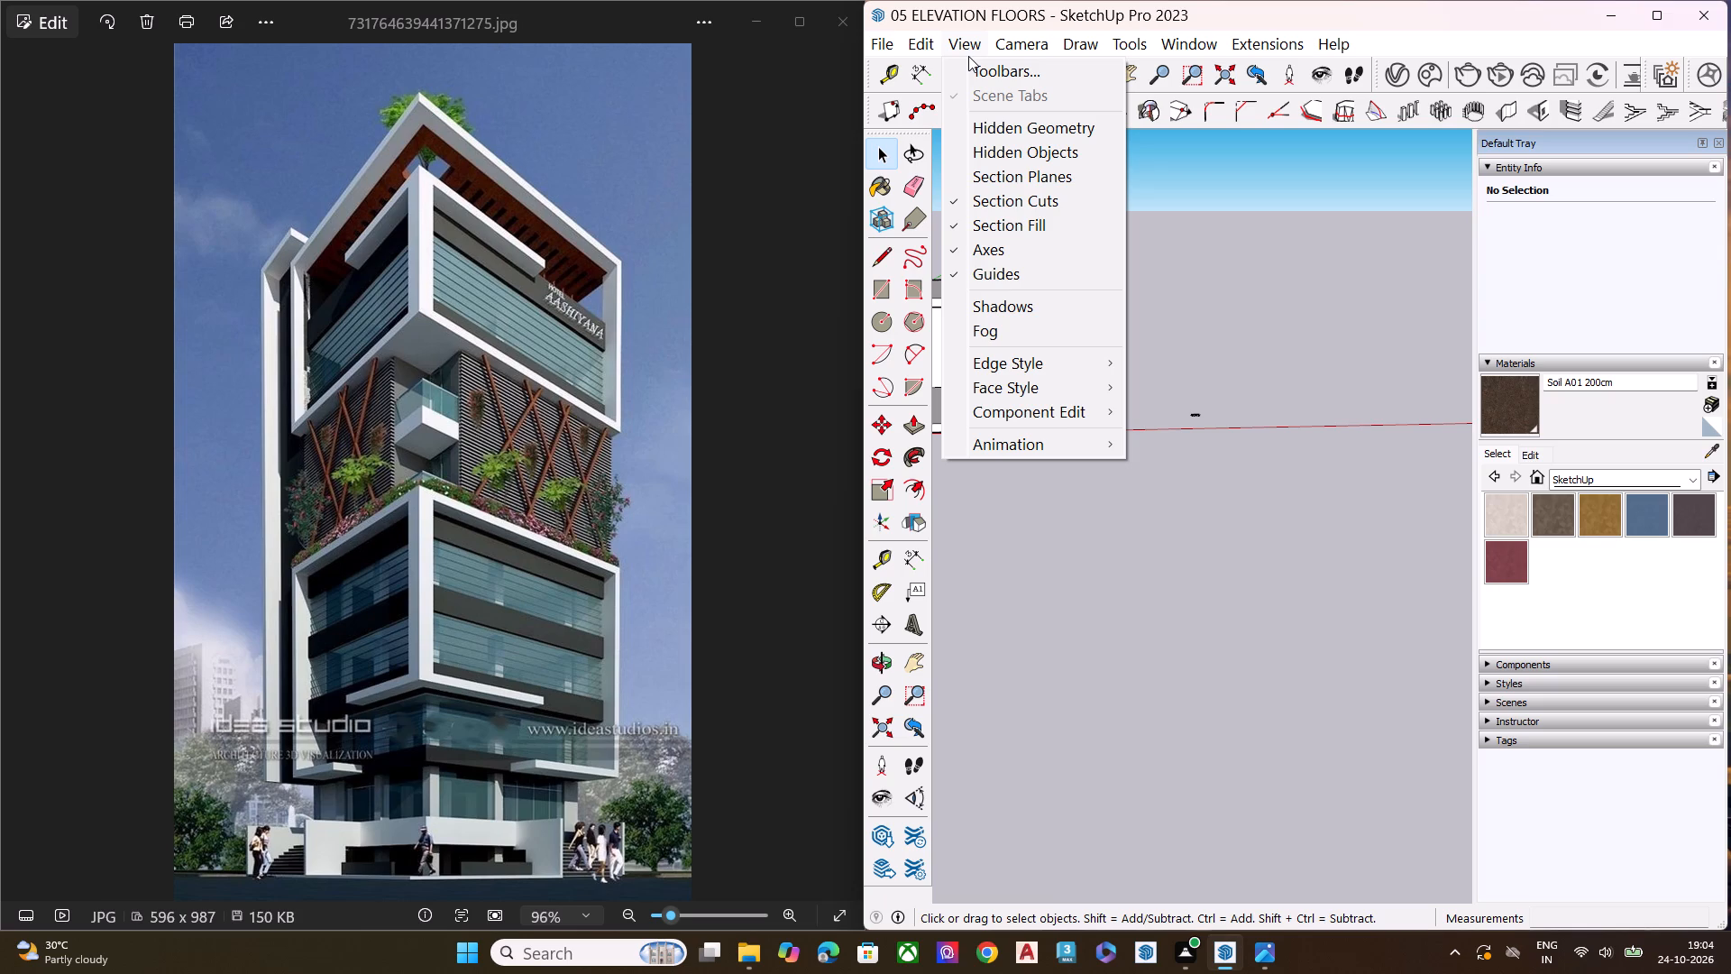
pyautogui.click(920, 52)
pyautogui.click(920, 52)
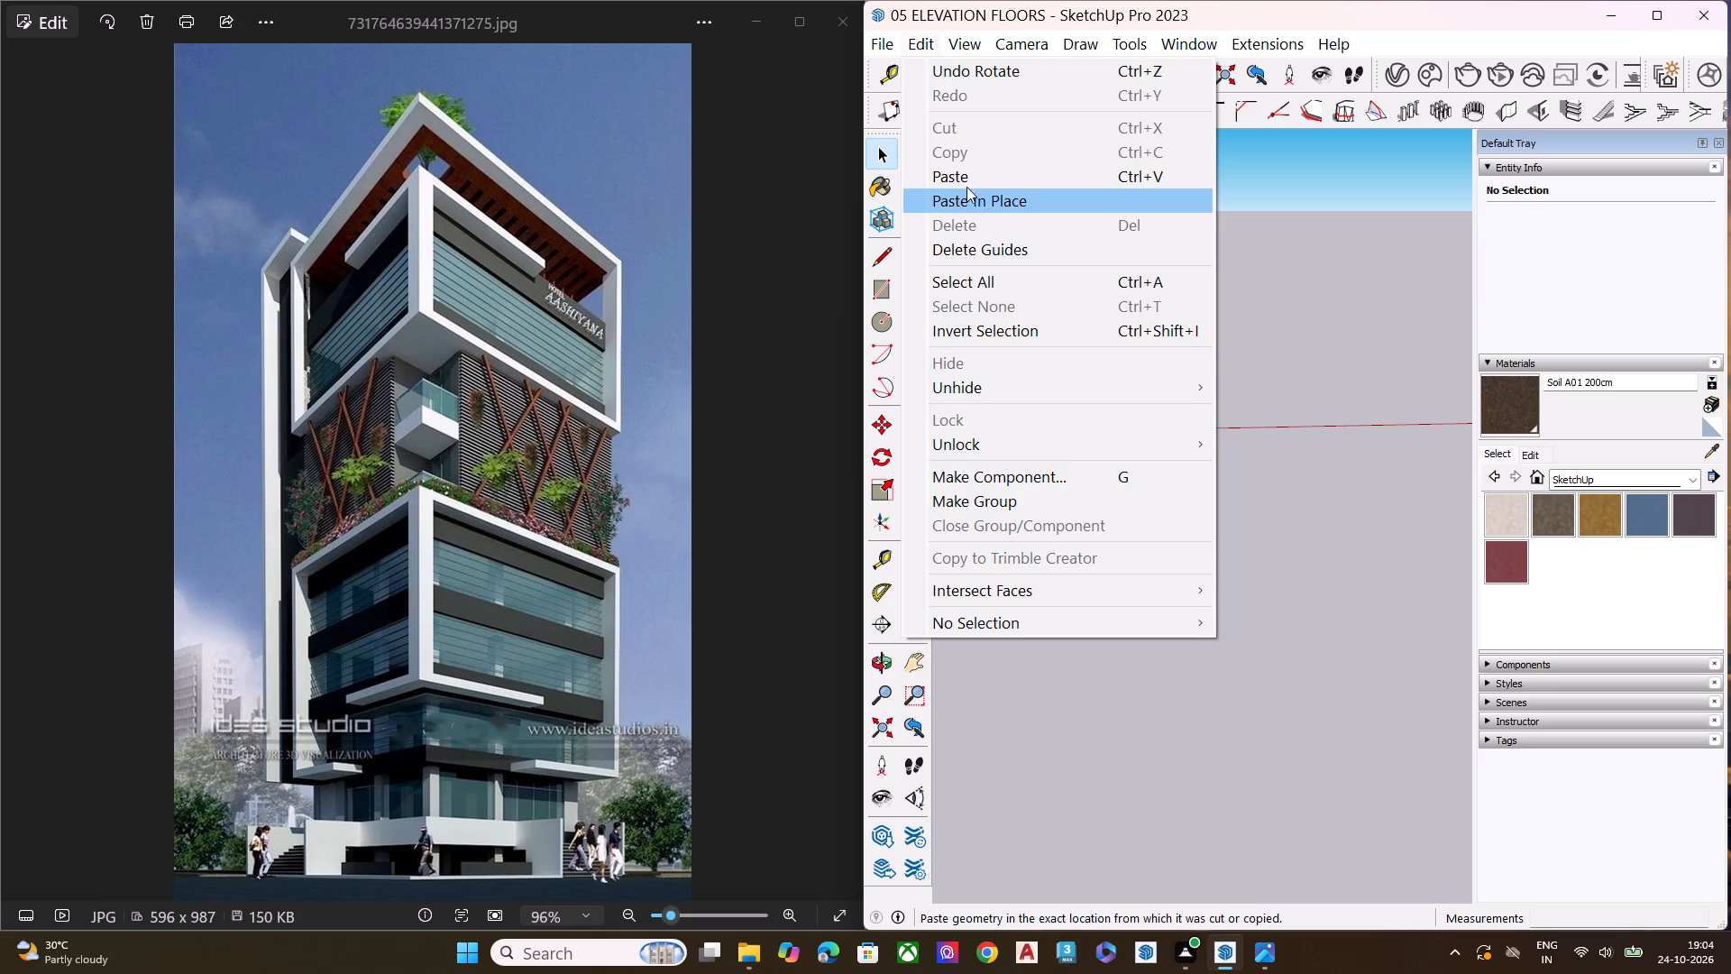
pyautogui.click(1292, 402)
# Copy the first round-topped strip, face and edges, from the box's back wall to the open space beside the box, near the scalloped outline.
pyautogui.scroll(-7, 1008, 436)
pyautogui.scroll(2, 987, 407)
pyautogui.moveTo(988, 400); pyautogui.dragTo(1002, 289, button='middle')
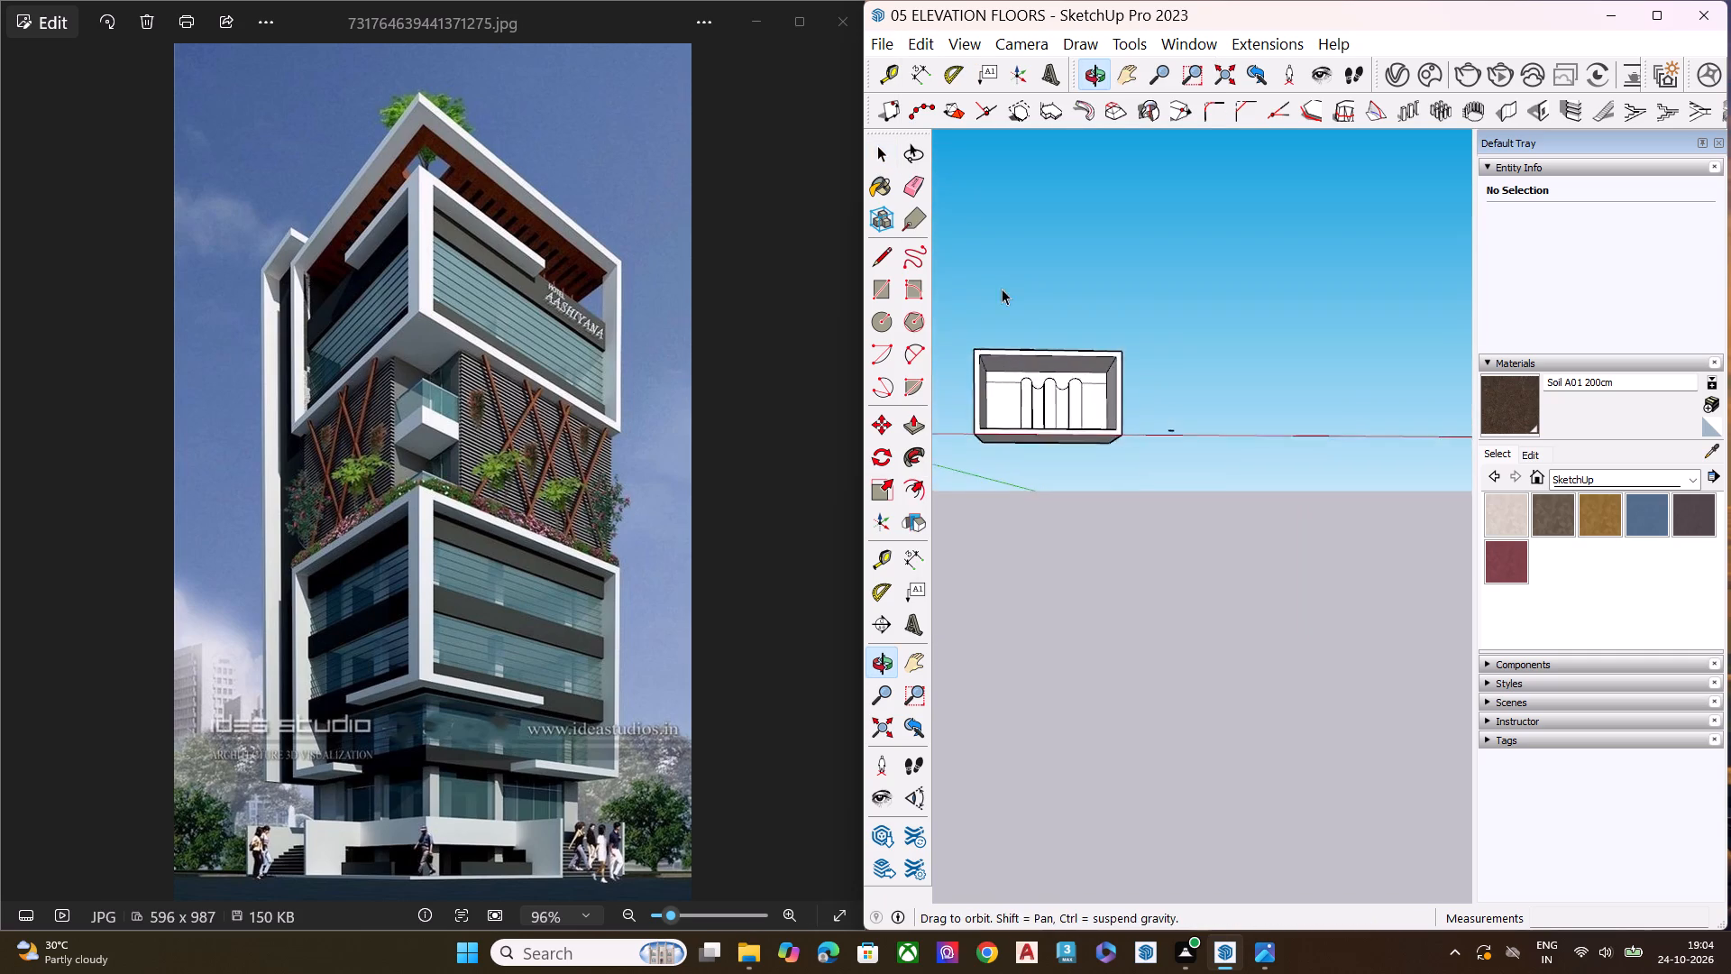
pyautogui.scroll(-2, 1002, 289)
pyautogui.scroll(1, 1002, 292)
pyautogui.scroll(-2, 1003, 295)
pyautogui.scroll(9, 1003, 299)
pyautogui.click(1030, 432)
pyautogui.click(1030, 432)
pyautogui.click(1030, 432)
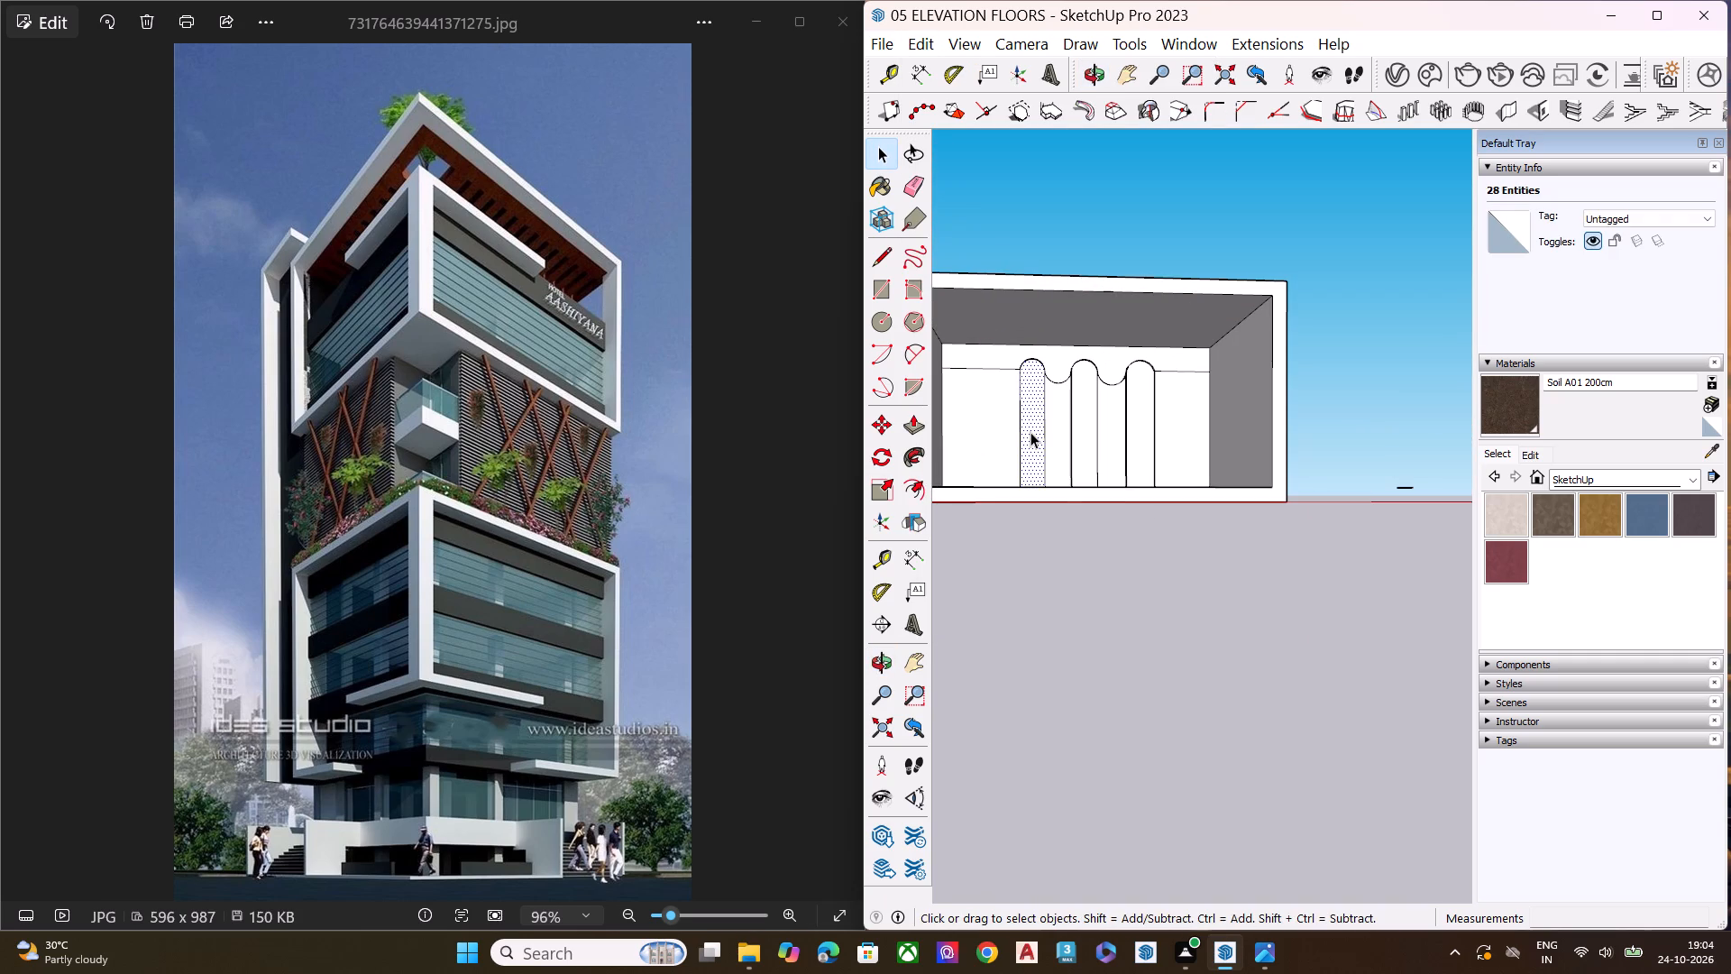
pyautogui.moveTo(1030, 432); pyautogui.dragTo(1029, 493, button='middle')
pyautogui.scroll(1, 1029, 493)
pyautogui.scroll(-1, 1029, 493)
pyautogui.scroll(3, 1035, 449)
pyautogui.scroll(-1, 1040, 428)
pyautogui.scroll(4, 1040, 428)
pyautogui.doubleClick(1035, 431)
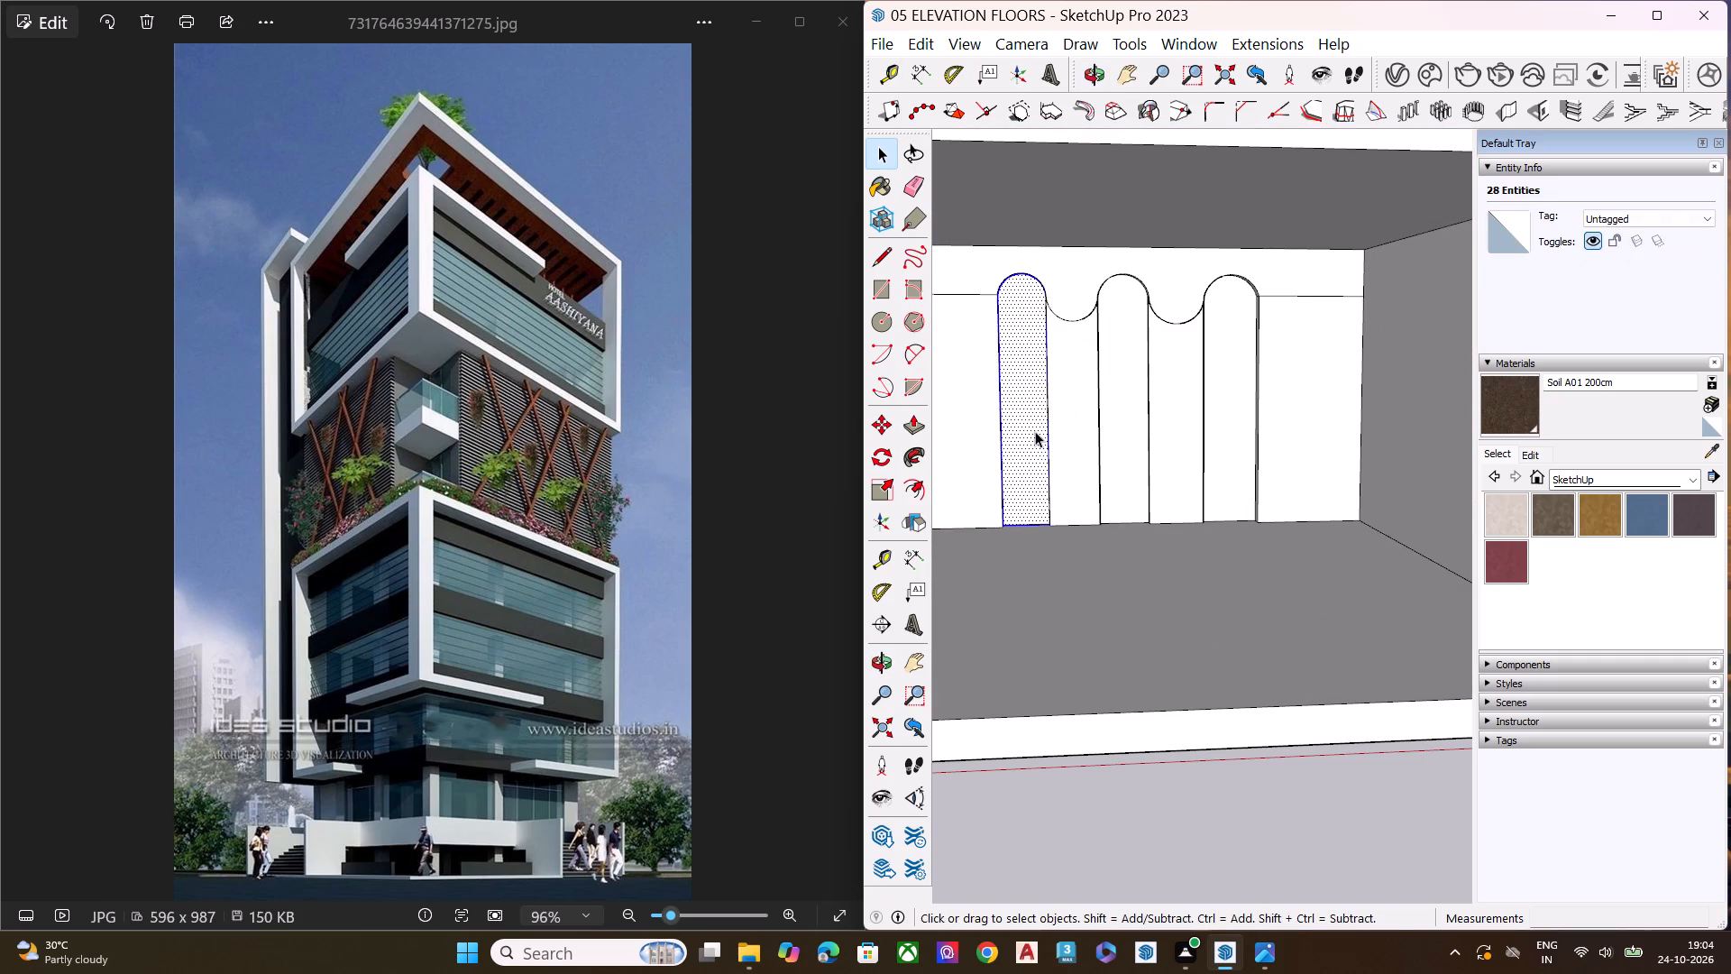
pyautogui.press('m')
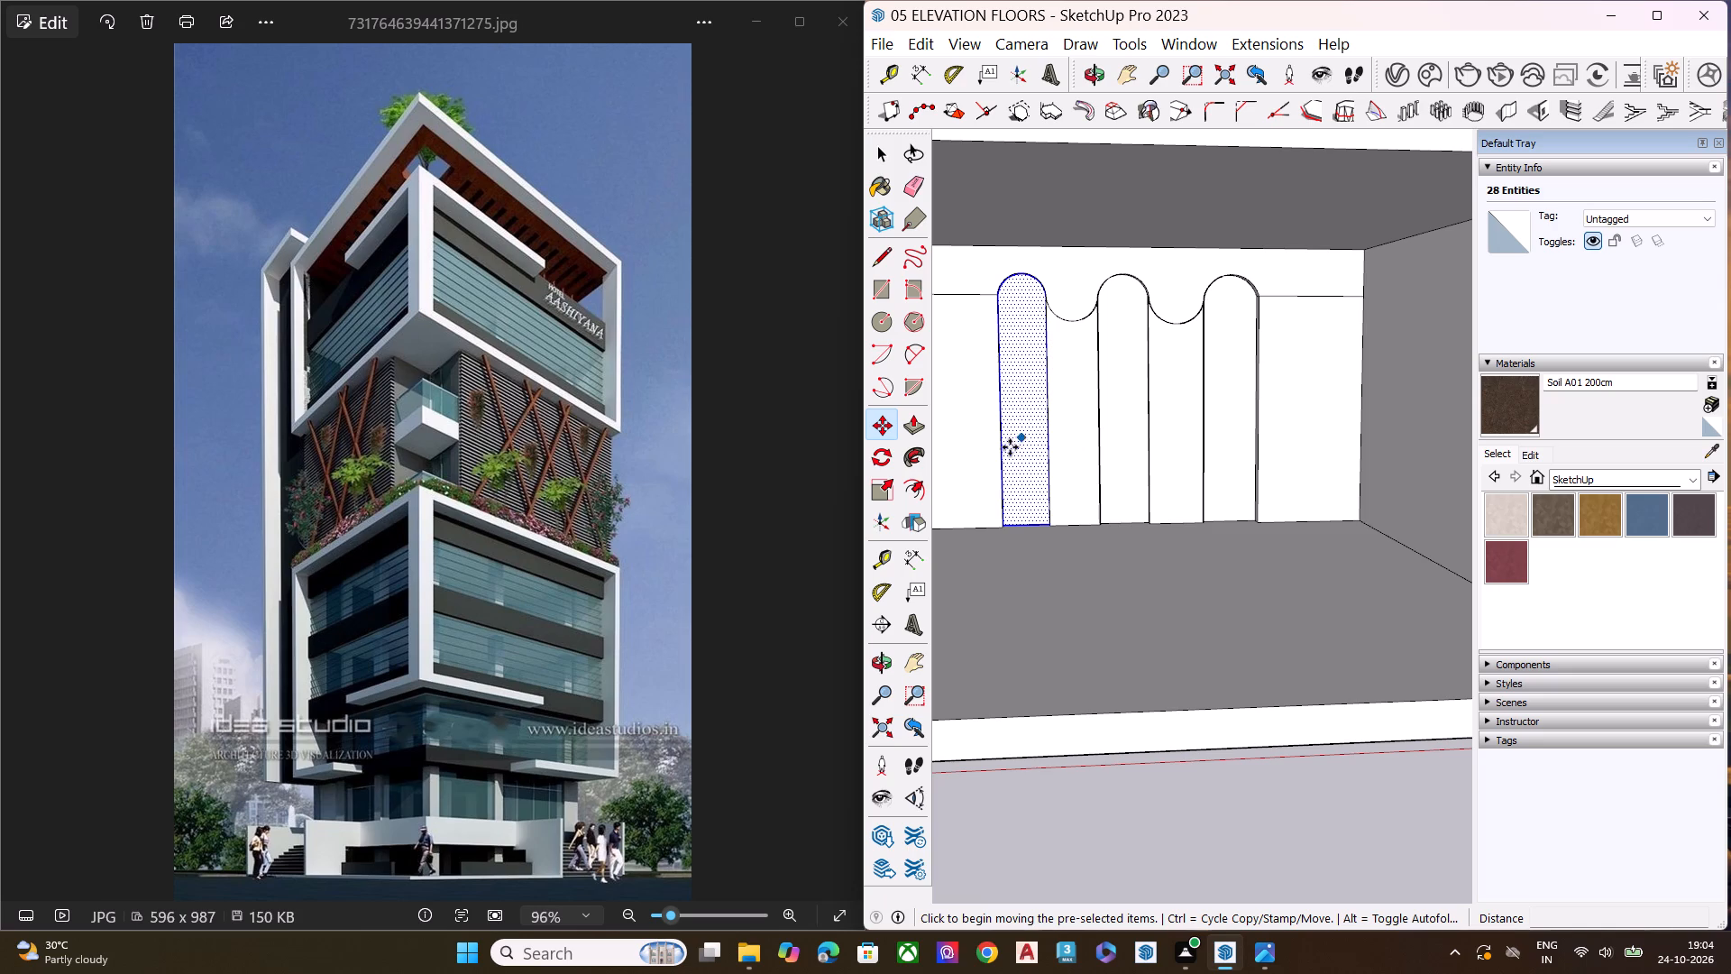
pyautogui.click(1006, 530)
pyautogui.scroll(-2, 941, 554)
pyautogui.scroll(1, 948, 552)
pyautogui.scroll(-5, 948, 552)
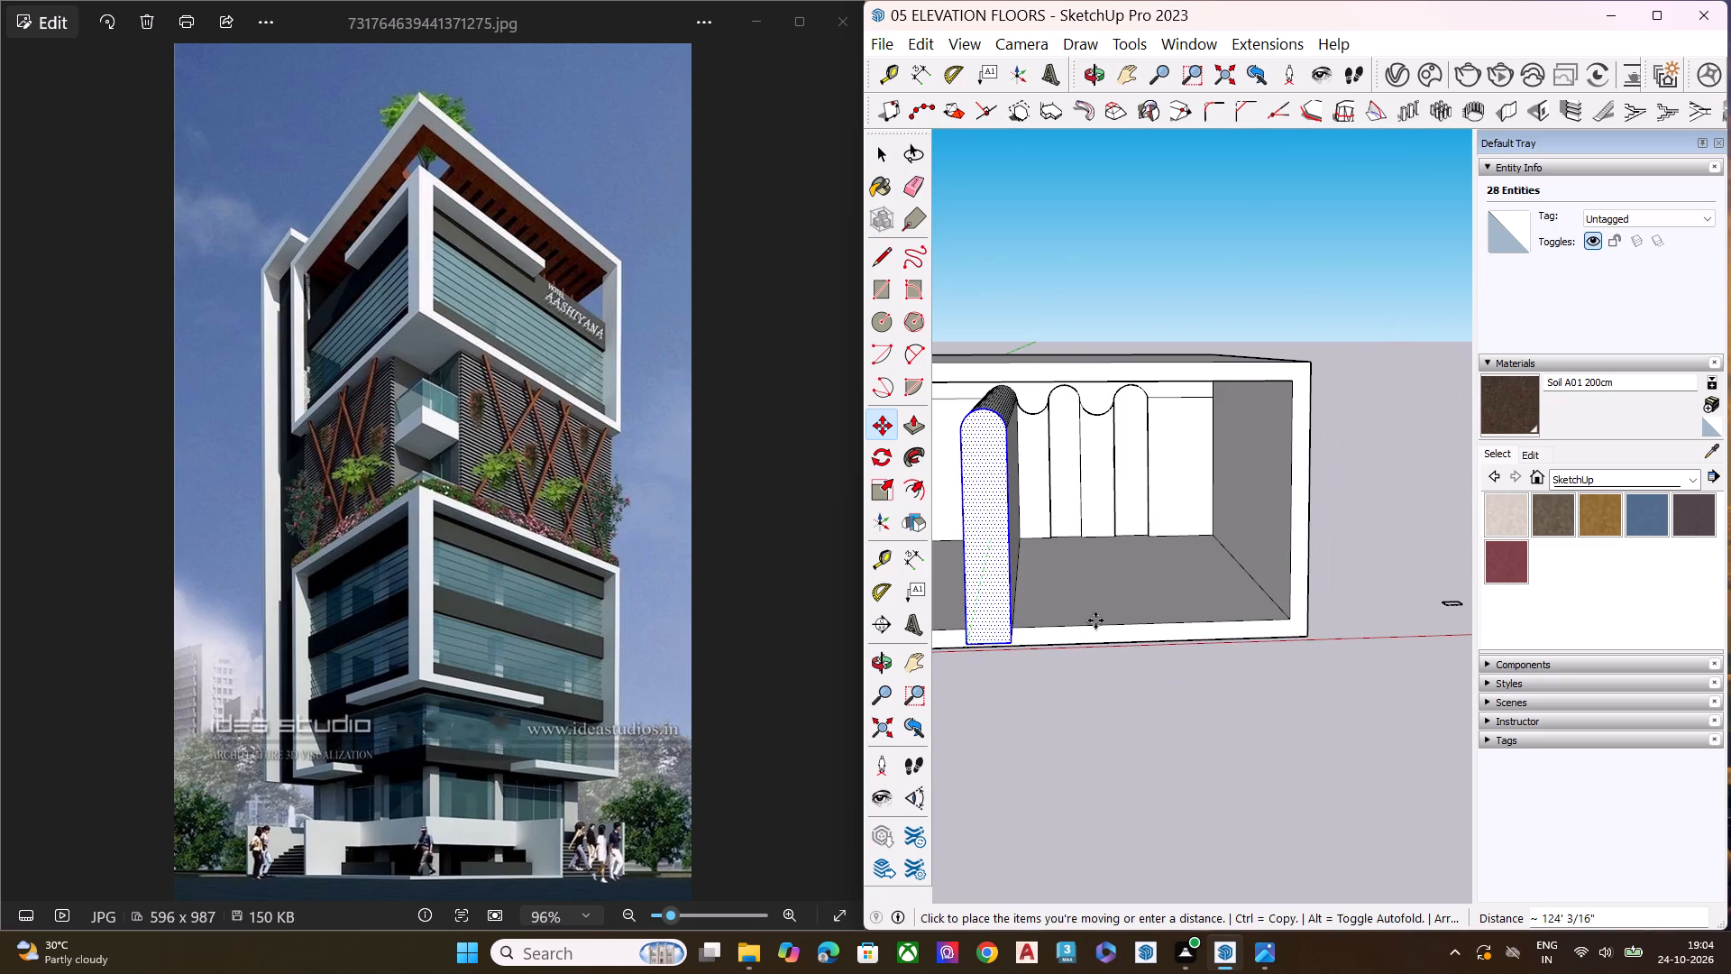
pyautogui.scroll(-2, 1040, 674)
pyautogui.scroll(2, 1011, 724)
pyautogui.scroll(-3, 1011, 724)
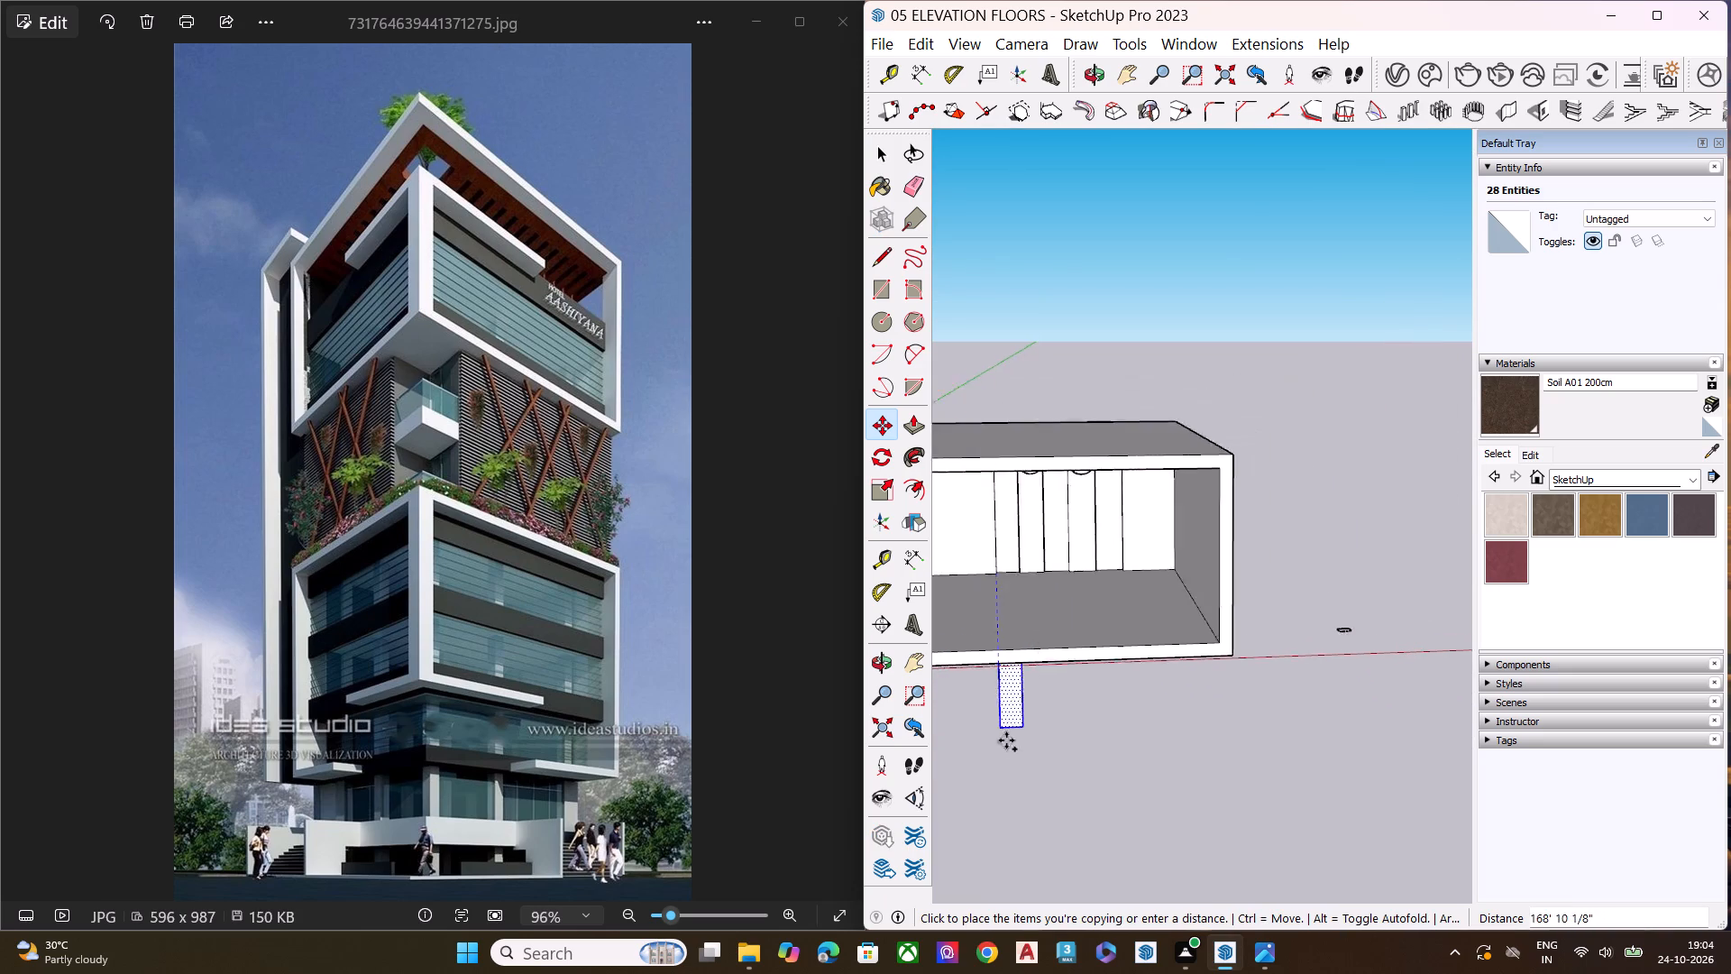
pyautogui.scroll(-3, 1006, 740)
pyautogui.scroll(10, 1292, 692)
pyautogui.click(1278, 584)
pyautogui.moveTo(1313, 628); pyautogui.dragTo(1287, 669, button='middle')
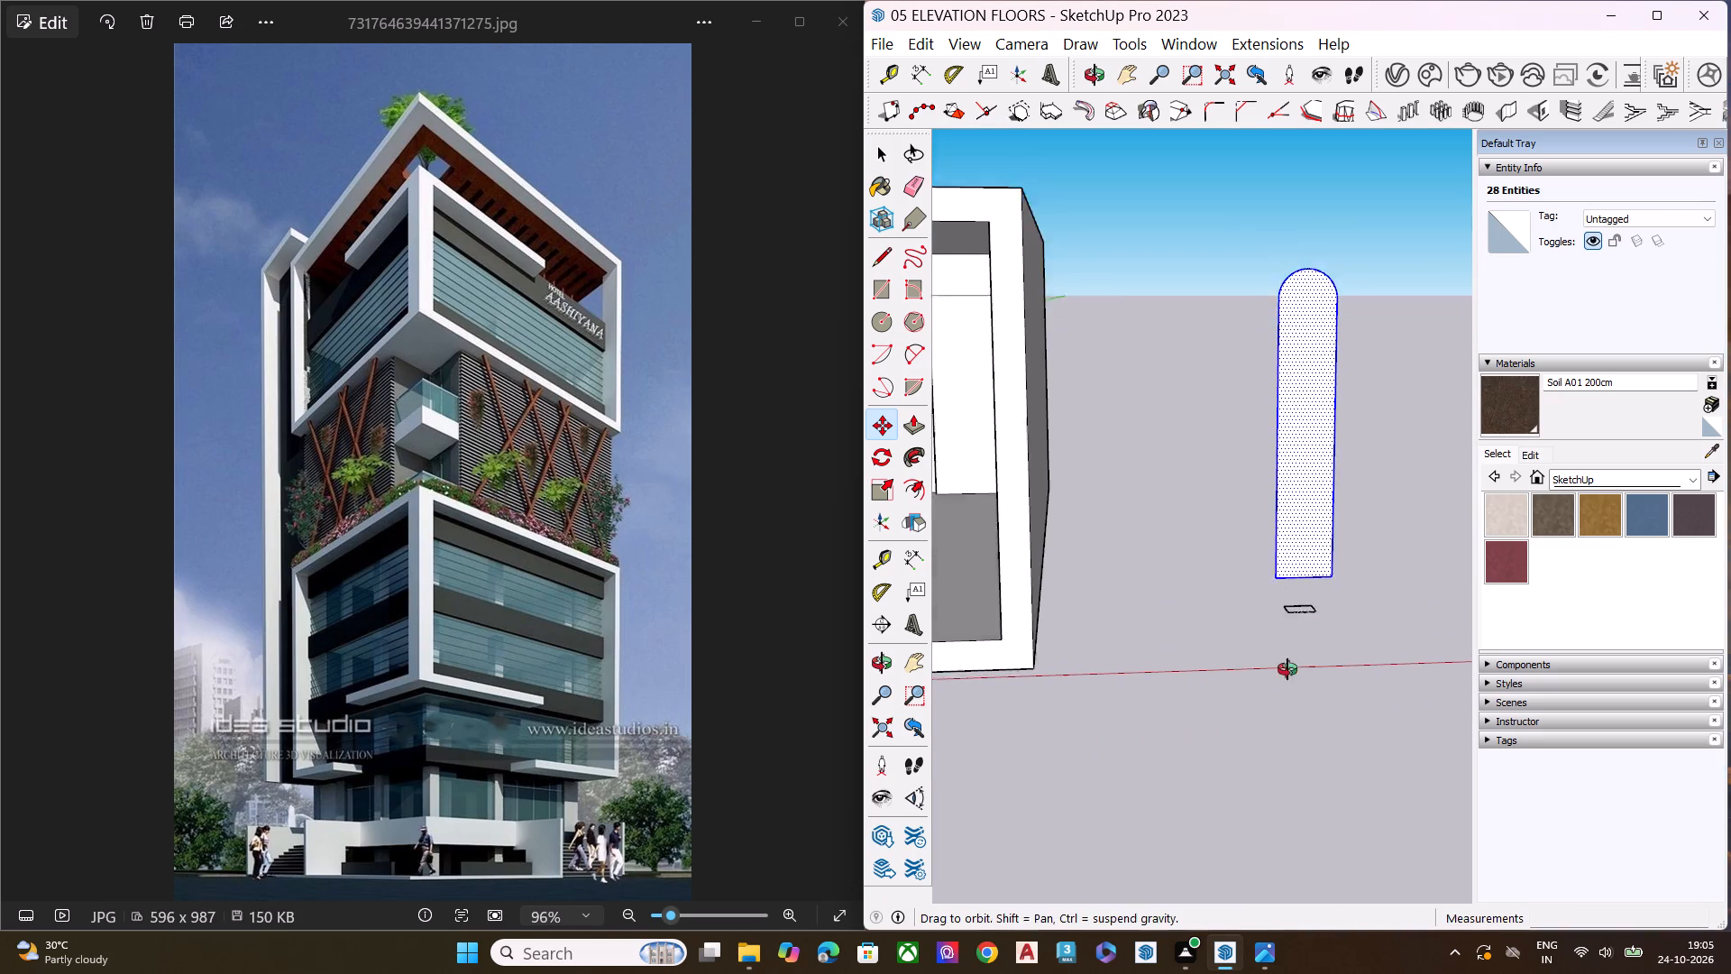
pyautogui.moveTo(1287, 669); pyautogui.dragTo(1280, 683, button='middle')
pyautogui.scroll(1, 1280, 683)
pyautogui.press('space')
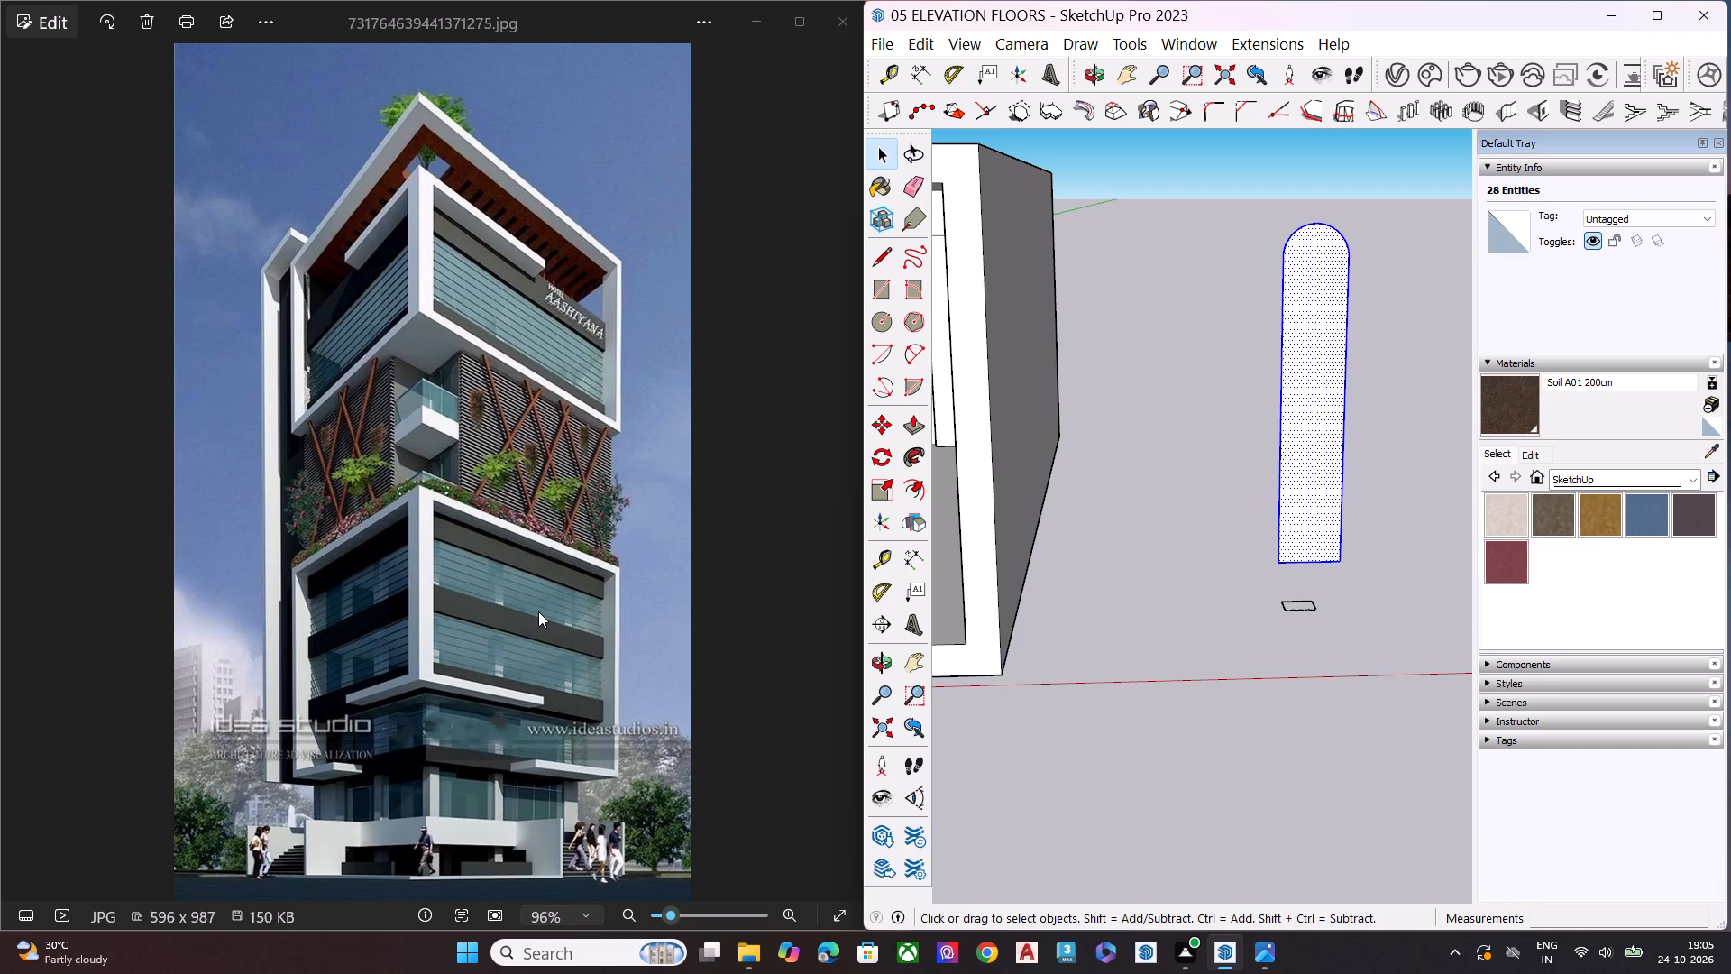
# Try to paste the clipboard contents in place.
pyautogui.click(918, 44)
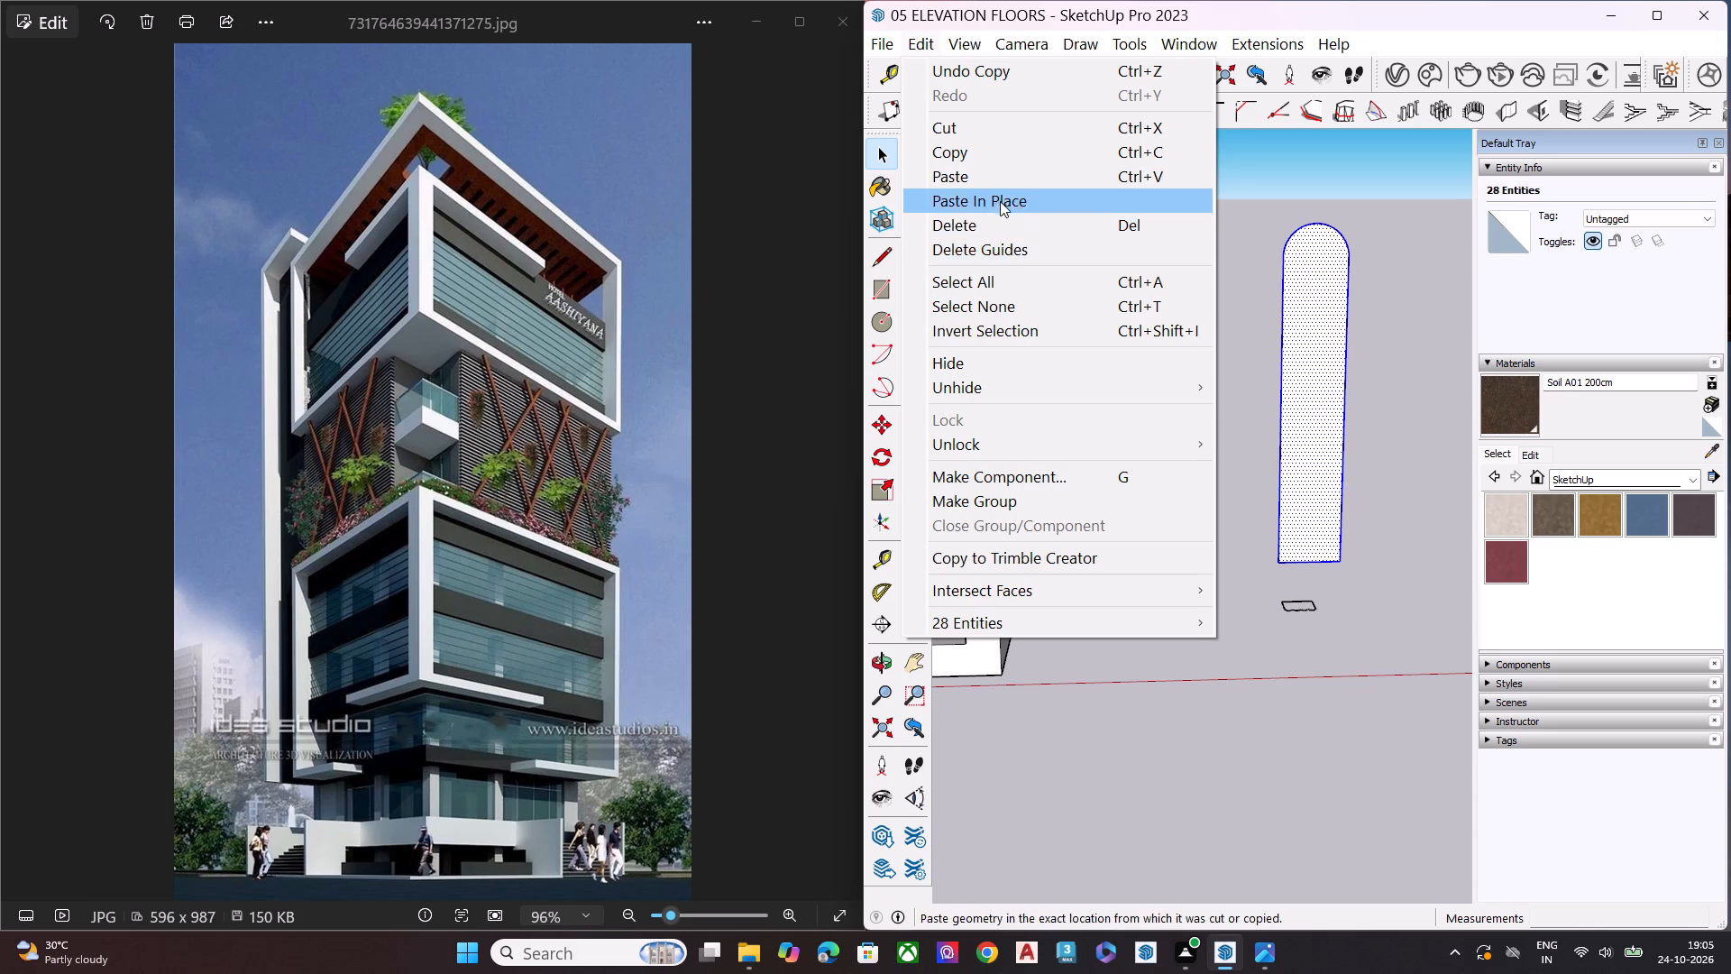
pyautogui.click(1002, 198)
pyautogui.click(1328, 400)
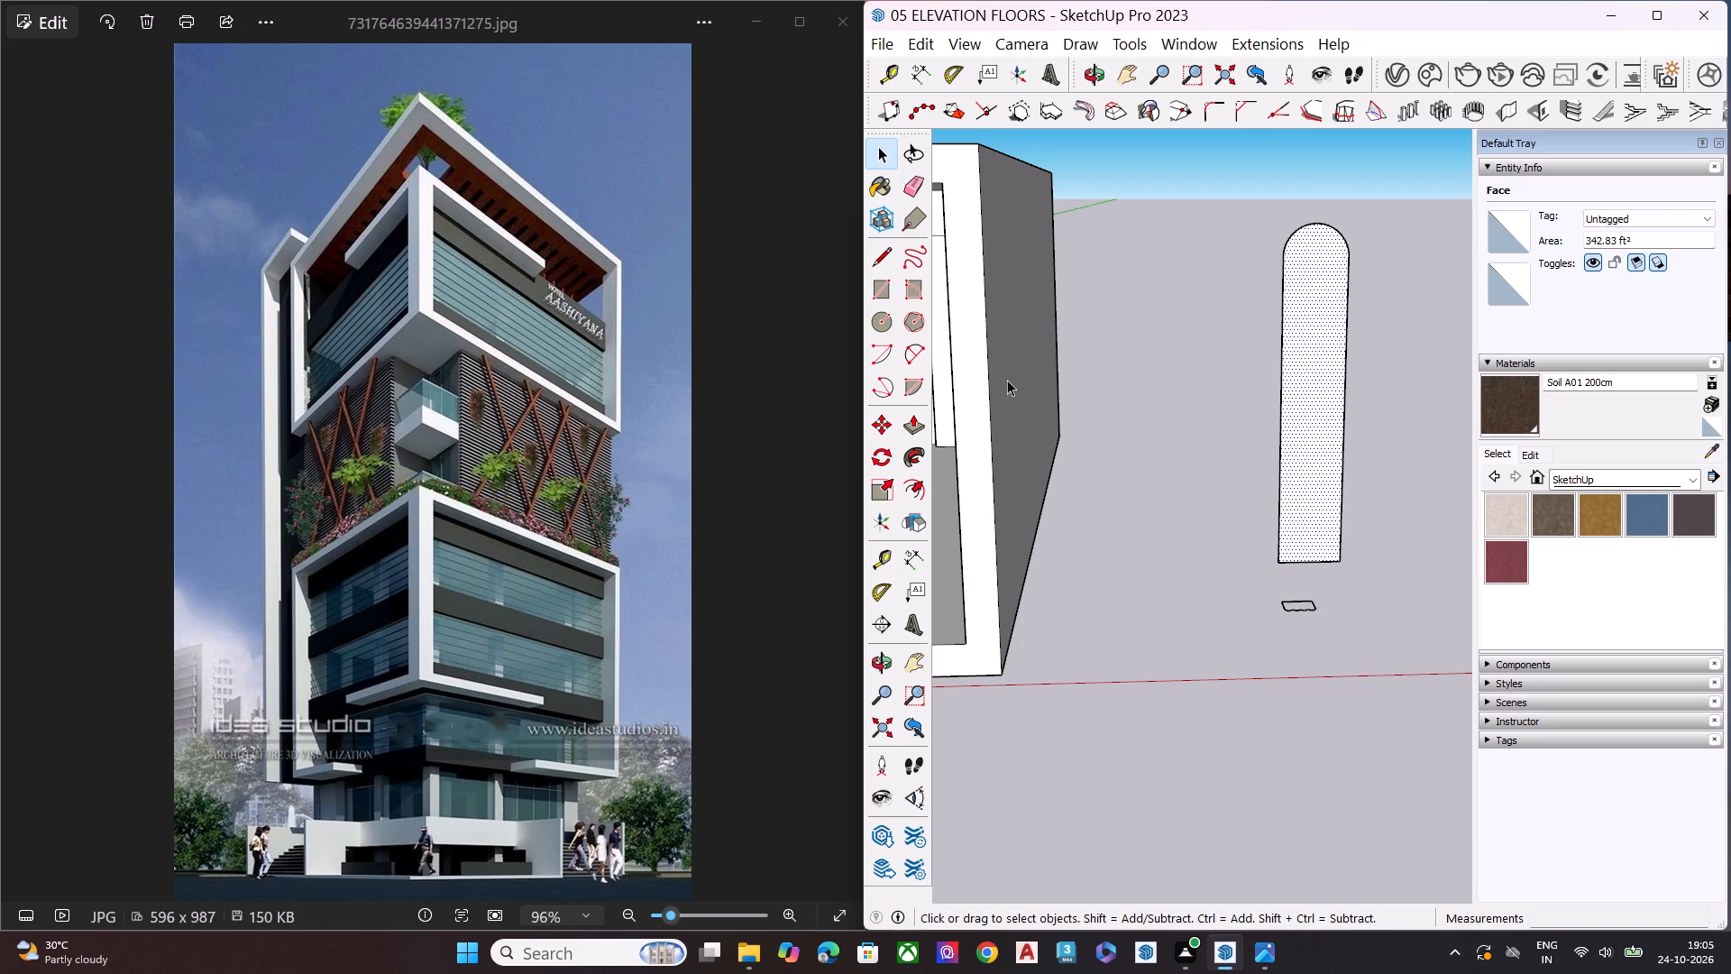
# Scale the entire scalloped outline down along the green axis into a shallow strip, keeping its width.
pyautogui.scroll(7, 1135, 481)
pyautogui.scroll(-6, 1035, 519)
pyautogui.scroll(6, 1224, 650)
pyautogui.scroll(-1, 1230, 648)
pyautogui.scroll(2, 1231, 648)
pyautogui.scroll(-1, 1232, 649)
pyautogui.scroll(3, 1232, 649)
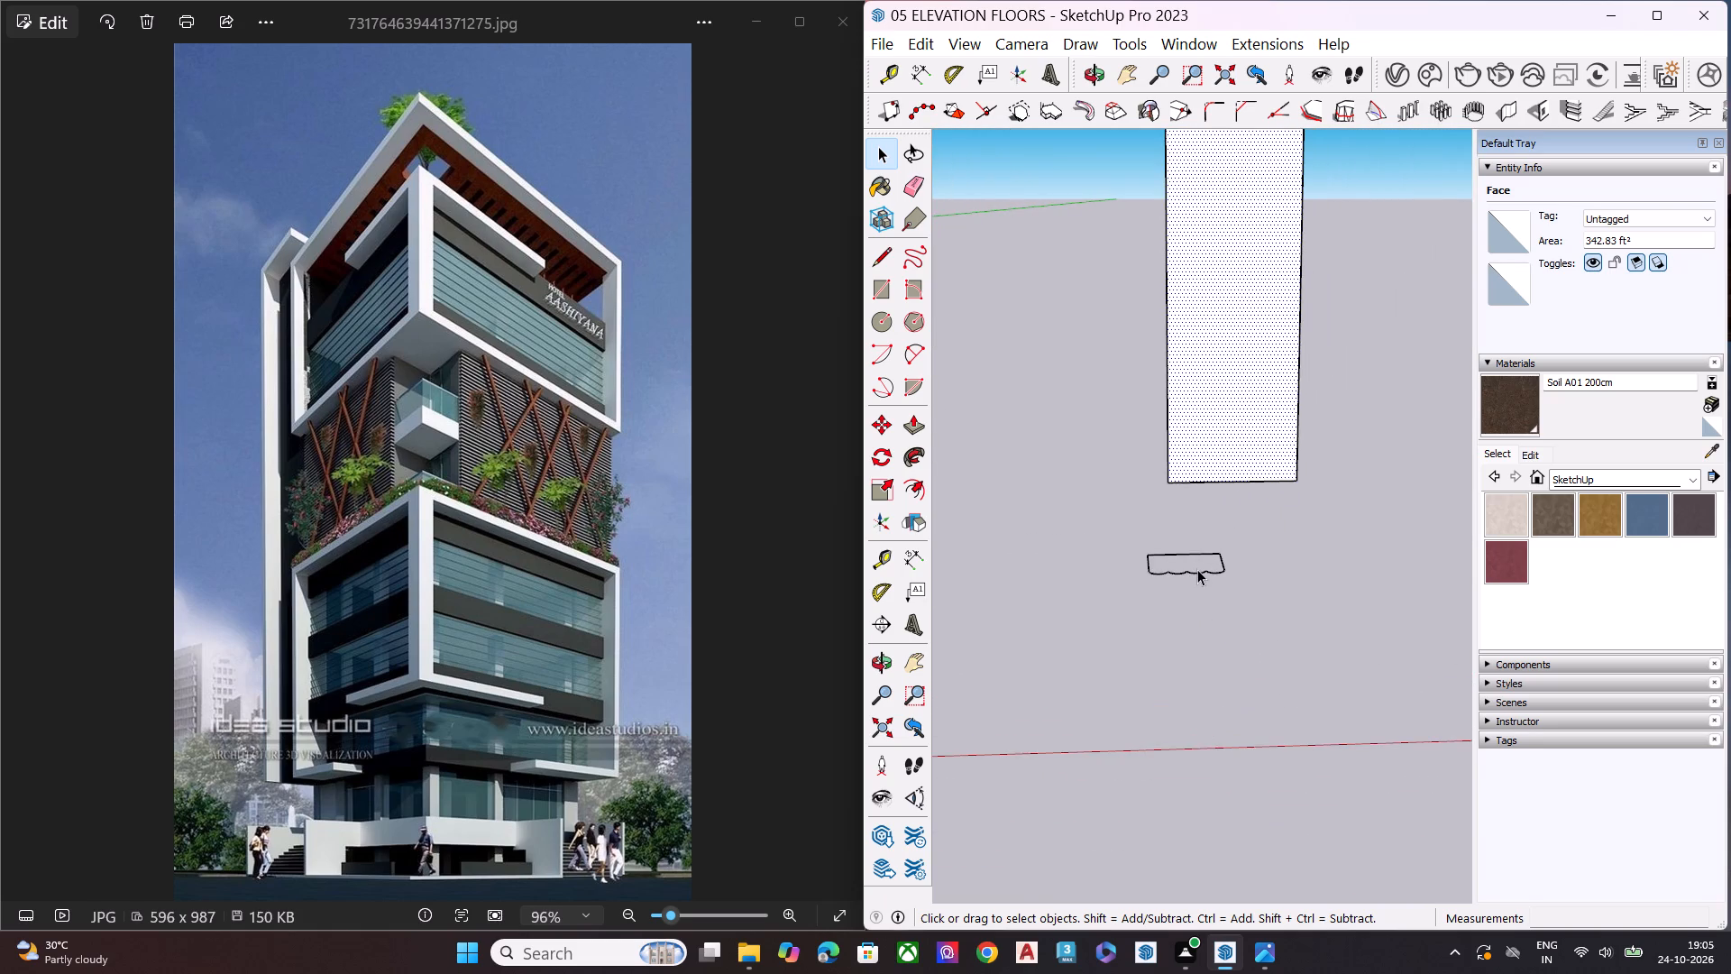
pyautogui.scroll(3, 1197, 569)
pyautogui.scroll(-2, 1197, 569)
pyautogui.scroll(1, 1197, 569)
pyautogui.scroll(-2, 1197, 569)
pyautogui.scroll(4, 1197, 569)
pyautogui.click(1195, 569)
pyautogui.scroll(11, 1194, 571)
pyautogui.click(1190, 604)
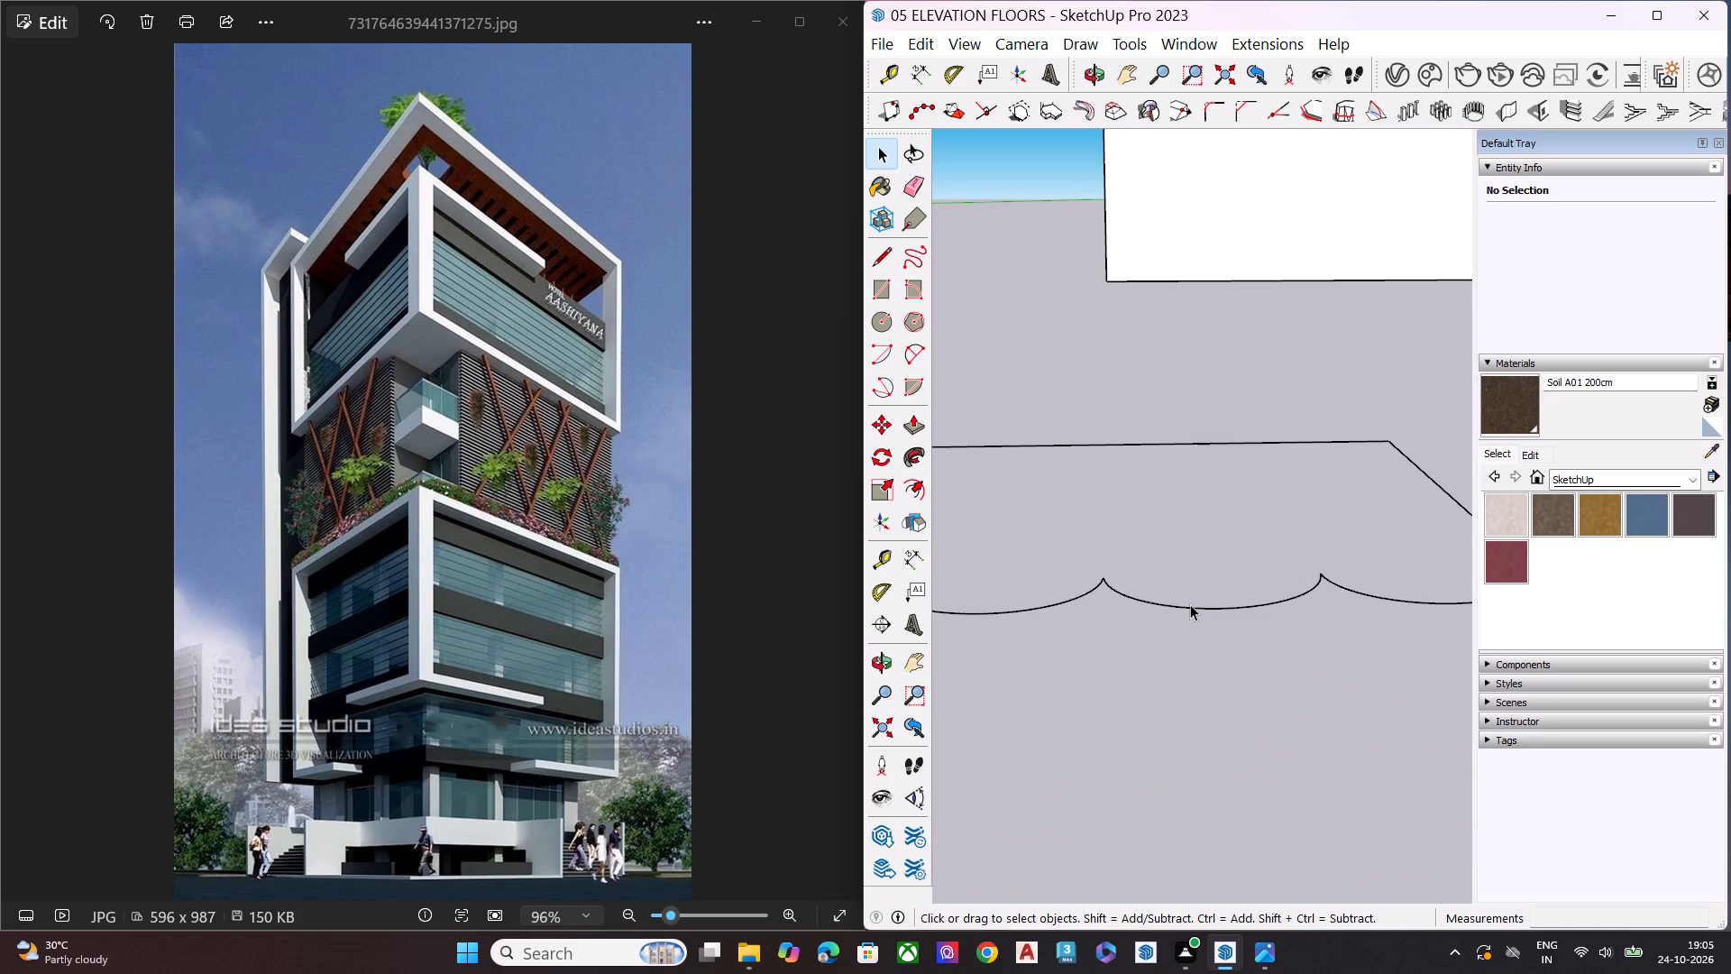
pyautogui.scroll(-5, 1188, 605)
pyautogui.doubleClick(1200, 608)
pyautogui.scroll(-5, 1235, 590)
pyautogui.moveTo(1222, 575); pyautogui.dragTo(1215, 656, button='middle')
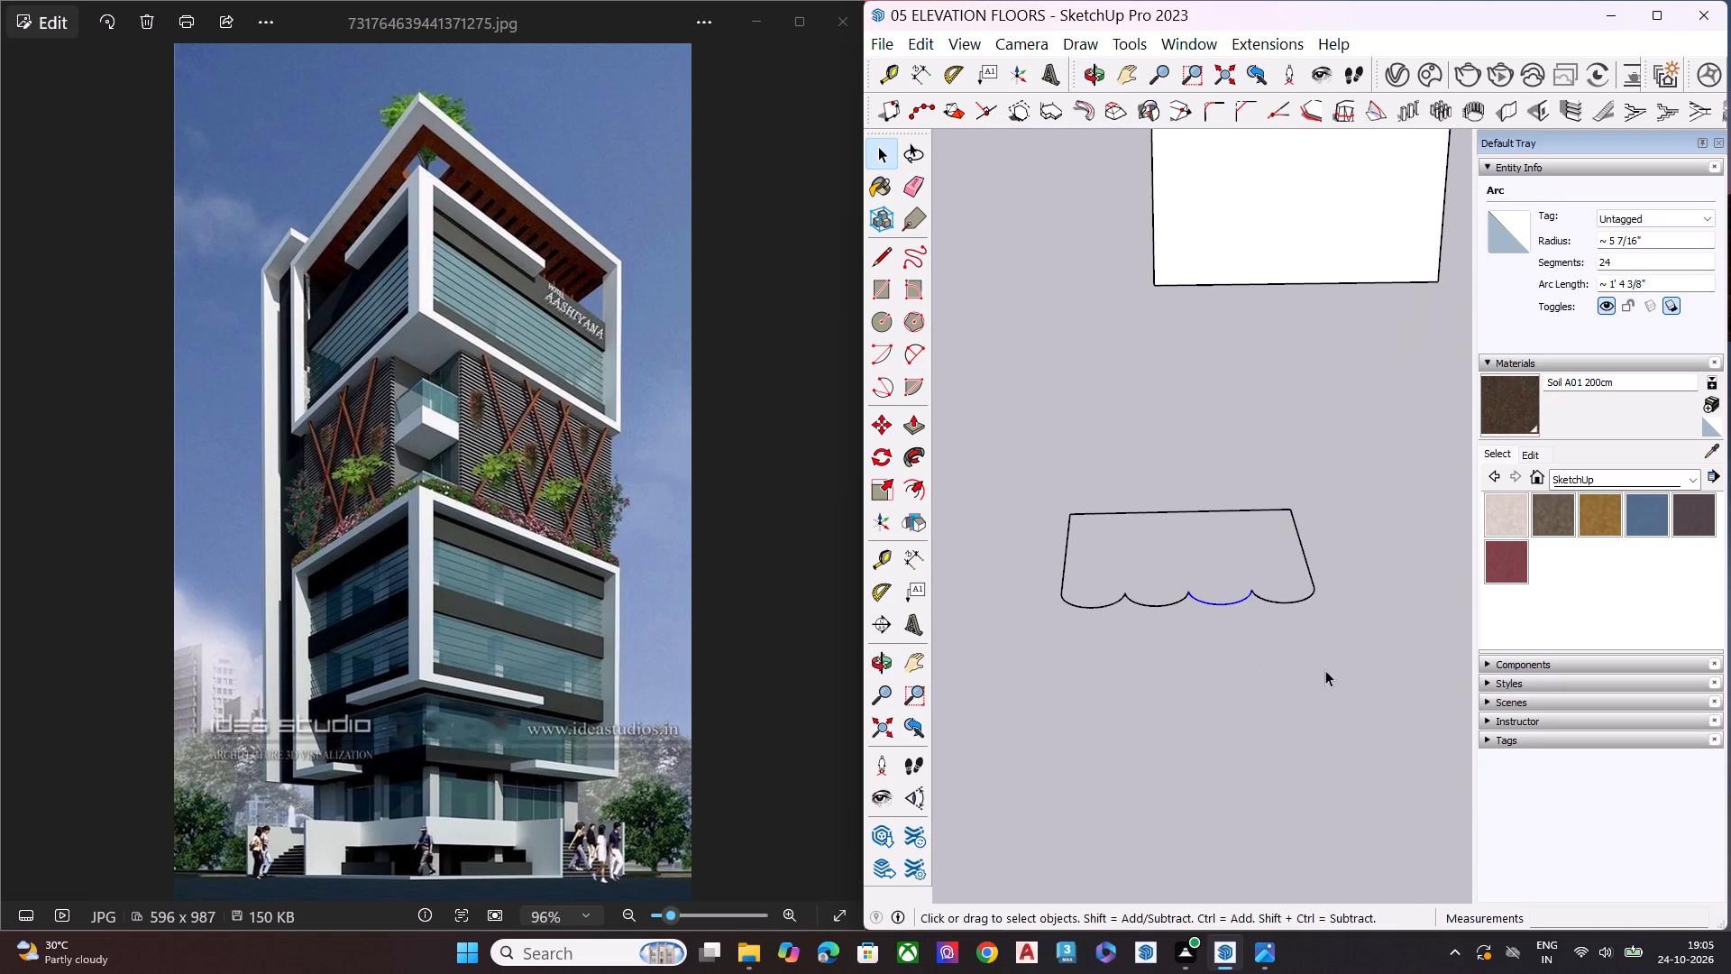
pyautogui.moveTo(1350, 651); pyautogui.dragTo(1045, 448)
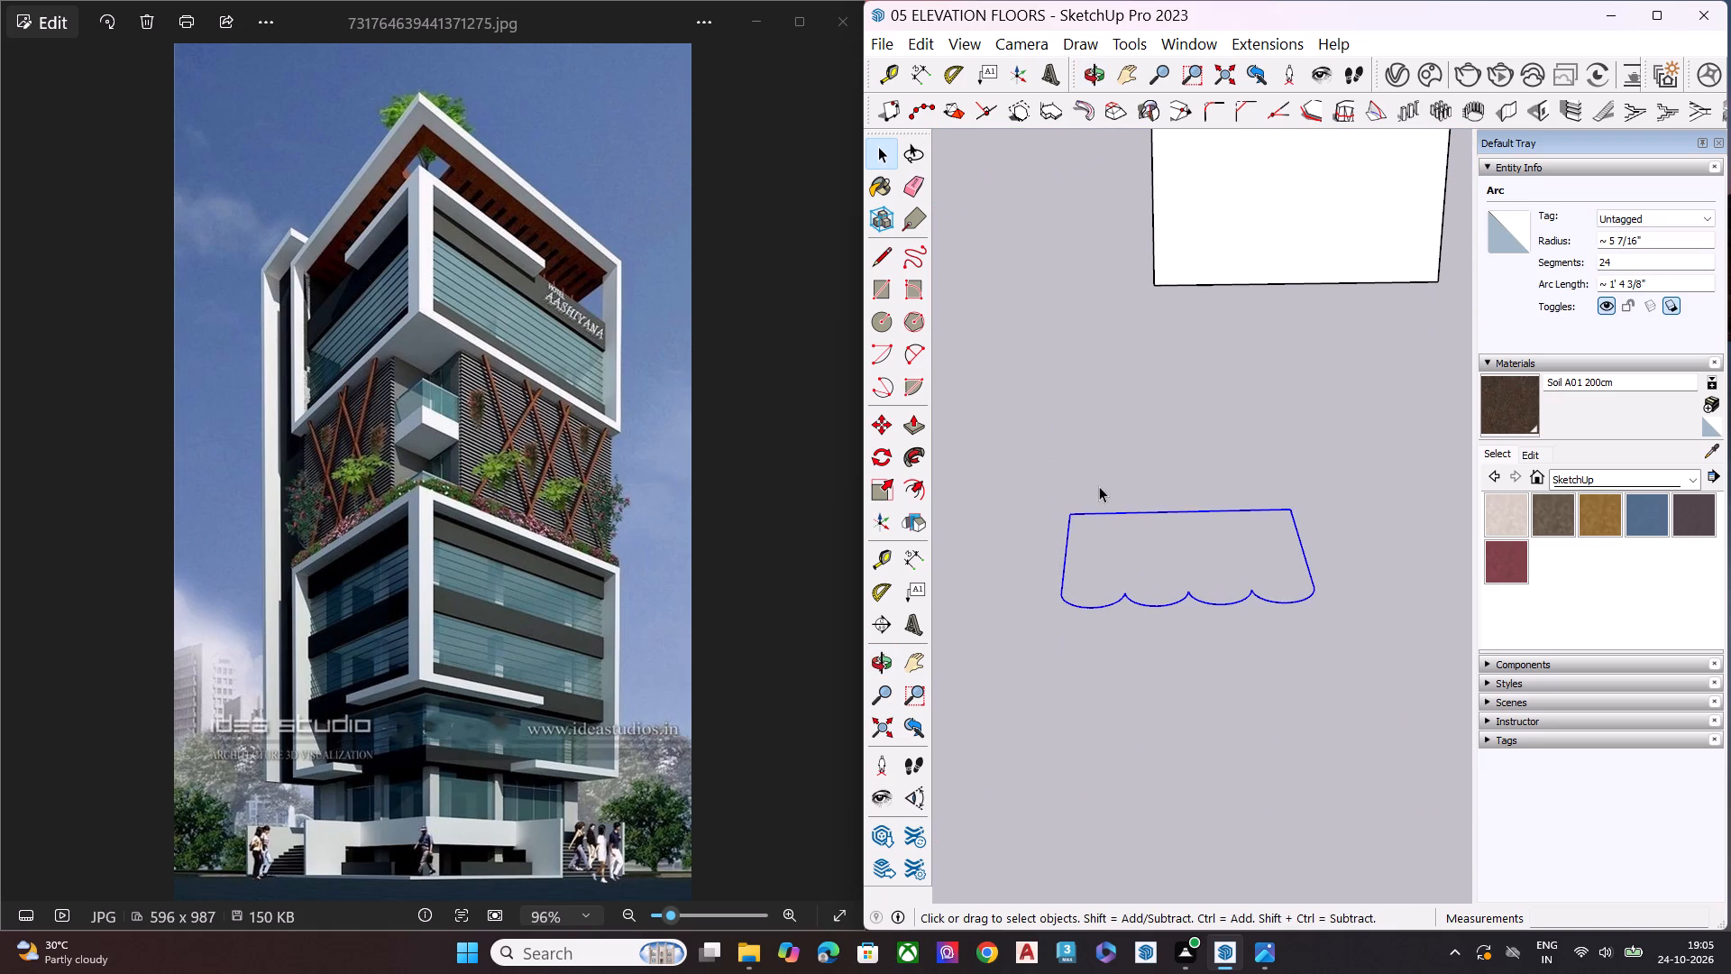
pyautogui.scroll(1, 1099, 486)
pyautogui.press('s')
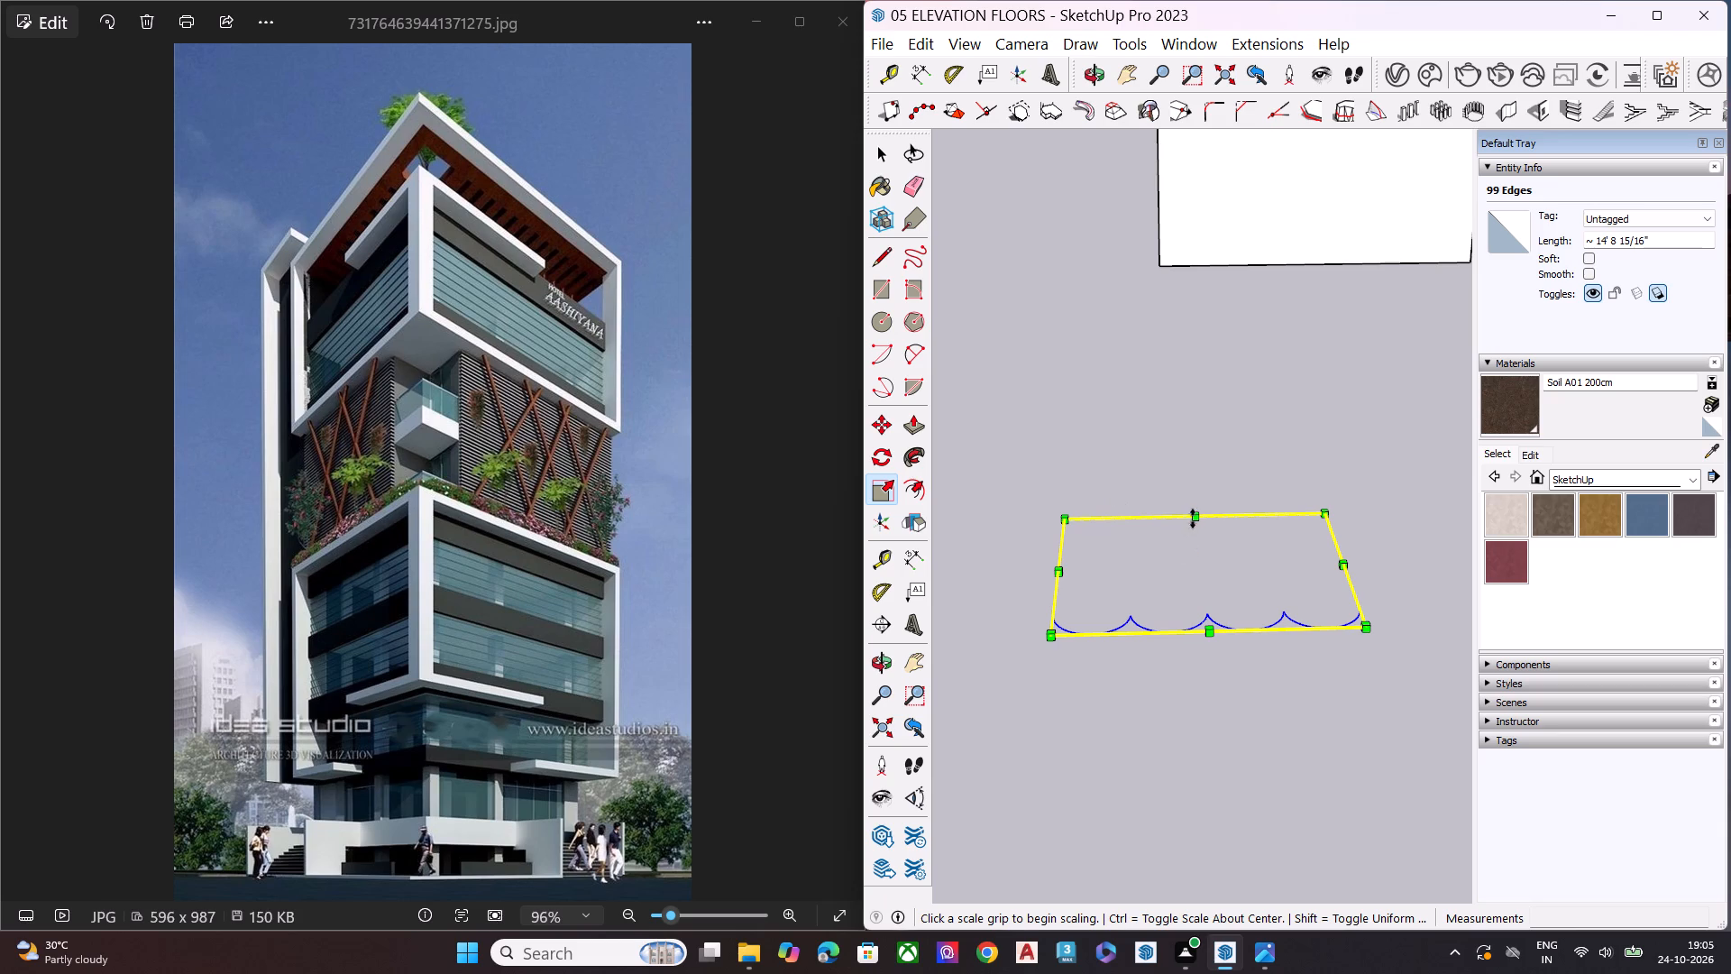
pyautogui.moveTo(1193, 519); pyautogui.dragTo(1204, 602)
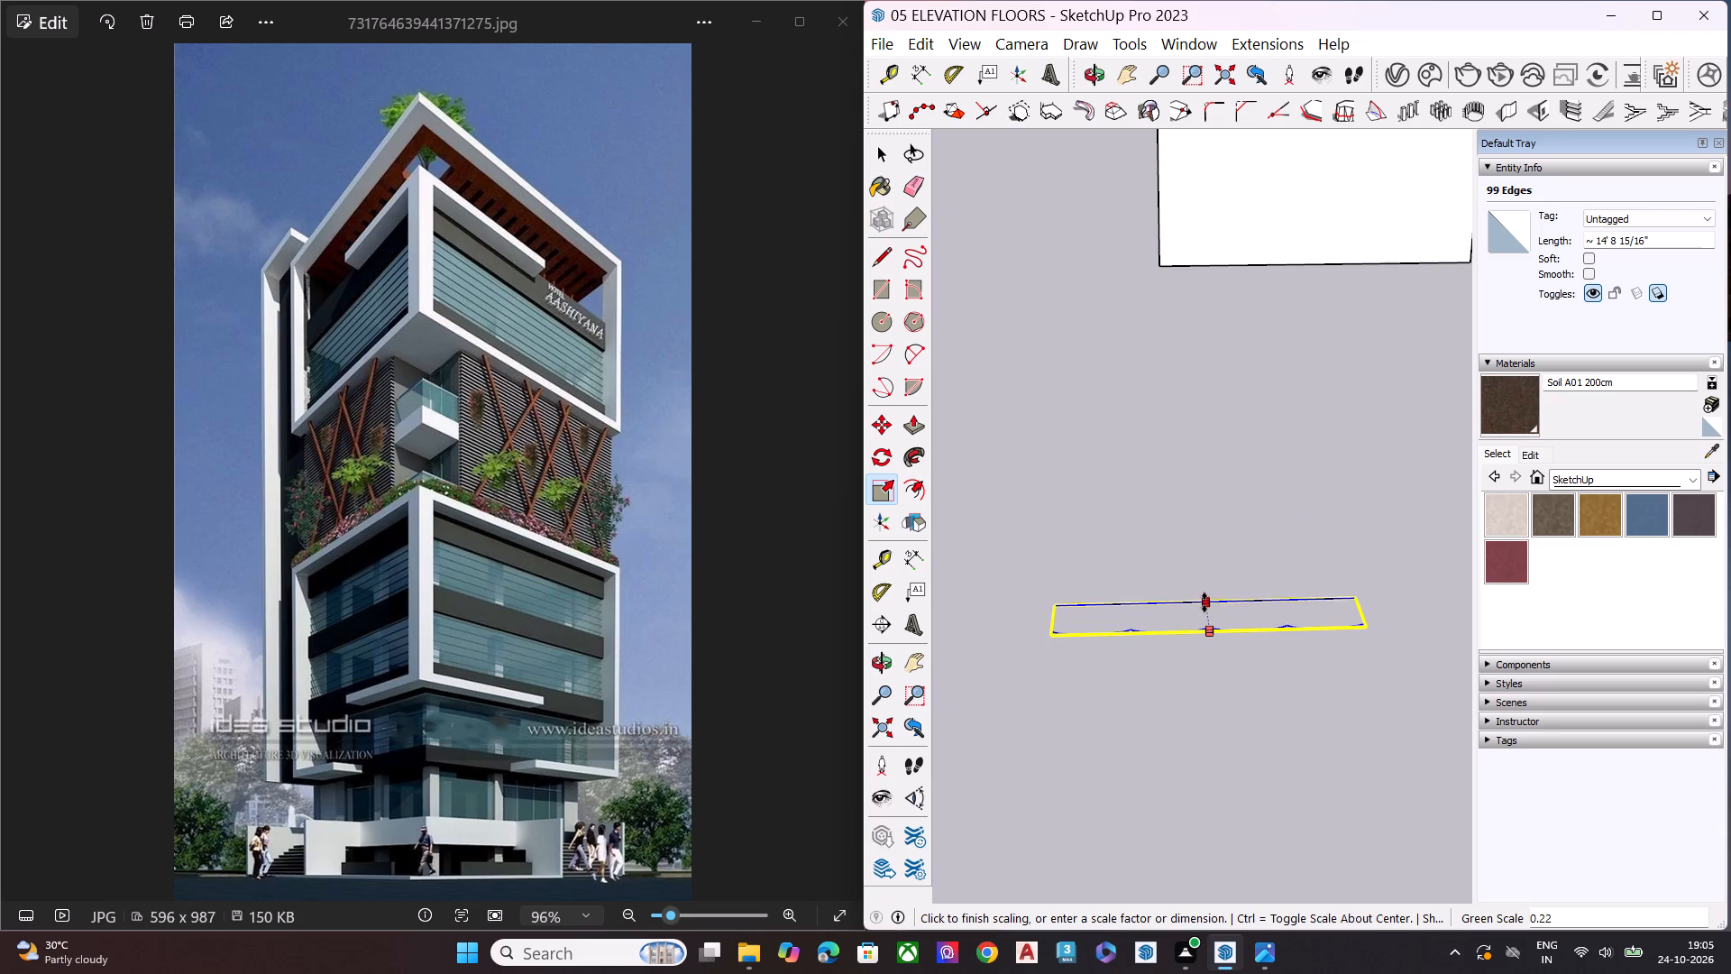
pyautogui.moveTo(1204, 602); pyautogui.dragTo(1208, 593)
pyautogui.click(1223, 668)
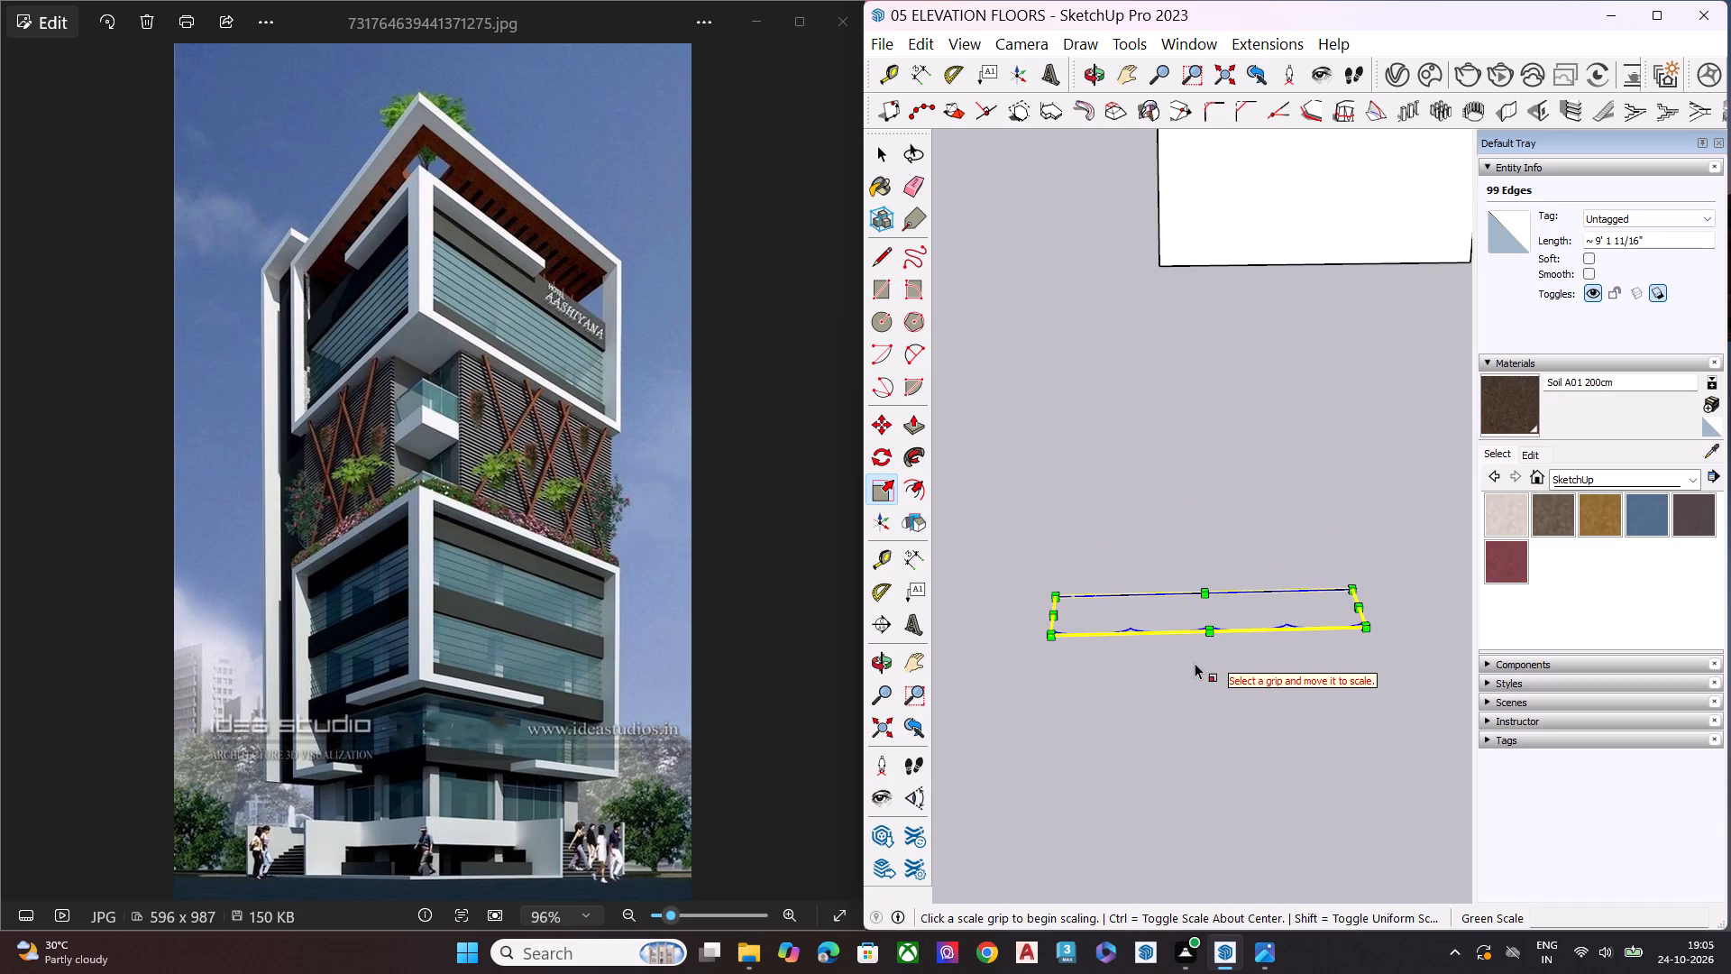
pyautogui.press('space')
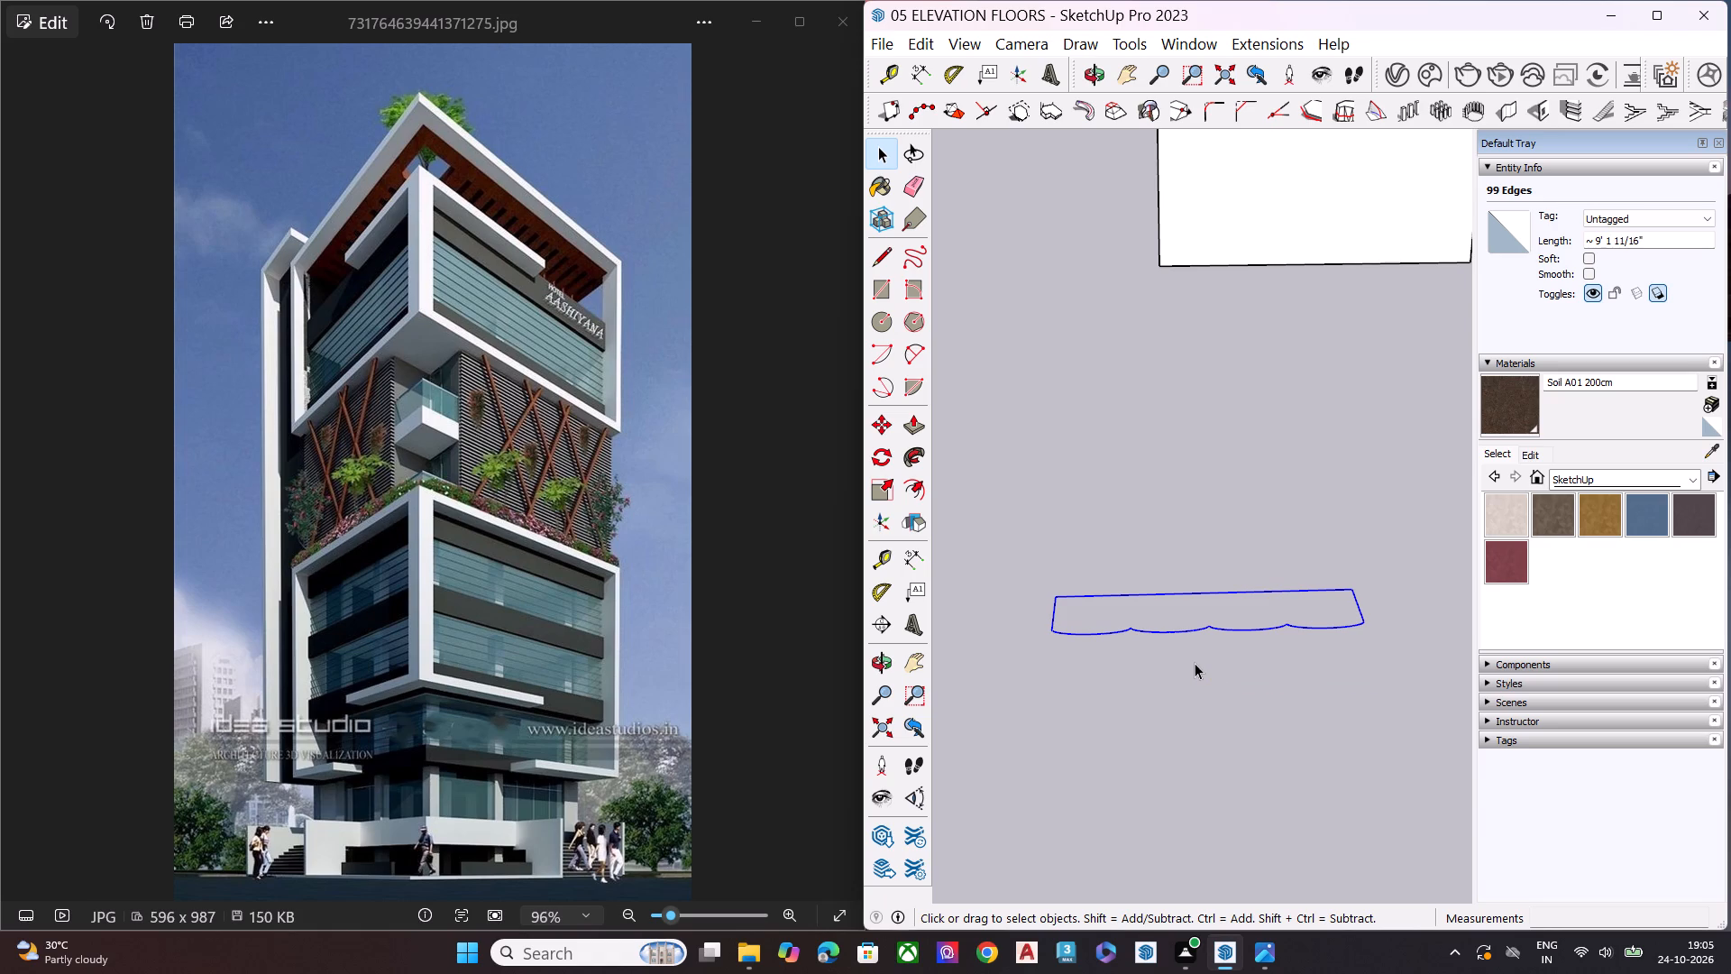
pyautogui.scroll(-9, 1209, 568)
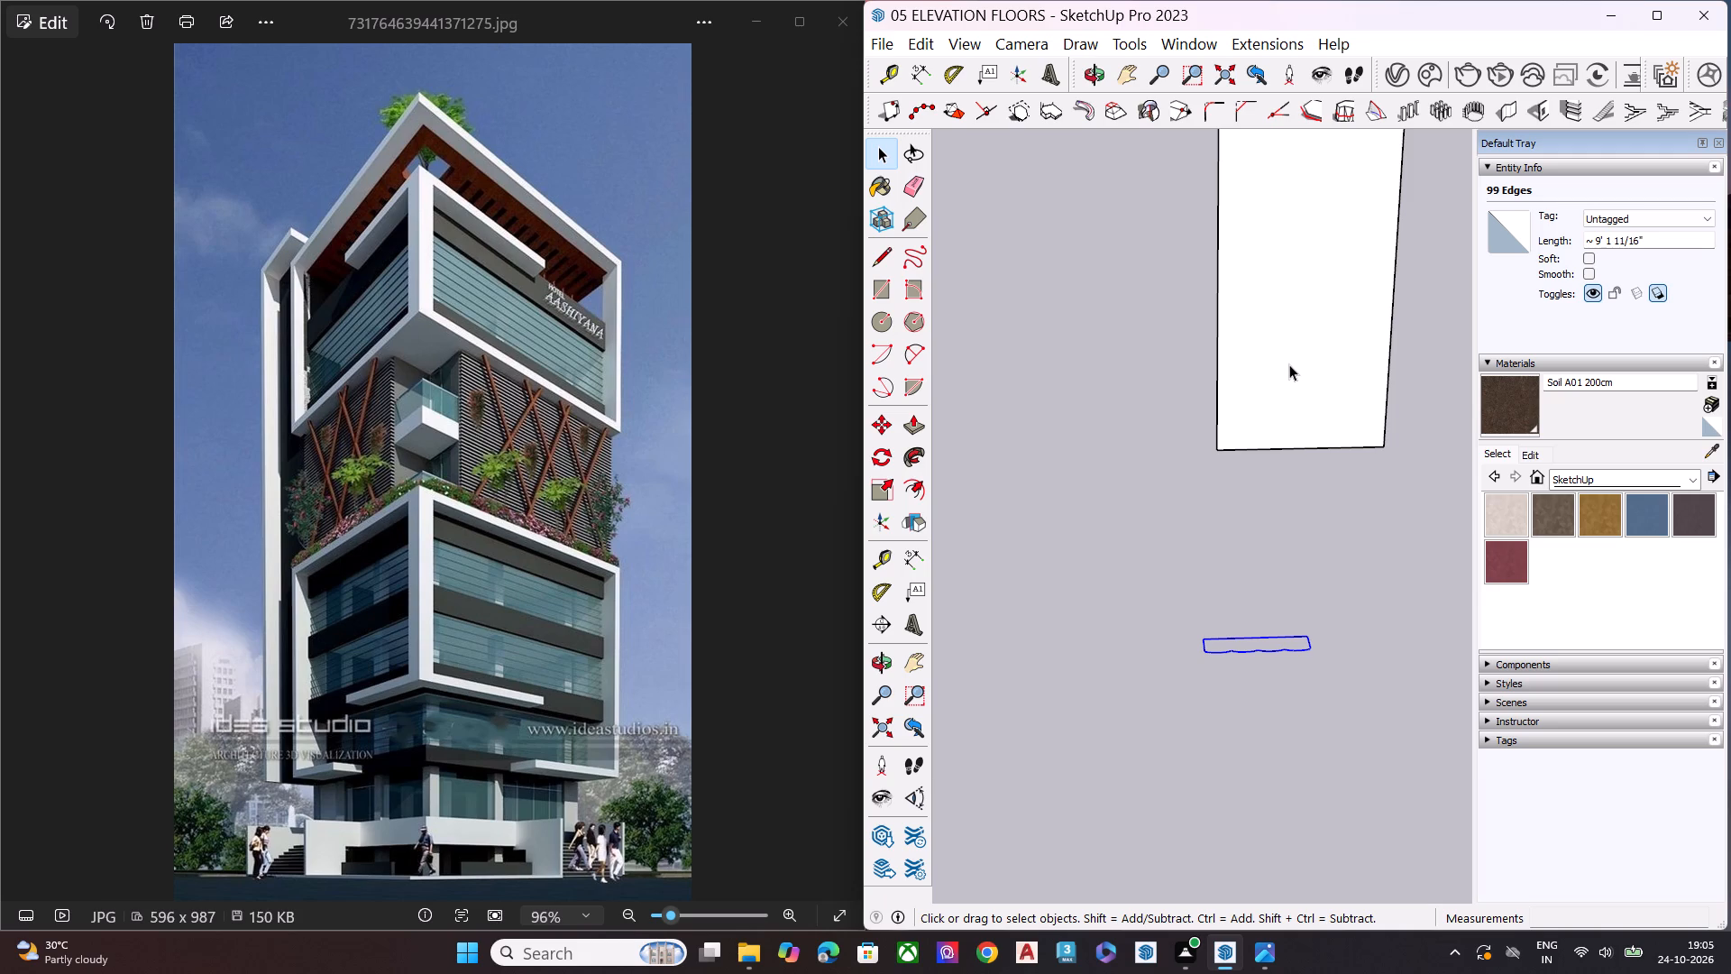
# Paste the clipboard contents in place.
pyautogui.doubleClick(1289, 364)
pyautogui.scroll(-6, 1194, 464)
pyautogui.scroll(-7, 1248, 368)
pyautogui.scroll(1, 1237, 414)
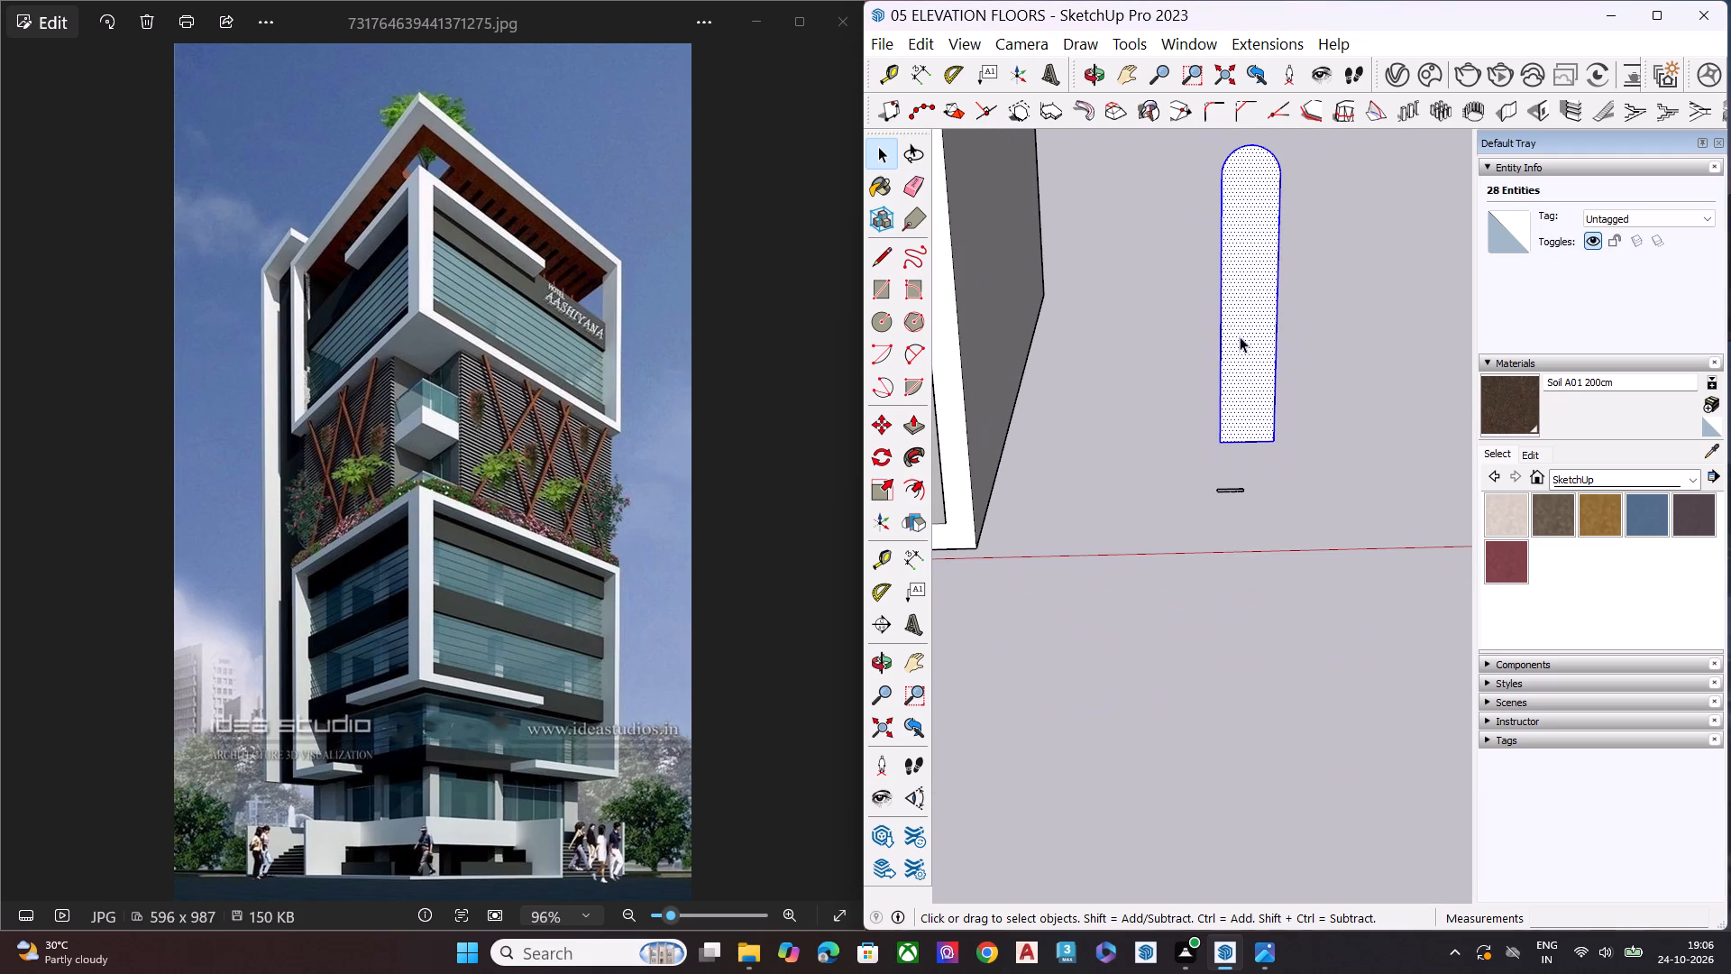
pyautogui.click(922, 46)
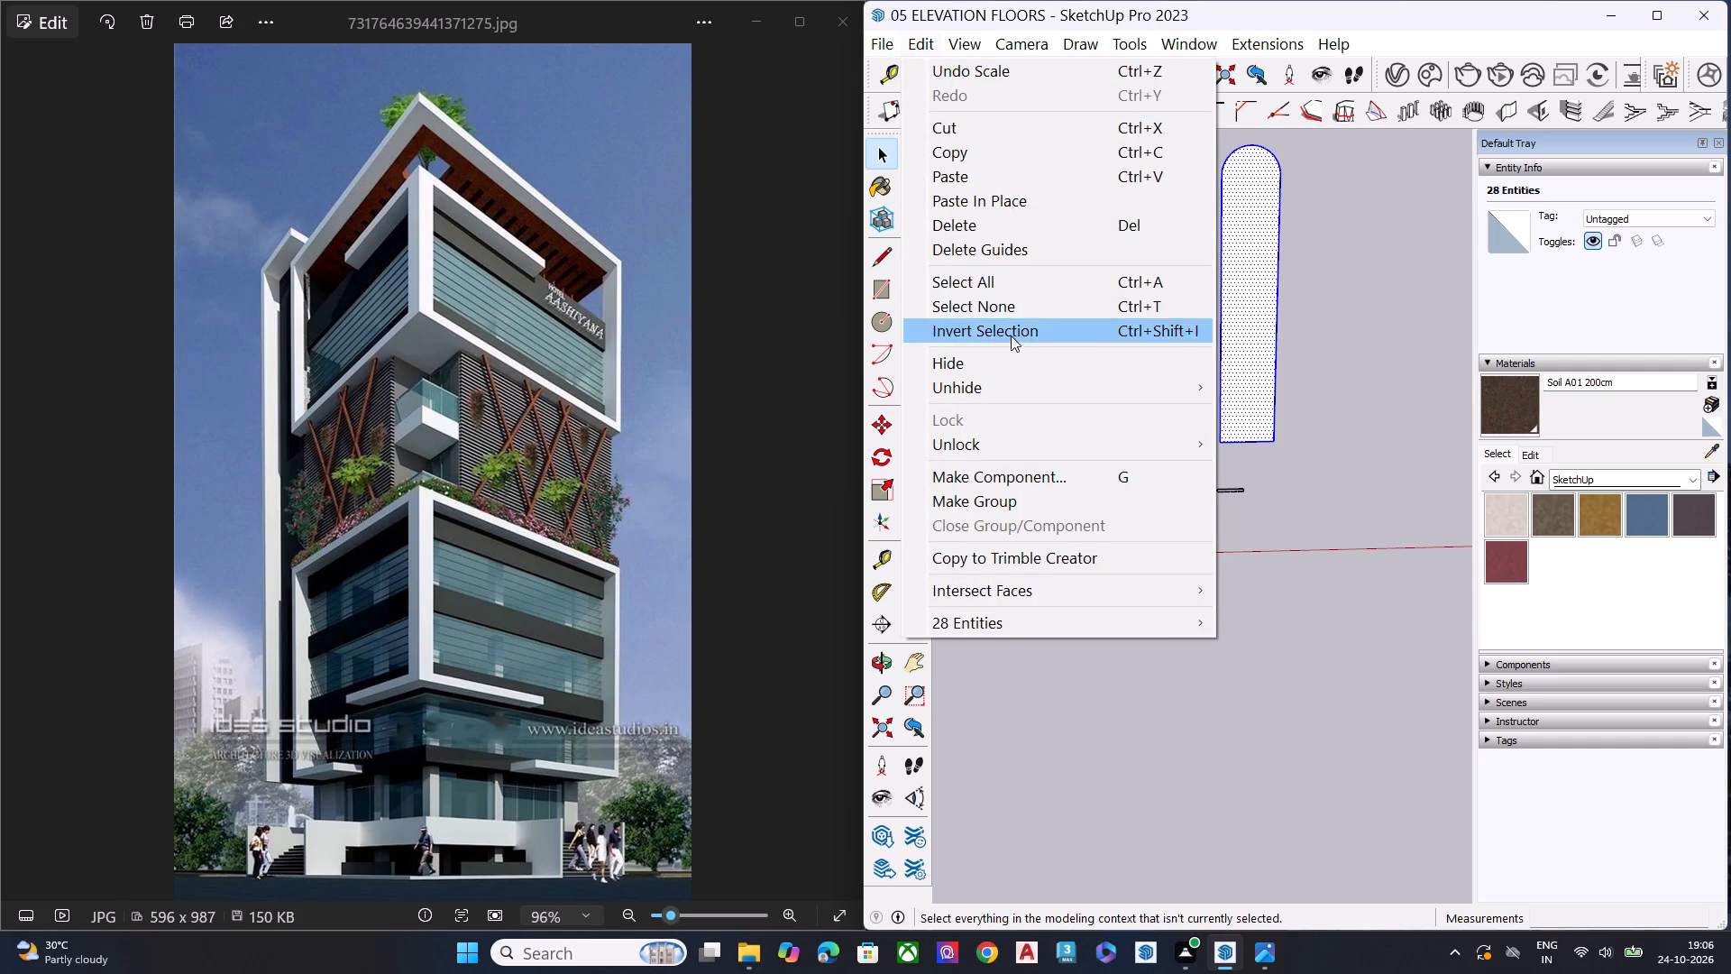
pyautogui.click(995, 207)
# Delete the face of the round-topped strip beside the box, keeping its boundary edges as an outline.
pyautogui.scroll(4, 1247, 261)
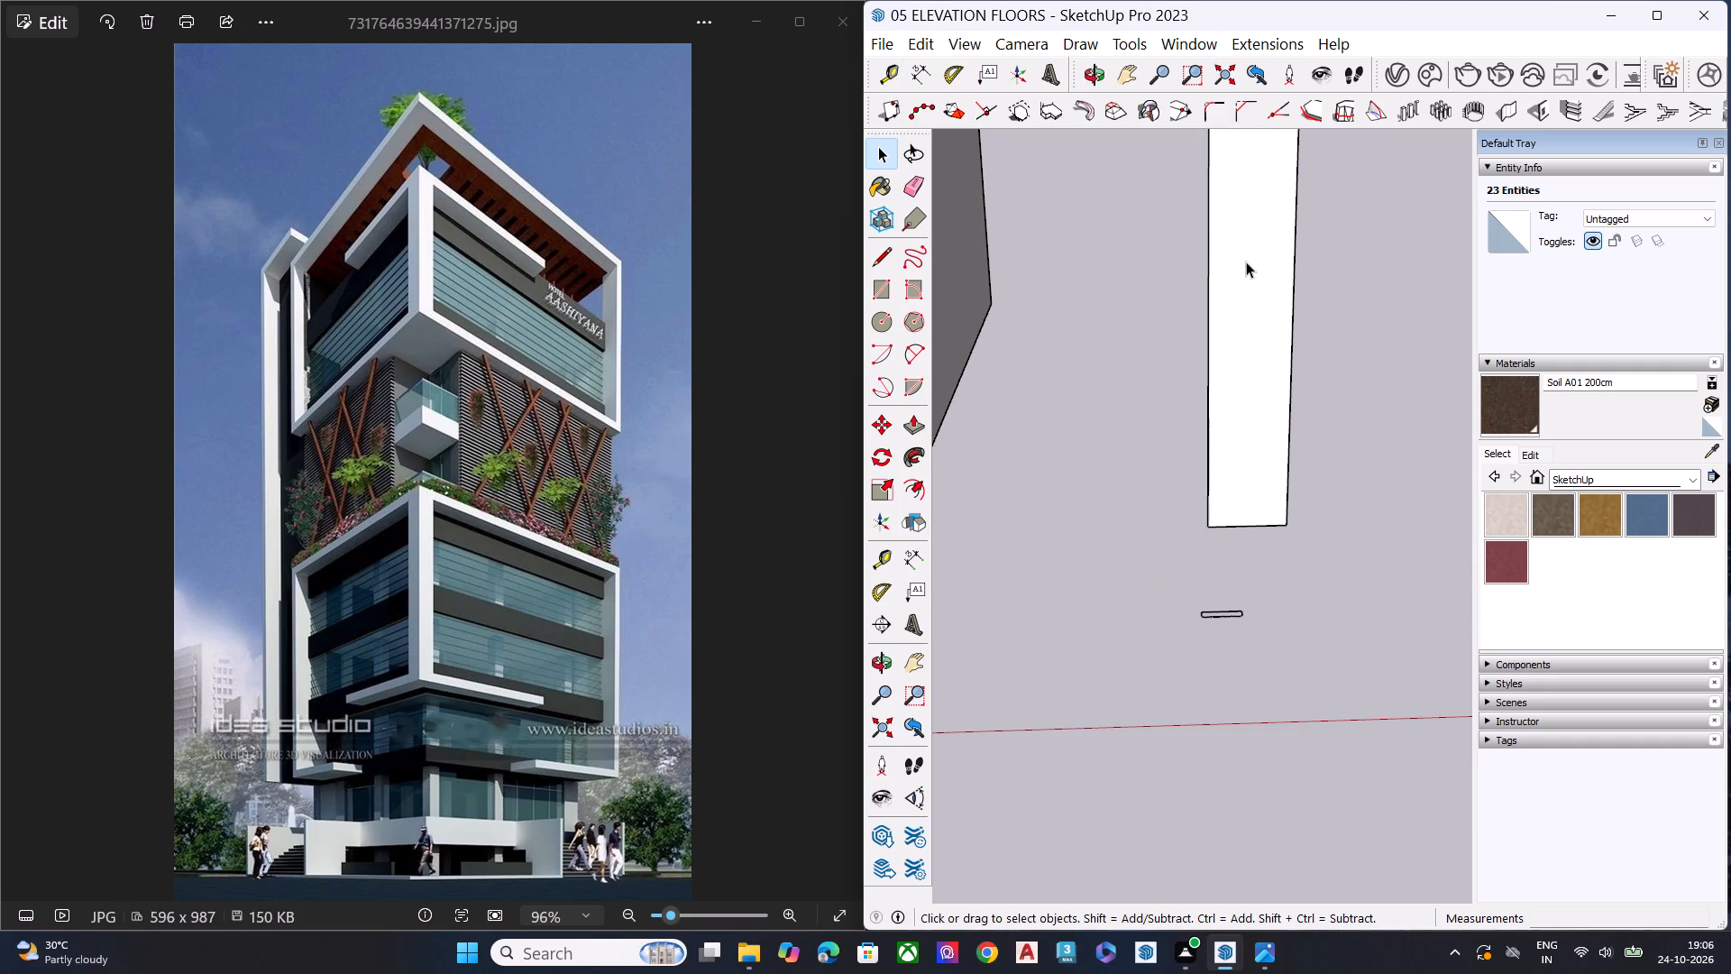
pyautogui.click(1246, 262)
pyautogui.press('Delete')
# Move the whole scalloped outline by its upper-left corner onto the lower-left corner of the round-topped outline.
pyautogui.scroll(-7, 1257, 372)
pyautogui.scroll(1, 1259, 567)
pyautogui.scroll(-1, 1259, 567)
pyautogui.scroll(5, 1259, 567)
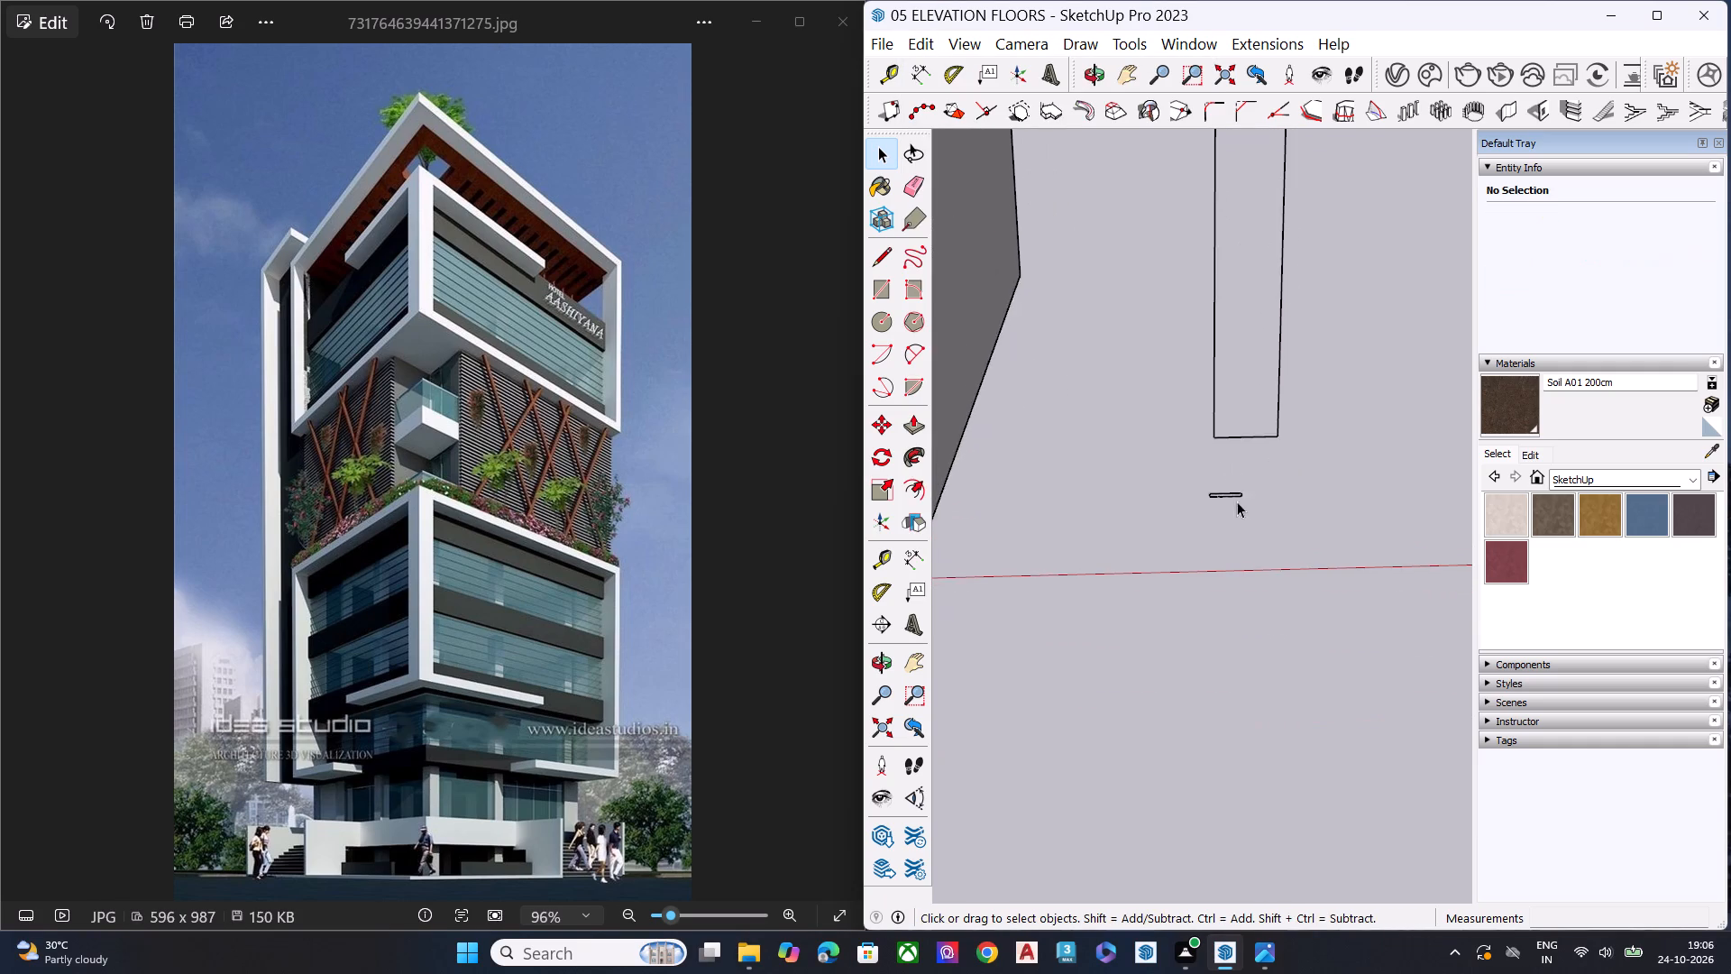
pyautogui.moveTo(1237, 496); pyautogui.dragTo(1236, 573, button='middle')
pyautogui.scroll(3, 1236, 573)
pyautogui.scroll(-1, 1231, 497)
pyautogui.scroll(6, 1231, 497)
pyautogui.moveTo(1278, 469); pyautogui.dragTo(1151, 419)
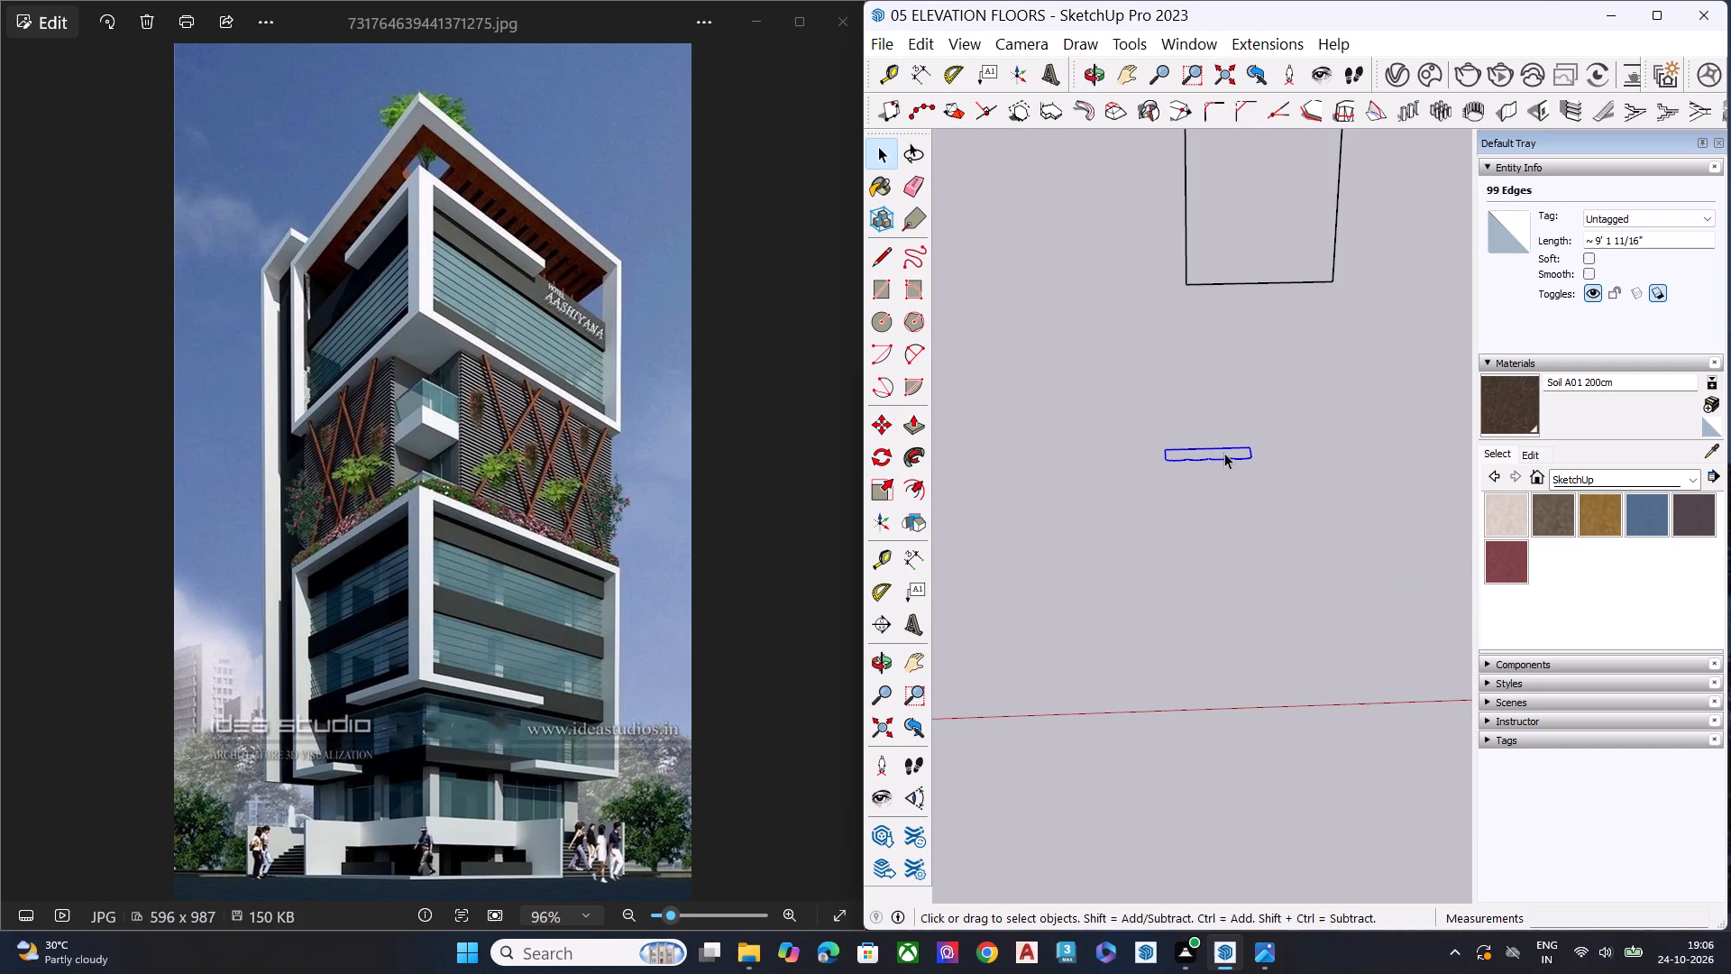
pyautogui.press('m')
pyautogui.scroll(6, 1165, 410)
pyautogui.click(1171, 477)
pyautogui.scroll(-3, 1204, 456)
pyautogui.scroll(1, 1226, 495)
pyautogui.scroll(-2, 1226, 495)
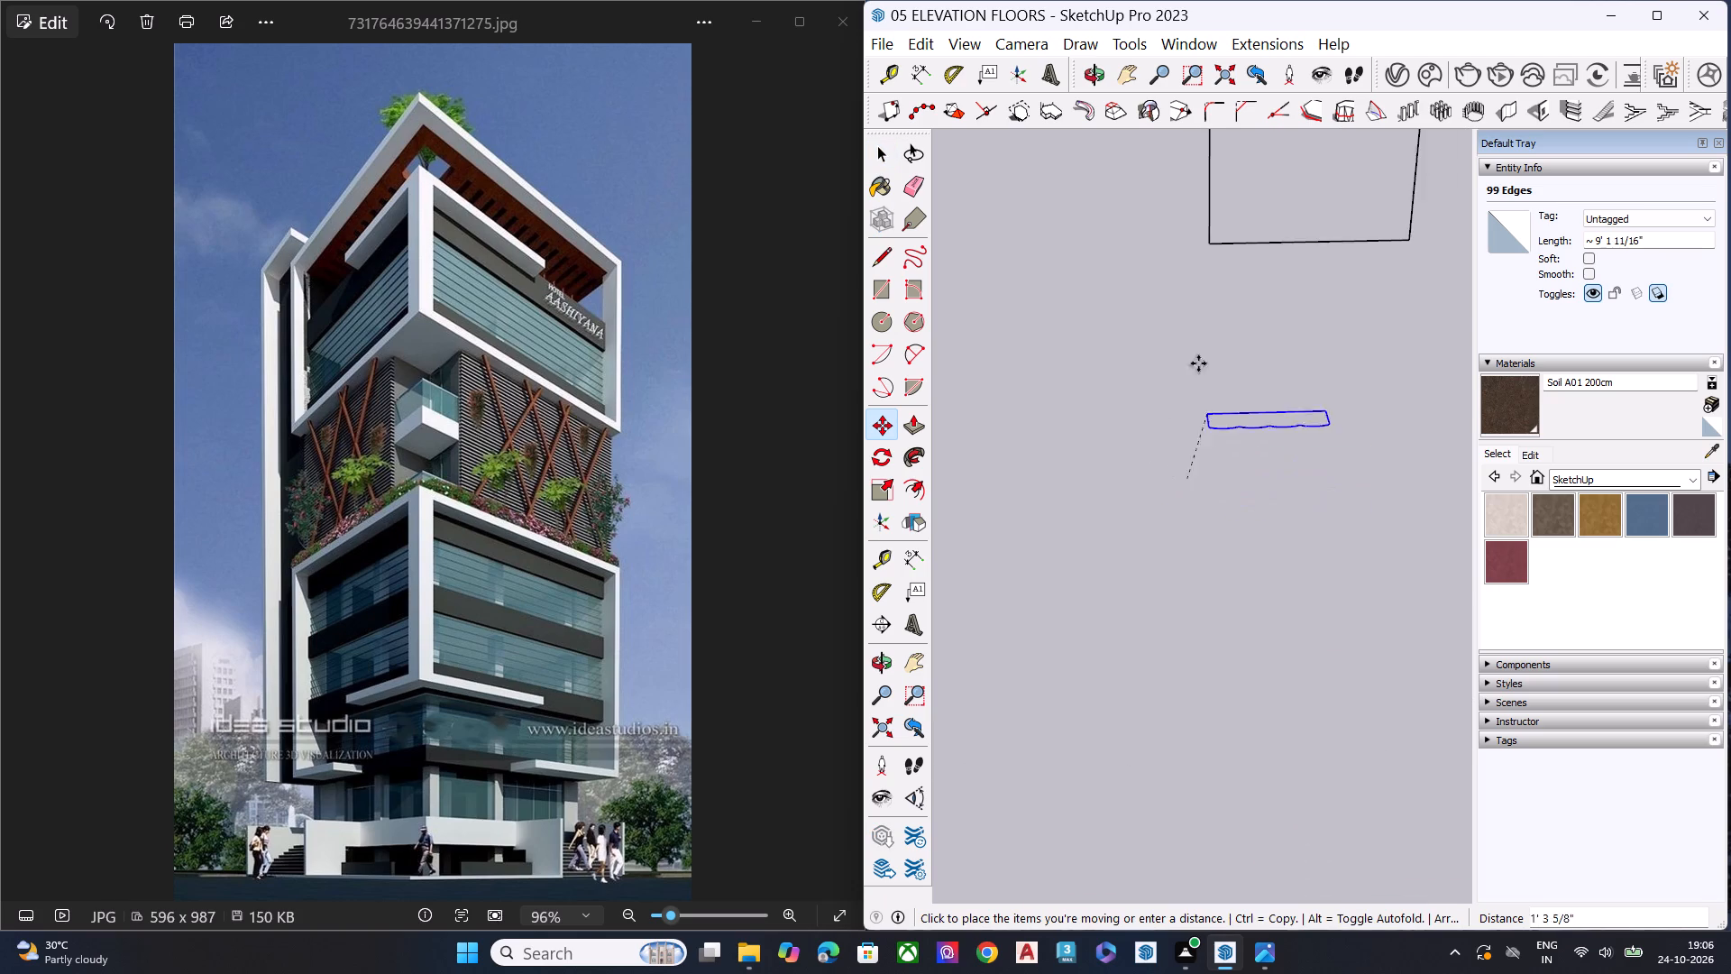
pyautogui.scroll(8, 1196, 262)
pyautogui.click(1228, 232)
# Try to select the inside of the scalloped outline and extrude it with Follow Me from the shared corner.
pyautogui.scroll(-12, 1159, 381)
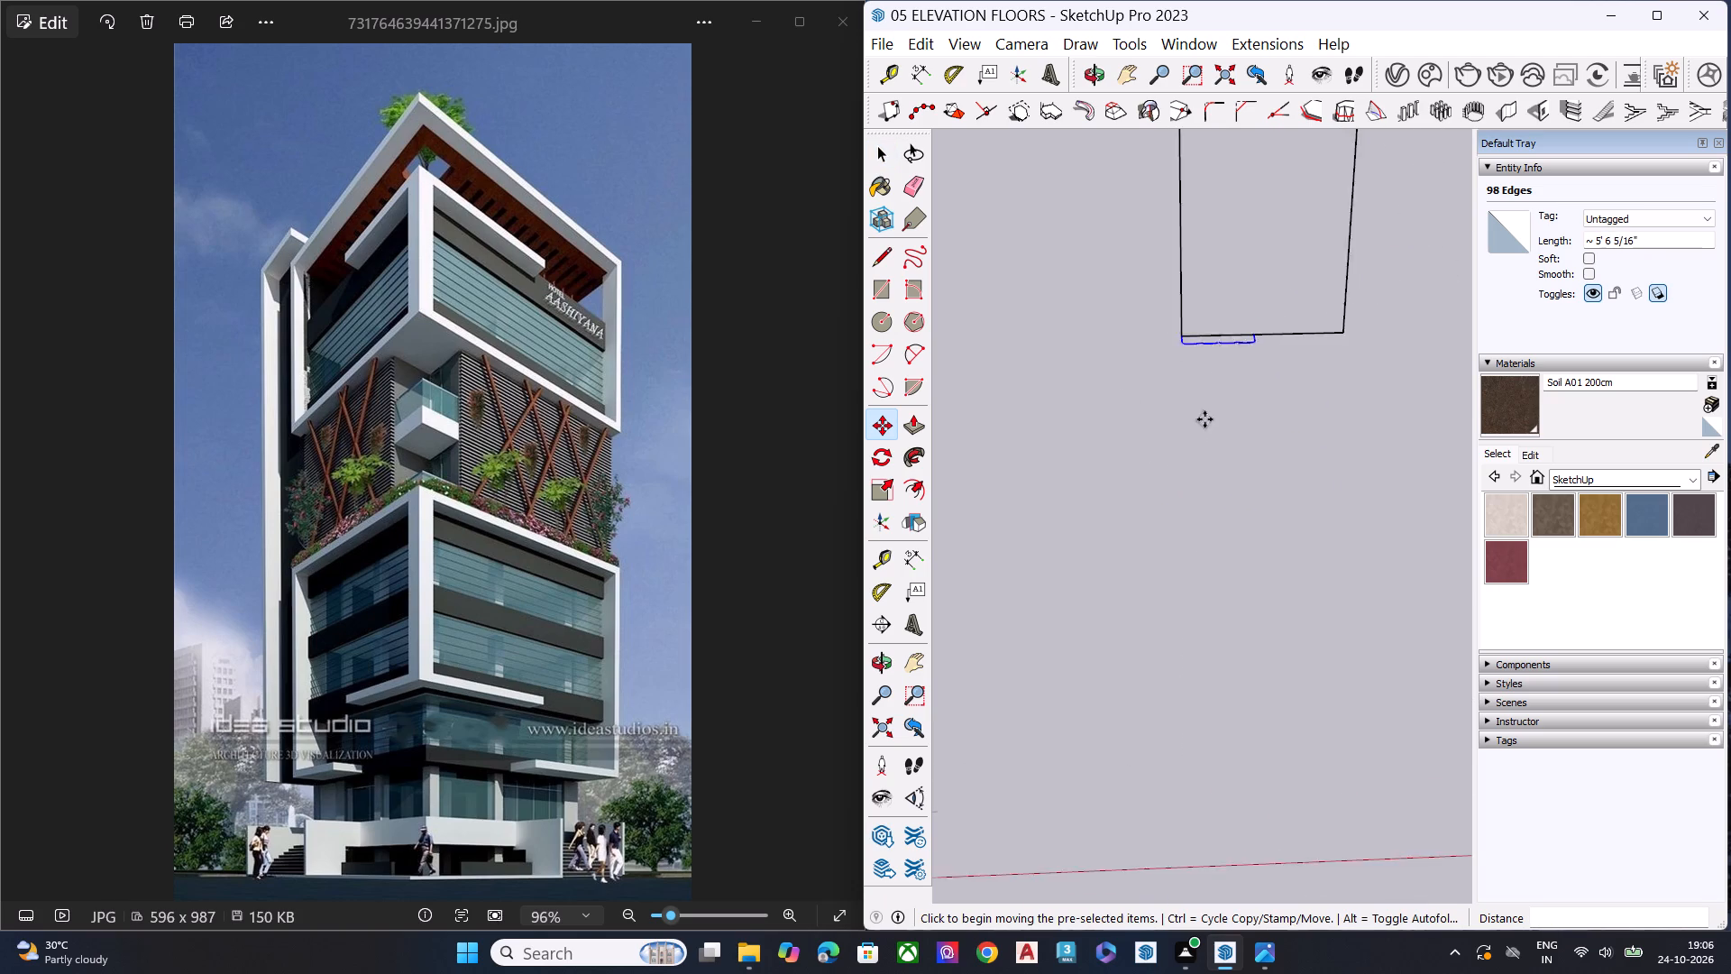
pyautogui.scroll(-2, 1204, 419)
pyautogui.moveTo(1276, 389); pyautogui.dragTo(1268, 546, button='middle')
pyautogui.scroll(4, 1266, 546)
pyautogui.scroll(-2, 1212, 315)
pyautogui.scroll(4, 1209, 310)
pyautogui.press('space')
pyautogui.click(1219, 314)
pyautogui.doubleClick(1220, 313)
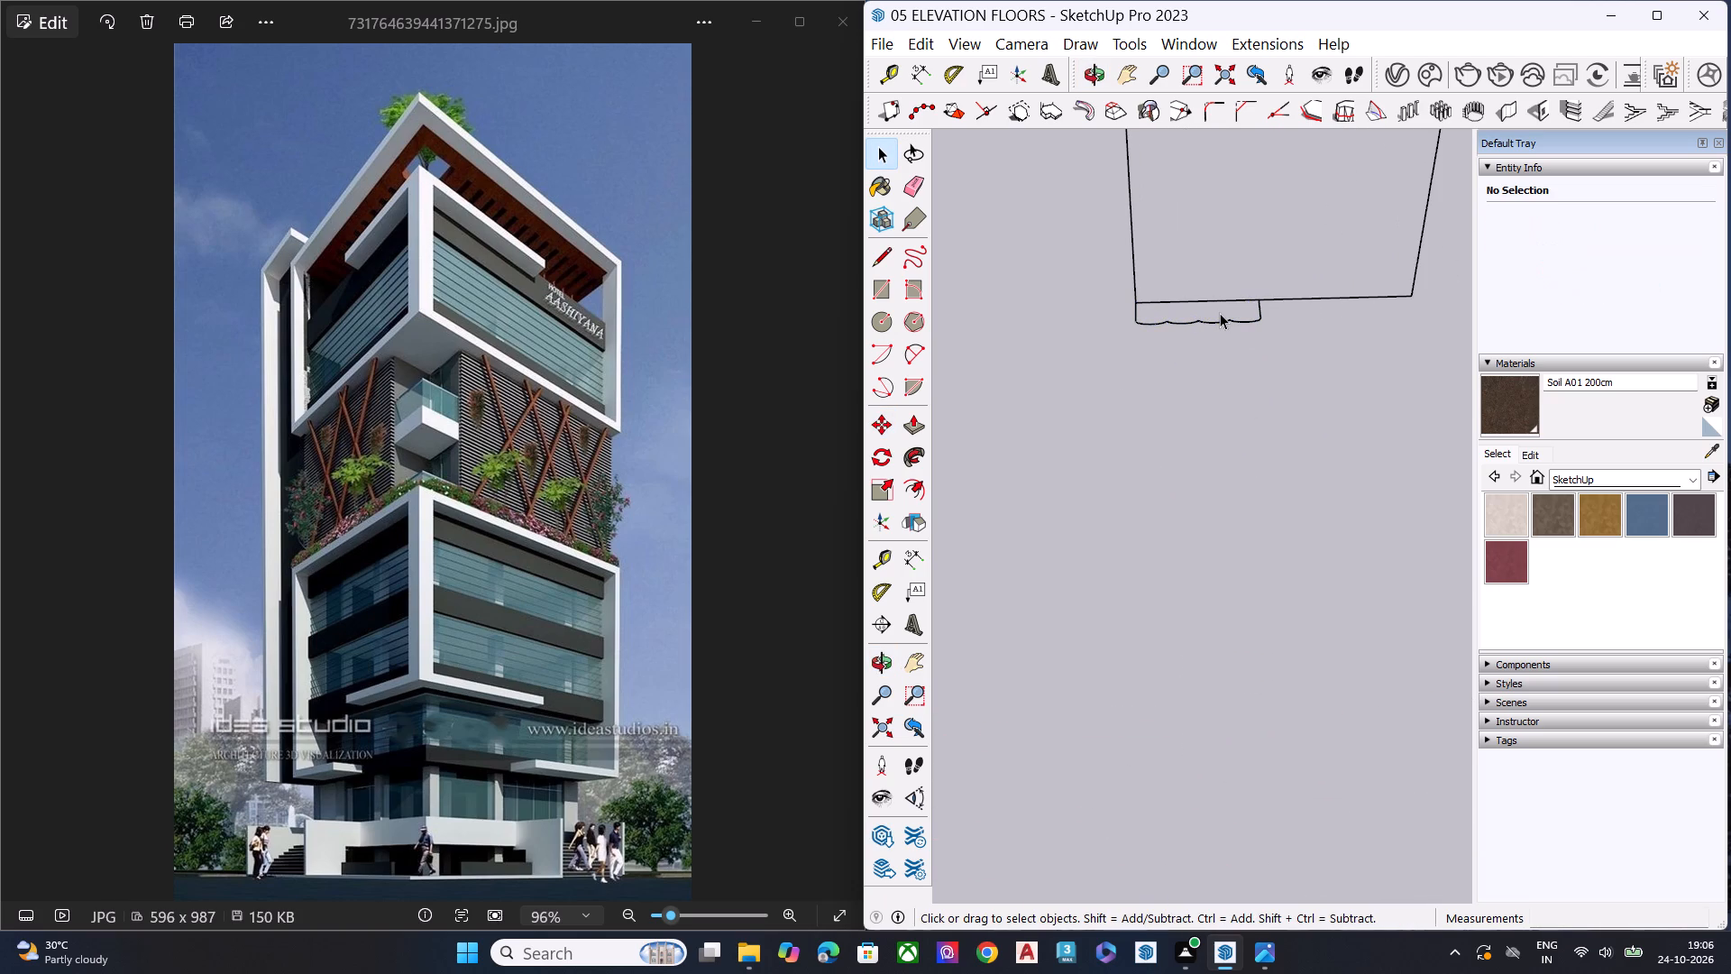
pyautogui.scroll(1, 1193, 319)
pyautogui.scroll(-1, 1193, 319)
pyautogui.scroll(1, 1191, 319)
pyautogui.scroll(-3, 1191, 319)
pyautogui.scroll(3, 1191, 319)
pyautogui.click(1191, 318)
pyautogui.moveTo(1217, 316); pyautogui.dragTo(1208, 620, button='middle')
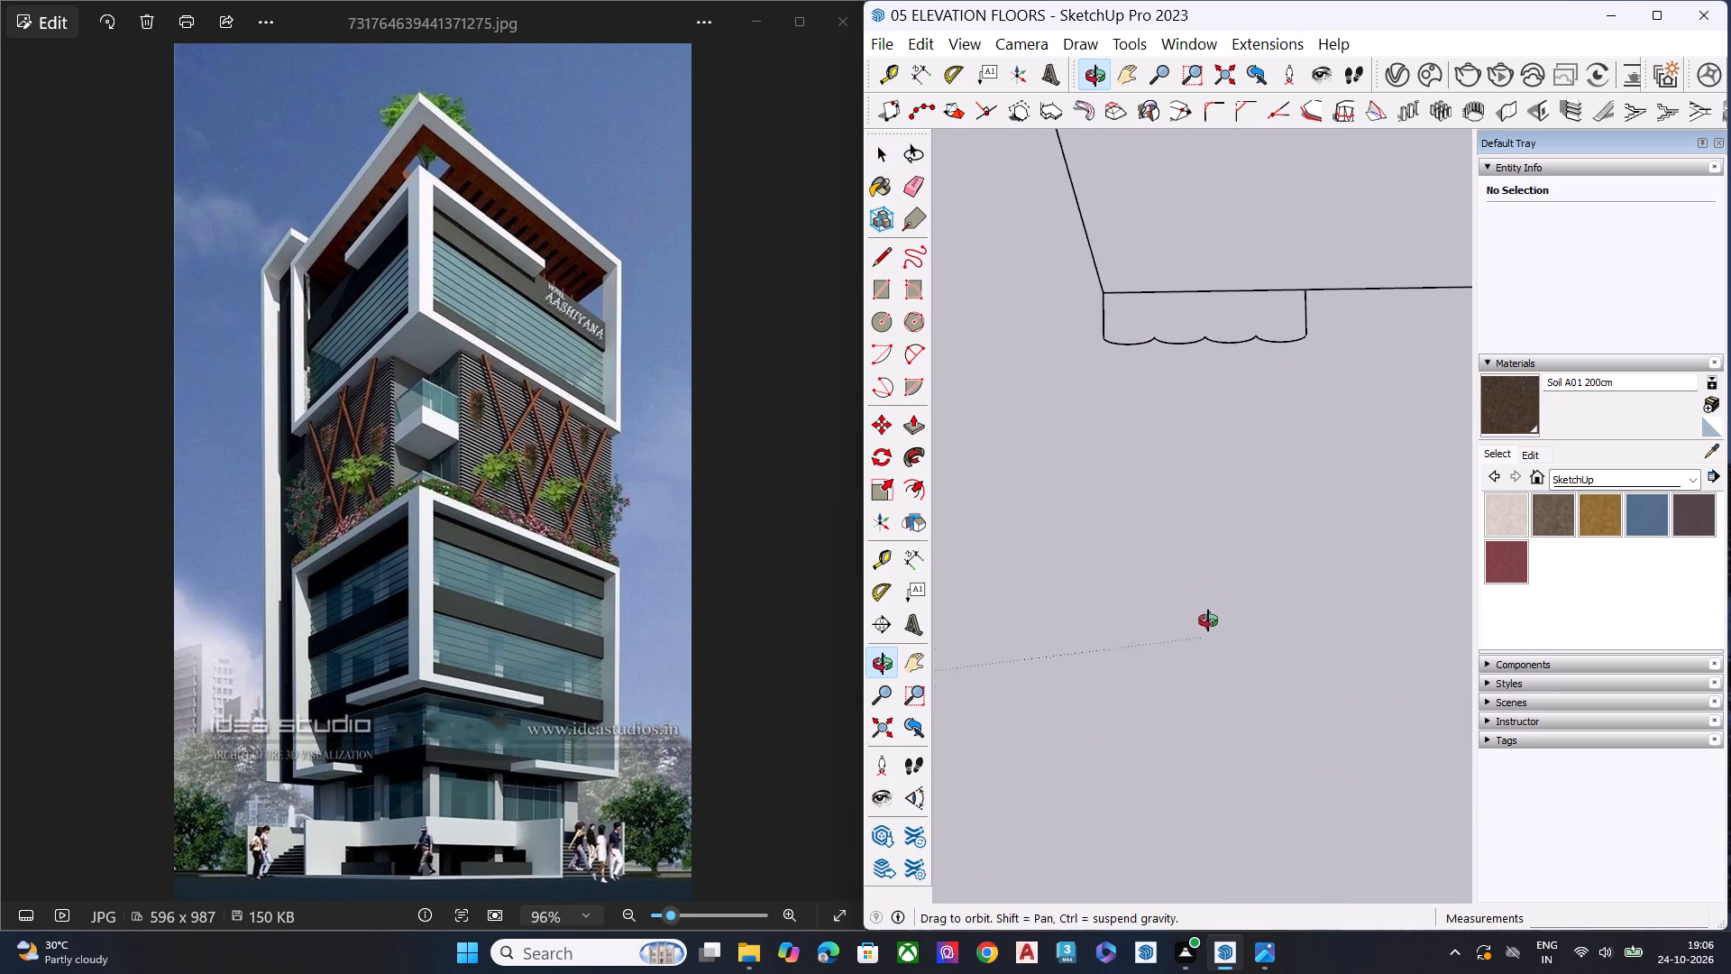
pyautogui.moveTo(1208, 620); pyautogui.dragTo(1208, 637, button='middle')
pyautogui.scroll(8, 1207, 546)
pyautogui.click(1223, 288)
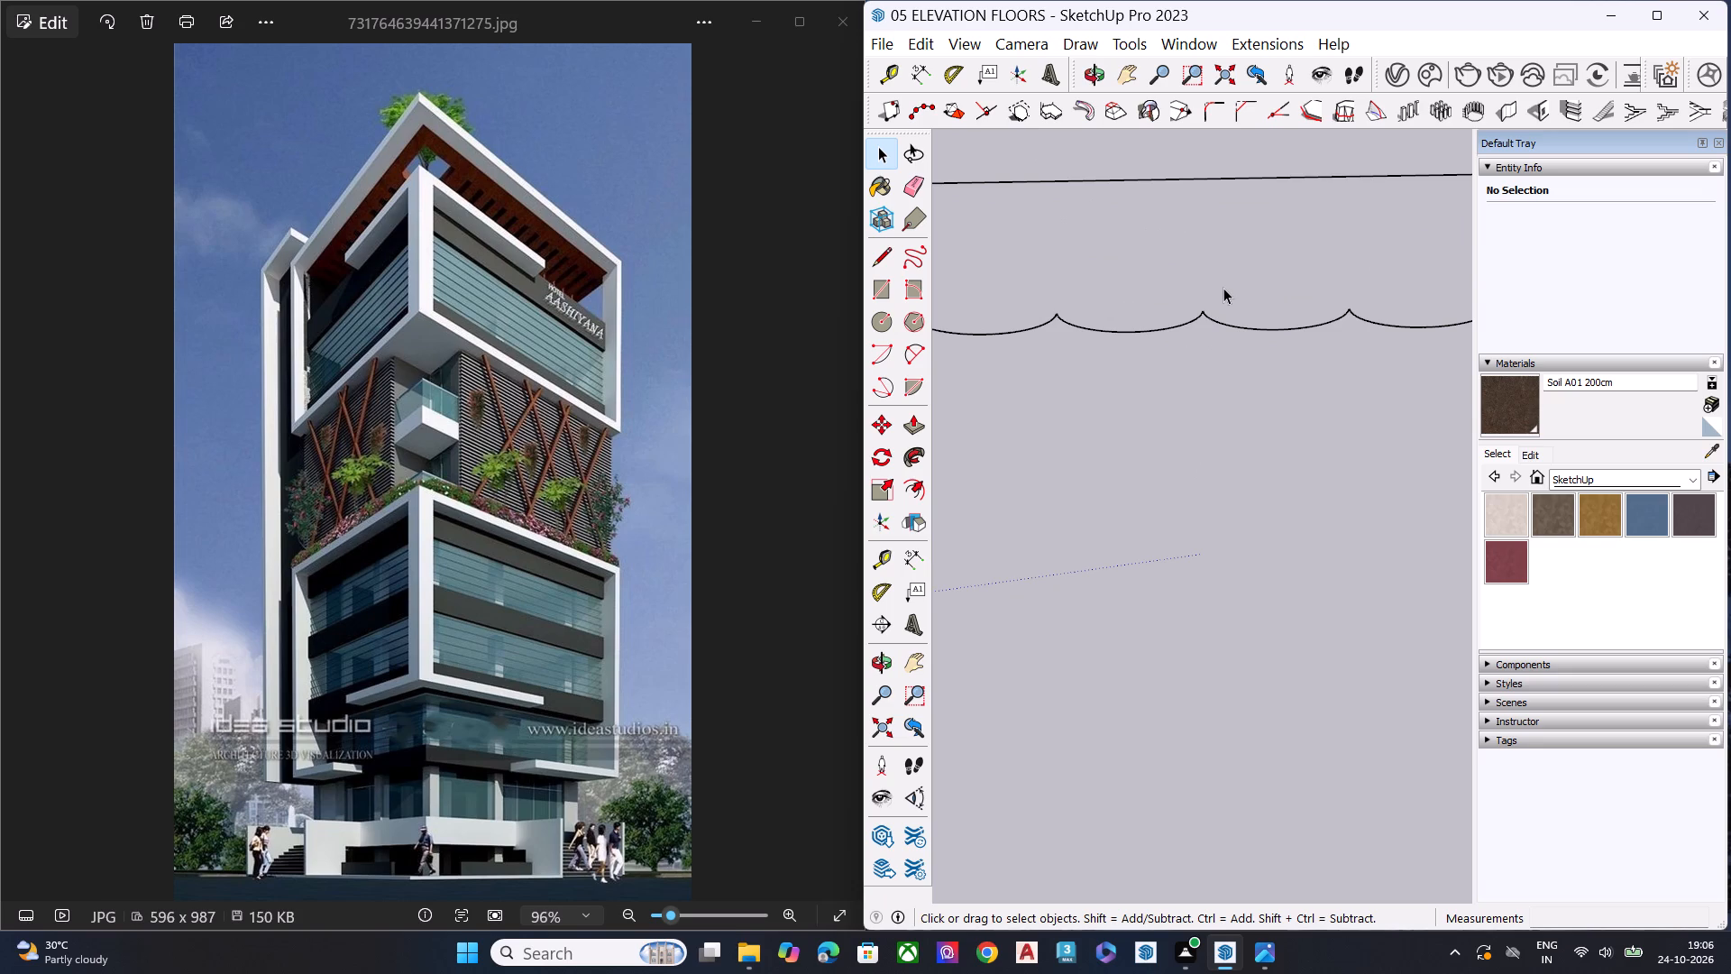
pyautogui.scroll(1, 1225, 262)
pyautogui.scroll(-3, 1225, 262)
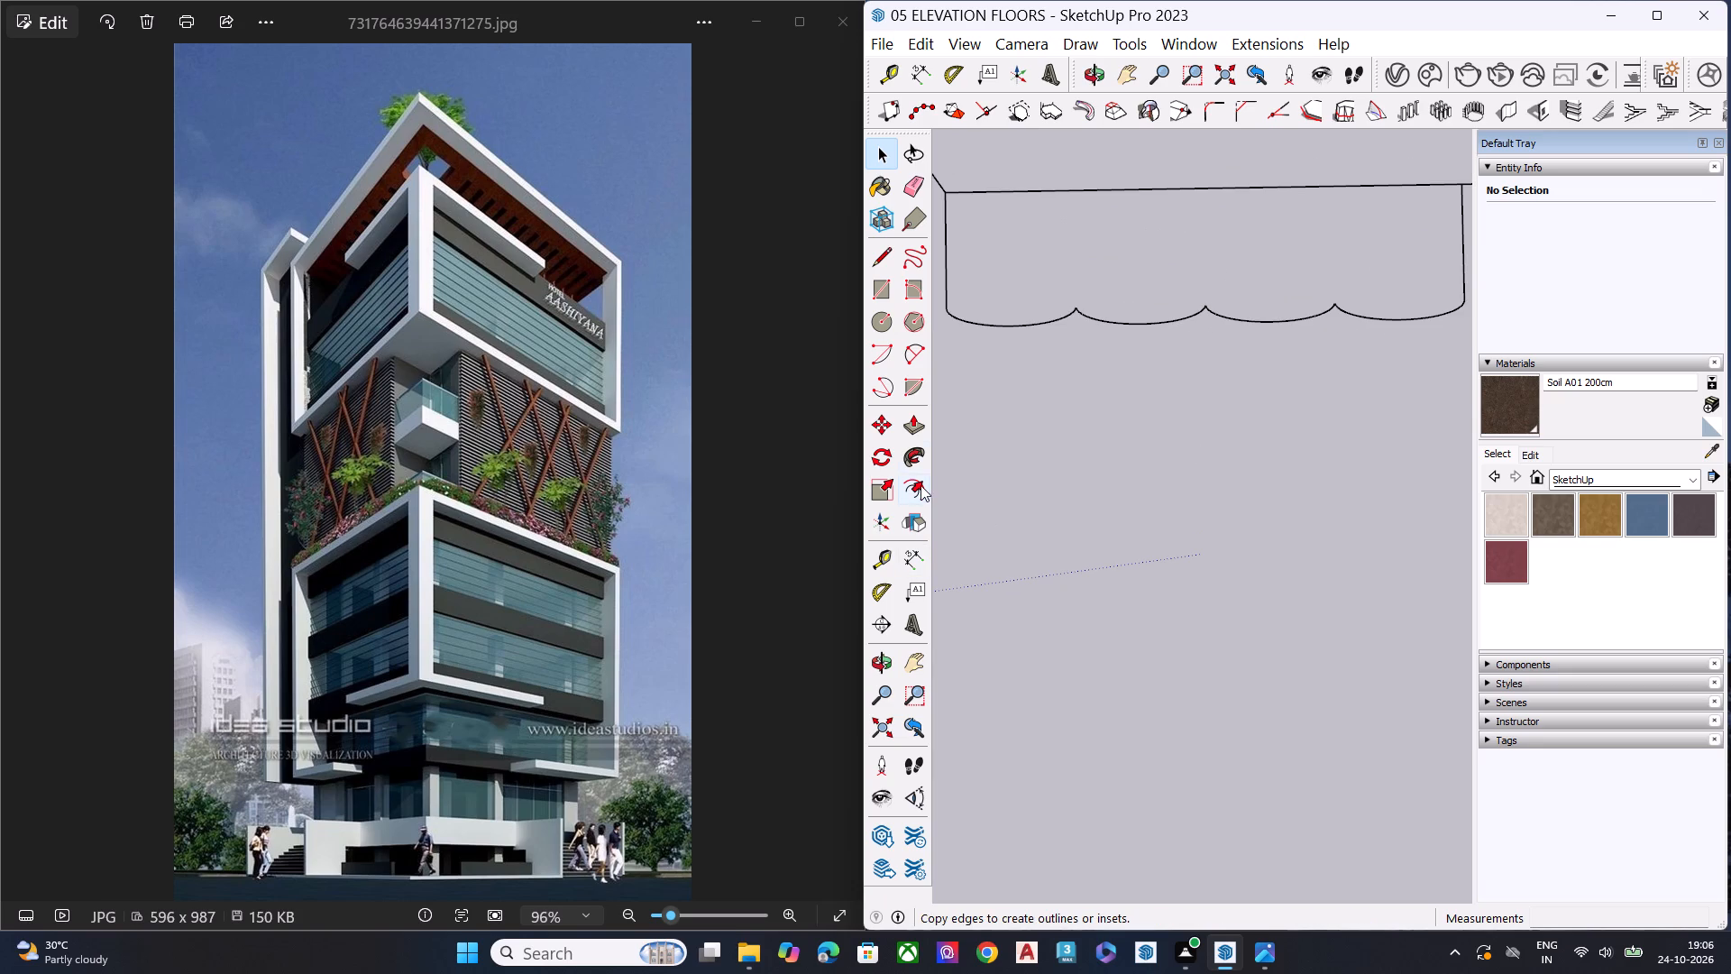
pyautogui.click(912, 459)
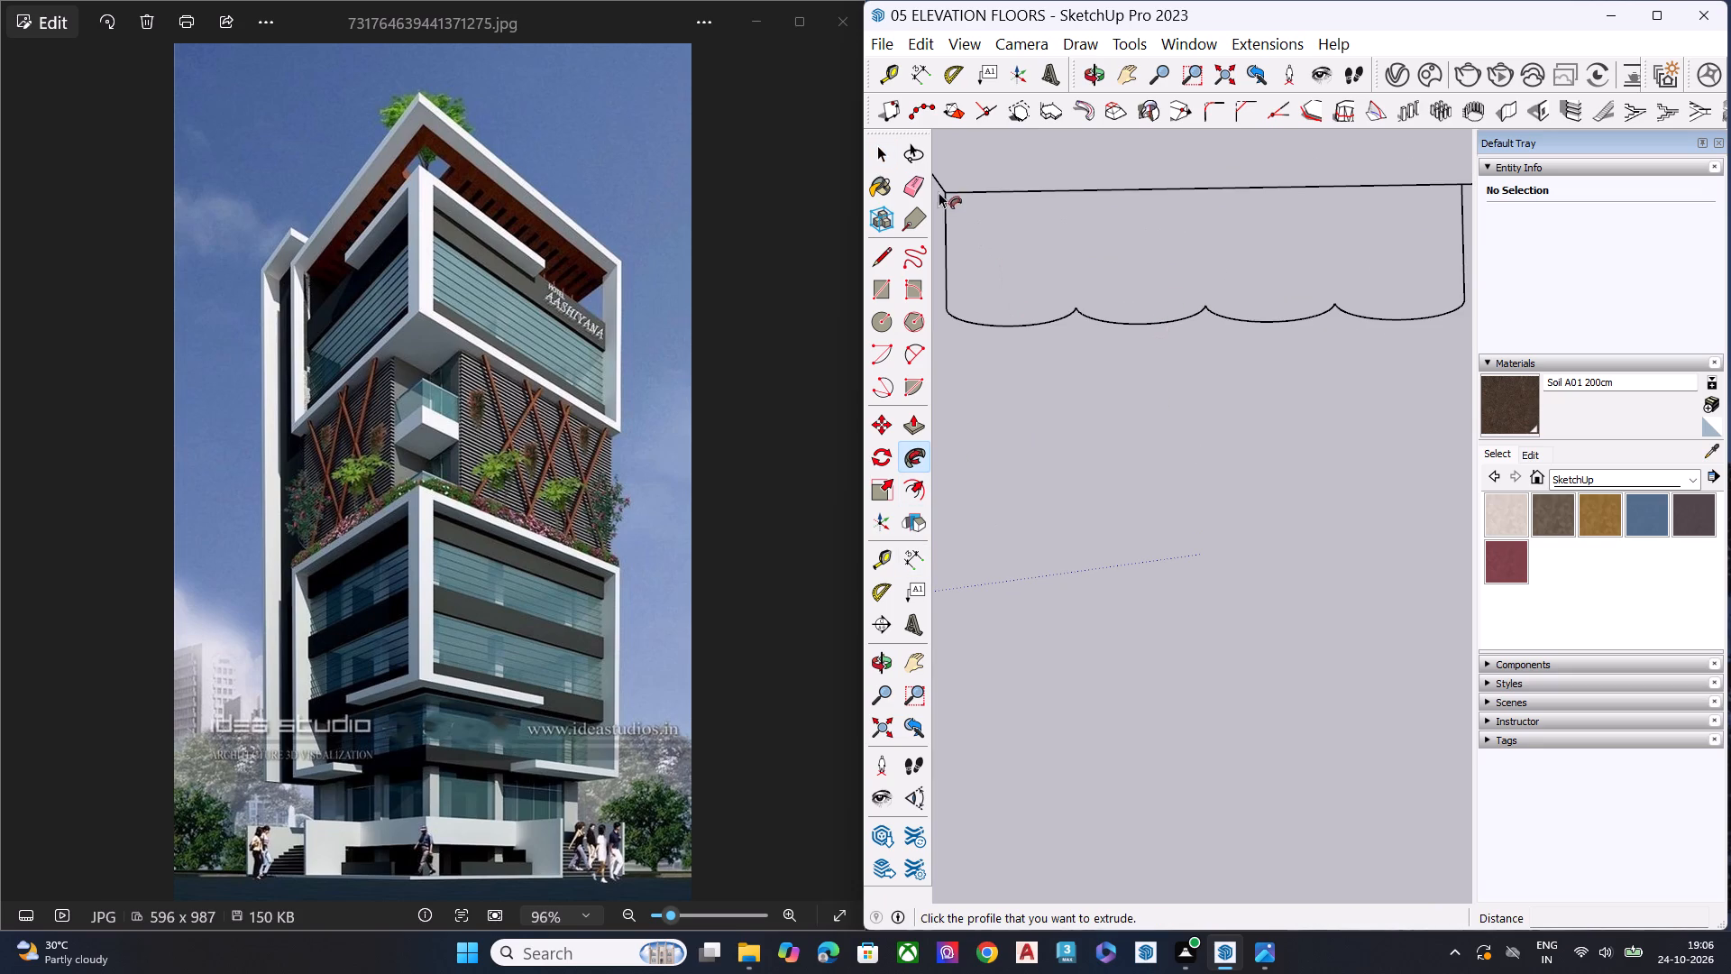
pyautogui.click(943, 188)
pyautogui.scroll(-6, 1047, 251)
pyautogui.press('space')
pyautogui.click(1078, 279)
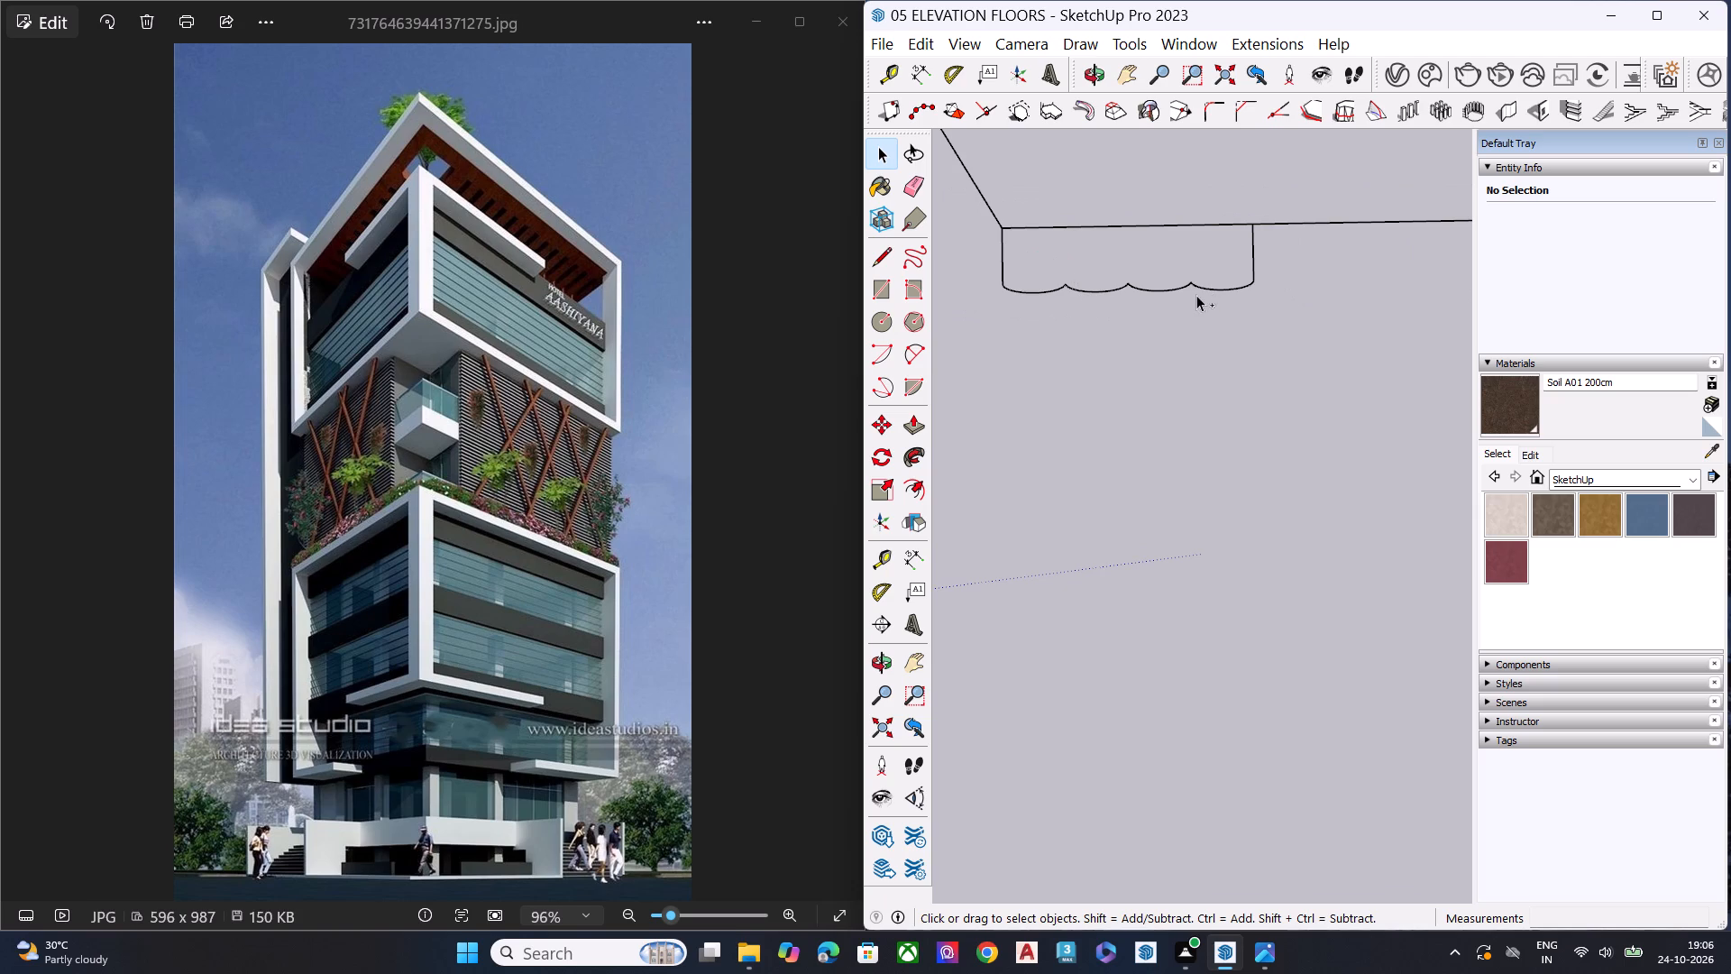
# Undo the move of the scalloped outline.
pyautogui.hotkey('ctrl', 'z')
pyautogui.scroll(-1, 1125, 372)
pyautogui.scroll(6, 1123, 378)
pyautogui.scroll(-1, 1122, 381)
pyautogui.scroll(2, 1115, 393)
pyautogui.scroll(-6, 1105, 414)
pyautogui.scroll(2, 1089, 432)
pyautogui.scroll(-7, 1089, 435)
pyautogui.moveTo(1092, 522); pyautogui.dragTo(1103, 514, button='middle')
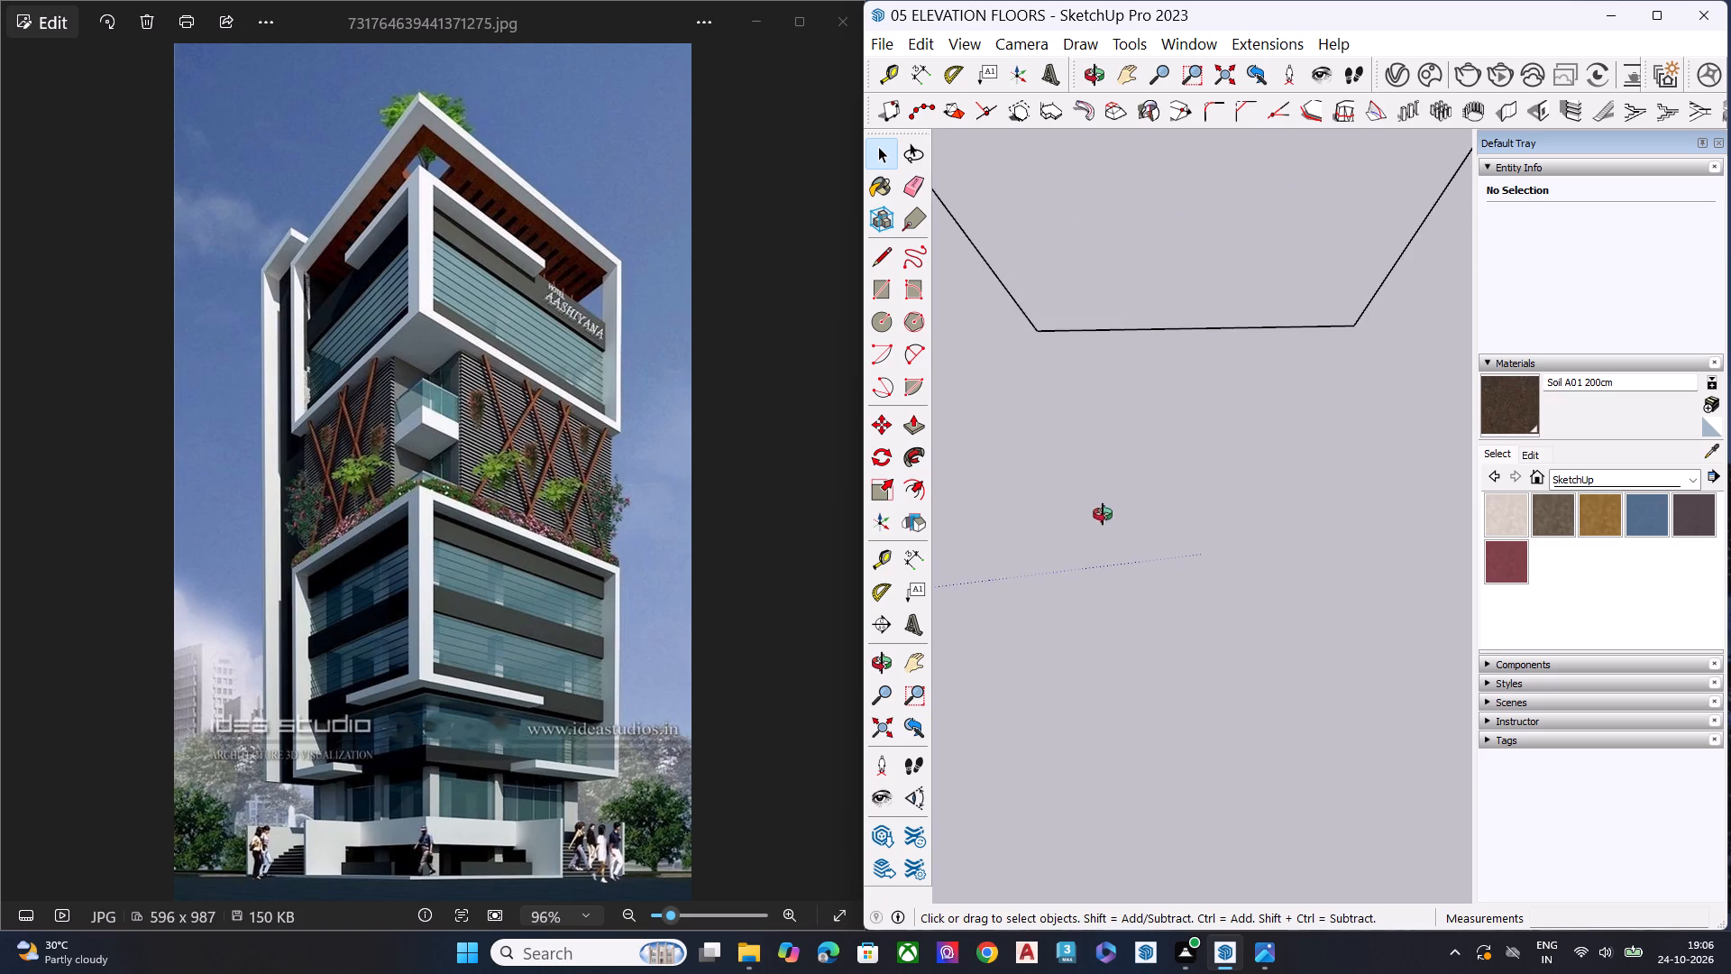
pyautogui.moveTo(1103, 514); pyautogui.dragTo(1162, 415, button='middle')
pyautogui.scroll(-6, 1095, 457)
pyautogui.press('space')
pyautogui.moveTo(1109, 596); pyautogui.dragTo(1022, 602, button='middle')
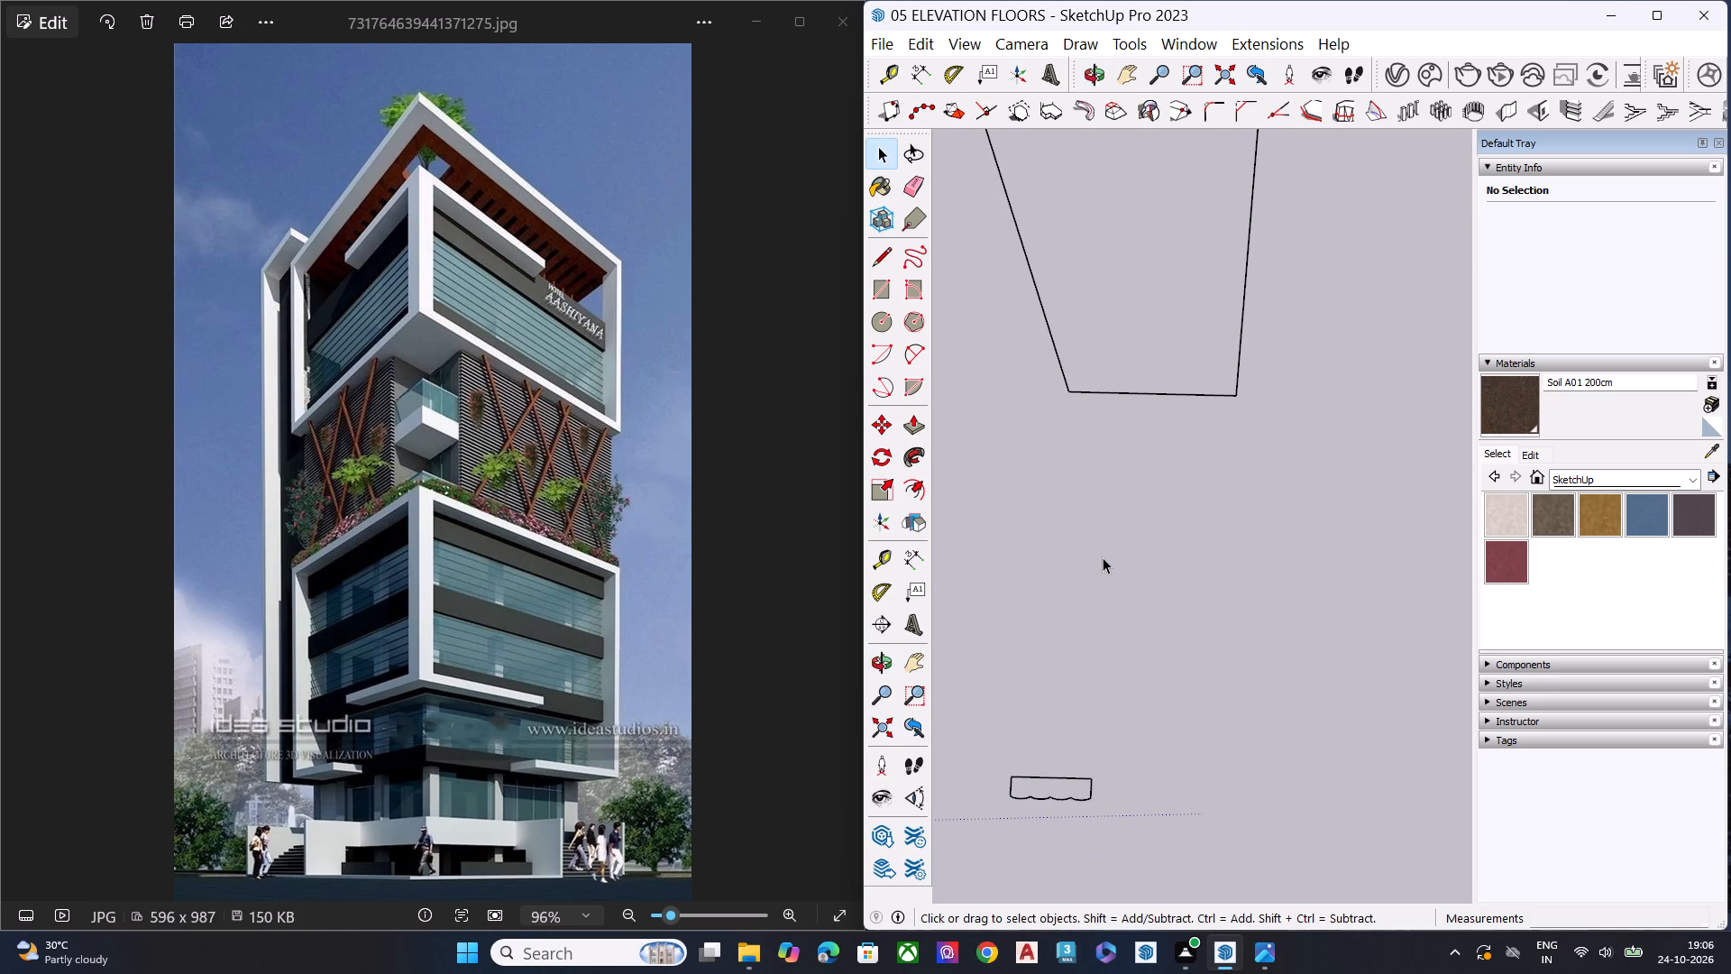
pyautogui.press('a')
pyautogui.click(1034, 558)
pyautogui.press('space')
# Delete the long straight edge opposite the scallops on the detached scalloped outline.
pyautogui.moveTo(1122, 824); pyautogui.dragTo(991, 754)
pyautogui.moveTo(991, 754); pyautogui.dragTo(985, 745)
pyautogui.scroll(6, 1041, 822)
pyautogui.scroll(-1, 1040, 833)
pyautogui.scroll(4, 1040, 833)
pyautogui.moveTo(1087, 804); pyautogui.dragTo(1230, 187, button='middle')
pyautogui.scroll(1, 1089, 659)
pyautogui.scroll(1, 1231, 186)
pyautogui.scroll(1, 1154, 570)
pyautogui.scroll(-1, 1248, 539)
pyautogui.scroll(1, 1248, 540)
pyautogui.scroll(-7, 1248, 547)
pyautogui.moveTo(1217, 611); pyautogui.dragTo(1220, 525, button='middle')
pyautogui.moveTo(1226, 621); pyautogui.dragTo(1197, 727, button='middle')
pyautogui.scroll(1, 1204, 712)
pyautogui.moveTo(1197, 727); pyautogui.dragTo(1158, 898, button='middle')
pyautogui.scroll(7, 1220, 594)
pyautogui.moveTo(1242, 655); pyautogui.dragTo(1220, 749, button='middle')
pyautogui.scroll(2, 1220, 749)
pyautogui.click(1225, 615)
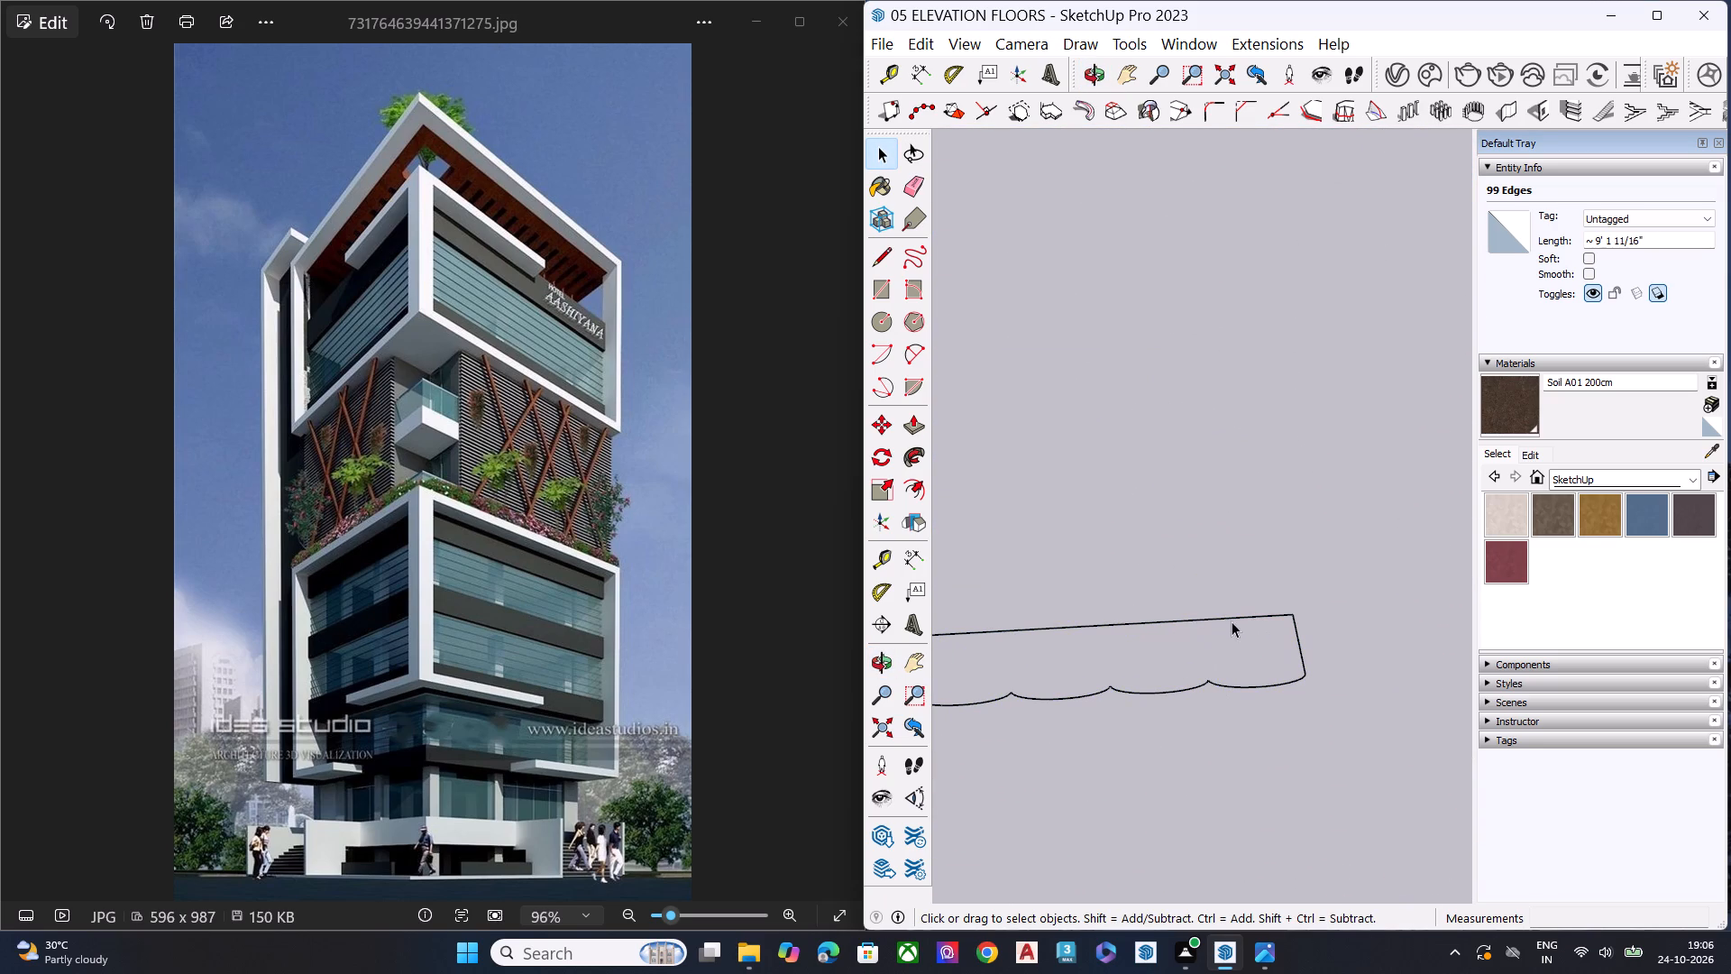
pyautogui.click(1238, 616)
pyautogui.press('Delete')
# Draw a line about 3' 7" long between the scalloped outline's two open ends, closing it into a face.
pyautogui.scroll(-5, 1254, 618)
pyautogui.scroll(1, 1261, 628)
pyautogui.scroll(-5, 1261, 629)
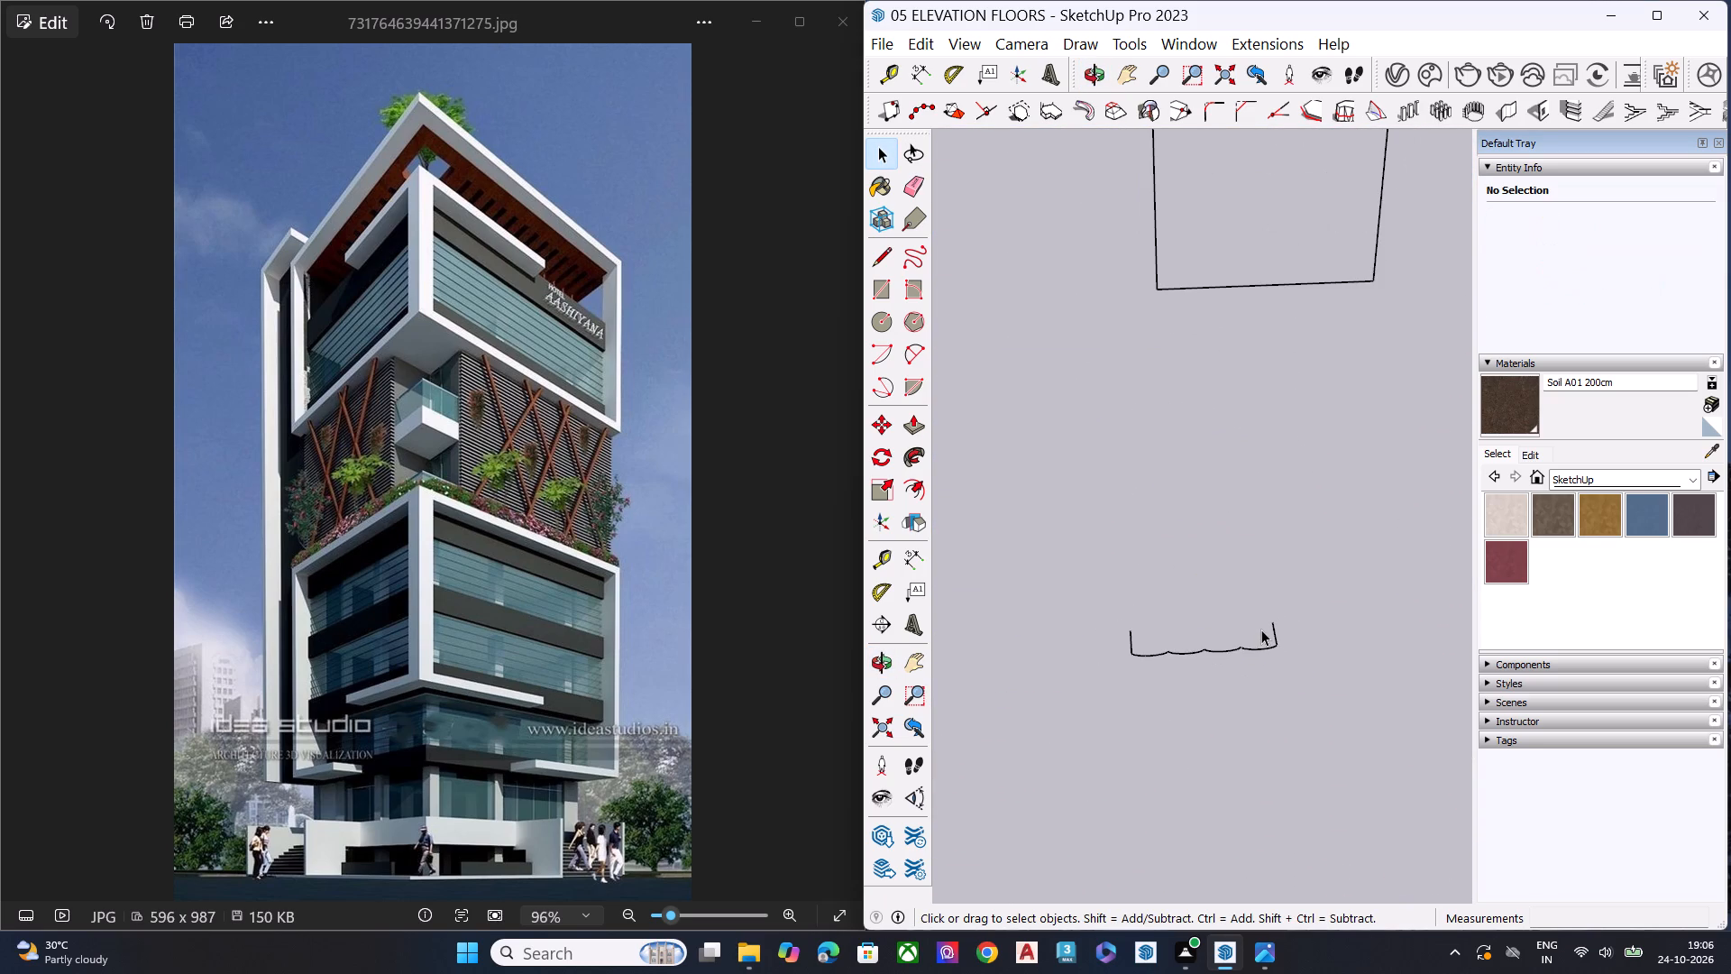
pyautogui.press('l')
pyautogui.click(1129, 630)
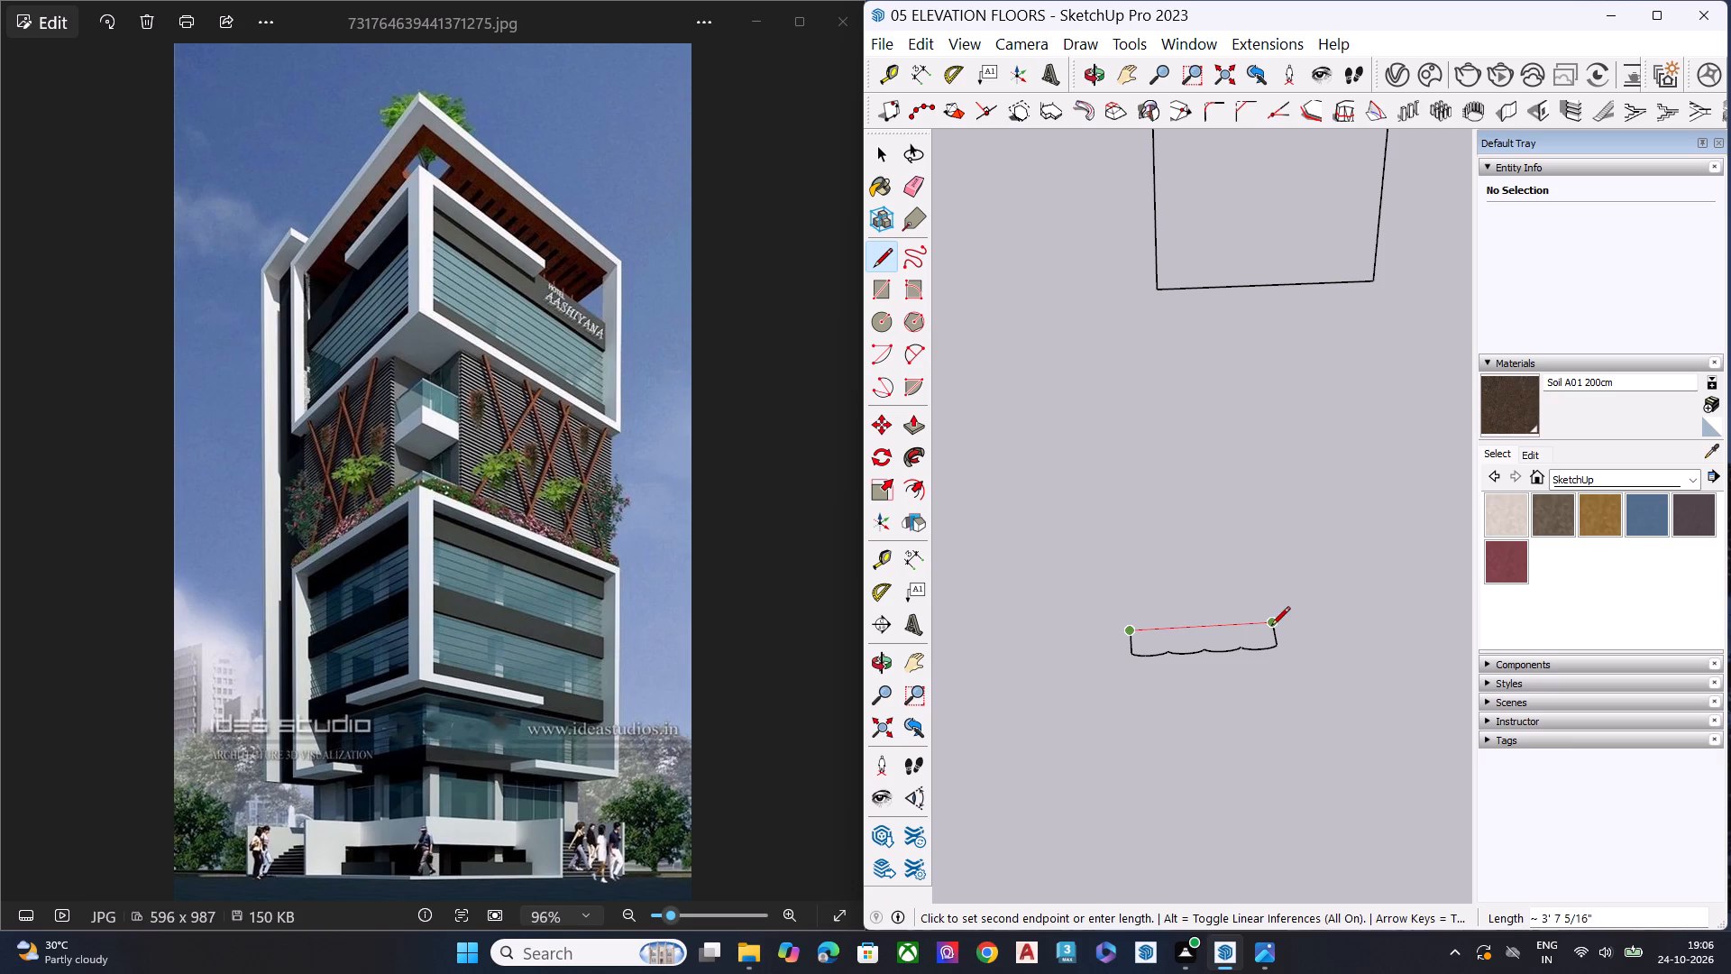
pyautogui.click(1271, 627)
# Move the scalloped face by its upper-left corner onto the lower-left corner of the round-topped outline.
pyautogui.press('space')
pyautogui.click(1241, 634)
pyautogui.scroll(2, 1164, 646)
pyautogui.press('m')
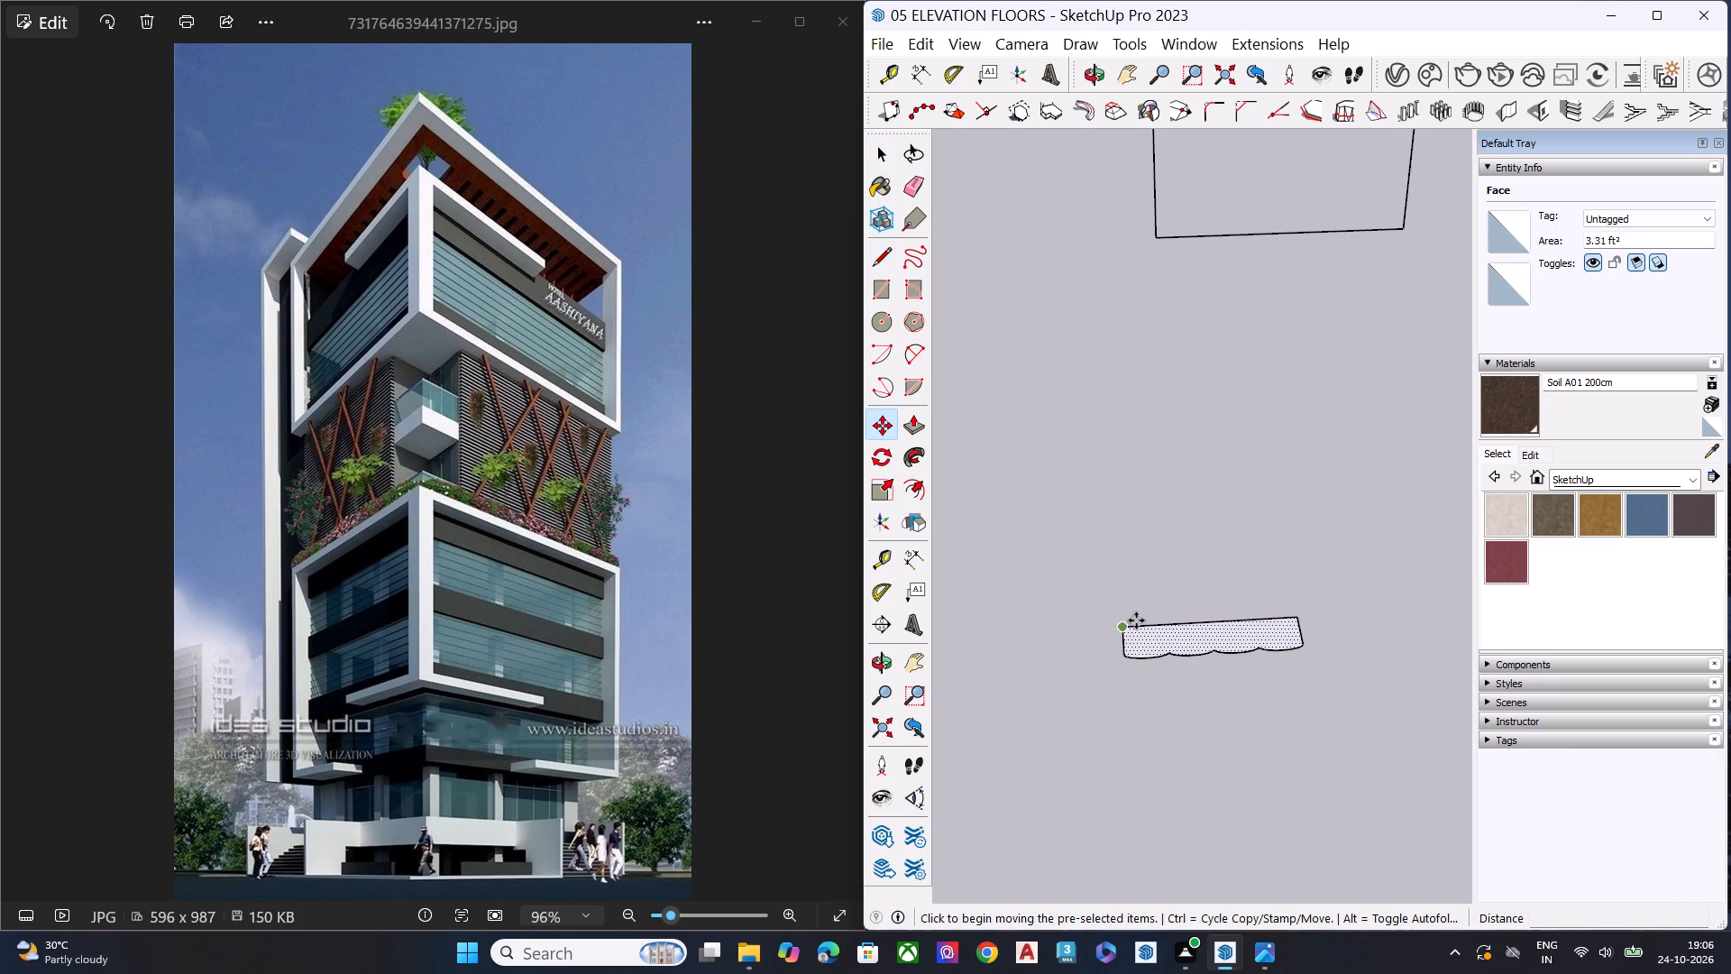
pyautogui.click(1120, 632)
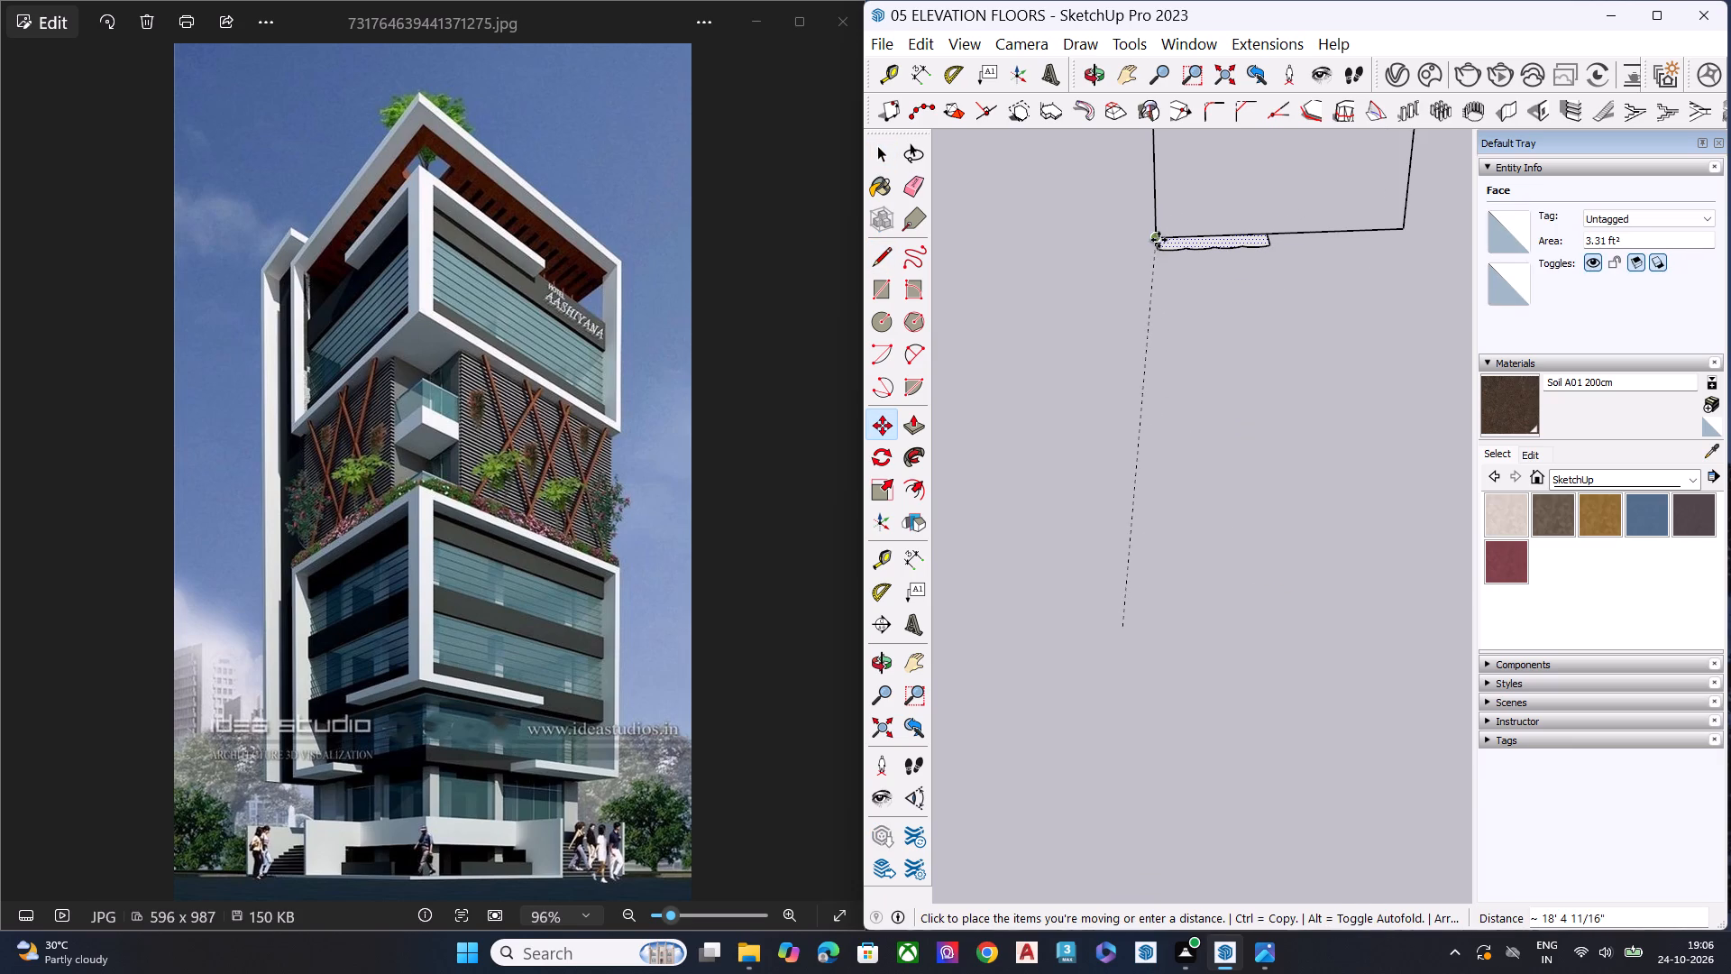
pyautogui.click(1159, 240)
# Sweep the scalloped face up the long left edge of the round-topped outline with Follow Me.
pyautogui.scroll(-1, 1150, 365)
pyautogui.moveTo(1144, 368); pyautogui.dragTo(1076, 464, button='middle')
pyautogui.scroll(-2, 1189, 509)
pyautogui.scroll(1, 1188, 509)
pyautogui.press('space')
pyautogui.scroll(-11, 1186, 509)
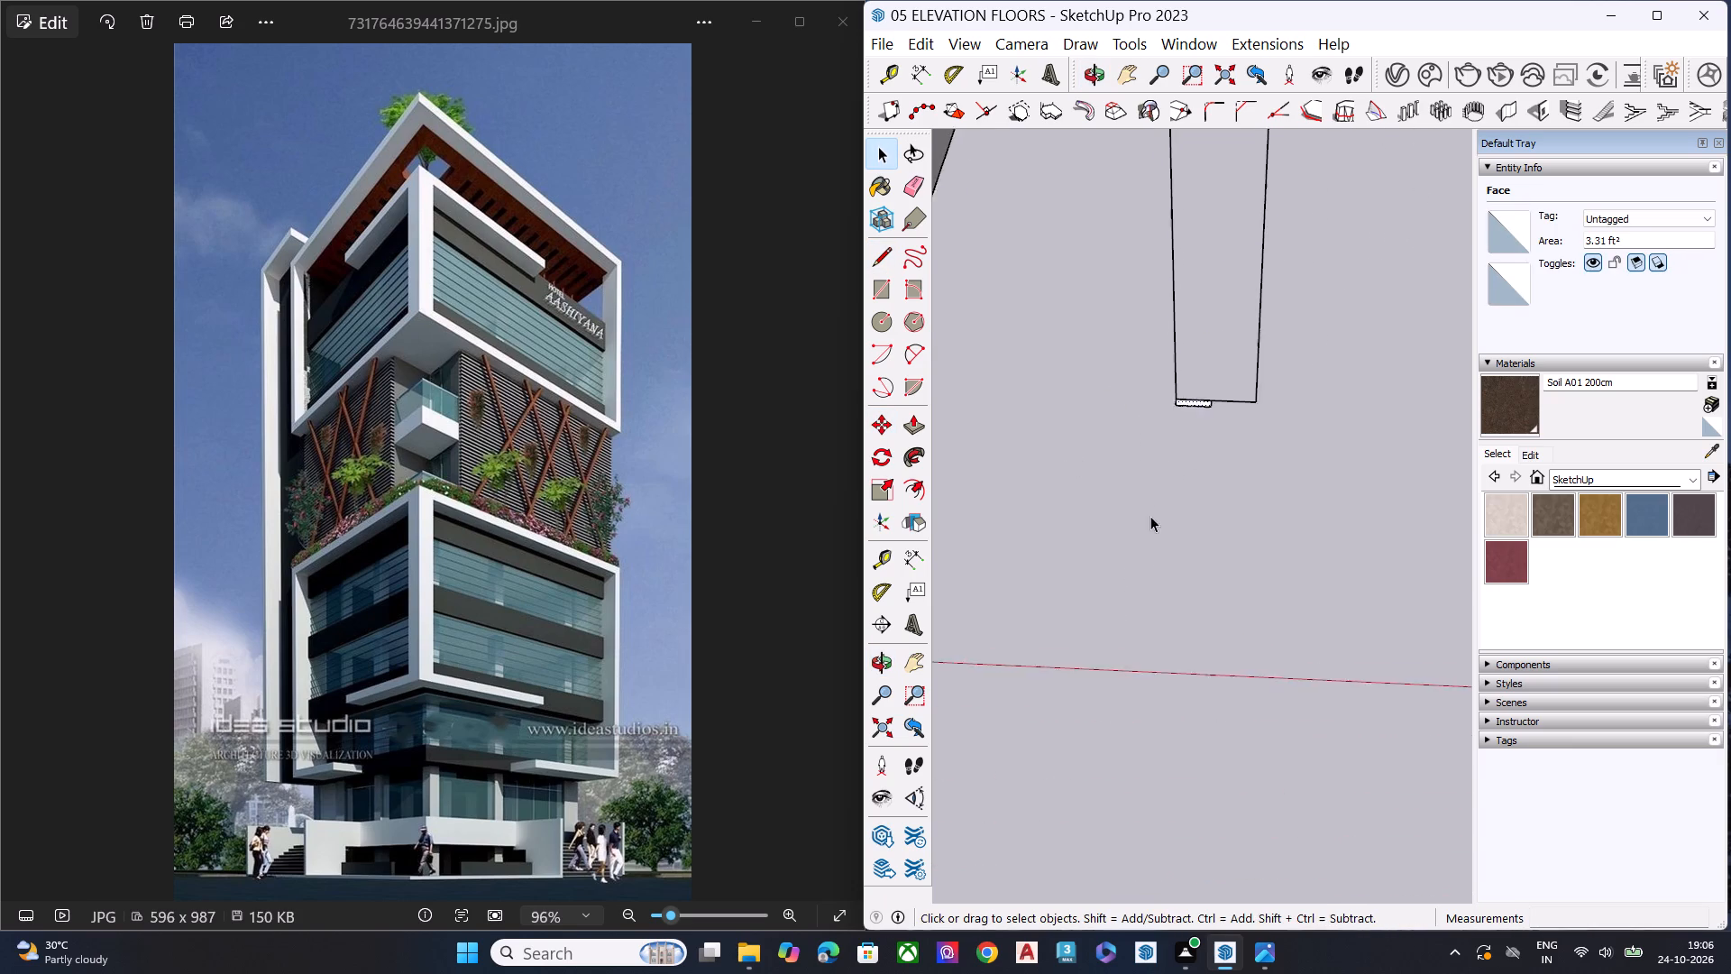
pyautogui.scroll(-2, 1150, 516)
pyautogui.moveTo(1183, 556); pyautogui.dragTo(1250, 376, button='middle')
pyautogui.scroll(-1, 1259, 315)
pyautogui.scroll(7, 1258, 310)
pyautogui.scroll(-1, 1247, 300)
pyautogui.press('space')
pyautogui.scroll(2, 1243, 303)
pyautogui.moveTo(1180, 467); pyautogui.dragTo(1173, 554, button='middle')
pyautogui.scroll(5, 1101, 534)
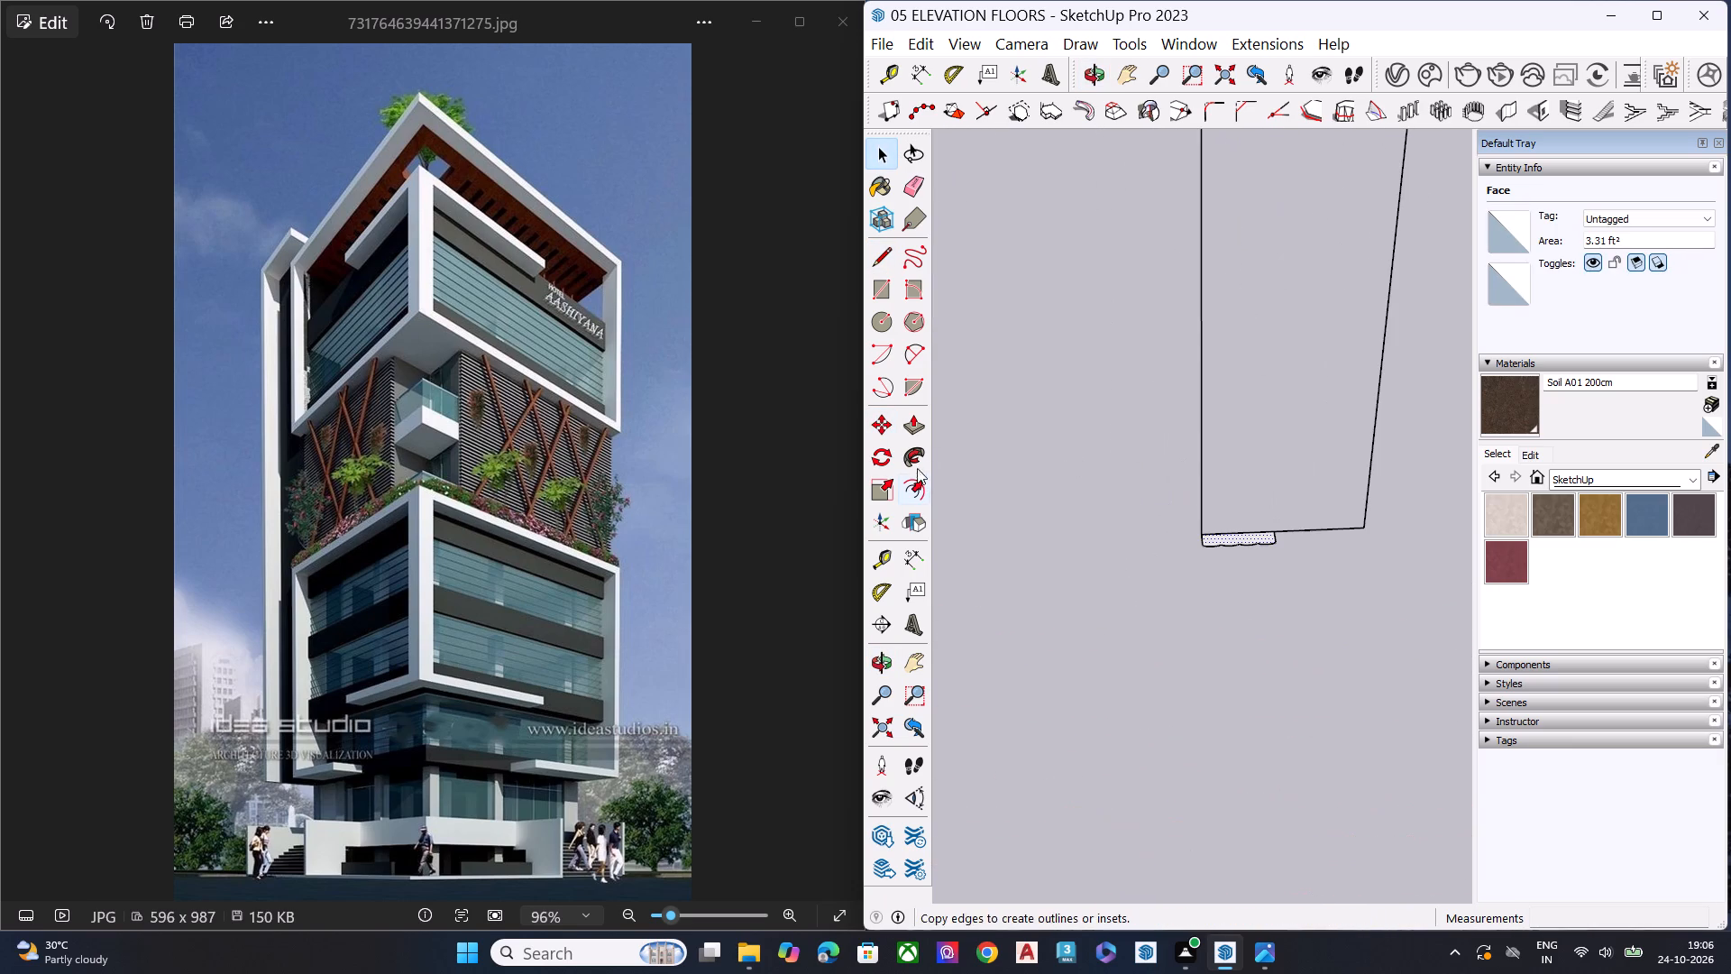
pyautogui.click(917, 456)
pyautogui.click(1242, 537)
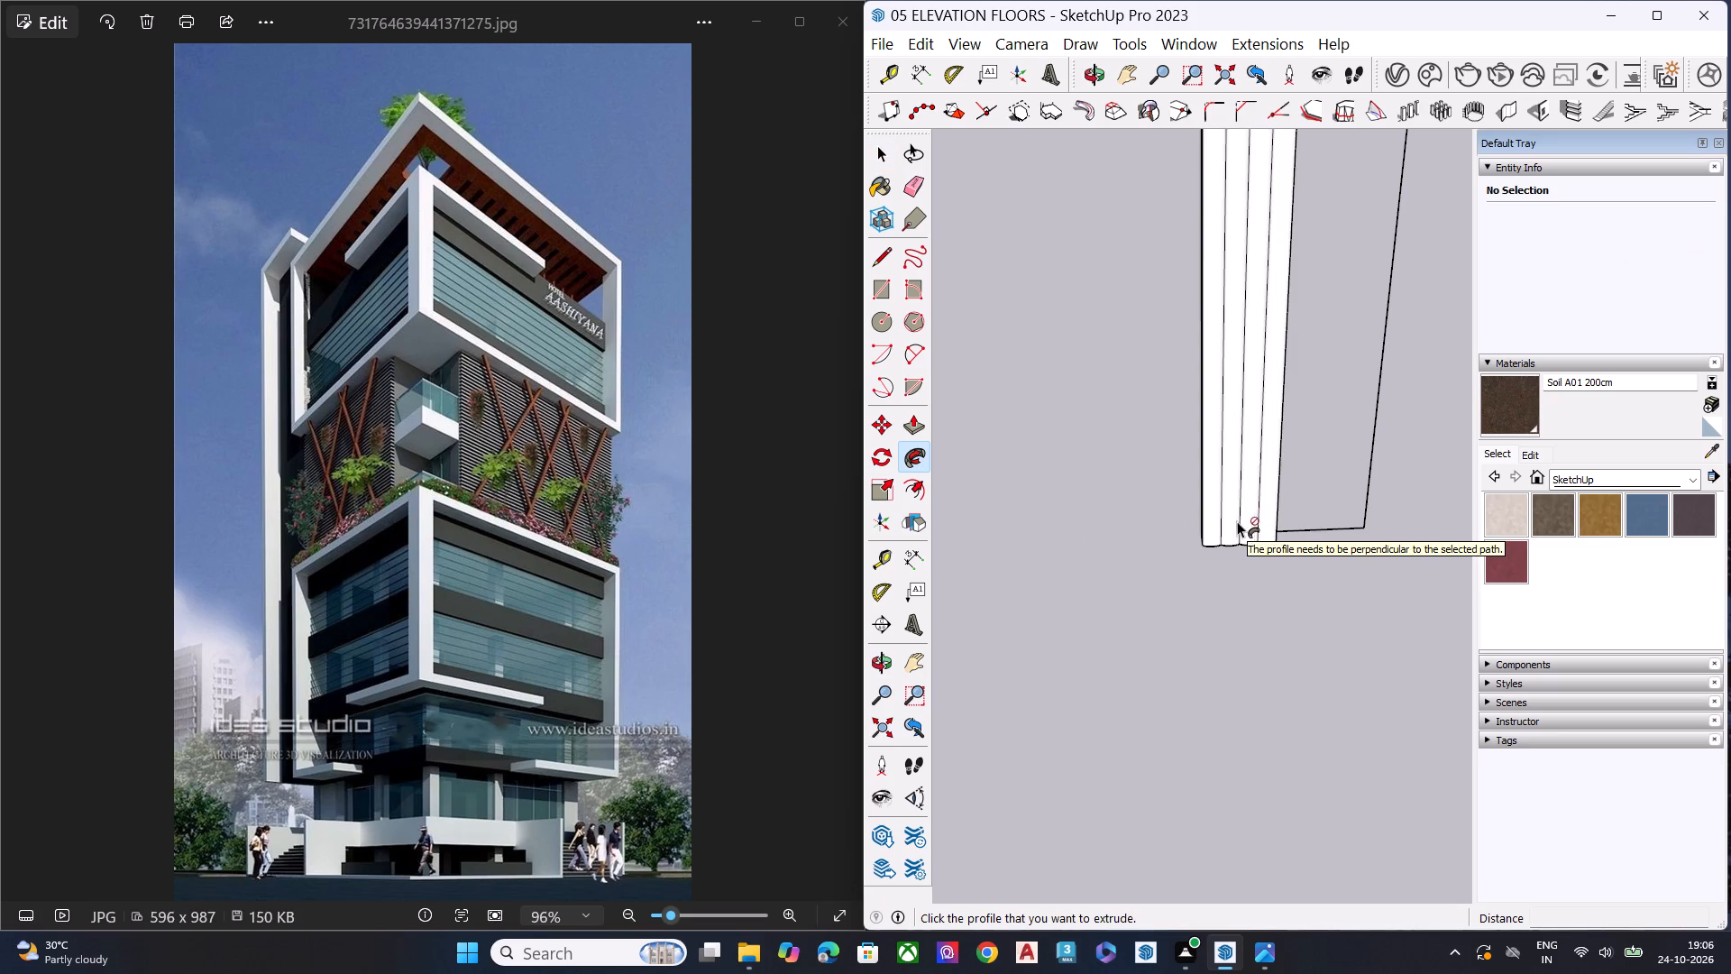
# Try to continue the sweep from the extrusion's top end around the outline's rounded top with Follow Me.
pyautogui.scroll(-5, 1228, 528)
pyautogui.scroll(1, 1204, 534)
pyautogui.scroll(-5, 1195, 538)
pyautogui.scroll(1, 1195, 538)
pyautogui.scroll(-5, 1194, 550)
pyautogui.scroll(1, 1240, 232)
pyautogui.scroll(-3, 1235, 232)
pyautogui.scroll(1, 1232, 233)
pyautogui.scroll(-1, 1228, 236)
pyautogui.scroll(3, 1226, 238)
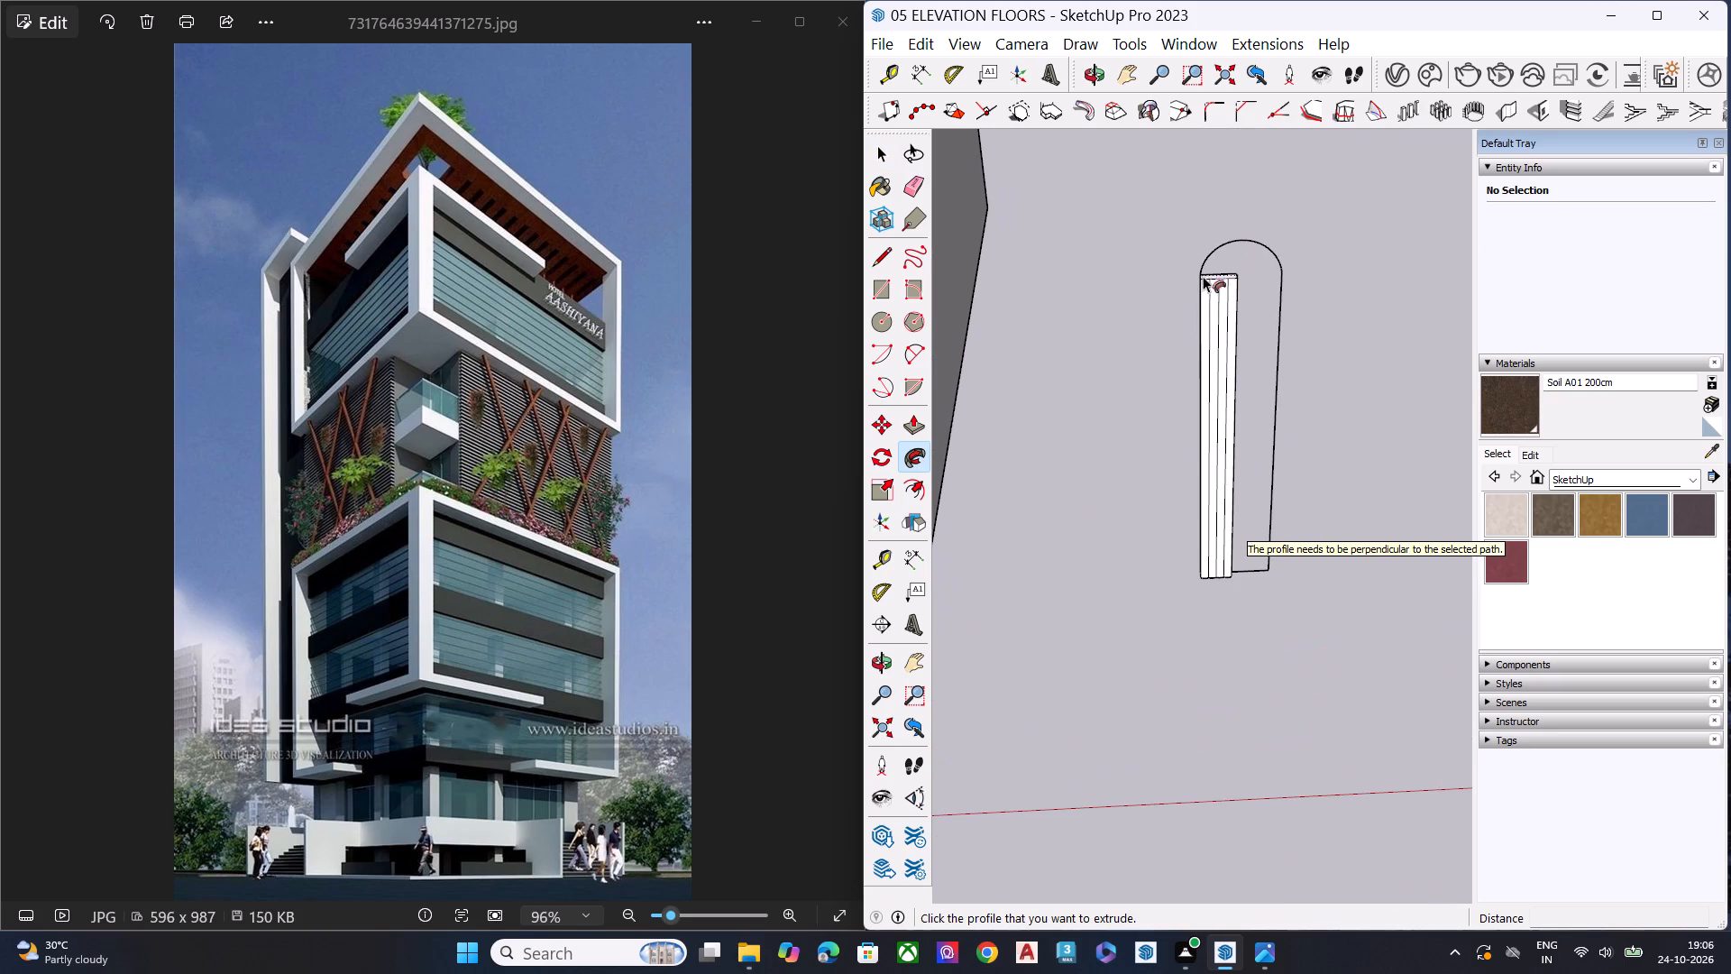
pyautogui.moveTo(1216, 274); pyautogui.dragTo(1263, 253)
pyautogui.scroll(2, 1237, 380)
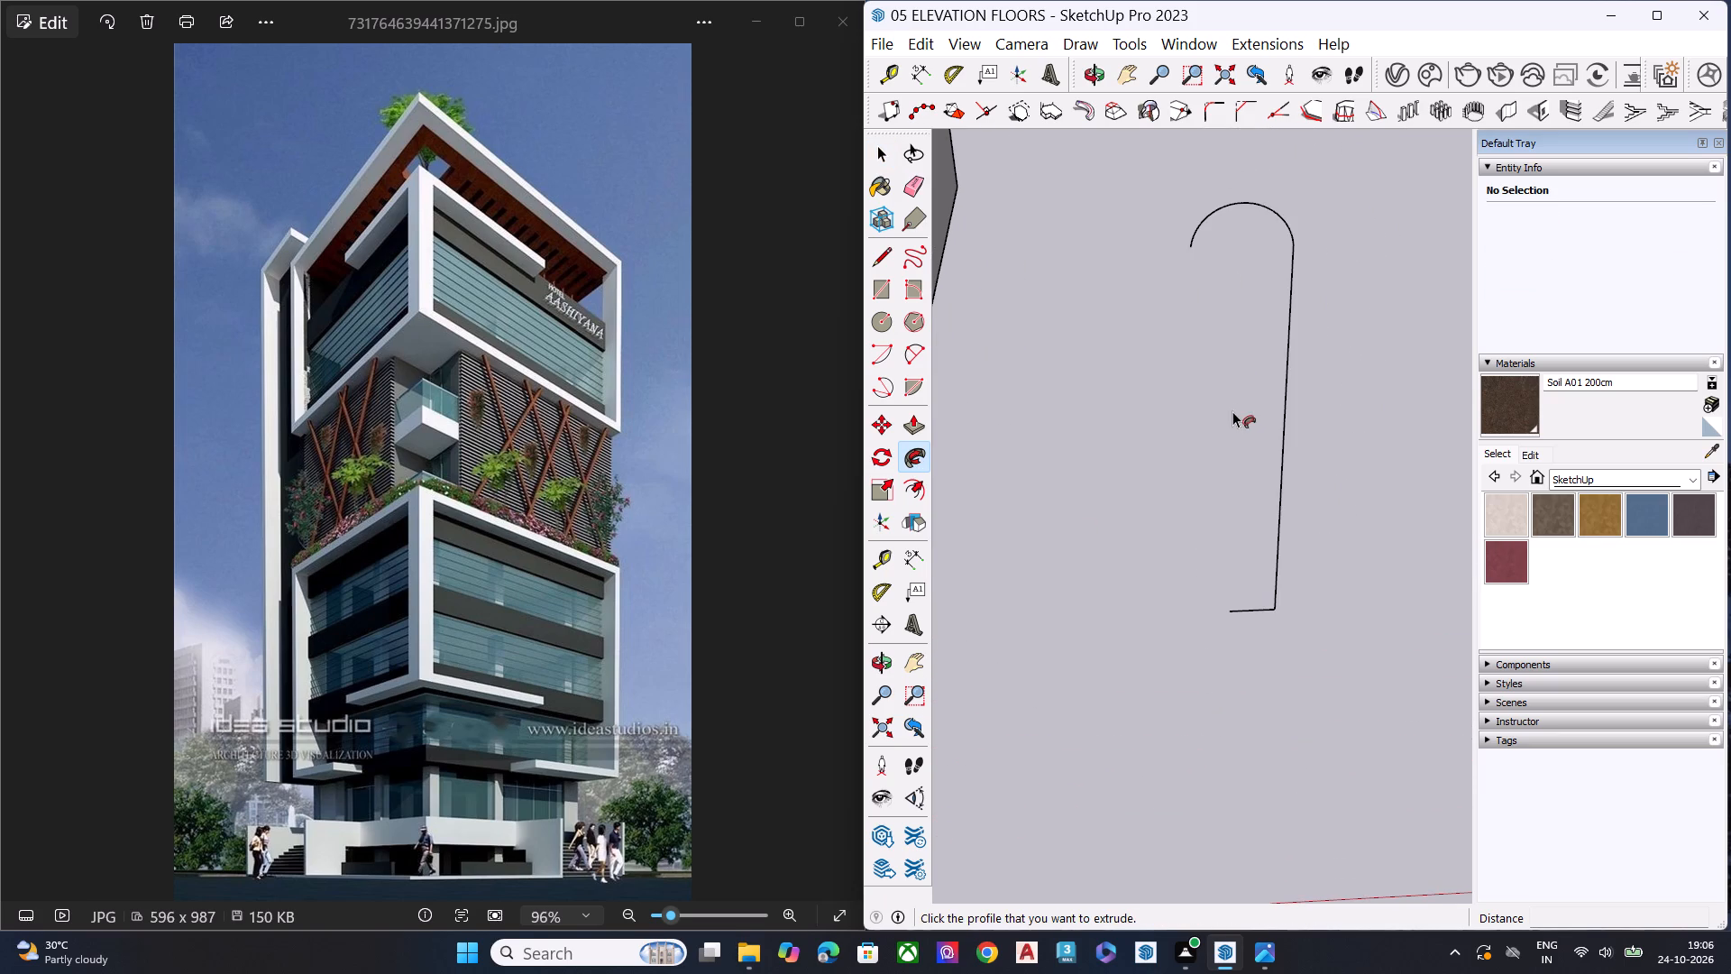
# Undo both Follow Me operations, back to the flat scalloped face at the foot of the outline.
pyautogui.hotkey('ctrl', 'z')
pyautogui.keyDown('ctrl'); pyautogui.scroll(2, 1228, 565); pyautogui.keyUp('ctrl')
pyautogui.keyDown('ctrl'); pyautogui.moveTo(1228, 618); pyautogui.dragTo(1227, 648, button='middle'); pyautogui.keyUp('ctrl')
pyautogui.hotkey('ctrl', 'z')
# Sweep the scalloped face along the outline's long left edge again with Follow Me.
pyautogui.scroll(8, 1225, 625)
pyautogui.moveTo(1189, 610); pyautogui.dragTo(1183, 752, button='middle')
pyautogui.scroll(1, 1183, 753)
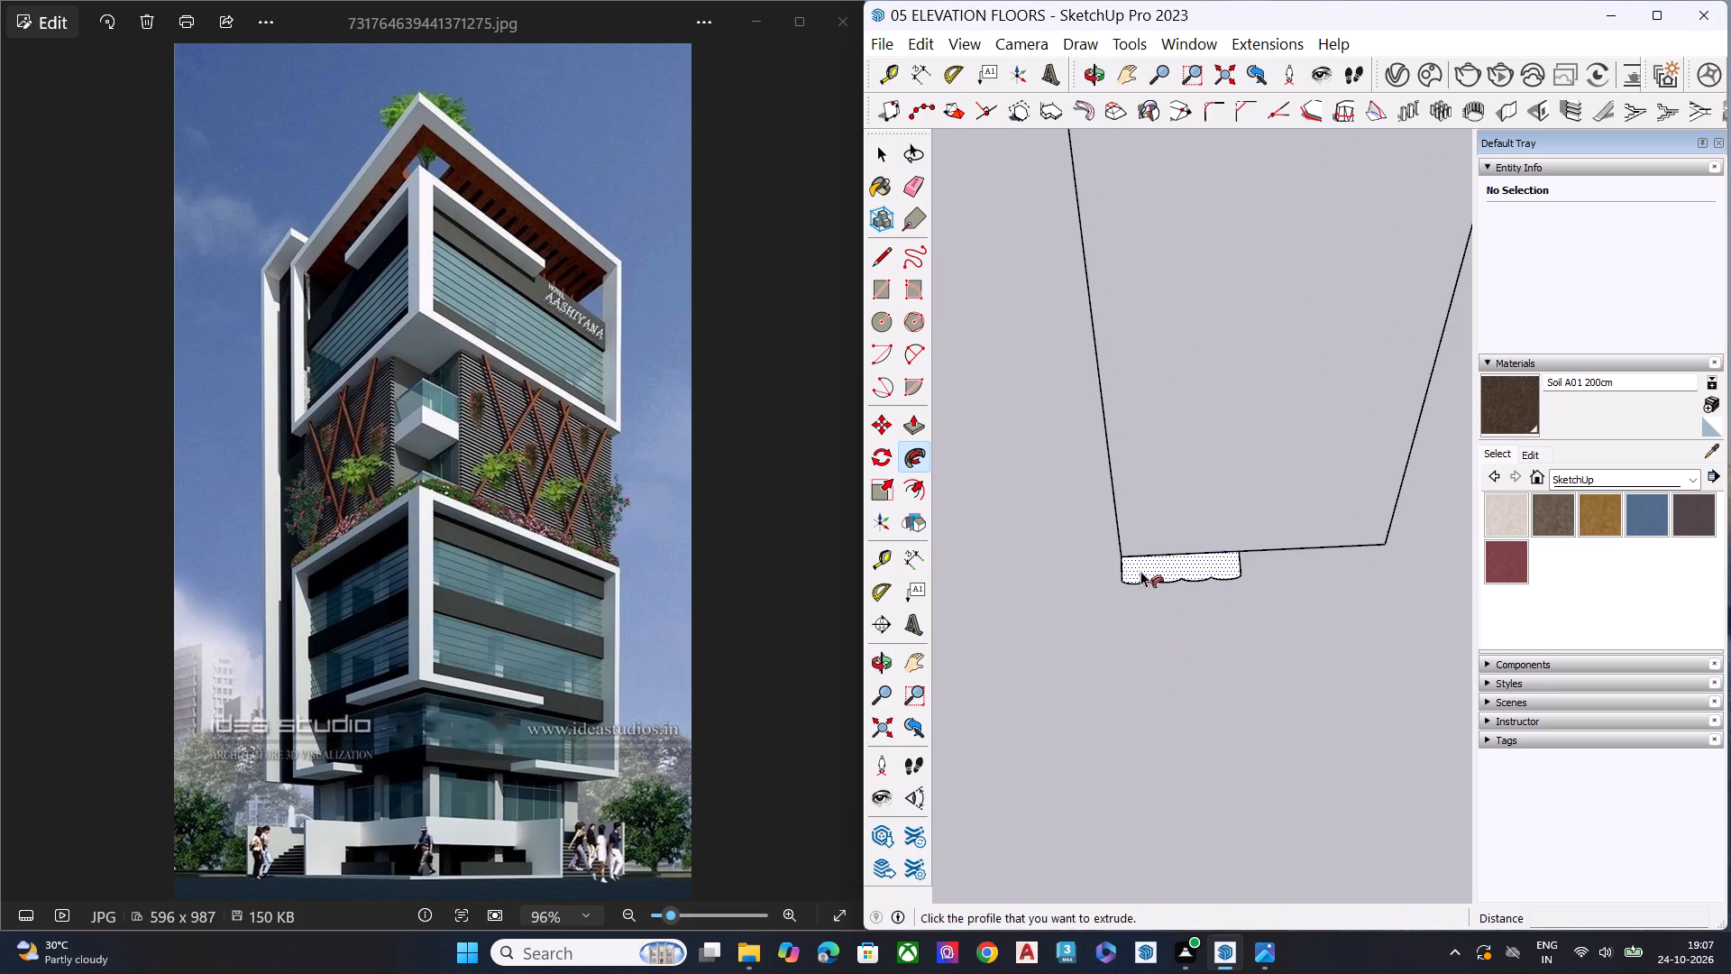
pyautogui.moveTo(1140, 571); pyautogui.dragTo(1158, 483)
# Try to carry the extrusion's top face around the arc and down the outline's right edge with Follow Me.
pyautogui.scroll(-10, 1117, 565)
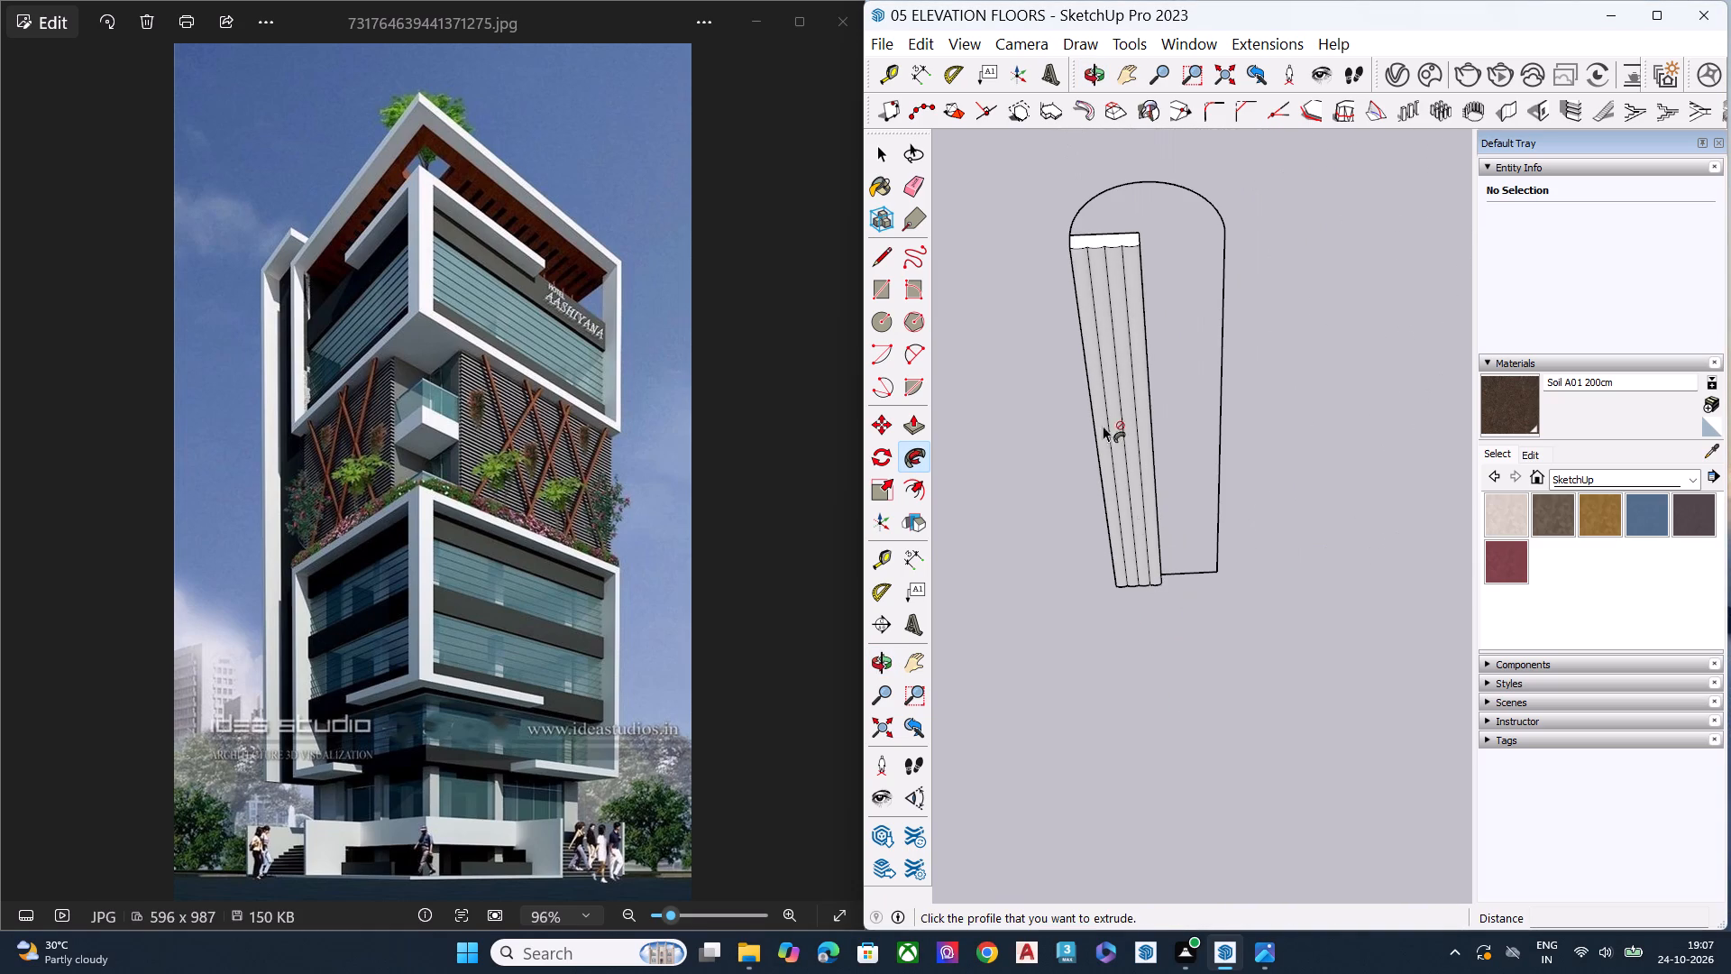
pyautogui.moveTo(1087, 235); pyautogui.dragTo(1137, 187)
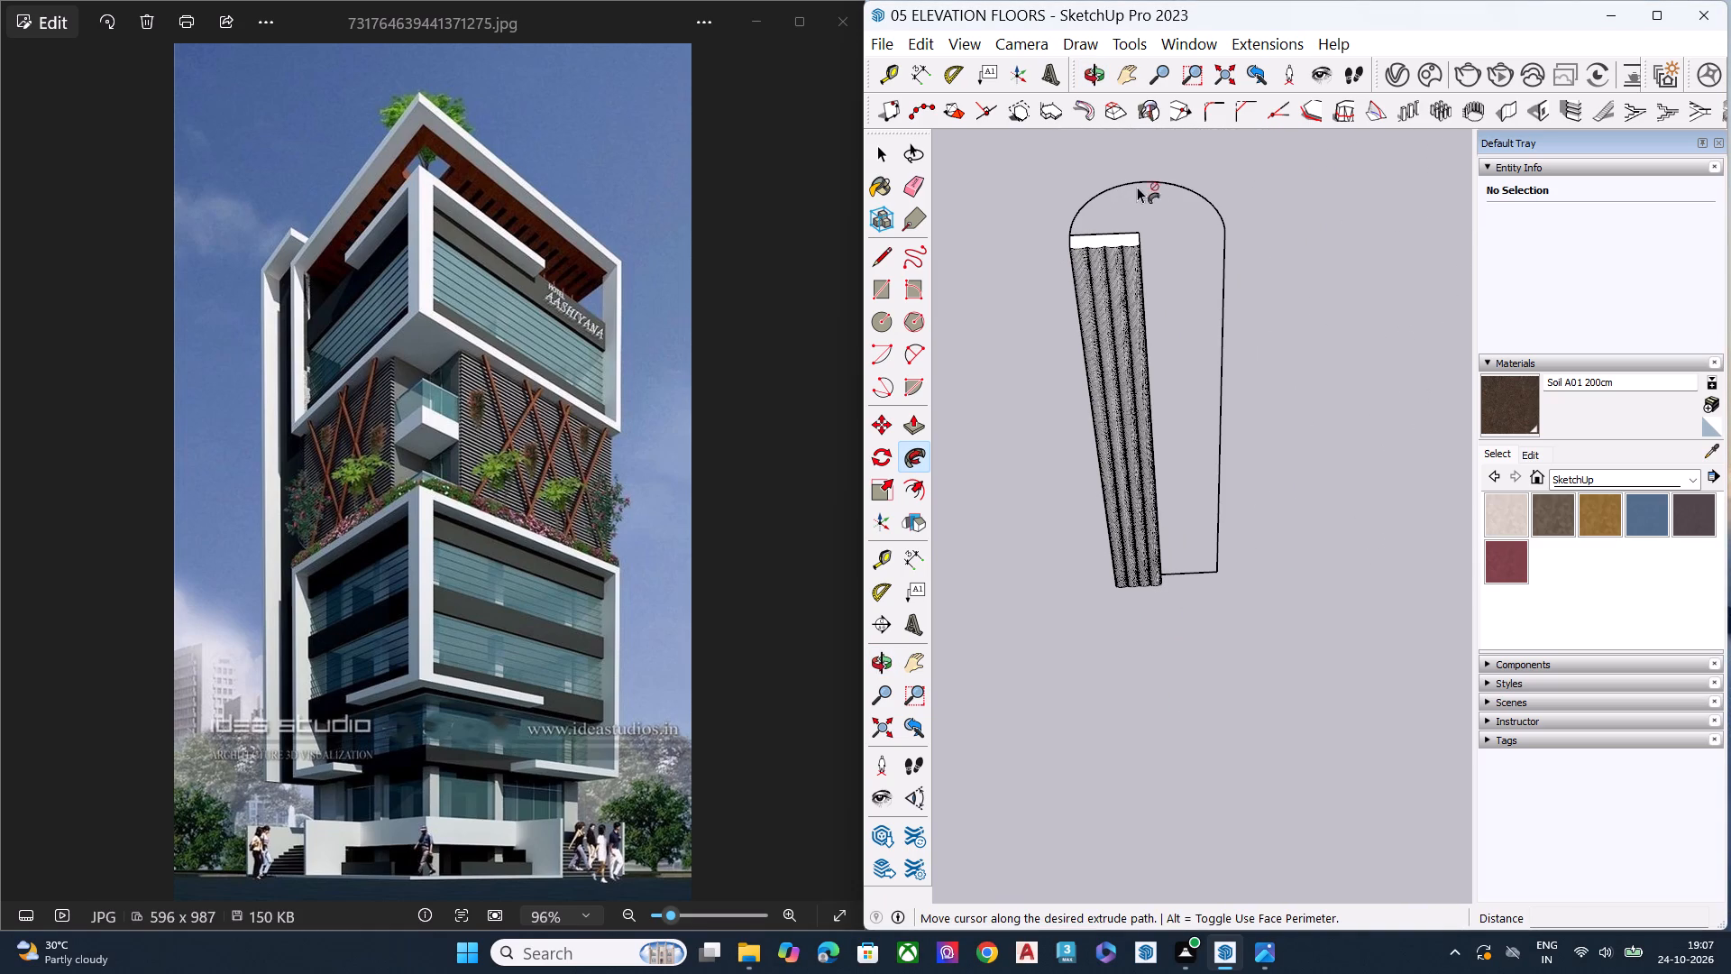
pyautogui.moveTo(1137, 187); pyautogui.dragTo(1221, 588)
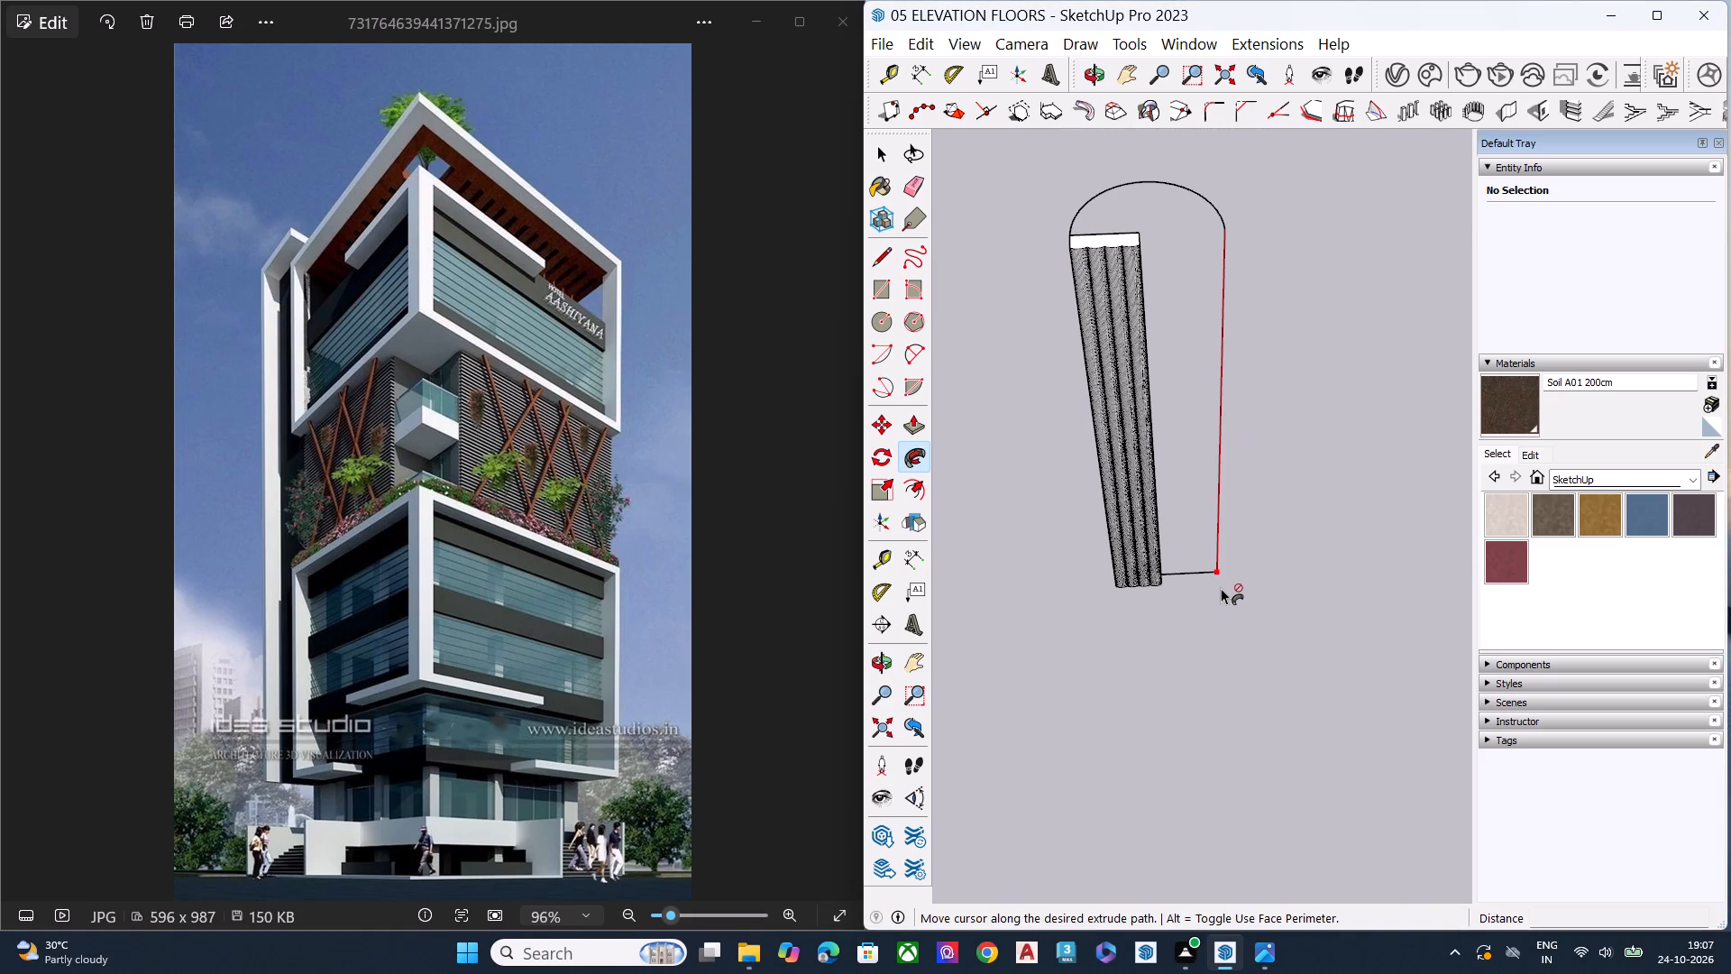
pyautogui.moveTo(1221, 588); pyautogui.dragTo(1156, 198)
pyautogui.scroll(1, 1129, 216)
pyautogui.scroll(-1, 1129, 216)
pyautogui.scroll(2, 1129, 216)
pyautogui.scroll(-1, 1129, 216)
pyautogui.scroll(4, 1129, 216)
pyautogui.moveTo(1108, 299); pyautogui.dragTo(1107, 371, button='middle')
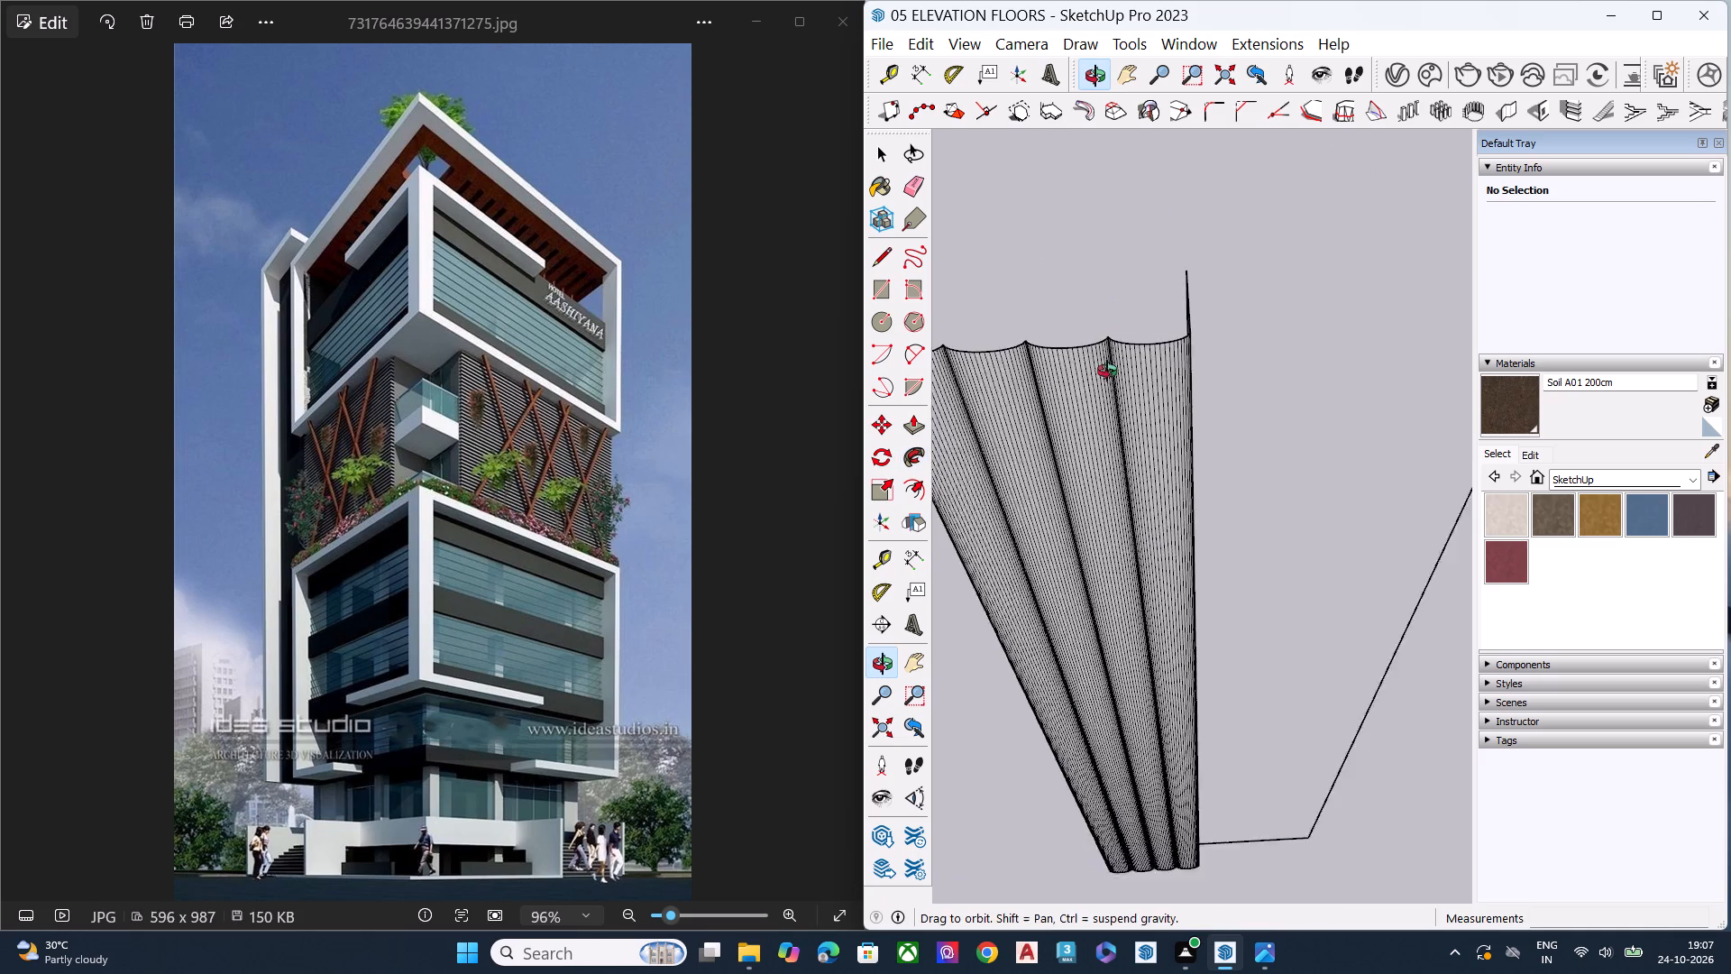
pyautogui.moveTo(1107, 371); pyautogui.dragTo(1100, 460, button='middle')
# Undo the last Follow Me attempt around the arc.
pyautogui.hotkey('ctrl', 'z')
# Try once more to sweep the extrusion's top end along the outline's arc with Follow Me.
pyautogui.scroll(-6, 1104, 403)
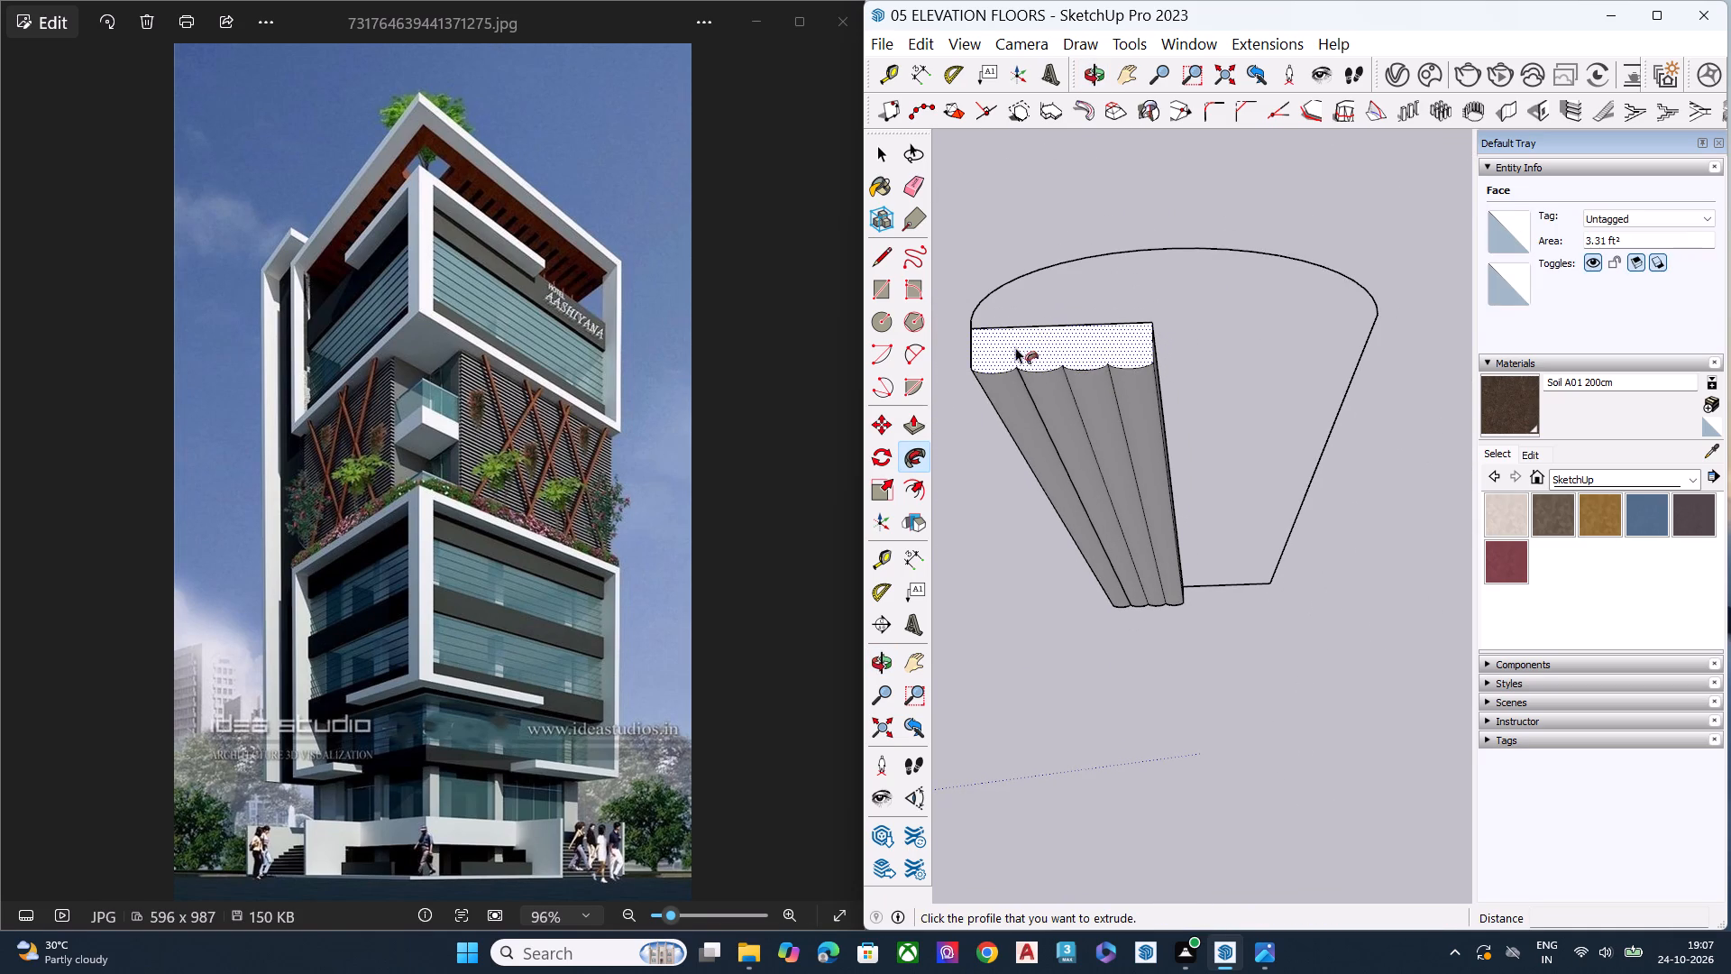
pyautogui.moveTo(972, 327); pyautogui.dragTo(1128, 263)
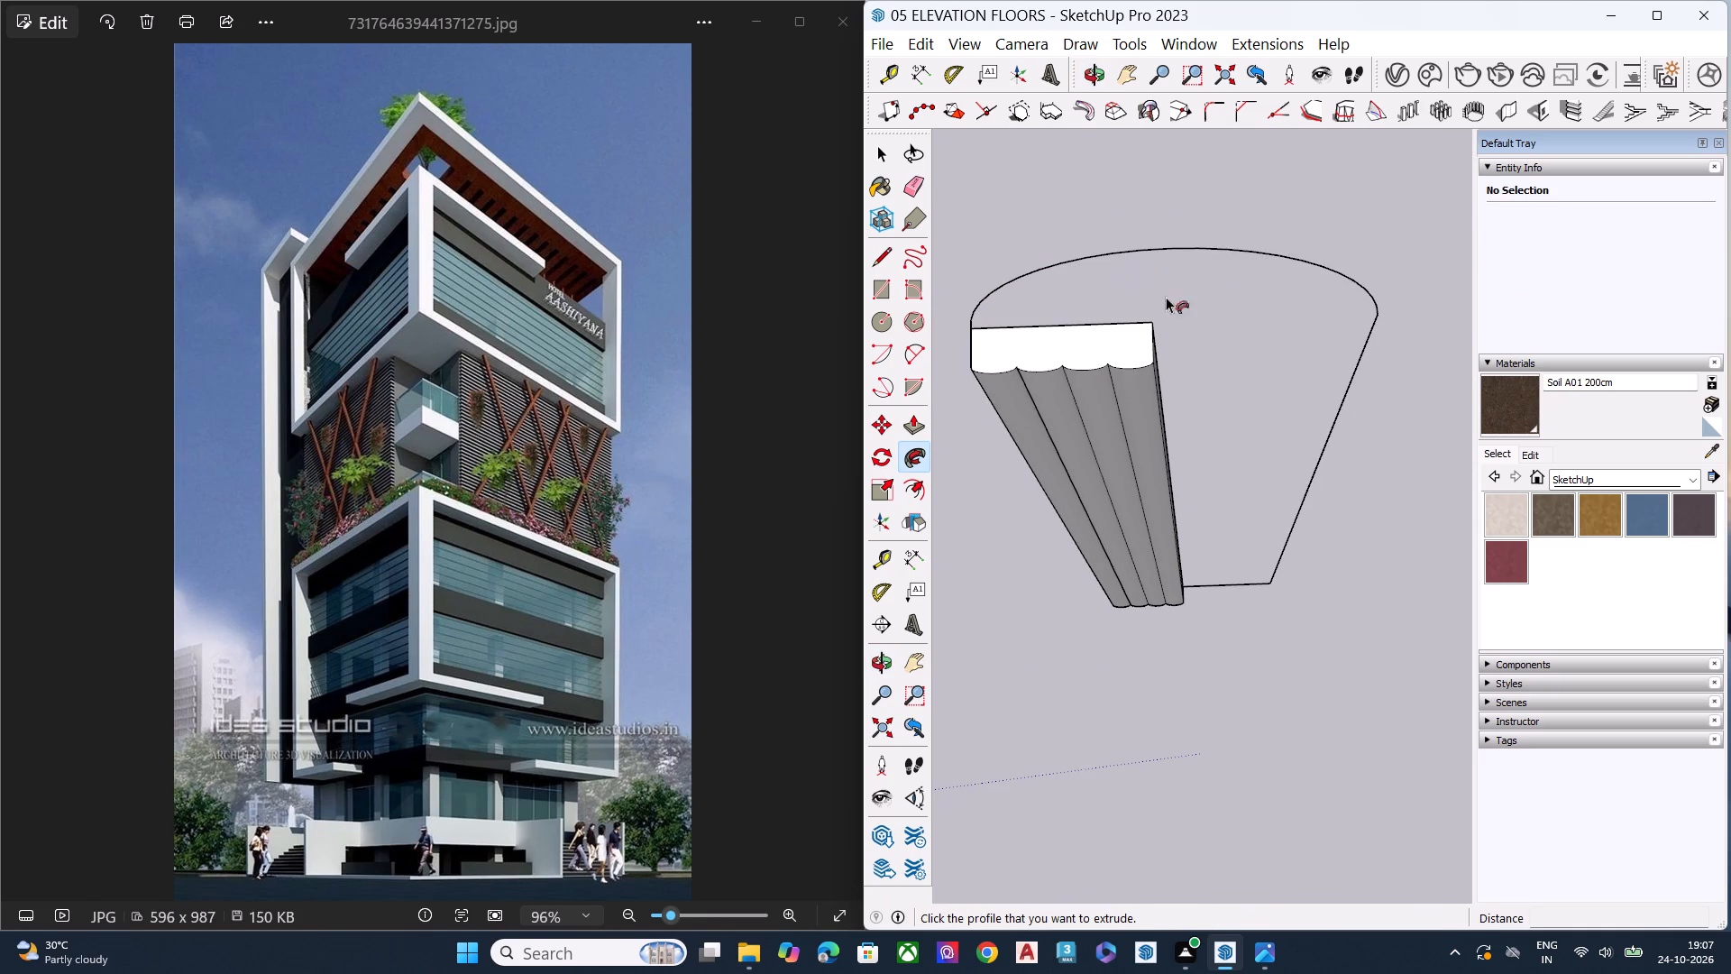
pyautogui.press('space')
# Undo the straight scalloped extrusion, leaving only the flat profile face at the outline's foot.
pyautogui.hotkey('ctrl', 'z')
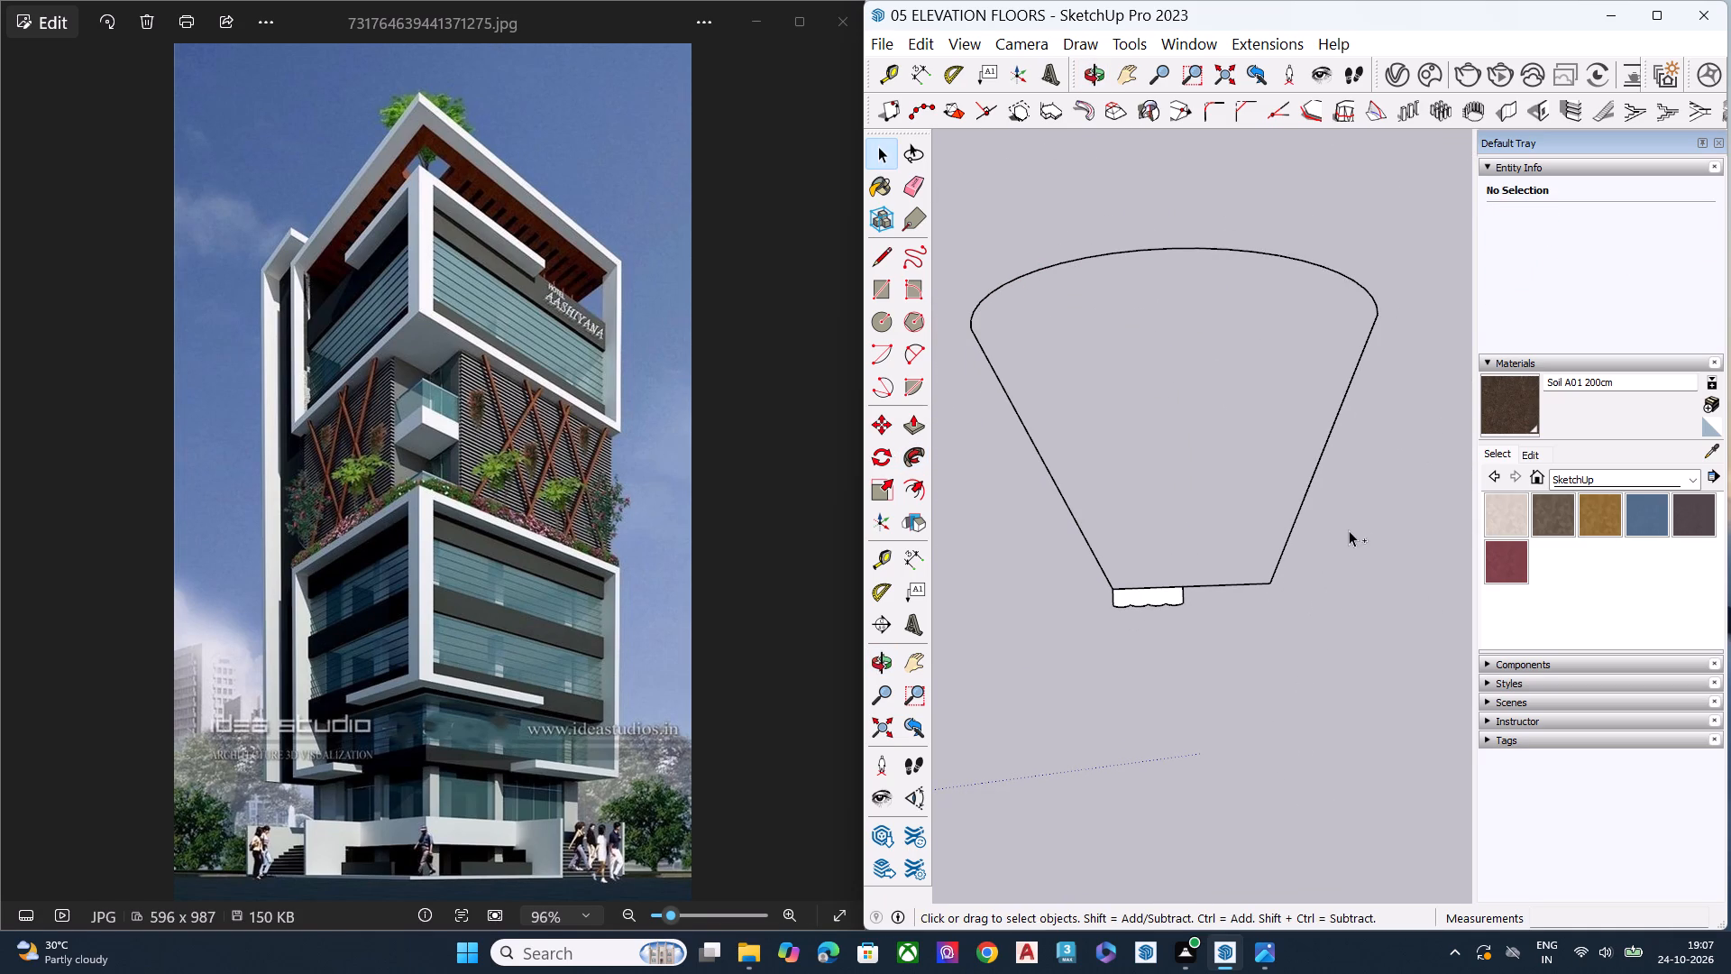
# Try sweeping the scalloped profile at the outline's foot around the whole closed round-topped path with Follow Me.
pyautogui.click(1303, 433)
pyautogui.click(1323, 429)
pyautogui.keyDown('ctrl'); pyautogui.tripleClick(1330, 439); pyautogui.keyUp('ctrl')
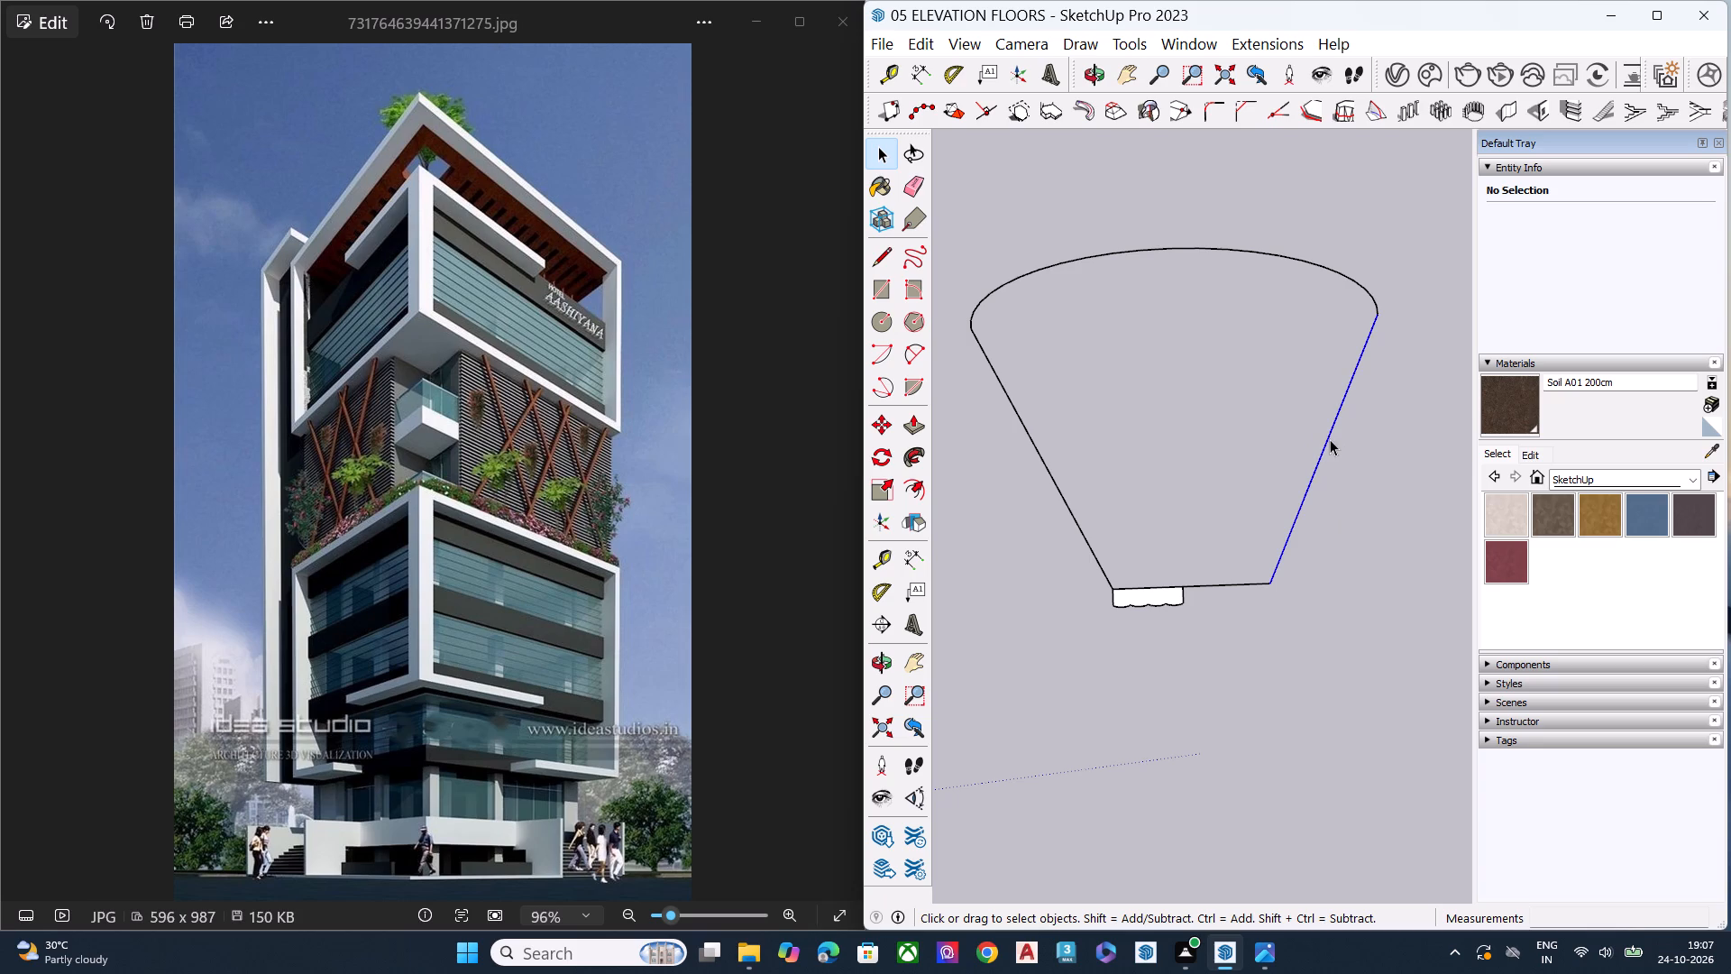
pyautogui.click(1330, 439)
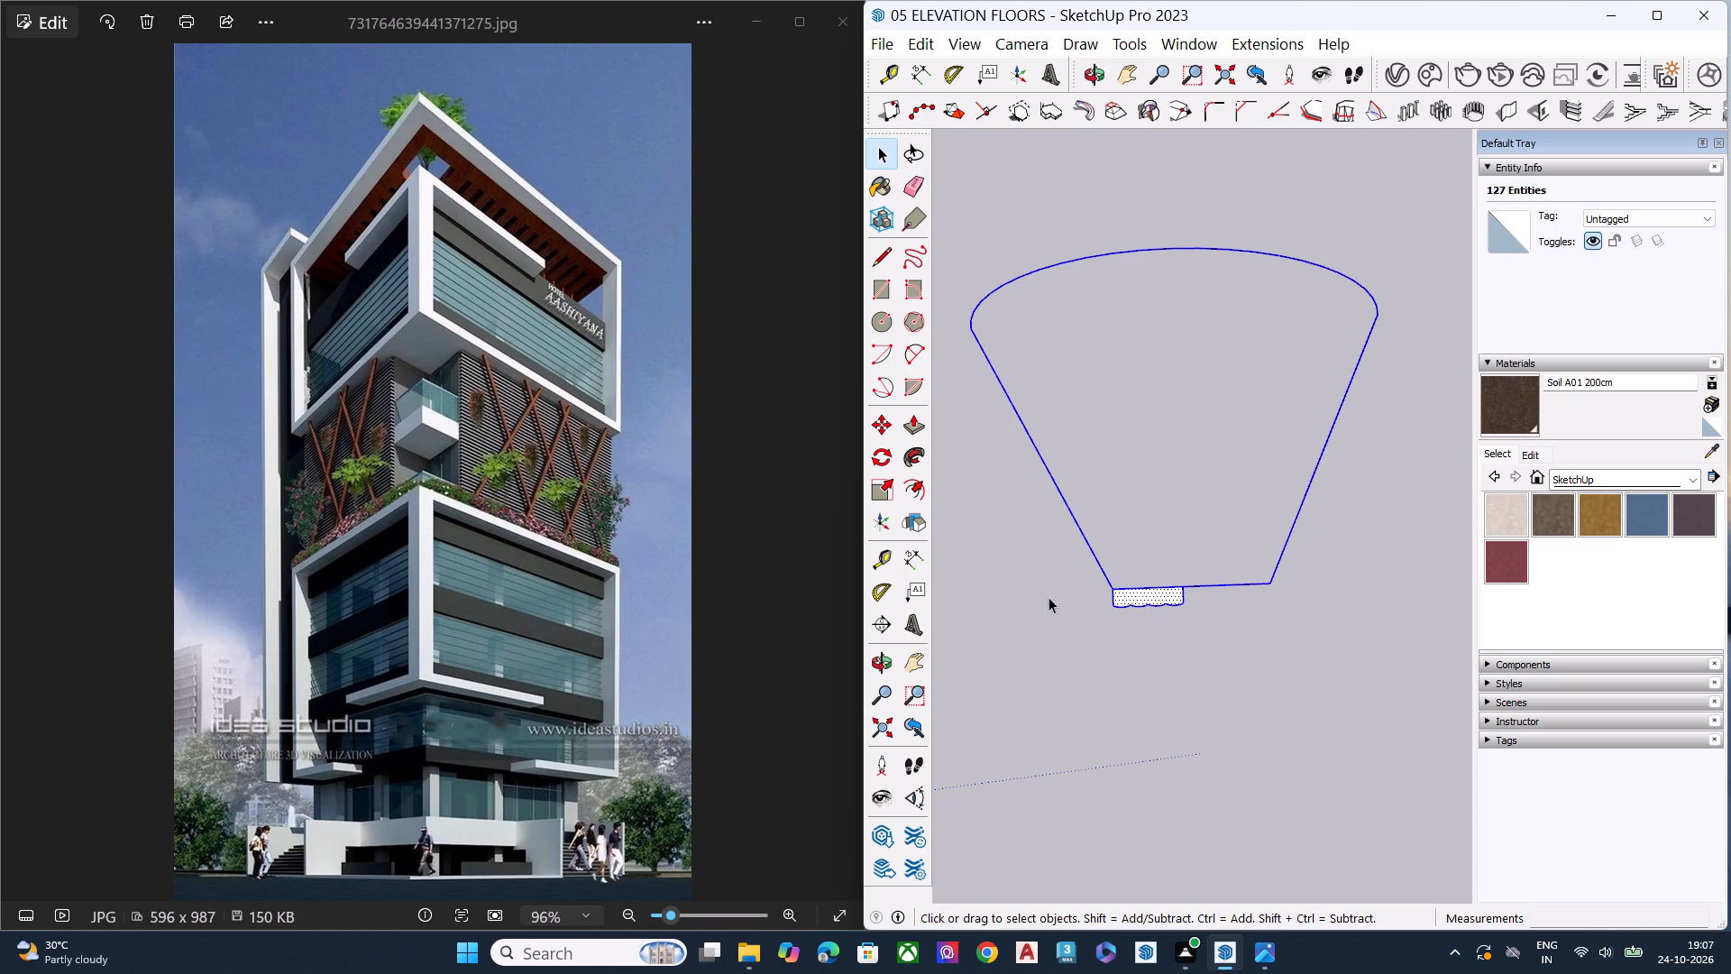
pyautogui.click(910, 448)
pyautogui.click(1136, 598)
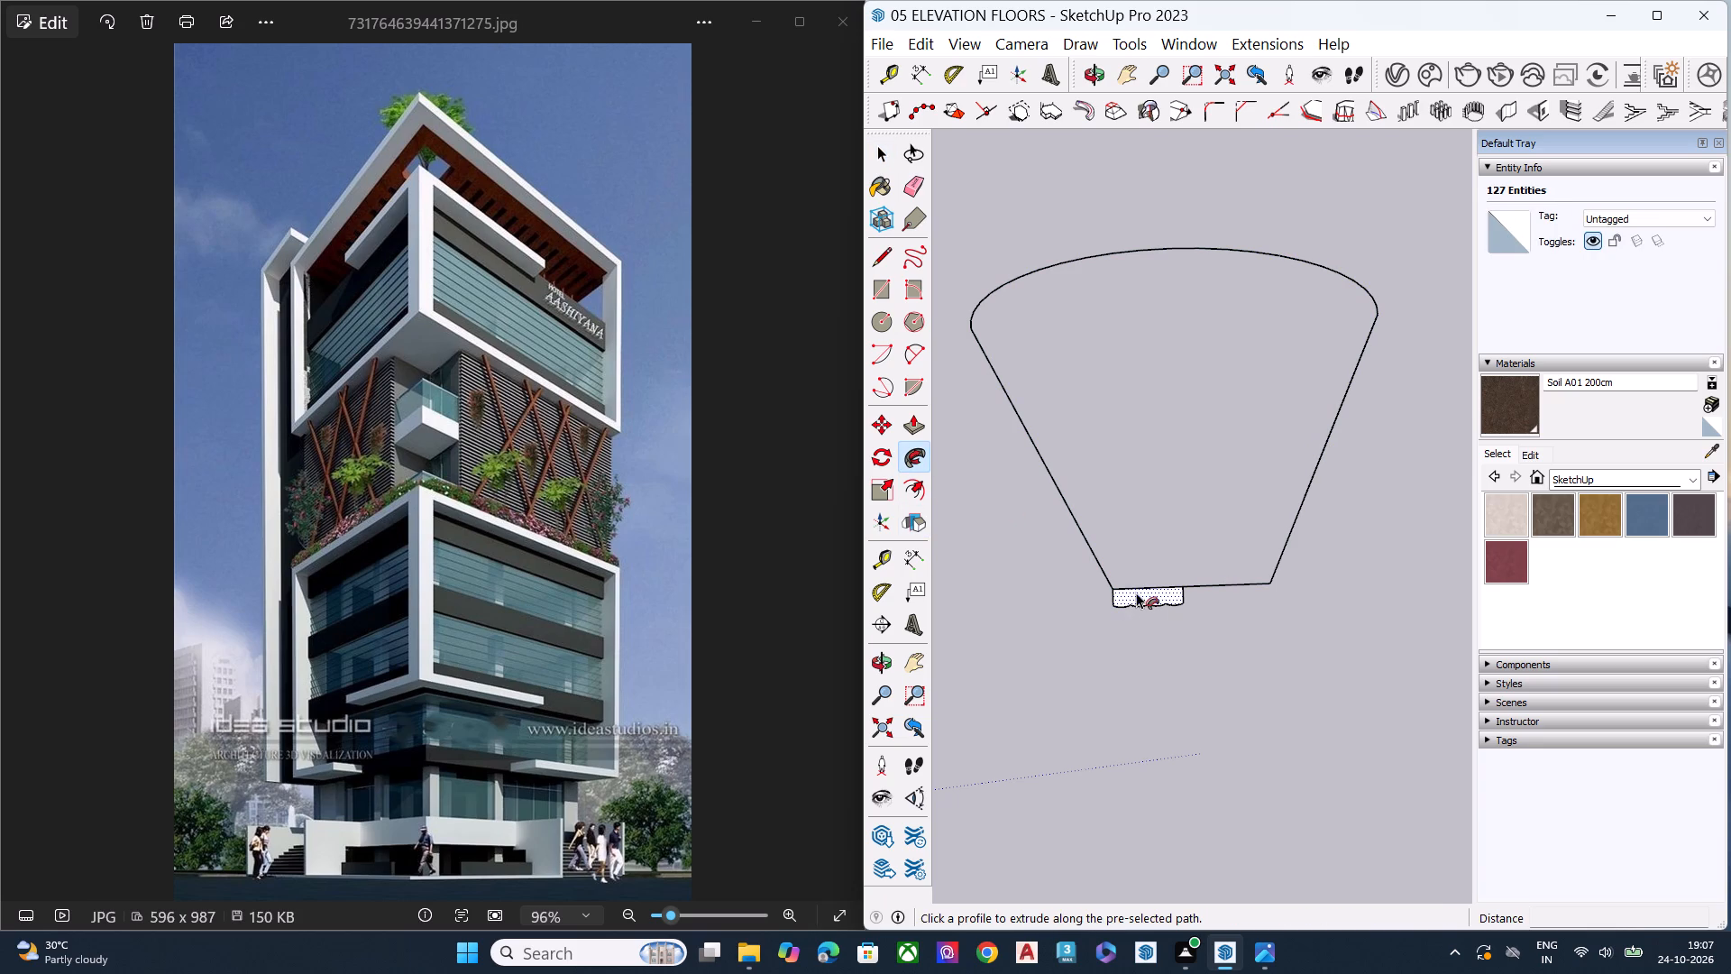
# Examine the swept relief's rounded top, long sides and foot corners.
pyautogui.moveTo(1179, 560); pyautogui.dragTo(1181, 194, button='middle')
pyautogui.scroll(1, 1181, 192)
pyautogui.scroll(-2, 1176, 193)
pyautogui.scroll(1, 1175, 196)
pyautogui.scroll(-3, 1173, 219)
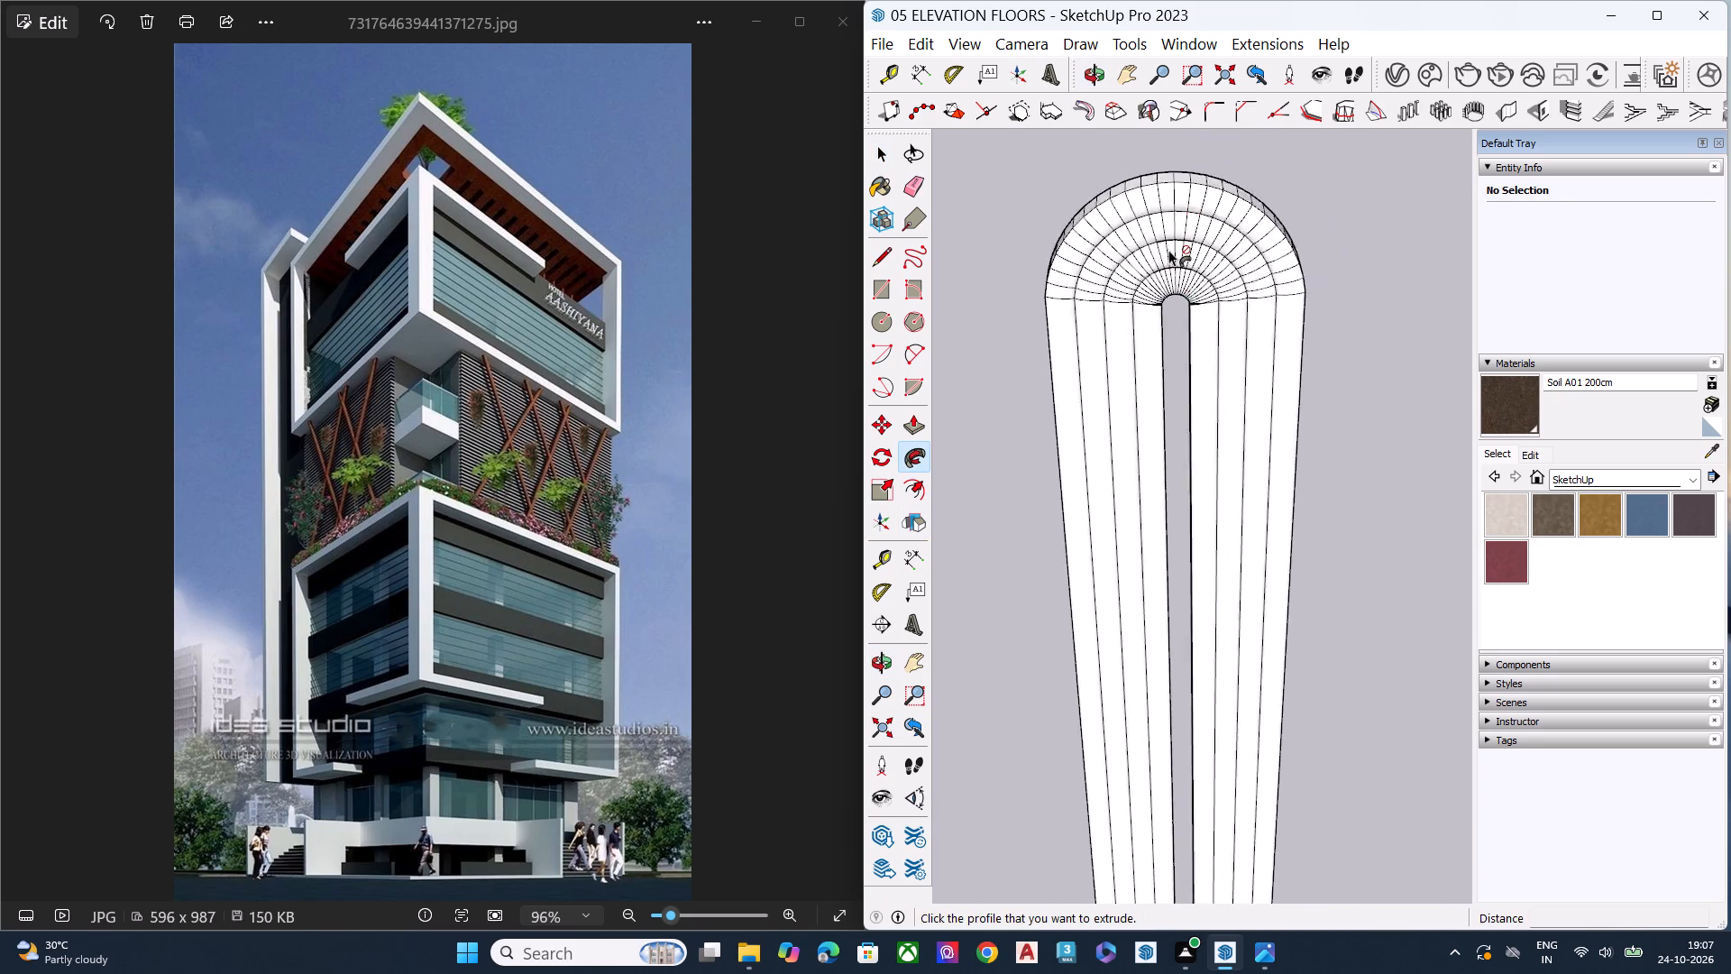
pyautogui.scroll(-14, 1168, 250)
pyautogui.moveTo(1180, 514); pyautogui.dragTo(1175, 354, button='middle')
pyautogui.scroll(1, 1180, 510)
pyautogui.scroll(5, 1184, 414)
pyautogui.scroll(-1, 1204, 595)
pyautogui.press('space')
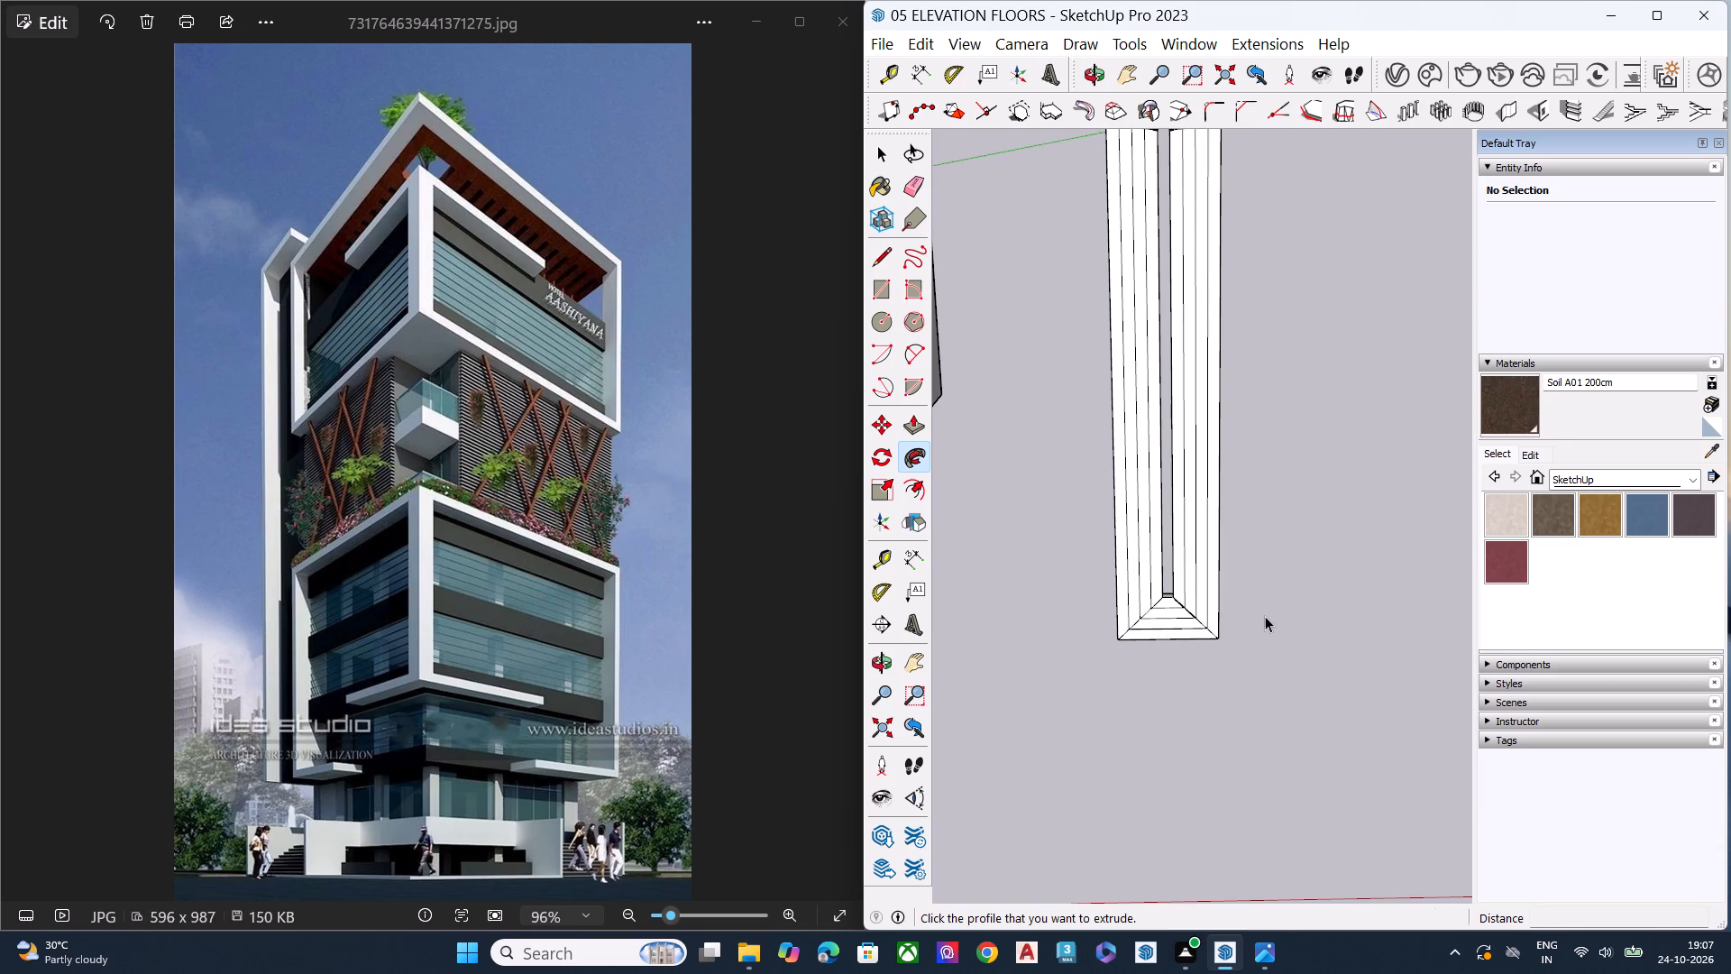
pyautogui.click(1265, 616)
pyautogui.scroll(-5, 1236, 627)
pyautogui.scroll(9, 1205, 404)
pyautogui.moveTo(1207, 399); pyautogui.dragTo(1224, 316, button='middle')
pyautogui.scroll(-5, 1166, 345)
pyautogui.scroll(1, 1121, 353)
pyautogui.scroll(-1, 1120, 354)
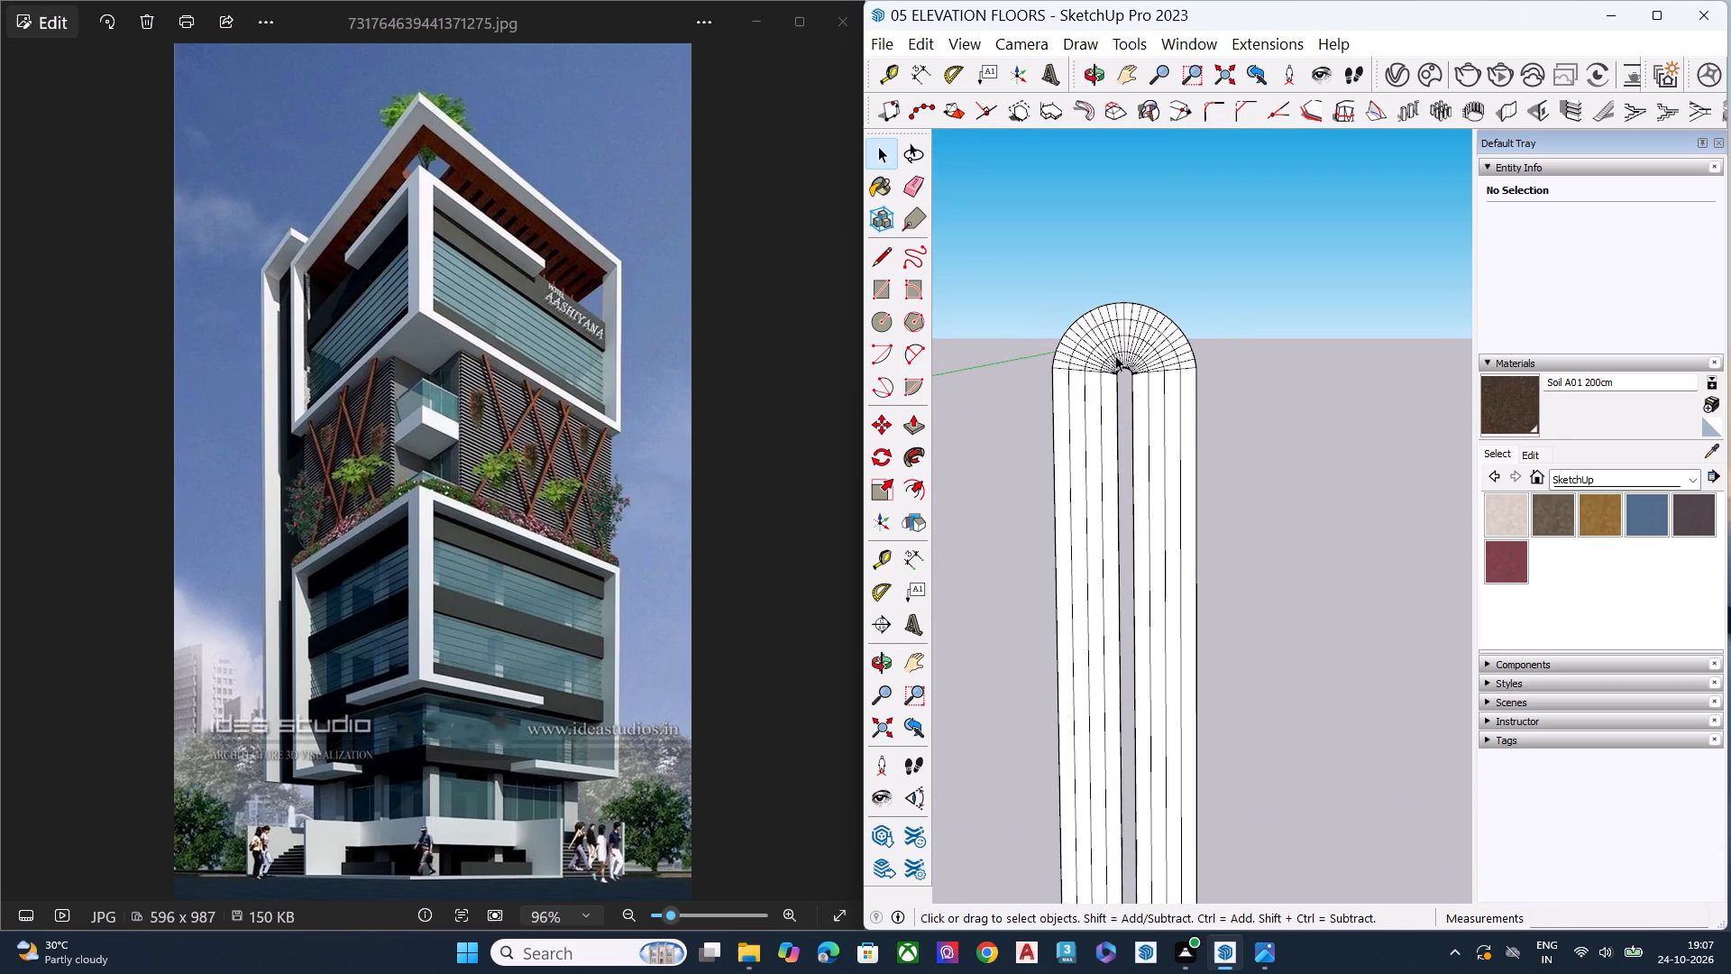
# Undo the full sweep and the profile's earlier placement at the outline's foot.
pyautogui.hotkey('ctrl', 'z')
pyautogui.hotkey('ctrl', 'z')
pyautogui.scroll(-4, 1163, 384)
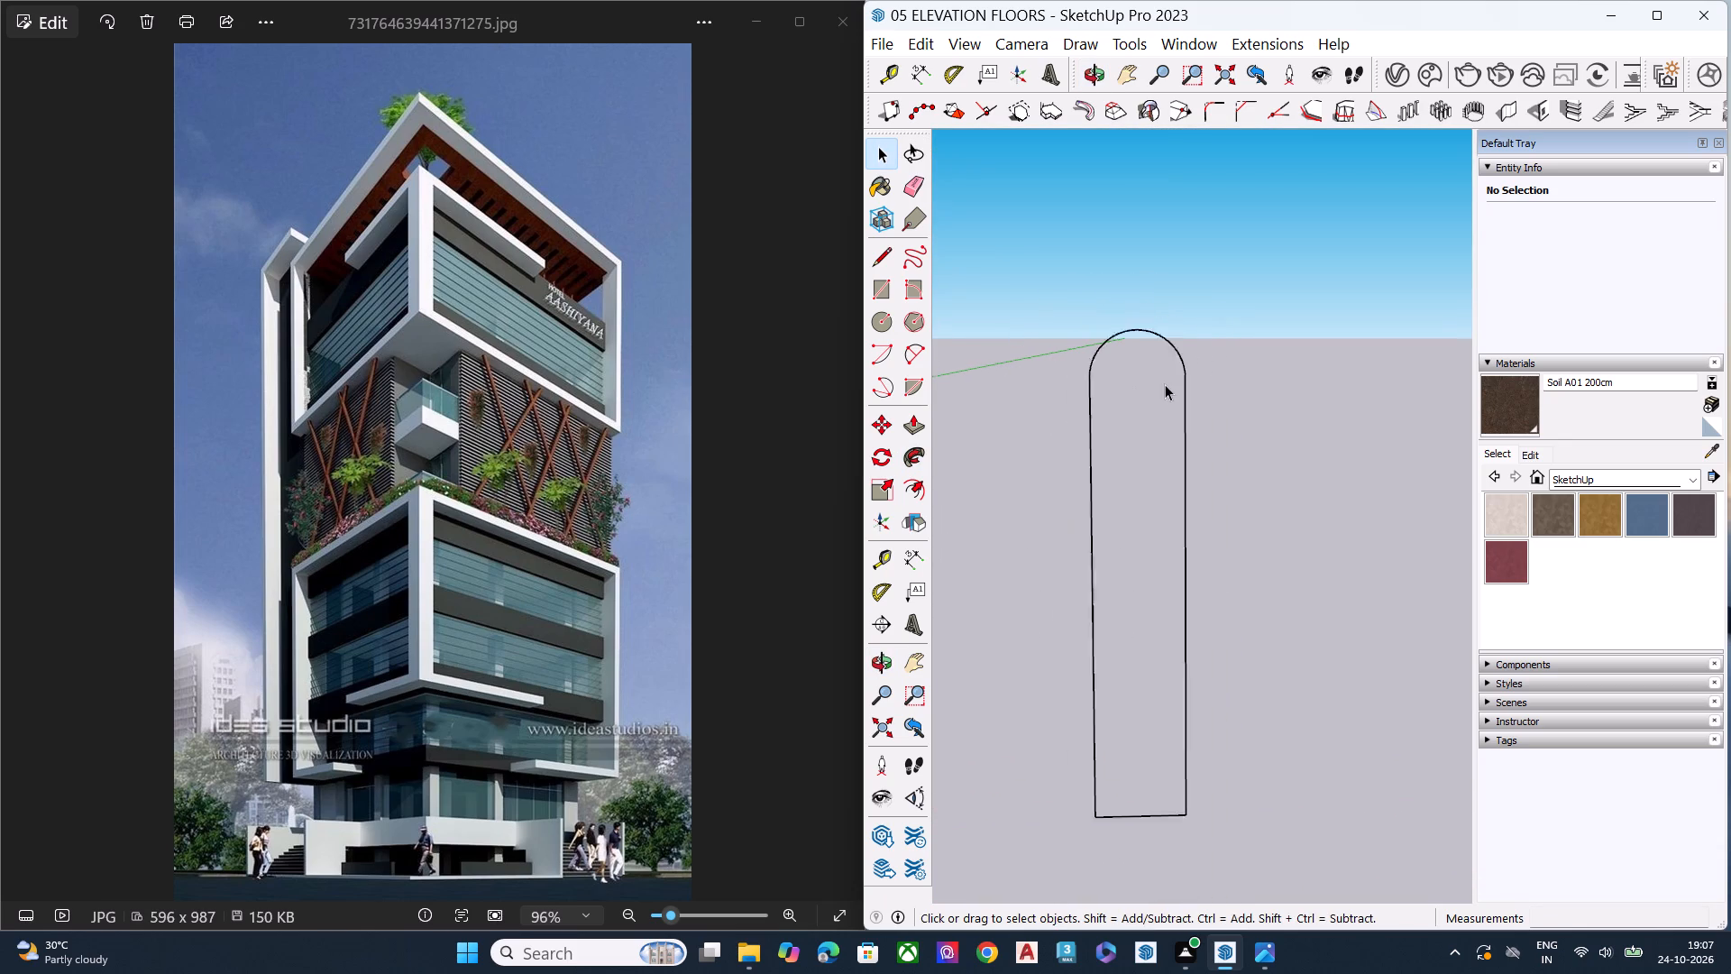
# Move the scalloped profile up so its upper-left corner meets the round-topped outline's lower-left corner.
pyautogui.scroll(-5, 1165, 384)
pyautogui.moveTo(1217, 498); pyautogui.dragTo(1193, 689, button='middle')
pyautogui.scroll(9, 1212, 666)
pyautogui.scroll(1, 1027, 527)
pyautogui.scroll(-1, 1027, 527)
pyautogui.scroll(3, 1027, 527)
pyautogui.moveTo(1027, 527); pyautogui.dragTo(1030, 546, button='middle')
pyautogui.scroll(-1, 1027, 527)
pyautogui.scroll(1, 1027, 529)
pyautogui.scroll(-2, 1030, 553)
pyautogui.scroll(3, 1031, 562)
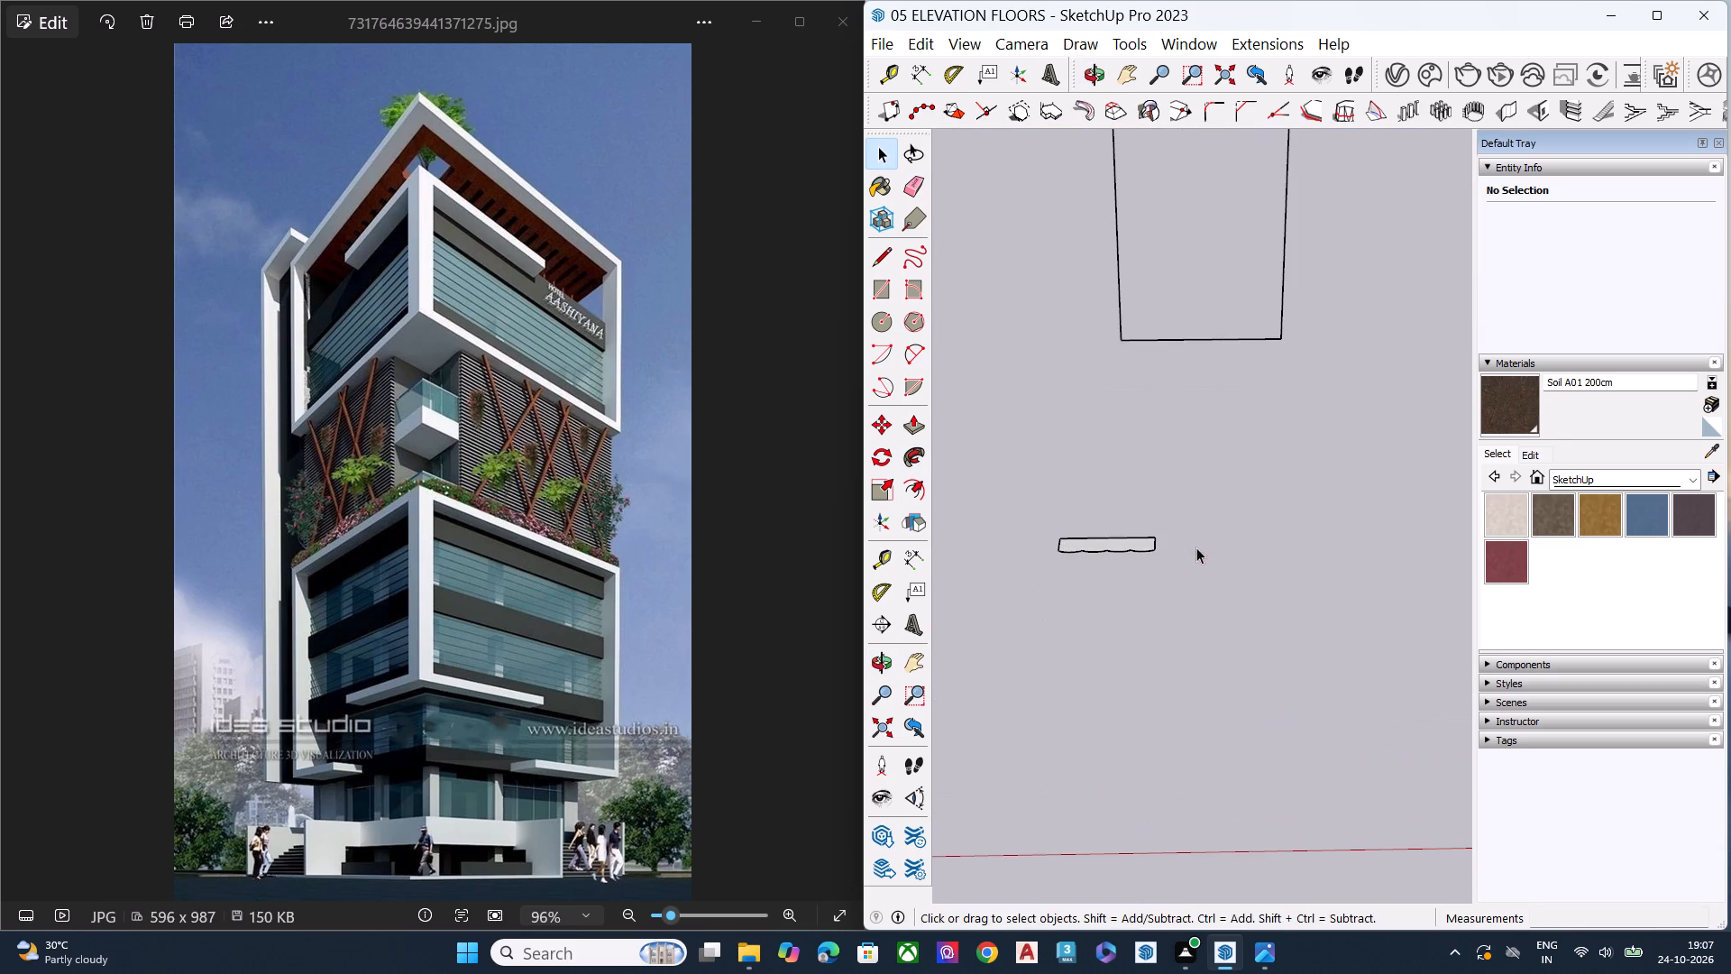
pyautogui.moveTo(1196, 547); pyautogui.dragTo(1207, 717, button='middle')
pyautogui.scroll(2, 1203, 696)
pyautogui.moveTo(1195, 574); pyautogui.dragTo(1014, 448)
pyautogui.press('m')
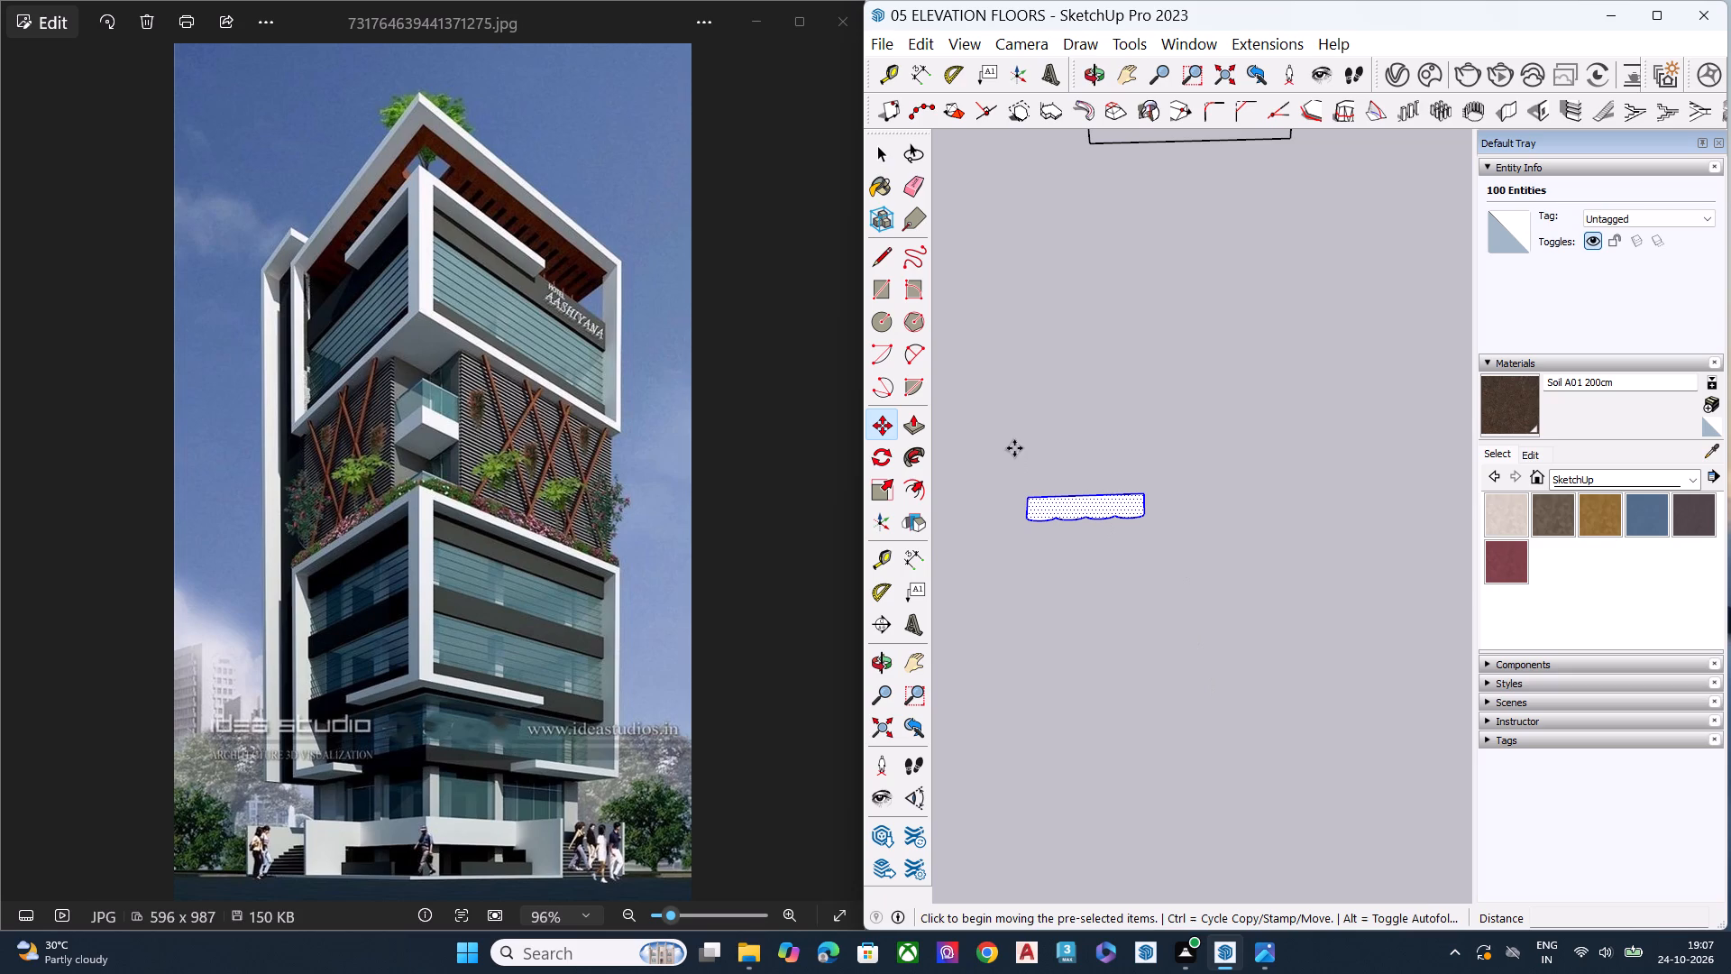
pyautogui.click(1029, 499)
pyautogui.scroll(-7, 1152, 493)
pyautogui.scroll(3, 1112, 297)
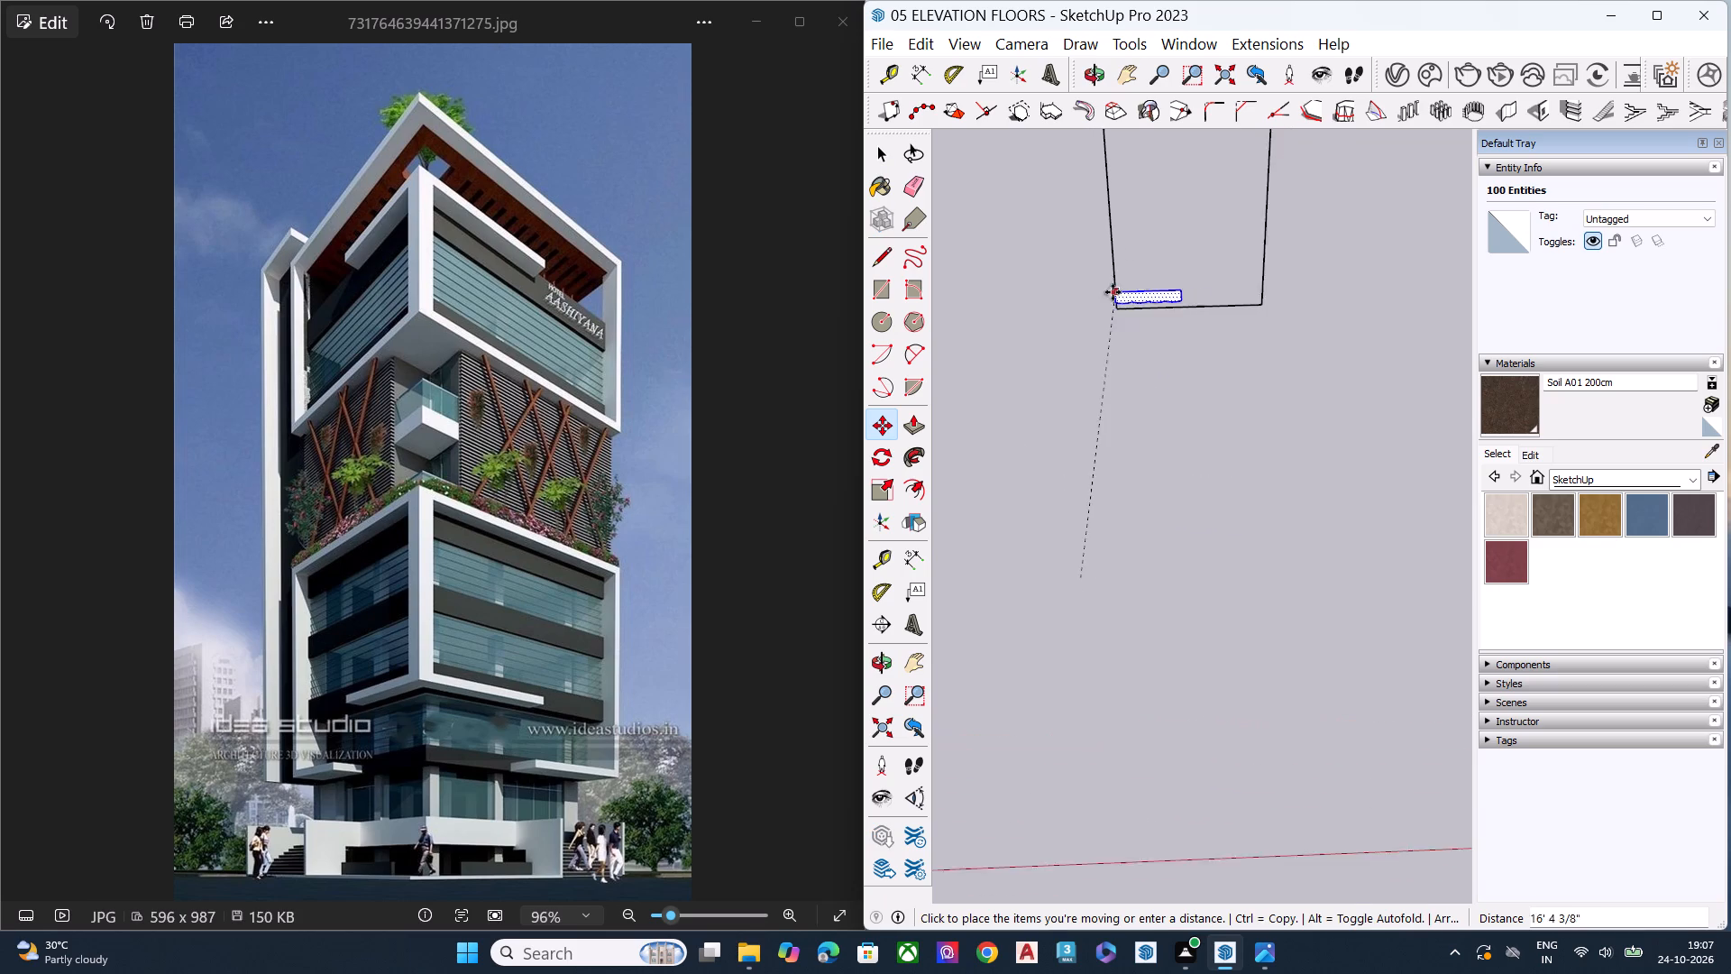
pyautogui.scroll(2, 1113, 292)
pyautogui.click(1117, 314)
pyautogui.scroll(-9, 1074, 463)
pyautogui.scroll(5, 1217, 297)
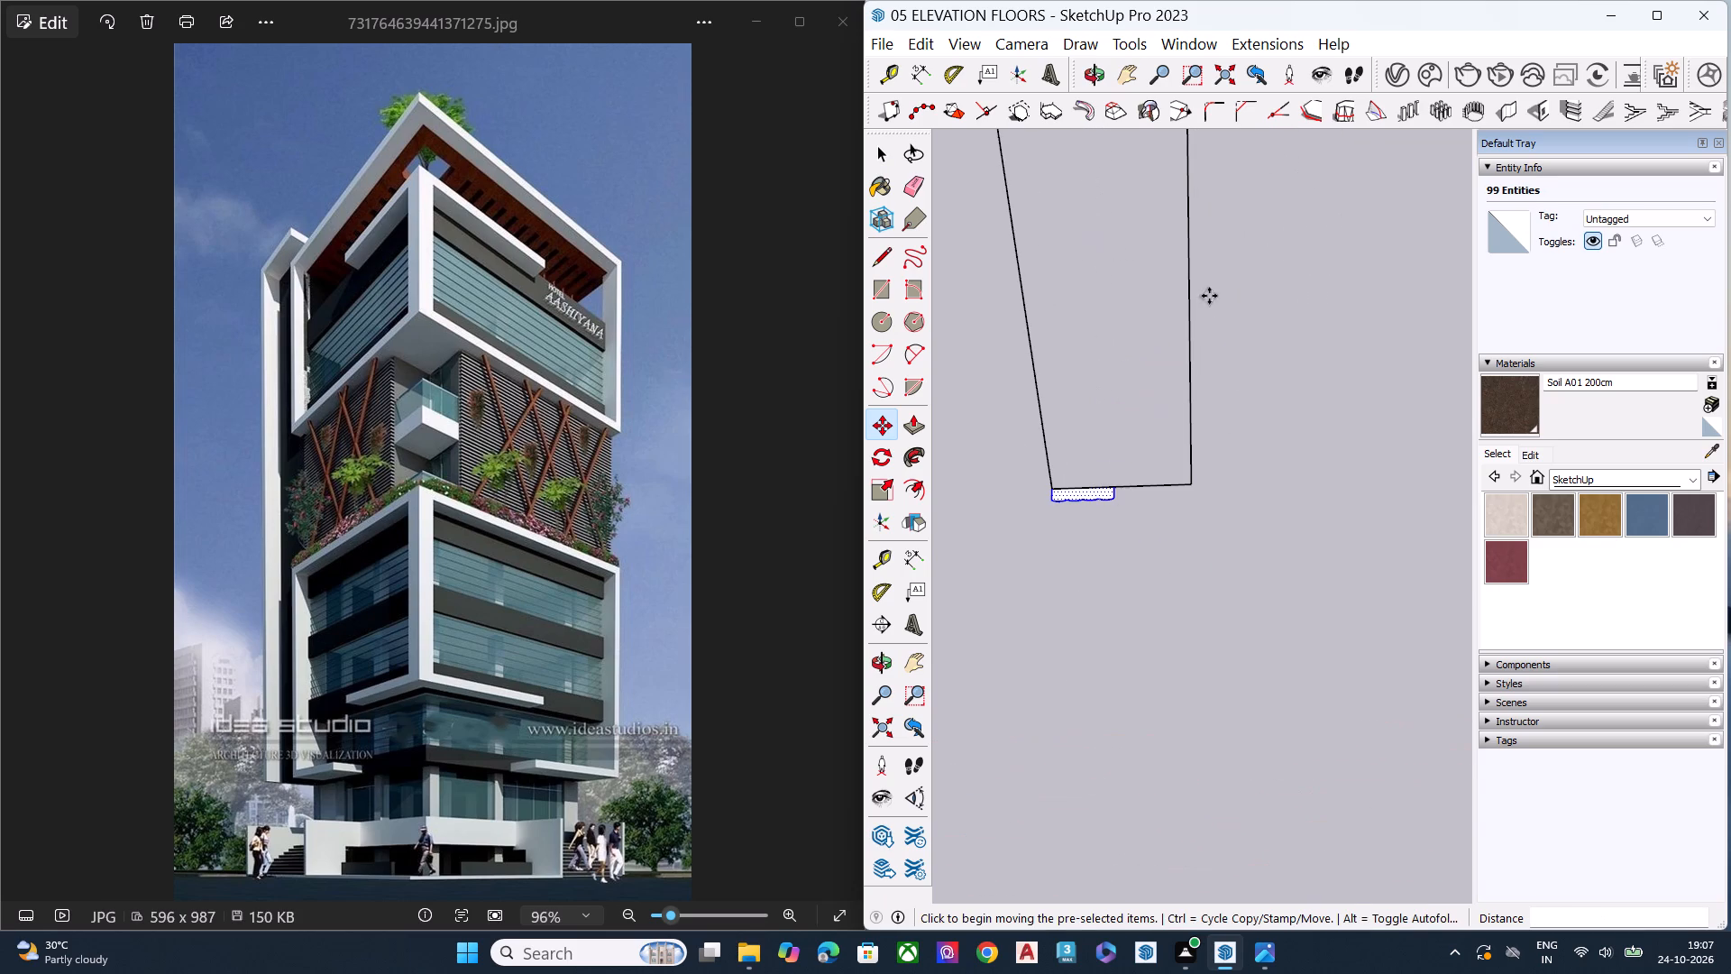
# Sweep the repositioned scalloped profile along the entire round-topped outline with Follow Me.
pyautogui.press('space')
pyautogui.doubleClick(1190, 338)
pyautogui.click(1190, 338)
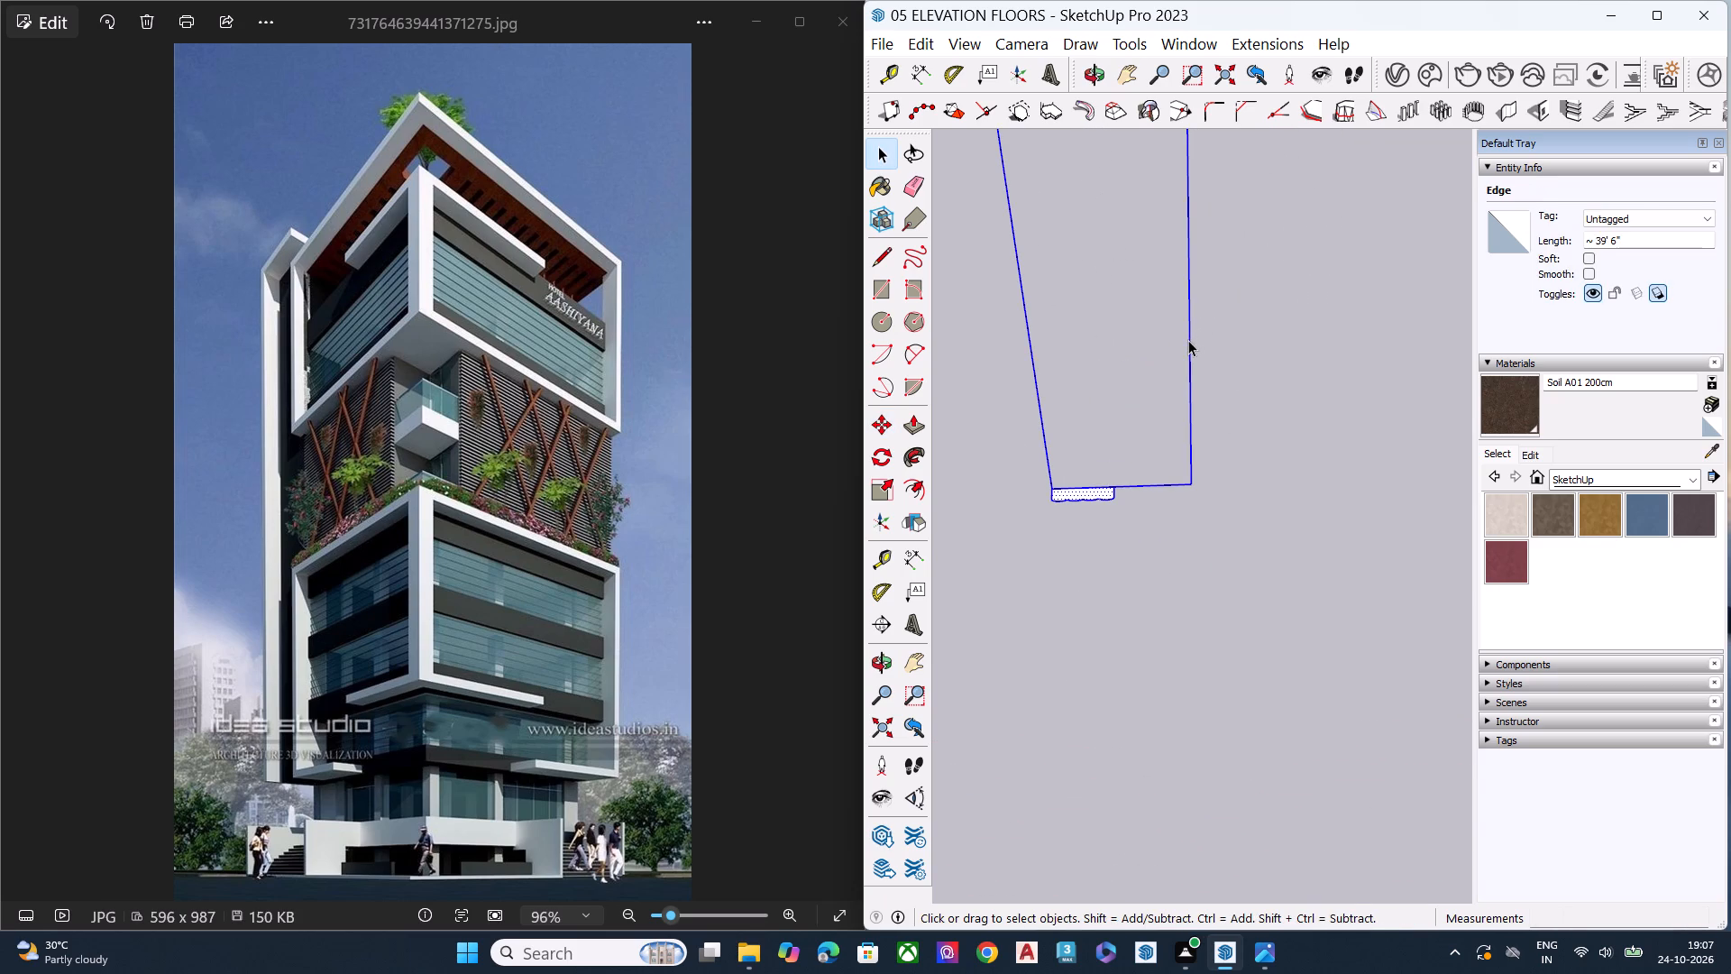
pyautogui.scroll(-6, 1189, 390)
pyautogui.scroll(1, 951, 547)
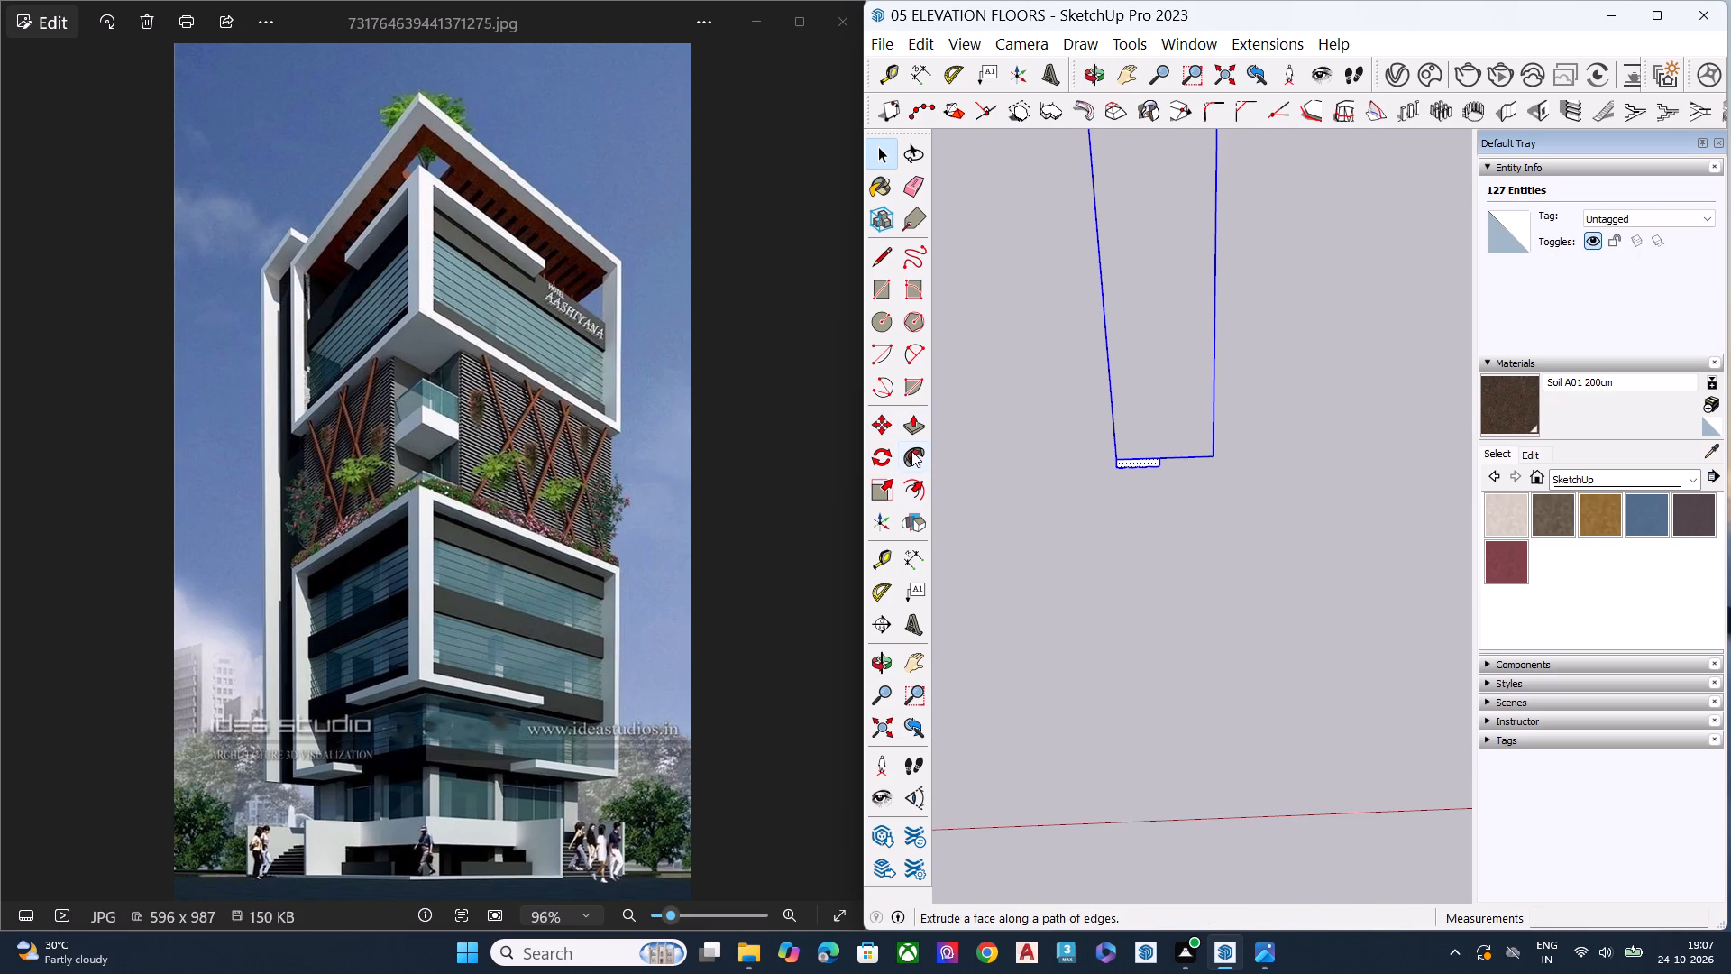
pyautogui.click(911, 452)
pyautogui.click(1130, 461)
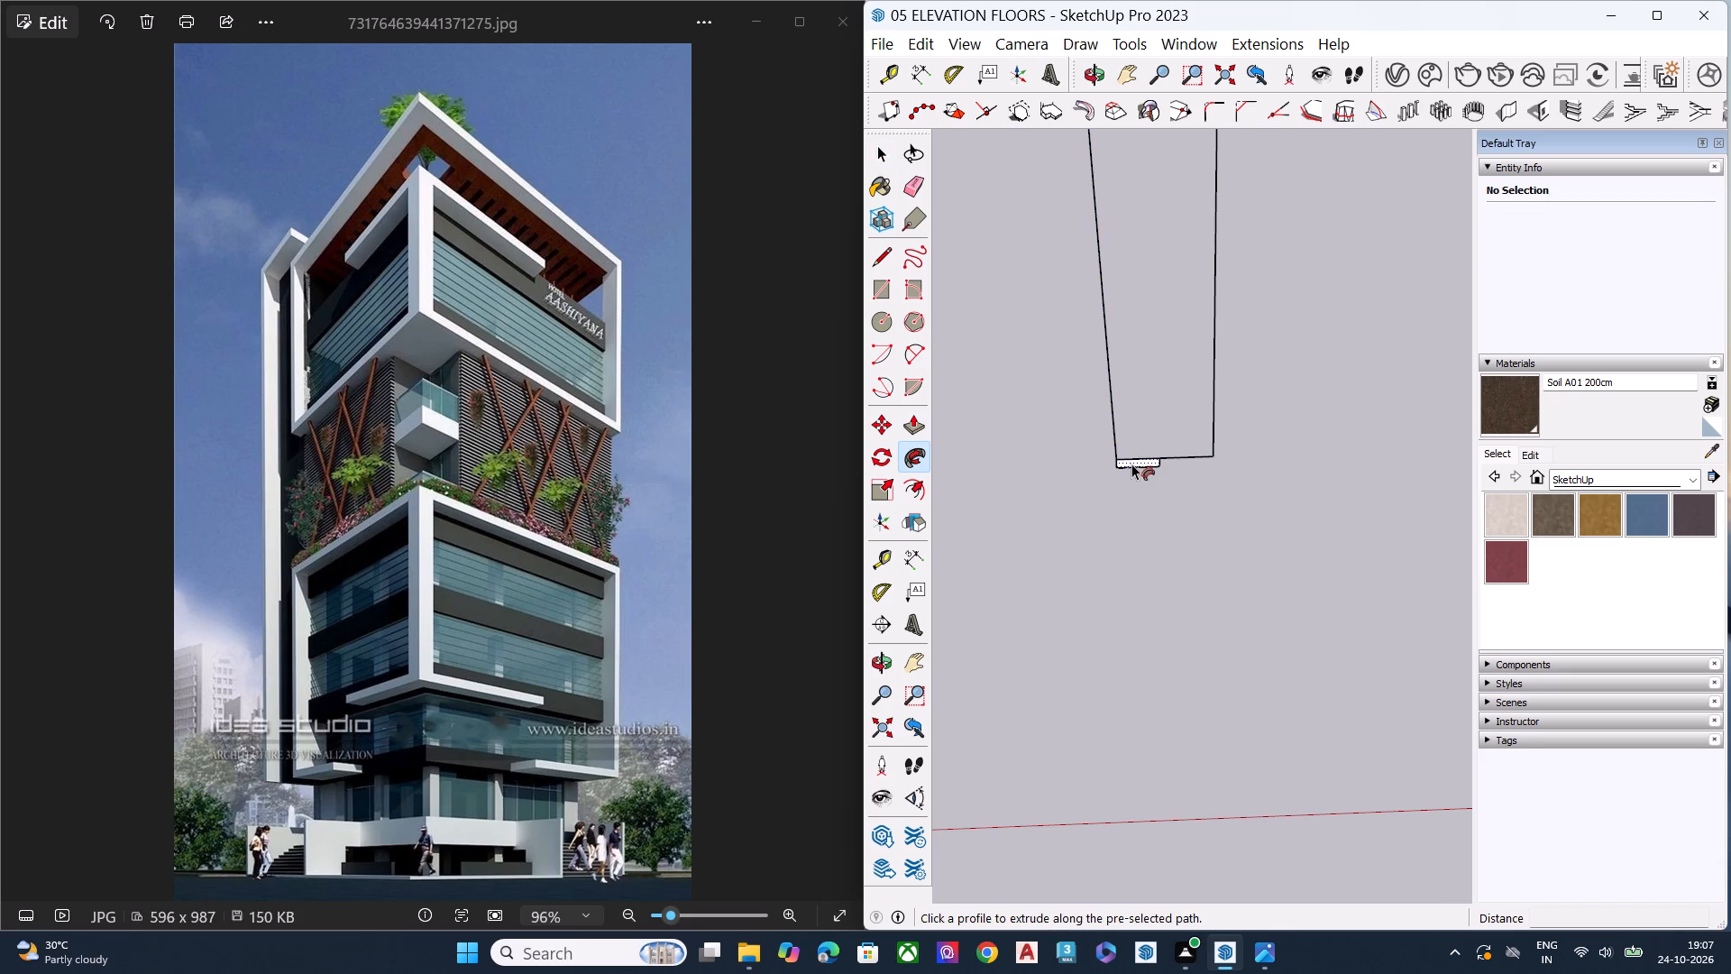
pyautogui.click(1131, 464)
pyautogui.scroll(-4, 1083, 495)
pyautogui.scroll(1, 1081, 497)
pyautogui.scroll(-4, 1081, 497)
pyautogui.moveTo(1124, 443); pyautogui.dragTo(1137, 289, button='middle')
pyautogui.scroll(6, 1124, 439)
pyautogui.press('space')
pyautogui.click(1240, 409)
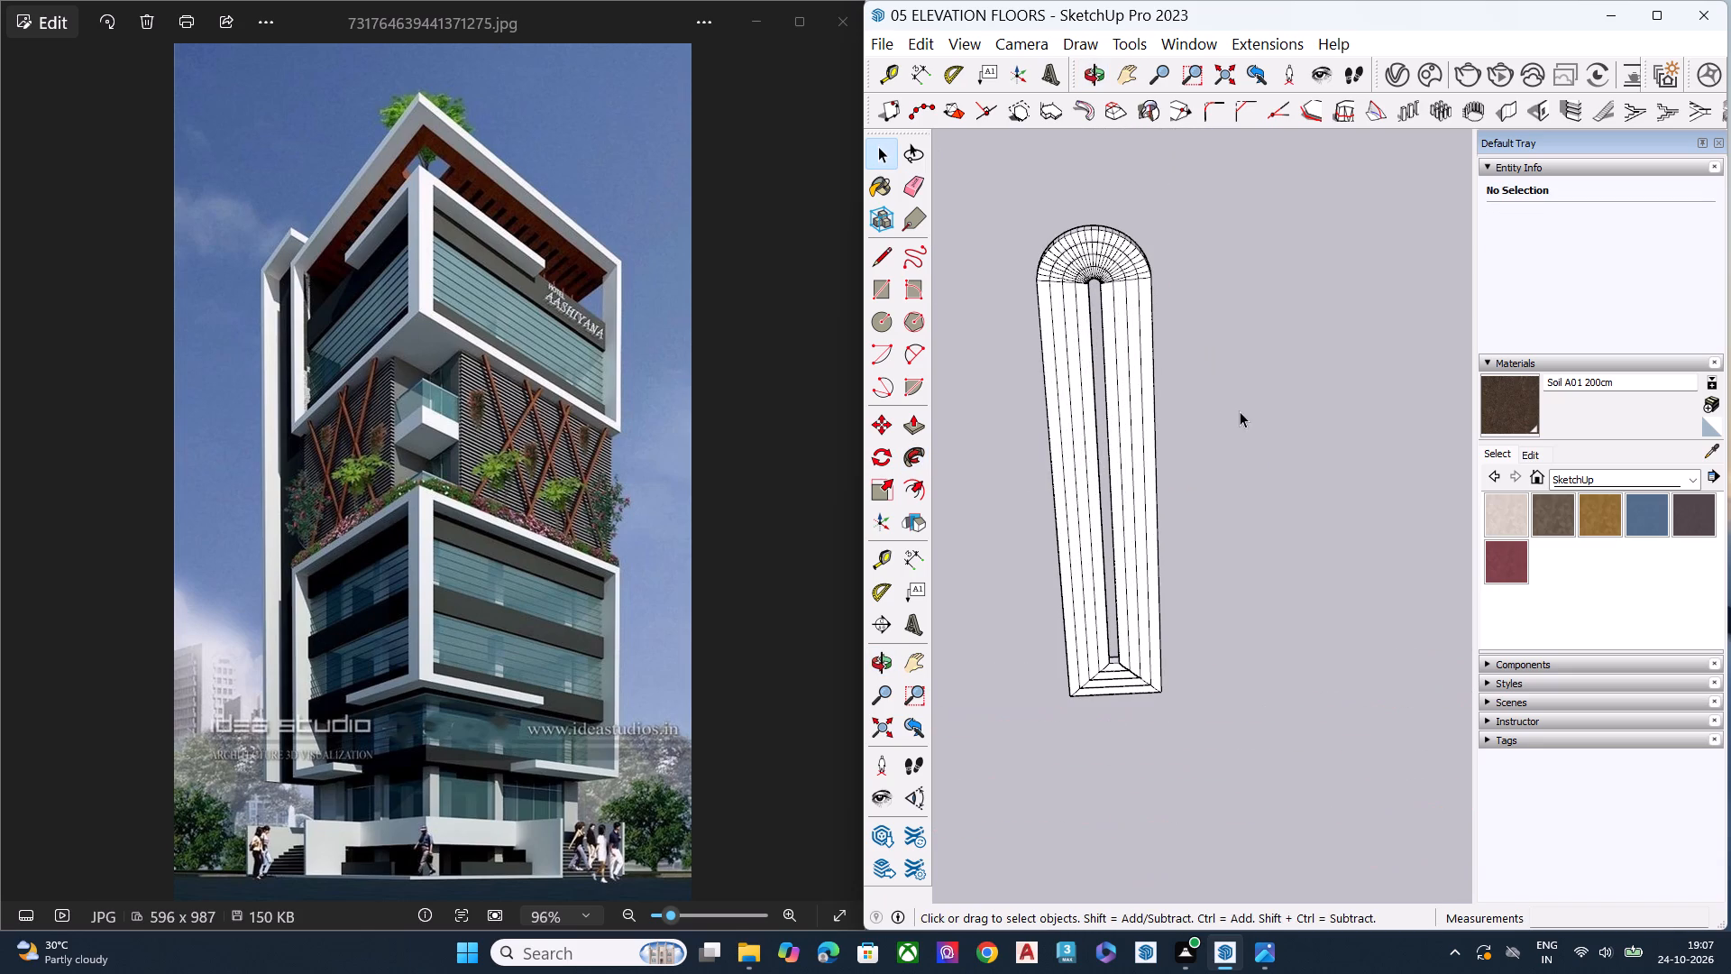
# Examine the swept relief's arched top and fluted sides from several angles.
pyautogui.scroll(3, 1072, 267)
pyautogui.moveTo(1072, 258); pyautogui.dragTo(1108, 188, button='middle')
pyautogui.scroll(-1, 1109, 195)
pyautogui.scroll(3, 1109, 220)
pyautogui.scroll(-1, 1091, 328)
pyautogui.scroll(4, 1091, 328)
pyautogui.scroll(-4, 1073, 352)
pyautogui.scroll(3, 1099, 335)
pyautogui.scroll(-3, 1113, 328)
pyautogui.scroll(1, 1133, 317)
pyautogui.scroll(-3, 1135, 315)
pyautogui.moveTo(1186, 335); pyautogui.dragTo(1126, 513, button='middle')
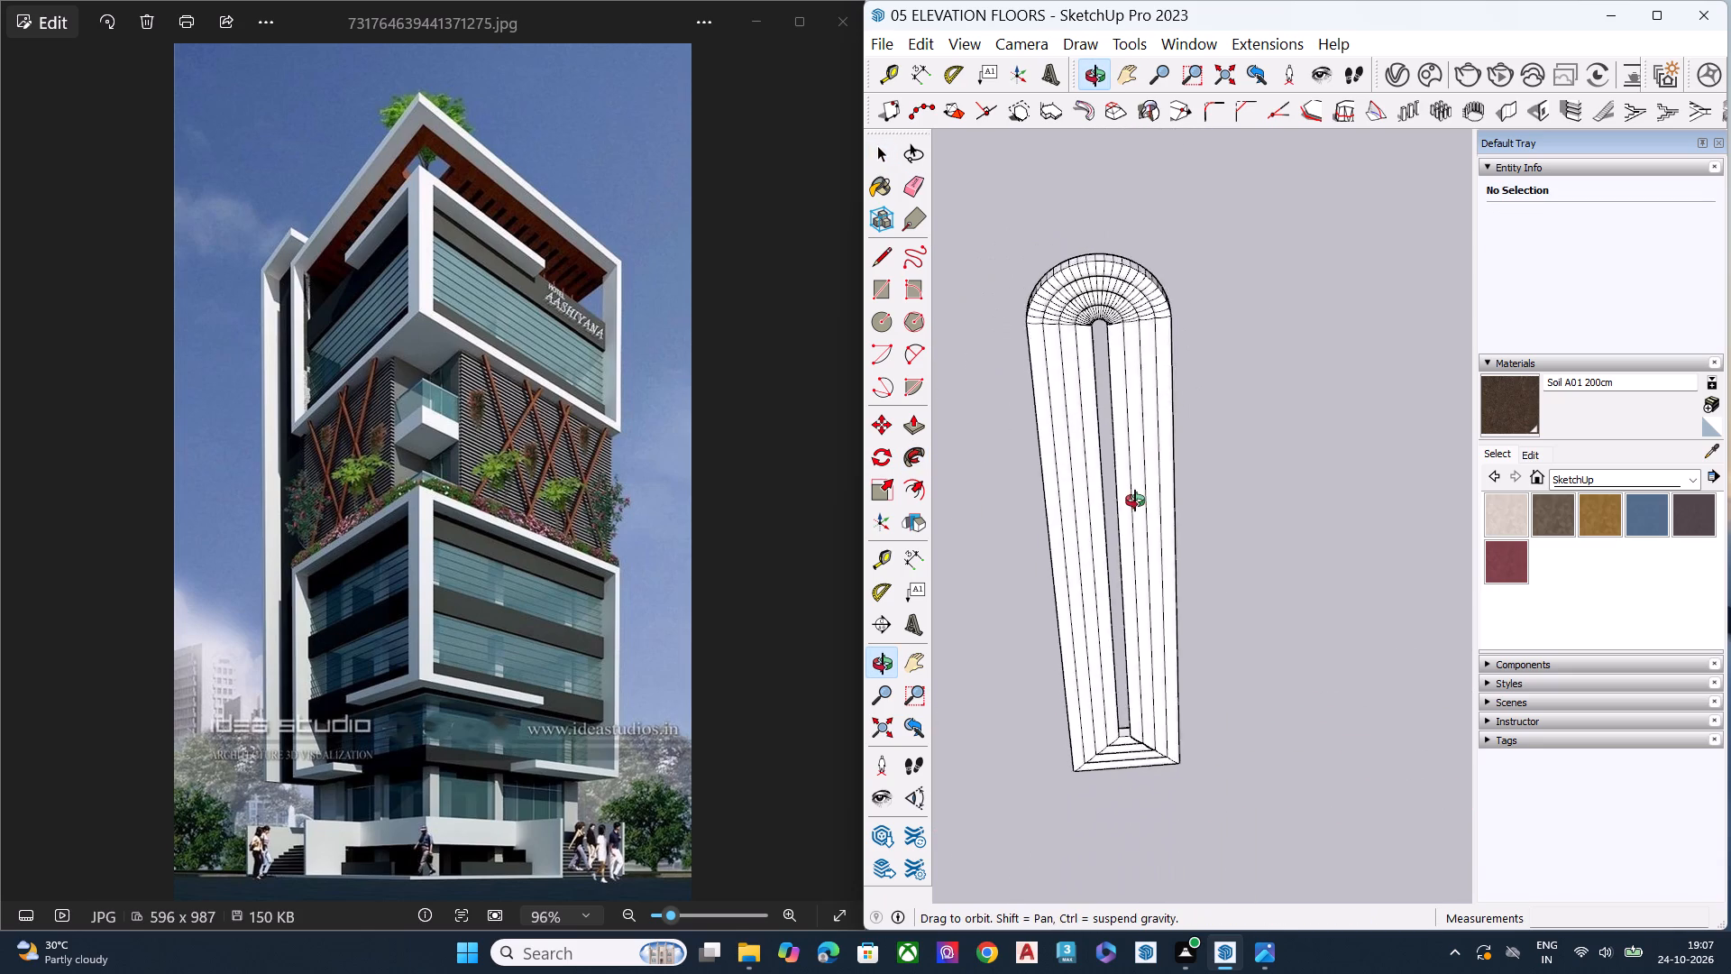
pyautogui.moveTo(1126, 513); pyautogui.dragTo(1214, 351, button='middle')
pyautogui.scroll(1, 1216, 351)
pyautogui.click(1221, 354)
pyautogui.press('space')
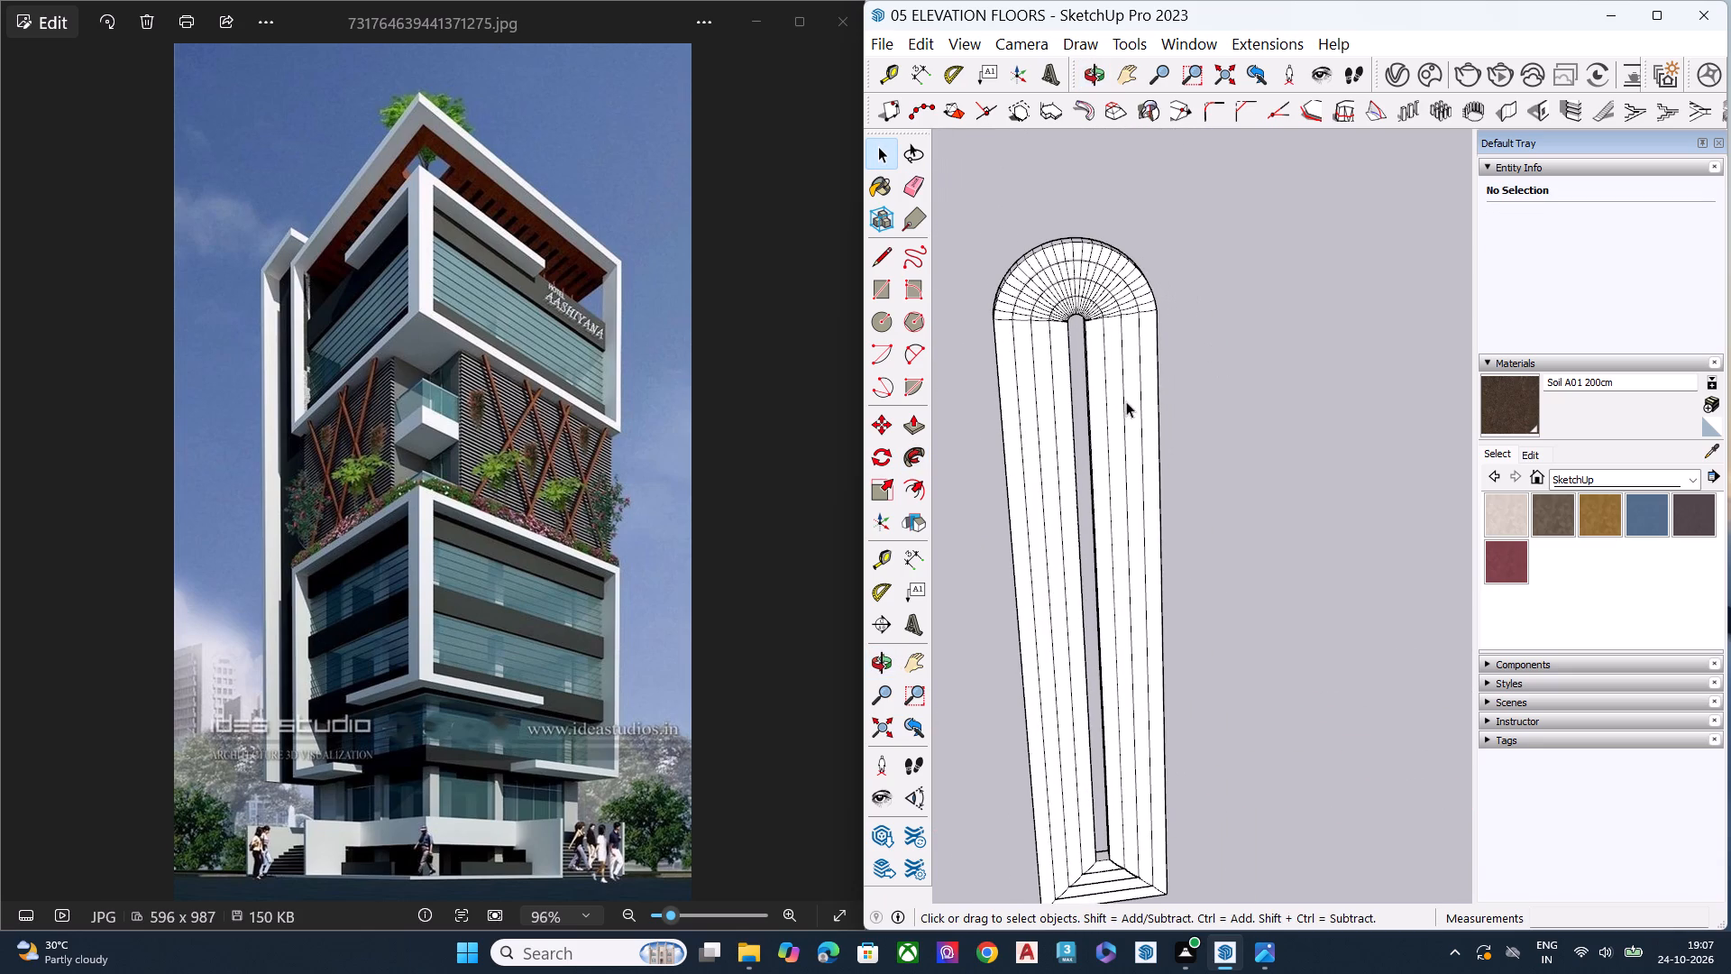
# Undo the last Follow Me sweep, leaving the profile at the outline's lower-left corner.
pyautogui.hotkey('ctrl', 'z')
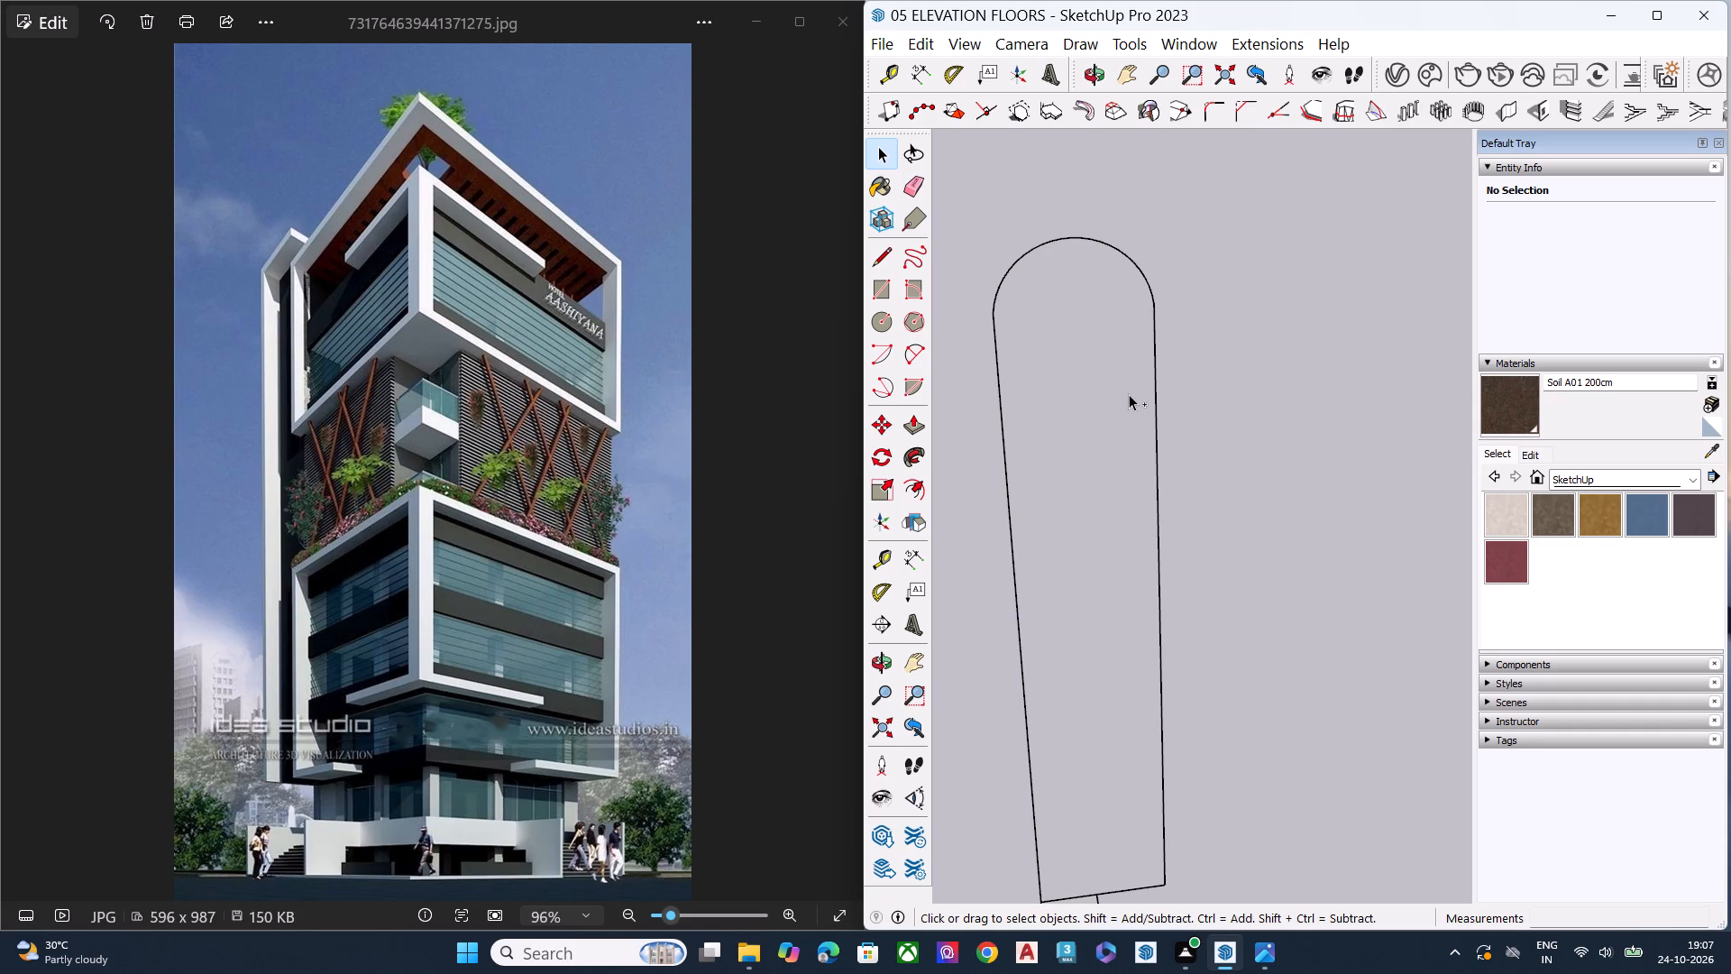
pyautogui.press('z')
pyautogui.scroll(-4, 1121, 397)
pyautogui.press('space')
# Sweep the scalloped profile around the complete closed outline again with Follow Me to form the relief.
pyautogui.moveTo(1123, 632); pyautogui.dragTo(1111, 644, button='middle')
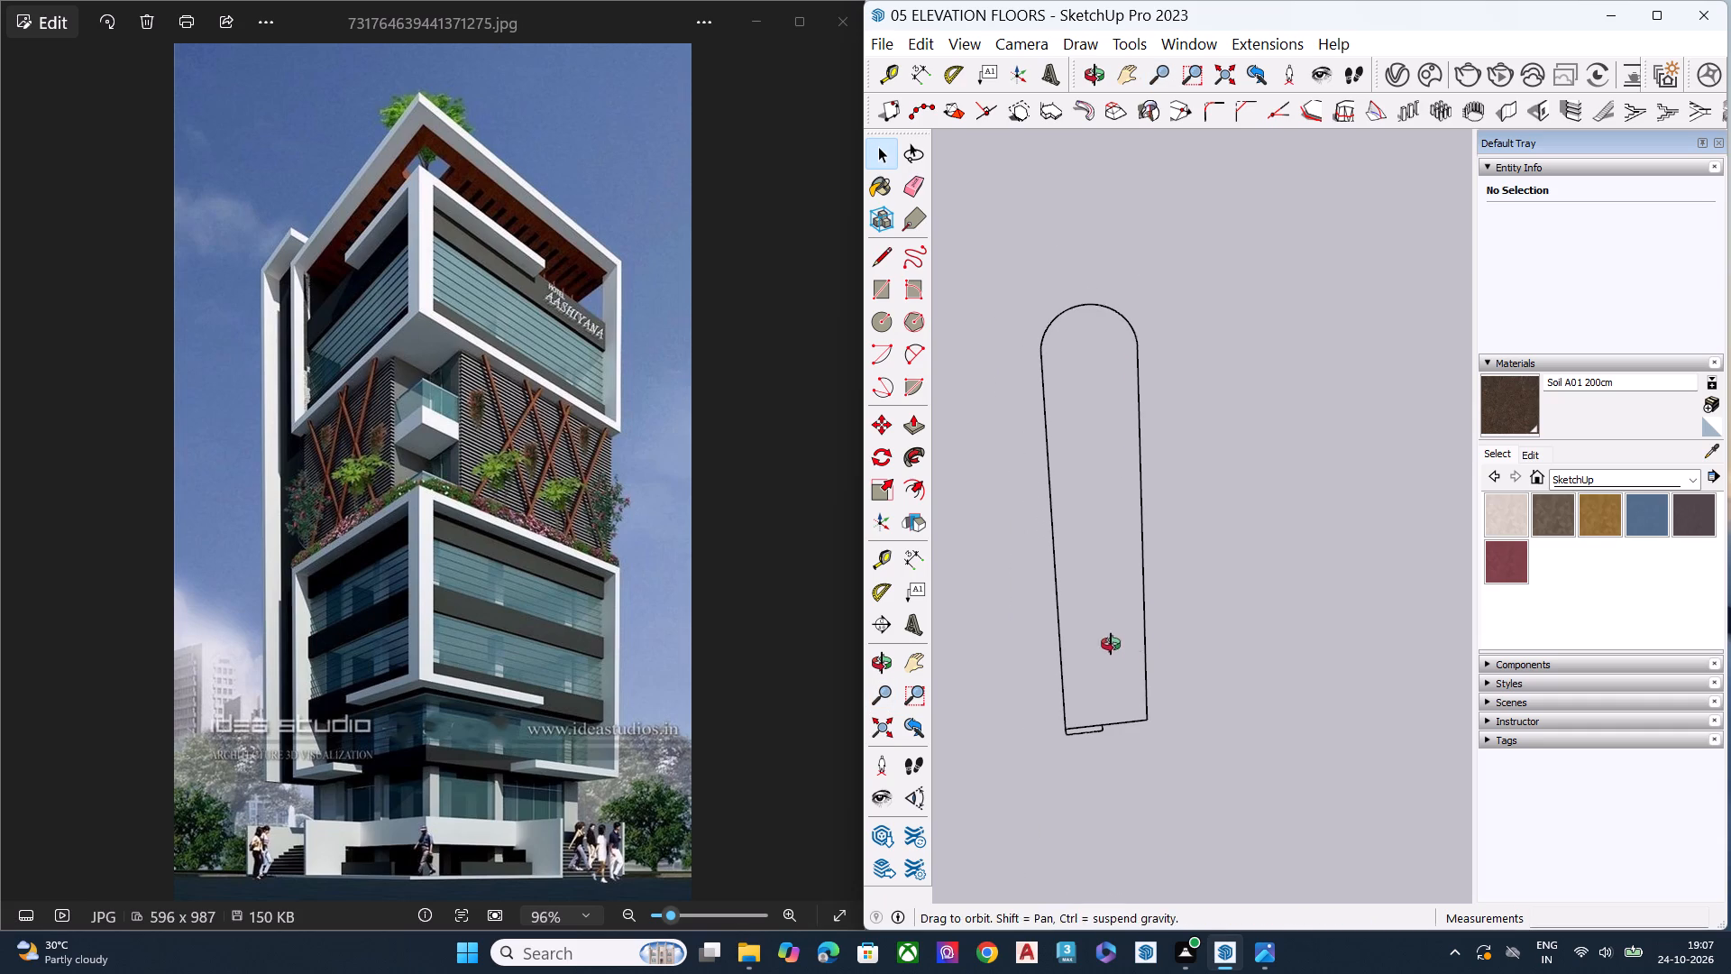
pyautogui.moveTo(1111, 644); pyautogui.dragTo(1085, 676, button='middle')
pyautogui.scroll(1, 1085, 676)
pyautogui.tripleClick(1149, 709)
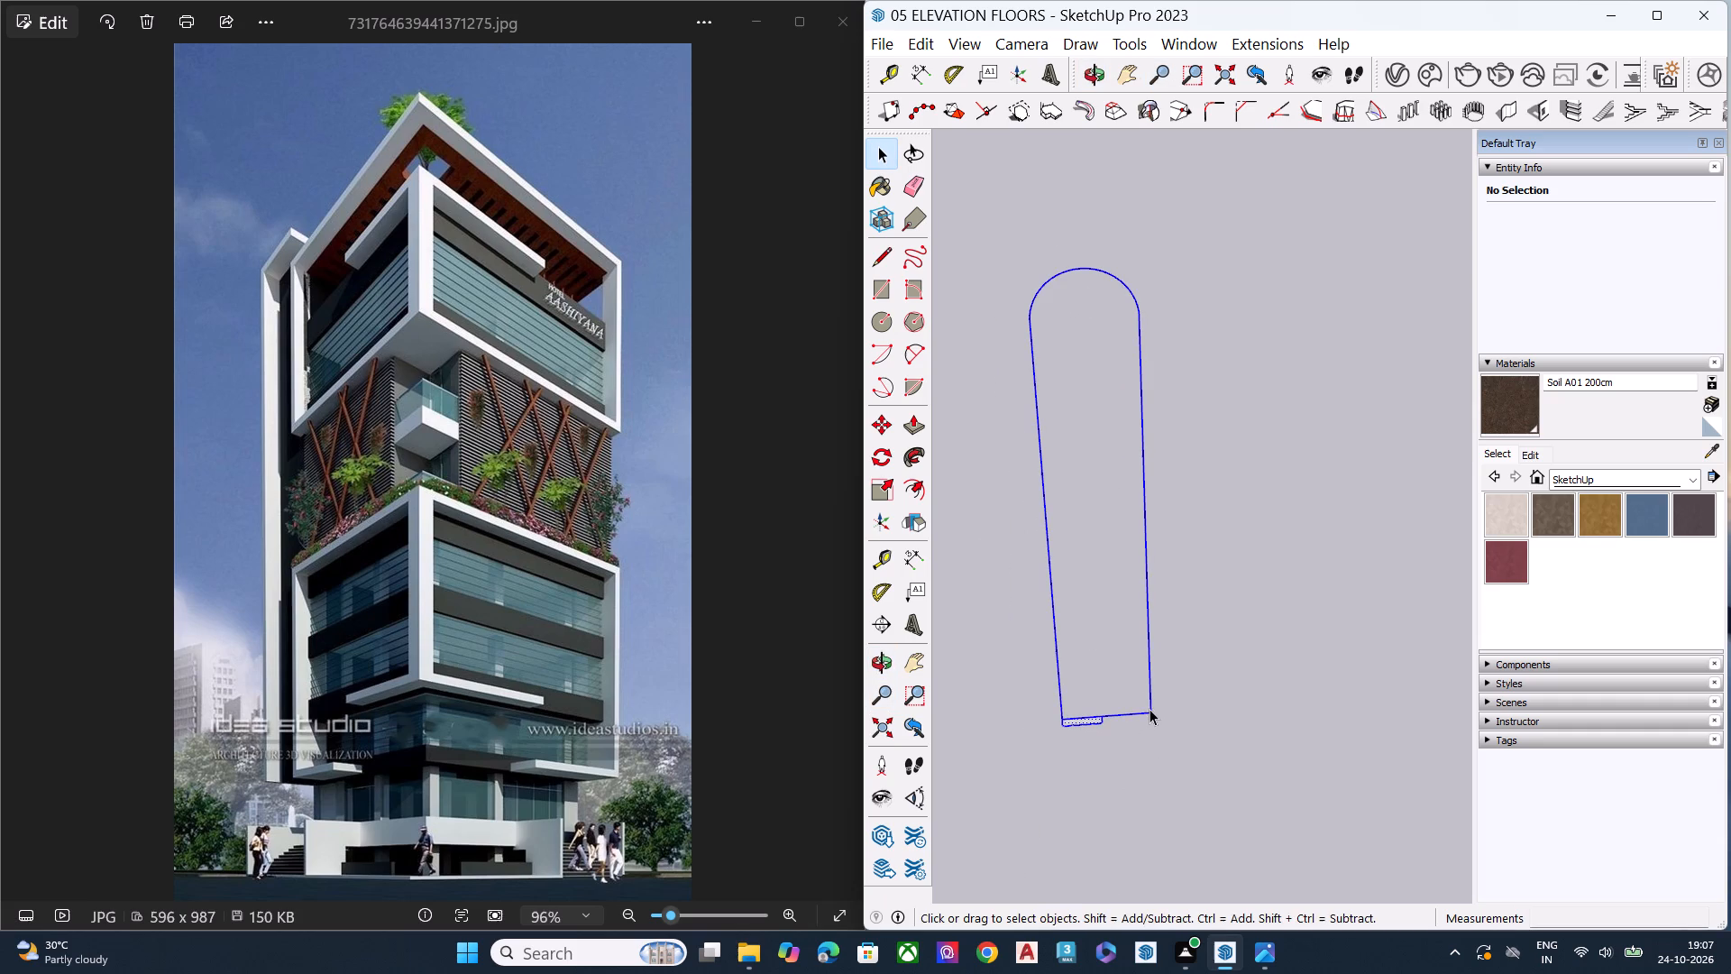
pyautogui.click(919, 449)
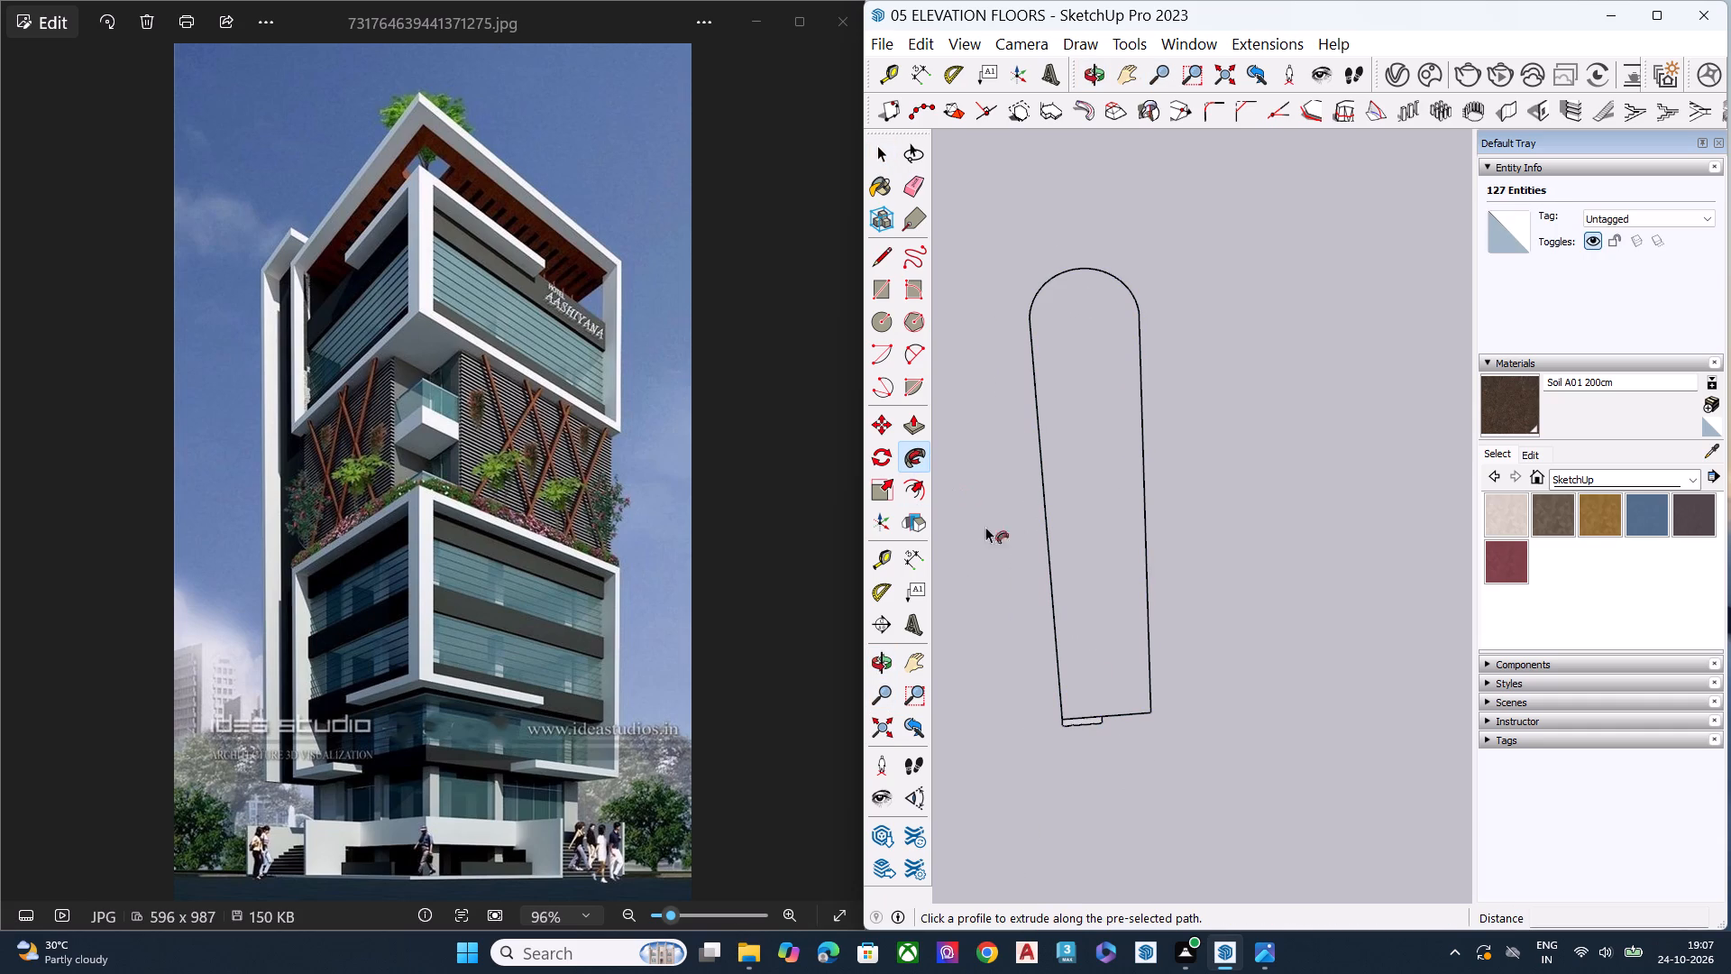
pyautogui.click(1077, 722)
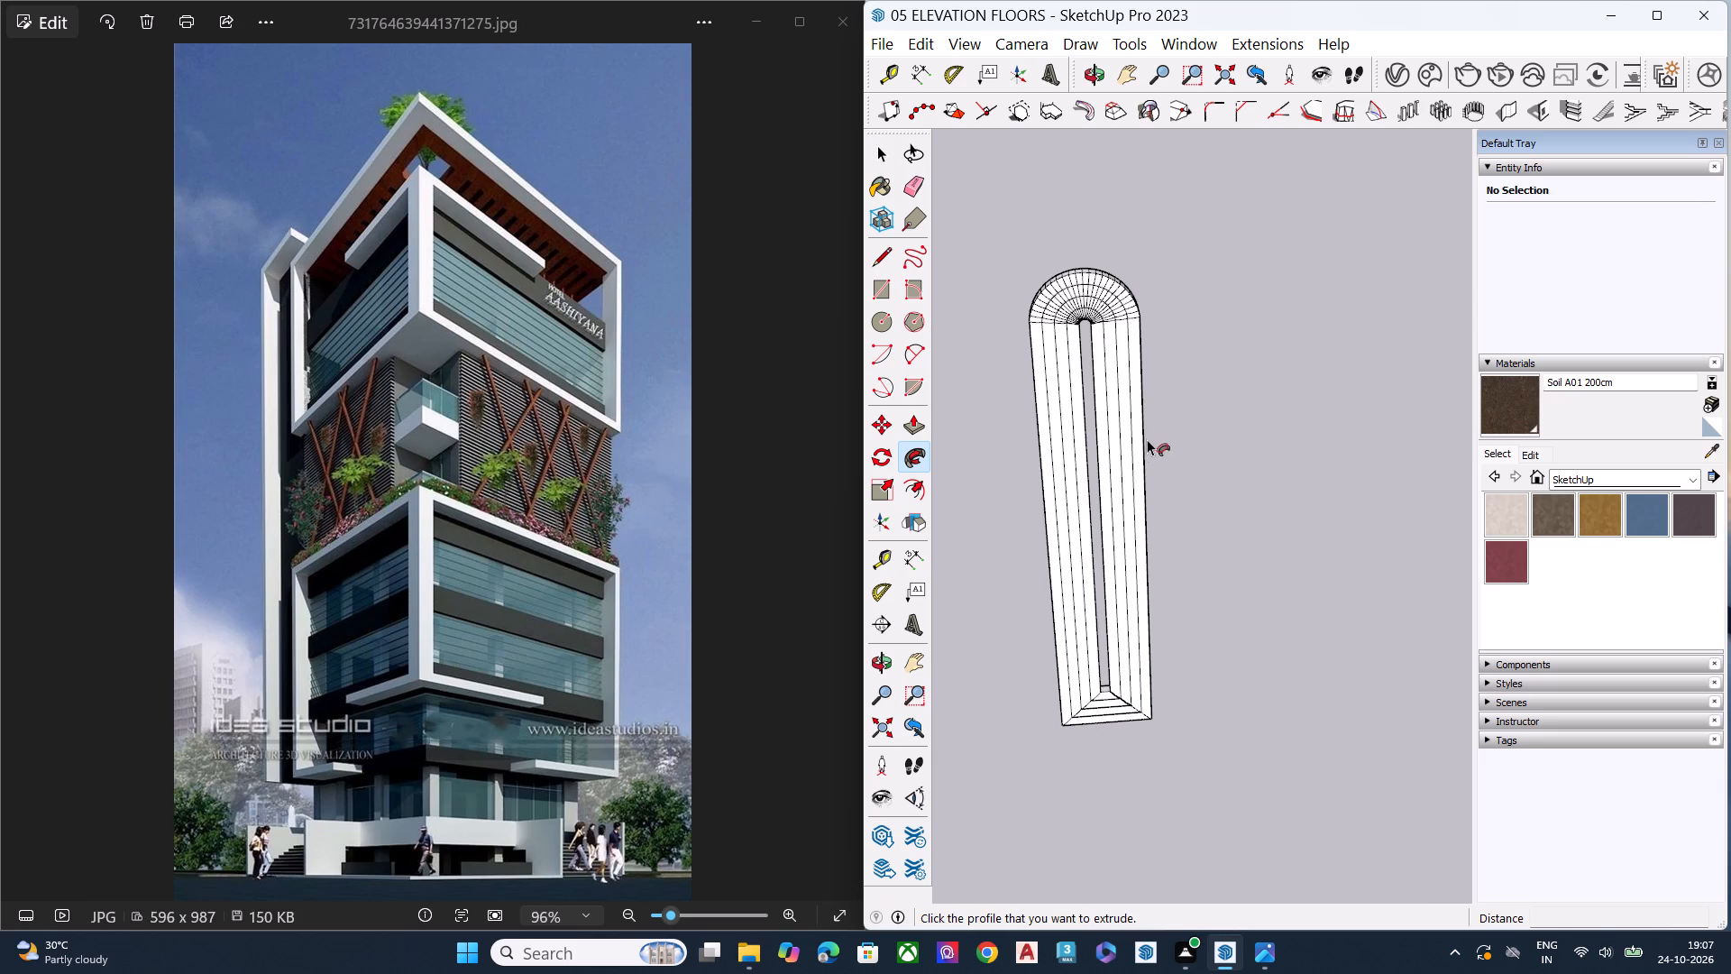
pyautogui.press('space')
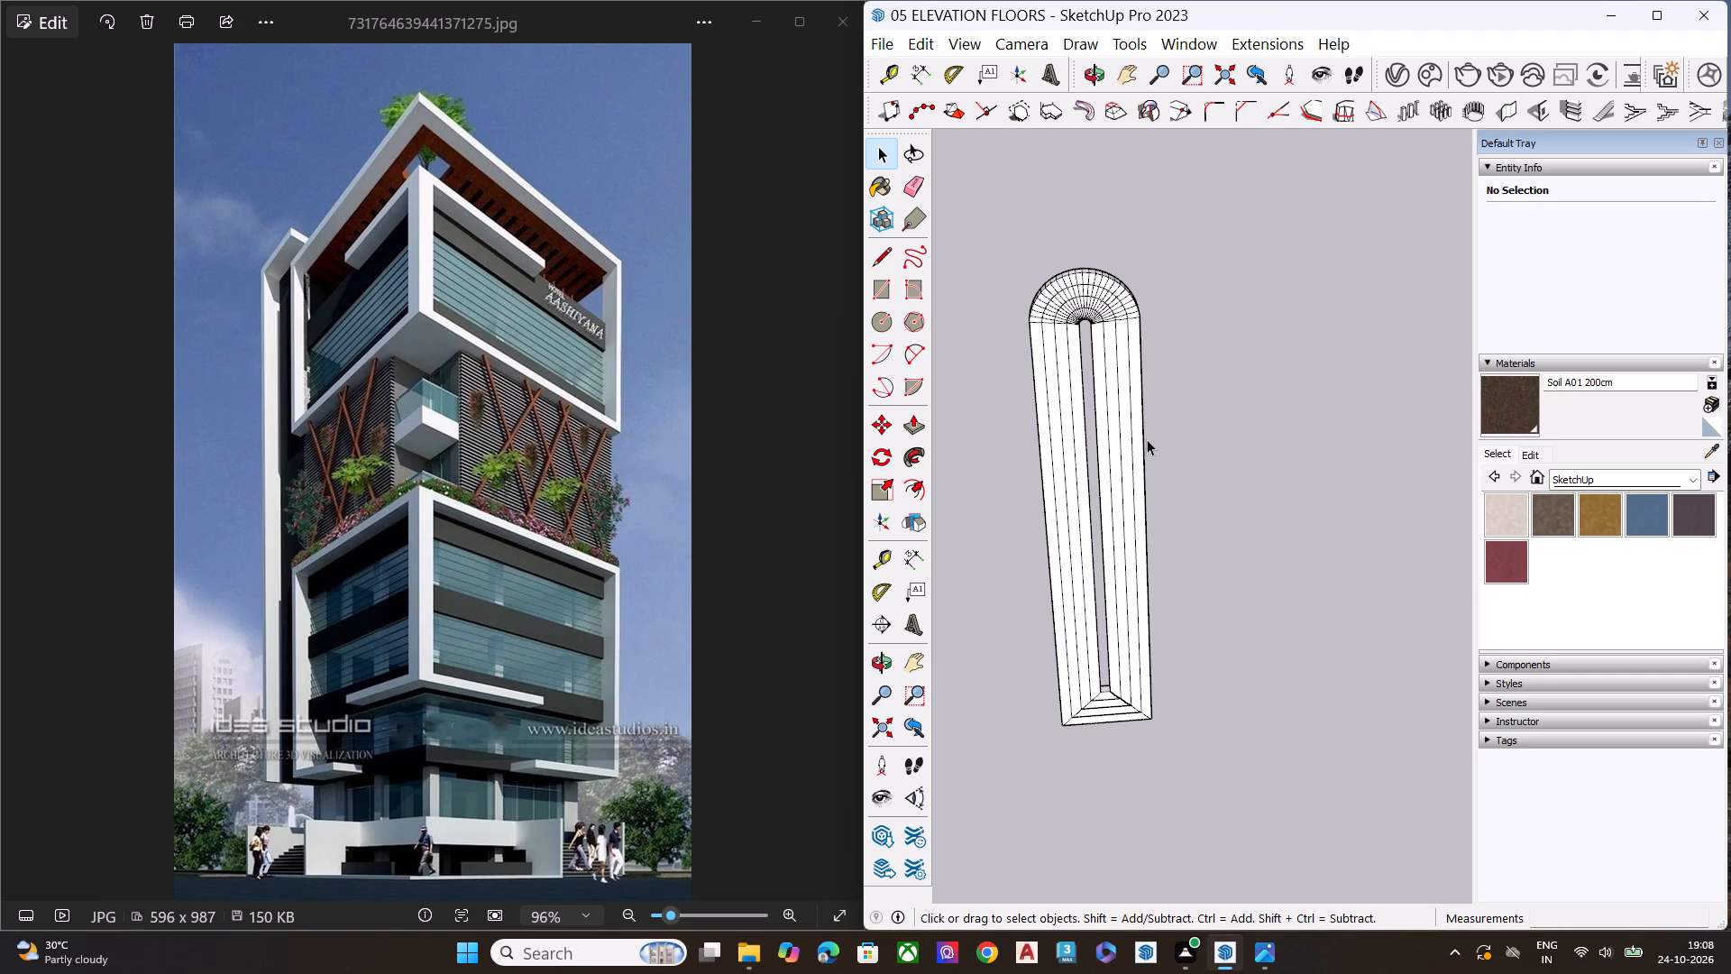
# Inspect the finished relief's arch and grooves up close and its overall shape beside the neighbouring box.
pyautogui.scroll(-6, 1054, 381)
pyautogui.moveTo(1085, 498); pyautogui.dragTo(1068, 396, button='middle')
pyautogui.scroll(11, 1068, 396)
pyautogui.scroll(6, 1134, 331)
pyautogui.scroll(-2, 1133, 330)
pyautogui.scroll(1, 1133, 331)
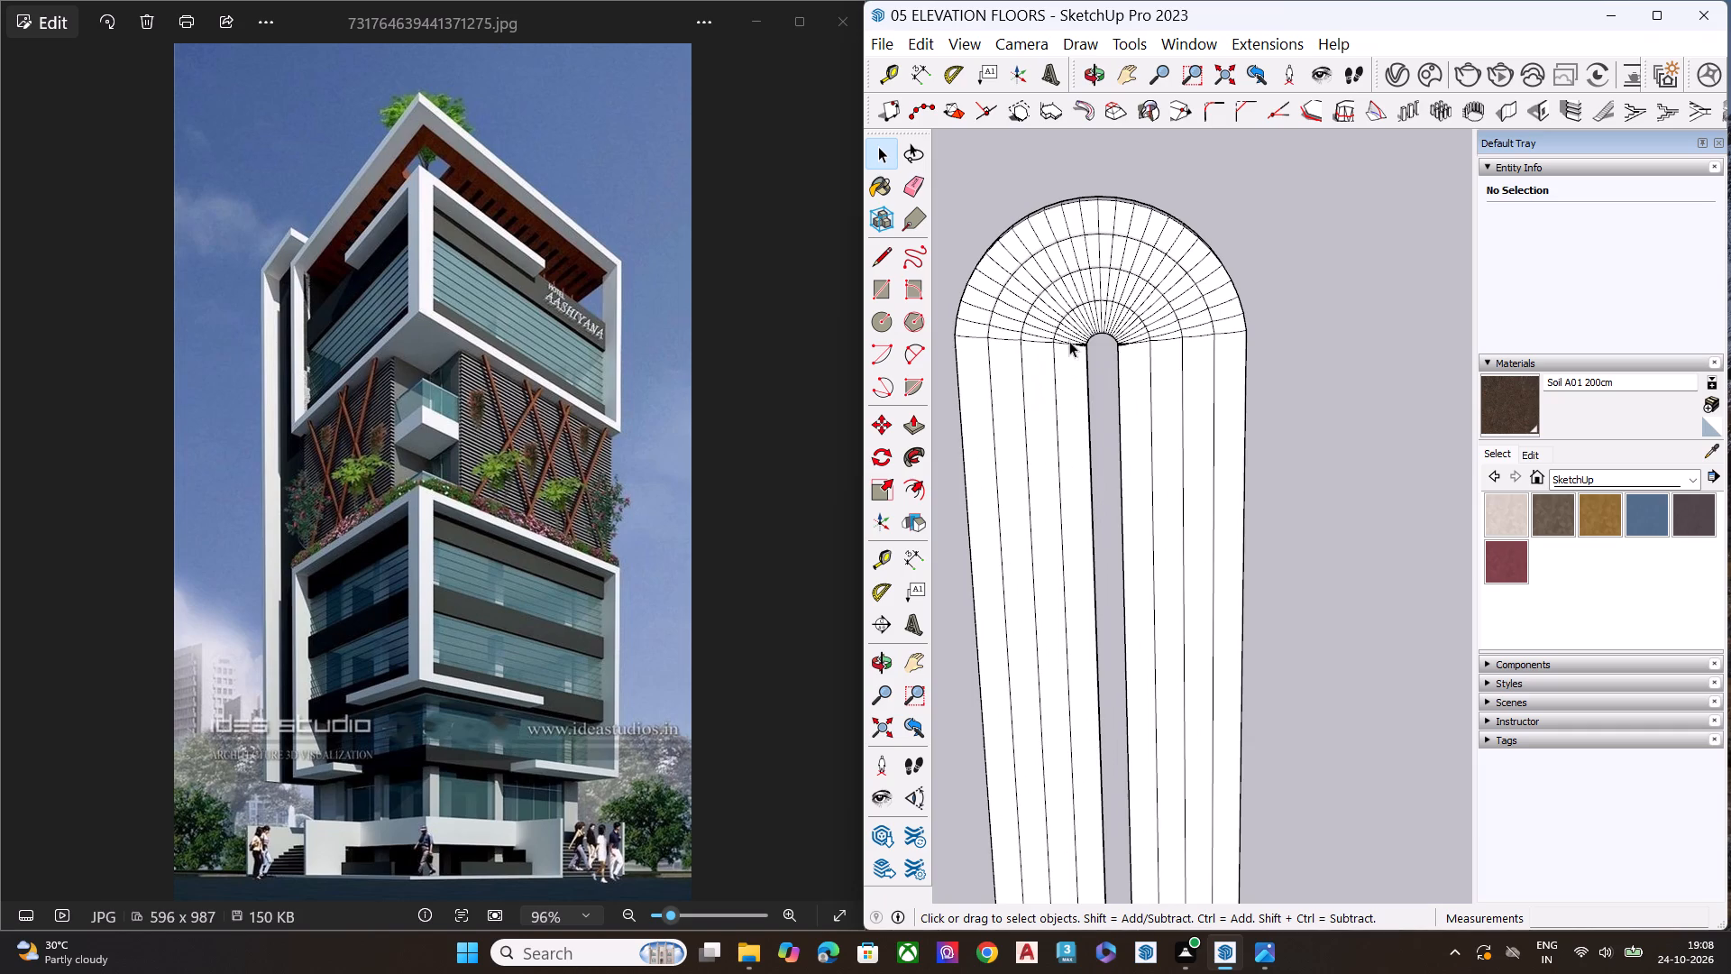
pyautogui.scroll(10, 1089, 298)
pyautogui.click(1098, 288)
pyautogui.scroll(-6, 1077, 331)
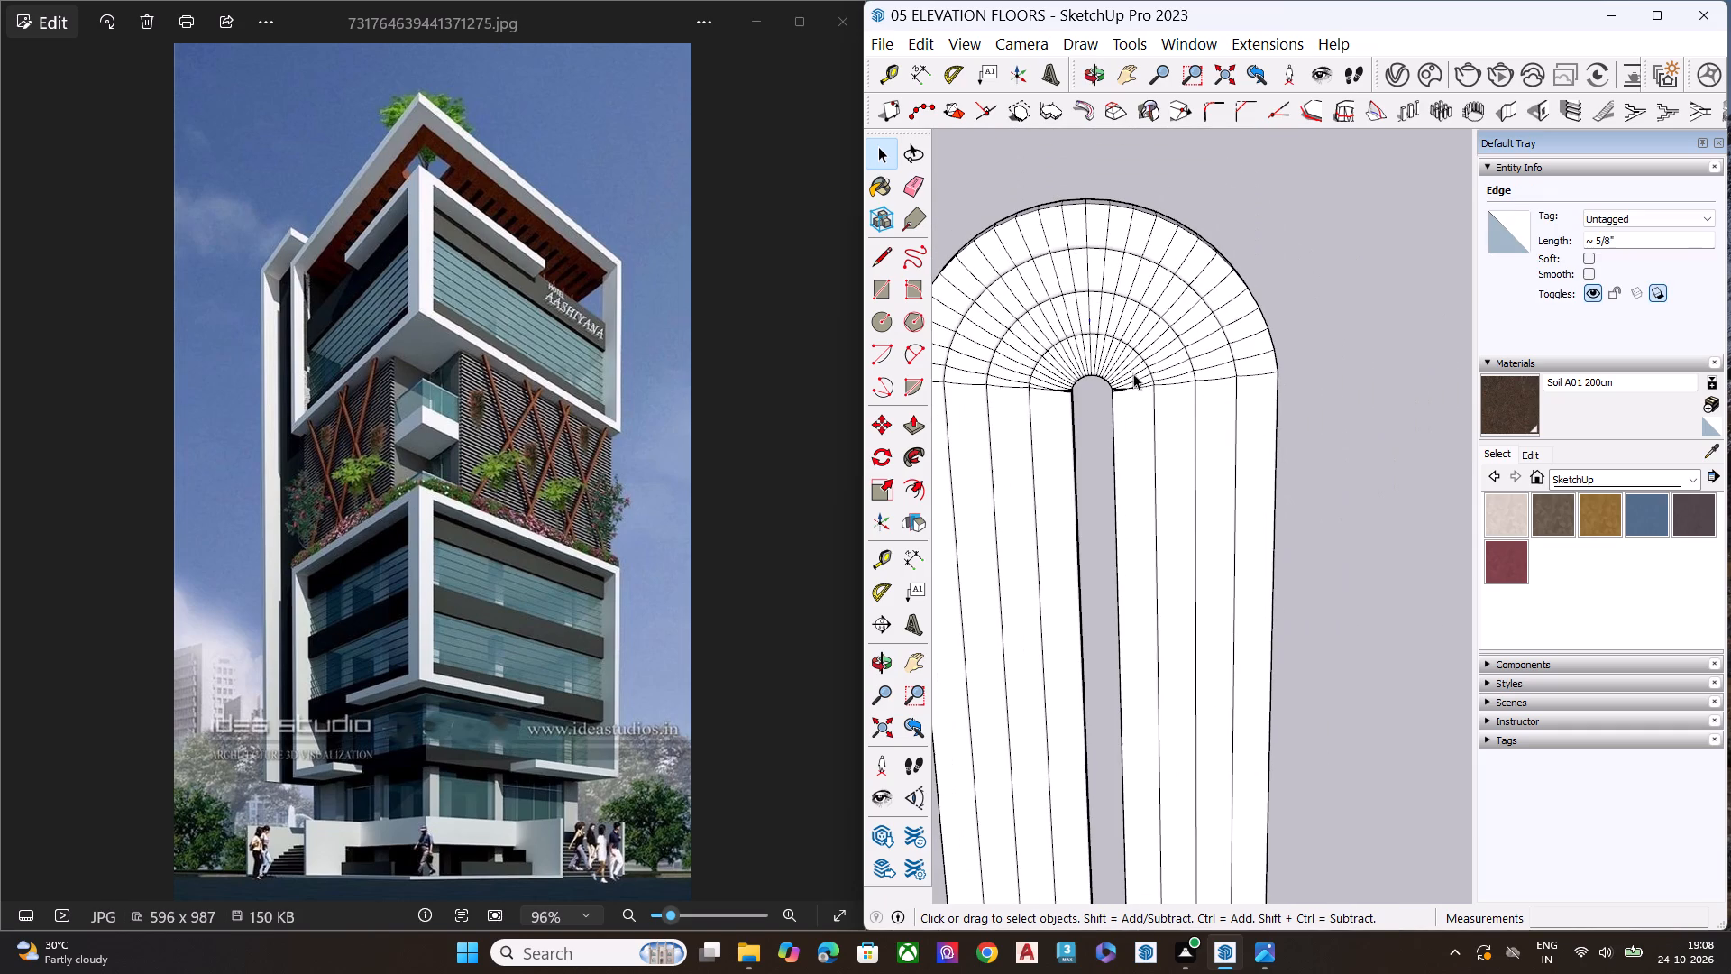
pyautogui.scroll(-1, 1133, 373)
pyautogui.click(1340, 308)
pyautogui.scroll(-1, 1072, 345)
pyautogui.scroll(1, 1072, 345)
pyautogui.scroll(-4, 1072, 345)
pyautogui.moveTo(1173, 415); pyautogui.dragTo(912, 589, button='middle')
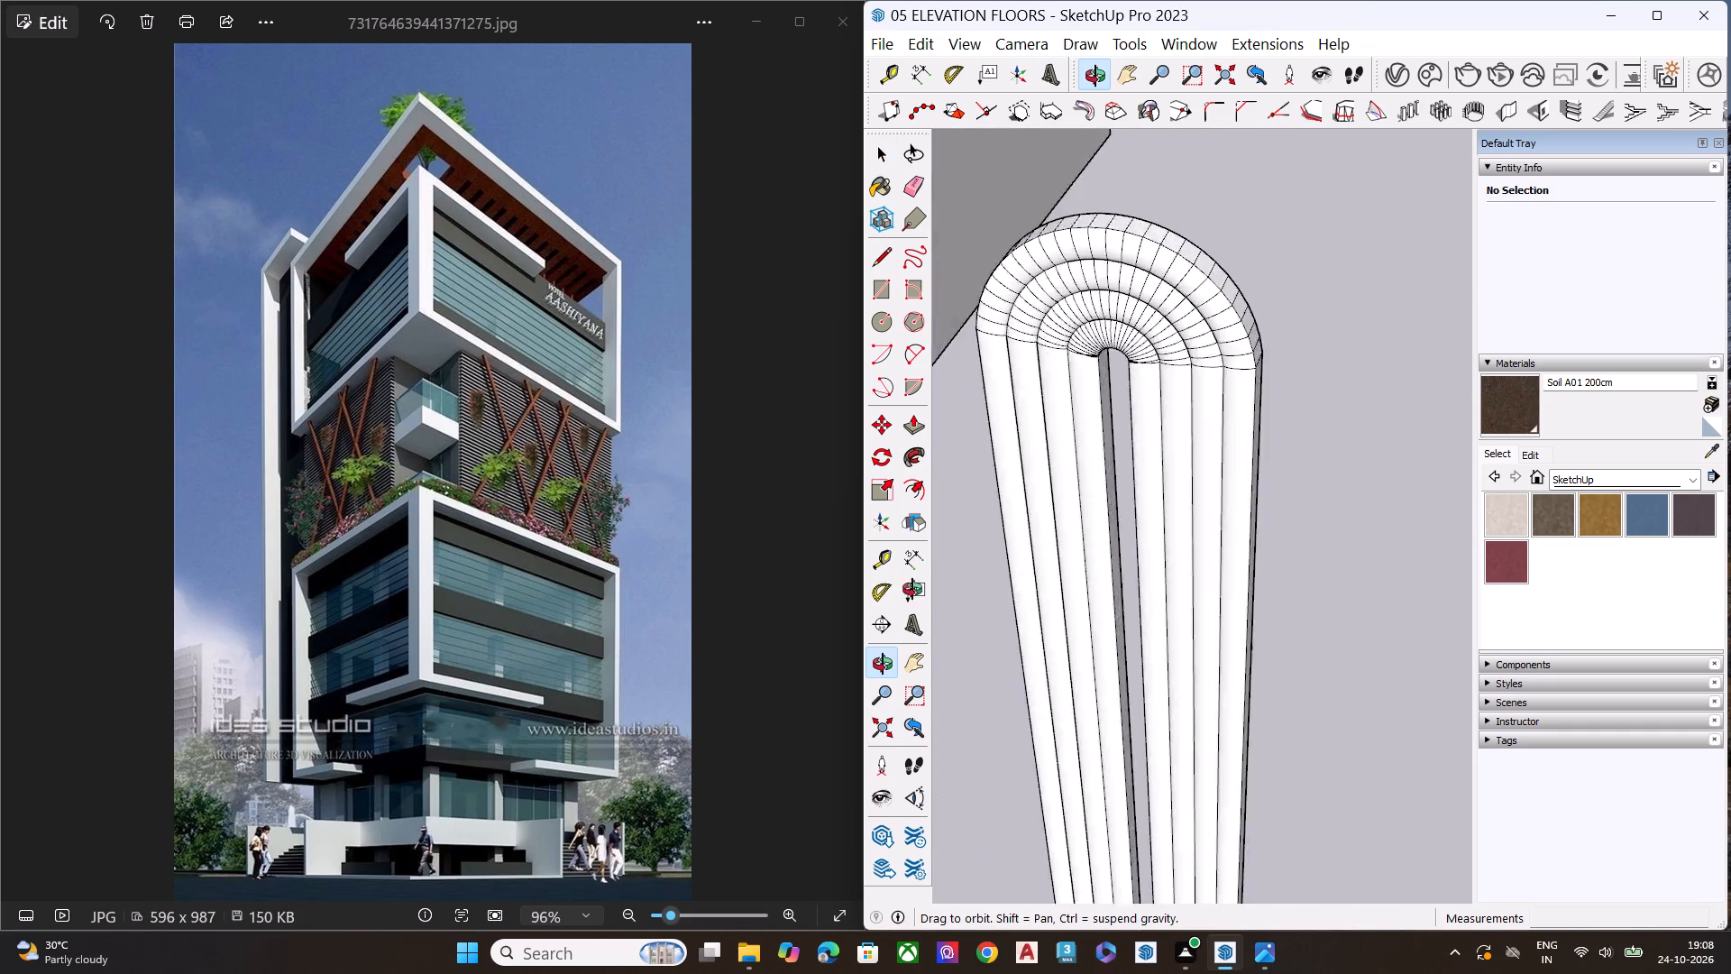
pyautogui.moveTo(912, 589); pyautogui.dragTo(1310, 288, button='middle')
pyautogui.scroll(-1, 1271, 321)
pyautogui.scroll(3, 1271, 321)
pyautogui.scroll(-12, 1270, 321)
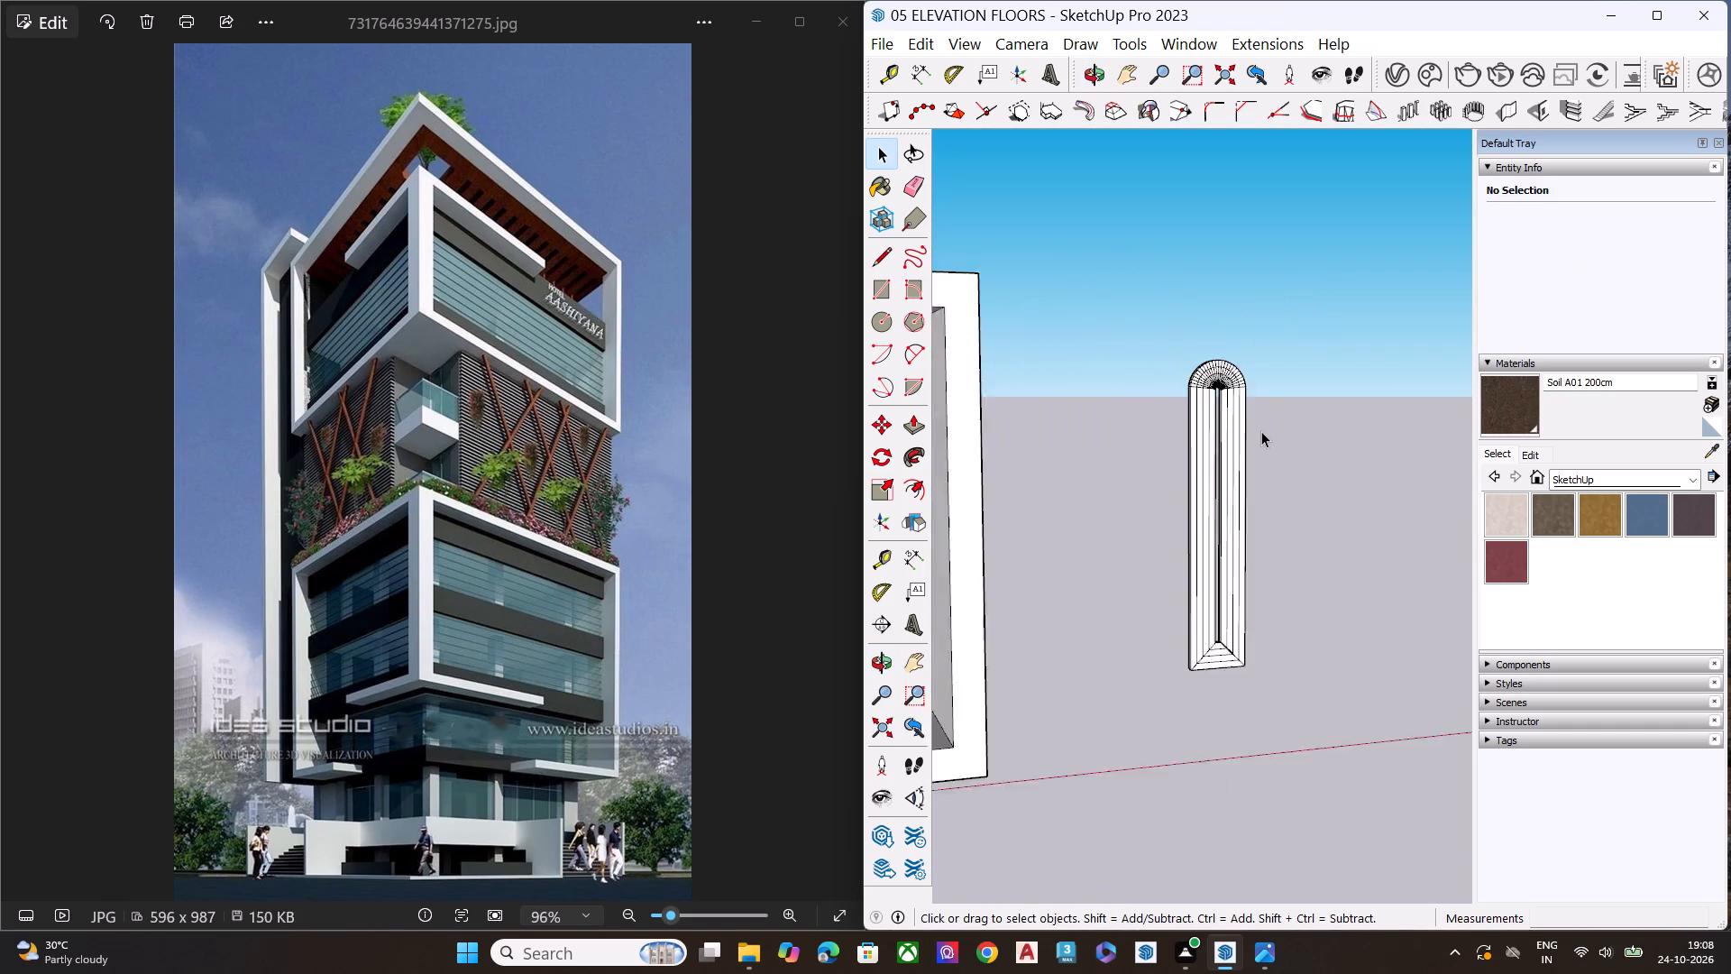
pyautogui.scroll(-1, 1261, 431)
pyautogui.scroll(1, 1260, 434)
pyautogui.scroll(-1, 1259, 438)
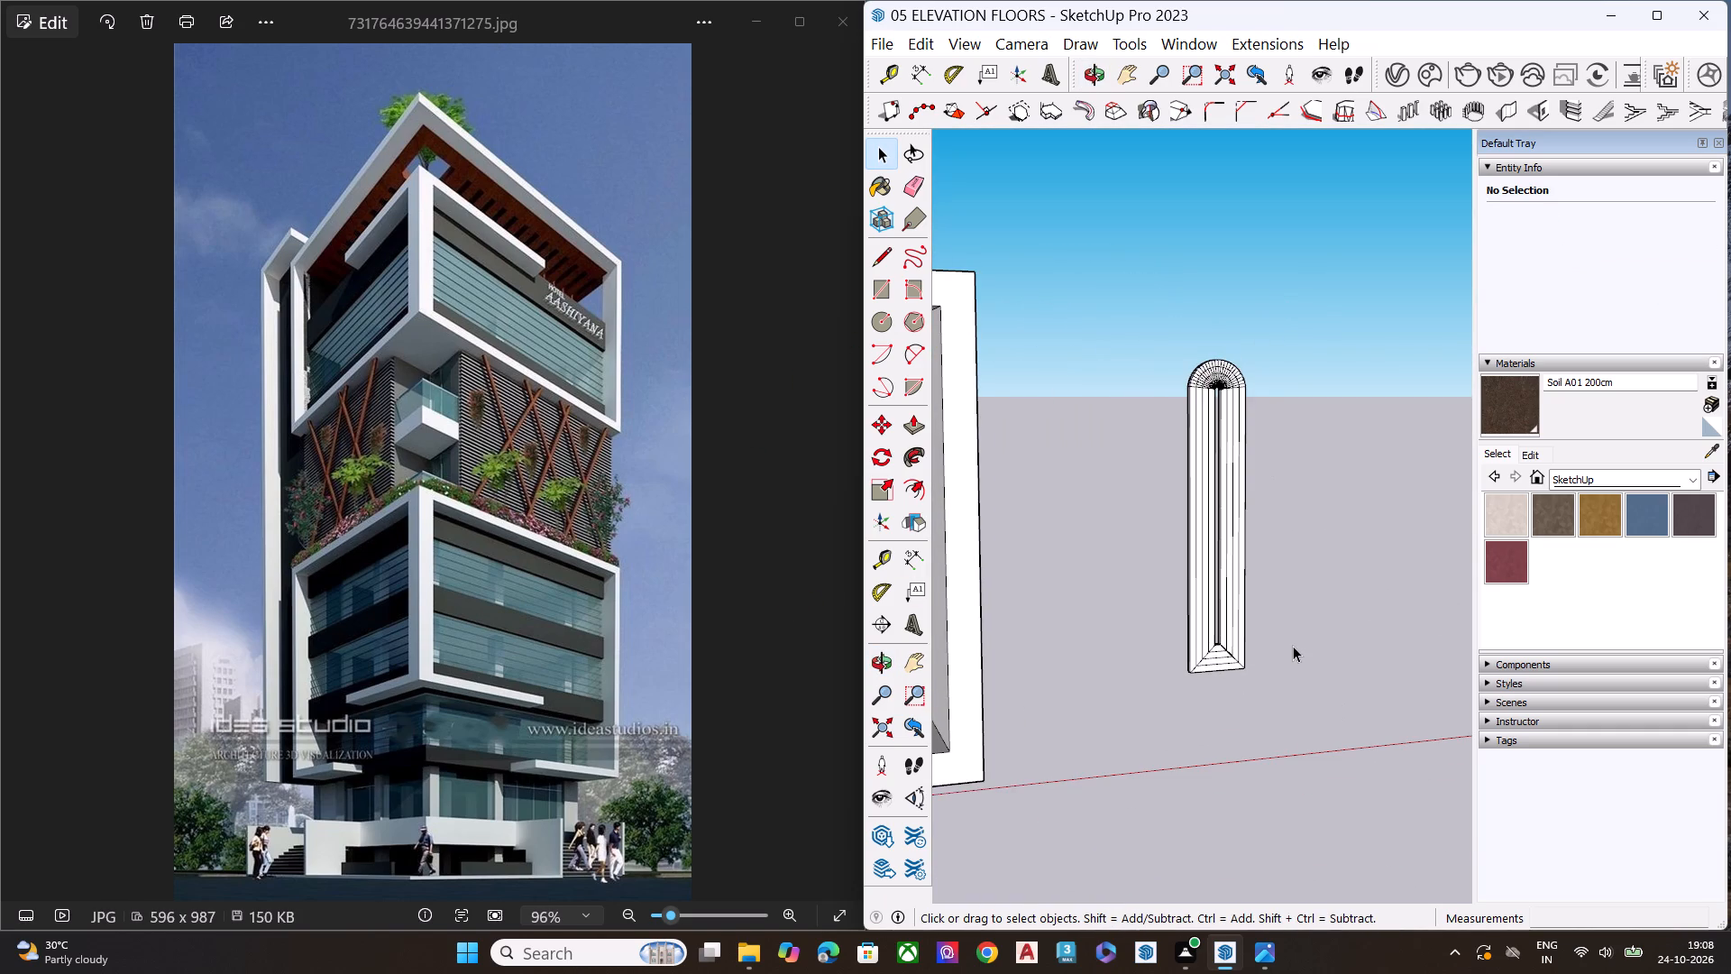